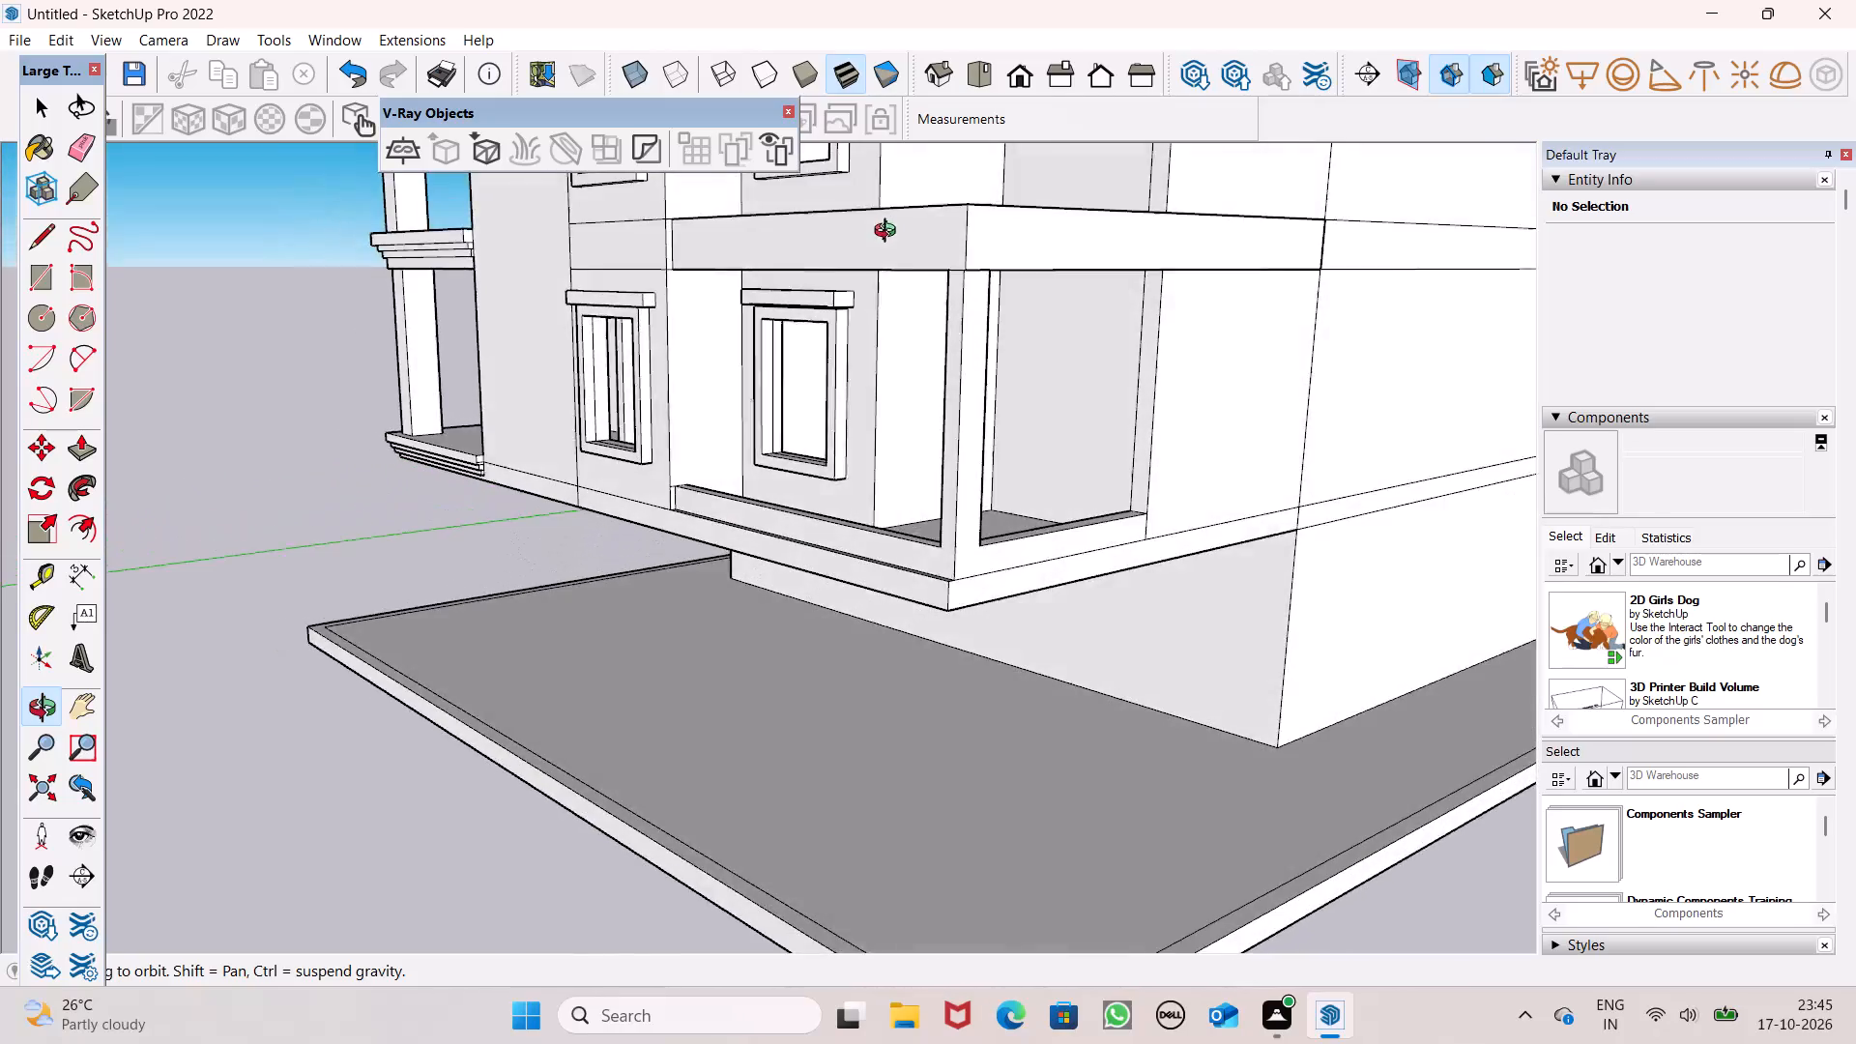
Draw a rectangle about 8 13/16" by 1' 1 3/16" on top of the first-floor slab at its outer front corner.
scroll(872, 159, up, 1)
scroll(1004, 303, down, 11)
middle_drag(1046, 339, 1053, 376)
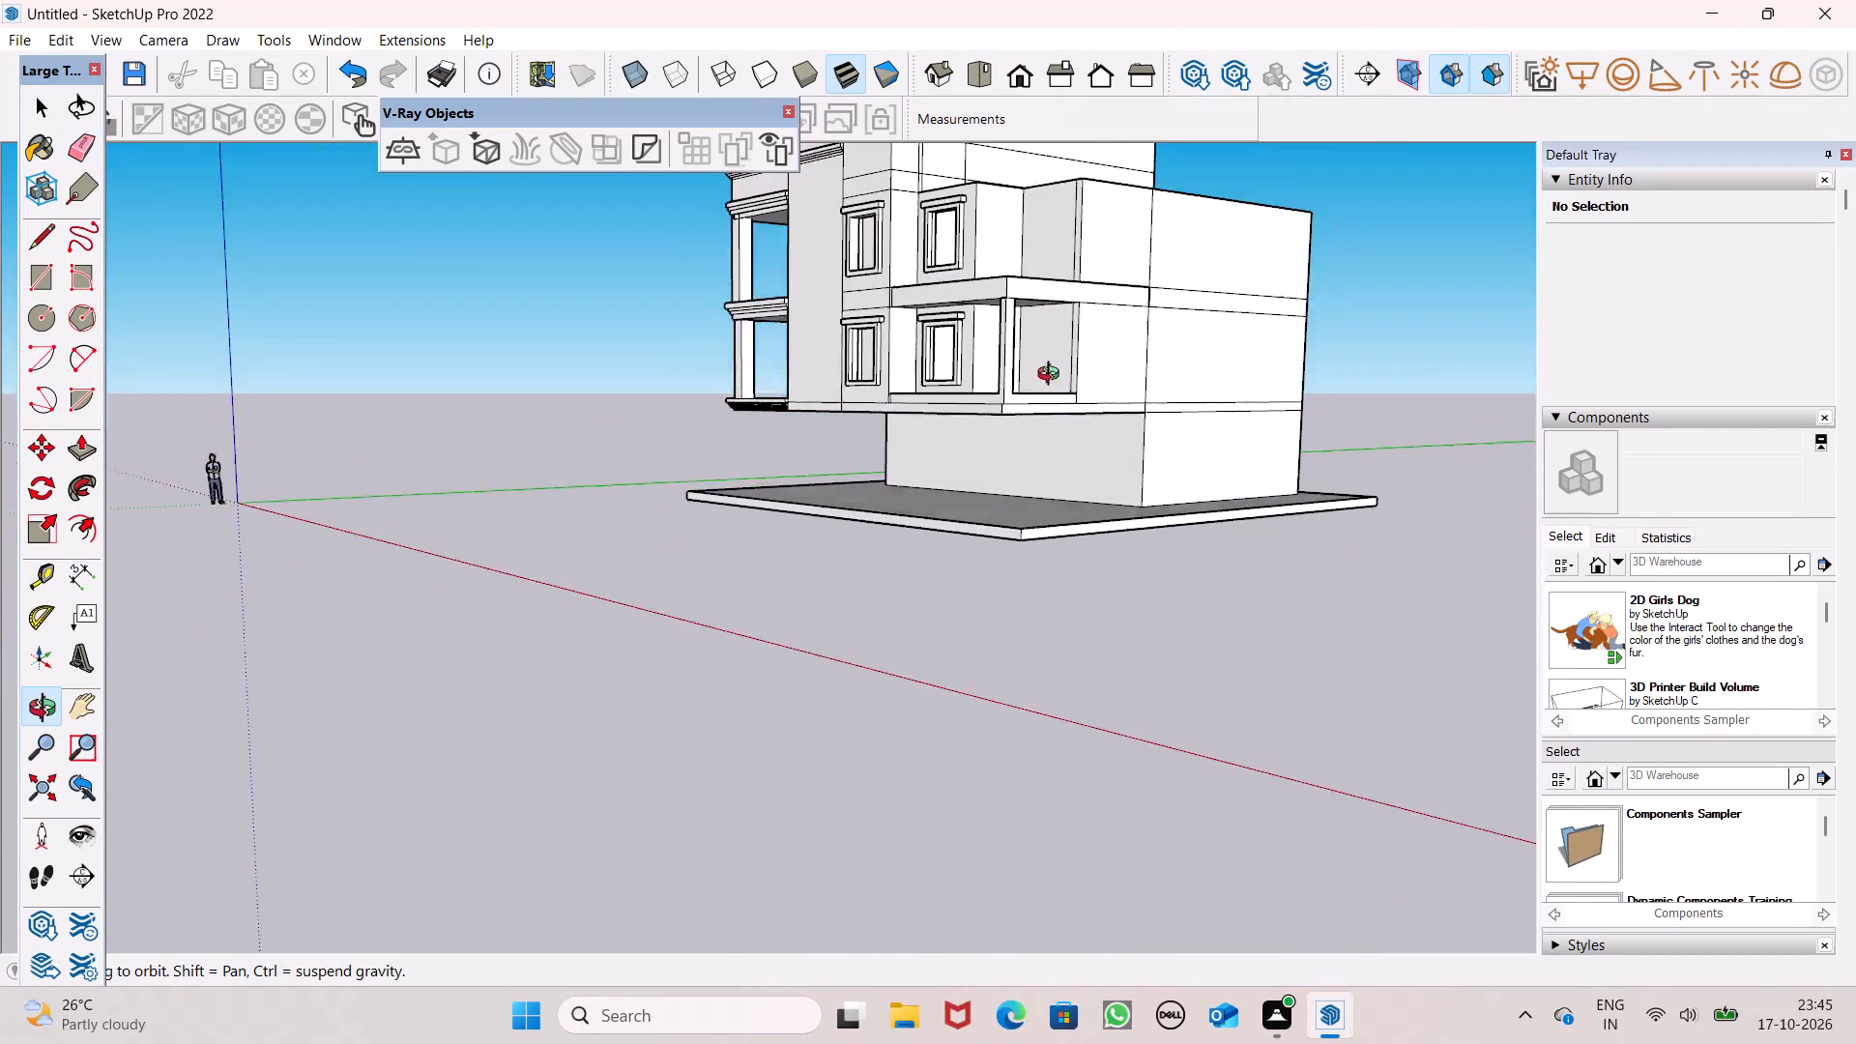
middle_drag(1053, 376, 901, 577)
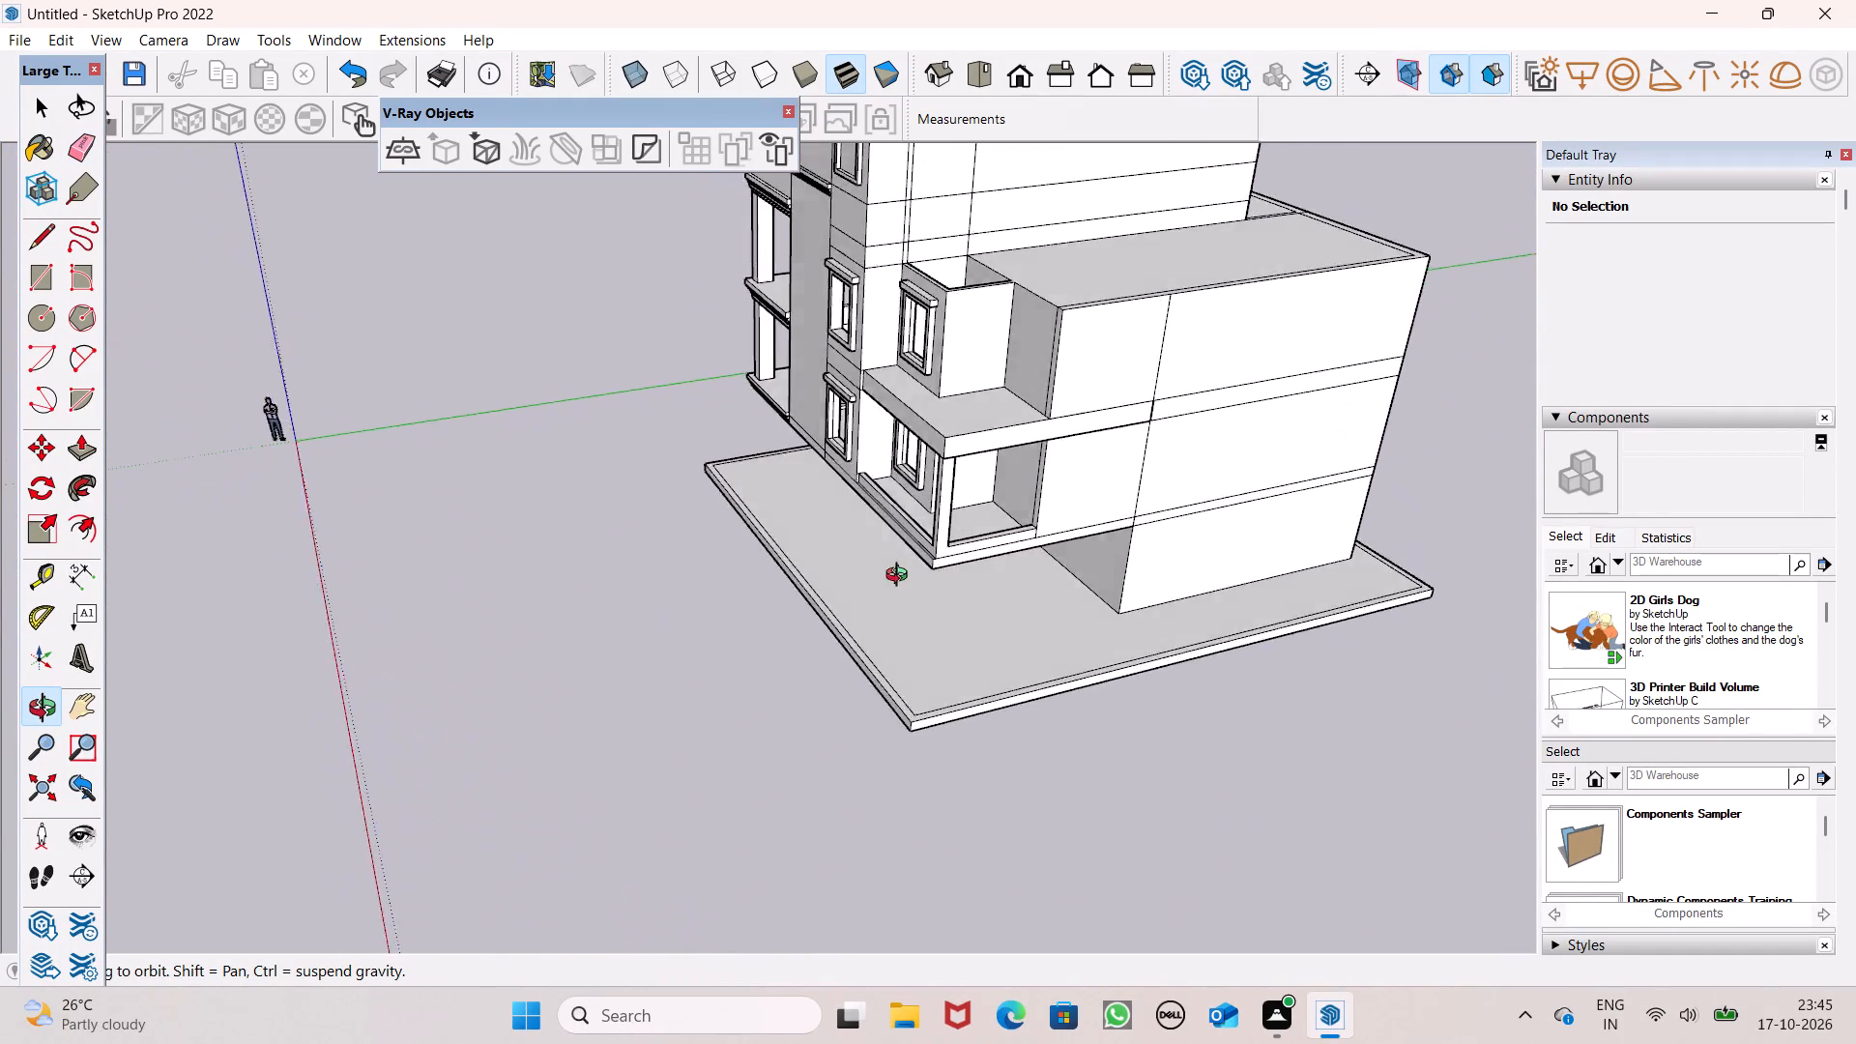
middle_drag(901, 577, 810, 621)
middle_drag(891, 492, 860, 623)
scroll(903, 527, up, 3)
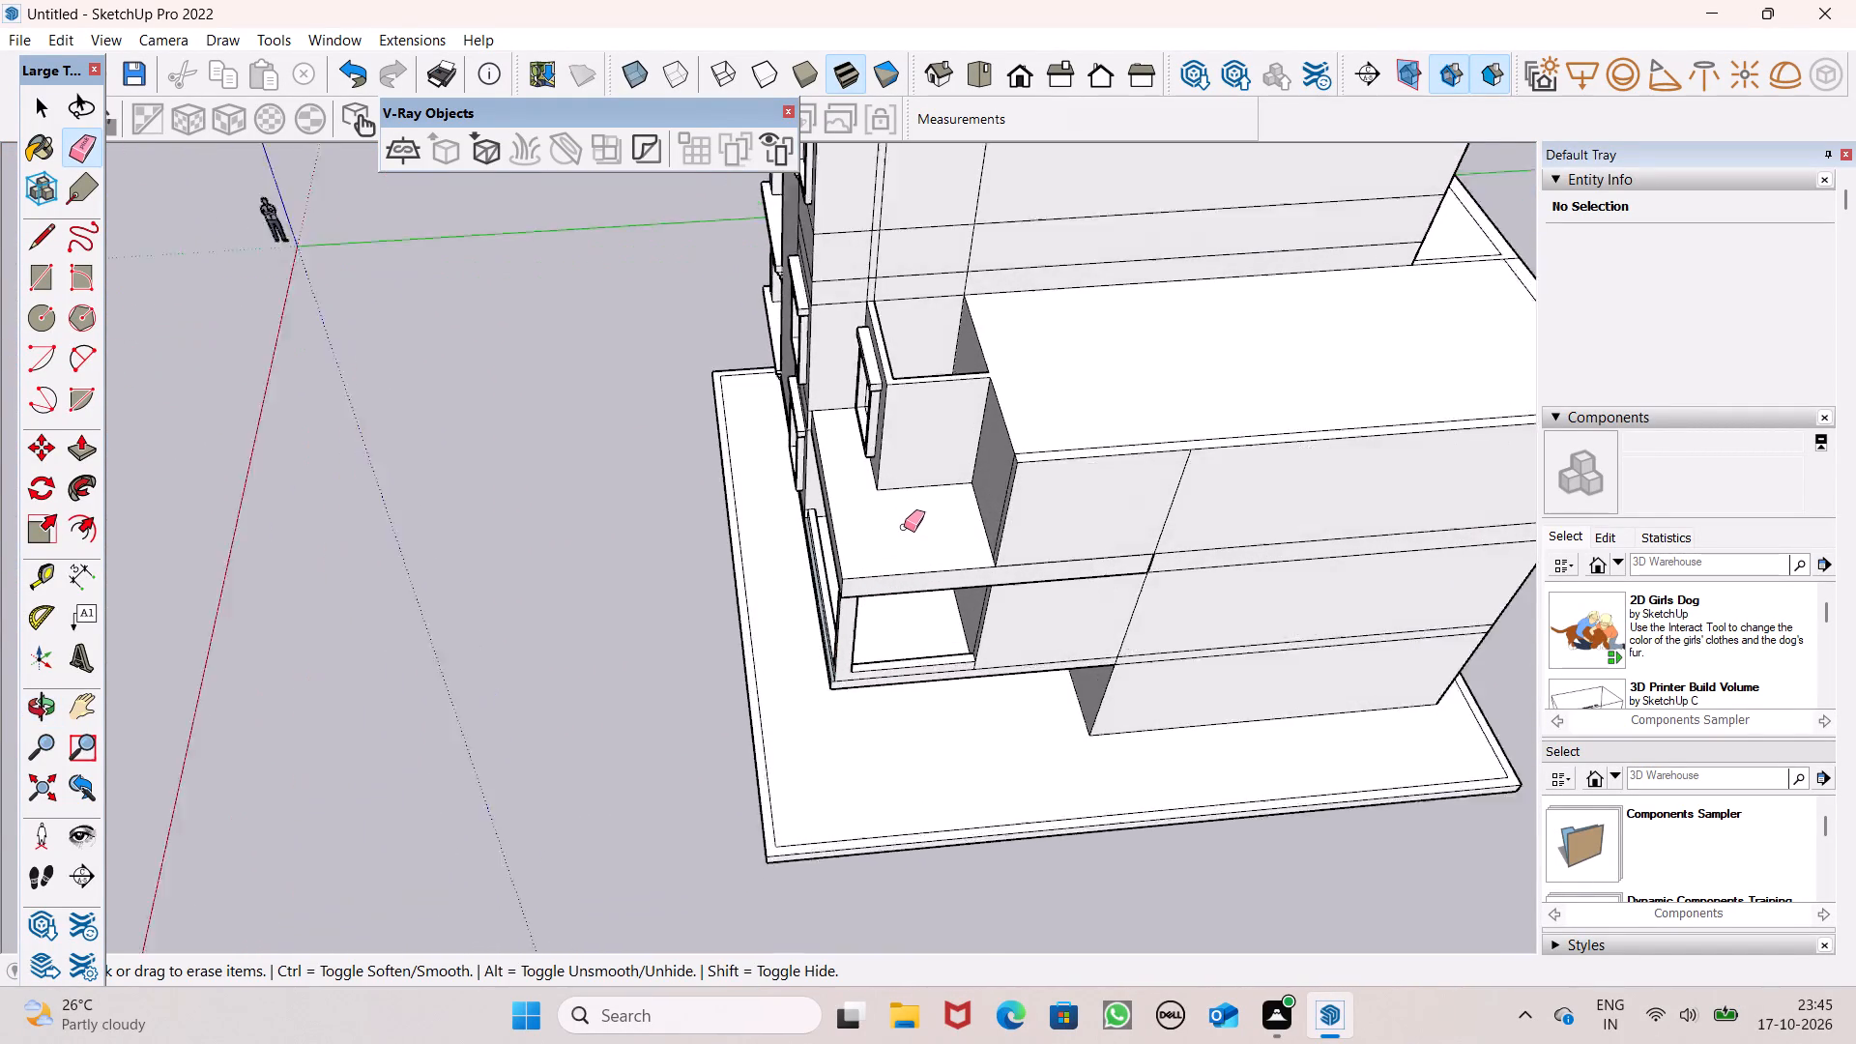
scroll(904, 527, up, 8)
middle_drag(917, 543, 908, 551)
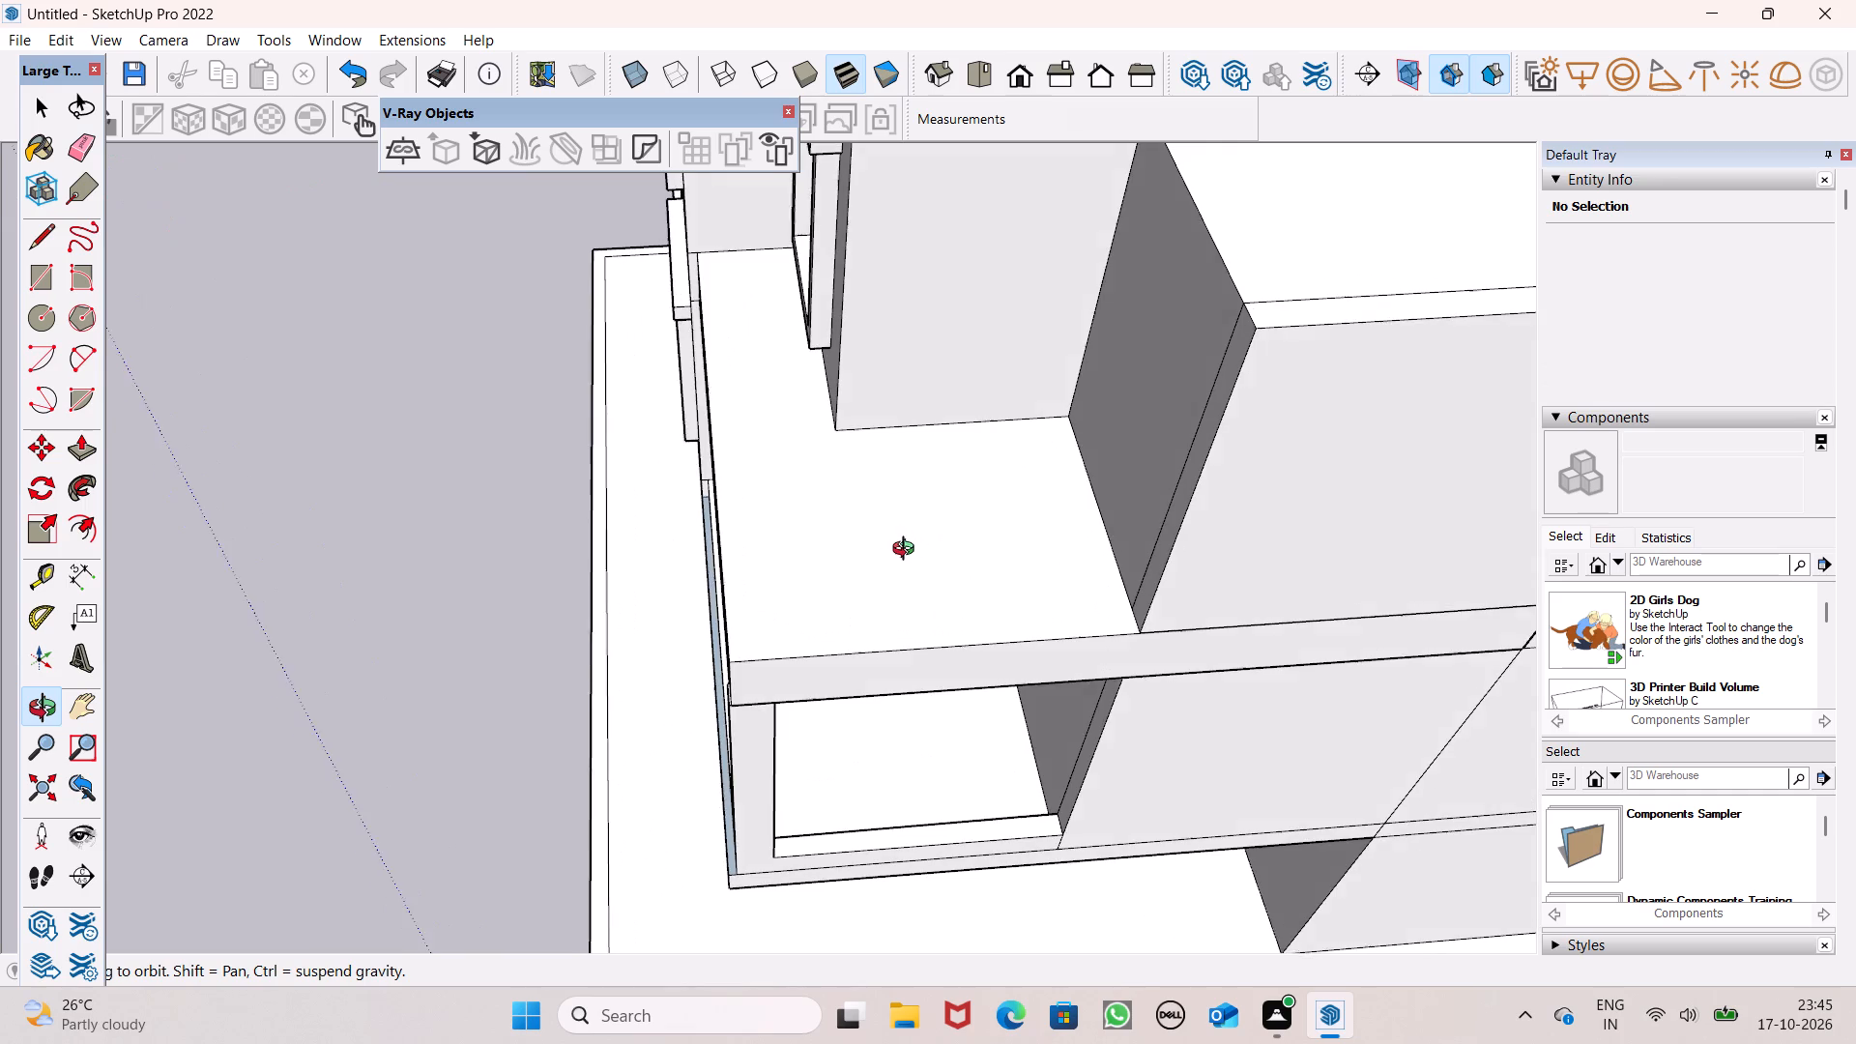
middle_drag(908, 551, 900, 542)
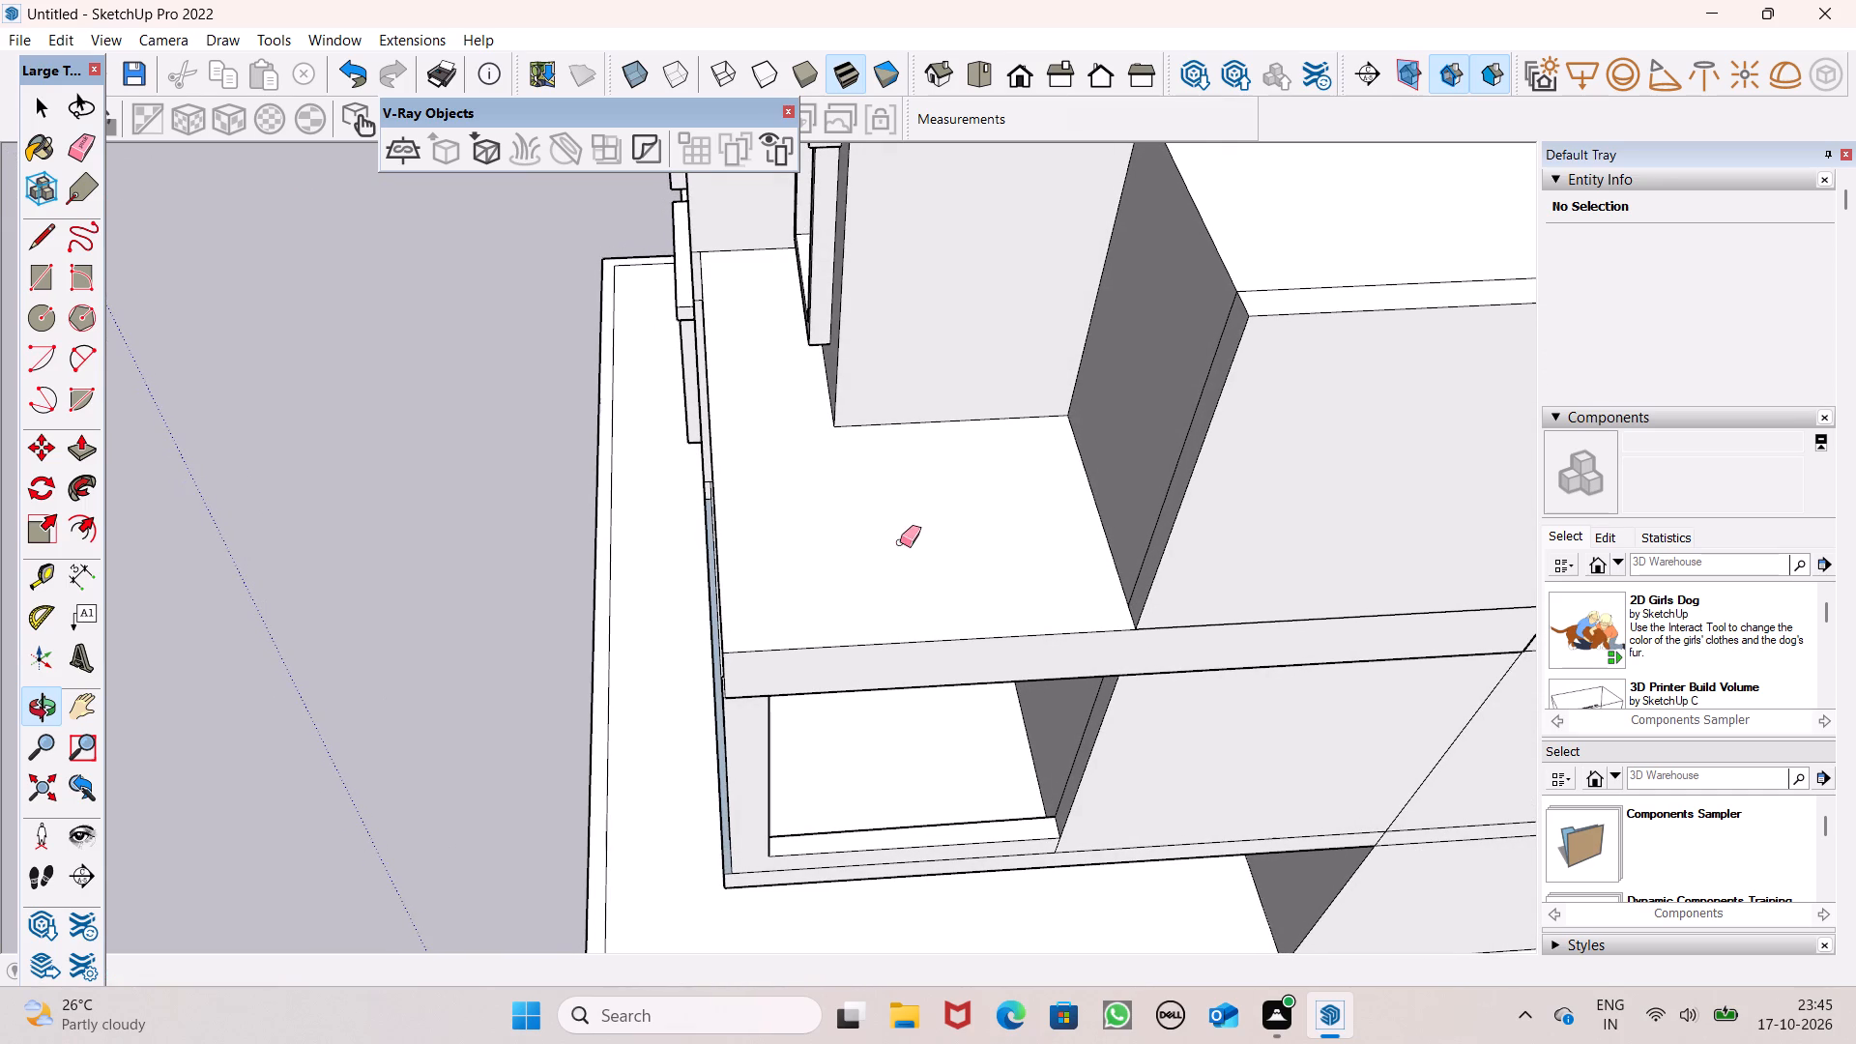
click(37, 275)
scroll(603, 560, up, 3)
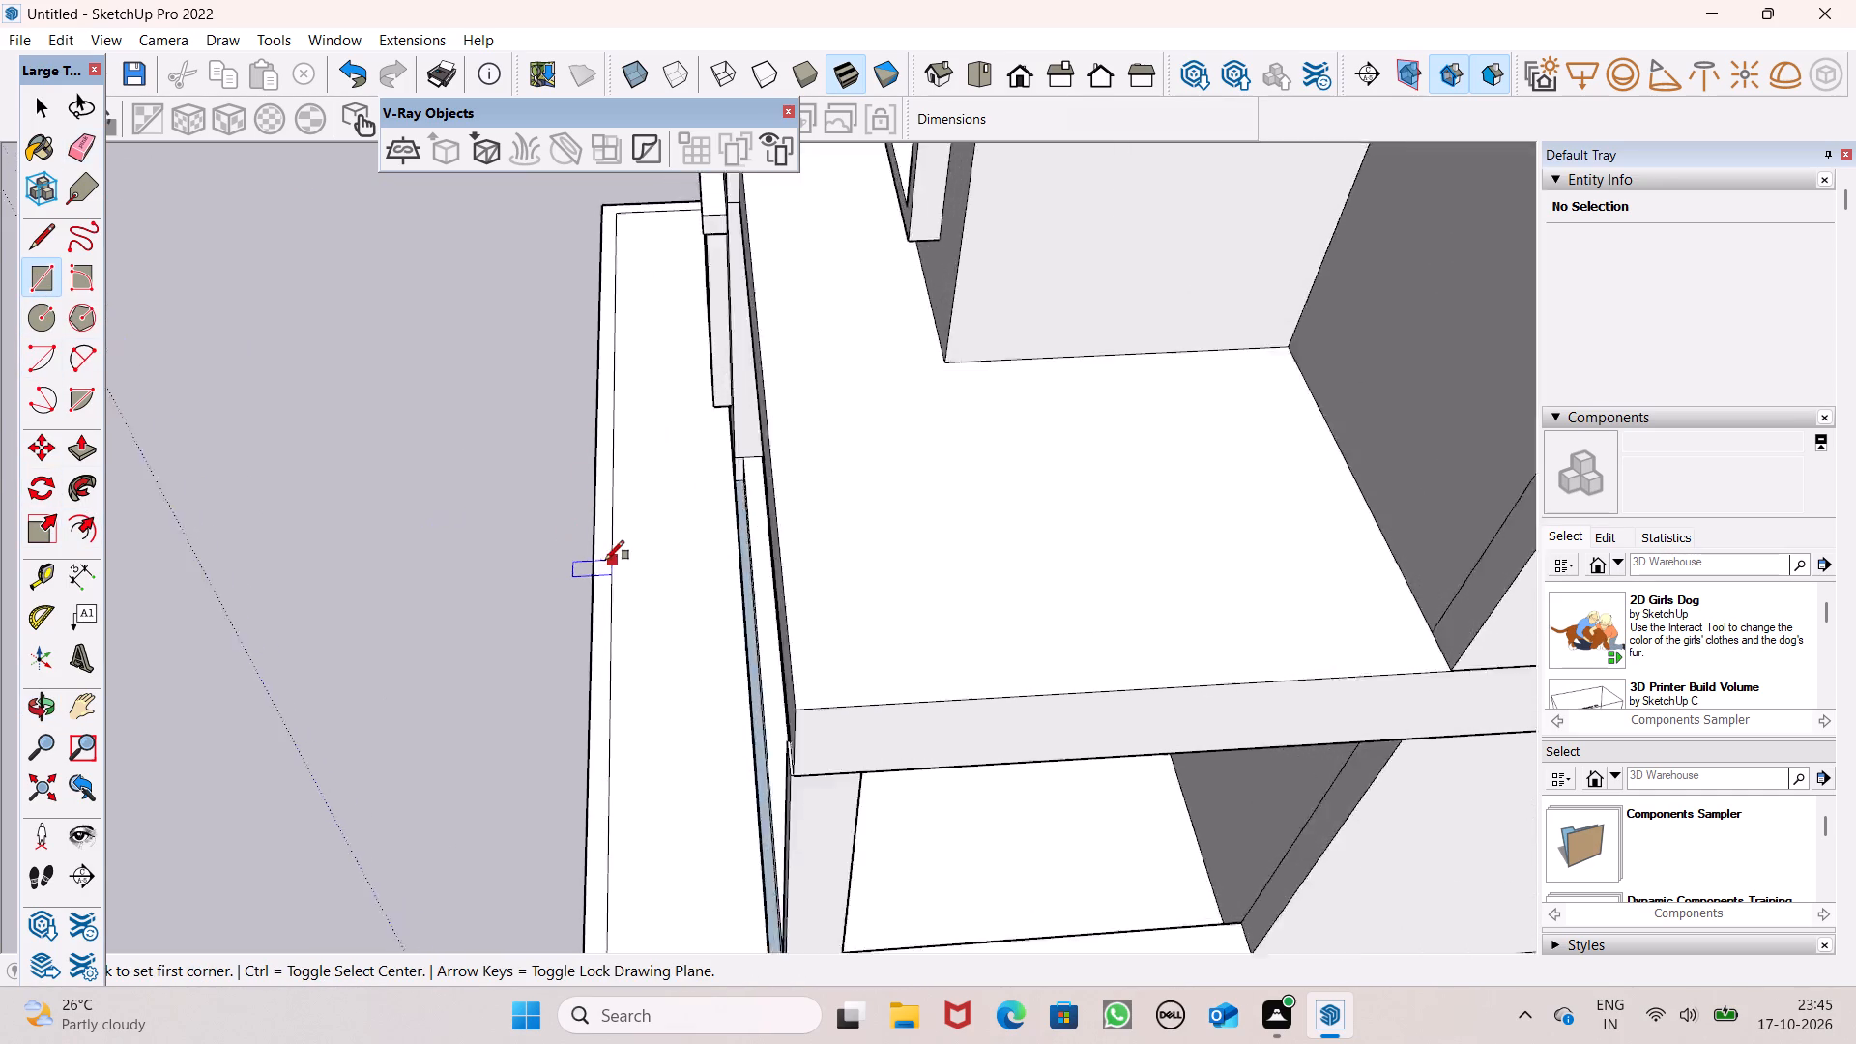
scroll(606, 569, down, 2)
middle_drag(866, 765, 870, 816)
scroll(774, 716, up, 5)
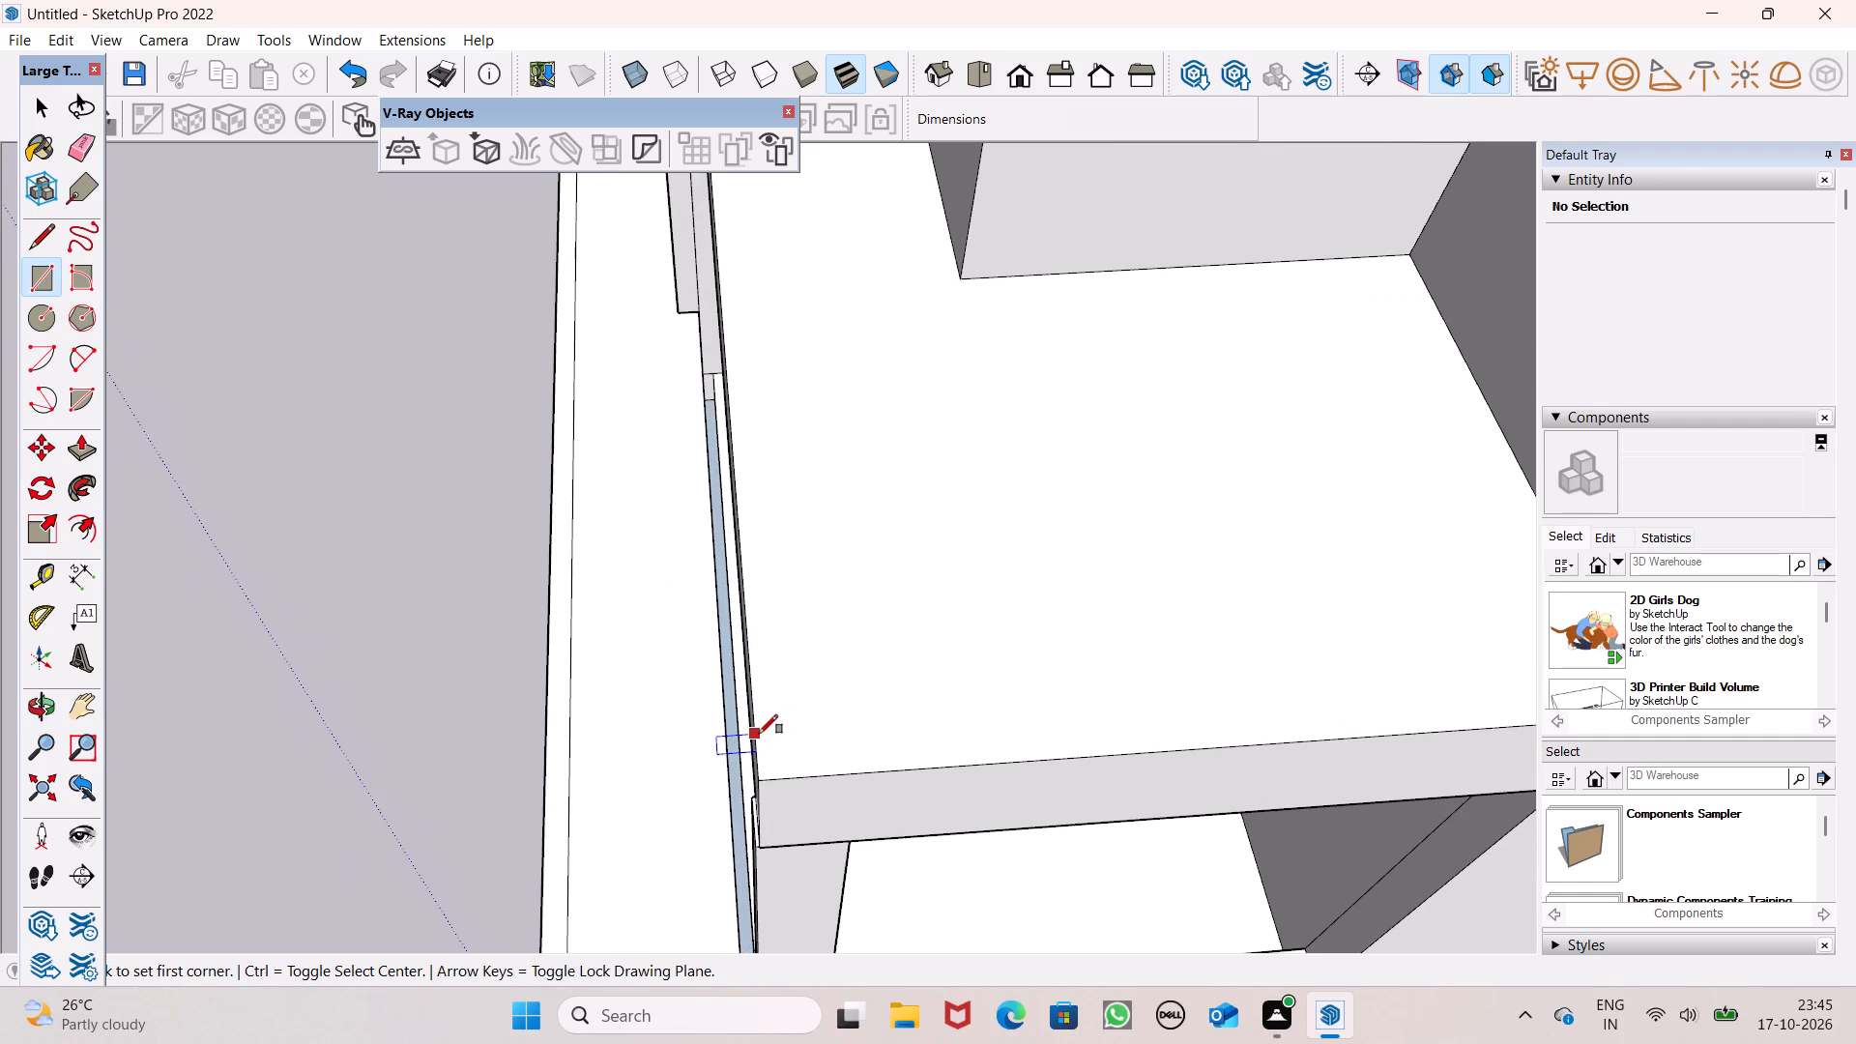
click(754, 722)
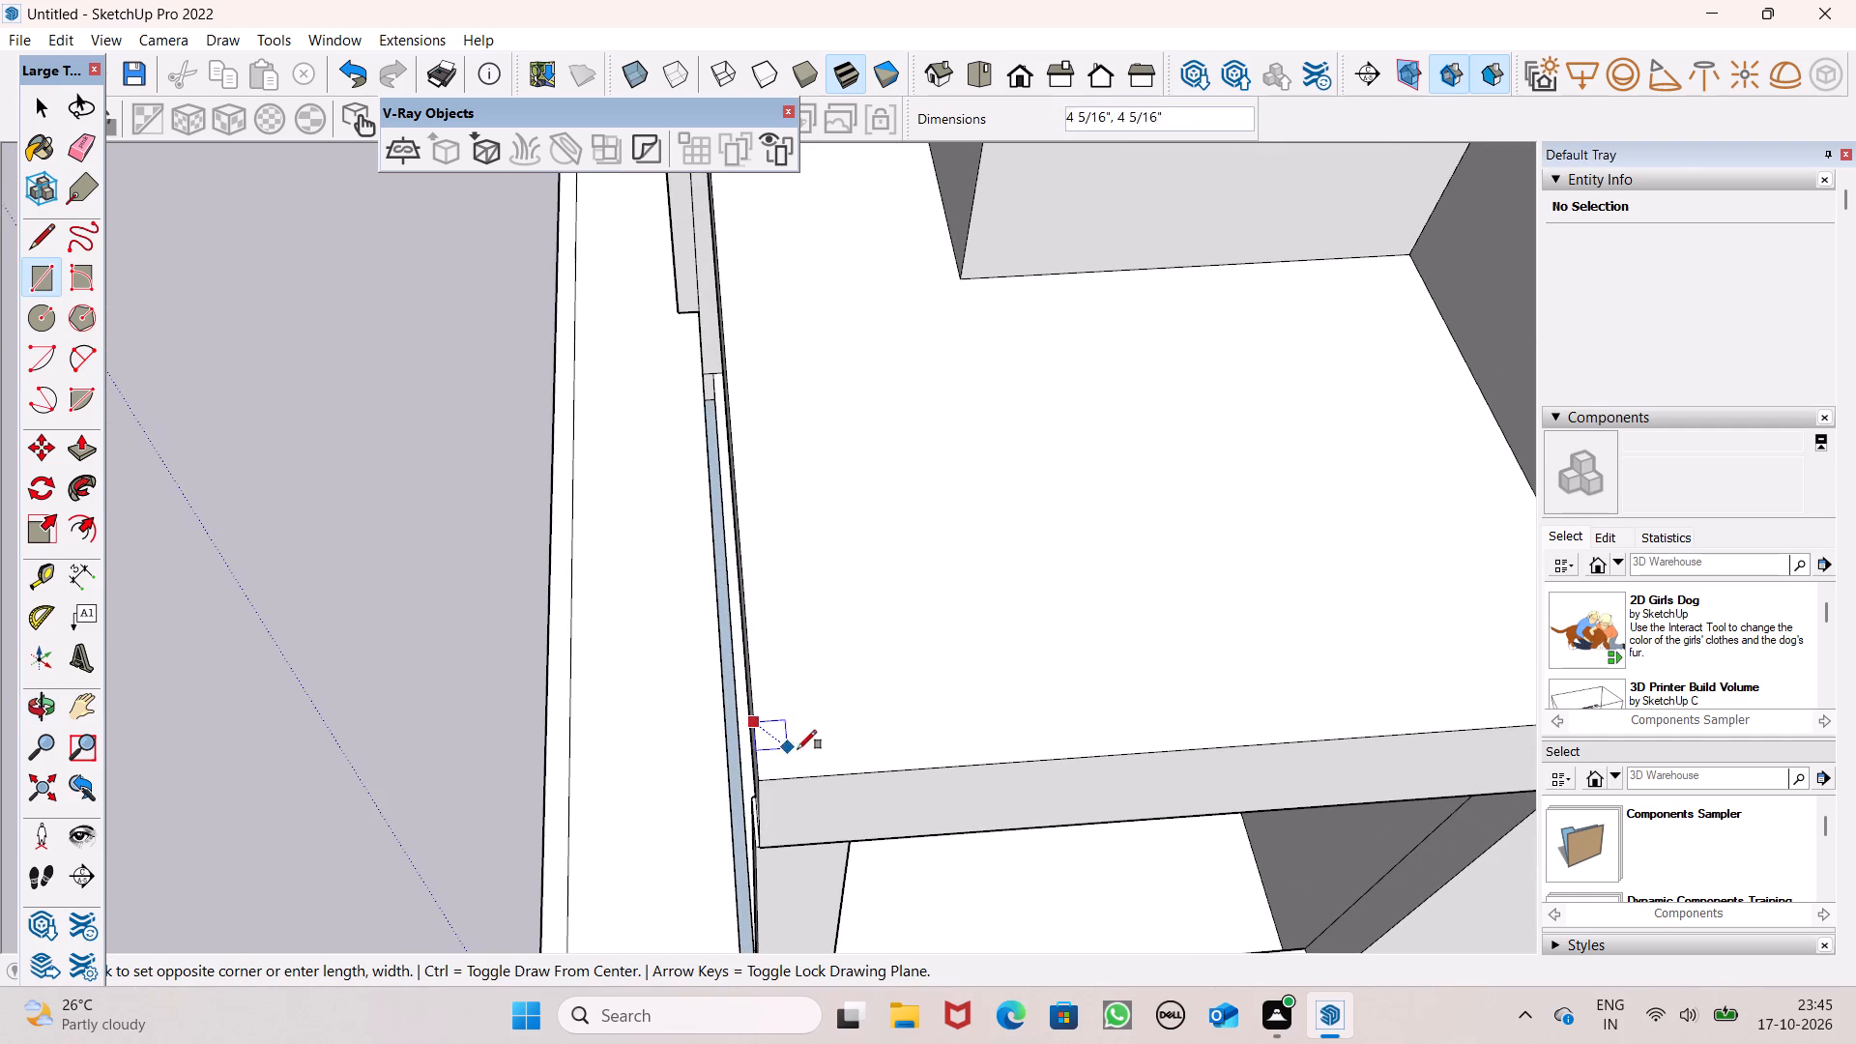
click(855, 768)
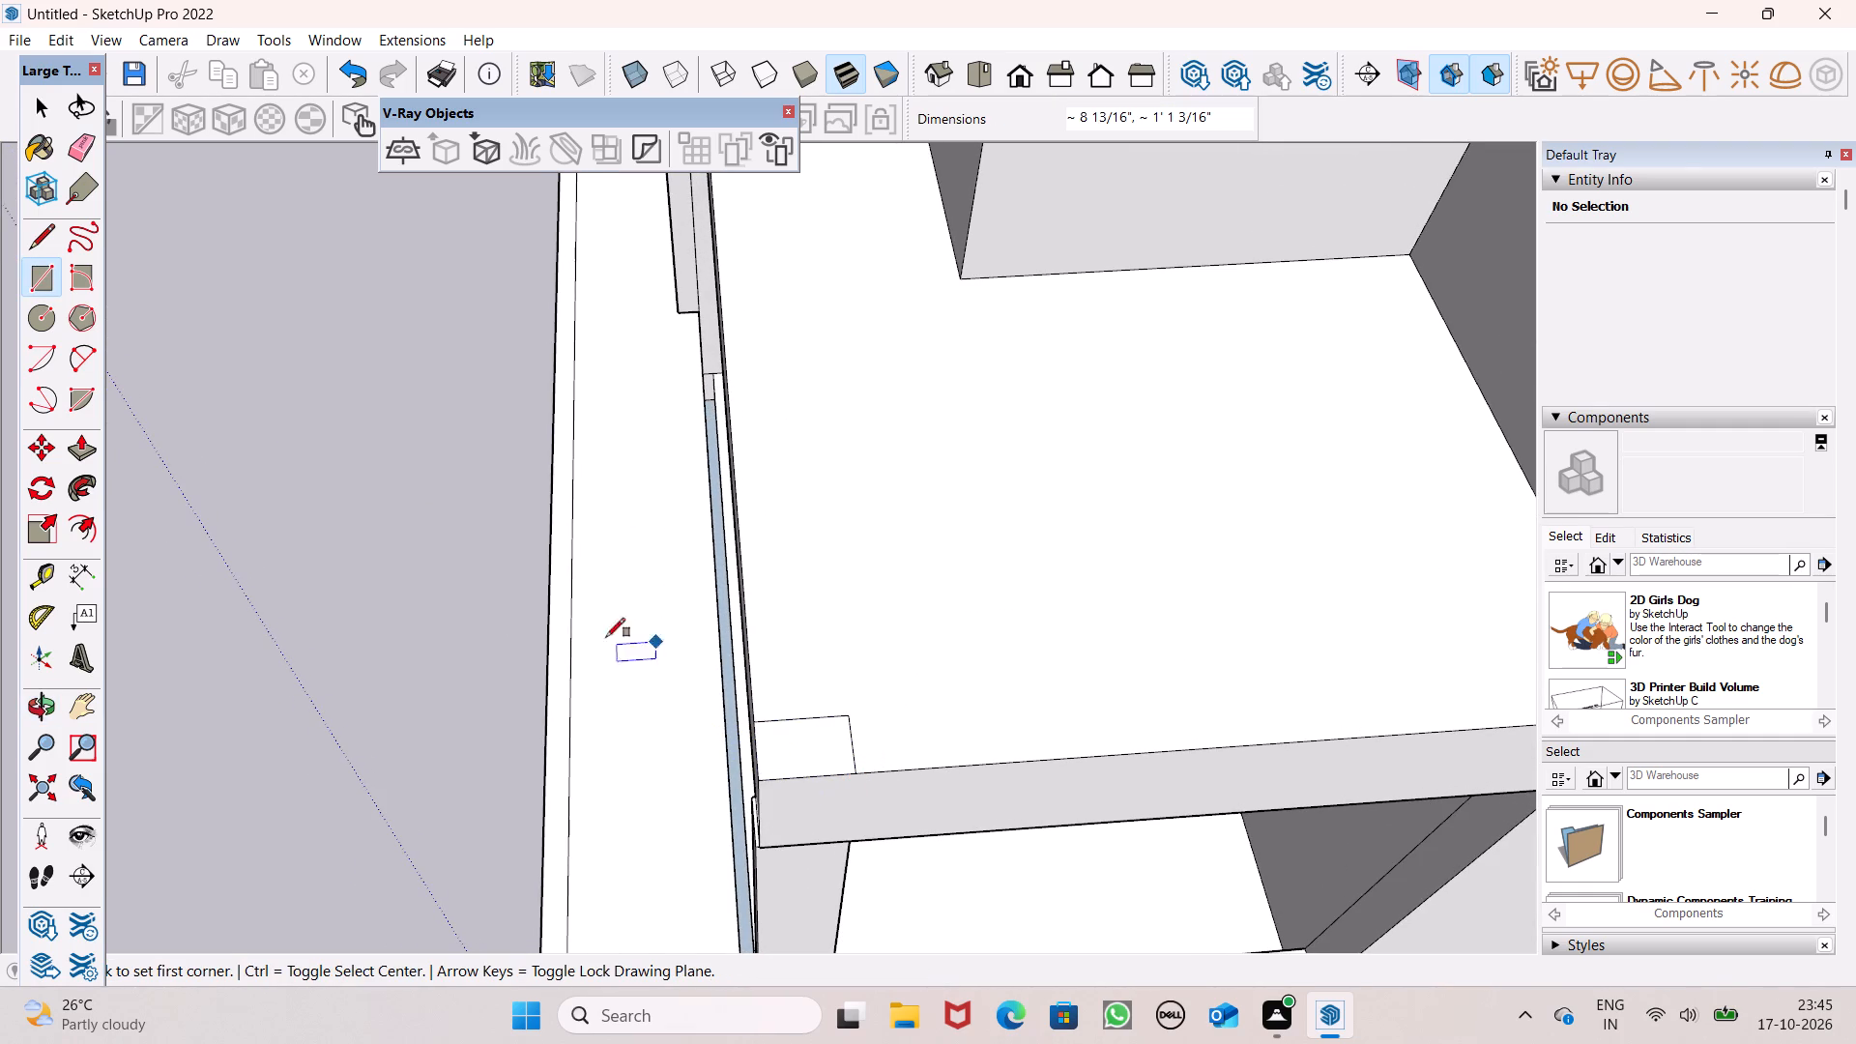
Push/Pull the corner rectangle up 10' into a first-floor column, level with the adjoining roof top.
click(77, 456)
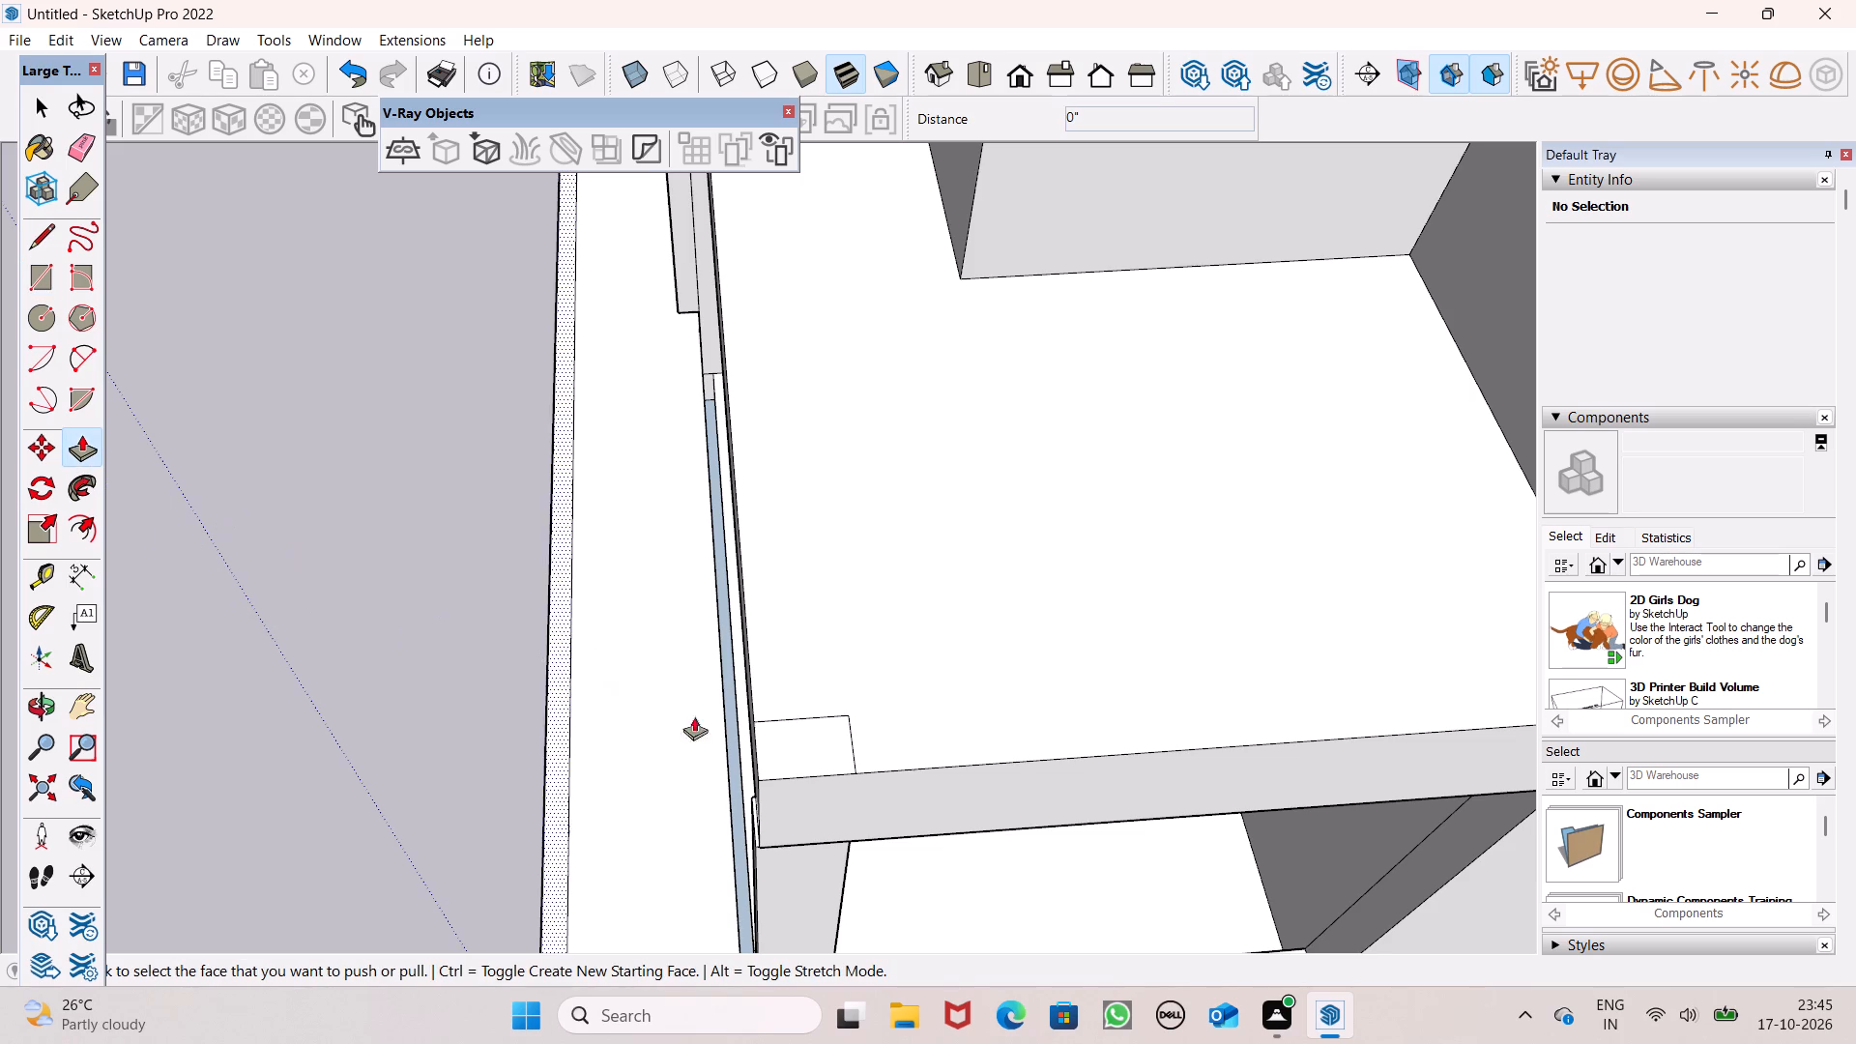
scroll(817, 741, down, 6)
scroll(896, 723, down, 5)
middle_drag(934, 776, 976, 836)
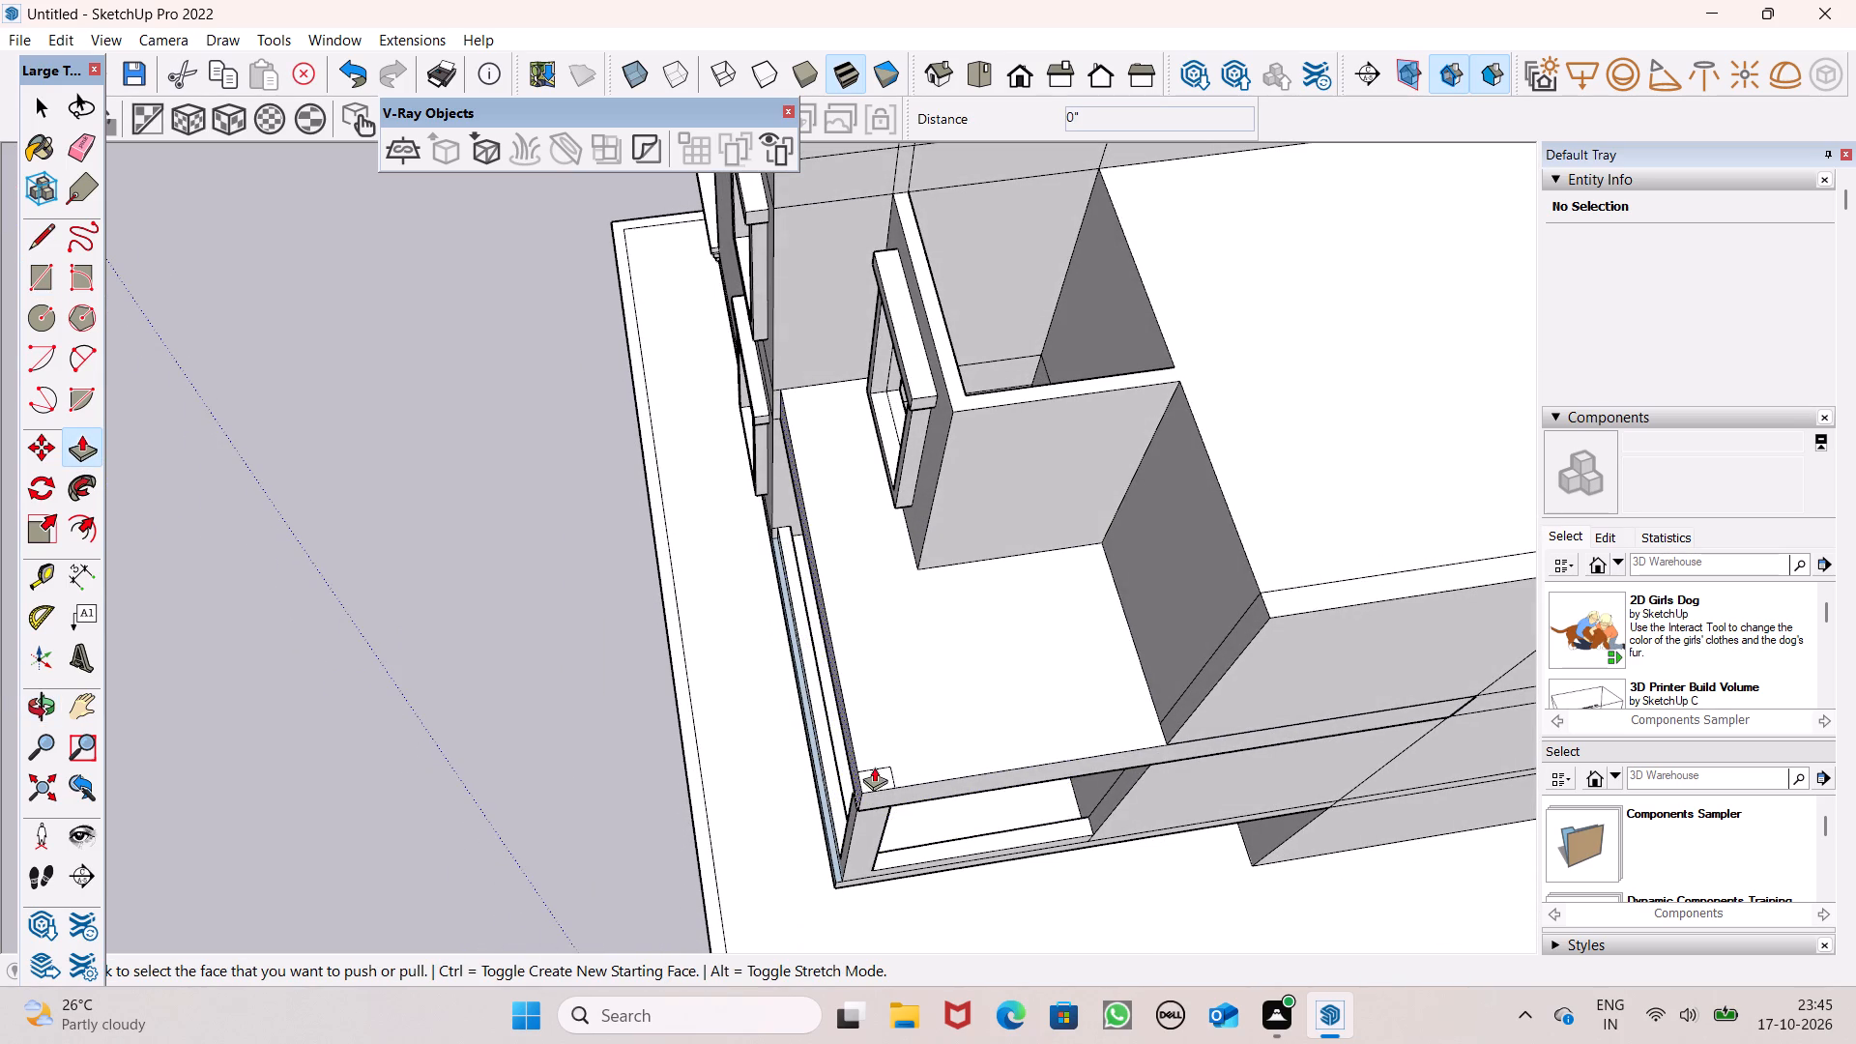
drag(870, 776, 909, 576)
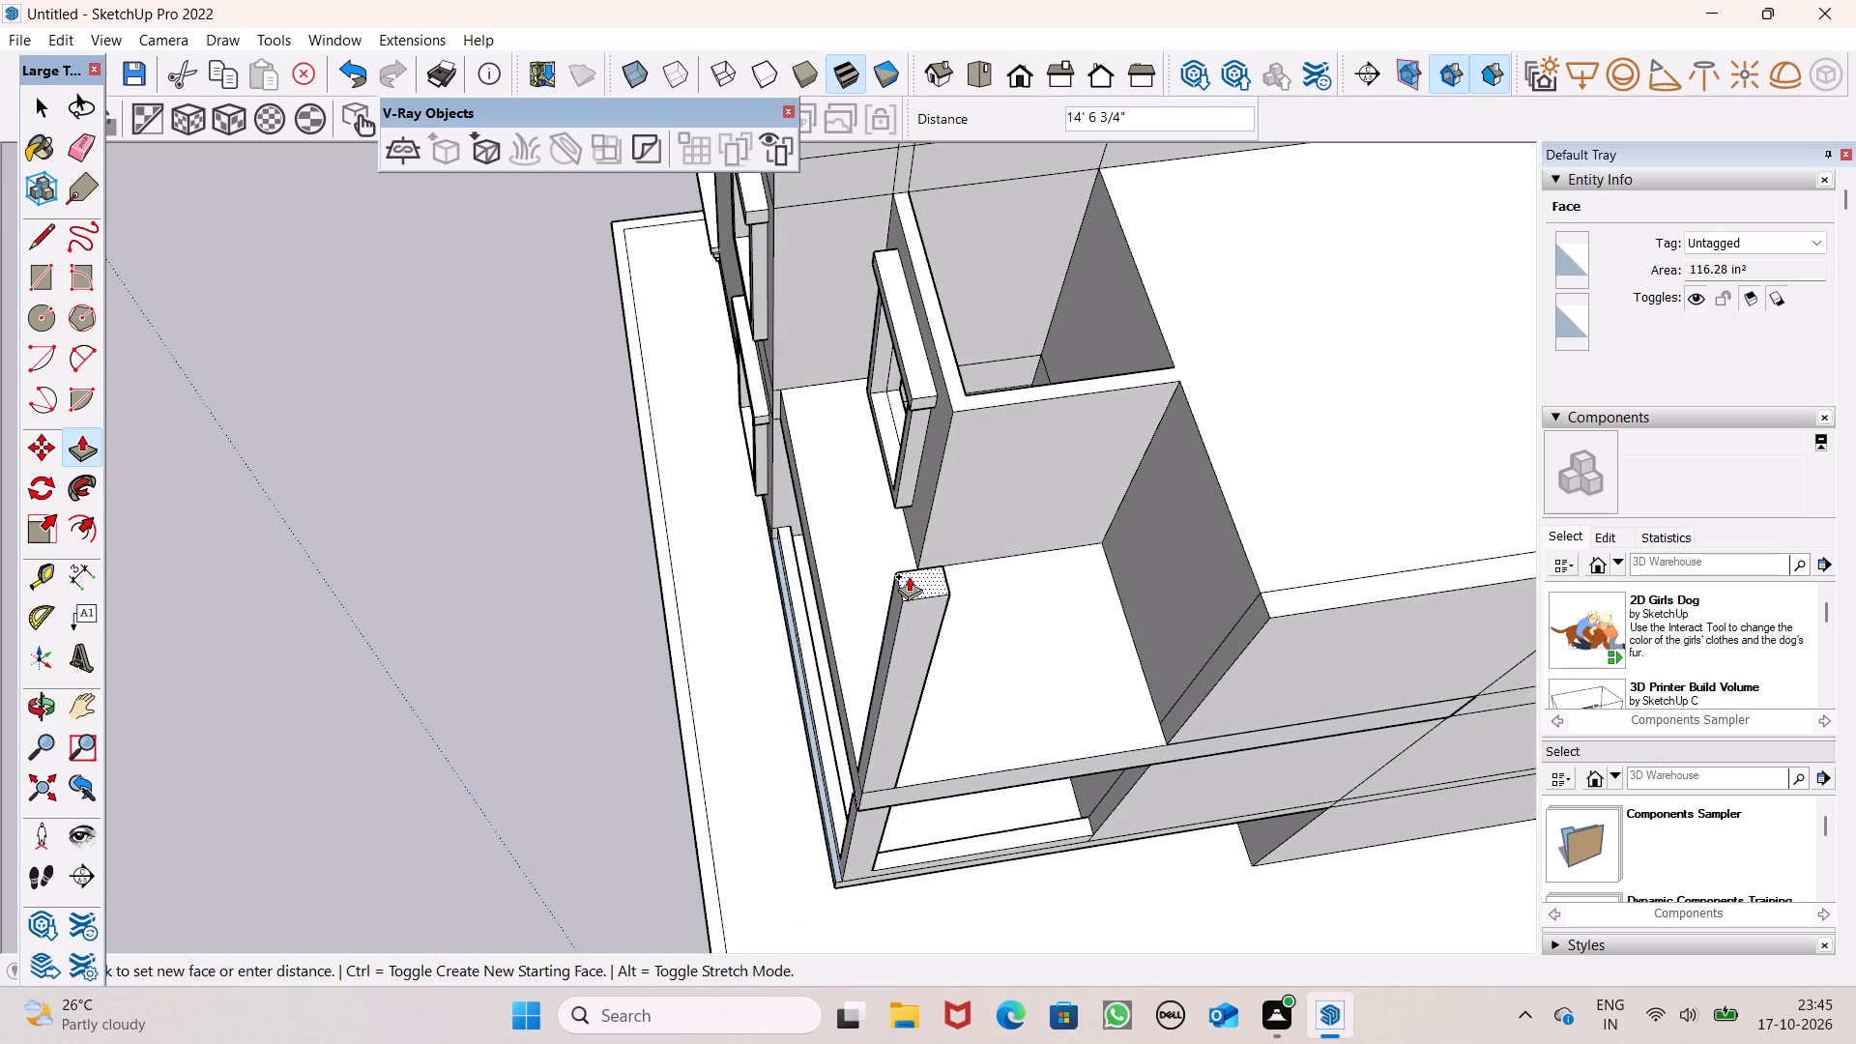
drag(909, 576, 1257, 579)
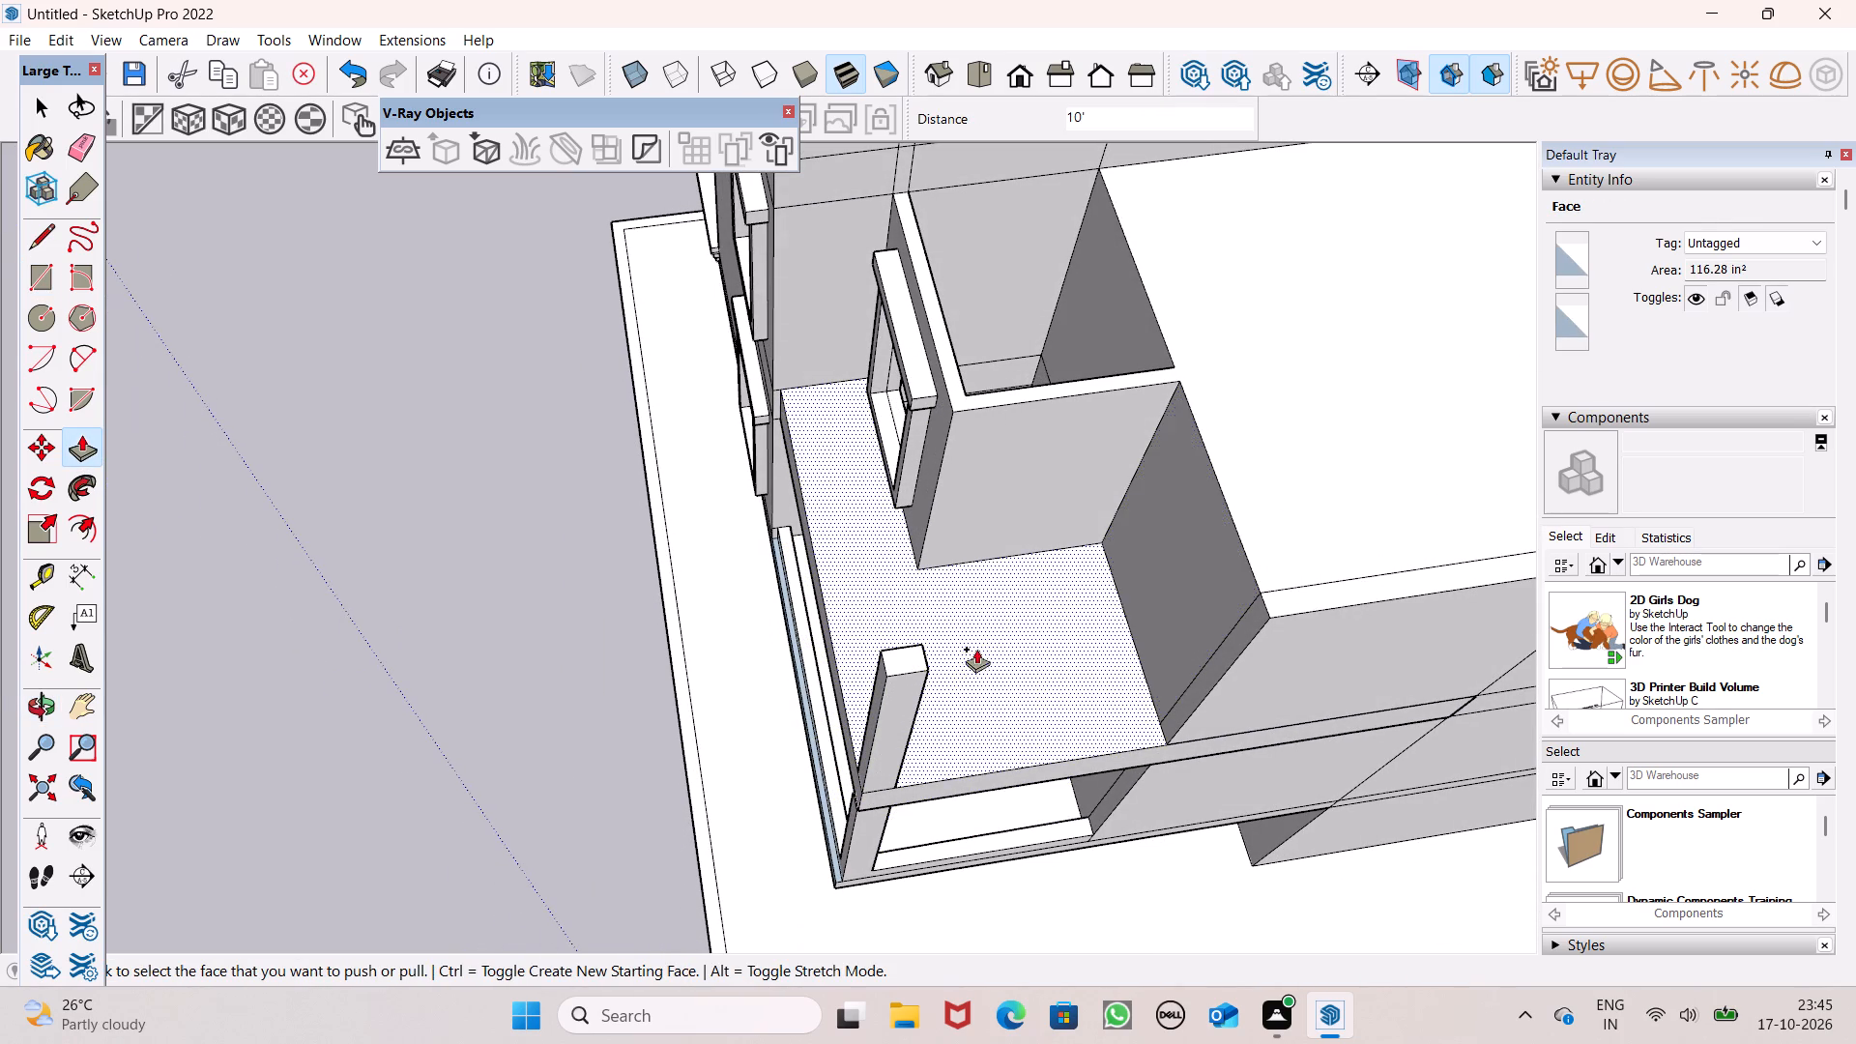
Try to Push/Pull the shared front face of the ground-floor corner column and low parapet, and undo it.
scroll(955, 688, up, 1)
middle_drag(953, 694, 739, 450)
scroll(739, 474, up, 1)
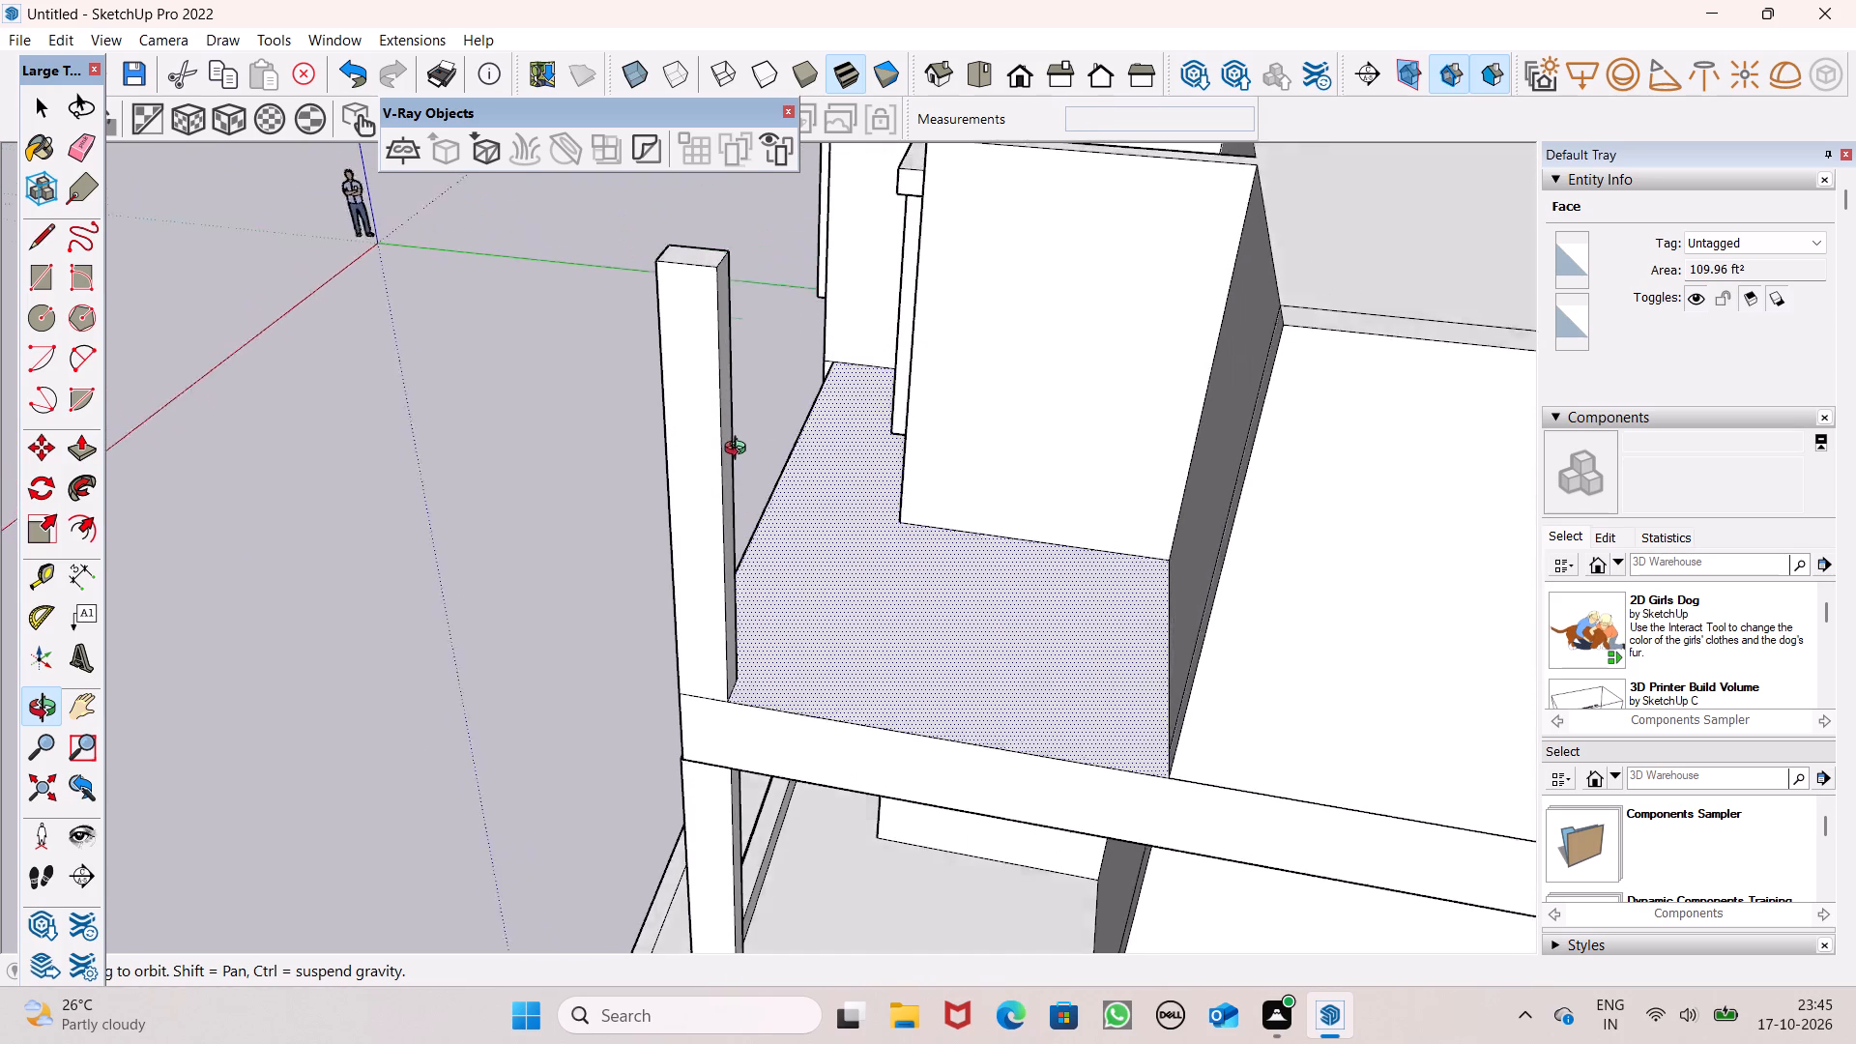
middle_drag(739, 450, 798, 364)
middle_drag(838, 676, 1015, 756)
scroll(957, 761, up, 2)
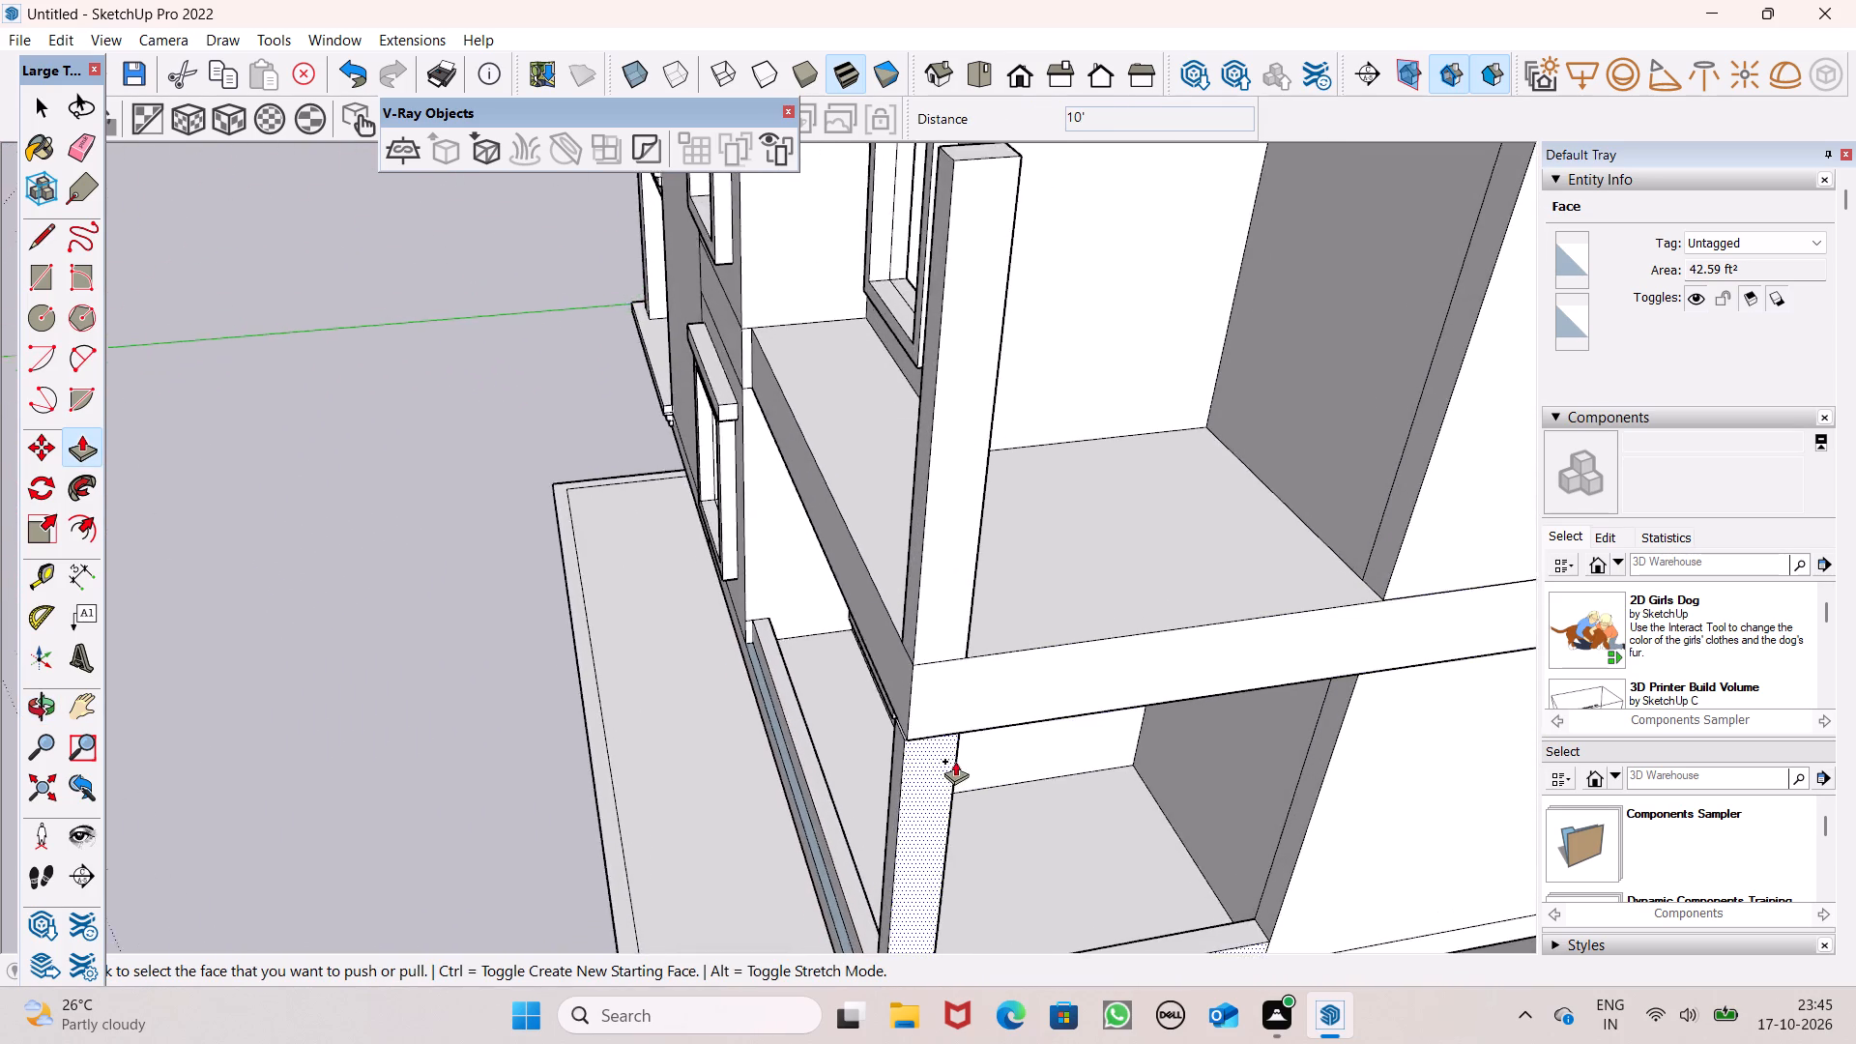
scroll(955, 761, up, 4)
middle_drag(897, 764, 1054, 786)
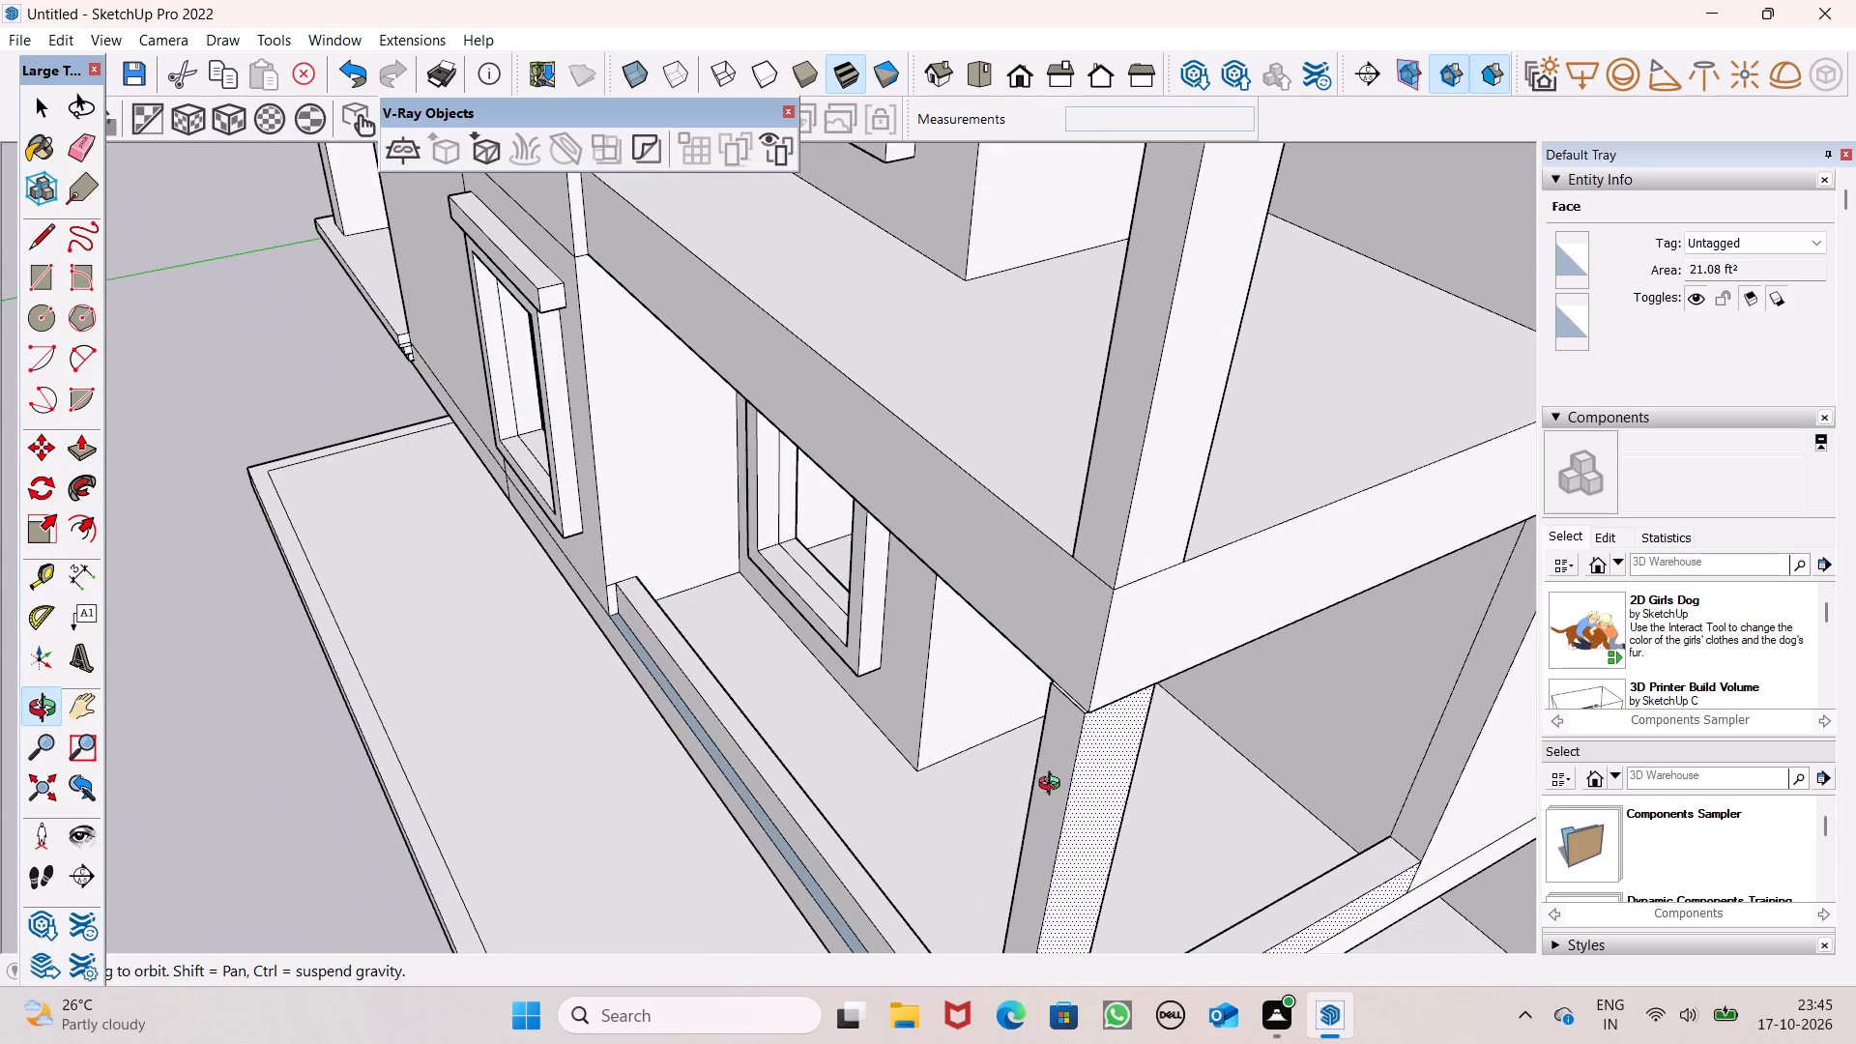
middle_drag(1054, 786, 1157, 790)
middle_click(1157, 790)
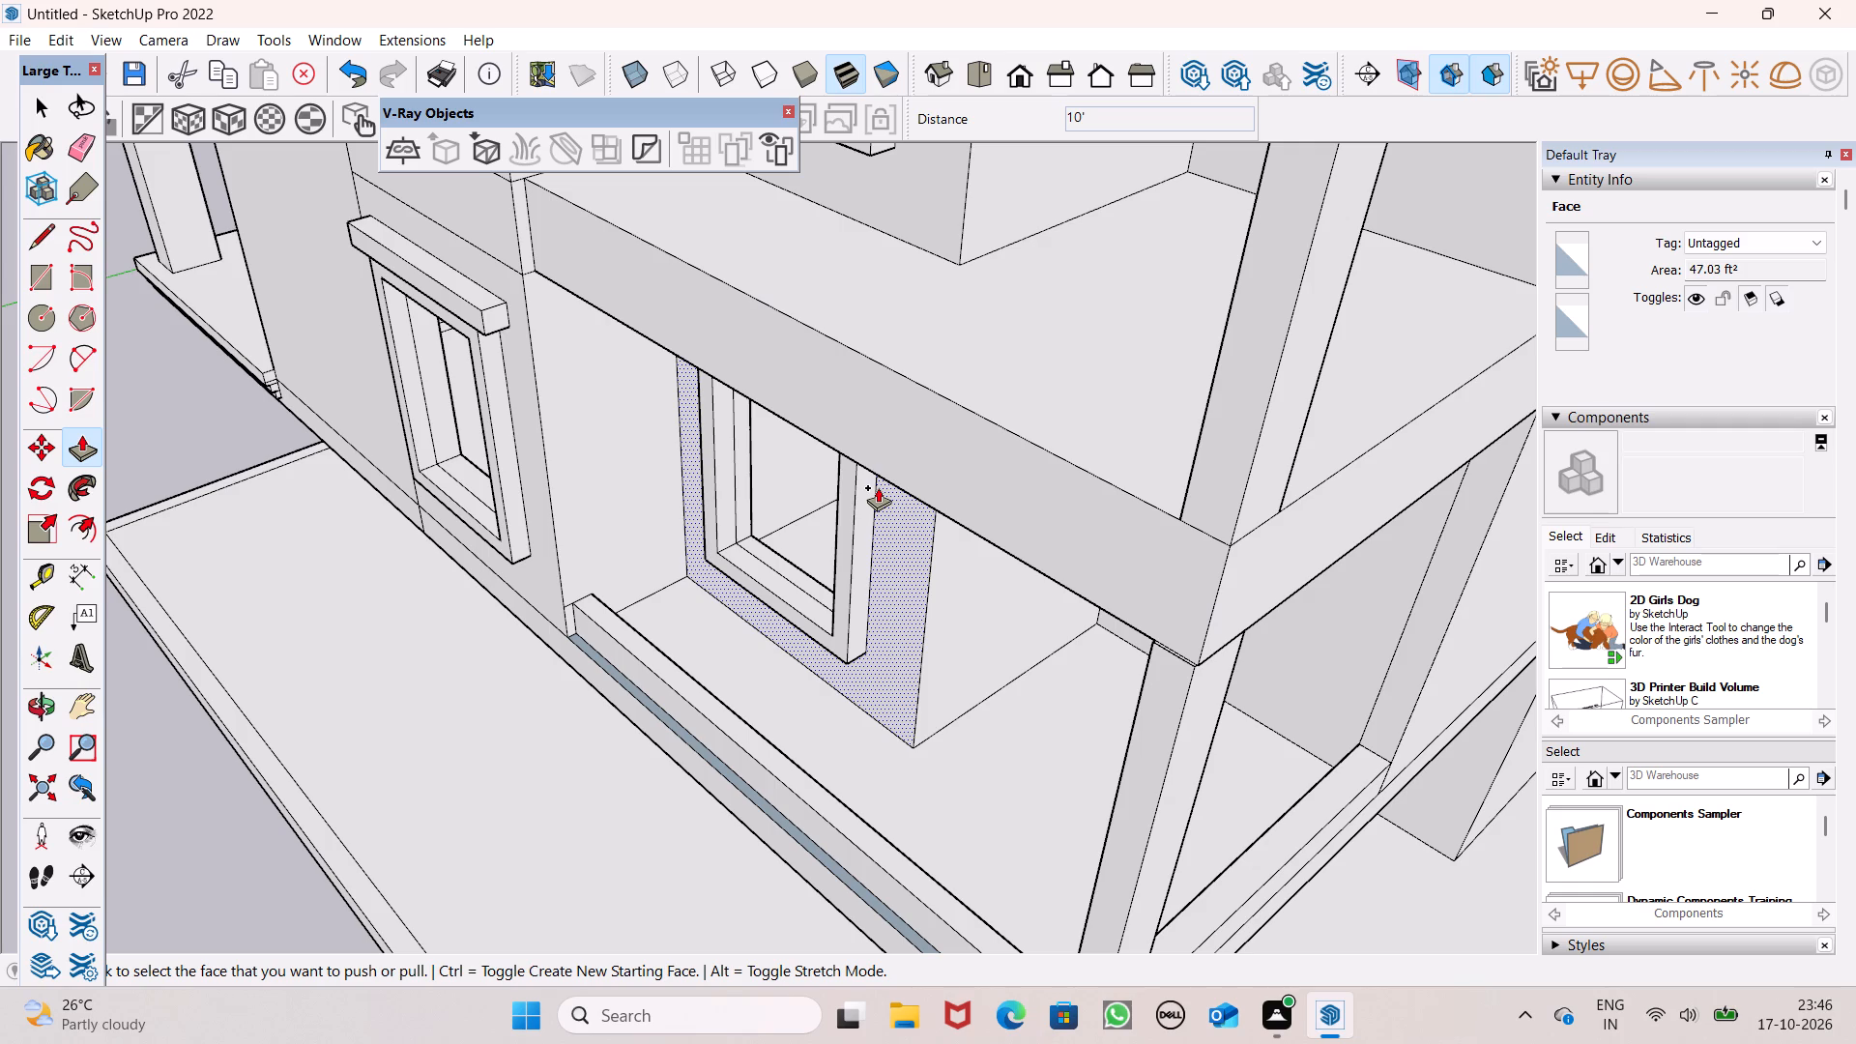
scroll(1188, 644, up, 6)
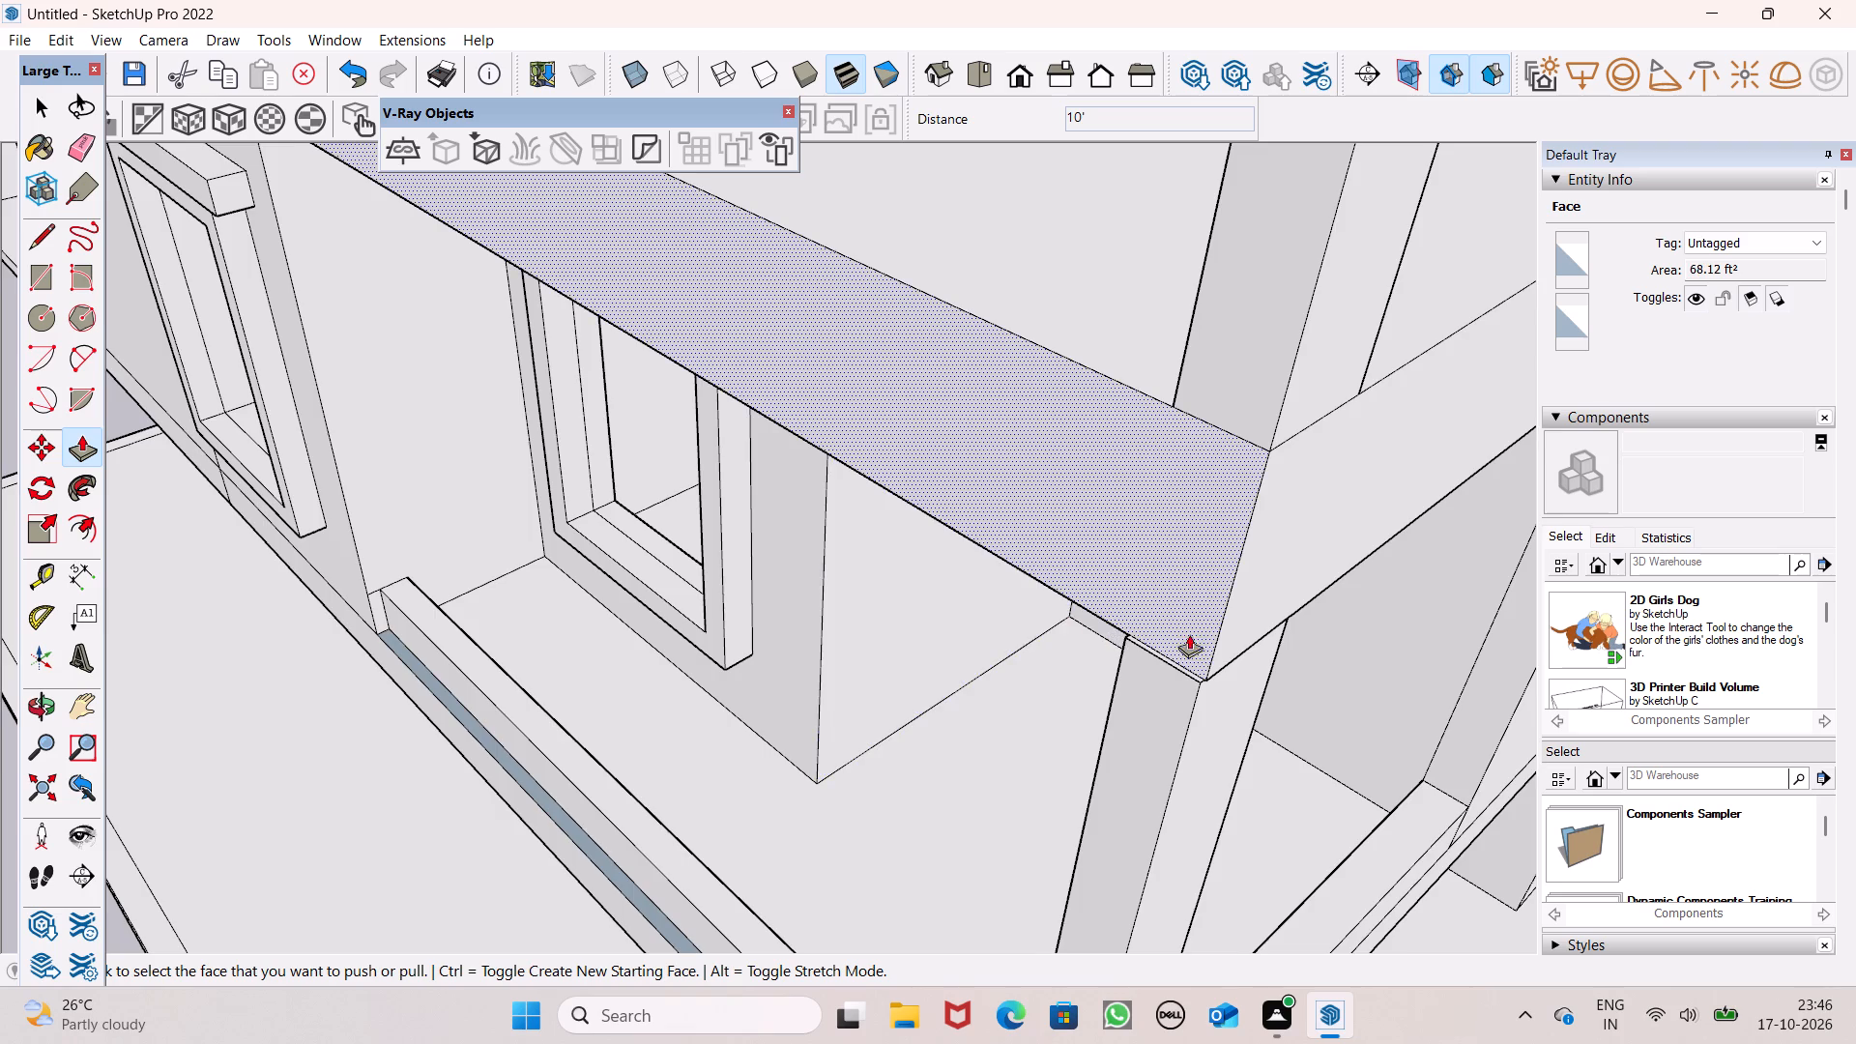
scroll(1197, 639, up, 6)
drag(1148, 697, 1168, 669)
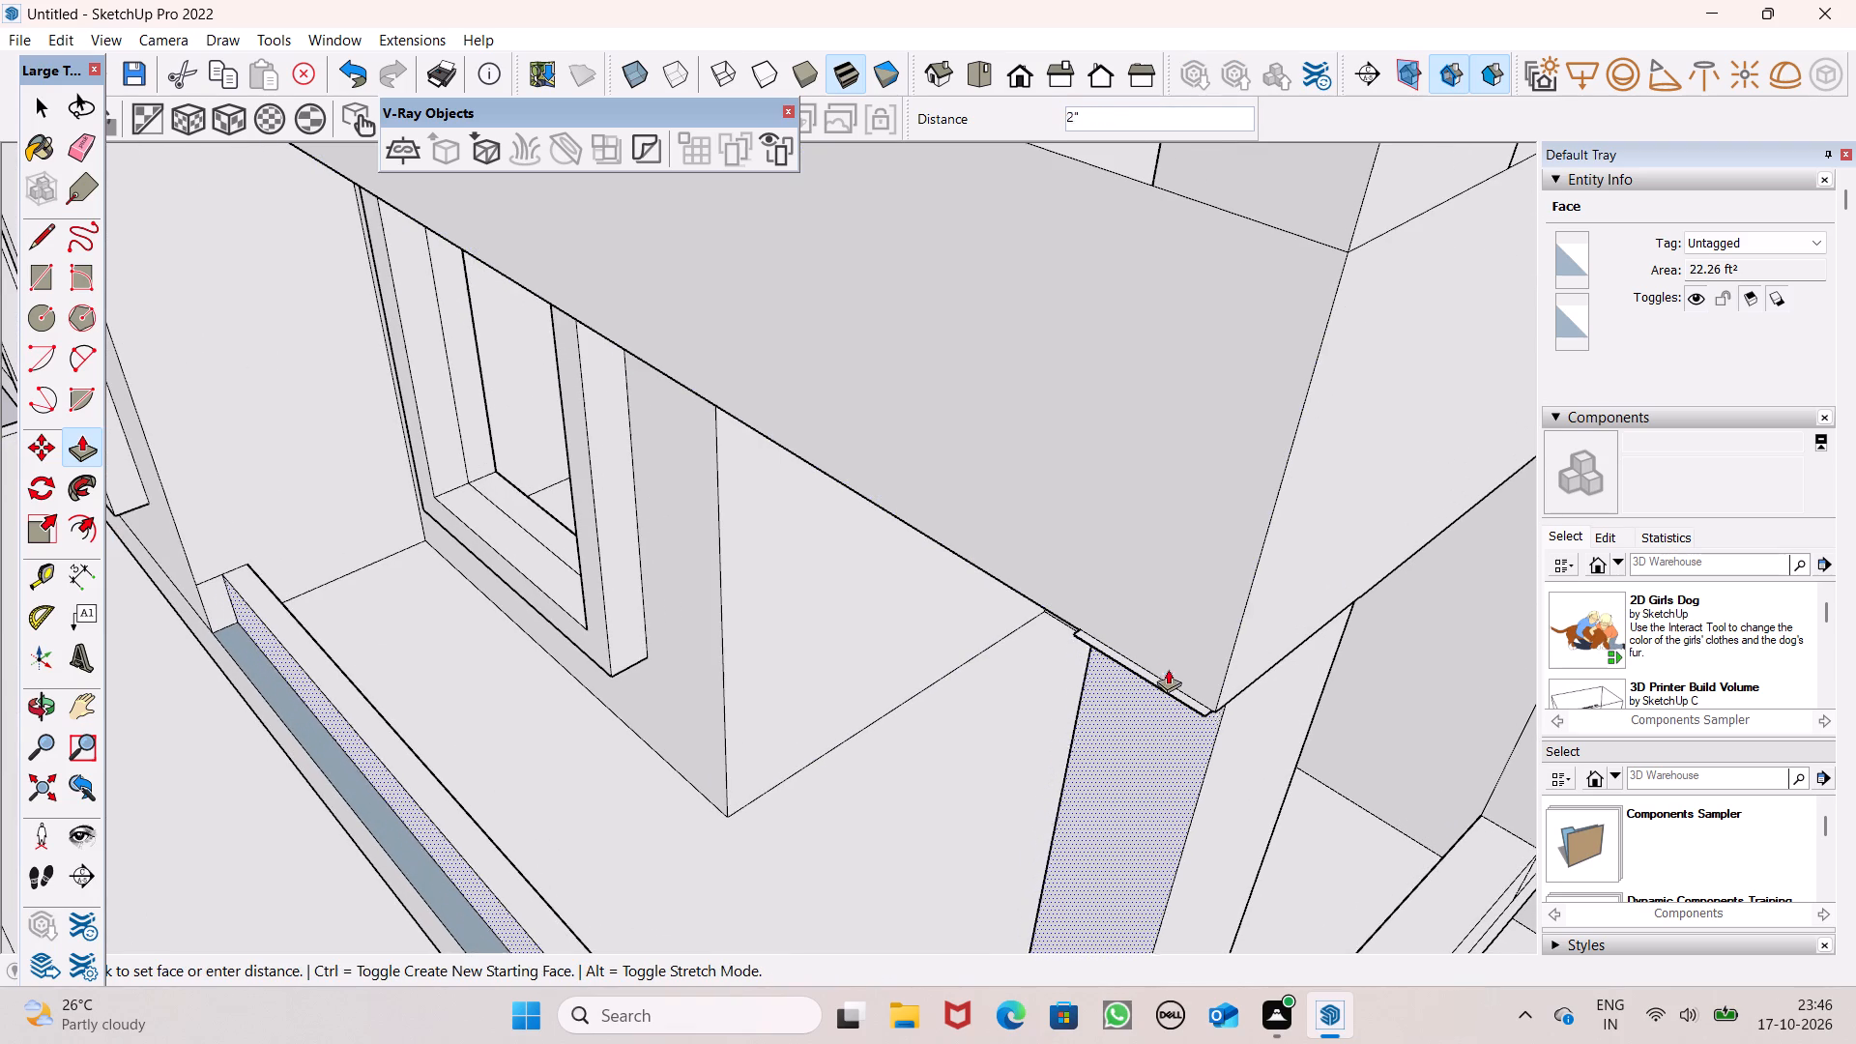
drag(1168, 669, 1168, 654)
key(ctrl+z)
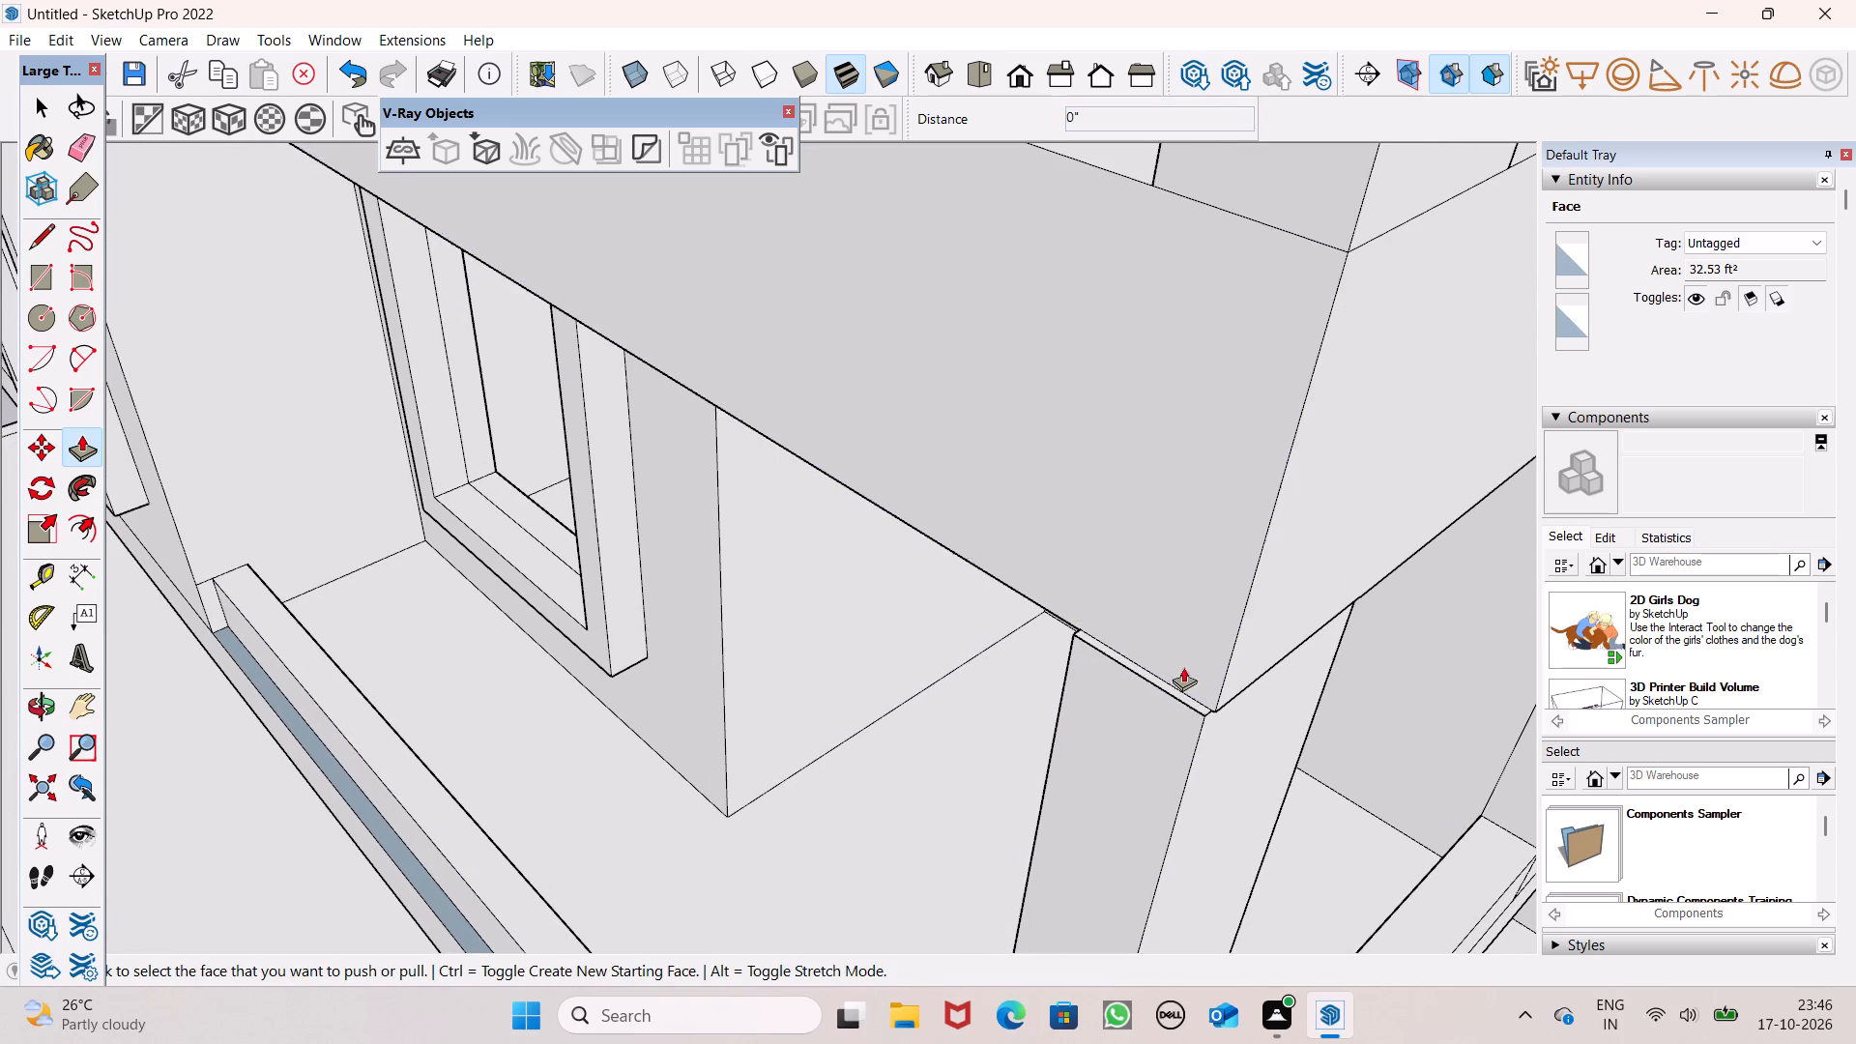
Examine the first-floor corner column, the recessed window walls and the adjoining roof from several angles.
middle_drag(1175, 703, 872, 429)
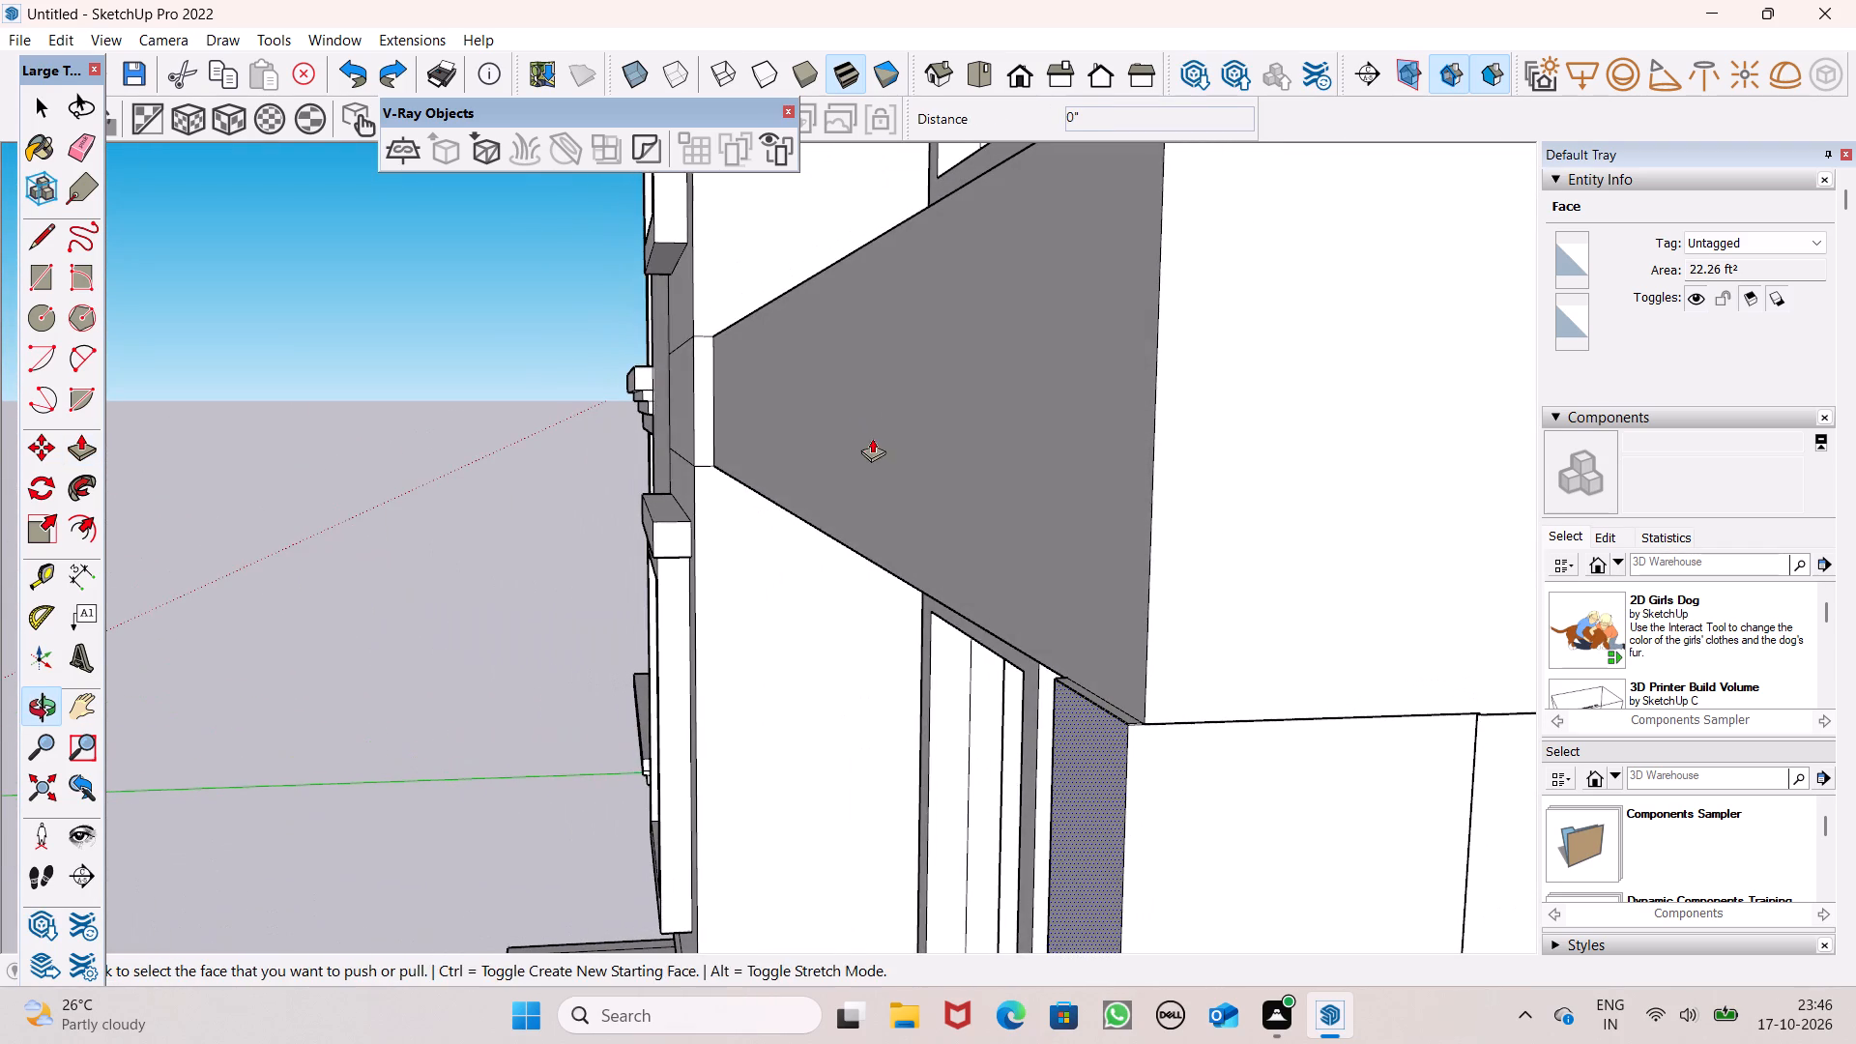
scroll(935, 505, down, 5)
key(space)
scroll(899, 455, down, 17)
middle_drag(997, 563, 904, 693)
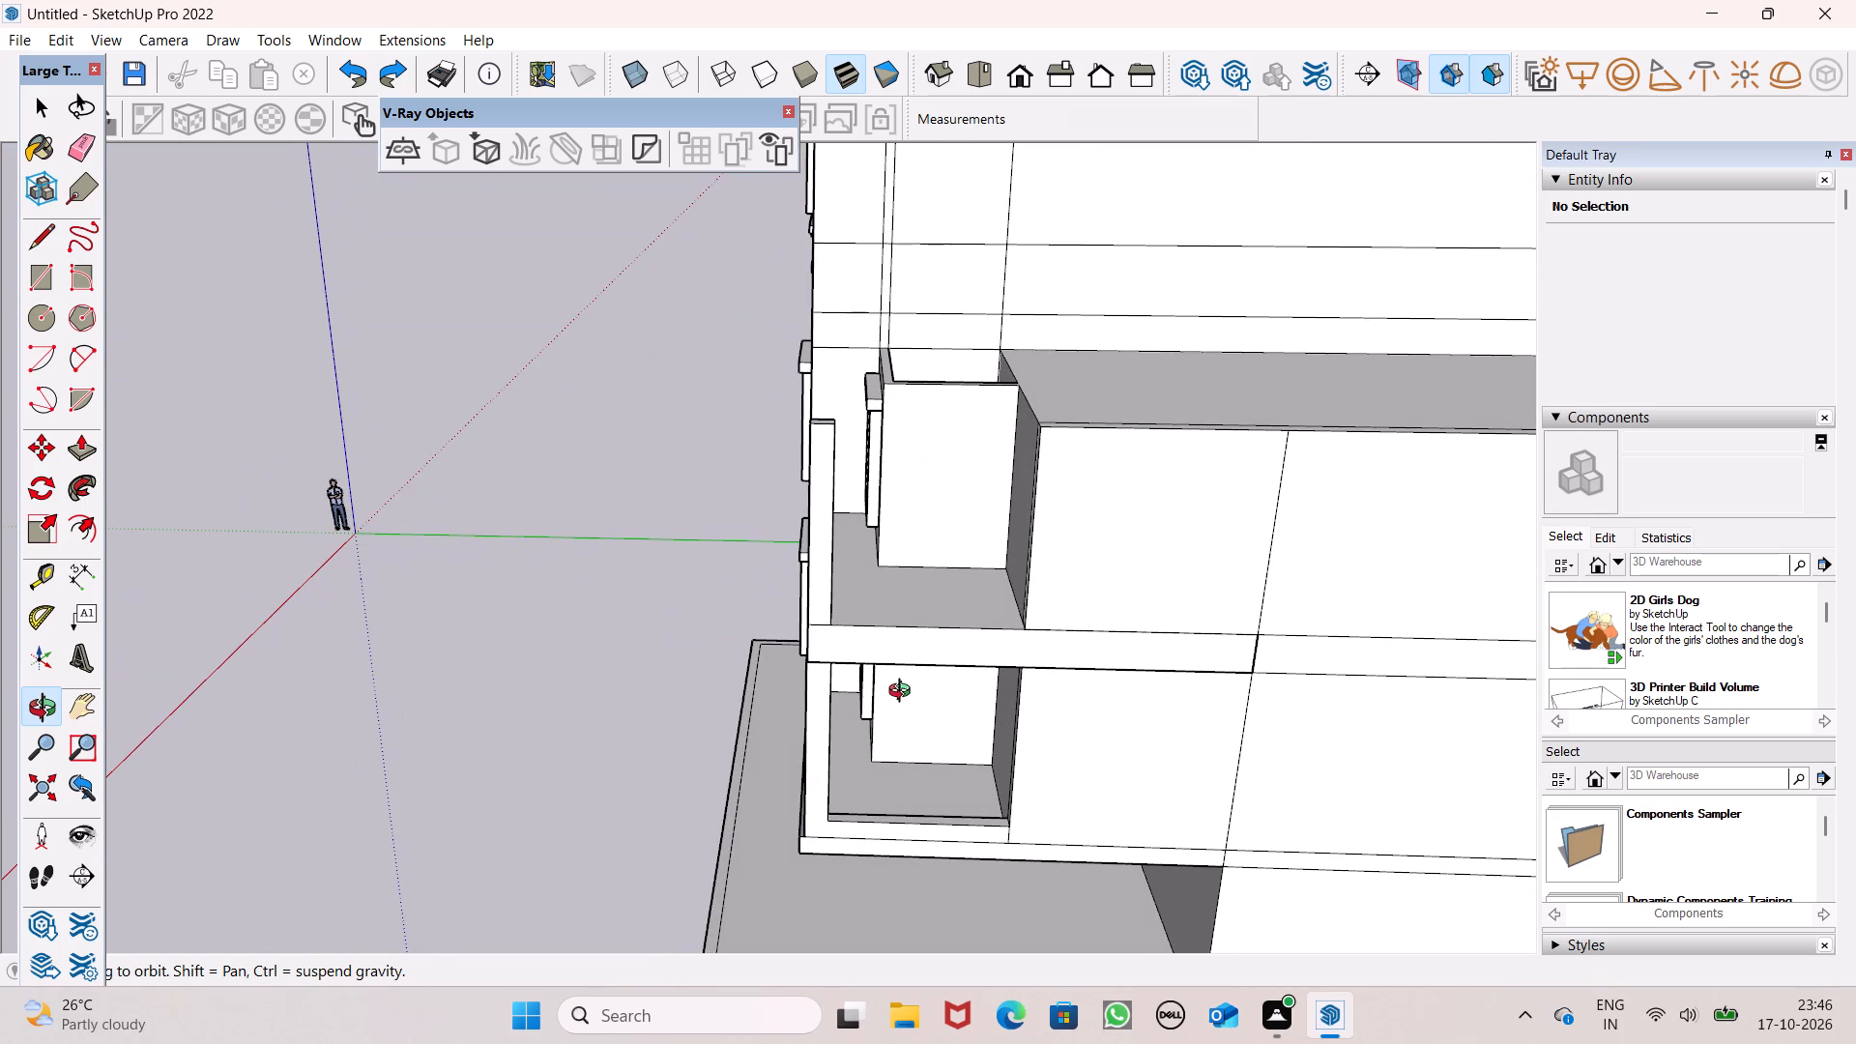
middle_drag(904, 693, 1003, 757)
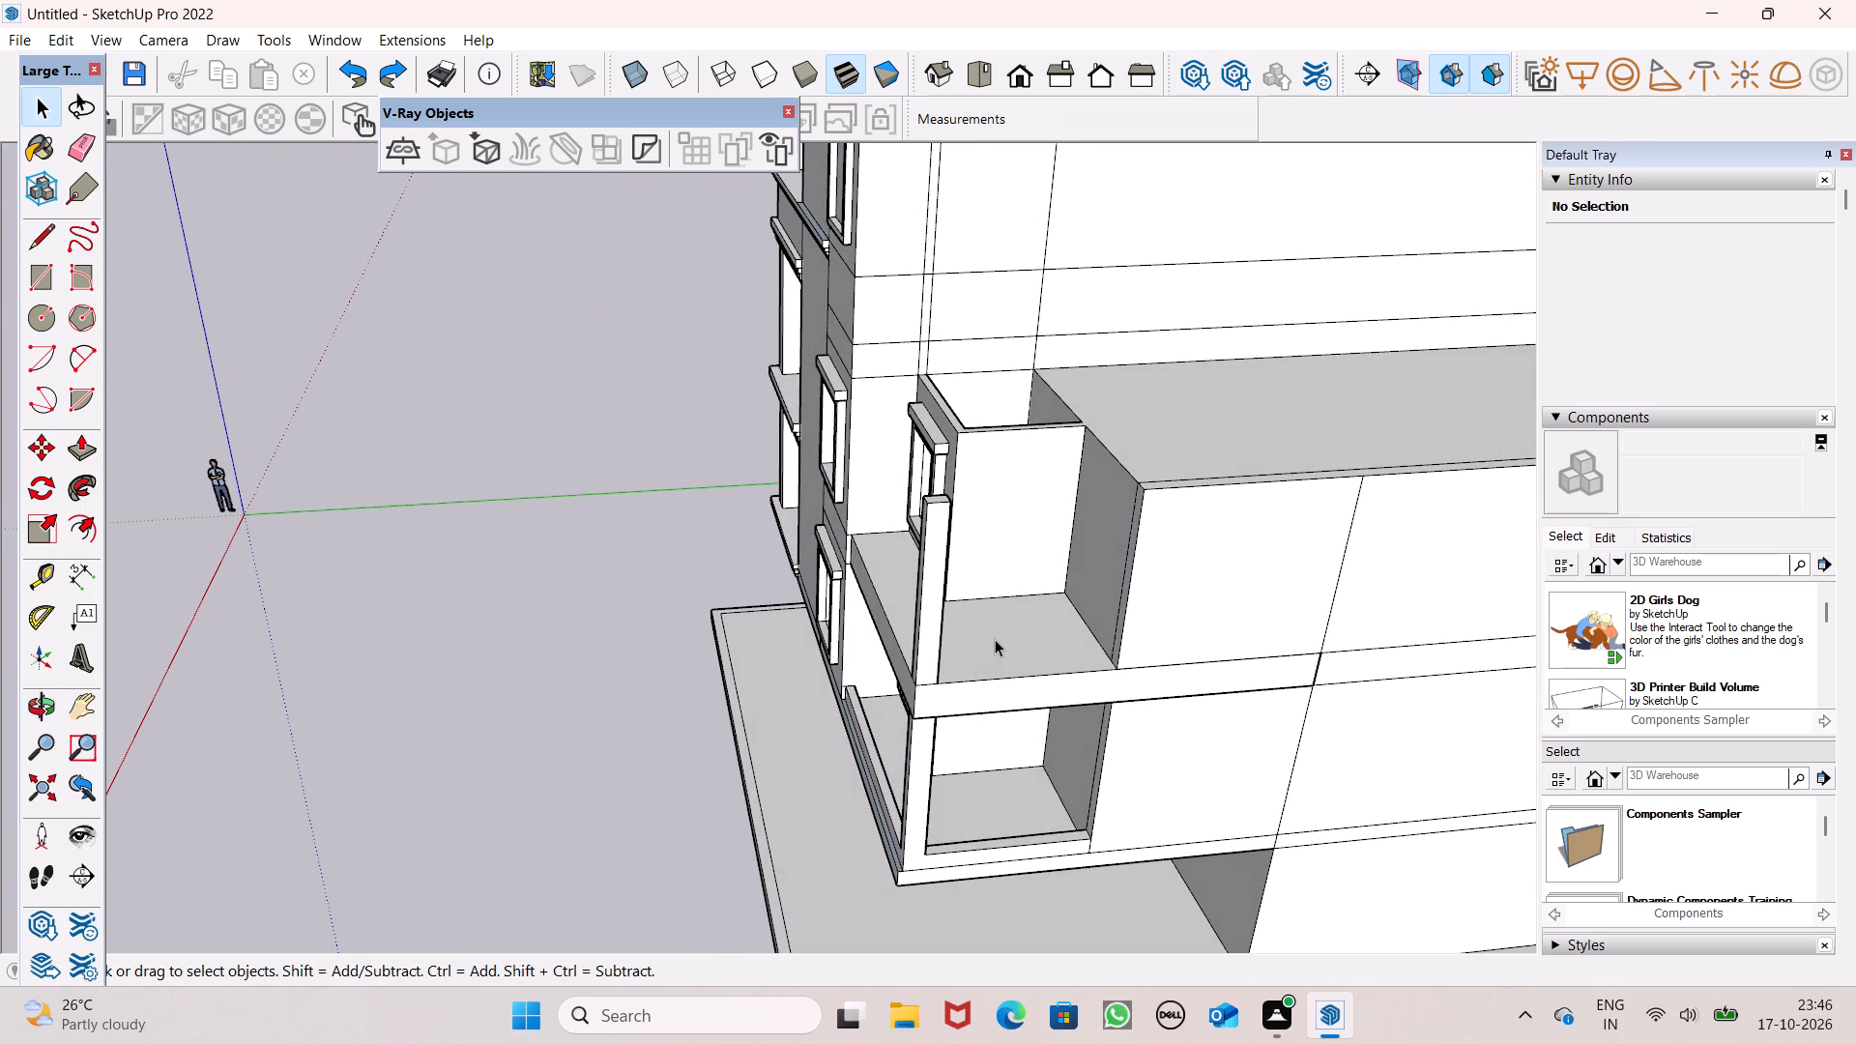
scroll(998, 627, up, 1)
middle_drag(998, 622, 986, 706)
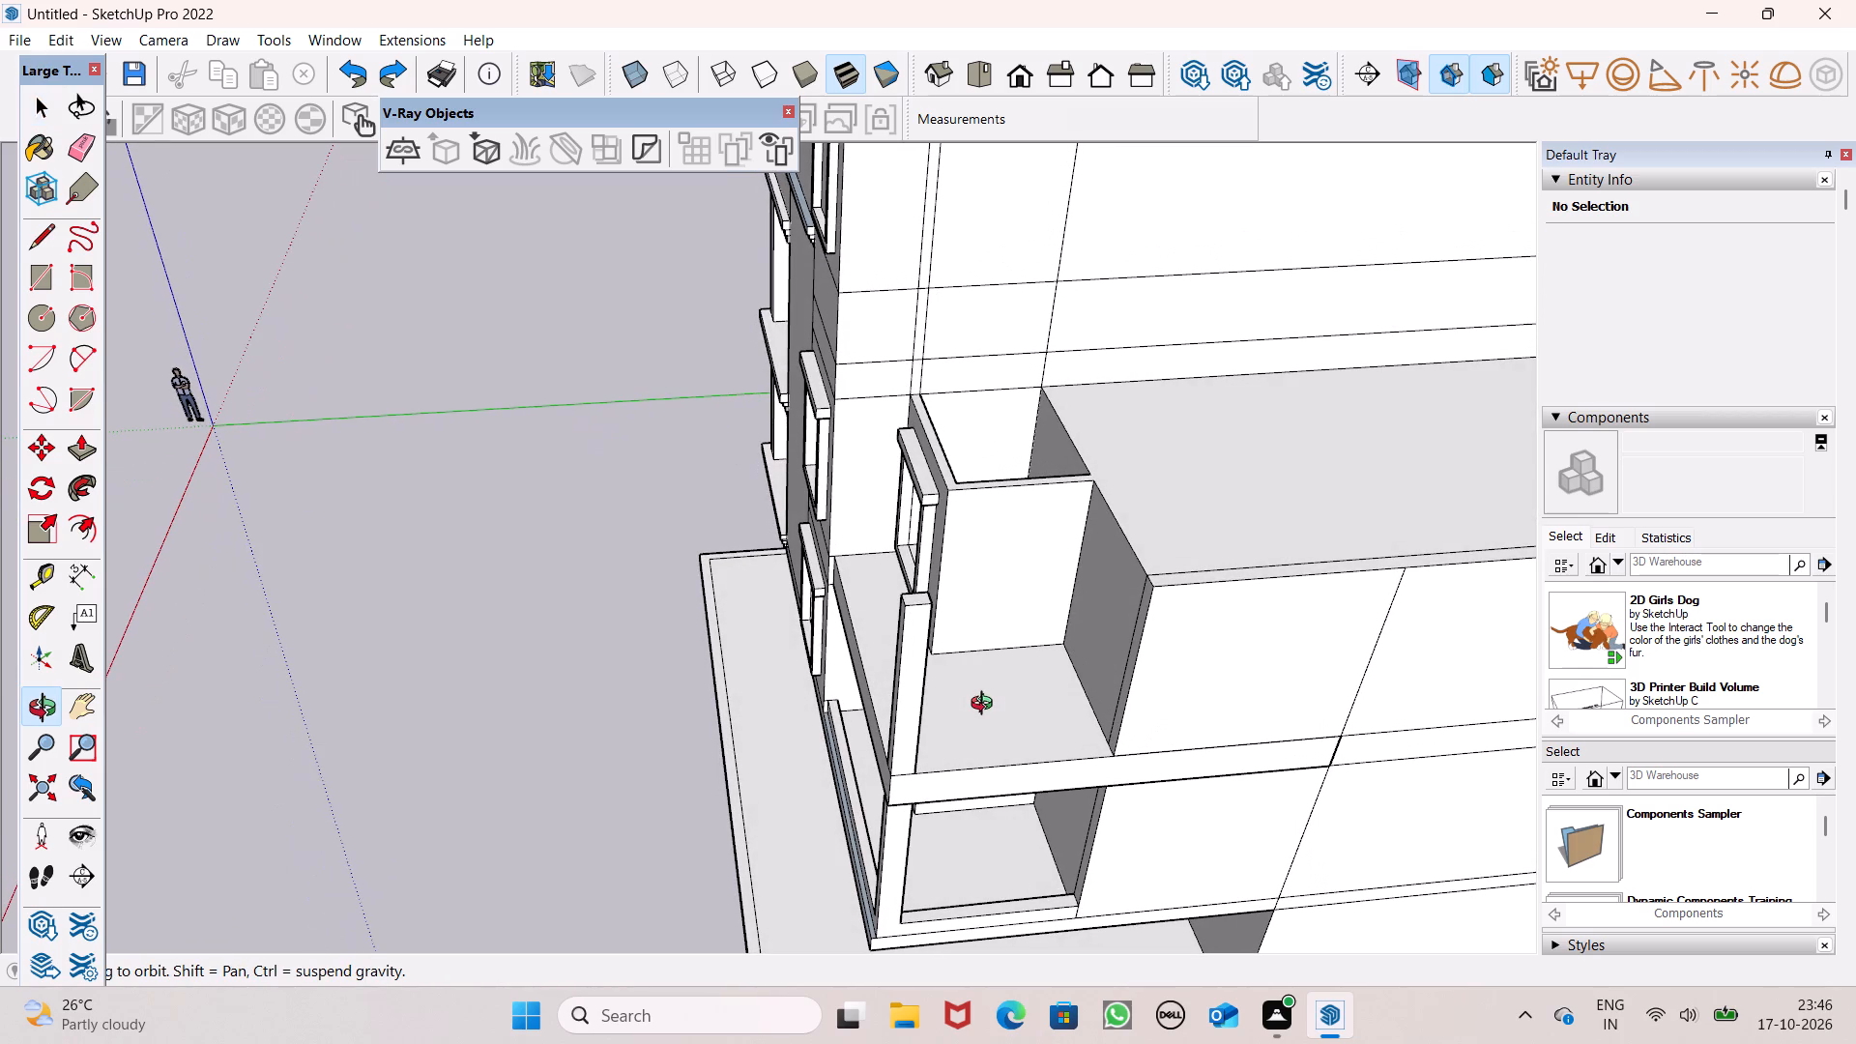
middle_drag(986, 706, 988, 705)
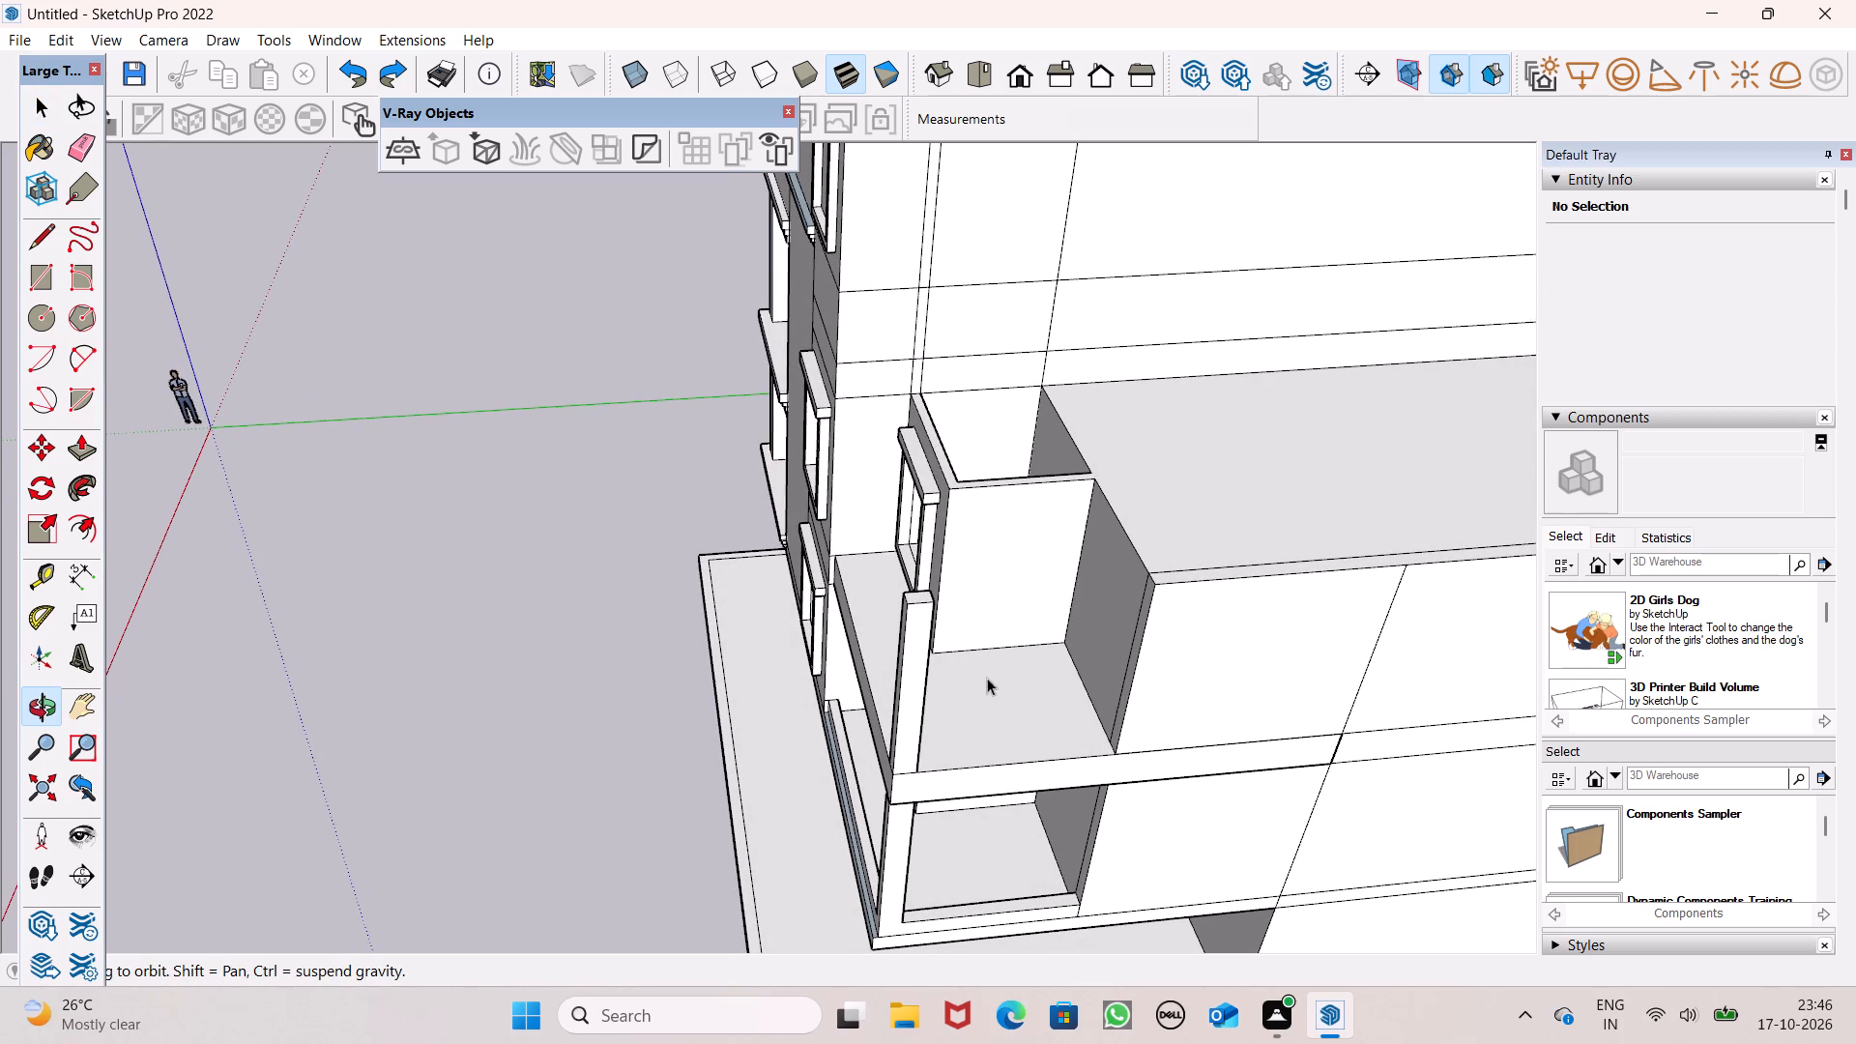
scroll(981, 635, up, 1)
middle_drag(981, 635, 957, 662)
scroll(900, 580, down, 5)
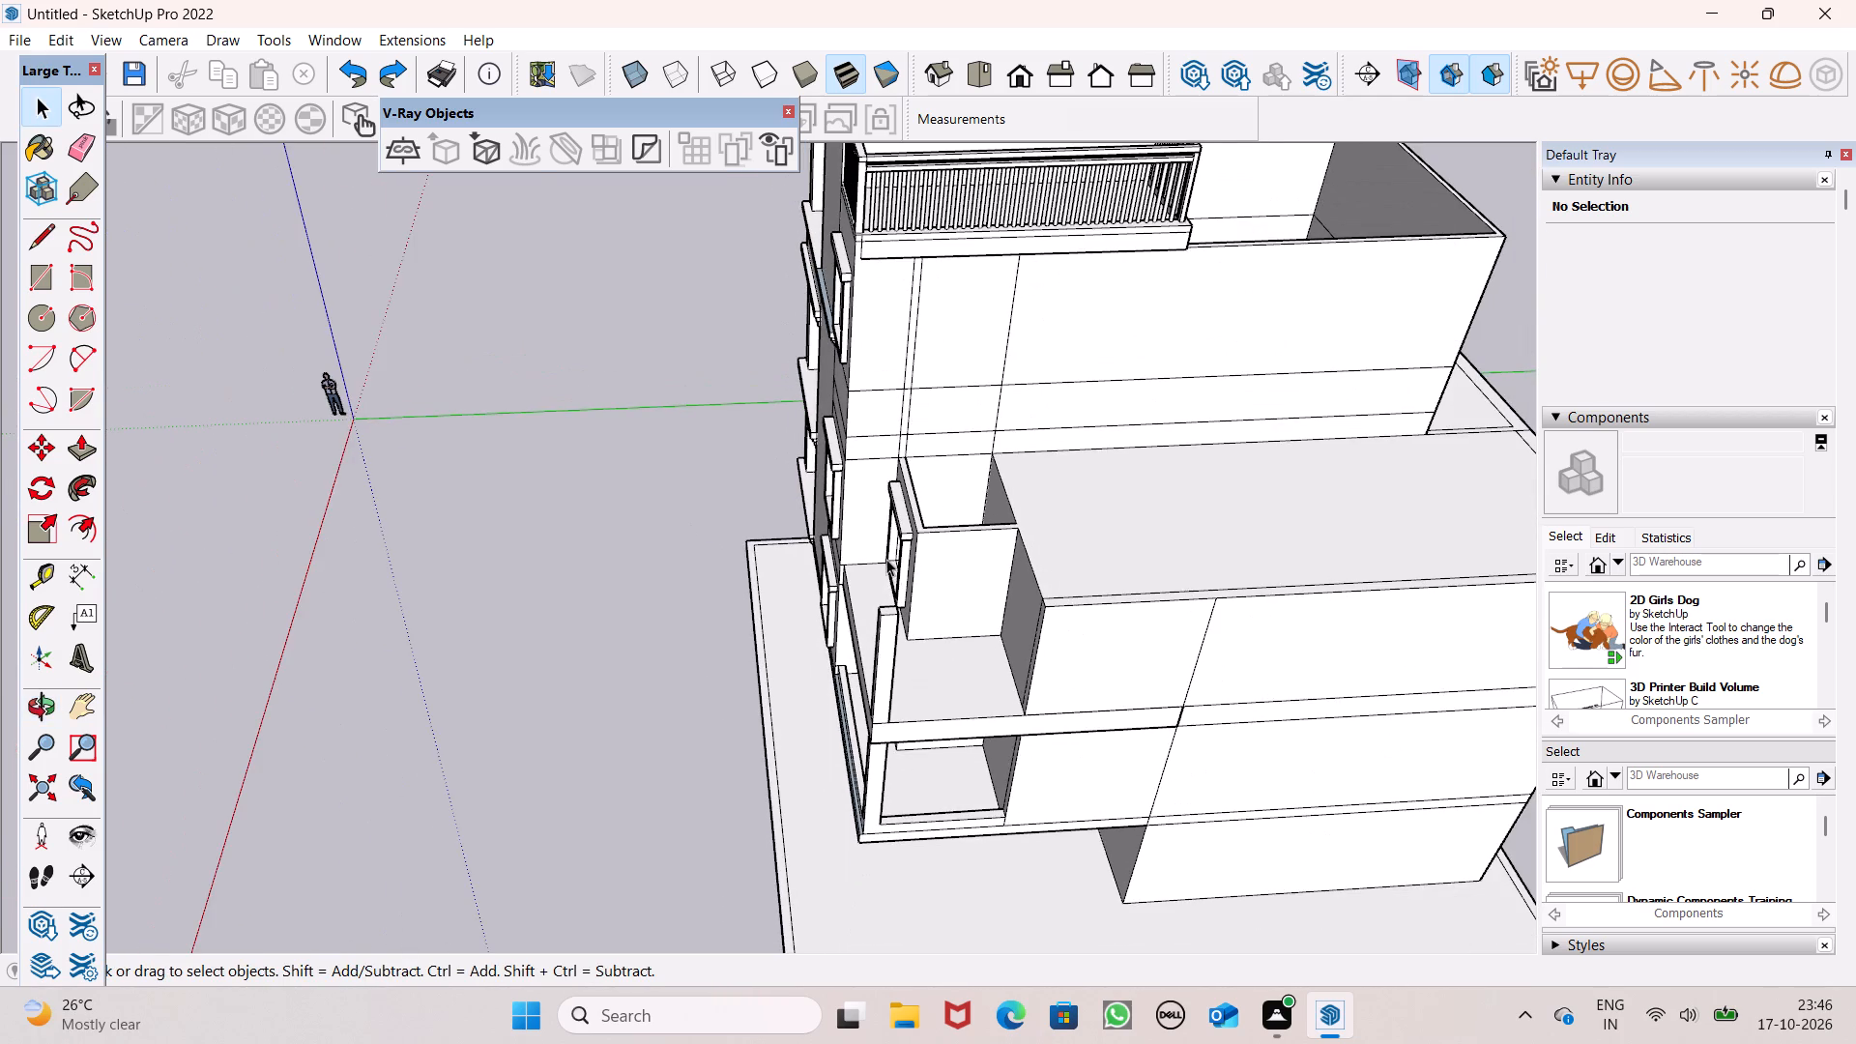
scroll(886, 559, down, 5)
scroll(1053, 541, up, 4)
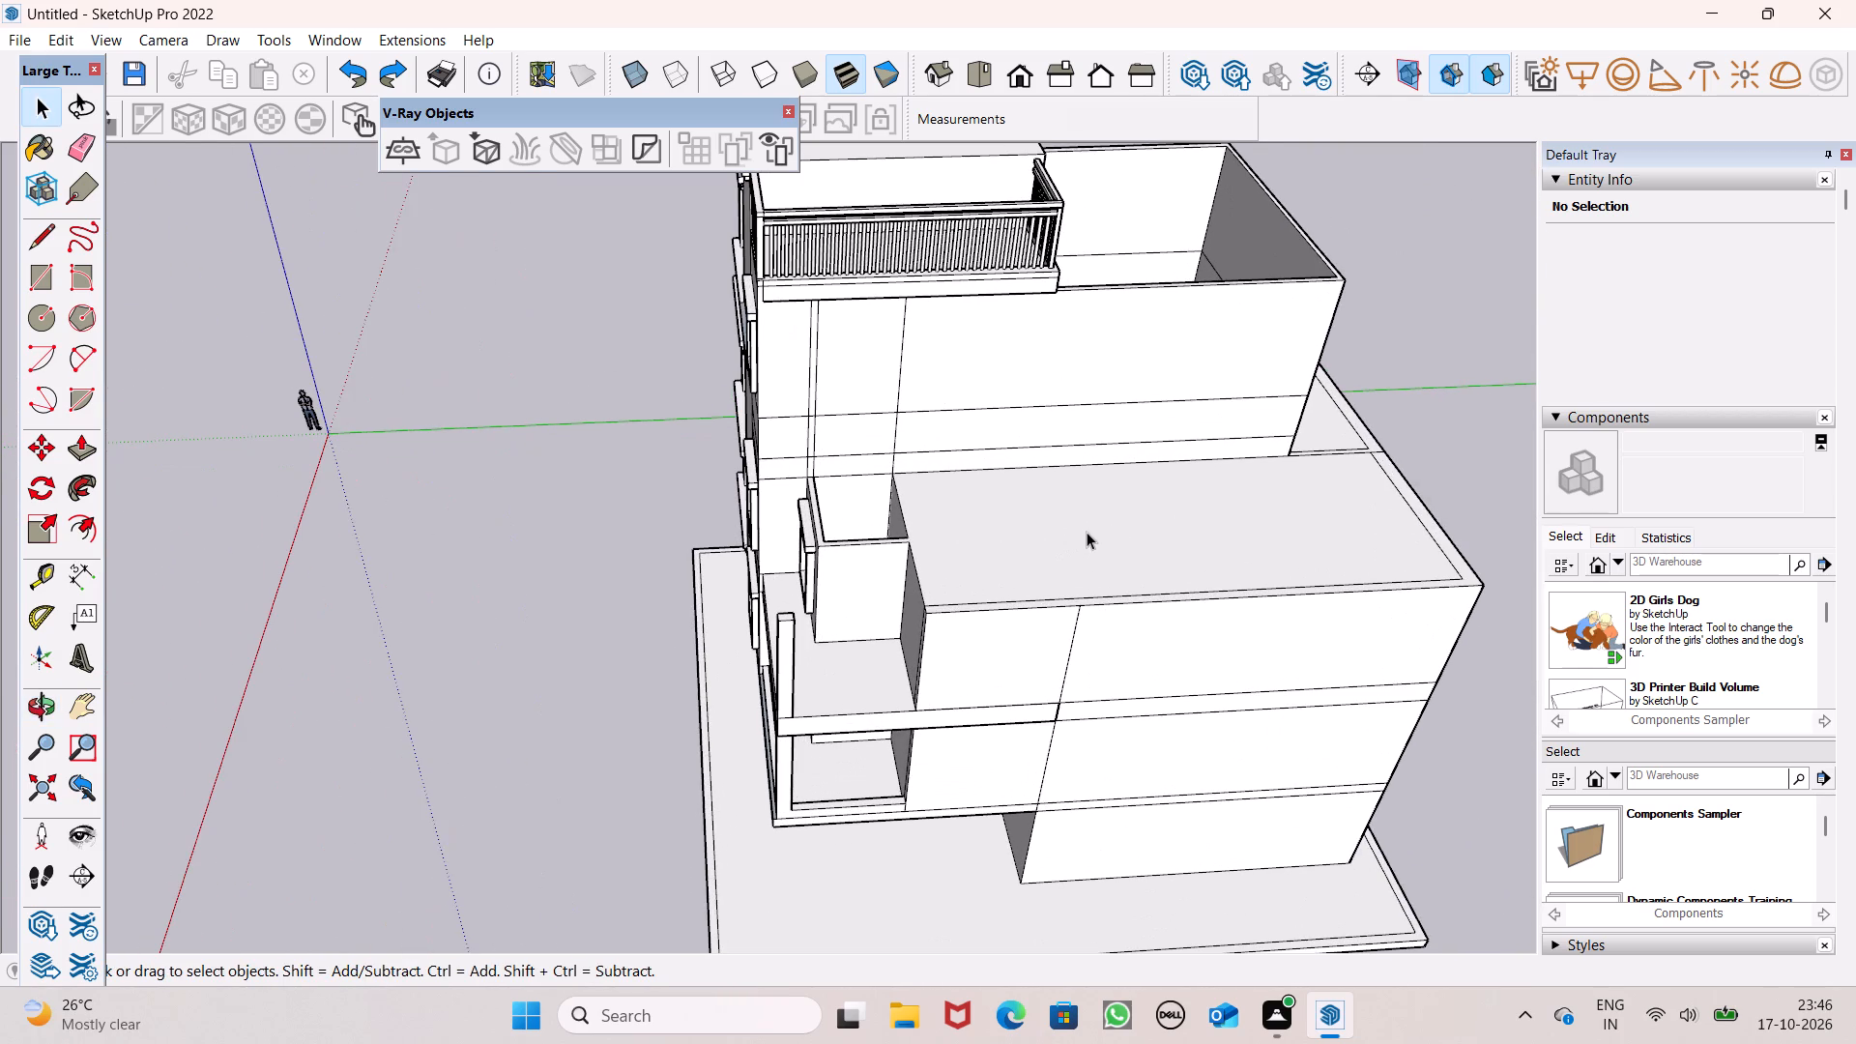
scroll(1087, 532, up, 4)
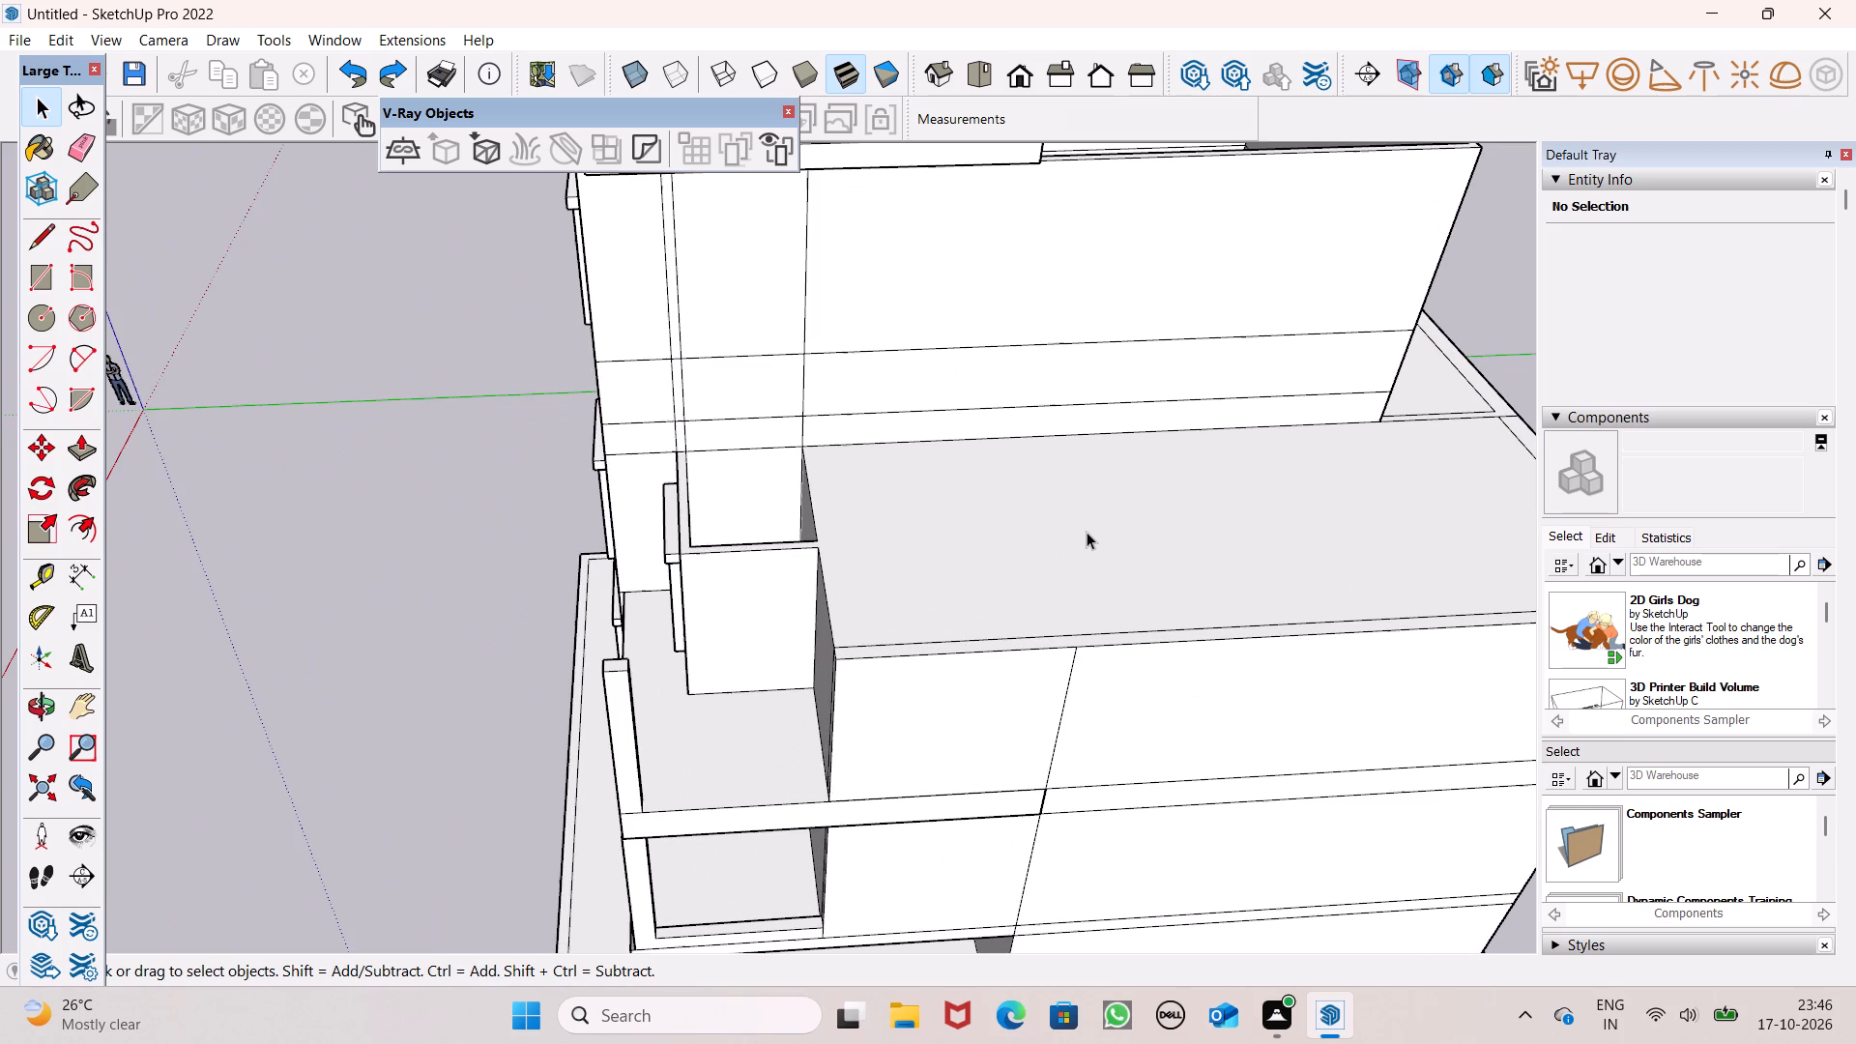
middle_drag(1008, 543, 1140, 492)
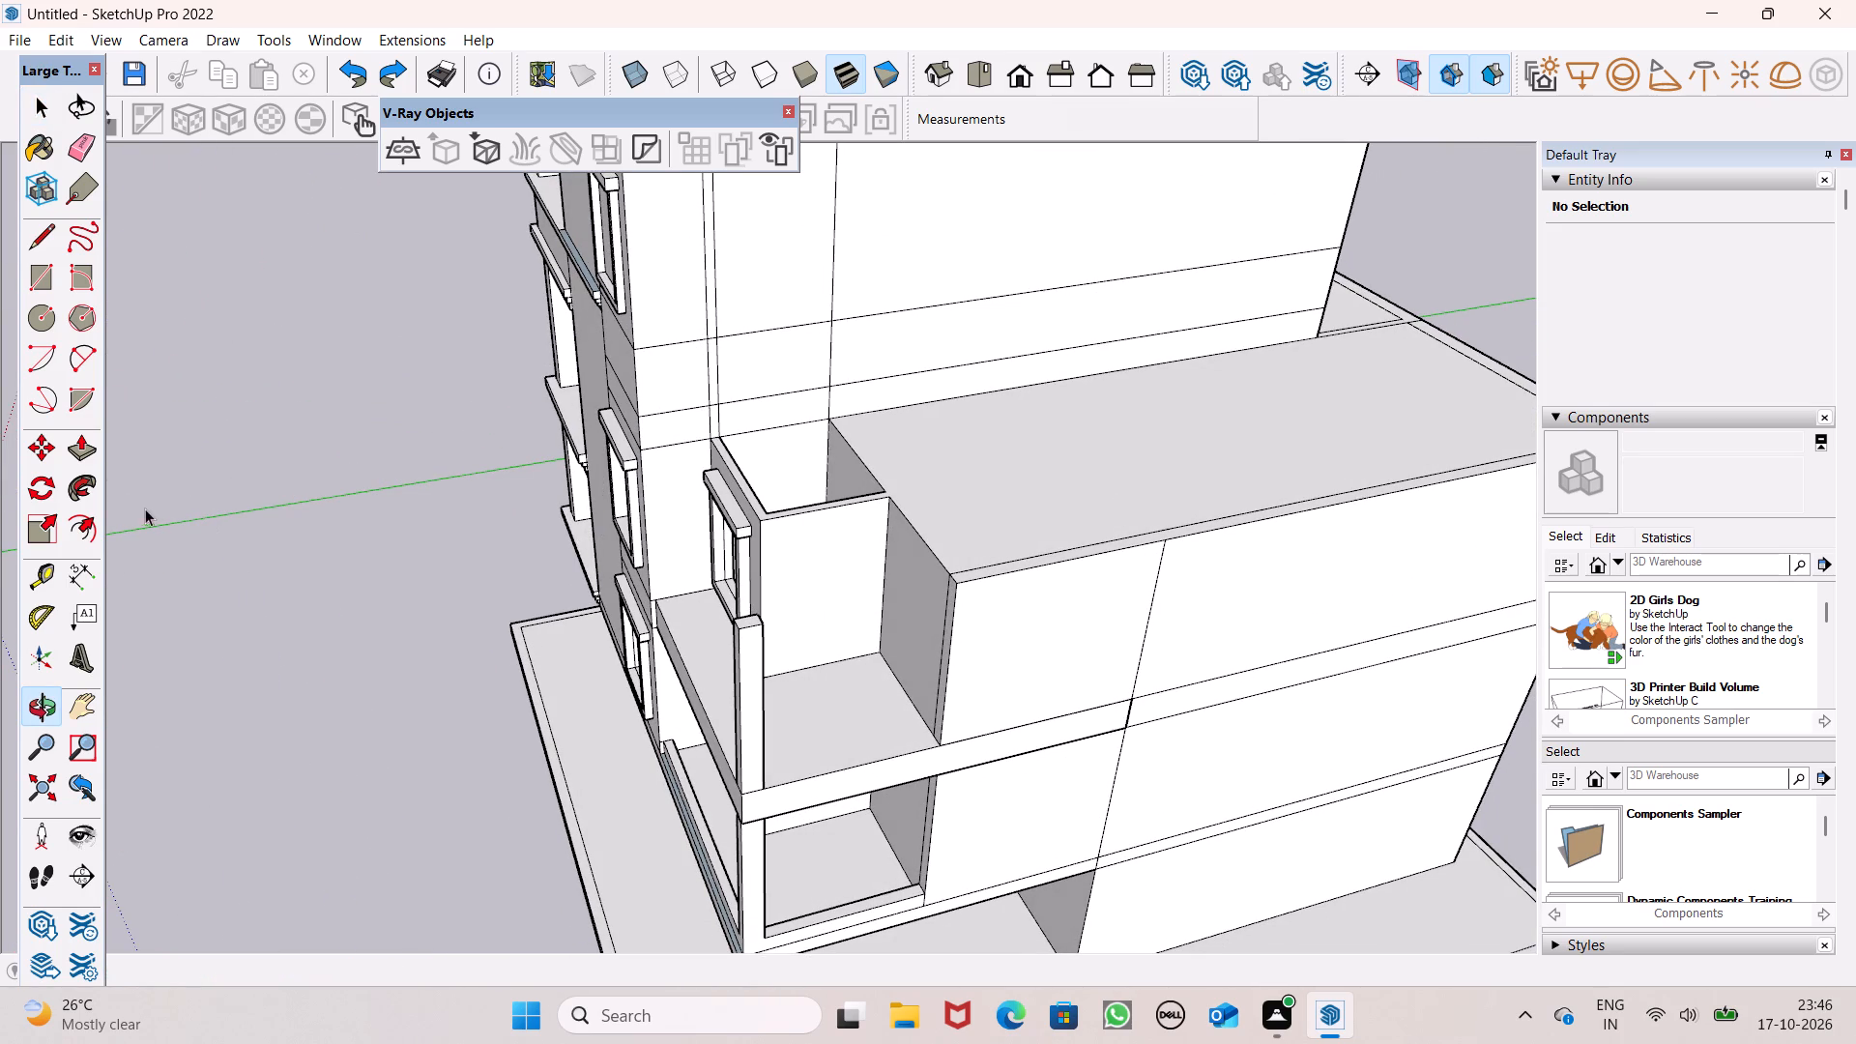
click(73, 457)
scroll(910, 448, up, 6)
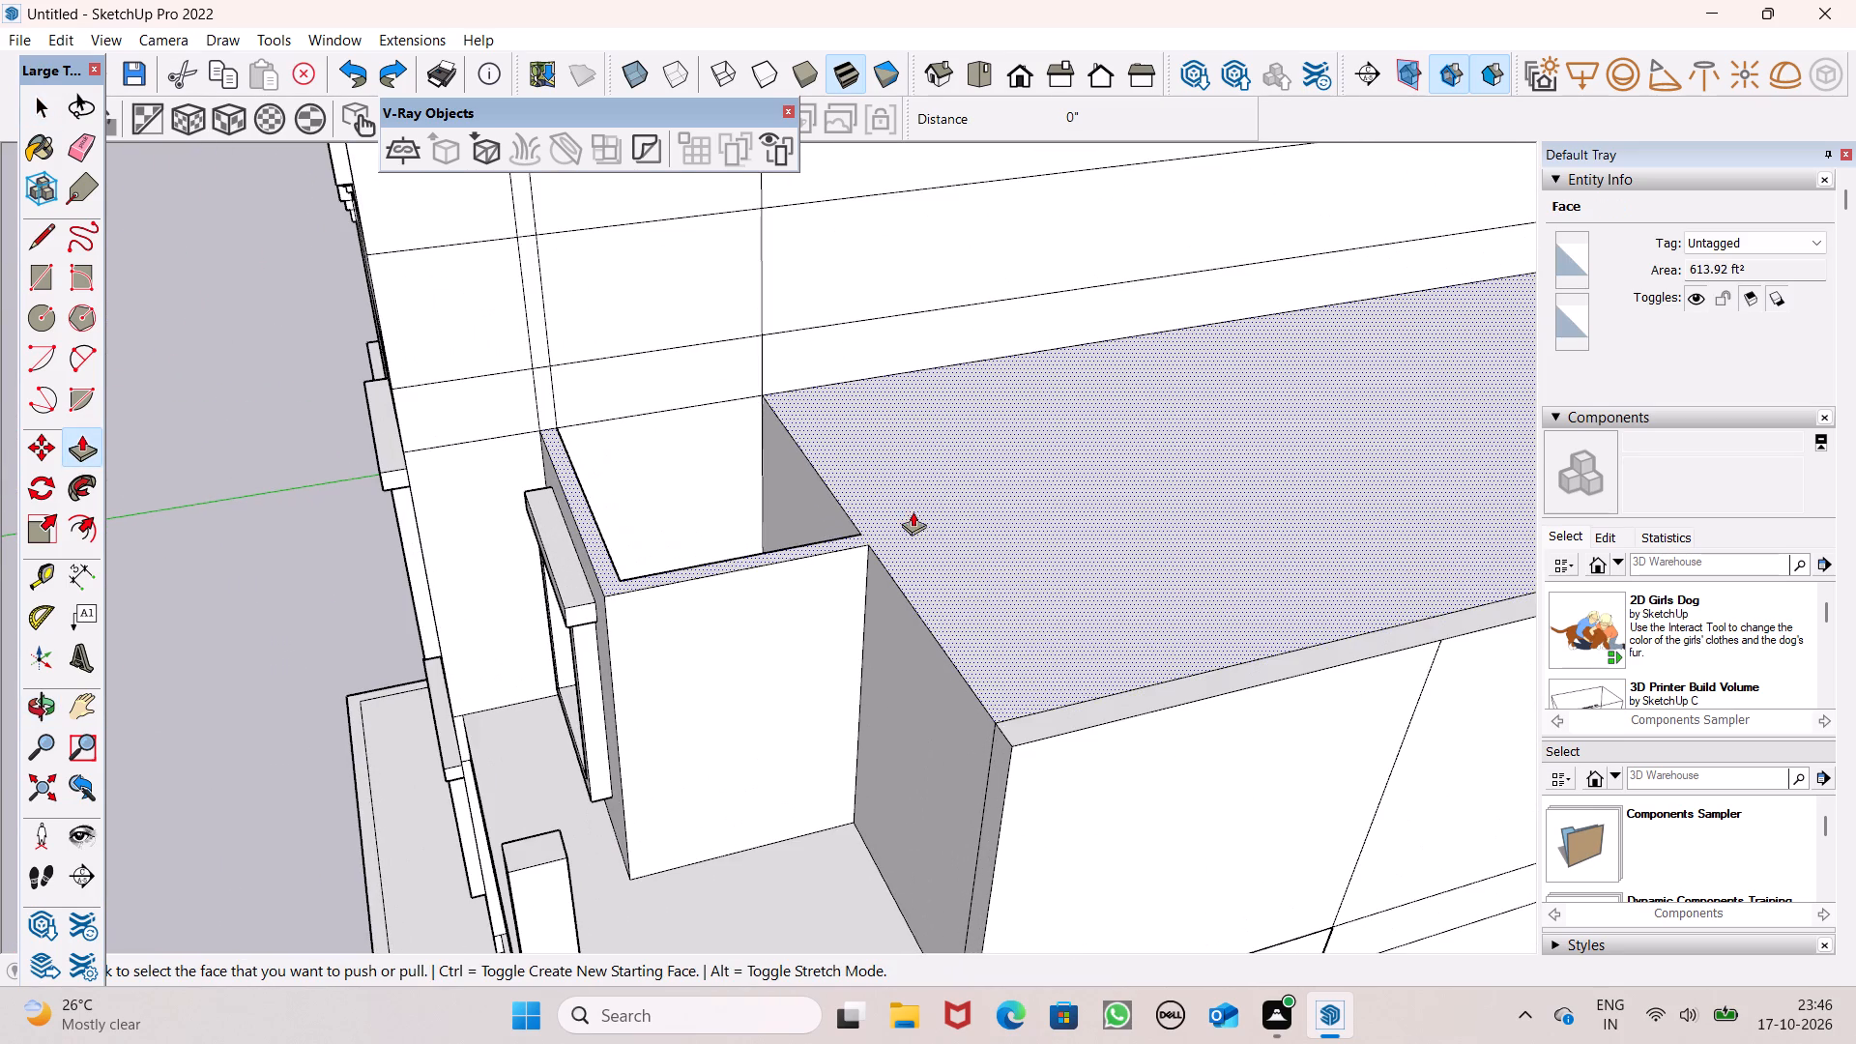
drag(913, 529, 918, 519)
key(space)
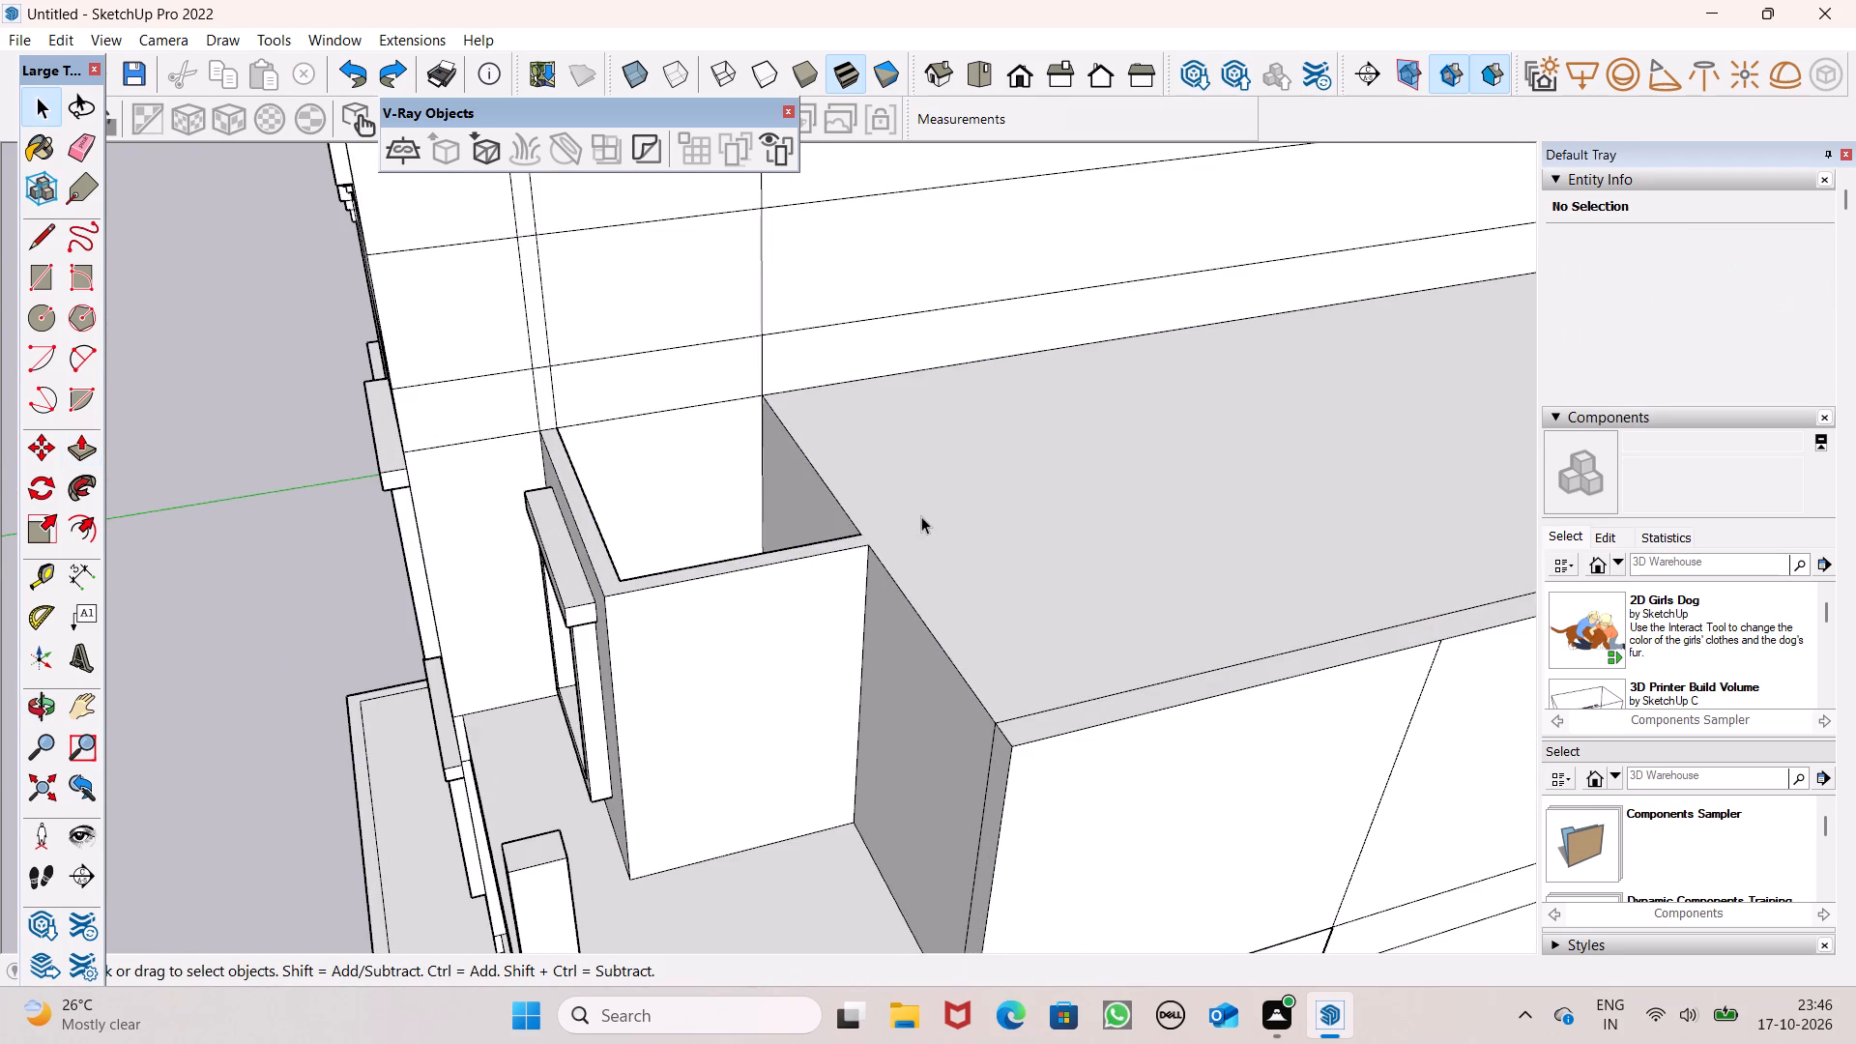
Draw a line across the top of the recessed window's side wall to separate it from the adjoining roof face.
click(46, 237)
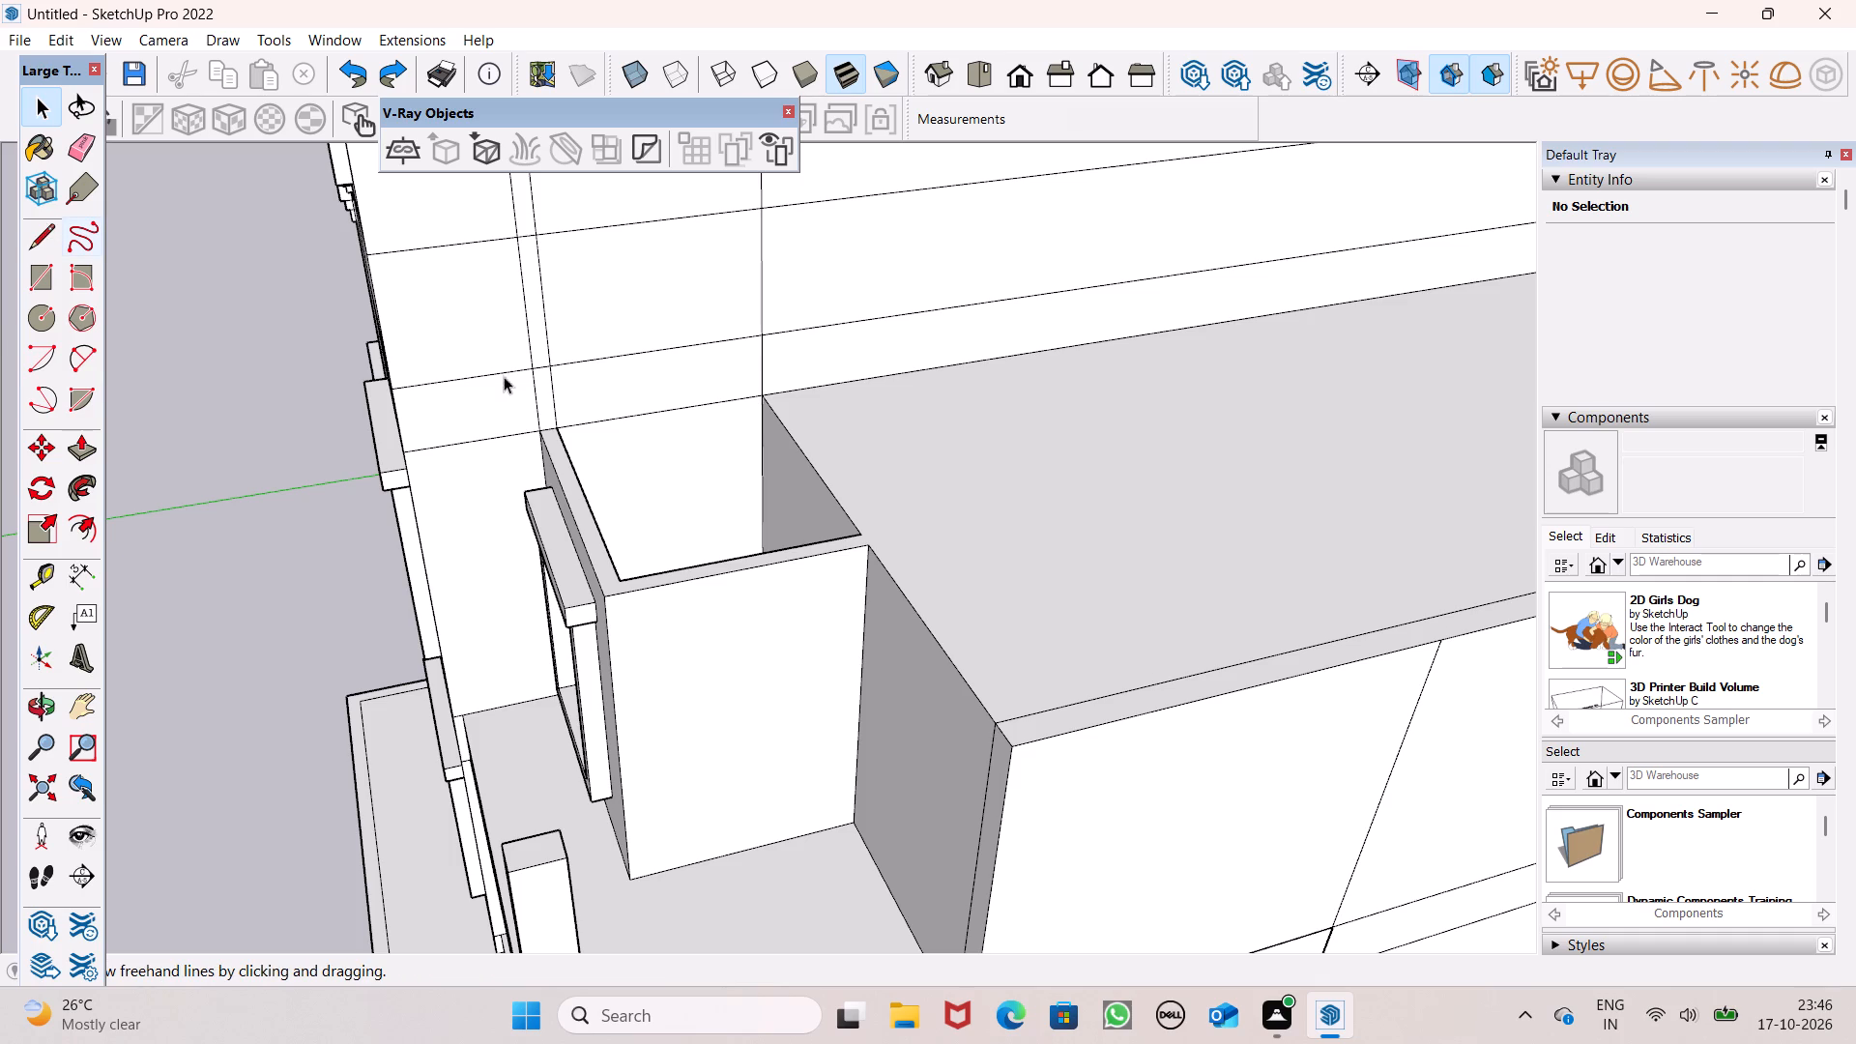
scroll(860, 537, up, 5)
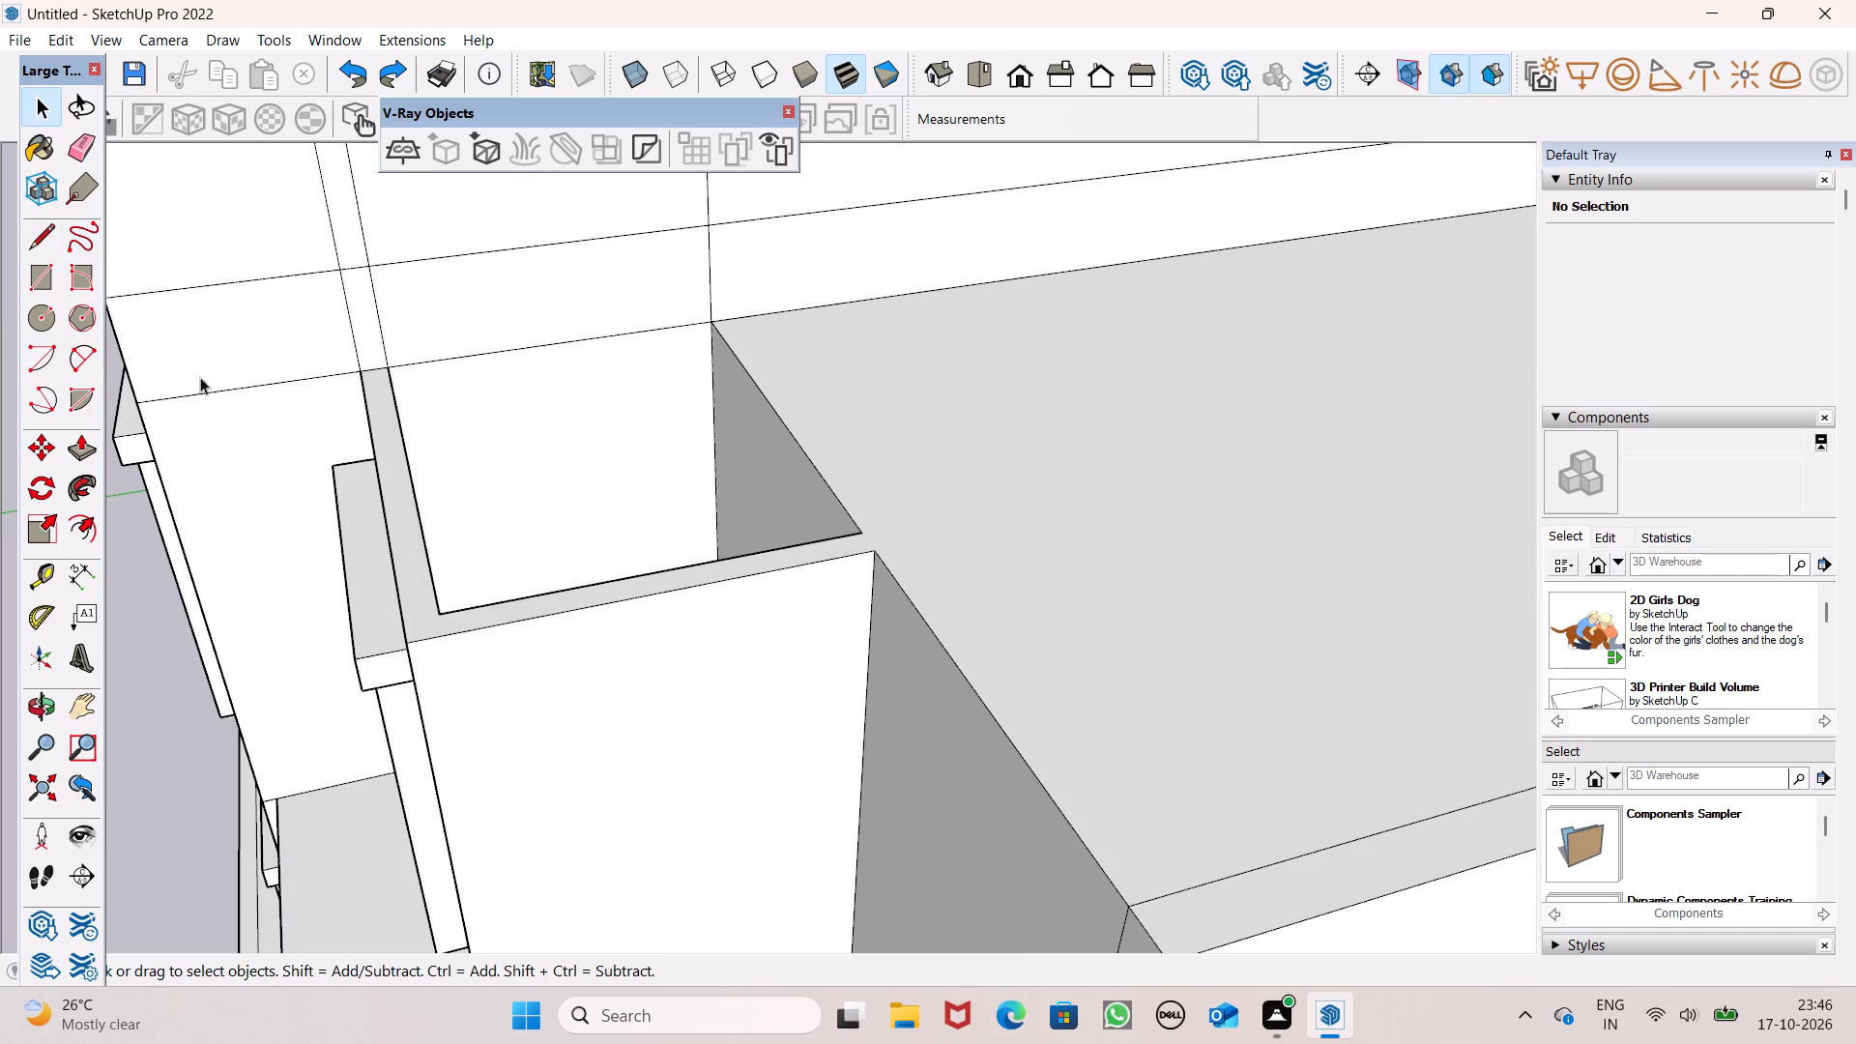
click(48, 247)
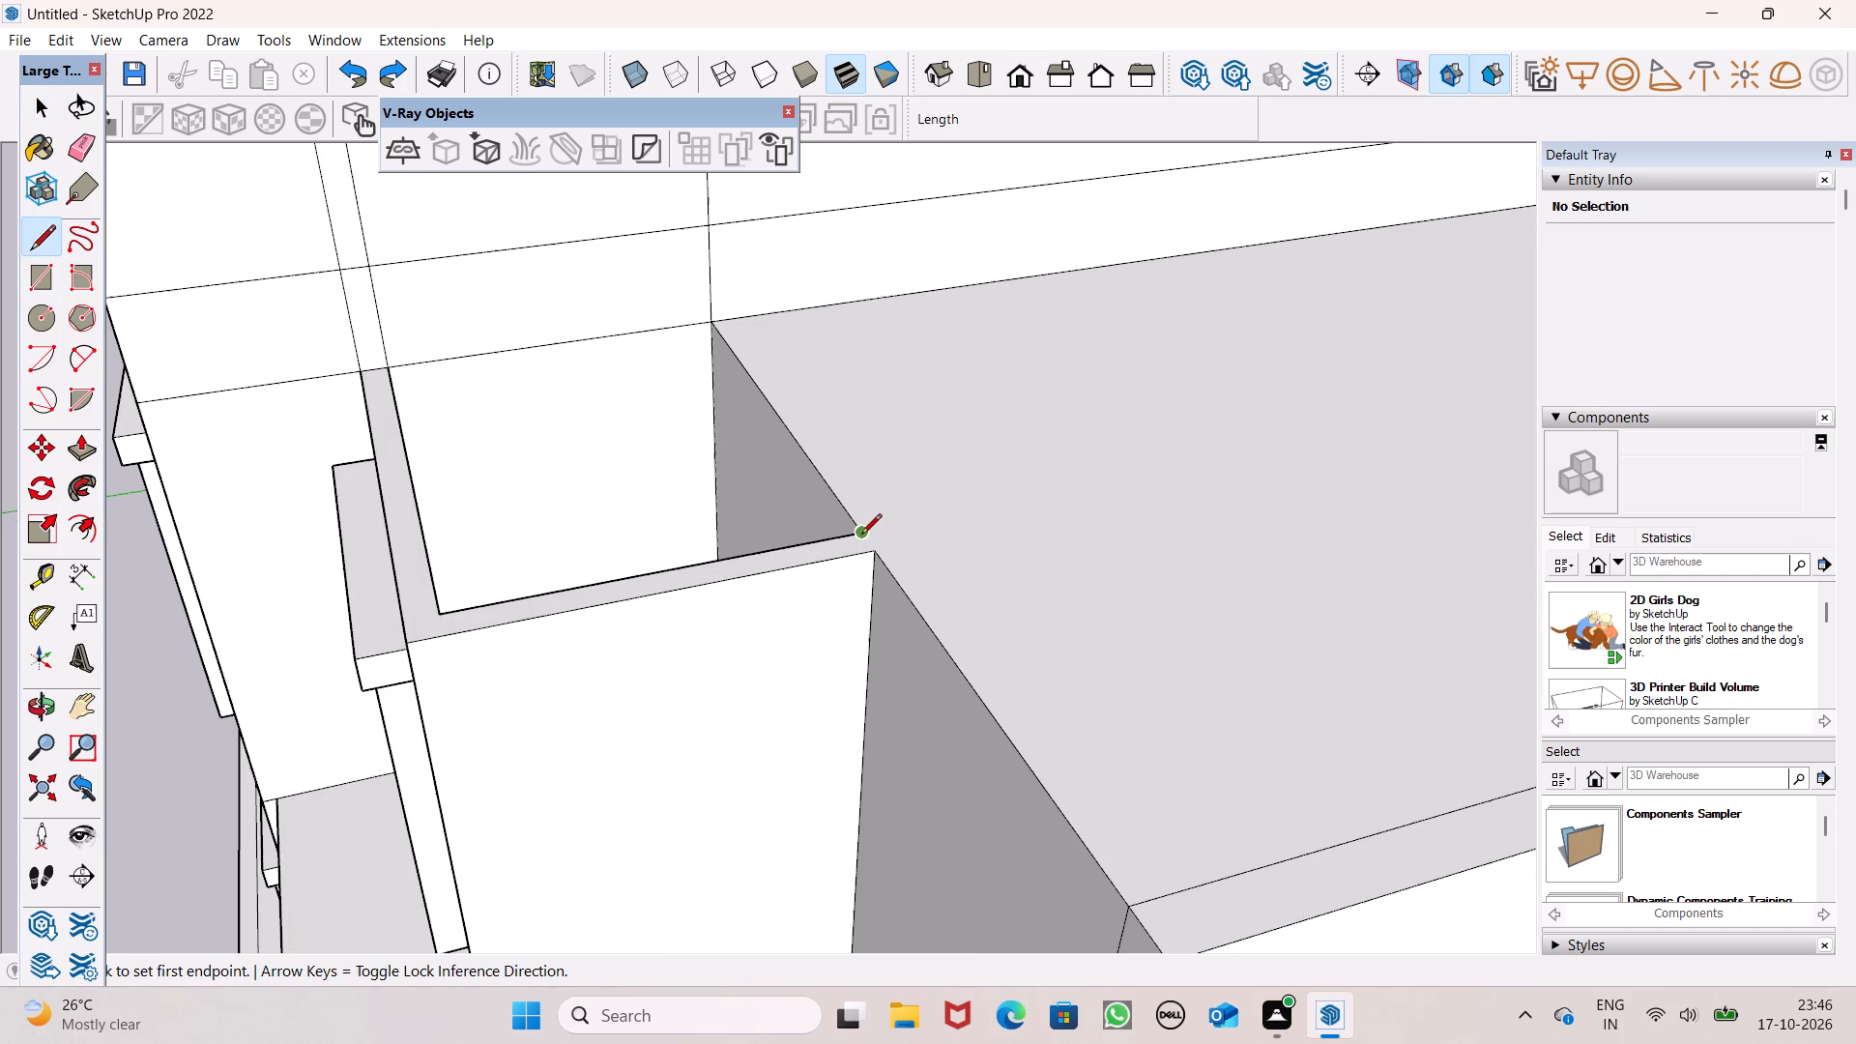
click(861, 536)
click(876, 546)
key(space)
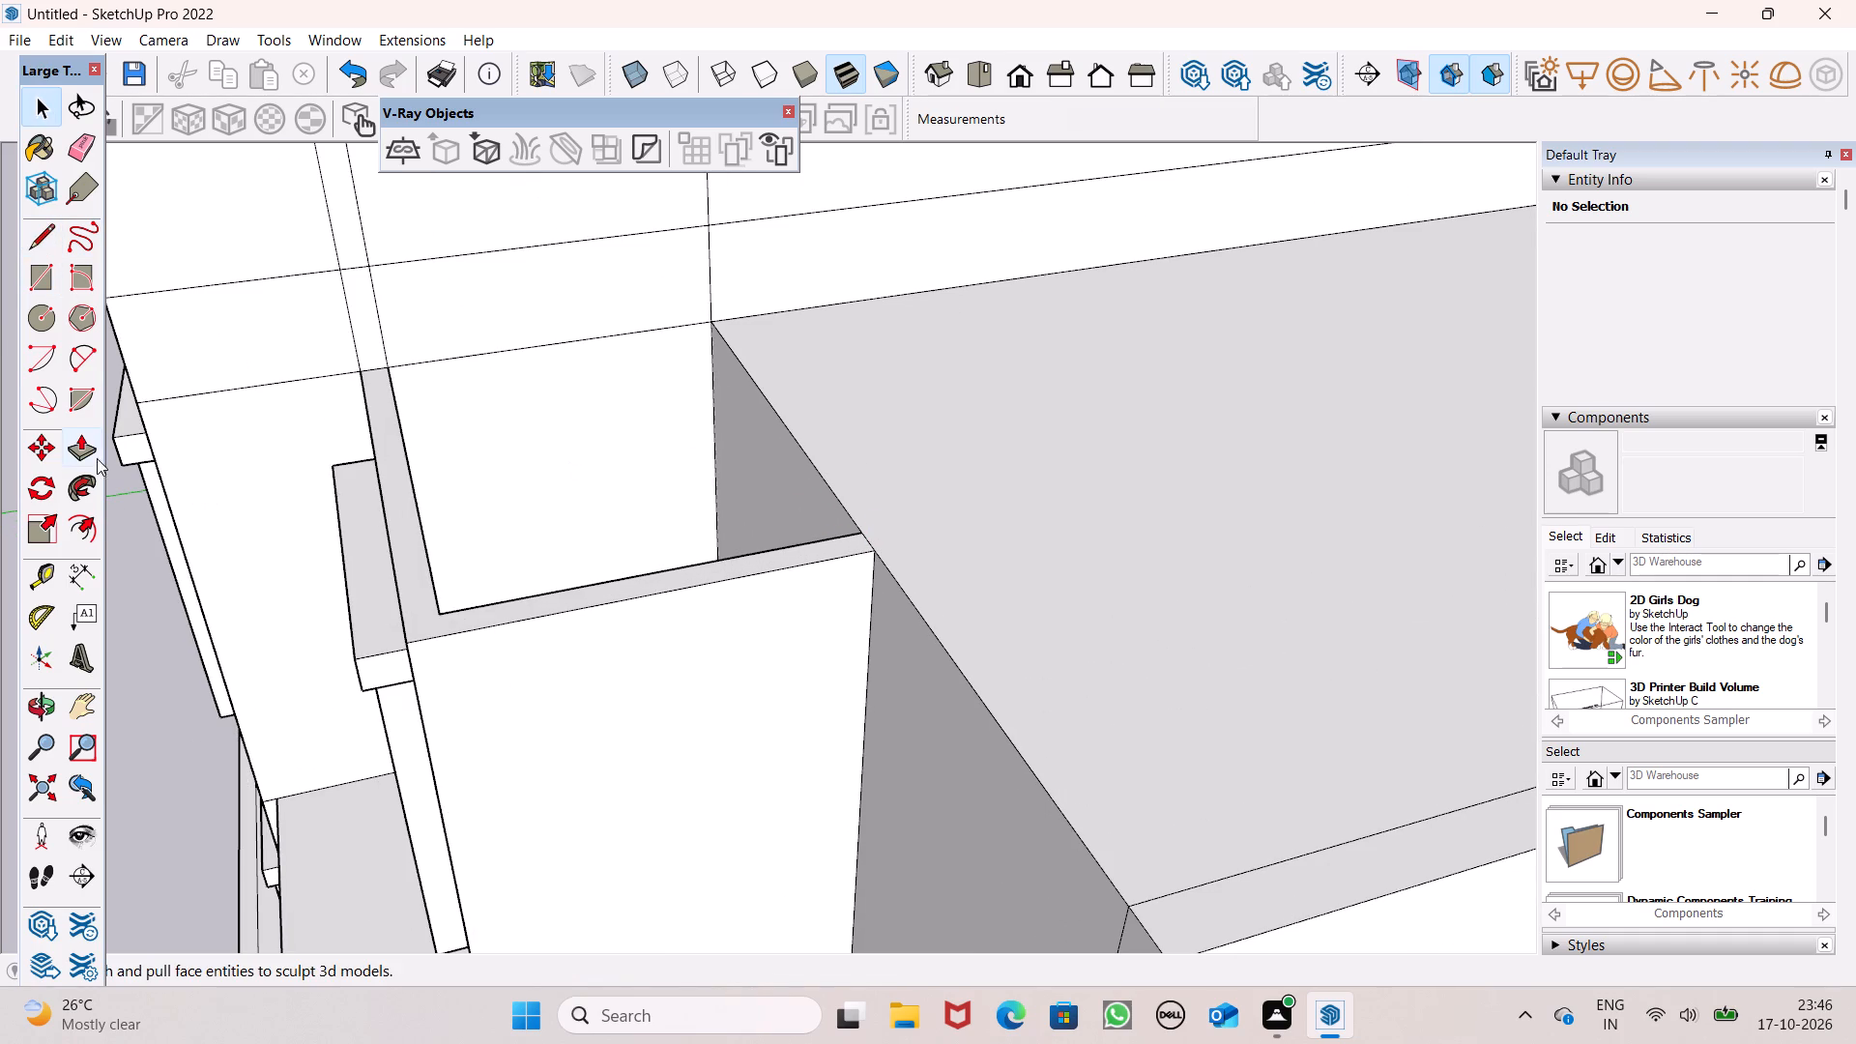
Push/Pull the adjoining roof face beside the recessed window walls up 1' to form a roof slab.
click(93, 449)
drag(951, 585, 963, 552)
text(1')
key(Return)
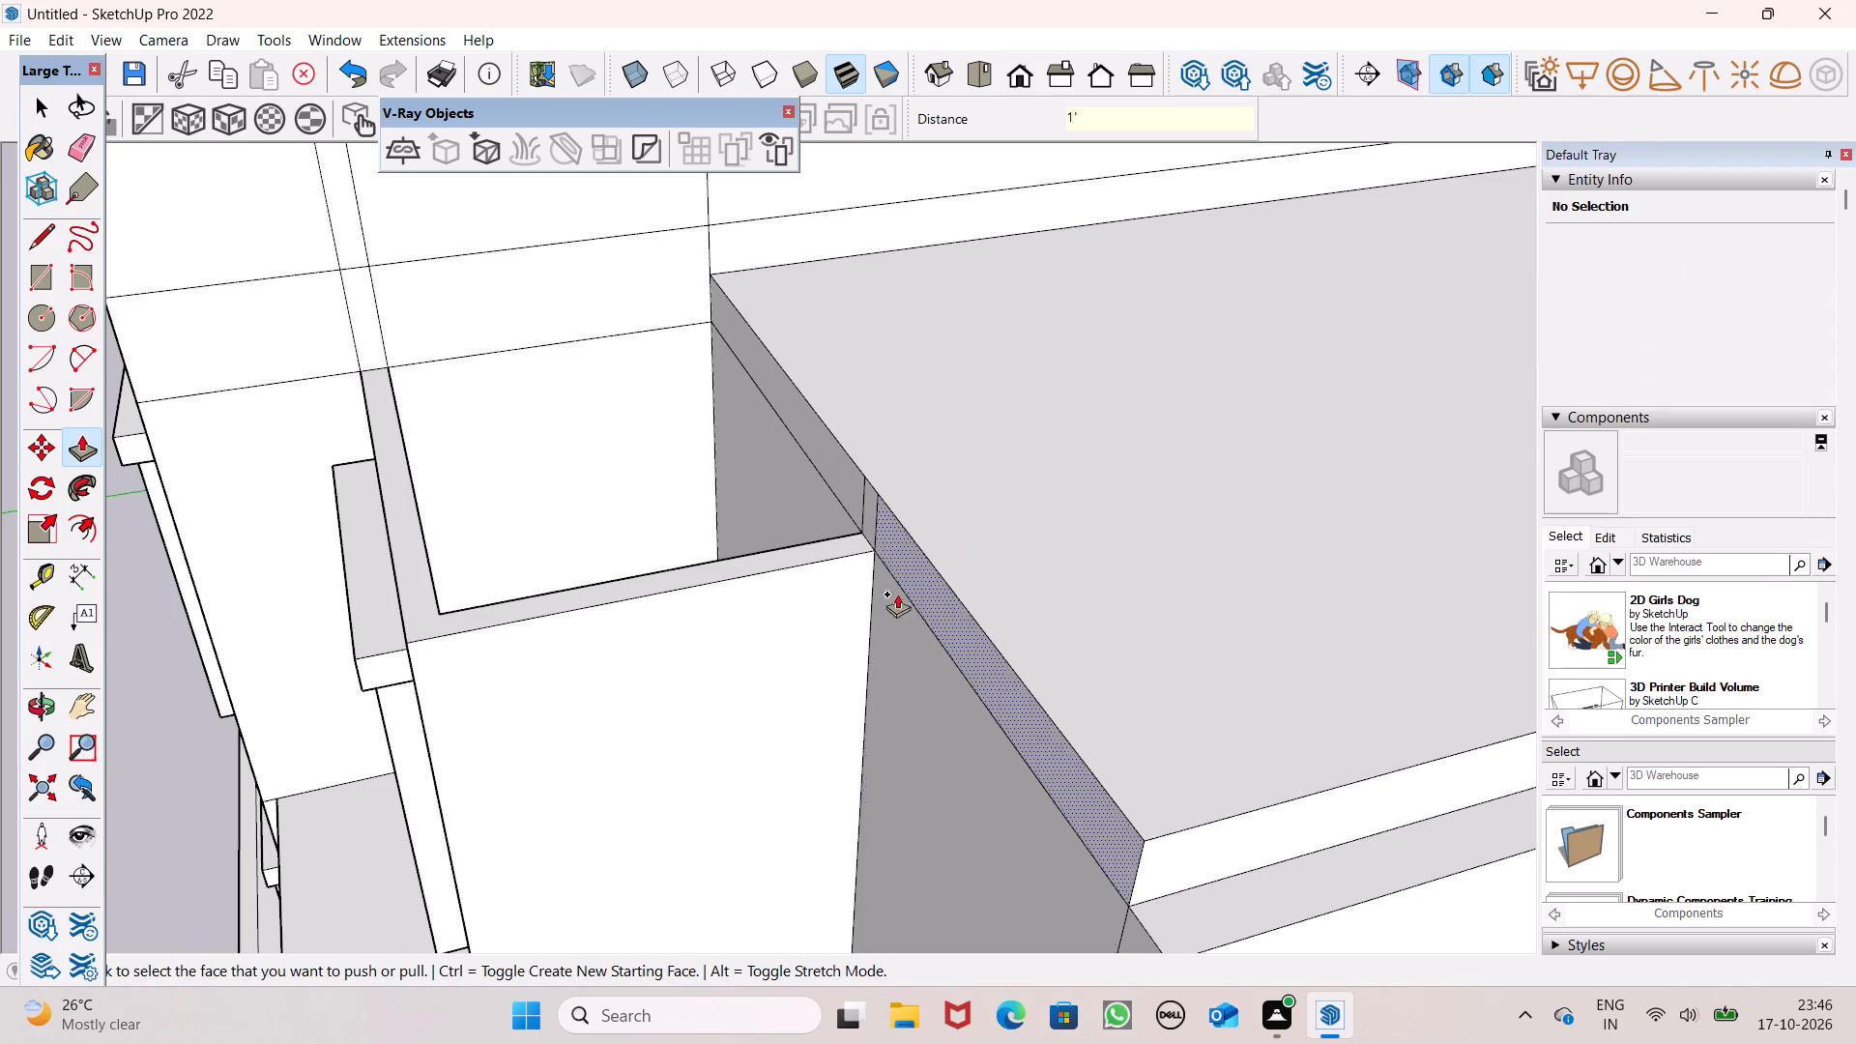
Erase the short vertical edges that split the raised roof slab's front face above the window's side wall.
click(83, 156)
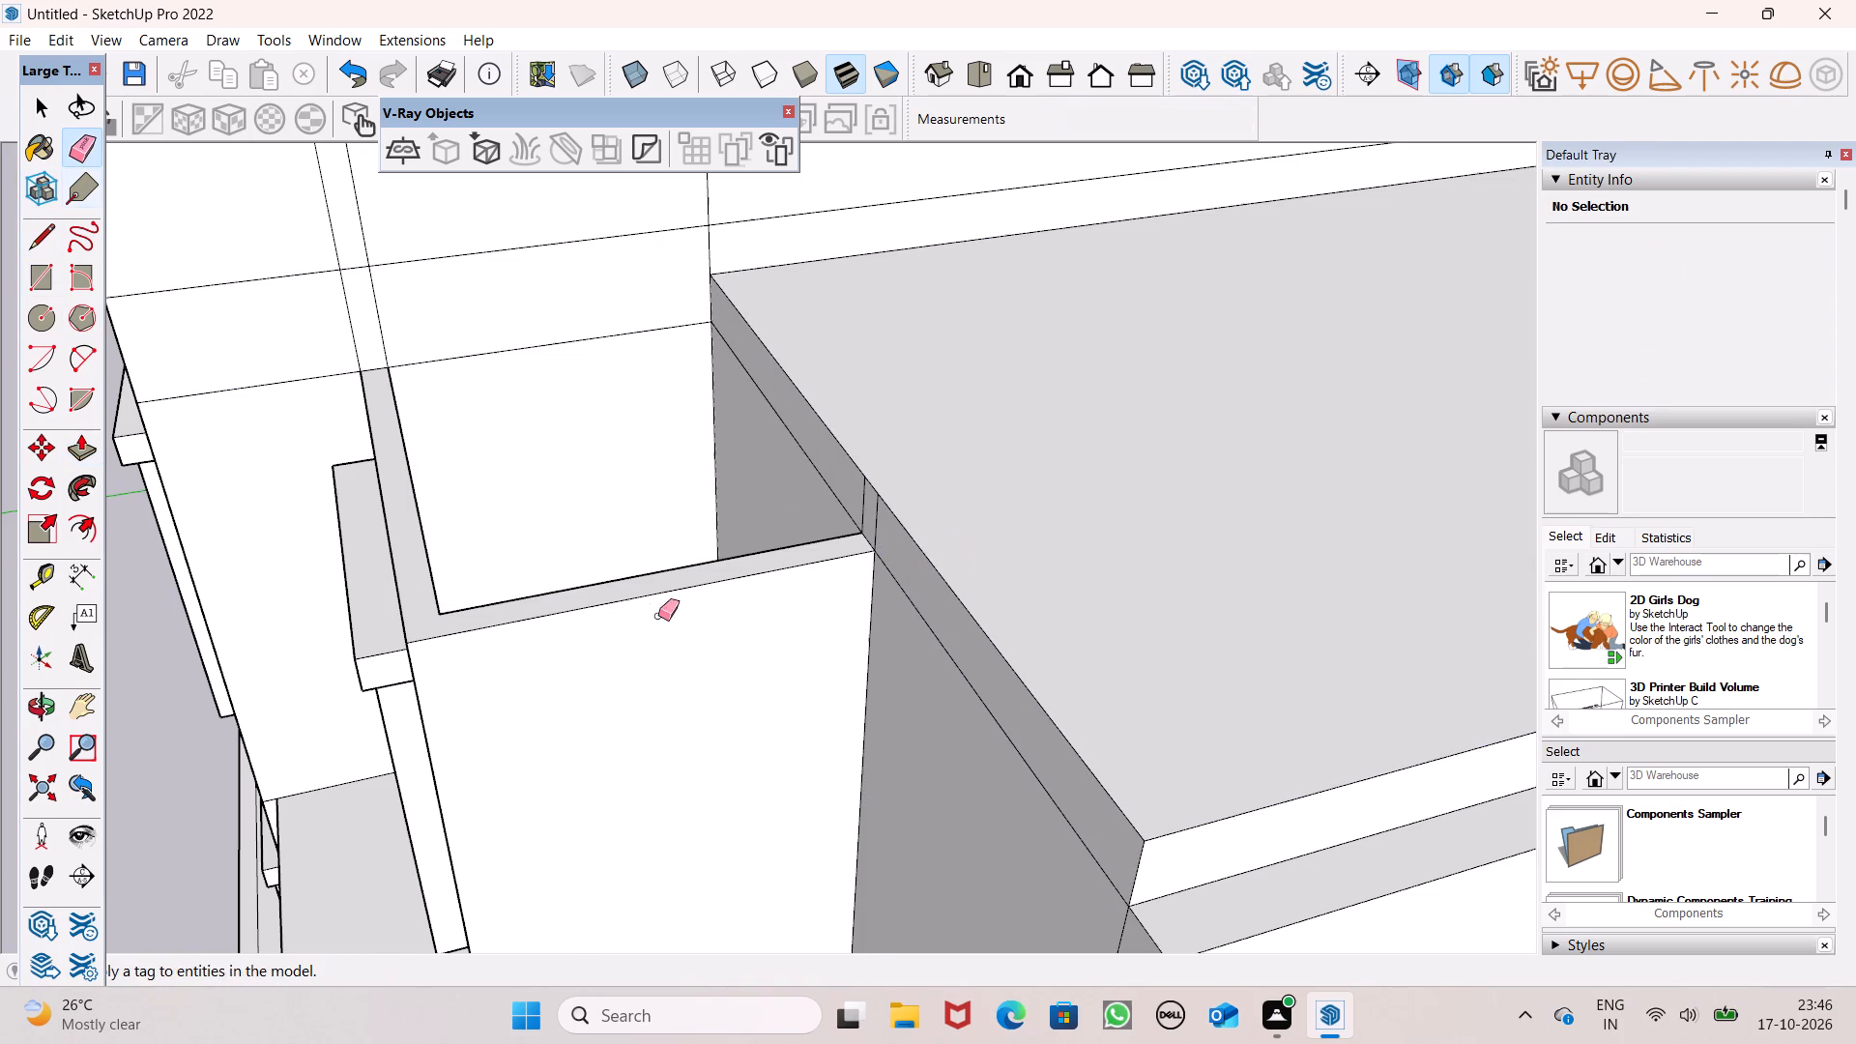
middle_drag(658, 616, 943, 527)
scroll(943, 527, up, 1)
drag(1087, 390, 1045, 375)
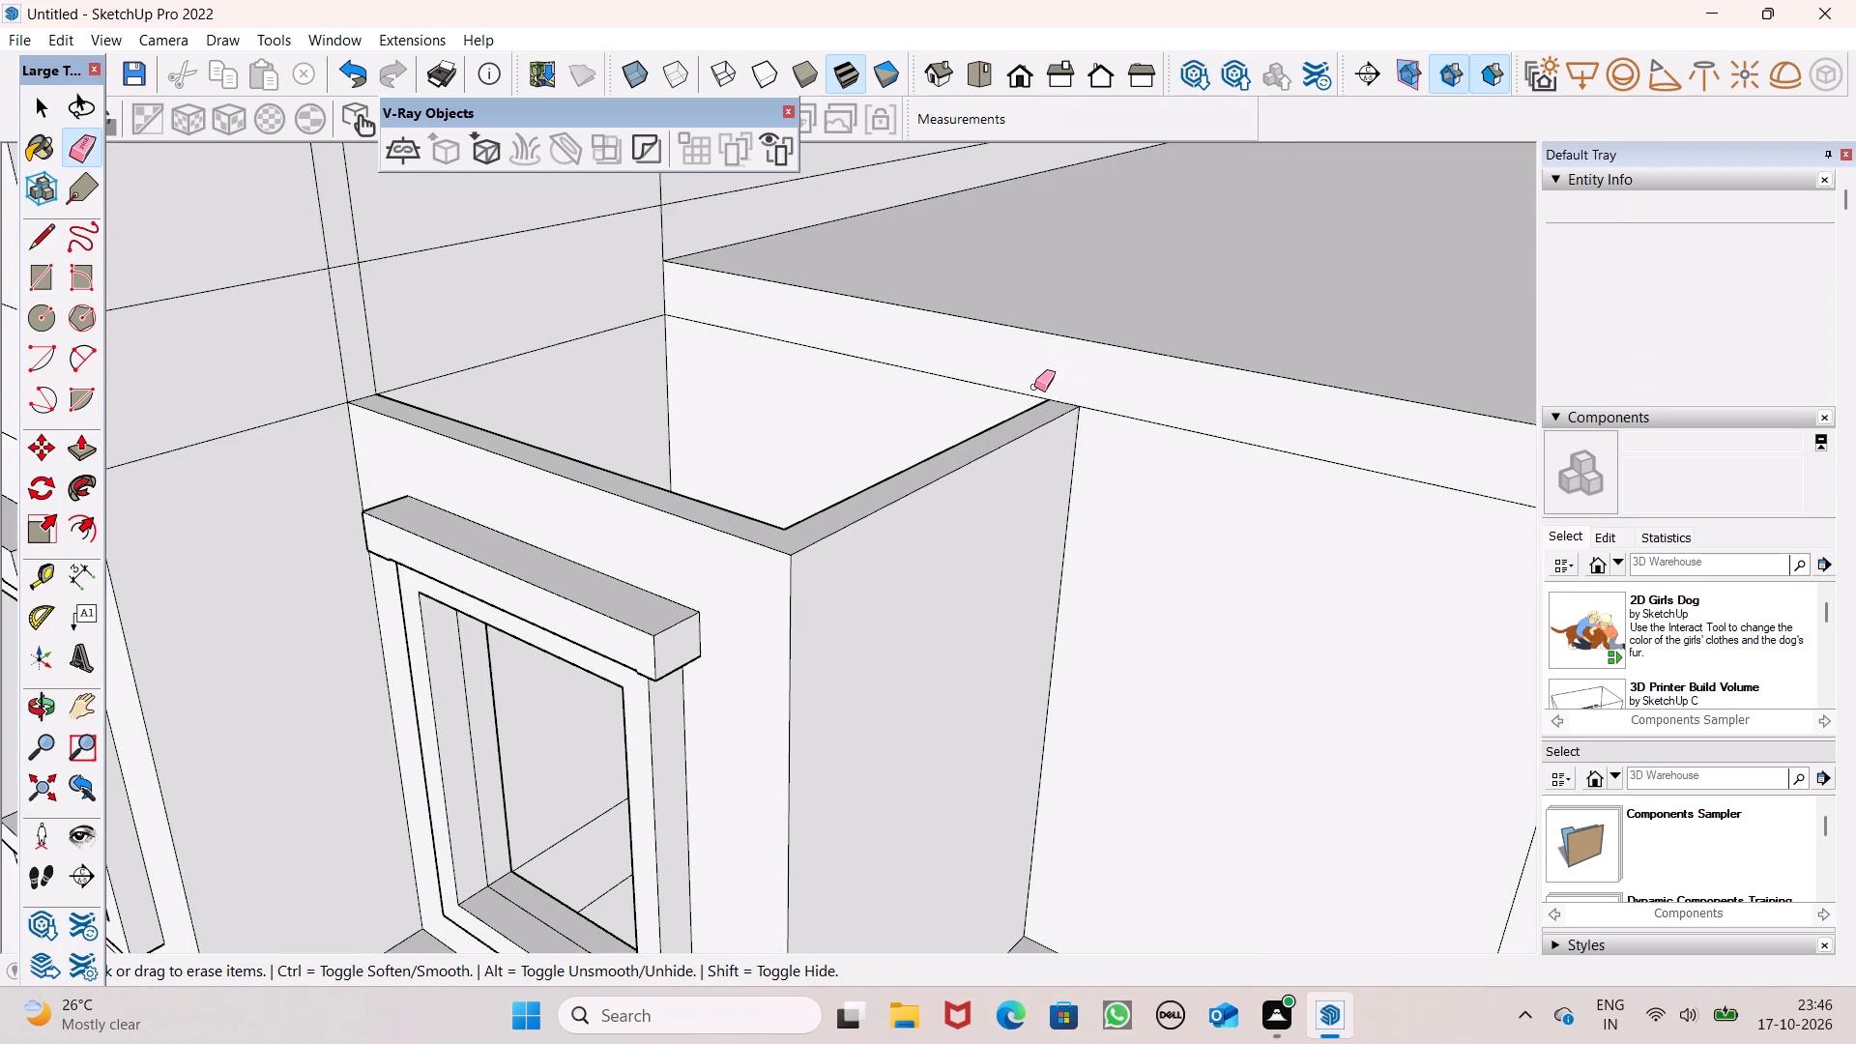
scroll(1034, 387, down, 3)
key(space)
Push/Pull the roof slab's front edge face outward to cover the recessed first-floor window walls.
scroll(1038, 395, down, 3)
middle_drag(1058, 451, 1133, 563)
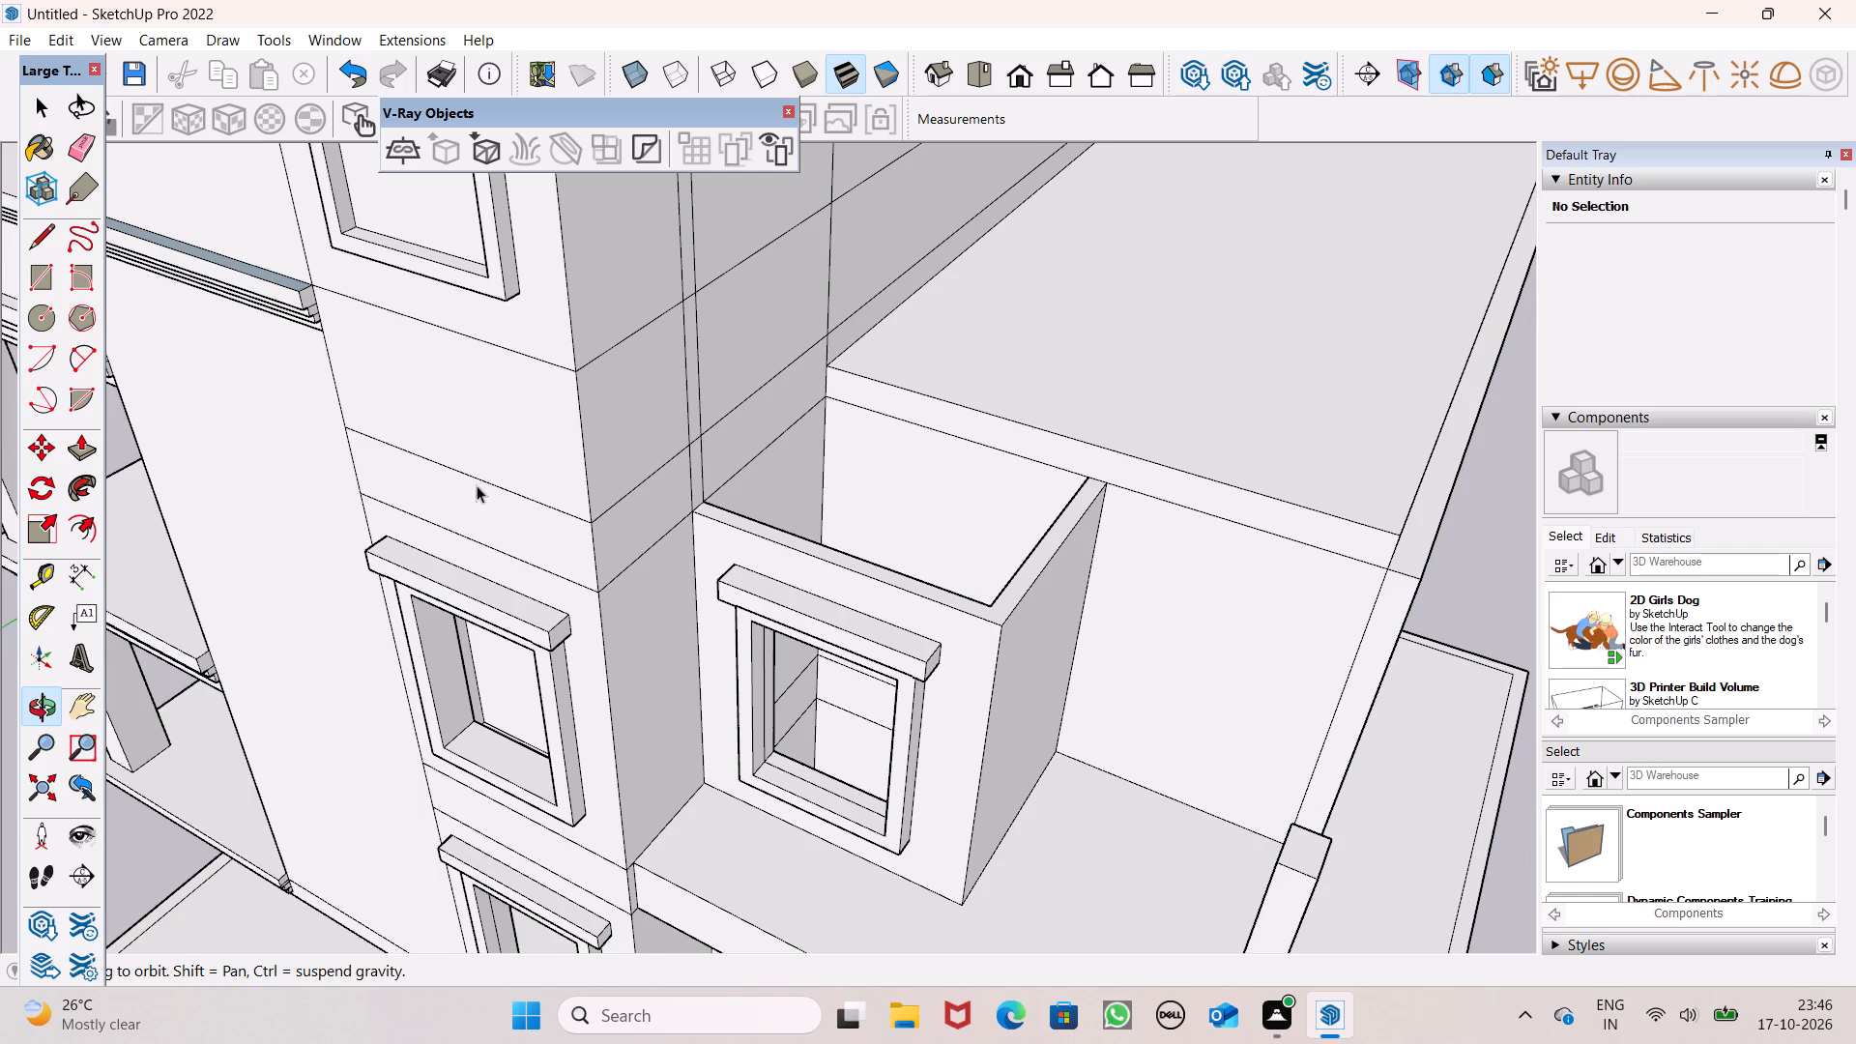
click(72, 453)
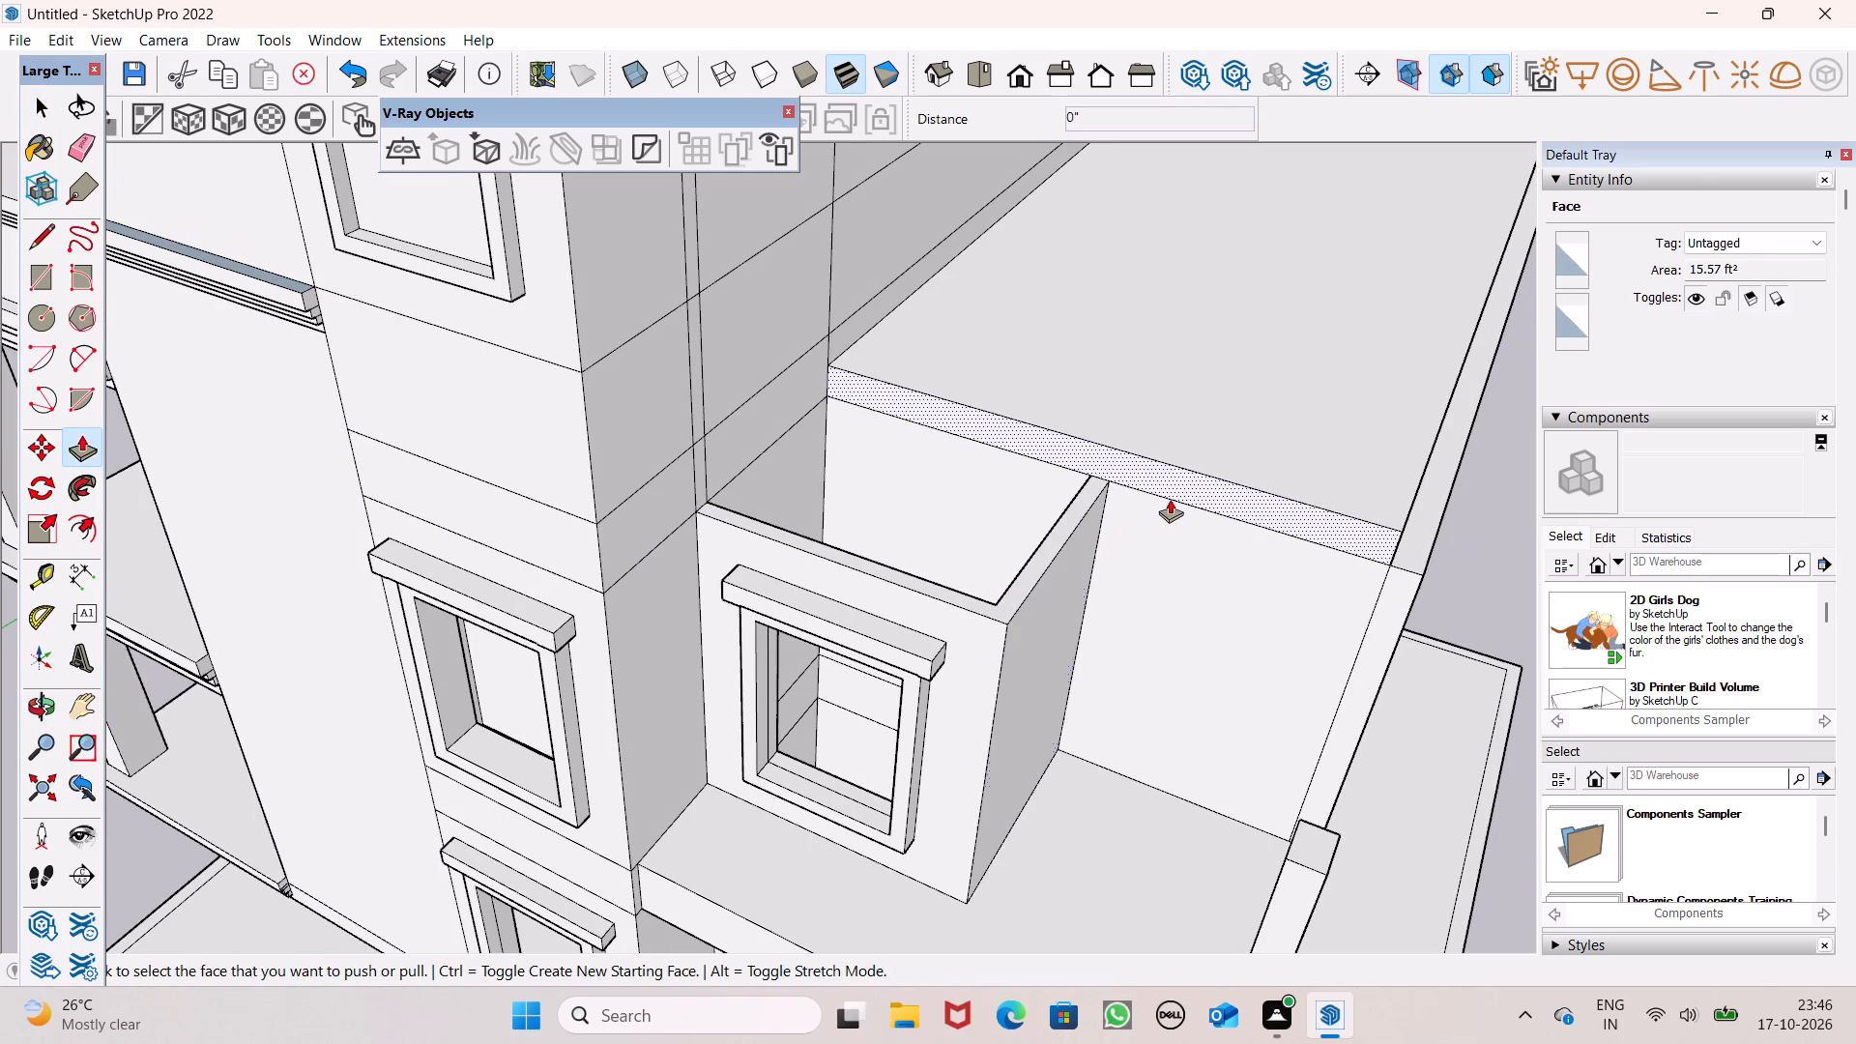
drag(1174, 496, 1004, 611)
drag(1023, 596, 1009, 612)
Push/Pull the slab's front edge a further 3' 6 11/16" to line up with the first-floor corner column's front.
scroll(979, 529, down, 5)
middle_drag(1146, 576, 1059, 507)
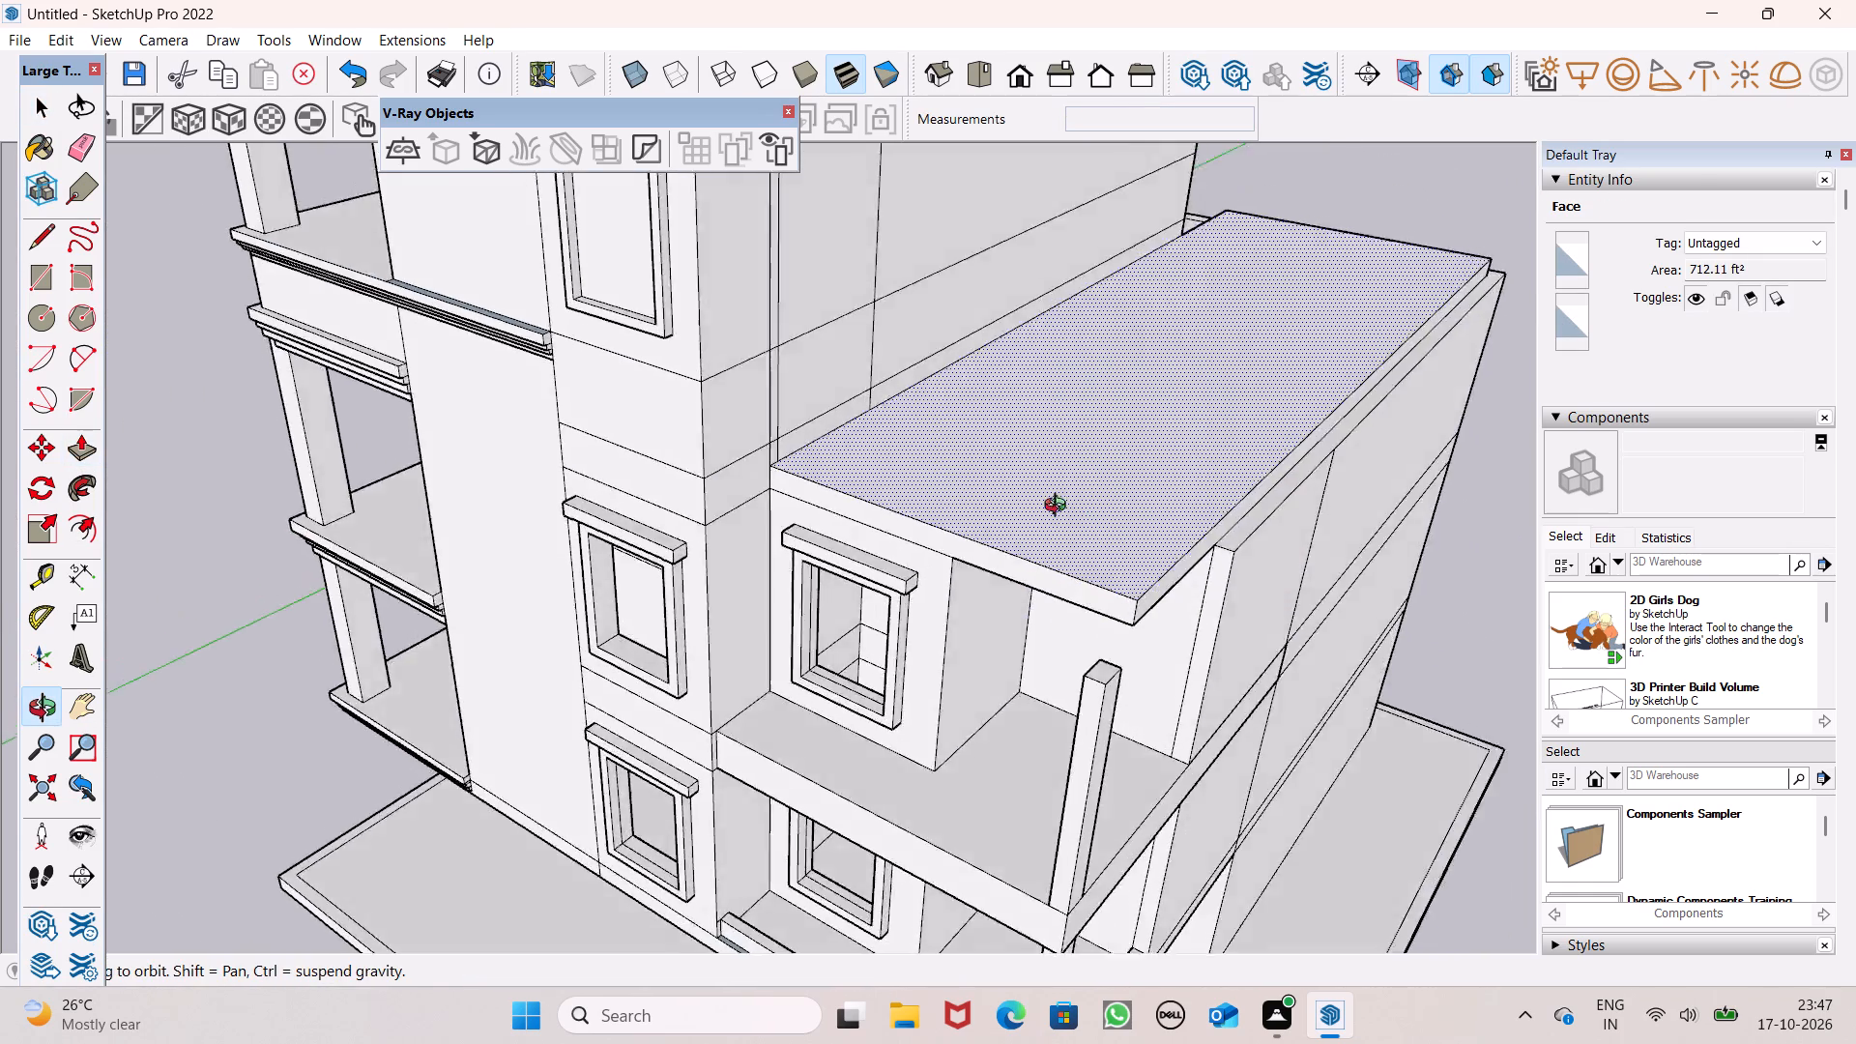
middle_drag(1059, 507, 824, 485)
scroll(824, 485, up, 1)
middle_drag(816, 679, 1083, 616)
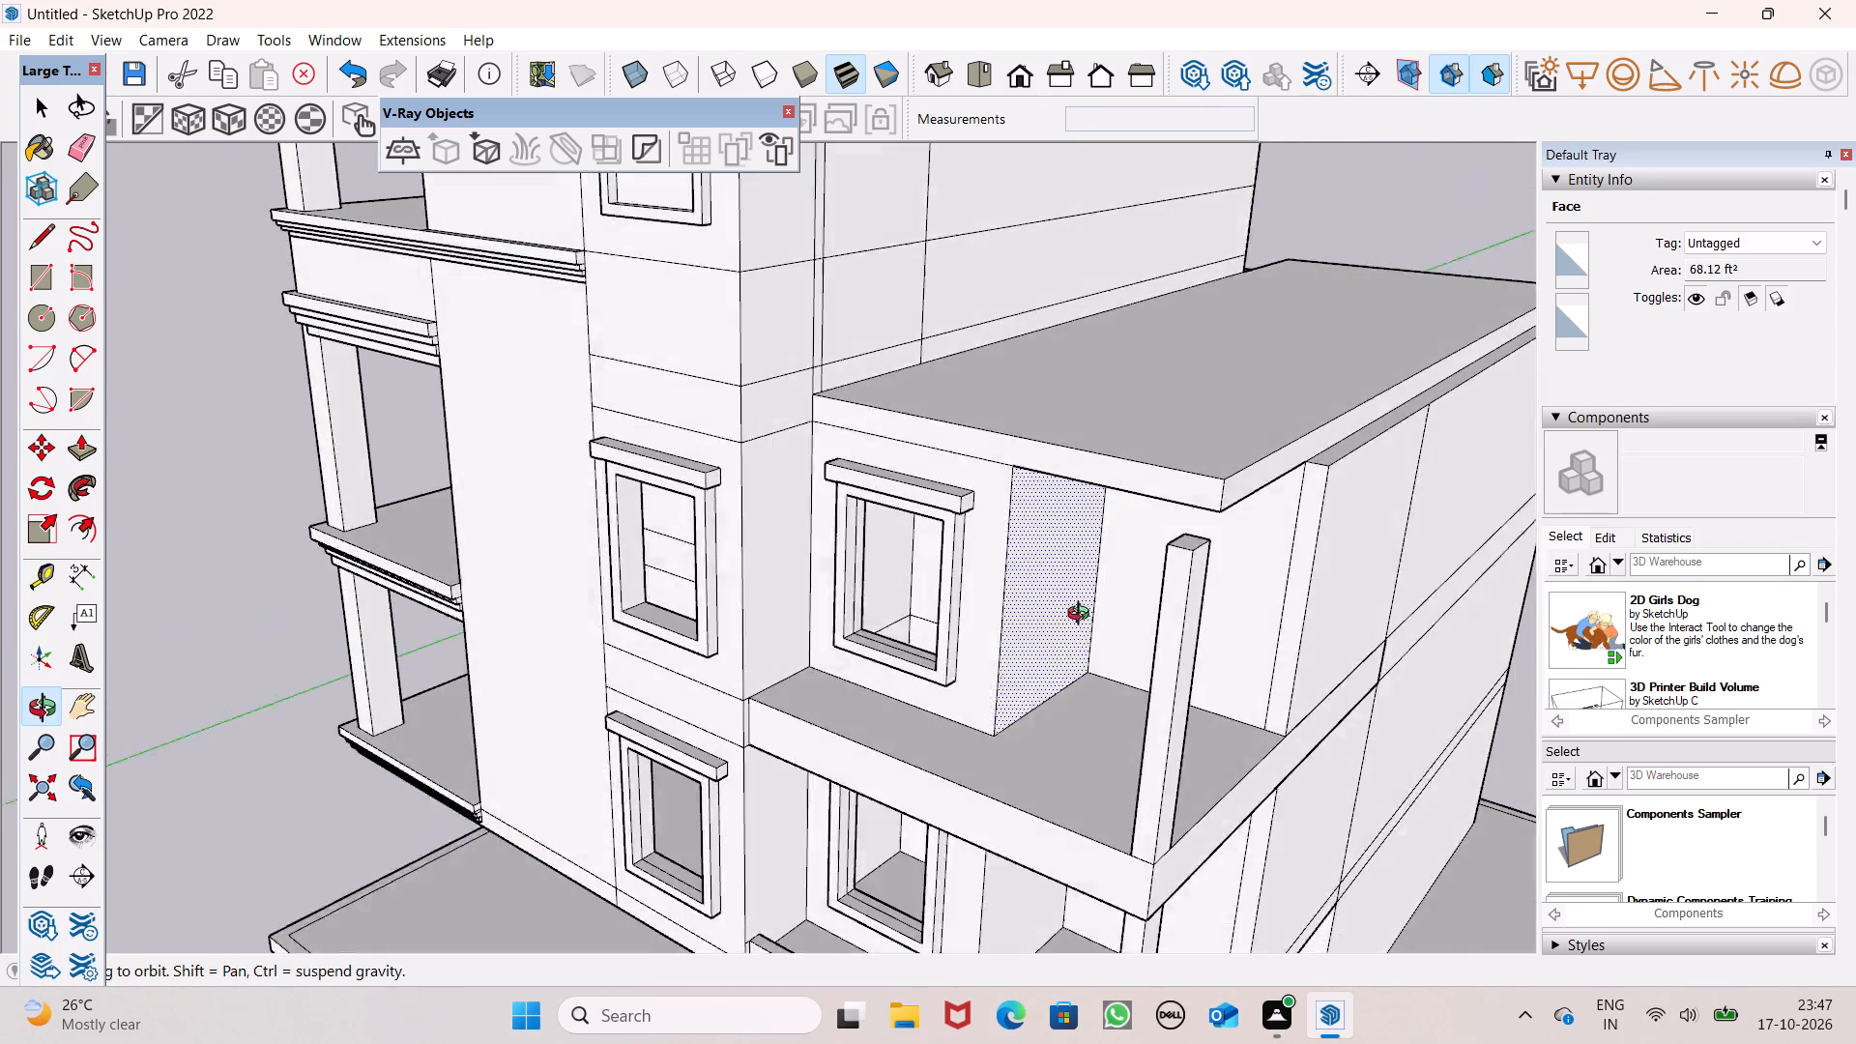
middle_drag(1083, 616, 1157, 623)
drag(1237, 446, 1256, 468)
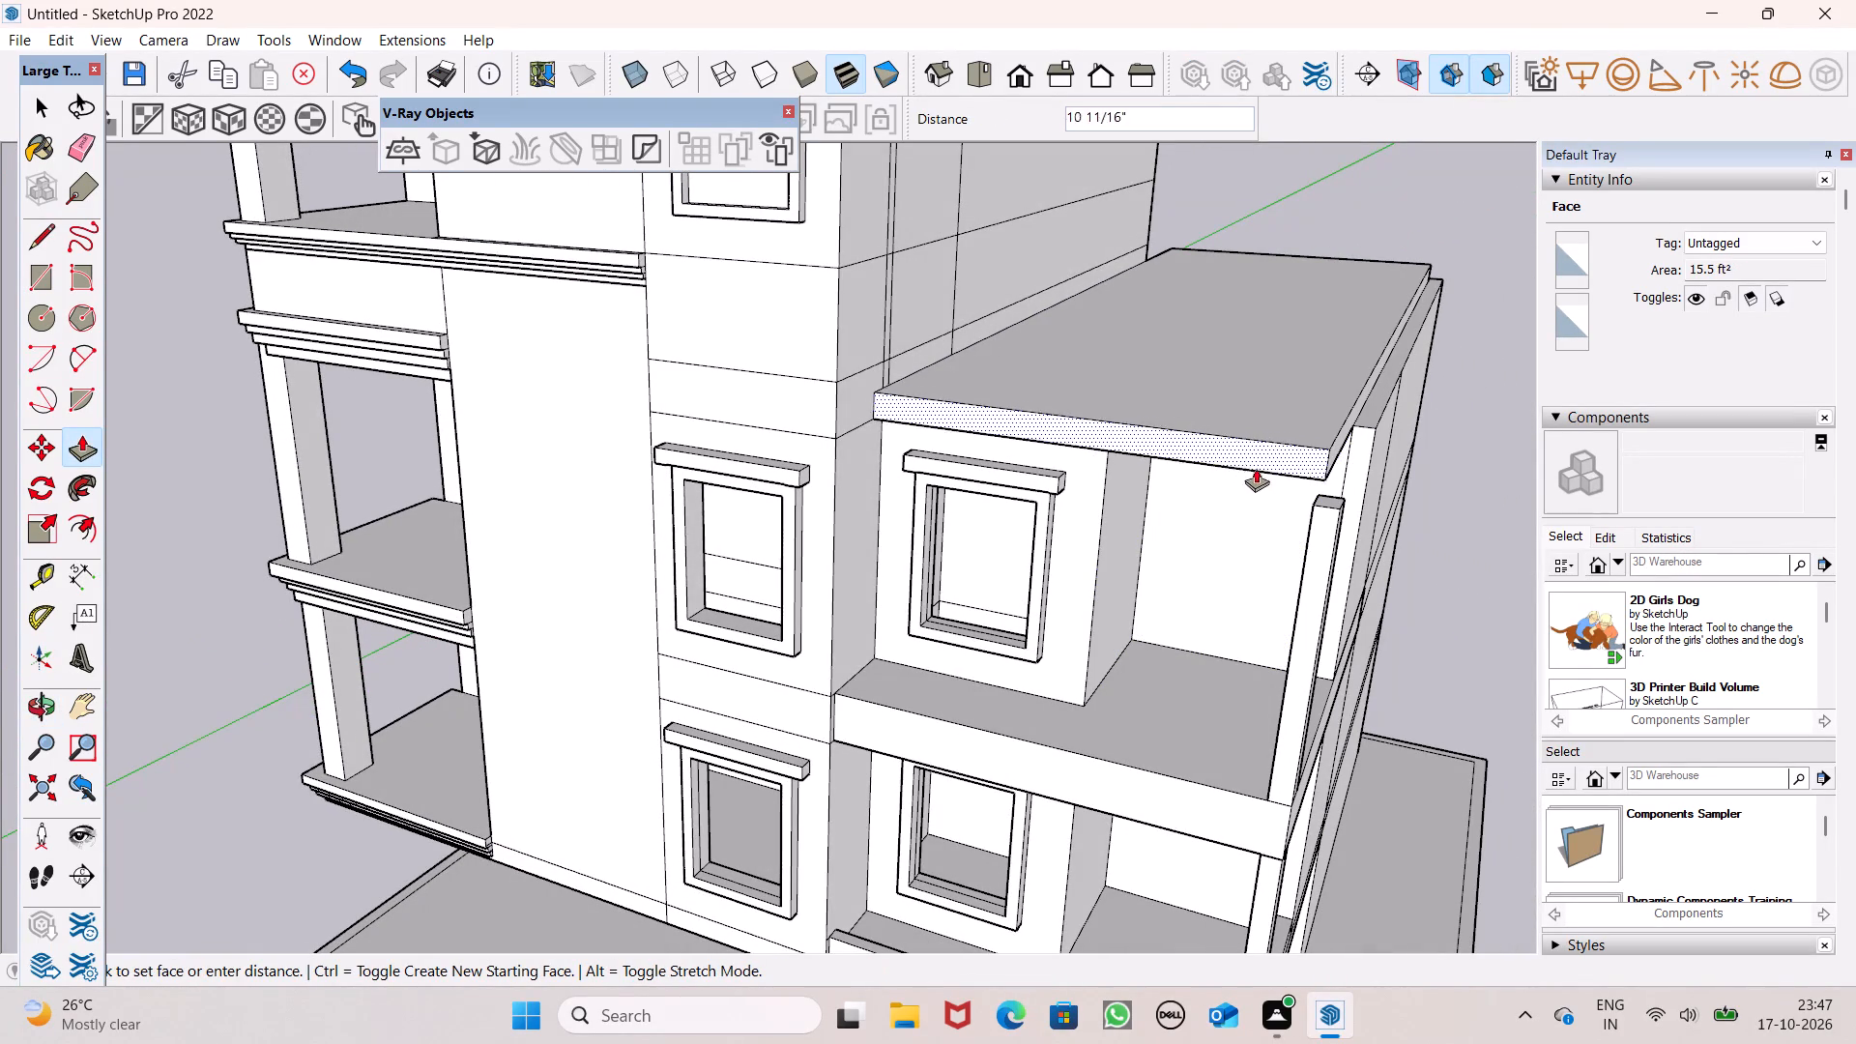
drag(1256, 468, 1323, 516)
Push/Pull the roof slab's long side edge outward past the corner column.
middle_drag(1342, 566, 1116, 624)
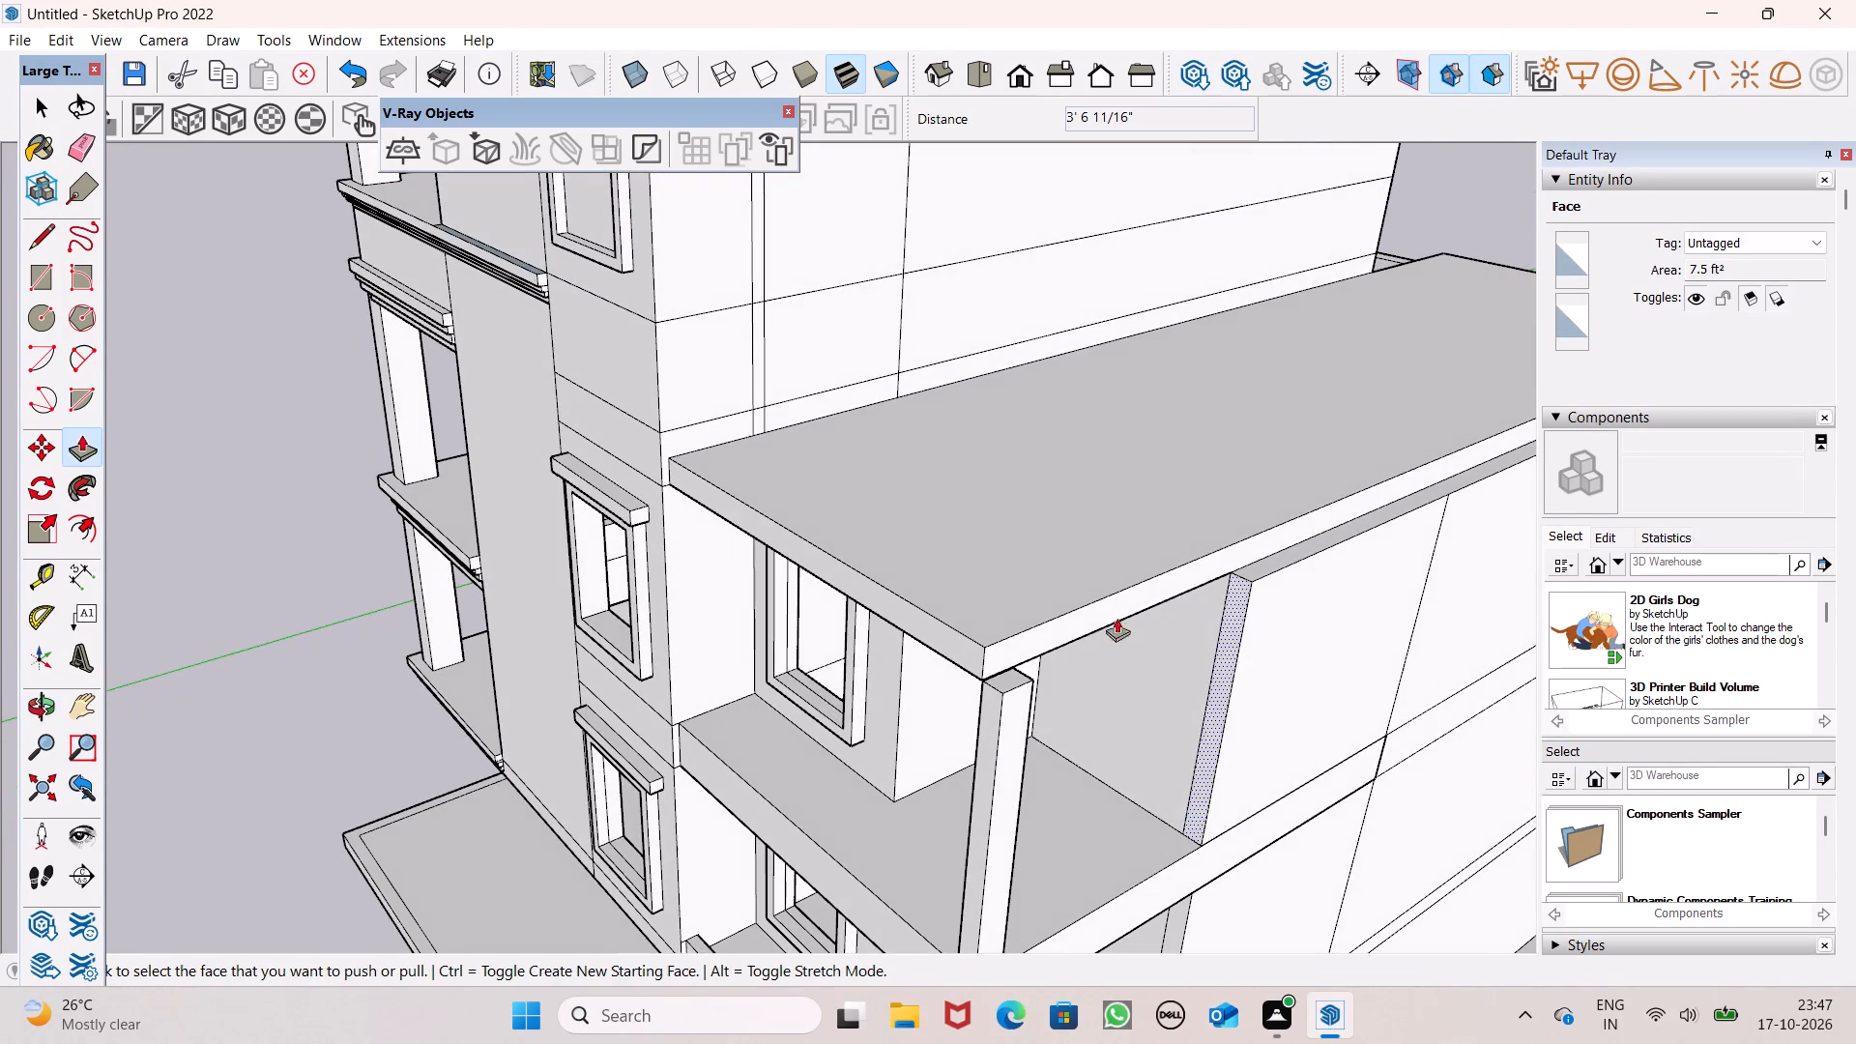
drag(1077, 624, 1118, 639)
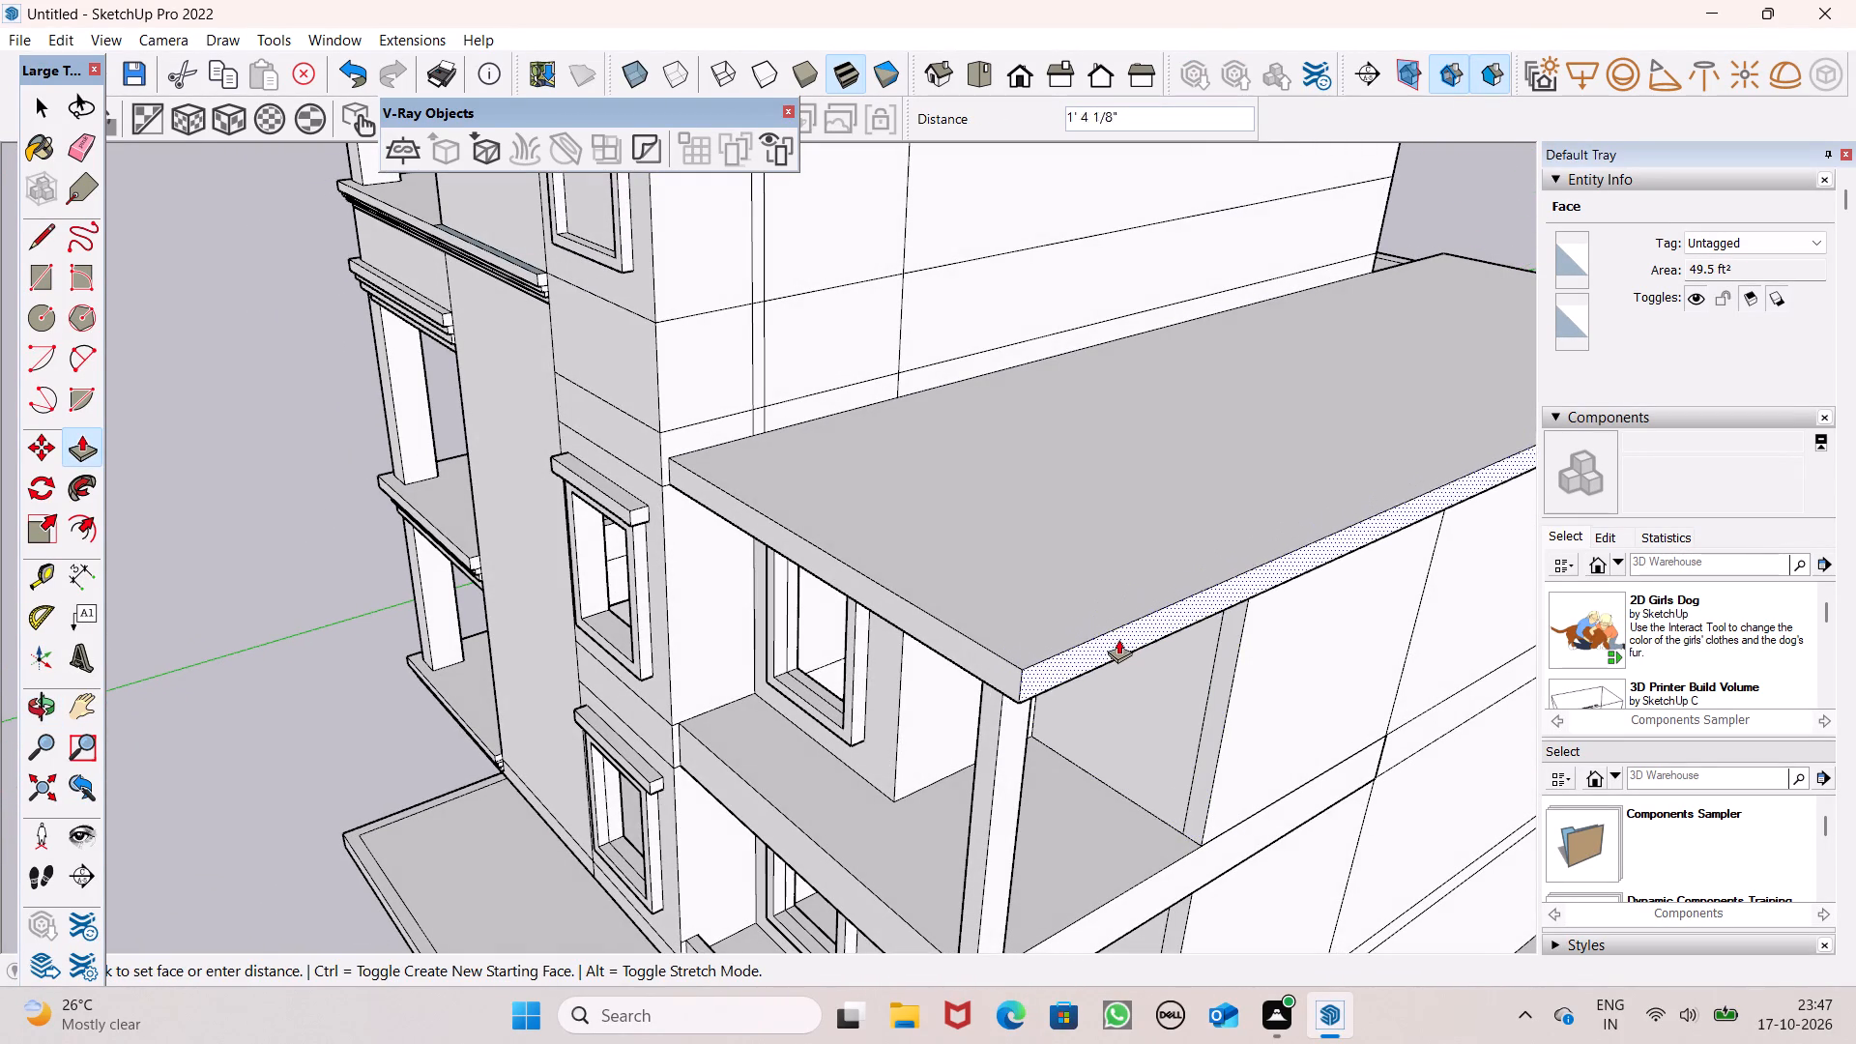
drag(1118, 639, 1137, 627)
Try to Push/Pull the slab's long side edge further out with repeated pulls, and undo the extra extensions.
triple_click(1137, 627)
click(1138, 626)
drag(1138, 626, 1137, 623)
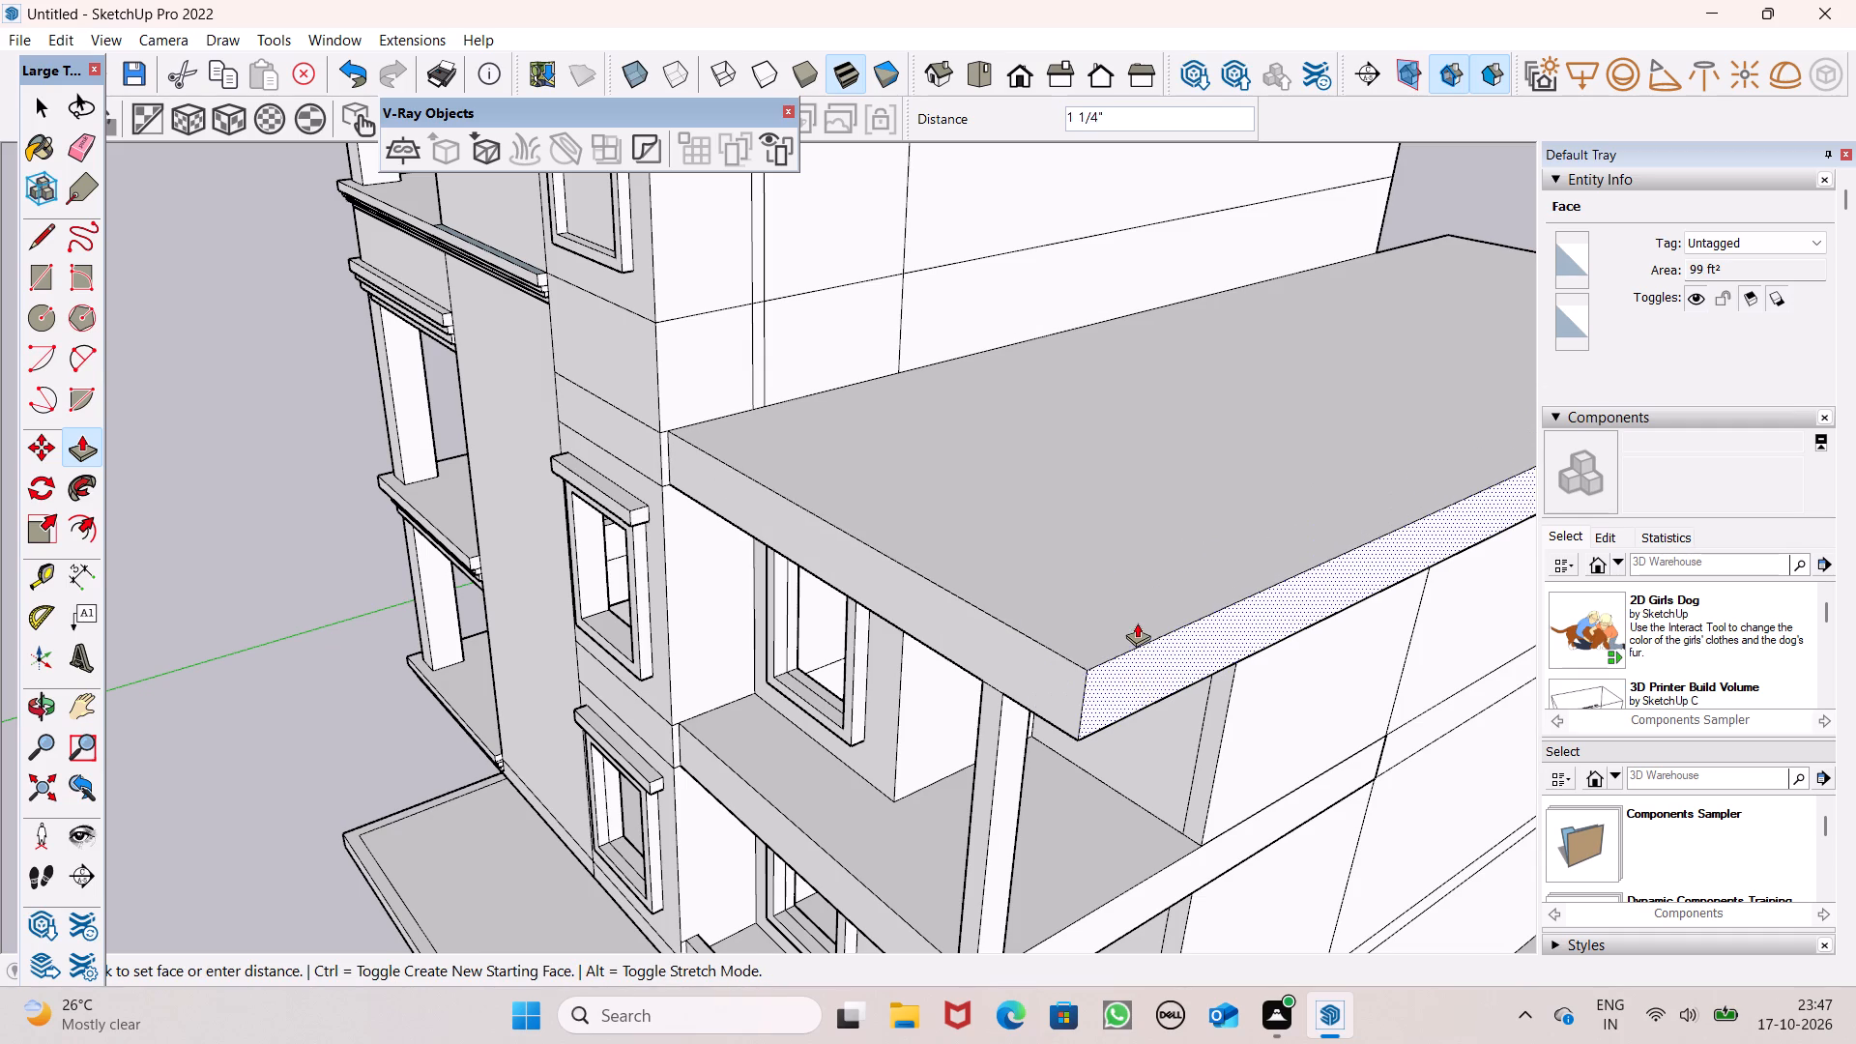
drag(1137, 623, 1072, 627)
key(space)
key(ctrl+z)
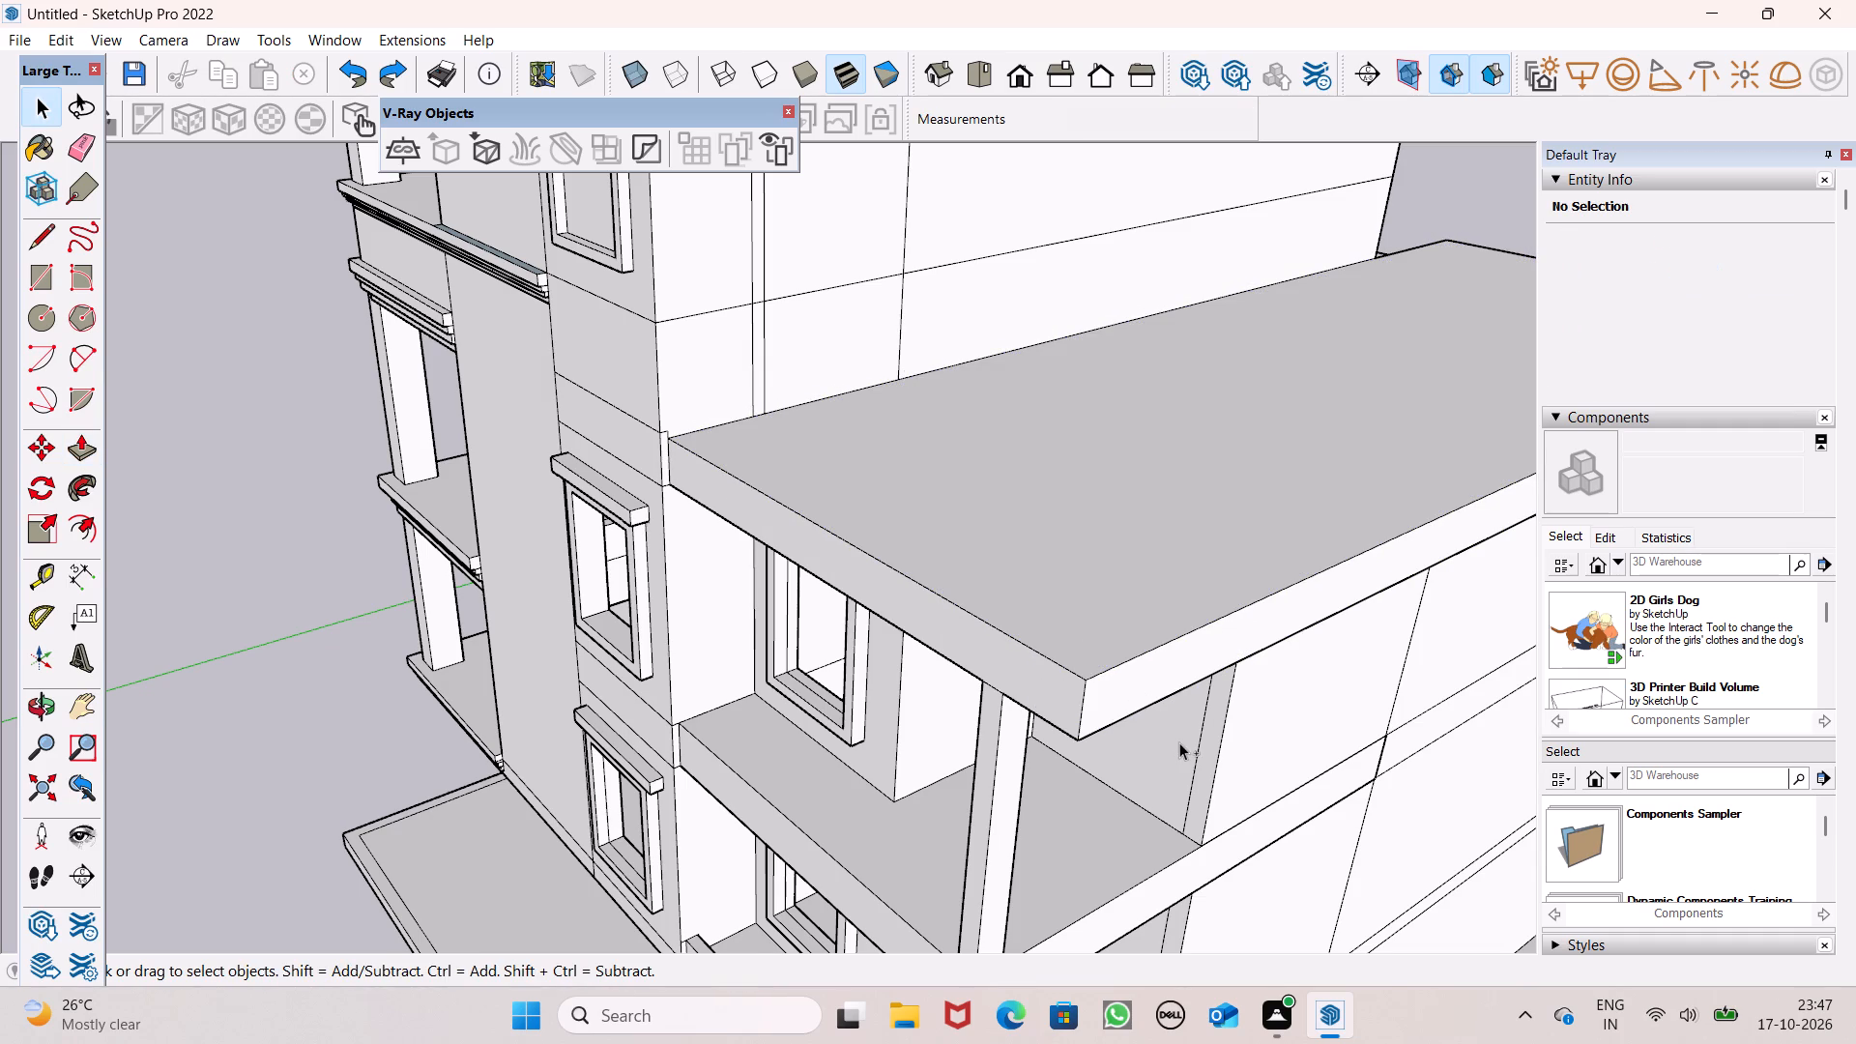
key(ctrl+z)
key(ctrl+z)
Push/Pull the slab's long side edge back in 10 11/16", flush with the corner column's outer face.
middle_drag(1164, 714, 1163, 714)
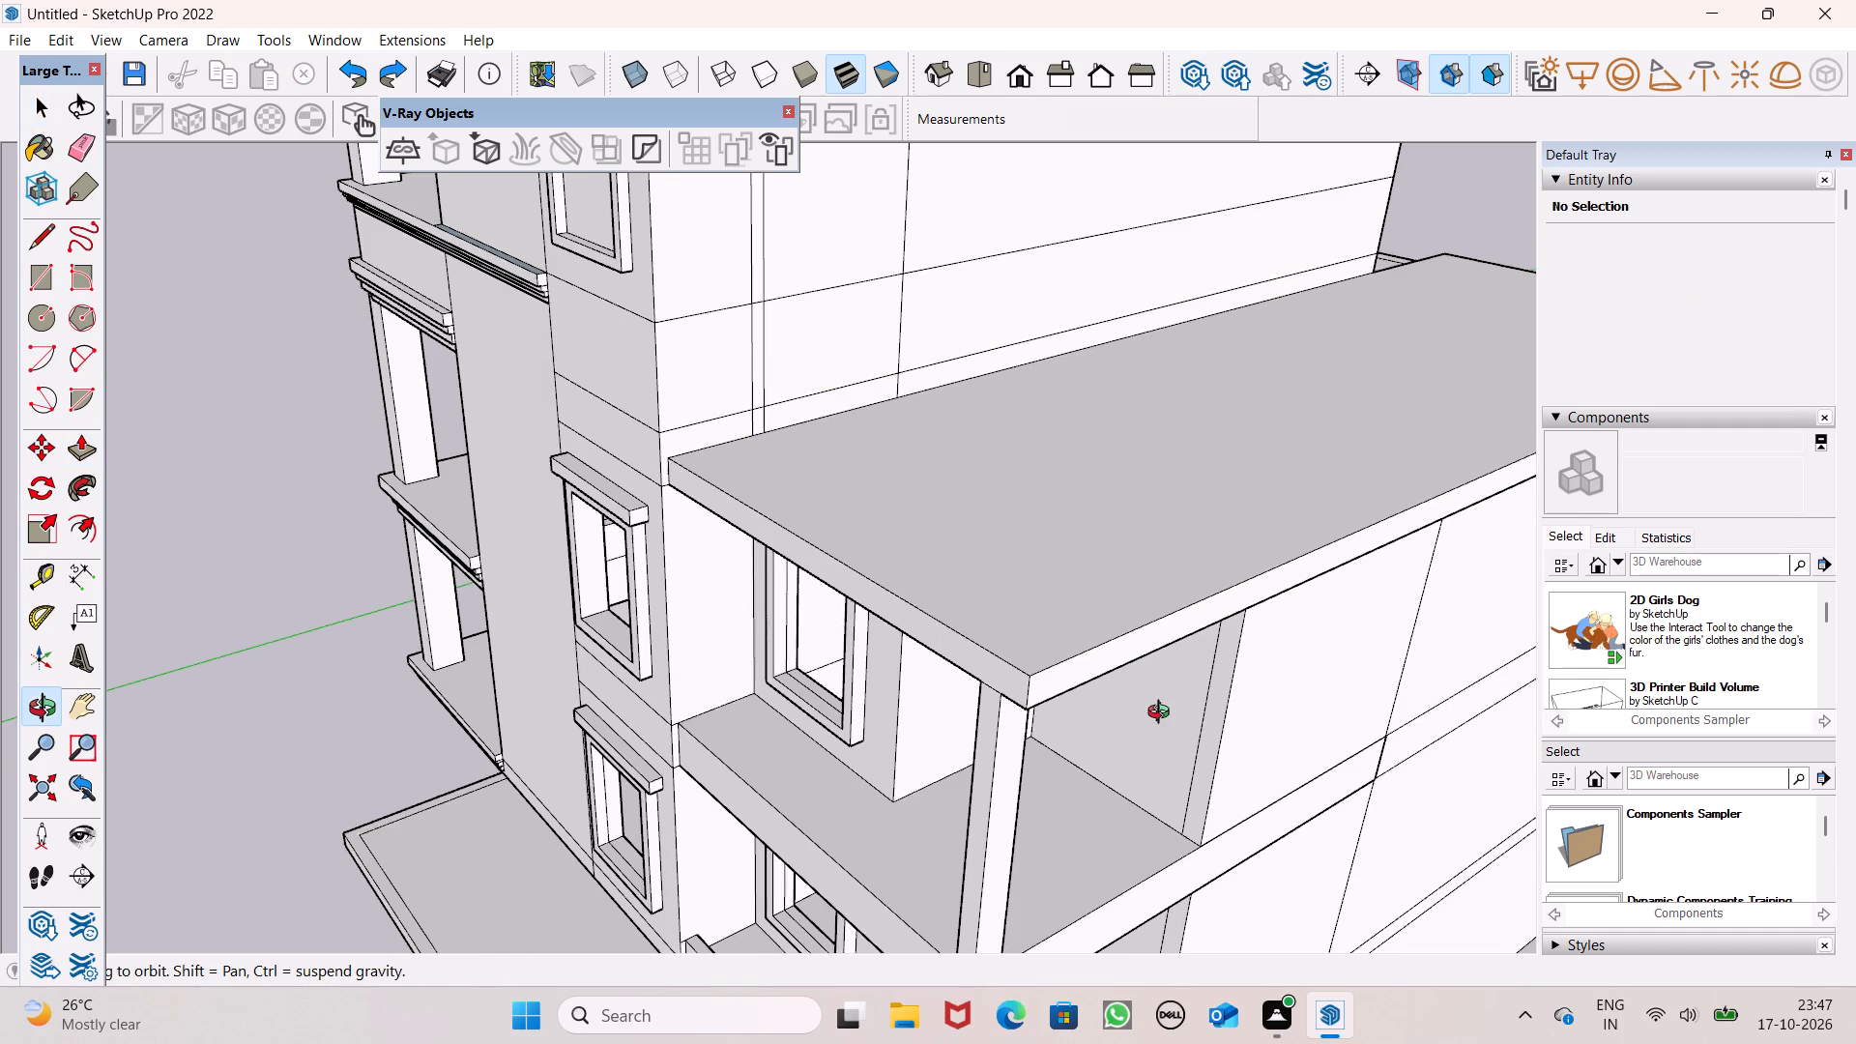
middle_drag(1163, 714, 1139, 489)
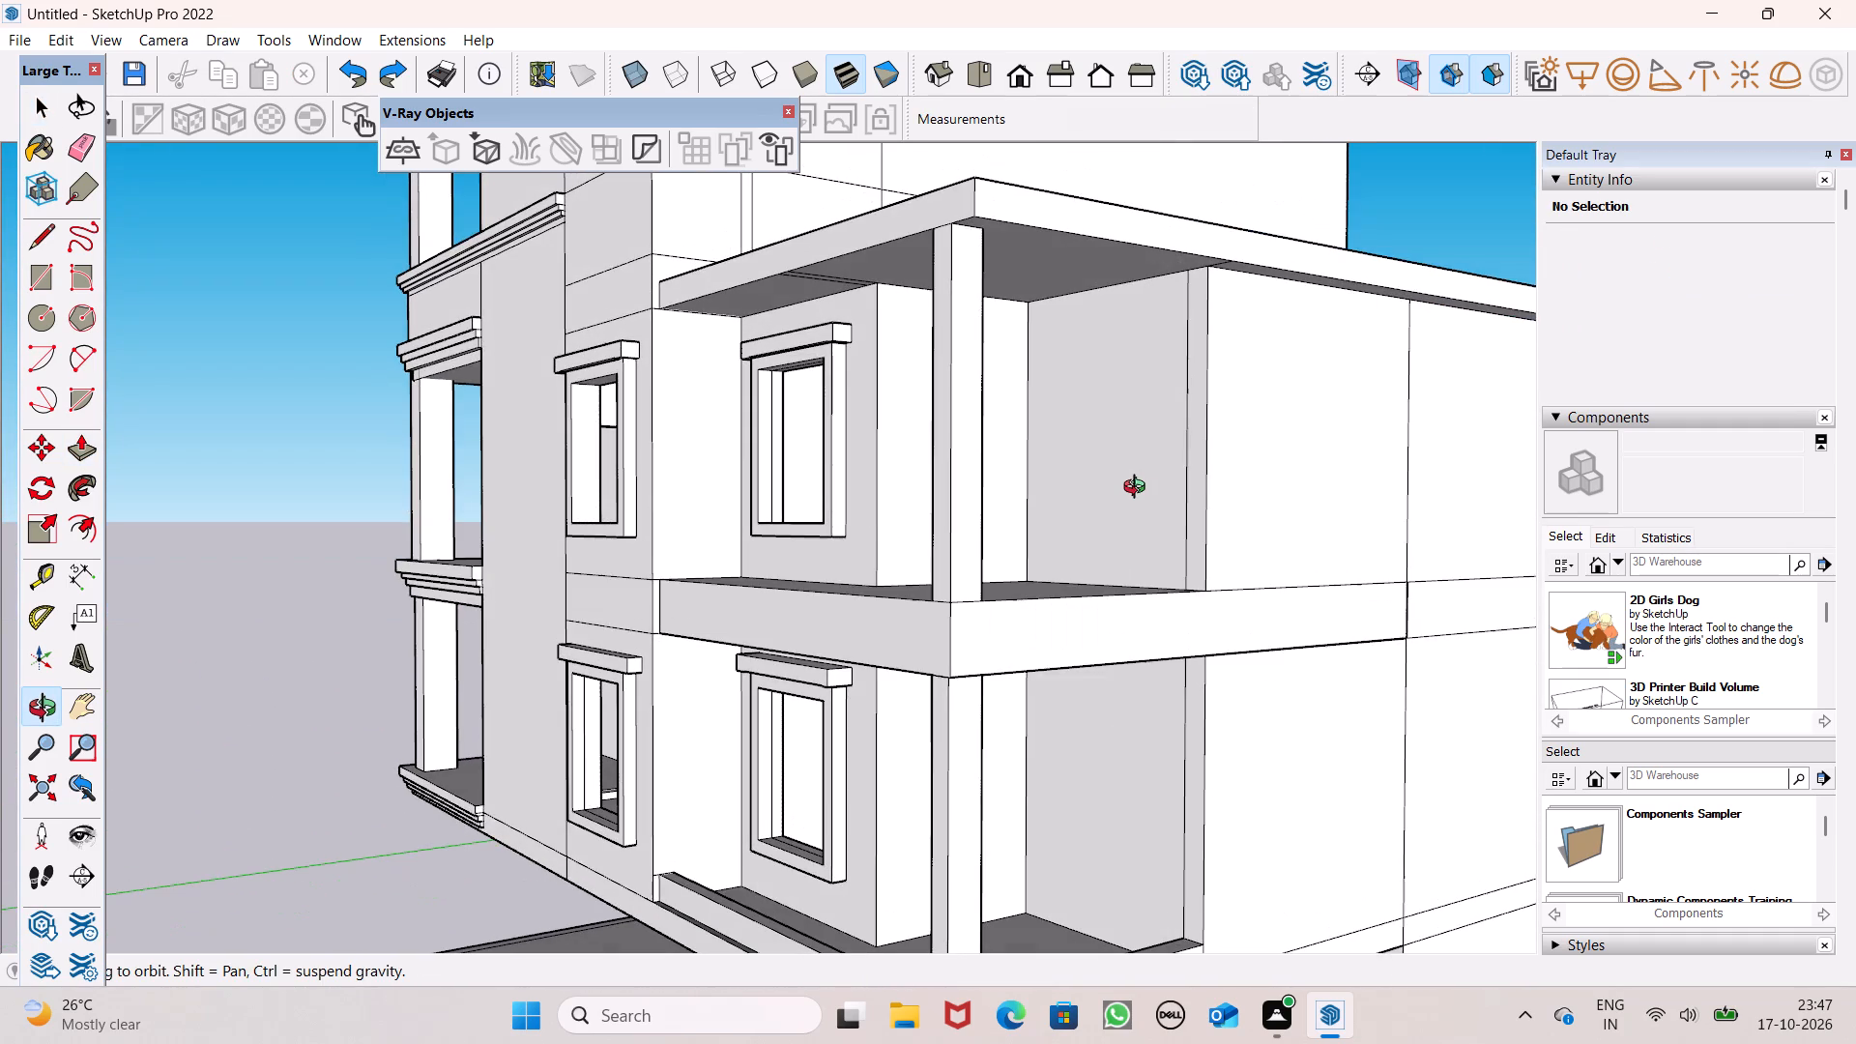
middle_drag(1139, 489, 1101, 597)
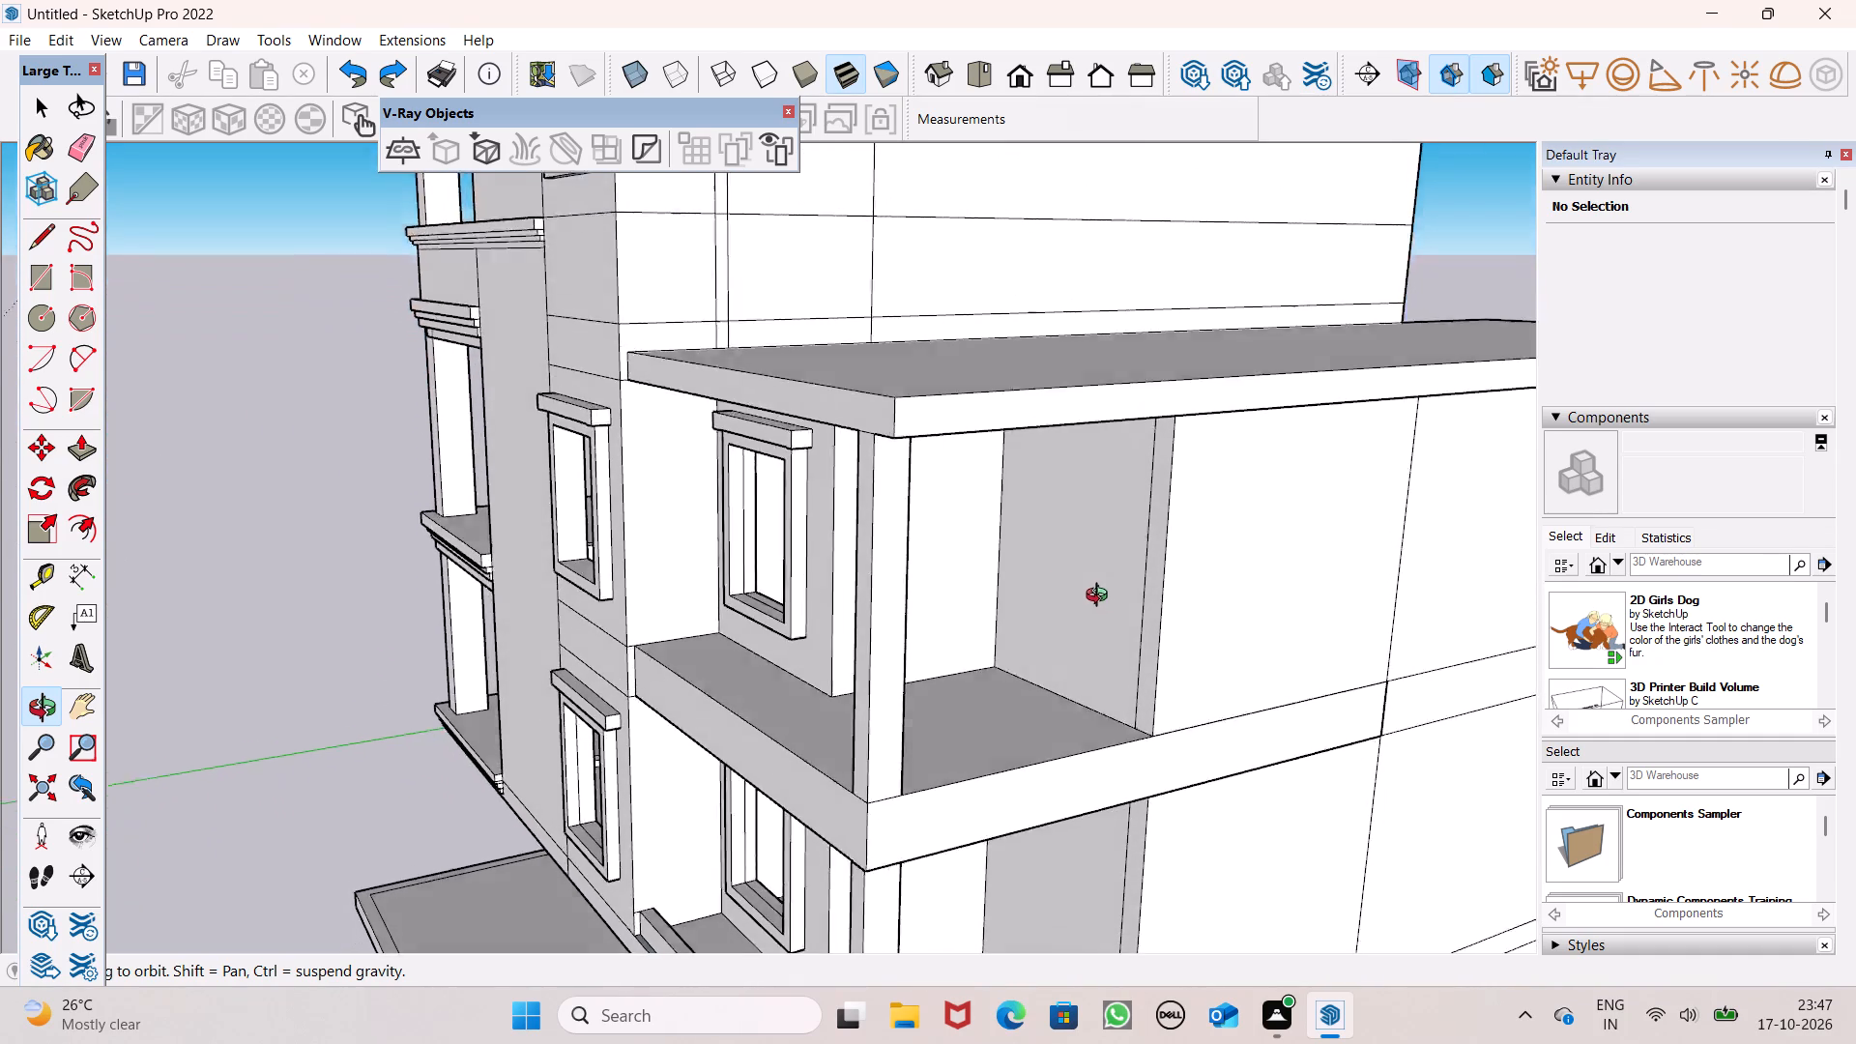
middle_drag(1101, 597, 1113, 639)
scroll(1097, 591, down, 2)
scroll(1164, 548, up, 2)
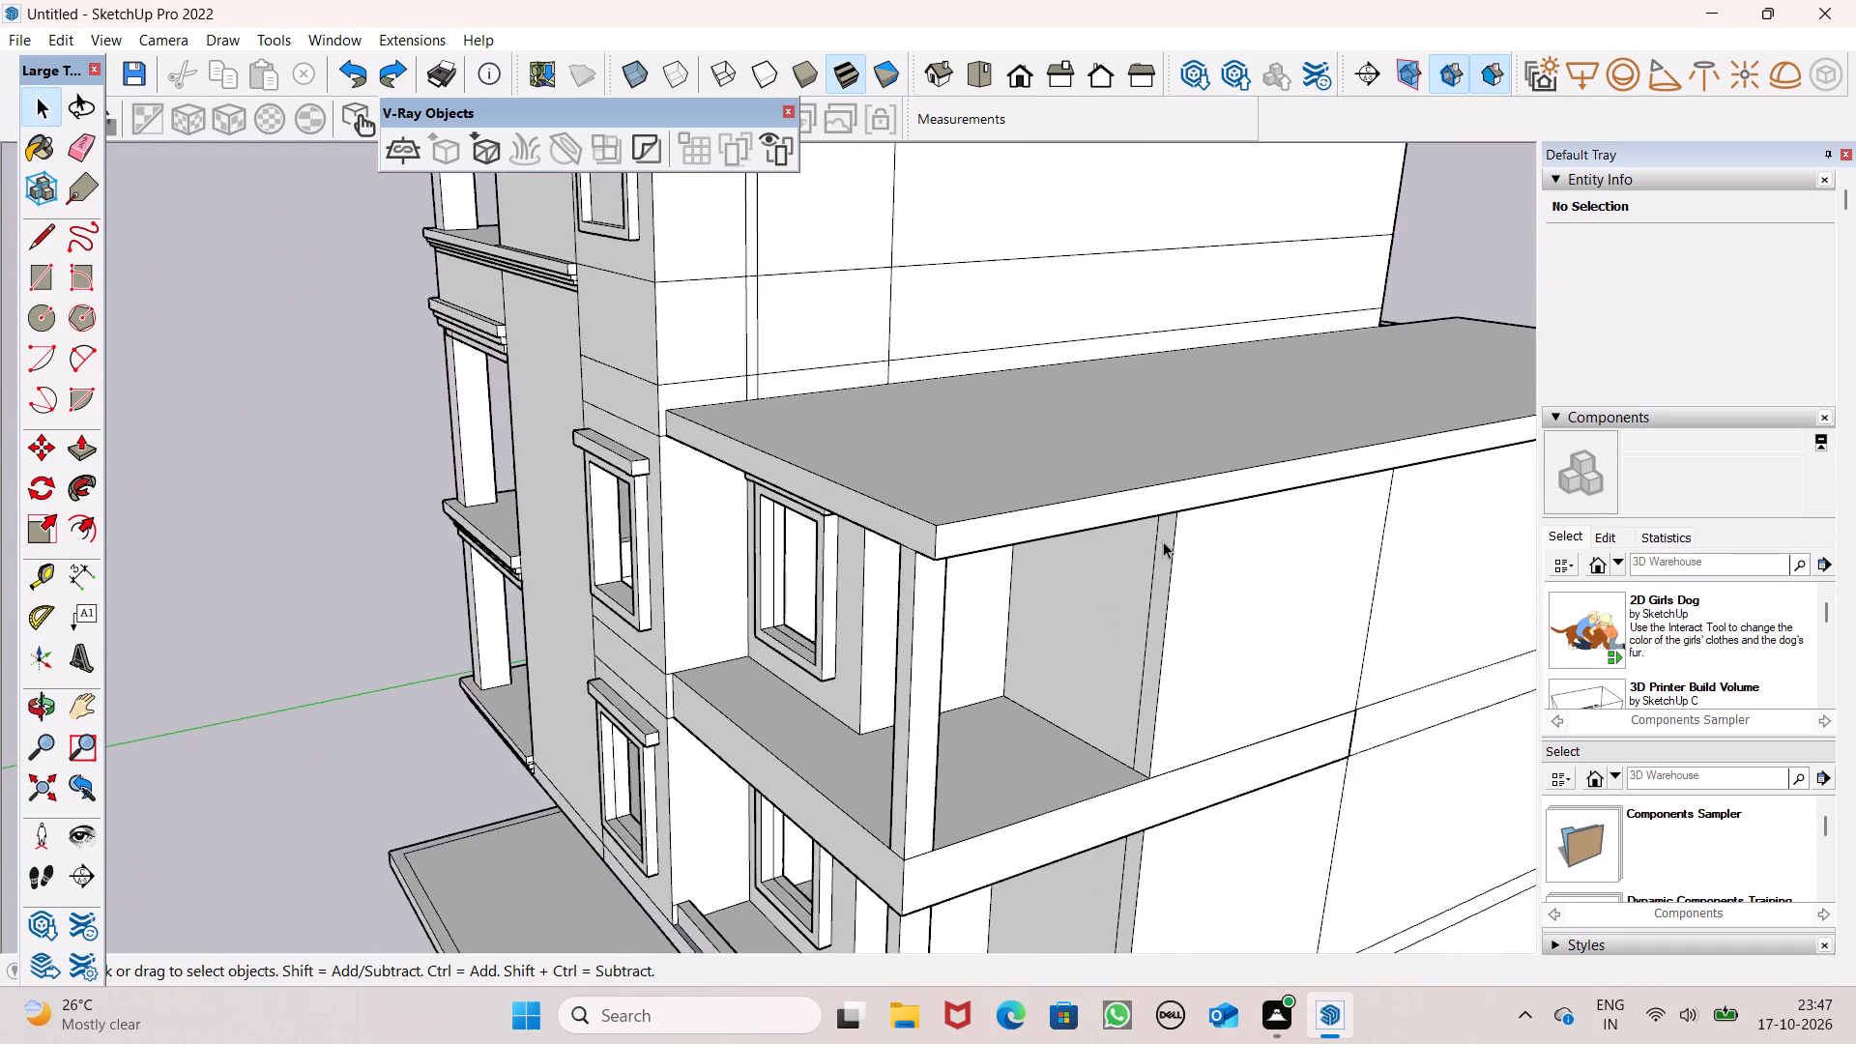
scroll(1163, 541, up, 5)
scroll(1248, 474, up, 1)
middle_drag(1248, 474, 1102, 349)
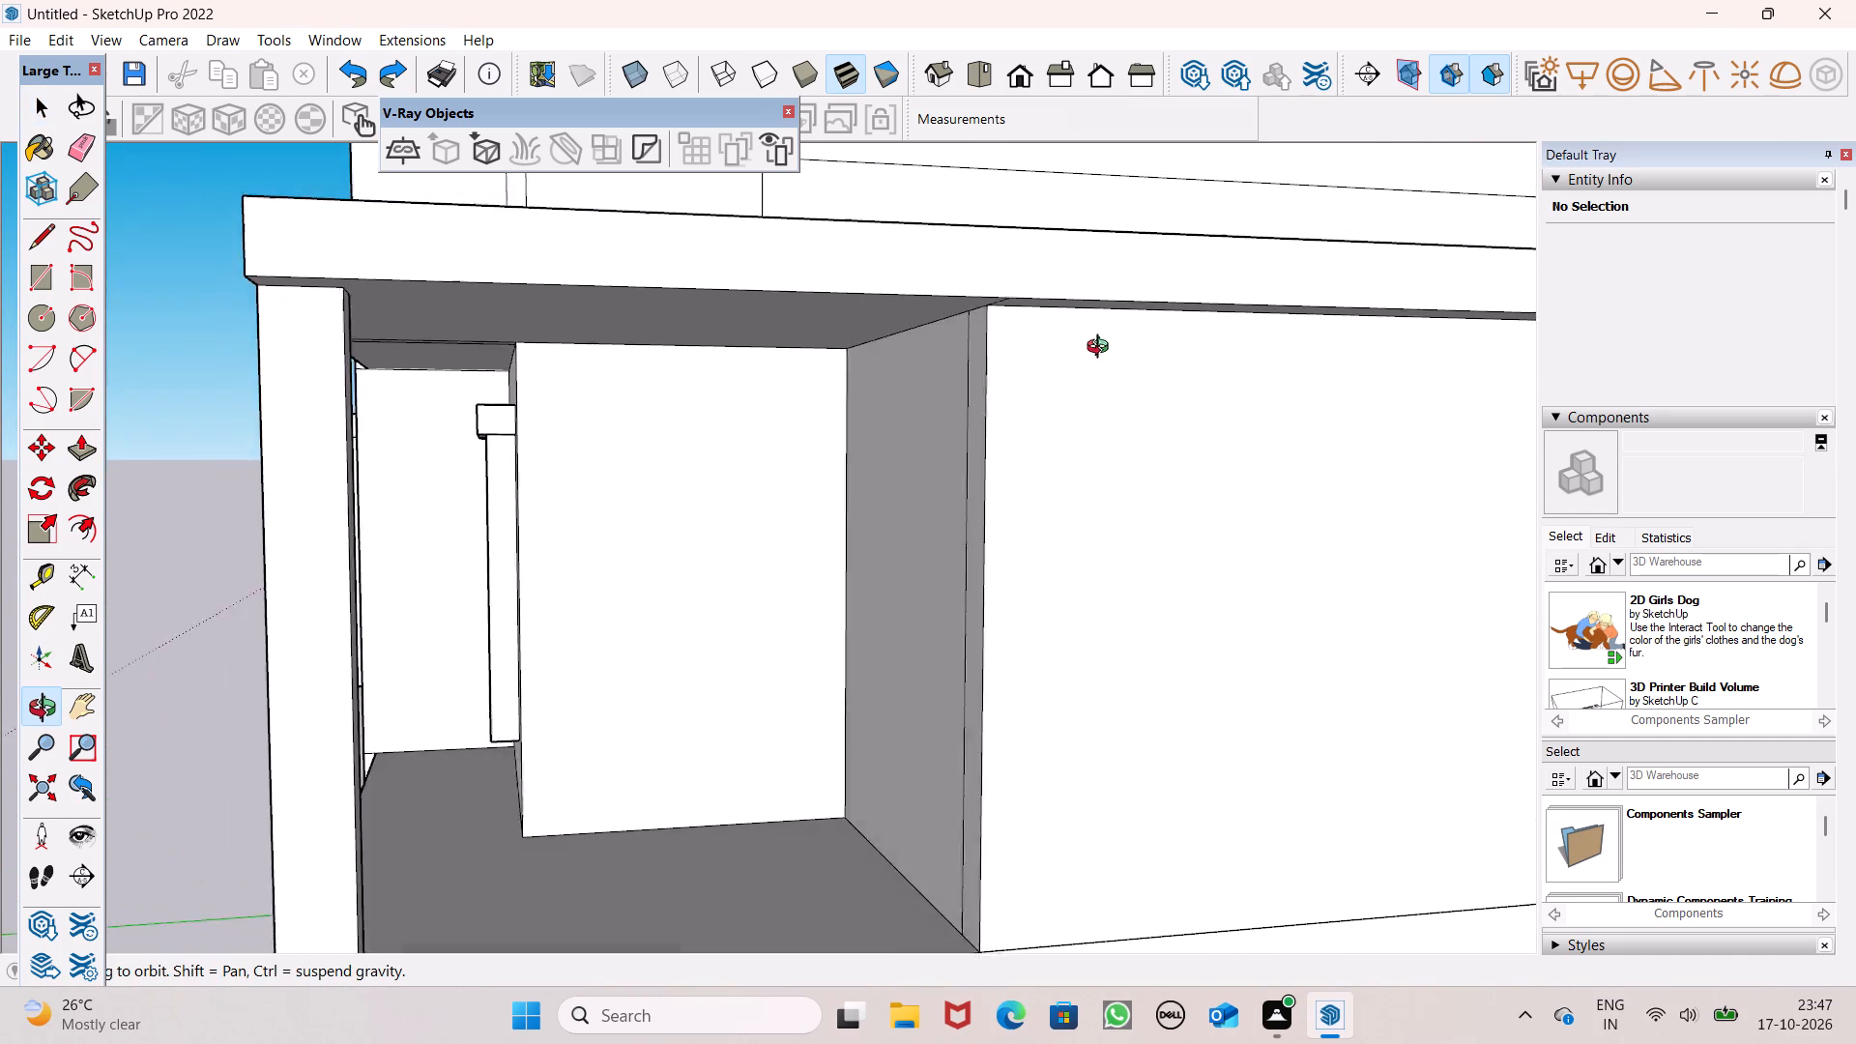
middle_drag(1102, 349, 1243, 398)
click(81, 464)
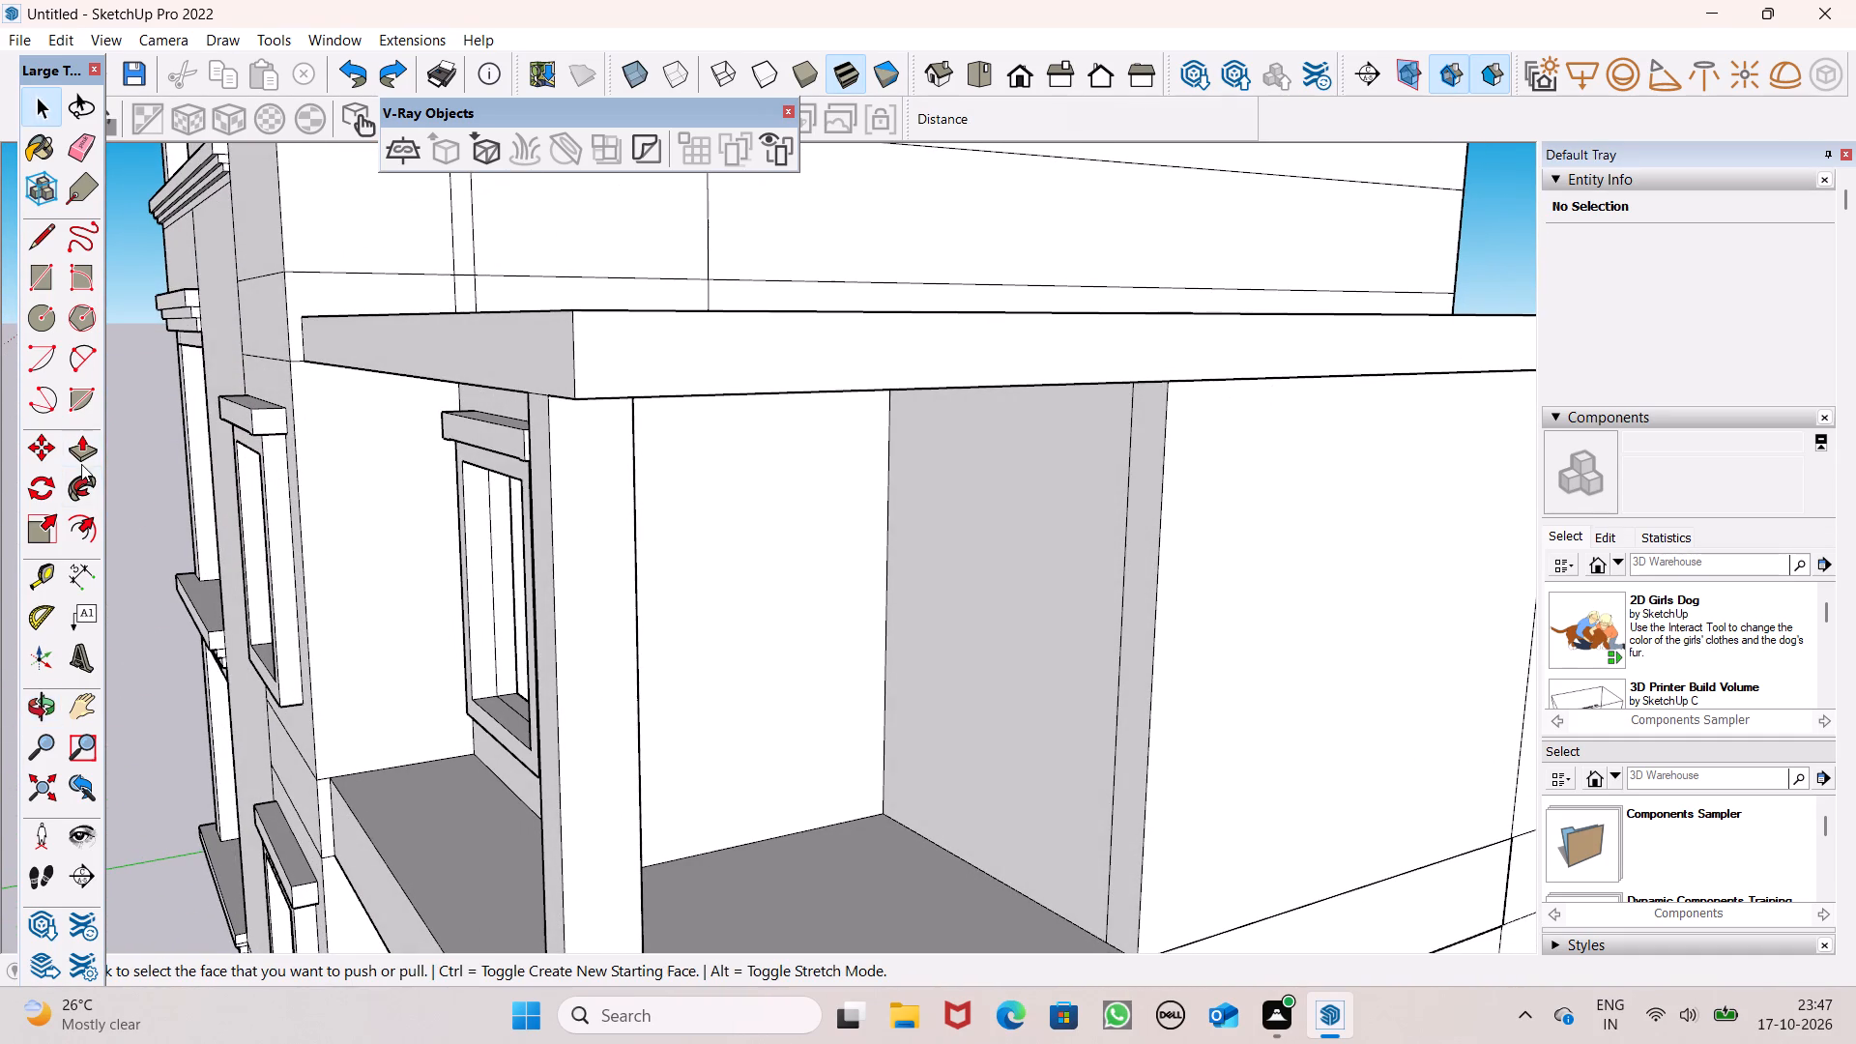
drag(607, 390, 573, 420)
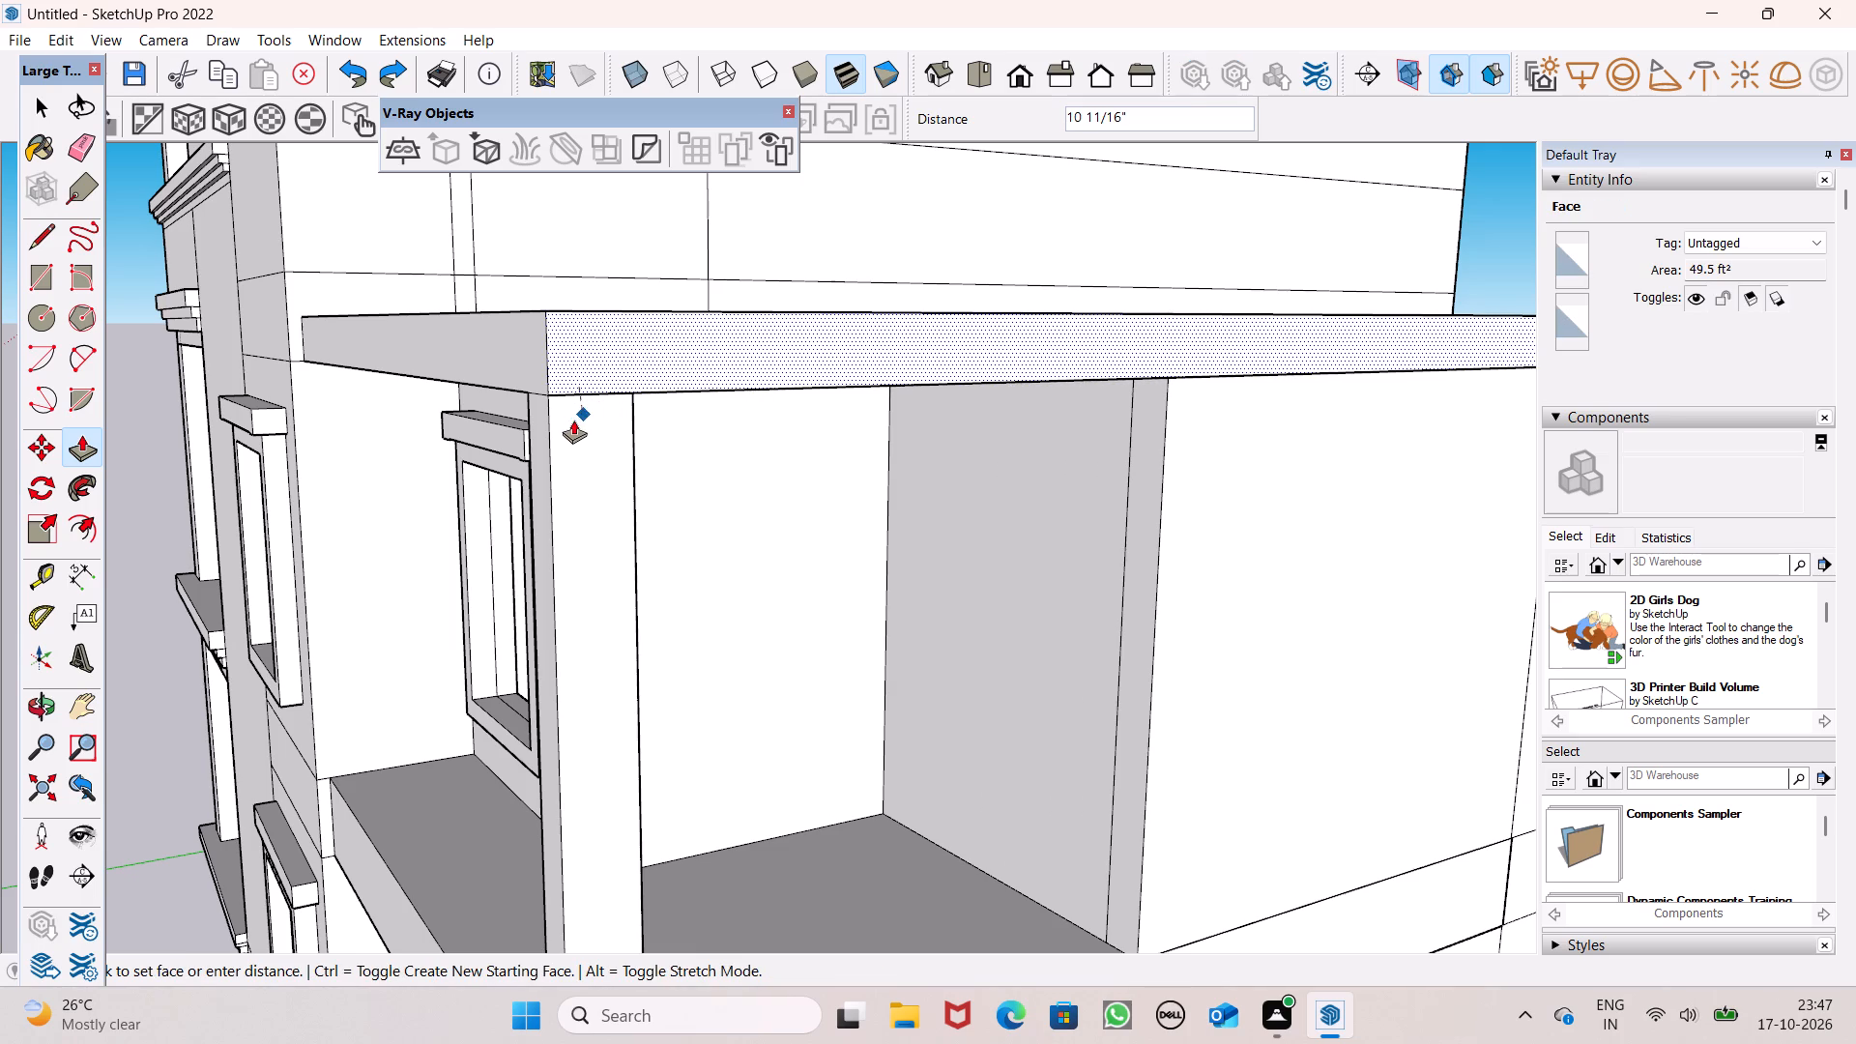
drag(573, 420, 546, 454)
Erase the leftover seam lines crossing the underside of the extended roof slab beside the recessed window.
middle_drag(585, 463, 497, 516)
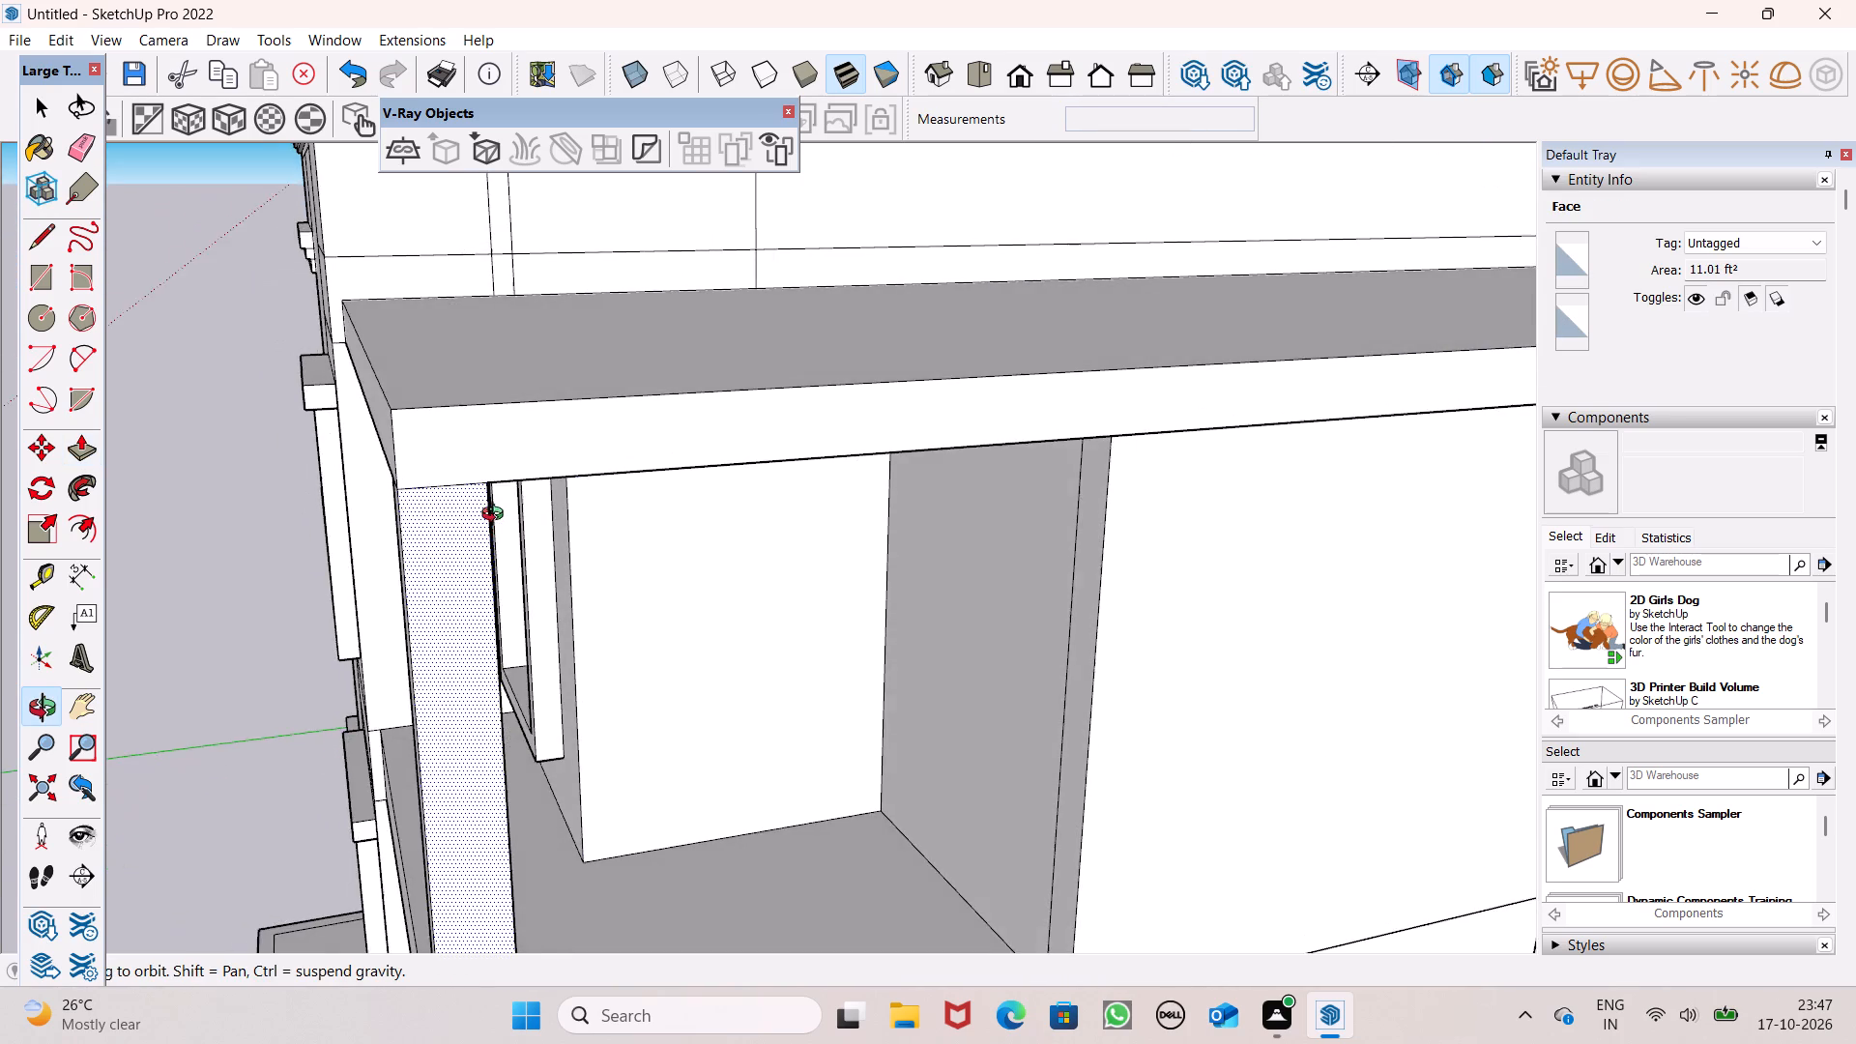
middle_drag(497, 516, 692, 556)
scroll(660, 444, down, 3)
middle_drag(672, 483, 912, 489)
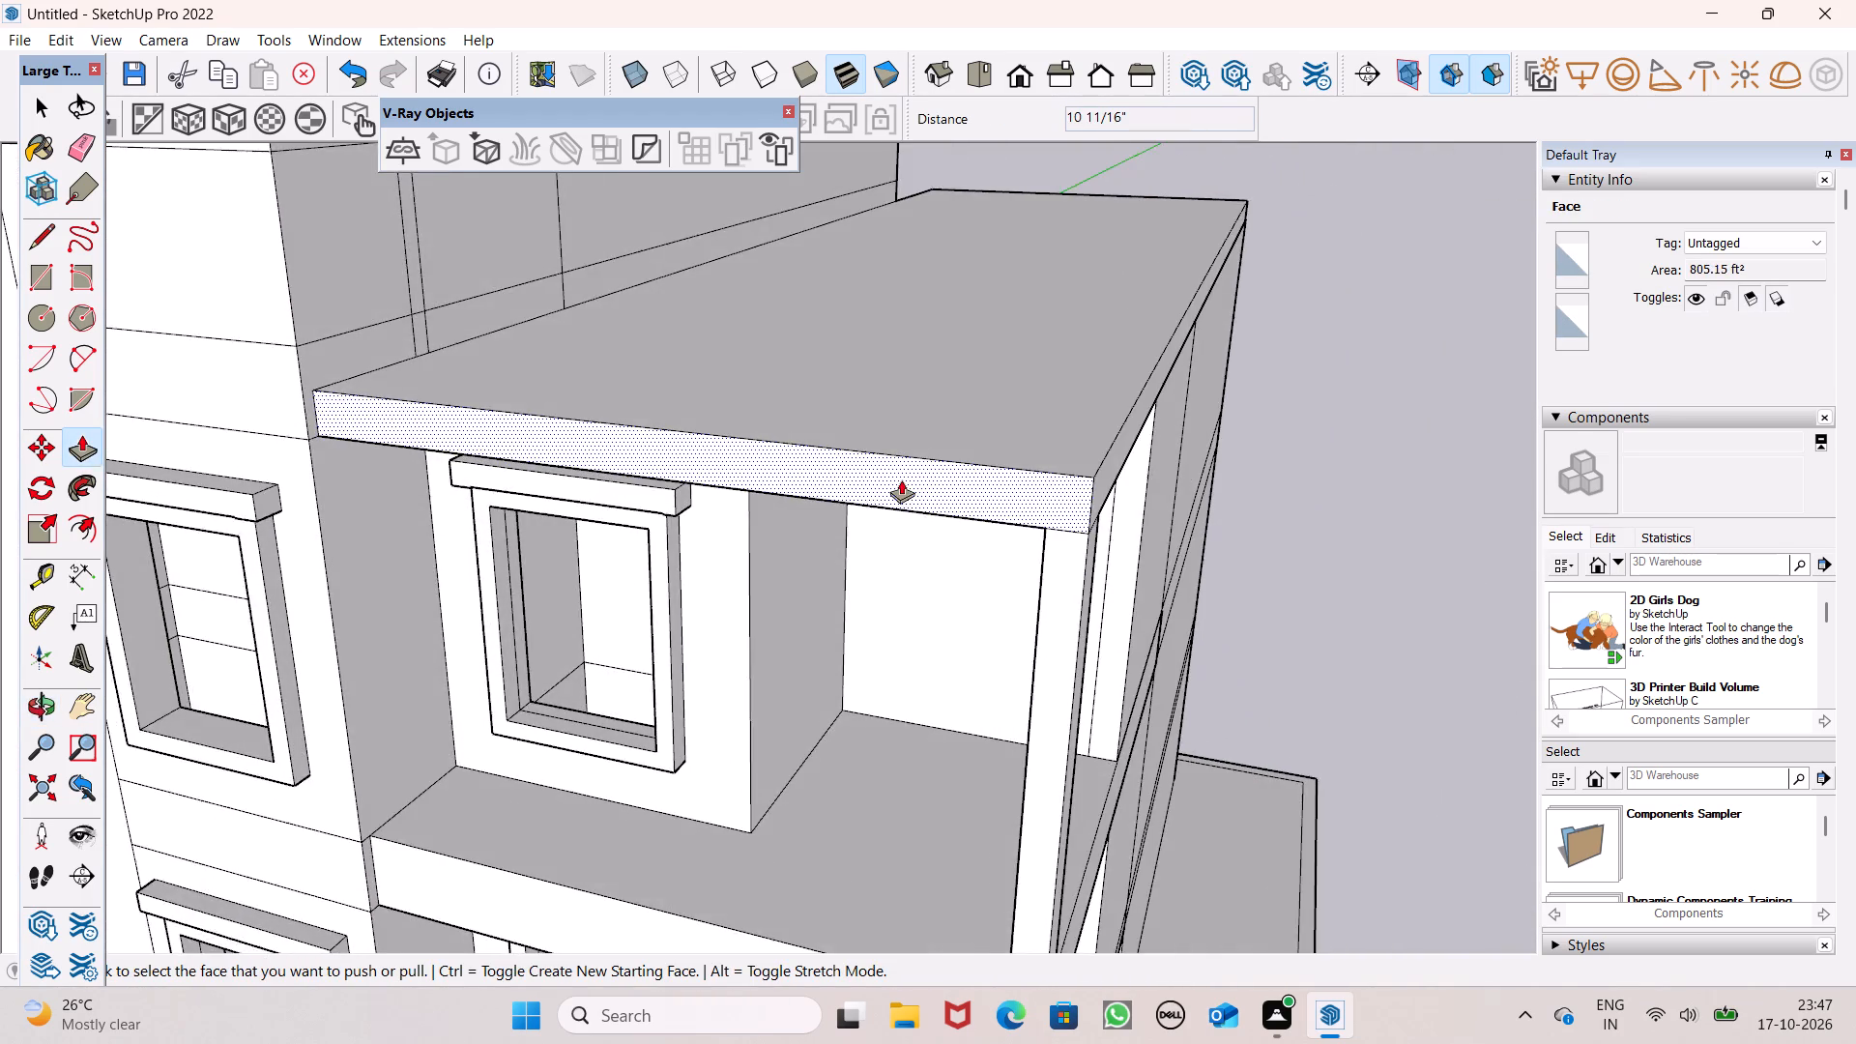
scroll(901, 478, down, 8)
middle_drag(1139, 483, 1258, 332)
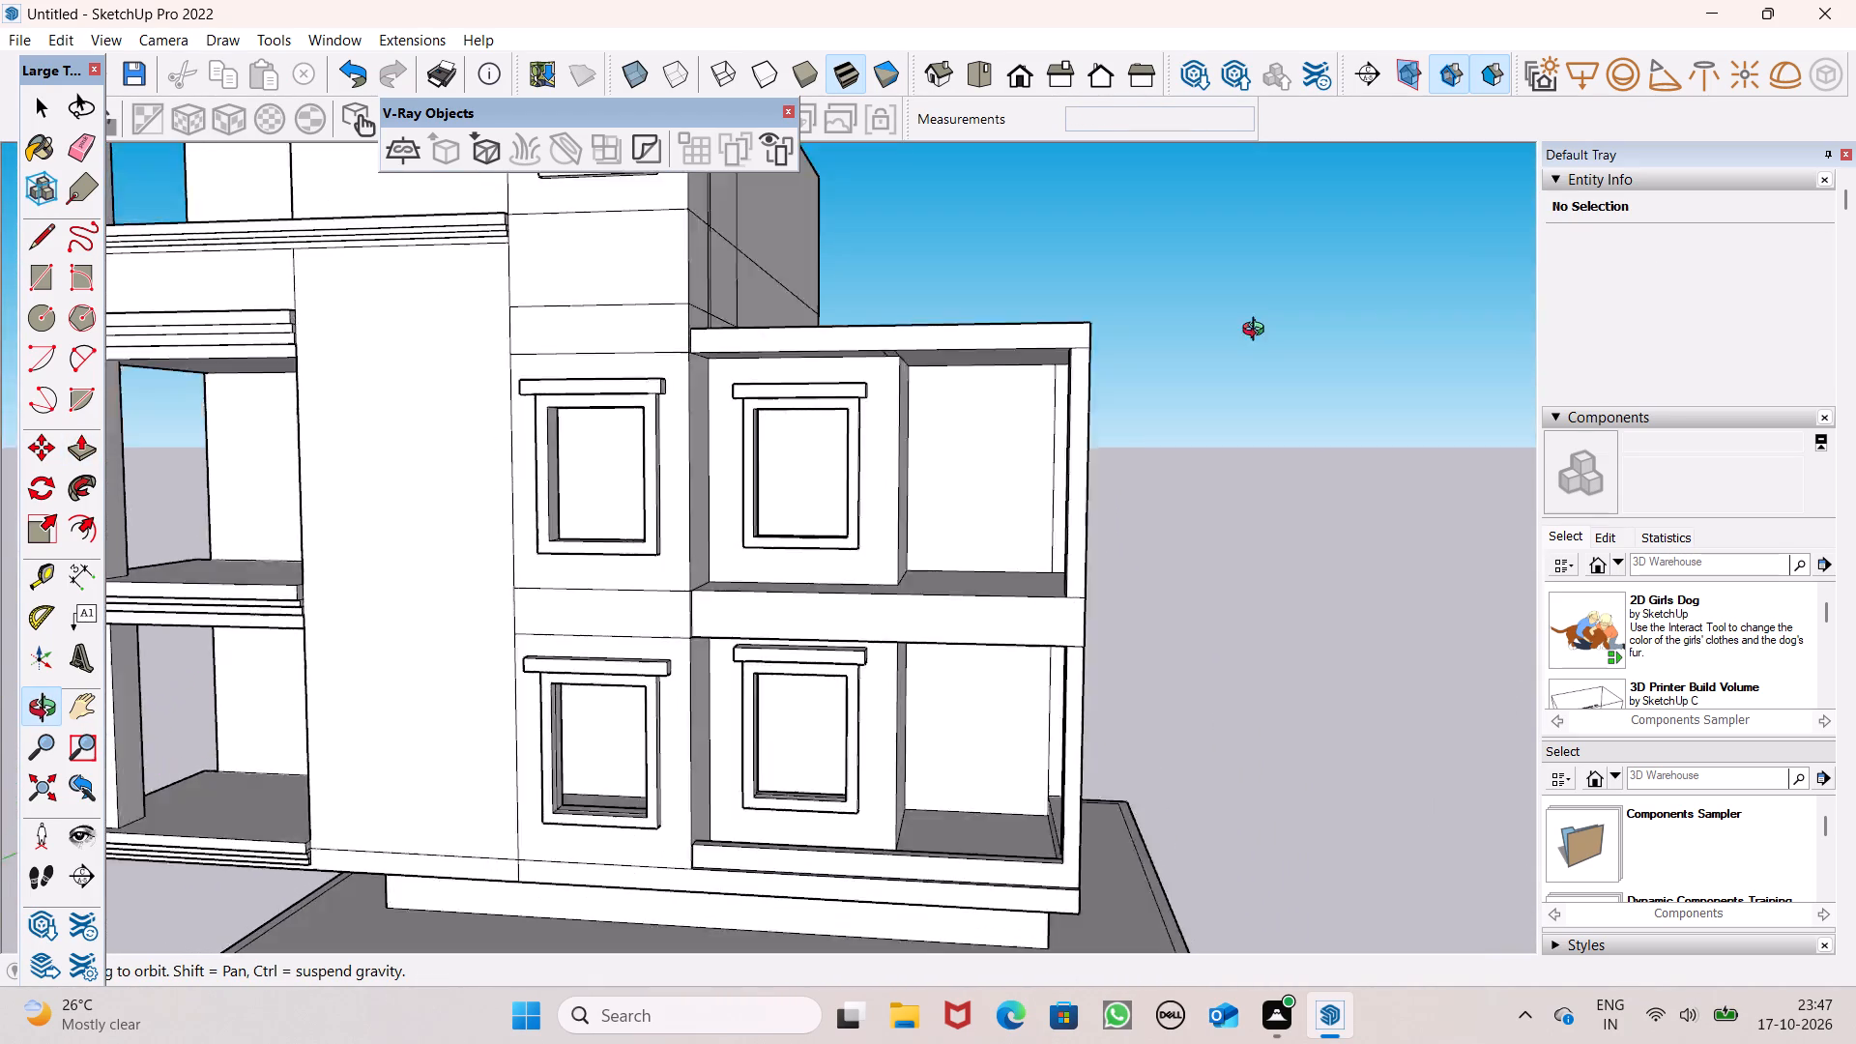
middle_drag(1258, 332, 1197, 213)
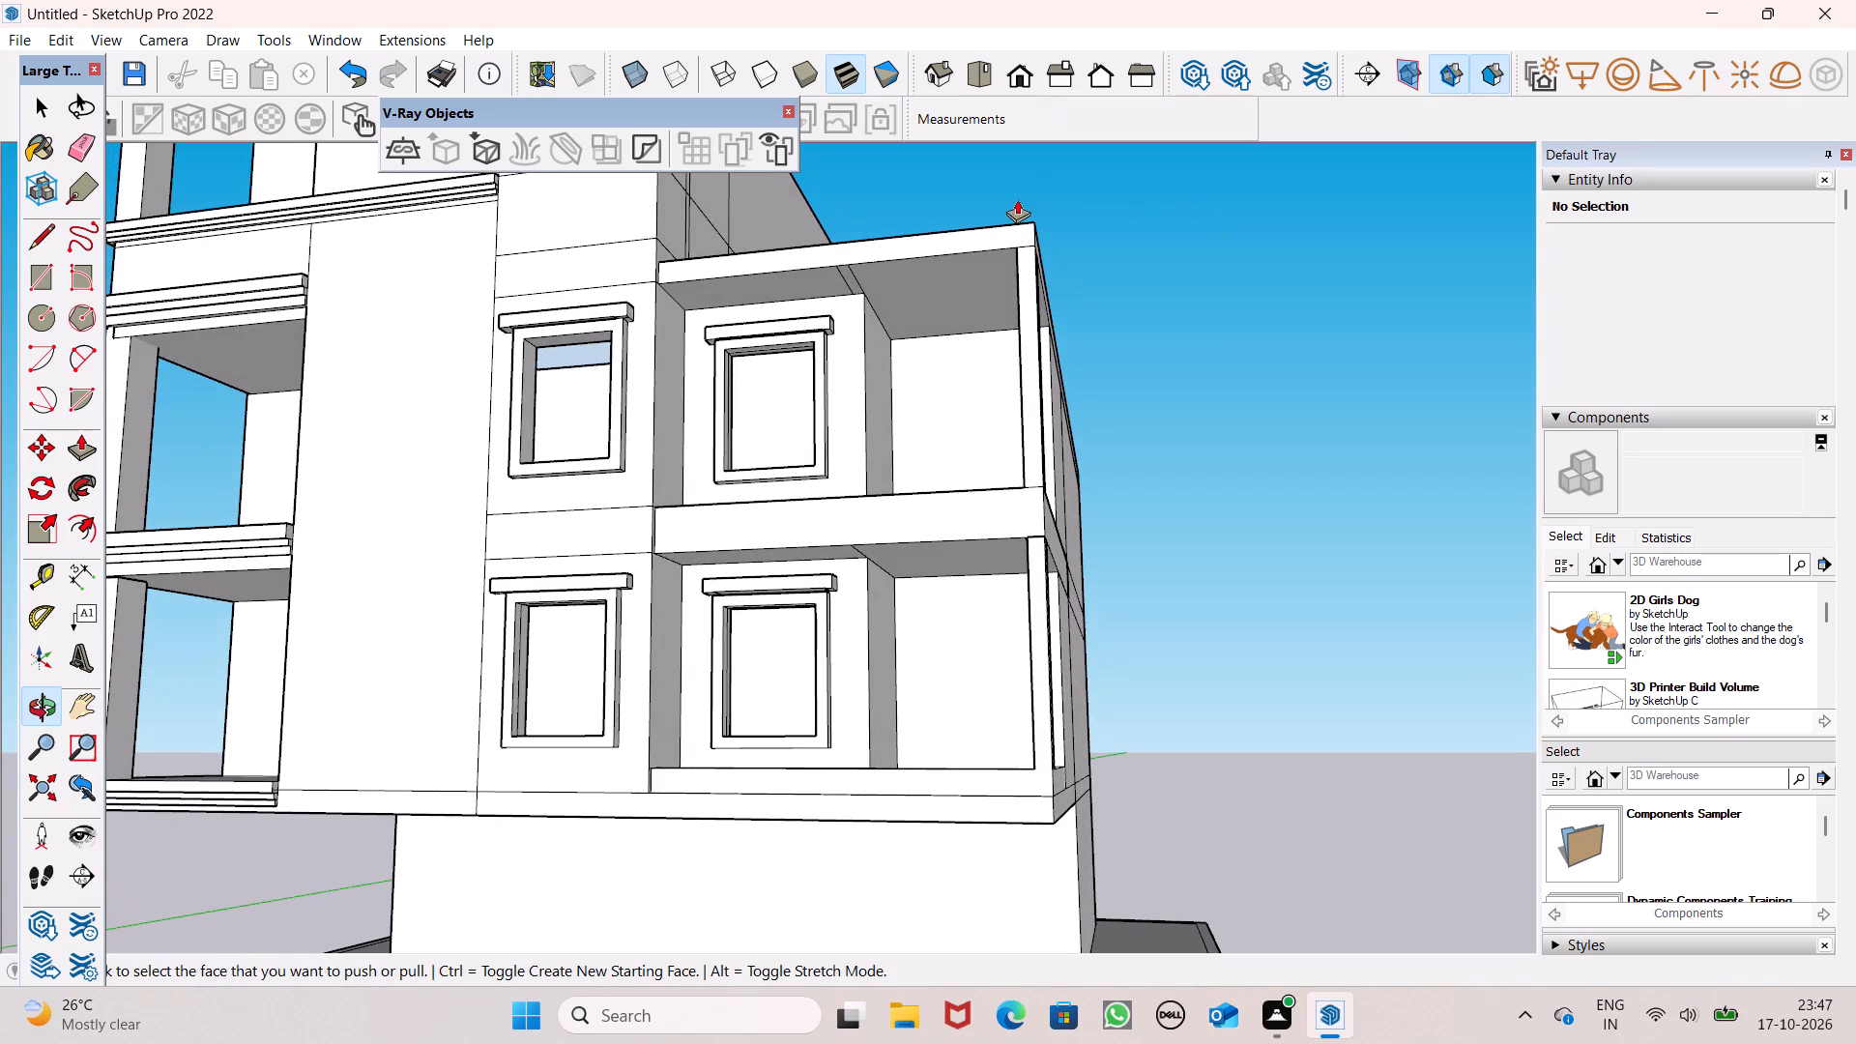
scroll(941, 191, up, 4)
click(75, 137)
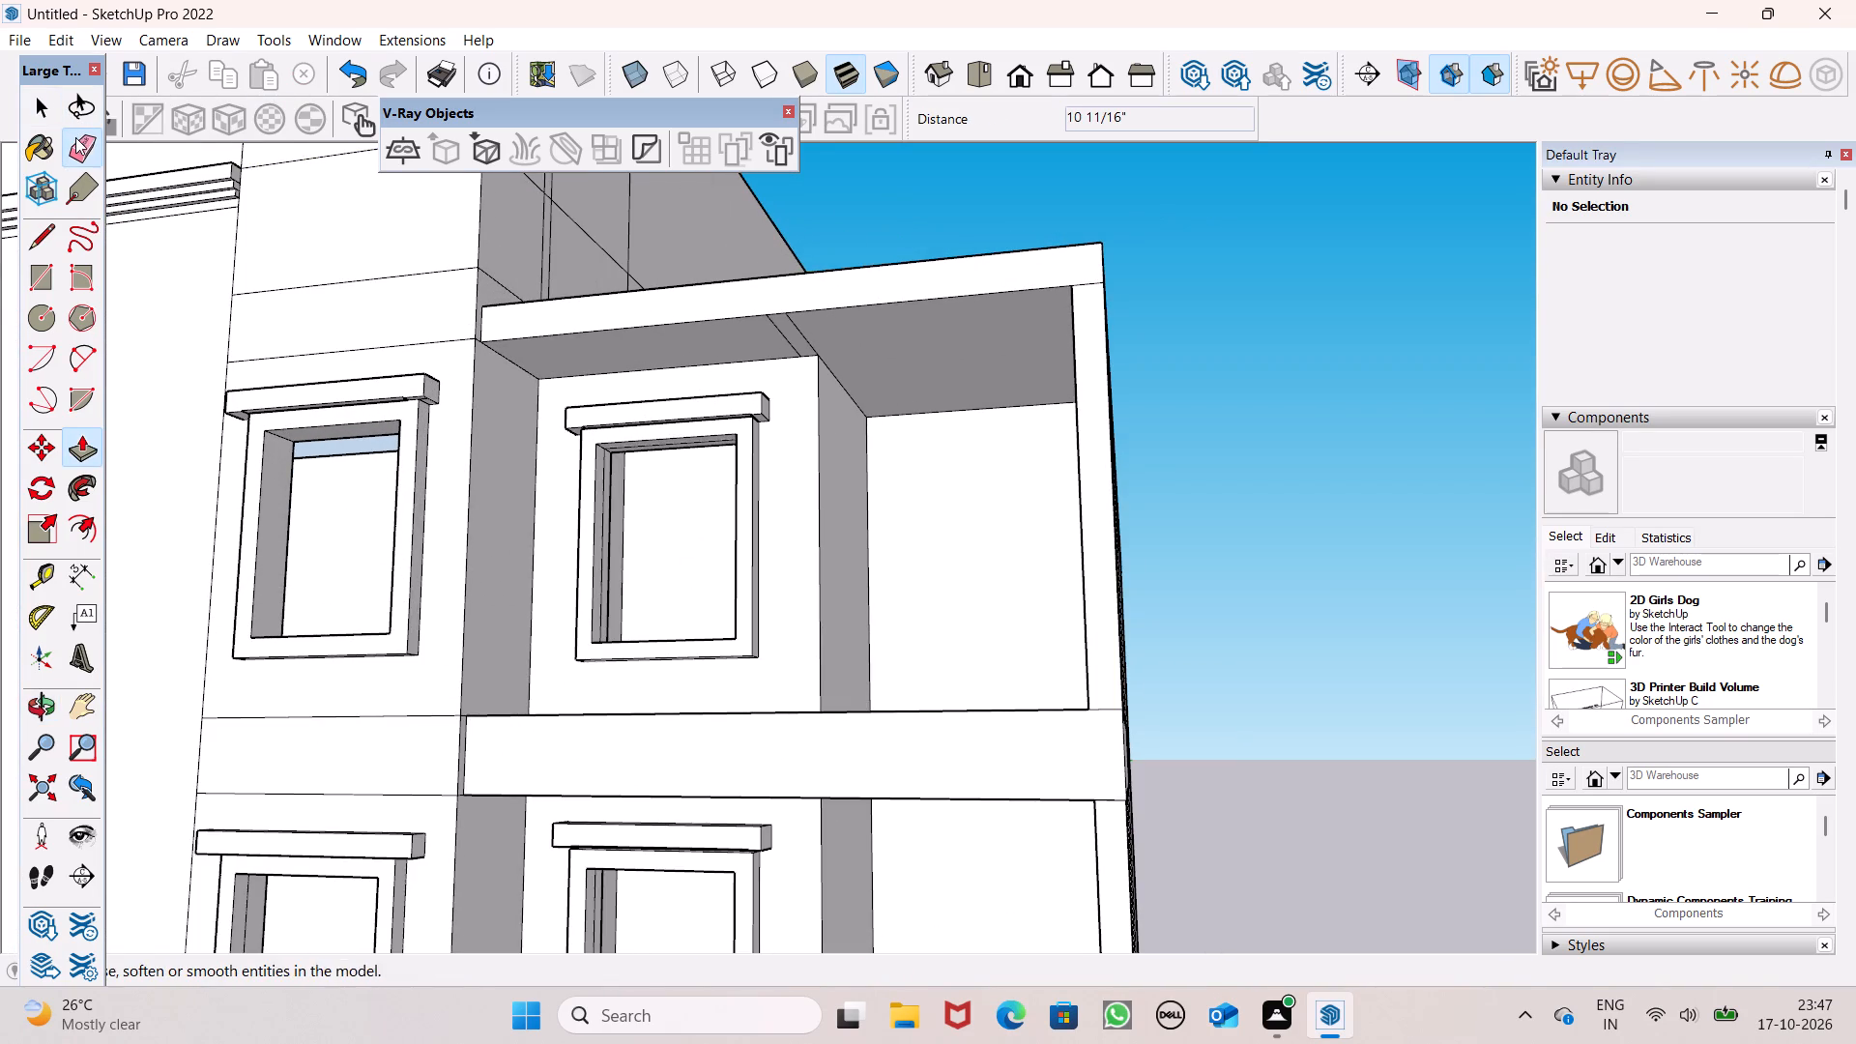
middle_drag(644, 287, 654, 253)
scroll(654, 253, up, 1)
drag(800, 320, 826, 311)
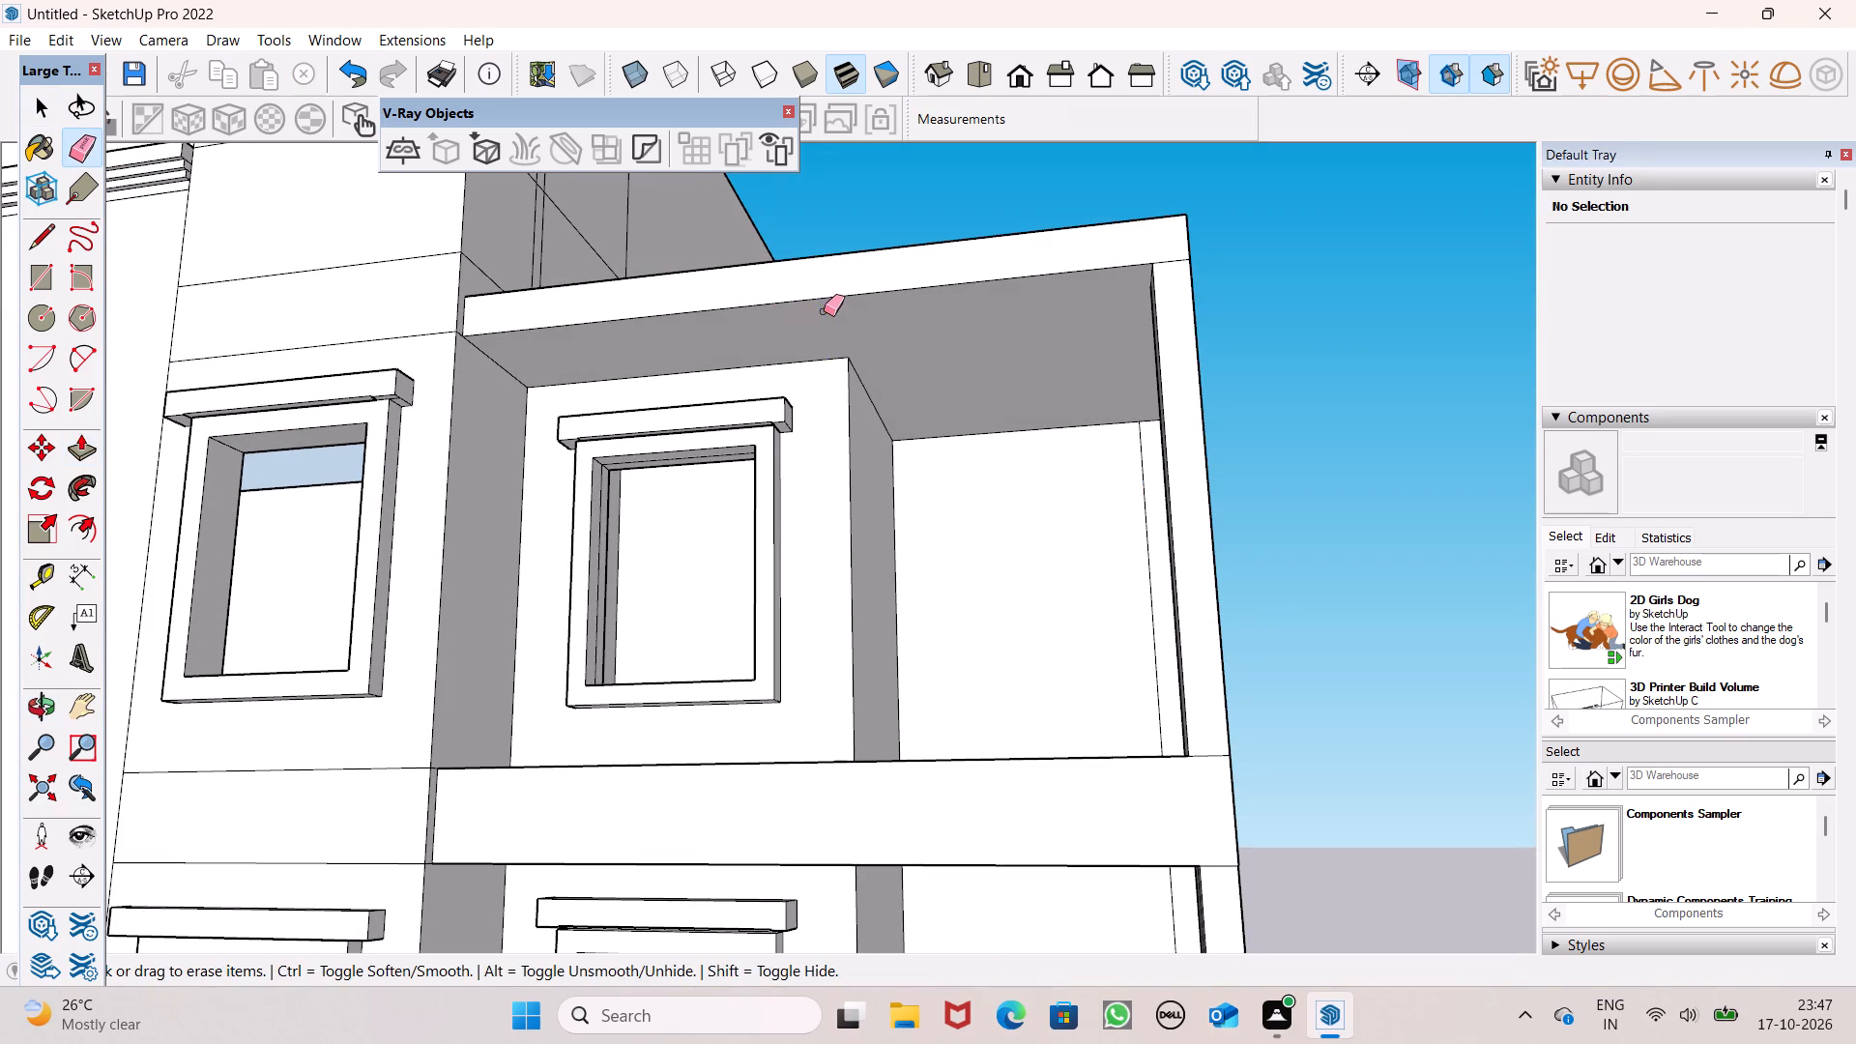
Draw a square of about 1' 1 11/16" by 1' 1 11/16" on the roof slab's top at the corner above the column.
scroll(880, 288, down, 4)
middle_drag(984, 339, 1096, 734)
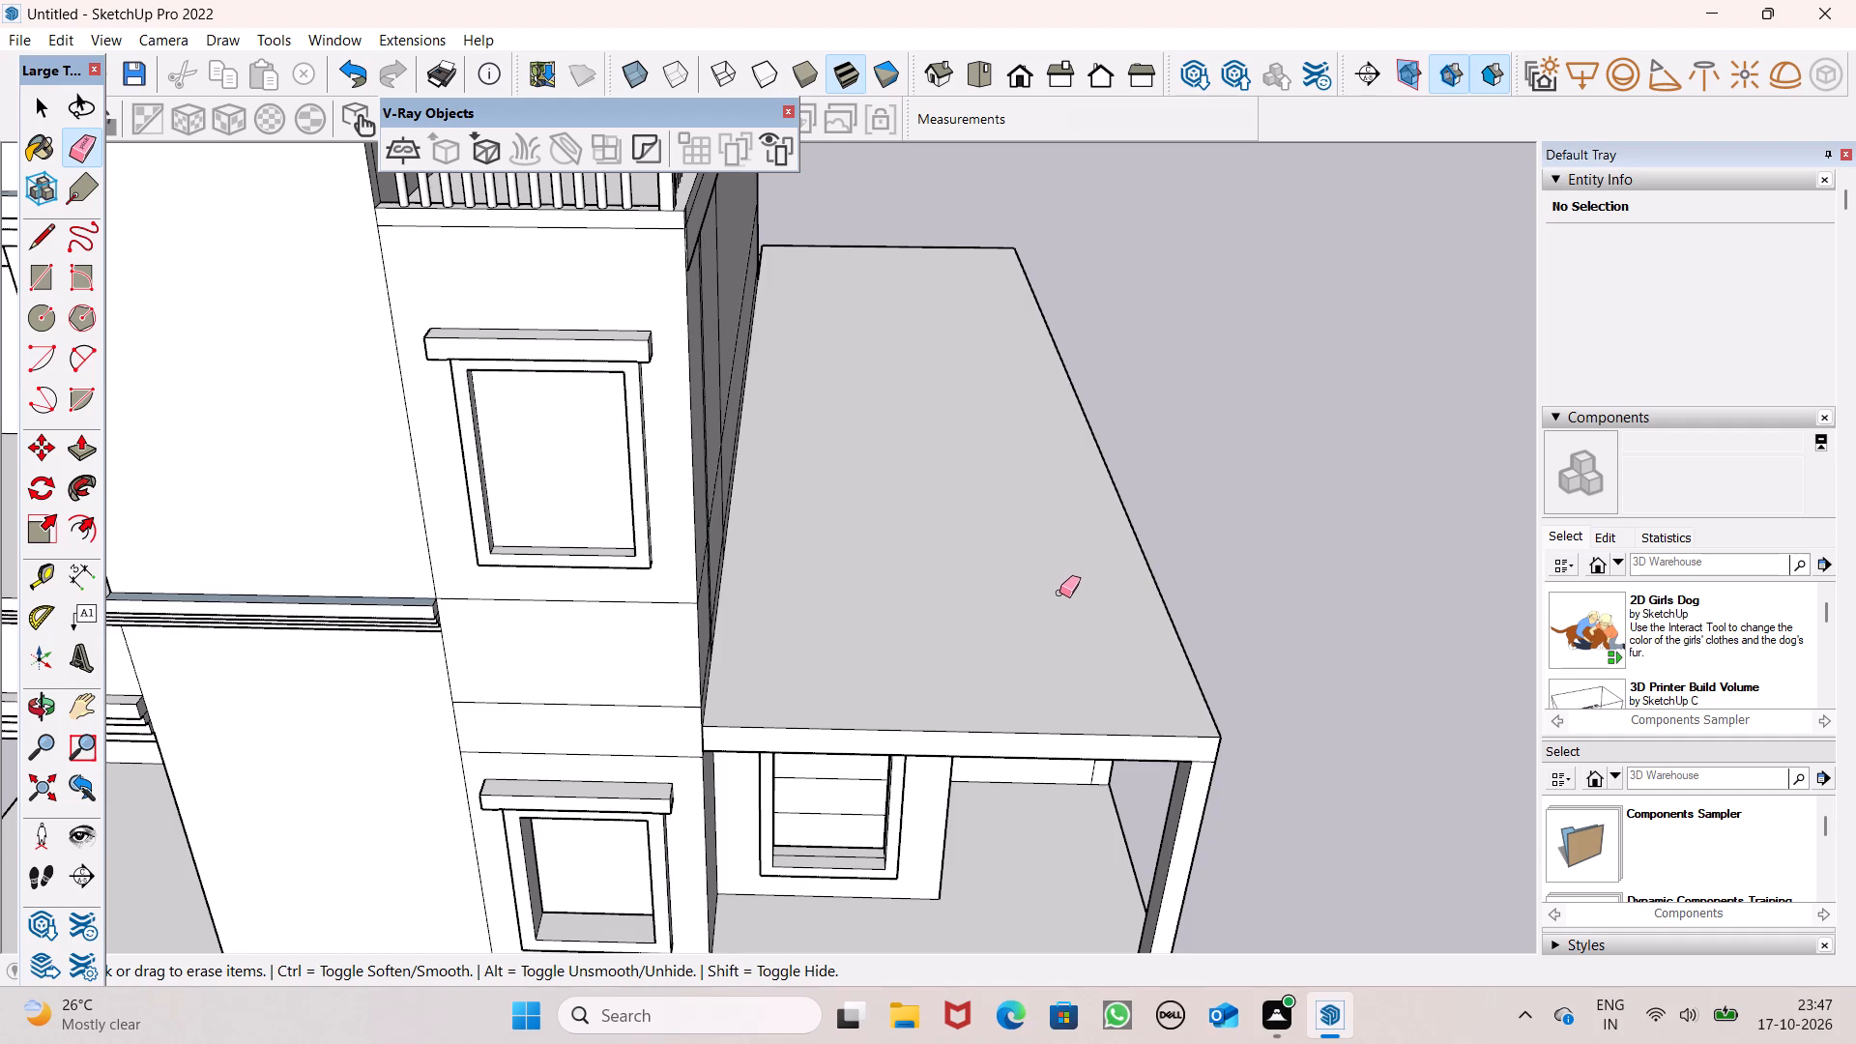
middle_drag(1073, 627, 614, 639)
scroll(571, 558, down, 5)
middle_drag(876, 702, 805, 716)
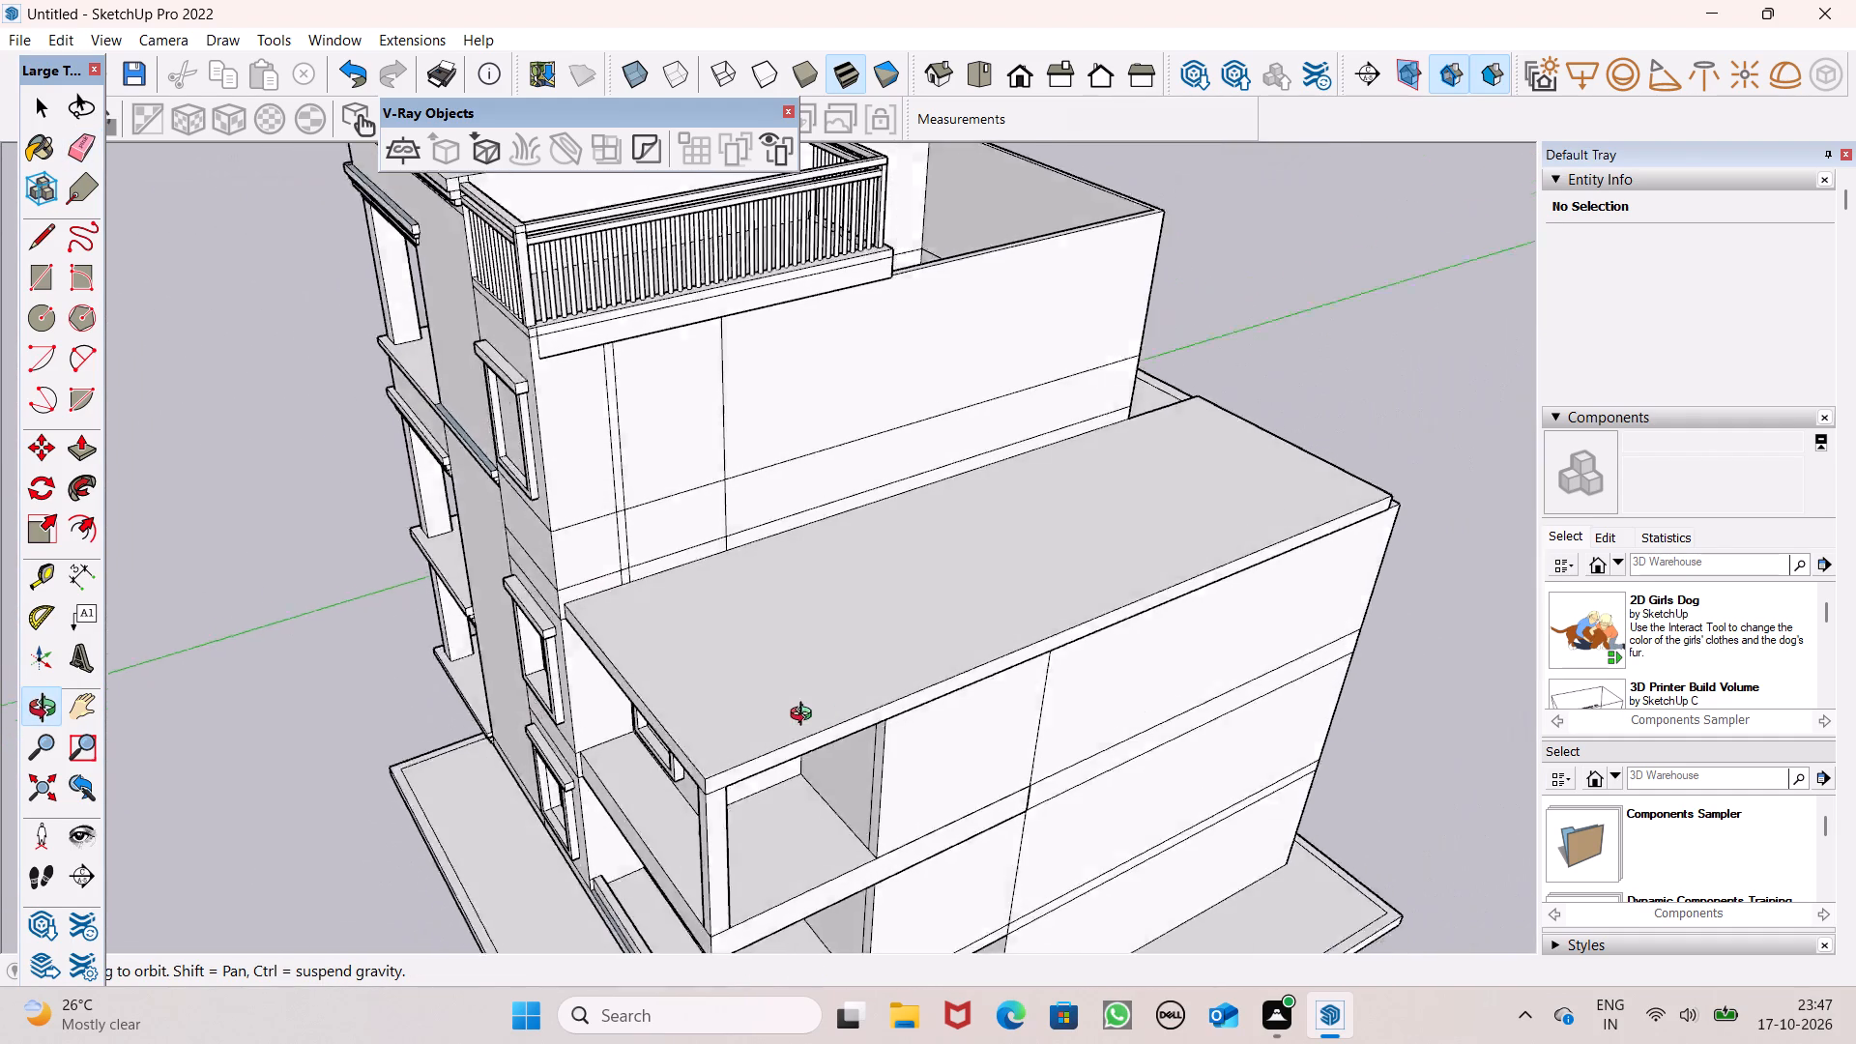
middle_drag(805, 716, 704, 741)
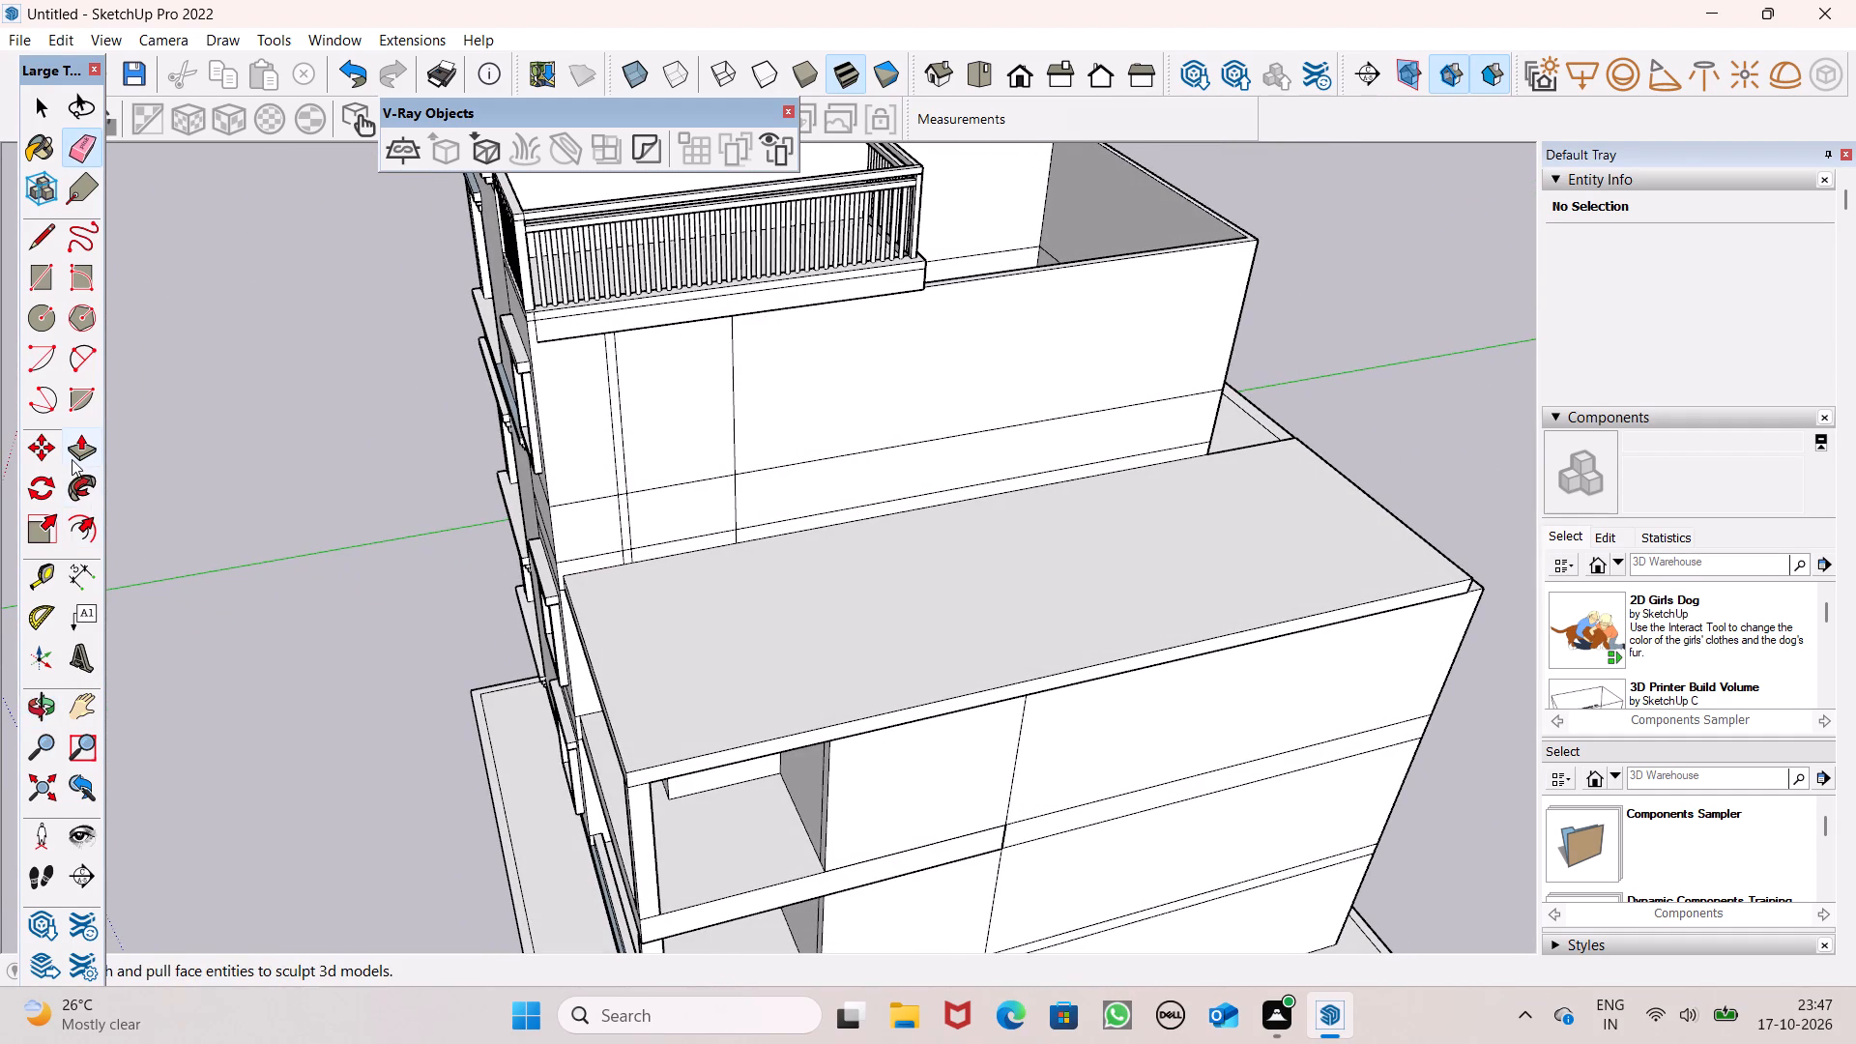
click(43, 286)
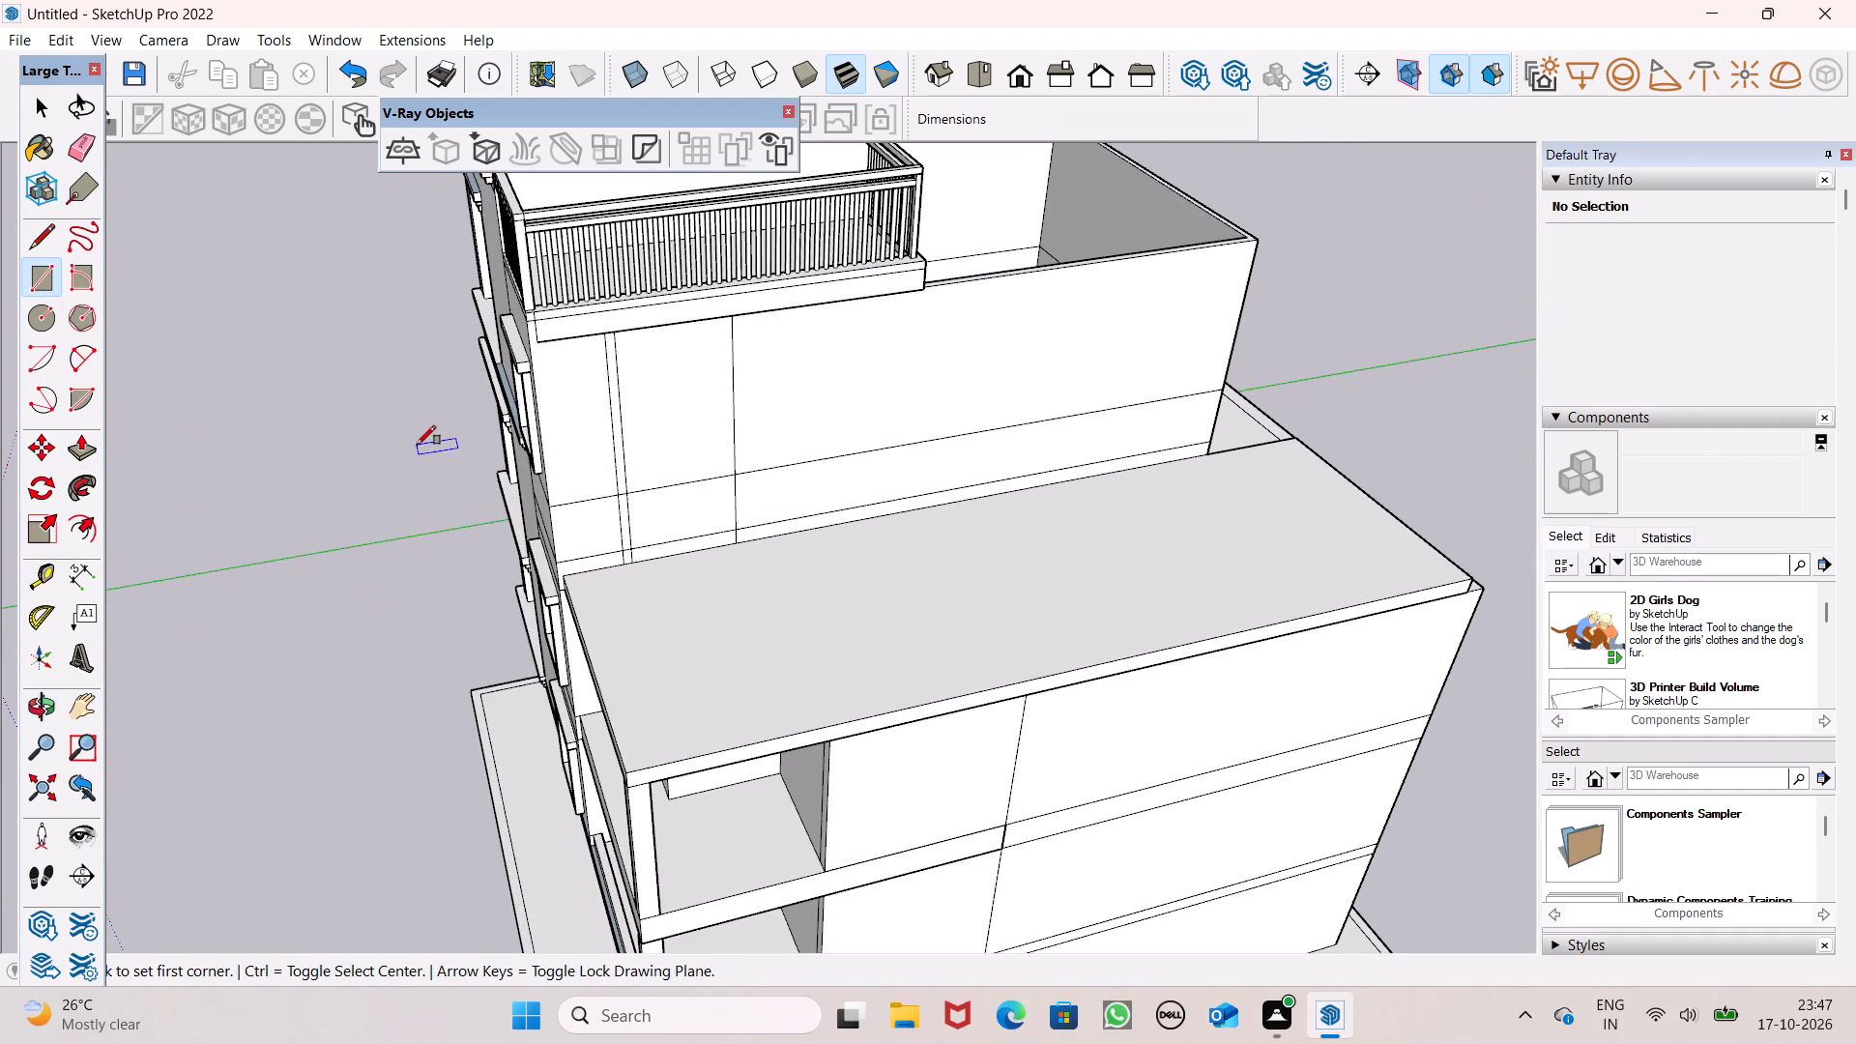
middle_drag(650, 669, 635, 689)
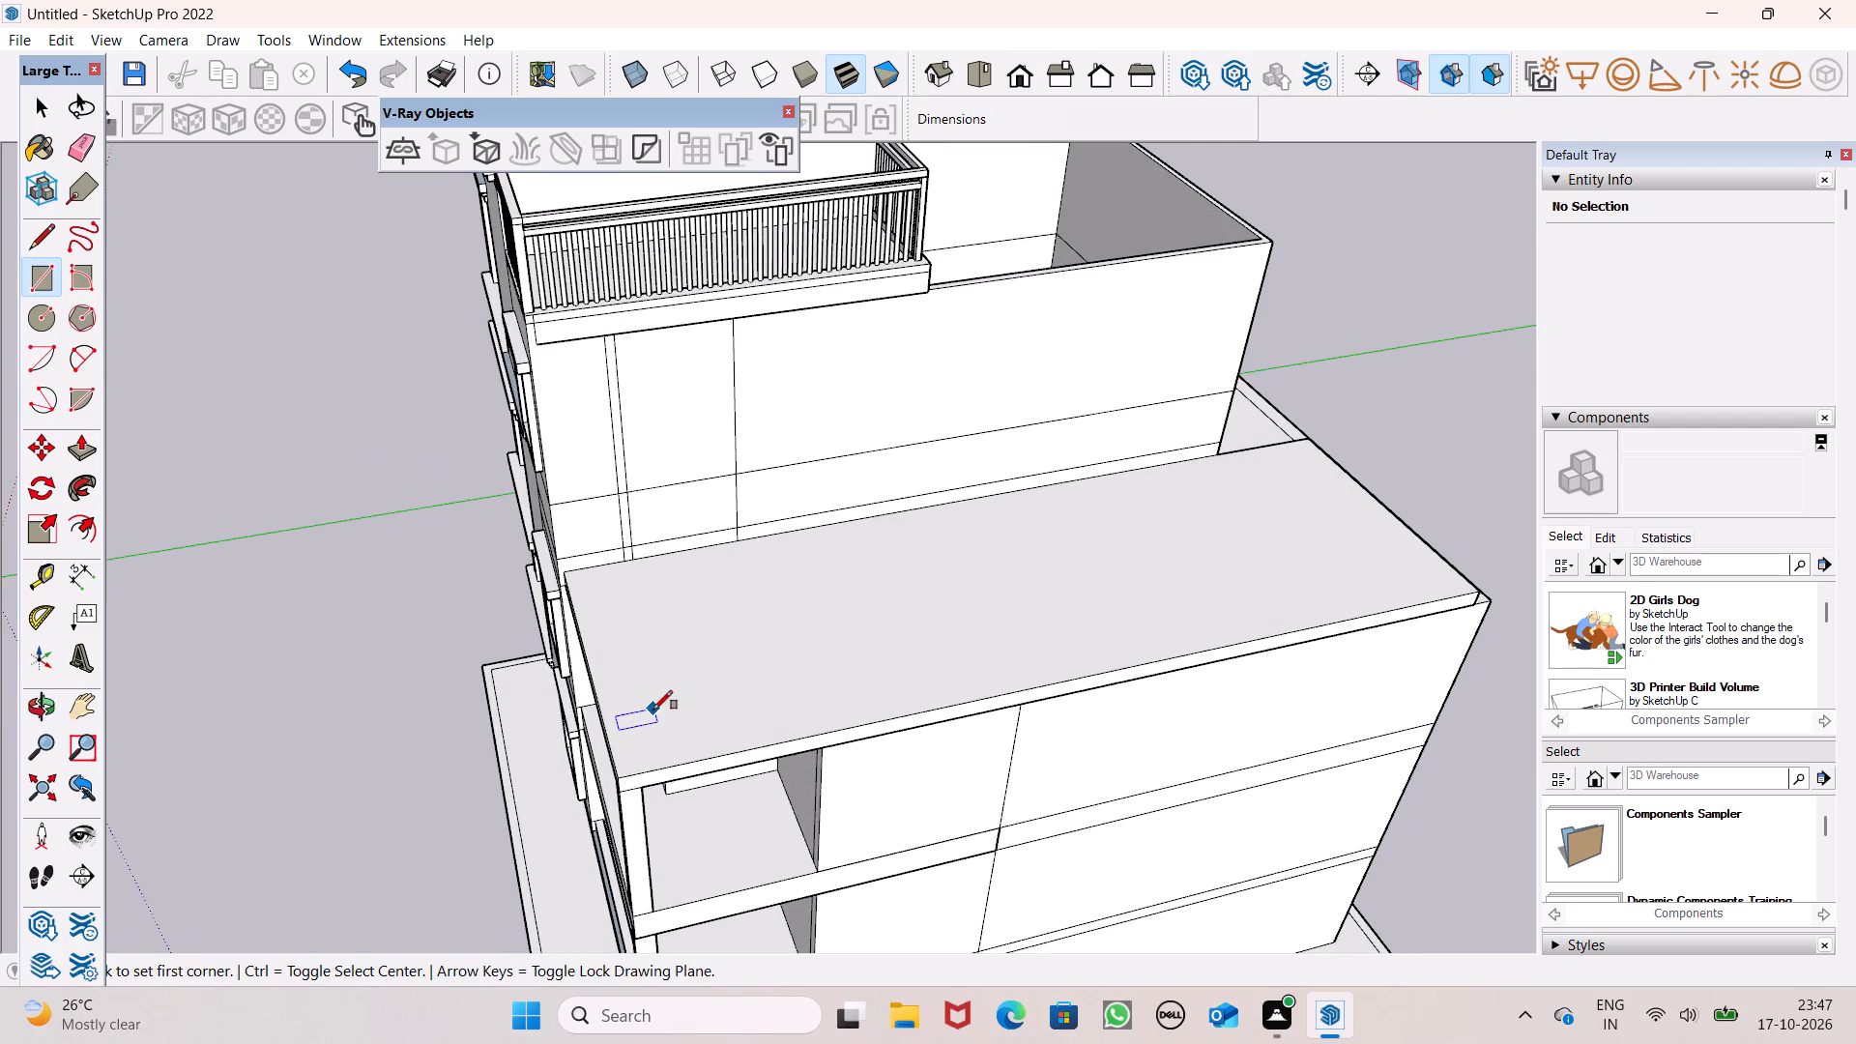
scroll(653, 710, up, 3)
middle_drag(659, 732, 635, 794)
scroll(584, 609, down, 2)
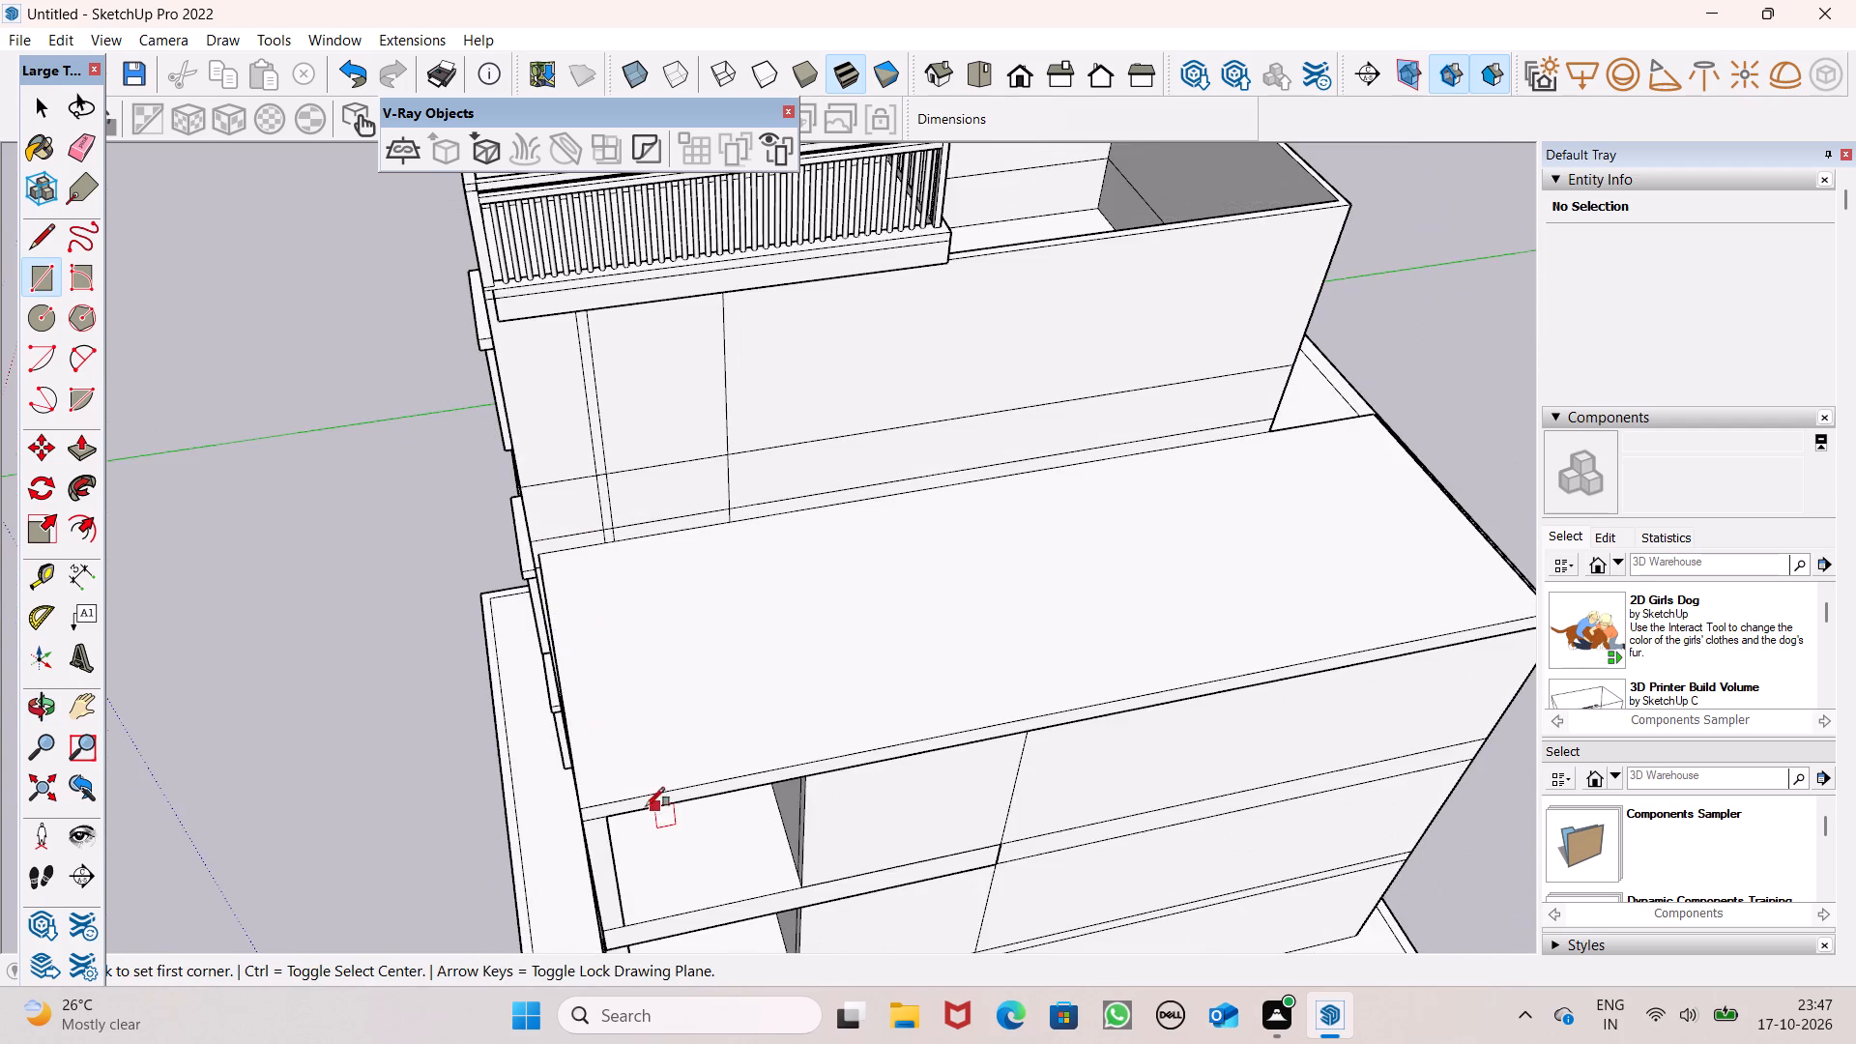
scroll(646, 806, up, 6)
scroll(558, 799, up, 4)
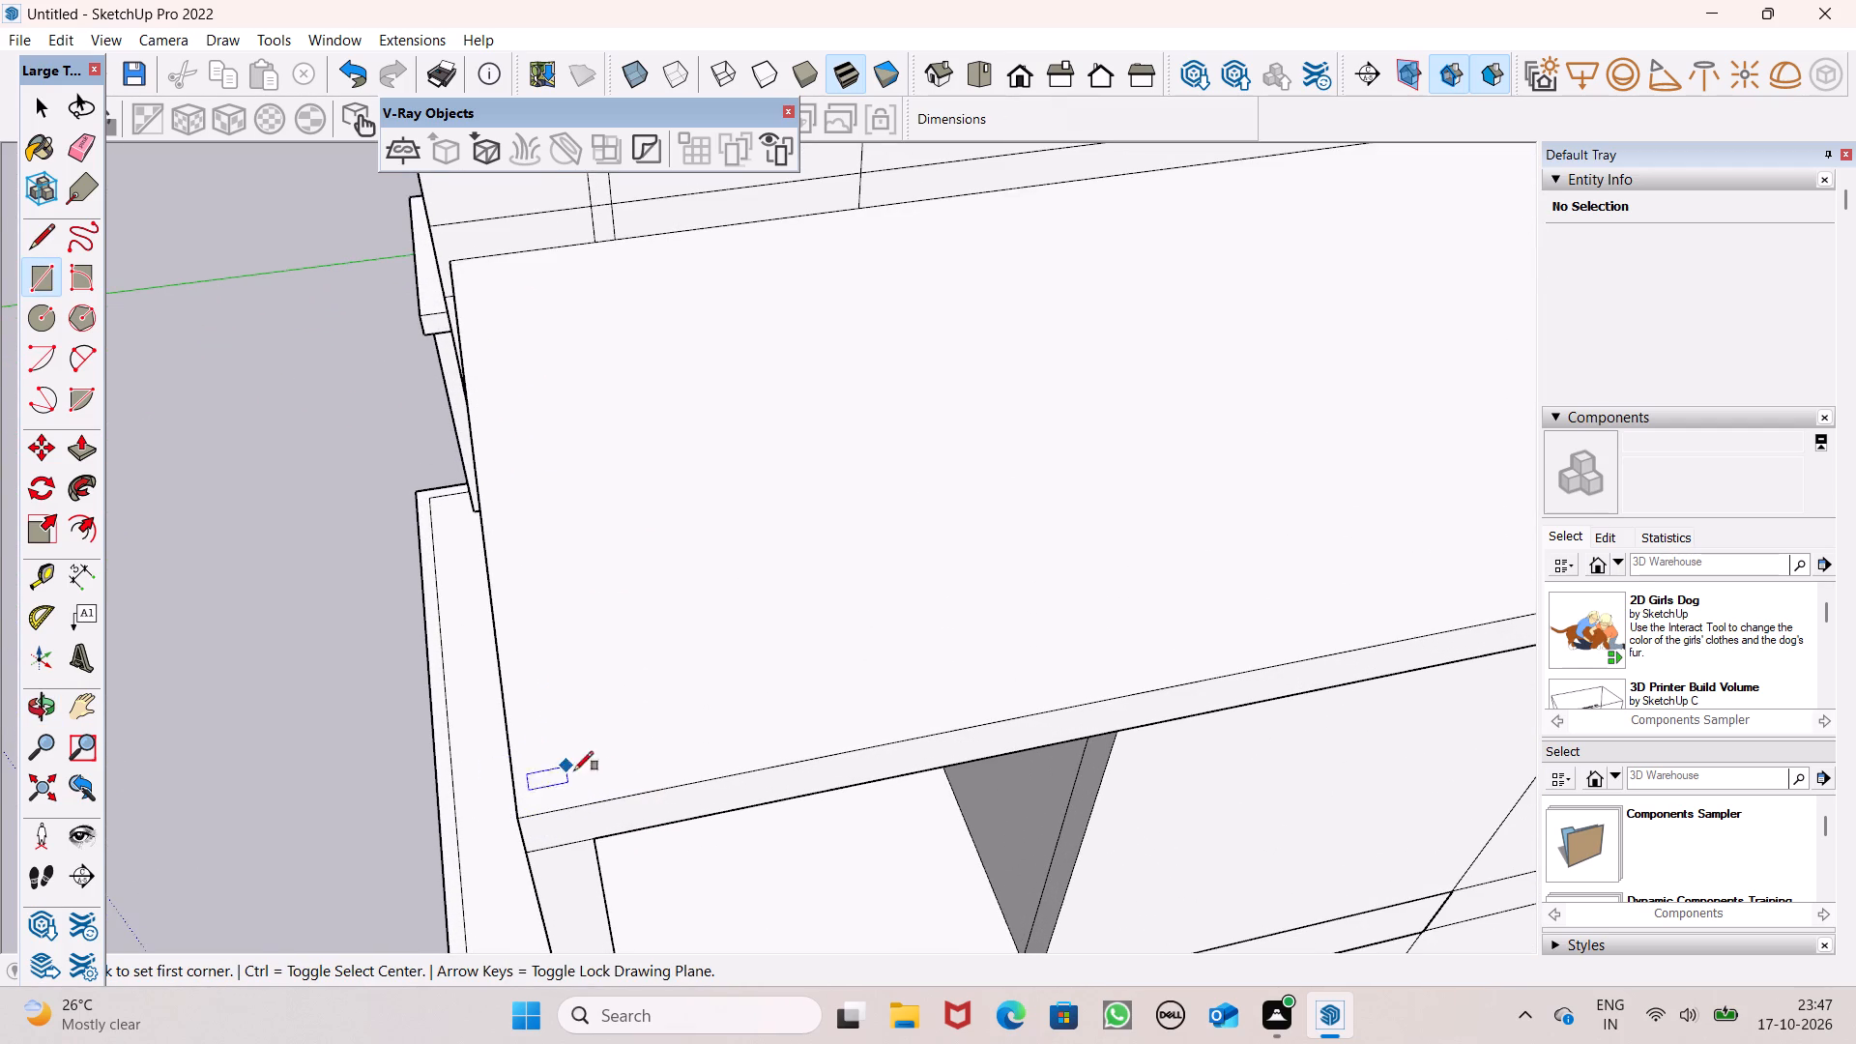
middle_drag(594, 797, 558, 807)
scroll(673, 686, down, 1)
middle_drag(610, 833, 610, 884)
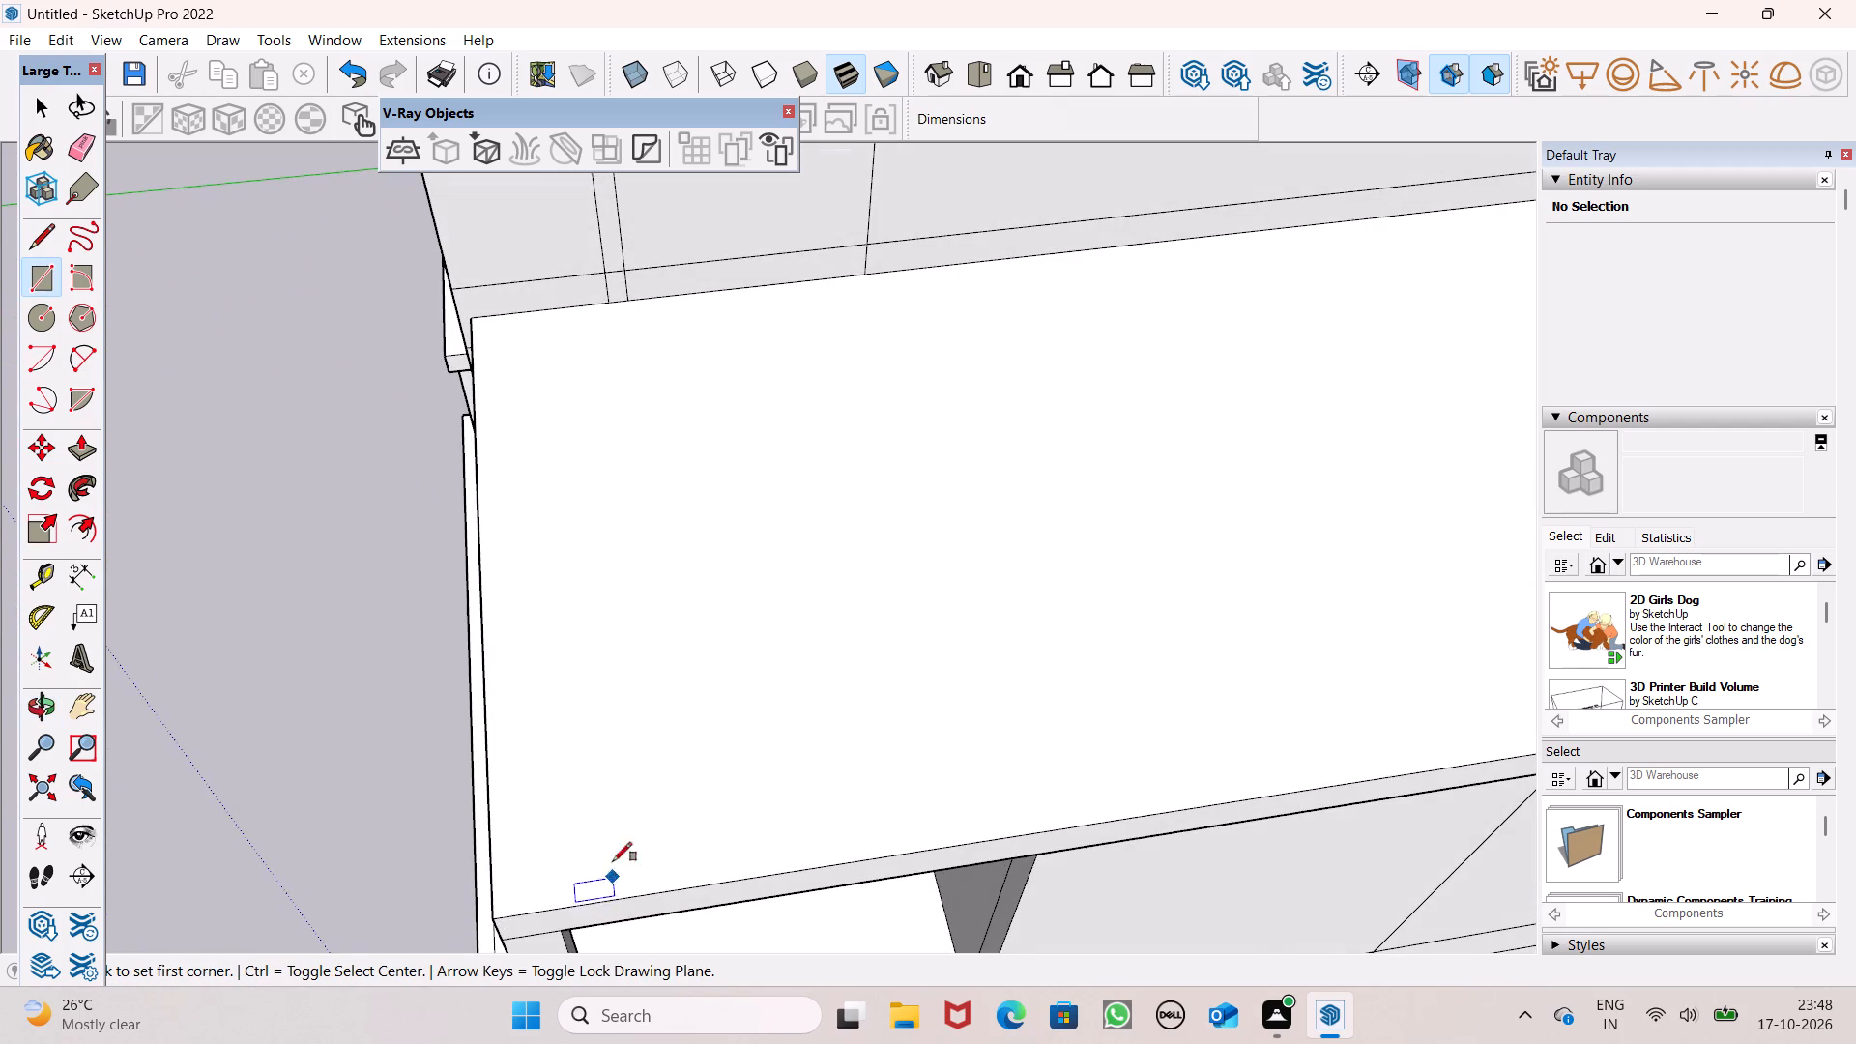
scroll(737, 681, down, 2)
scroll(588, 890, up, 6)
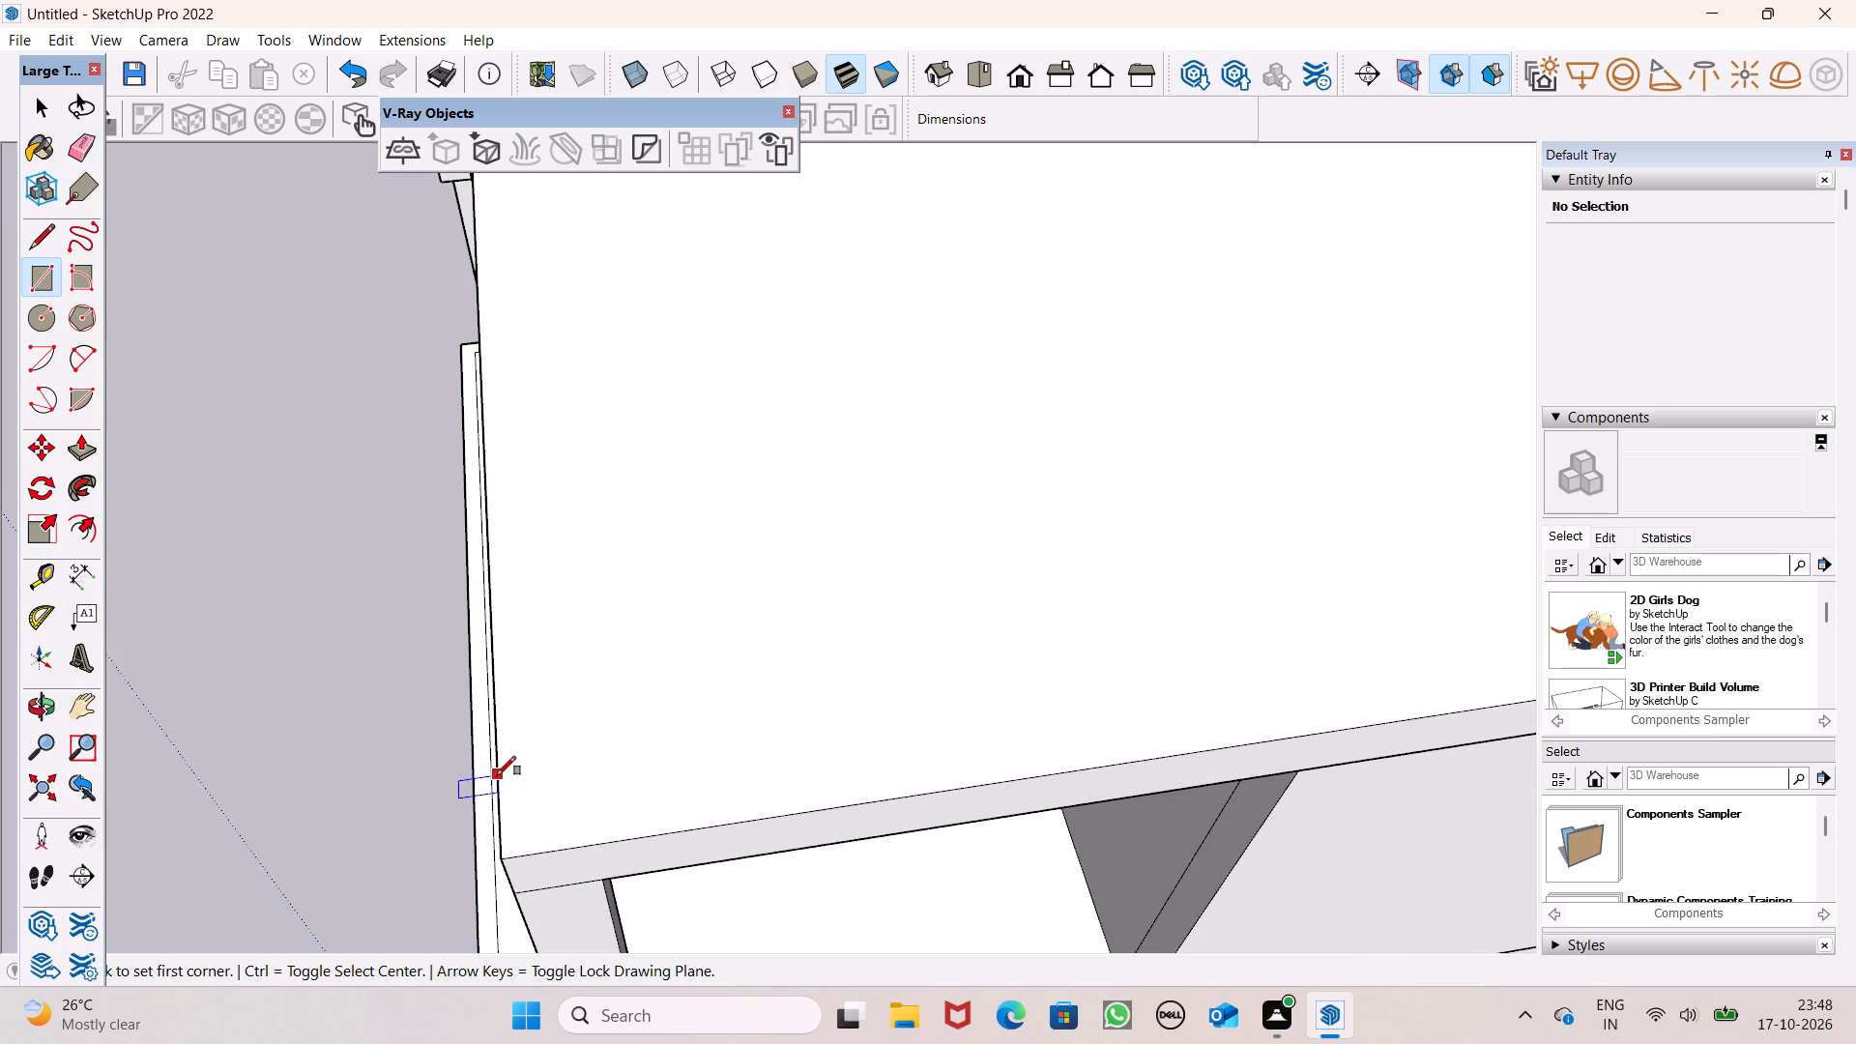
click(496, 774)
click(599, 837)
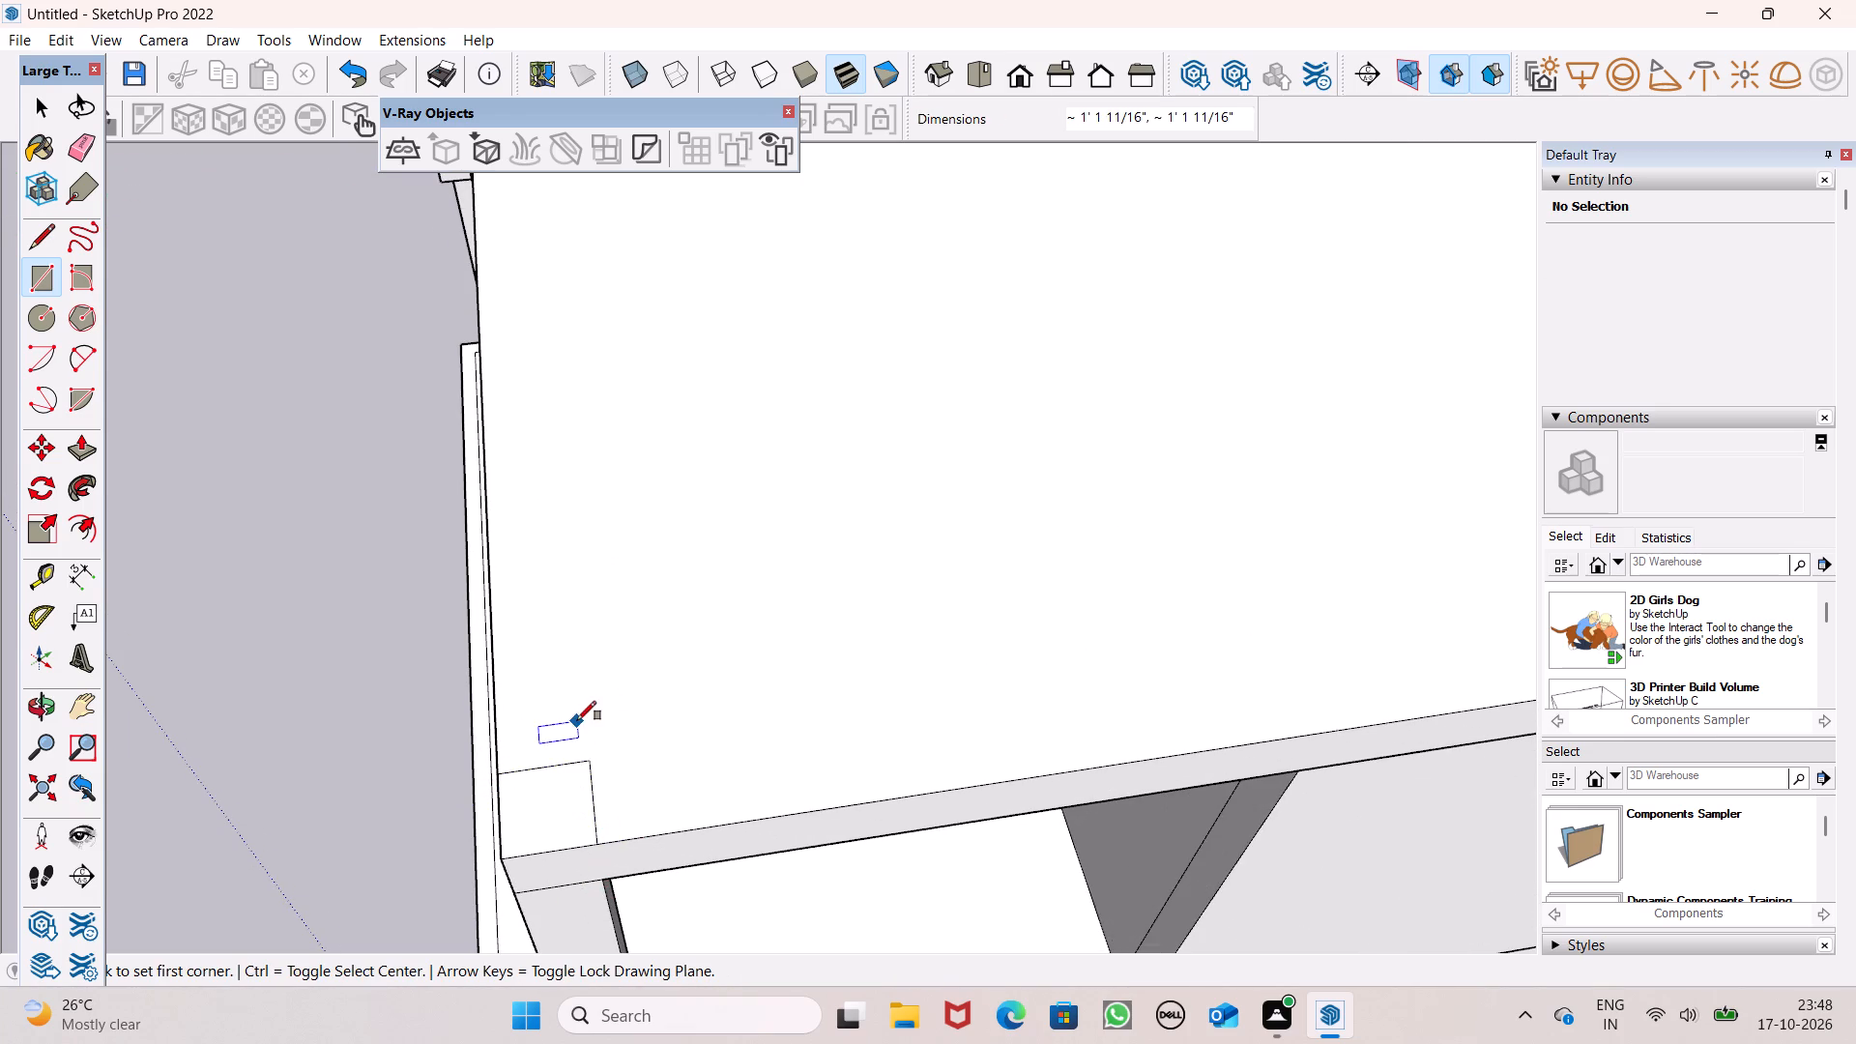
Draw a second square of about 1' 7 3/16" by 1' 7 3/16" on the roof slab's top along its long edge.
scroll(577, 720, down, 6)
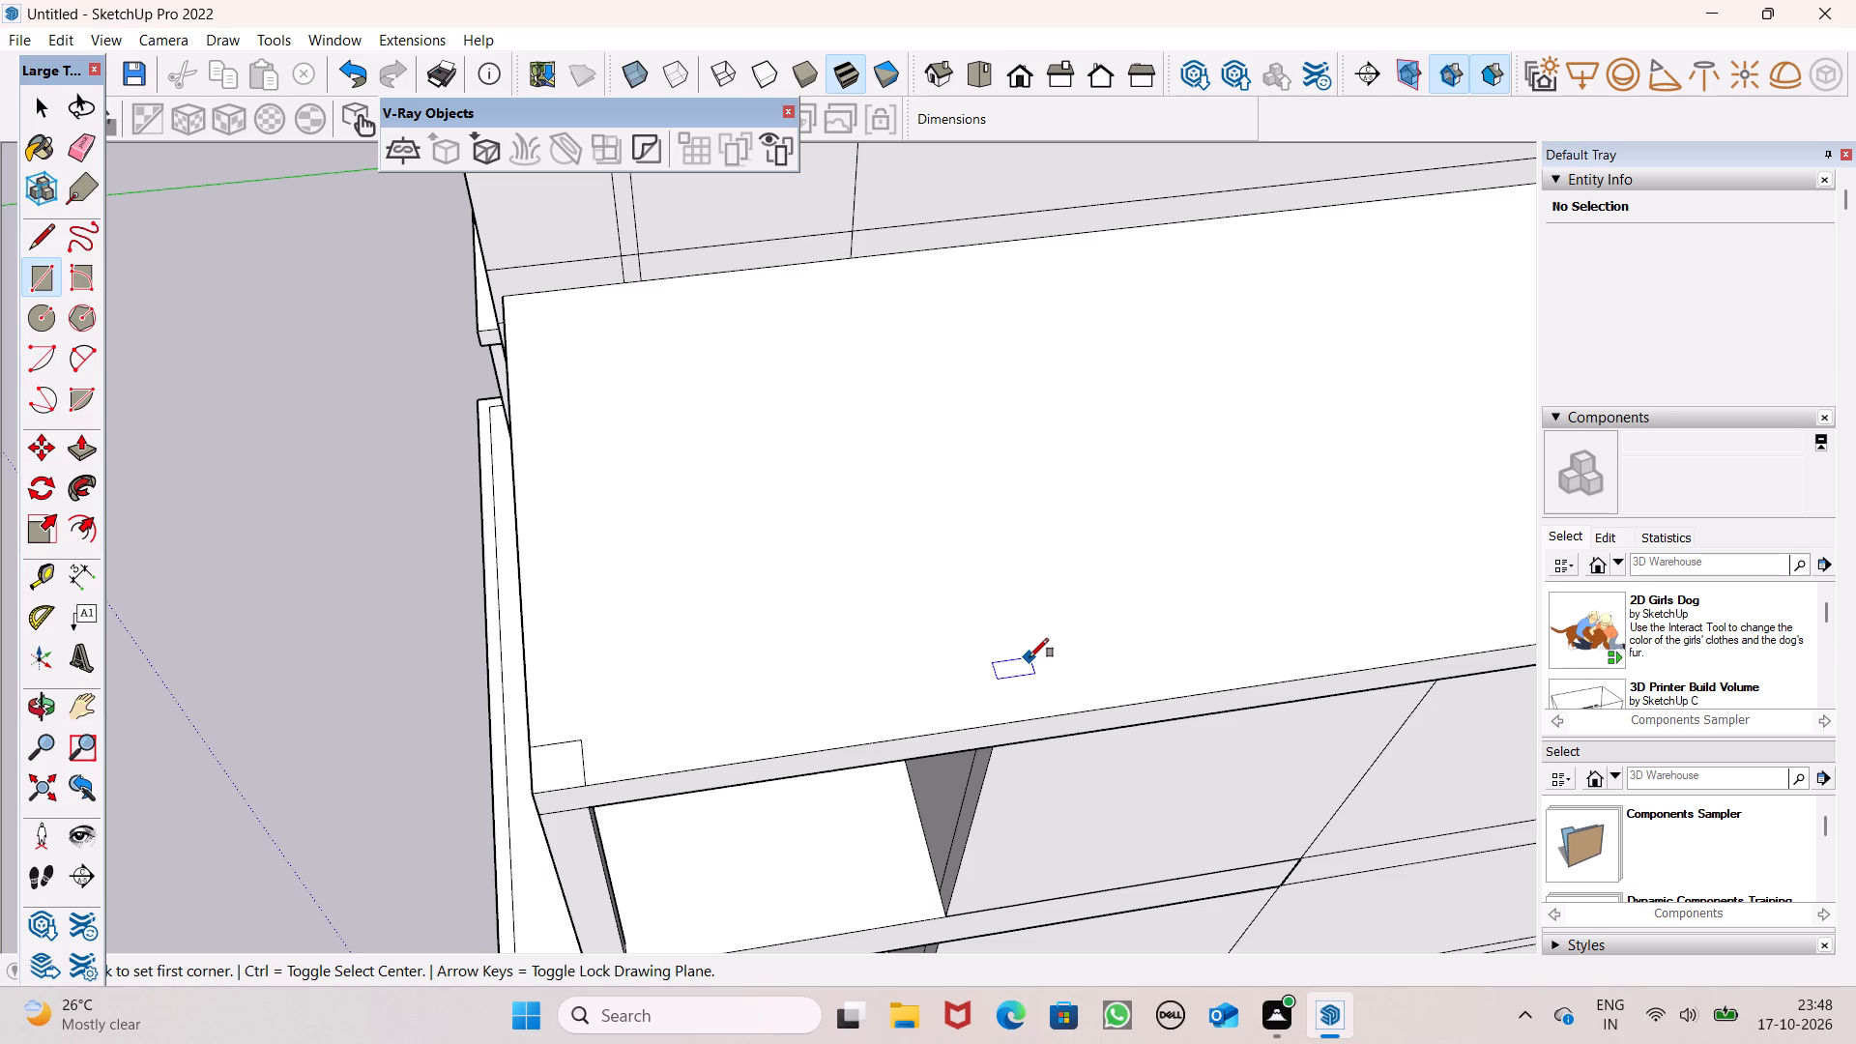
middle_drag(1038, 828, 966, 845)
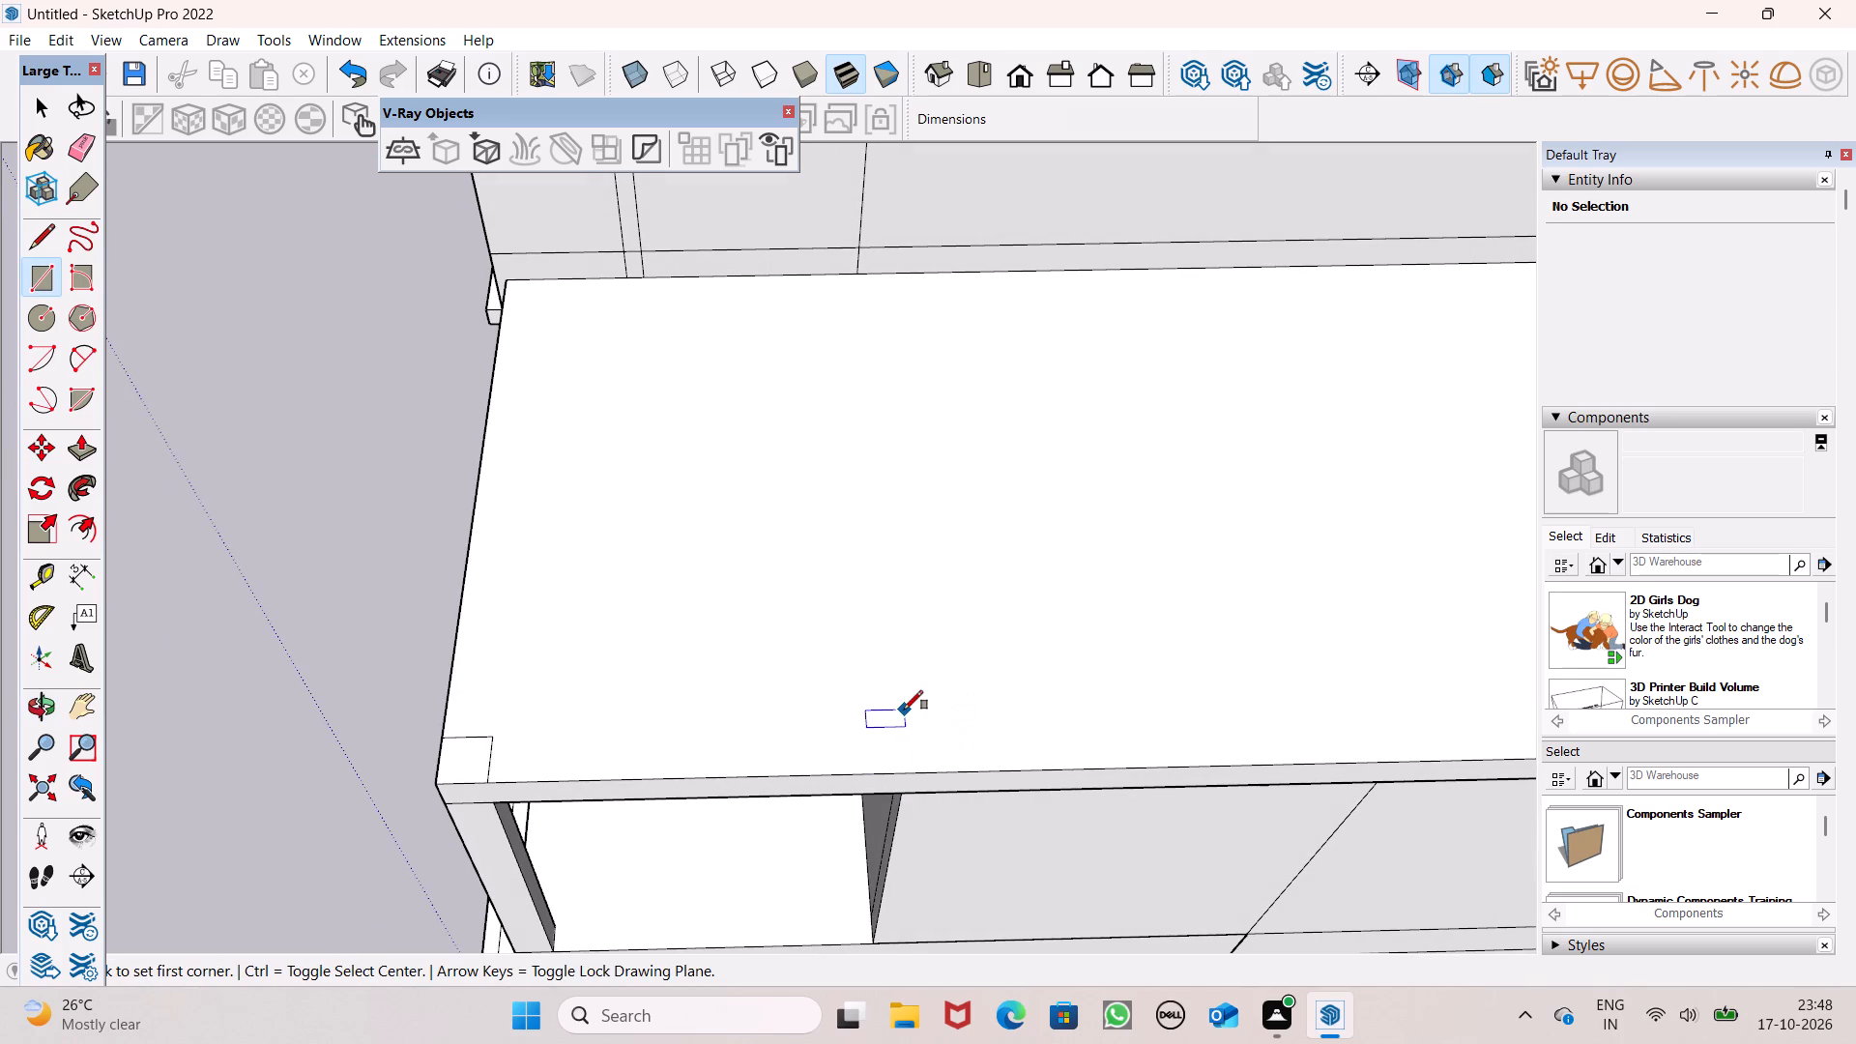
click(995, 708)
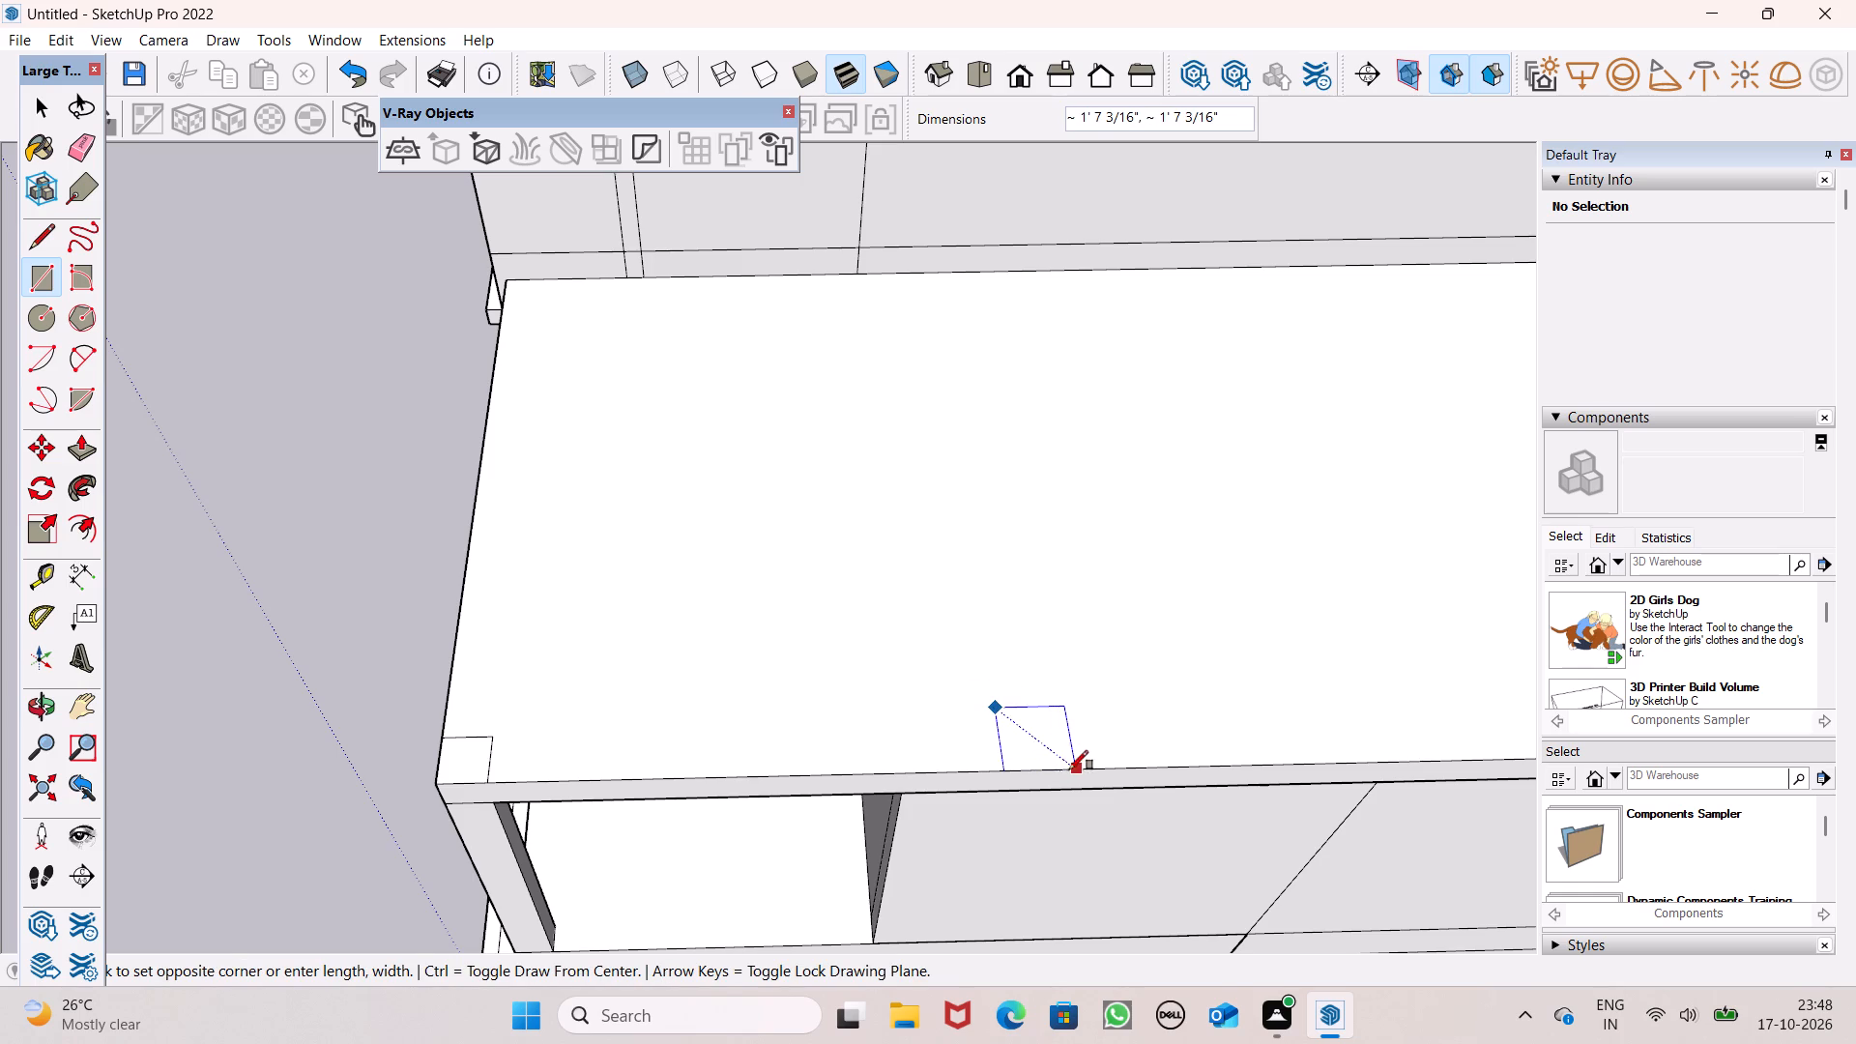
click(1070, 768)
scroll(1058, 680, down, 10)
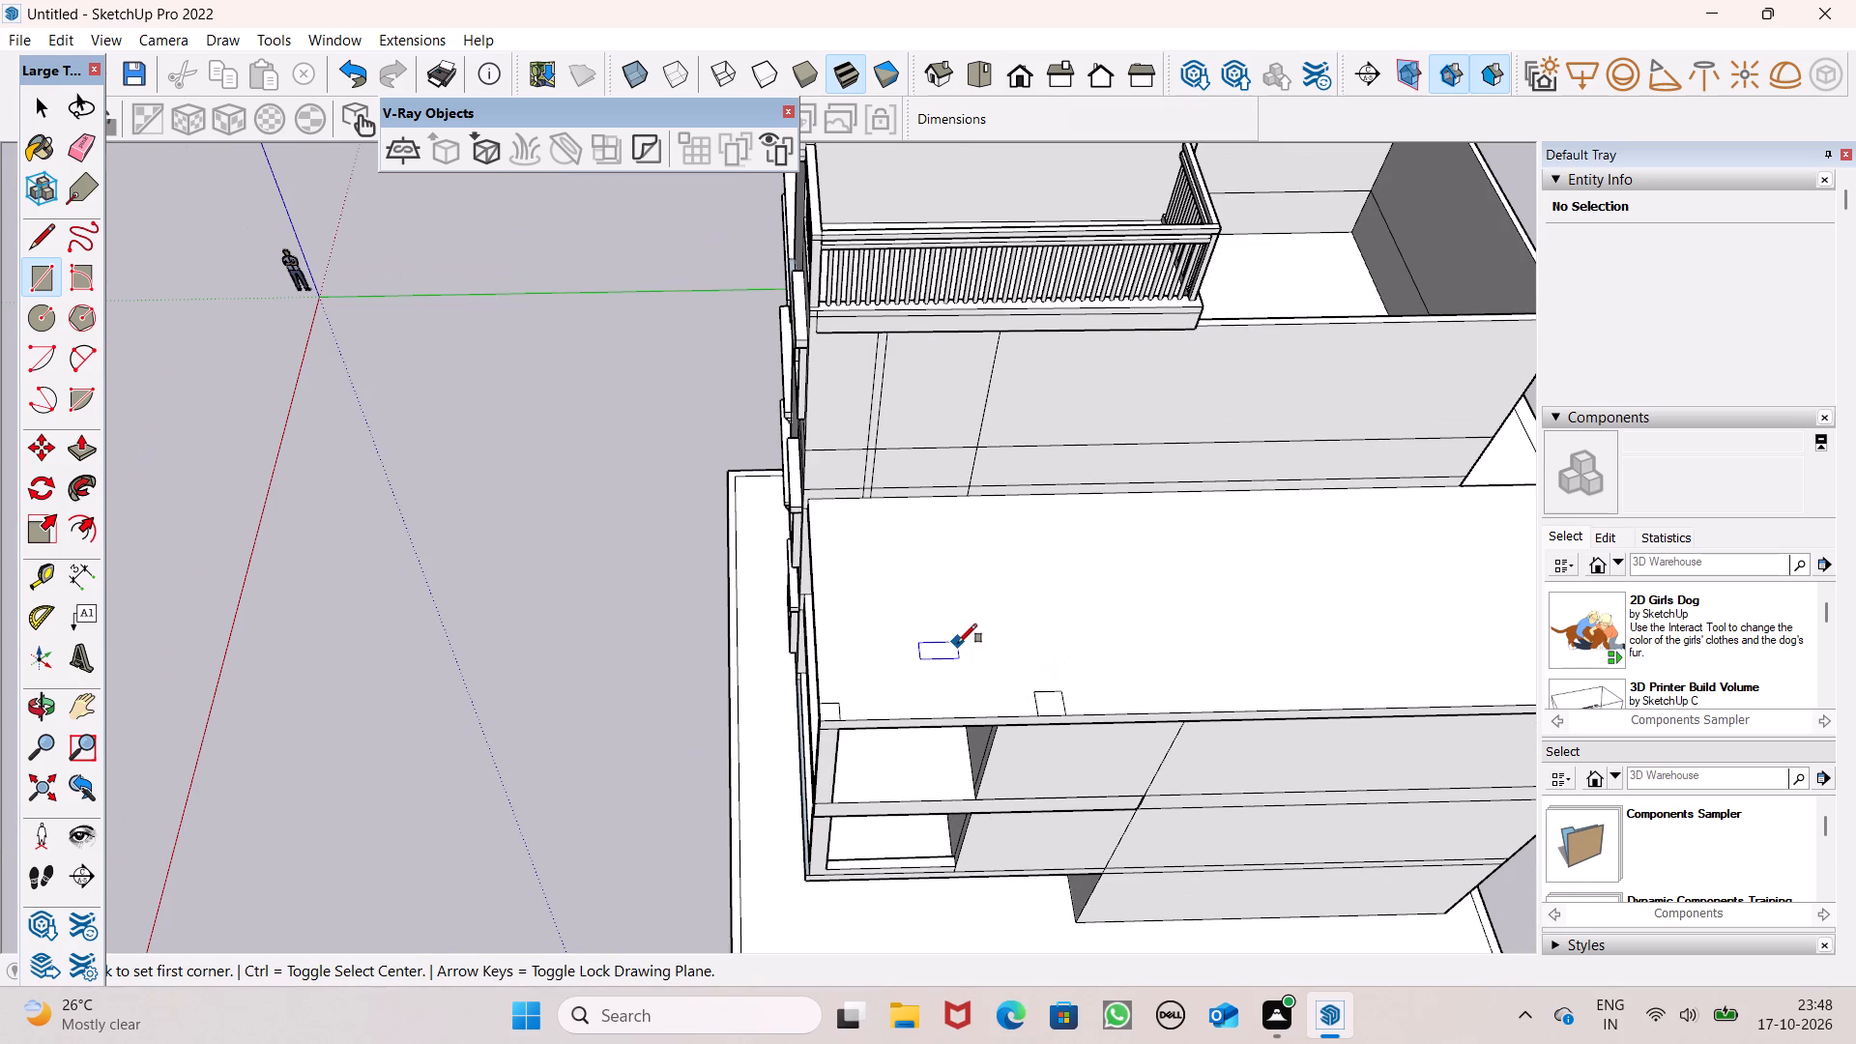
key(space)
Push/Pull the long-edge square and the corner square up 10' each to form two columns on the roof slab.
middle_drag(928, 676, 929, 679)
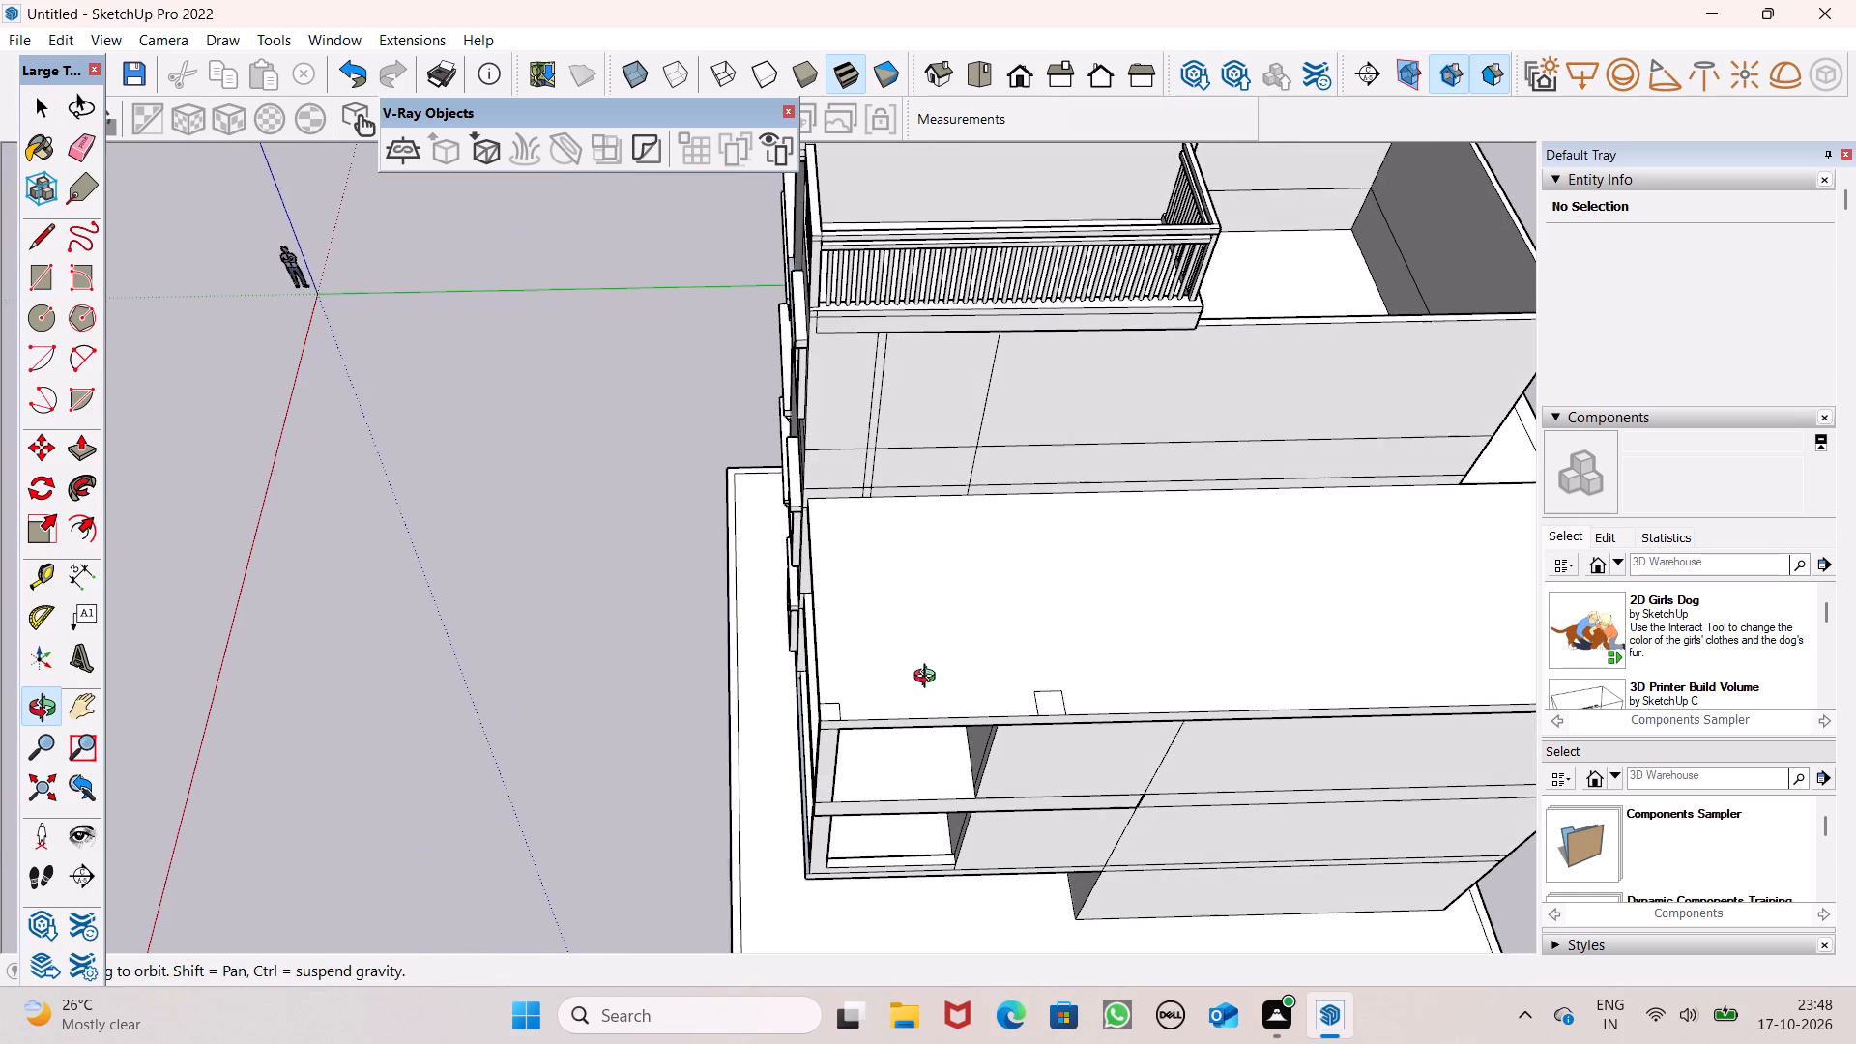
middle_drag(929, 679, 1046, 689)
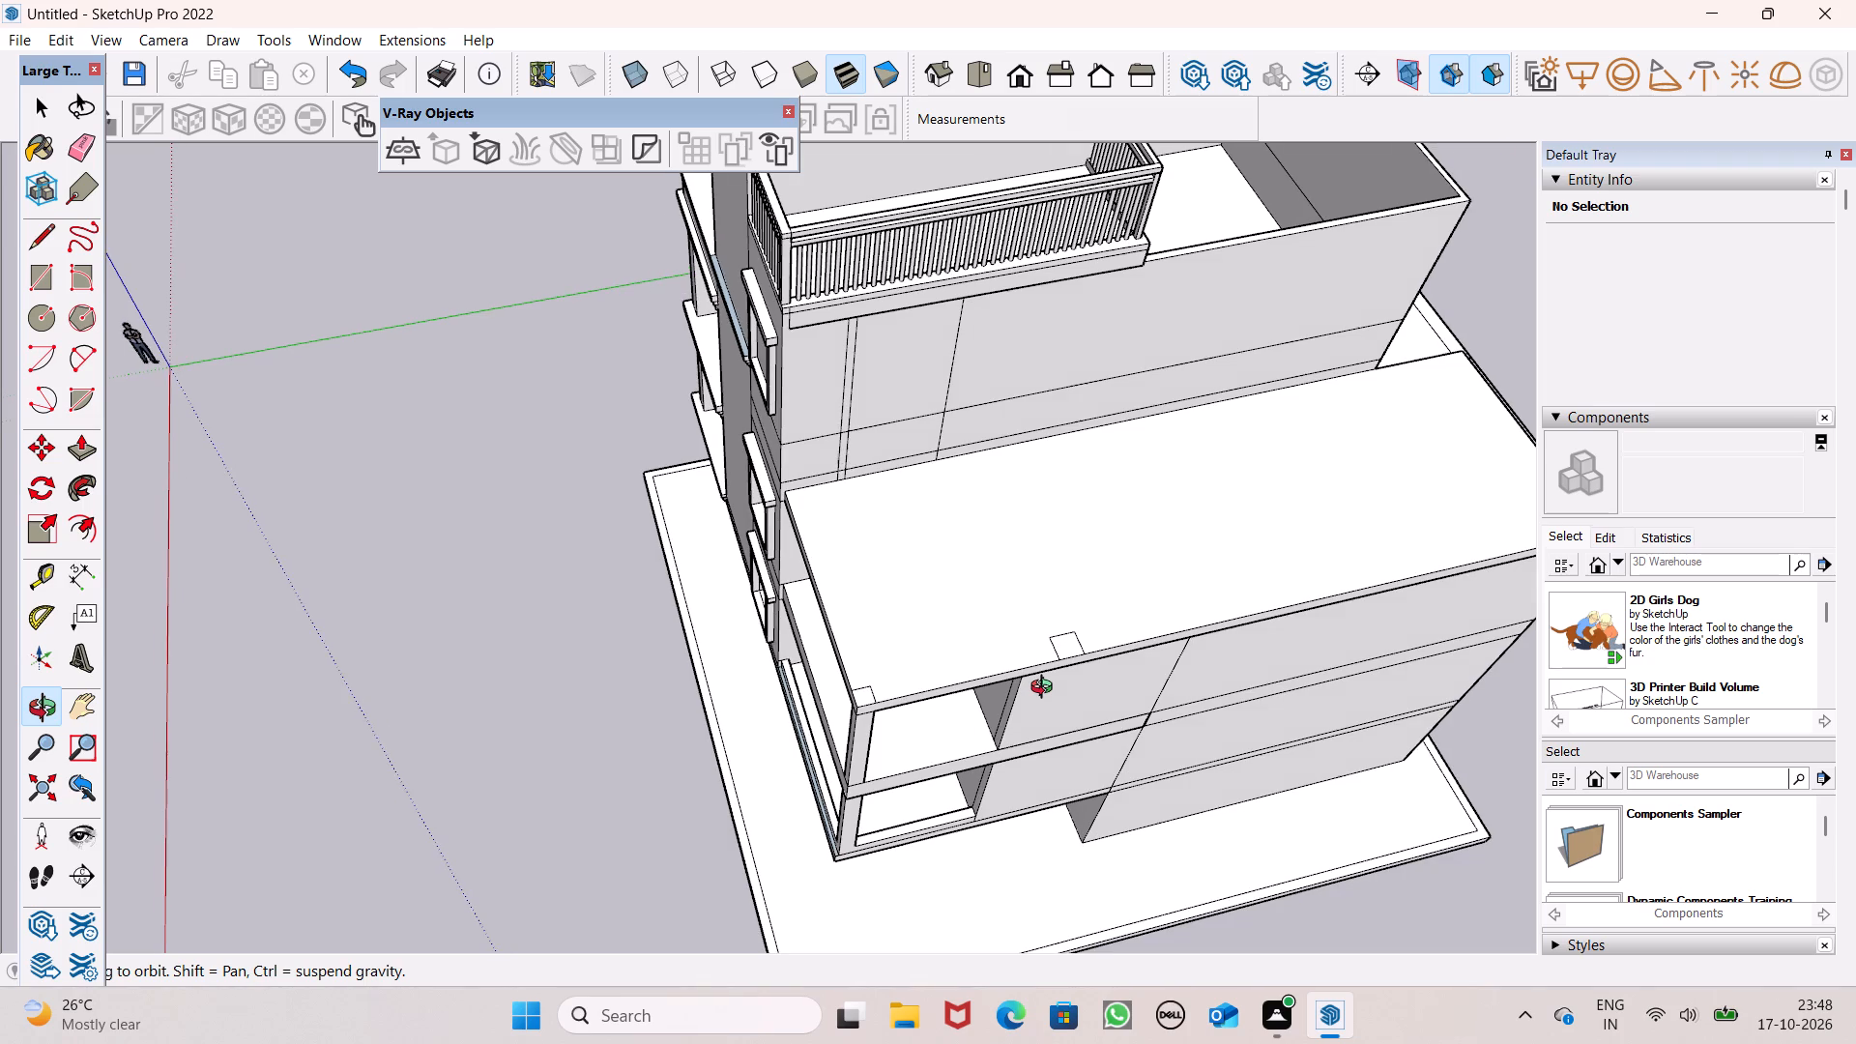
middle_drag(1046, 689, 1053, 651)
click(77, 449)
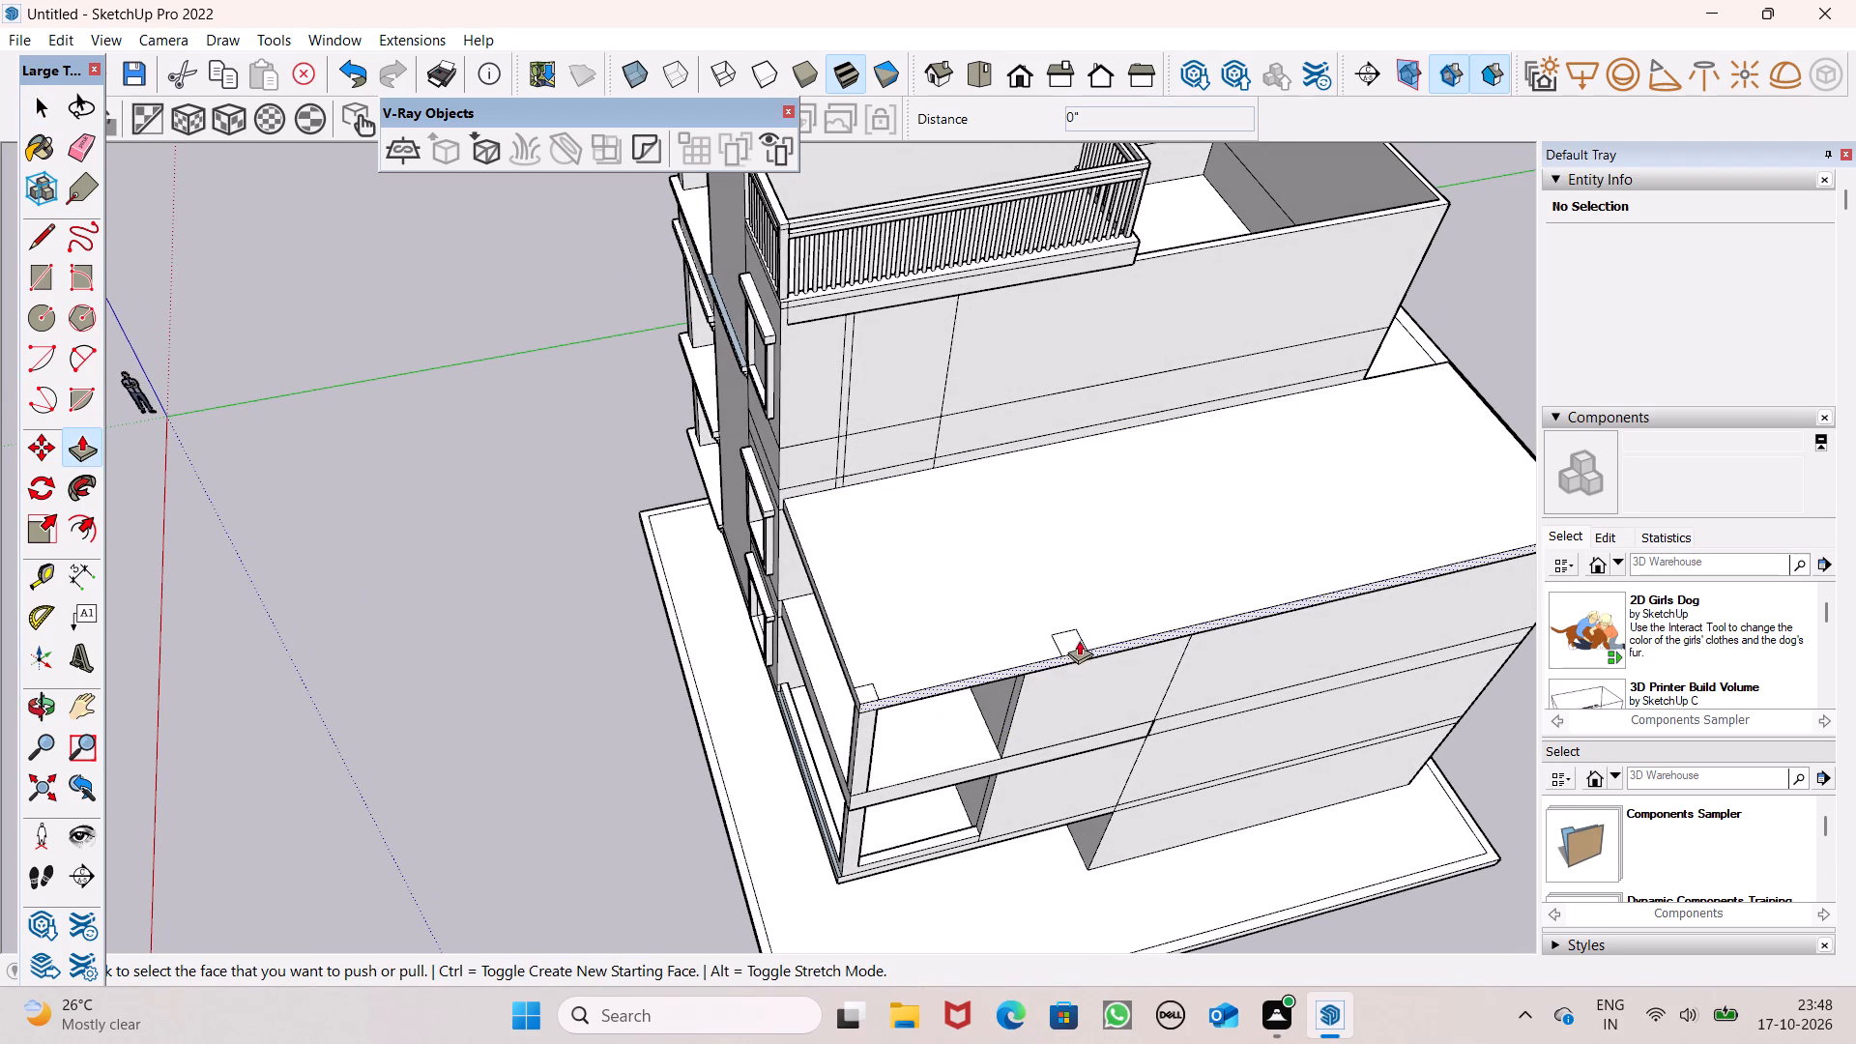
drag(1068, 640, 1060, 497)
text(10')
key(Return)
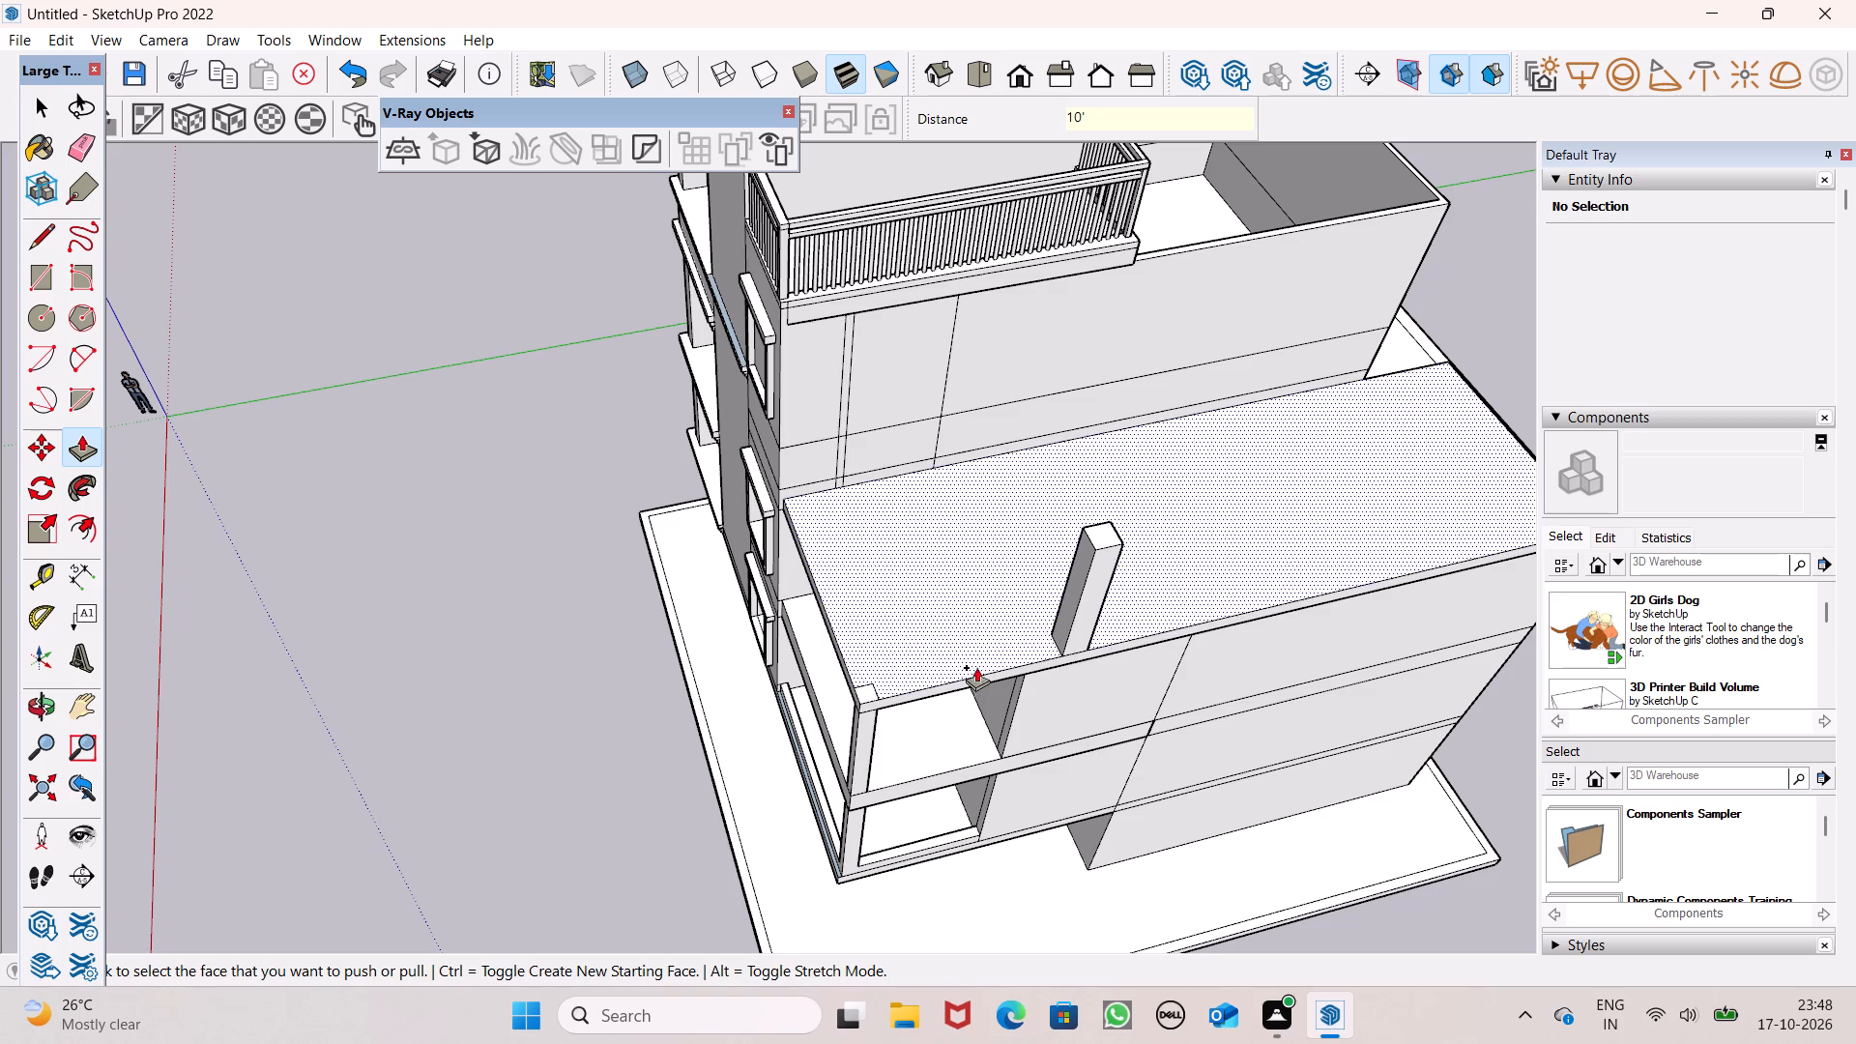
drag(865, 693, 875, 594)
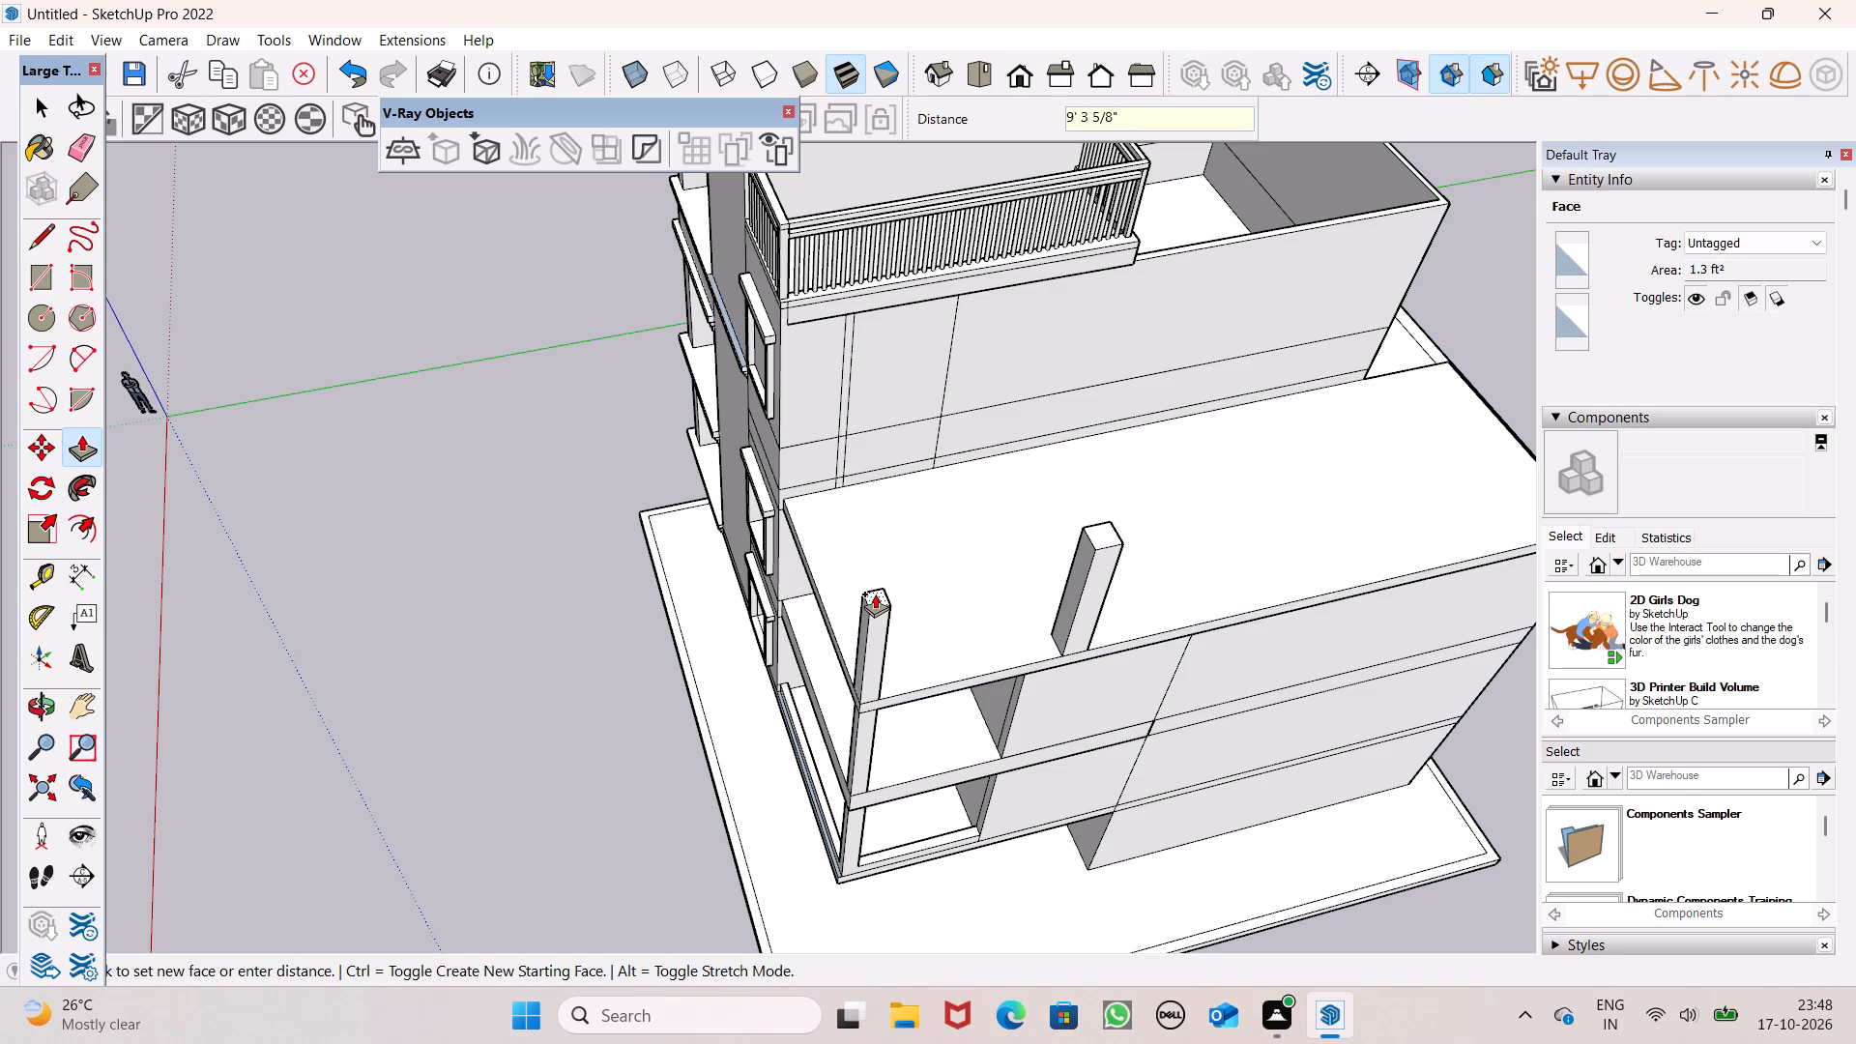
drag(875, 594, 877, 590)
text(10')
key(Return)
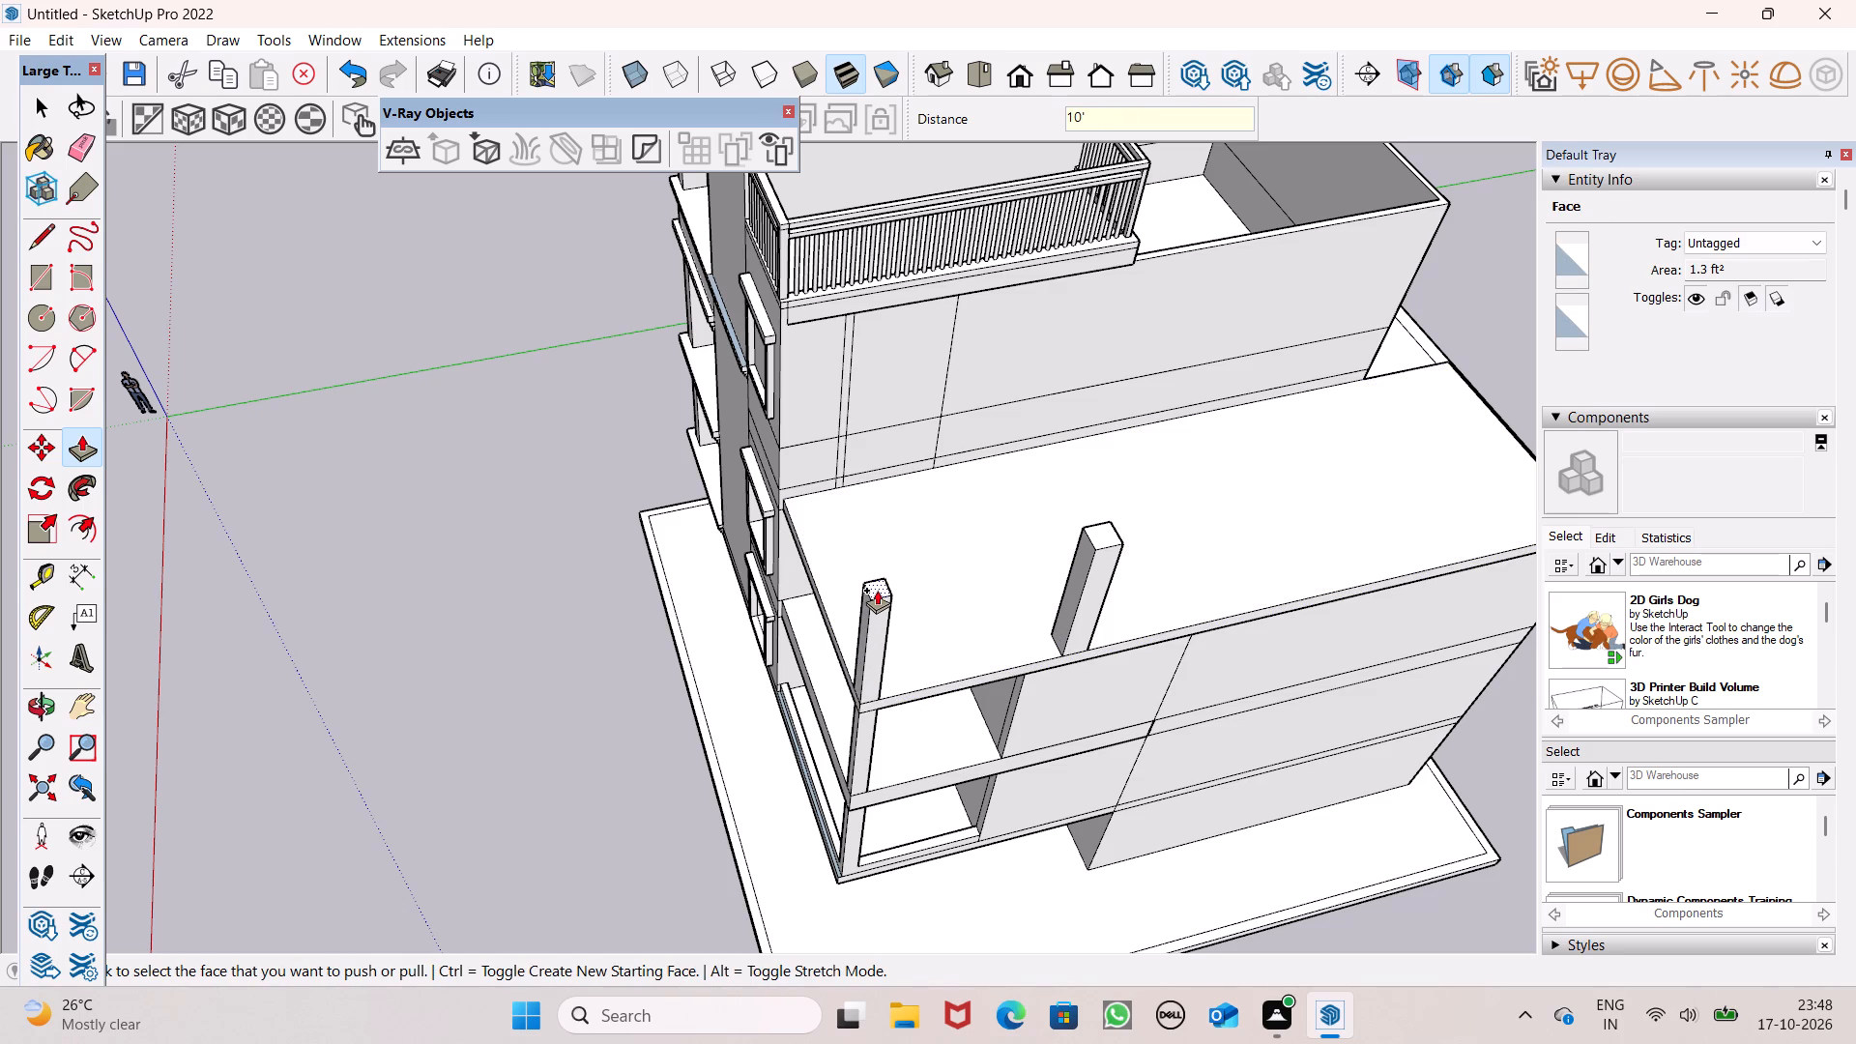
Examine the two new roof-slab columns against the house's front and side from several angles.
scroll(1041, 581, up, 1)
middle_drag(1042, 581, 784, 186)
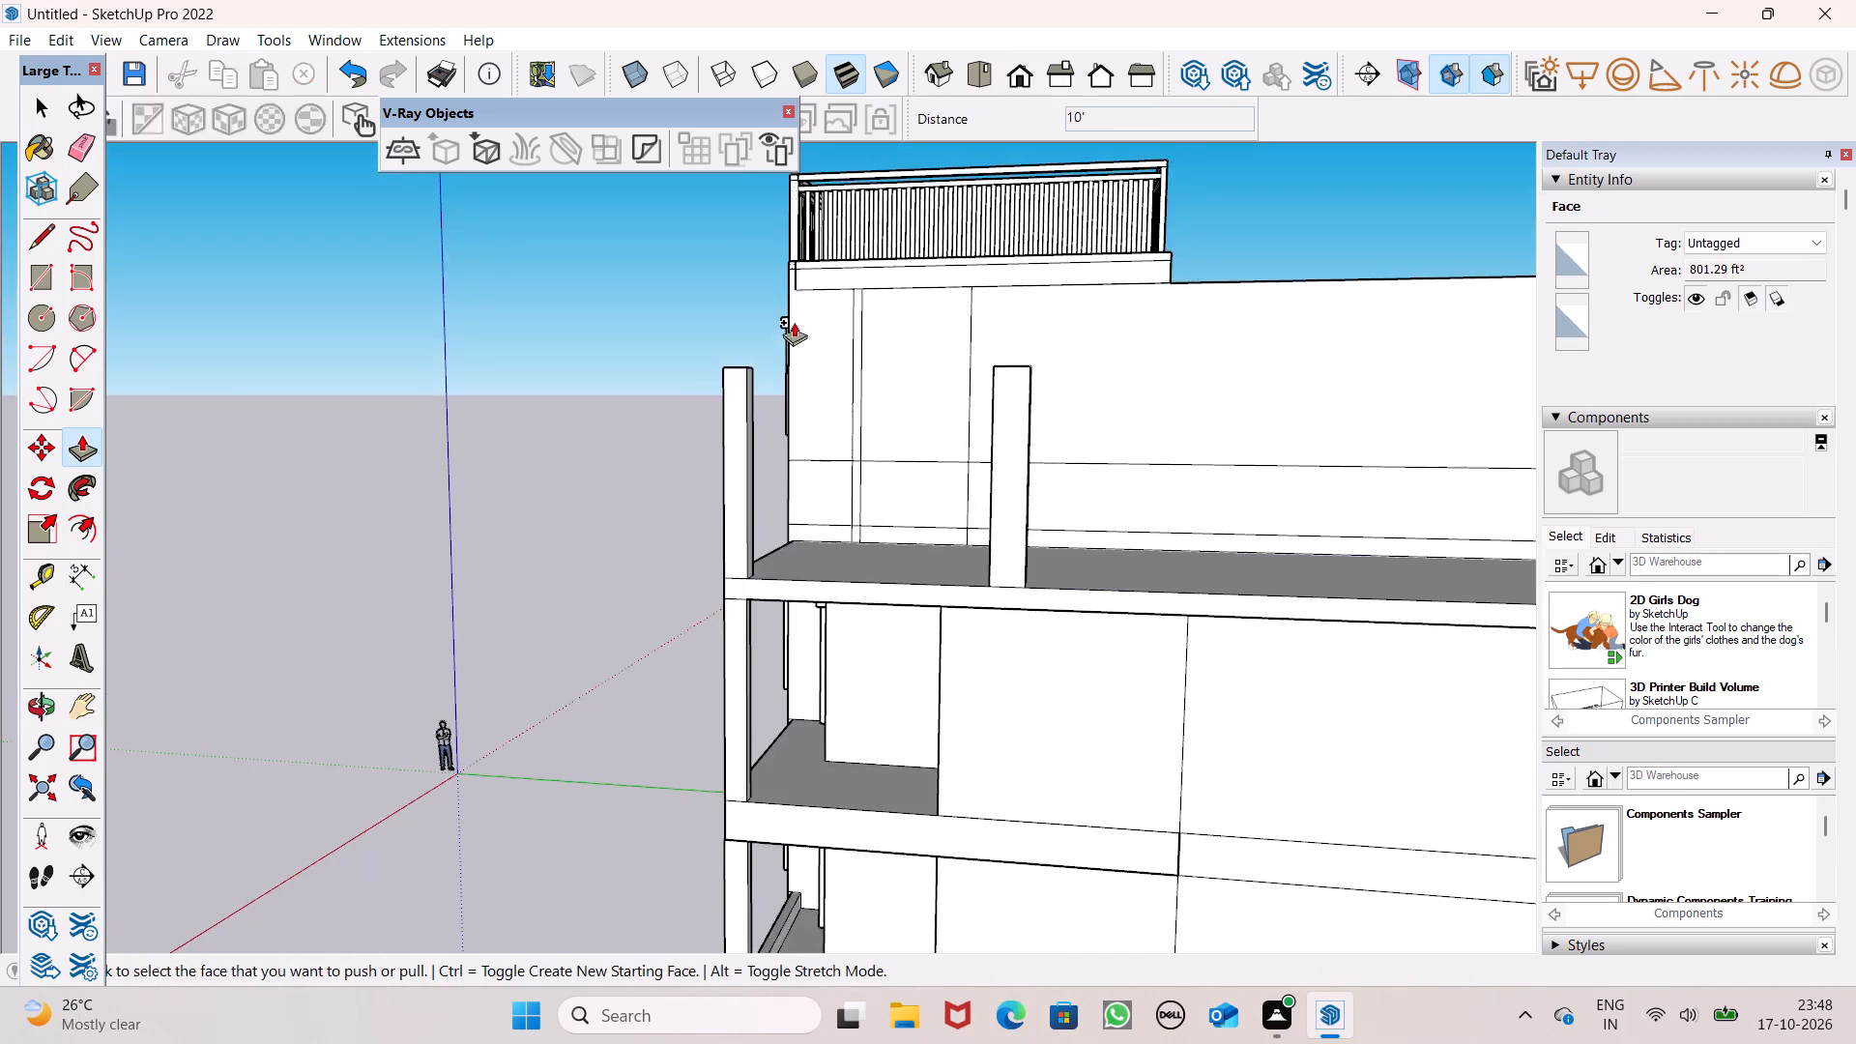
scroll(804, 335, up, 1)
middle_drag(804, 341, 1254, 312)
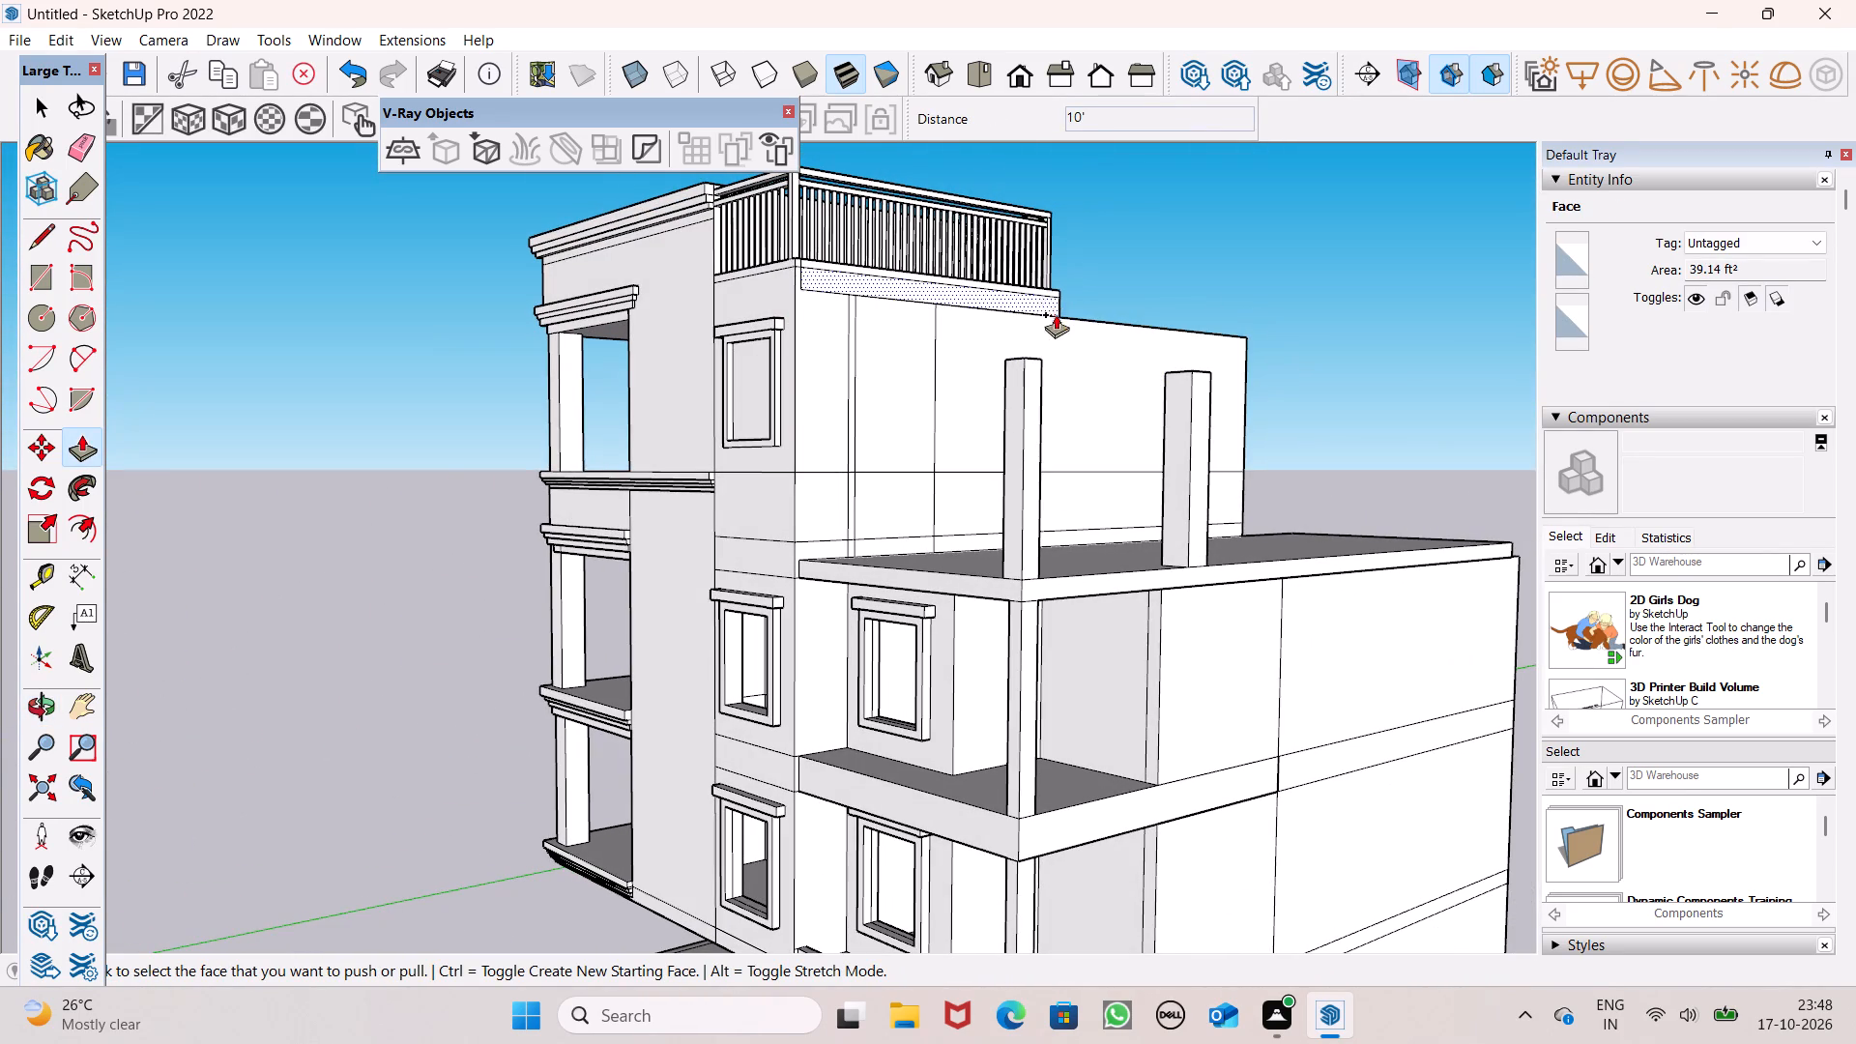
middle_drag(1048, 359, 1357, 415)
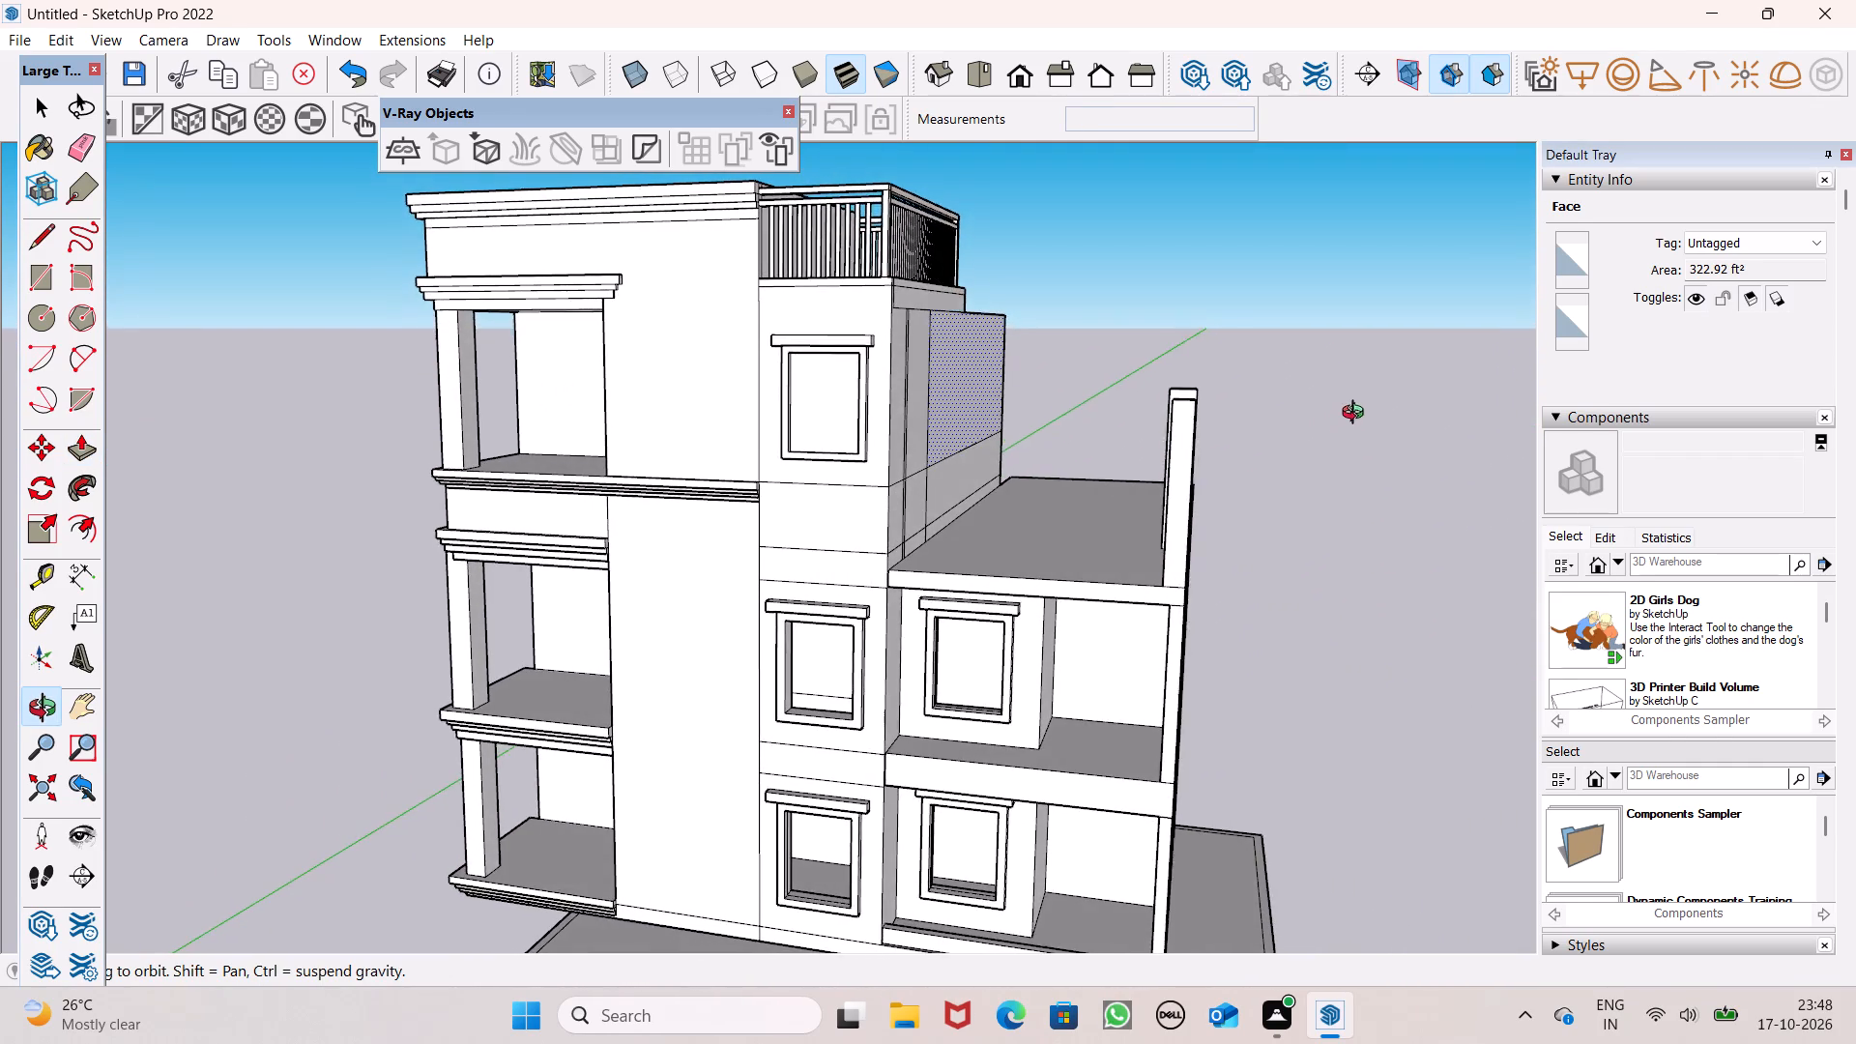
middle_drag(1357, 415, 1166, 401)
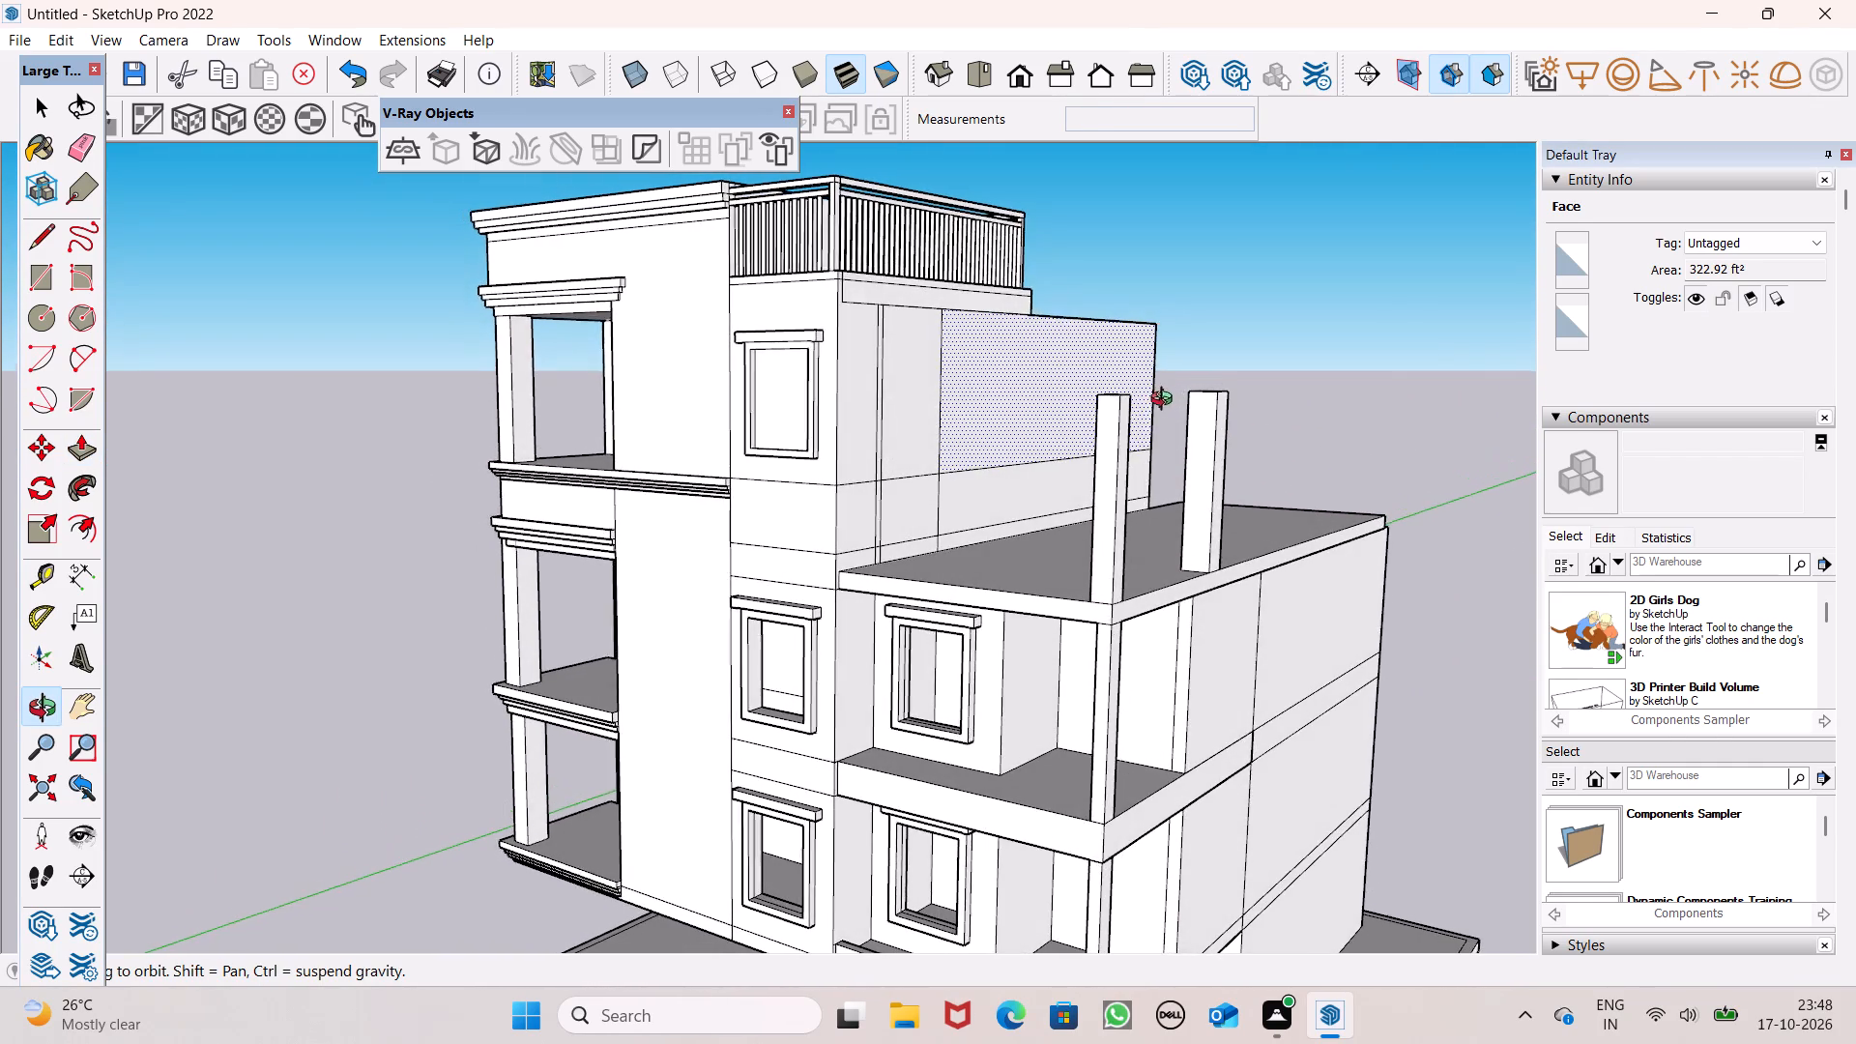
middle_drag(1166, 401, 1019, 513)
middle_drag(1118, 547, 1110, 567)
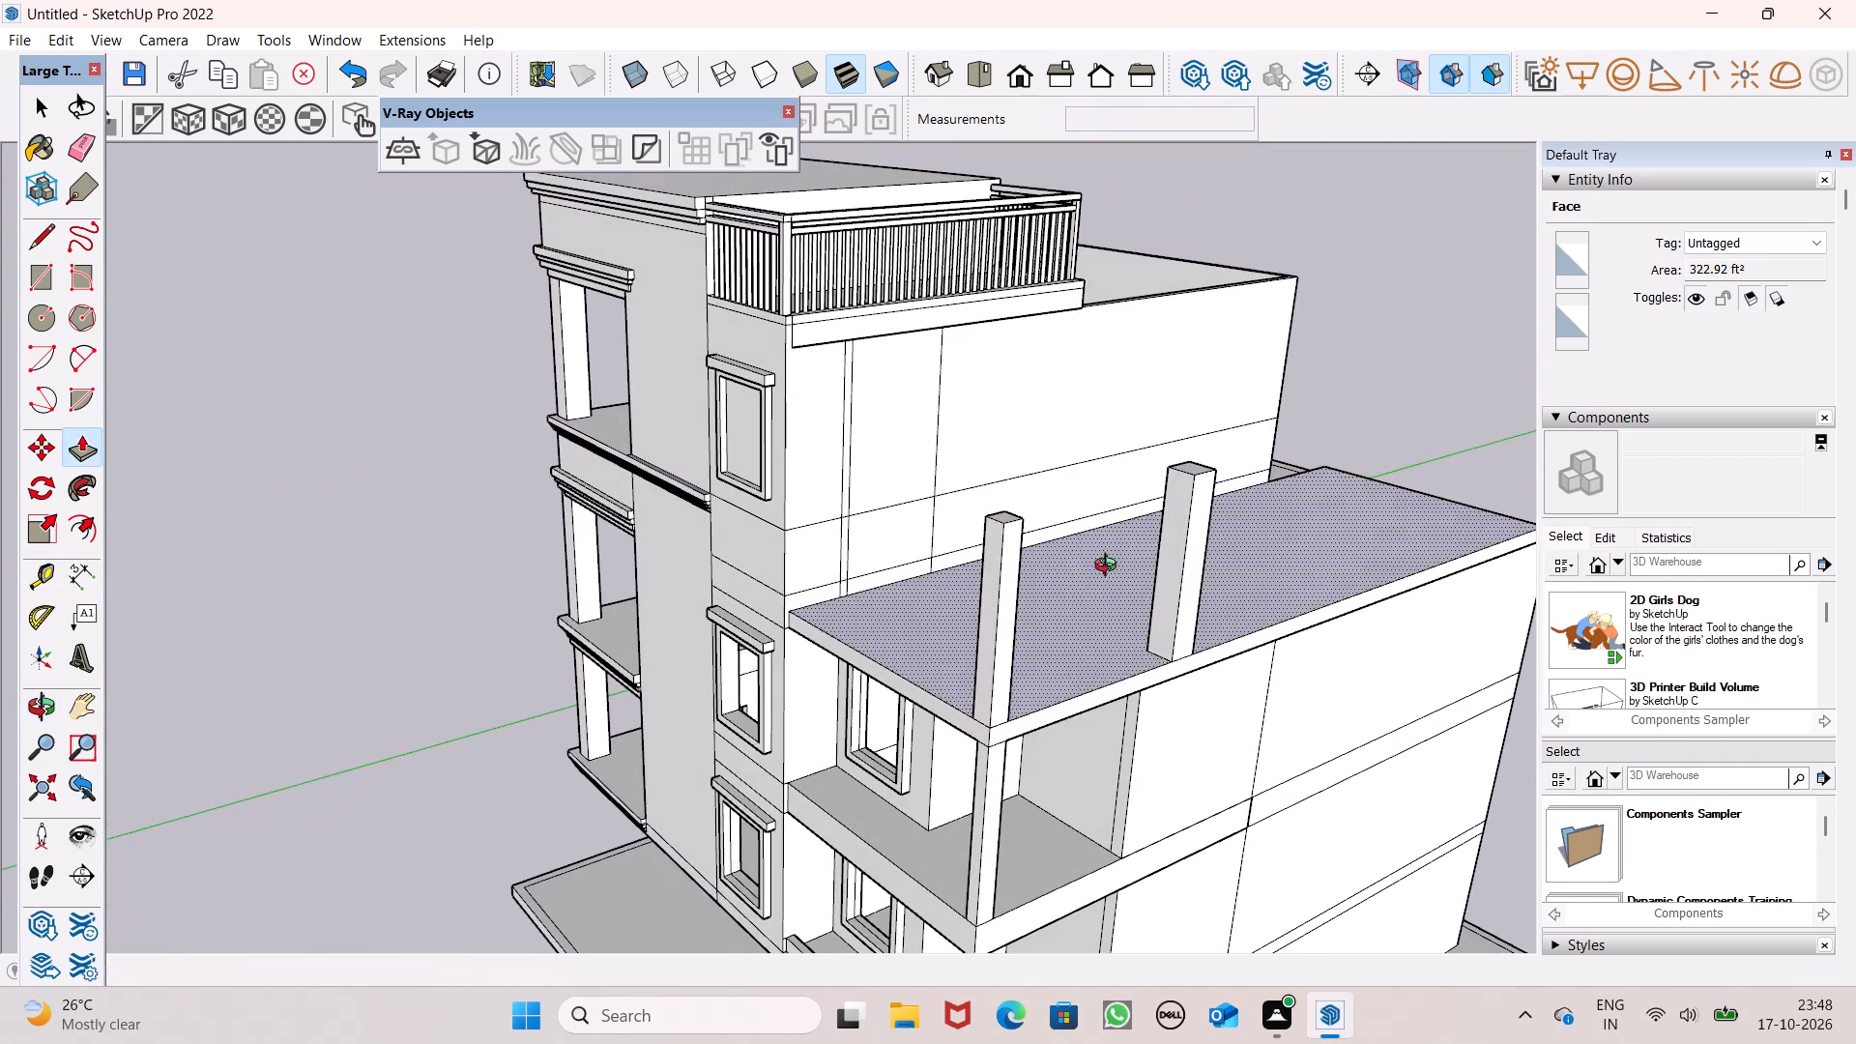
Push/Pull the corner column's top up about 1' 3 5/8" and raise the long-edge column's top to the same level.
middle_drag(1110, 567, 919, 729)
scroll(817, 728, up, 4)
middle_click(820, 729)
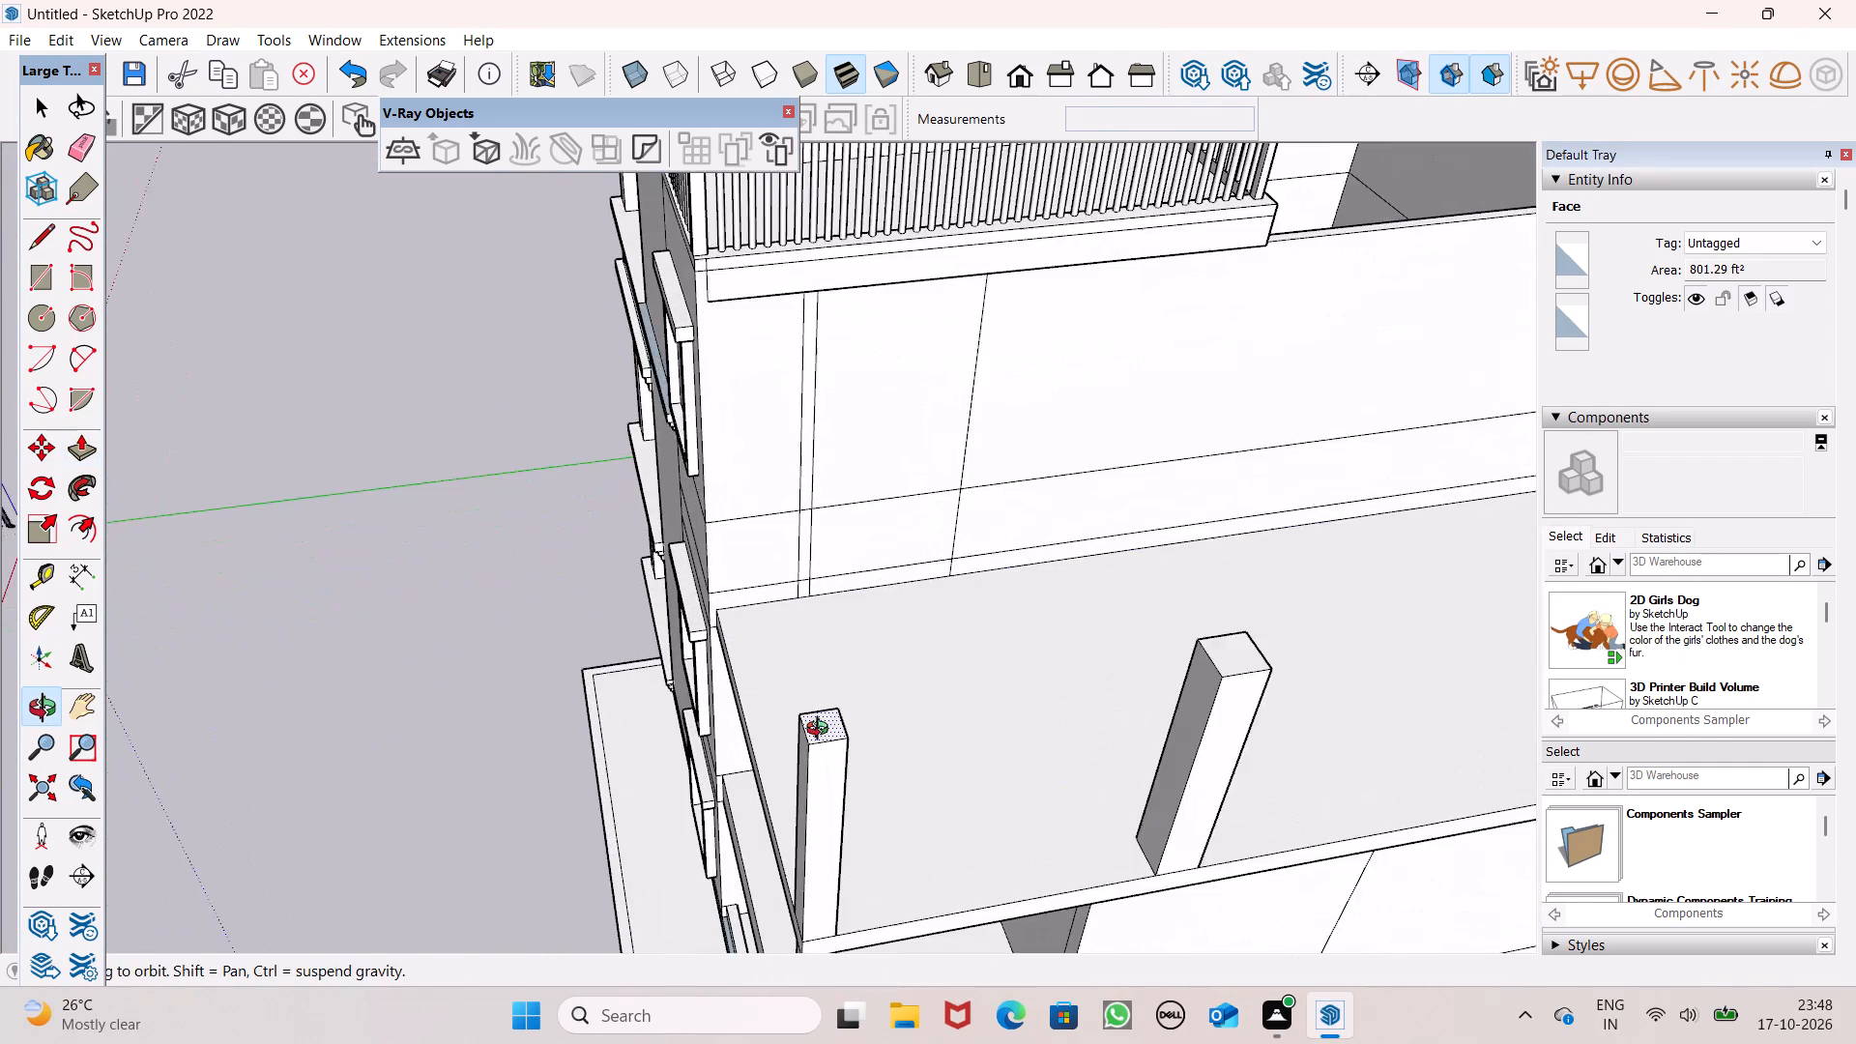
scroll(822, 731, up, 2)
drag(826, 731, 821, 702)
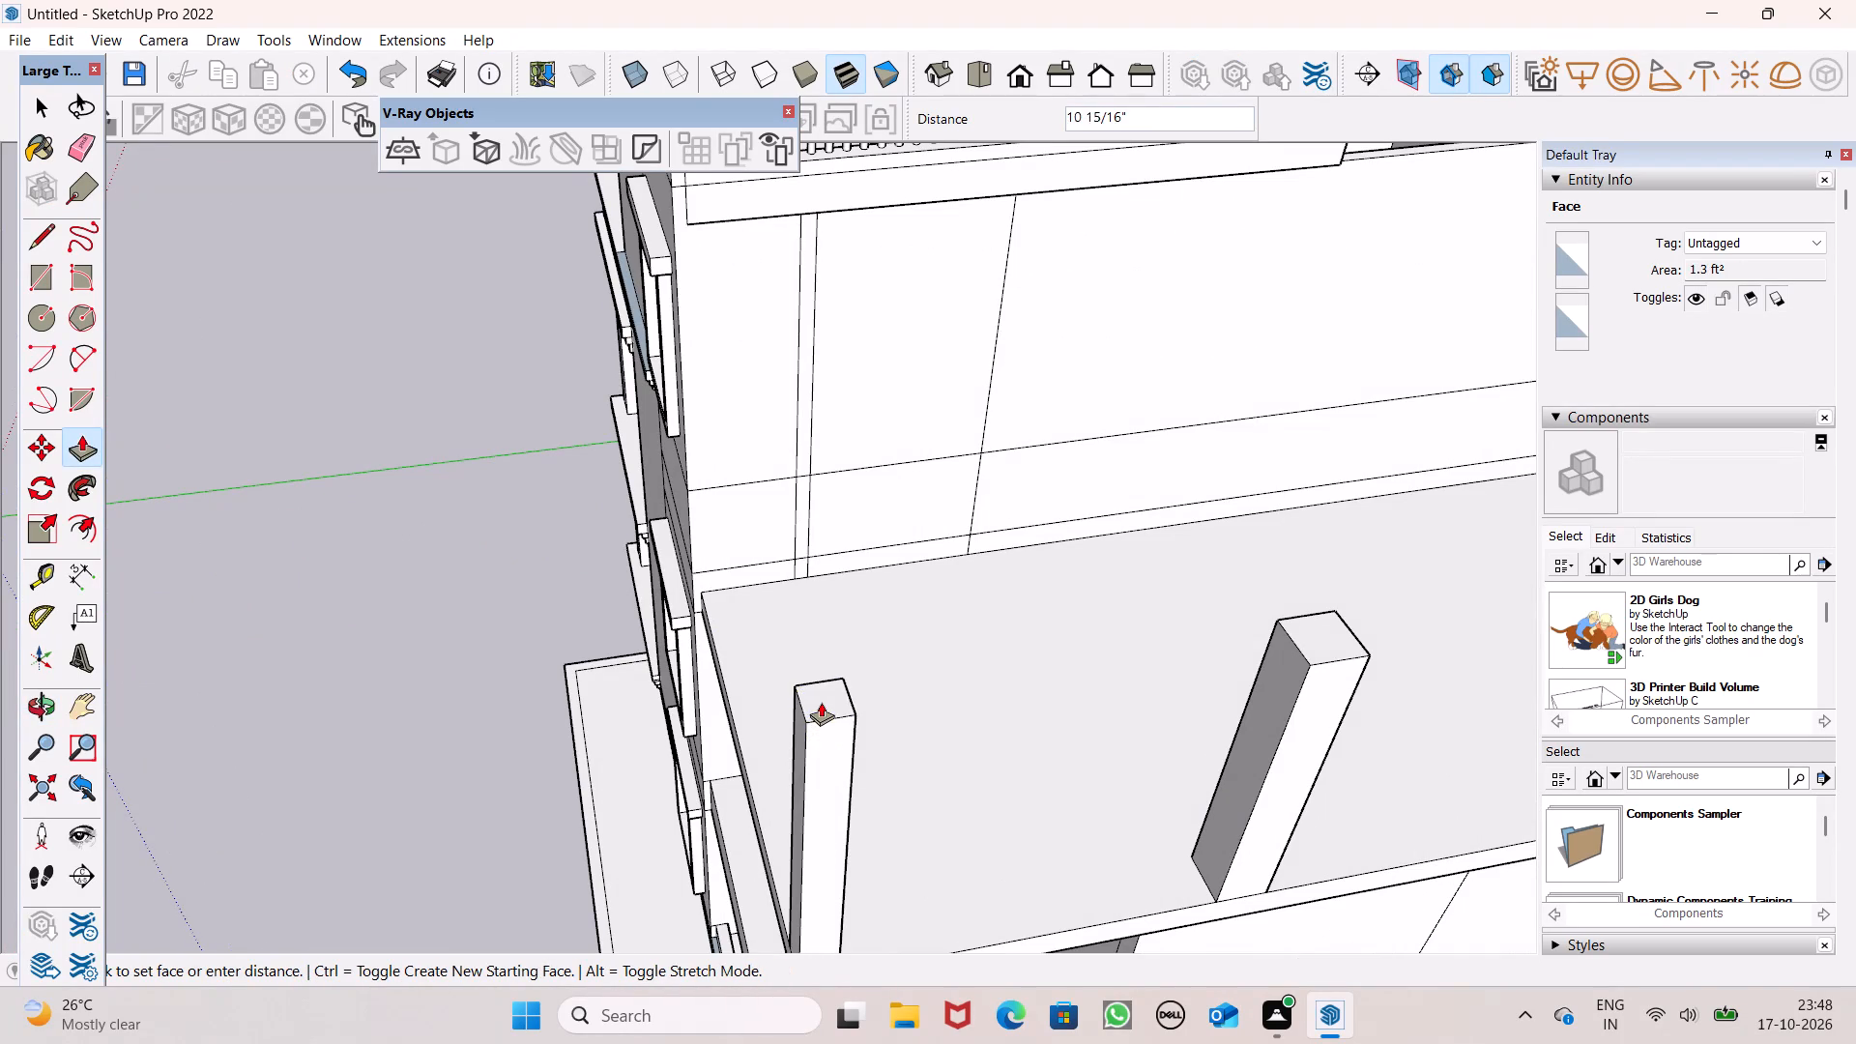
drag(821, 702, 824, 692)
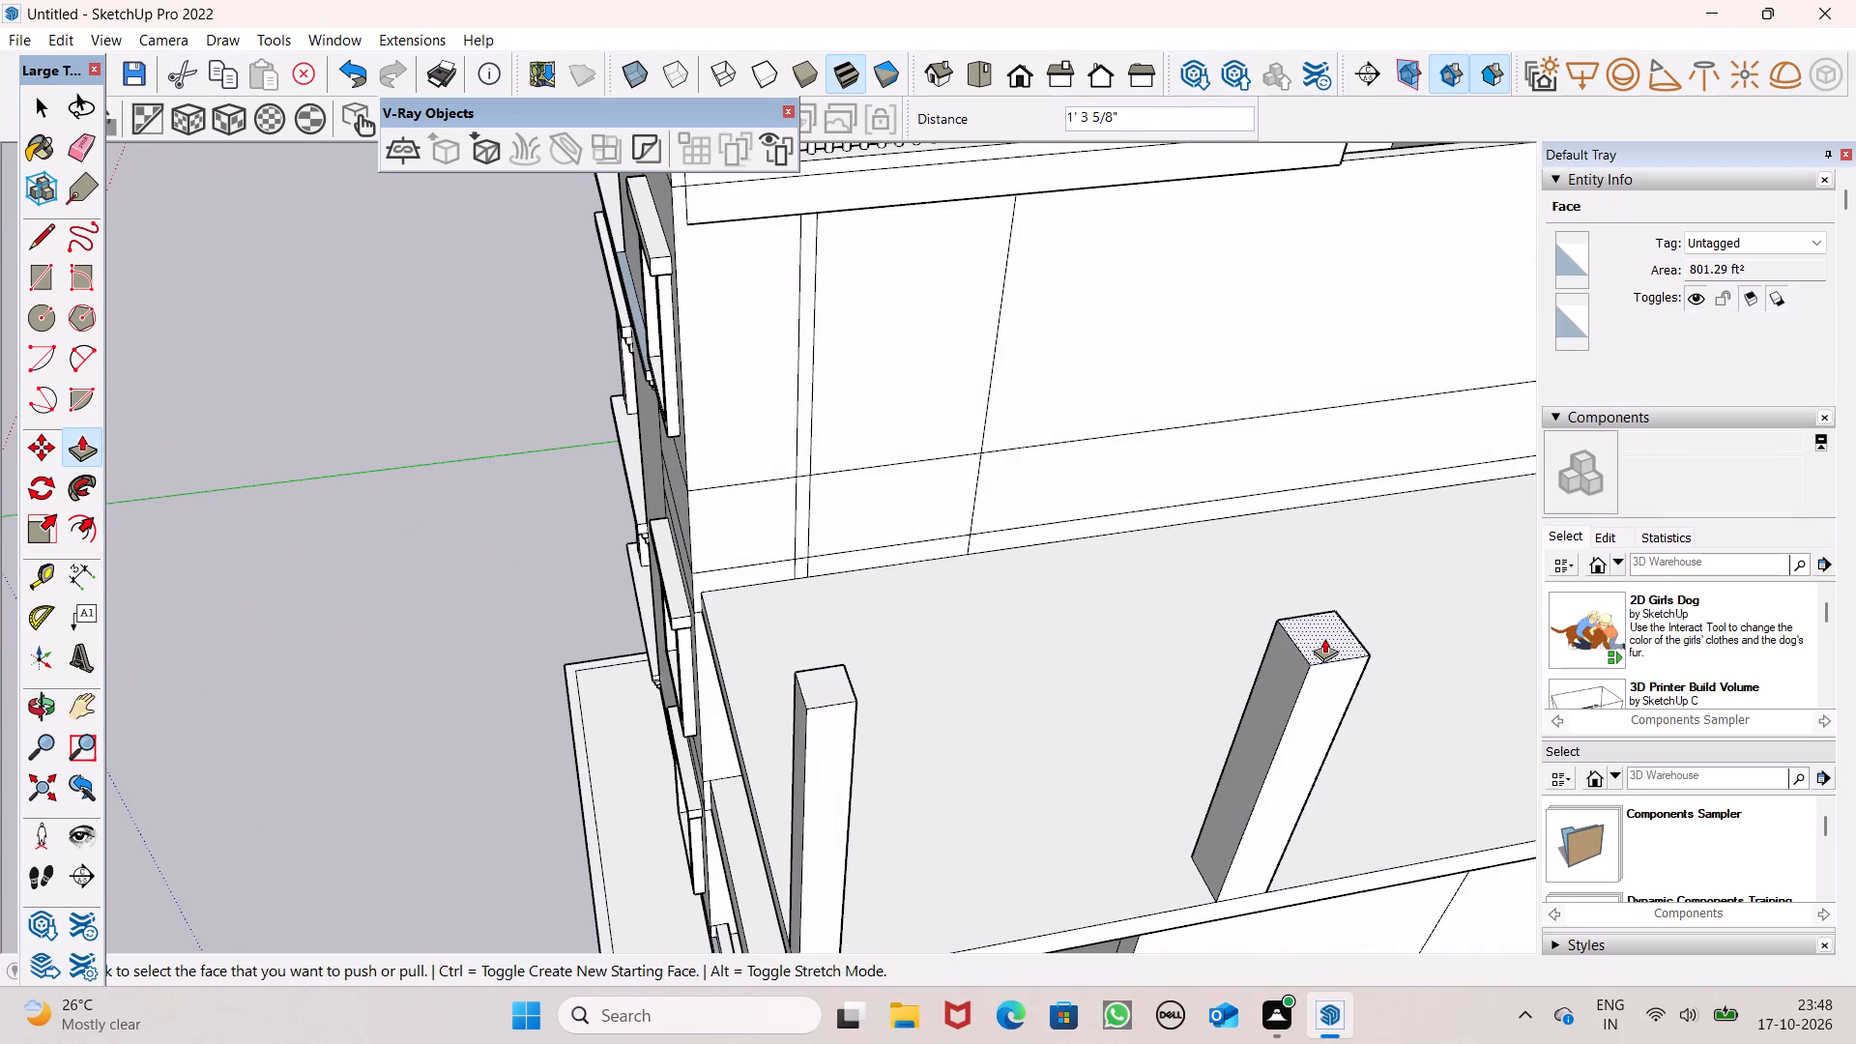
drag(1313, 644, 850, 690)
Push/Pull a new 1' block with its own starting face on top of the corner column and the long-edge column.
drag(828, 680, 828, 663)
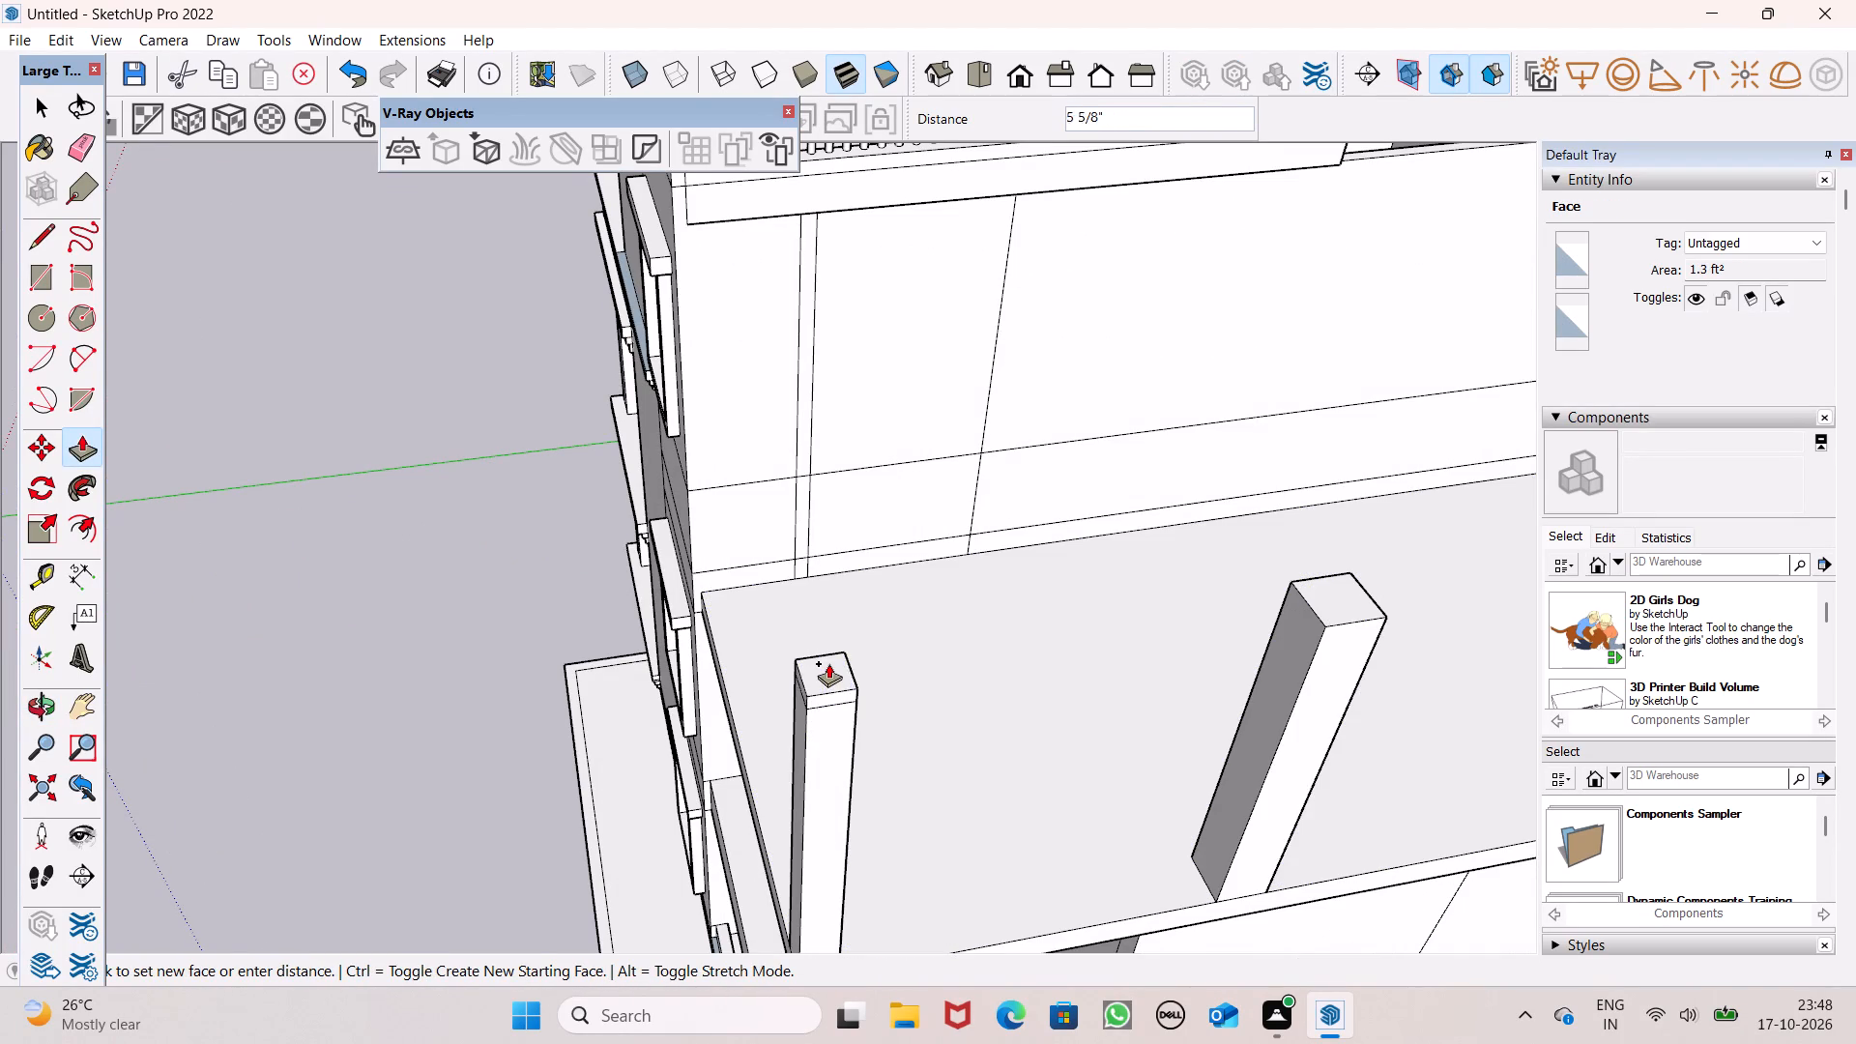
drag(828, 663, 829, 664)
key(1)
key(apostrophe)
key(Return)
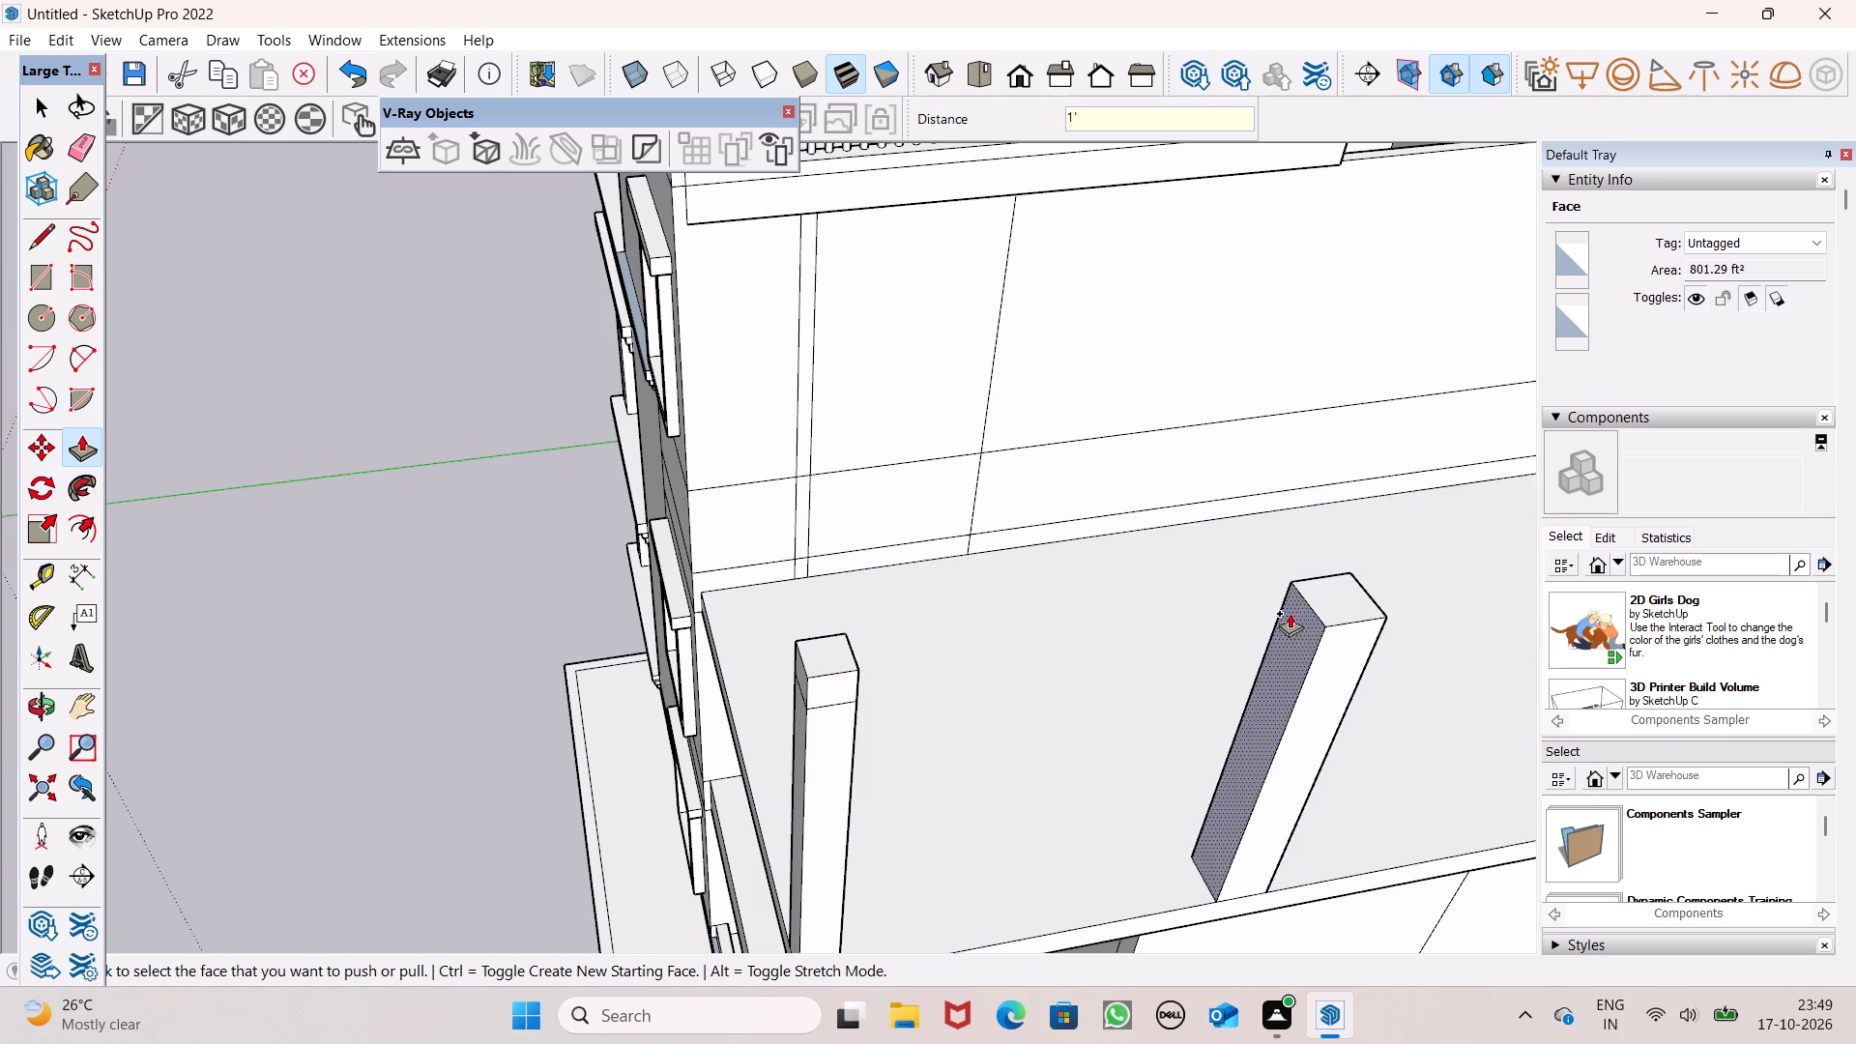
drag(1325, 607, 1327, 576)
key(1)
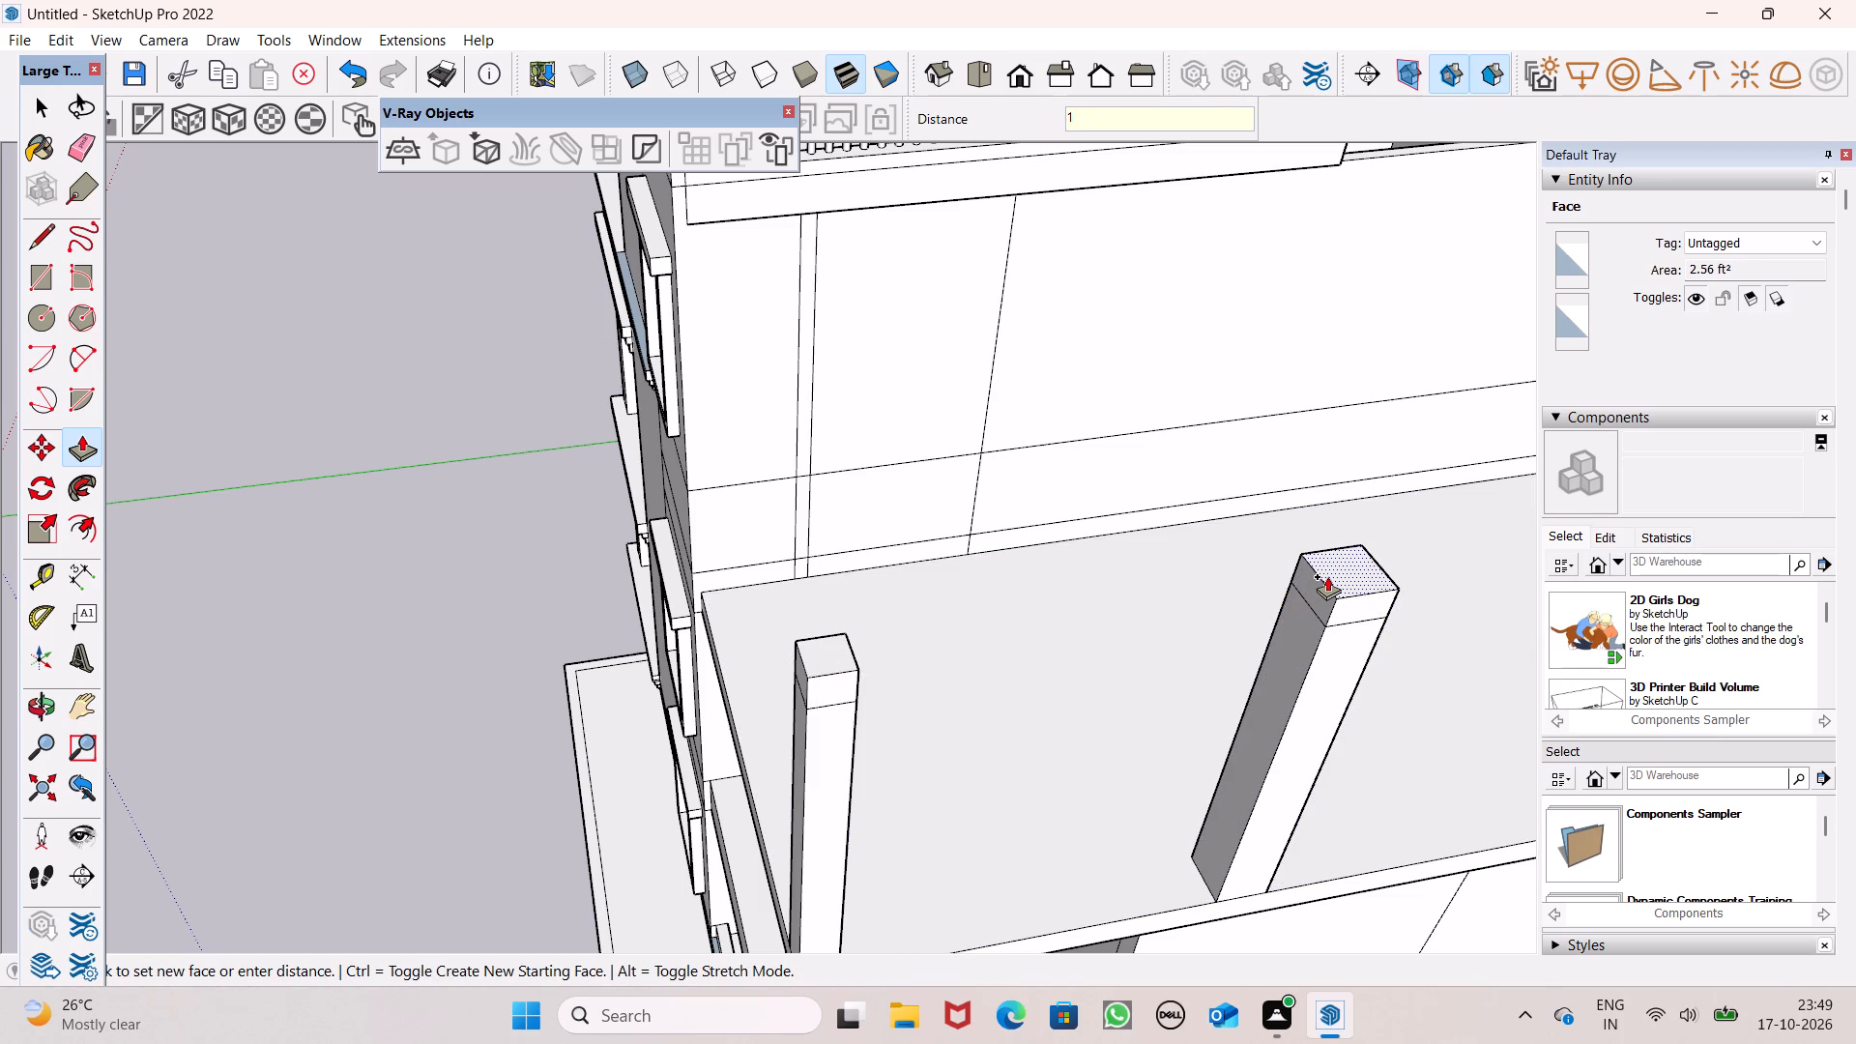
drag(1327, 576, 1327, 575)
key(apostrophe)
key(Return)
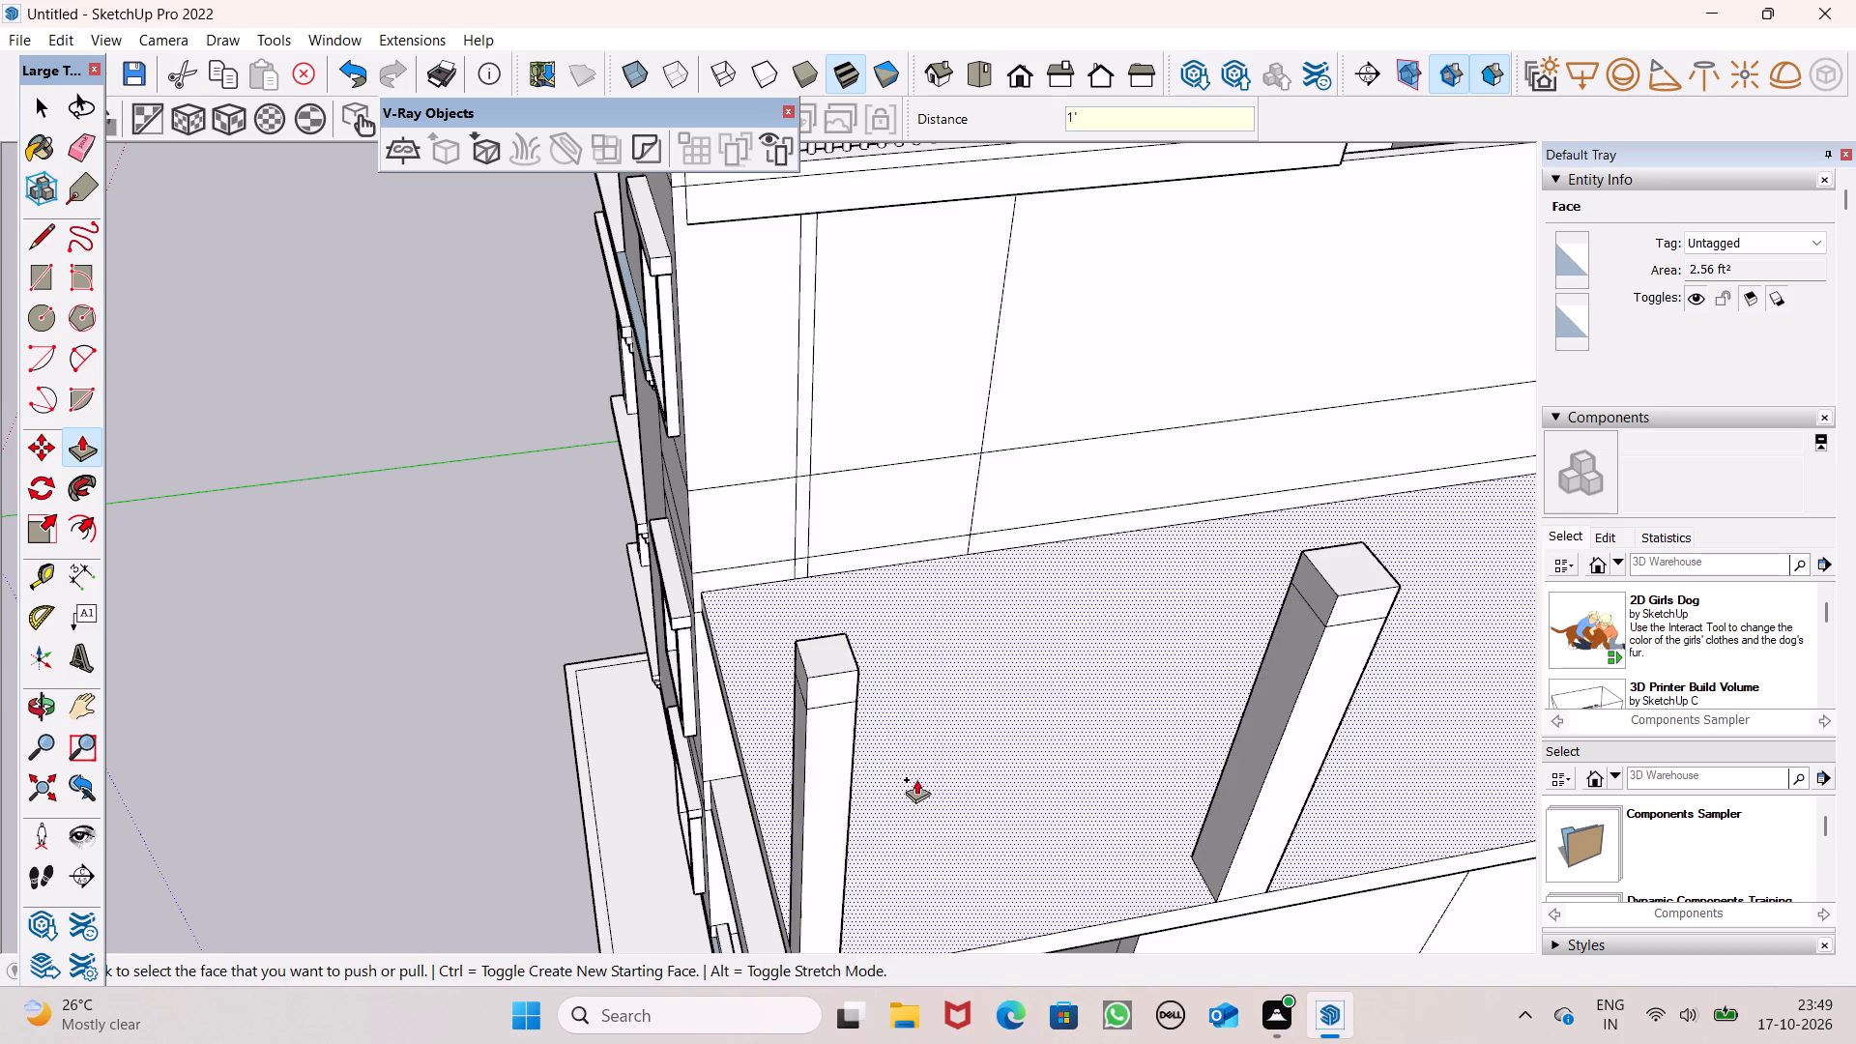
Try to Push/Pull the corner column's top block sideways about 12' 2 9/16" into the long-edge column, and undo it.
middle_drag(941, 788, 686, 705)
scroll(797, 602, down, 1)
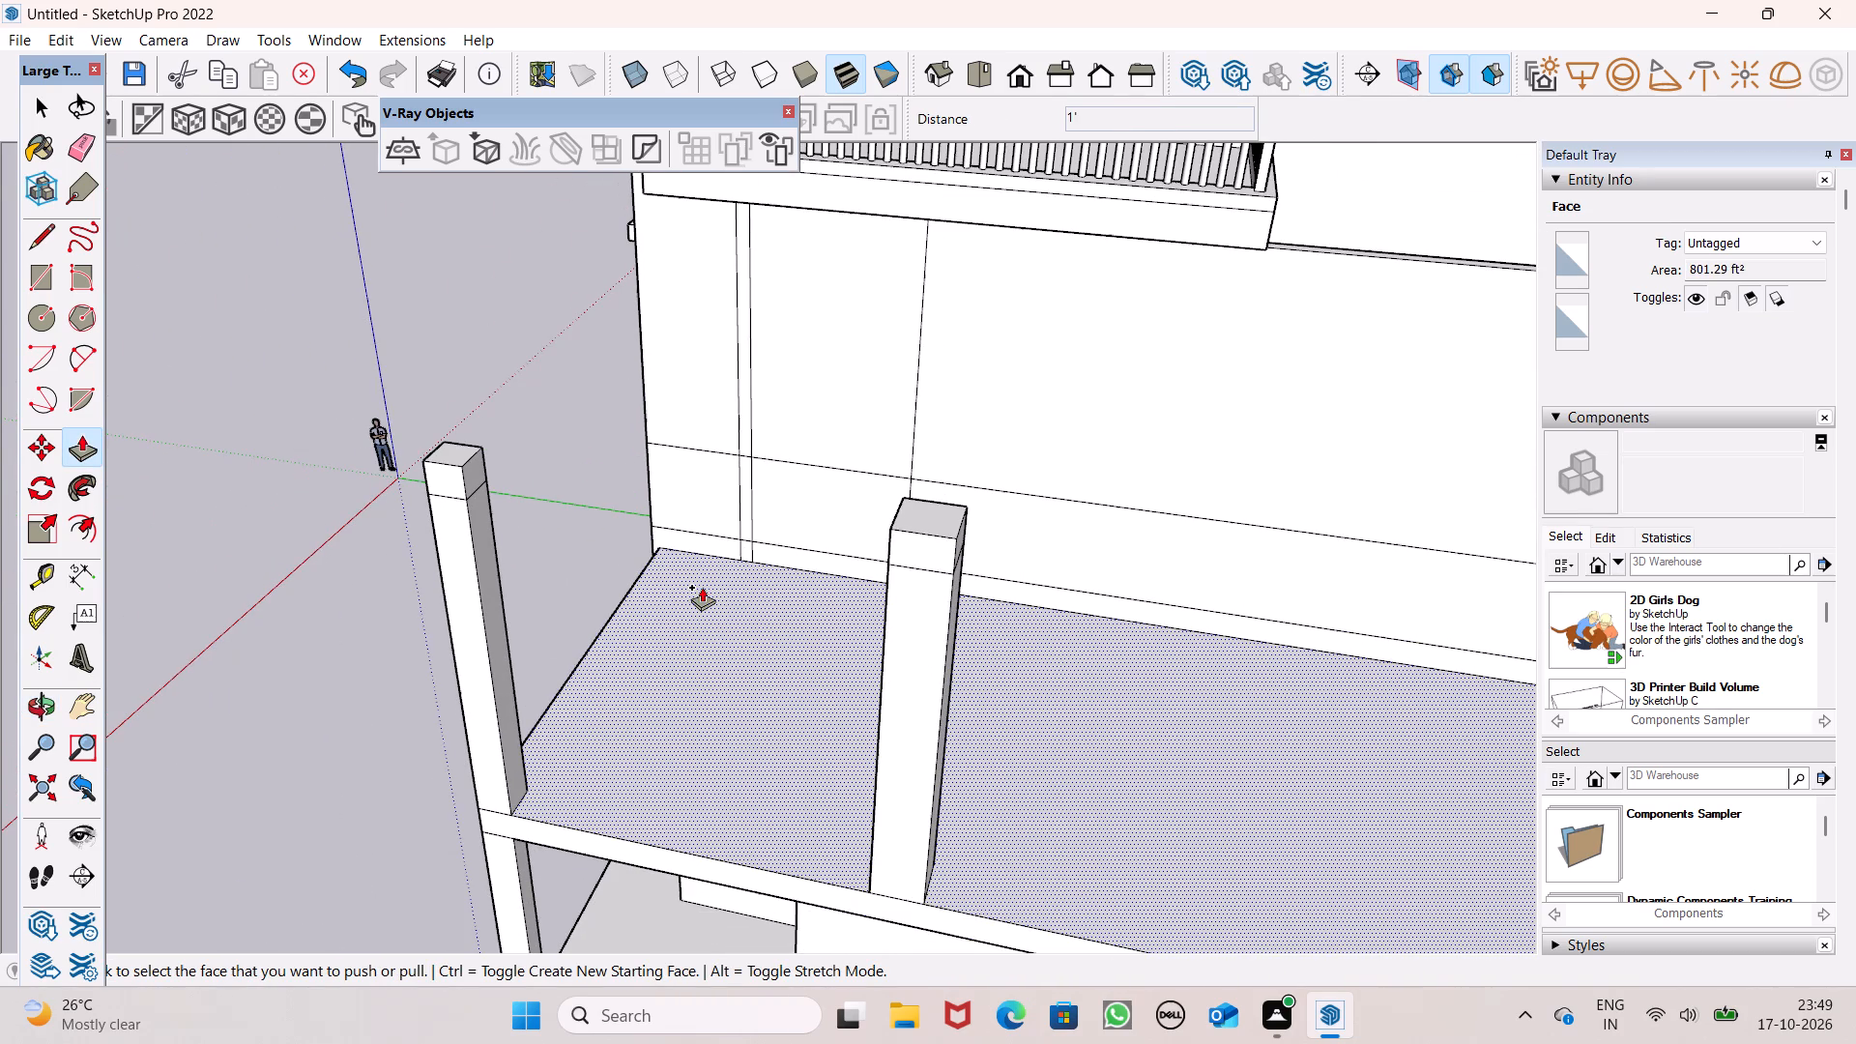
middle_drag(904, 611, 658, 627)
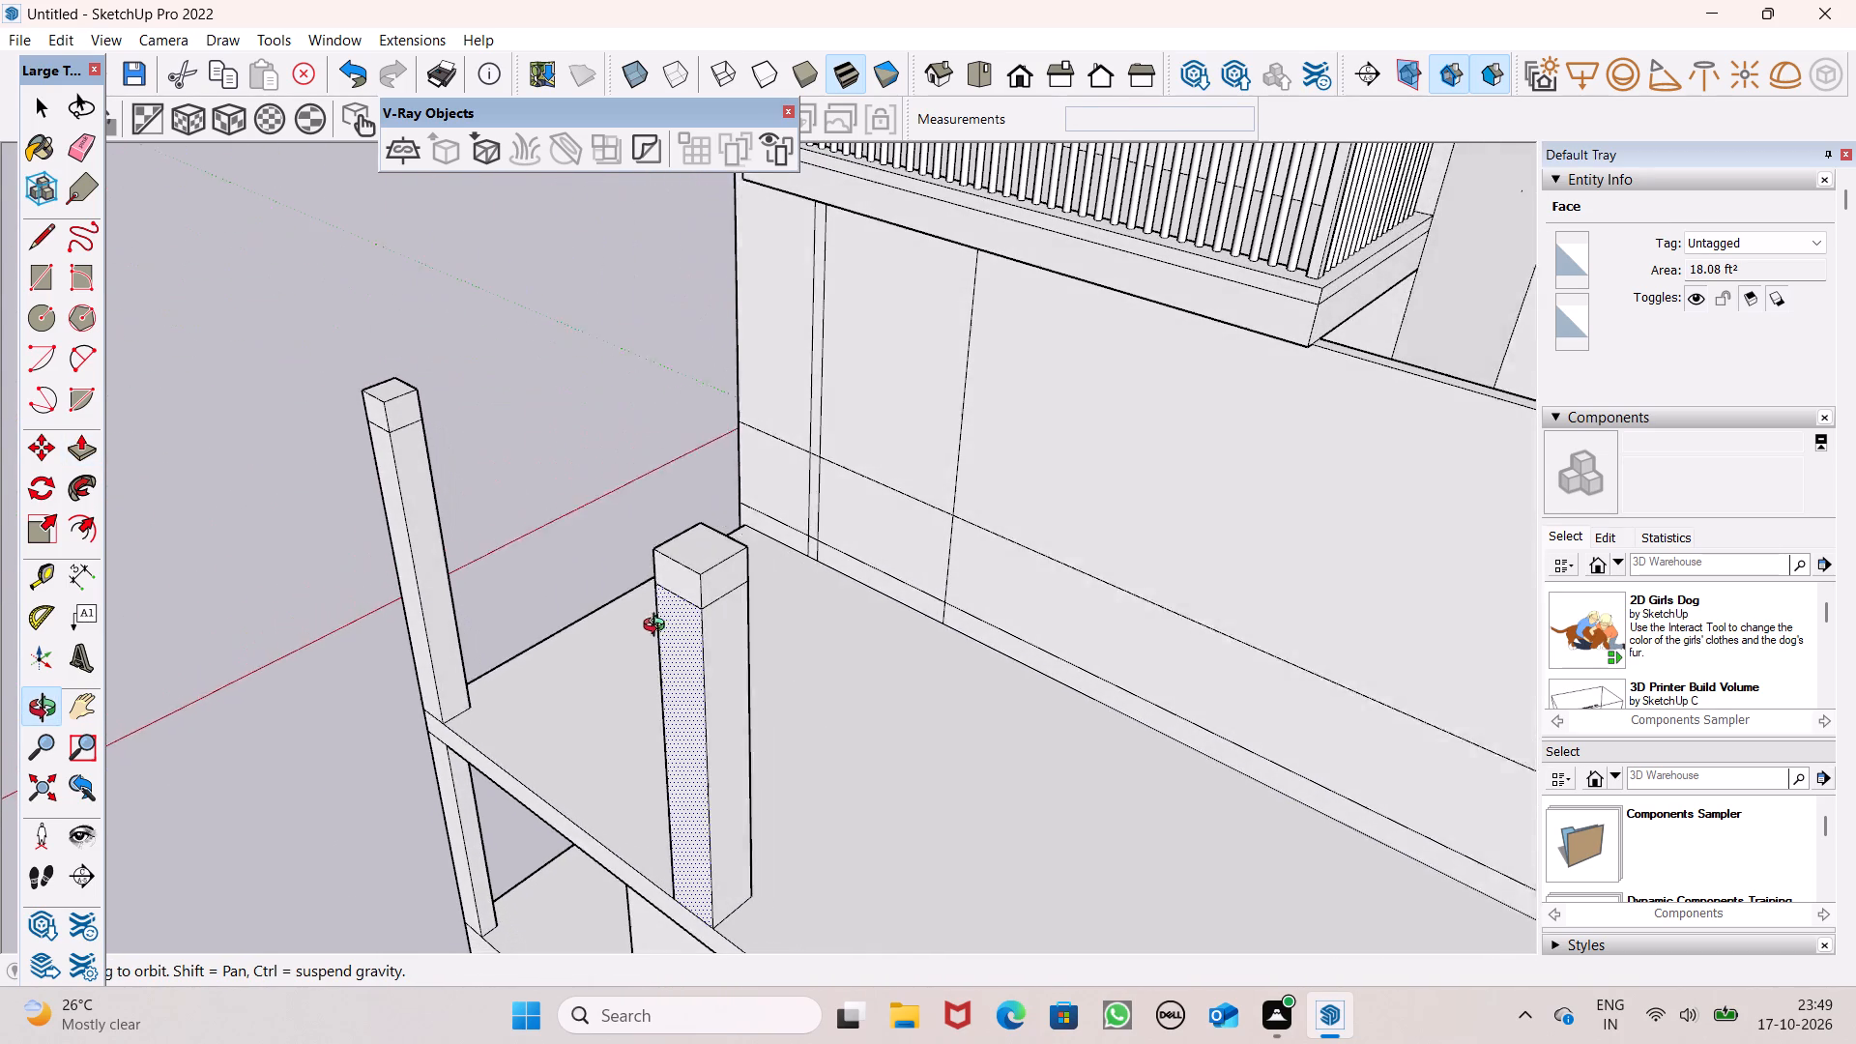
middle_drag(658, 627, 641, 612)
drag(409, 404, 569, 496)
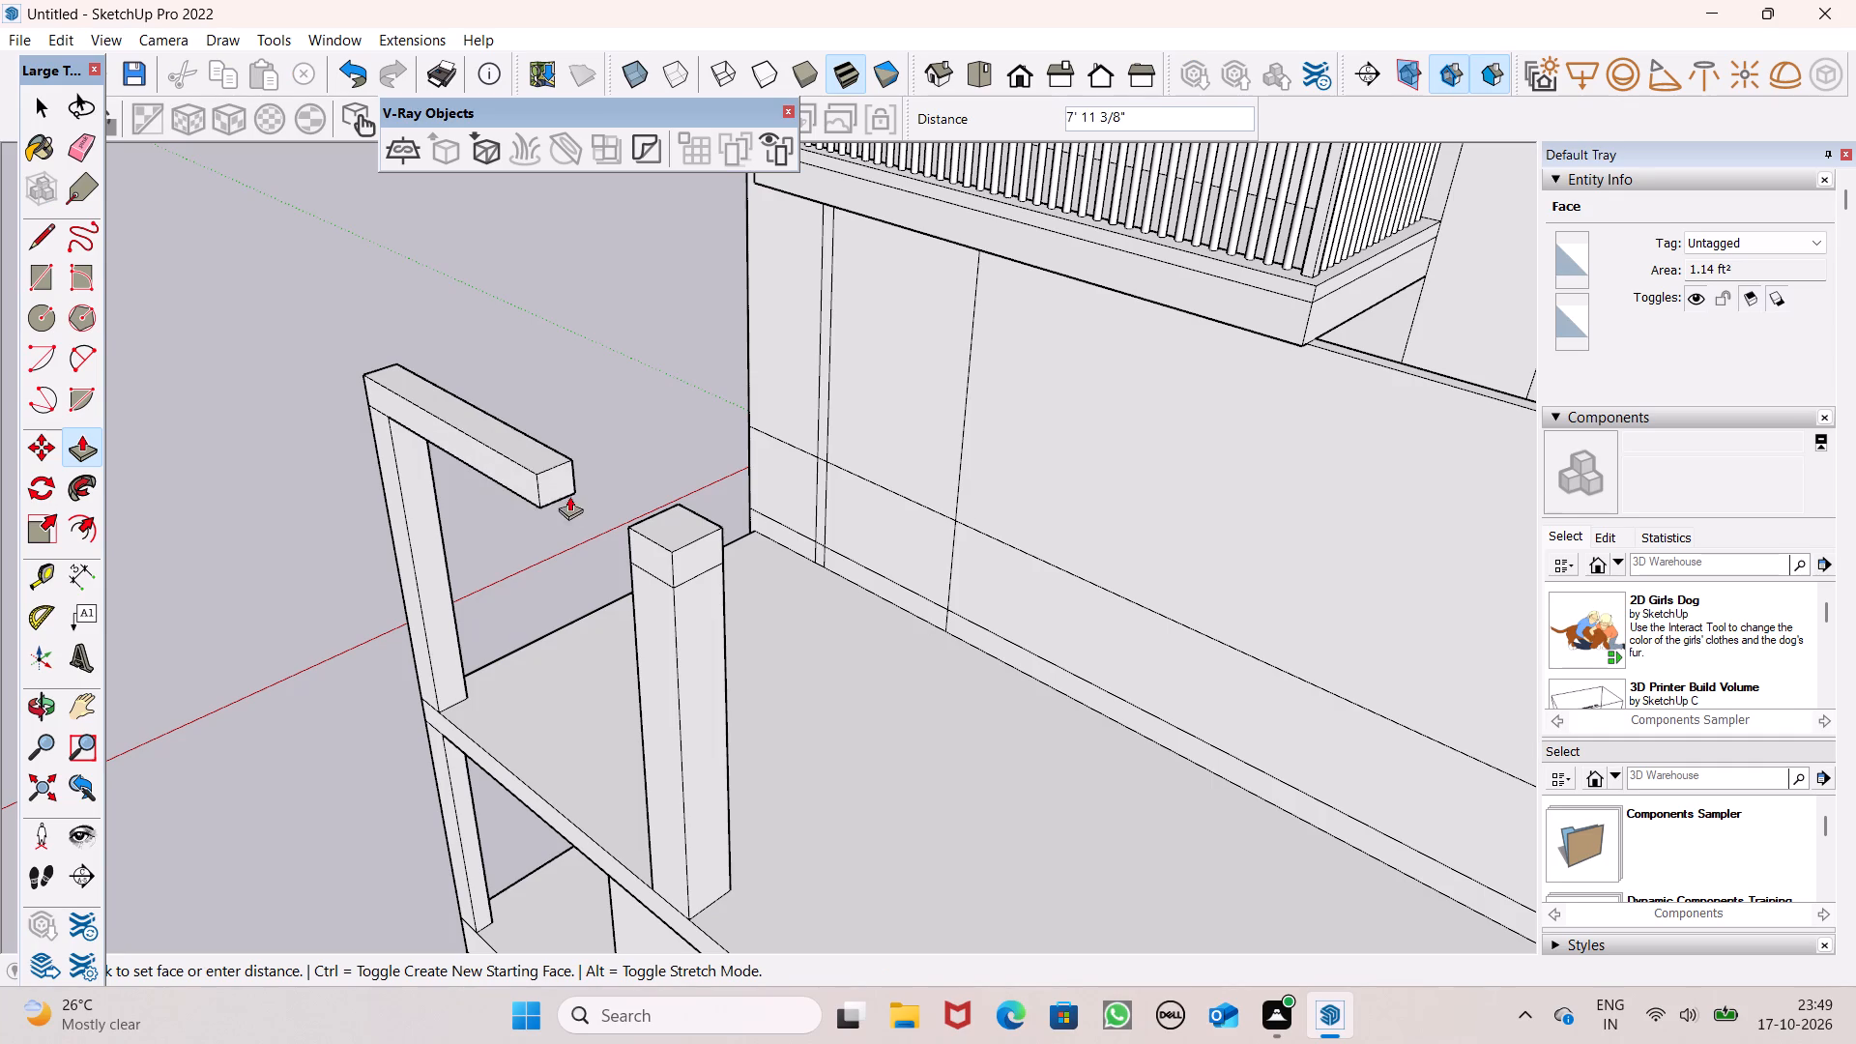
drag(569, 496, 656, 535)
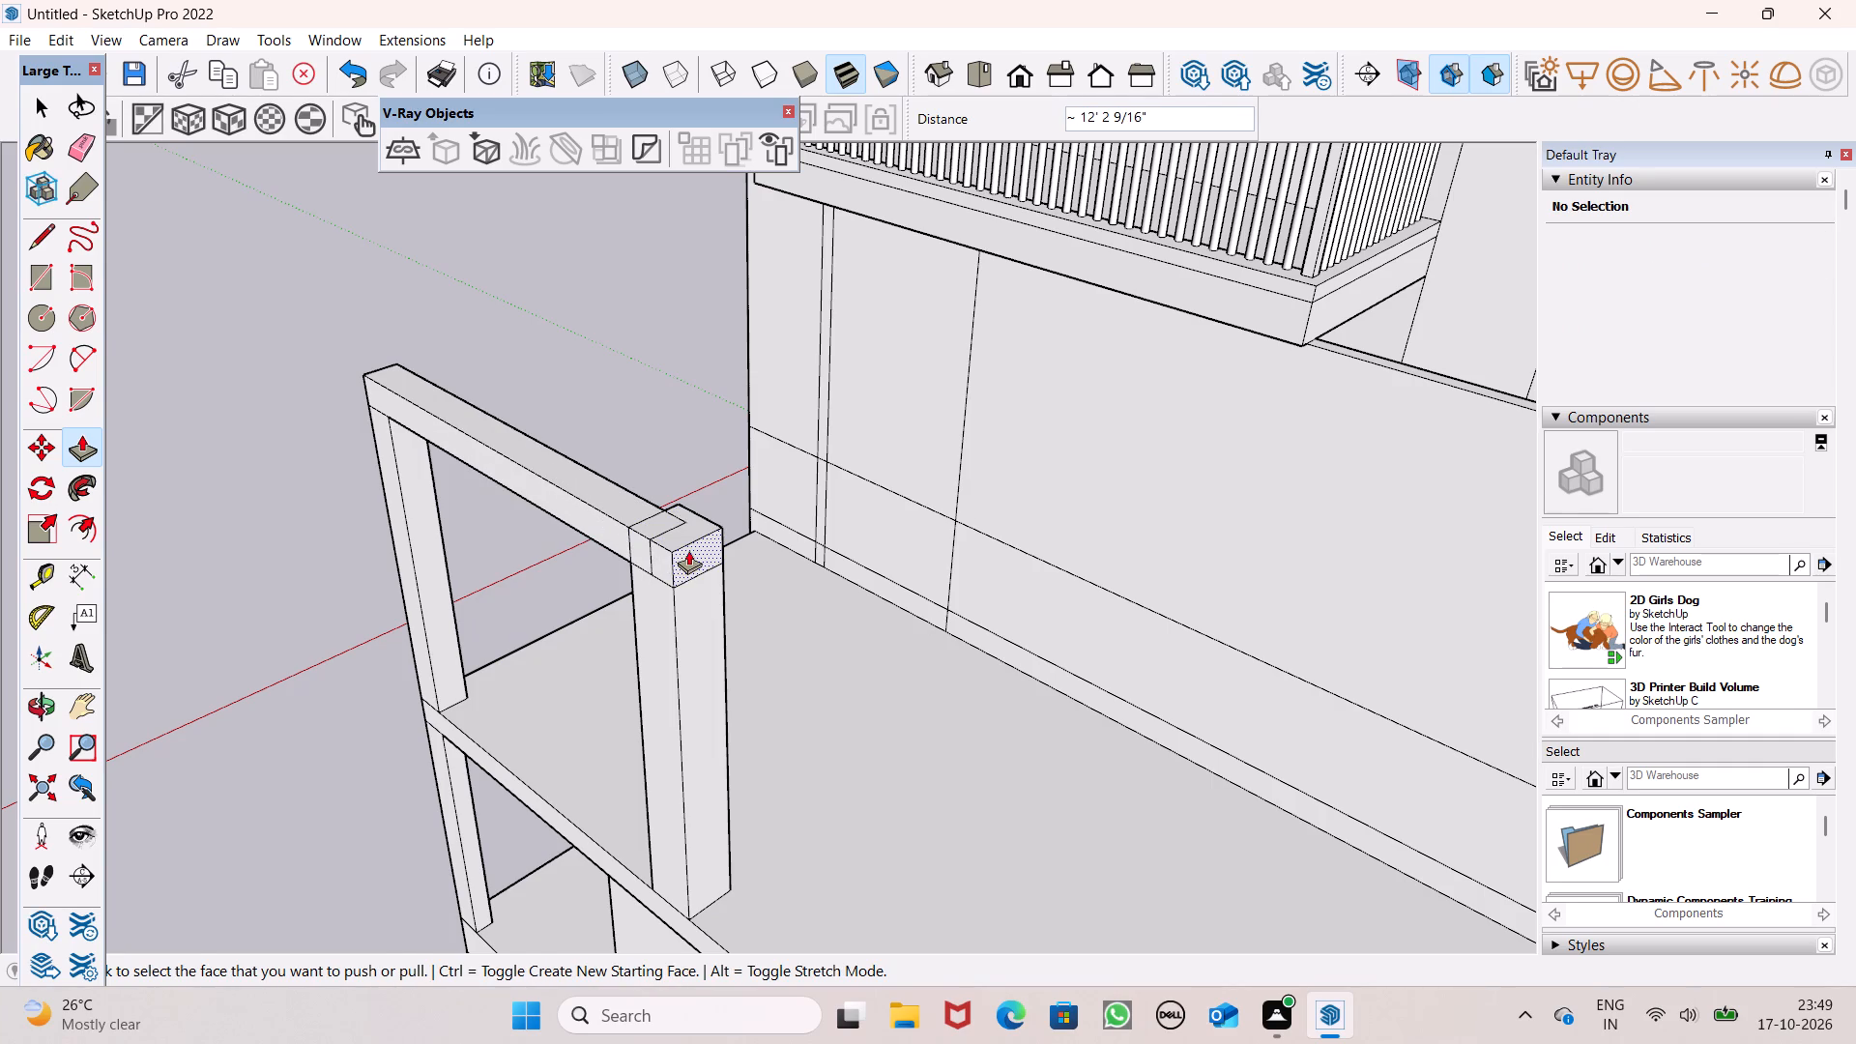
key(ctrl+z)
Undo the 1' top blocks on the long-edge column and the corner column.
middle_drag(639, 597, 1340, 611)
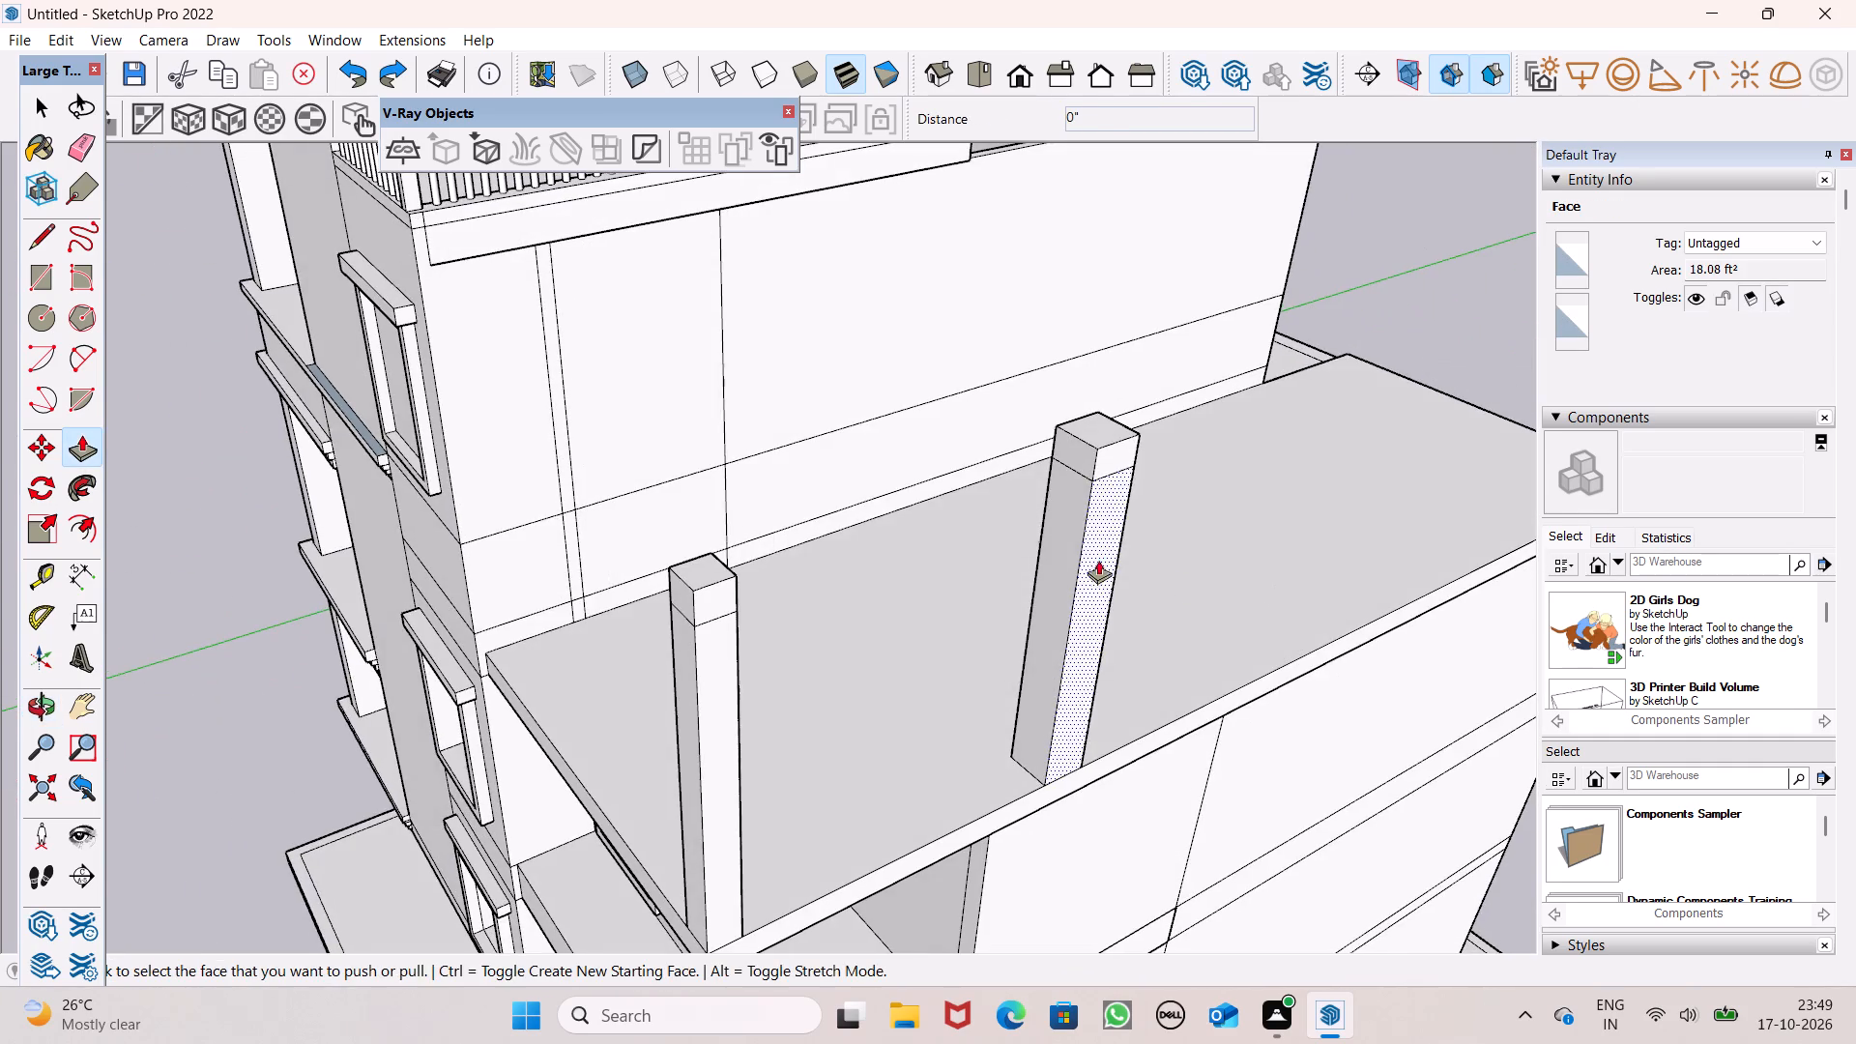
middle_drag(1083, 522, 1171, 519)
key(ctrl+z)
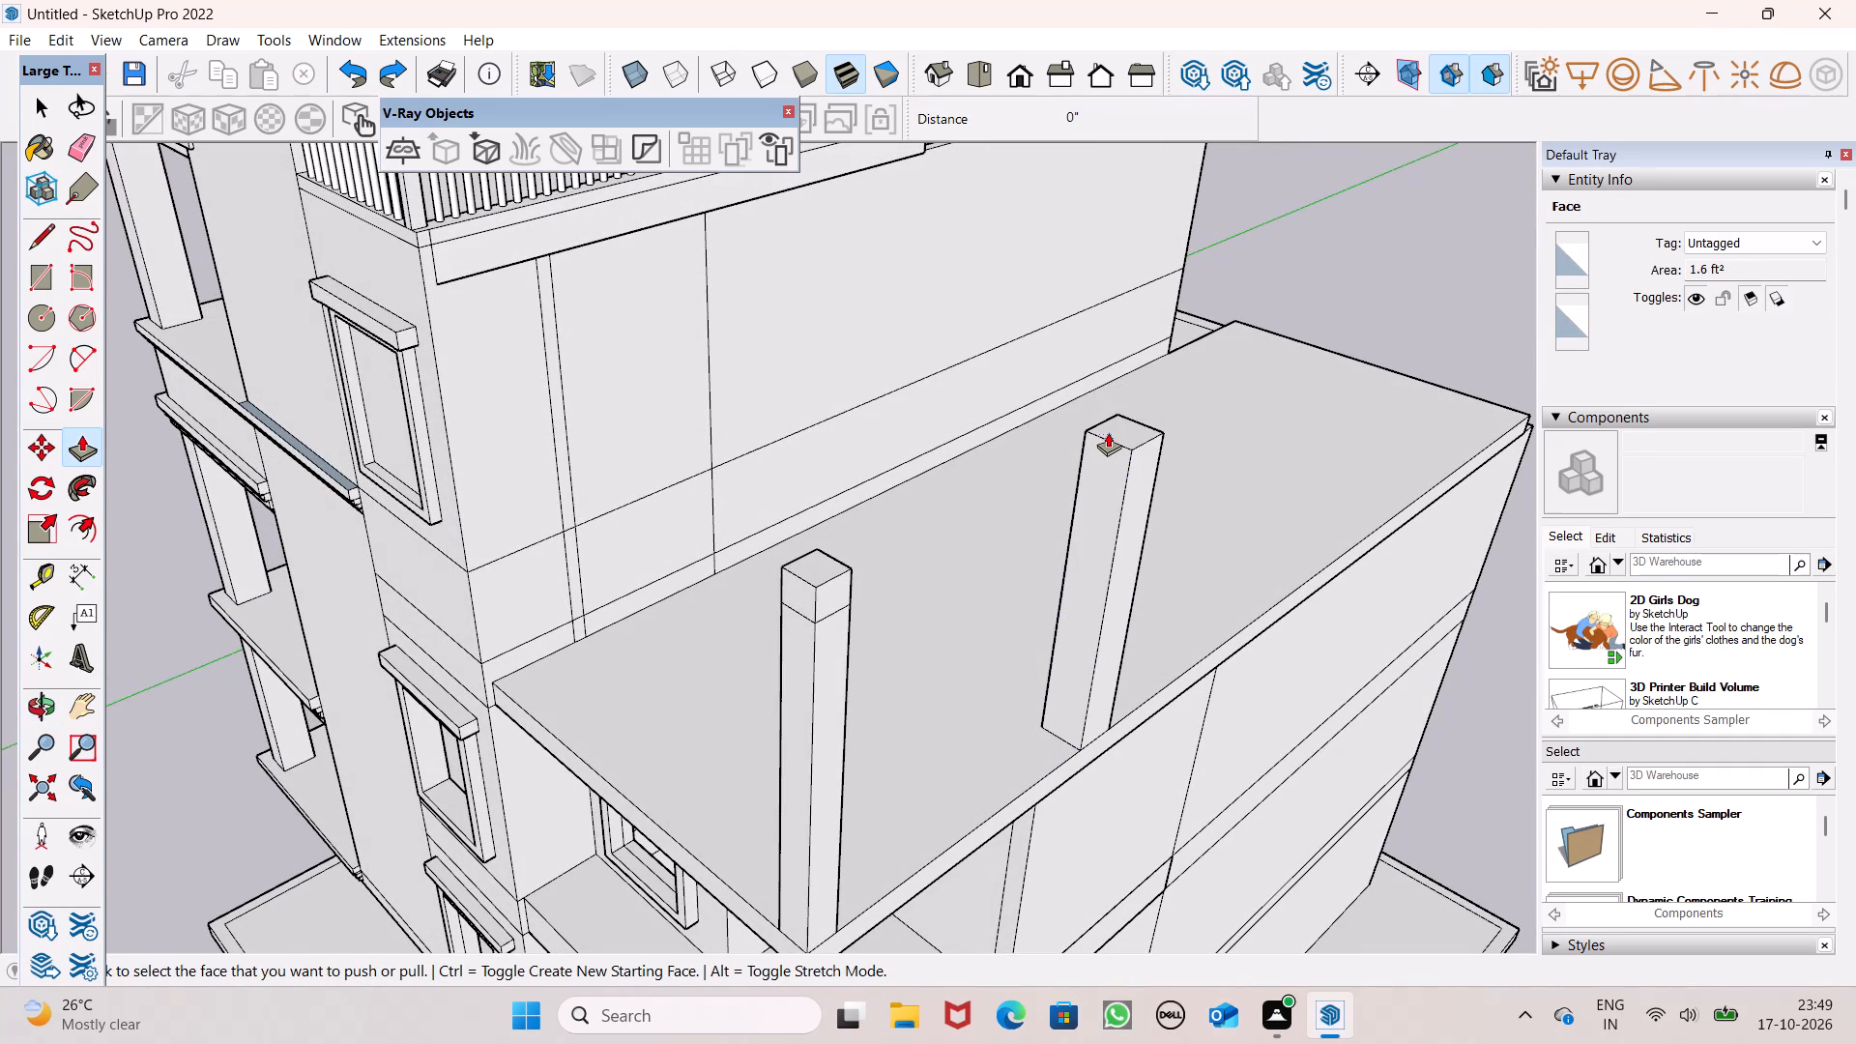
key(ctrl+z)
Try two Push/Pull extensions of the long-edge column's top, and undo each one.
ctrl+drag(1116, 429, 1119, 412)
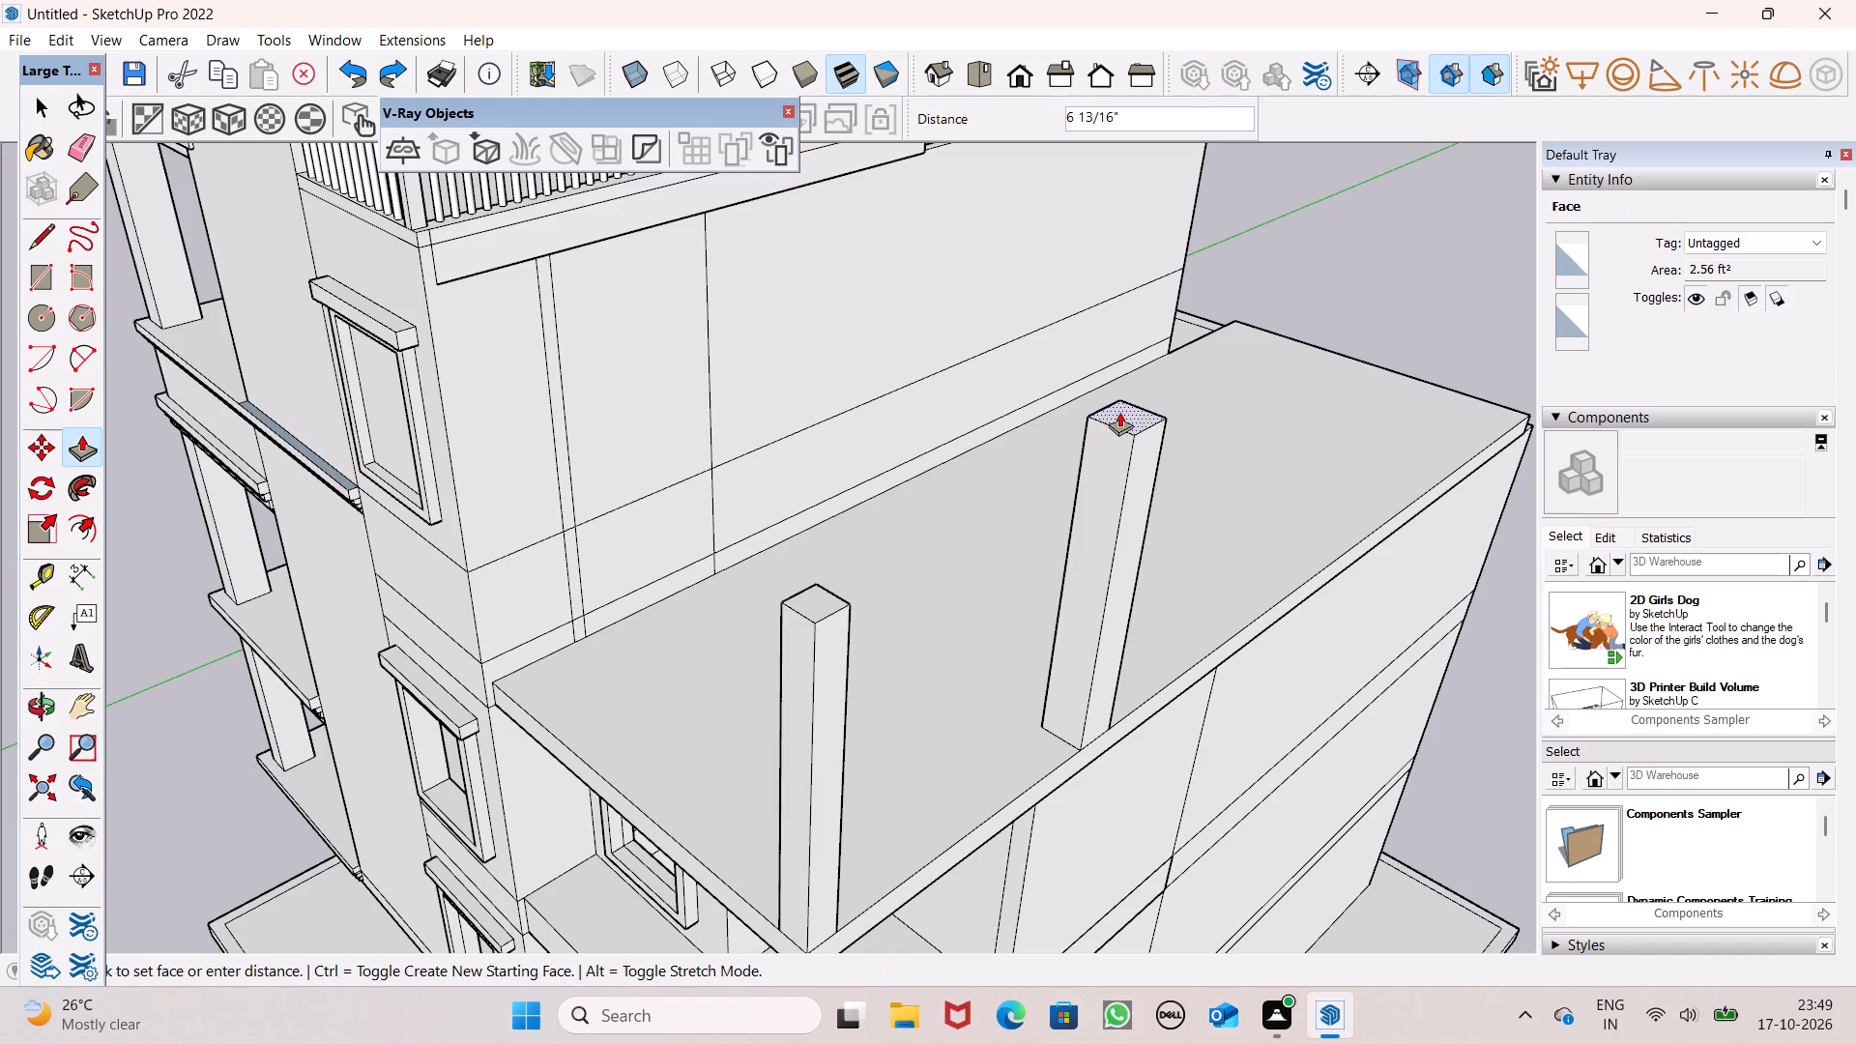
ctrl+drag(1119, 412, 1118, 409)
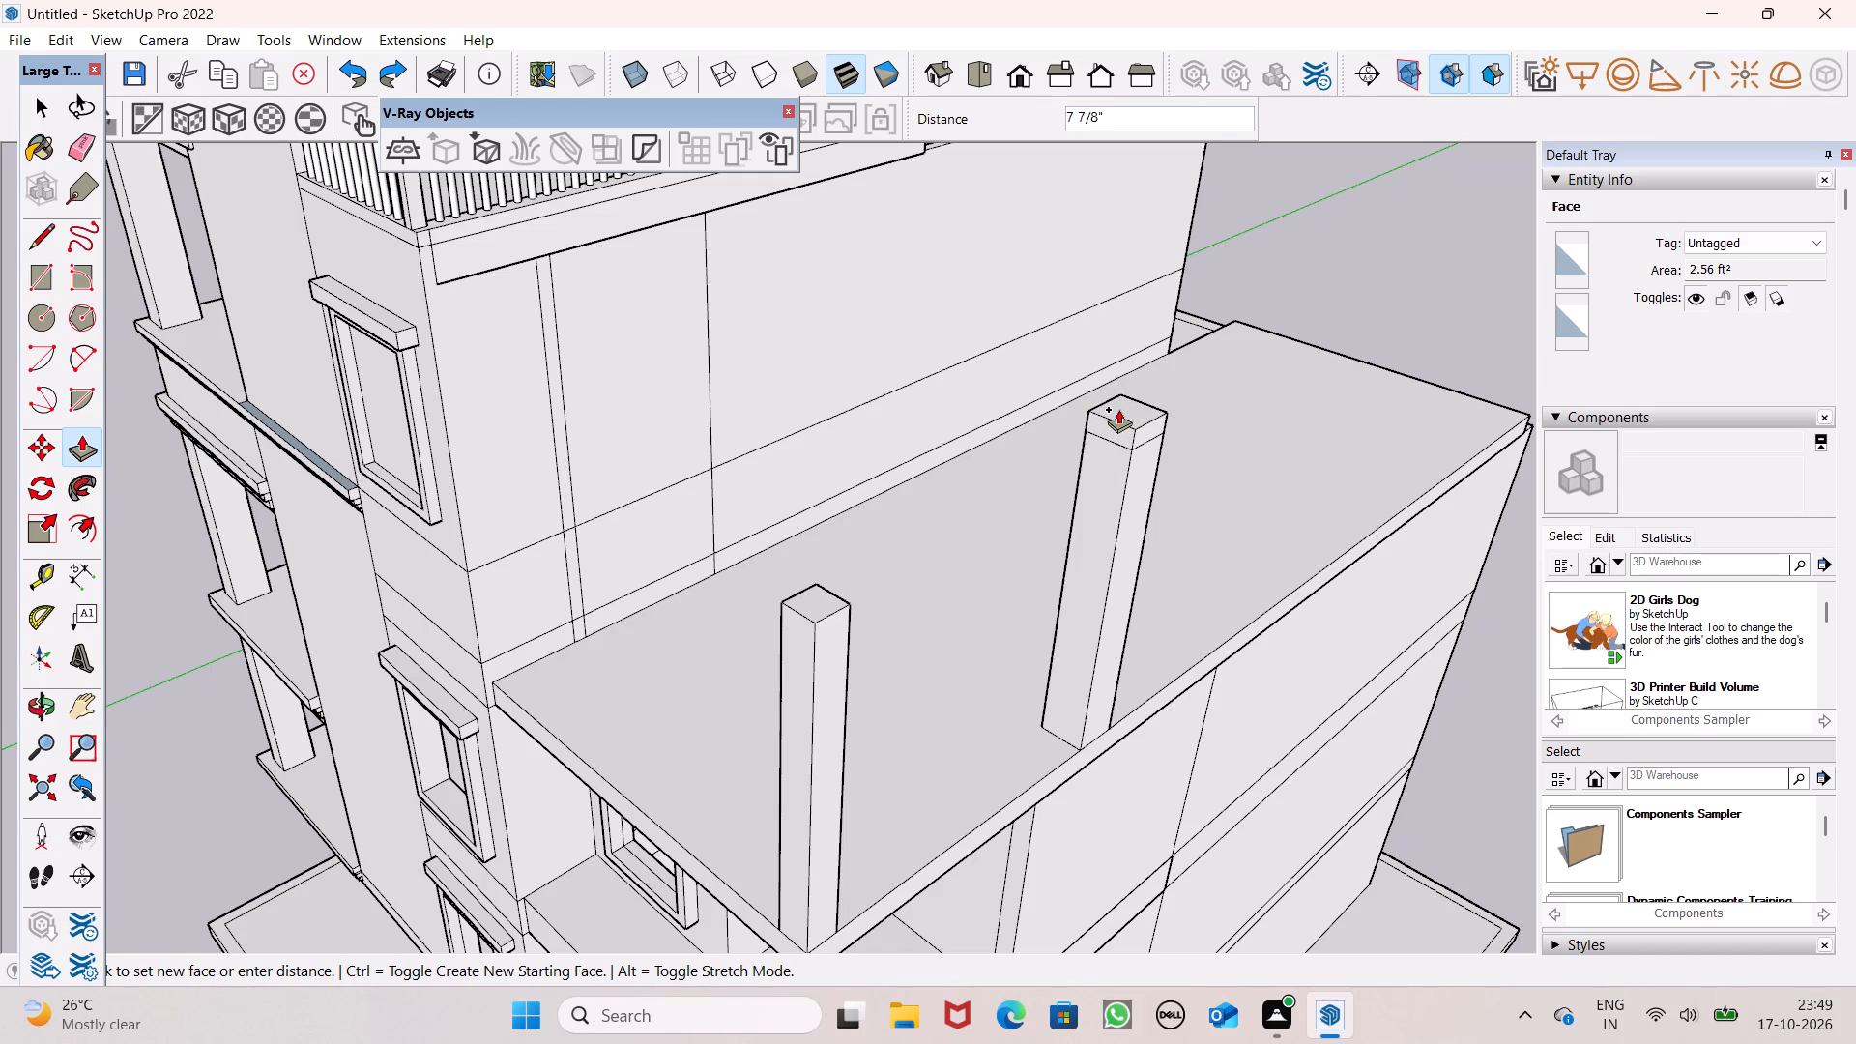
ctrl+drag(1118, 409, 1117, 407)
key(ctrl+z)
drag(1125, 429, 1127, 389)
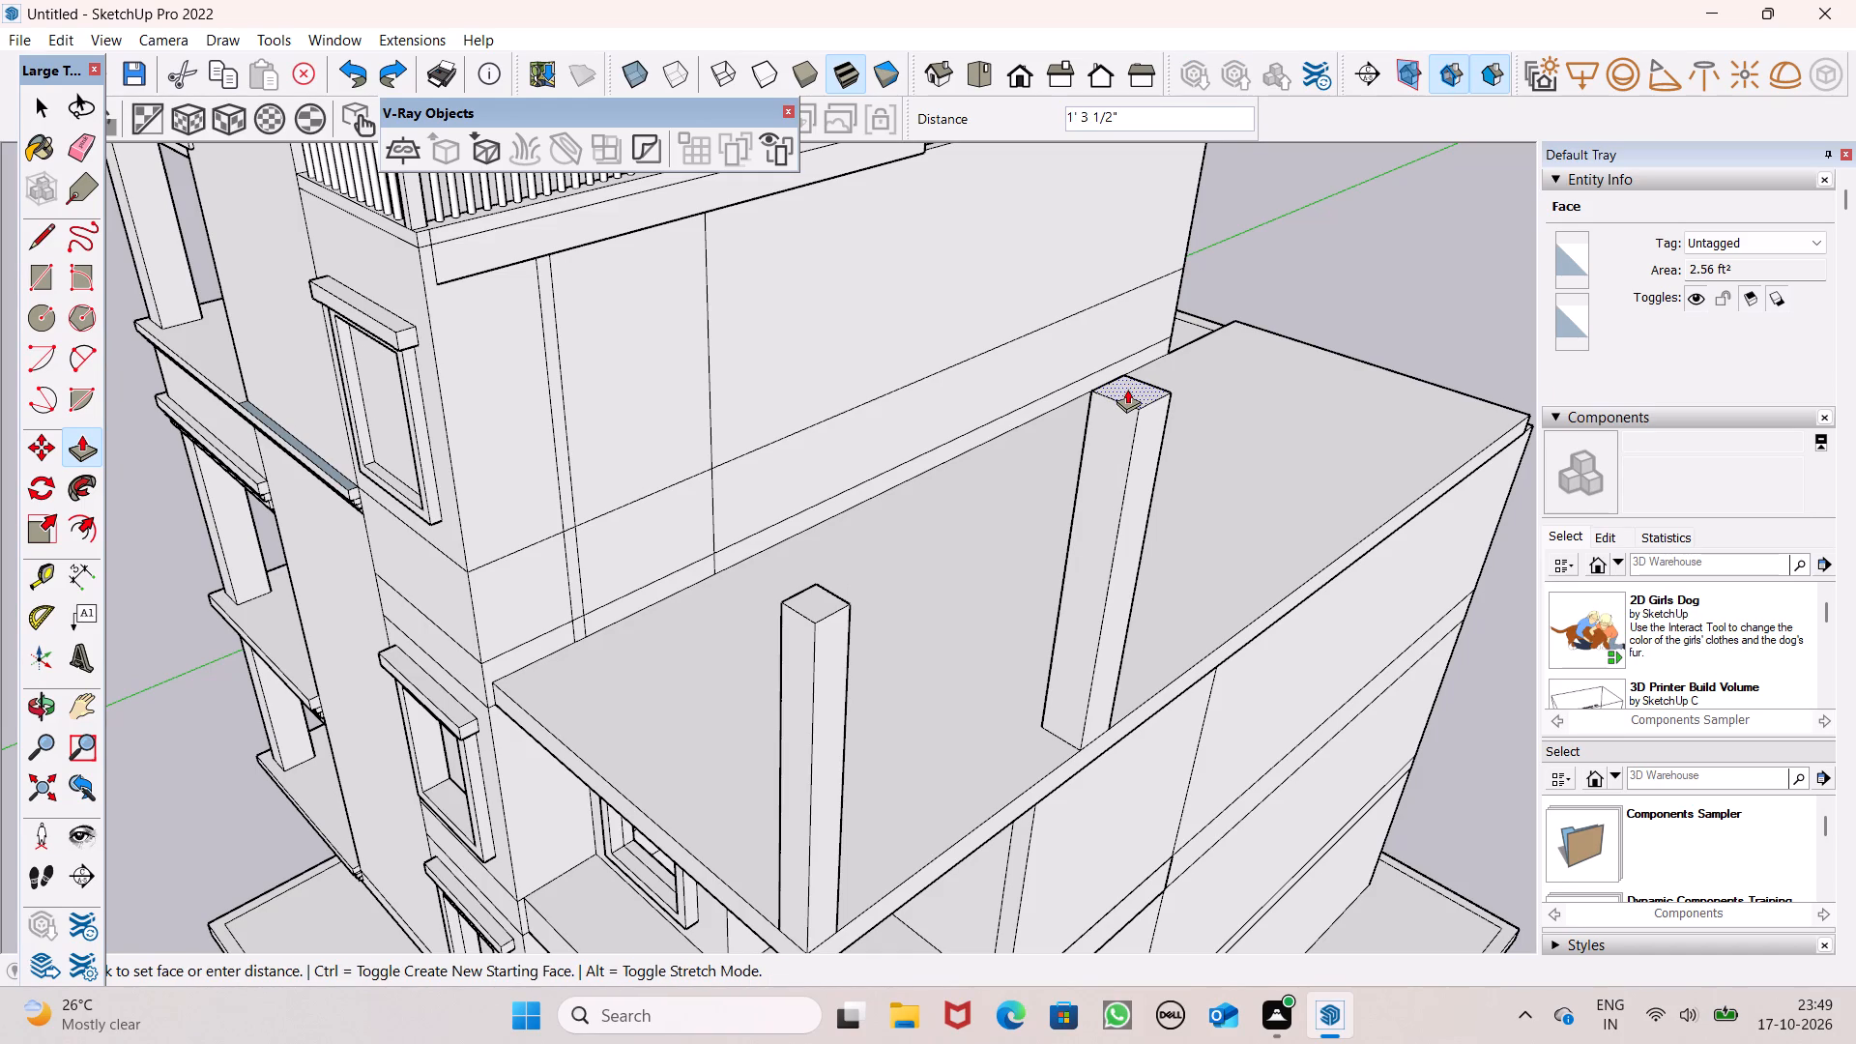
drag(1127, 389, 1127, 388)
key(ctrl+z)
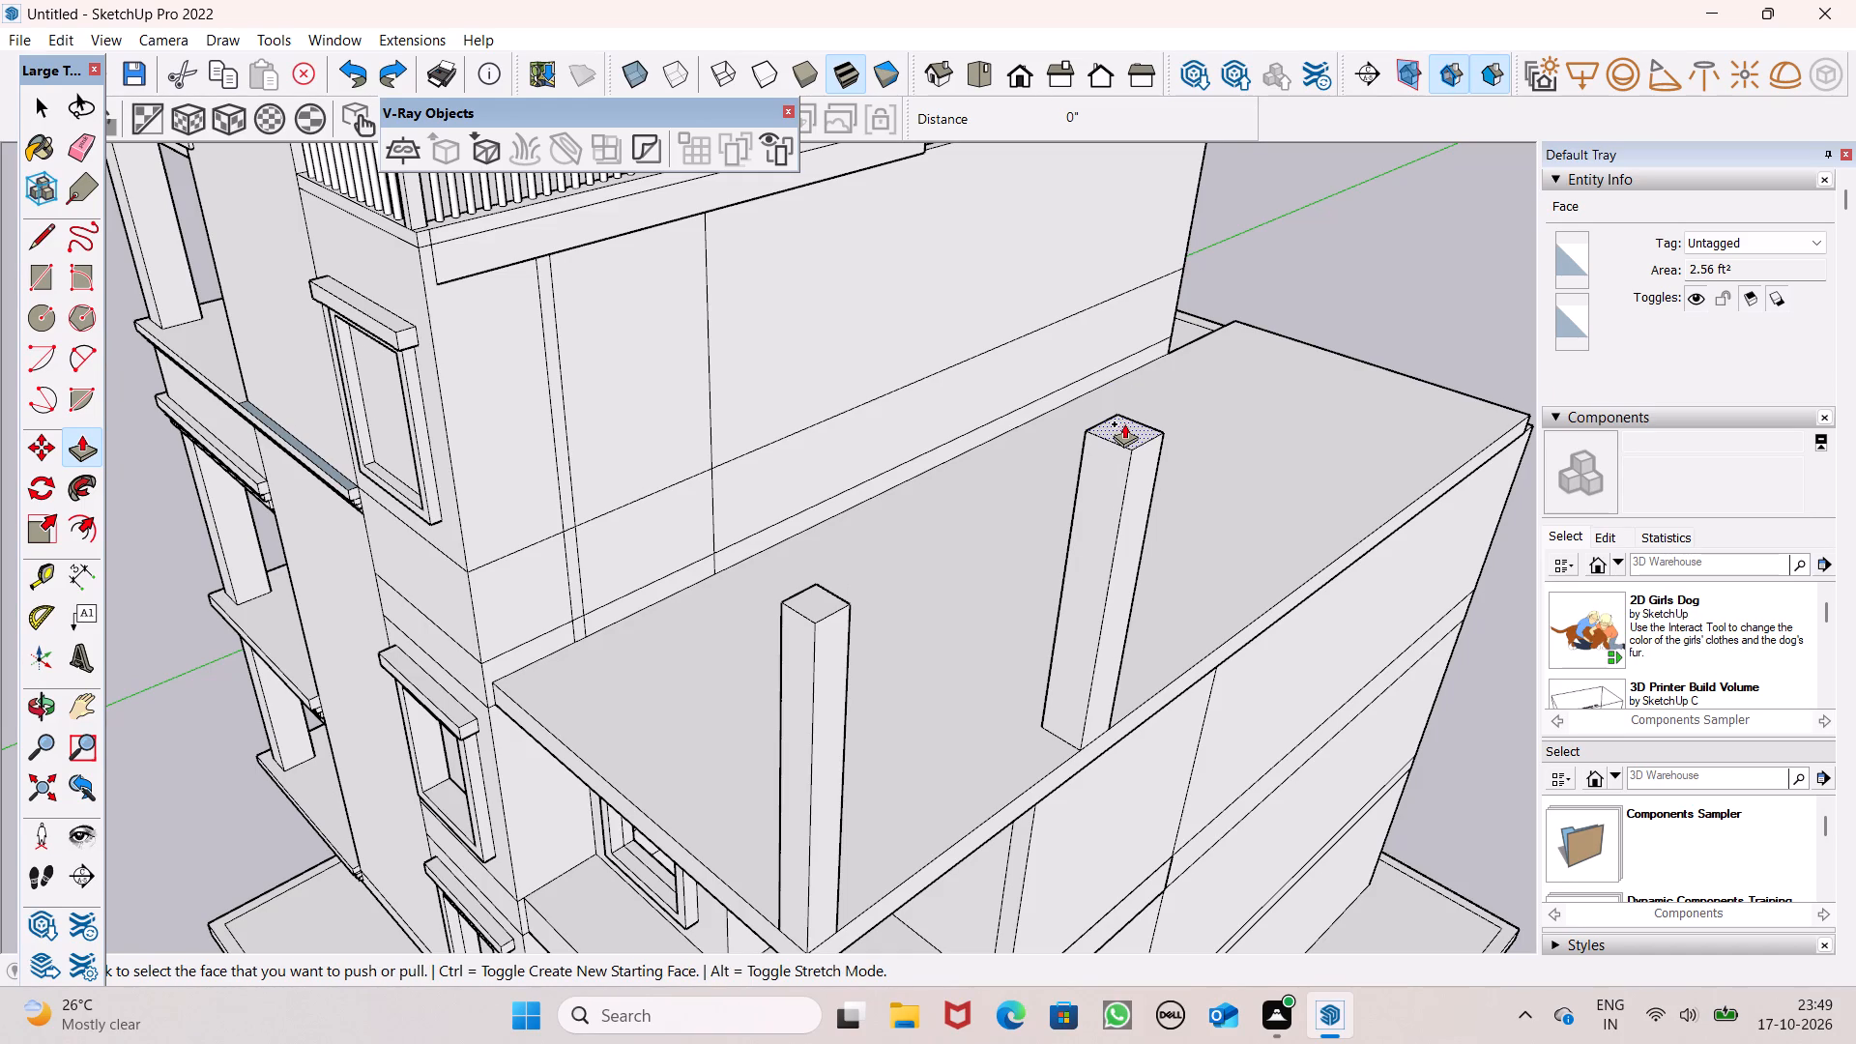
Push/Pull a new 1' block on top of the long-edge column.
drag(1124, 423, 1127, 382)
key(1)
key(apostrophe)
key(Return)
Push/Pull the long-edge column's top block sideways about 12' 6 11/16" over the corner column to form a connecting beam.
drag(1112, 417, 837, 612)
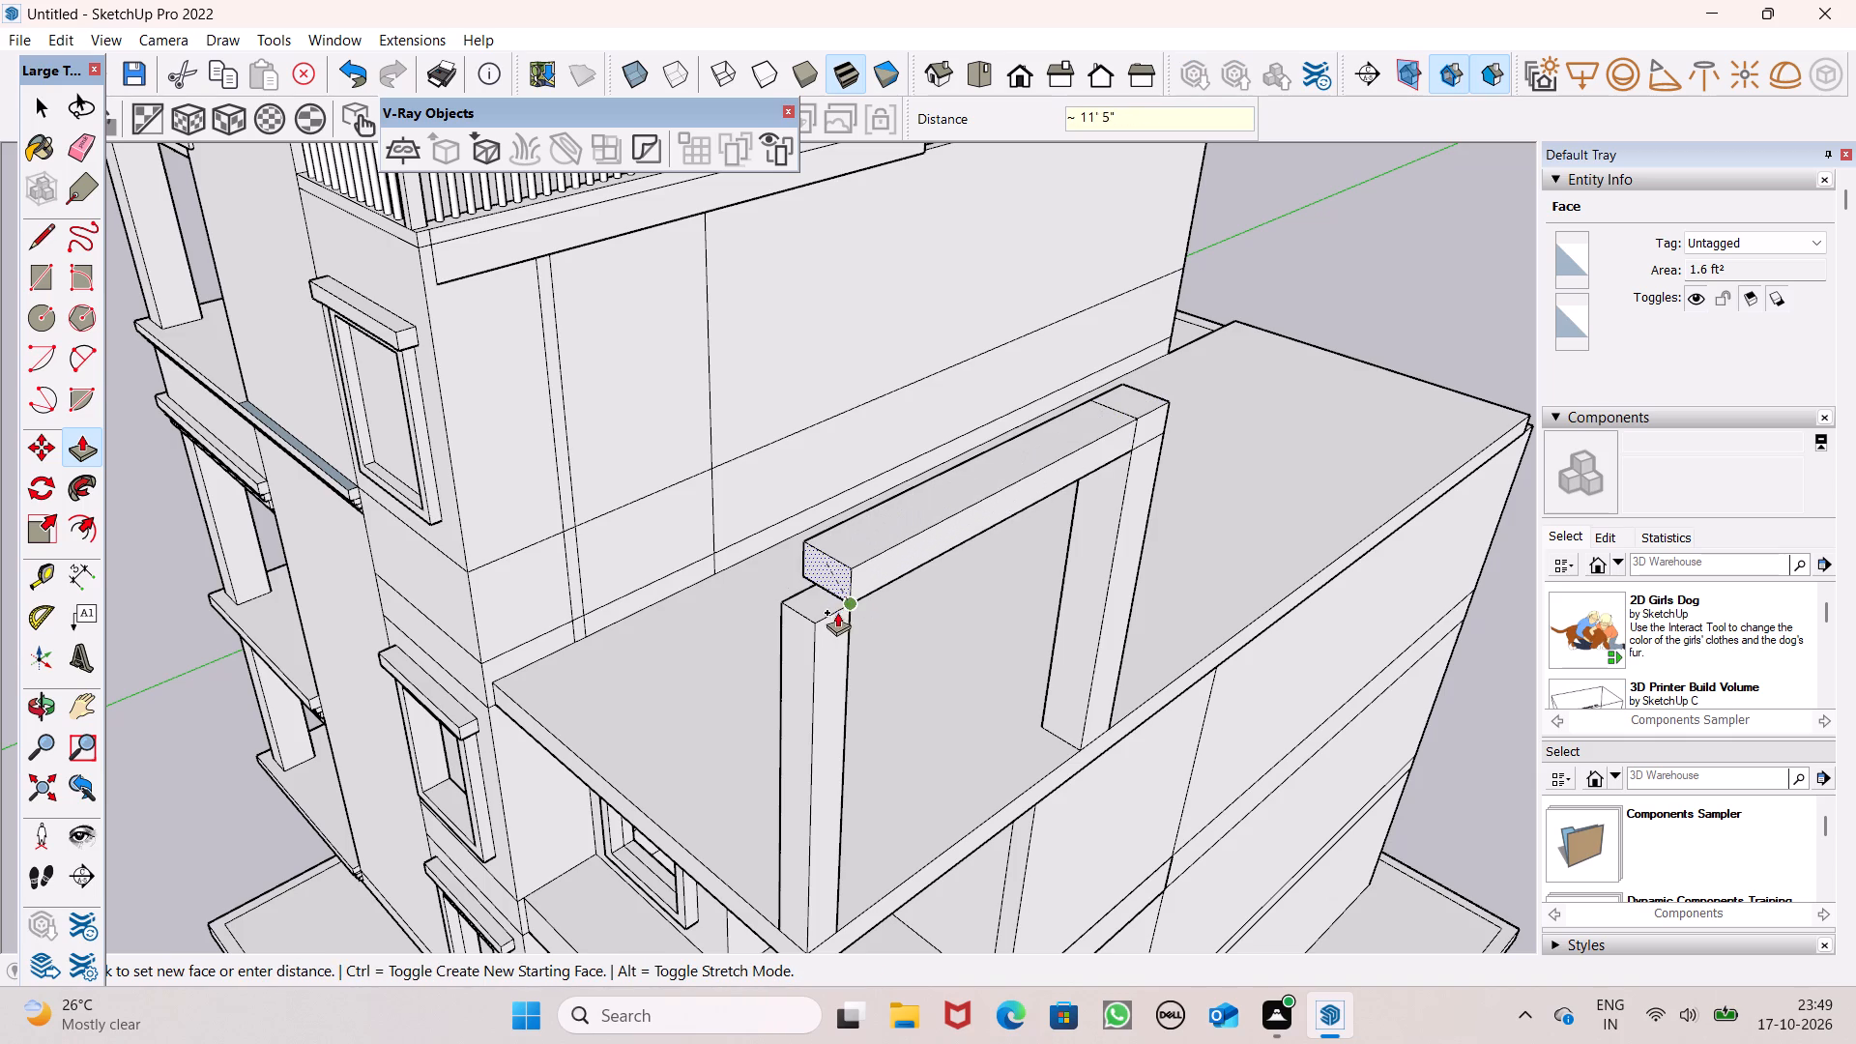
drag(837, 612, 825, 623)
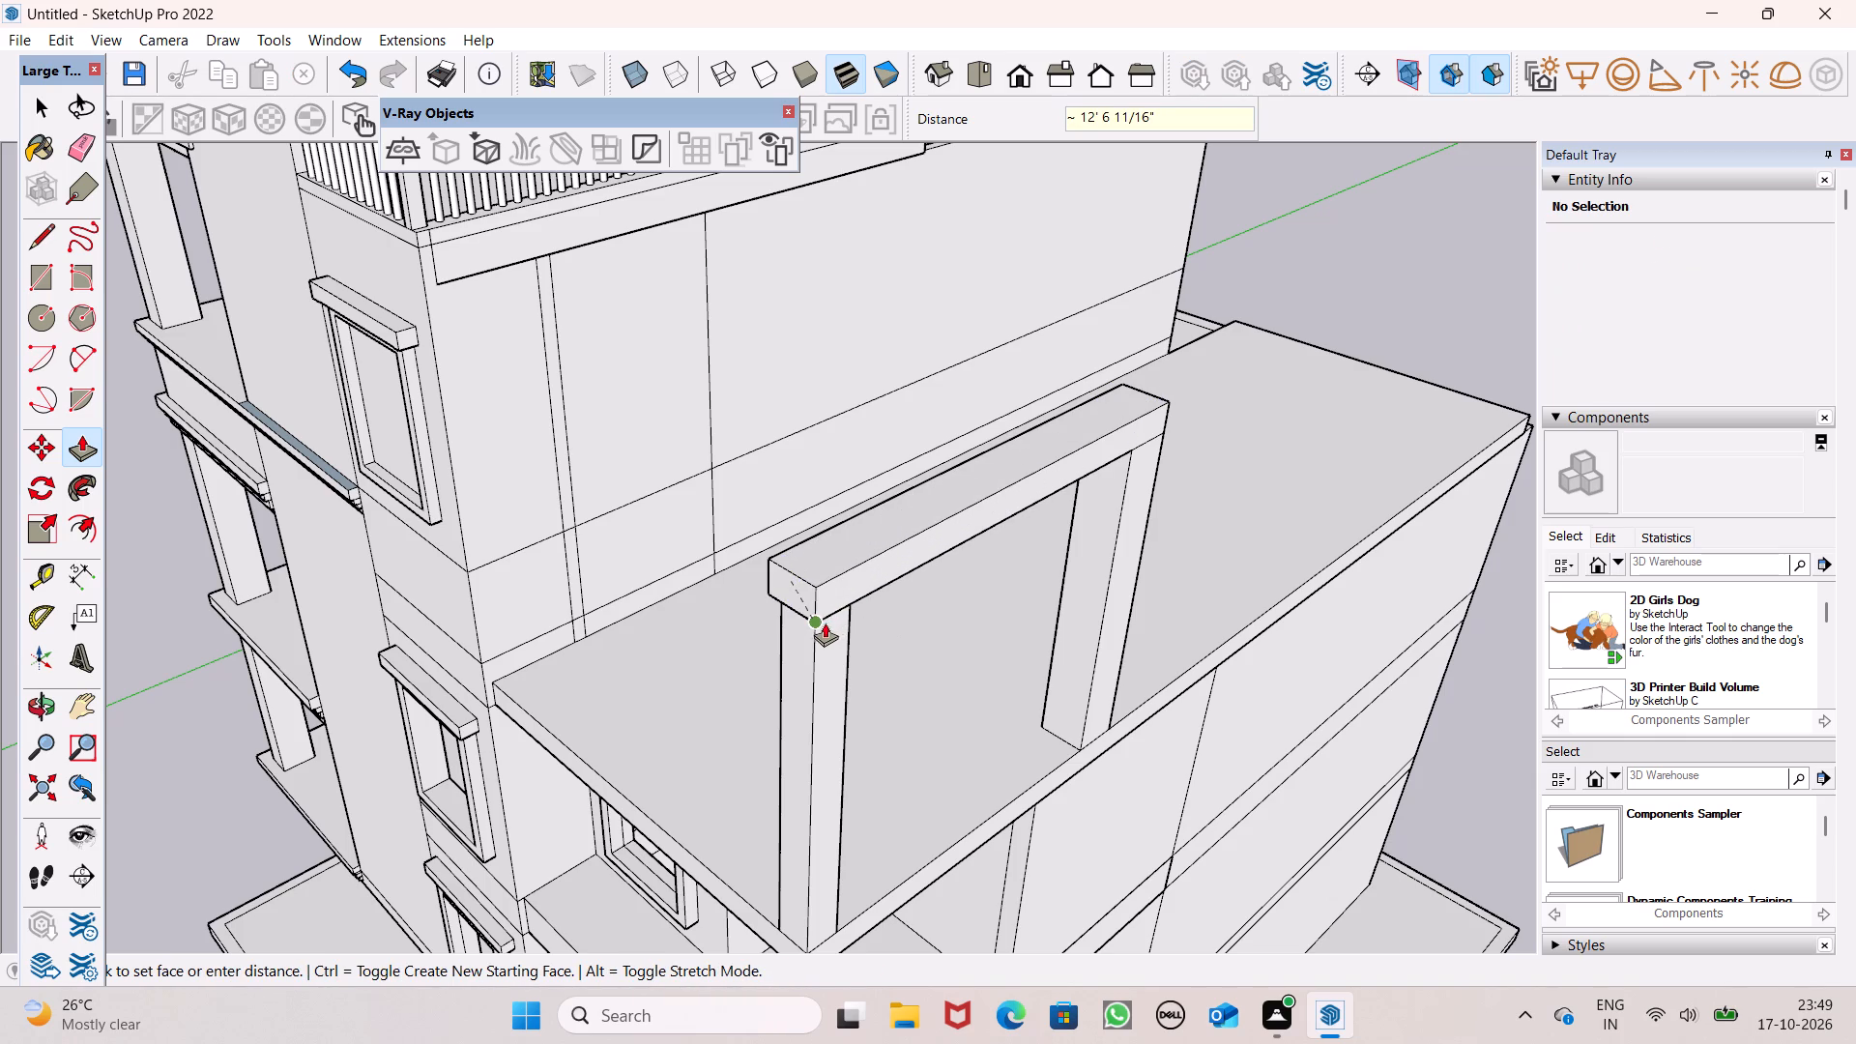
drag(825, 623, 822, 623)
middle_drag(765, 596, 1257, 615)
scroll(1255, 611, up, 1)
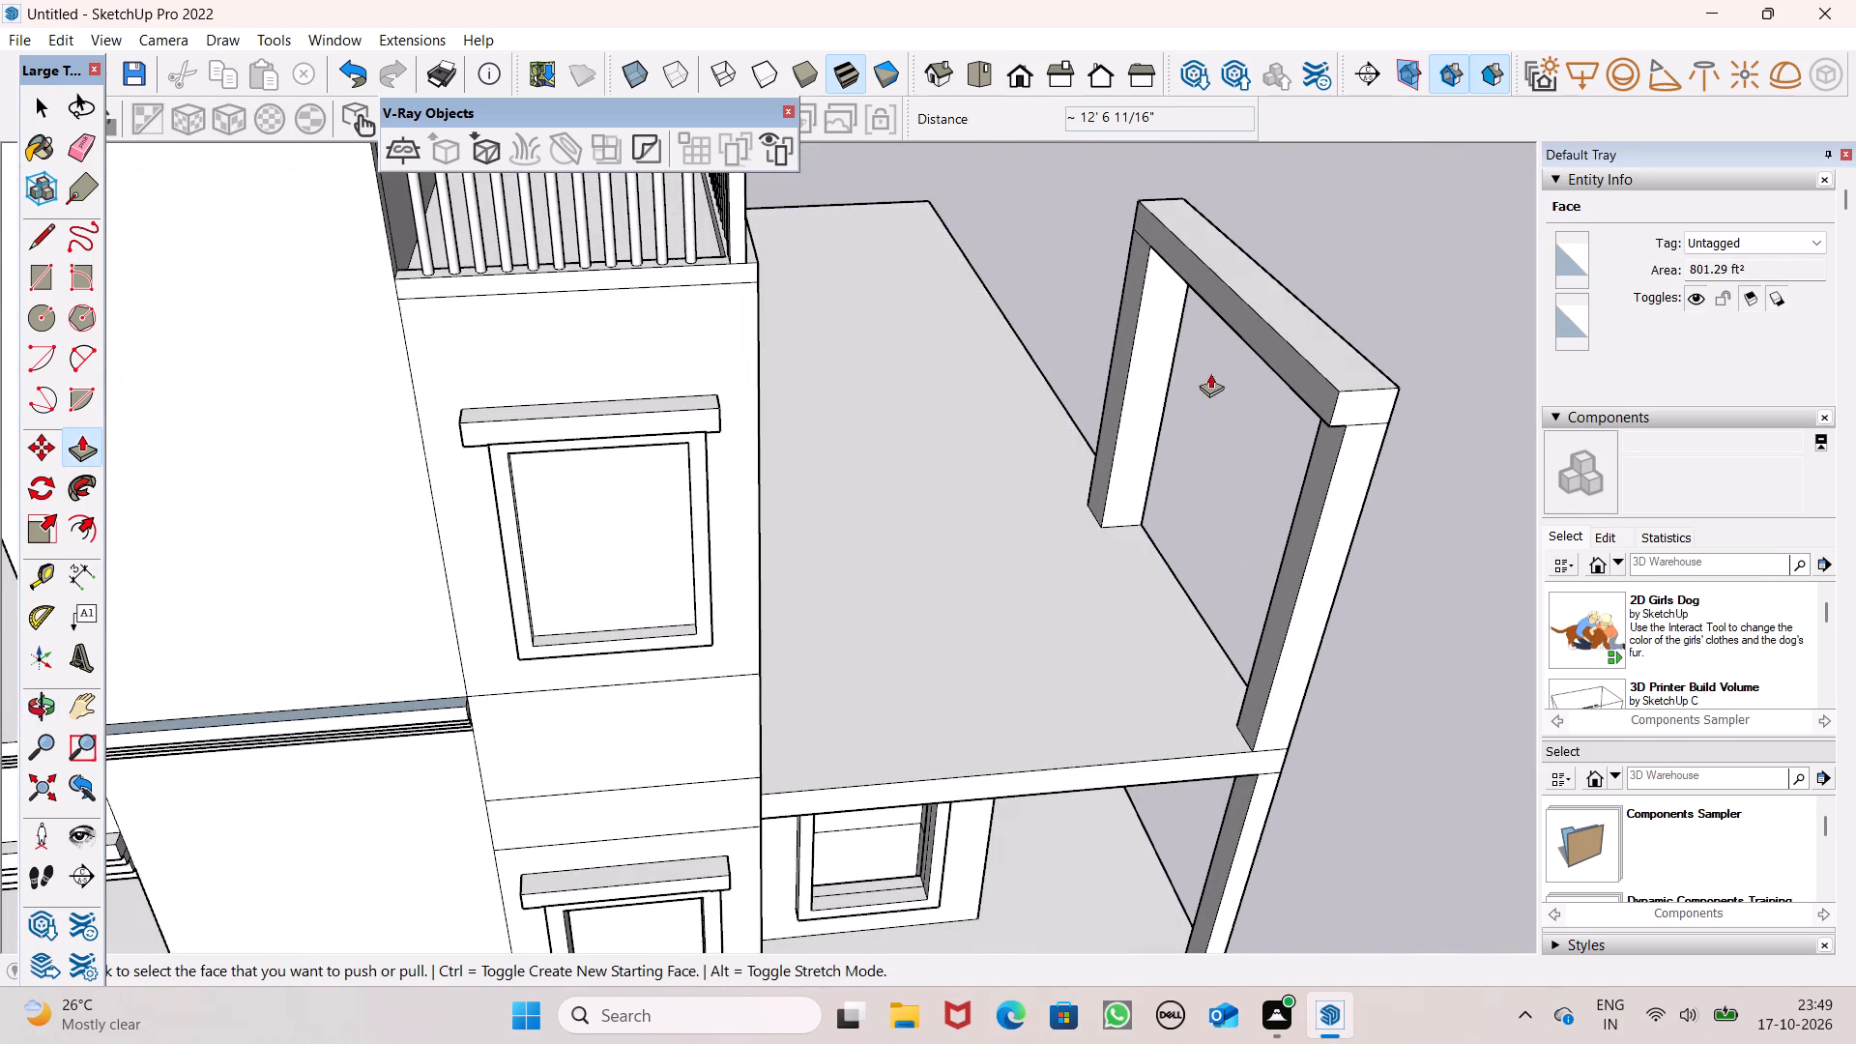
Push/Pull the connecting beam's inner side face about 14' 8" toward the house wall to form a canopy slab over the columns.
drag(1294, 362, 799, 515)
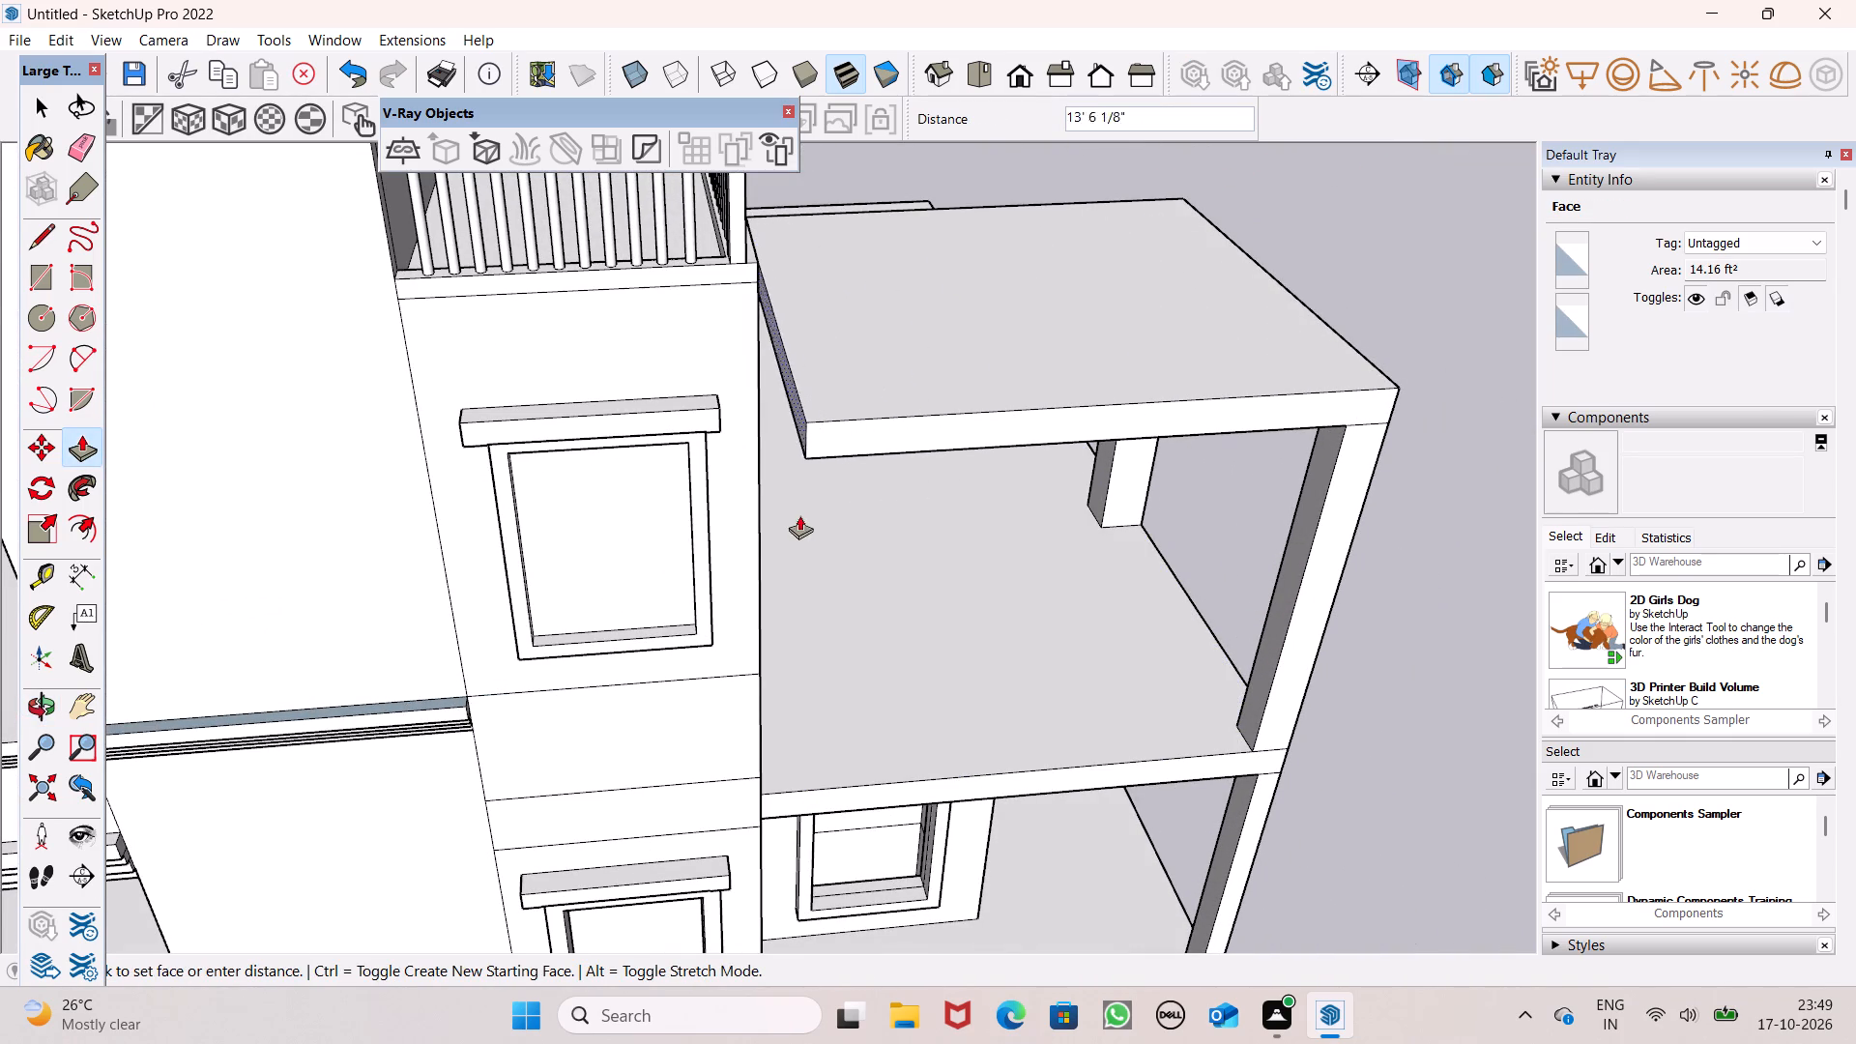
drag(799, 515, 765, 523)
Erase the stray vertical edges on the house wall between the new canopy slab and the balcony above.
middle_drag(928, 538, 68, 428)
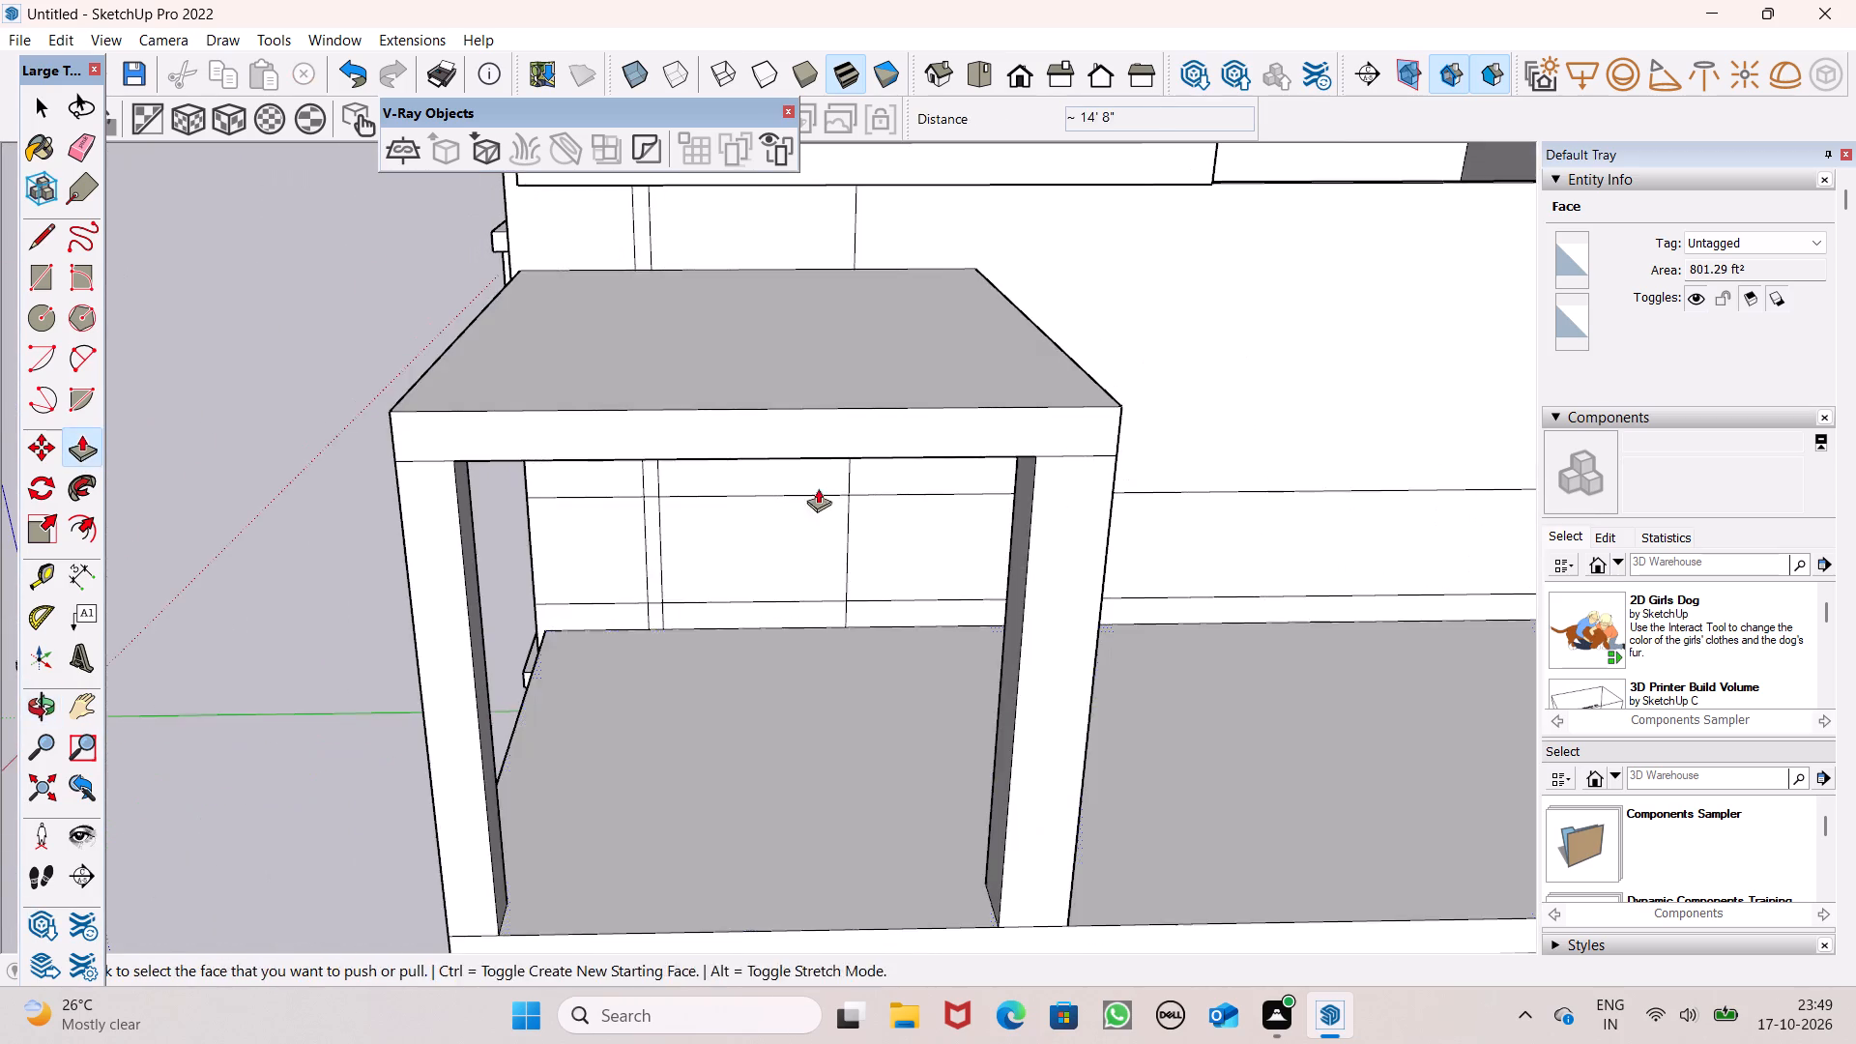
middle_drag(842, 487, 879, 565)
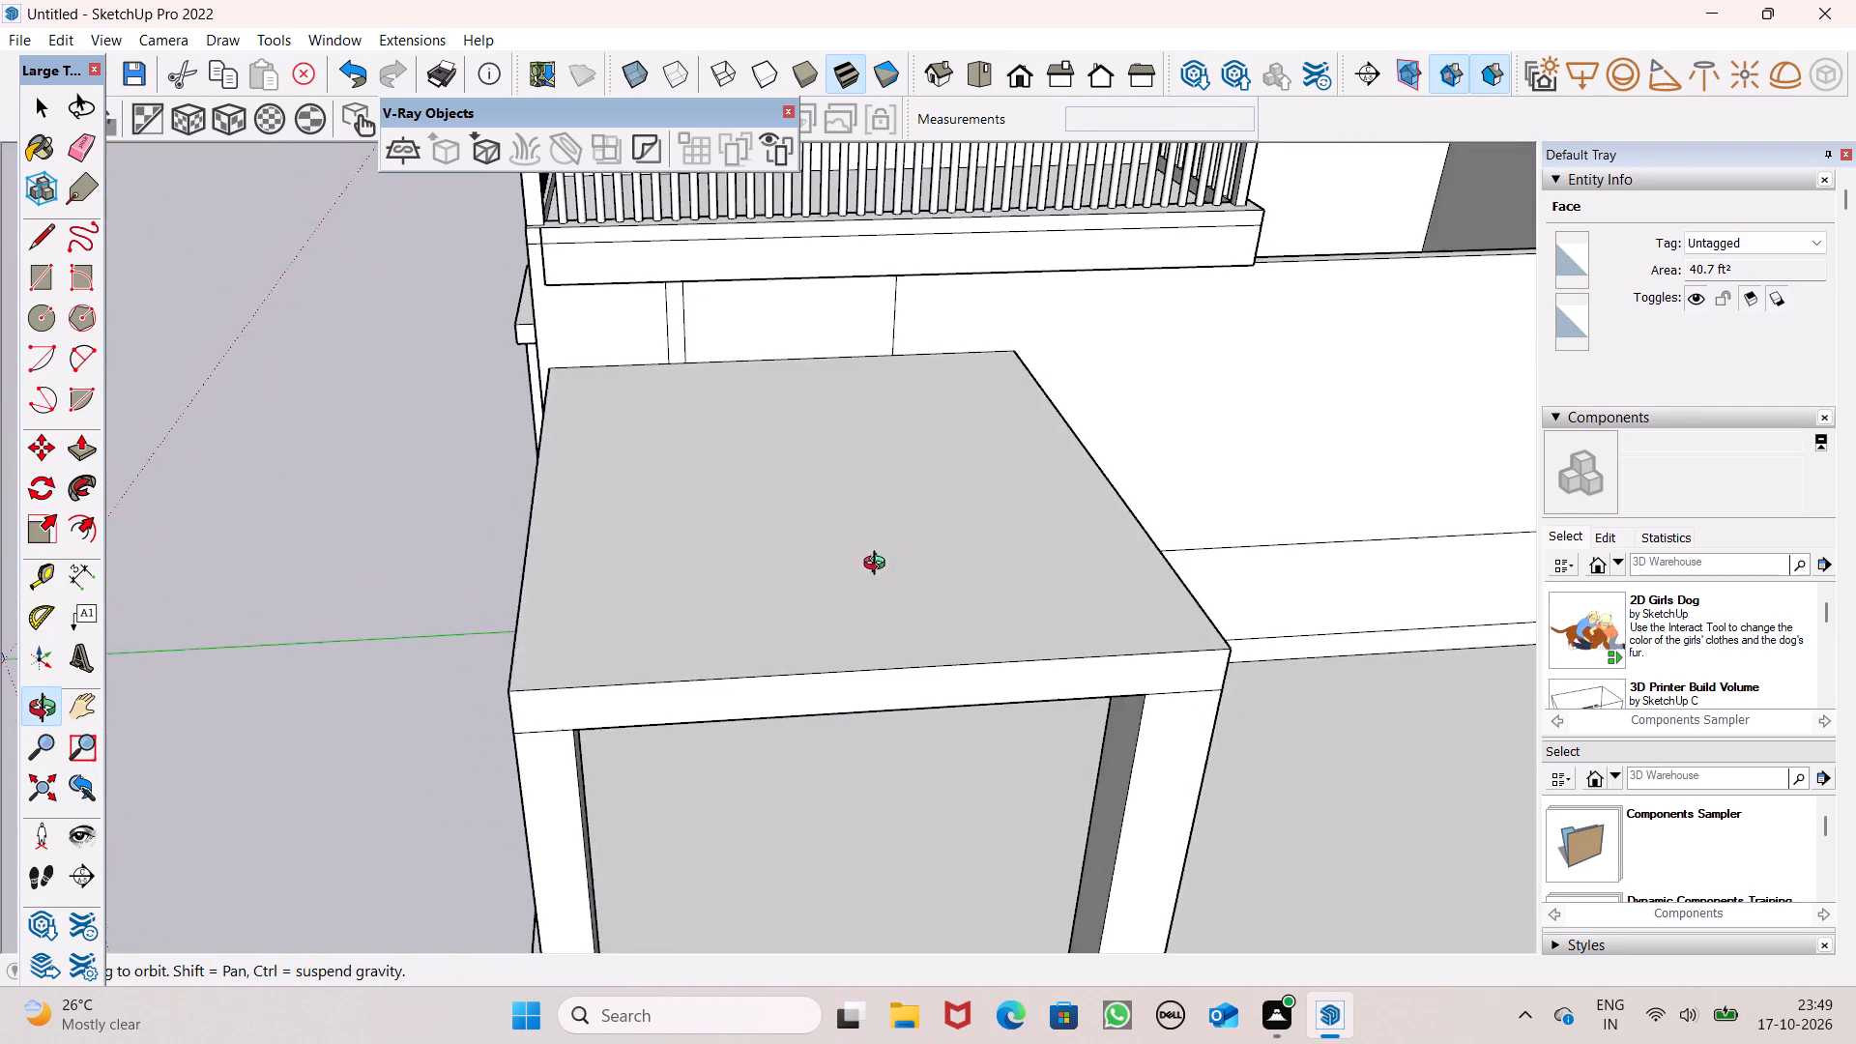
middle_drag(879, 565, 898, 561)
click(101, 148)
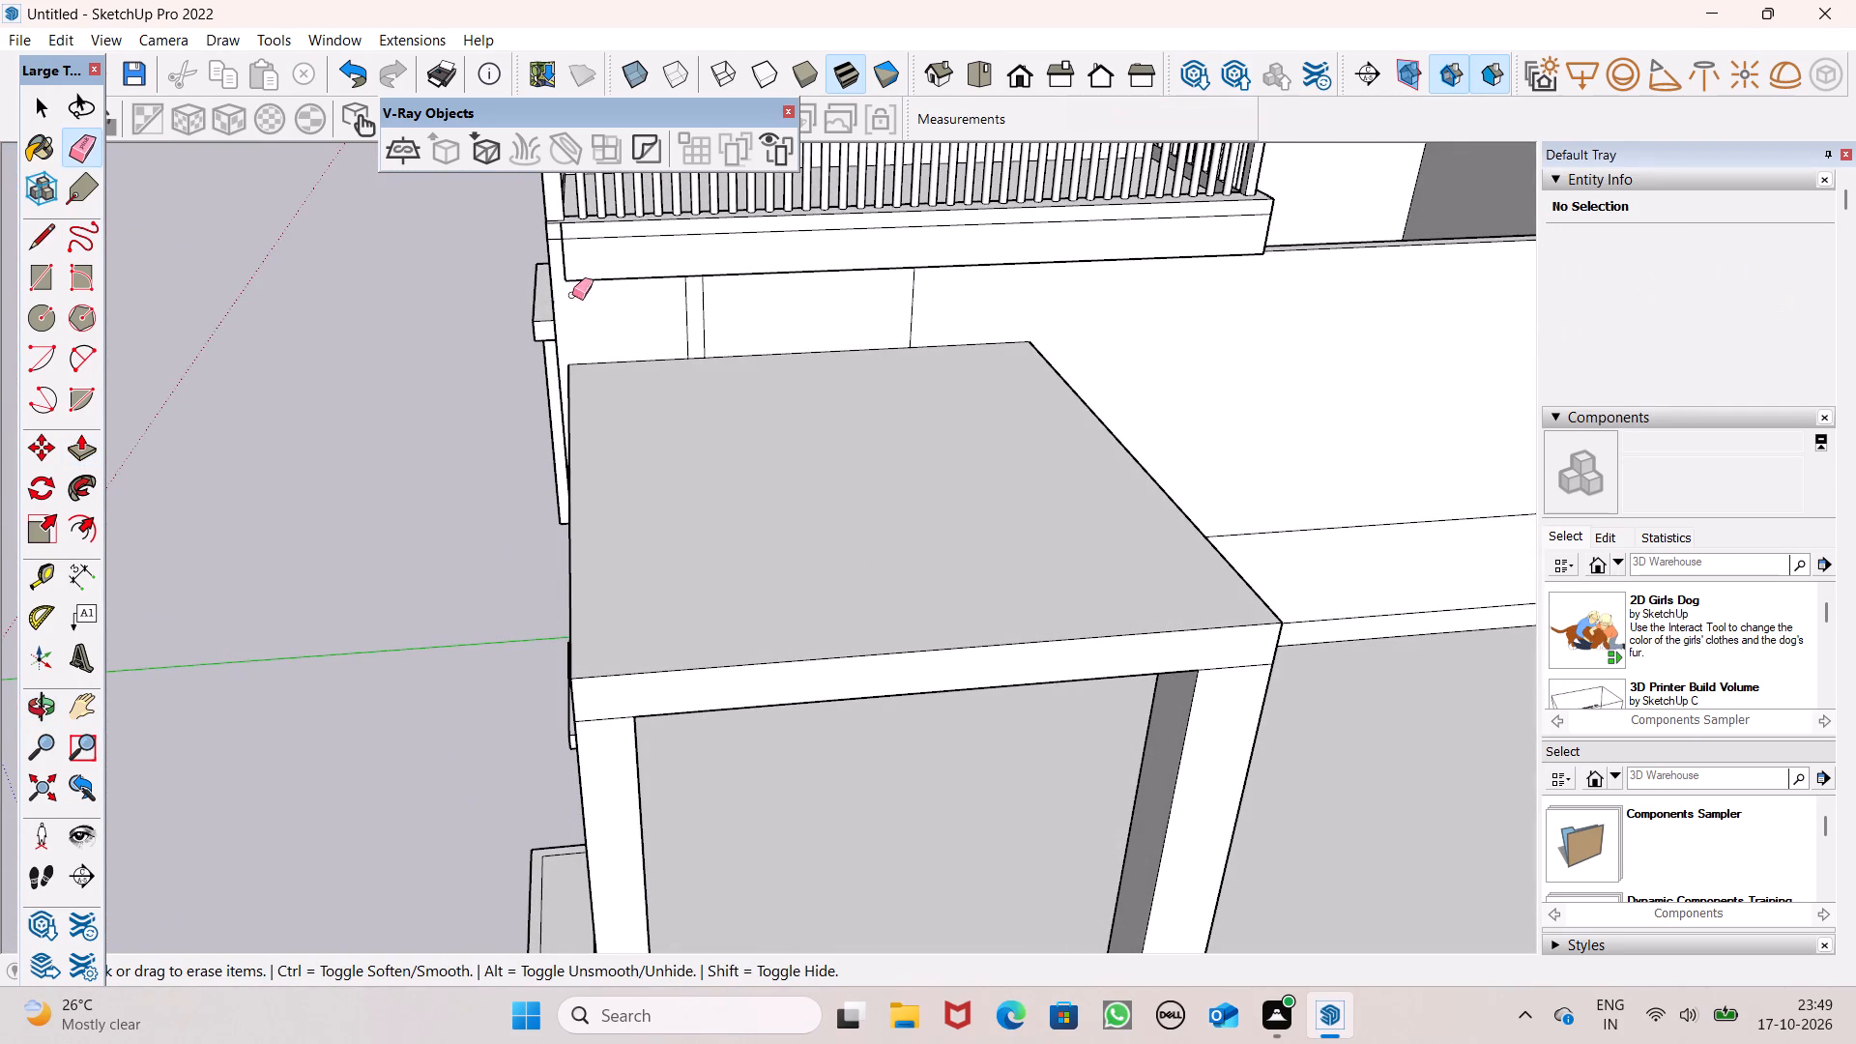
drag(670, 330, 715, 326)
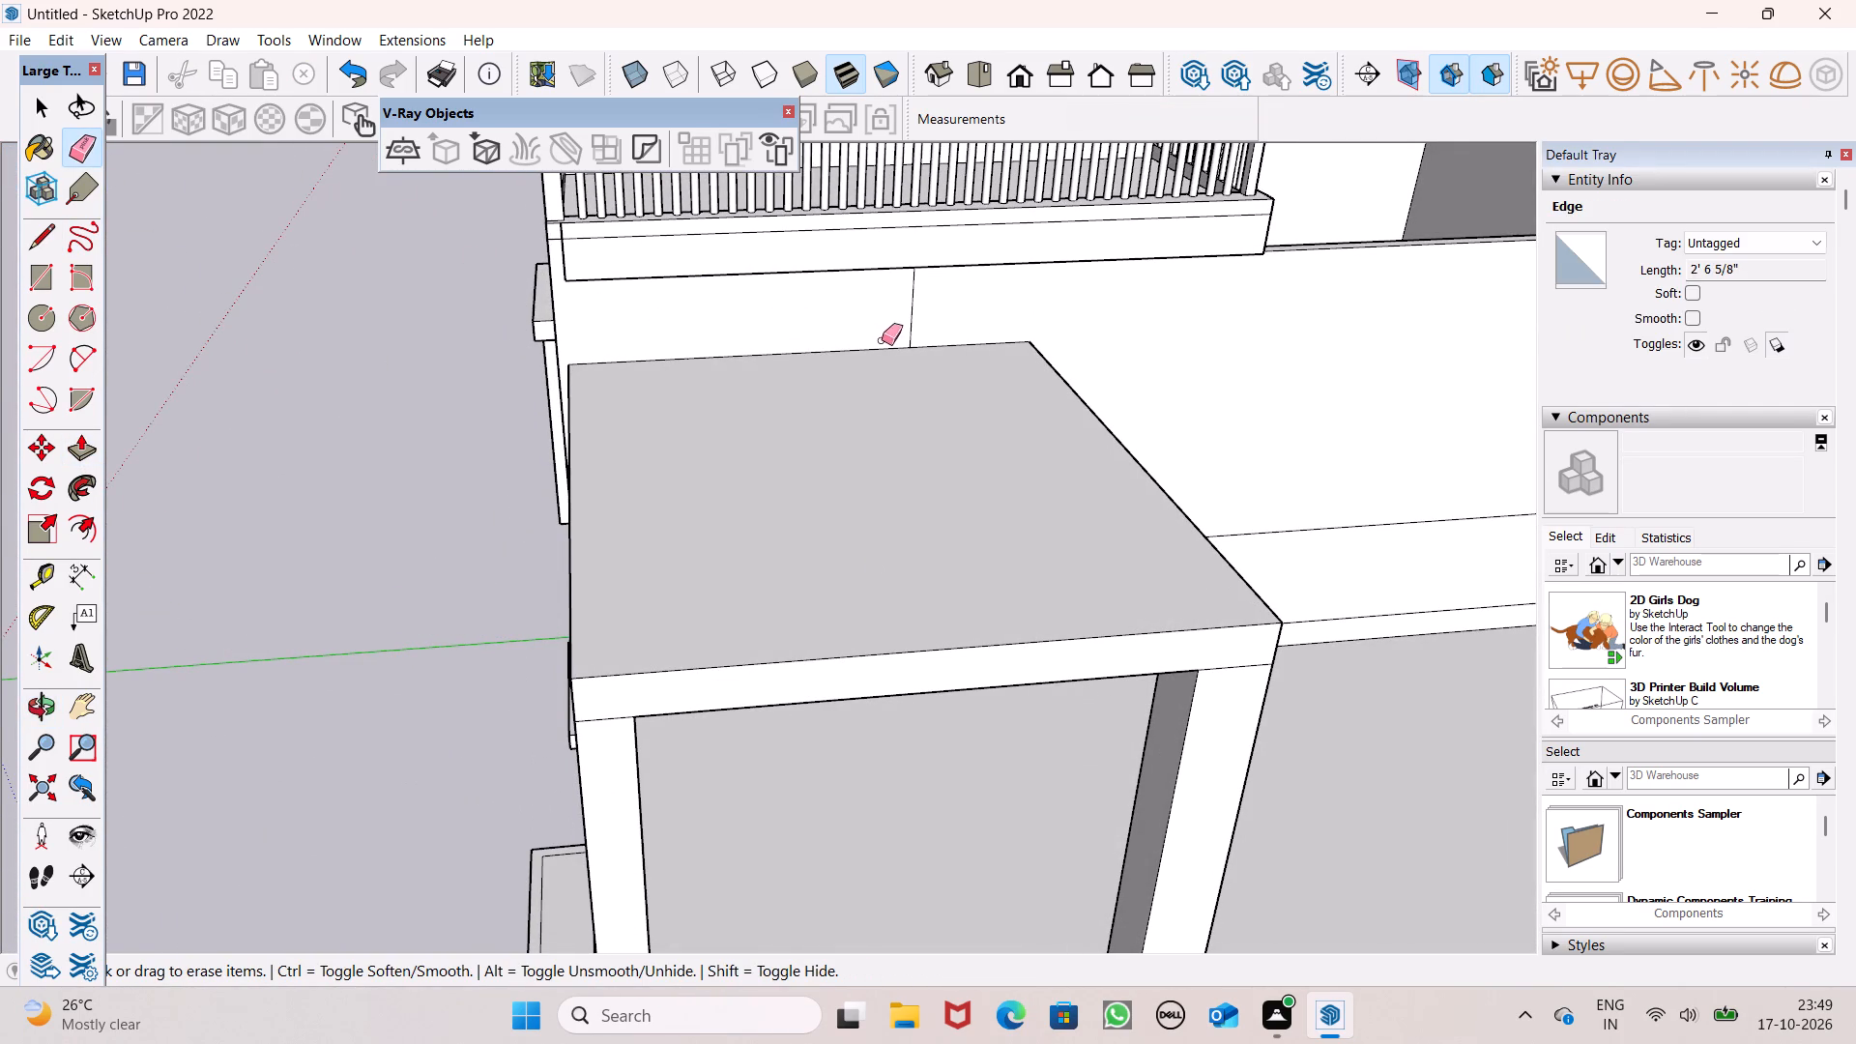
drag(884, 338, 932, 319)
Erase the remaining stray vertical and horizontal edges on the house wall beneath the canopy slab and along its base.
scroll(886, 584, down, 2)
middle_drag(891, 611, 787, 300)
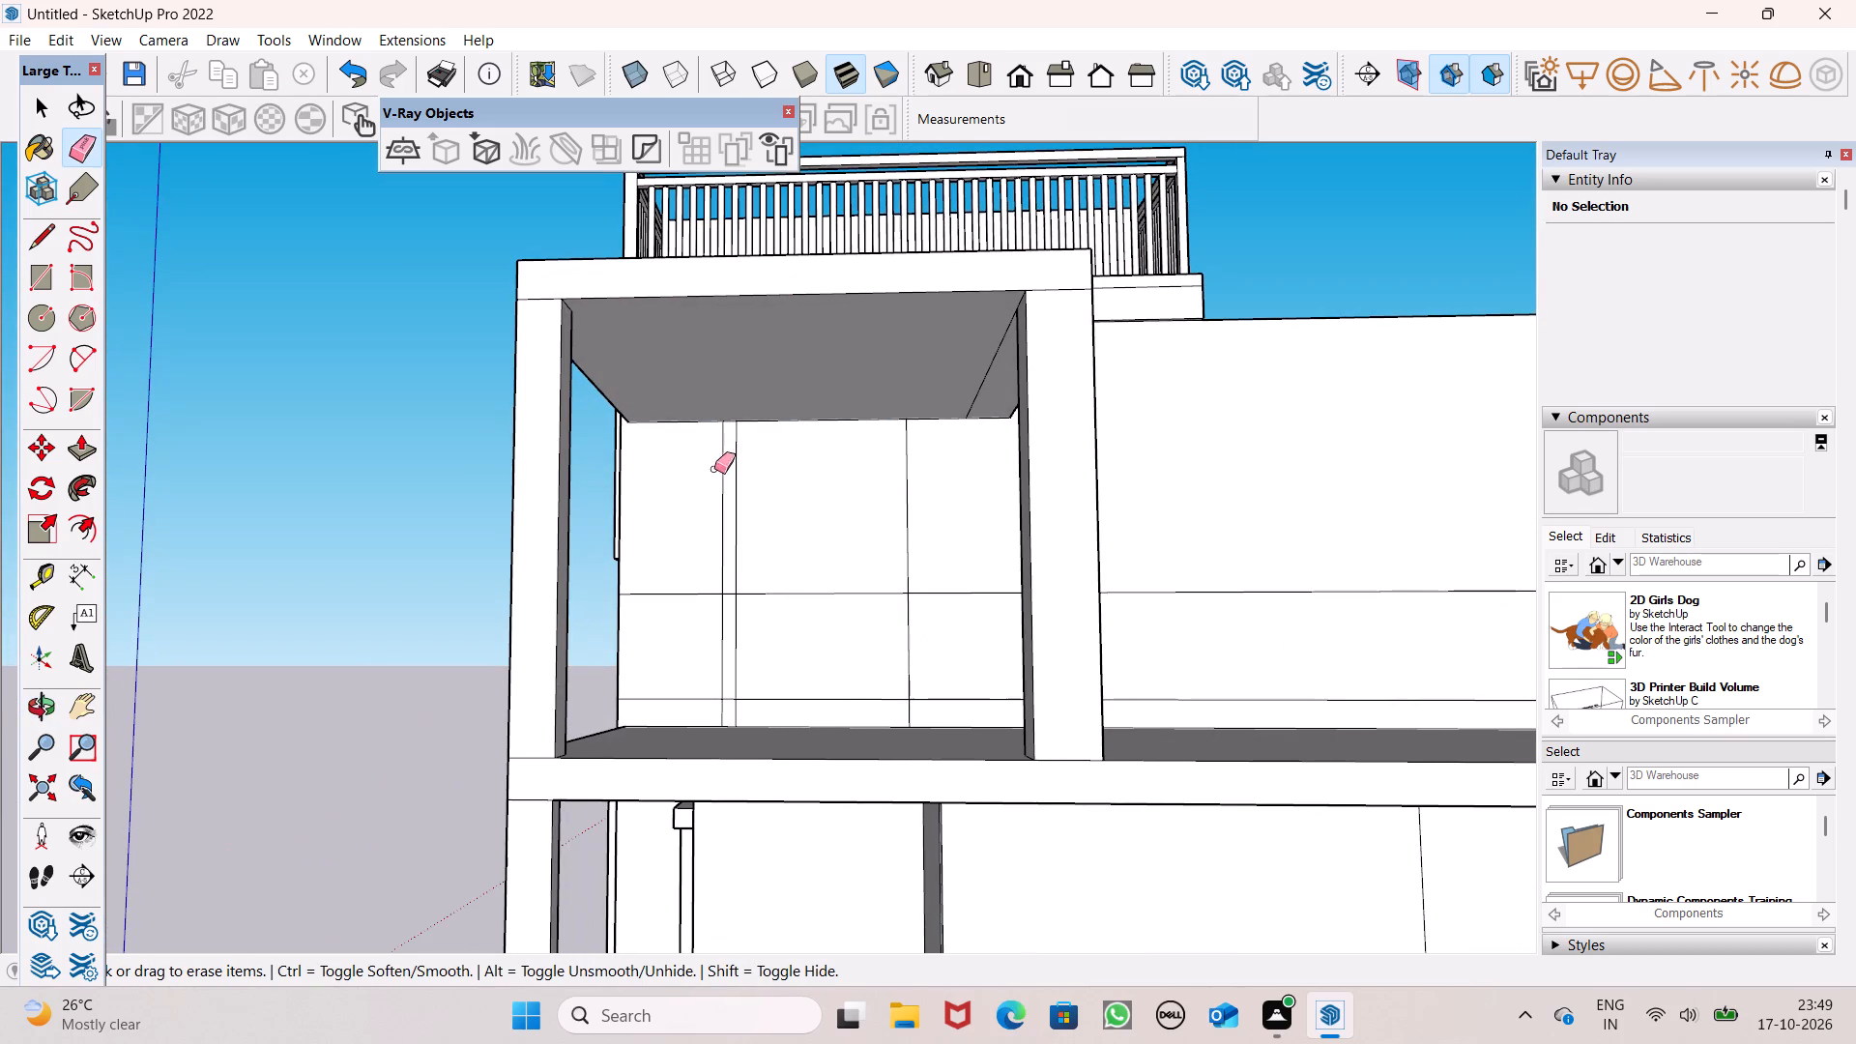
drag(715, 464, 875, 579)
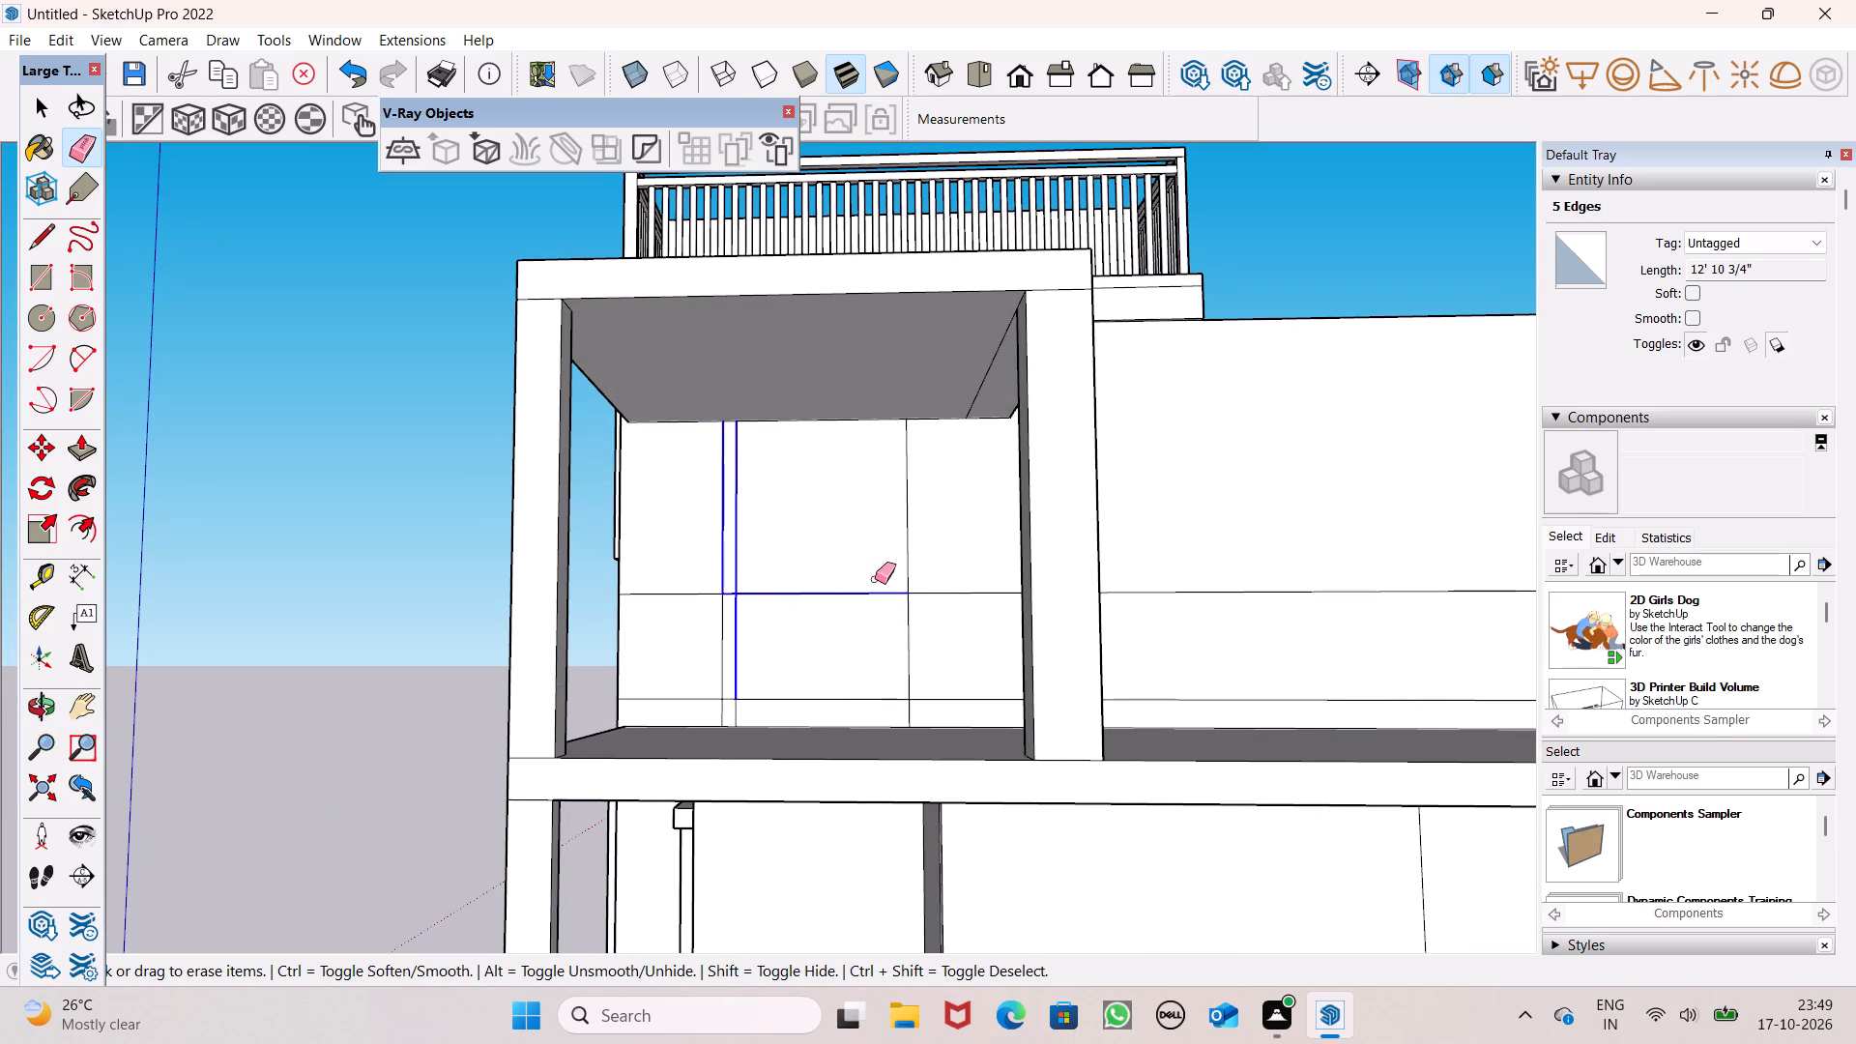
drag(875, 579, 830, 692)
drag(746, 700, 732, 702)
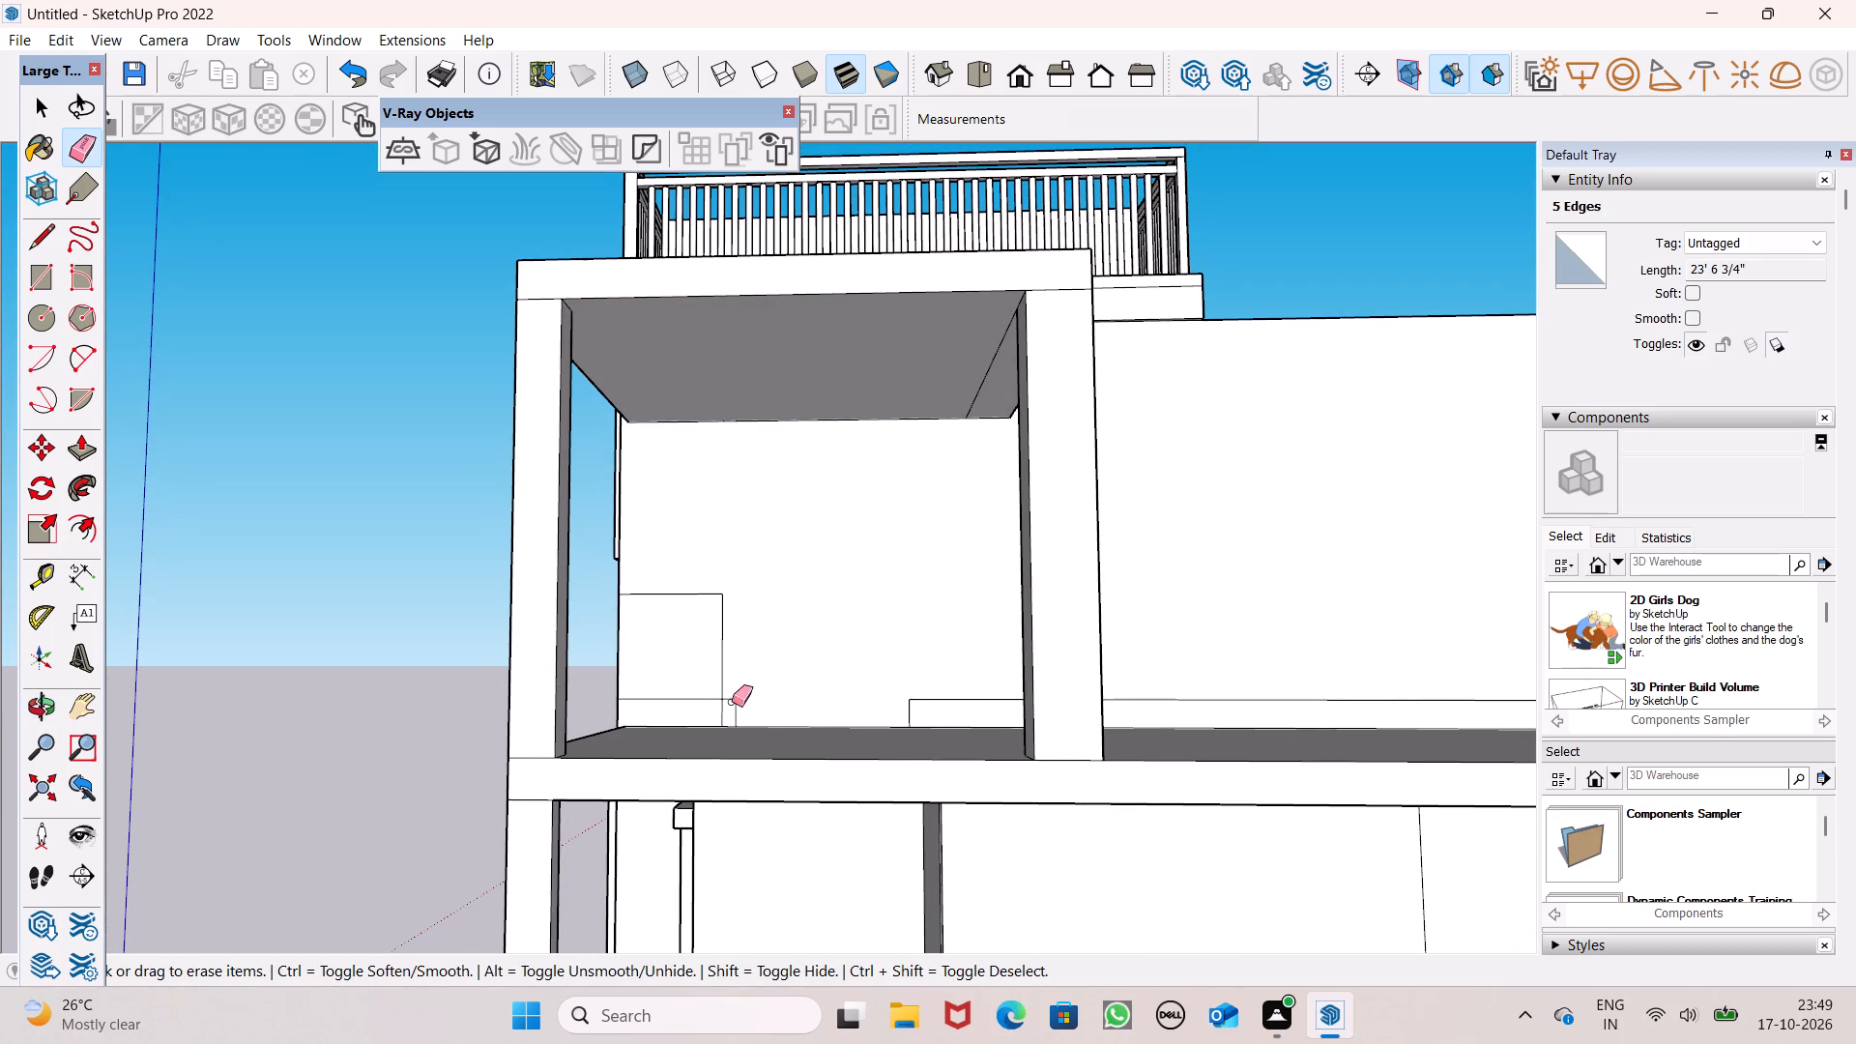
drag(732, 702, 717, 582)
drag(722, 605, 729, 635)
drag(933, 711, 935, 710)
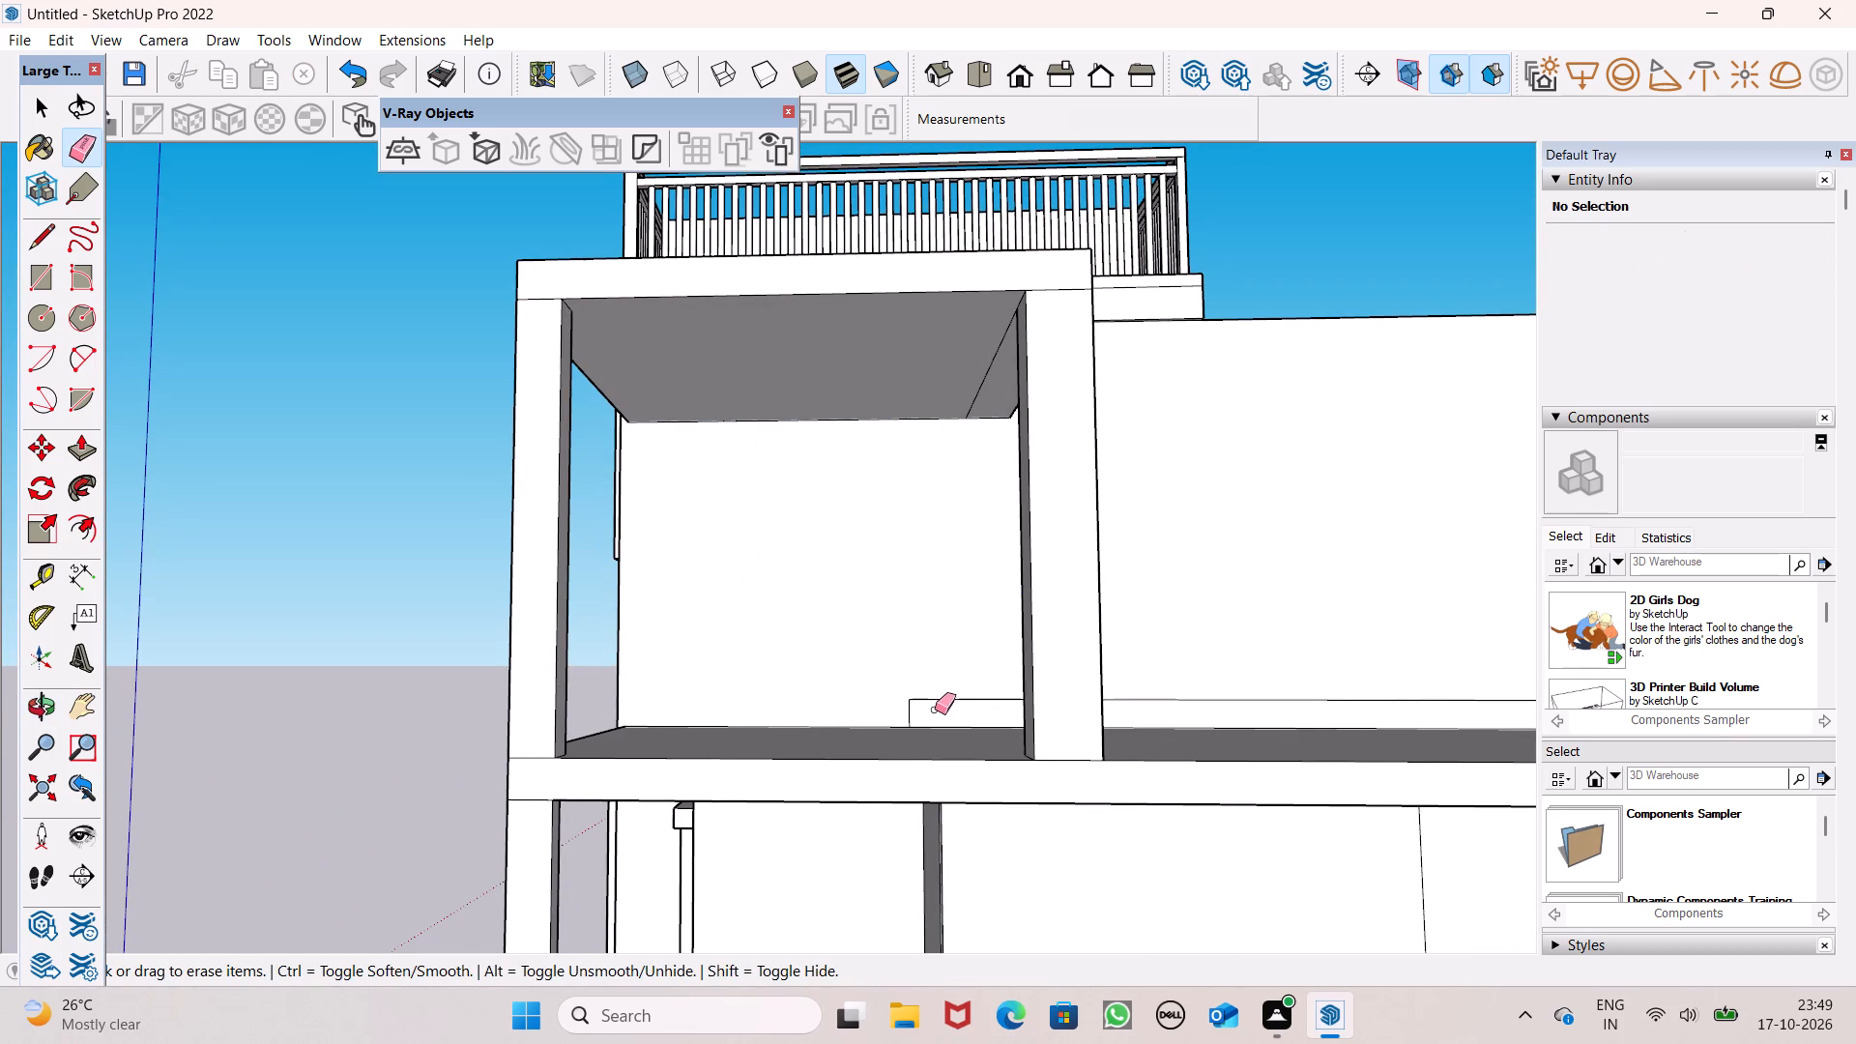
drag(935, 710, 923, 709)
scroll(823, 564, down, 5)
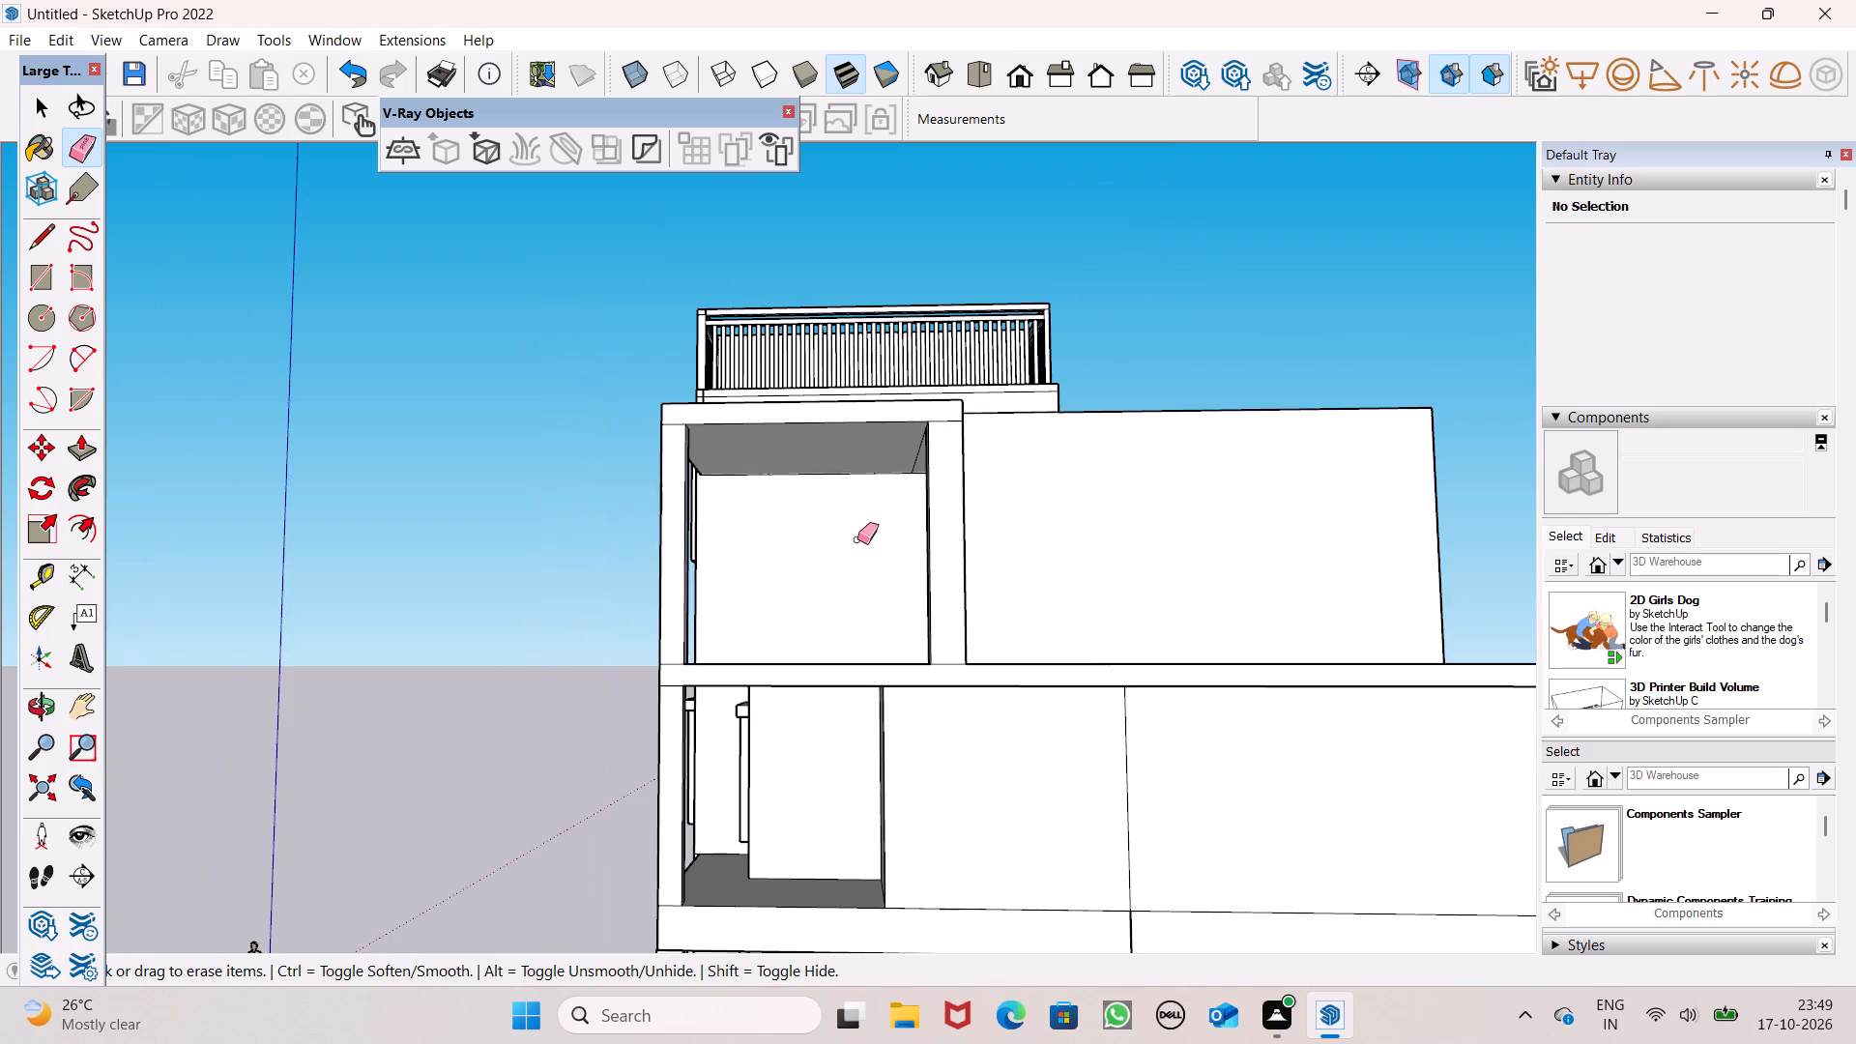
scroll(857, 539, down, 2)
middle_drag(1034, 547, 577, 612)
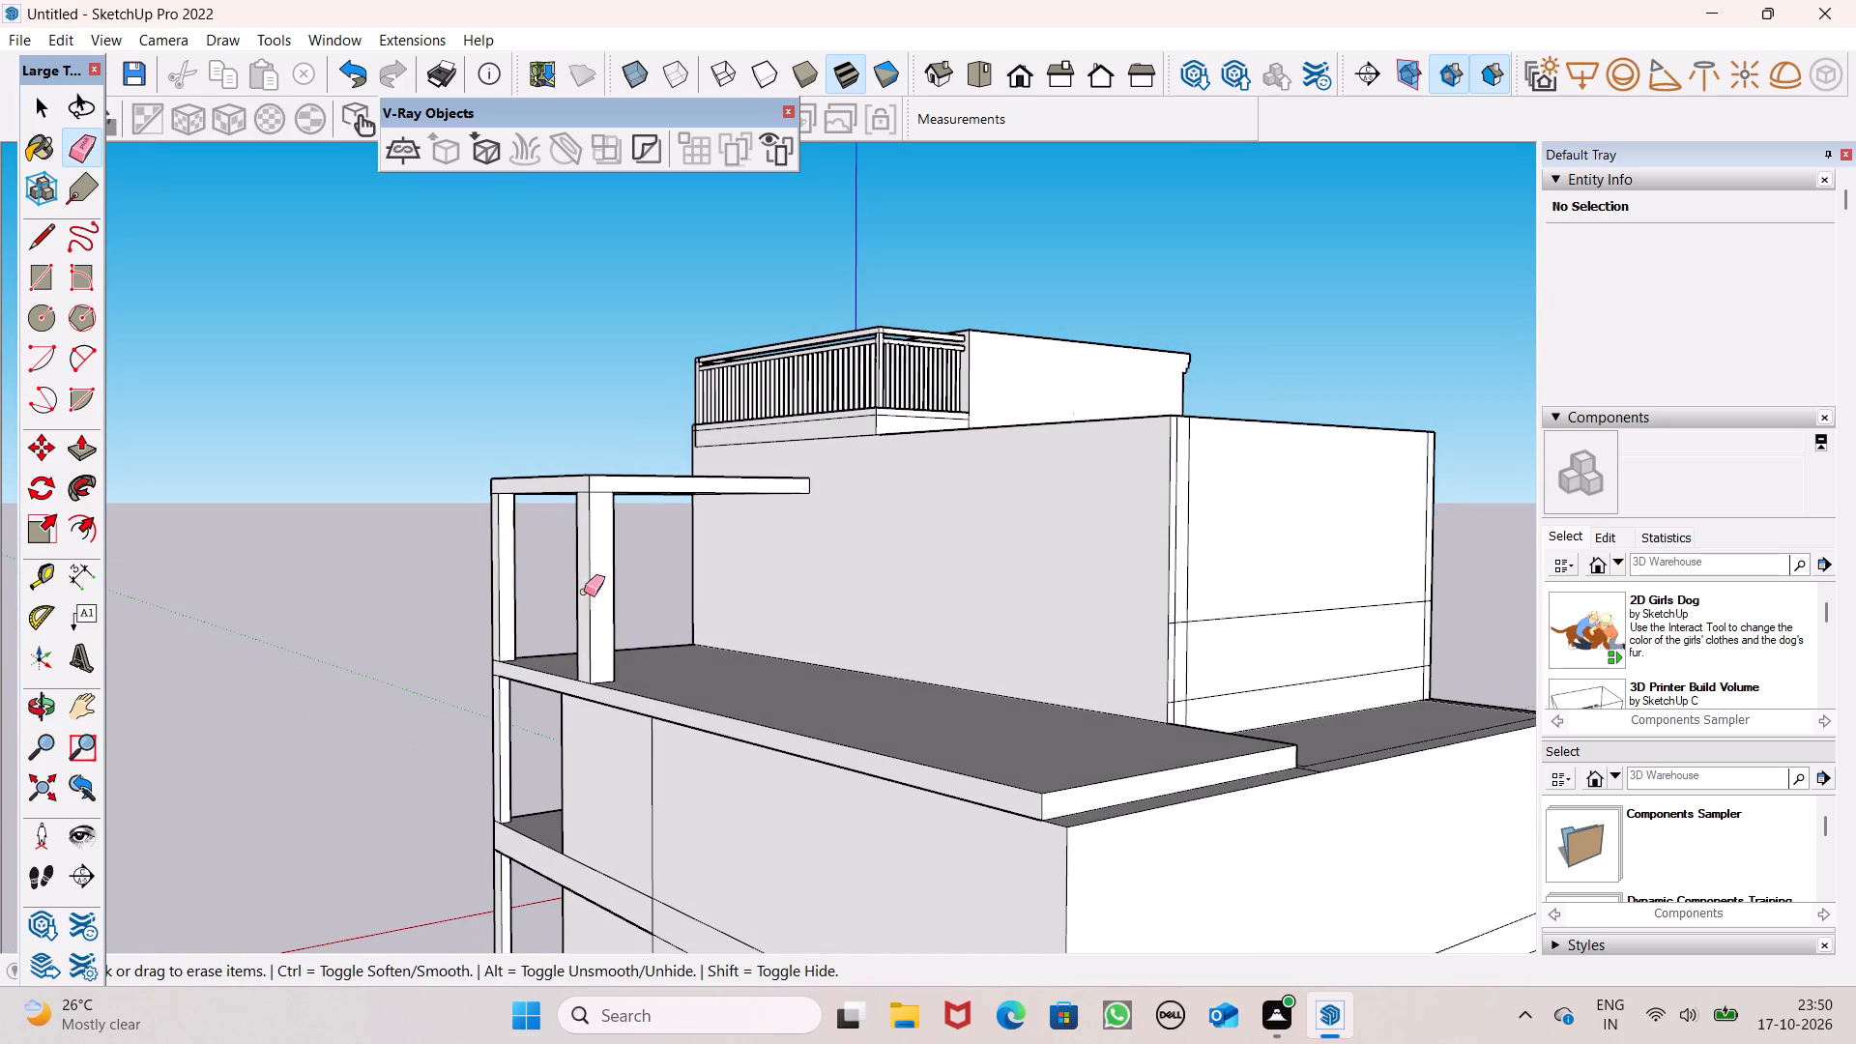
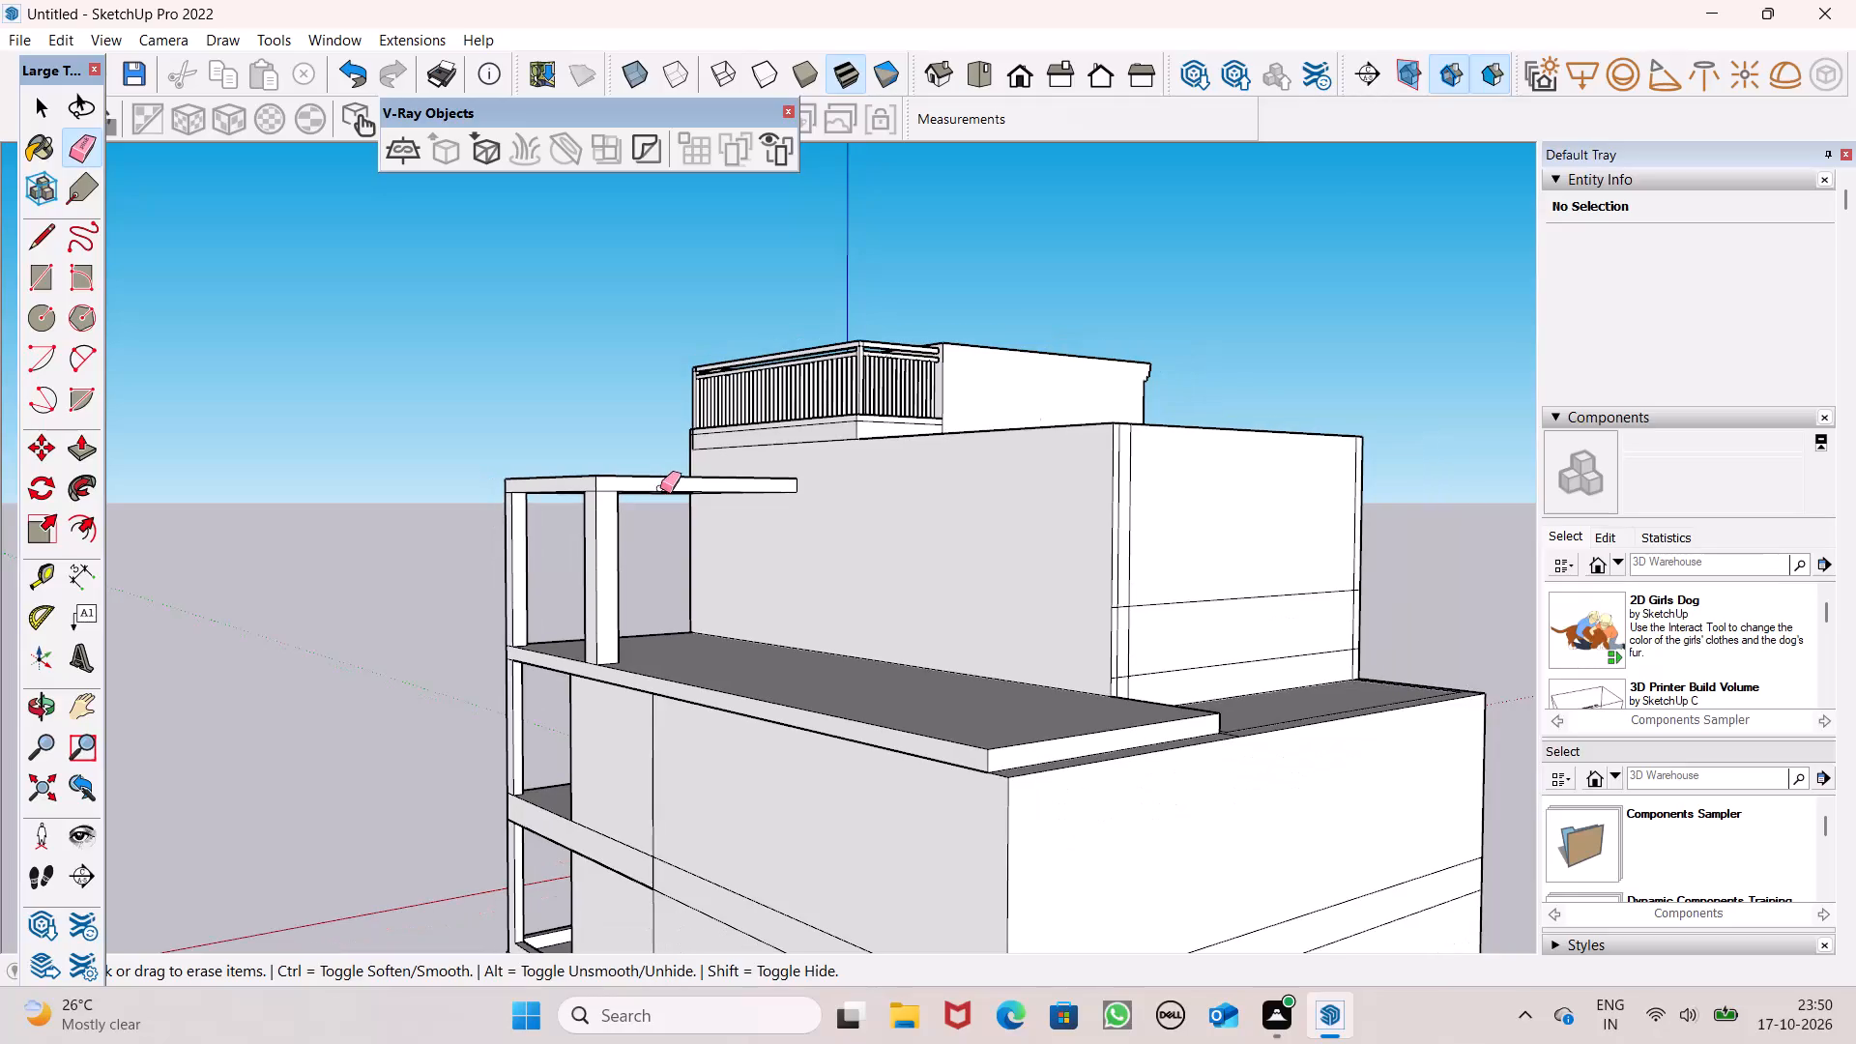
Examine the house and the new canopy slab from the rear, front, sides and above.
middle_drag(836, 615, 664, 690)
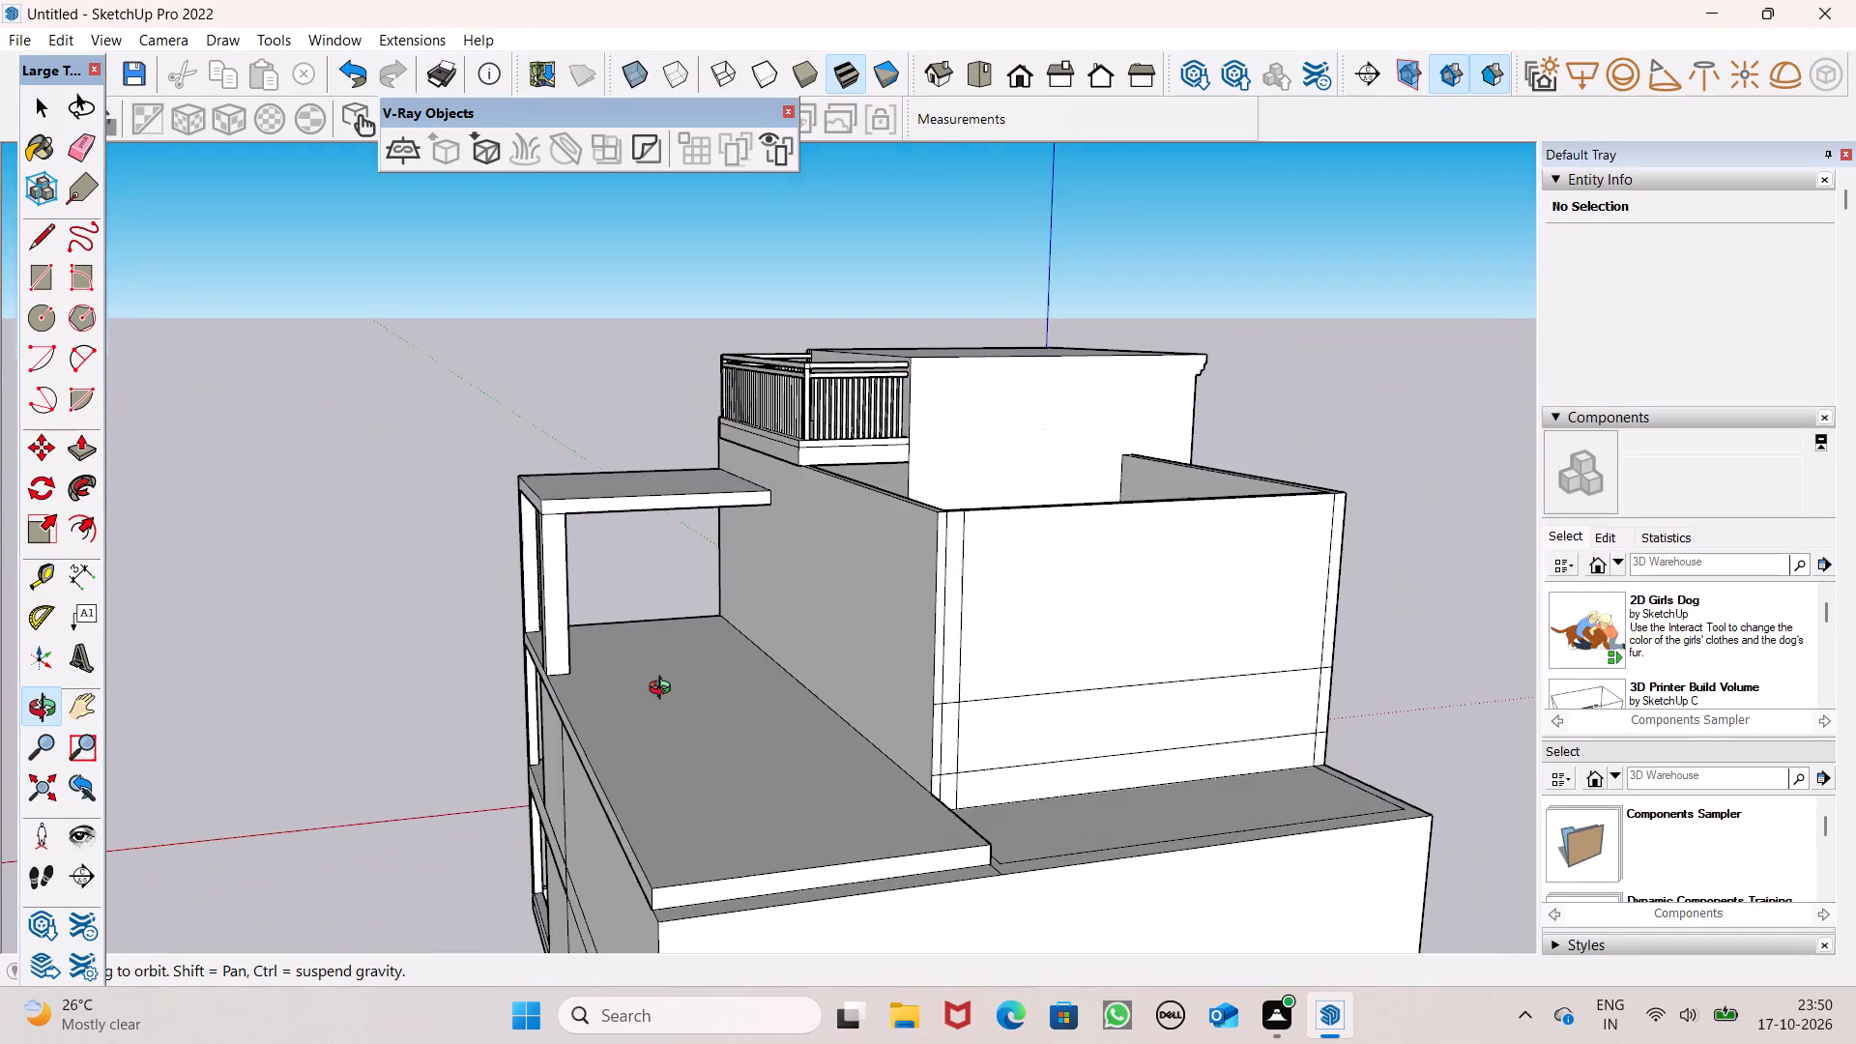
middle_drag(664, 690, 633, 730)
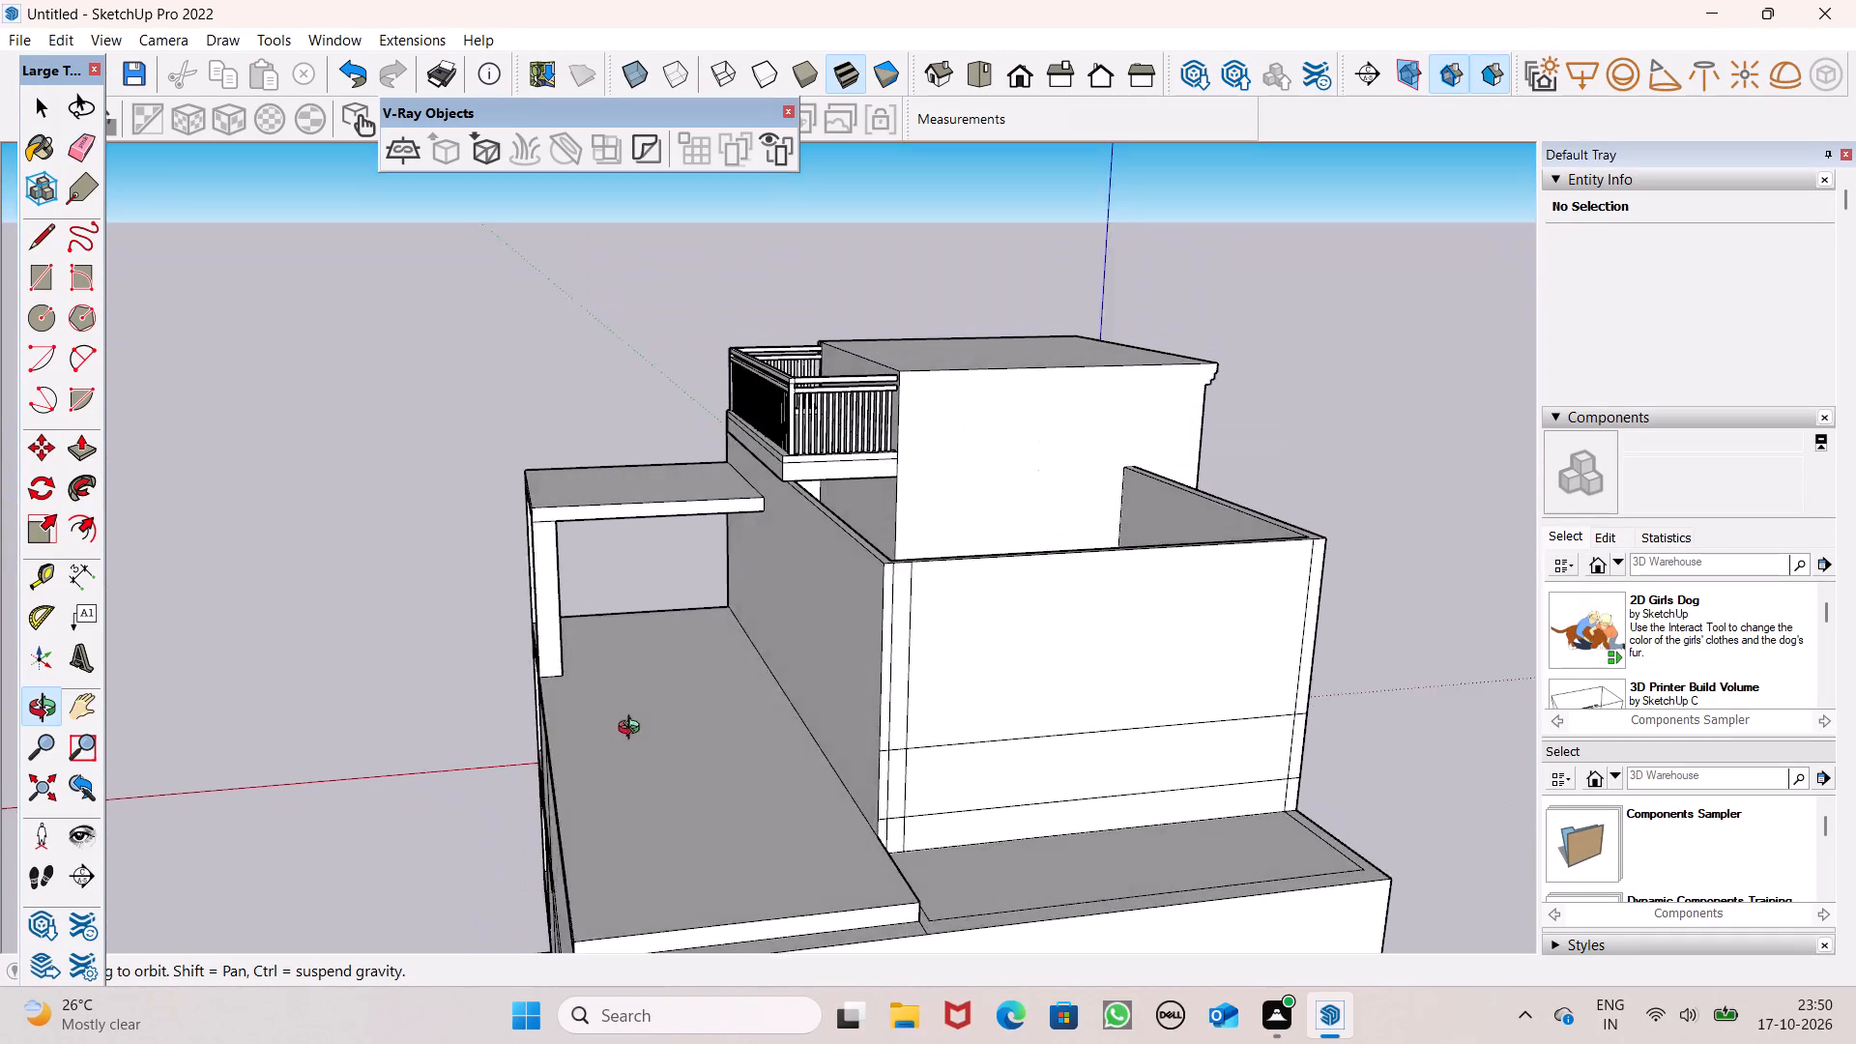
middle_drag(633, 730, 1108, 854)
middle_drag(807, 737, 1268, 788)
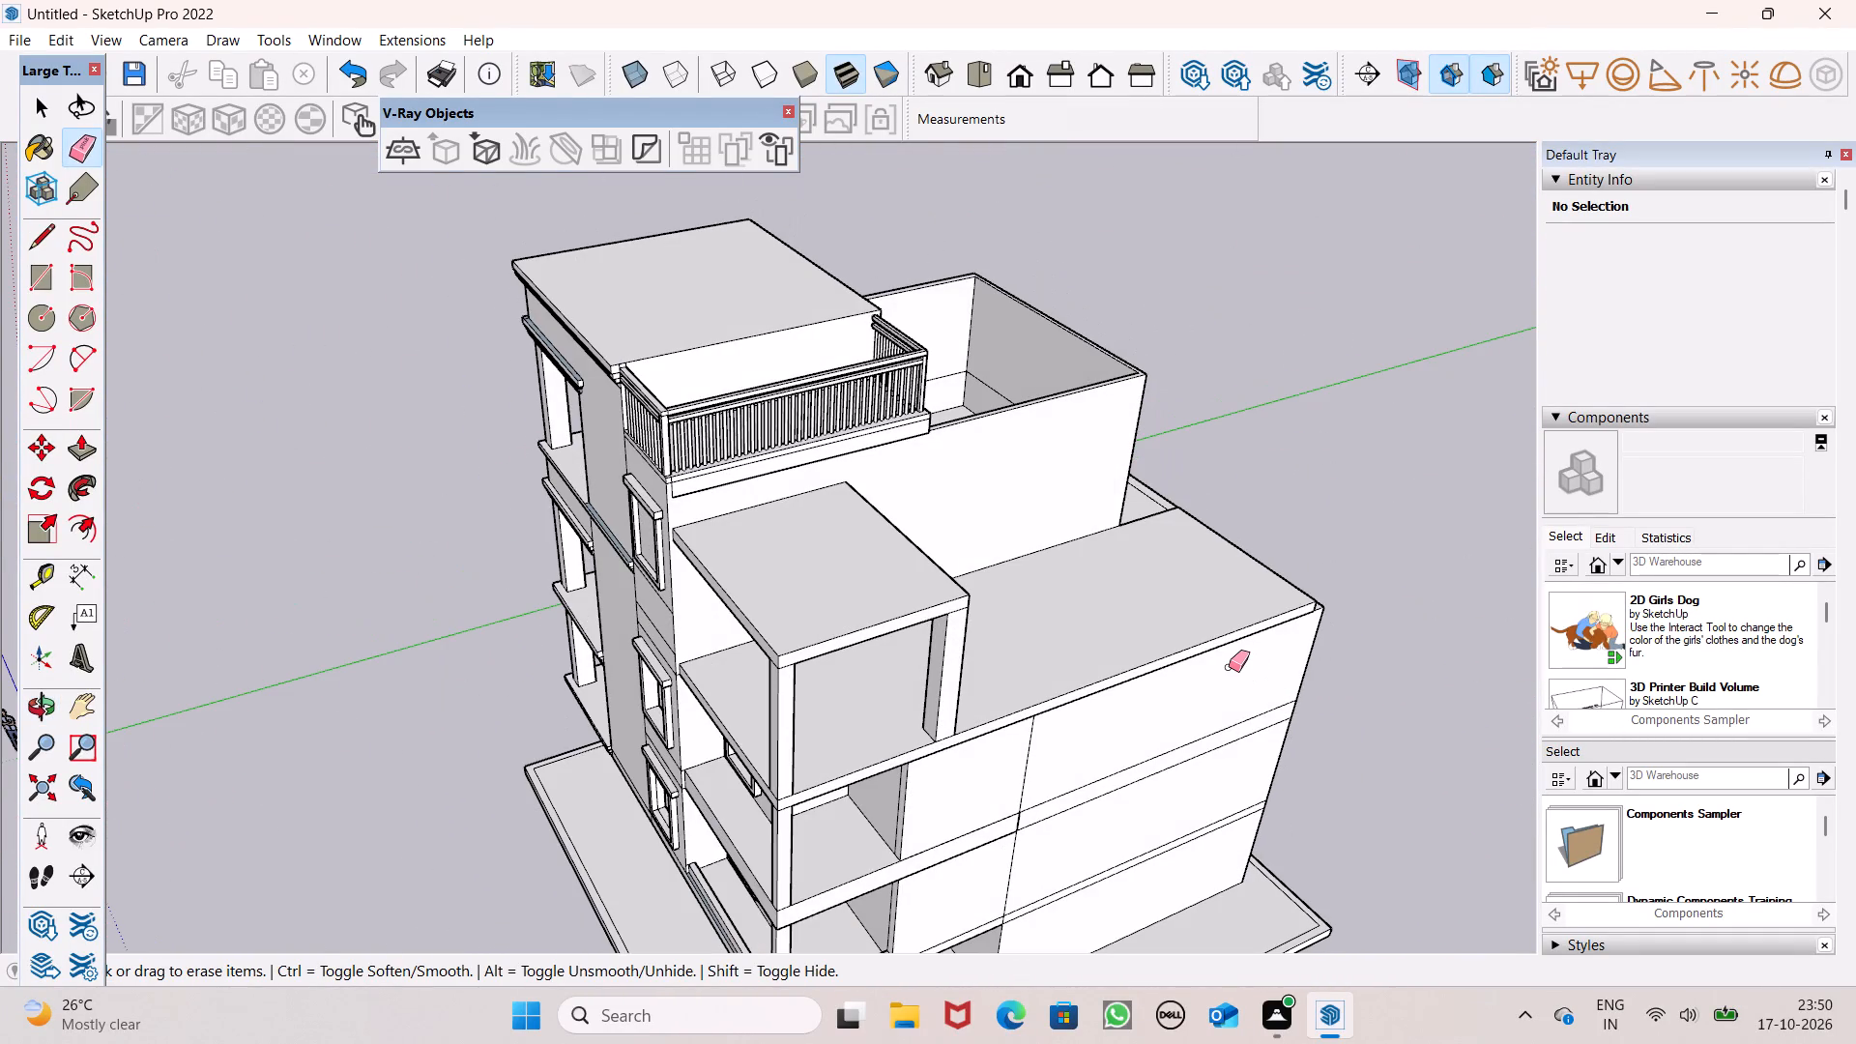
scroll(1229, 667, down, 2)
middle_drag(951, 723, 1393, 553)
middle_drag(932, 661, 1141, 819)
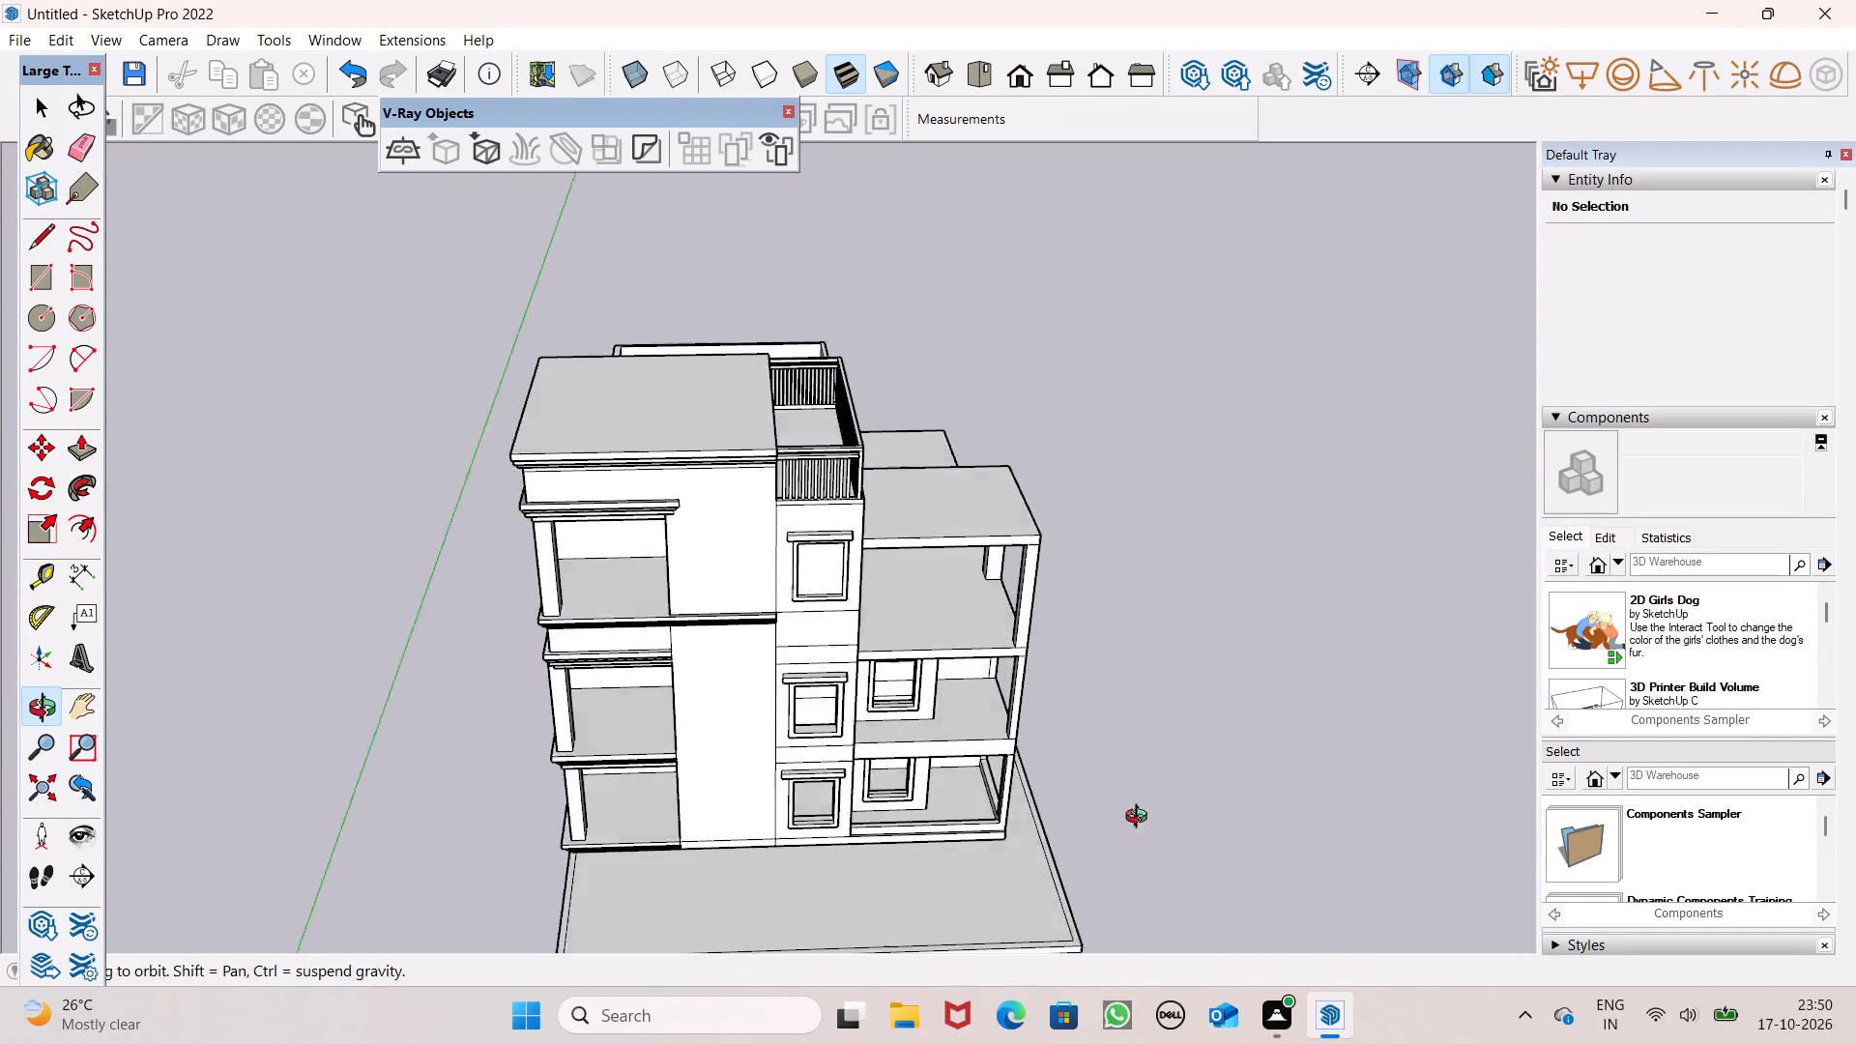
middle_drag(1141, 819, 1174, 780)
scroll(920, 438, up, 1)
scroll(920, 428, down, 2)
middle_drag(950, 516, 991, 673)
scroll(1082, 519, up, 1)
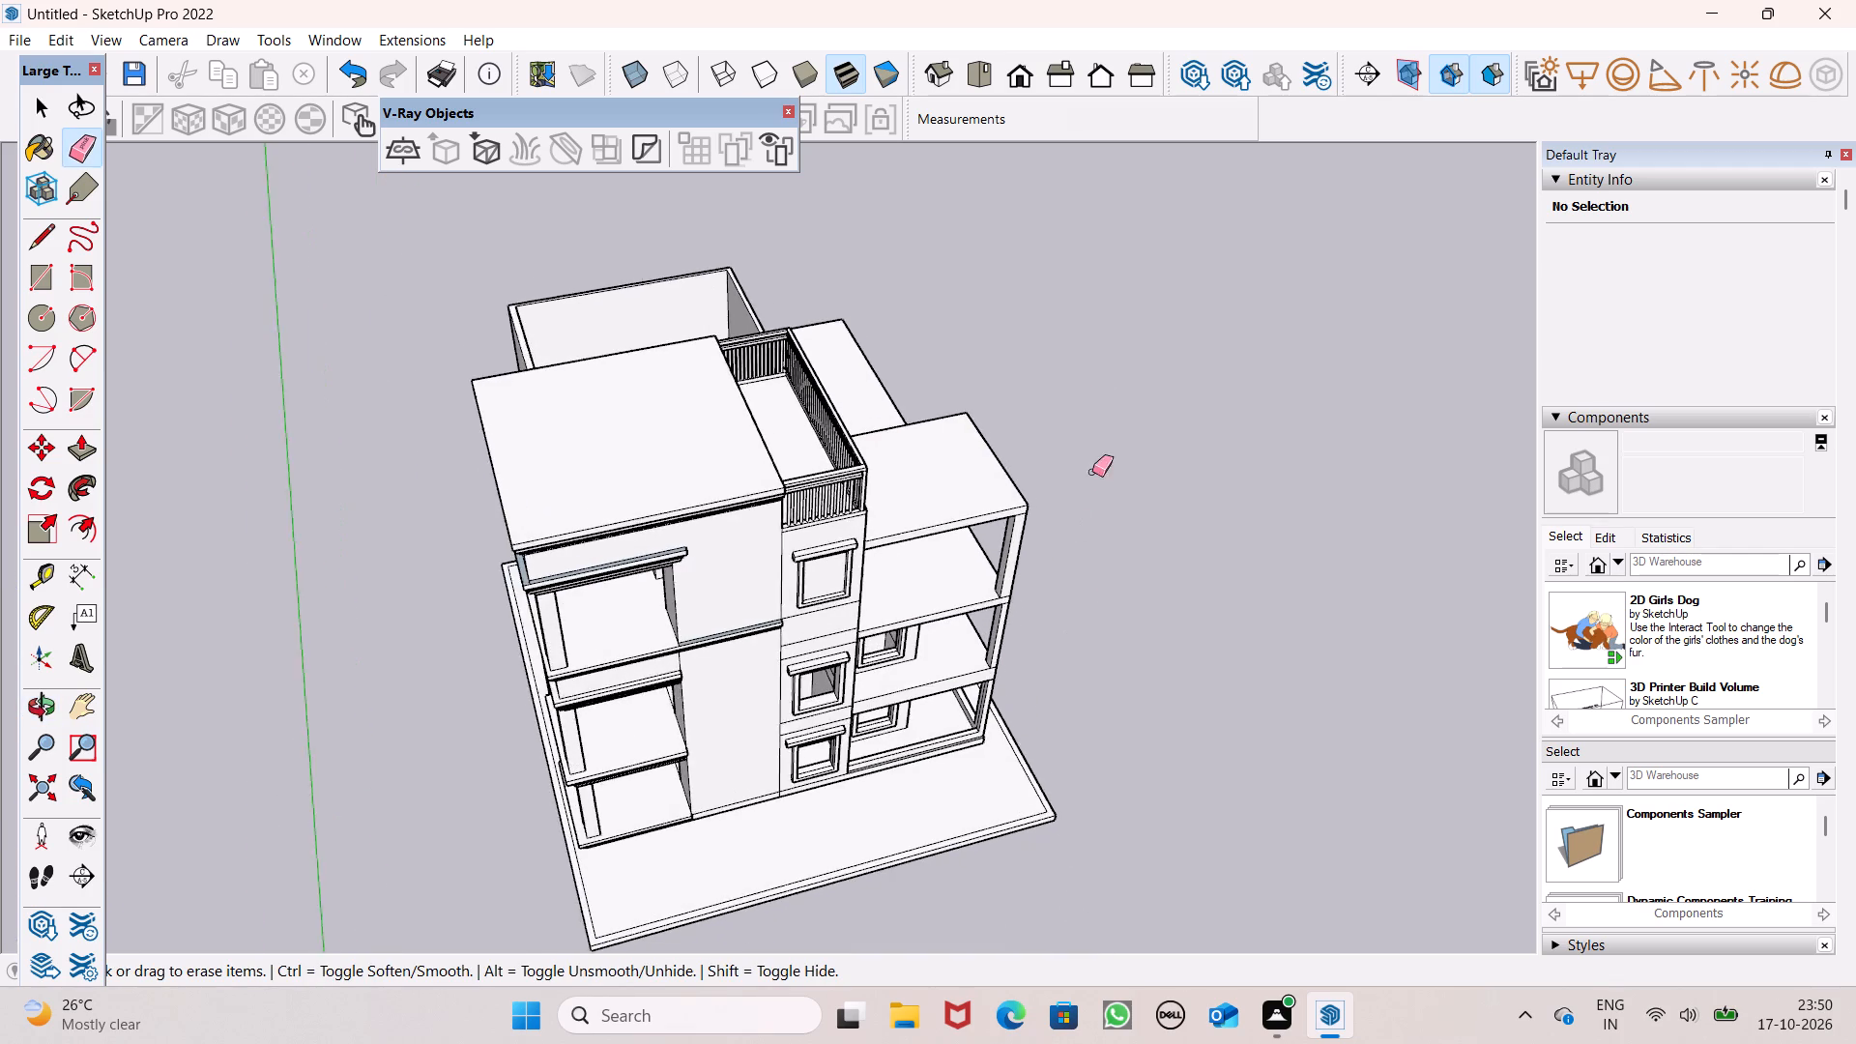
scroll(1092, 472, up, 1)
scroll(1096, 421, down, 2)
middle_drag(1080, 479, 835, 648)
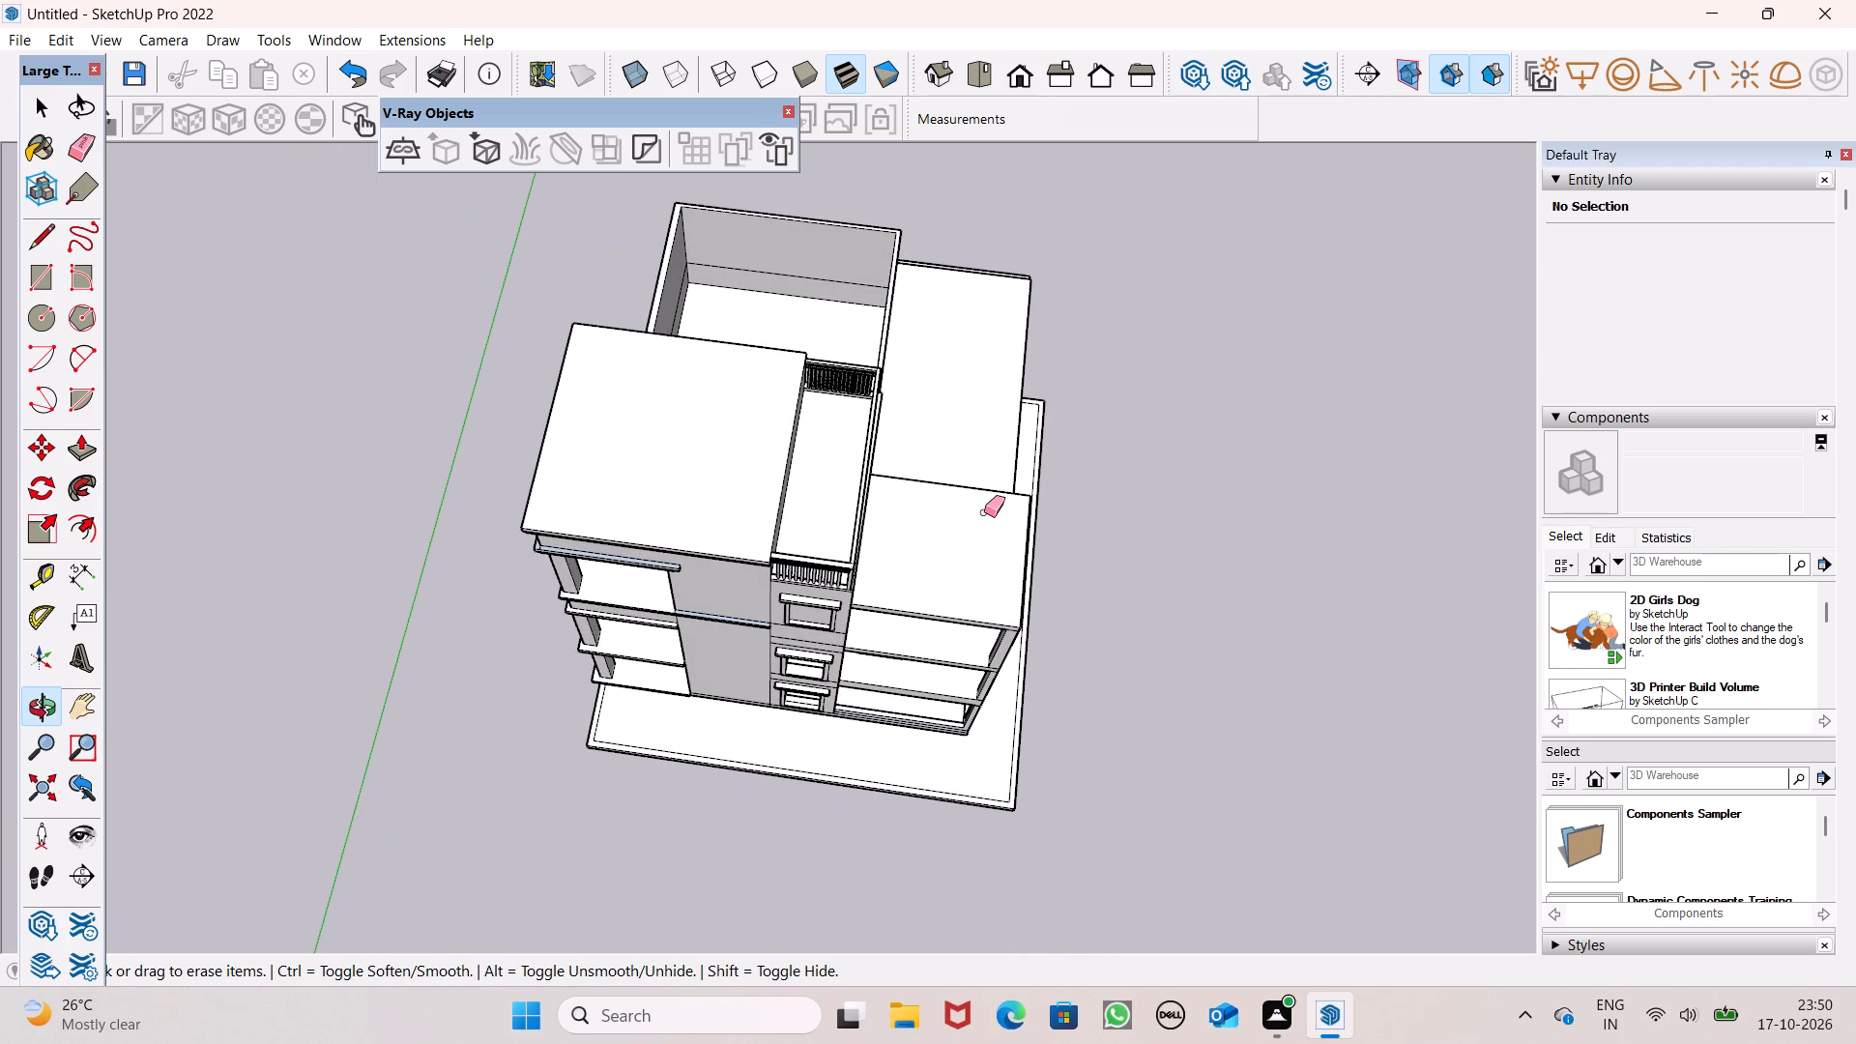
scroll(941, 613, up, 1)
middle_drag(941, 615, 1145, 585)
scroll(1131, 521, up, 3)
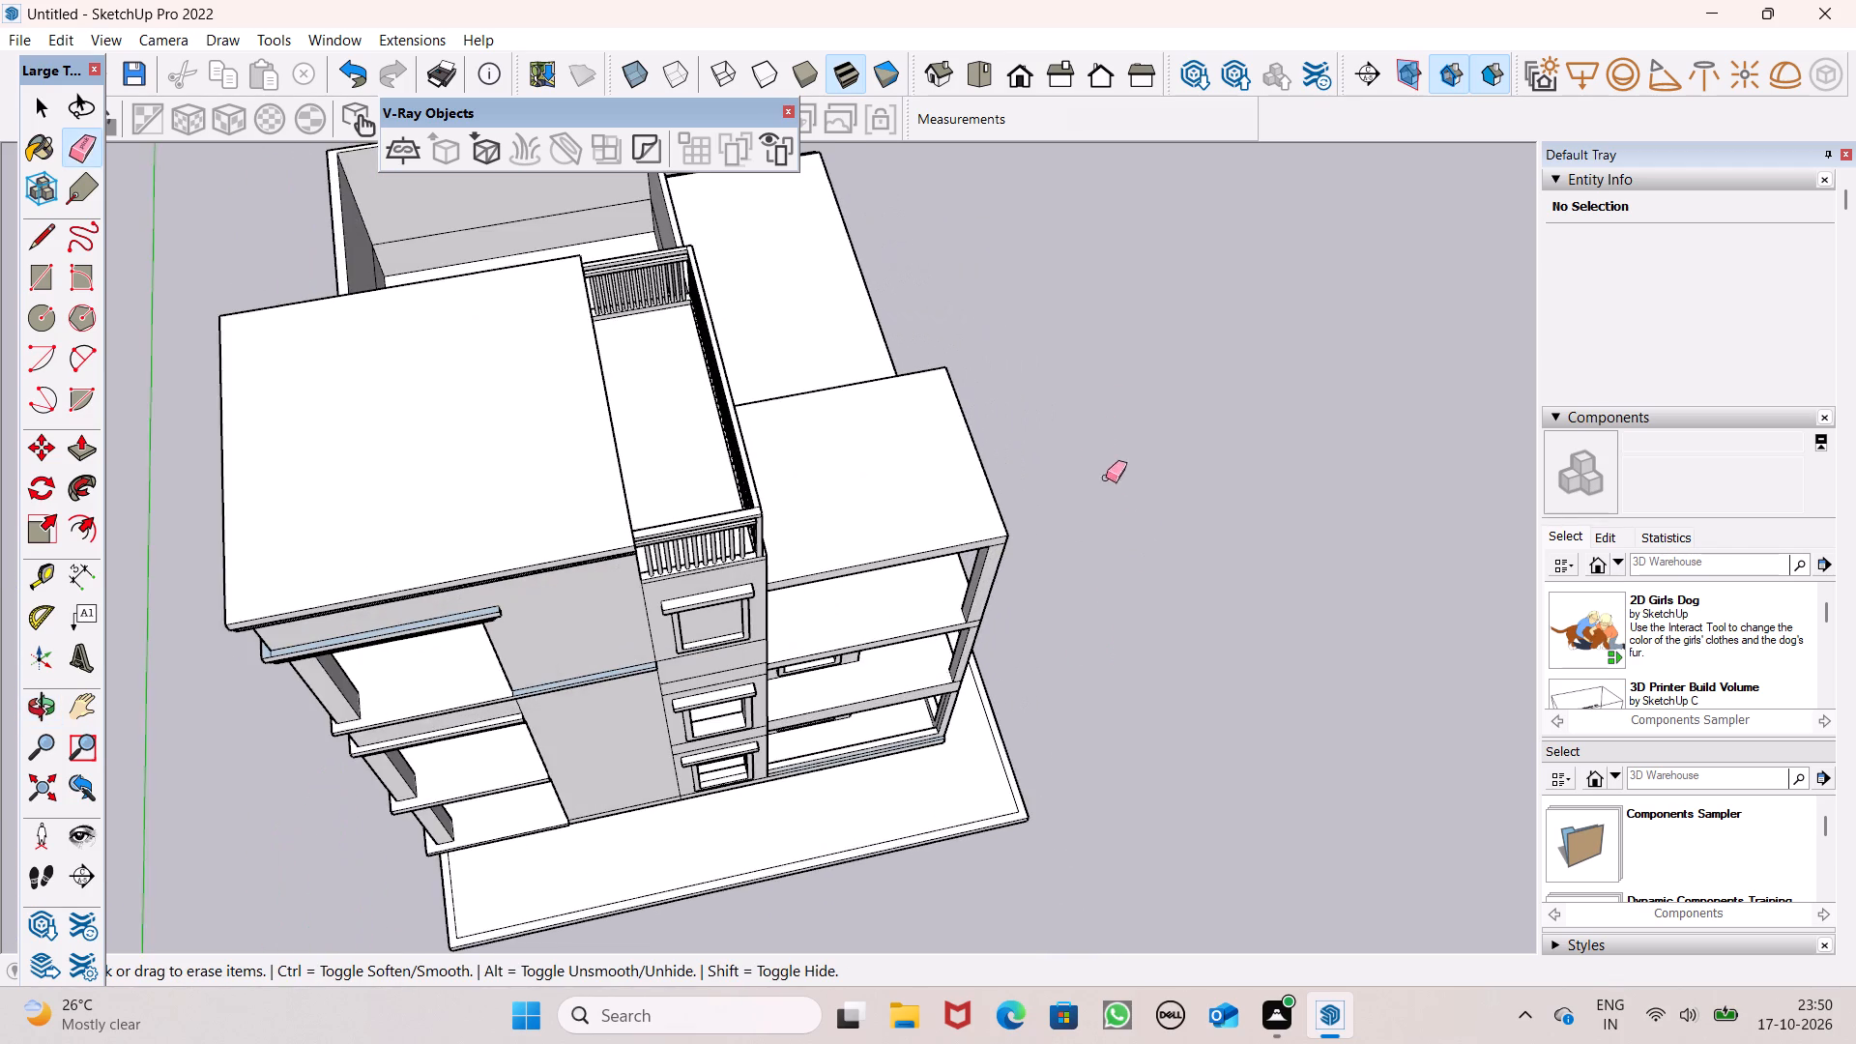
scroll(1033, 418, down, 1)
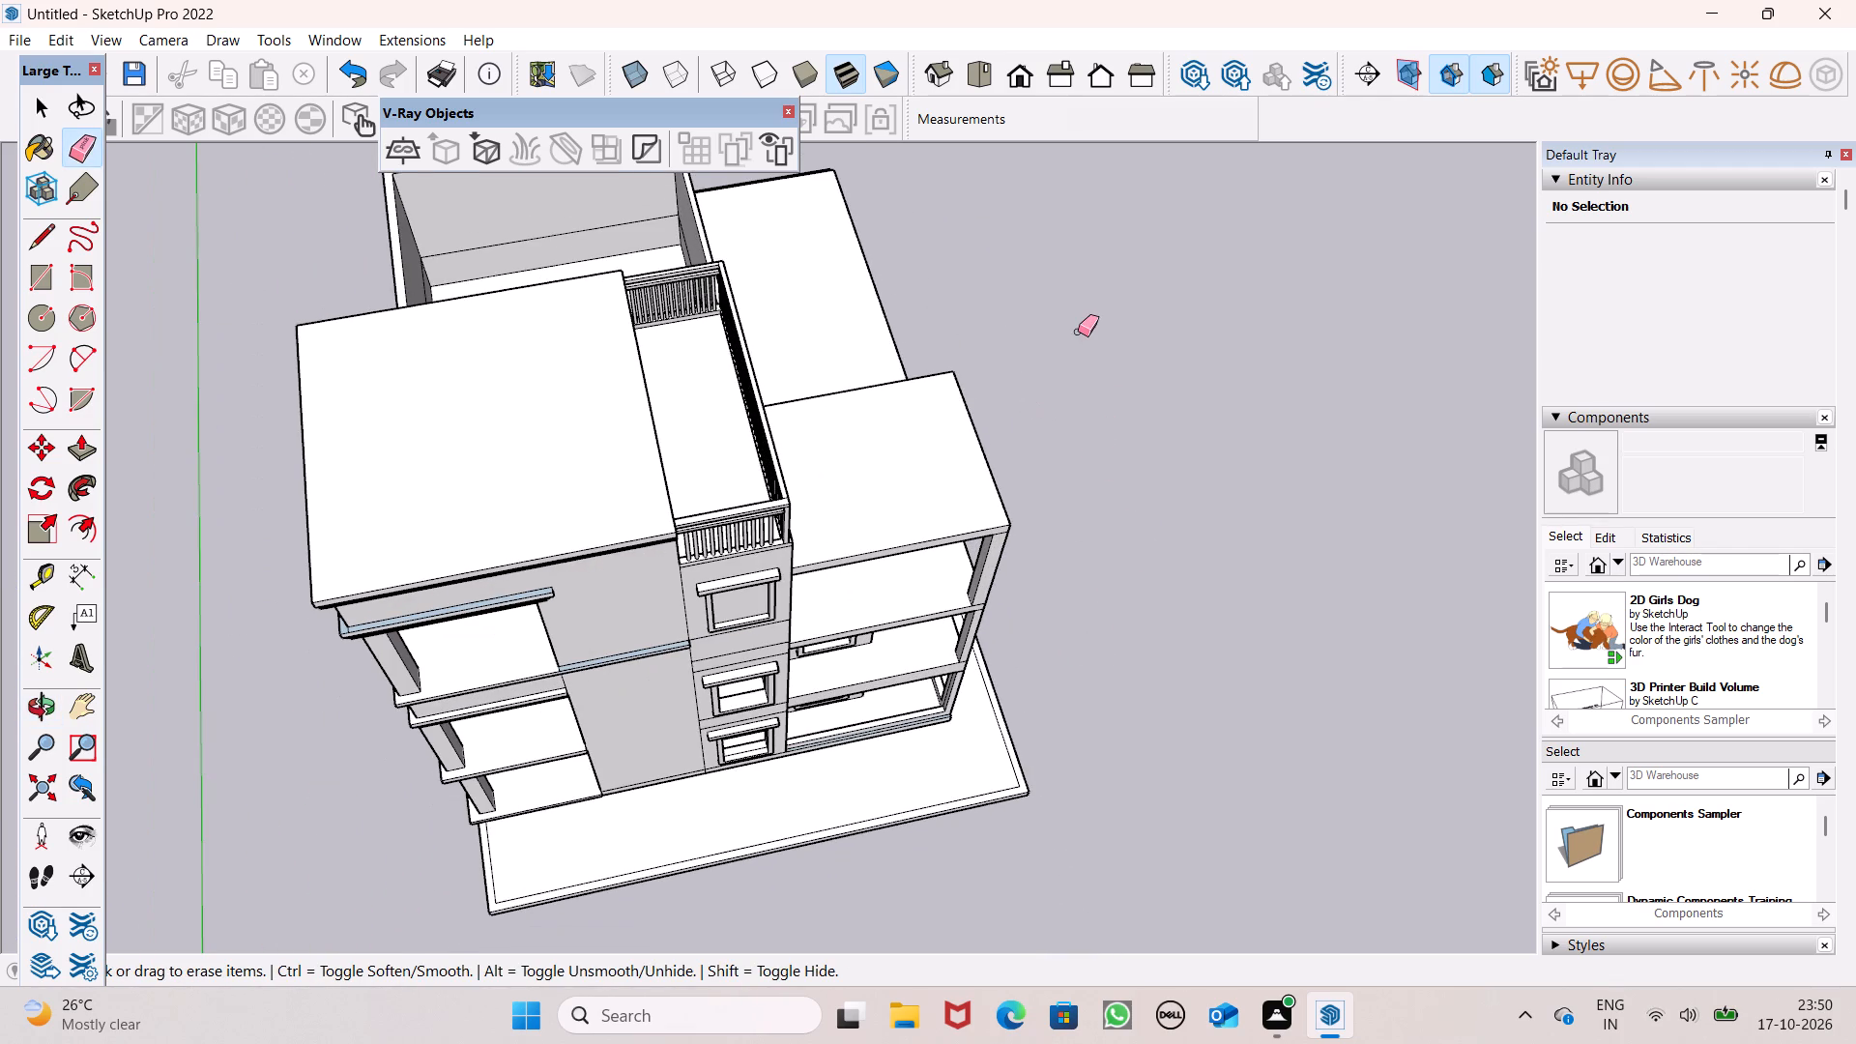
middle_drag(1011, 529, 872, 585)
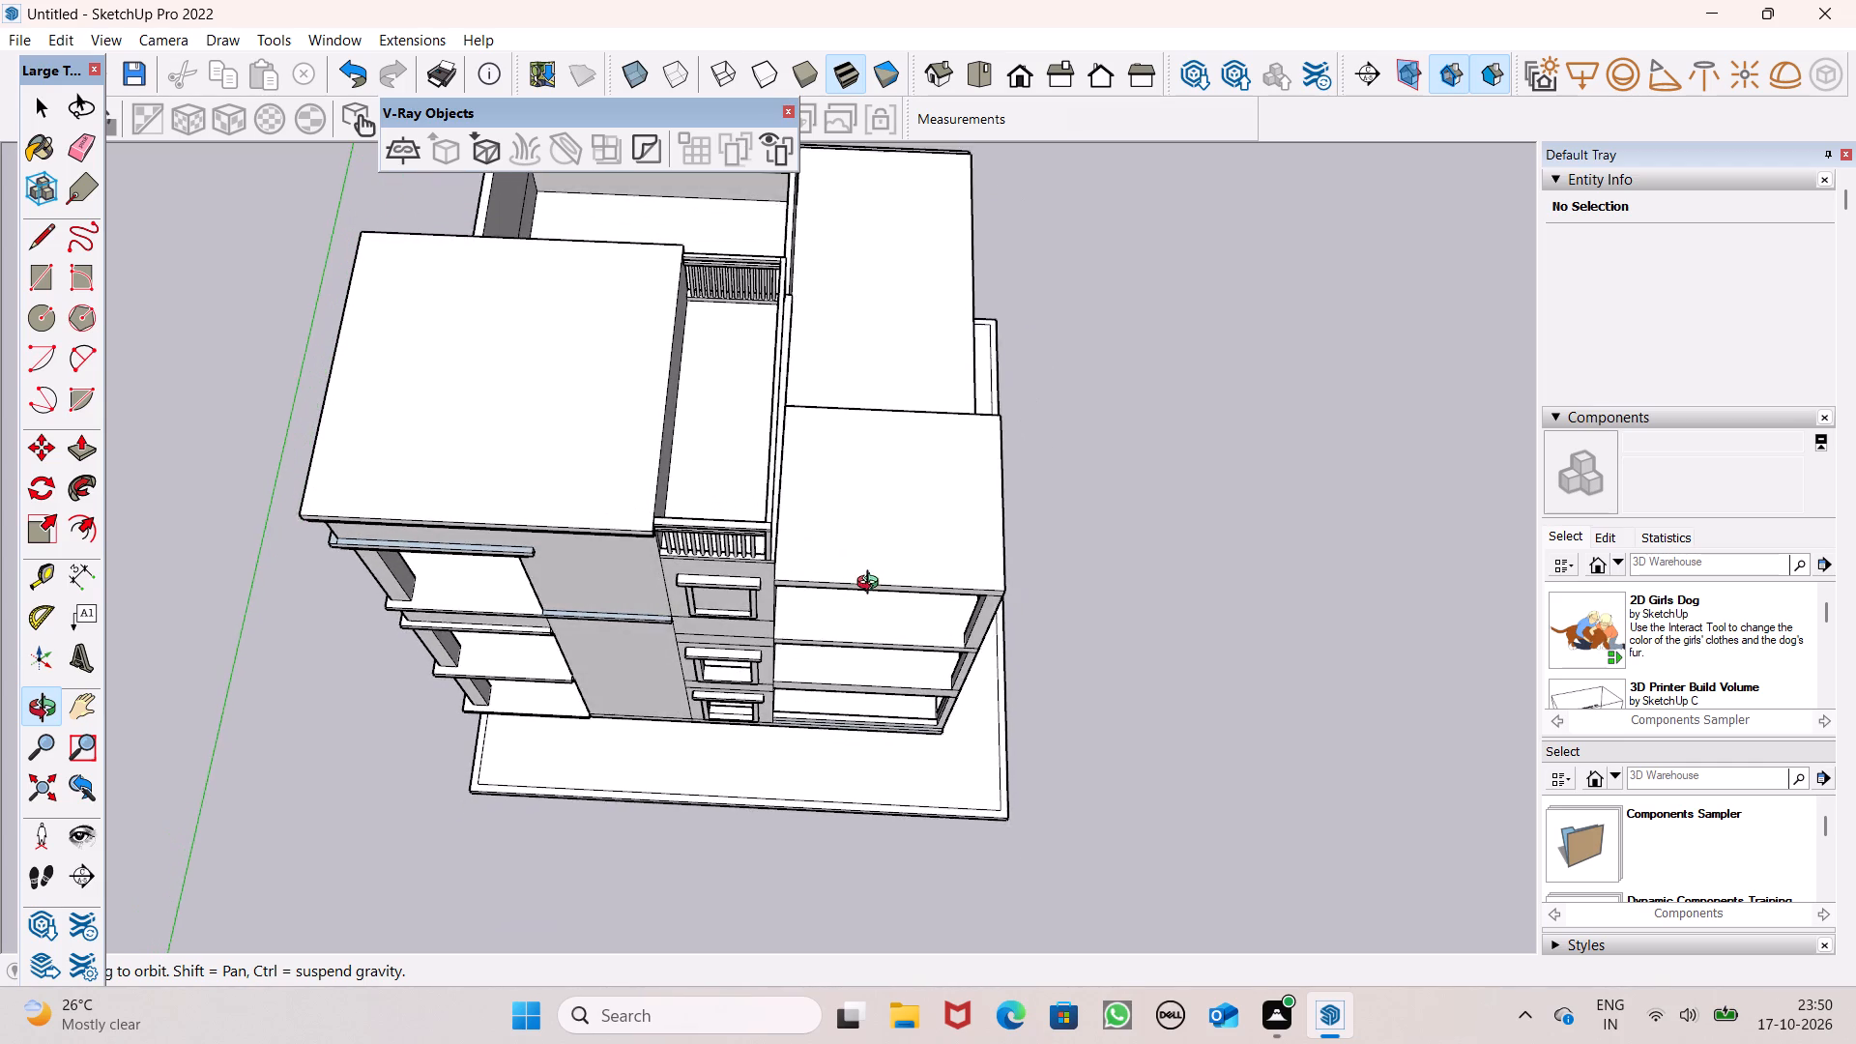
middle_drag(872, 585, 875, 587)
Offset the outline of the canopy slab's top face inward to form an even border around an inner rectangle.
scroll(875, 587, up, 1)
scroll(942, 530, down, 2)
middle_drag(940, 527, 938, 629)
scroll(958, 629, up, 3)
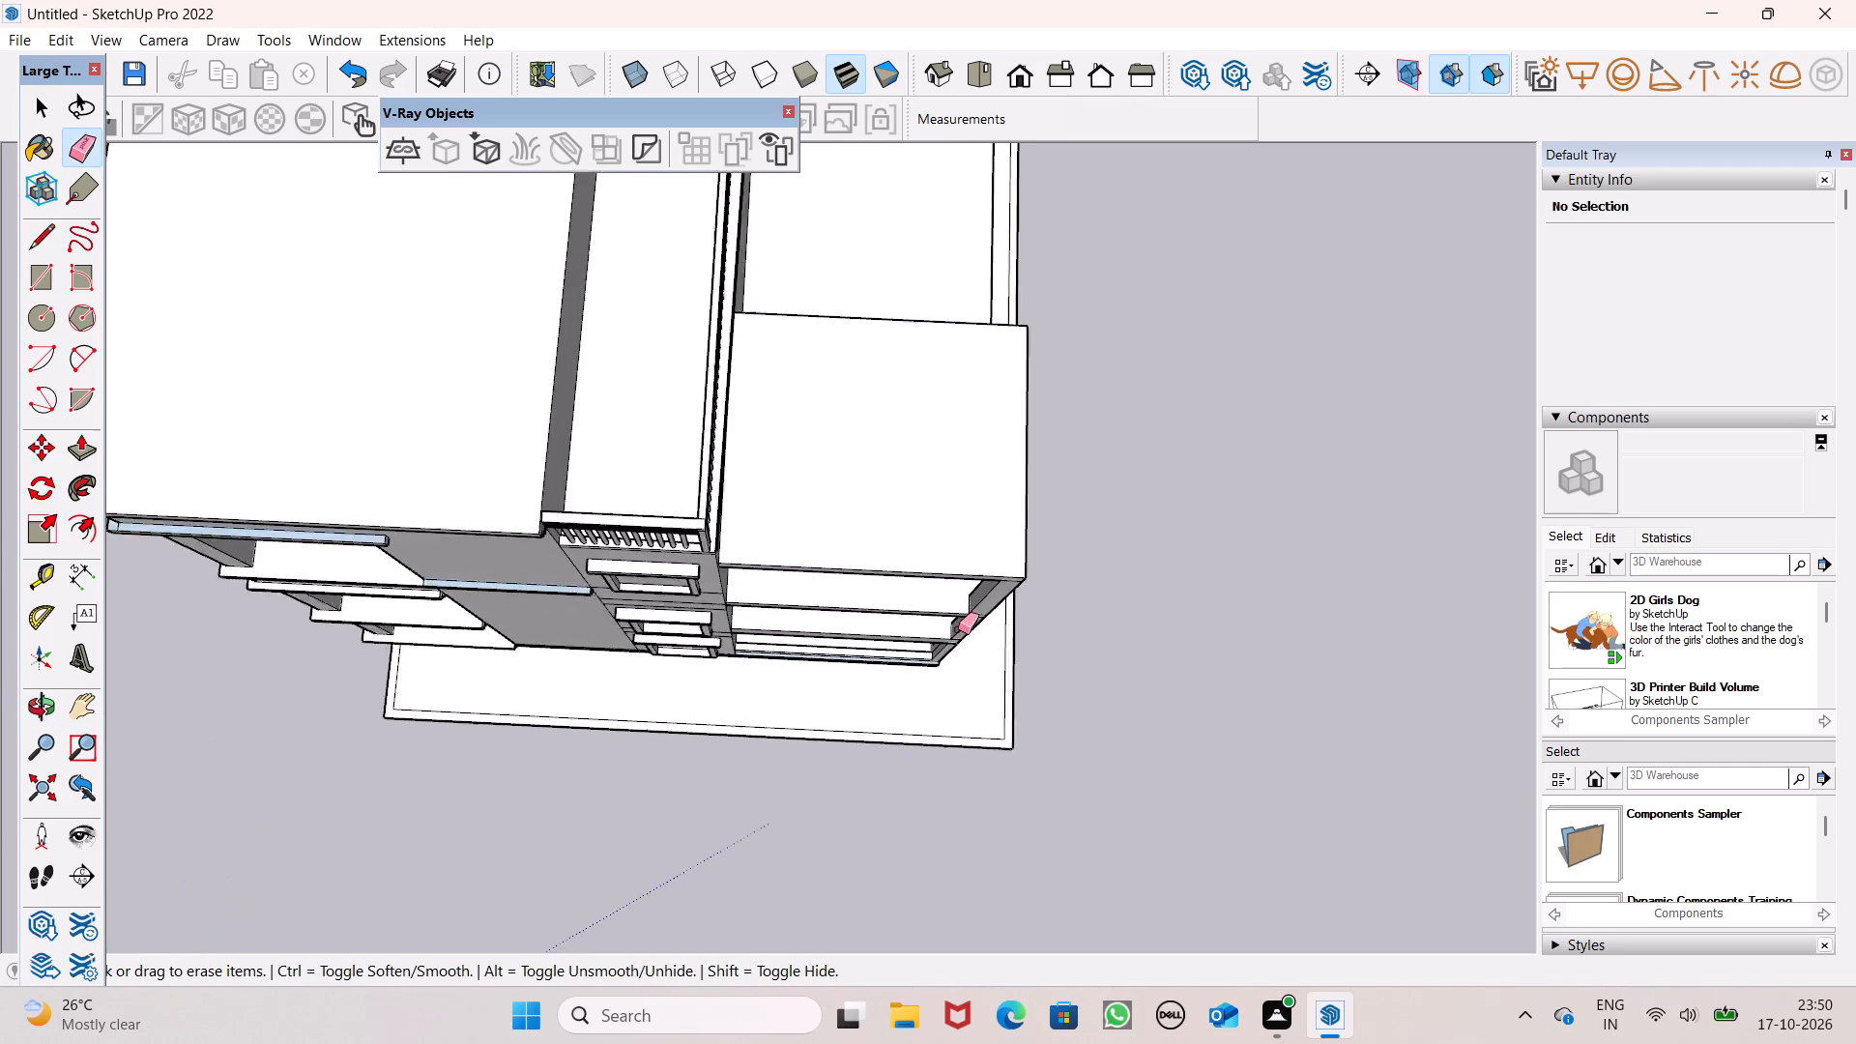
scroll(958, 629, up, 3)
scroll(894, 626, down, 4)
scroll(942, 500, up, 3)
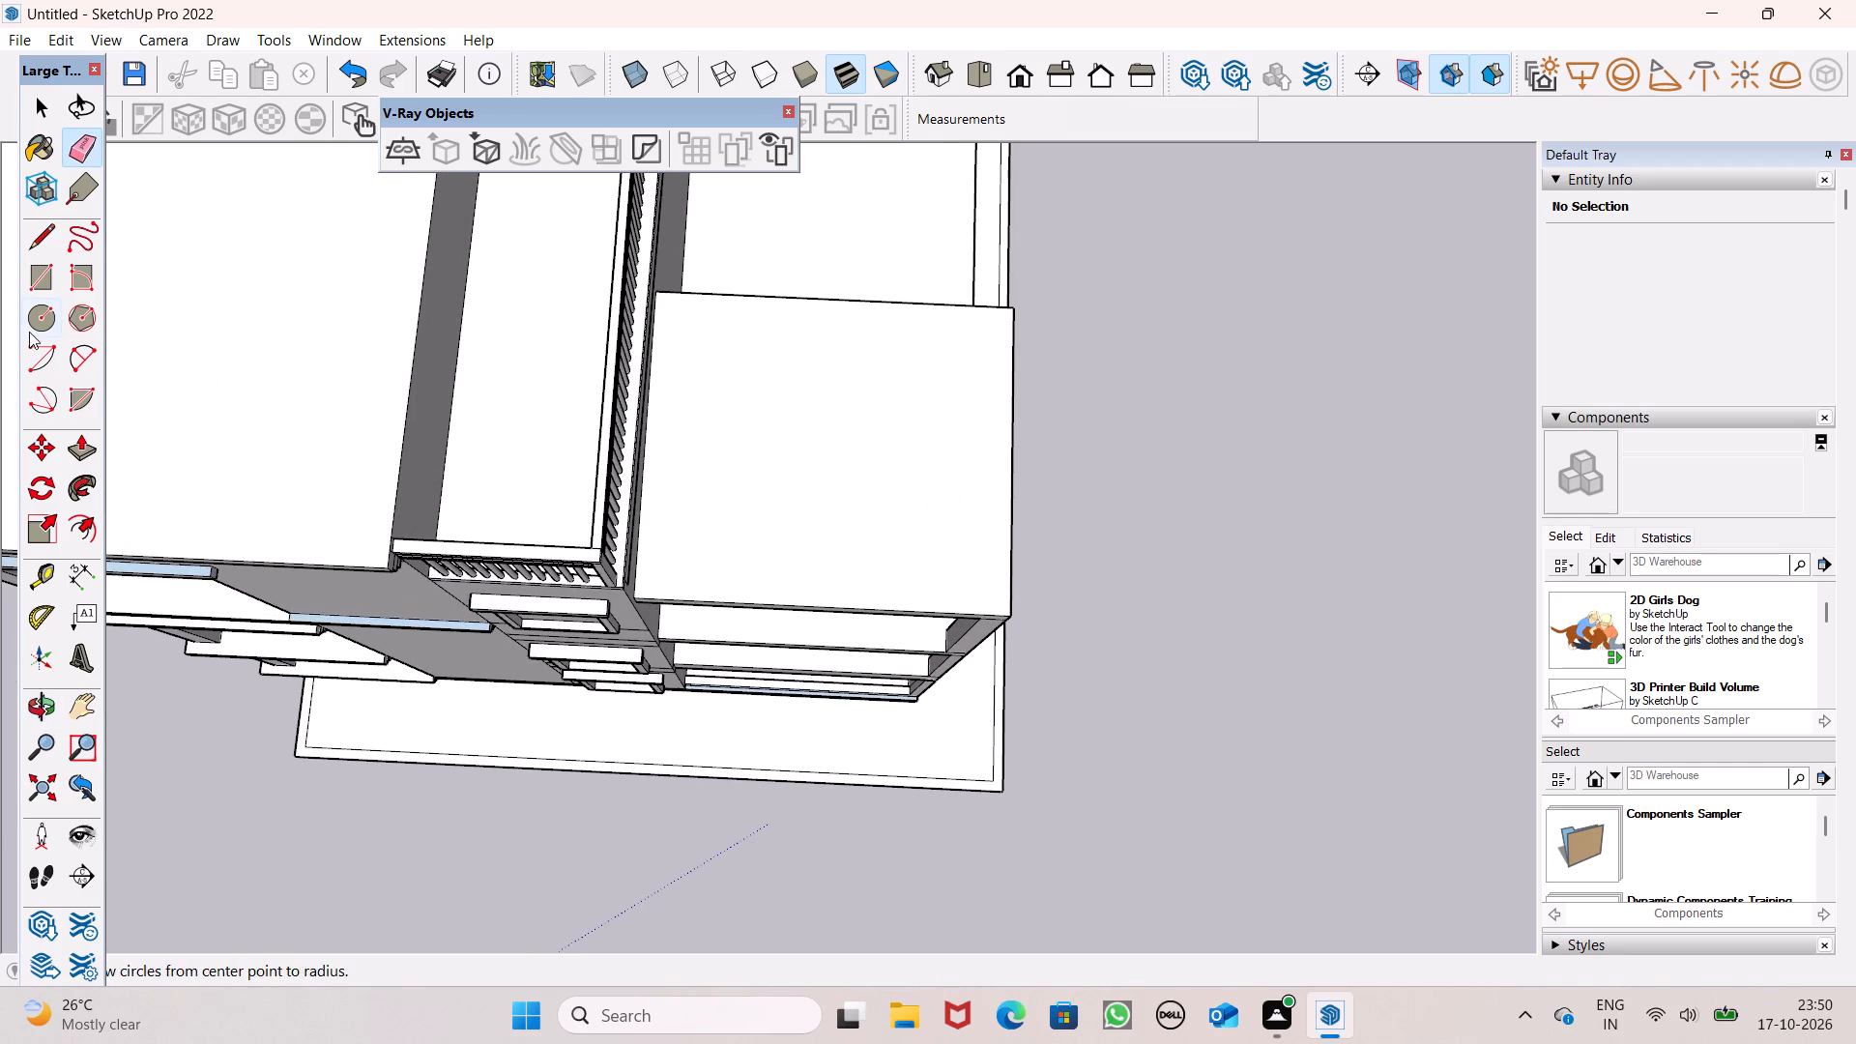
click(50, 284)
middle_drag(945, 446, 958, 480)
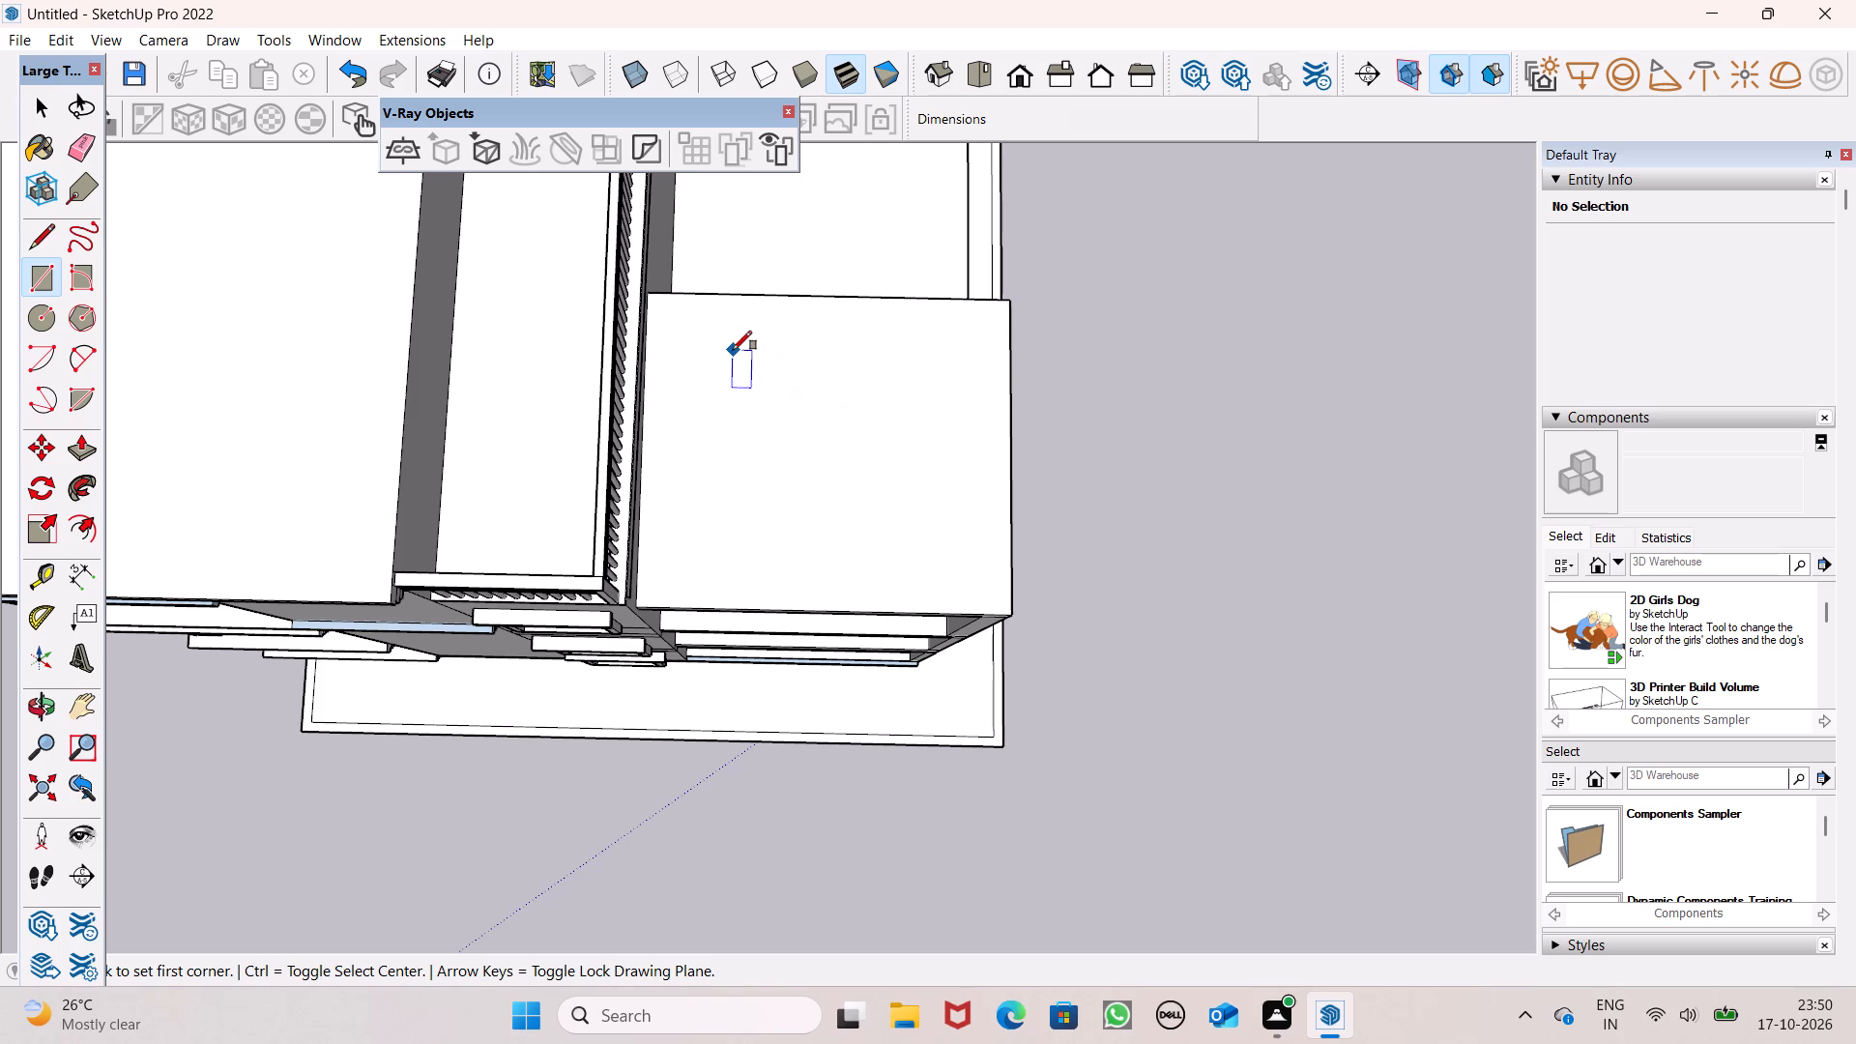
scroll(917, 432, up, 1)
middle_drag(917, 432, 904, 328)
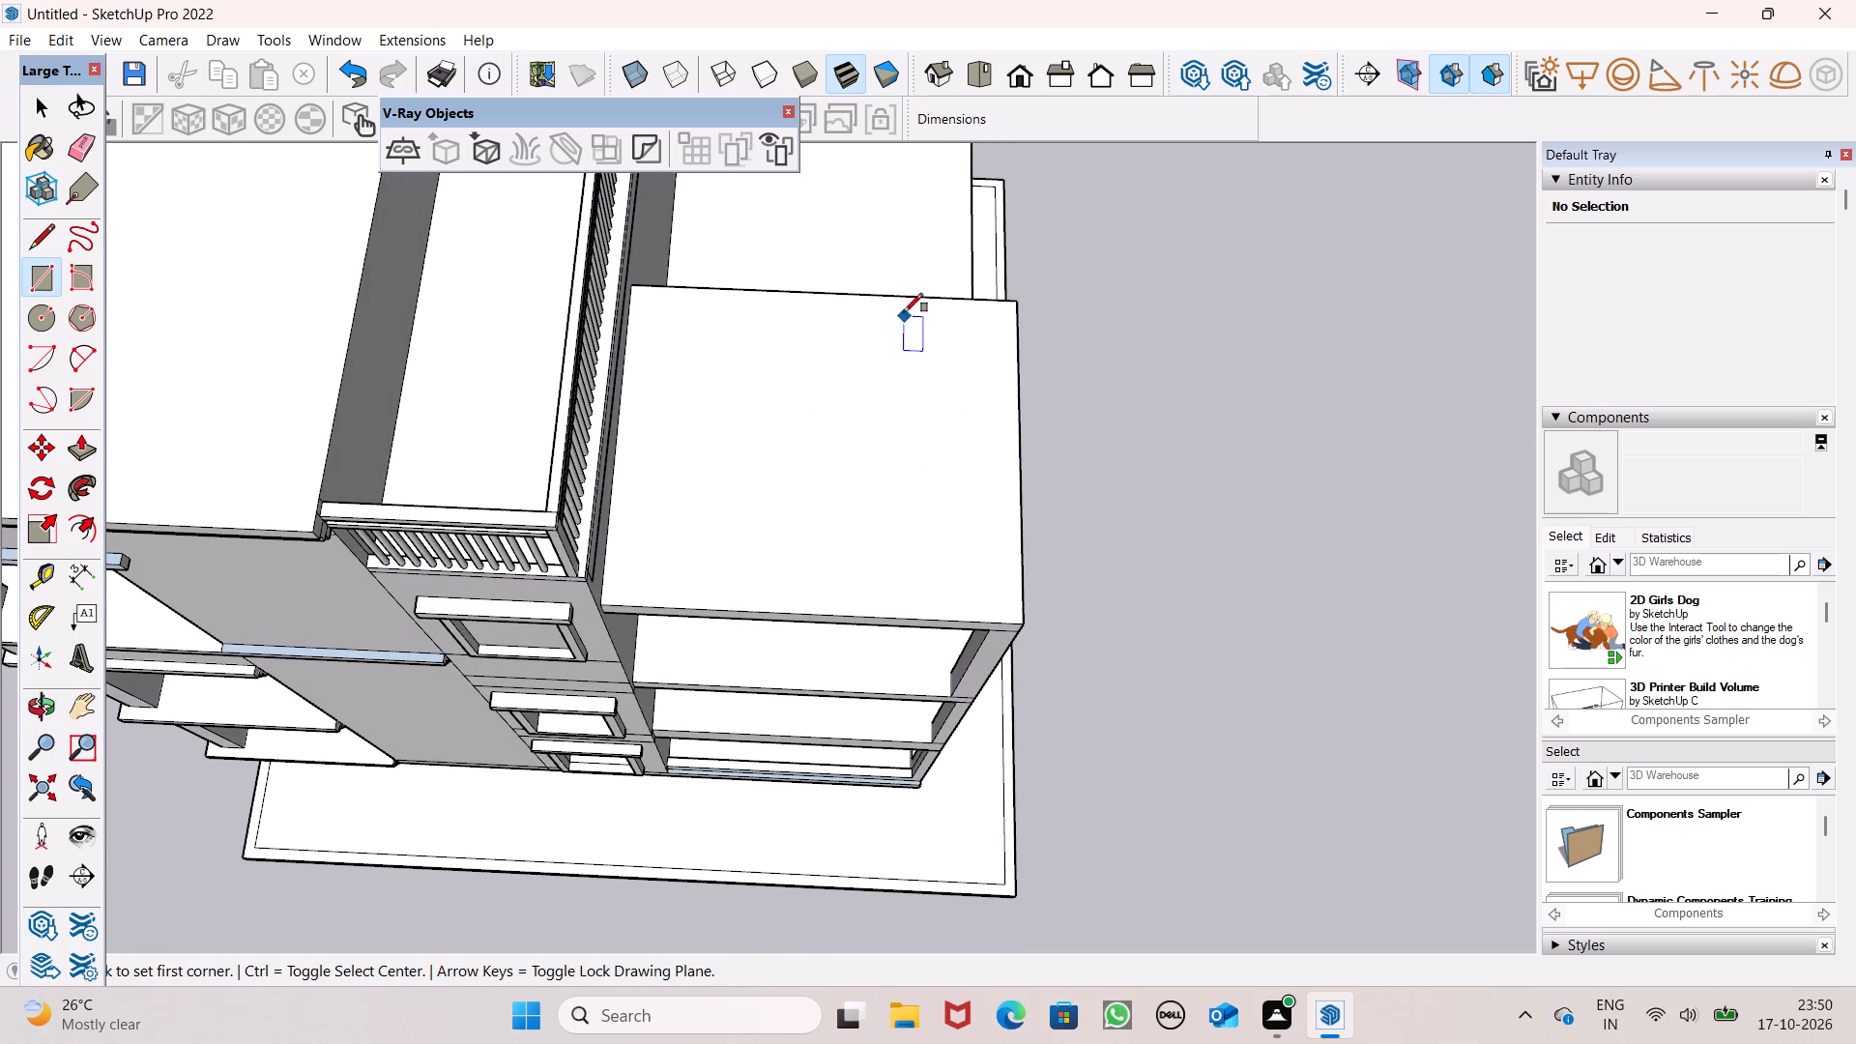
middle_drag(797, 443, 876, 513)
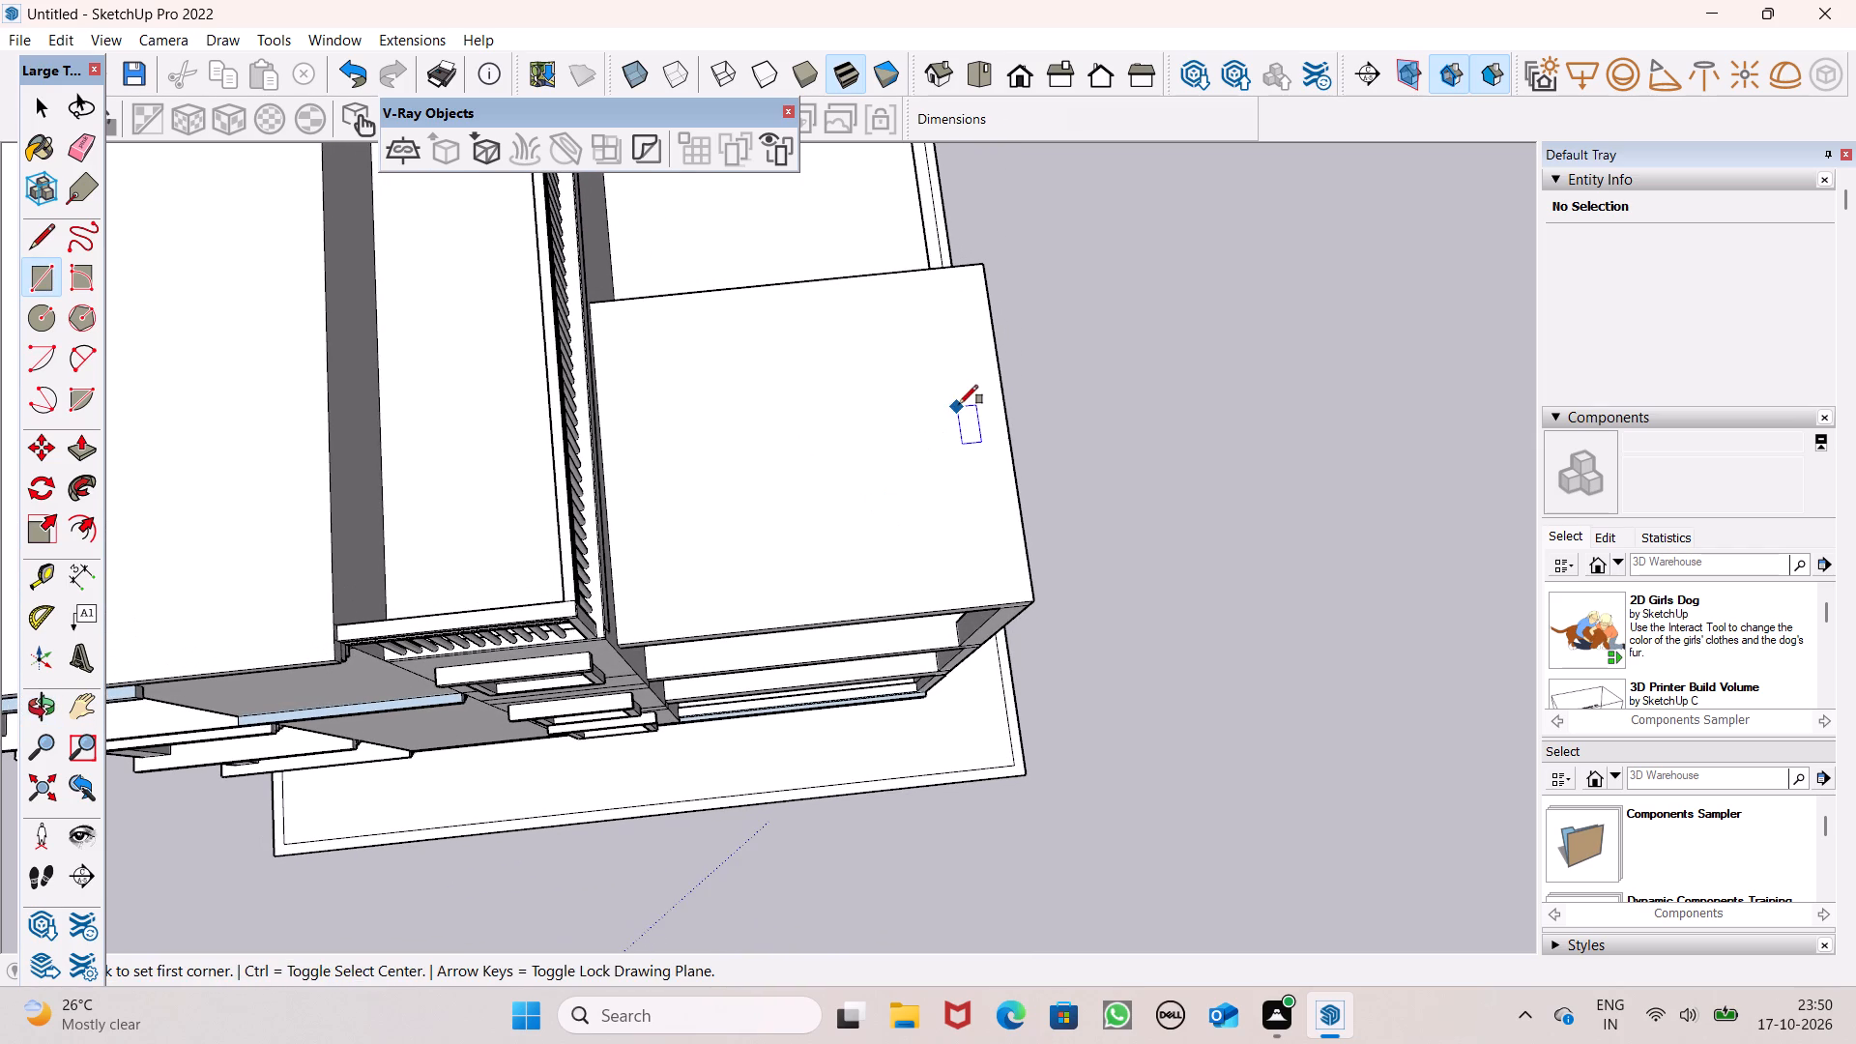
scroll(959, 403, up, 4)
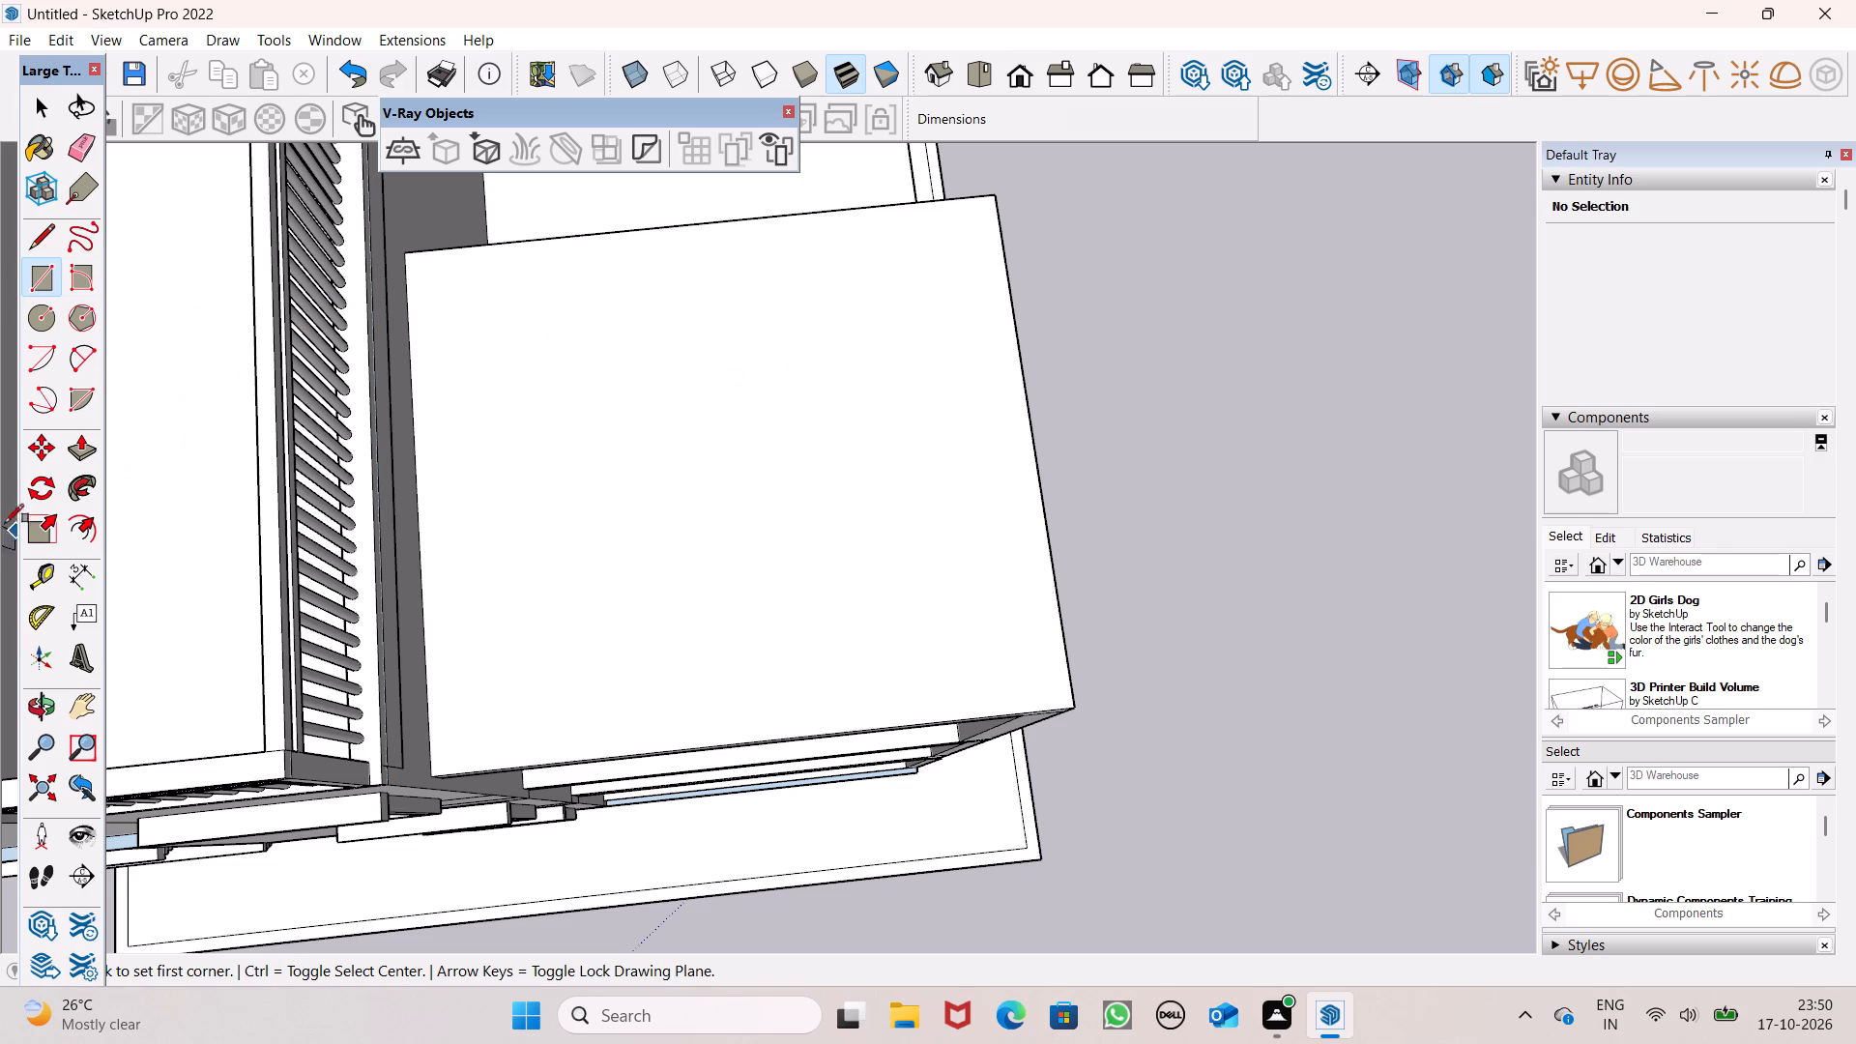
click(67, 535)
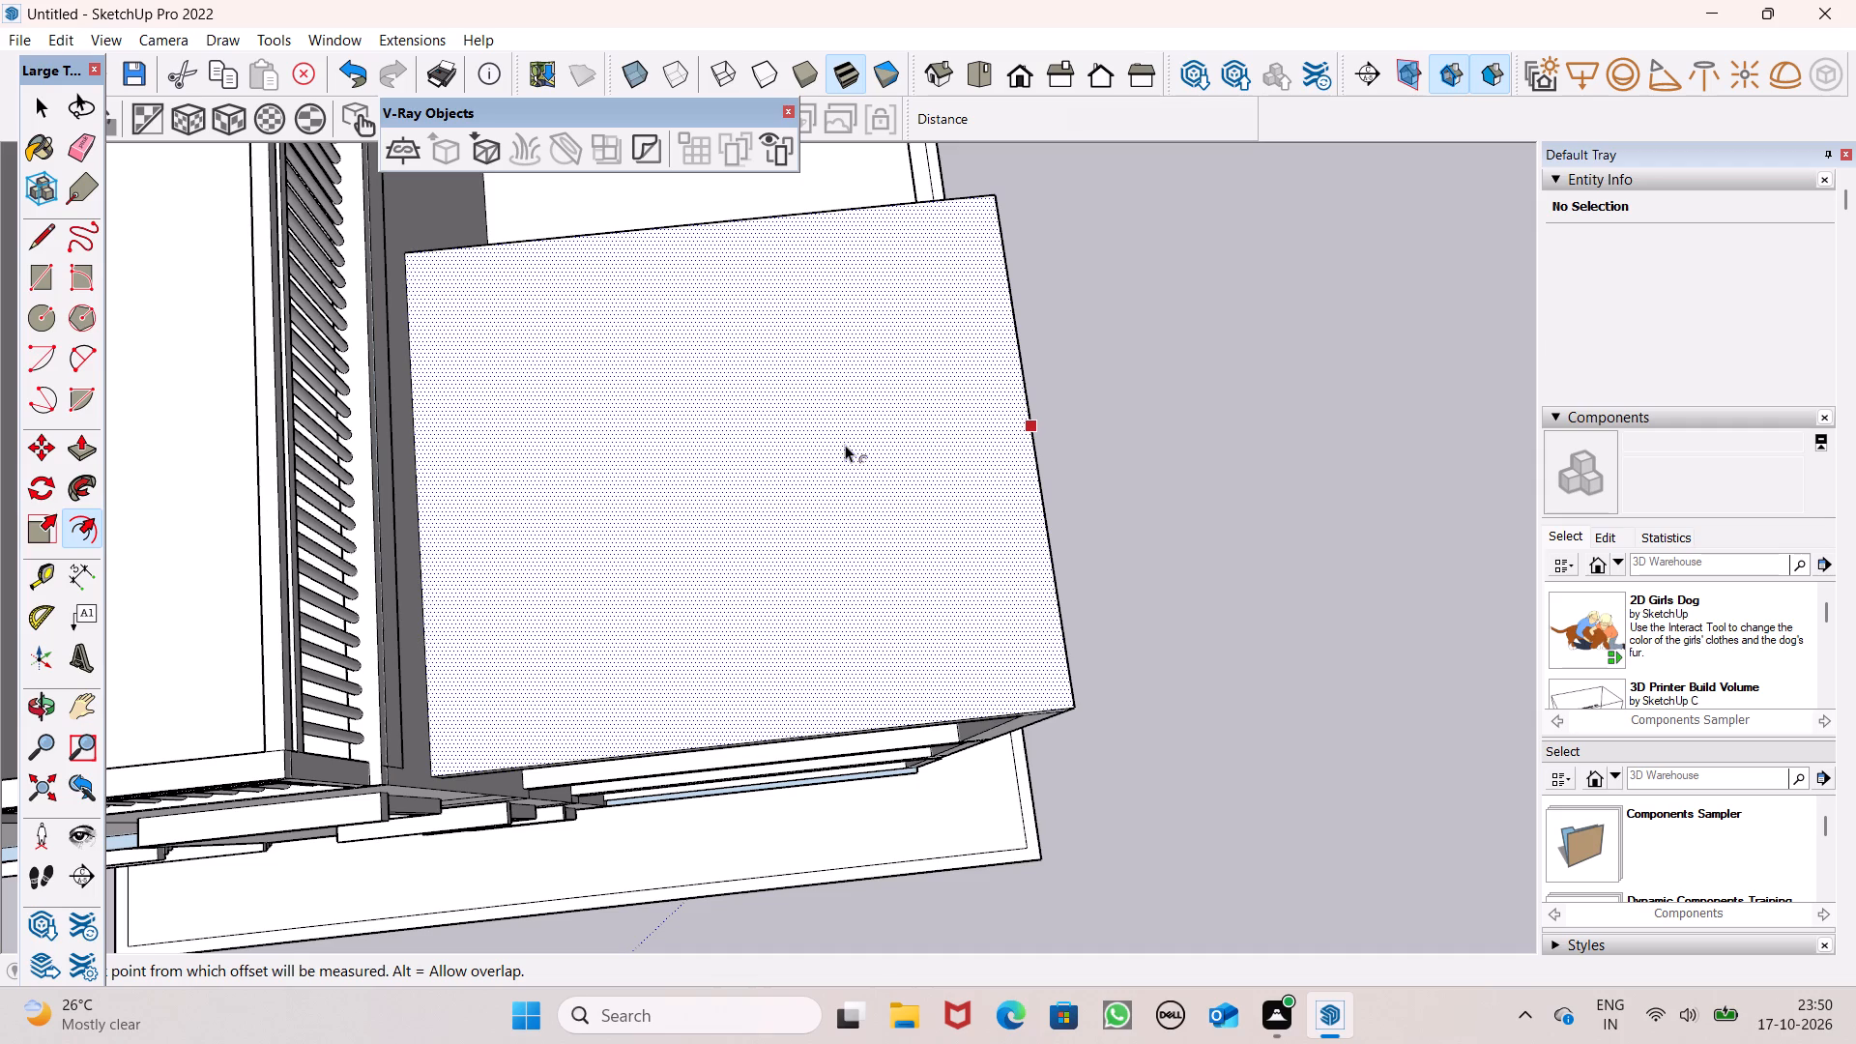
key(space)
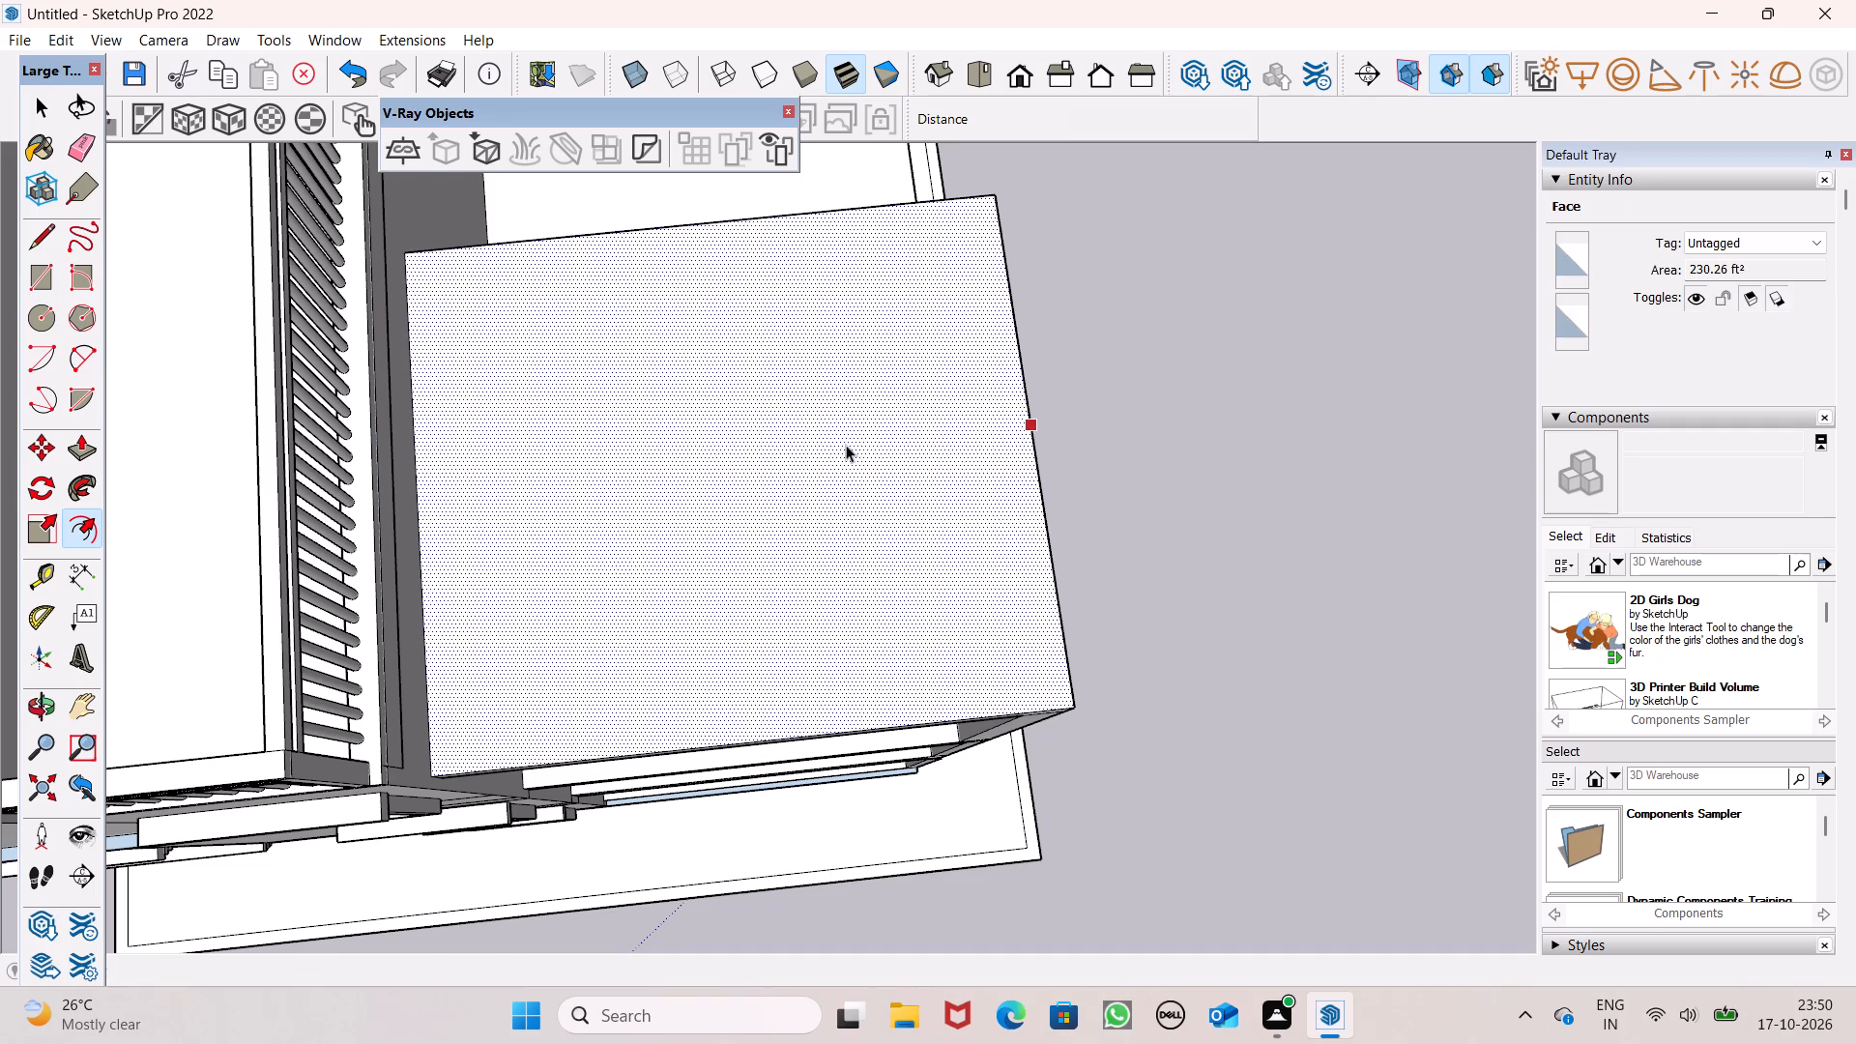
scroll(1068, 478, down, 1)
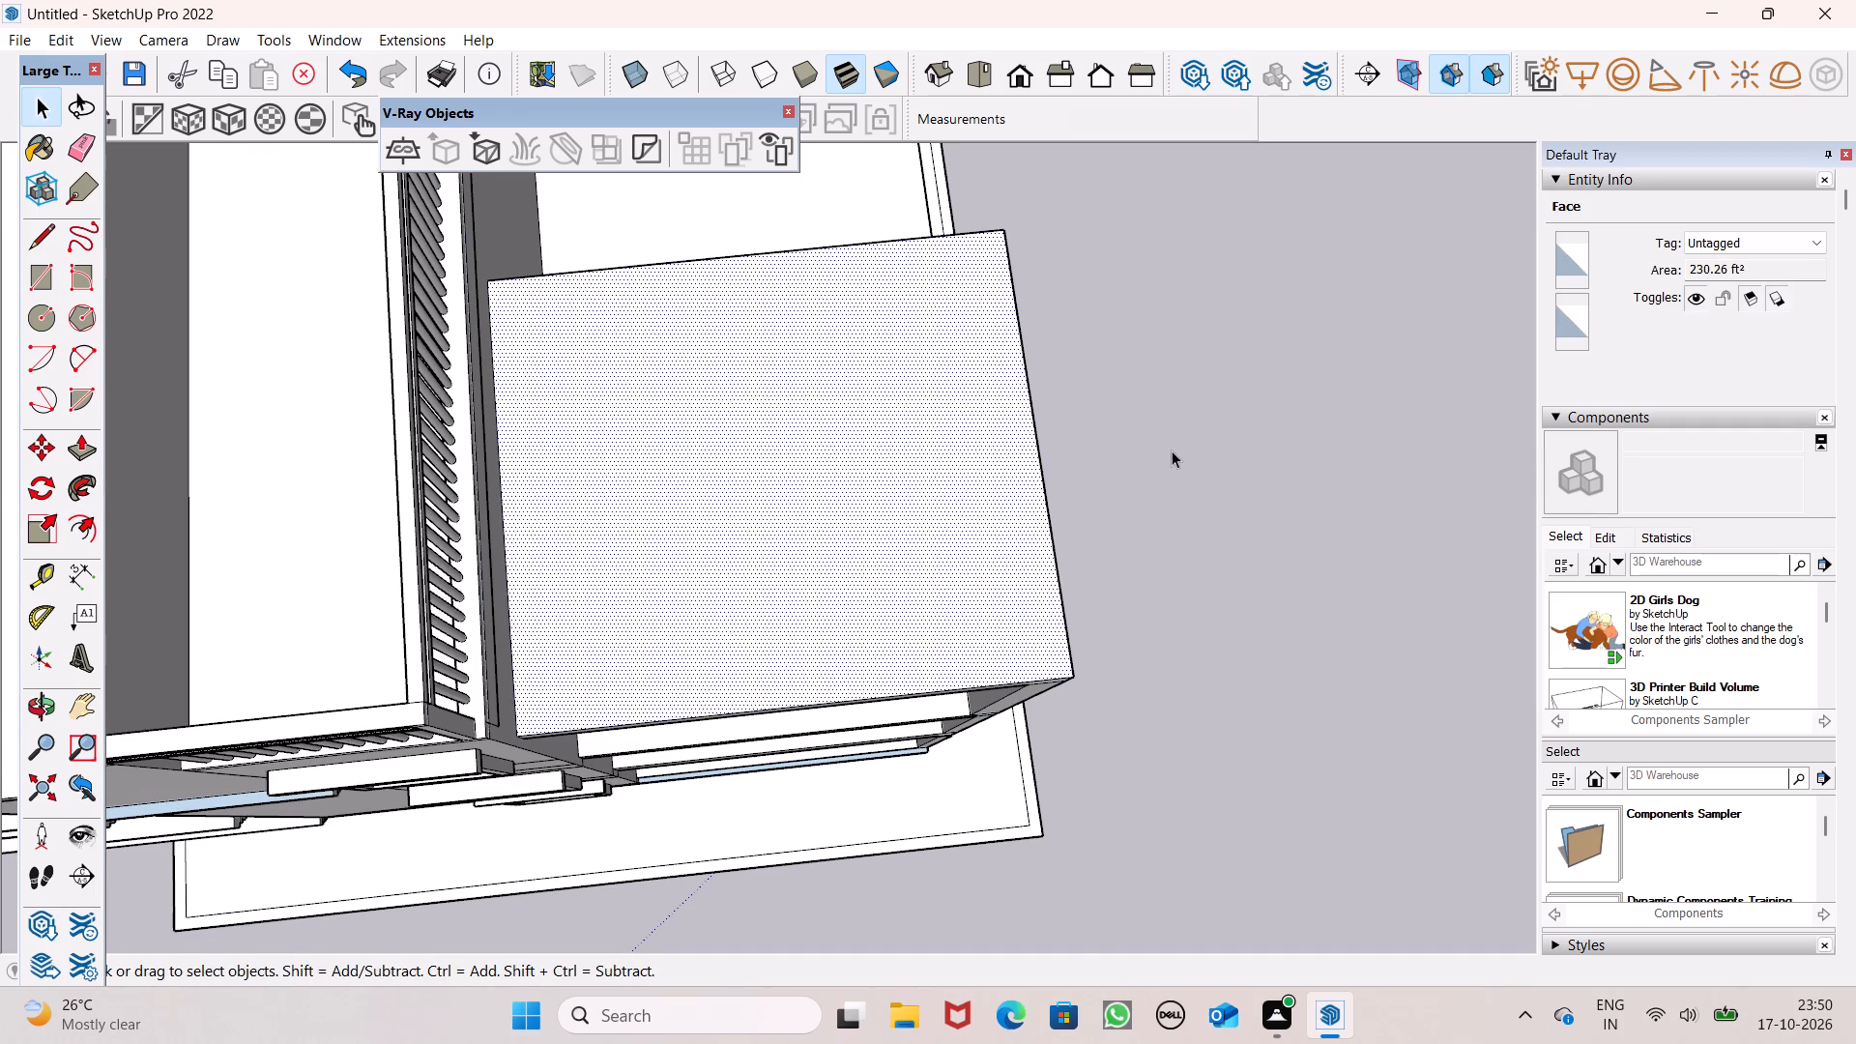
middle_click(1117, 520)
key(space)
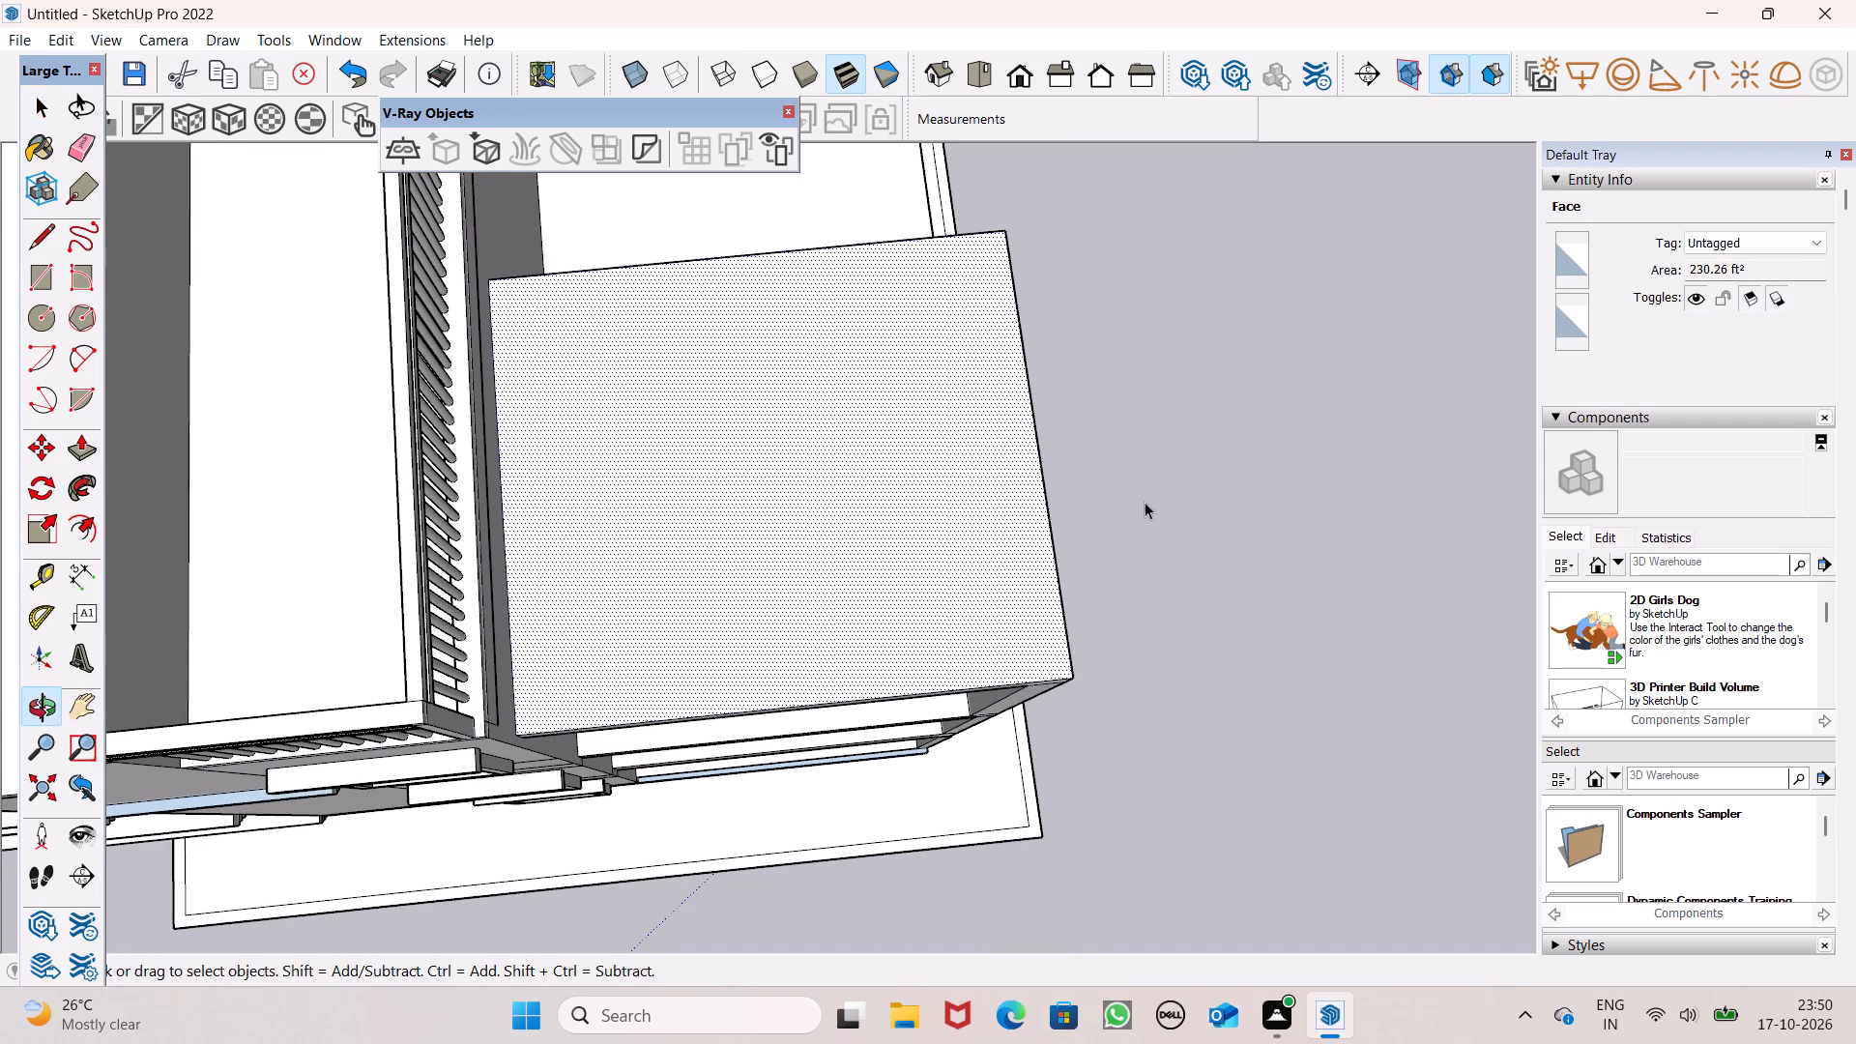
click(1147, 497)
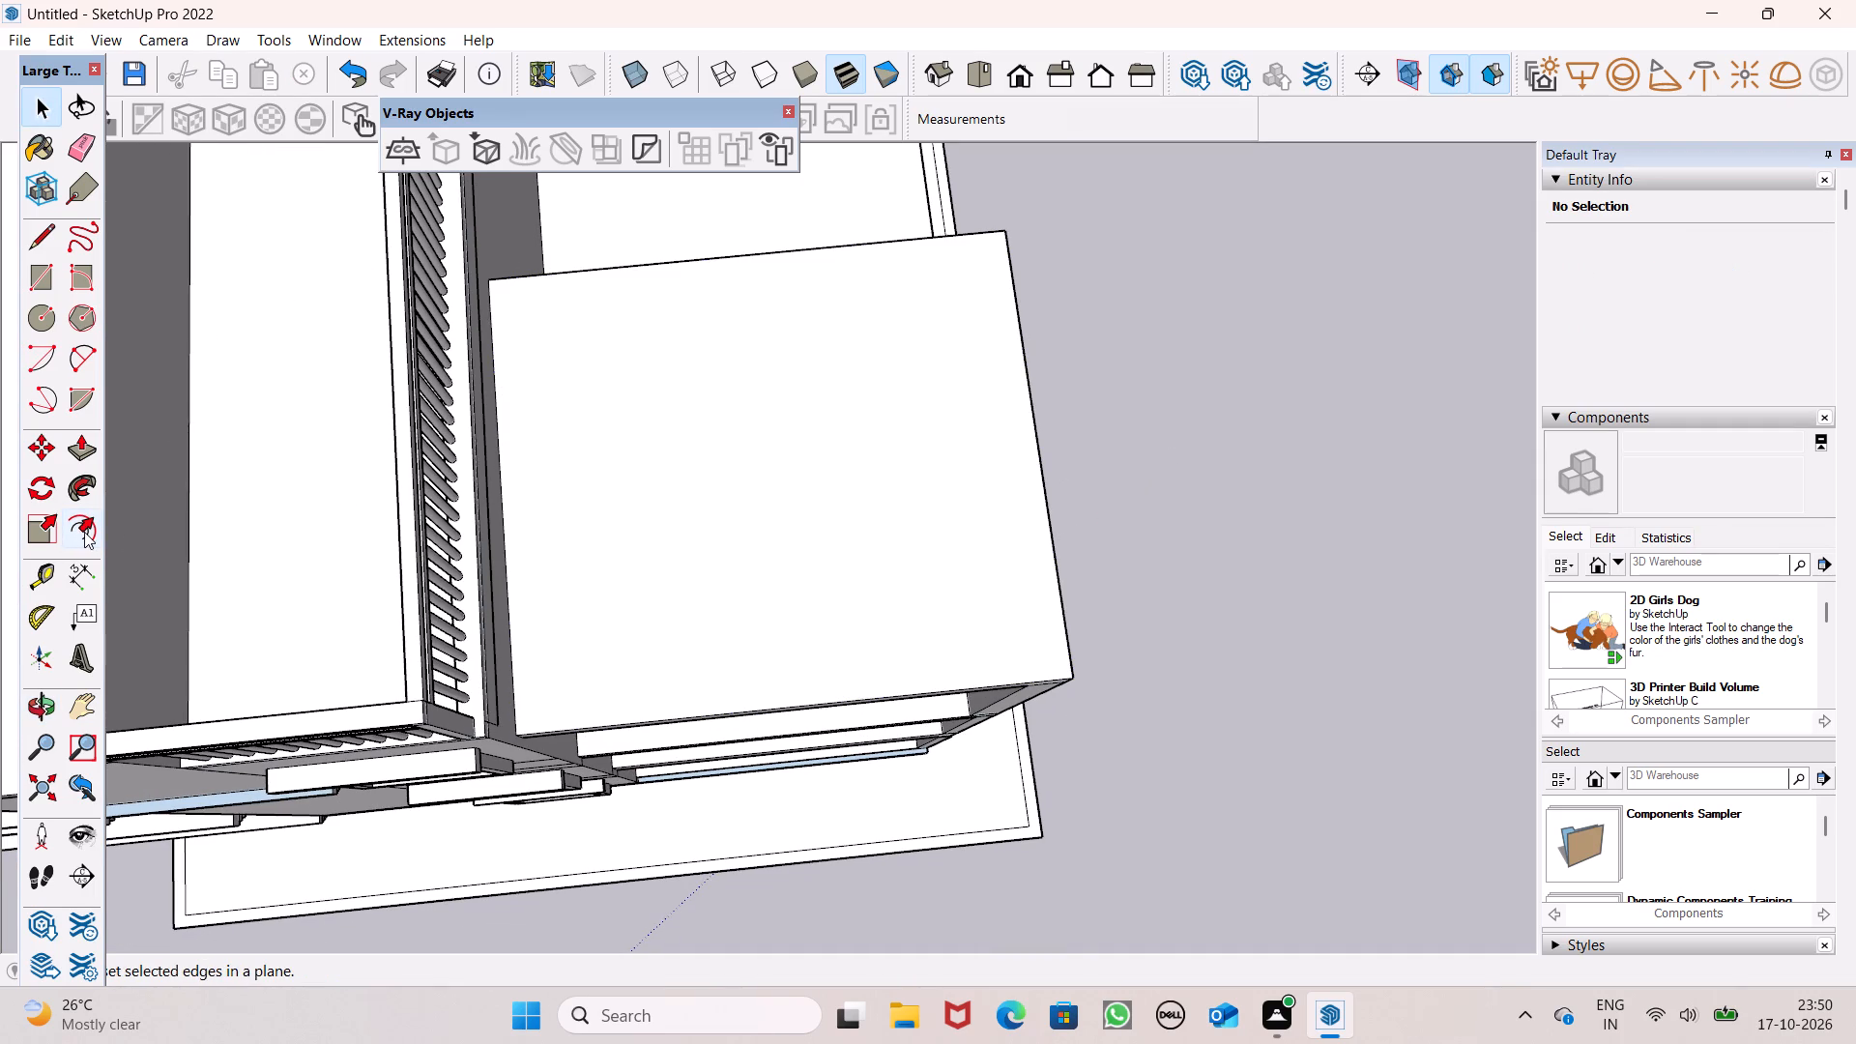
click(85, 530)
drag(658, 345, 662, 350)
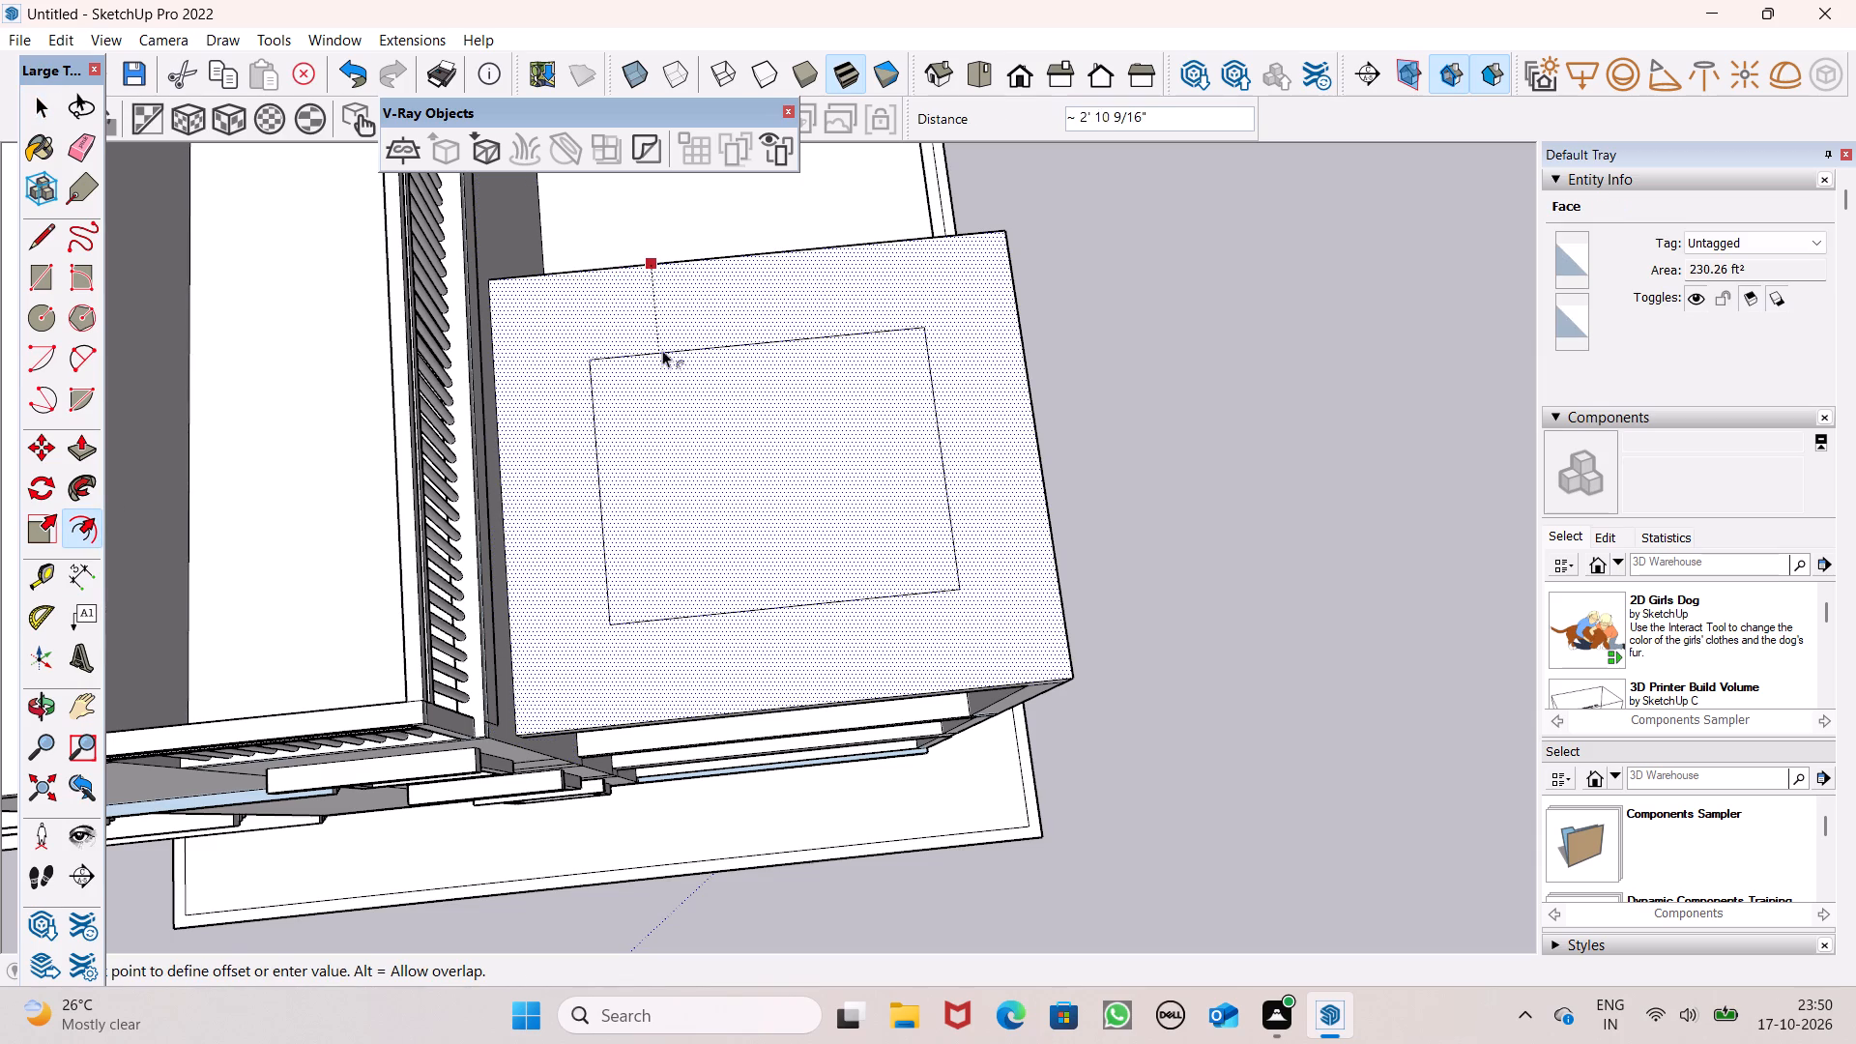
drag(662, 350, 659, 302)
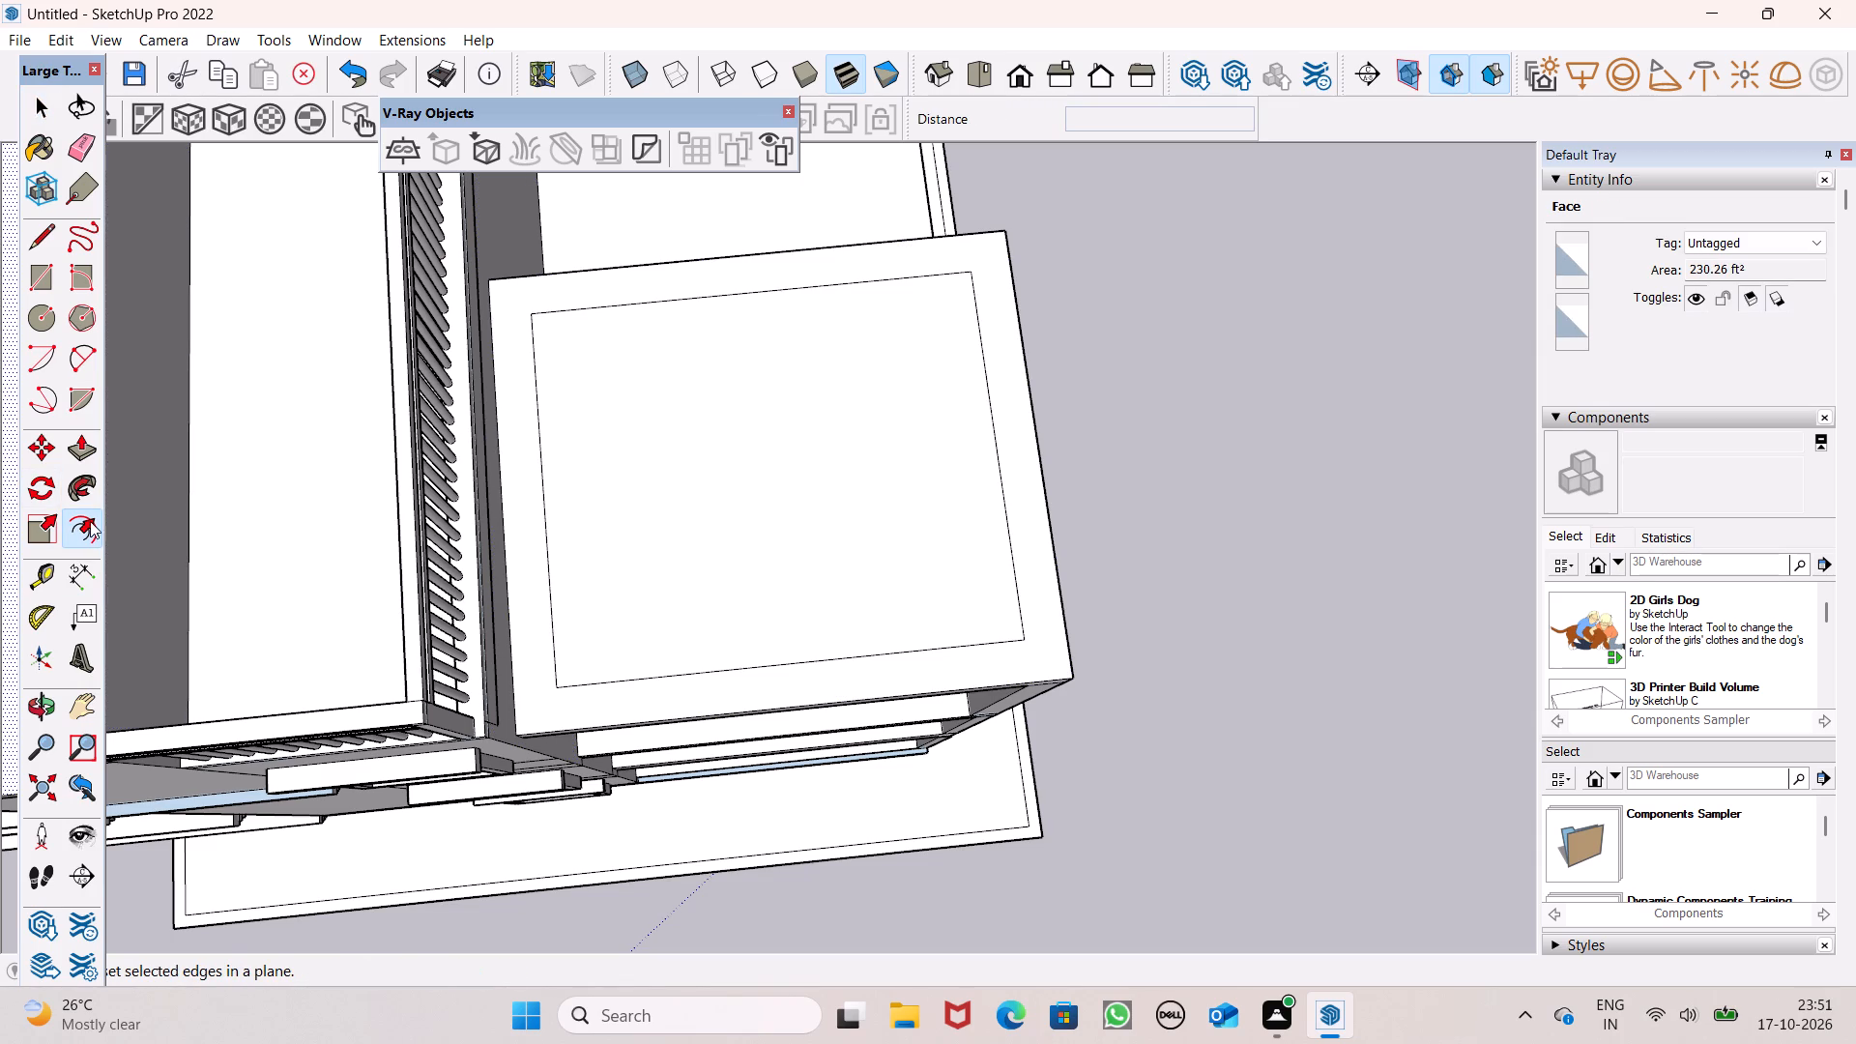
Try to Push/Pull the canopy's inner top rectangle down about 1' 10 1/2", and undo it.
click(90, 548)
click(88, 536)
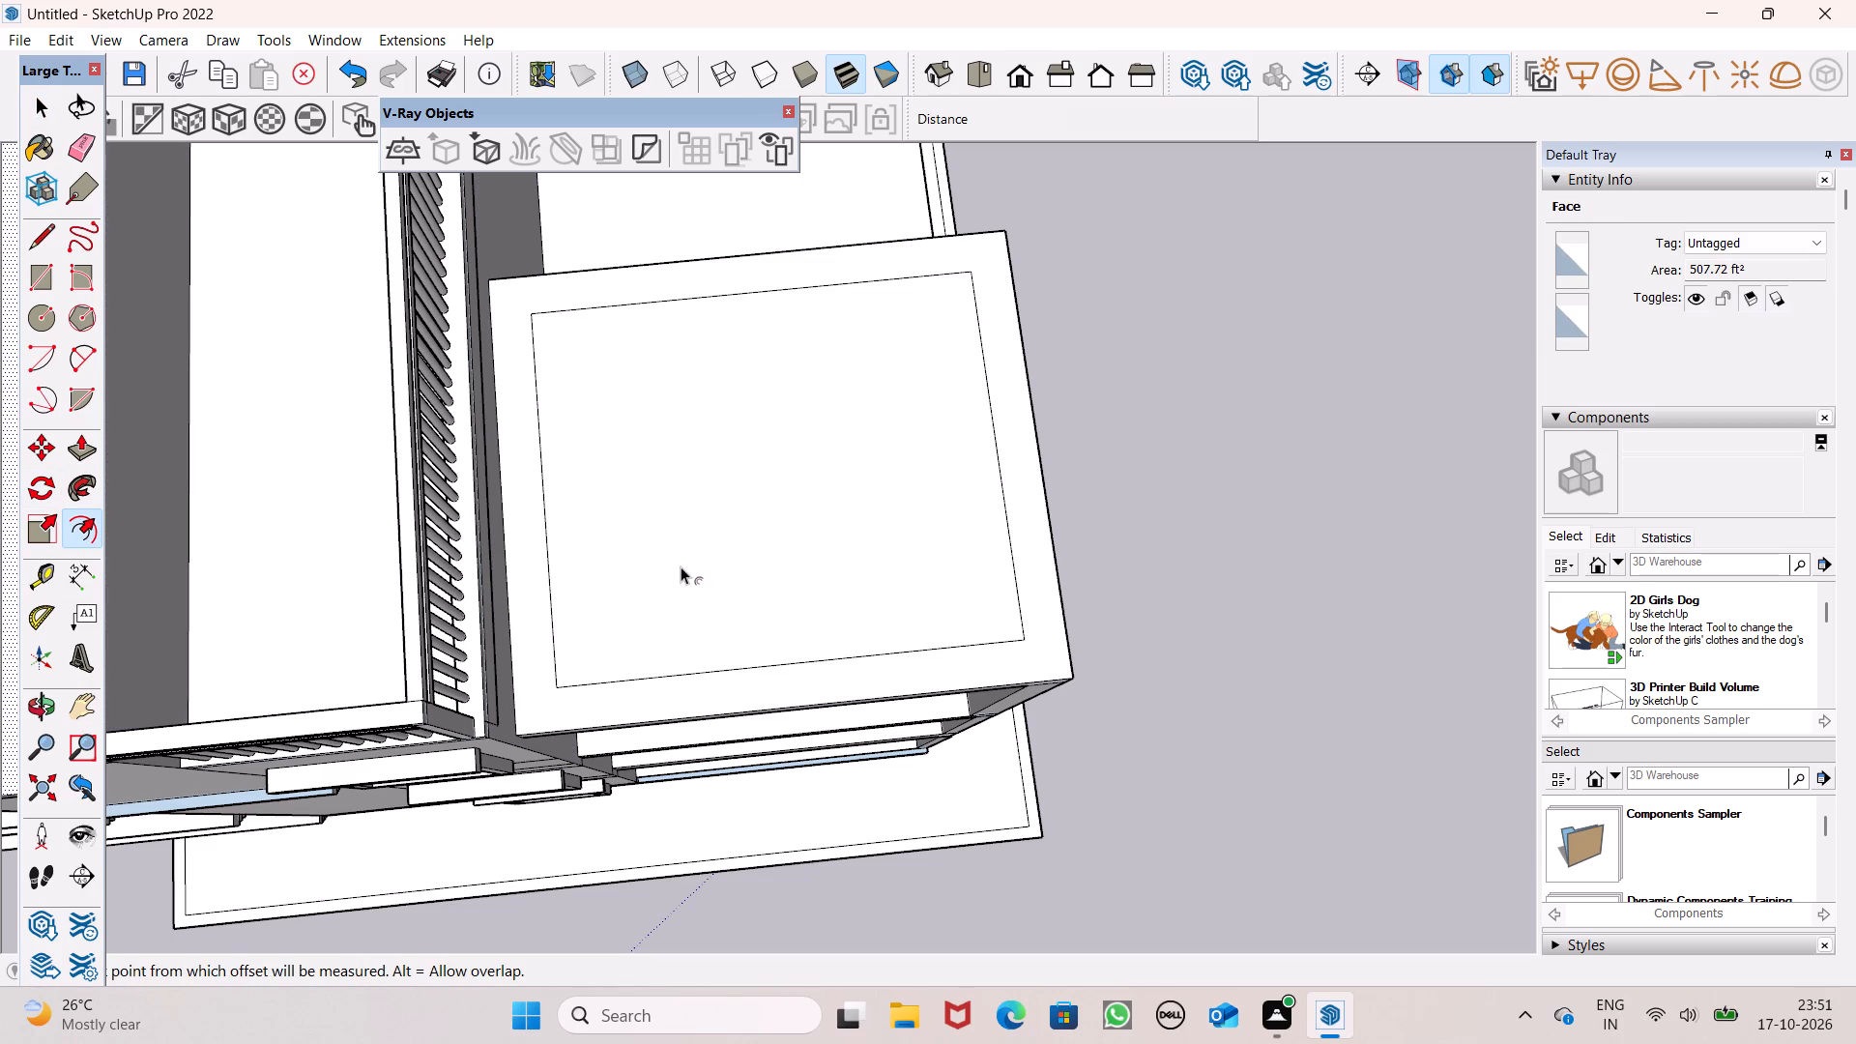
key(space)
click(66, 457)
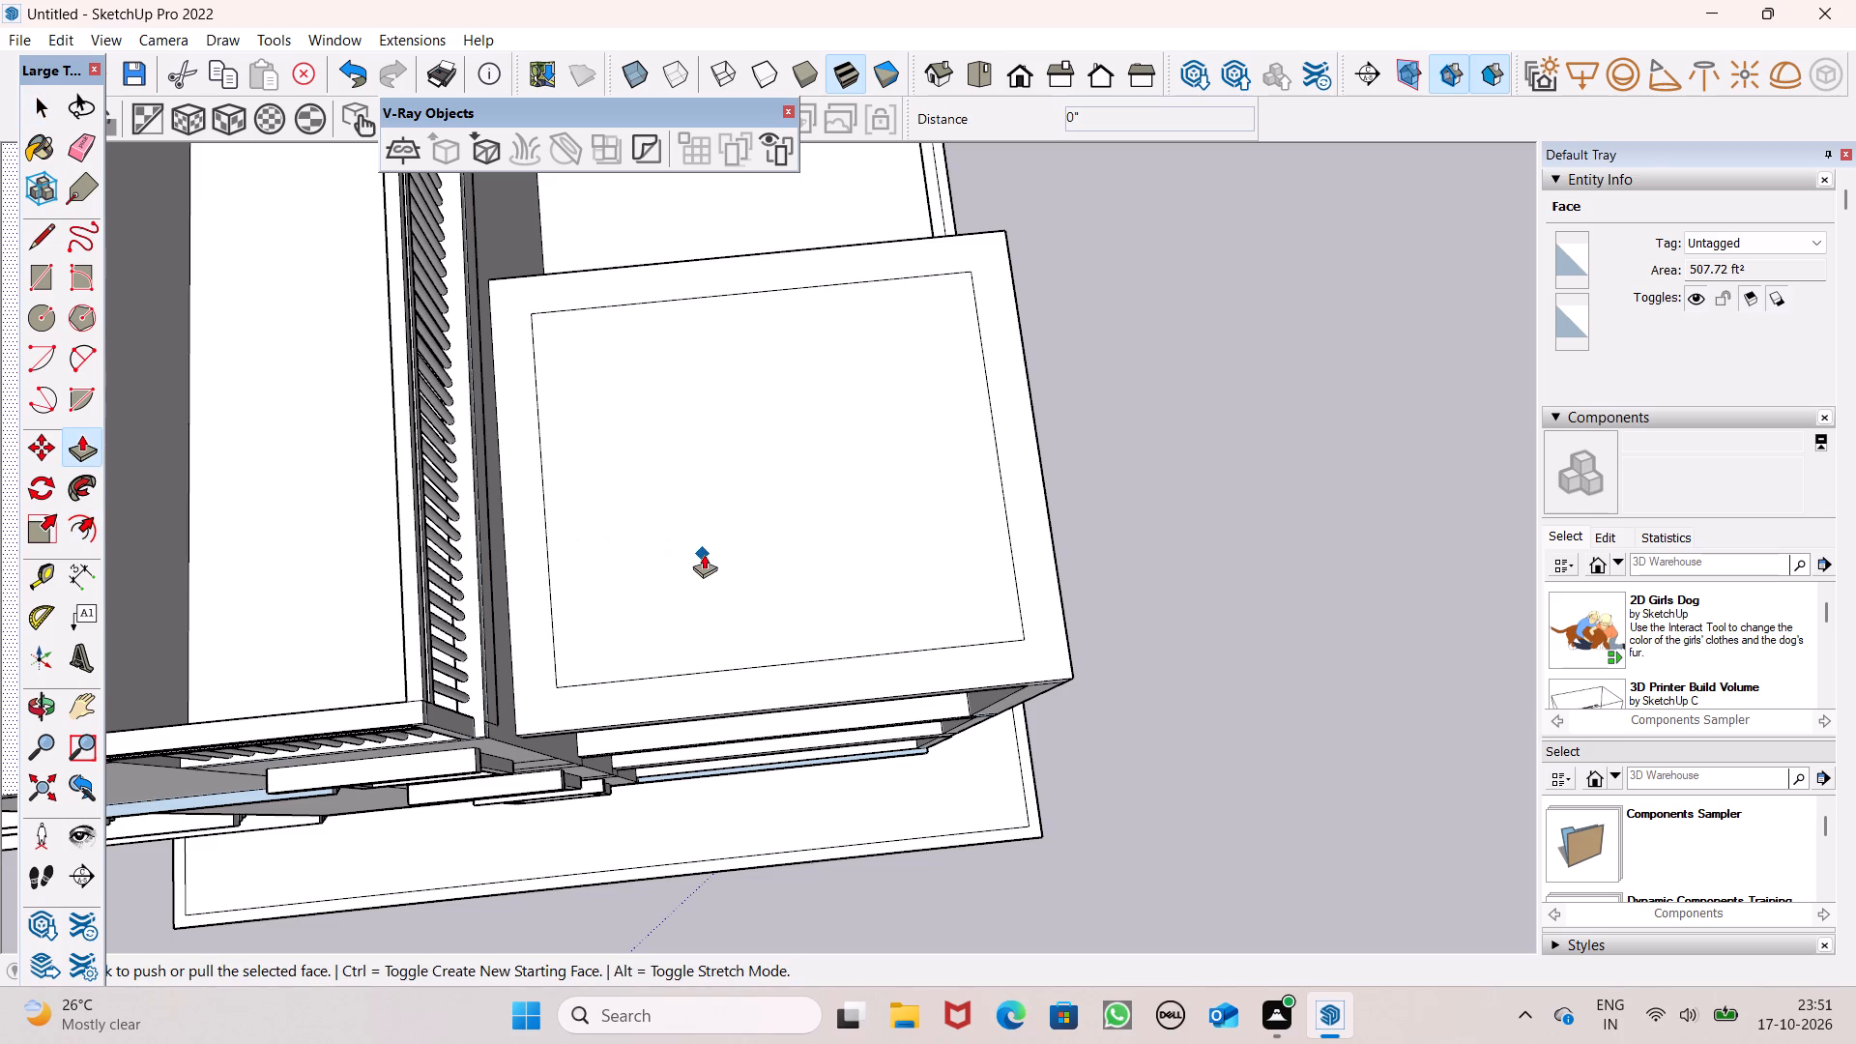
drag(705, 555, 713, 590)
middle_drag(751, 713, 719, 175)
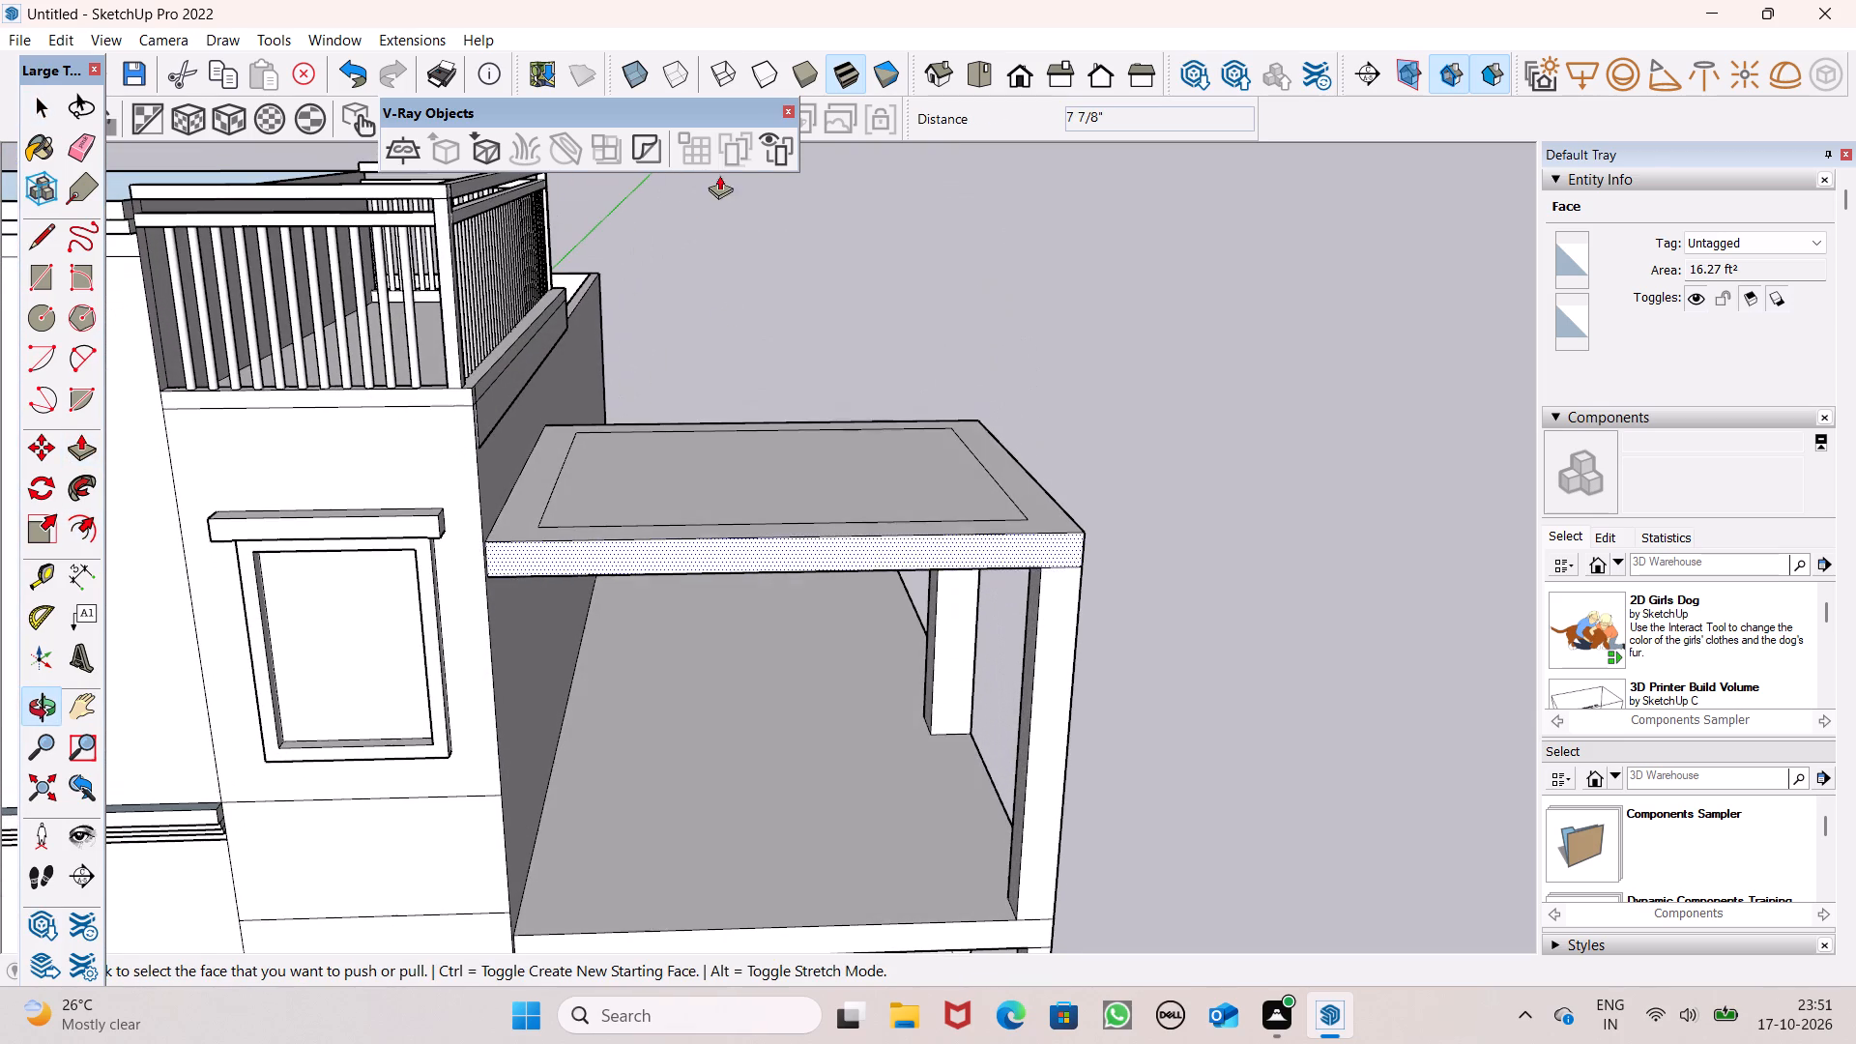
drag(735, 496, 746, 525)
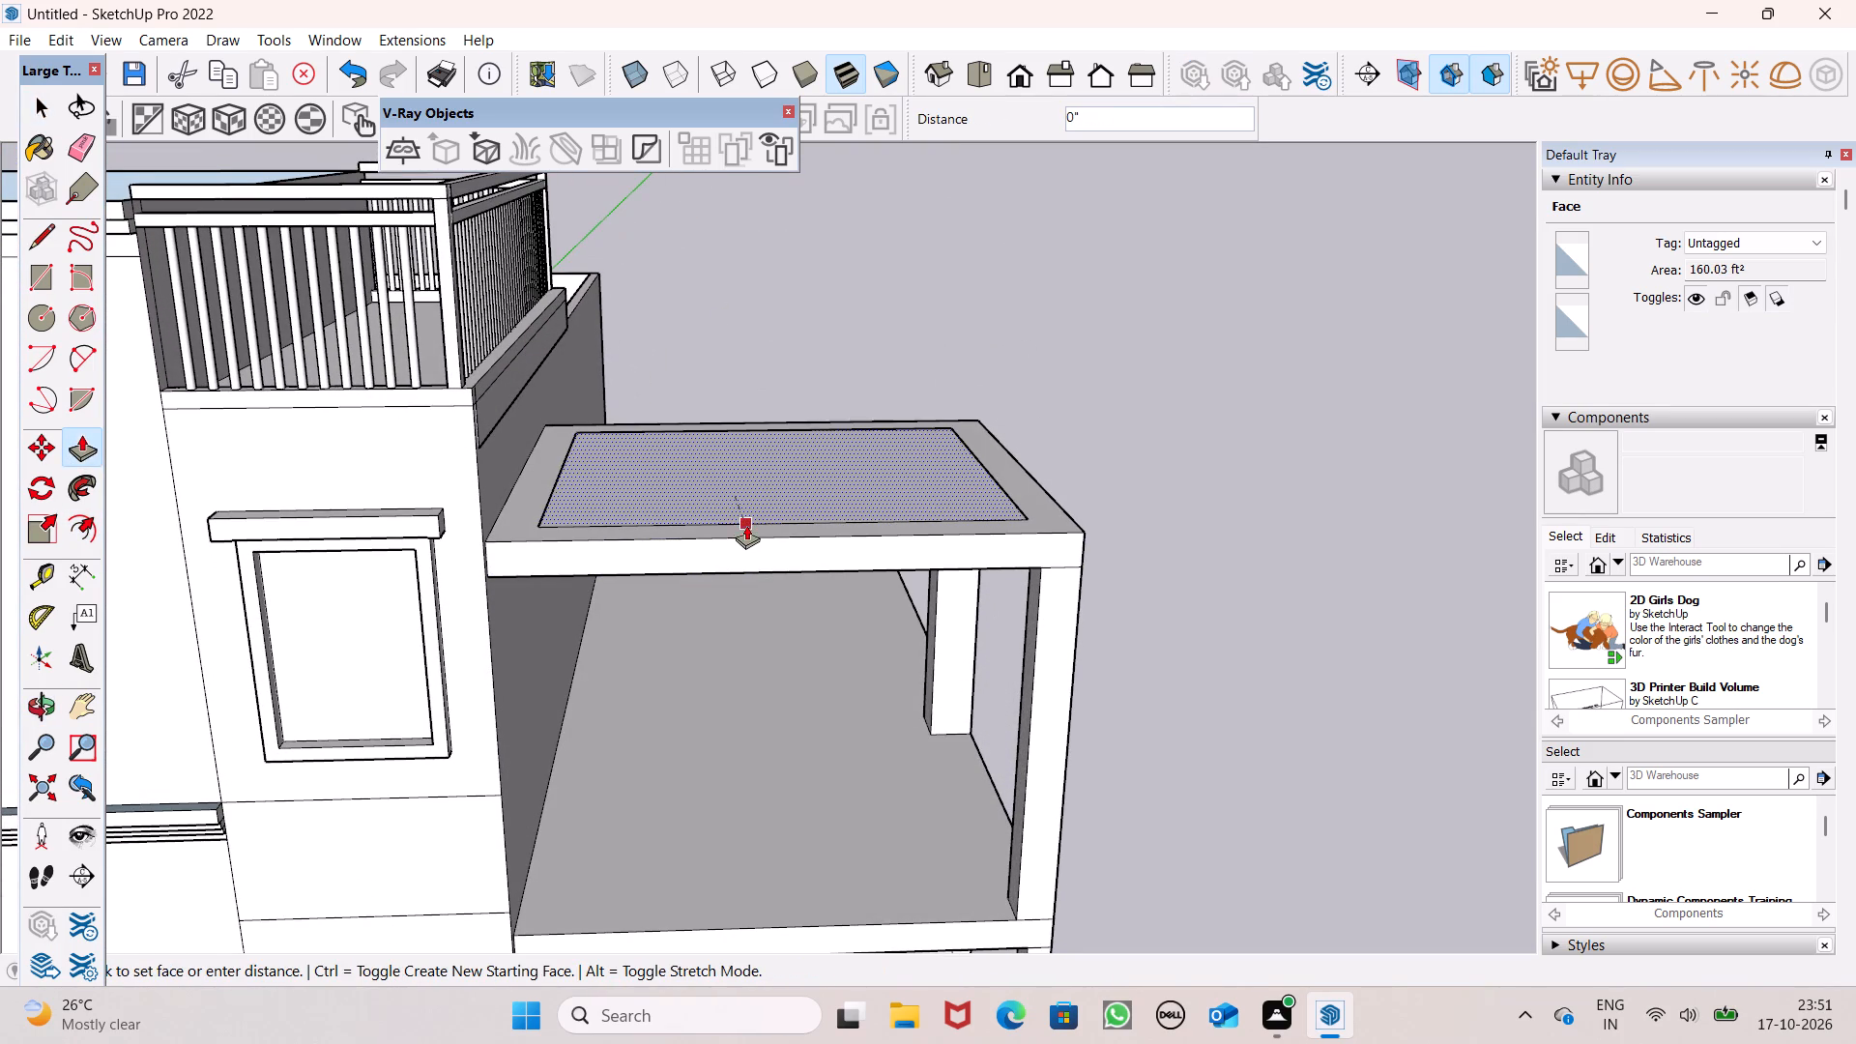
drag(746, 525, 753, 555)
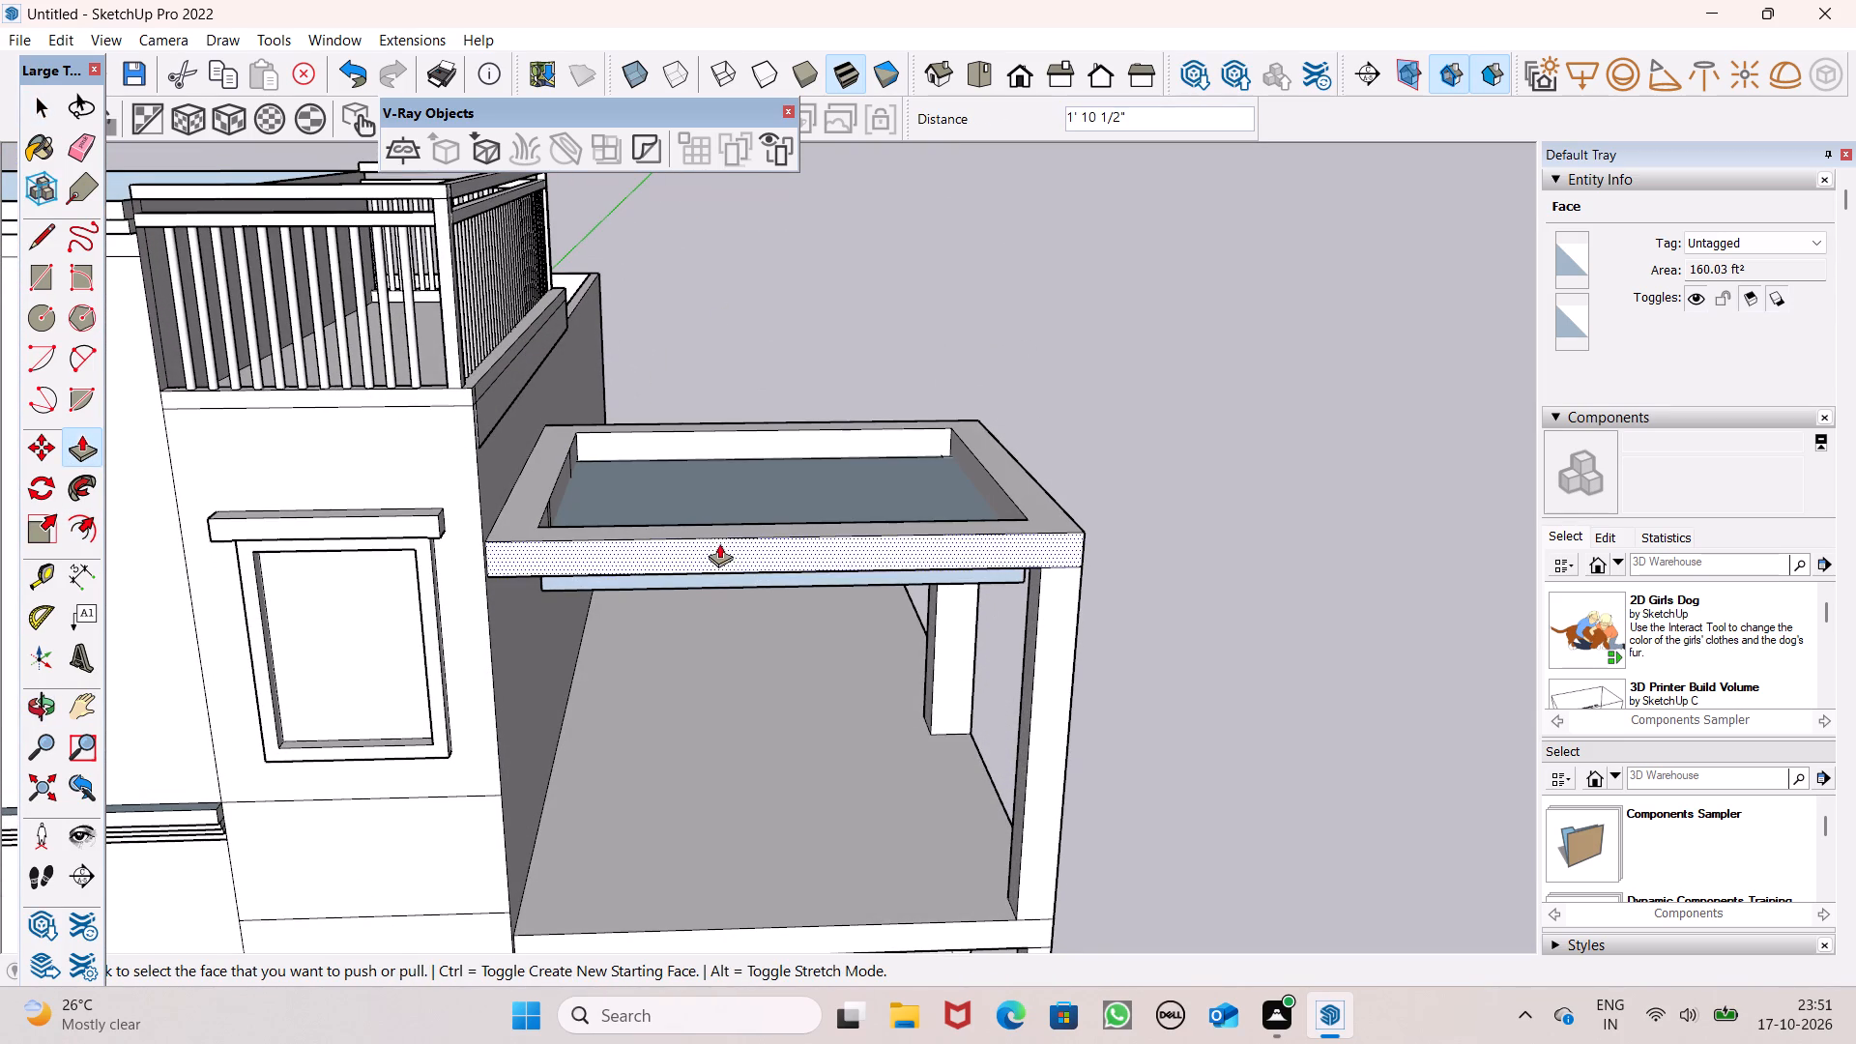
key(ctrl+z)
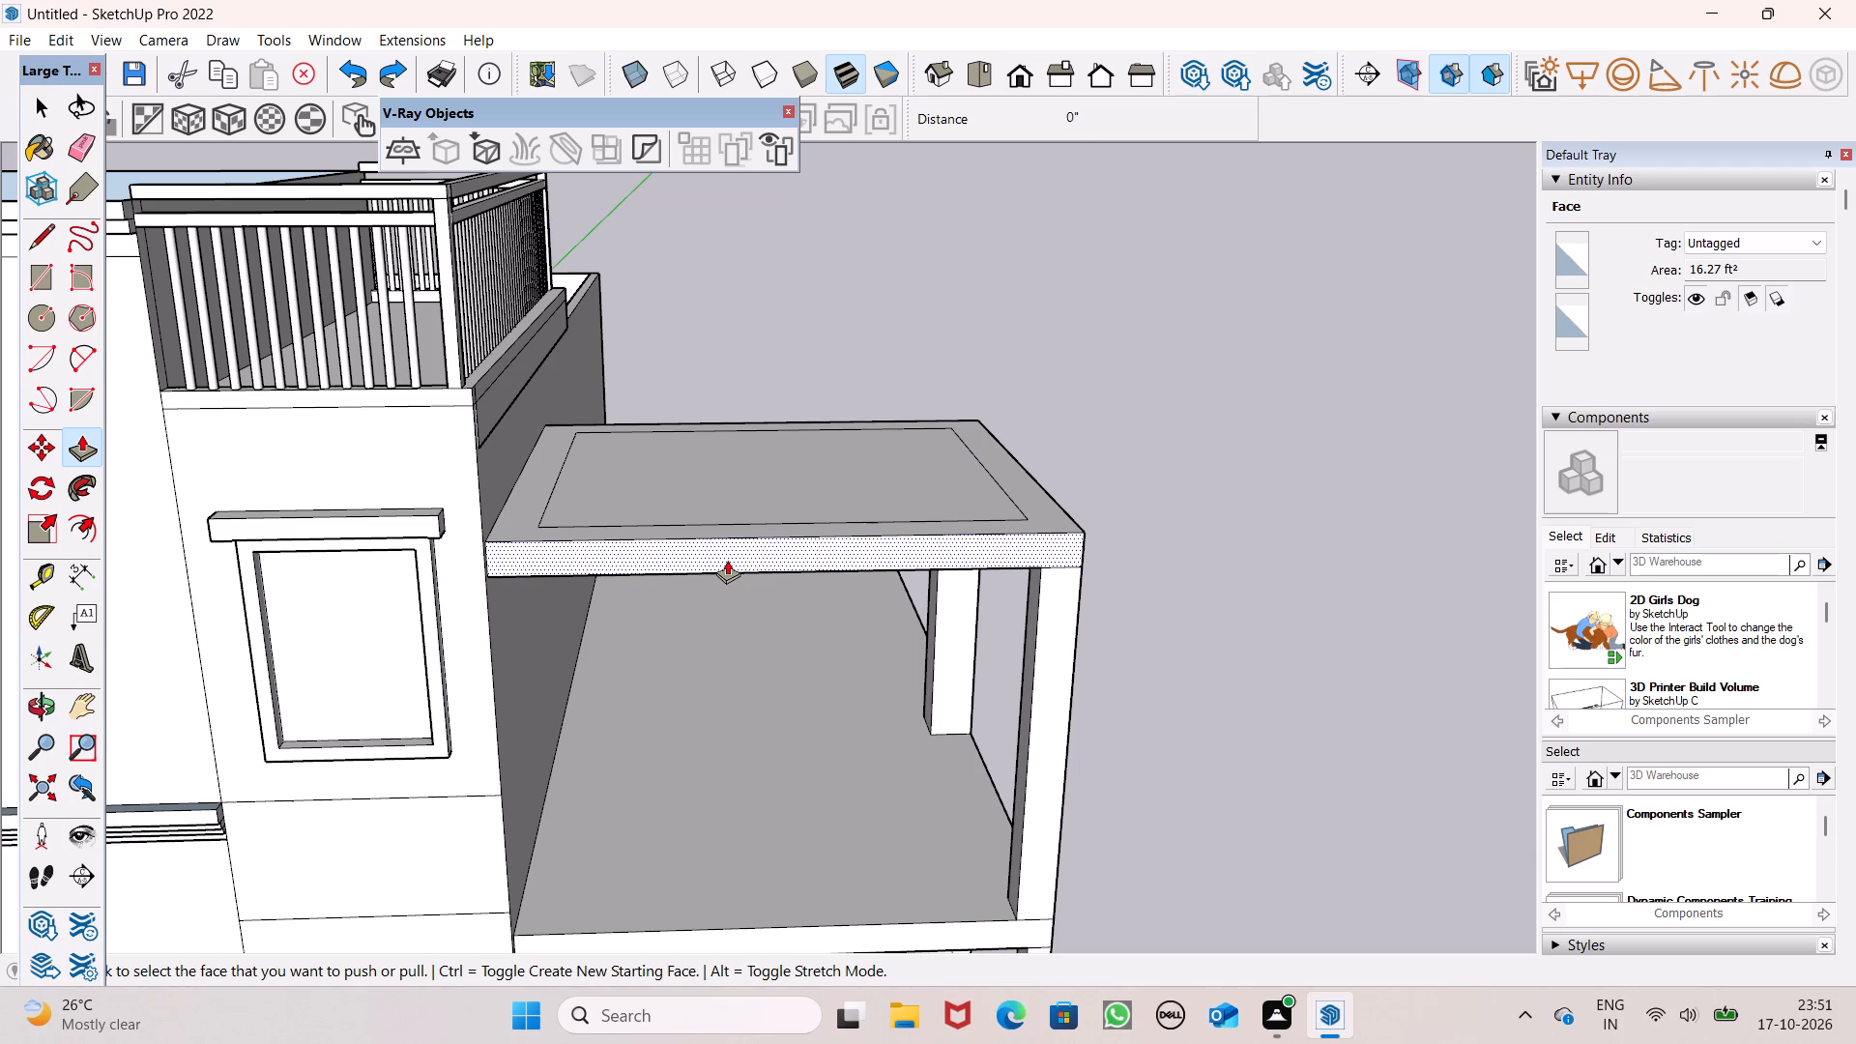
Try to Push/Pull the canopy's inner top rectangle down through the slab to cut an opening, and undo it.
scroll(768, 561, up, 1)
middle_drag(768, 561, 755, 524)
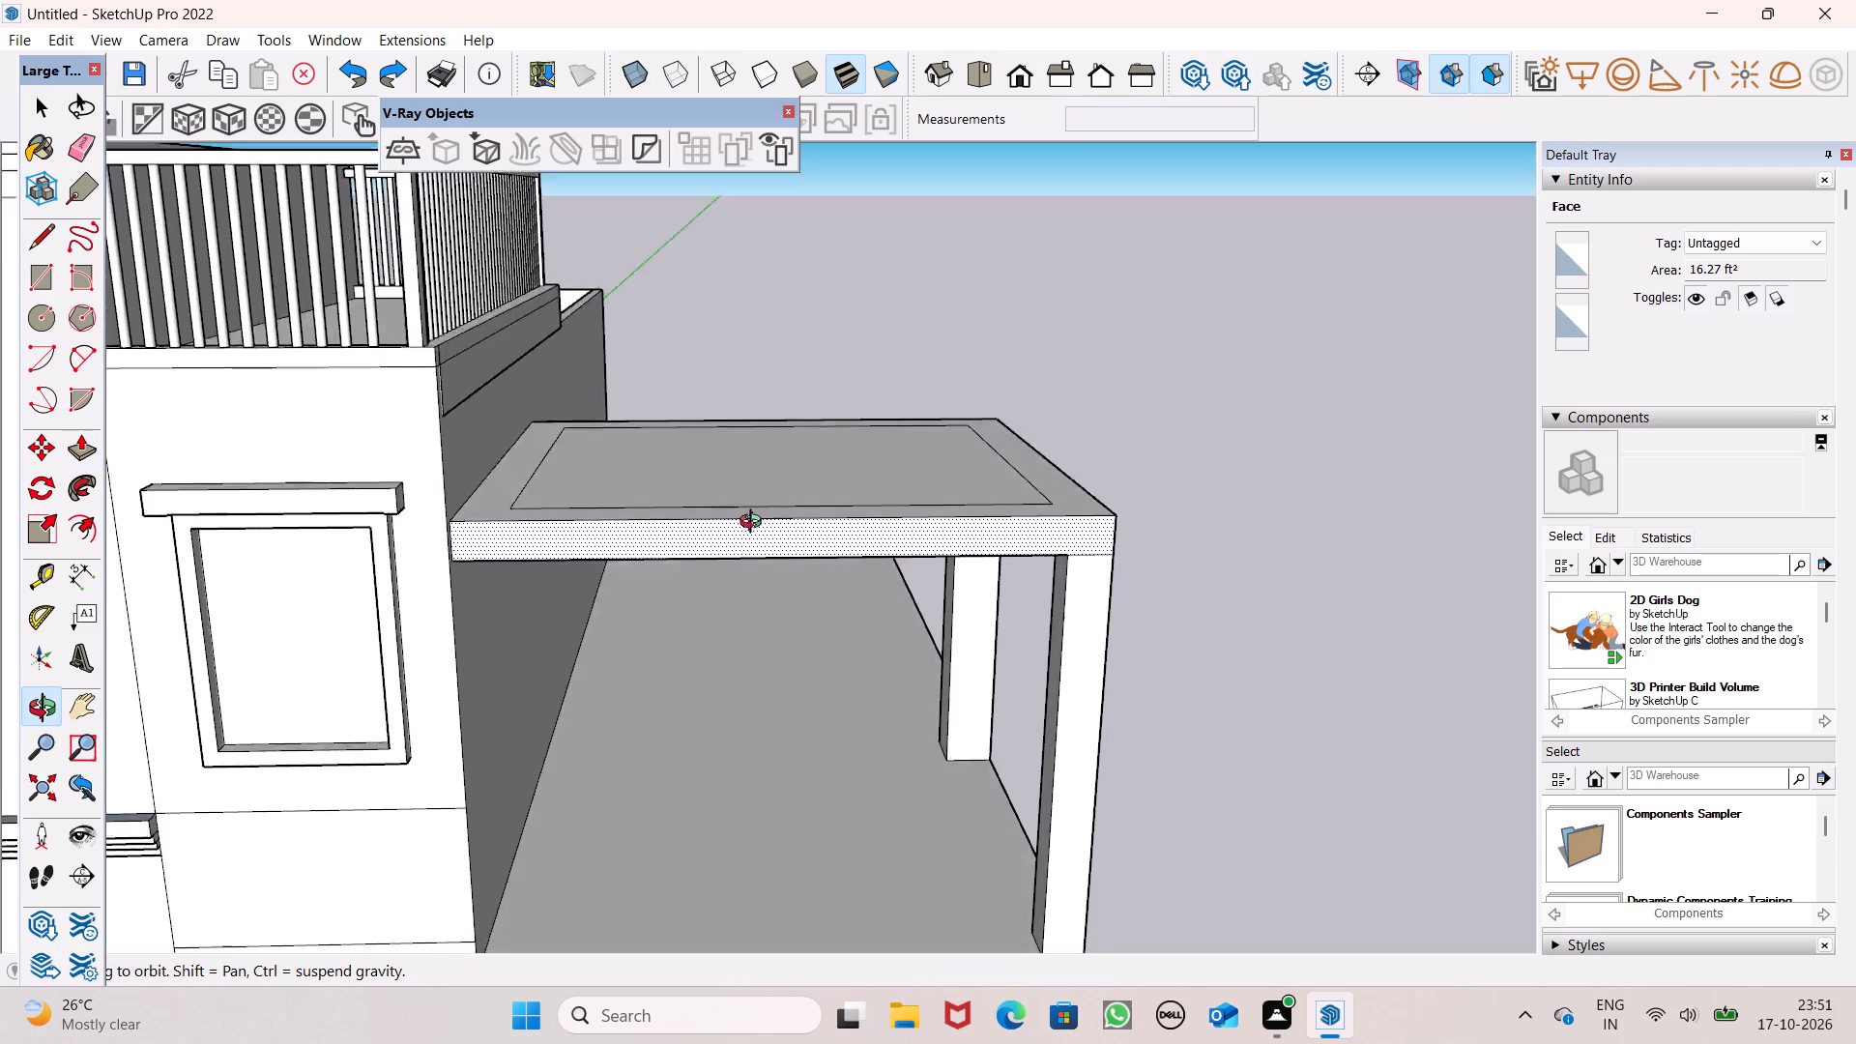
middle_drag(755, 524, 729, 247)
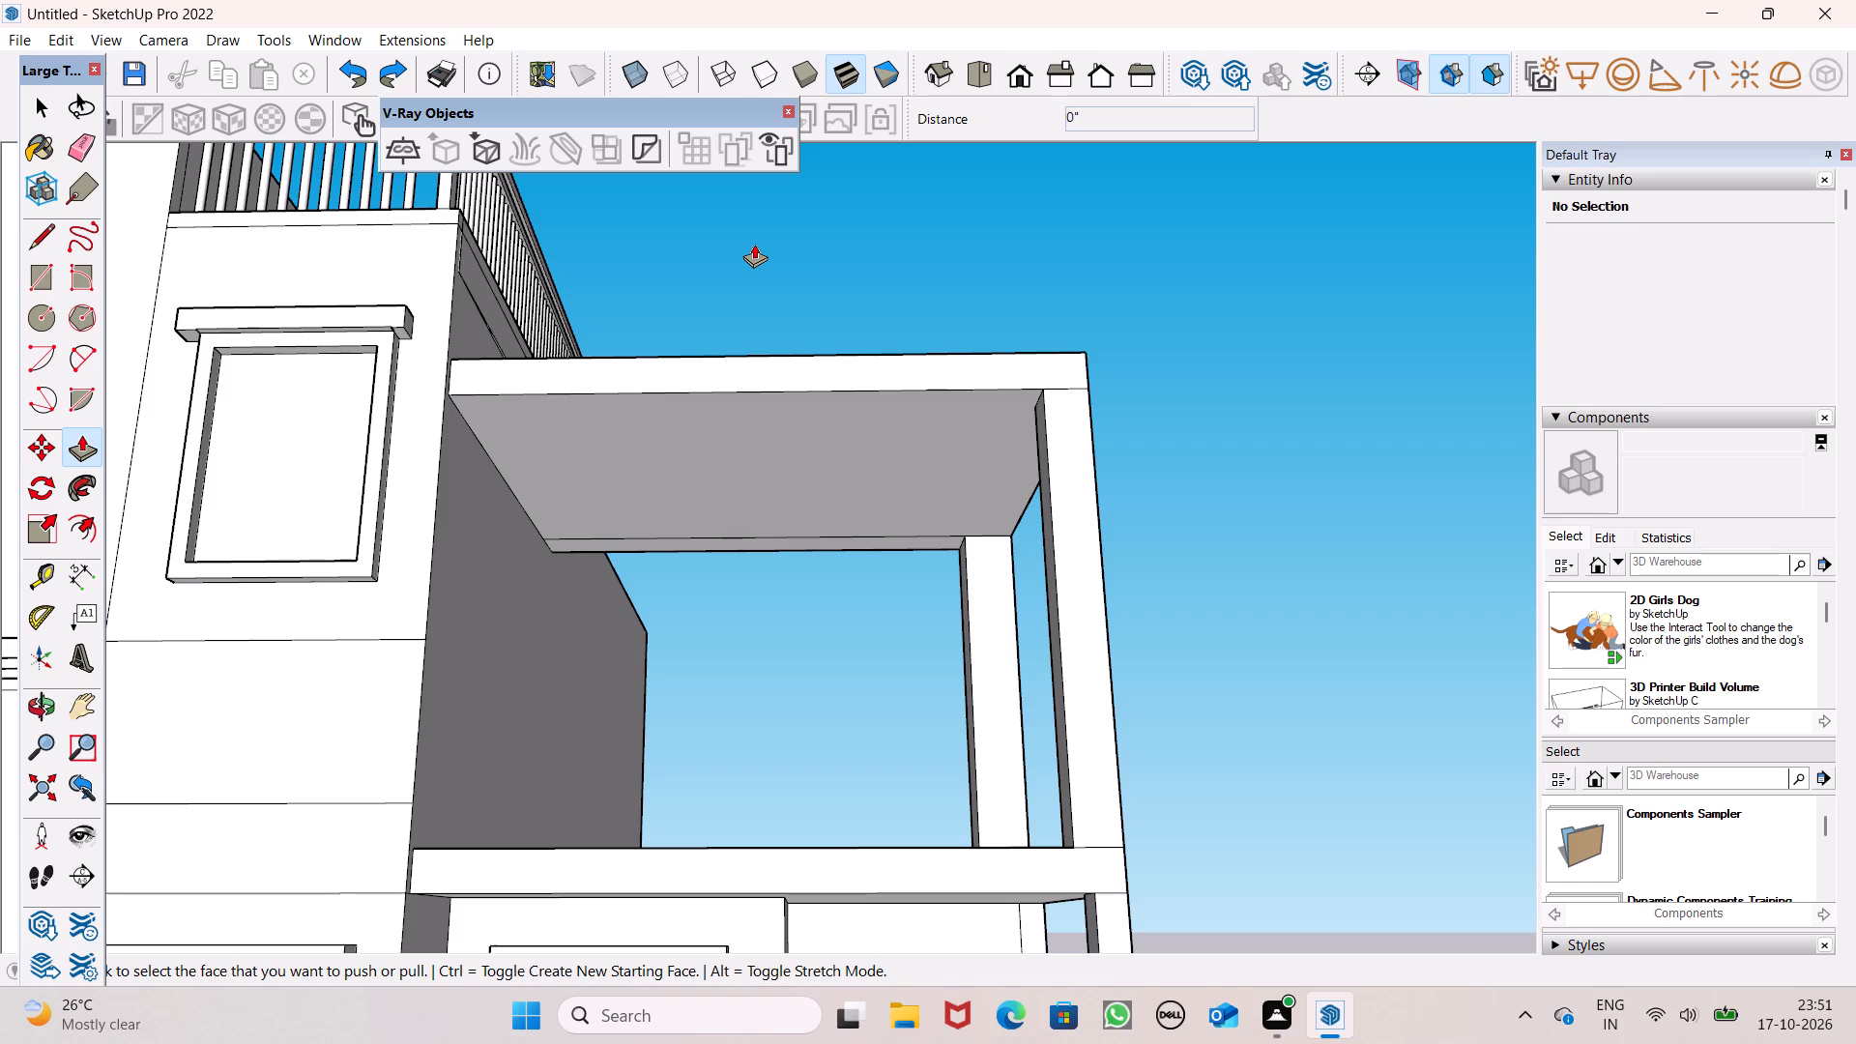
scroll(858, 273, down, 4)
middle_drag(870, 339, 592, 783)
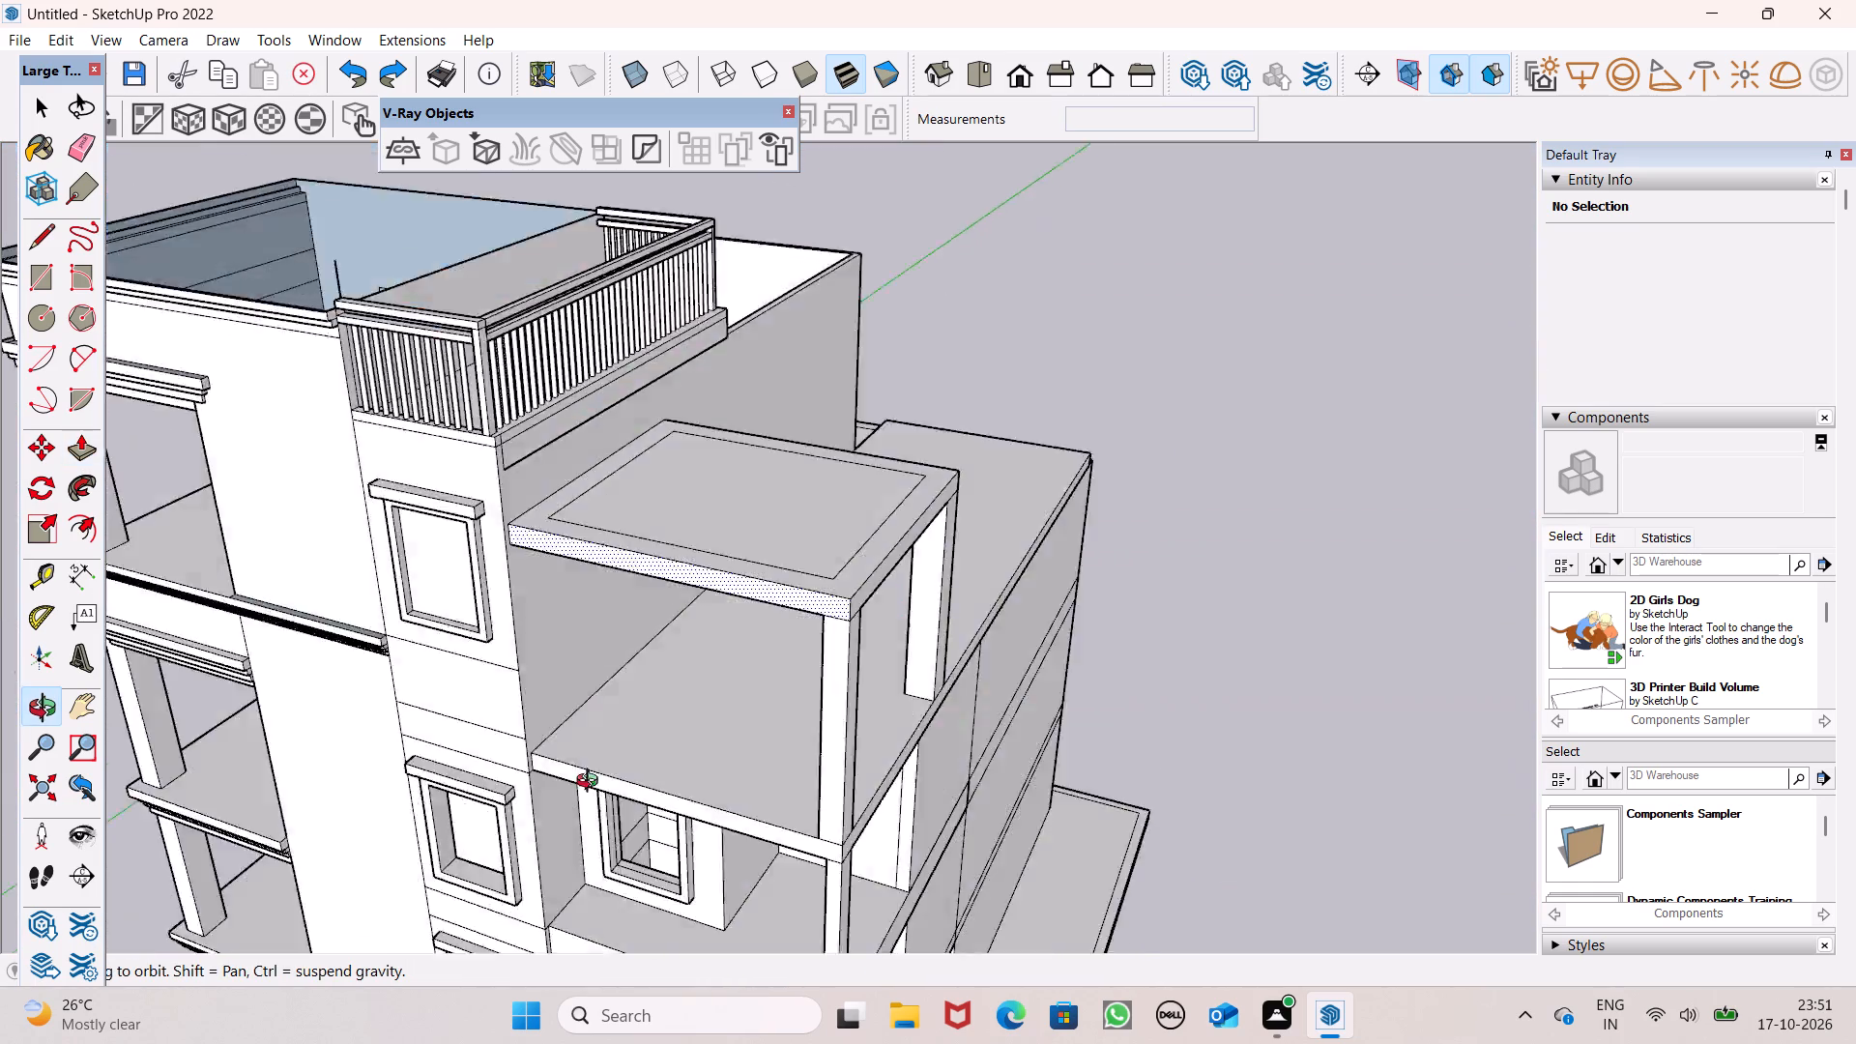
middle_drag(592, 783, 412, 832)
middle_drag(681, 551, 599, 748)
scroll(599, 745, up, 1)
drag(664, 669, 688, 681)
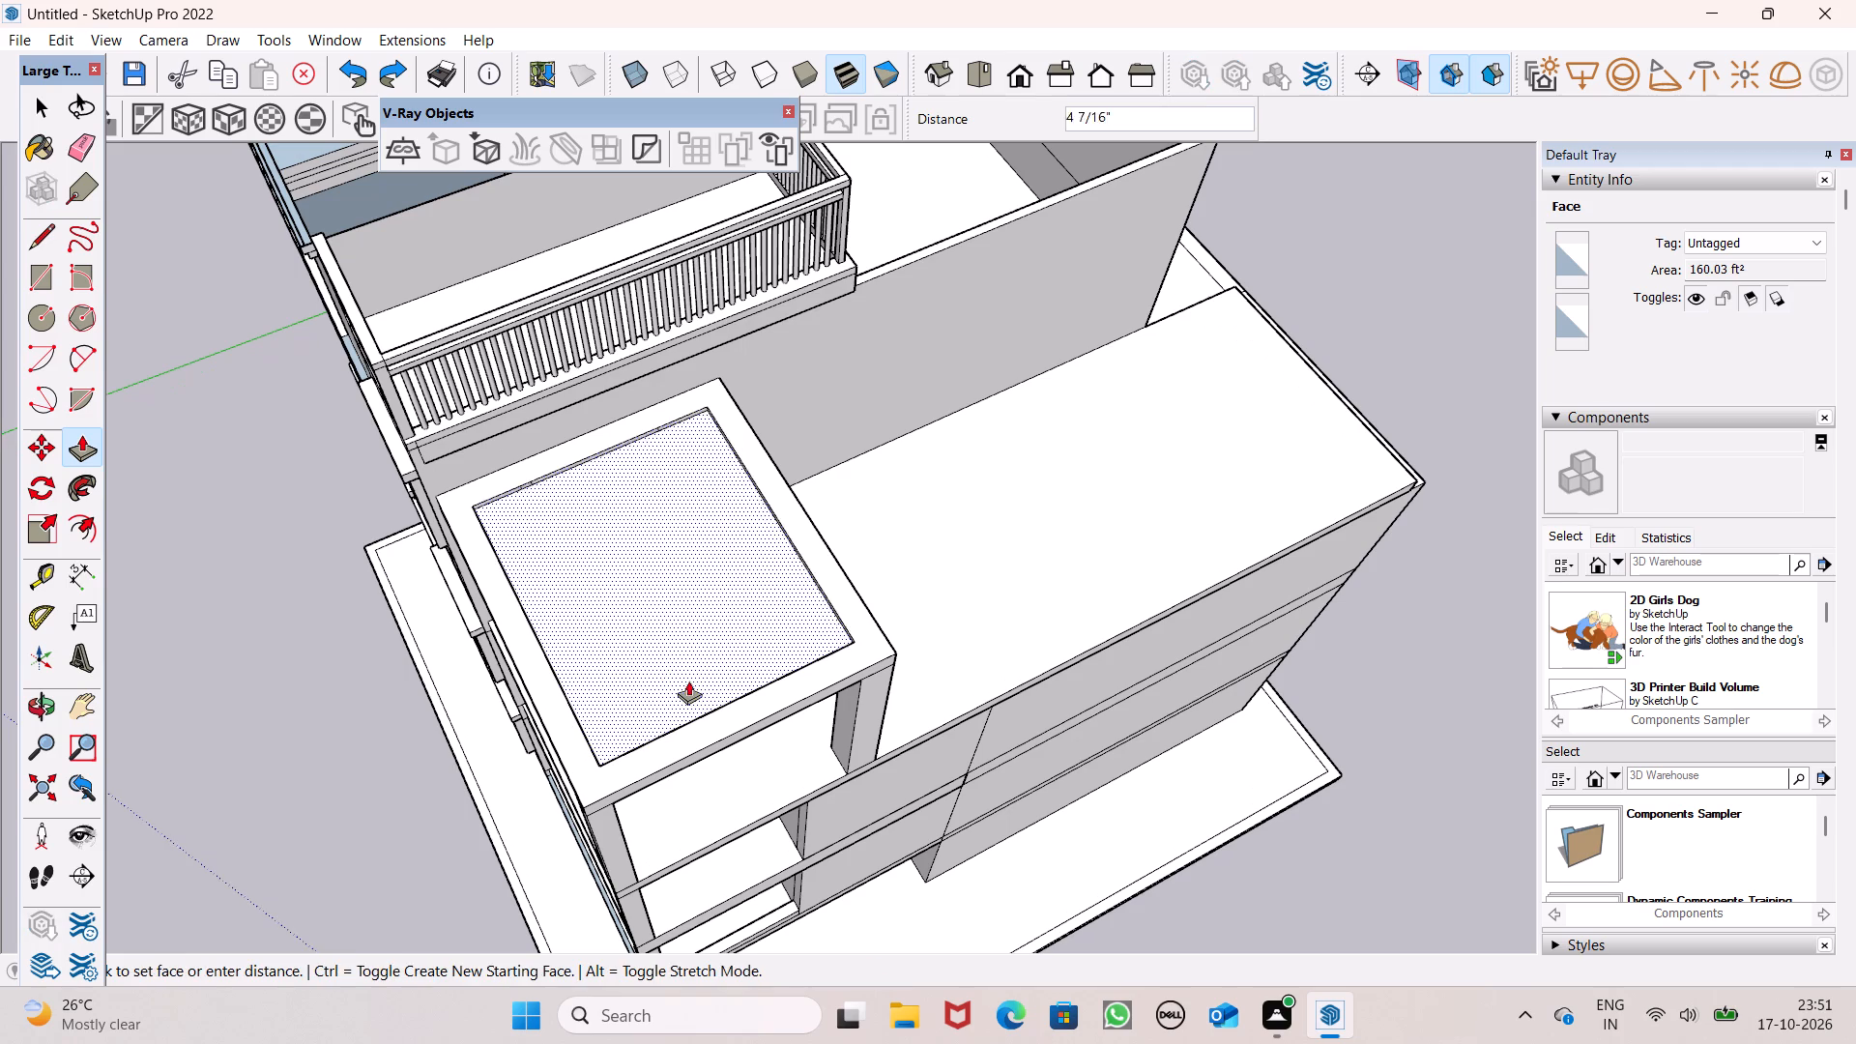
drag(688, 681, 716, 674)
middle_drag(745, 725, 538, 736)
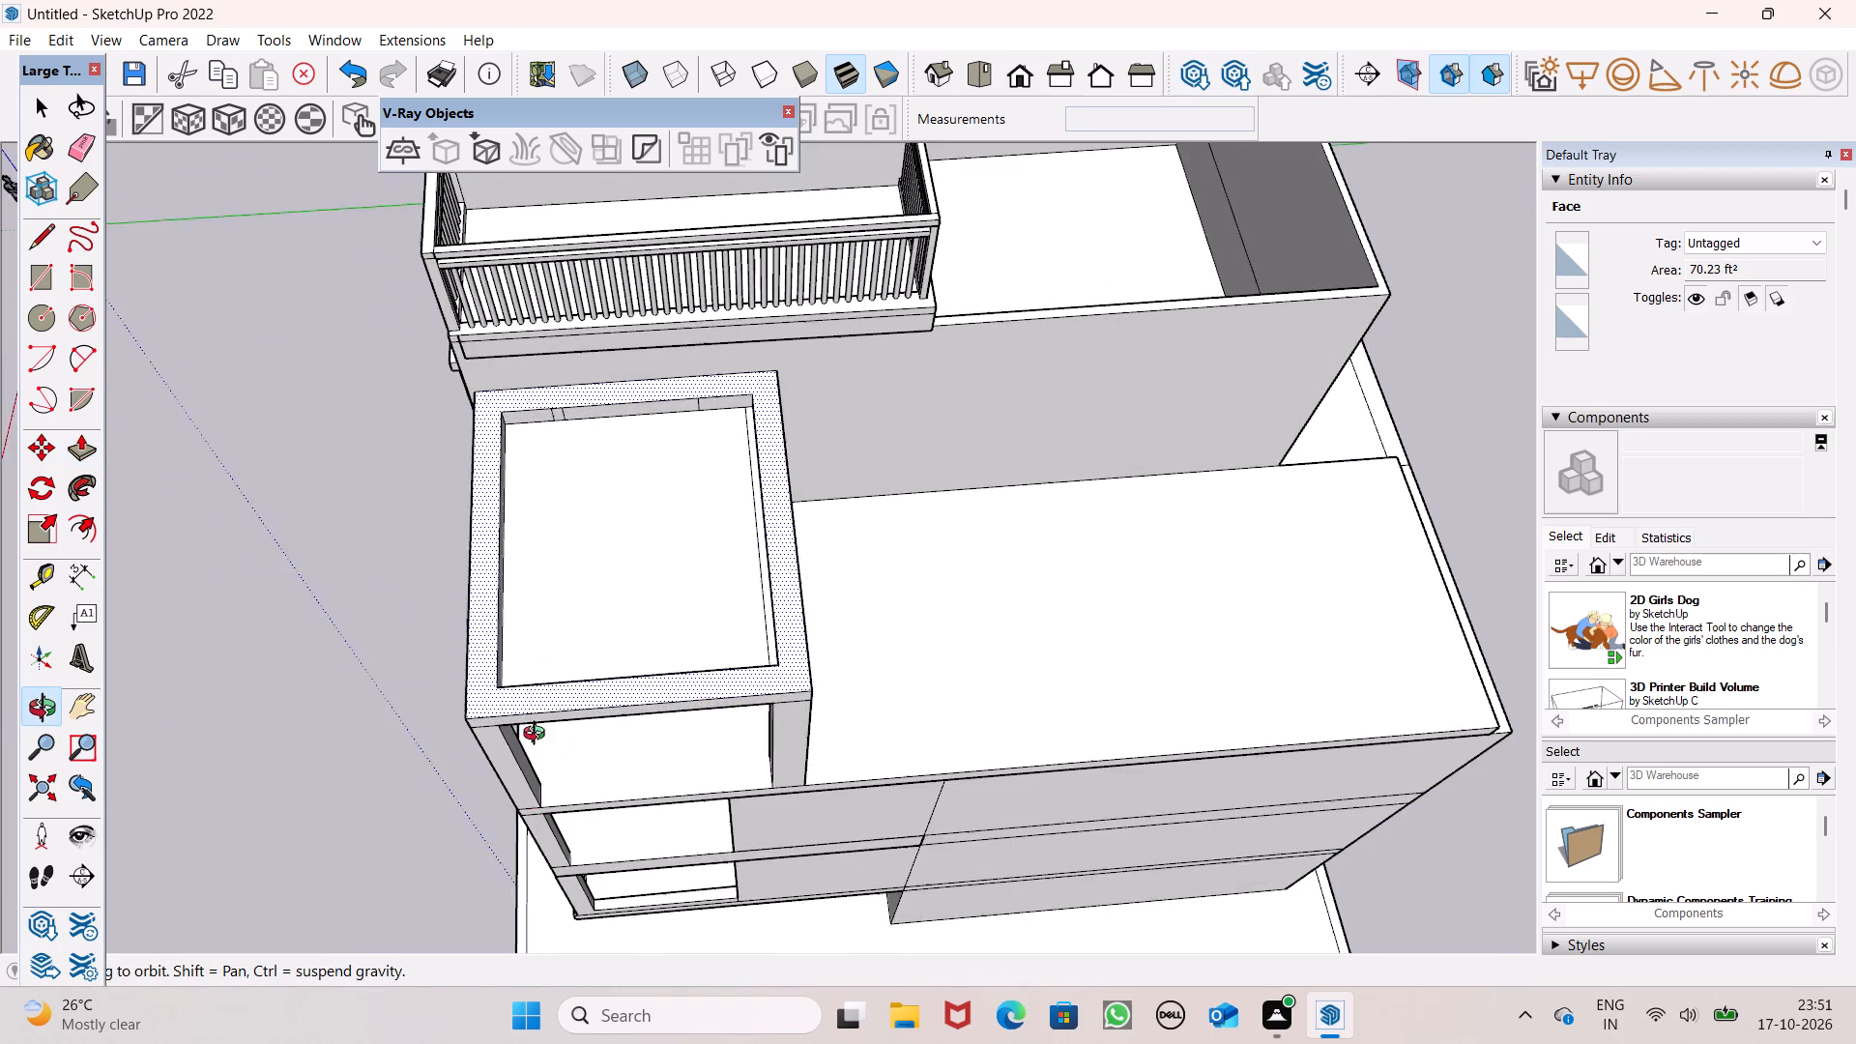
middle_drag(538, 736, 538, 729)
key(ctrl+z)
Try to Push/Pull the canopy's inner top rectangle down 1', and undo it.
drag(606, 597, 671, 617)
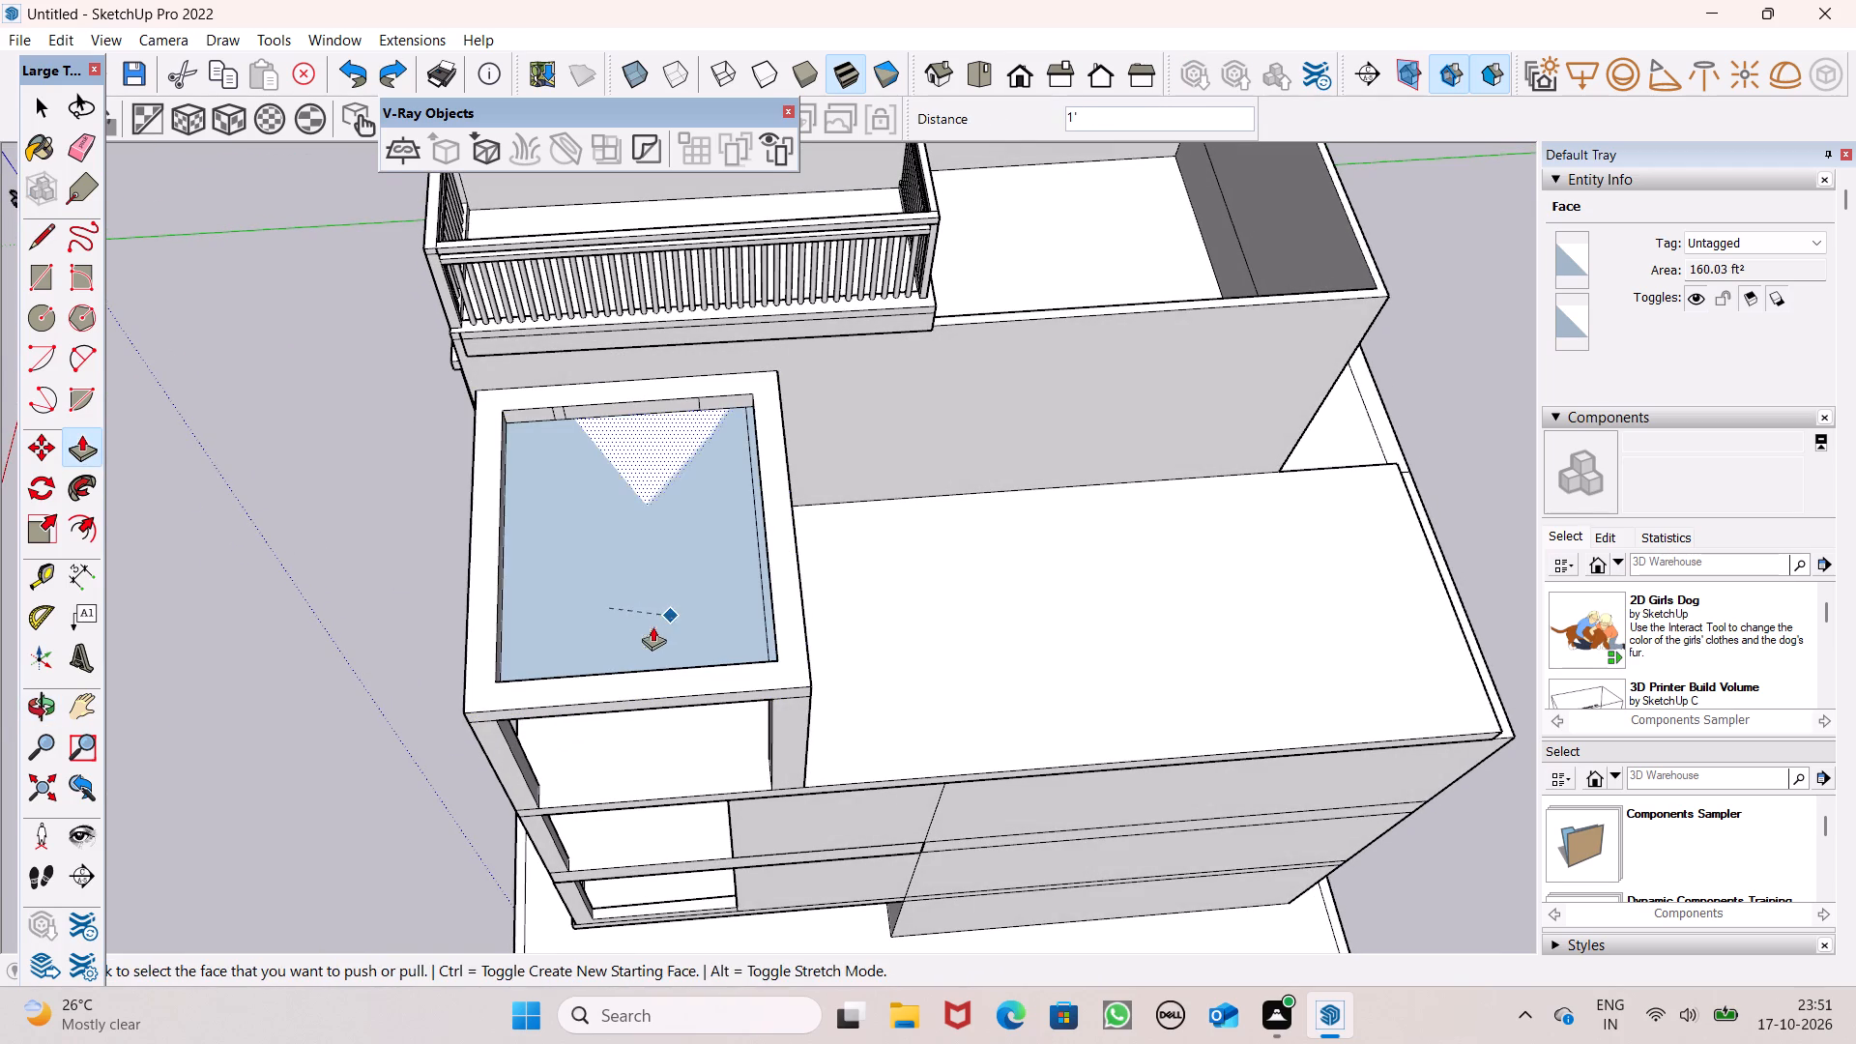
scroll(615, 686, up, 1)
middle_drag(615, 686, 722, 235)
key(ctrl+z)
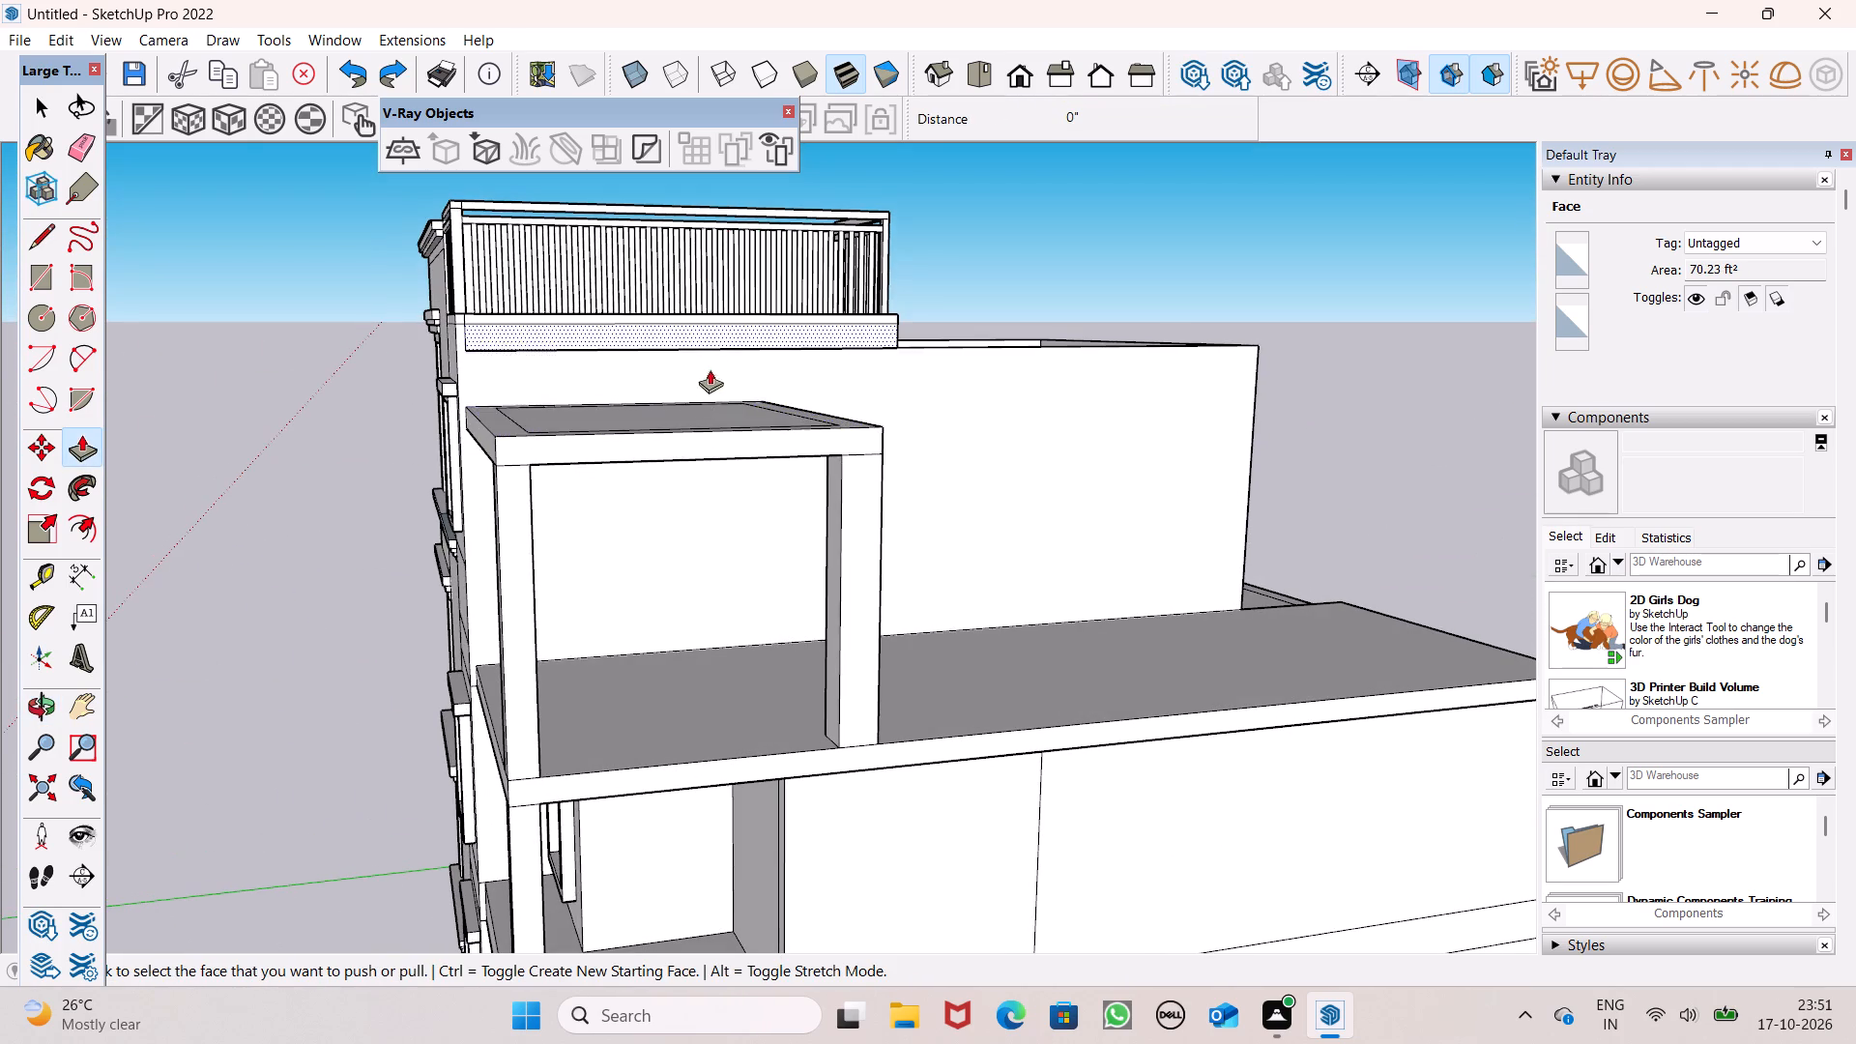
Draw a narrow rectangular strip about 1' 2" by 11' 8" across the inner panel on the canopy slab's top face.
middle_drag(662, 479, 1115, 494)
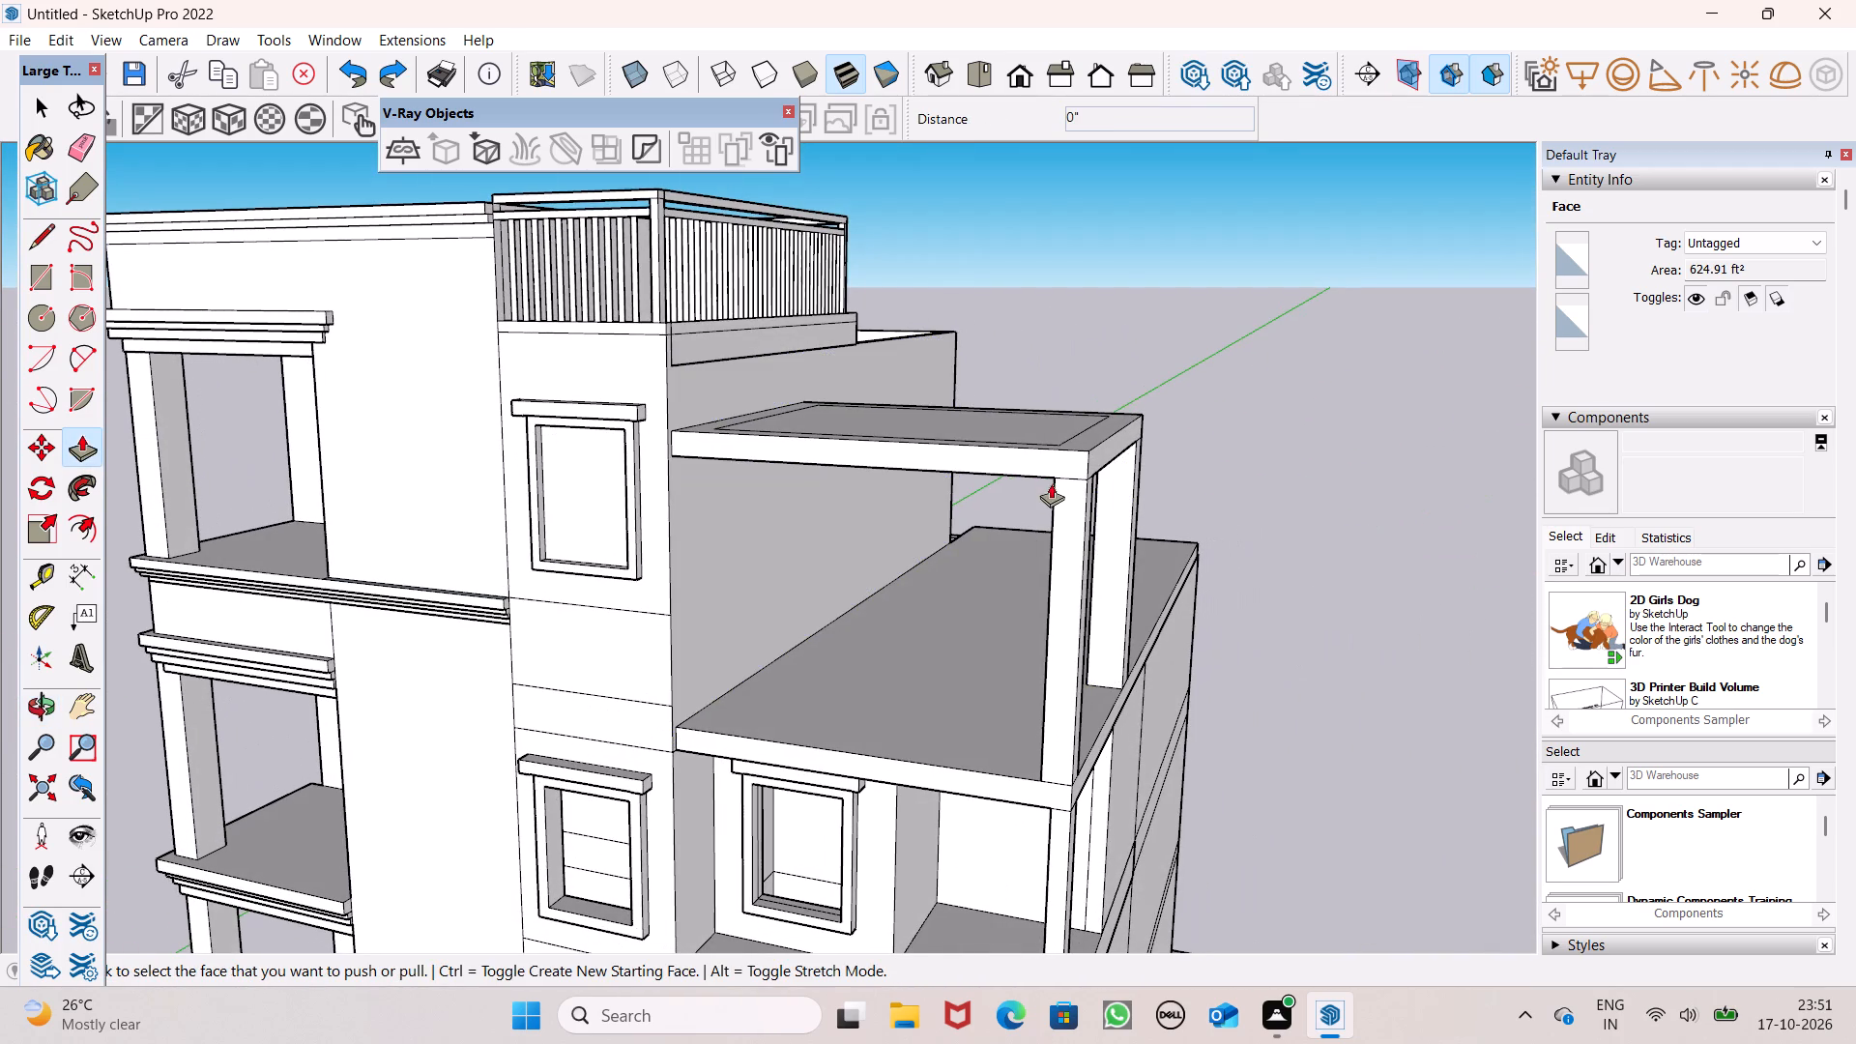
middle_drag(827, 533, 1086, 811)
middle_drag(1070, 601, 974, 696)
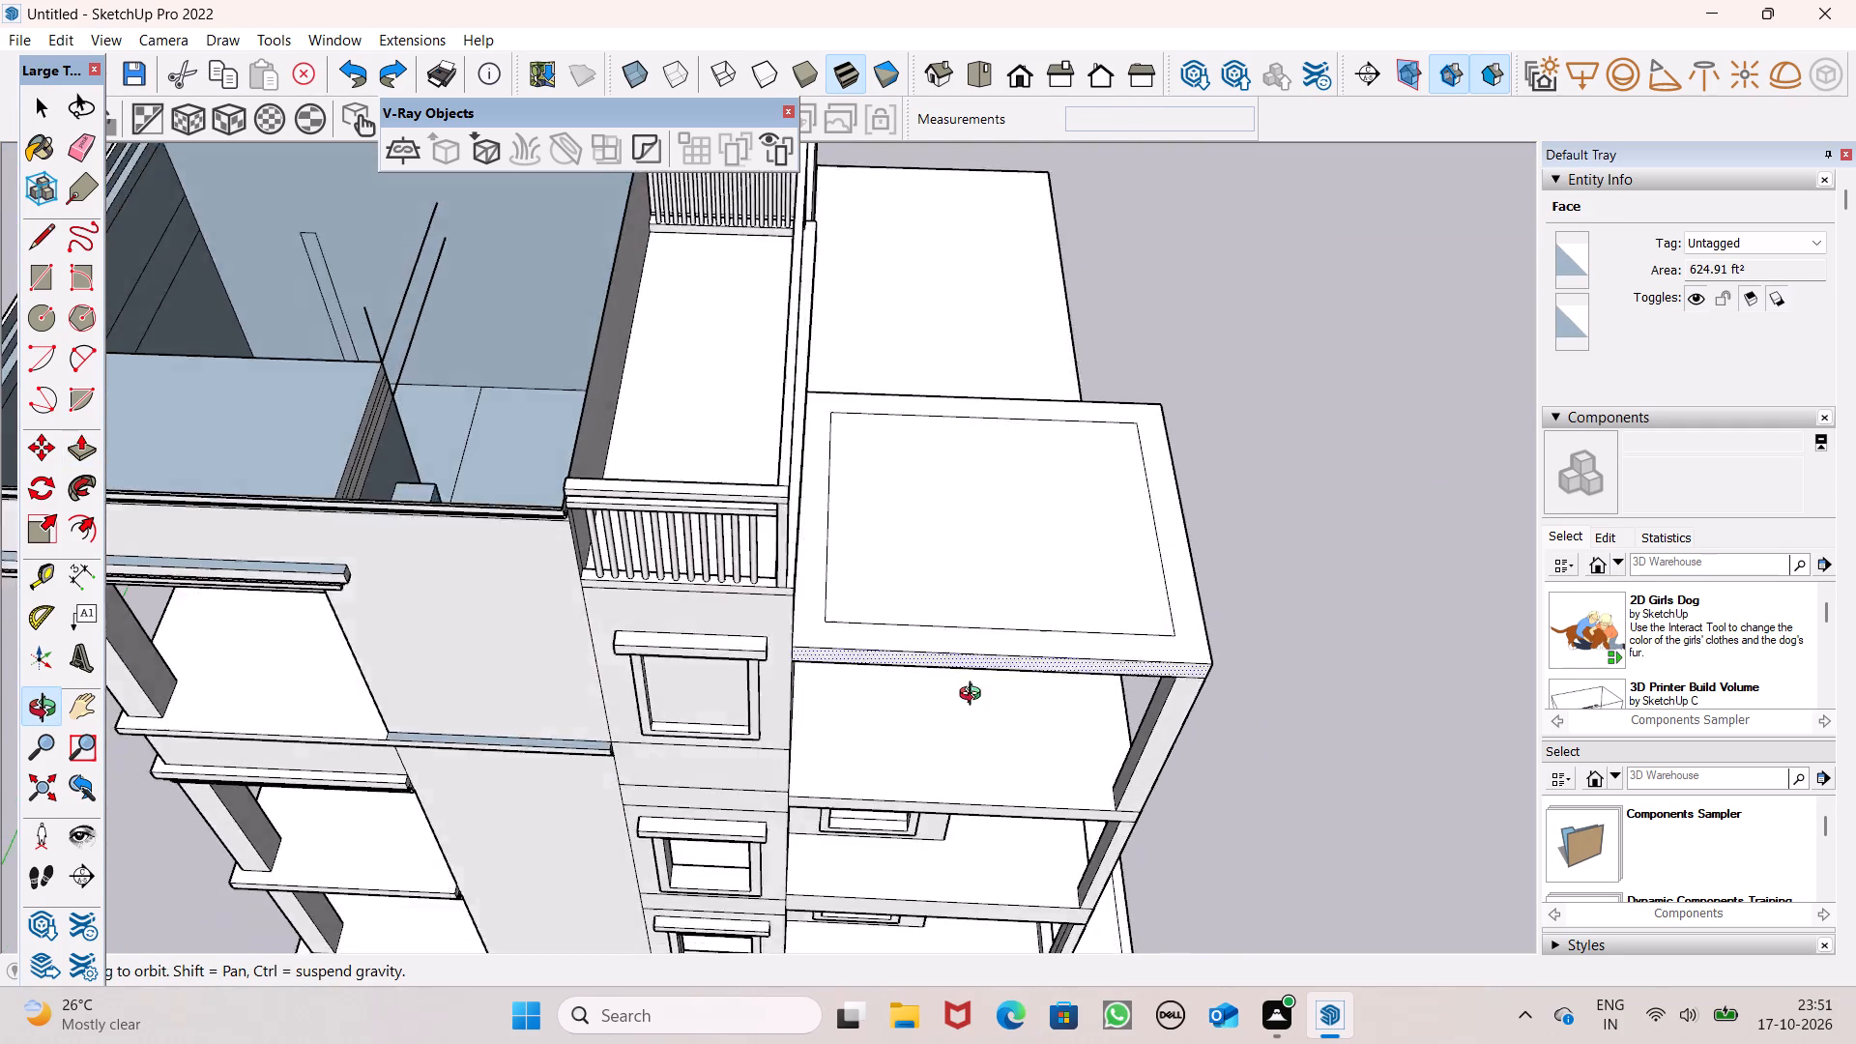
middle_drag(974, 696, 968, 704)
scroll(968, 704, up, 1)
key(space)
middle_drag(1261, 542, 1243, 623)
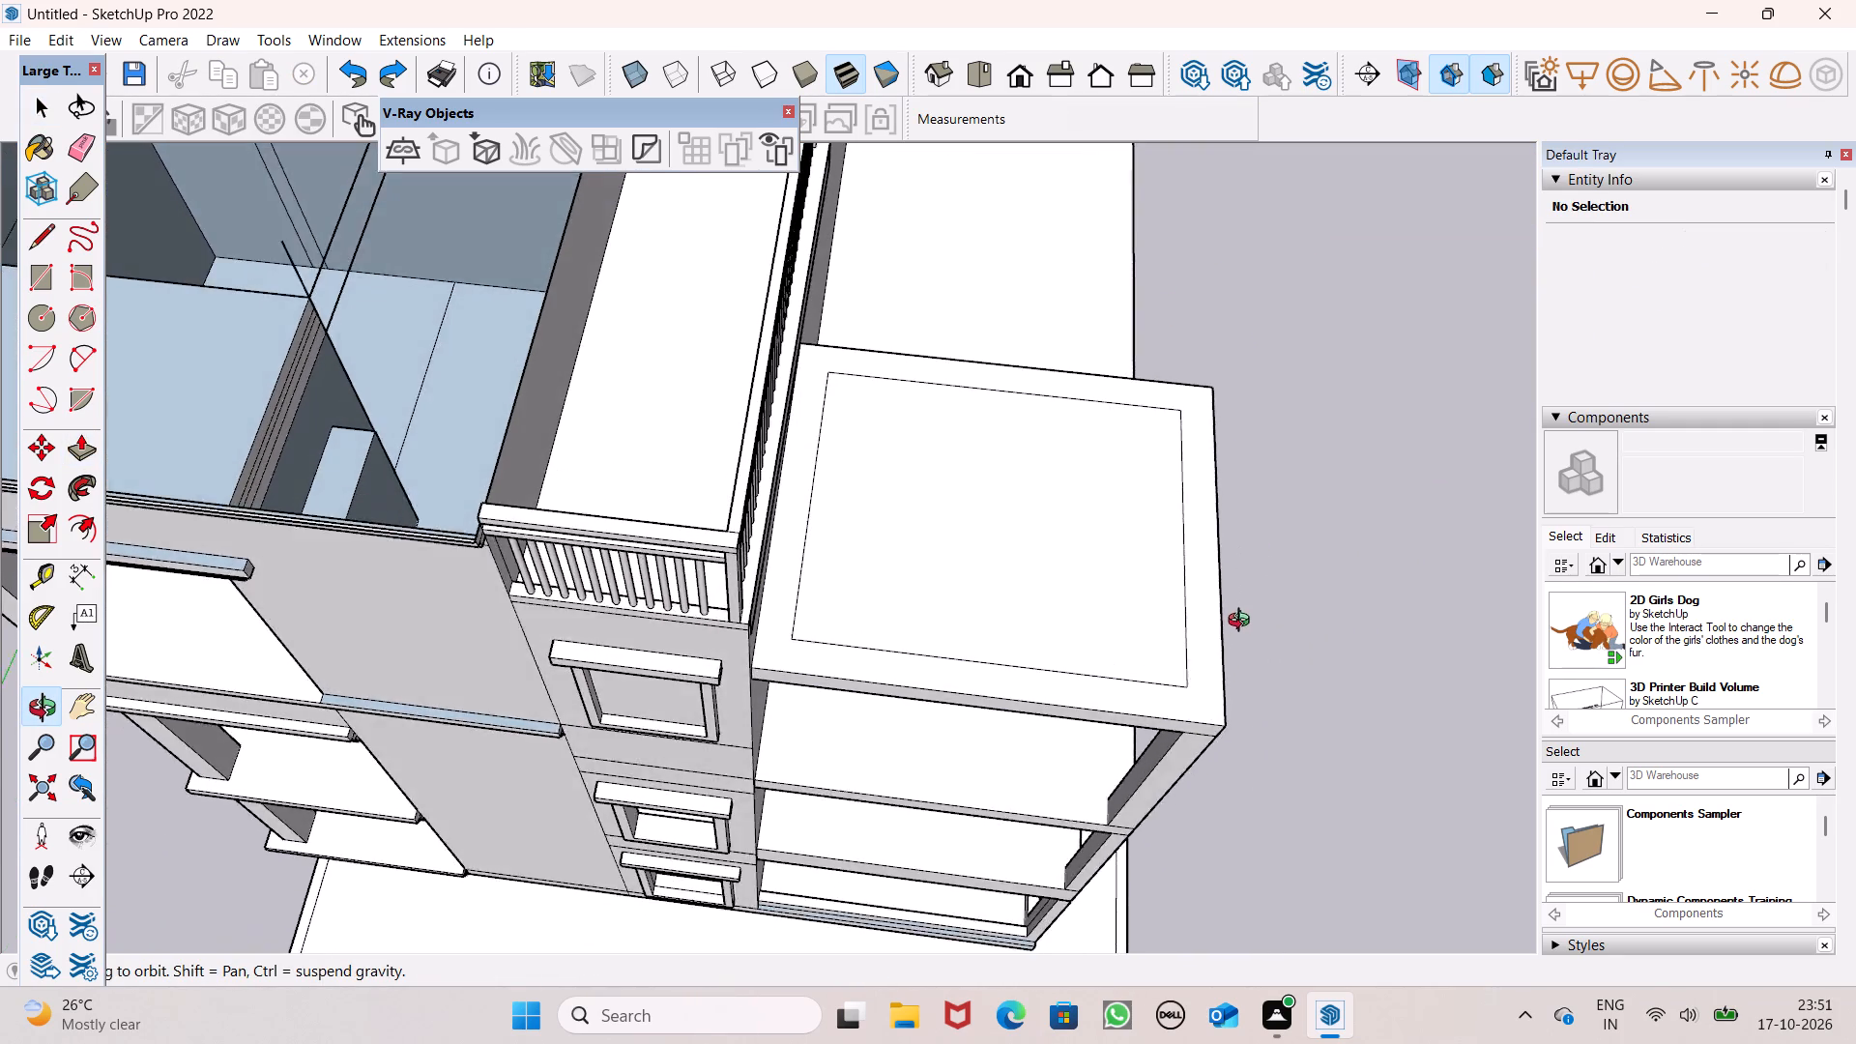
middle_drag(1243, 623, 1256, 732)
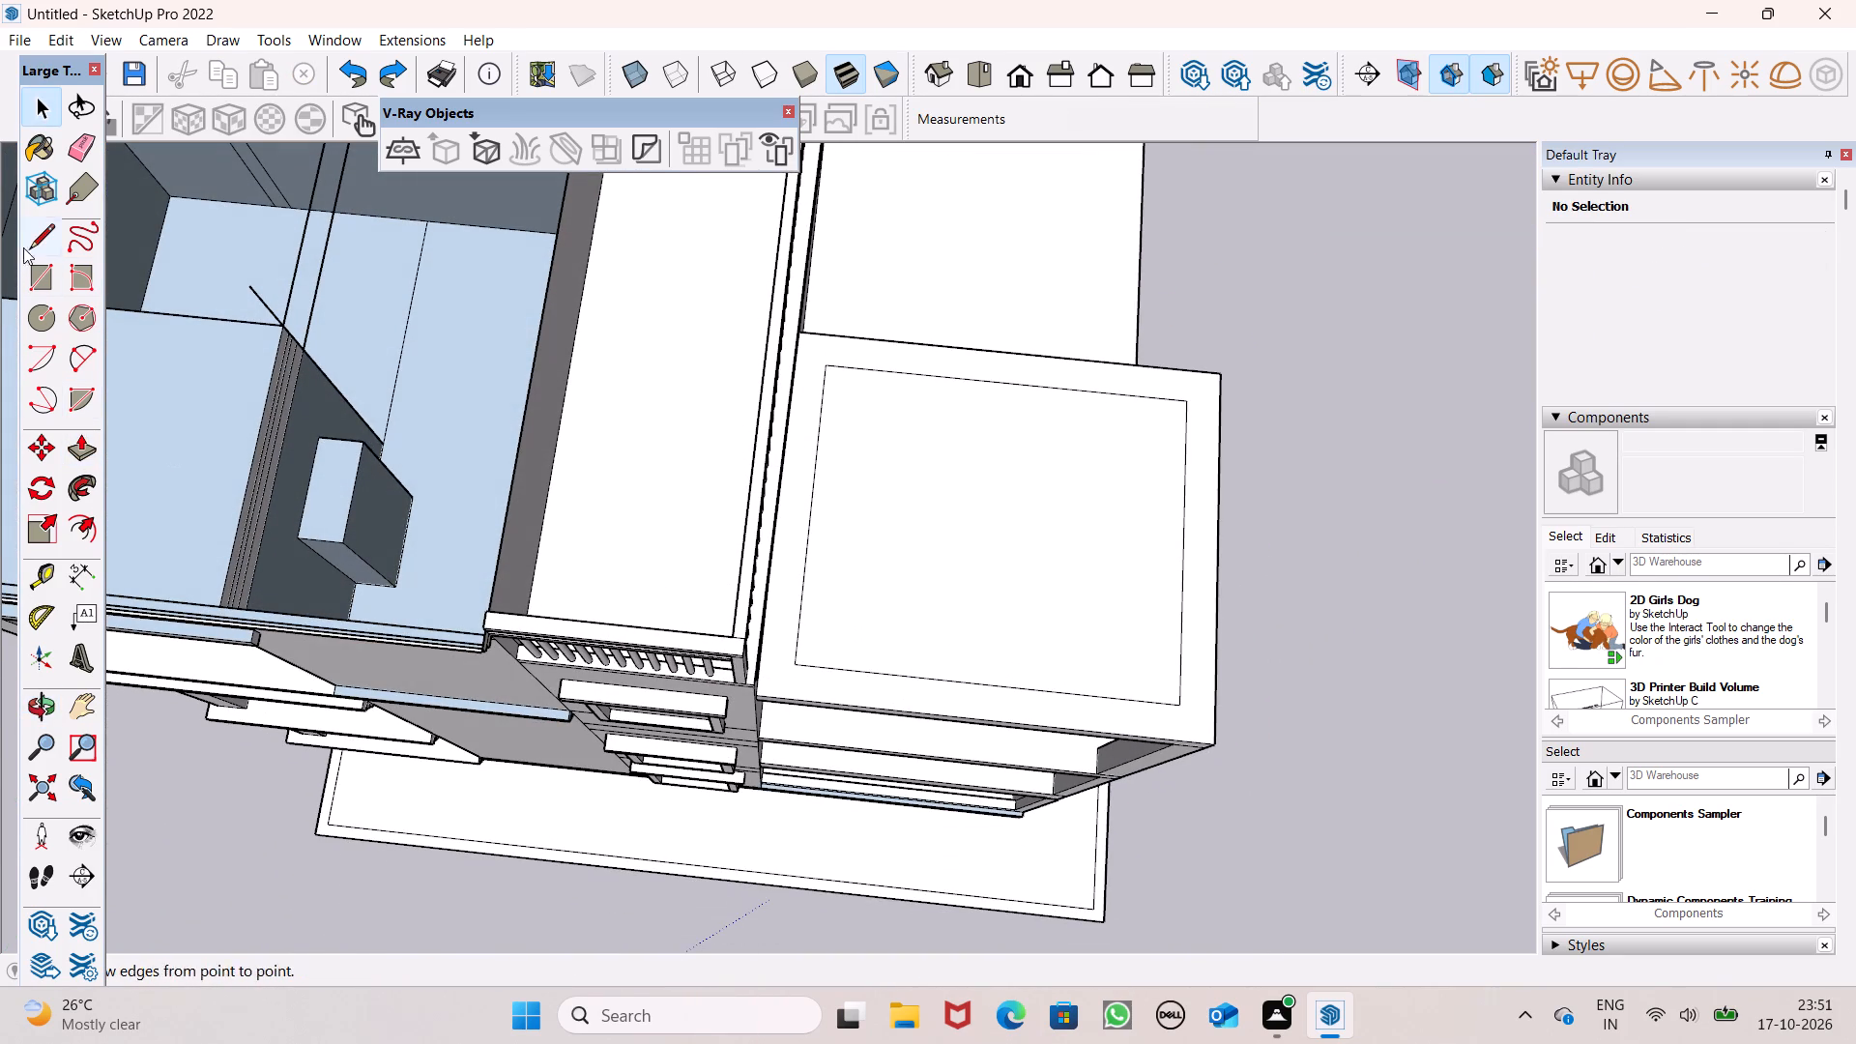
click(38, 275)
scroll(914, 418, up, 5)
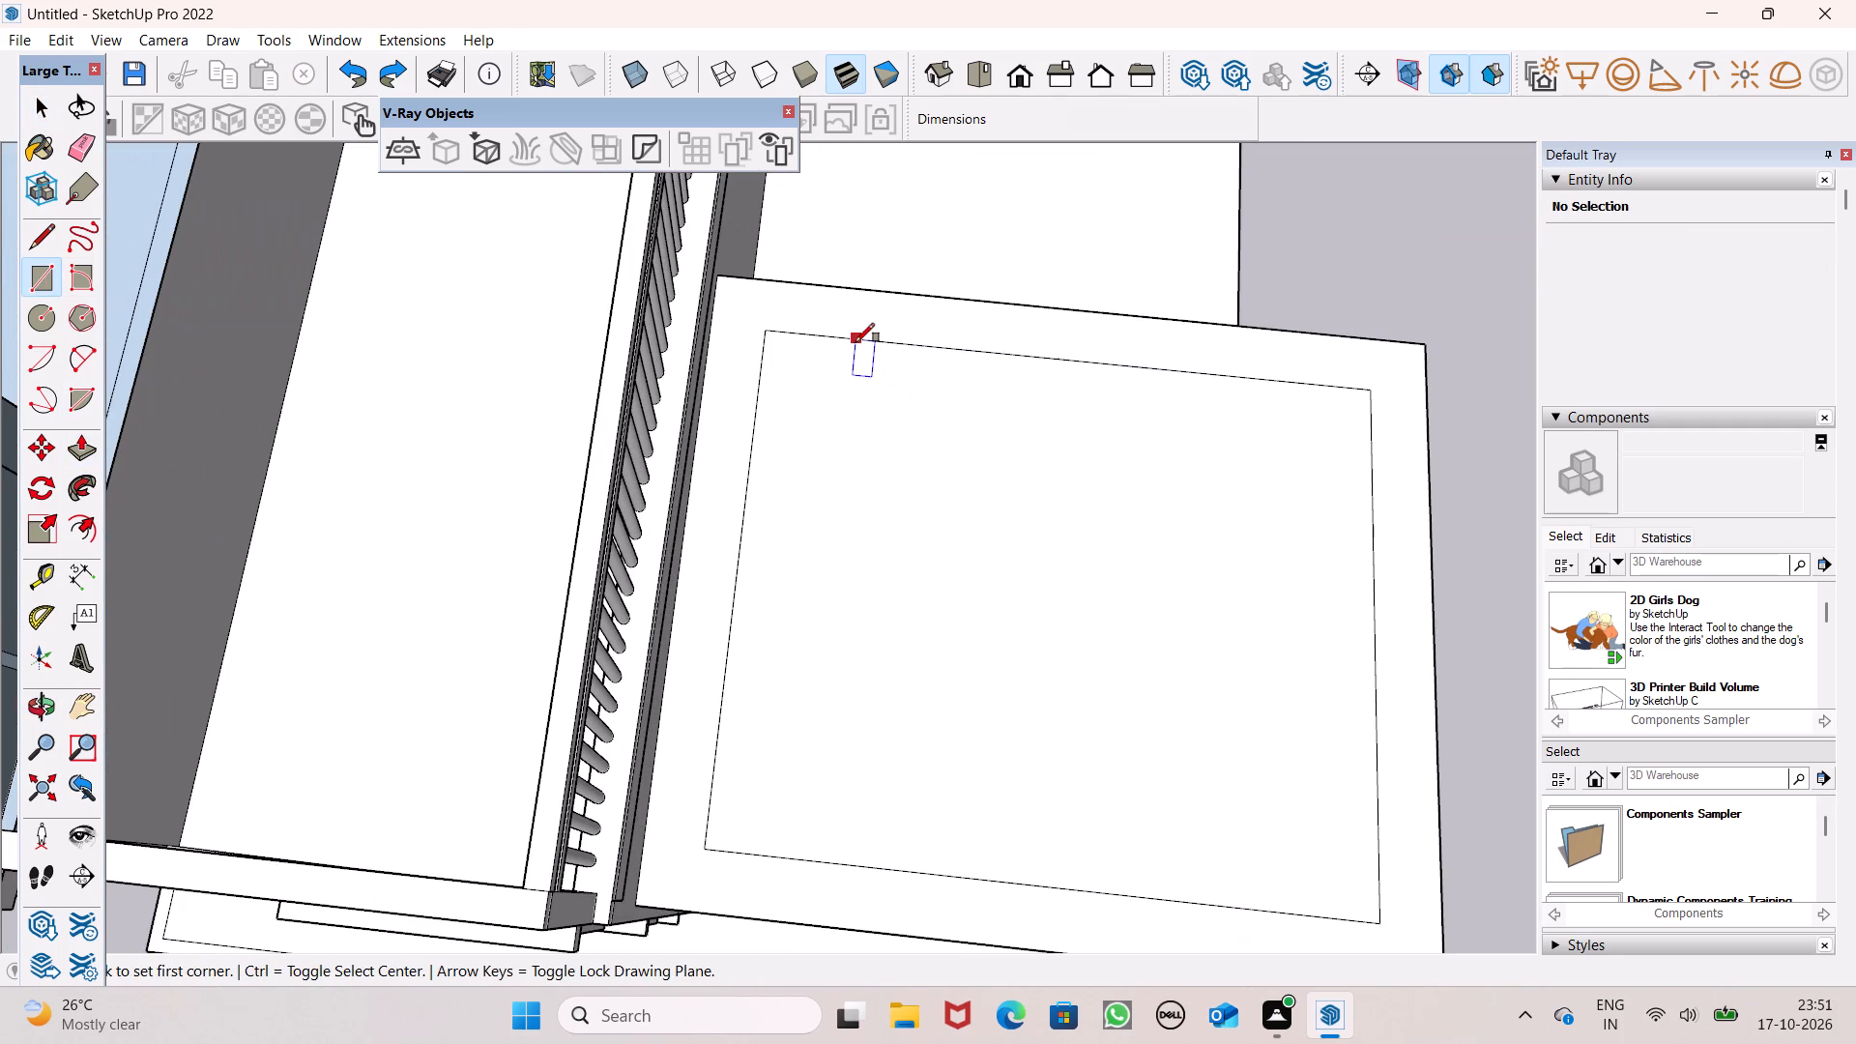
click(840, 342)
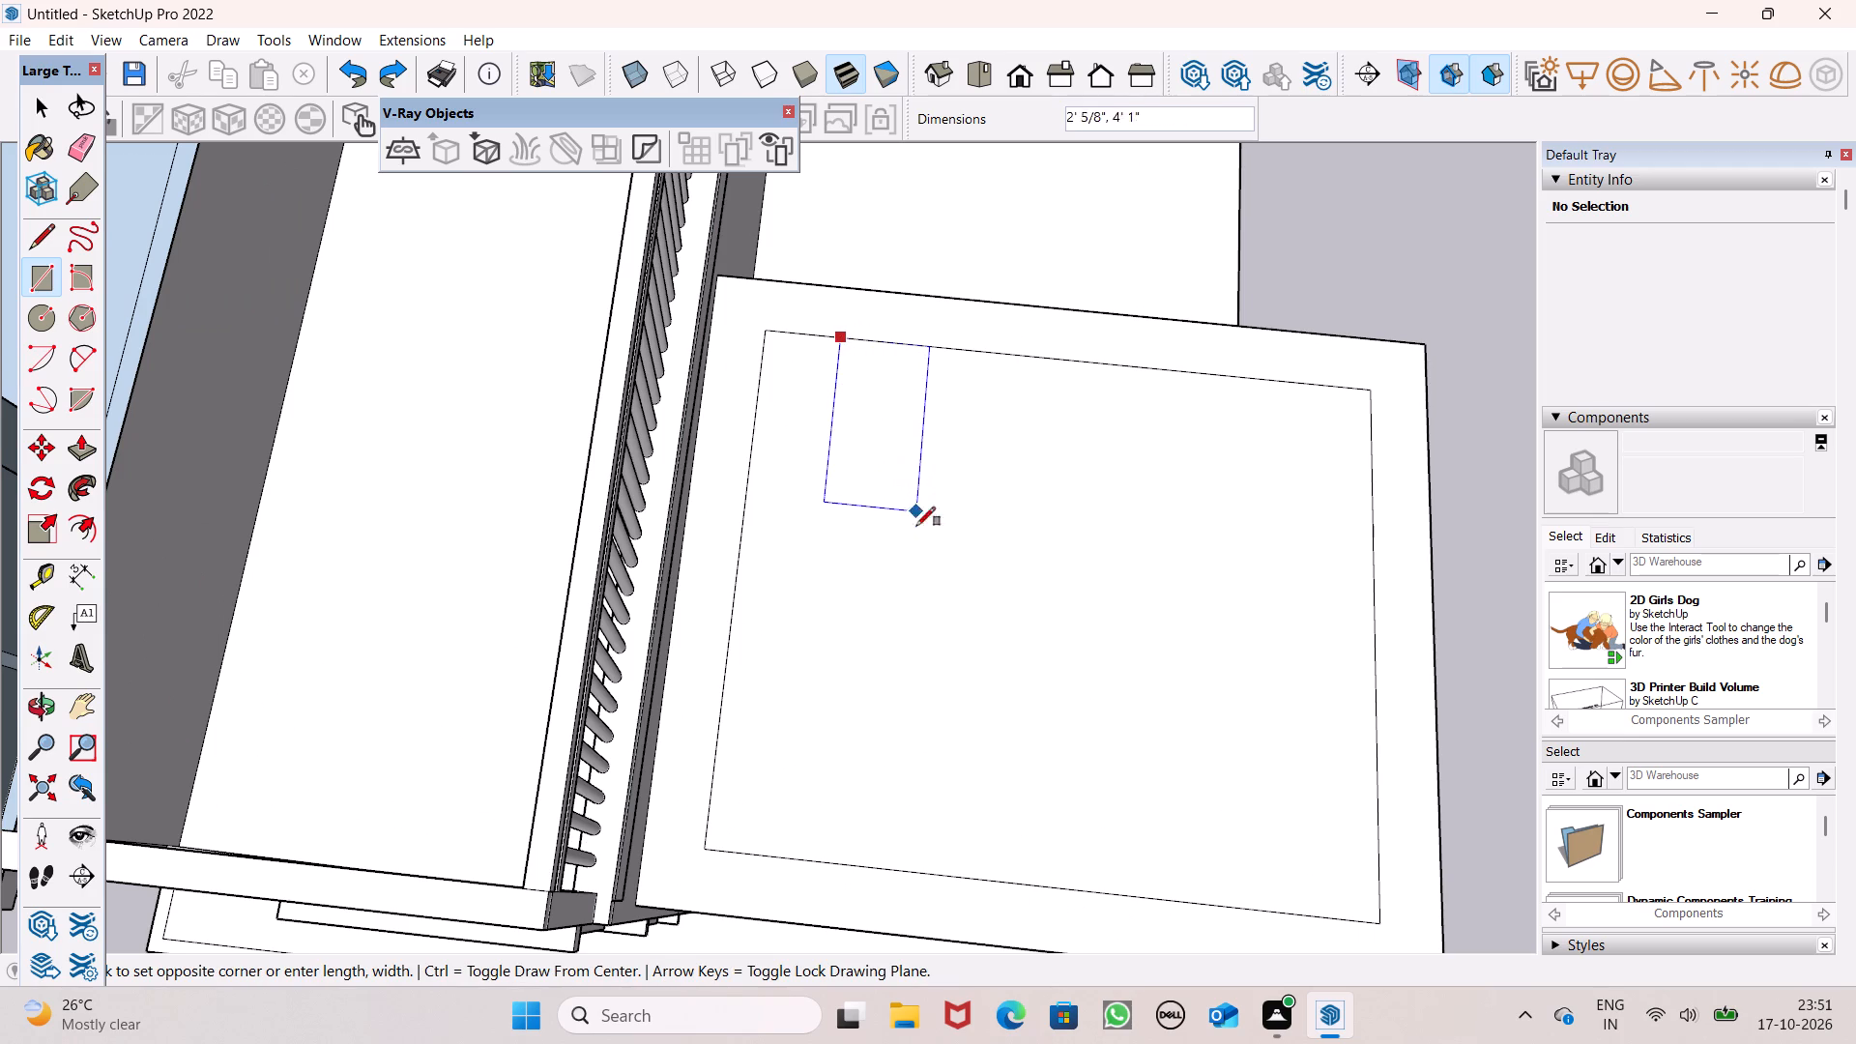
click(843, 870)
Copy the strip three times across the canopy's inner panel, spacing the copies about 2' 9" to 2' 11" apart.
key(space)
double_click(819, 799)
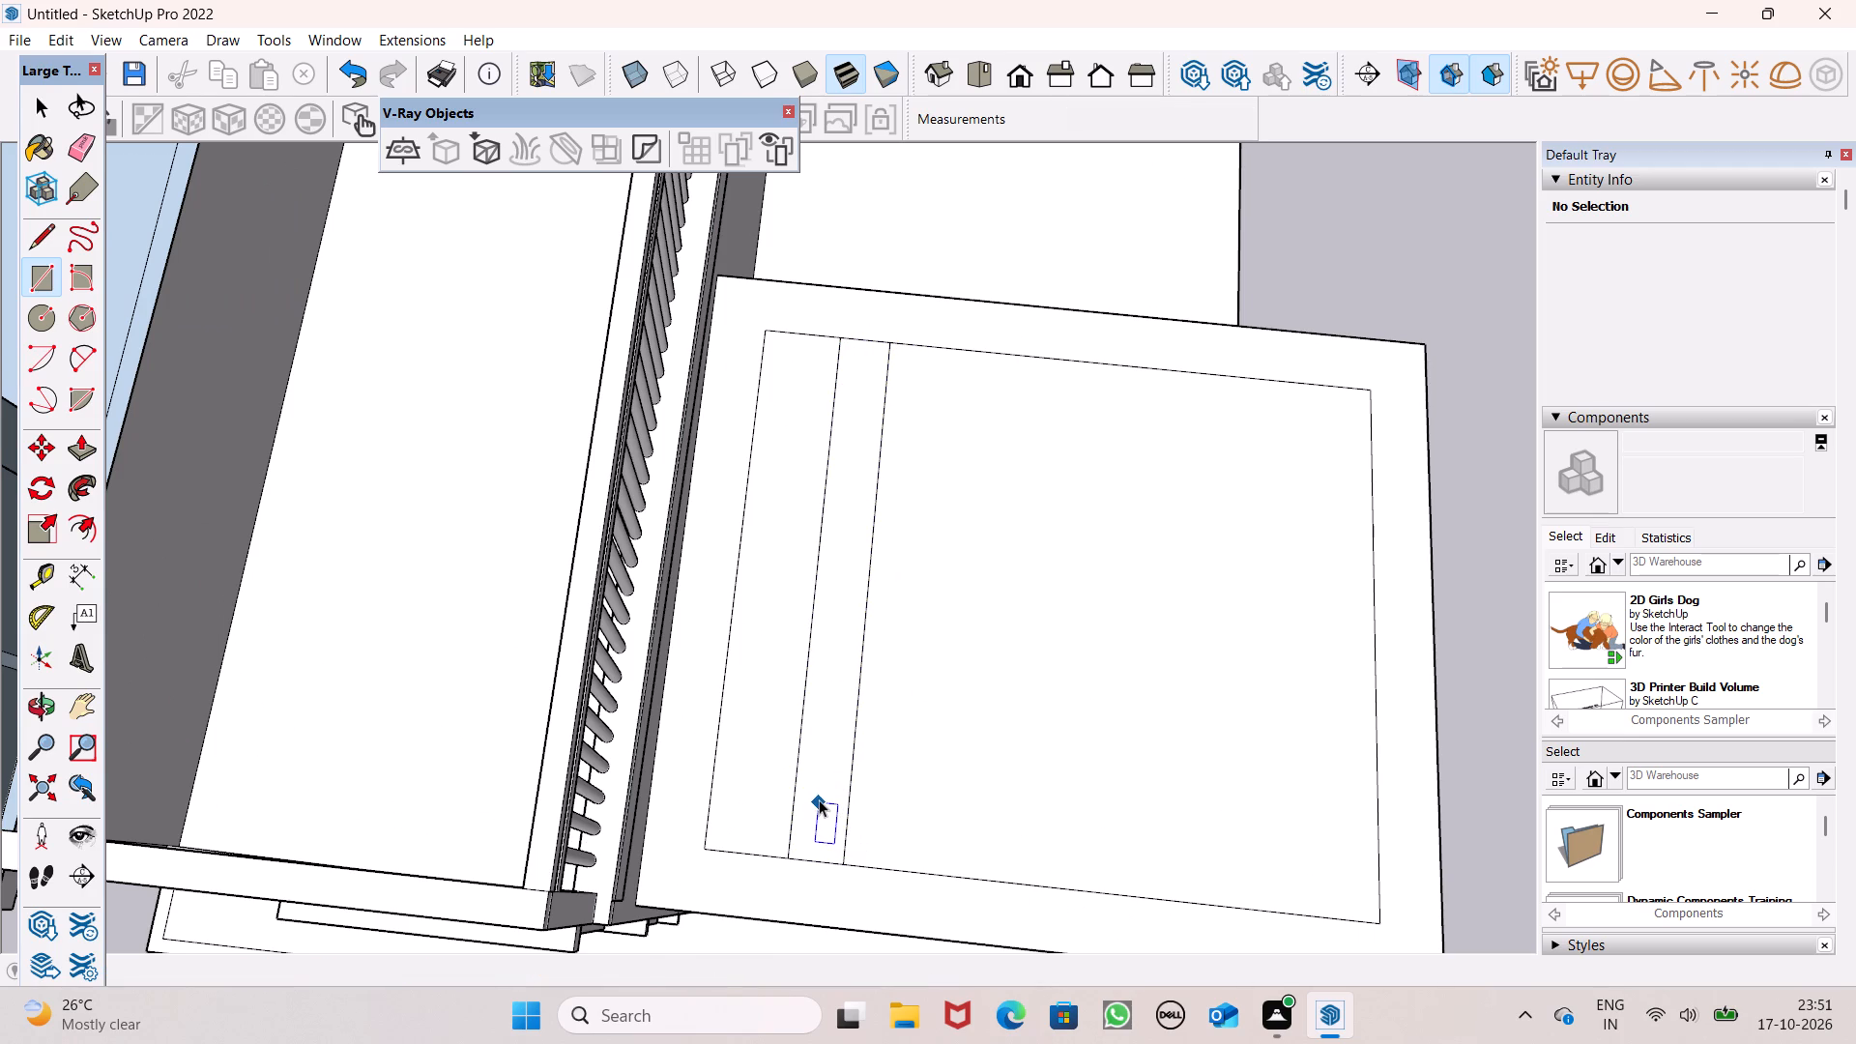
scroll(632, 698, down, 3)
key(m)
key(Return)
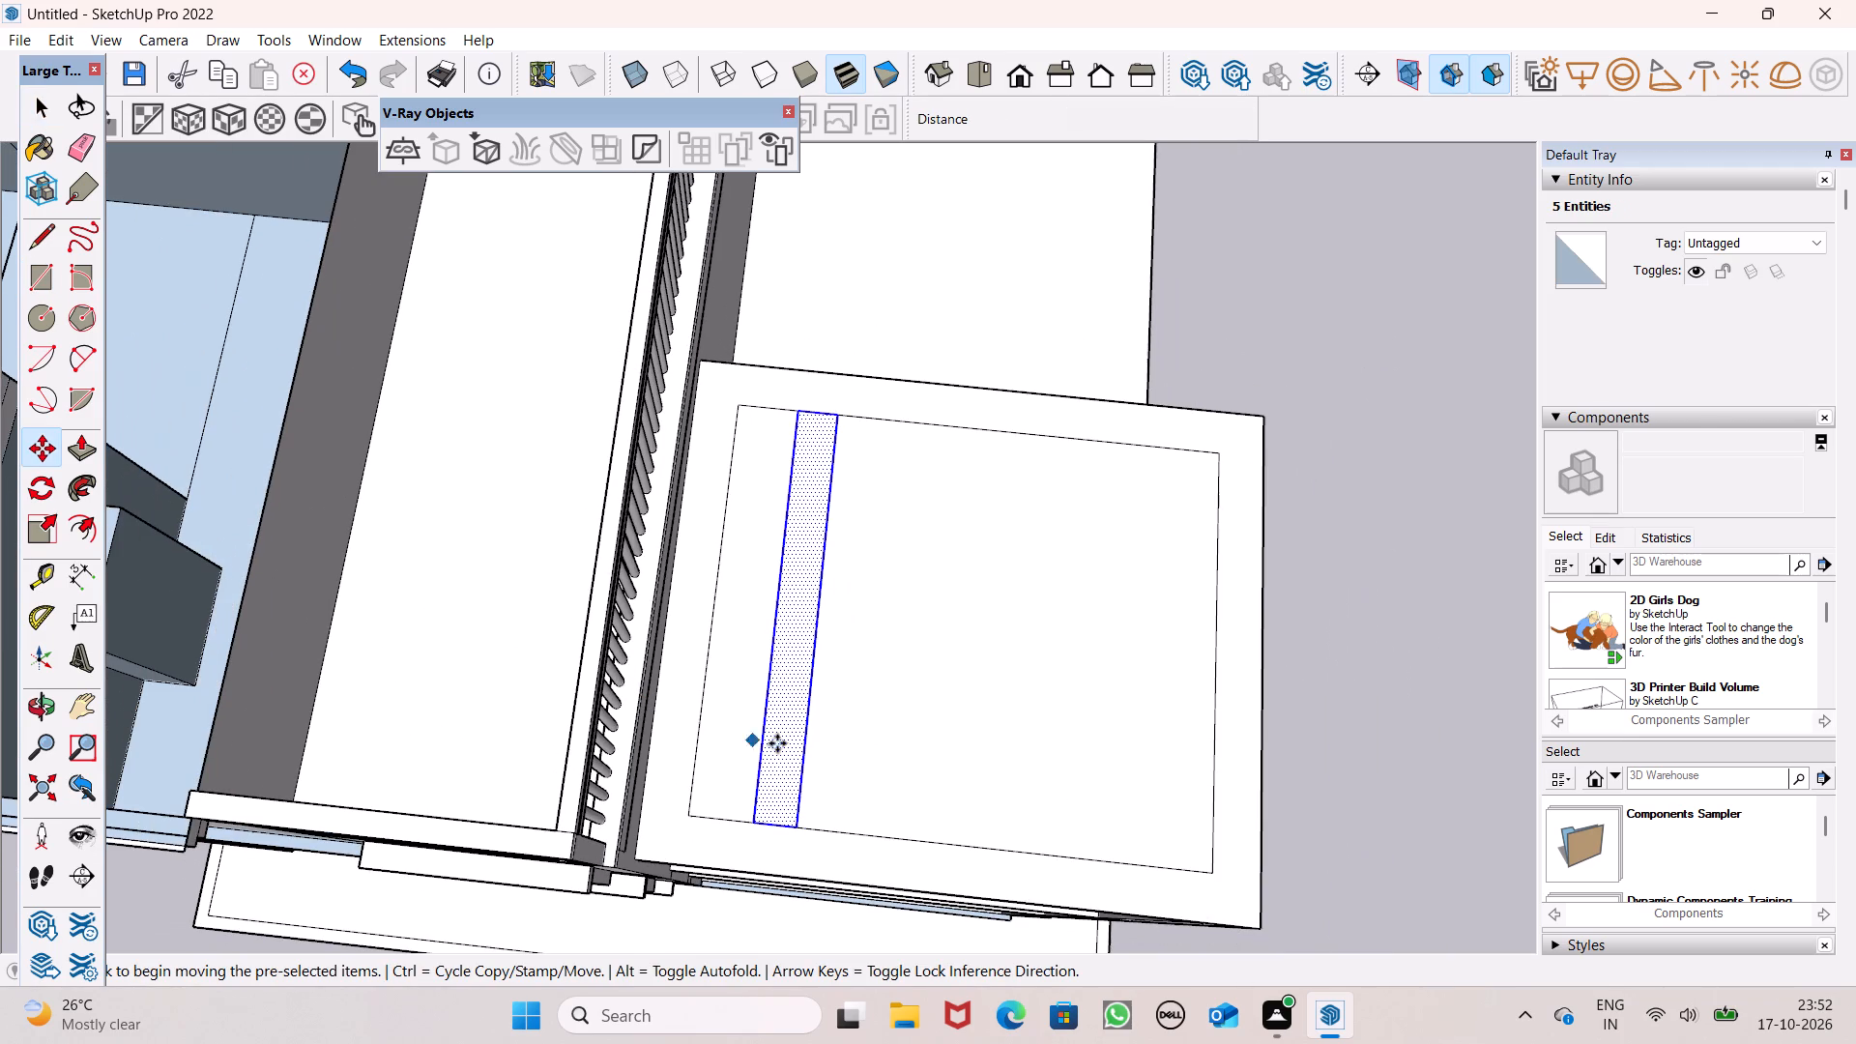
drag(793, 744, 894, 753)
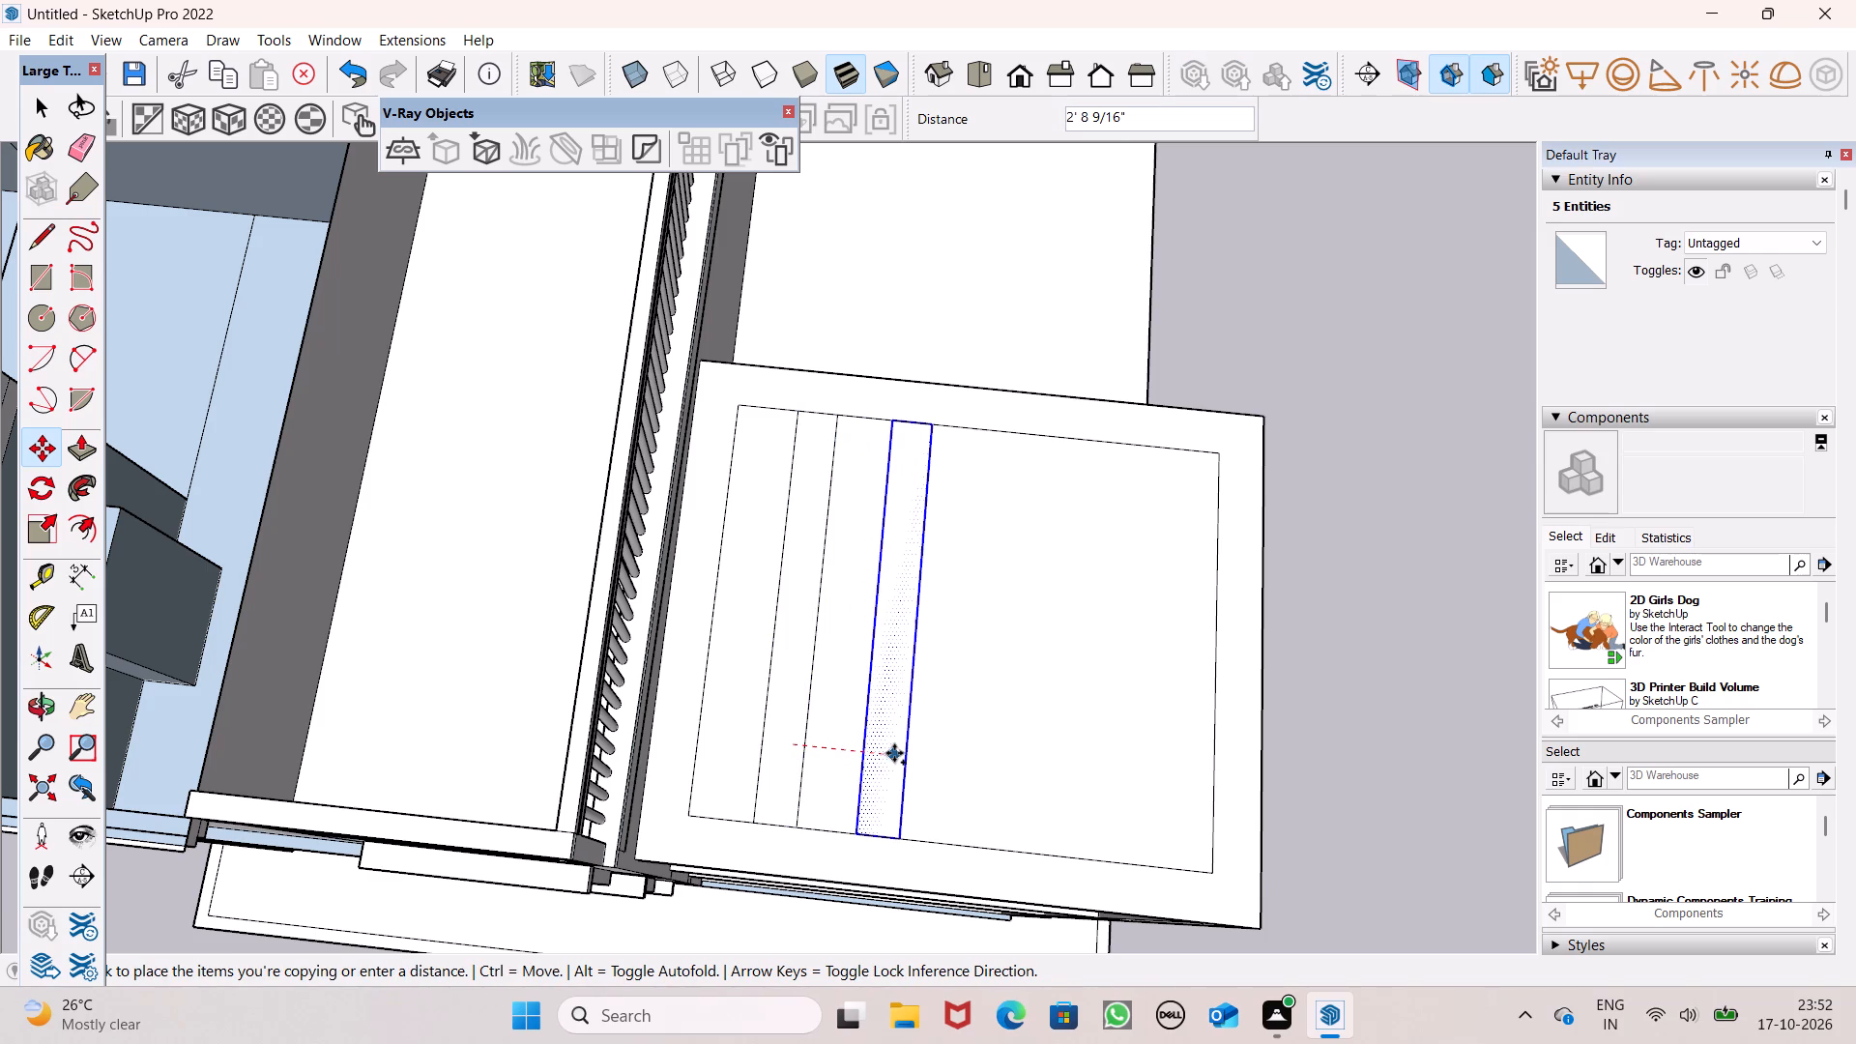
drag(894, 753, 894, 761)
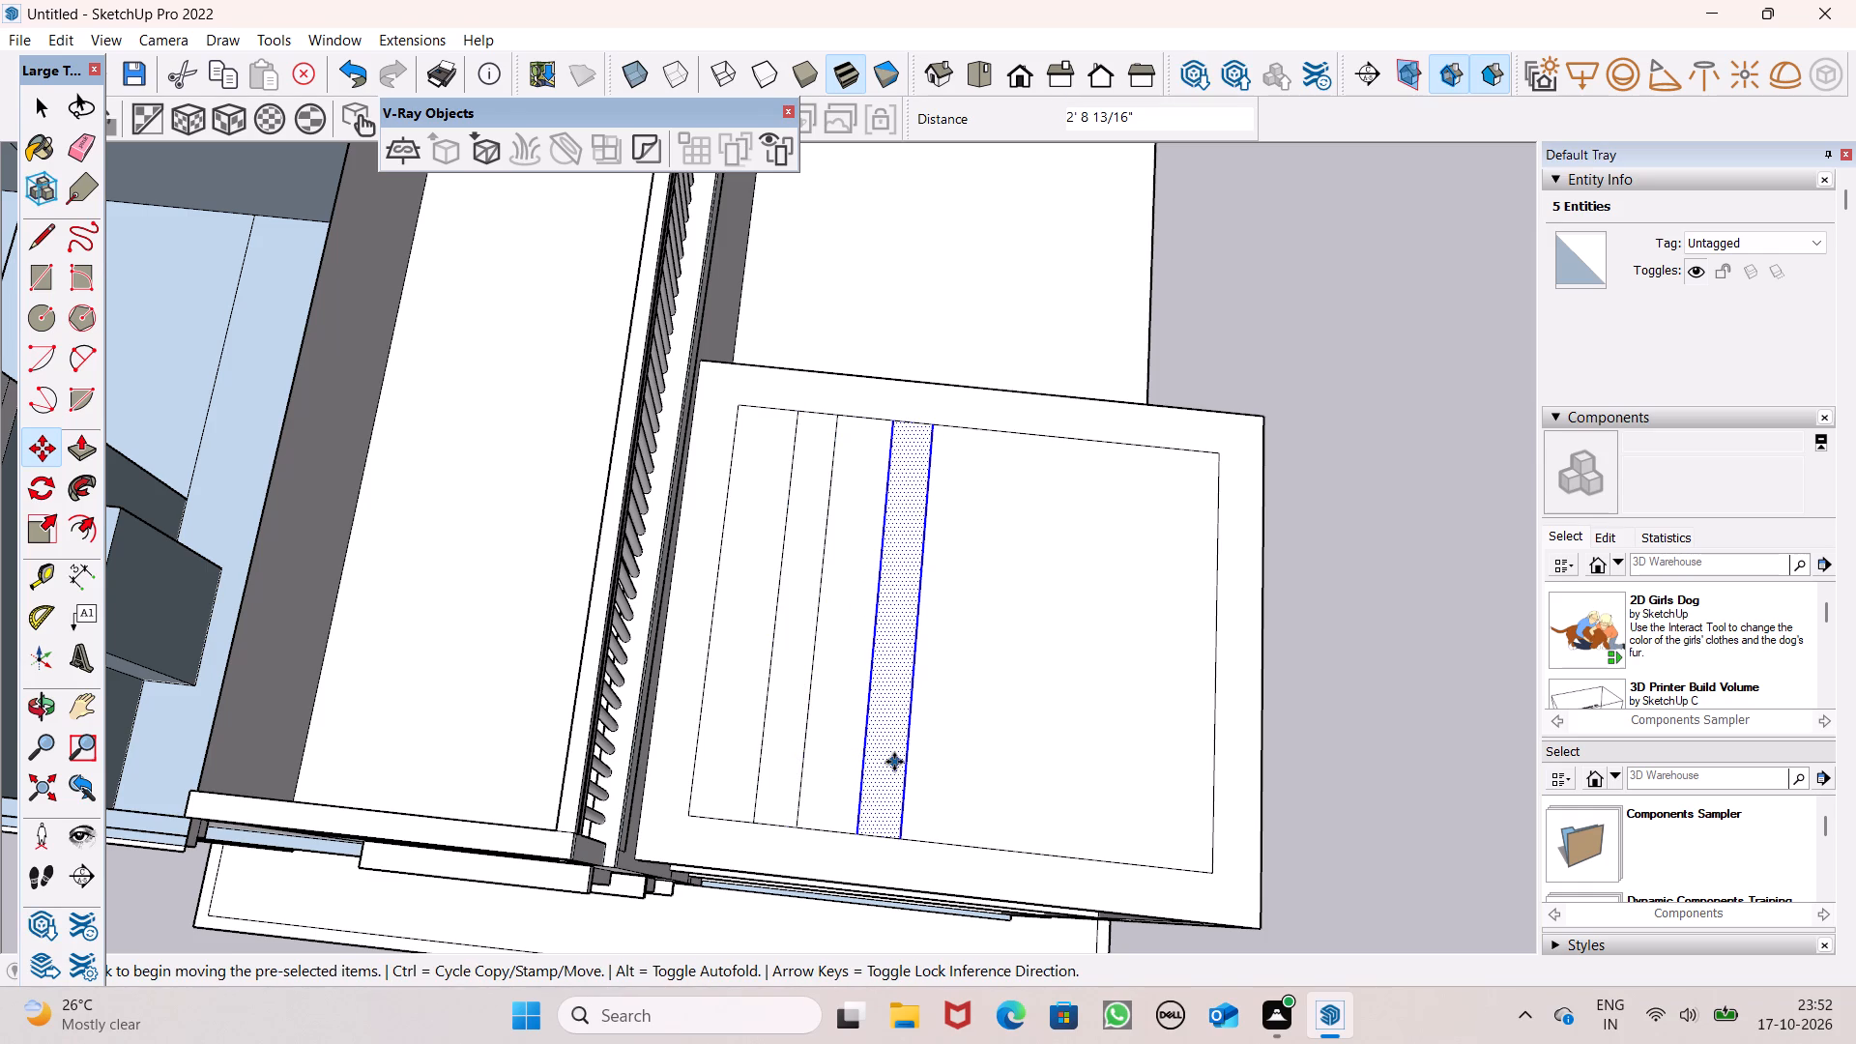
drag(894, 762, 1003, 774)
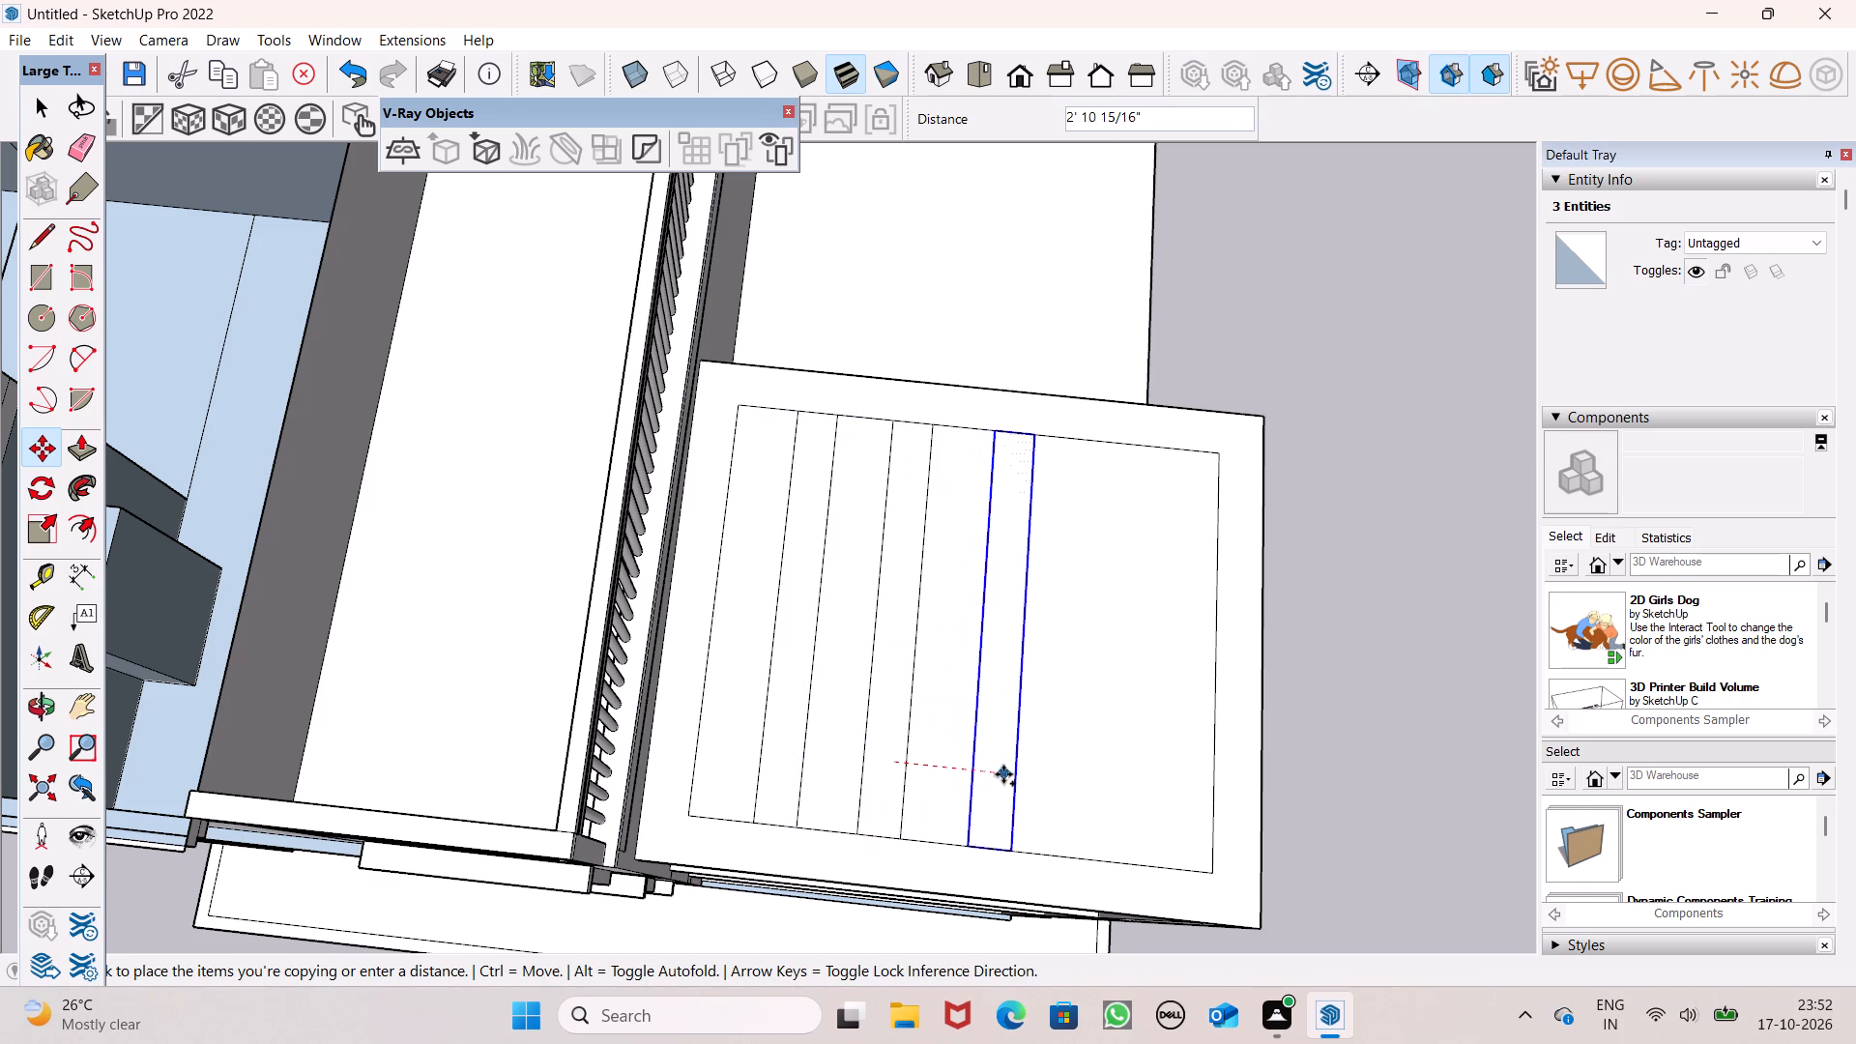
drag(1003, 774, 1004, 774)
ctrl+drag(1004, 774, 1116, 787)
key(space)
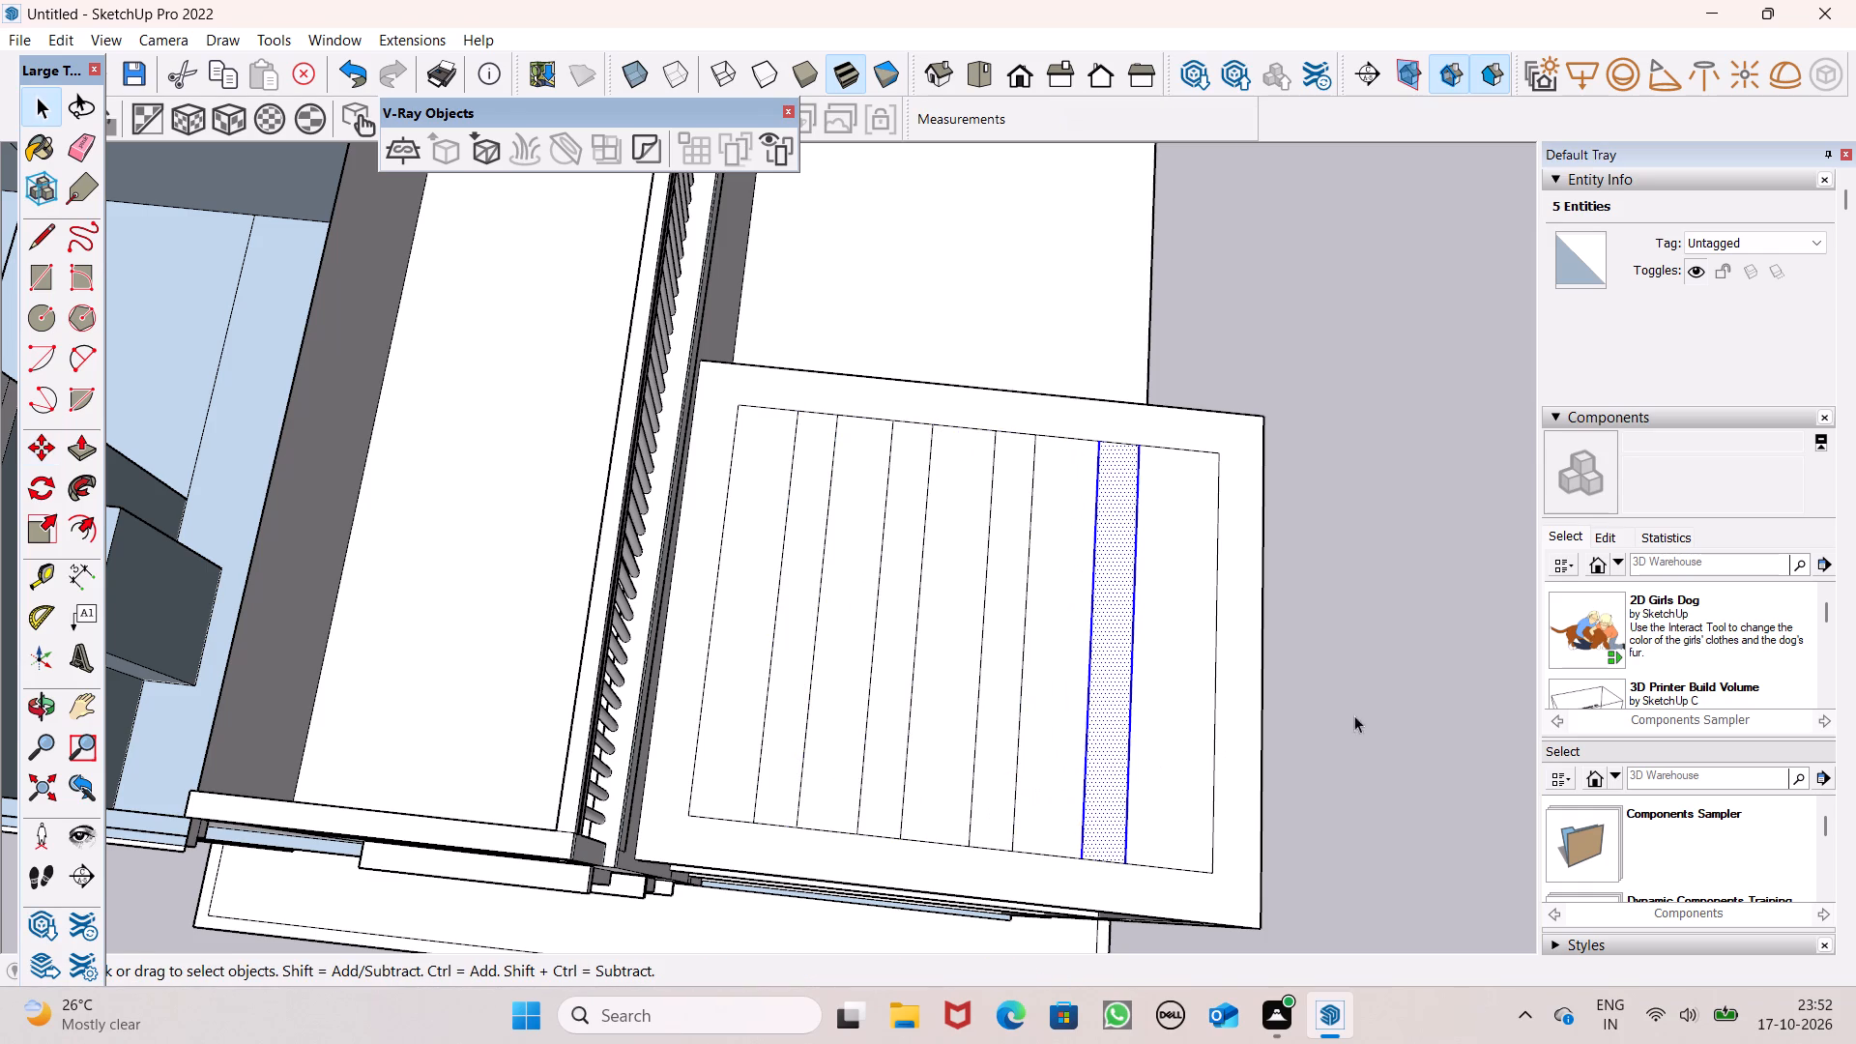
click(1364, 710)
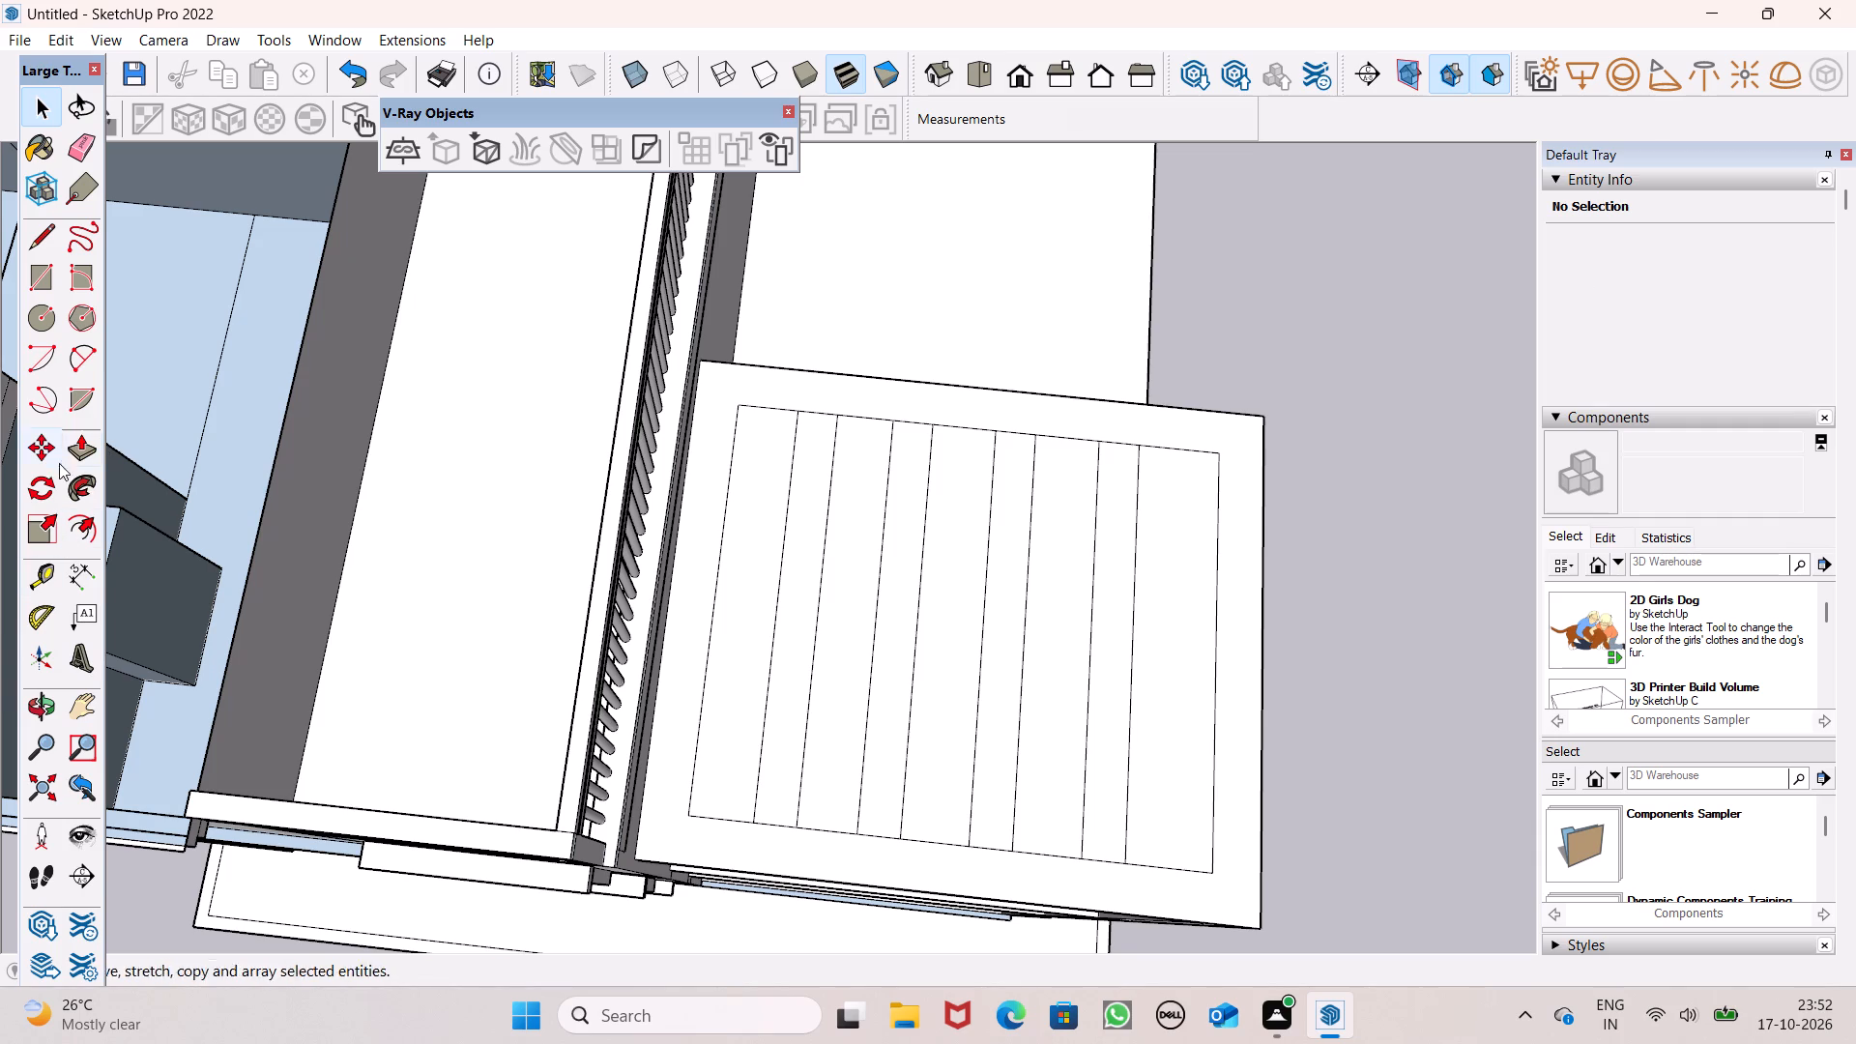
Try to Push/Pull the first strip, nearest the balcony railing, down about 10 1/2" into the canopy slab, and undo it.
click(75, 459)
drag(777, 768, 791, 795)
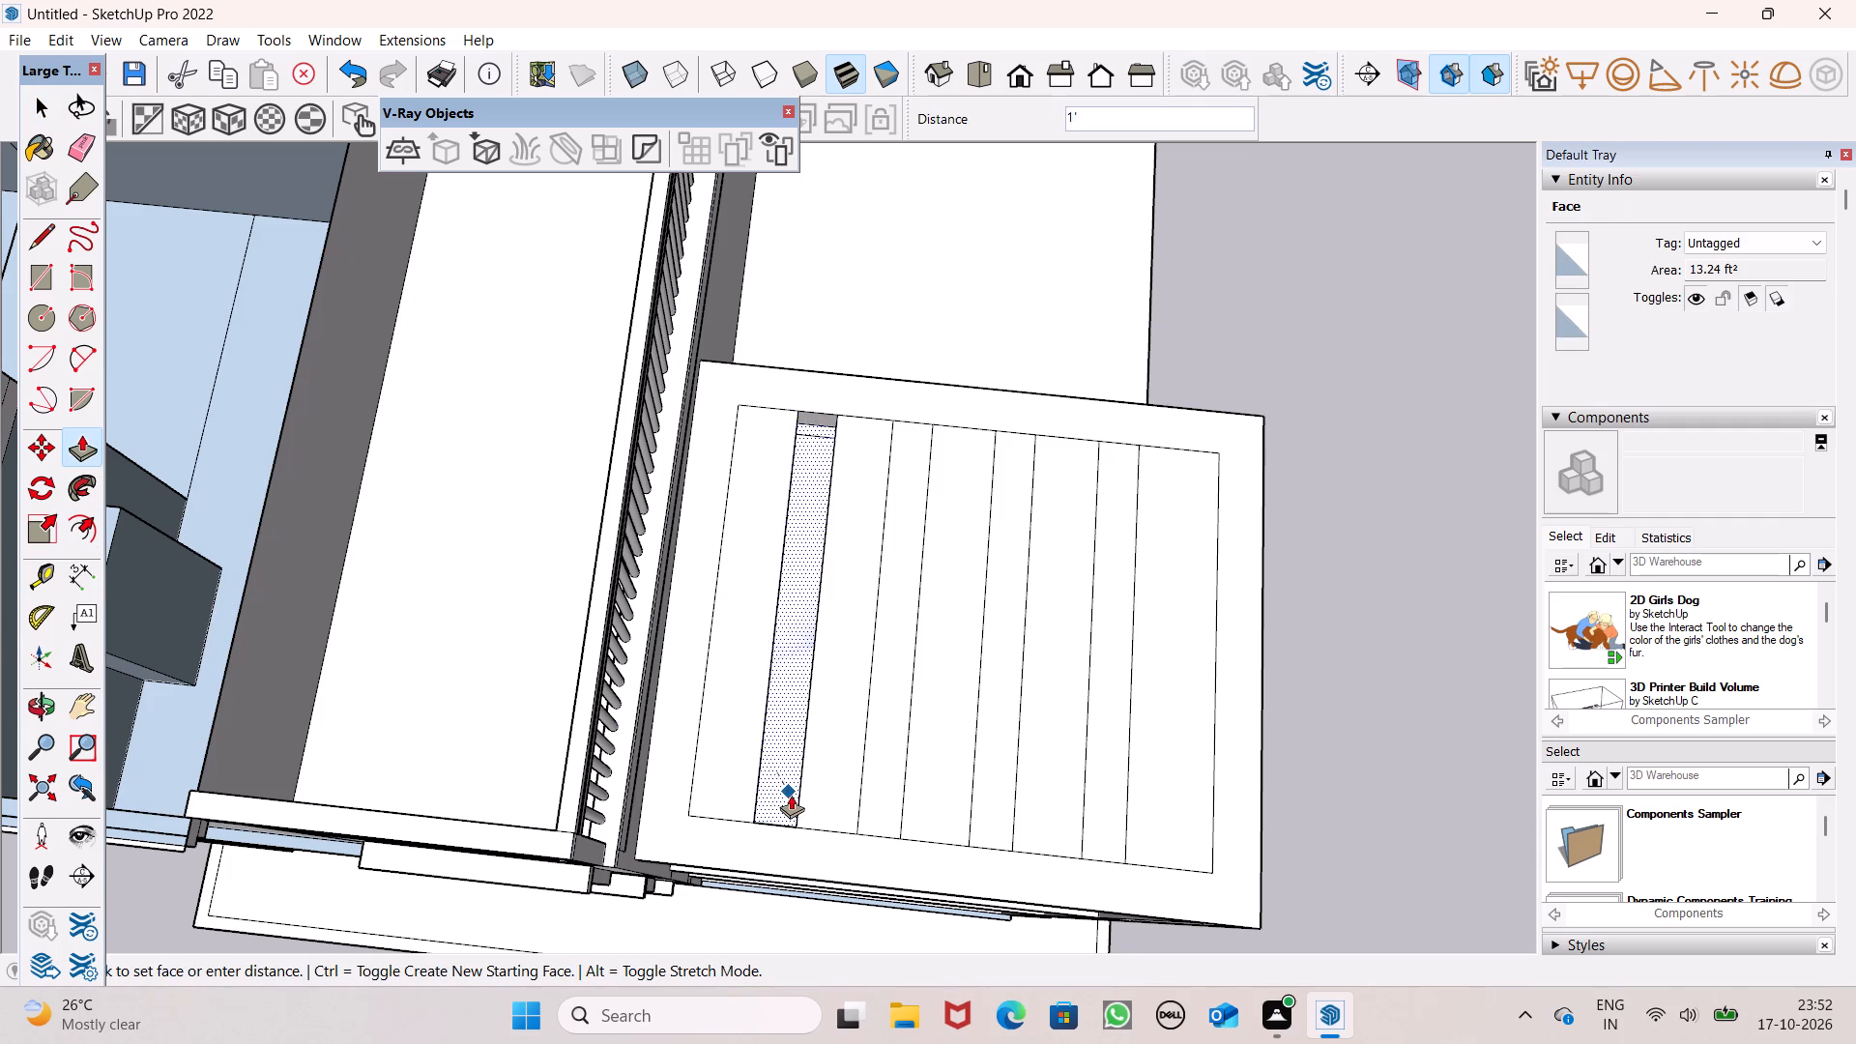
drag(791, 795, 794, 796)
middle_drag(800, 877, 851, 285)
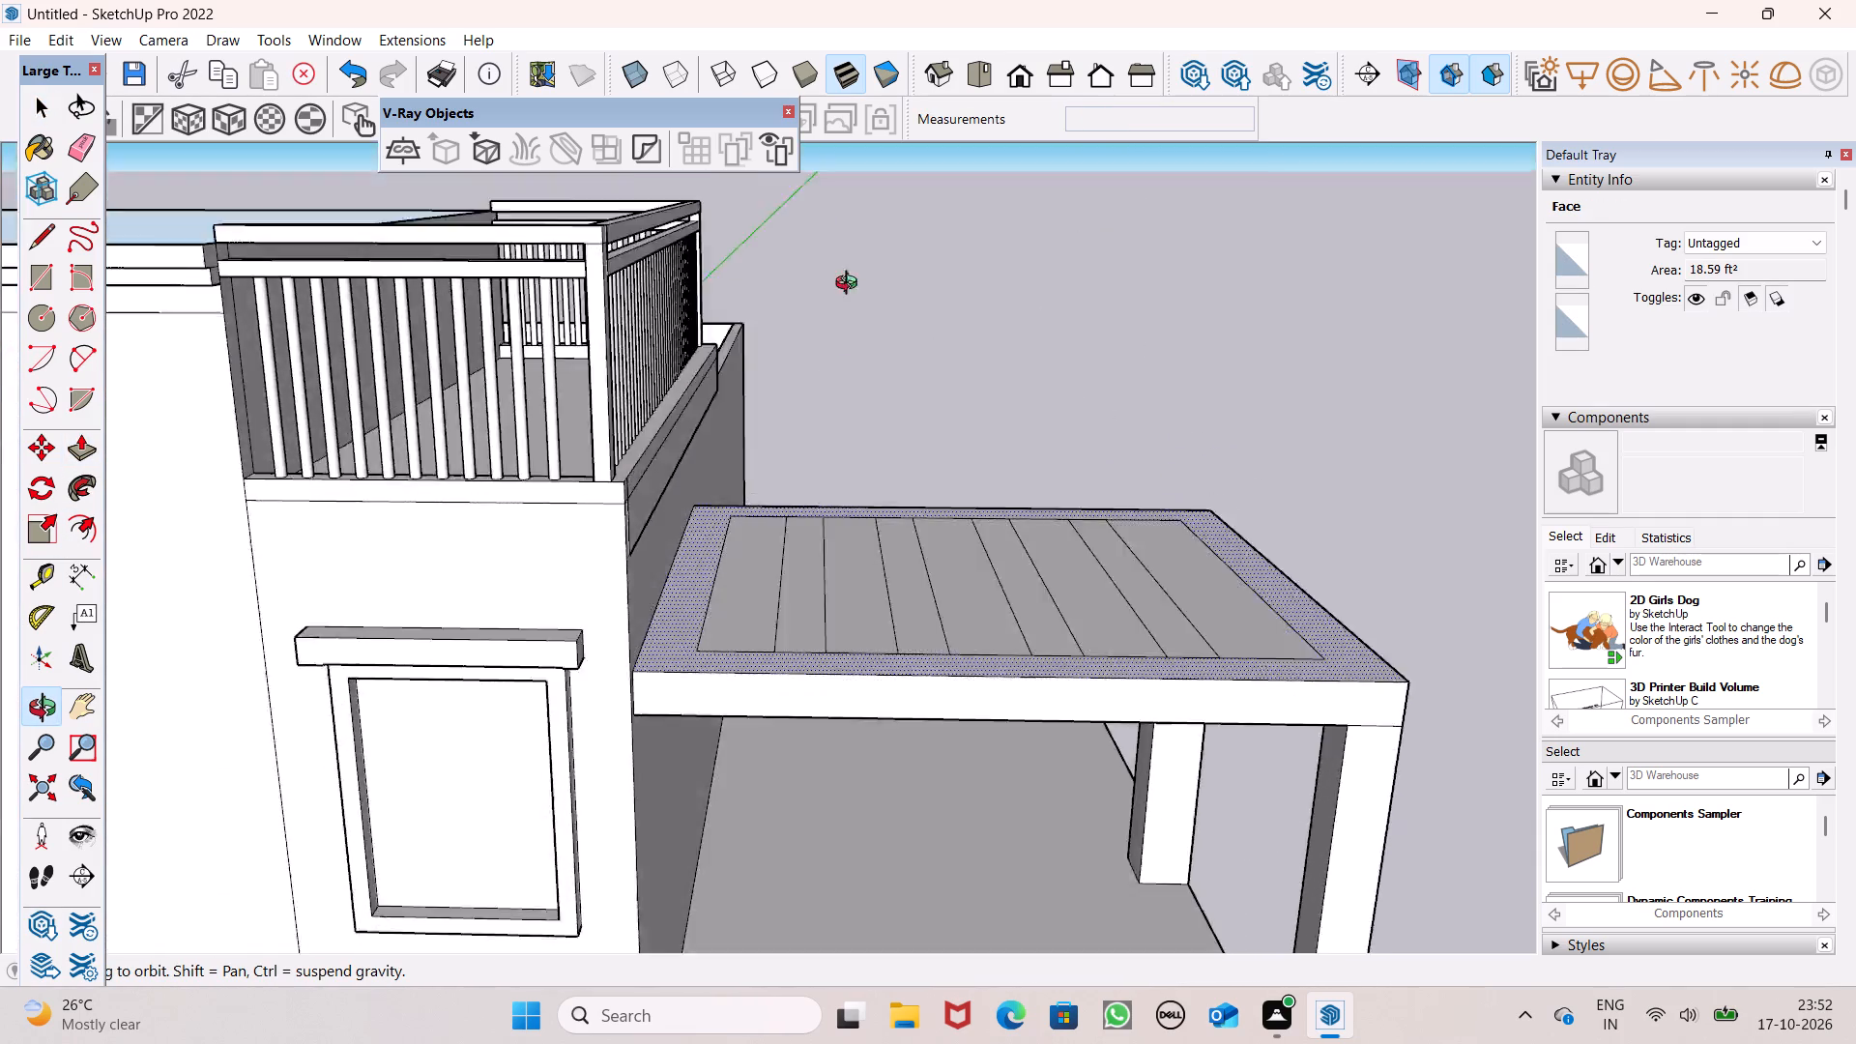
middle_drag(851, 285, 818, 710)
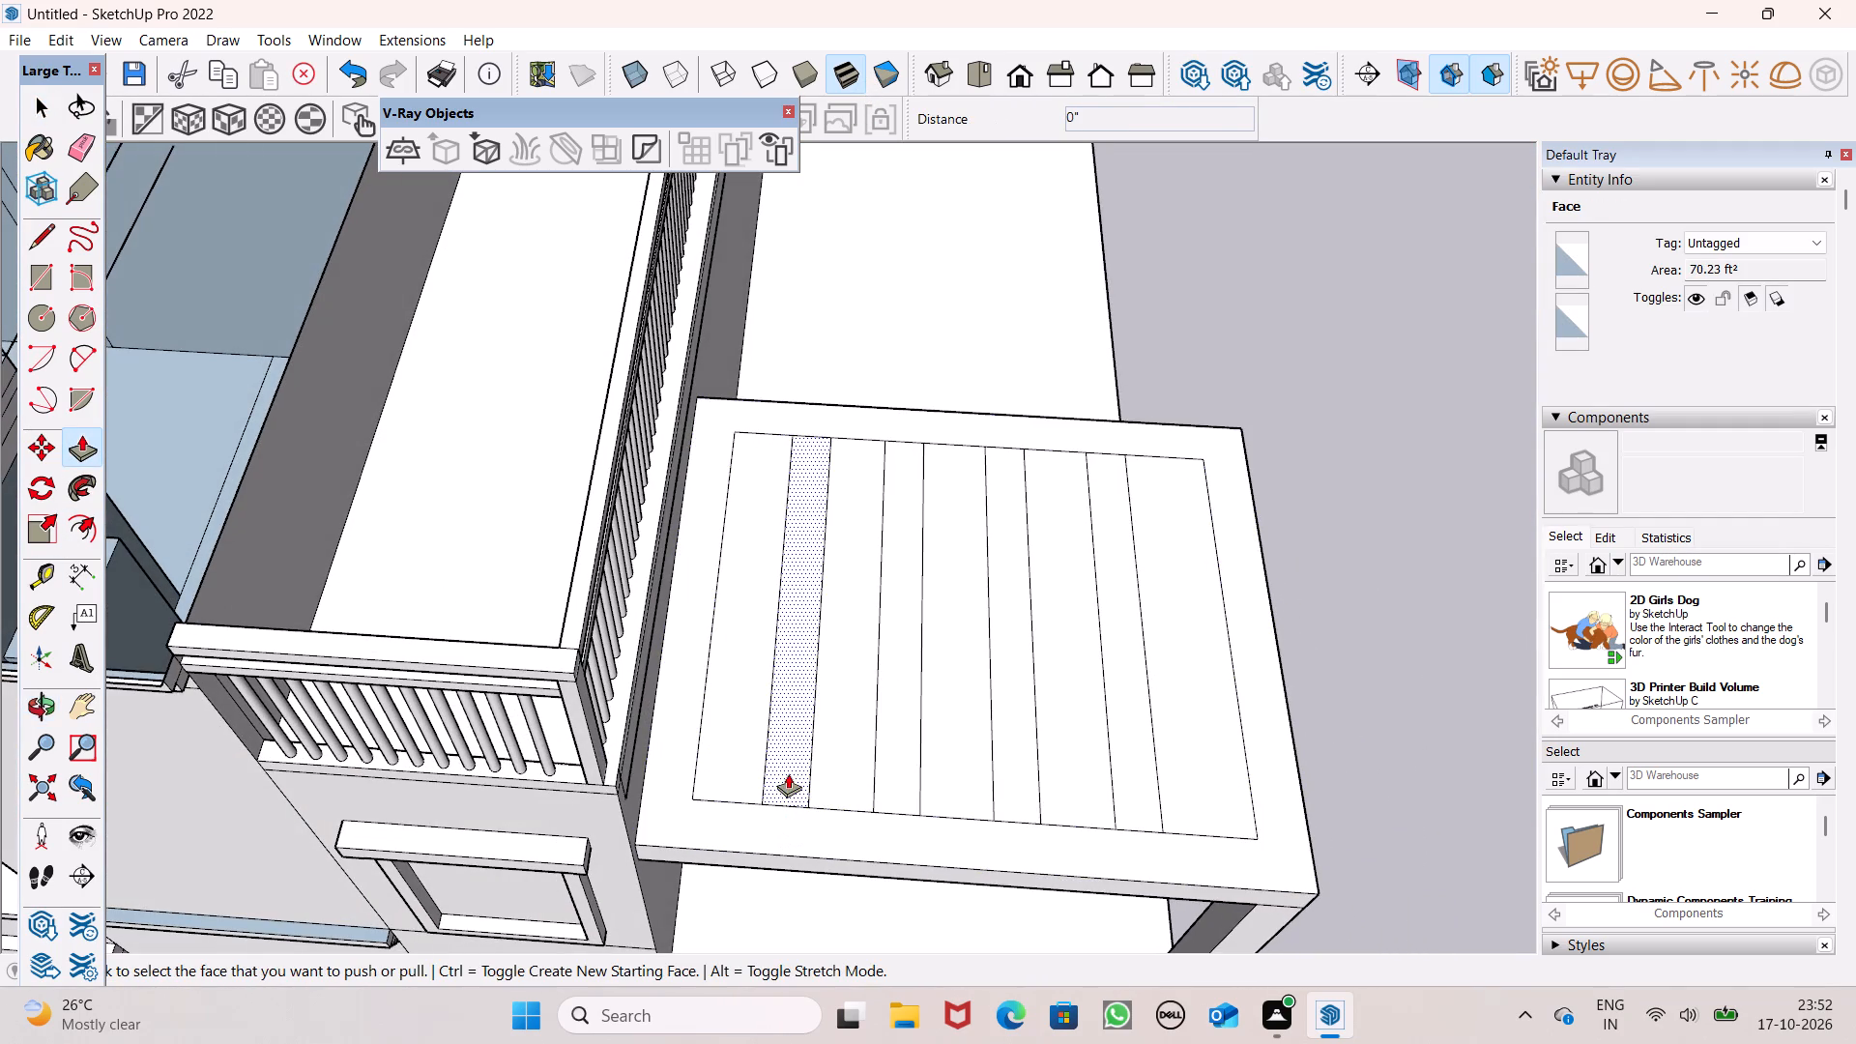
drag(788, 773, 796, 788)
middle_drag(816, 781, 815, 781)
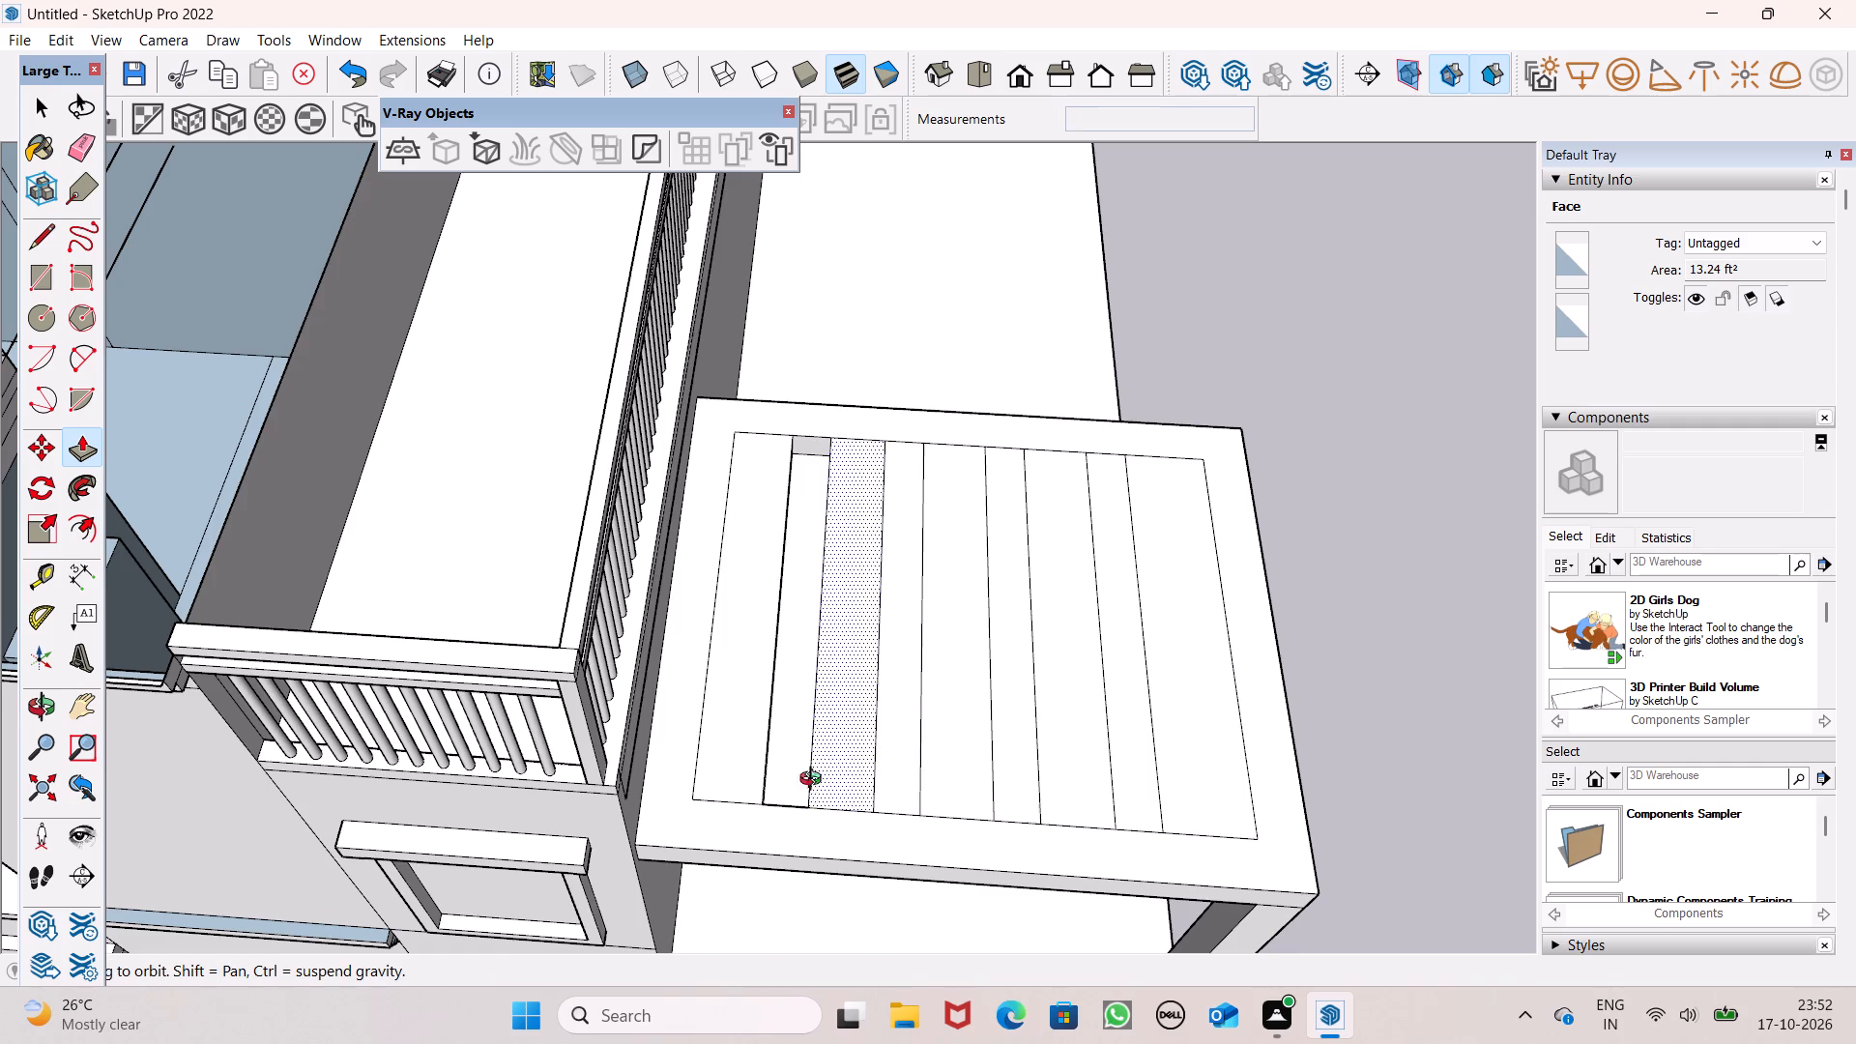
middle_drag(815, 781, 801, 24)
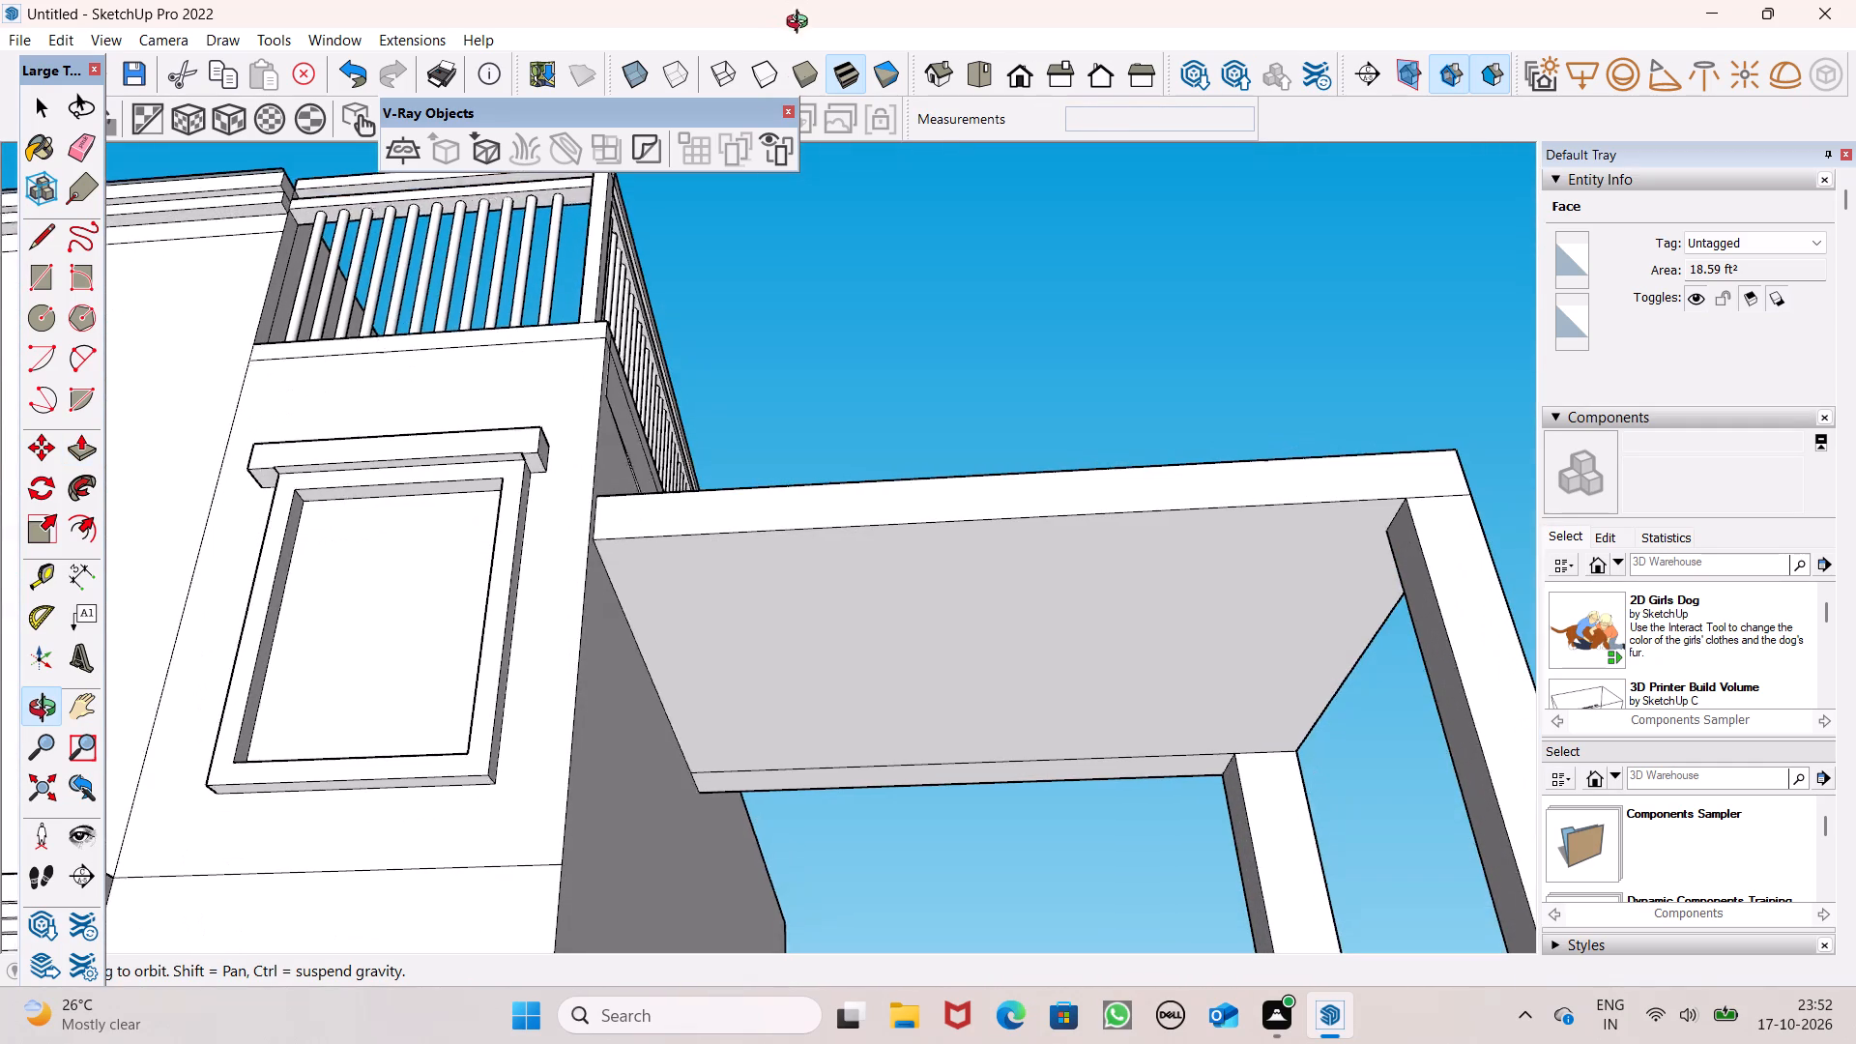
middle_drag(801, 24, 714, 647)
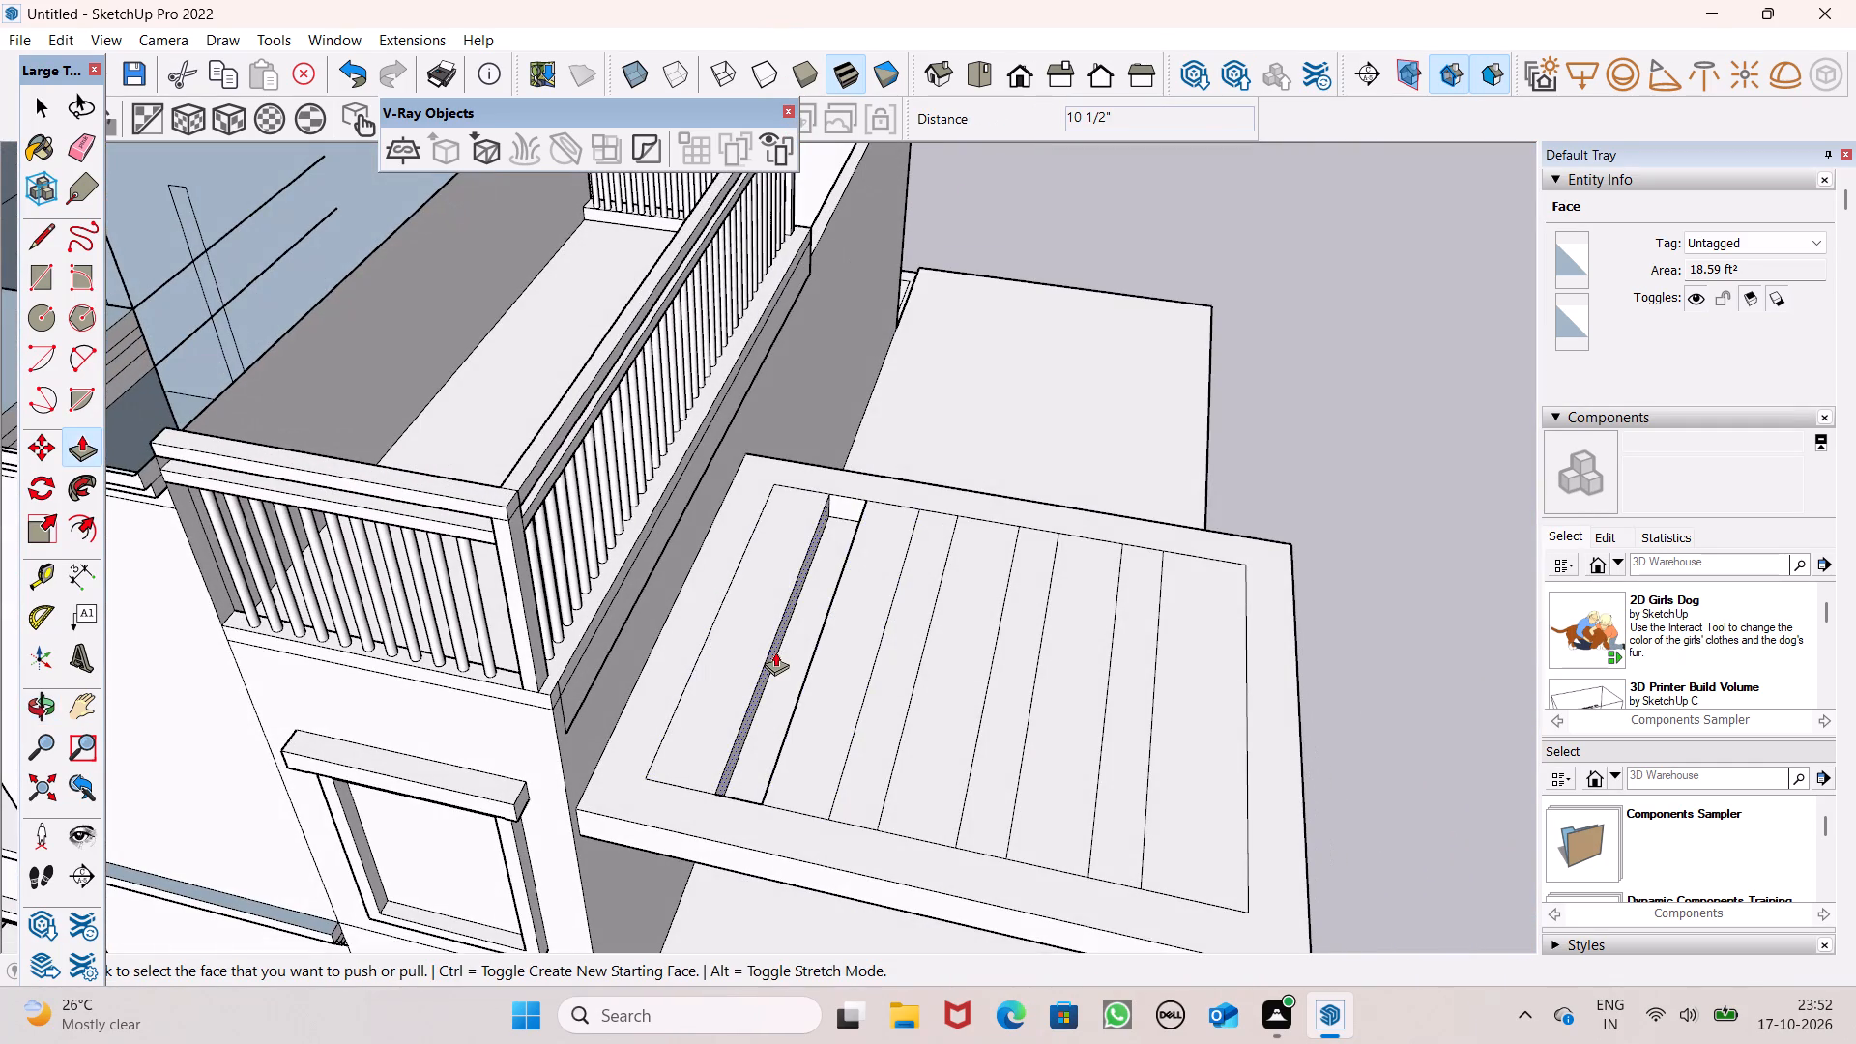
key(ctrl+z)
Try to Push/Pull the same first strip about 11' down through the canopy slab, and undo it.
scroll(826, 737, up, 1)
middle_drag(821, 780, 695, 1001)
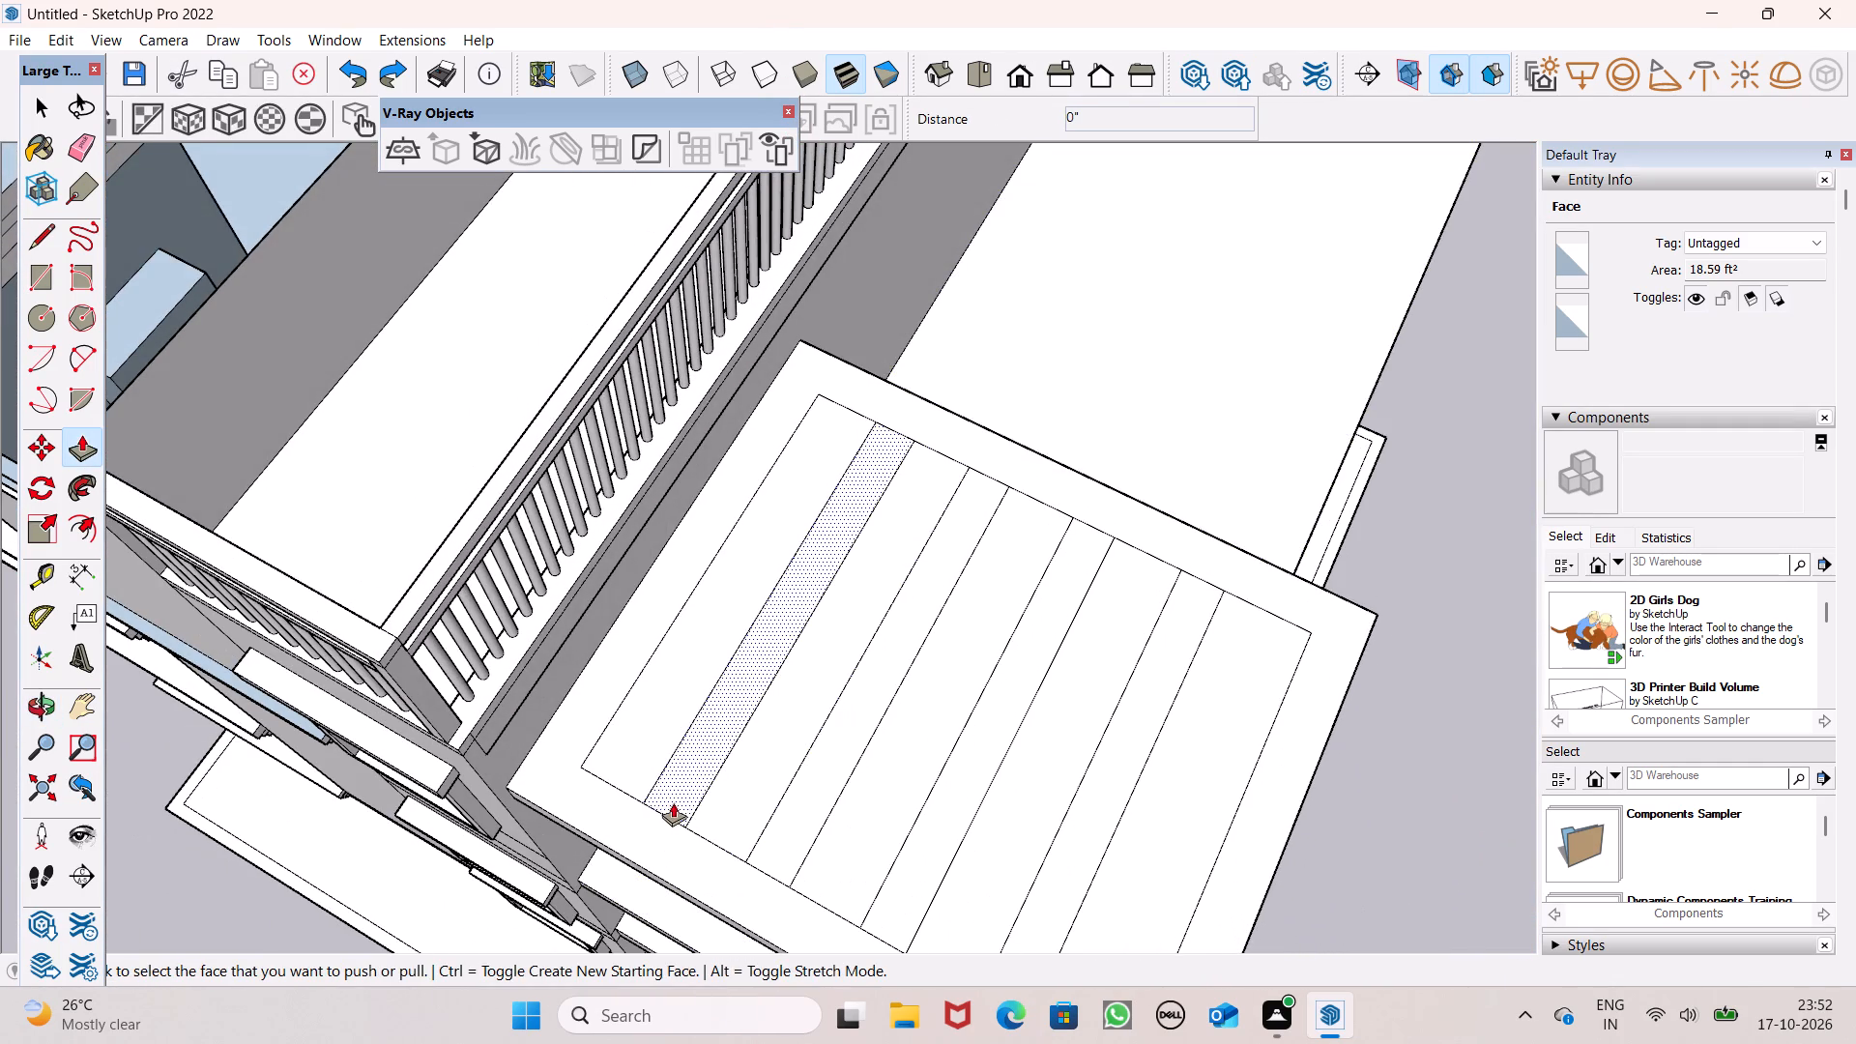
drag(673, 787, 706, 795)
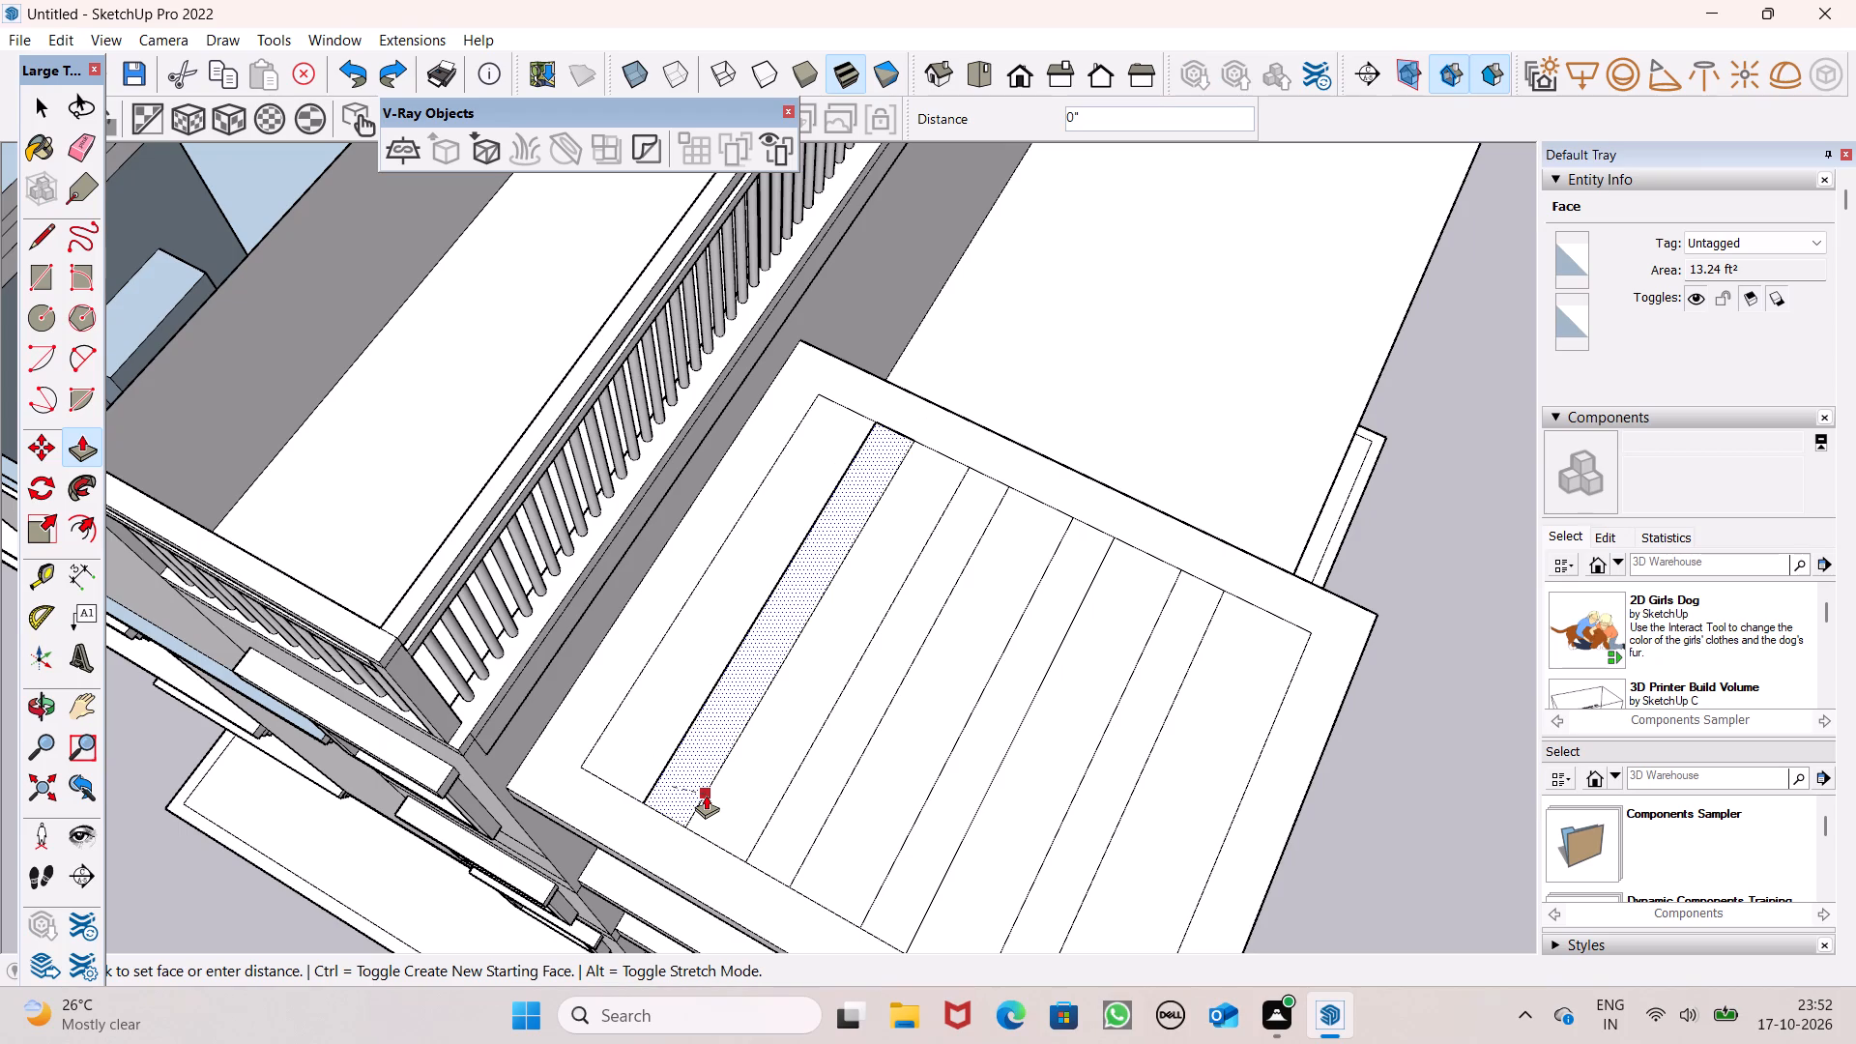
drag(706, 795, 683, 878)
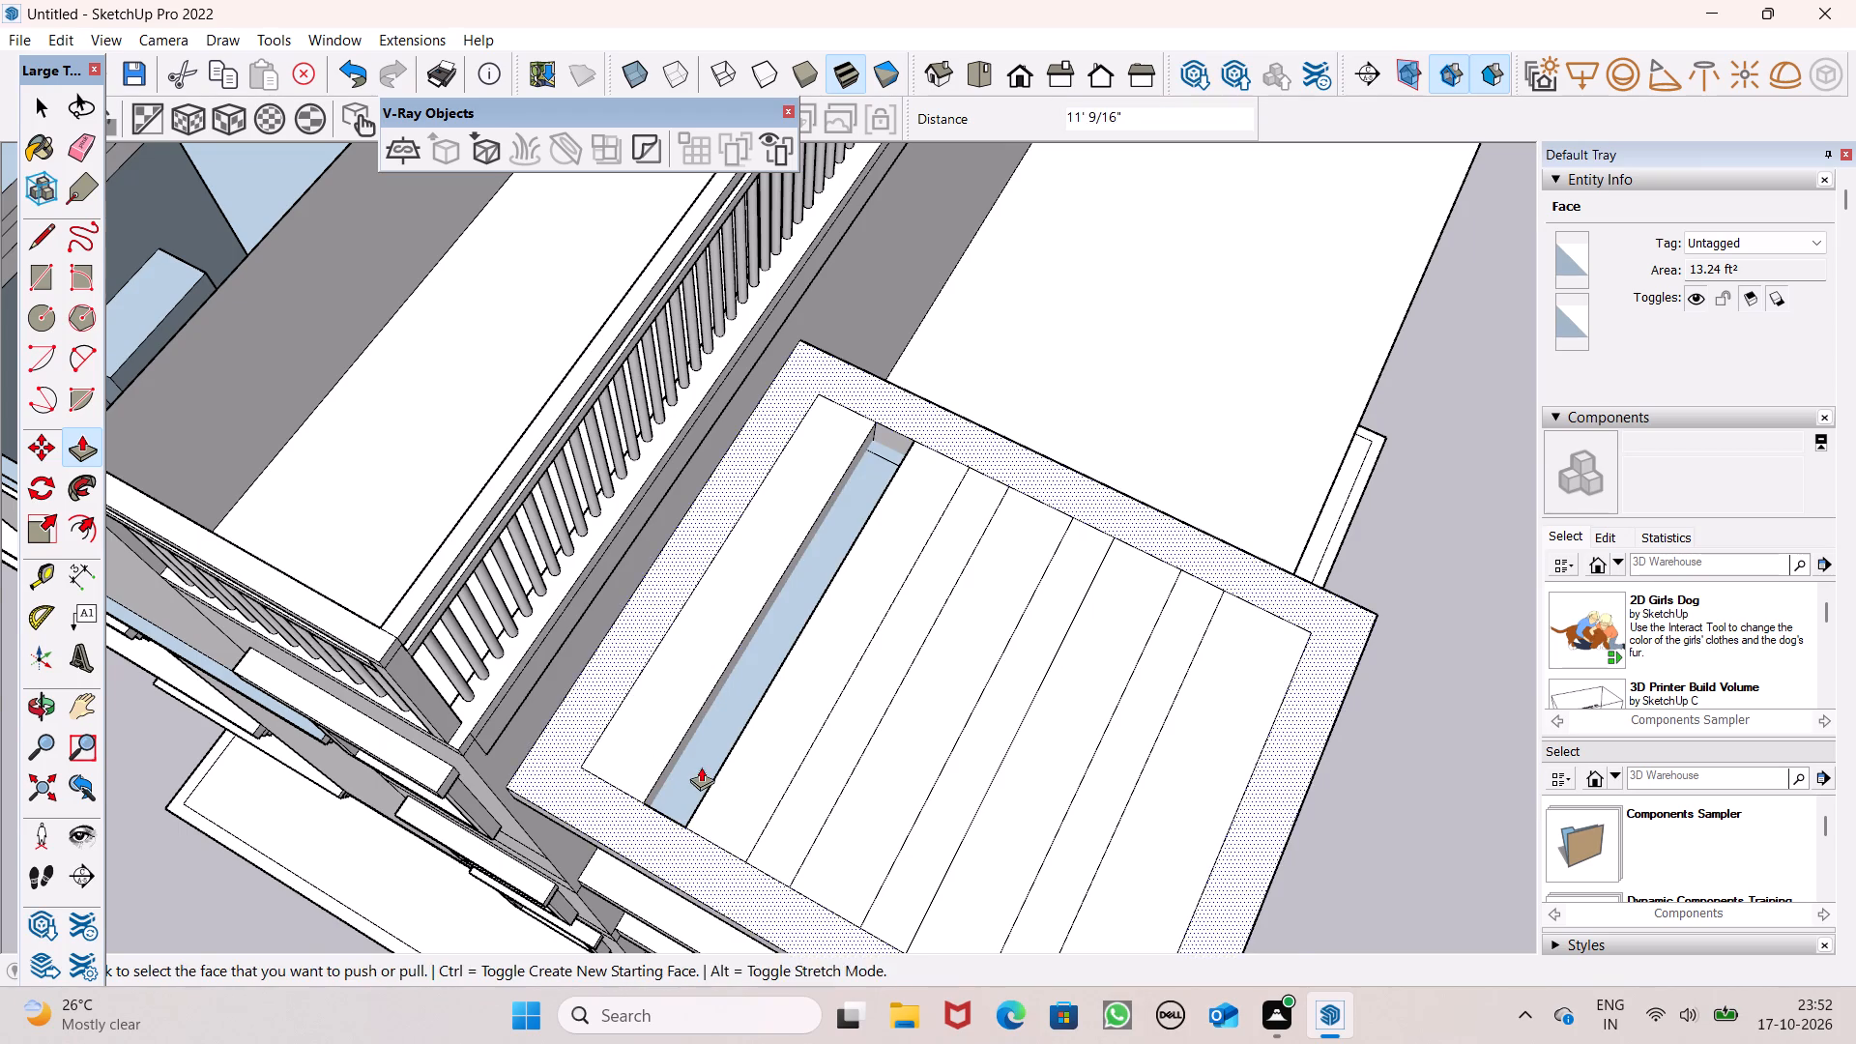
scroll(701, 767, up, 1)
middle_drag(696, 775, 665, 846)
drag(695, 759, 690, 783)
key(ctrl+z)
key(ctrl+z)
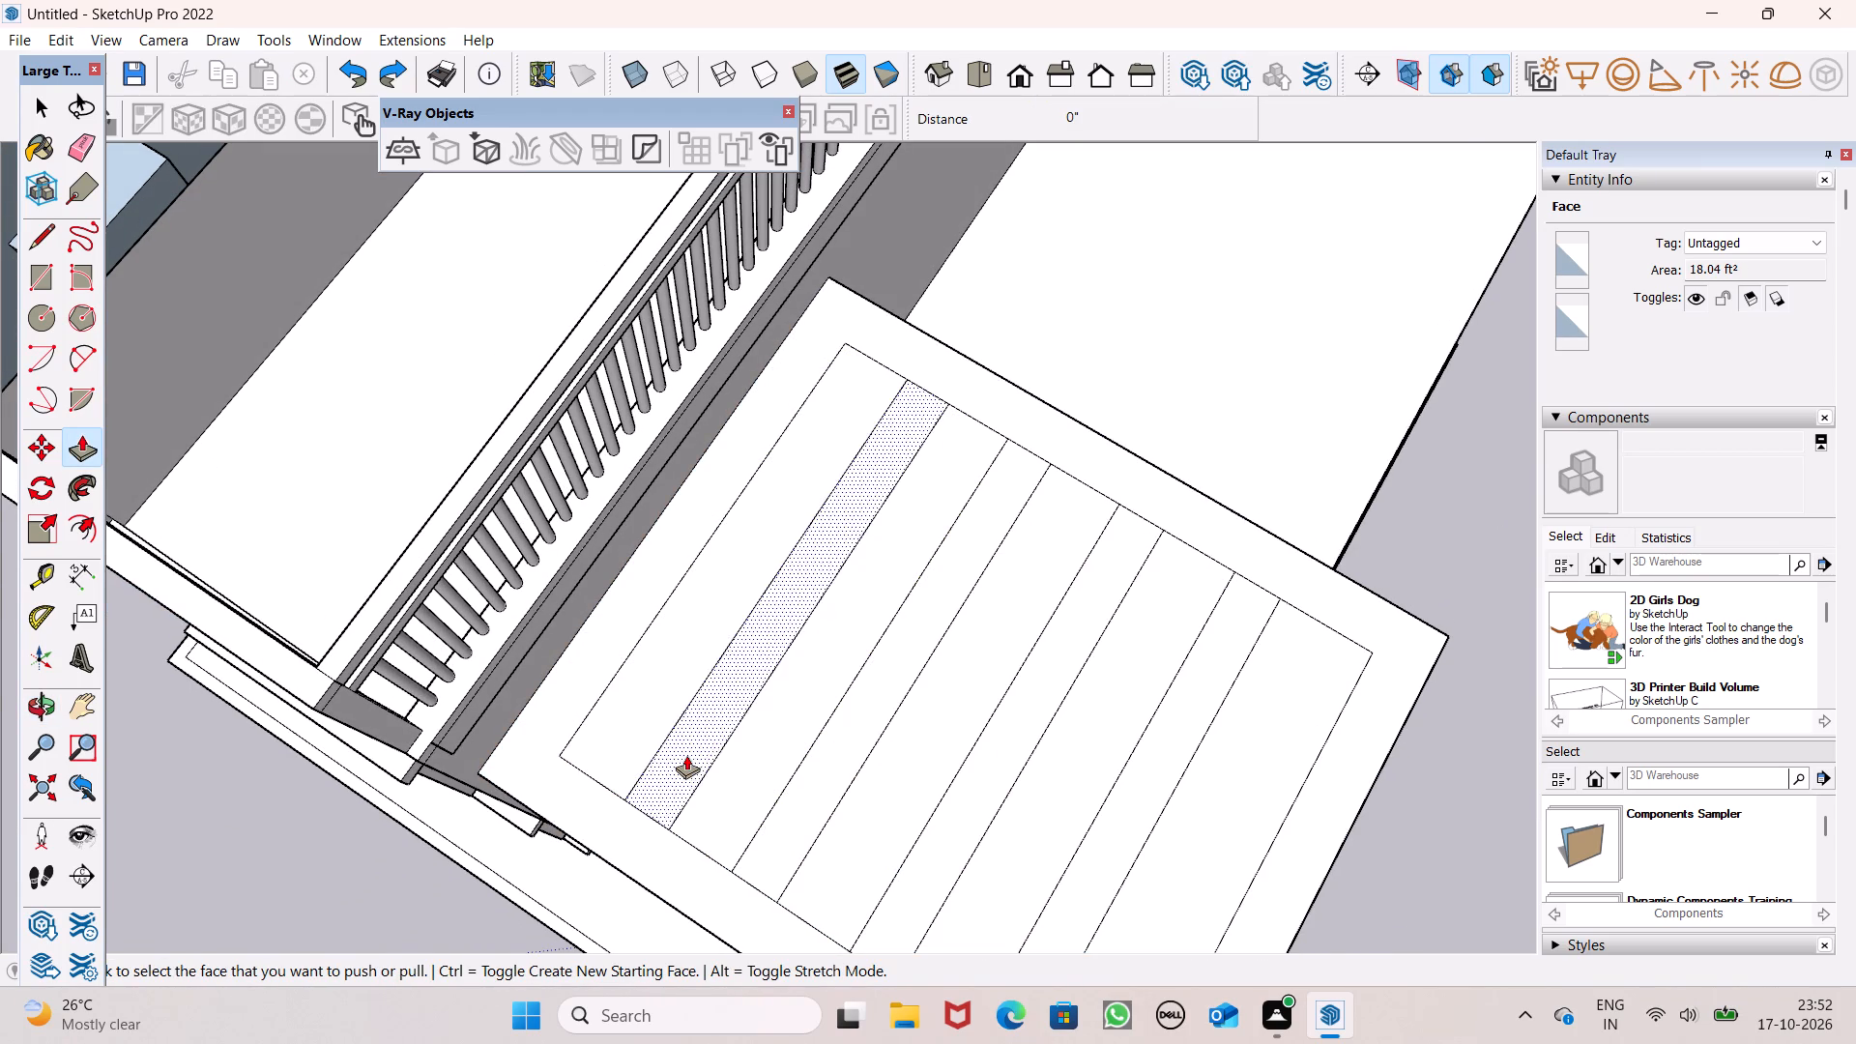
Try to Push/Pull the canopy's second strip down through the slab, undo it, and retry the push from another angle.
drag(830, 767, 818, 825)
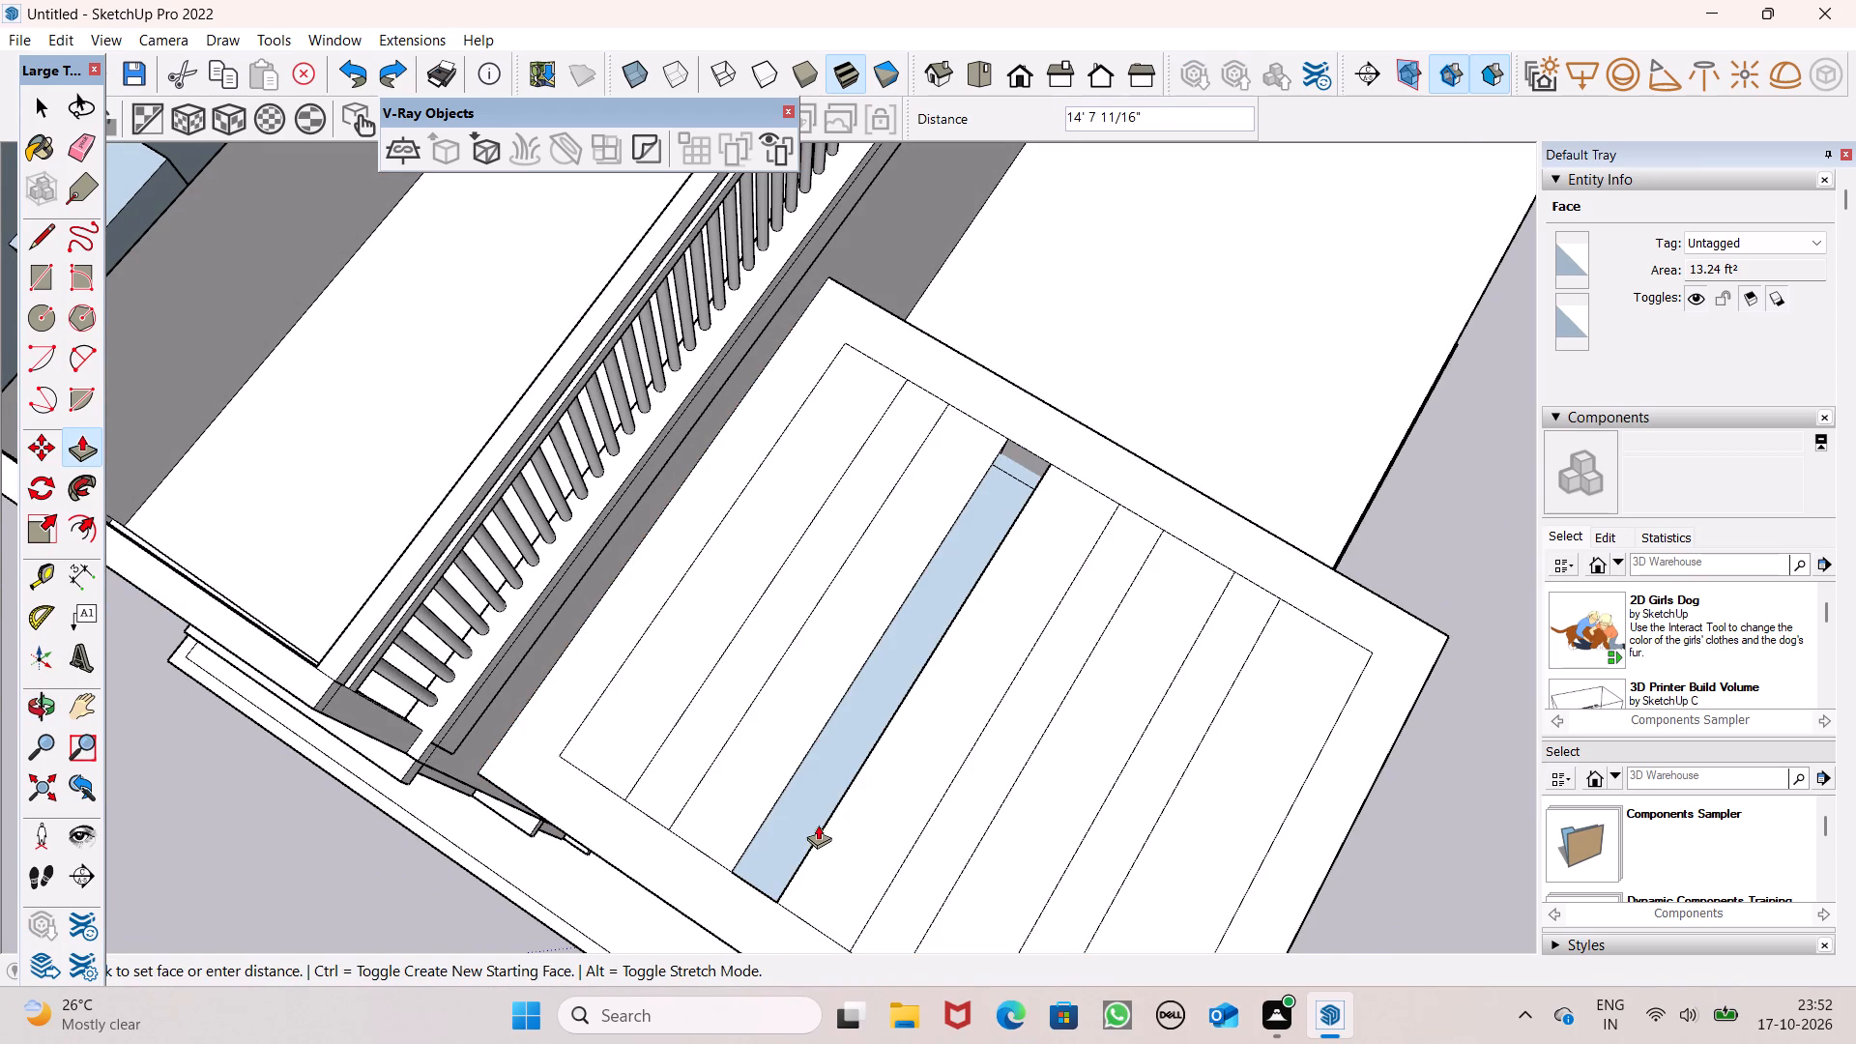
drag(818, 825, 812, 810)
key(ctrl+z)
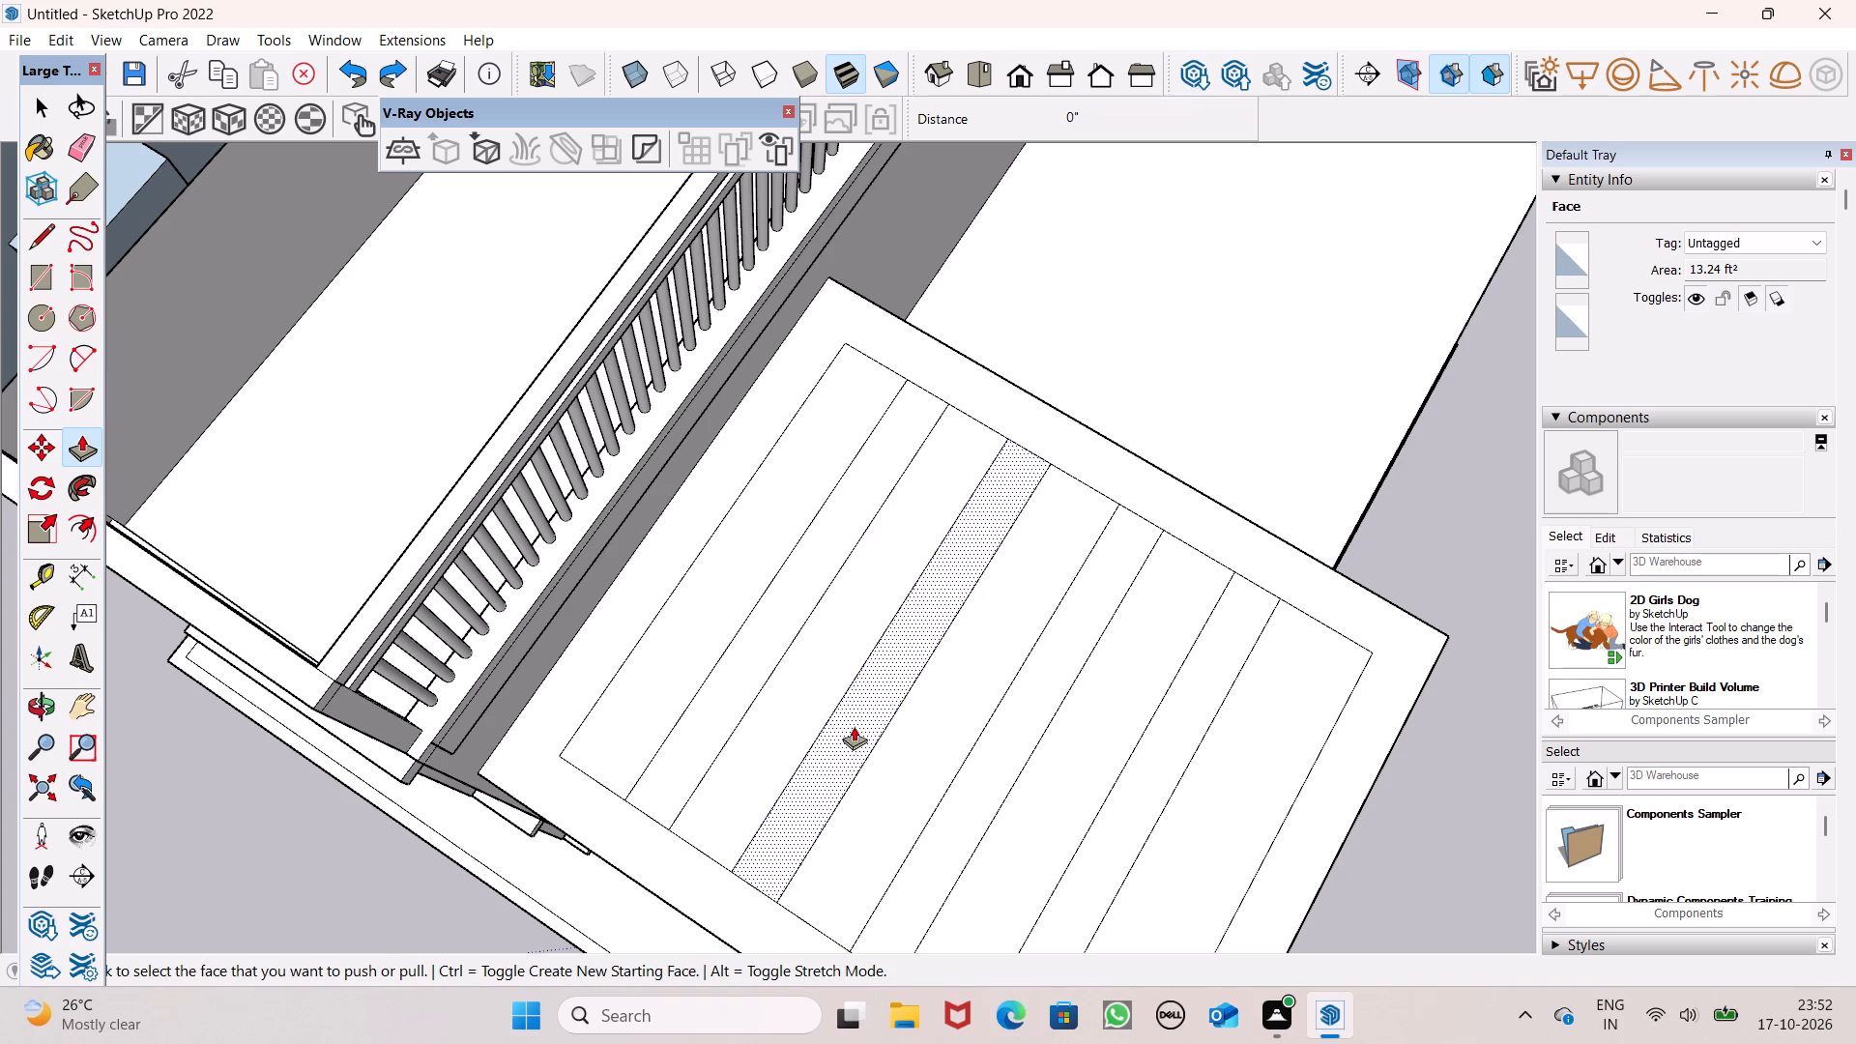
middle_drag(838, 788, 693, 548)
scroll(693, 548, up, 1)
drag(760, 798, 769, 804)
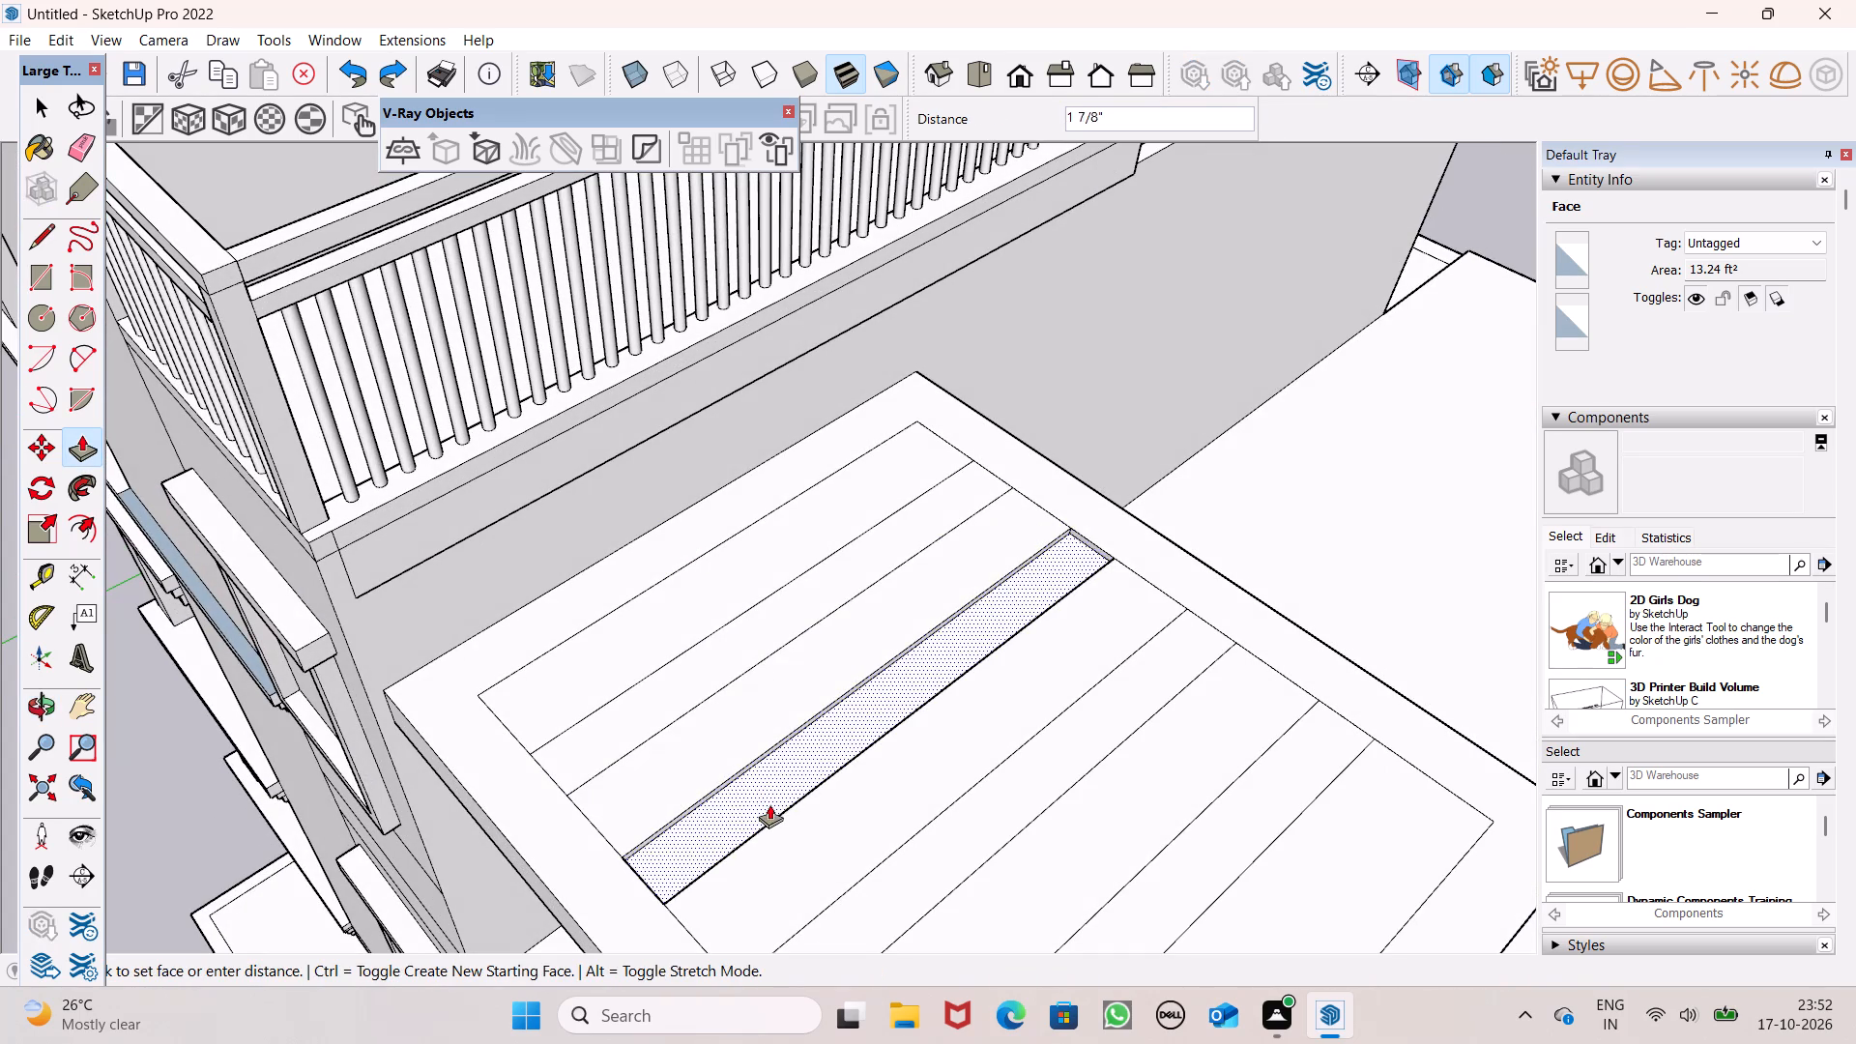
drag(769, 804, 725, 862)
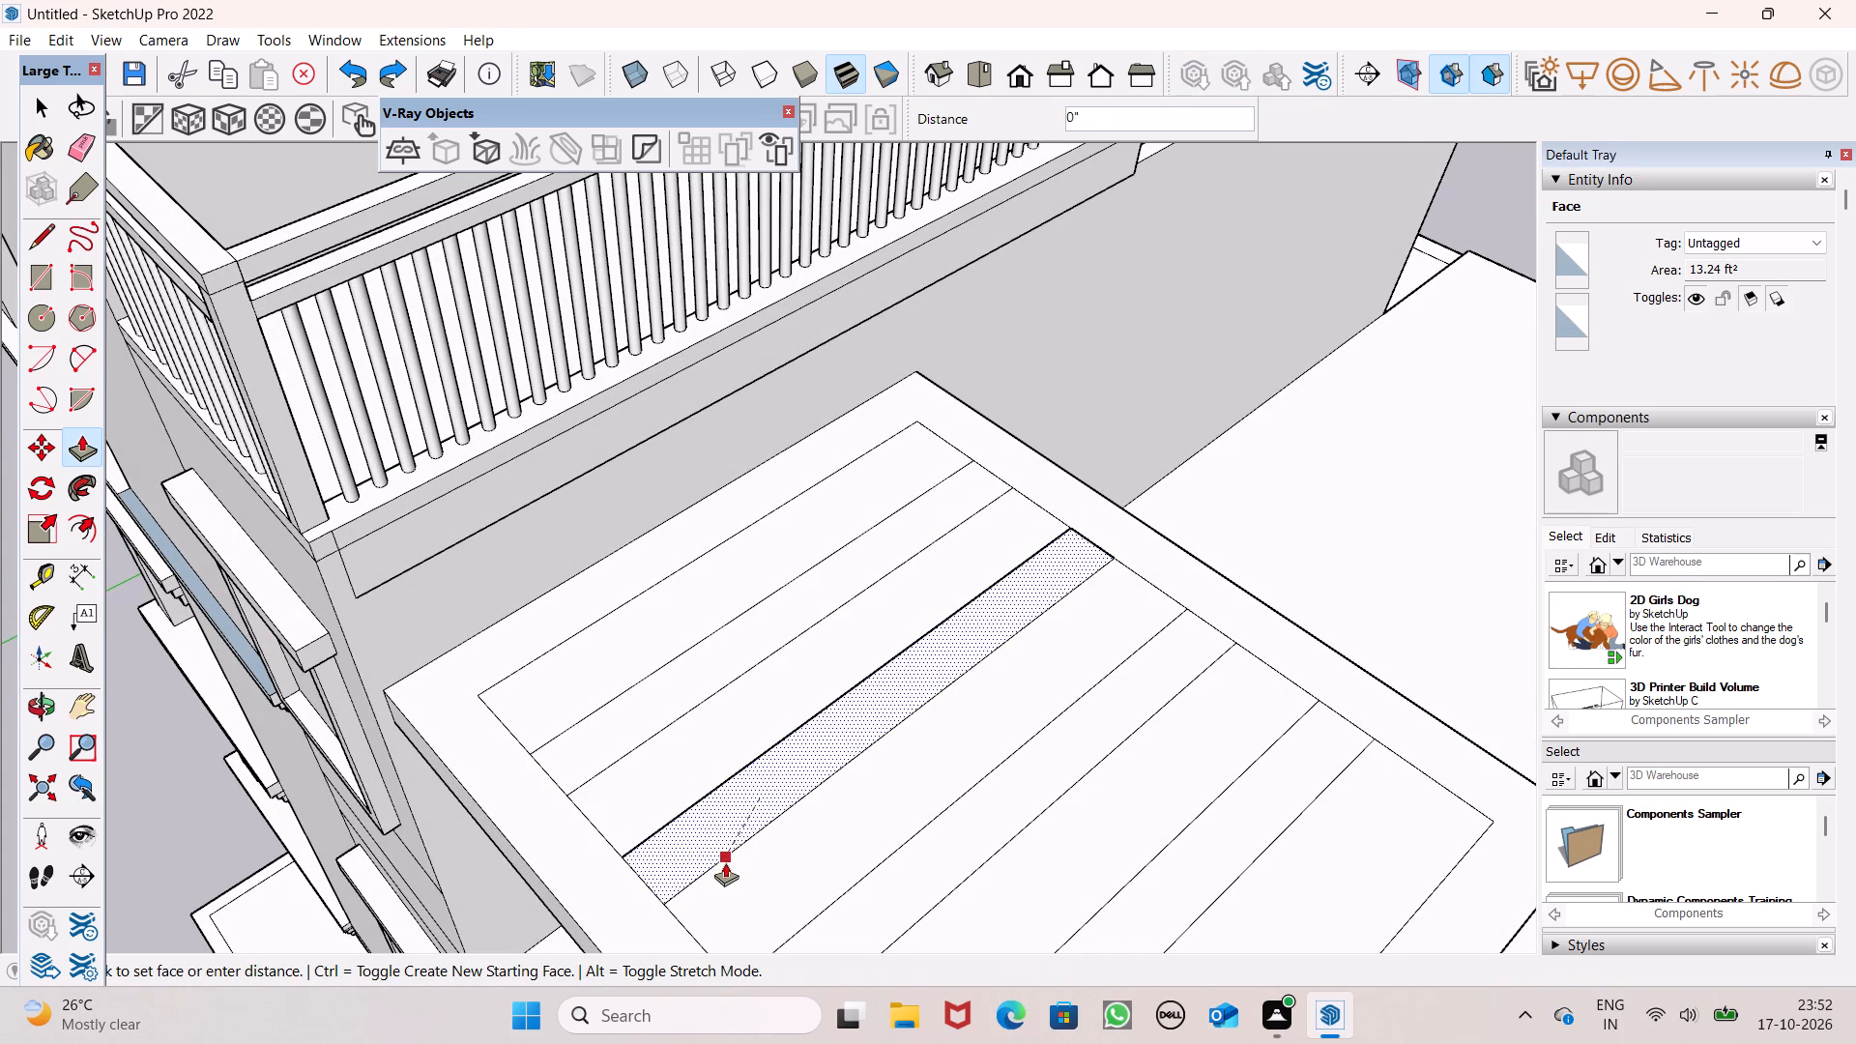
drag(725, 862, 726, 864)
Push/Pull the canopy's fourth strip, farthest from the balcony railing, down about 25' 2" through the slab.
middle_drag(796, 898, 1120, 869)
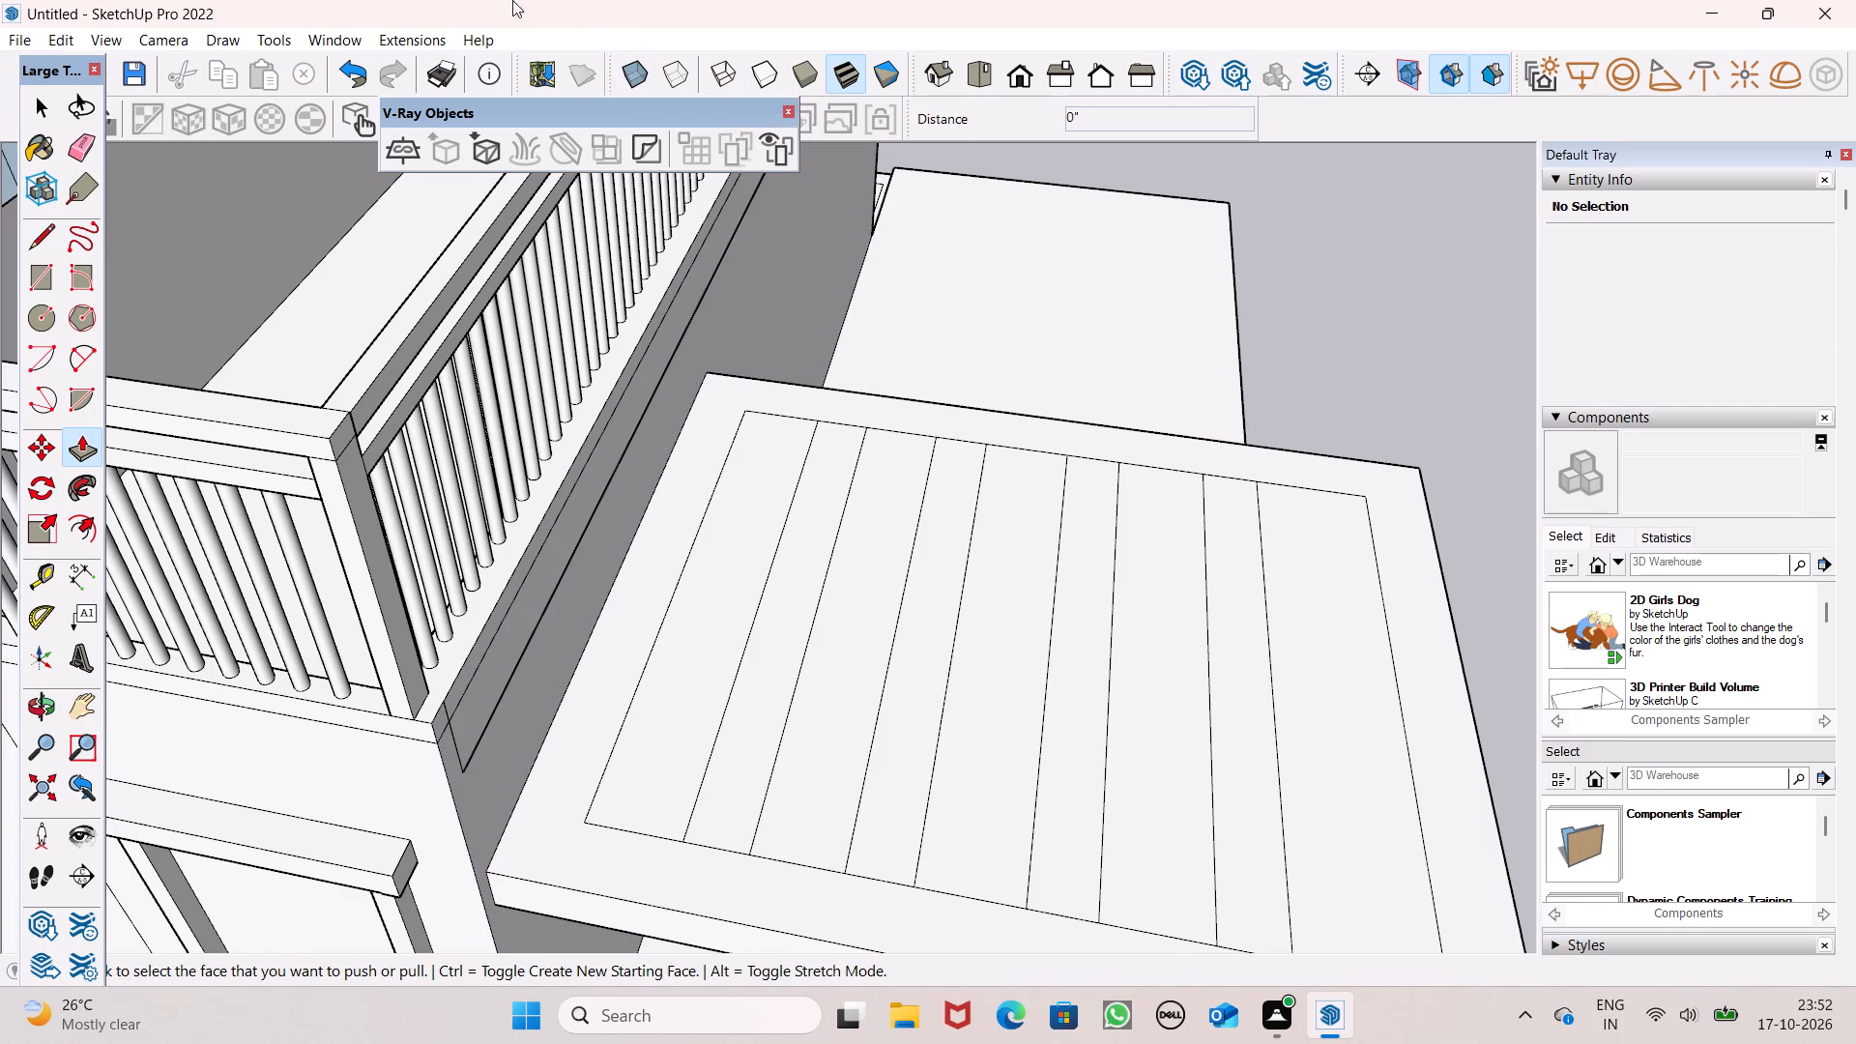
scroll(784, 304, down, 6)
middle_drag(852, 578, 869, 282)
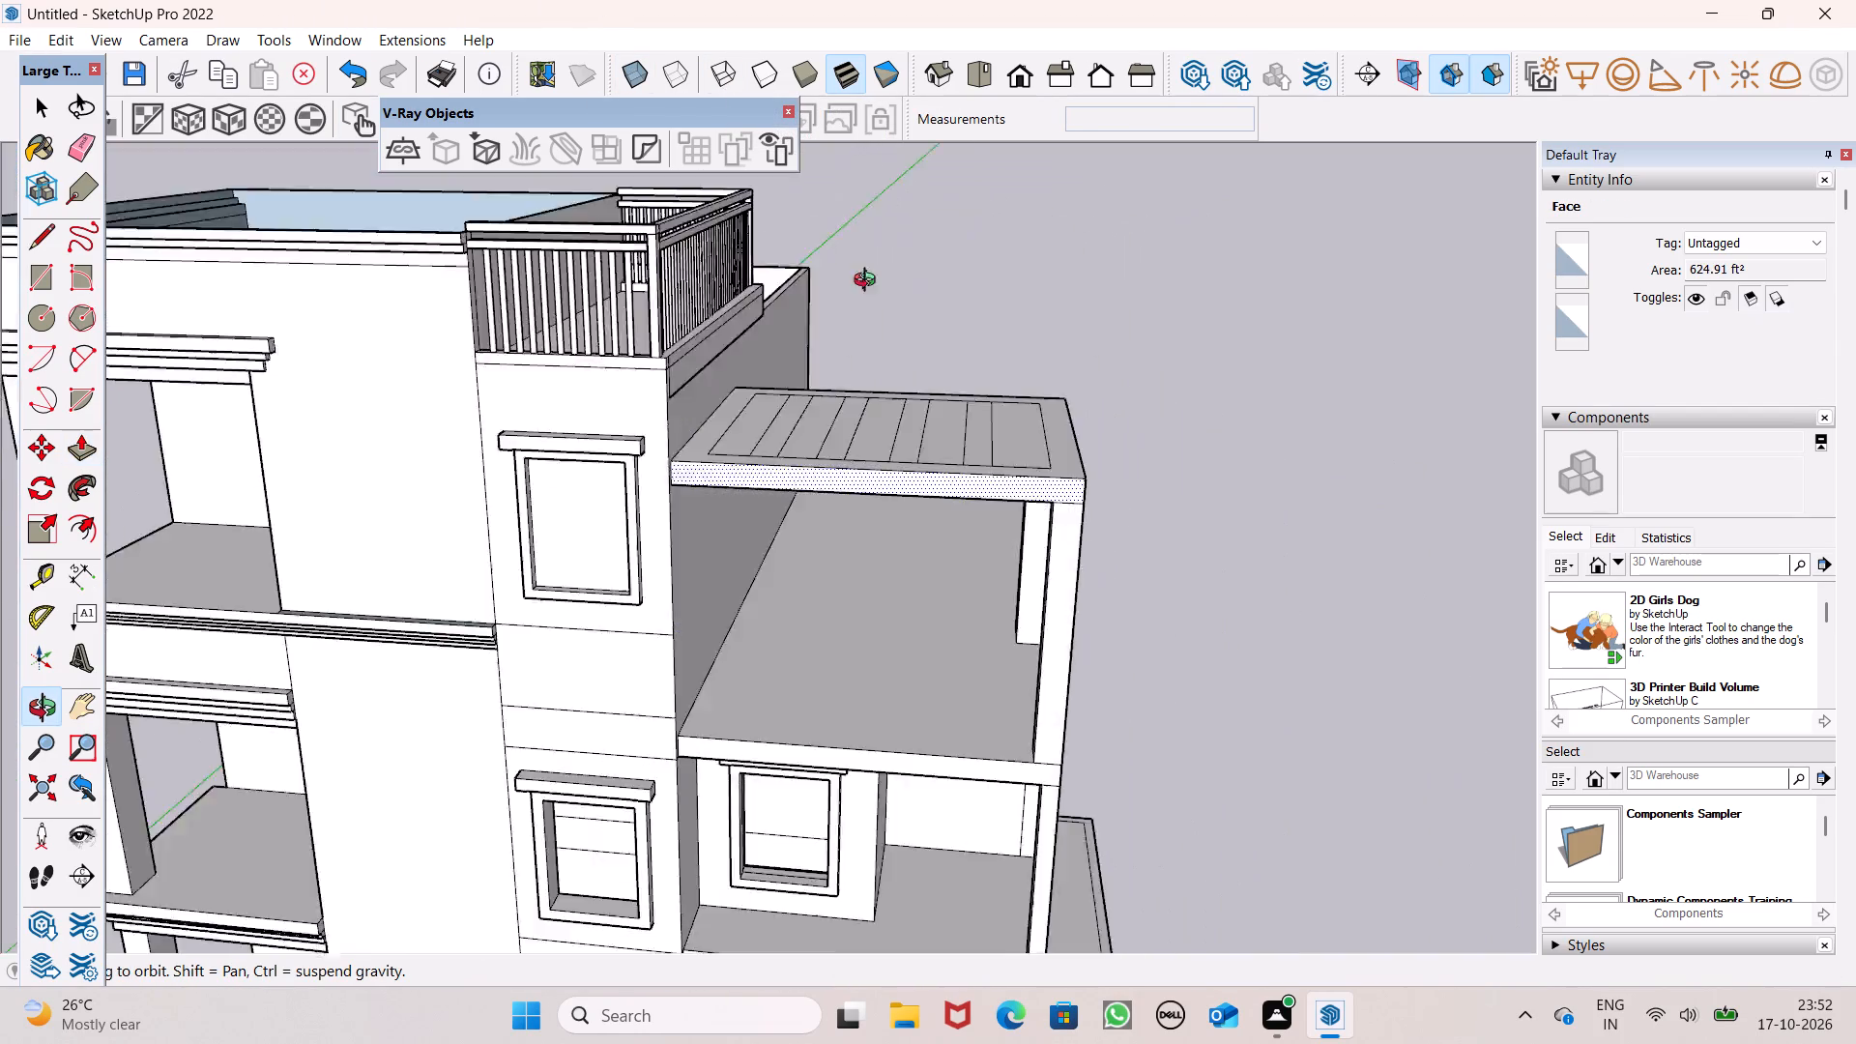
middle_drag(869, 282, 1011, 990)
scroll(947, 519, up, 3)
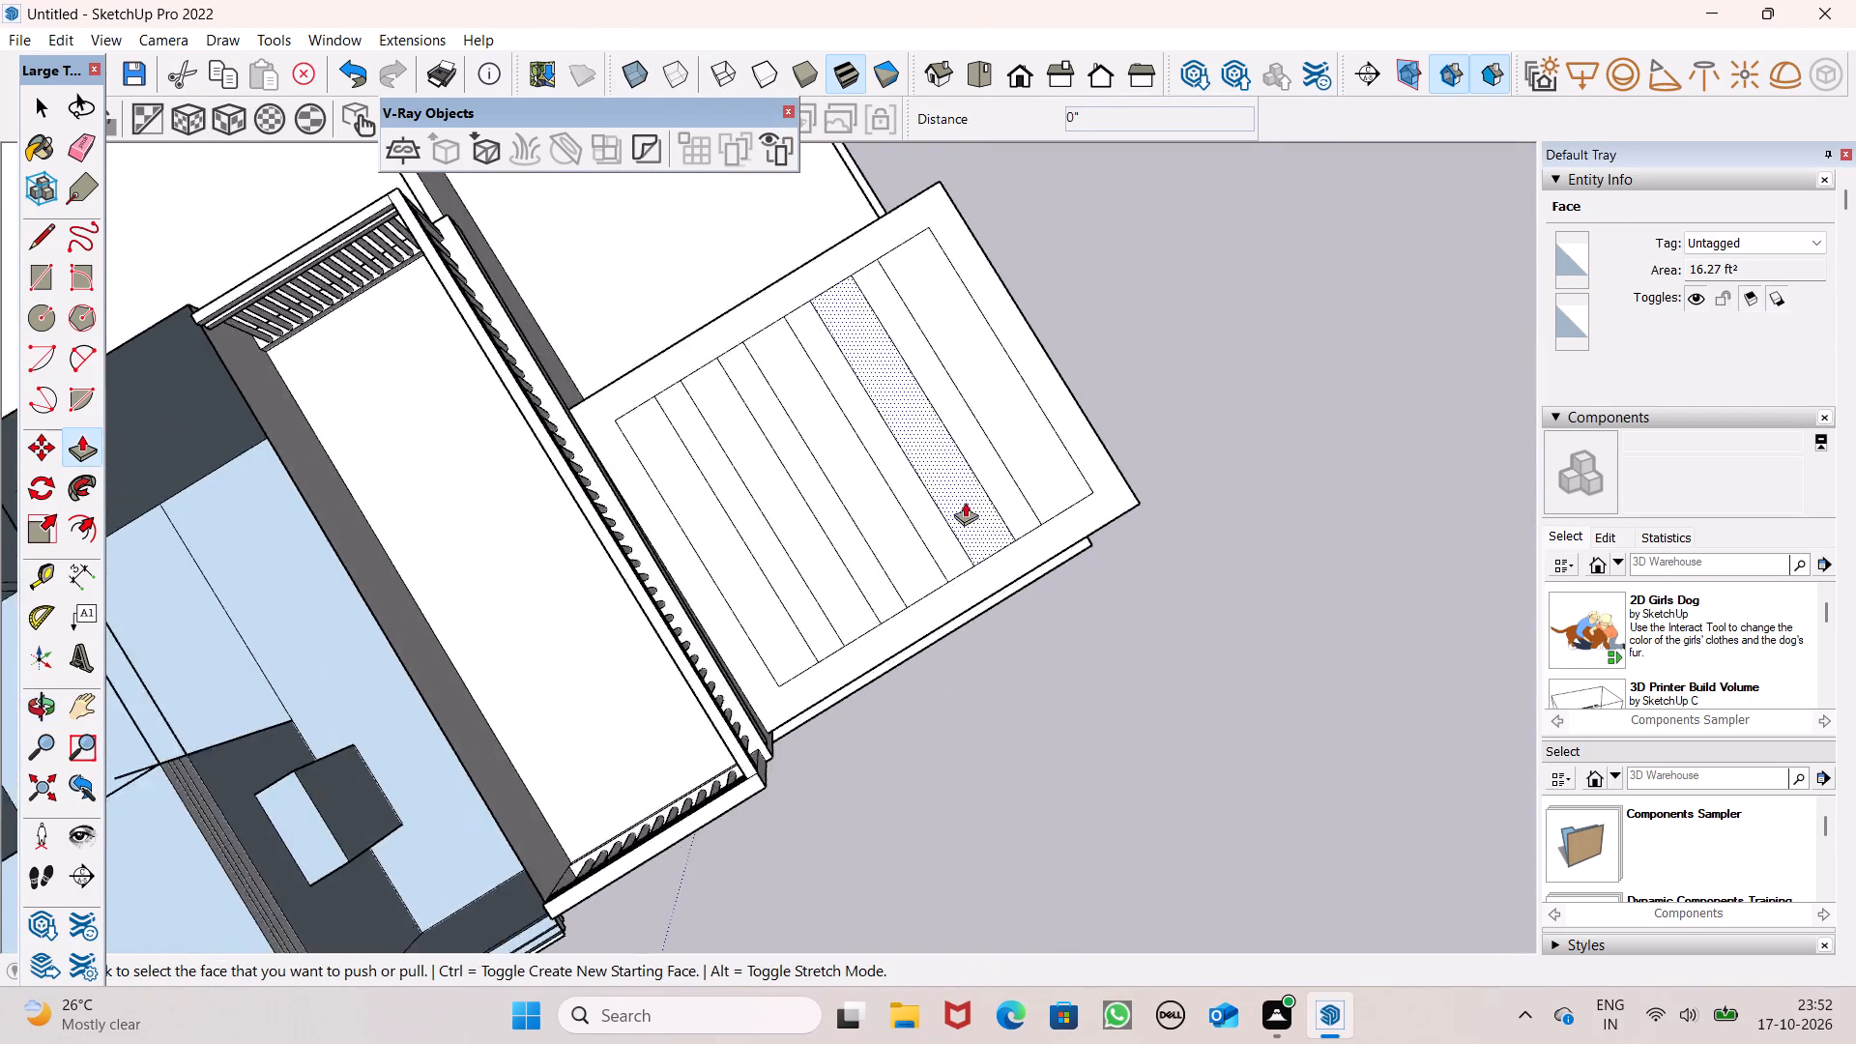
scroll(965, 502, up, 2)
drag(1036, 505, 999, 480)
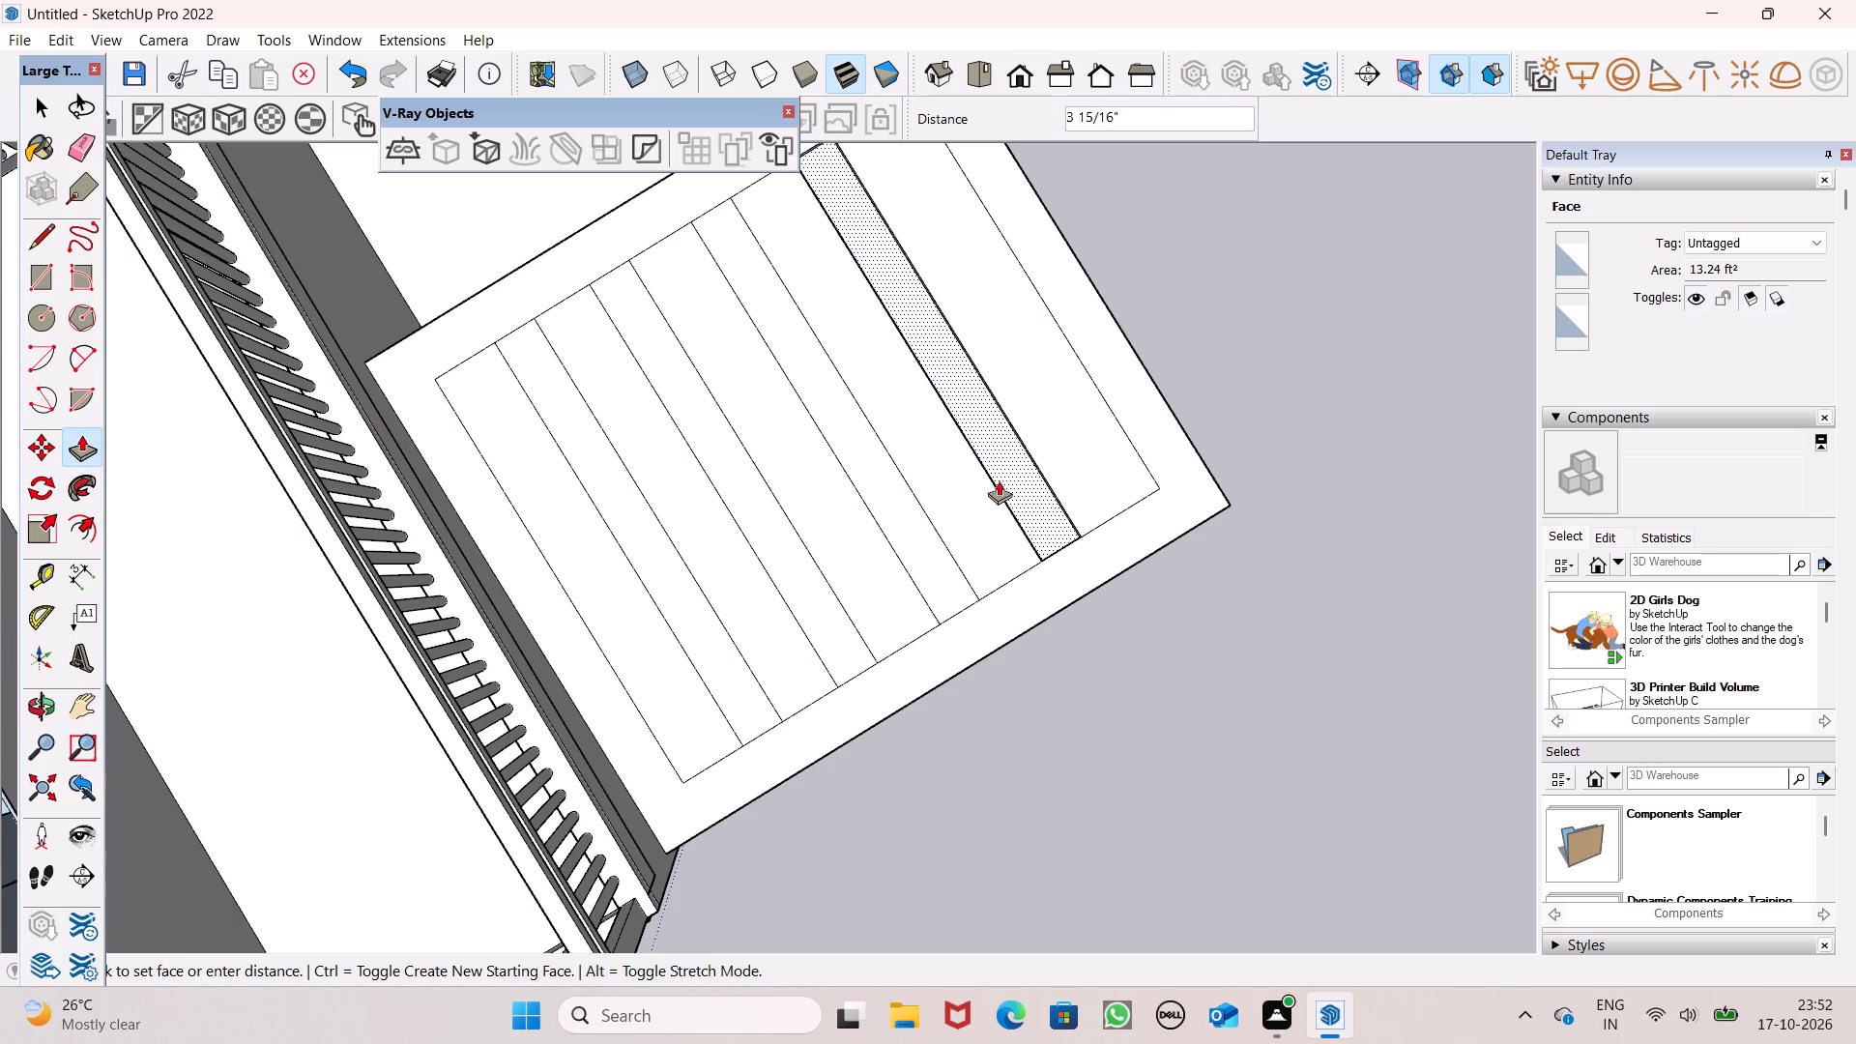
drag(999, 480, 928, 544)
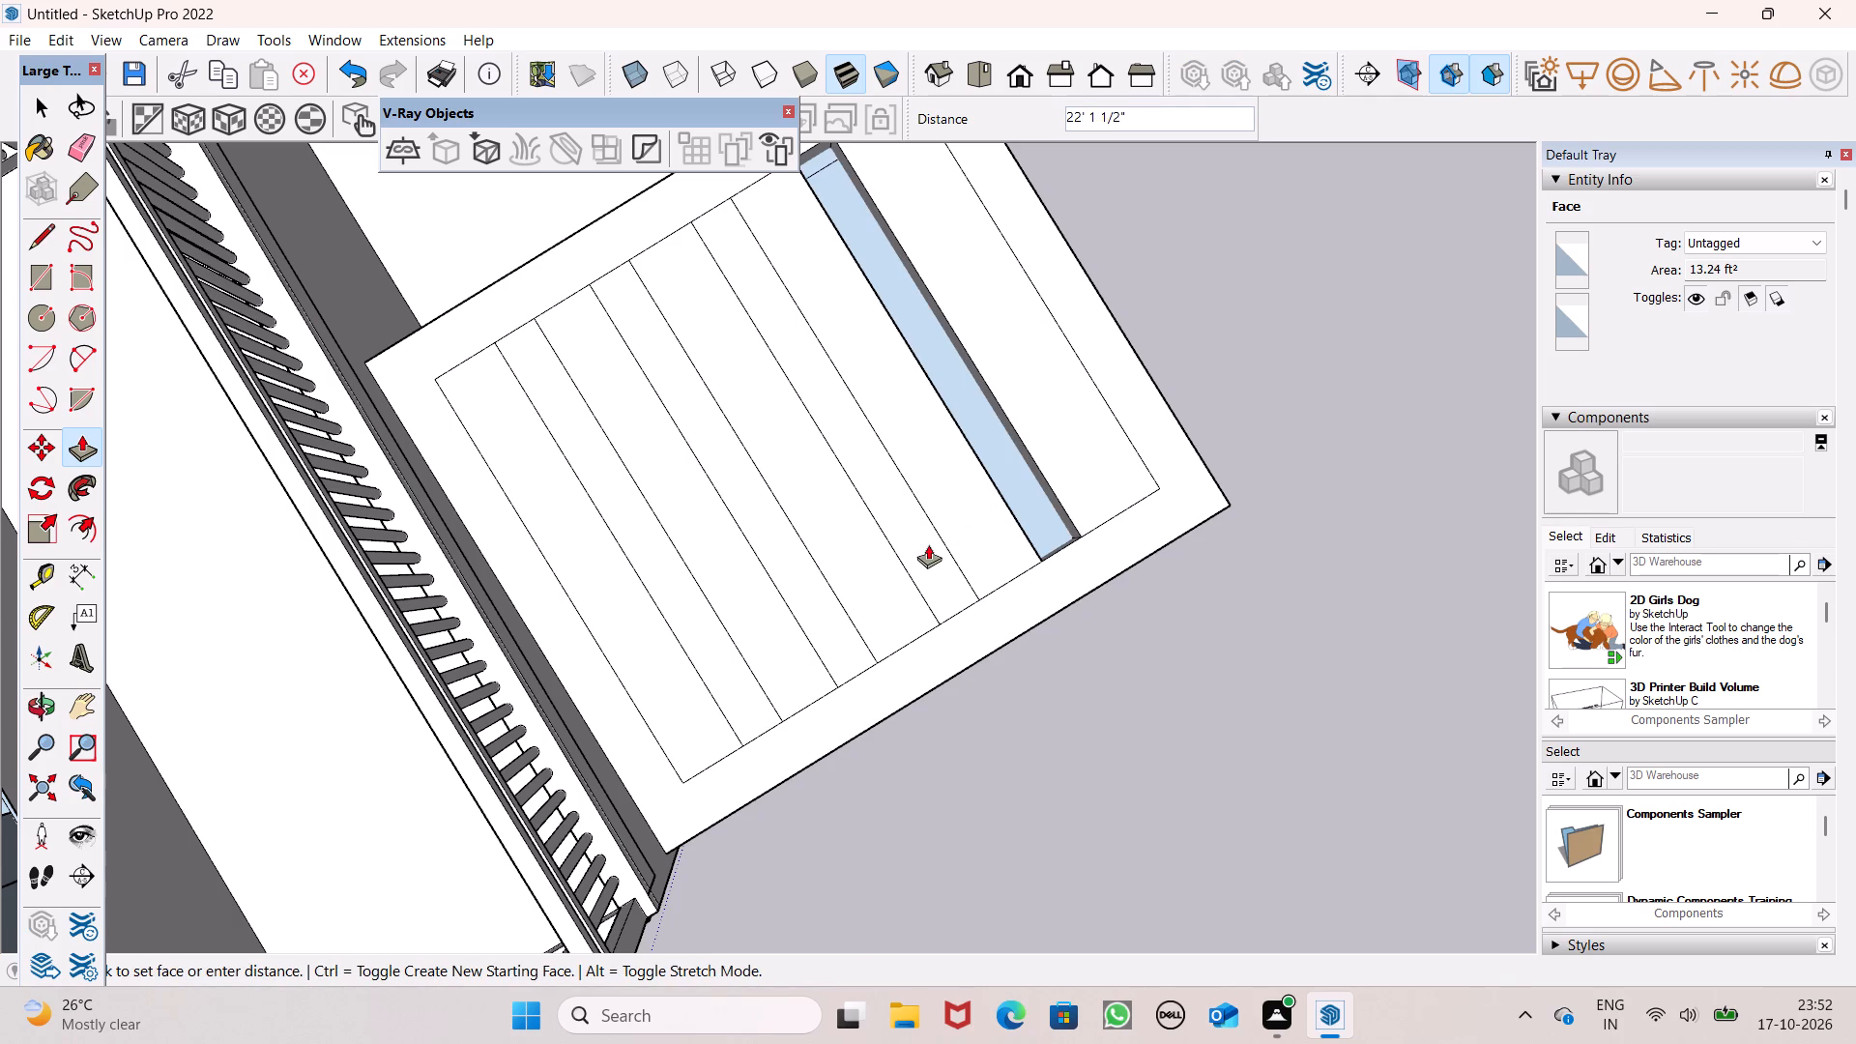
drag(928, 544, 919, 542)
Examine the canopy's pushed-down strip and its position on the whole house from above.
scroll(1247, 585, down, 2)
middle_drag(1299, 725, 1061, 950)
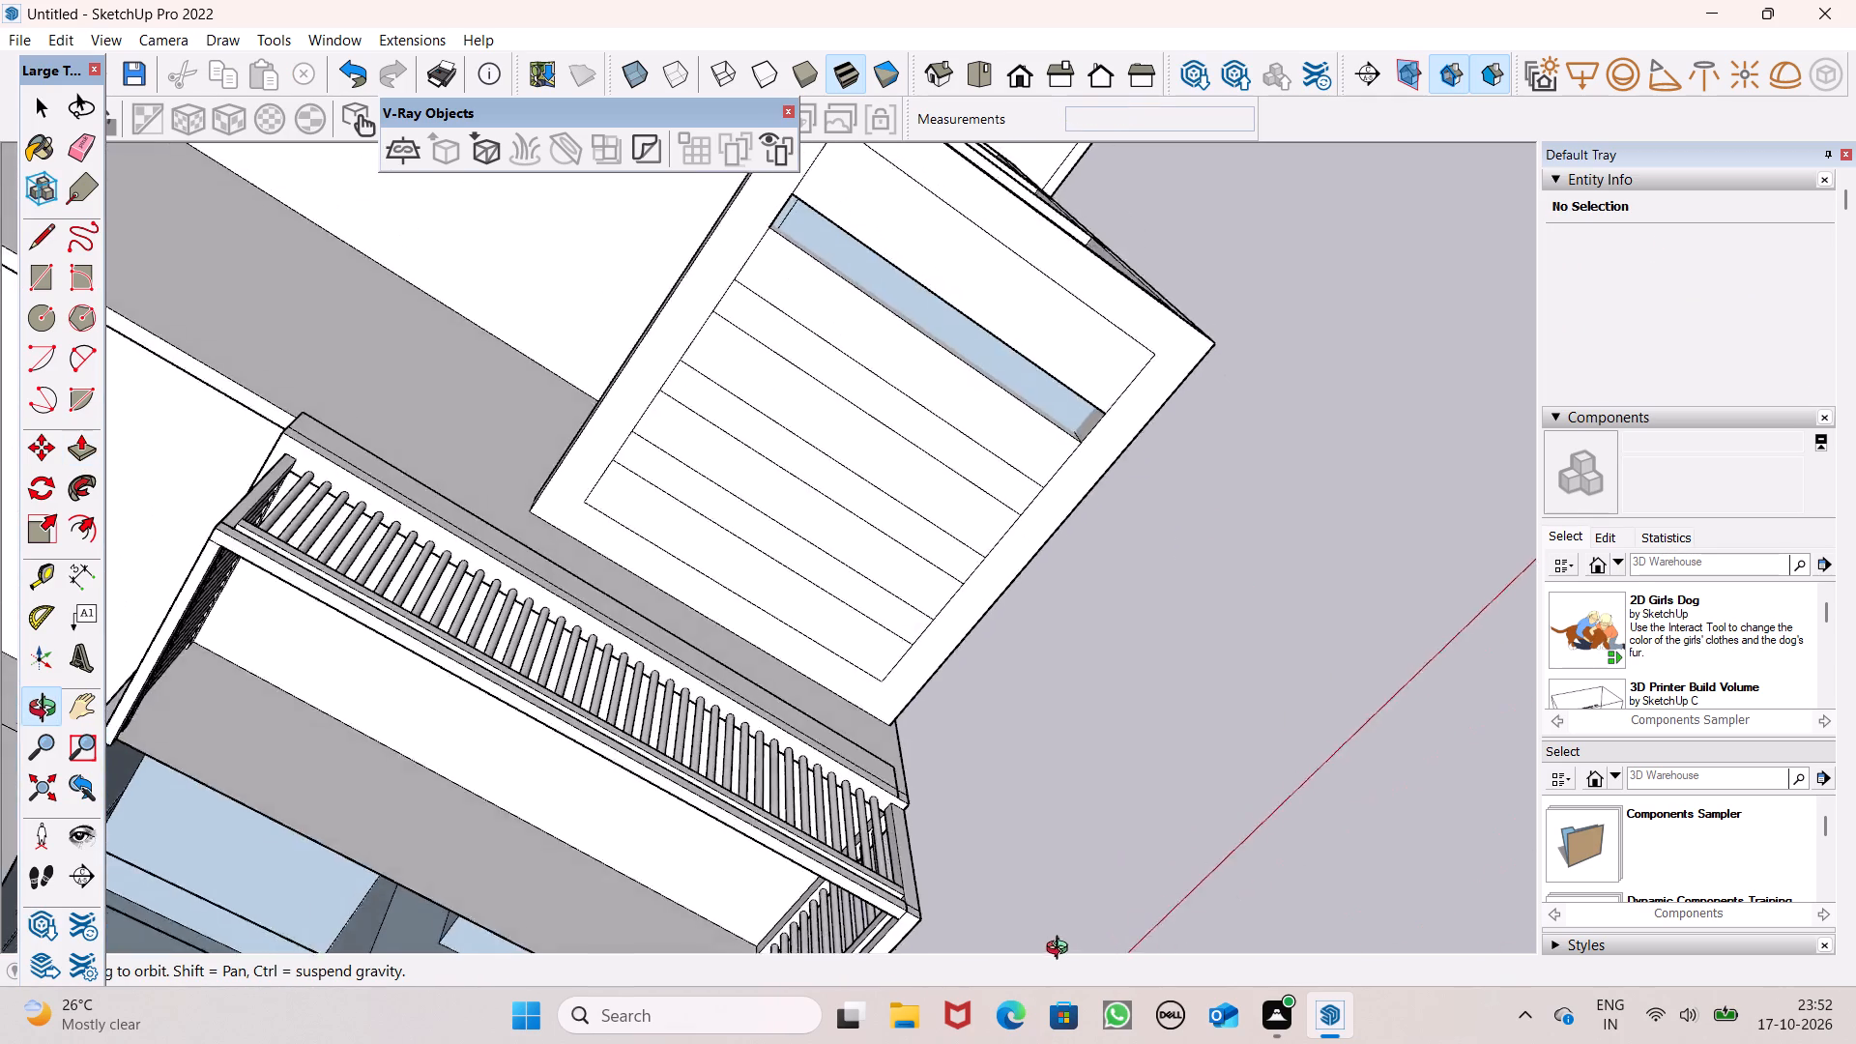
middle_drag(1061, 950, 1371, 520)
click(983, 77)
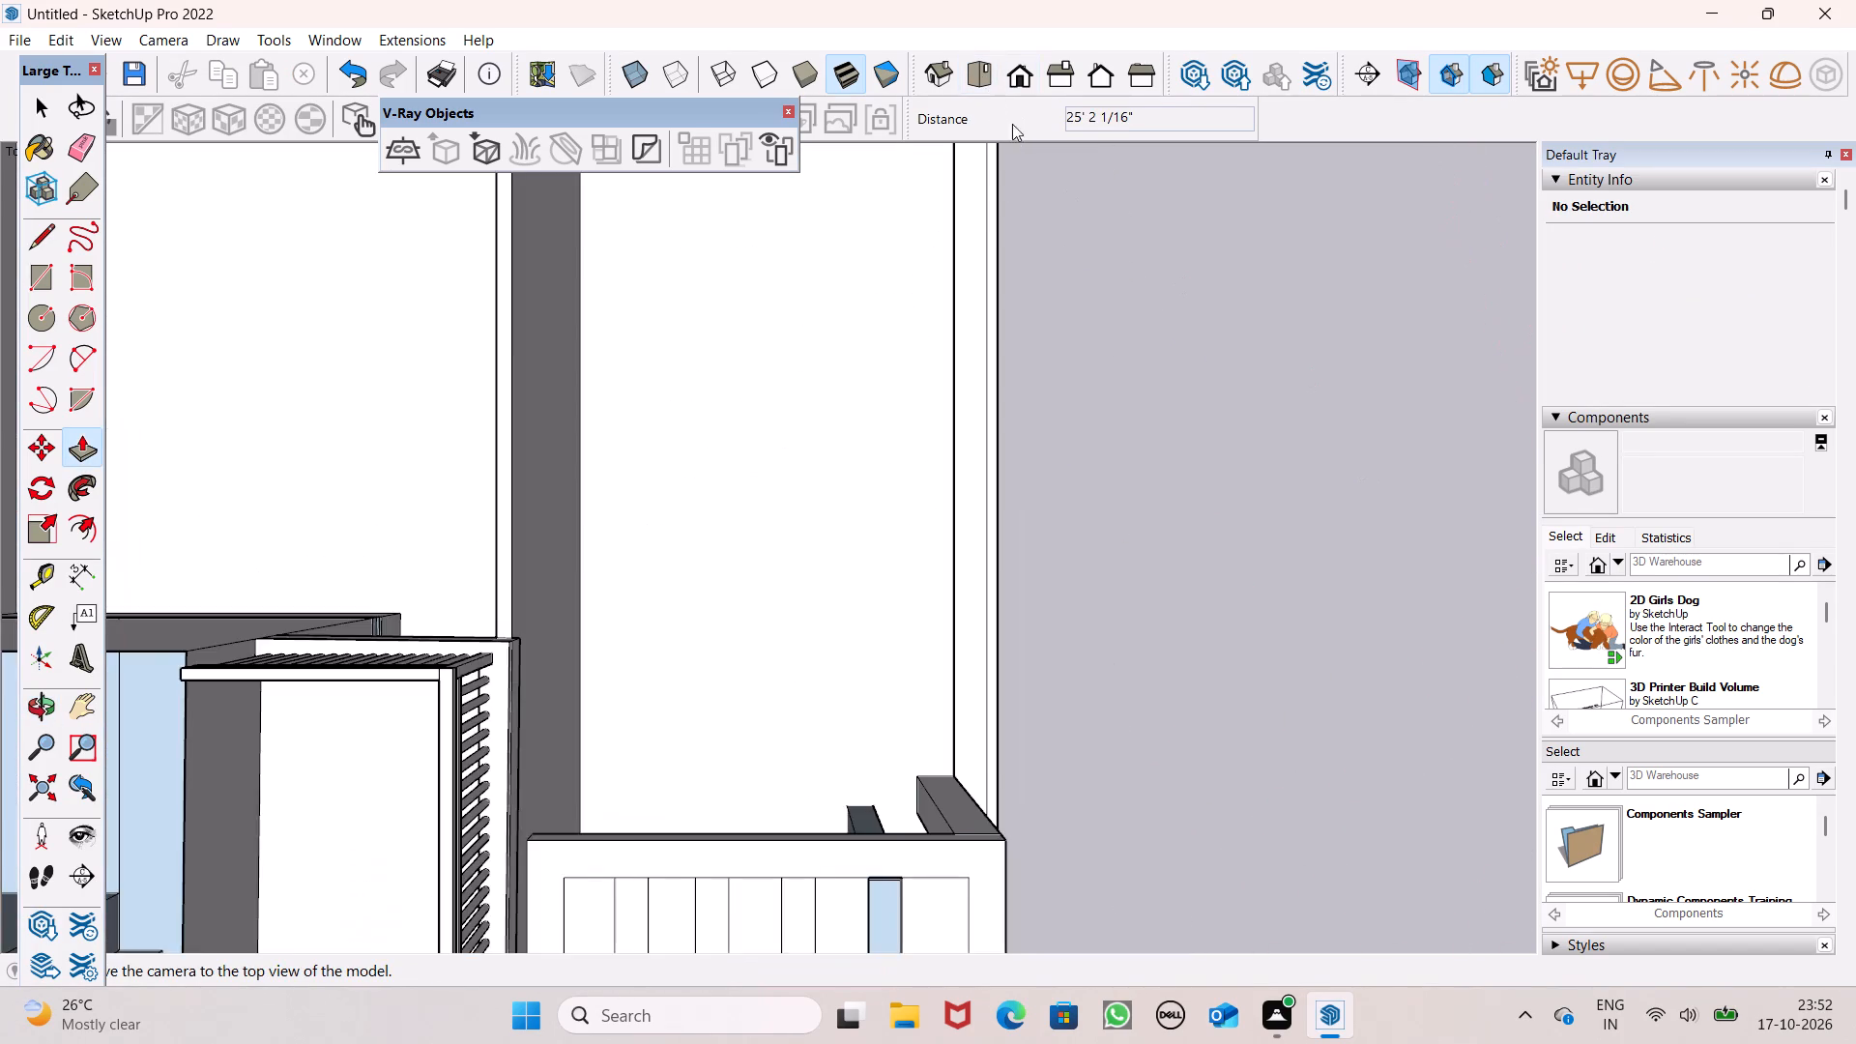
scroll(1068, 268, down, 3)
scroll(938, 347, down, 4)
middle_drag(1101, 796, 958, 570)
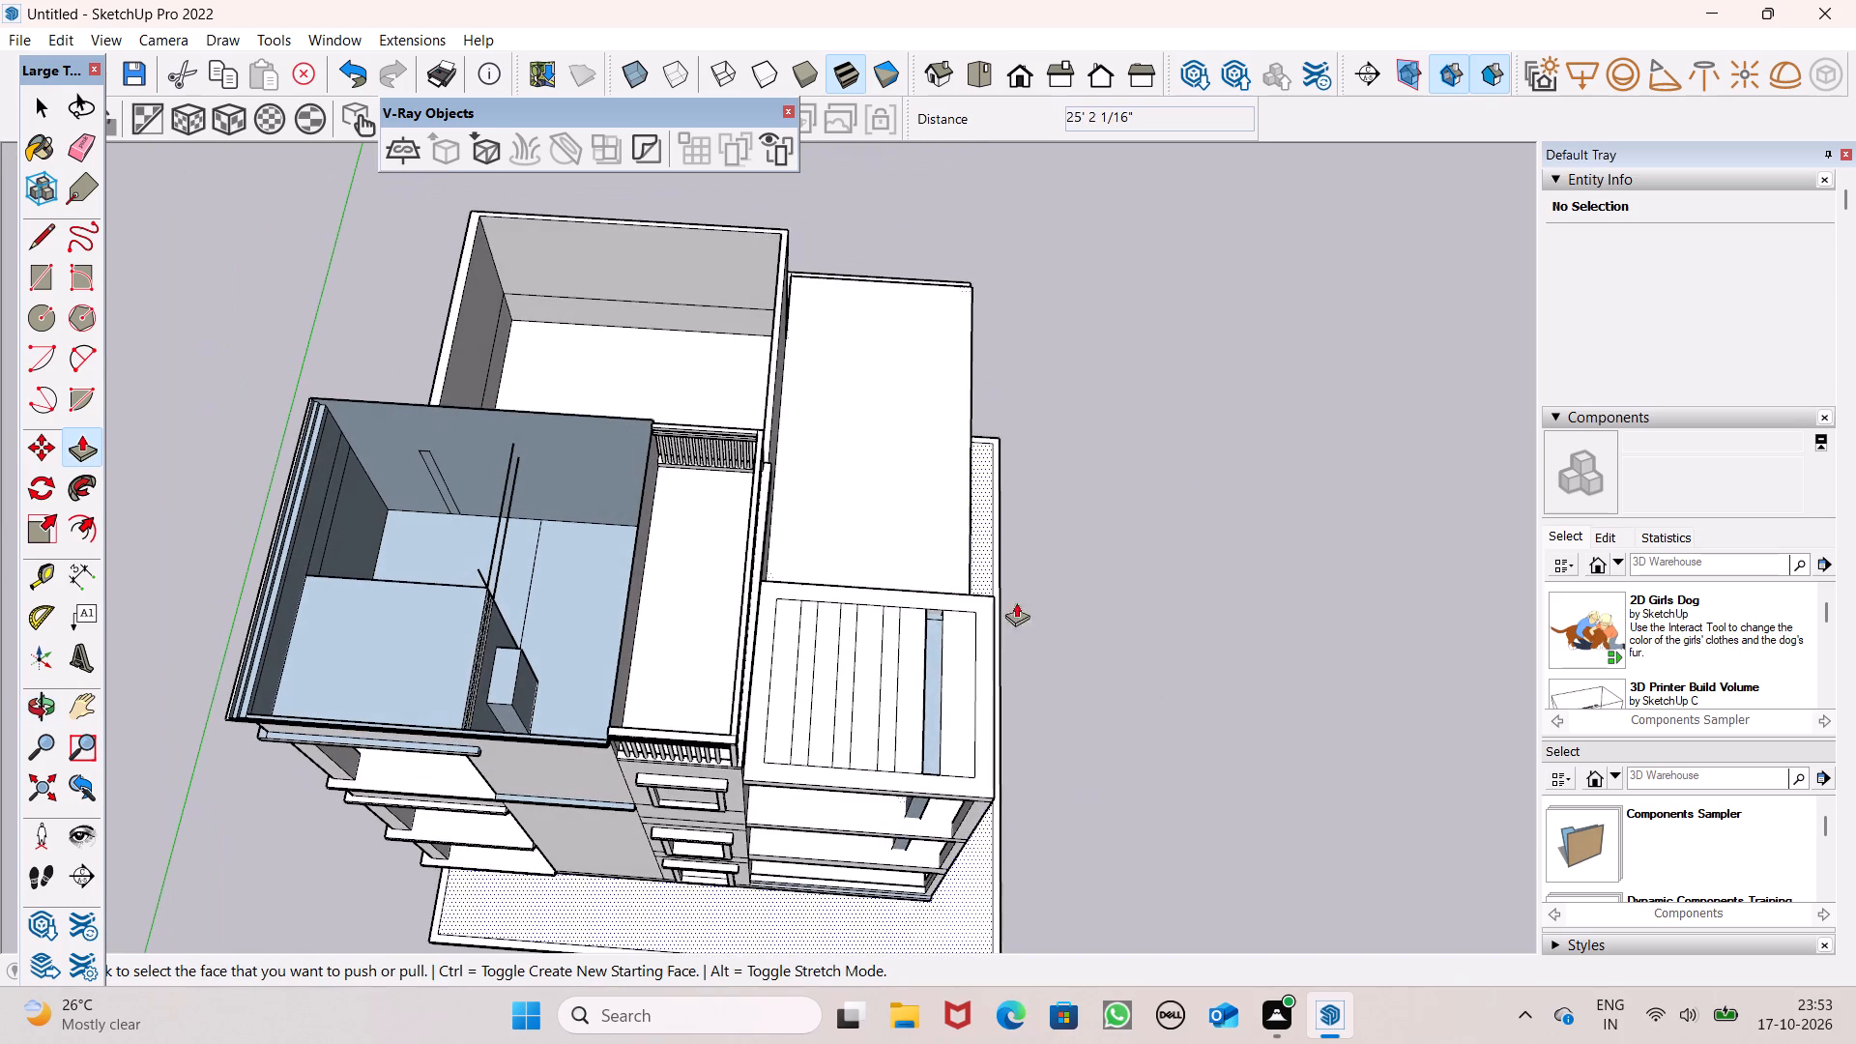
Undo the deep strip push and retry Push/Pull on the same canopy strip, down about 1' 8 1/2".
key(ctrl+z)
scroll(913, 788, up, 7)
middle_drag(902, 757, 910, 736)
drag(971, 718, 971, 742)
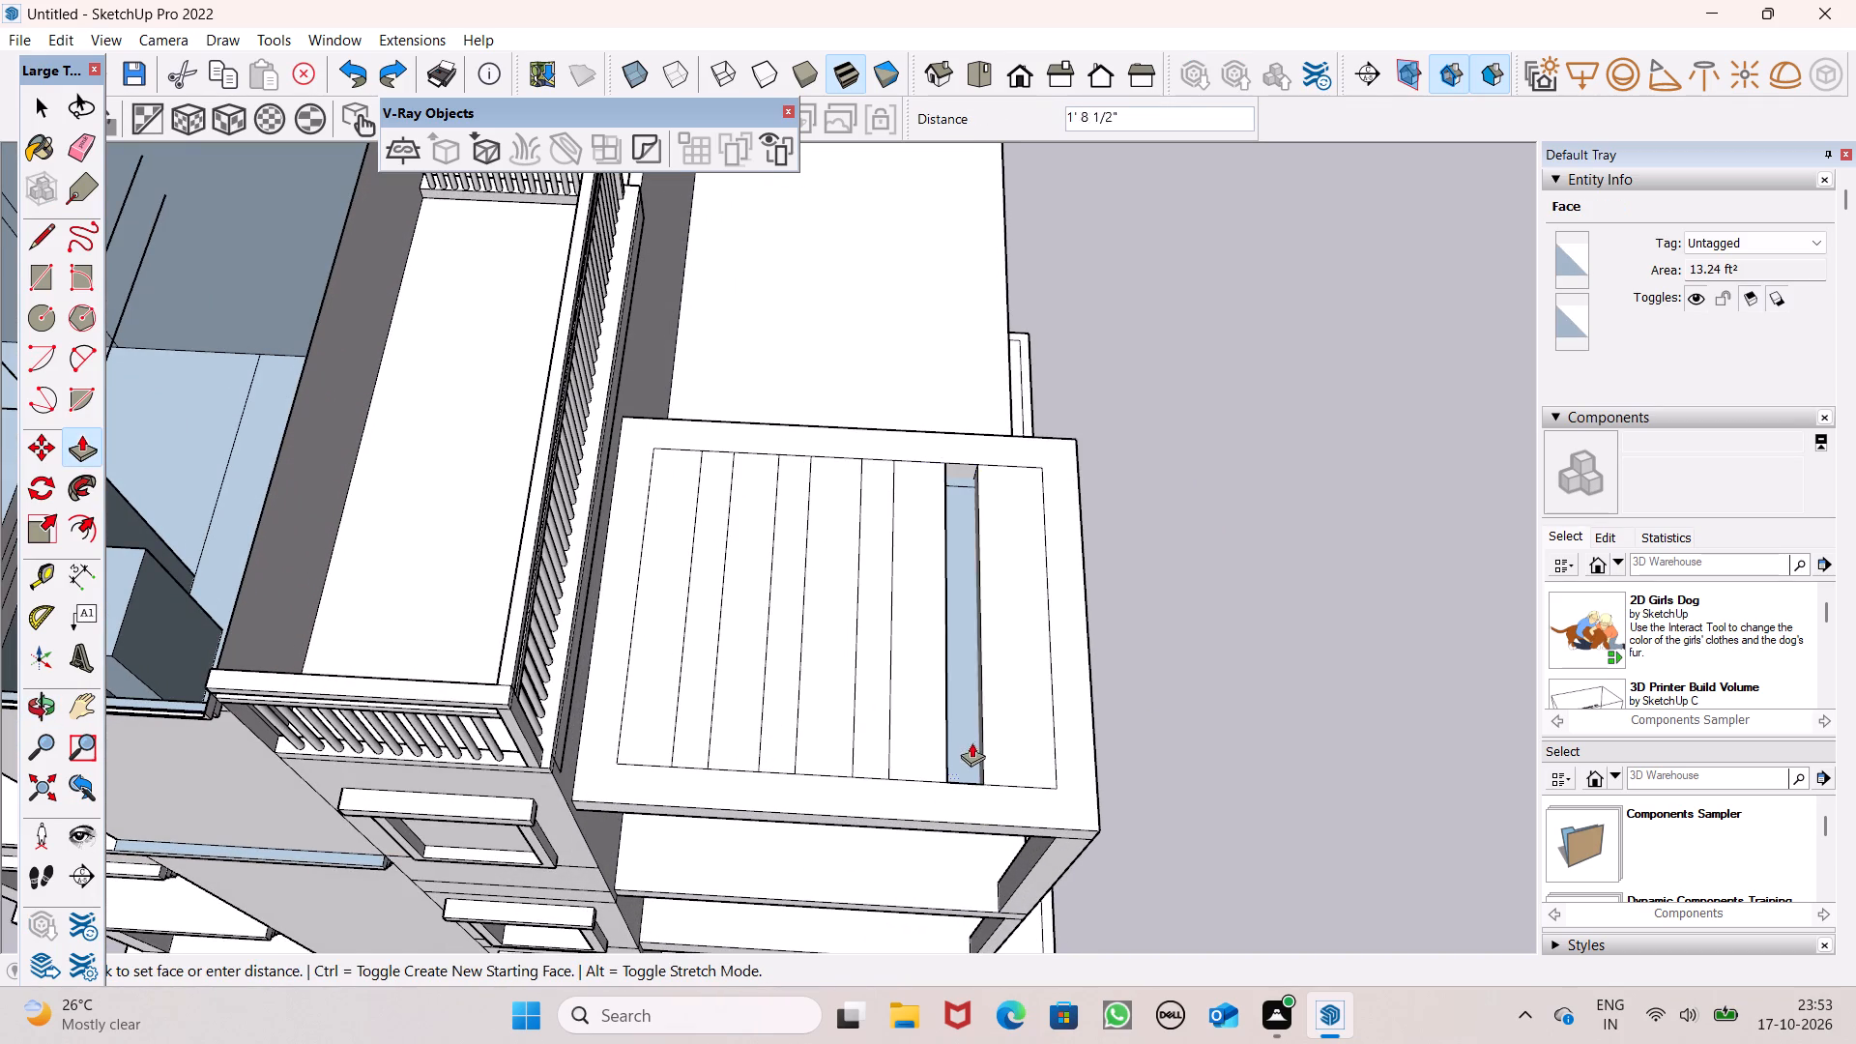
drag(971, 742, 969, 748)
Undo the strip push, all the strip divisions and the inset border outline on top of the canopy slab.
middle_drag(970, 796, 944, 478)
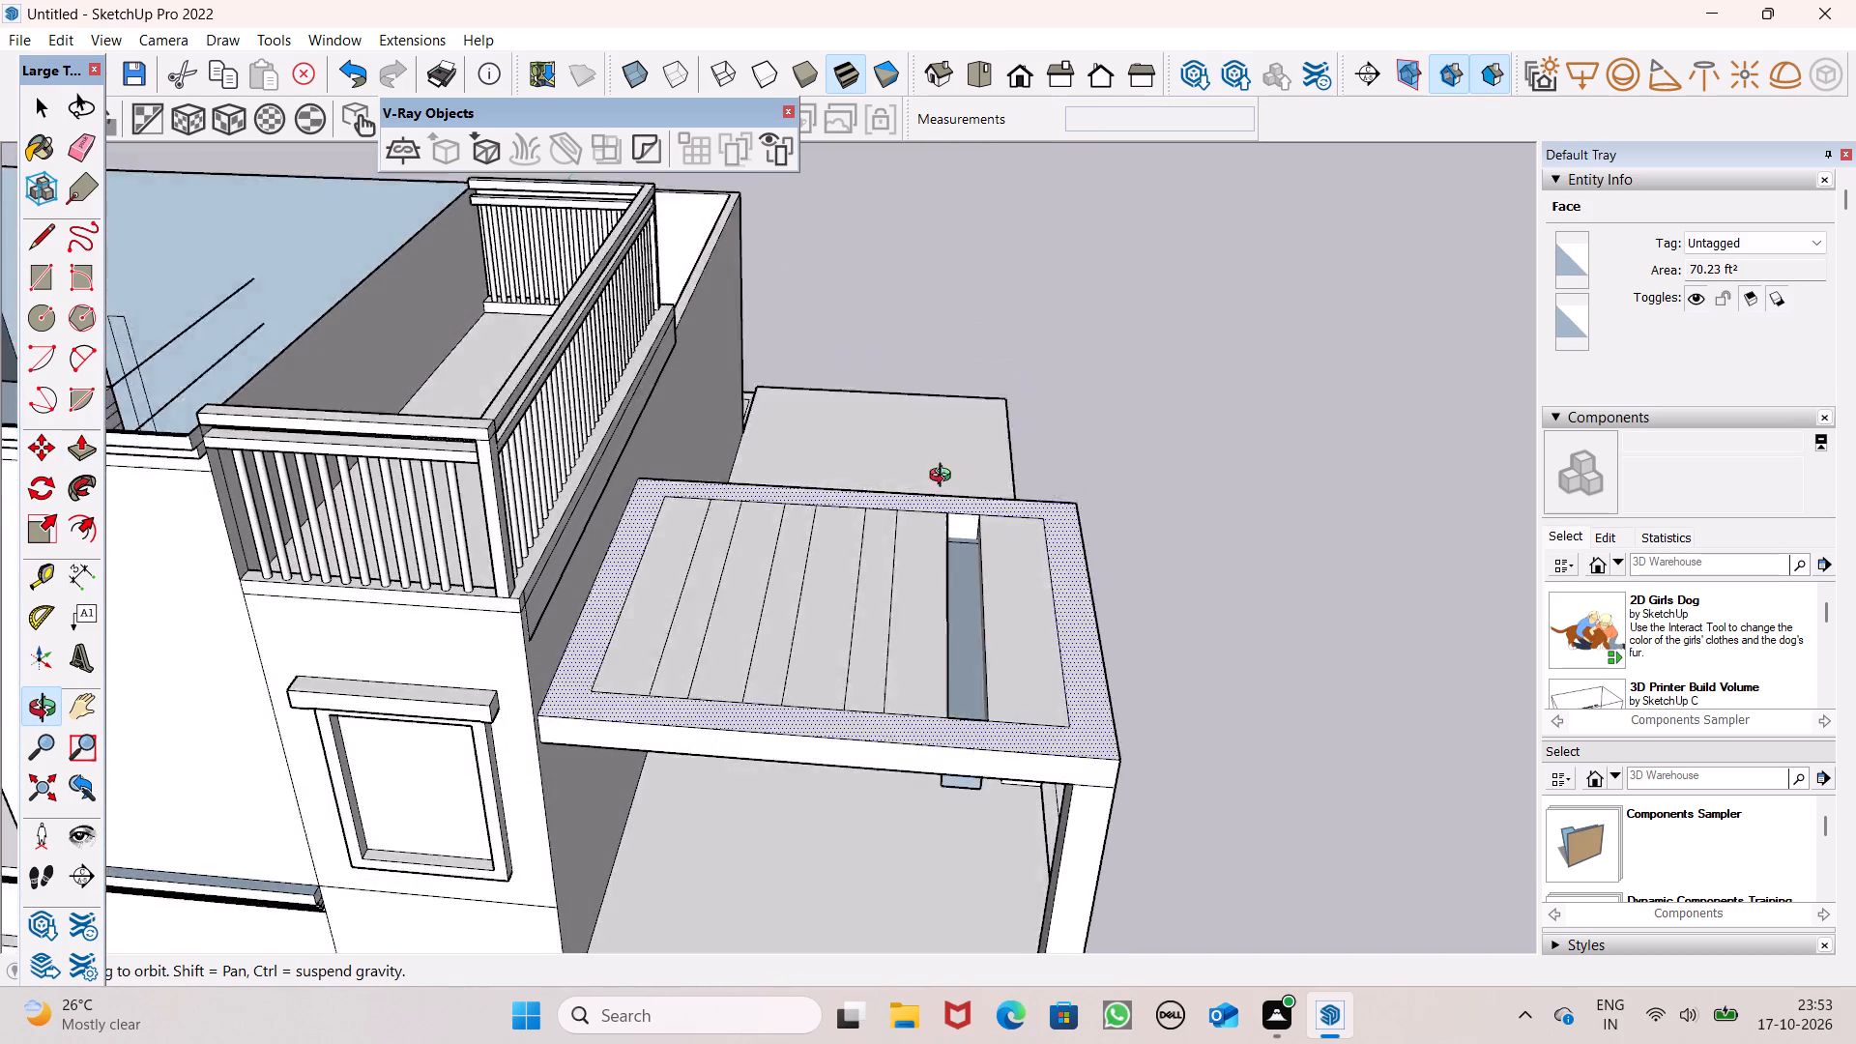
middle_drag(944, 478, 945, 362)
key(ctrl+z)
key(ctrl+z)
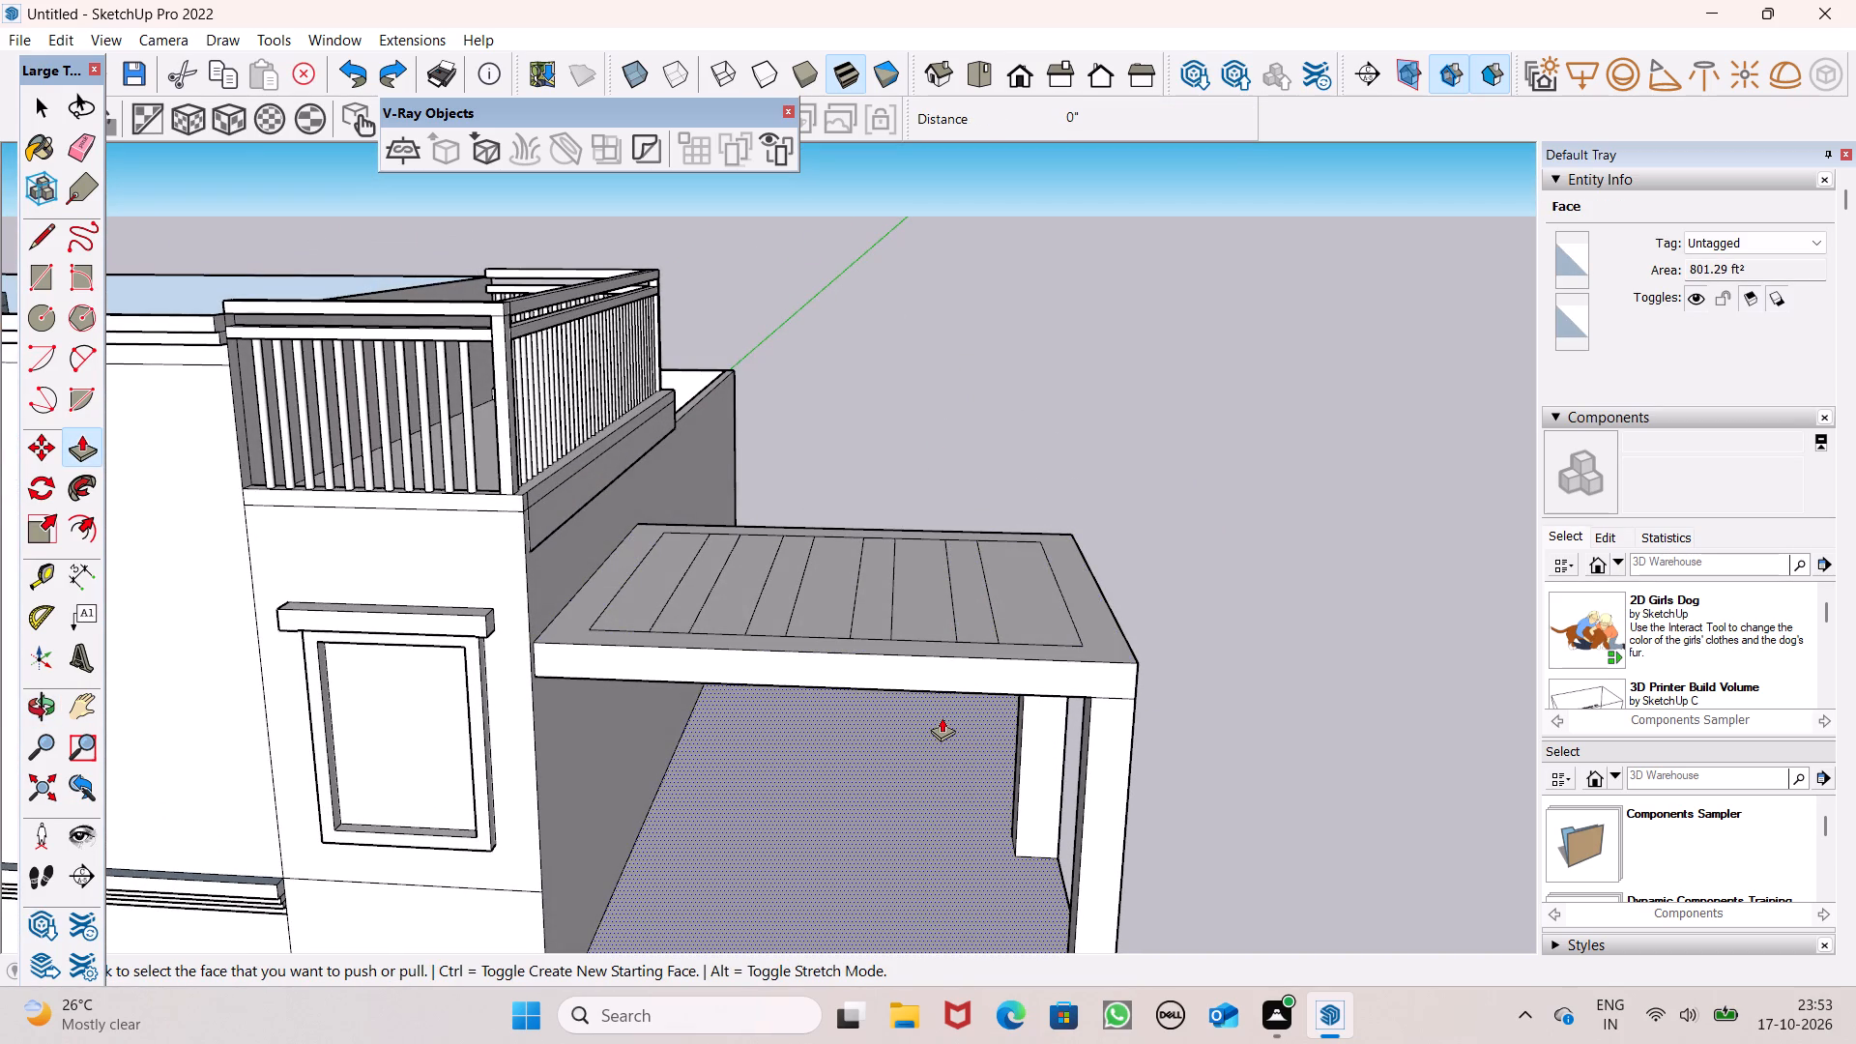
key(ctrl+z)
key(ctrl+z)
key(ctrl+z)
key(ctrl+z)
key(ctrl+z)
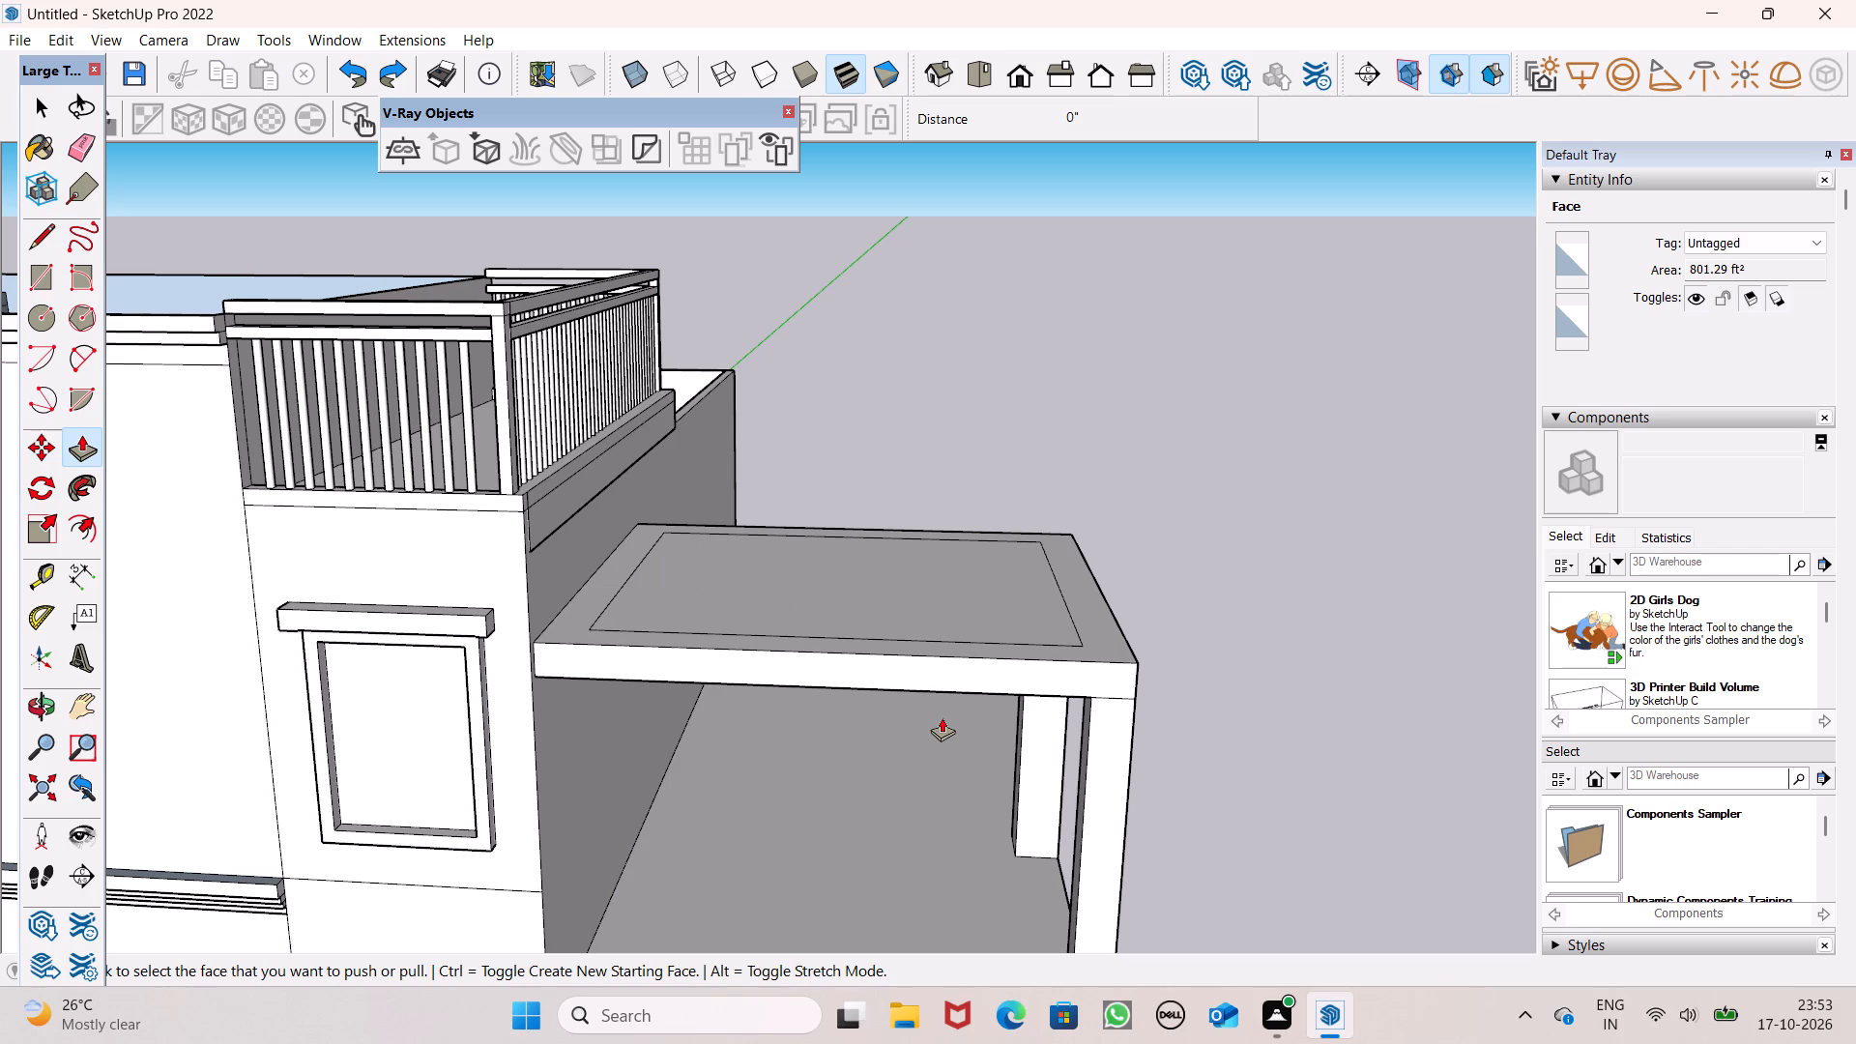
key(ctrl+z)
key(ctrl+z)
Erase the stray line along the far edge of the canopy slab's underside.
key(space)
middle_drag(930, 719, 944, 423)
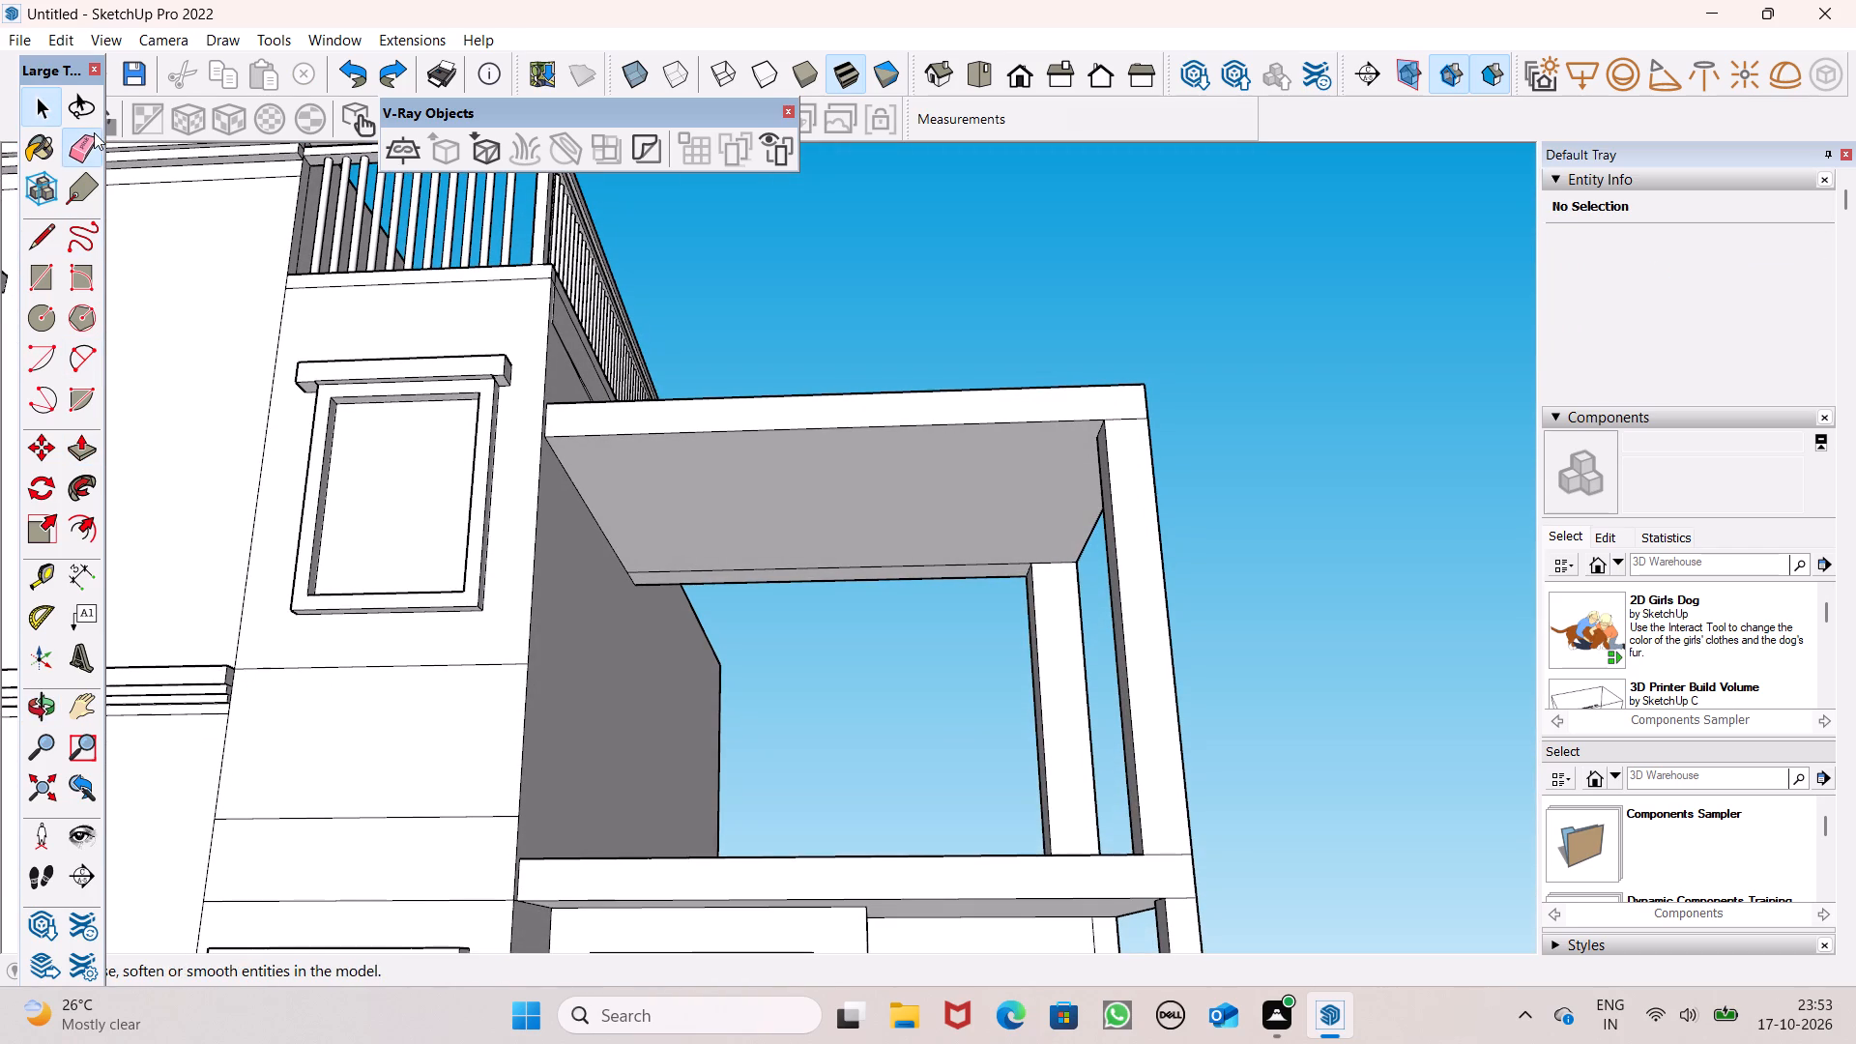
click(94, 132)
drag(801, 554, 801, 571)
scroll(1021, 484, down, 2)
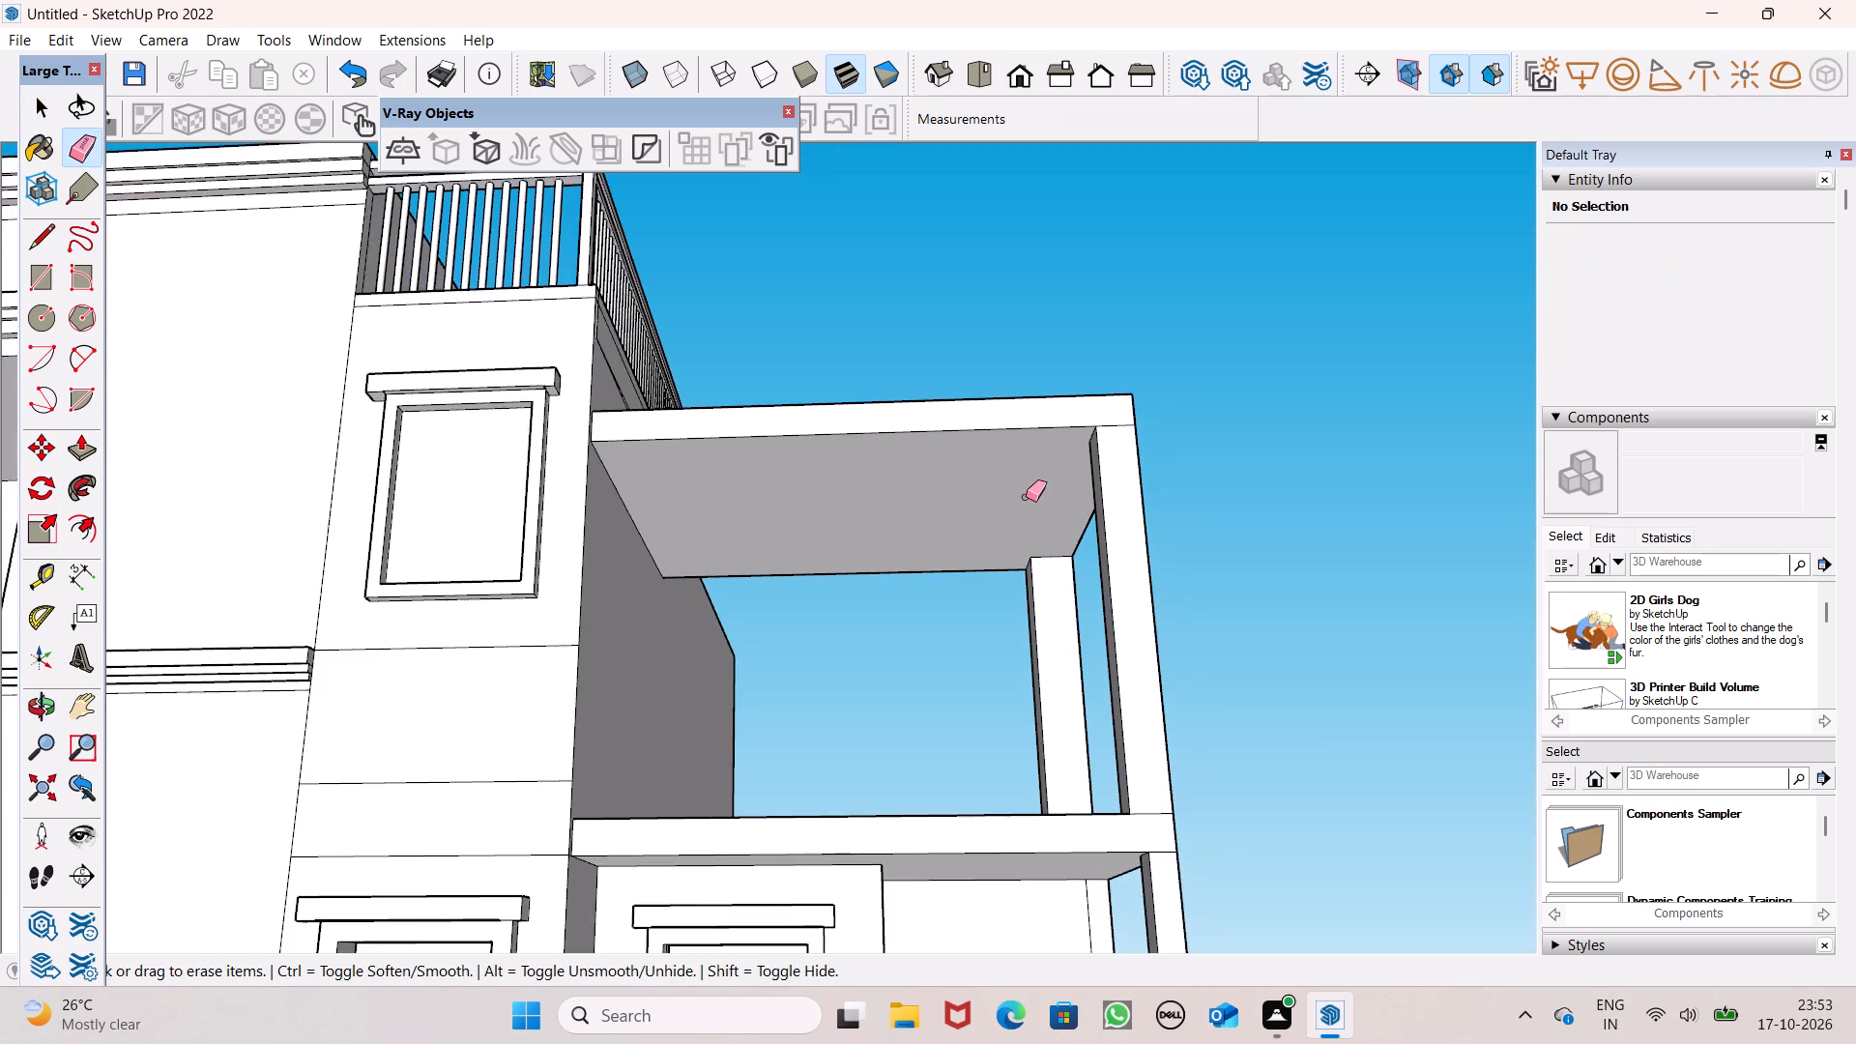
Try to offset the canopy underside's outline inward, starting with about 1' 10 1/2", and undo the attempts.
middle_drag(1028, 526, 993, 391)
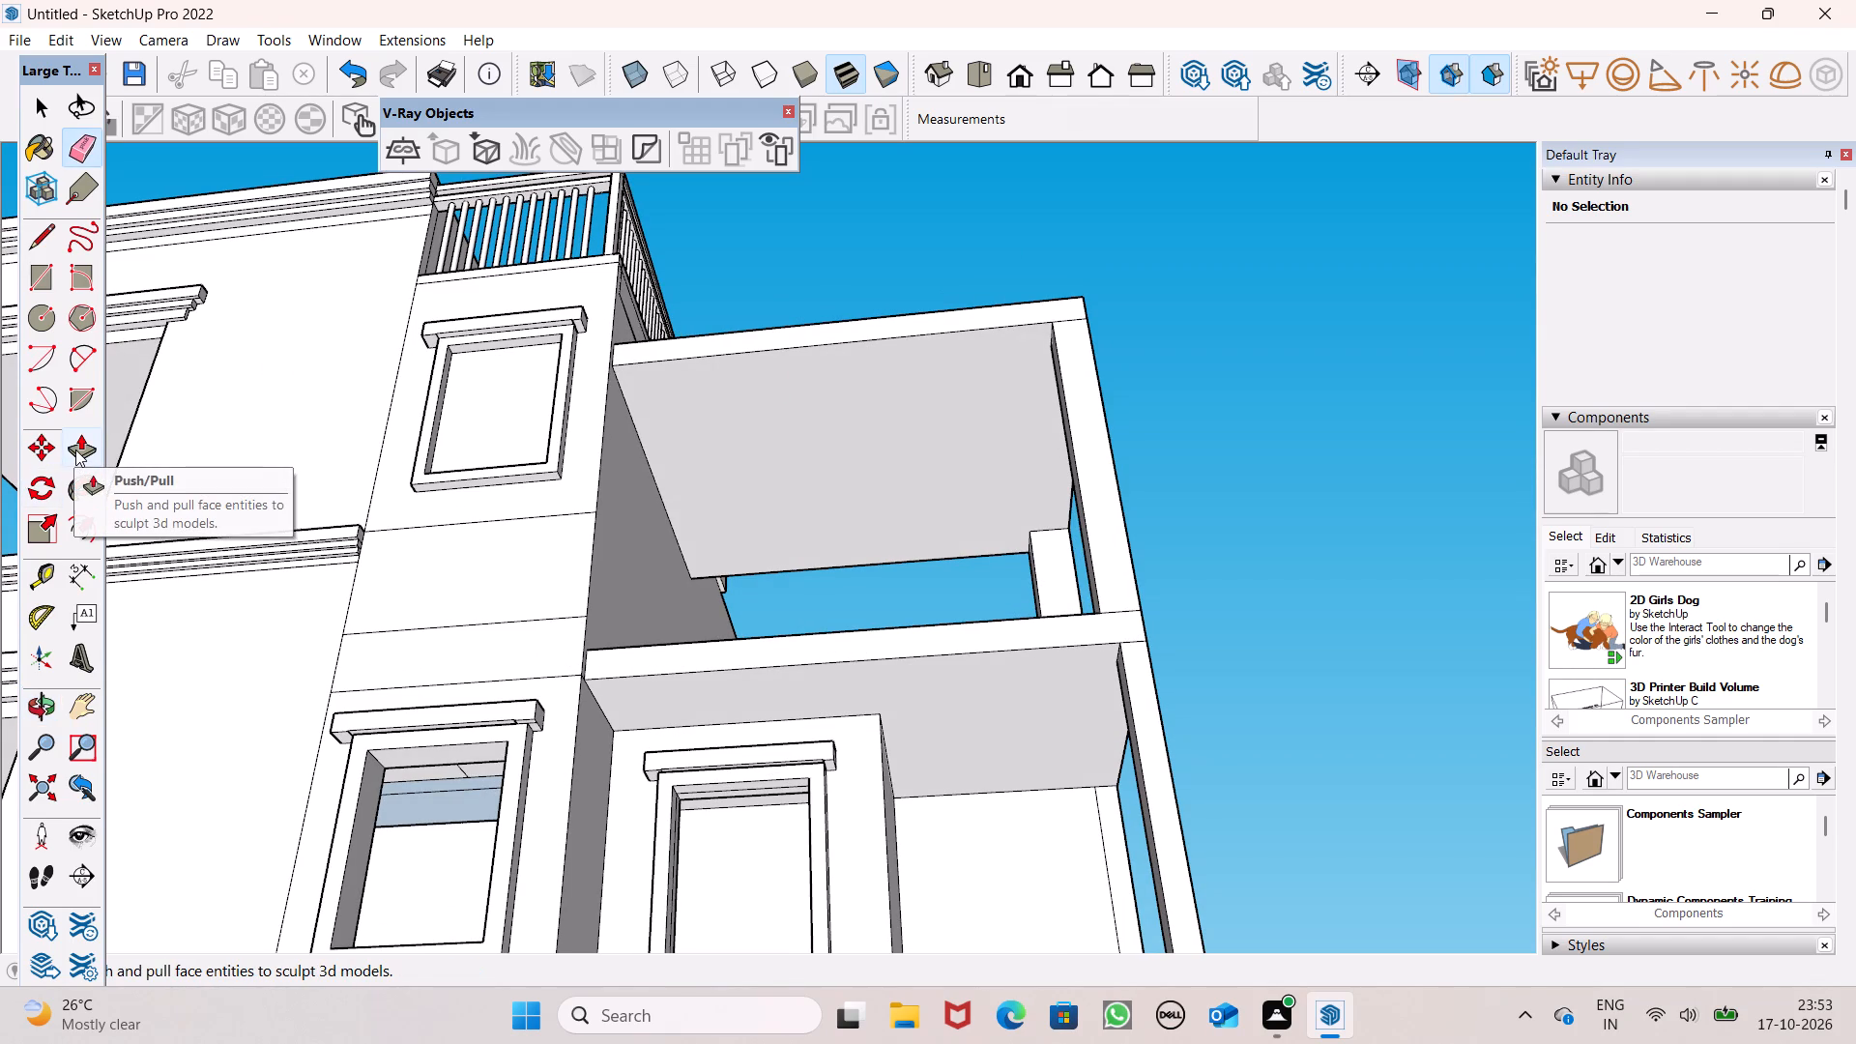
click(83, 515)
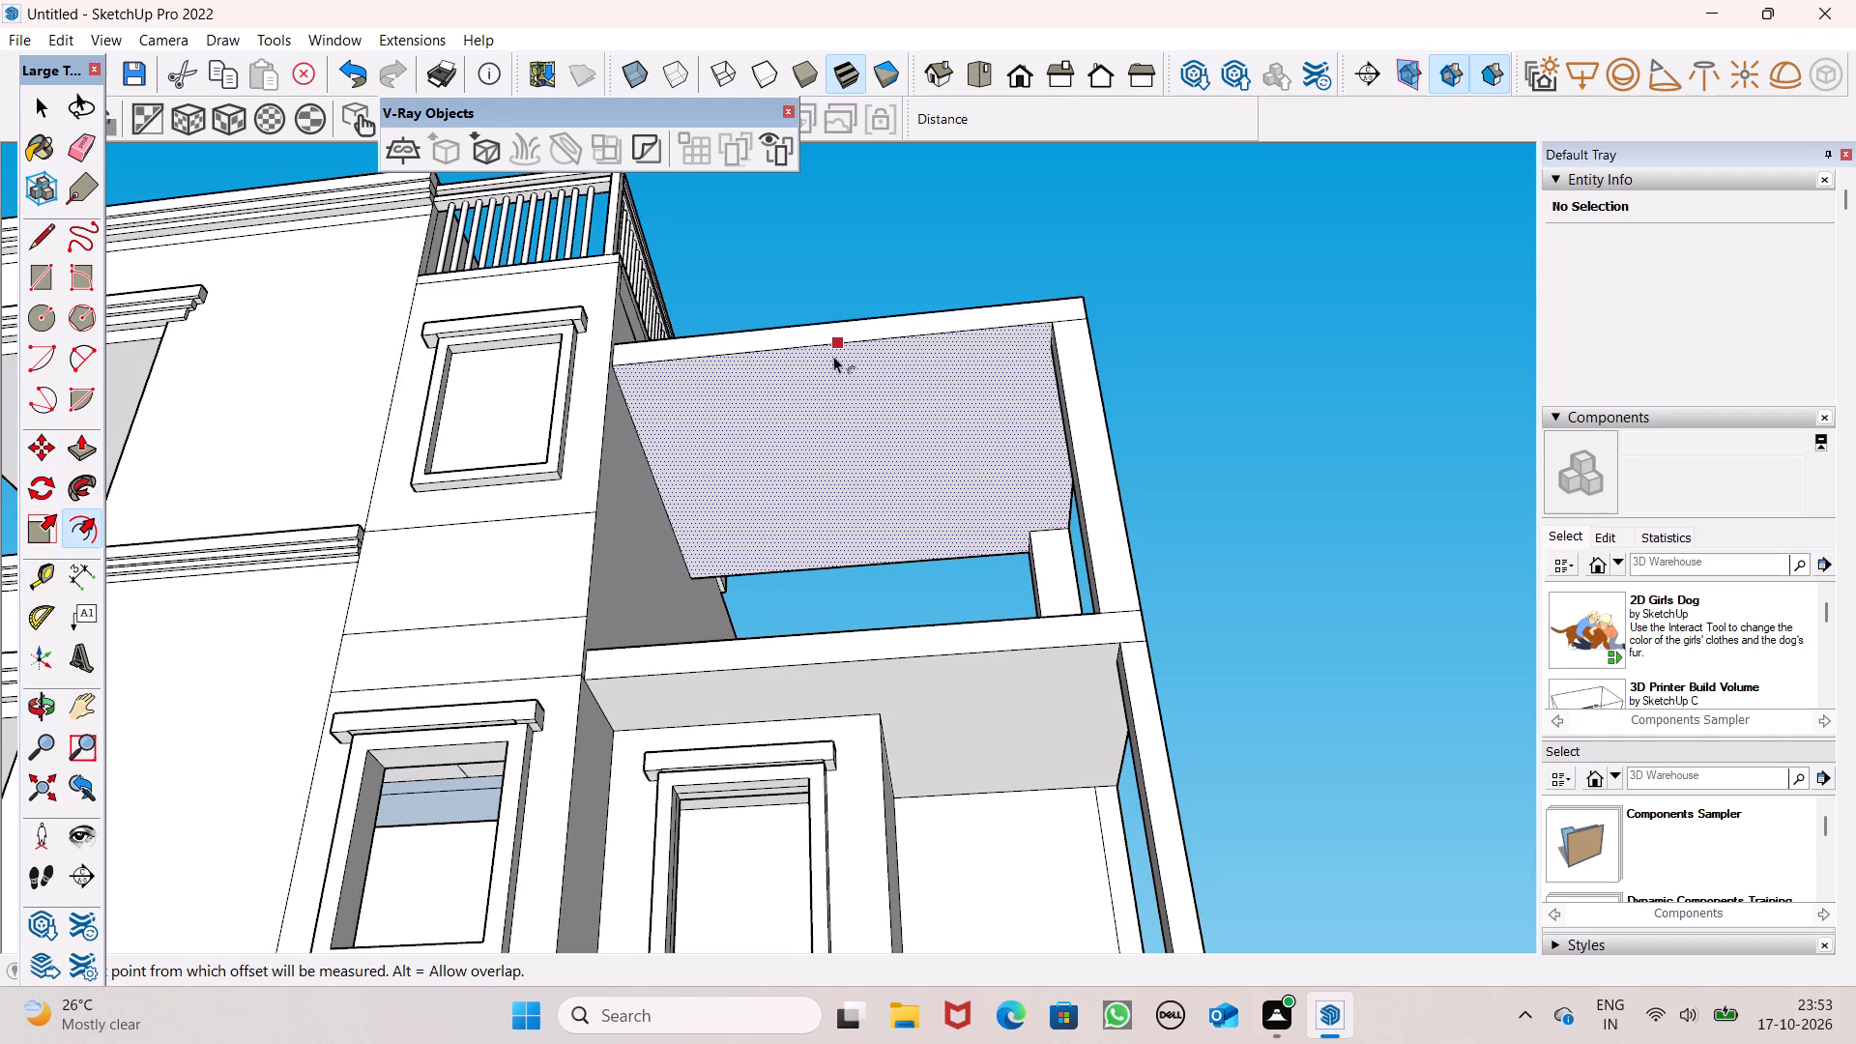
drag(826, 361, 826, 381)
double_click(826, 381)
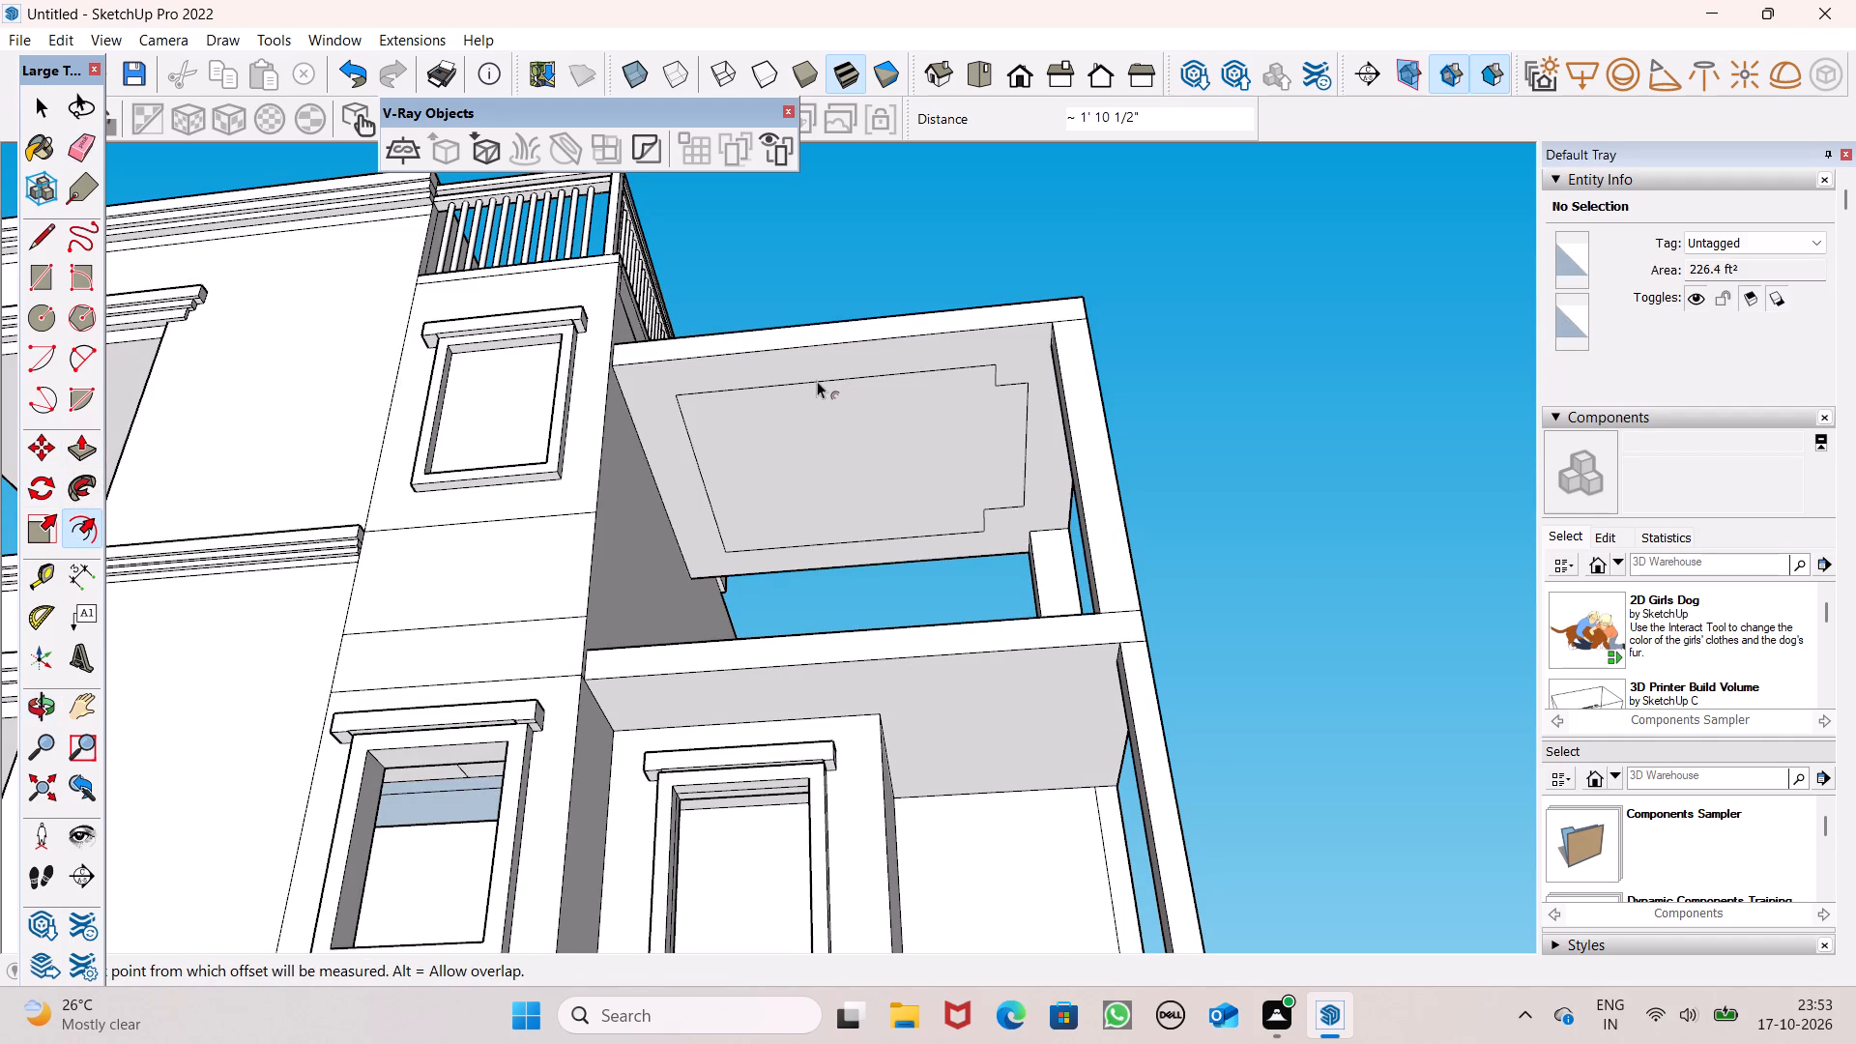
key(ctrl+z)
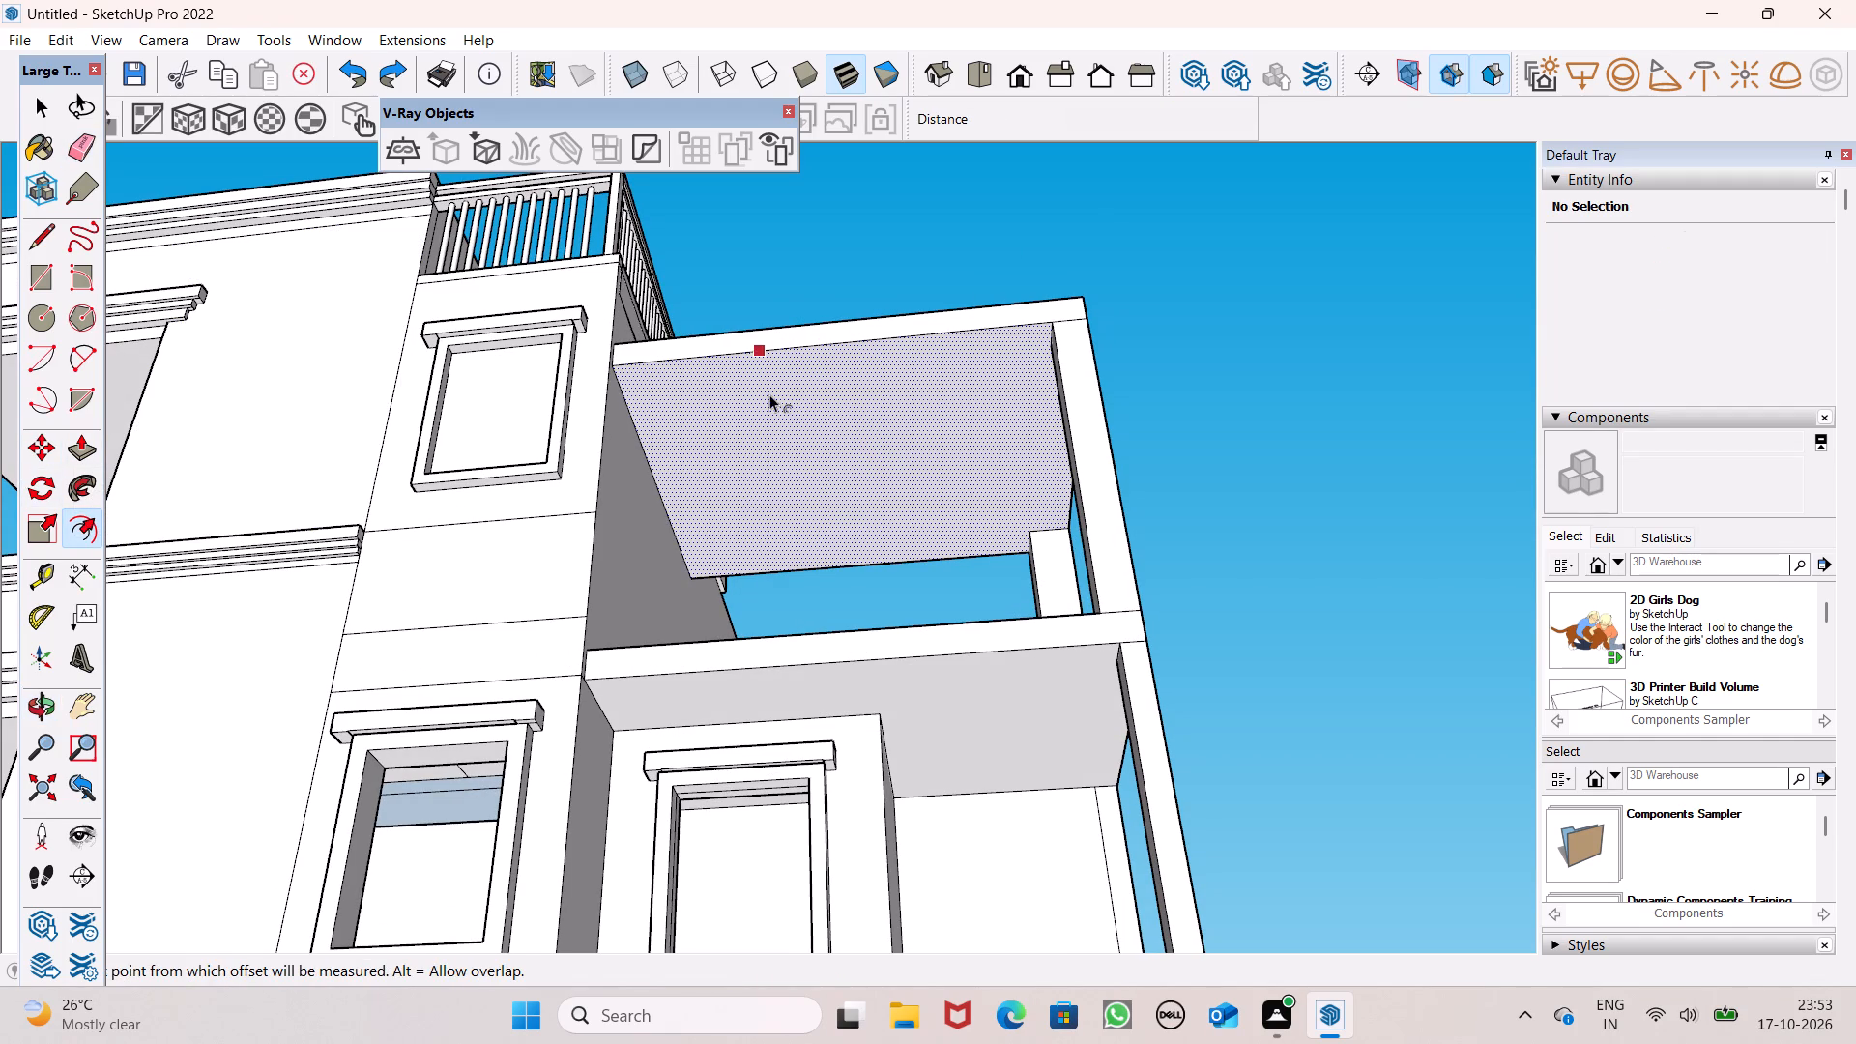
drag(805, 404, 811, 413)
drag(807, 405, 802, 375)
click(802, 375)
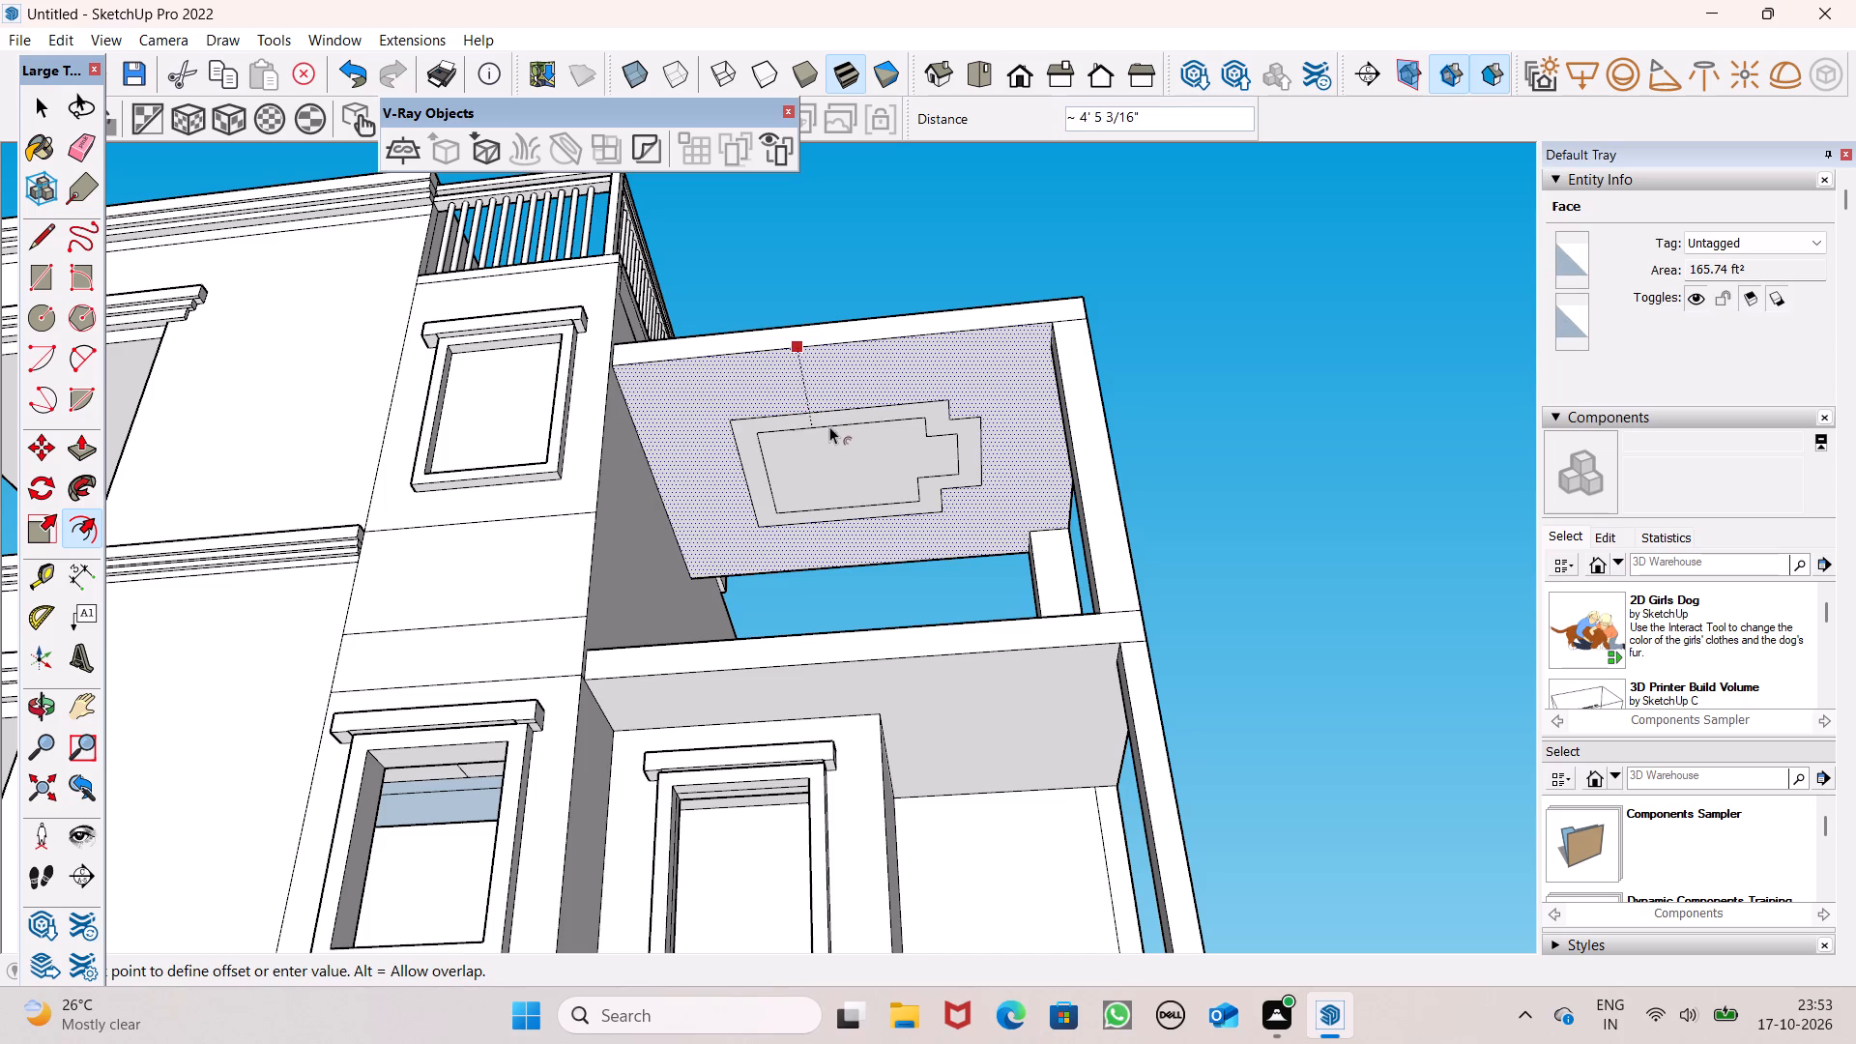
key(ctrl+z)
Offset the canopy underside's outline inward to leave a narrow border around the slab.
drag(829, 382, 825, 371)
key(space)
click(874, 278)
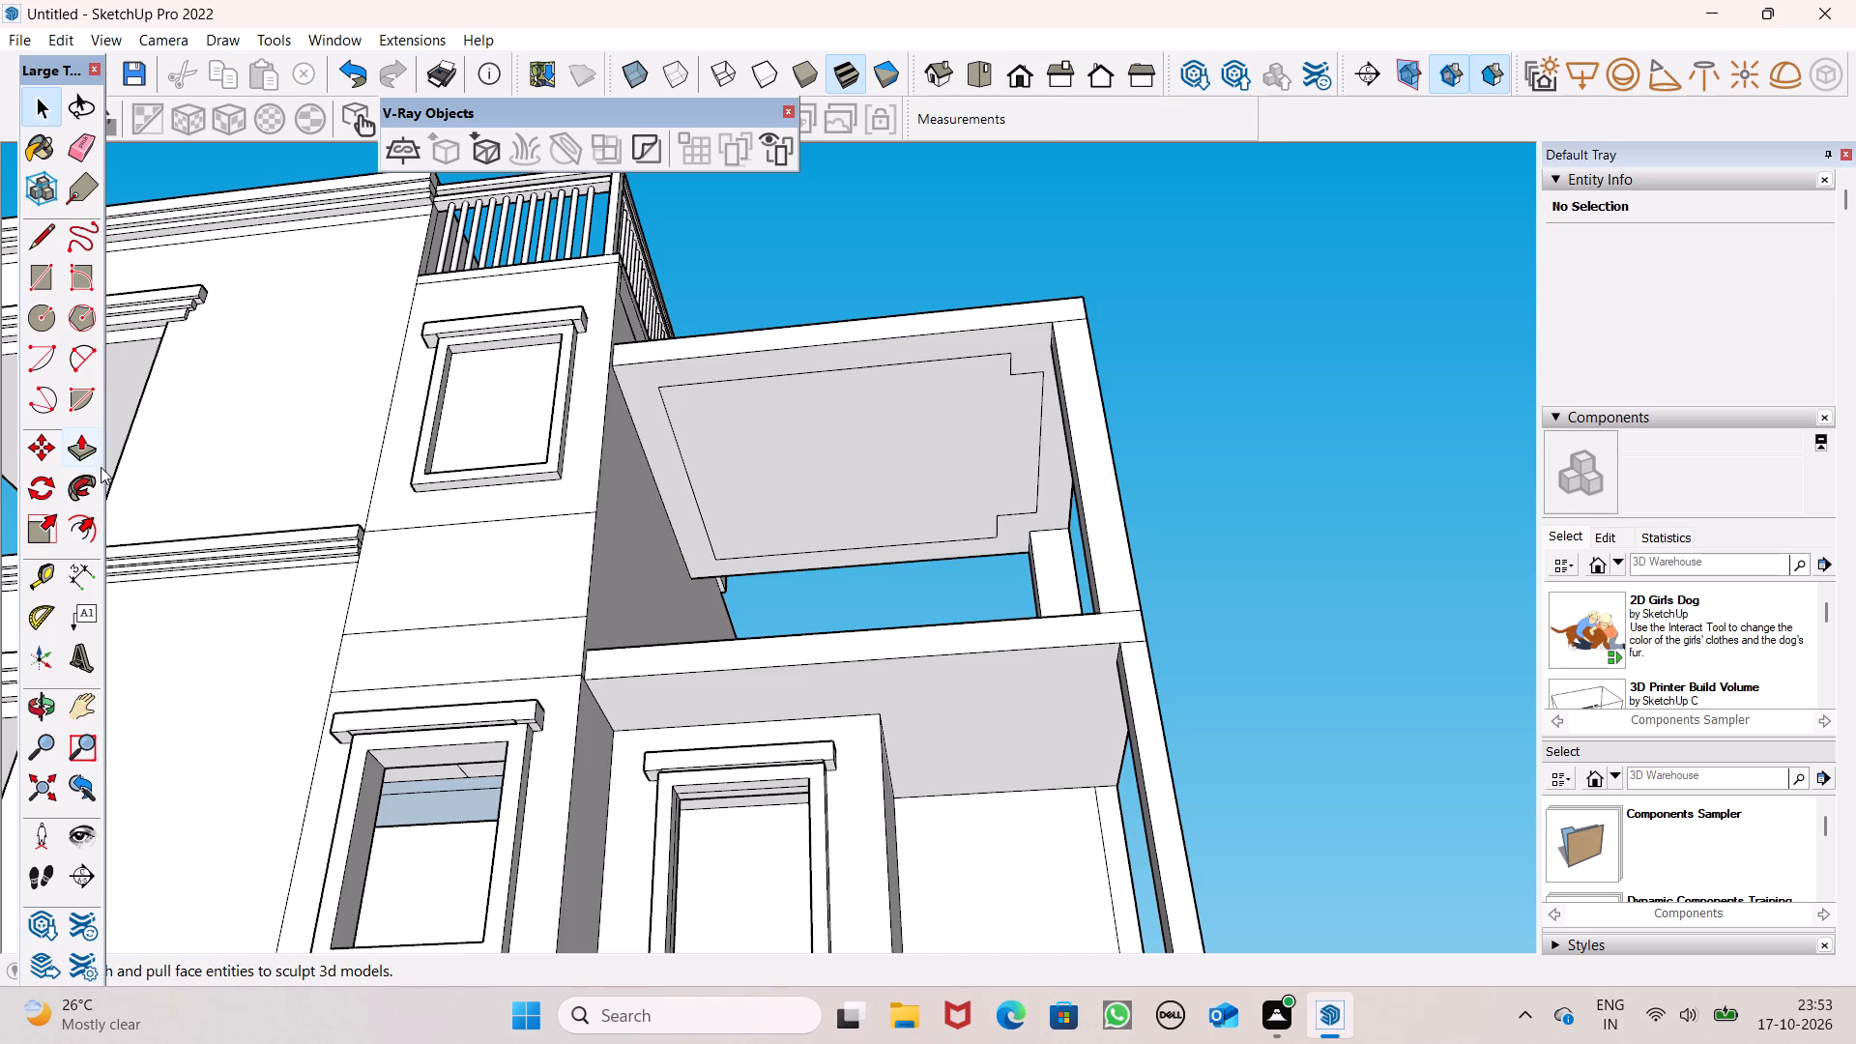
Push/Pull the inner underside face up 1' through the slab to cut the canopy opening.
click(86, 454)
drag(843, 532, 861, 493)
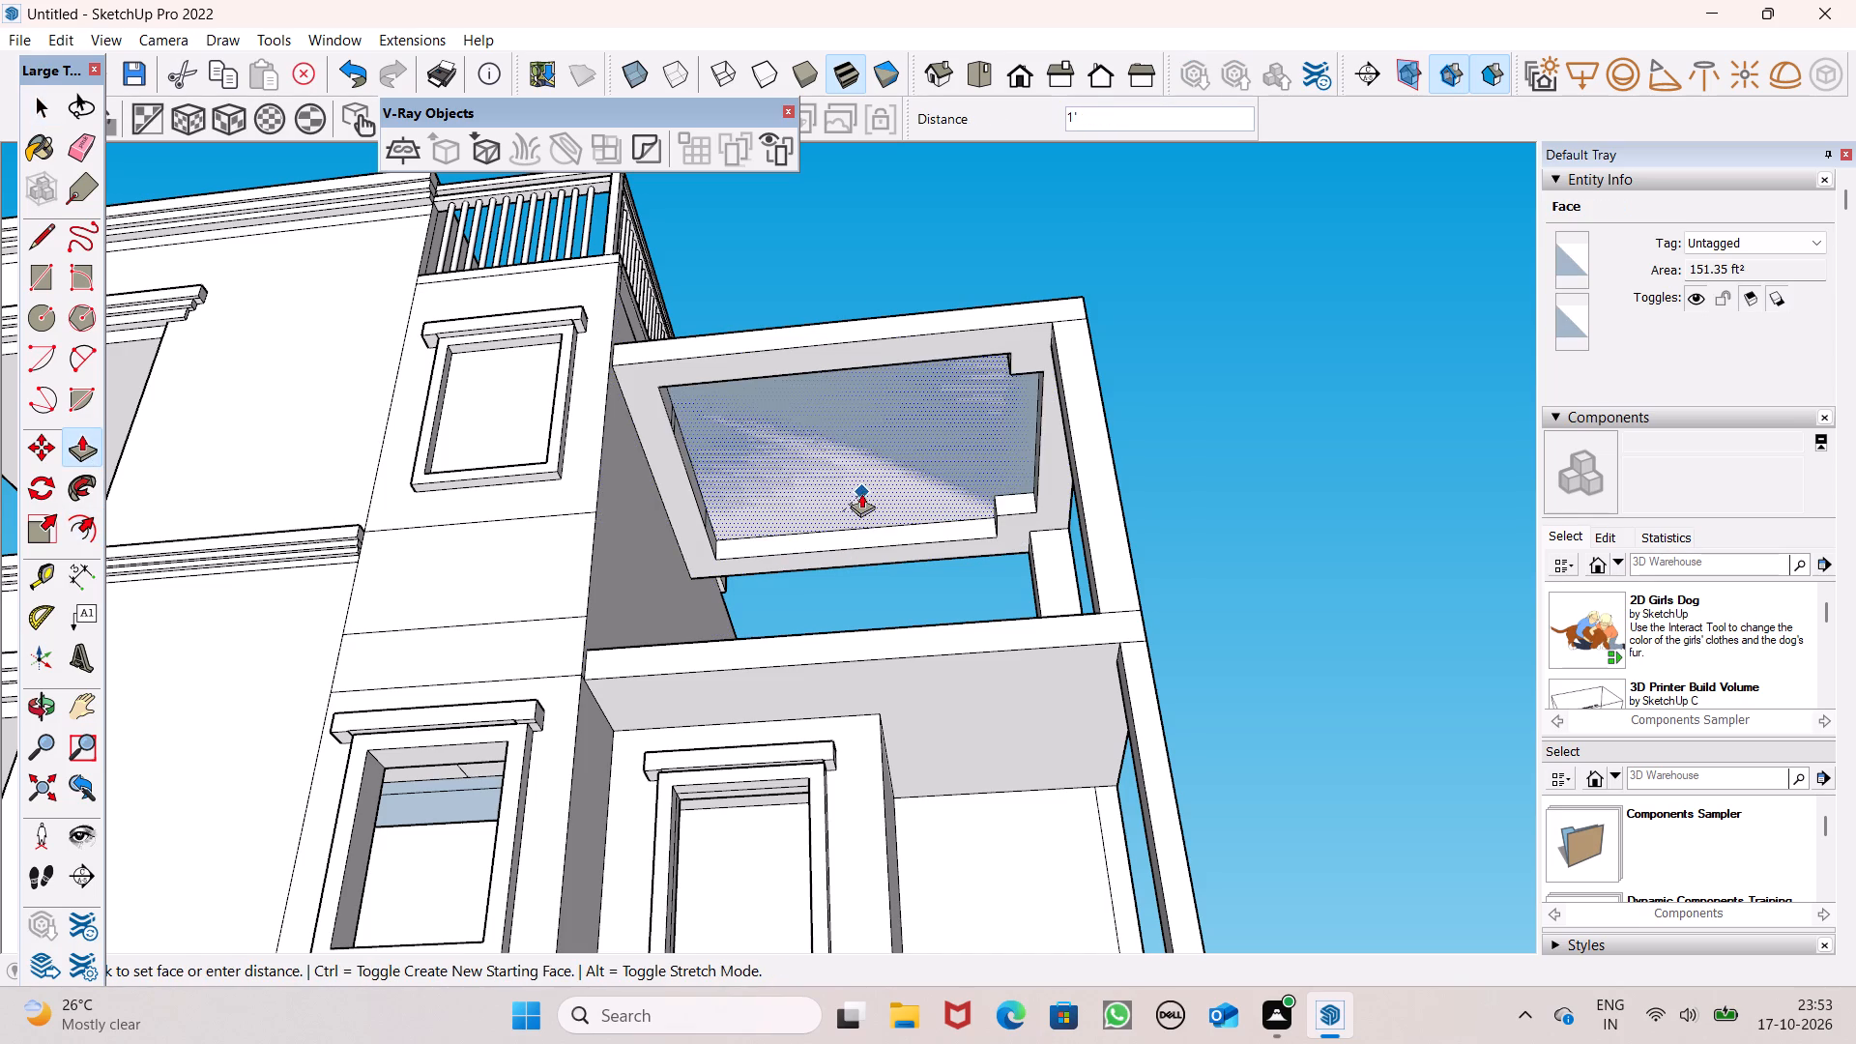
drag(861, 493, 865, 490)
Push/Pull the notch face beside the far column back toward the opening's outer side, stopping just short of flush.
middle_drag(868, 586, 997, 1043)
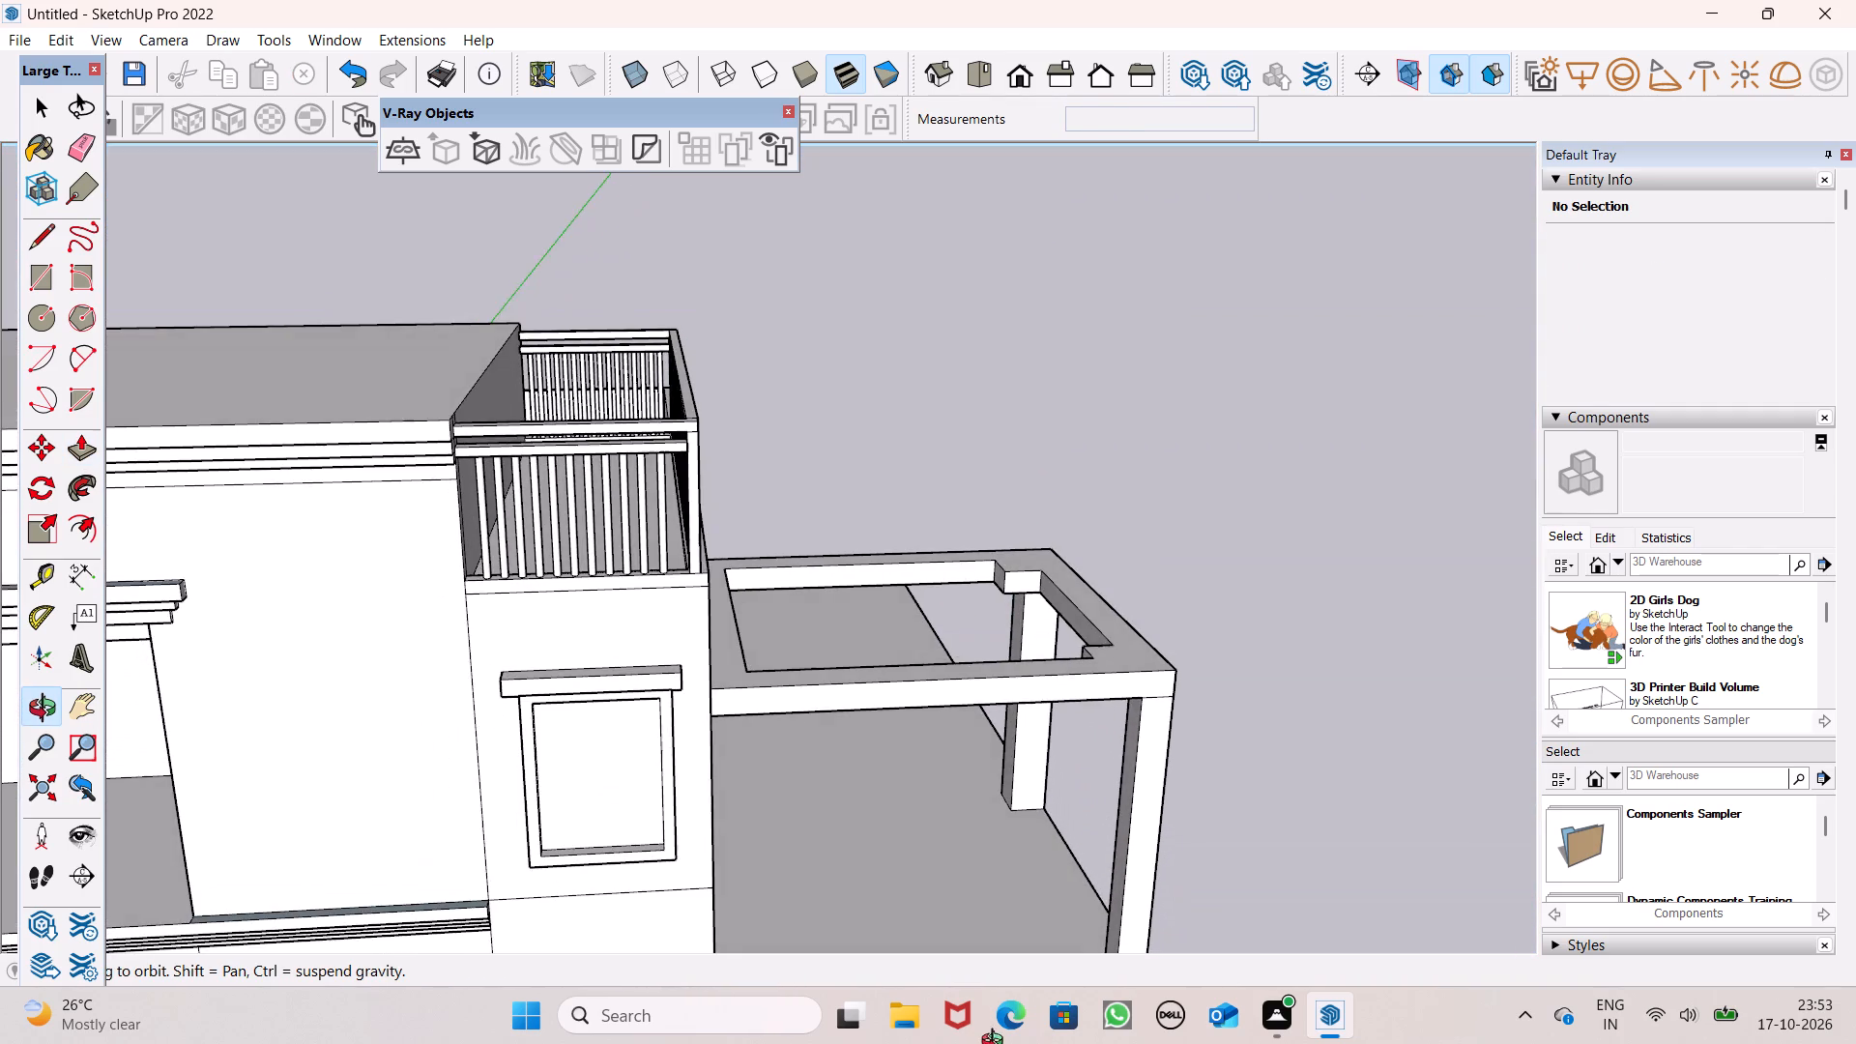
middle_drag(997, 1043, 998, 1029)
middle_drag(1082, 637, 1118, 852)
scroll(1032, 443, up, 6)
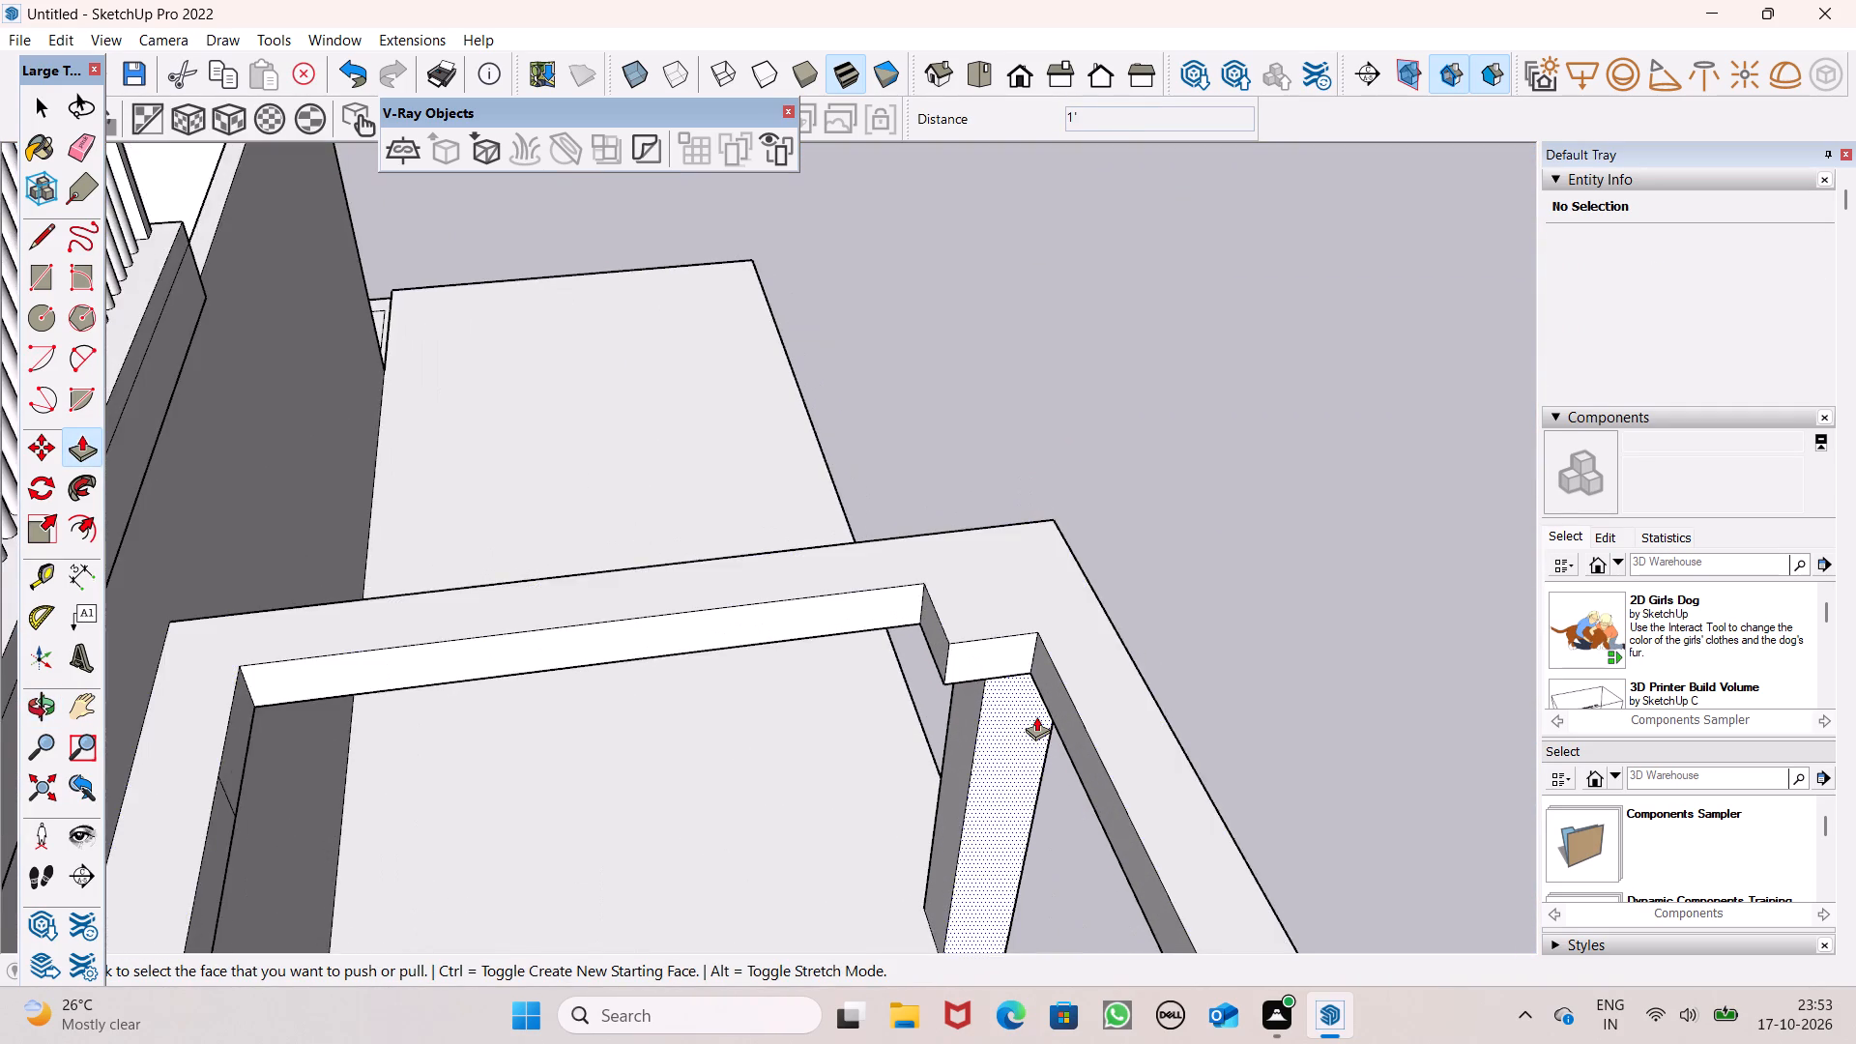
scroll(1036, 716, up, 5)
drag(859, 580, 1024, 580)
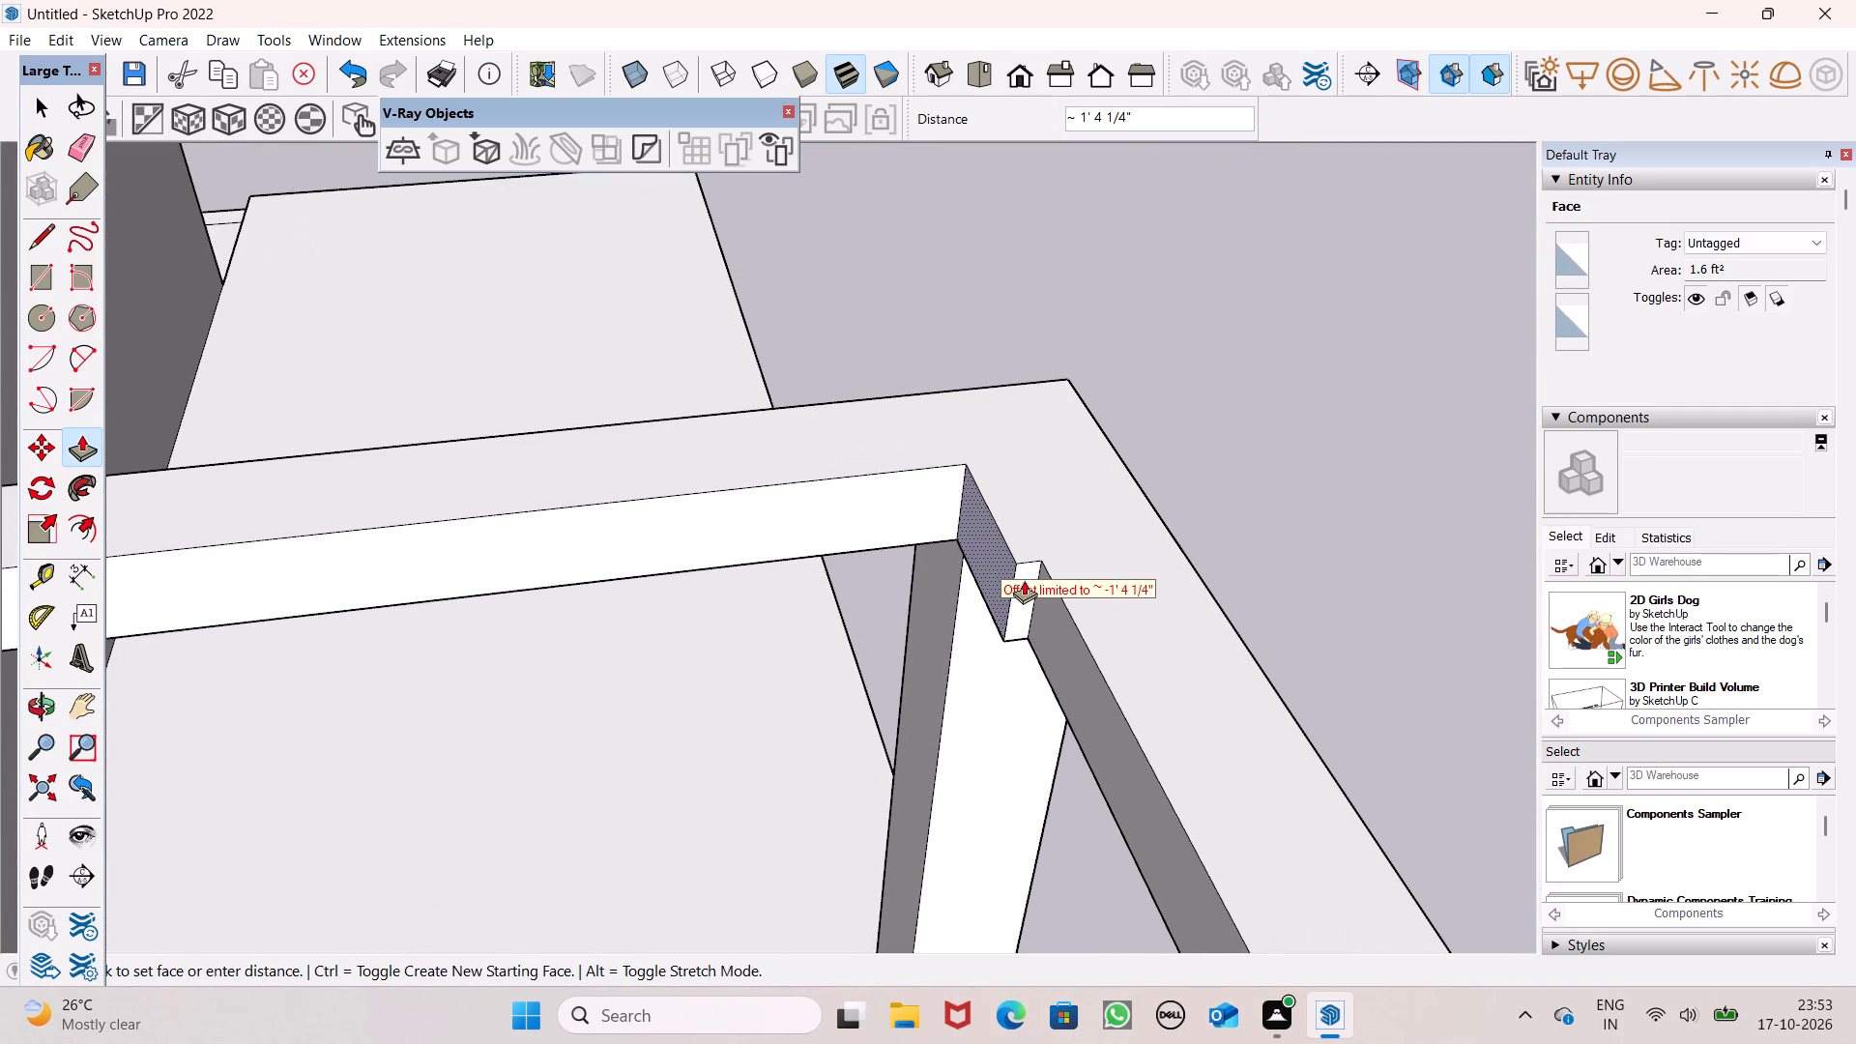
drag(1024, 580, 993, 583)
drag(982, 573, 1045, 593)
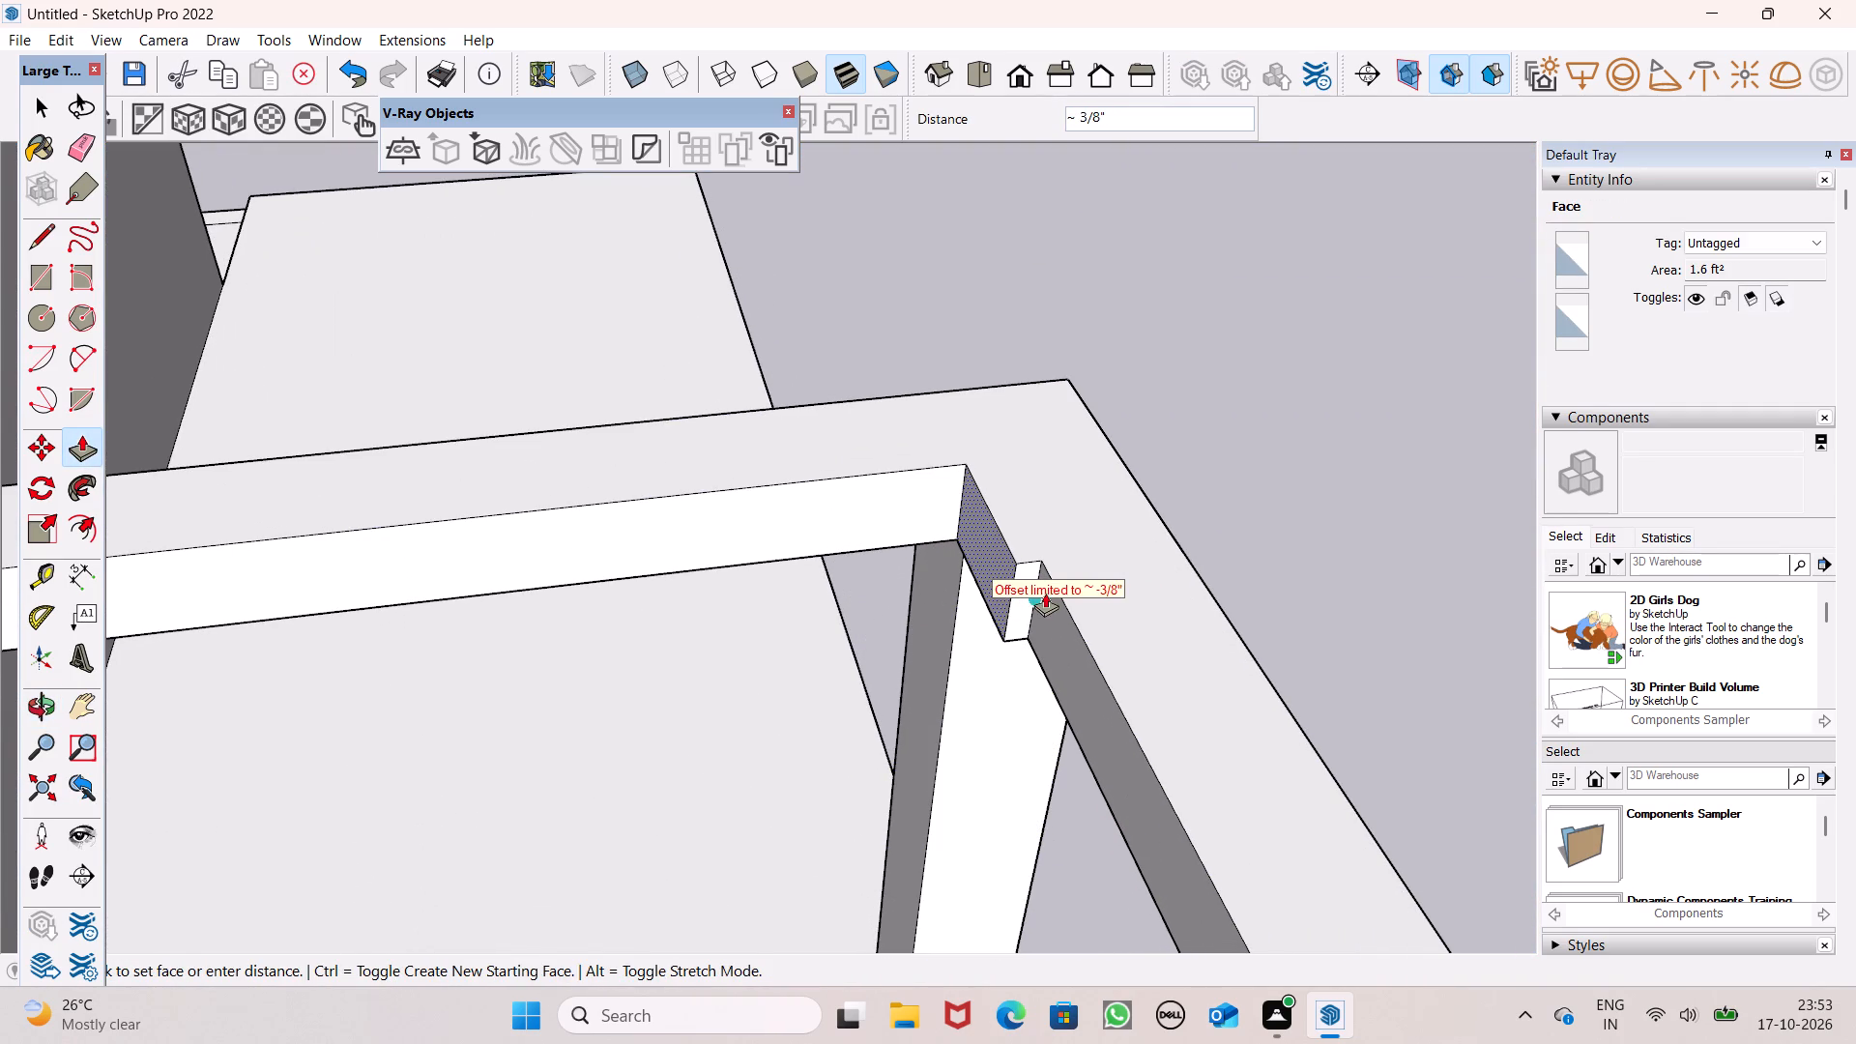
drag(1045, 593, 1059, 613)
Push/Pull the opening's notch at the near column back about 1' 1 11/16" and the far column's remaining notch about 2 15/16".
scroll(838, 538, down, 6)
scroll(859, 451, down, 7)
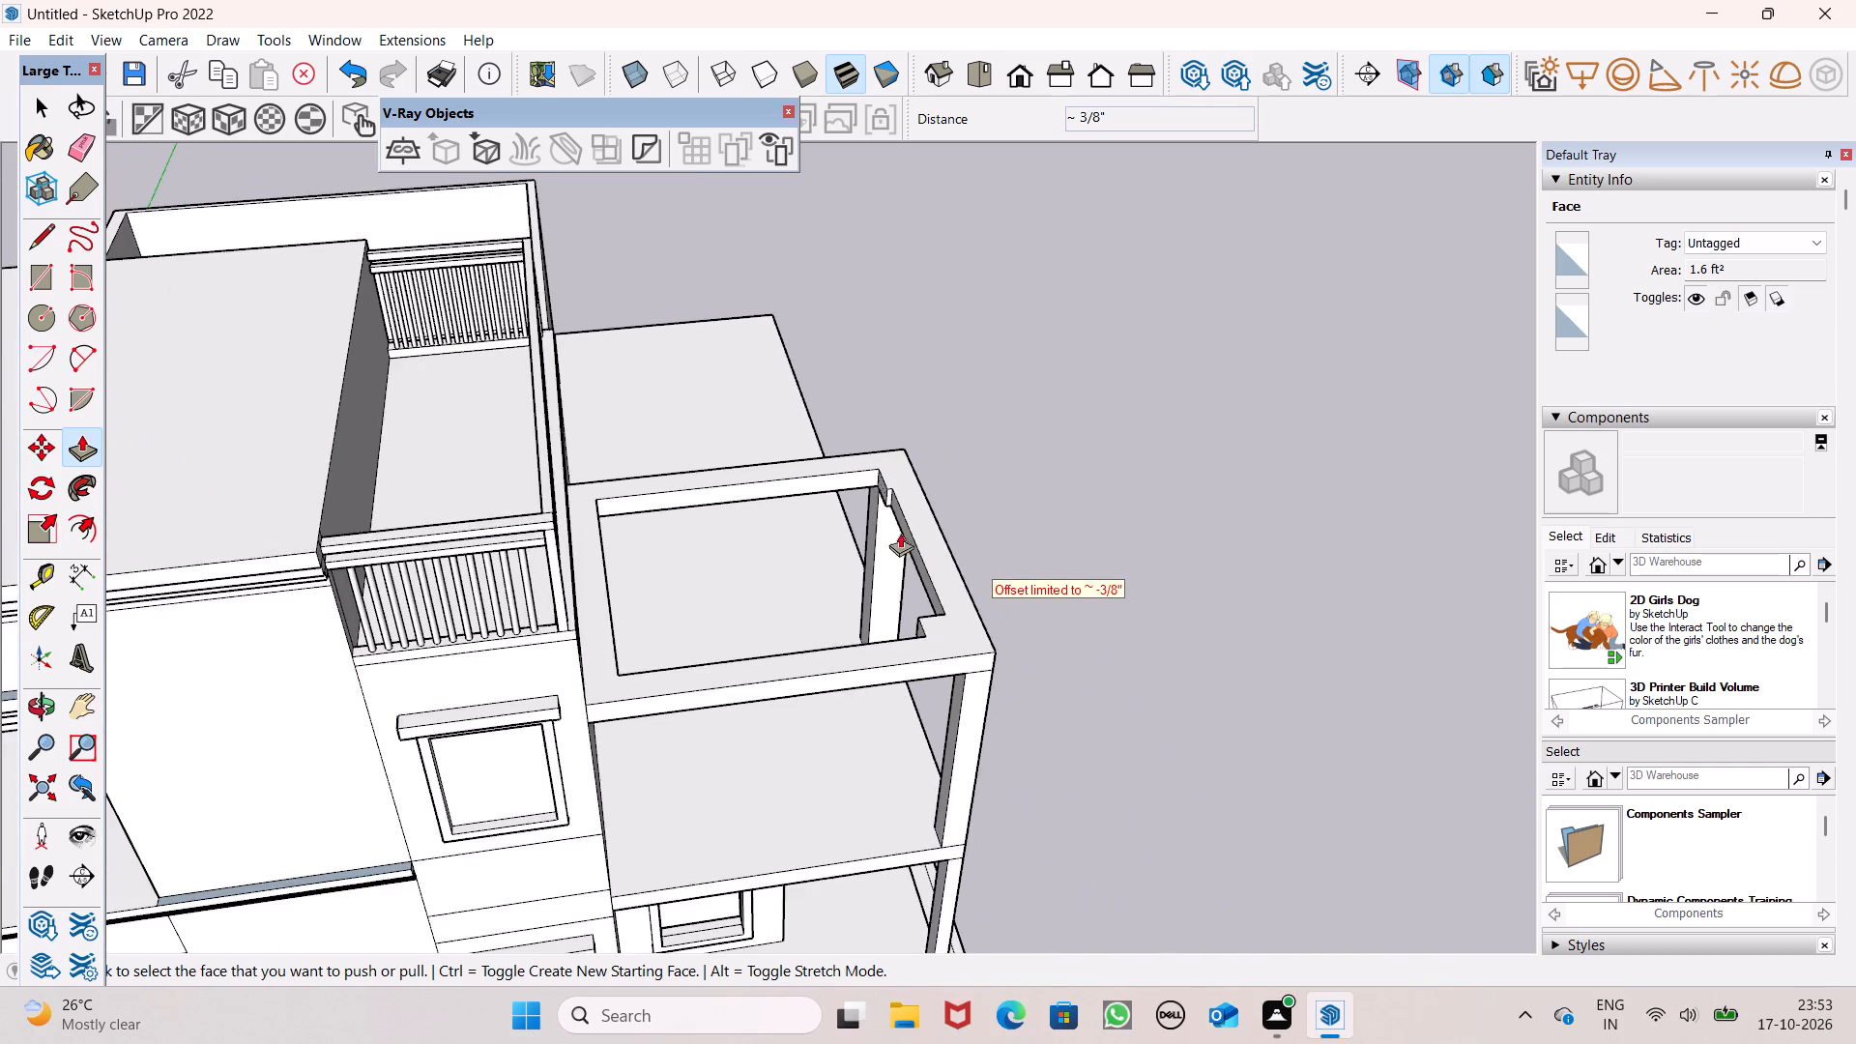
middle_drag(903, 564, 953, 685)
scroll(932, 534, up, 5)
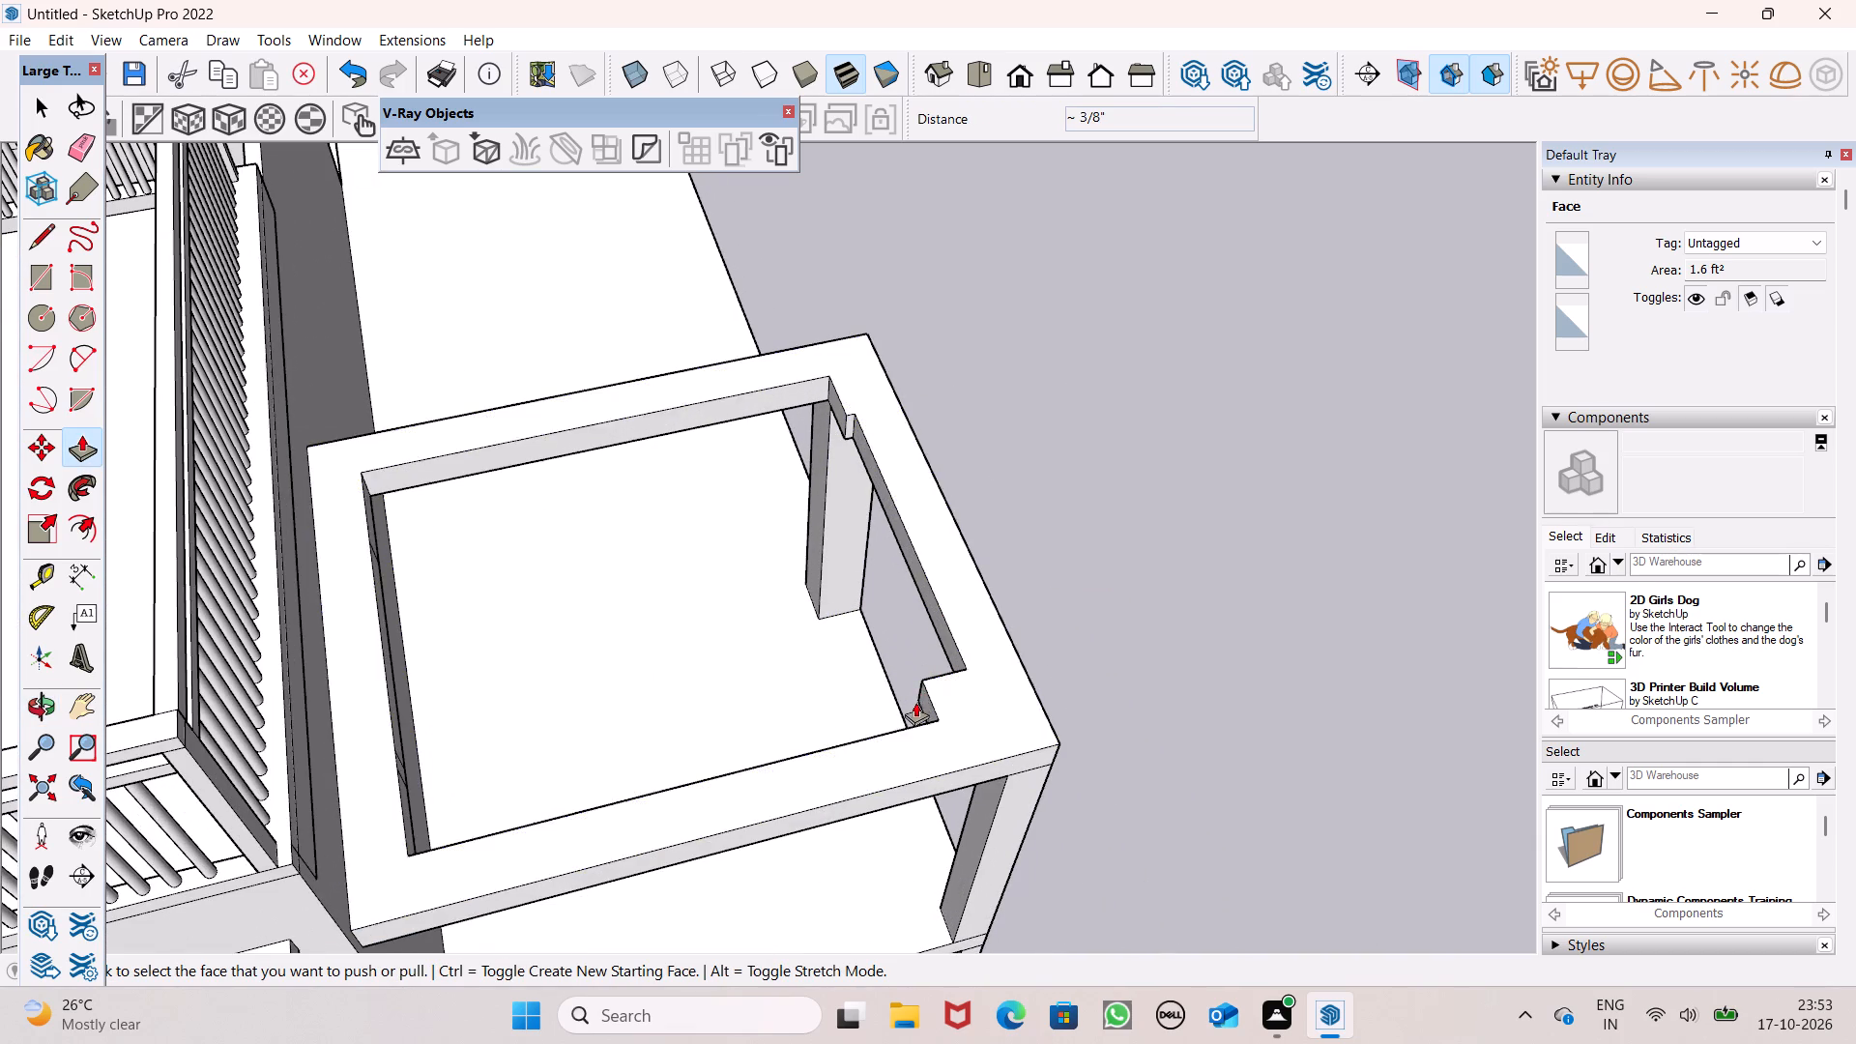
middle_drag(913, 716, 1074, 744)
scroll(986, 655, up, 5)
drag(944, 654, 943, 654)
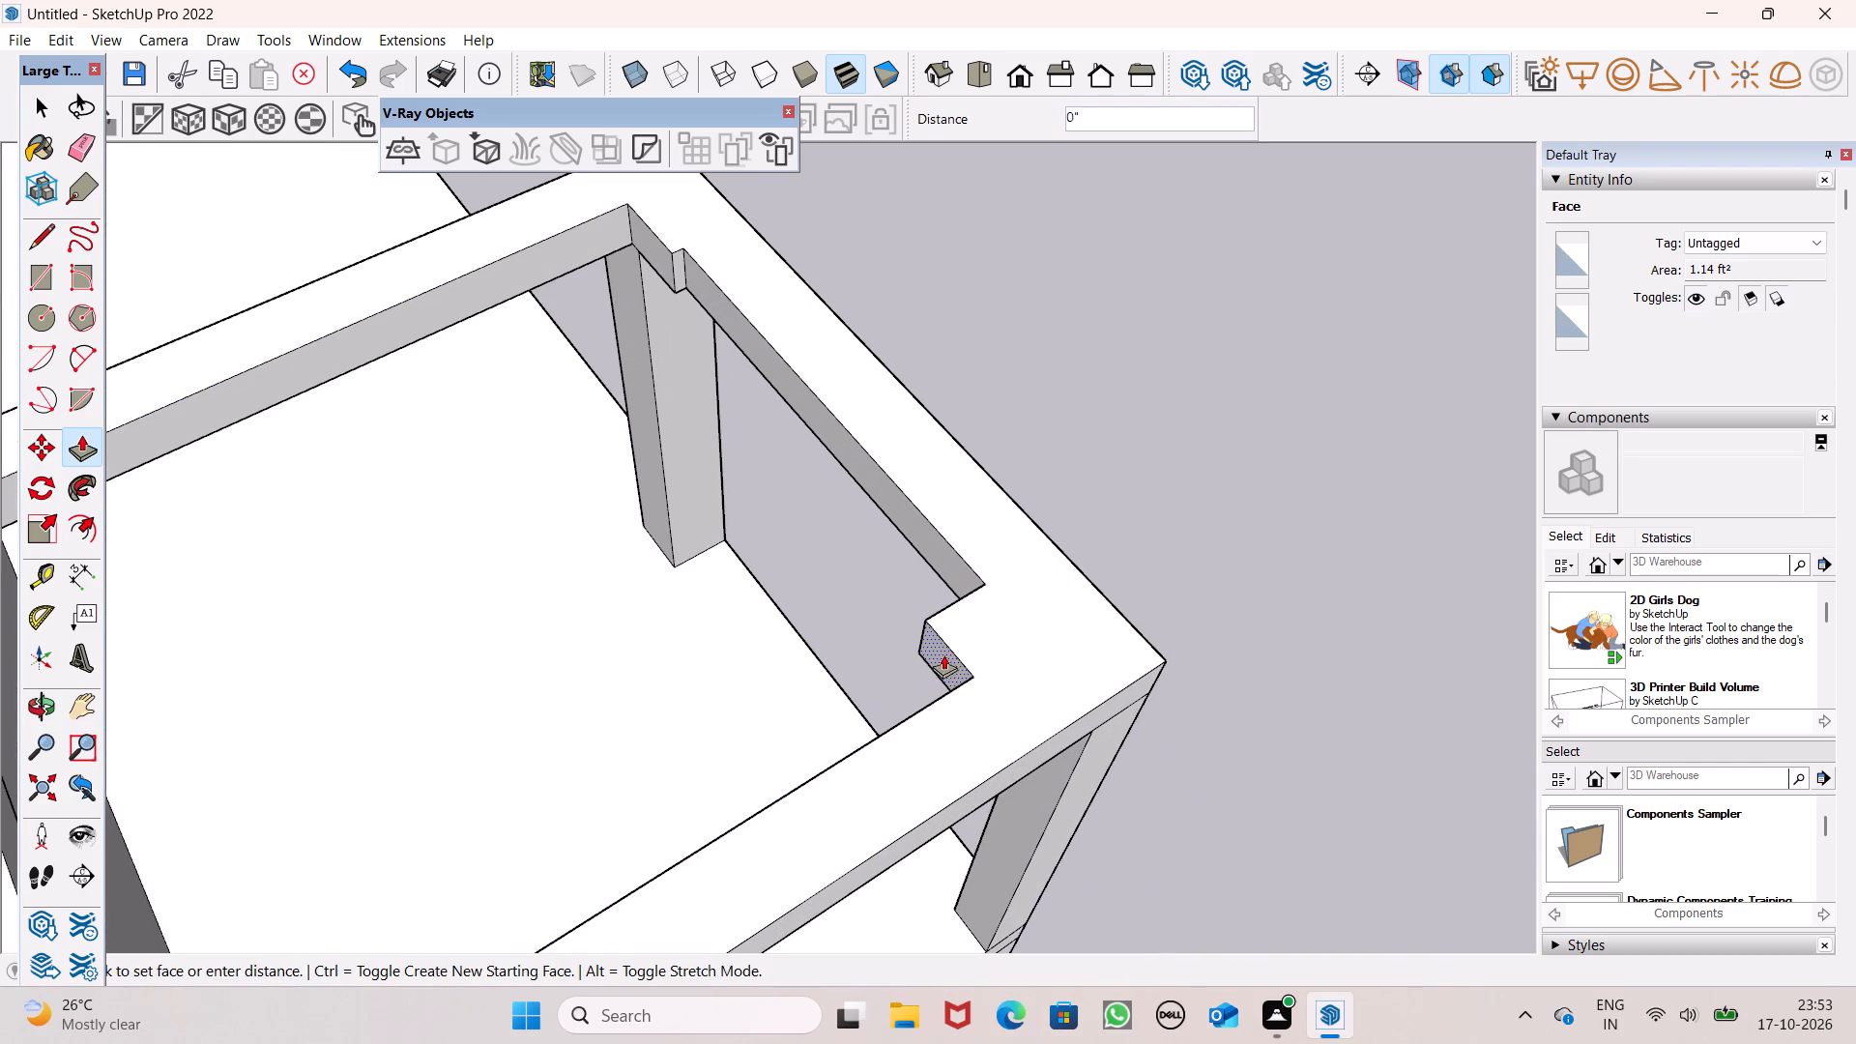
drag(943, 654, 938, 563)
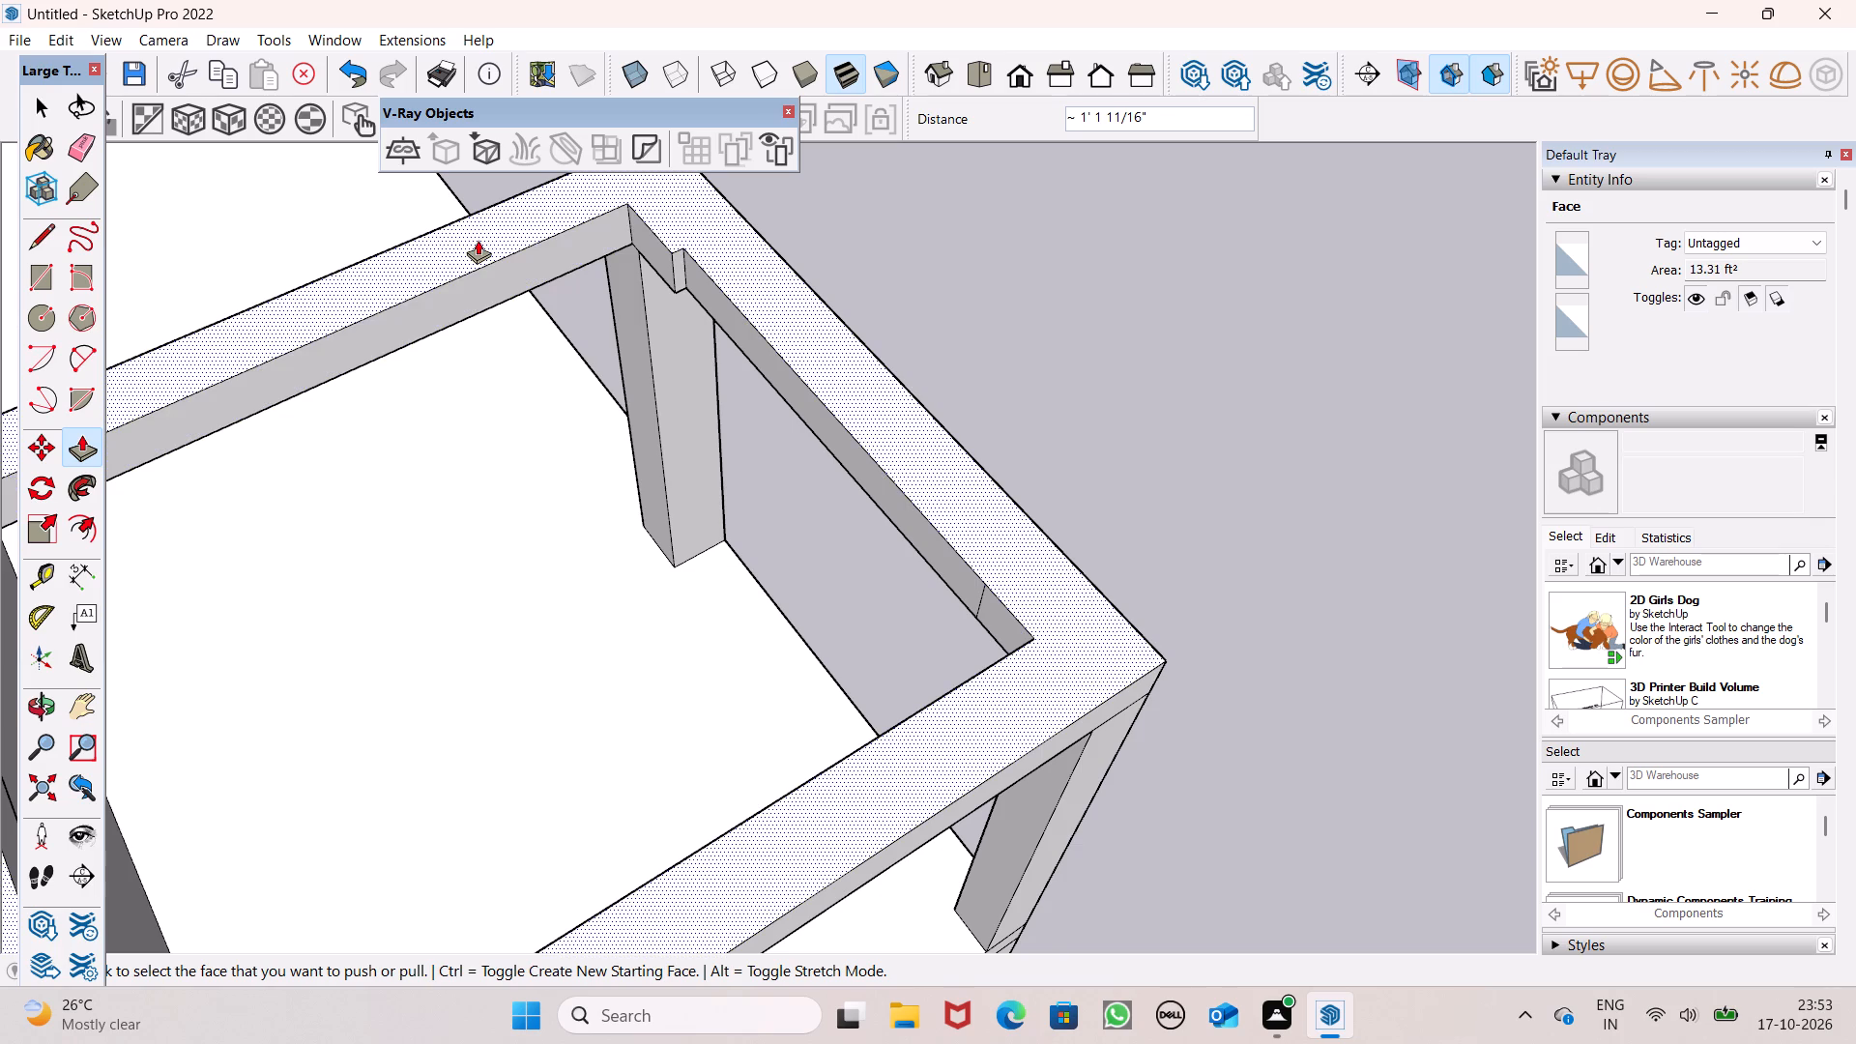
drag(660, 251, 684, 256)
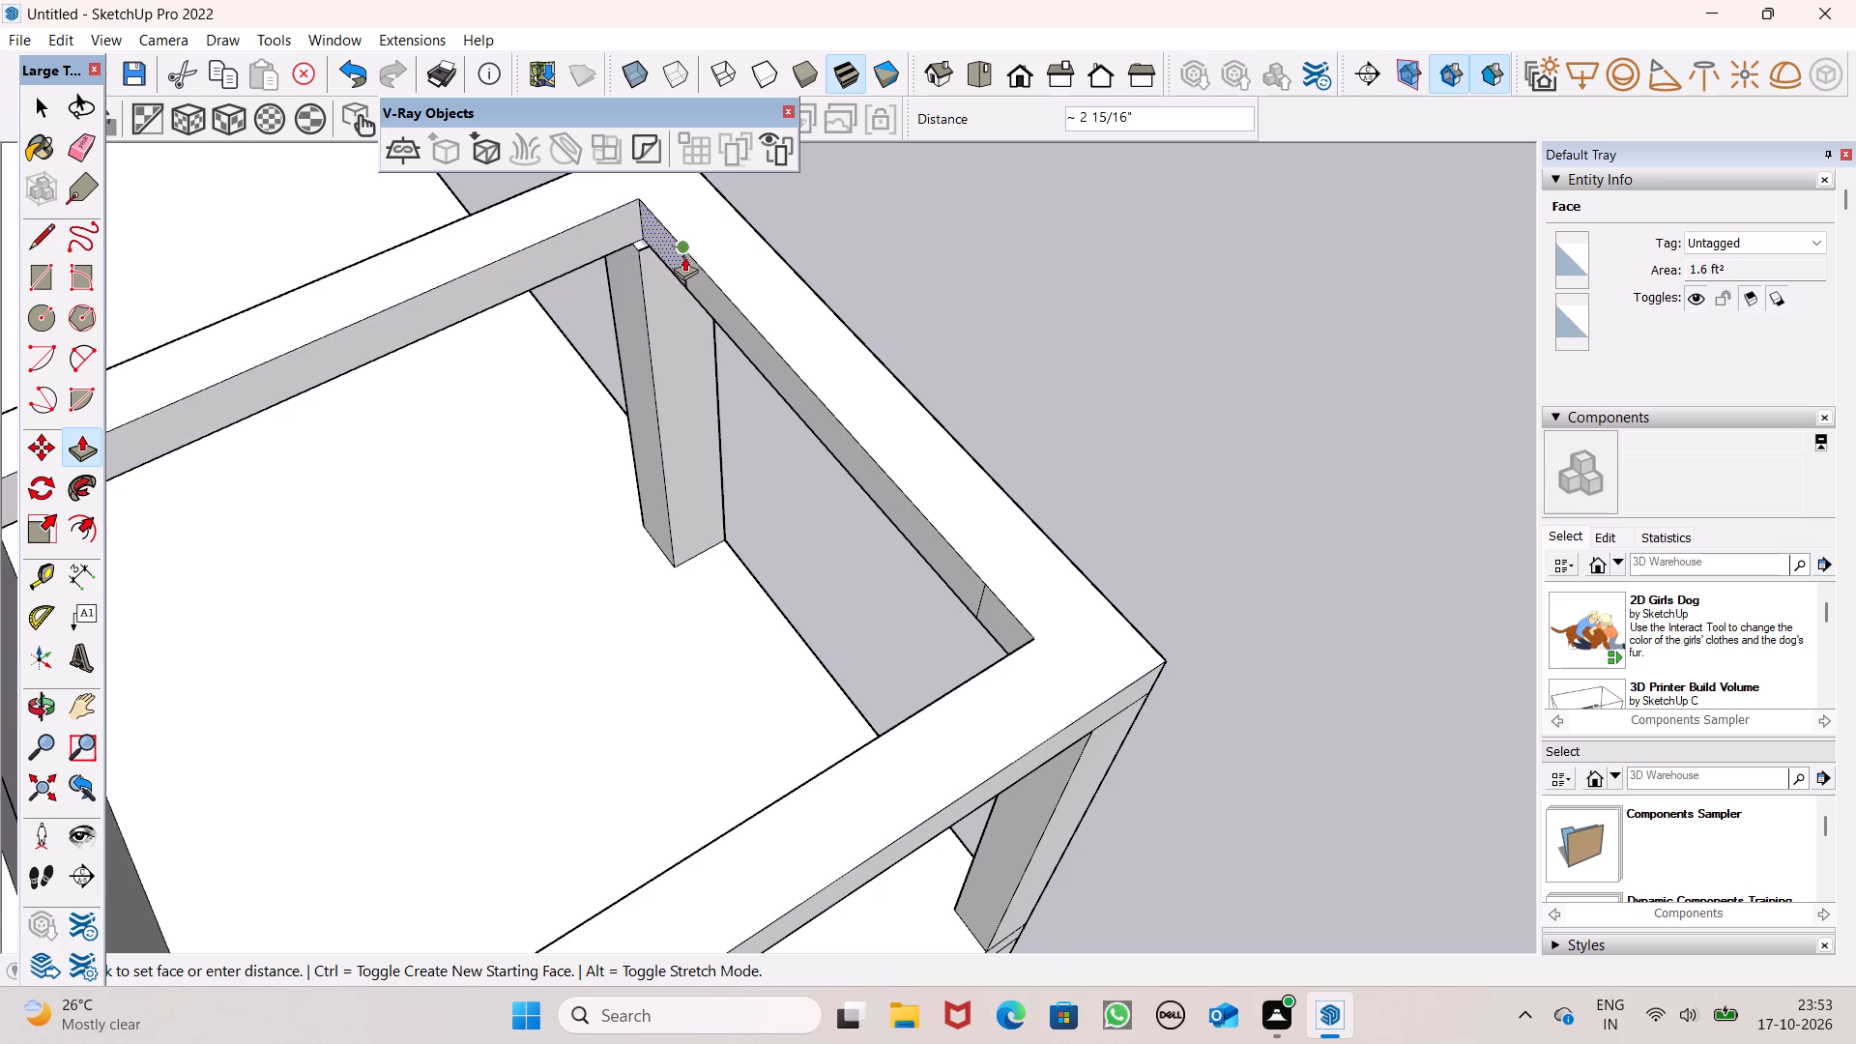
drag(684, 256, 690, 263)
Erase the leftover vertical lines of both notches on the inner face of the canopy's outer beam.
click(71, 152)
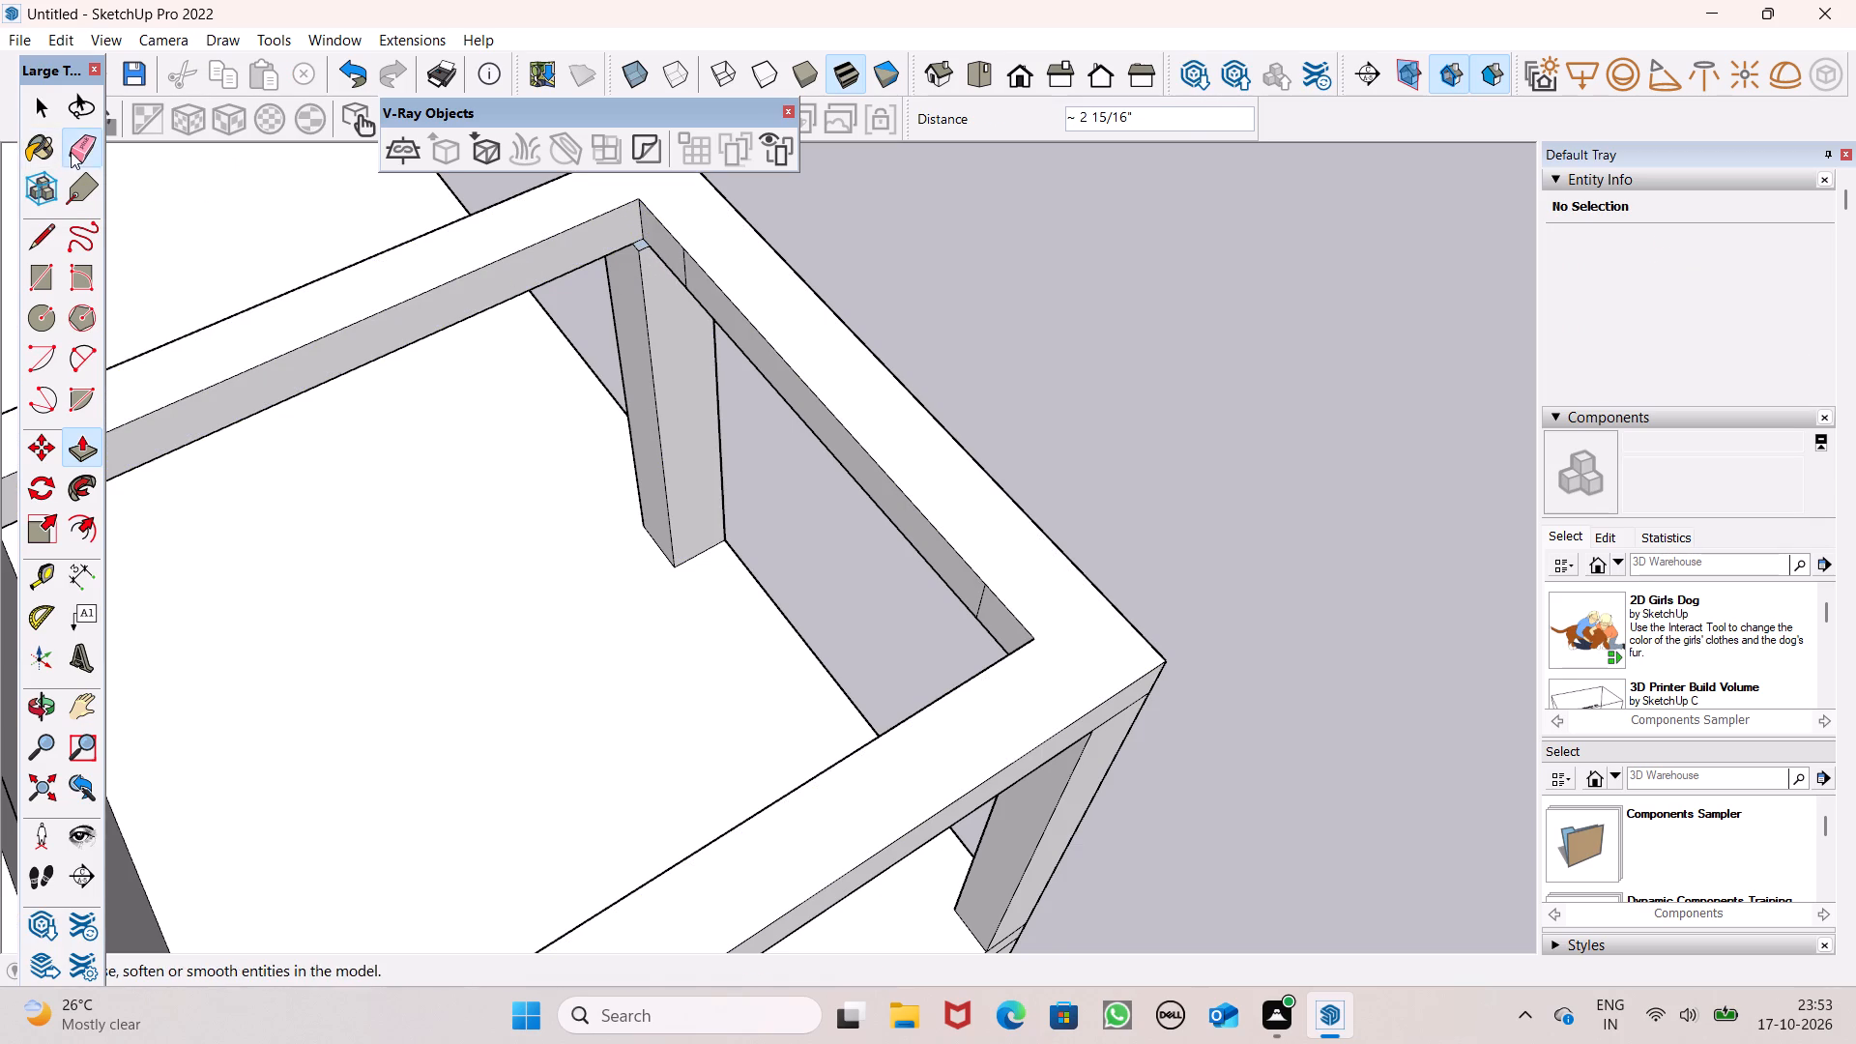
click(679, 274)
drag(683, 260, 683, 262)
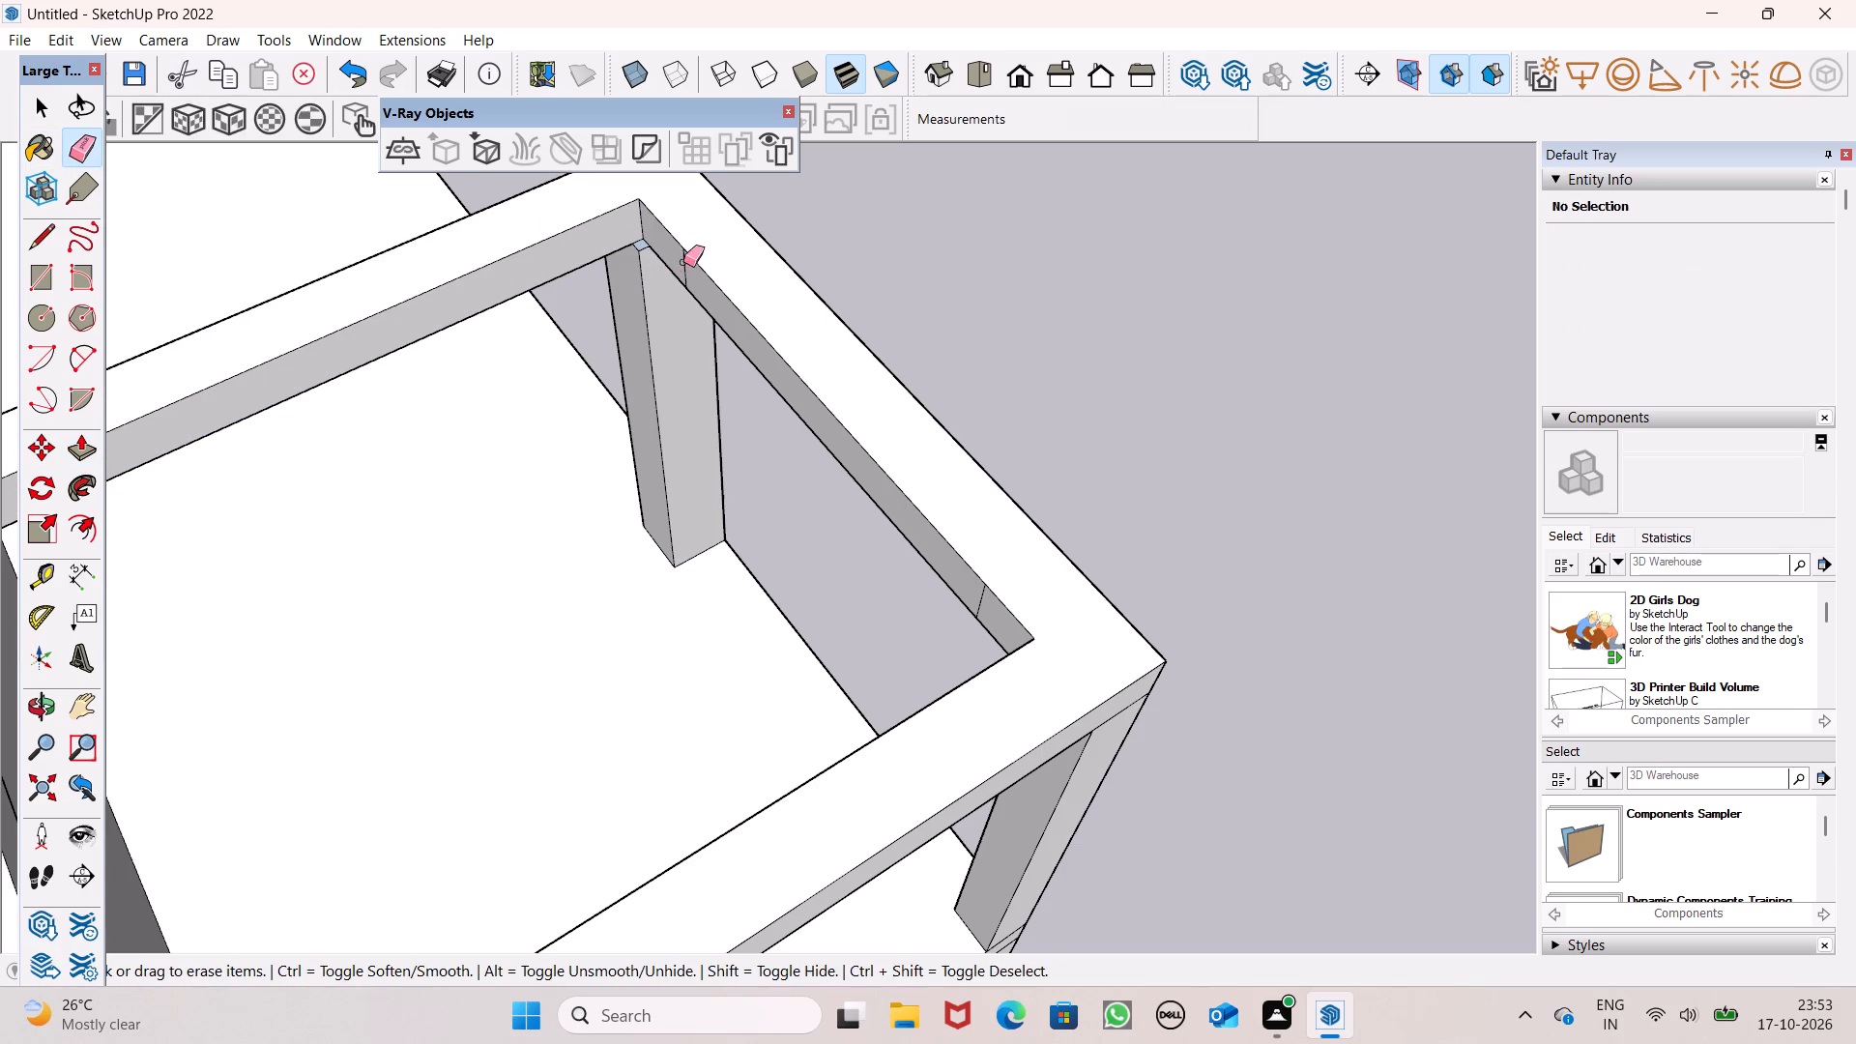
drag(683, 262, 687, 271)
scroll(753, 477, up, 1)
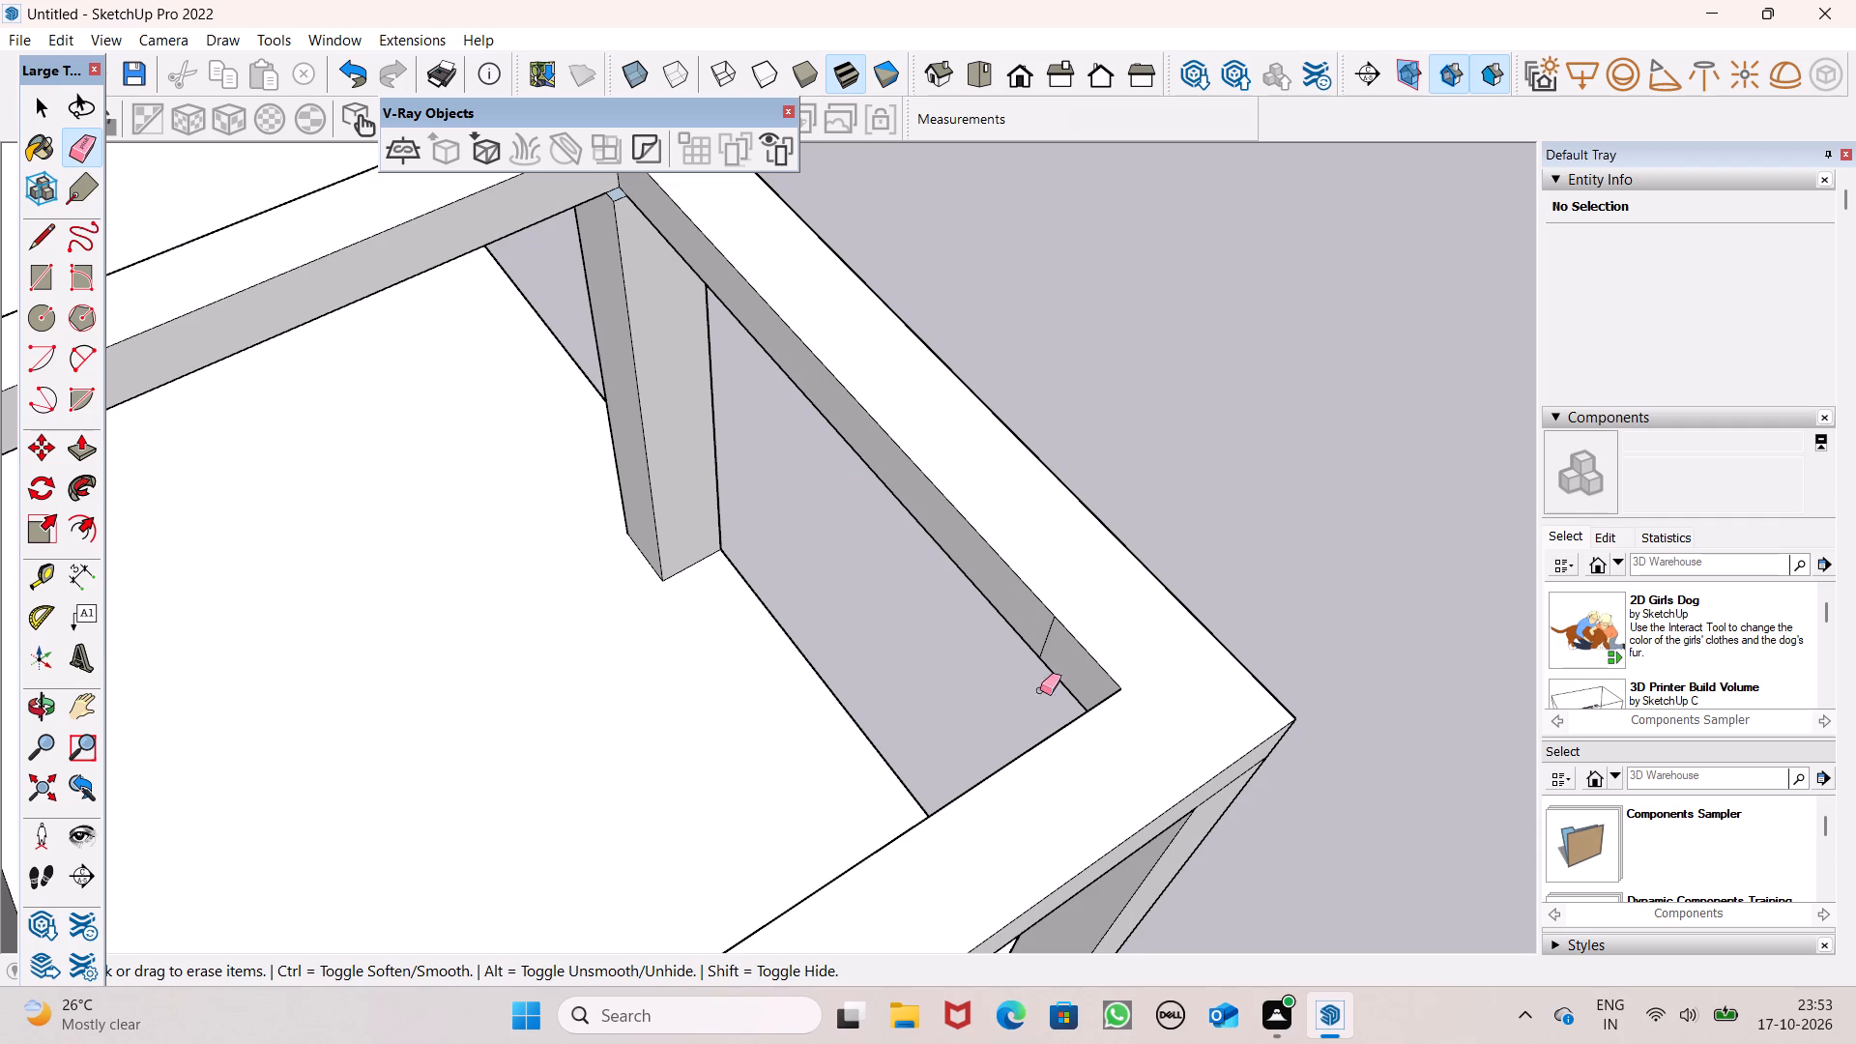
drag(1058, 652, 1045, 636)
click(1043, 635)
key(space)
Draw a 1' by 1' rectangle on the inner face of the canopy's far beam, near the balcony-side corner.
scroll(1199, 559, down, 3)
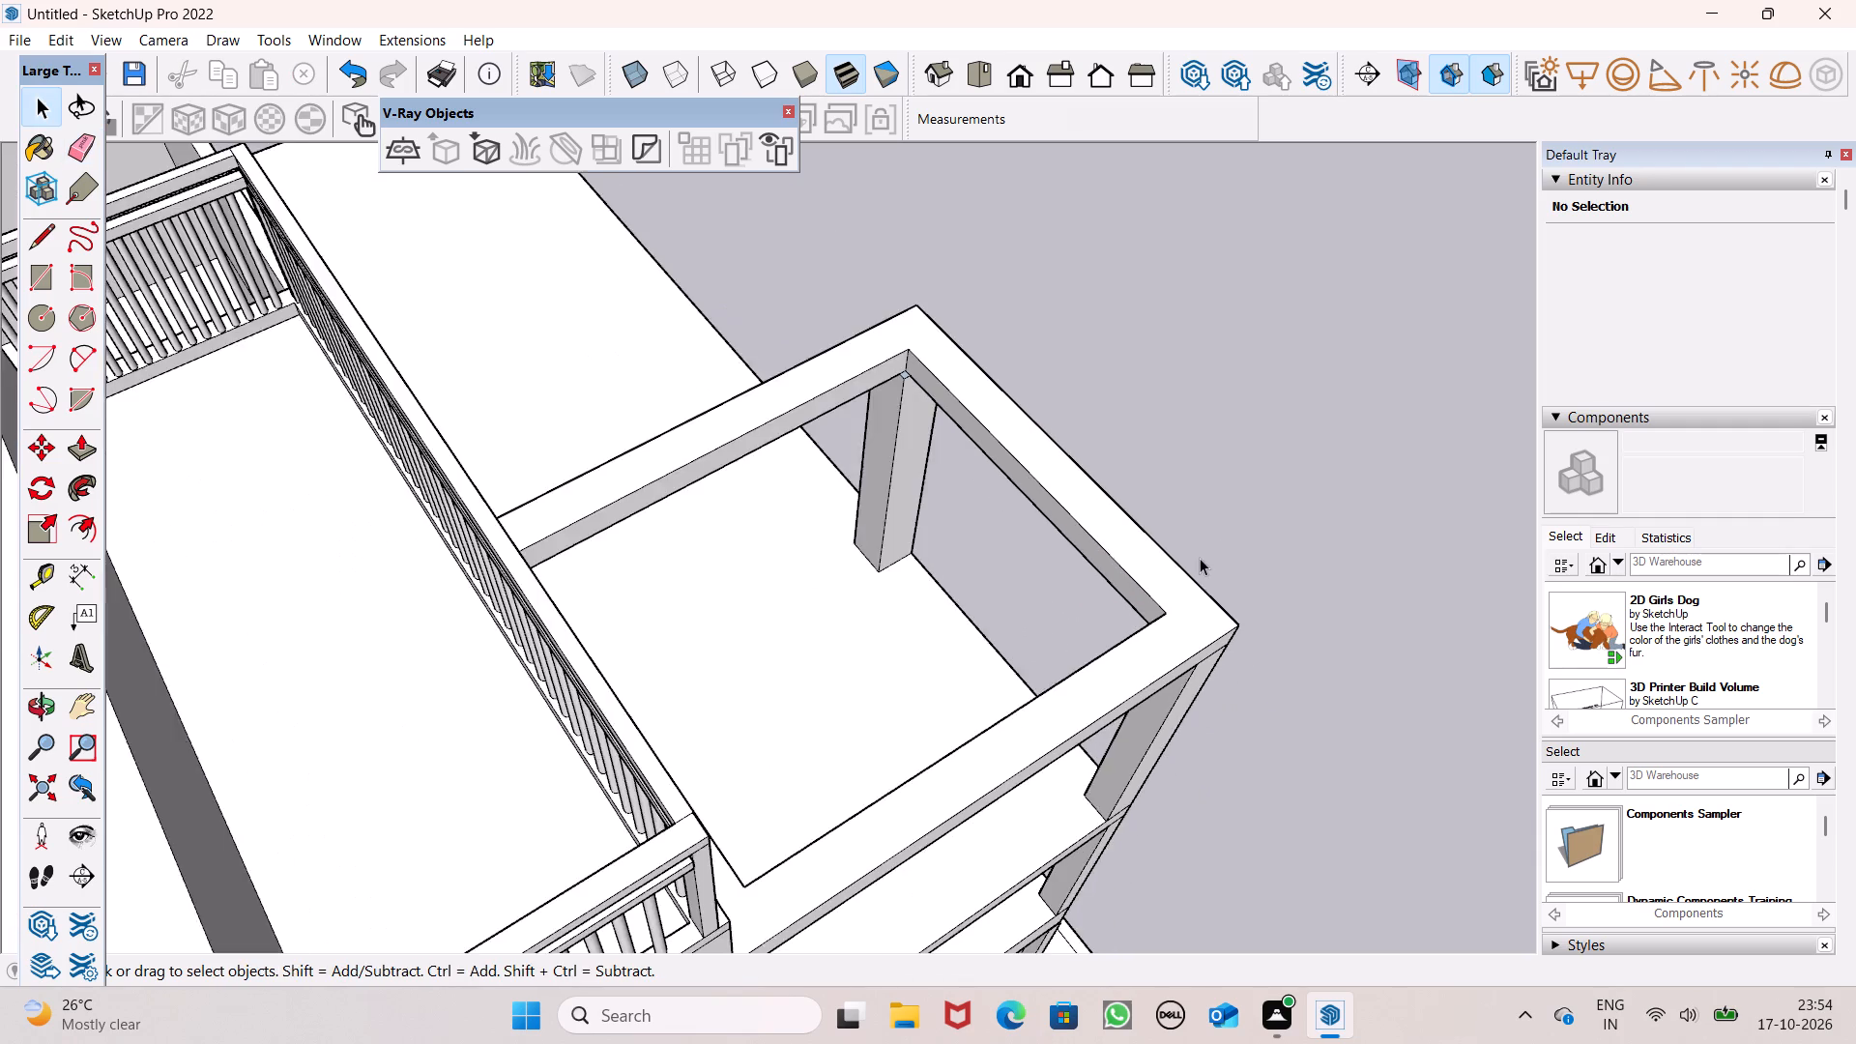
scroll(1200, 558, down, 5)
middle_drag(1194, 625, 831, 471)
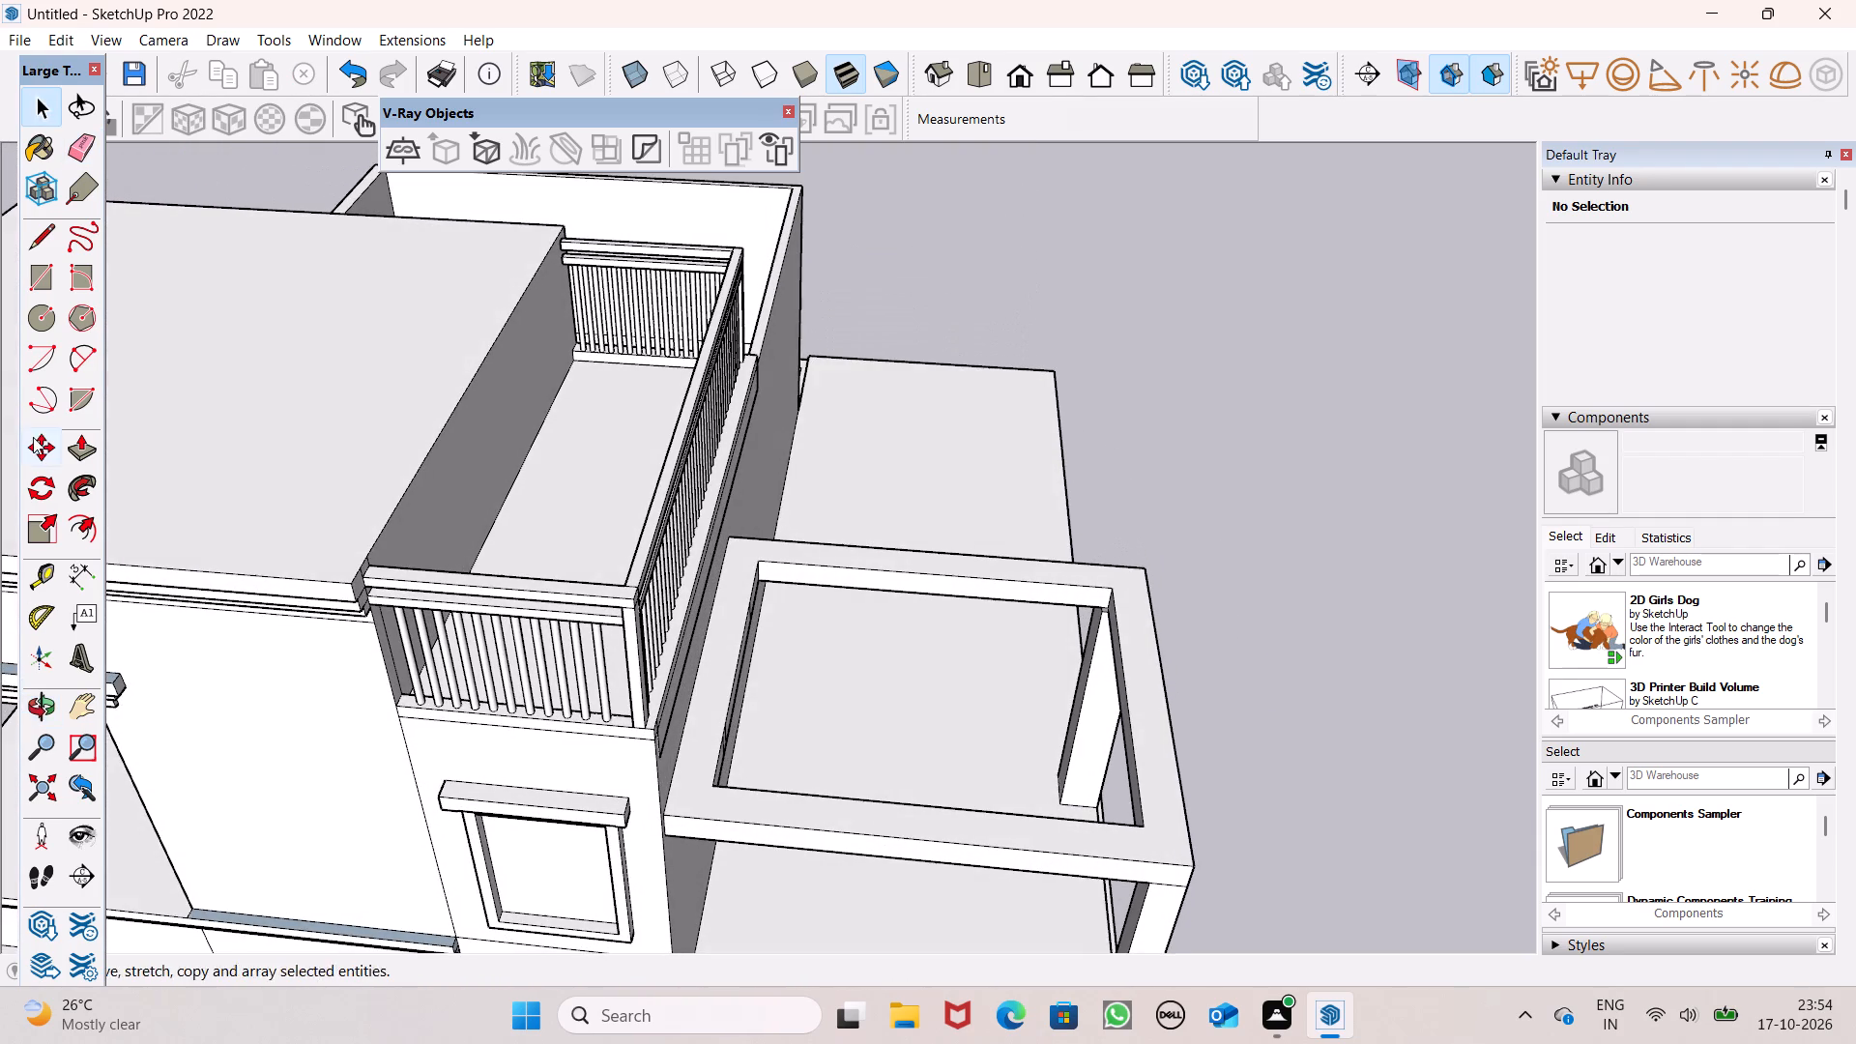
click(58, 280)
middle_drag(761, 657, 761, 605)
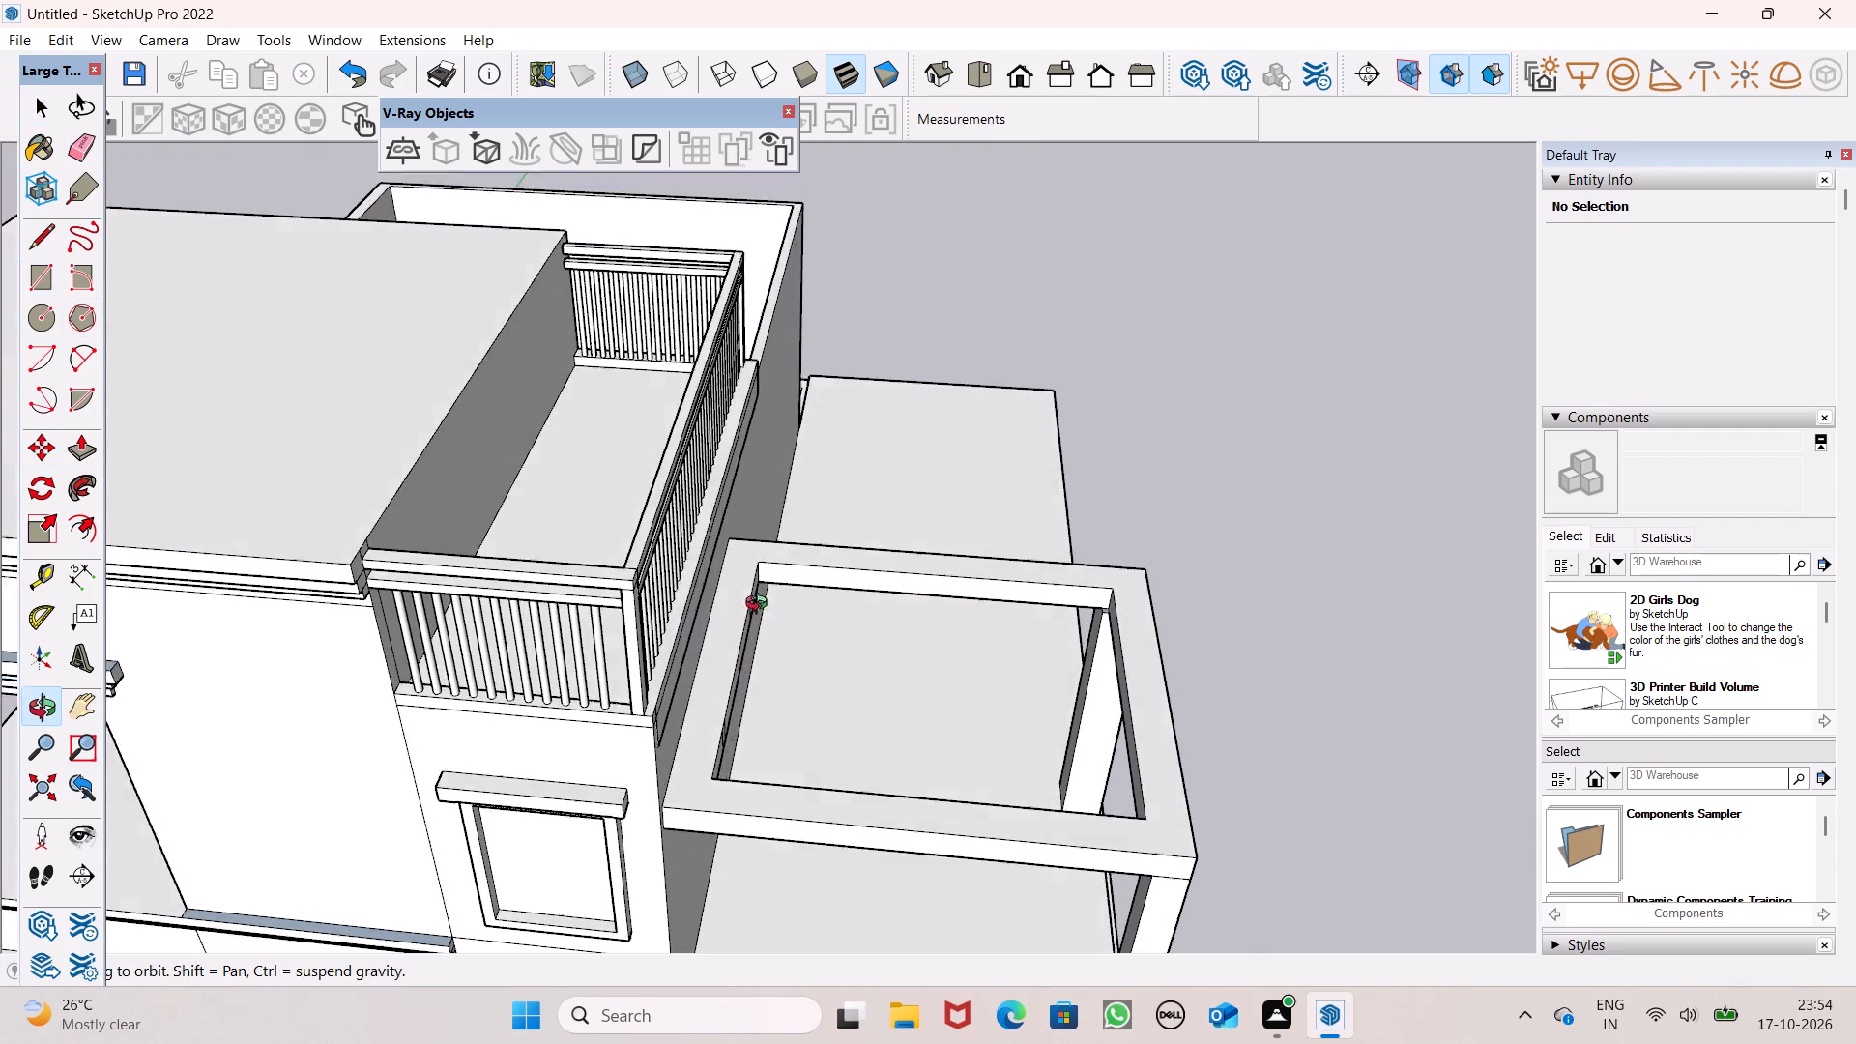
middle_drag(761, 605, 770, 552)
scroll(767, 563, up, 12)
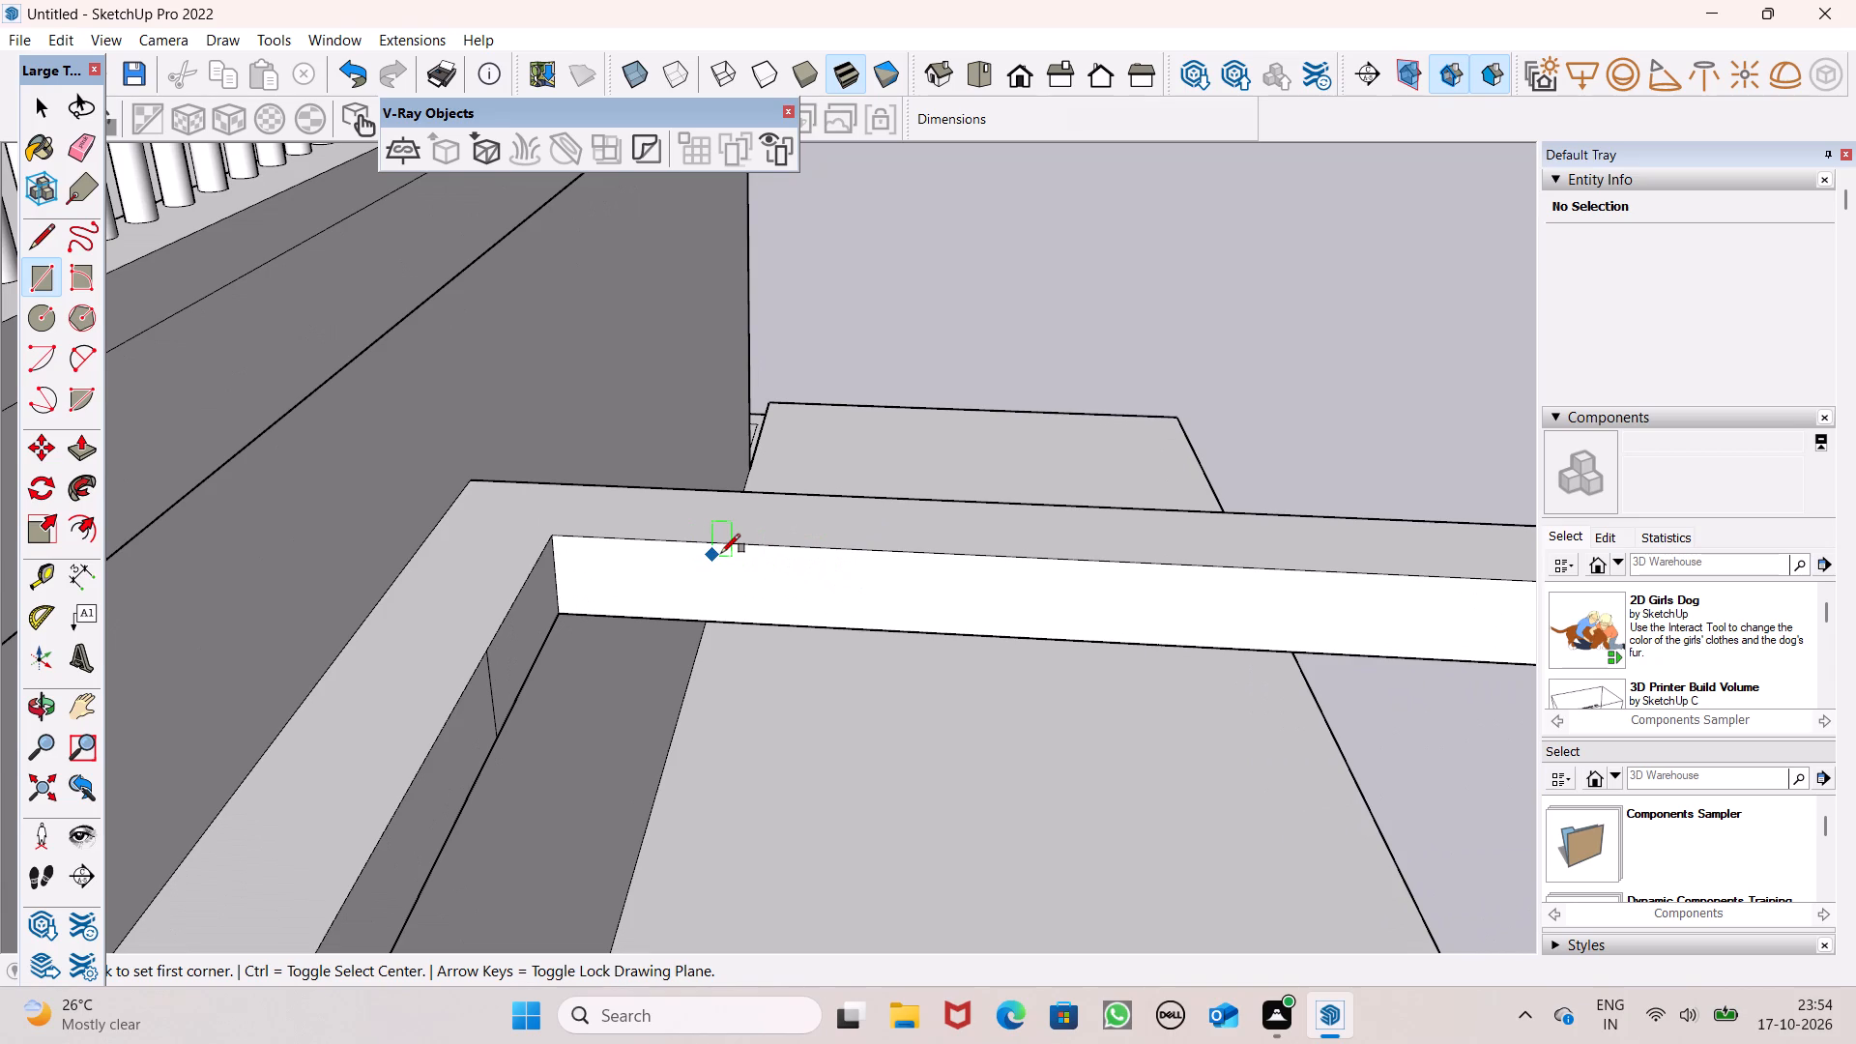
click(717, 547)
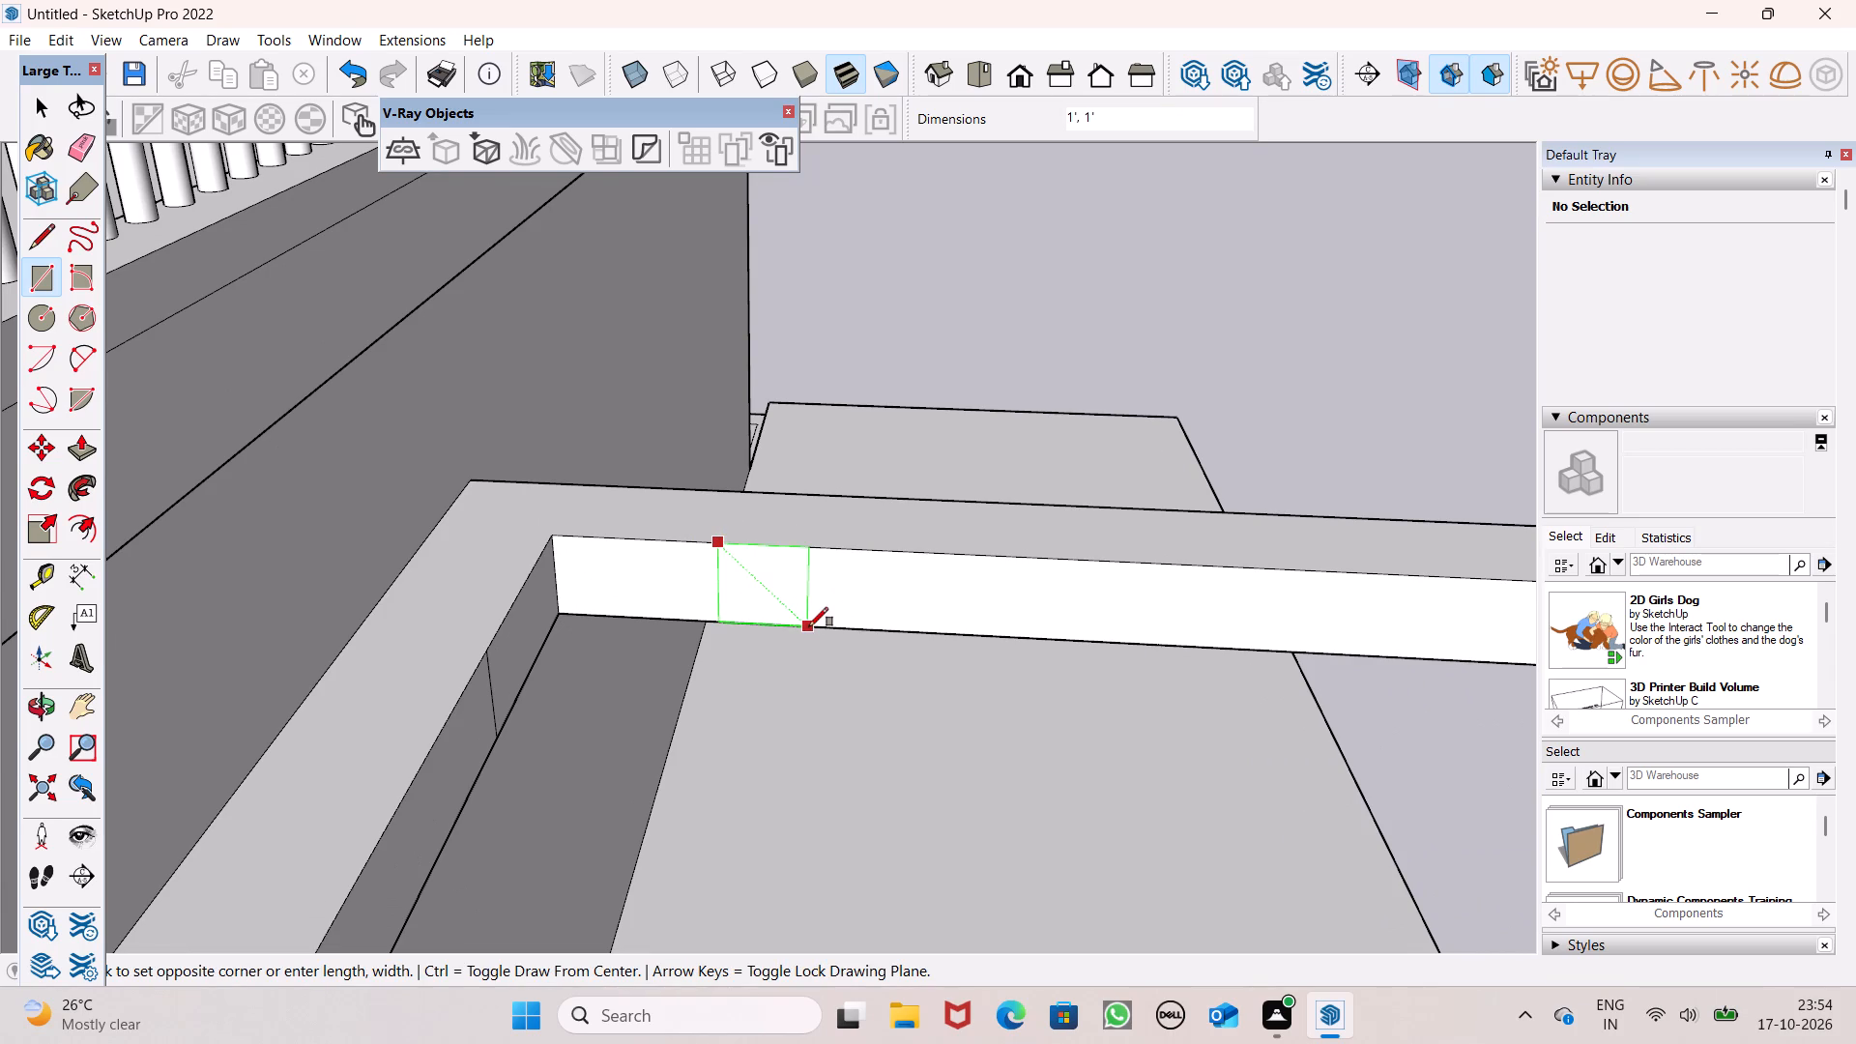
click(809, 625)
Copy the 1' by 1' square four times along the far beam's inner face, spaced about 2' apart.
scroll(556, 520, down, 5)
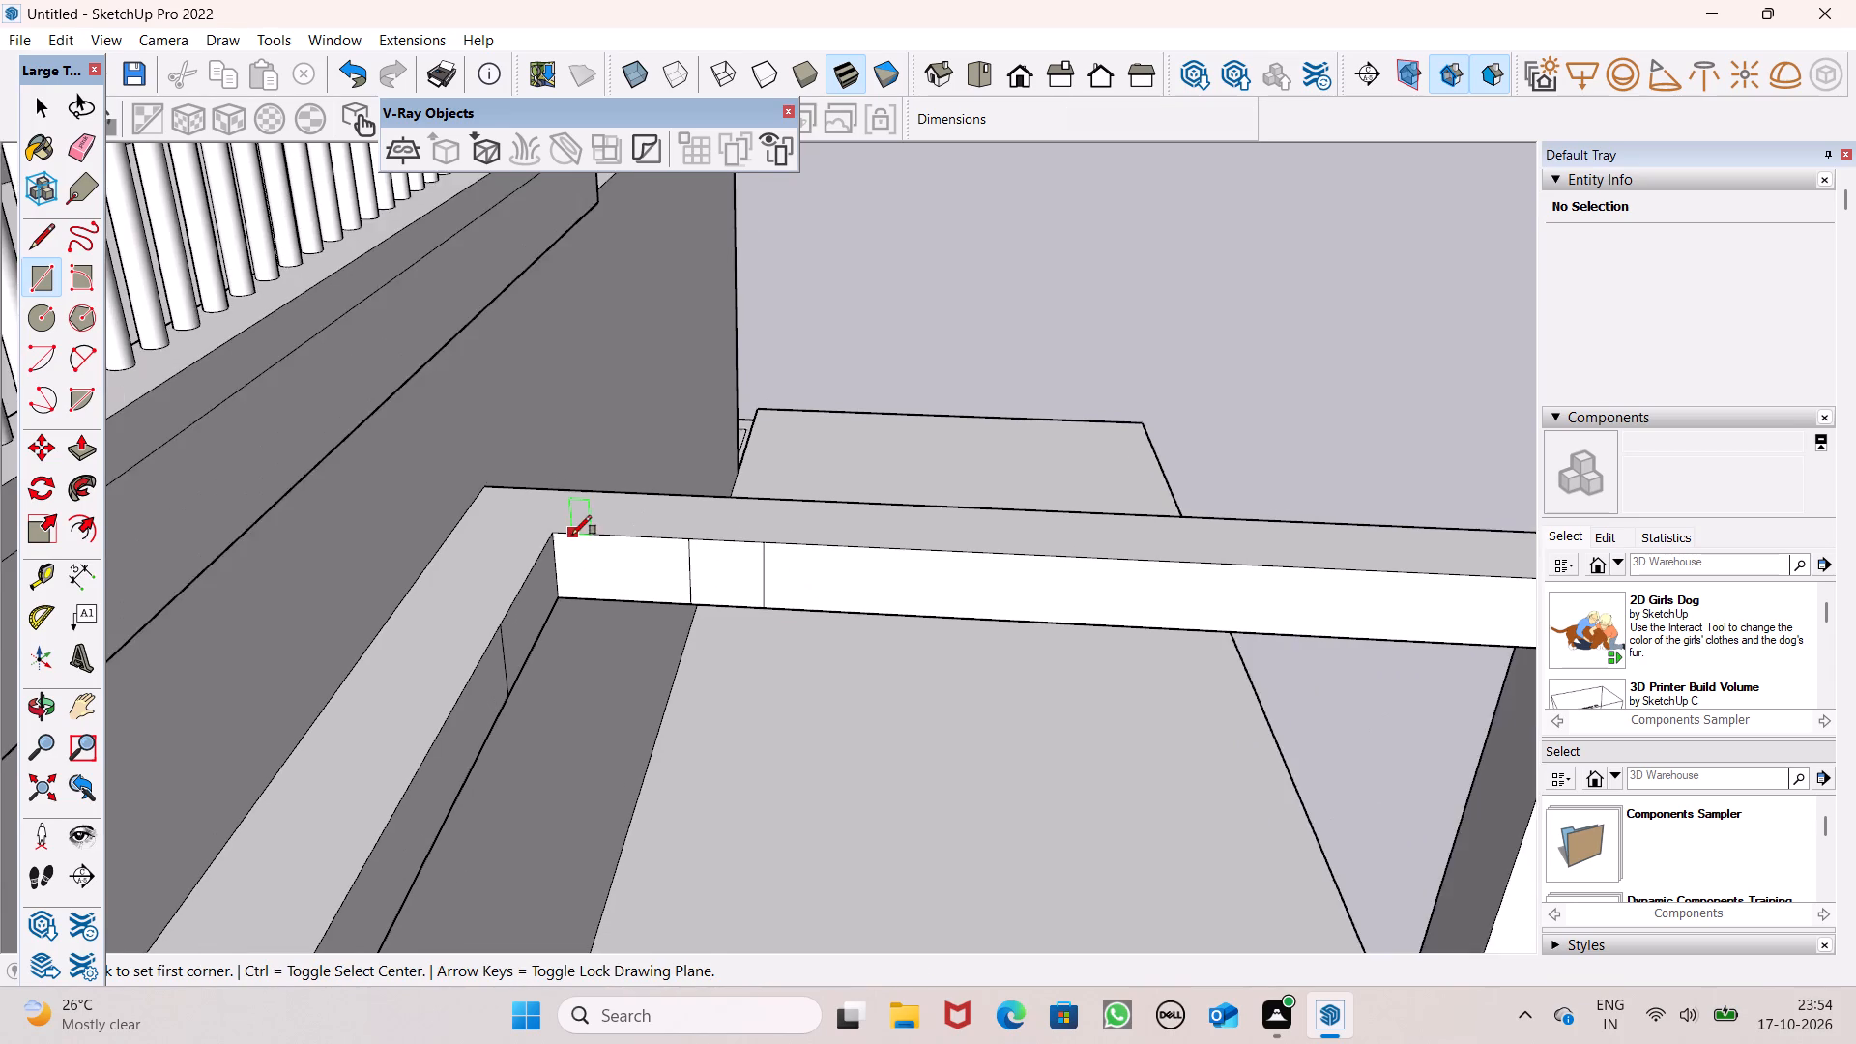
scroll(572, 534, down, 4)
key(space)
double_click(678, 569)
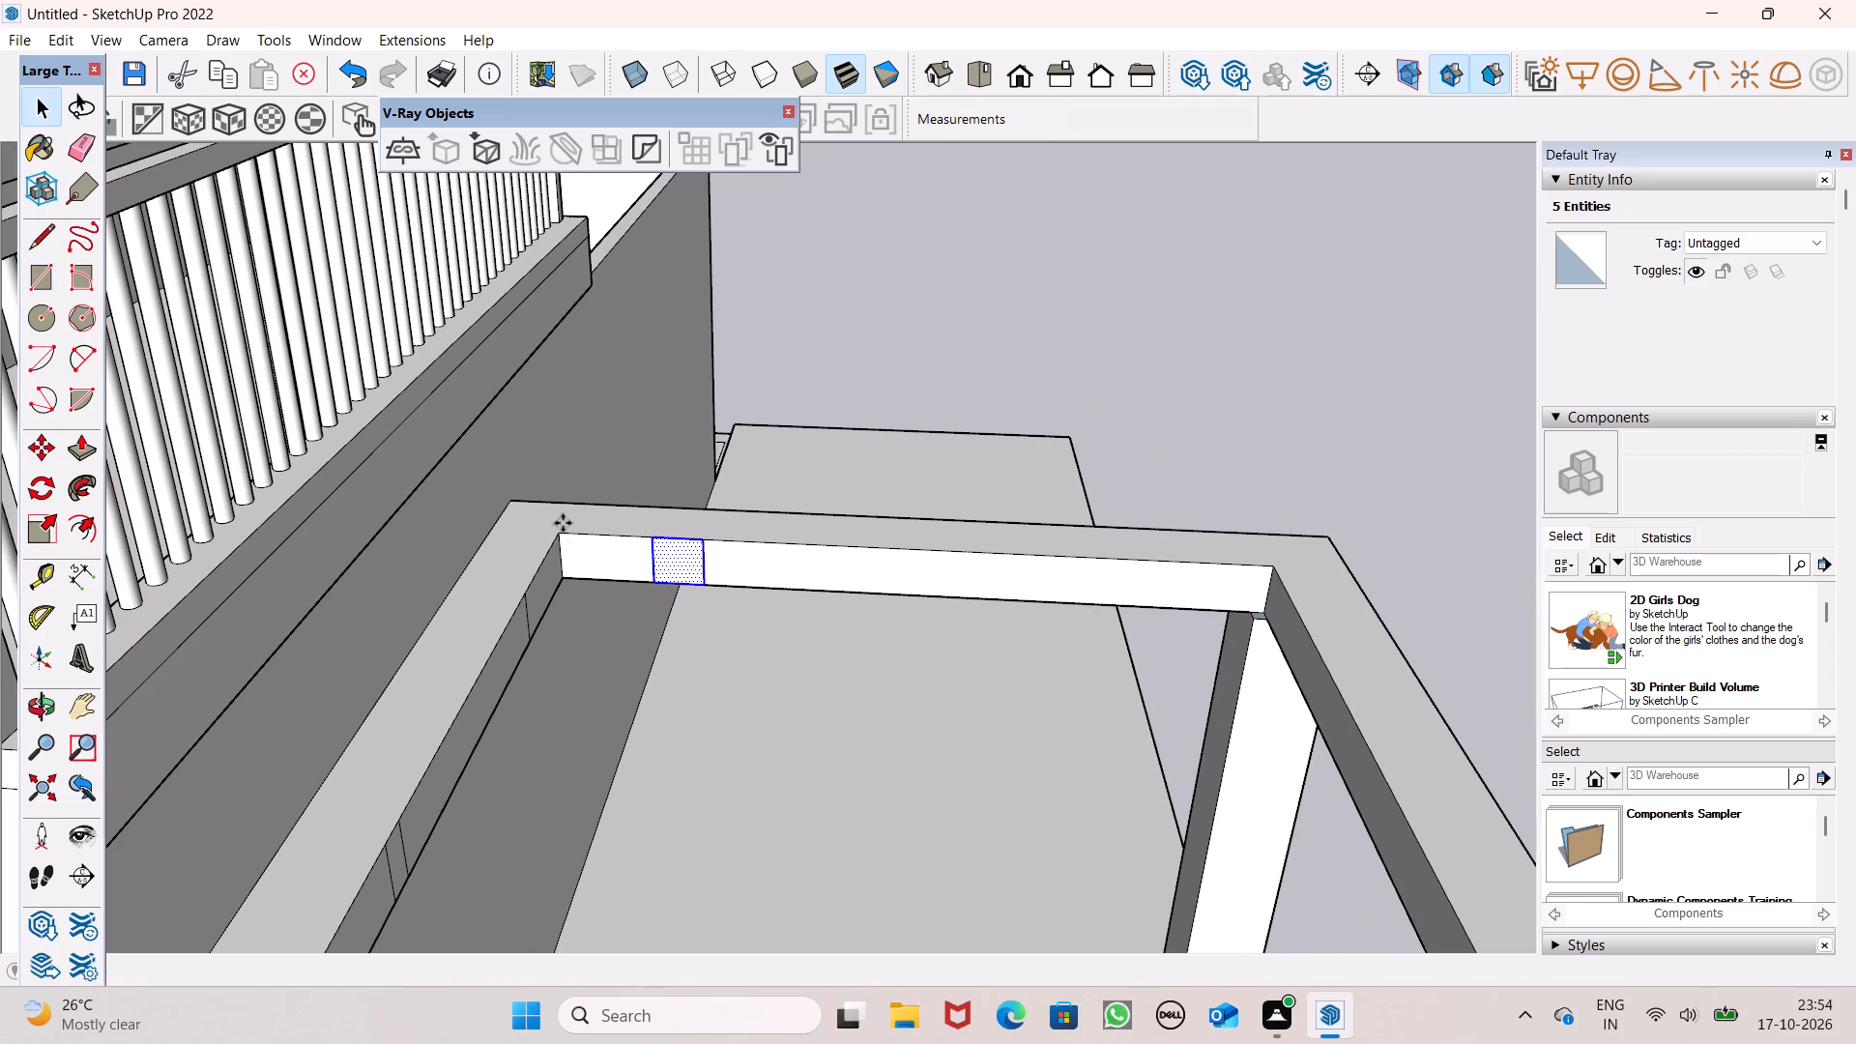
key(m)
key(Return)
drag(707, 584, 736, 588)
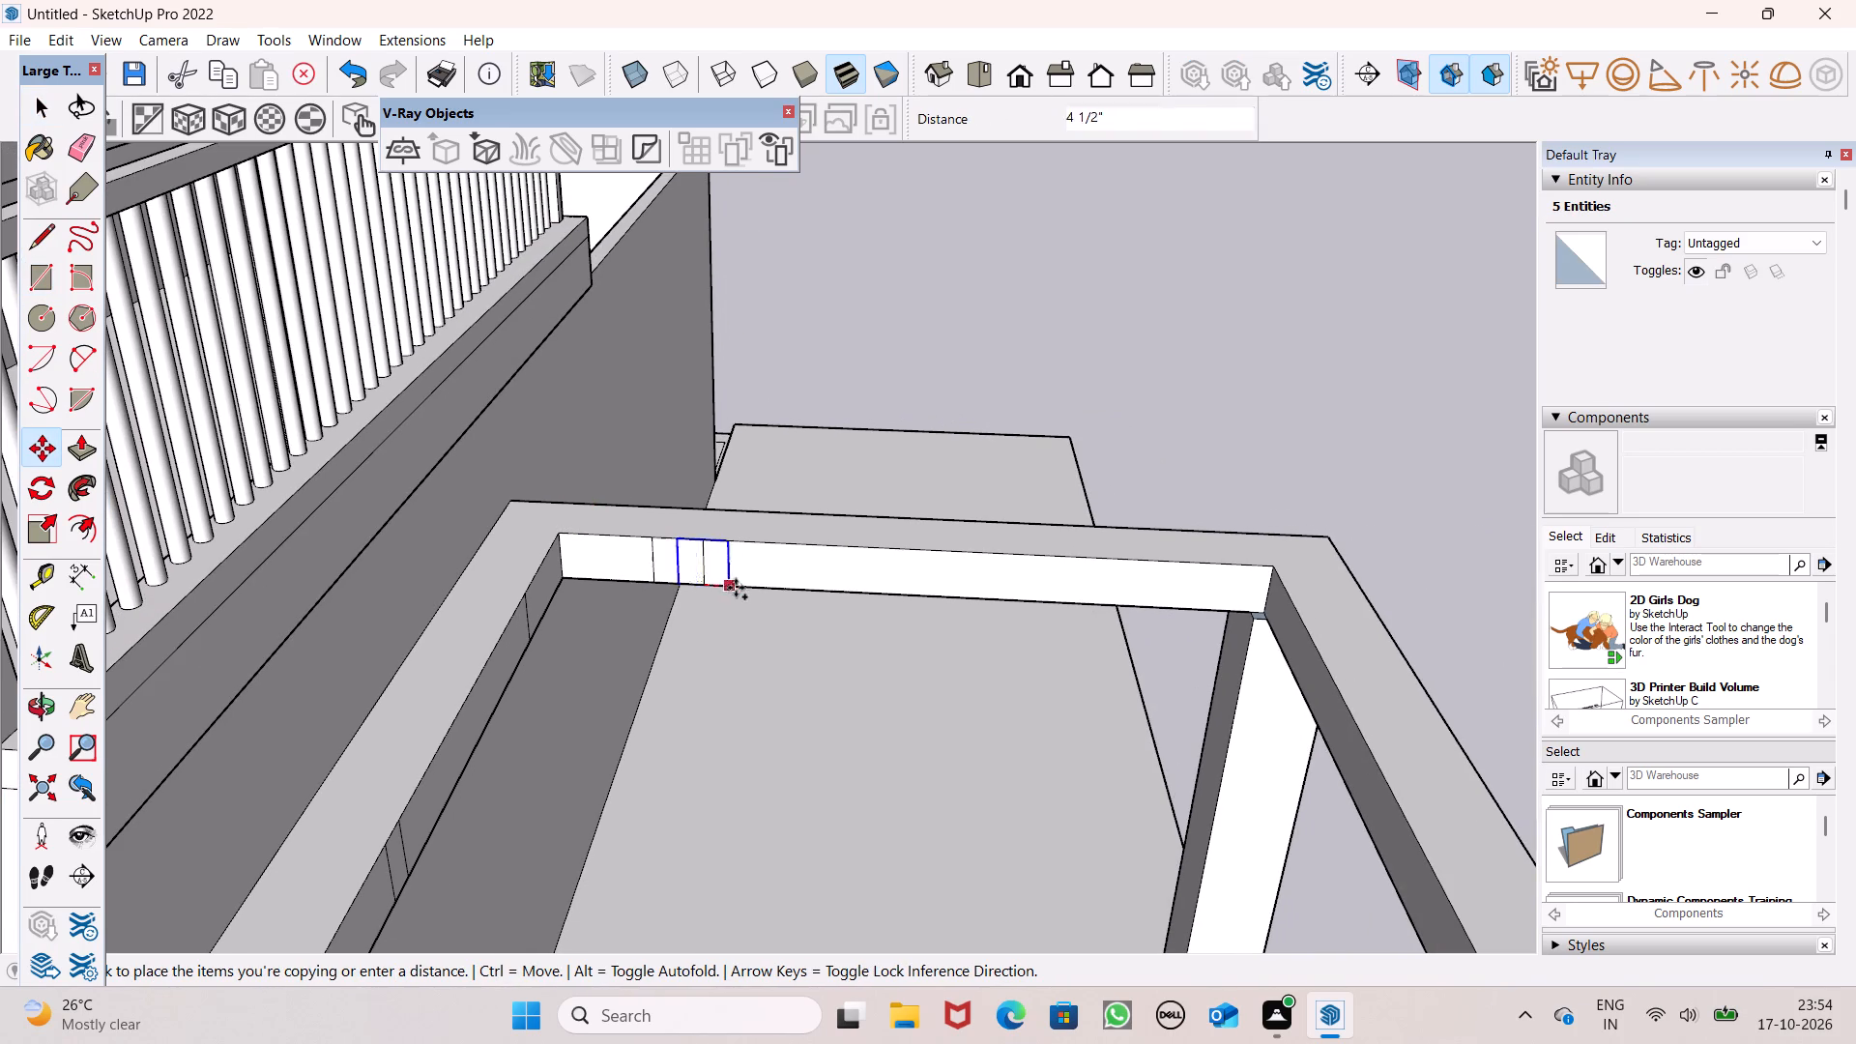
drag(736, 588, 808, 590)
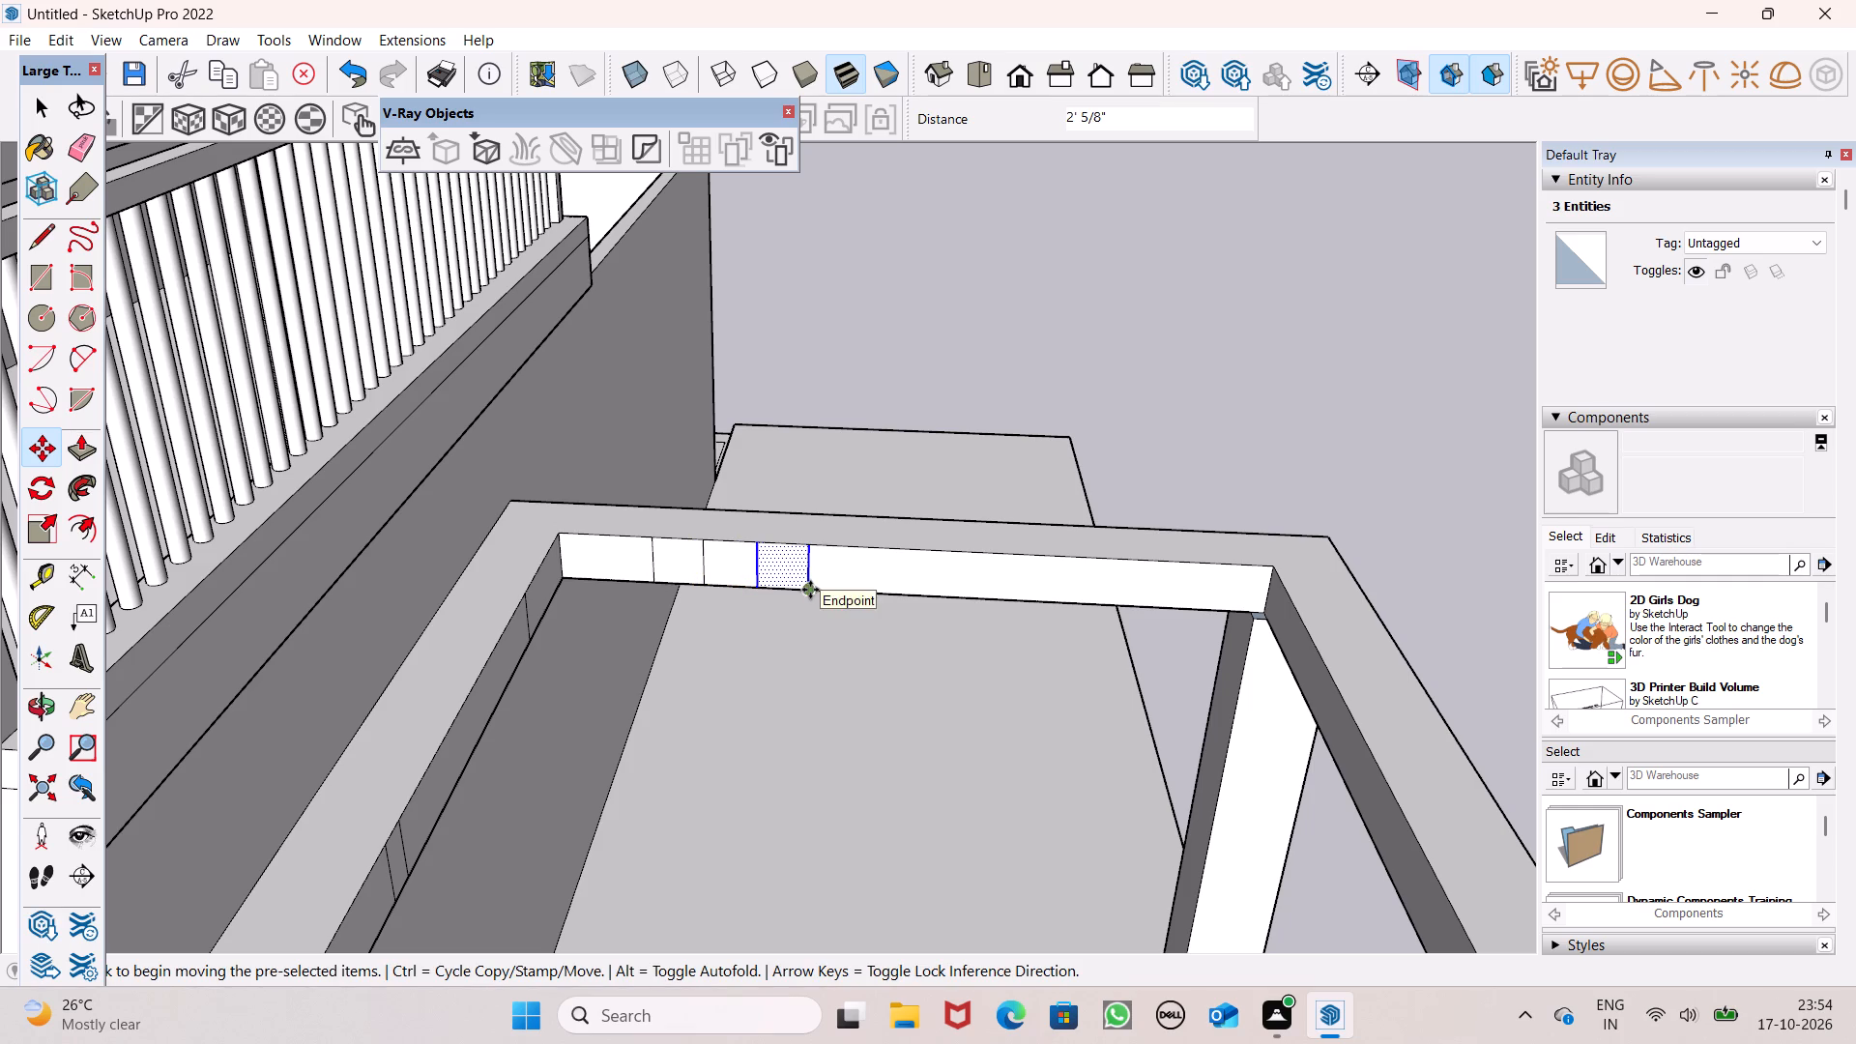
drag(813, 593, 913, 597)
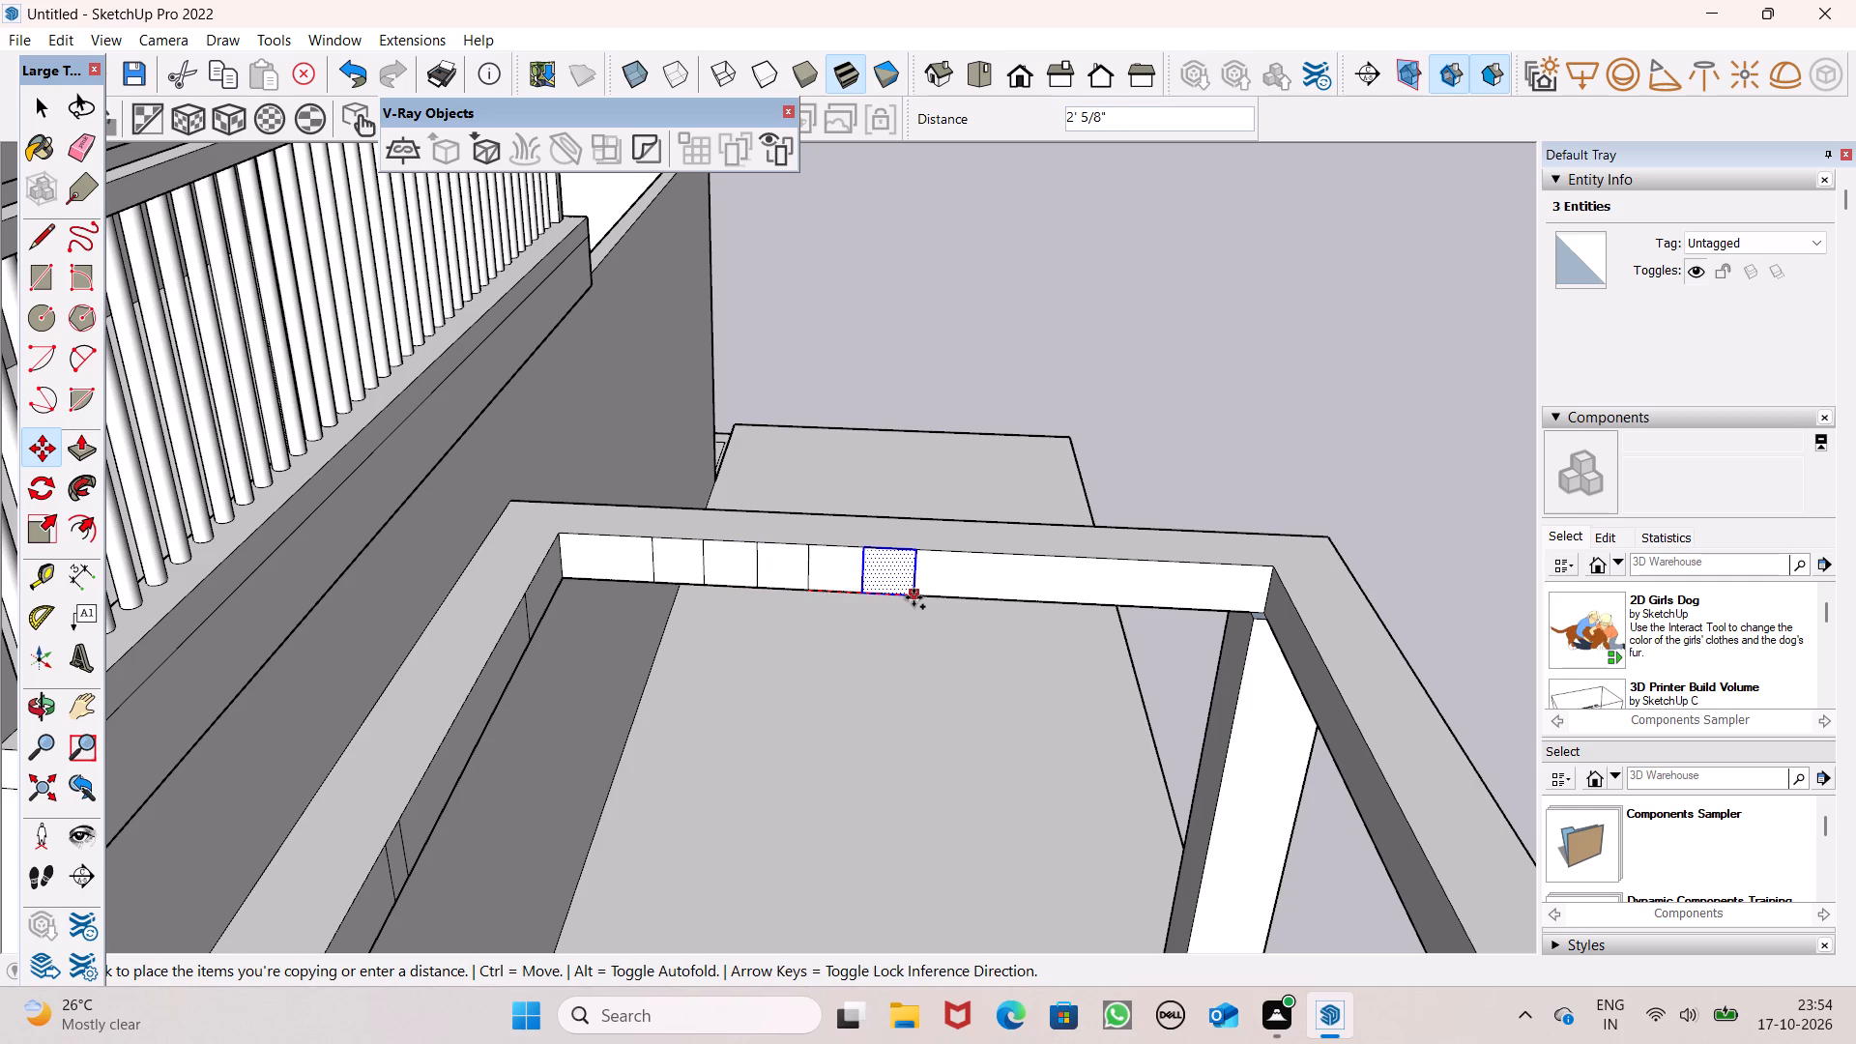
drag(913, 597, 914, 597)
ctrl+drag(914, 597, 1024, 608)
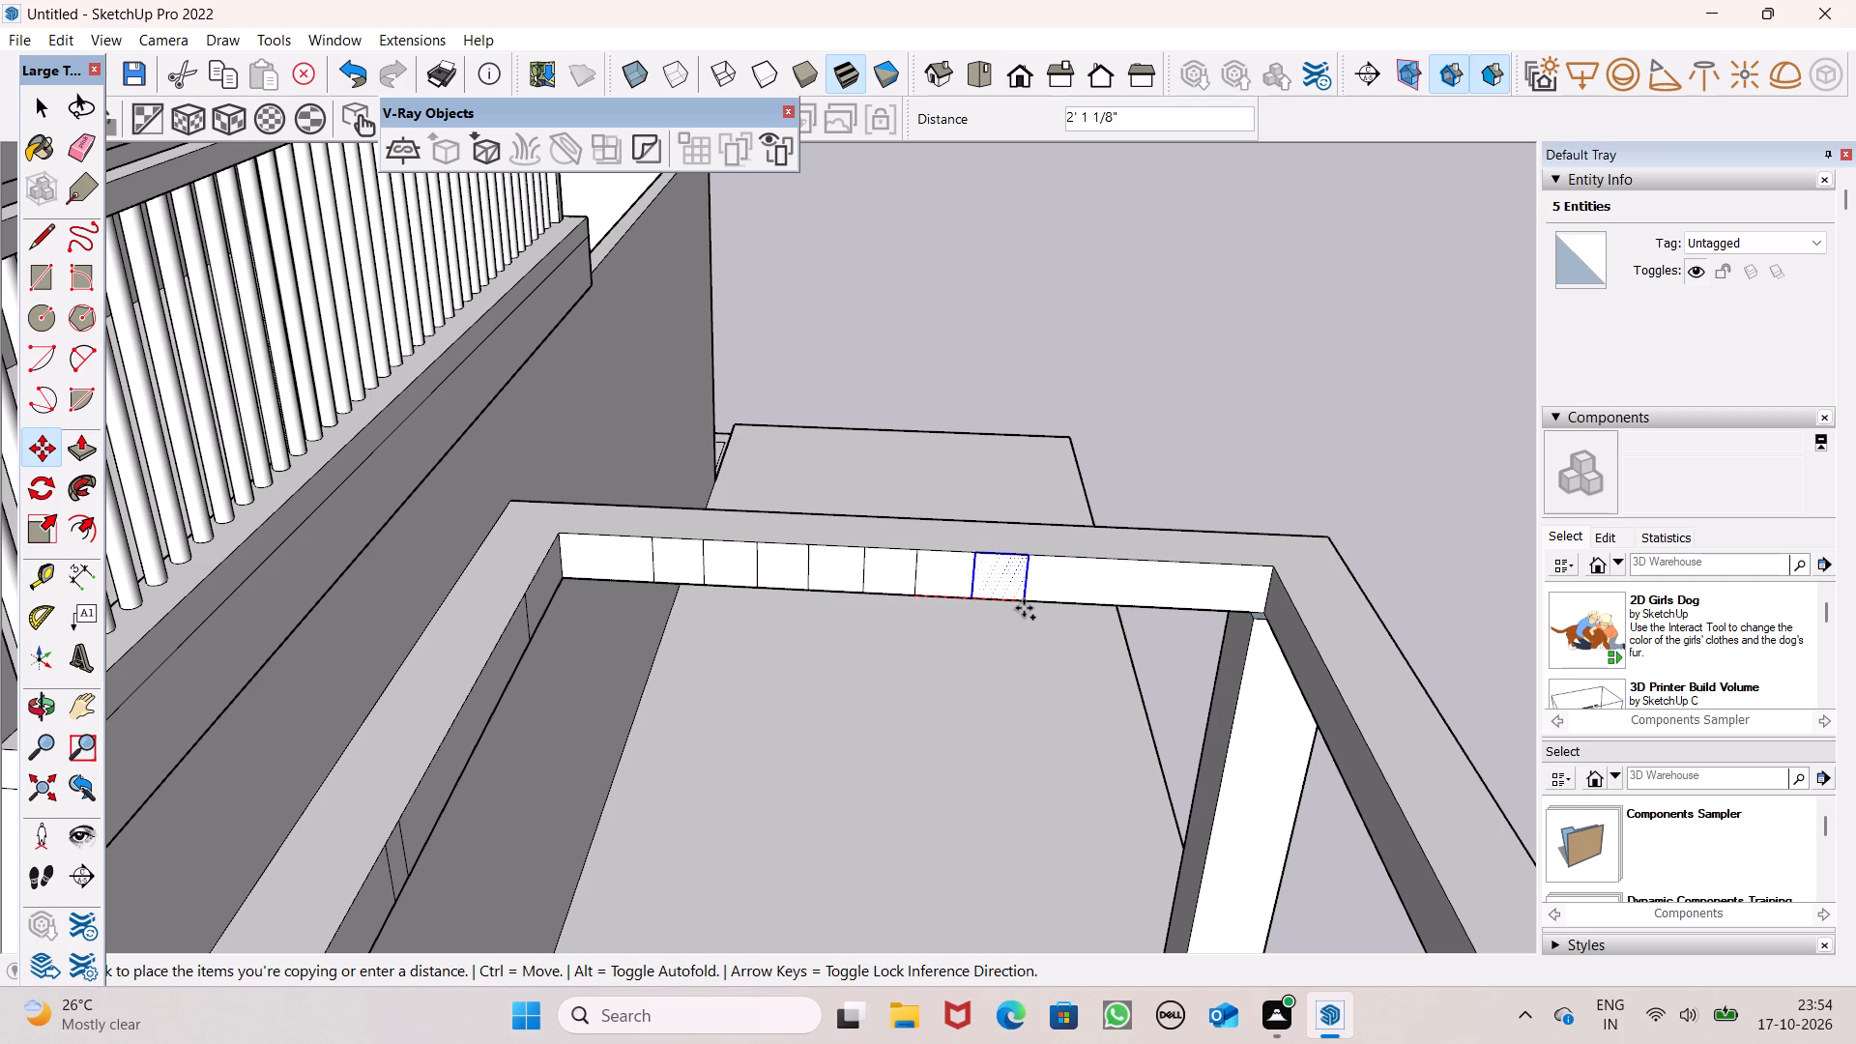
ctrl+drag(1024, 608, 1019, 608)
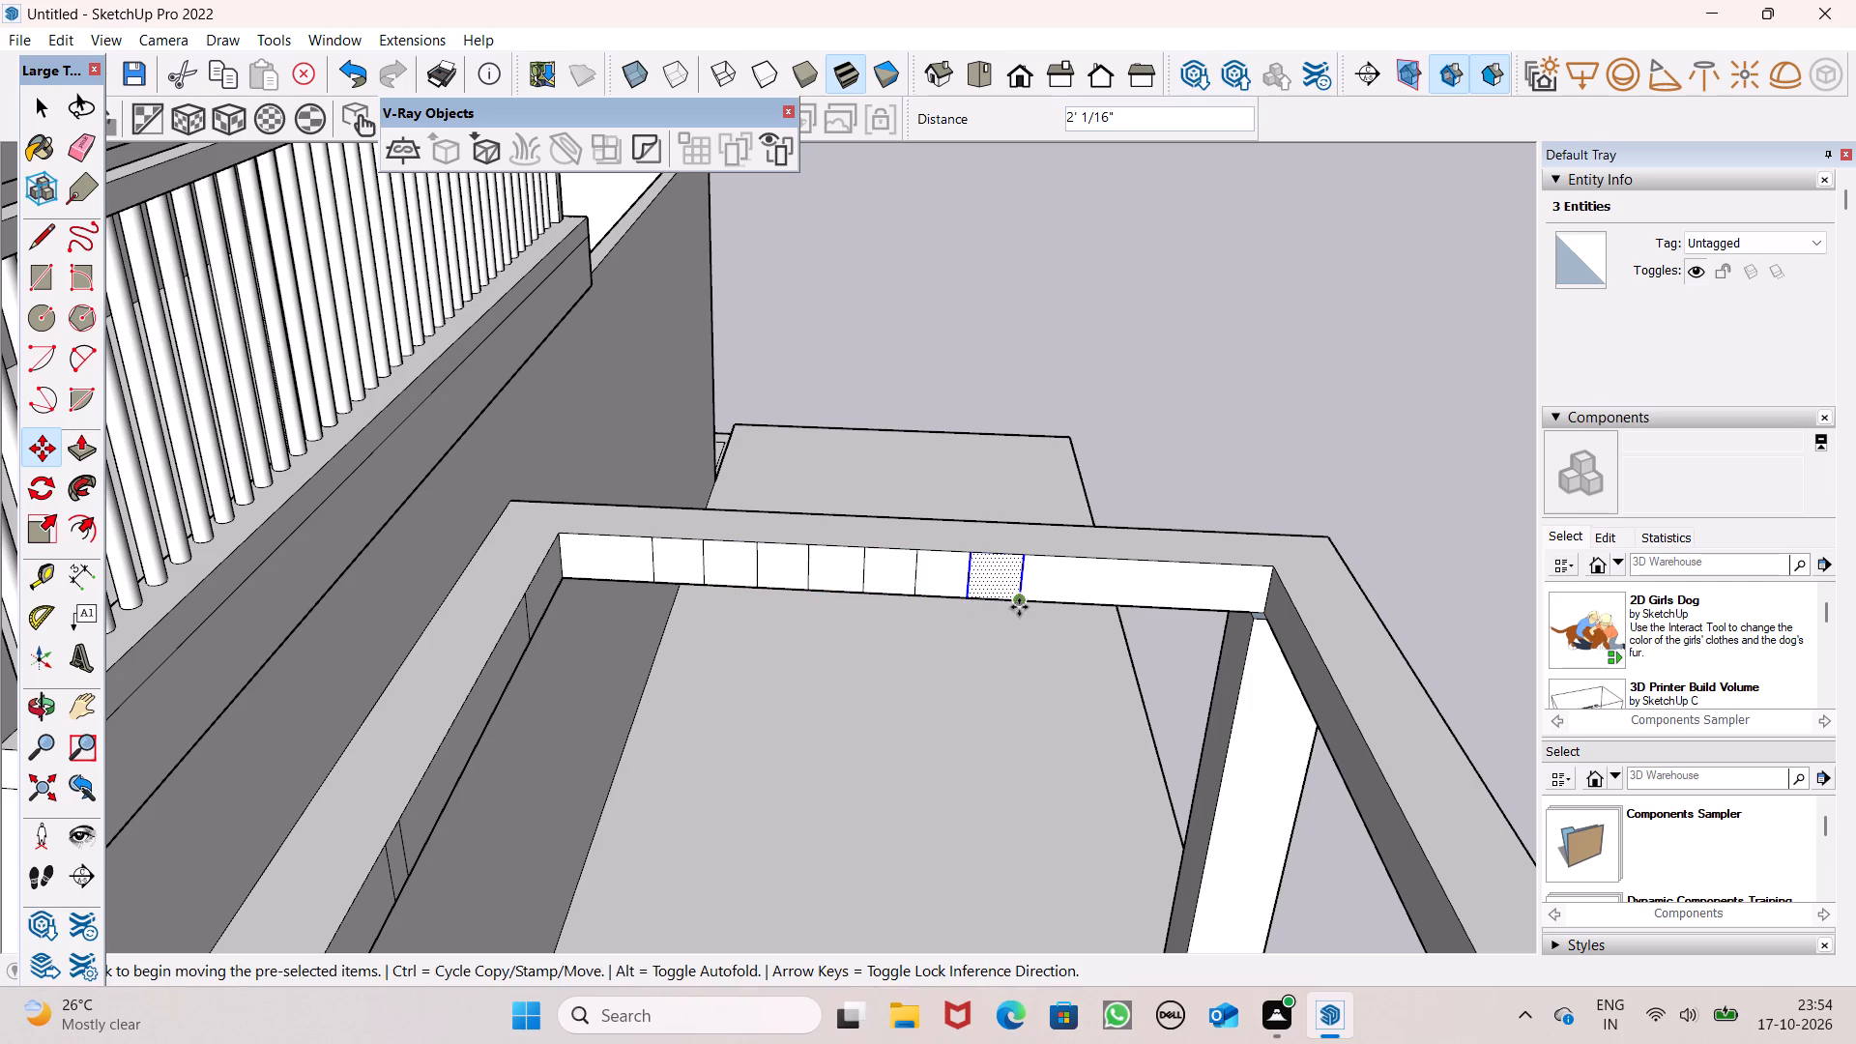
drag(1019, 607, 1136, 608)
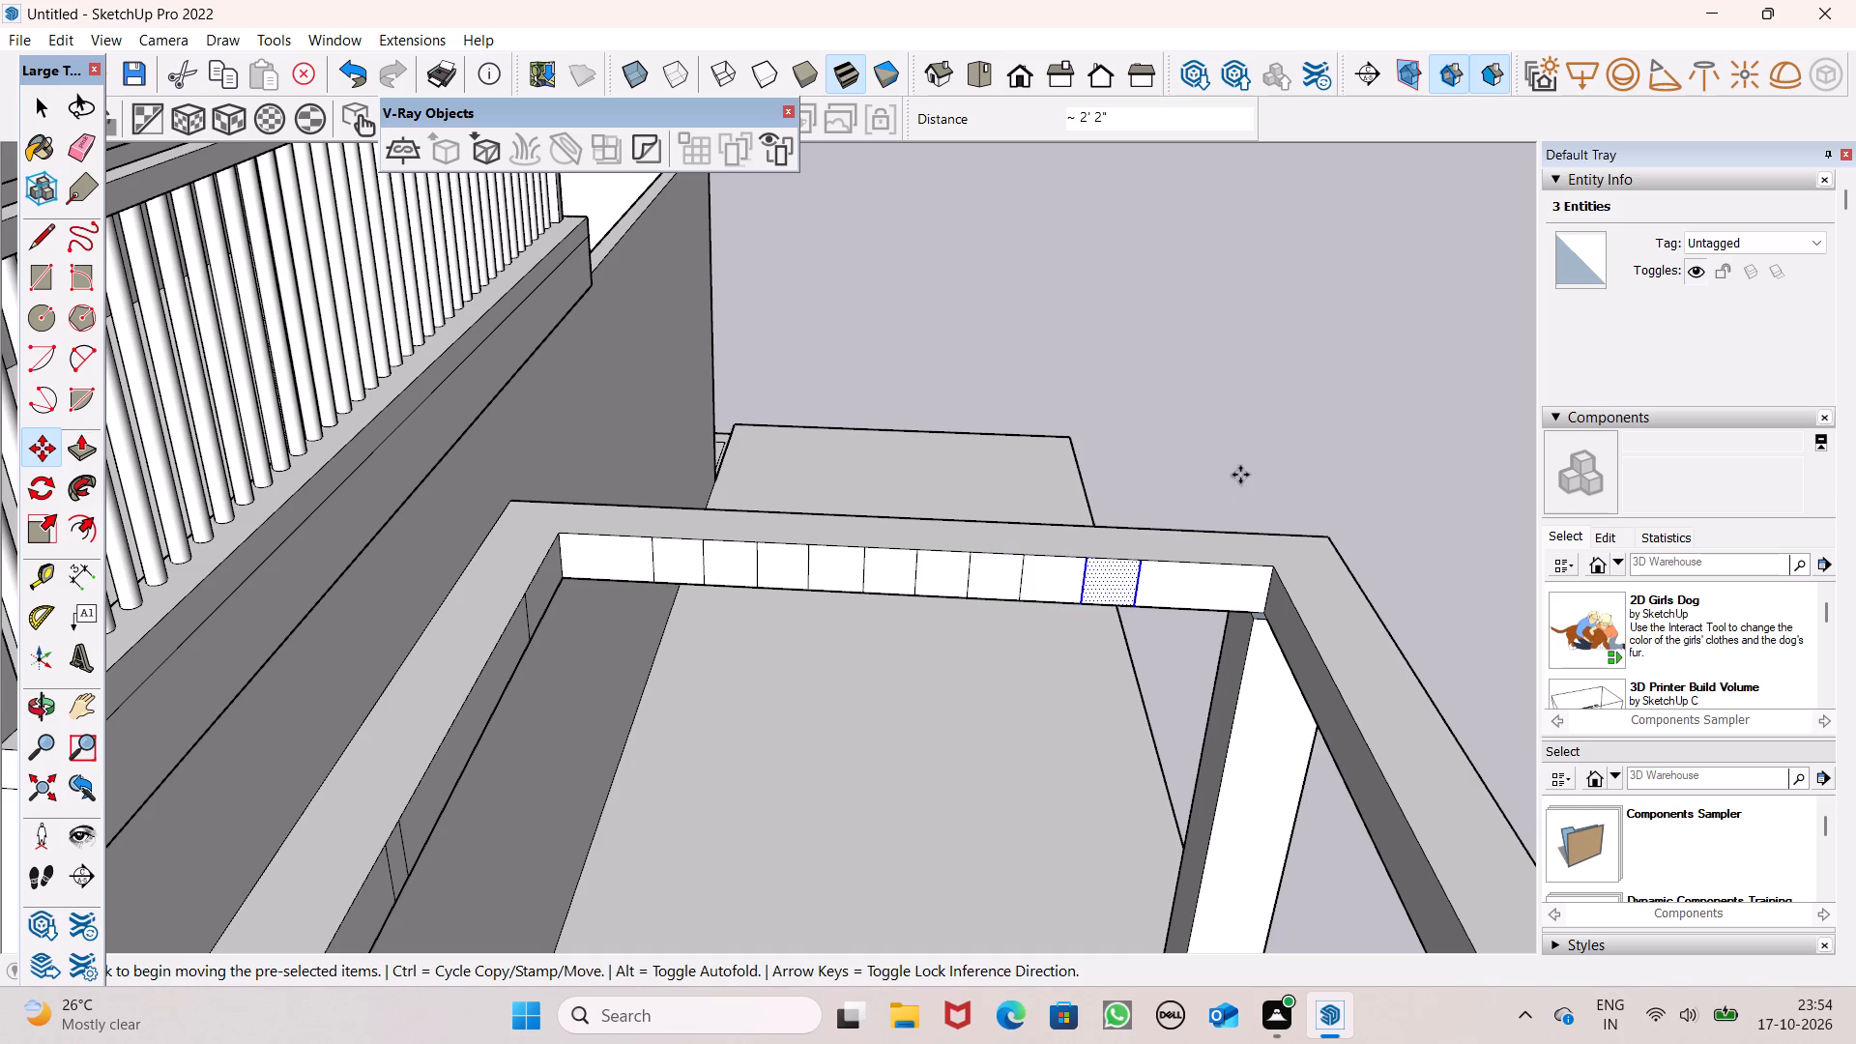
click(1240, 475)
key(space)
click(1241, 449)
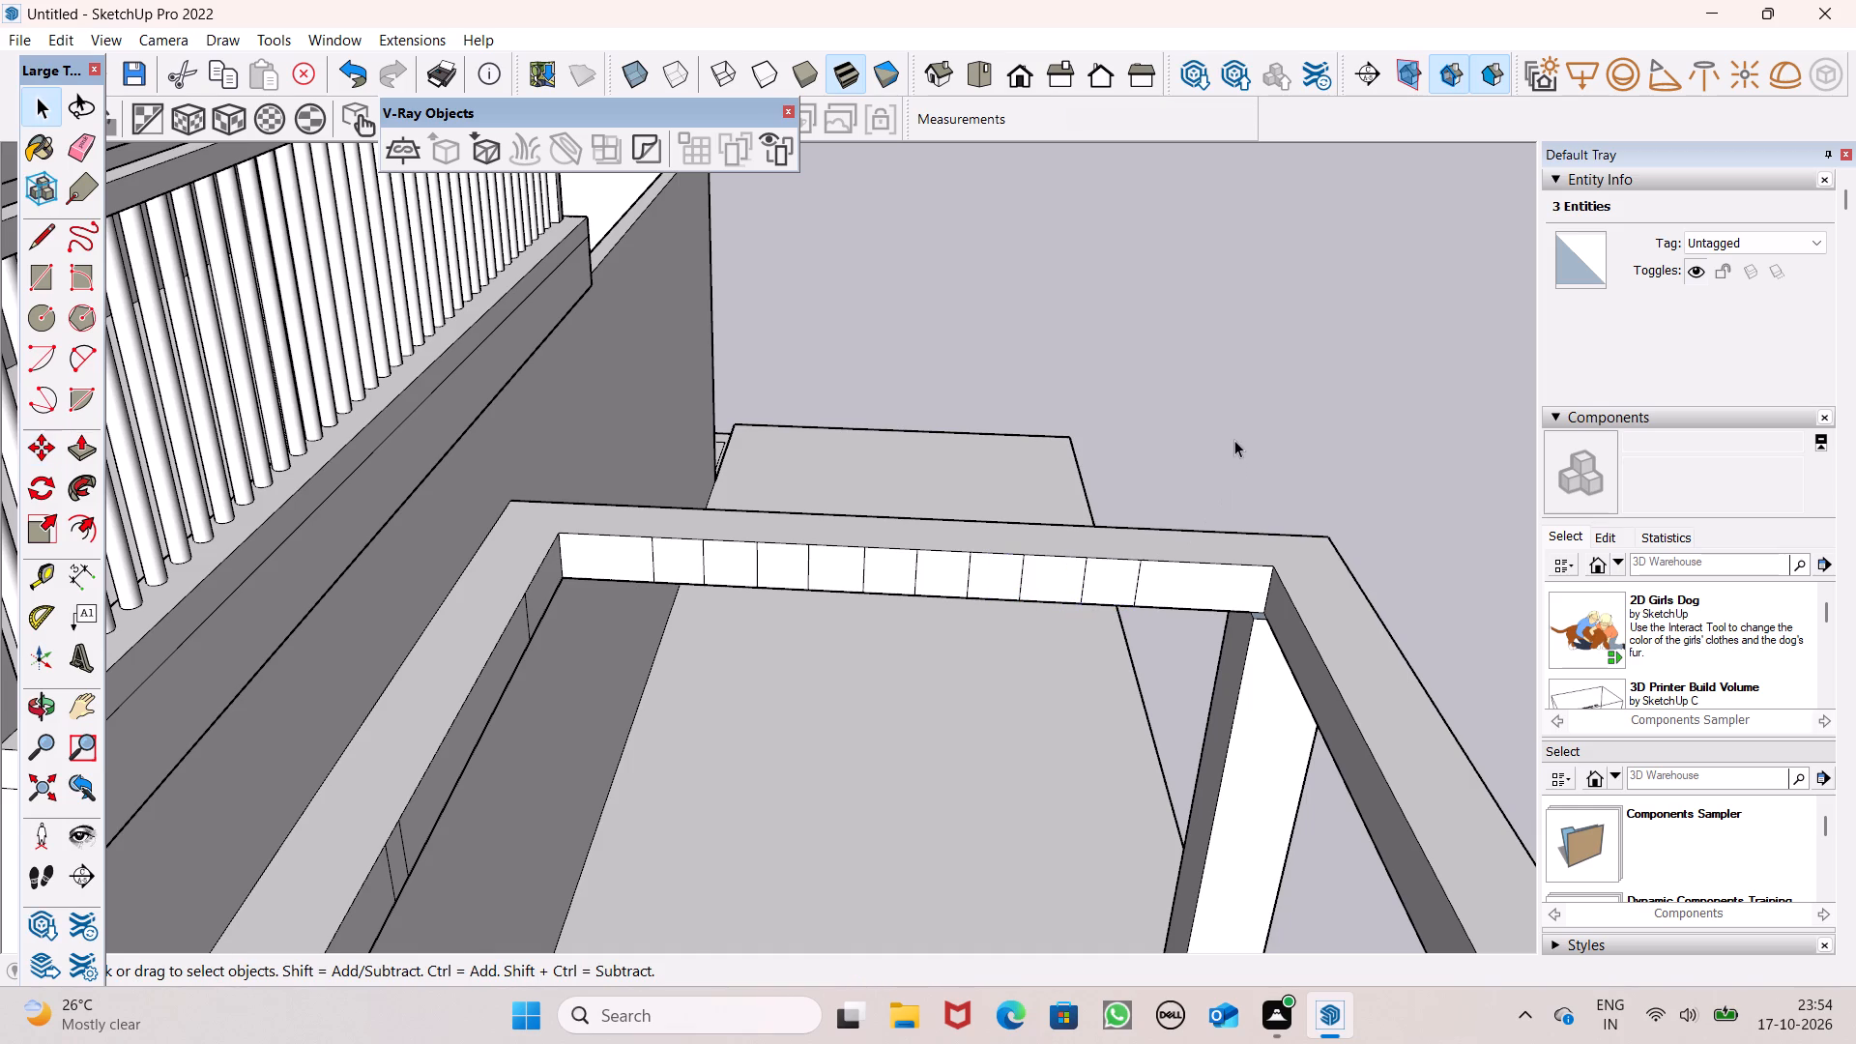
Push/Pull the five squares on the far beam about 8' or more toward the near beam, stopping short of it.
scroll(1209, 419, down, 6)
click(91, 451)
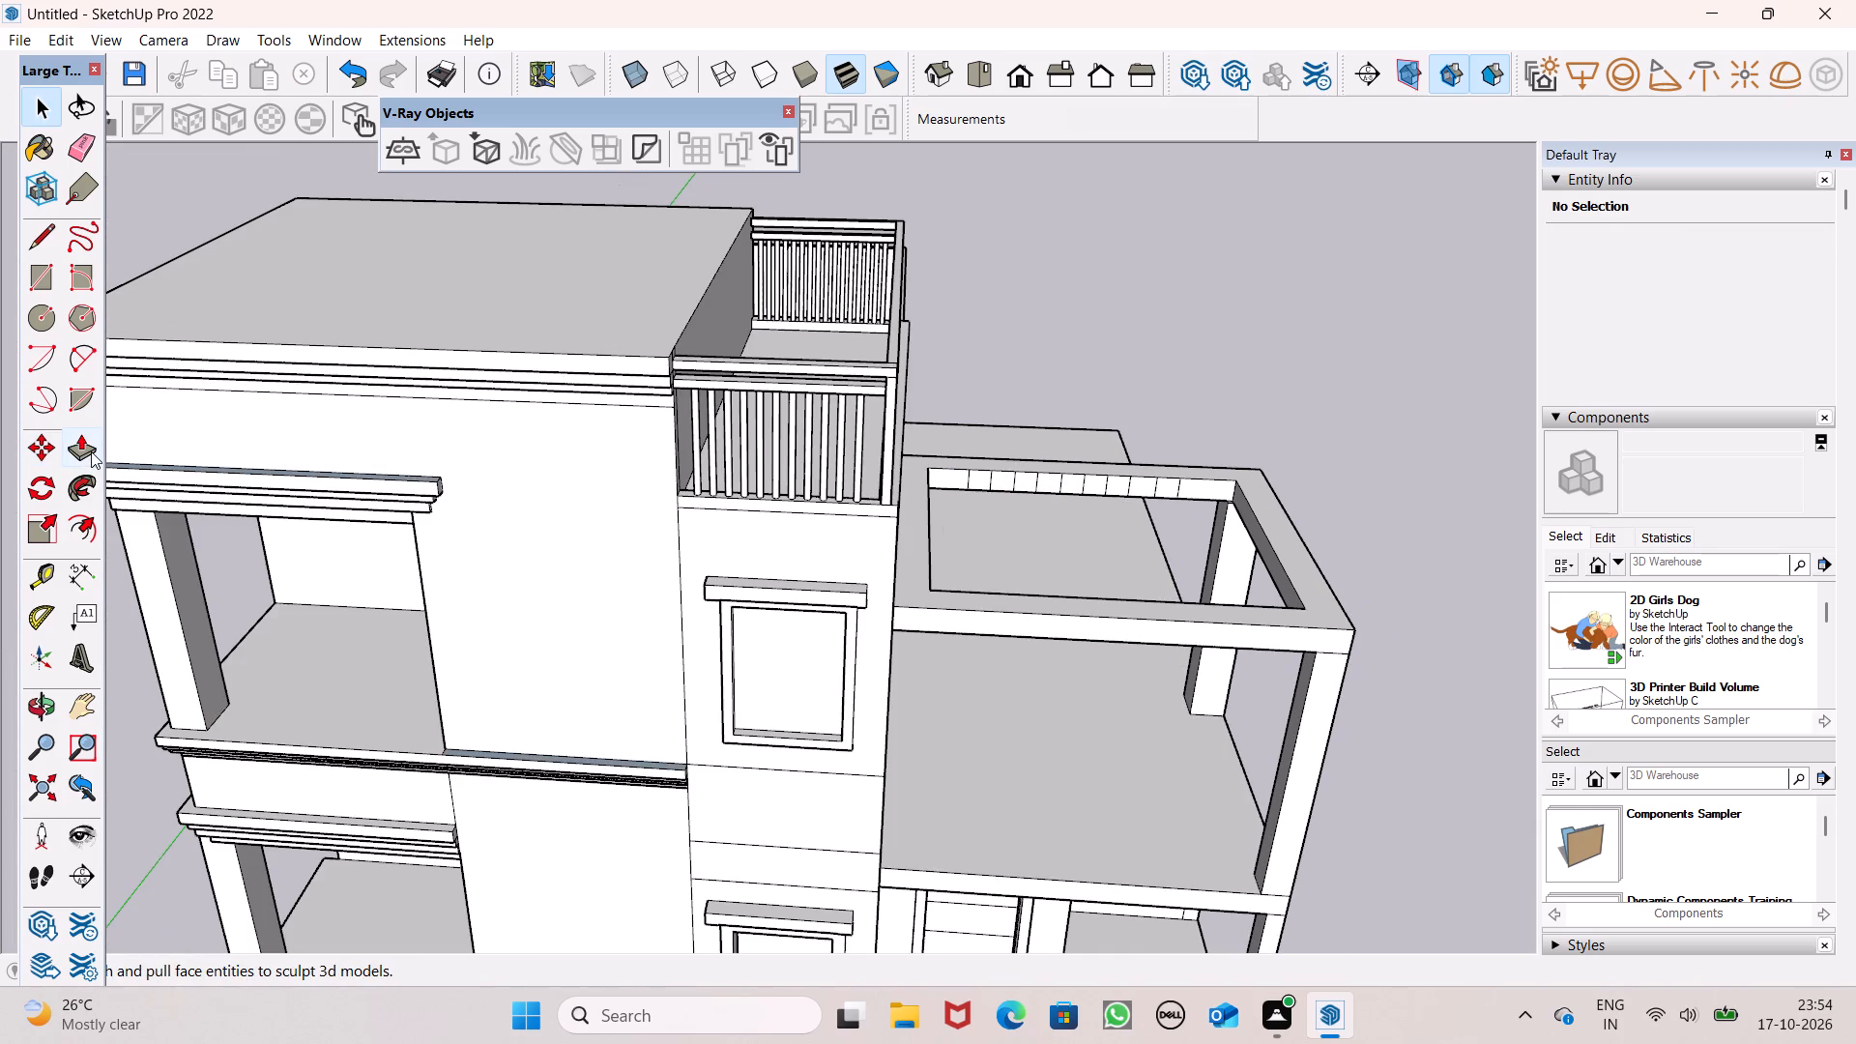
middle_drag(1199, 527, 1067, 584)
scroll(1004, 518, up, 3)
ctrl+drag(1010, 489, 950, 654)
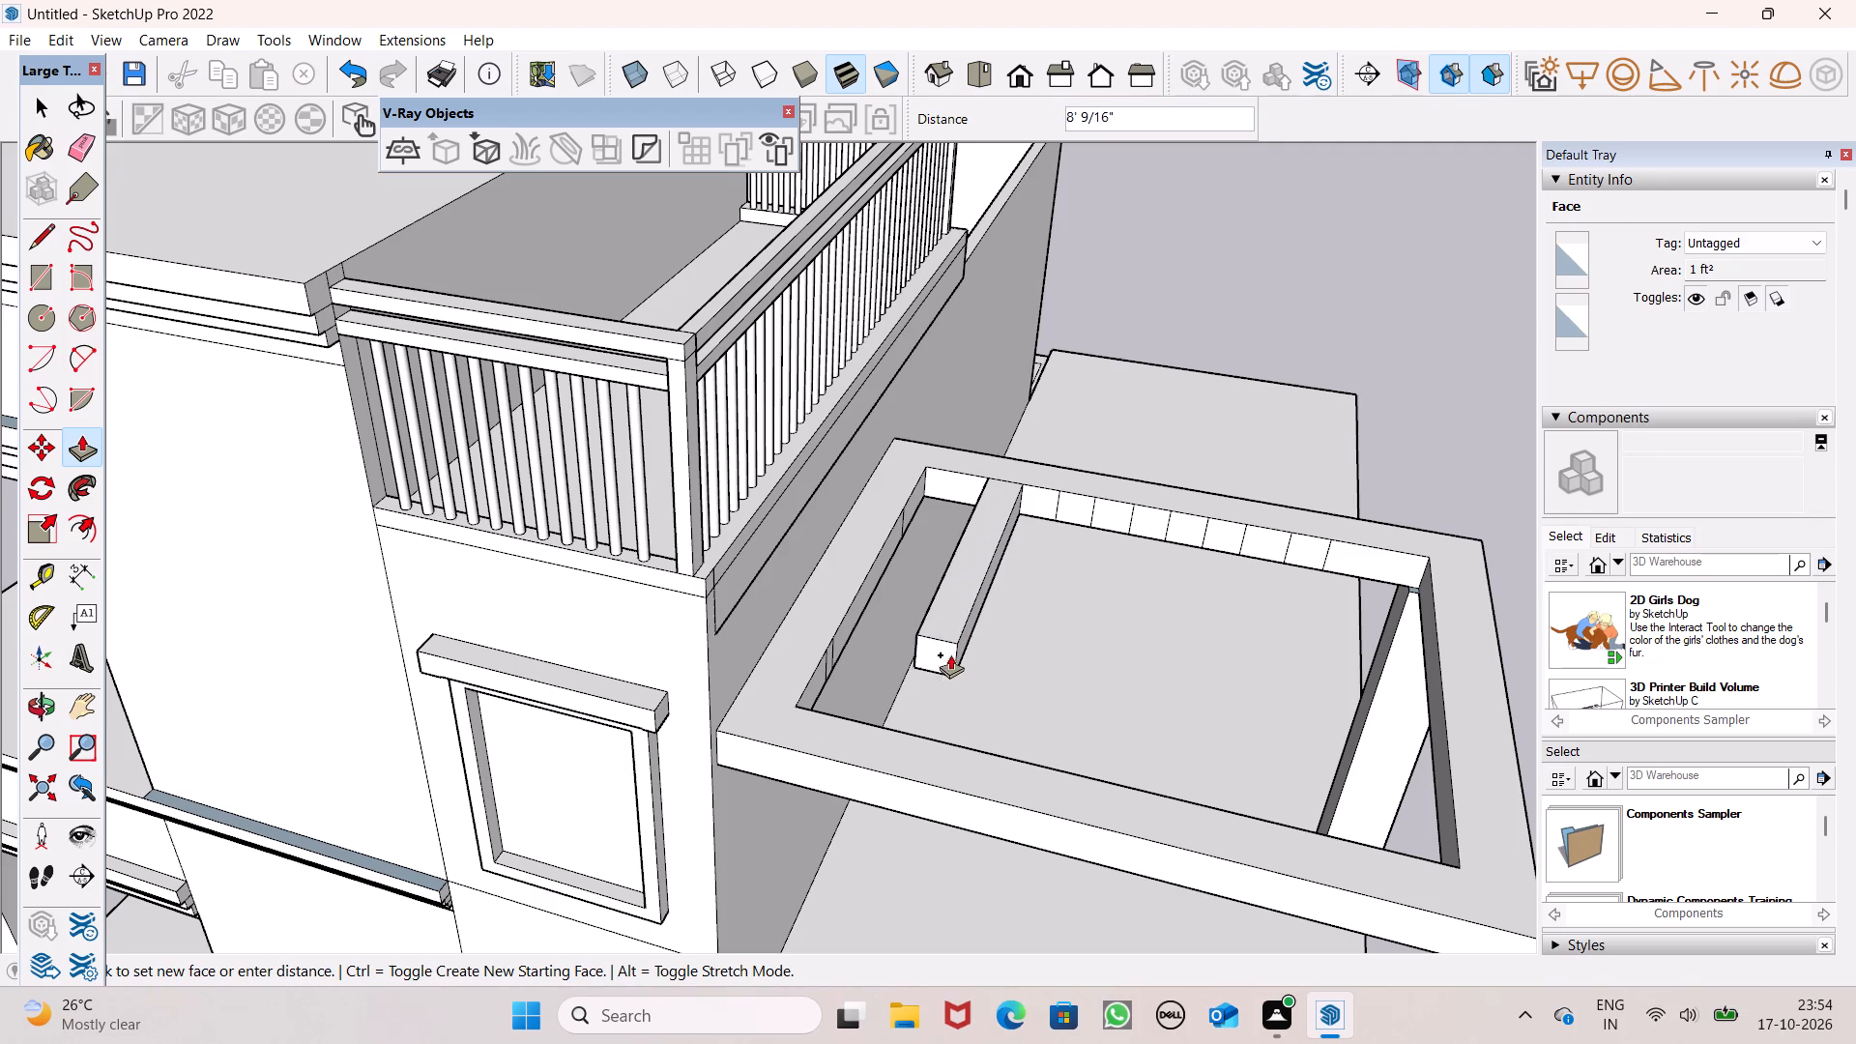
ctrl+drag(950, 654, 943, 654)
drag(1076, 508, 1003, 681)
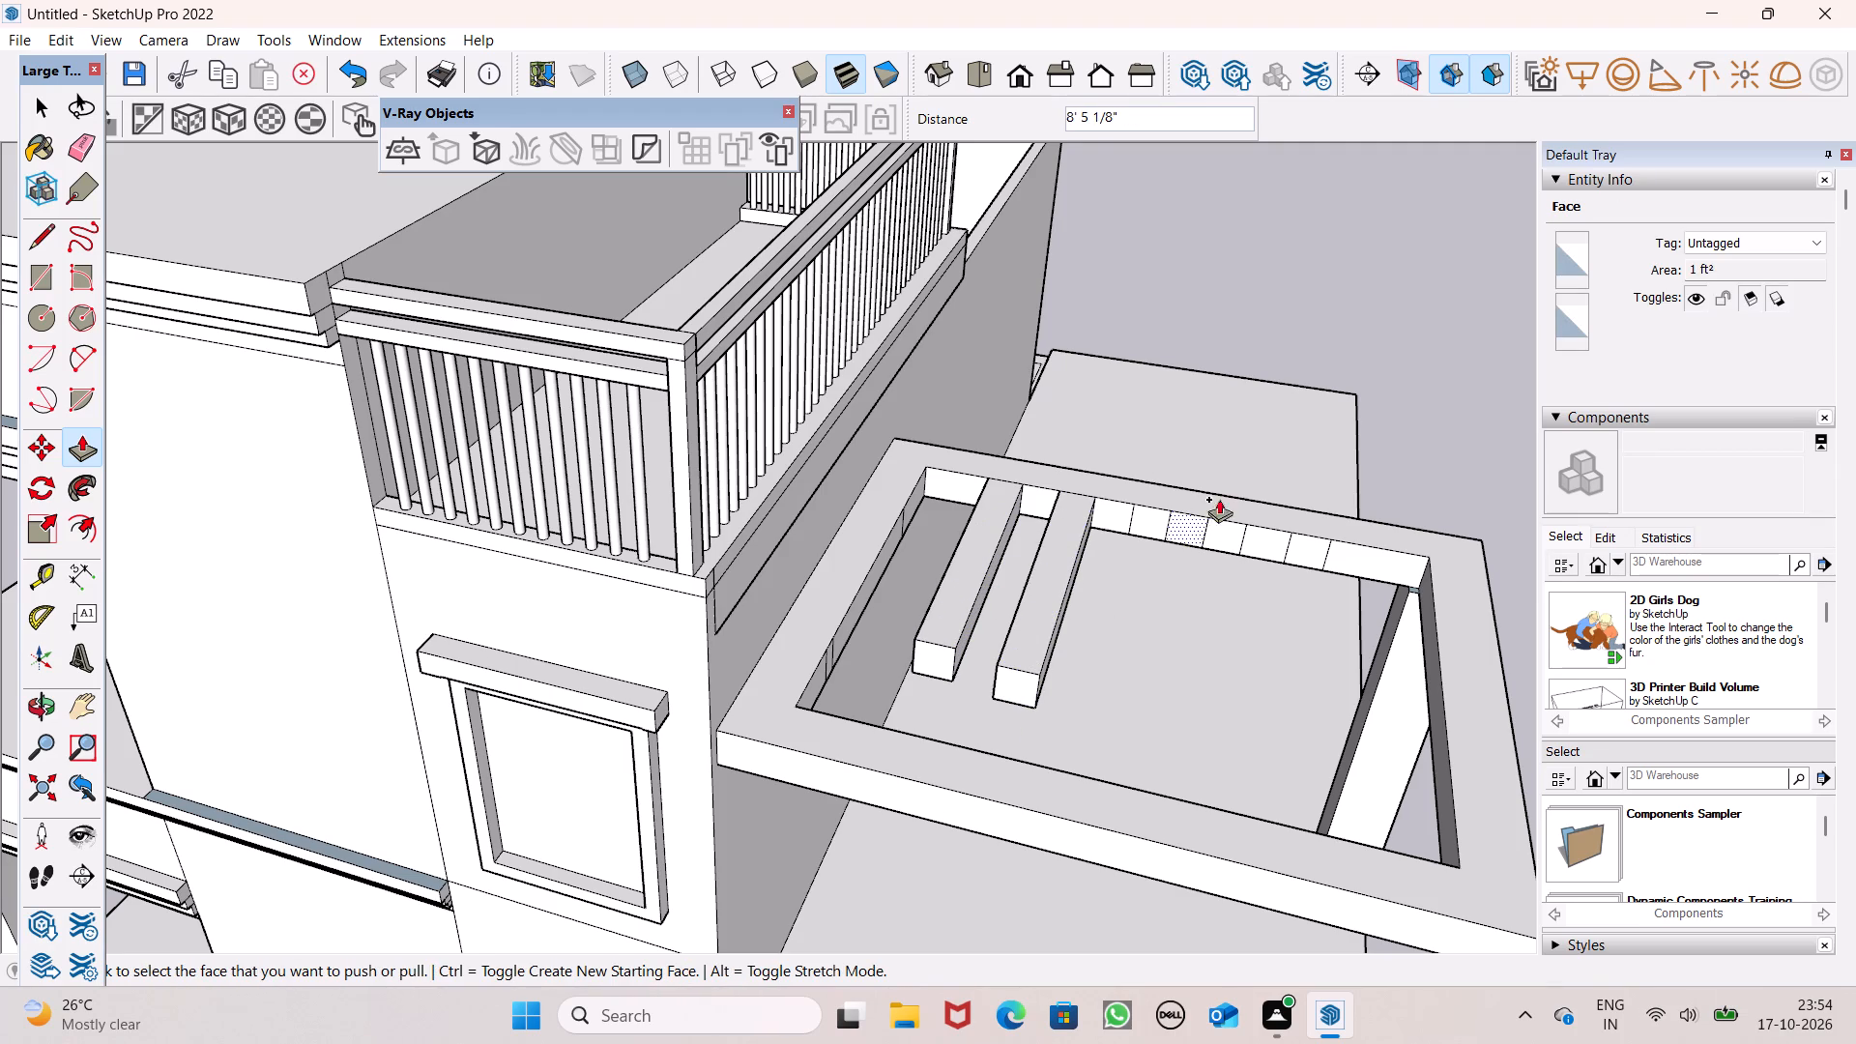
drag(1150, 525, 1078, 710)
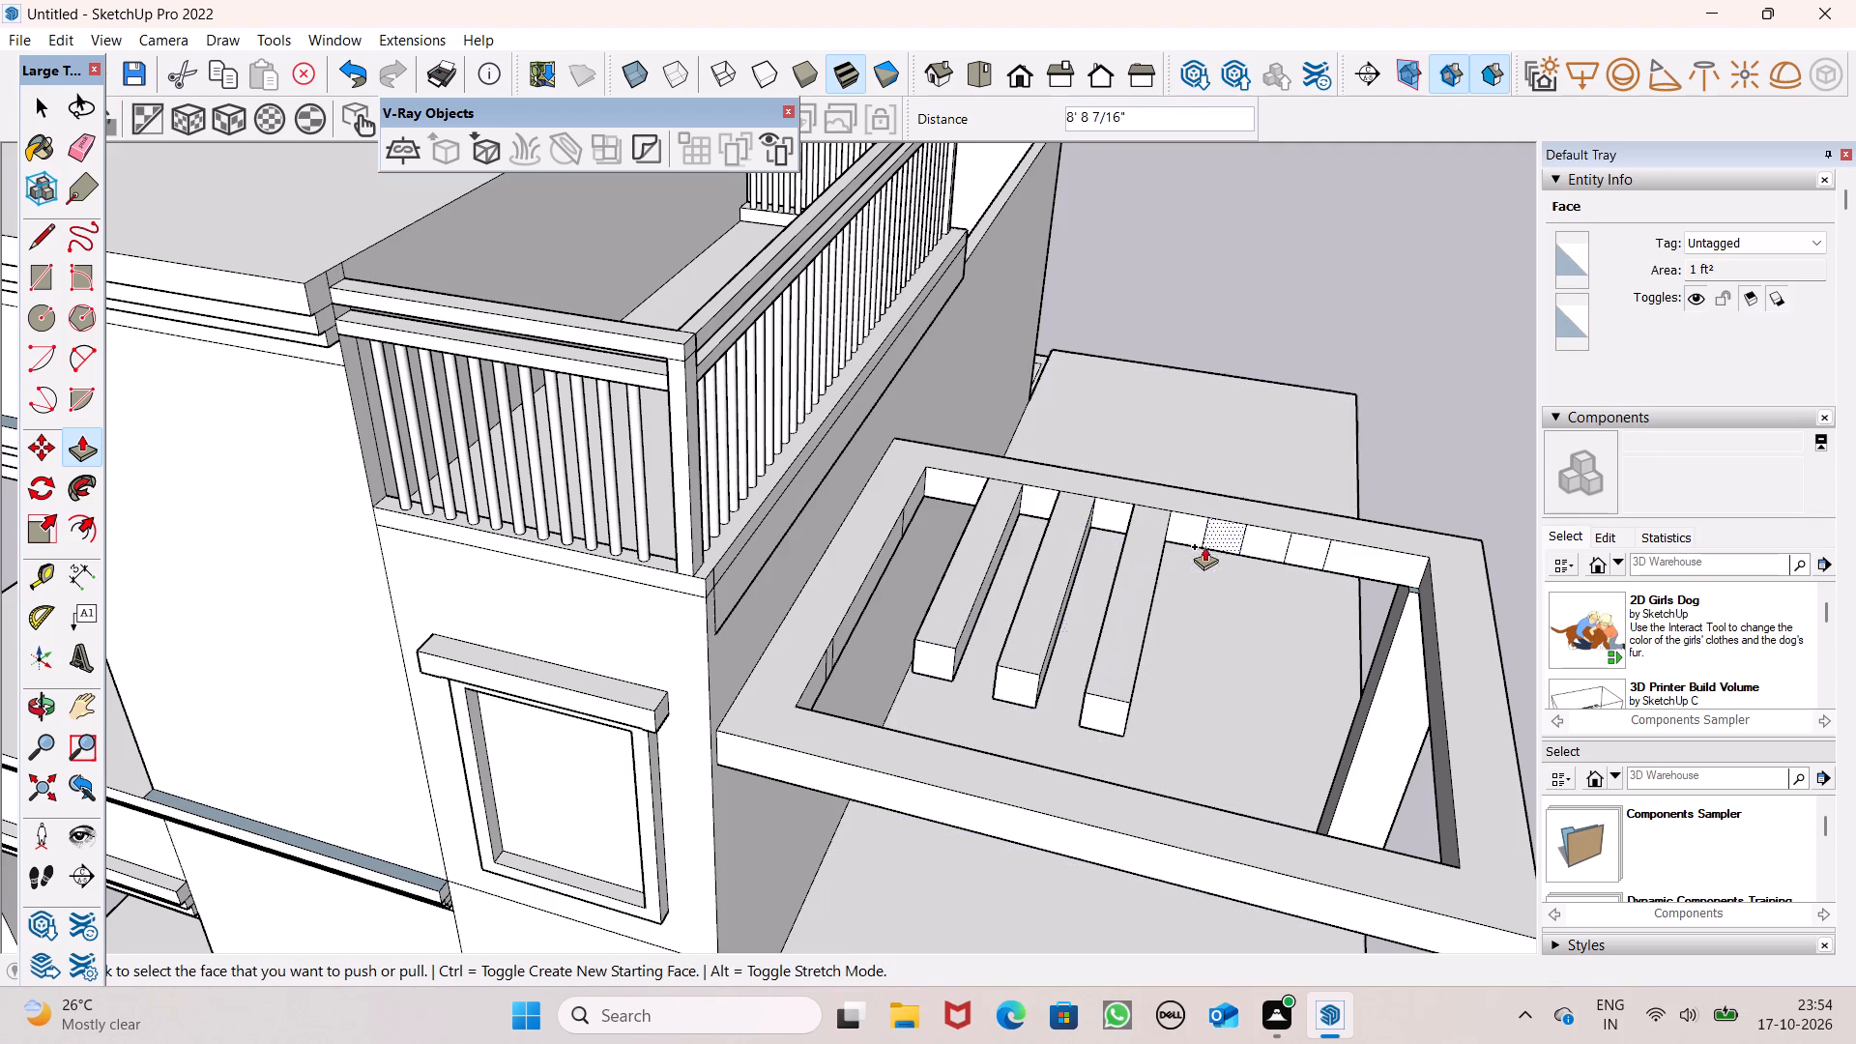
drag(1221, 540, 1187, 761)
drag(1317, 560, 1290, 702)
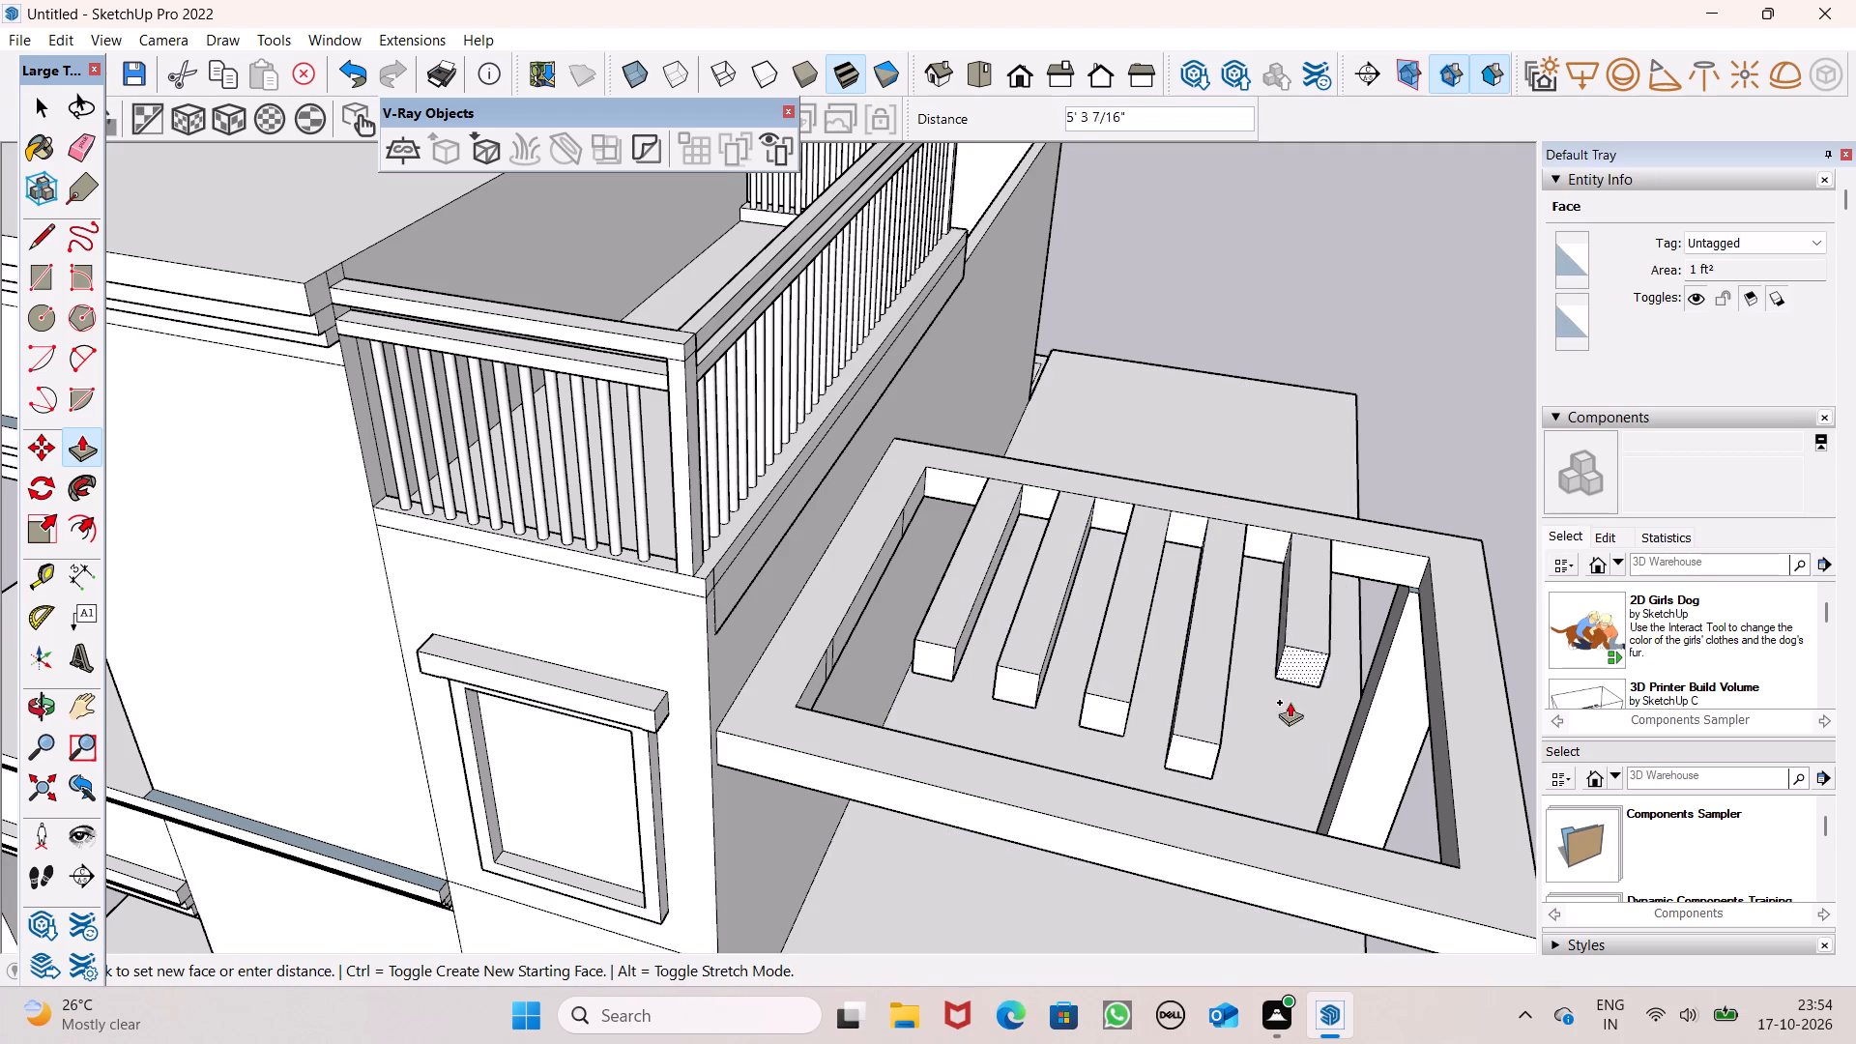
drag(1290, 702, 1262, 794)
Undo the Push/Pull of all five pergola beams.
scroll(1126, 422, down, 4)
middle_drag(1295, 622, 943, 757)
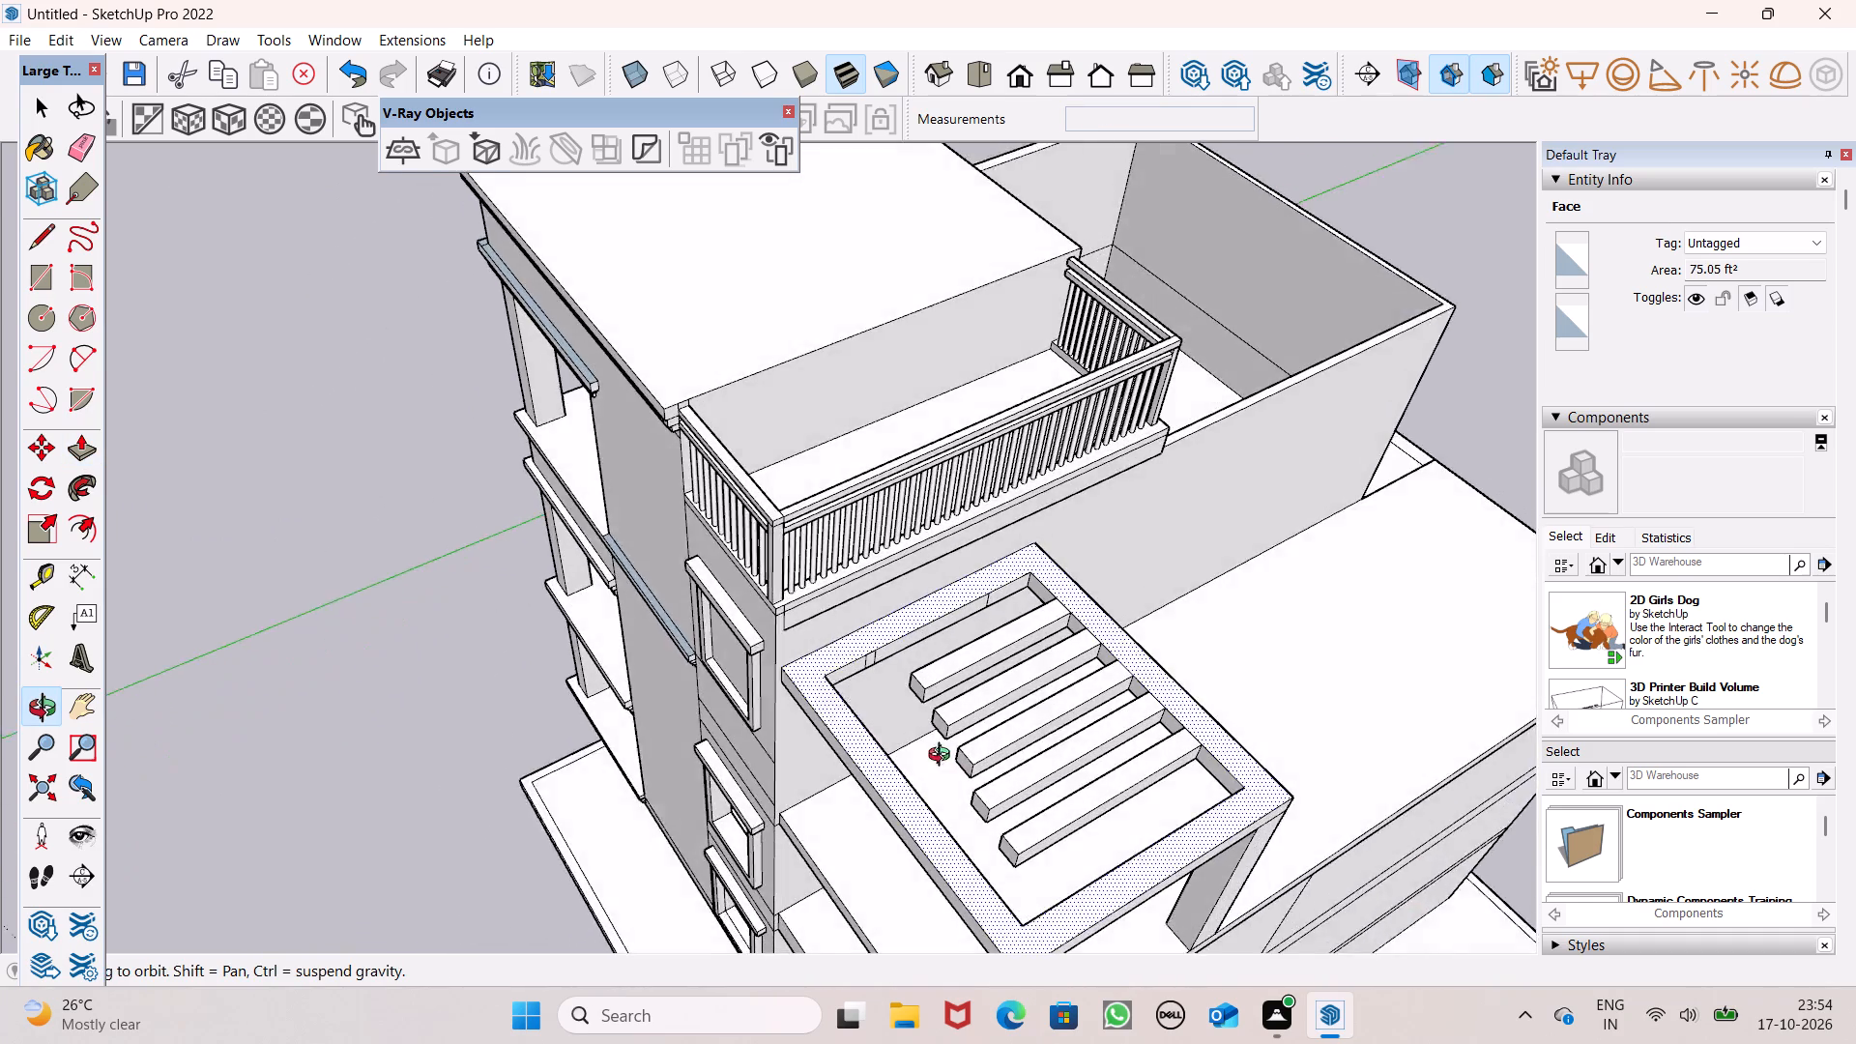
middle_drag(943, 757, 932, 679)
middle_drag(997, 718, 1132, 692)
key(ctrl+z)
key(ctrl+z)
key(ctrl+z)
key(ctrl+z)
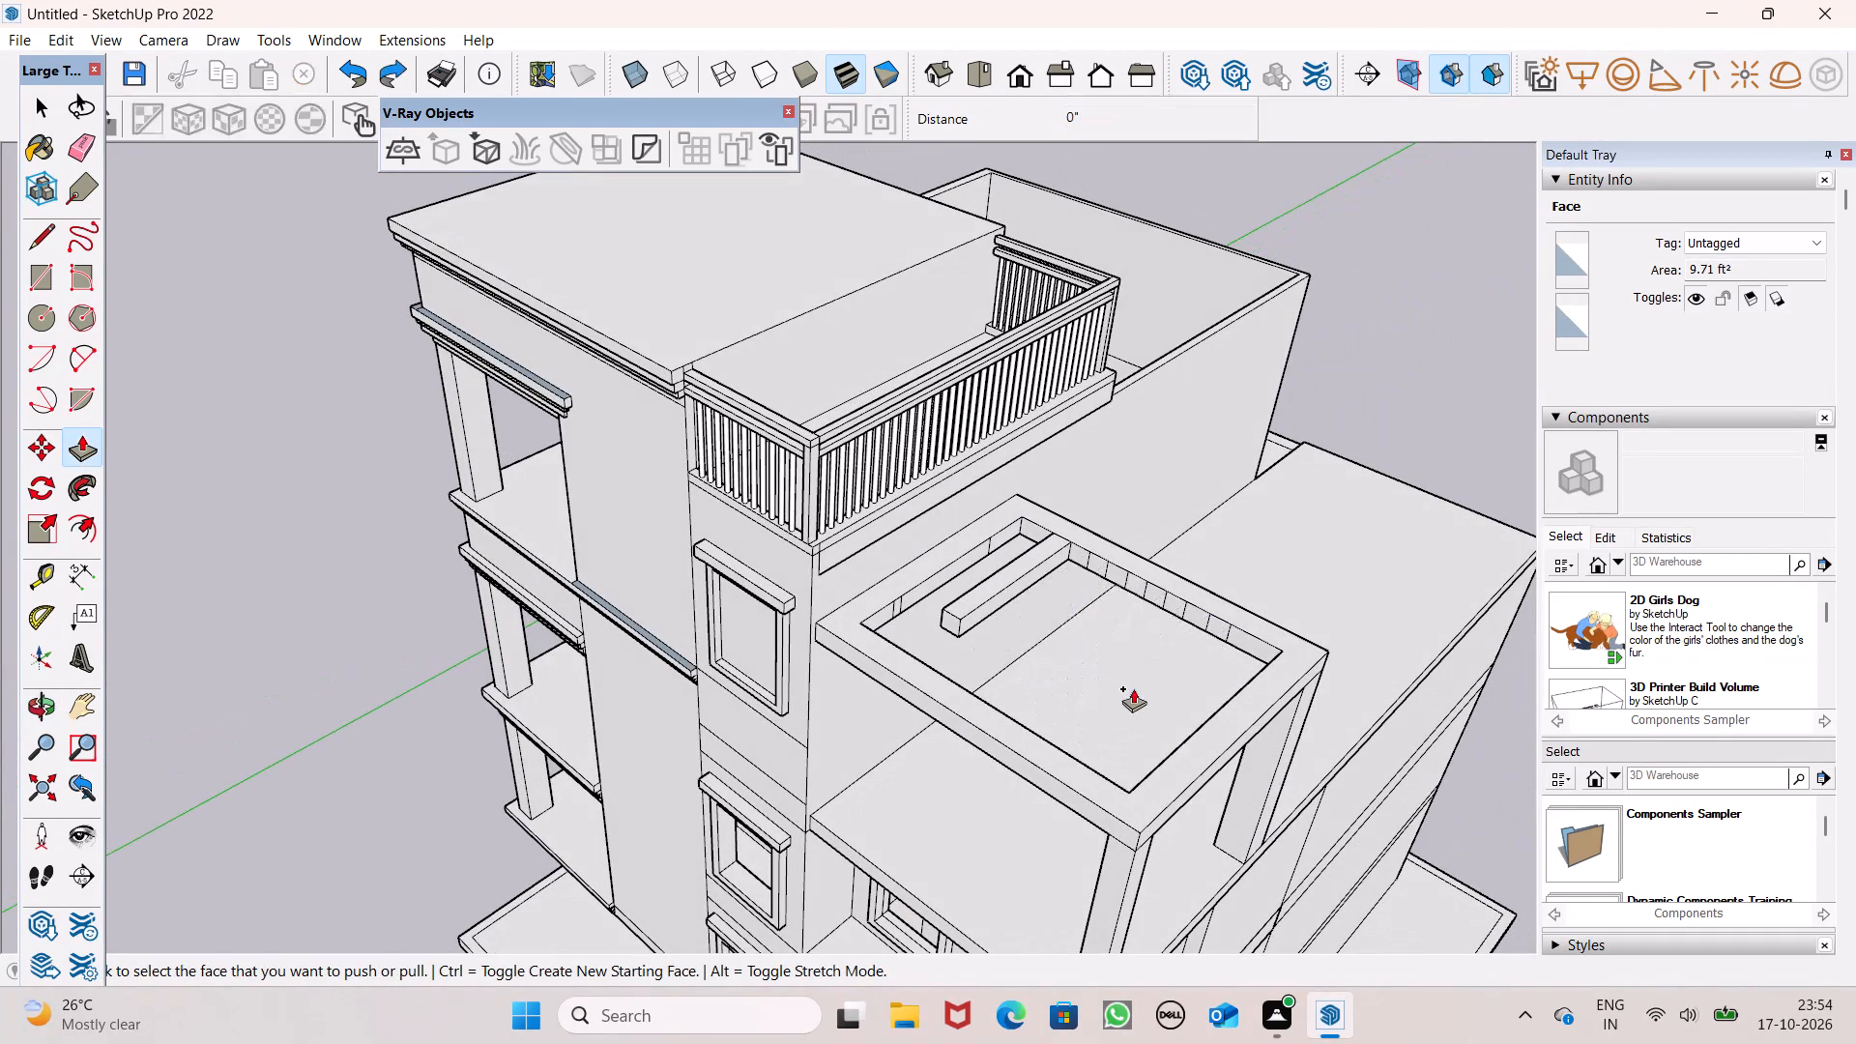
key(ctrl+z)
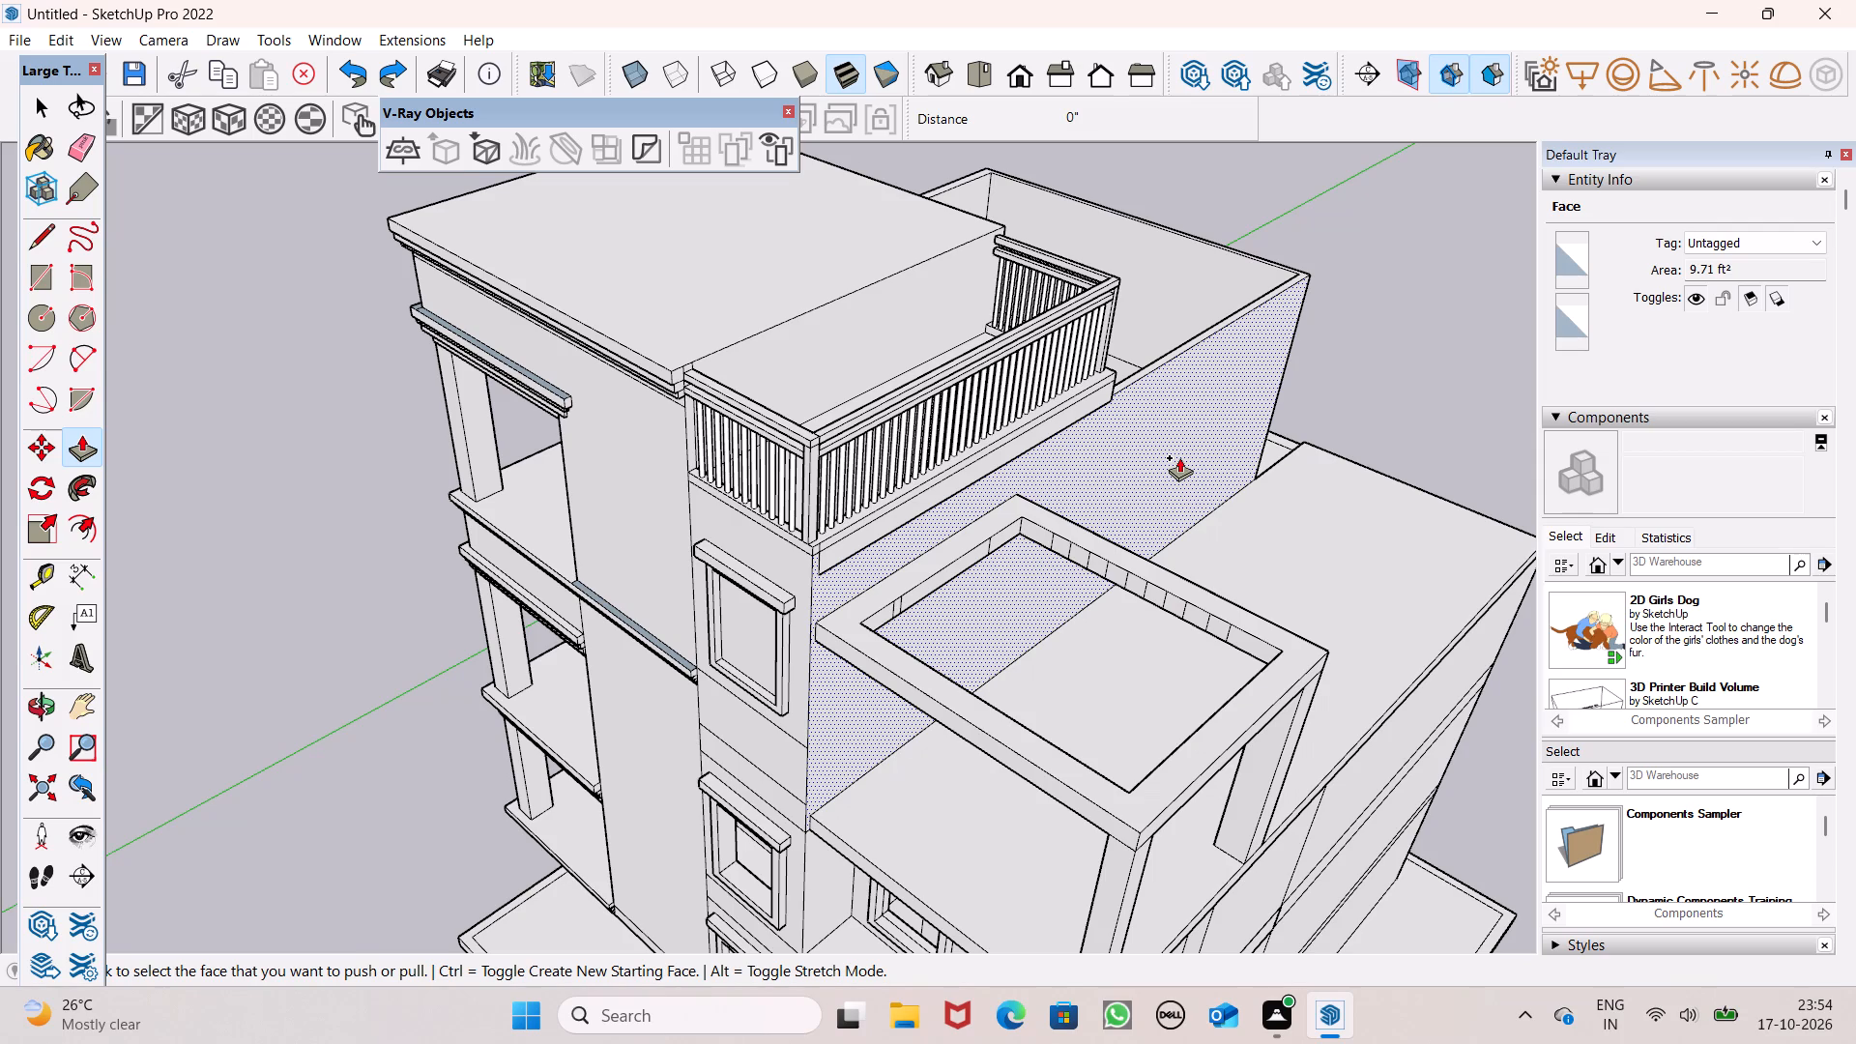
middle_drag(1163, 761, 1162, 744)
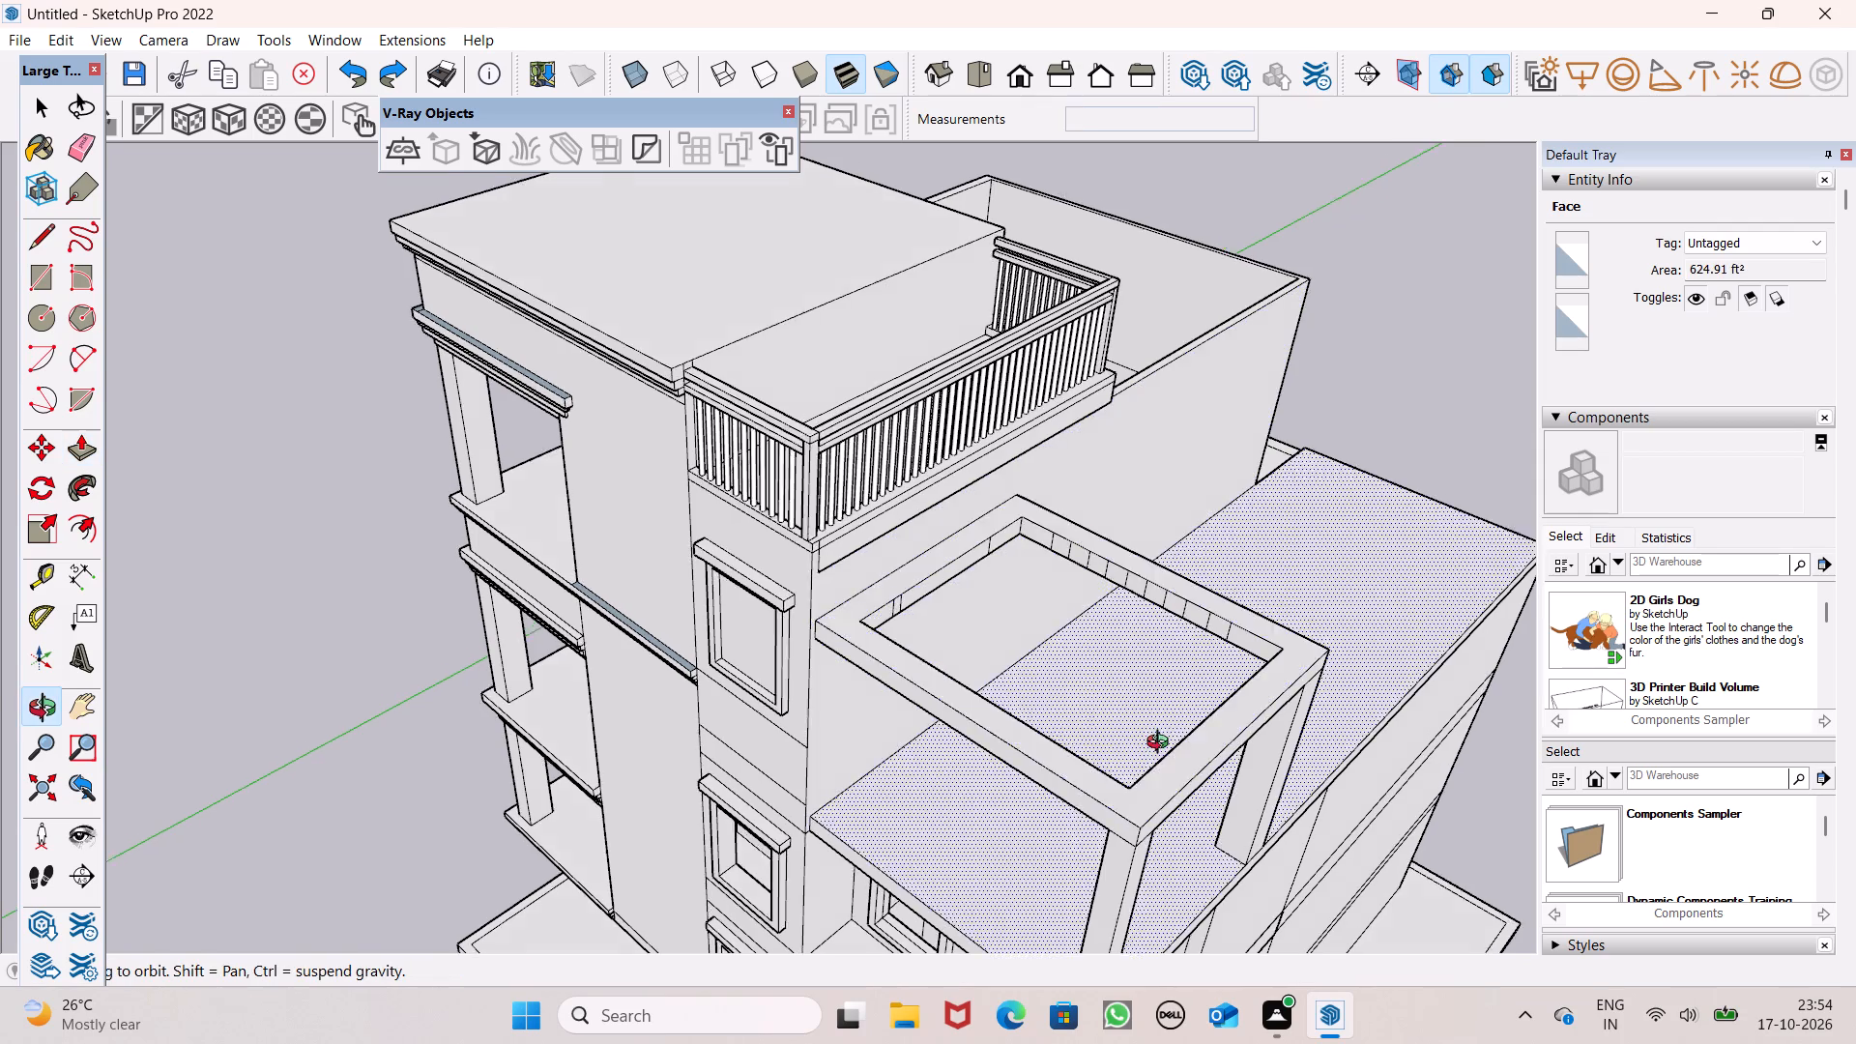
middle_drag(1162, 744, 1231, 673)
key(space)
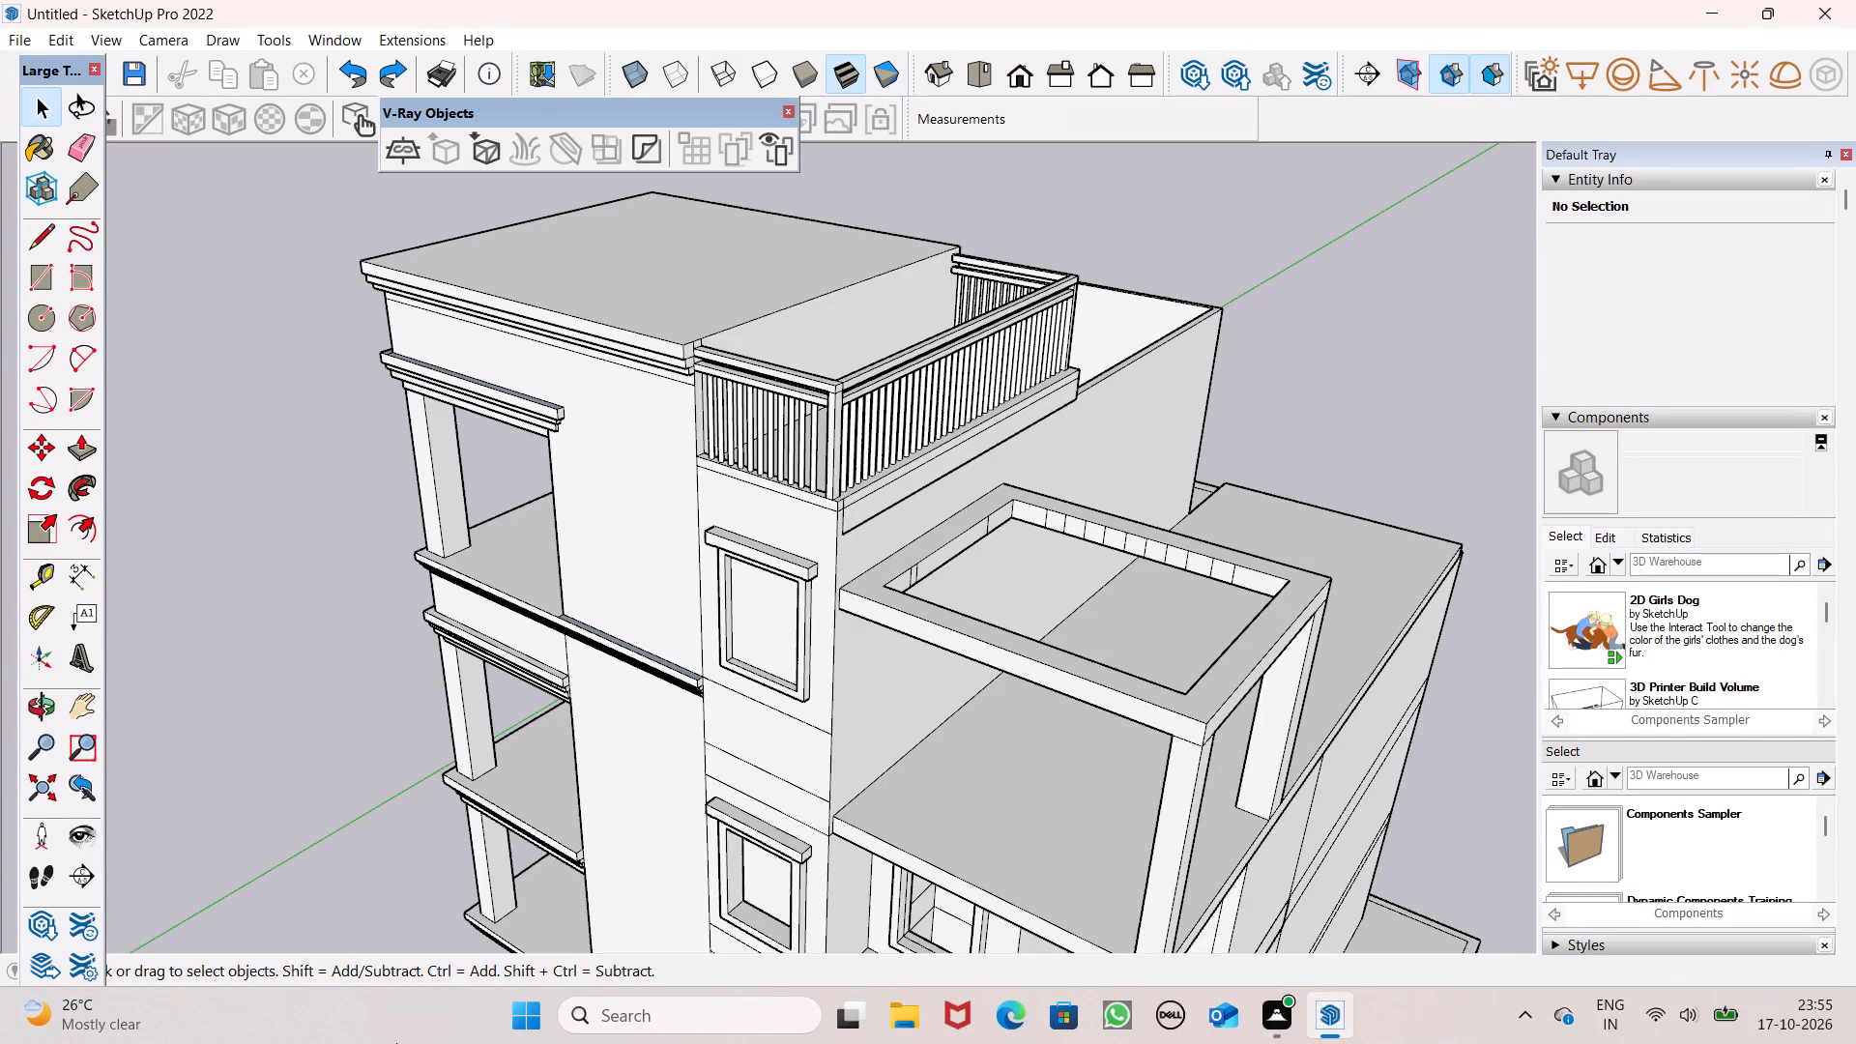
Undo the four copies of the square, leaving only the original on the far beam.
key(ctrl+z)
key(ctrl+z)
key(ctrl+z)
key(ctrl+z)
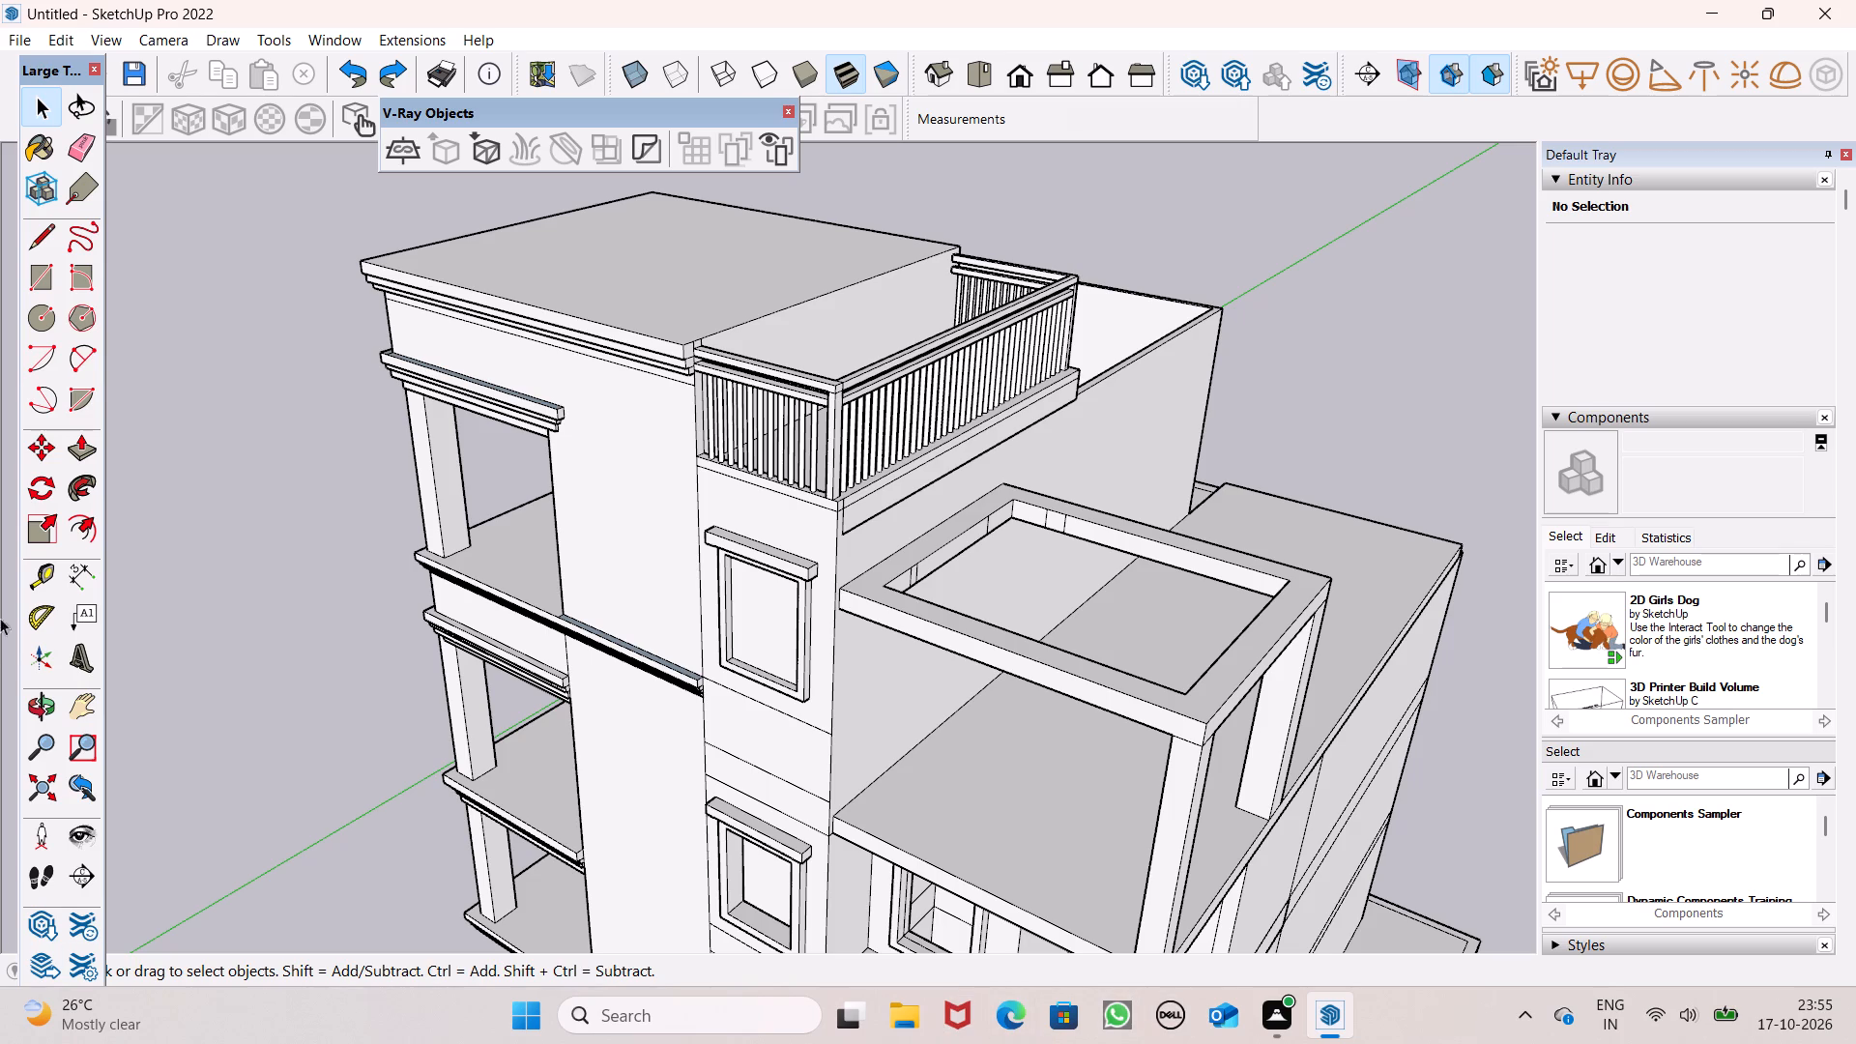
Erase the leftover vertical lines on the inner face of the canopy's balcony-side beam.
click(79, 149)
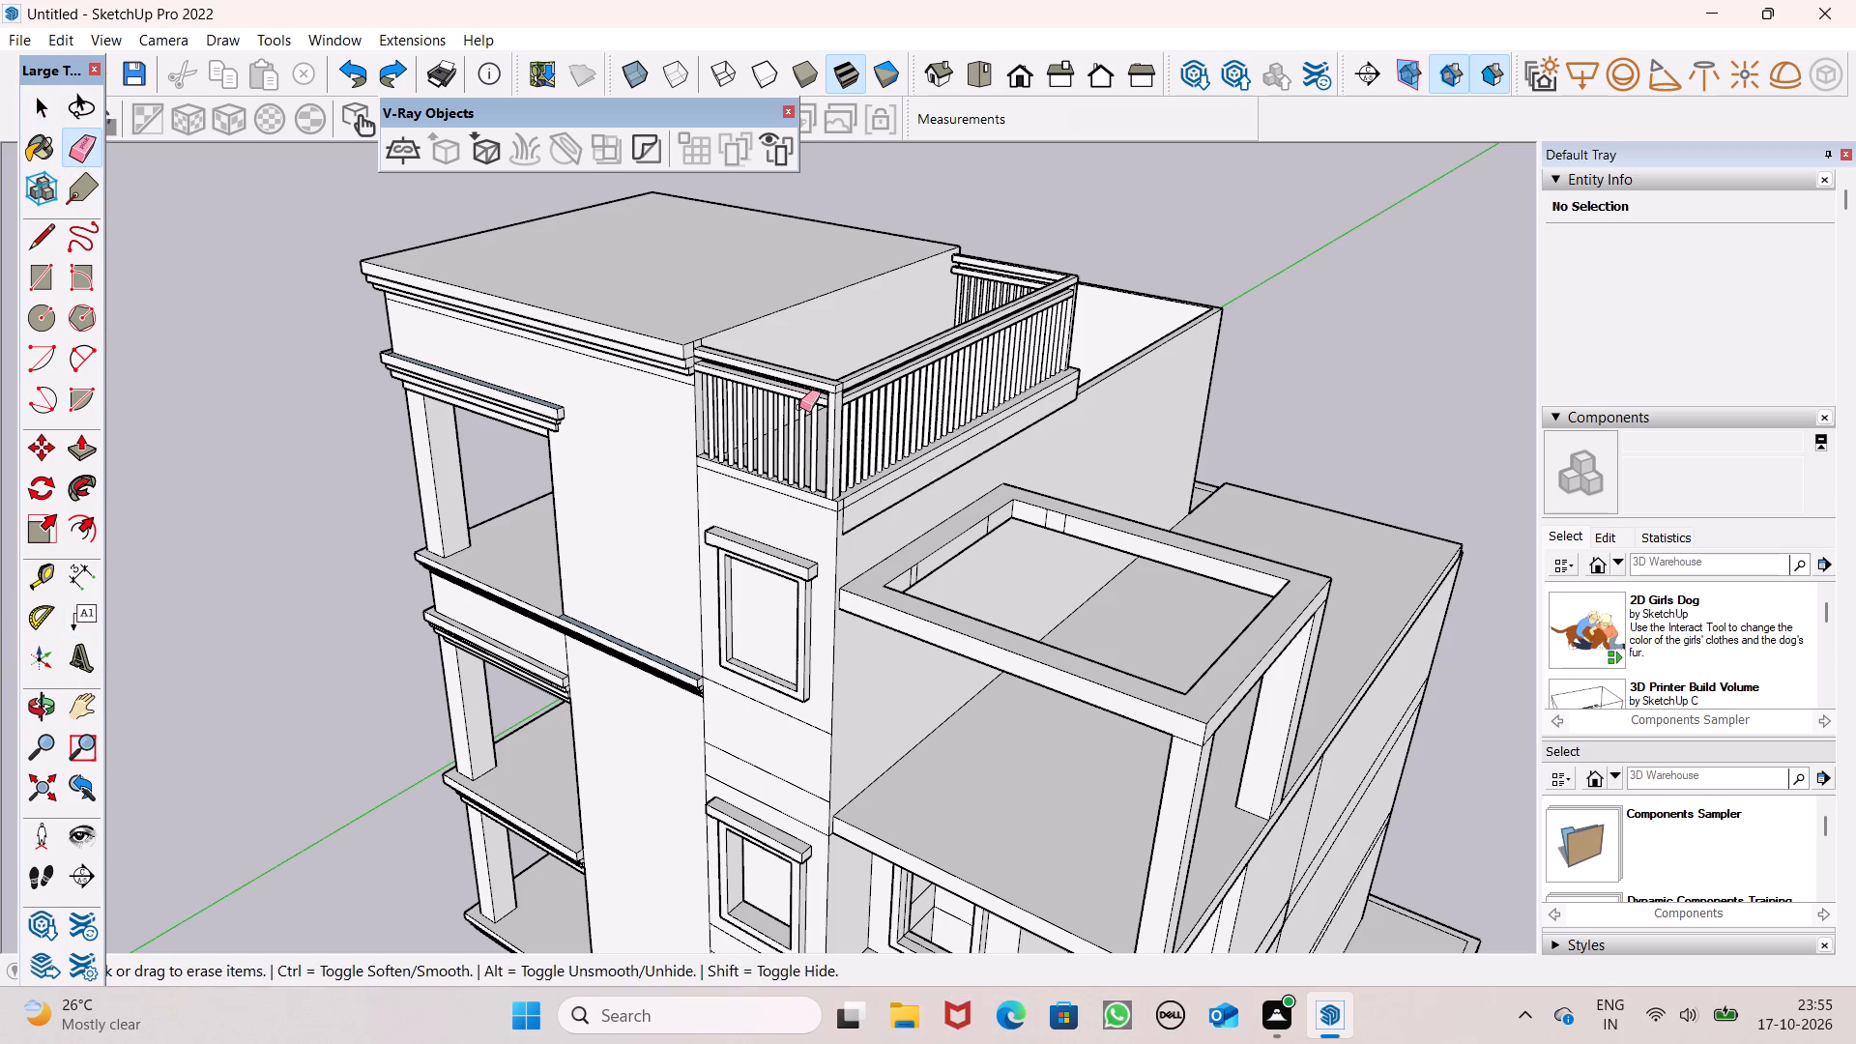
middle_drag(1312, 674, 748, 700)
scroll(774, 729, up, 6)
drag(598, 539, 620, 538)
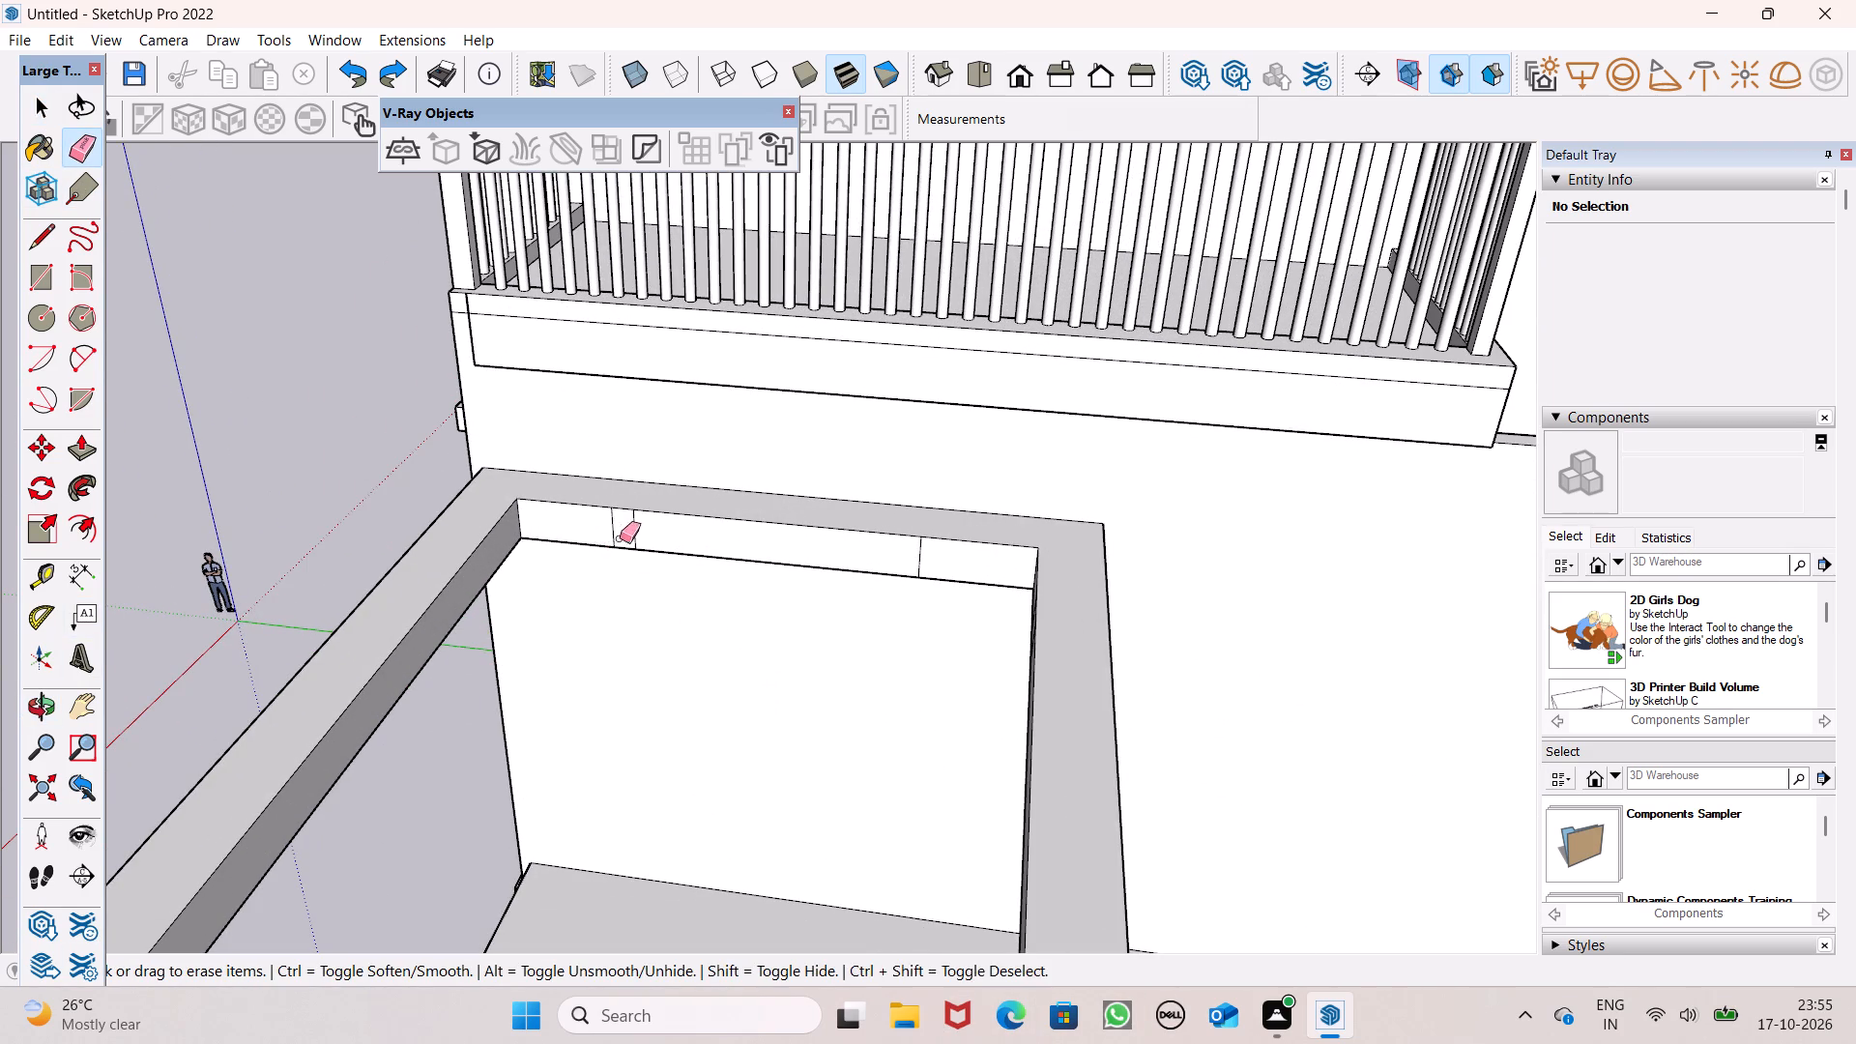
drag(620, 538, 644, 531)
drag(926, 564, 897, 558)
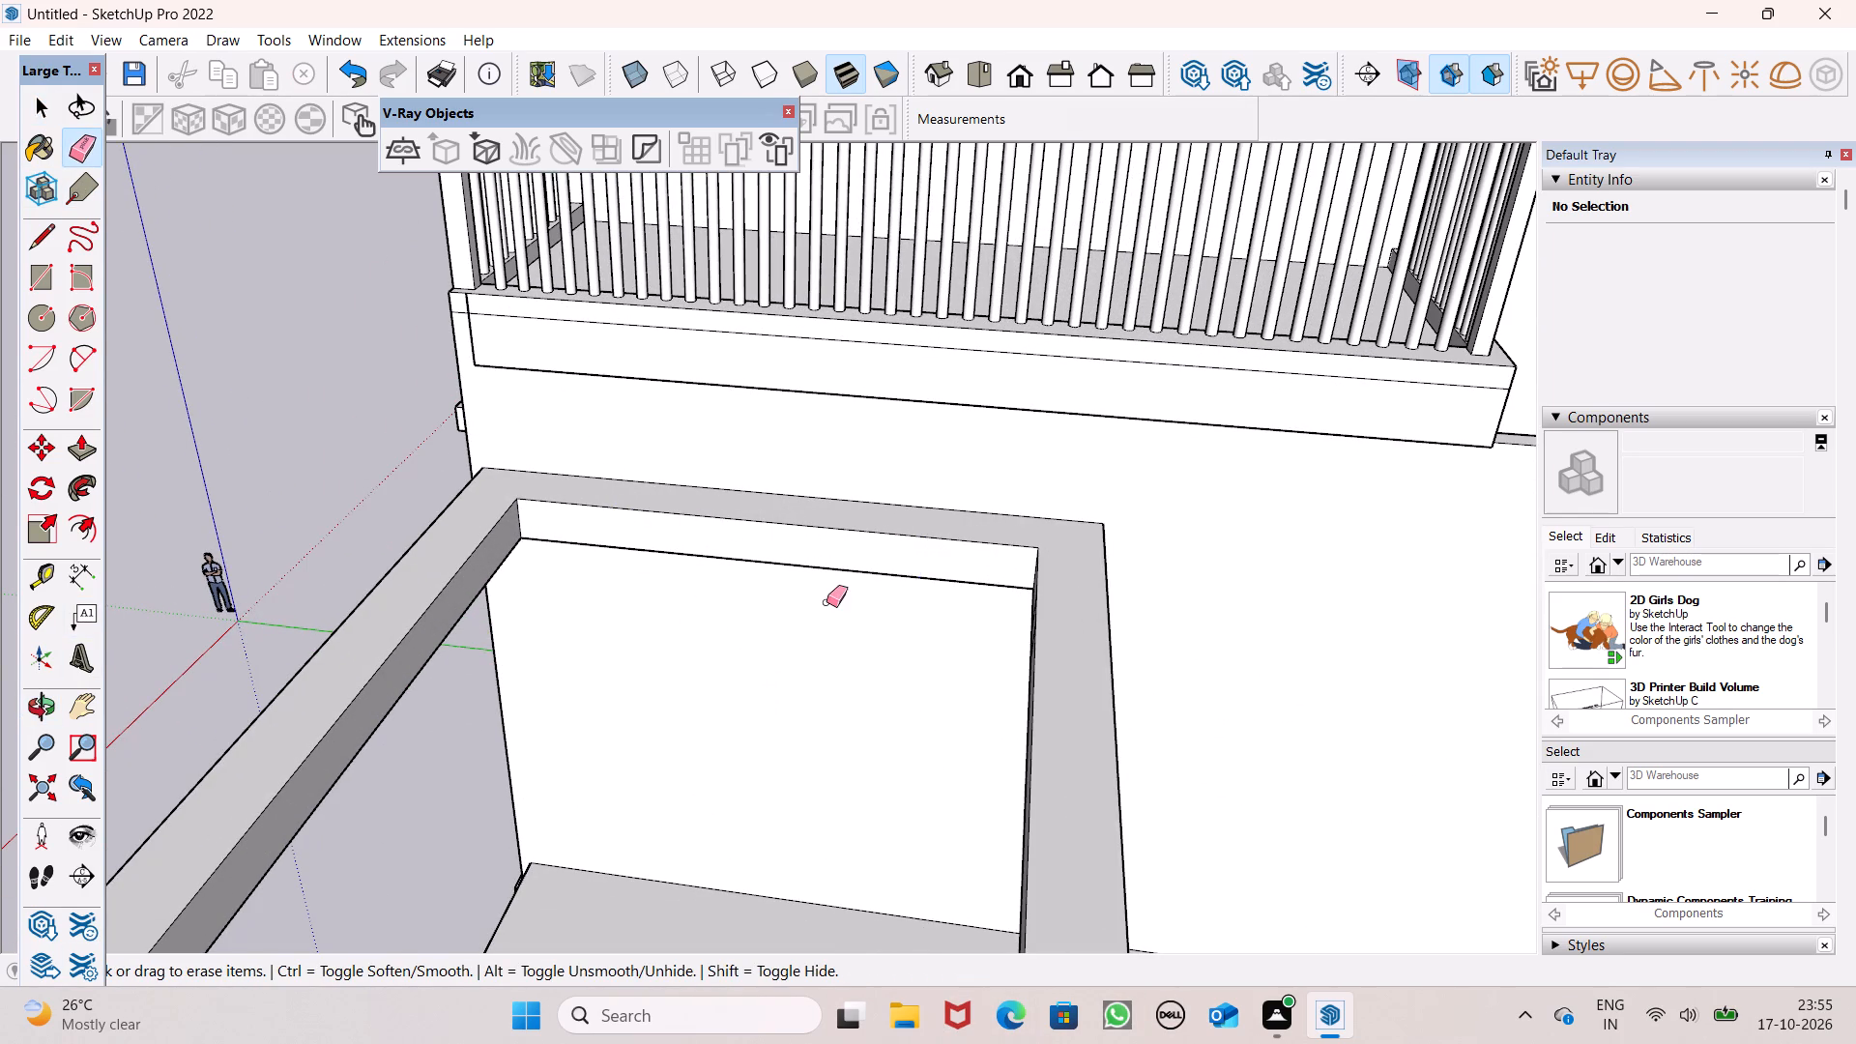
Move the 1' by 1' square on the far beam about 7 3/8" closer to the balcony-side corner.
scroll(818, 622, down, 2)
middle_drag(660, 759, 1337, 665)
key(space)
middle_drag(1000, 574, 1016, 597)
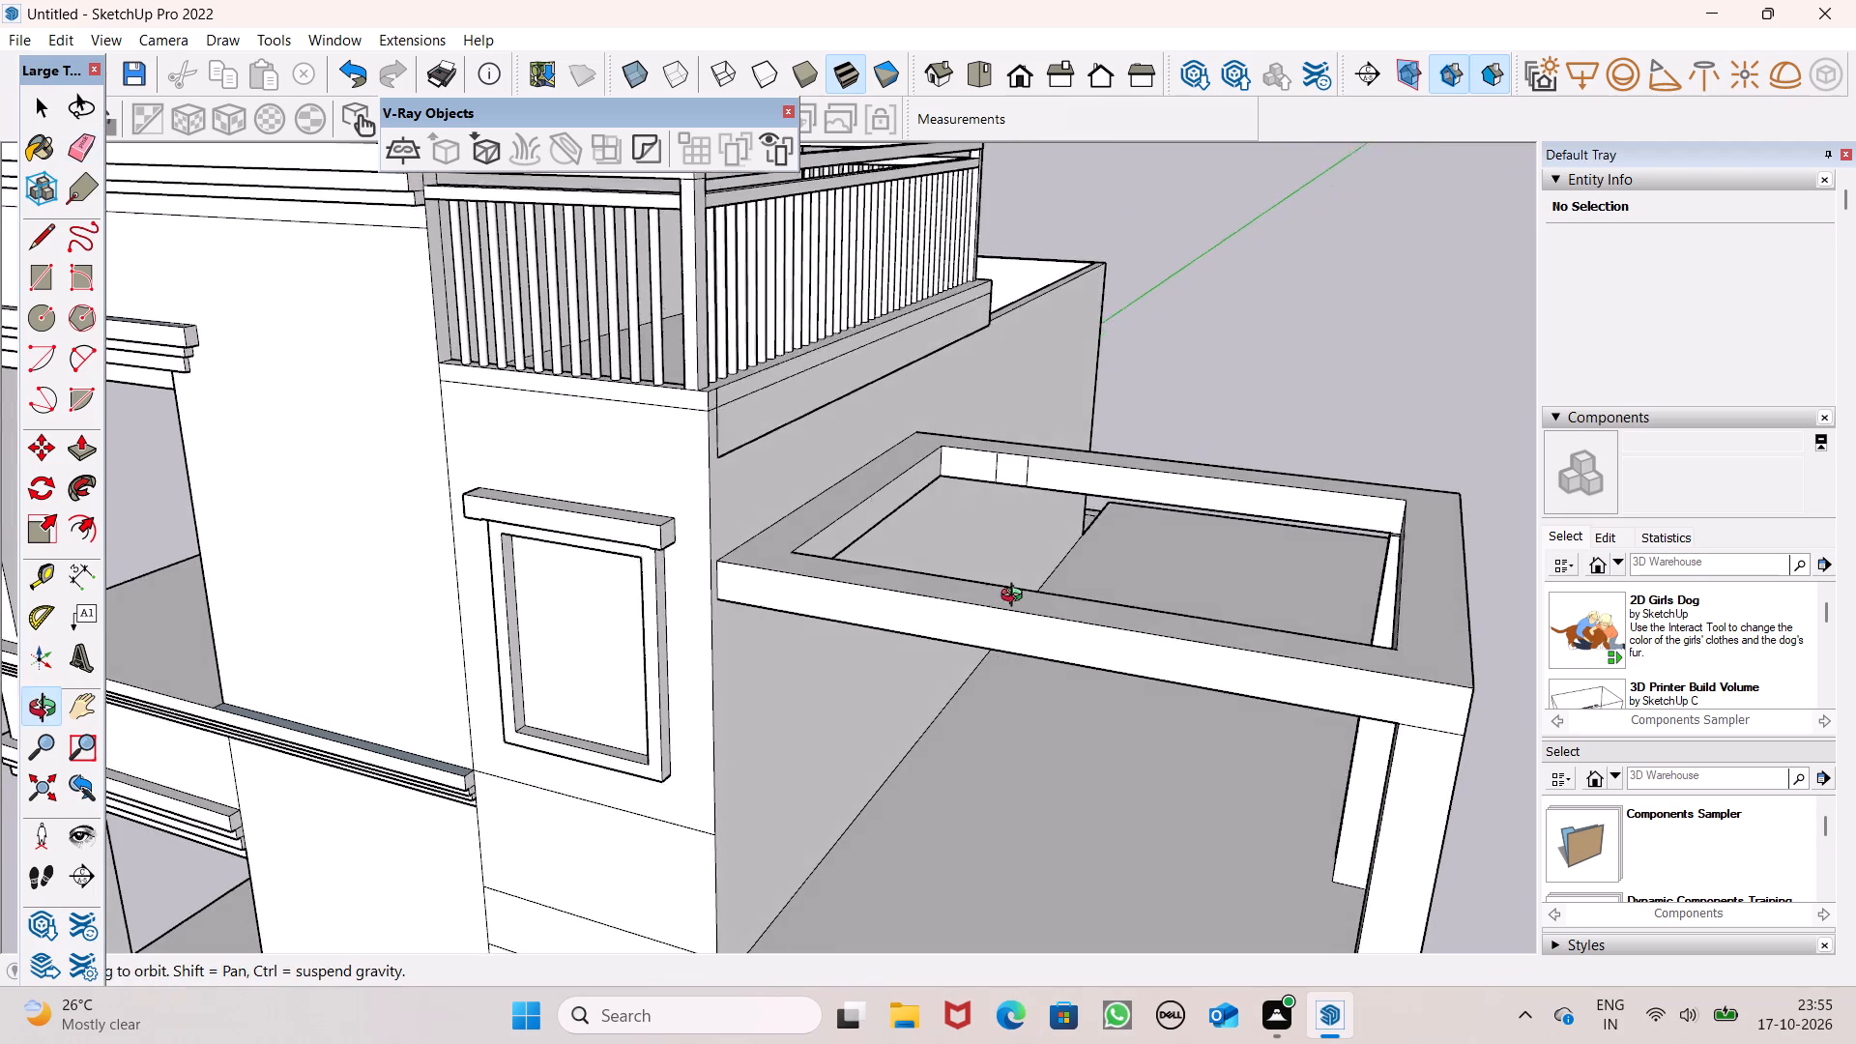
middle_drag(1016, 597, 1129, 601)
scroll(1065, 480, up, 7)
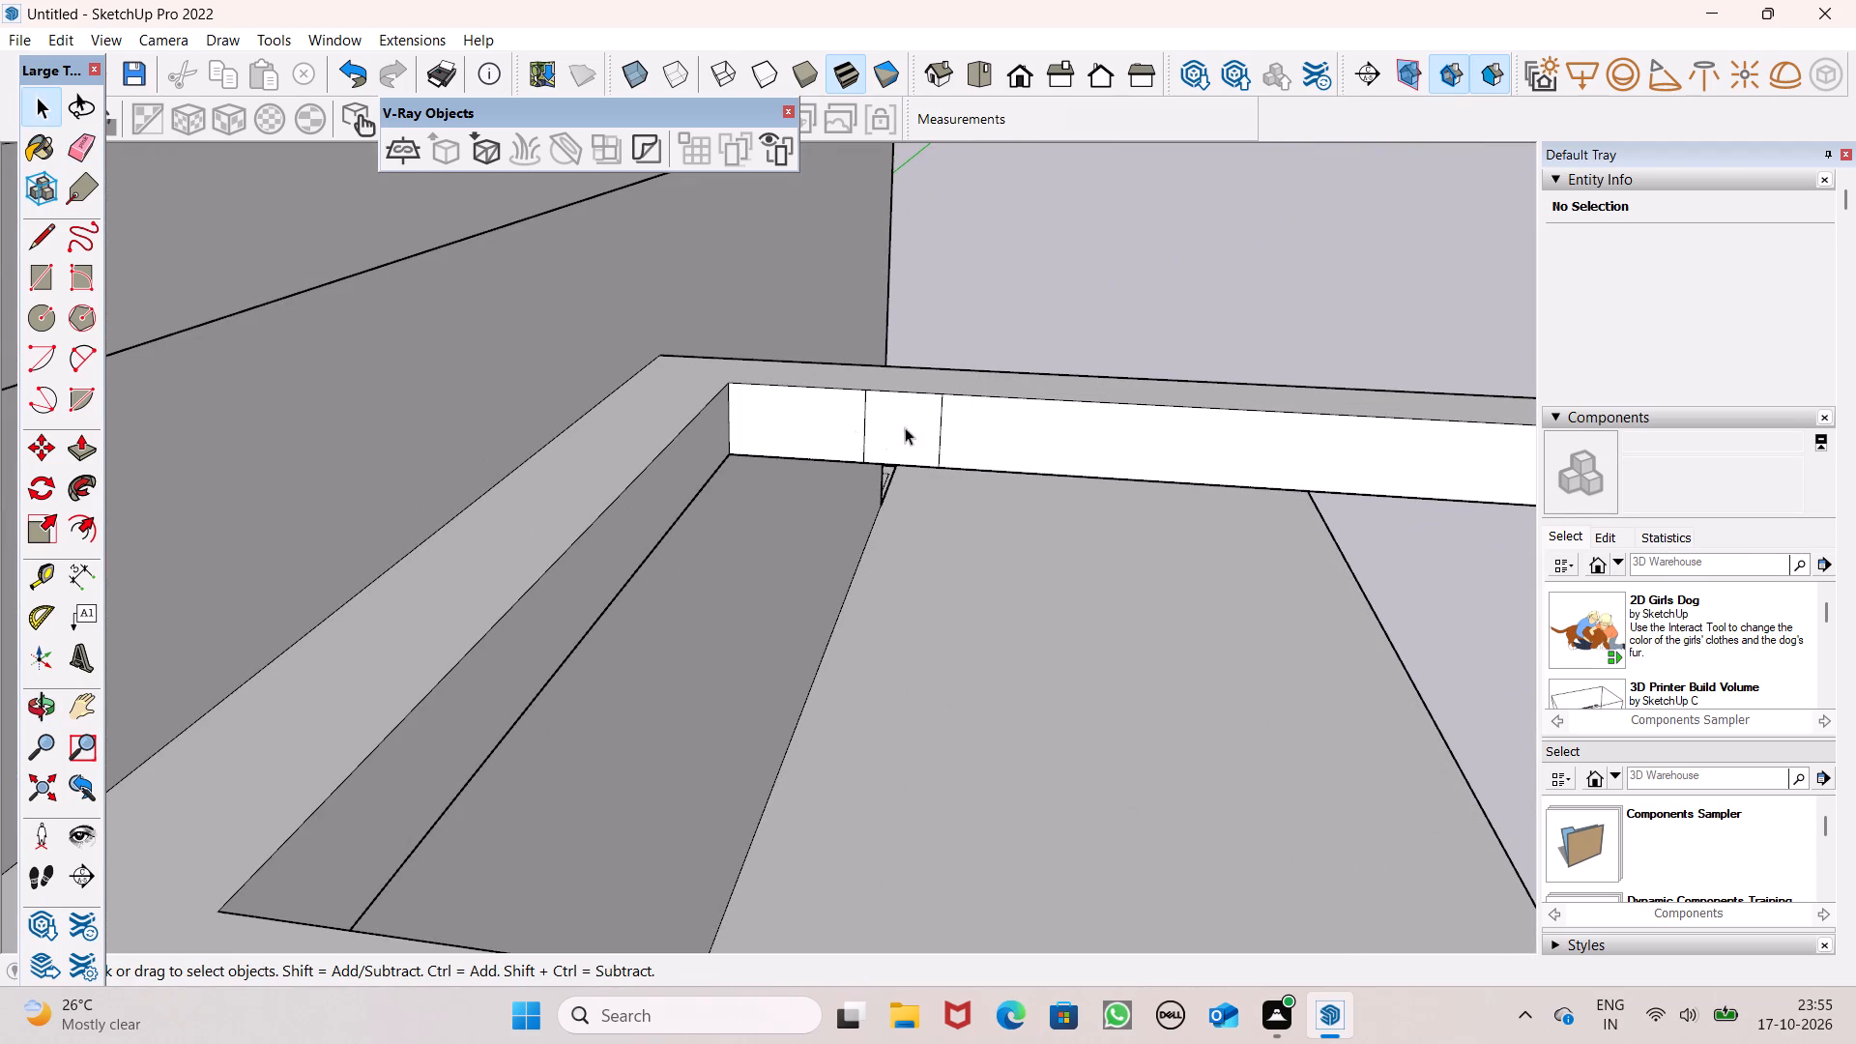
double_click(916, 427)
key(m)
key(Return)
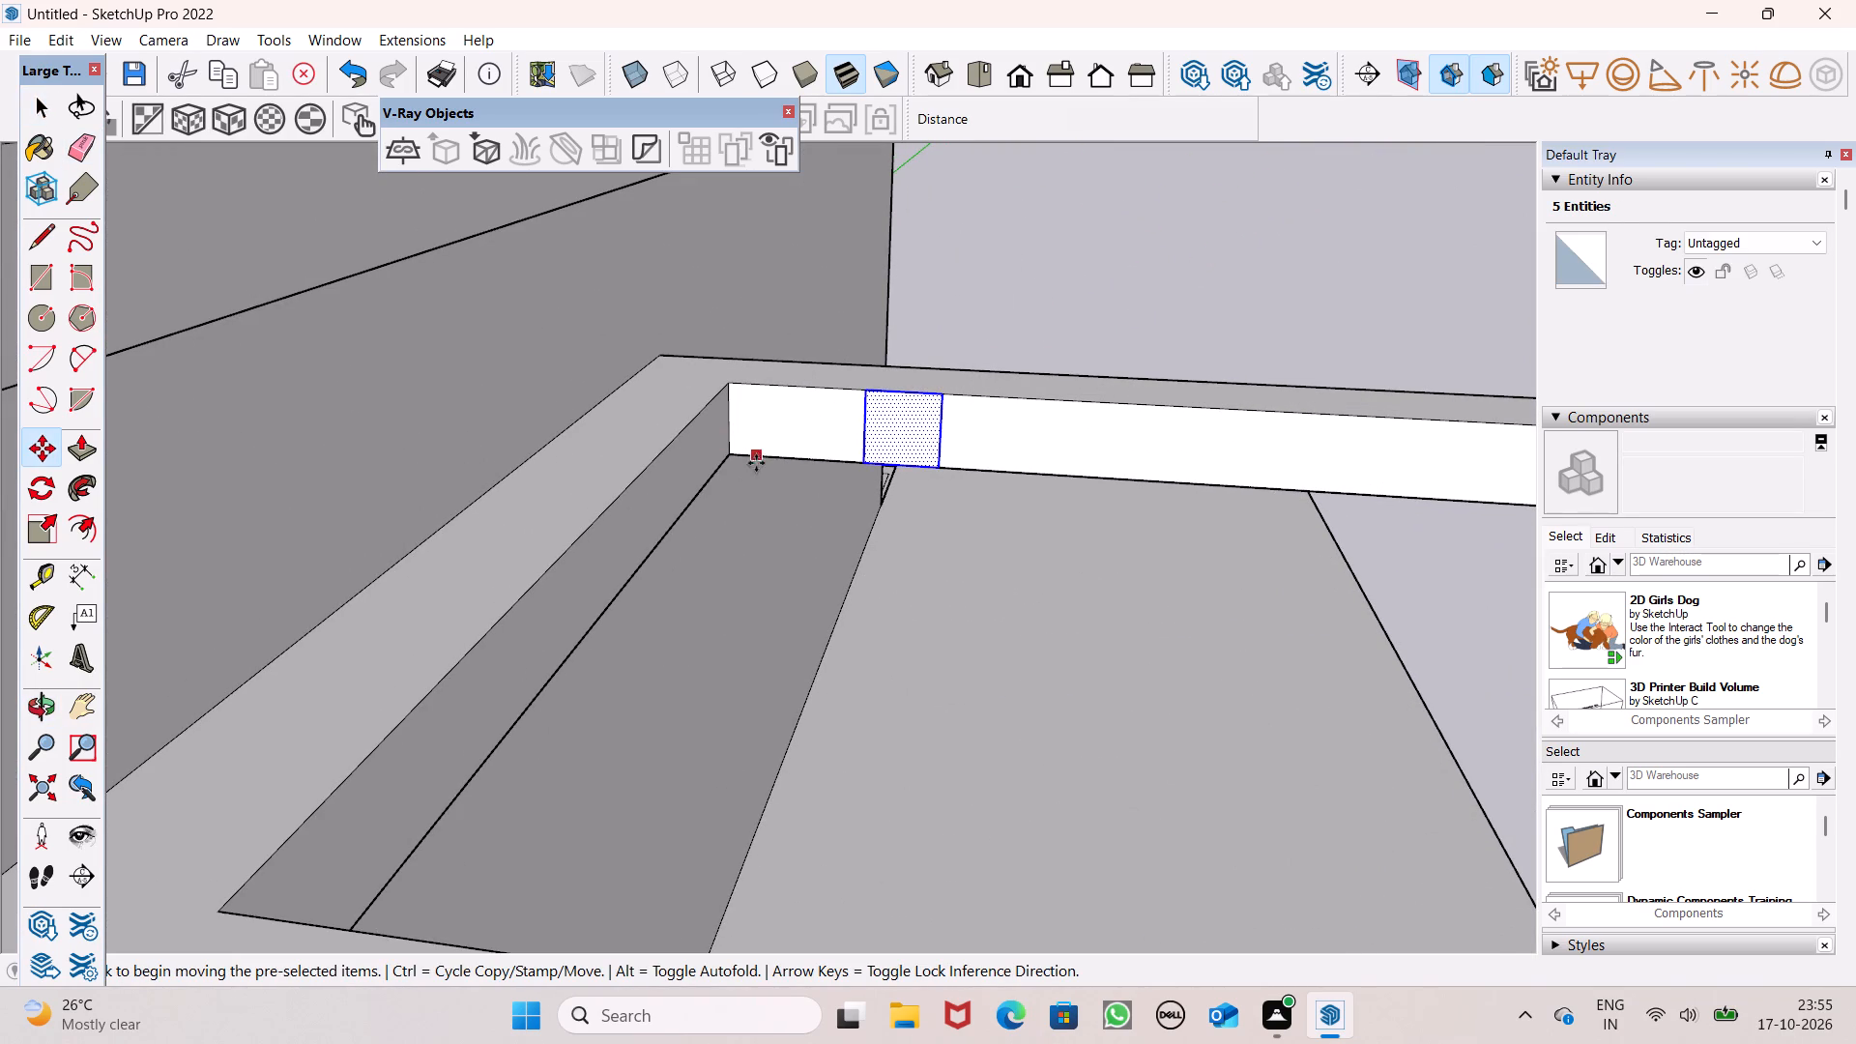
drag(937, 468, 892, 467)
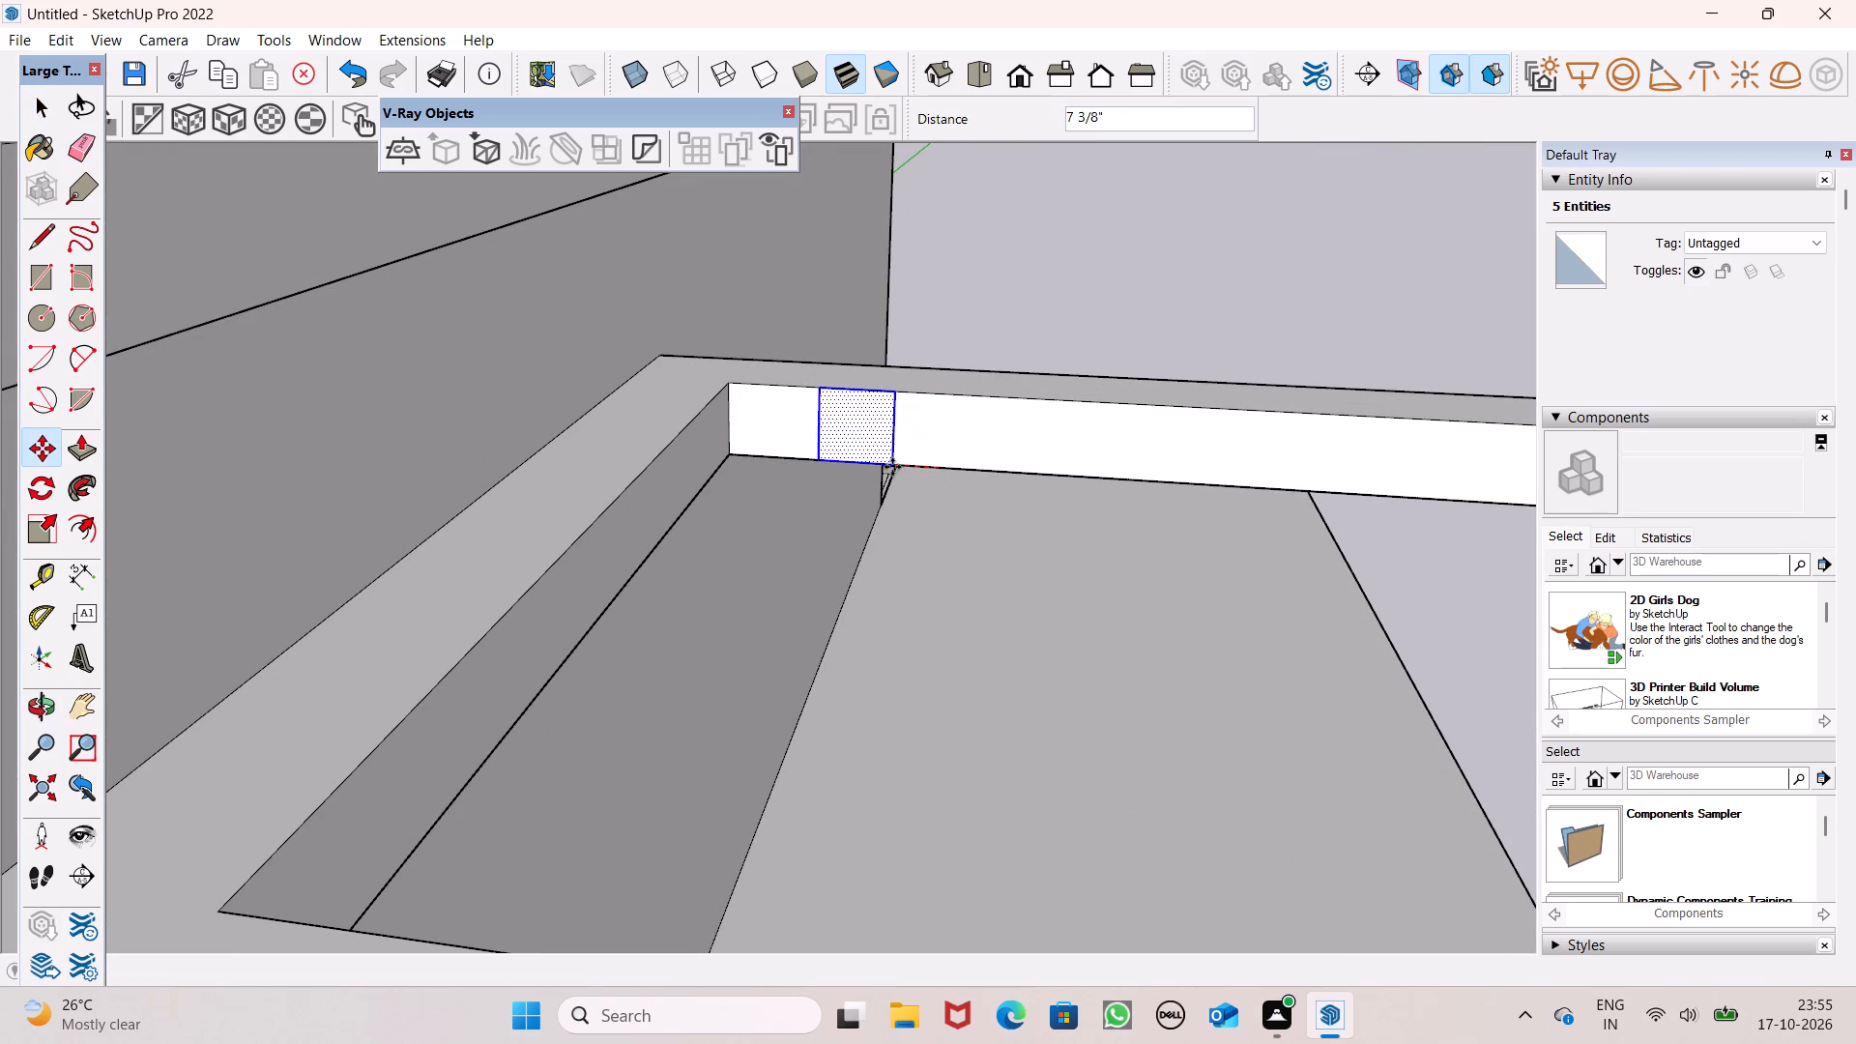
Copy the 1' by 1' square five times along the far beam's inner face at about 2' intervals.
scroll(667, 419, down, 6)
drag(797, 449, 886, 451)
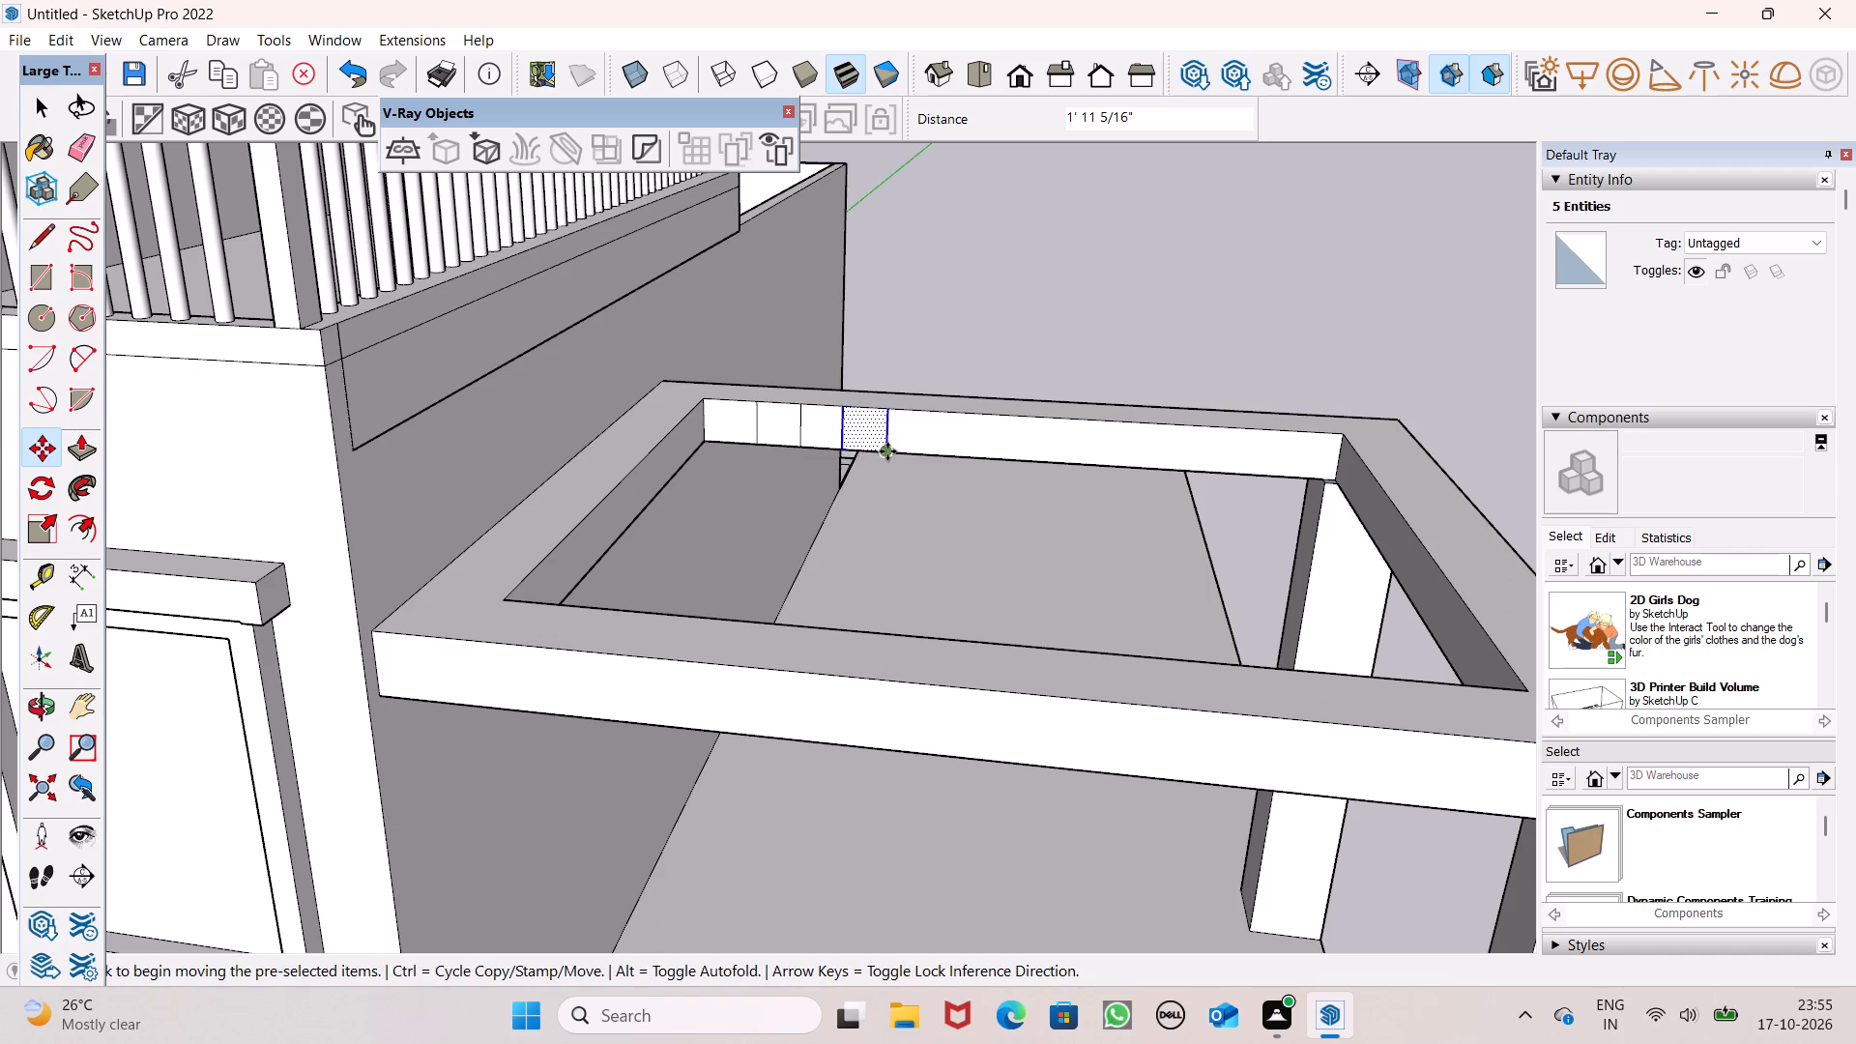
drag(887, 451, 977, 455)
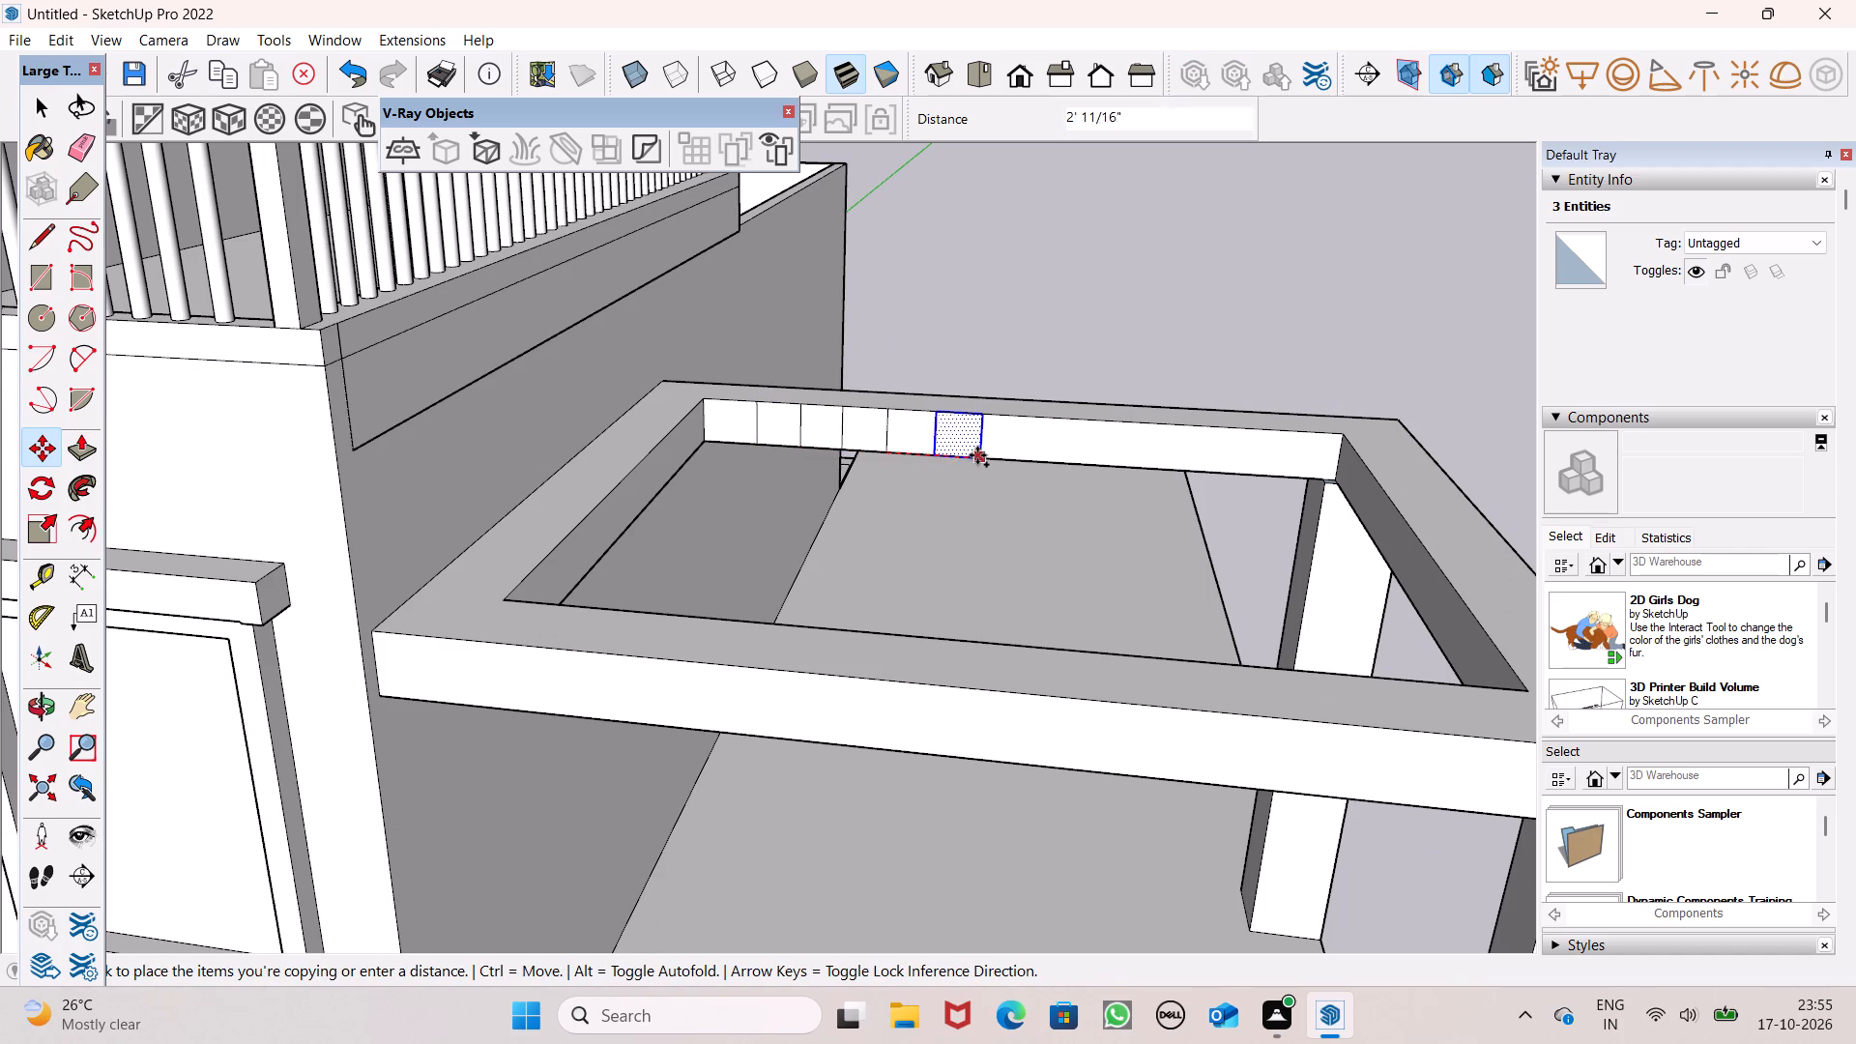
drag(977, 455, 975, 455)
click(975, 455)
drag(975, 455, 1015, 456)
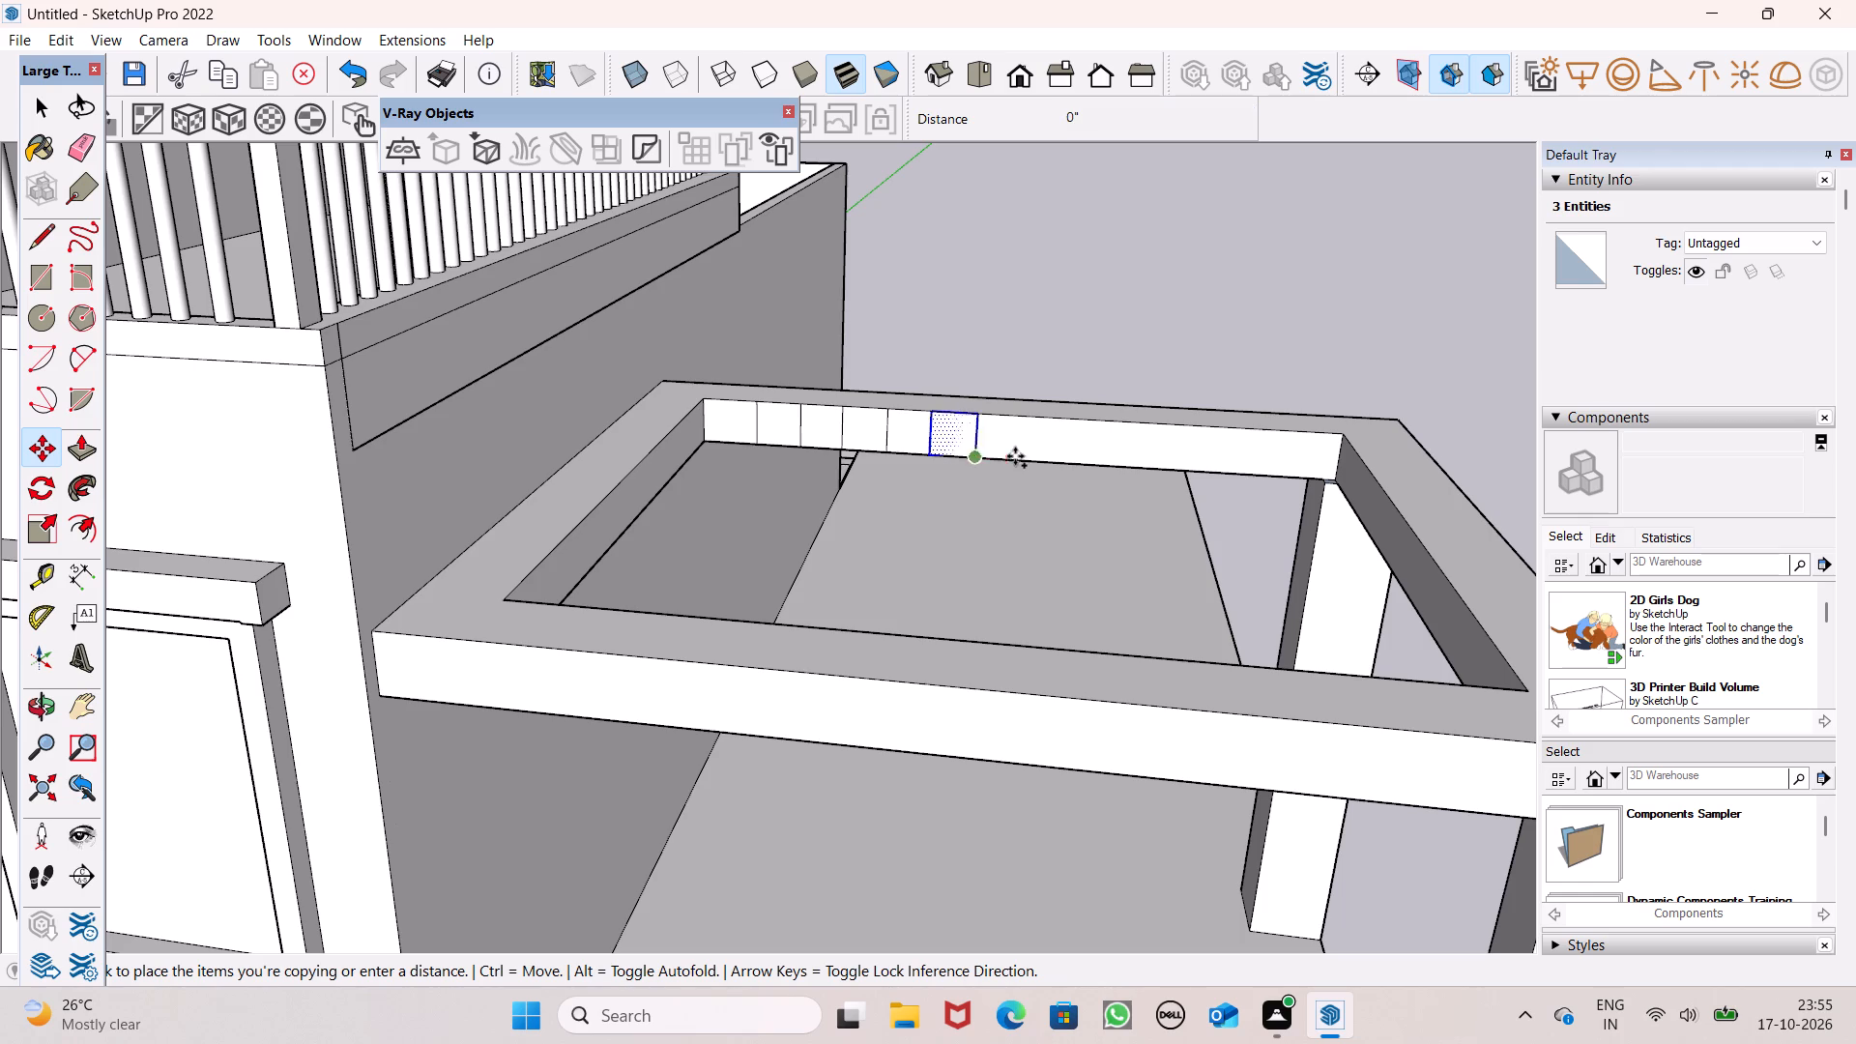
drag(1015, 456, 1065, 456)
drag(1069, 465, 1145, 455)
drag(1068, 465, 1081, 465)
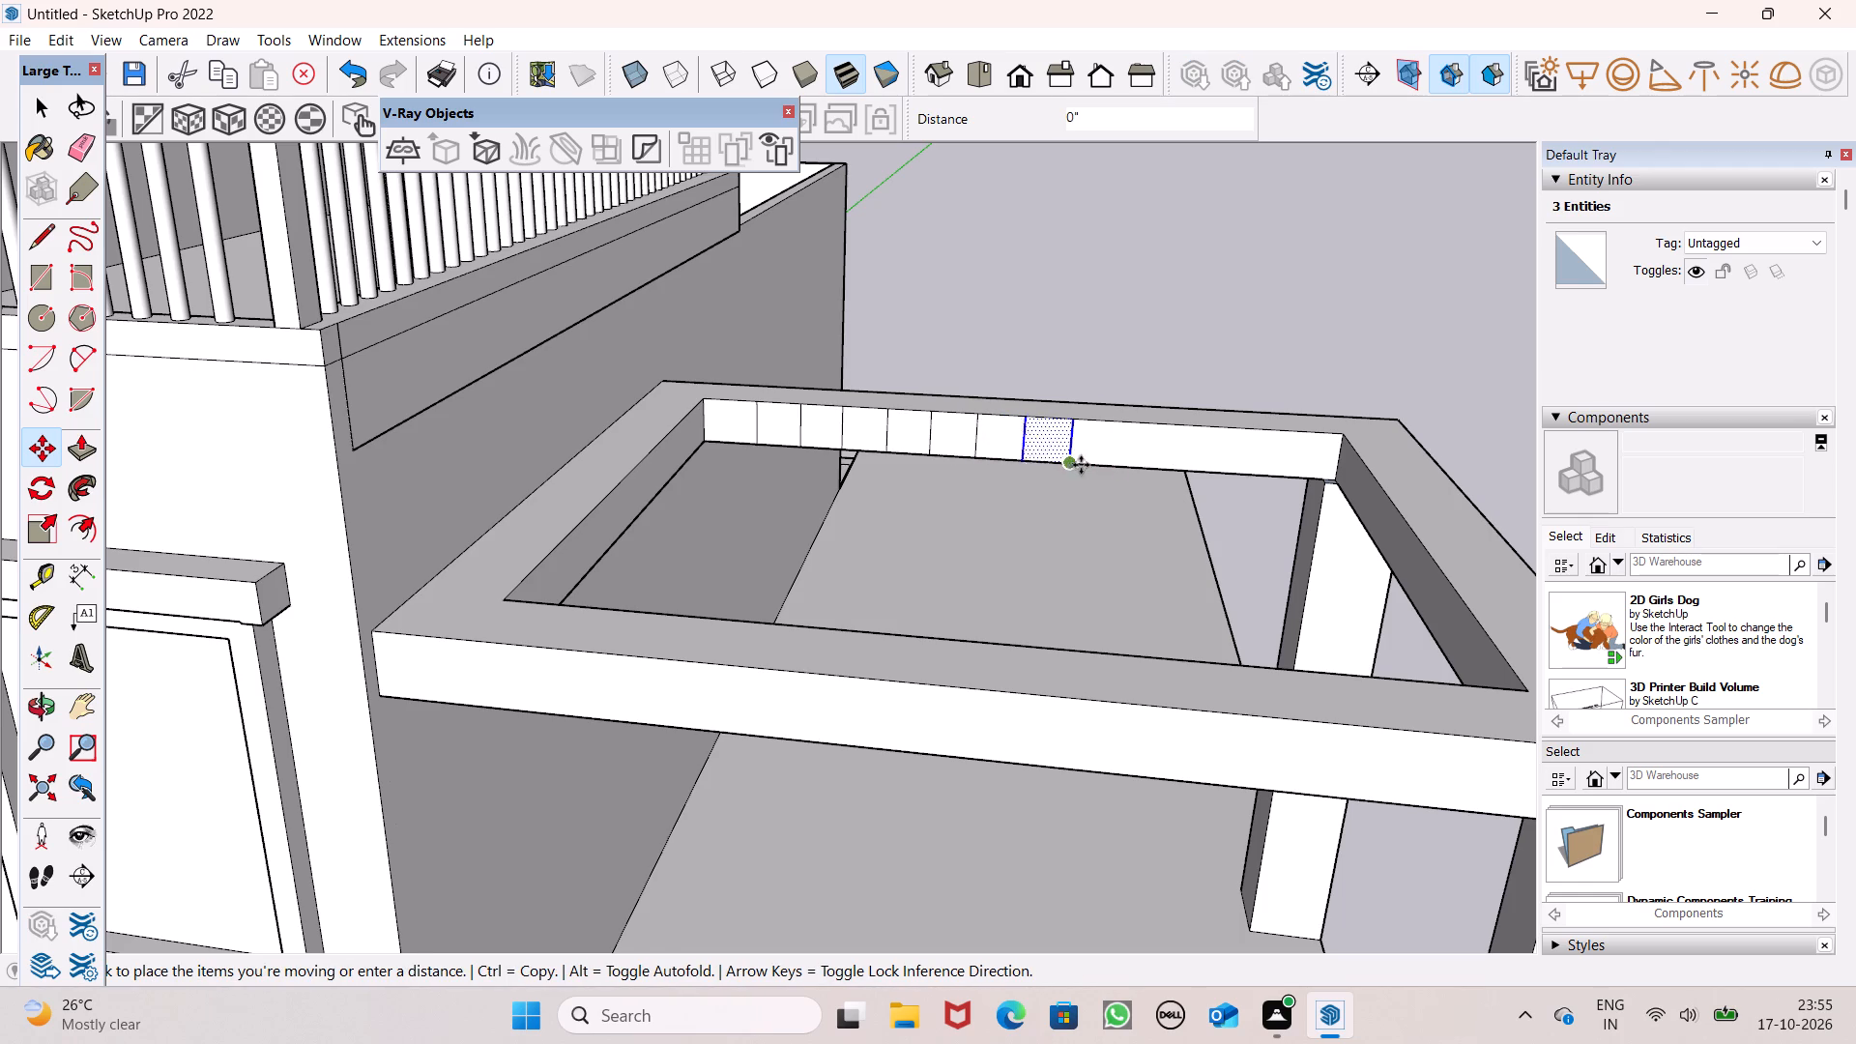
drag(1081, 465, 1135, 465)
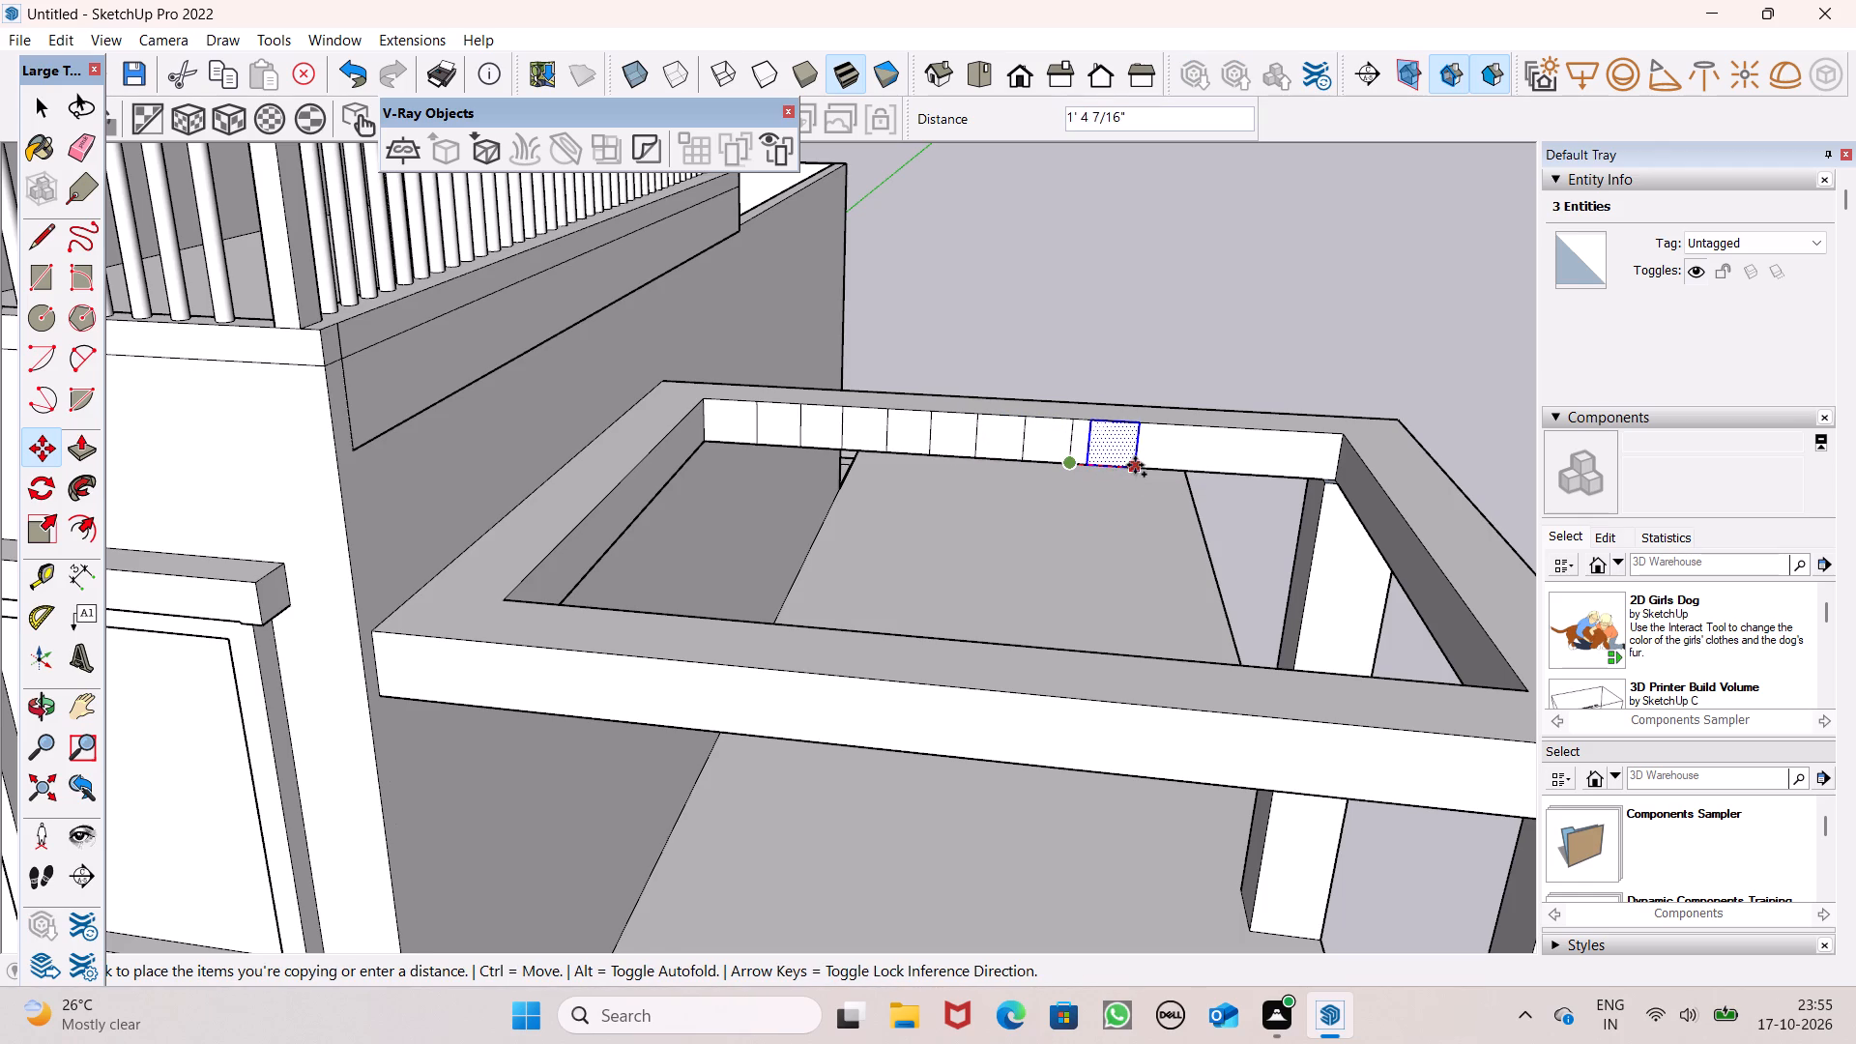
drag(1135, 465, 1165, 463)
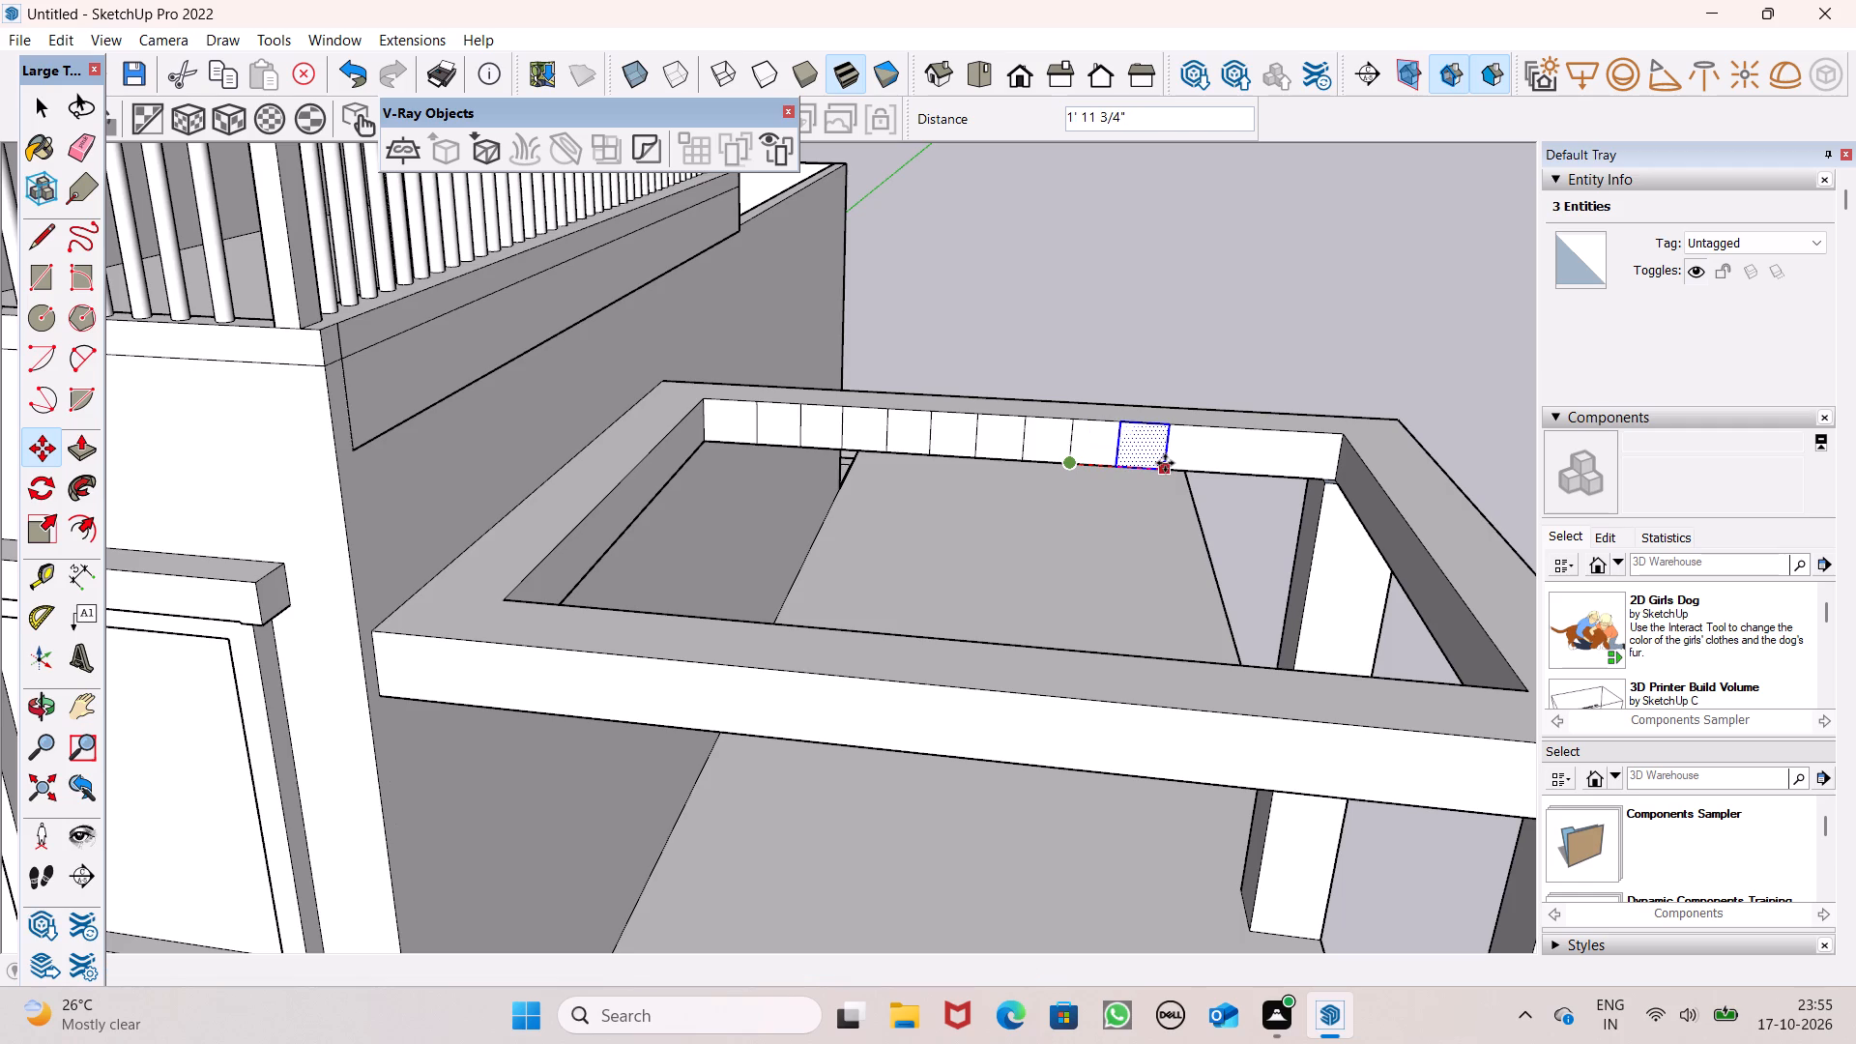
drag(1167, 469, 1249, 475)
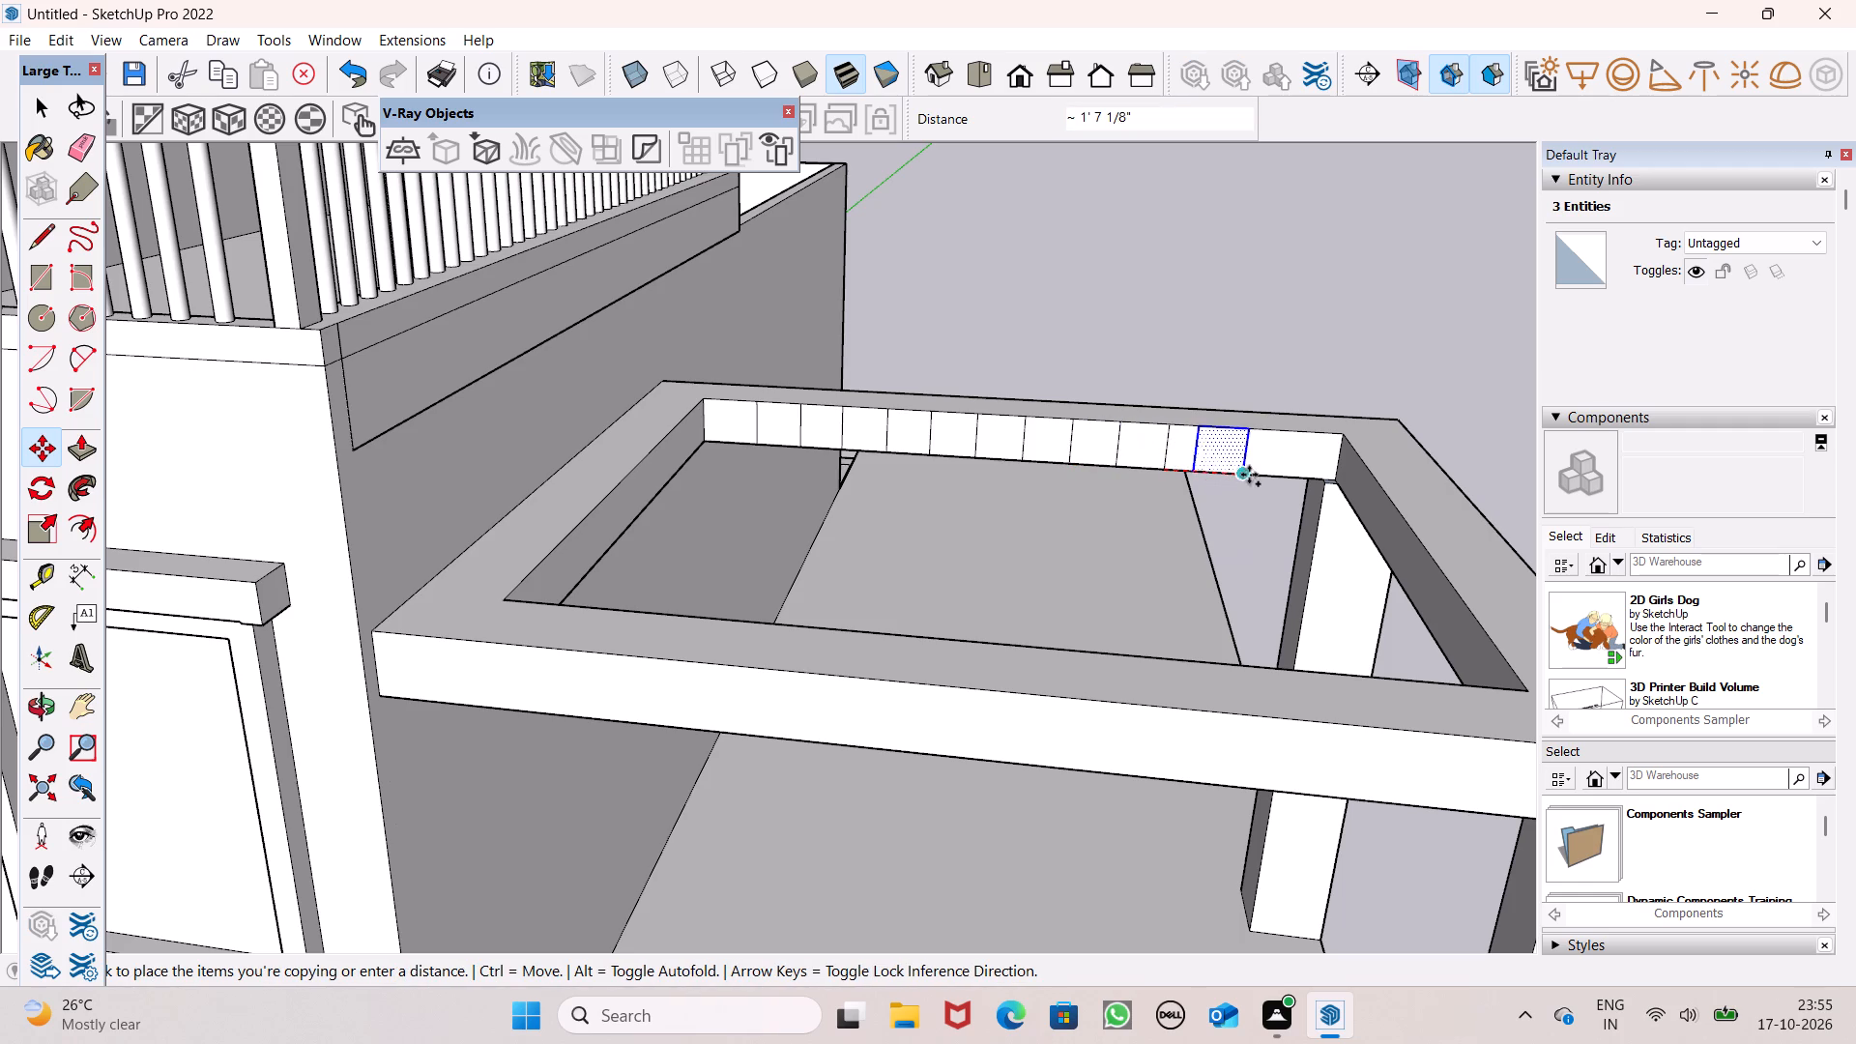
drag(1249, 475, 1263, 475)
key(space)
click(1202, 339)
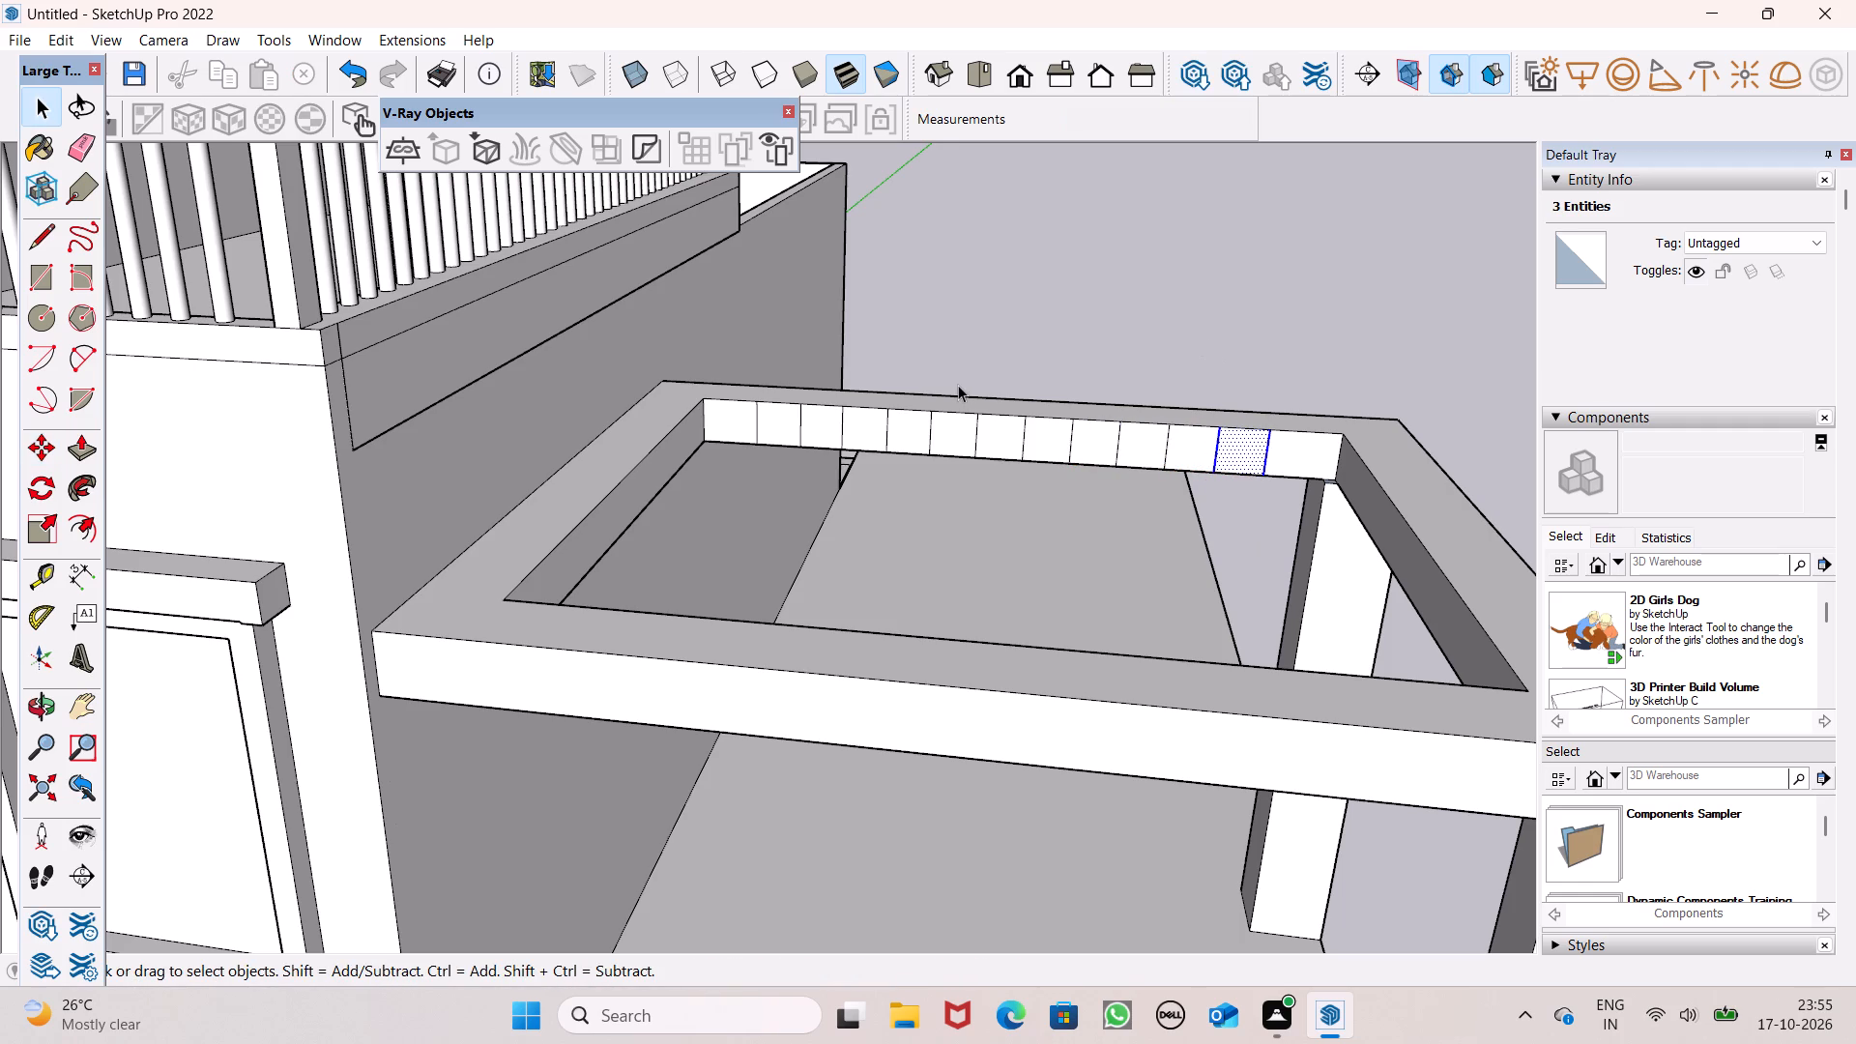
Push/Pull the six squares across the canopy opening as pergola beams, running the three farthest from the balcony up to the front beam.
scroll(957, 385, down, 1)
click(83, 455)
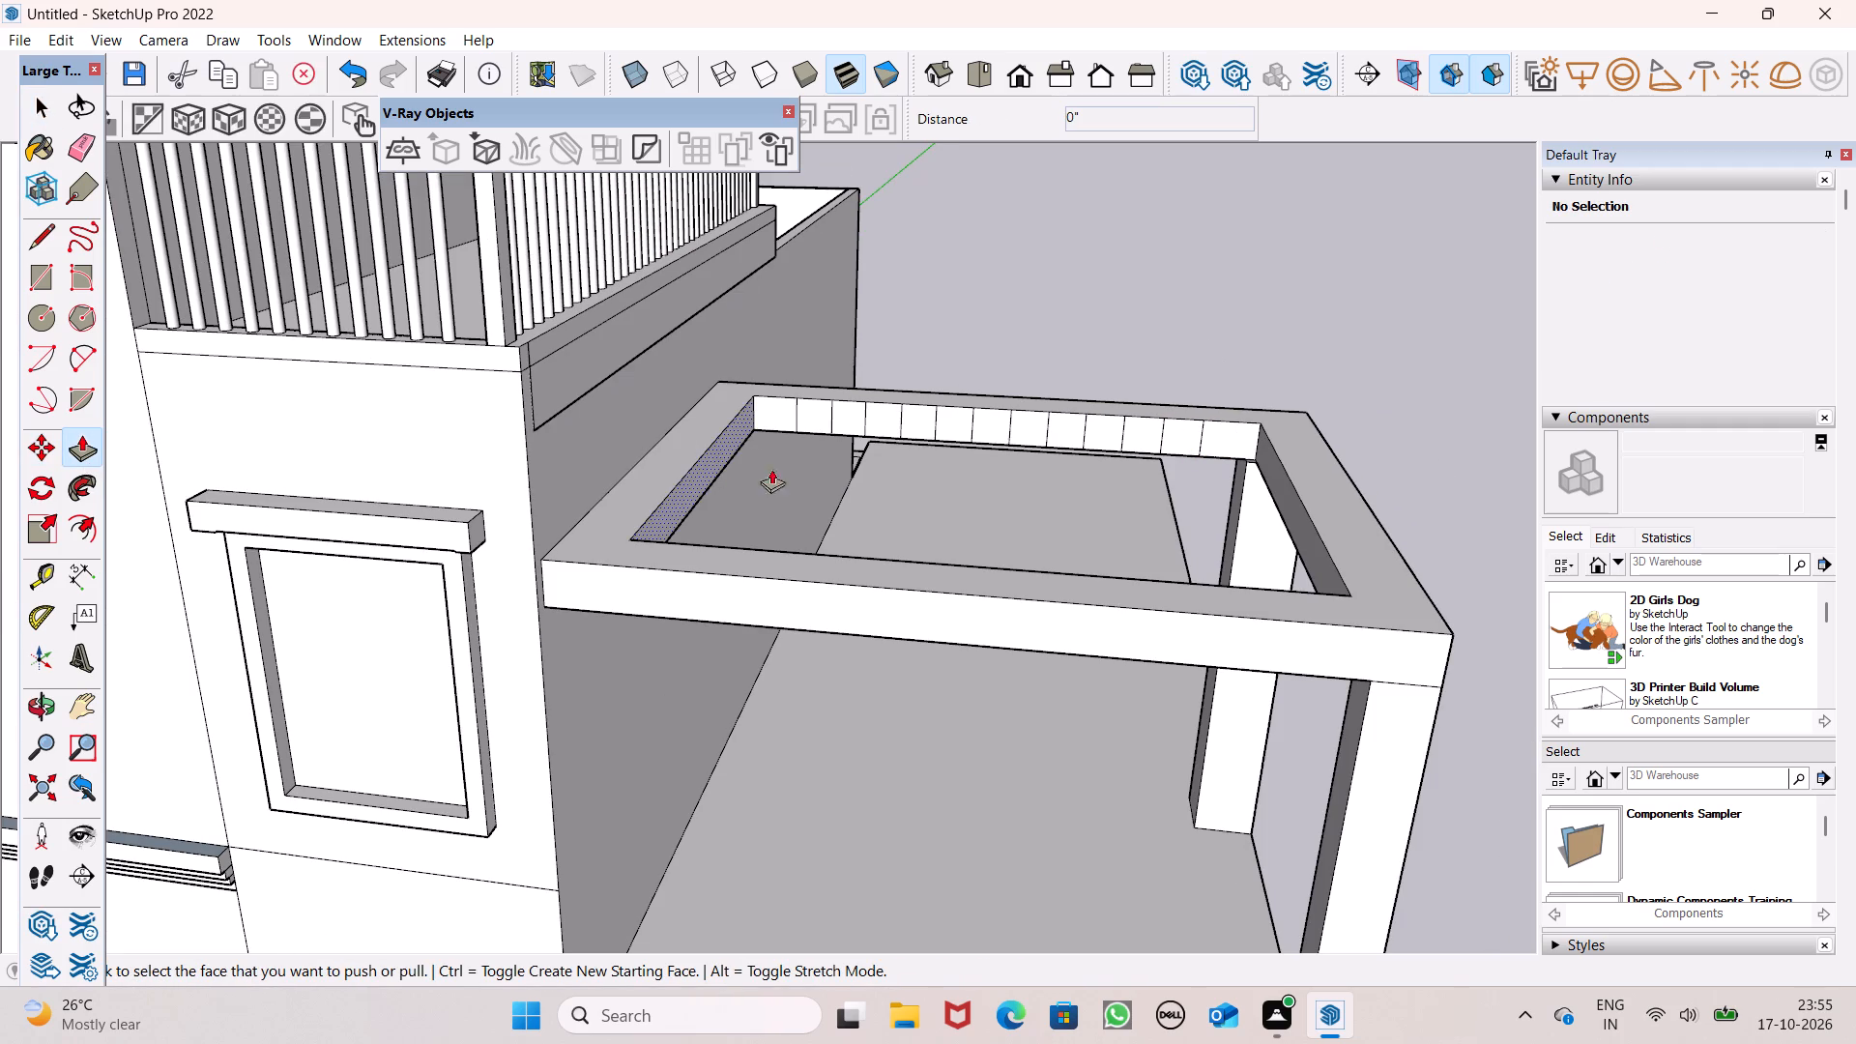
ctrl+drag(807, 420, 802, 467)
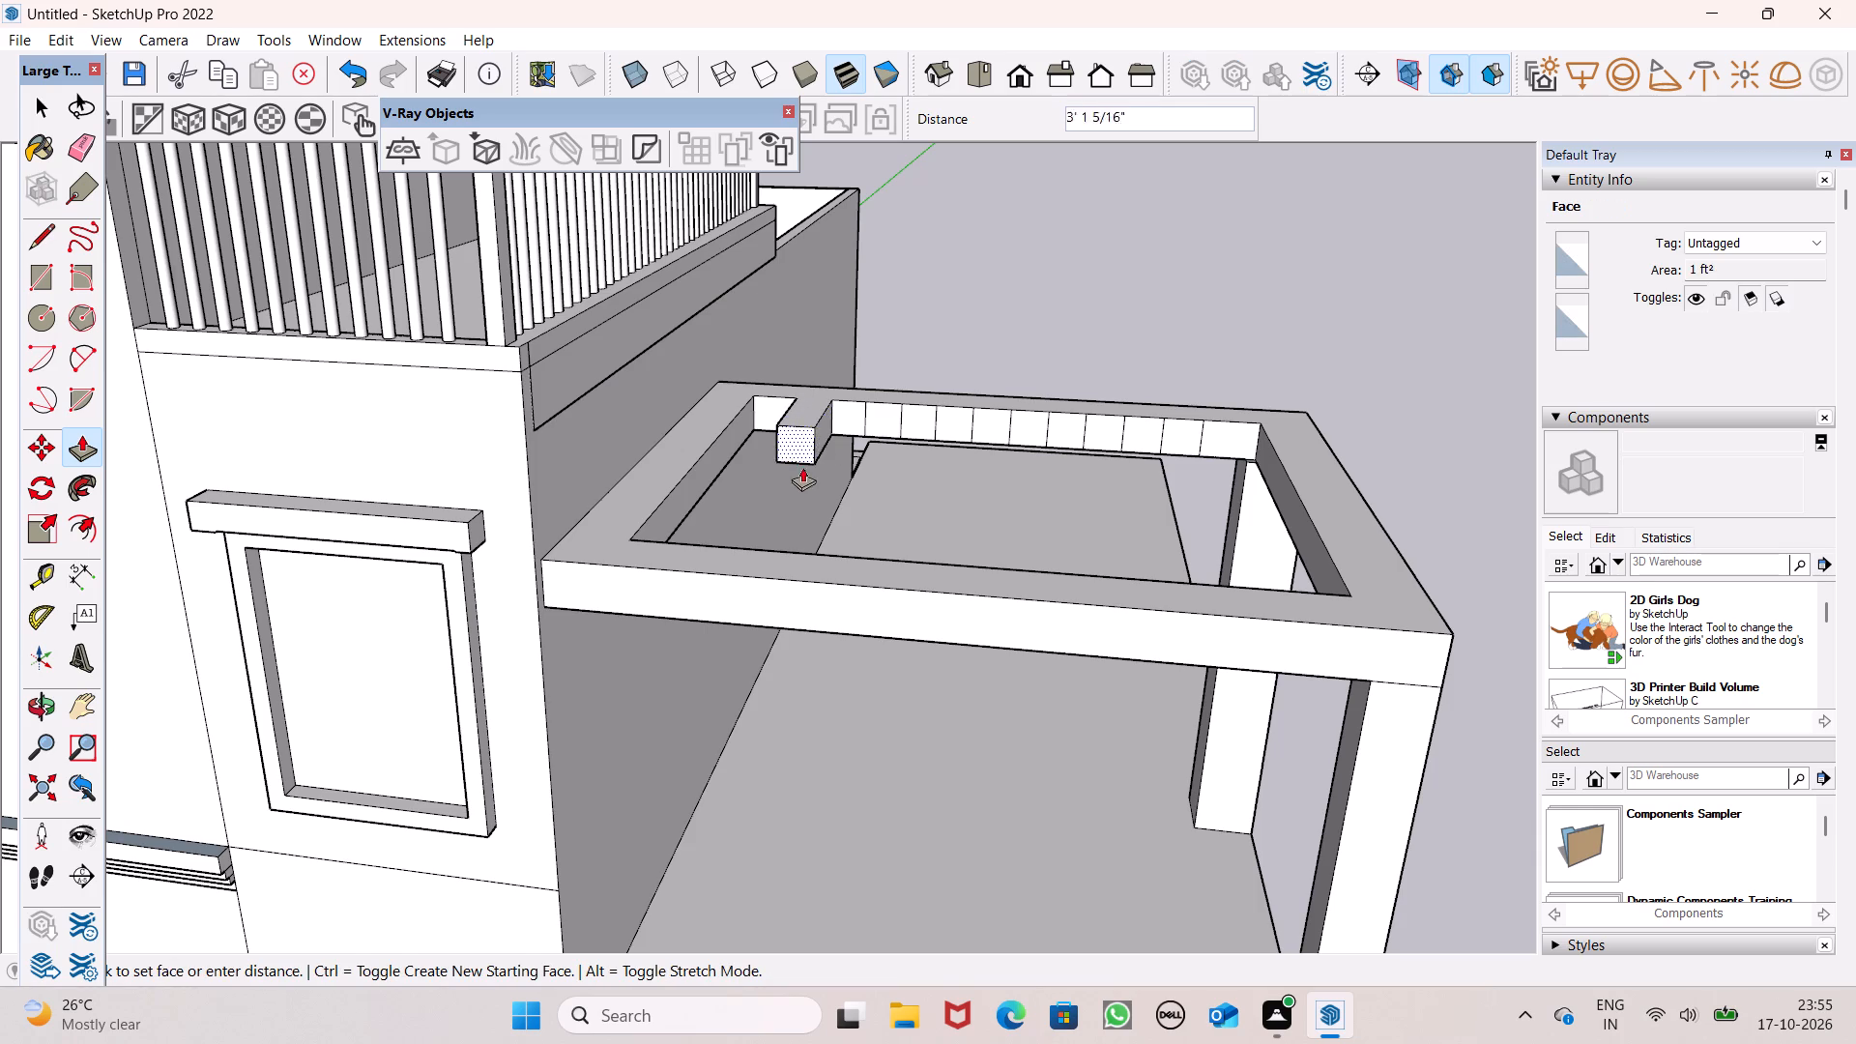
ctrl+drag(802, 467, 793, 510)
drag(884, 418, 863, 525)
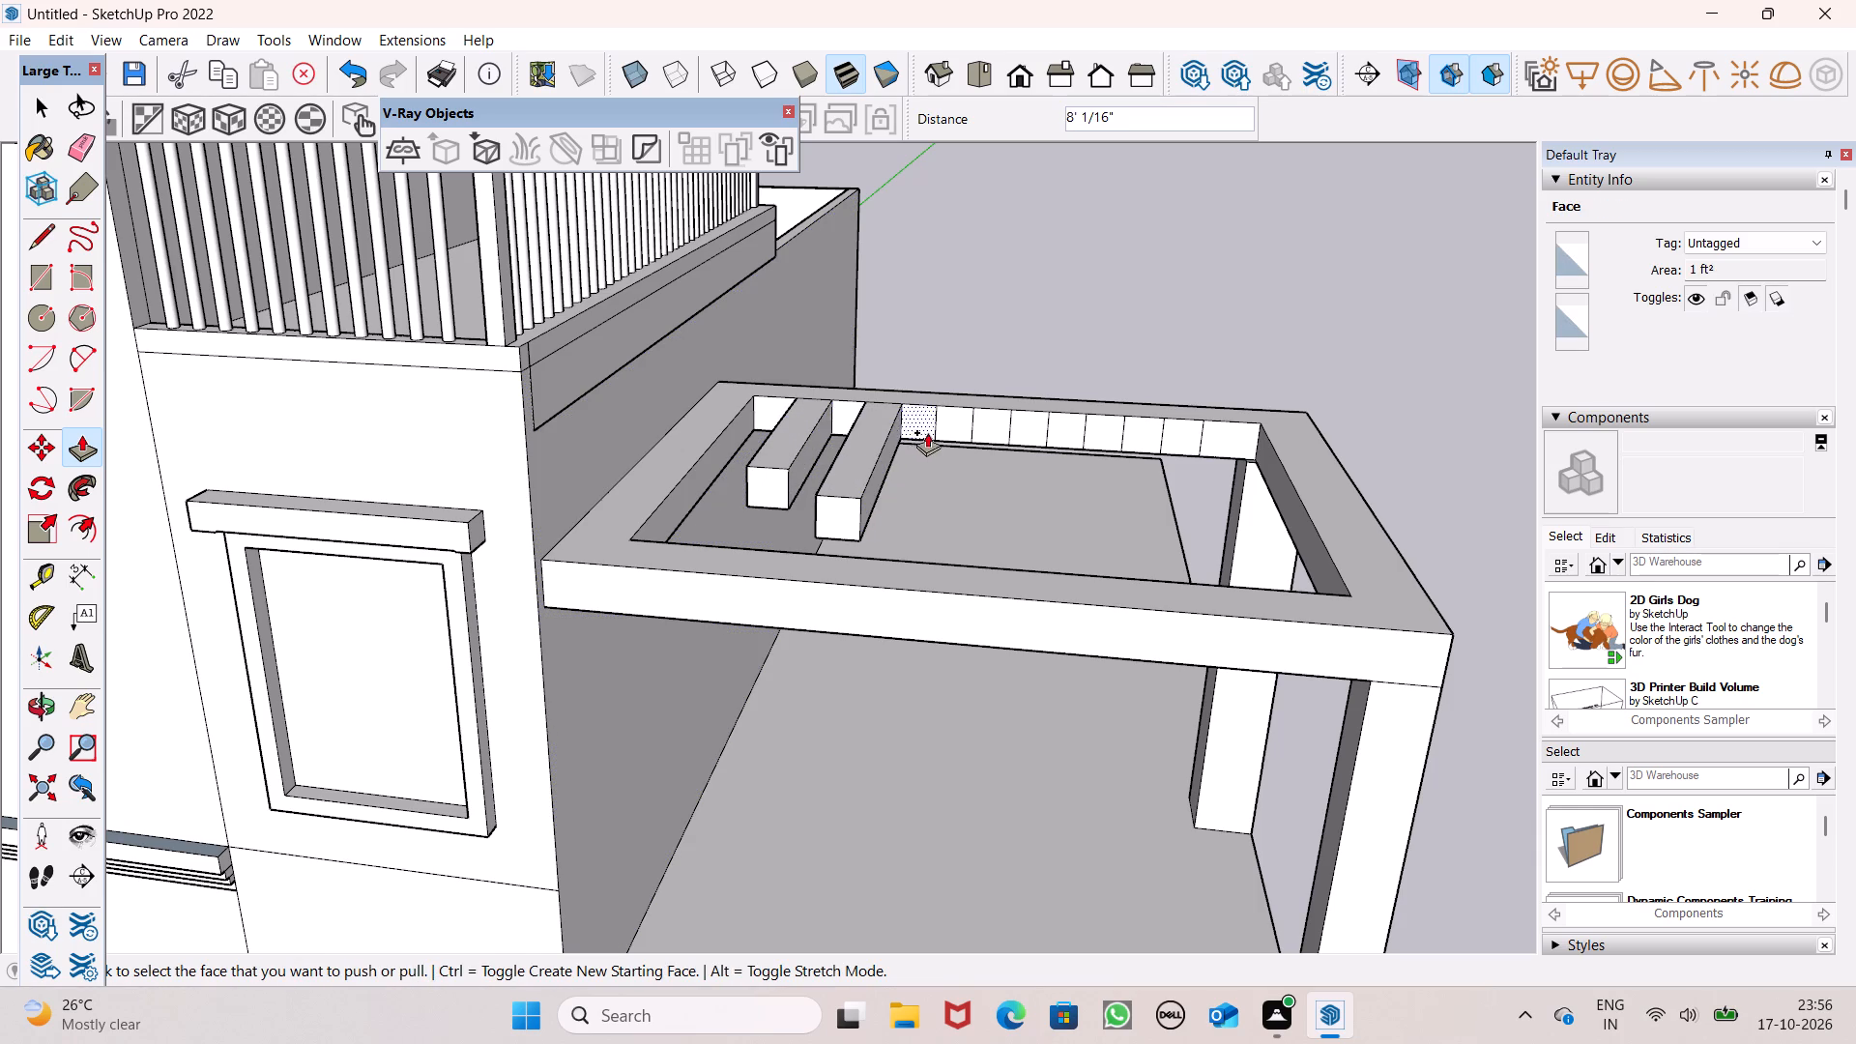
drag(947, 423, 944, 541)
drag(1027, 425, 1033, 550)
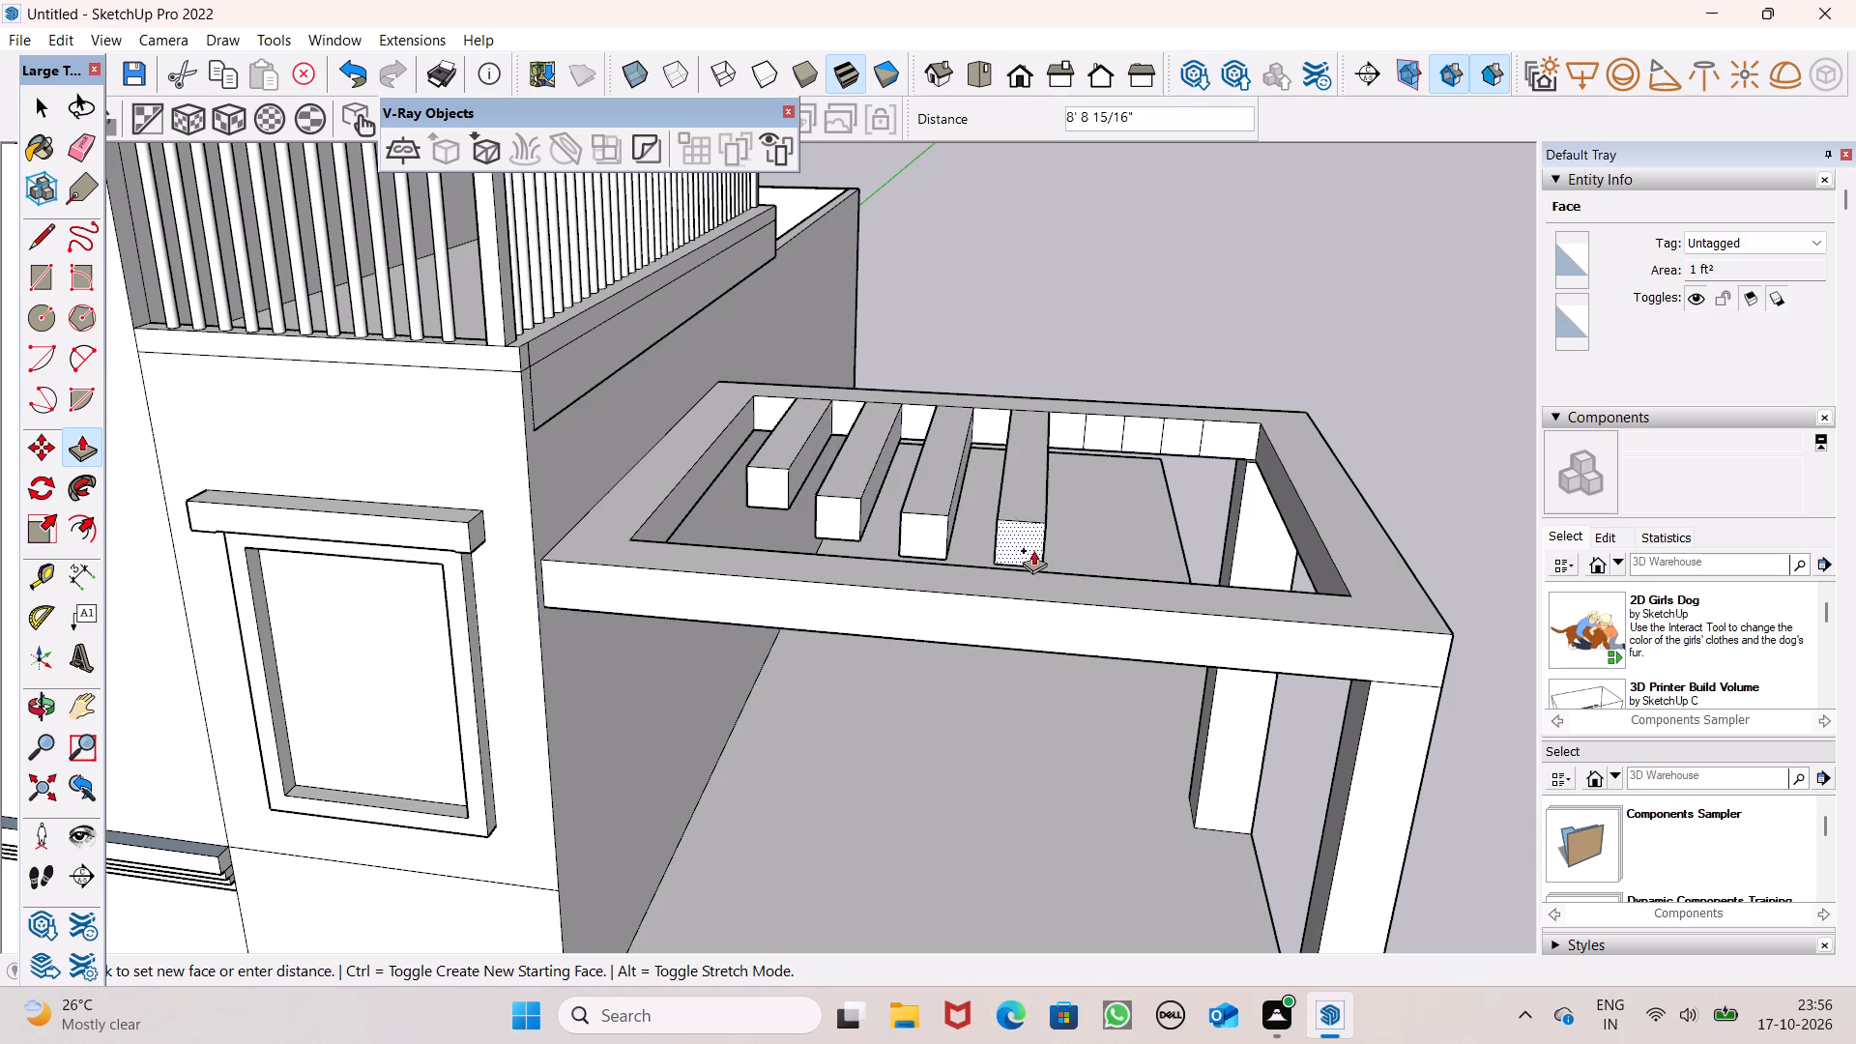
drag(1033, 550, 1034, 572)
drag(1108, 440, 1108, 530)
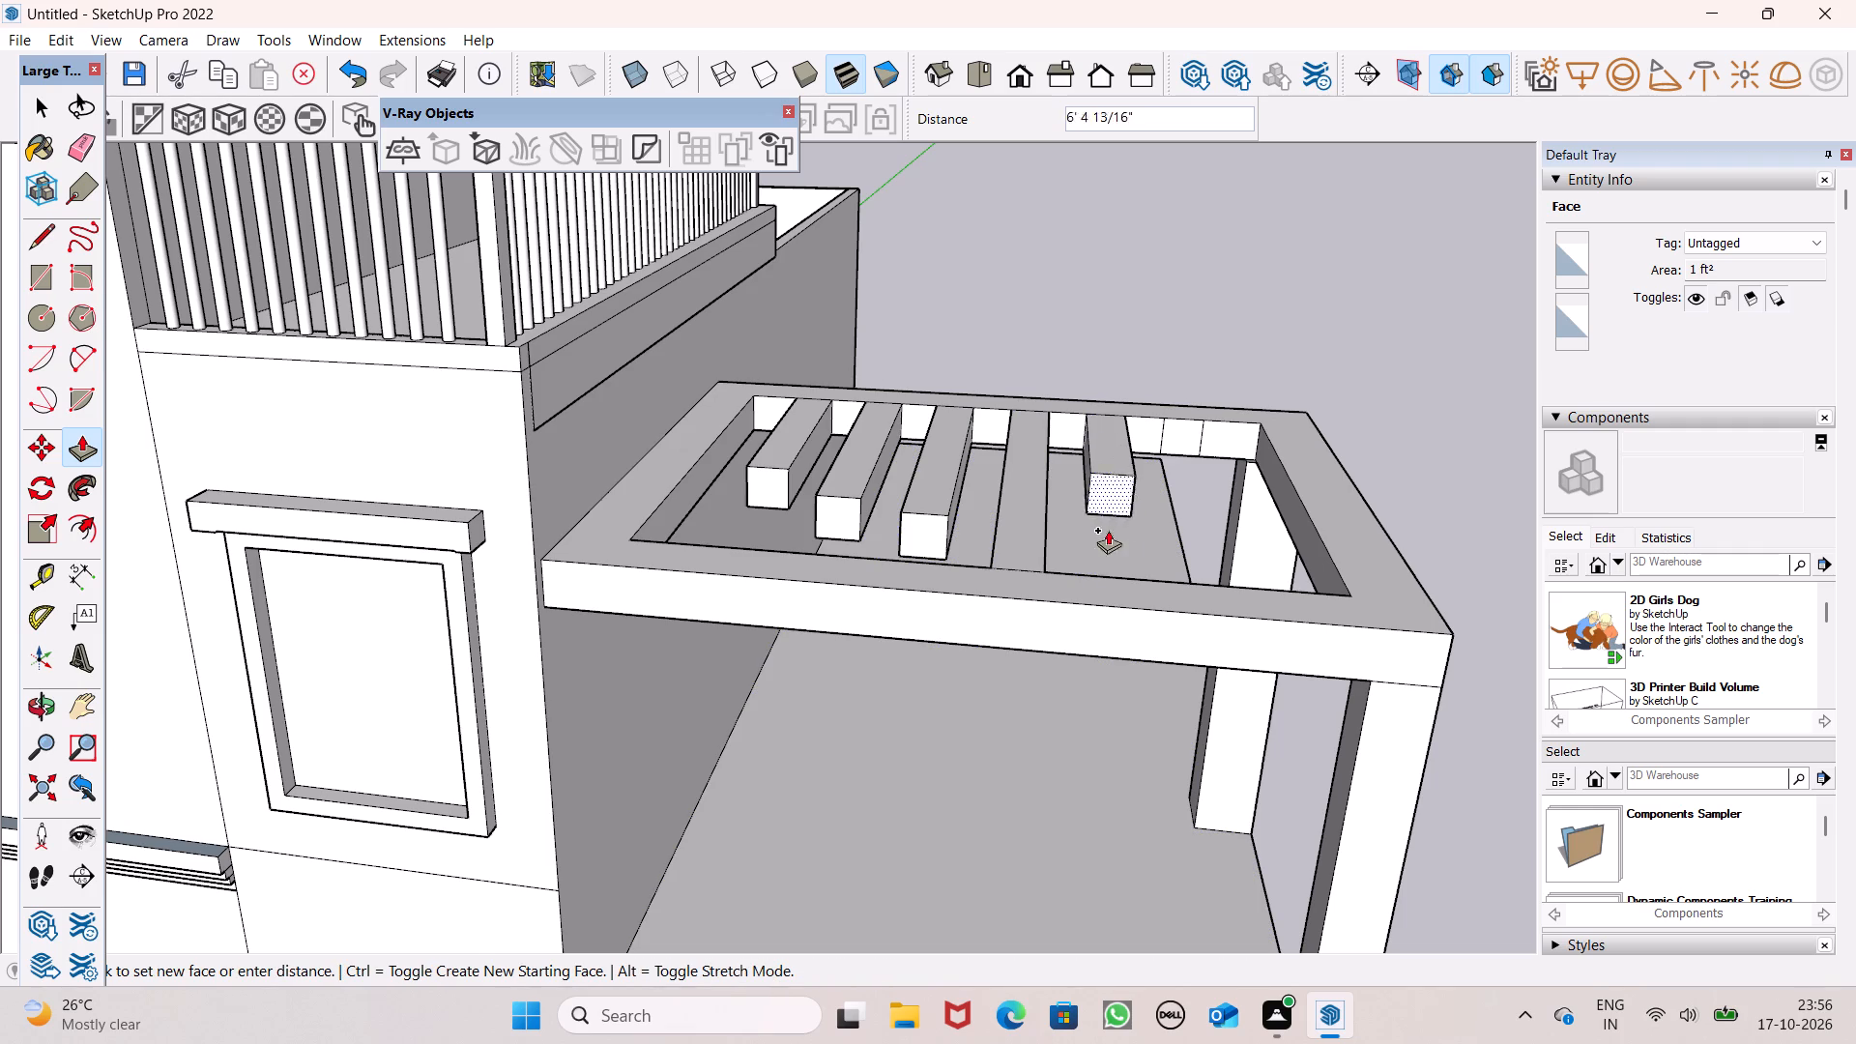
drag(1108, 530, 1107, 583)
drag(1187, 446, 1201, 543)
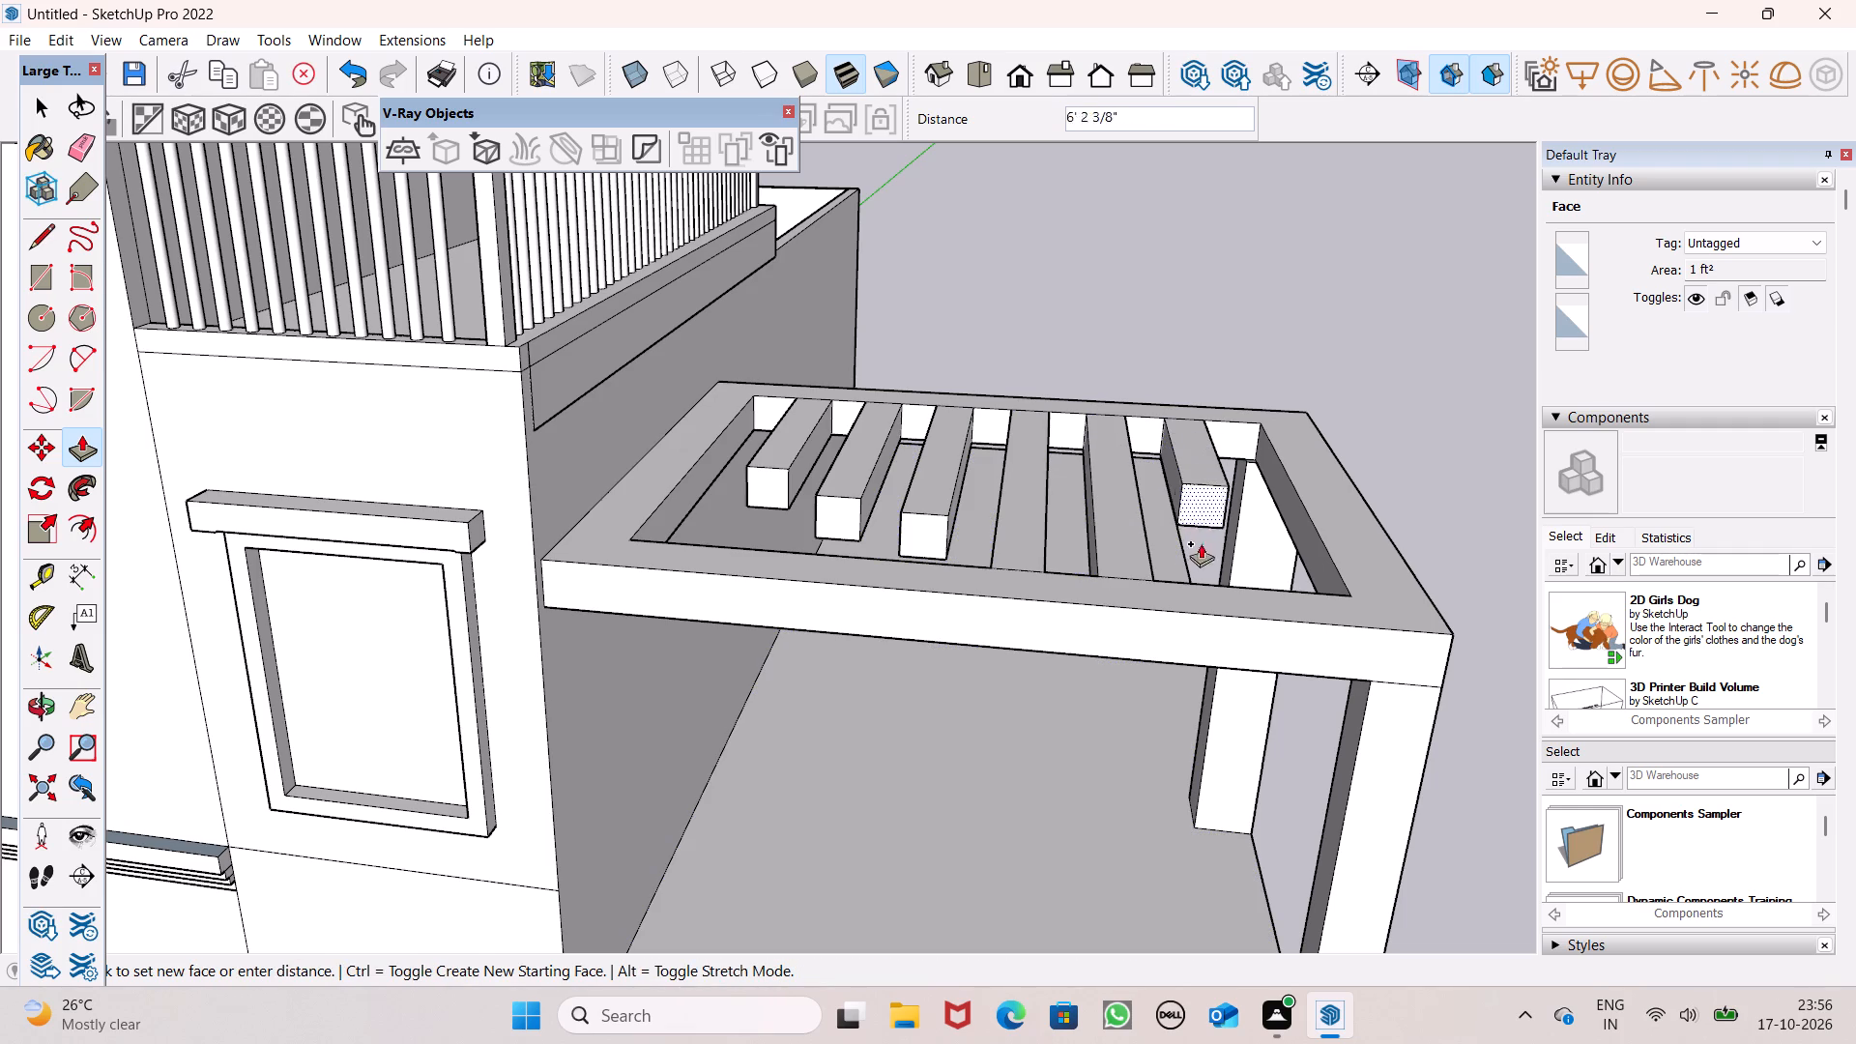
drag(1201, 543, 1209, 600)
drag(1218, 571, 1215, 602)
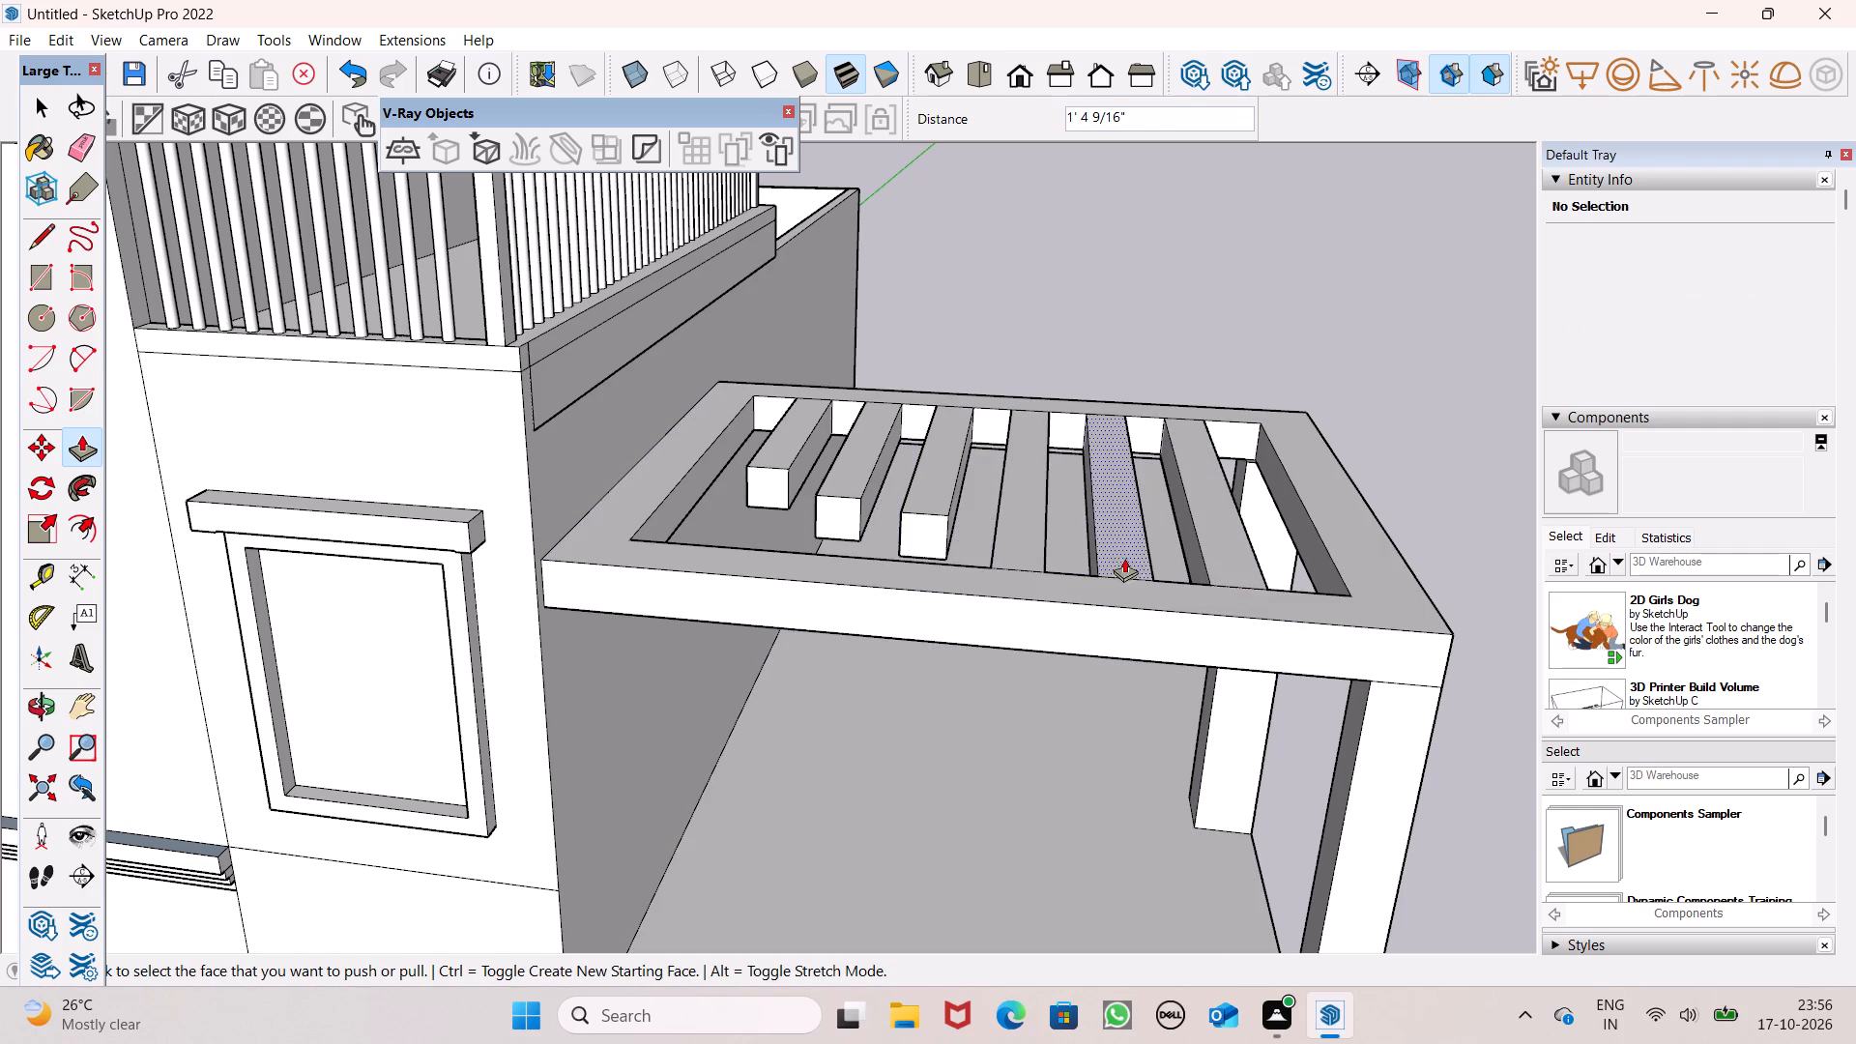
Extend the pergola beam nearest the balcony with Push/Pull until it meets the front beam.
drag(764, 480, 764, 509)
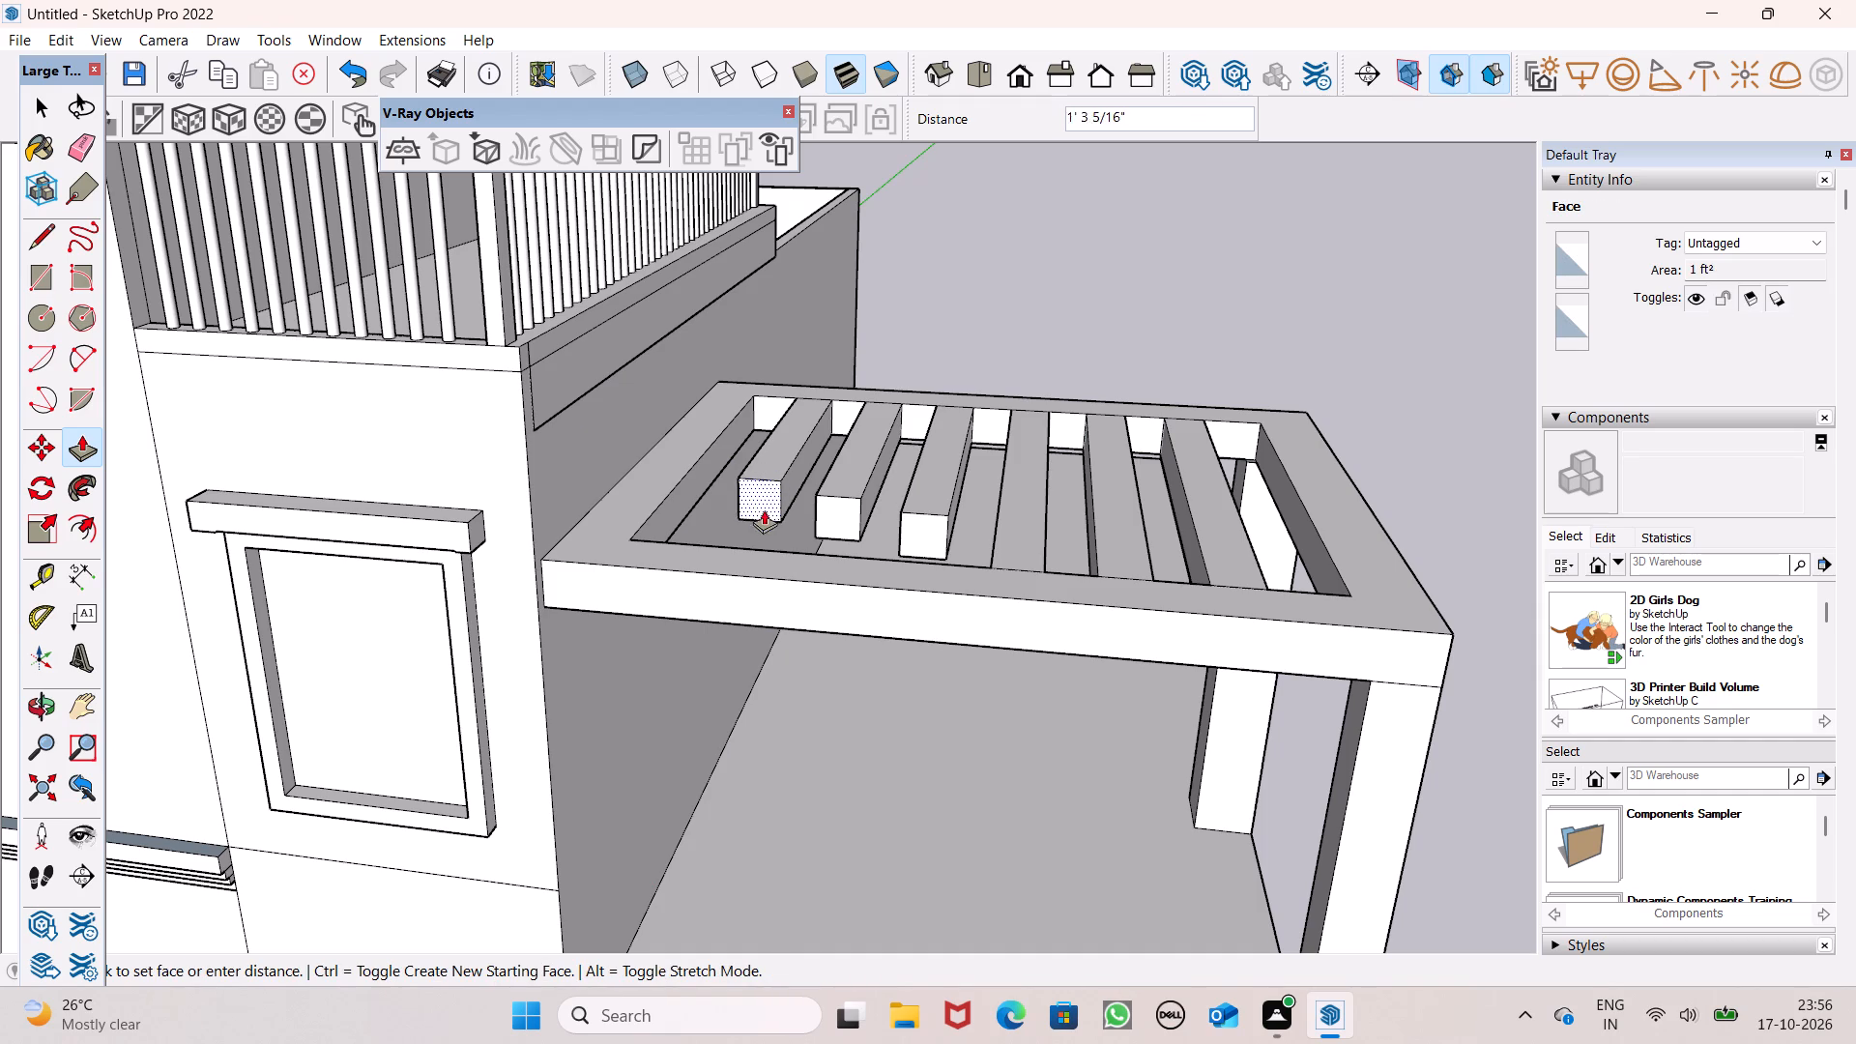
drag(764, 509, 766, 552)
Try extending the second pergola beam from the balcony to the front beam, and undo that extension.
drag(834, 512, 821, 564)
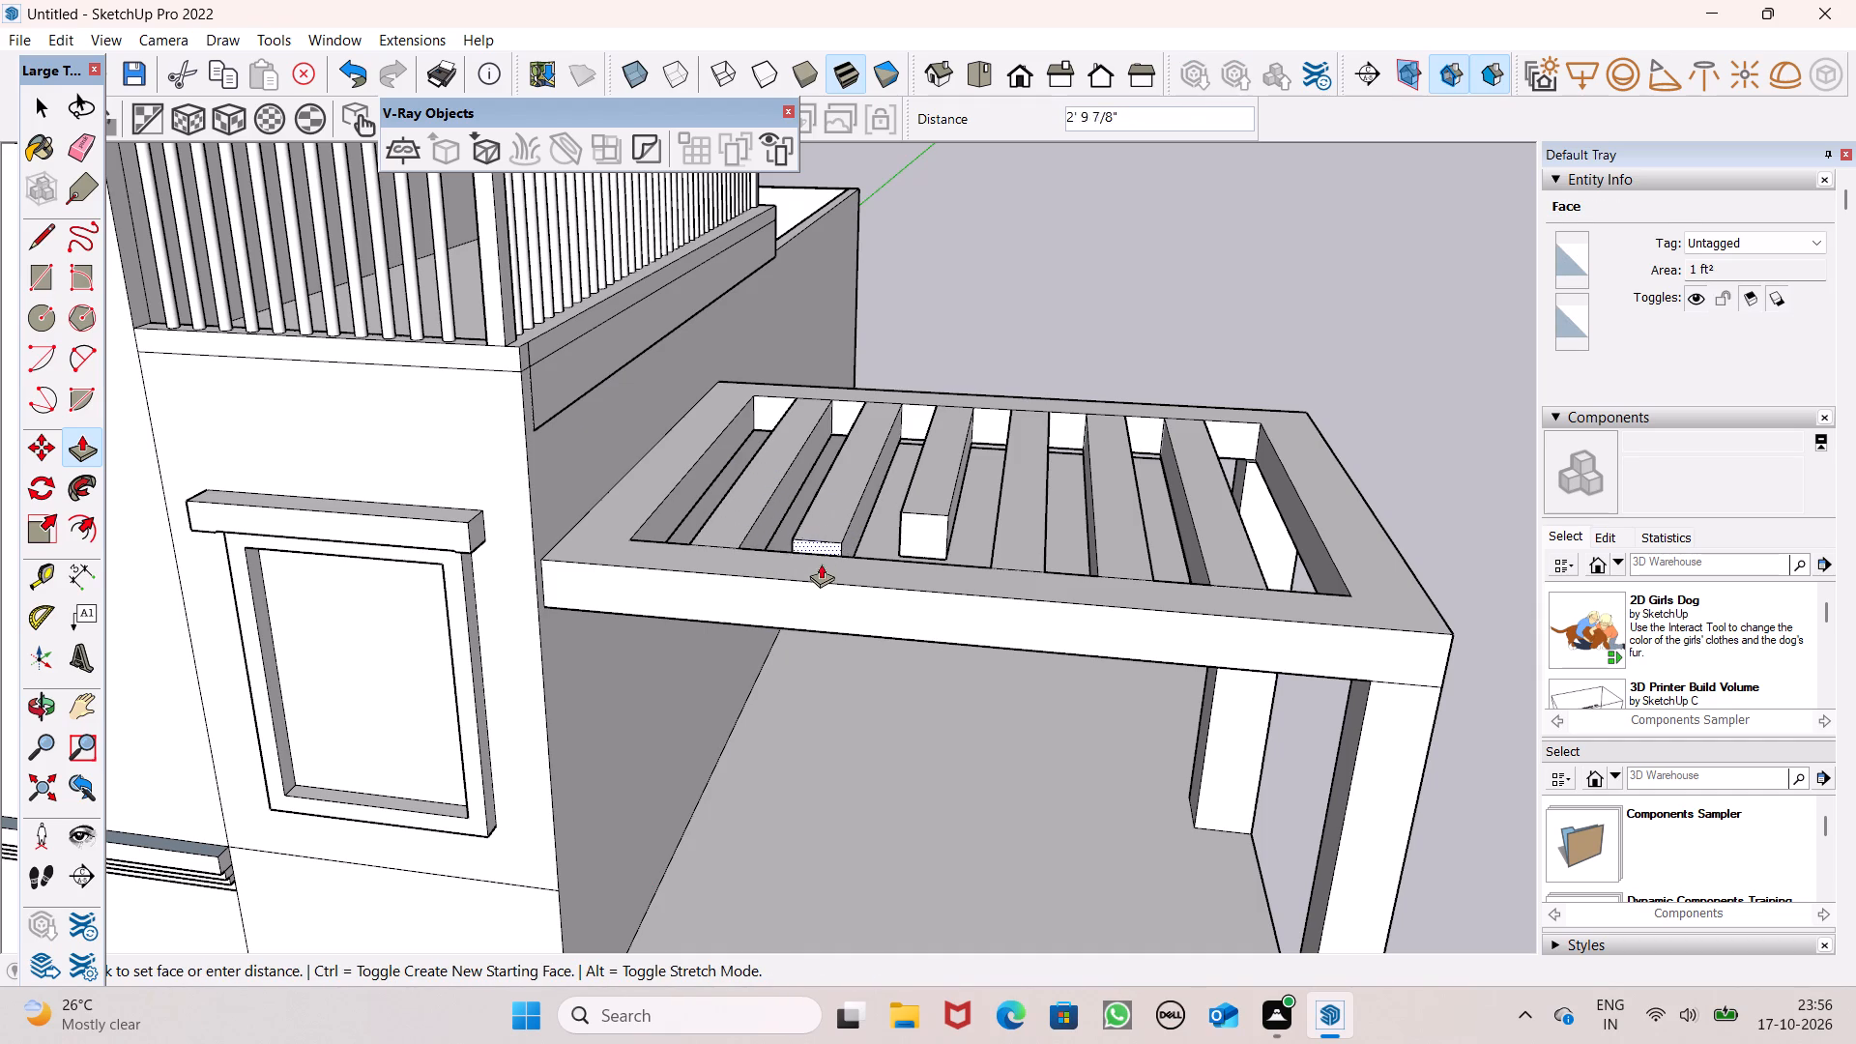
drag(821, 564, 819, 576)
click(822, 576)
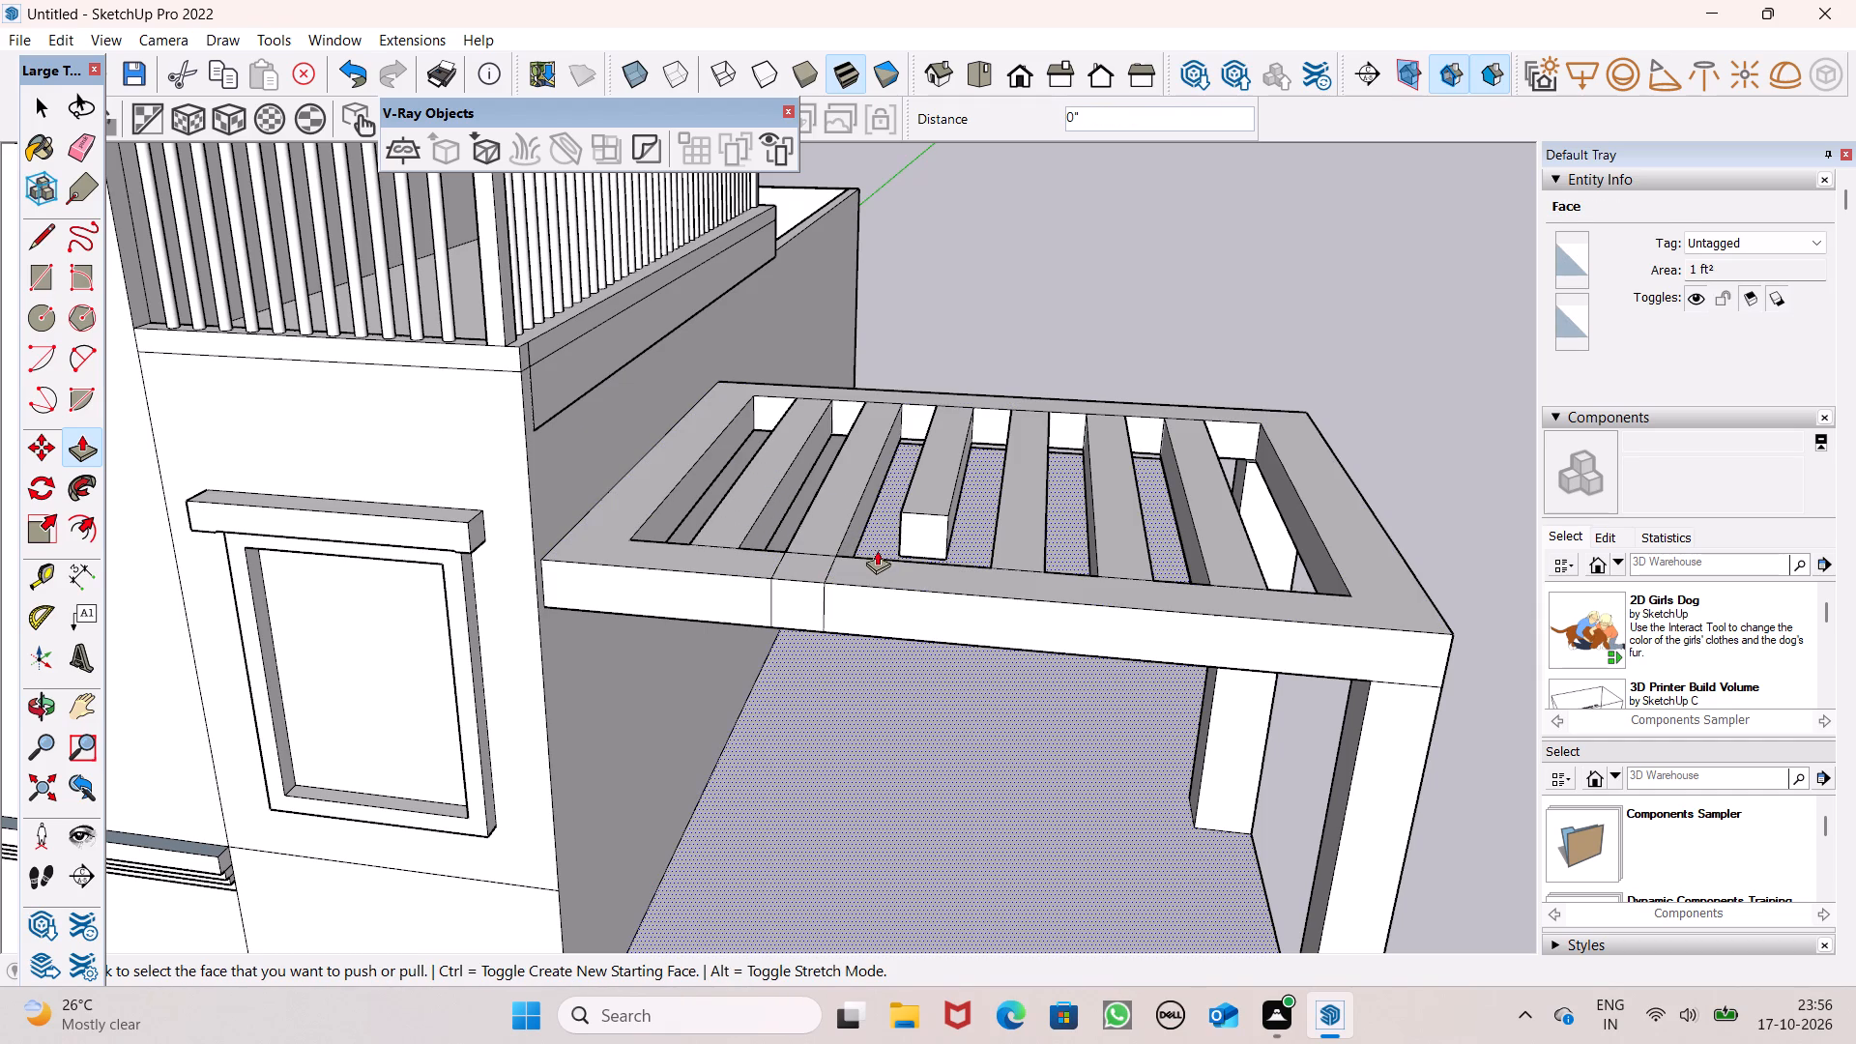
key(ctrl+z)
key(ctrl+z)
Extend the third and second pergola beams from the balcony with Push/Pull until they meet the front beam.
drag(913, 532, 919, 568)
drag(839, 522, 847, 563)
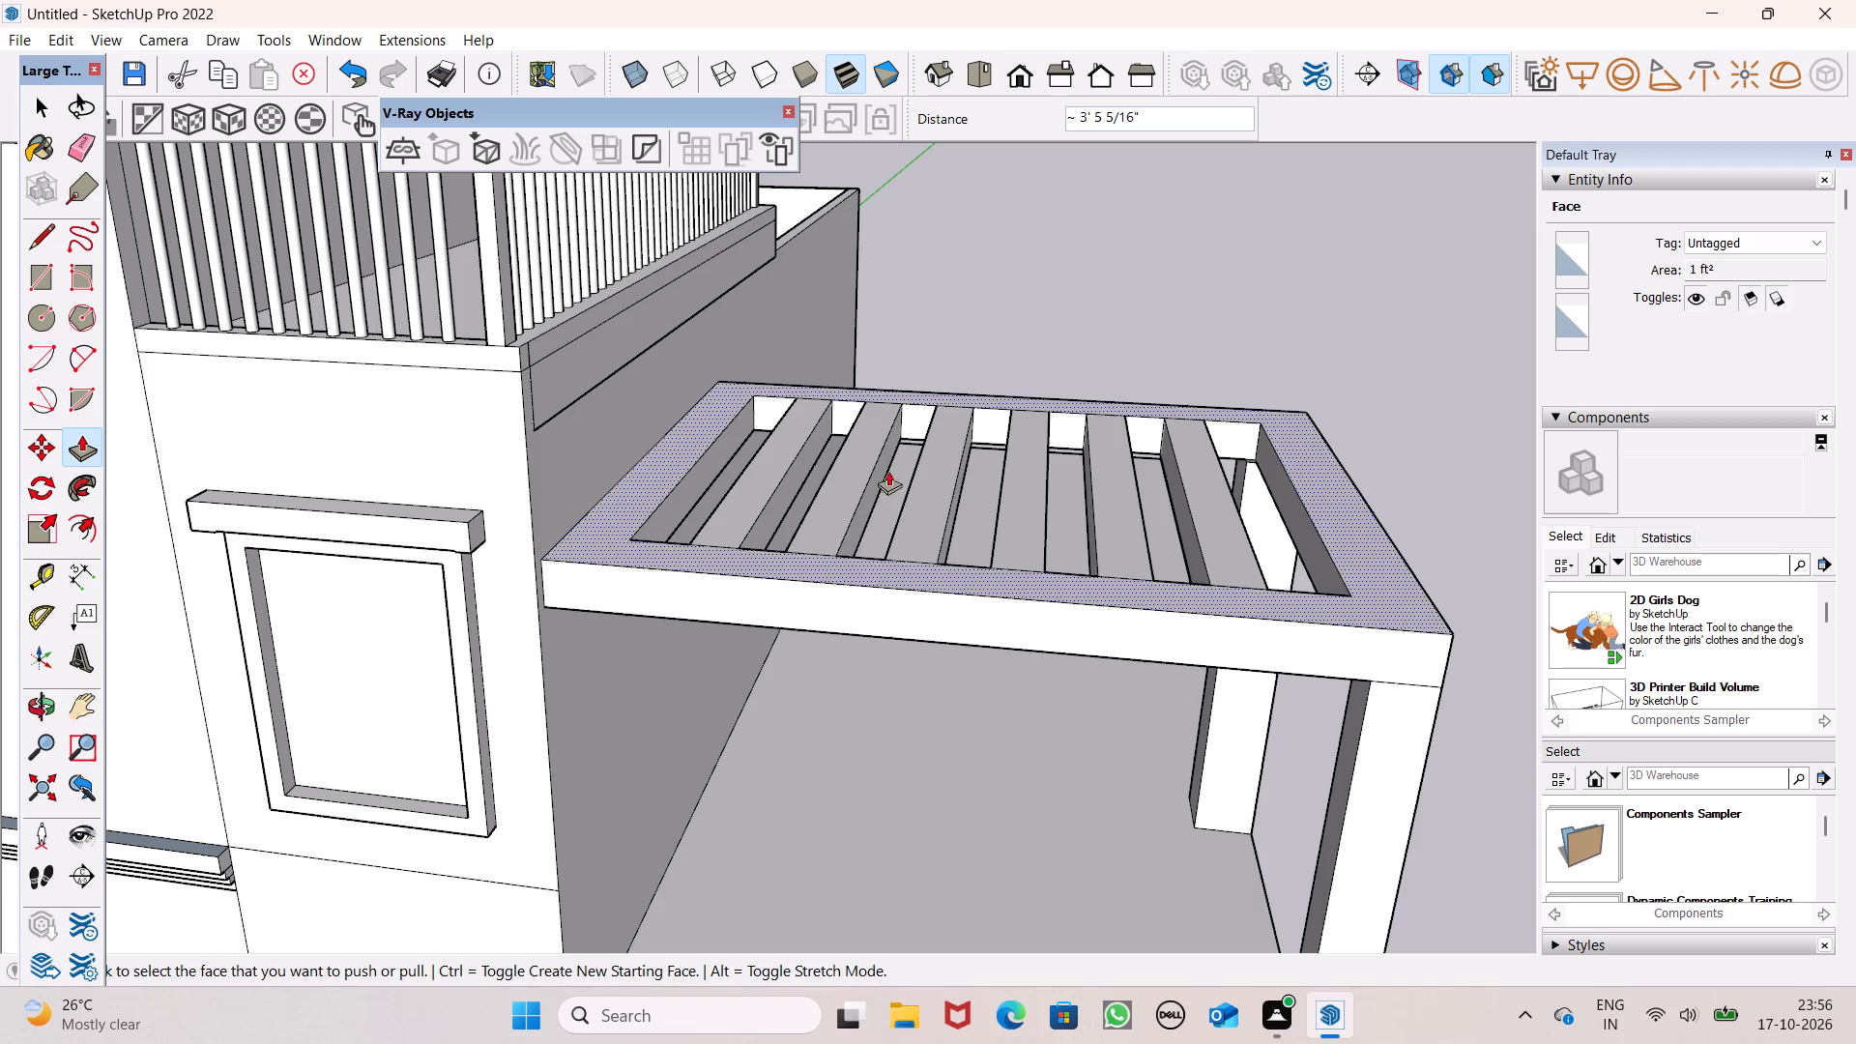
Examine the pergola canopy and the surrounding house exterior from below, from the side and from above.
scroll(897, 467, down, 4)
middle_drag(971, 583, 1261, 196)
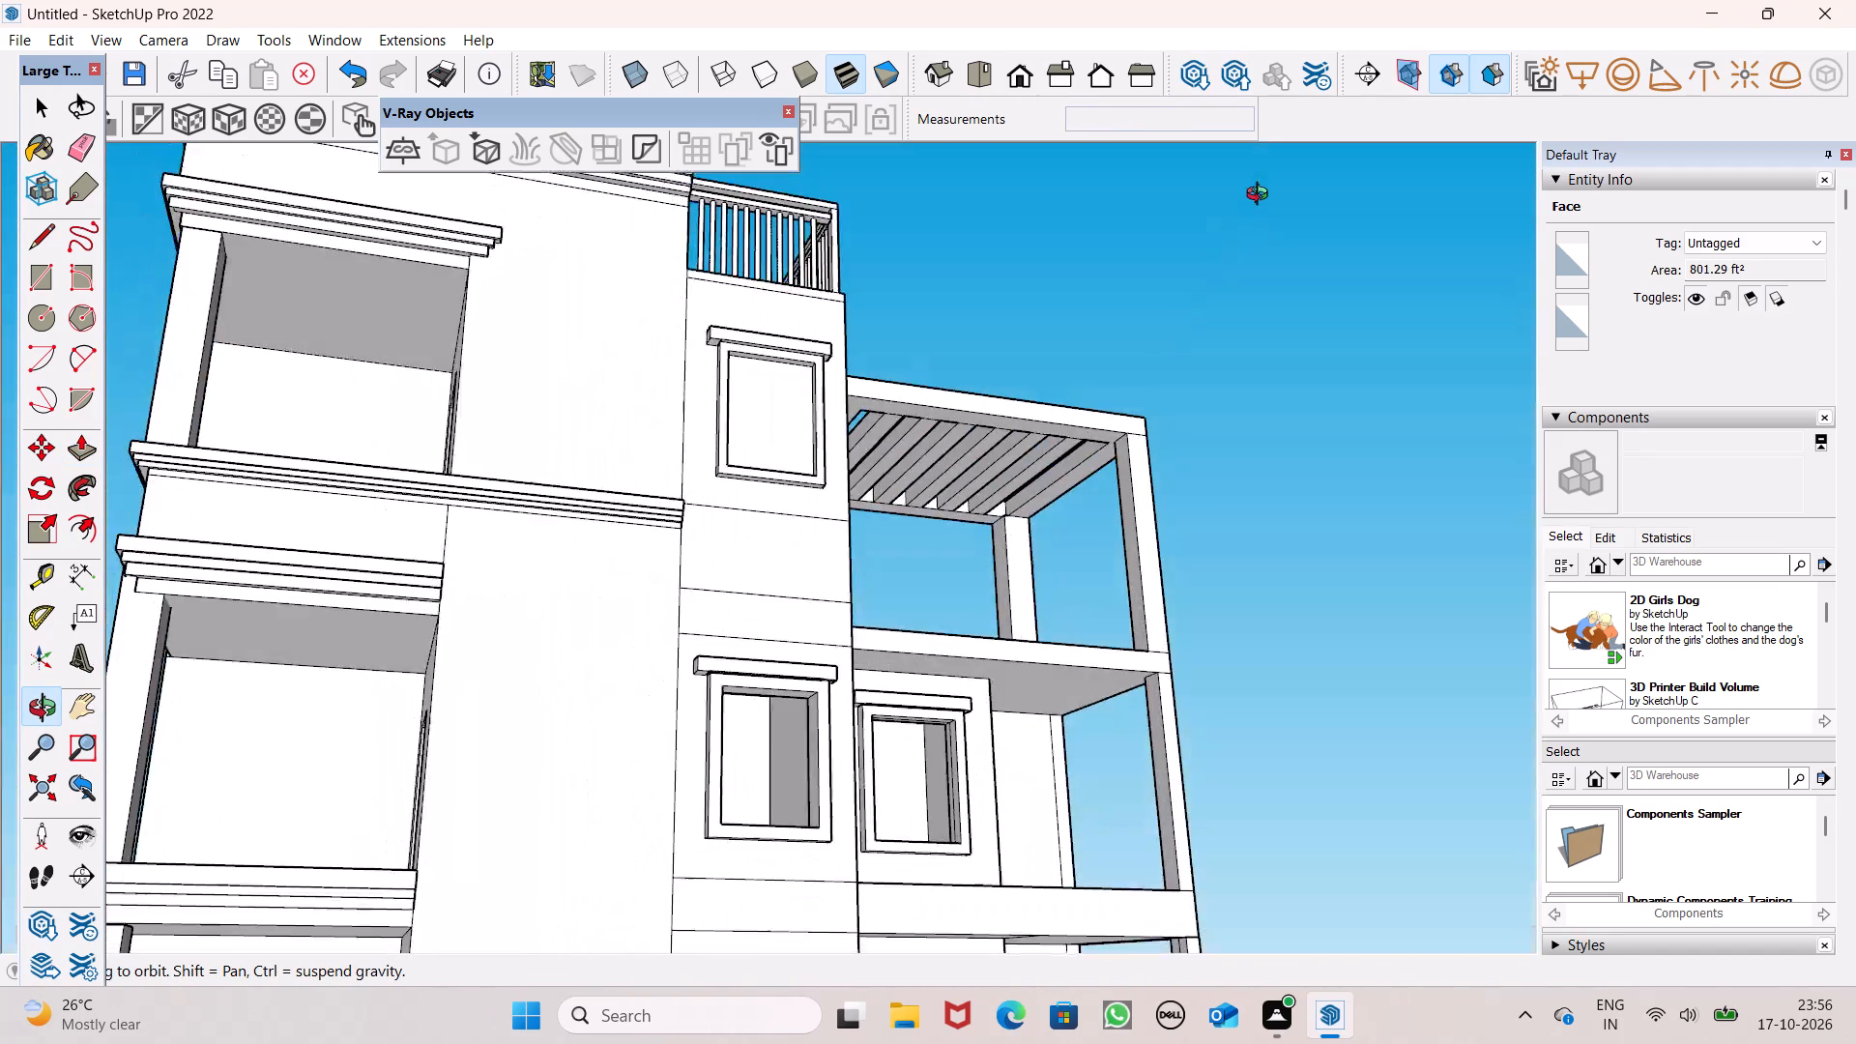
middle_drag(1261, 196, 1119, 304)
key(space)
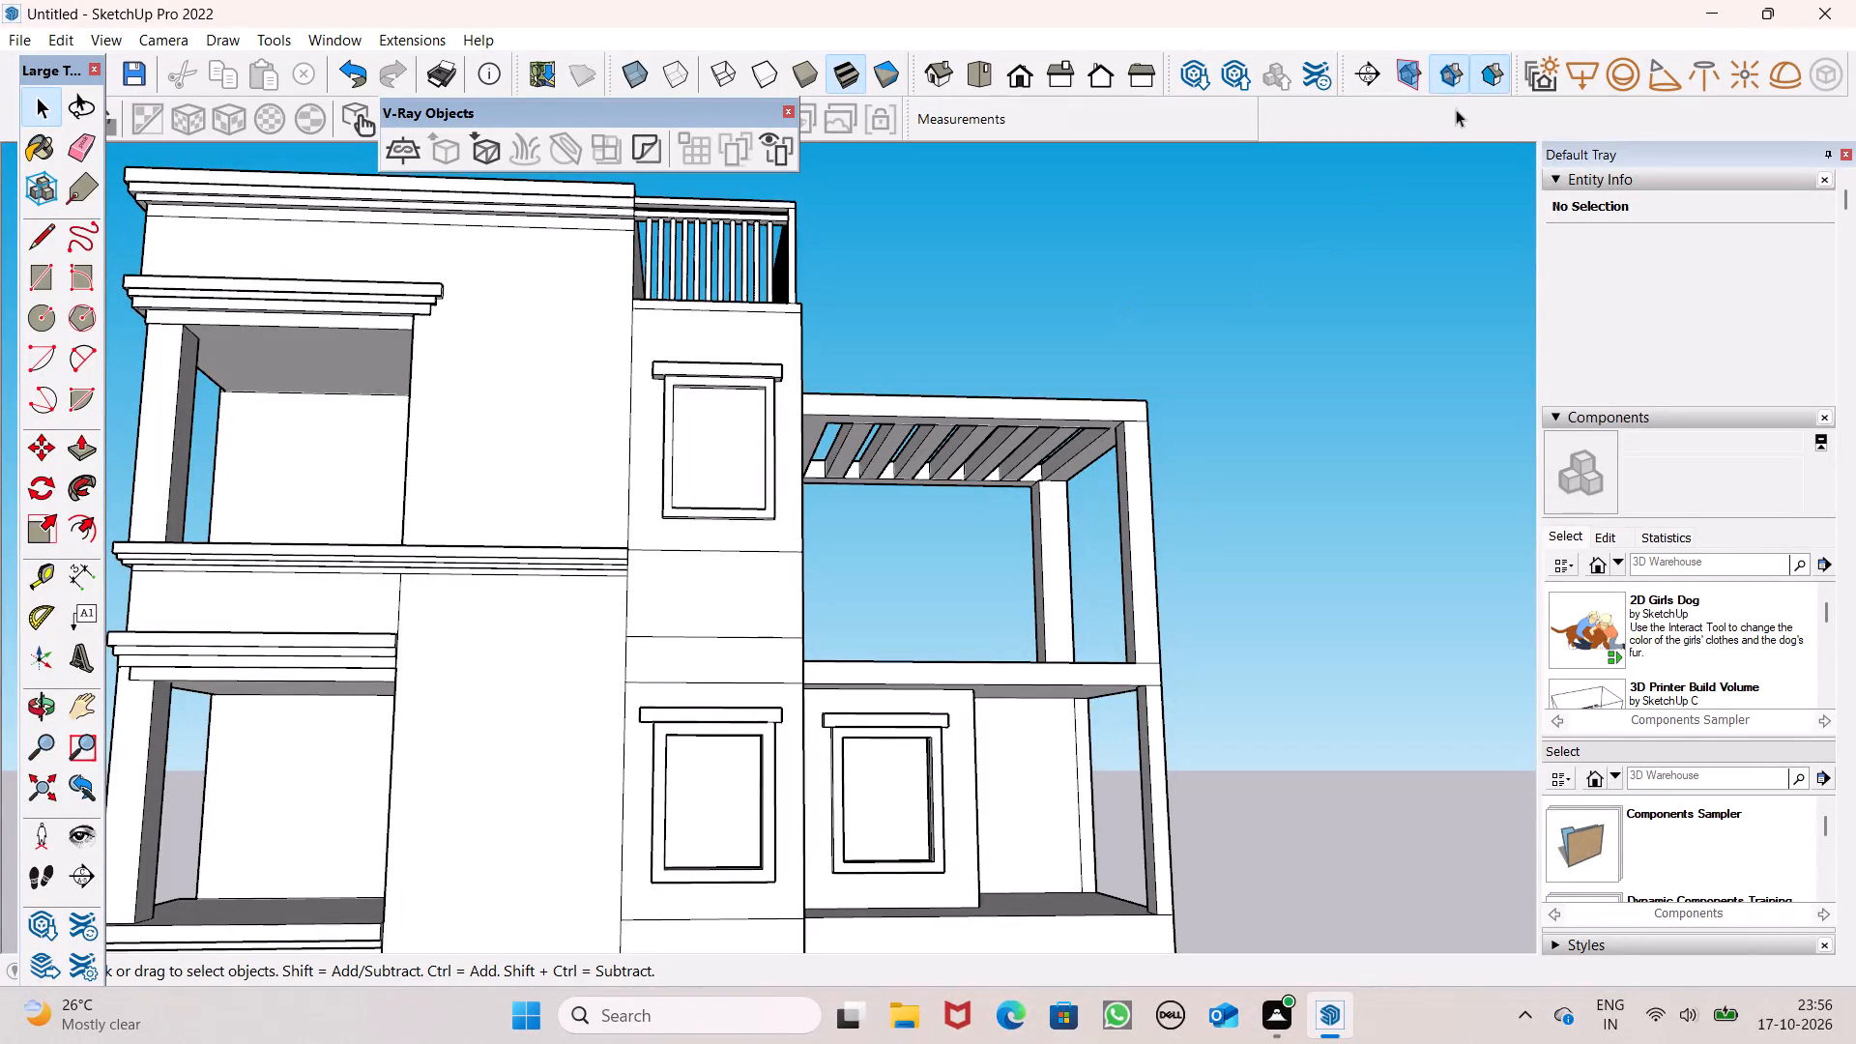
scroll(1559, 53, down, 1)
scroll(1191, 344, down, 2)
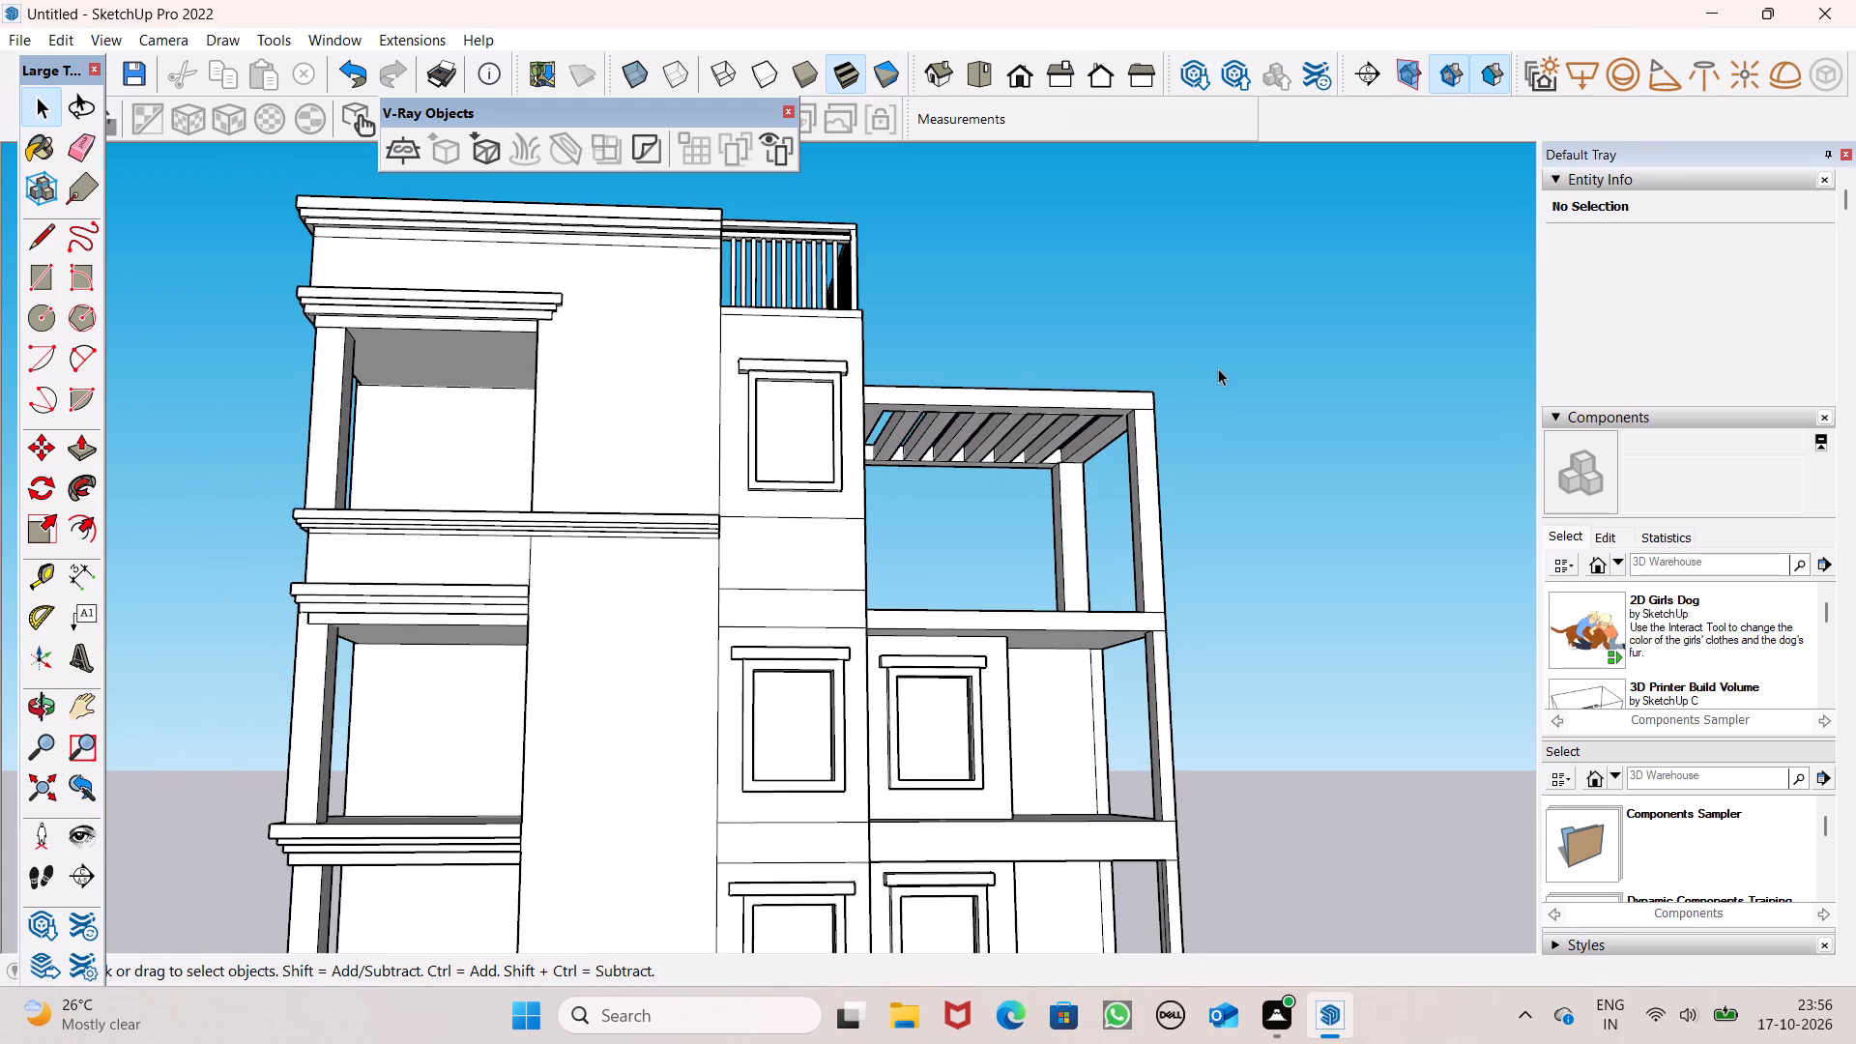
middle_drag(1218, 368, 736, 512)
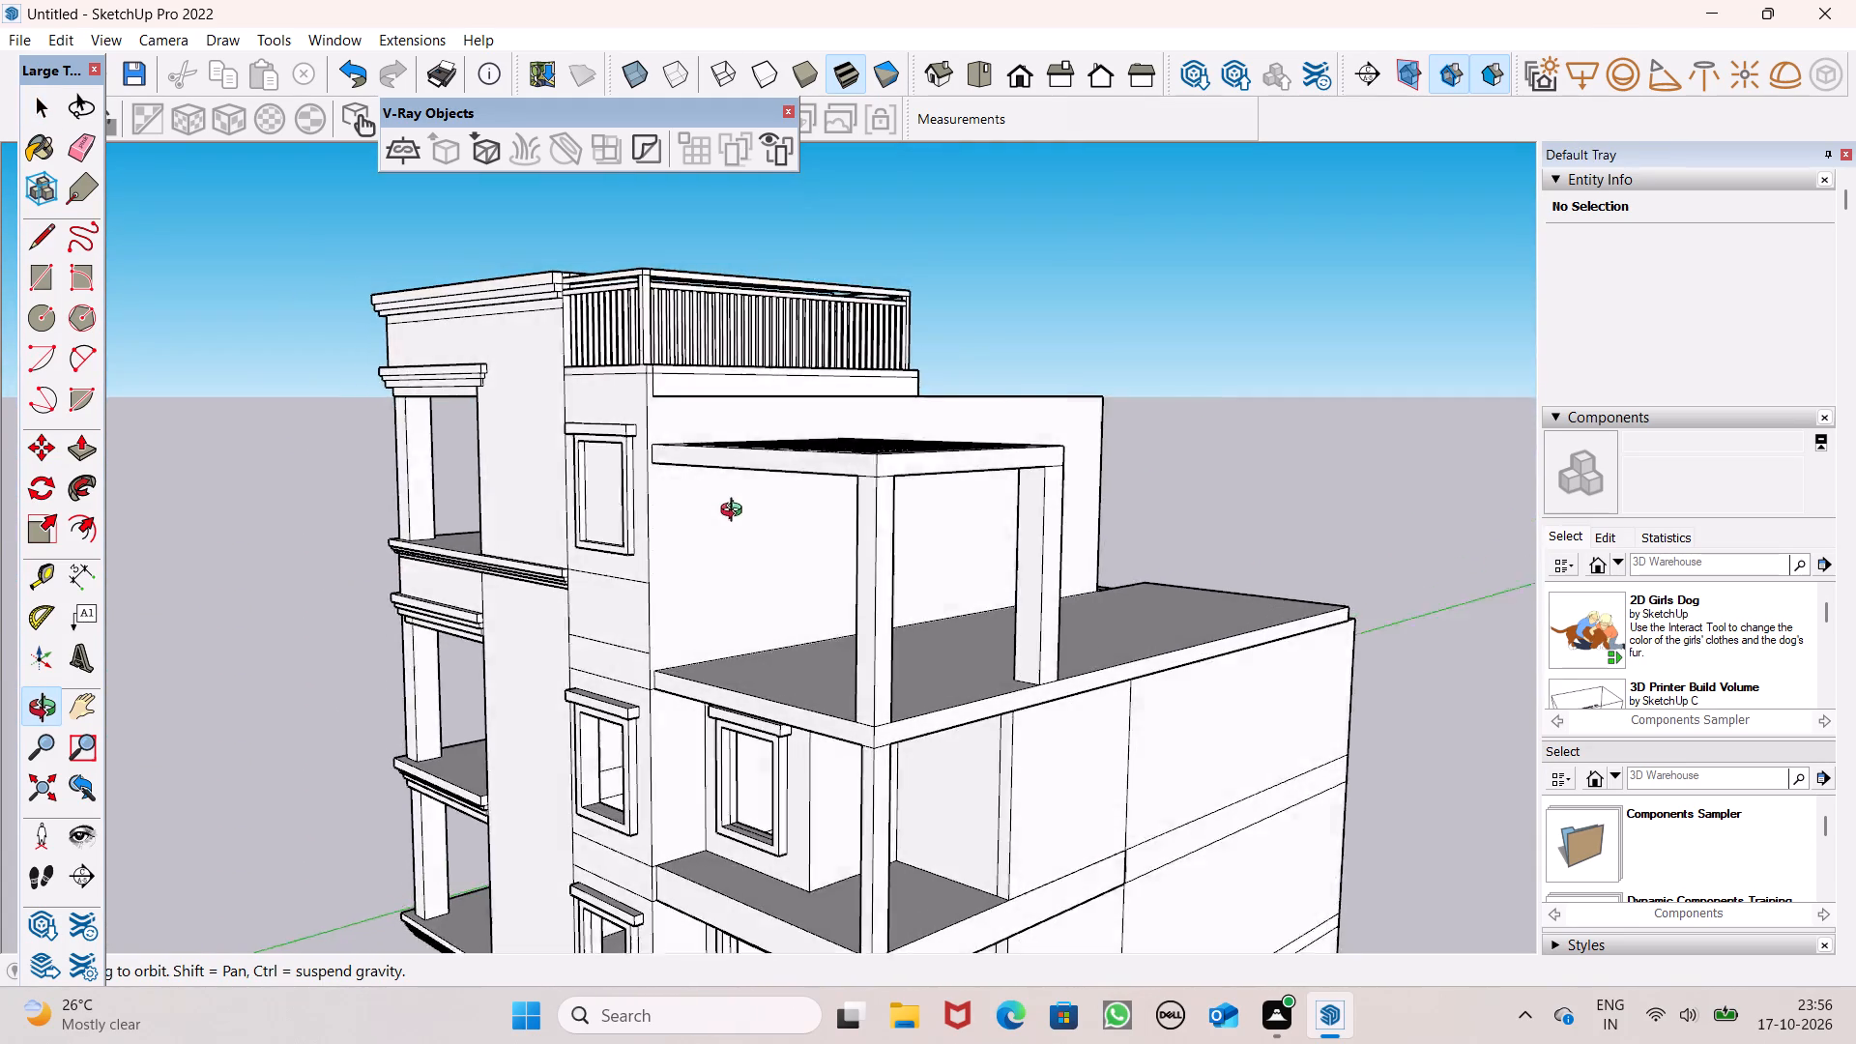
middle_drag(736, 512, 761, 540)
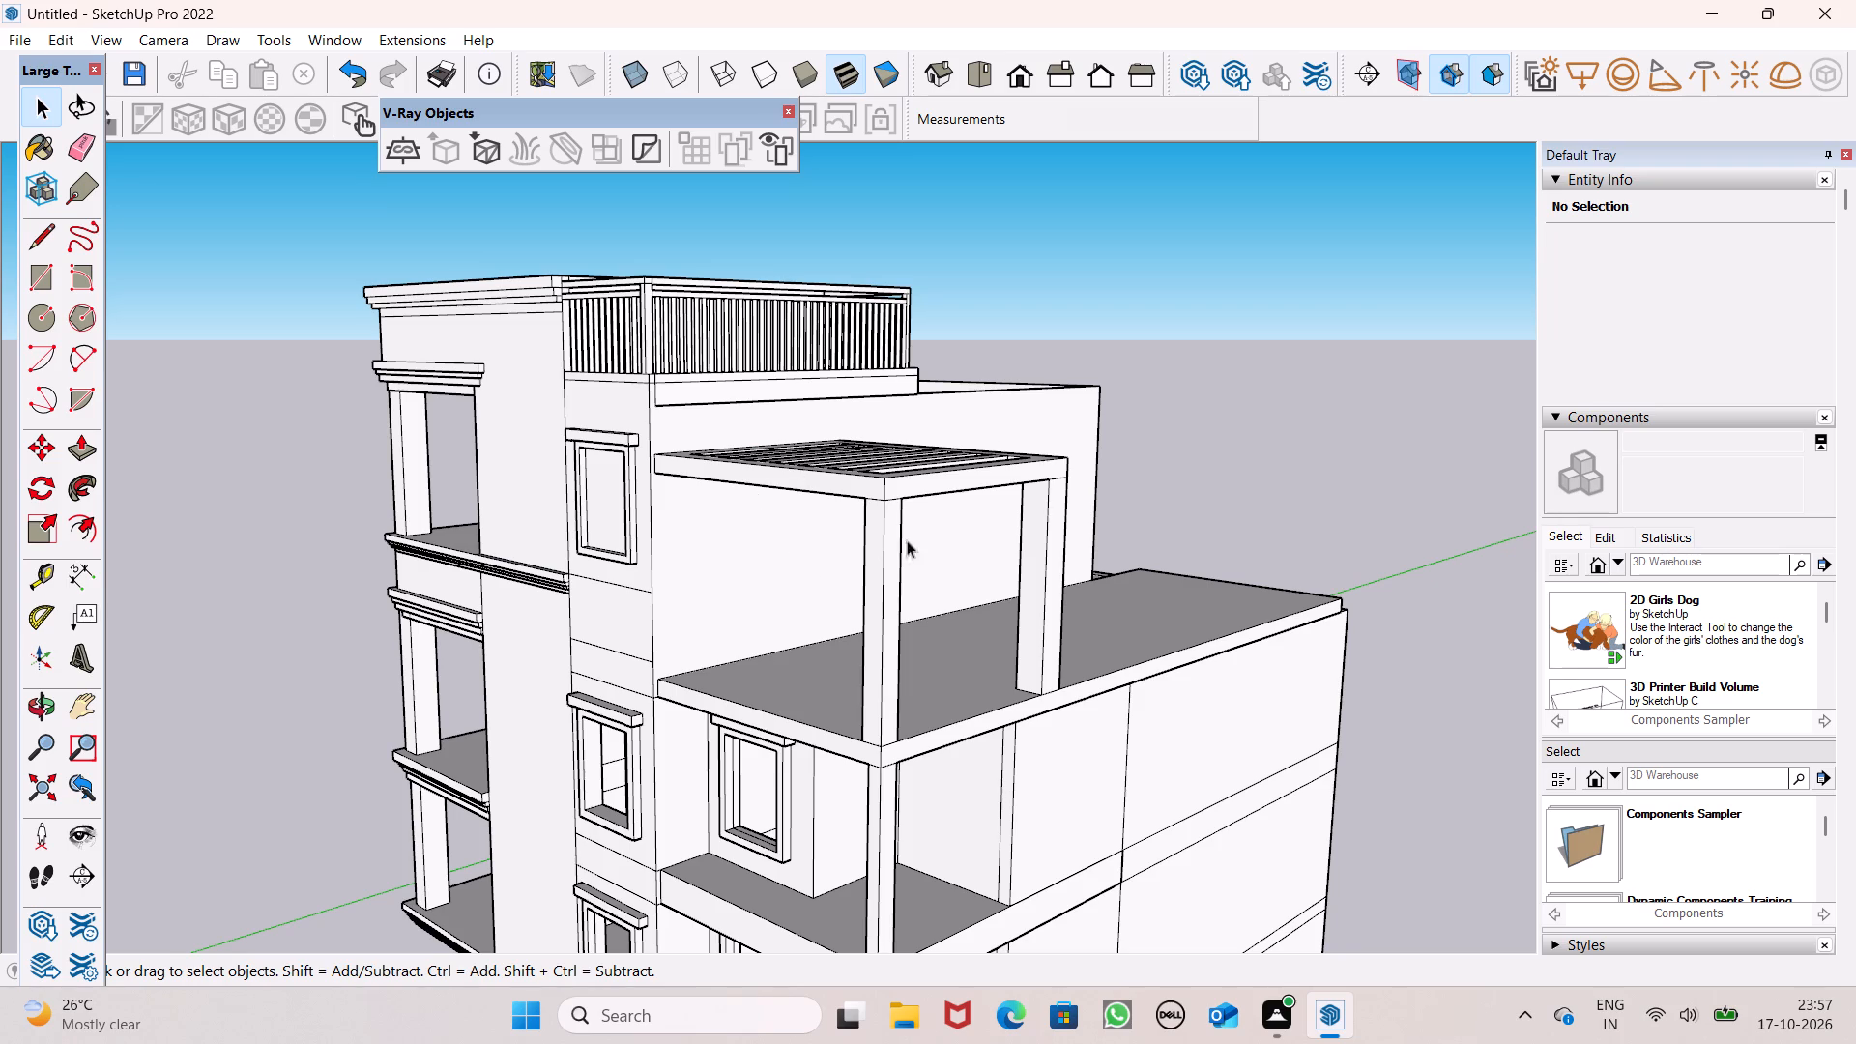
scroll(916, 536, down, 1)
middle_drag(923, 596, 1147, 697)
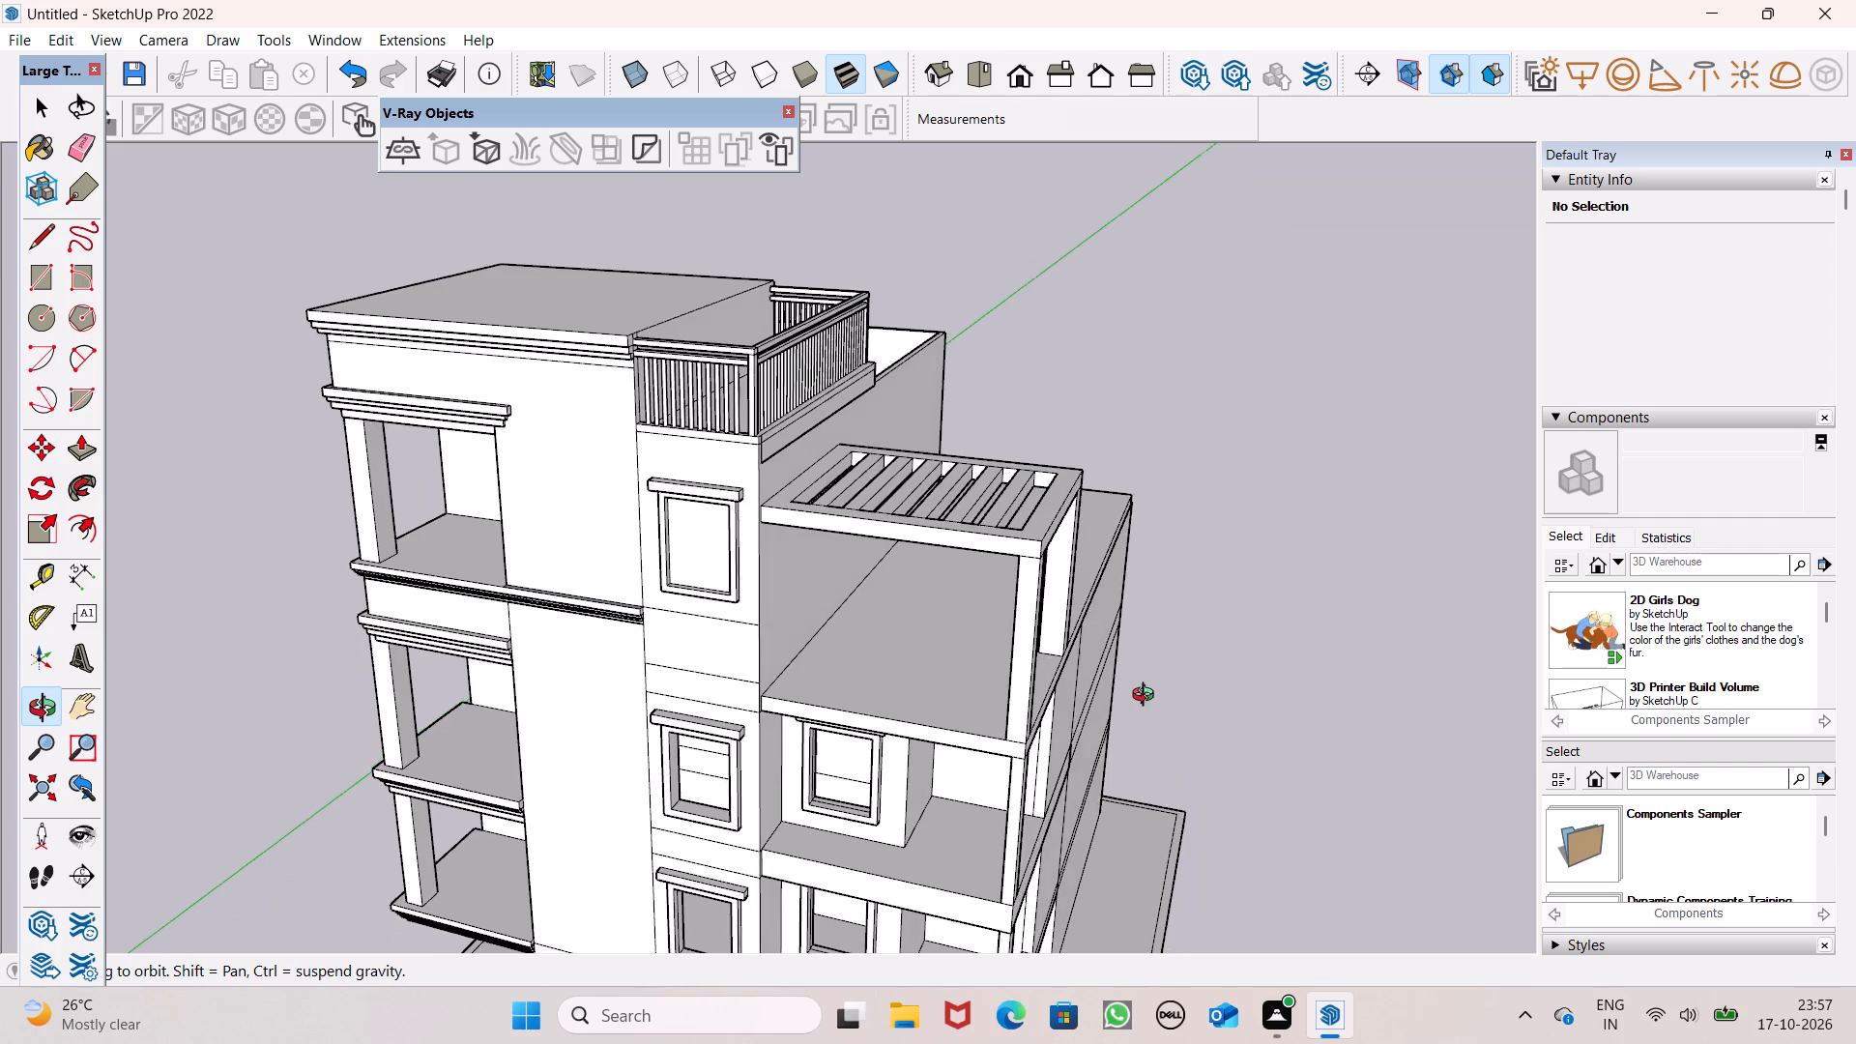
middle_drag(1147, 697, 1159, 570)
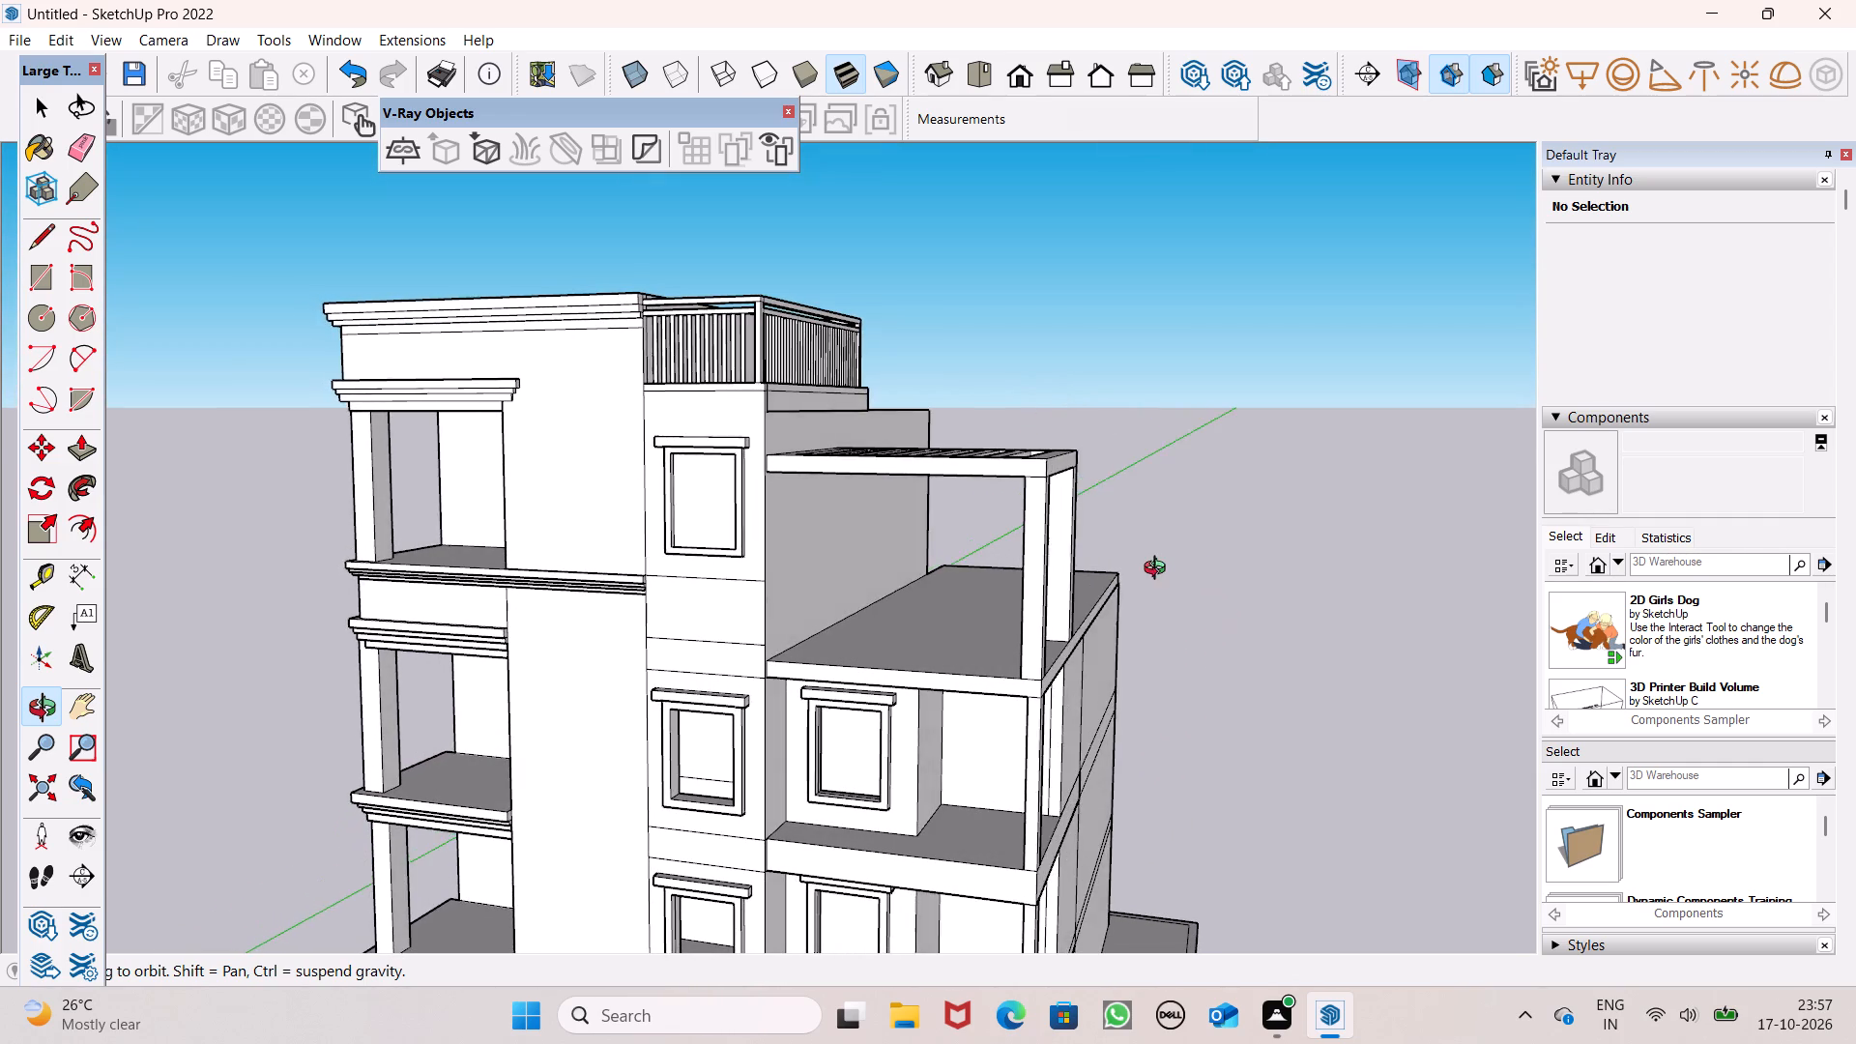
middle_drag(1159, 570, 1159, 547)
scroll(1145, 511, down, 2)
middle_drag(1069, 624, 1141, 680)
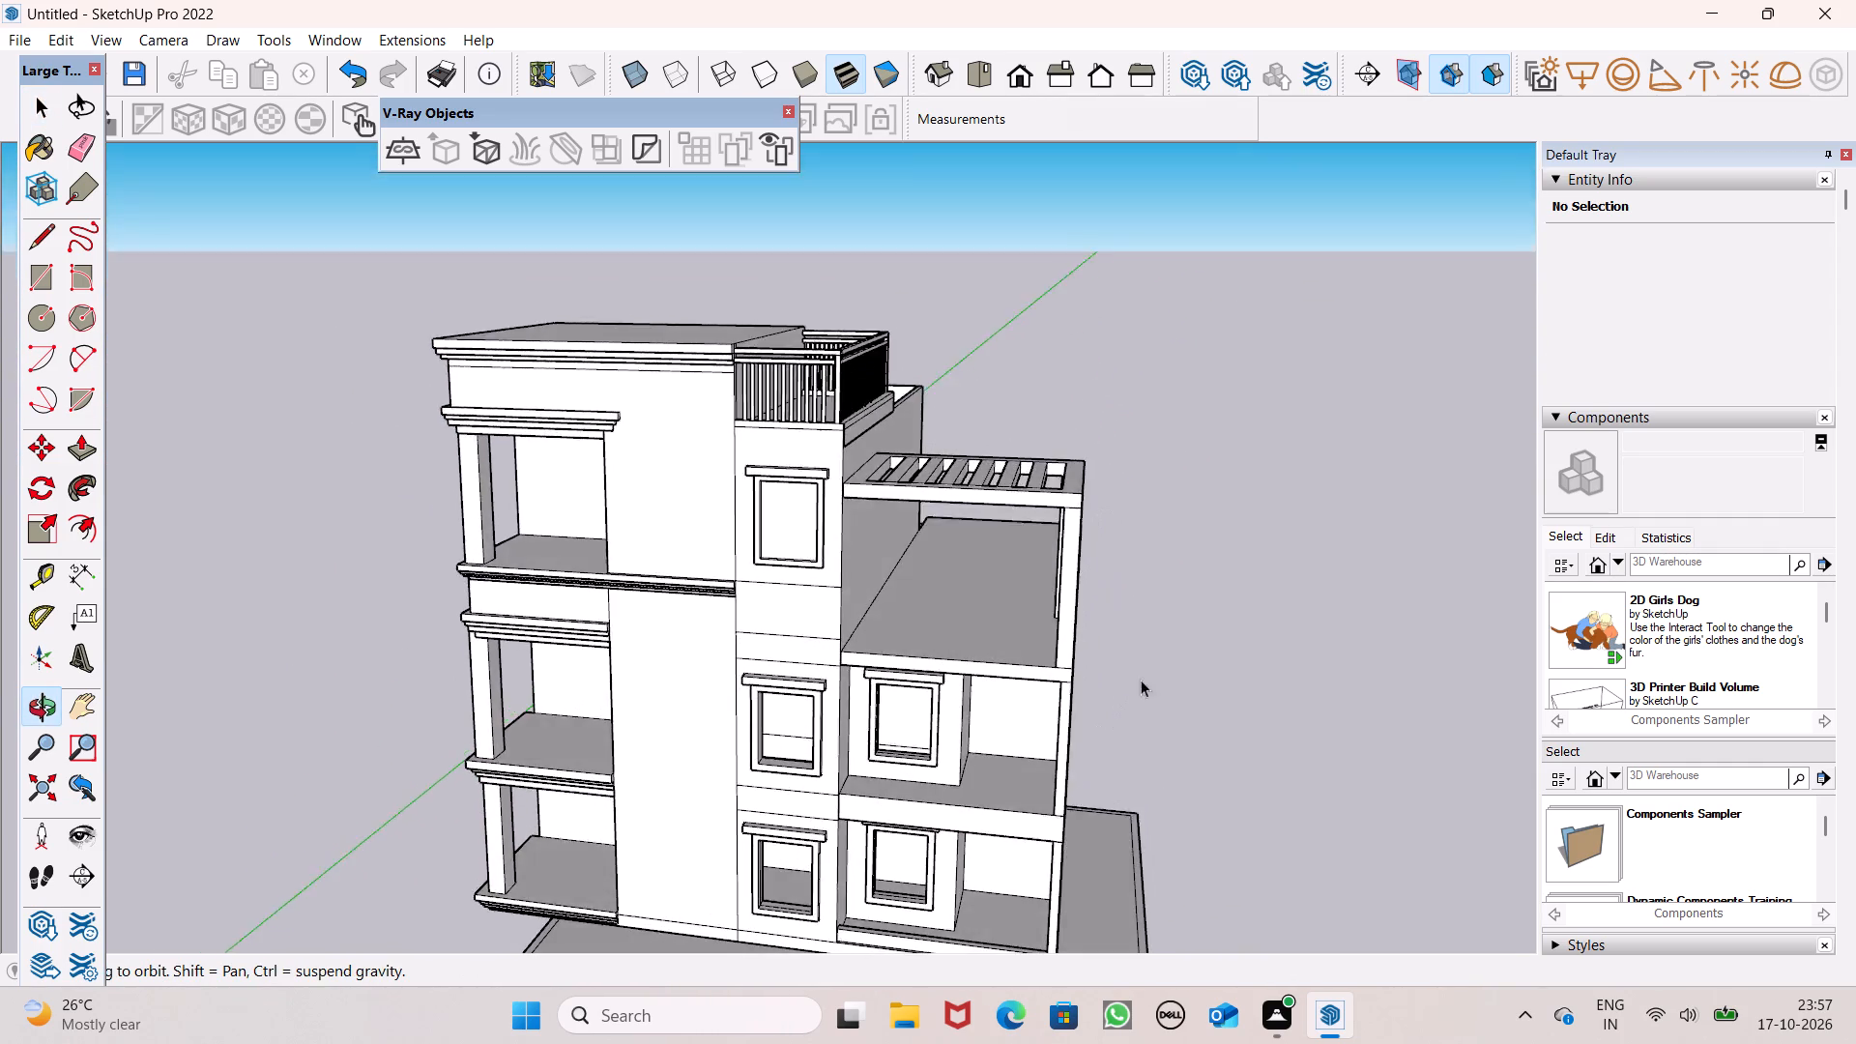
middle_drag(1141, 680, 1138, 690)
scroll(1135, 643, down, 2)
middle_drag(1113, 704, 692, 848)
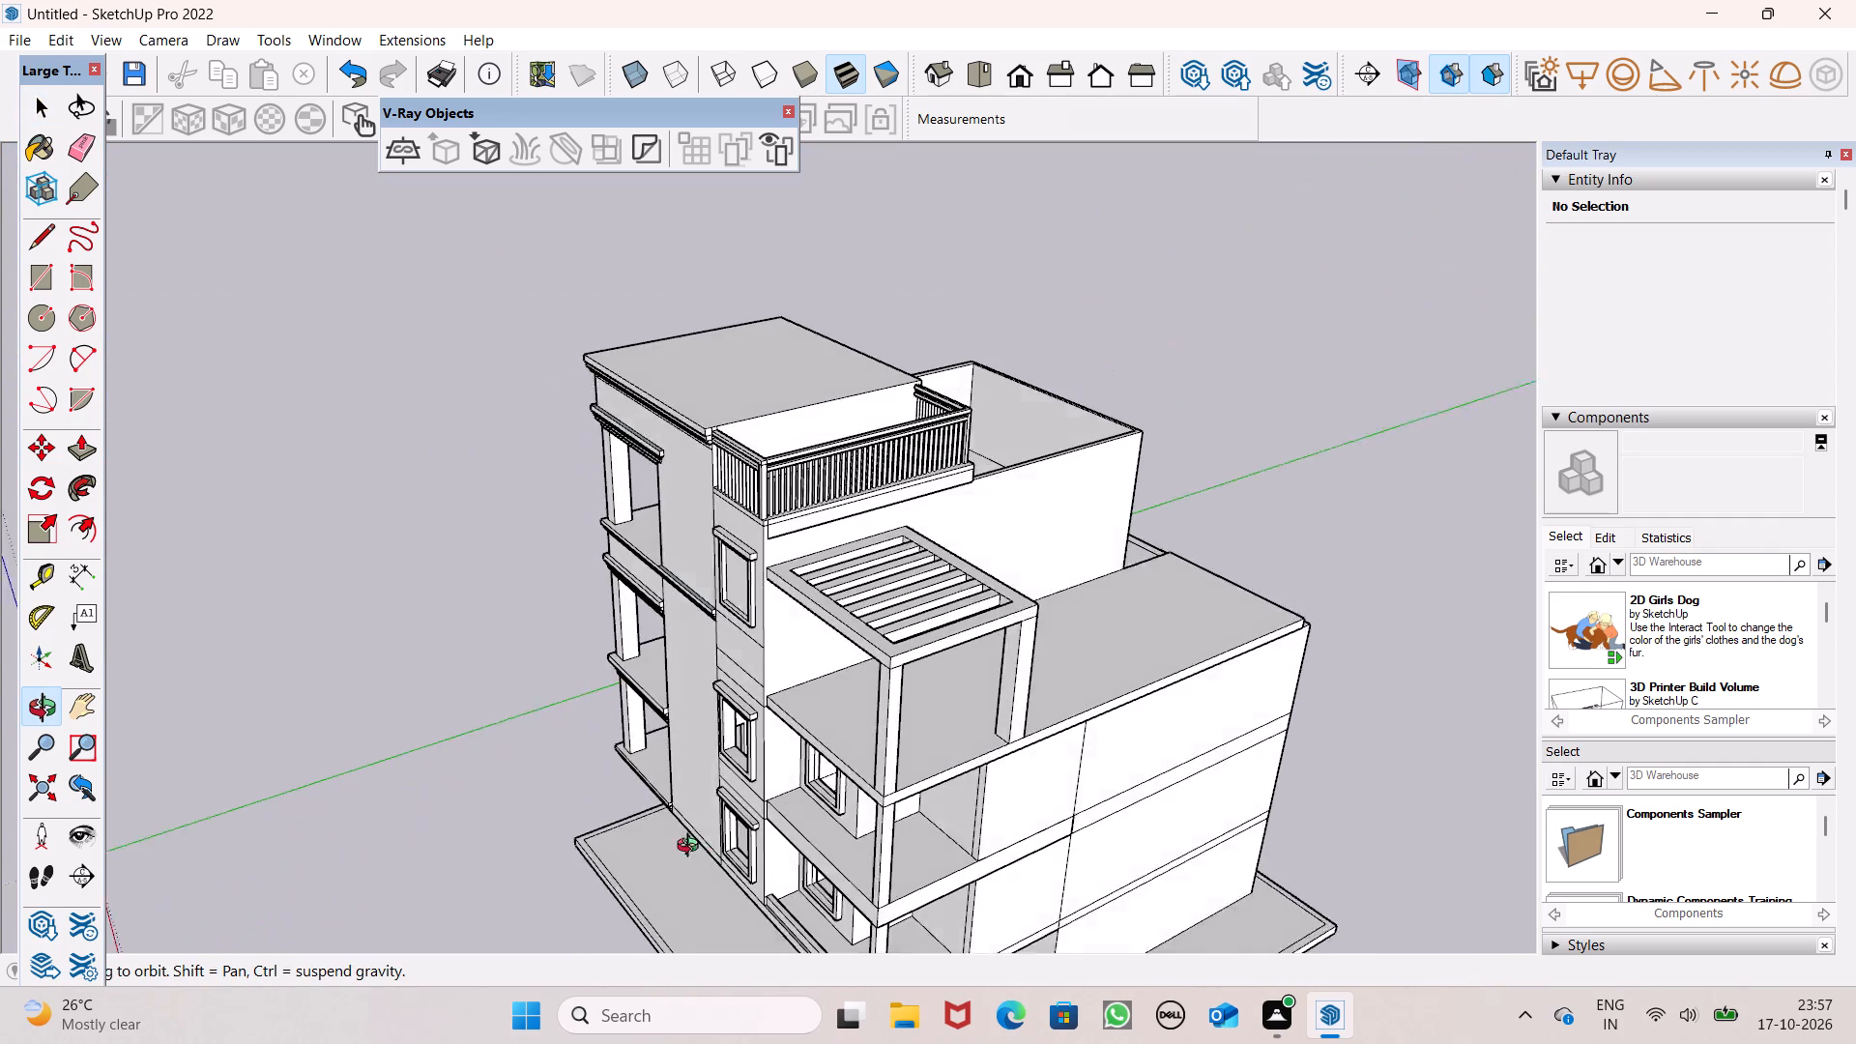
middle_drag(692, 848, 661, 844)
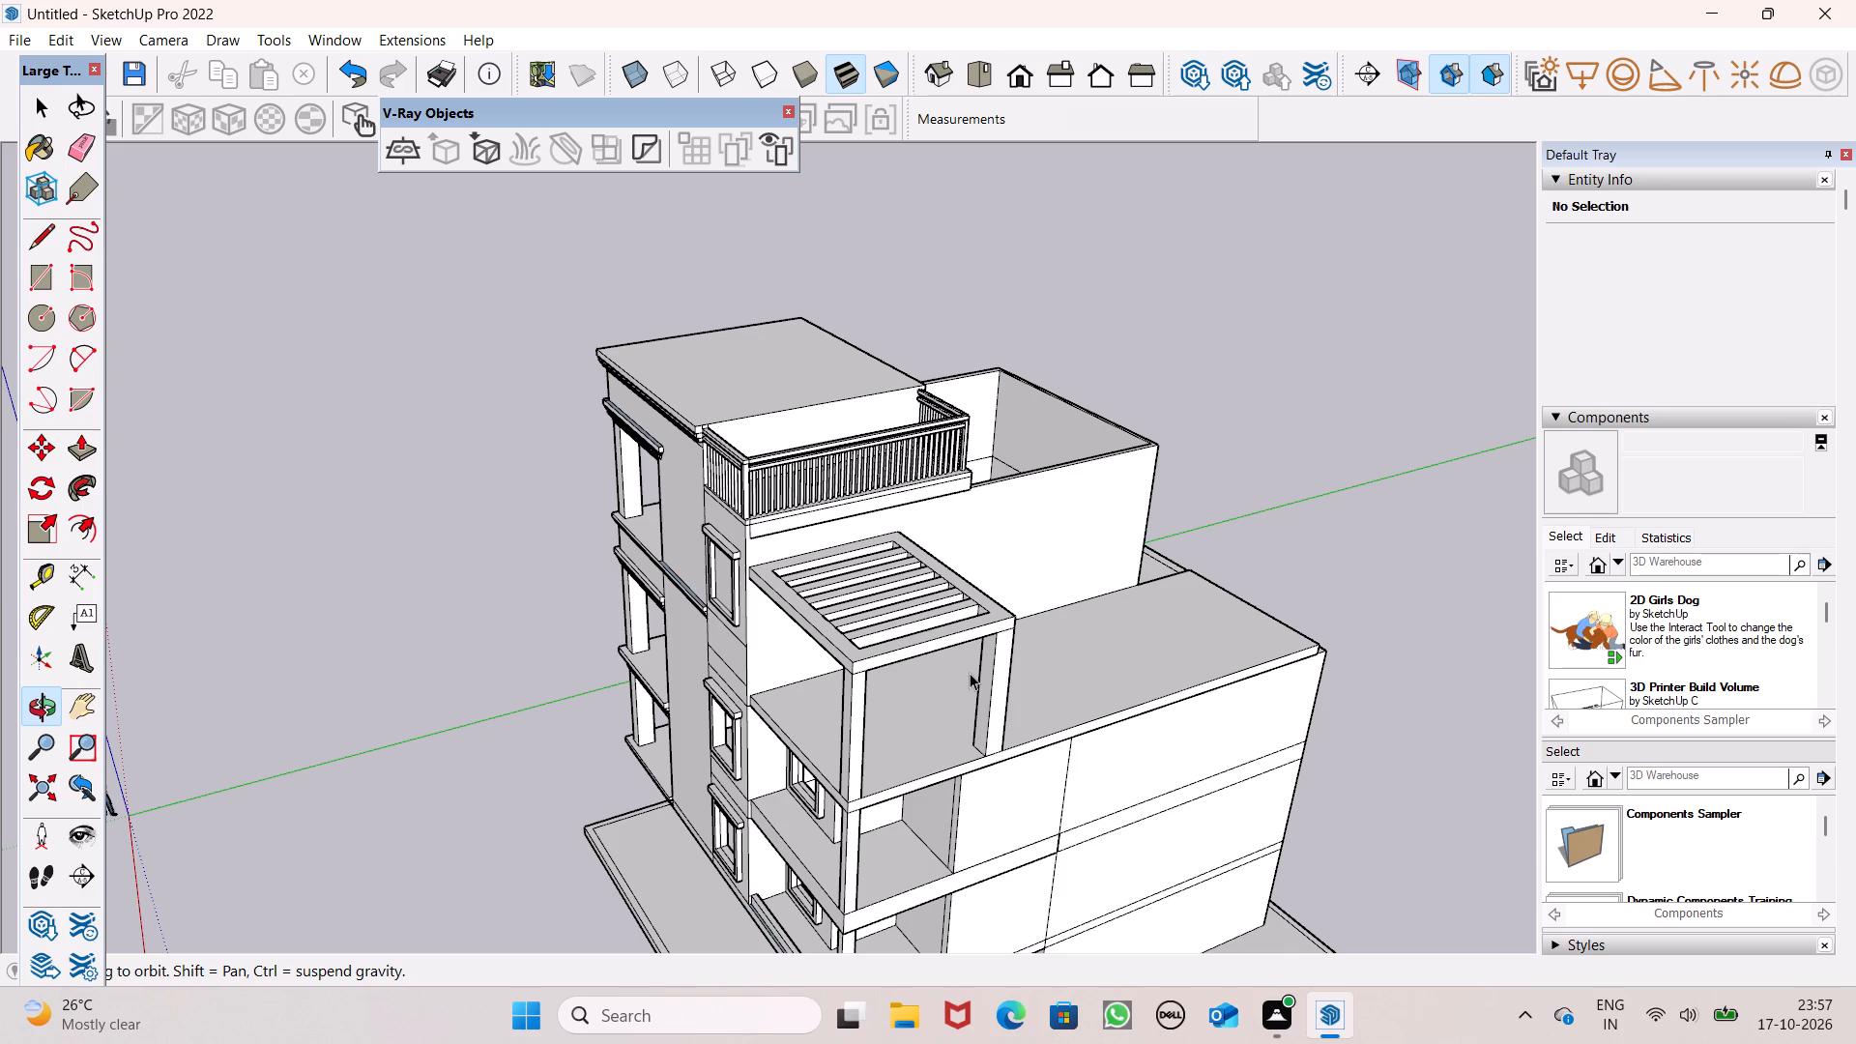
scroll(880, 754, up, 1)
middle_drag(880, 755, 939, 794)
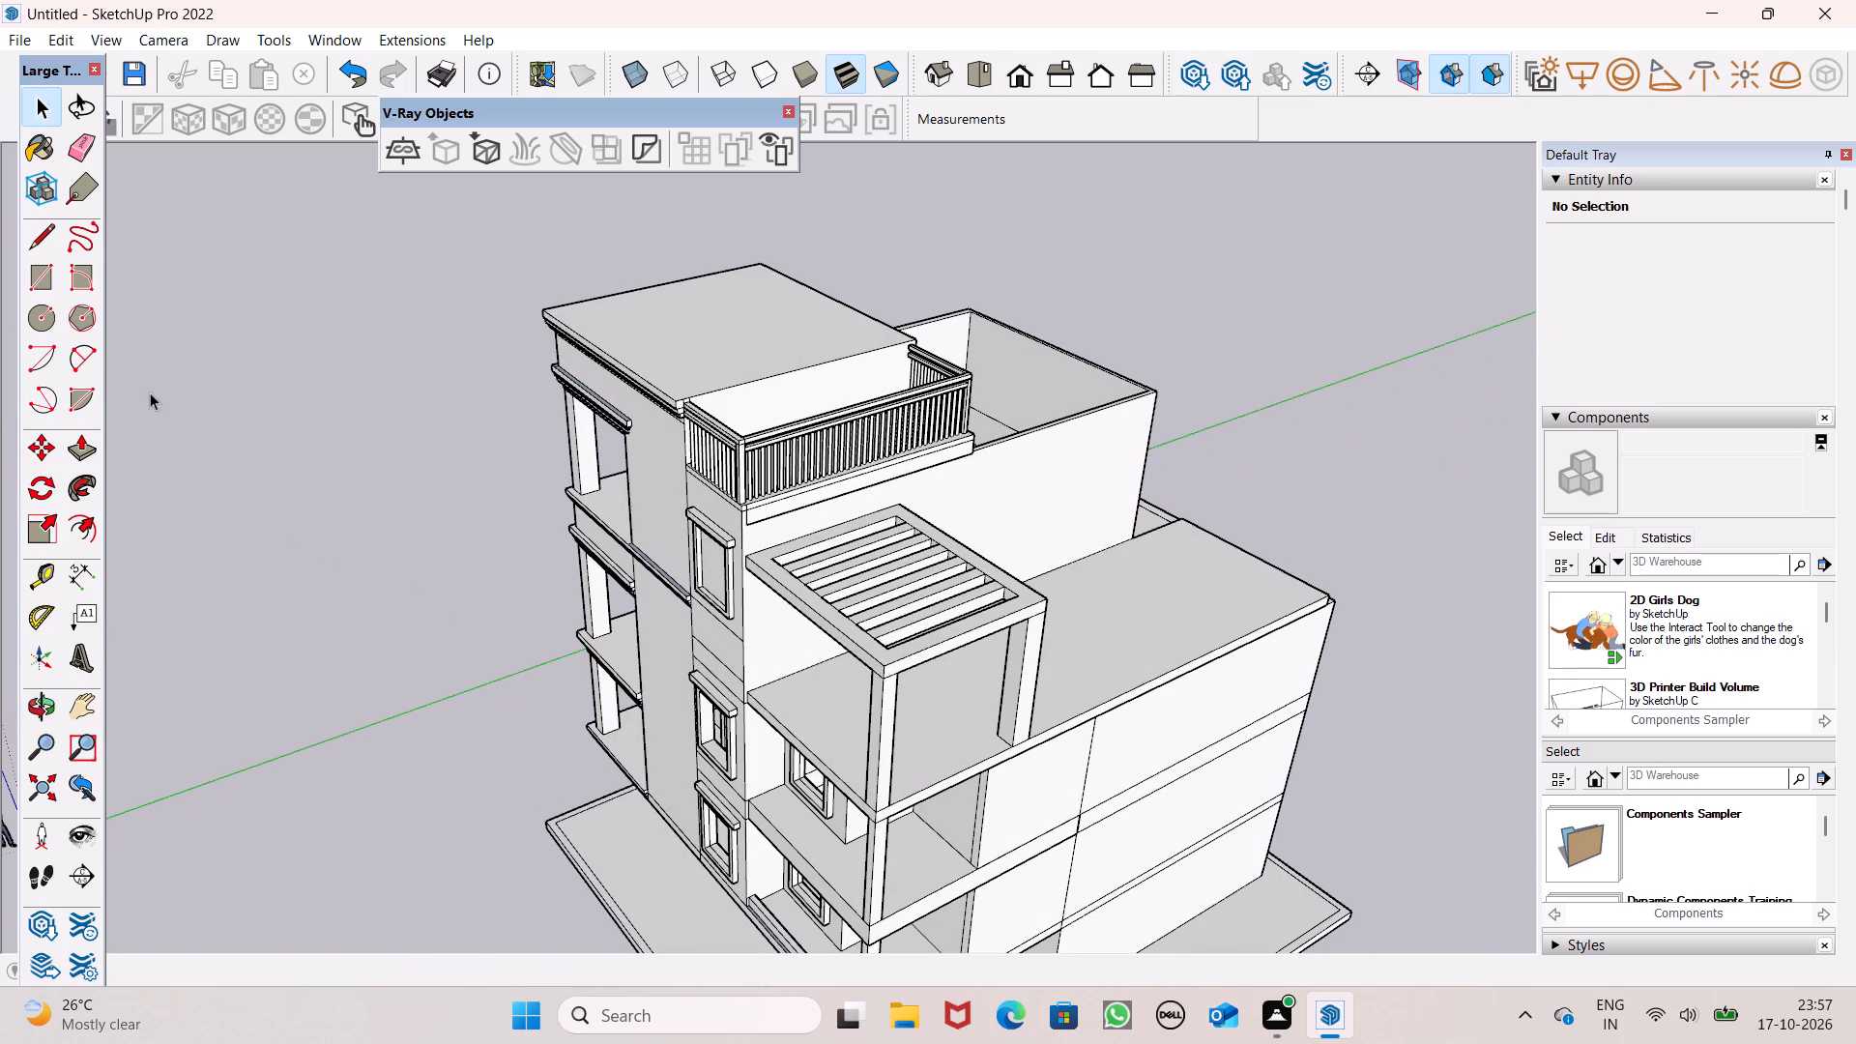
Draw a line about 15' 1 1/2" long across the terrace floor under the pergola, from the front column to the house wall, parallel to the front edge.
click(32, 233)
middle_drag(914, 718, 643, 709)
scroll(712, 718, up, 1)
middle_drag(798, 795, 1523, 824)
scroll(856, 746, up, 2)
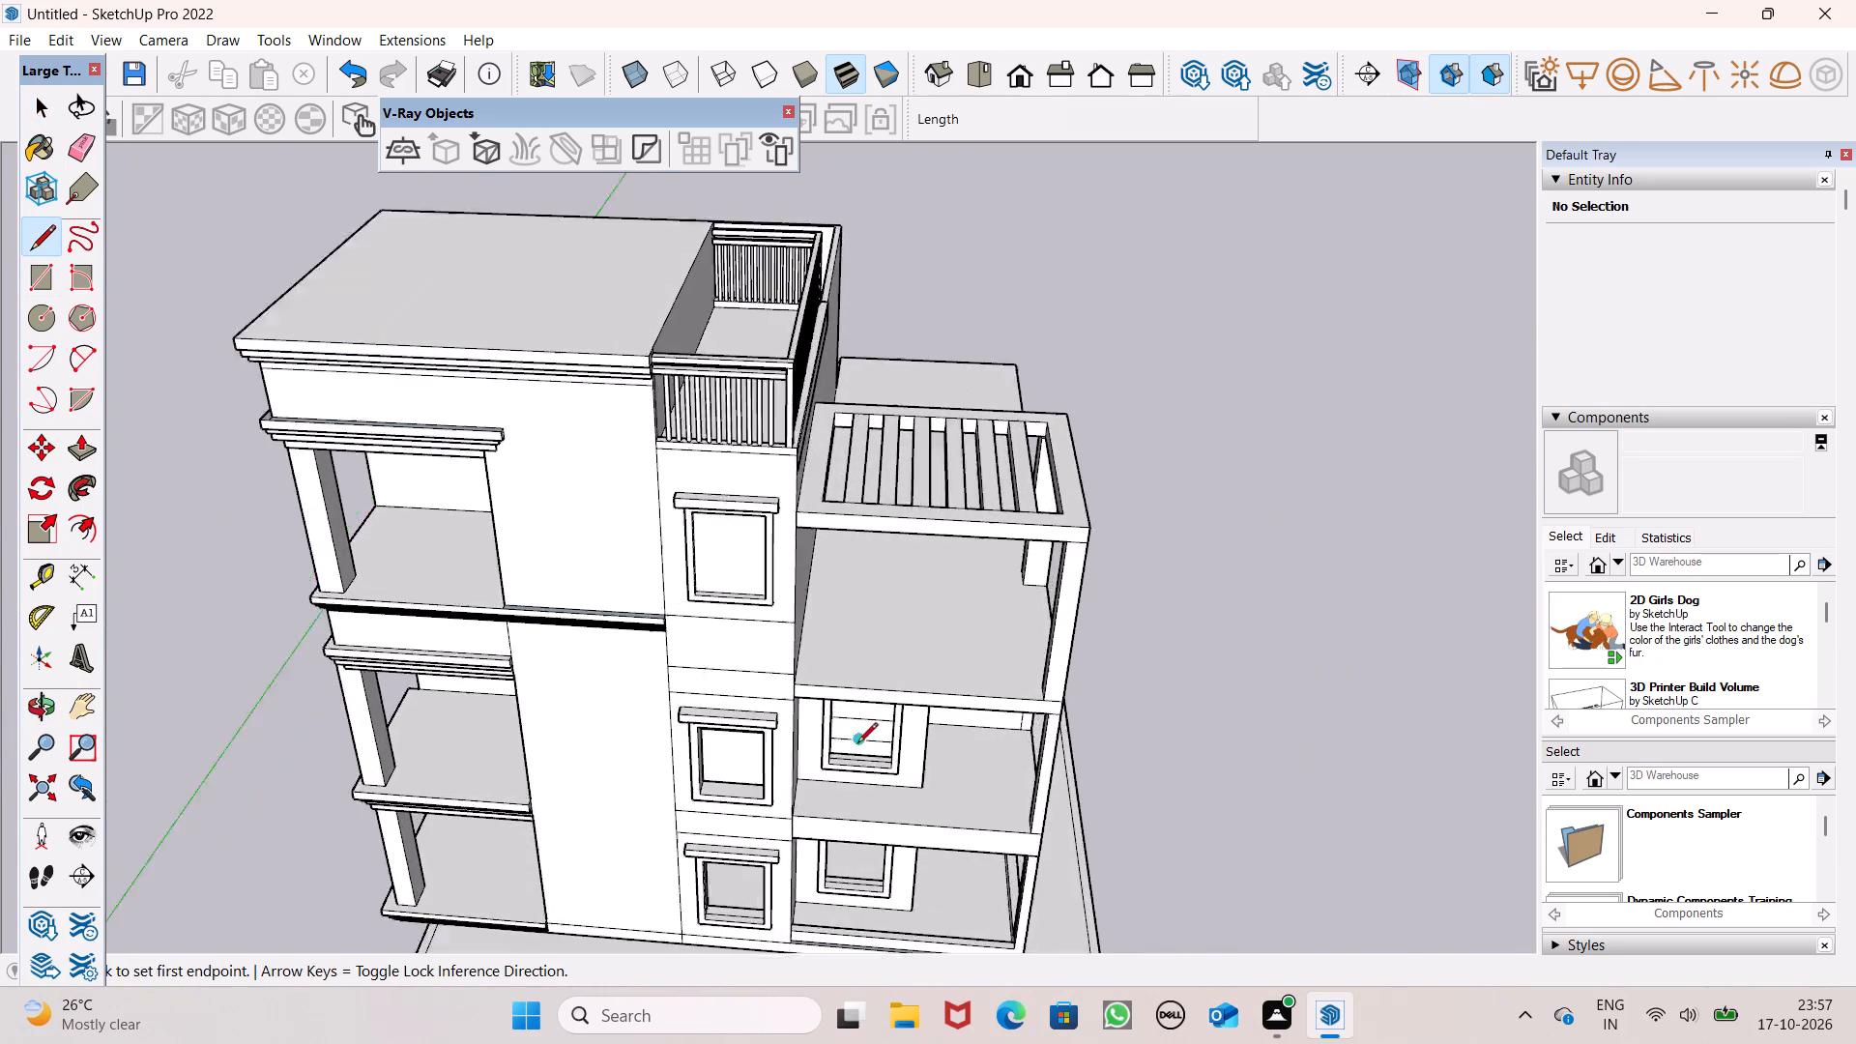
scroll(857, 744, up, 3)
middle_drag(1083, 795, 1233, 893)
scroll(1148, 676, up, 5)
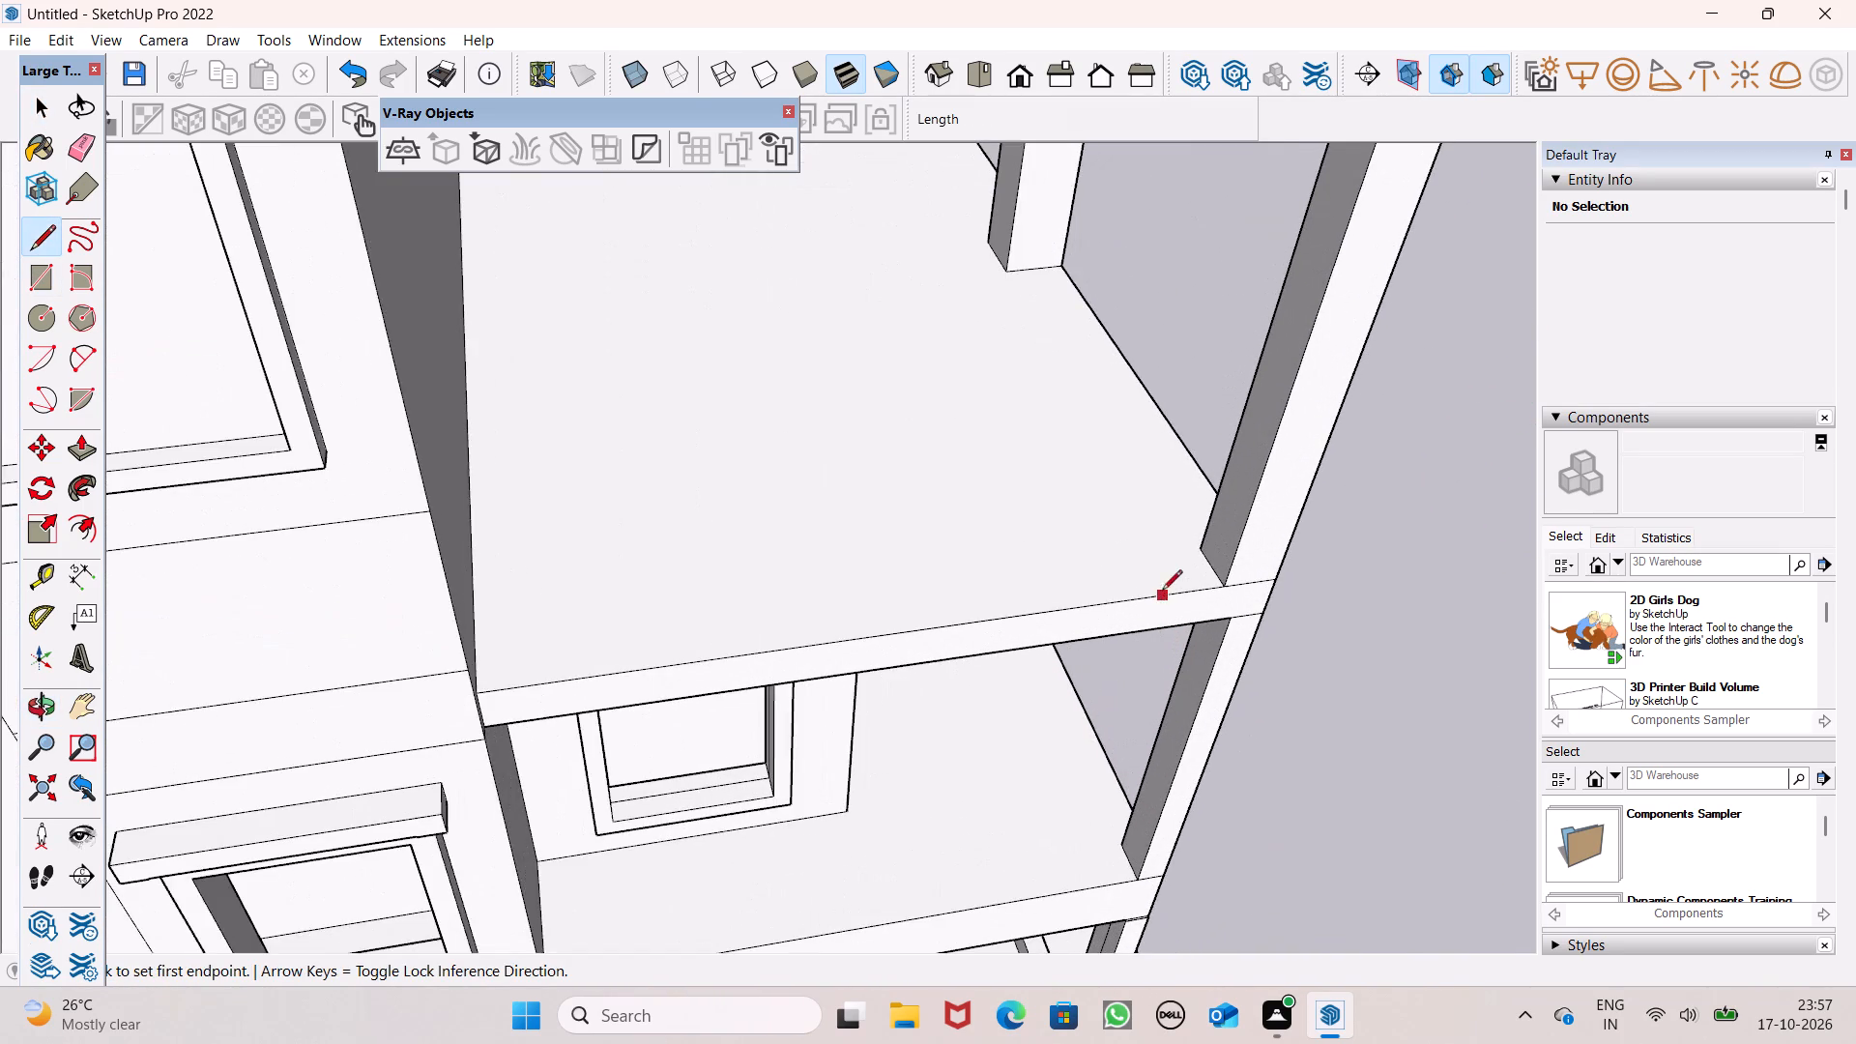
scroll(1171, 567, down, 3)
click(1194, 552)
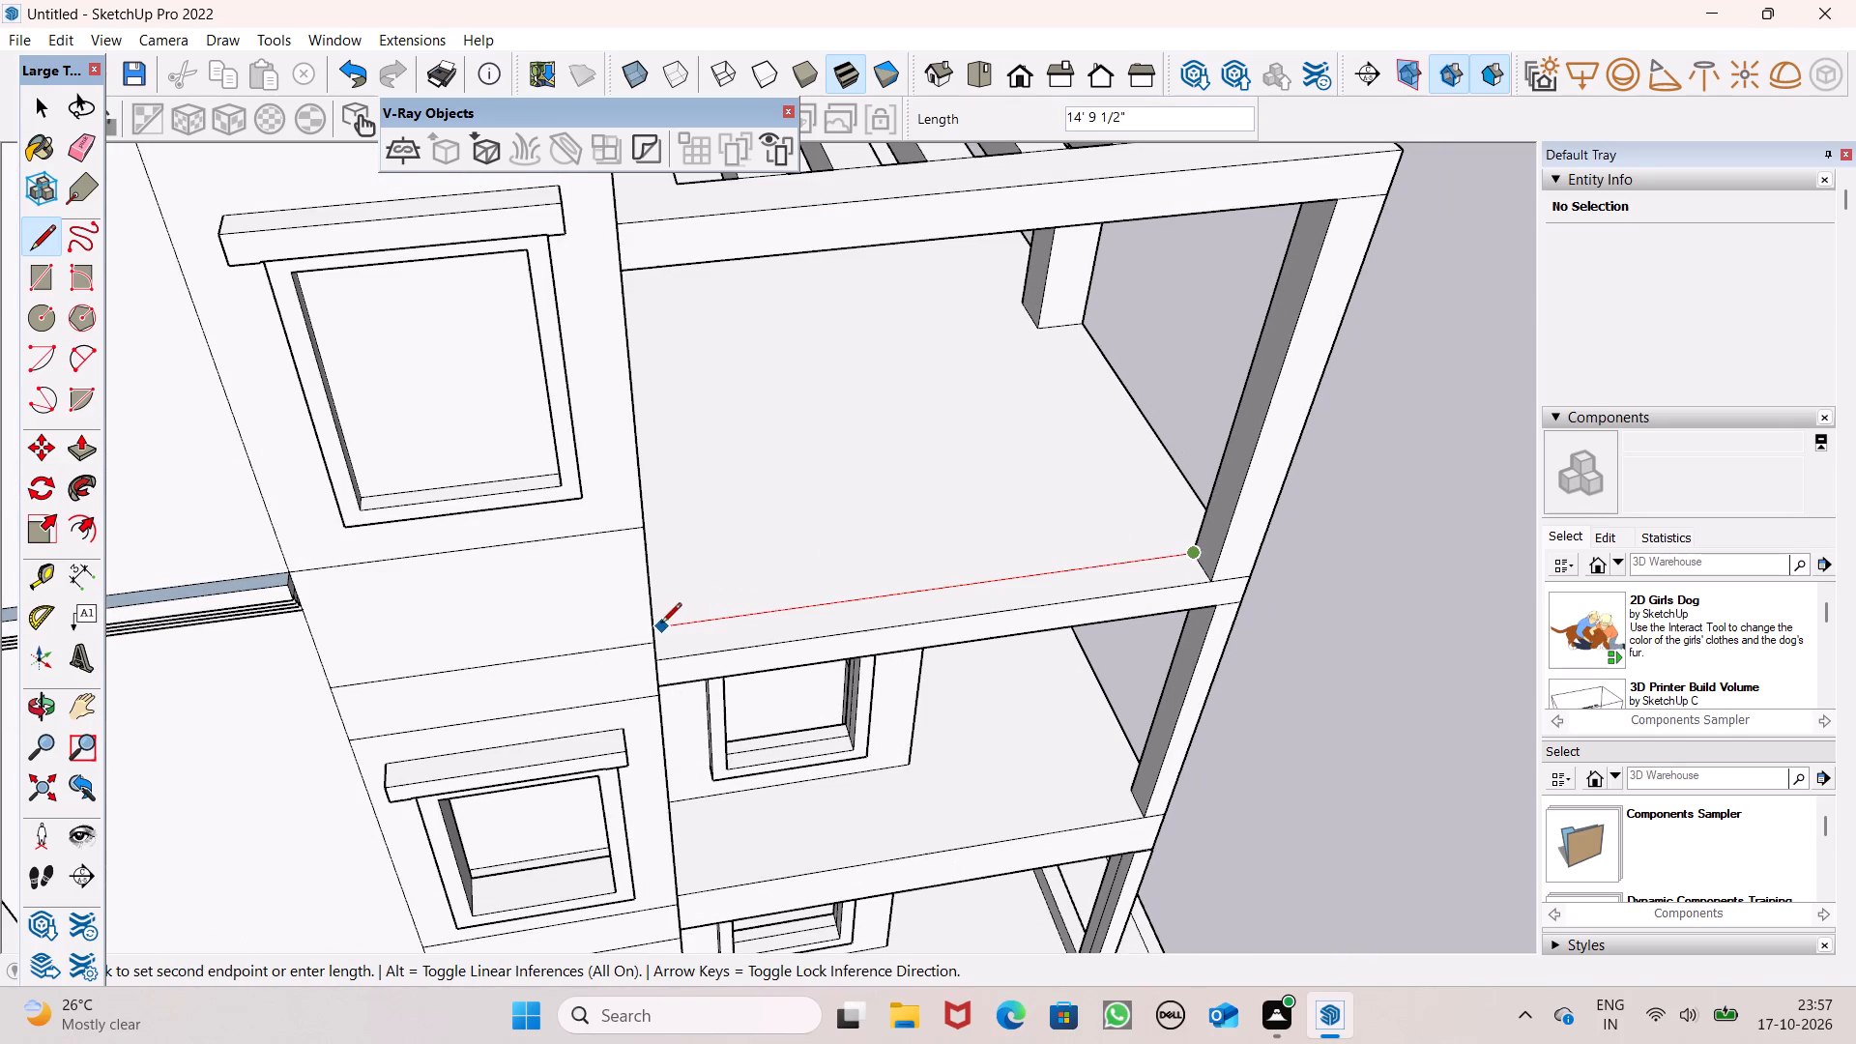
middle_drag(681, 648, 622, 706)
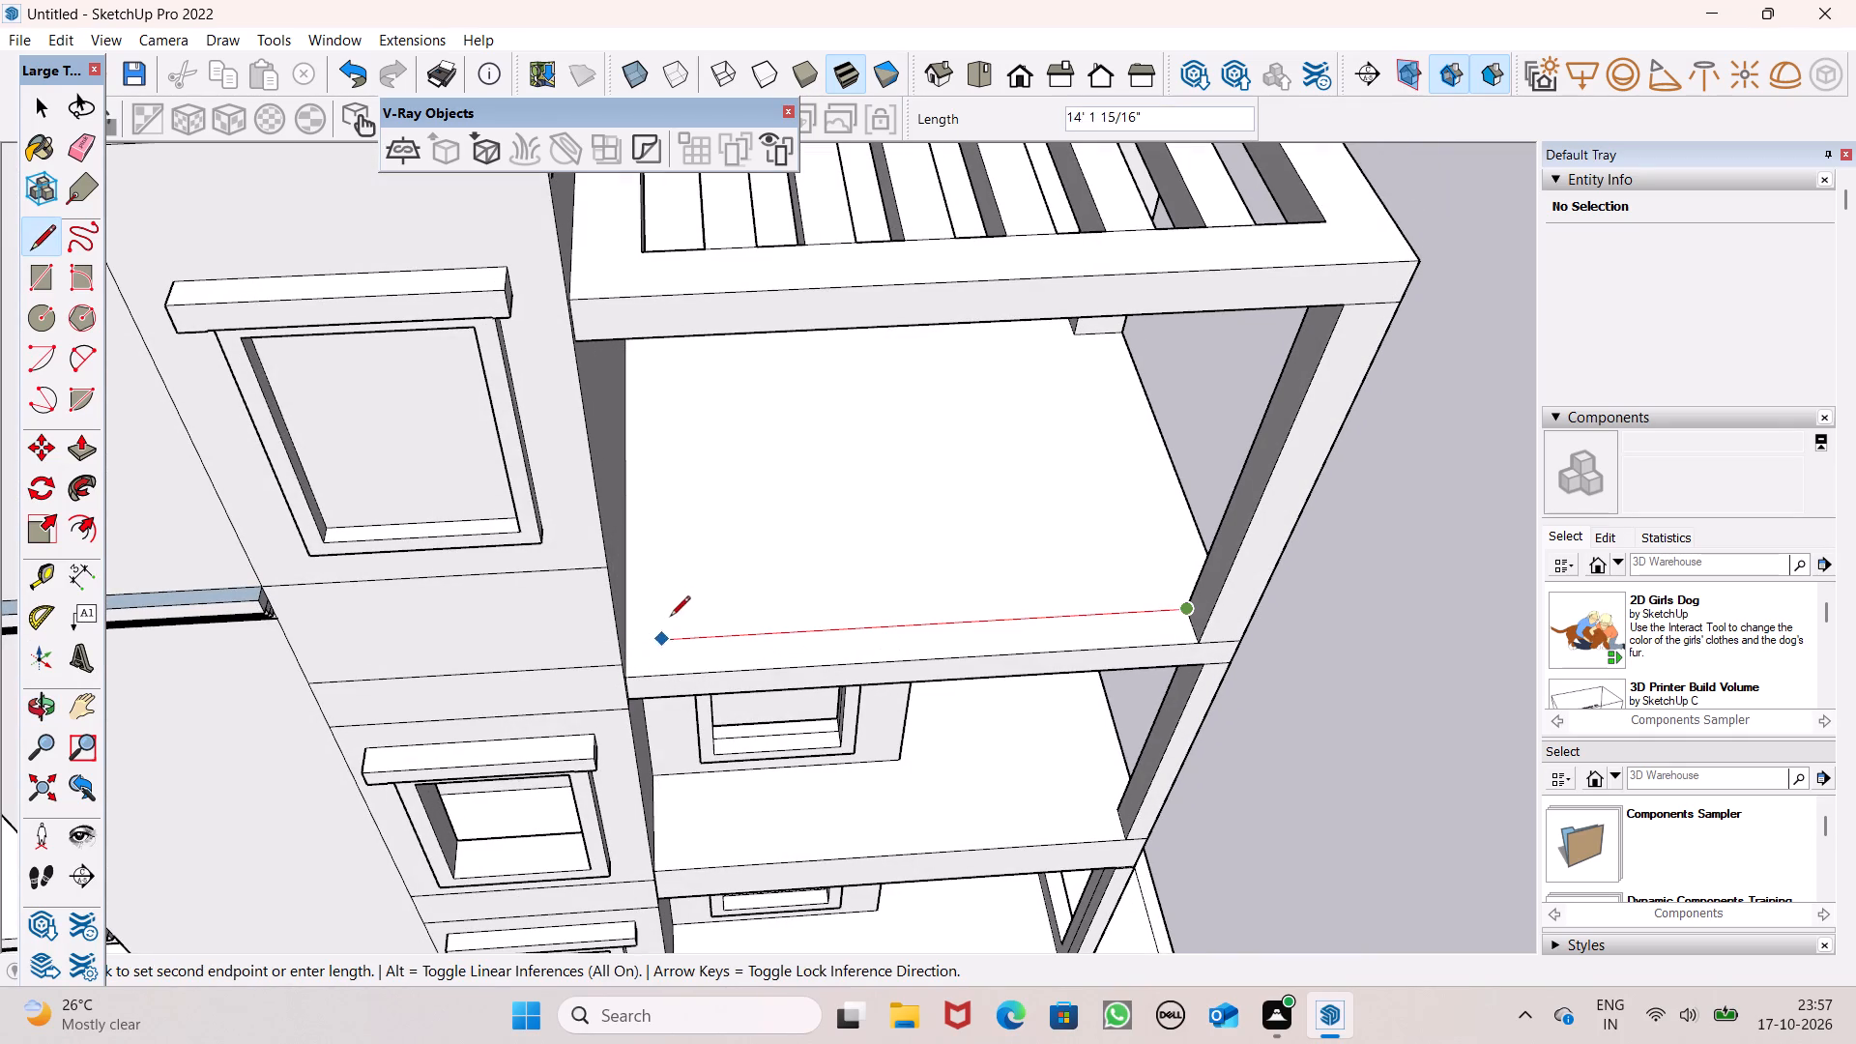
click(627, 633)
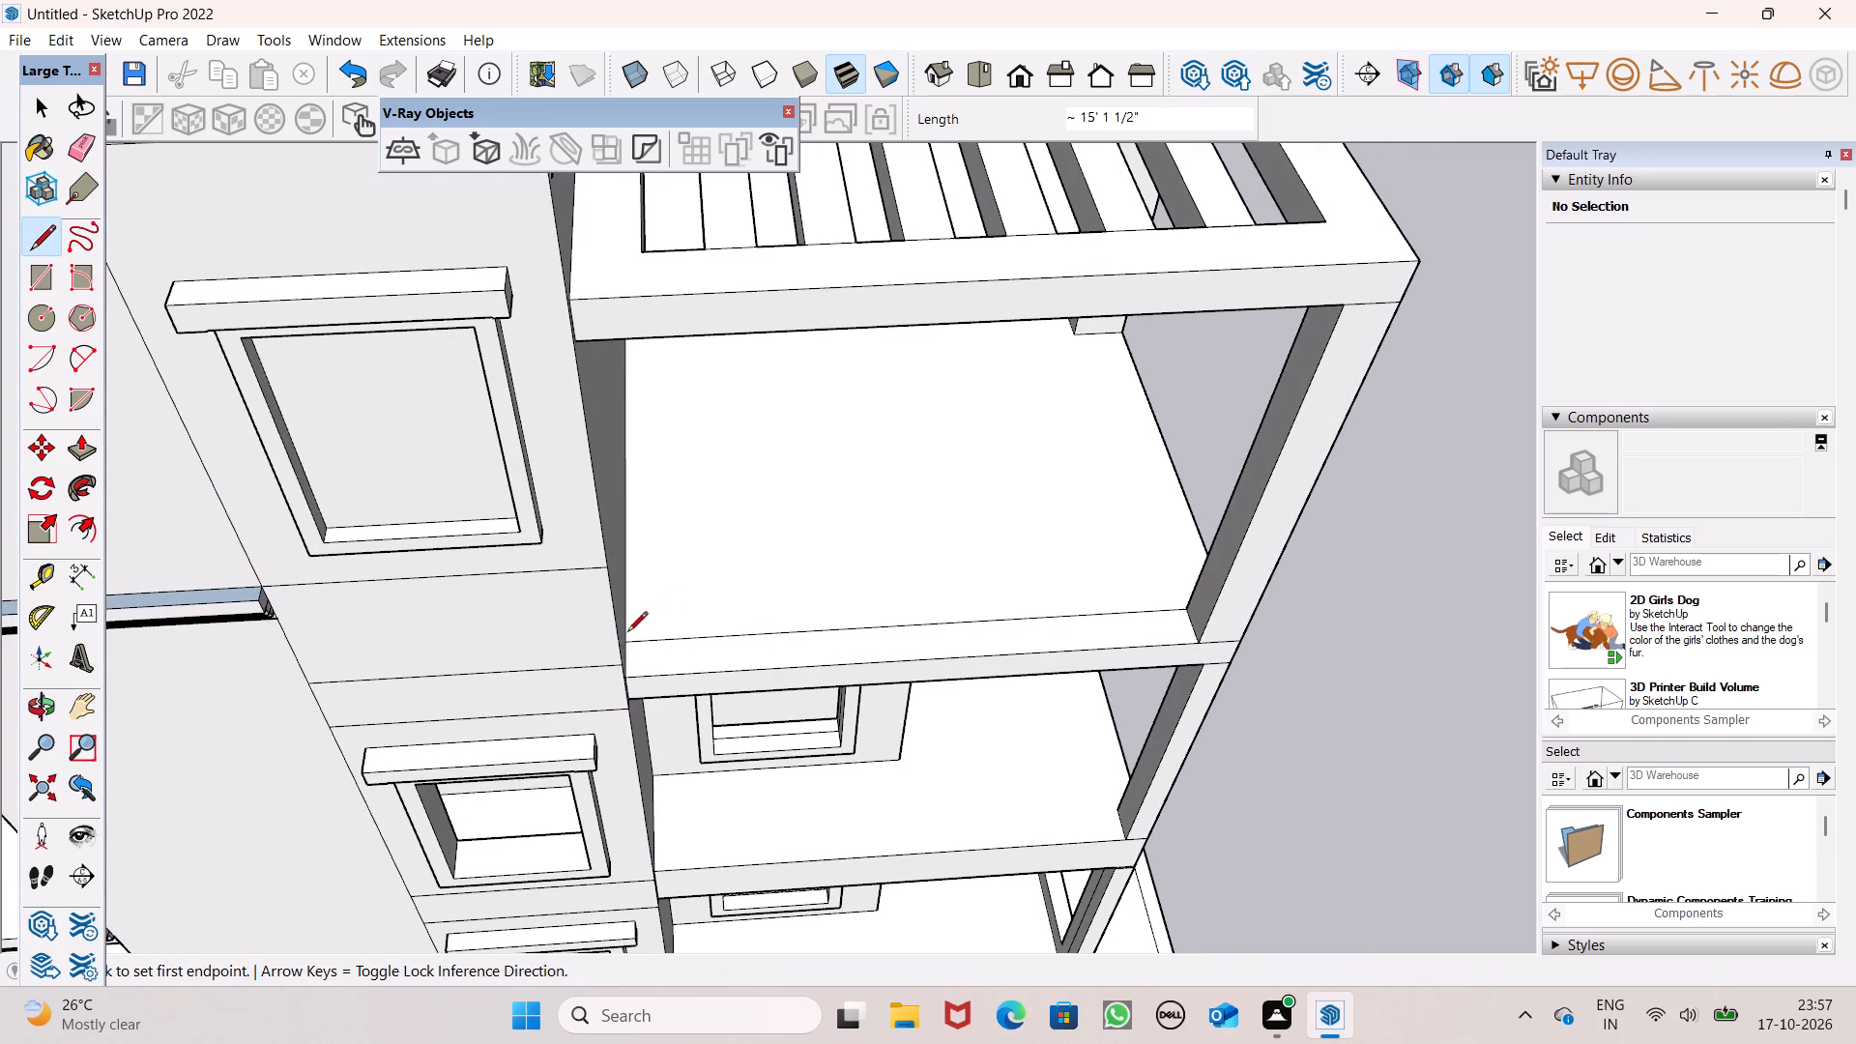
Outline a parapet end on the house wall: a 3' vertical line from the terrace floor line and a horizontal one about 1' 5 3/8" to the wall edge.
scroll(913, 586, down, 3)
middle_drag(1138, 701, 587, 623)
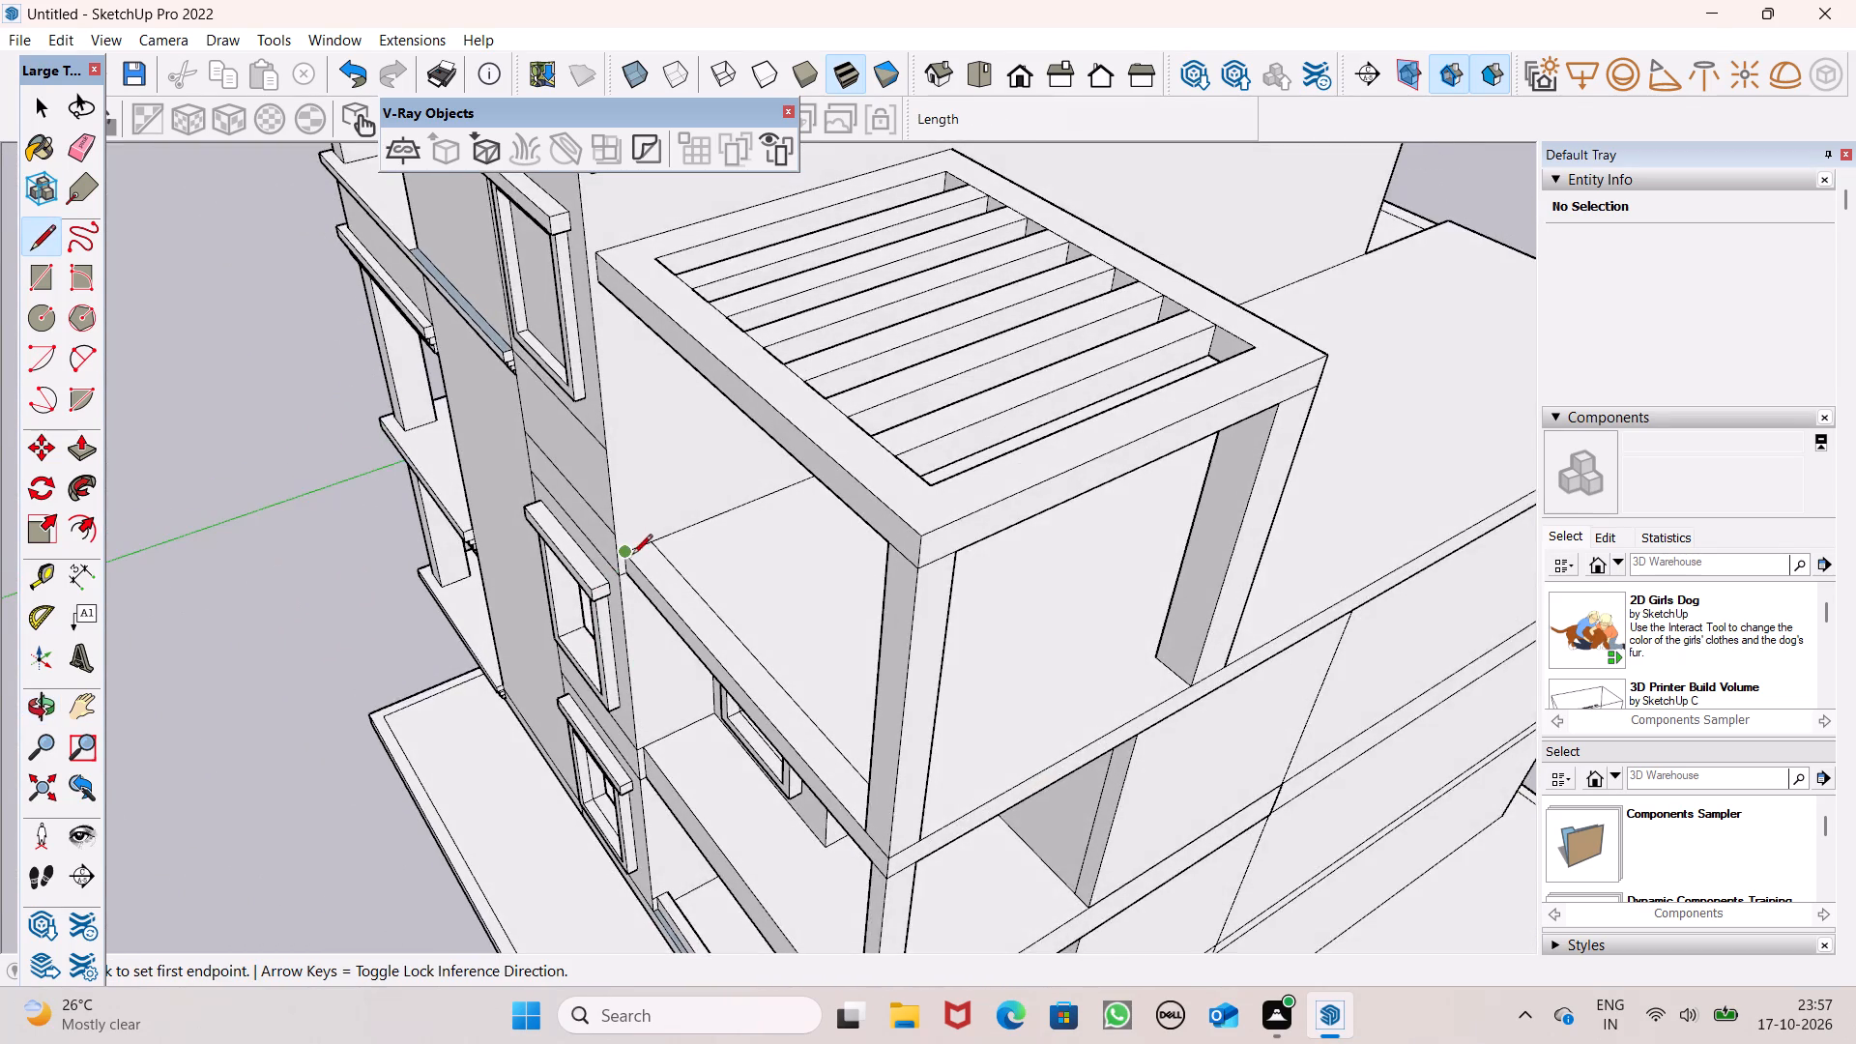
scroll(636, 555, up, 2)
click(648, 537)
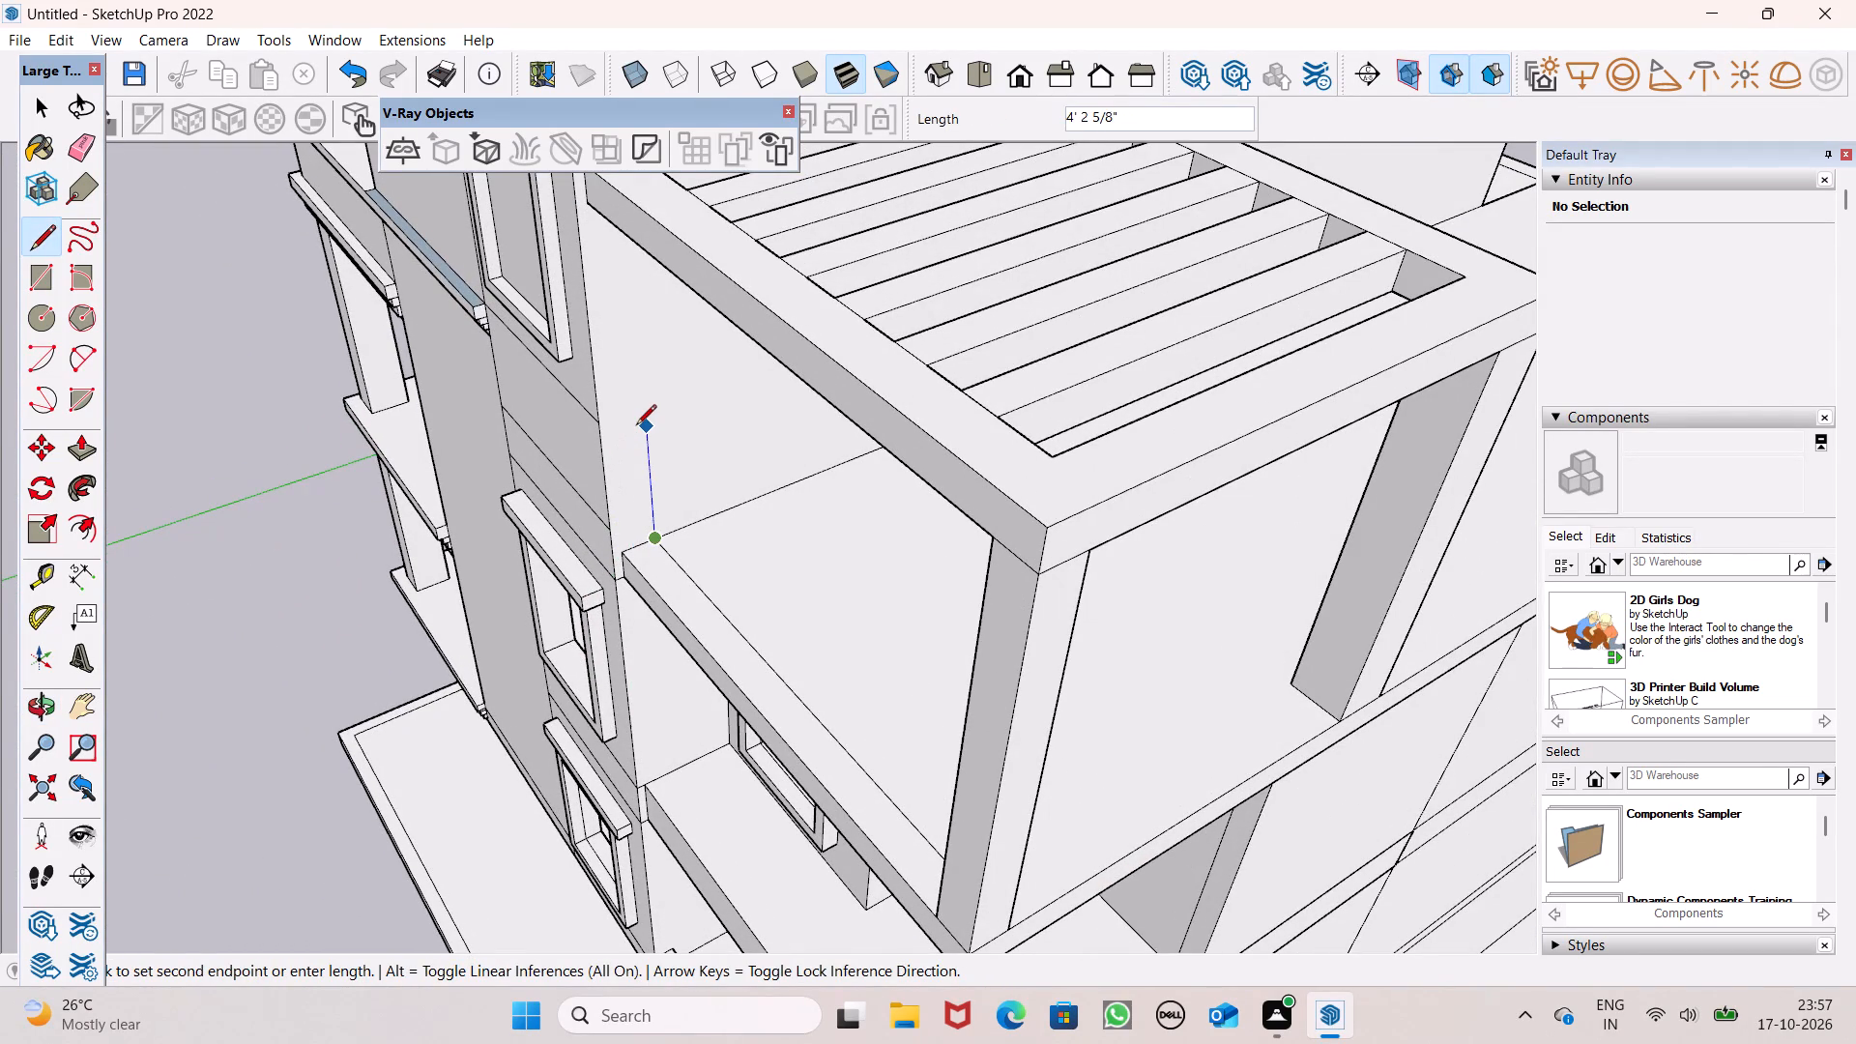
text(3')
key(Return)
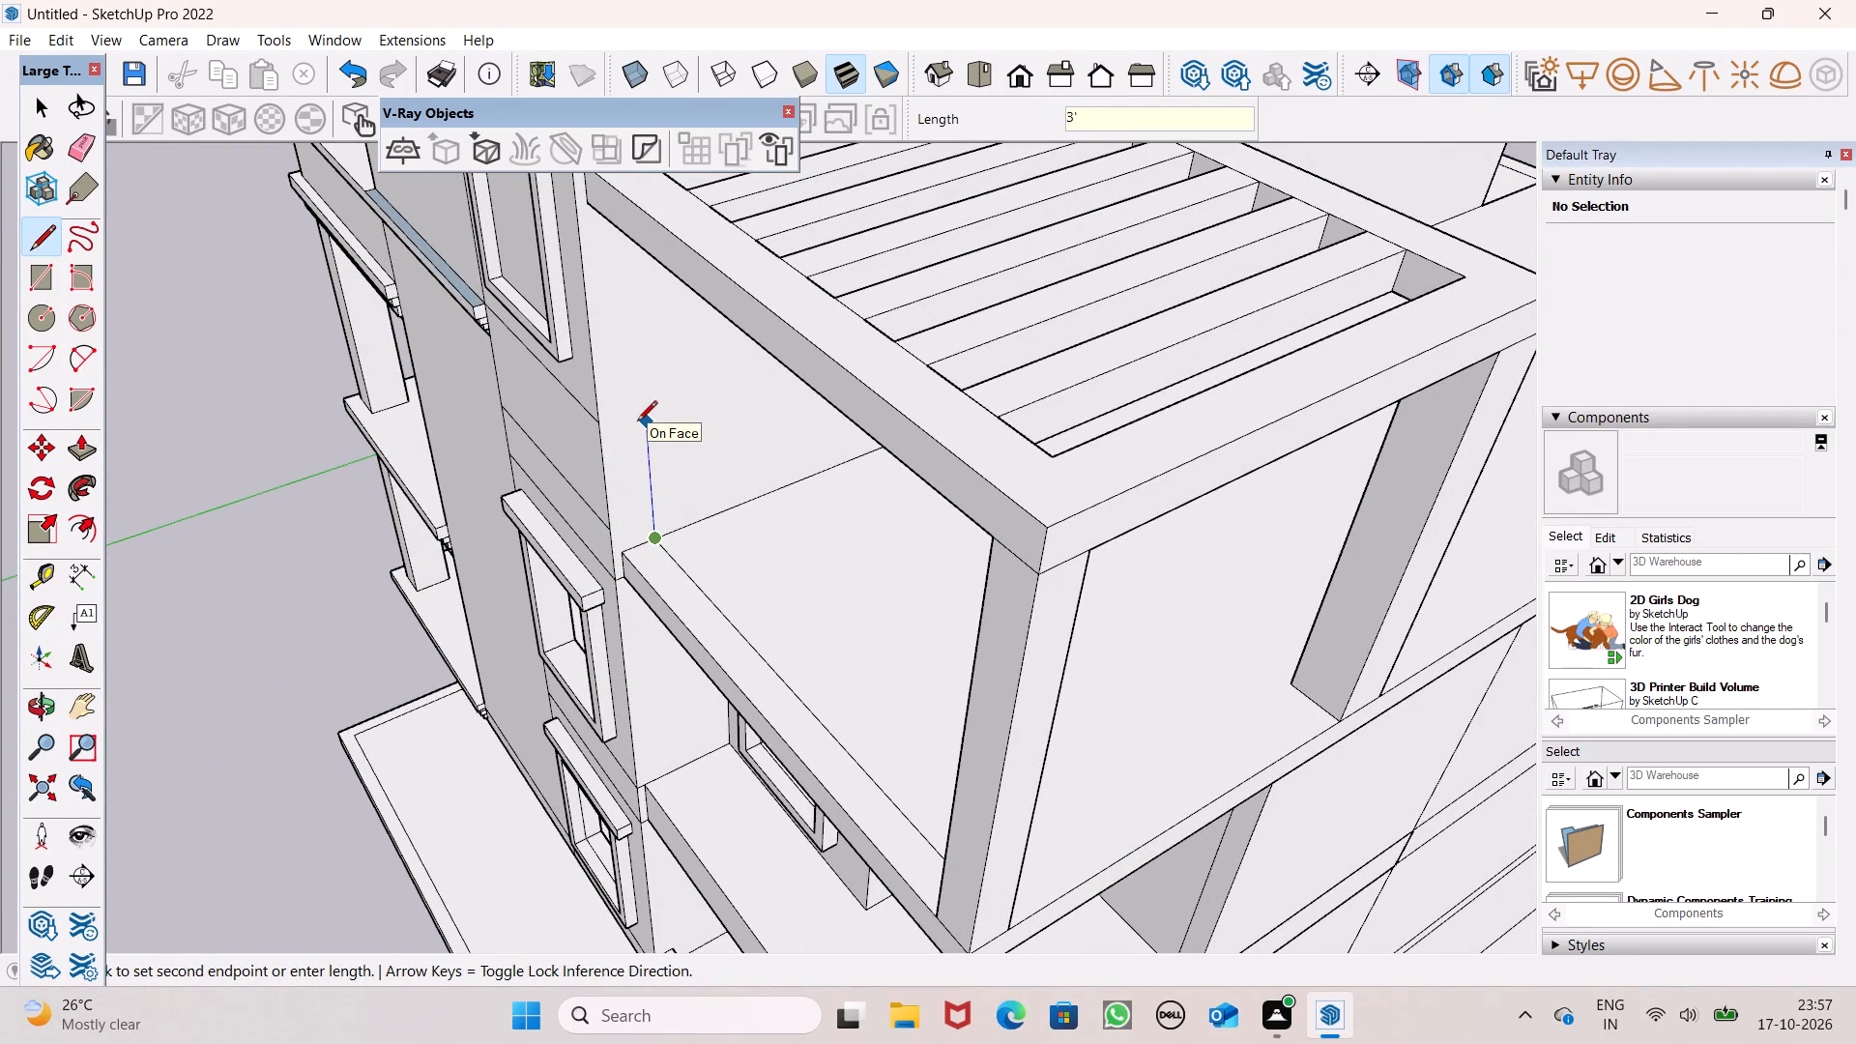
click(647, 456)
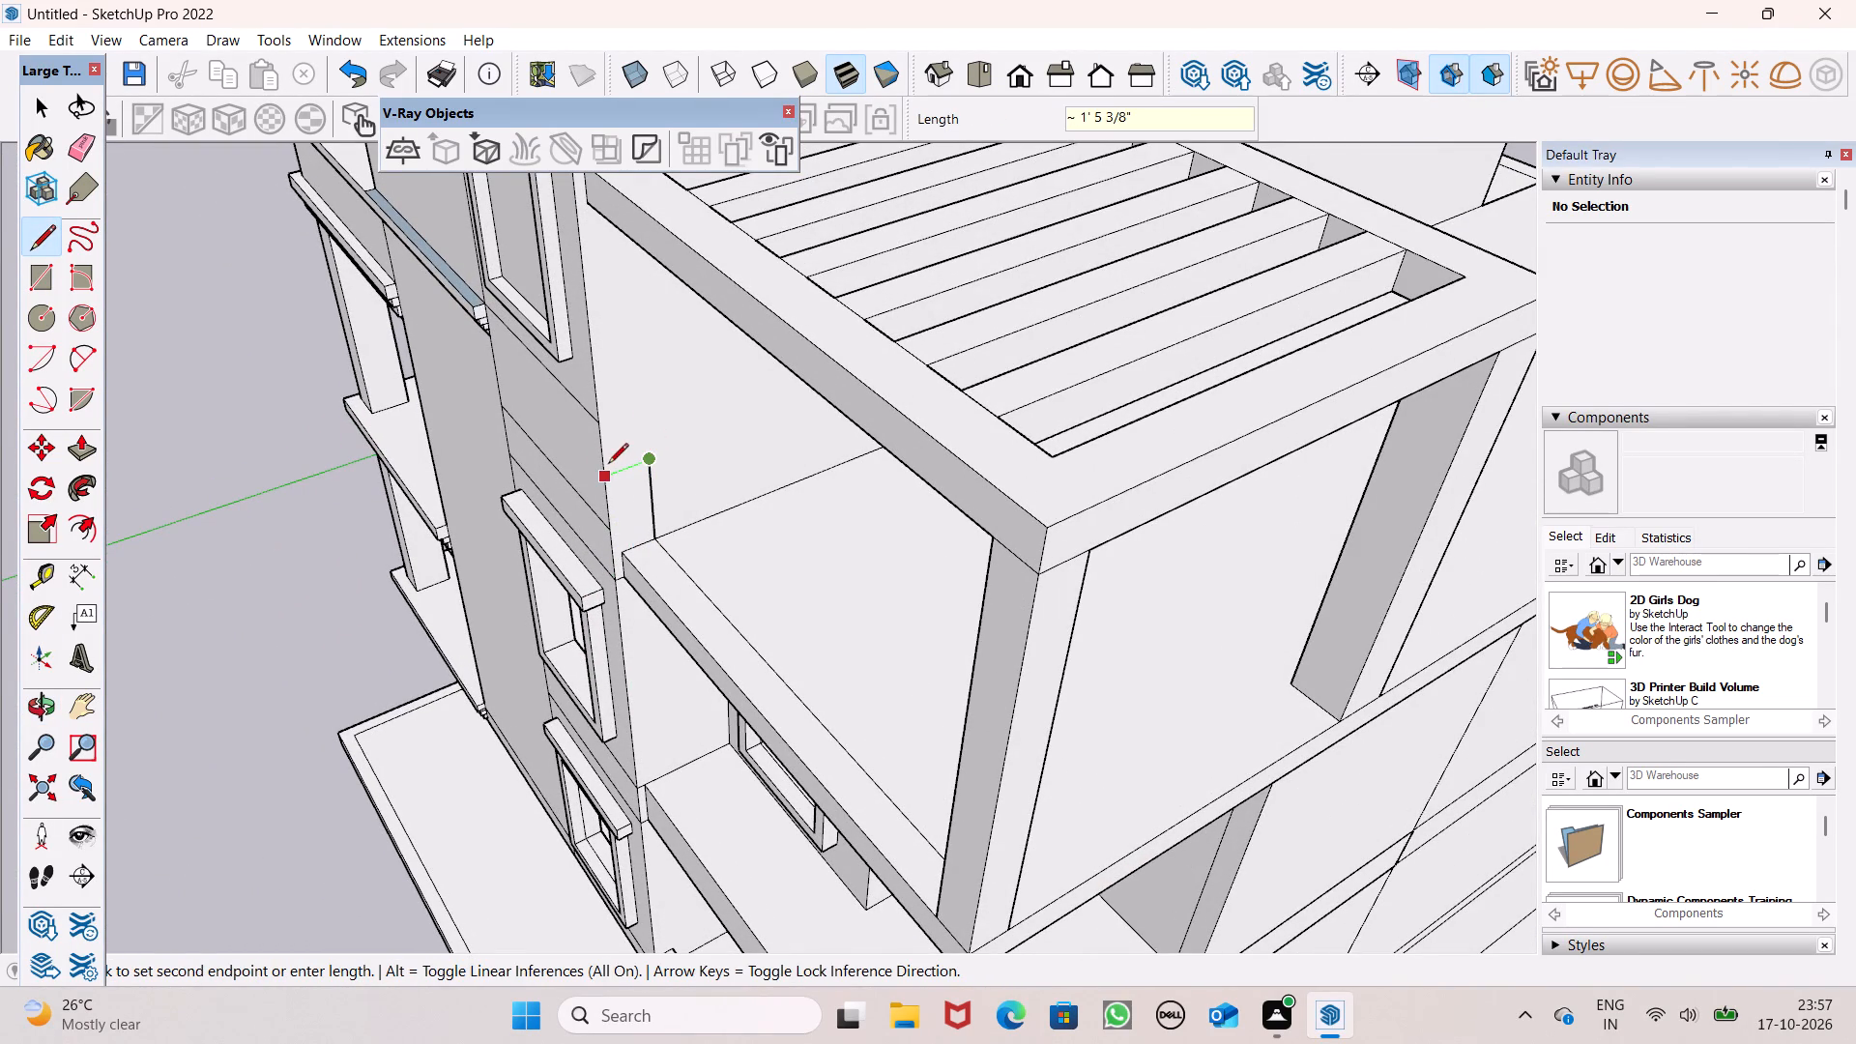
click(607, 467)
Draw a line about 11' 5 1/8" long across the terrace floor between the two pergola columns, along the open side edge.
scroll(584, 451, down, 5)
middle_drag(664, 543, 536, 341)
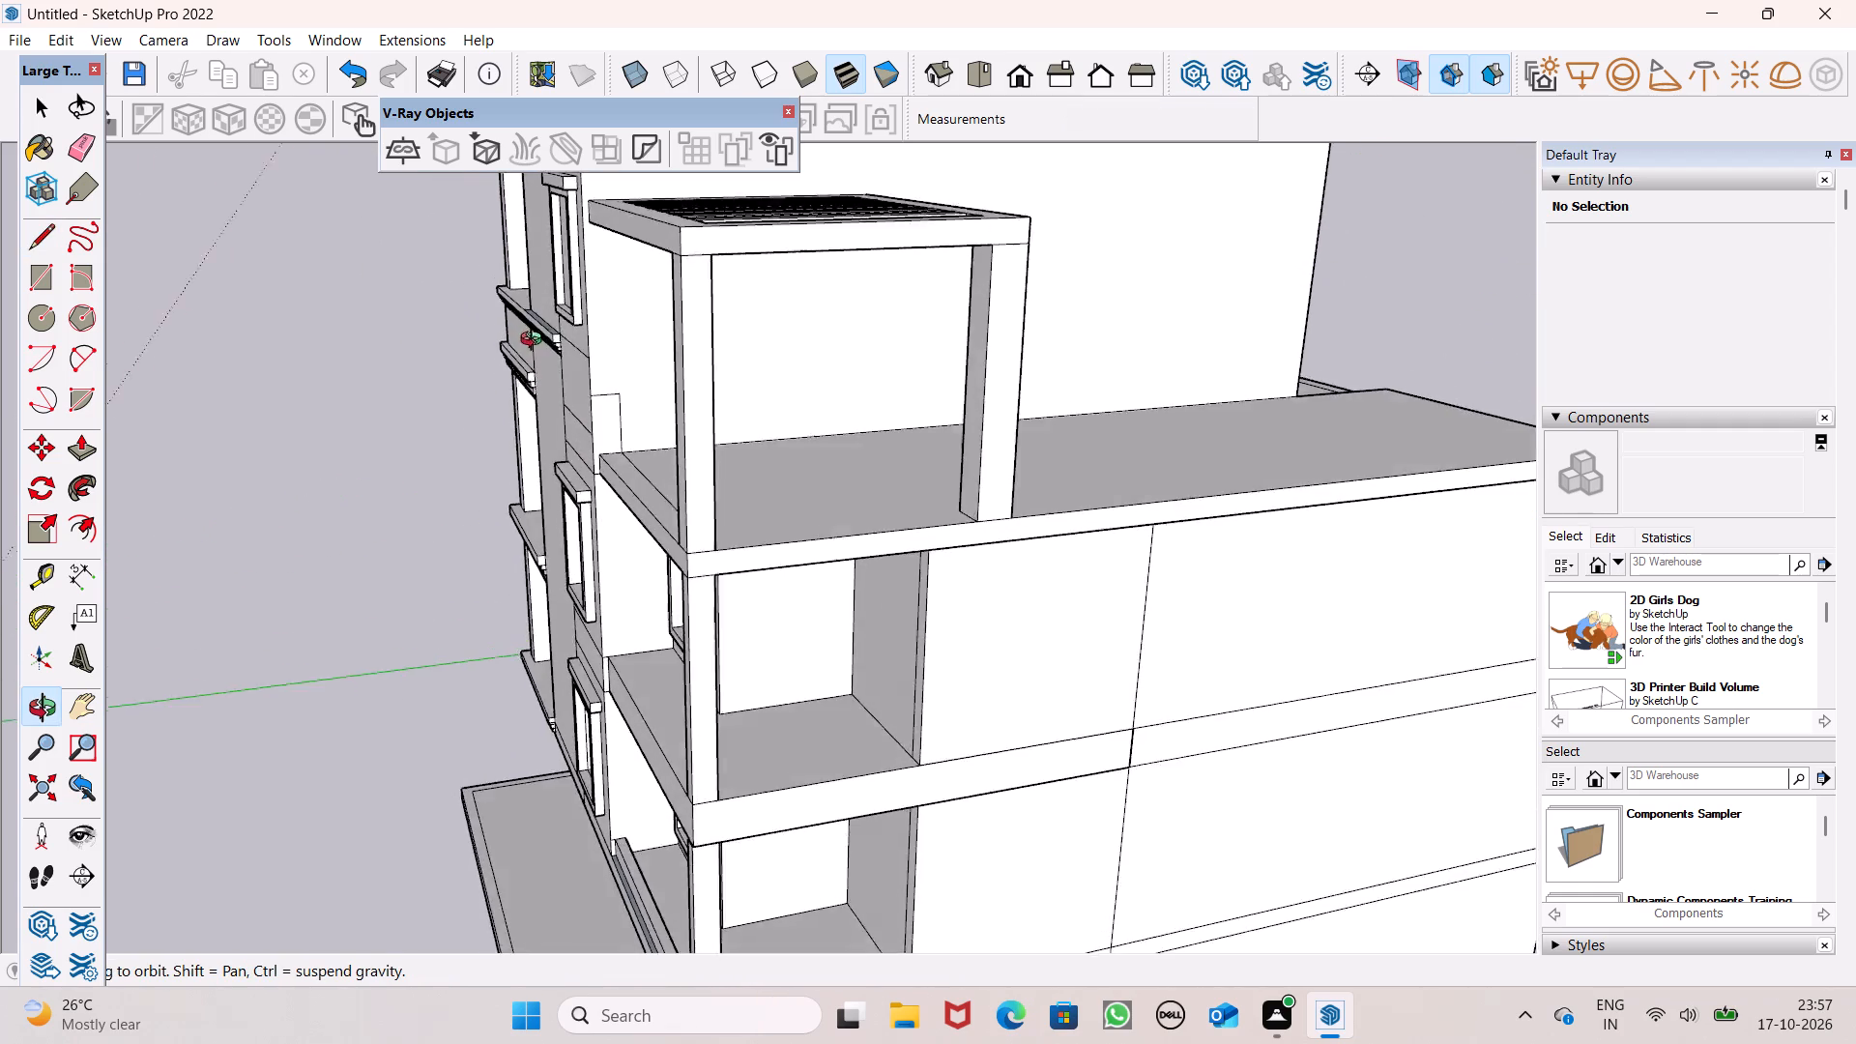
middle_drag(536, 341, 538, 335)
scroll(535, 336, up, 1)
scroll(623, 381, up, 6)
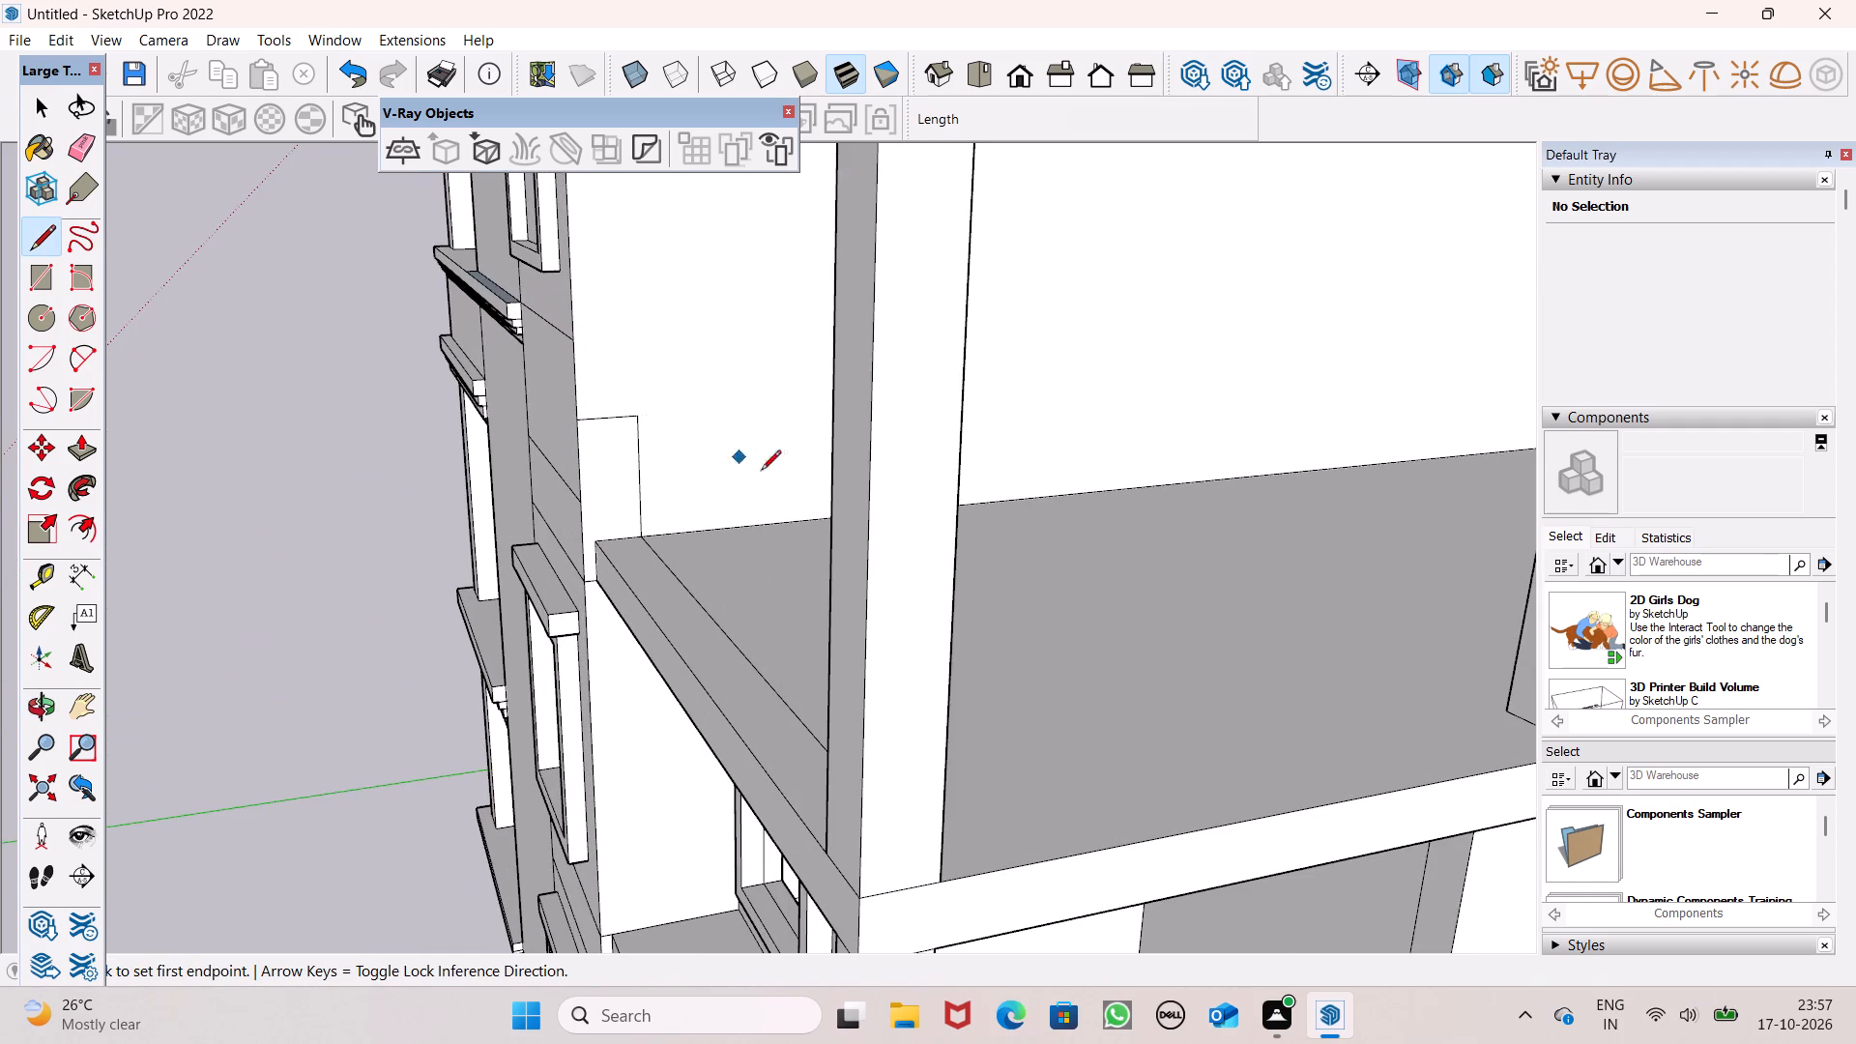
scroll(1018, 606, down, 2)
middle_drag(1072, 763, 713, 846)
scroll(937, 640, down, 6)
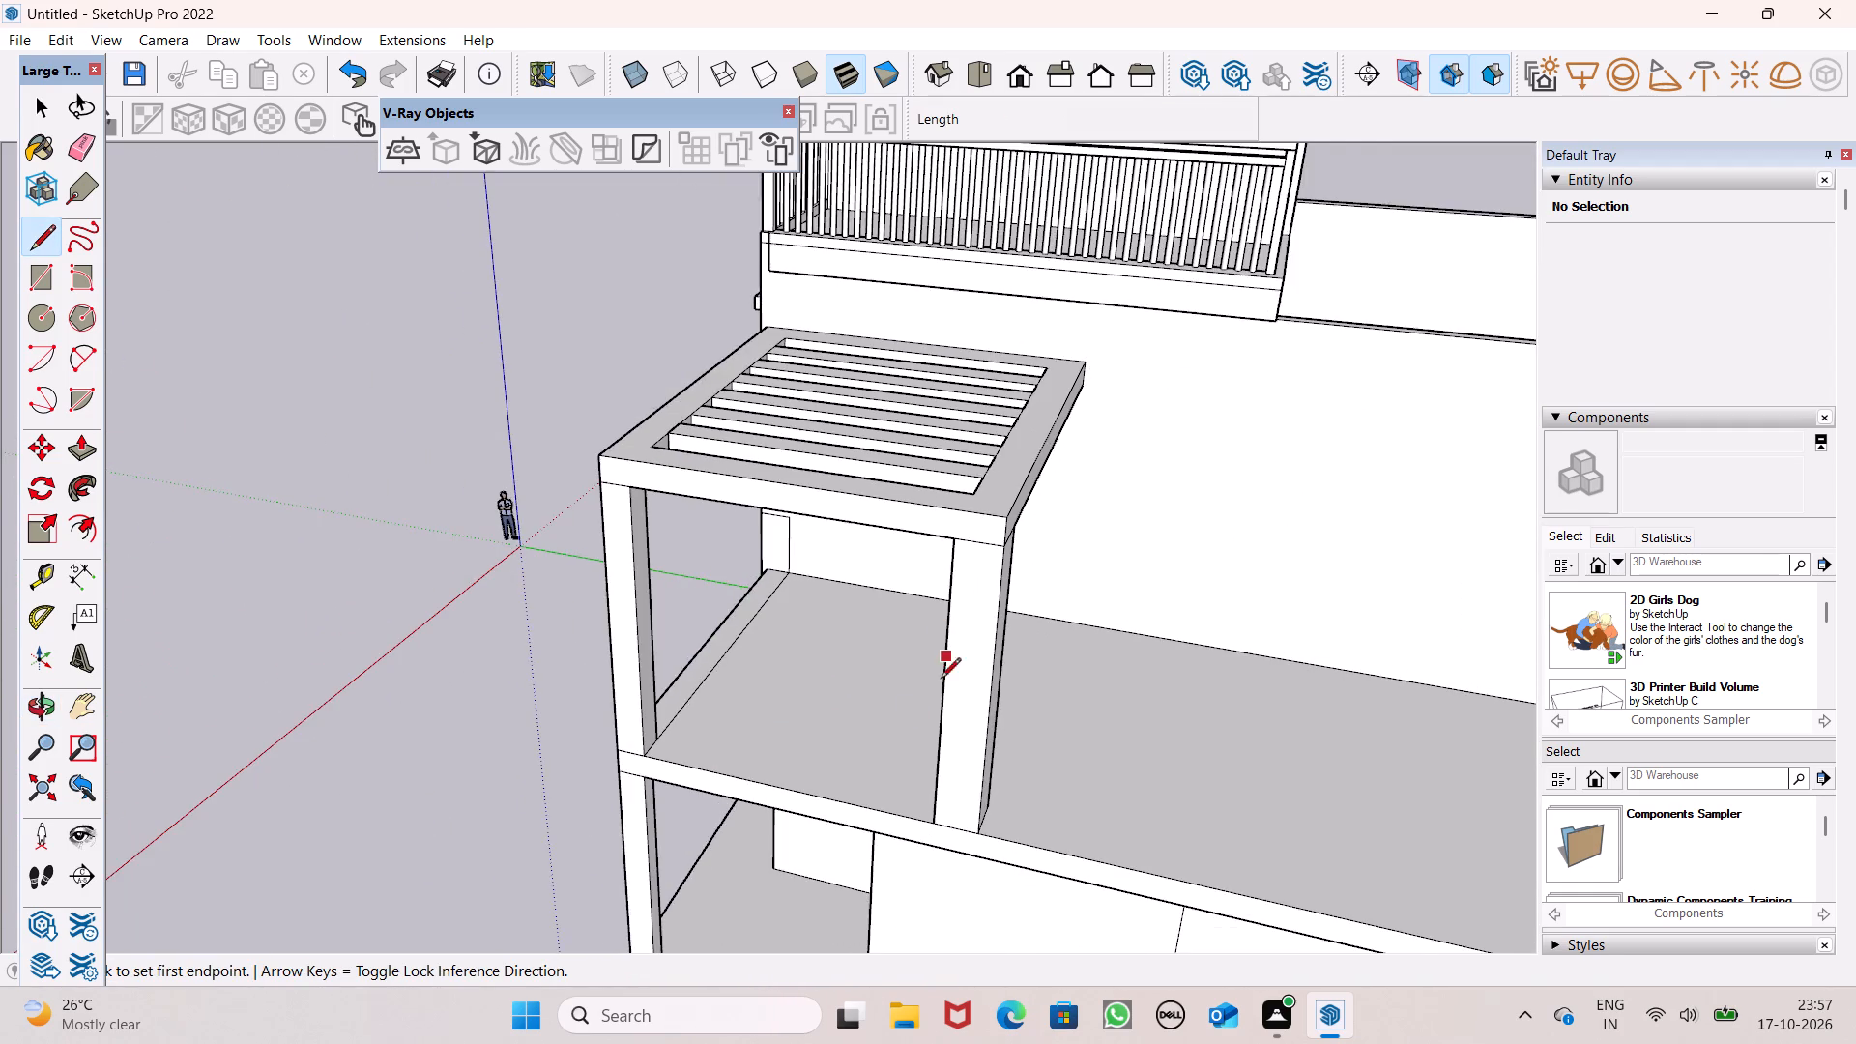
scroll(624, 833, up, 6)
click(627, 676)
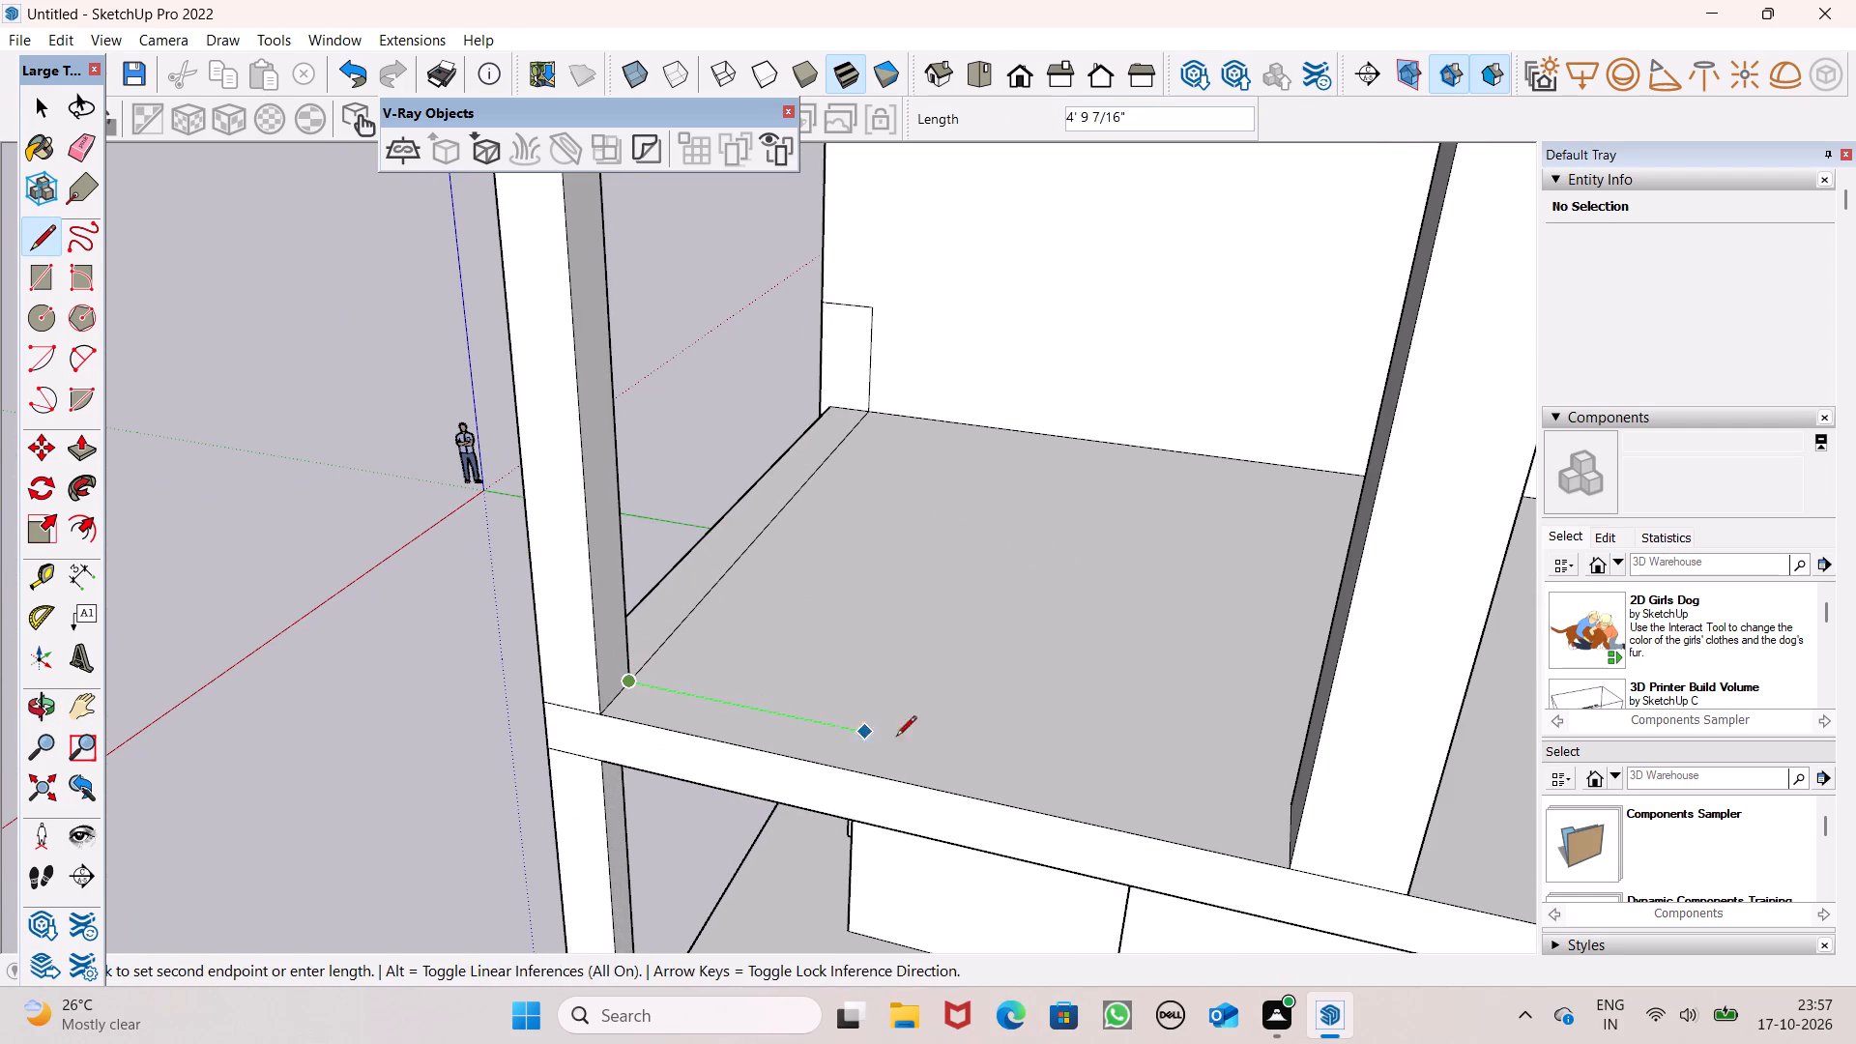
middle_drag(973, 750, 1203, 823)
click(1491, 716)
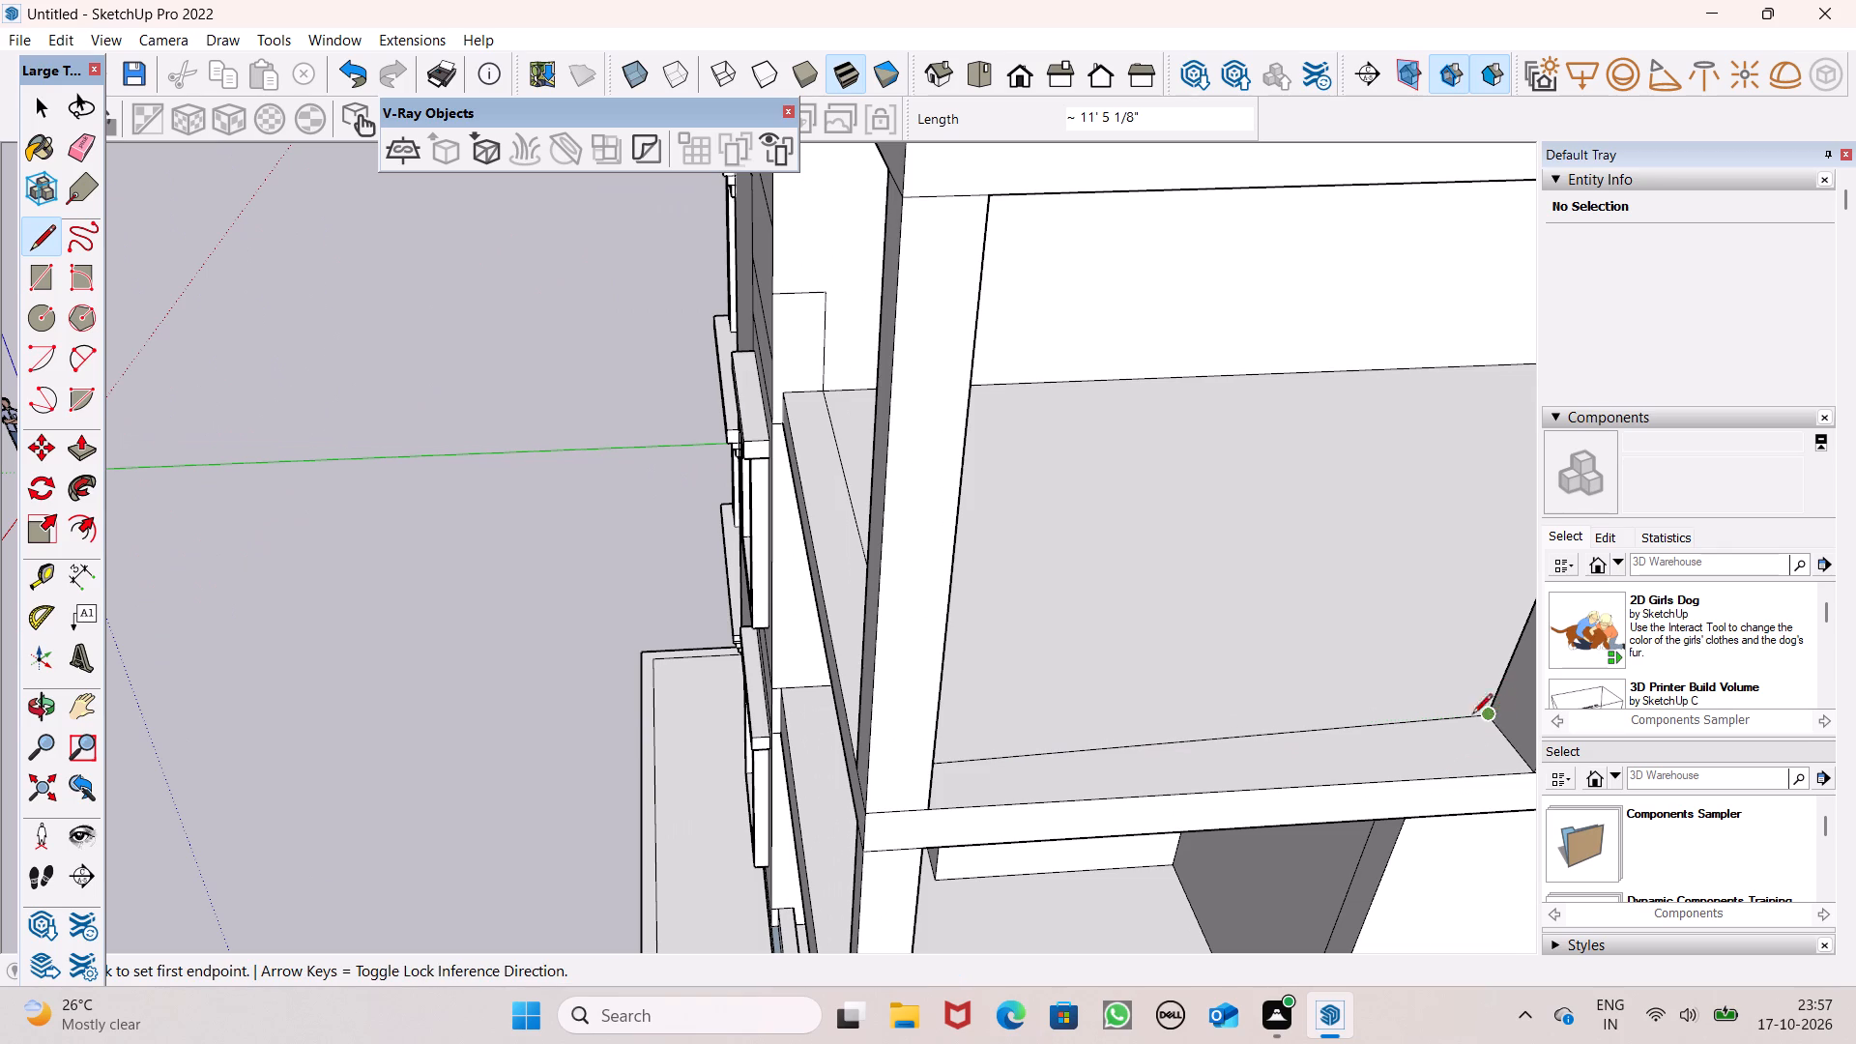
key(space)
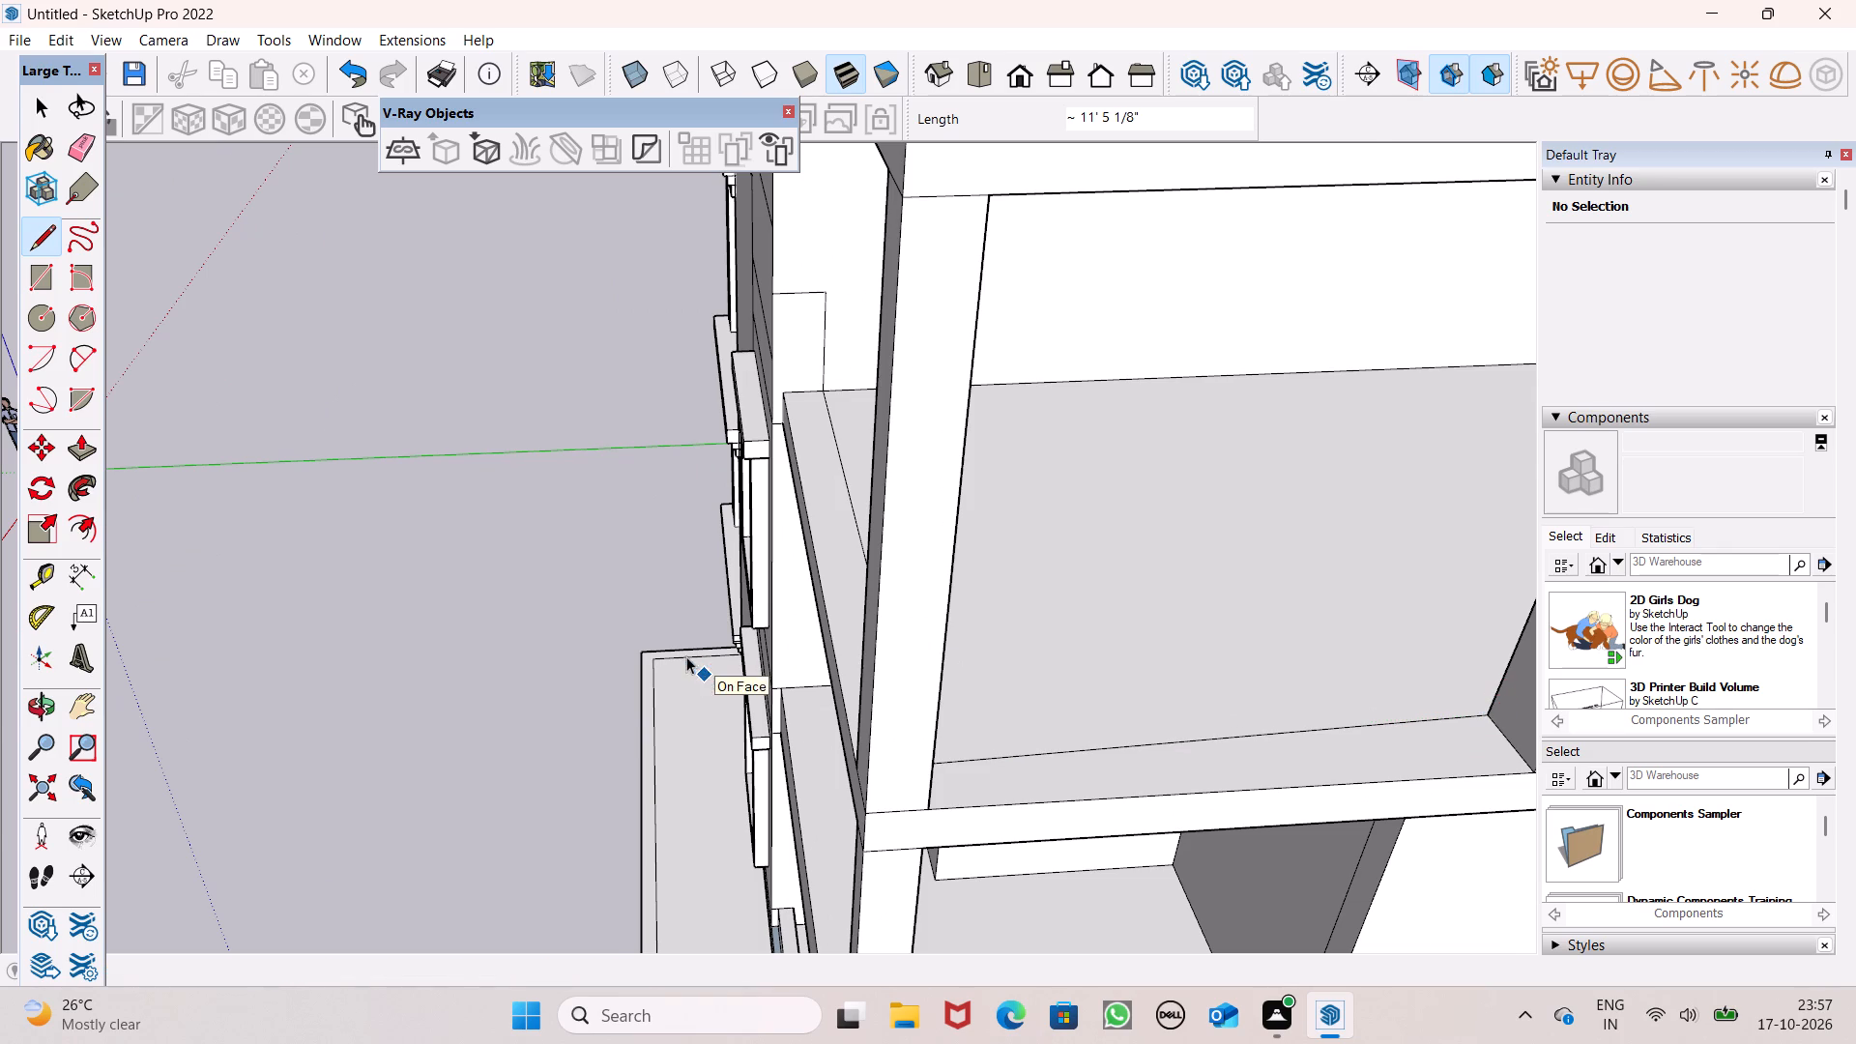
Raise the floor strip along the terrace's front edge 3 3/8" with Push/Pull to form a curb.
scroll(686, 656, down, 3)
middle_drag(748, 699, 1330, 753)
scroll(943, 666, up, 1)
middle_drag(944, 671, 1047, 674)
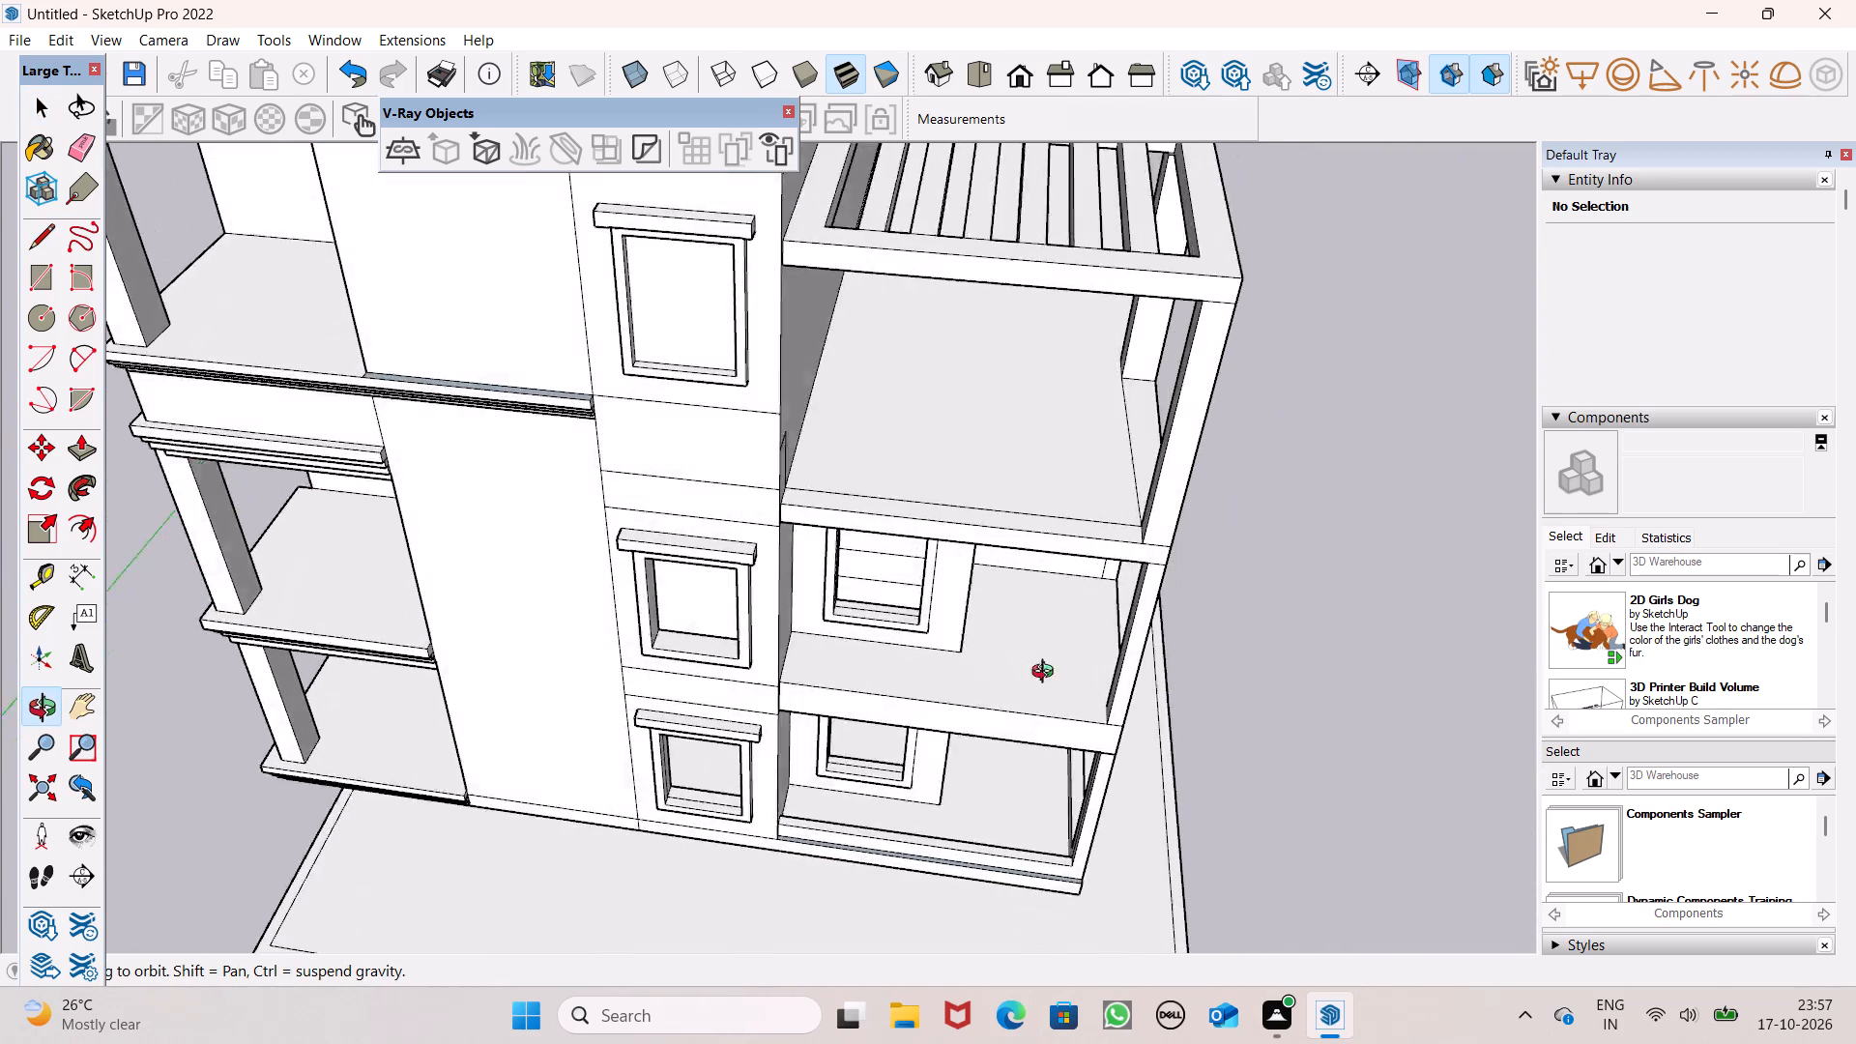
middle_drag(1047, 674, 1143, 679)
middle_drag(912, 595, 881, 706)
scroll(1067, 608, up, 4)
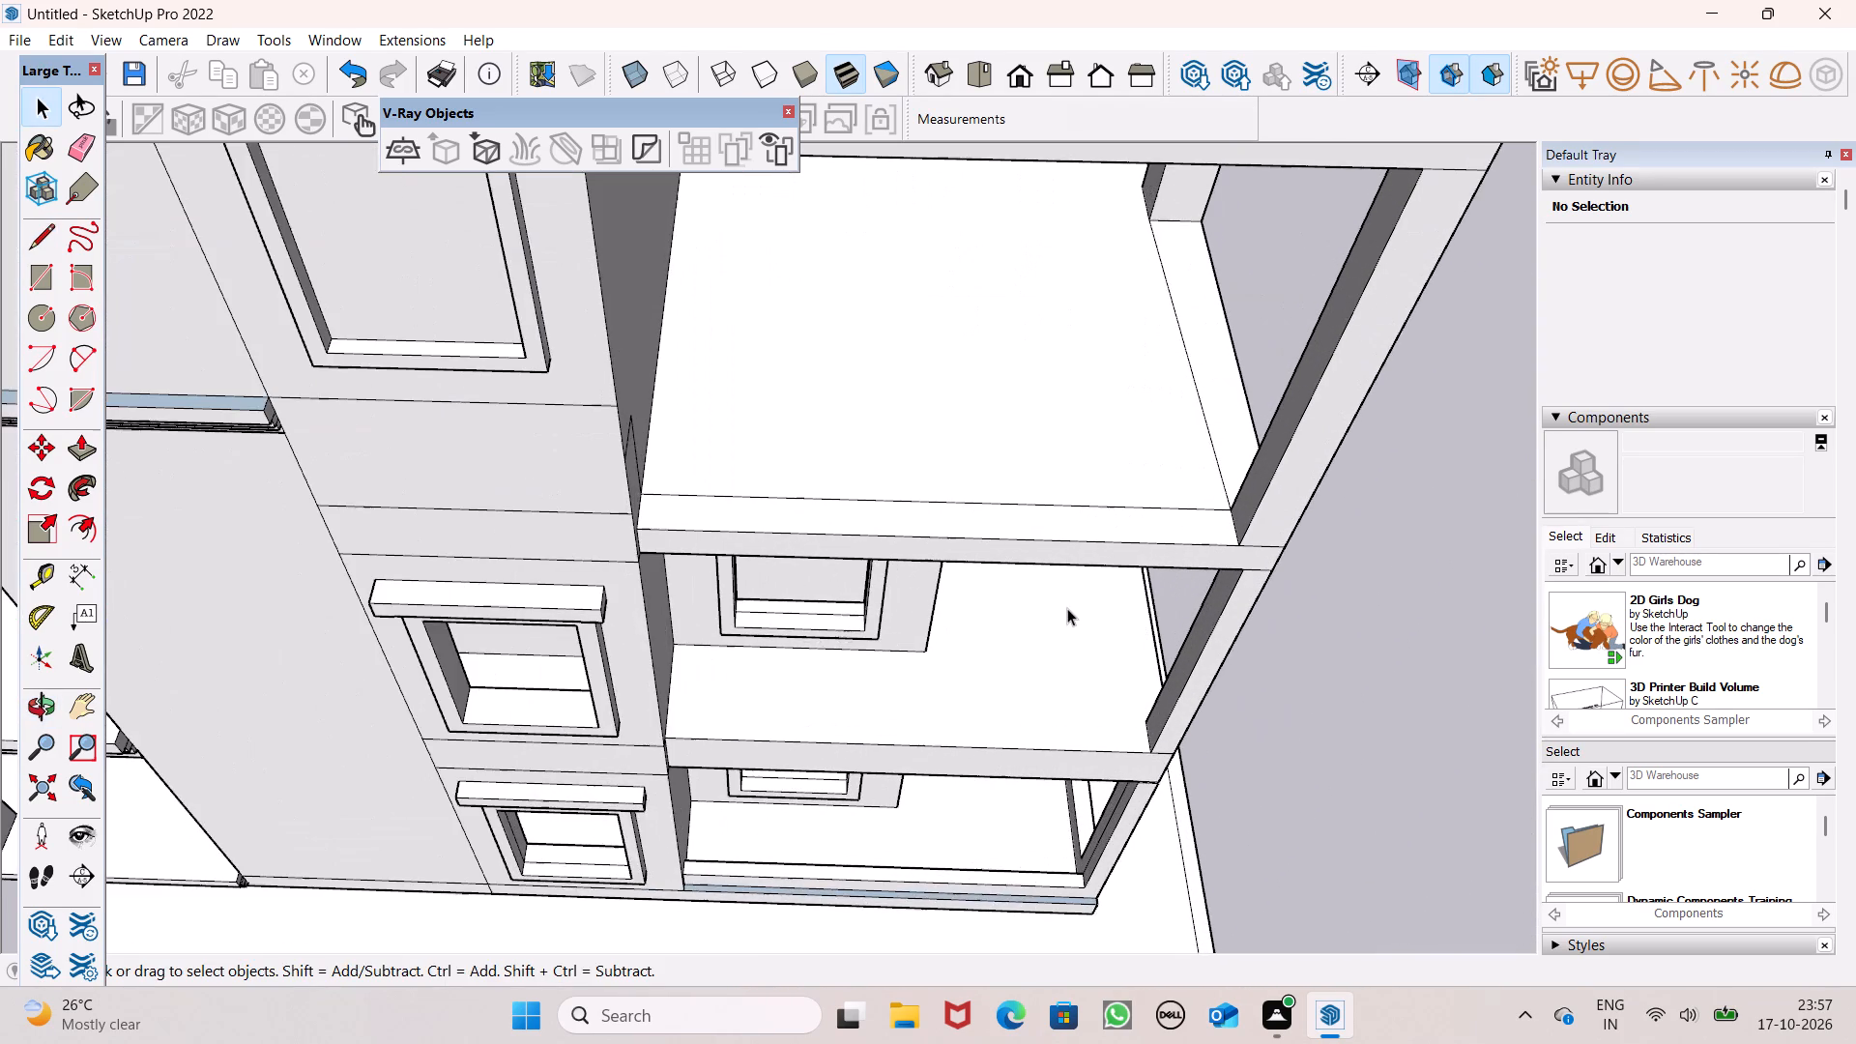
middle_drag(1063, 623, 1003, 672)
middle_drag(725, 554, 584, 352)
scroll(725, 554, up, 1)
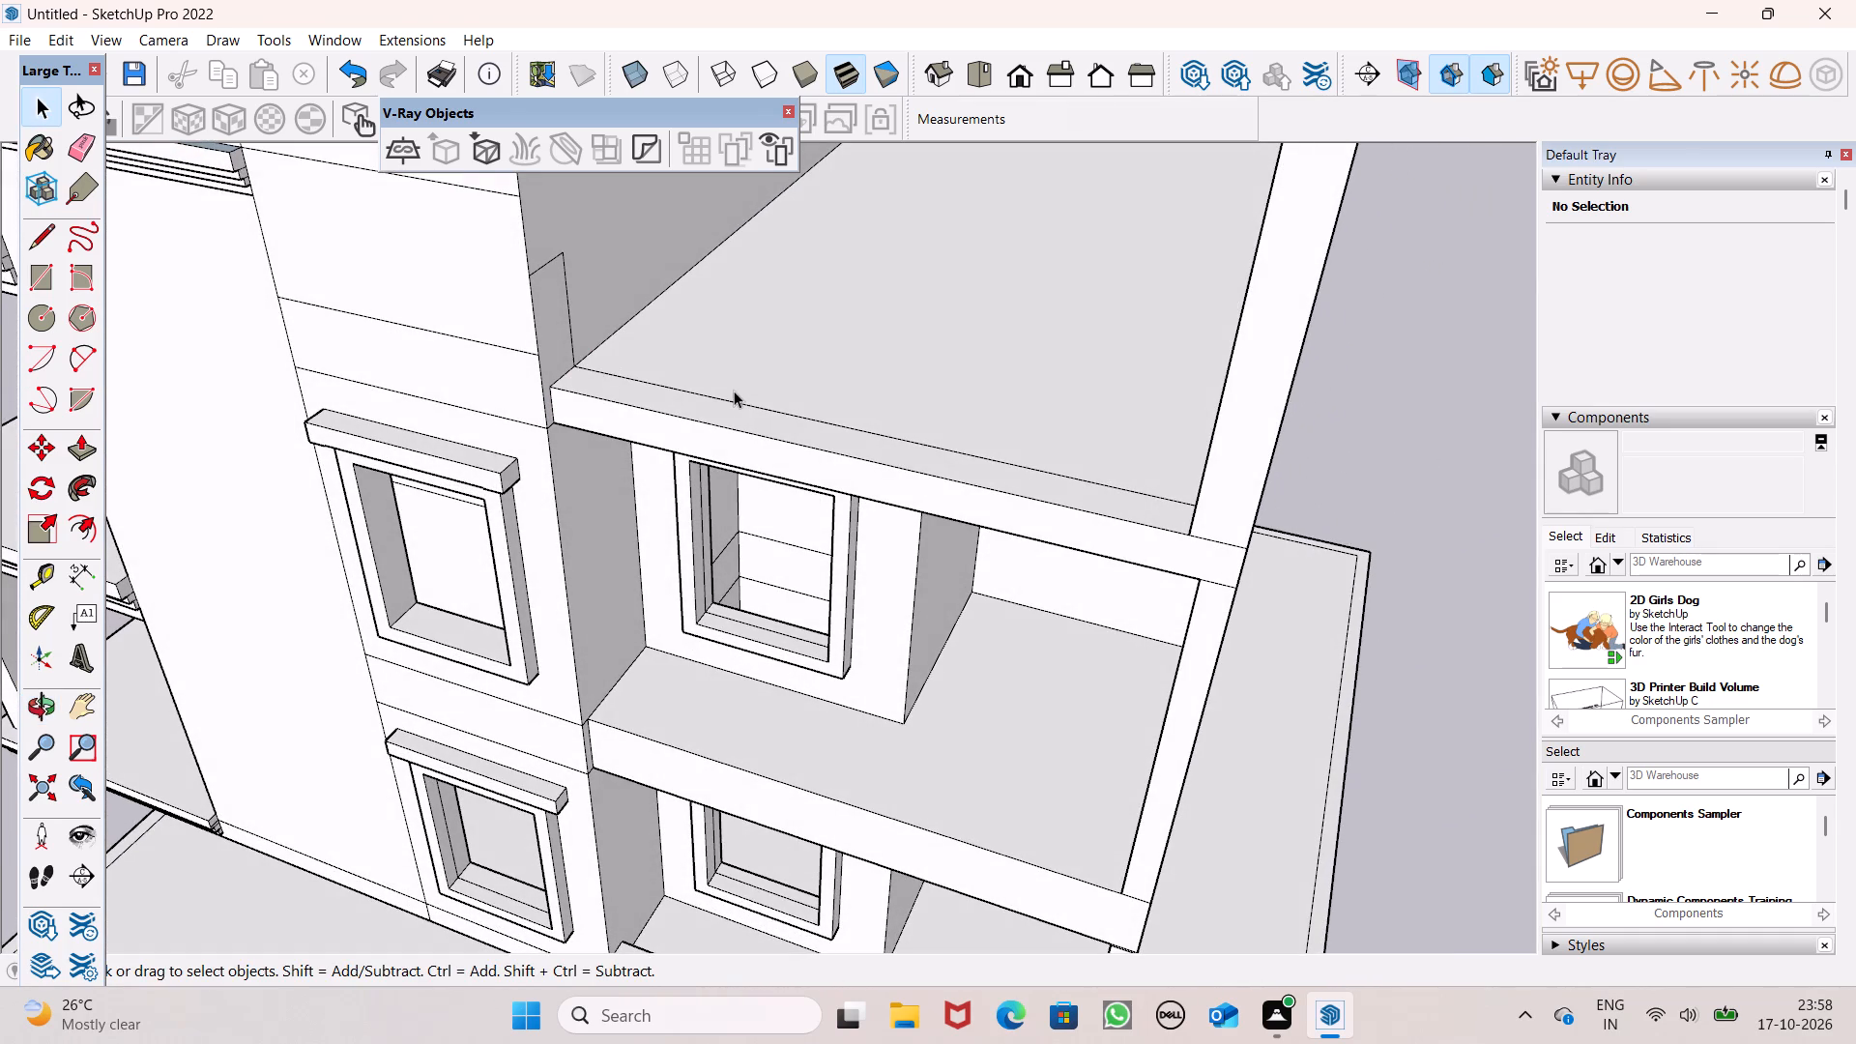
middle_drag(785, 427, 787, 466)
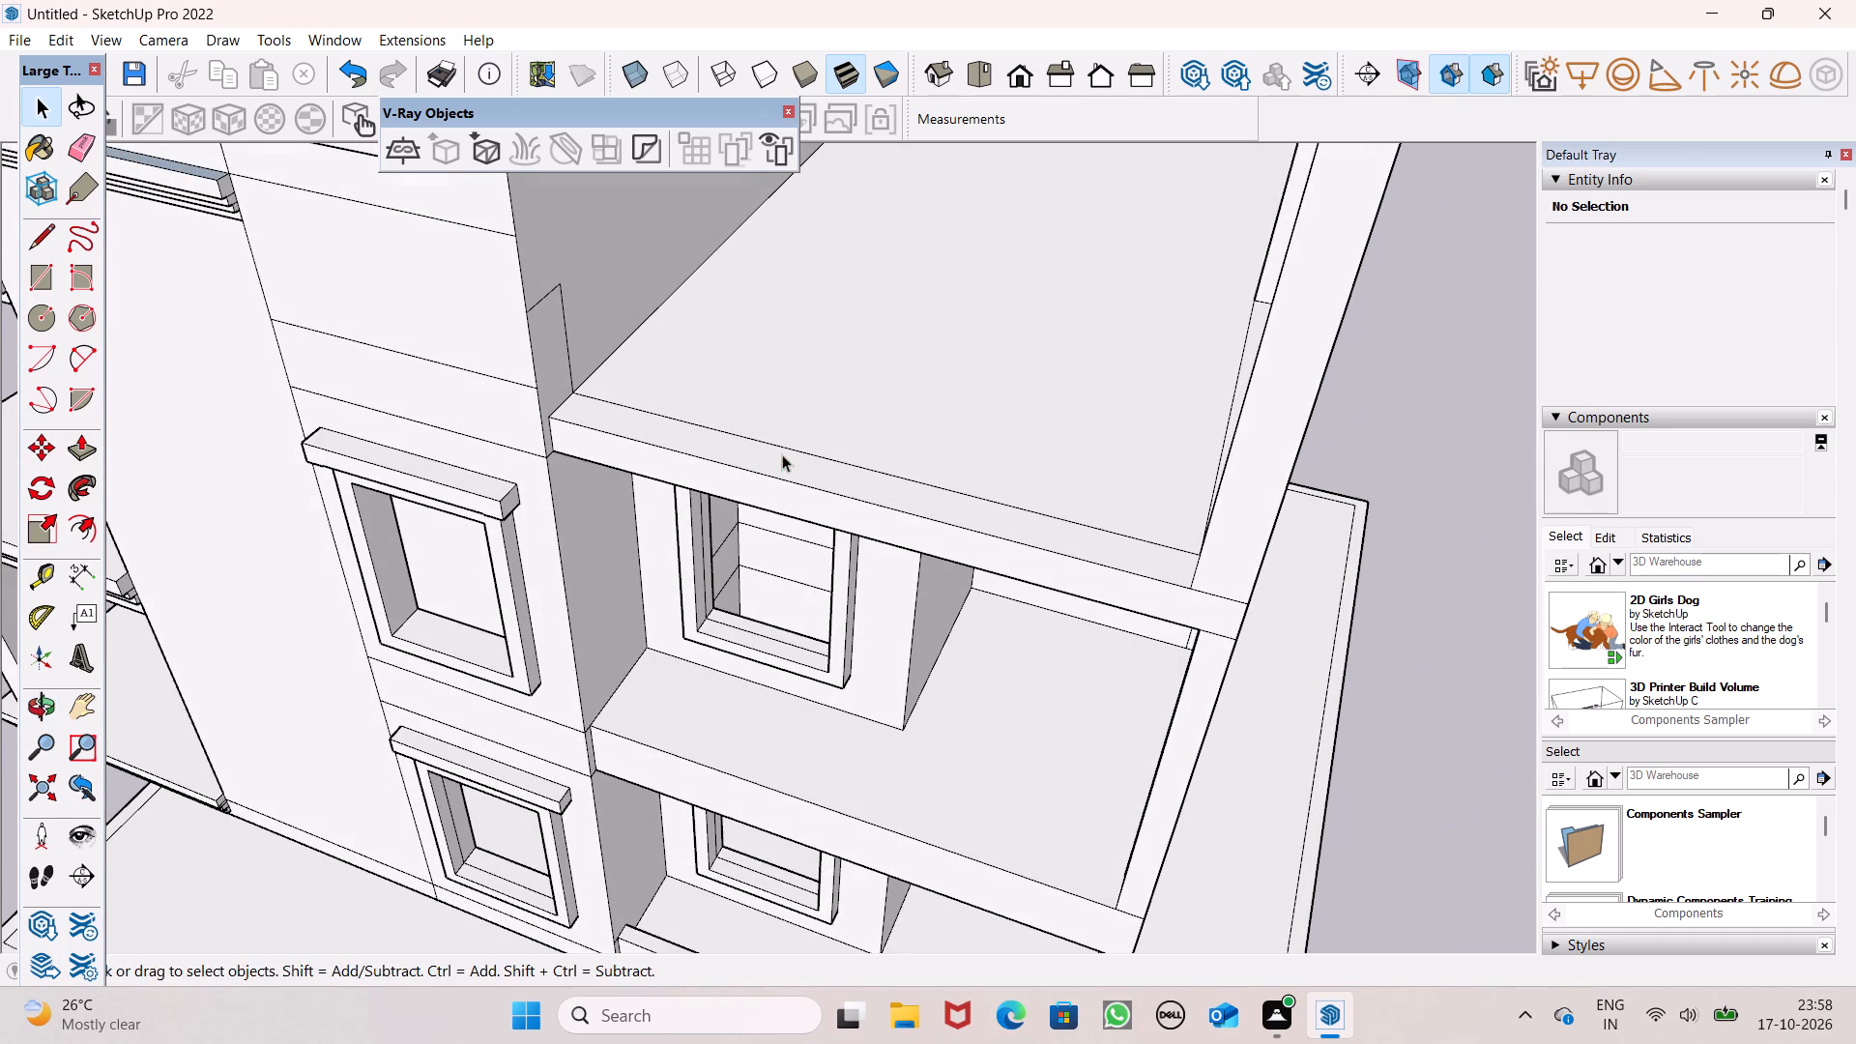
click(85, 439)
scroll(574, 408, up, 3)
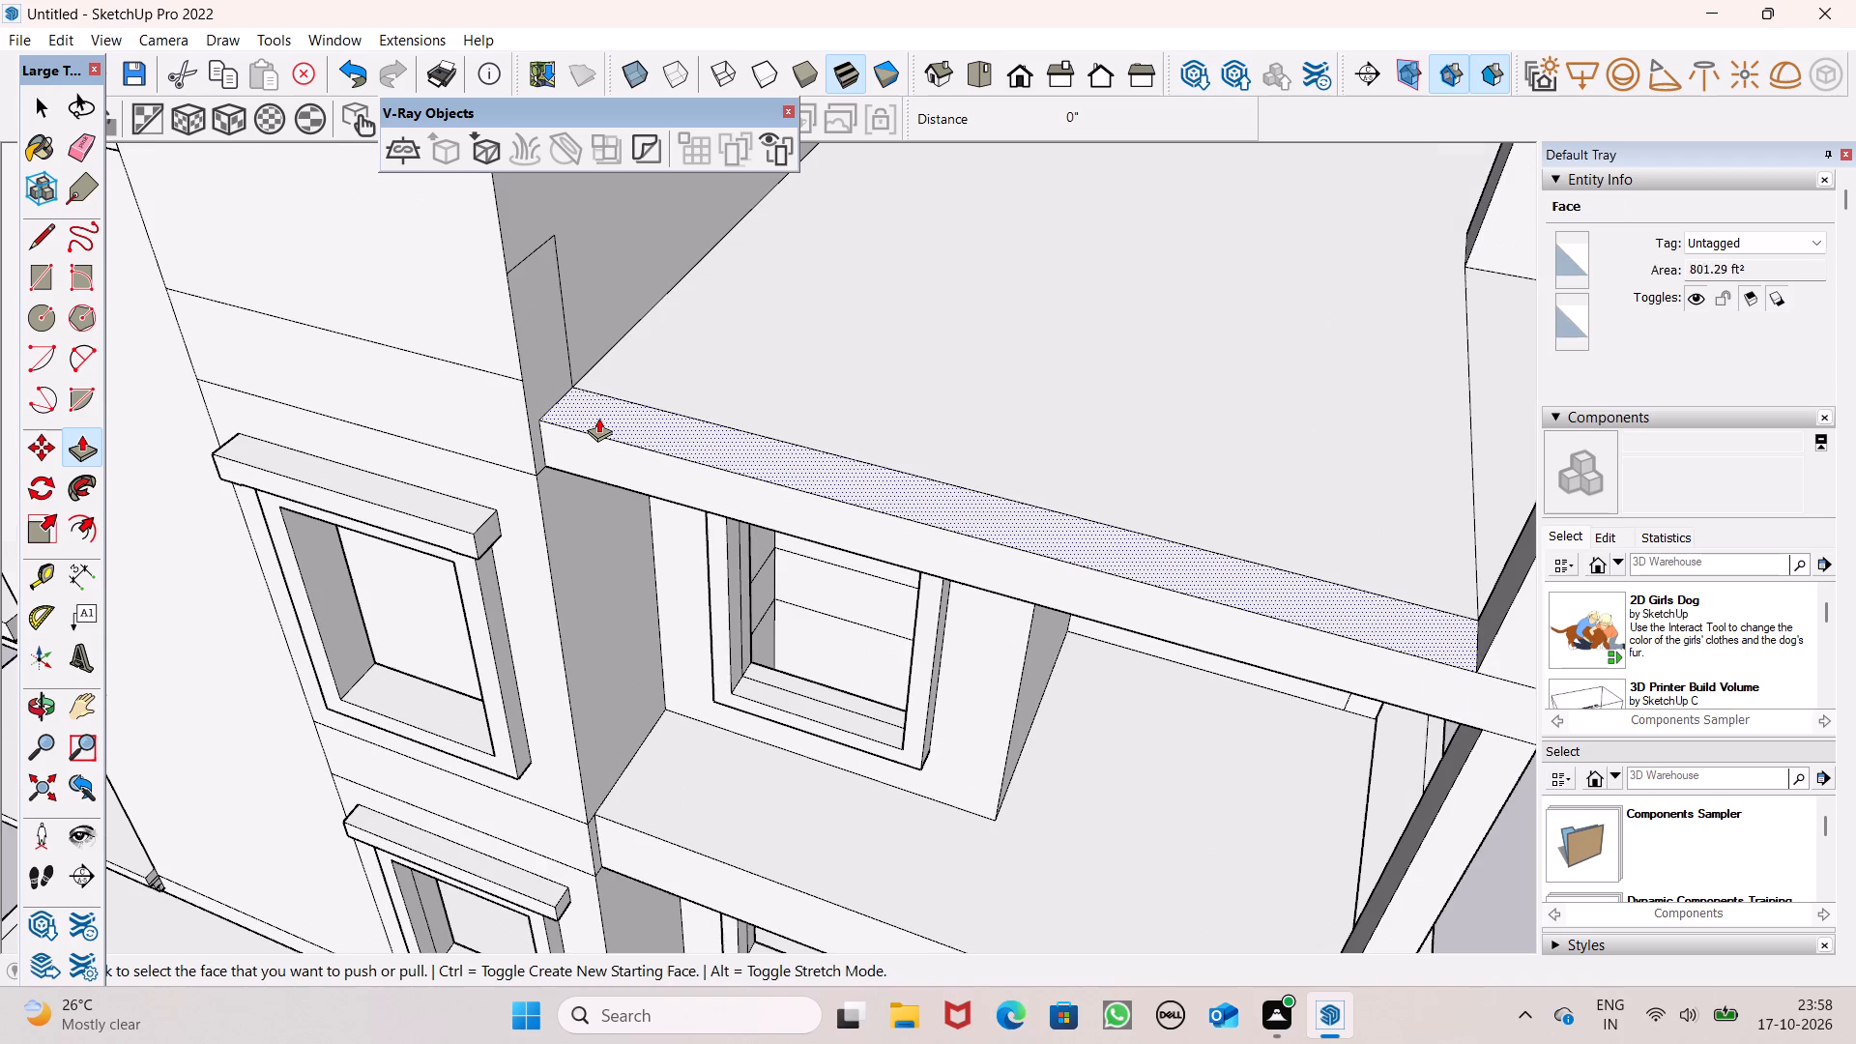
ctrl+drag(598, 418, 610, 403)
middle_drag(583, 417, 469, 403)
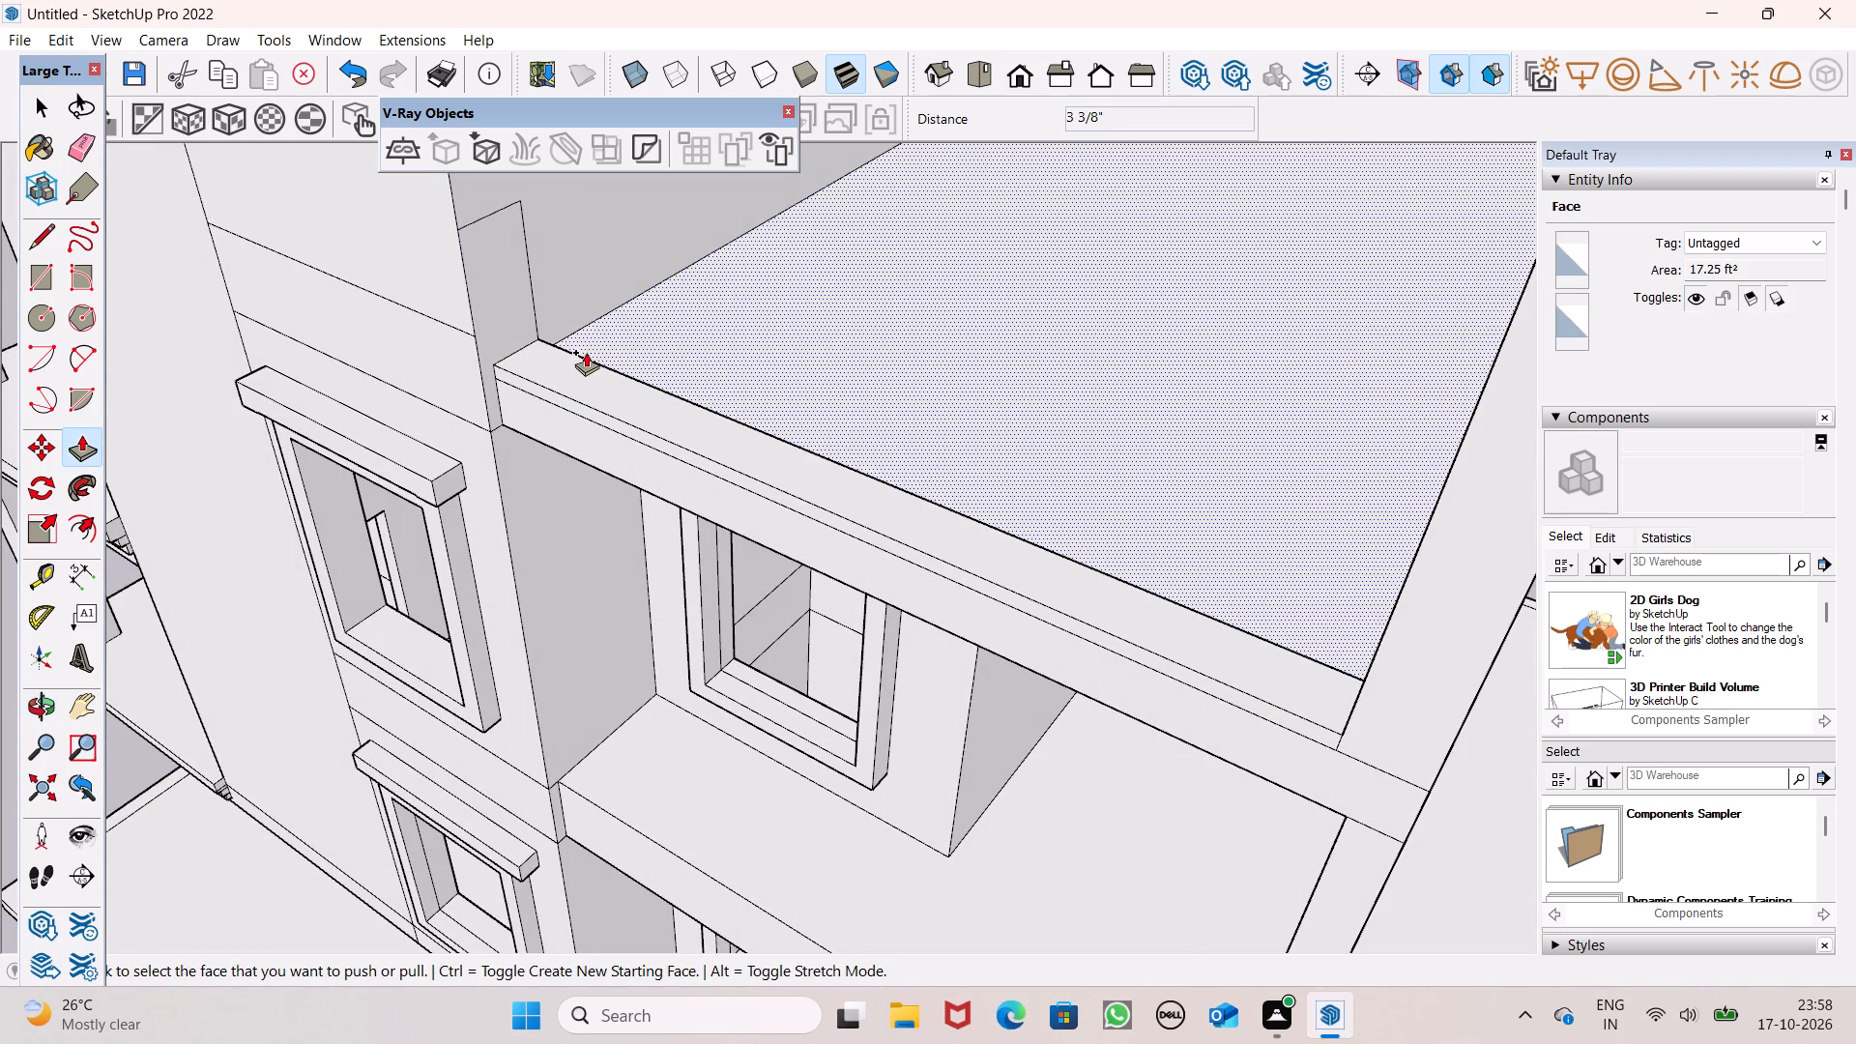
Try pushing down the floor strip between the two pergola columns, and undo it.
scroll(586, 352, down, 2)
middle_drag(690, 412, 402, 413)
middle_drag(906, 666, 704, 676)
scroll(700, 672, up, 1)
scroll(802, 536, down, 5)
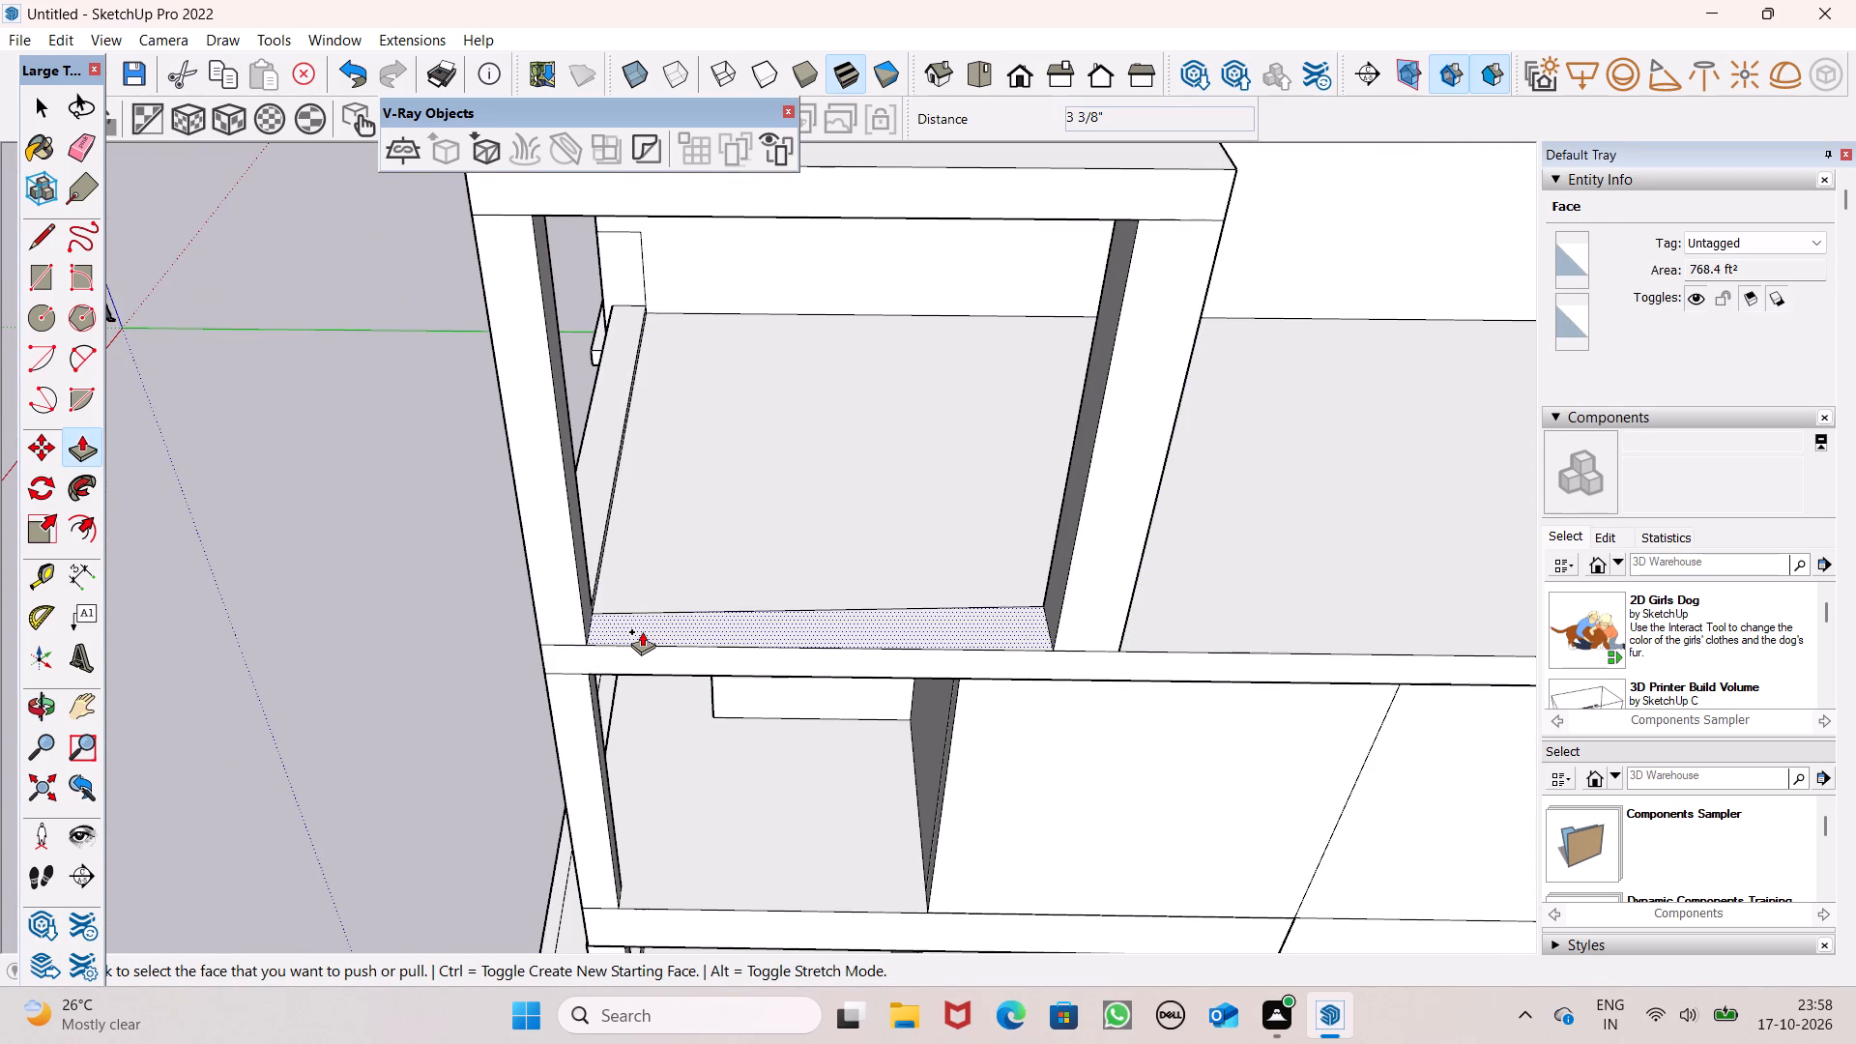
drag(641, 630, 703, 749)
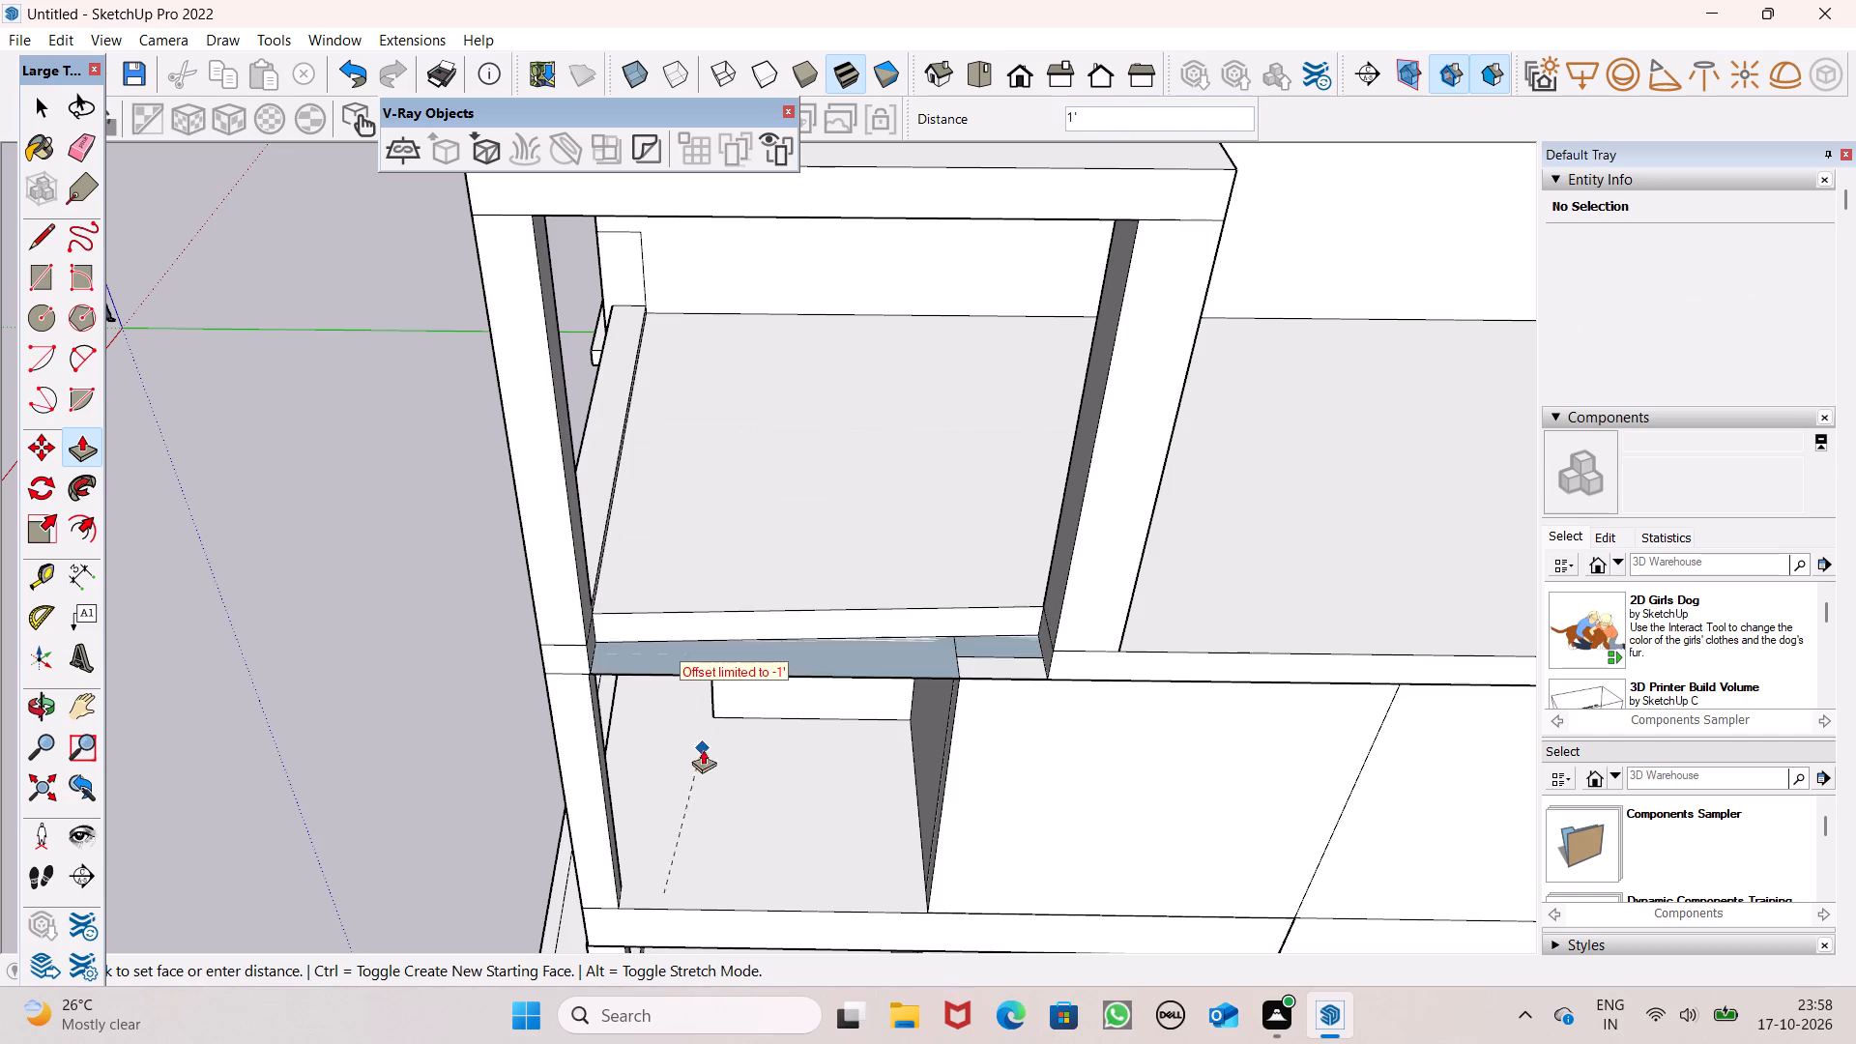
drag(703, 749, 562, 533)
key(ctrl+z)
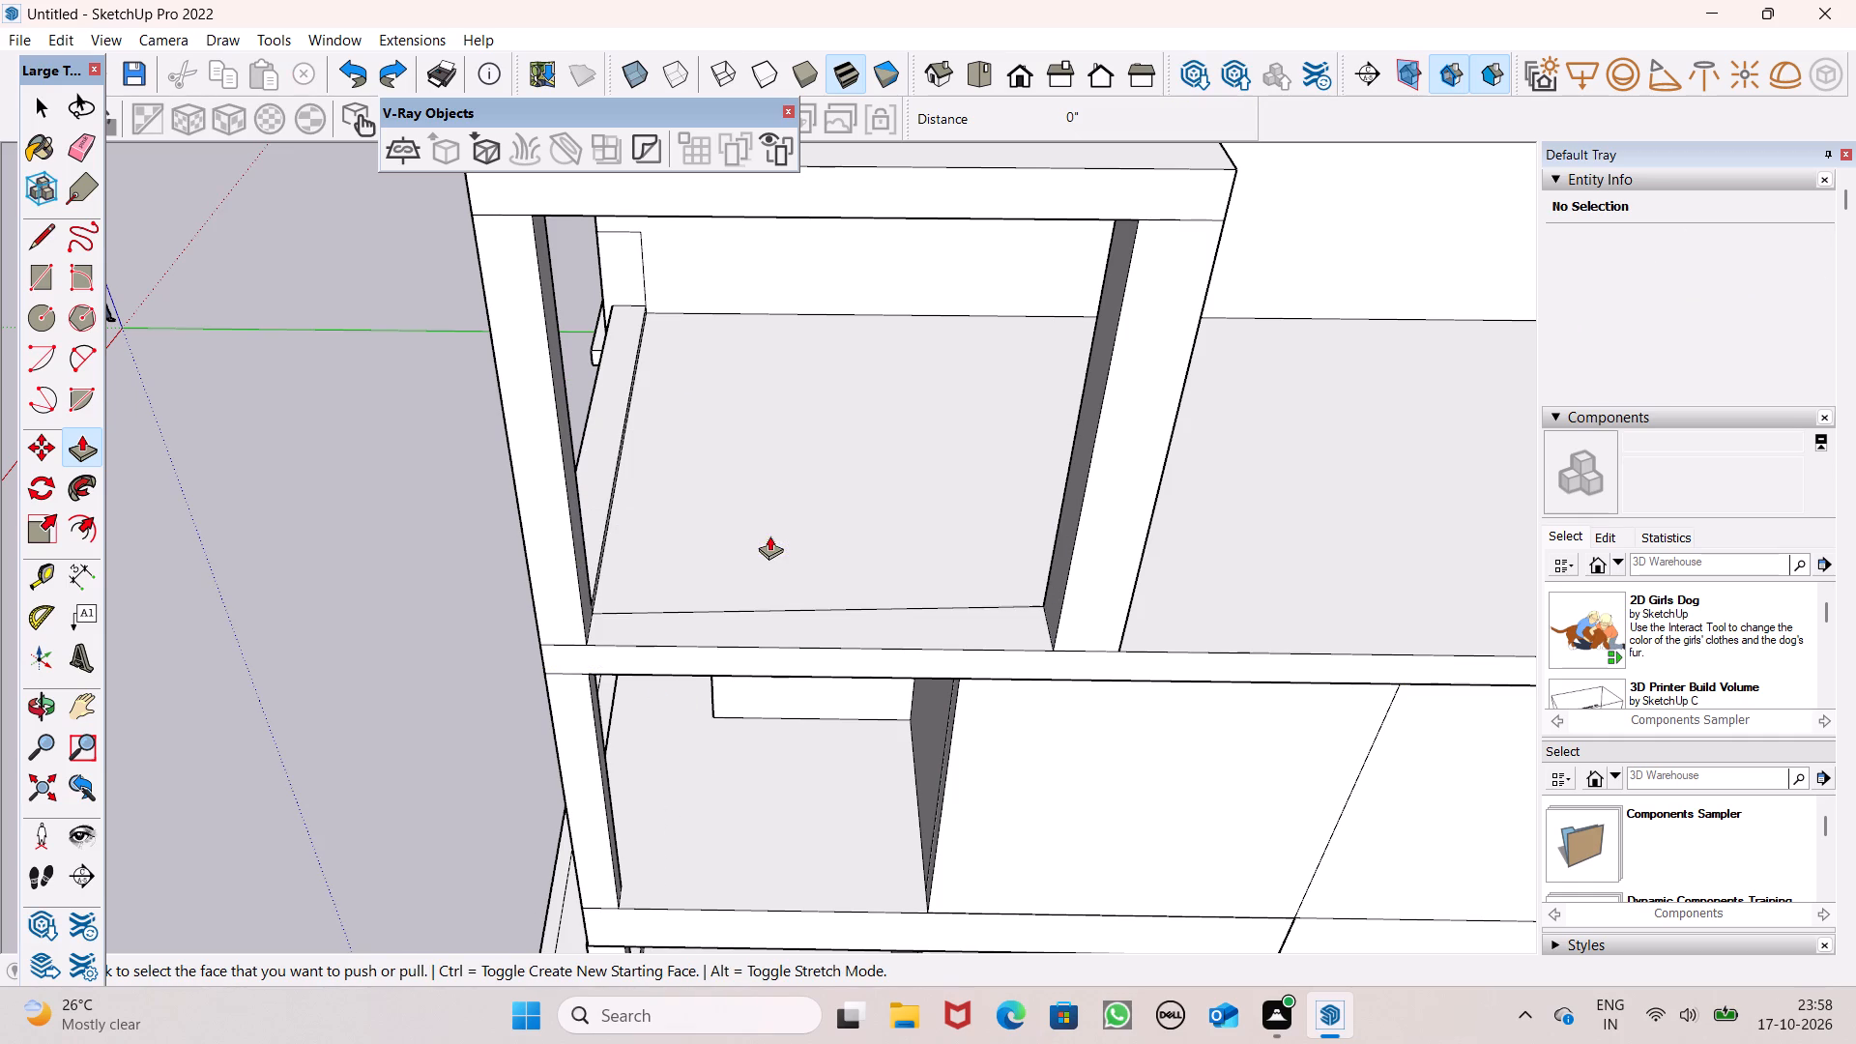
Raise the floor strip between the two pergola columns 3 3/8" with Push/Pull, level with the front curb.
middle_drag(630, 627, 579, 740)
scroll(559, 665, up, 5)
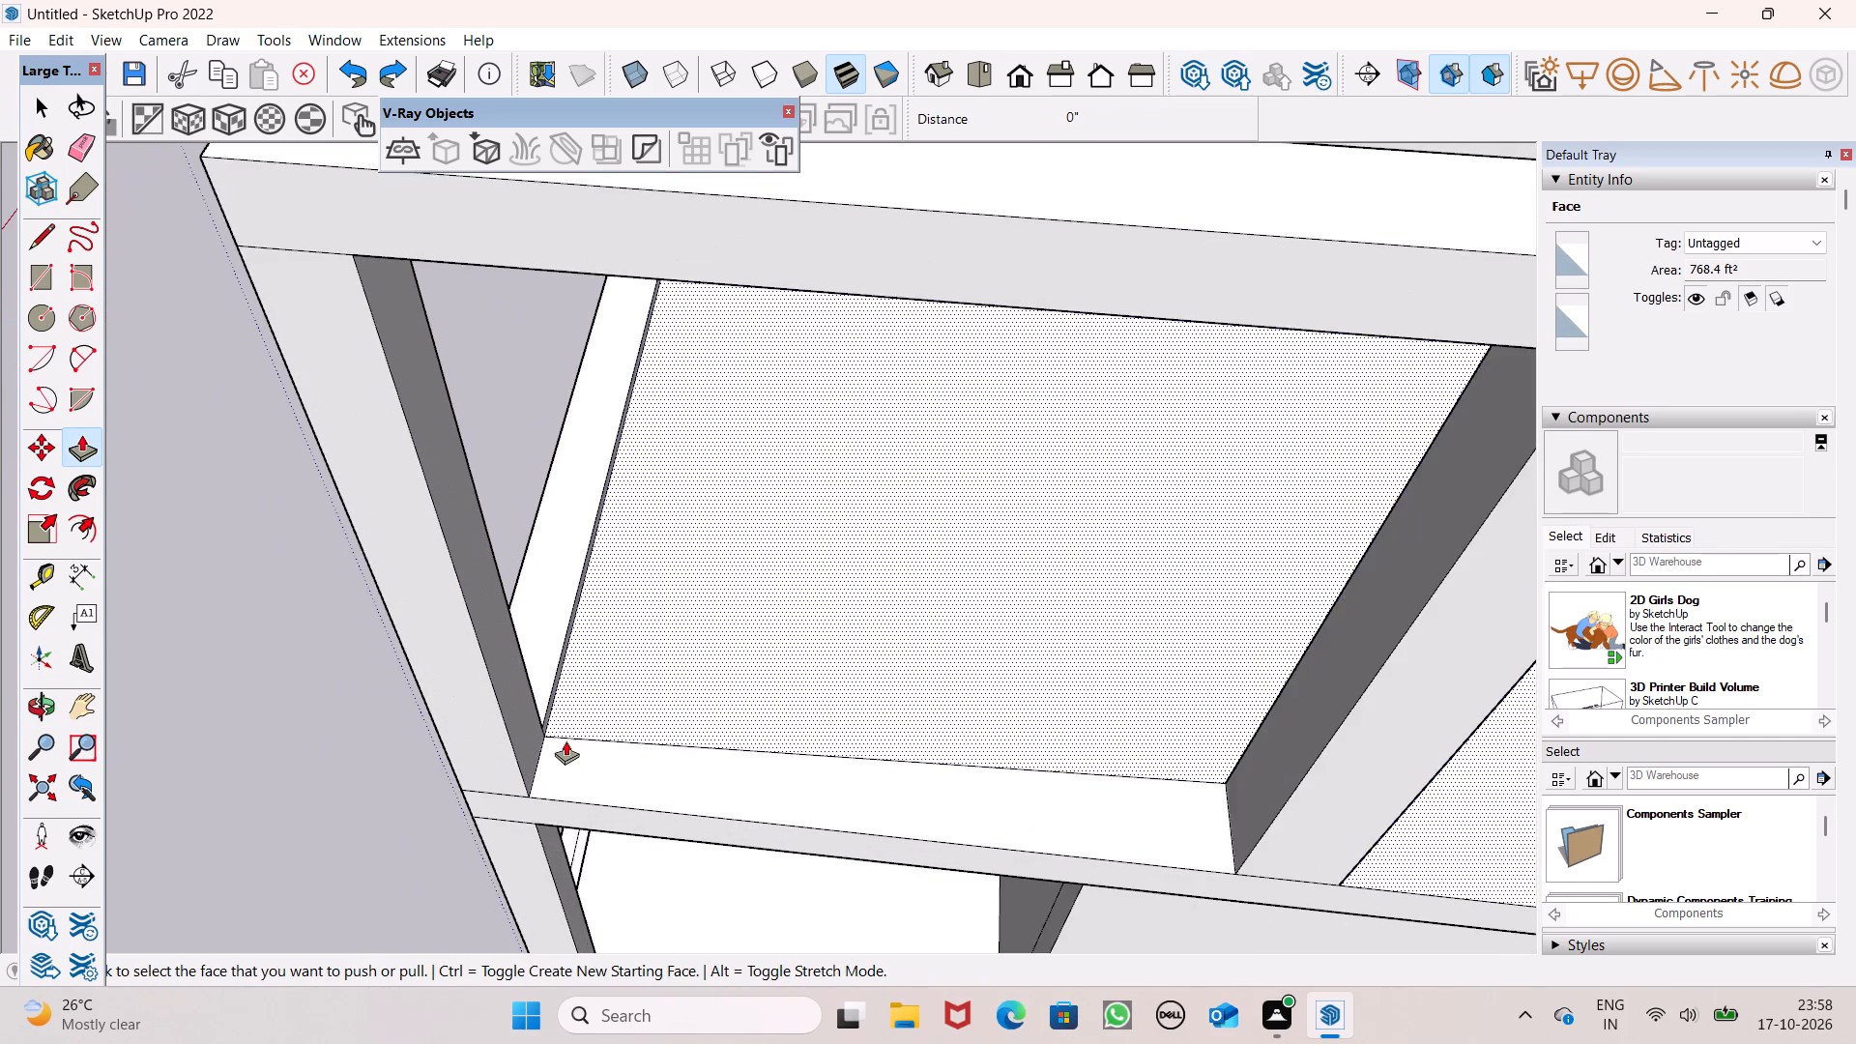
ctrl+drag(565, 749, 551, 504)
middle_drag(615, 735, 1180, 661)
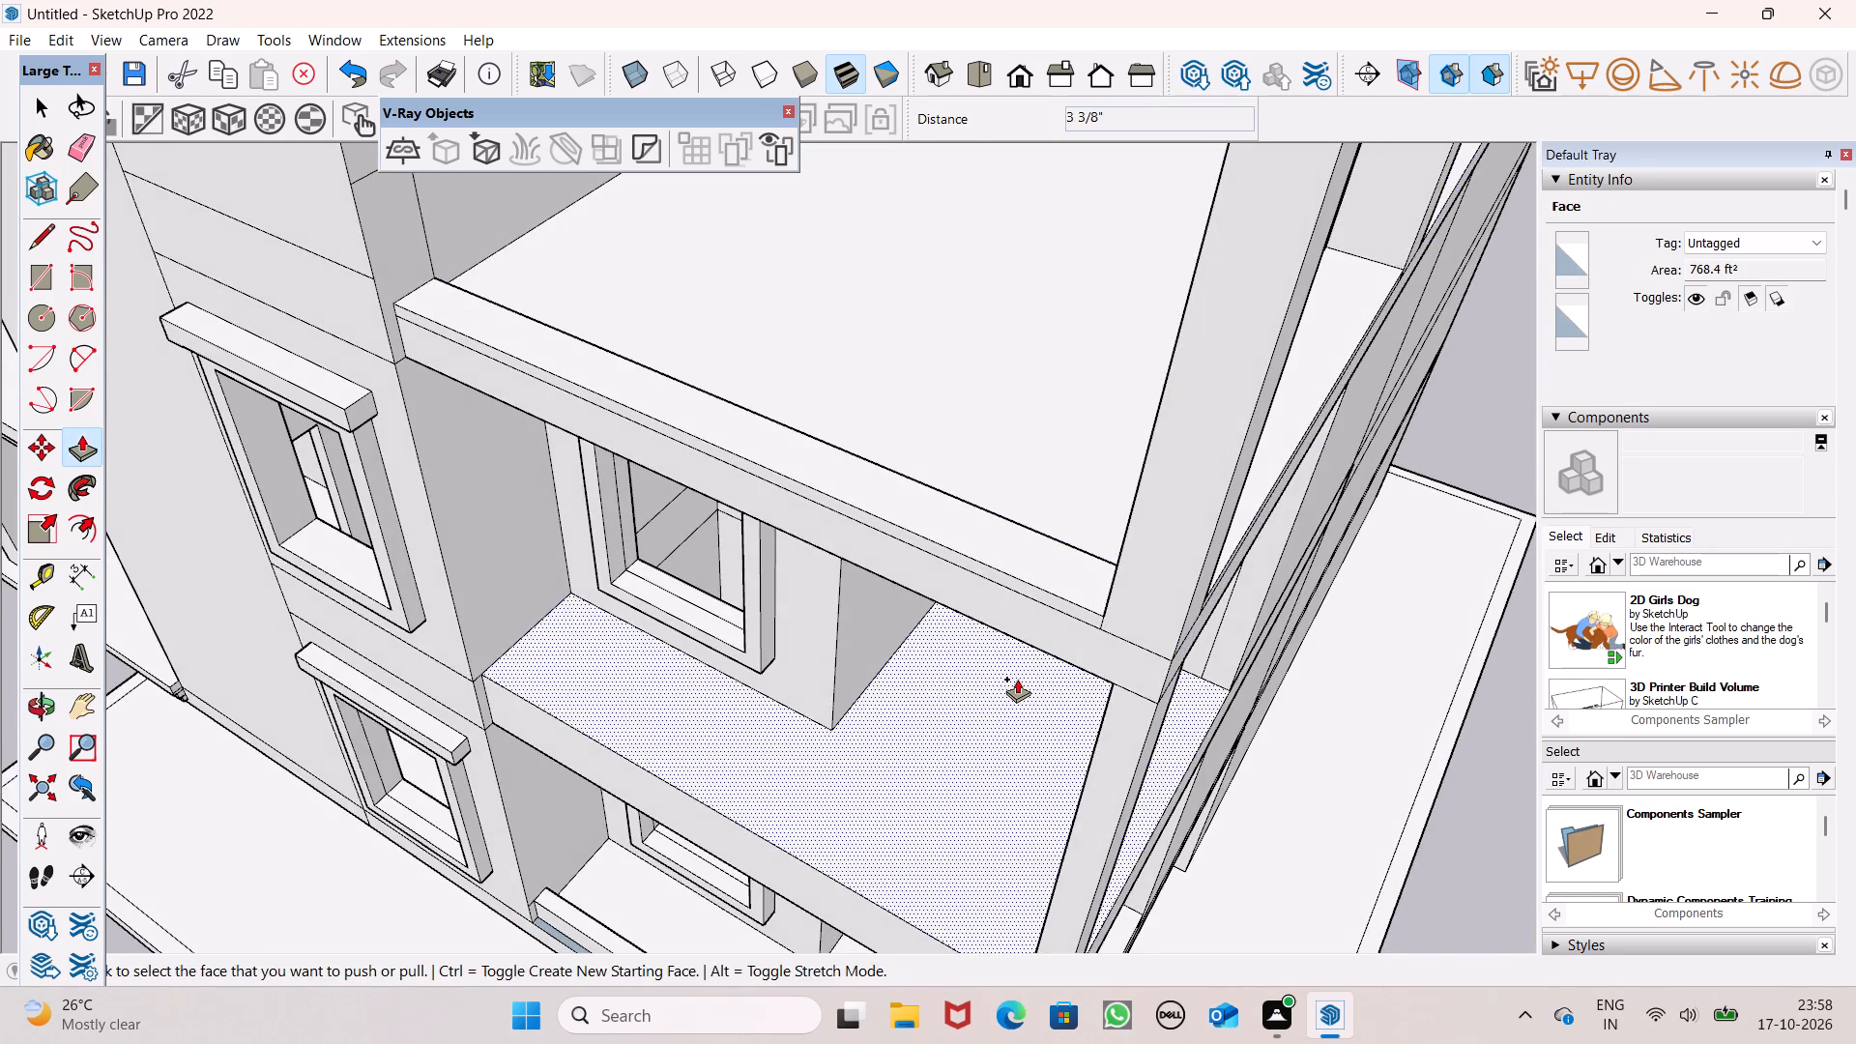
middle_drag(1016, 681, 1267, 624)
scroll(1045, 671, down, 4)
middle_drag(1043, 669, 801, 647)
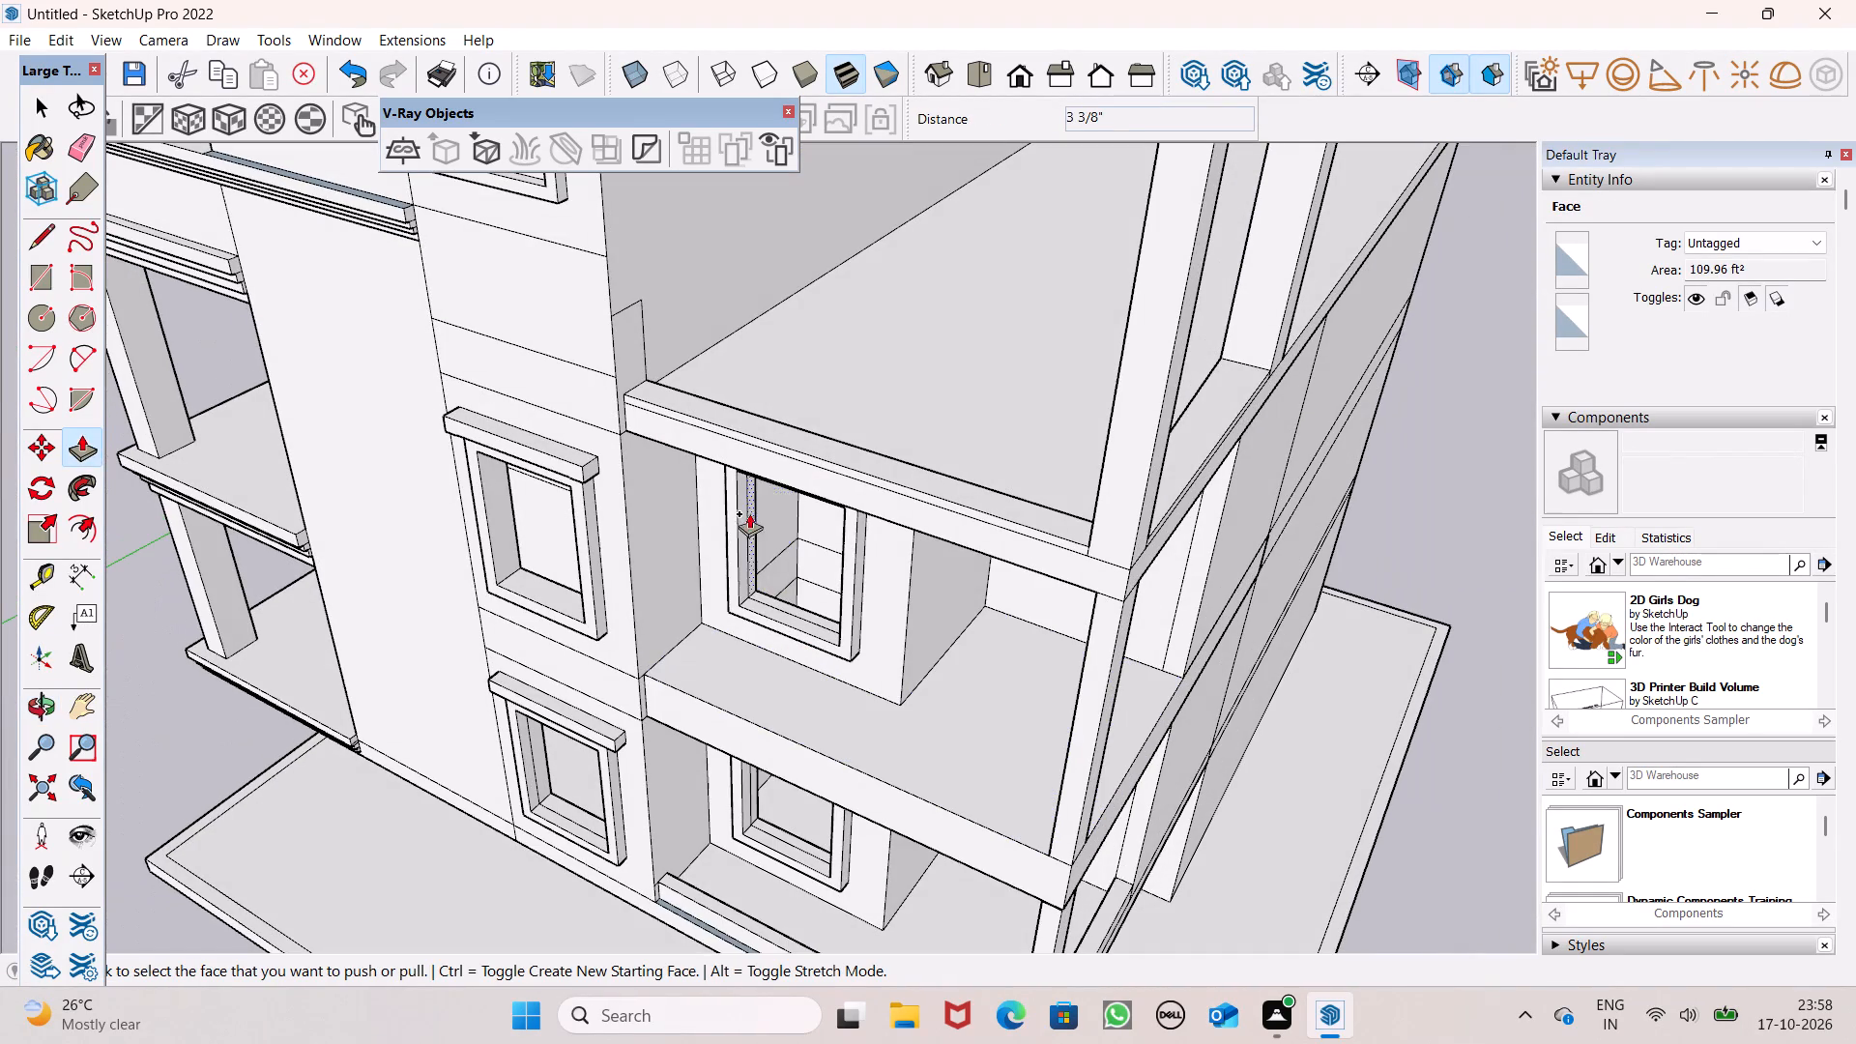
Draw a line about 1' 5 3/8" long across the outline on the house wall, just below its top edge.
scroll(722, 490, up, 1)
click(43, 239)
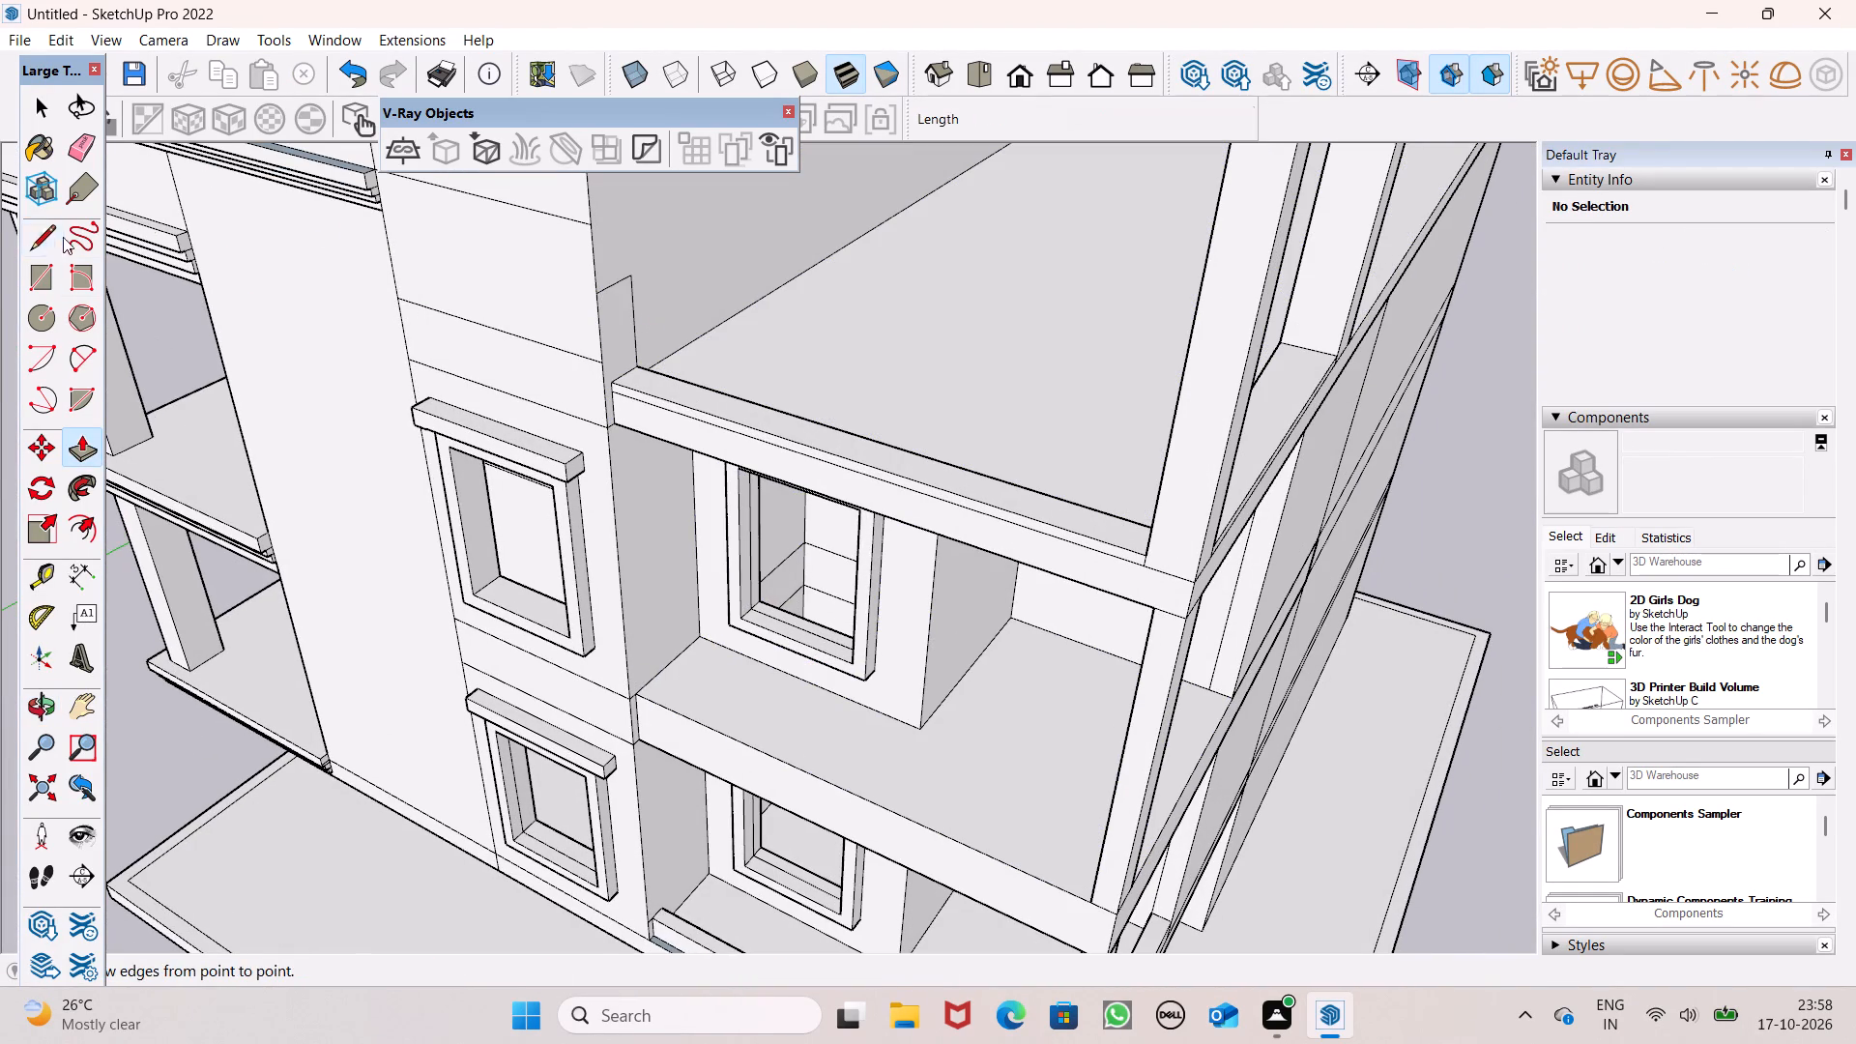
middle_drag(563, 318, 455, 347)
scroll(585, 315, up, 3)
click(534, 314)
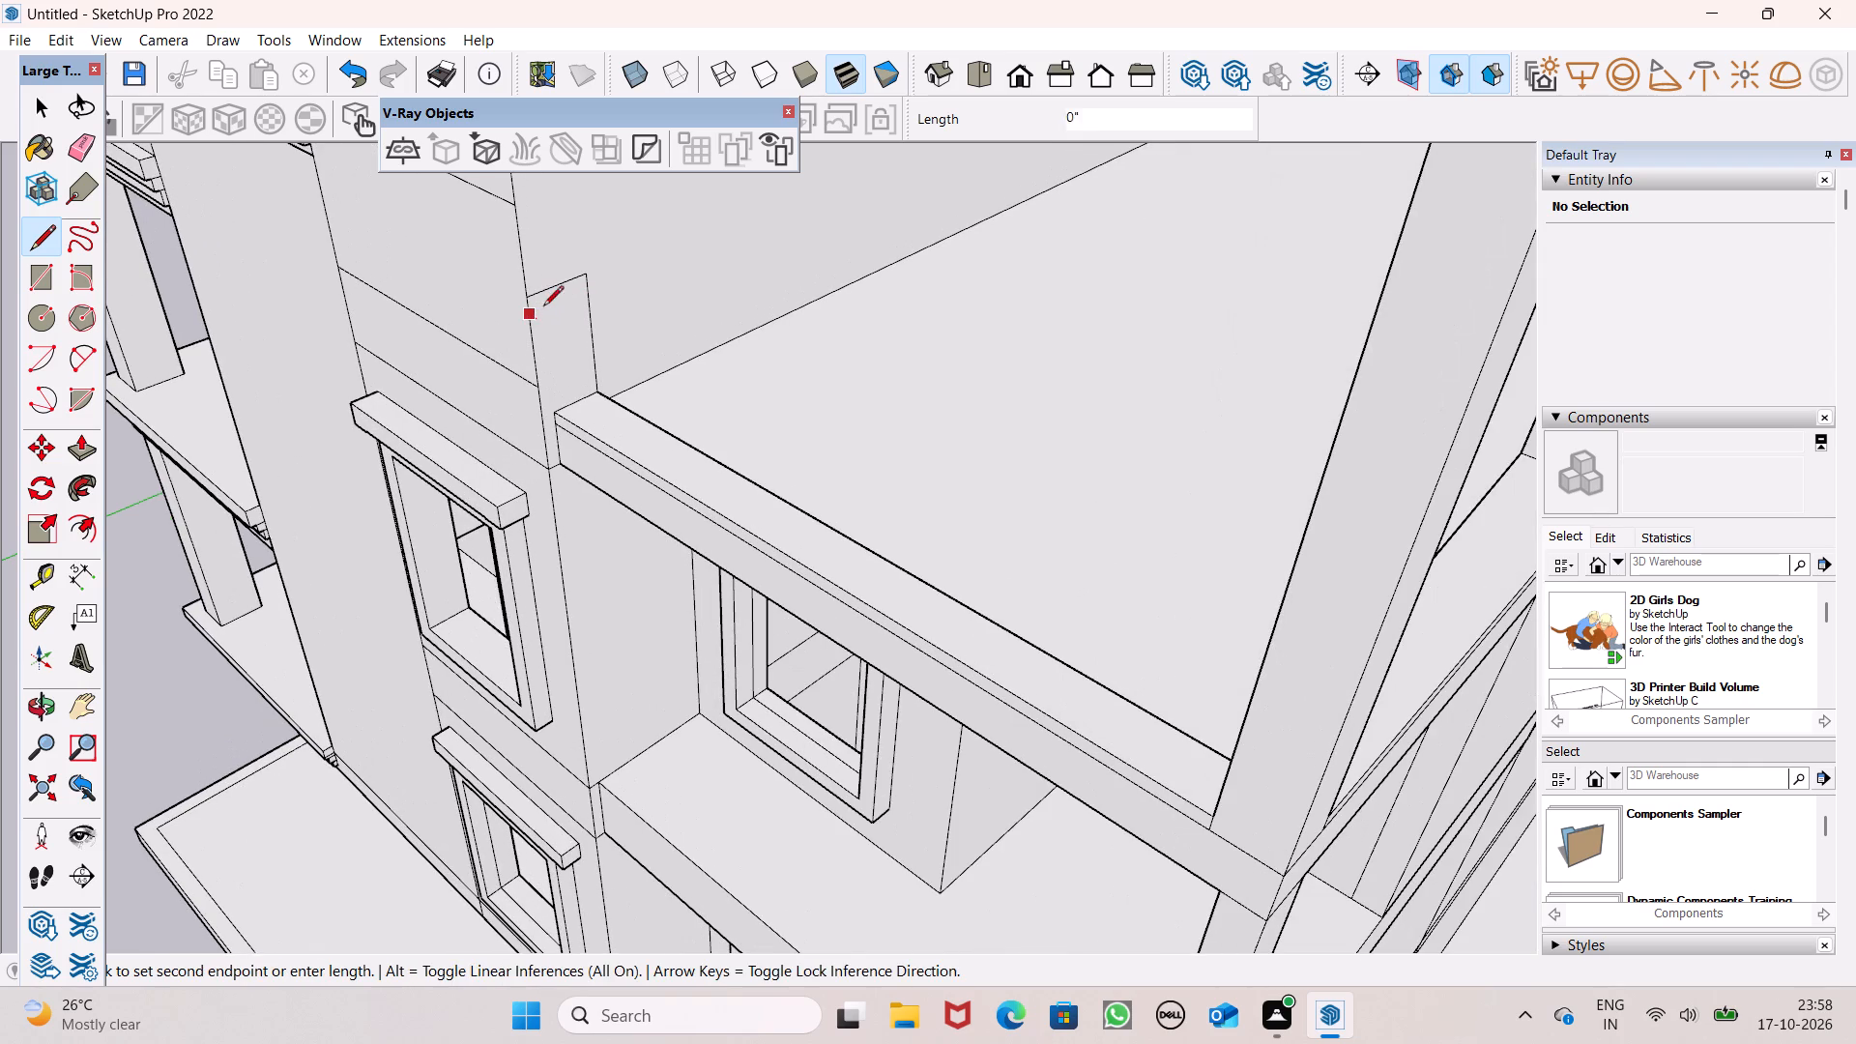
click(587, 293)
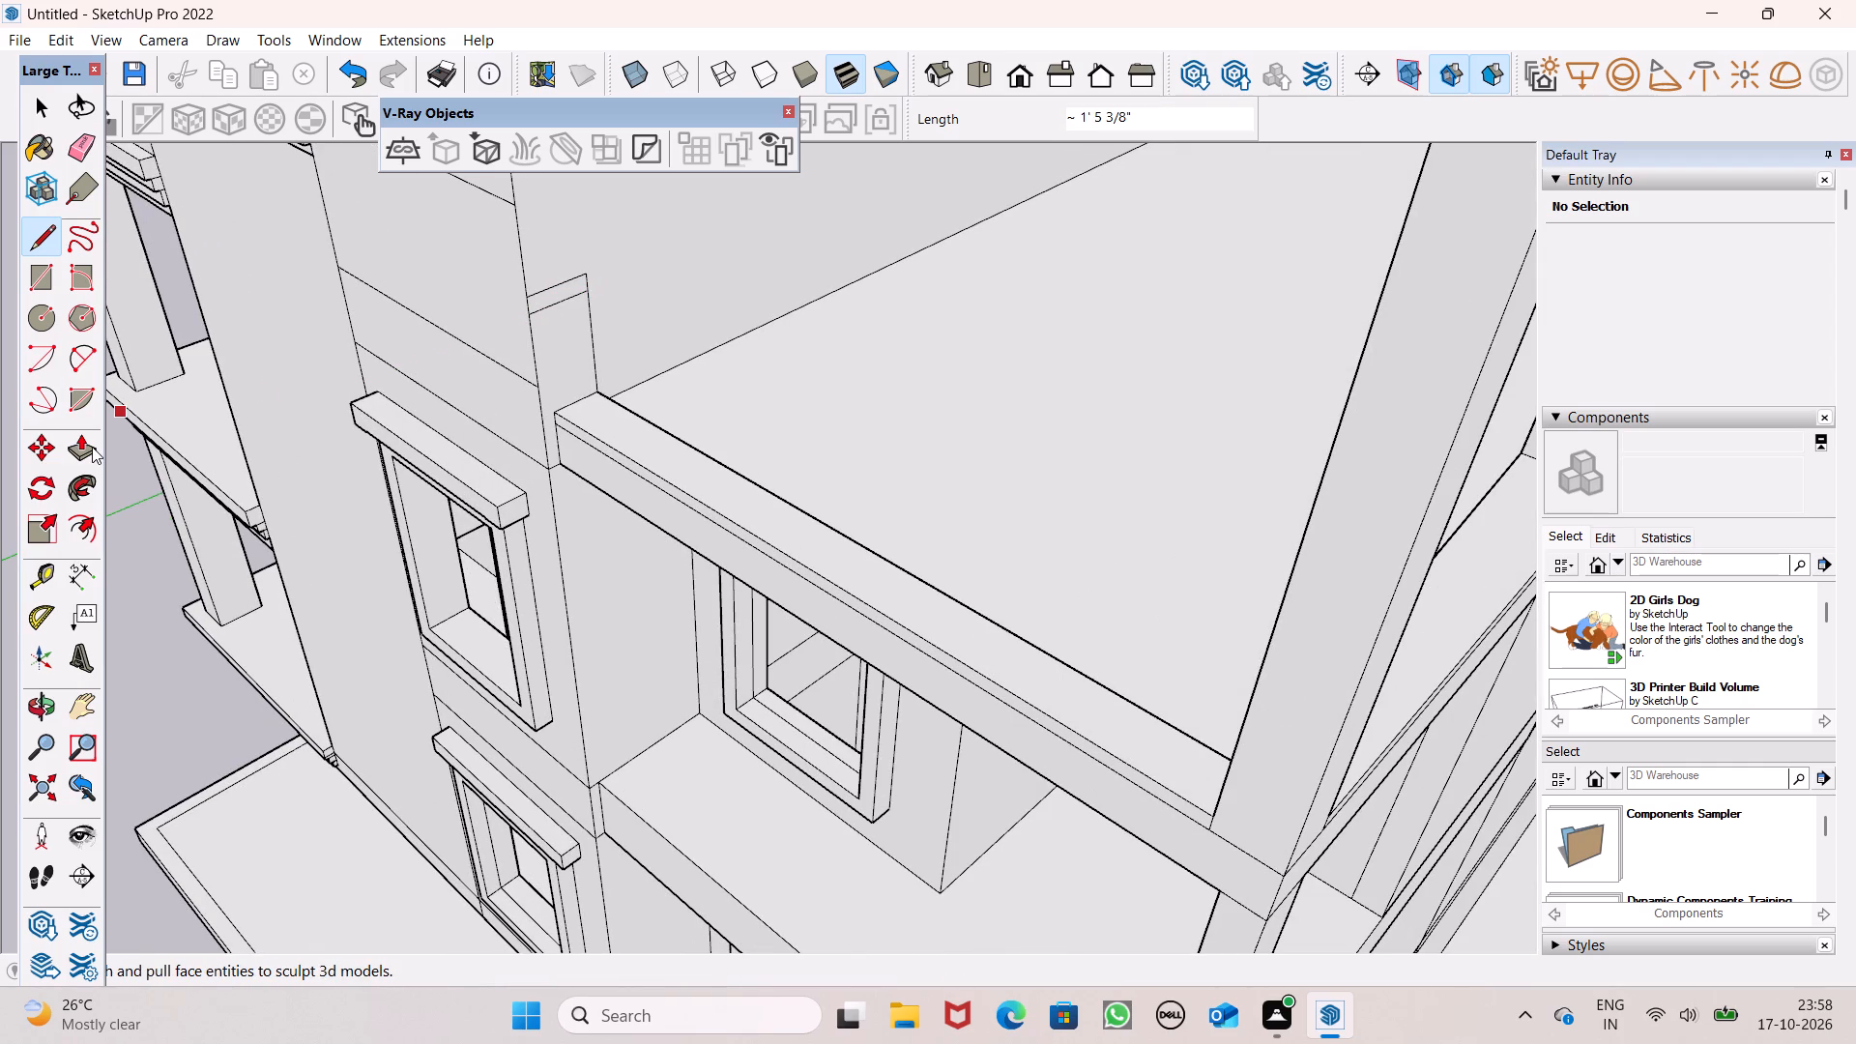
Extrude the thin band at the top of the wall outline about 15' 1 1/2" to the front pergola column as a rail.
click(92, 447)
drag(558, 296, 583, 312)
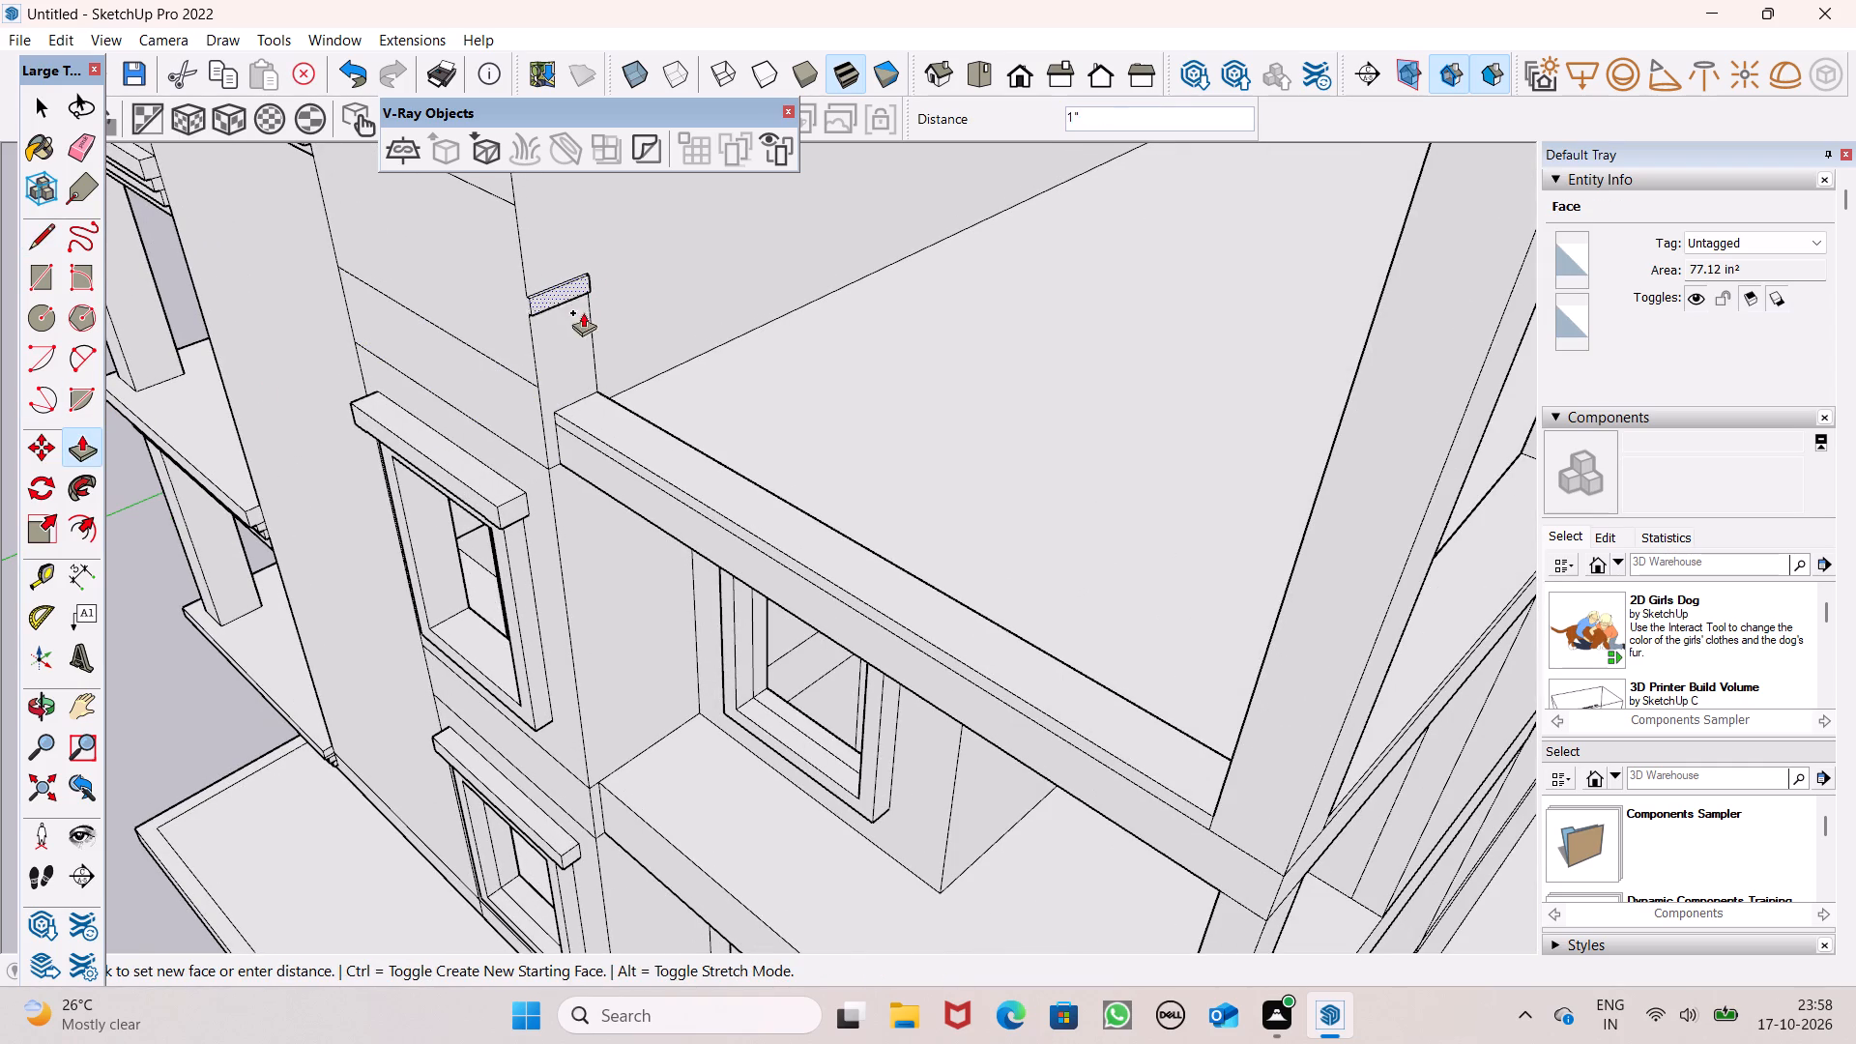
drag(583, 312, 1292, 589)
Draw two parallel lines about 1' 1 11/16" long across the corner column's inner face, continuing the rail's upper and lower edges.
scroll(1273, 570, down, 4)
middle_drag(1311, 594, 1006, 399)
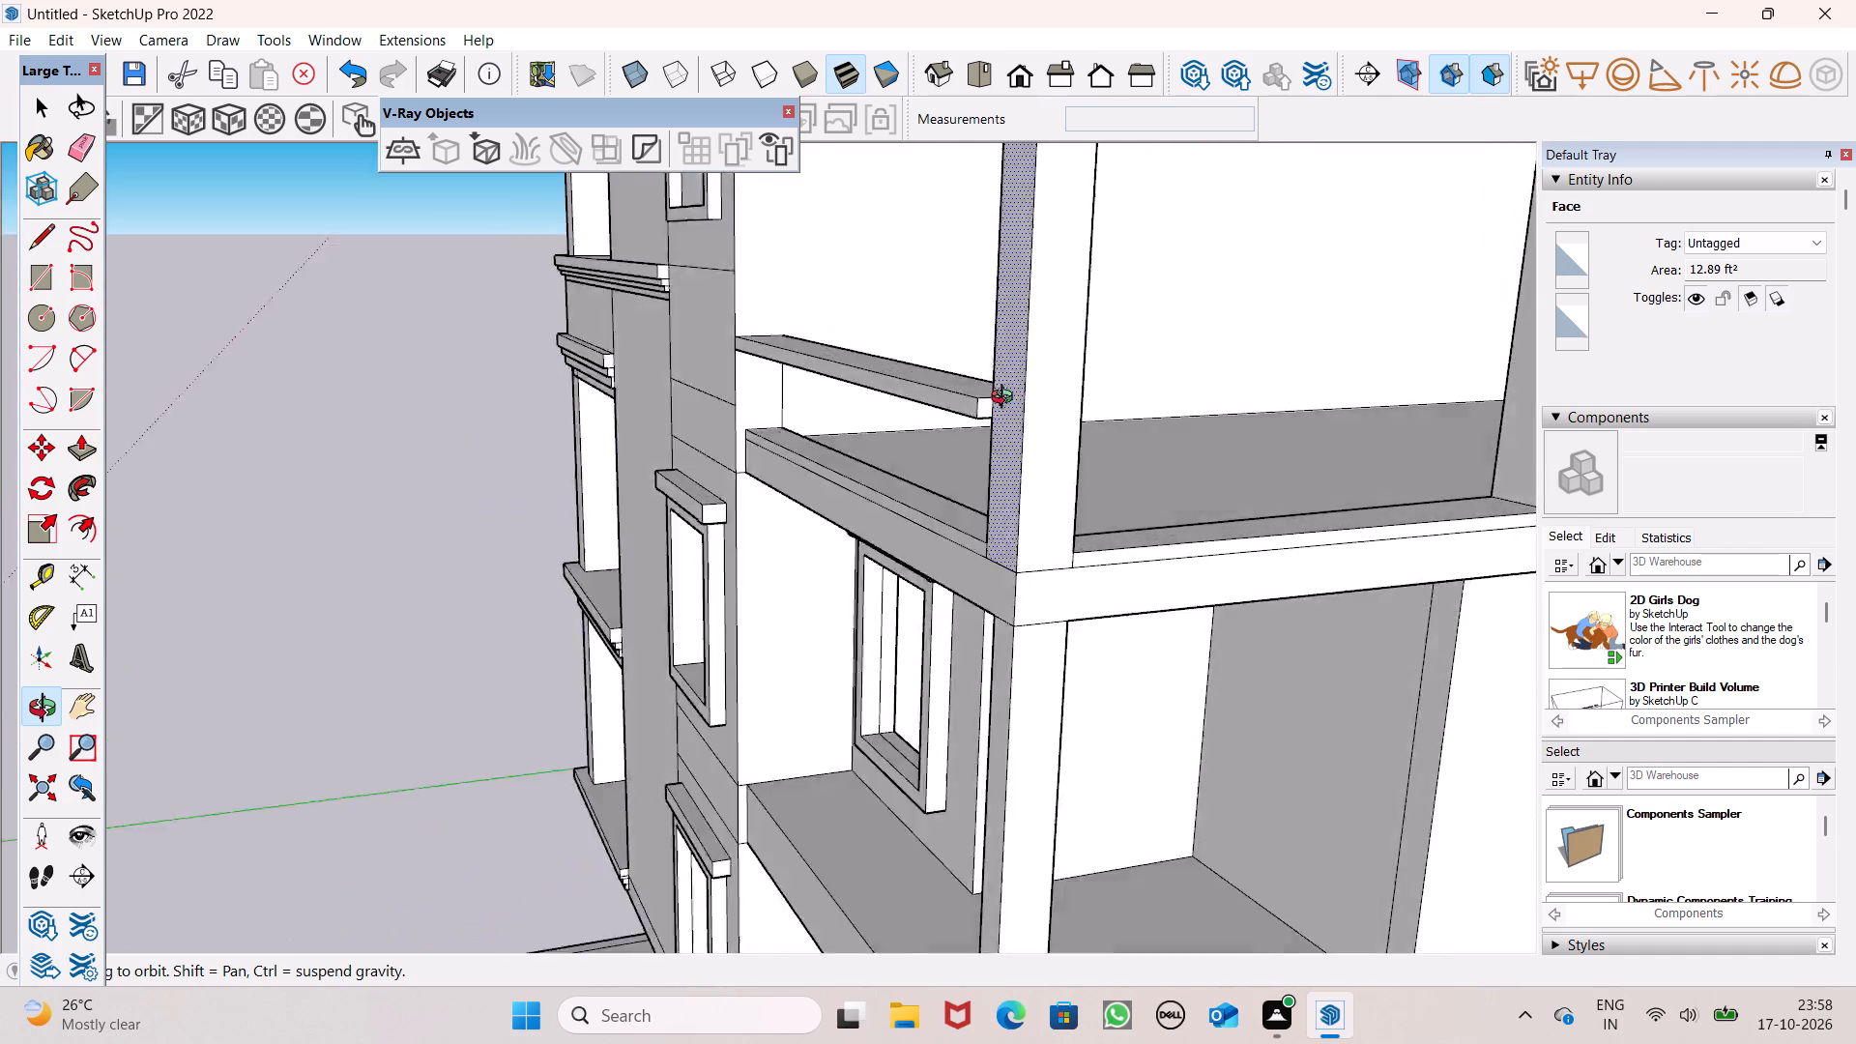
middle_drag(1006, 399, 715, 419)
scroll(820, 324, down, 4)
middle_drag(826, 410, 712, 429)
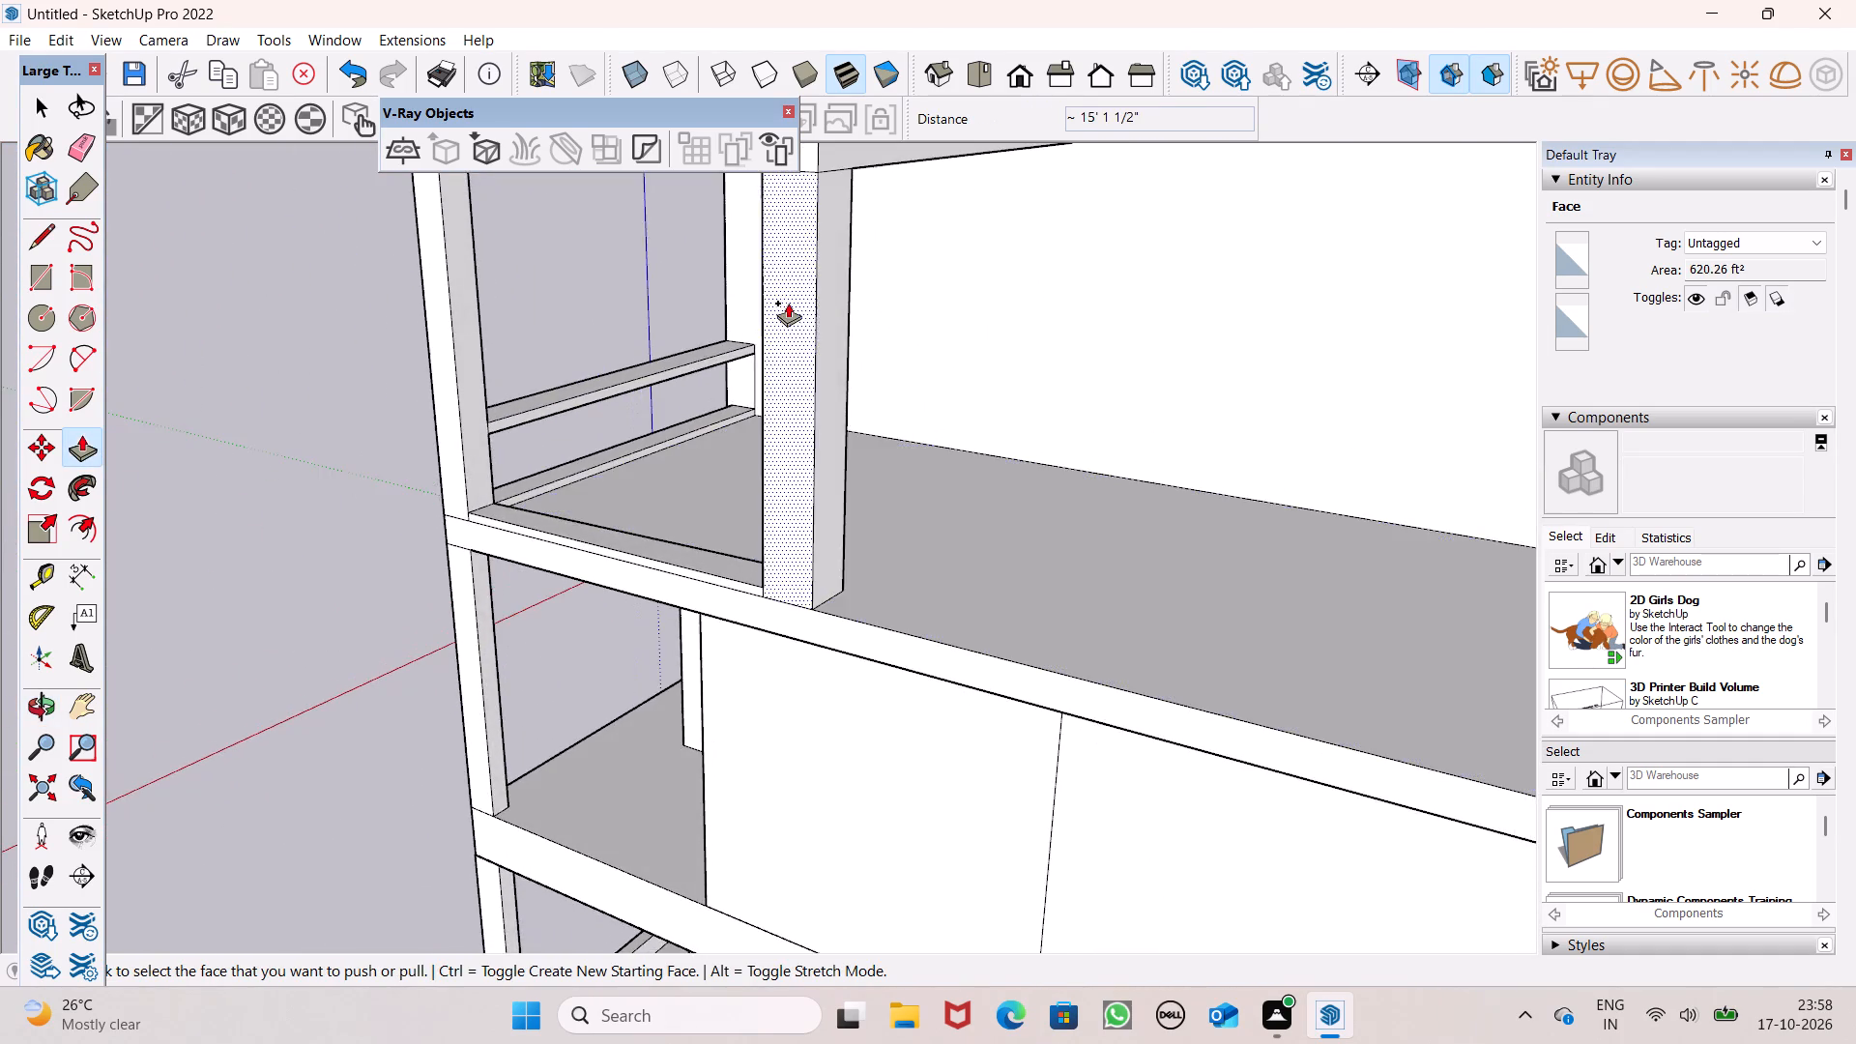
scroll(798, 307, down, 5)
scroll(593, 369, up, 8)
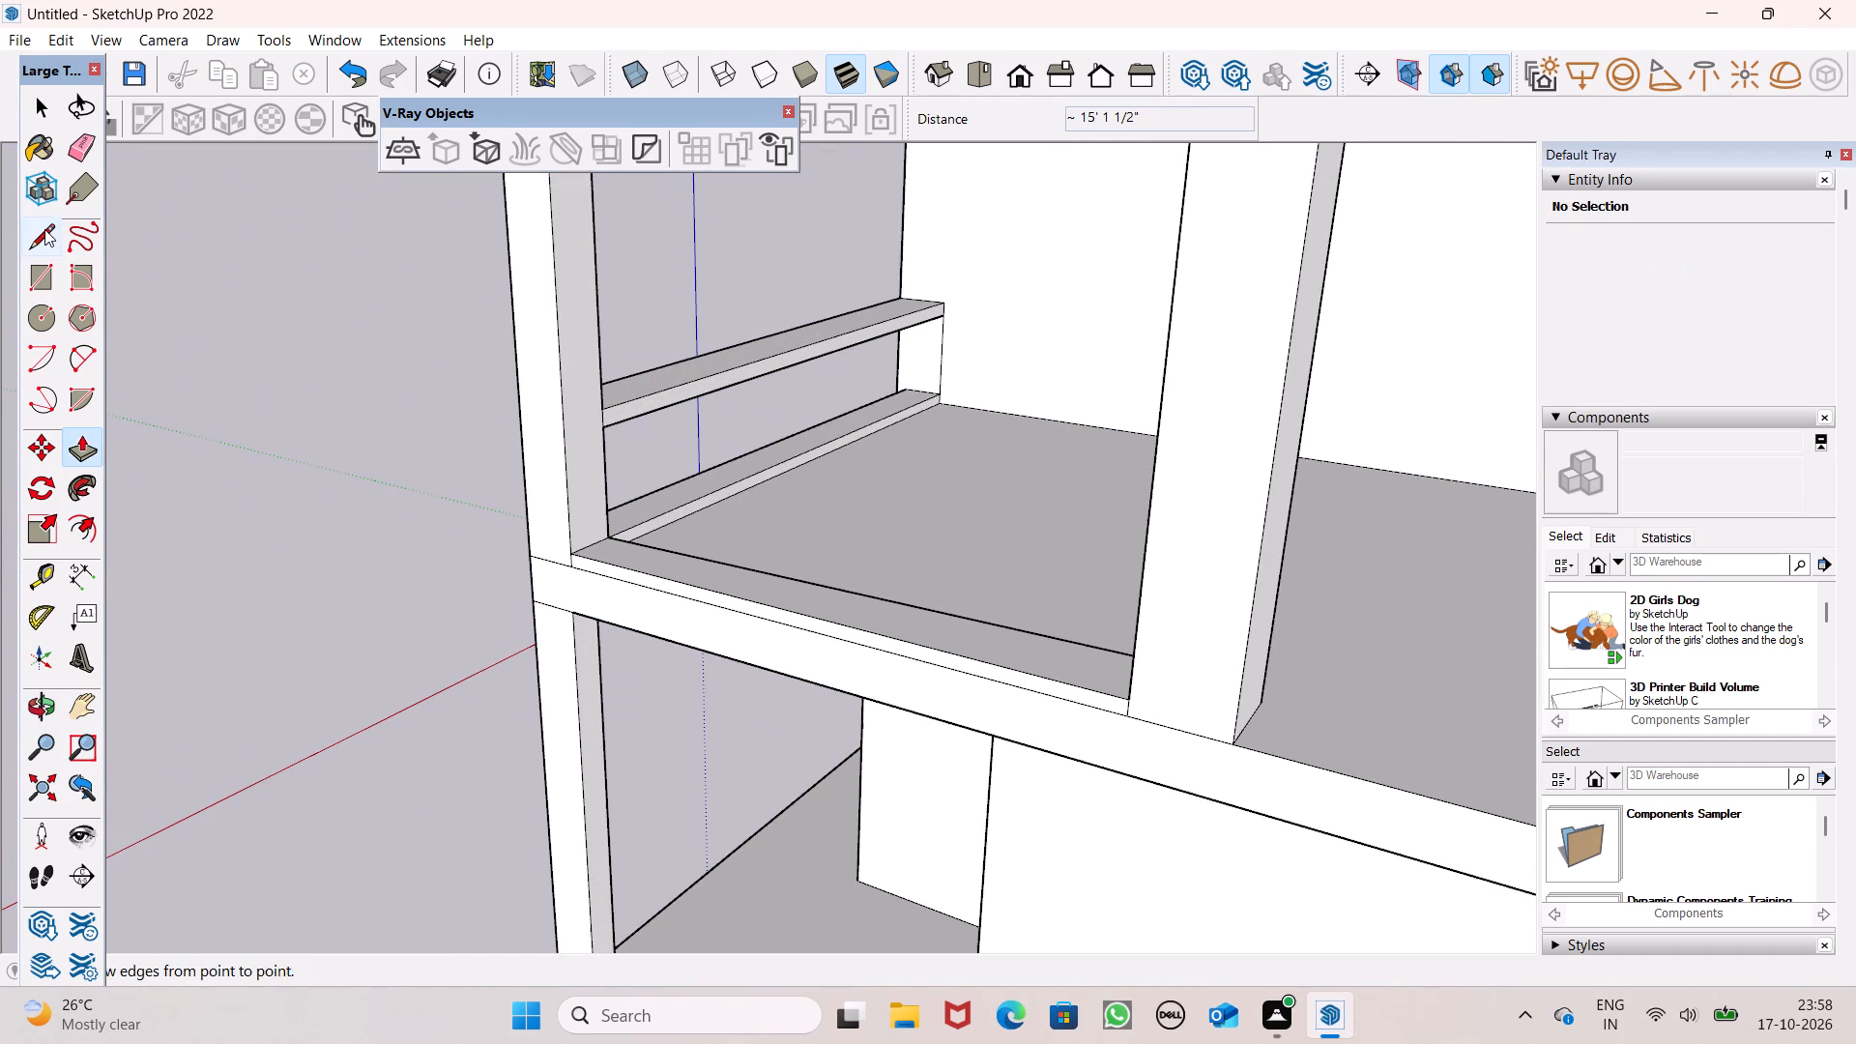
click(45, 228)
scroll(511, 430, up, 4)
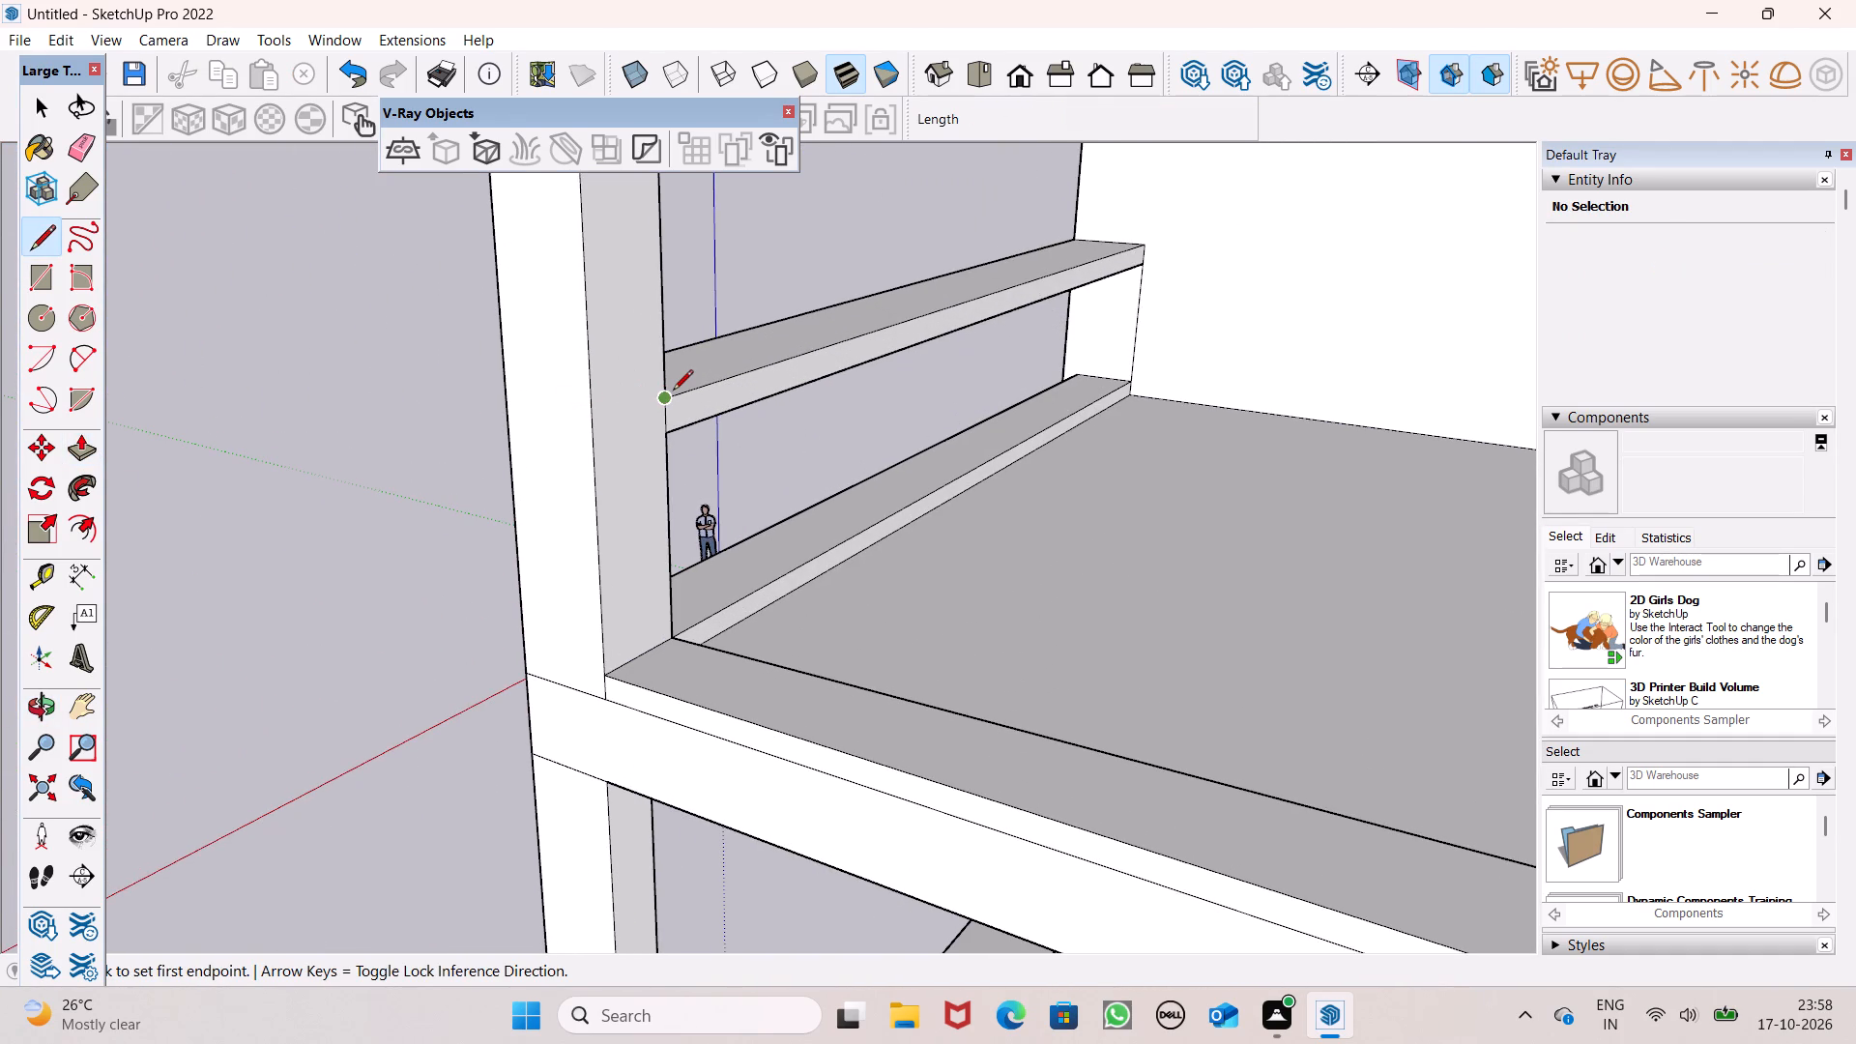
click(668, 395)
click(589, 417)
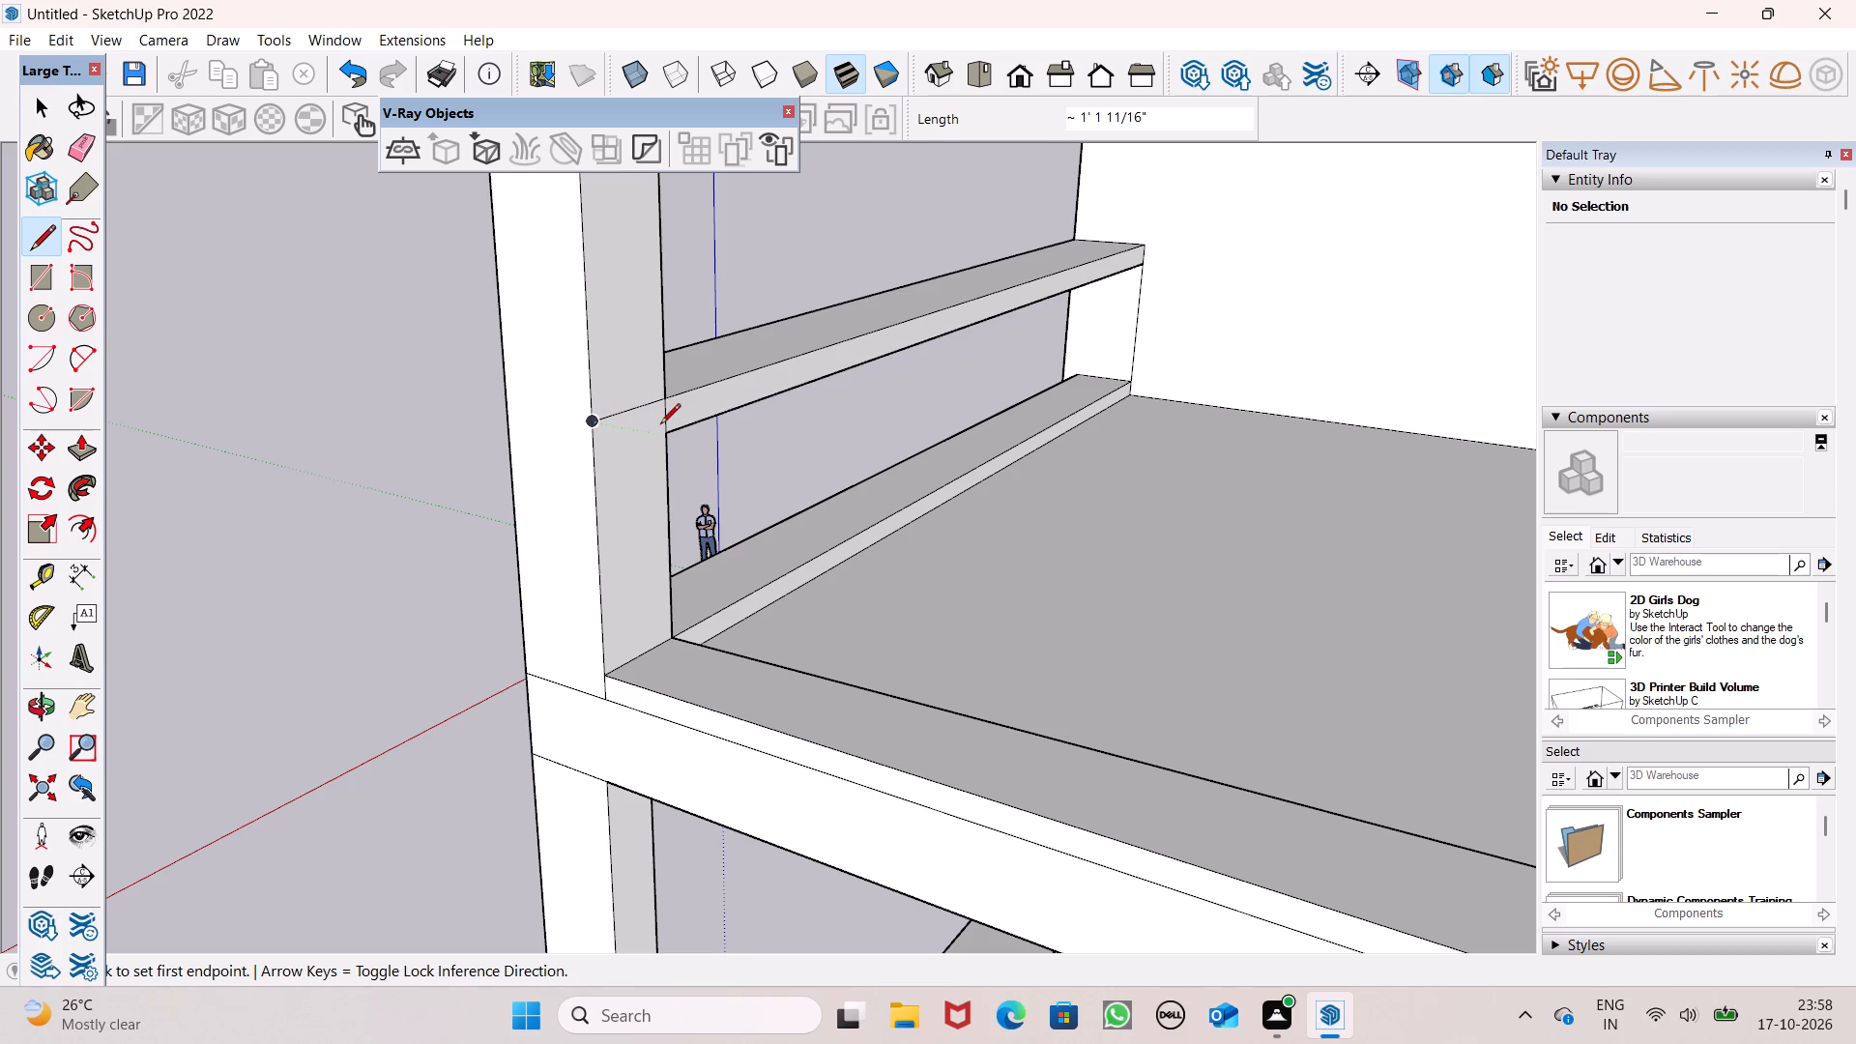
drag(662, 429, 642, 432)
click(601, 449)
Extrude the marked band on the corner column's inner face 11' 5 3/8" to the other pergola column as a rail.
click(81, 440)
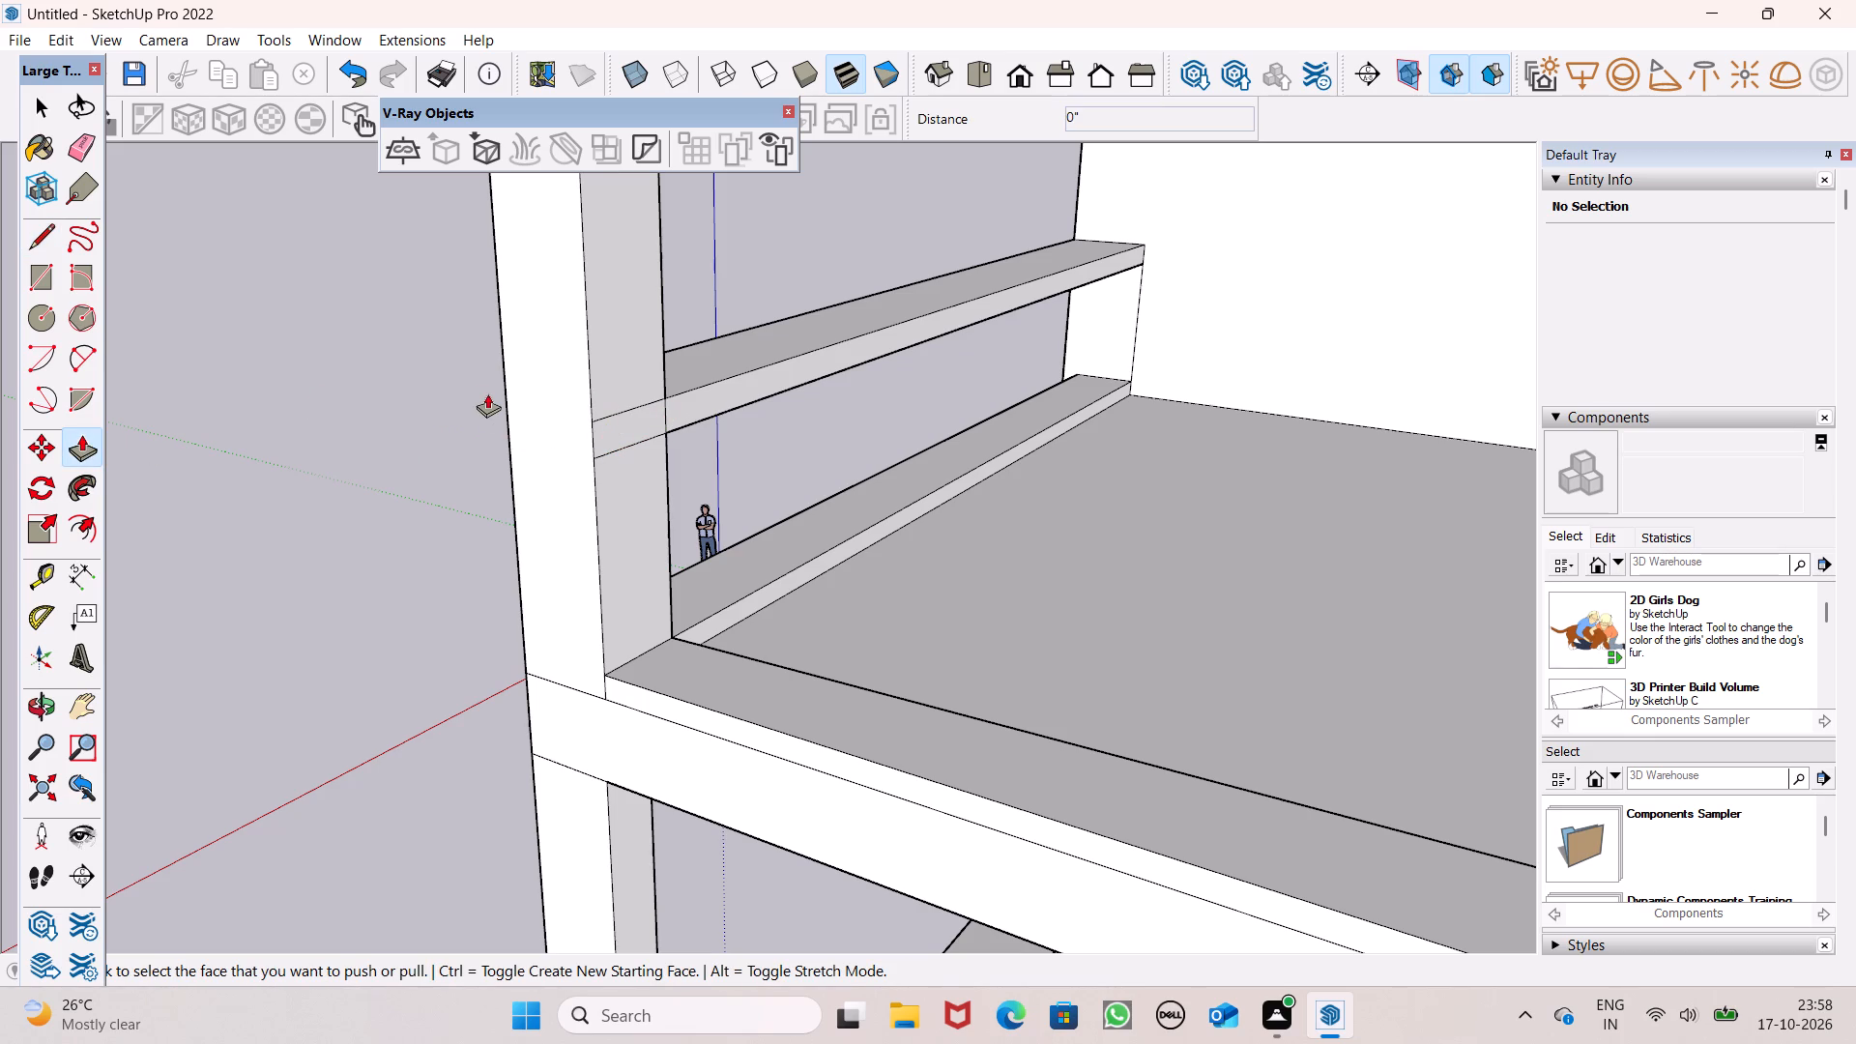
scroll(476, 385, down, 6)
scroll(508, 397, up, 4)
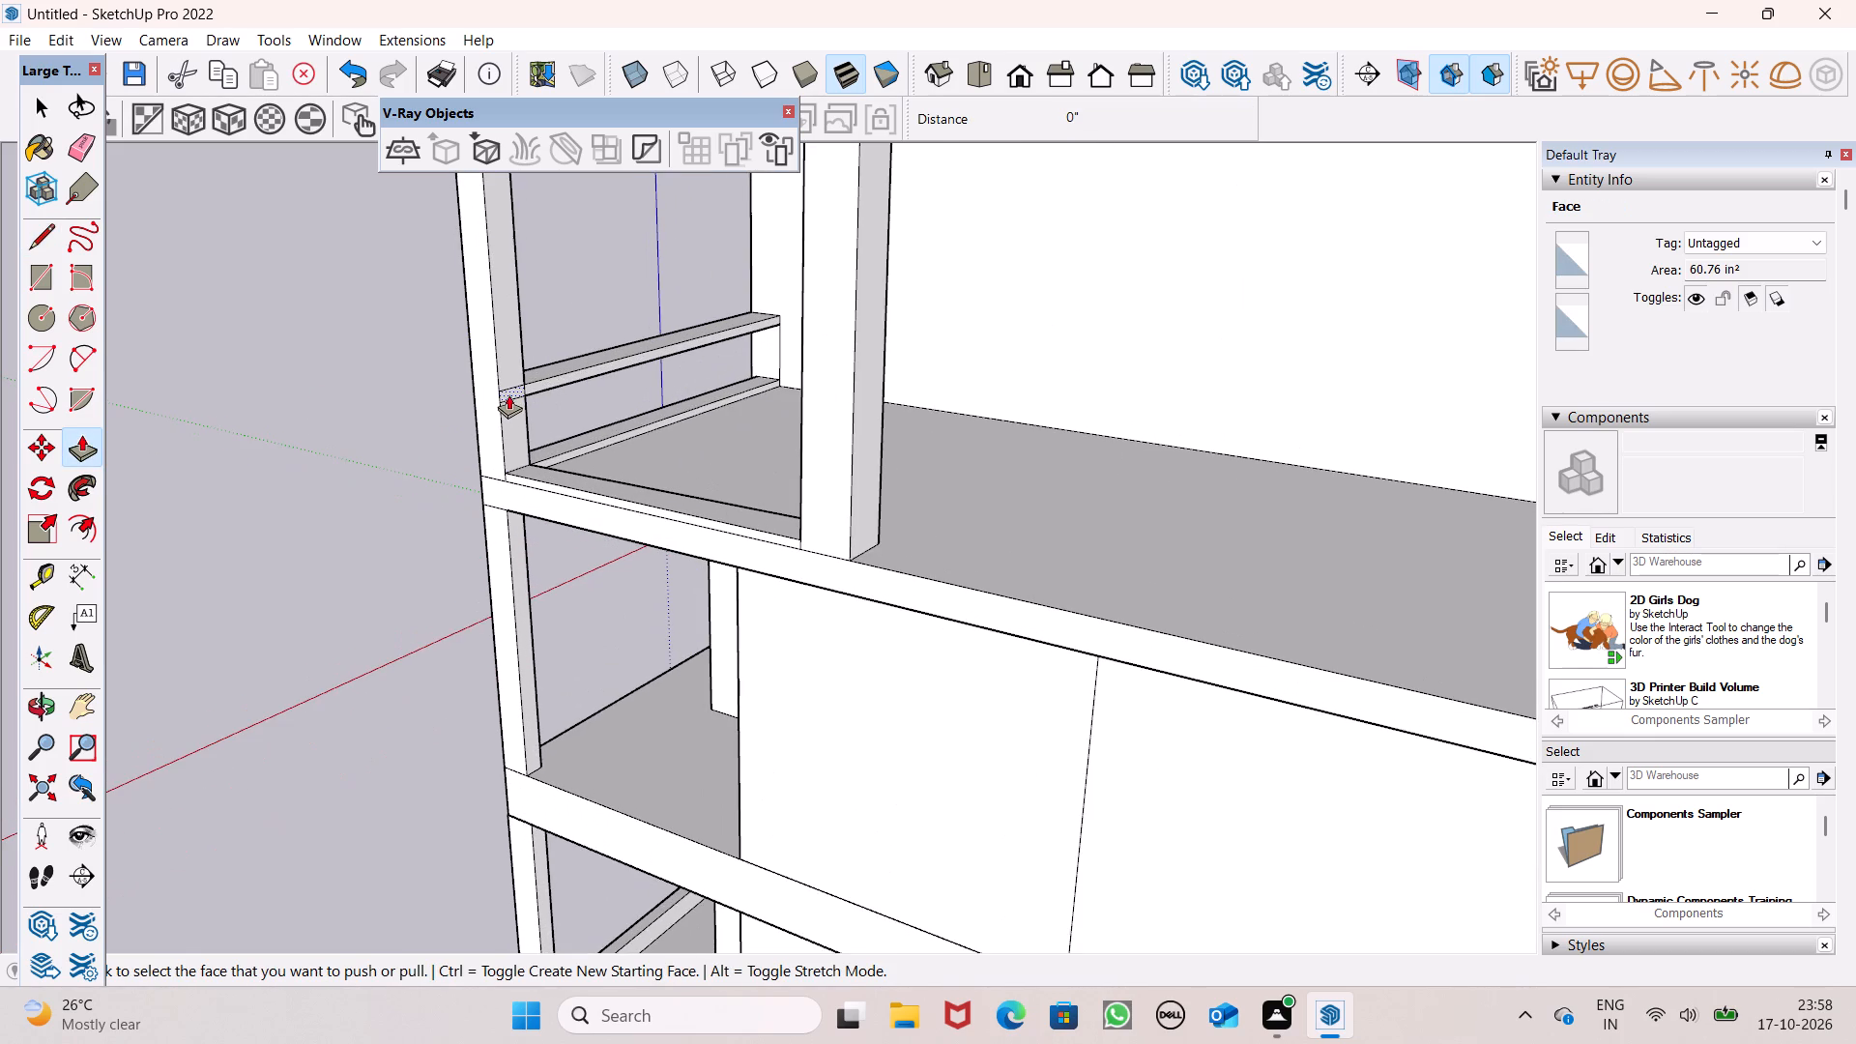
drag(508, 394, 848, 463)
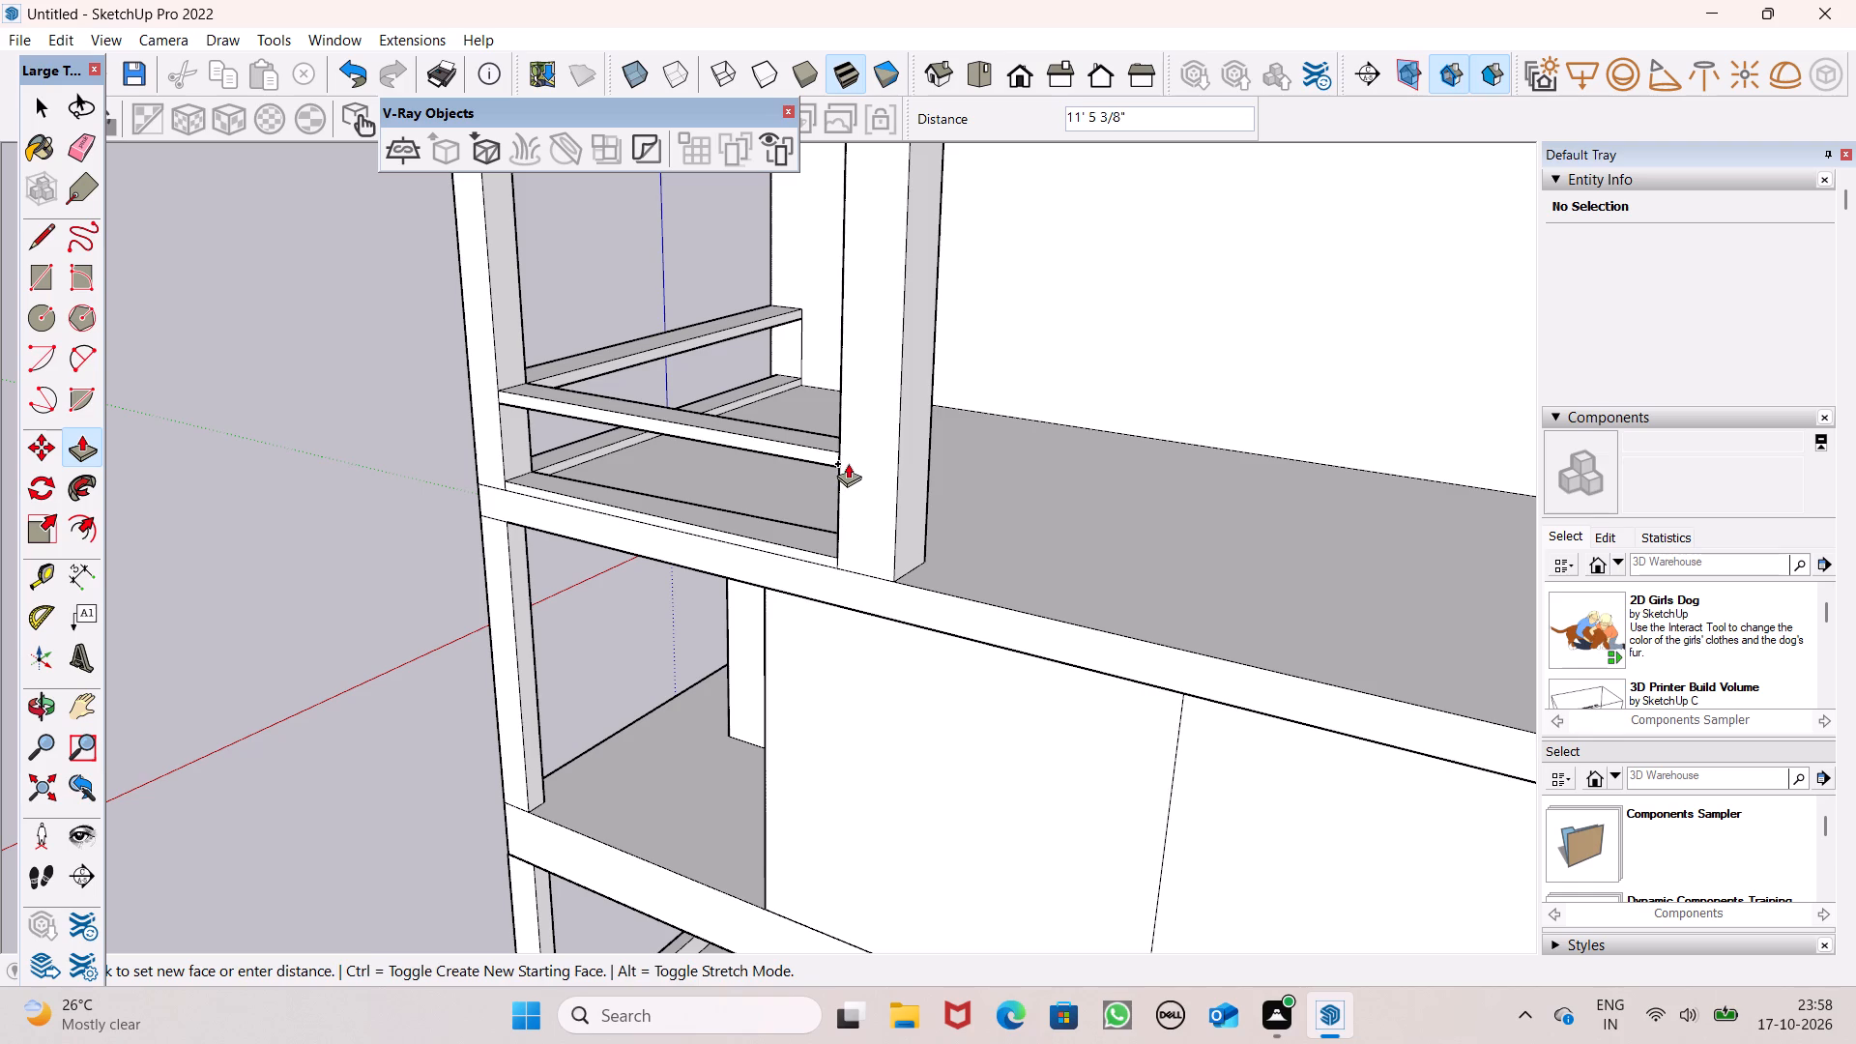
drag(848, 463, 849, 463)
middle_drag(853, 498, 1038, 501)
key(space)
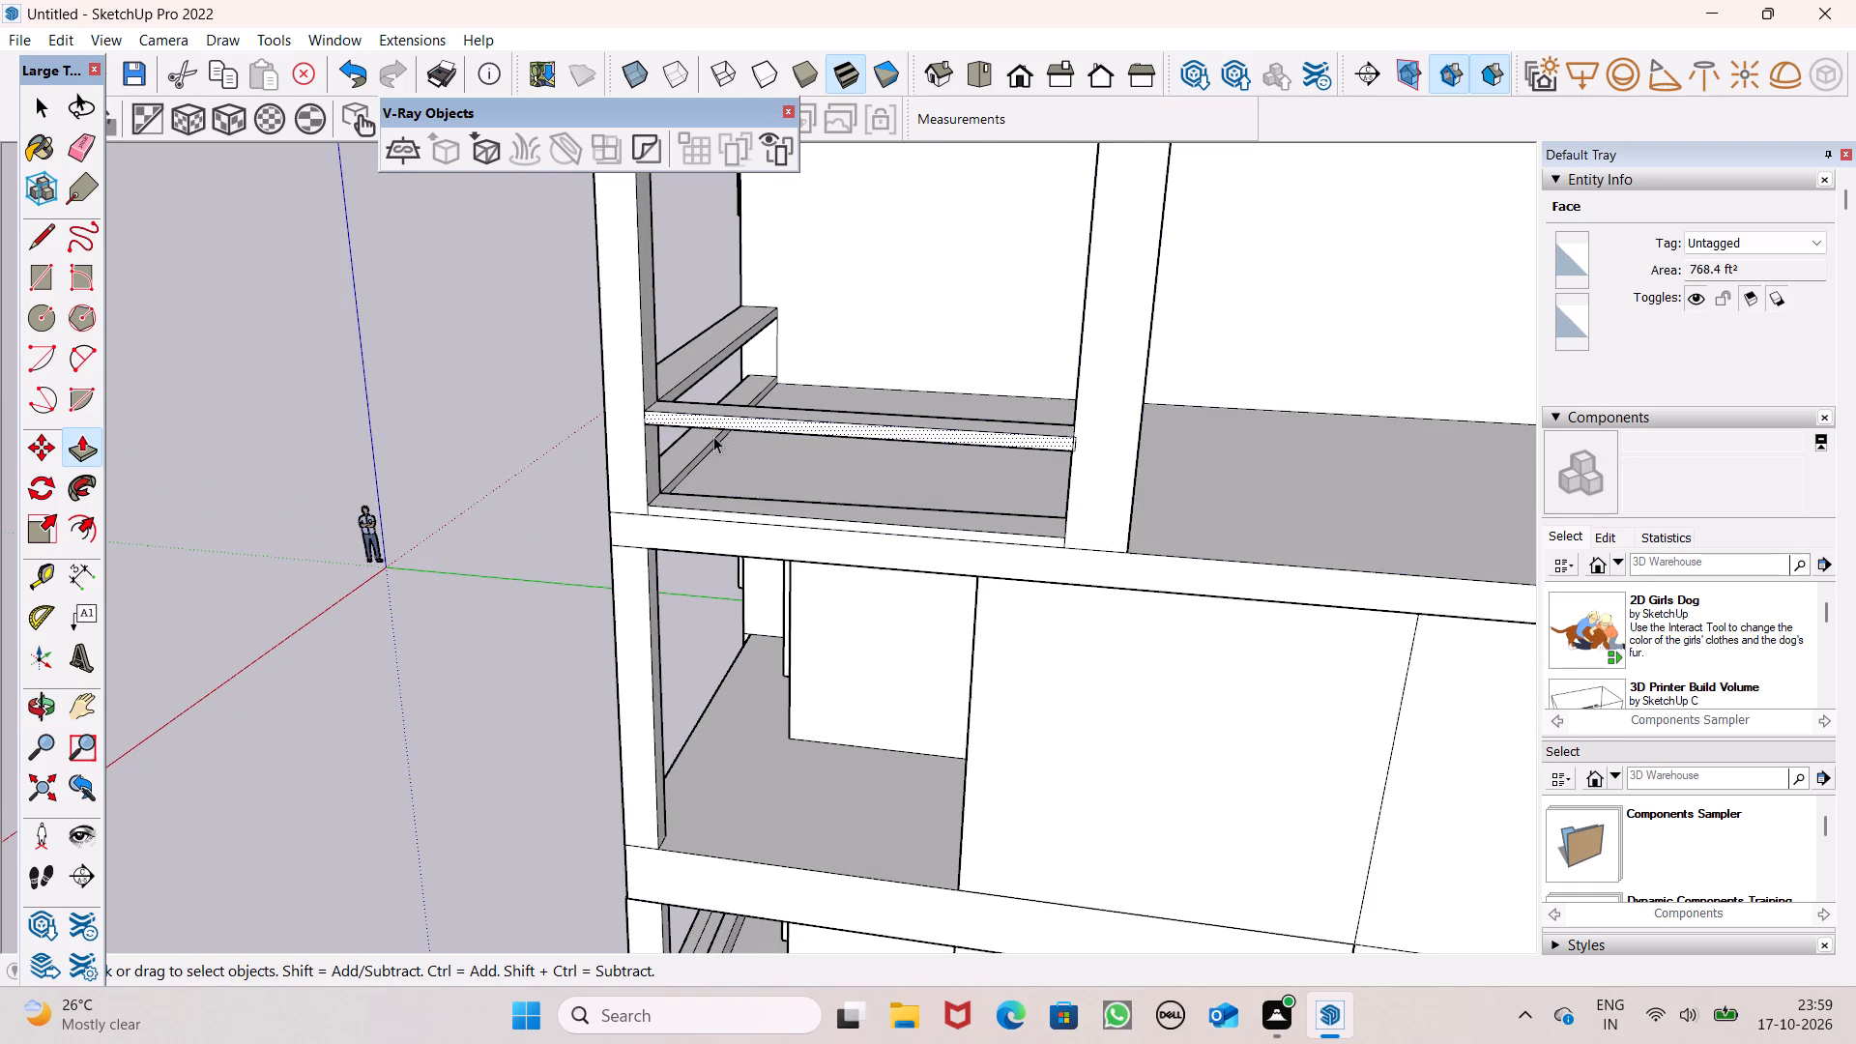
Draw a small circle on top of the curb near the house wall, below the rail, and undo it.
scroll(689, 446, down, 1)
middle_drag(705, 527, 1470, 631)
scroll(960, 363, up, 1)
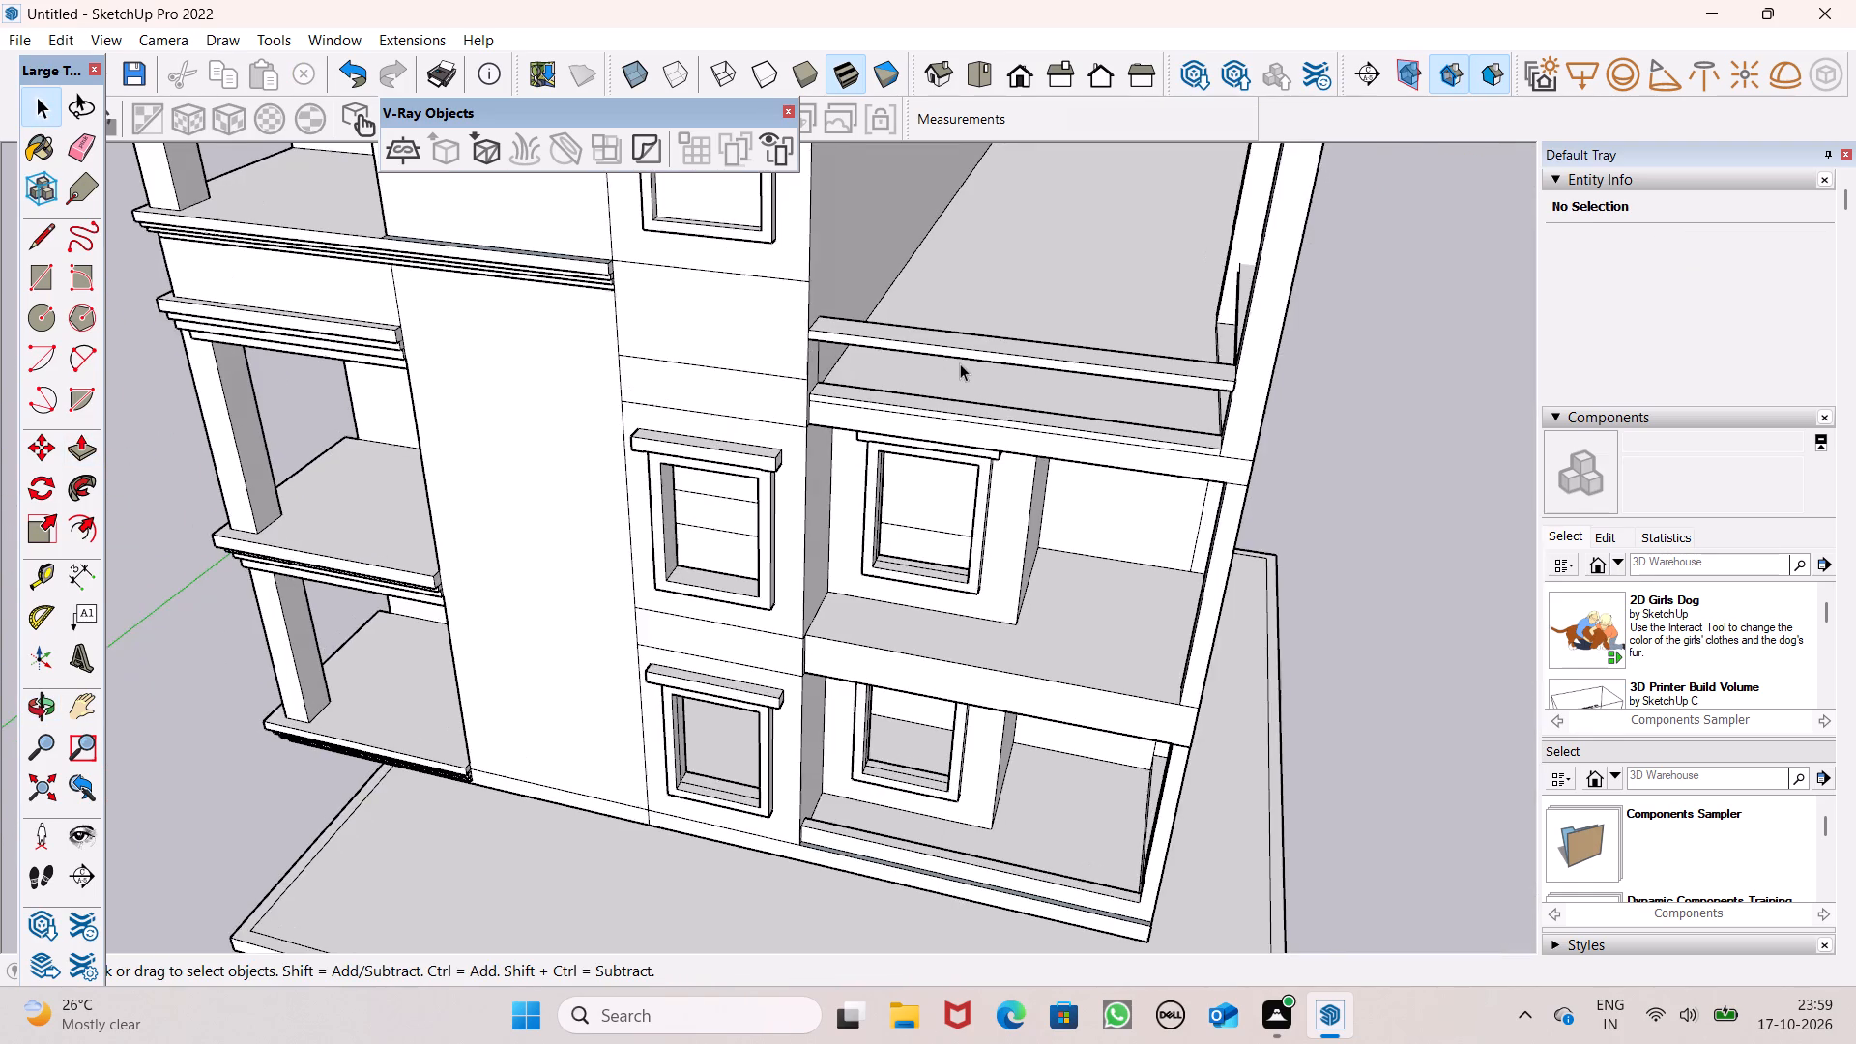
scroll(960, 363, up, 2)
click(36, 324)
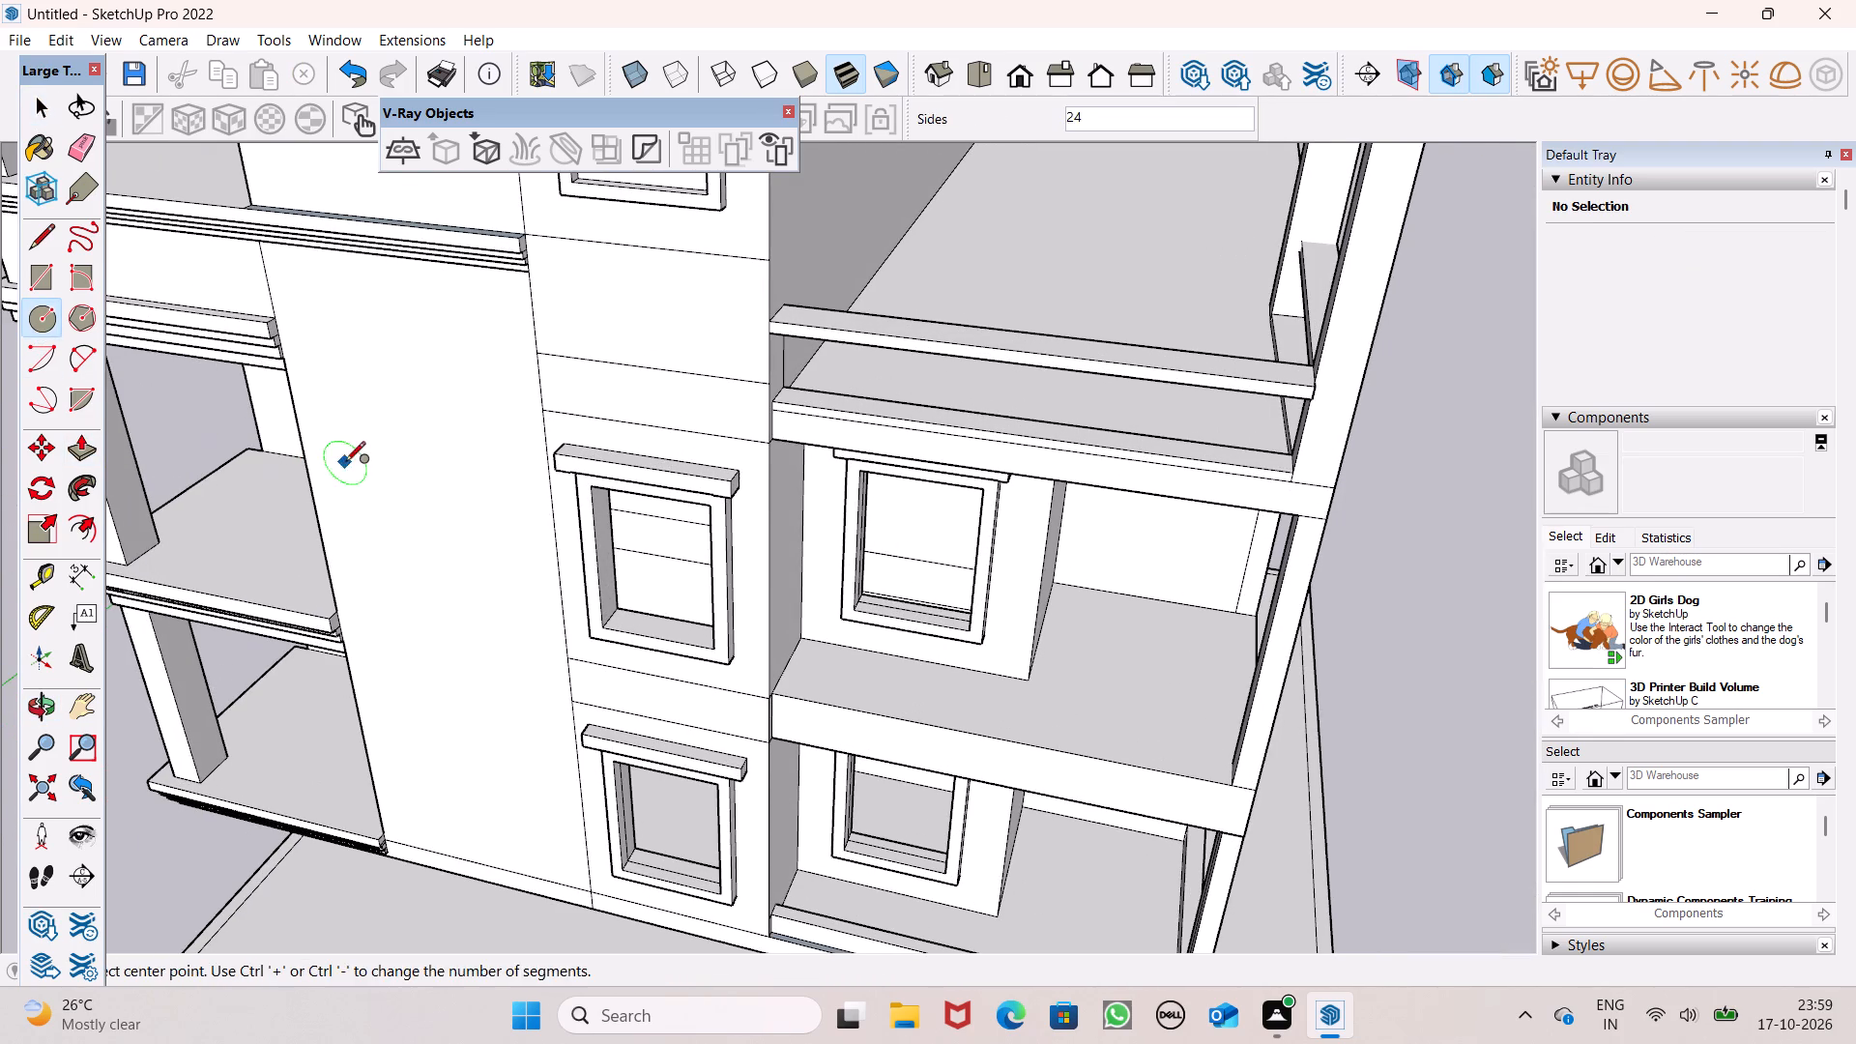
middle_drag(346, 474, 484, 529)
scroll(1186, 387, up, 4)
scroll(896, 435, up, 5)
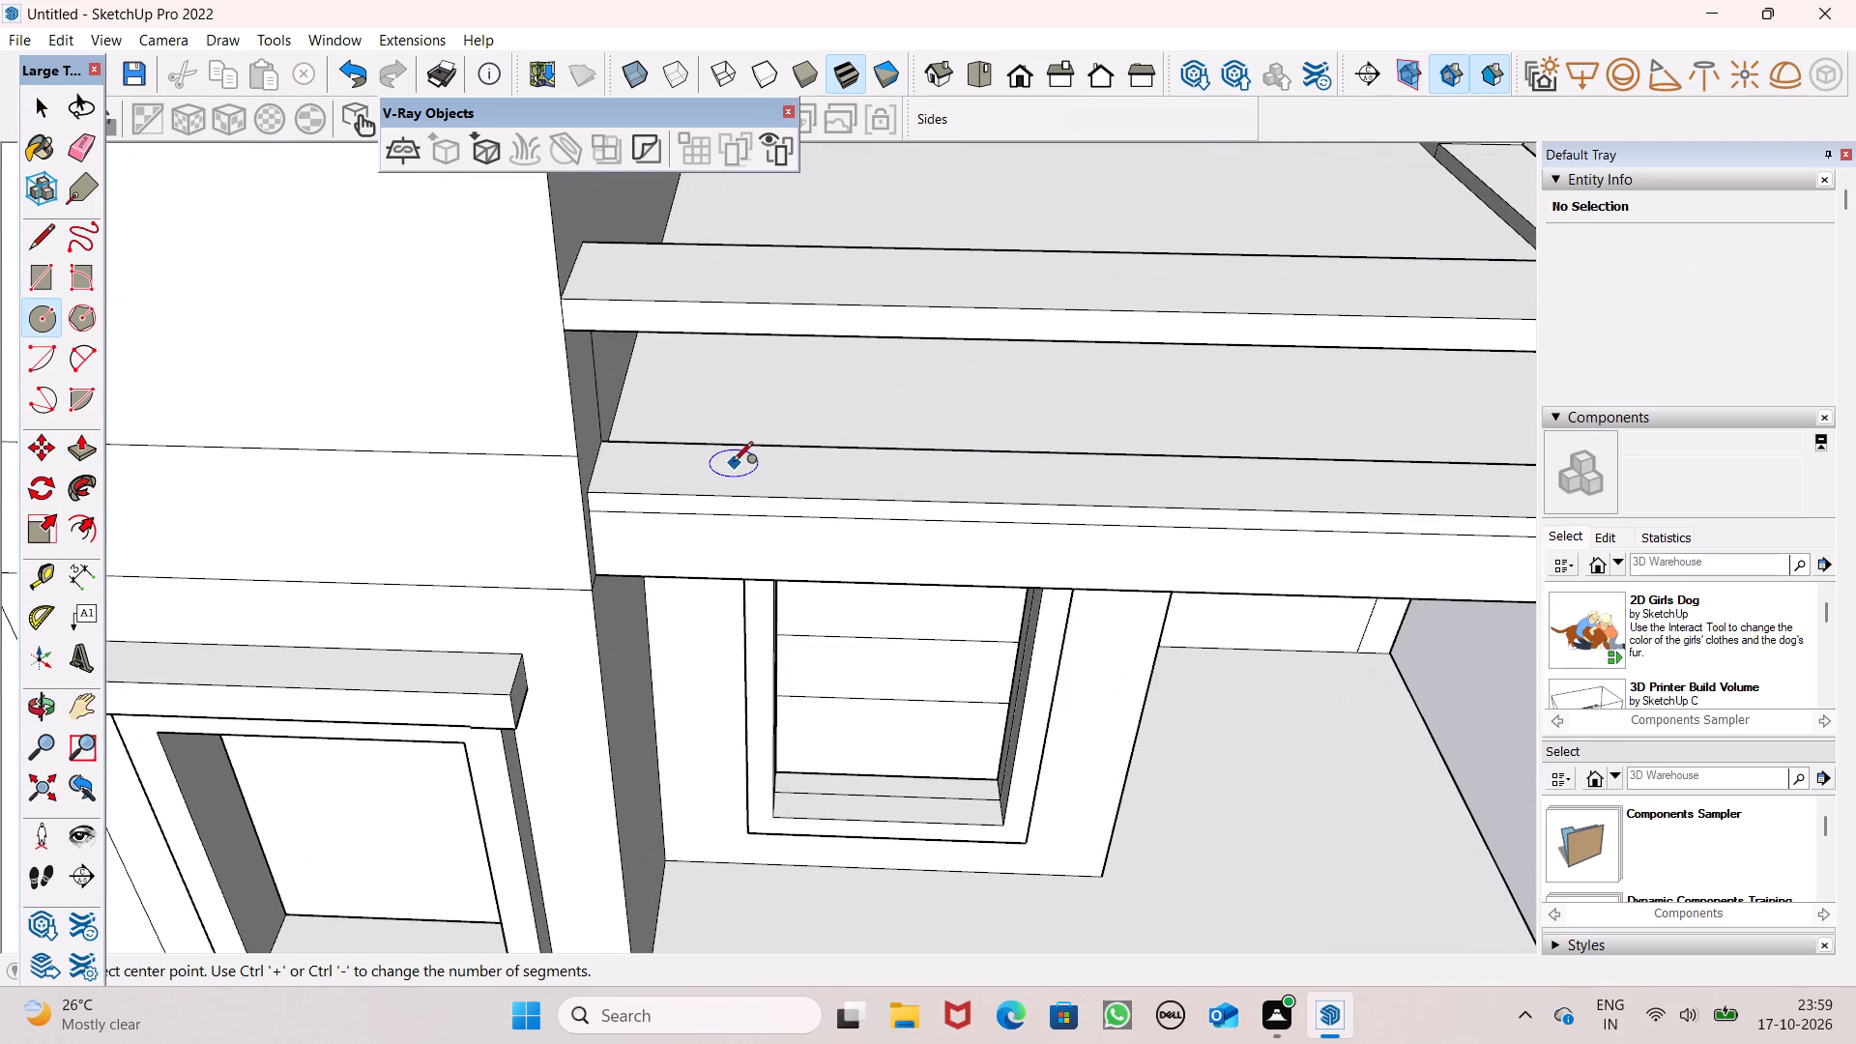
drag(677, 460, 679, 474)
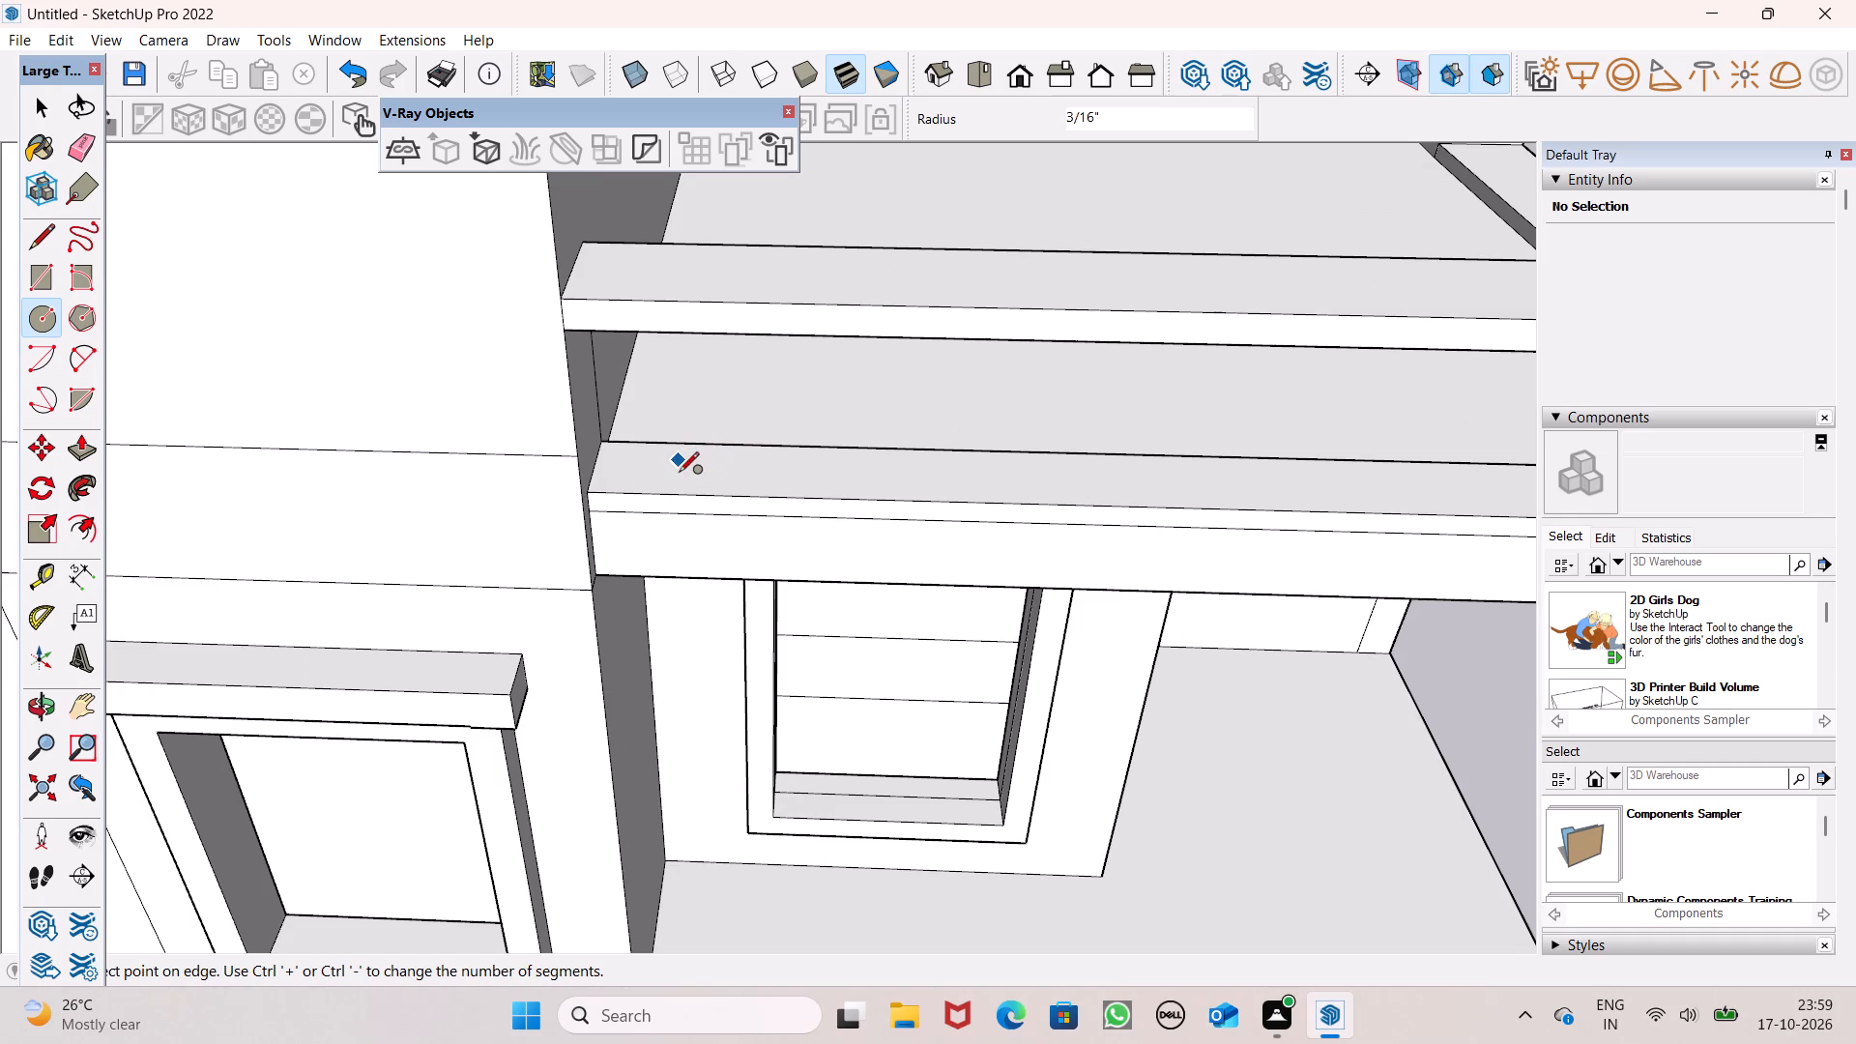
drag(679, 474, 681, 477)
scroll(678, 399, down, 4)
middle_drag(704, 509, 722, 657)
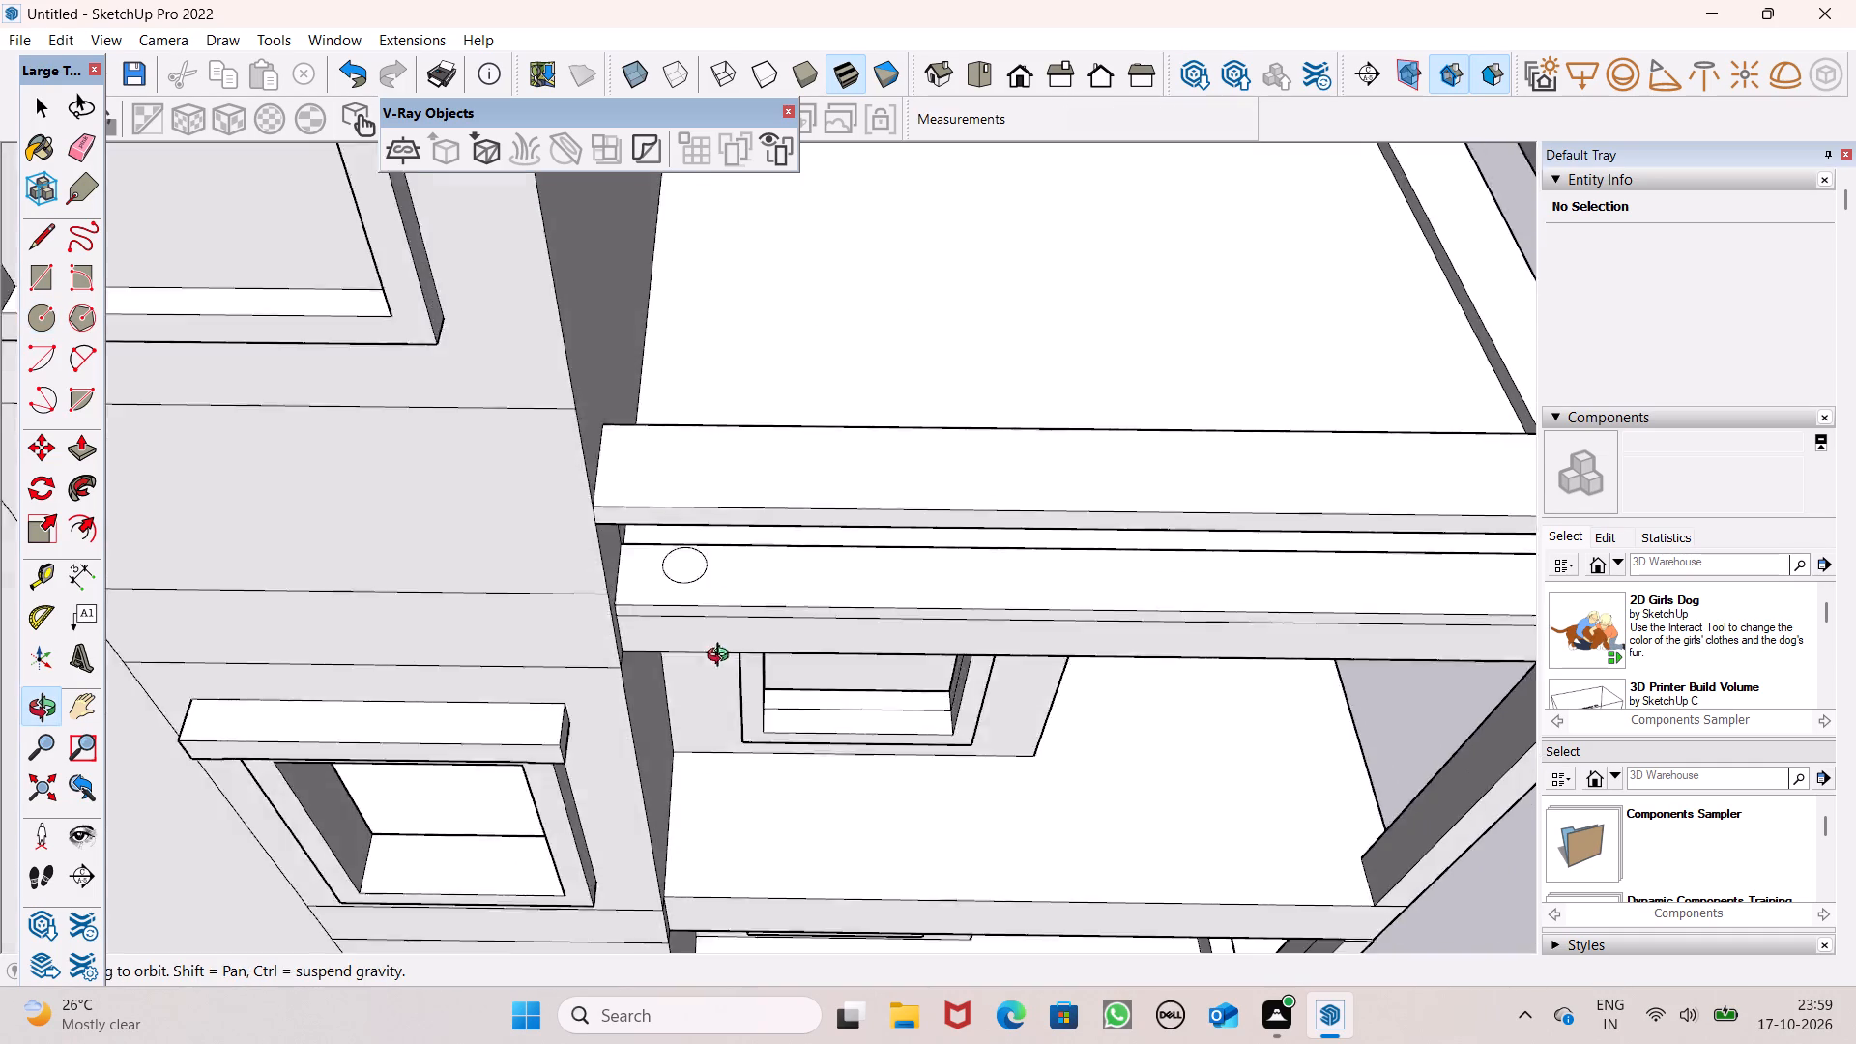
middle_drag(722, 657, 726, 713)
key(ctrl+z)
Draw a small circle on the curb's top face beside the house wall, midway across its width.
scroll(781, 692, up, 3)
middle_drag(762, 676, 758, 628)
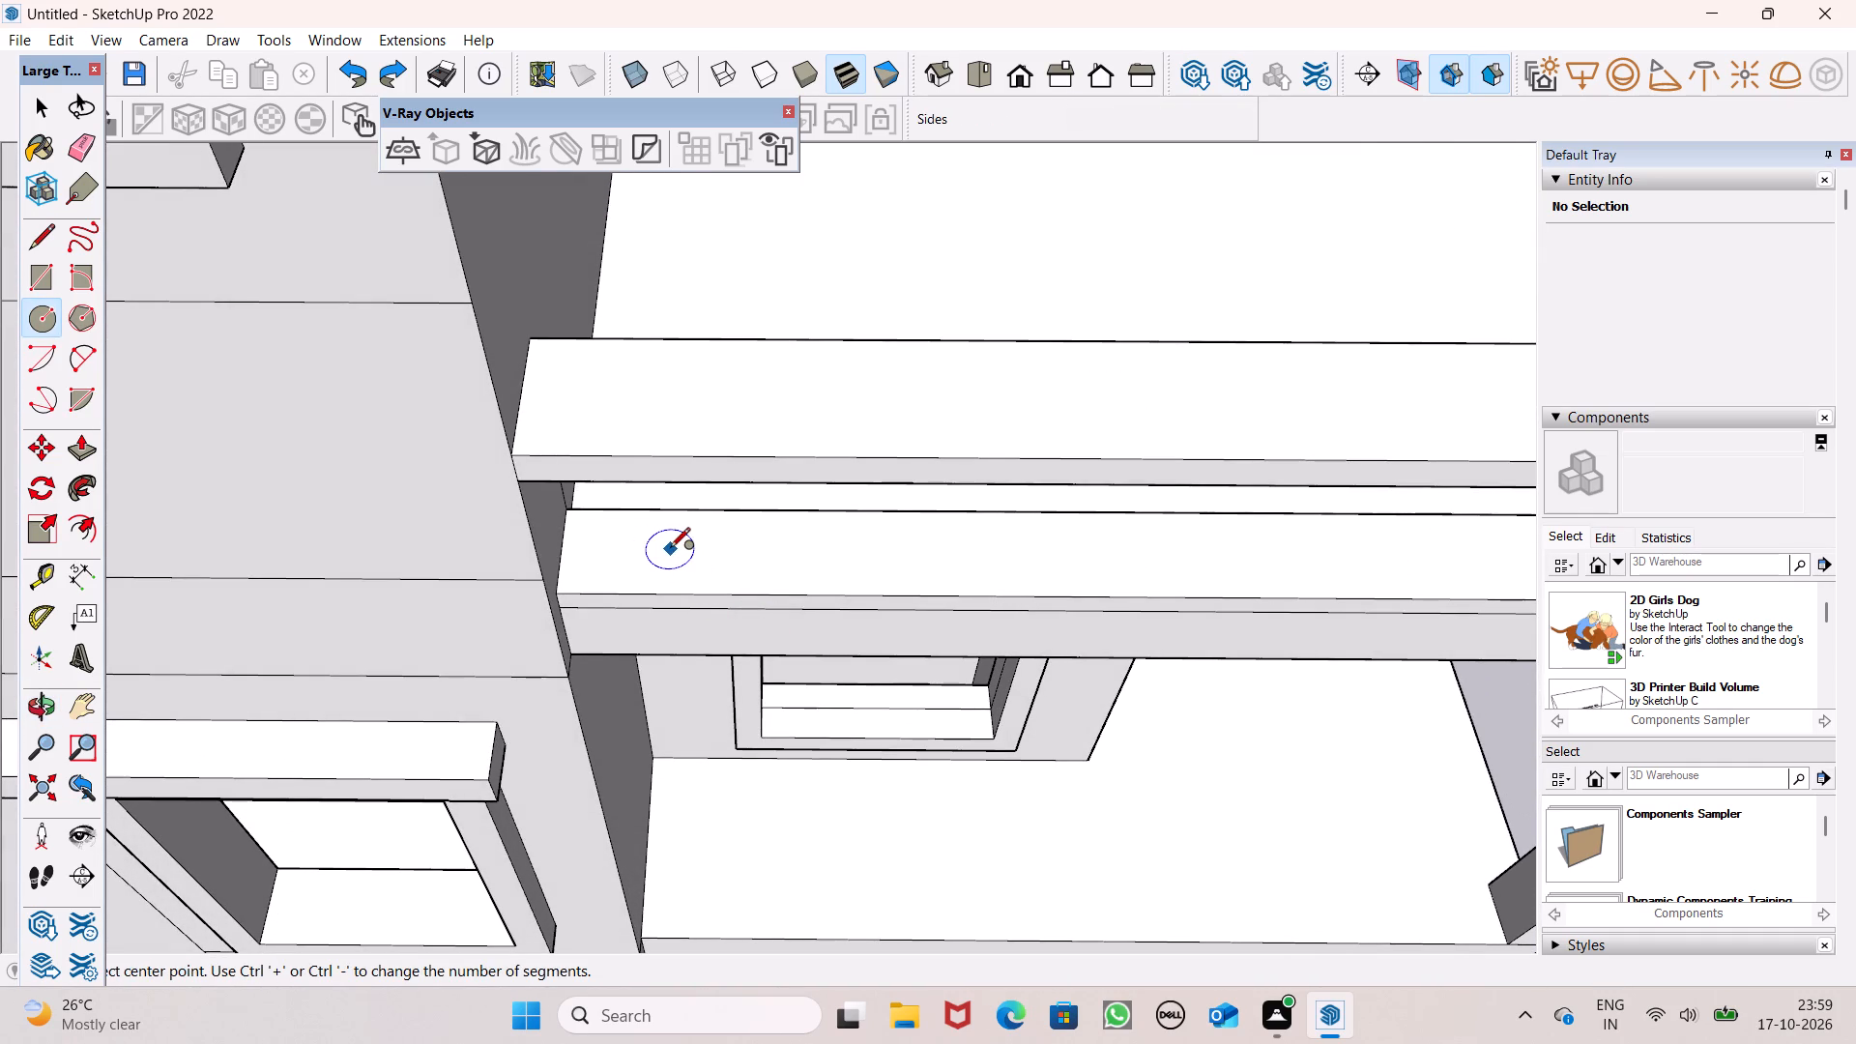
drag(670, 549, 679, 568)
key(space)
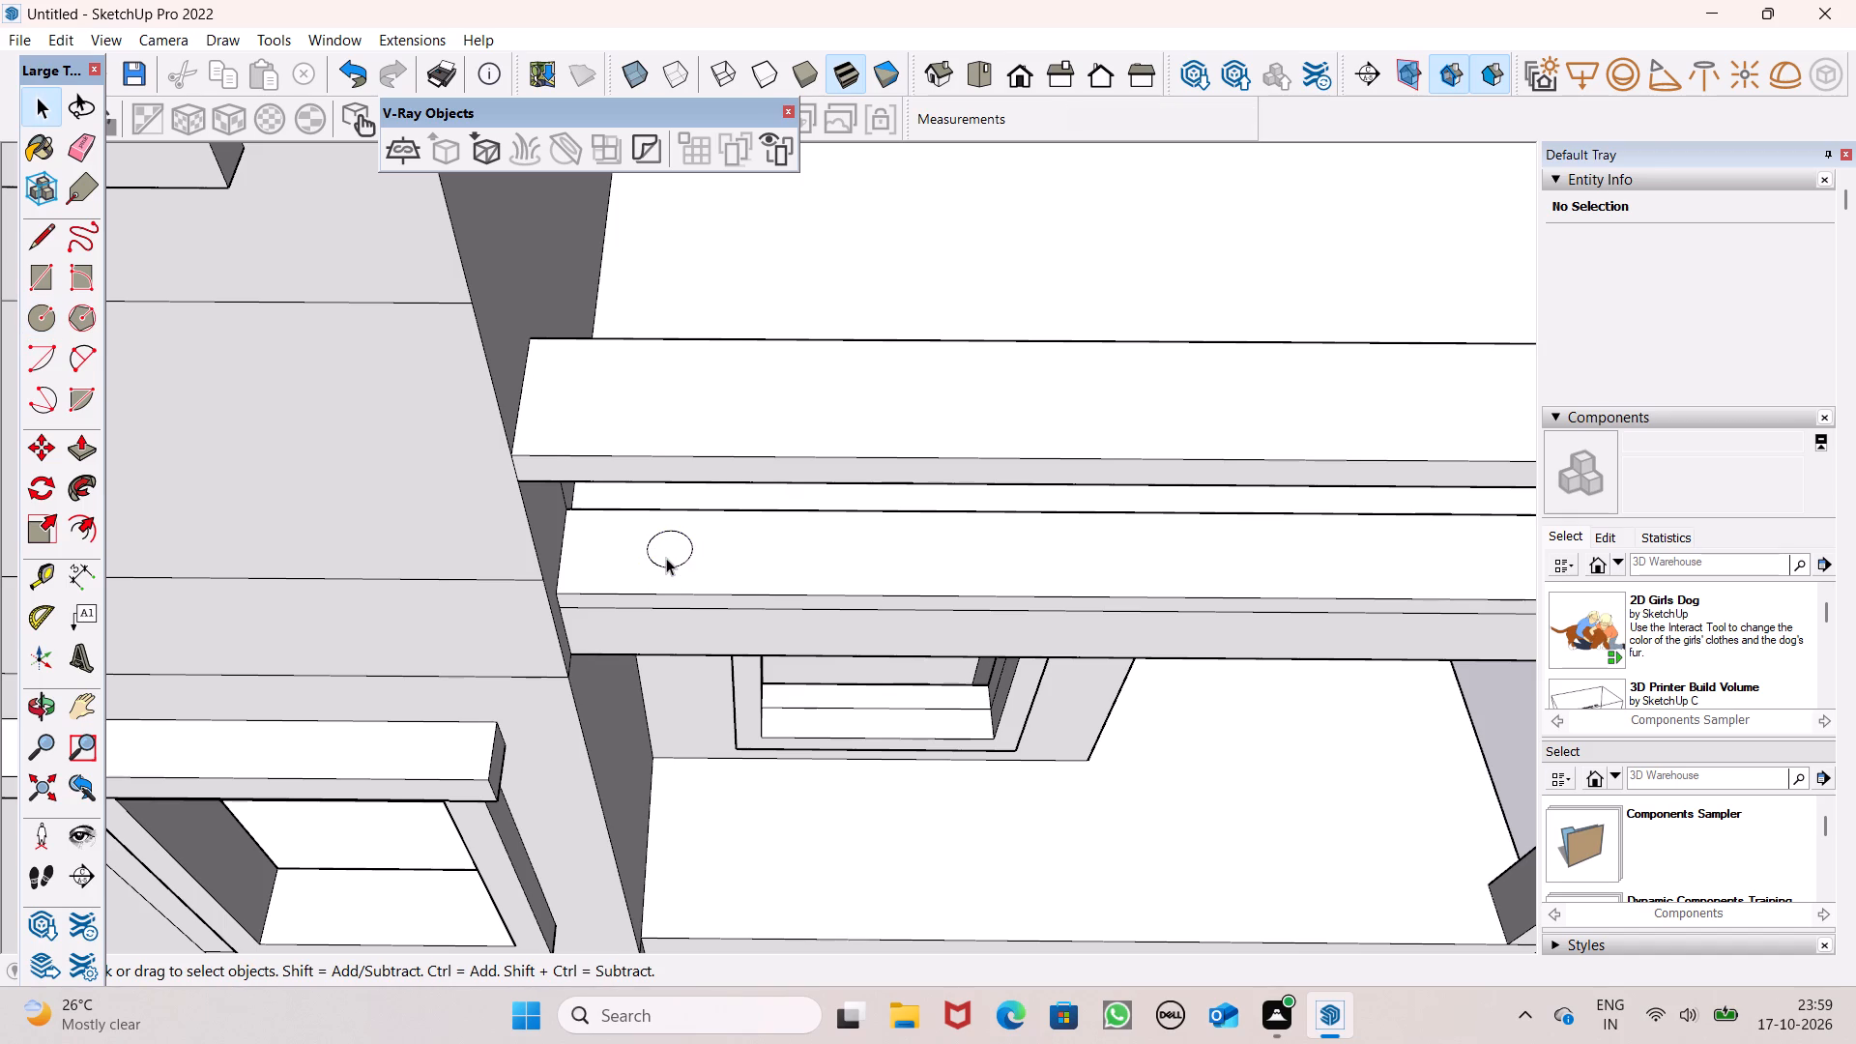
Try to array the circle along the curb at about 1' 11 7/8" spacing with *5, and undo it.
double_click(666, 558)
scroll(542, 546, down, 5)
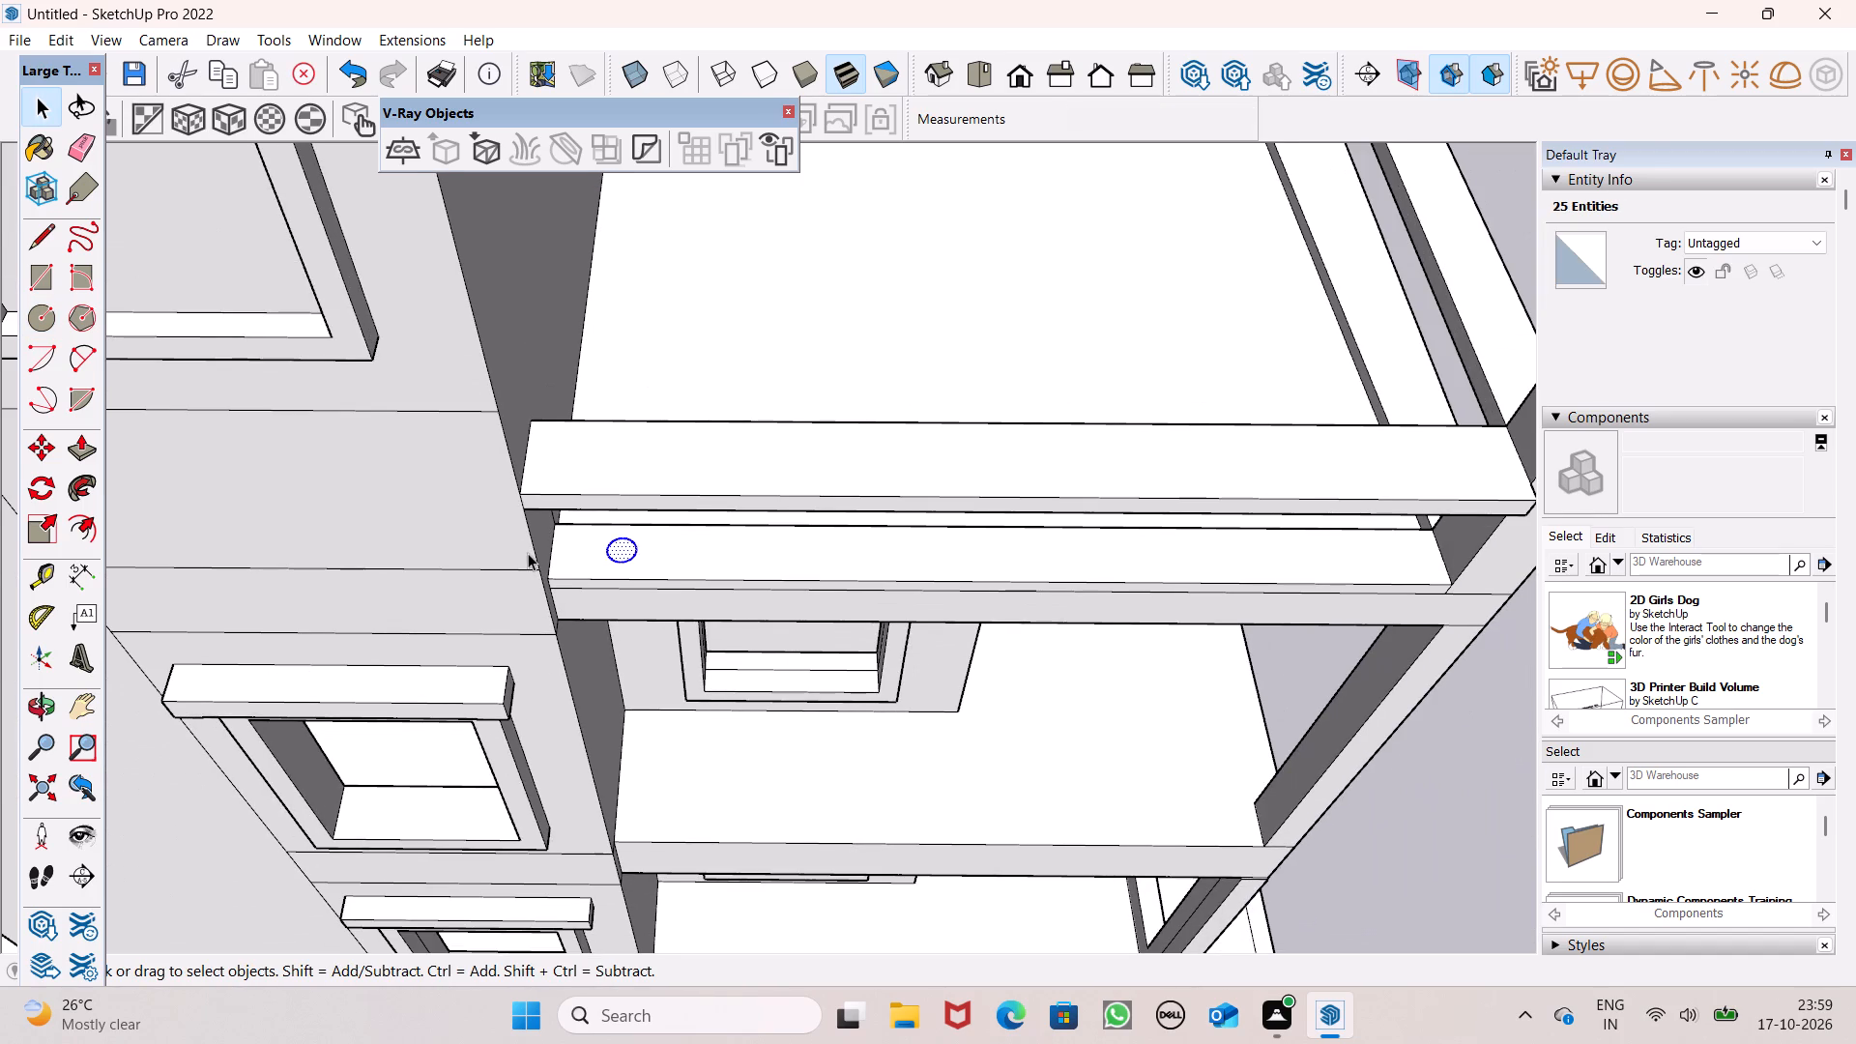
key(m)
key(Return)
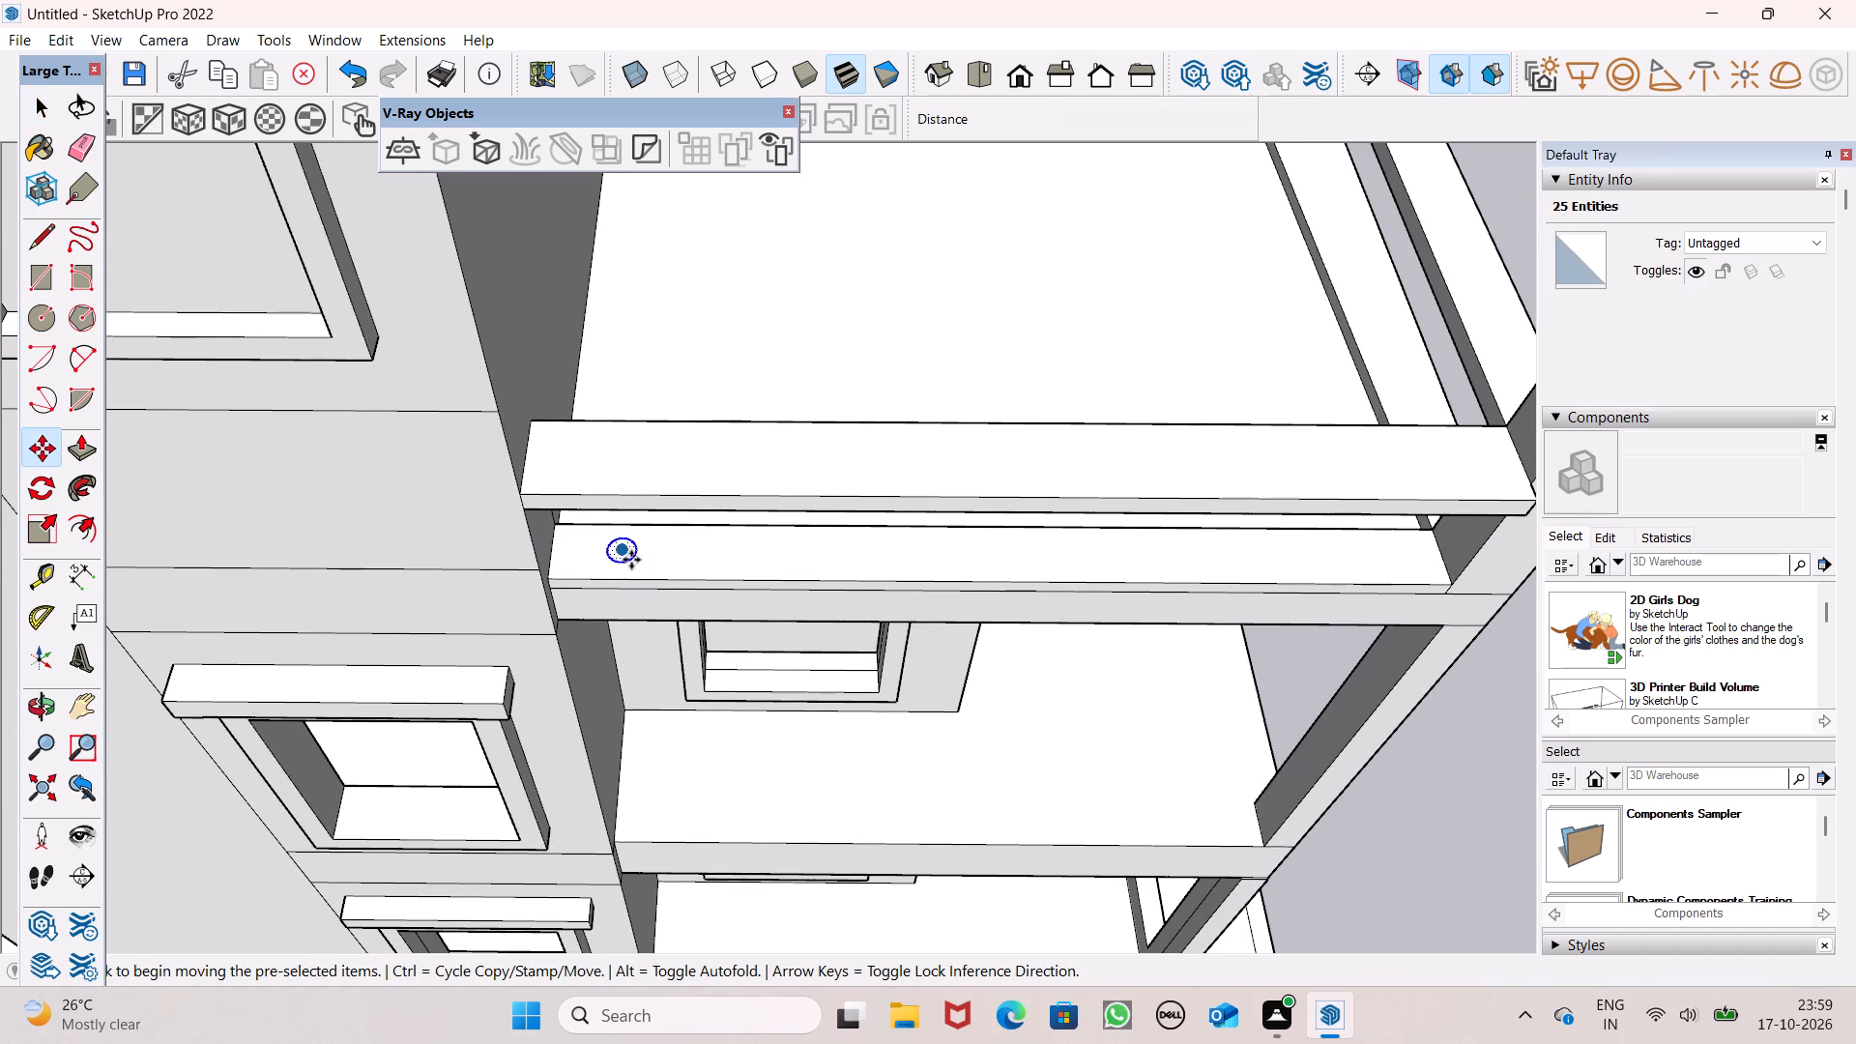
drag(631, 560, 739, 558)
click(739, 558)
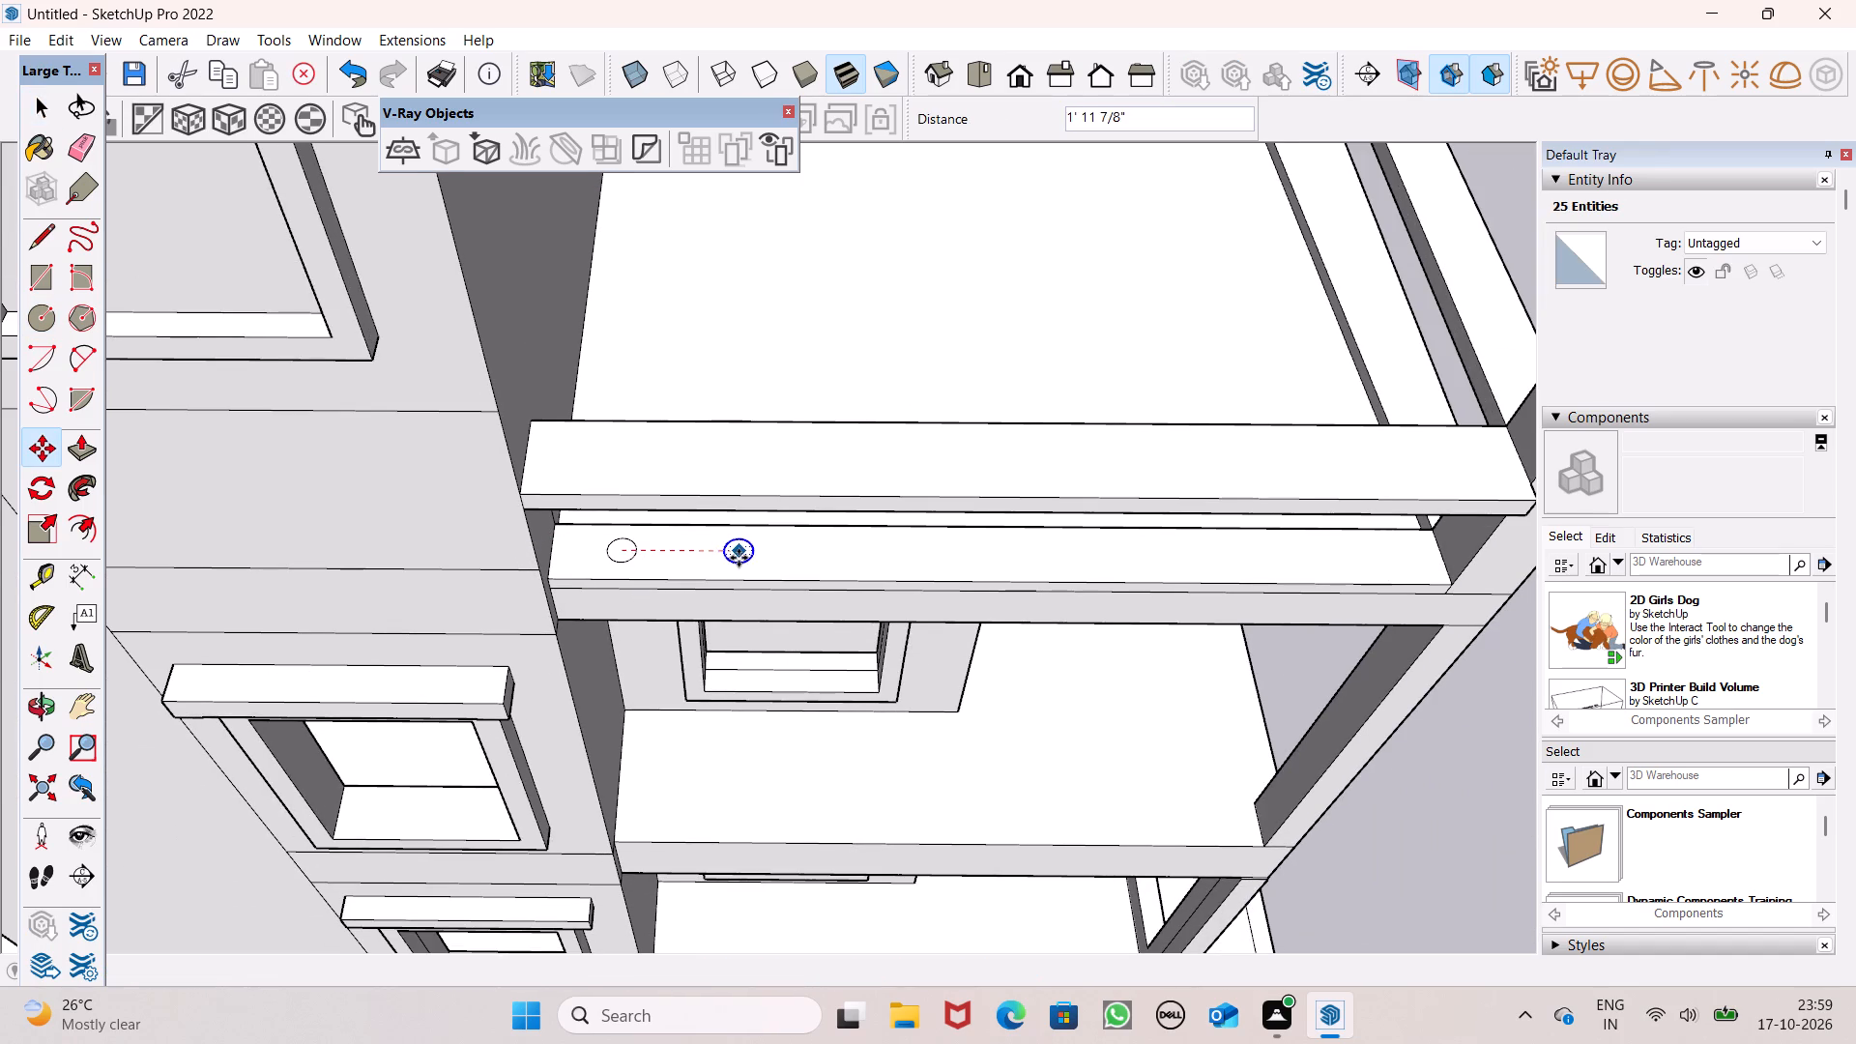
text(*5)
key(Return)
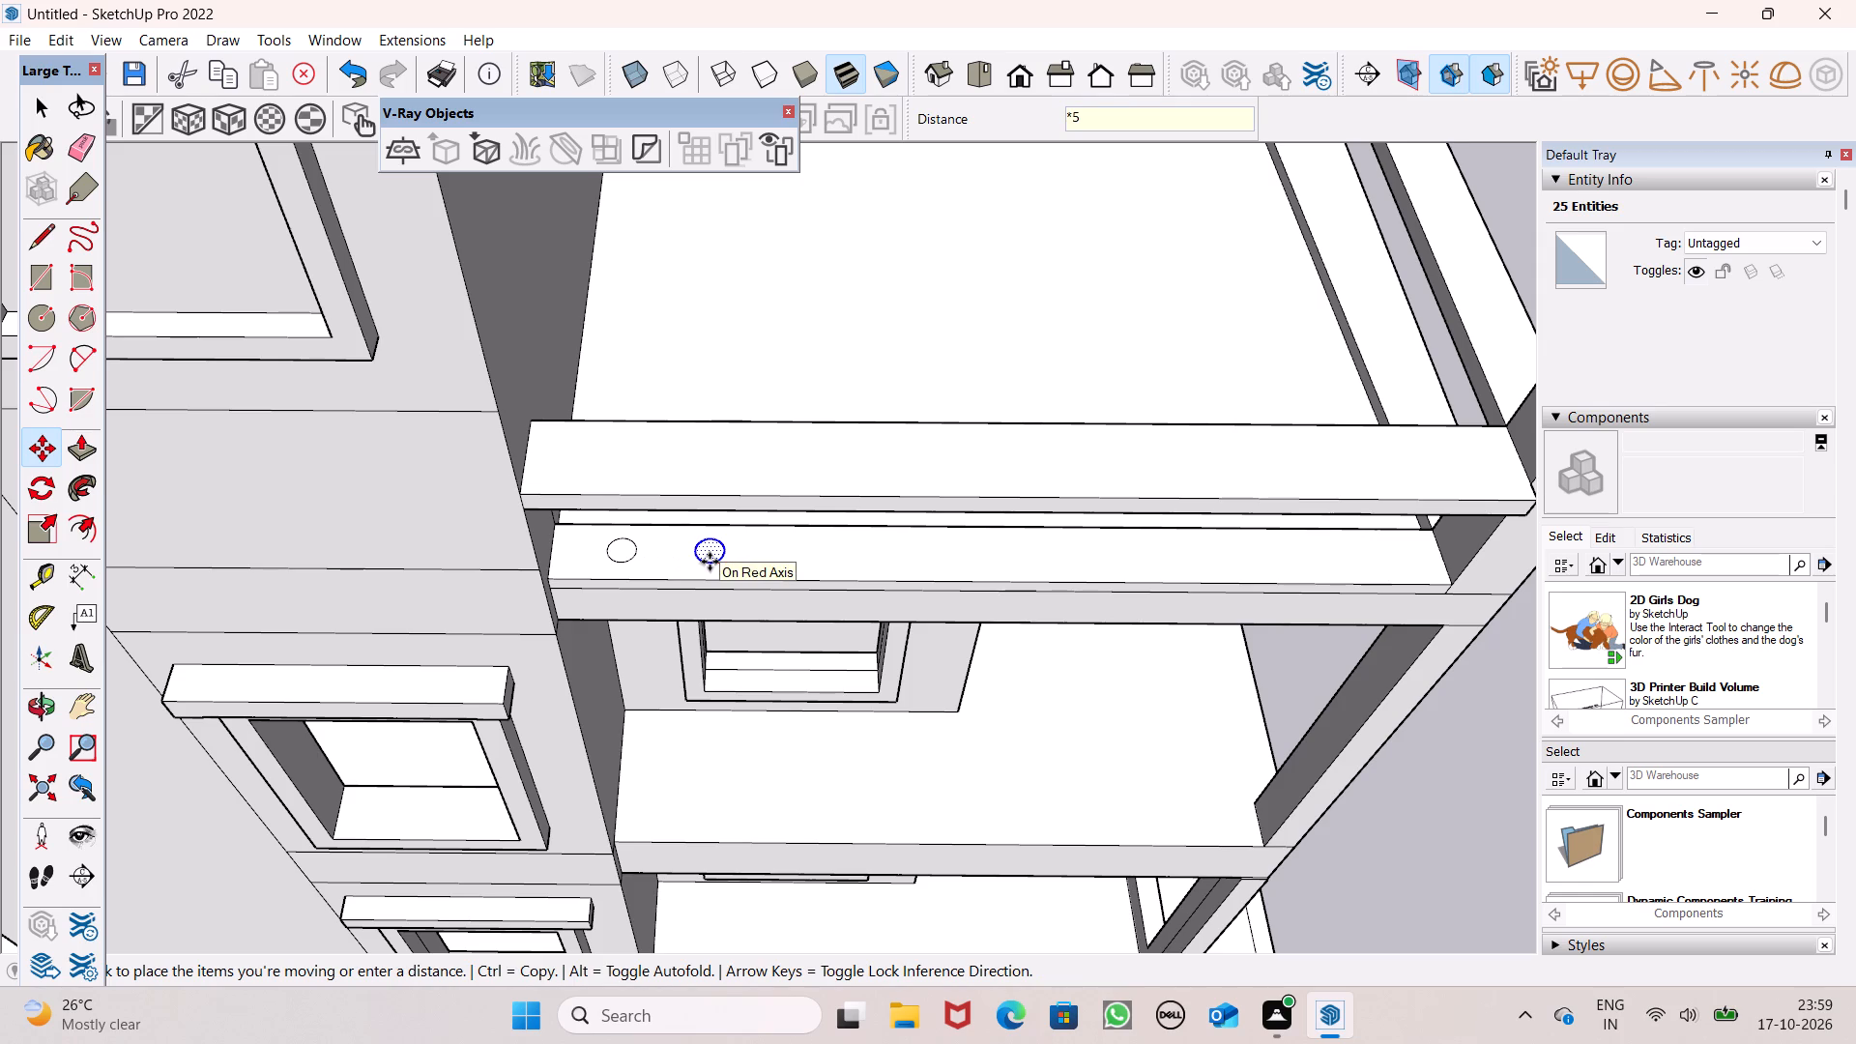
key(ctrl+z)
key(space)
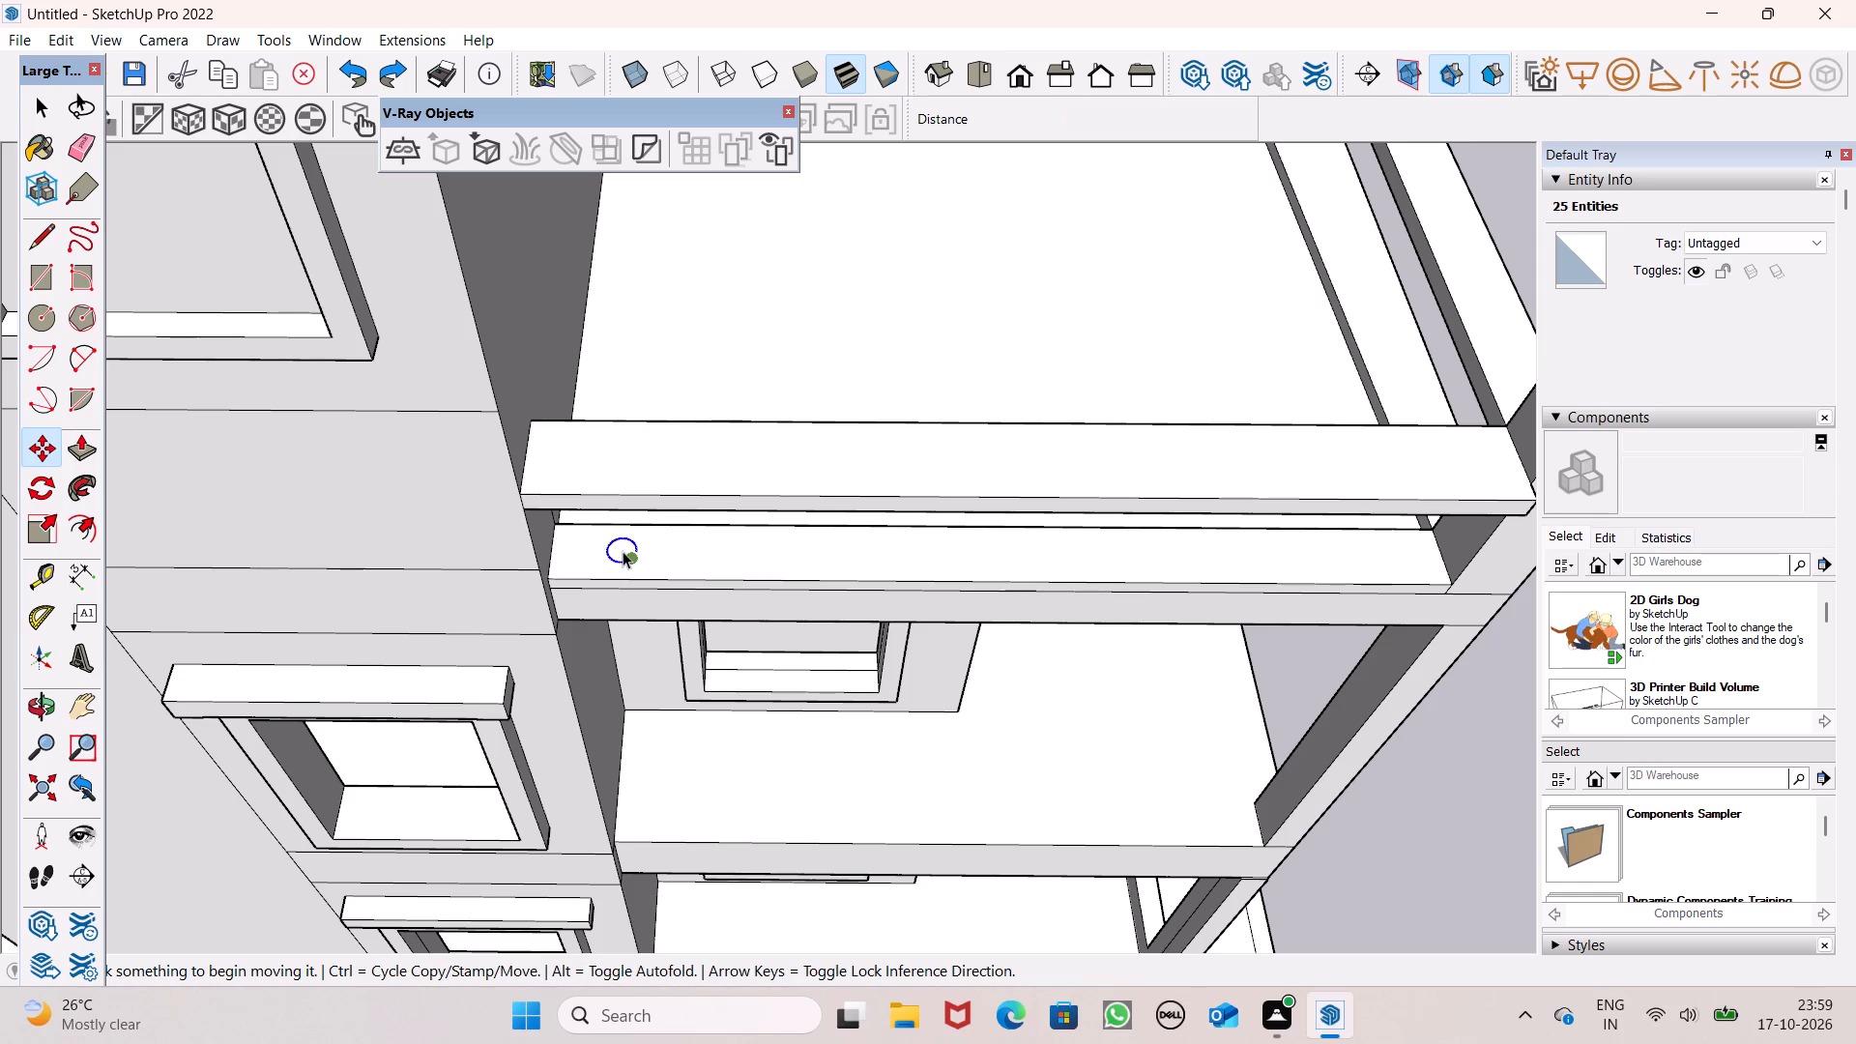
Copy the circle about 1' 8 1/2" along the curb and multiply it into five evenly spaced copies (*5).
double_click(621, 549)
key(m)
key(Return)
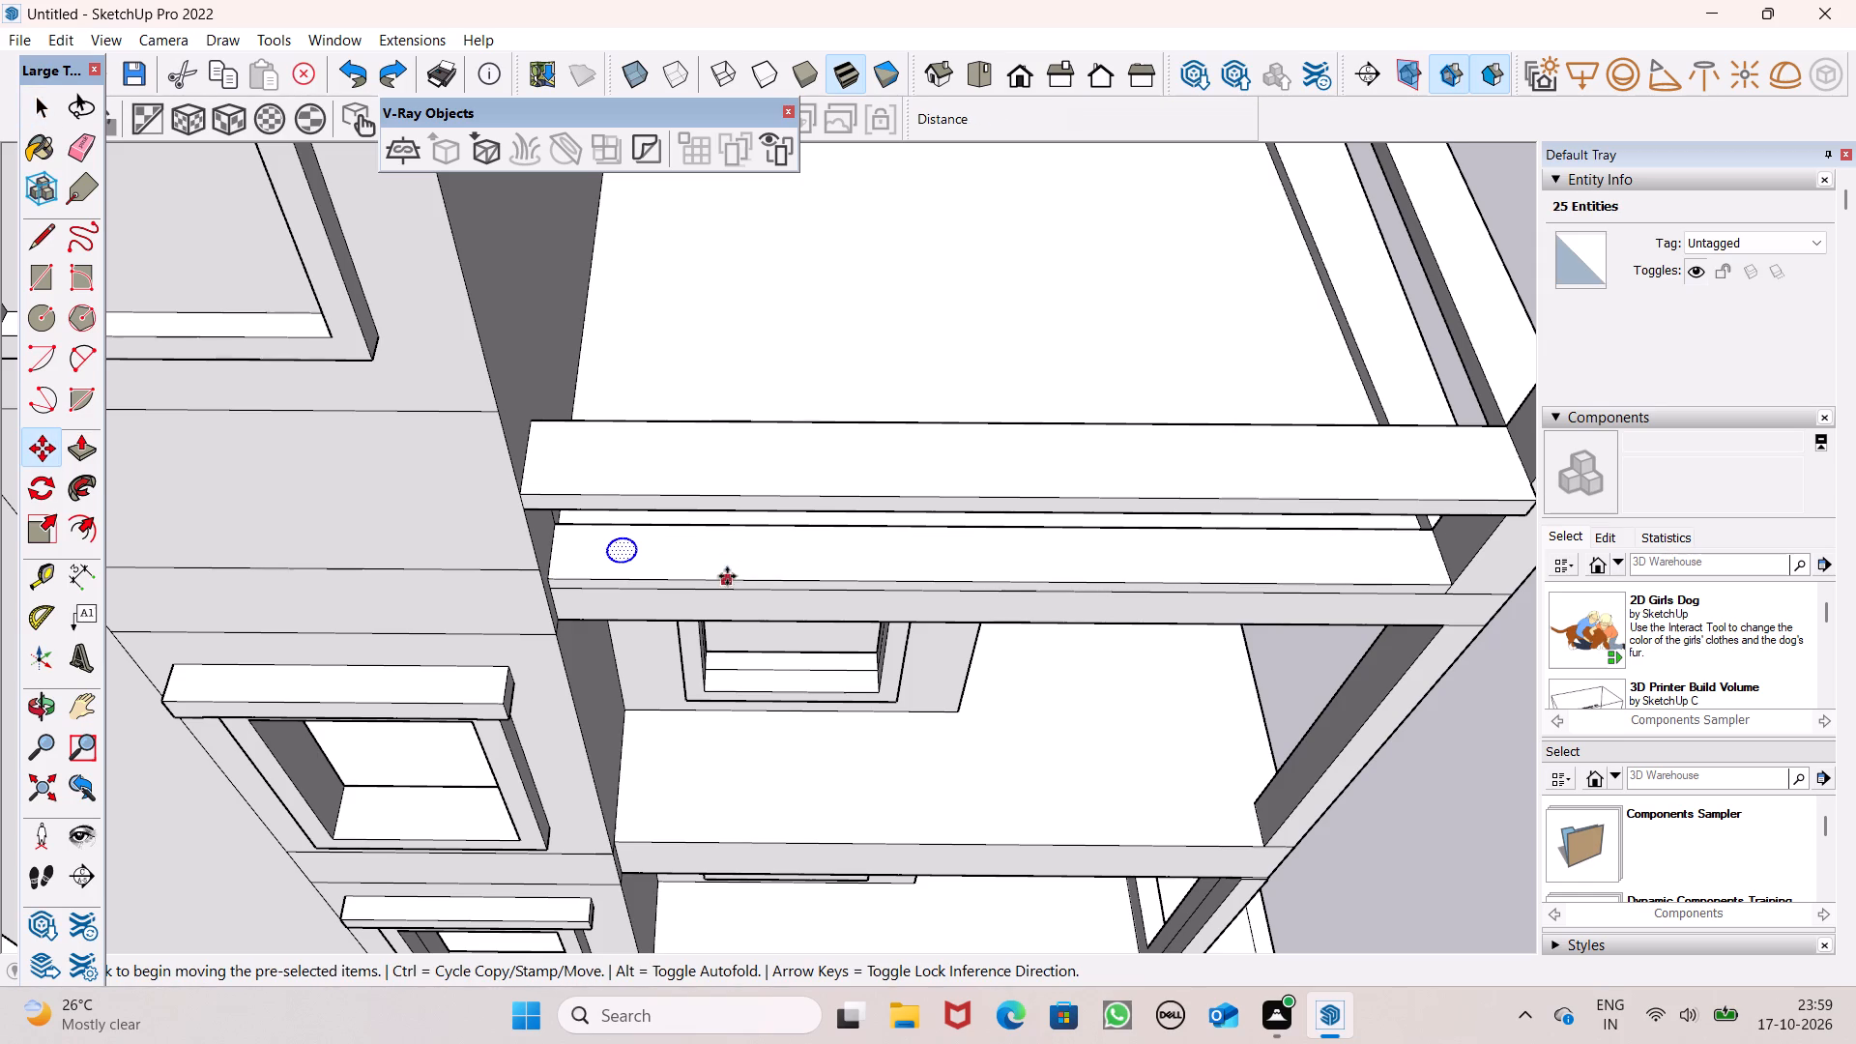
drag(635, 559, 701, 553)
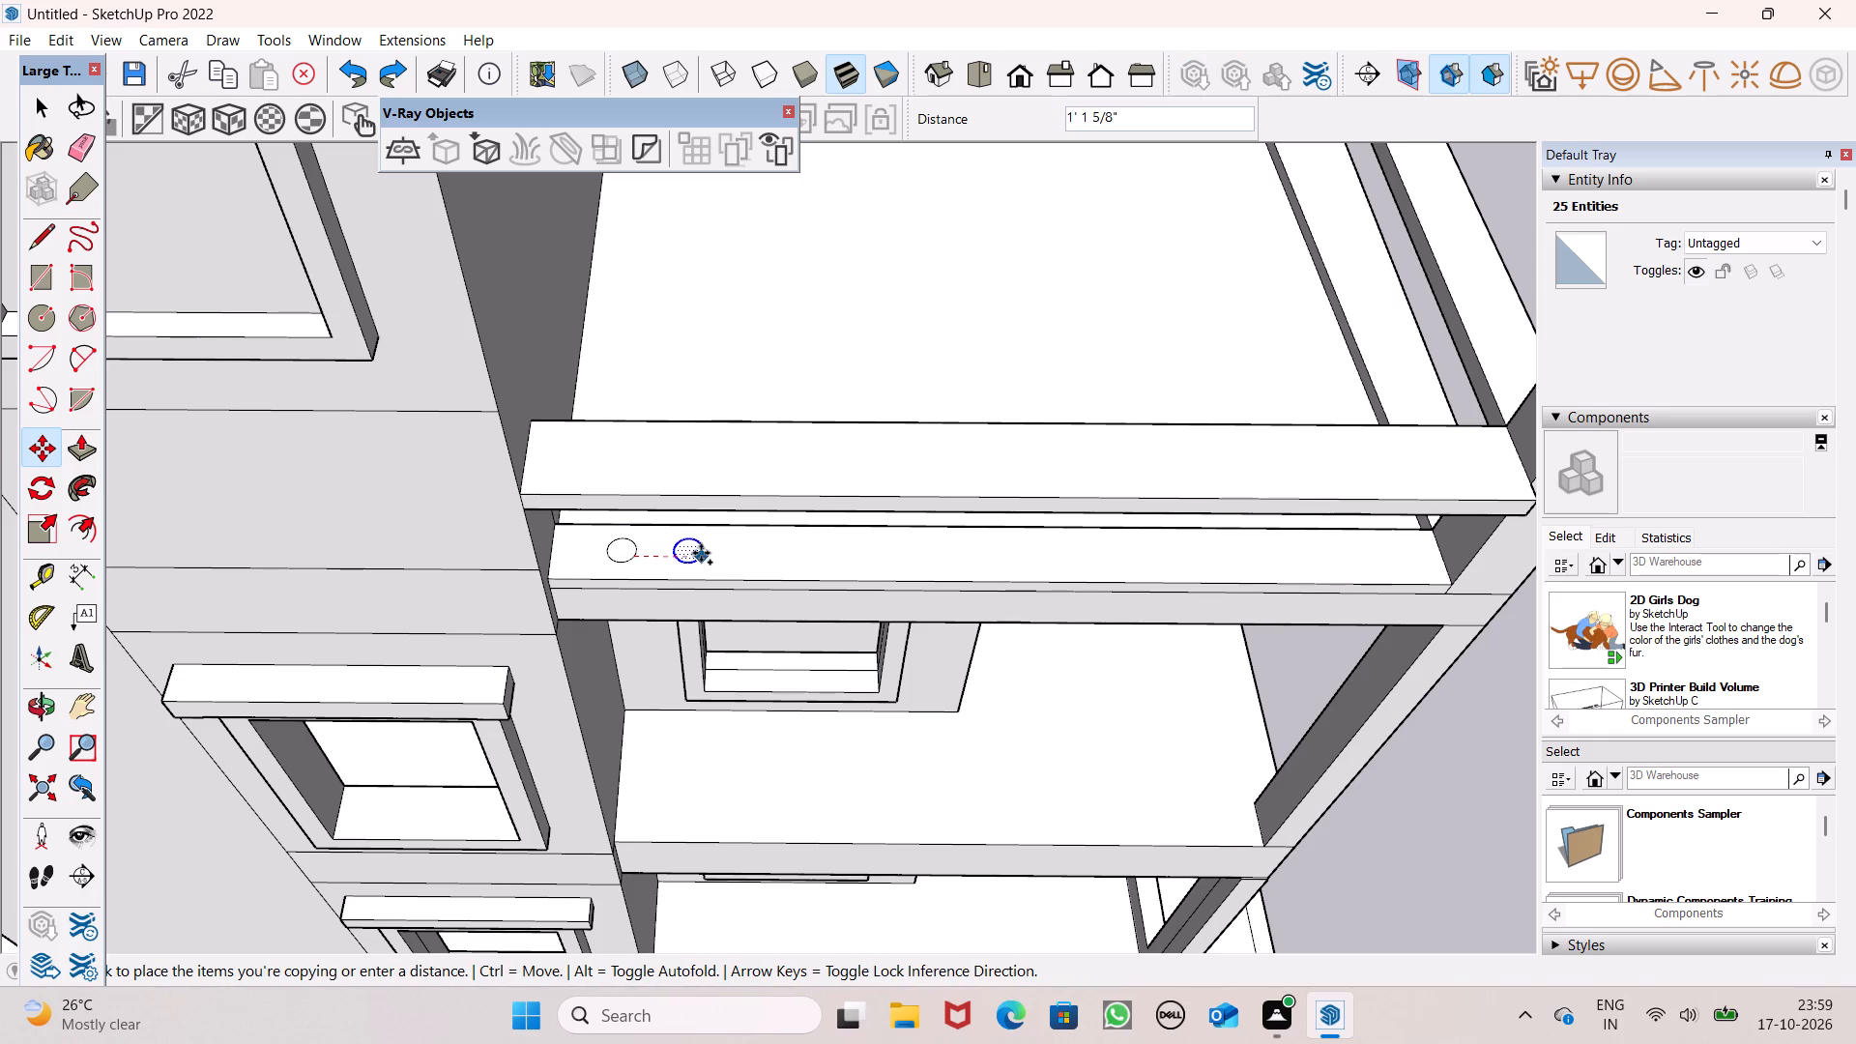
drag(701, 553, 735, 551)
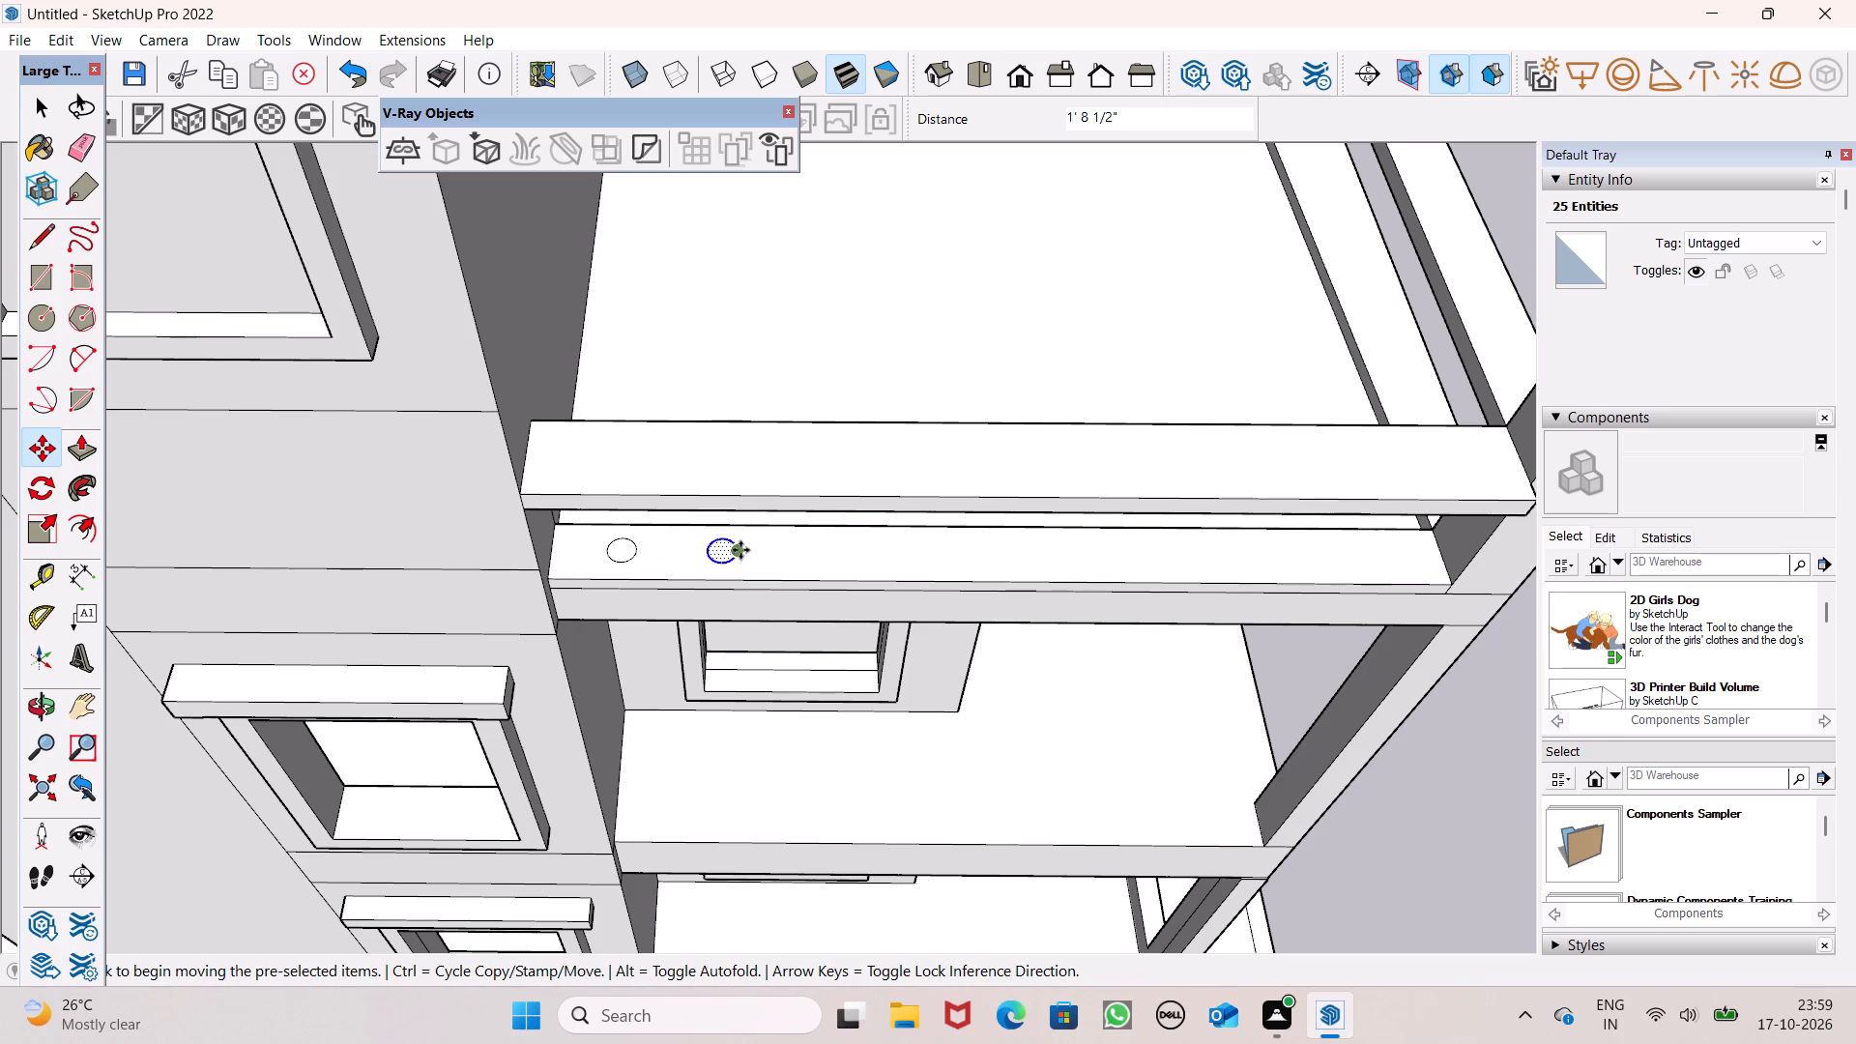
text(*5)
key(Return)
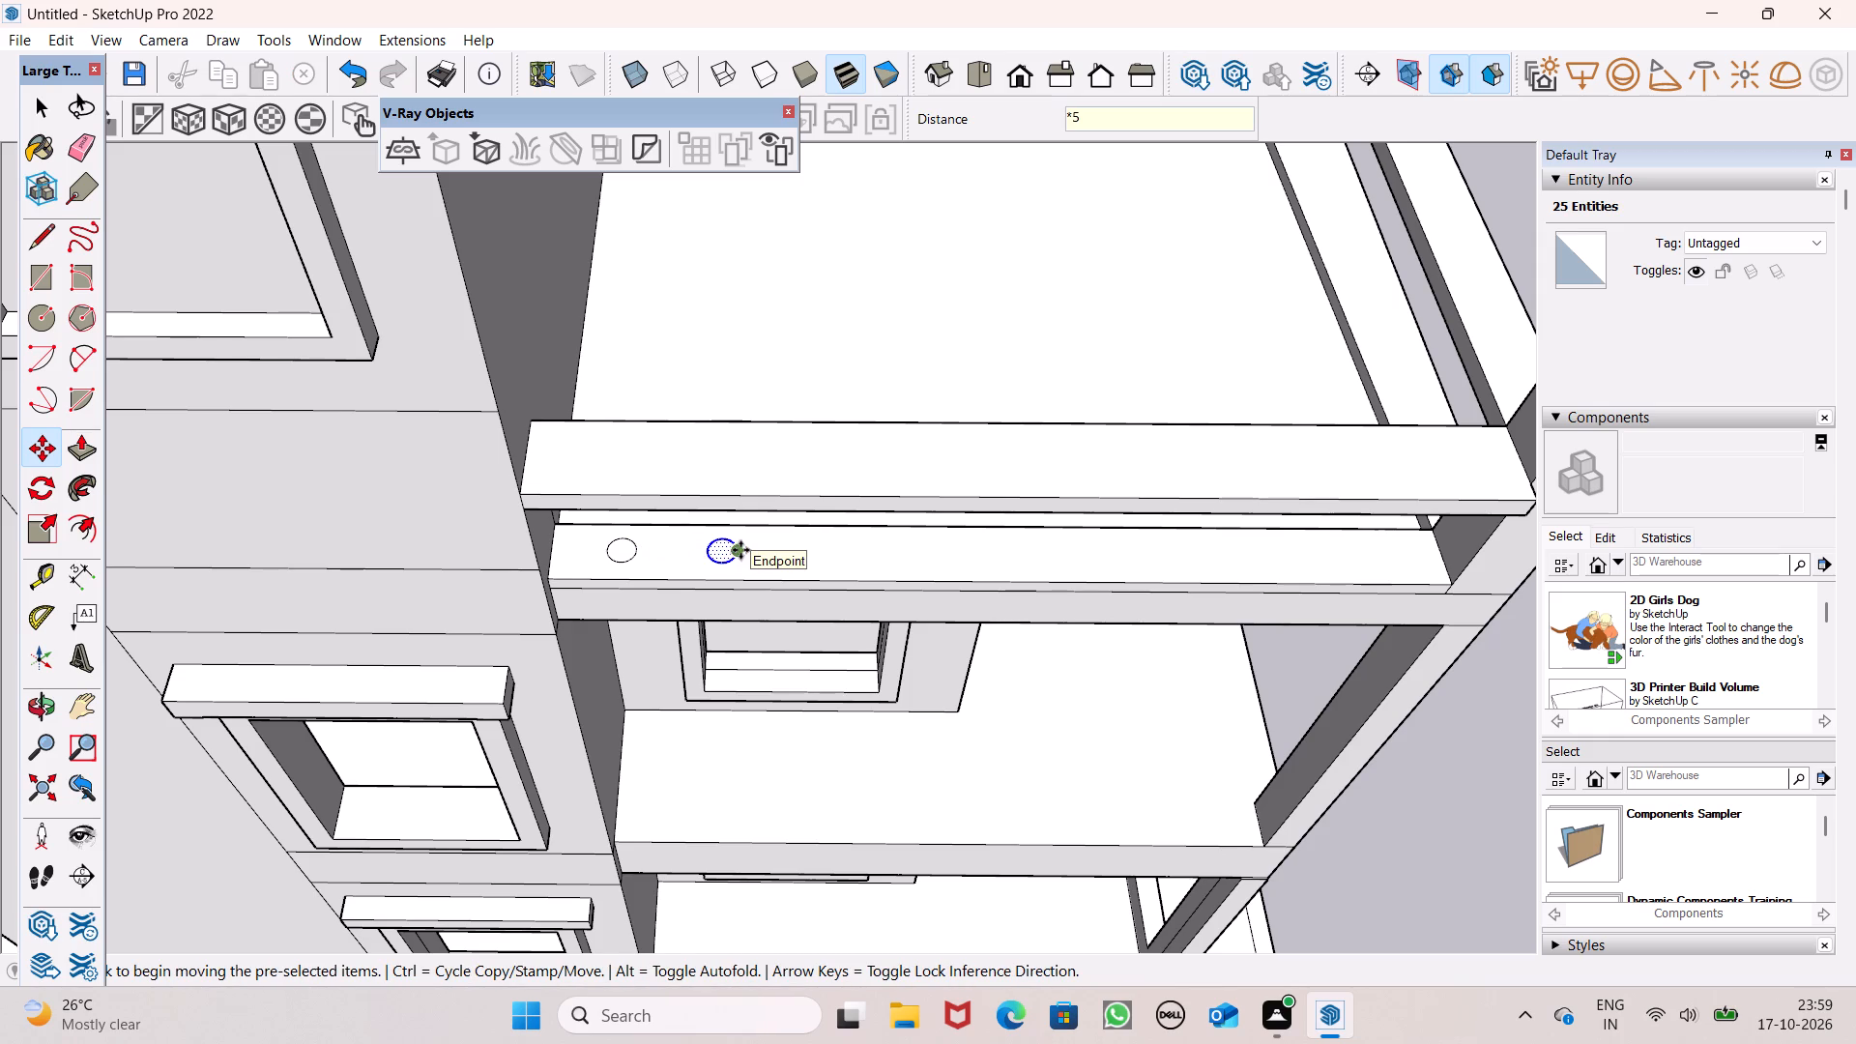
Copy the last circle about 1' 9 5/16" further along the curb and shift the copy about 3 11/16" back.
scroll(1312, 652, up, 1)
middle_drag(1312, 652, 1293, 681)
key(space)
double_click(1085, 566)
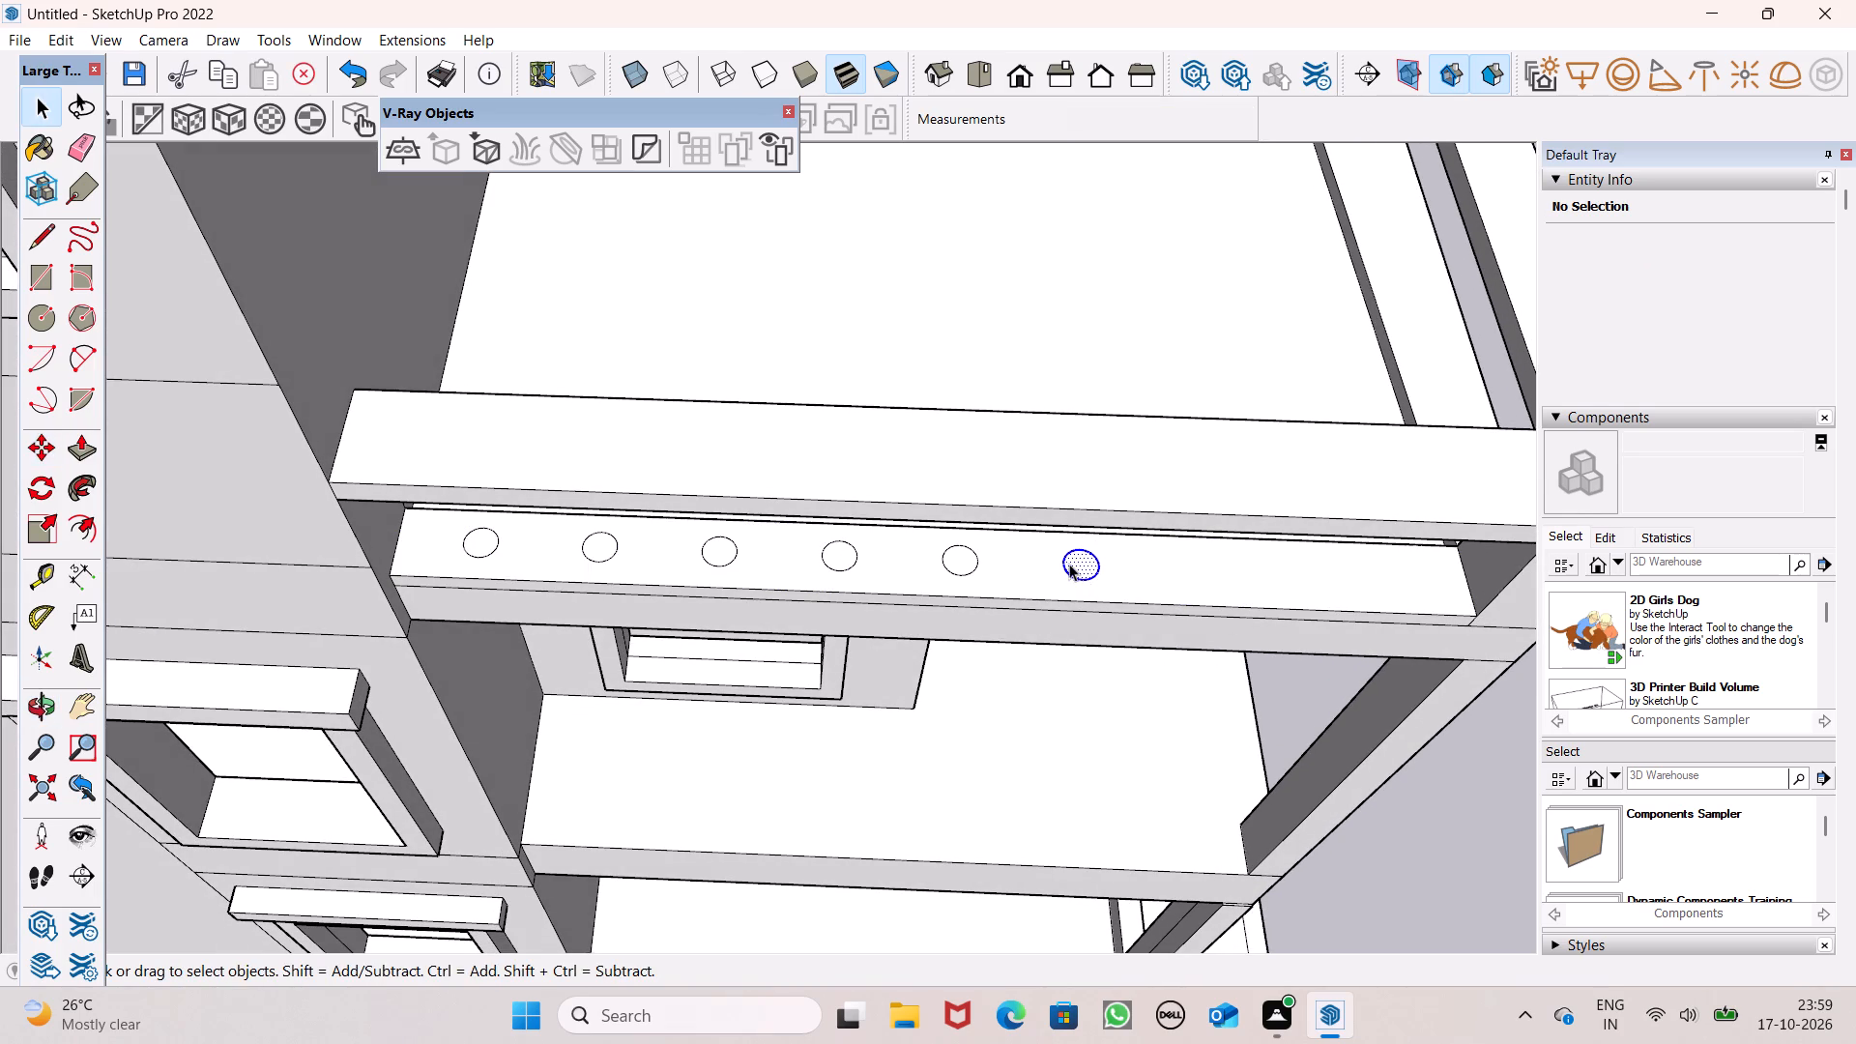
key(m)
key(Return)
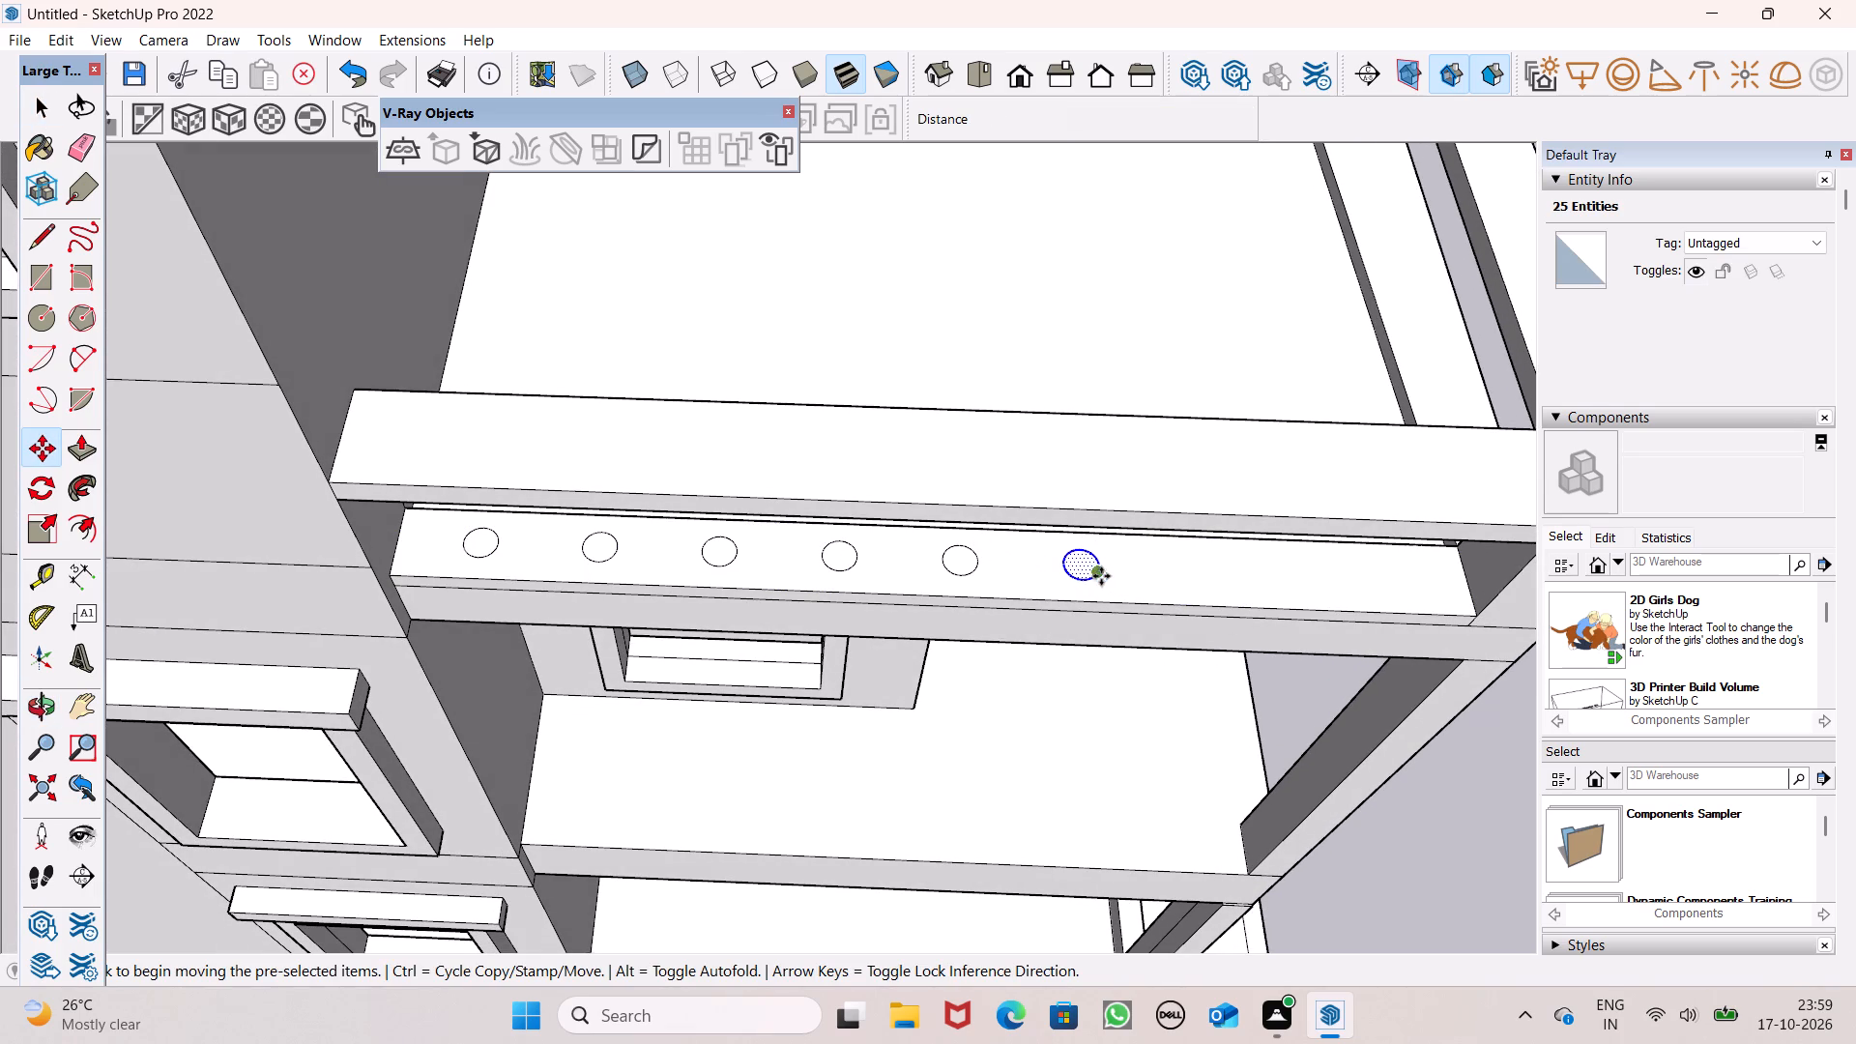
drag(1101, 576, 1235, 568)
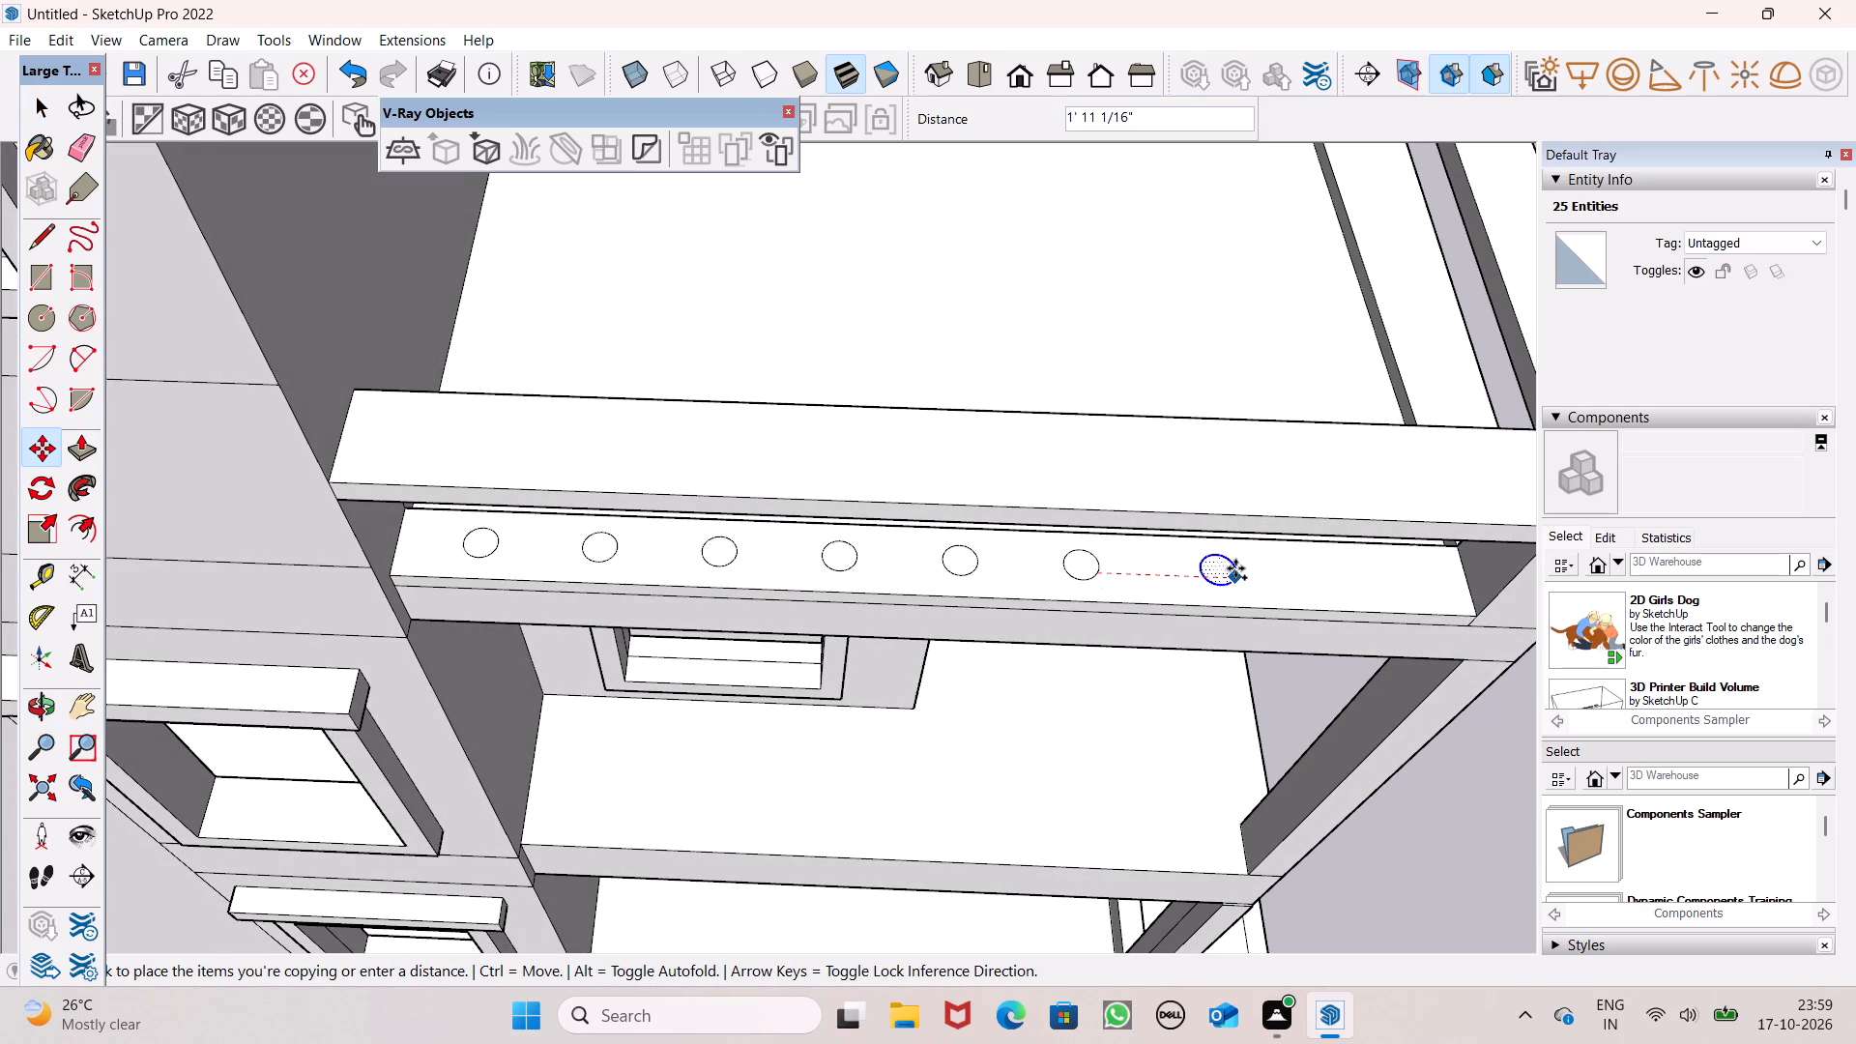
drag(1235, 568, 1225, 570)
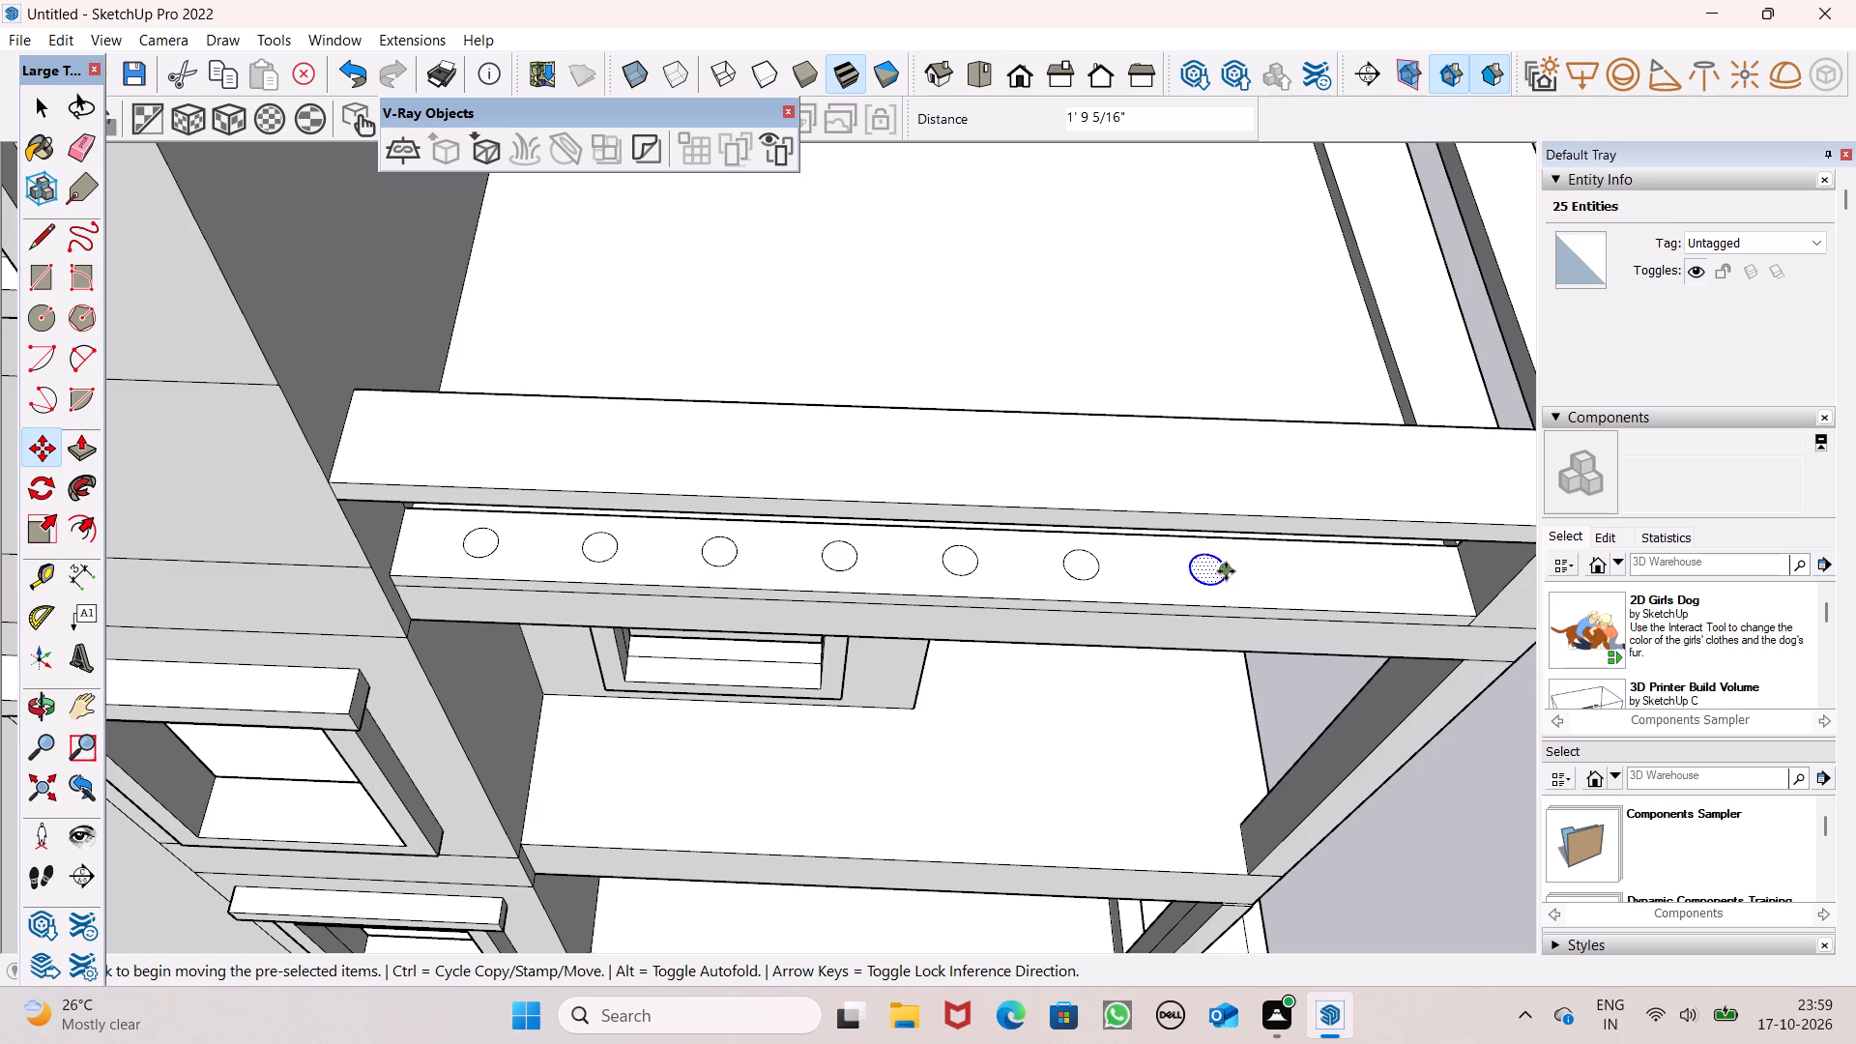
drag(1226, 571, 1219, 573)
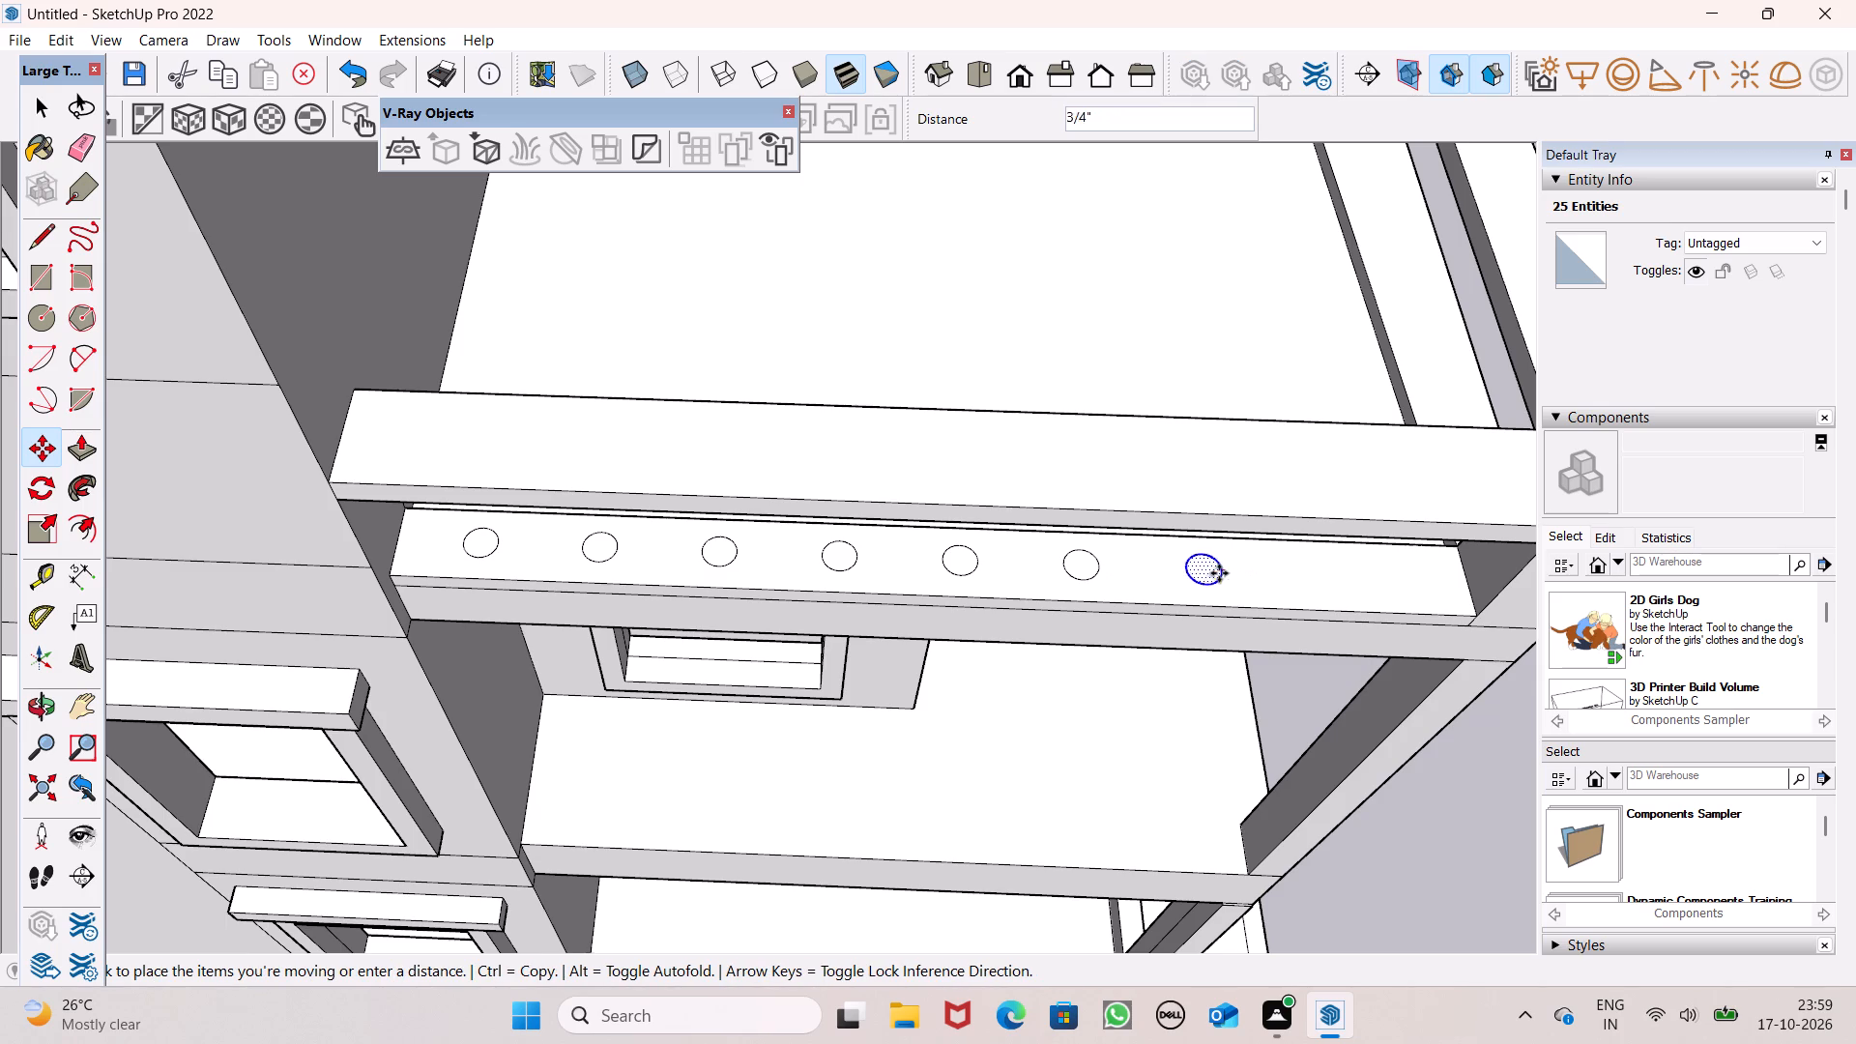
drag(1219, 573, 1203, 572)
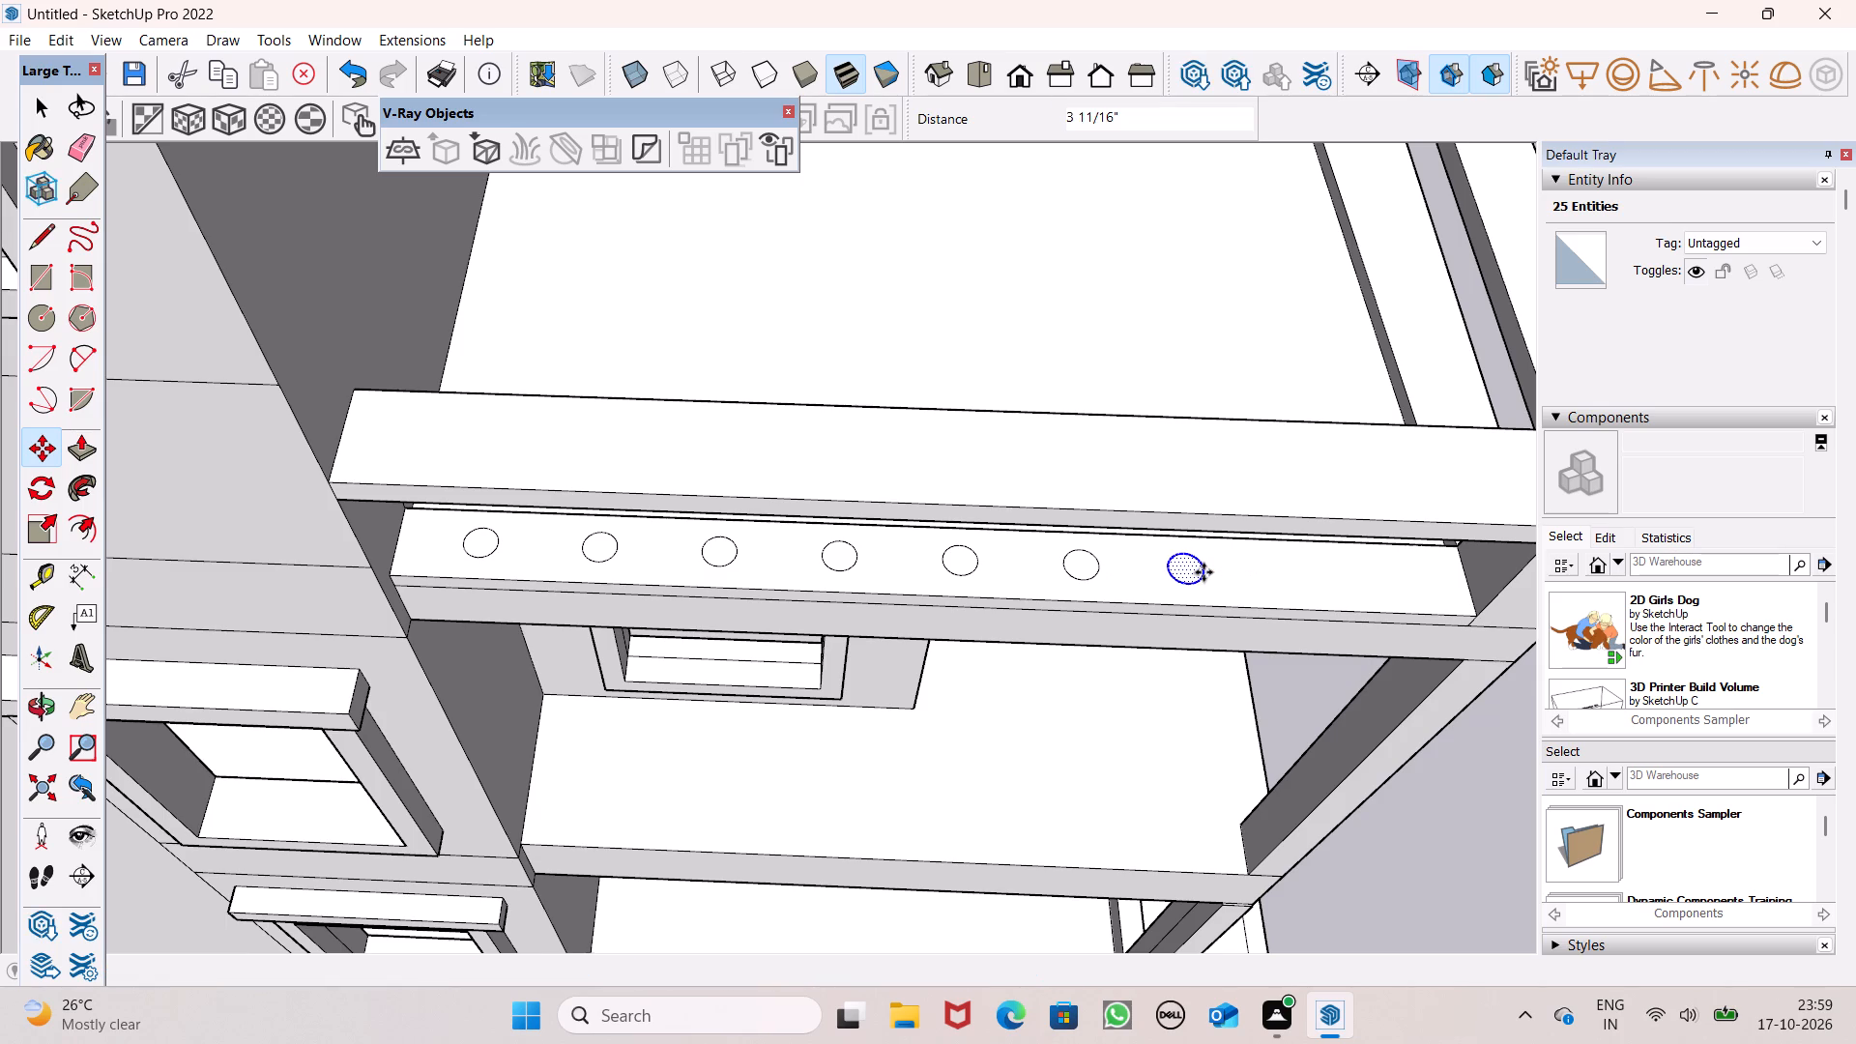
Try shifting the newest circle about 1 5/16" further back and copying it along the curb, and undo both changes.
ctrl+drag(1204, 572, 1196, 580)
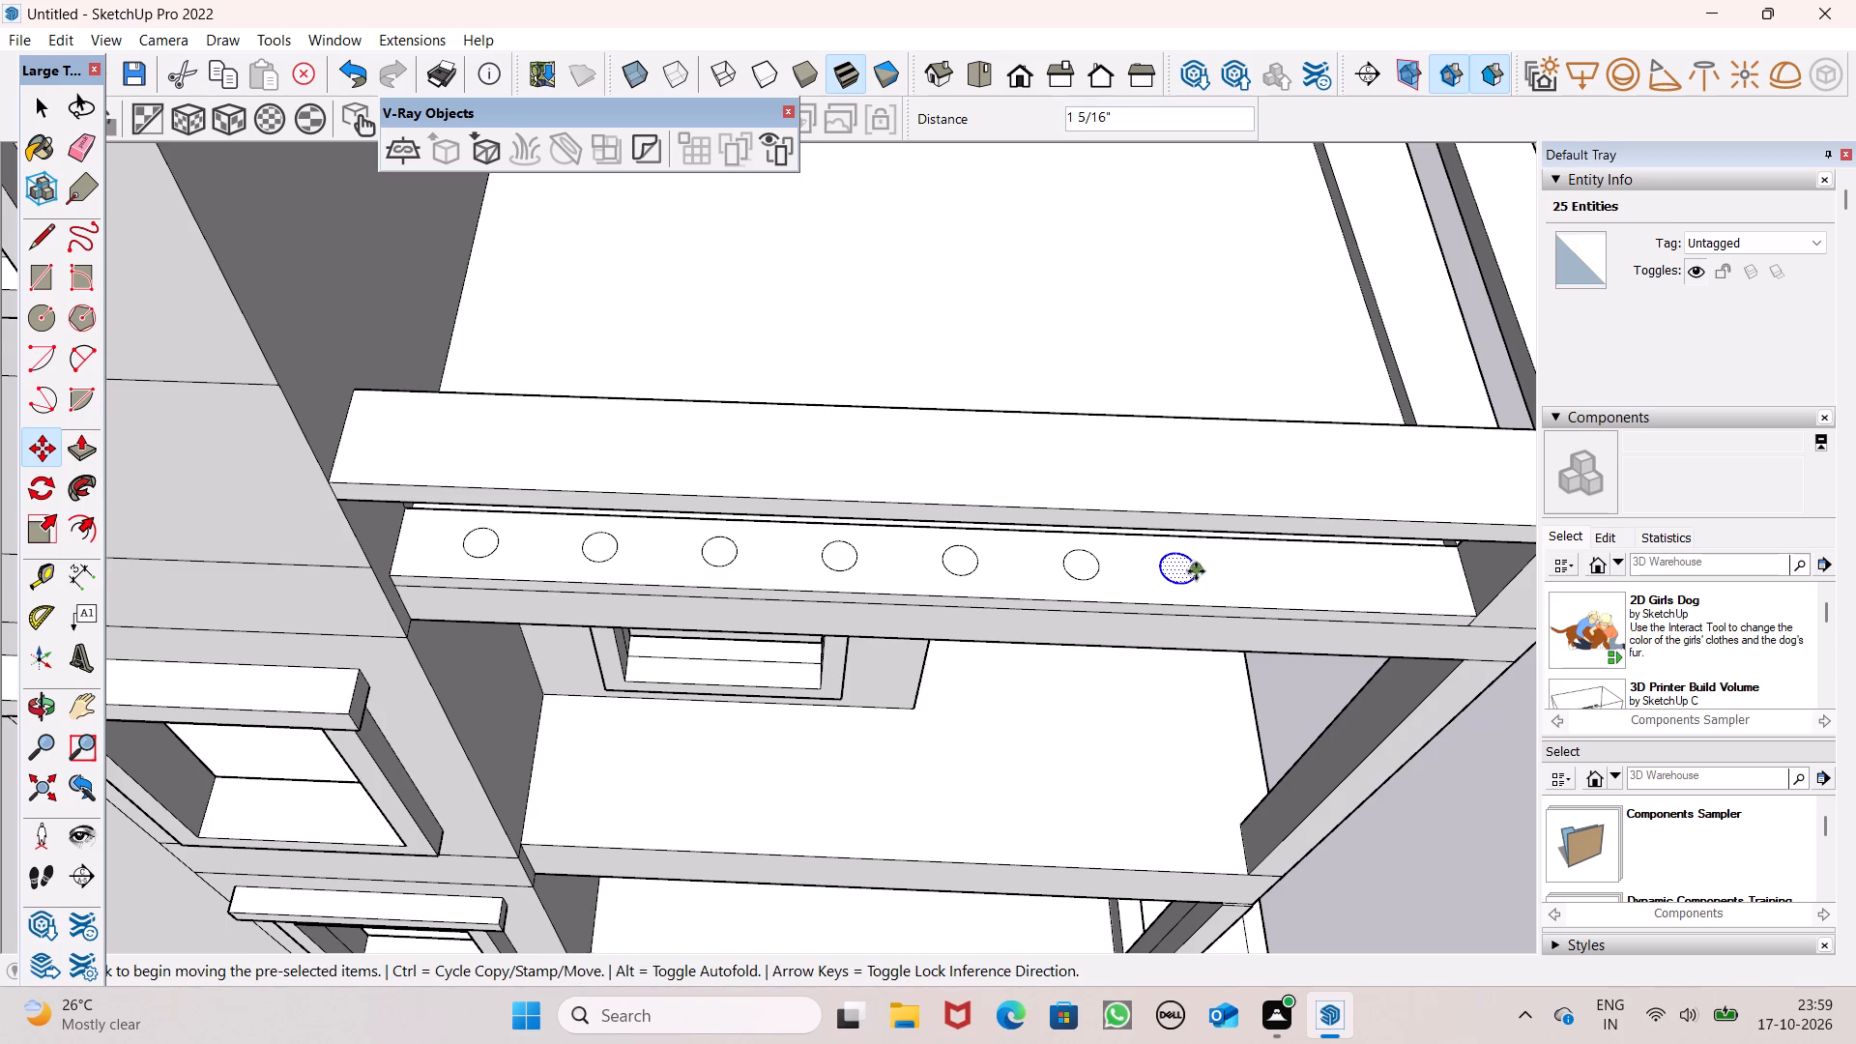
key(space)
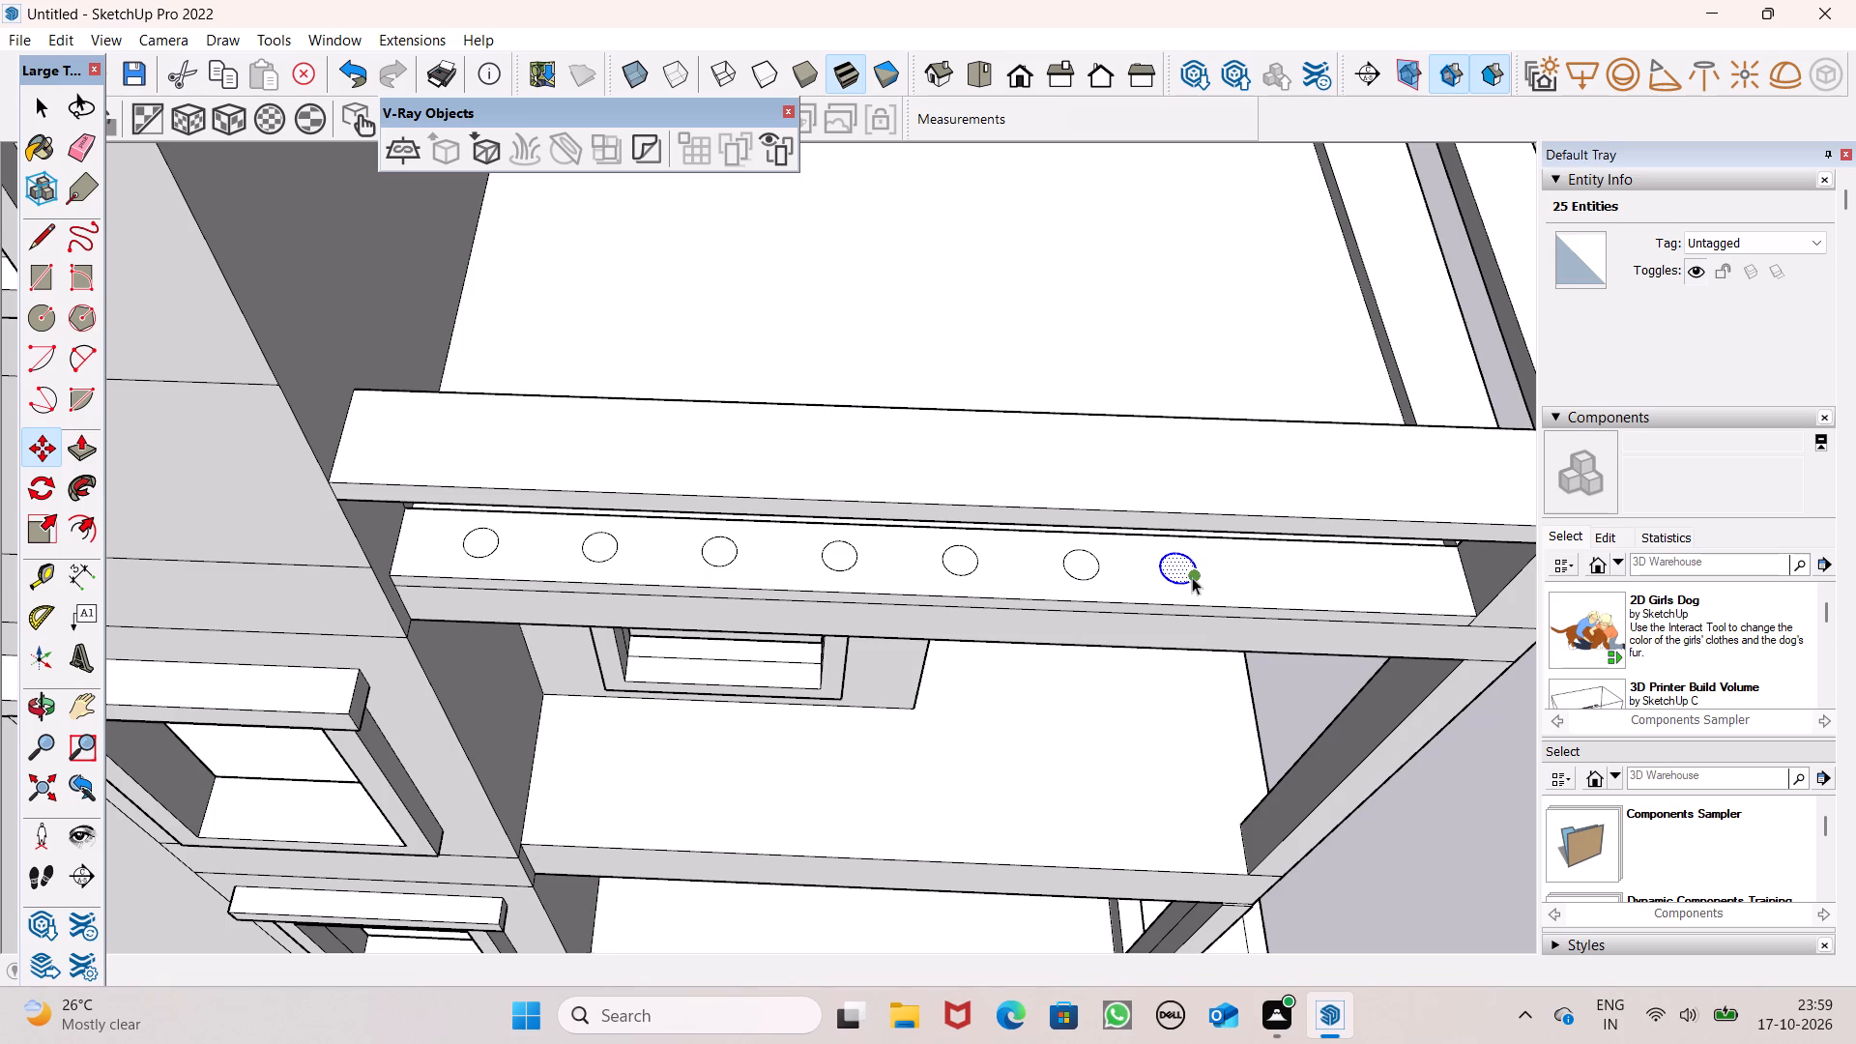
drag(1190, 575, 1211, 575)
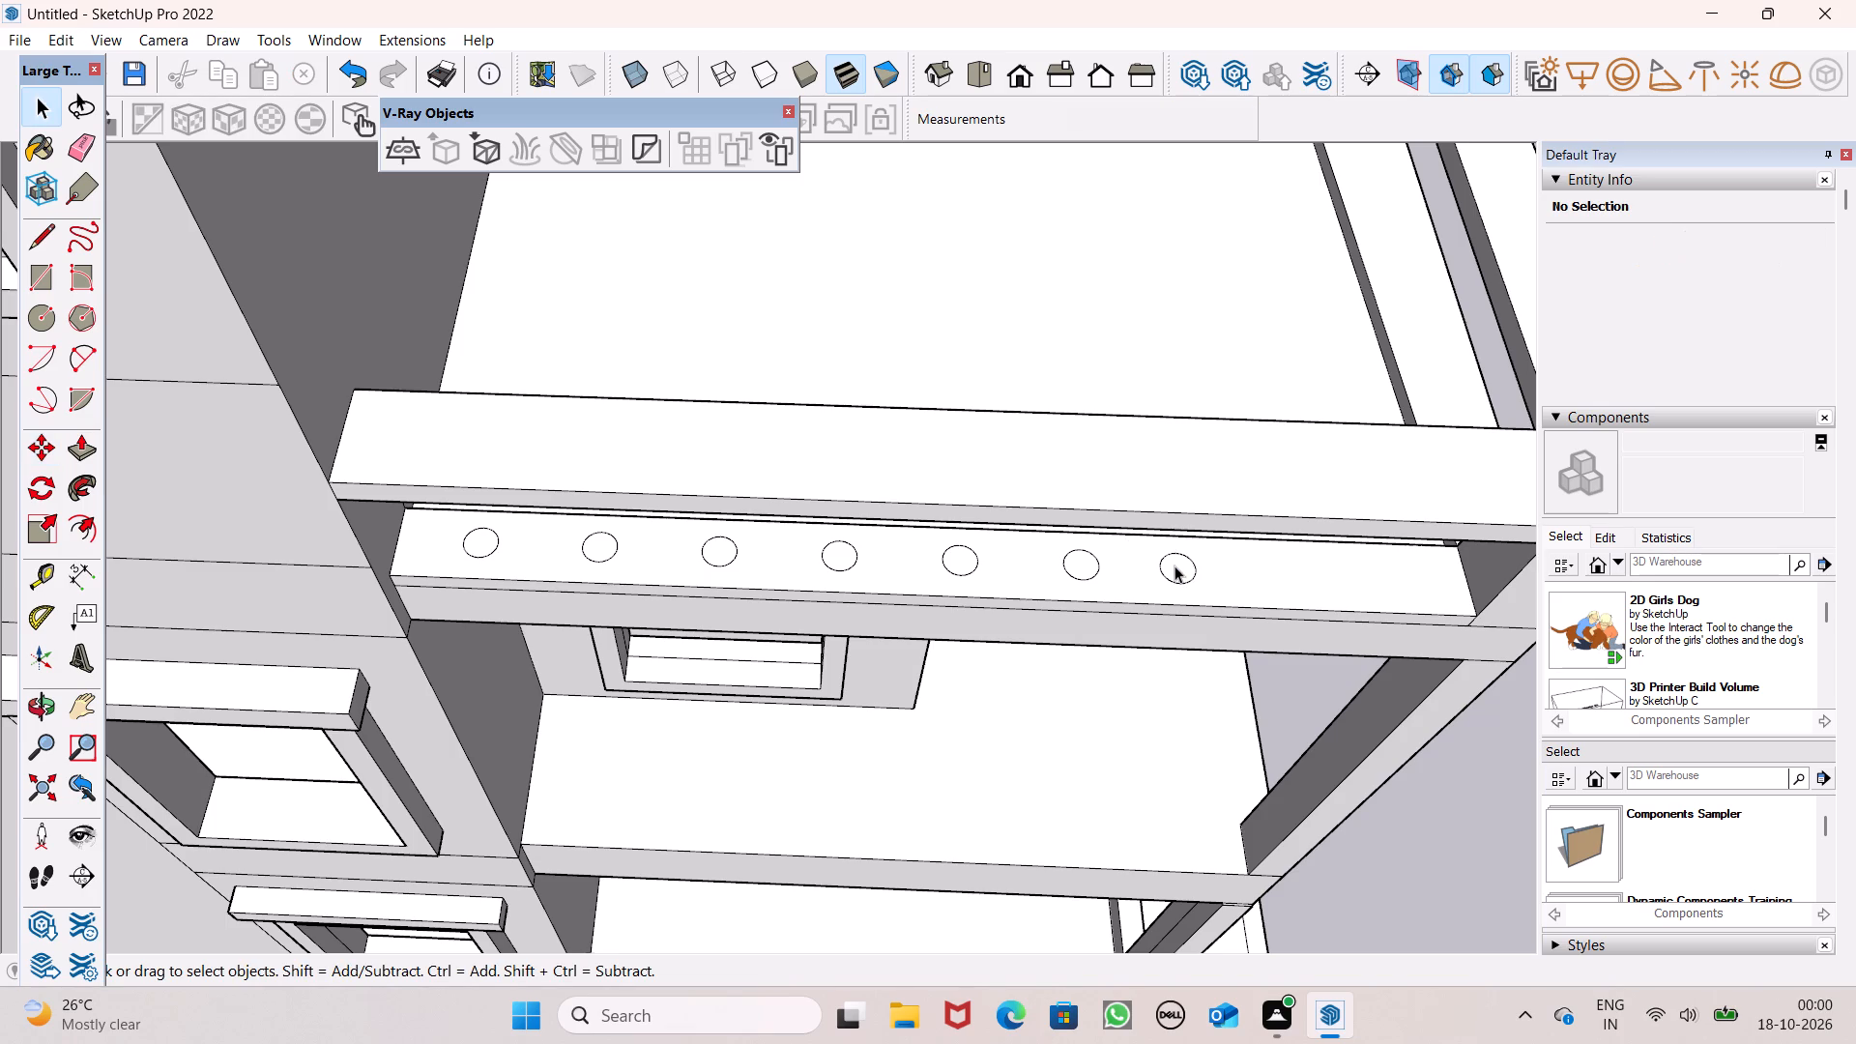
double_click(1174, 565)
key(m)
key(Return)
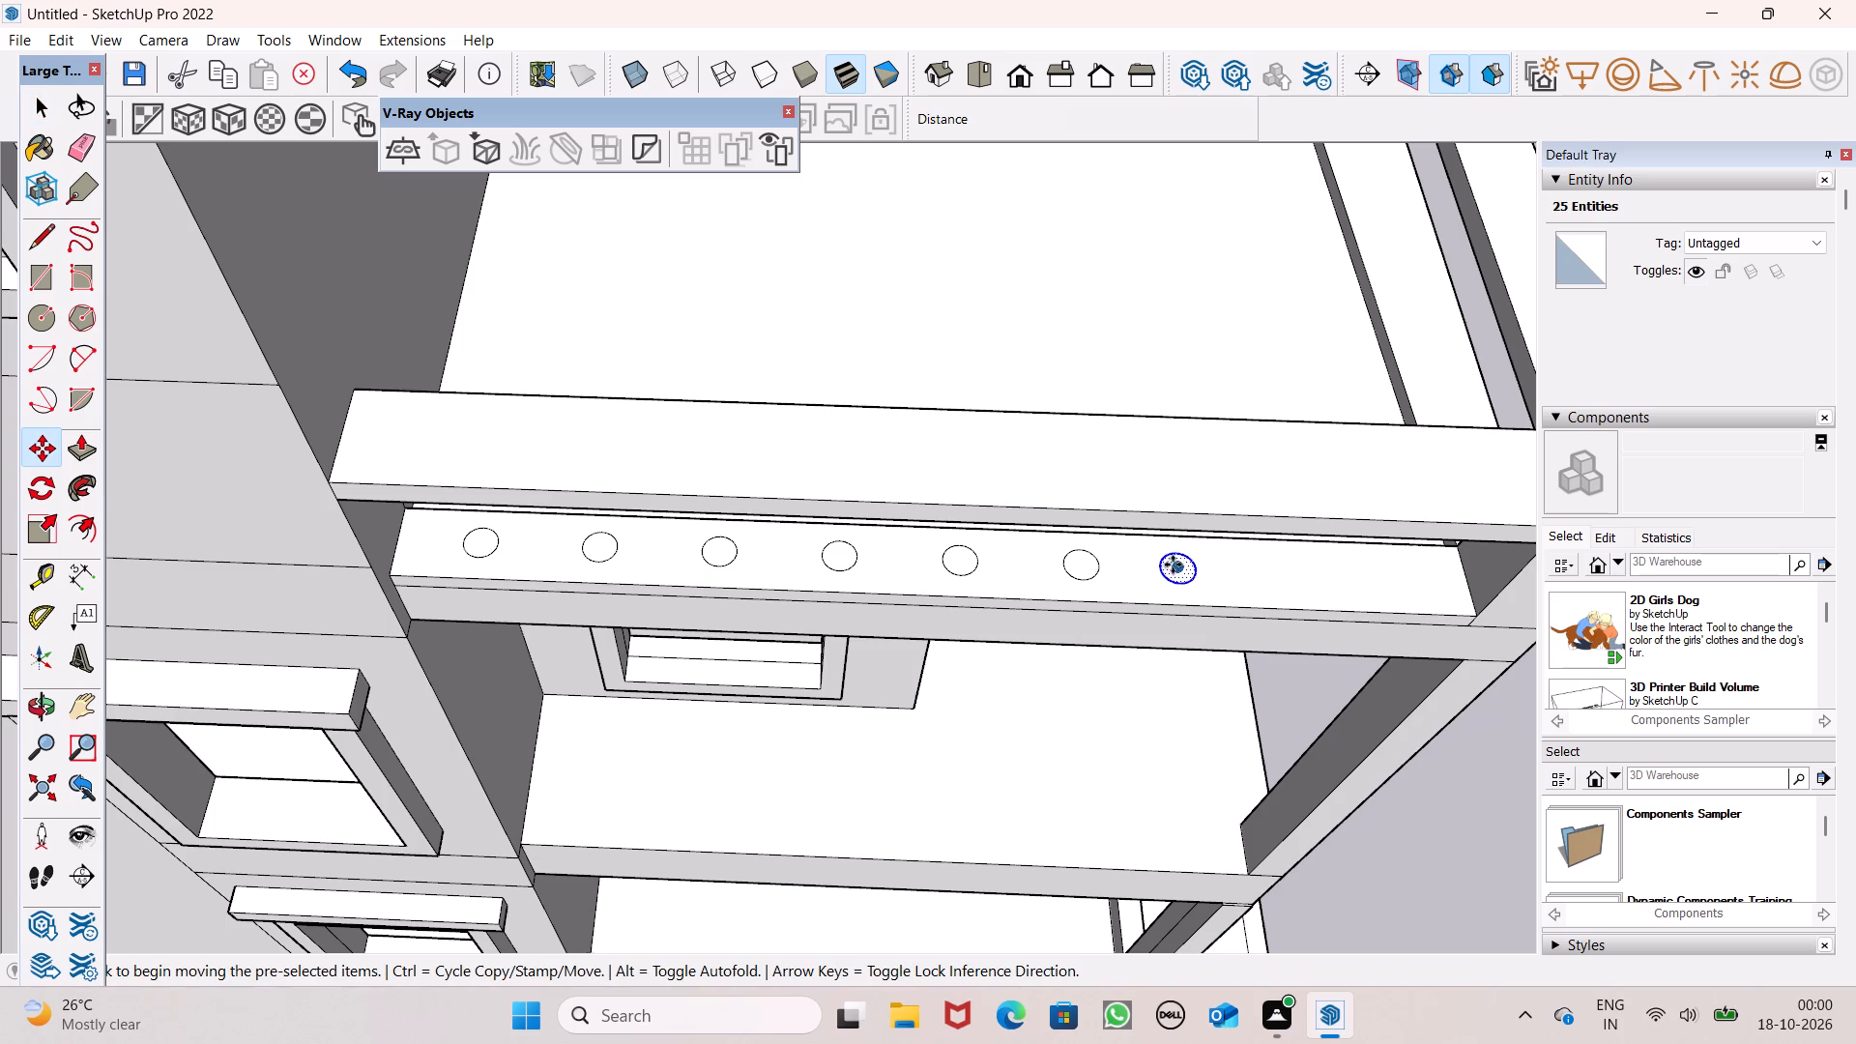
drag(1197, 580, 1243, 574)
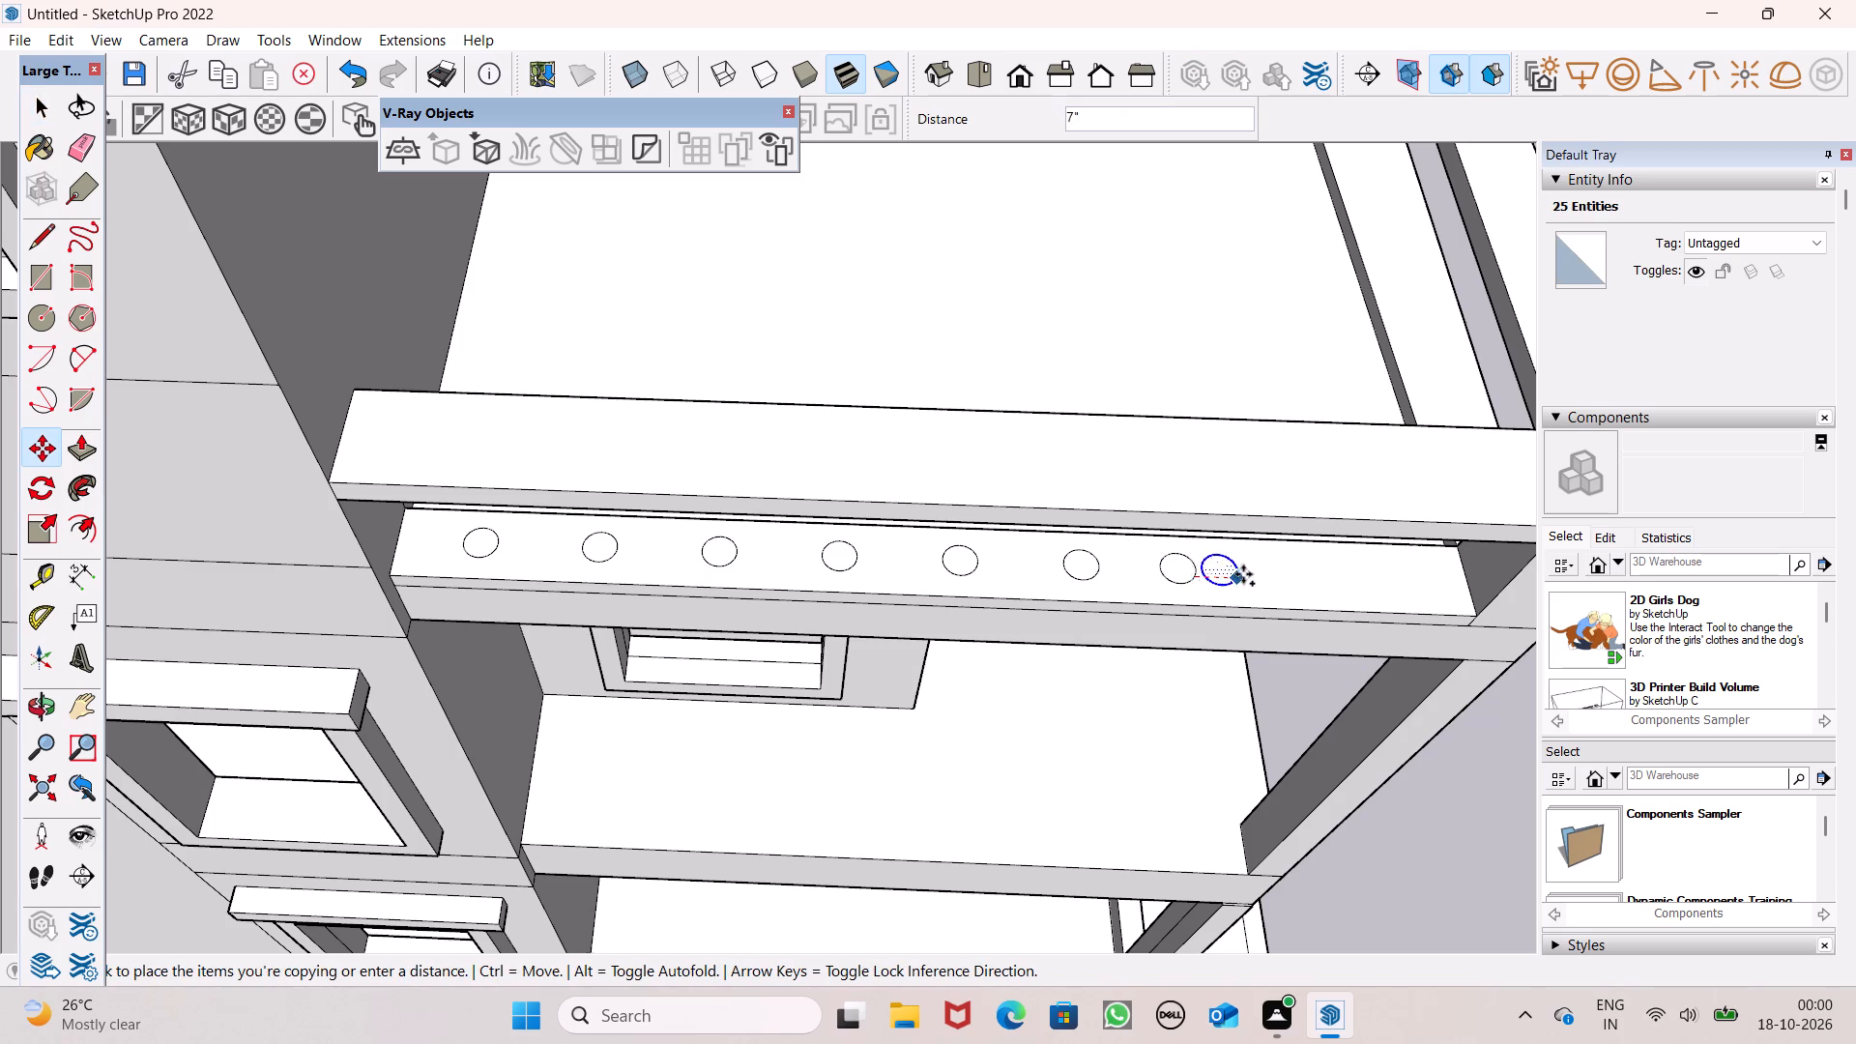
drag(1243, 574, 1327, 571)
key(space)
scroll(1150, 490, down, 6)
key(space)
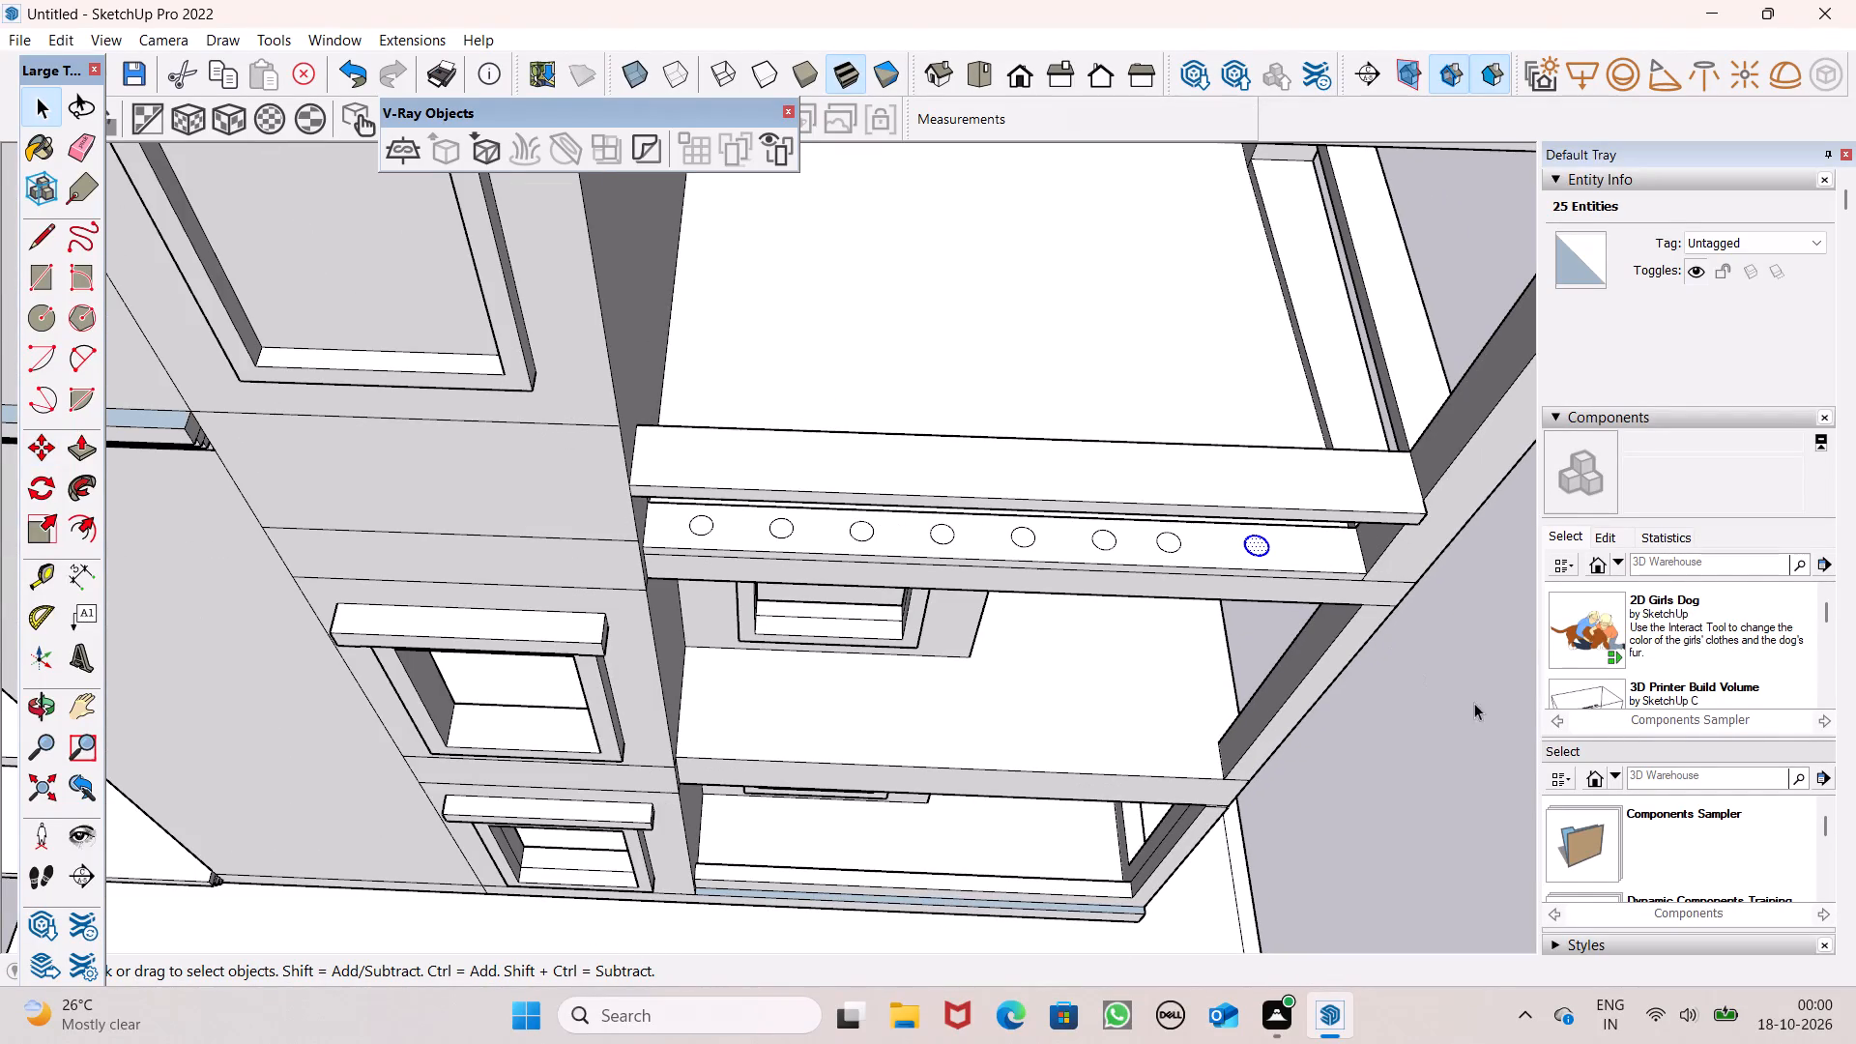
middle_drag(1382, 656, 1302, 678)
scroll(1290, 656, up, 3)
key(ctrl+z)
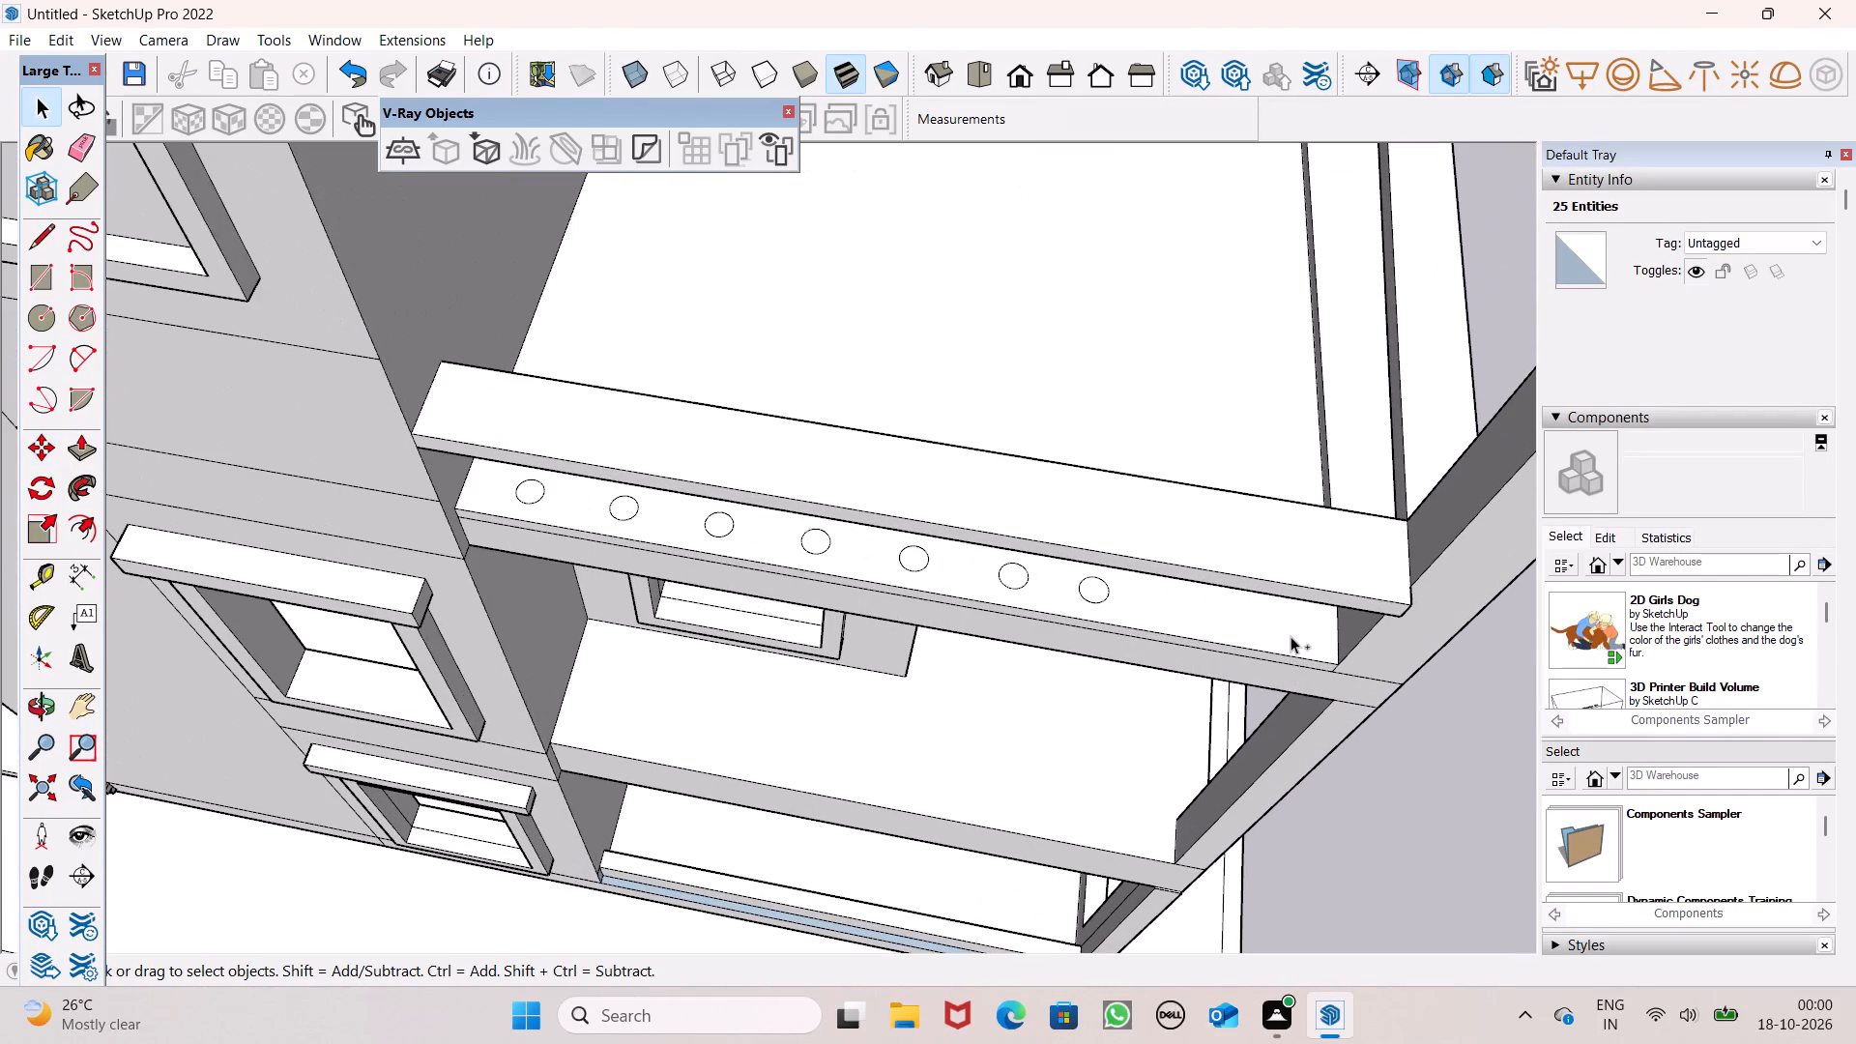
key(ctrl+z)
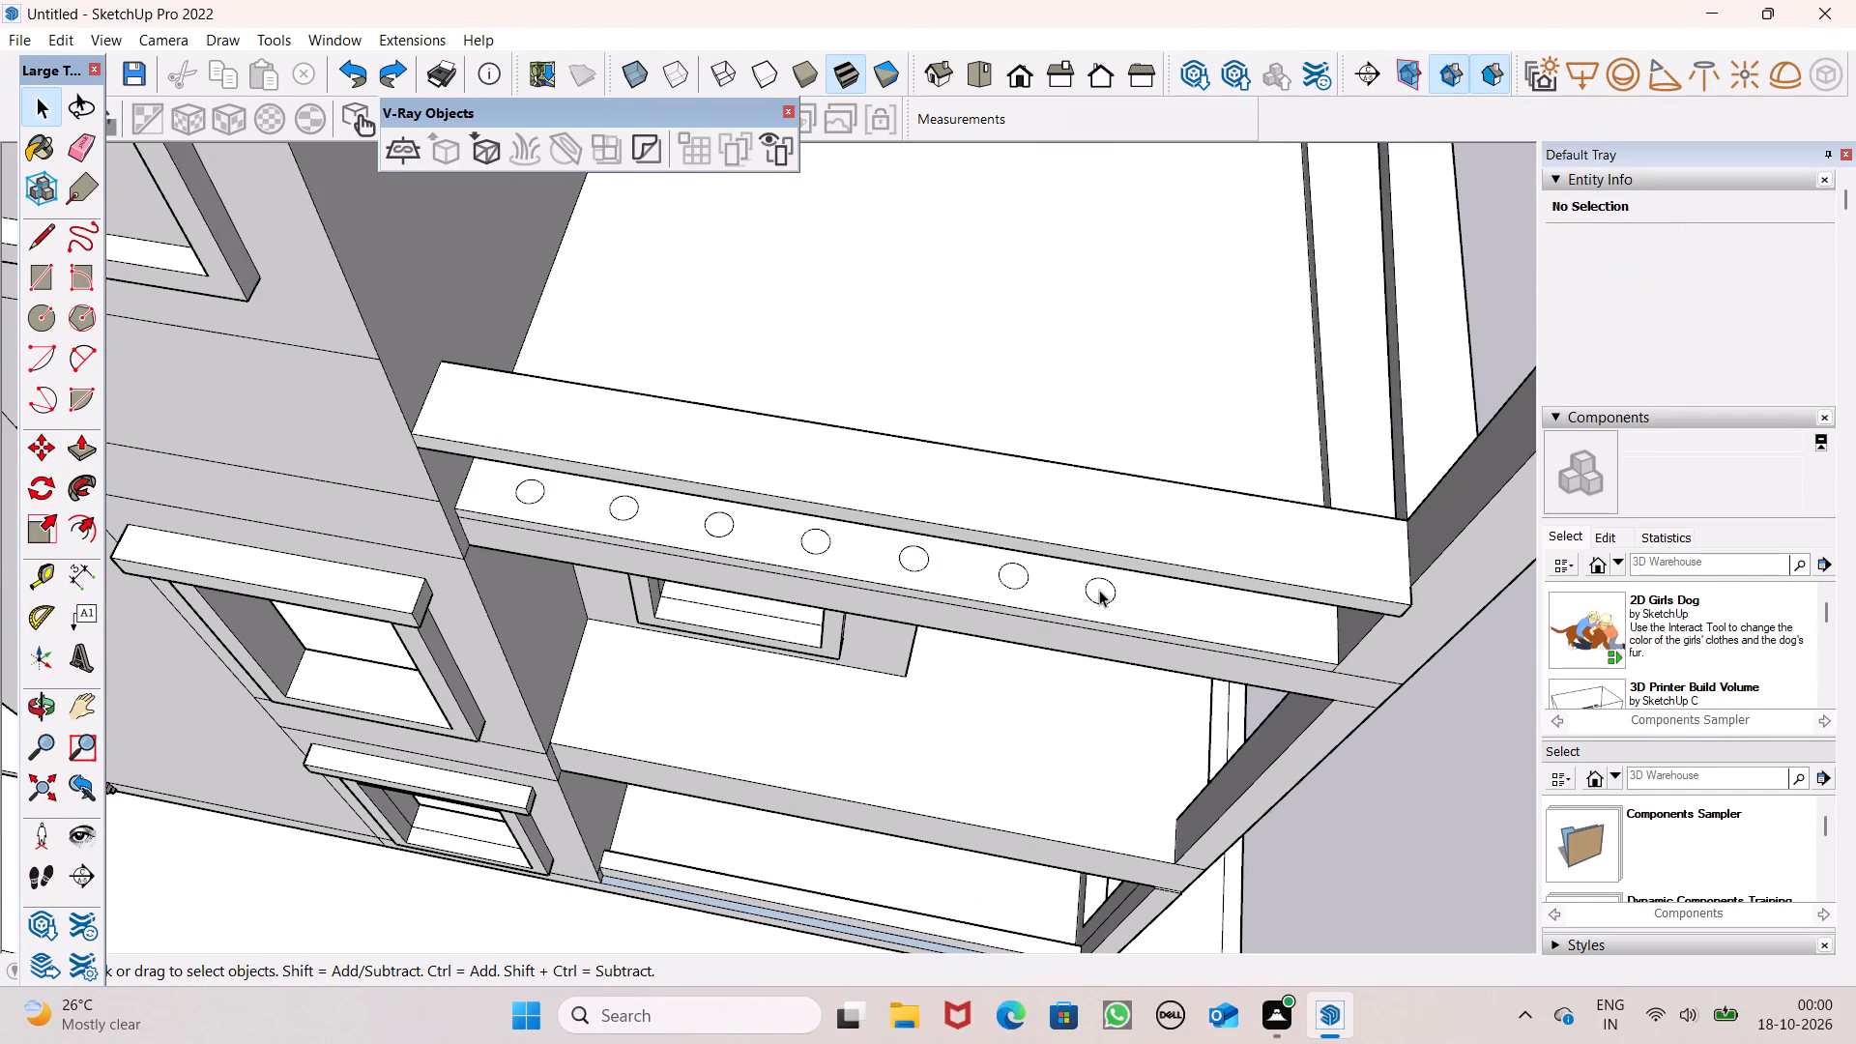
Copy the last circle on the curb about 1' 9 1/4" further along to add an eighth circle.
double_click(1099, 590)
key(m)
key(Return)
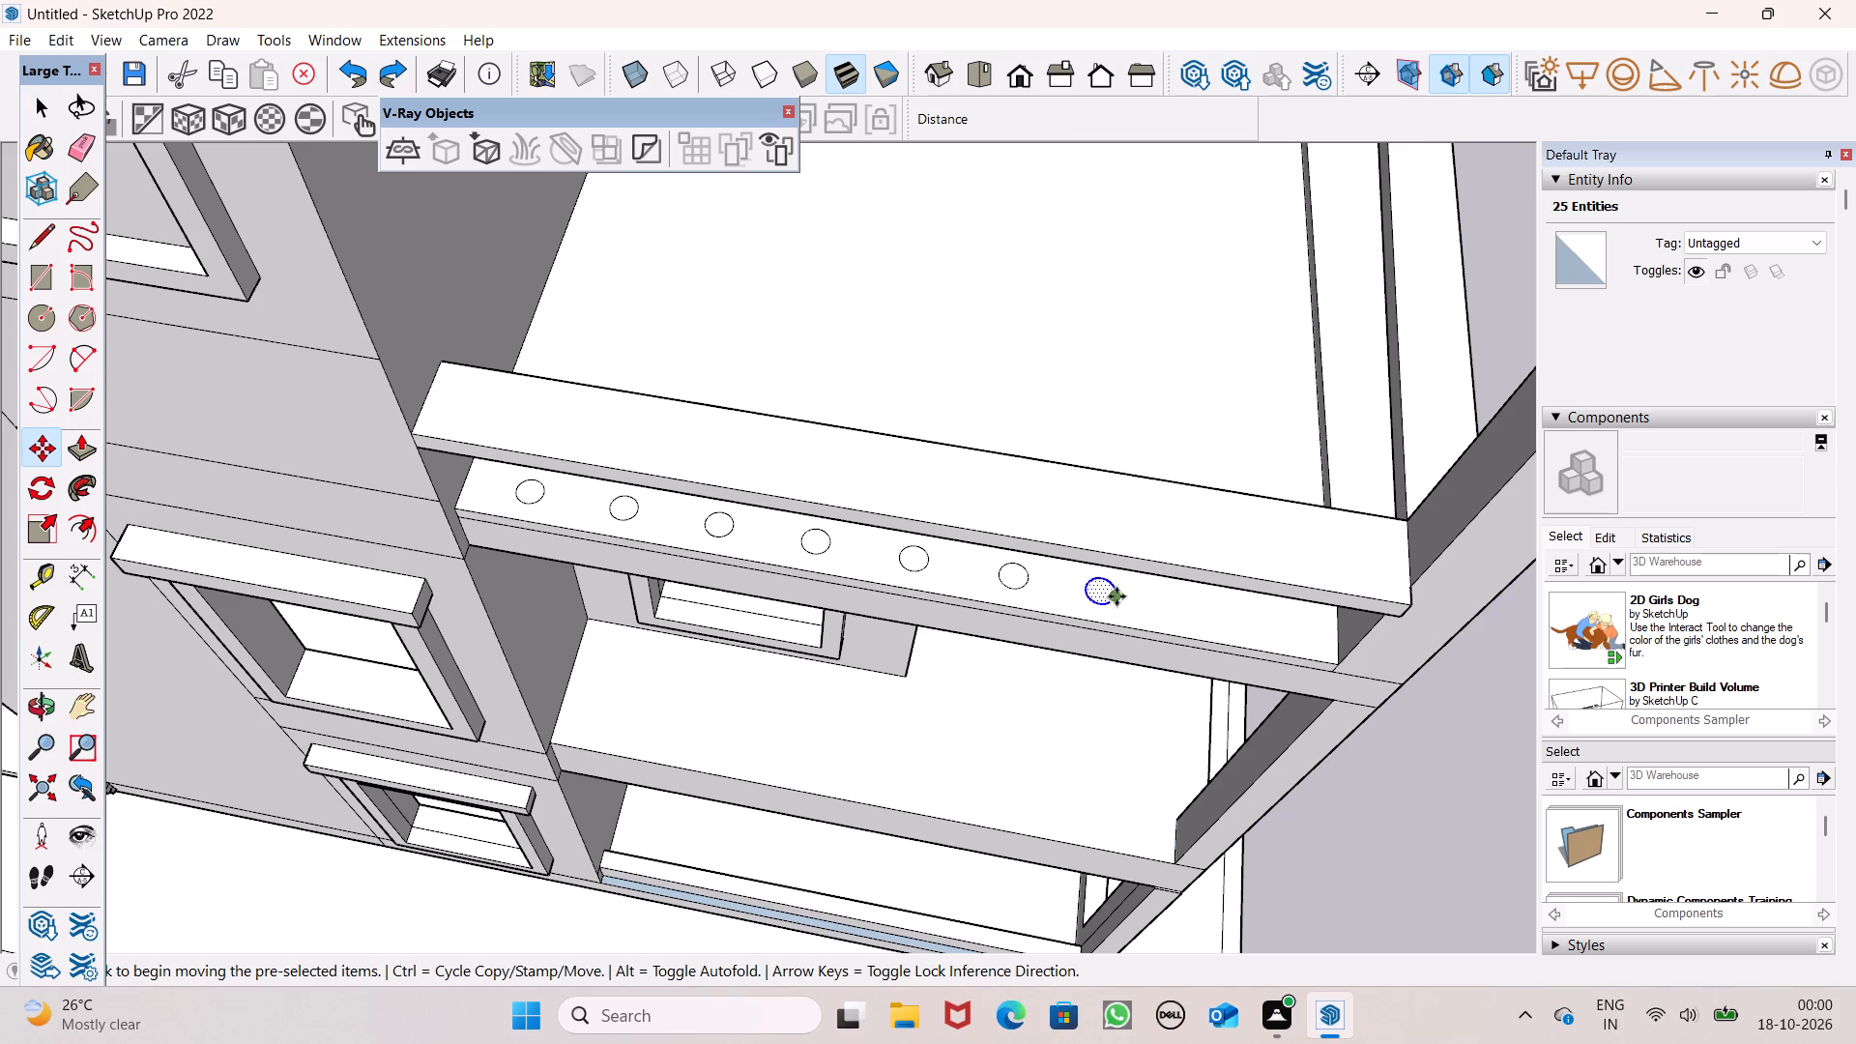
click(1116, 596)
drag(1123, 596, 1228, 620)
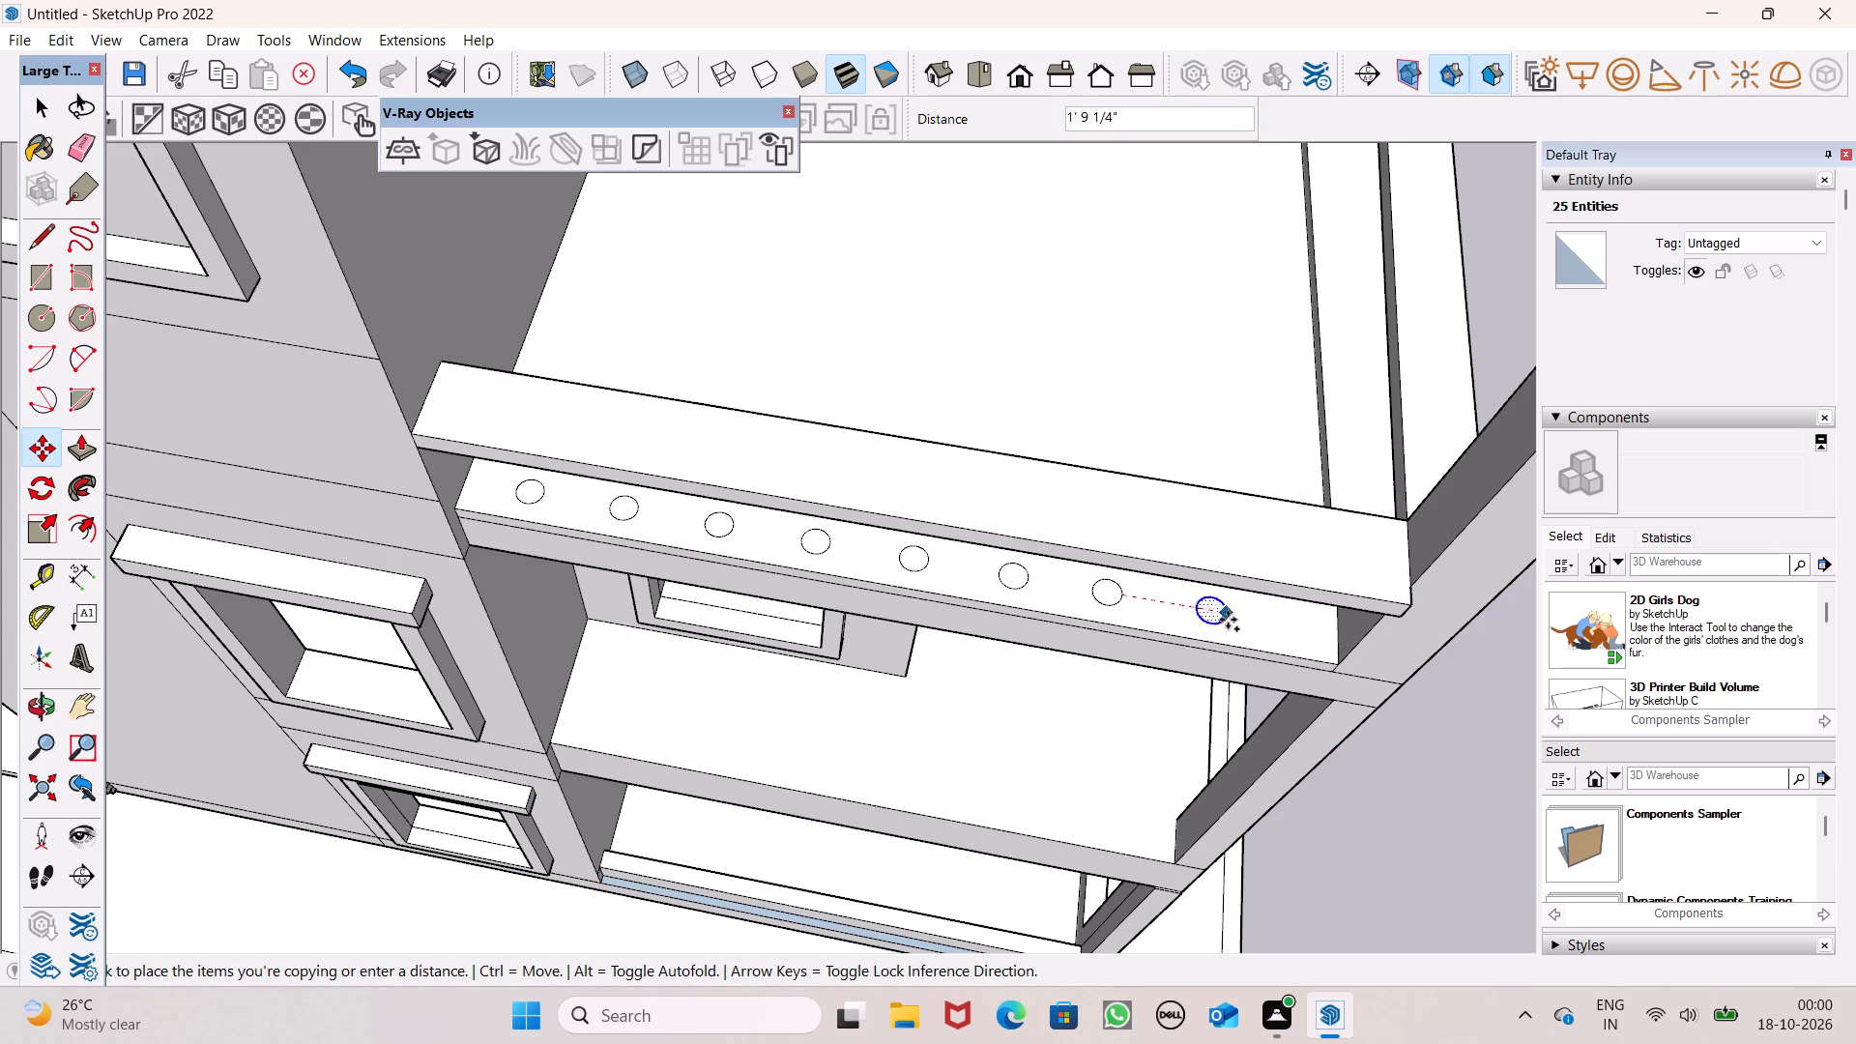
drag(1228, 620, 1234, 623)
key(space)
drag(1440, 804, 1440, 793)
Push/pull the first five circles on the curb up toward the handrail as round balusters, about 1' 10" to 2' 4" high.
scroll(1113, 538, down, 2)
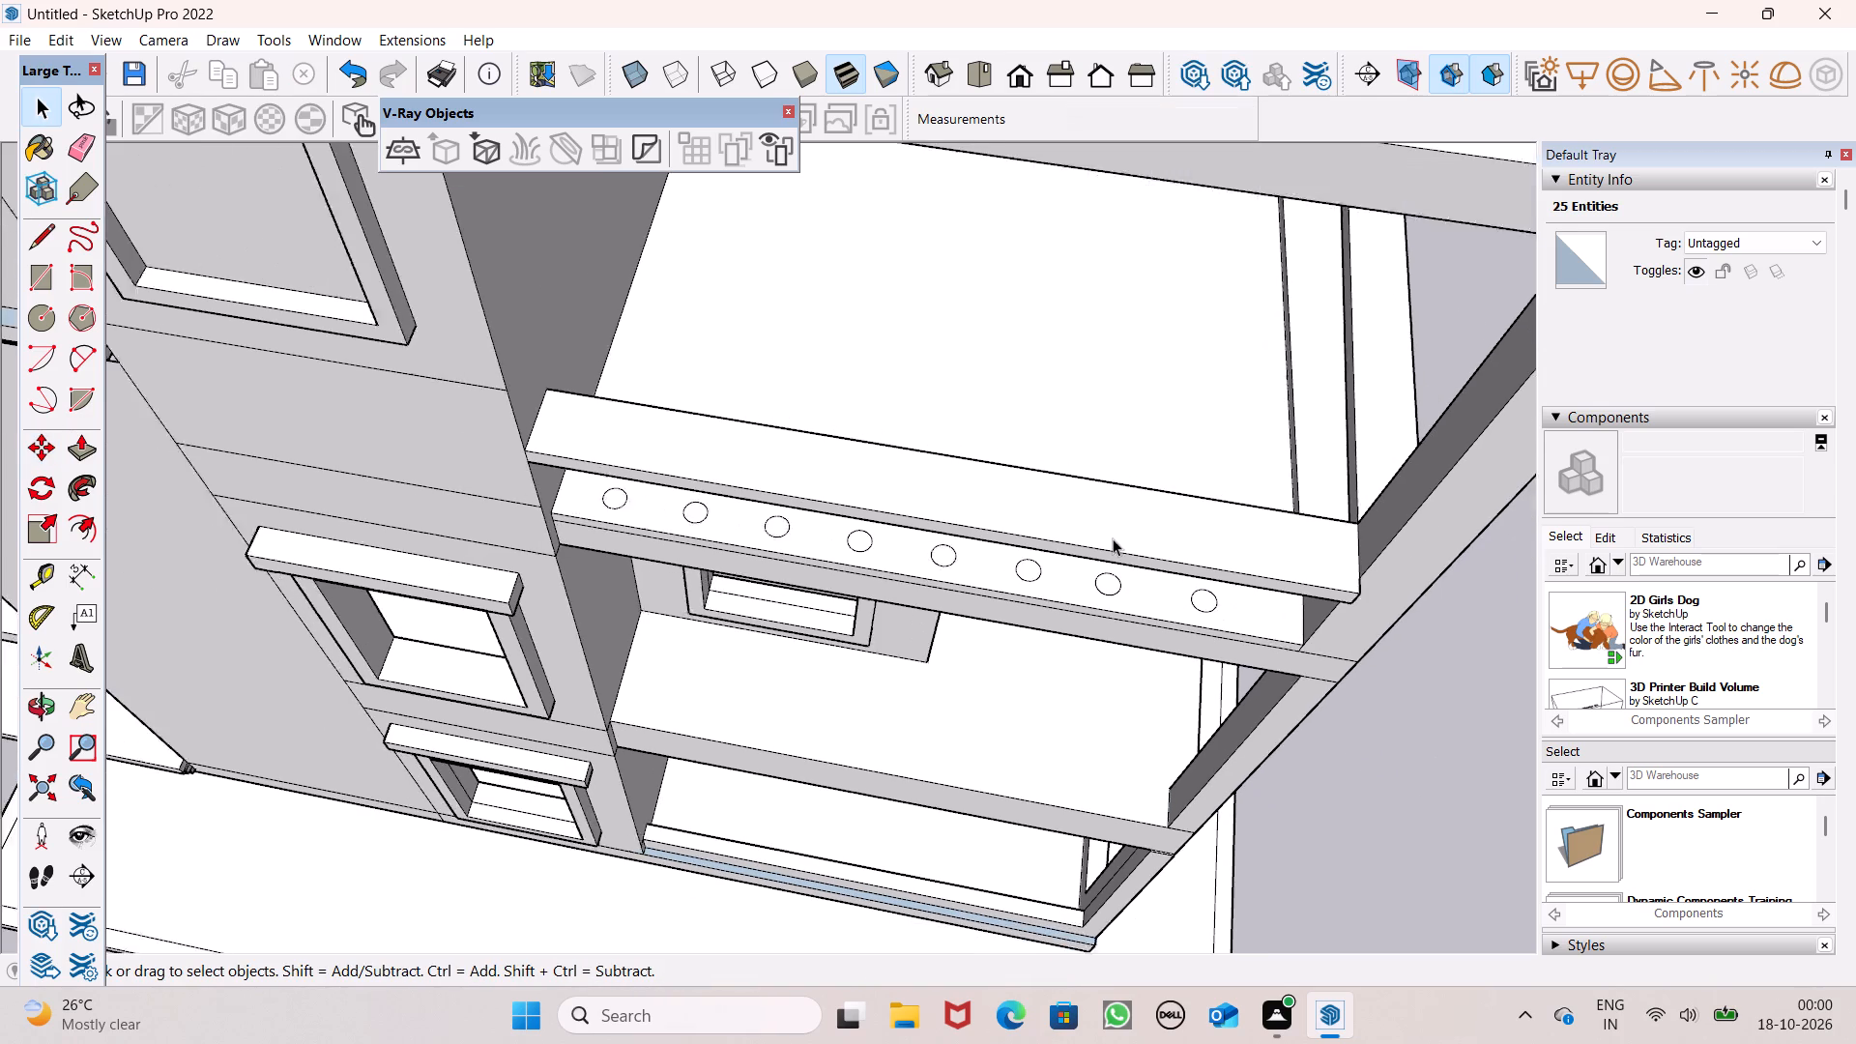
scroll(1113, 538, down, 1)
middle_drag(996, 539, 995, 378)
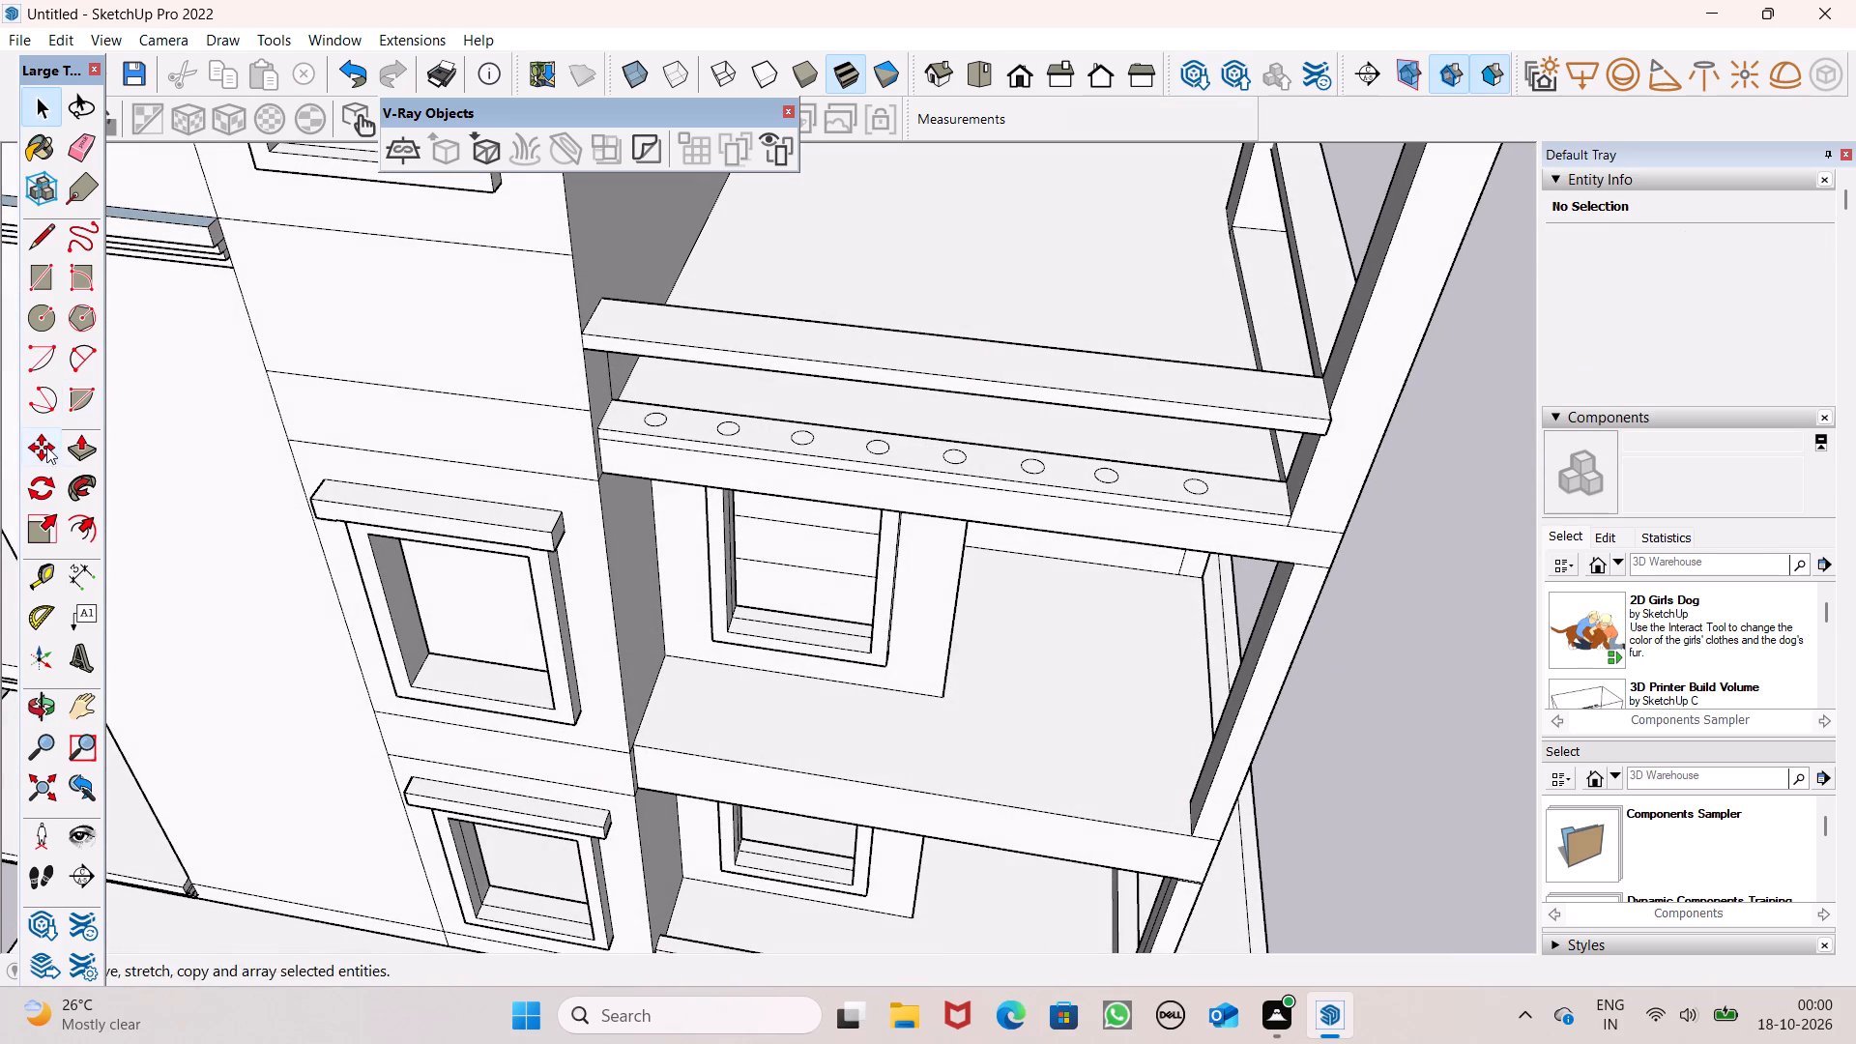
click(82, 450)
scroll(652, 400, up, 5)
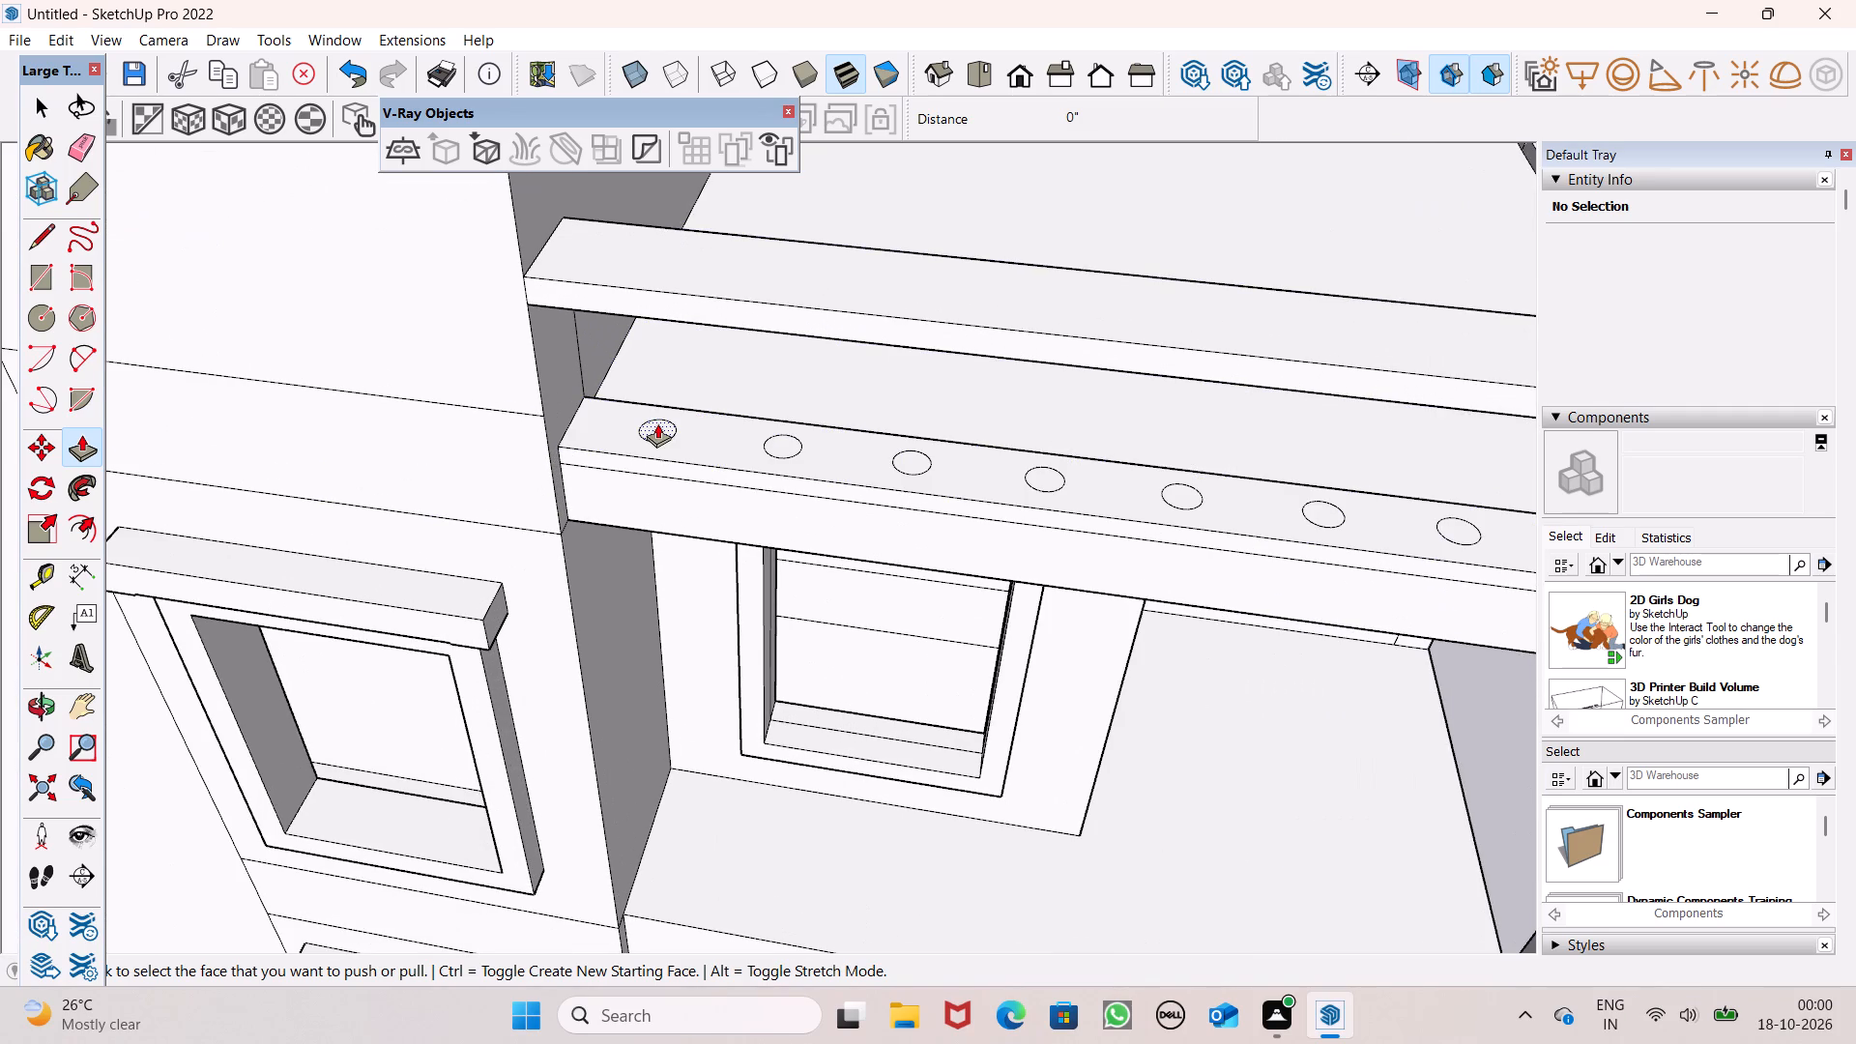
drag(657, 425, 676, 314)
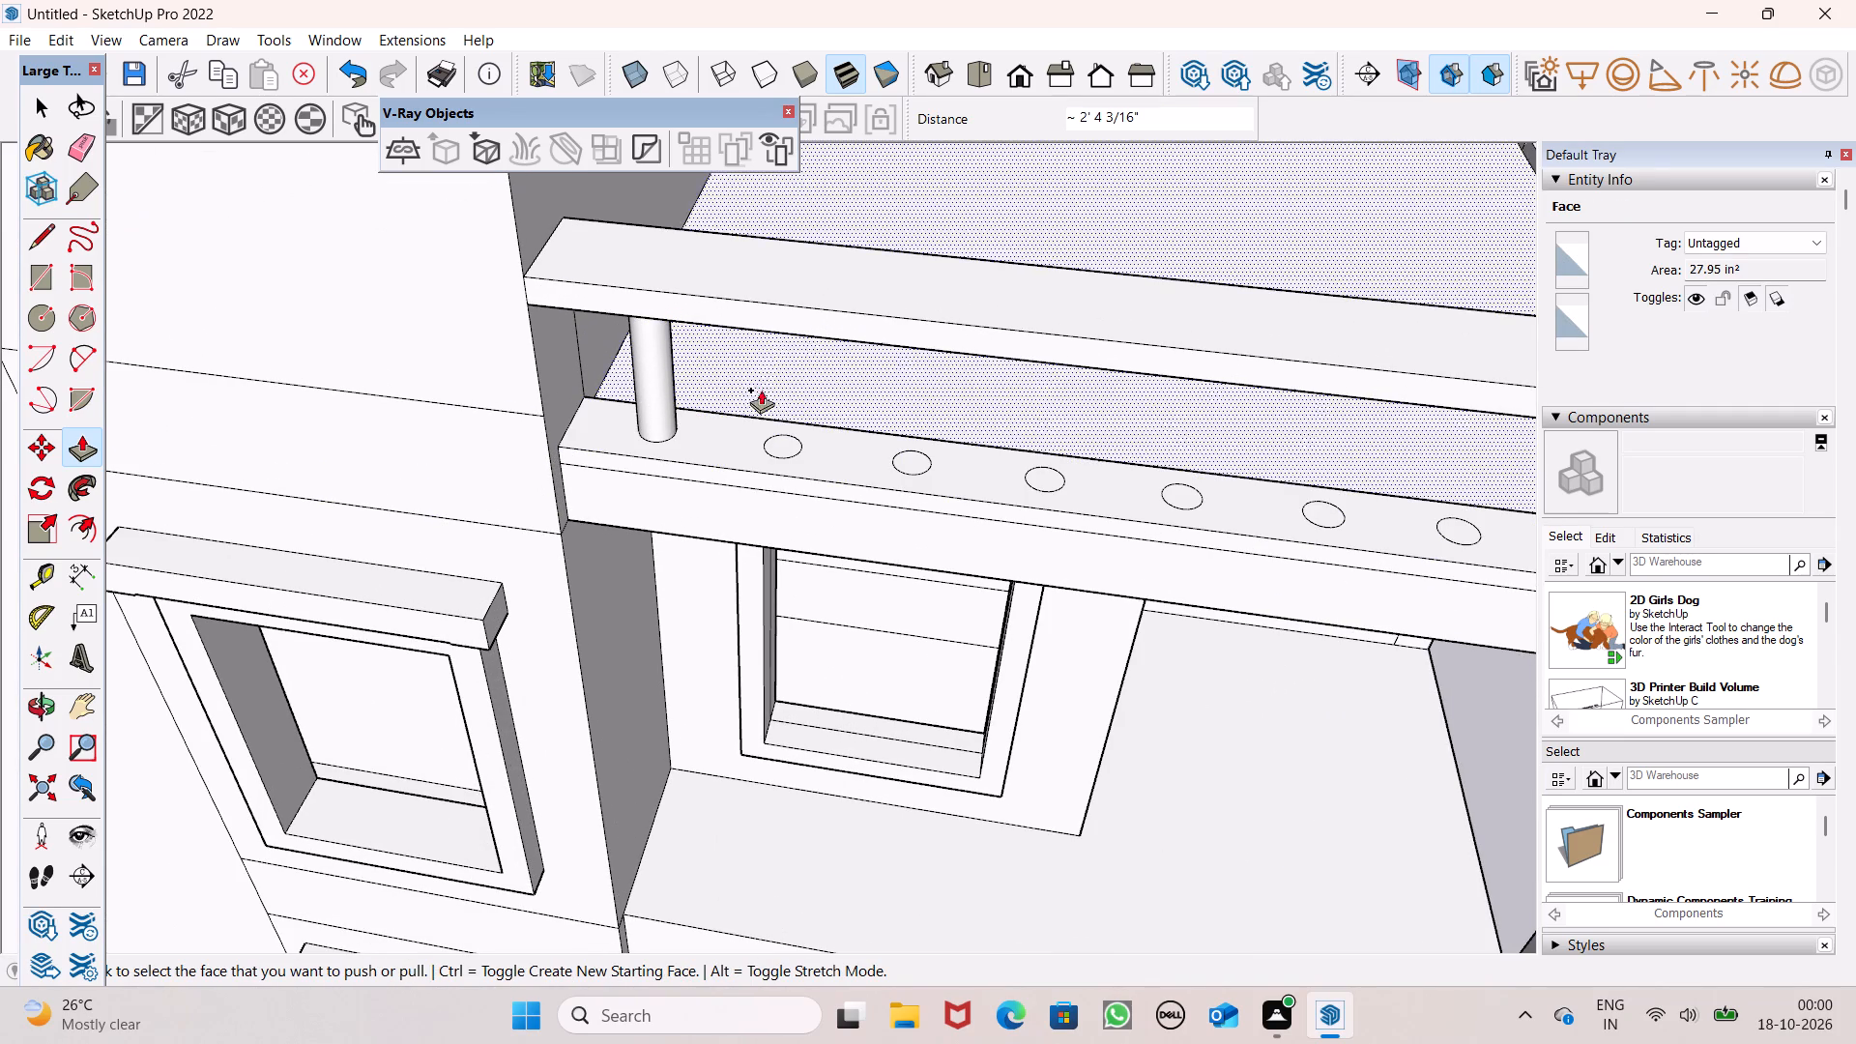
drag(776, 443, 791, 329)
drag(910, 461, 920, 336)
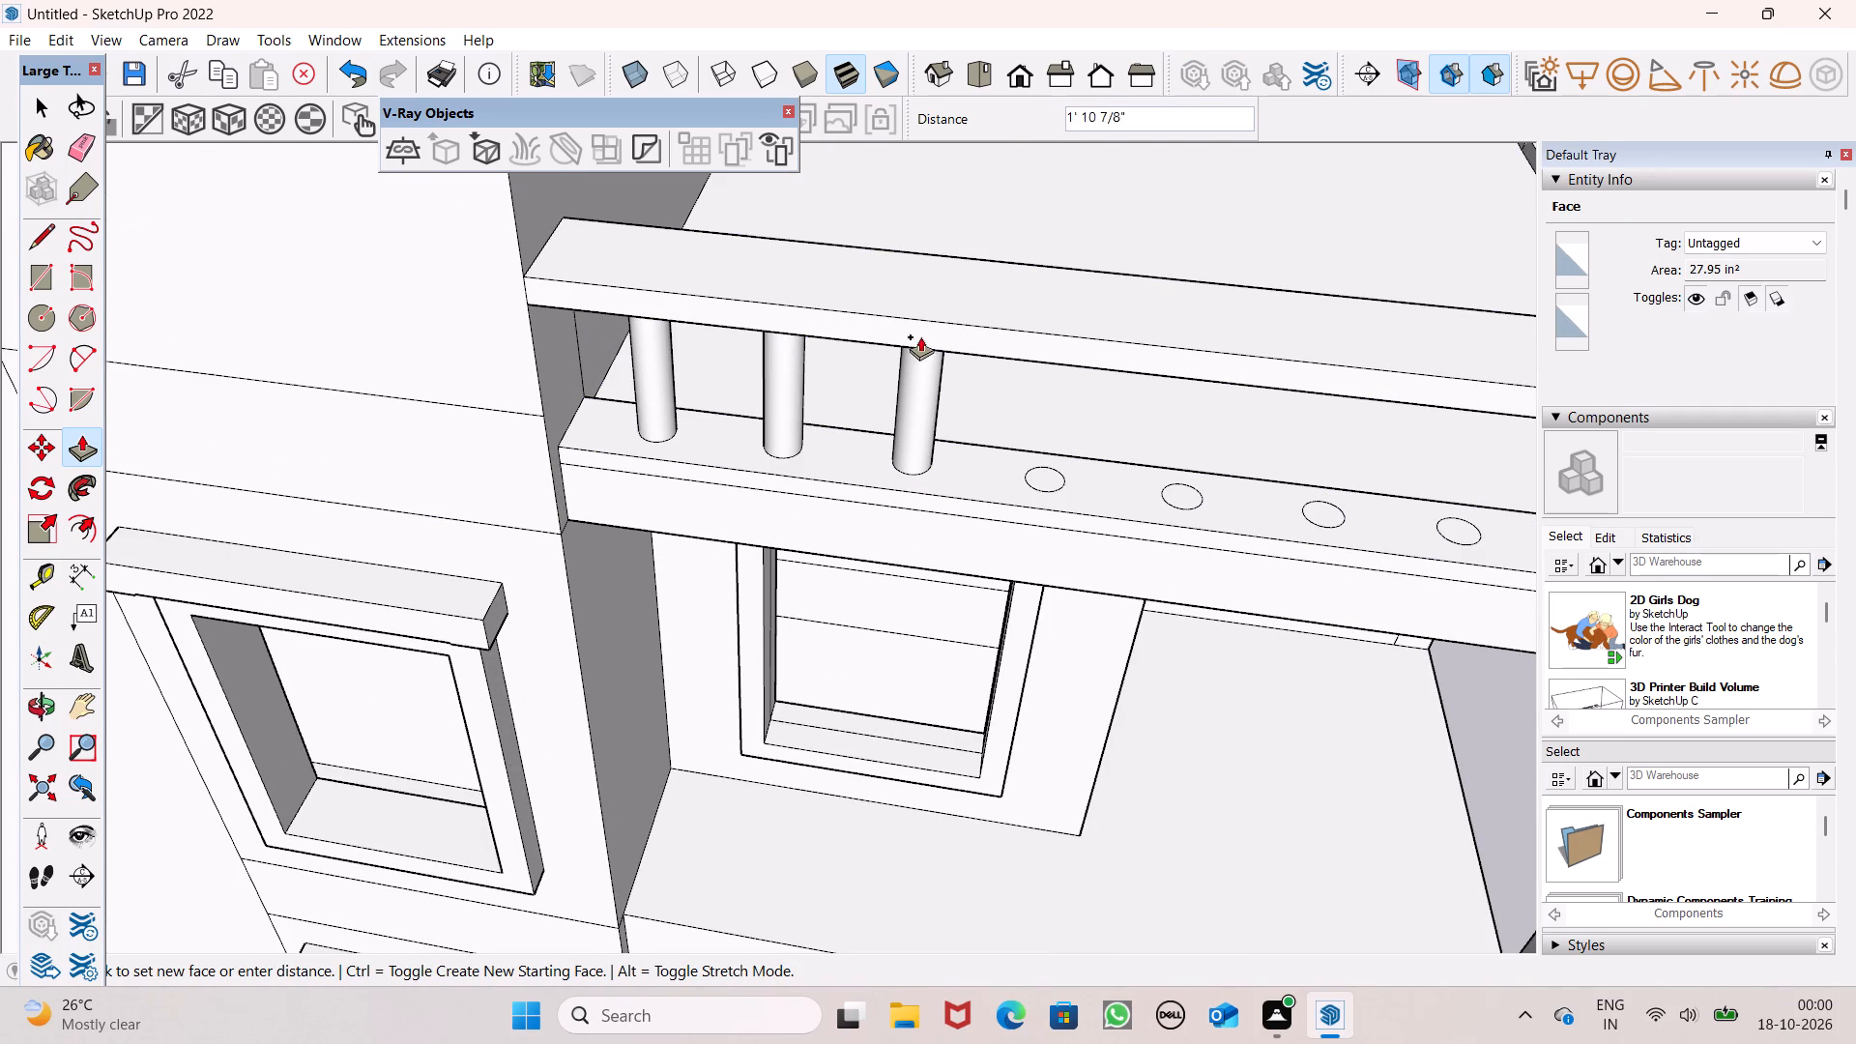
drag(920, 336, 926, 321)
drag(1046, 478, 1034, 391)
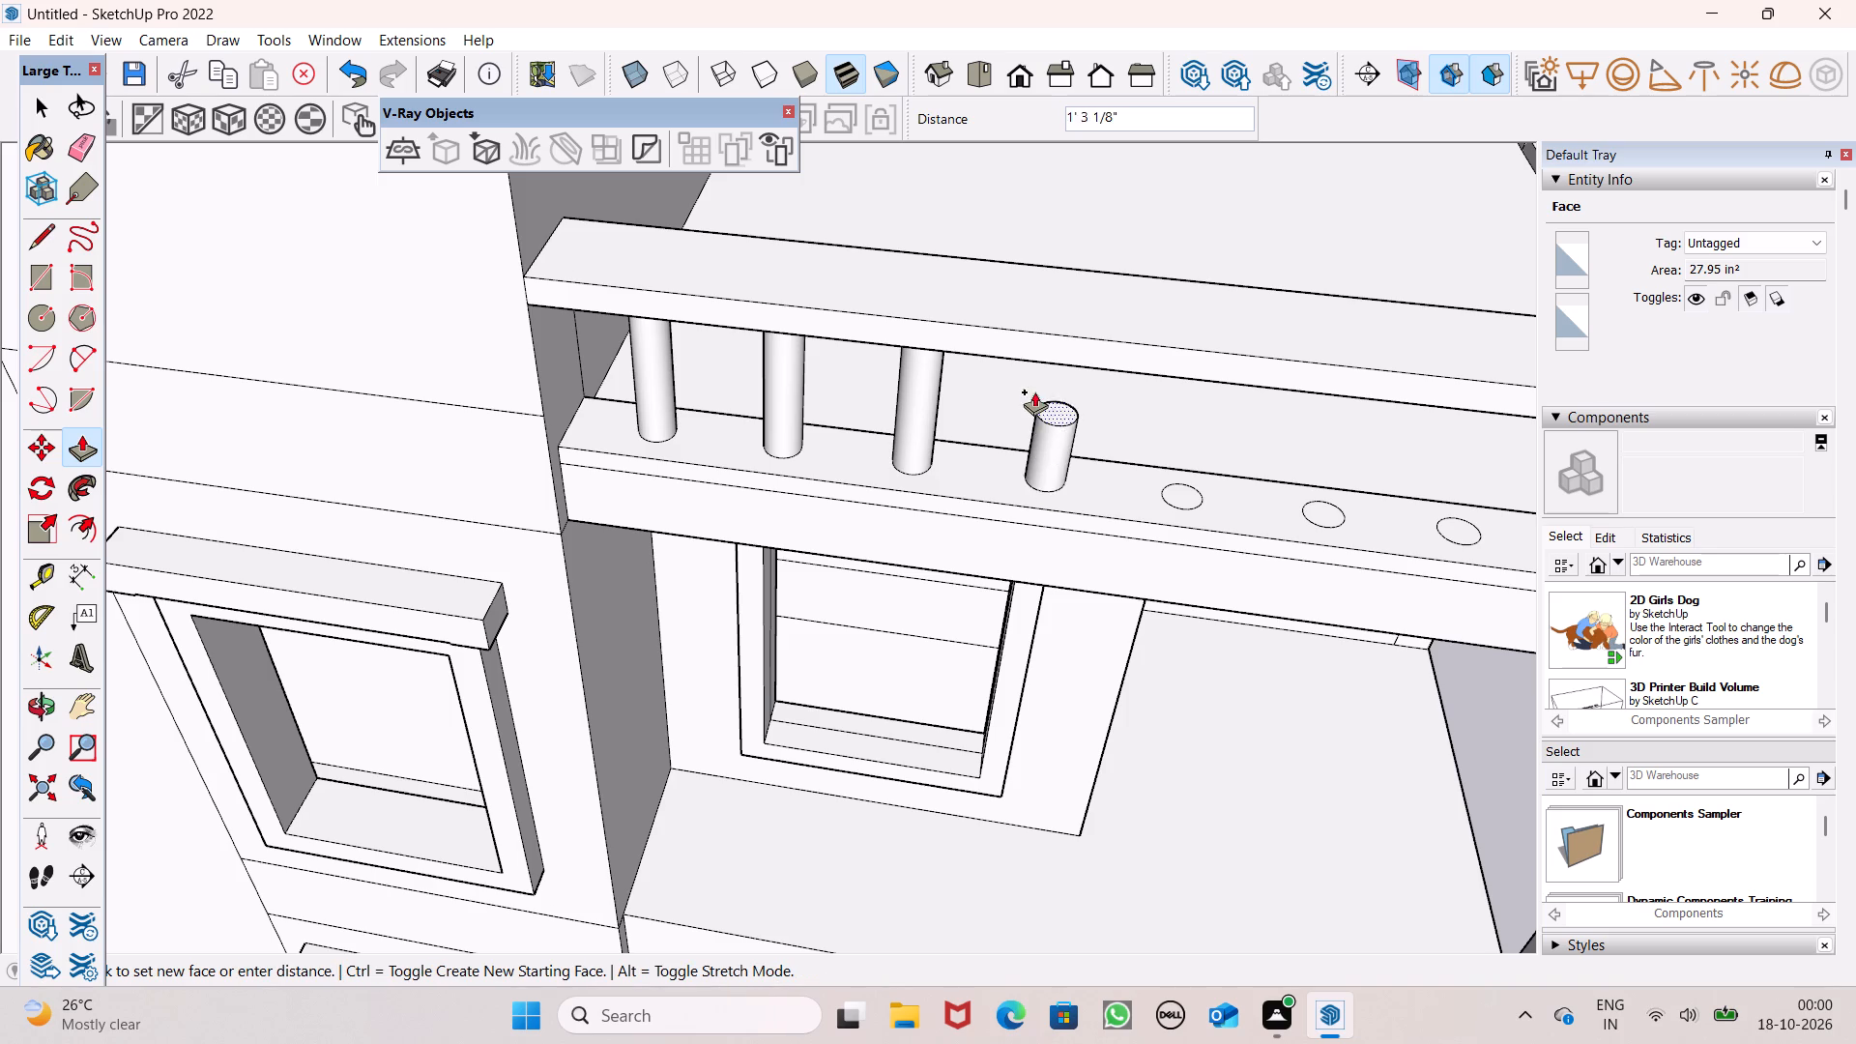
drag(1034, 391, 1034, 348)
drag(1176, 497, 1176, 419)
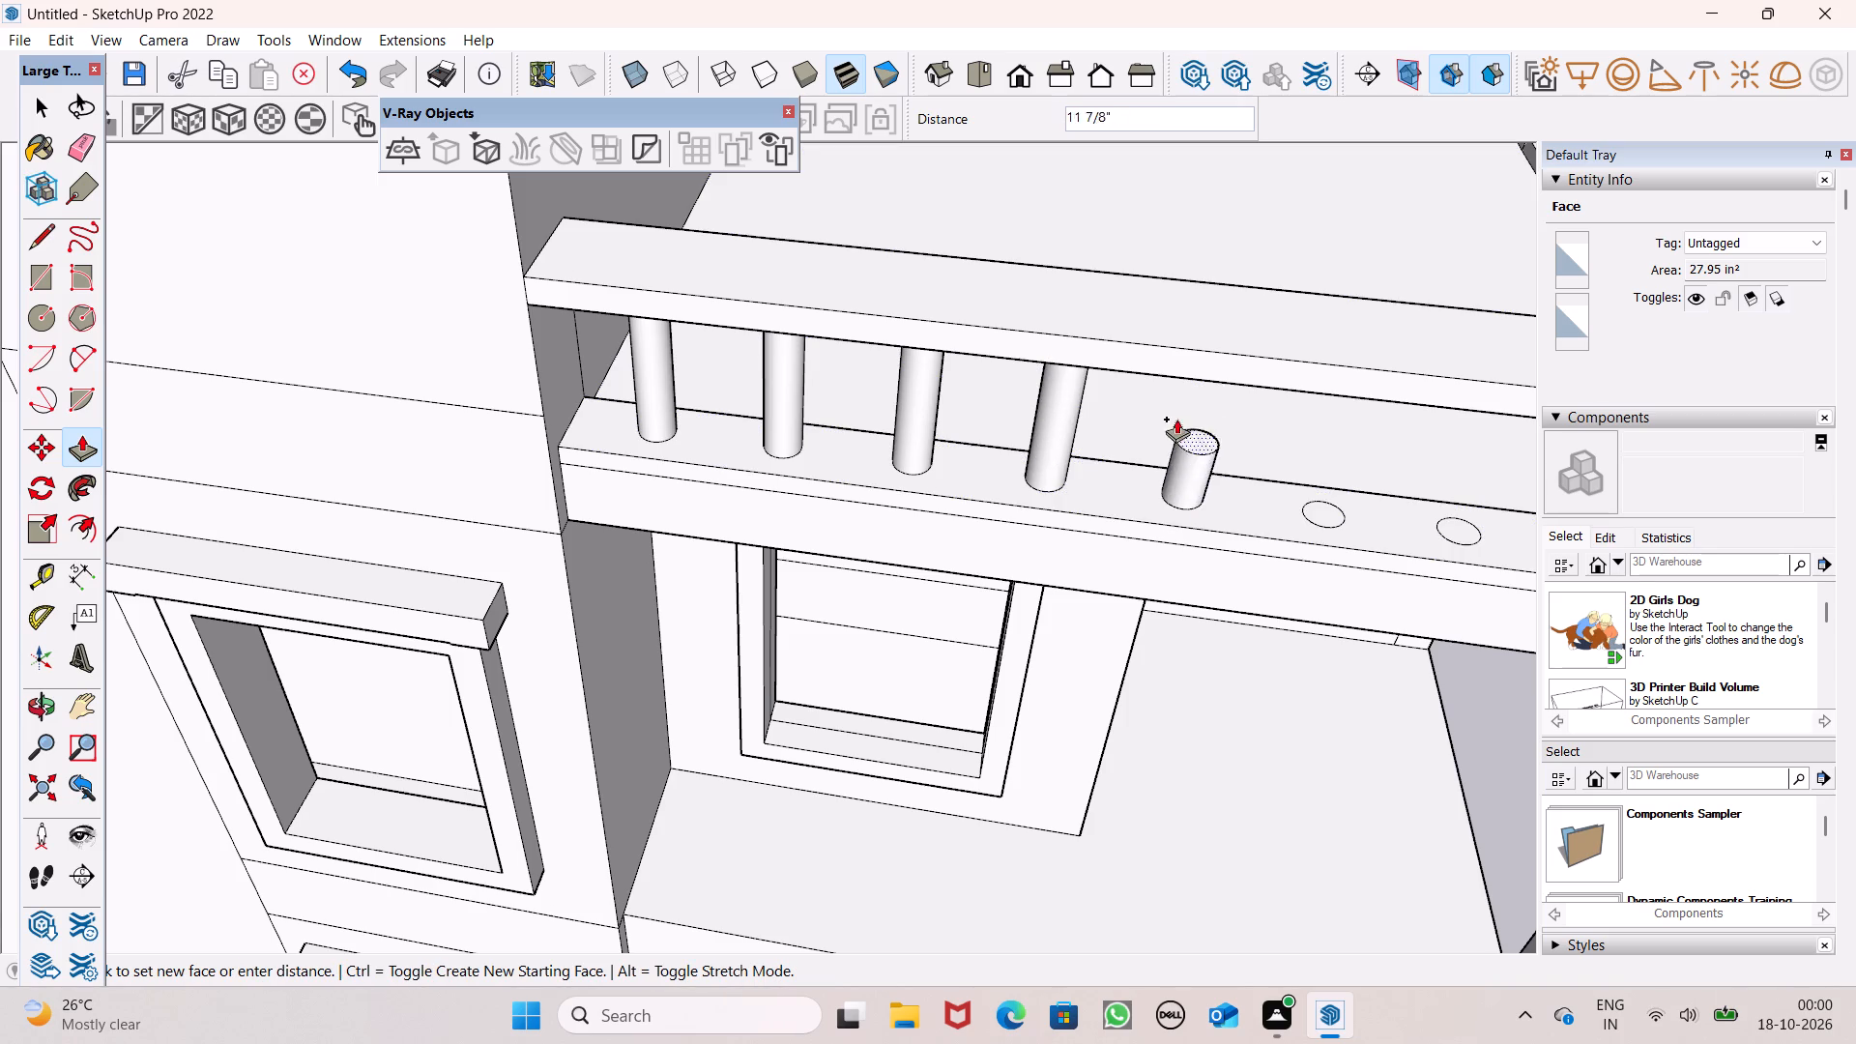
drag(1176, 419, 1182, 369)
Push/pull the sixth and seventh circles on the curb up toward the handrail as round balusters.
scroll(855, 424, down, 5)
scroll(1003, 408, up, 1)
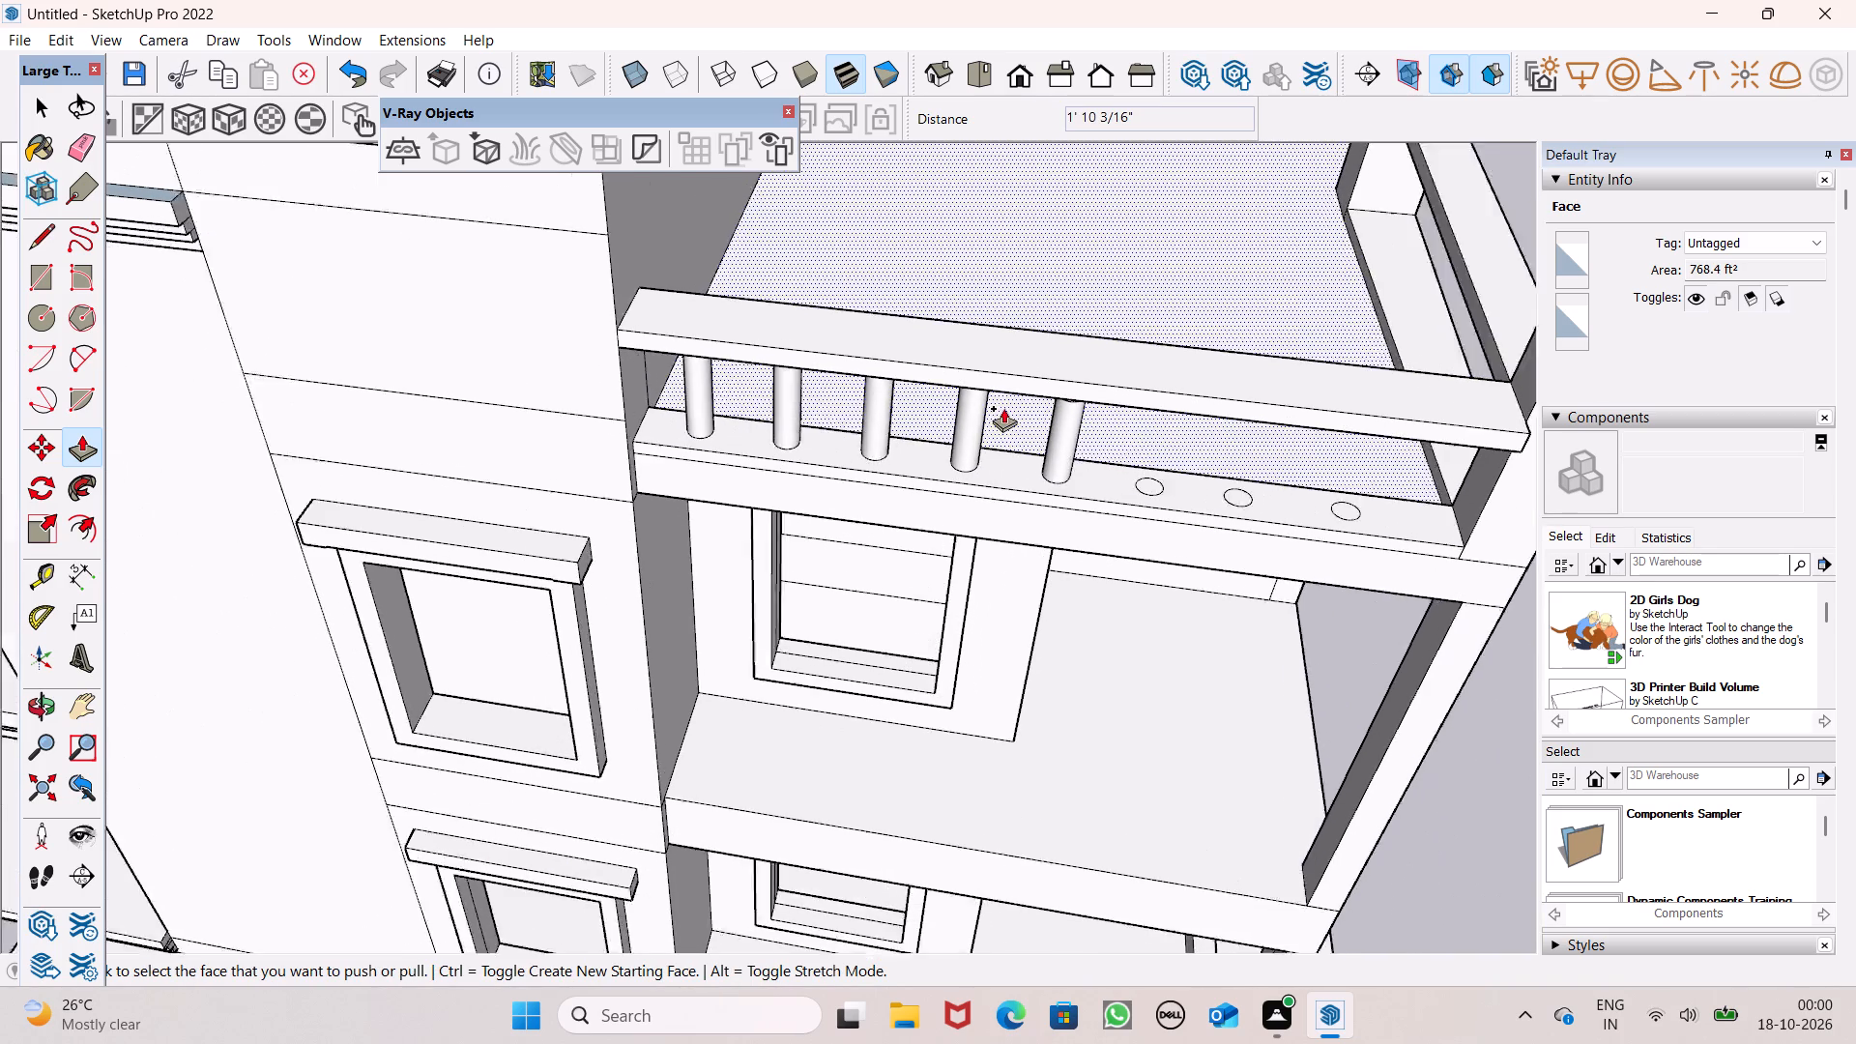
scroll(1003, 408, up, 2)
scroll(1185, 391, up, 7)
drag(1184, 594, 1202, 536)
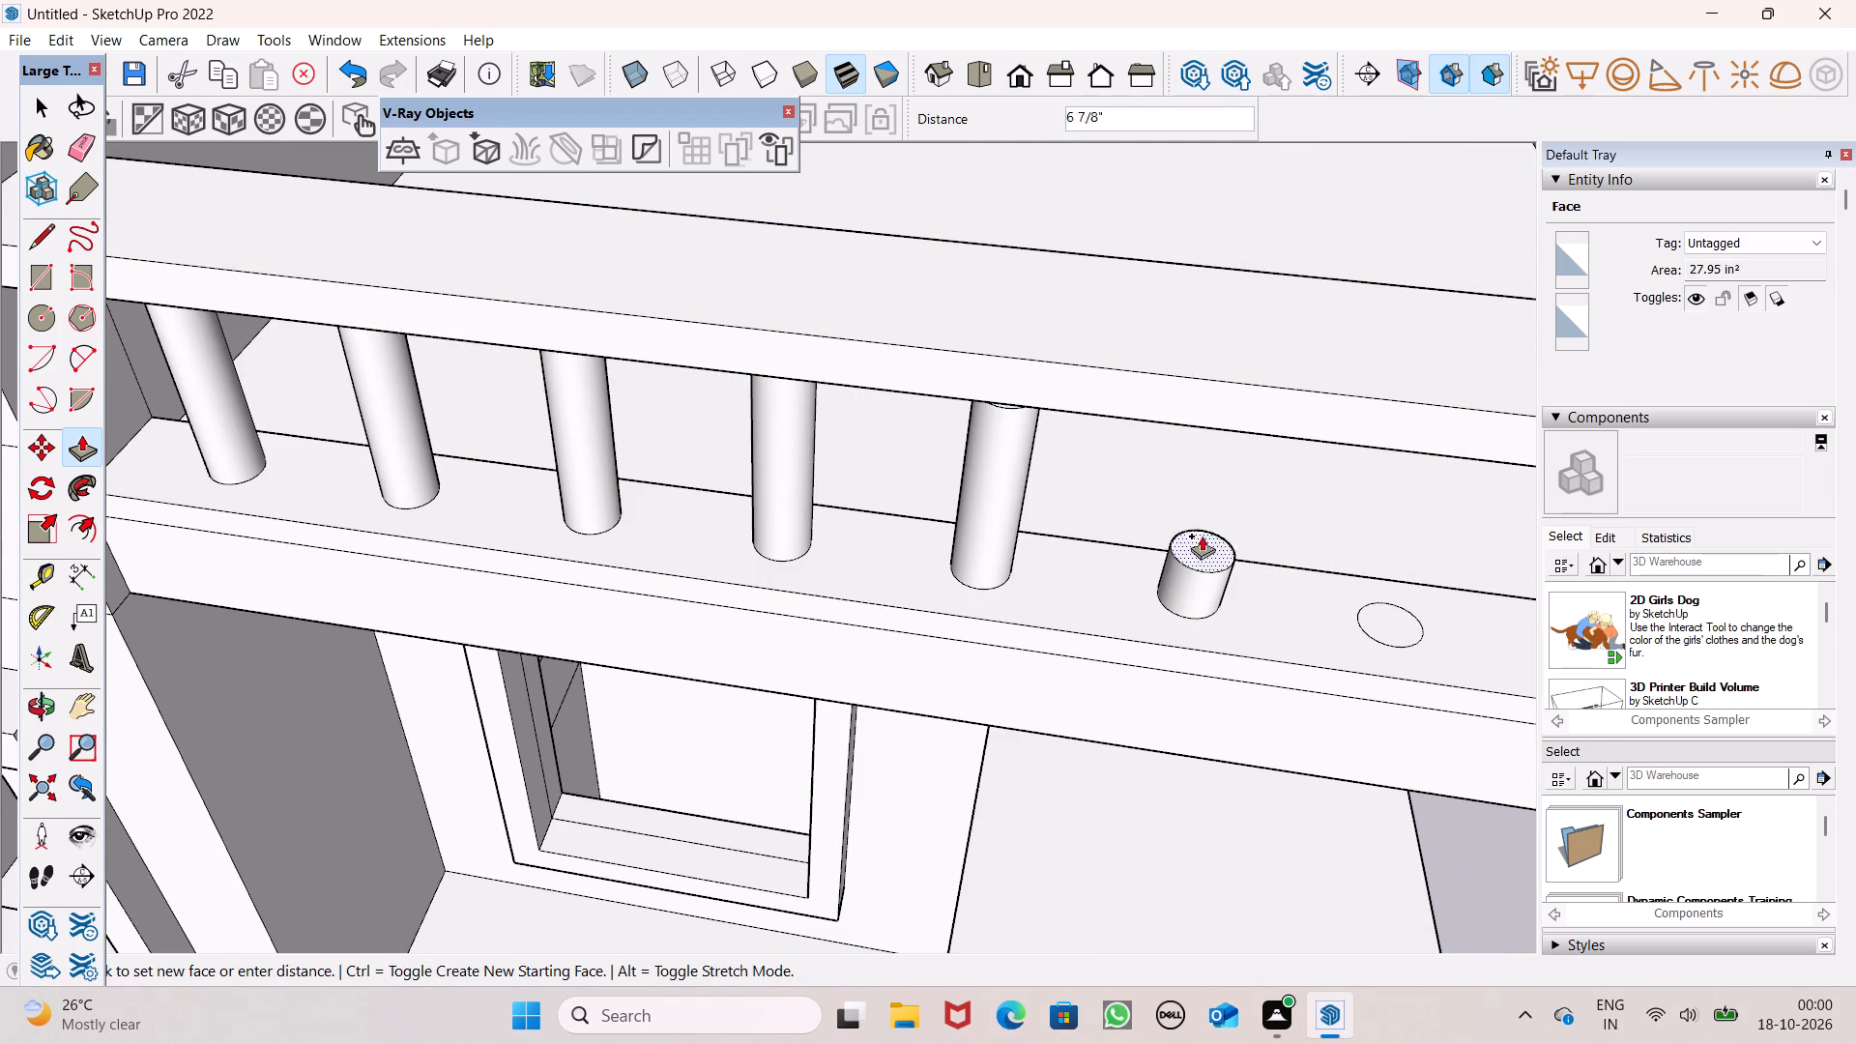
drag(1202, 536, 1227, 405)
drag(1392, 628, 1399, 460)
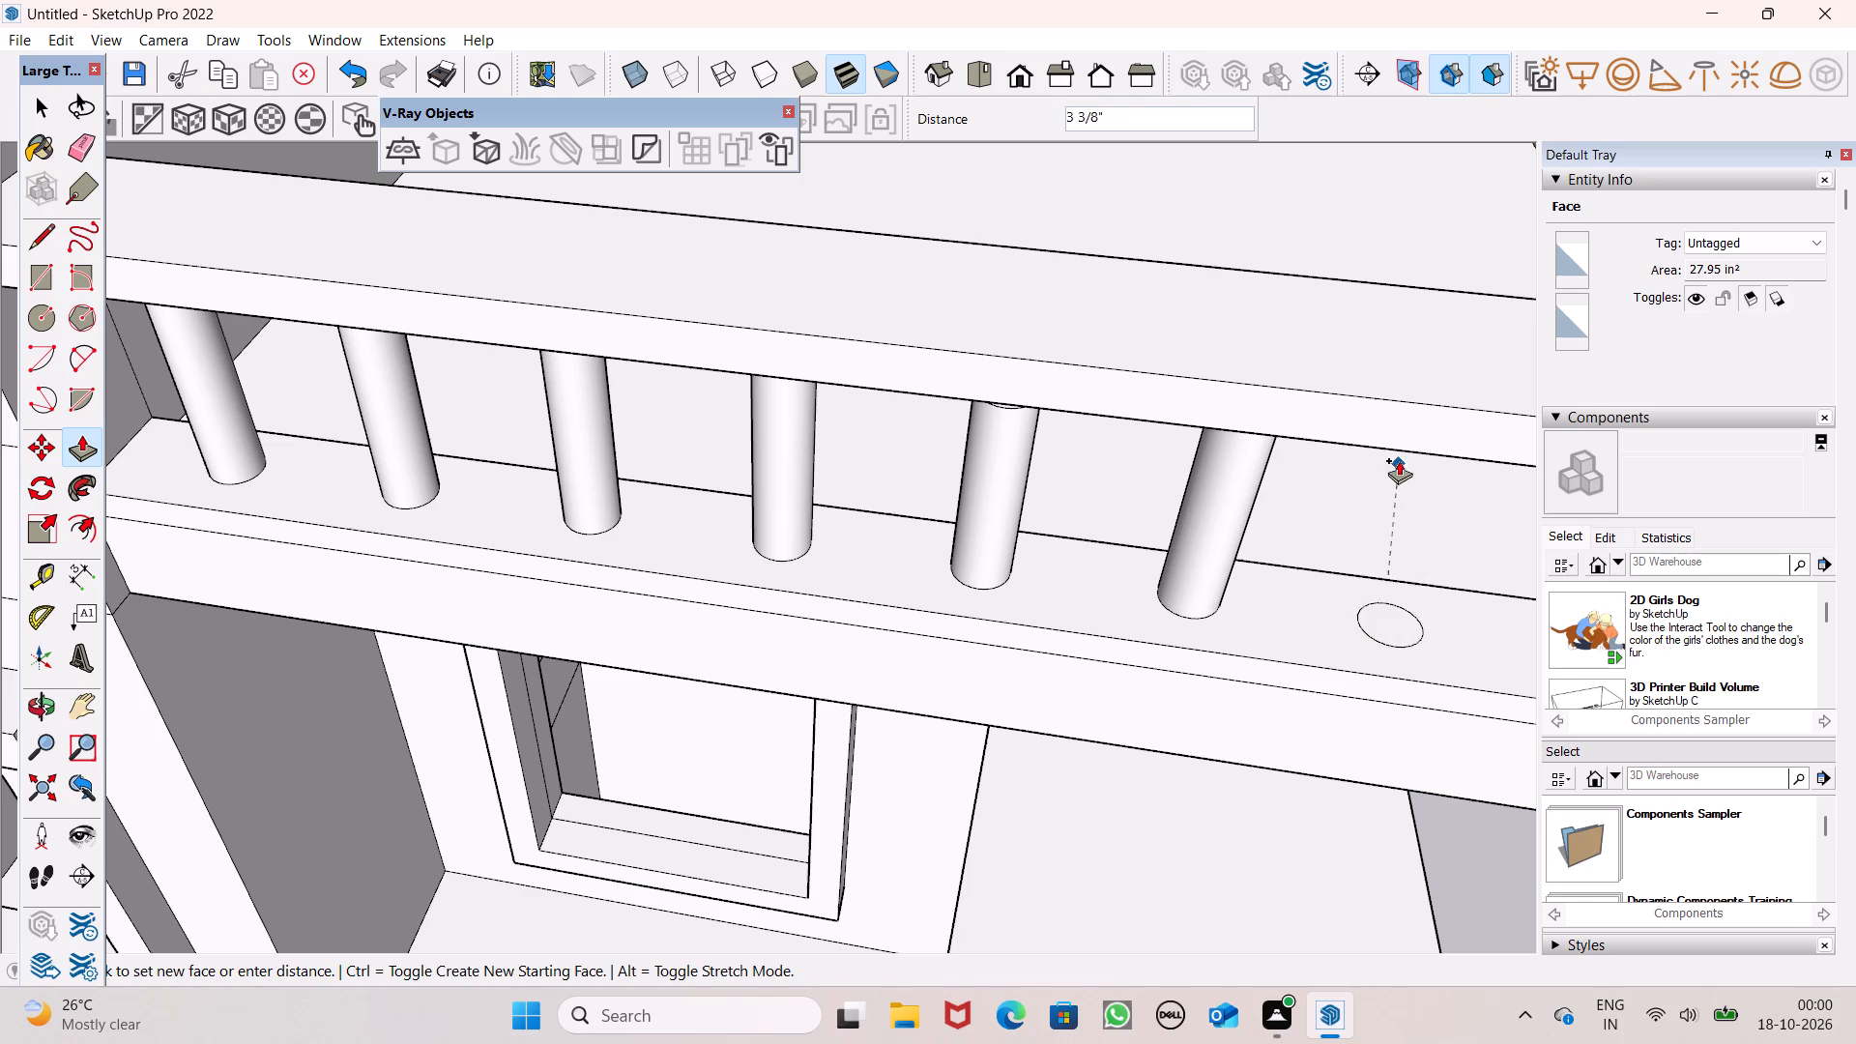
drag(1399, 460, 1402, 440)
middle_drag(1095, 459, 1073, 414)
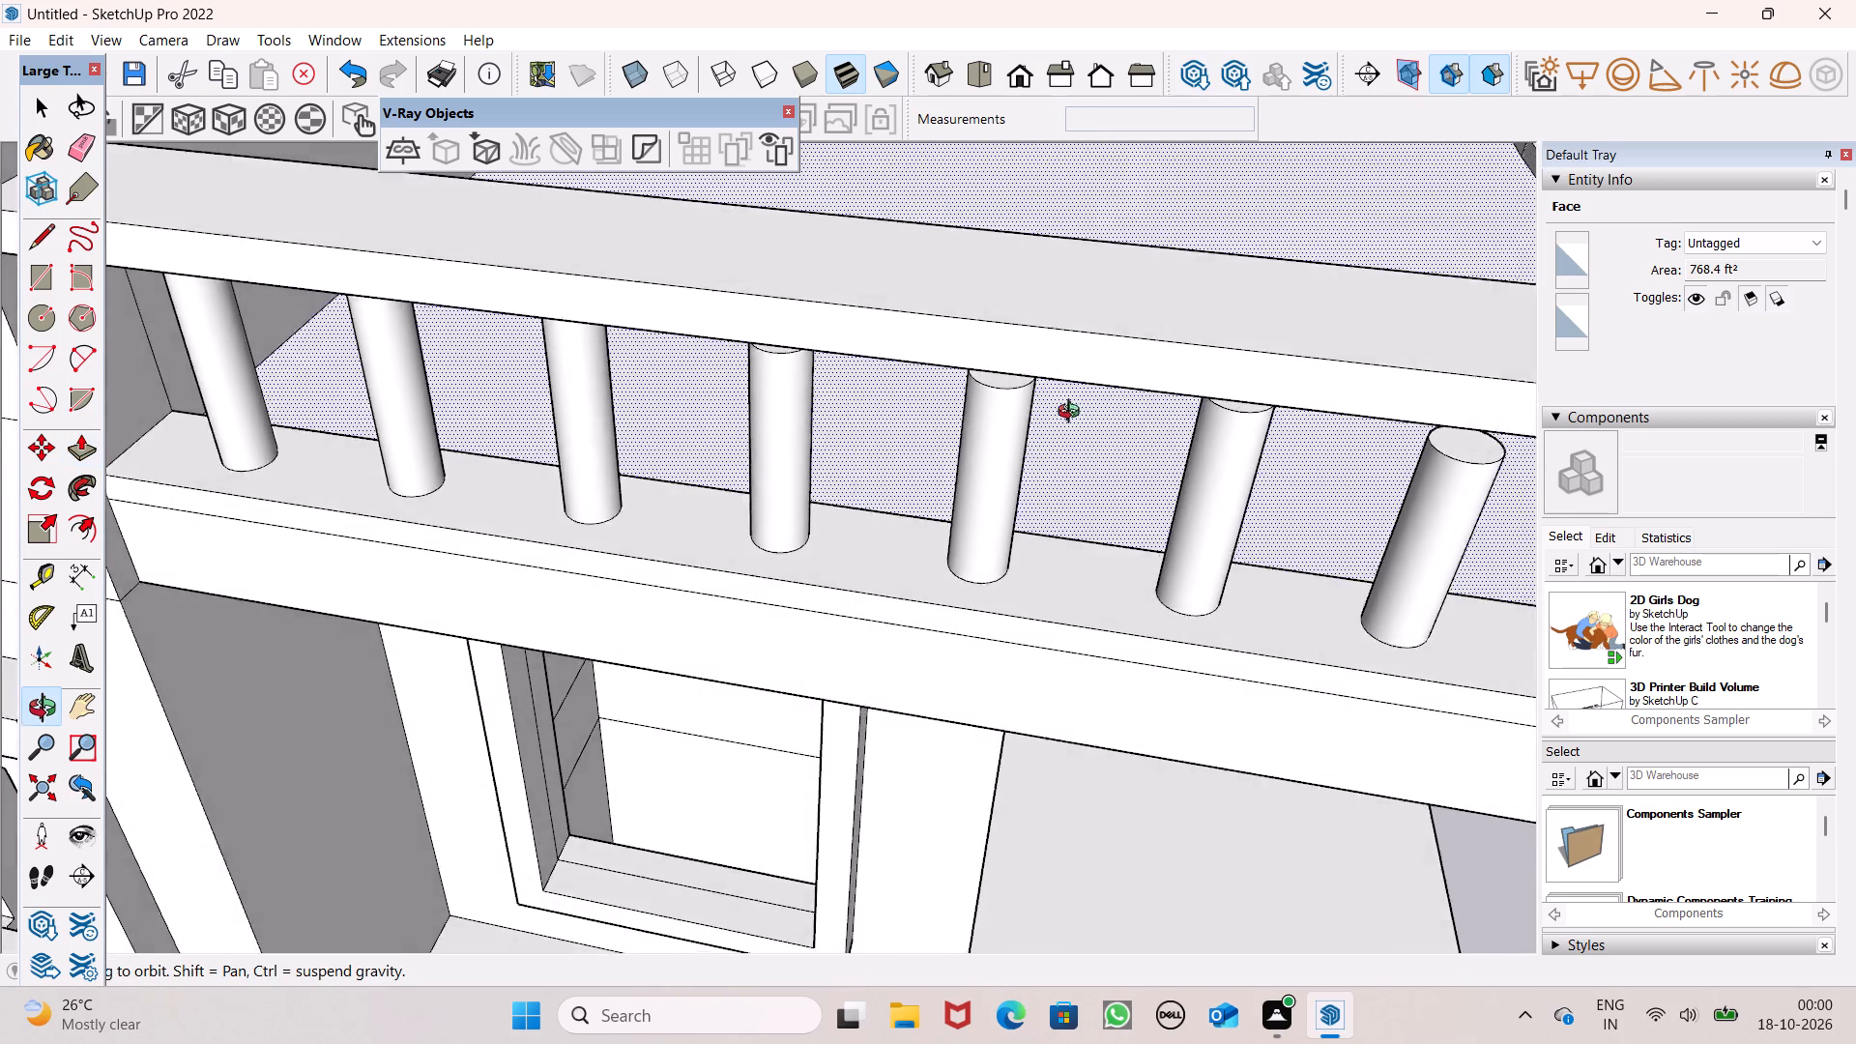
middle_drag(1073, 414, 1038, 328)
scroll(1038, 327, up, 1)
ctrl+drag(971, 336, 977, 284)
click(977, 284)
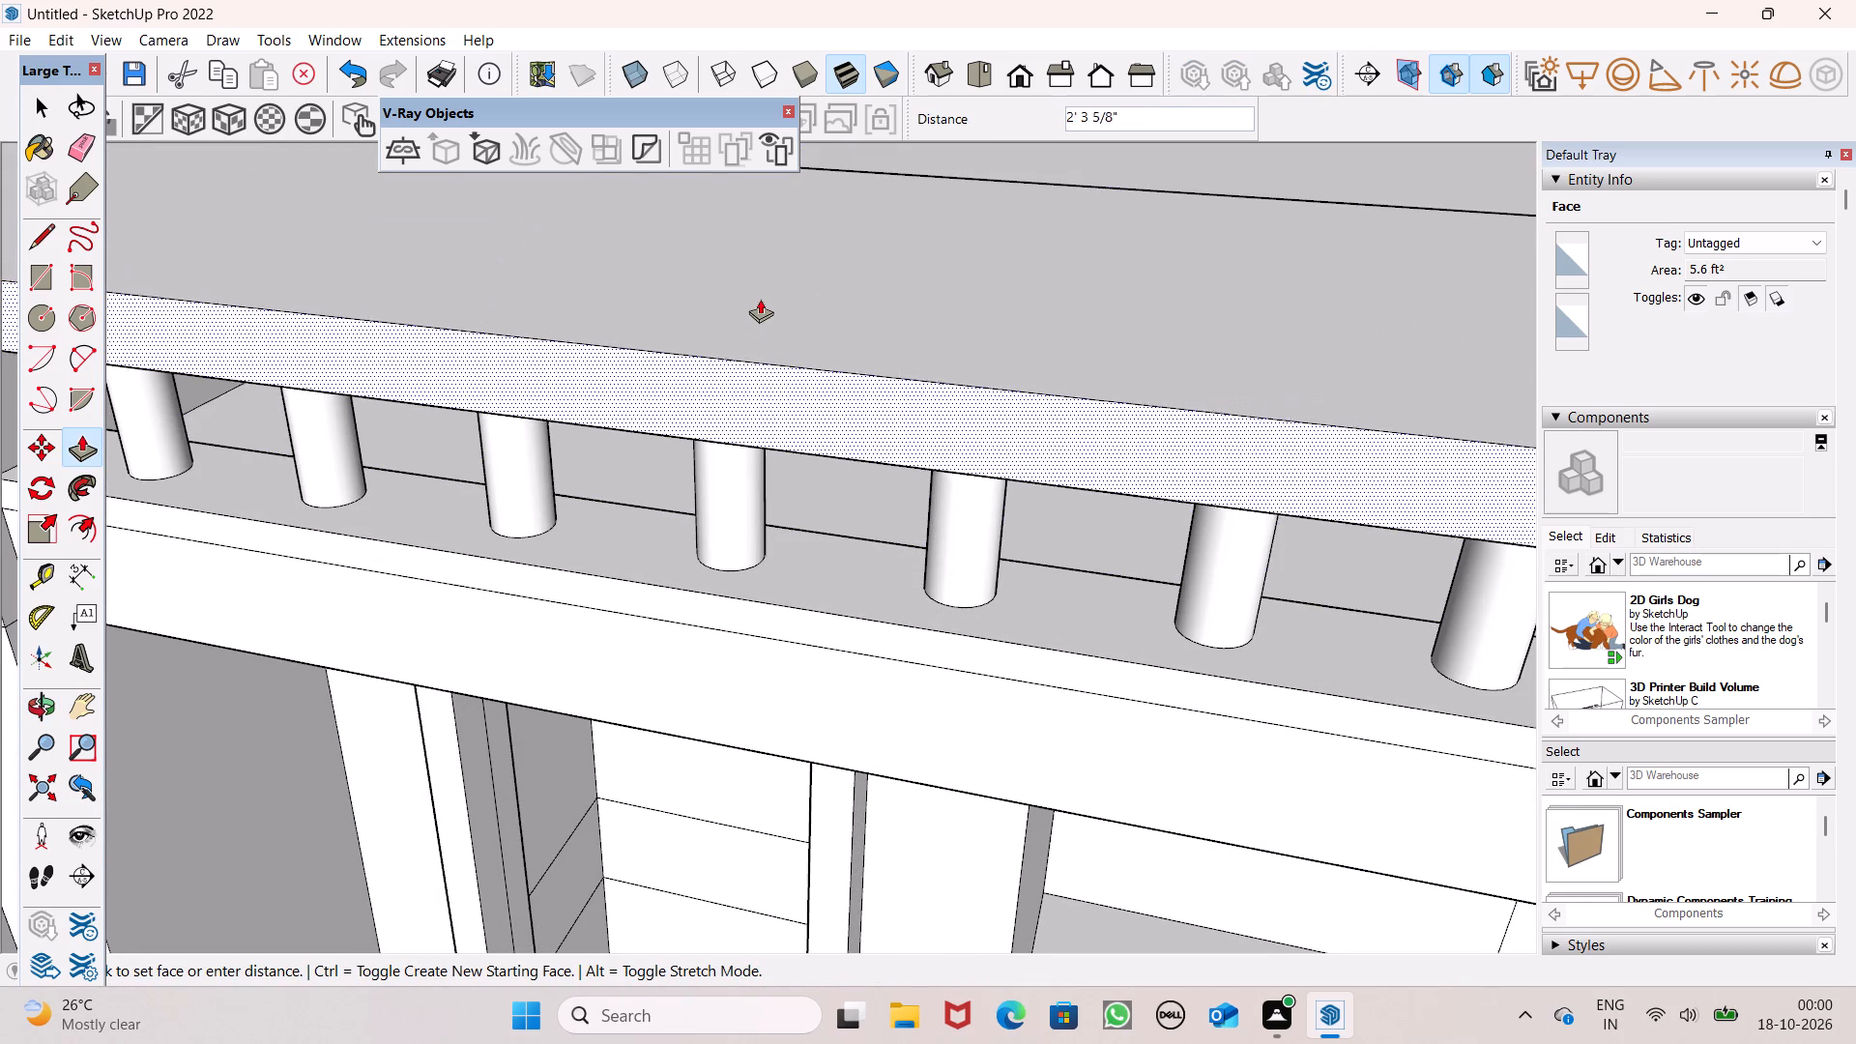
key(space)
Push/pull the eighth circle at the end of the curb about 2' 4 13/16" up to the handrail.
middle_drag(794, 325, 841, 210)
scroll(814, 273, up, 1)
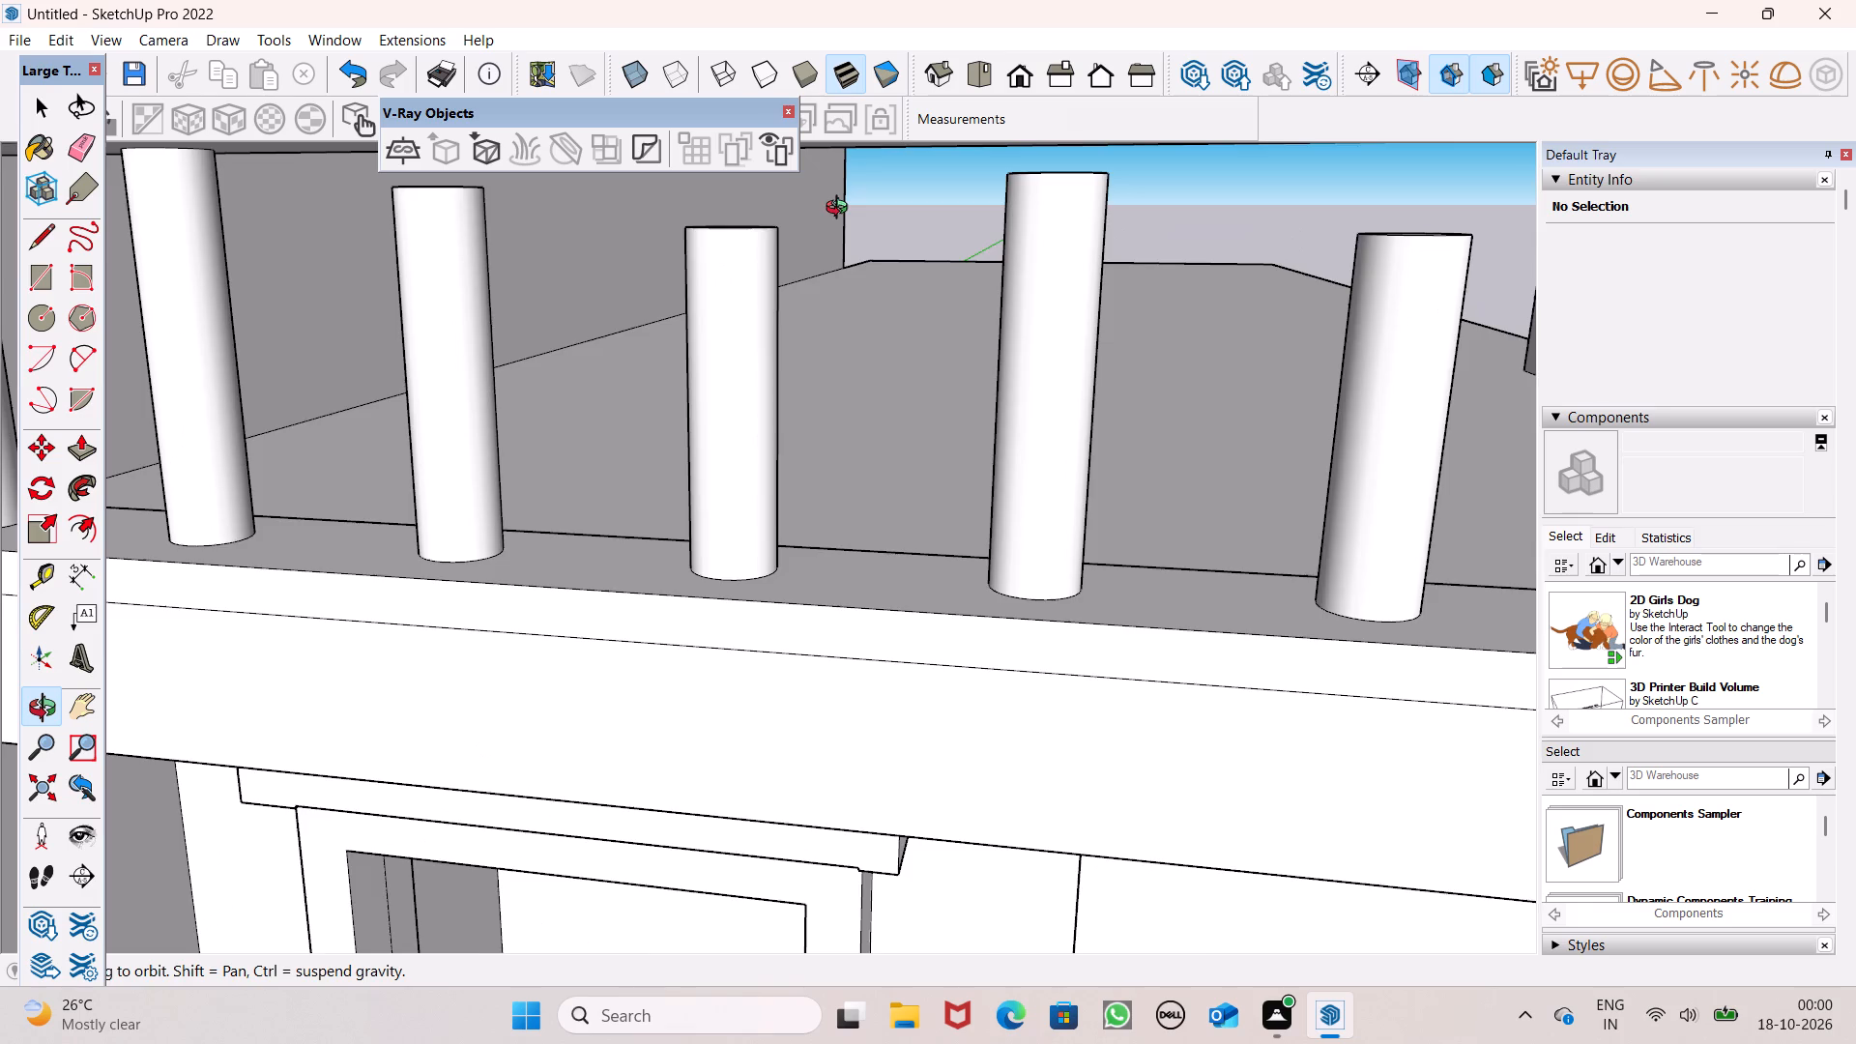
middle_drag(841, 210, 841, 211)
middle_drag(841, 215, 841, 255)
scroll(825, 257, down, 3)
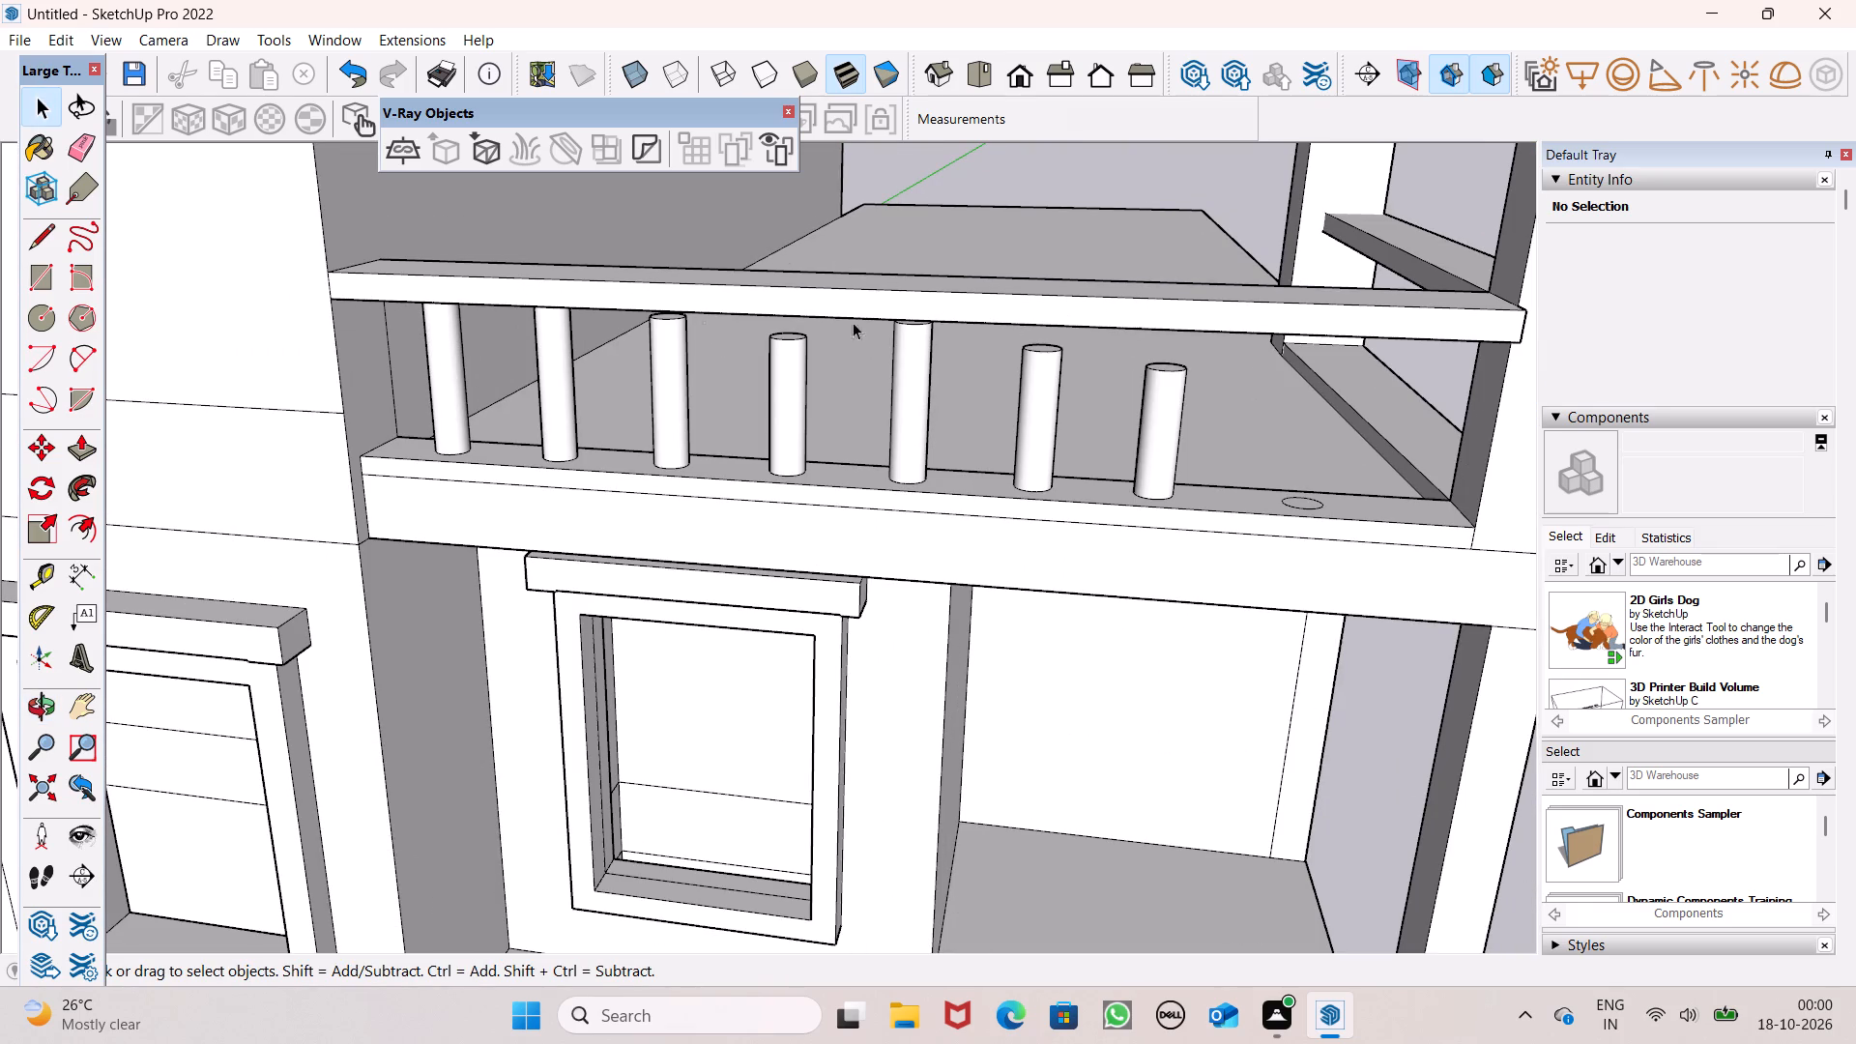
click(88, 451)
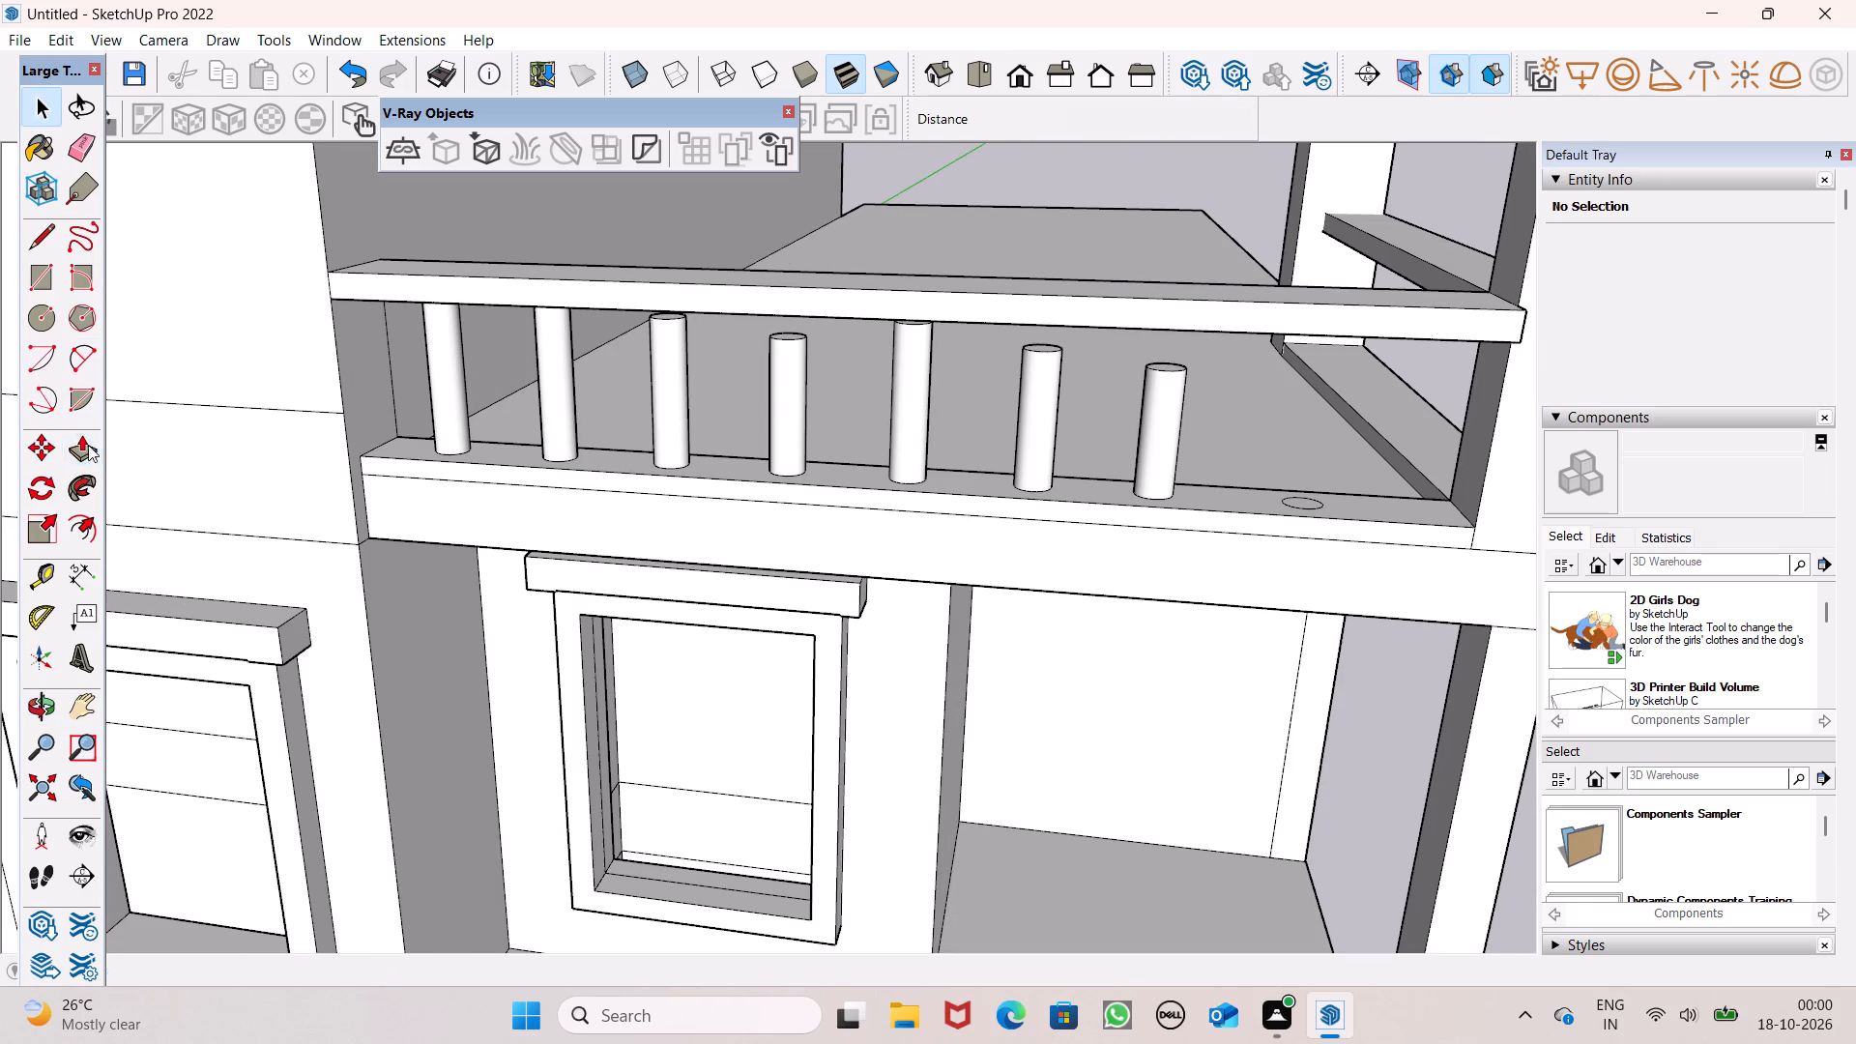
scroll(1438, 461, up, 2)
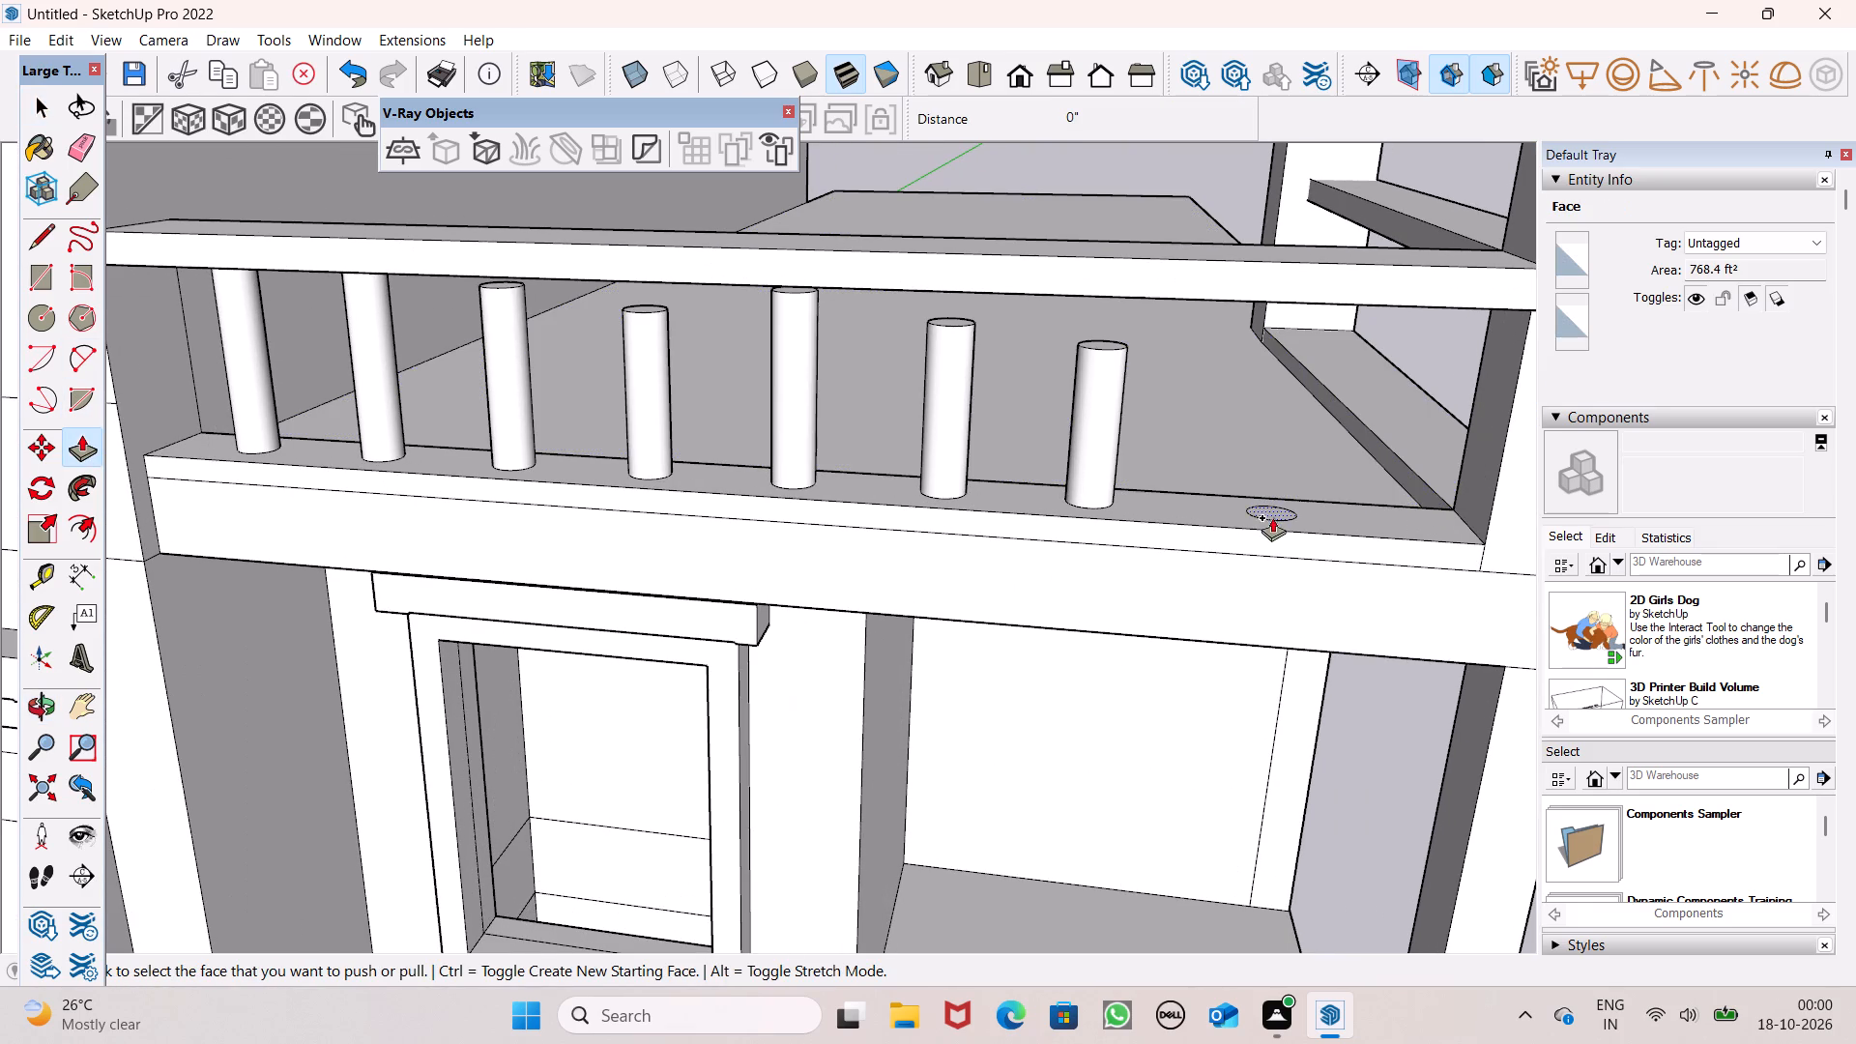
drag(1265, 509, 1248, 280)
Raise the seventh baluster about 6 9/16", the sixth about 4 5/8" and the fourth up to the handrail, undoing the last small pull.
middle_drag(1099, 358, 1125, 430)
scroll(1123, 430, up, 4)
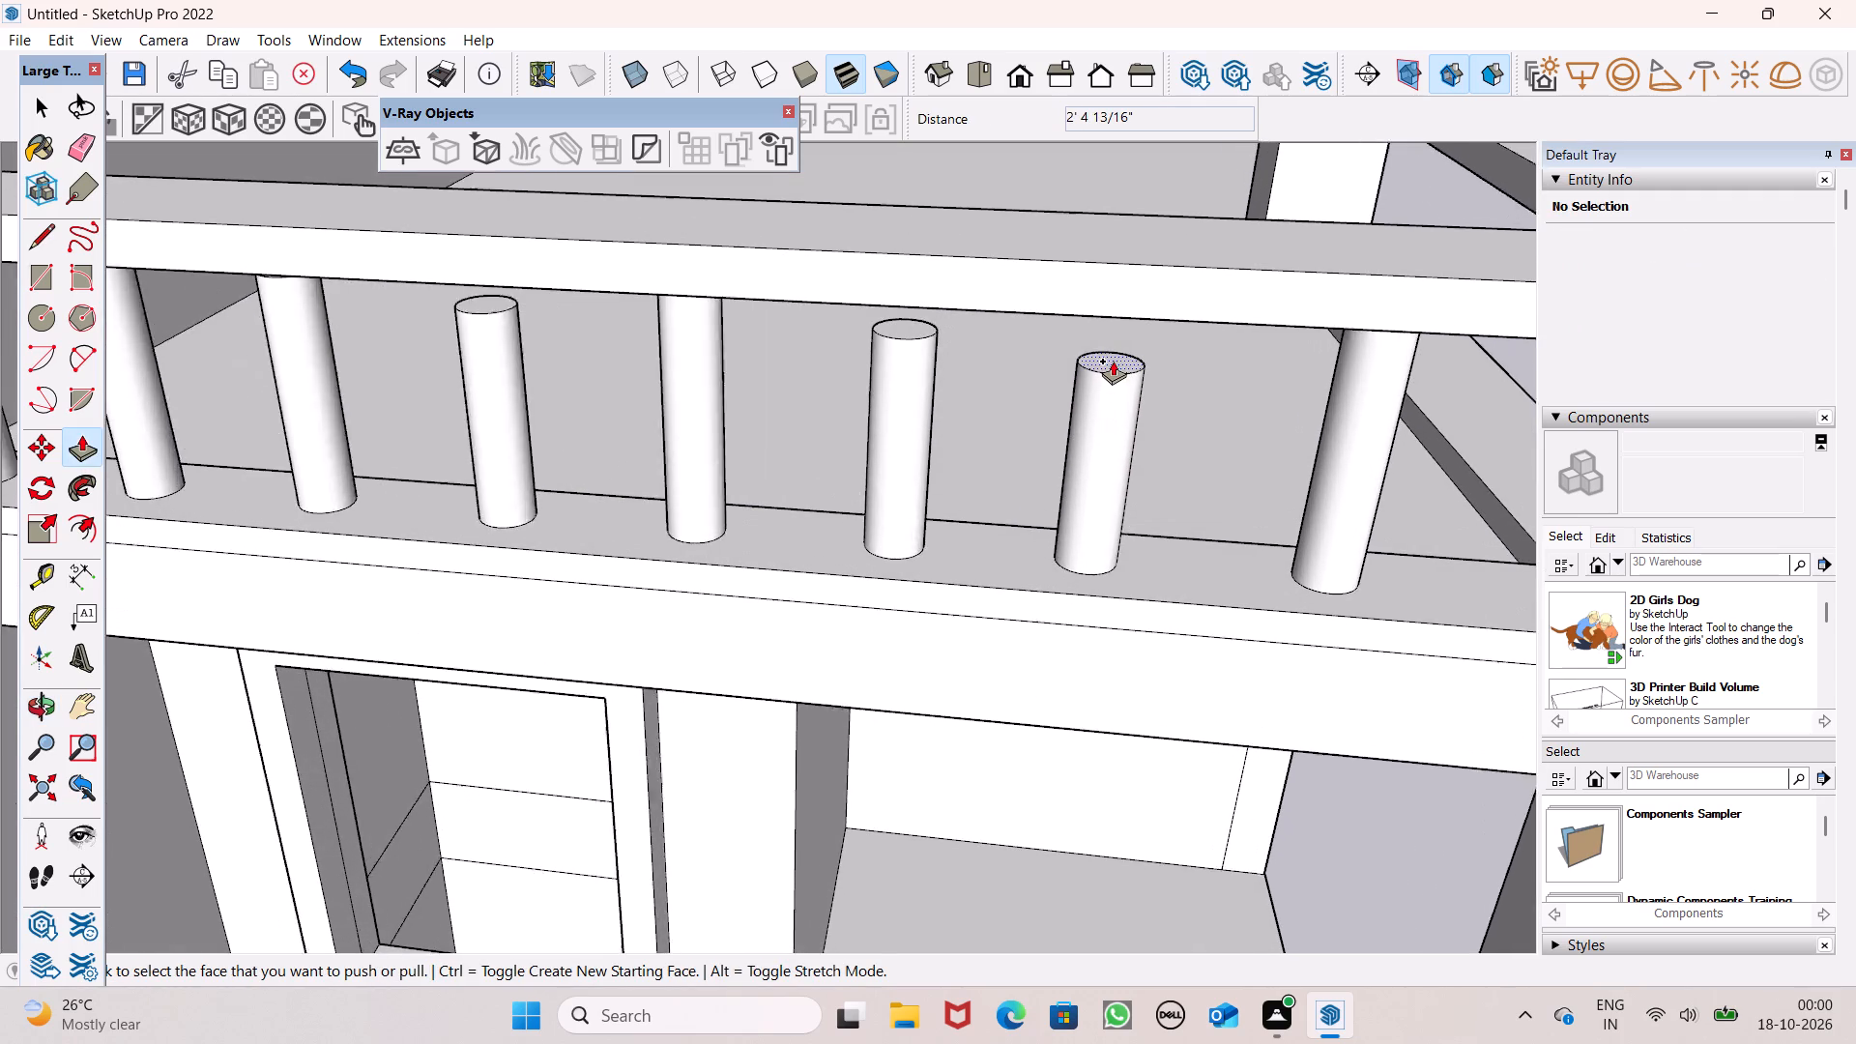
drag(1113, 358, 1122, 281)
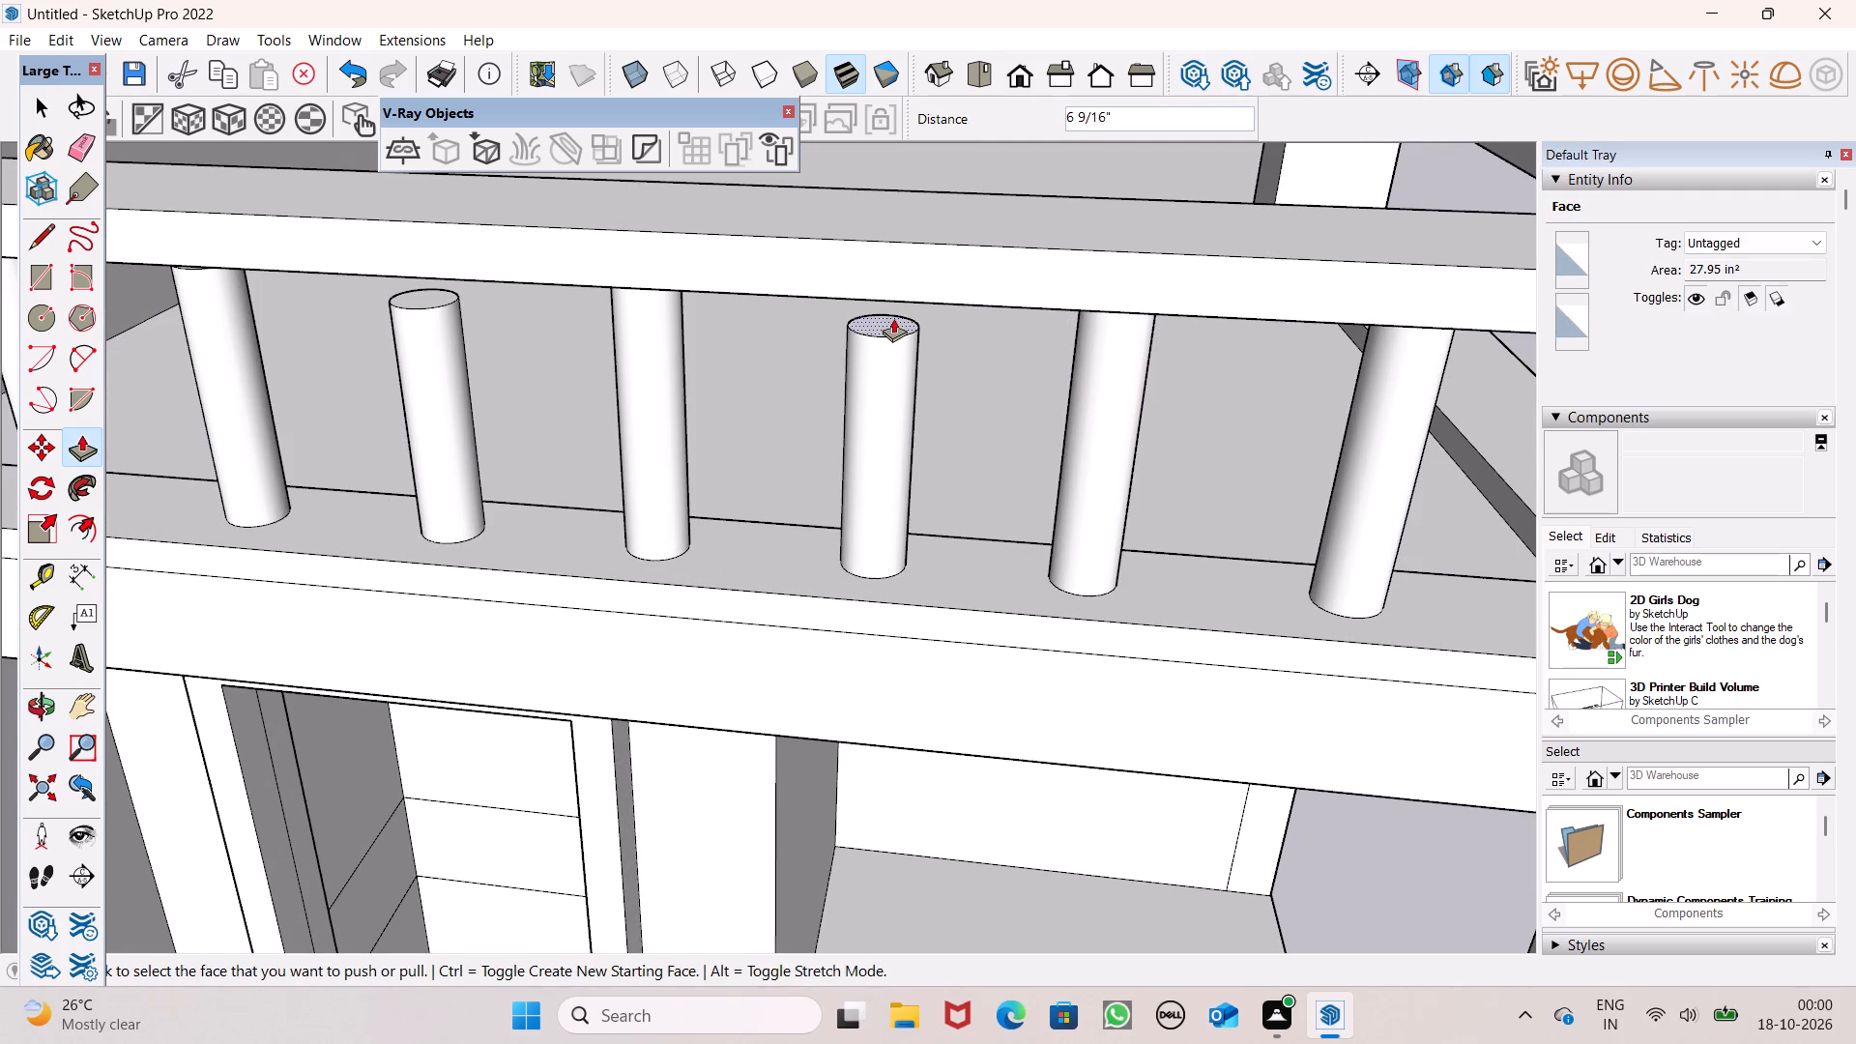
drag(891, 318, 915, 266)
scroll(978, 289, down, 5)
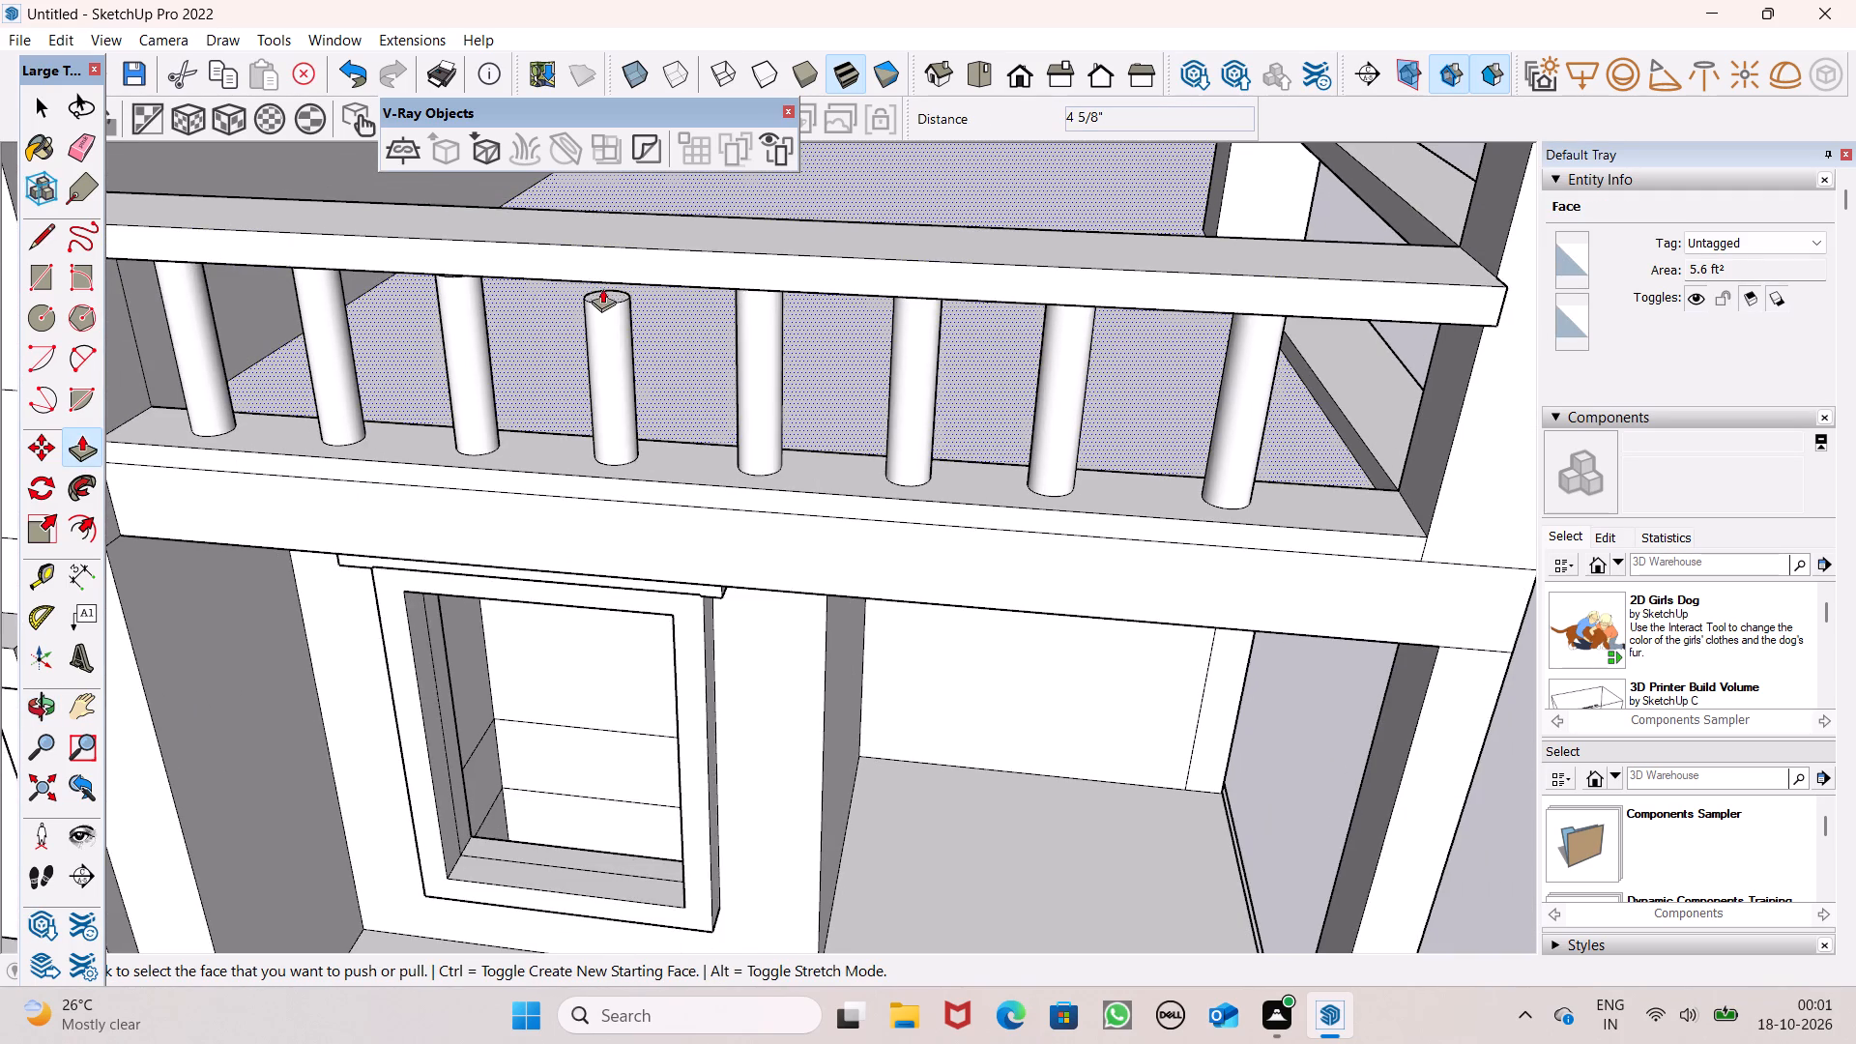
scroll(602, 288, up, 6)
drag(613, 309, 634, 275)
drag(639, 266, 643, 255)
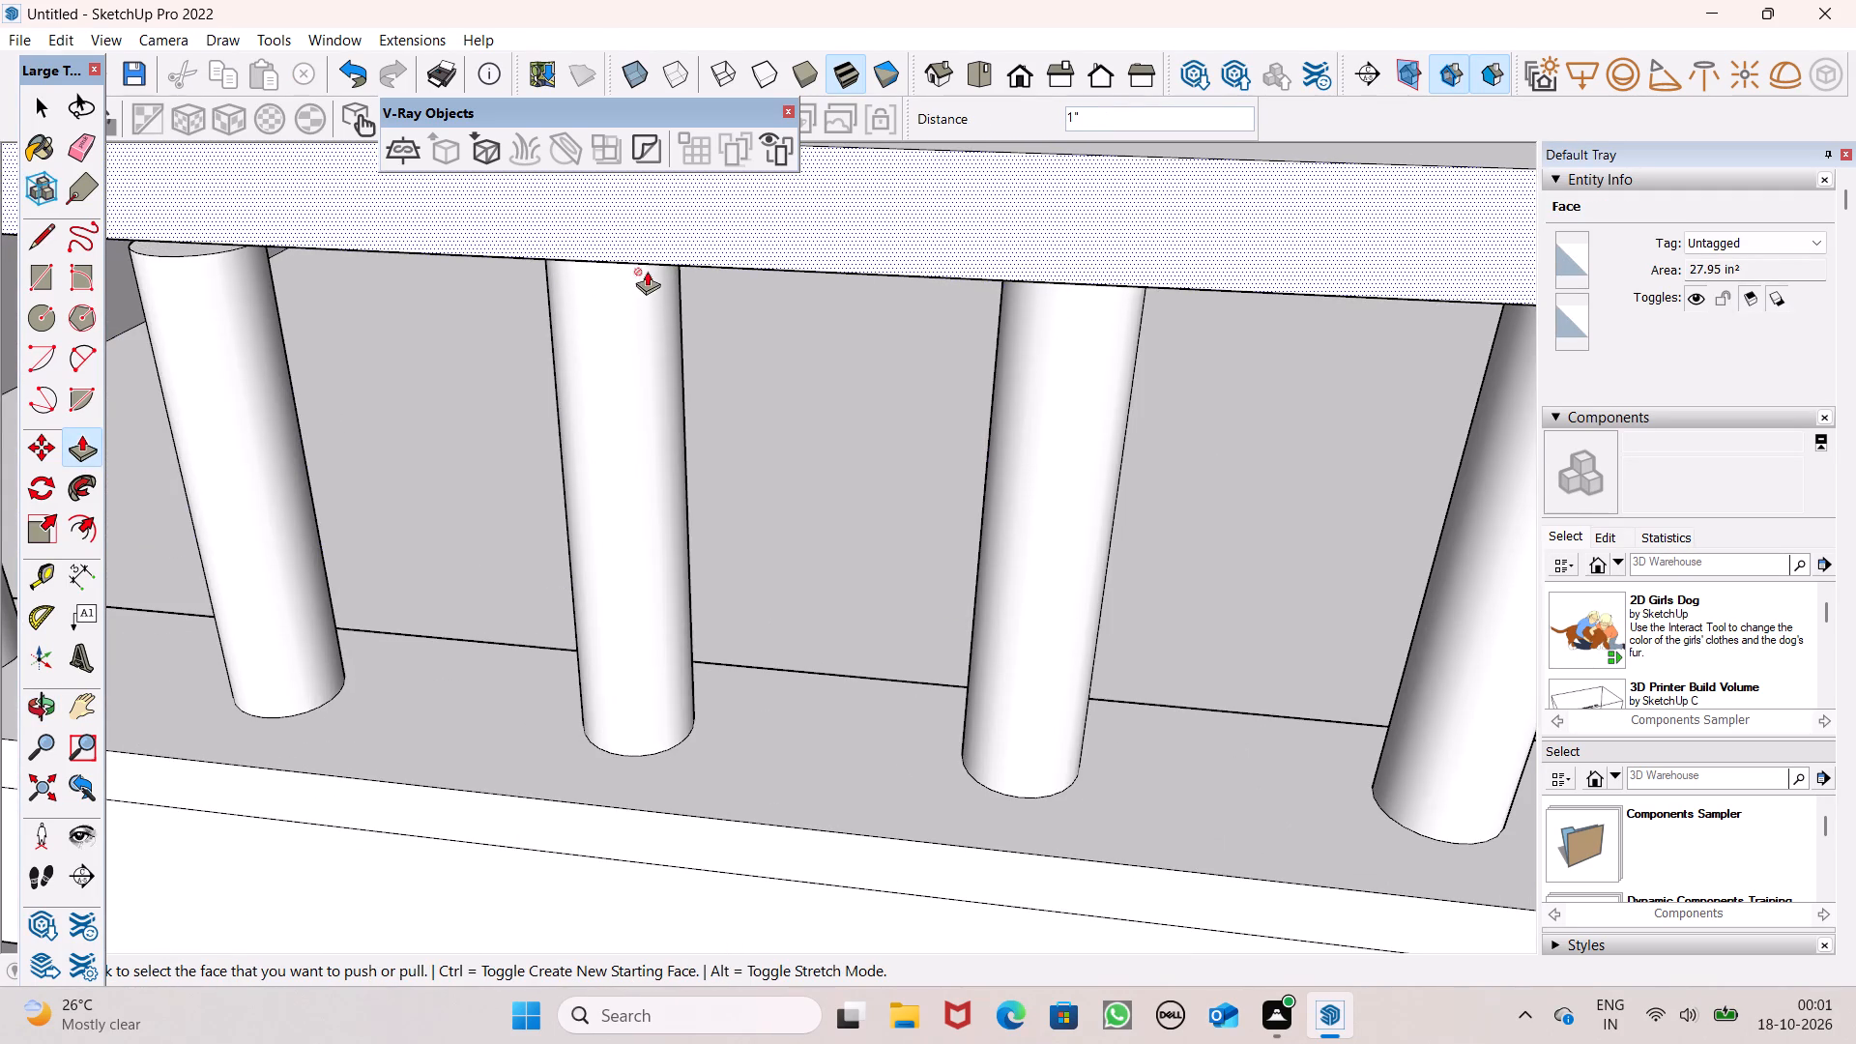
key(space)
scroll(661, 322, down, 8)
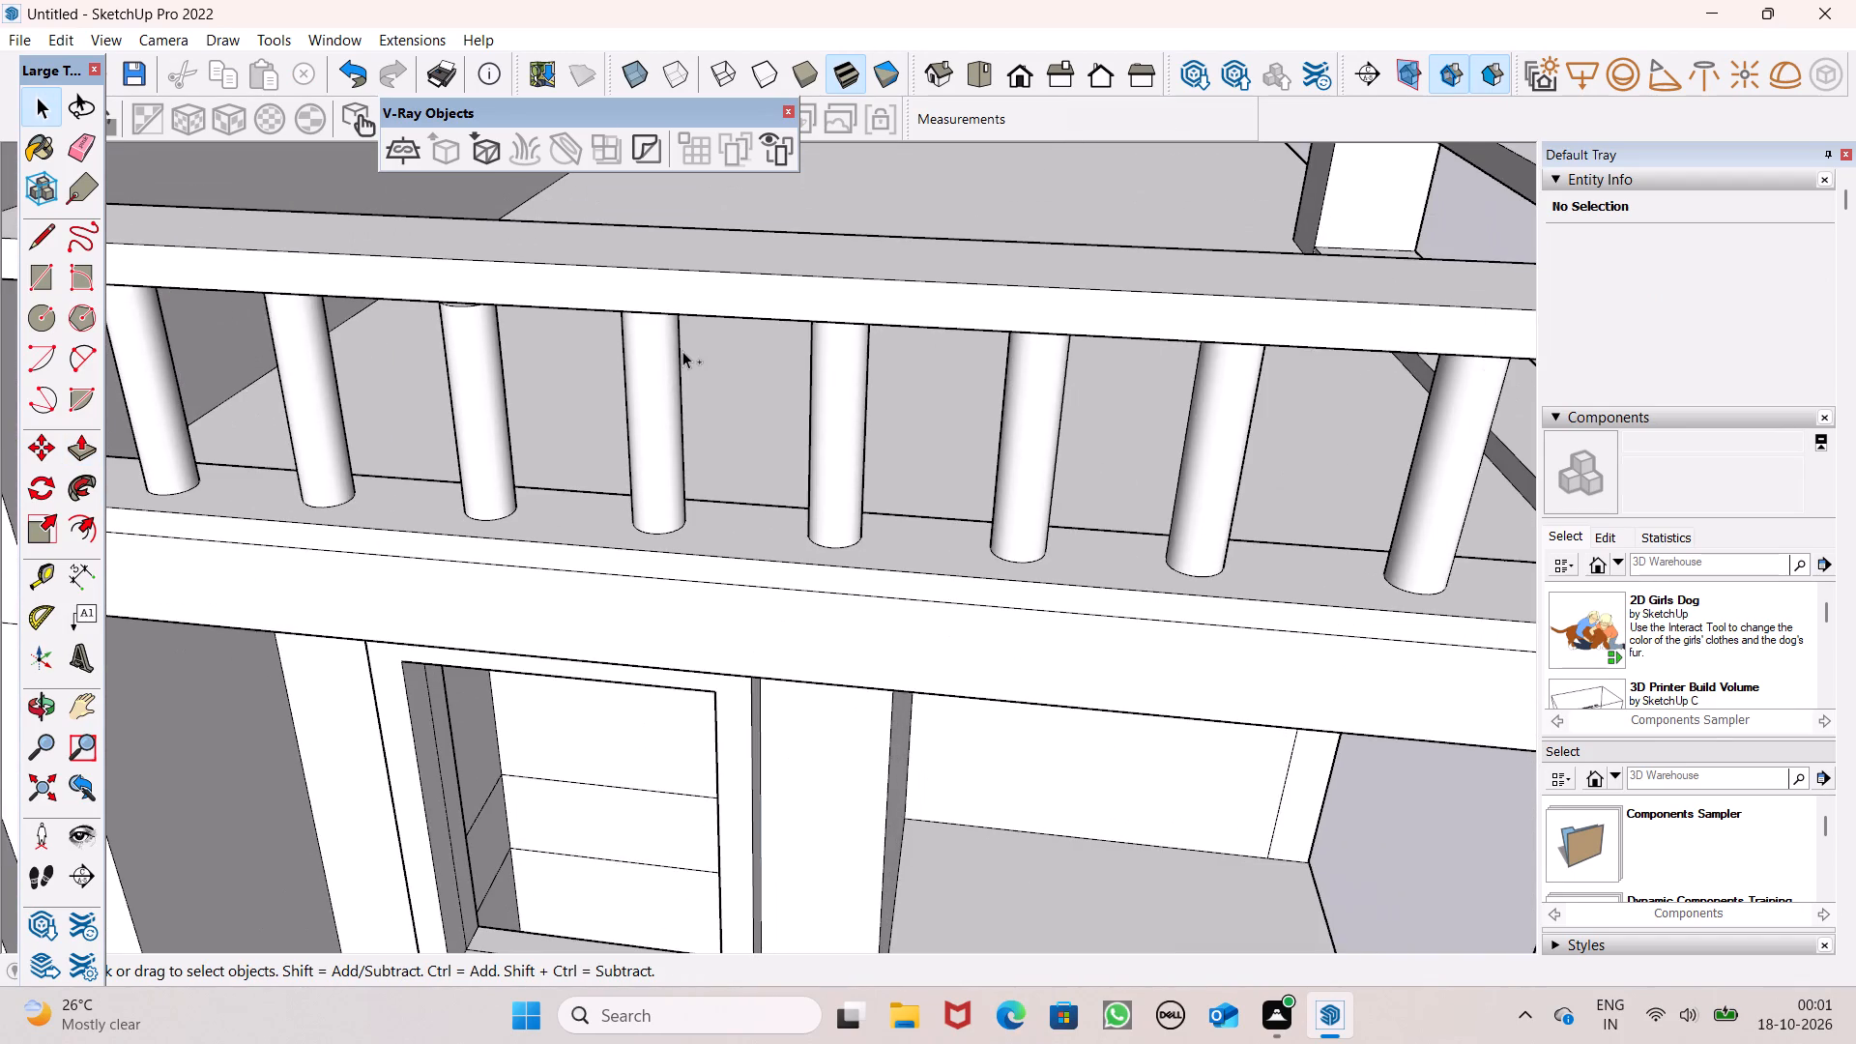
key(ctrl+z)
Raise the top of the short third baluster about 5 15/16" to meet the handrail.
middle_drag(569, 344, 608, 284)
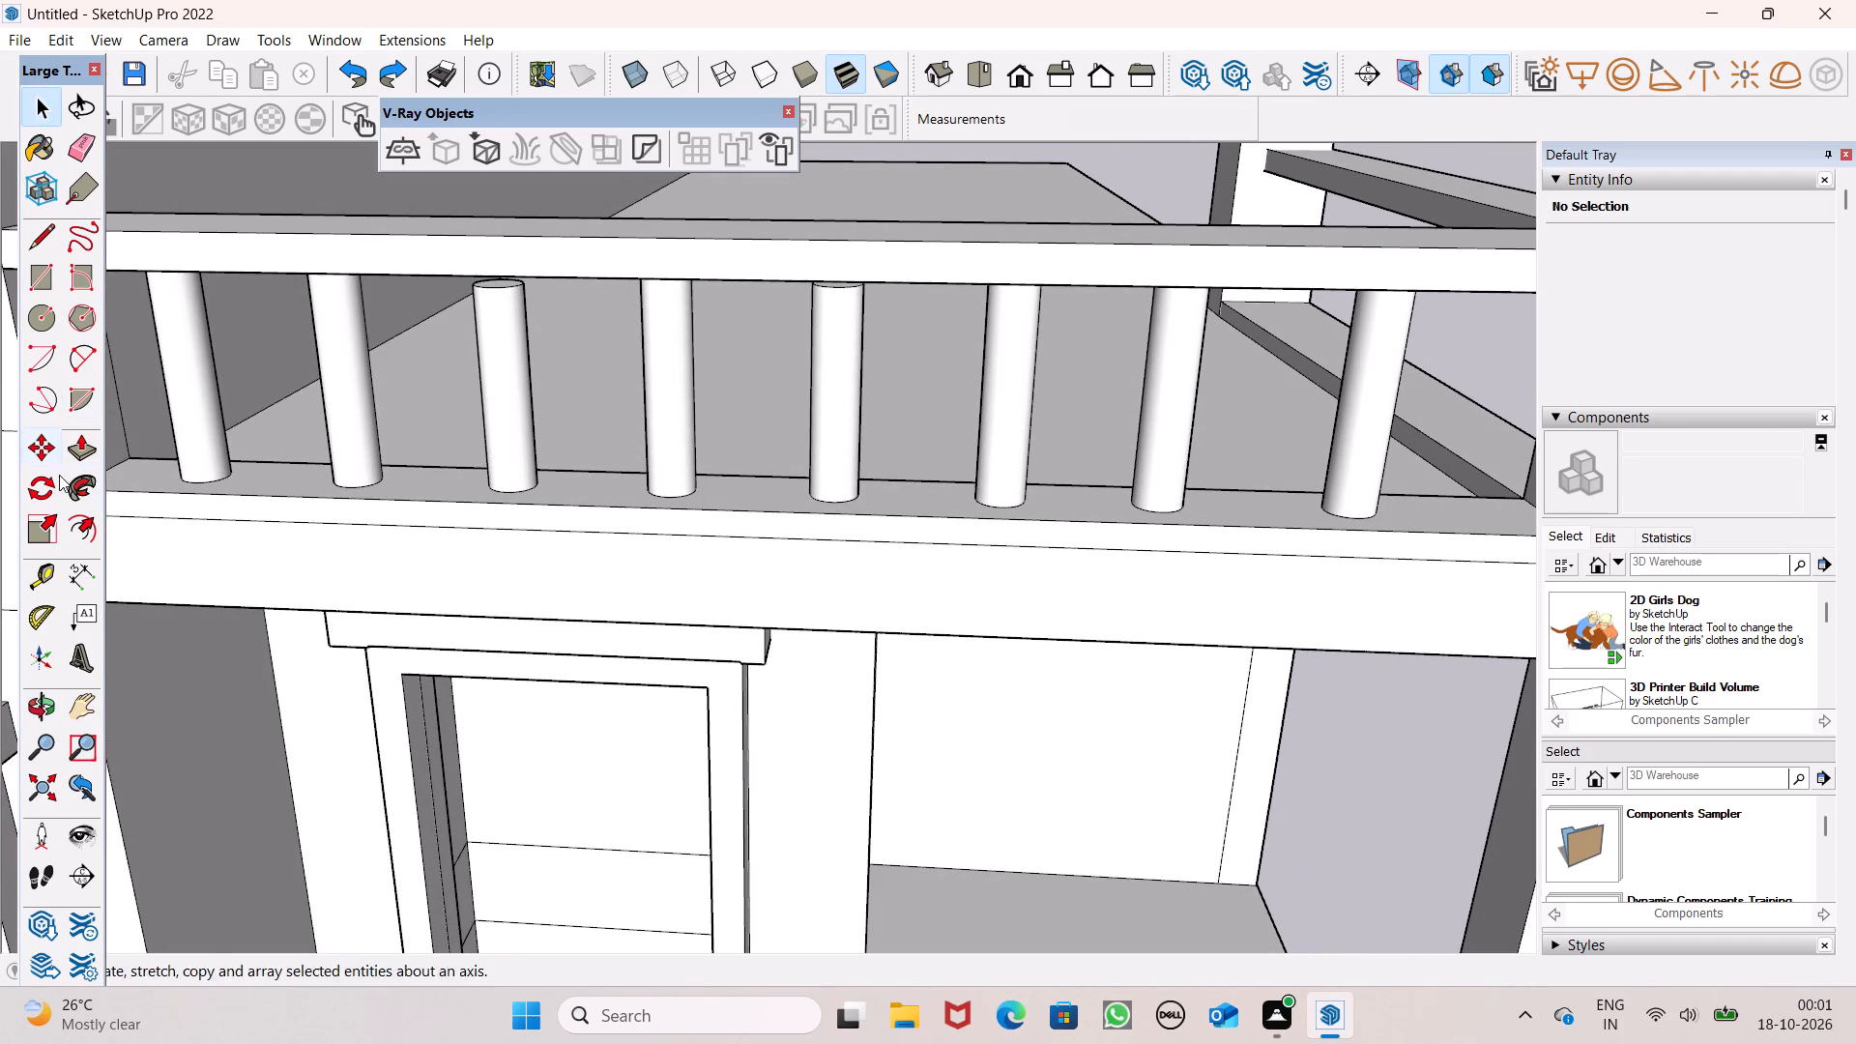
click(82, 457)
scroll(437, 319, up, 5)
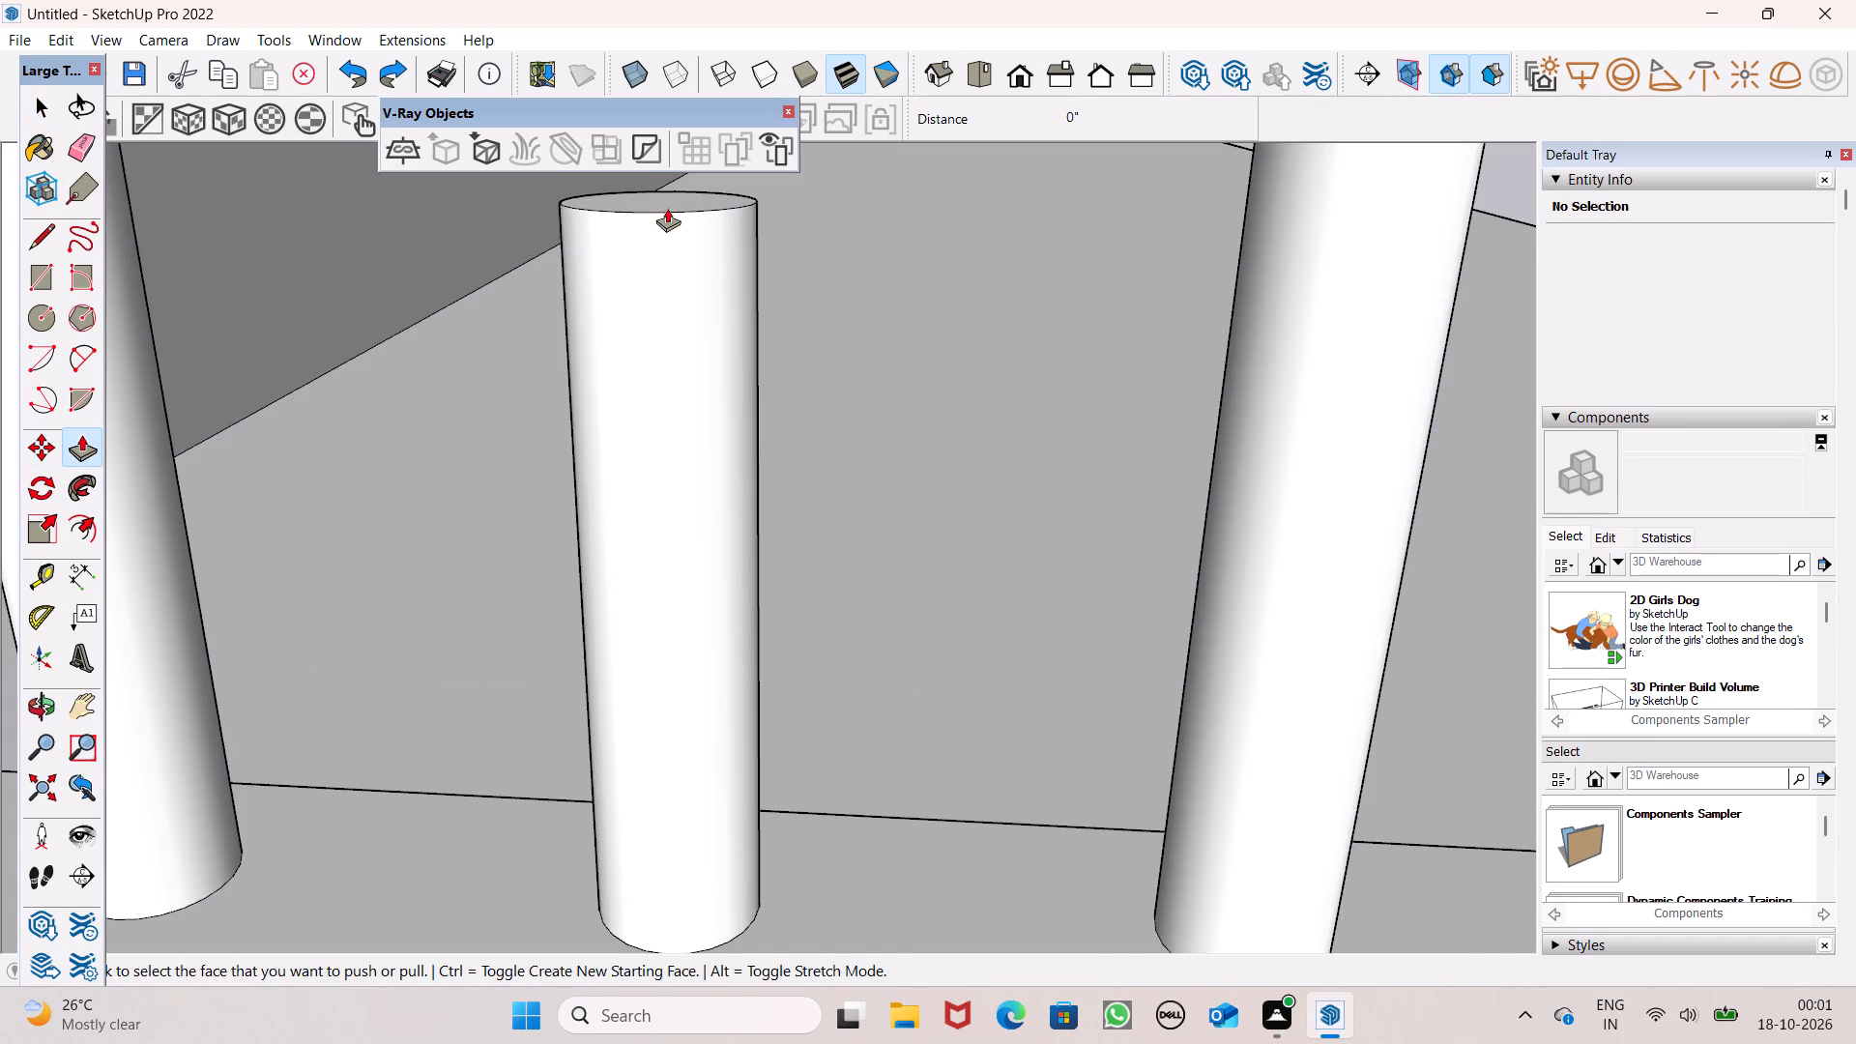
scroll(681, 312, down, 4)
drag(659, 233, 671, 216)
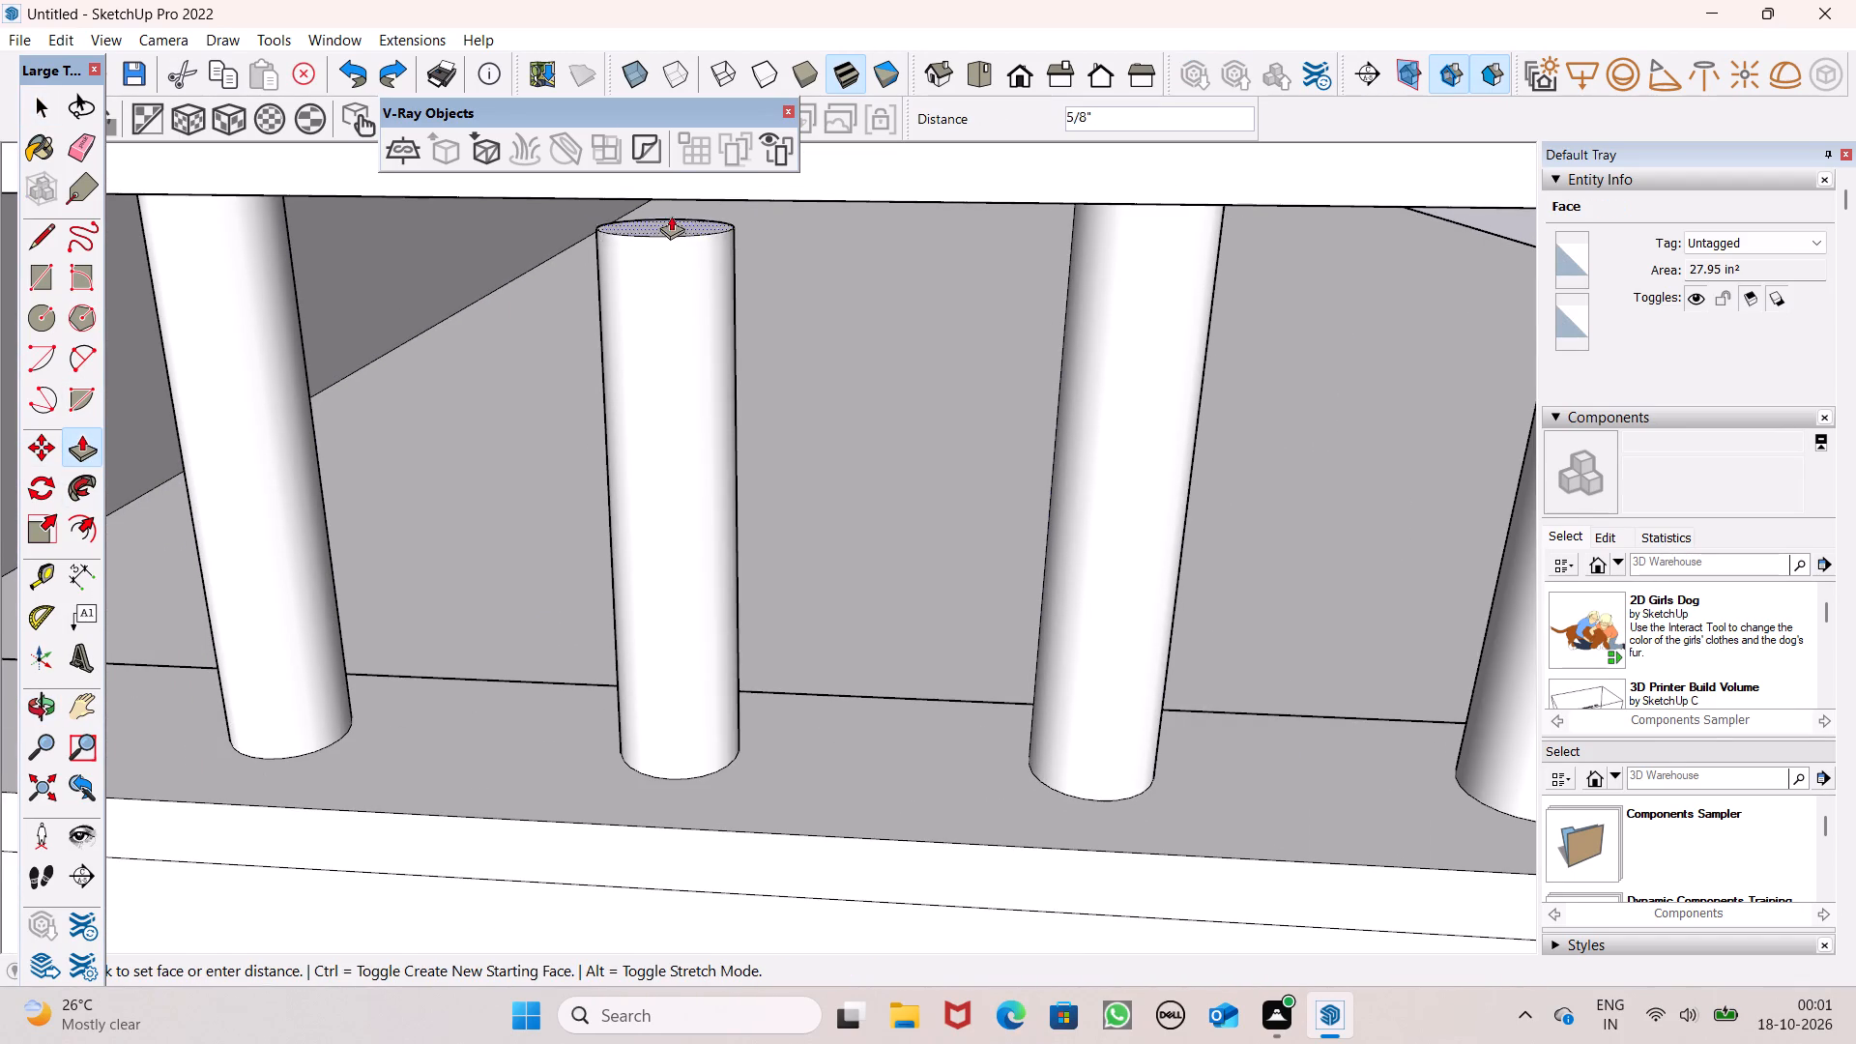
drag(671, 216, 659, 142)
scroll(797, 373, down, 5)
Raise the top of the short fifth baluster up to the underside of the handrail.
middle_drag(765, 374, 751, 213)
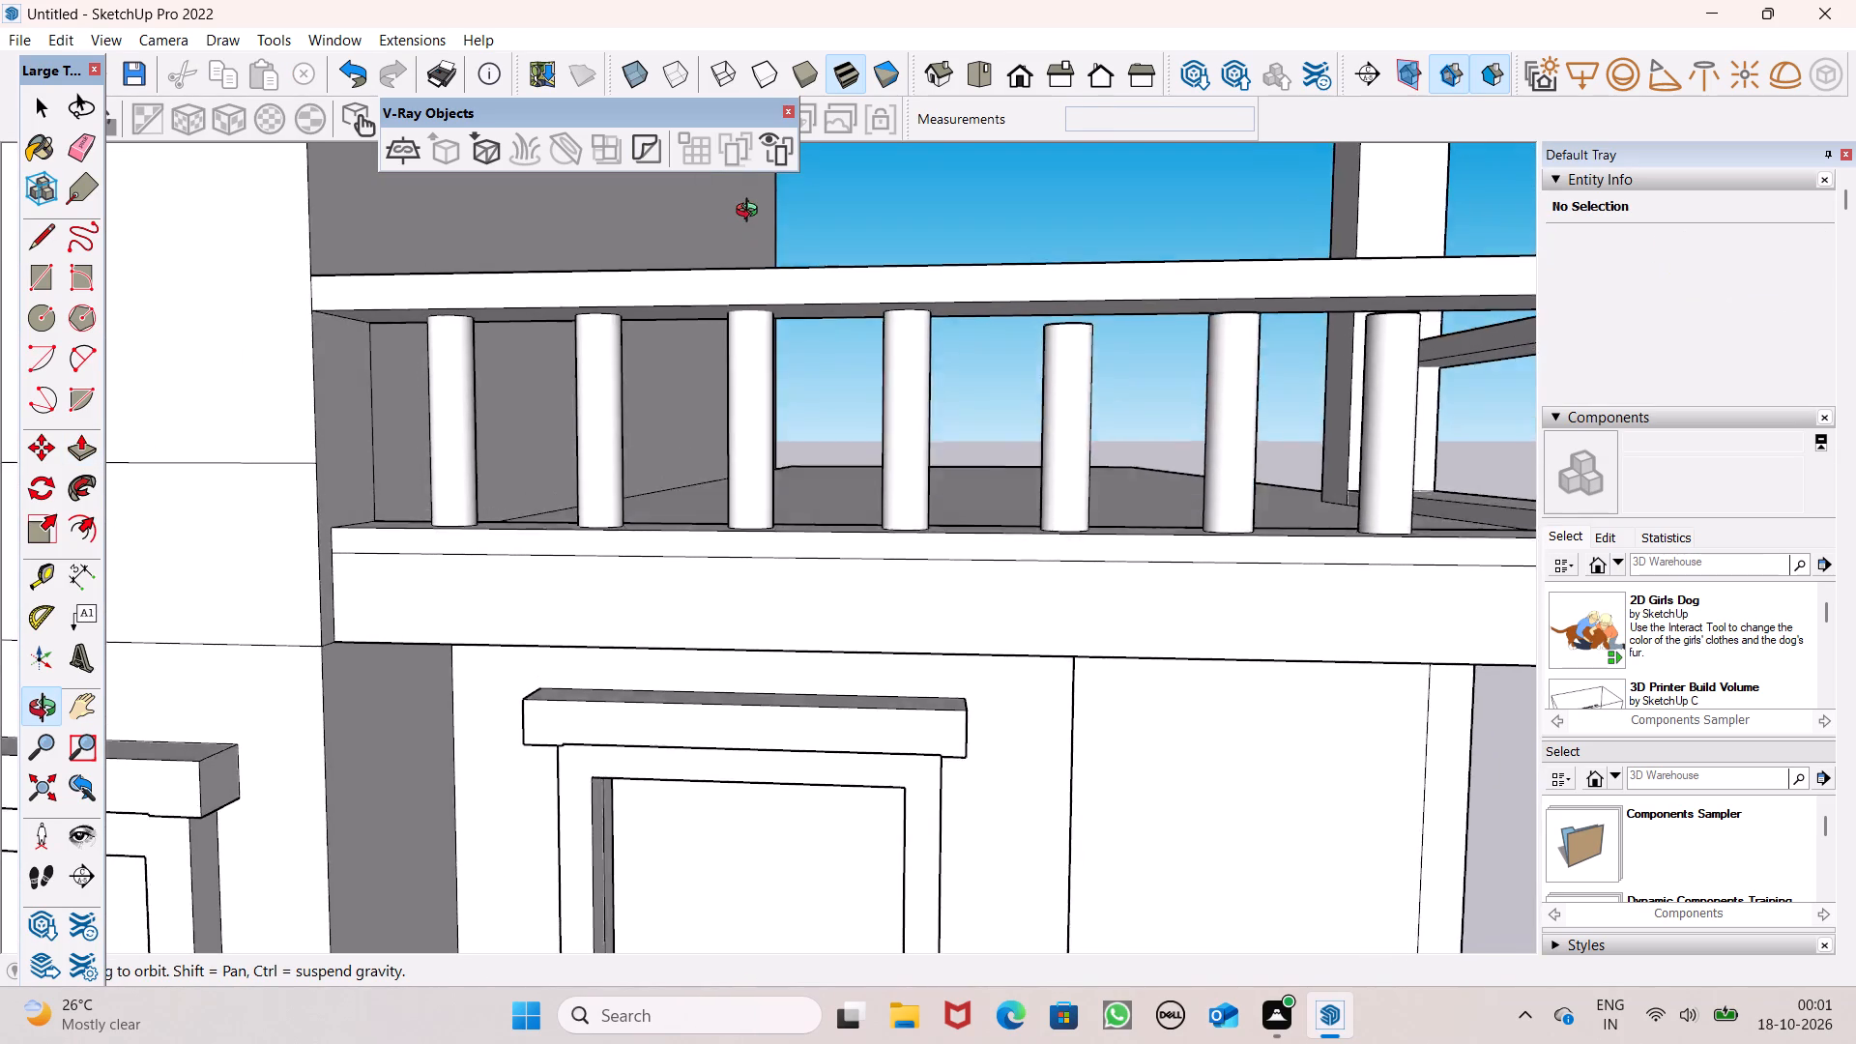
middle_drag(751, 213, 688, 210)
scroll(957, 309, up, 6)
scroll(1103, 358, down, 5)
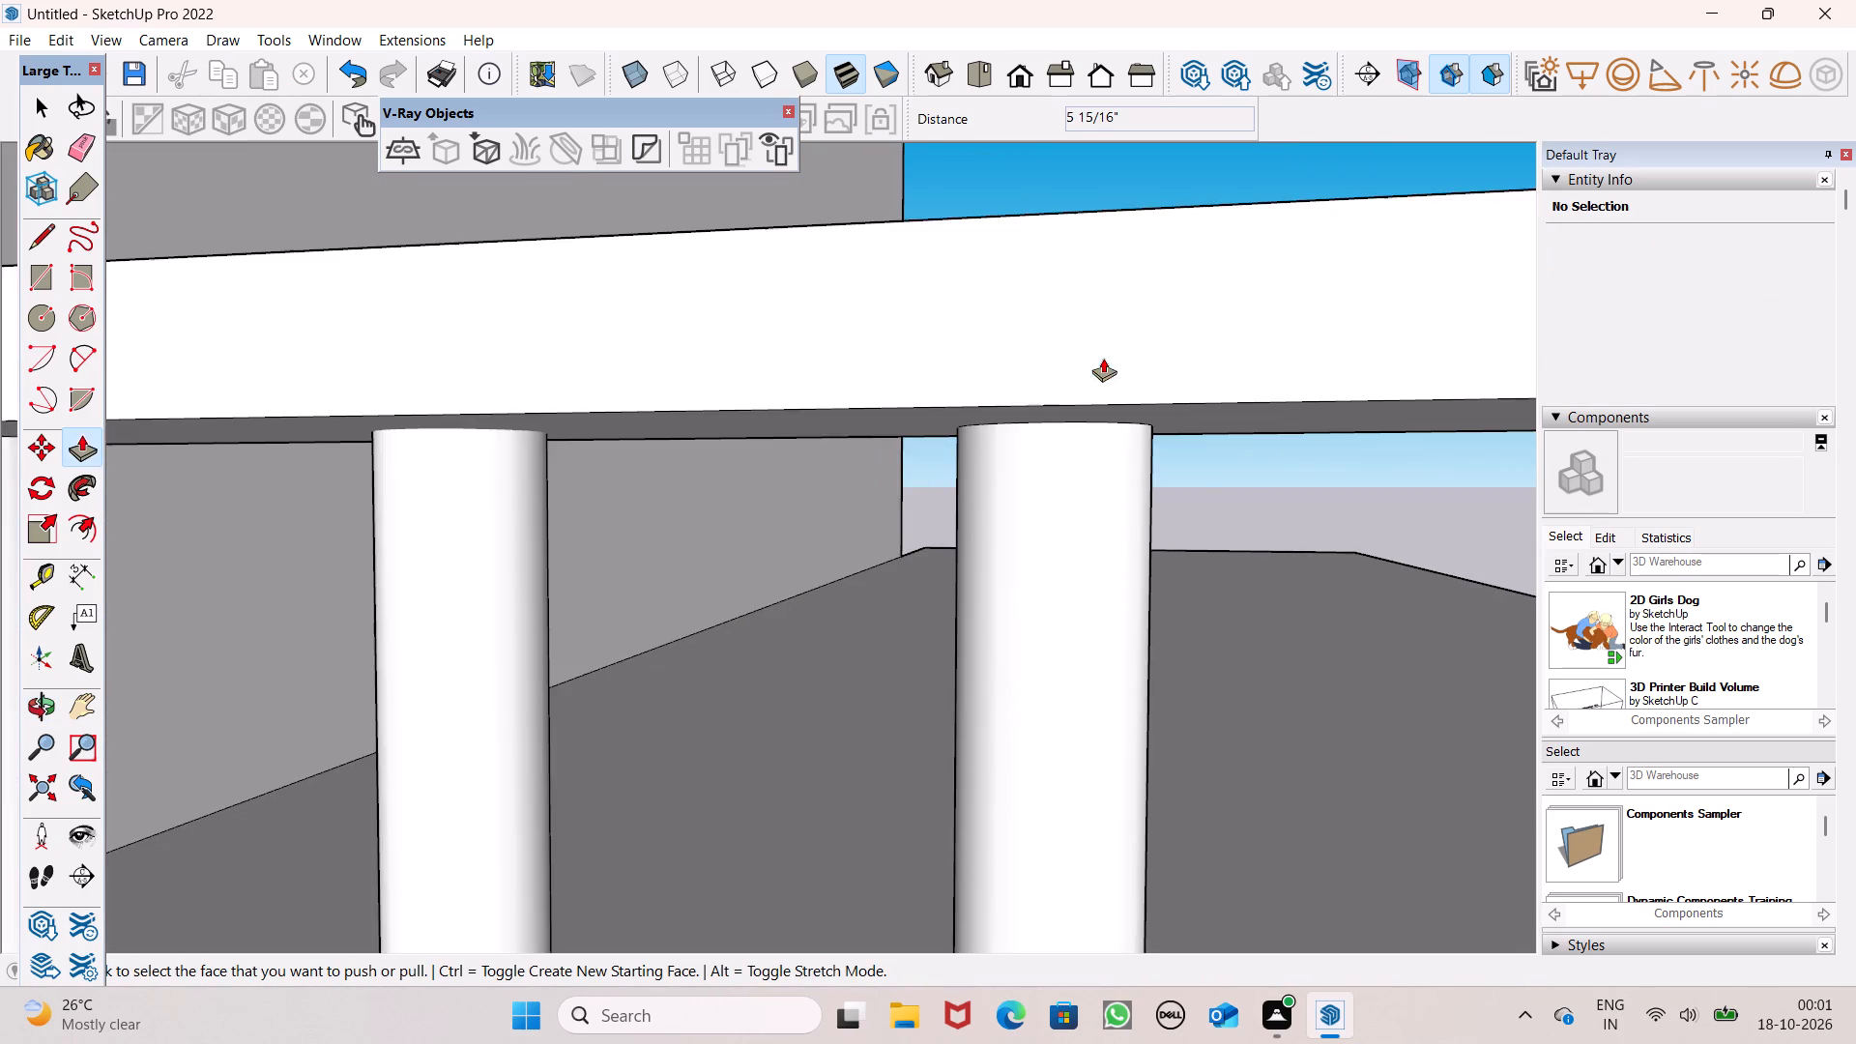
middle_drag(1131, 453, 1134, 518)
scroll(917, 310, down, 4)
scroll(1192, 388, down, 2)
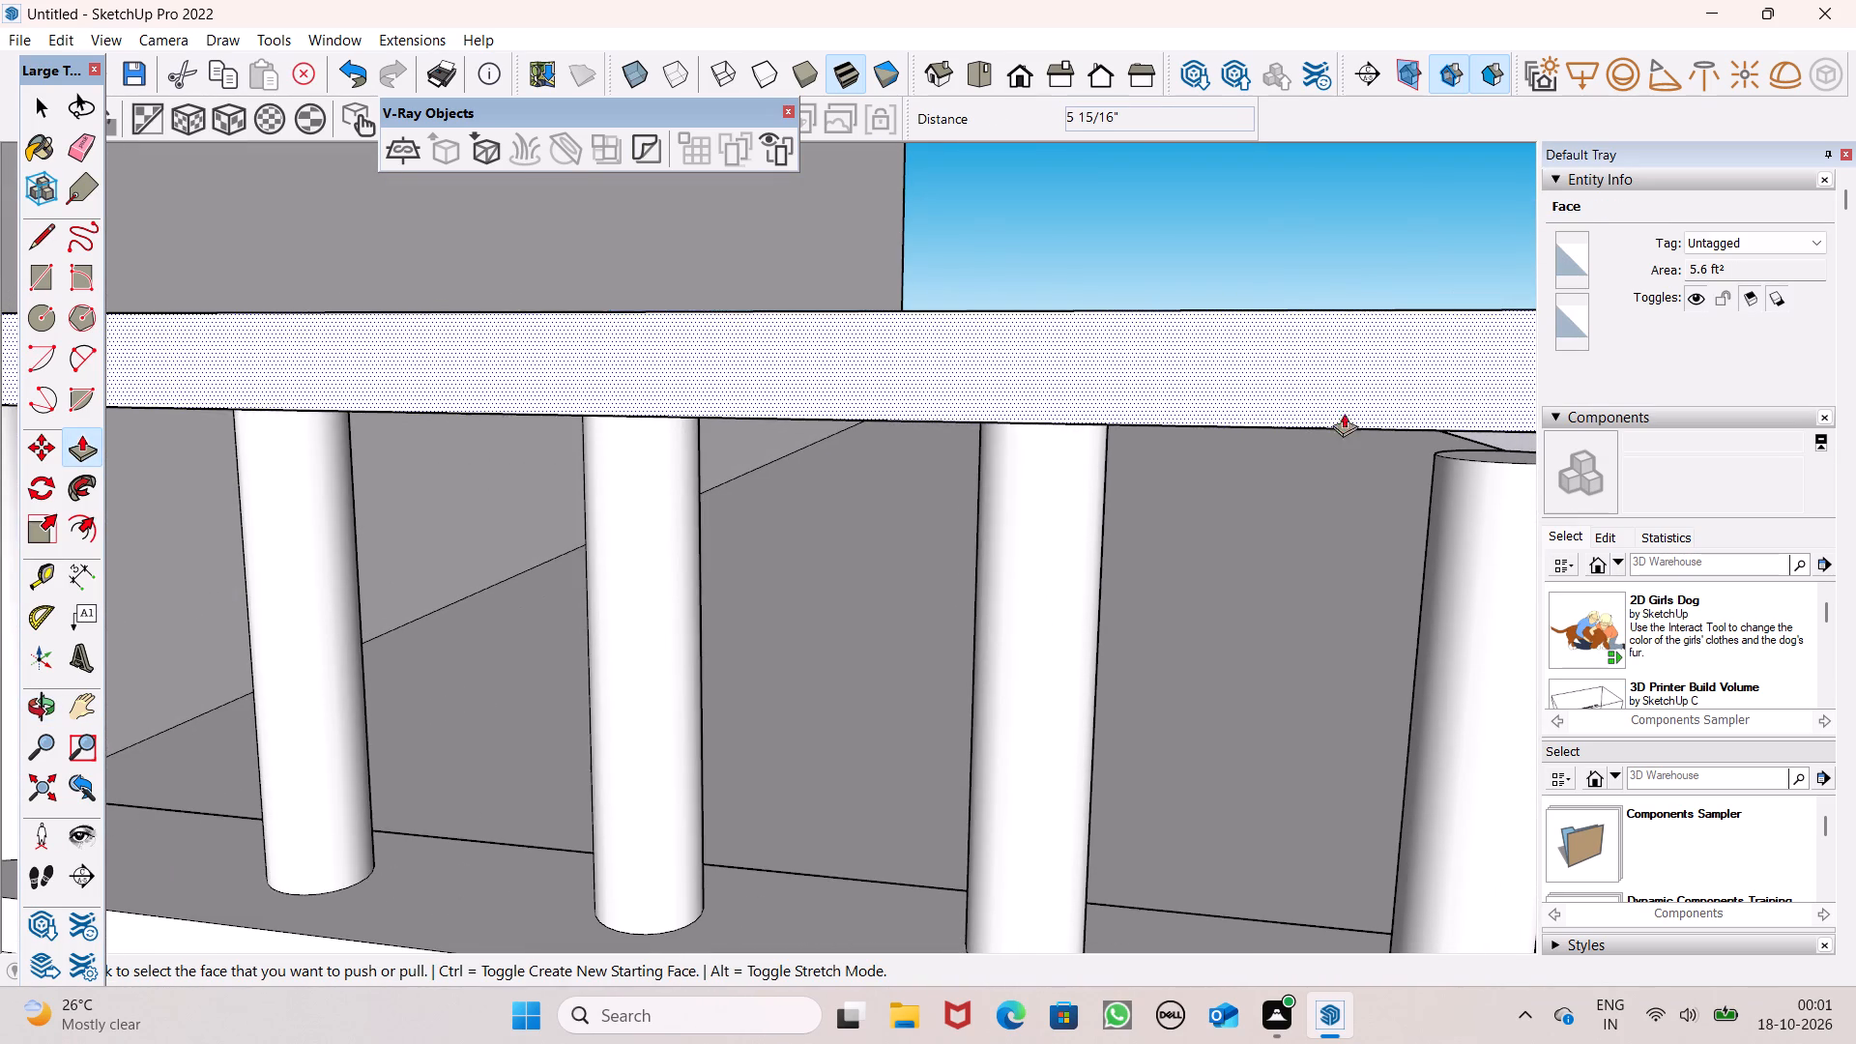
drag(1513, 459, 1526, 413)
double_click(1527, 412)
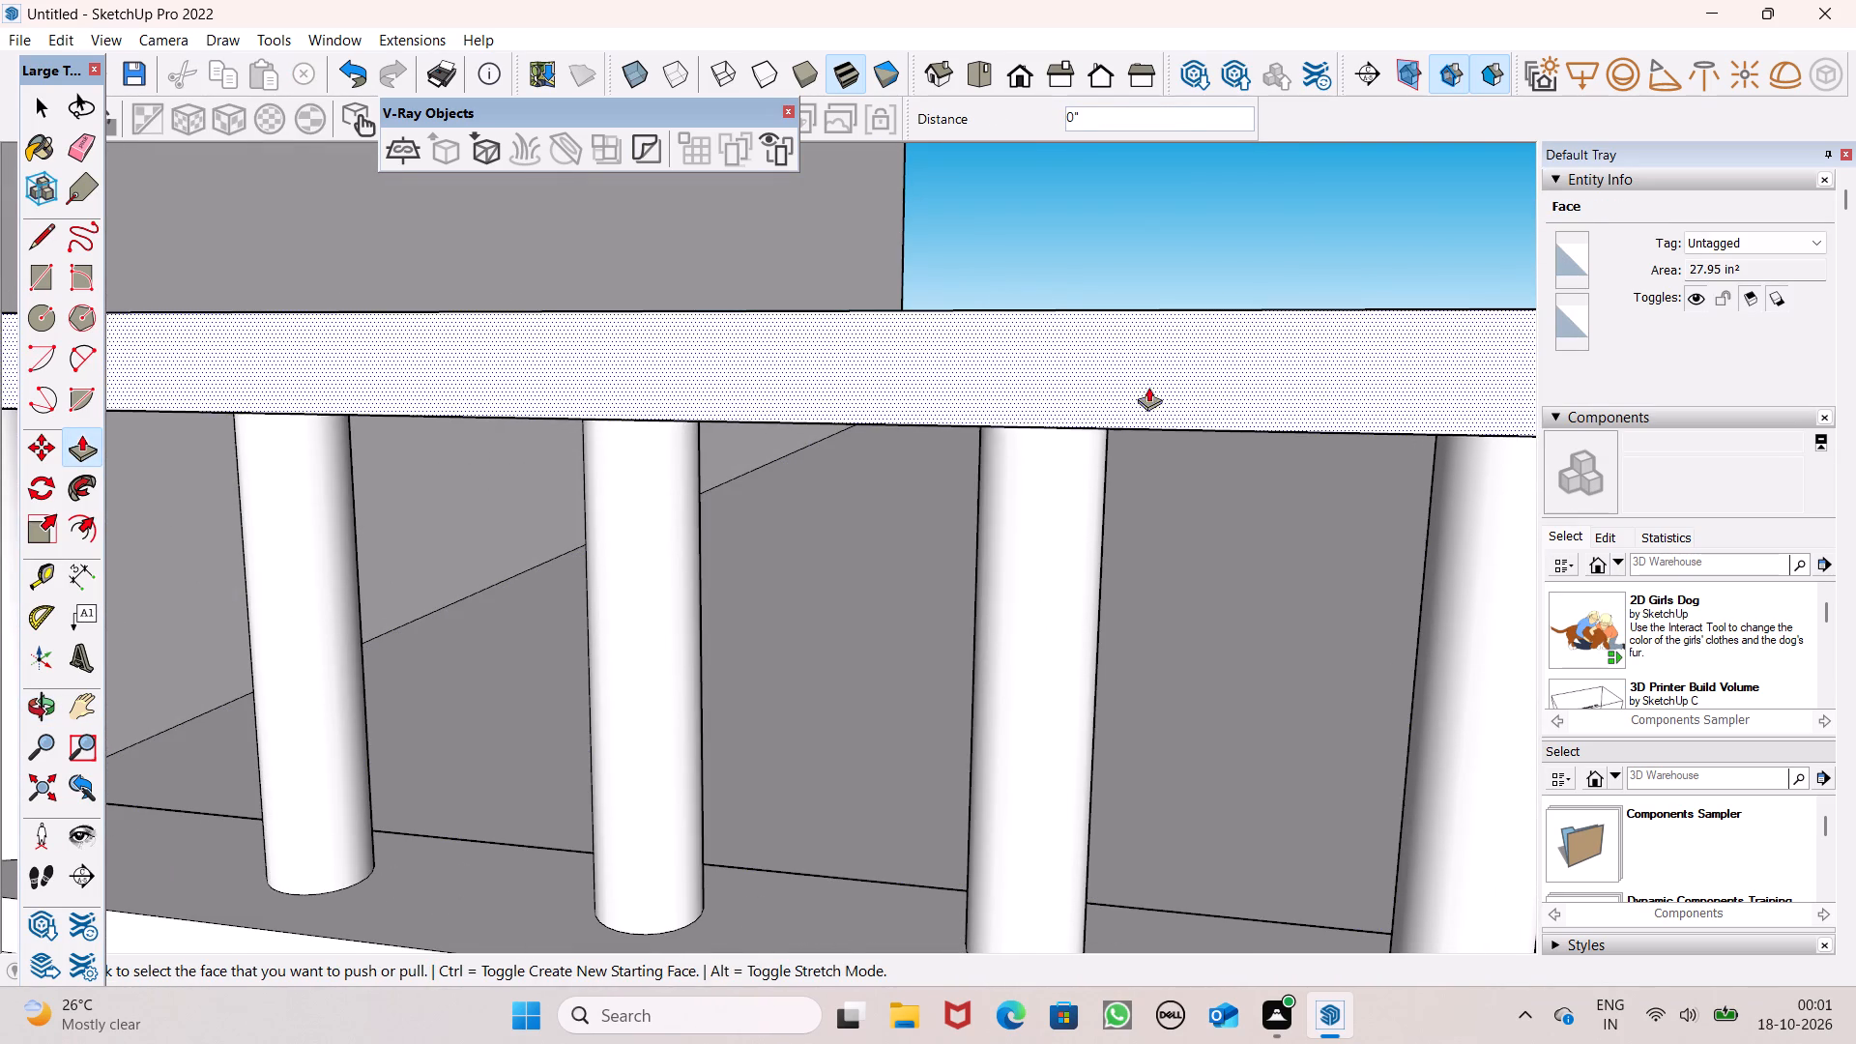
scroll(1096, 385, down, 8)
key(space)
Examine the railing and the curb and handrail on the adjoining side of the terrace.
scroll(472, 315, down, 6)
scroll(596, 351, down, 5)
key(space)
middle_drag(839, 407, 296, 526)
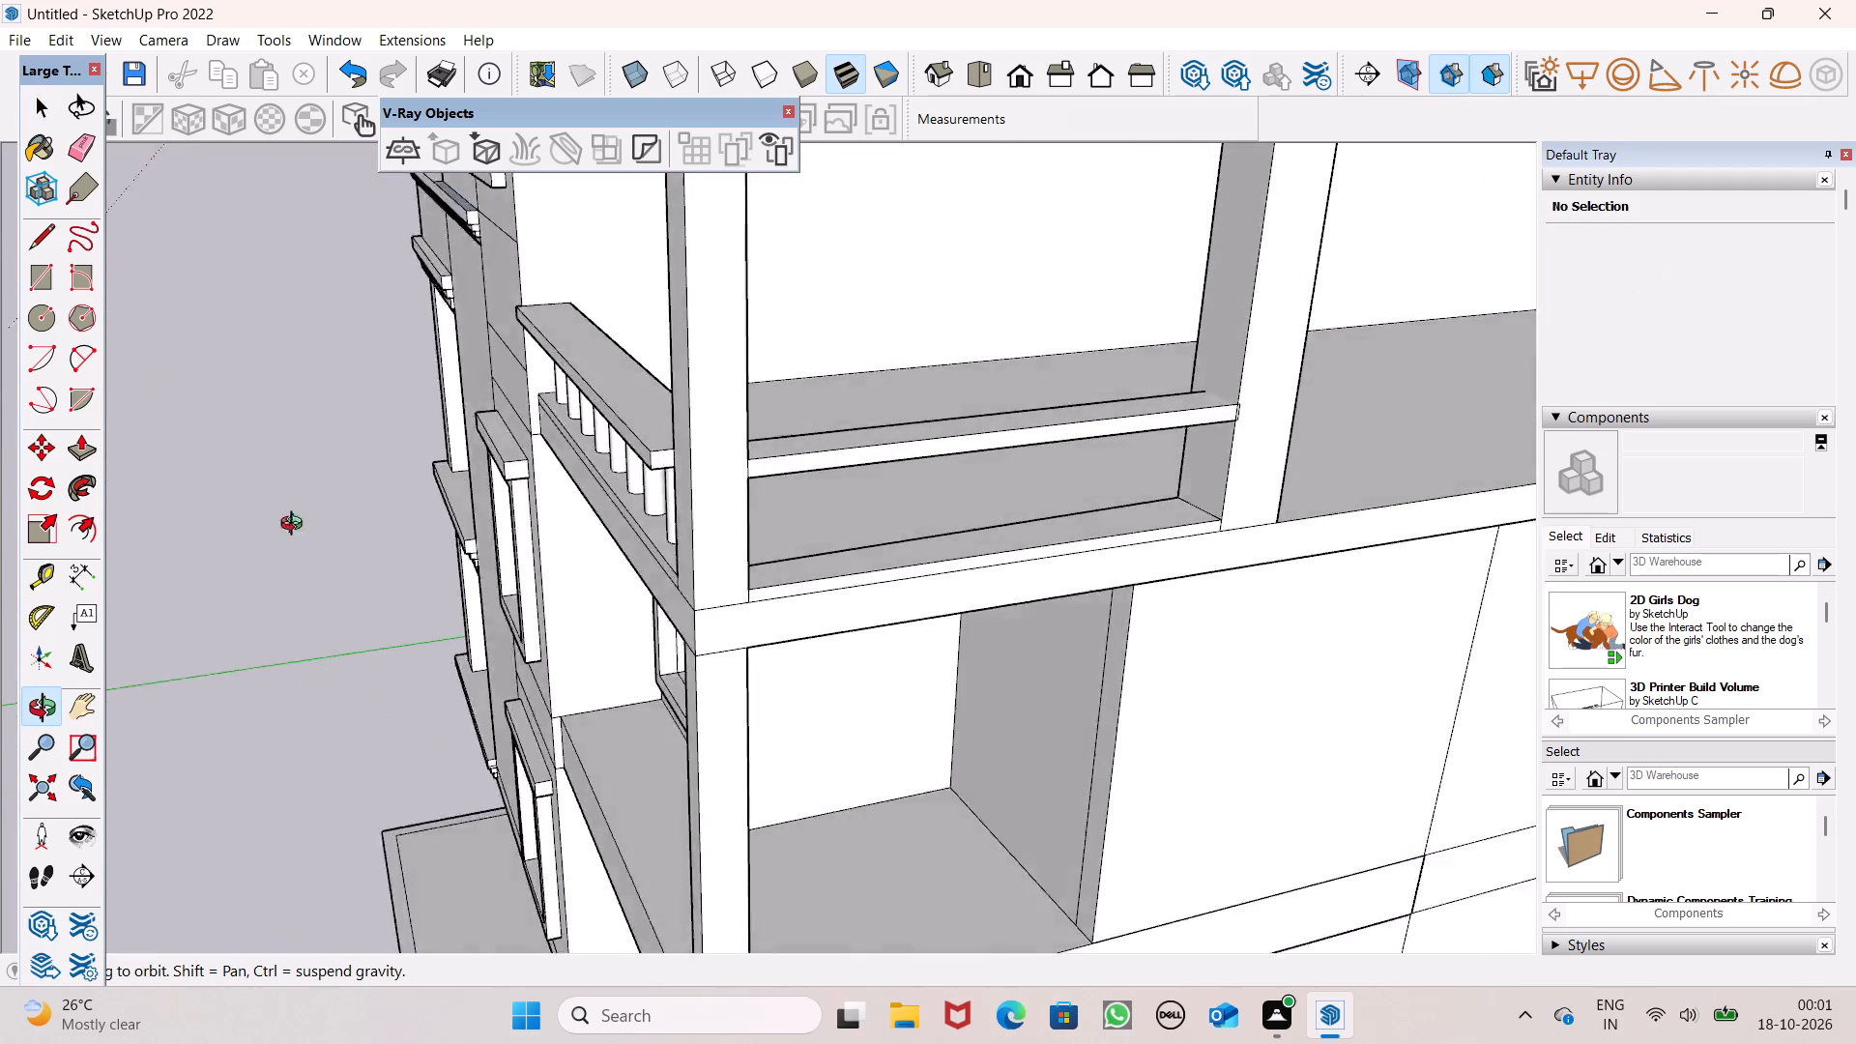
middle_drag(296, 526, 222, 504)
middle_drag(978, 569, 858, 531)
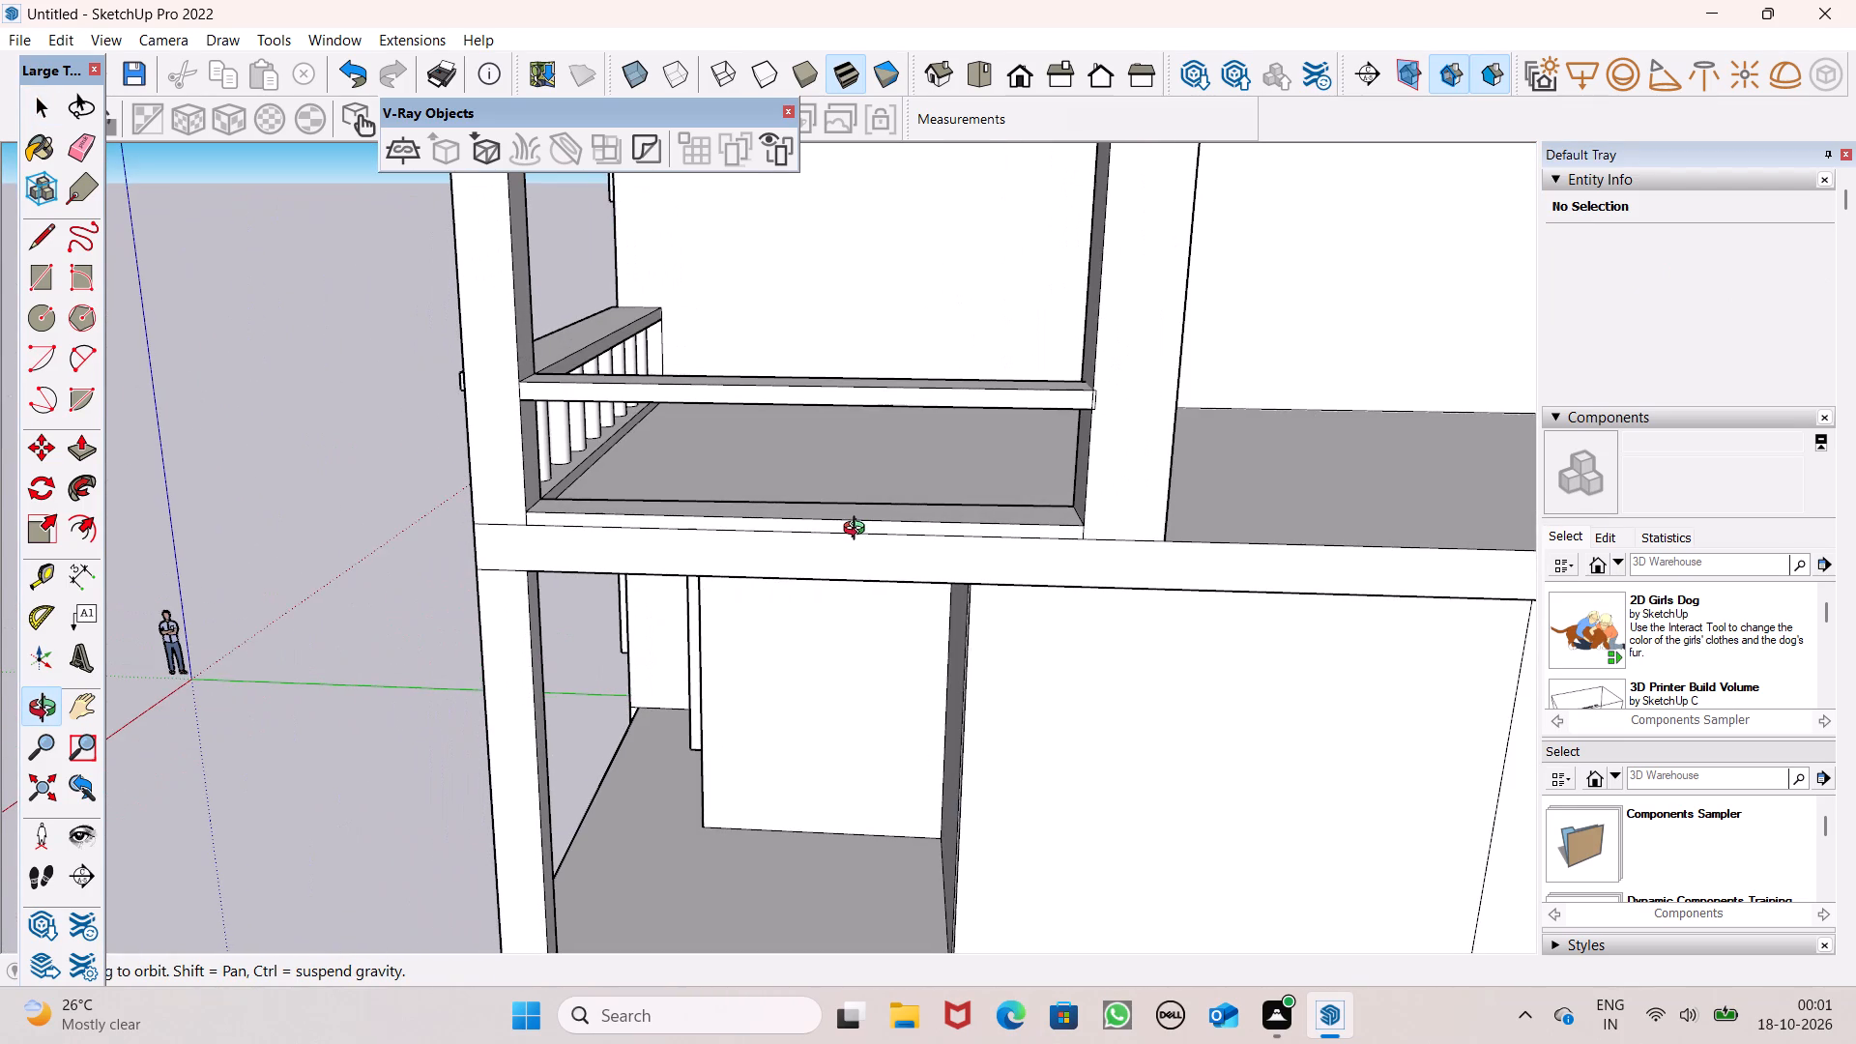
middle_drag(858, 531, 854, 538)
middle_drag(814, 568, 821, 606)
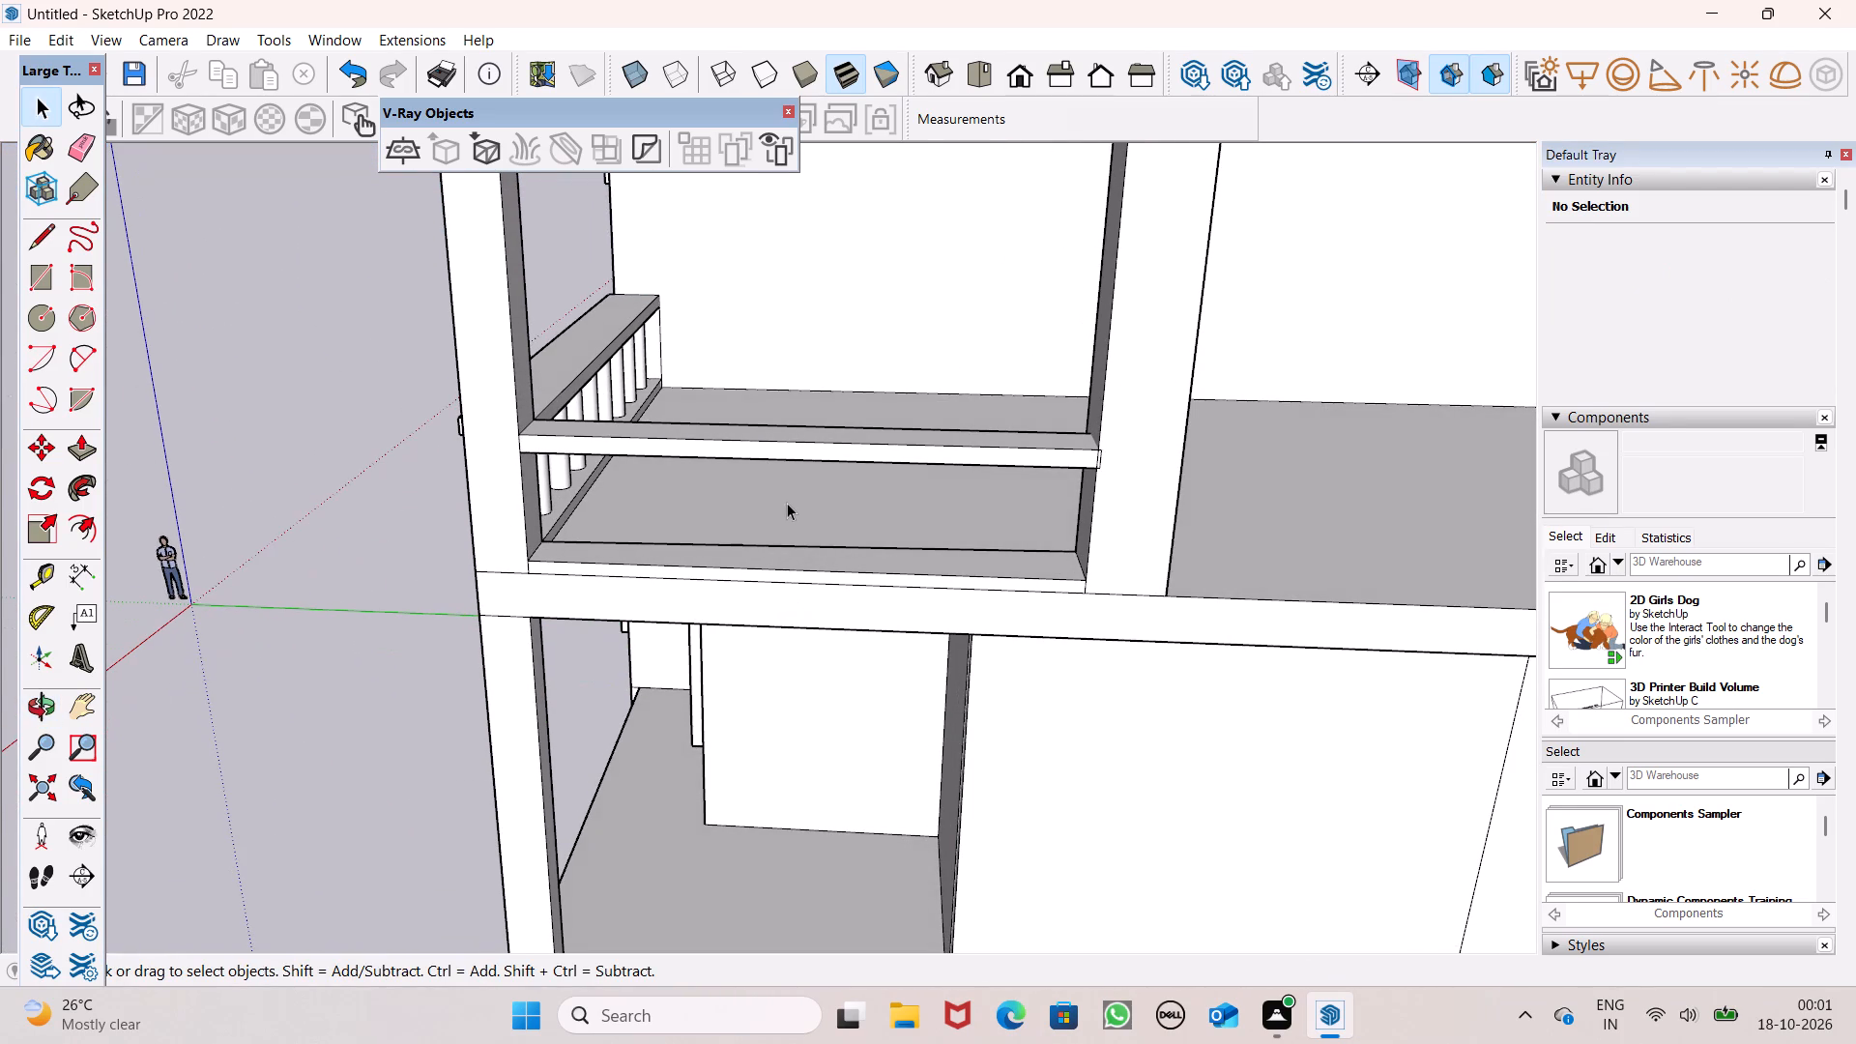
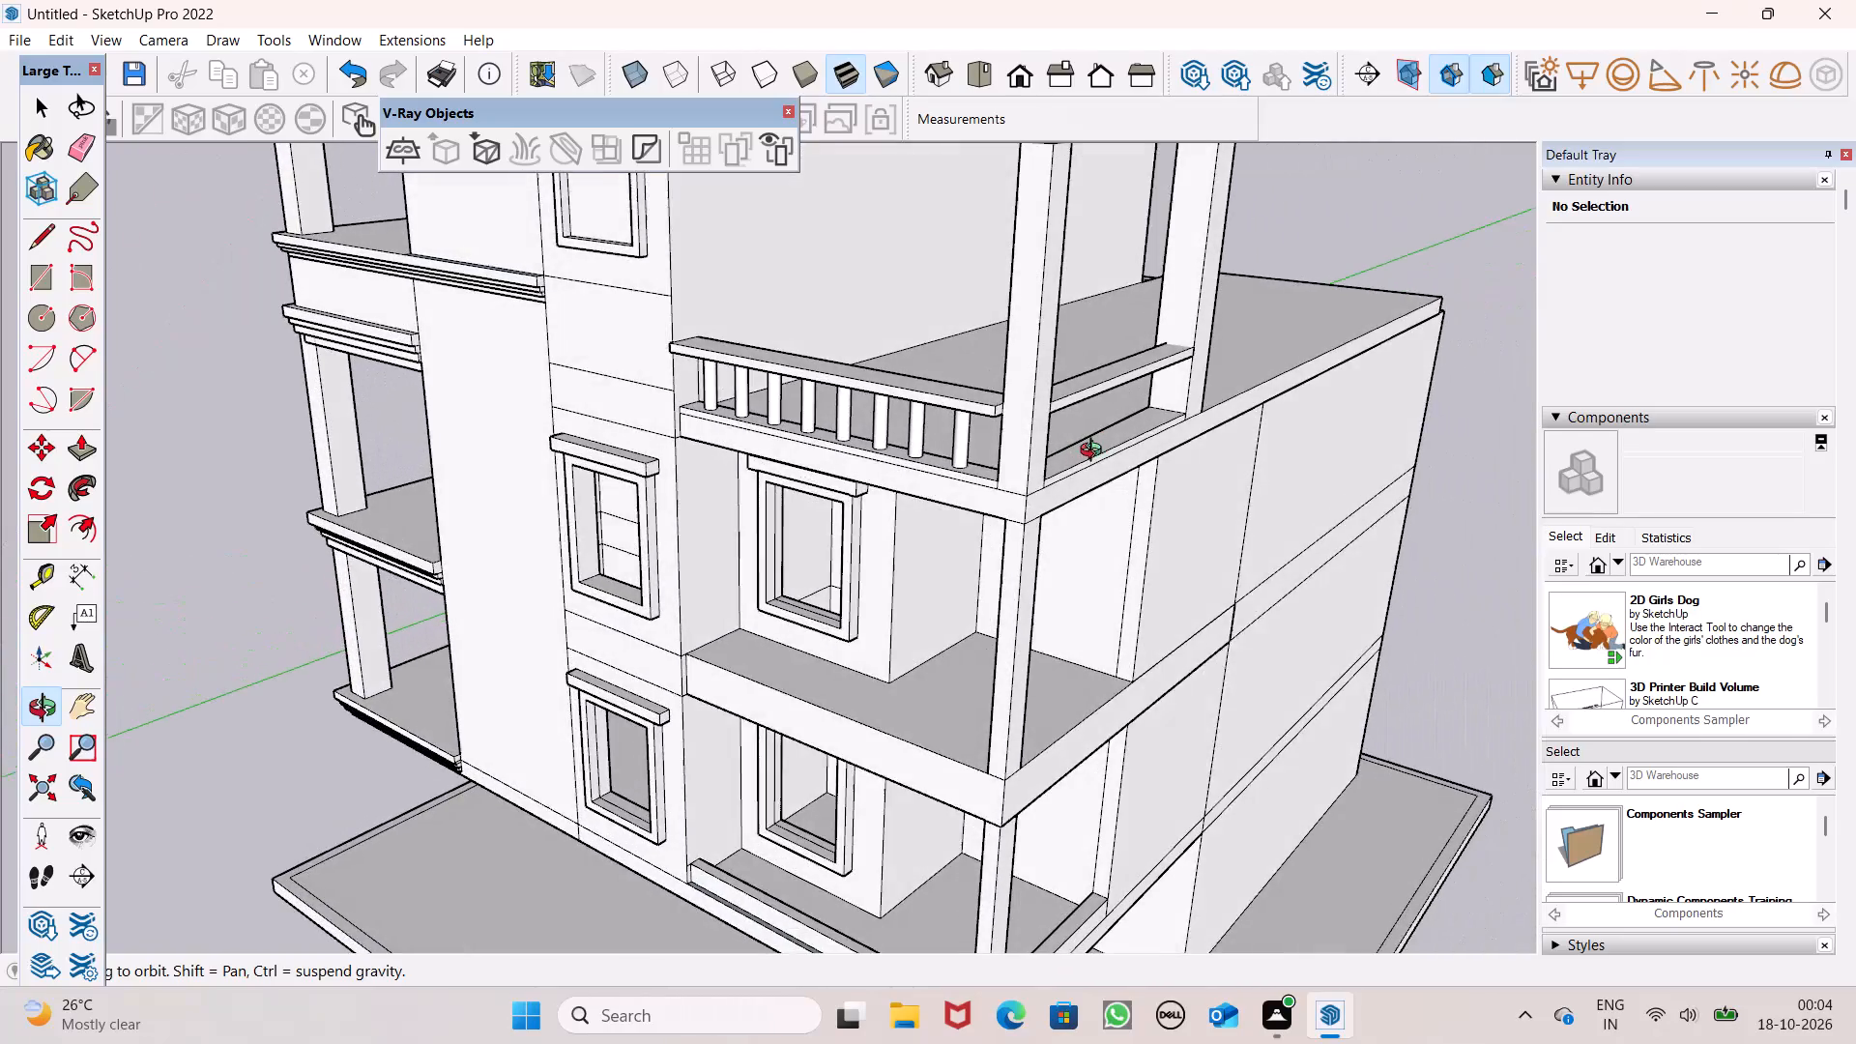
Push/pull the outer face of the front balcony handrail about 5 3/4 inches to line up with the corner column.
scroll(992, 495, up, 1)
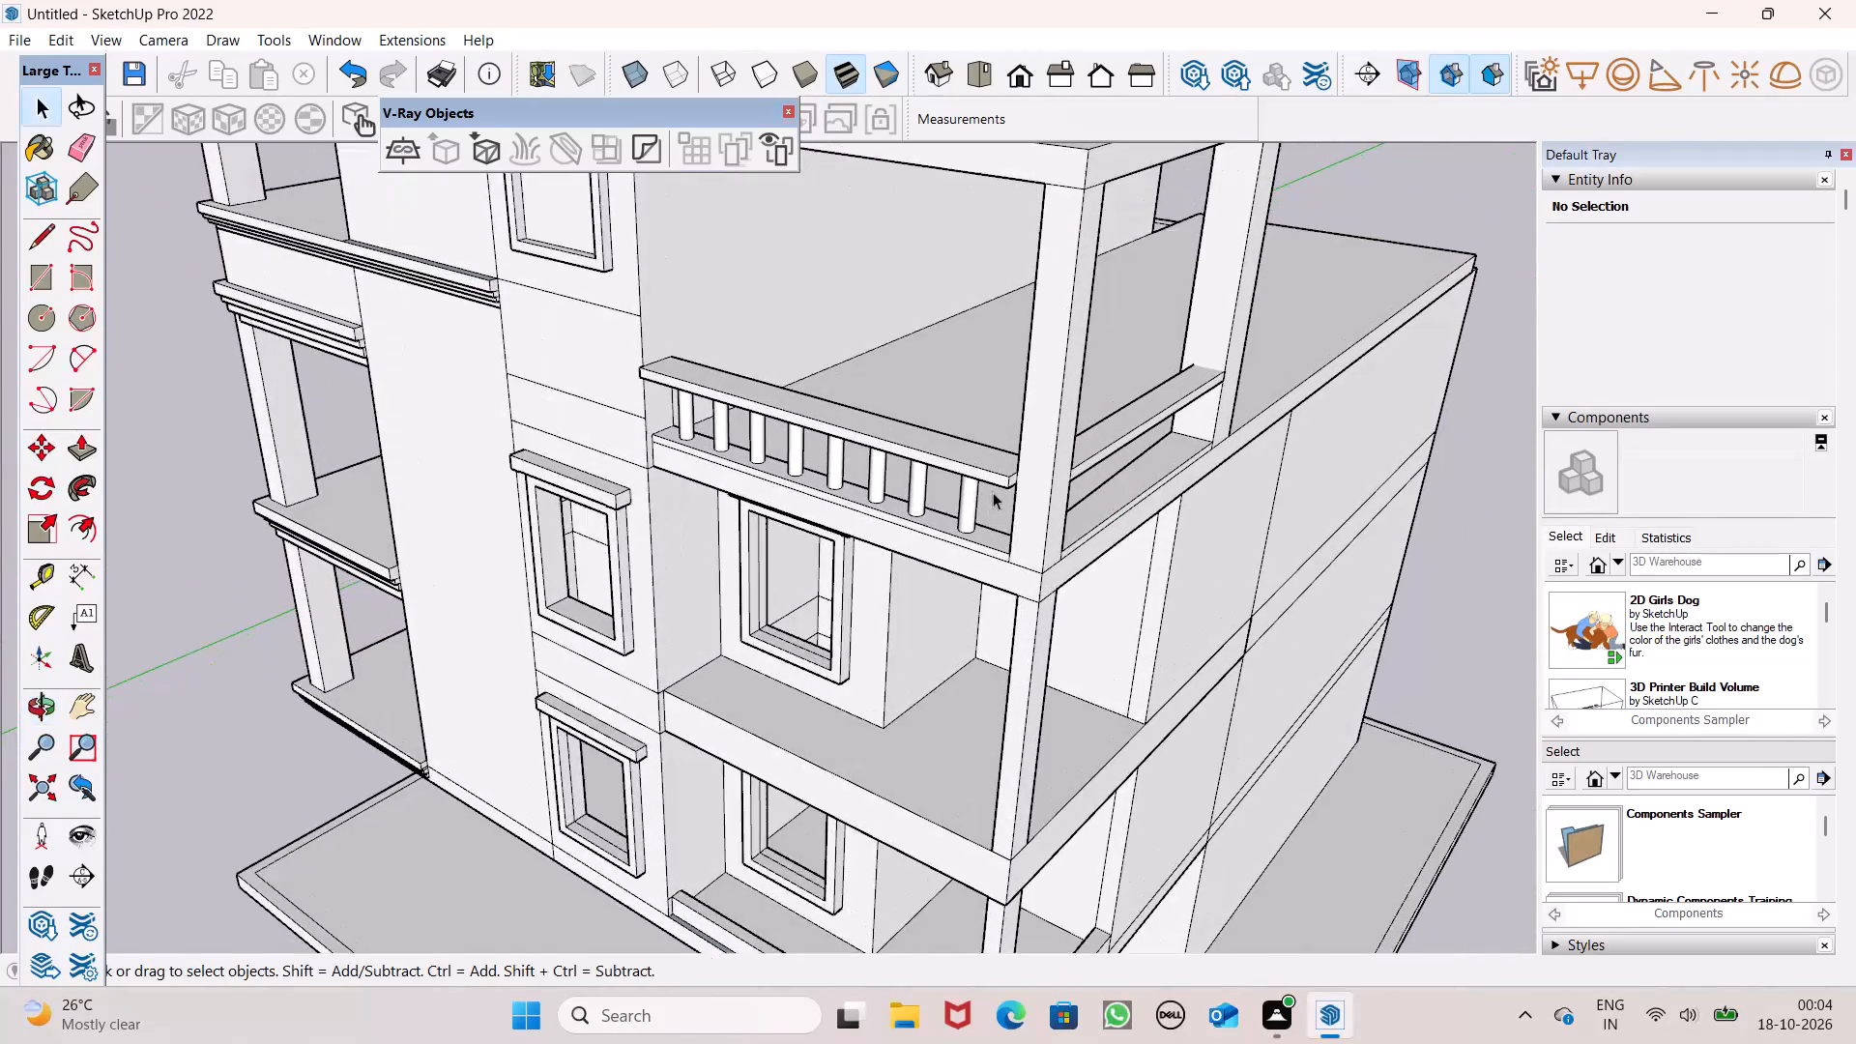
scroll(993, 492, up, 7)
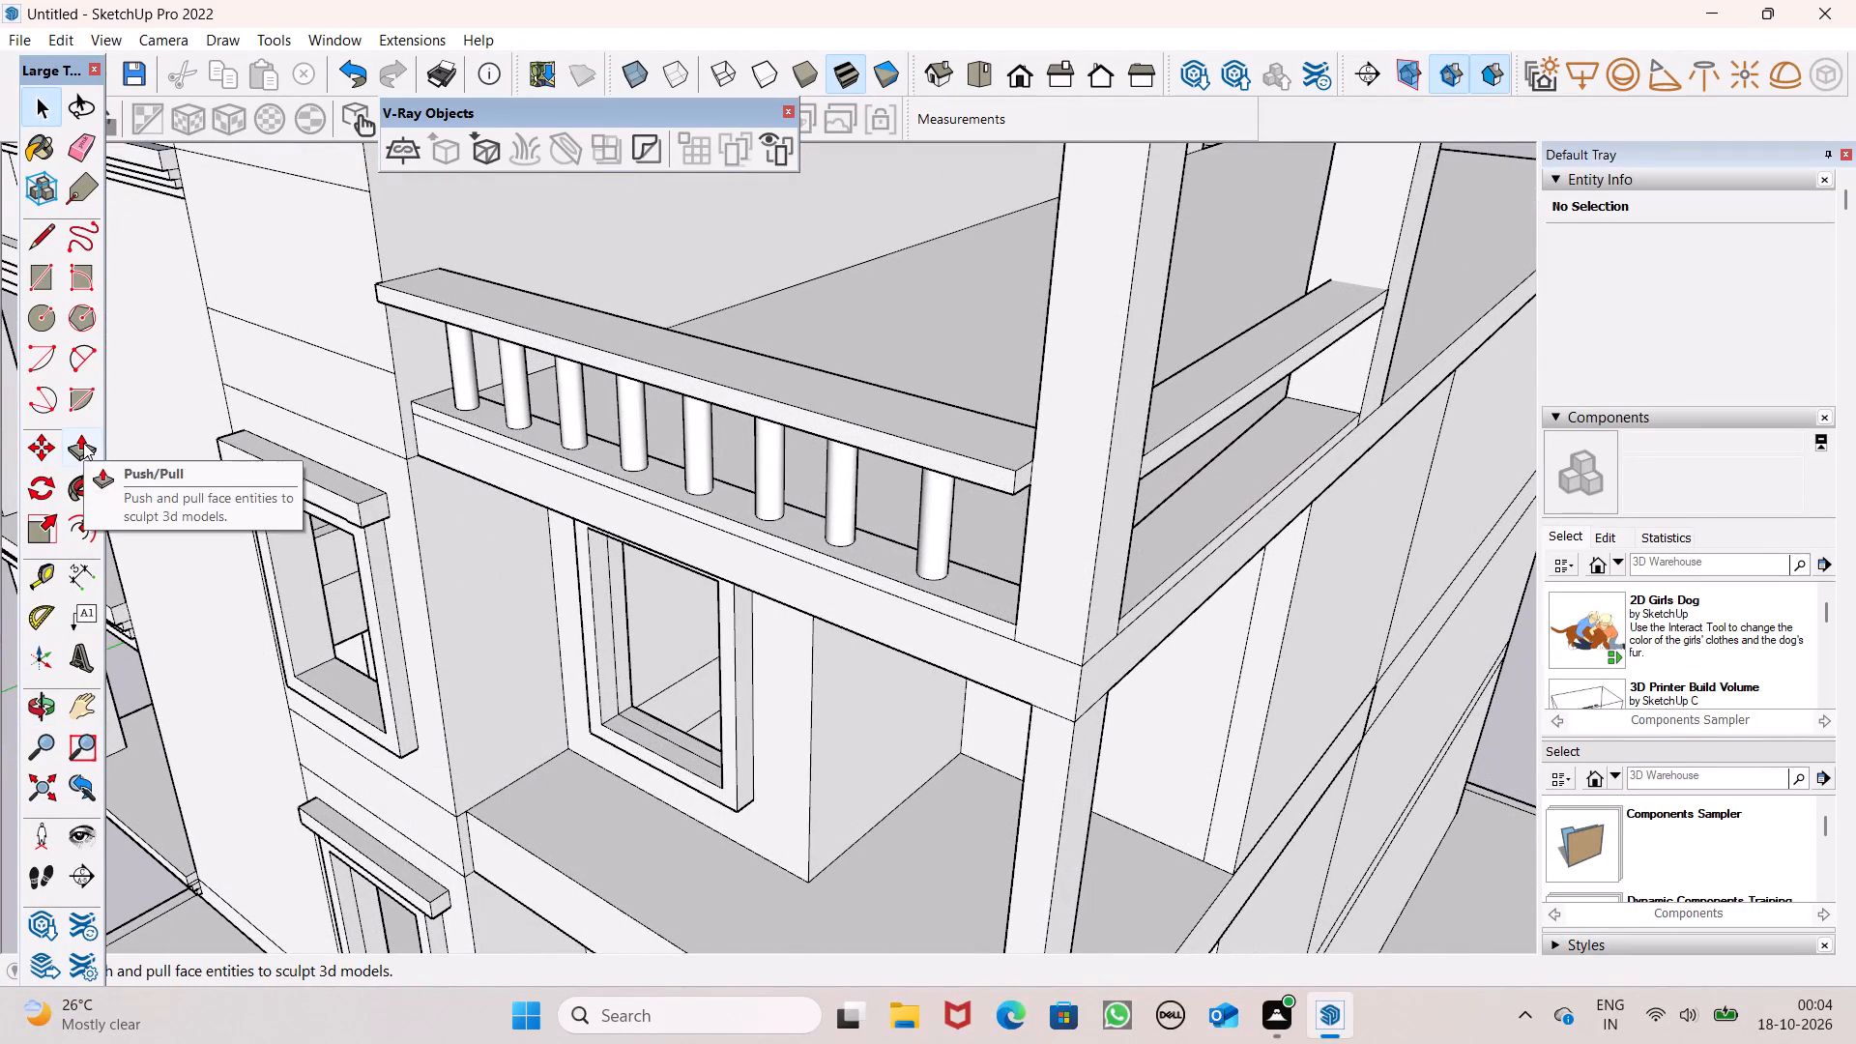
click(83, 443)
scroll(1042, 410, up, 4)
drag(971, 507, 1029, 503)
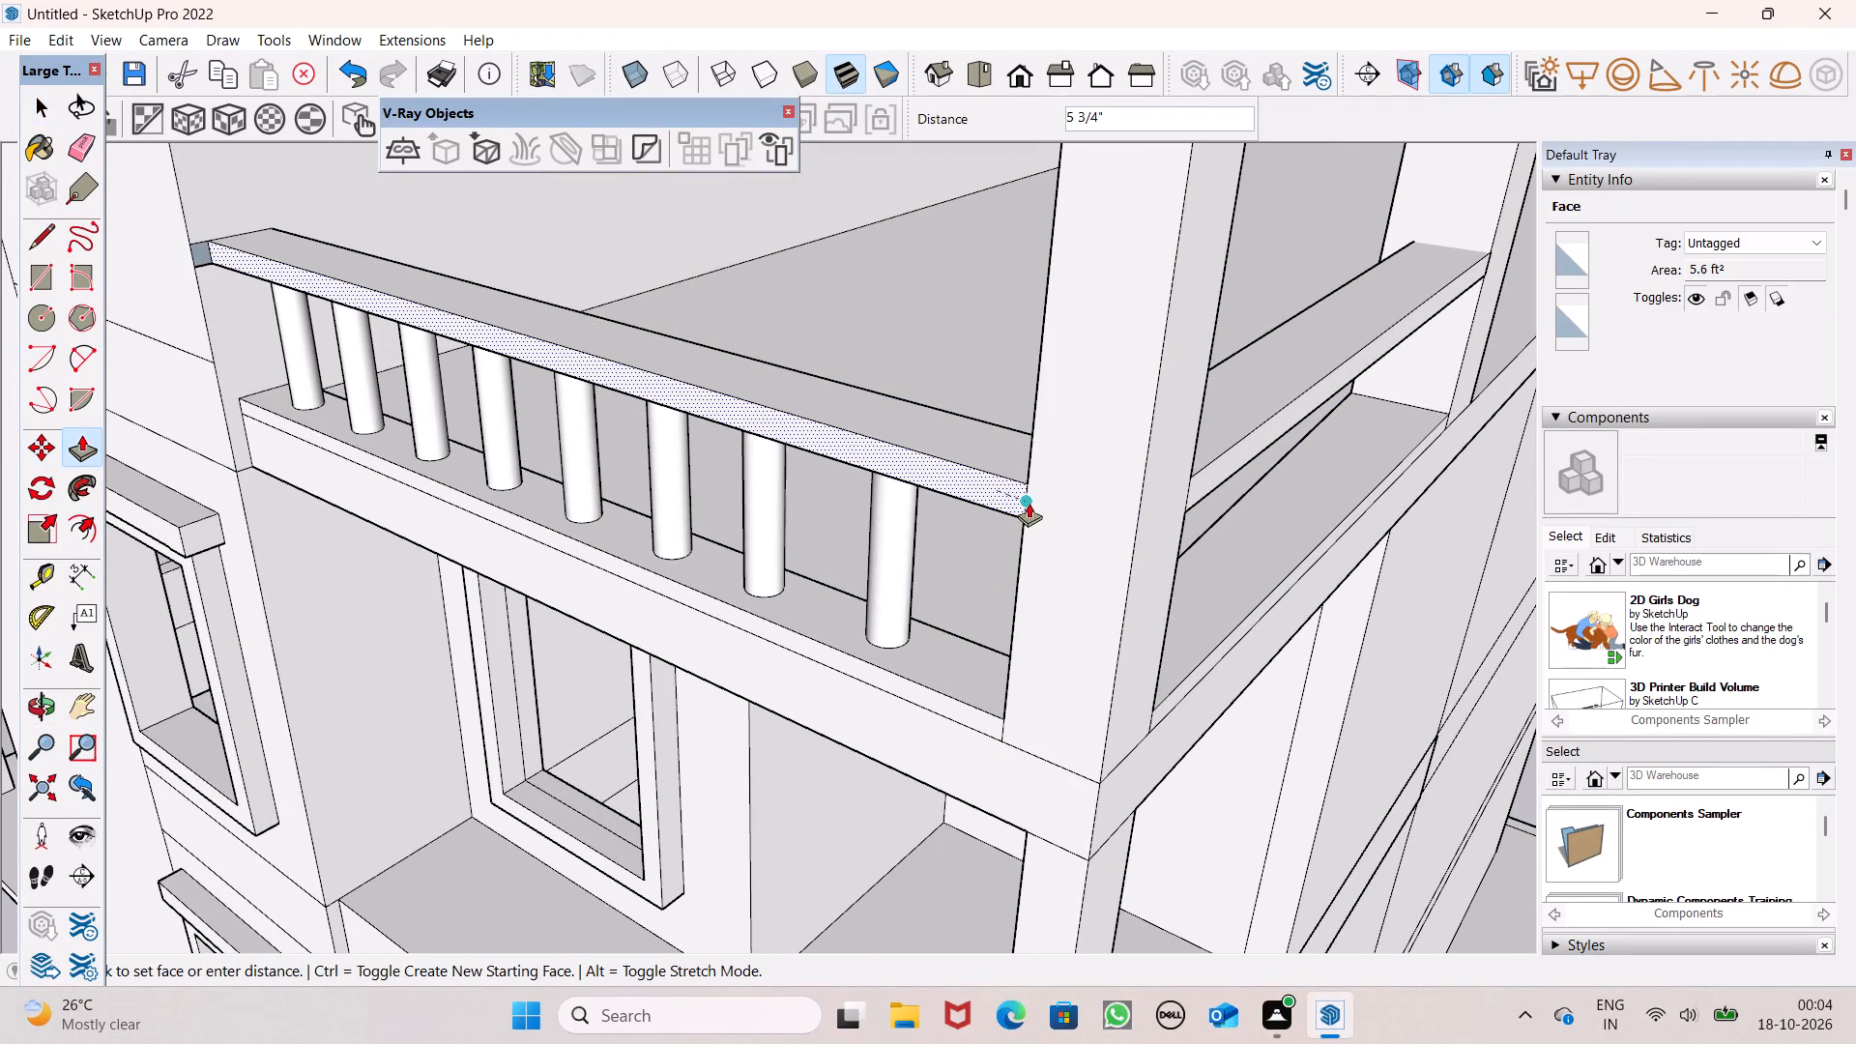
drag(1029, 503, 1033, 503)
scroll(1060, 370, down, 5)
middle_drag(1178, 482, 804, 403)
scroll(804, 403, up, 1)
scroll(776, 355, down, 2)
key(space)
Draw a baluster circle of about 30 square inches on the side balcony's base strip, near the corner column.
scroll(1009, 405, down, 2)
middle_drag(1034, 464, 944, 652)
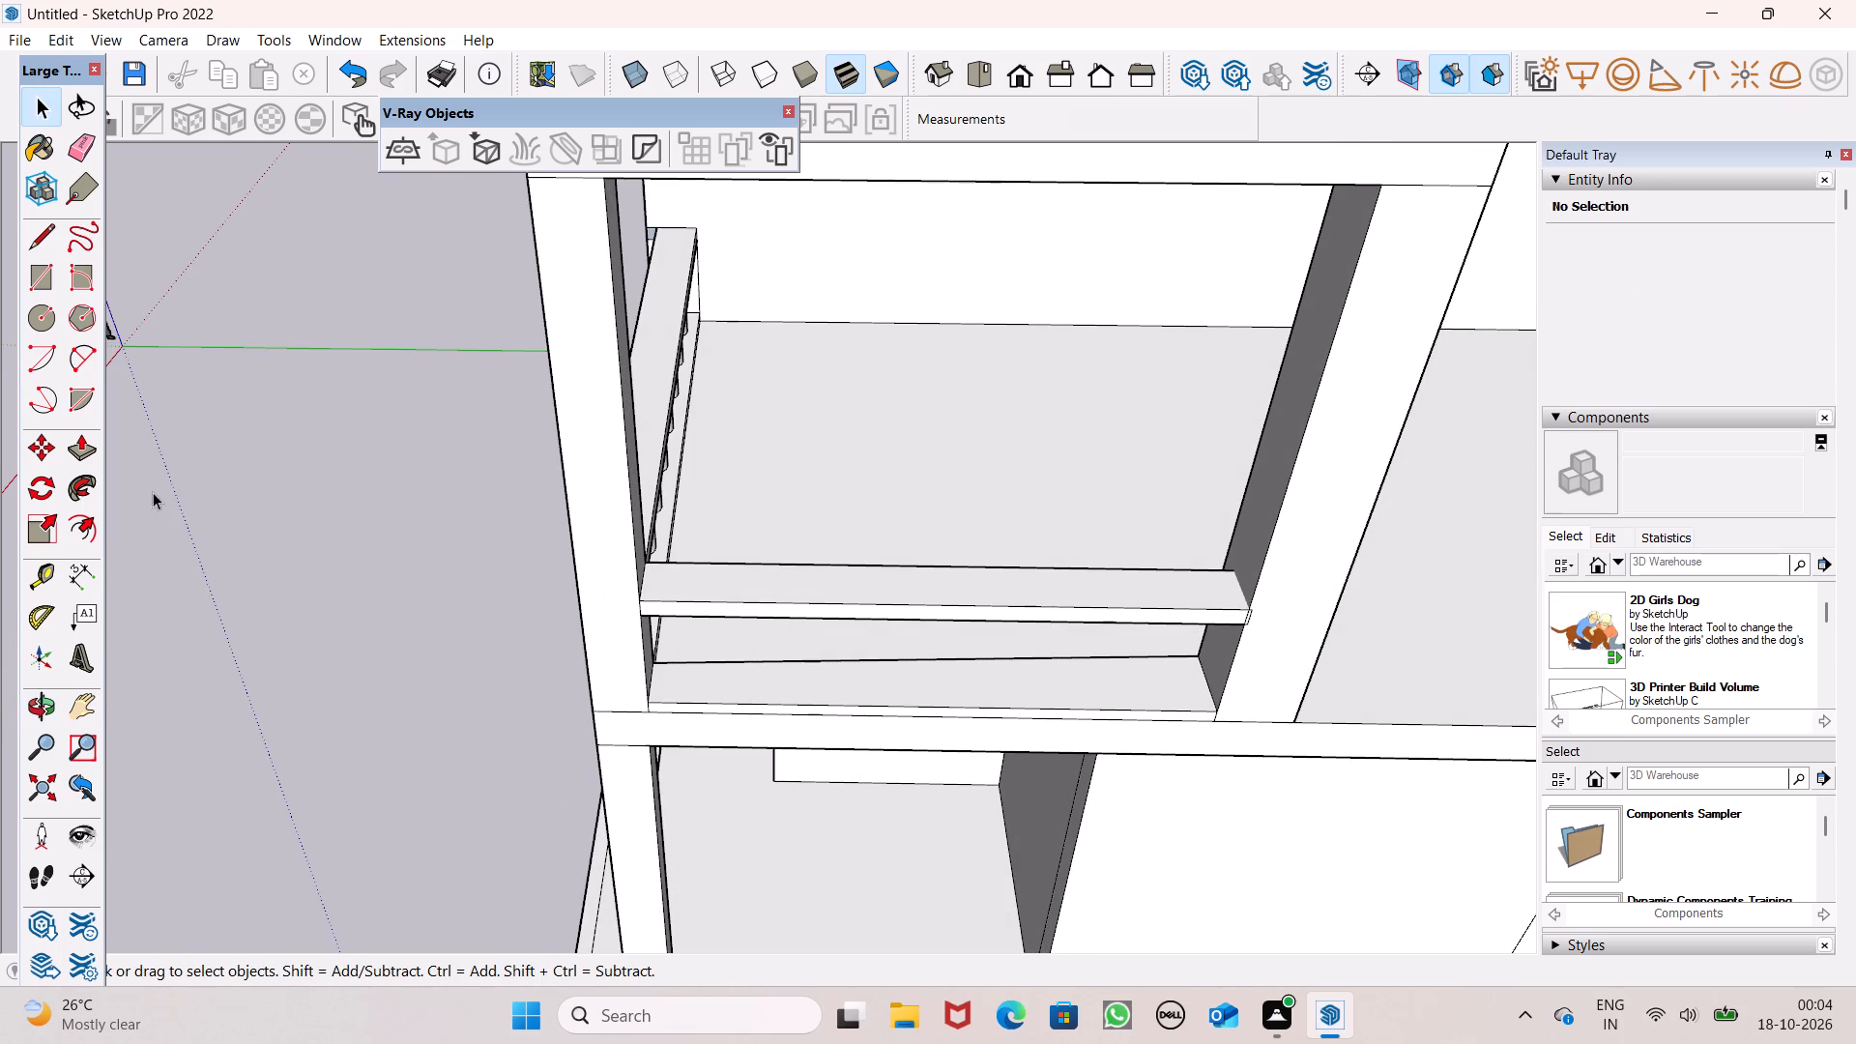
drag(32, 311, 31, 327)
scroll(670, 694, up, 4)
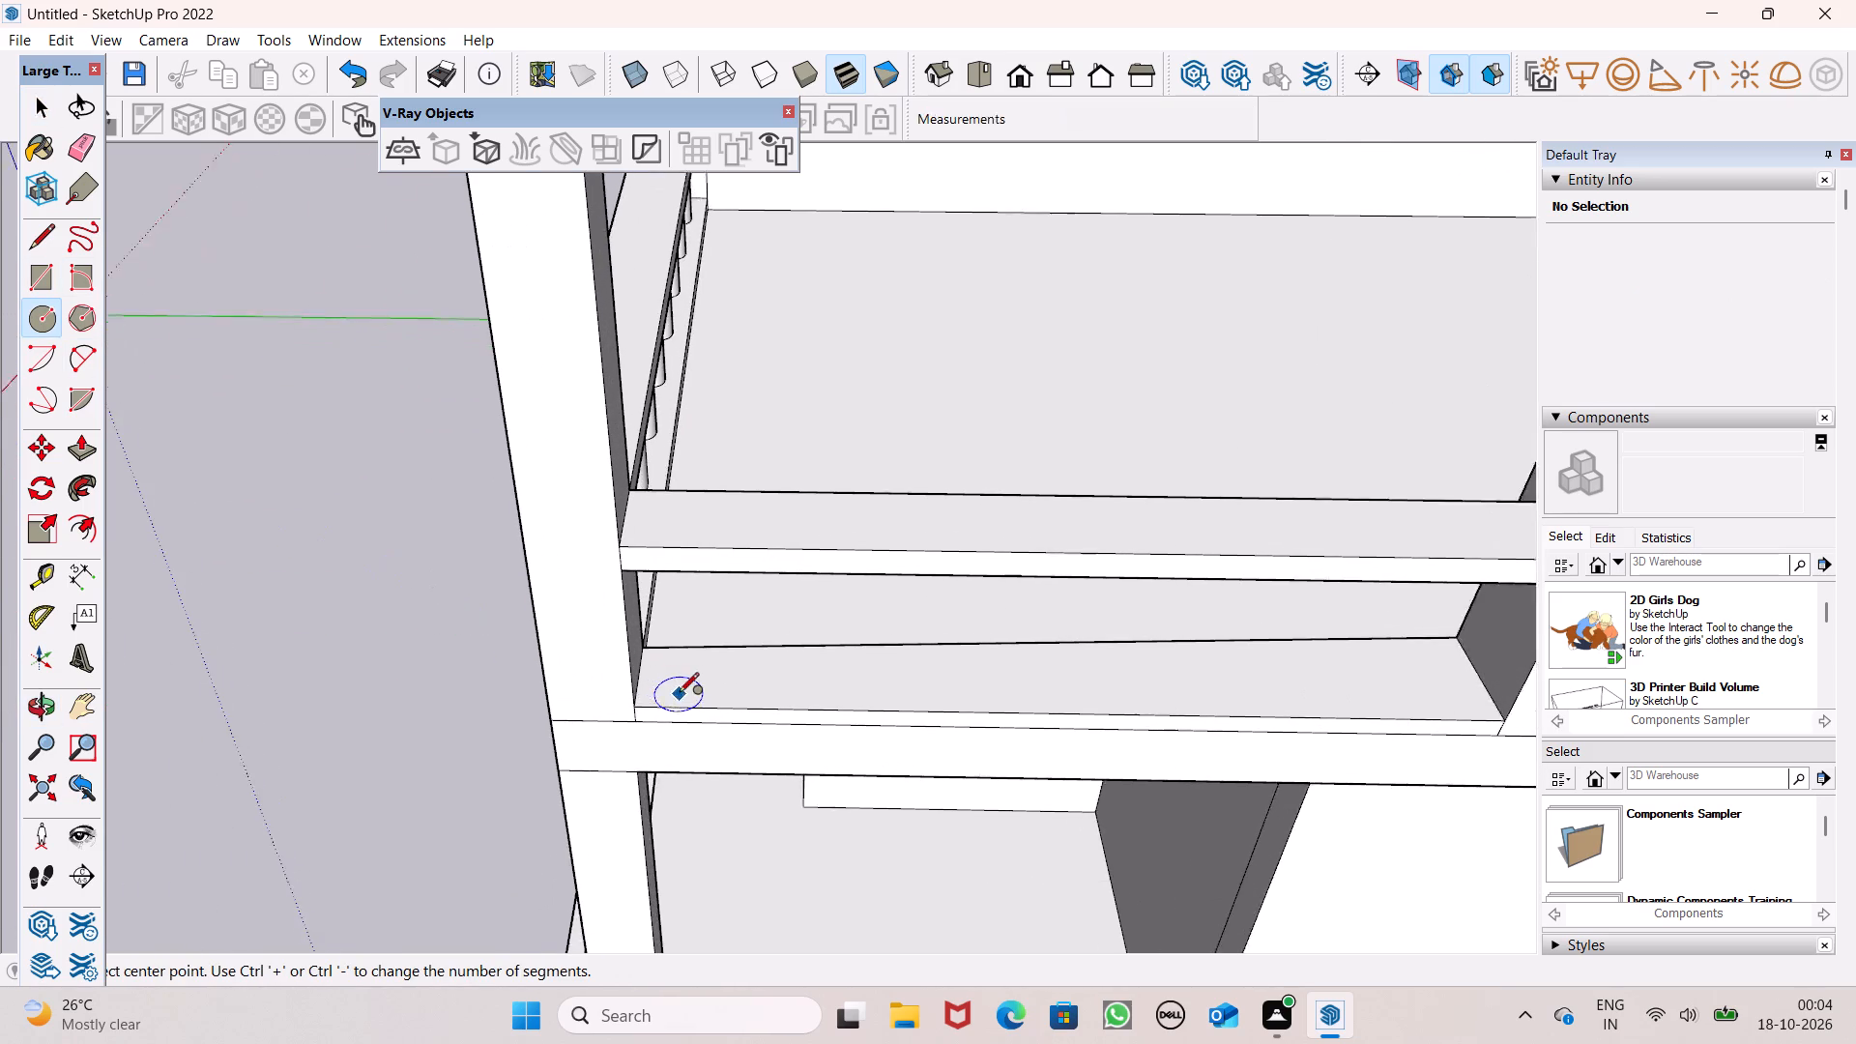
scroll(679, 694, up, 1)
click(721, 663)
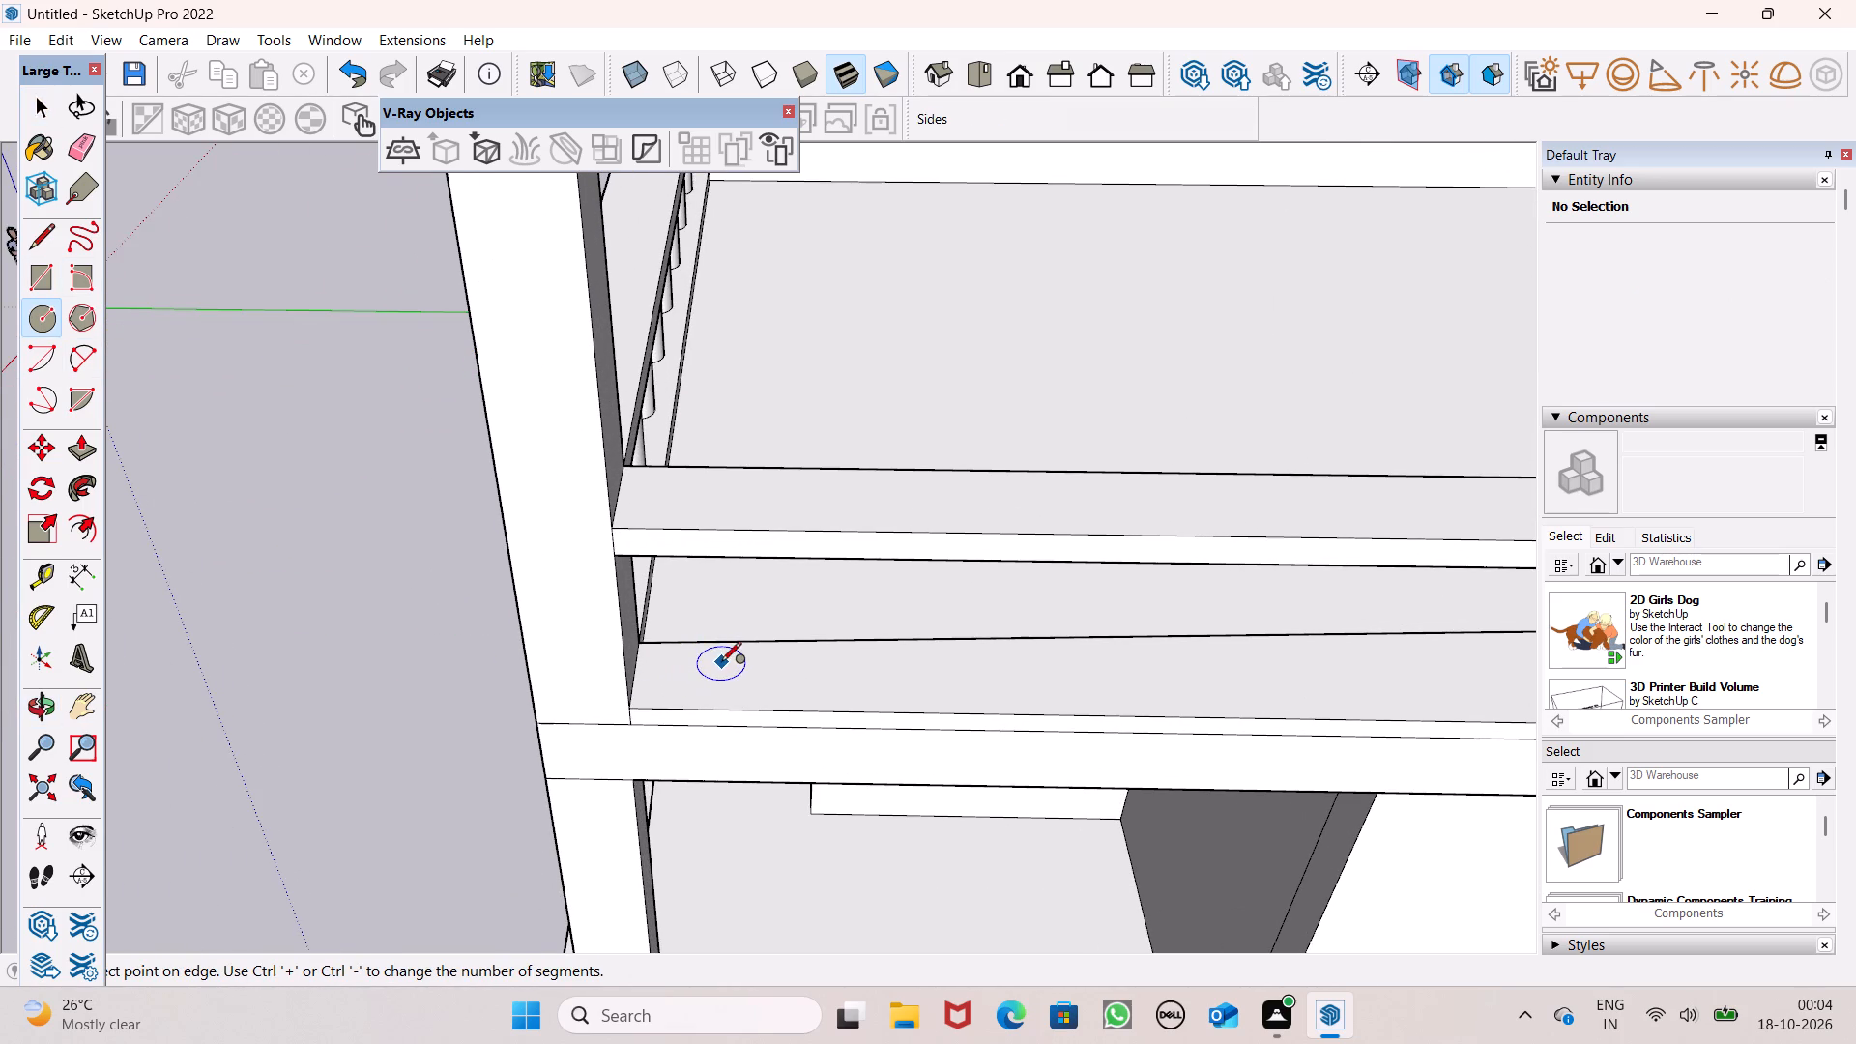
click(730, 679)
key(space)
Copy the baluster circle about 1' 6" along the base strip and repeat it as a five-copy array.
scroll(545, 605, down, 5)
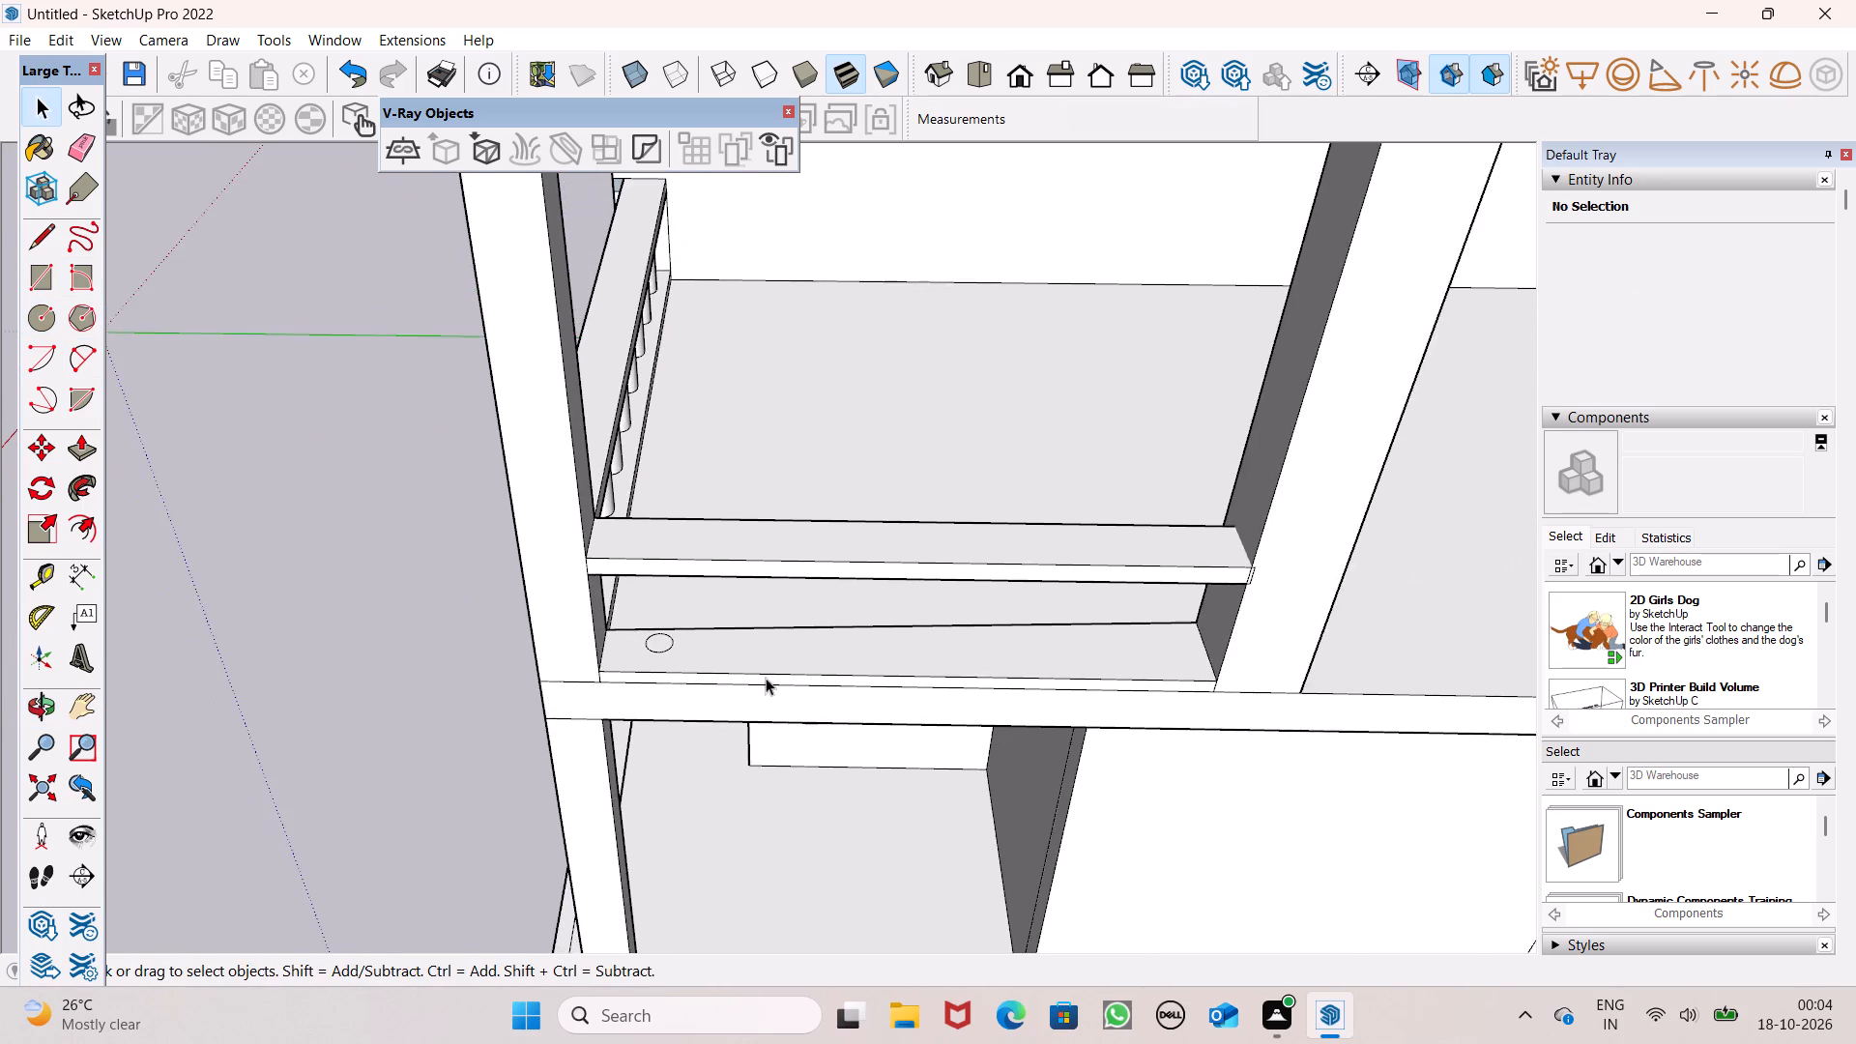
middle_drag(766, 679, 741, 731)
scroll(650, 681, up, 2)
double_click(643, 680)
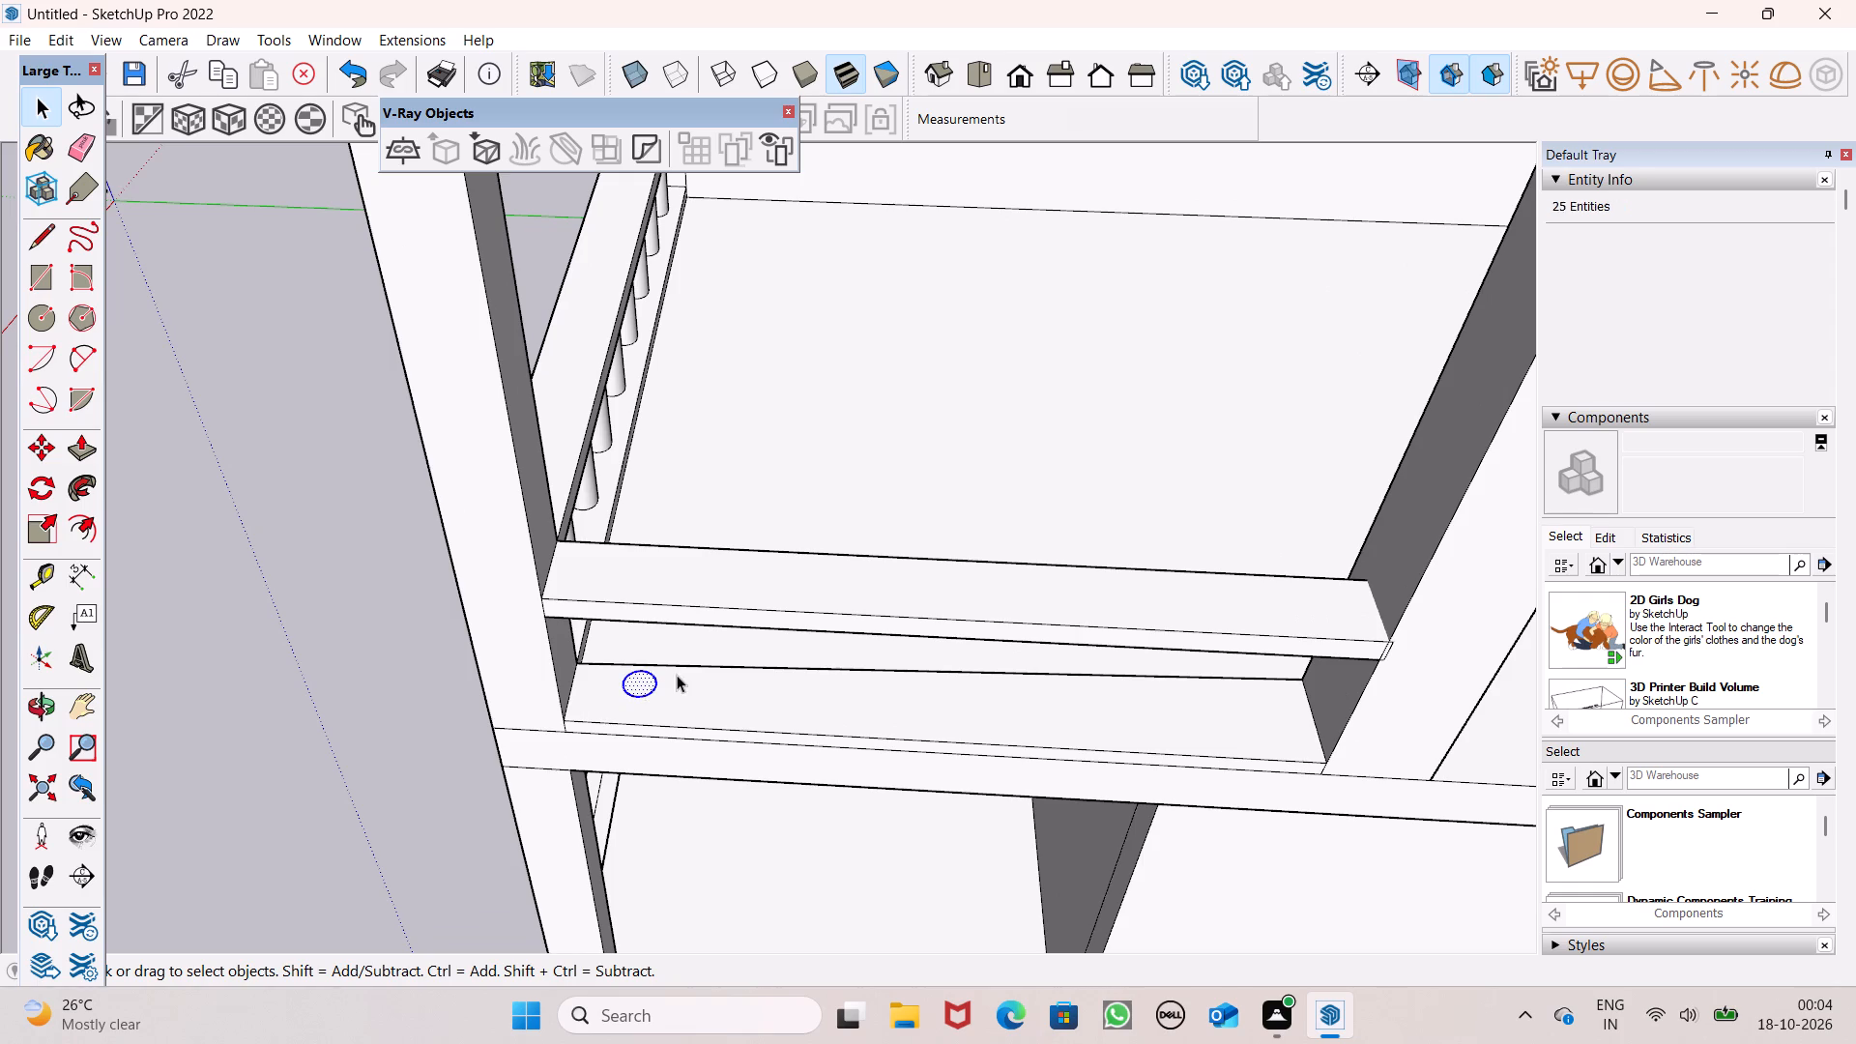
key(m)
key(Return)
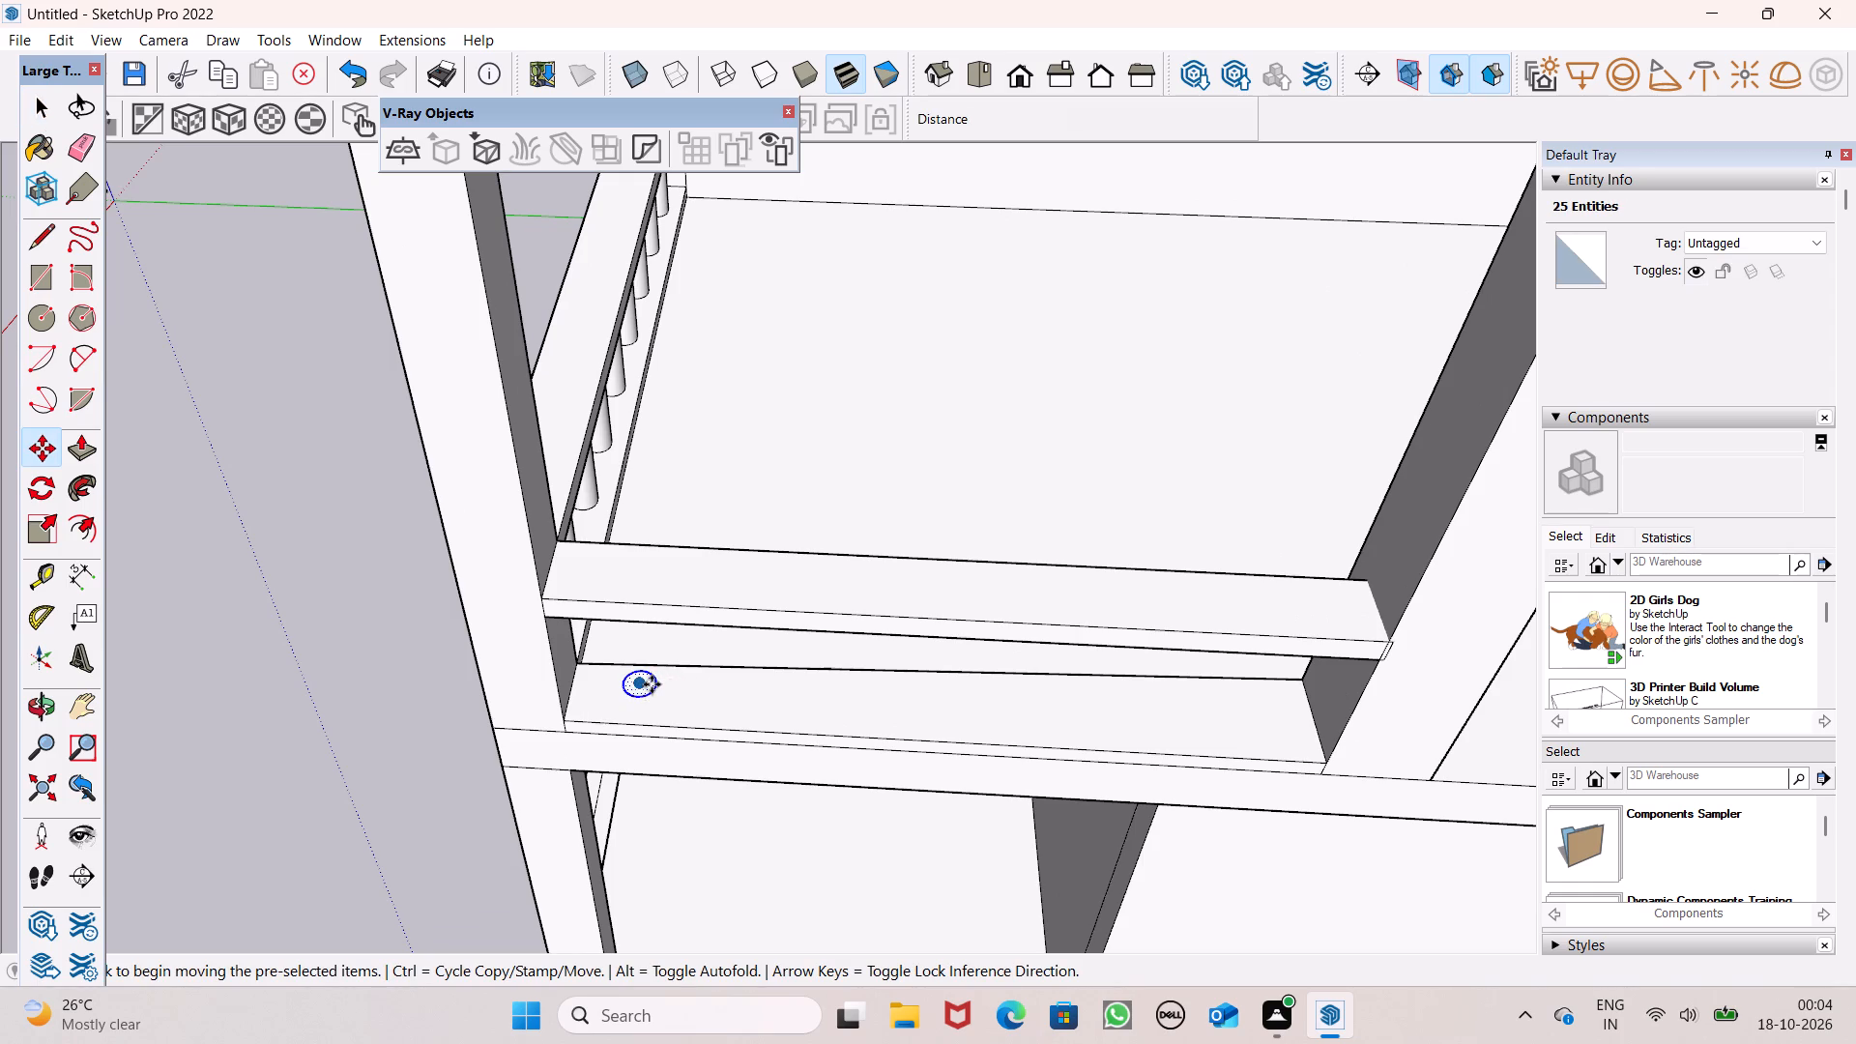
drag(655, 685, 749, 694)
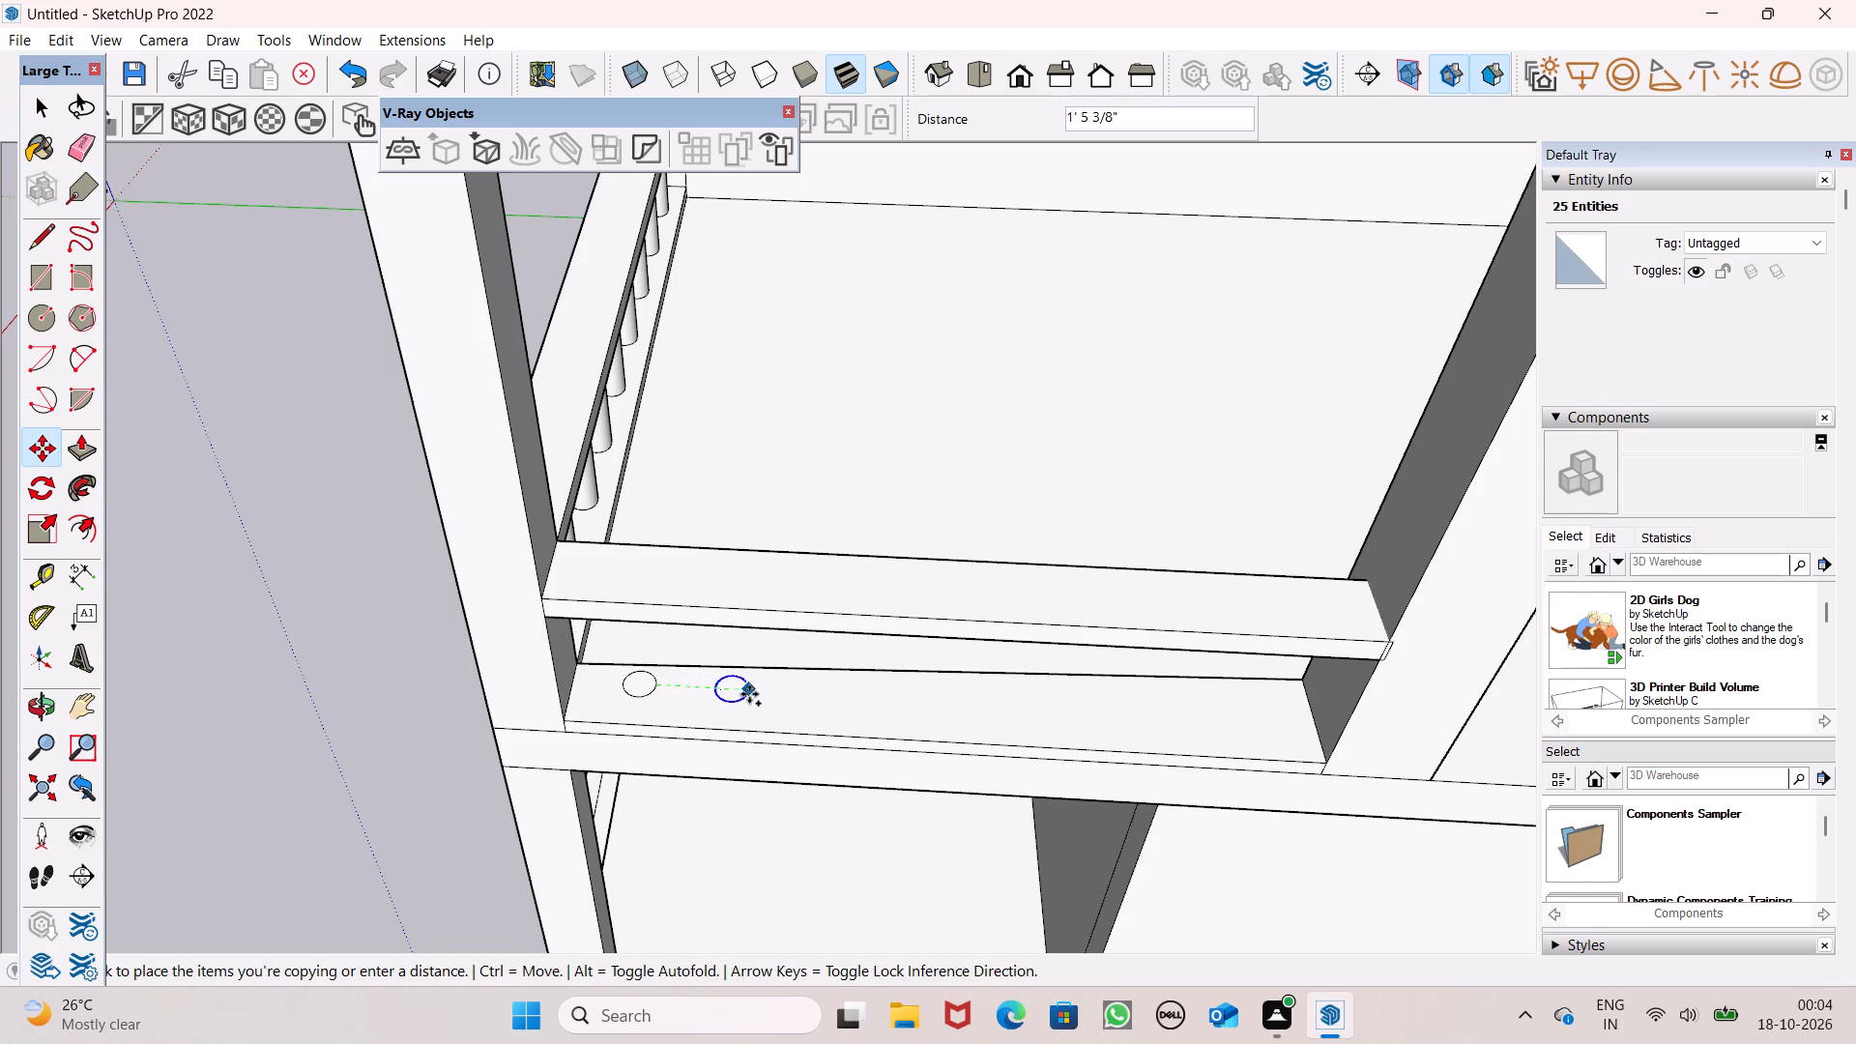
drag(749, 694, 752, 693)
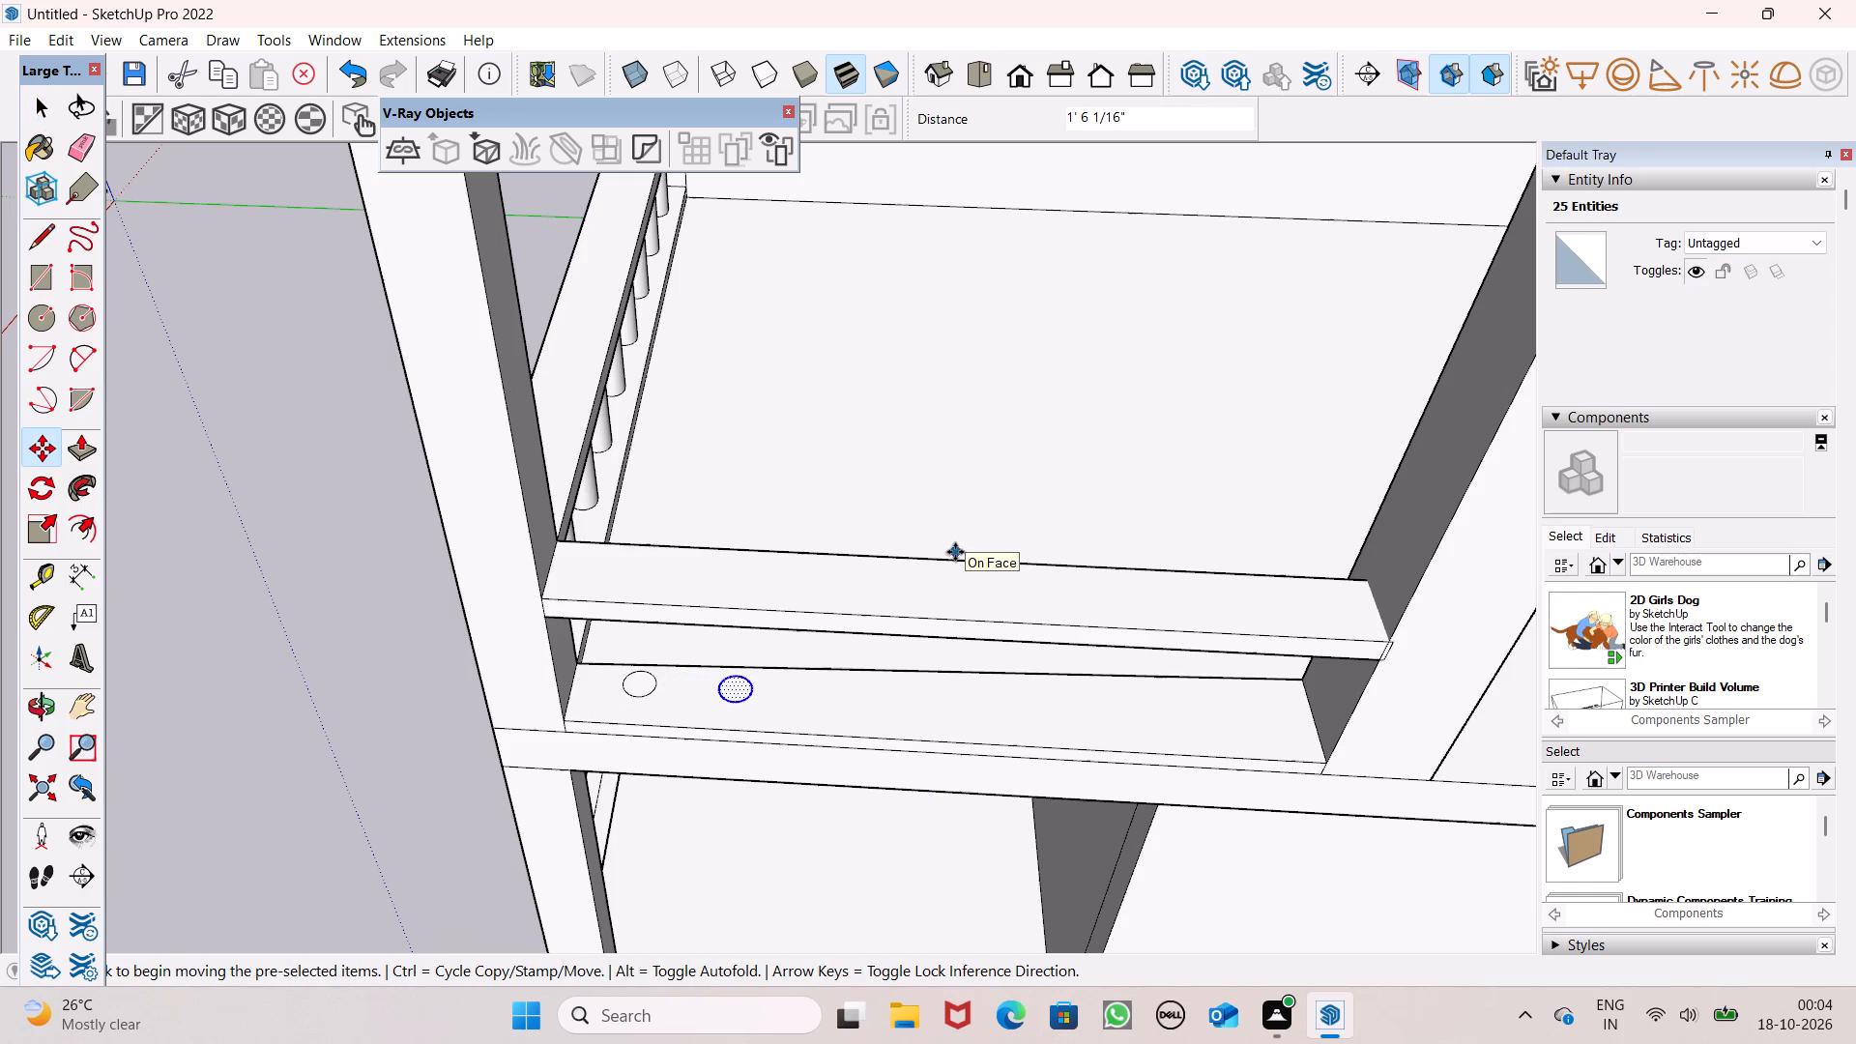
text(*5)
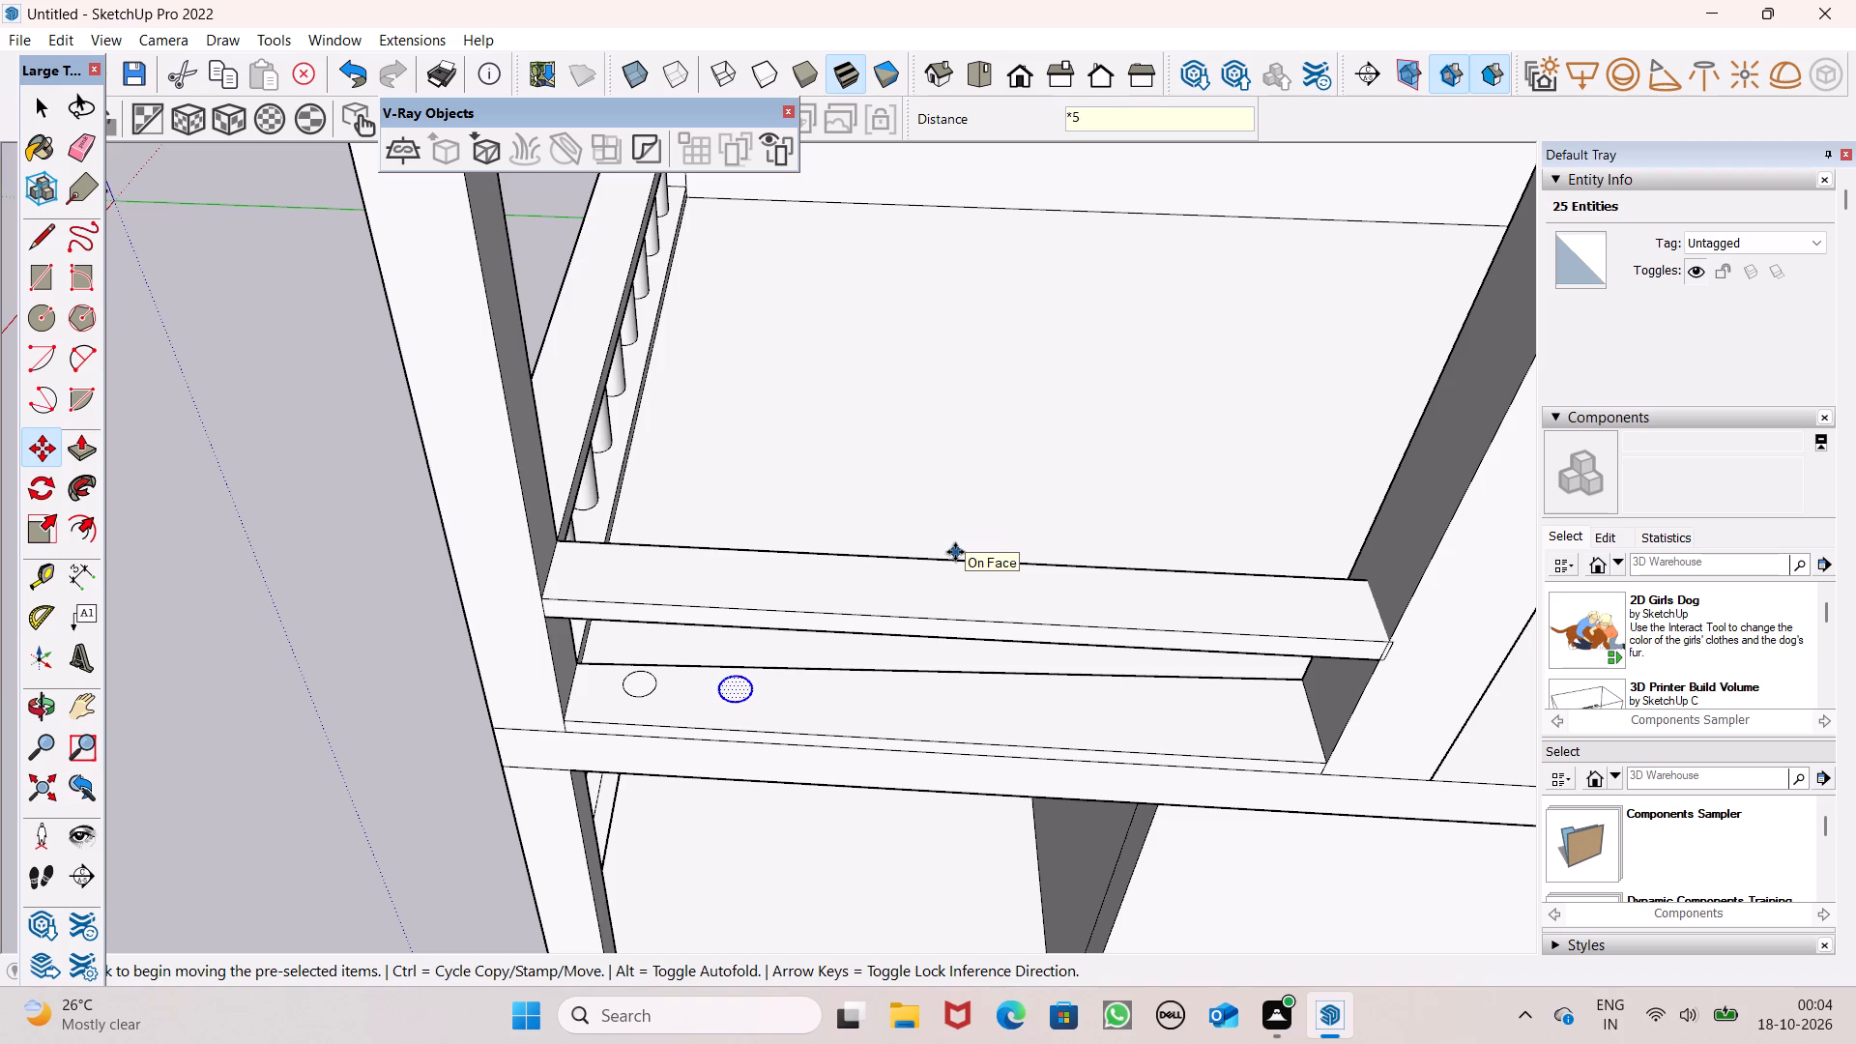
key(Return)
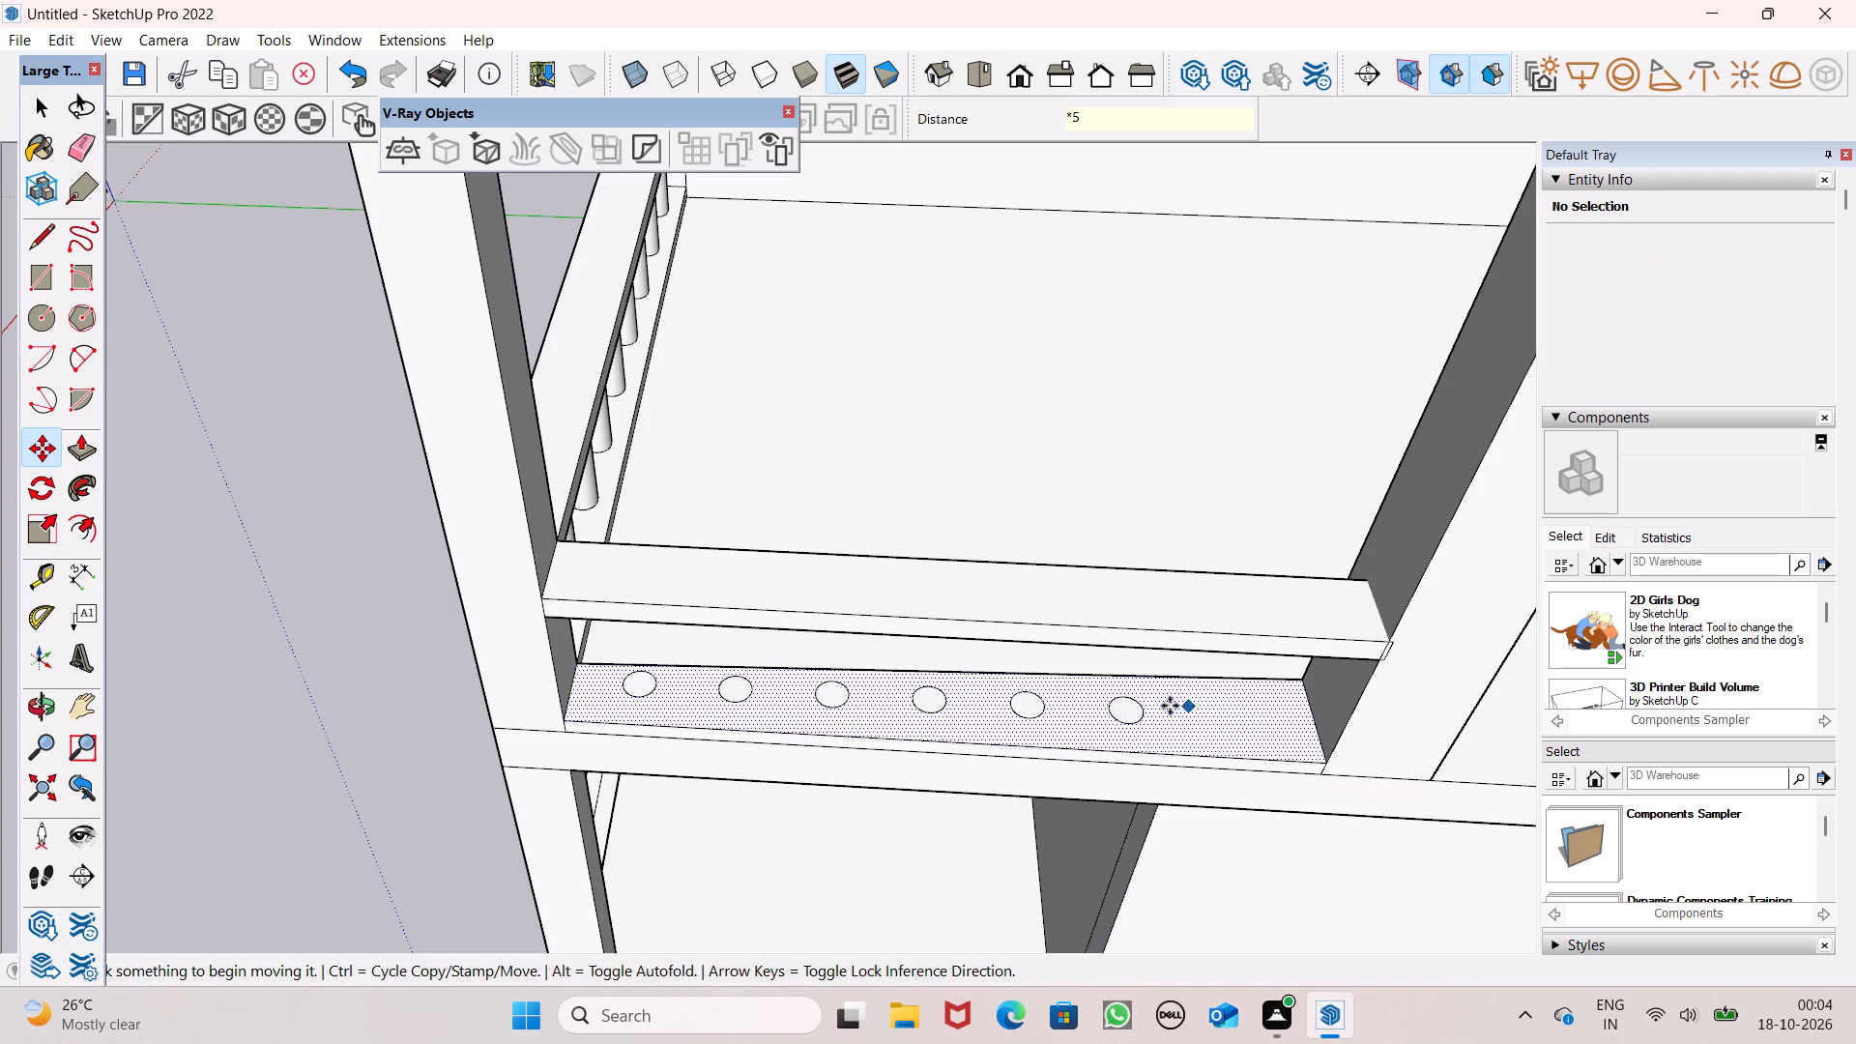
key(space)
Copy the last circle of the row about 1' 6" farther along the base strip.
double_click(1128, 710)
key(comma)
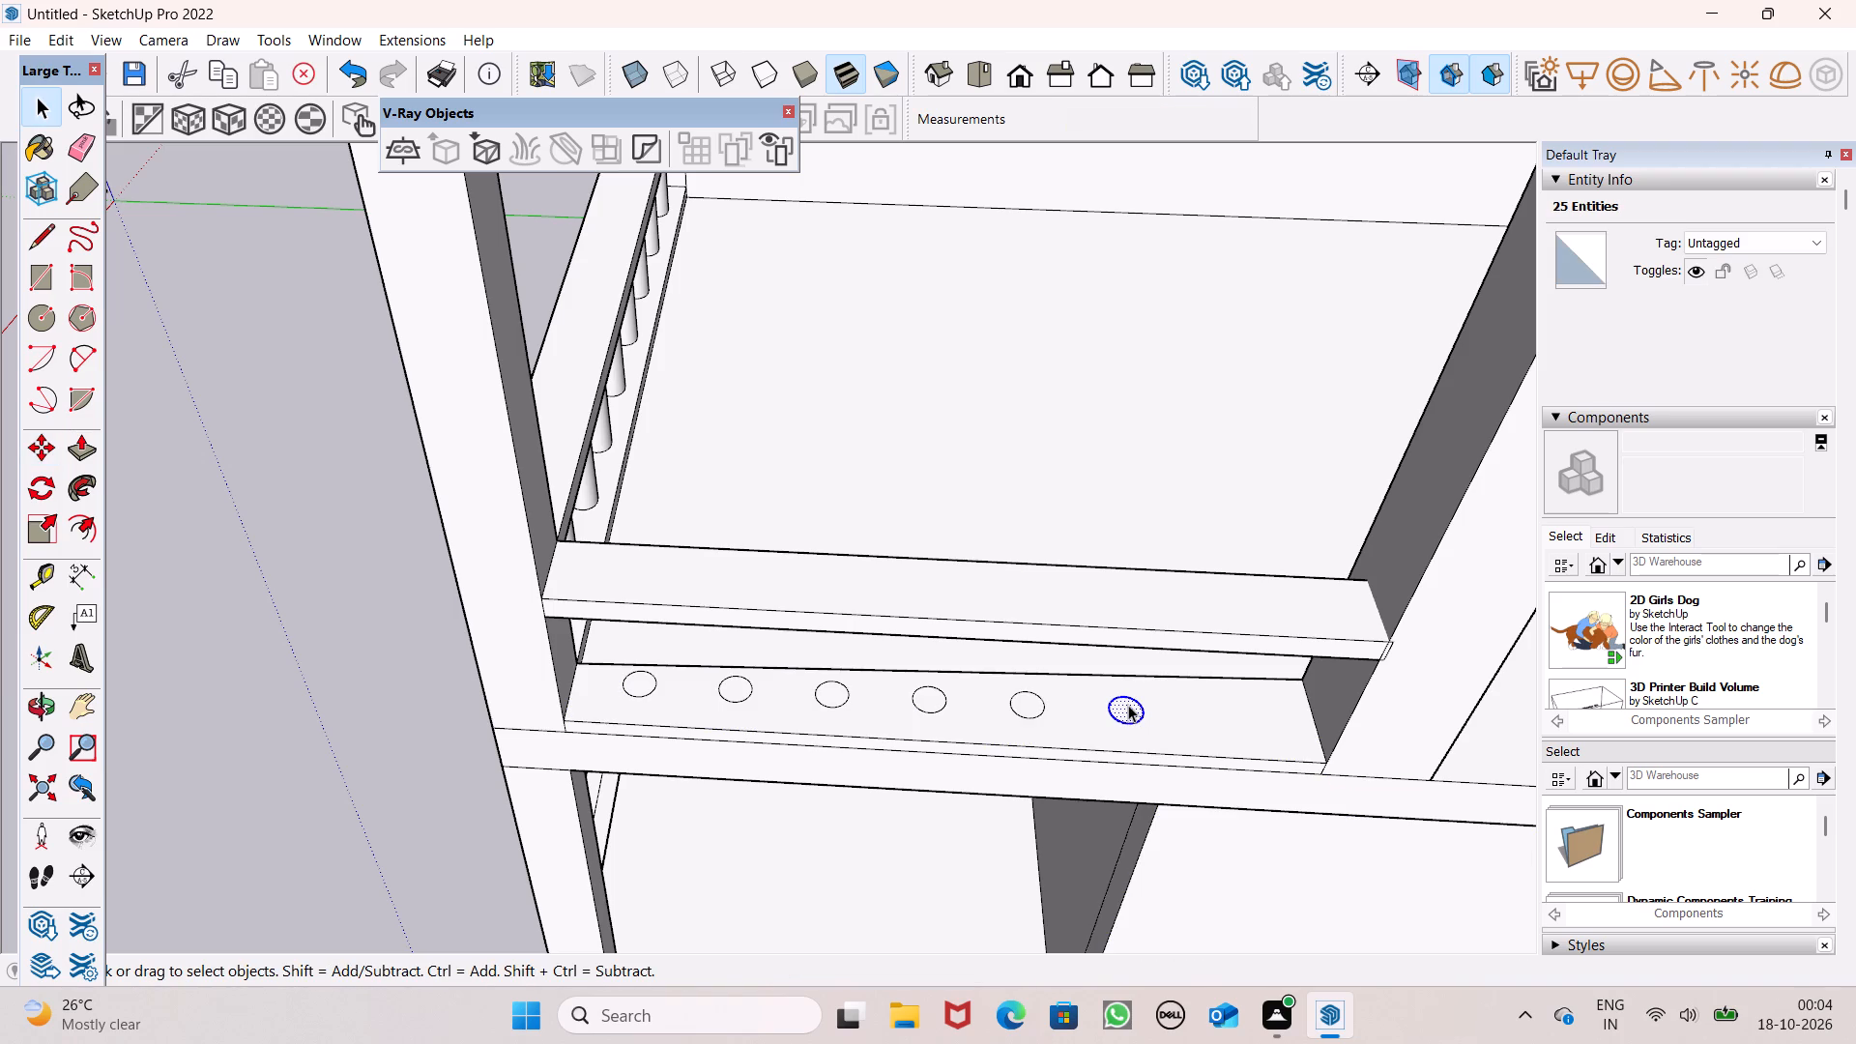
key(BackSpace)
key(m)
key(Return)
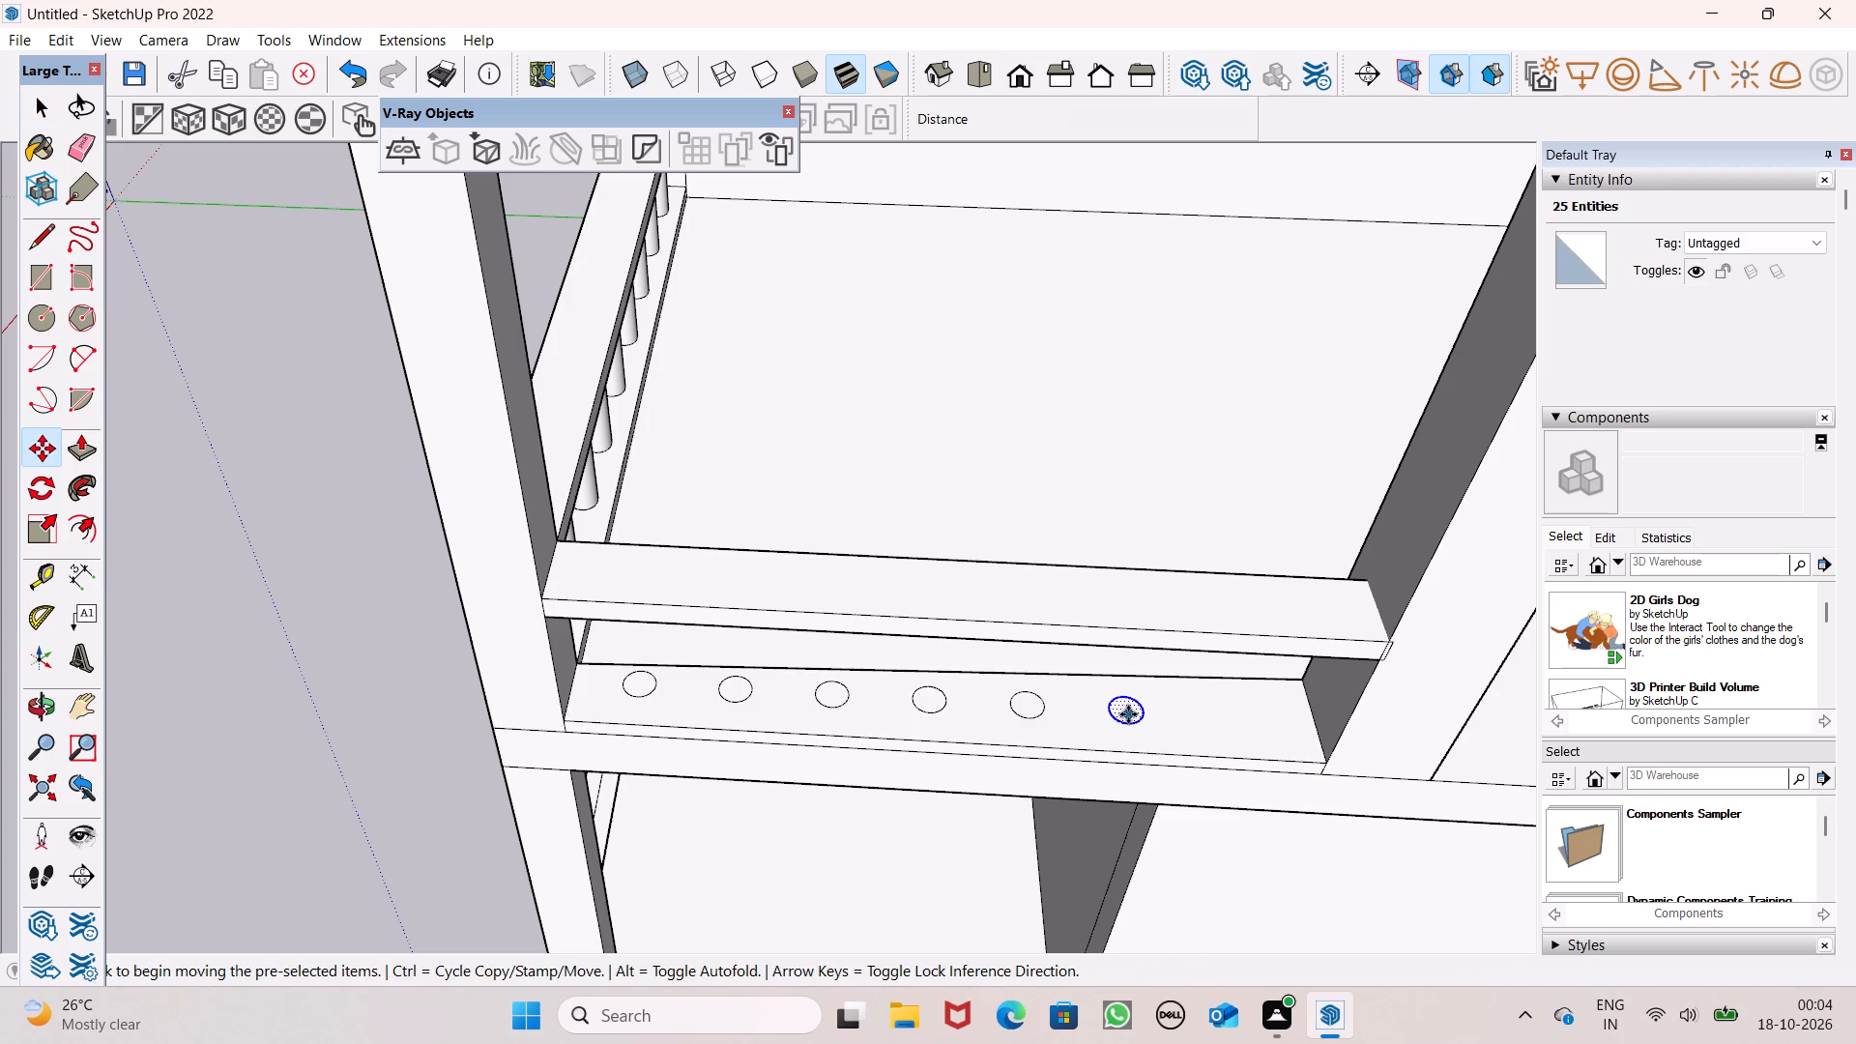
drag(1145, 720, 1237, 709)
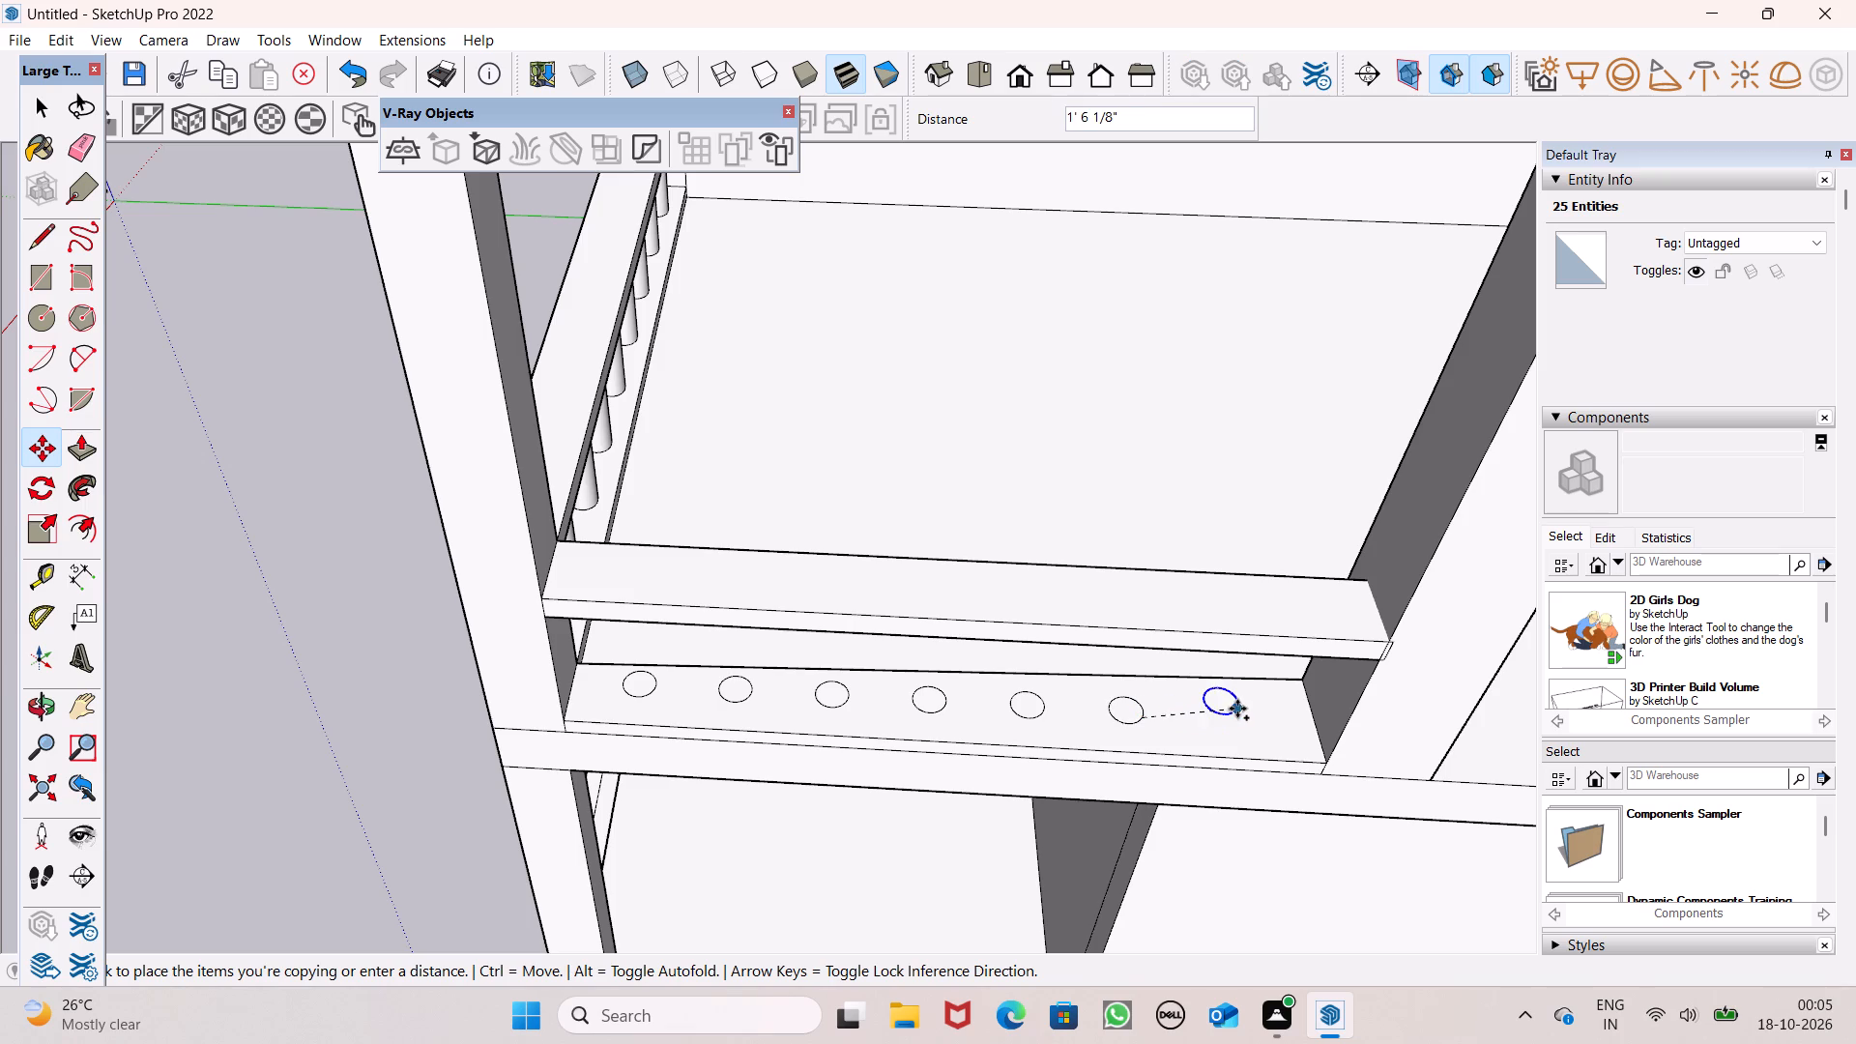
drag(1237, 709, 1238, 716)
key(space)
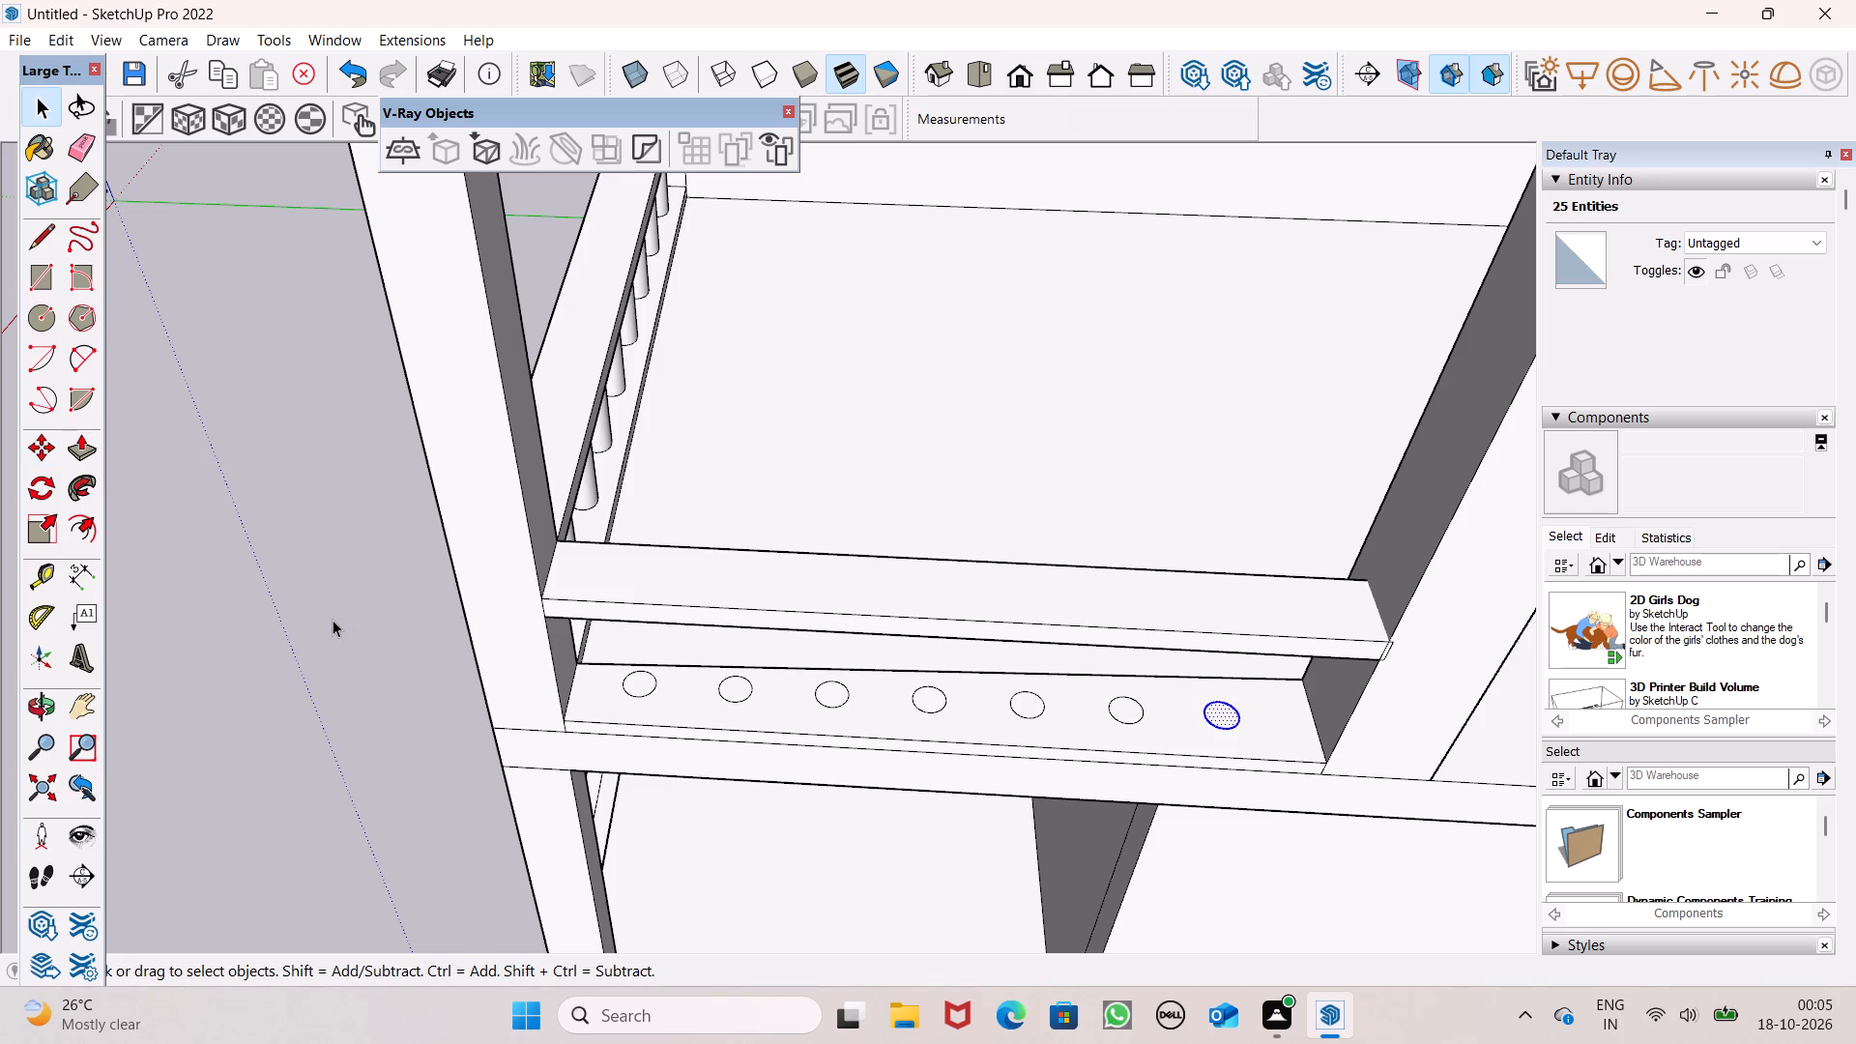
click(333, 620)
Push/pull the first circle beside the corner column up into a baluster reaching toward the side handrail.
click(72, 450)
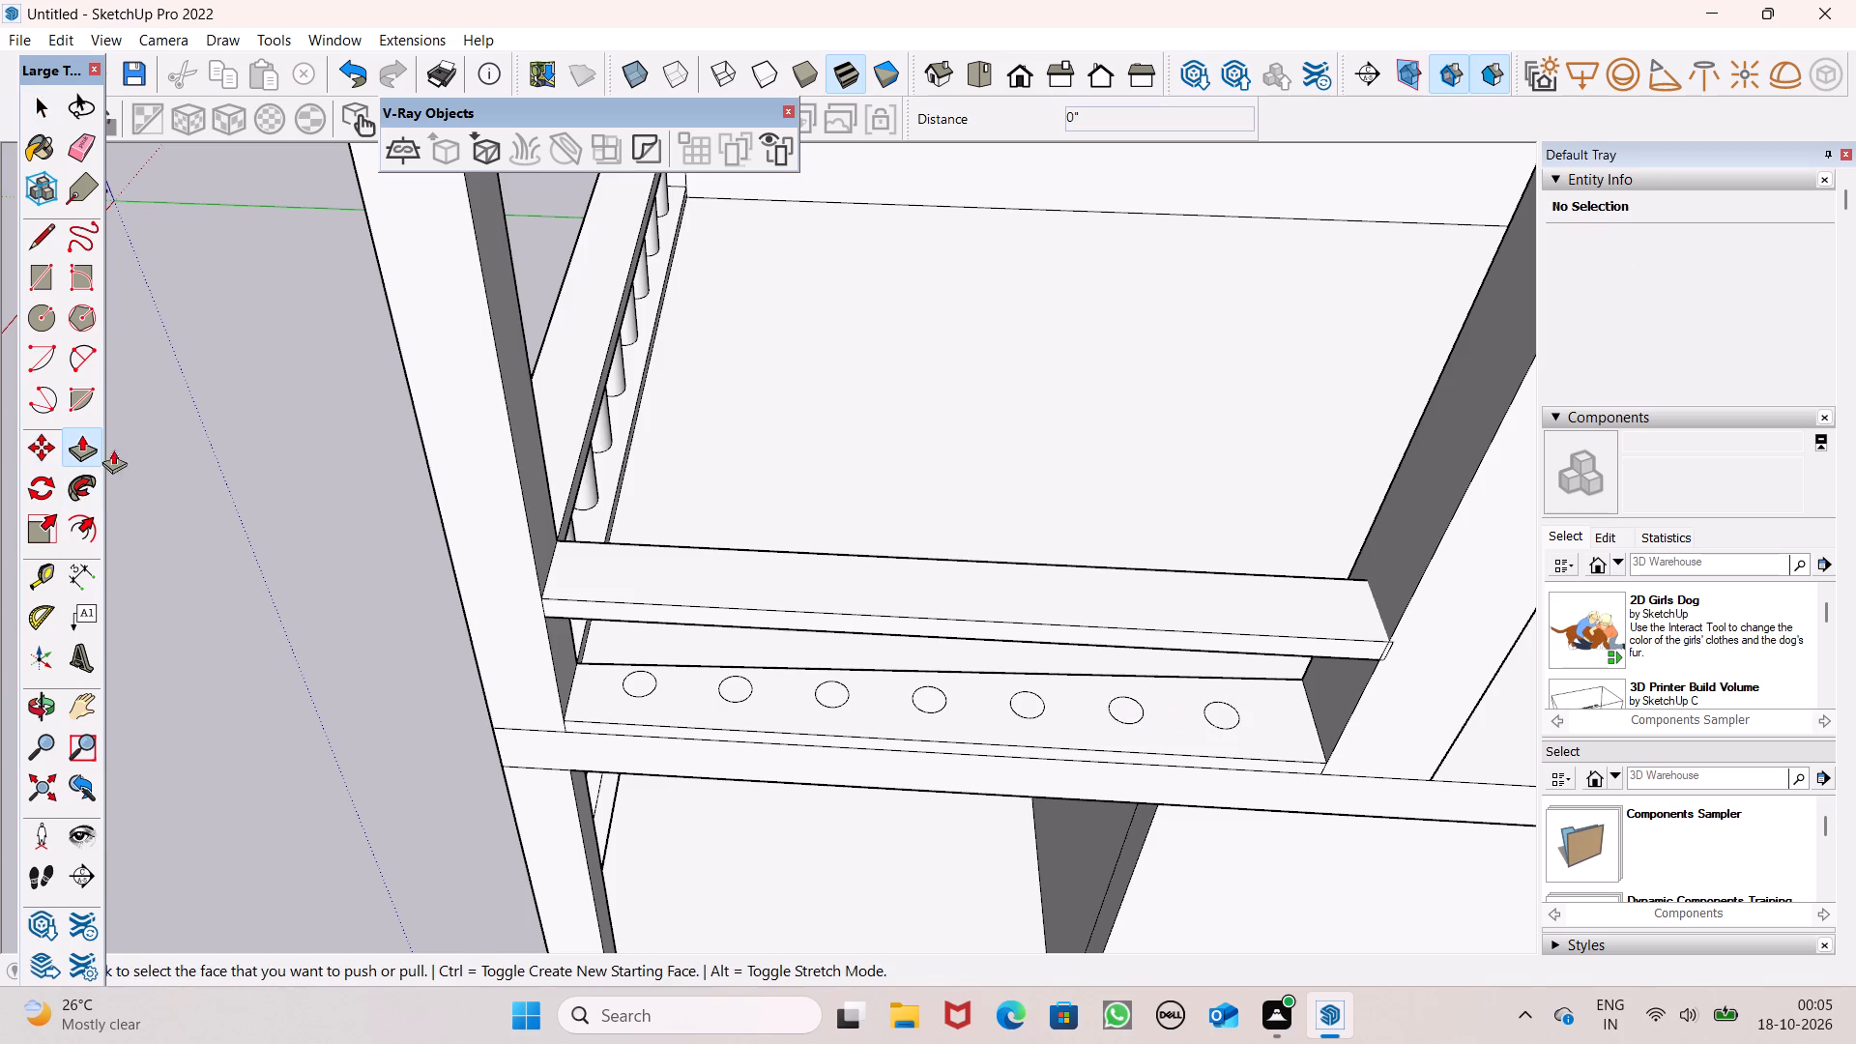
drag(640, 681, 639, 626)
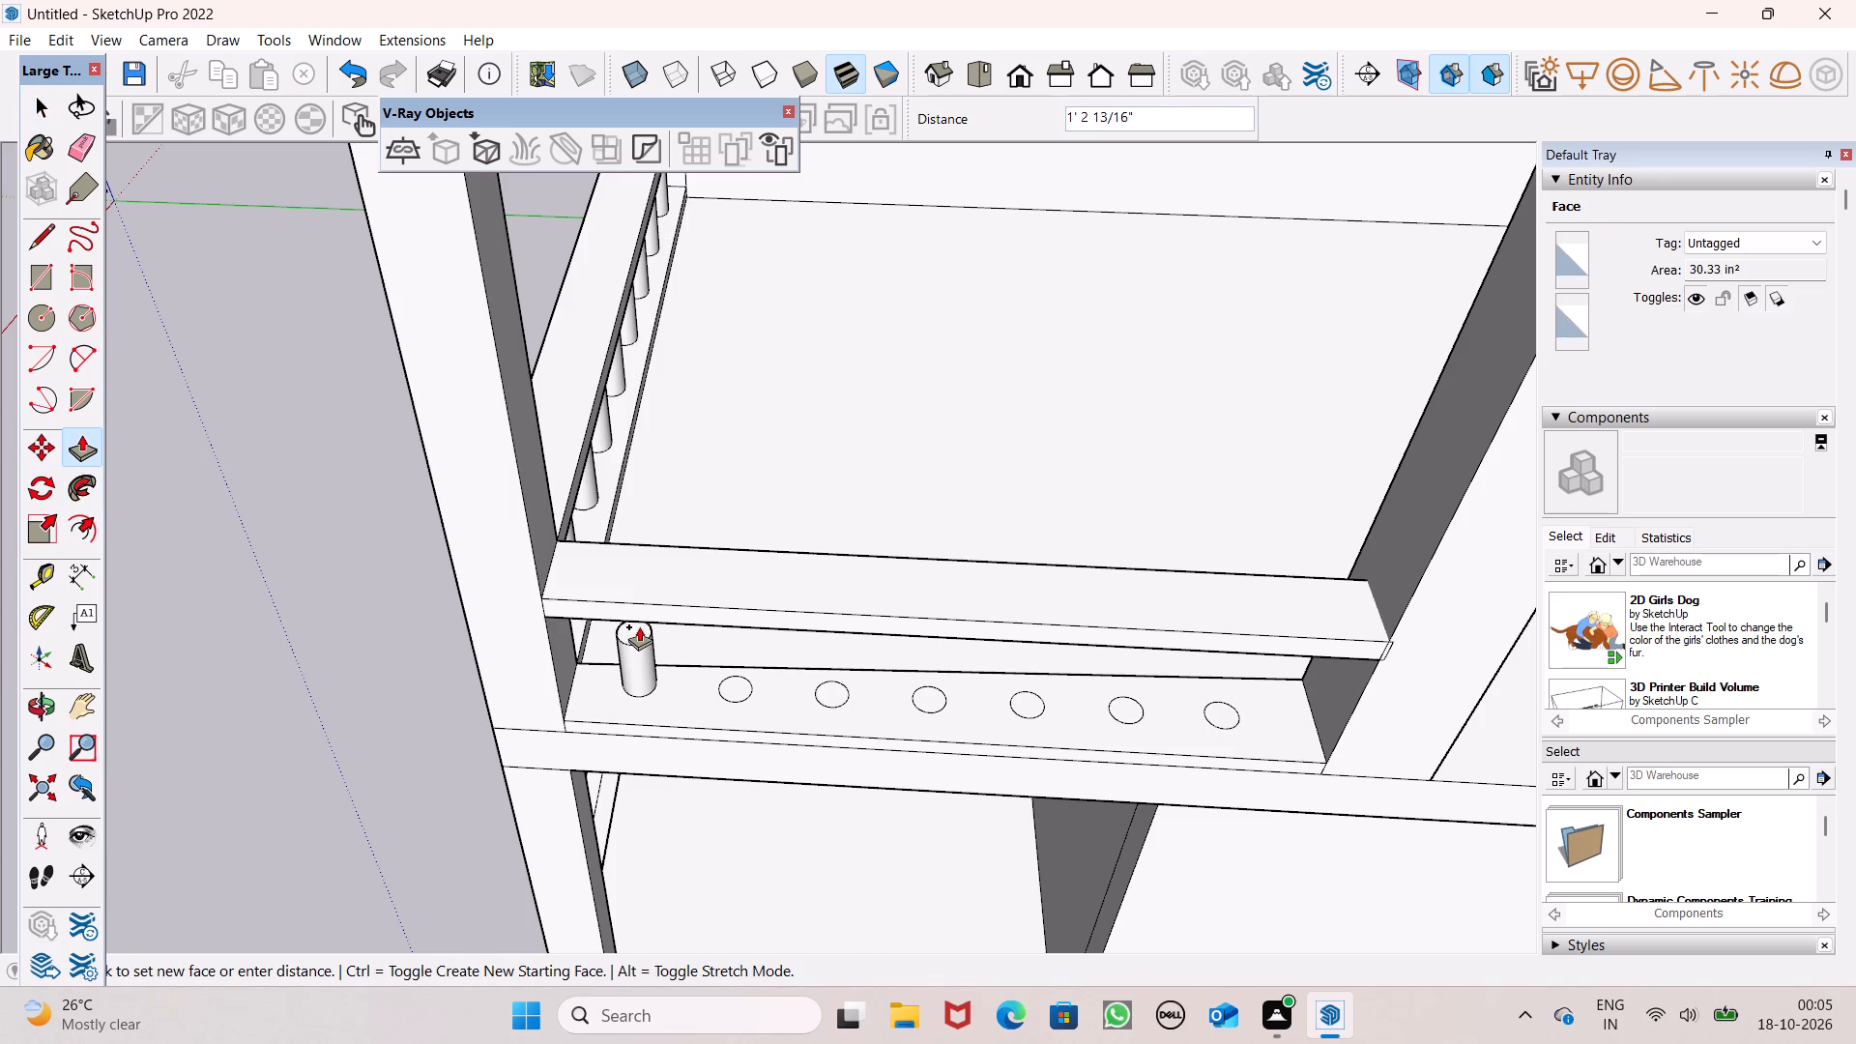
drag(639, 626, 639, 599)
click(639, 598)
key(space)
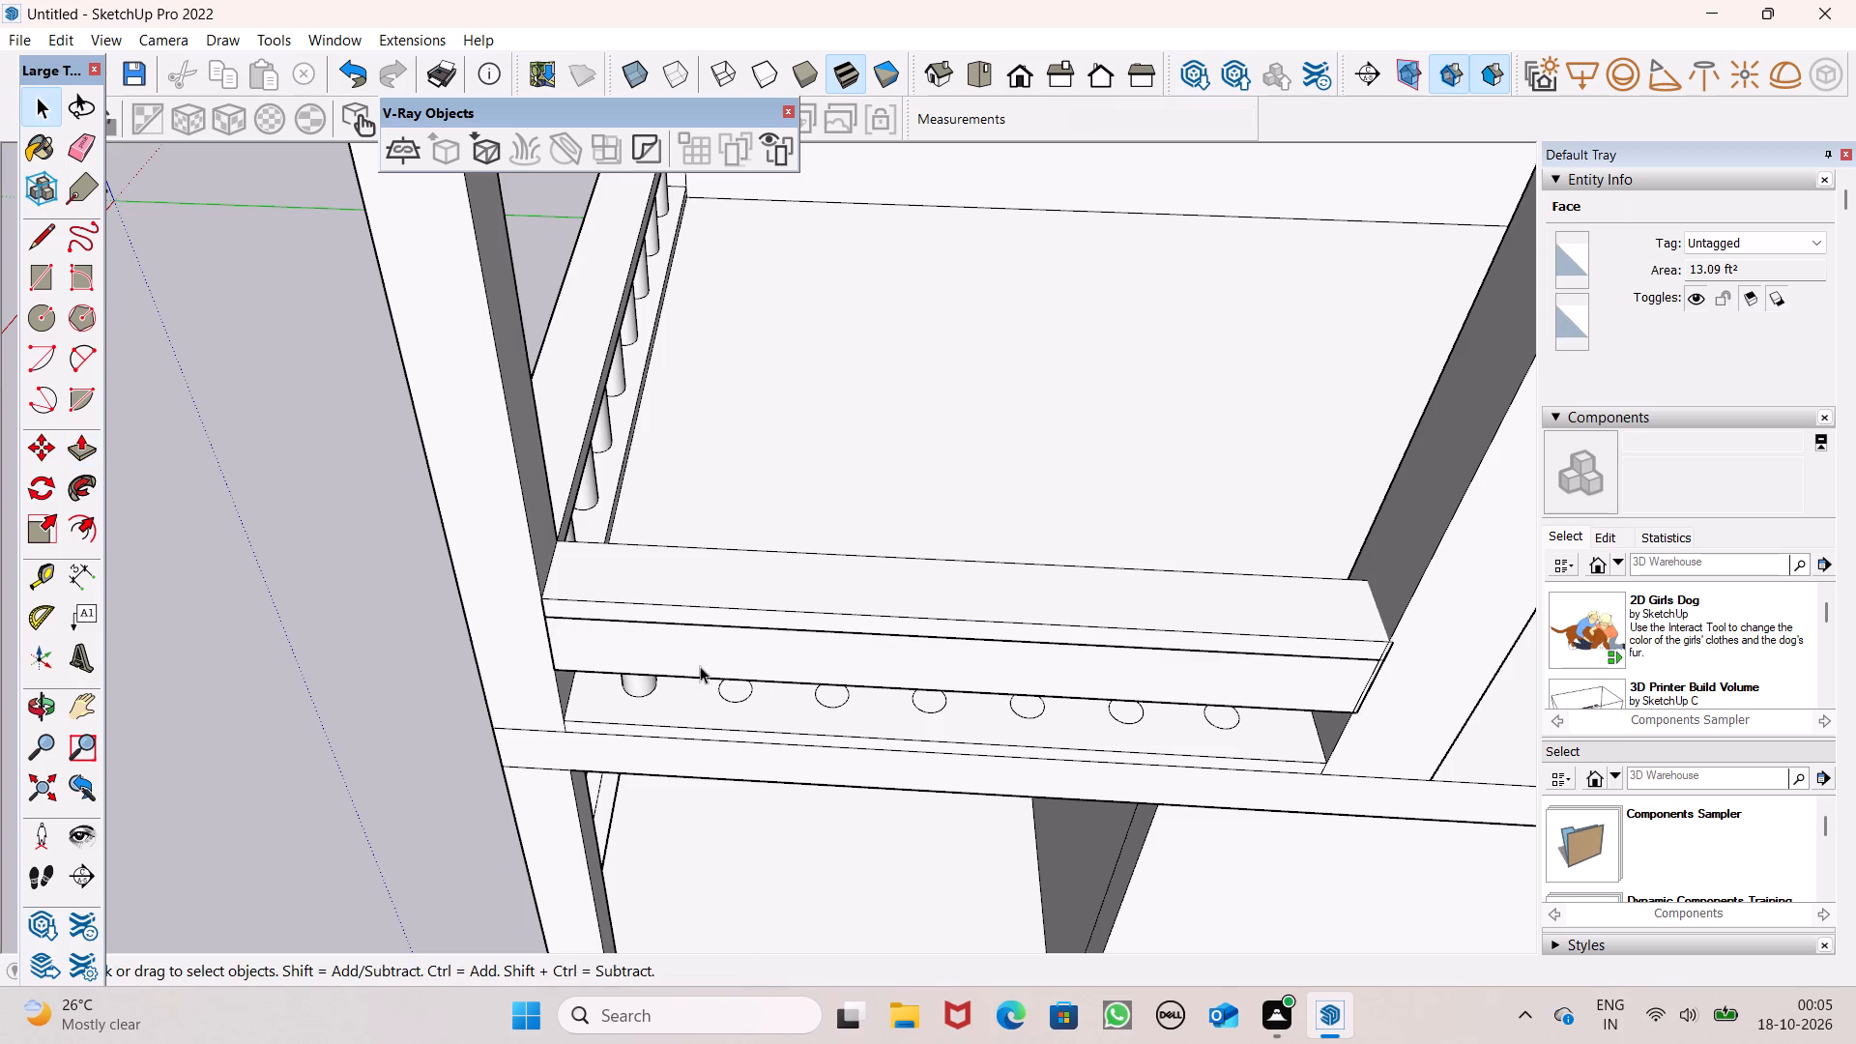
Push/pull the second, third and fourth circles up to the side handrail as balusters about 2' 3" high.
scroll(725, 707, up, 1)
middle_drag(725, 707, 690, 527)
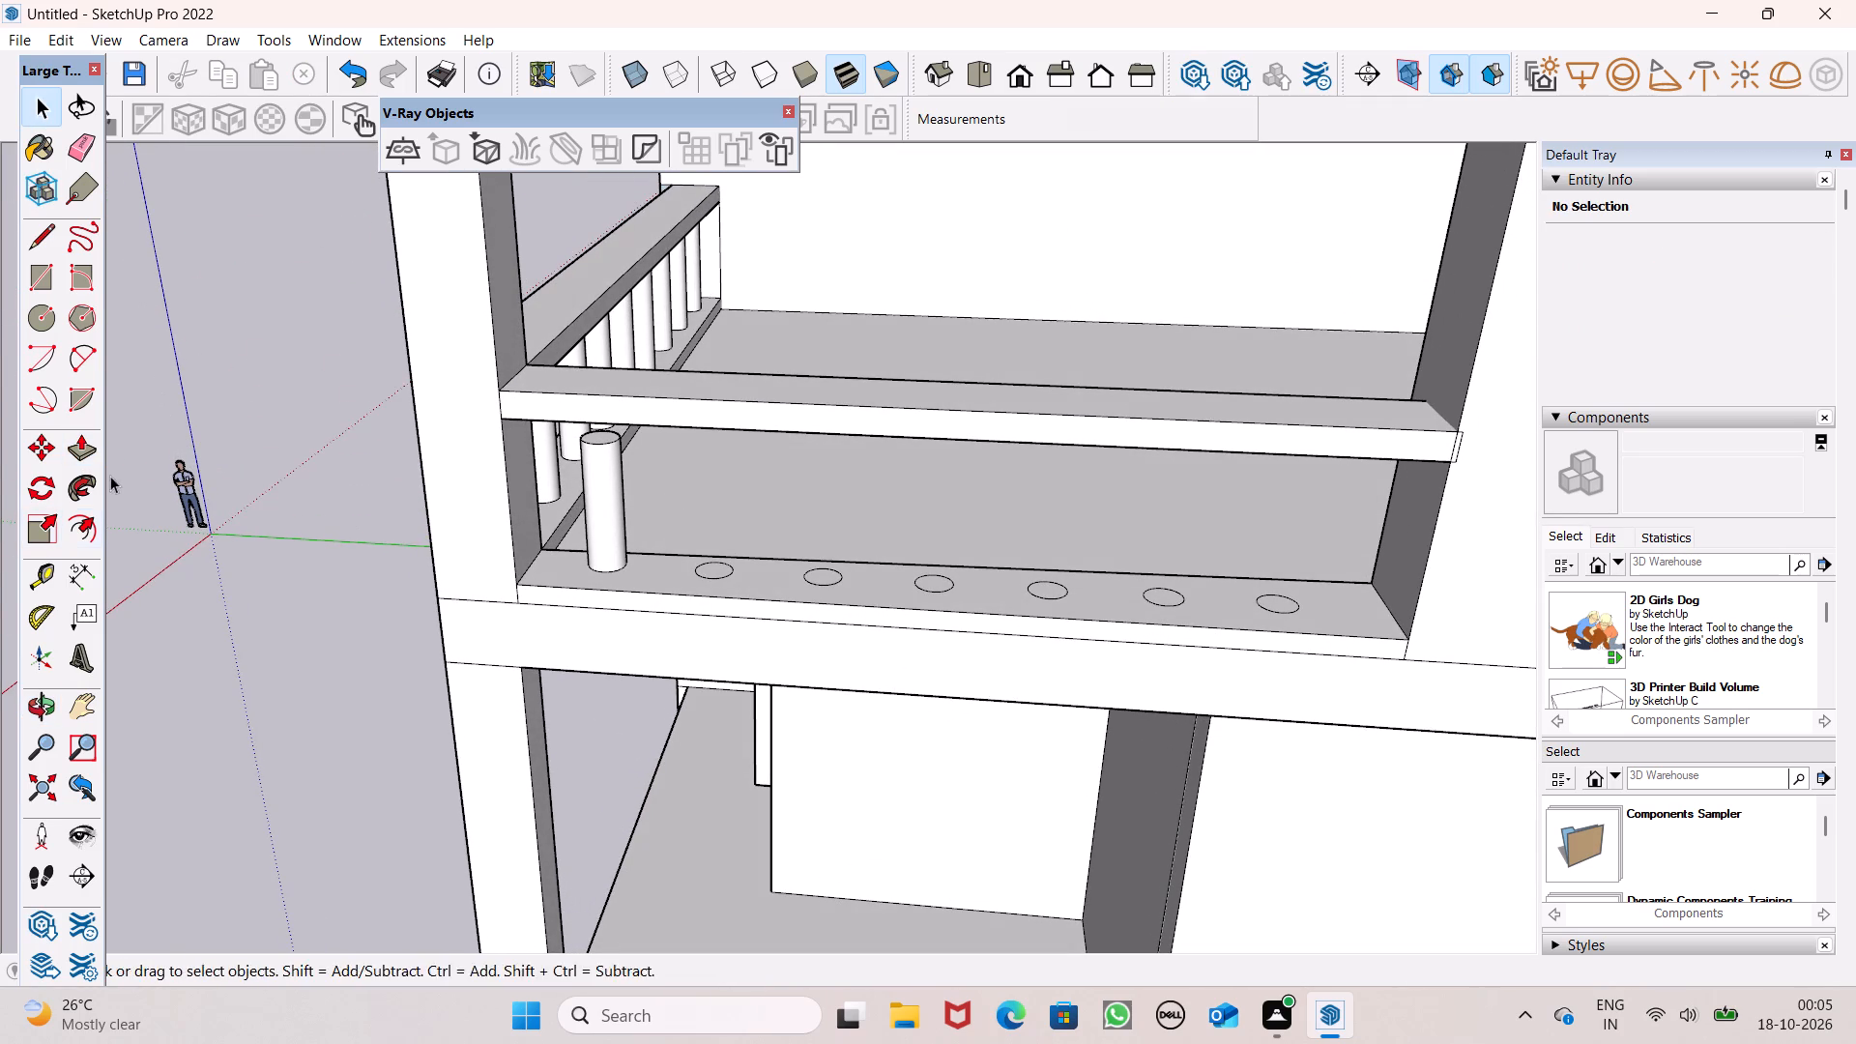
click(72, 439)
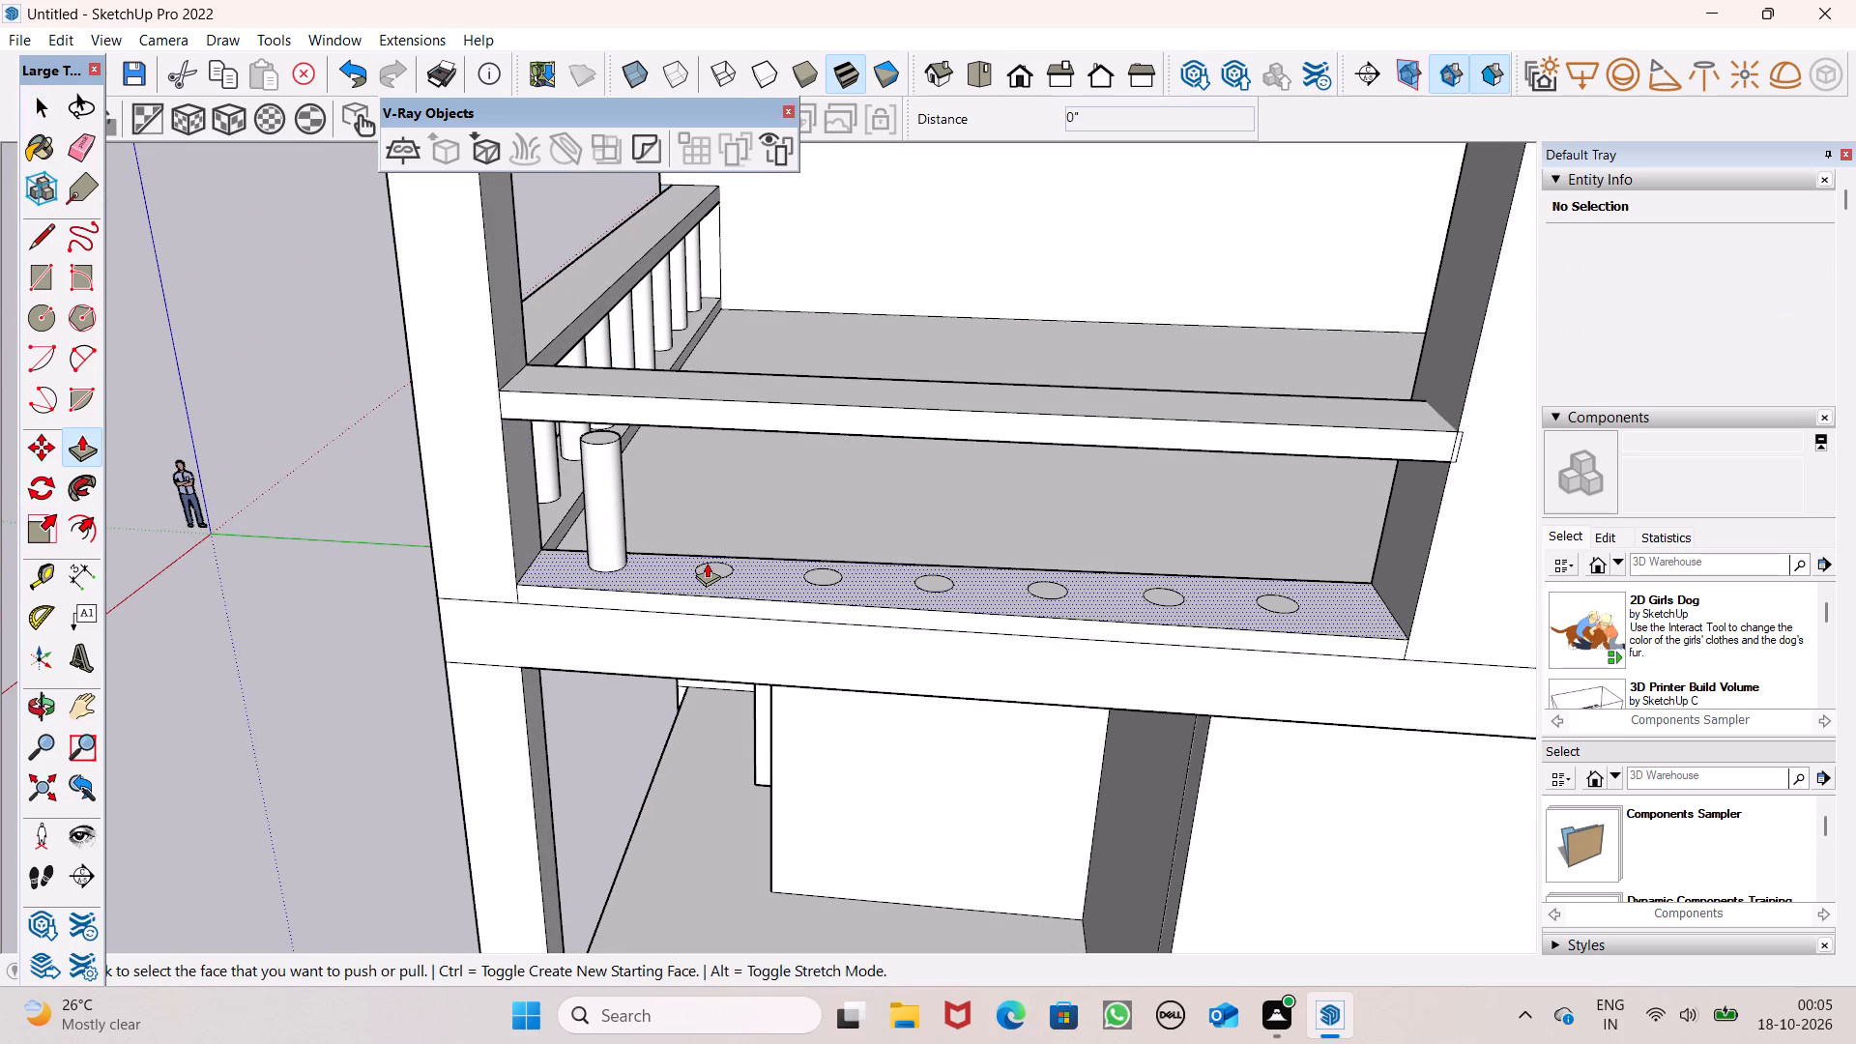
drag(707, 563, 712, 522)
key(ctrl+z)
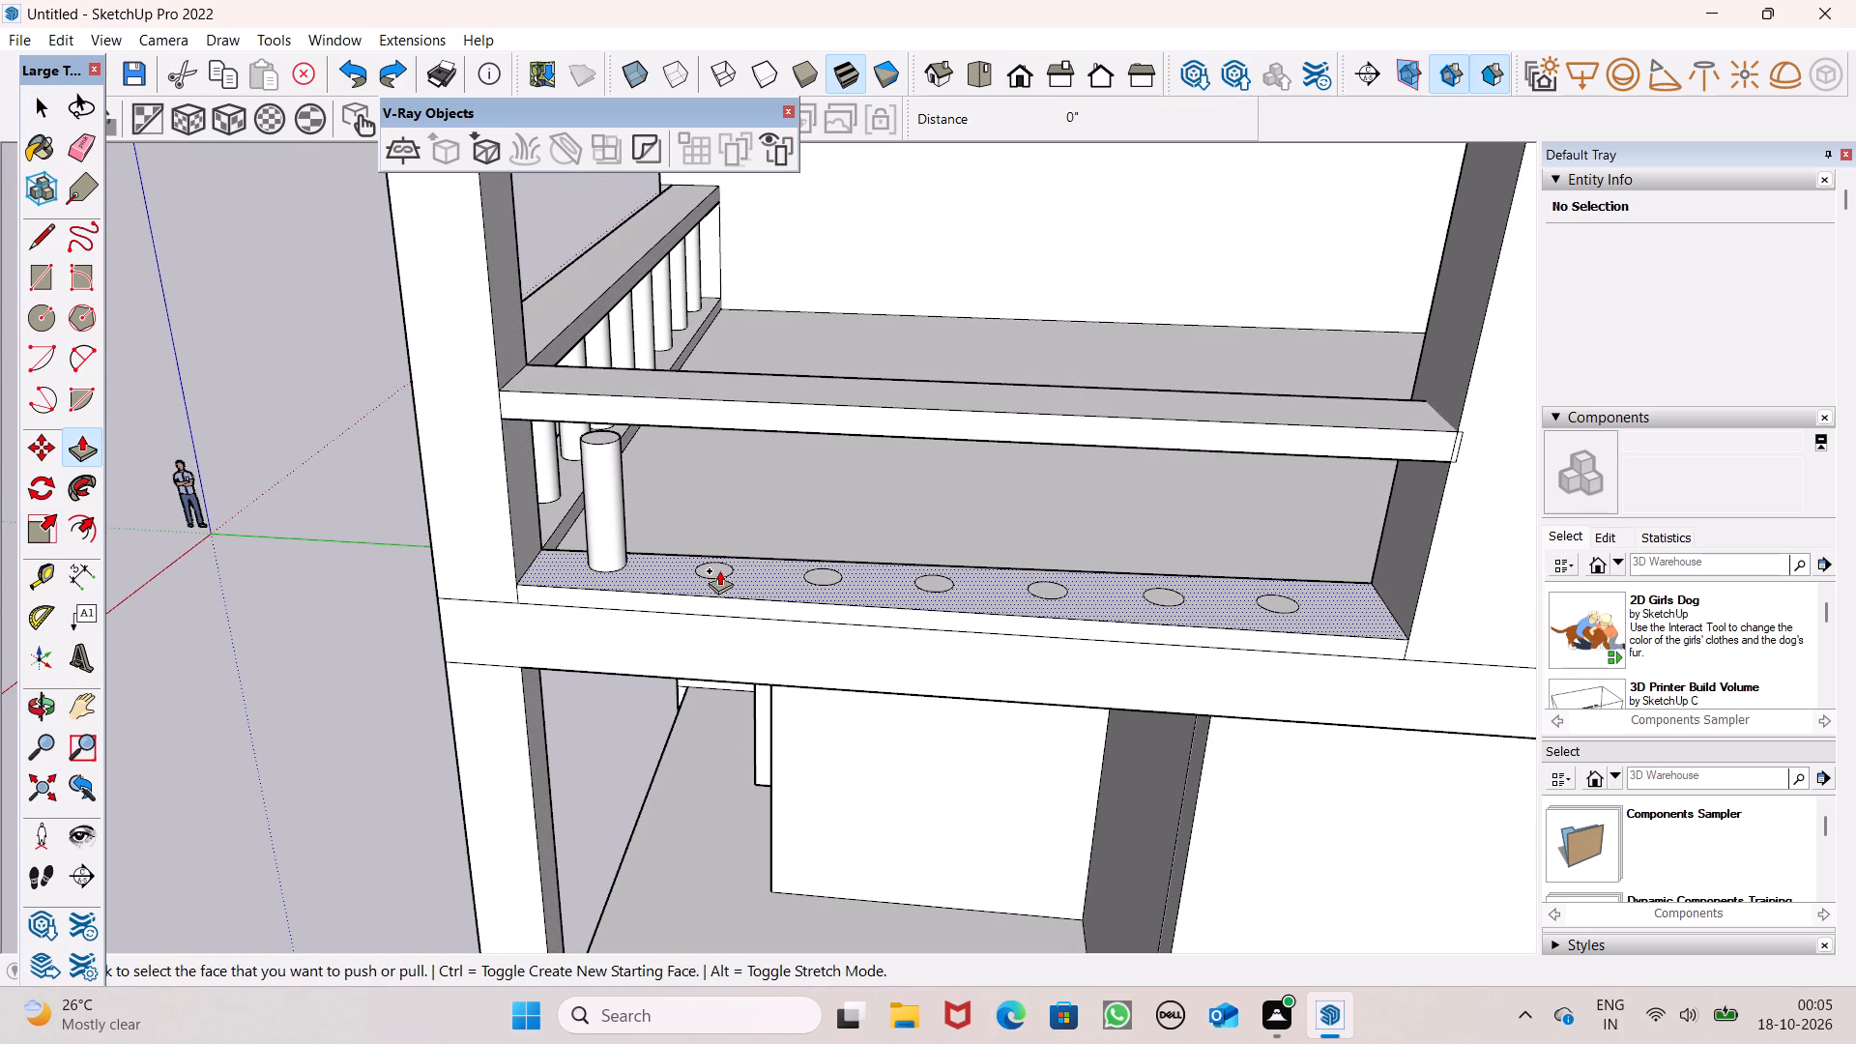
drag(713, 566, 755, 440)
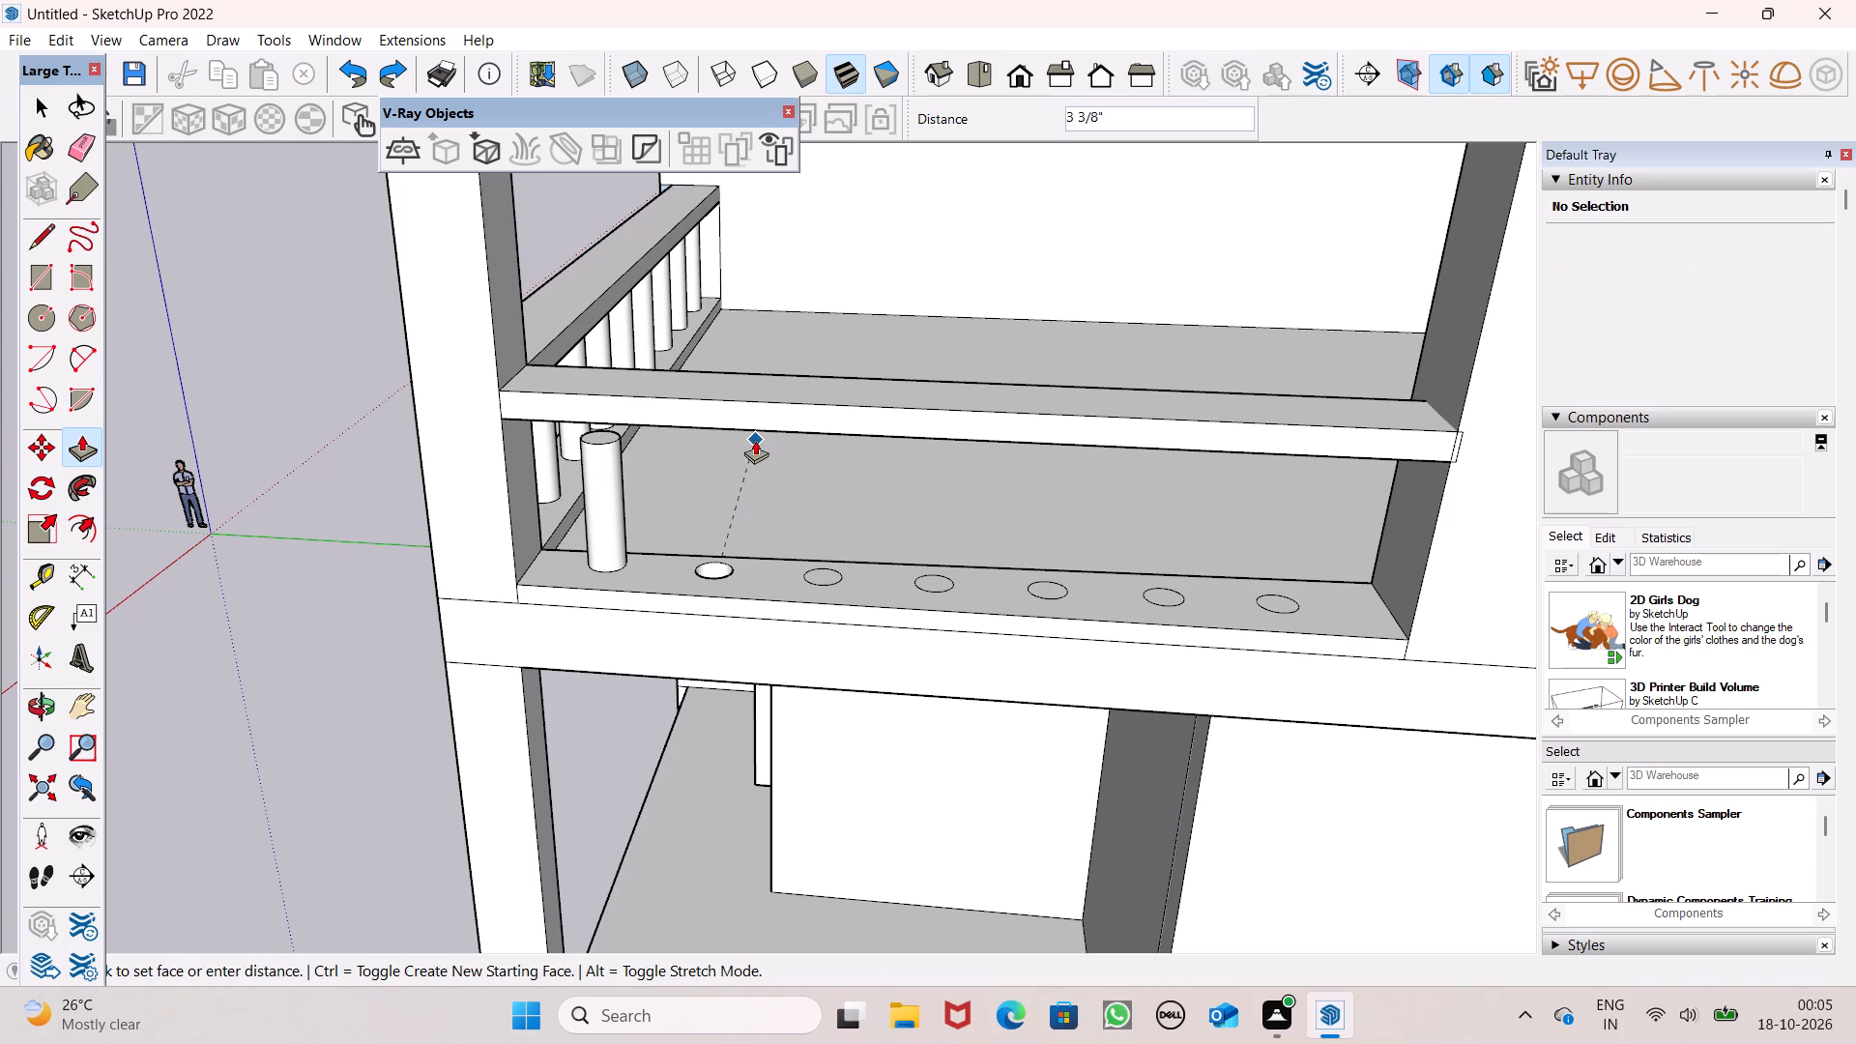
drag(755, 440, 711, 413)
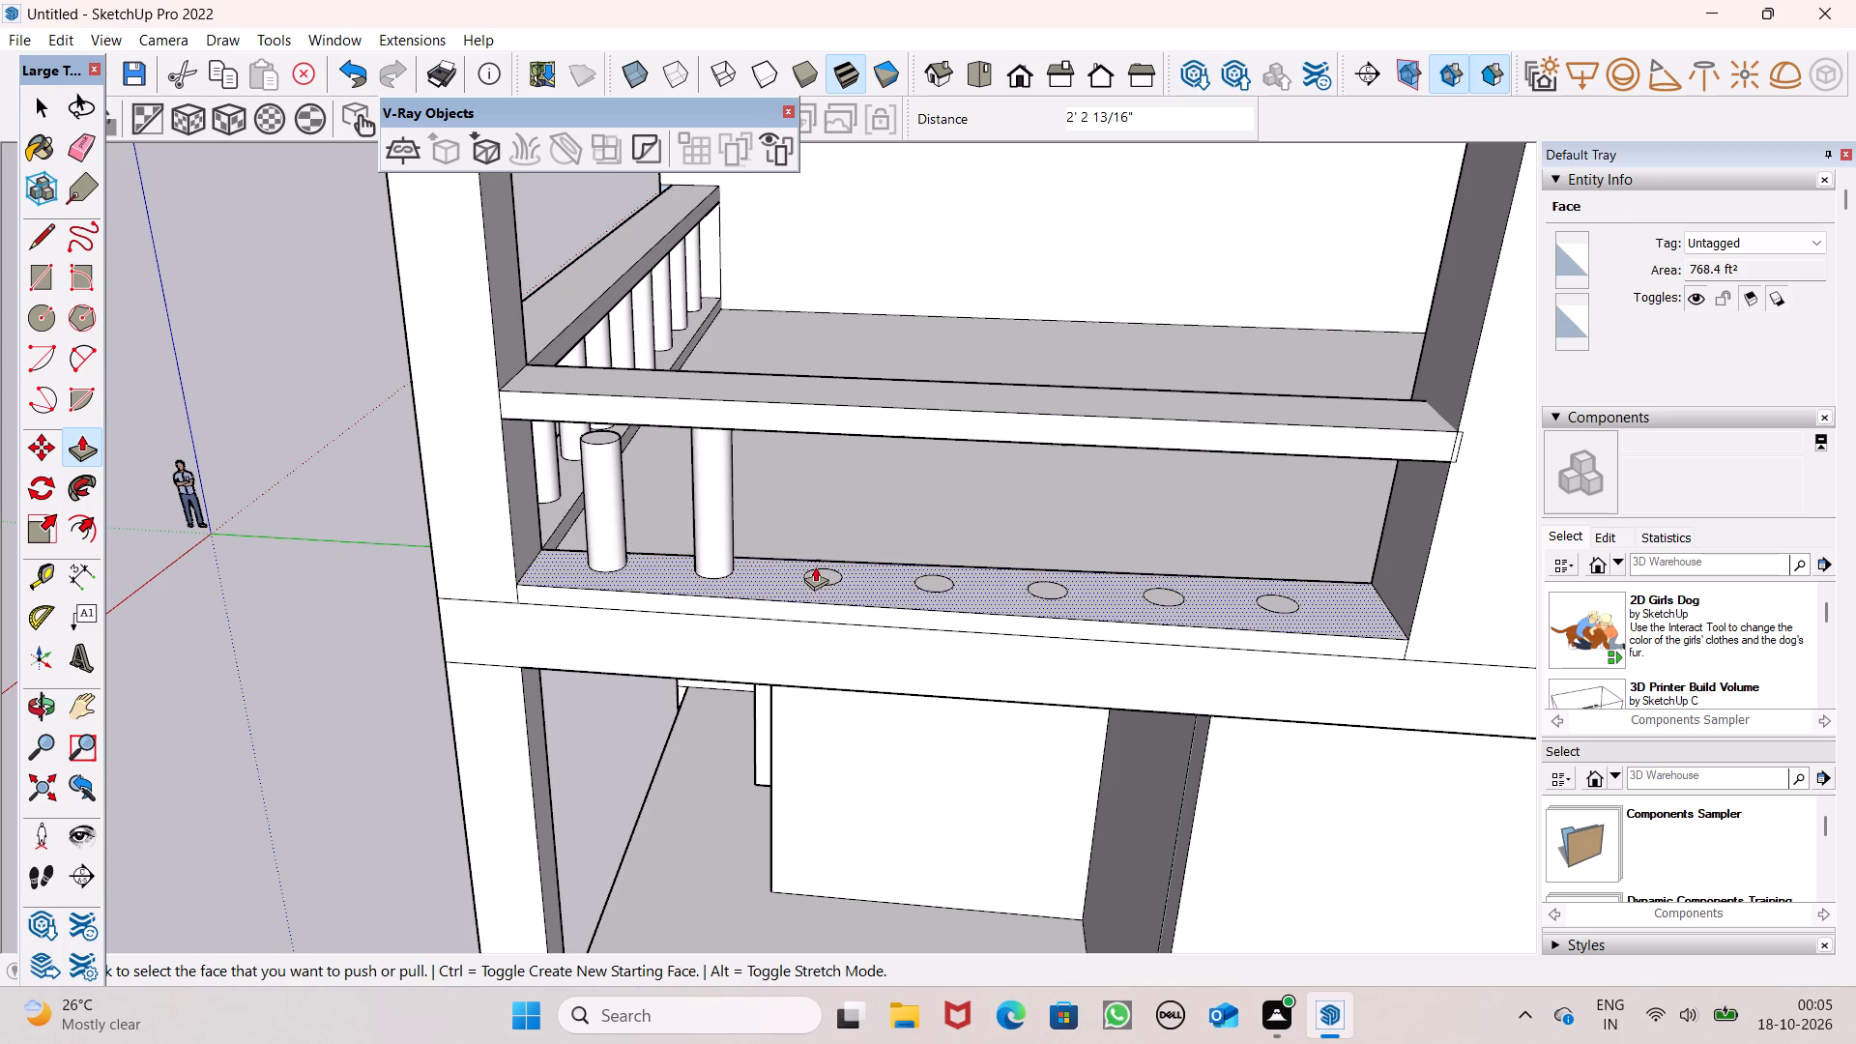
ctrl+drag(818, 571, 825, 442)
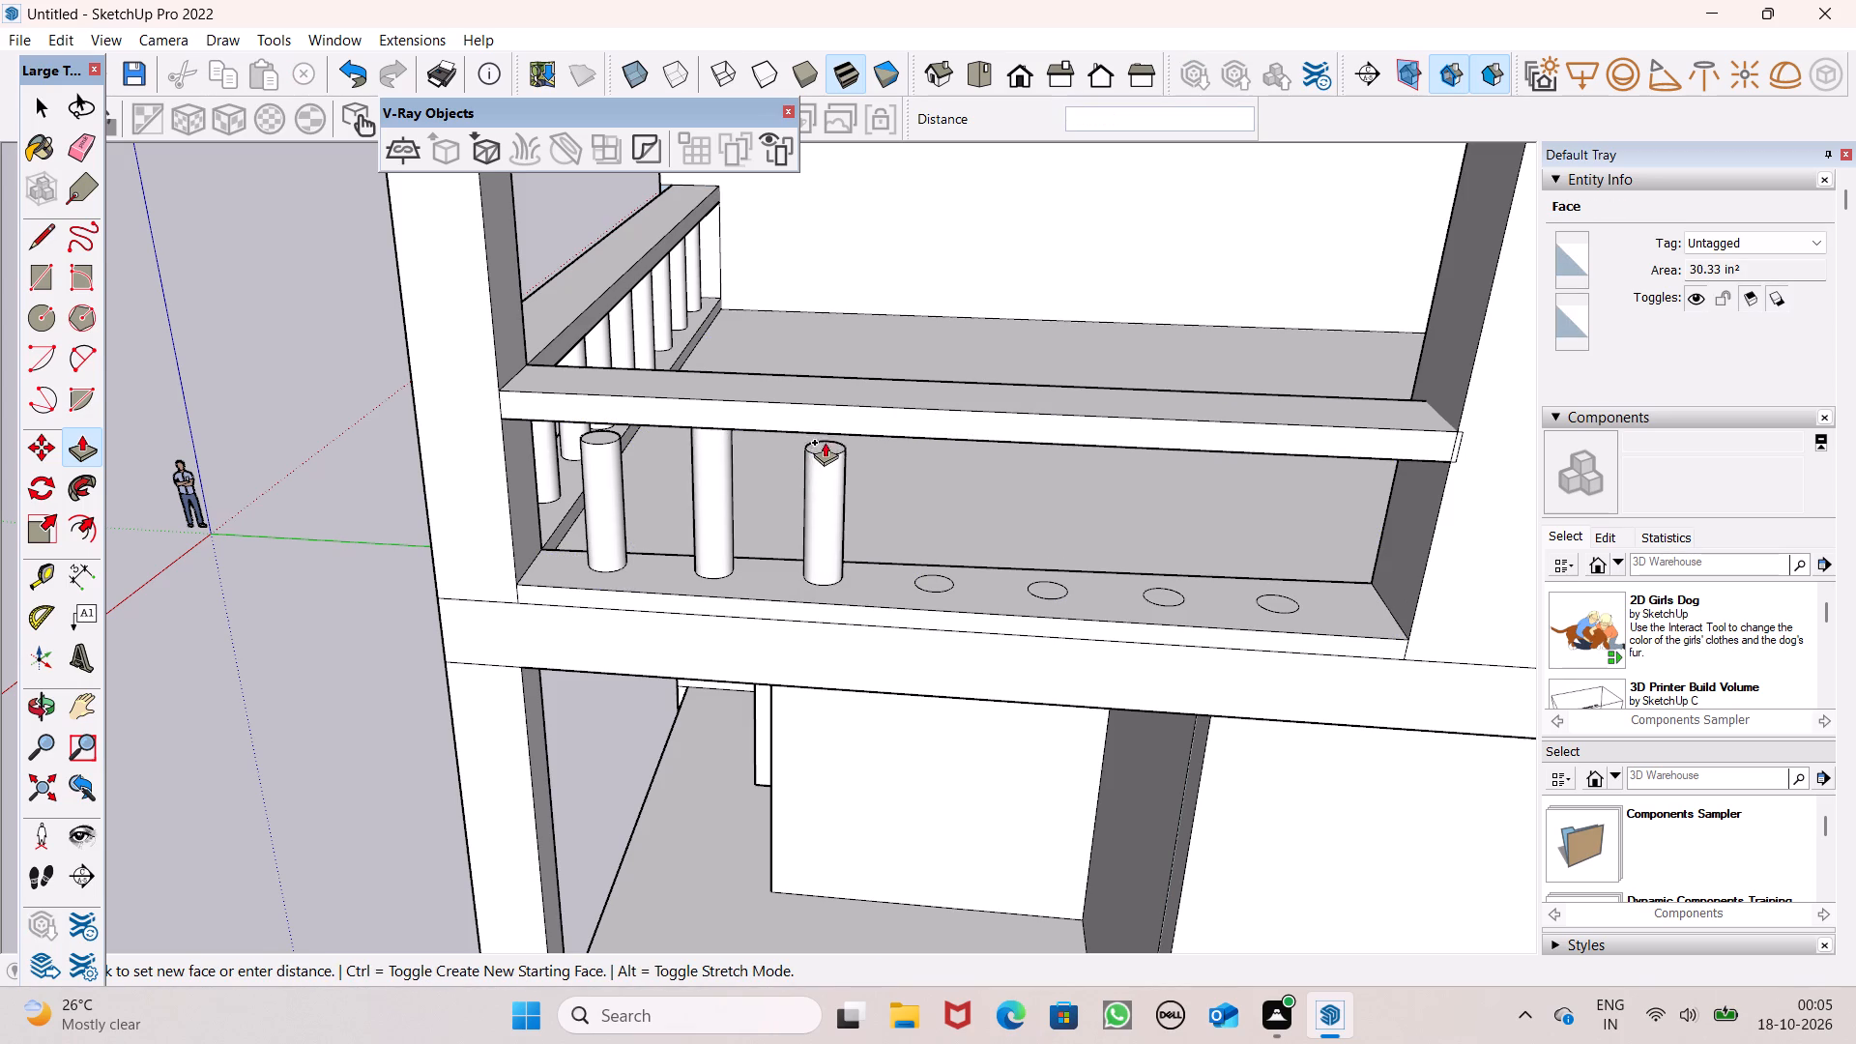
ctrl+drag(825, 442, 826, 419)
drag(940, 579, 942, 476)
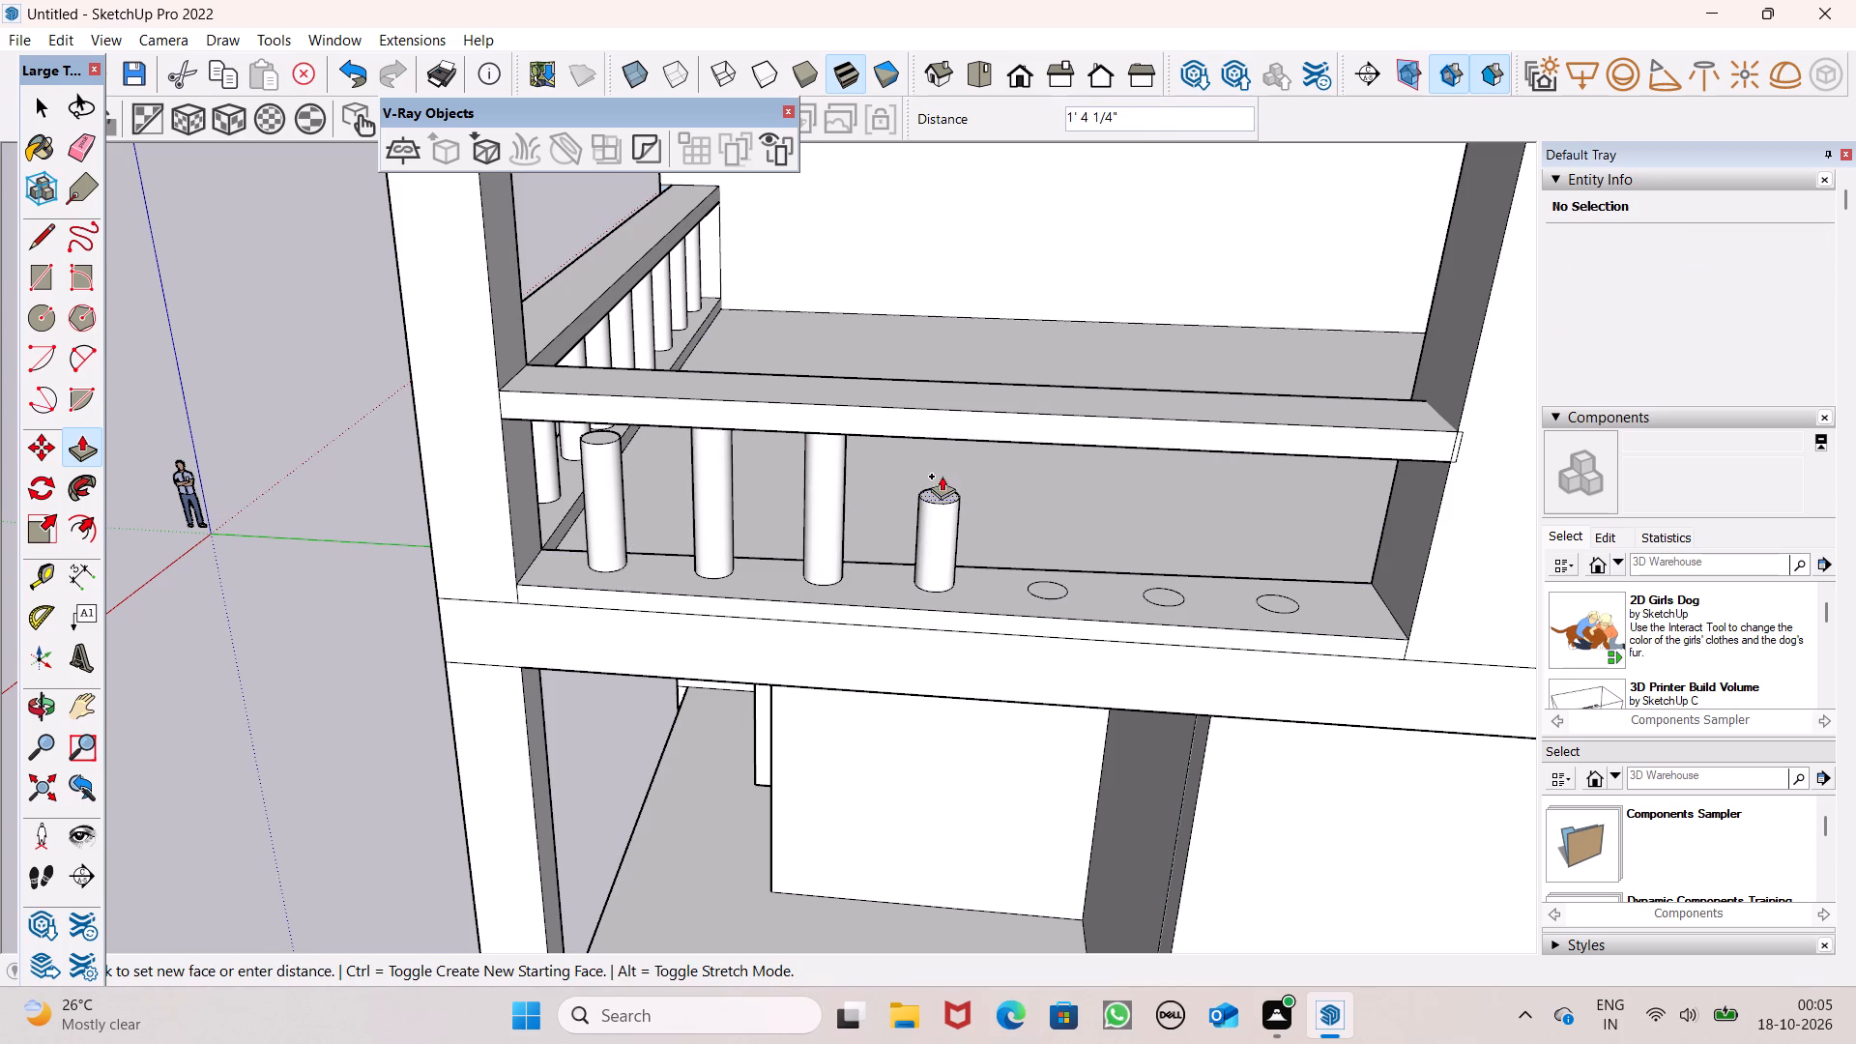
drag(942, 476, 950, 421)
Push/pull the fifth, sixth and seventh circles up to the side handrail as balusters about 2' 3" high.
drag(1041, 584, 1057, 430)
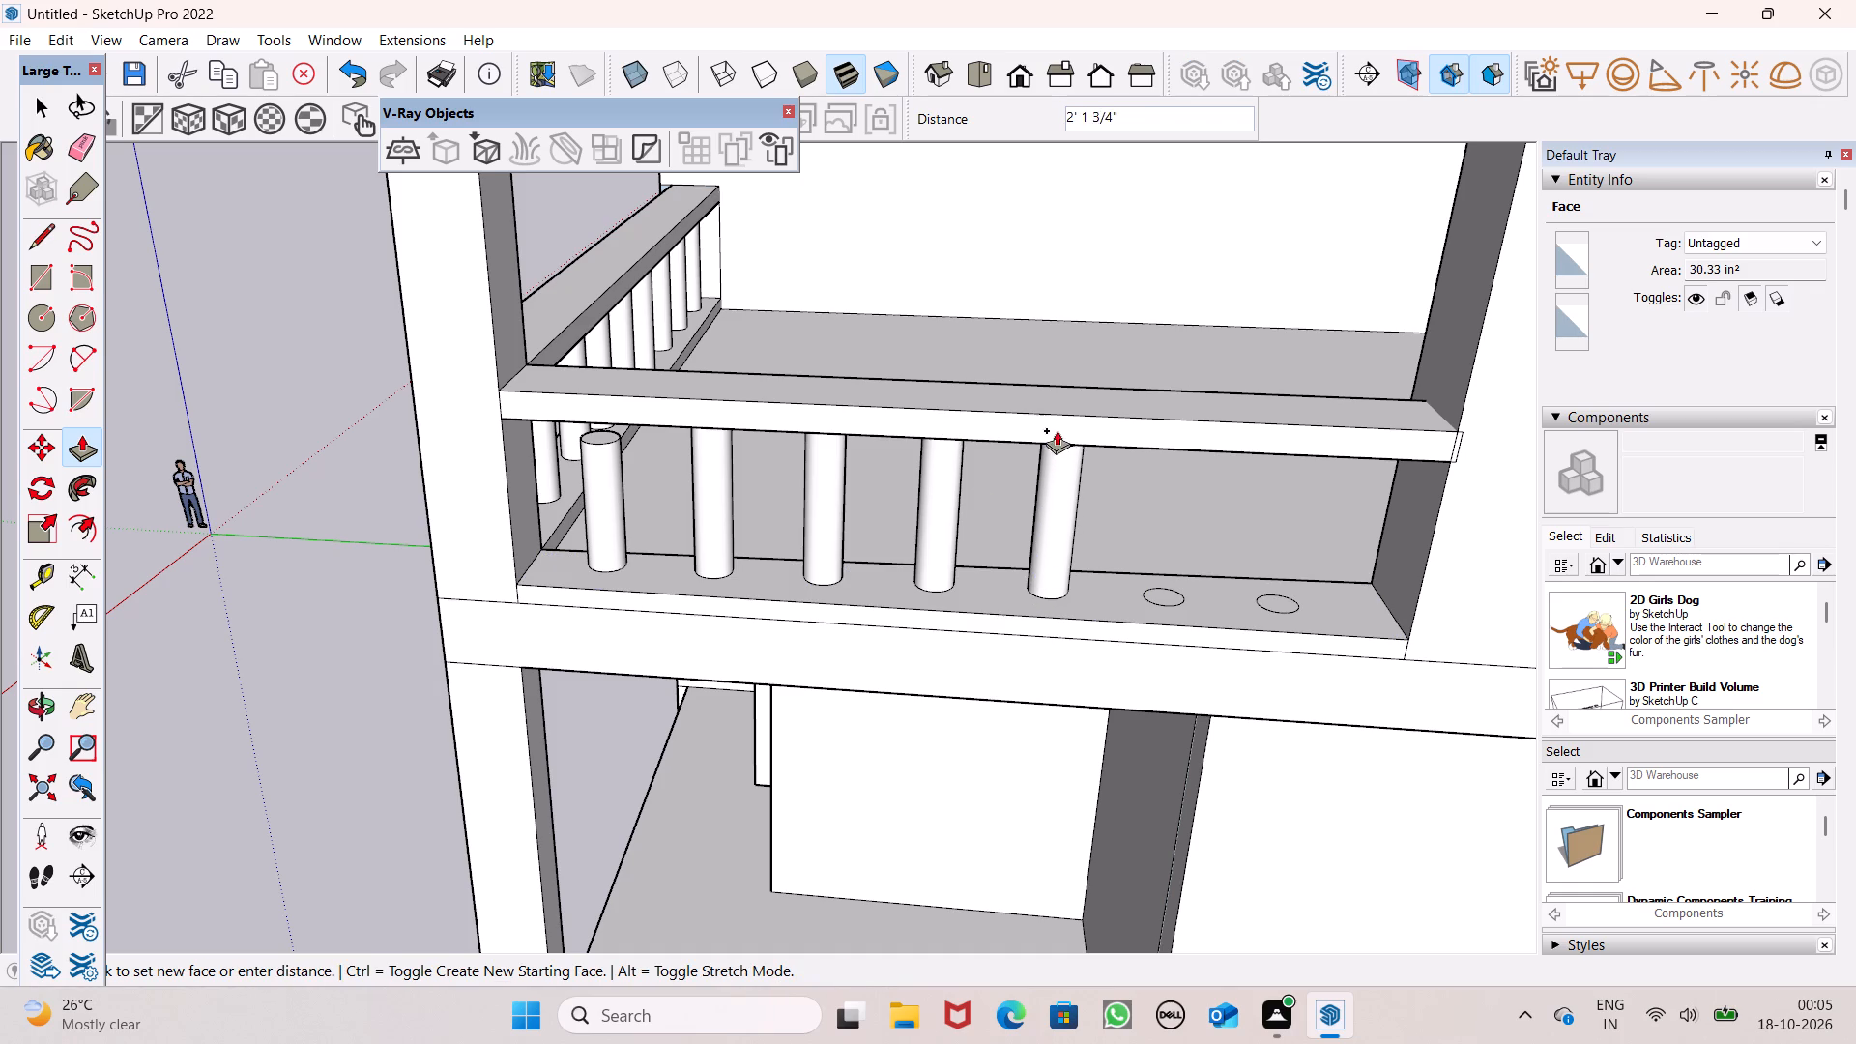
drag(1057, 430, 1057, 419)
drag(1151, 589, 1141, 491)
drag(1141, 491, 1172, 434)
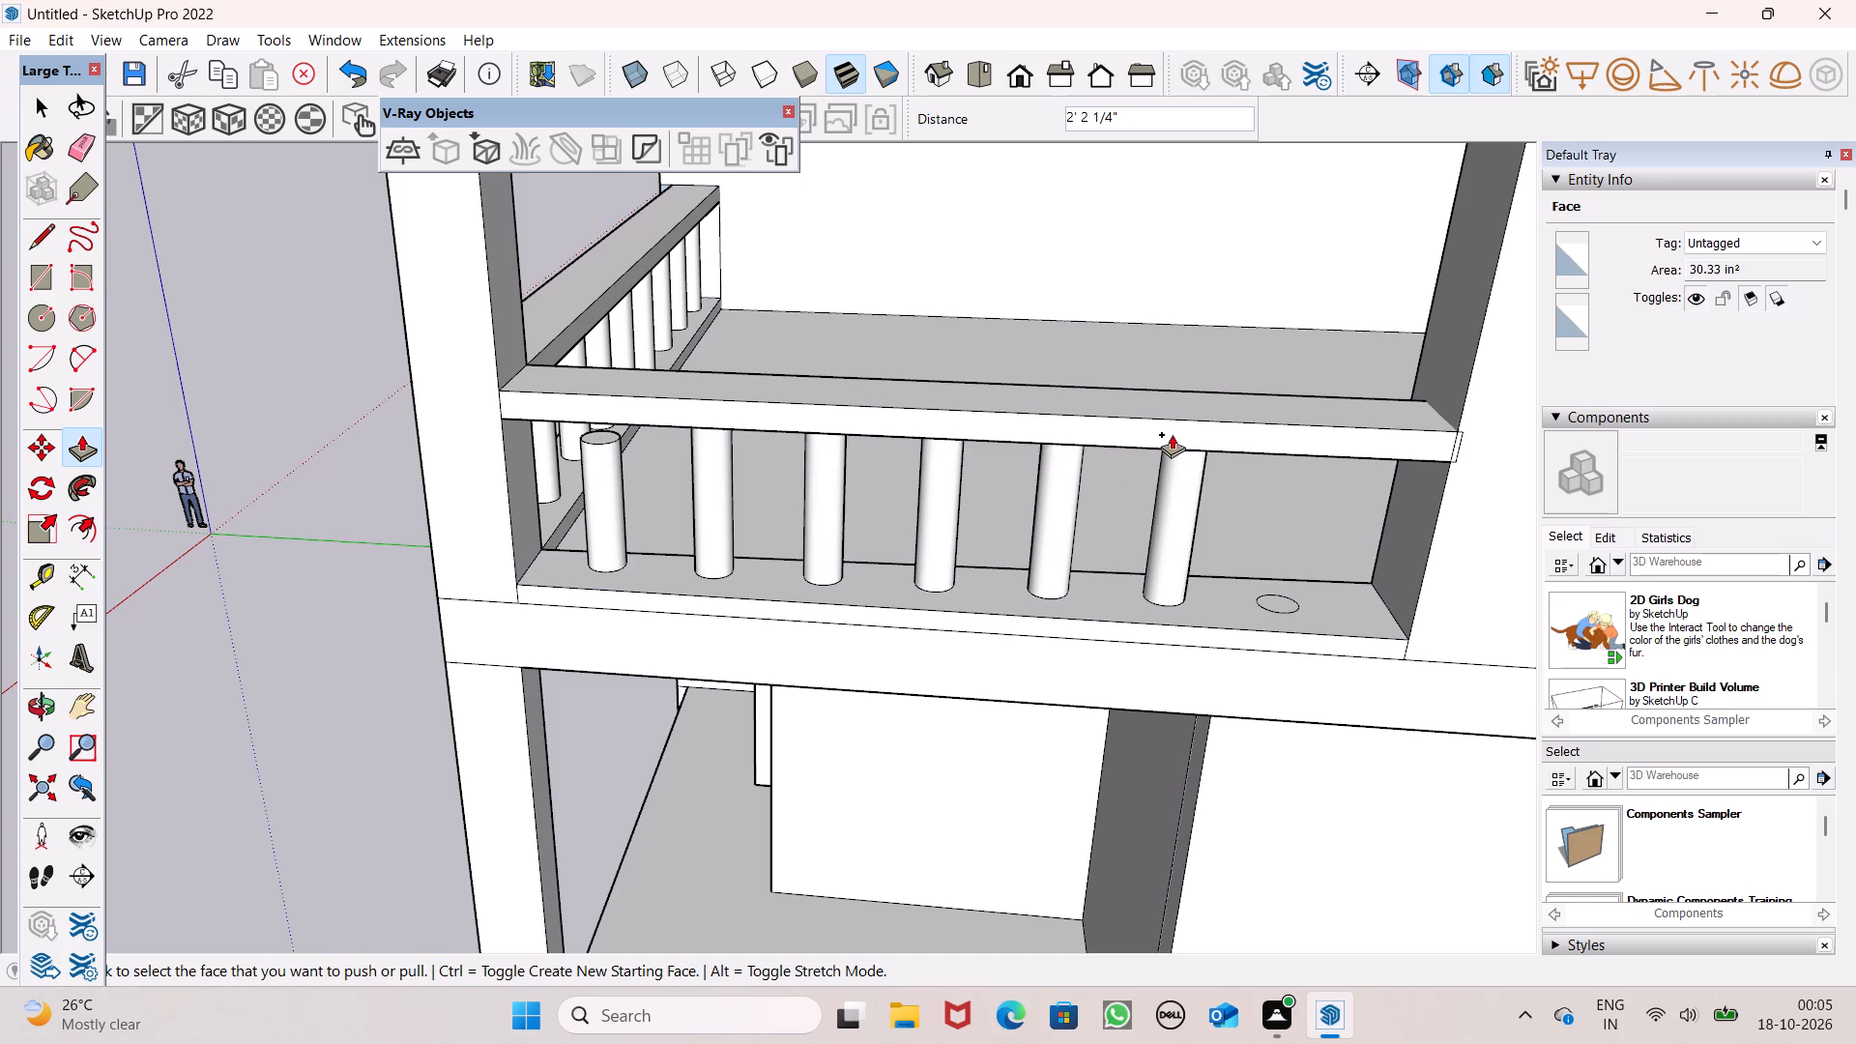
scroll(1209, 502, up, 3)
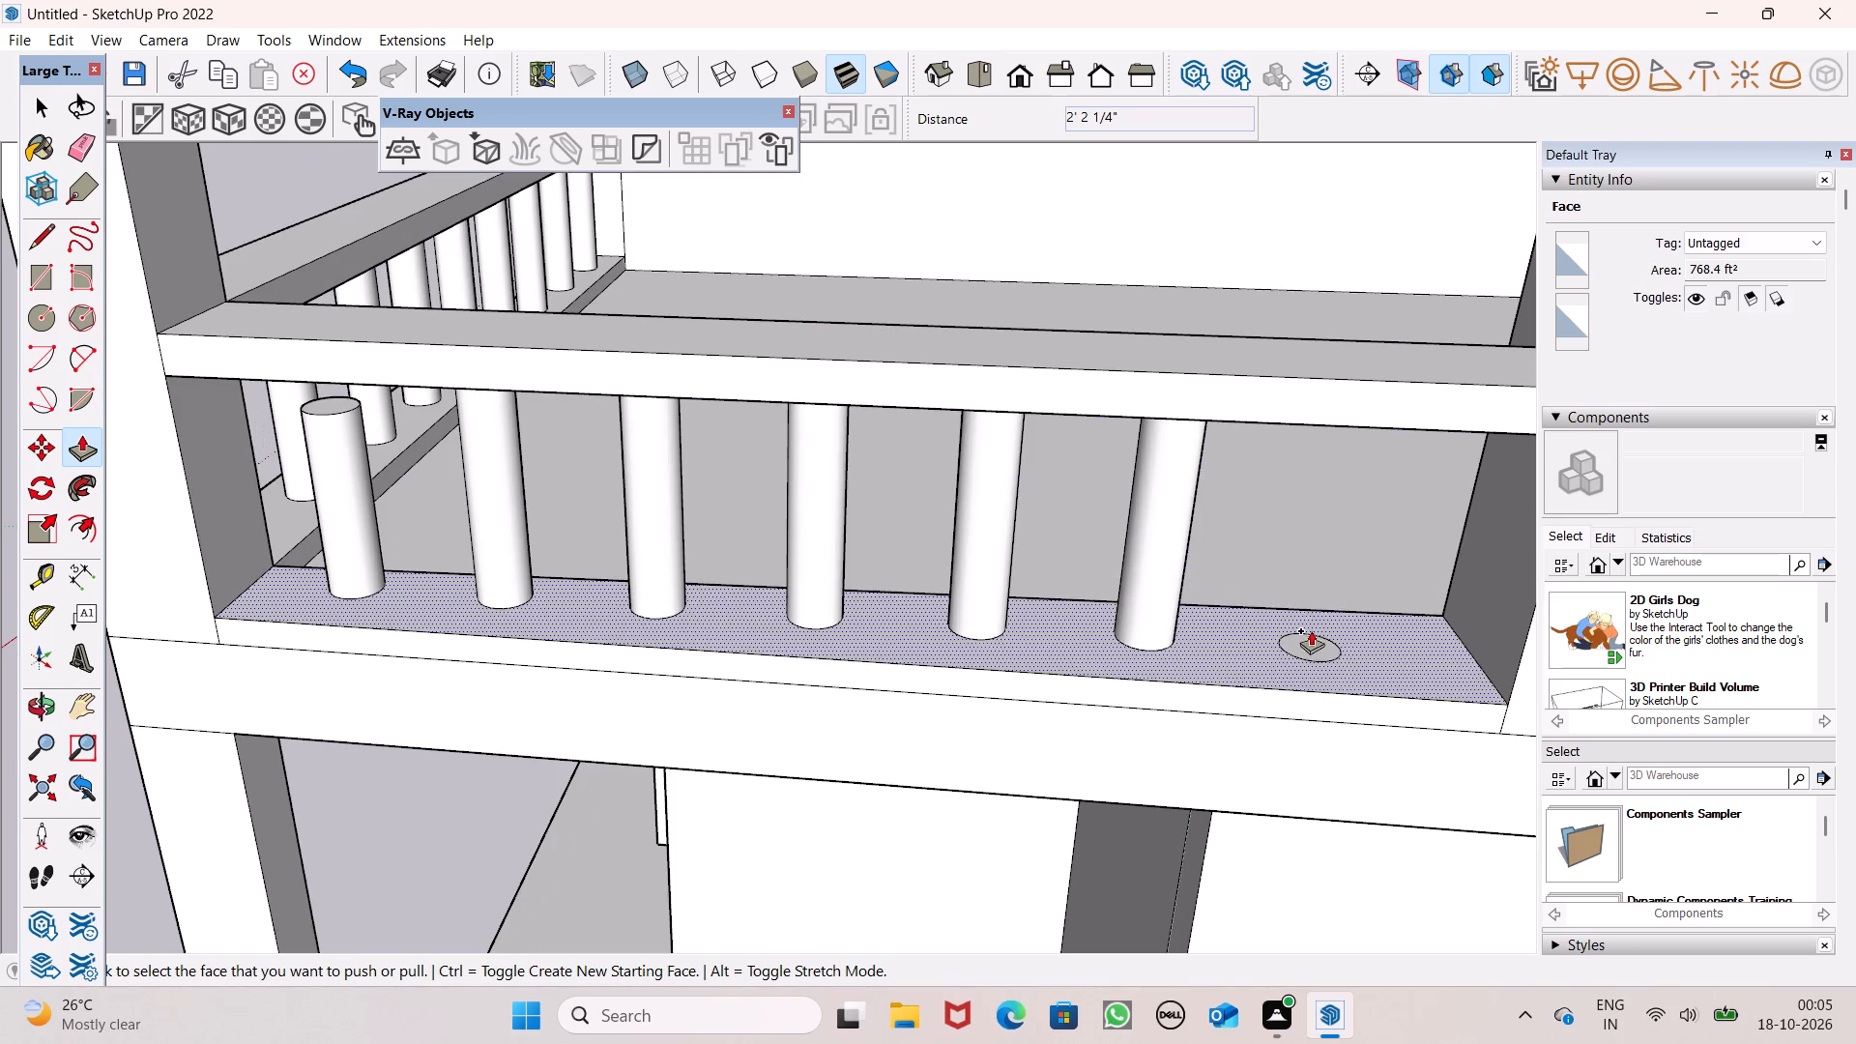
drag(1309, 636, 1357, 404)
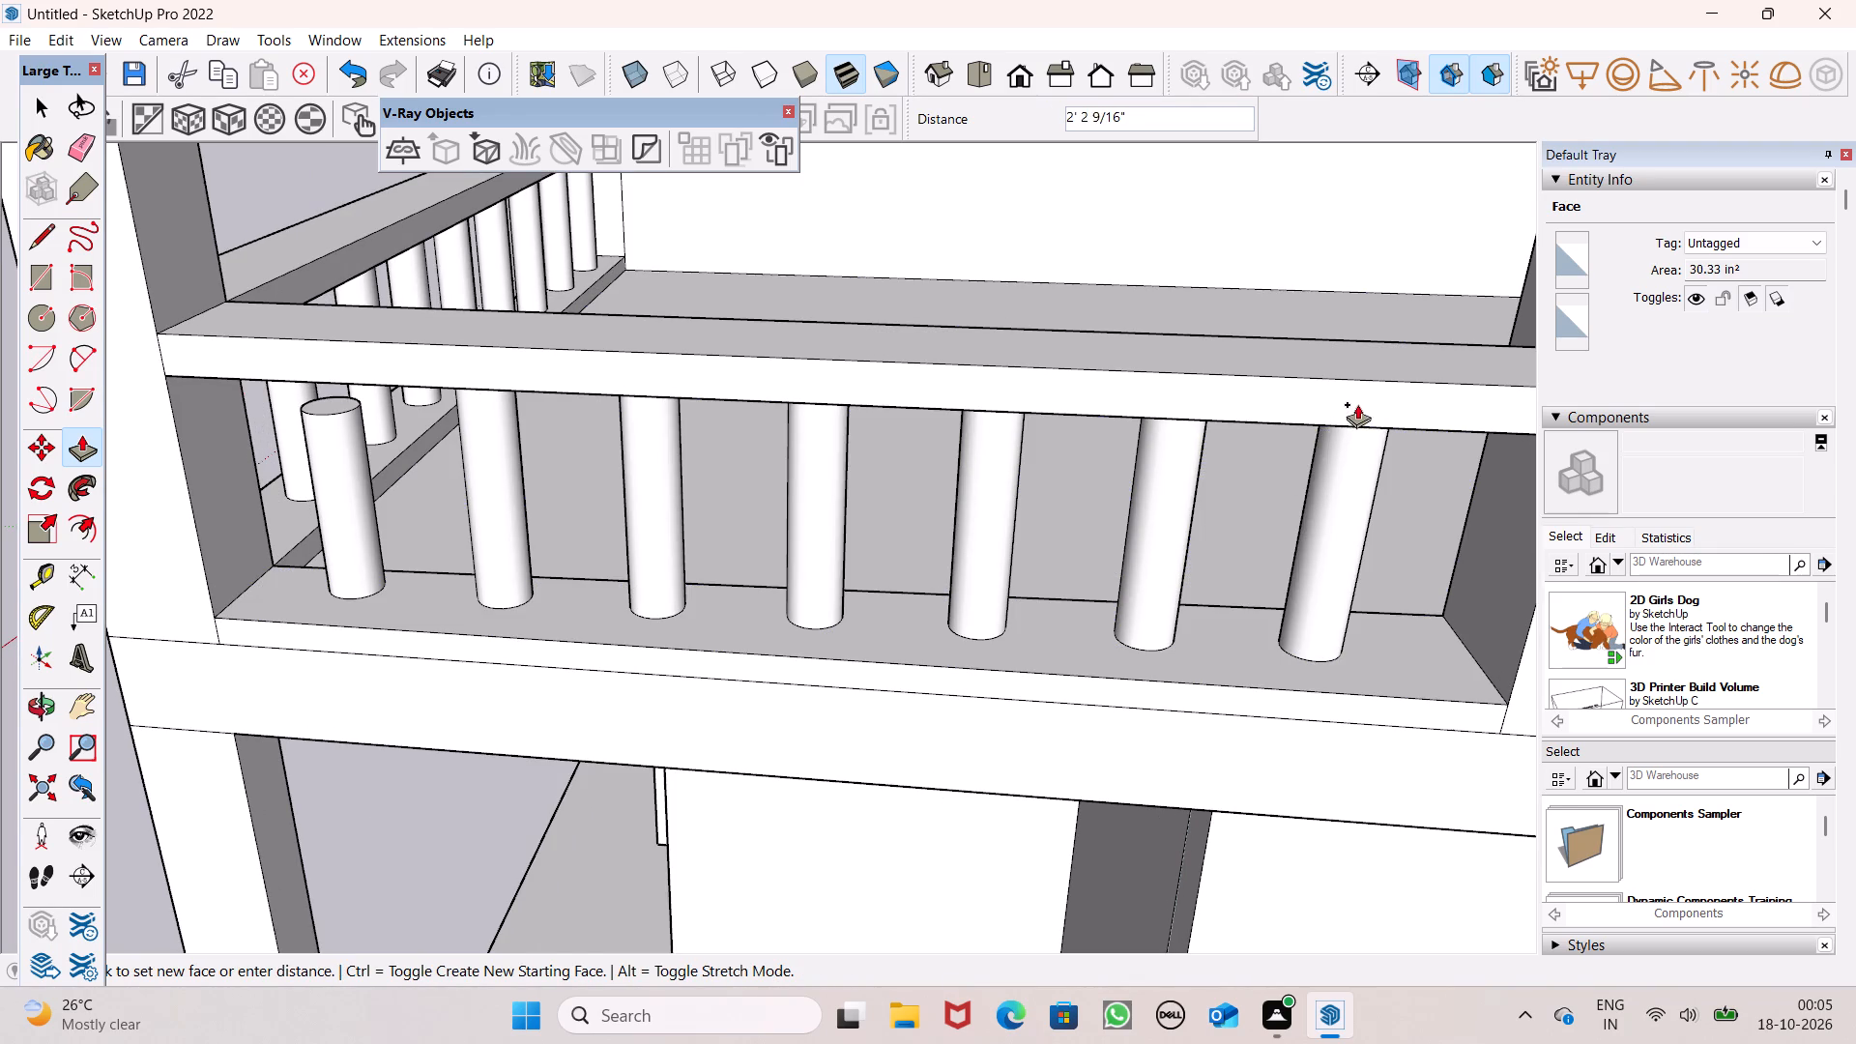
drag(1357, 404, 1360, 399)
Extend the top of the short baluster beside the corner column up to the side handrail.
middle_drag(1204, 451, 1304, 283)
scroll(1304, 283, up, 1)
scroll(742, 318, down, 3)
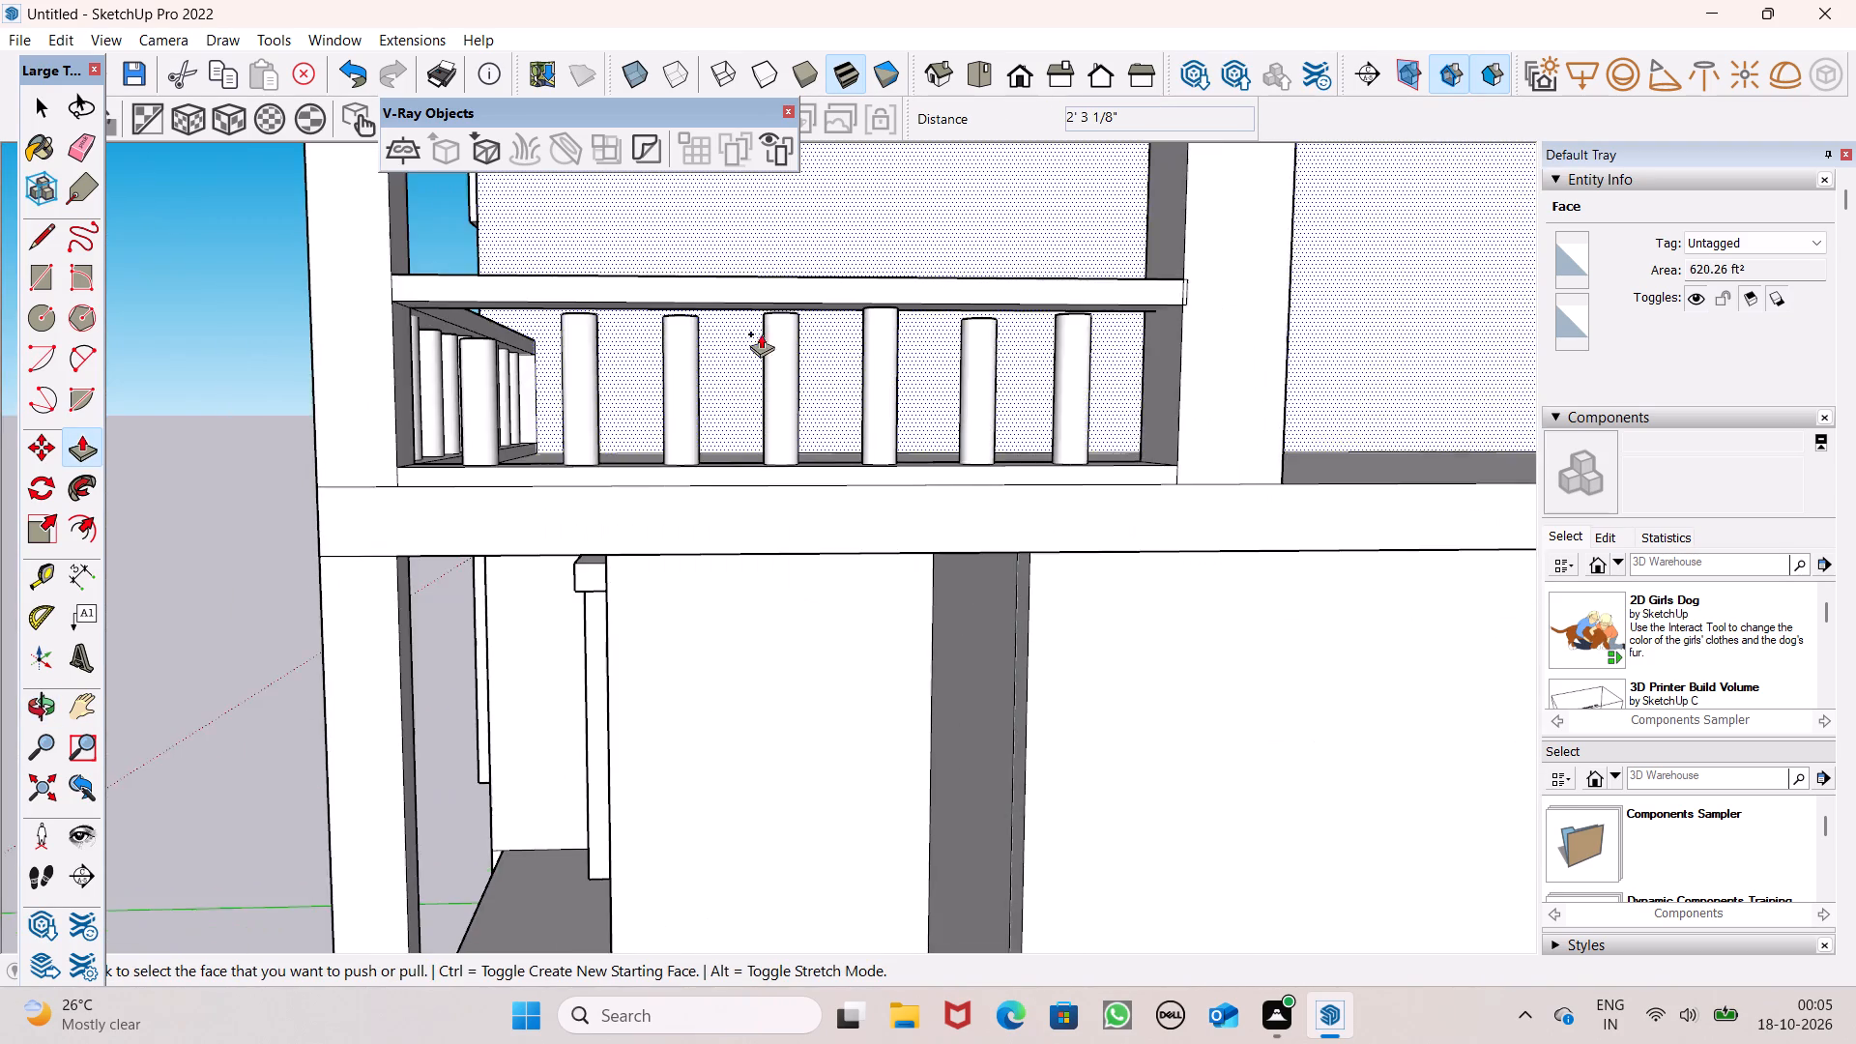
middle_drag(772, 363, 840, 544)
scroll(603, 477, up, 6)
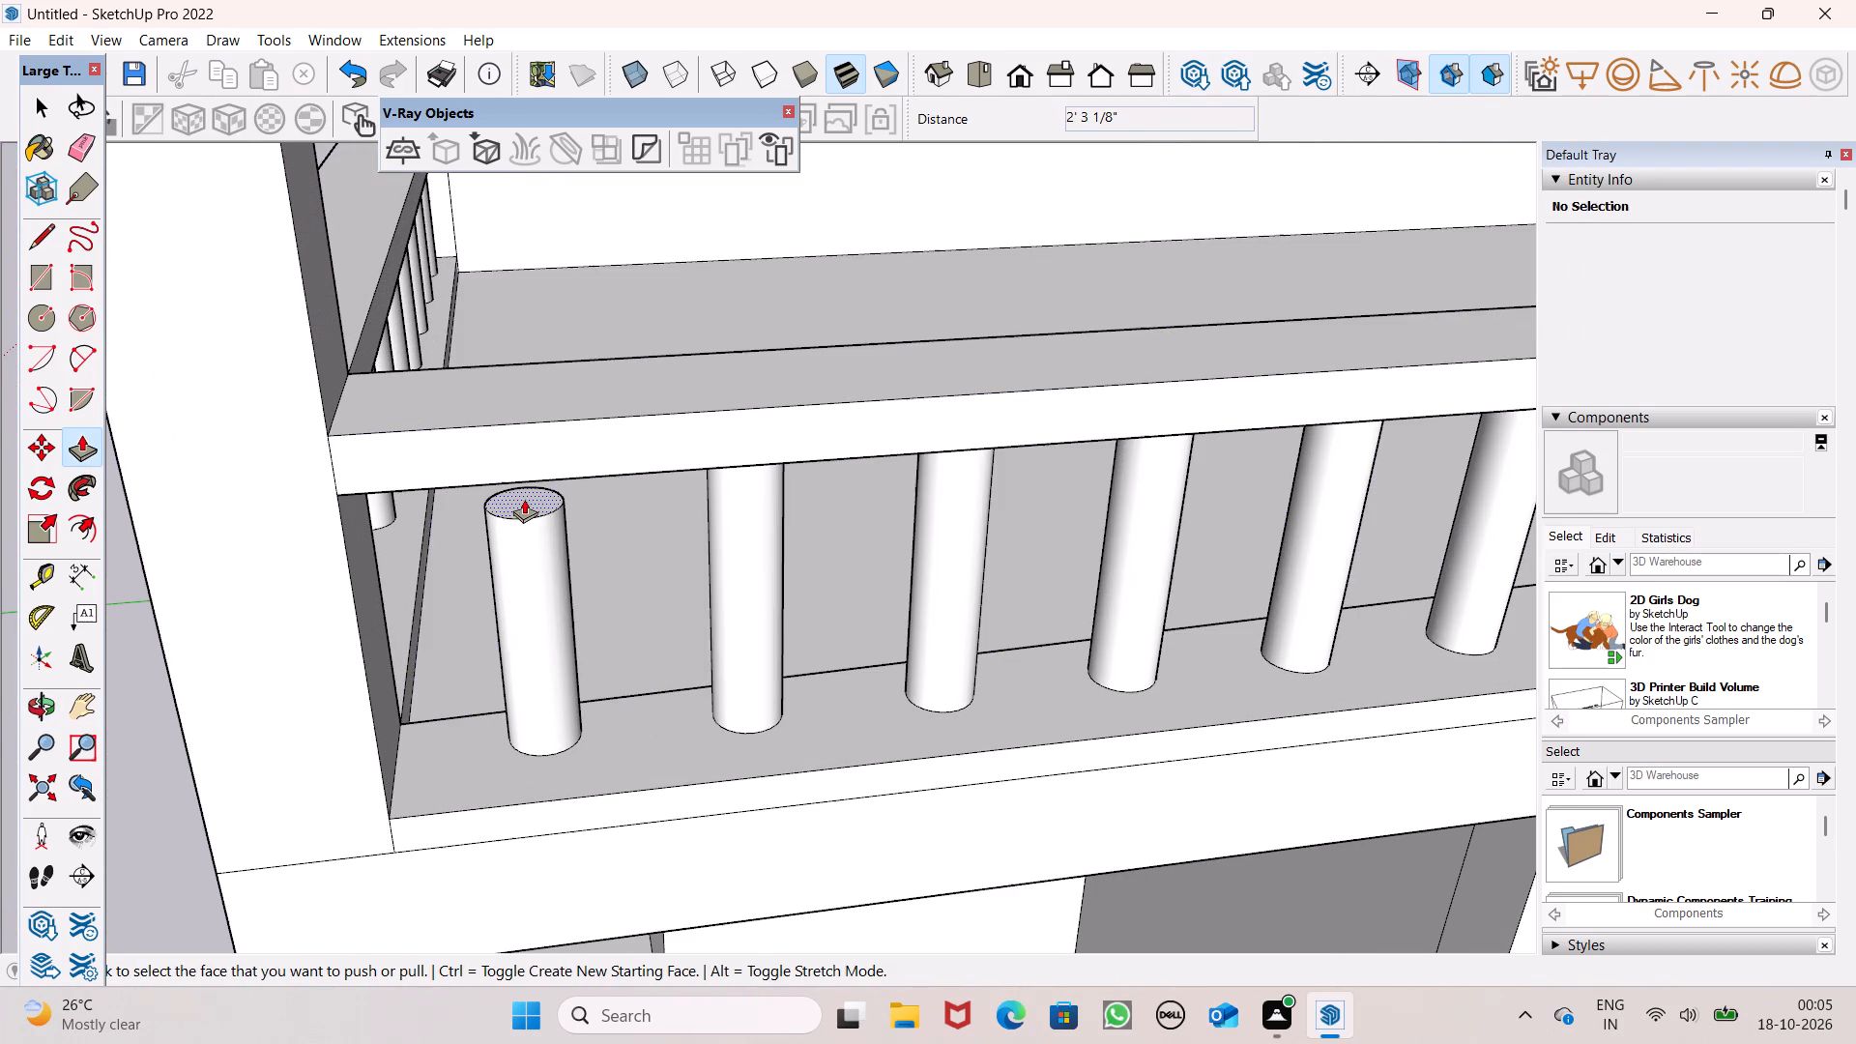
drag(524, 499, 522, 443)
middle_drag(626, 494, 629, 368)
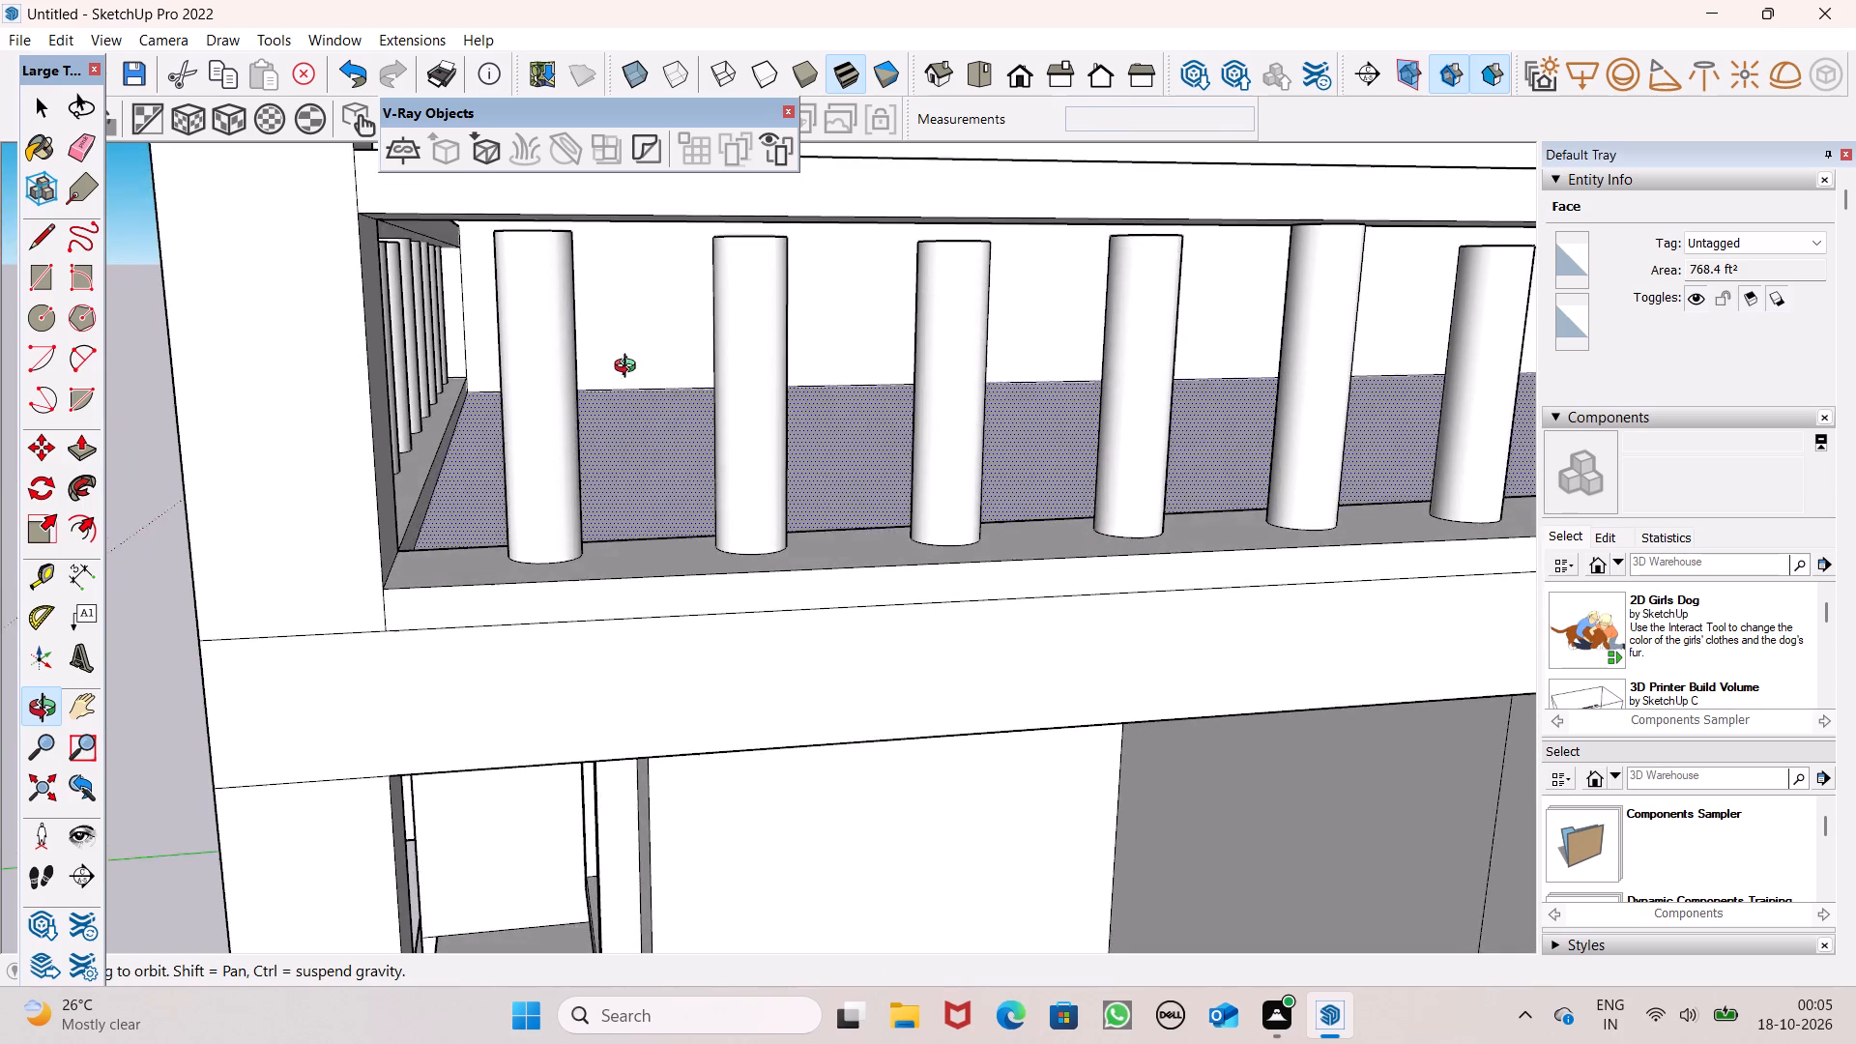
Extend the tops of the first two side balusters beside the corner column up to the underside of the handrail.
middle_drag(629, 368, 629, 366)
scroll(602, 303, up, 1)
middle_drag(602, 303, 651, 334)
scroll(686, 323, up, 7)
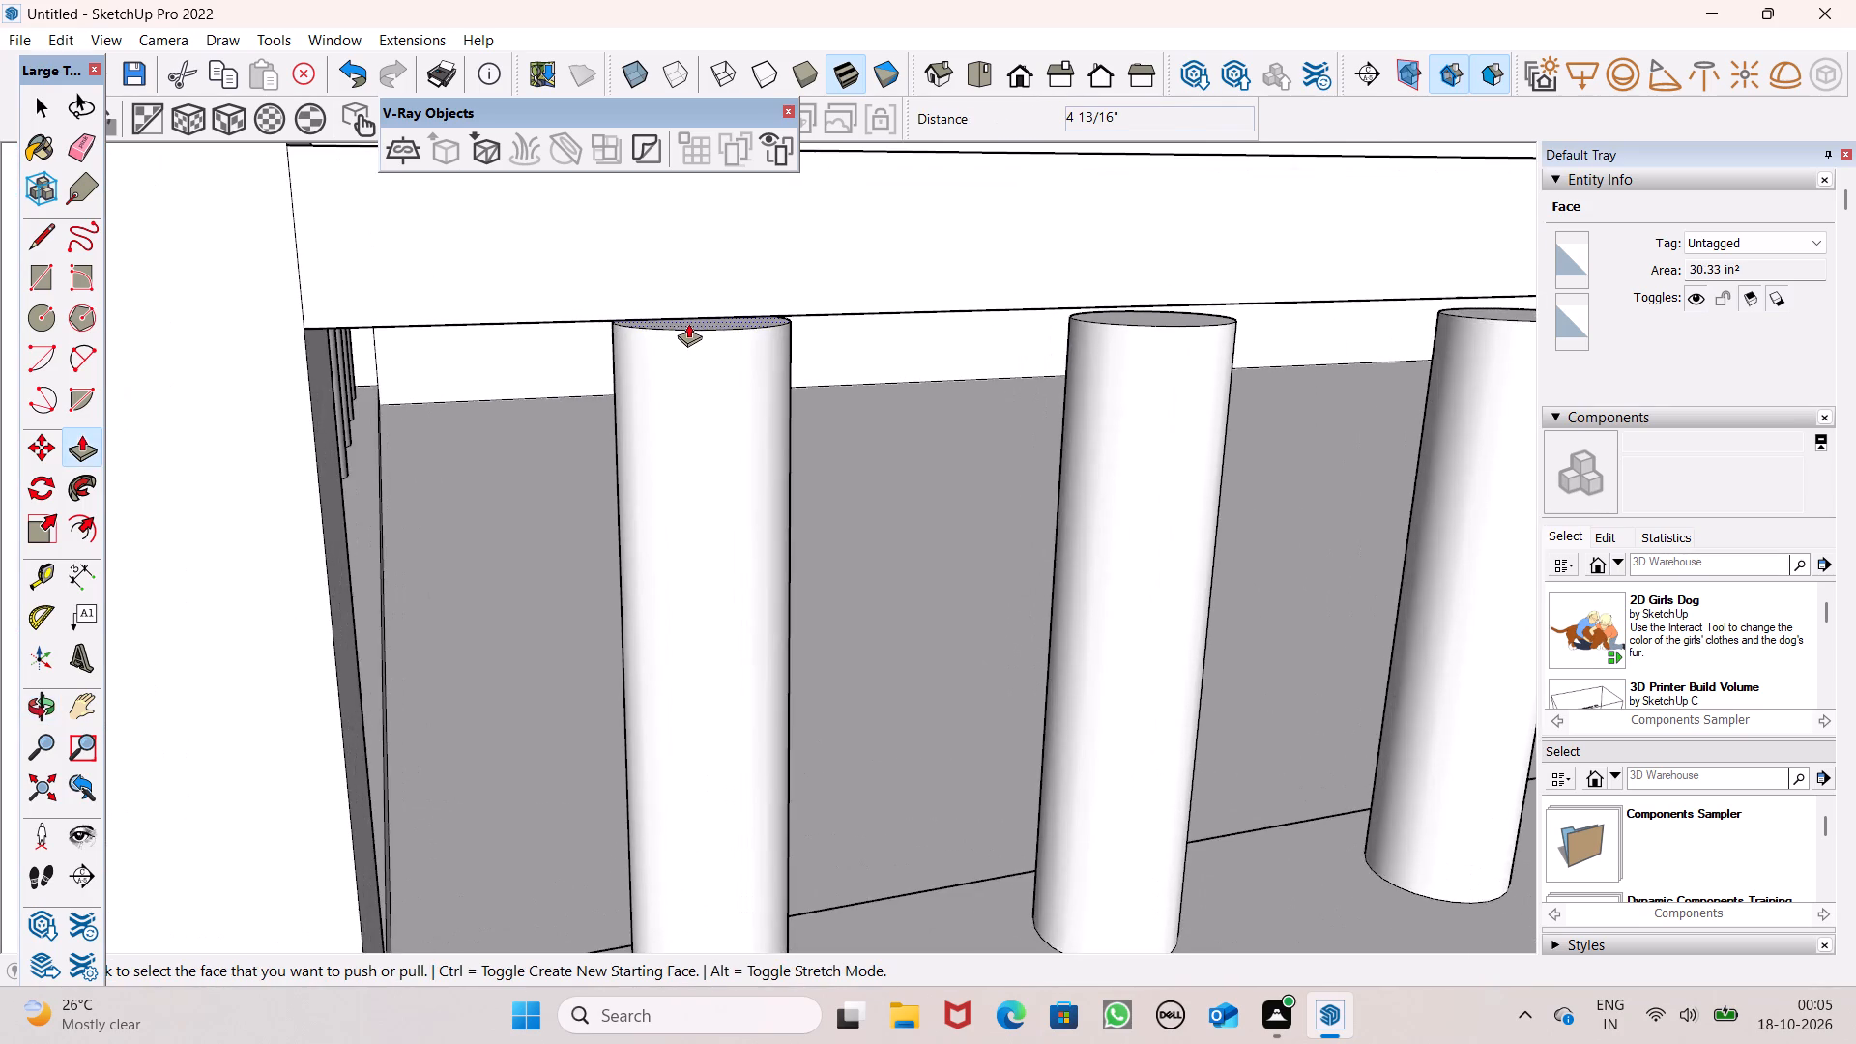
drag(709, 322, 722, 290)
drag(1189, 318, 1190, 280)
Push/pull the tops of the third and fourth side balusters up to the handrail, by about 3 5/16" and 1 5/16".
scroll(915, 312, down, 6)
scroll(1223, 311, up, 1)
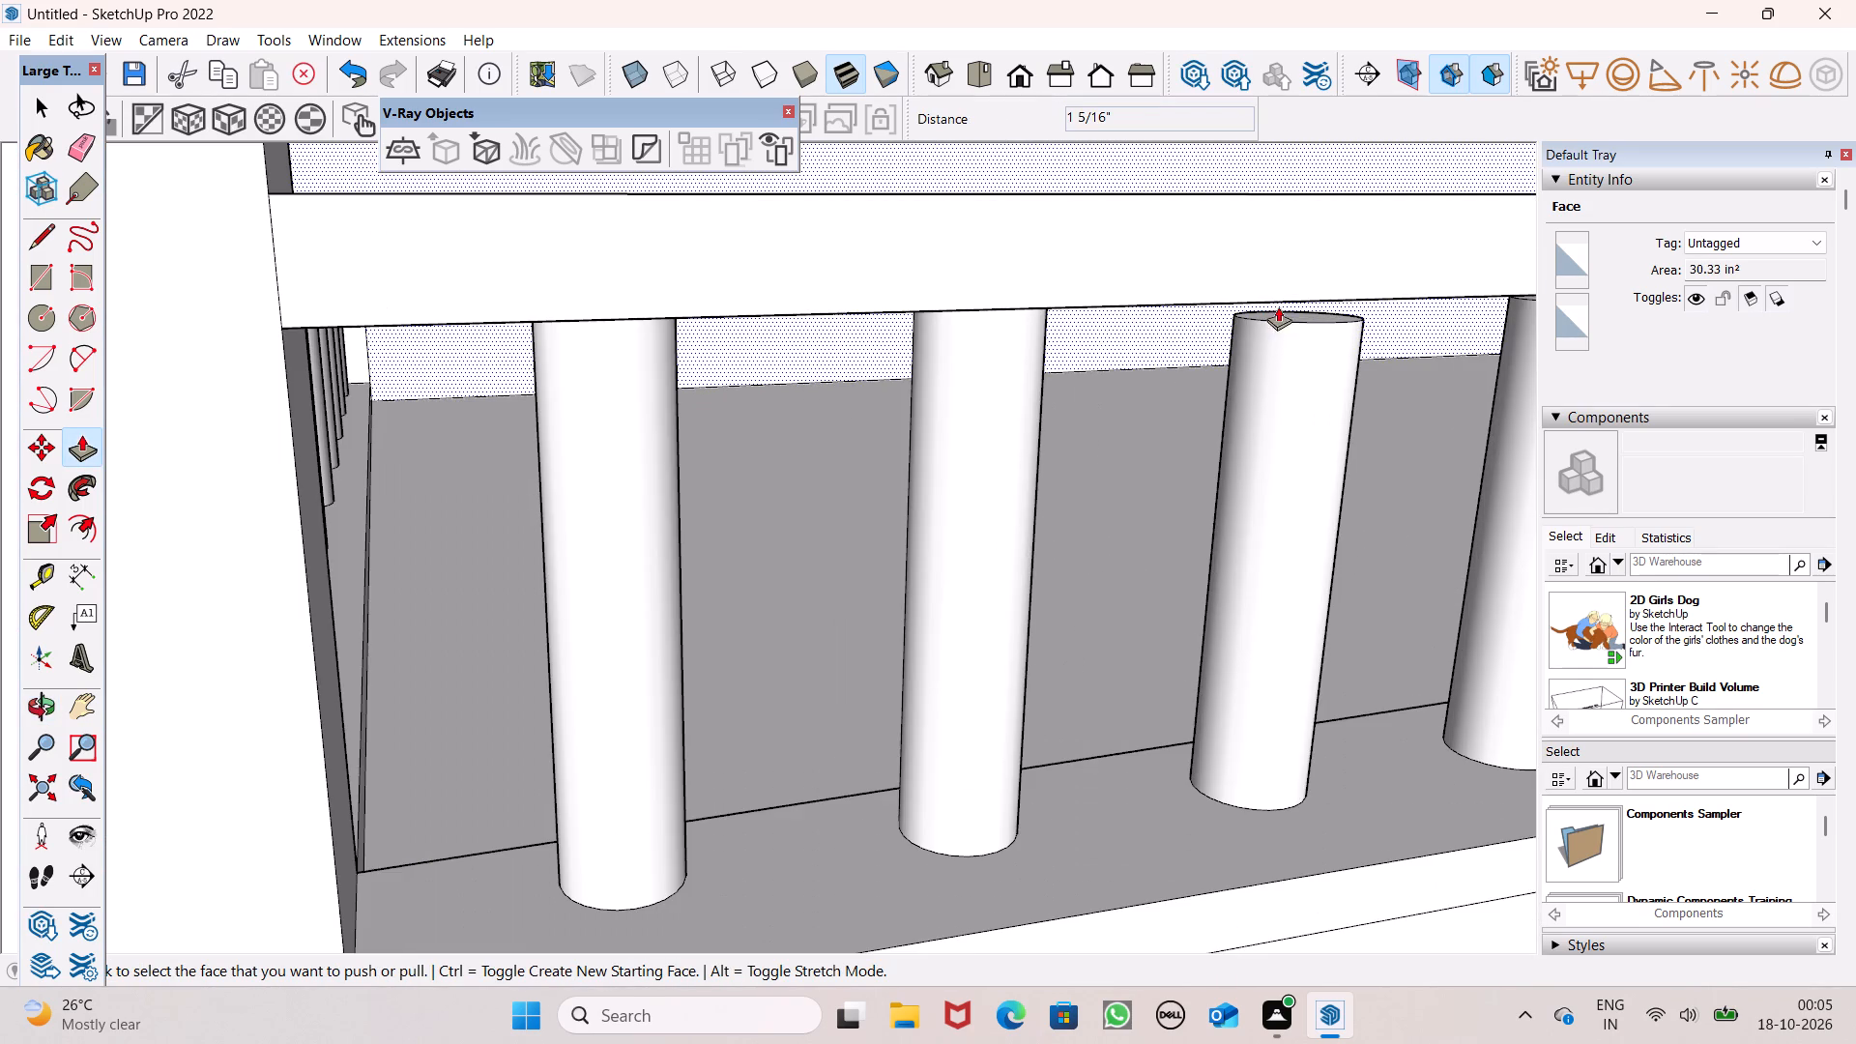
click(1300, 308)
click(1300, 308)
middle_drag(1304, 331, 1291, 384)
key(space)
scroll(1290, 369, down, 2)
middle_drag(1289, 378, 1283, 252)
scroll(1283, 252, up, 1)
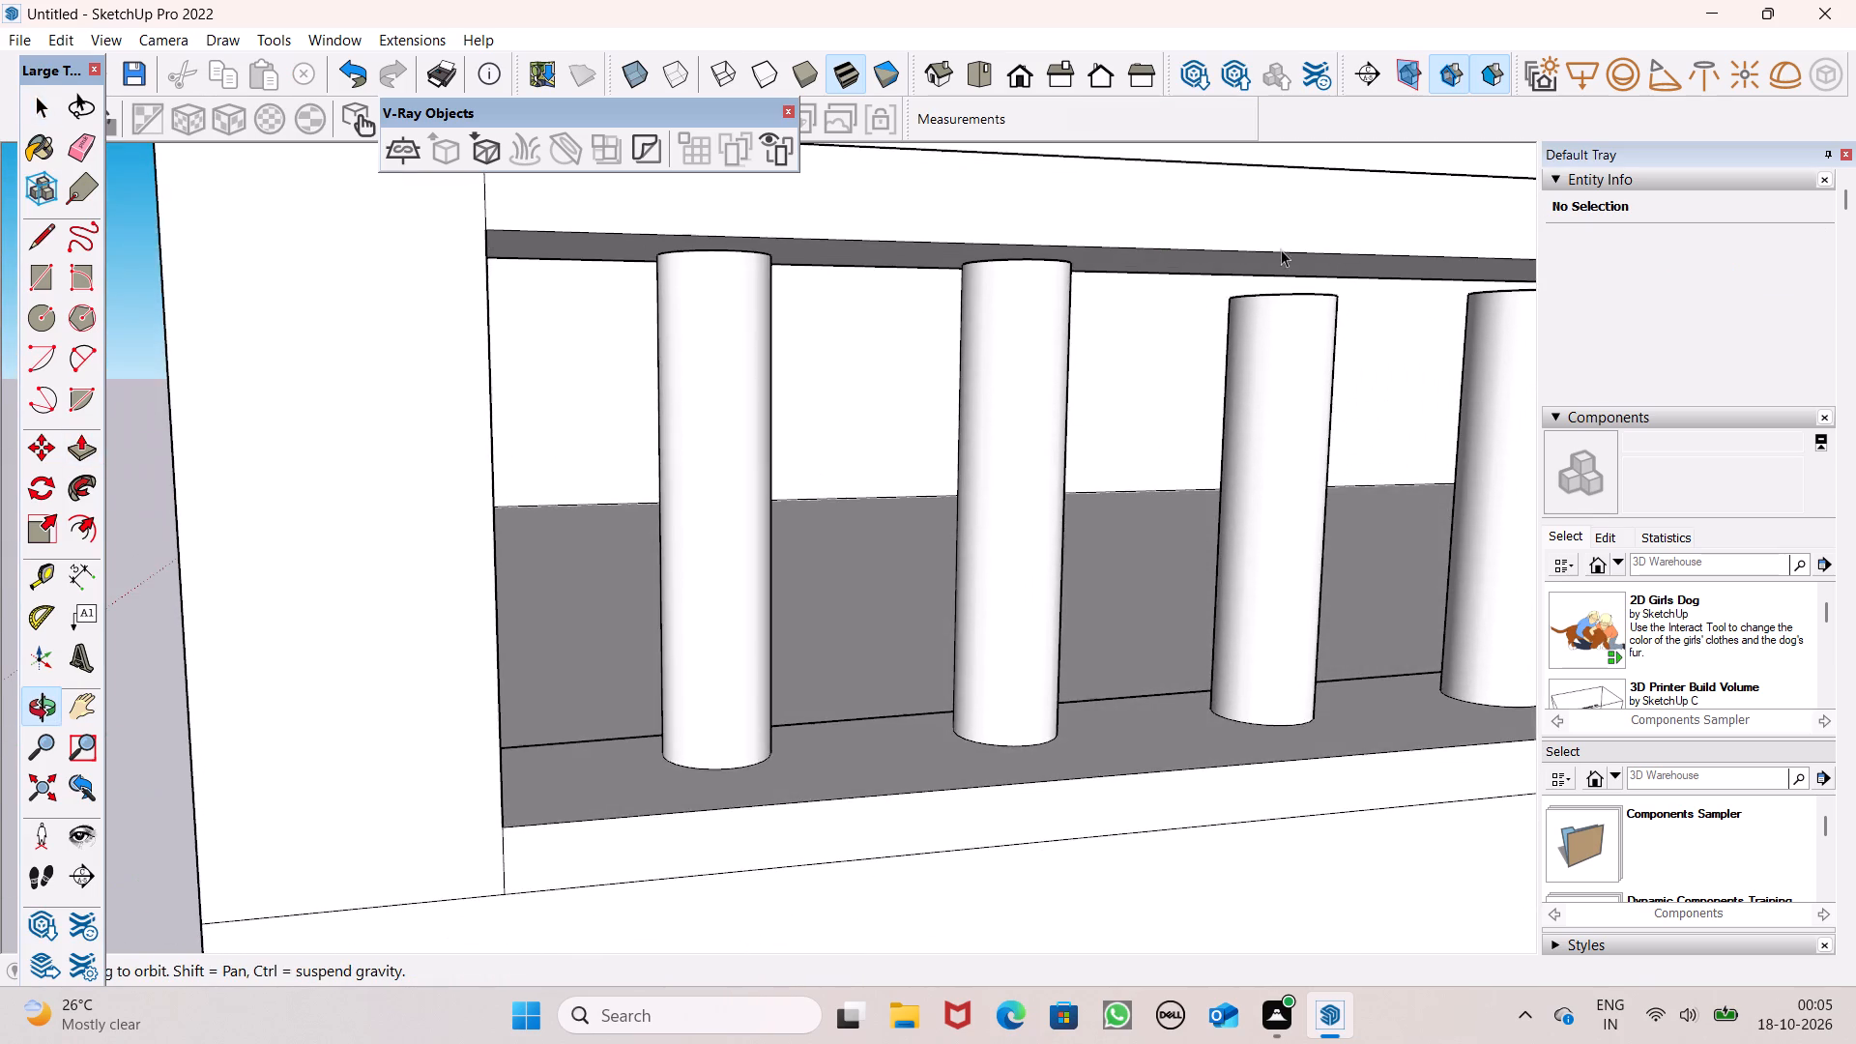
click(74, 456)
scroll(445, 453, down, 4)
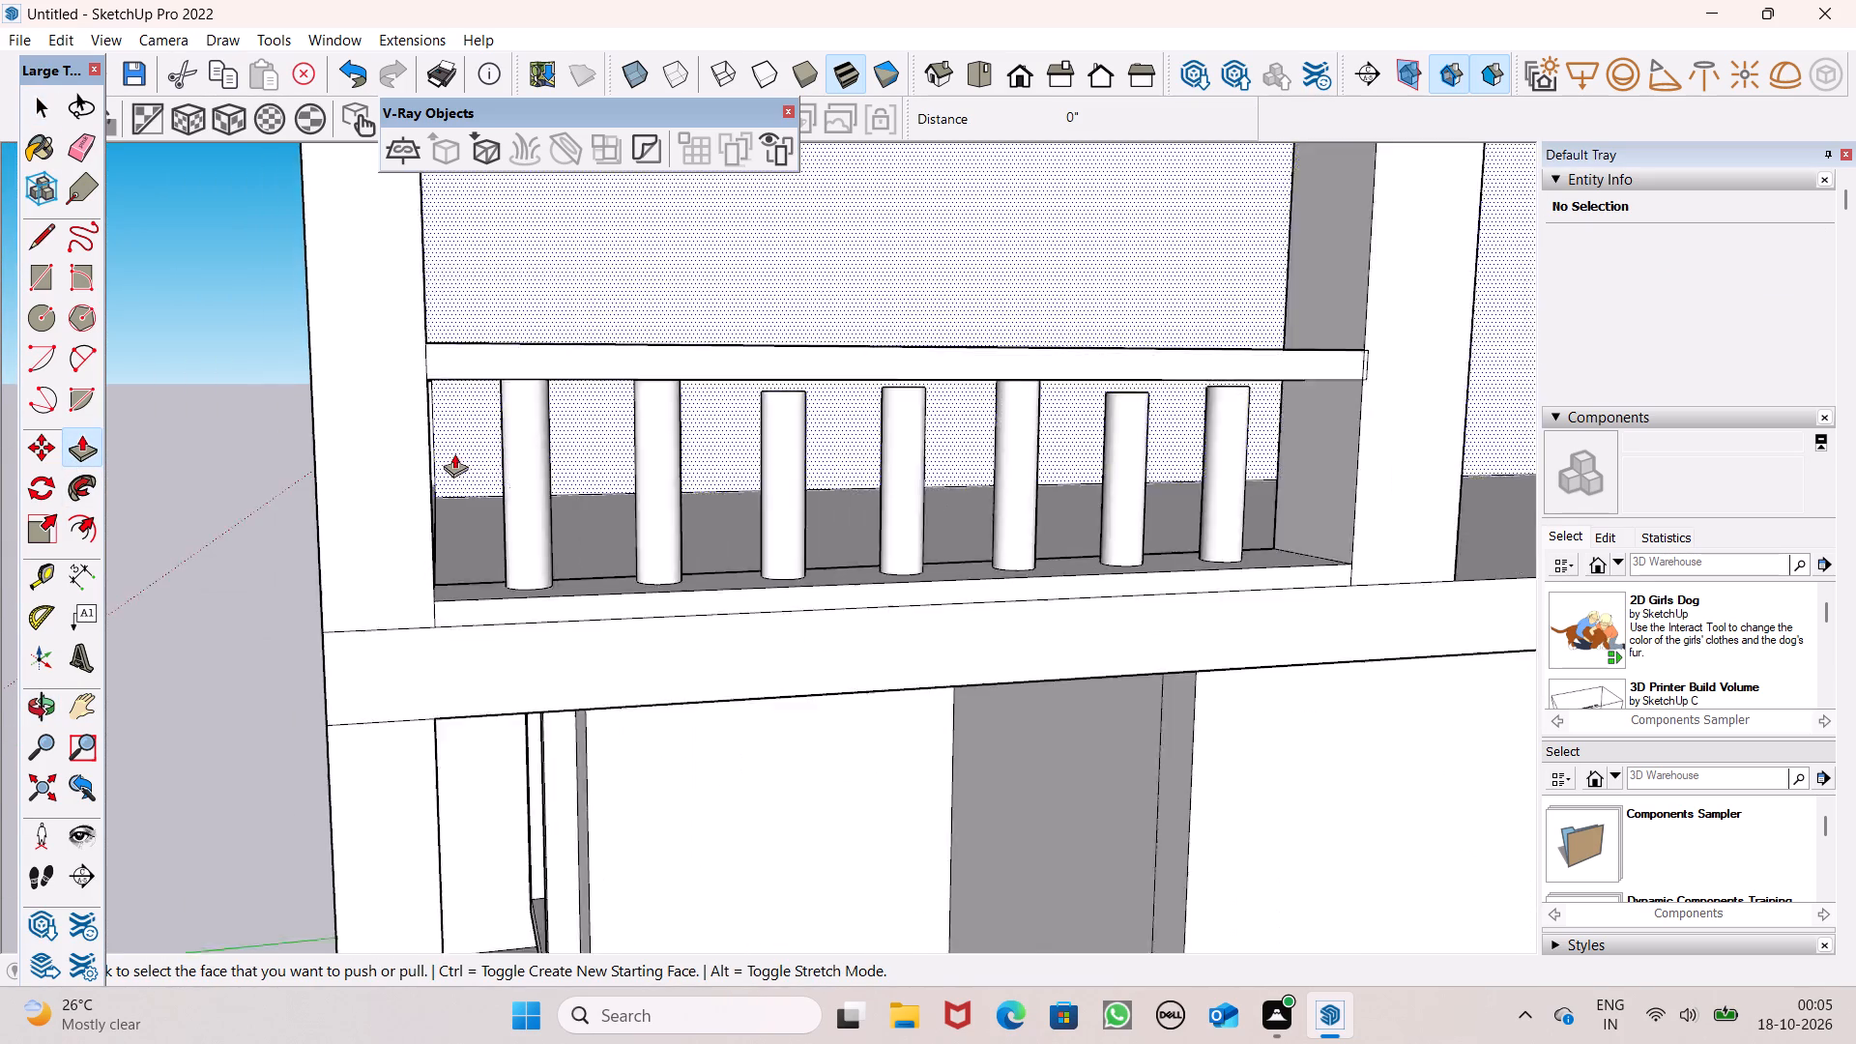
scroll(454, 453, down, 1)
middle_drag(563, 485, 659, 547)
scroll(996, 513, up, 8)
middle_drag(1088, 574, 1089, 488)
scroll(1091, 497, up, 1)
middle_drag(876, 507, 876, 543)
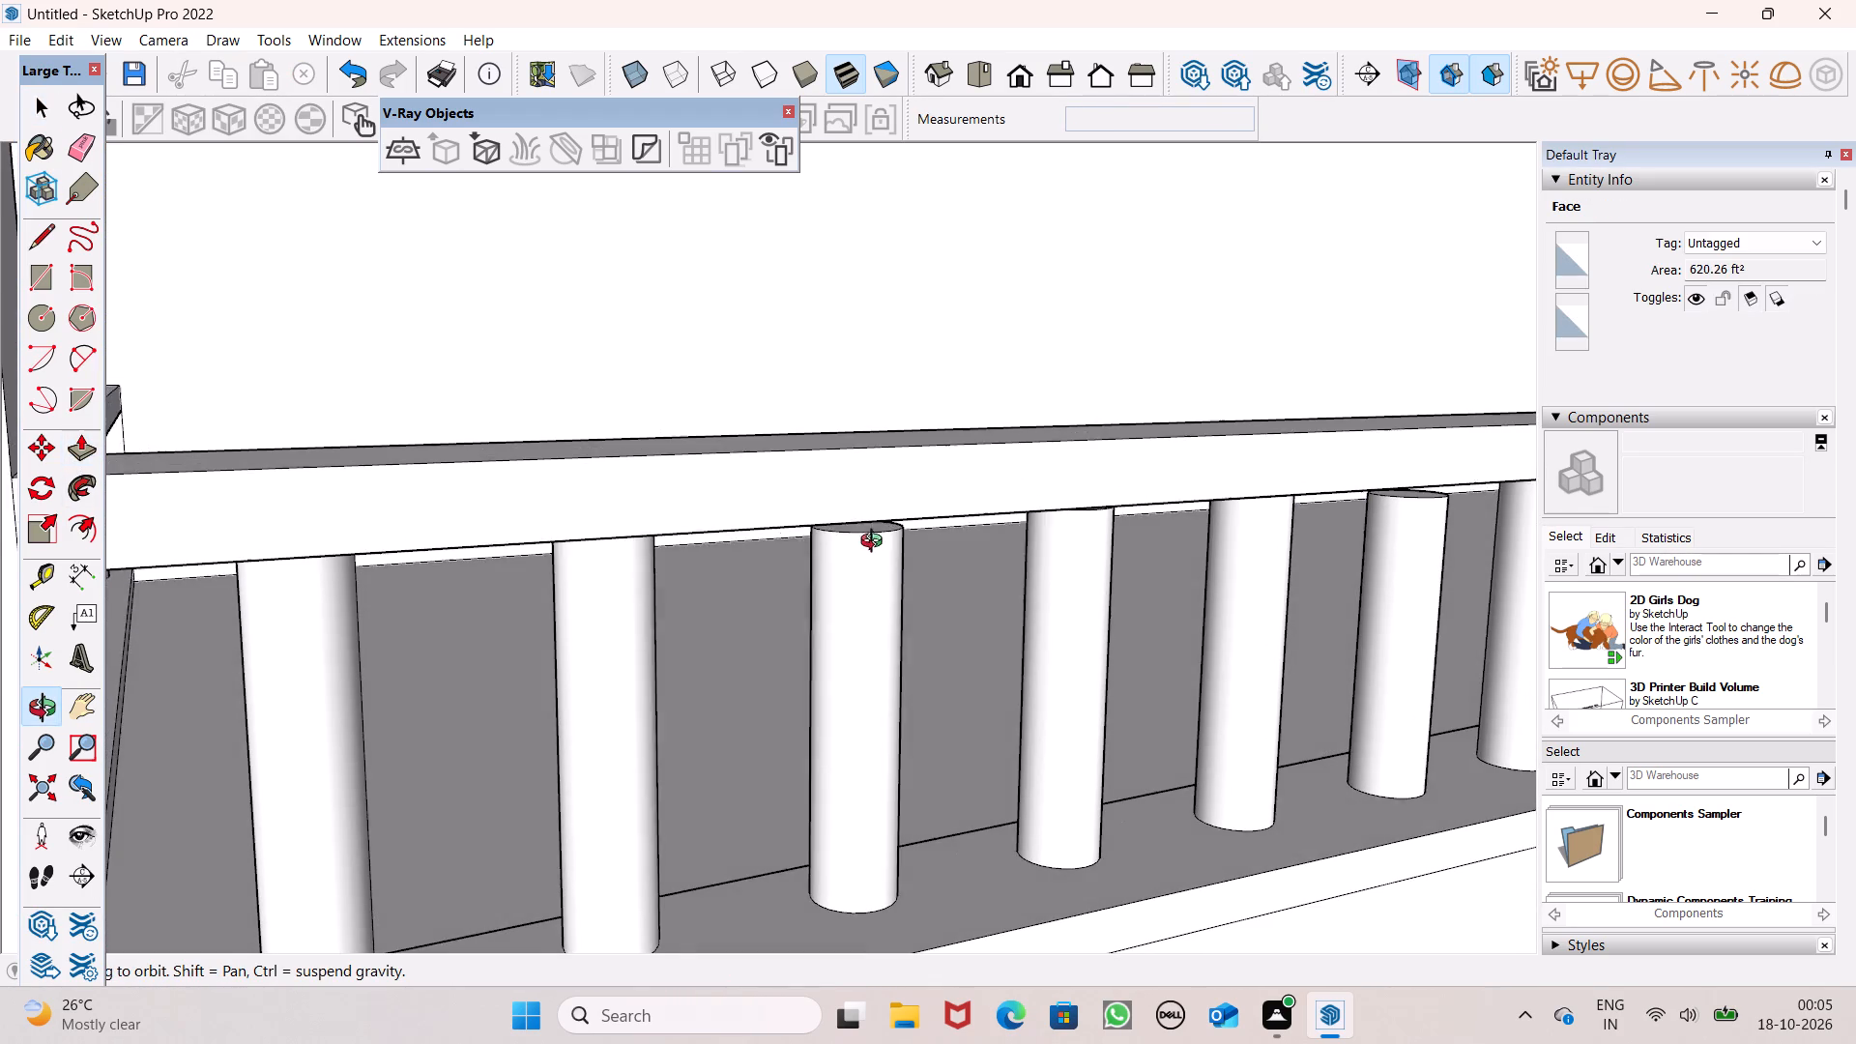
middle_drag(876, 543, 879, 545)
drag(876, 528, 875, 479)
scroll(1247, 534, up, 2)
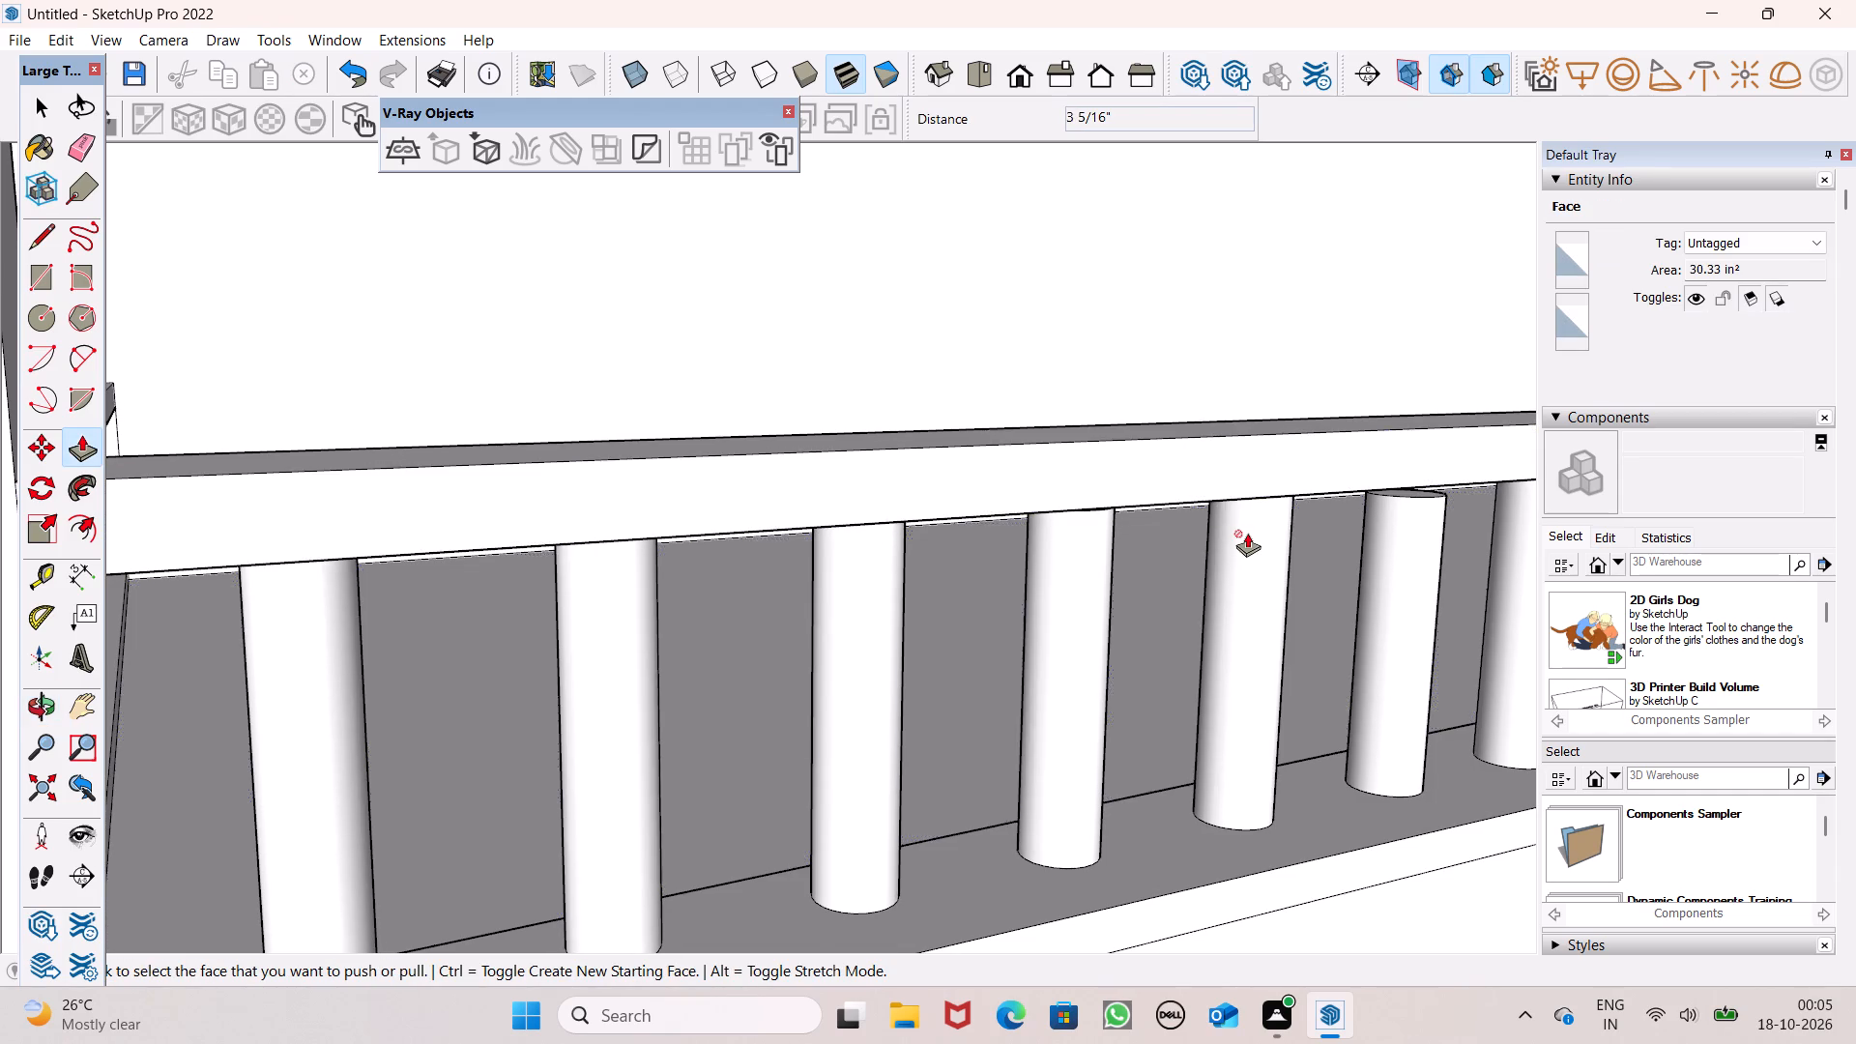
scroll(1247, 533, up, 4)
drag(941, 491, 931, 455)
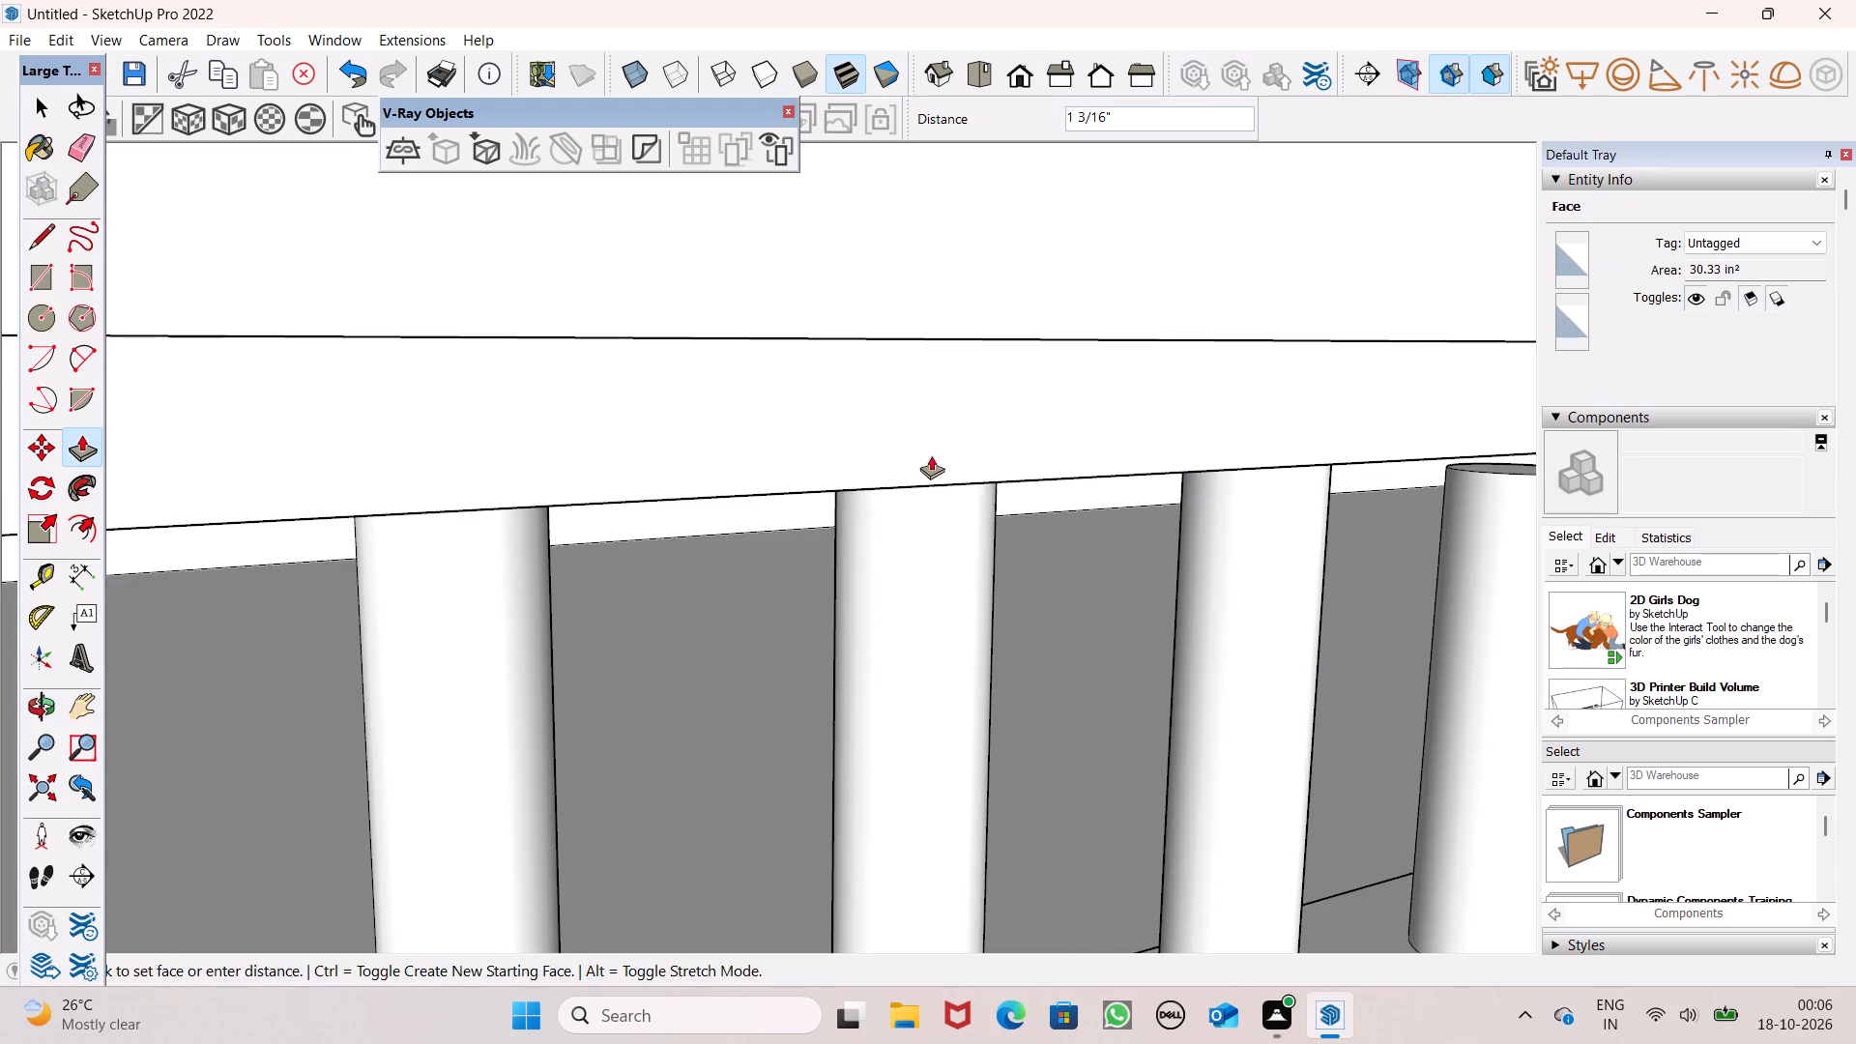
drag(931, 455, 935, 456)
Push/pull the top of the sixth side baluster up about 2 7/8" and extend the seventh to the underside of the handrail.
scroll(850, 441, down, 3)
scroll(985, 423, down, 3)
middle_drag(1083, 431, 951, 359)
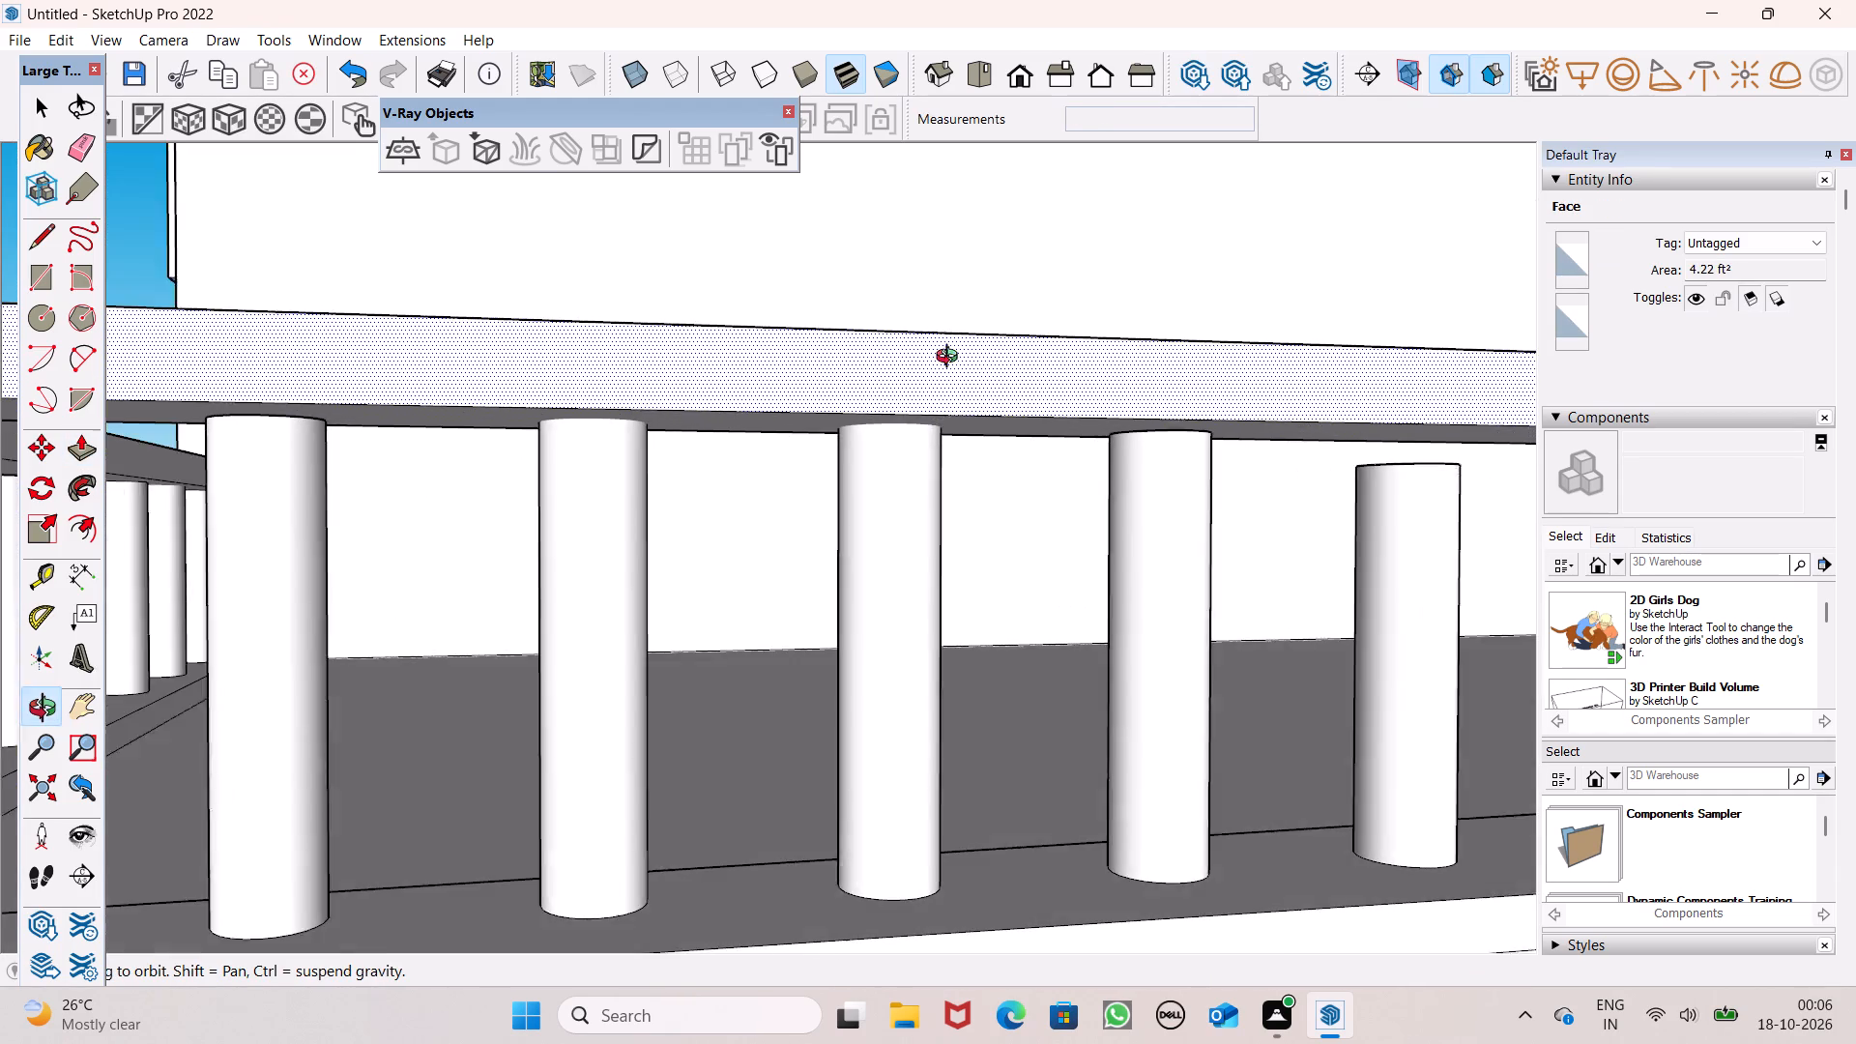
middle_drag(951, 359, 950, 359)
scroll(943, 387, down, 4)
middle_drag(1022, 495, 1115, 598)
middle_drag(1120, 596, 1104, 554)
scroll(920, 467, down, 5)
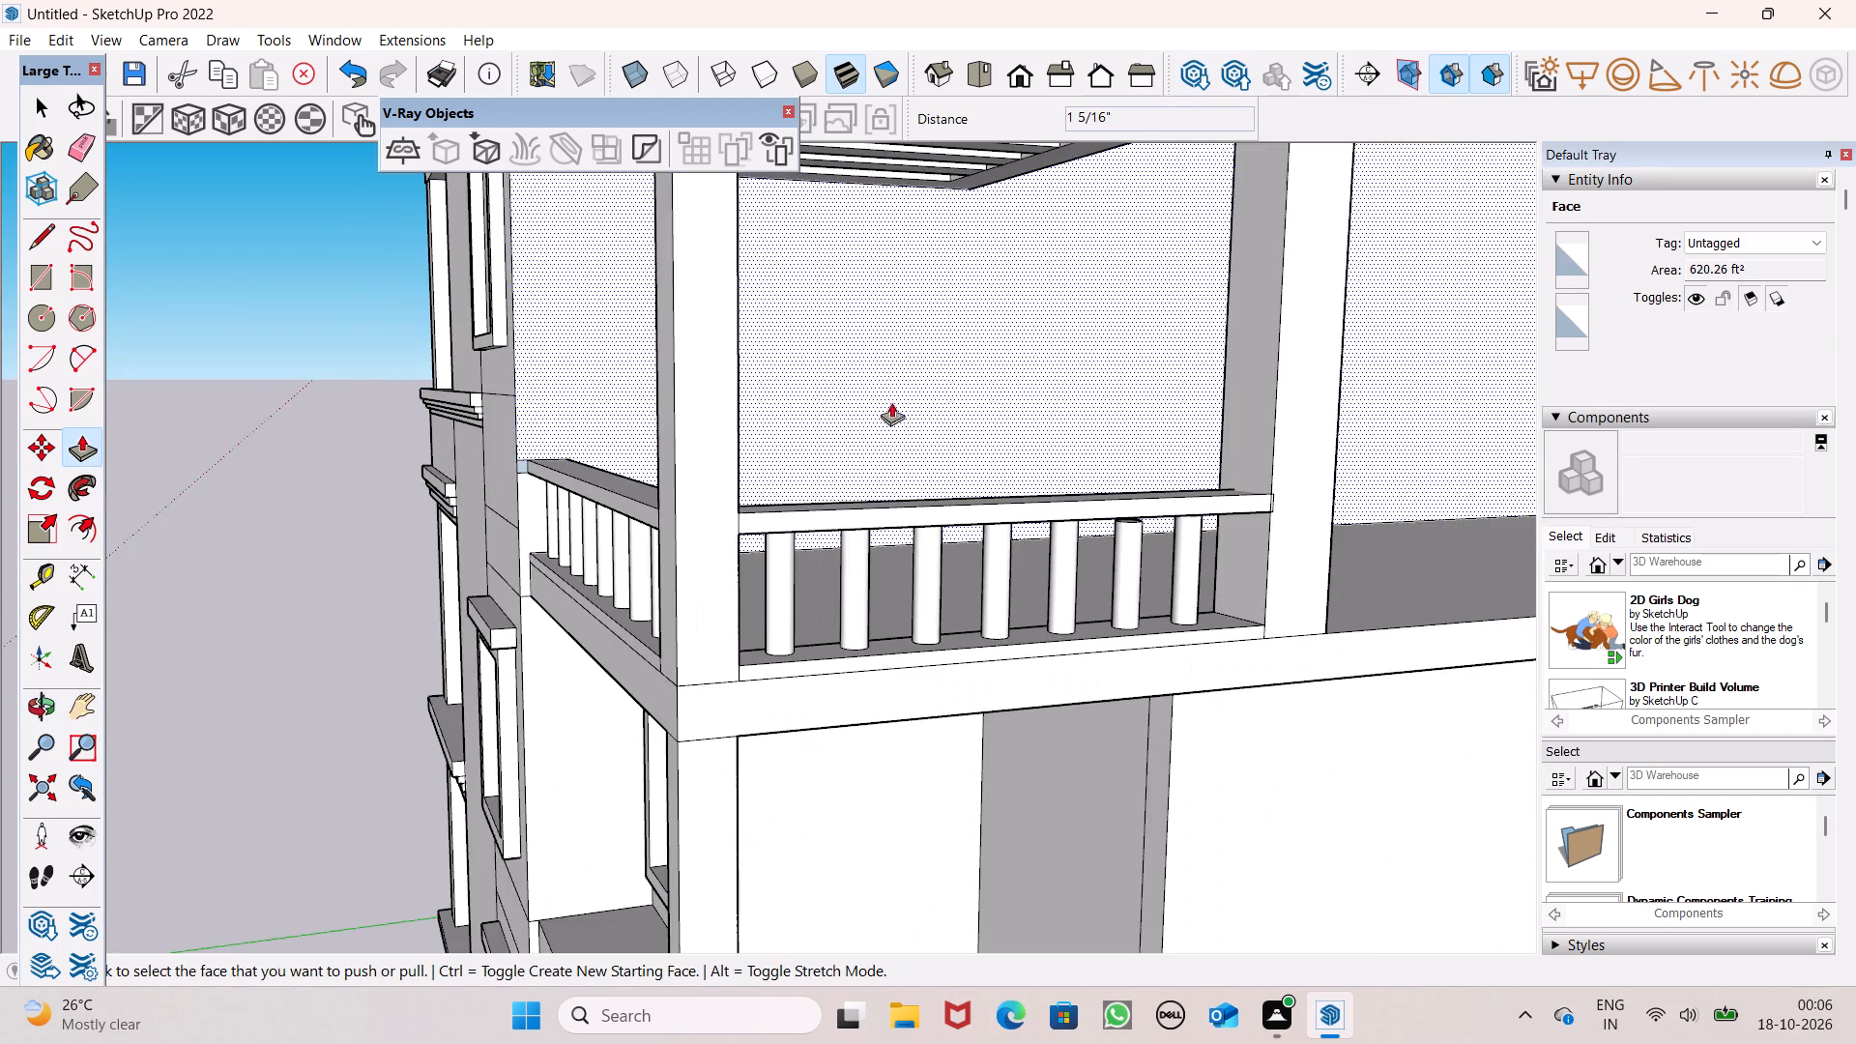
scroll(1229, 531, up, 7)
scroll(1075, 496, up, 5)
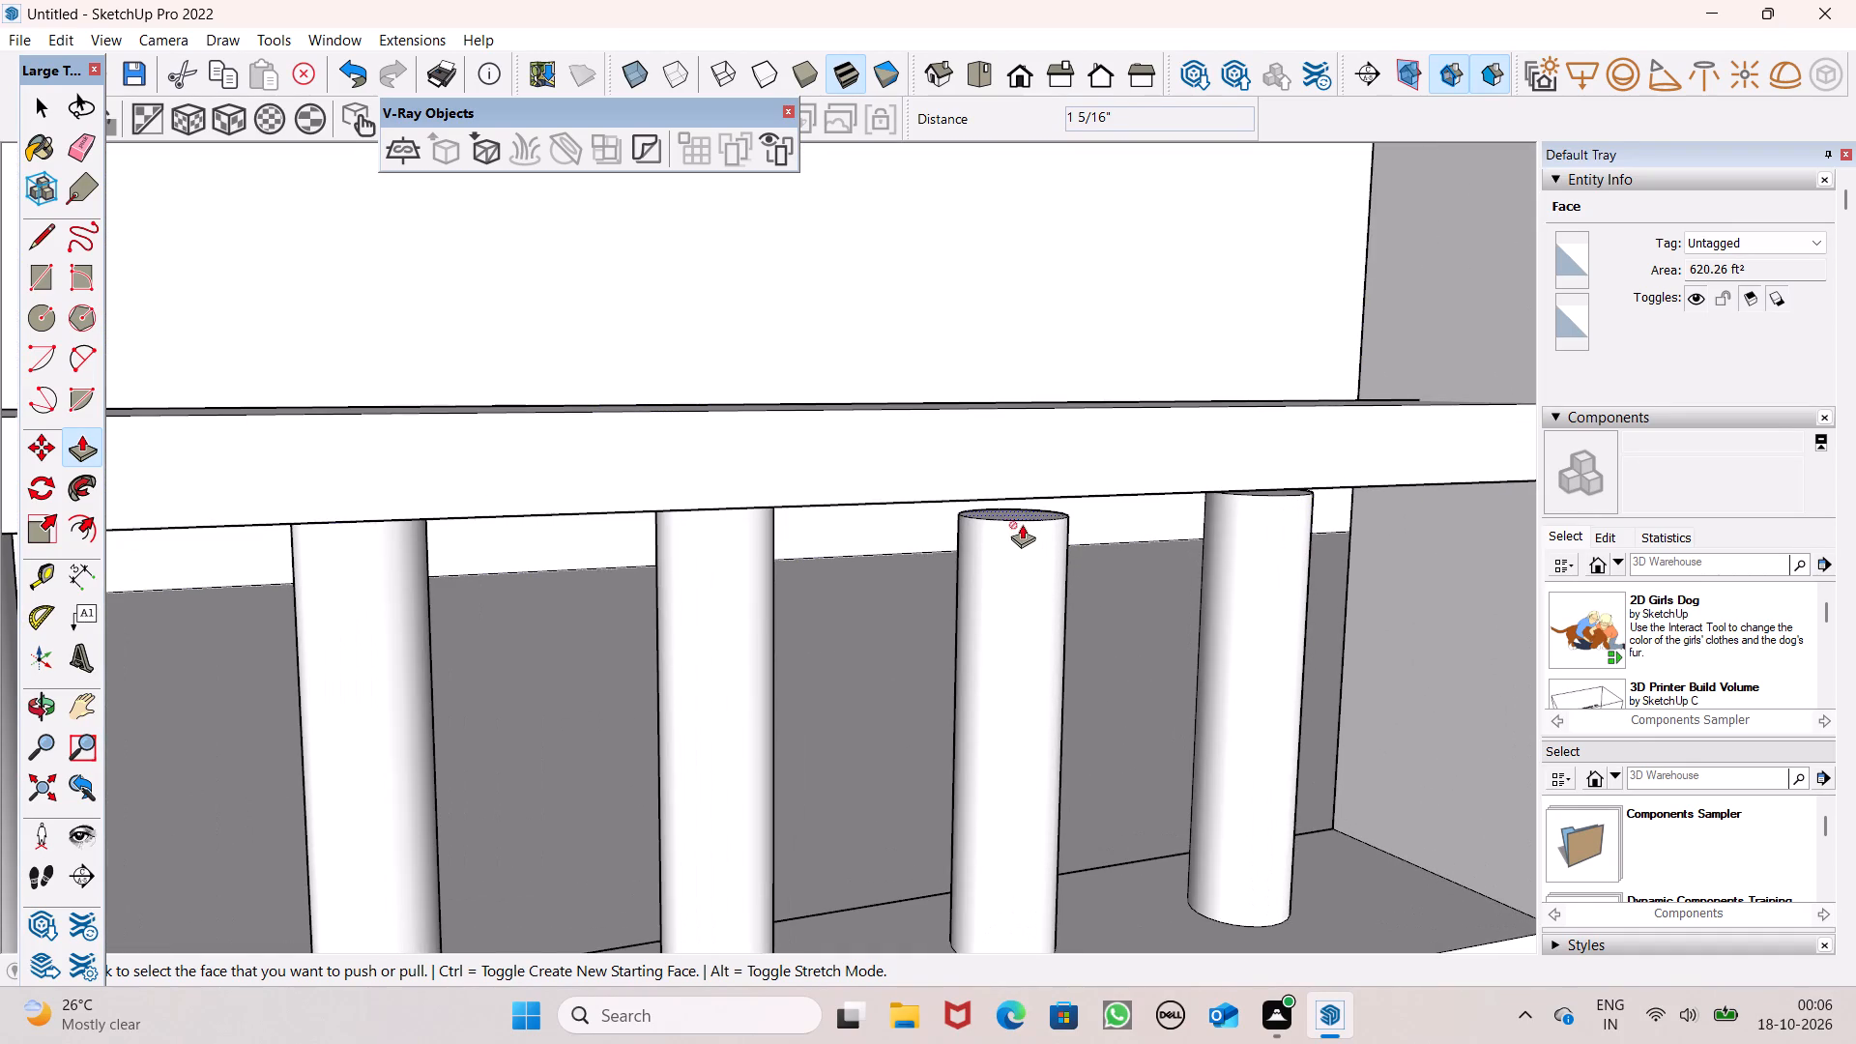
drag(1019, 517, 1030, 467)
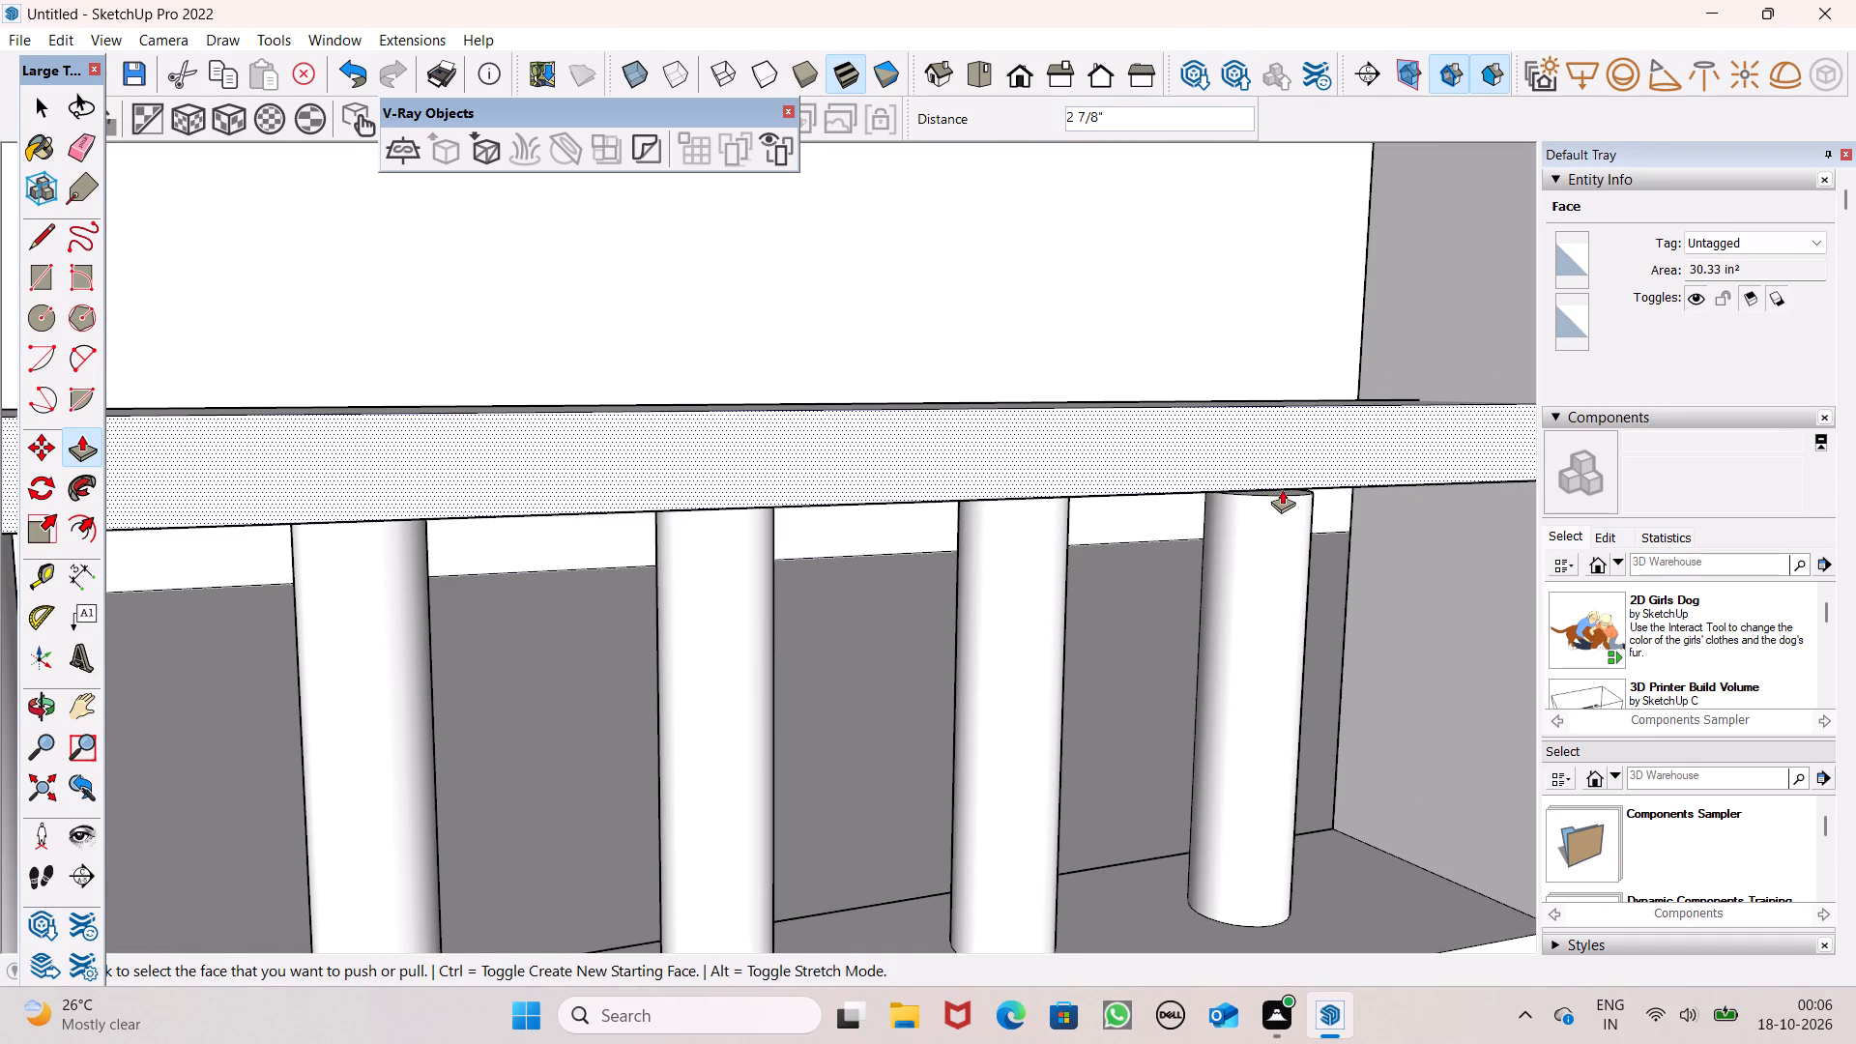
drag(1282, 489, 1272, 472)
scroll(1313, 527, up, 3)
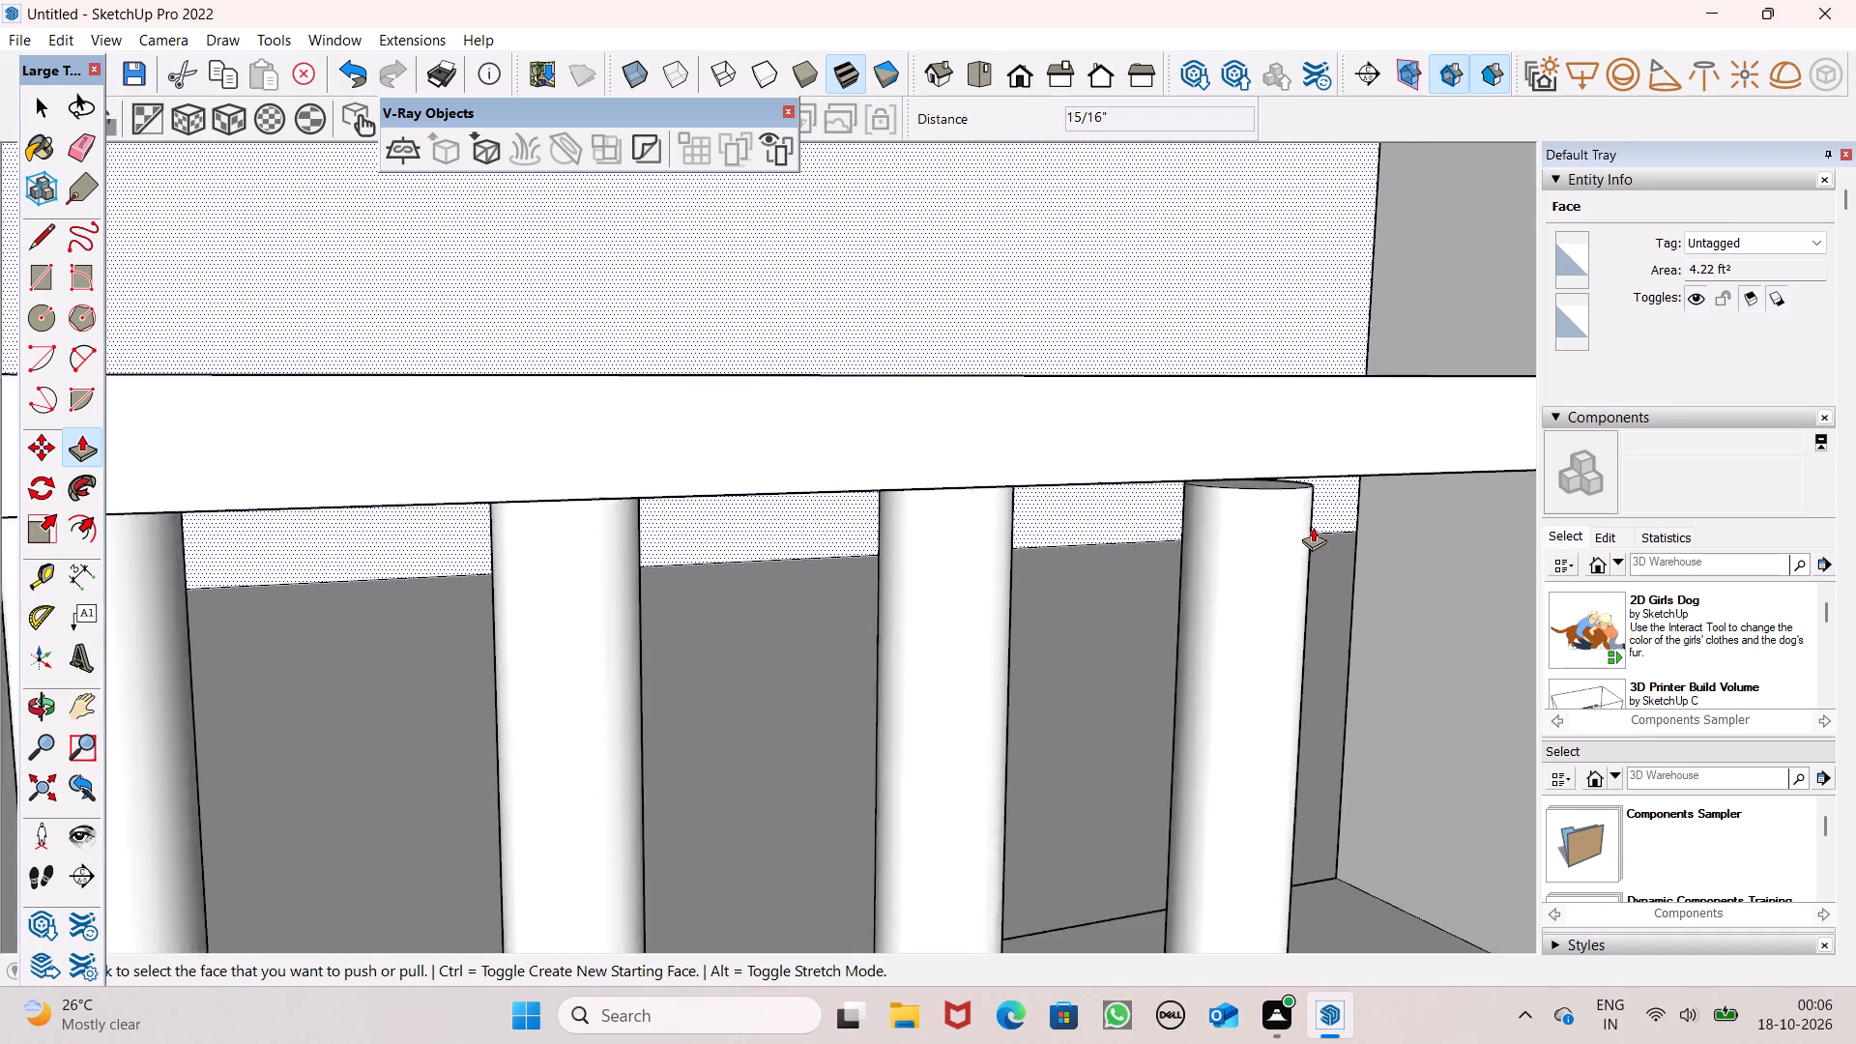
scroll(1313, 527, up, 4)
drag(1209, 459, 1200, 398)
scroll(1098, 368, down, 14)
middle_drag(1099, 370, 1099, 284)
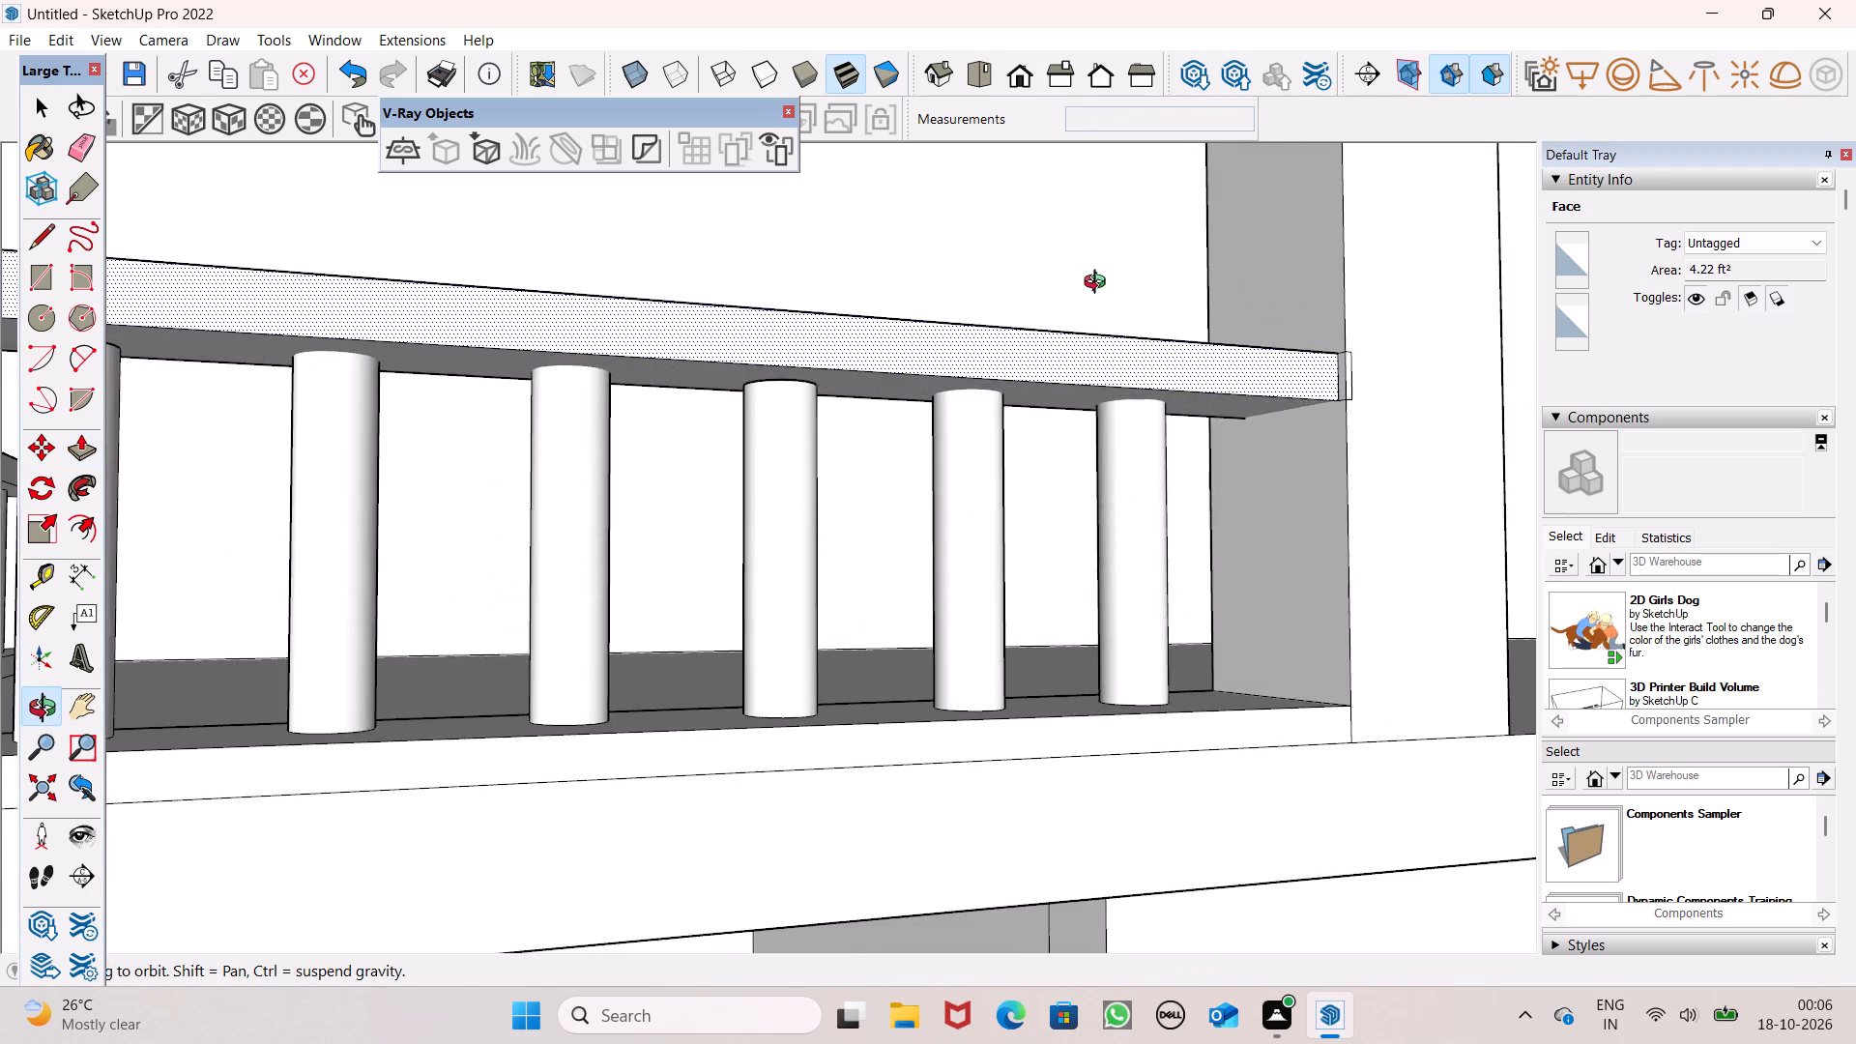
middle_drag(1099, 284, 1056, 473)
key(space)
Examine the house from outside, checking the railed upper balcony and the open balconies on the floors below.
scroll(1032, 394, down, 13)
middle_drag(961, 424, 1439, 353)
scroll(1290, 339, down, 6)
middle_drag(1265, 372, 1311, 383)
scroll(1312, 371, down, 3)
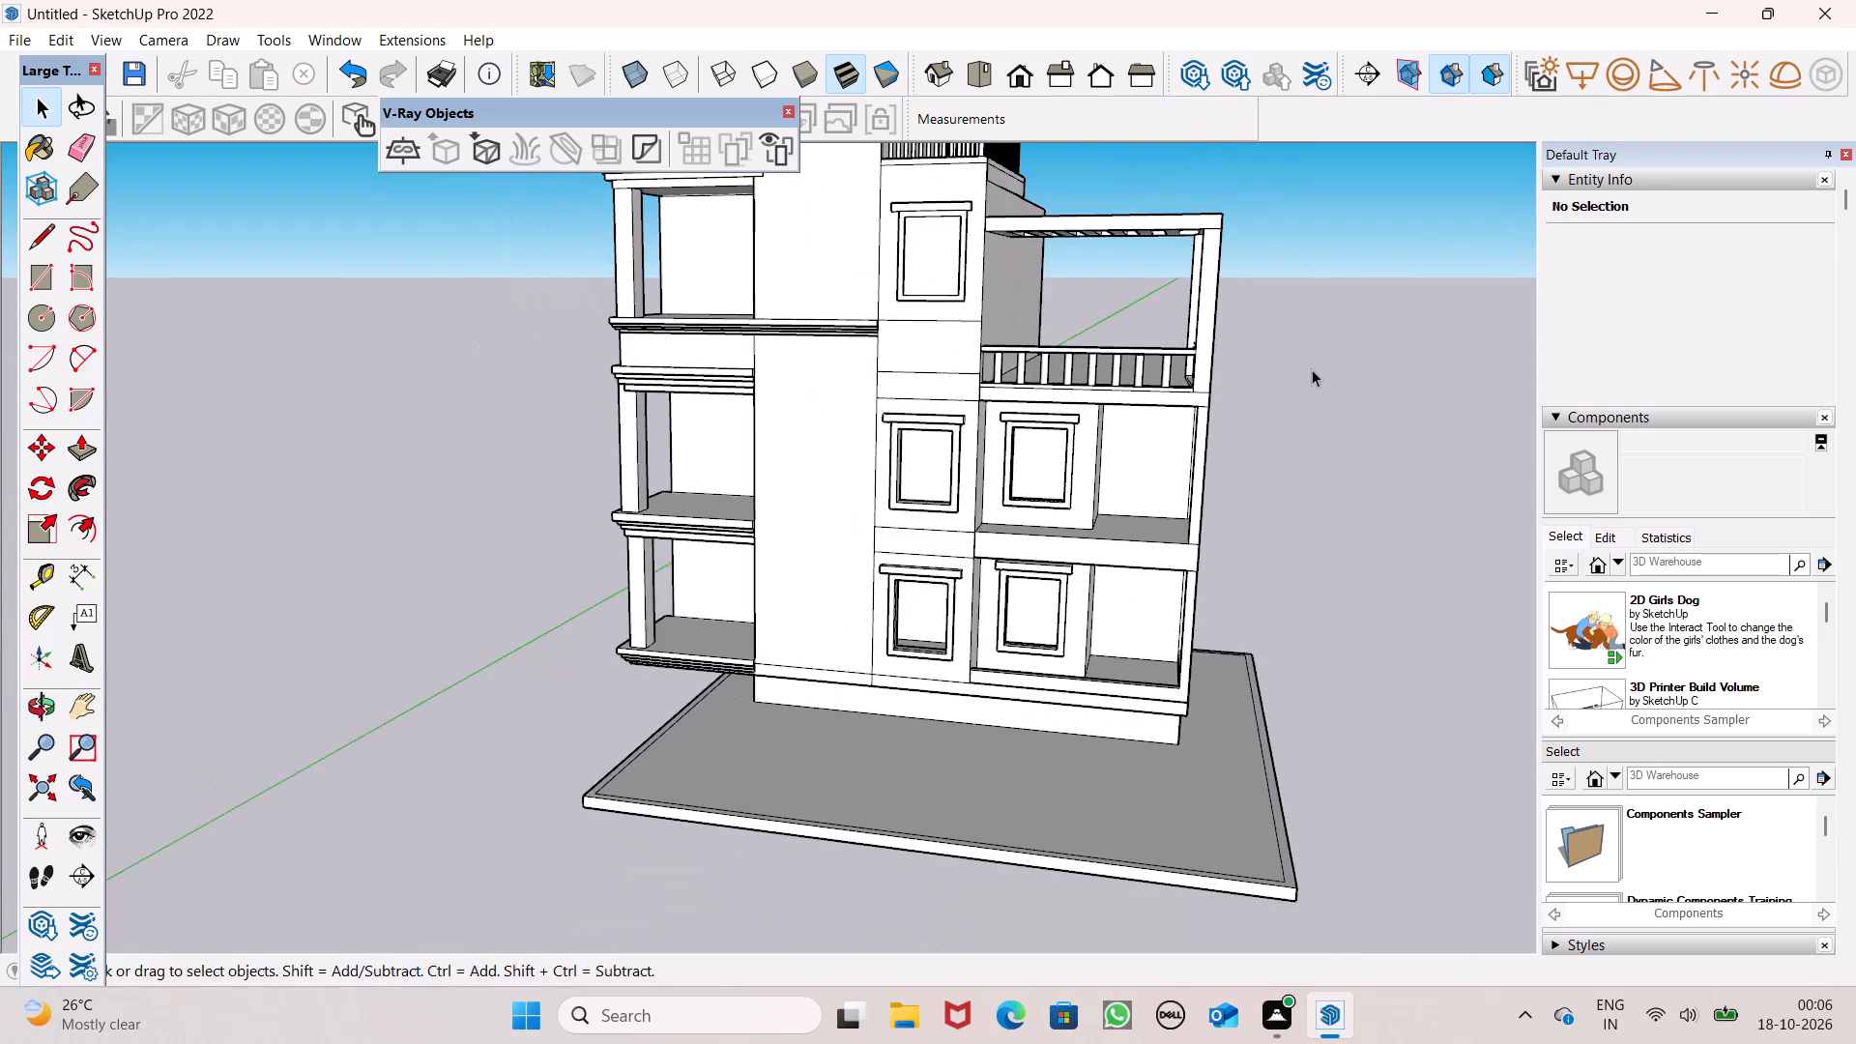
middle_drag(1312, 369, 1194, 415)
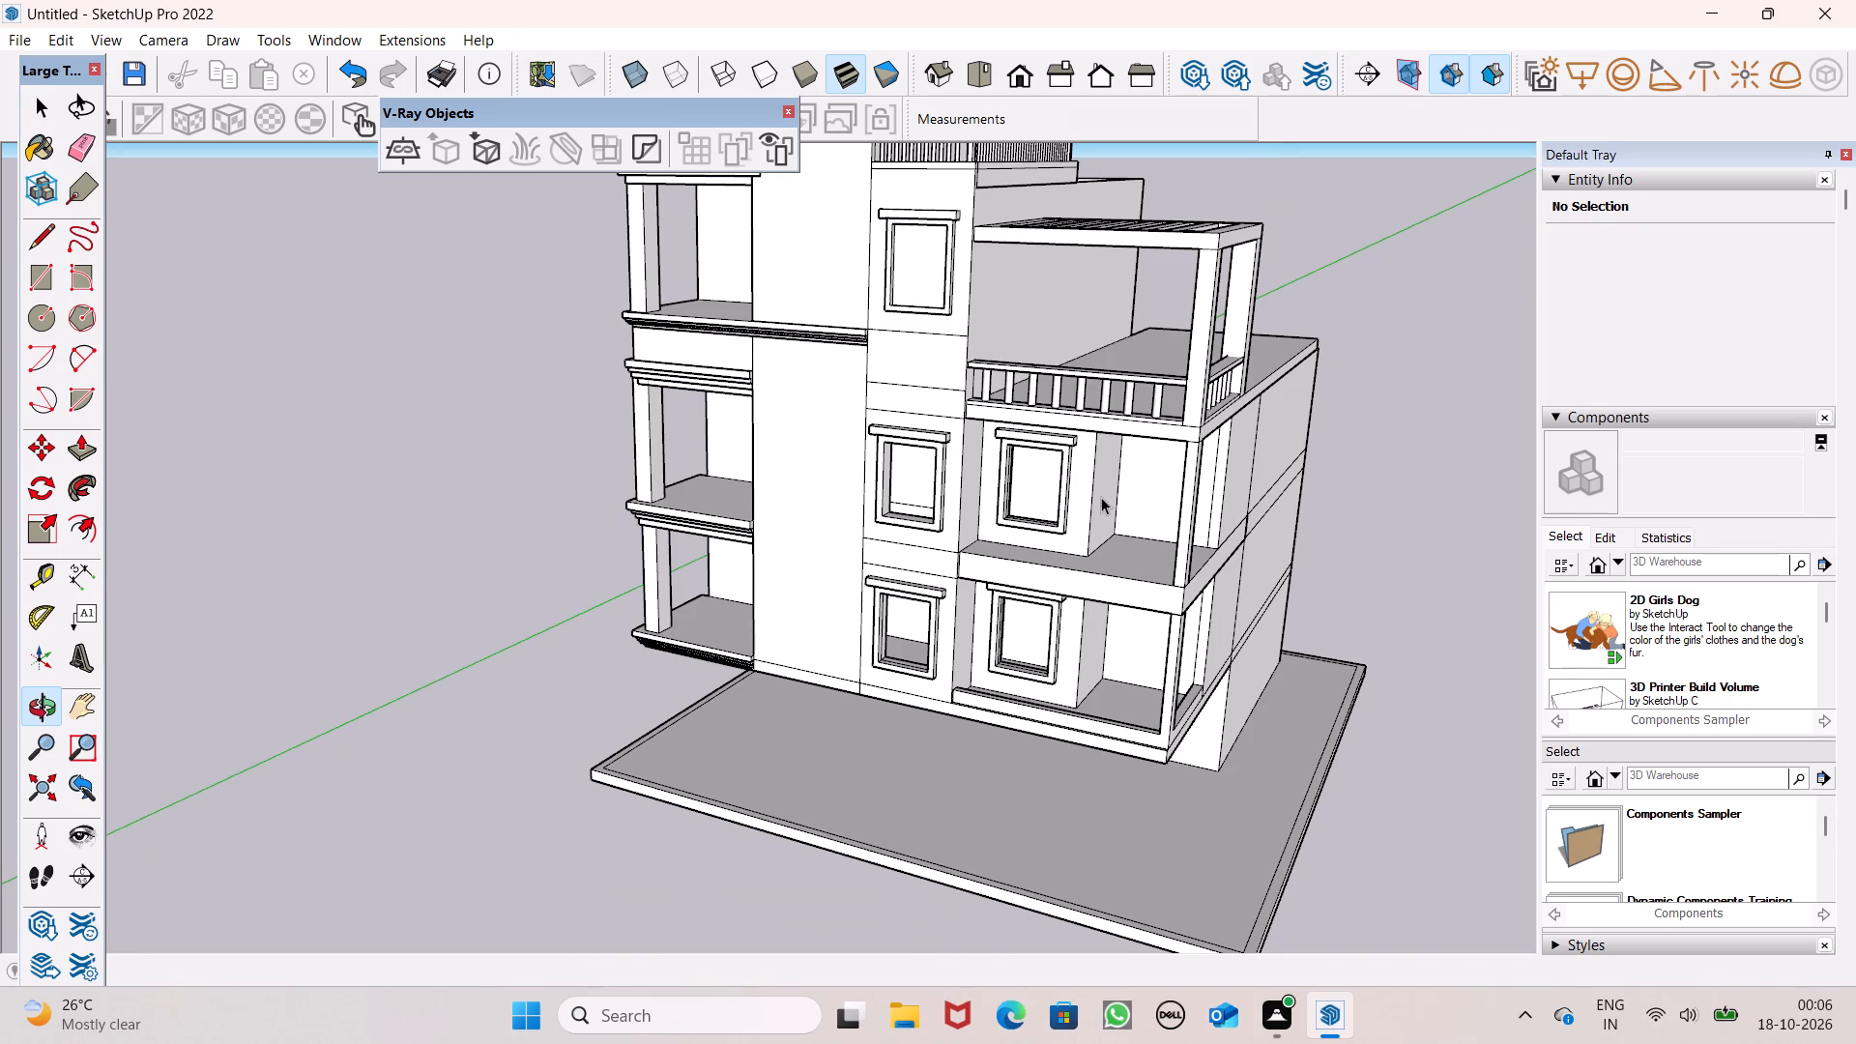
middle_drag(1094, 573, 813, 717)
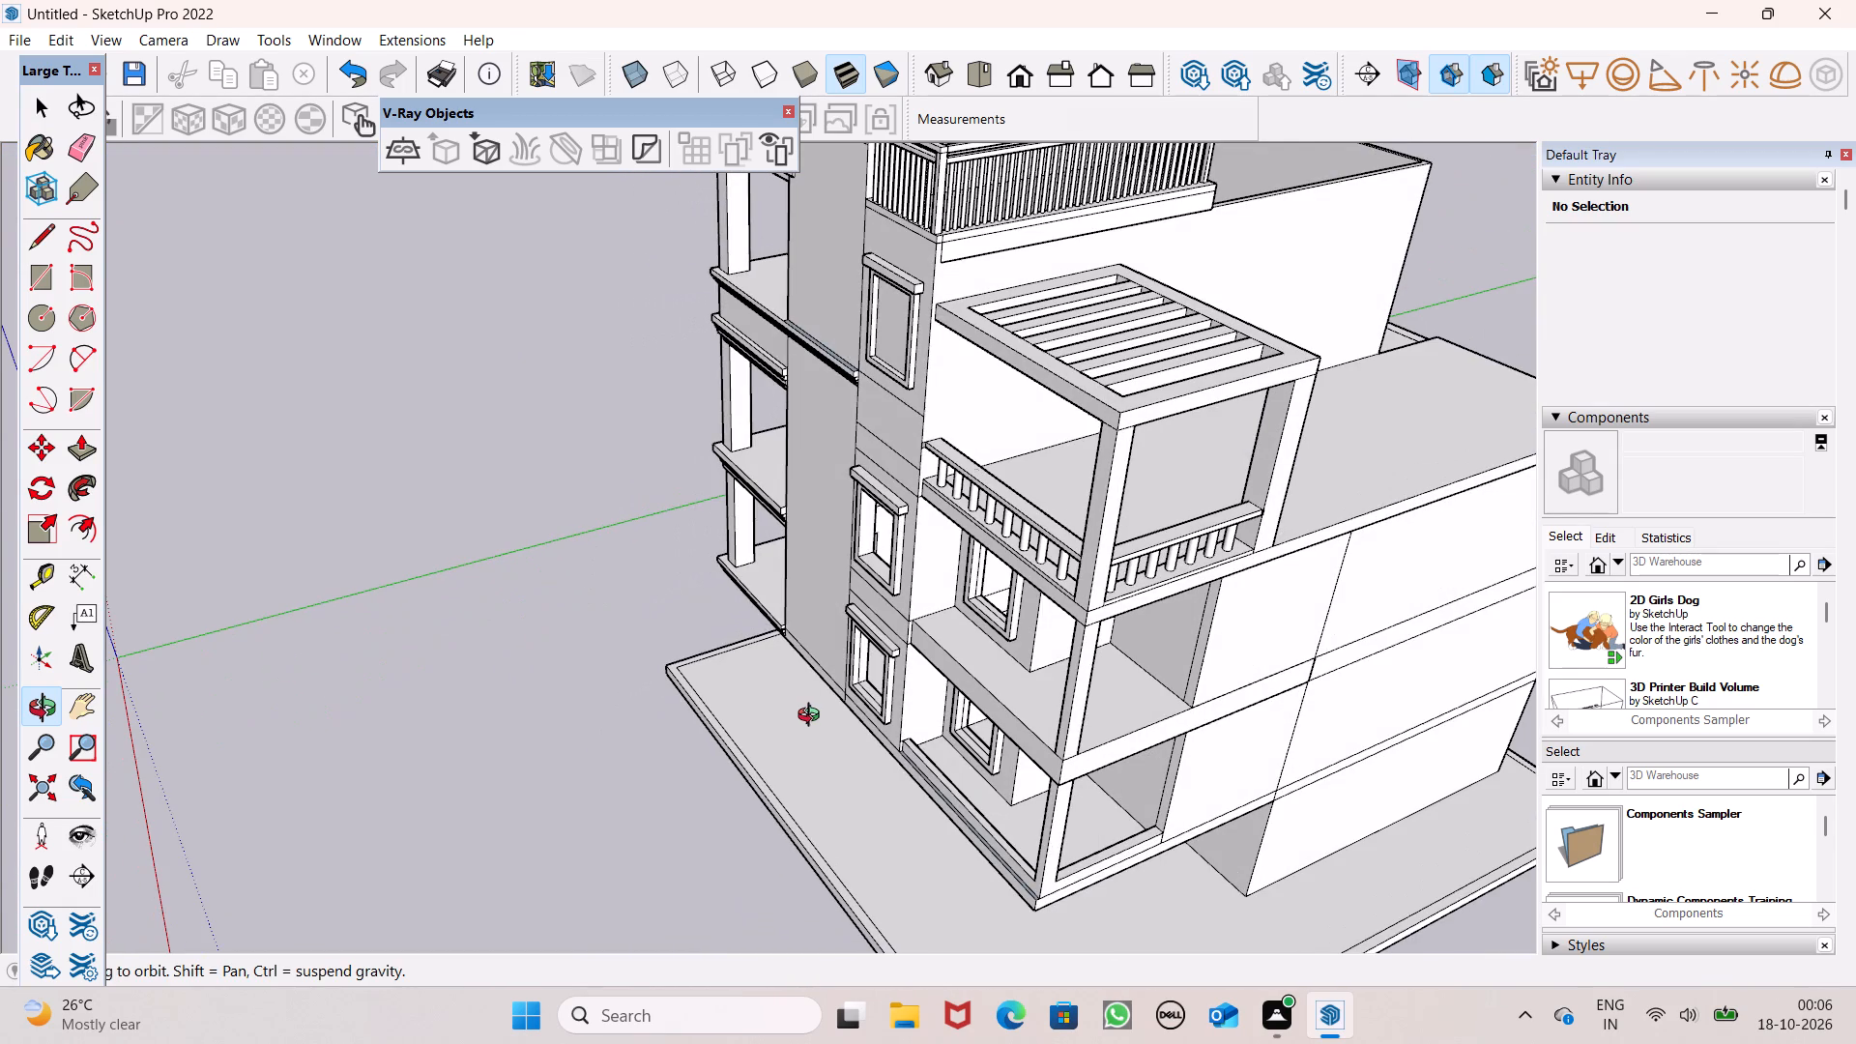
middle_drag(813, 717, 1047, 739)
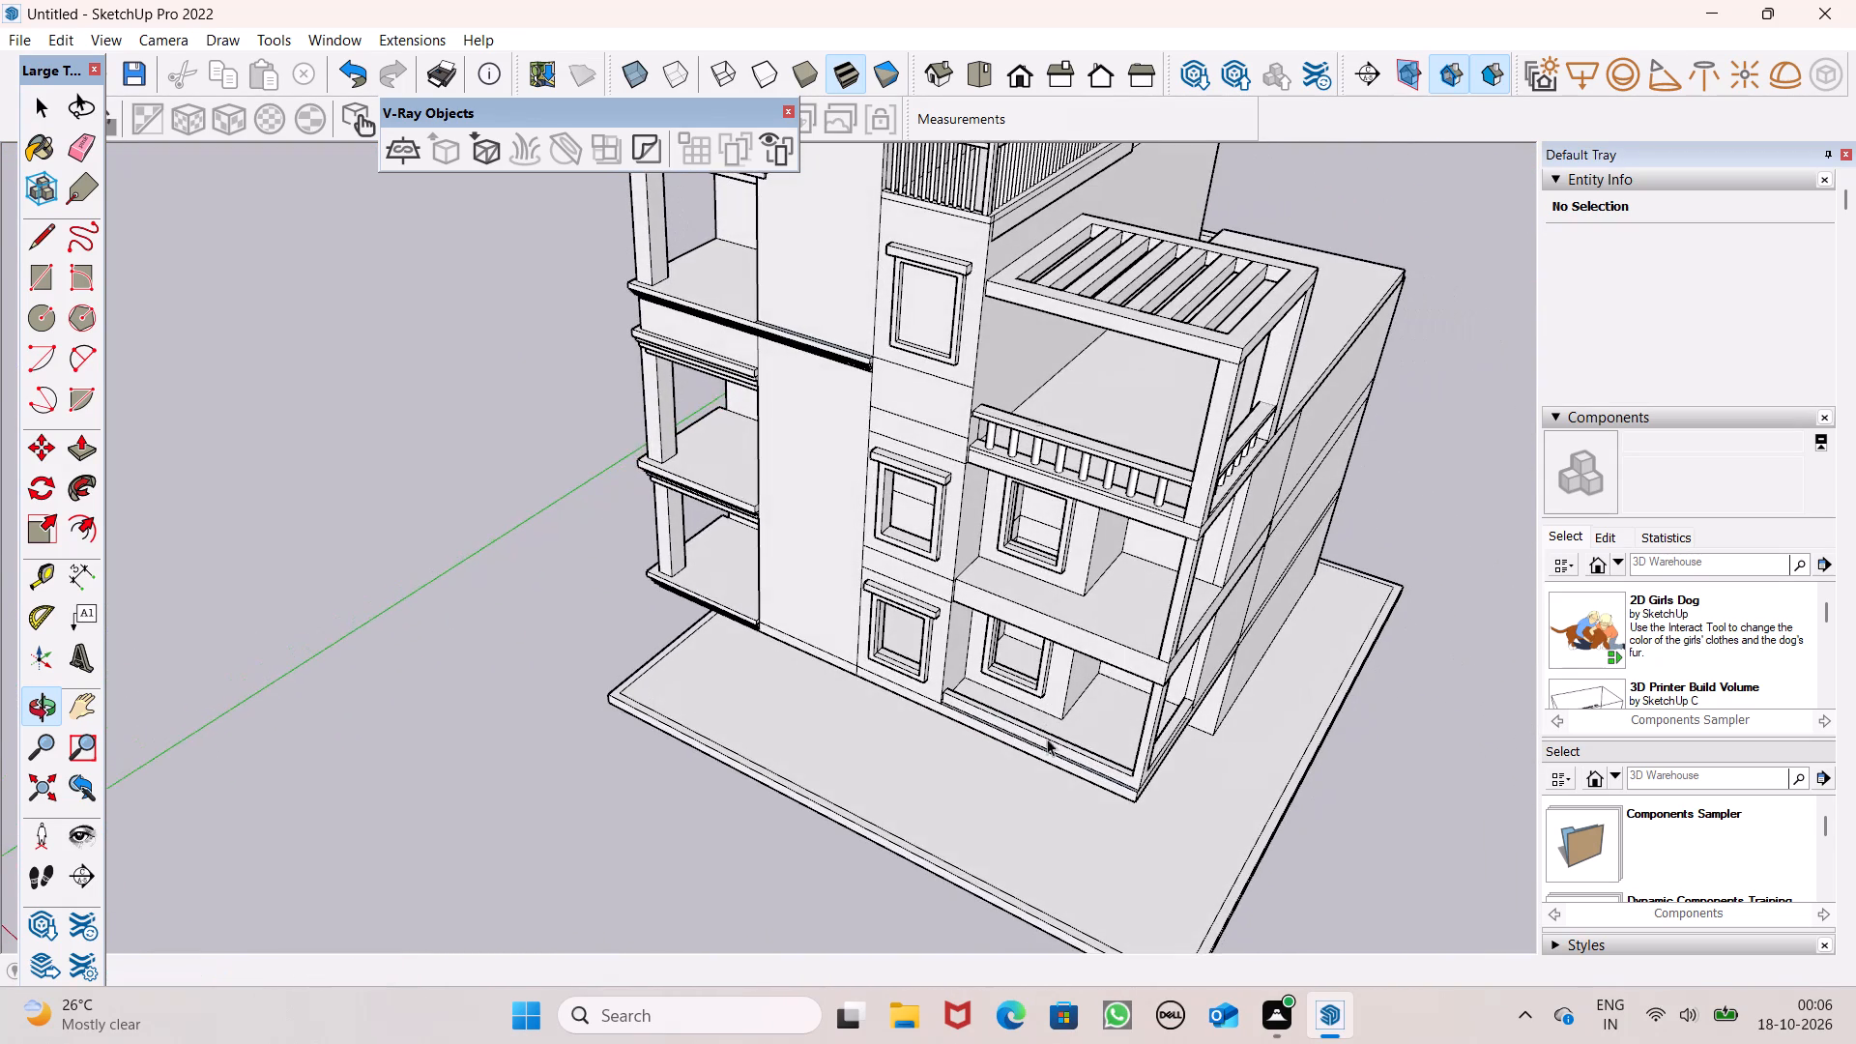
middle_drag(1047, 739, 1047, 739)
middle_drag(1080, 708, 1105, 630)
Draw a line about 15' 6" long parallel to the front edge of the balcony floor below the railed one, from wall to corner column.
scroll(1106, 657, up, 1)
middle_drag(1112, 645, 1113, 640)
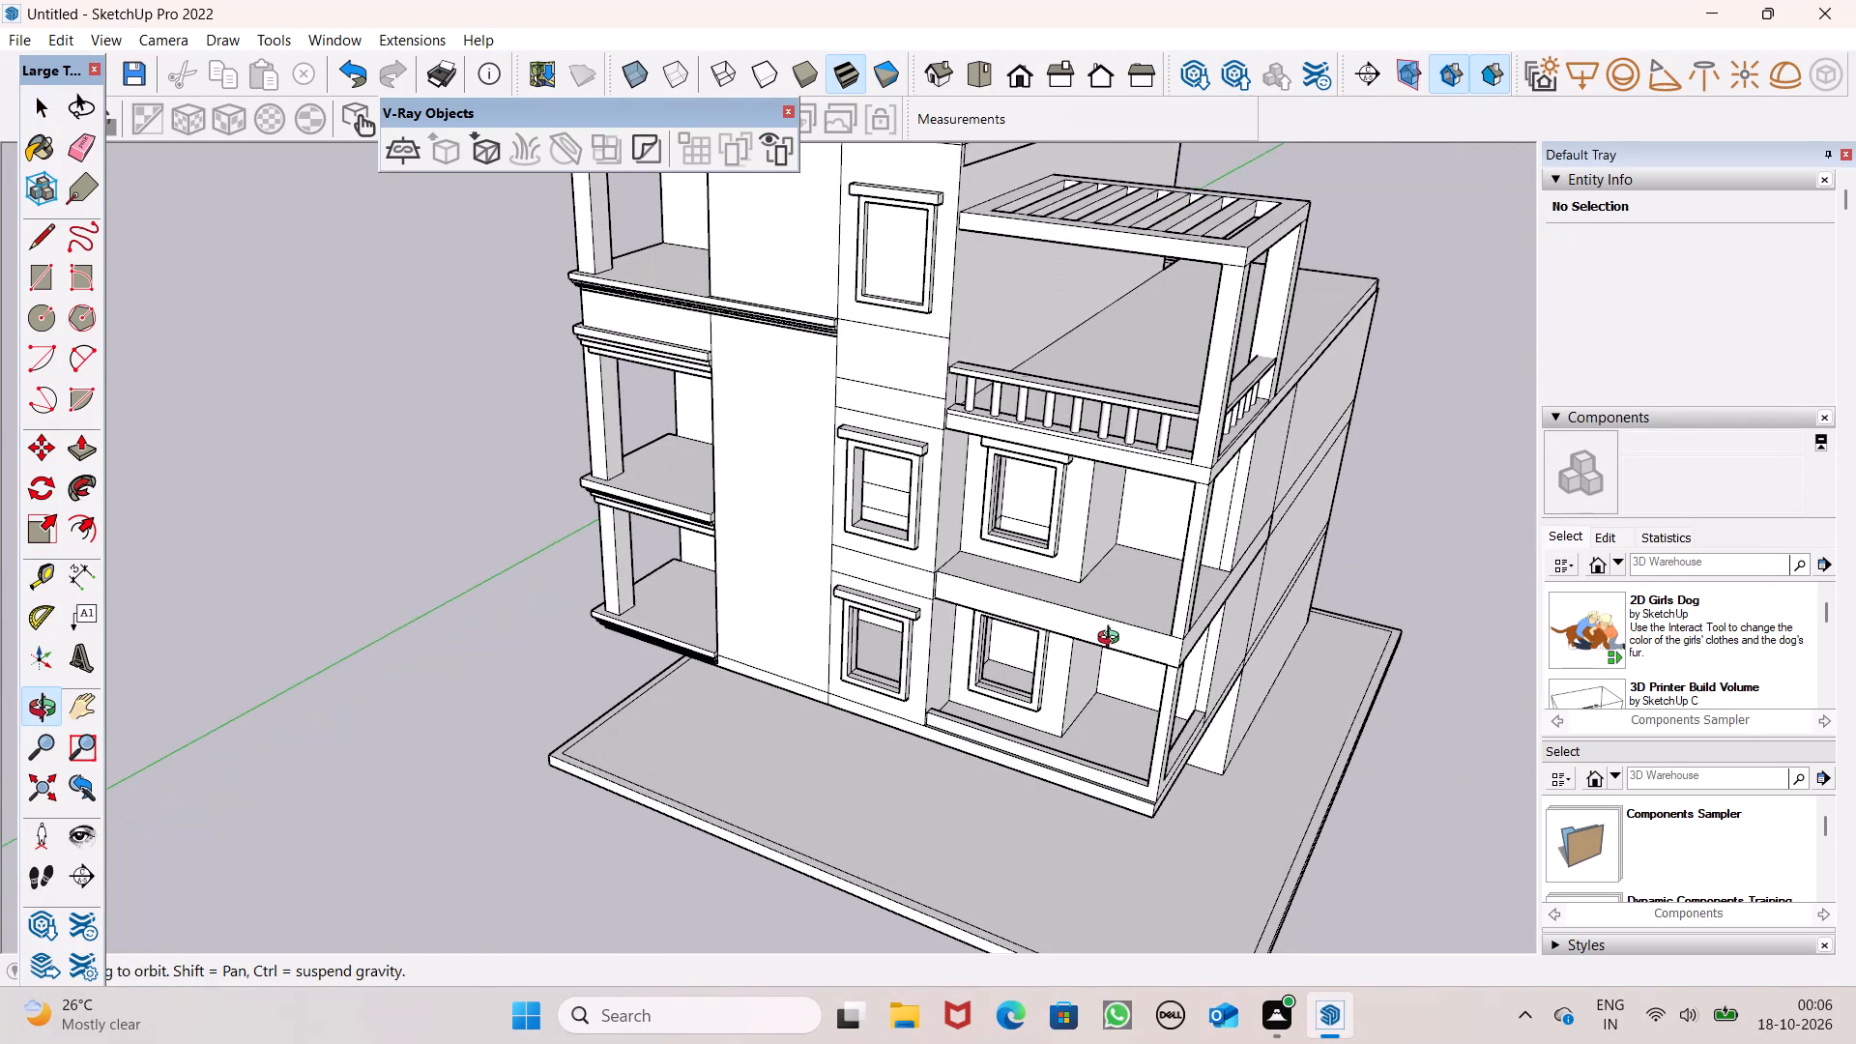
middle_drag(1113, 640, 1126, 622)
scroll(1145, 646, up, 3)
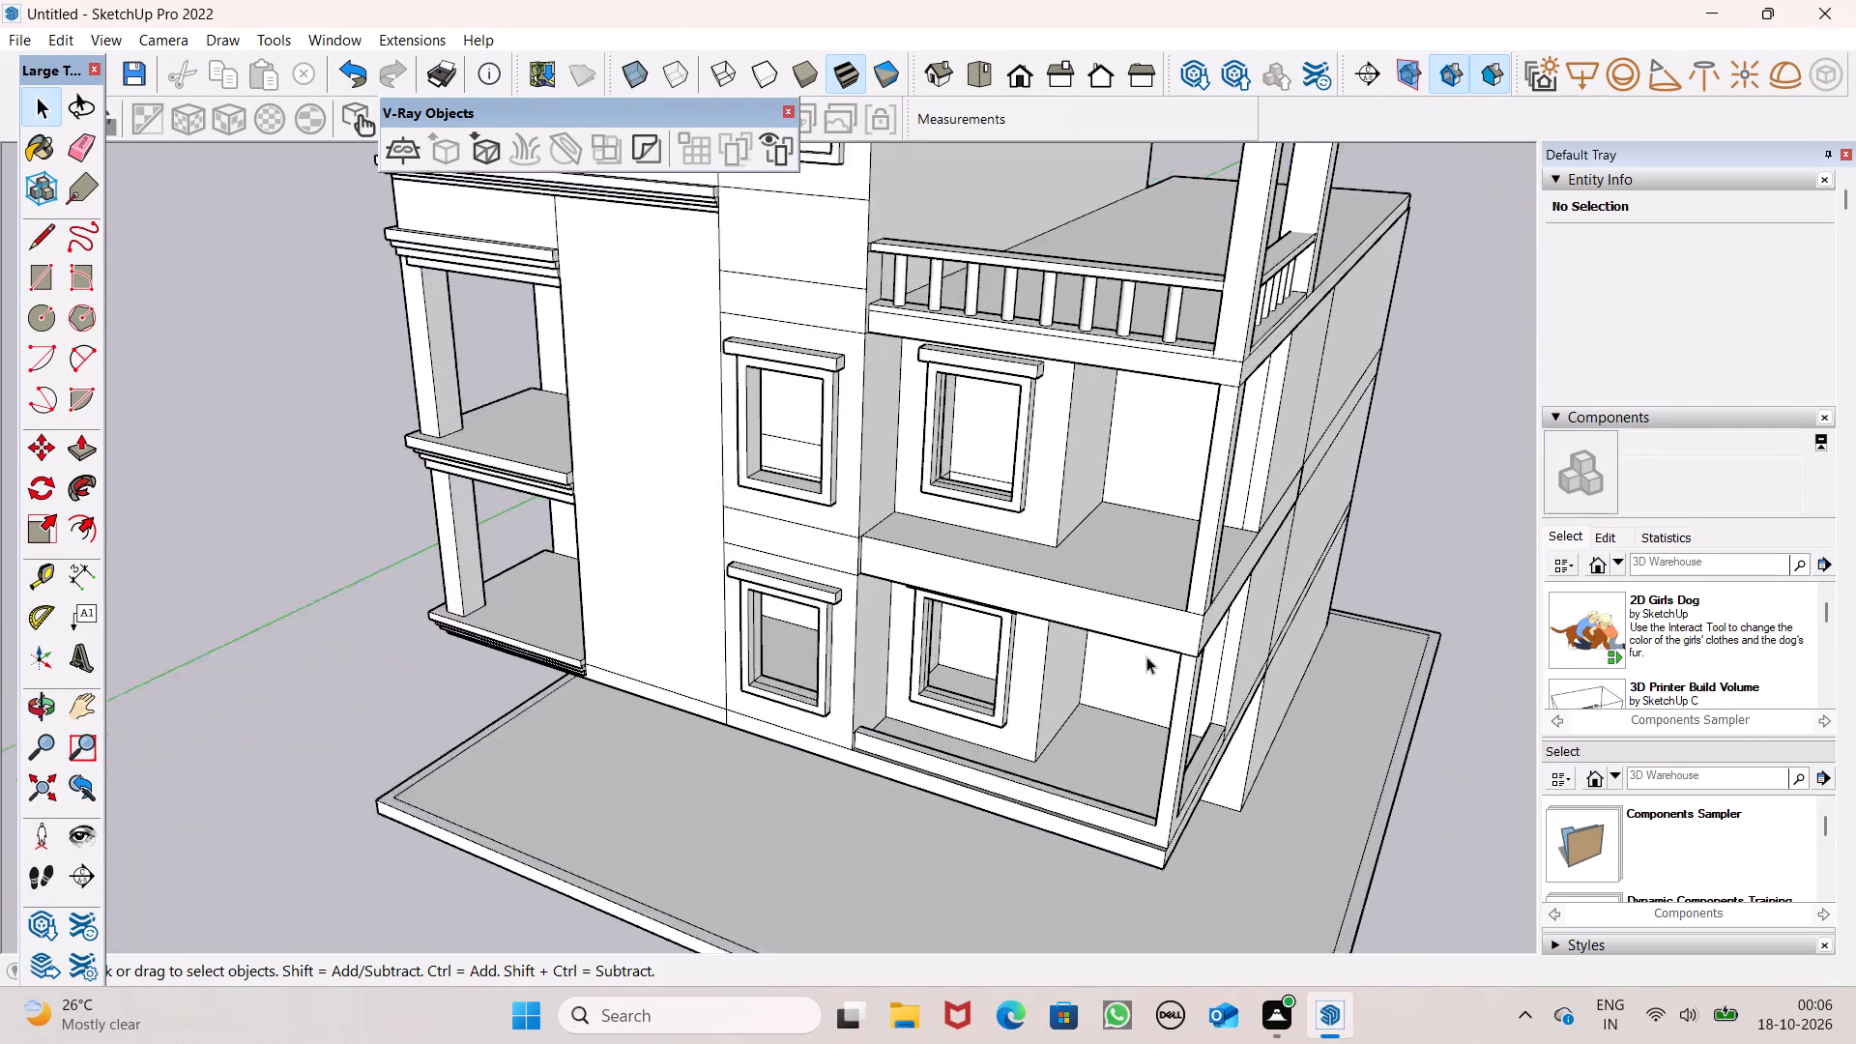
scroll(1146, 656, up, 1)
middle_drag(1144, 684, 987, 607)
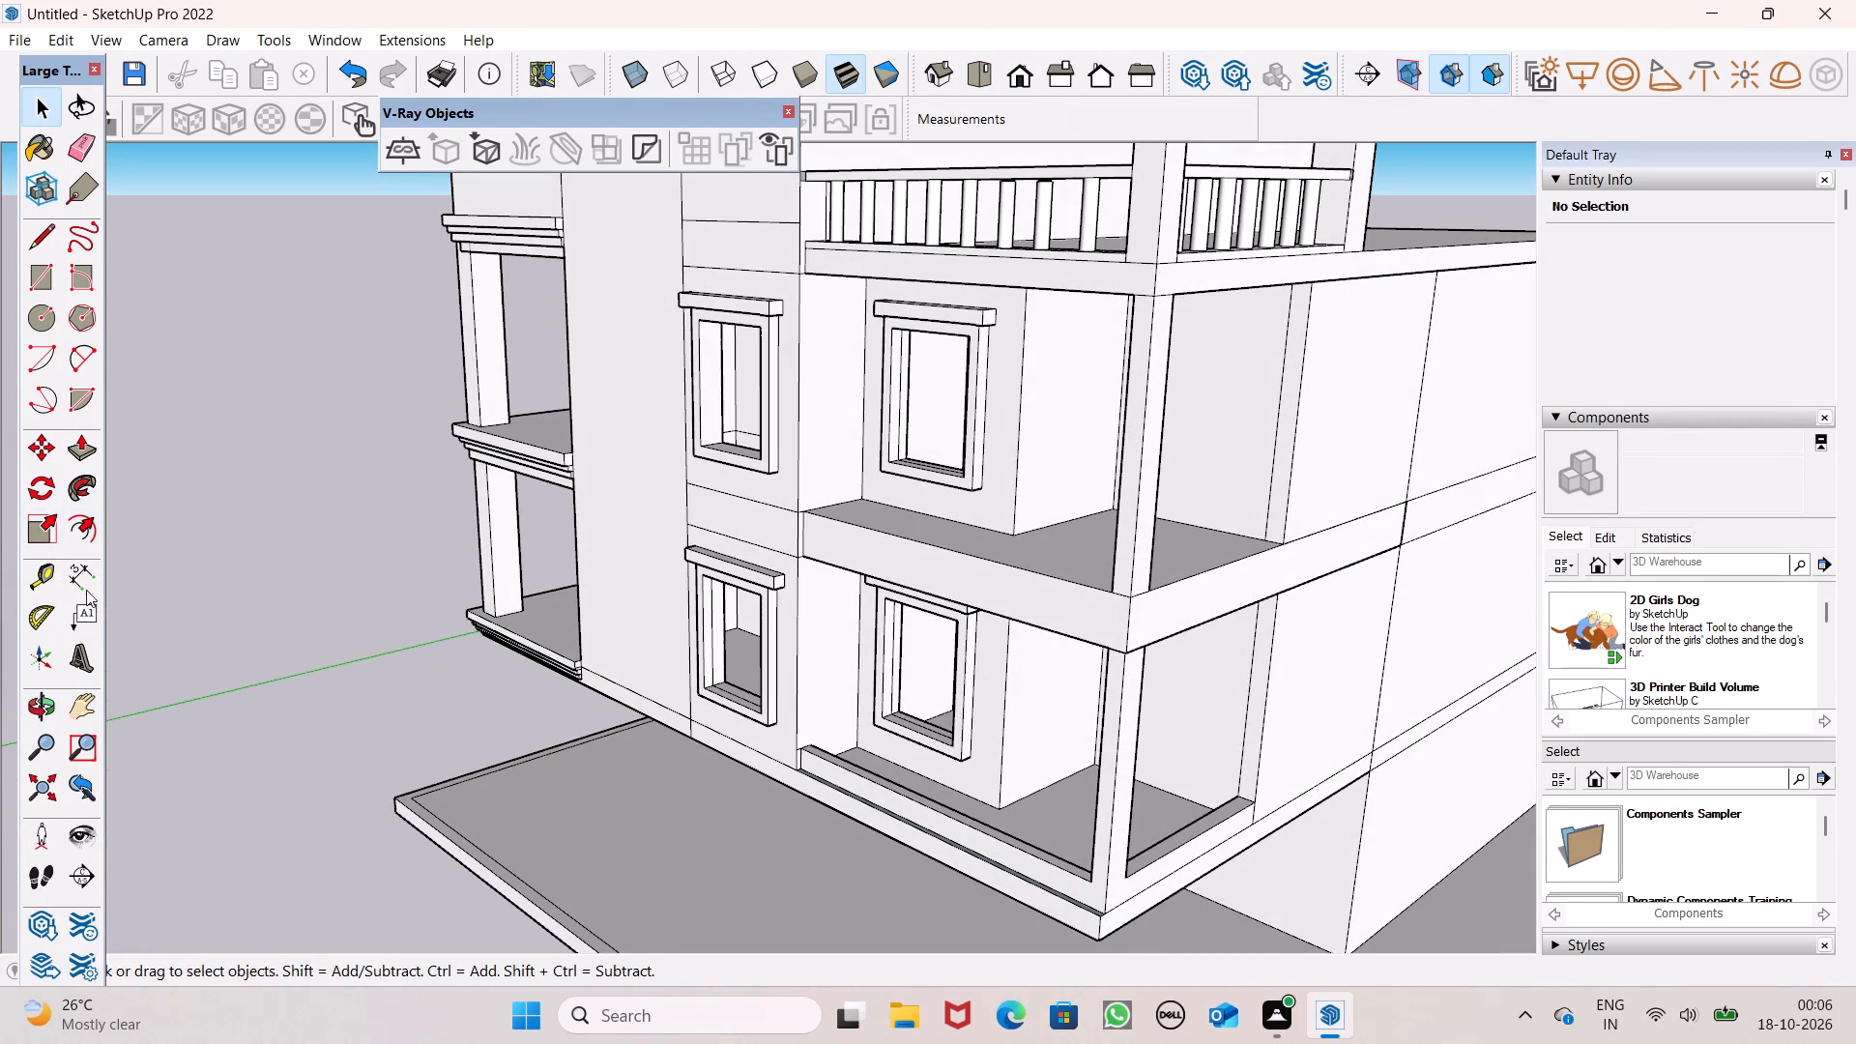
click(37, 245)
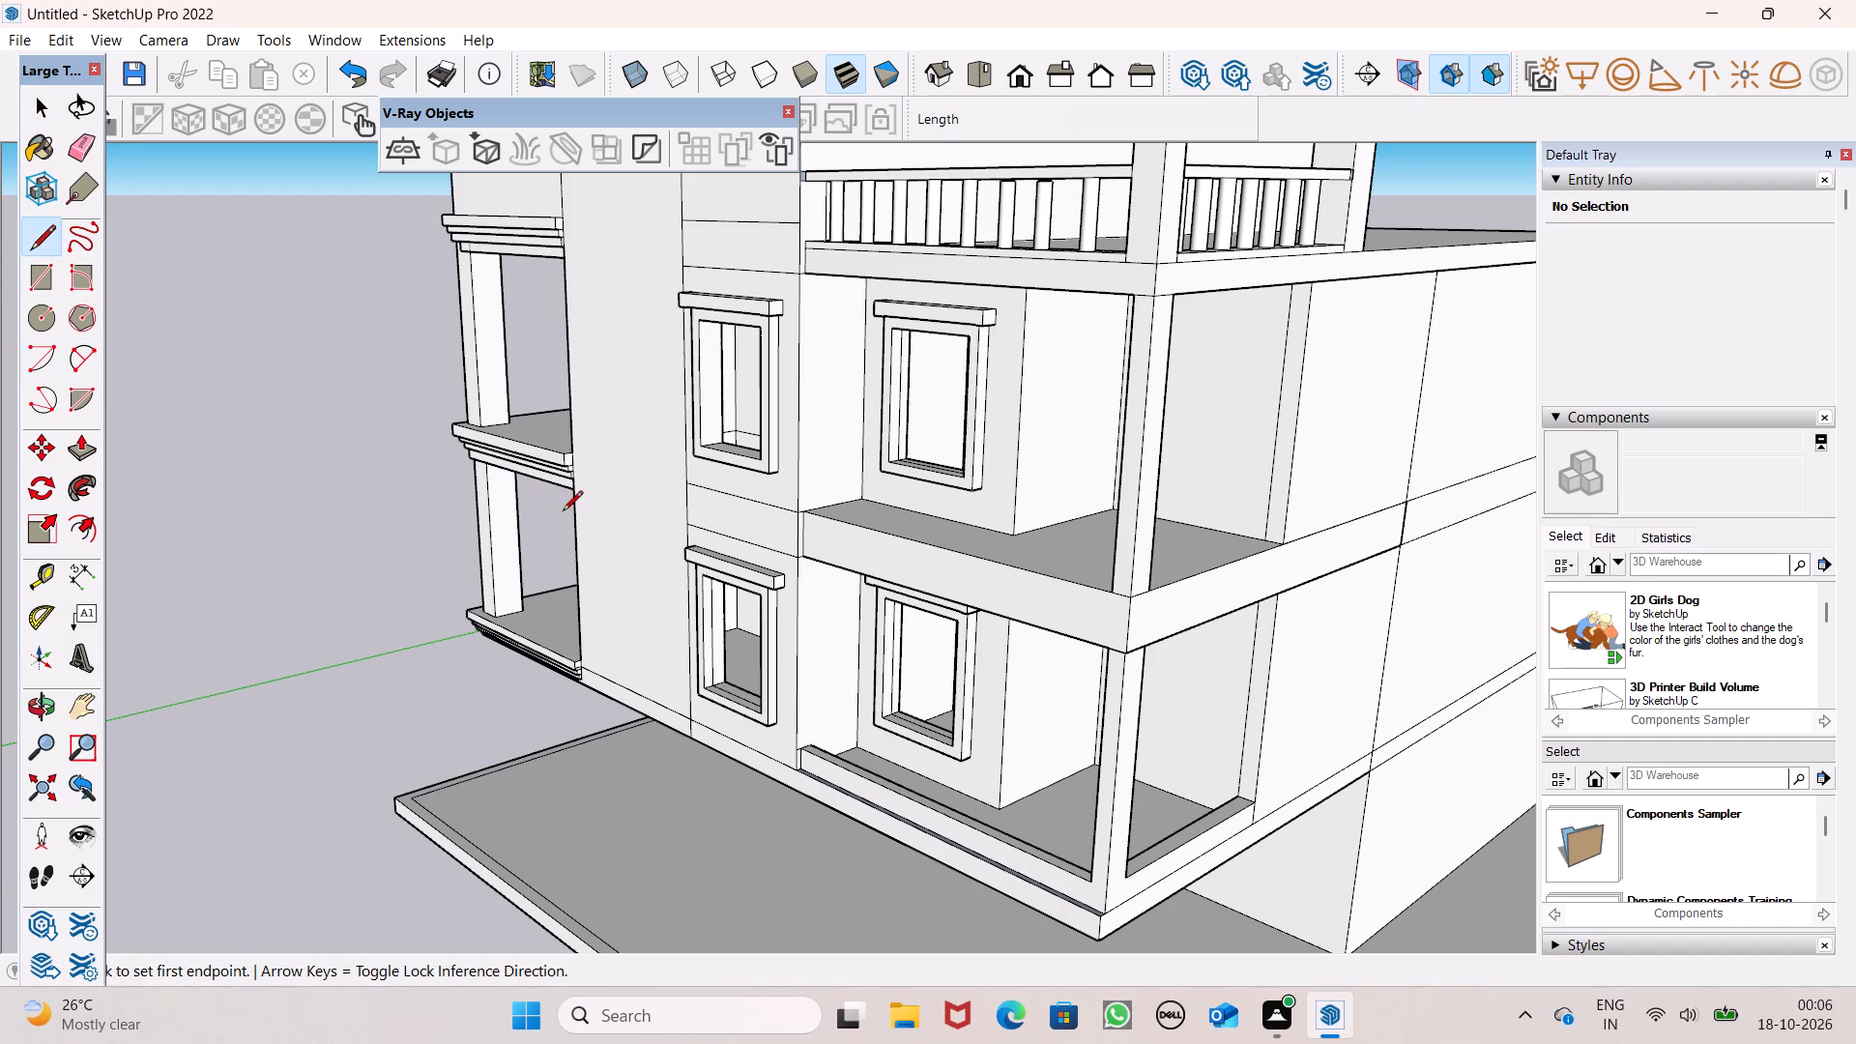
key(space)
middle_drag(675, 536, 388, 595)
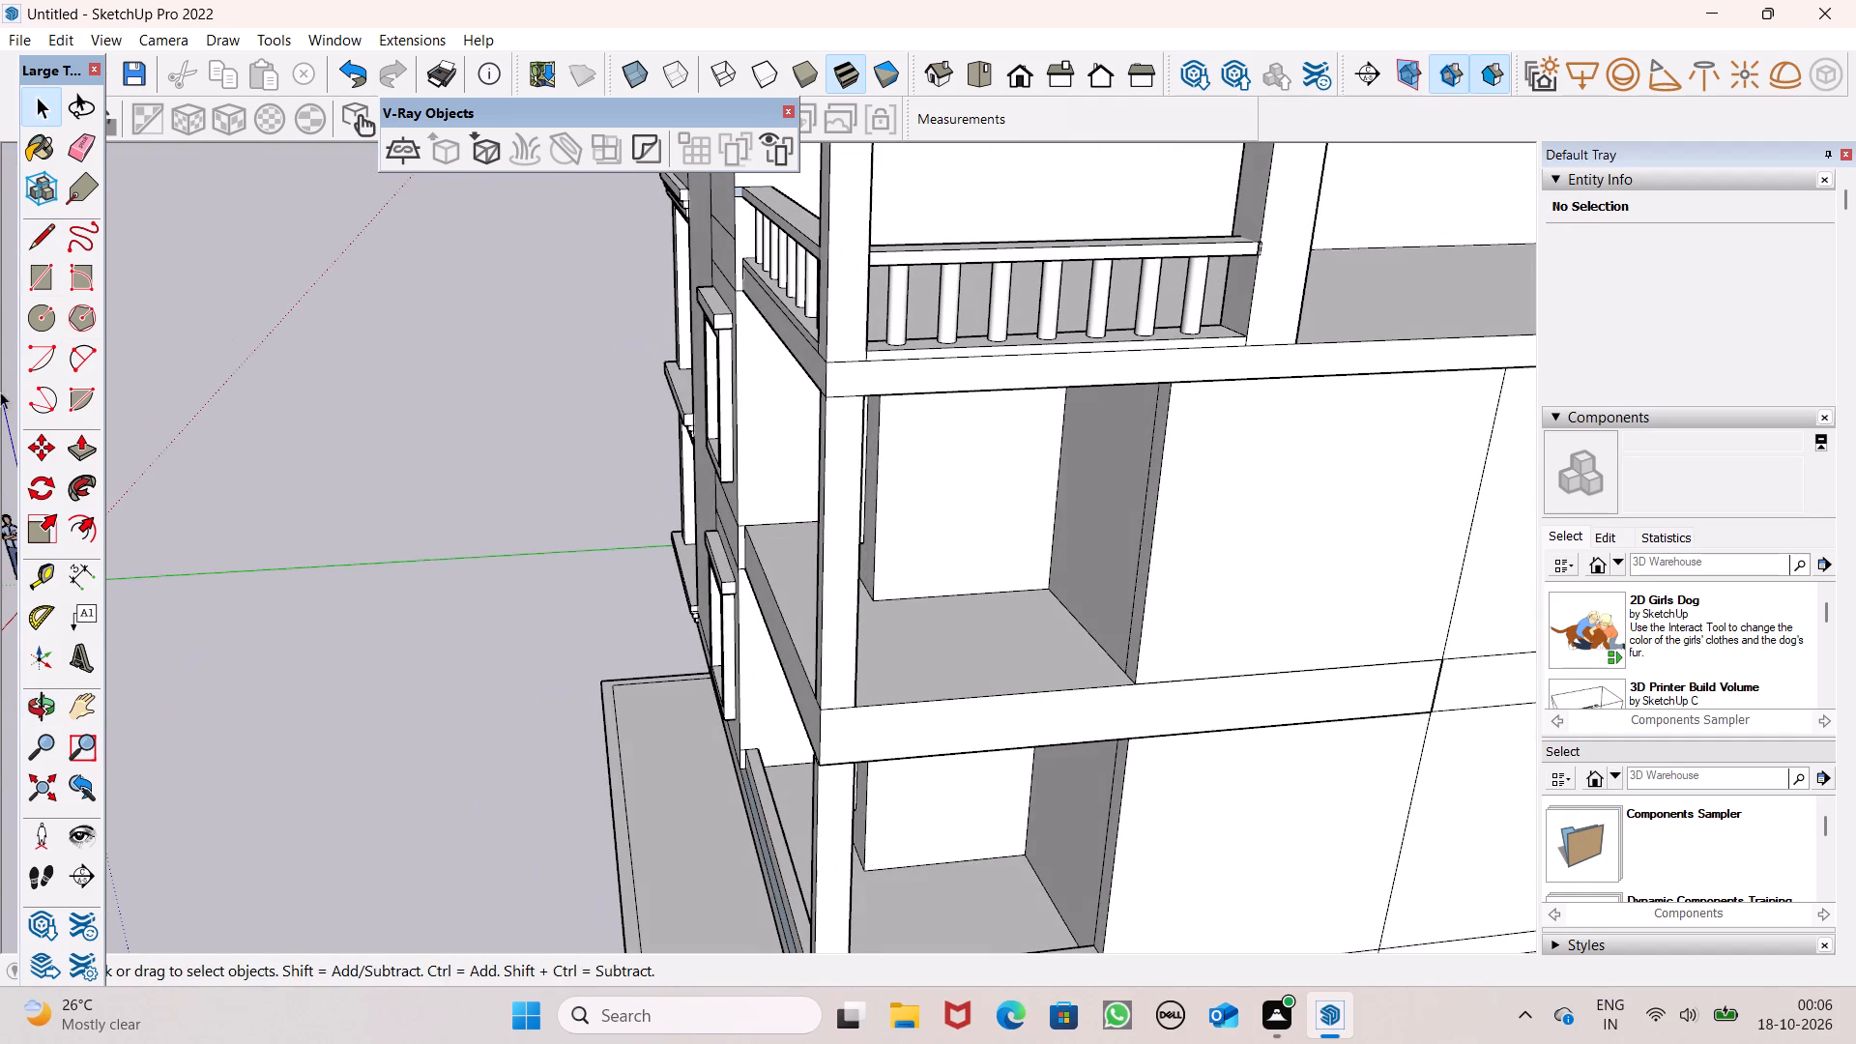
click(43, 250)
scroll(441, 506, up, 1)
middle_drag(457, 536, 488, 620)
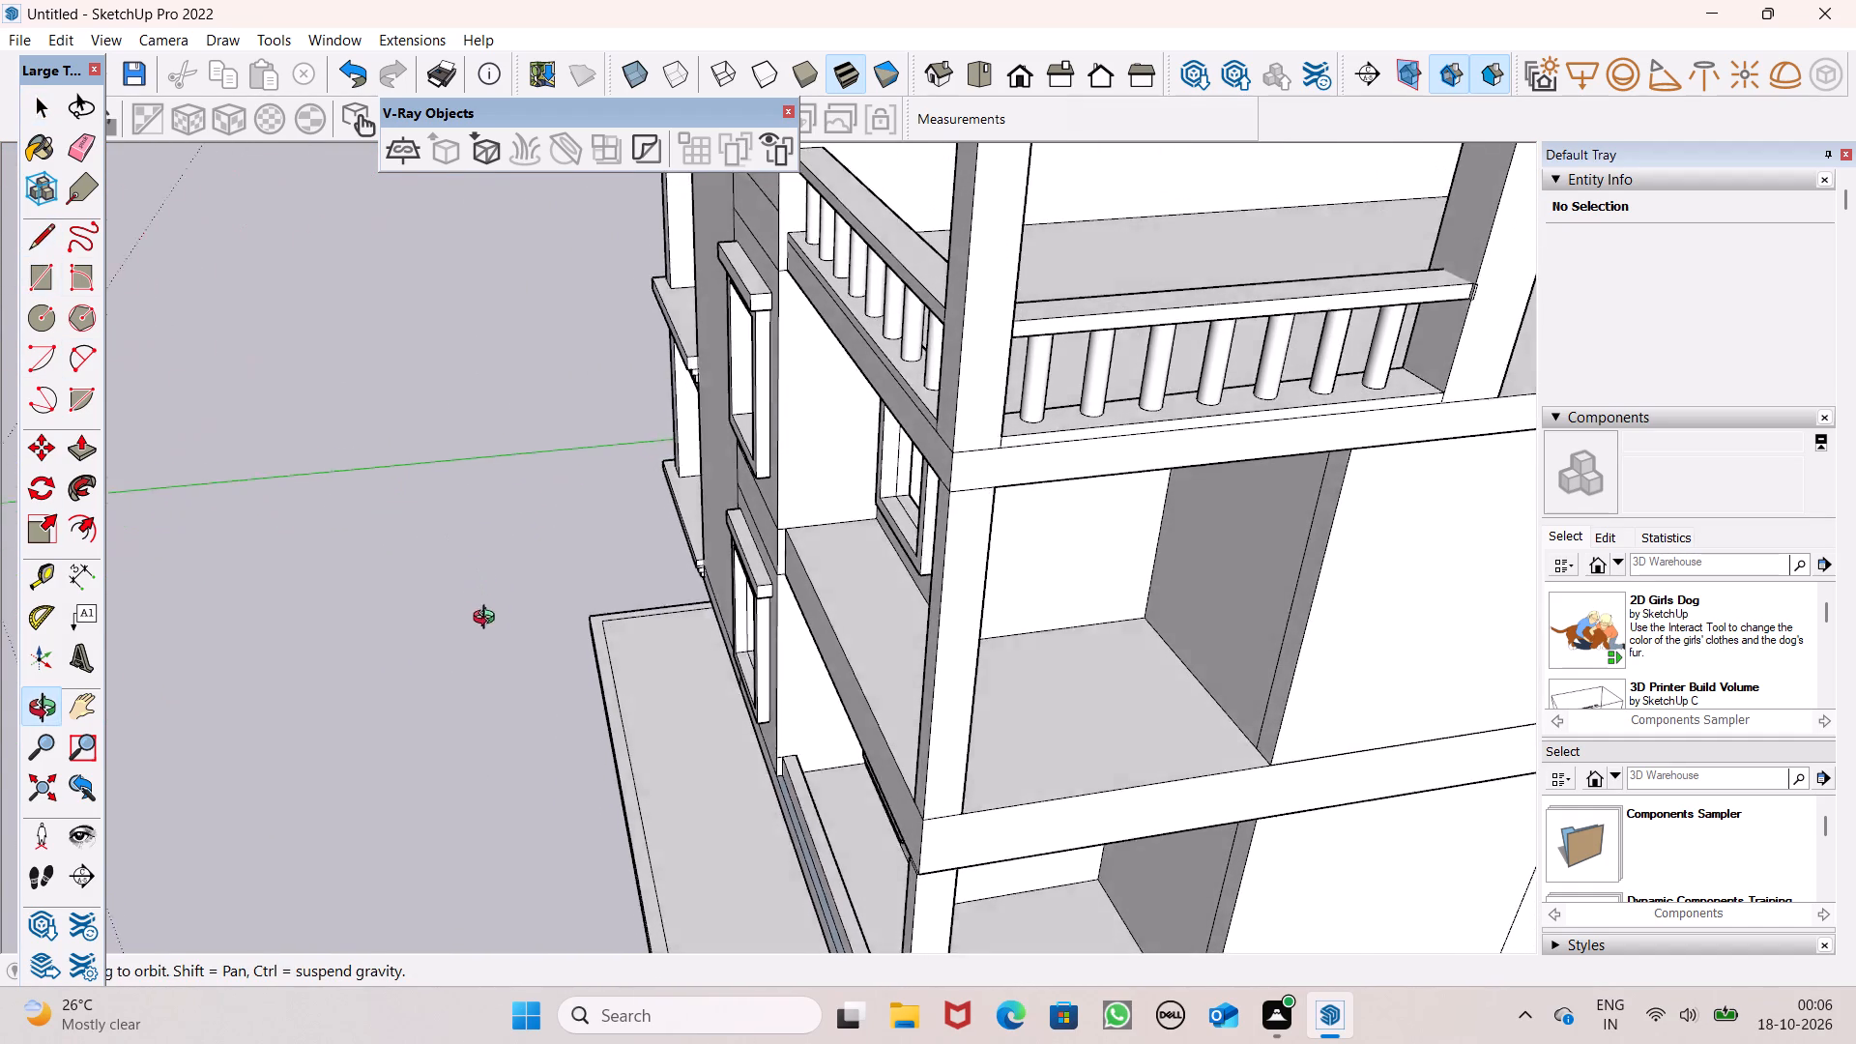
middle_drag(488, 620, 509, 631)
scroll(643, 583, up, 4)
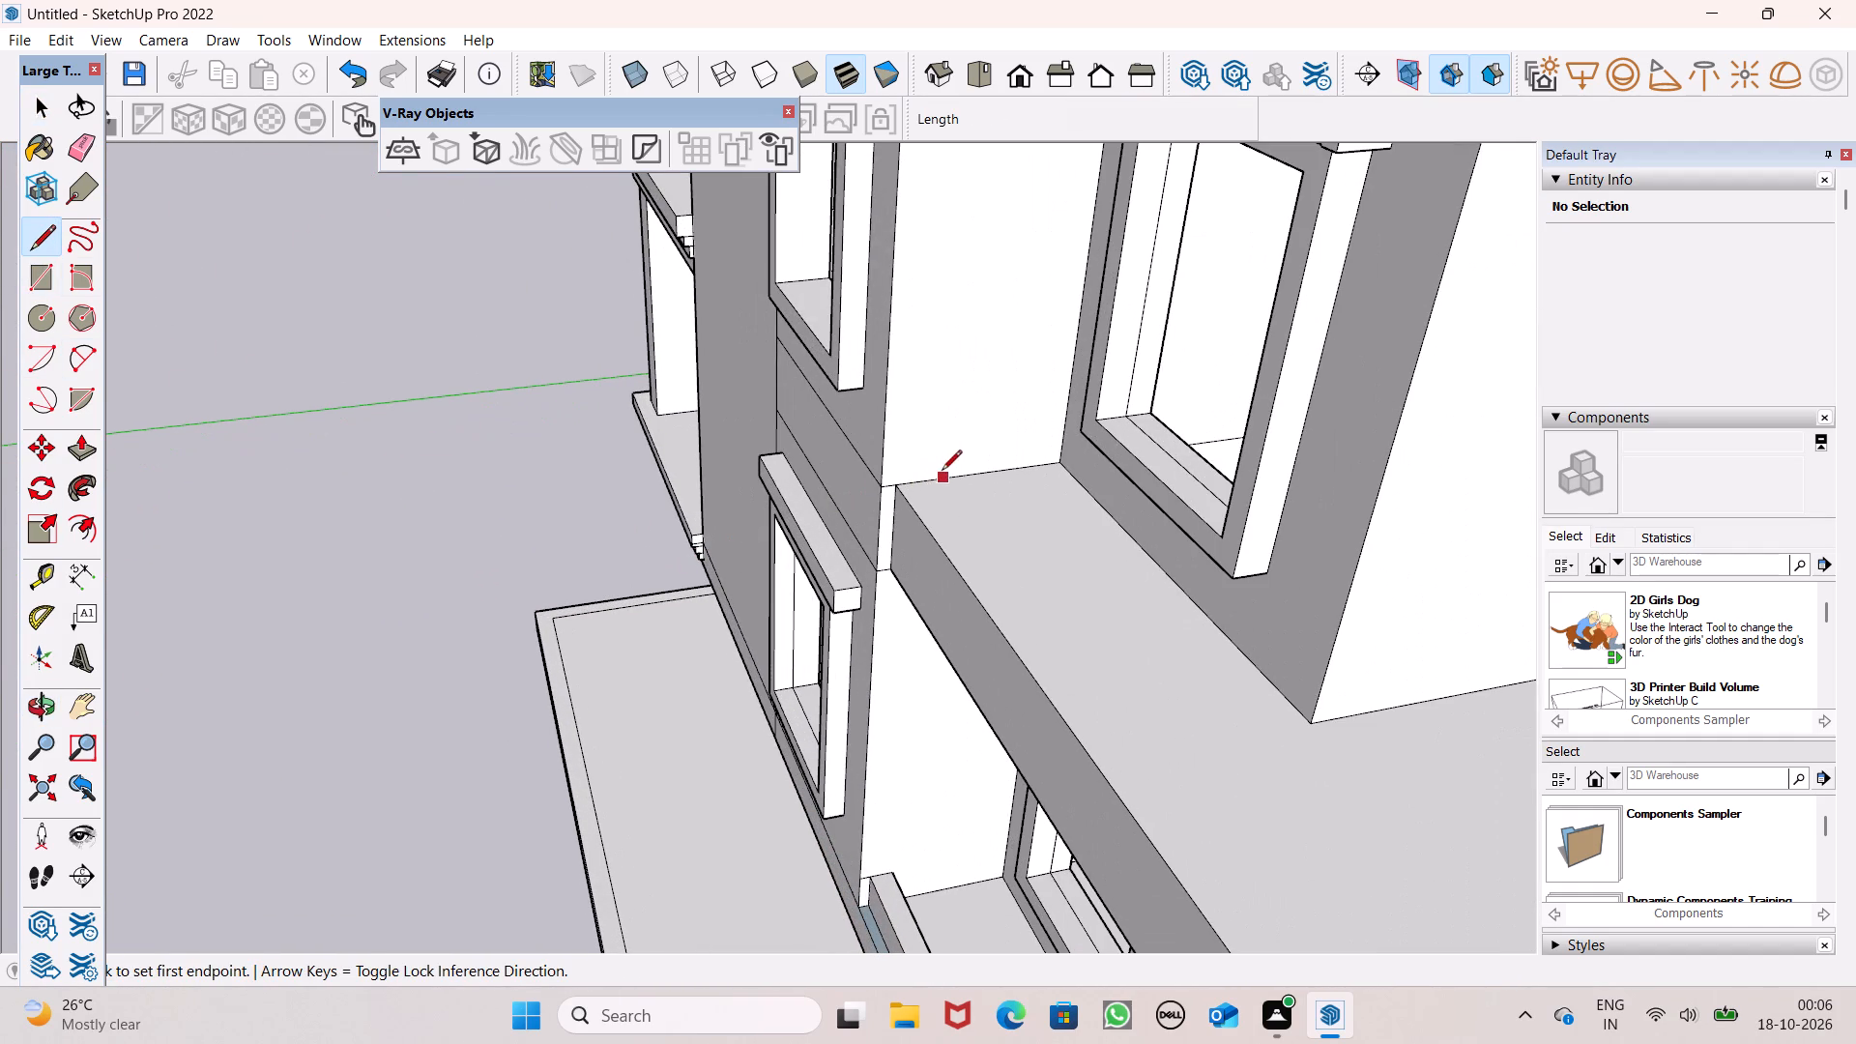
click(941, 473)
scroll(1006, 492, down, 6)
middle_drag(1193, 761, 1260, 871)
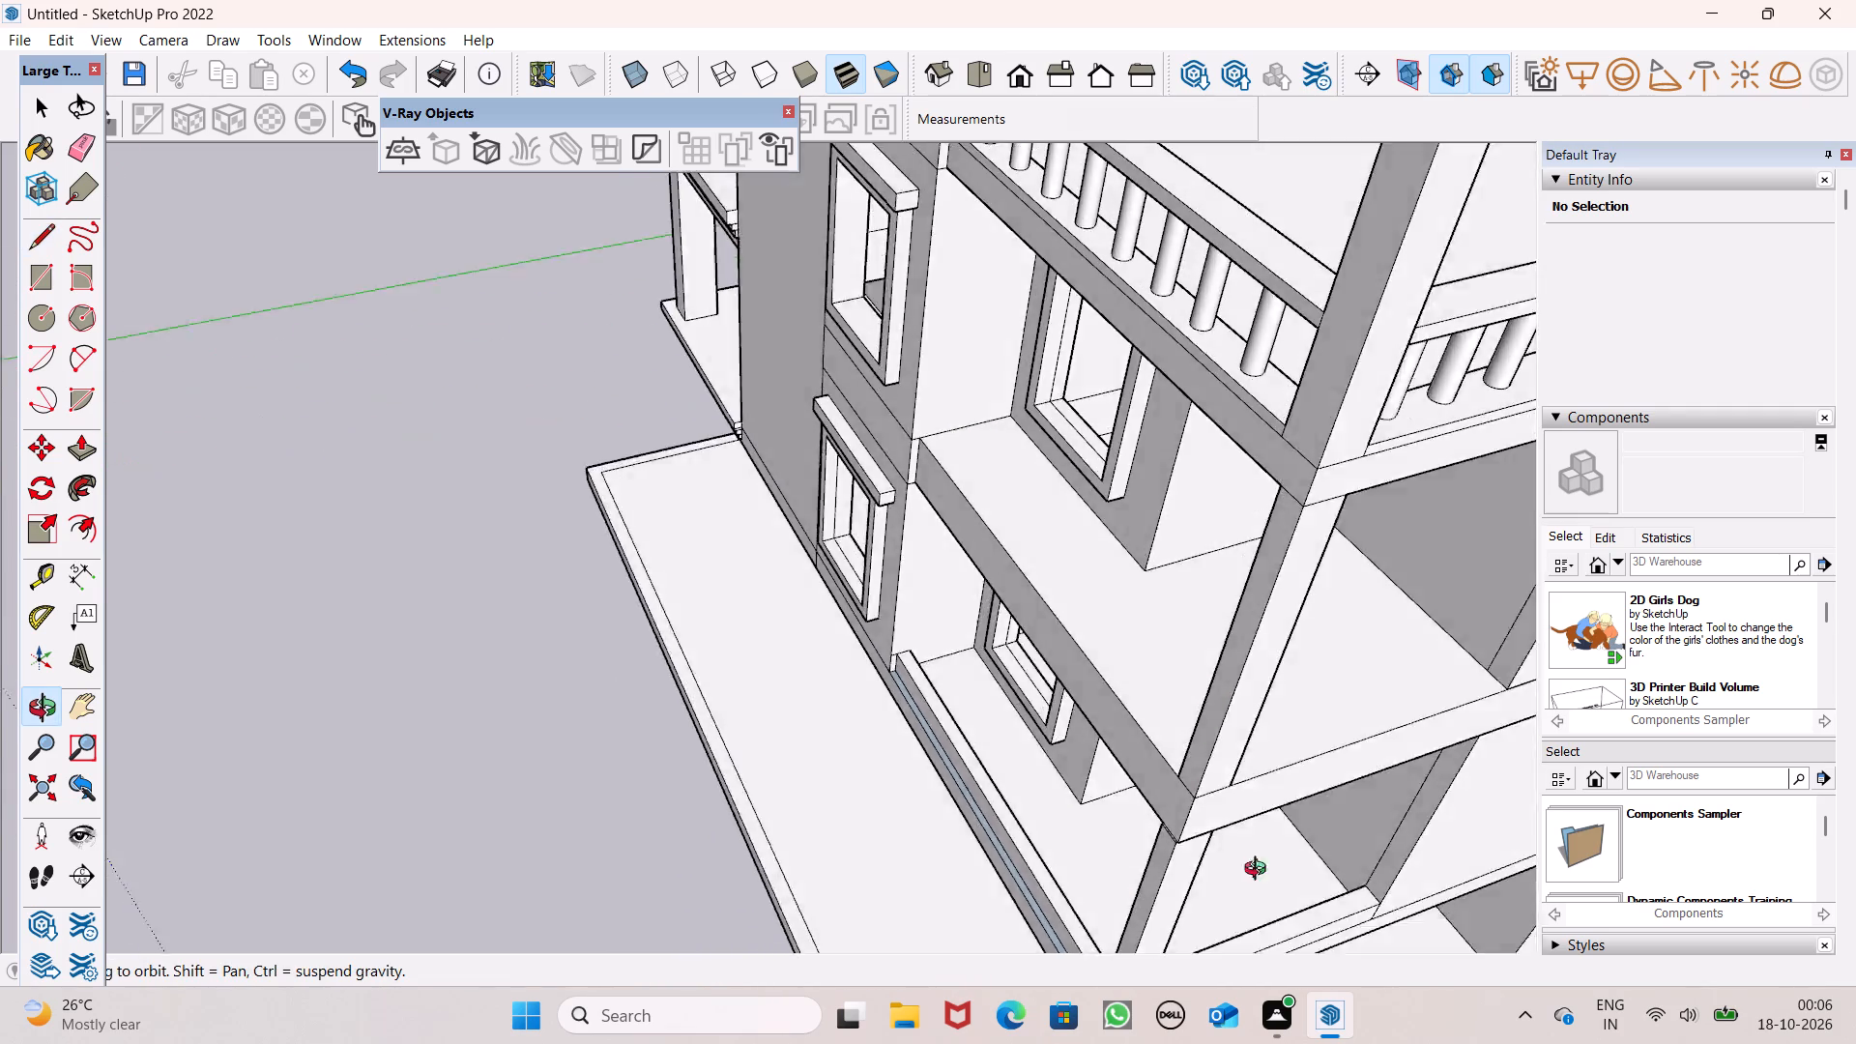
middle_drag(1260, 871, 1424, 953)
middle_drag(1156, 618, 1403, 594)
scroll(1094, 448, up, 6)
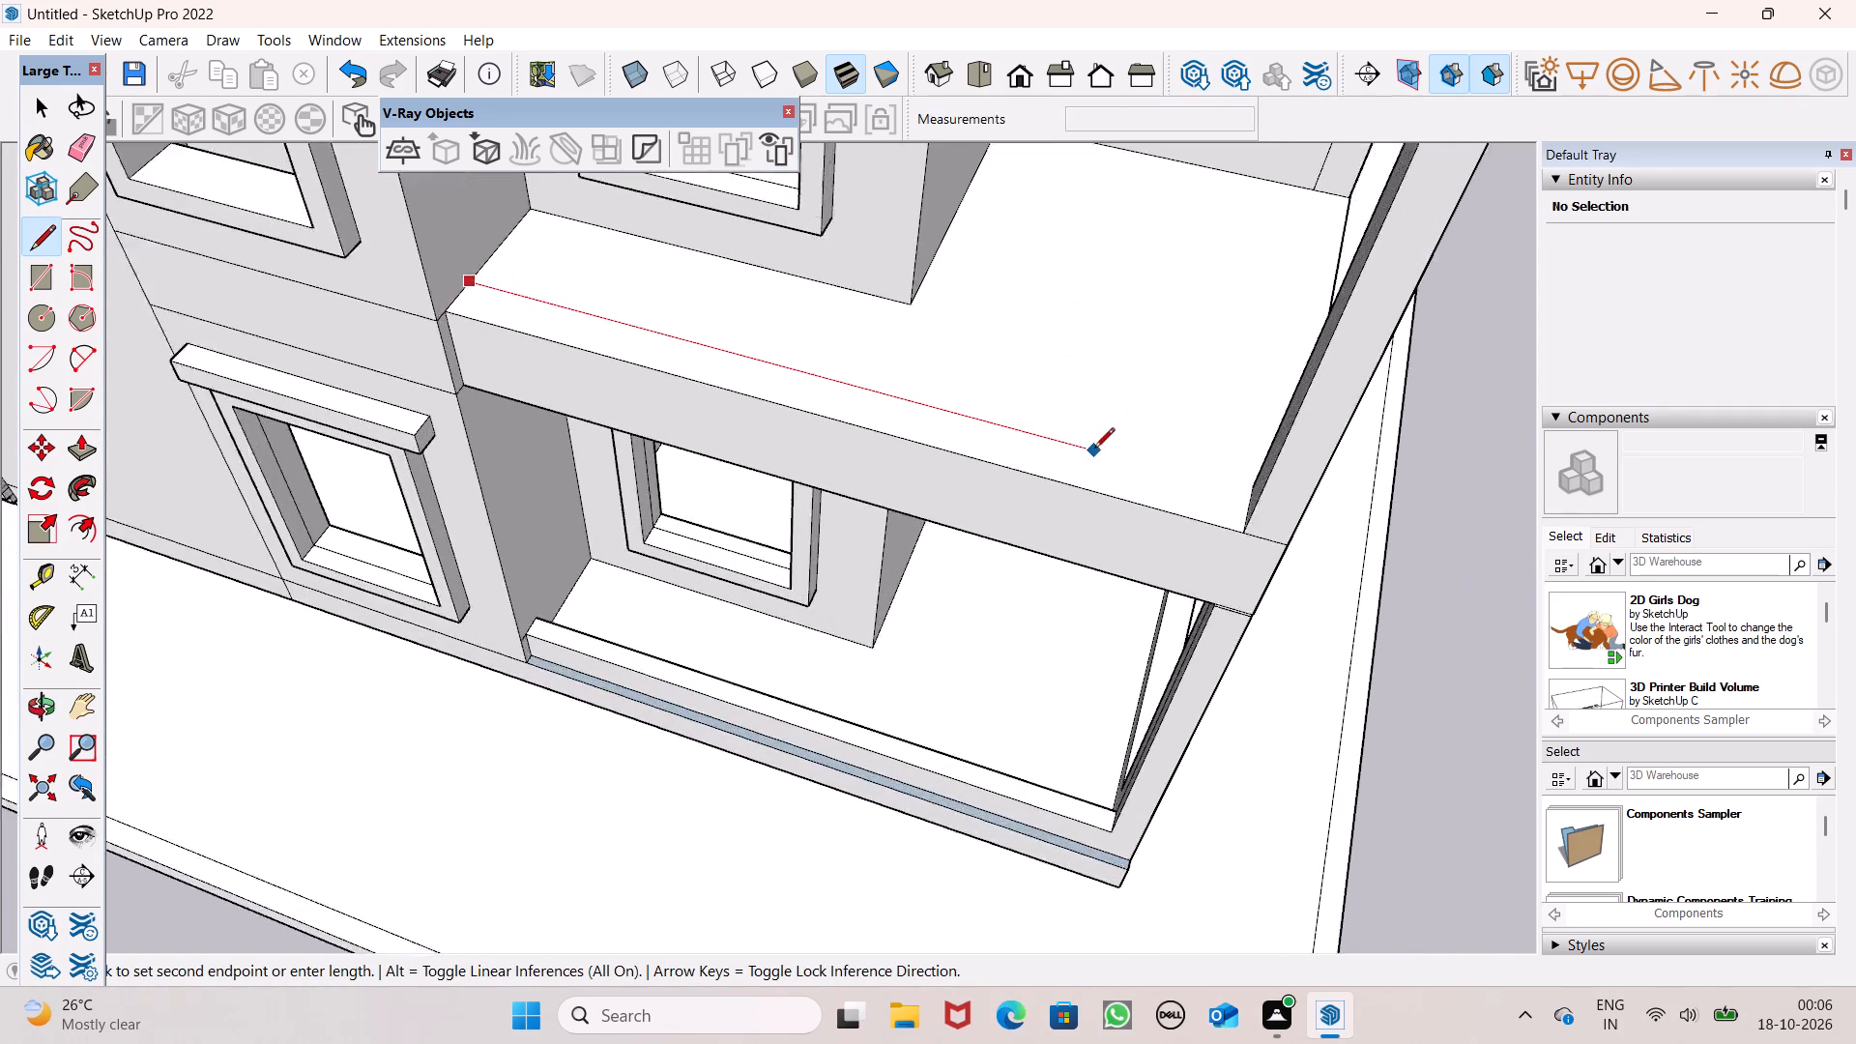
scroll(1094, 449, up, 2)
middle_drag(1193, 509, 1320, 525)
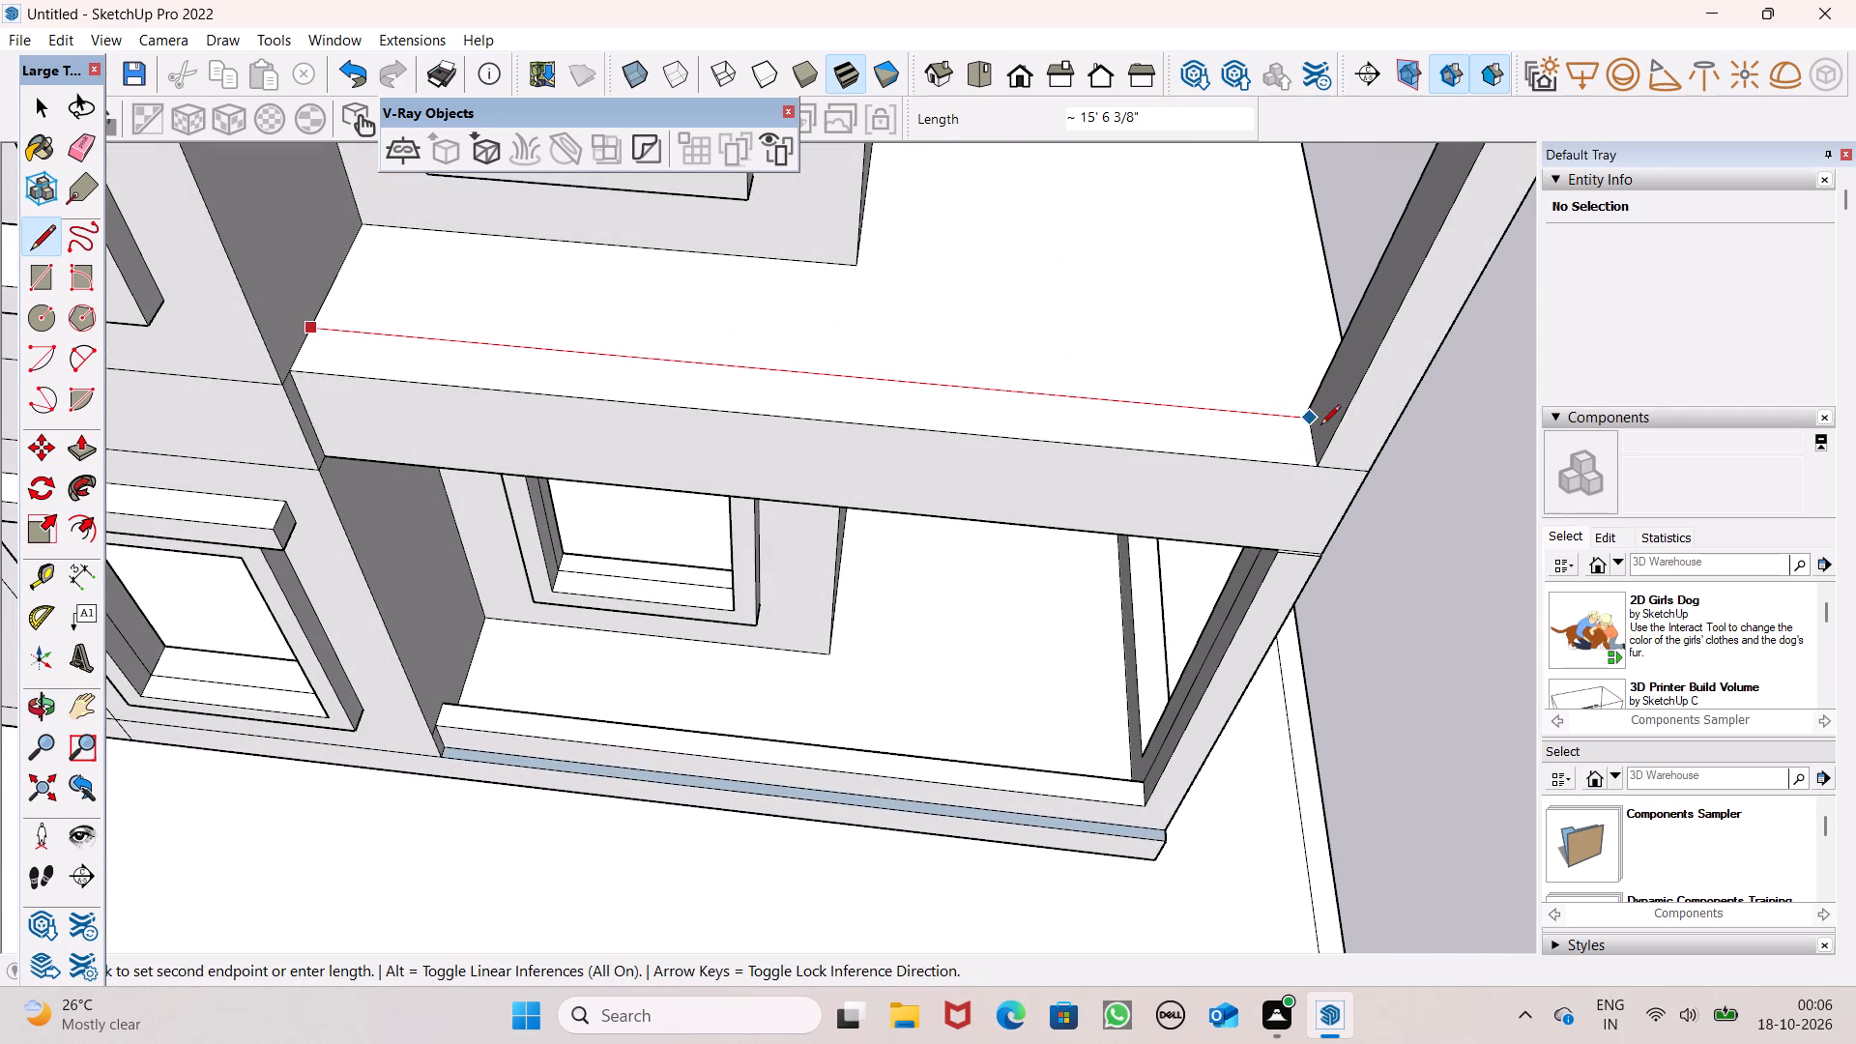
click(1309, 427)
Draw a line about 9' 3" long parallel to the side edge of the same balcony floor, from the corner column to the wall.
middle_drag(1072, 559, 420, 500)
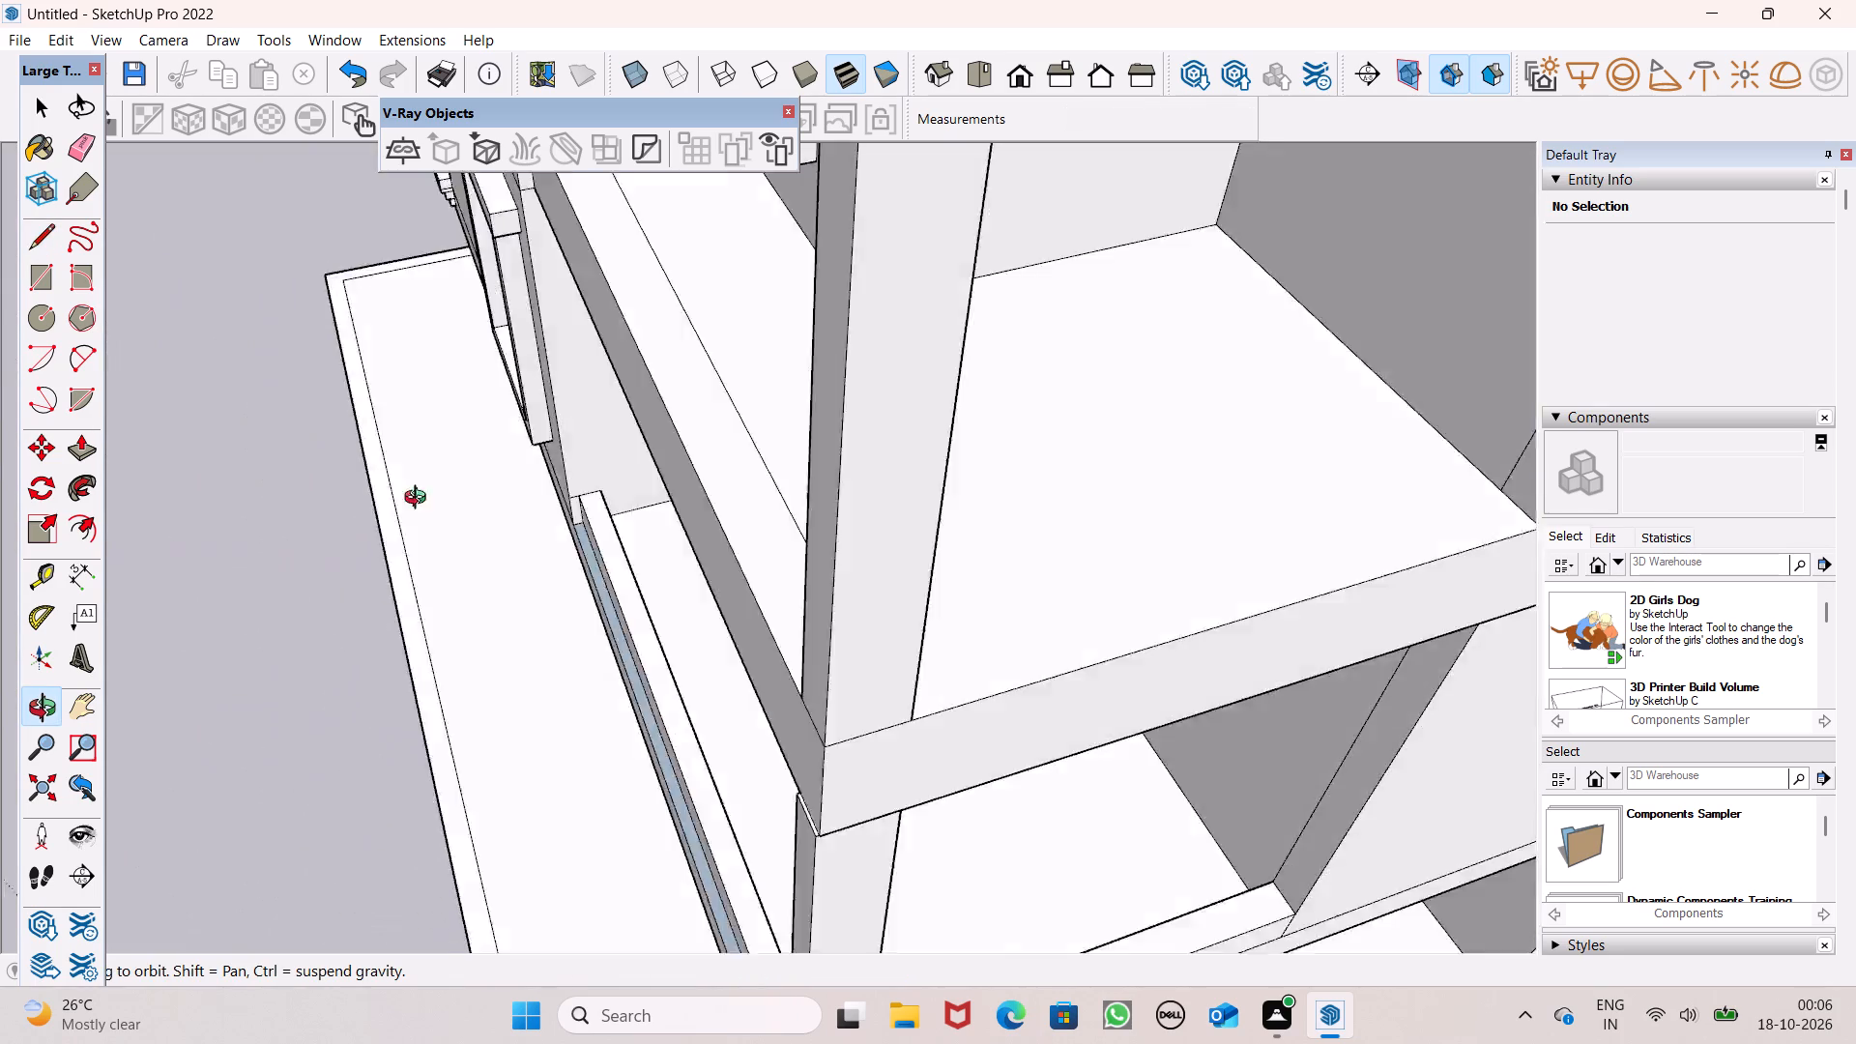
middle_drag(420, 500, 104, 522)
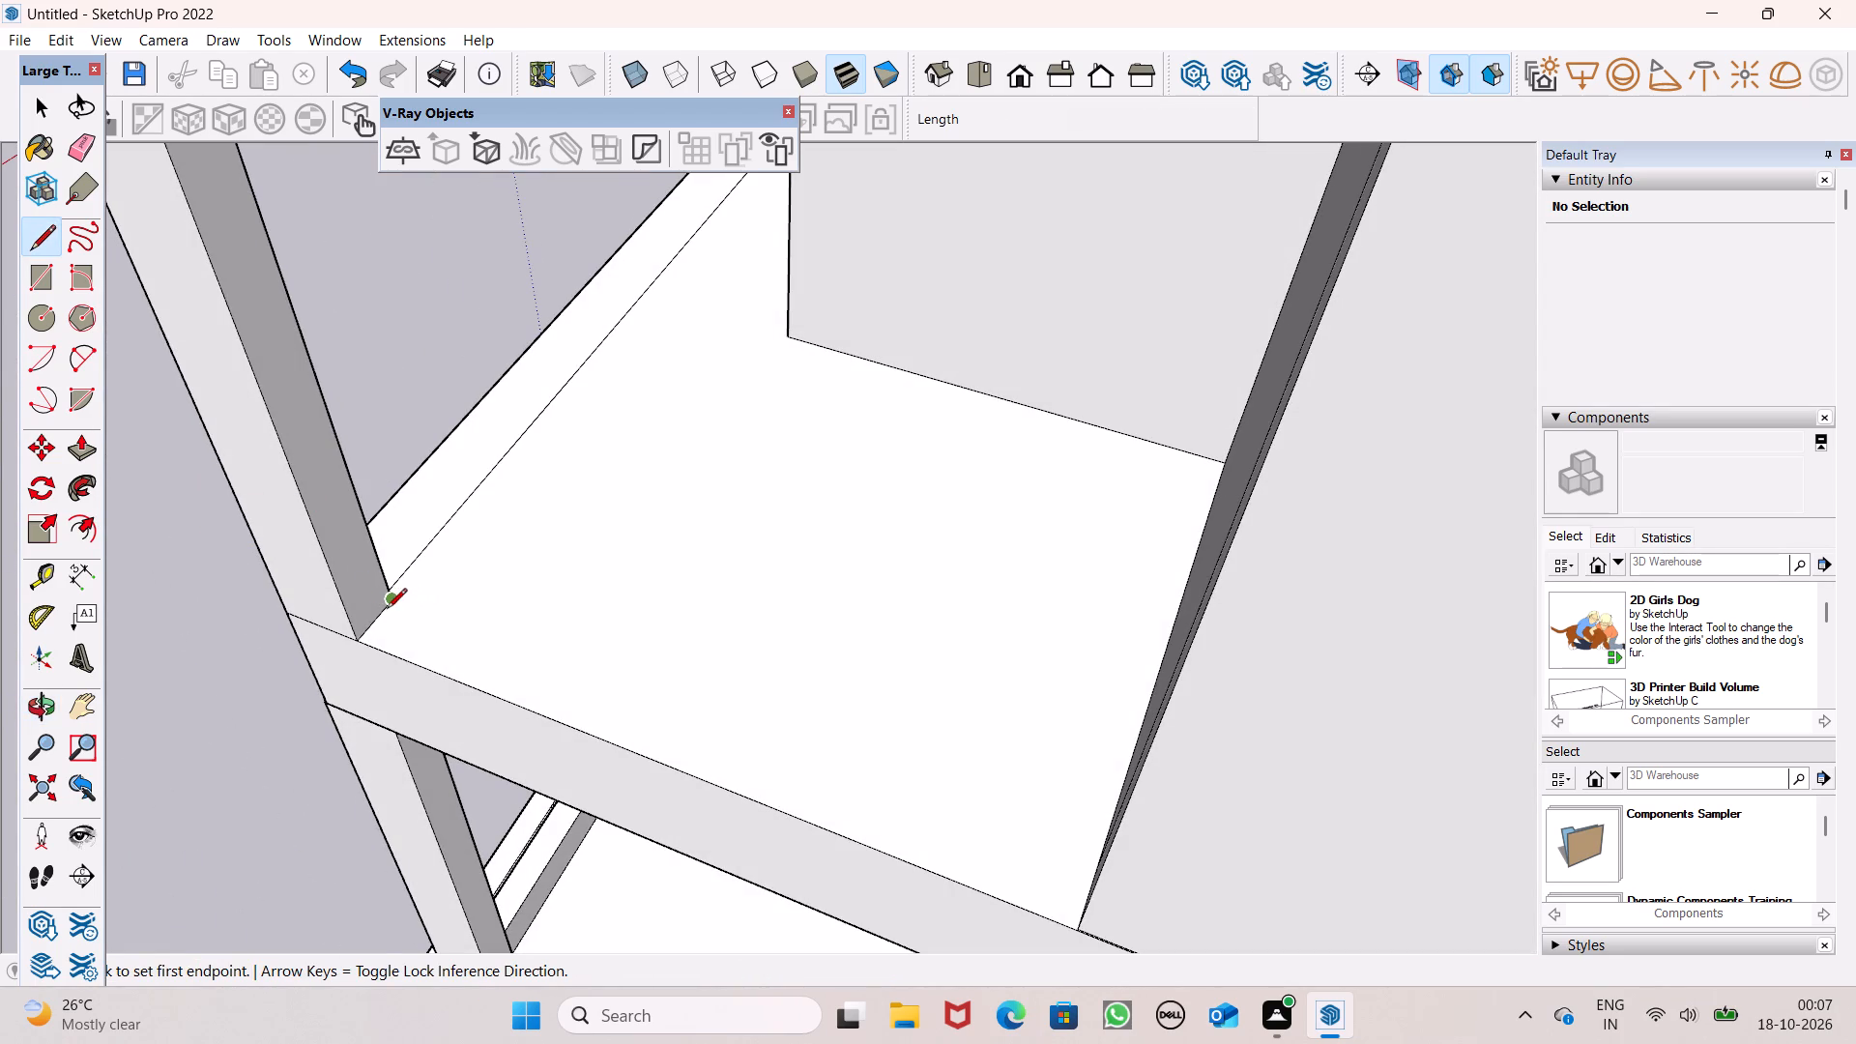
click(387, 610)
middle_drag(748, 750, 1118, 773)
scroll(1104, 794, up, 1)
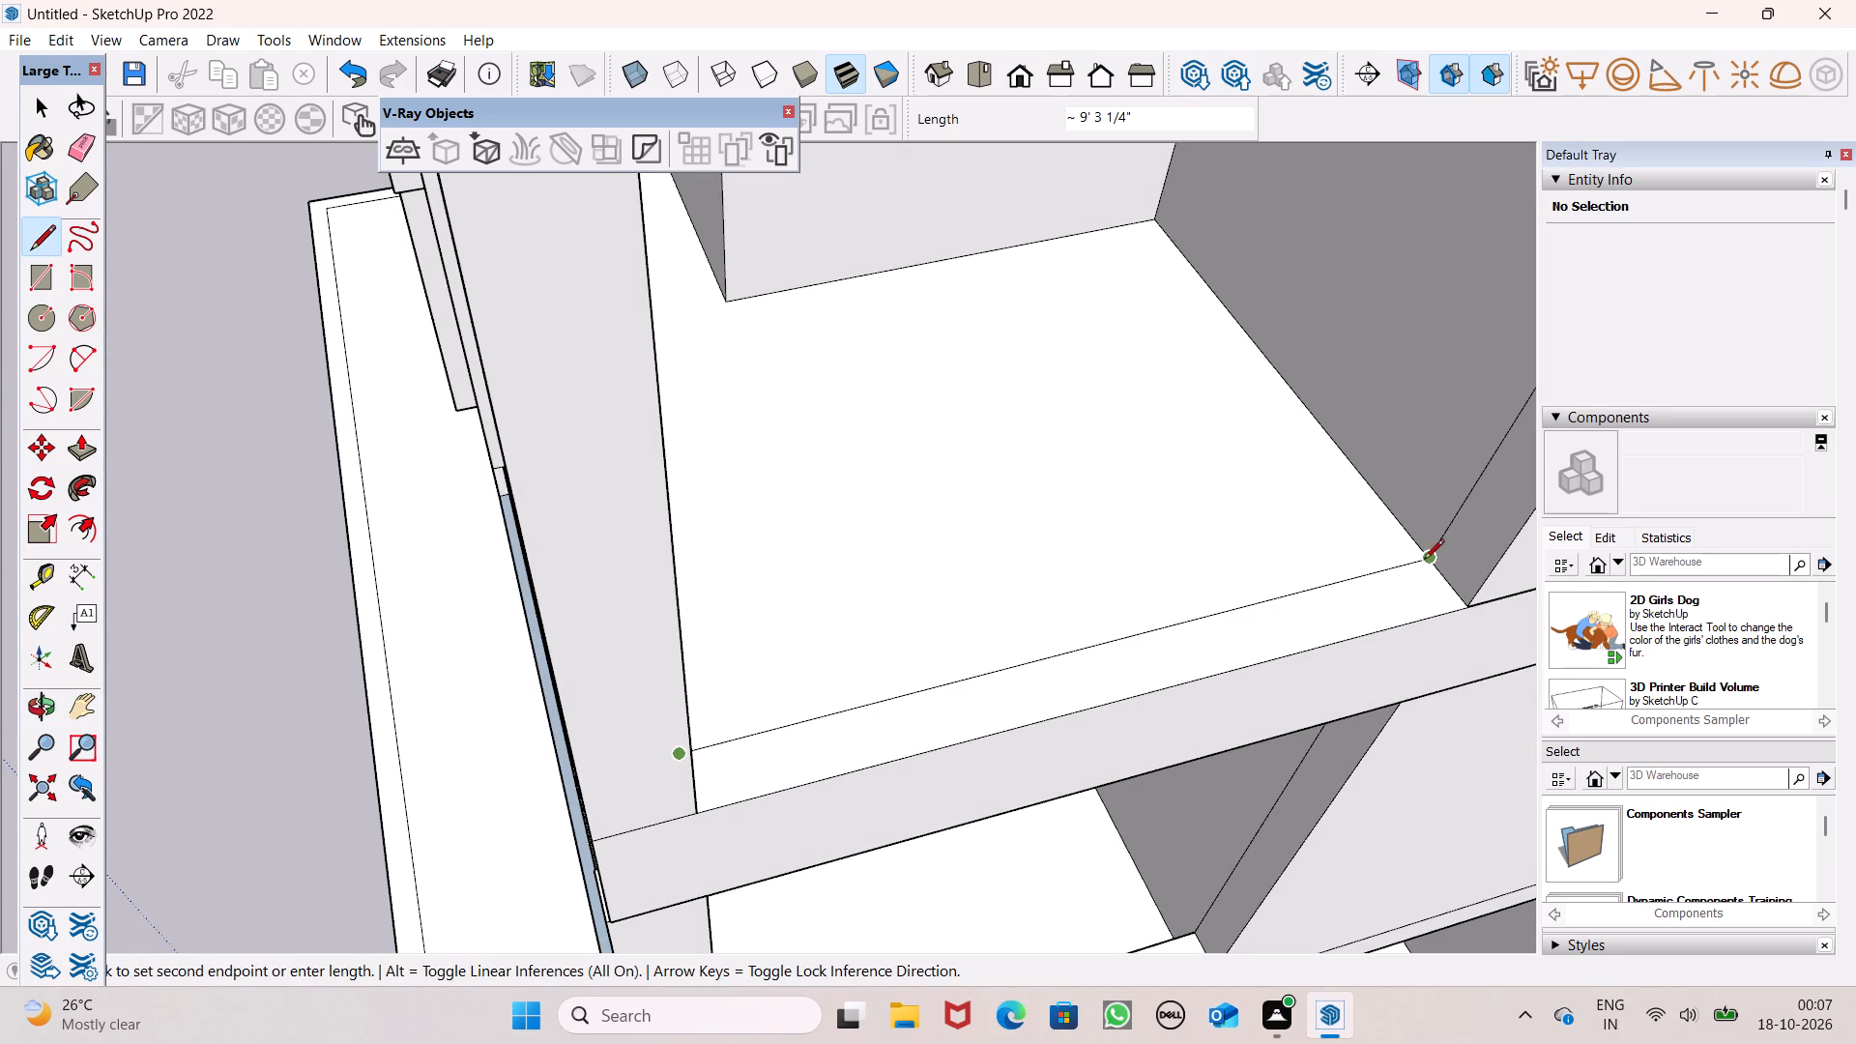
click(1430, 558)
scroll(894, 533, down, 4)
middle_drag(947, 618, 669, 652)
key(space)
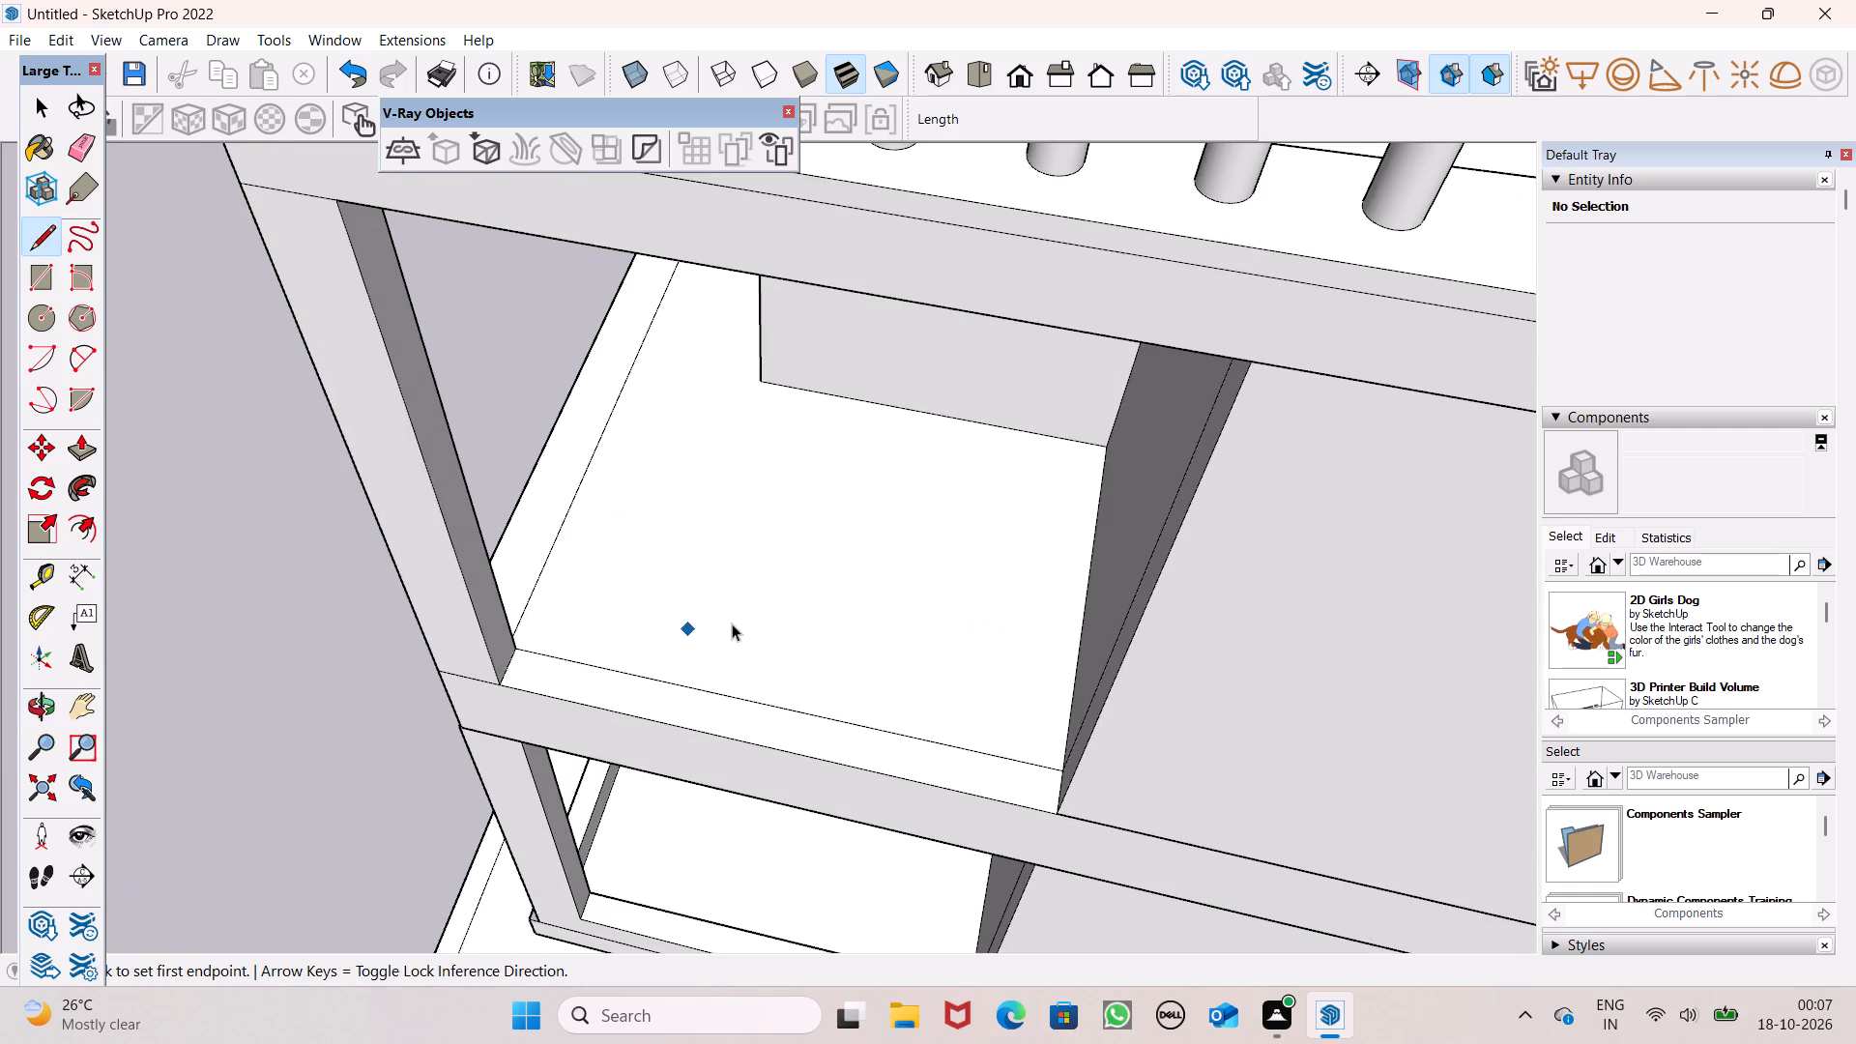
Push/pull the front edge strip of the balcony floor below the railed one up 1' to form a curb.
scroll(732, 623, down, 4)
middle_drag(609, 664, 1458, 633)
scroll(1332, 558, down, 3)
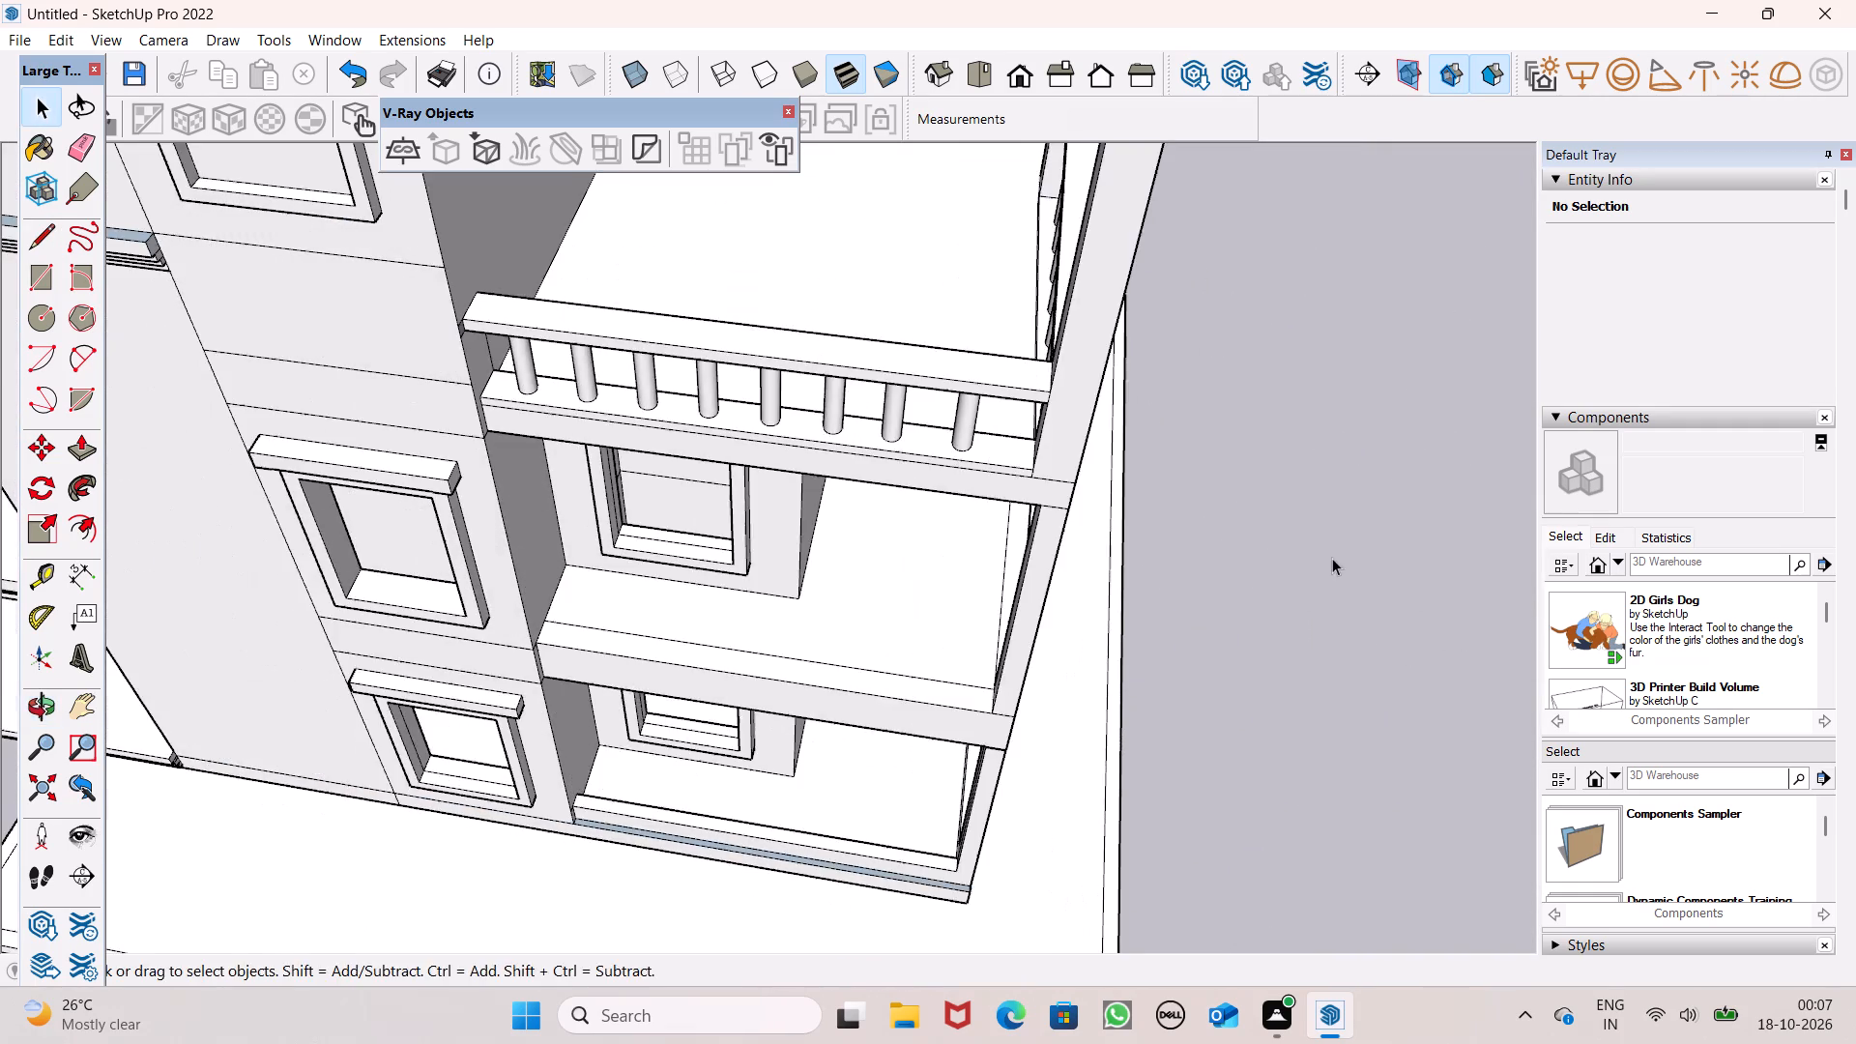
middle_drag(1174, 560, 1275, 562)
scroll(1187, 522, down, 2)
middle_drag(1028, 628, 882, 609)
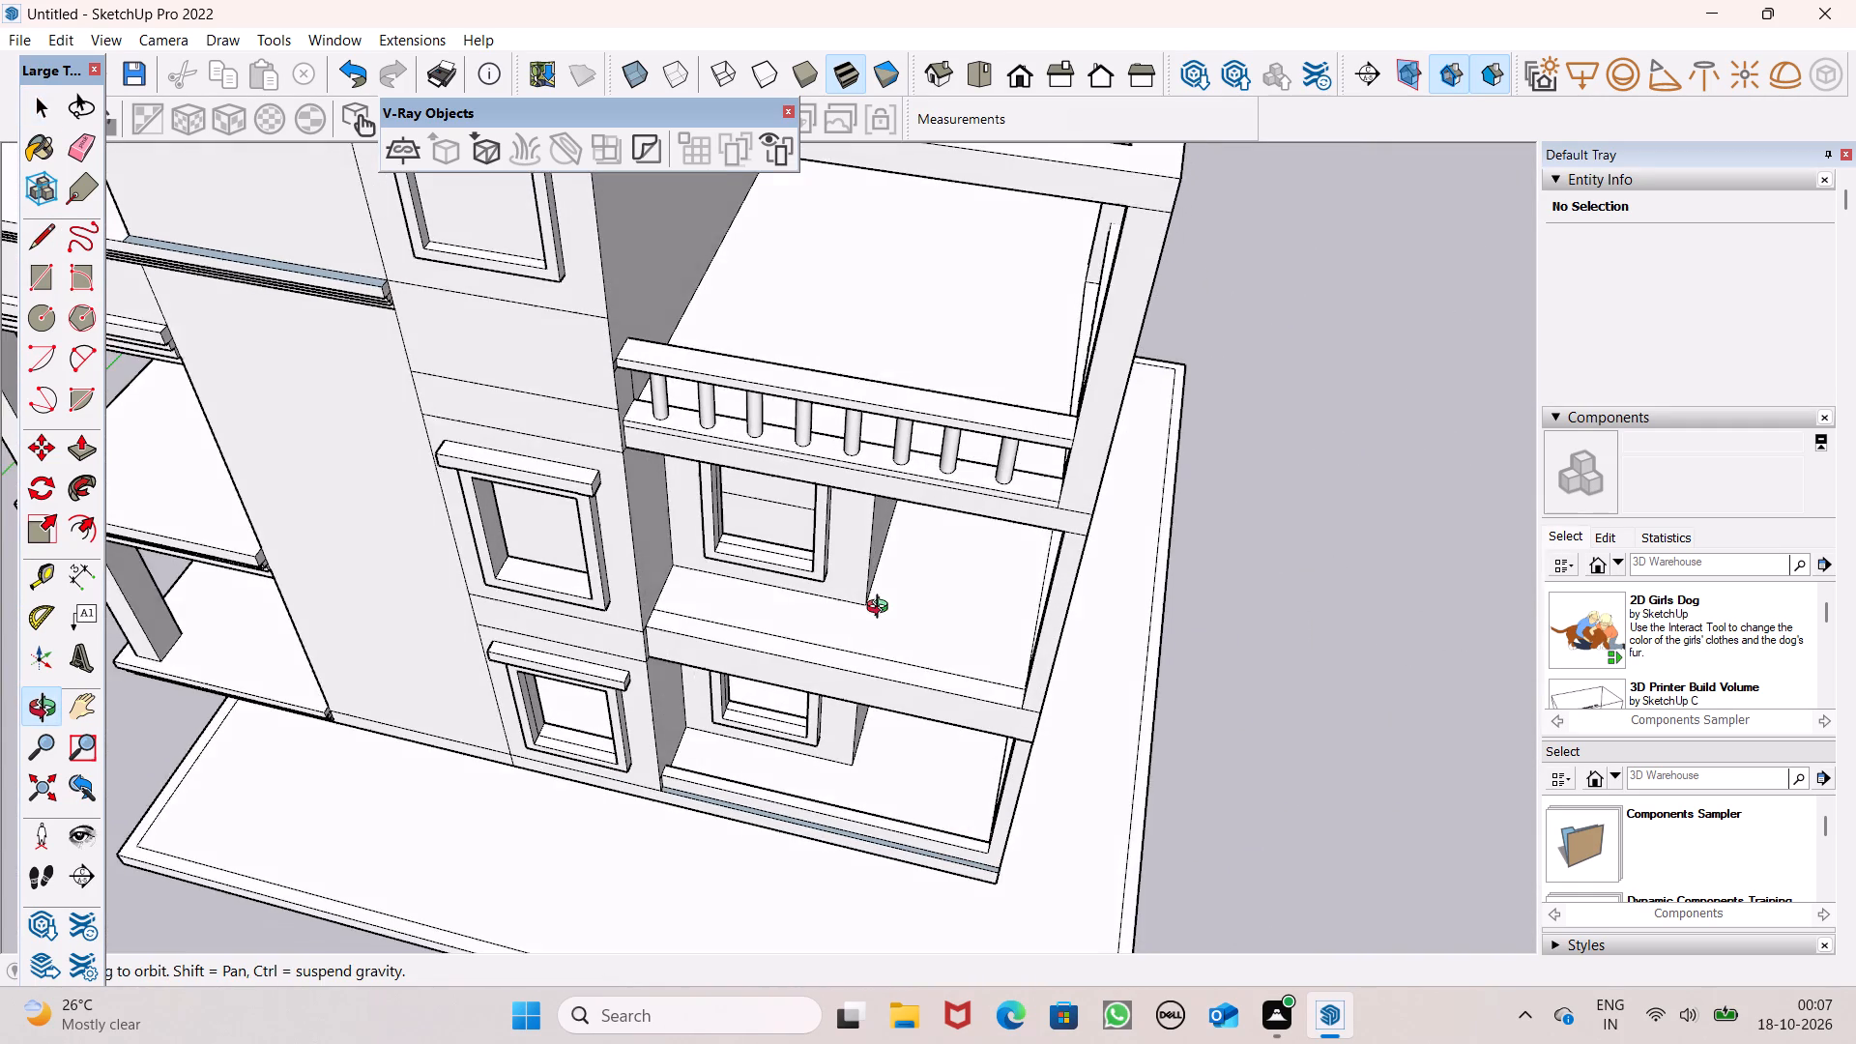
middle_drag(882, 609, 854, 563)
click(88, 457)
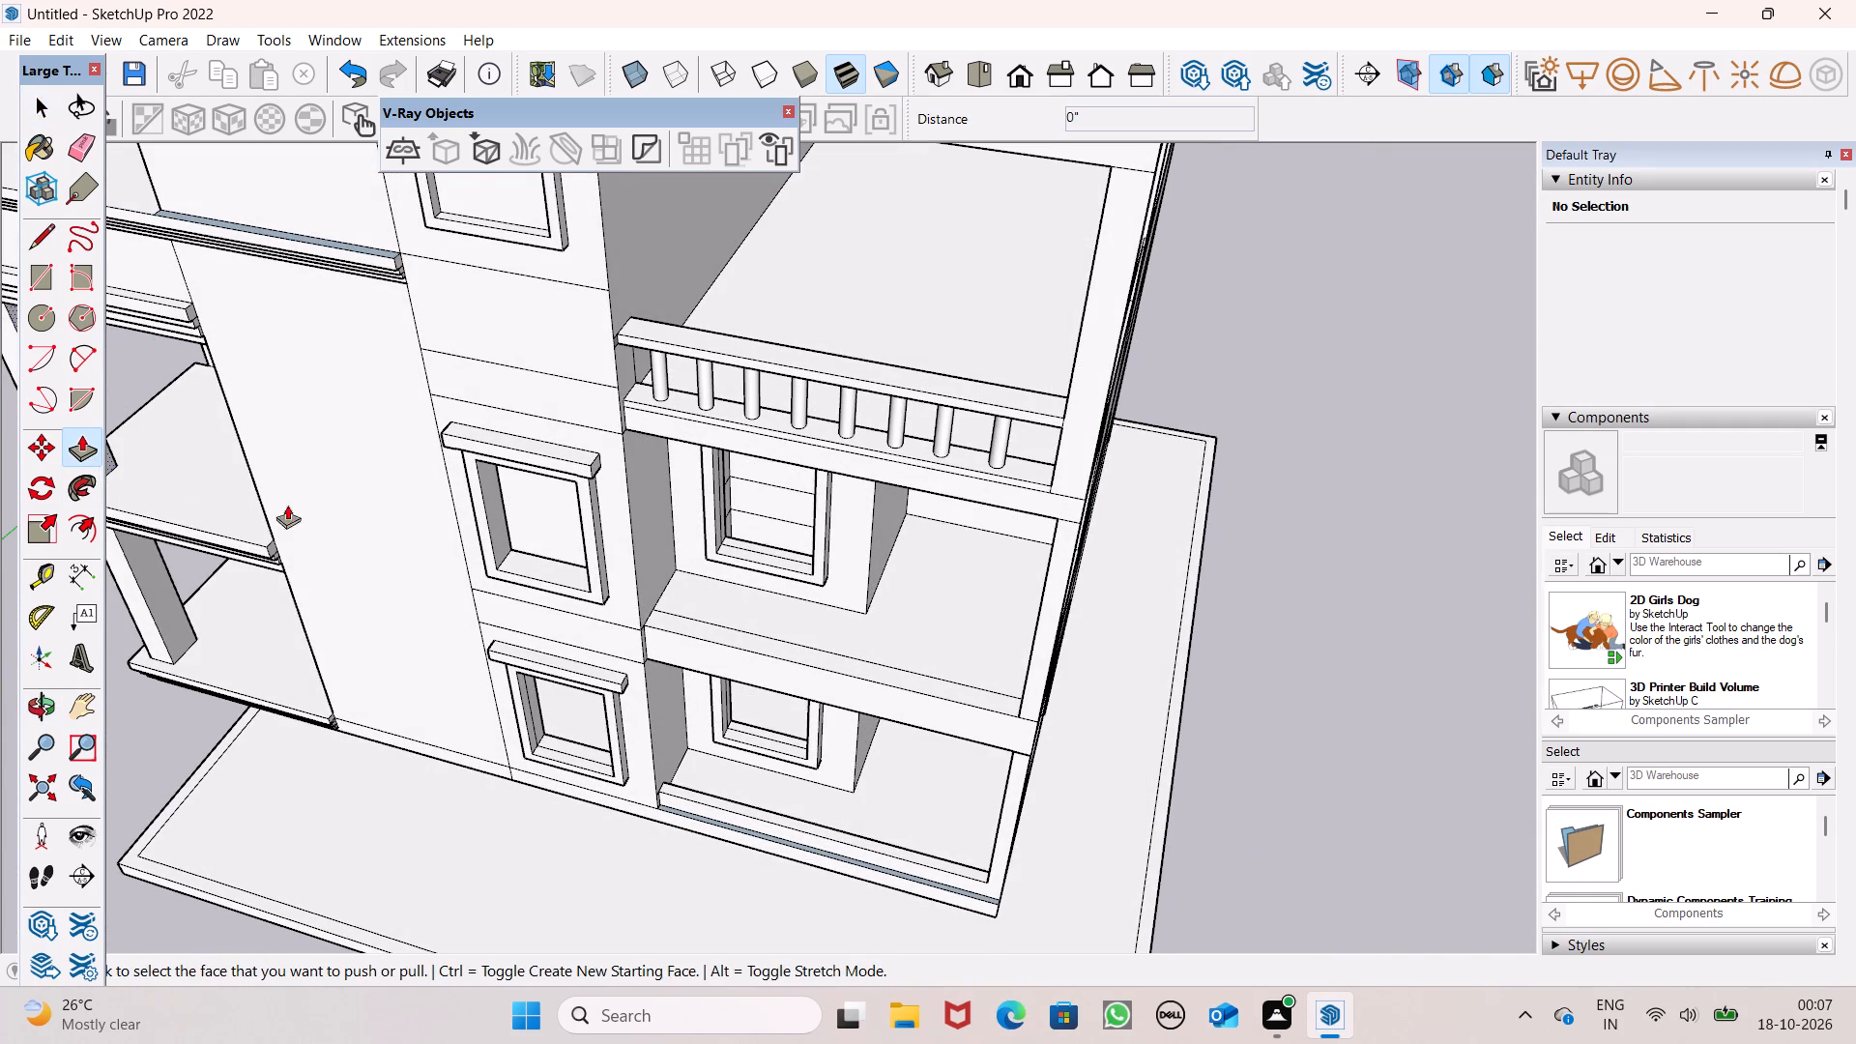
scroll(622, 615, up, 4)
ctrl+drag(703, 625, 702, 625)
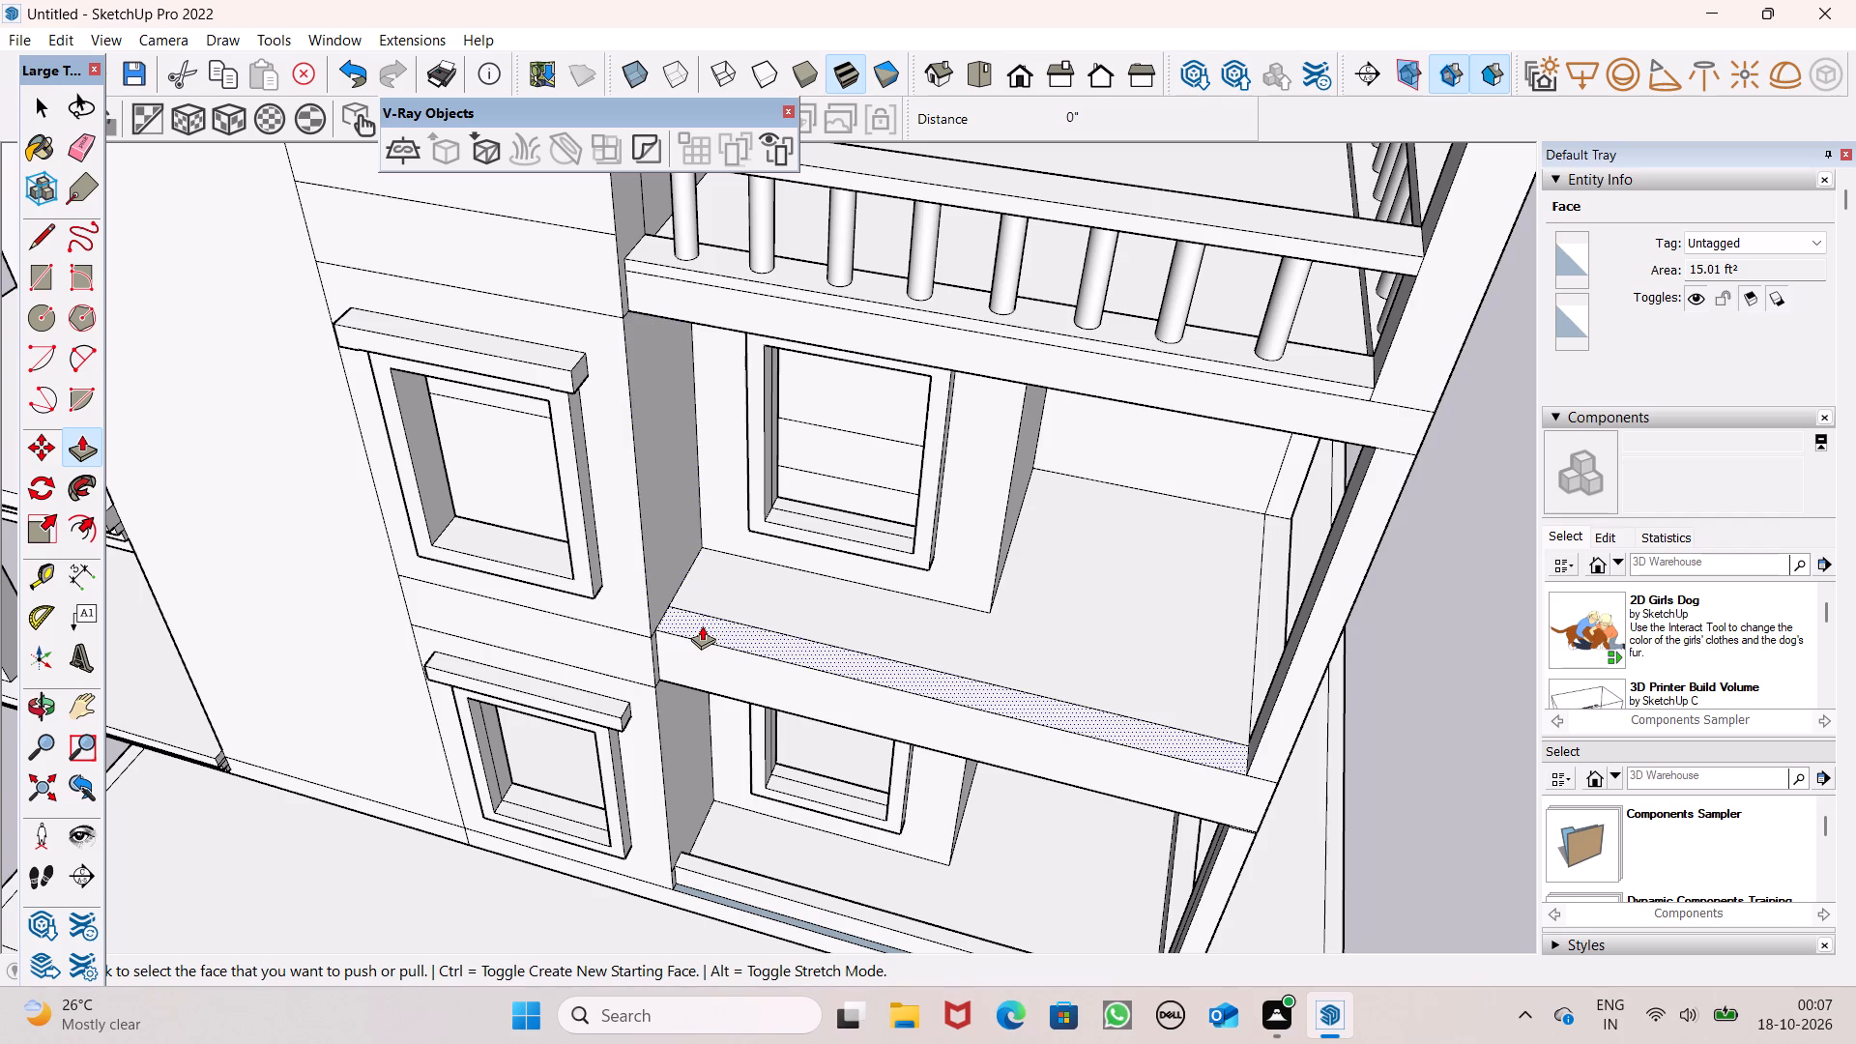
ctrl+drag(702, 625, 710, 598)
key(1)
key(apostrophe)
key(Return)
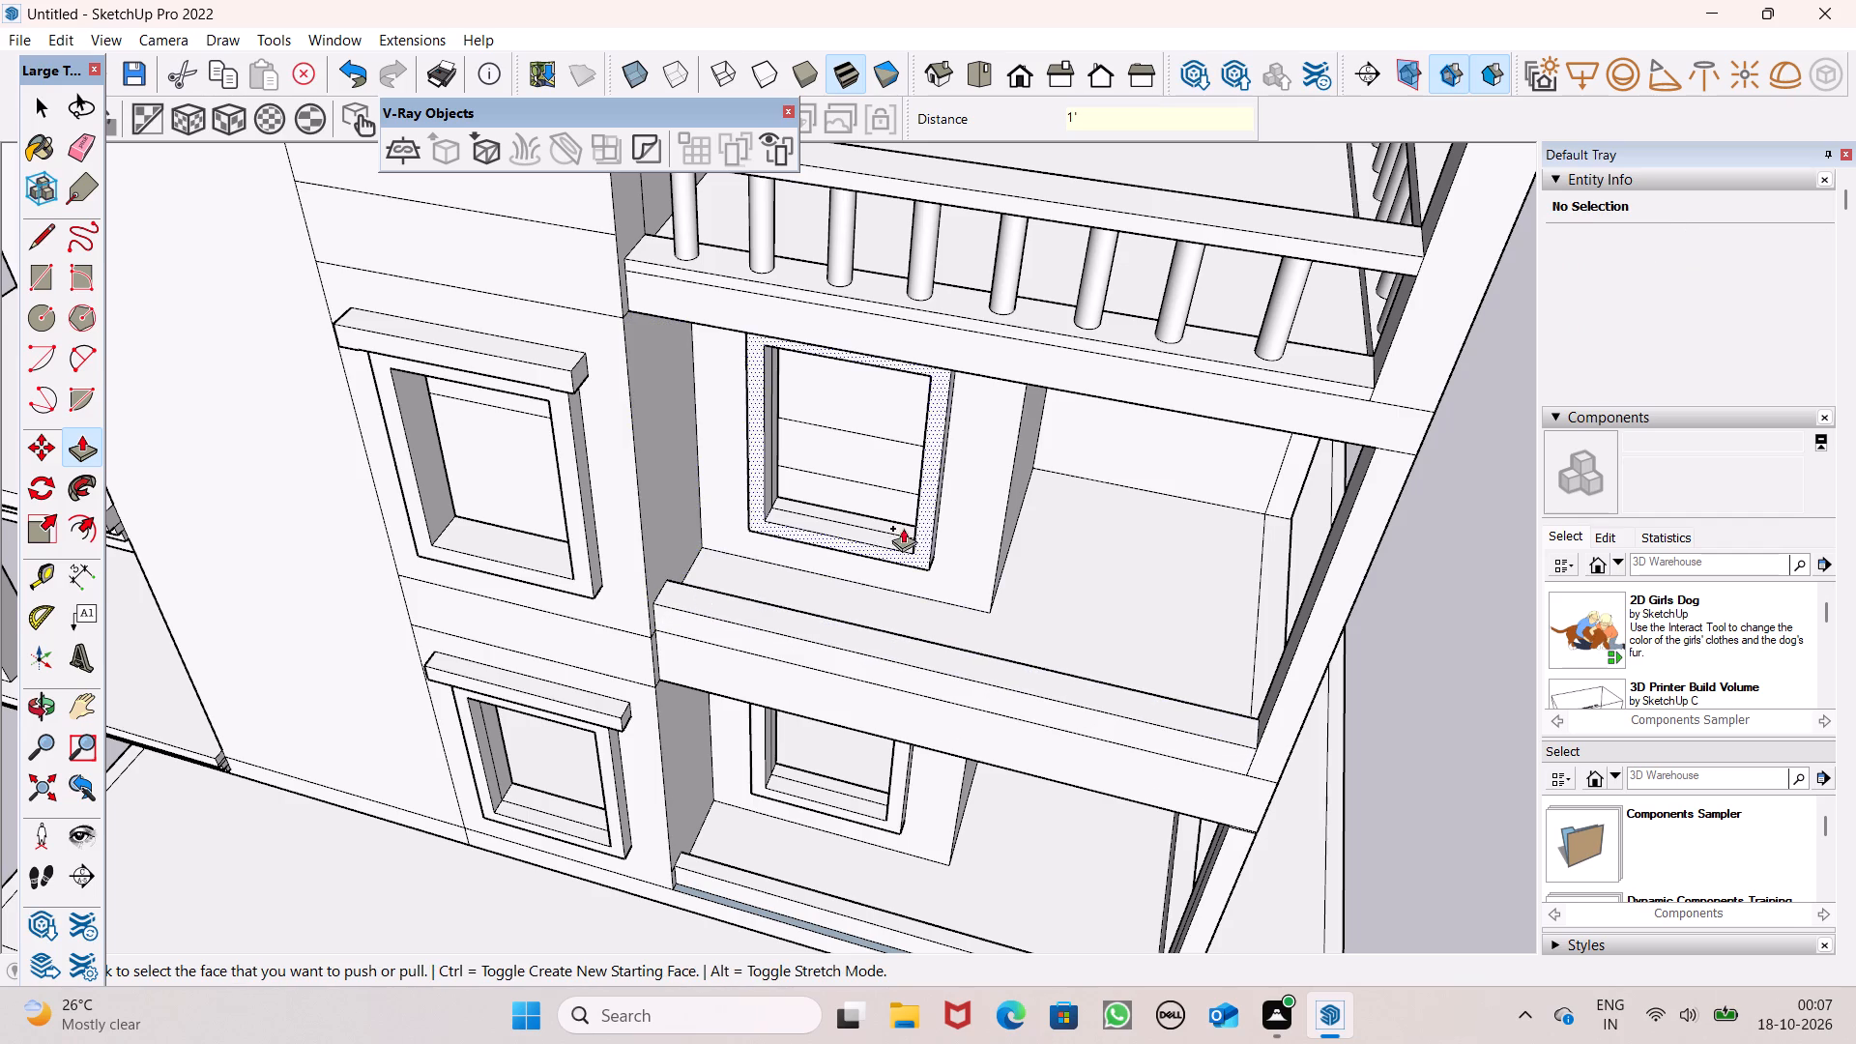
Push/pull the side edge strip of the same balcony floor up 1', undoing a first attempt.
scroll(916, 535, down, 3)
middle_drag(1199, 680, 692, 594)
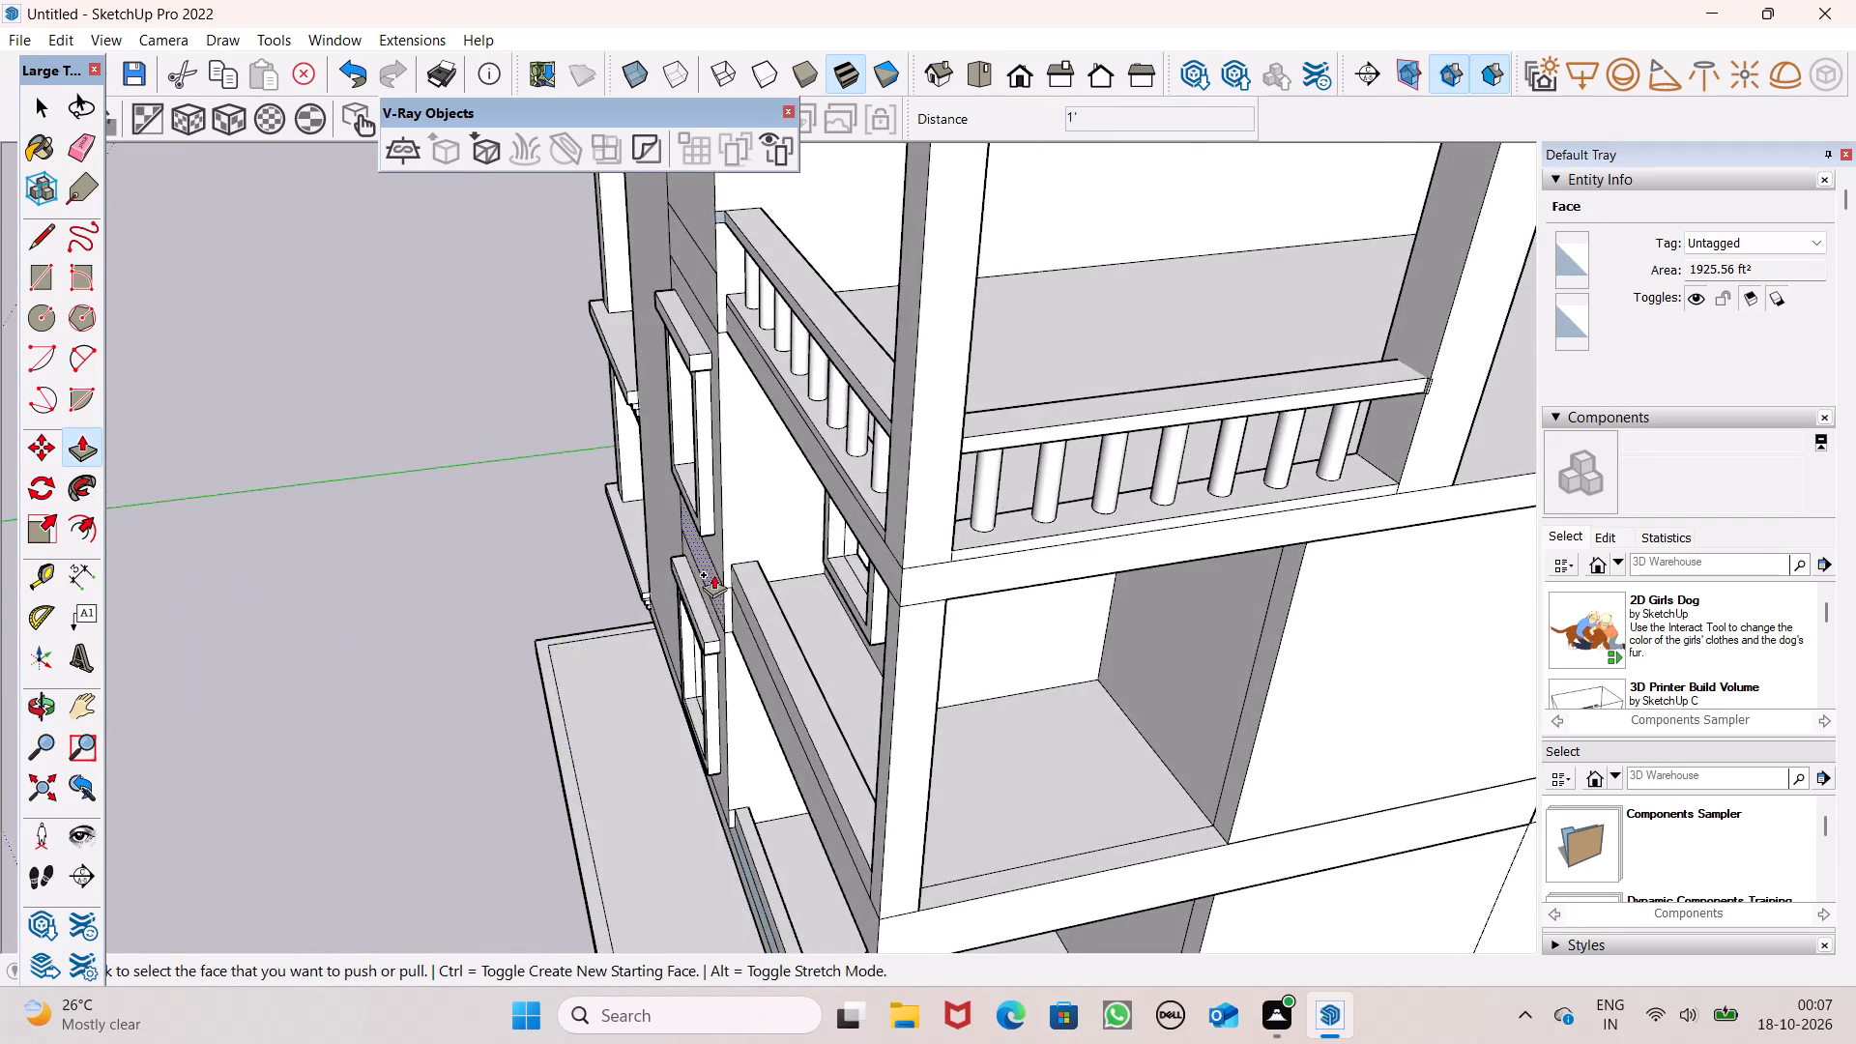
scroll(705, 558, down, 4)
scroll(969, 716, up, 4)
drag(852, 763, 852, 747)
key(ctrl+z)
middle_drag(850, 774, 773, 800)
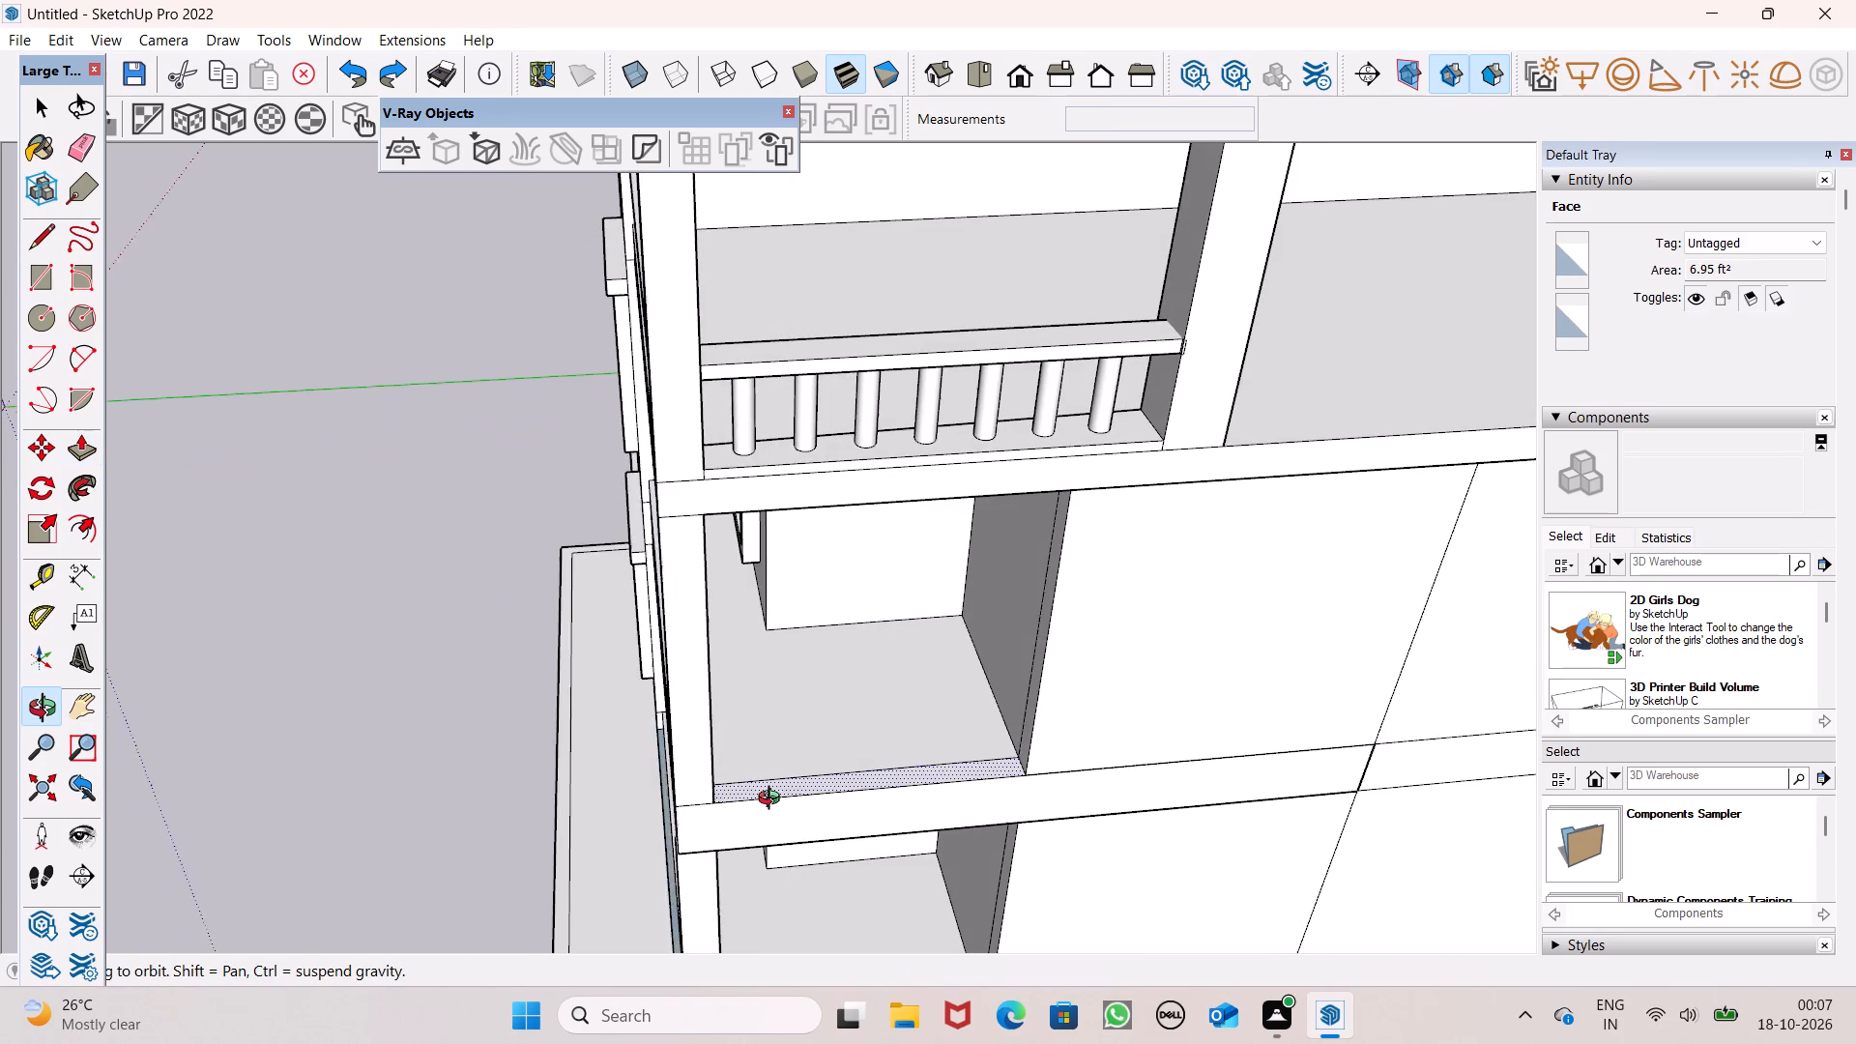
middle_drag(773, 800, 770, 795)
drag(764, 786, 764, 784)
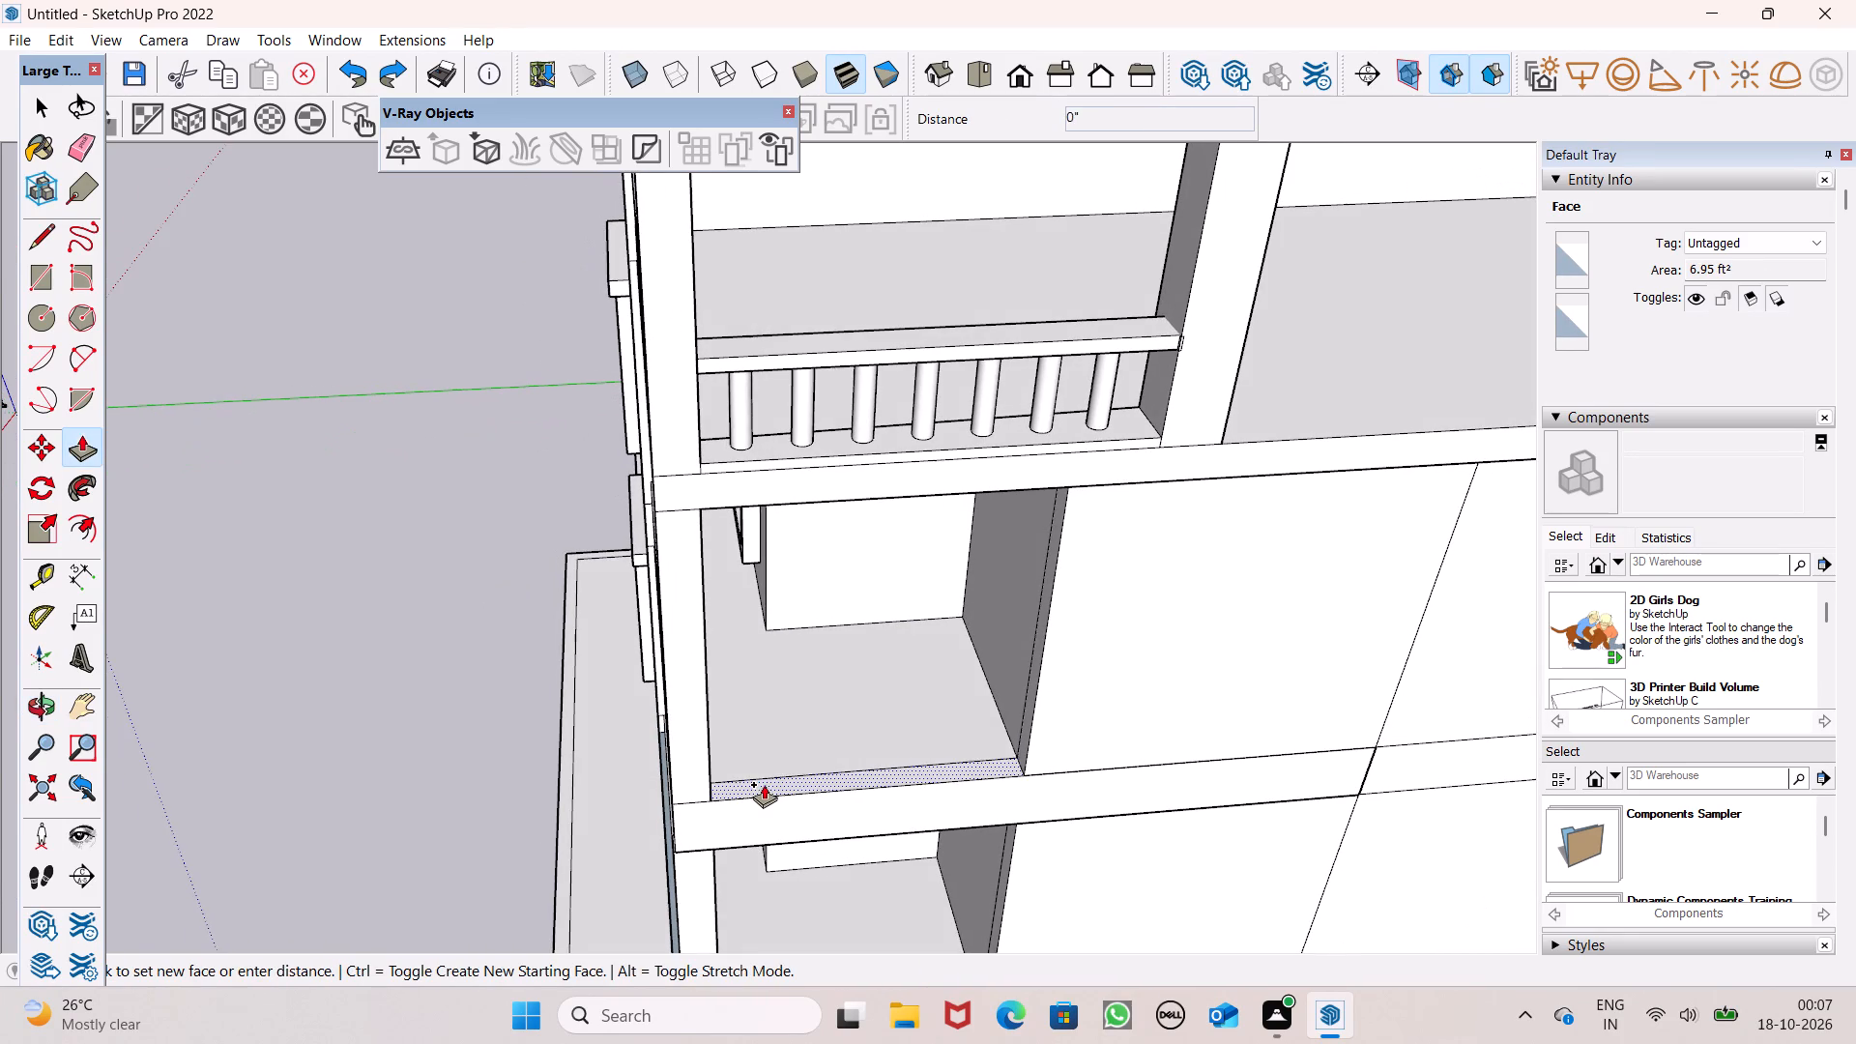
drag(764, 784, 764, 763)
key(1)
key(apostrophe)
key(Return)
Draw a 3' vertical line up the side wall from the new front curb's inner corner, and join its top to the wall's outer edge.
scroll(761, 766, up, 1)
middle_drag(761, 768, 1228, 704)
scroll(909, 630, down, 1)
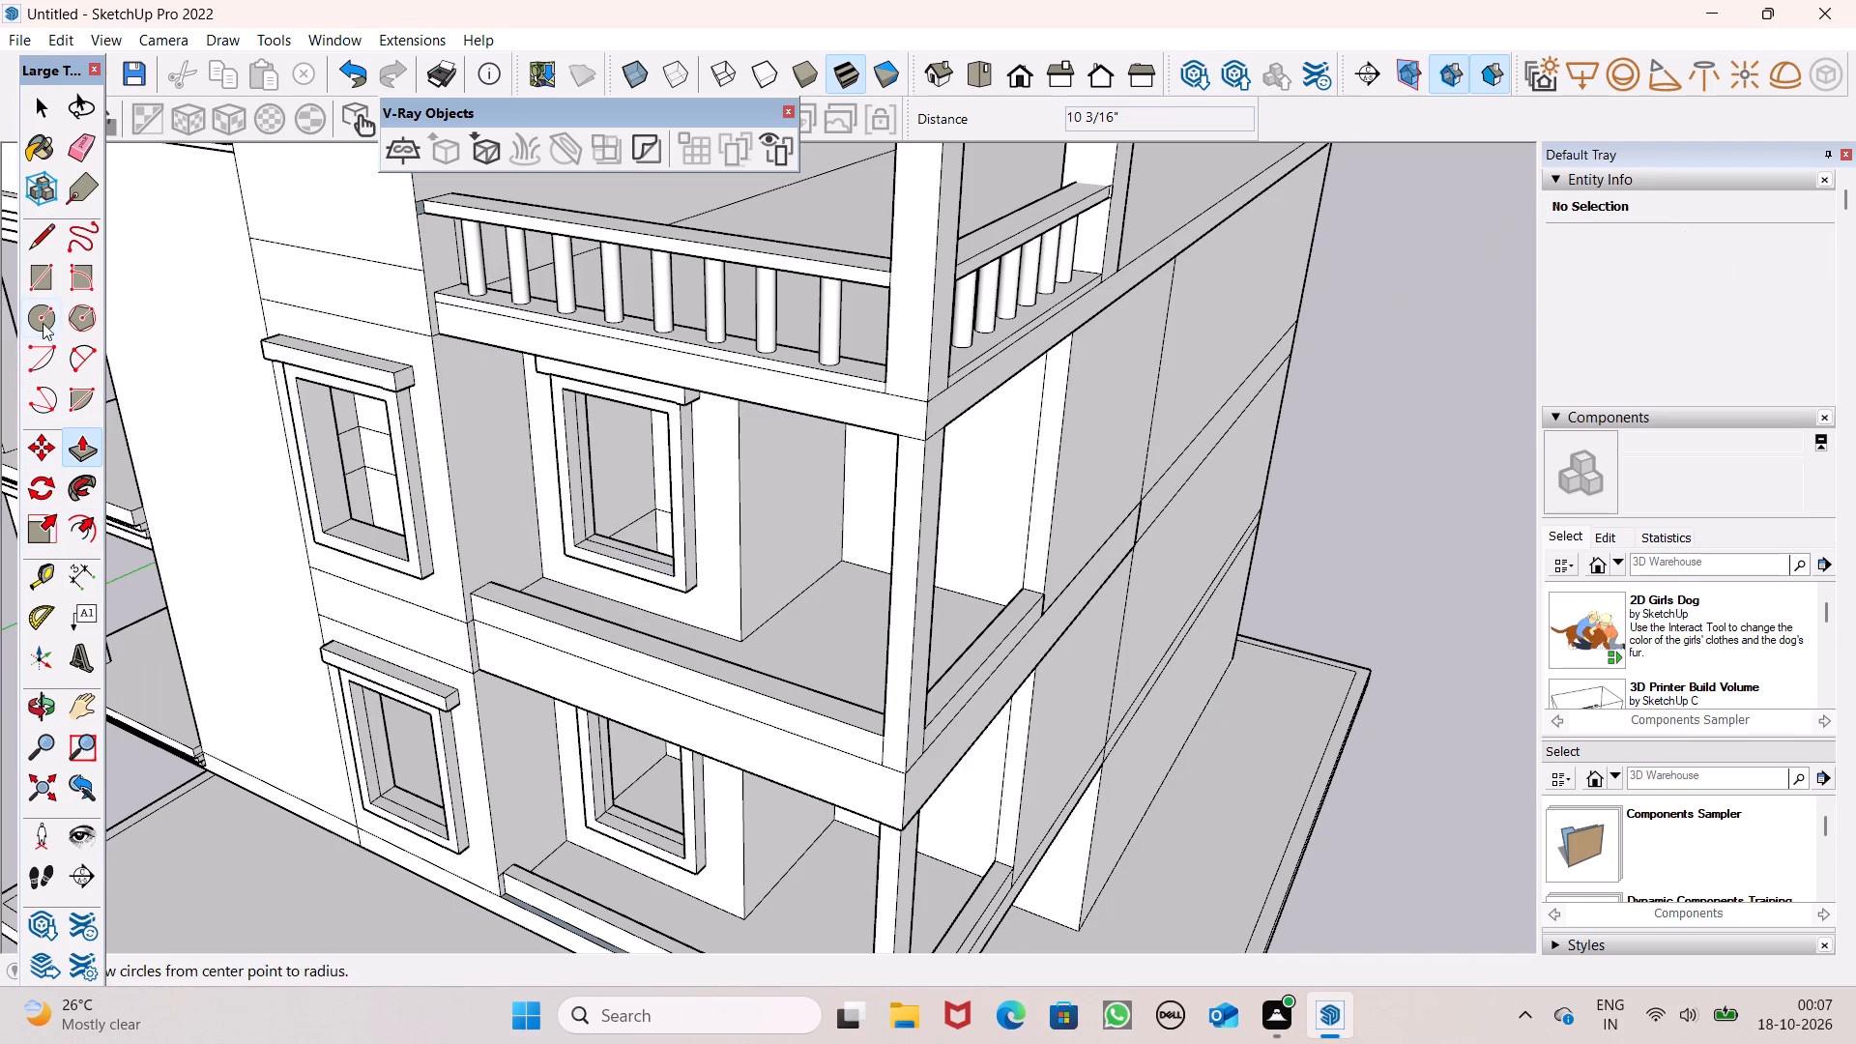
click(43, 243)
scroll(480, 486, up, 5)
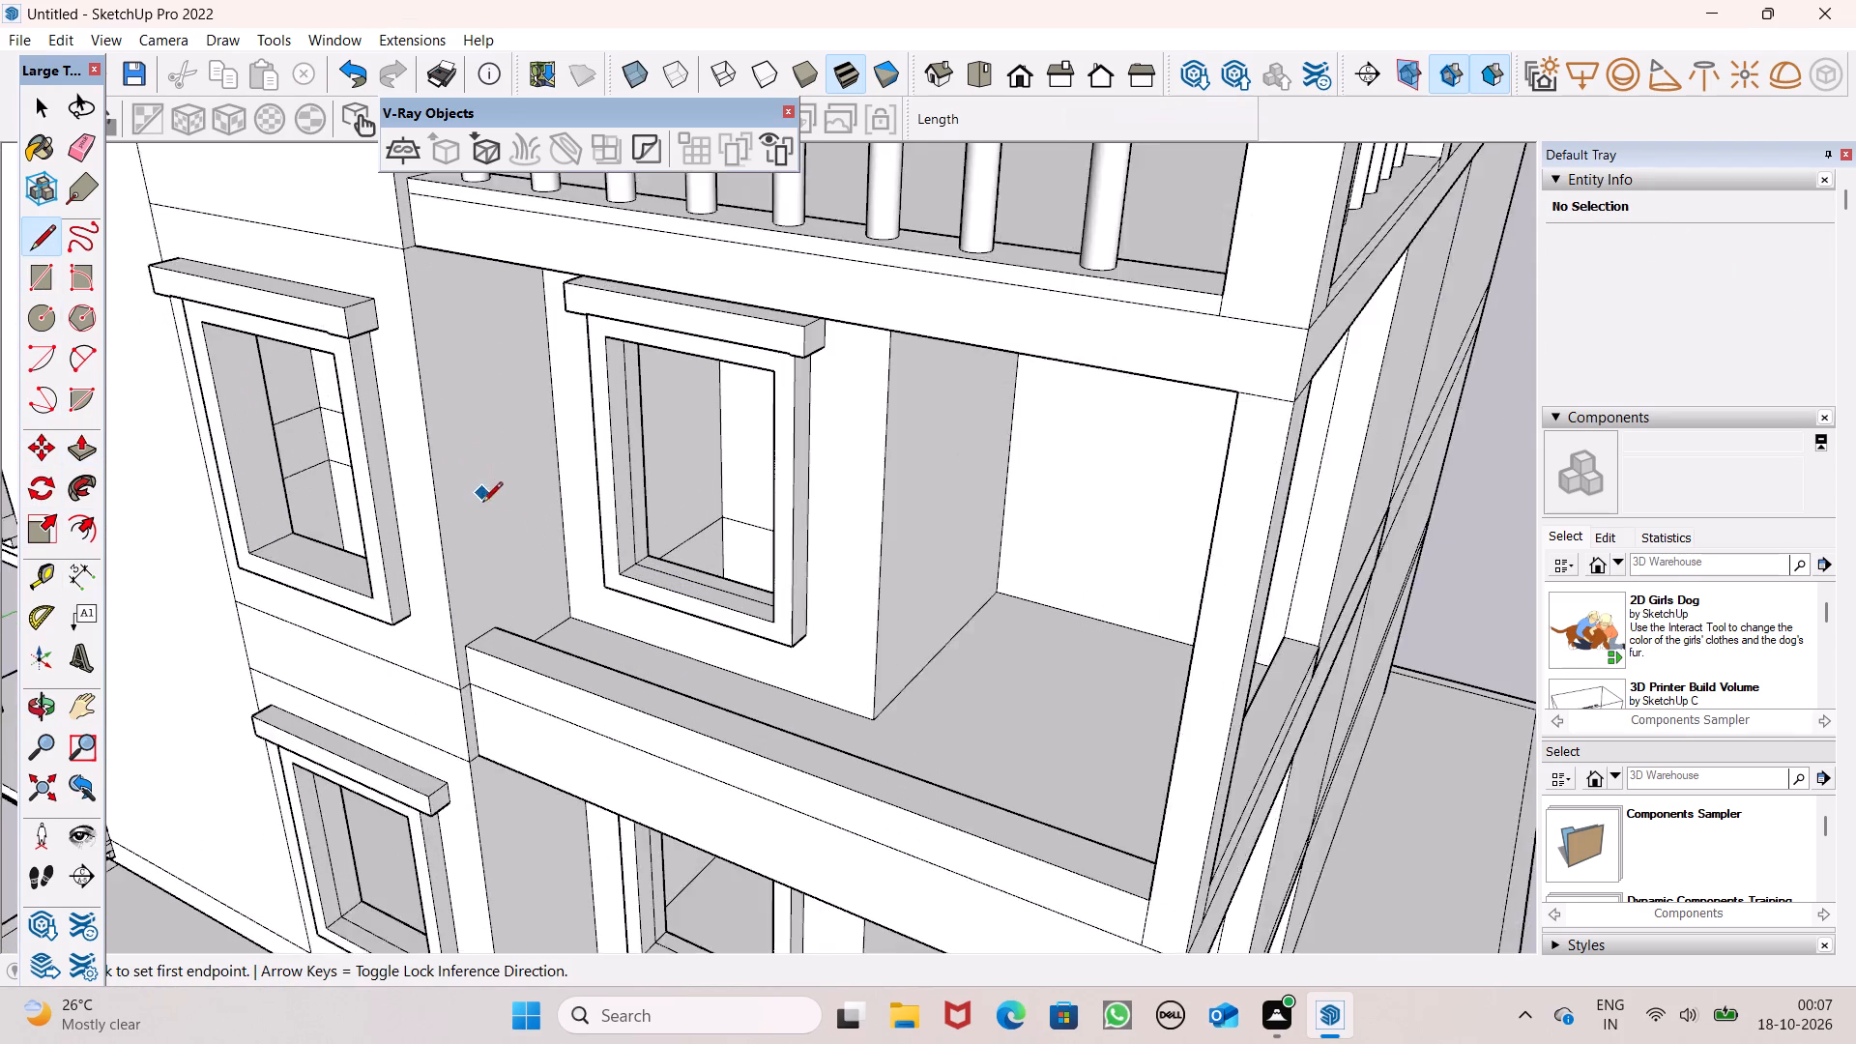
click(504, 642)
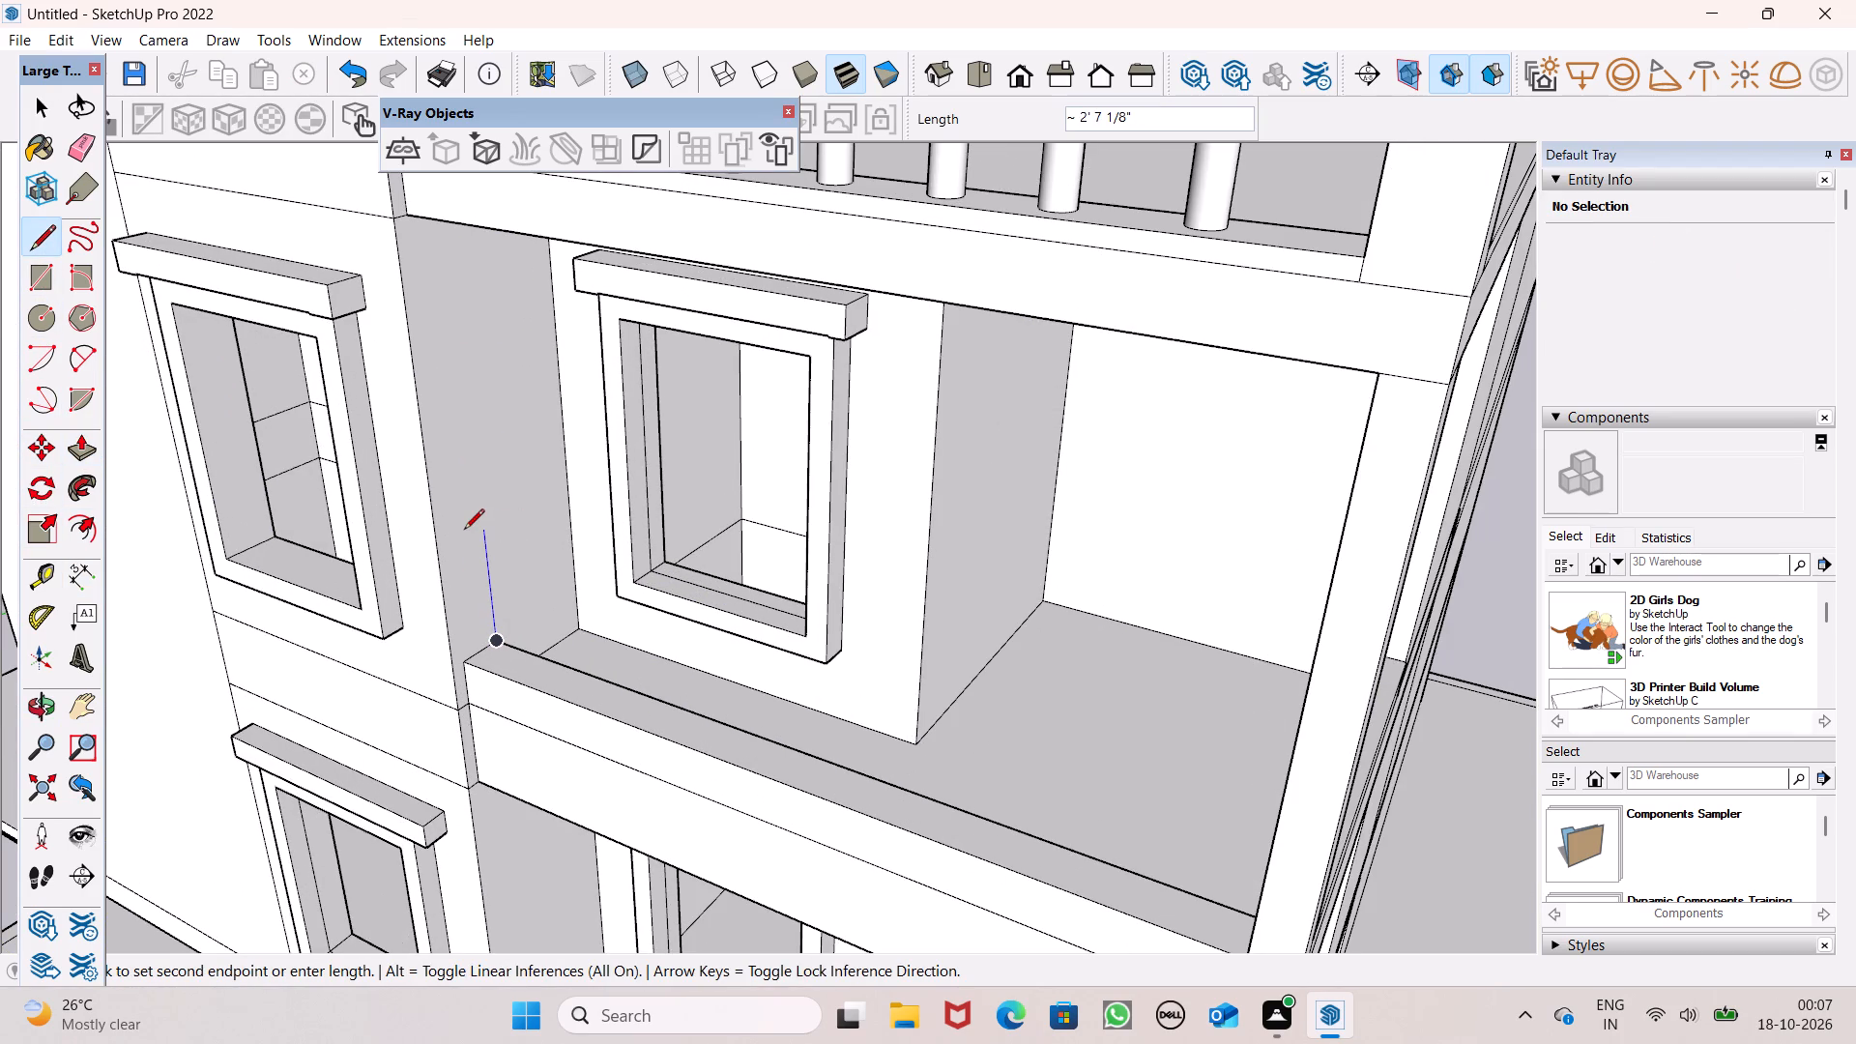
text(3')
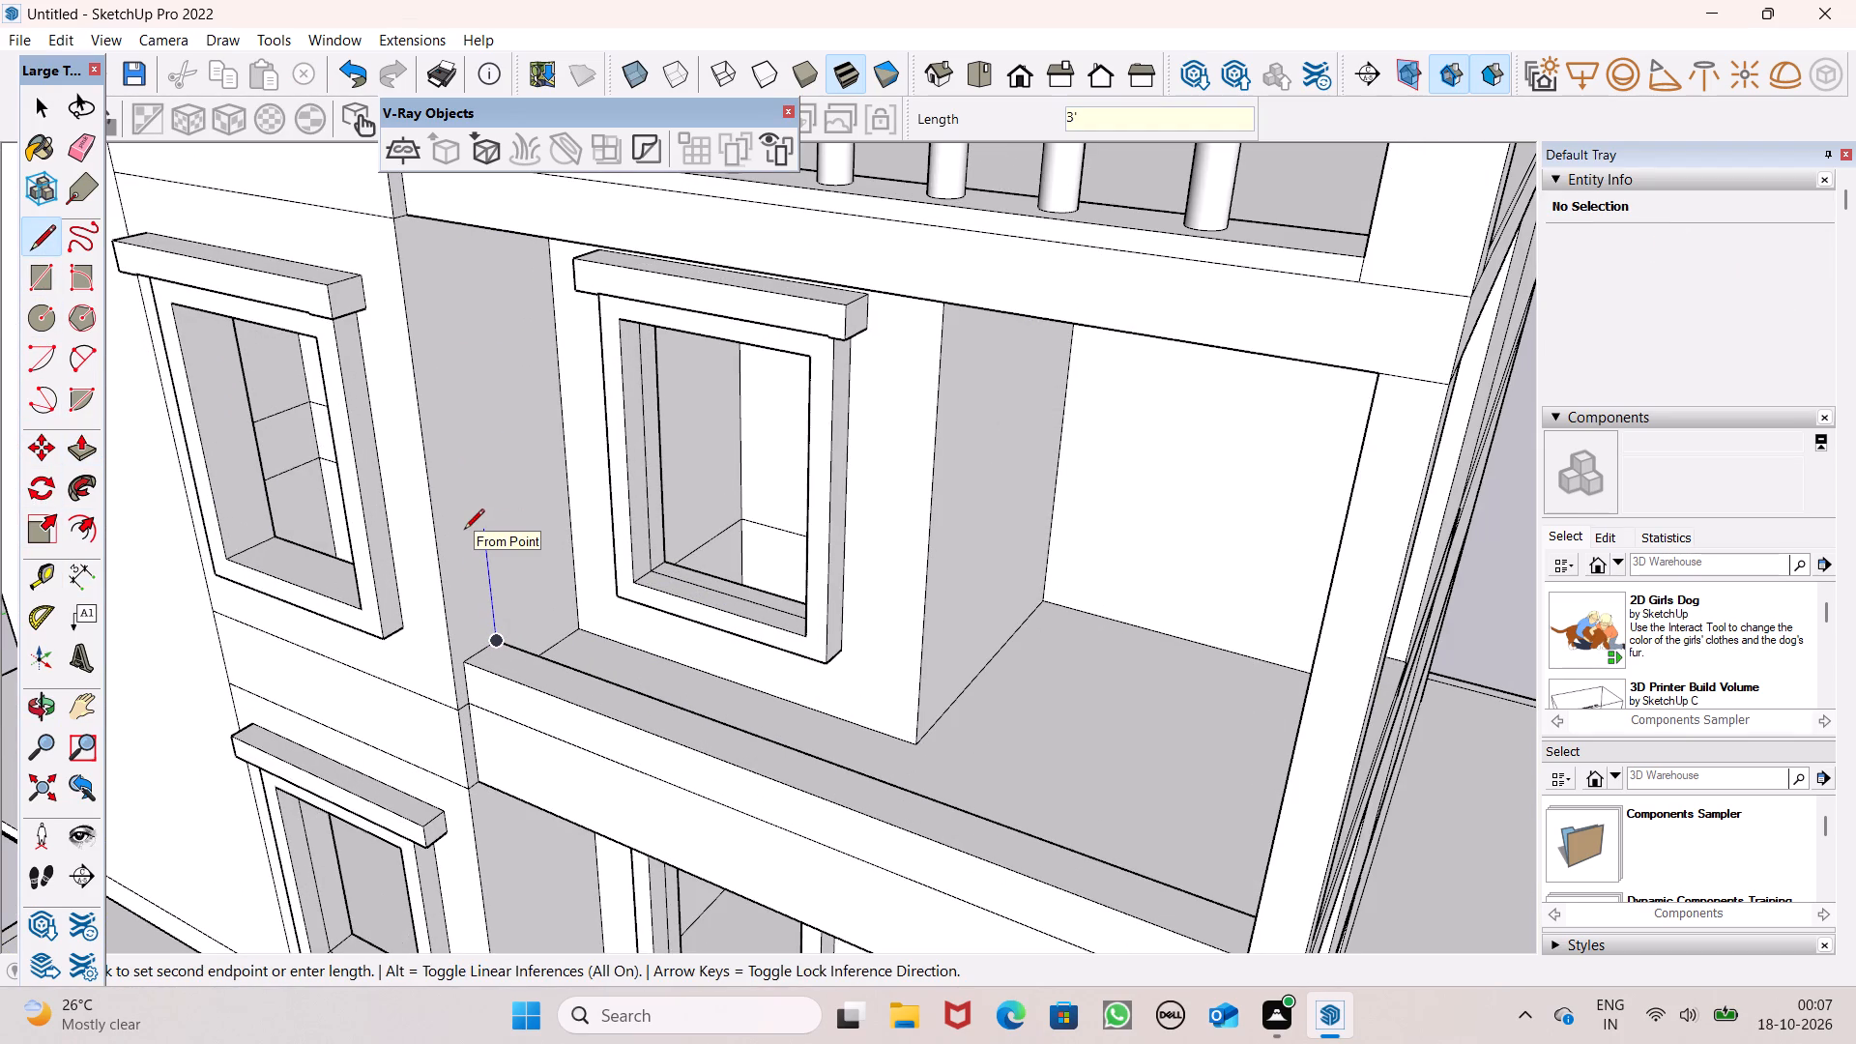
key(Return)
click(439, 535)
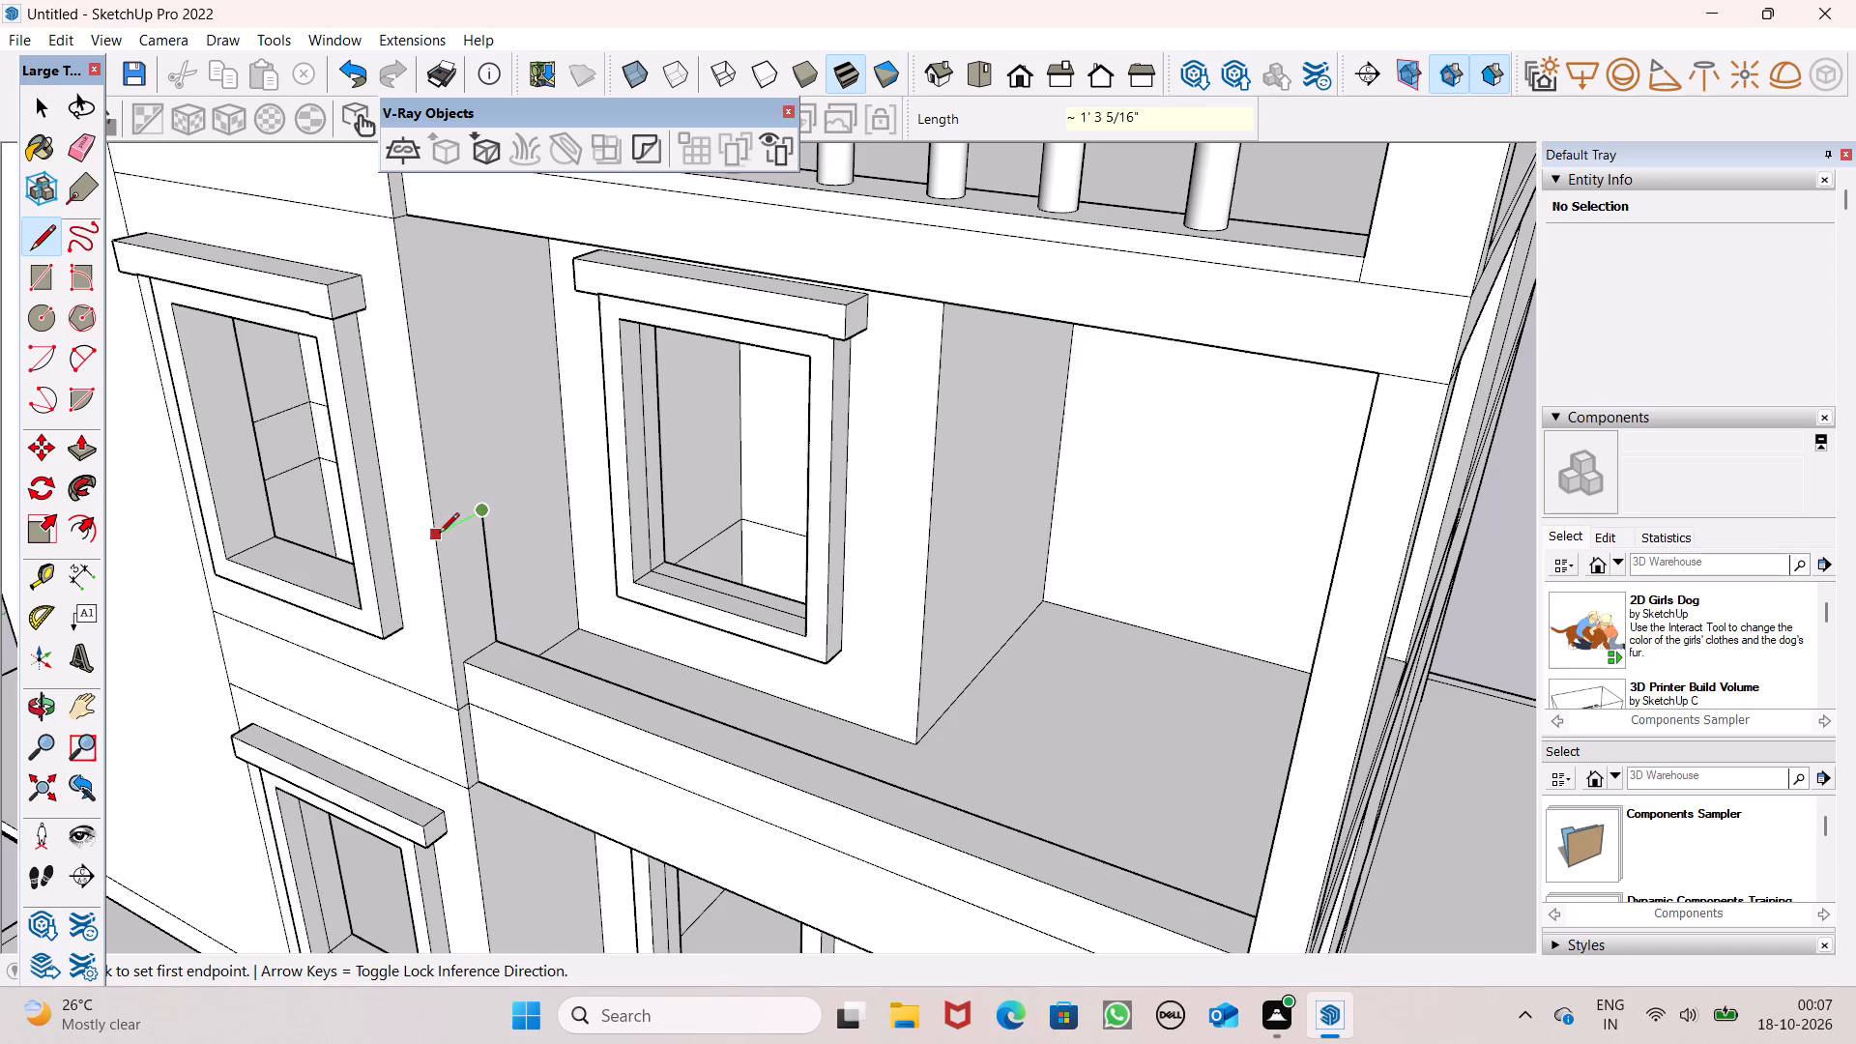
On the lowest balcony, draw a 3' vertical line up the side wall from the front curb's inner corner and join its top to the wall edge.
scroll(480, 478, down, 4)
scroll(592, 525, down, 1)
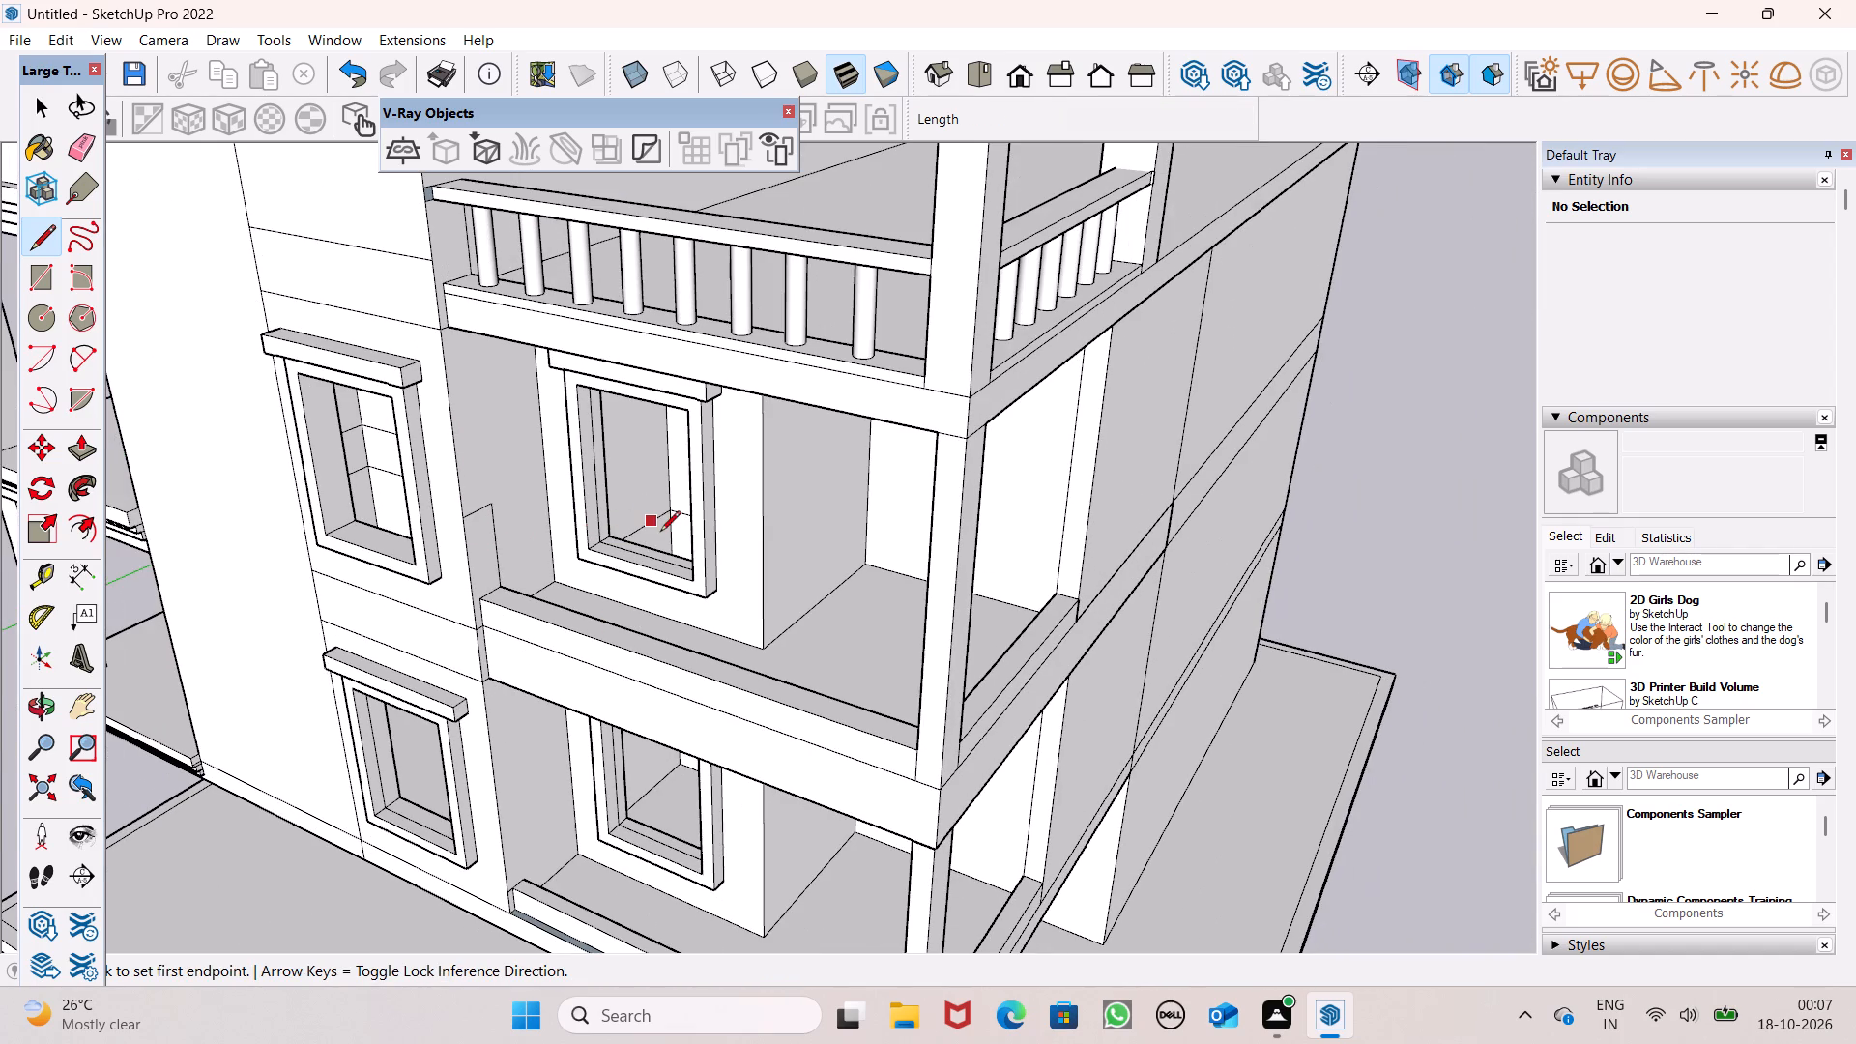
scroll(655, 502, down, 4)
middle_drag(703, 558, 686, 513)
scroll(686, 513, up, 1)
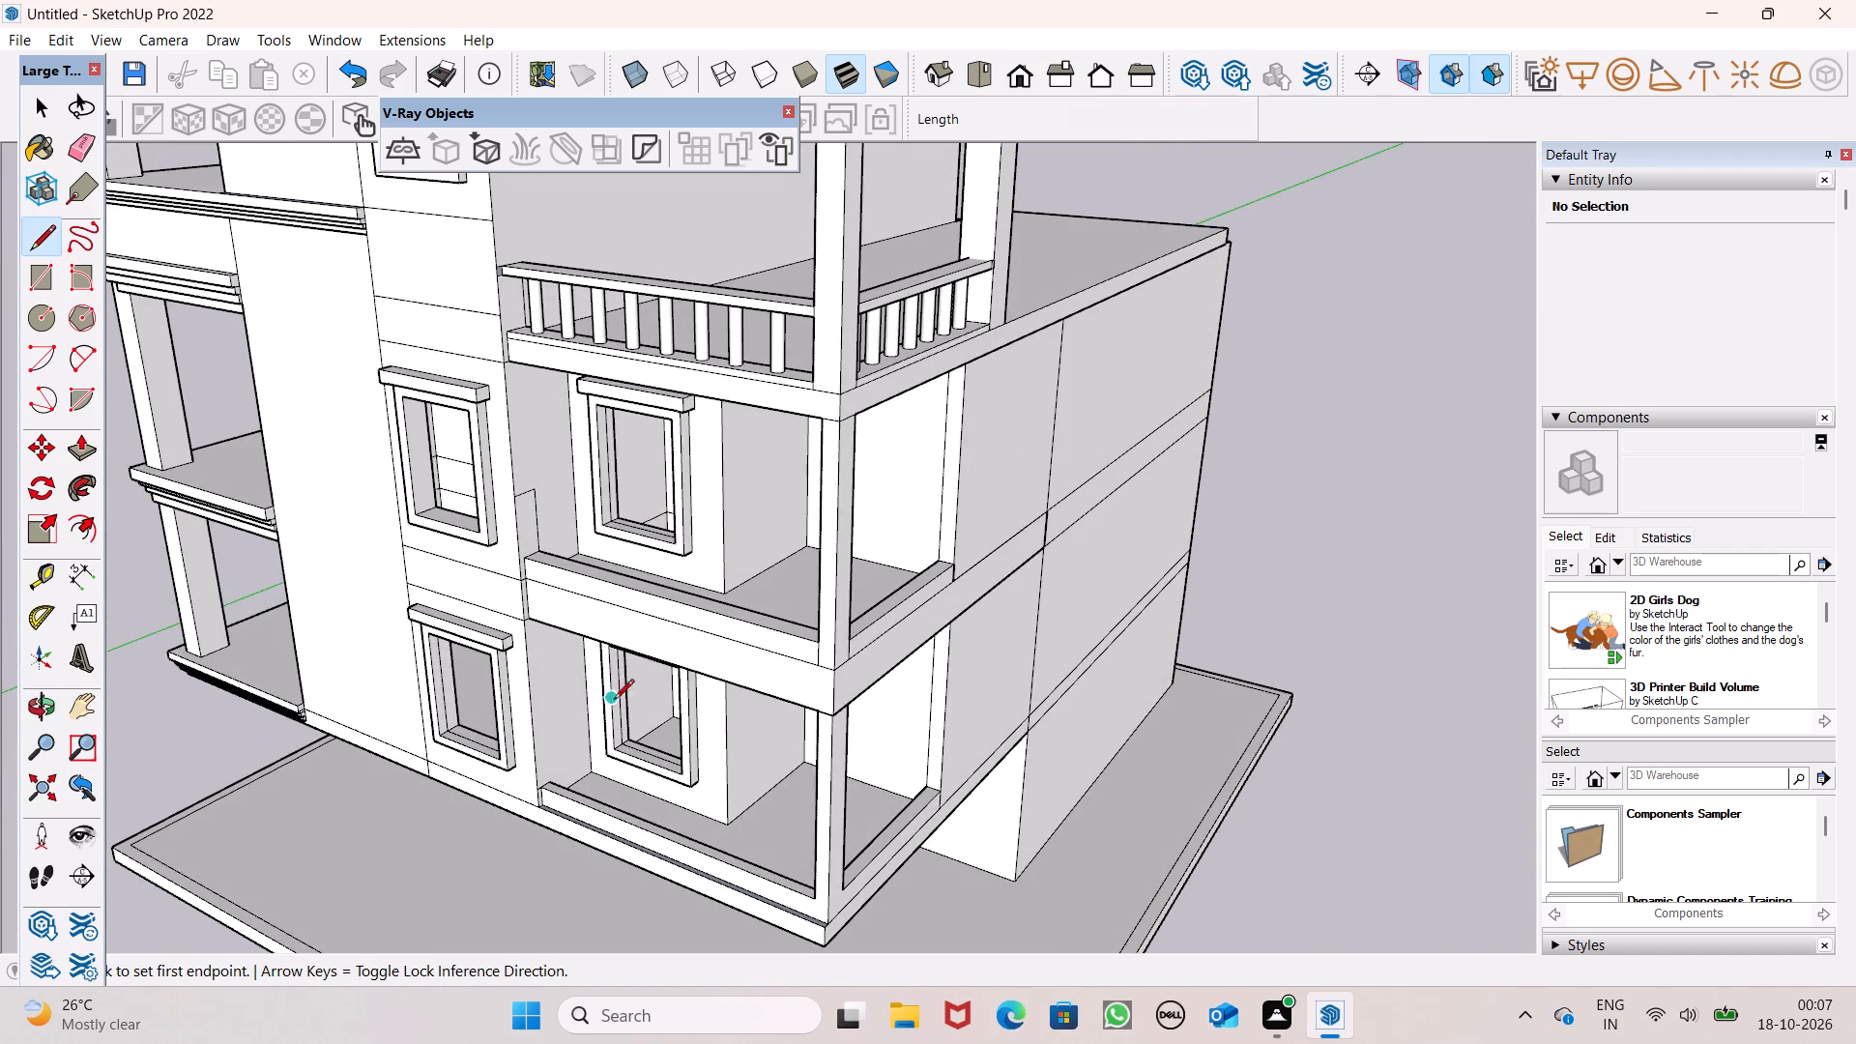
scroll(610, 712, up, 6)
click(507, 821)
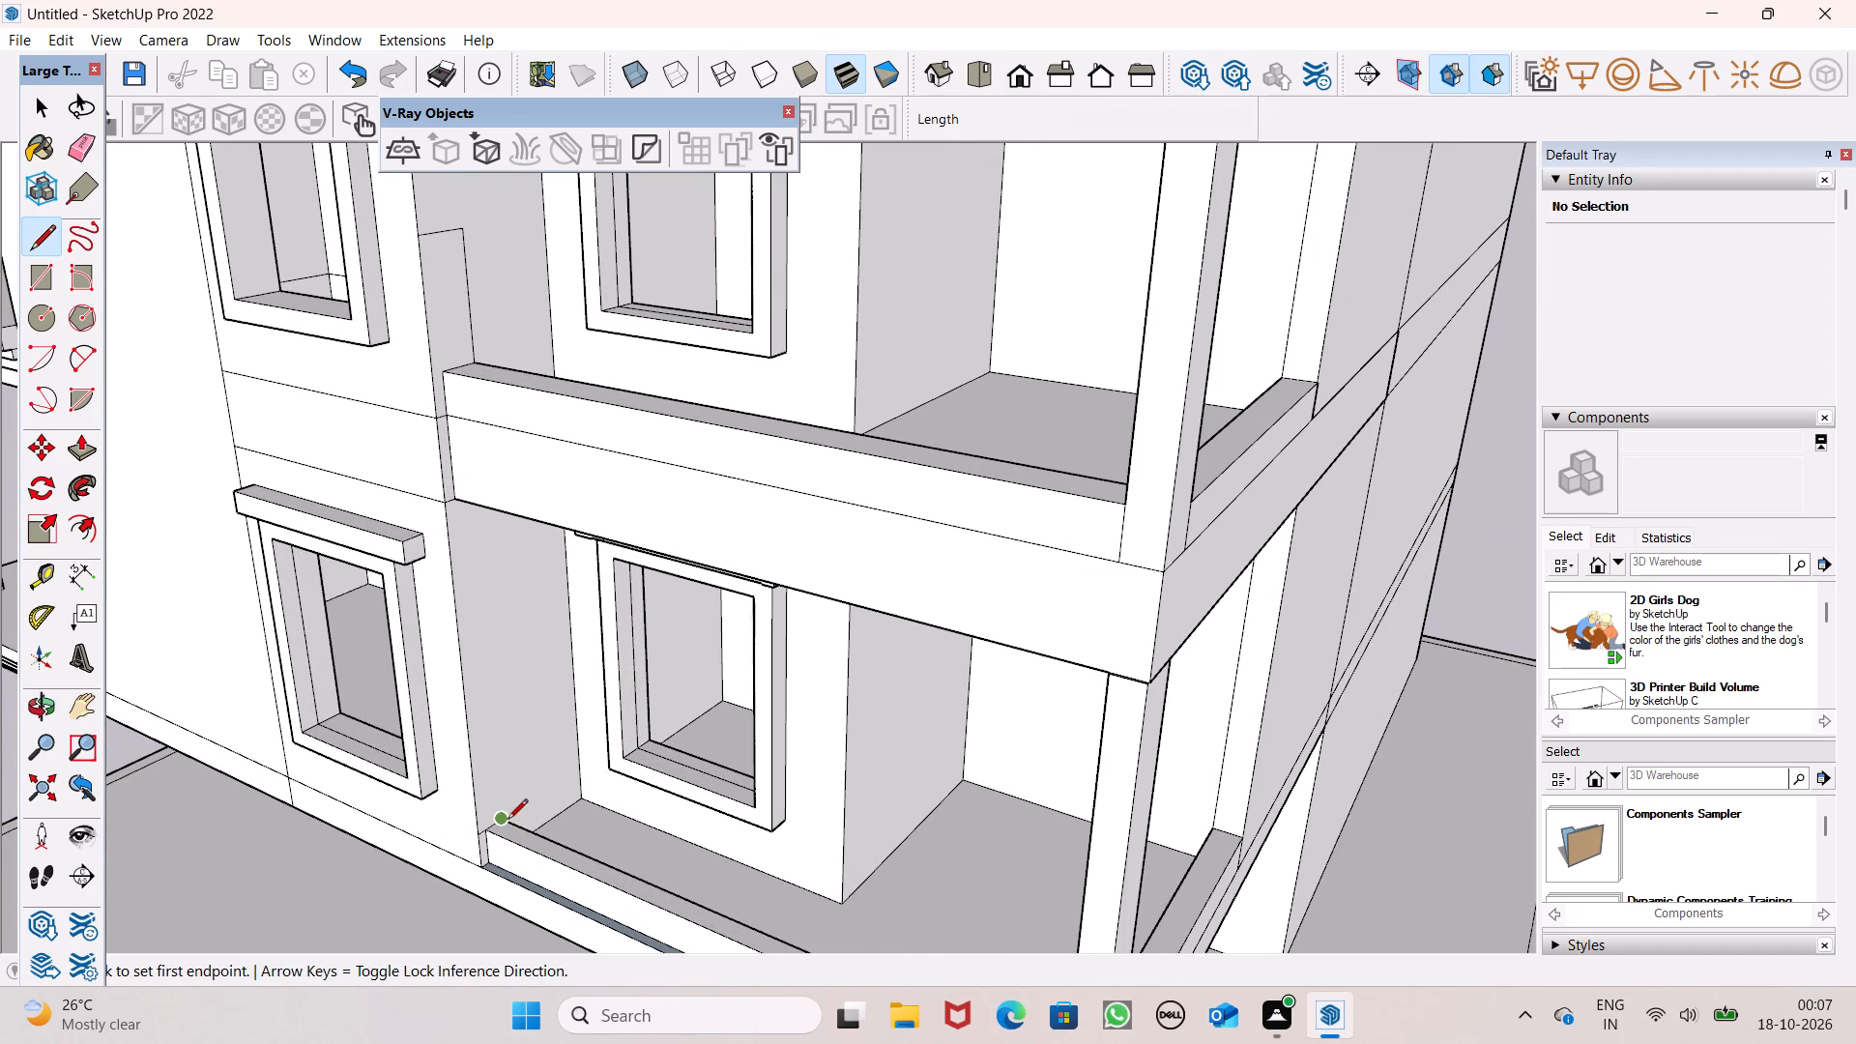
key(3)
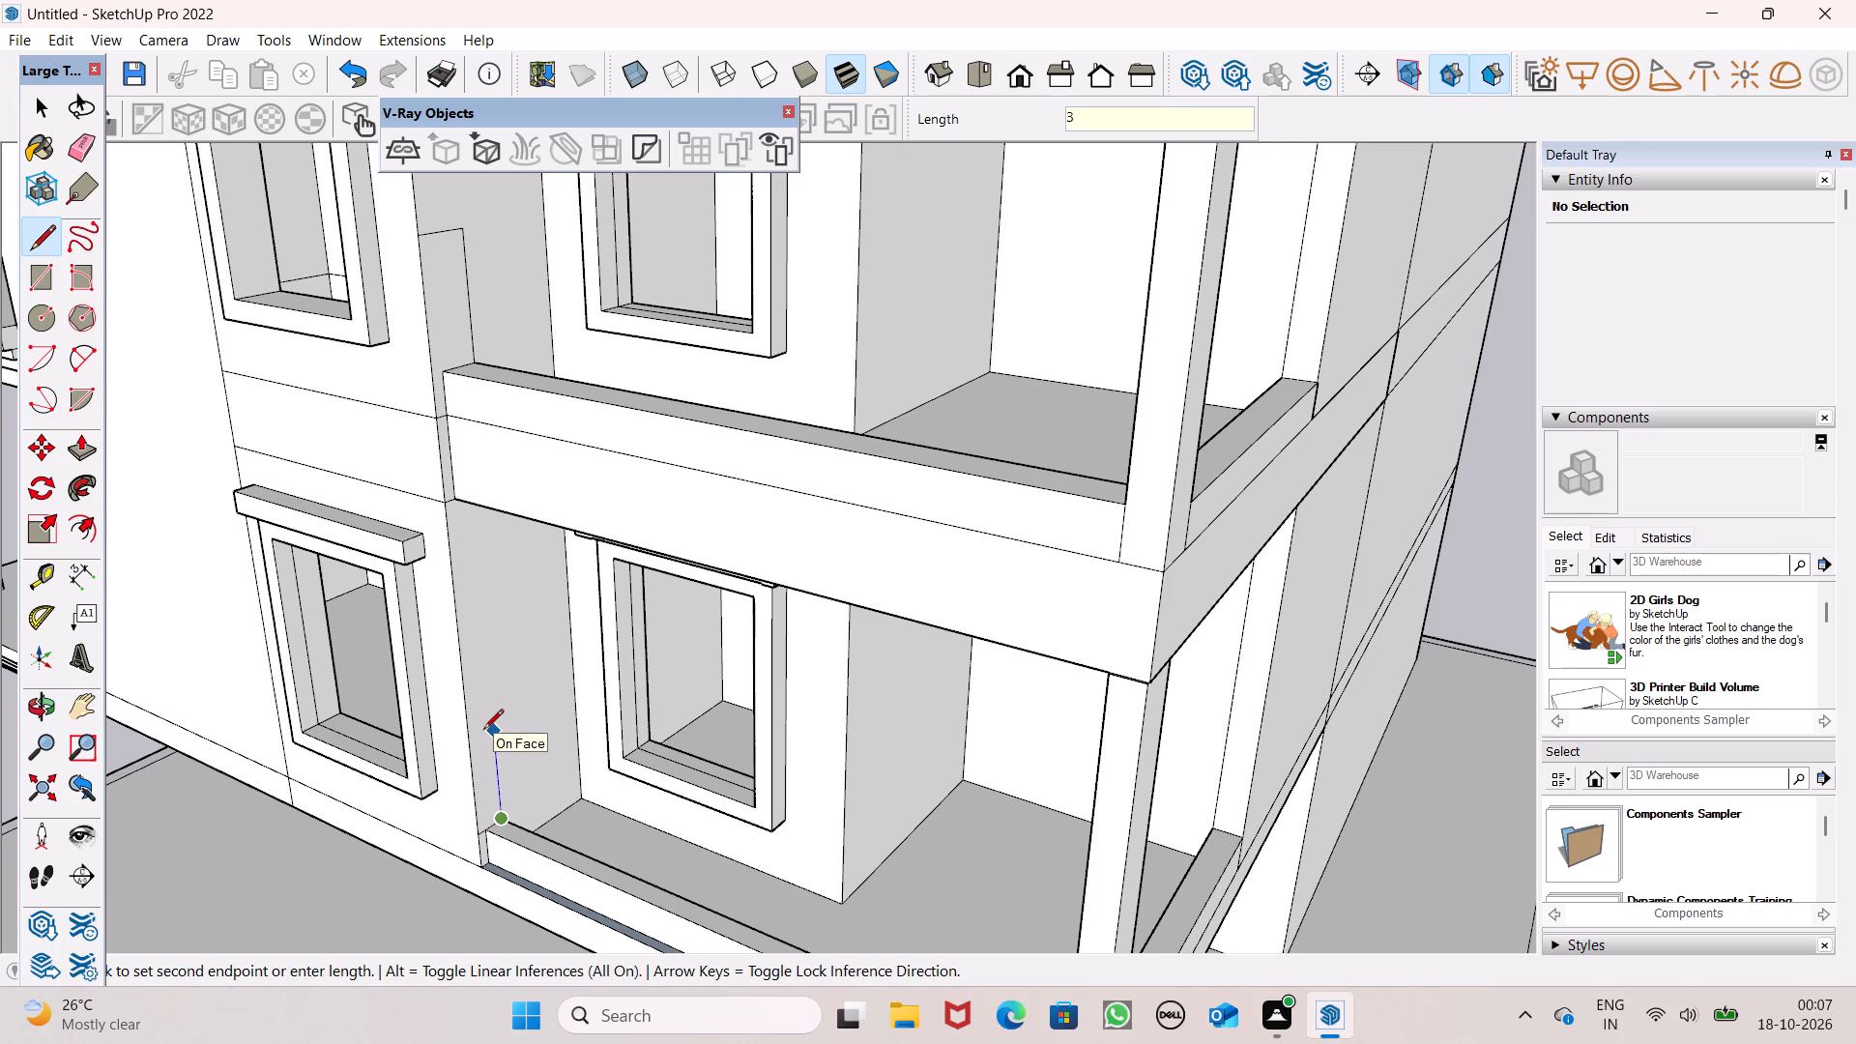
key(apostrophe)
key(Return)
click(462, 744)
key(space)
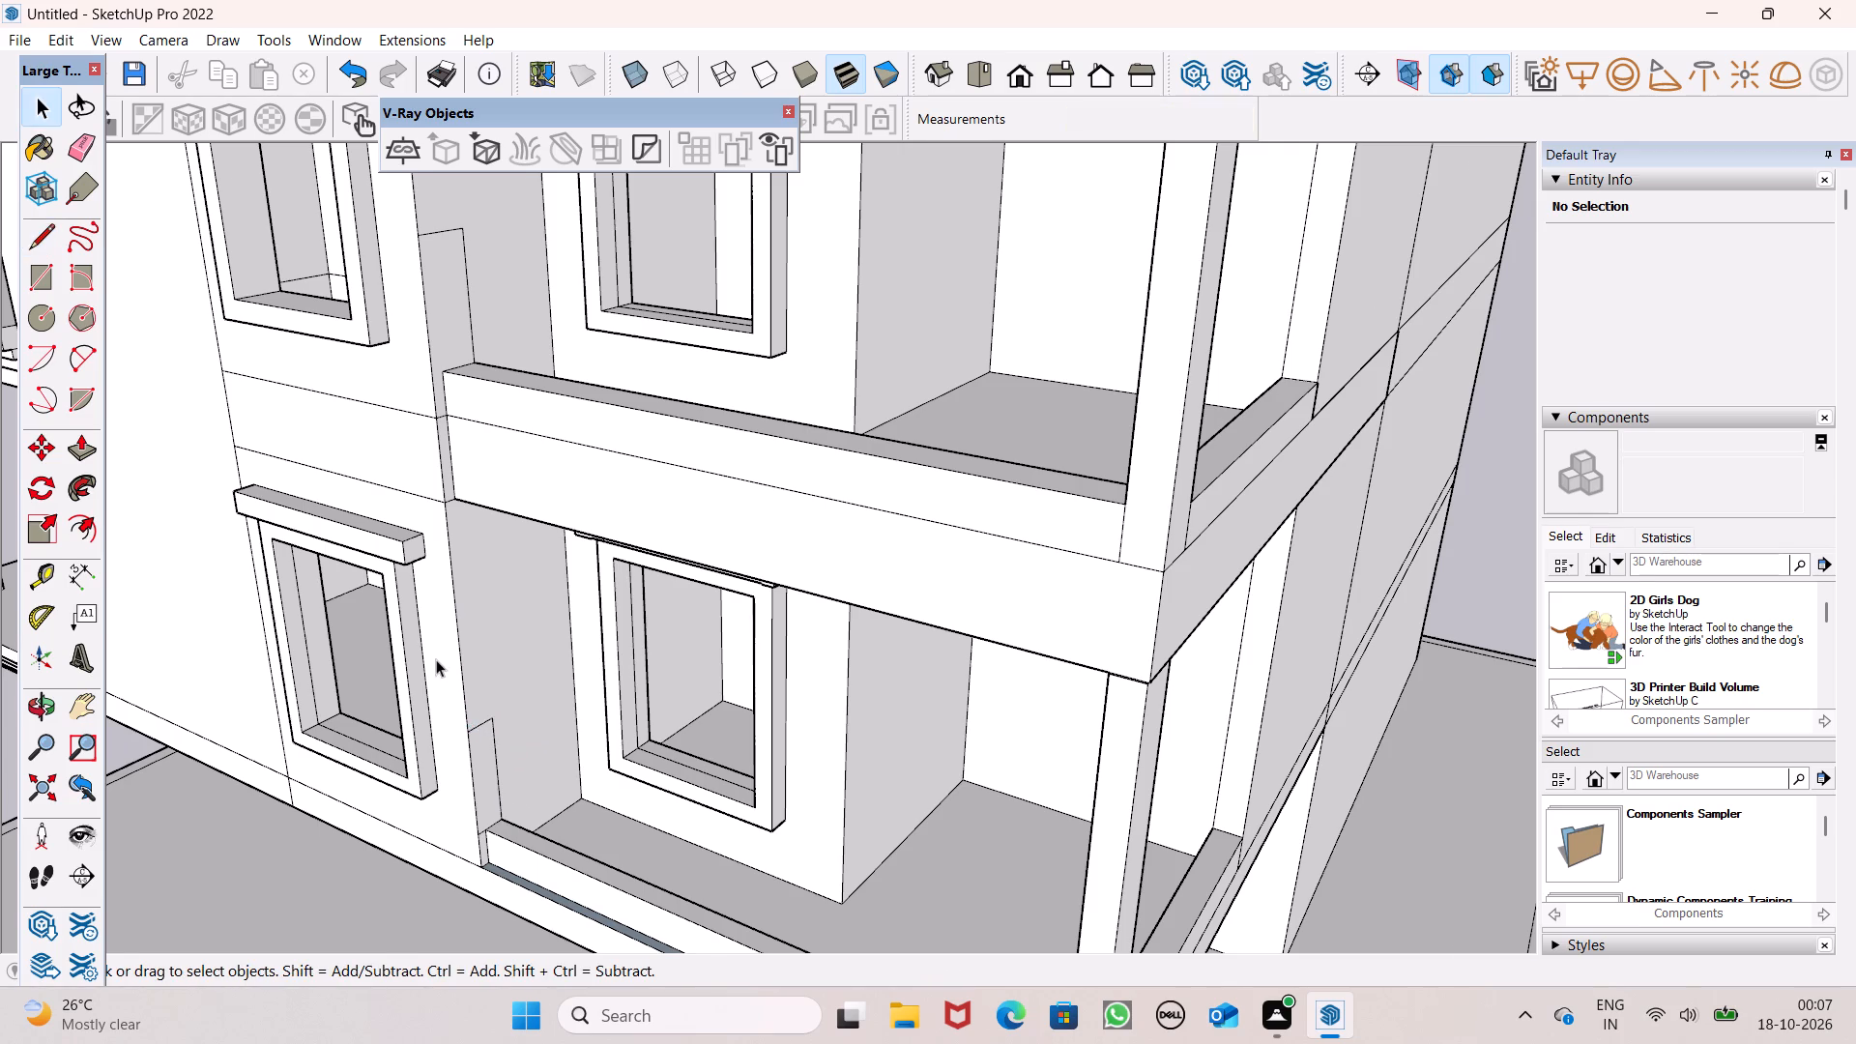
On the middle balcony's side wall, draw a 3' vertical line from the front curb's outer corner up to the horizontal line.
scroll(436, 659, down, 4)
middle_drag(514, 641, 420, 623)
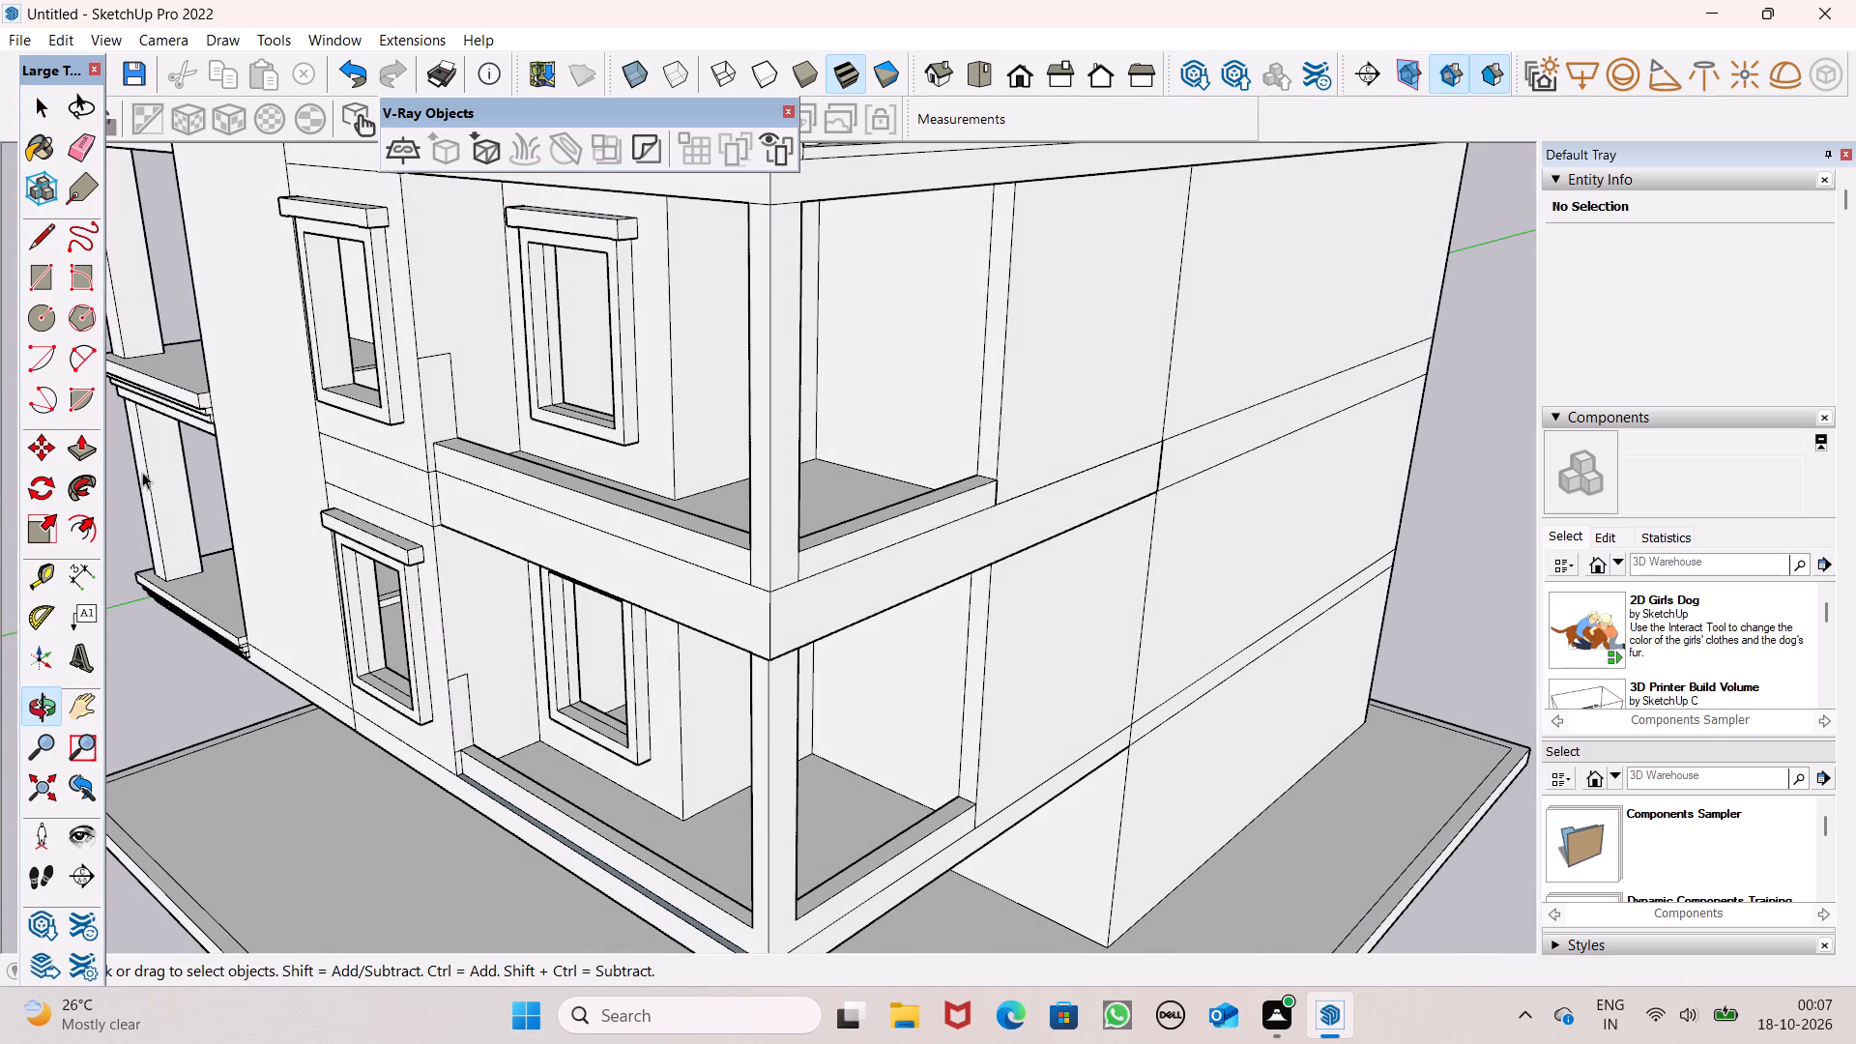
click(44, 230)
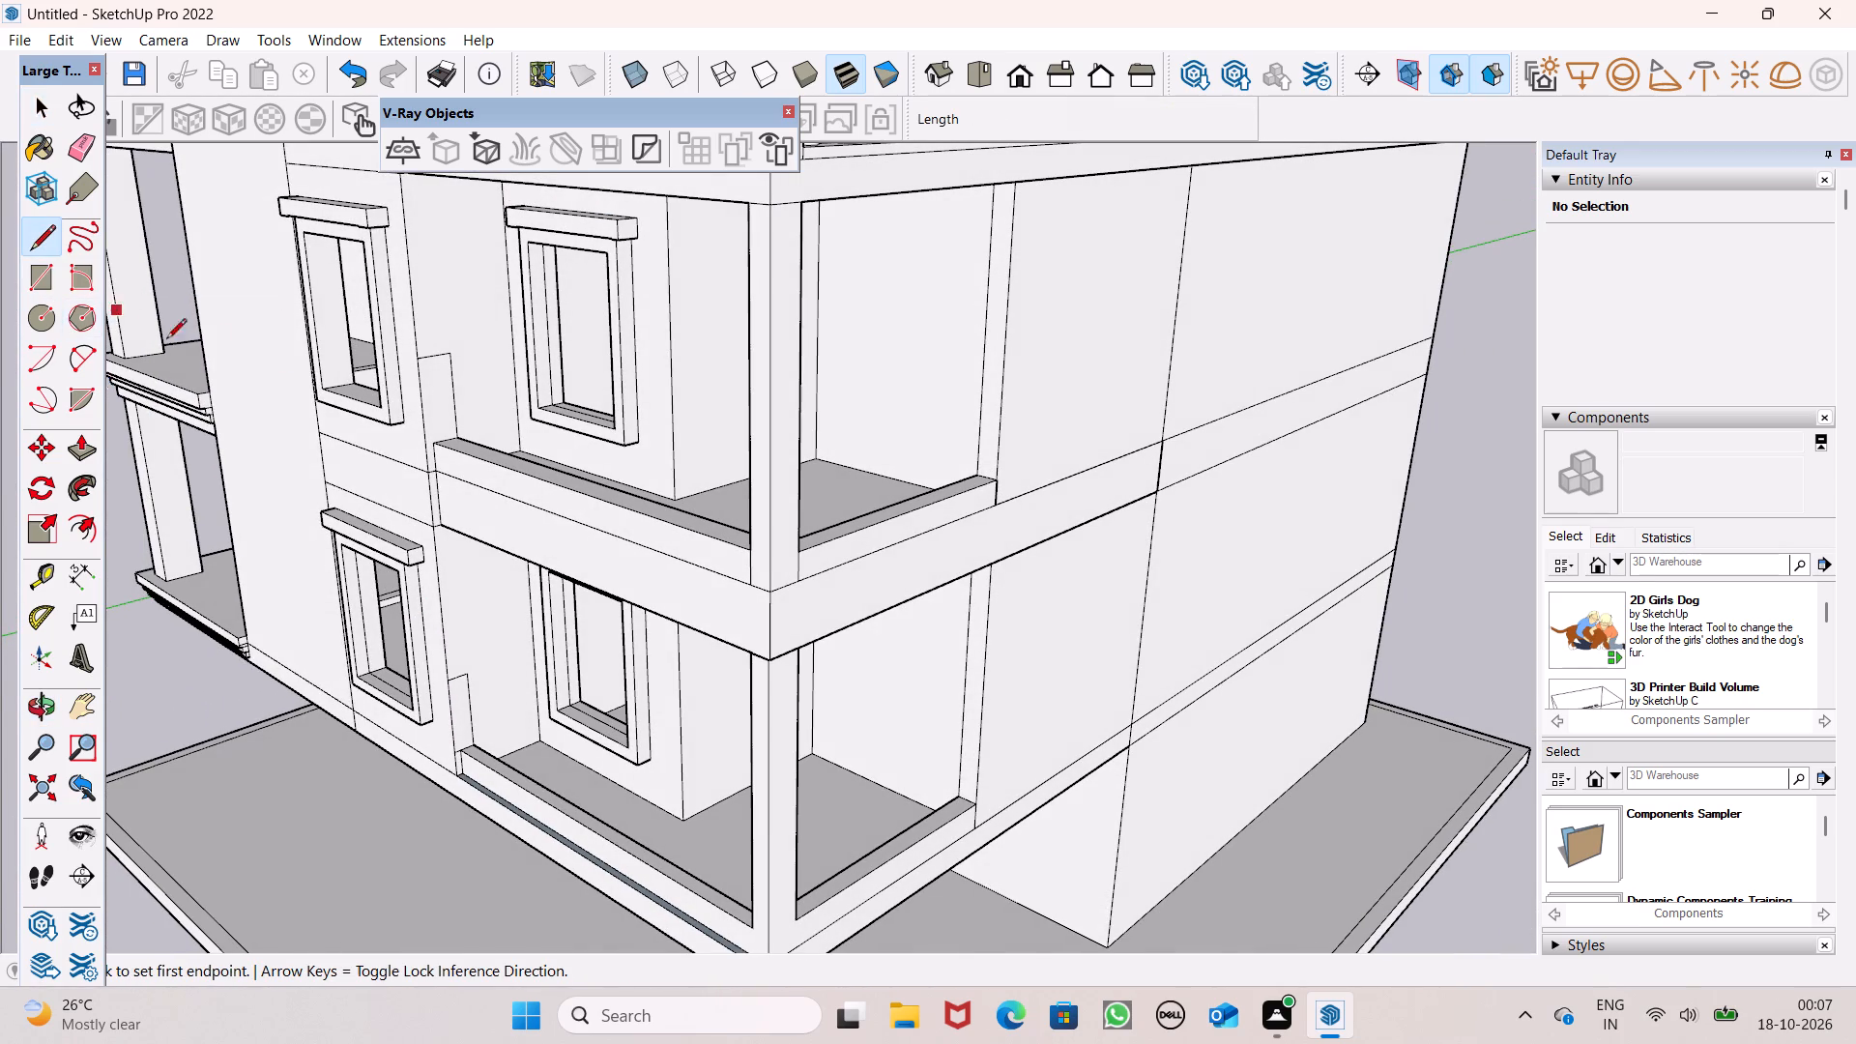
scroll(332, 397, up, 3)
middle_drag(536, 408, 282, 406)
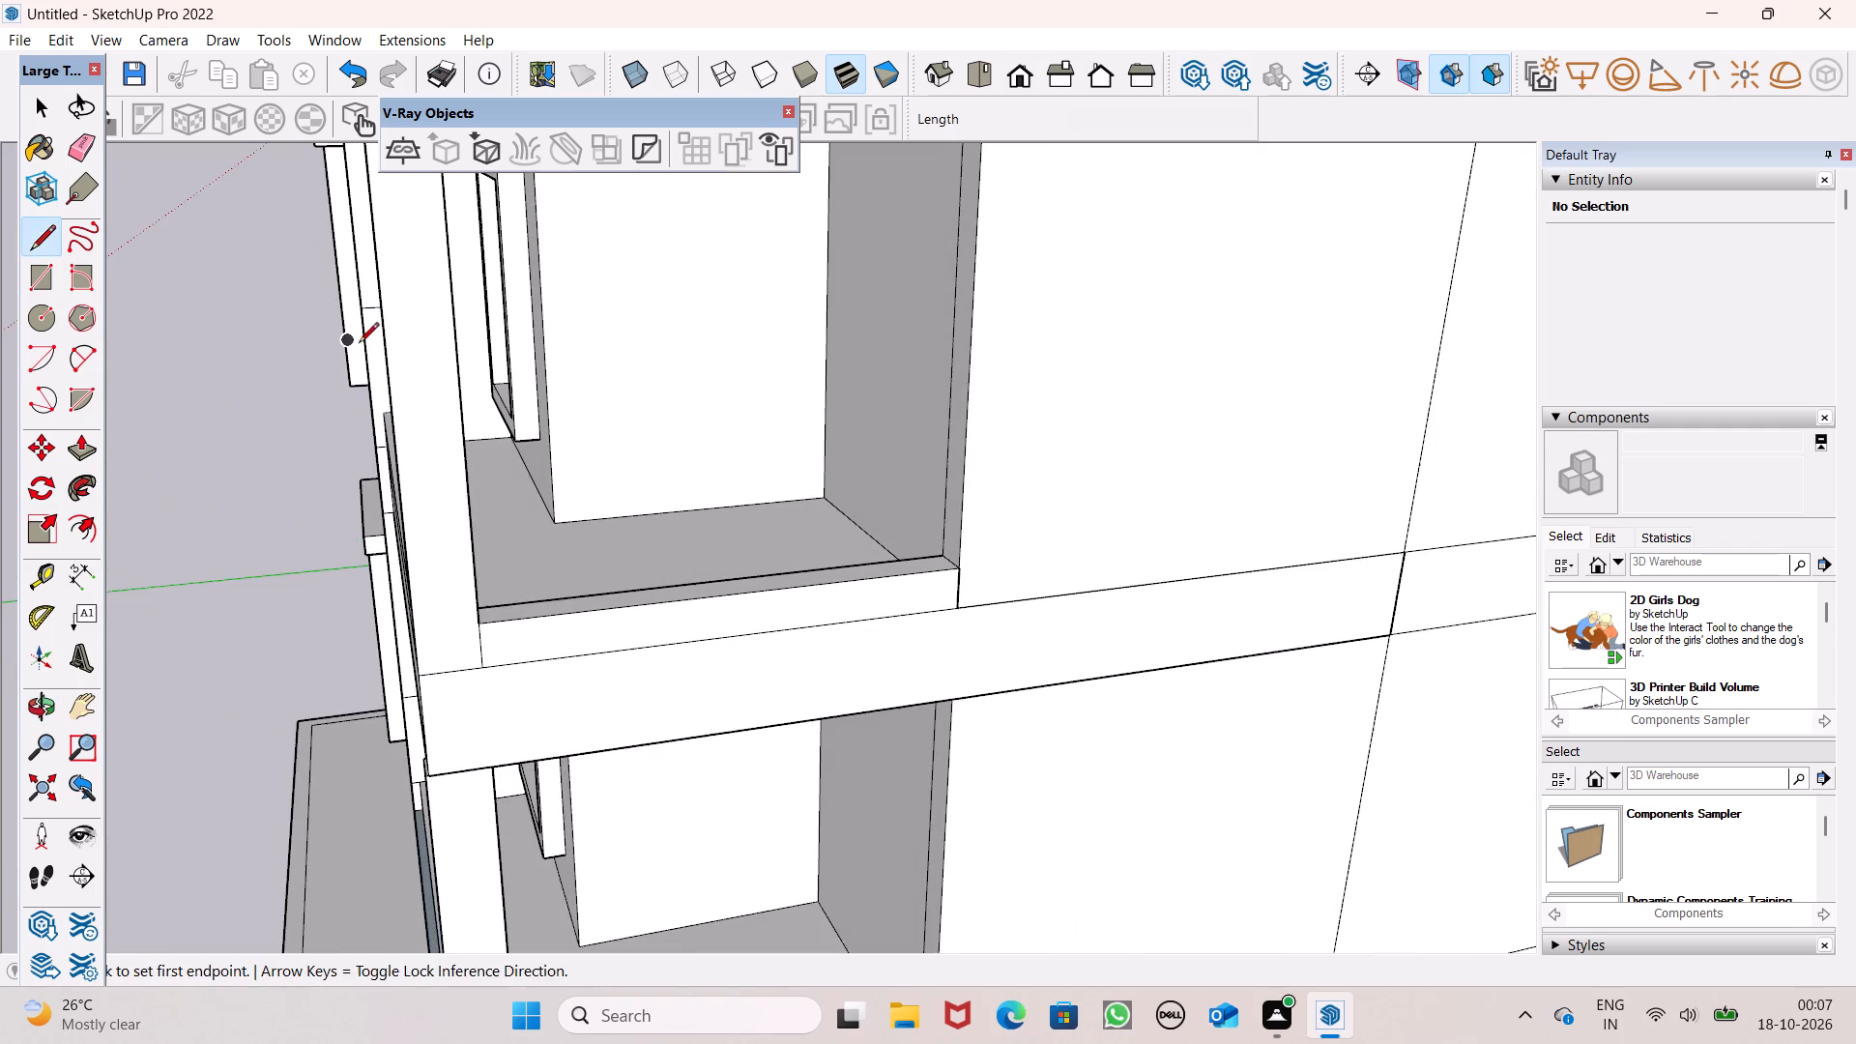
scroll(362, 342, up, 1)
middle_drag(366, 377, 492, 405)
scroll(485, 394, up, 5)
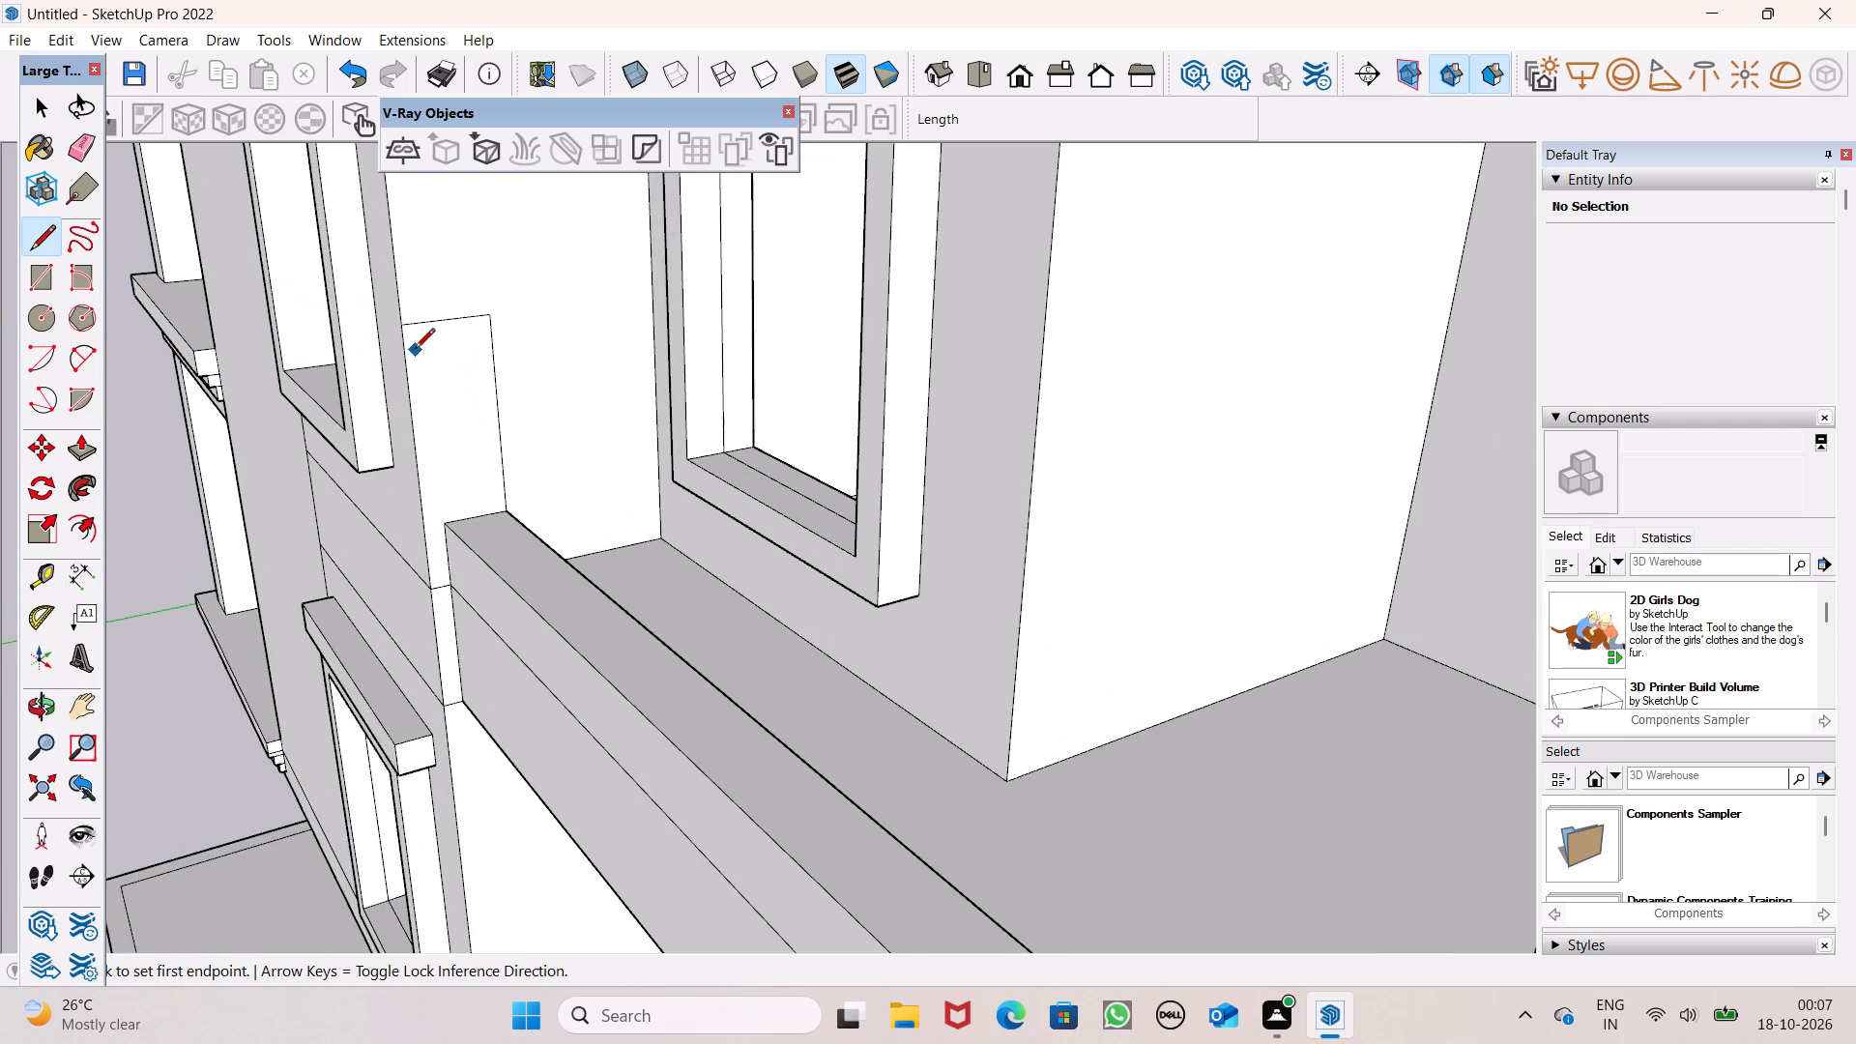
scroll(415, 350, up, 5)
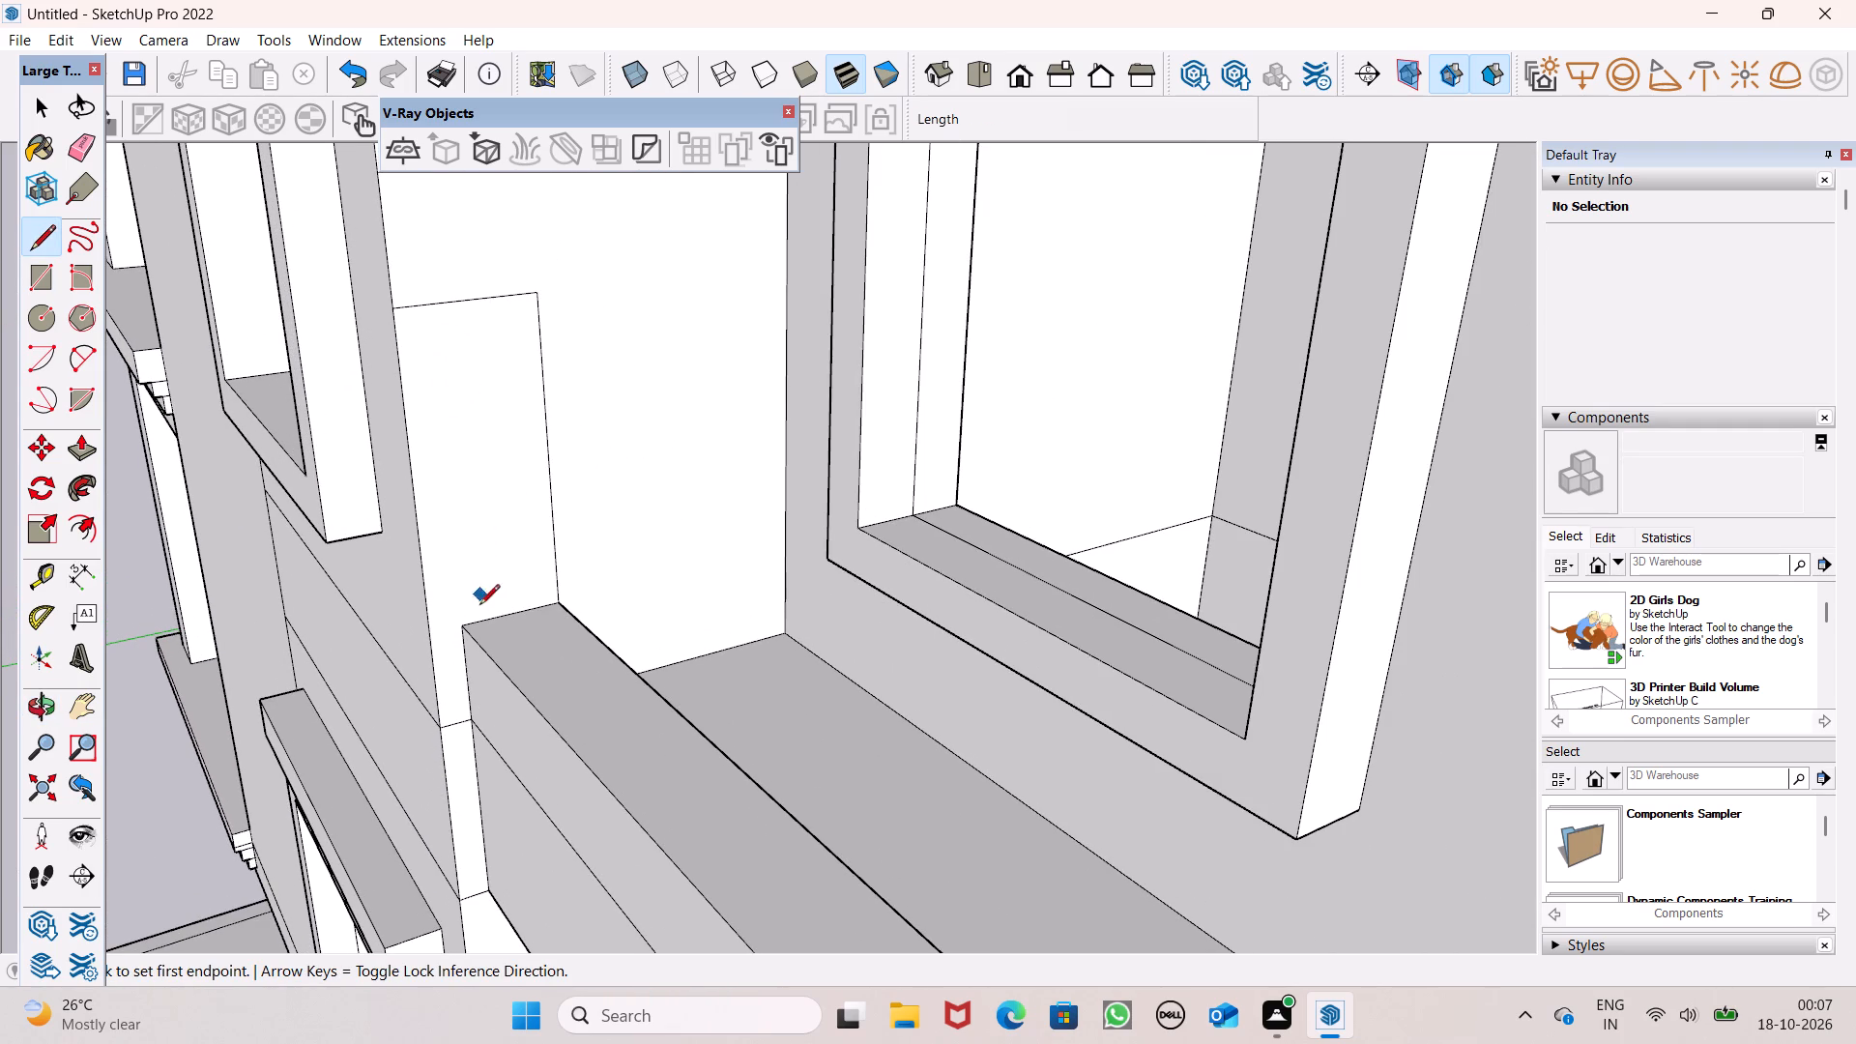
drag(471, 624, 450, 545)
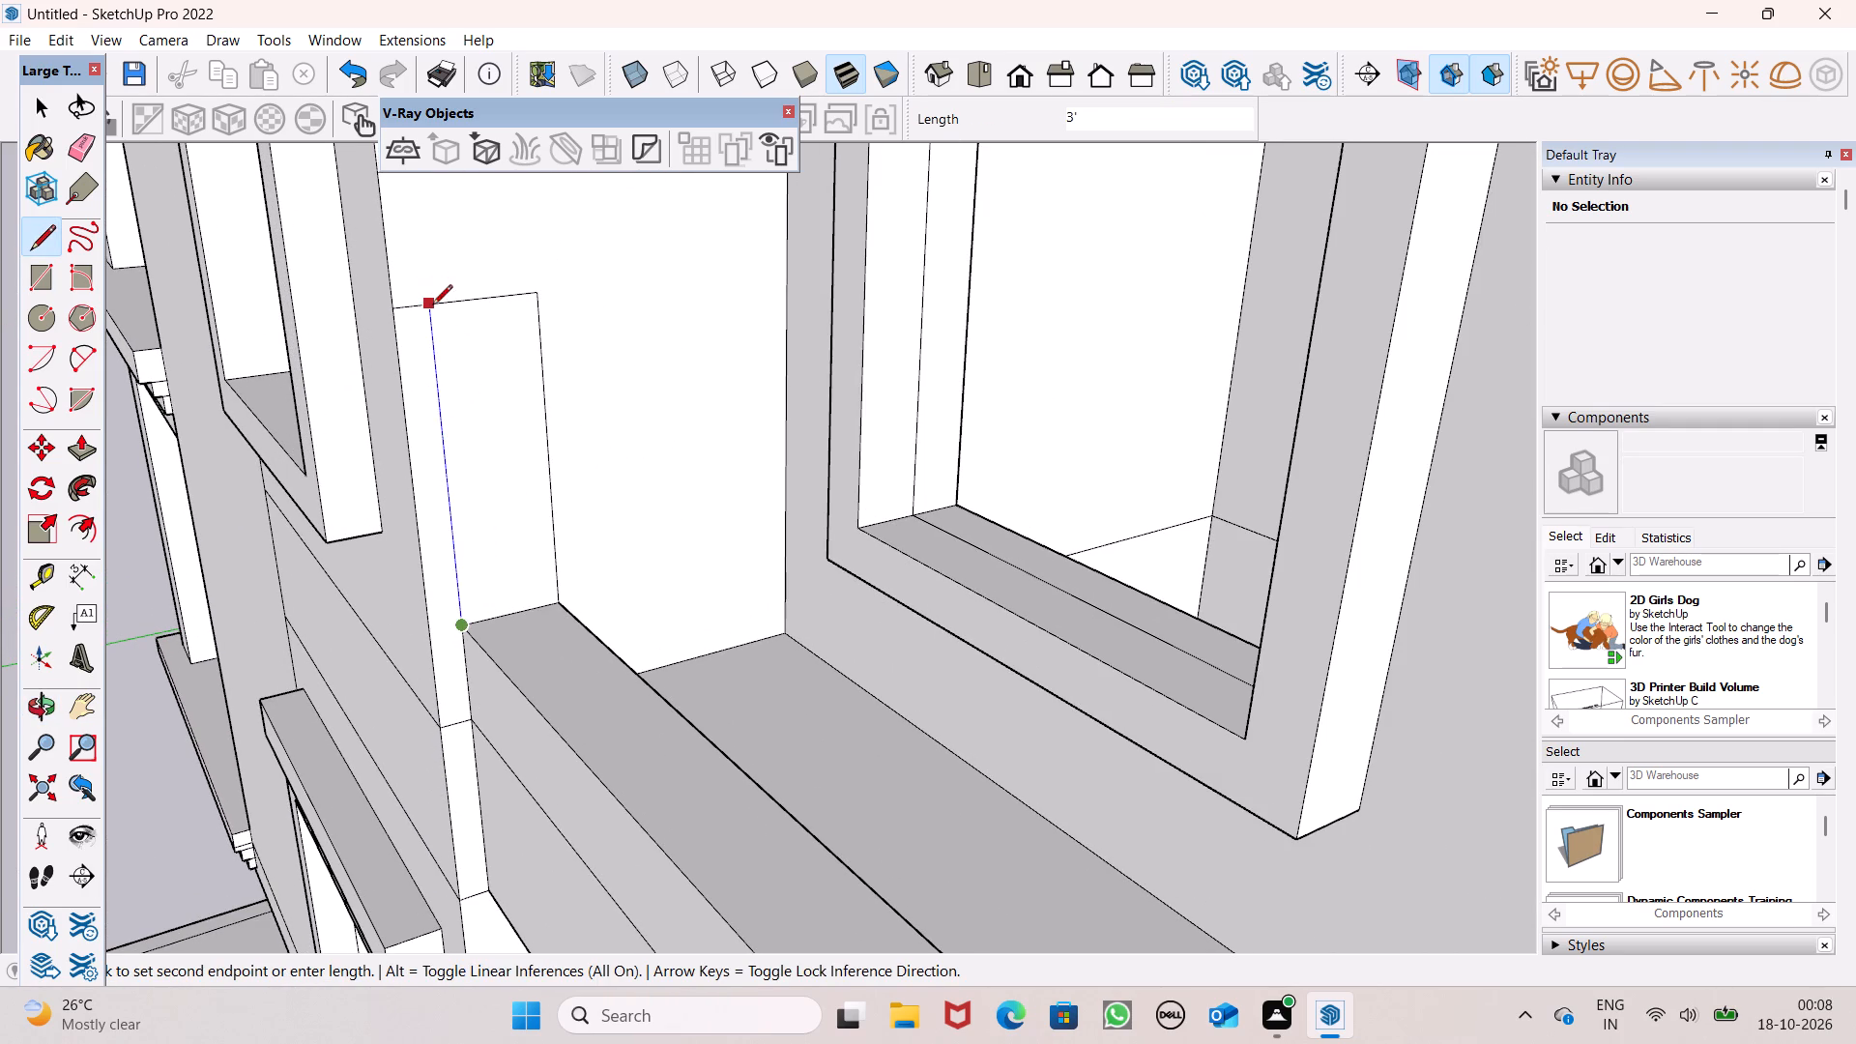
click(432, 306)
On the lowest balcony's side wall, draw a vertical line from the front curb's outer corner up to the horizontal line.
scroll(437, 252, down, 7)
scroll(464, 616, down, 4)
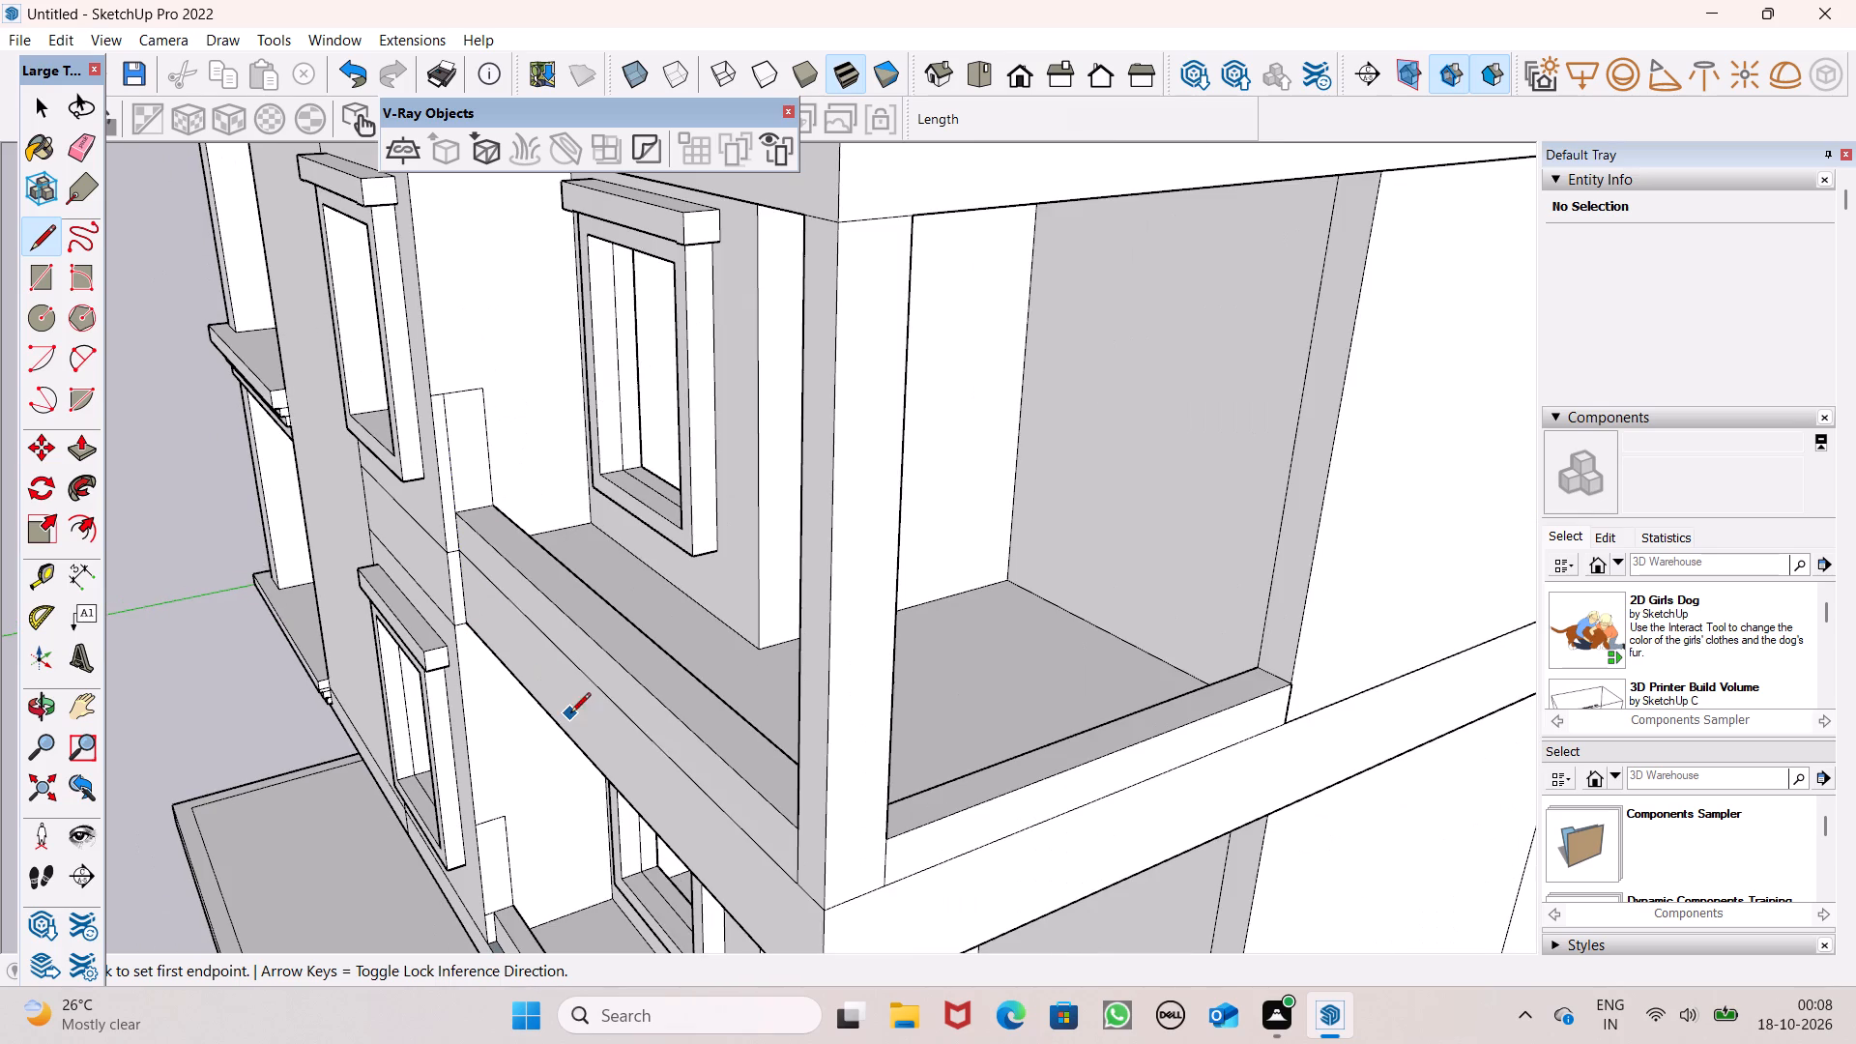
scroll(500, 901, up, 6)
drag(489, 925, 489, 913)
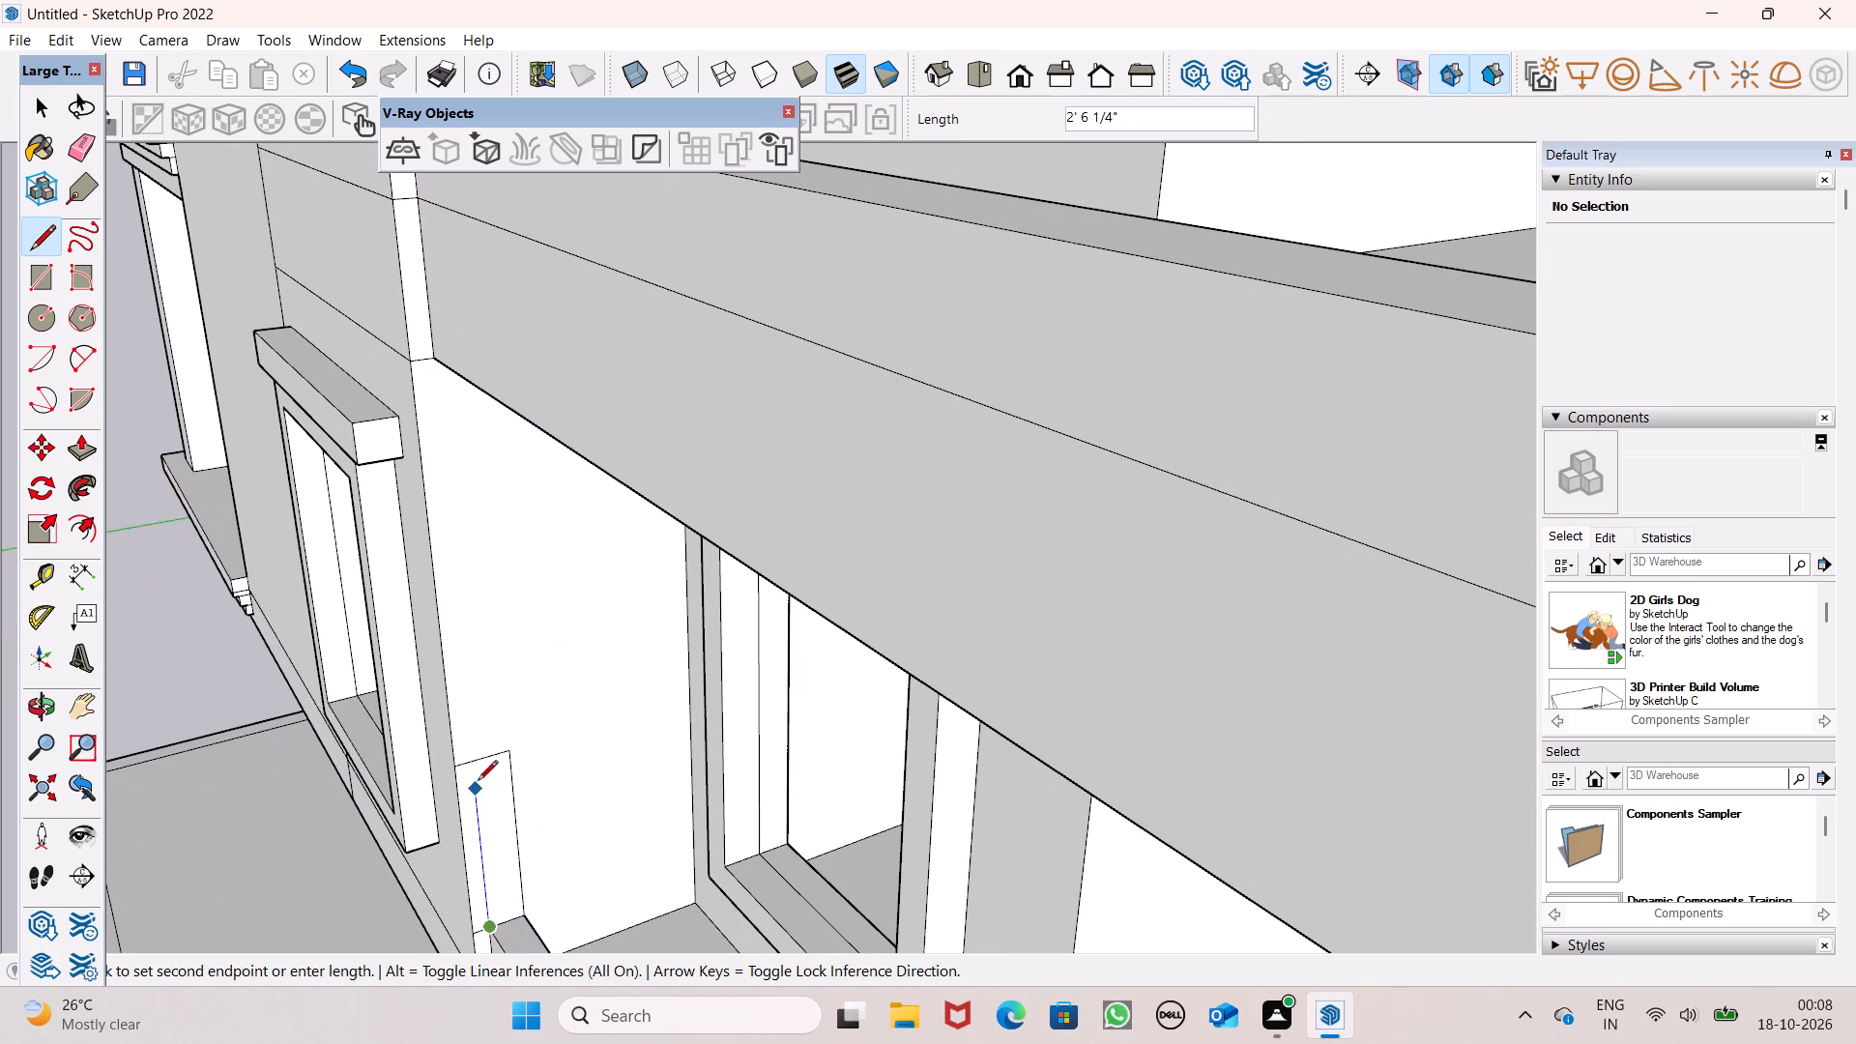
click(478, 769)
Draw a horizontal line about 6 7/8" long between the two verticals, just below the top of the lowest balcony's wall outline.
scroll(508, 814, up, 8)
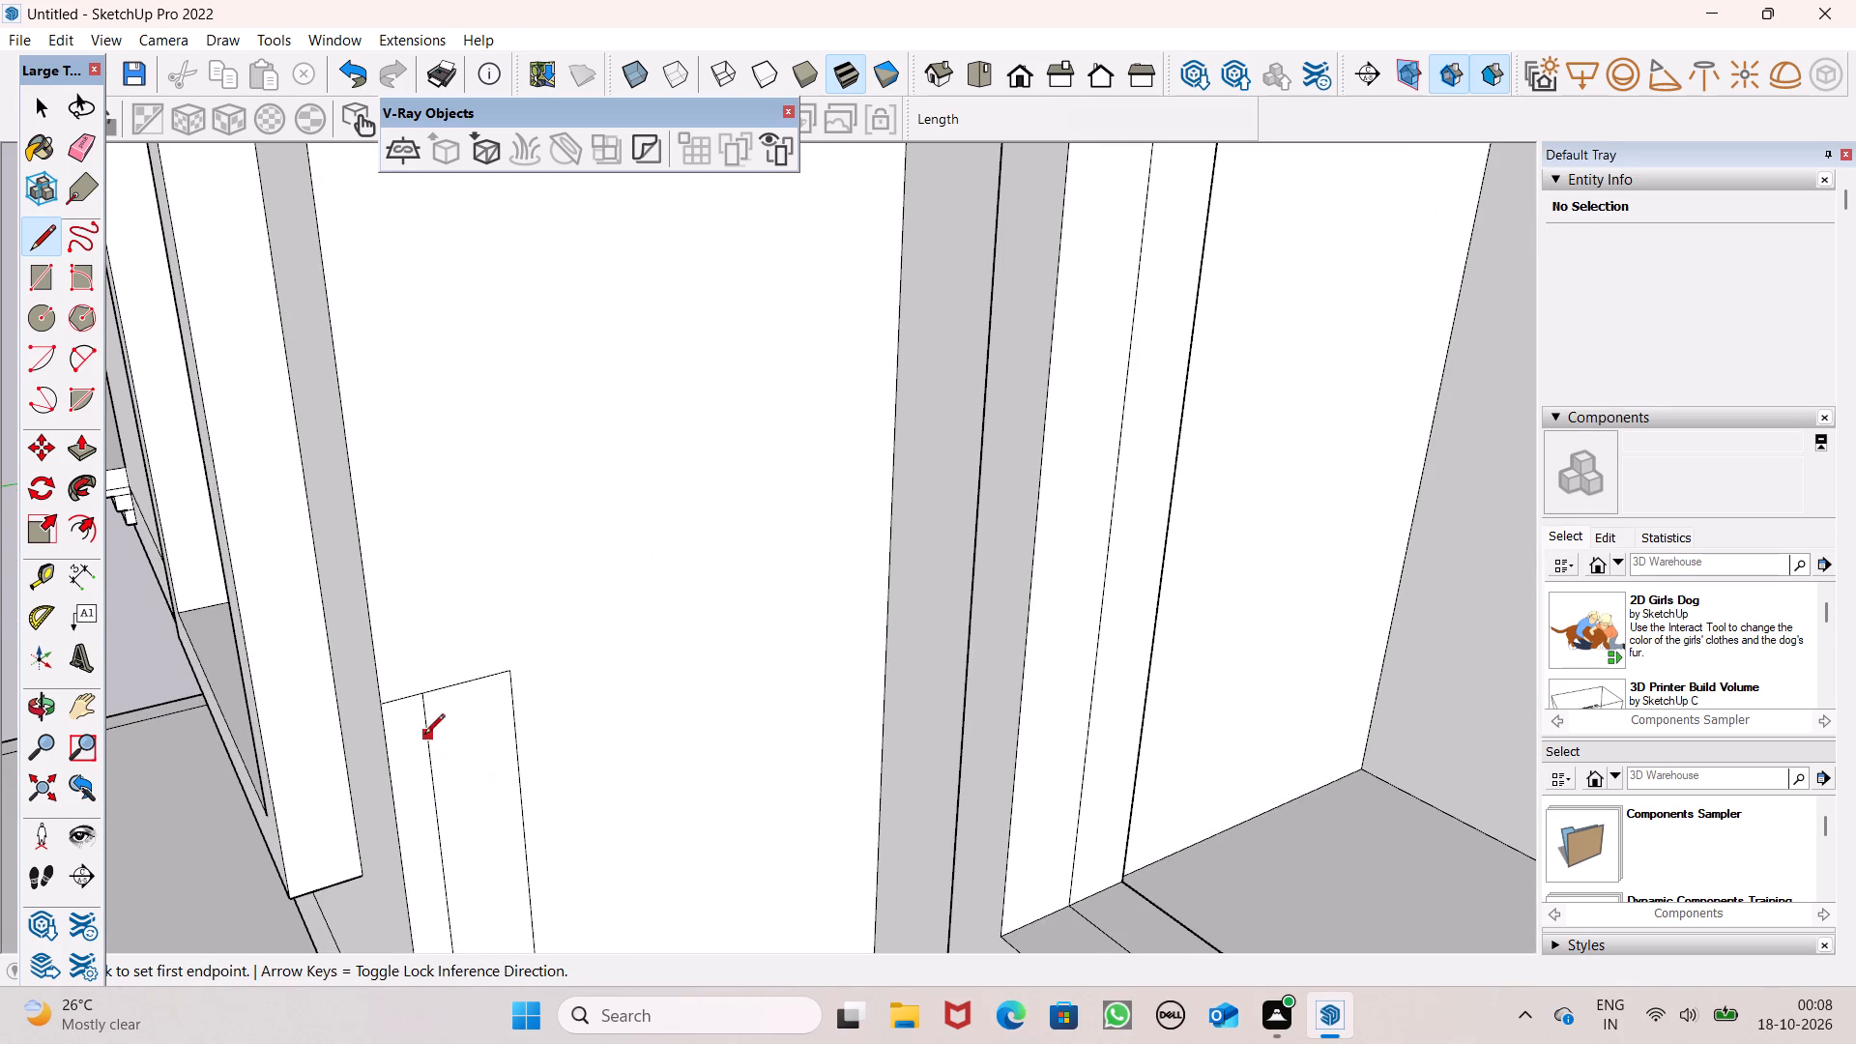
click(432, 737)
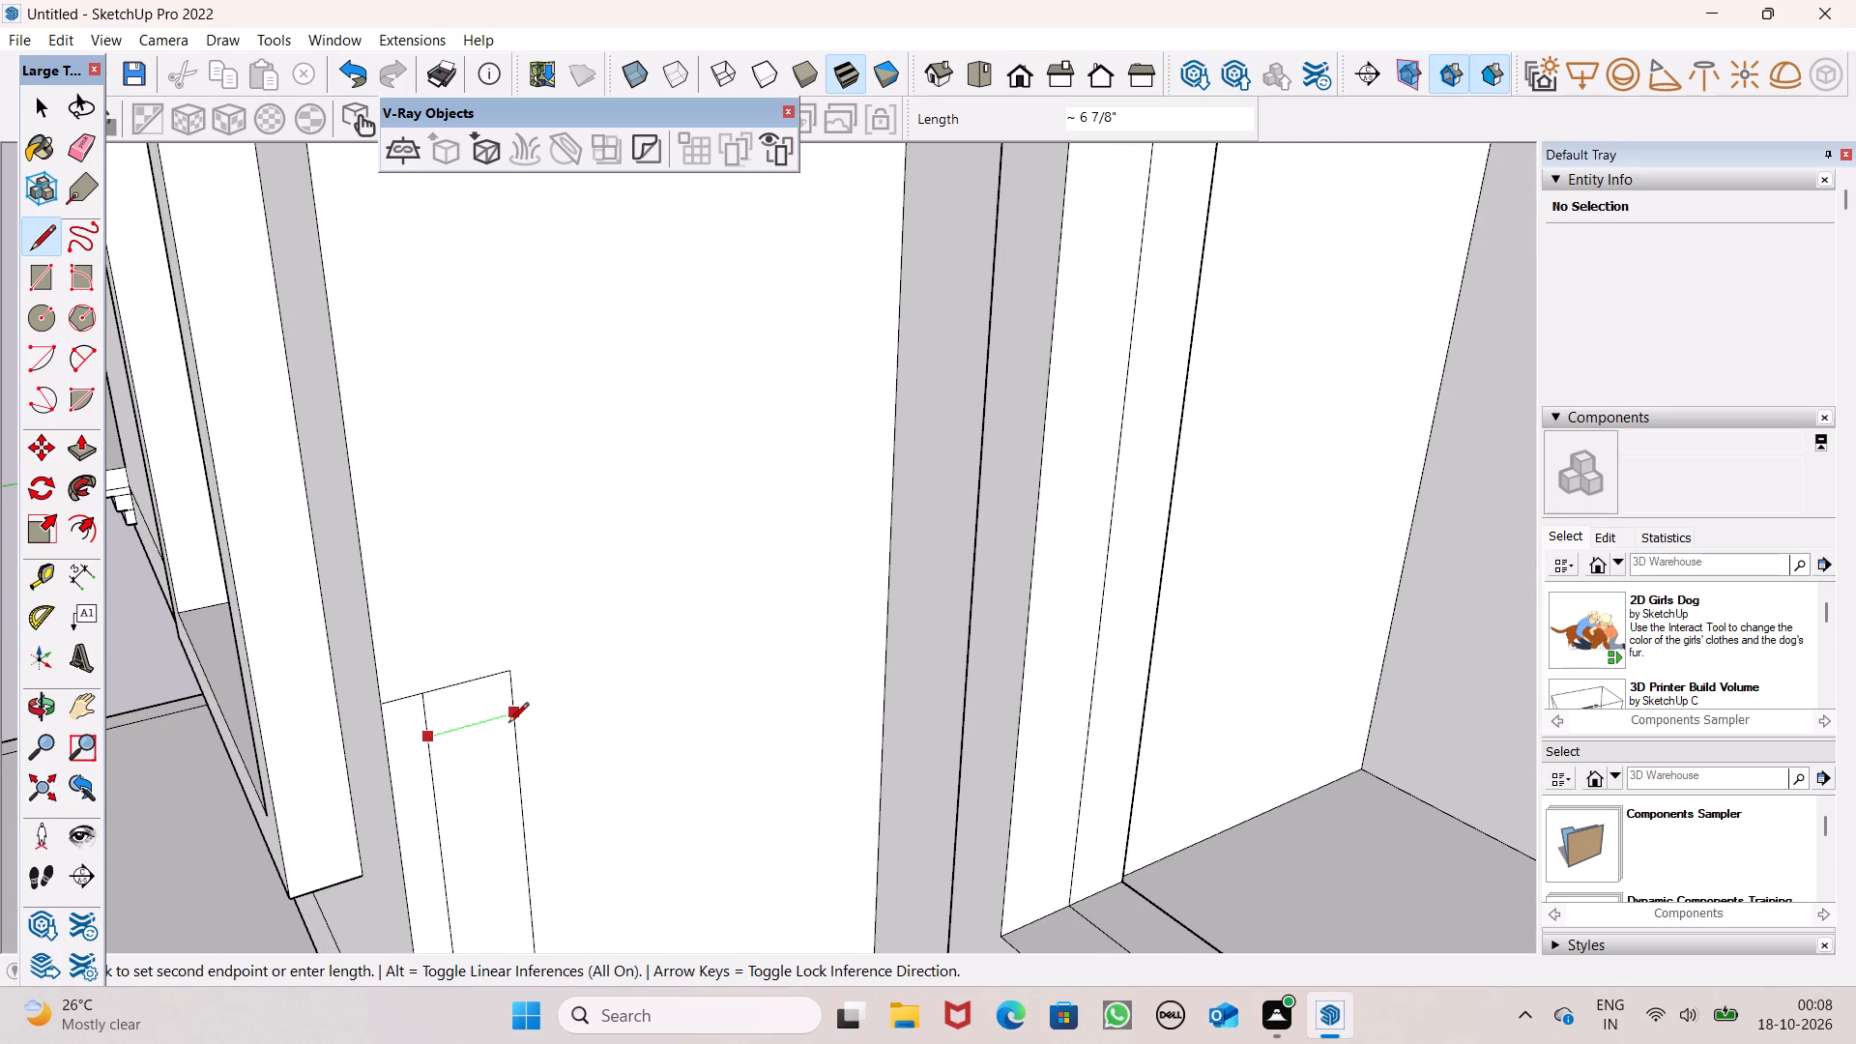
click(511, 722)
Draw a horizontal line about 11 5/8" long between the two verticals, just below the top of the middle balcony's wall outline.
scroll(465, 764, down, 7)
scroll(613, 435, down, 4)
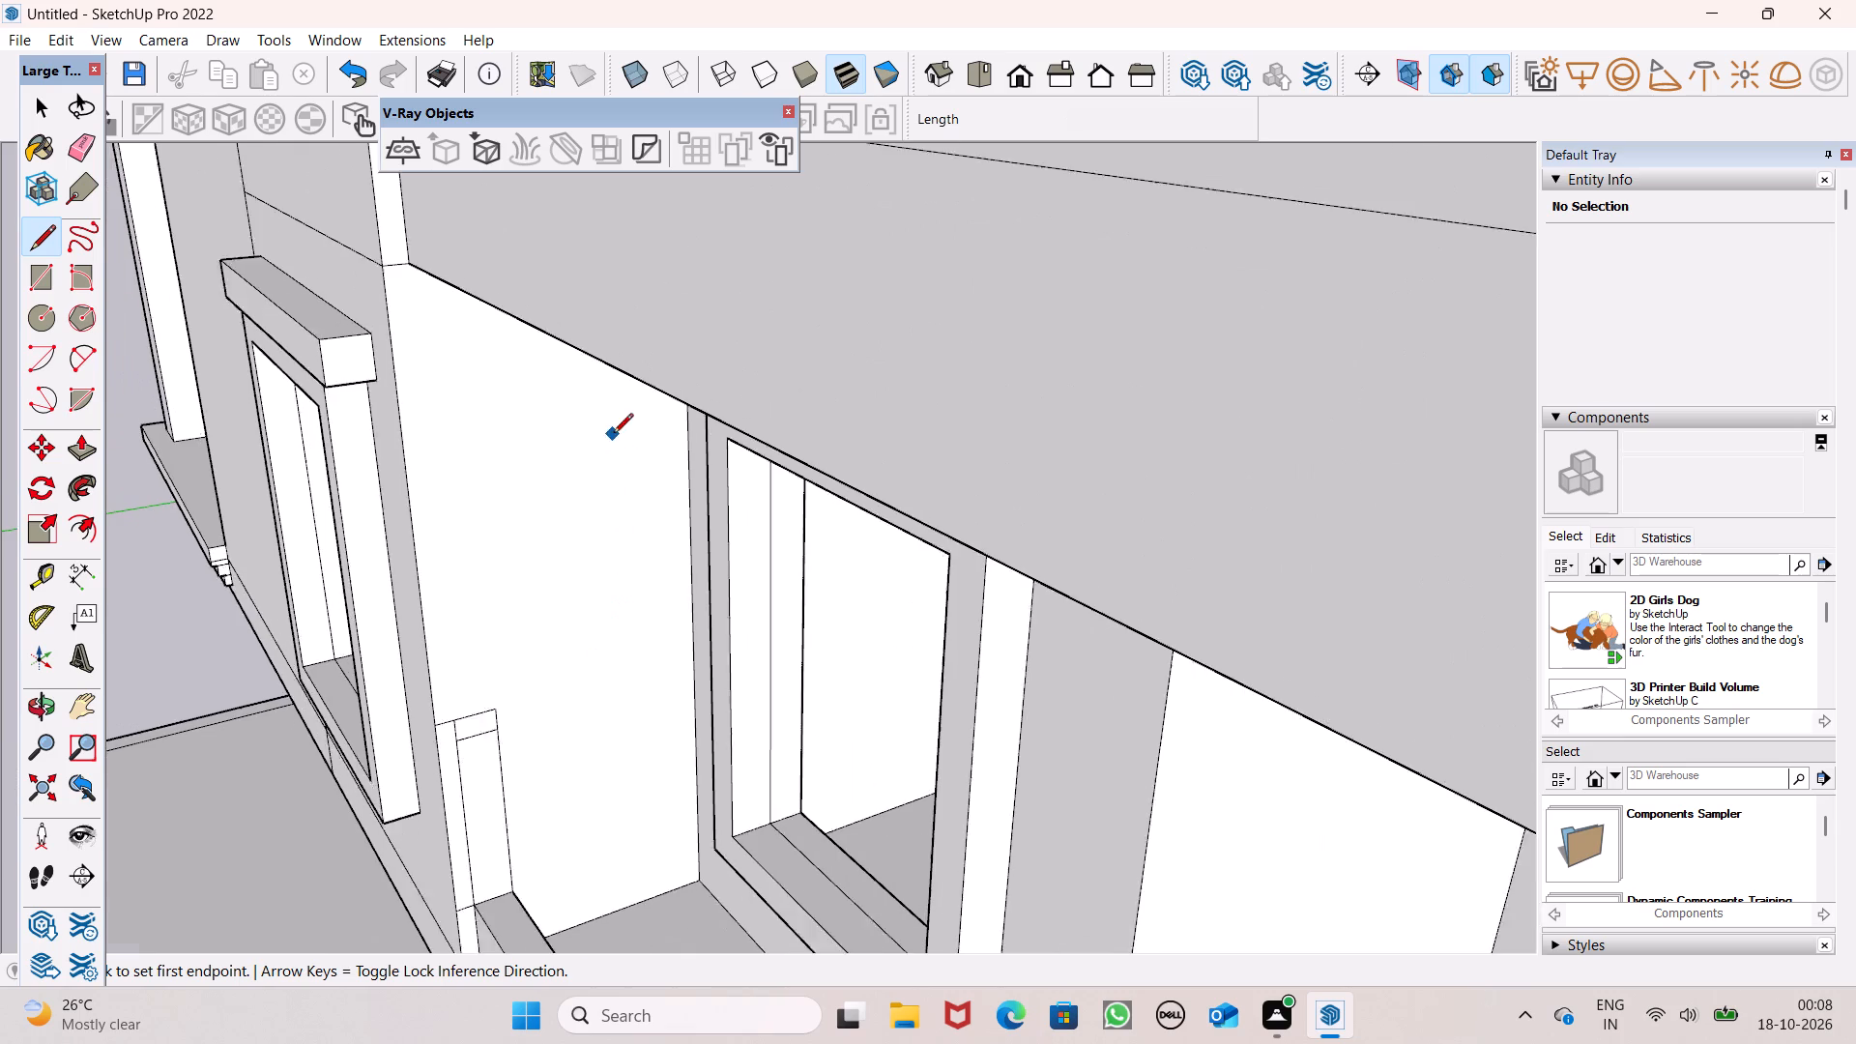
scroll(613, 435, down, 10)
scroll(552, 260, up, 12)
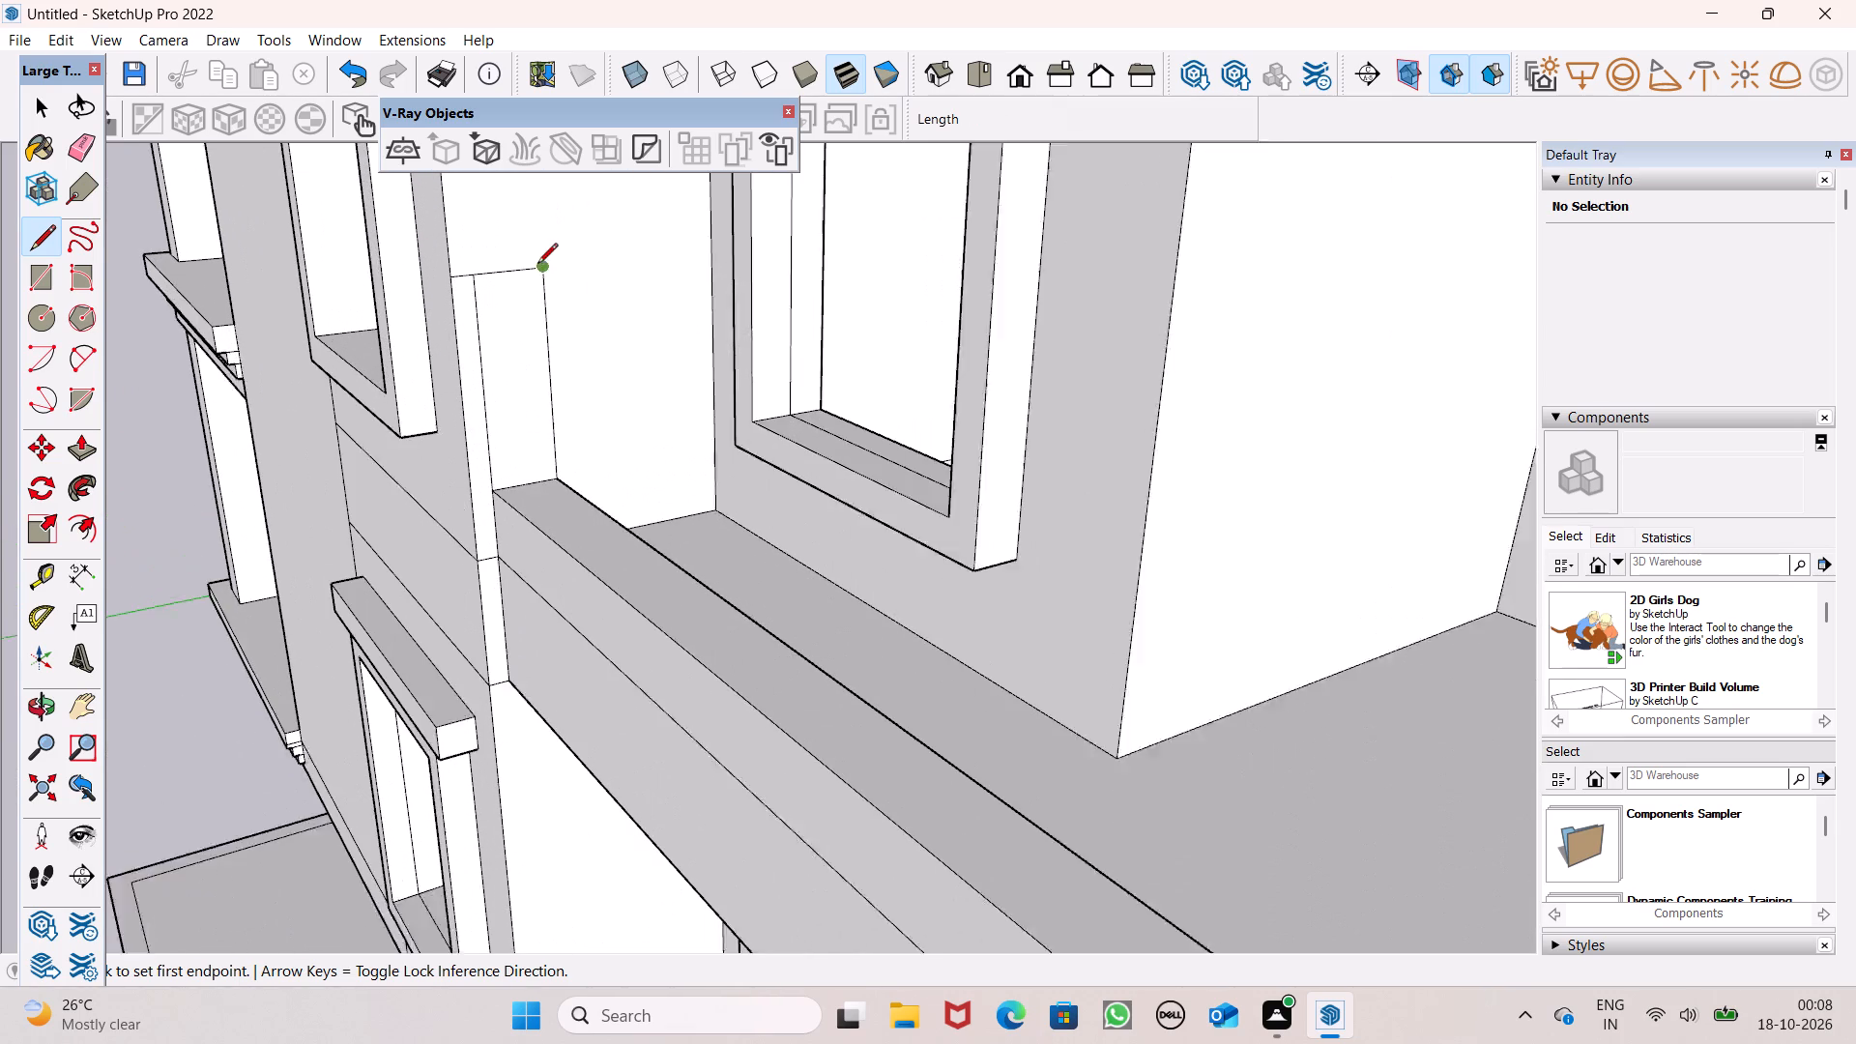
click(473, 310)
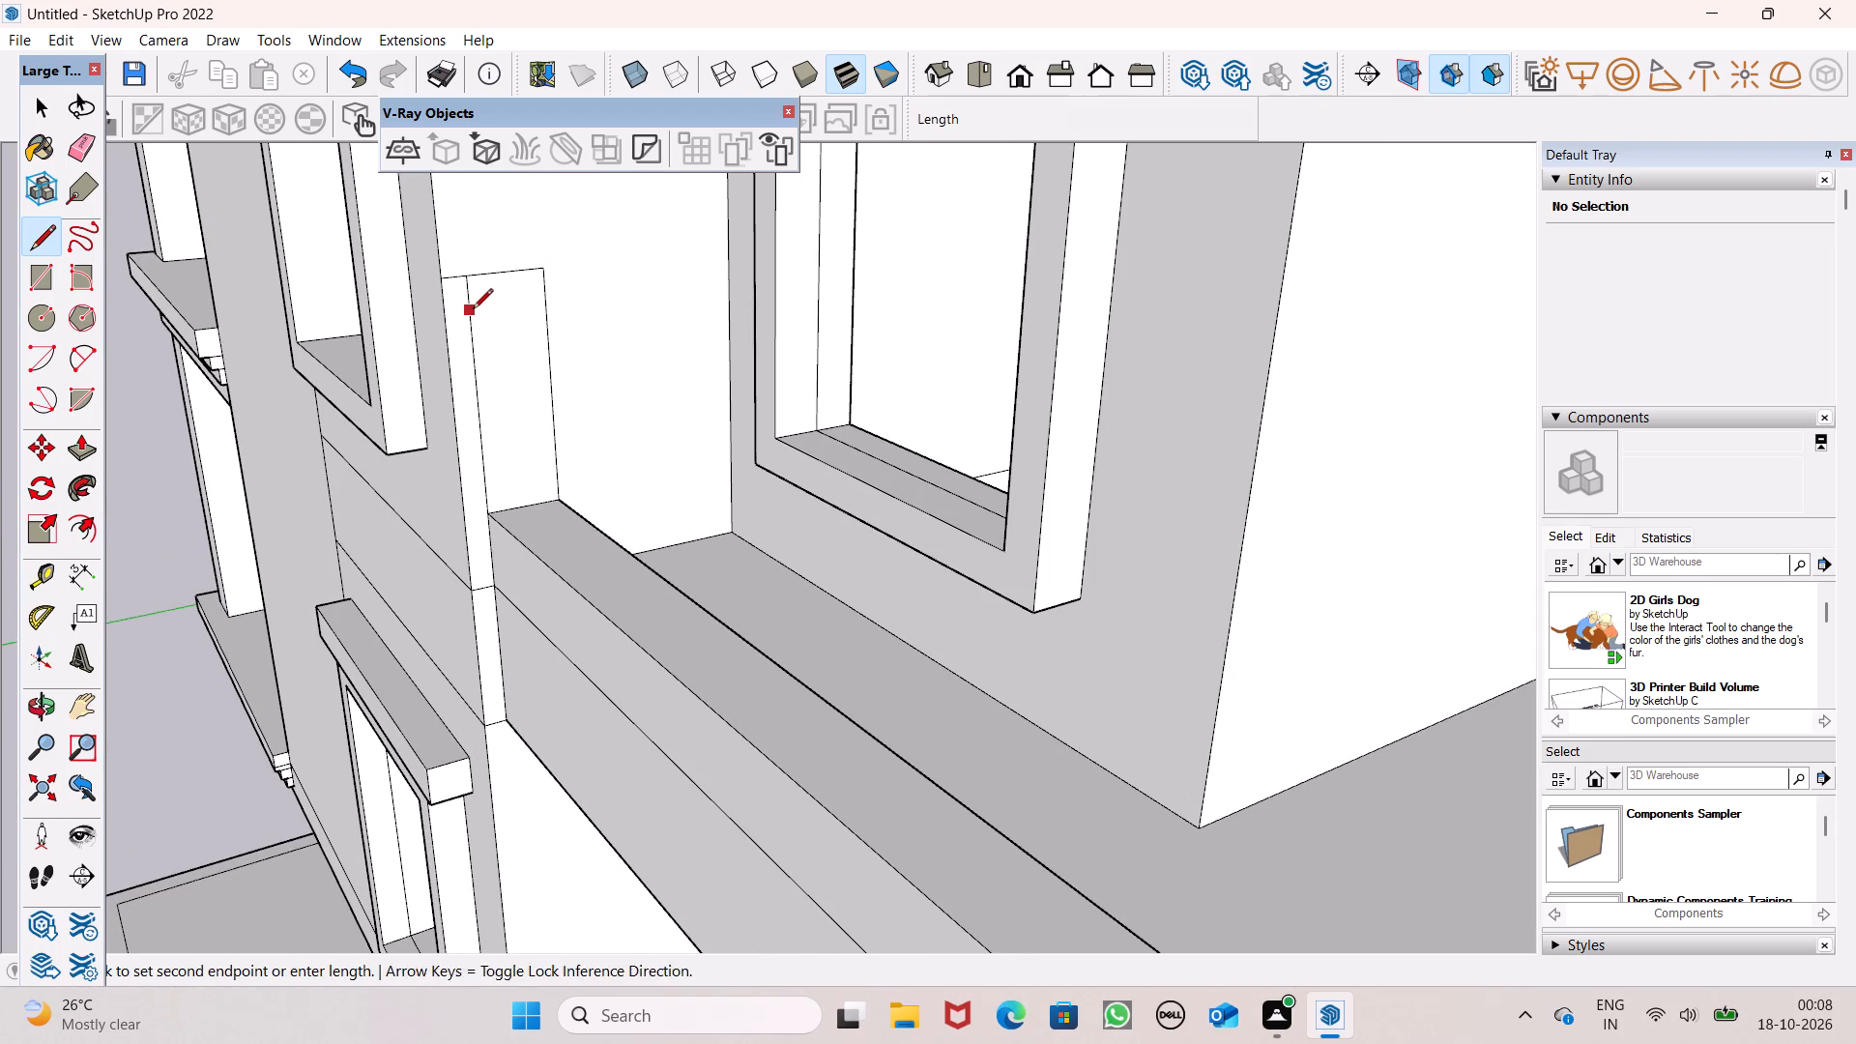
click(551, 302)
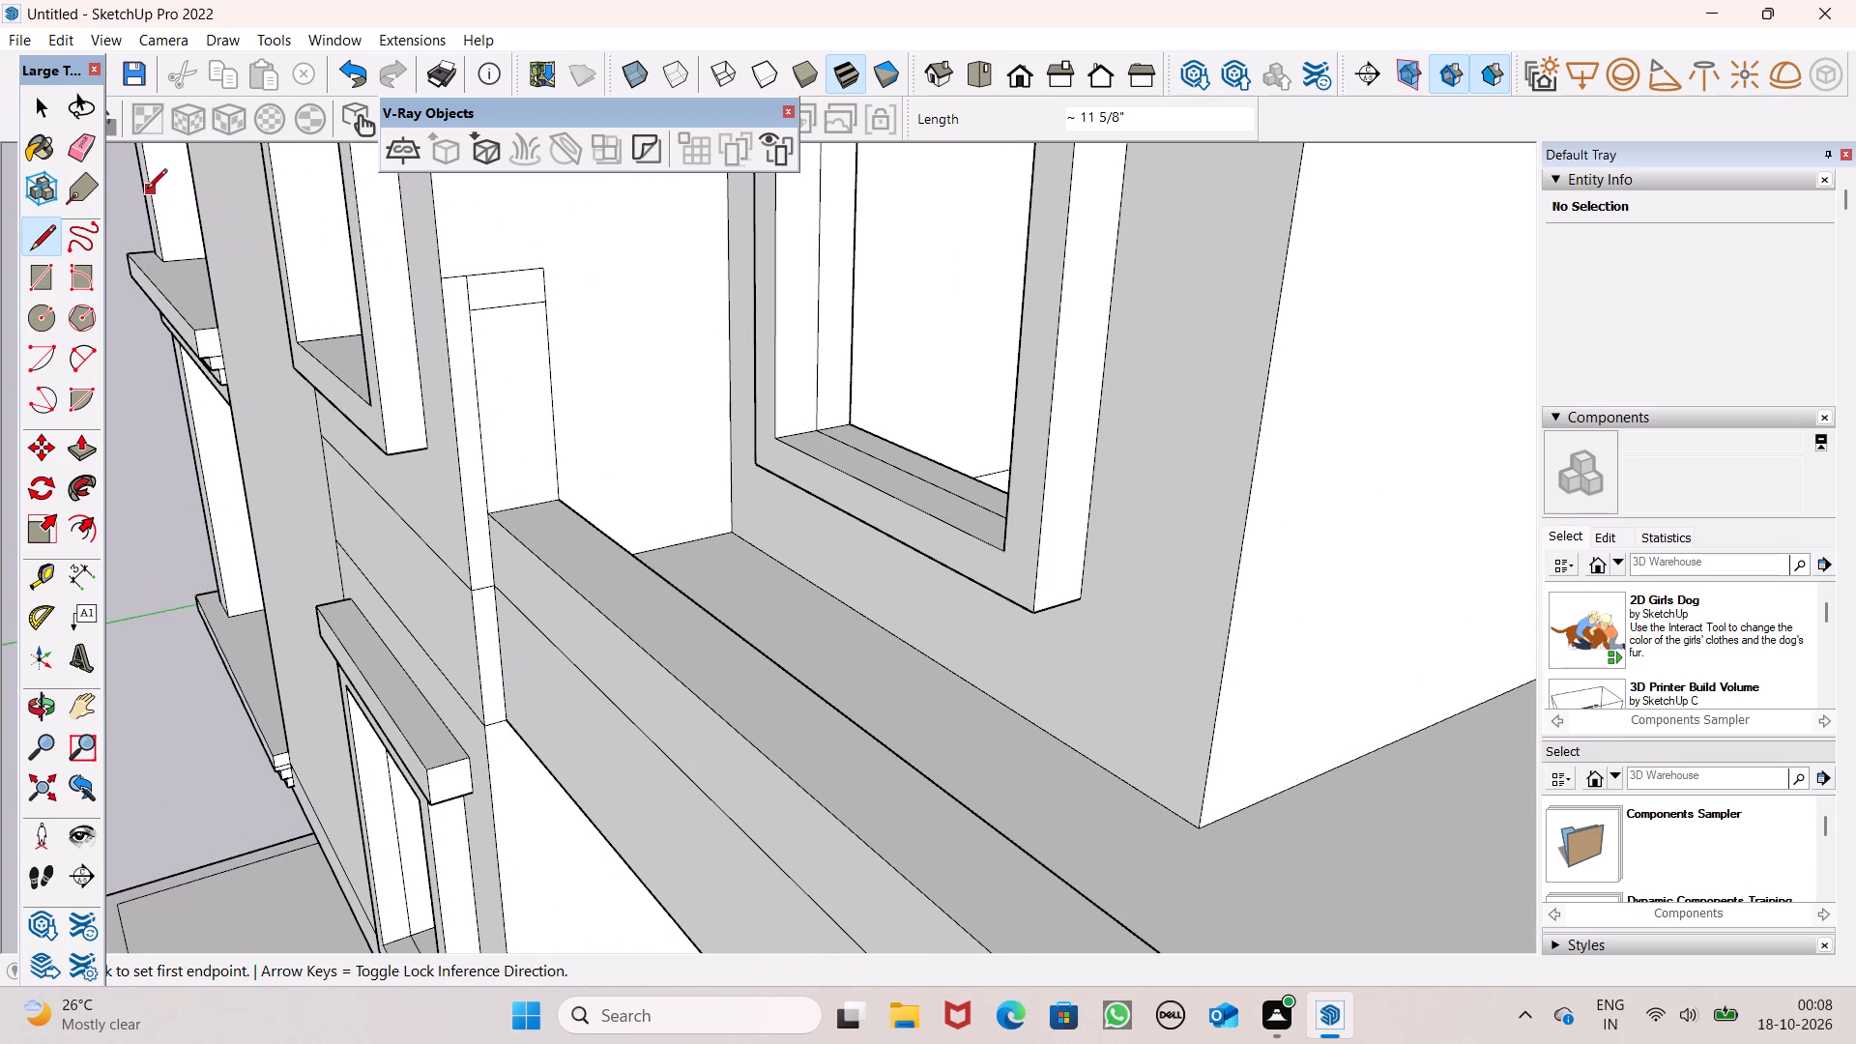
Erase the leftover top line segment between the outer vertical and the wall edge on the middle balcony.
click(78, 160)
scroll(441, 304, up, 3)
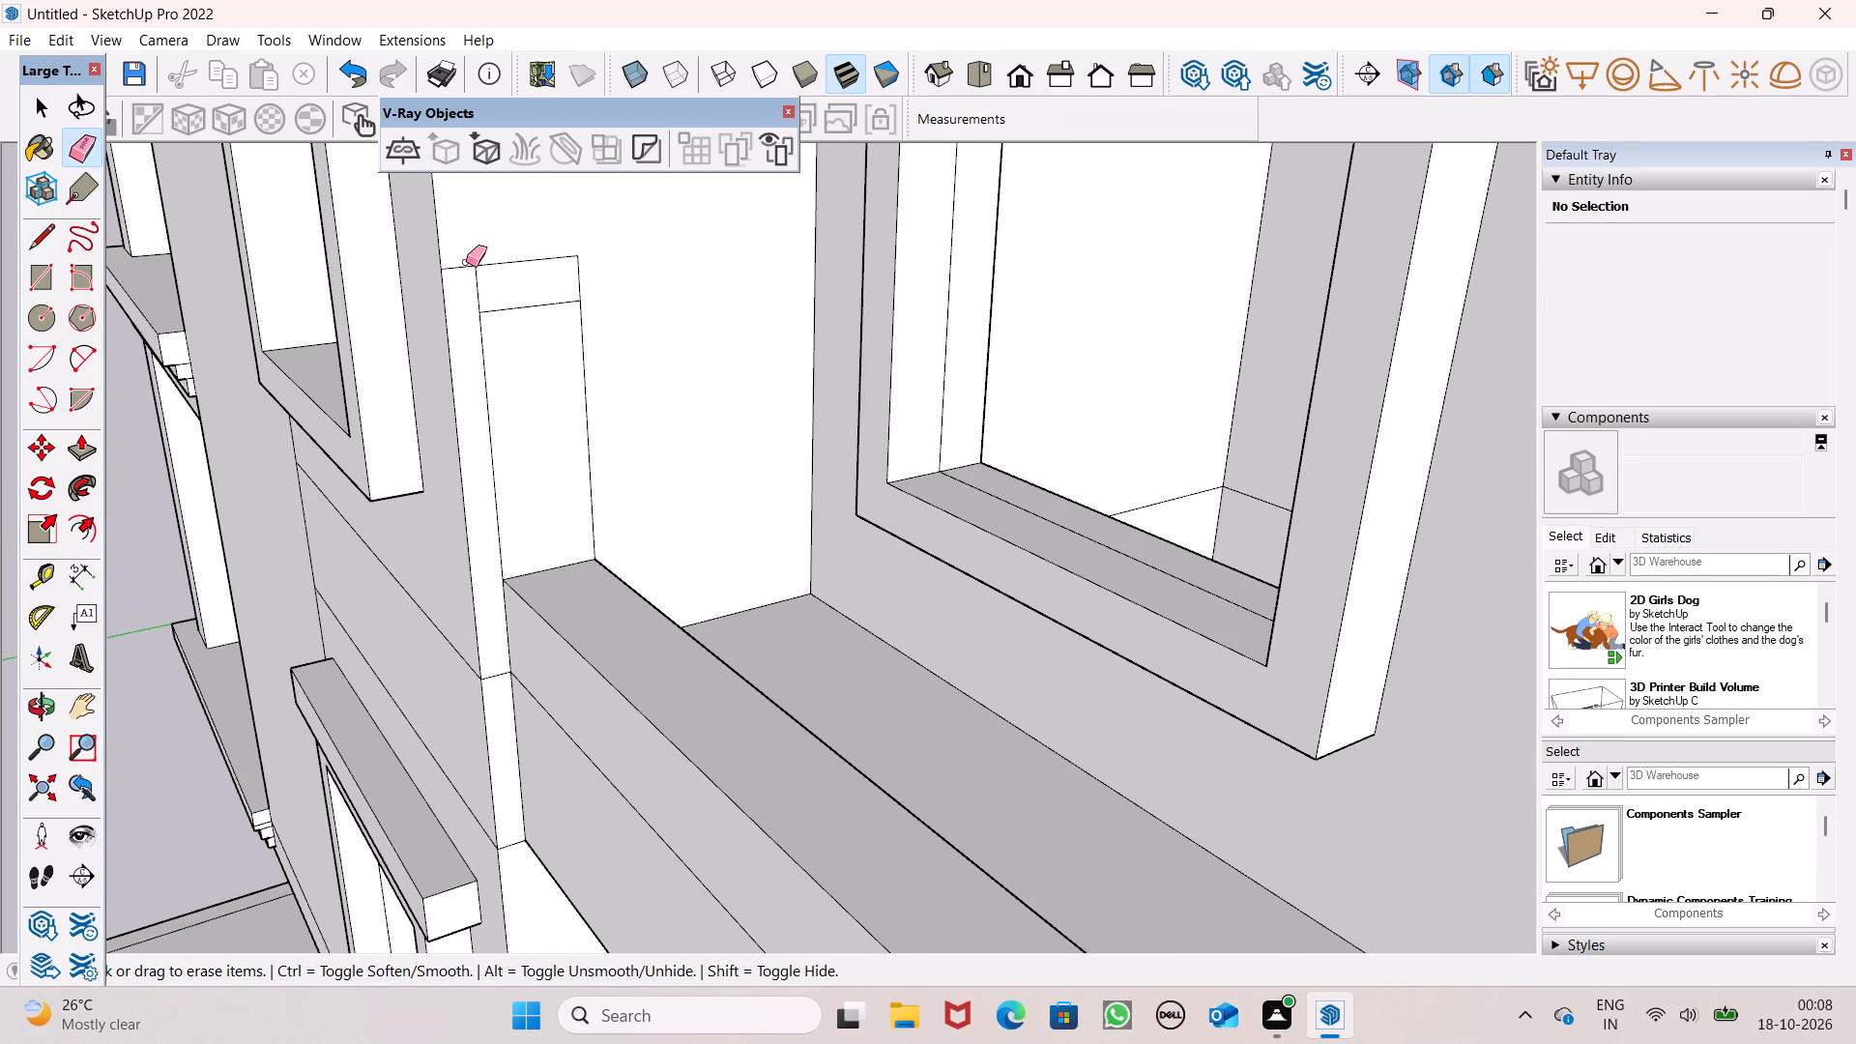
click(466, 259)
scroll(565, 213, down, 6)
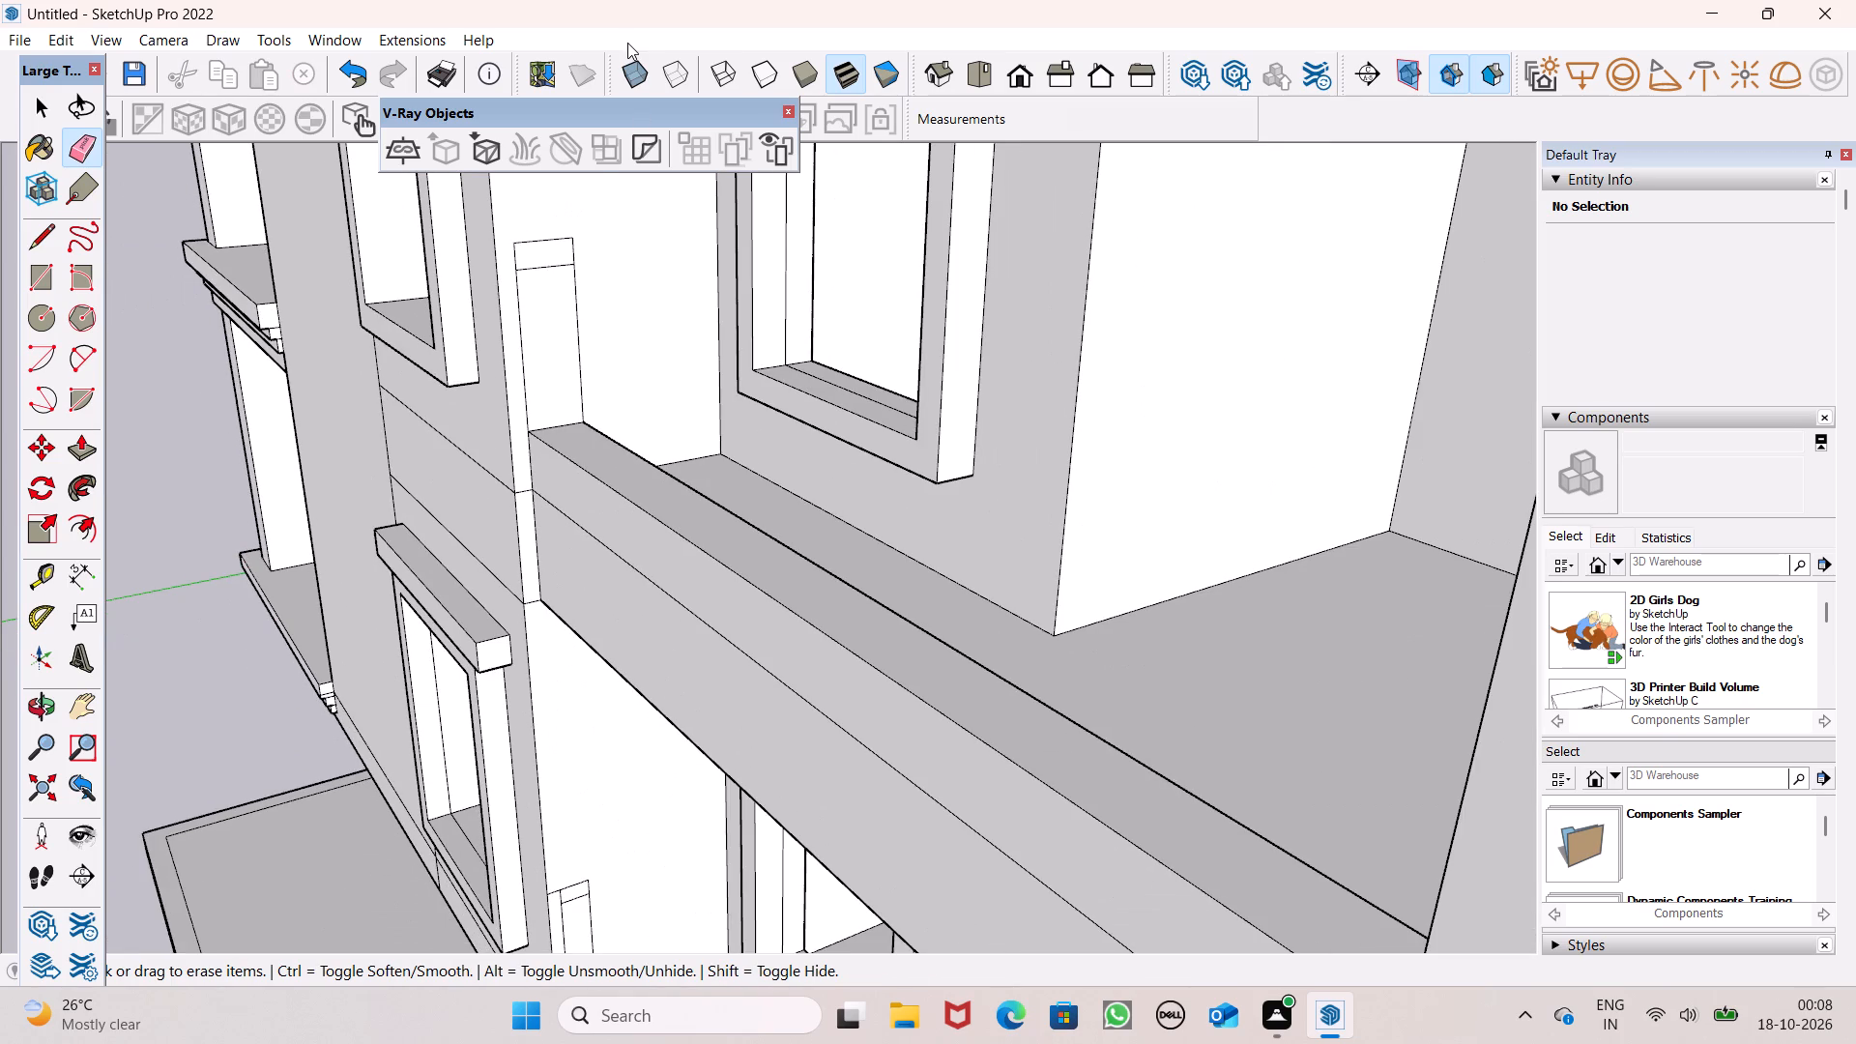
scroll(627, 43, down, 11)
Erase the leftover top line segment between the outer vertical and the wall edge on the lowest balcony.
scroll(484, 0, down, 5)
scroll(357, 469, down, 5)
scroll(461, 740, up, 2)
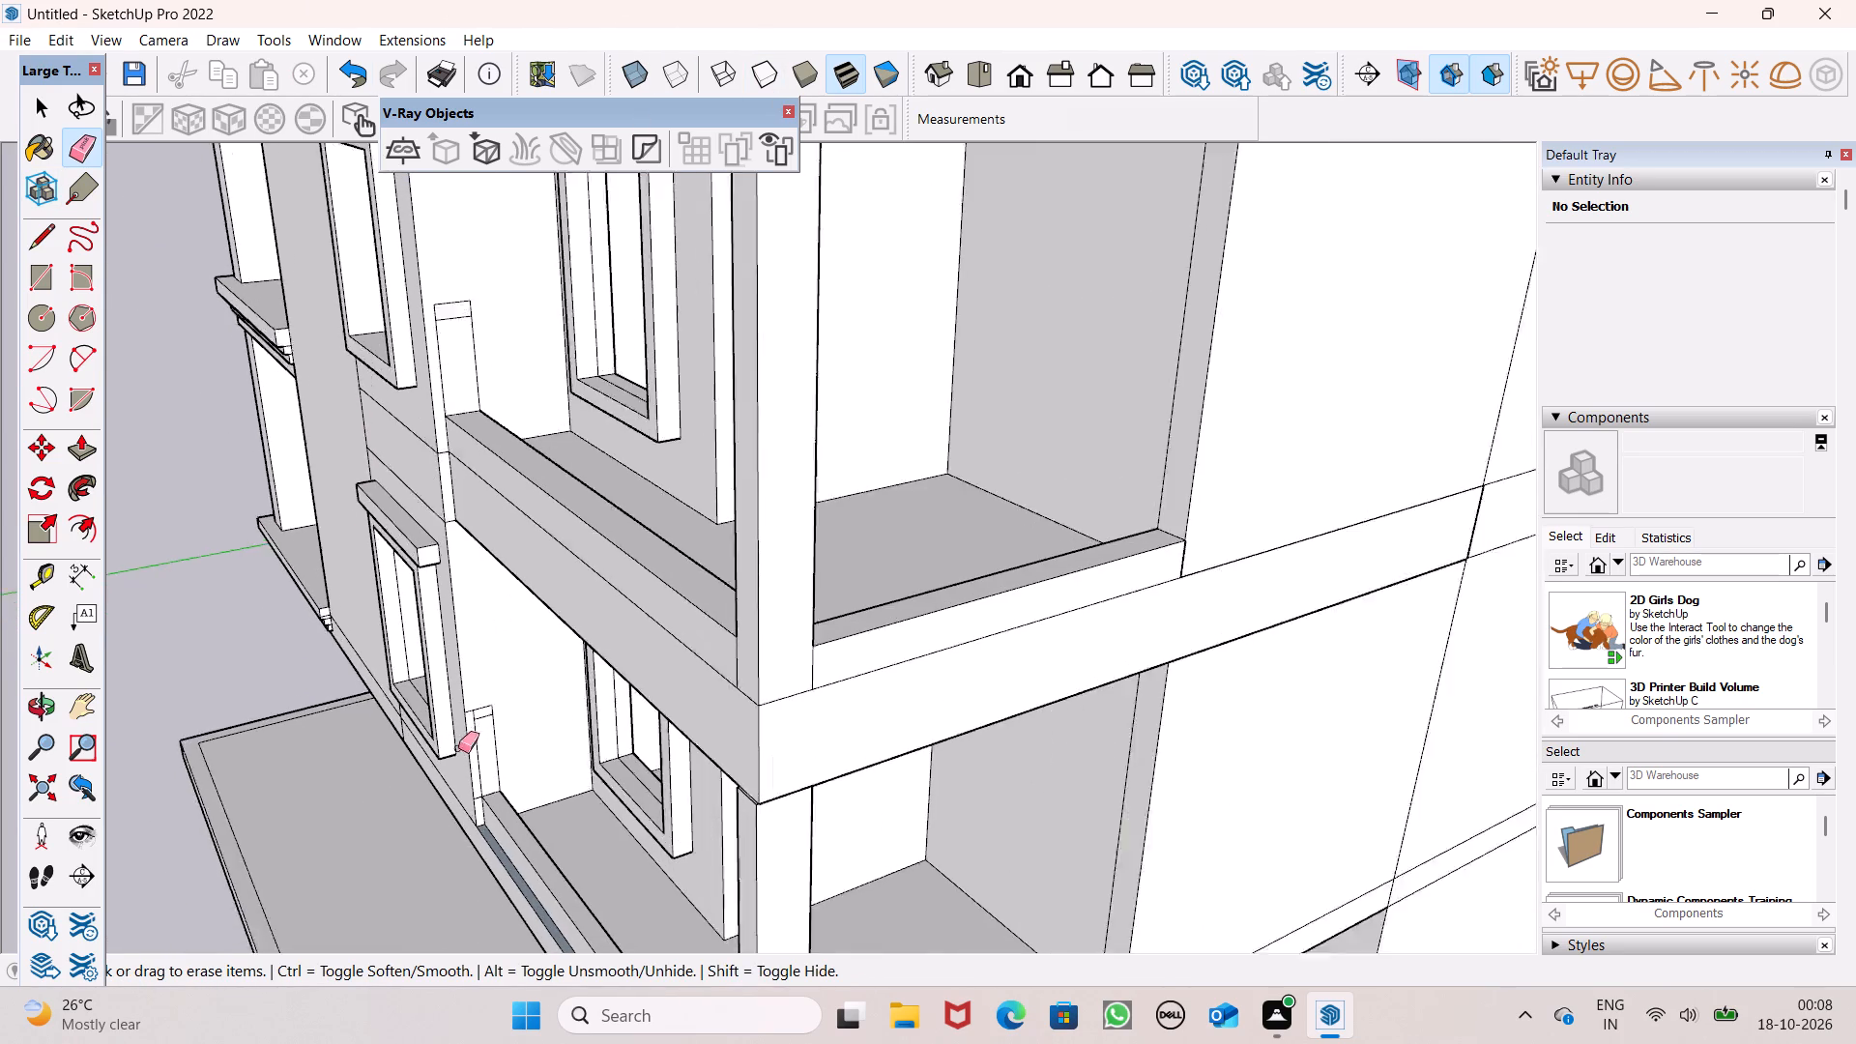
scroll(458, 748, up, 15)
drag(436, 587, 426, 597)
double_click(424, 598)
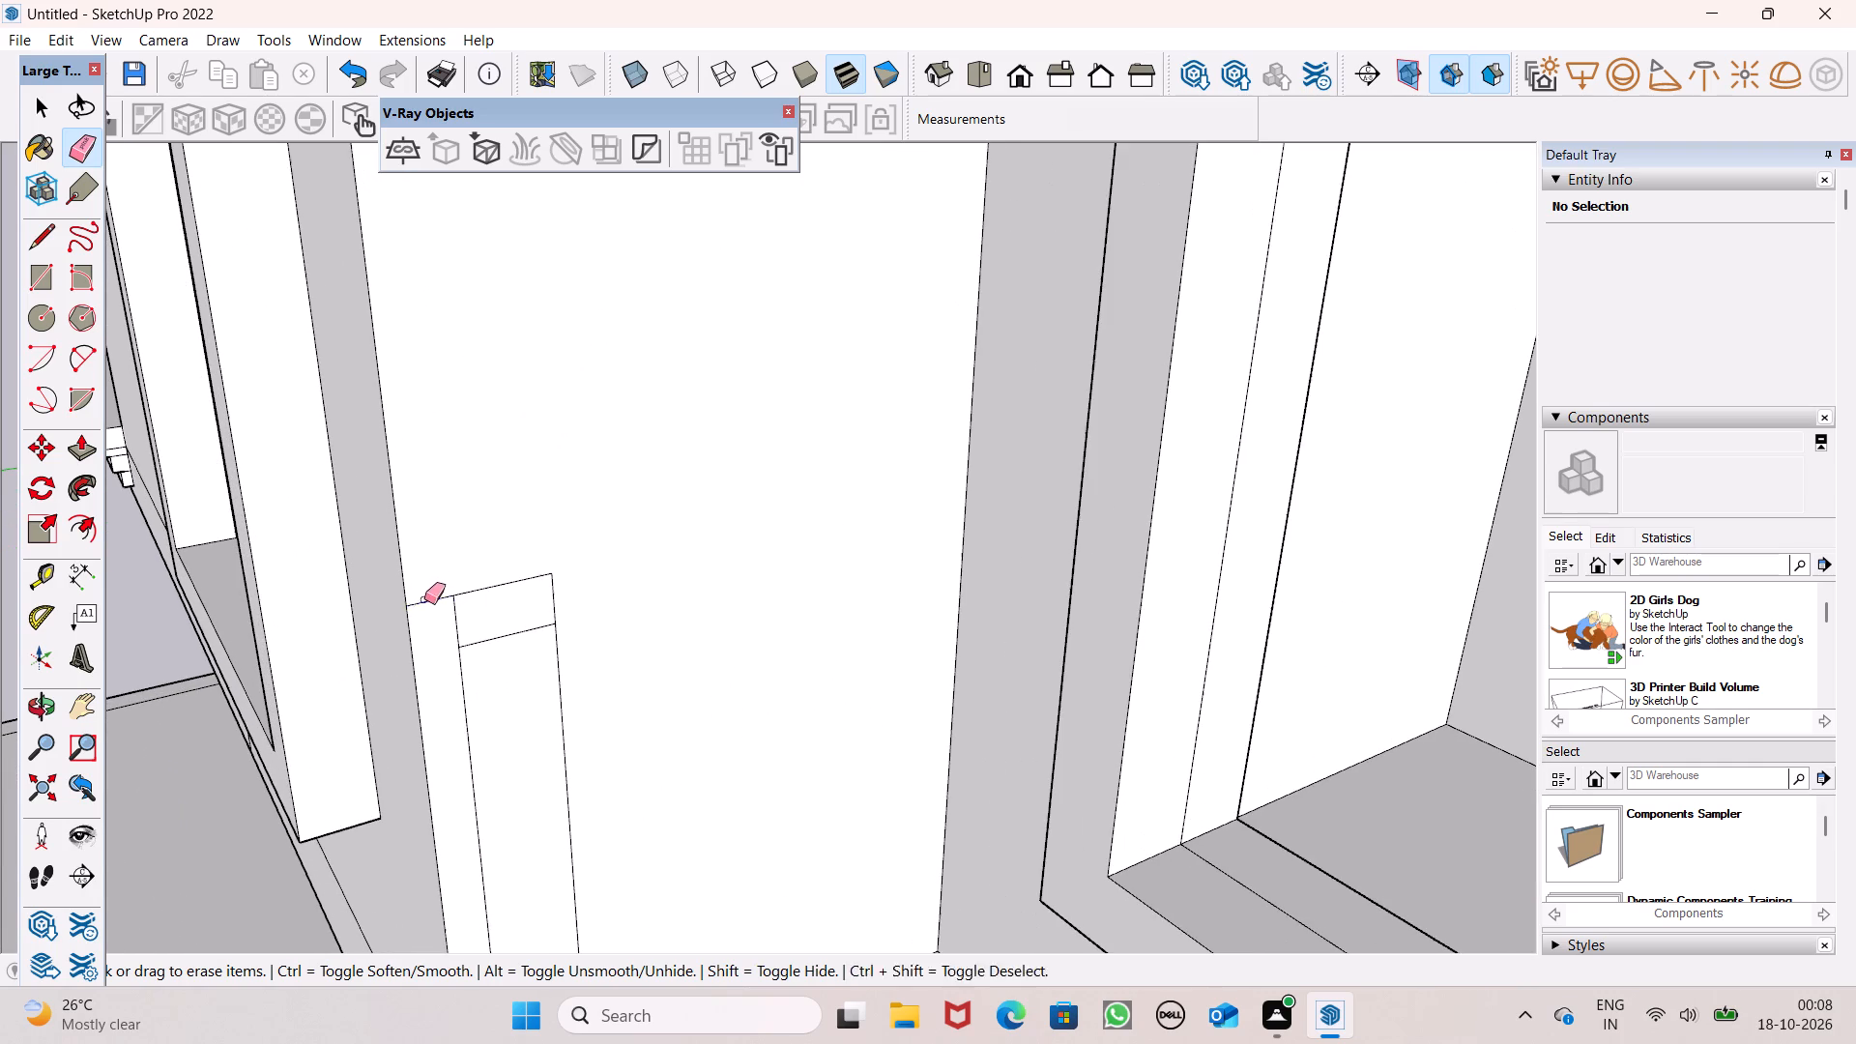
scroll(488, 615, down, 20)
middle_drag(518, 618, 492, 679)
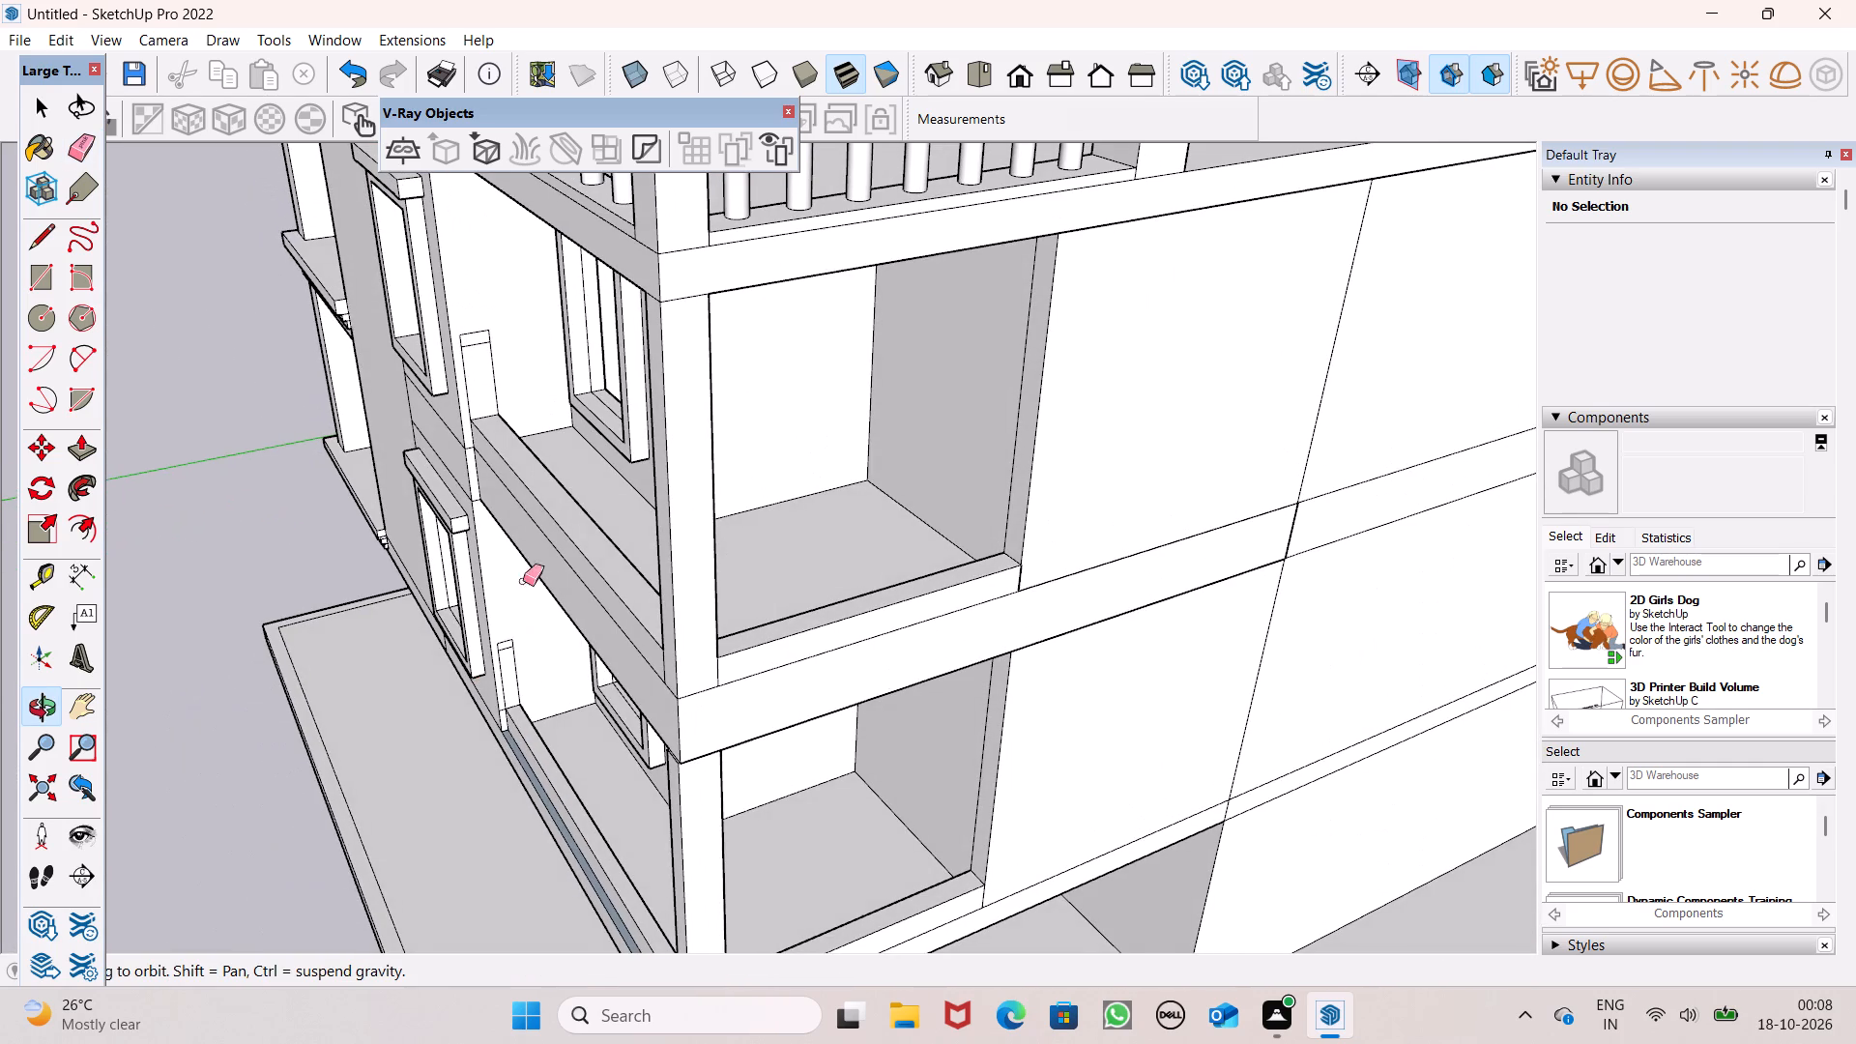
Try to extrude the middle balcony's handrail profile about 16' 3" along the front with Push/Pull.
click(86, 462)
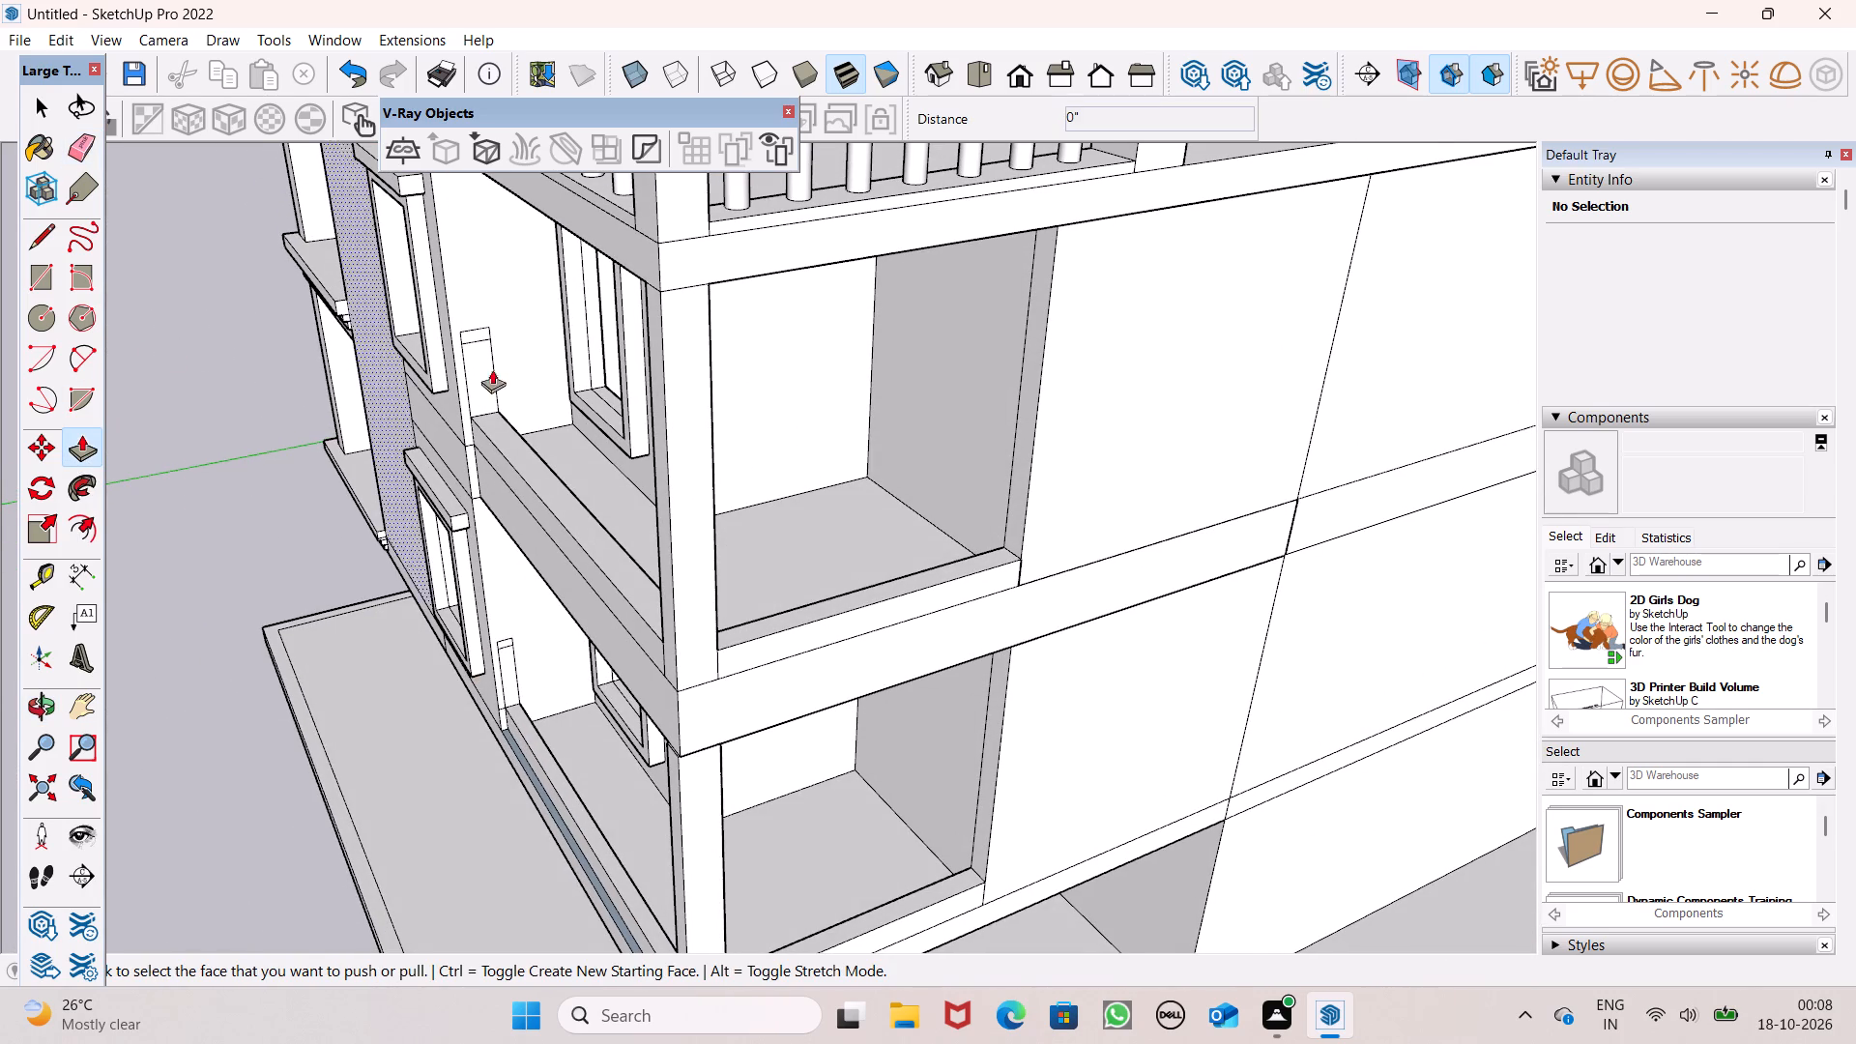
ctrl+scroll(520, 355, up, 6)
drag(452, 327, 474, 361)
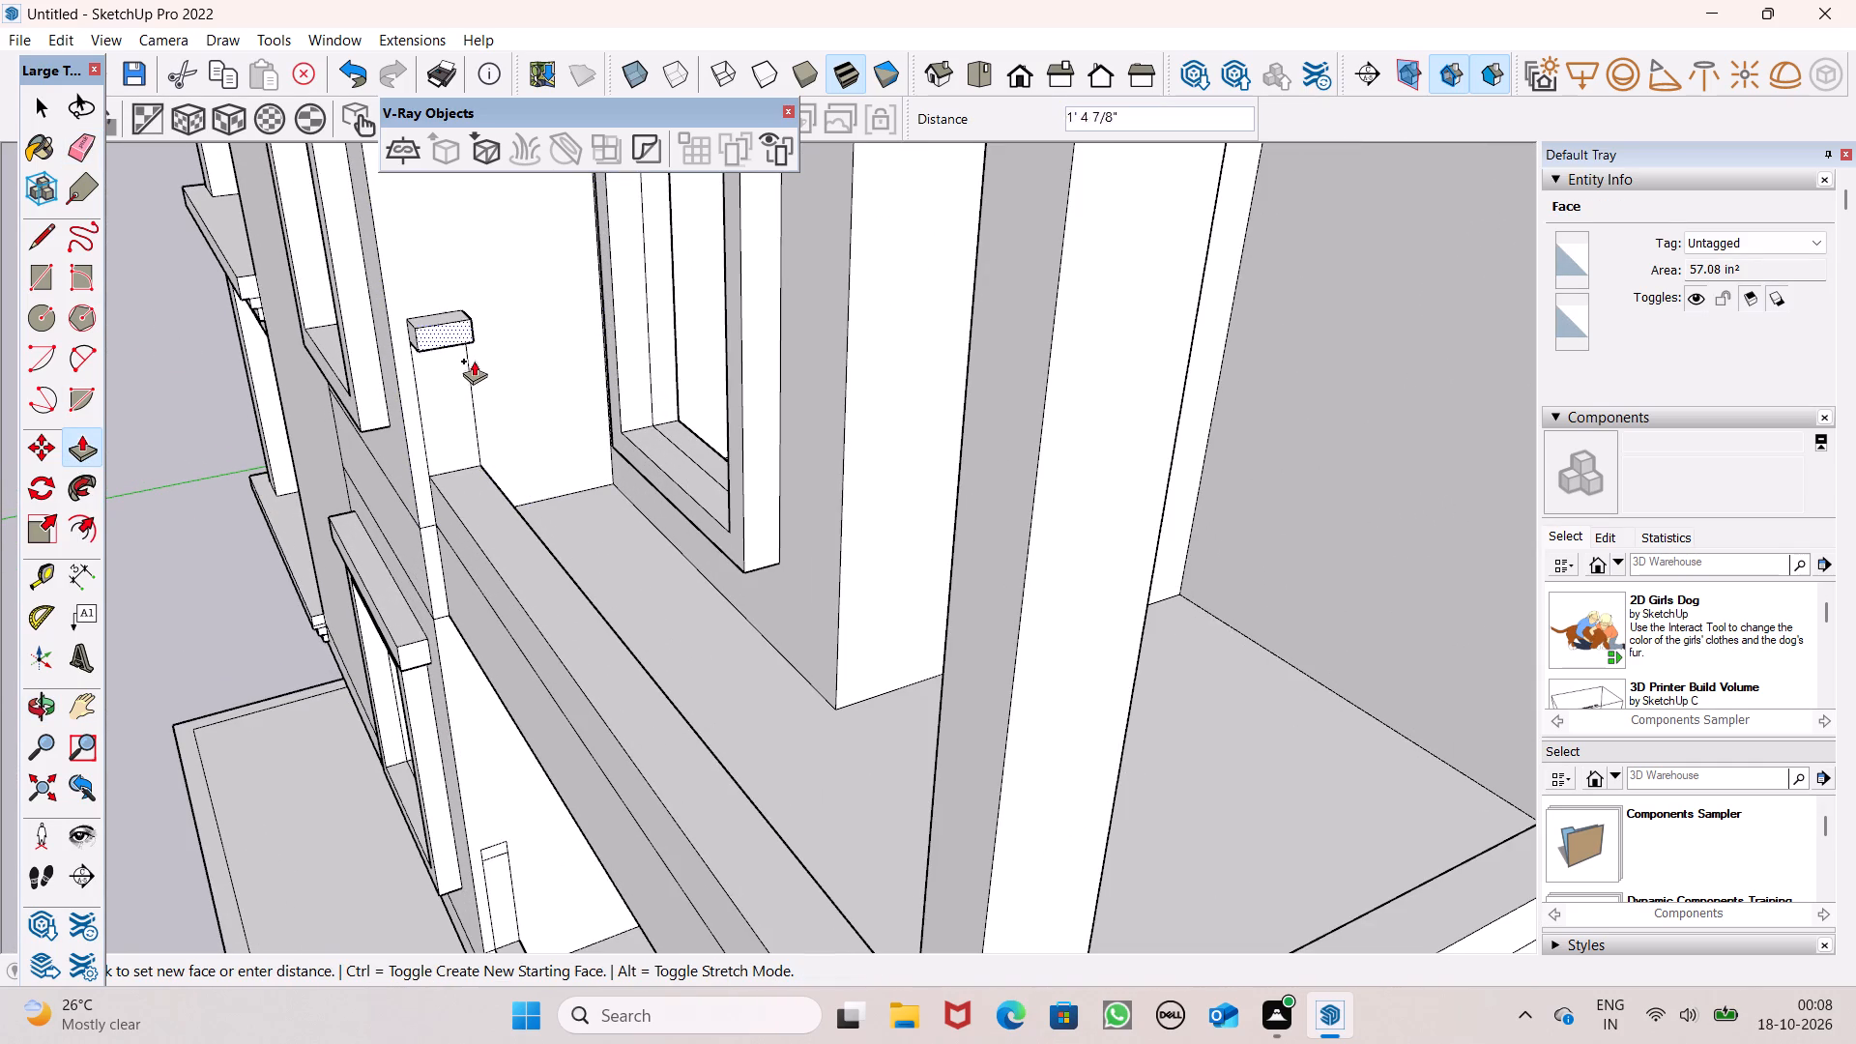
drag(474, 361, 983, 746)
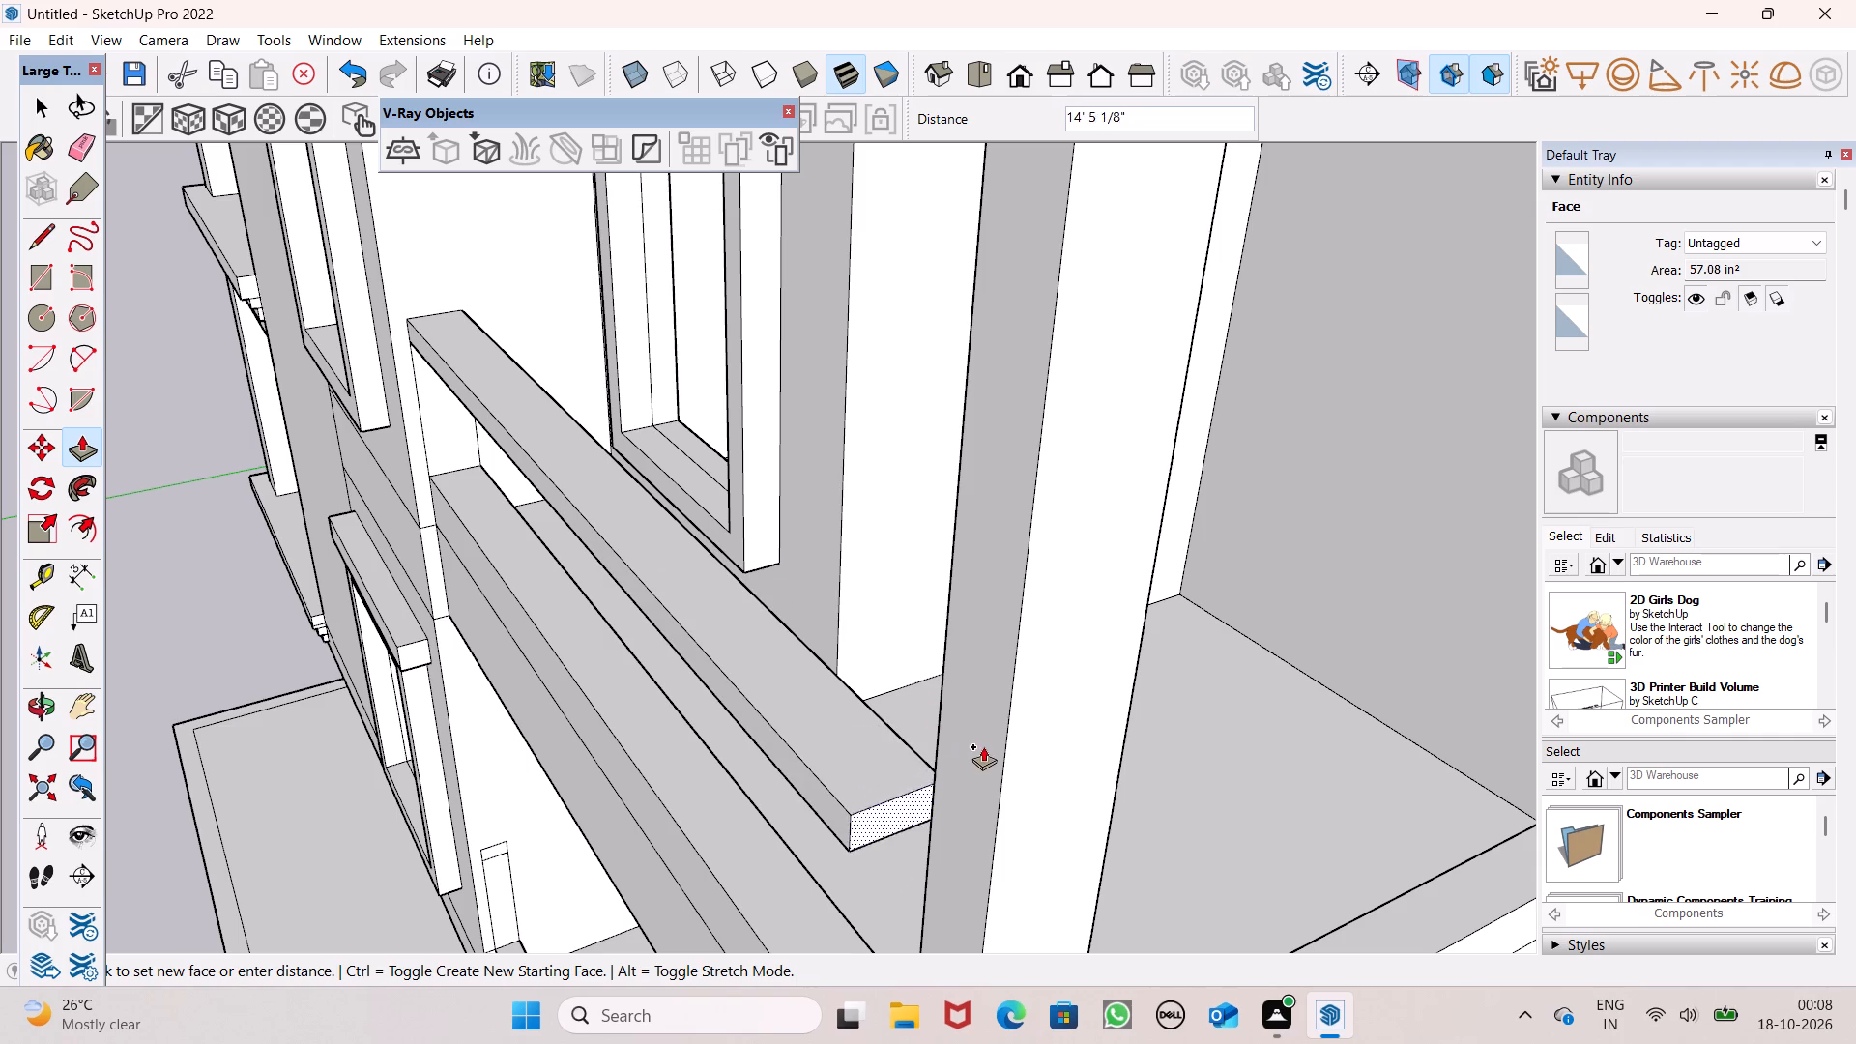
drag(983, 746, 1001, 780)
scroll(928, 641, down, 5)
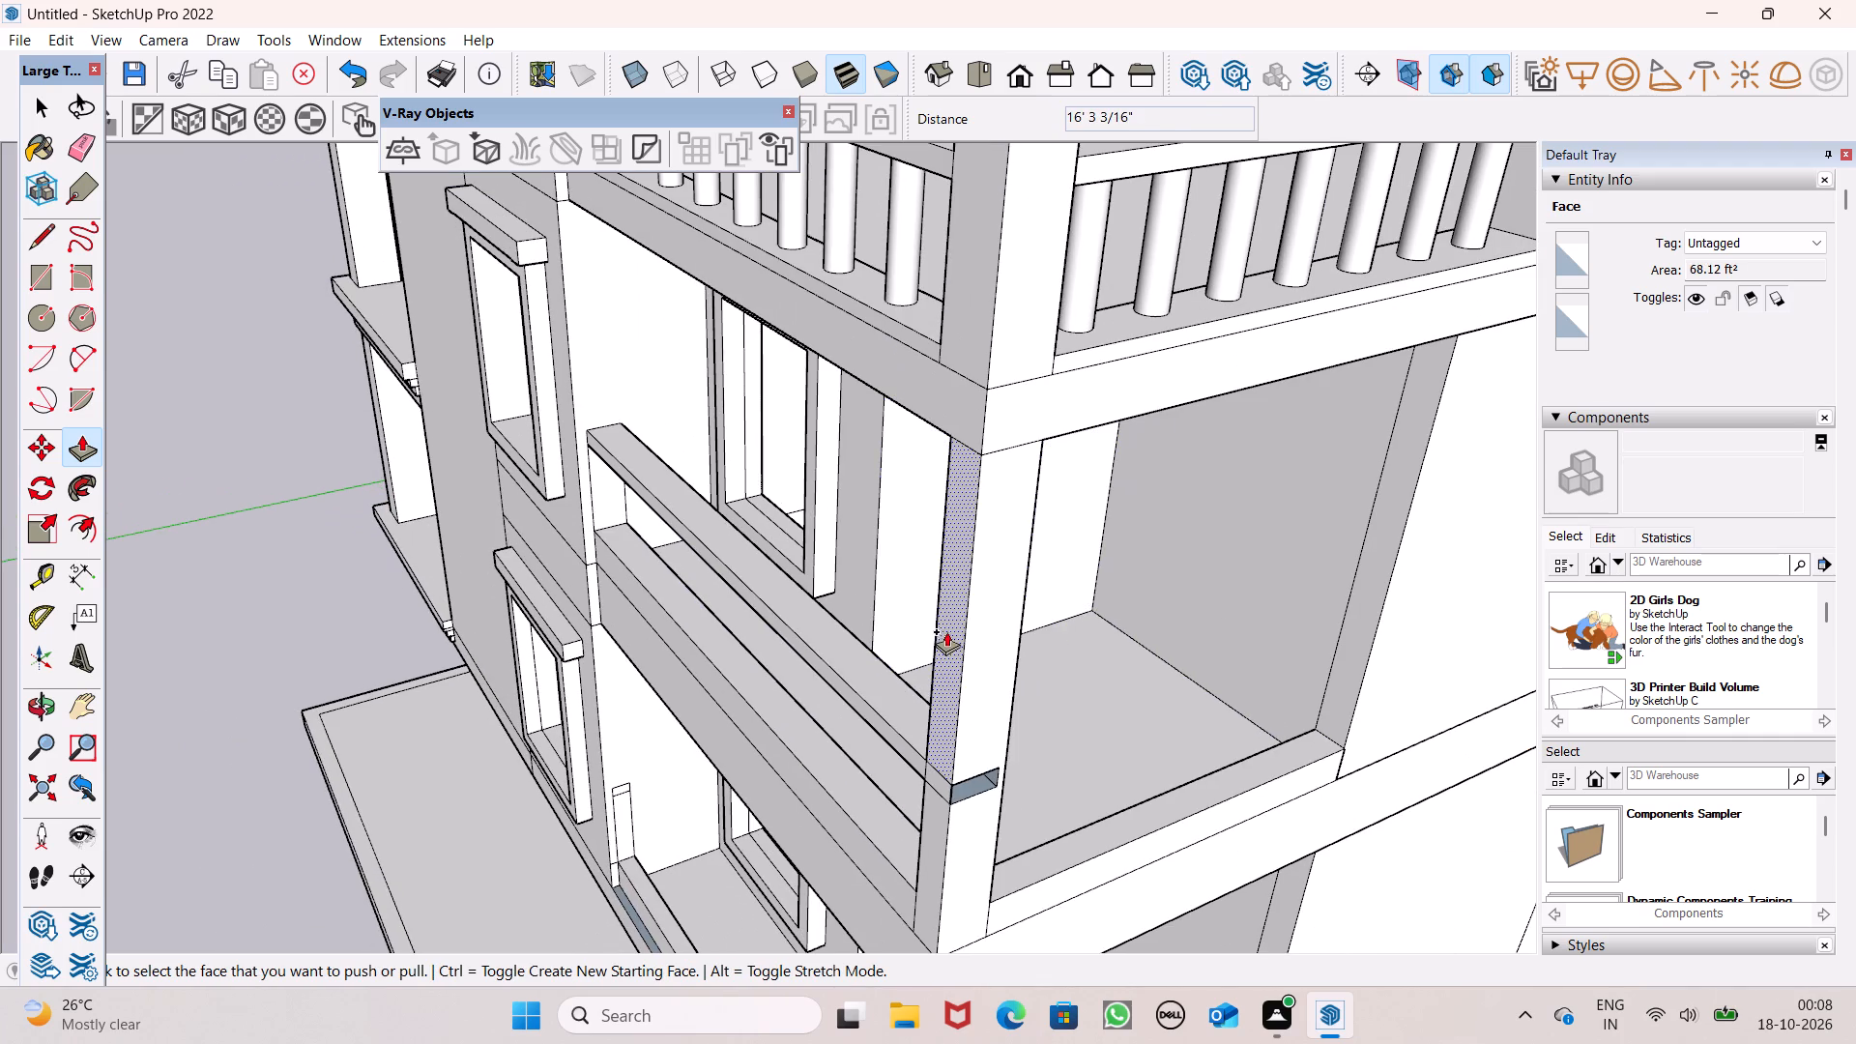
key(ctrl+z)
Extrude the middle balcony's handrail profile about 14' 3 5/8" along the front towards the corner column.
drag(607, 429, 609, 428)
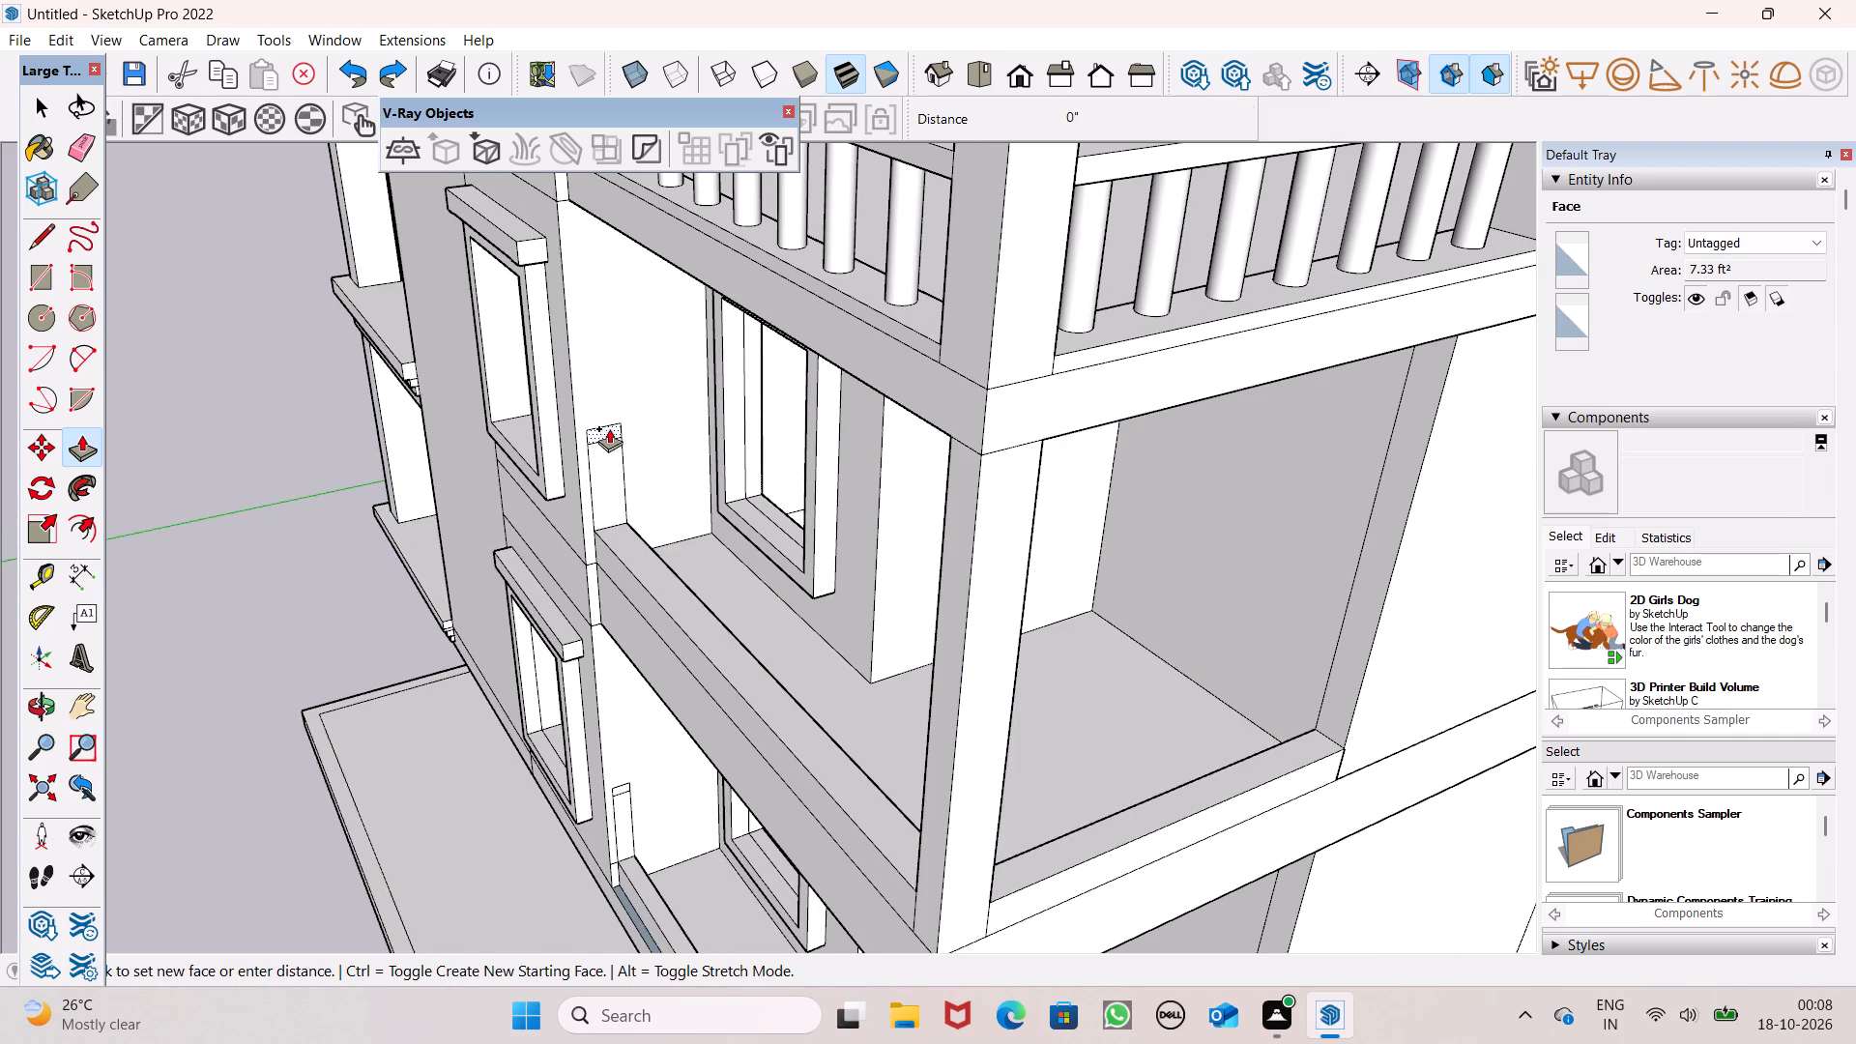
drag(609, 428, 914, 715)
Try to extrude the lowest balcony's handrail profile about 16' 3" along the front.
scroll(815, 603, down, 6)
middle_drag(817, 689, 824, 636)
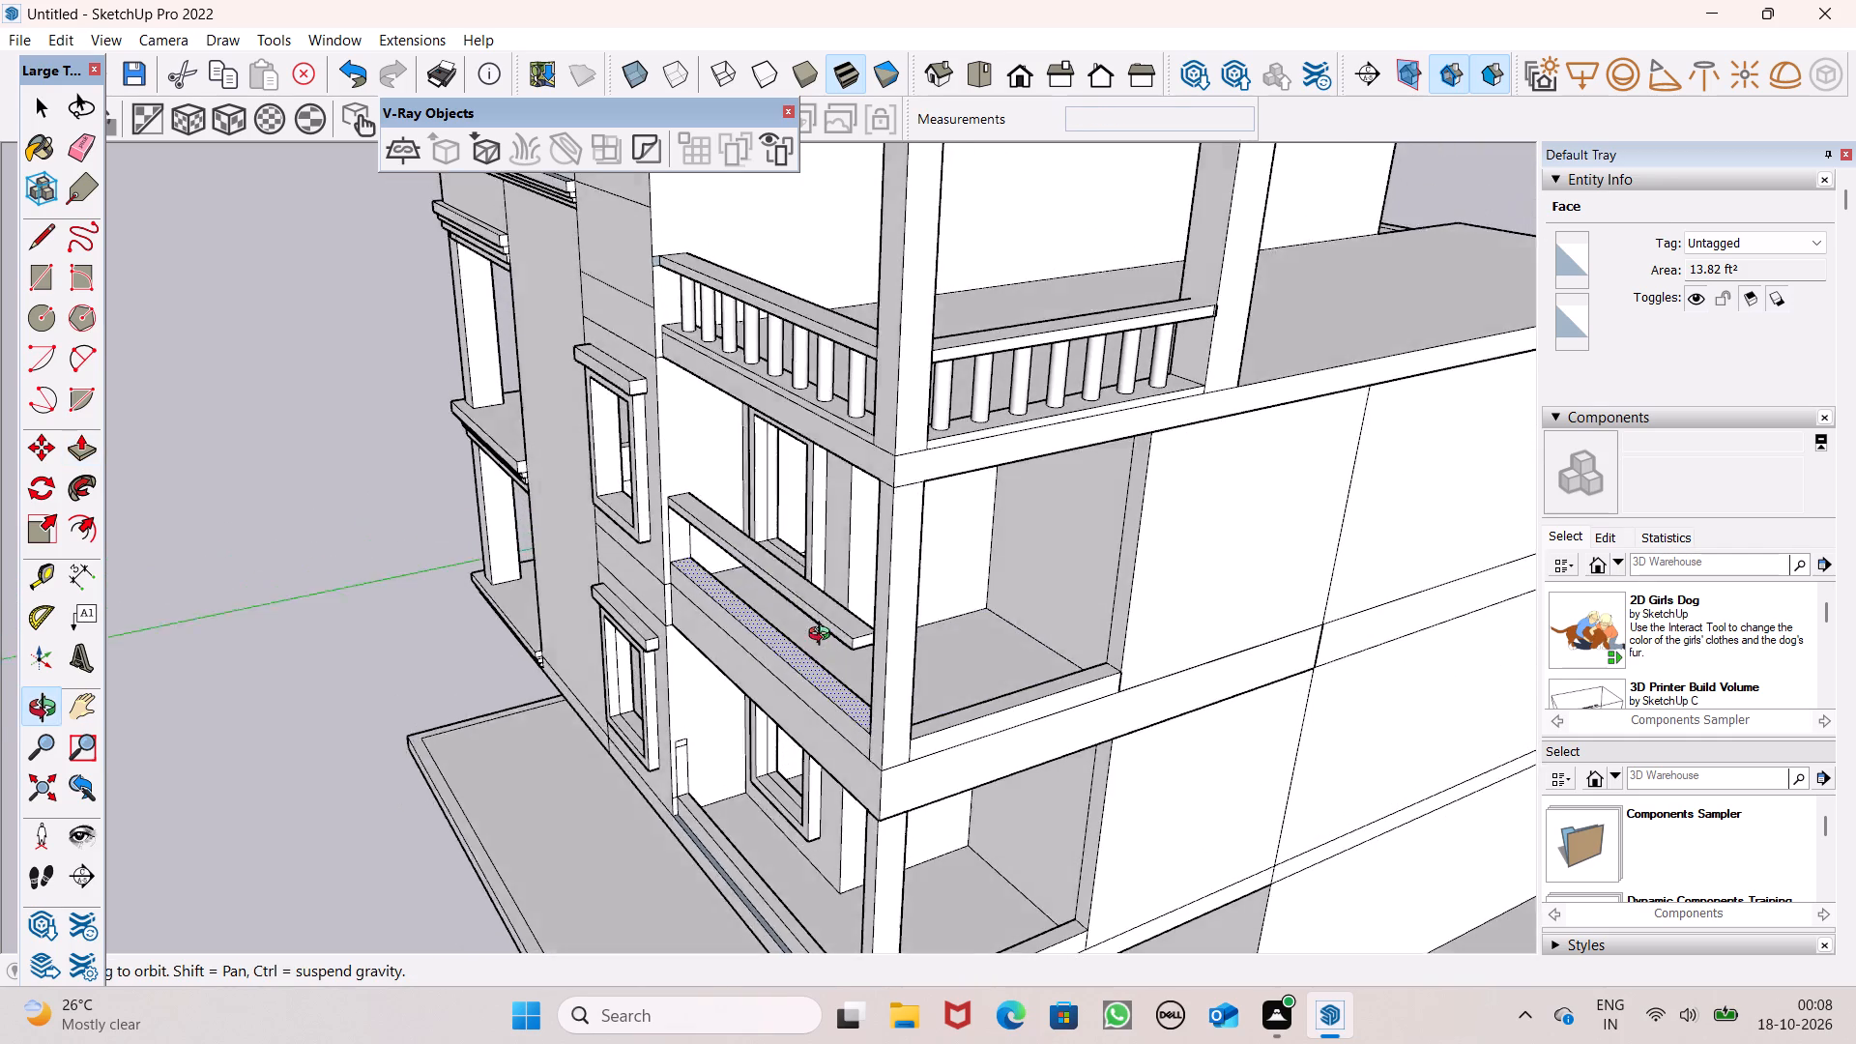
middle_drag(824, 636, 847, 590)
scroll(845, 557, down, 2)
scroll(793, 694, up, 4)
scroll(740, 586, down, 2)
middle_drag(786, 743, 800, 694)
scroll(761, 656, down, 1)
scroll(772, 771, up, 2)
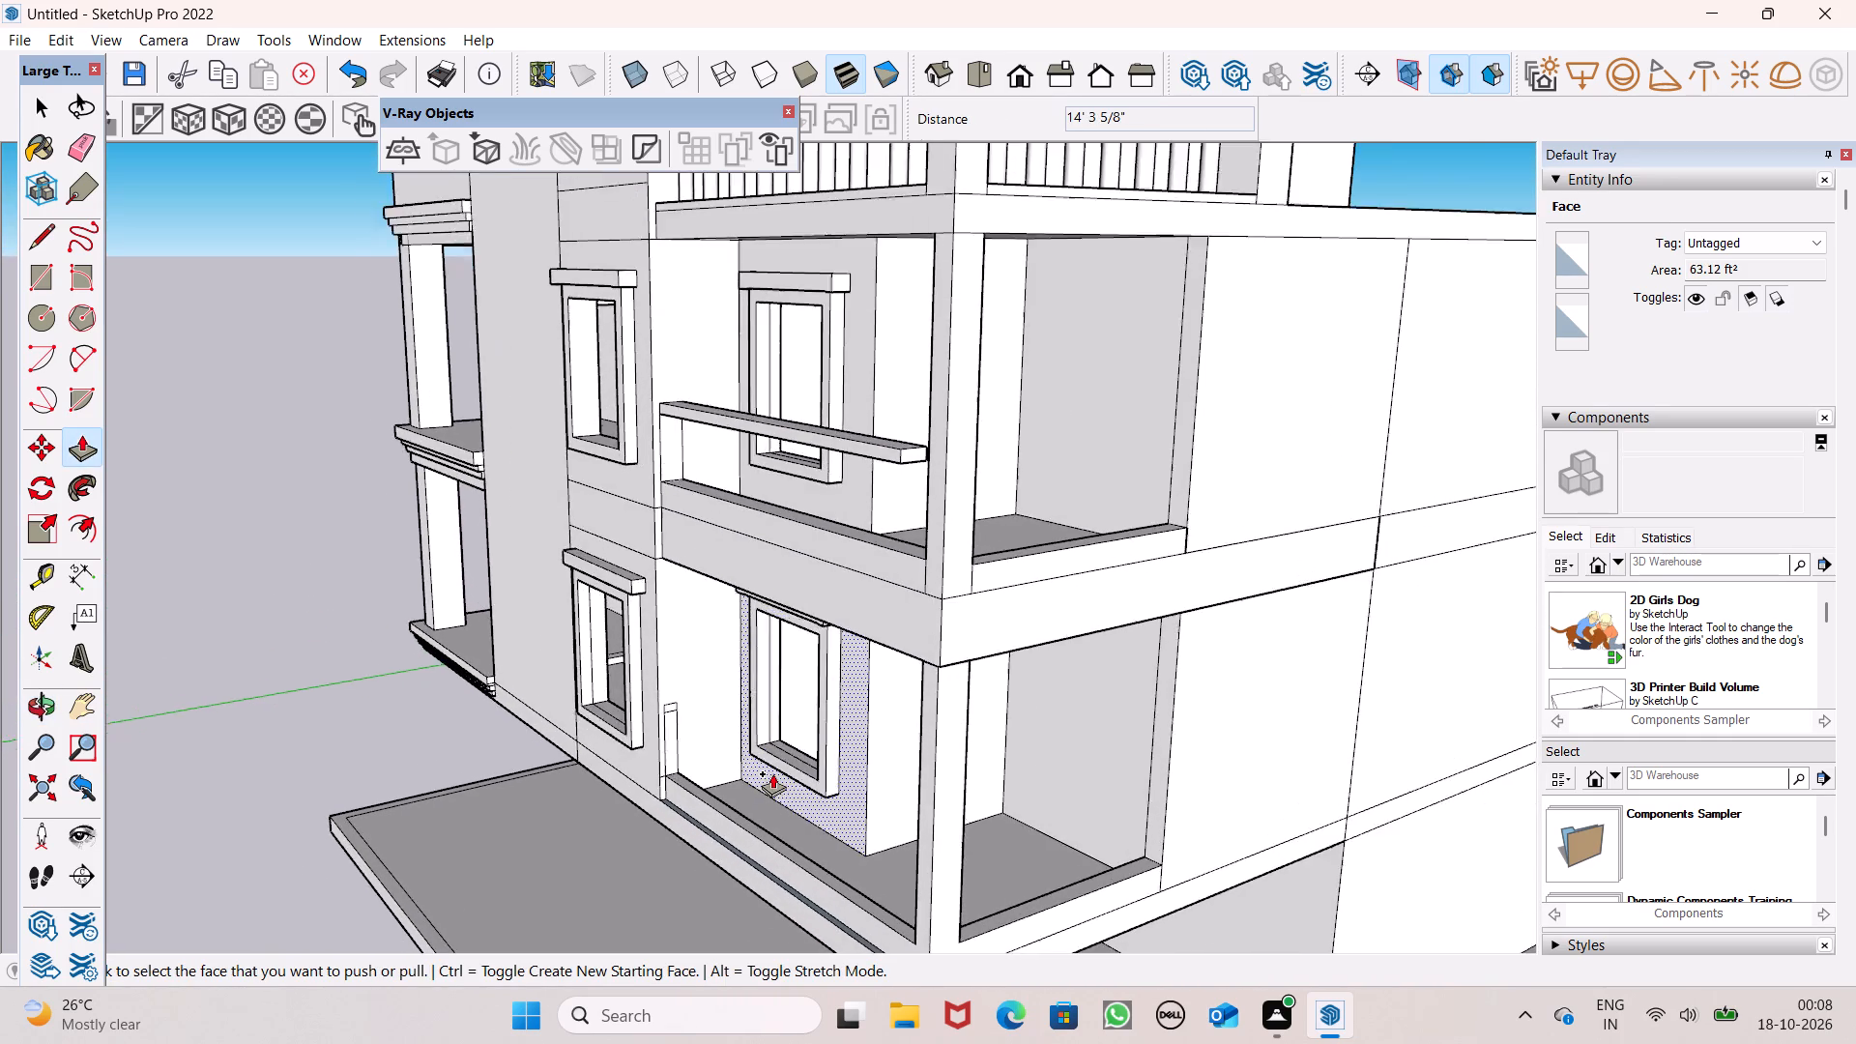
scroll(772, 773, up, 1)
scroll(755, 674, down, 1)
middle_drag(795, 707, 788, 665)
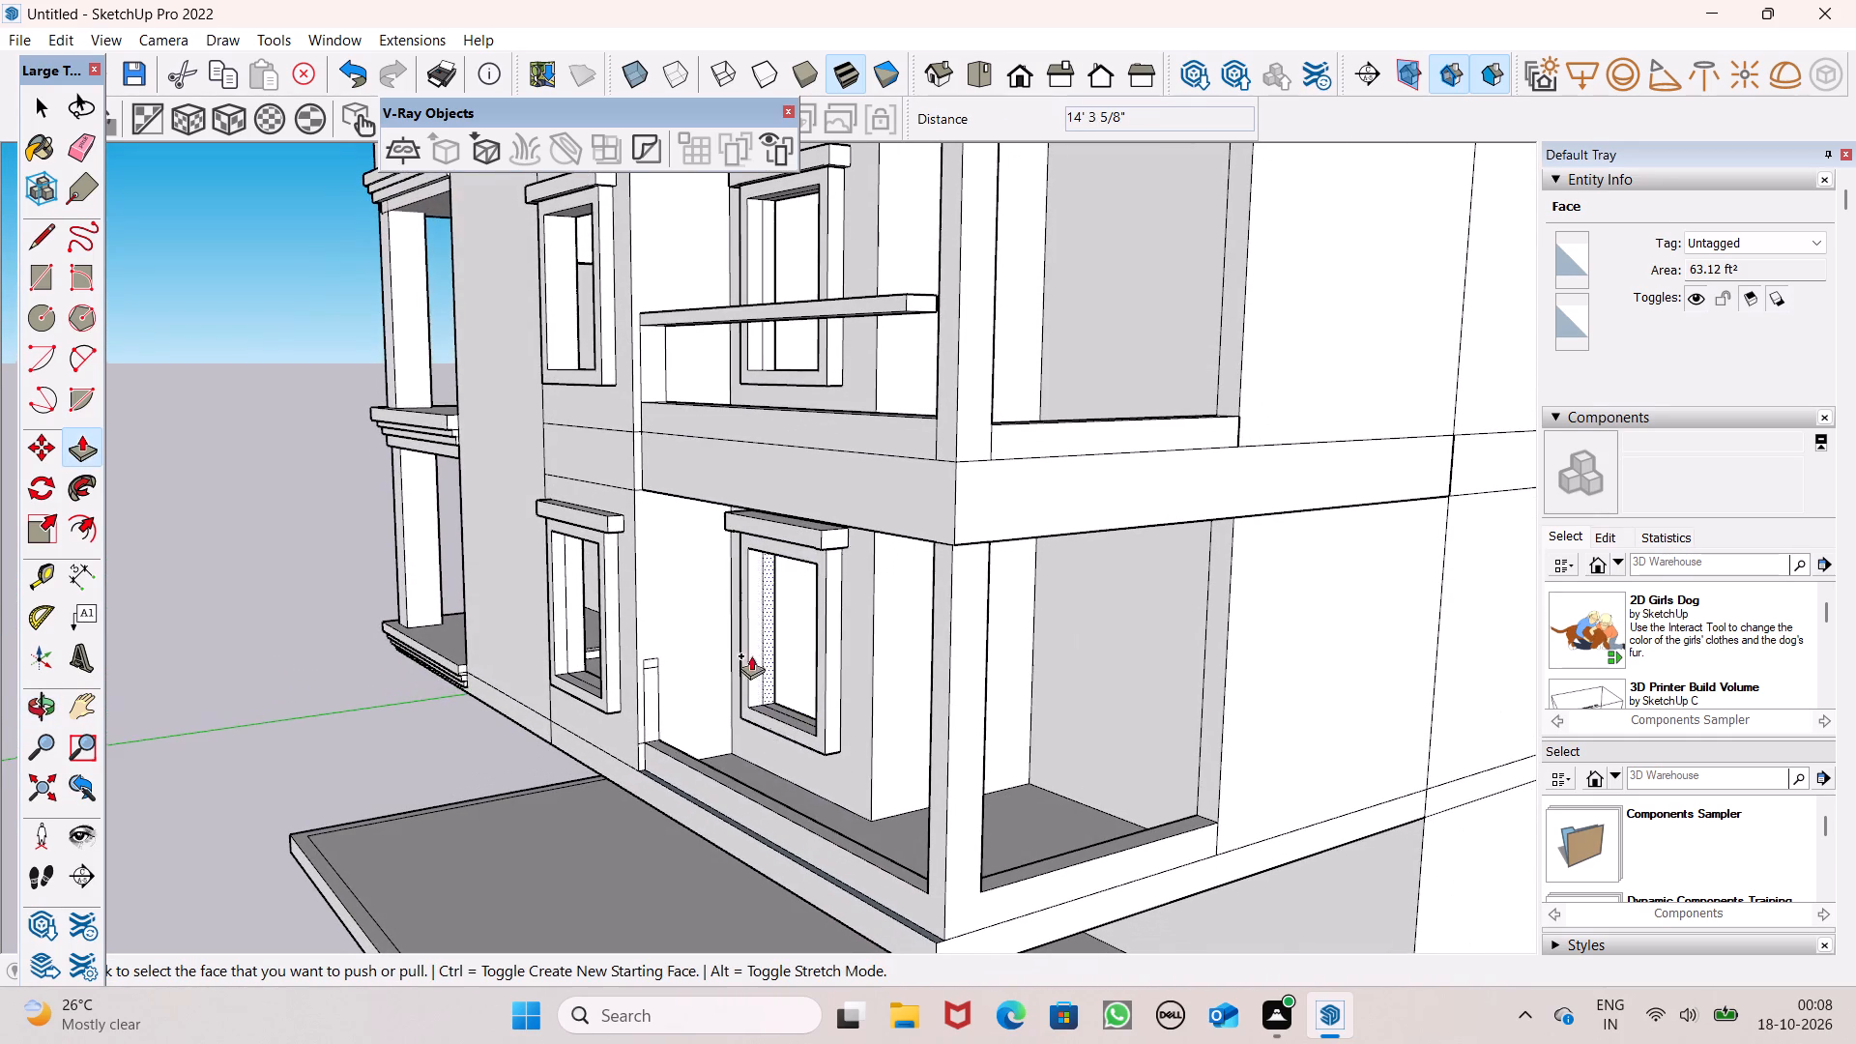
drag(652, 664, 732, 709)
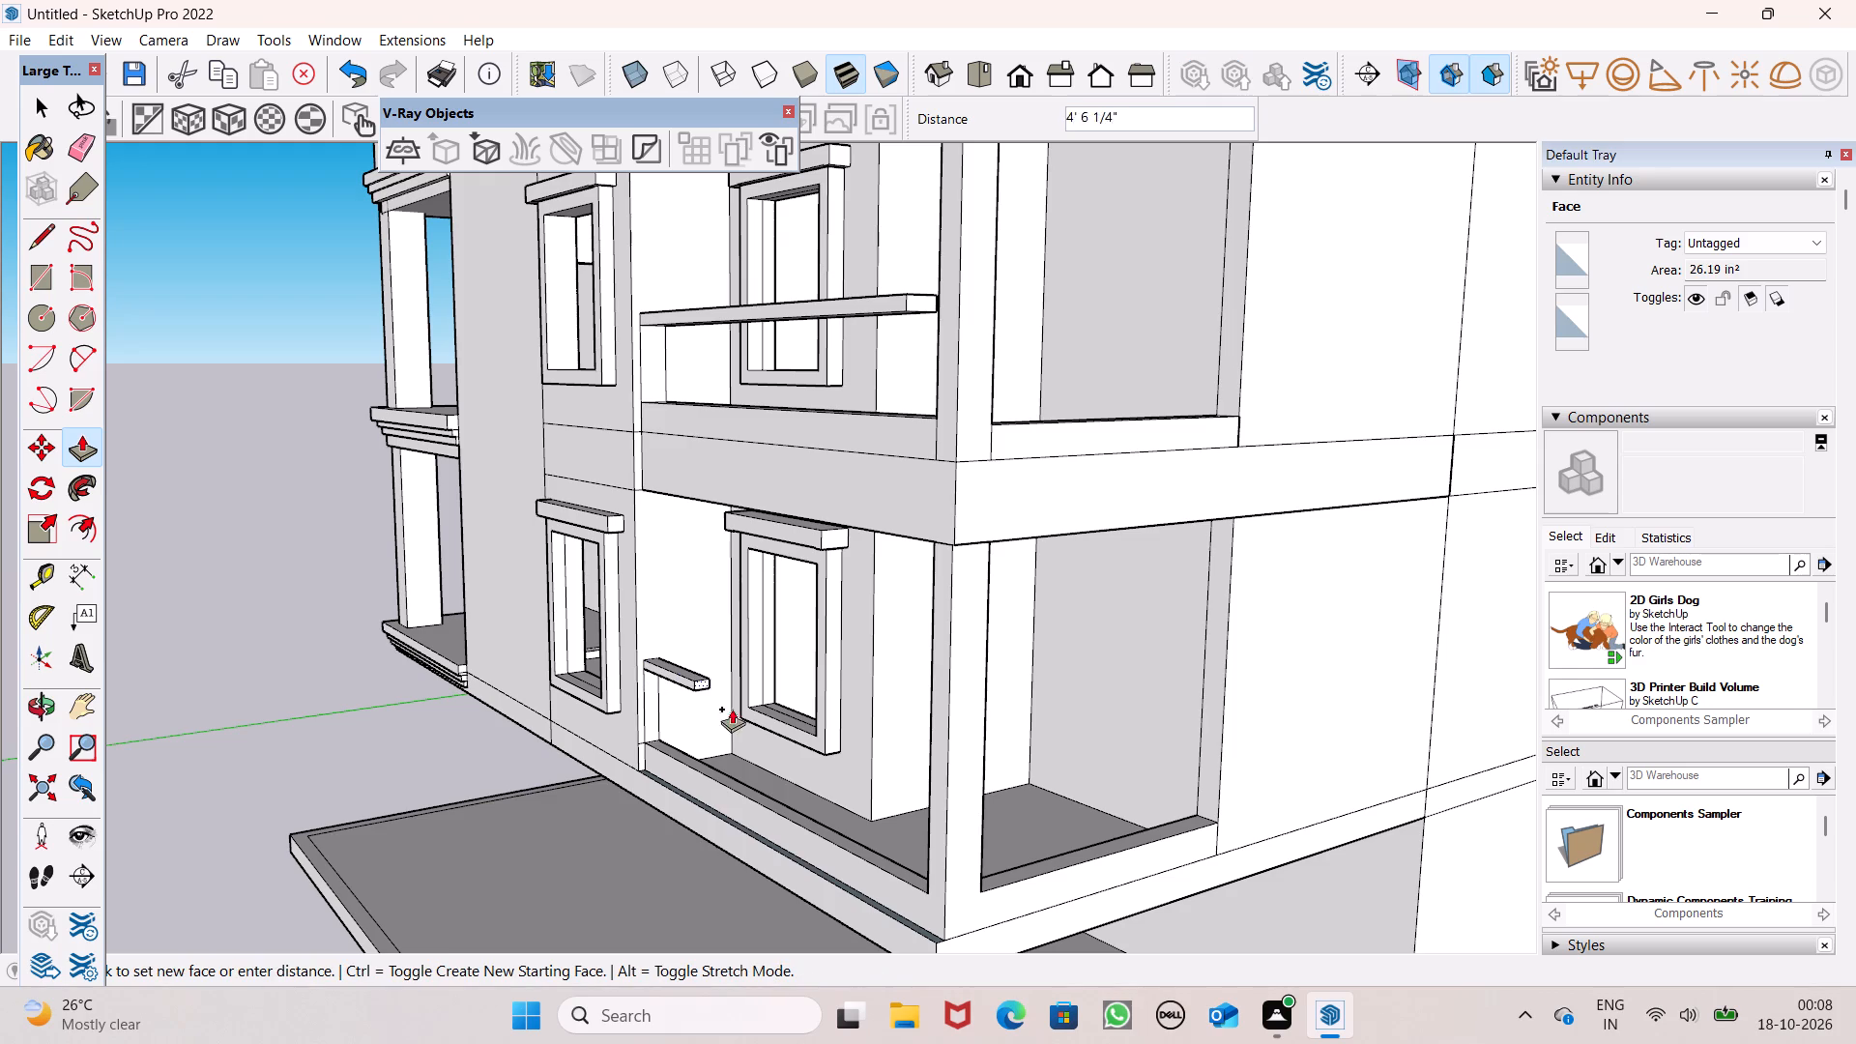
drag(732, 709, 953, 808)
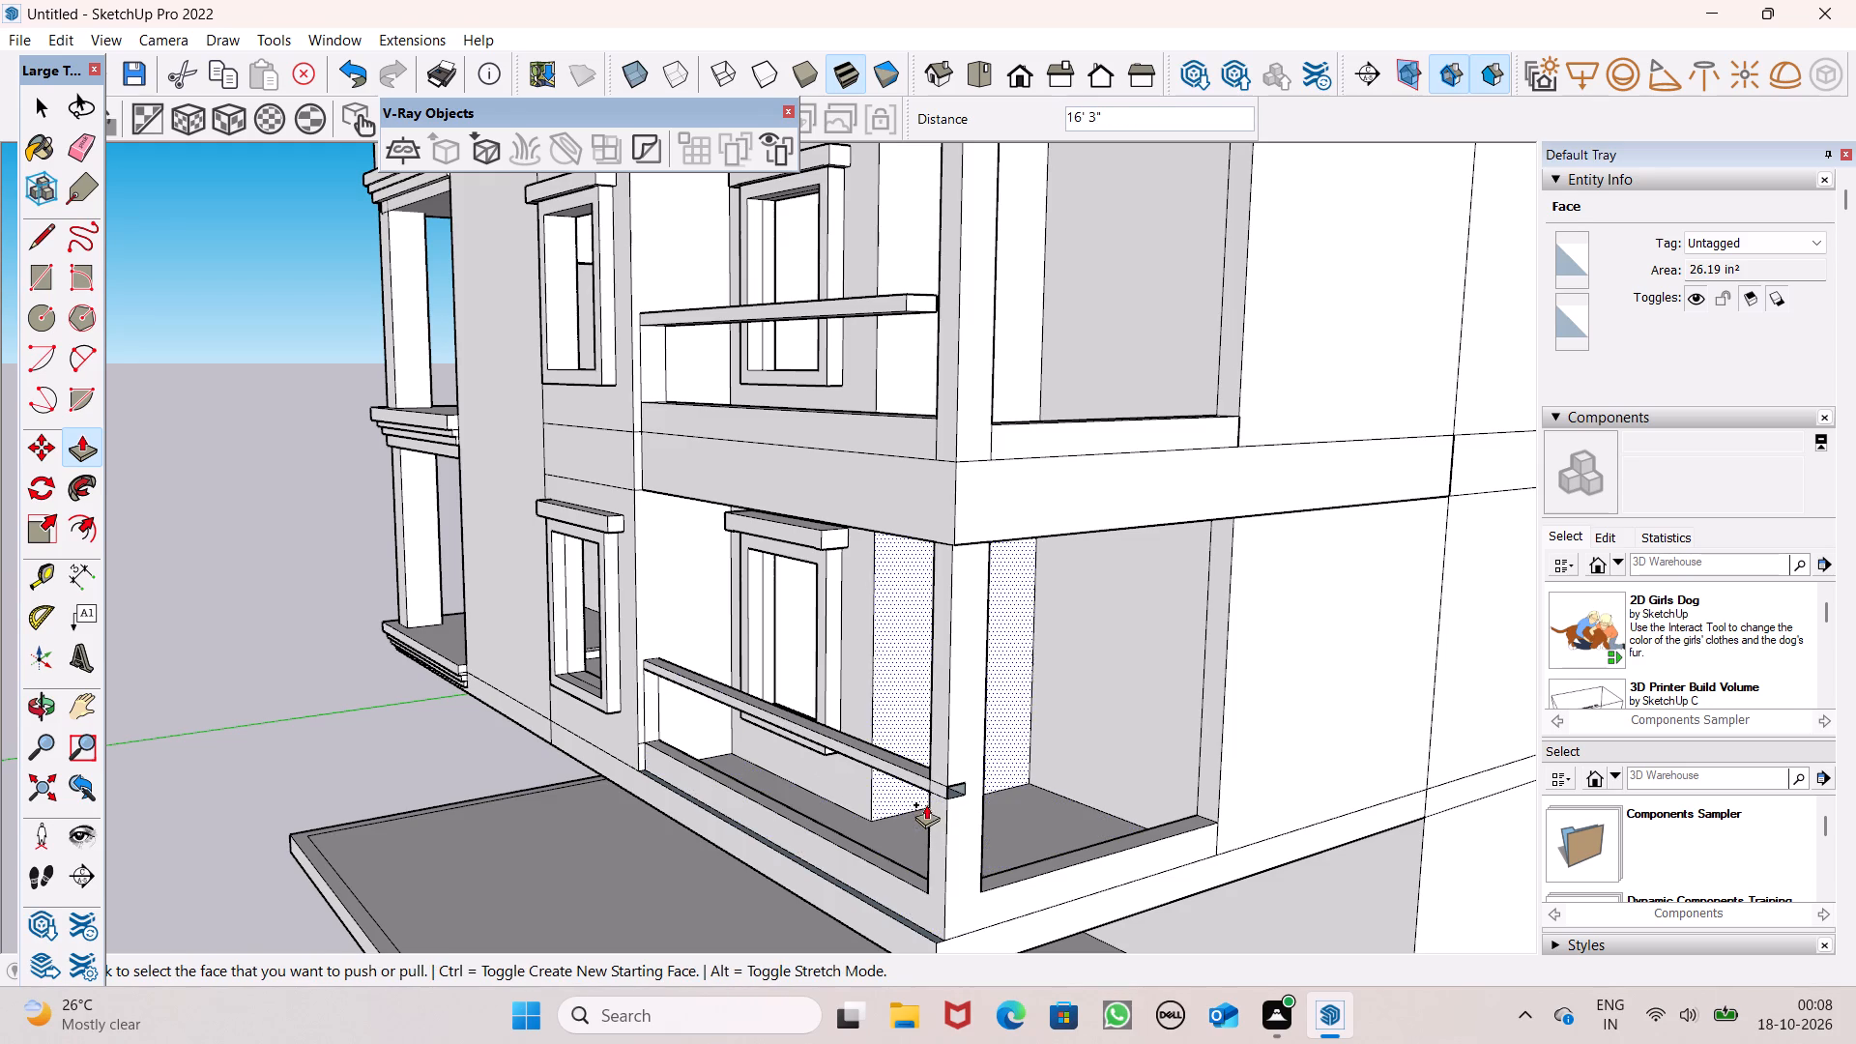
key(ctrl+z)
Extrude the lowest balcony's handrail profile about 15' 6 5/8" along the front towards the corner column.
middle_drag(952, 817, 990, 781)
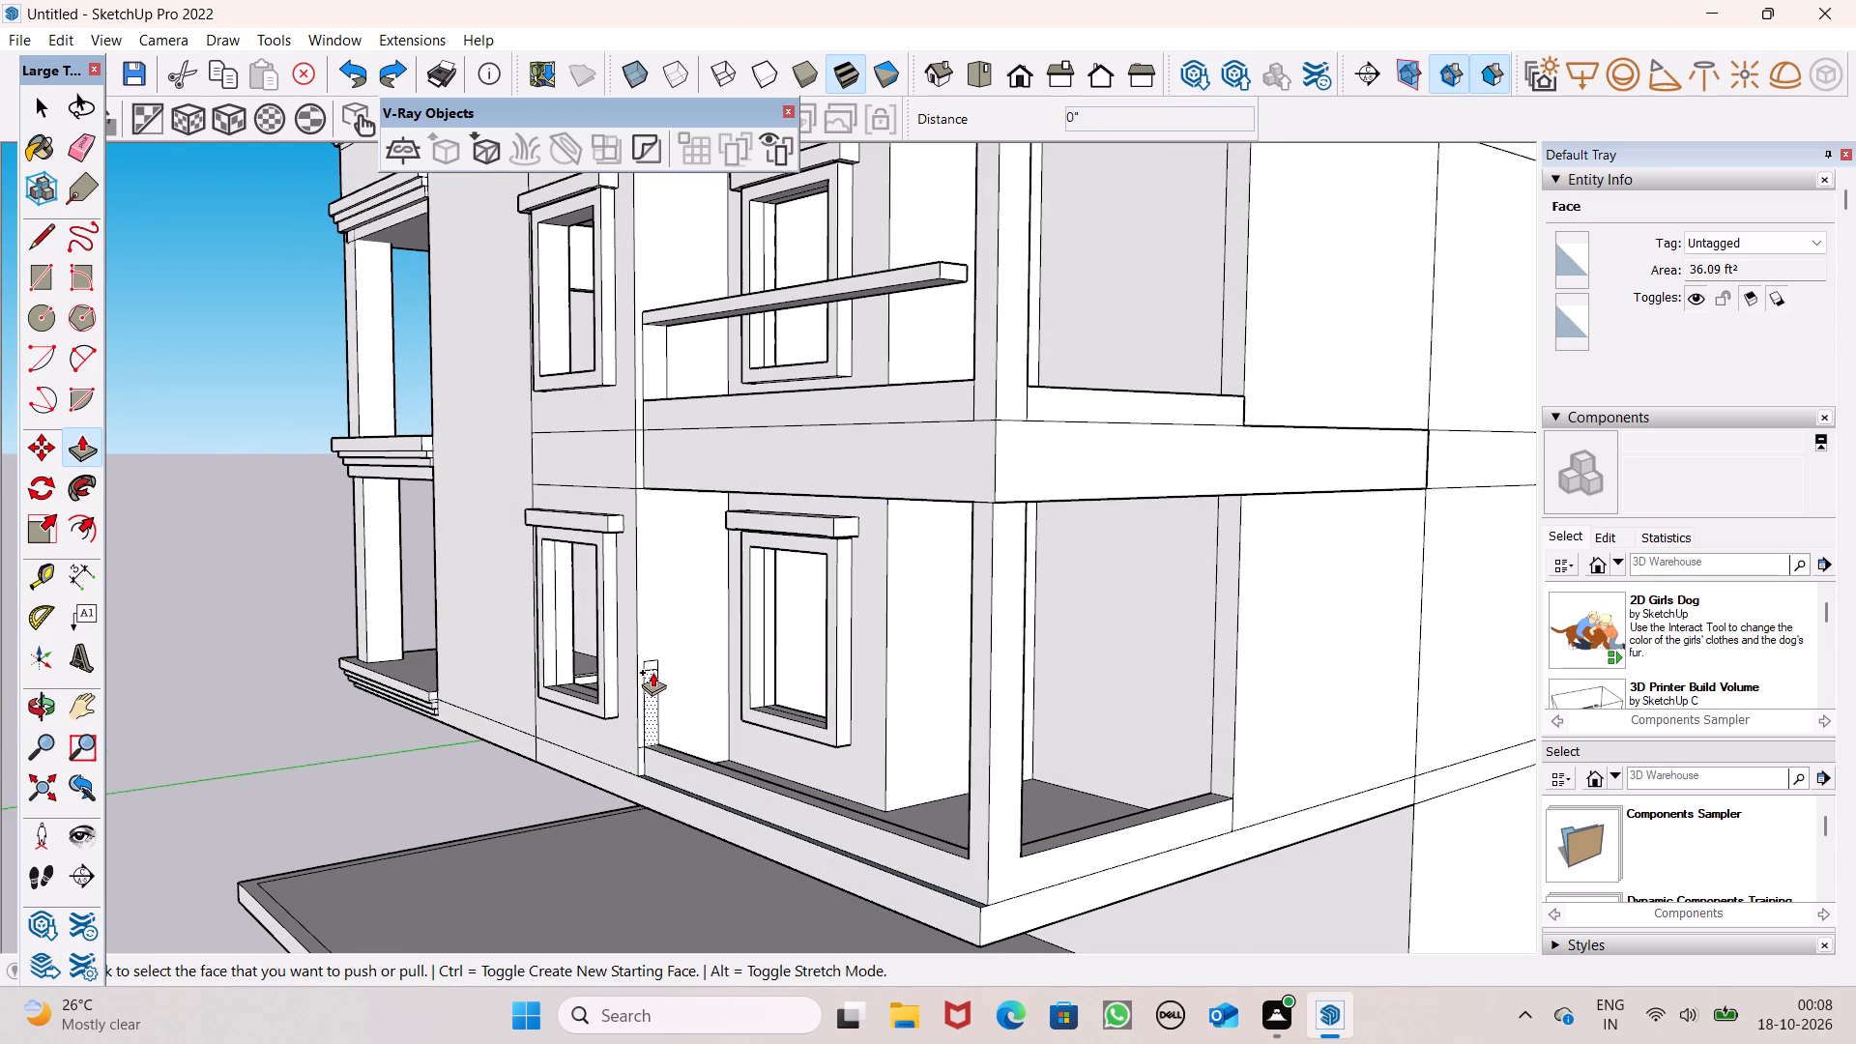
drag(650, 666, 809, 729)
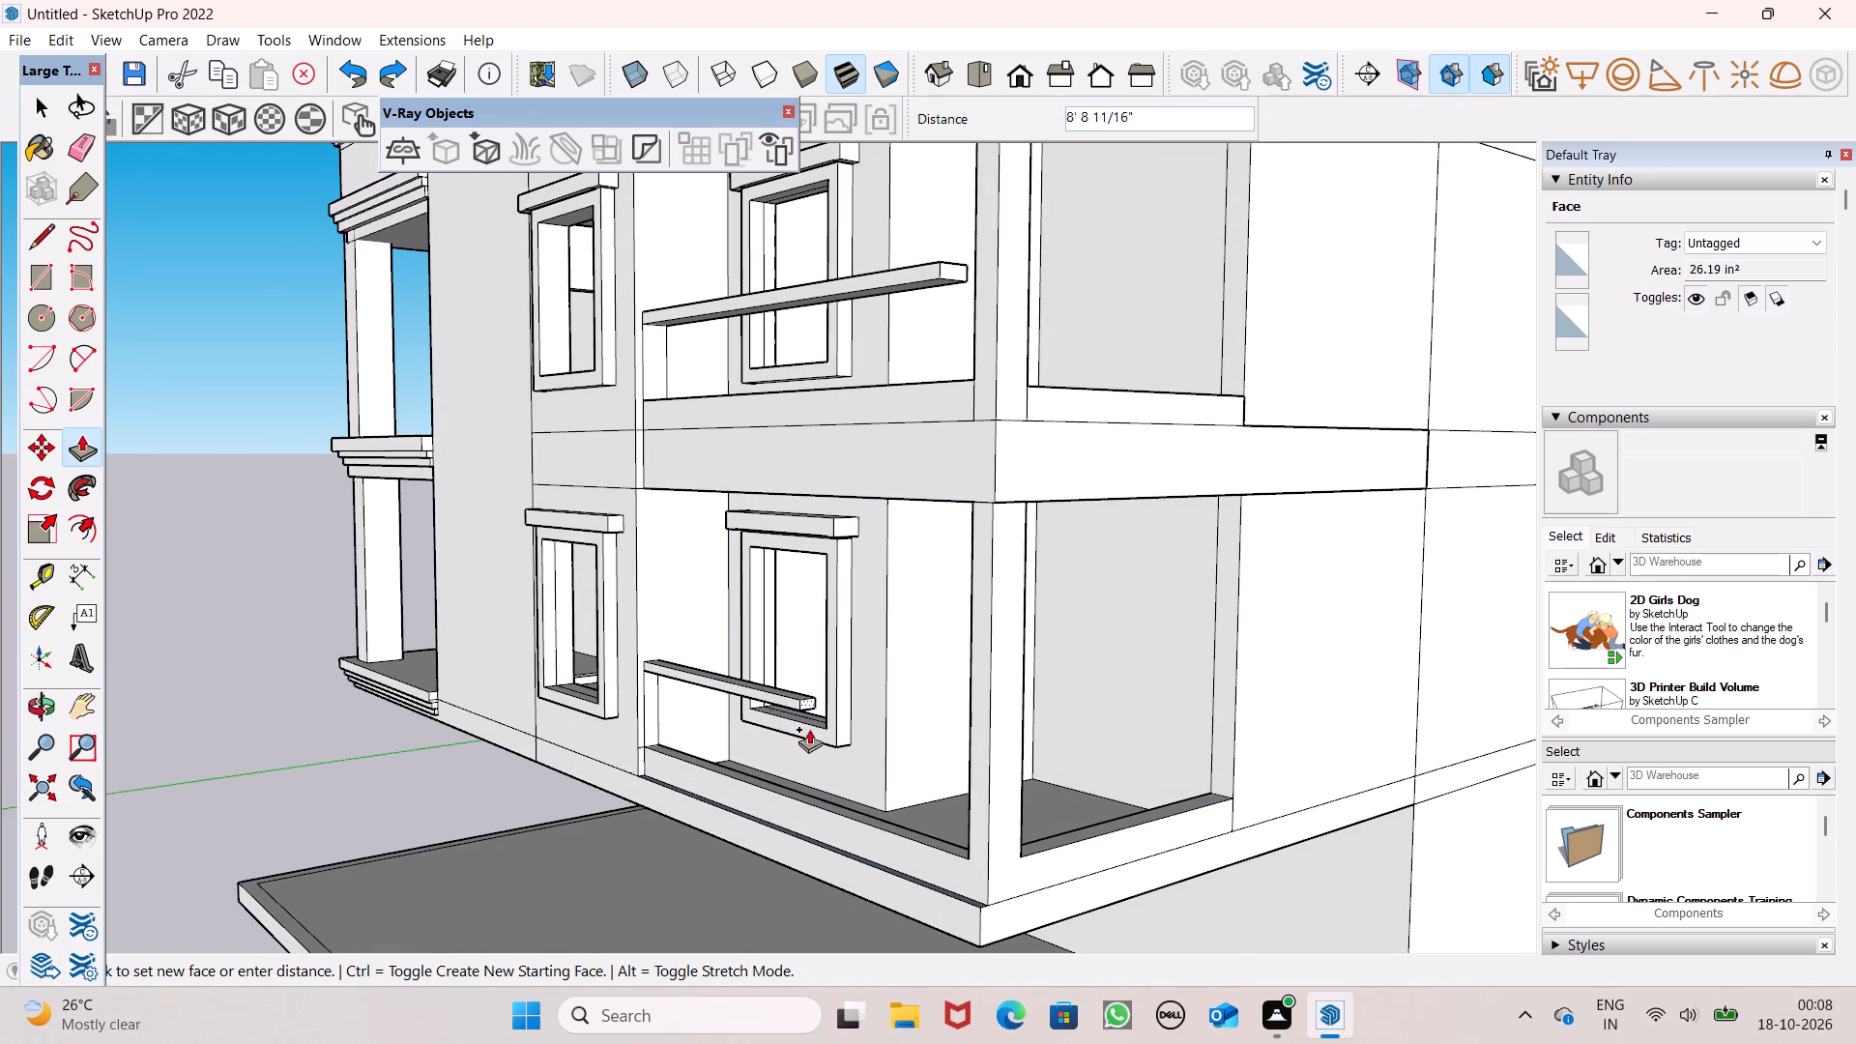
drag(809, 729, 880, 756)
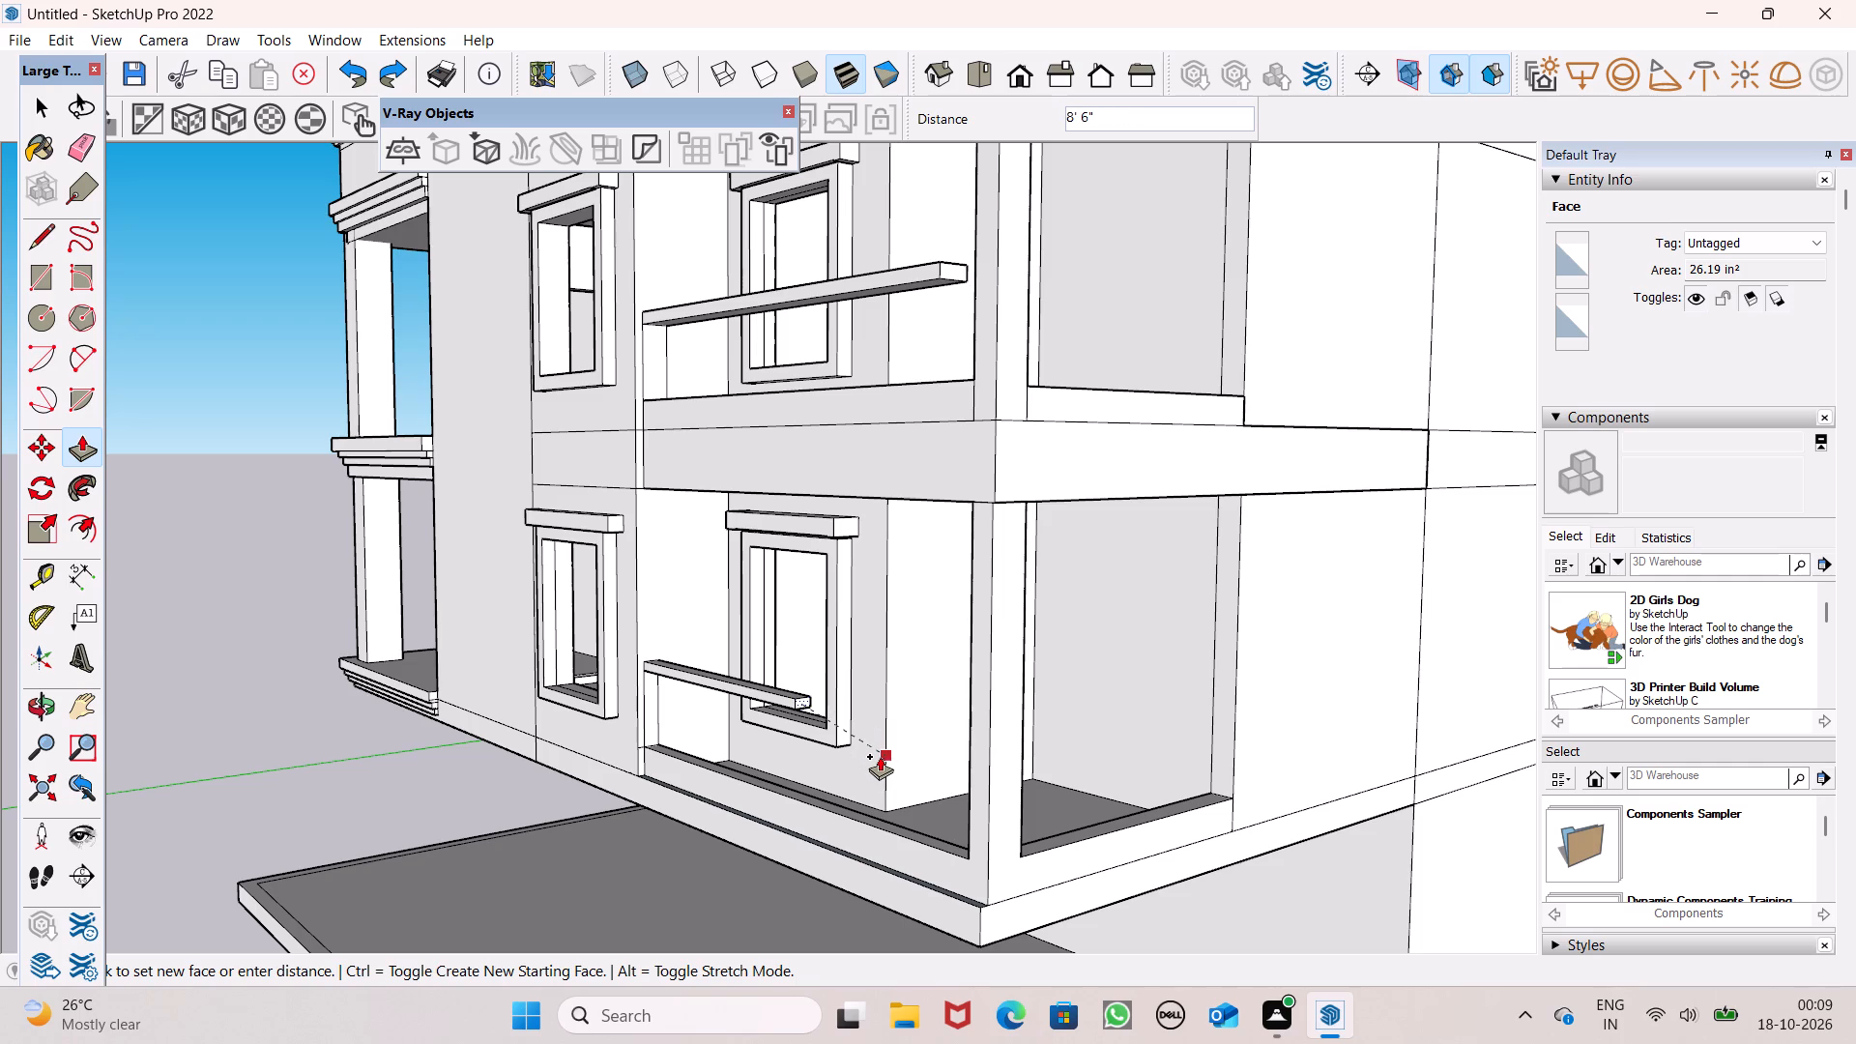
drag(880, 756, 882, 759)
drag(882, 759, 943, 737)
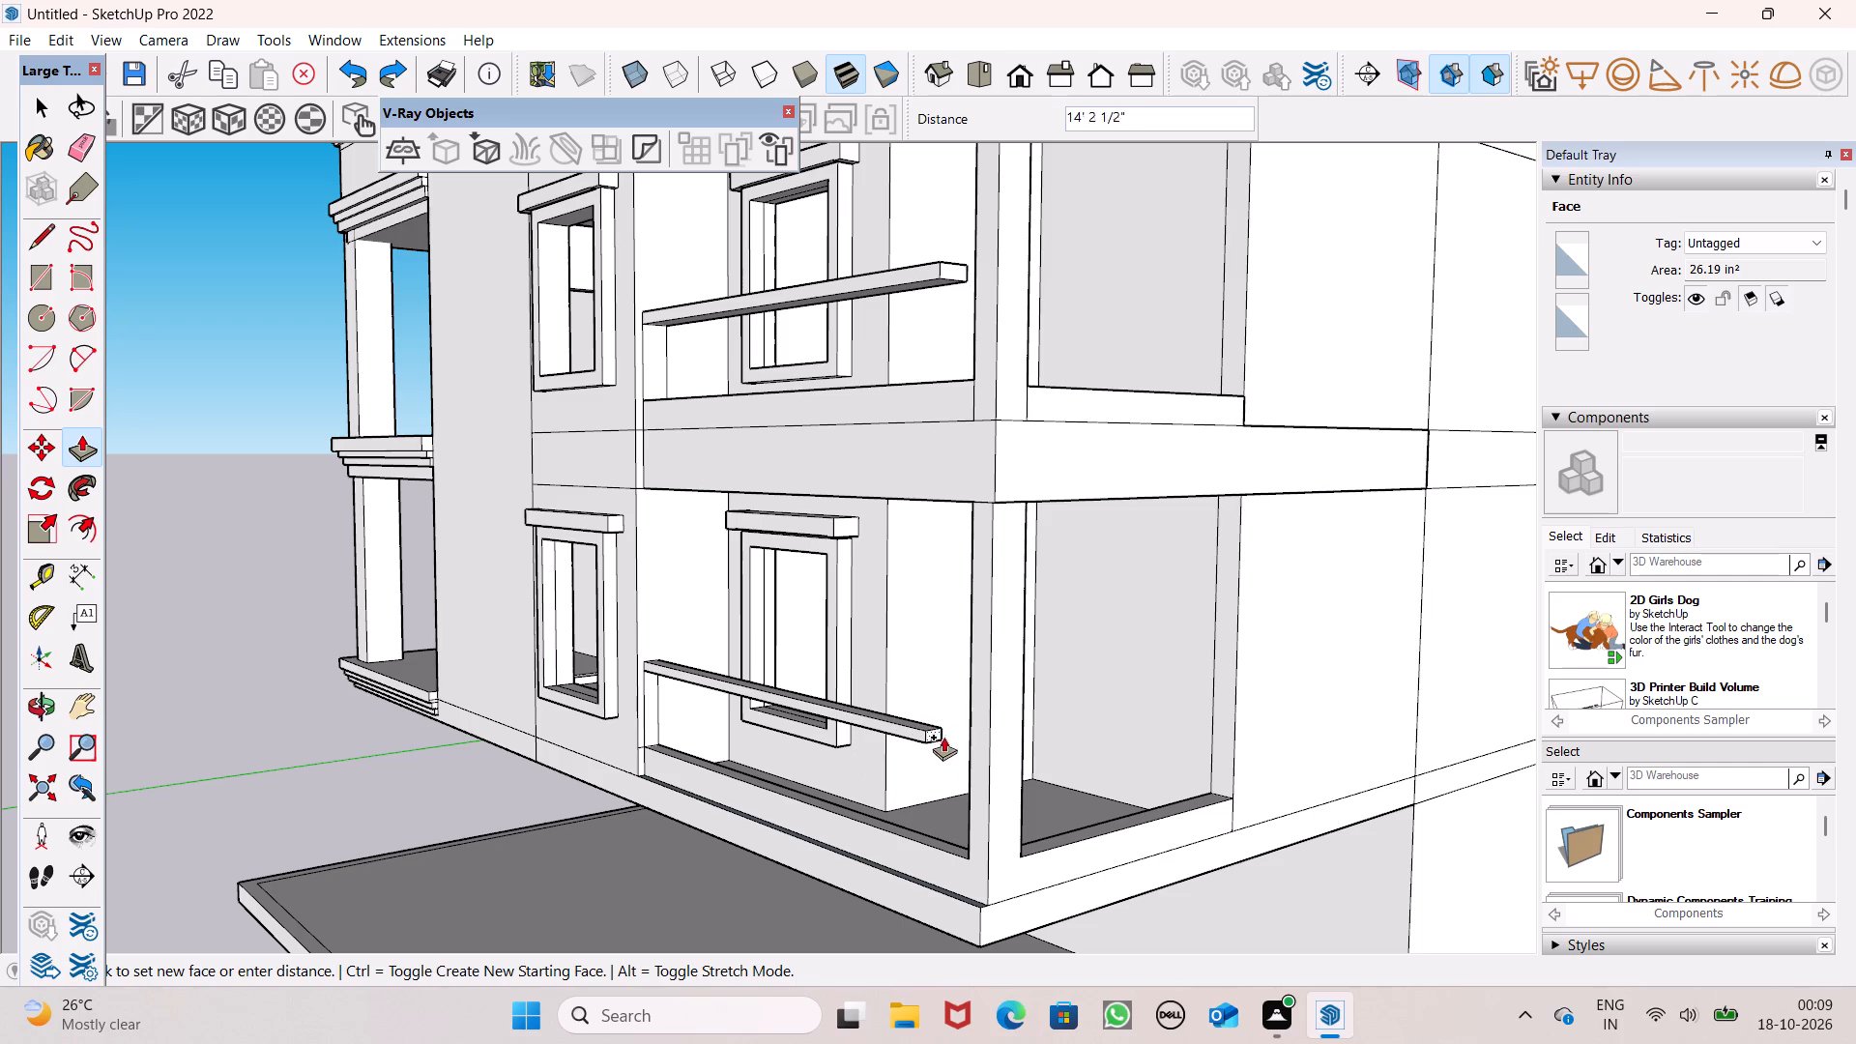
drag(943, 737, 975, 749)
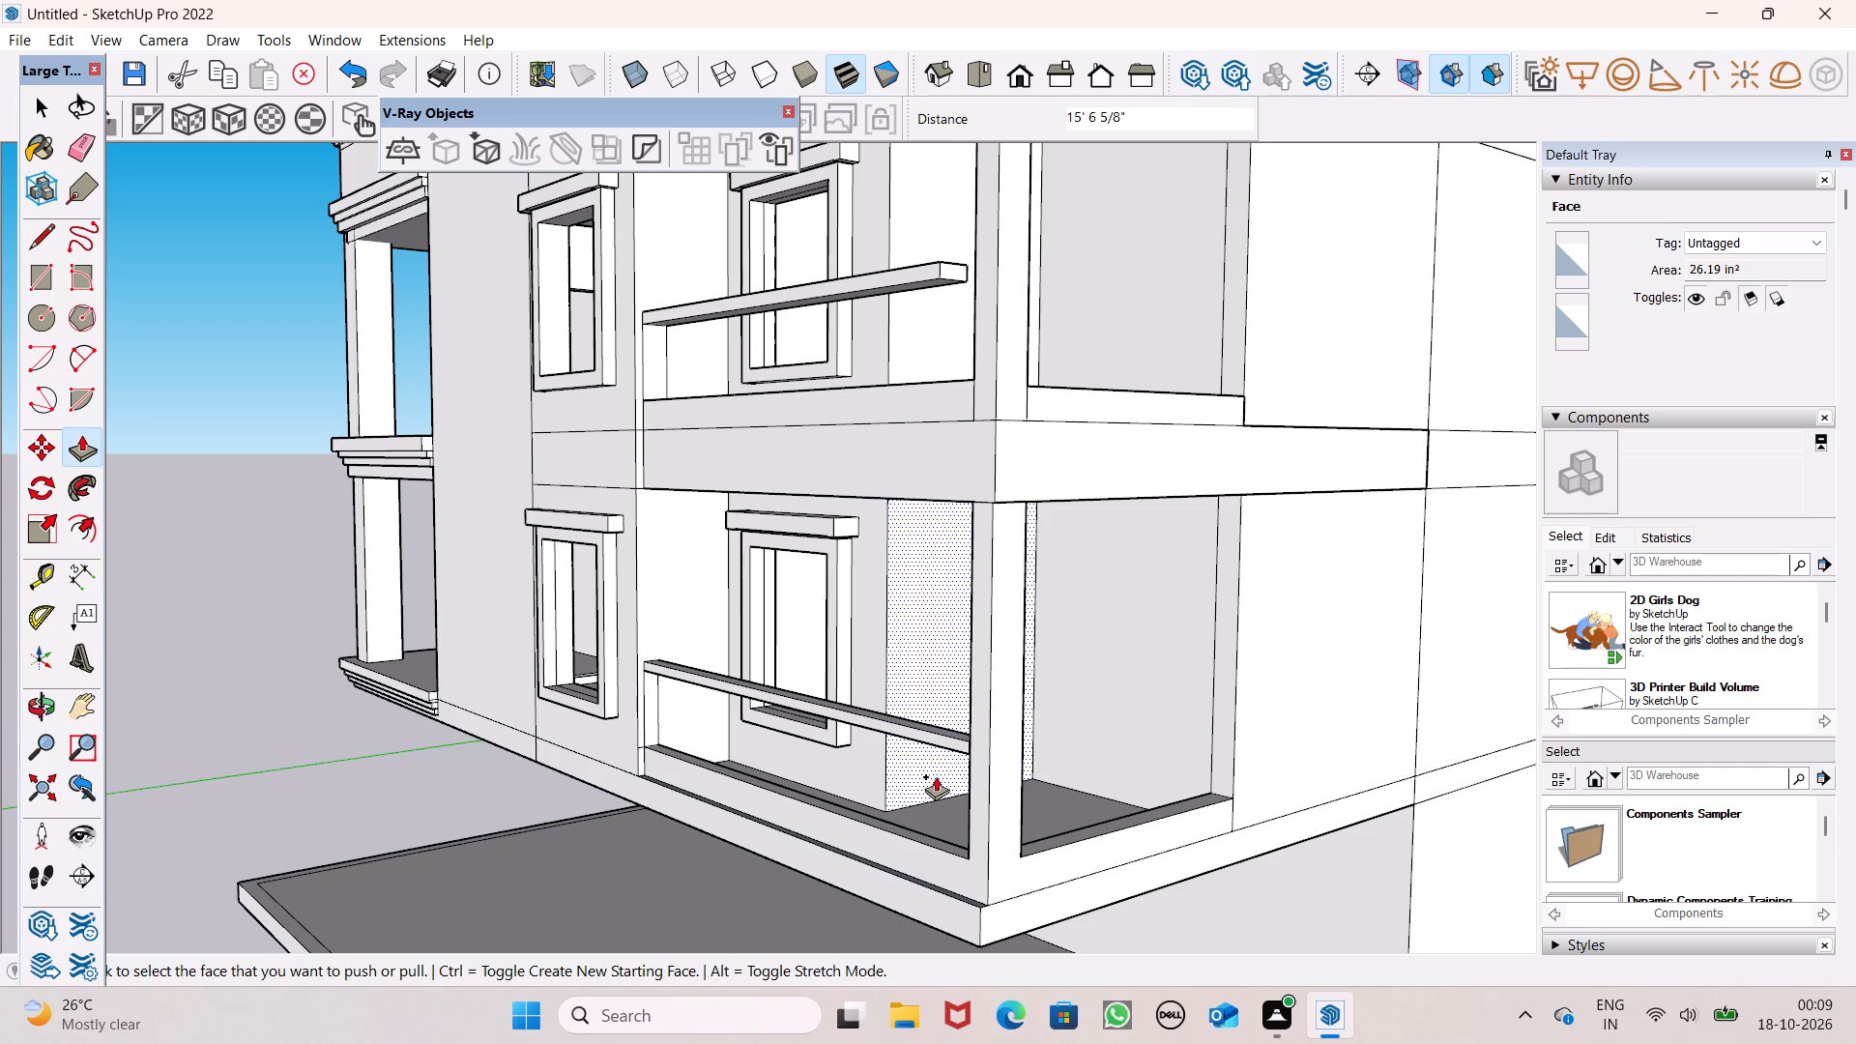
Extend the end face of the lowest balcony's handrail about 3/8" to meet the corner column.
middle_drag(946, 769, 1179, 798)
scroll(1361, 776, up, 6)
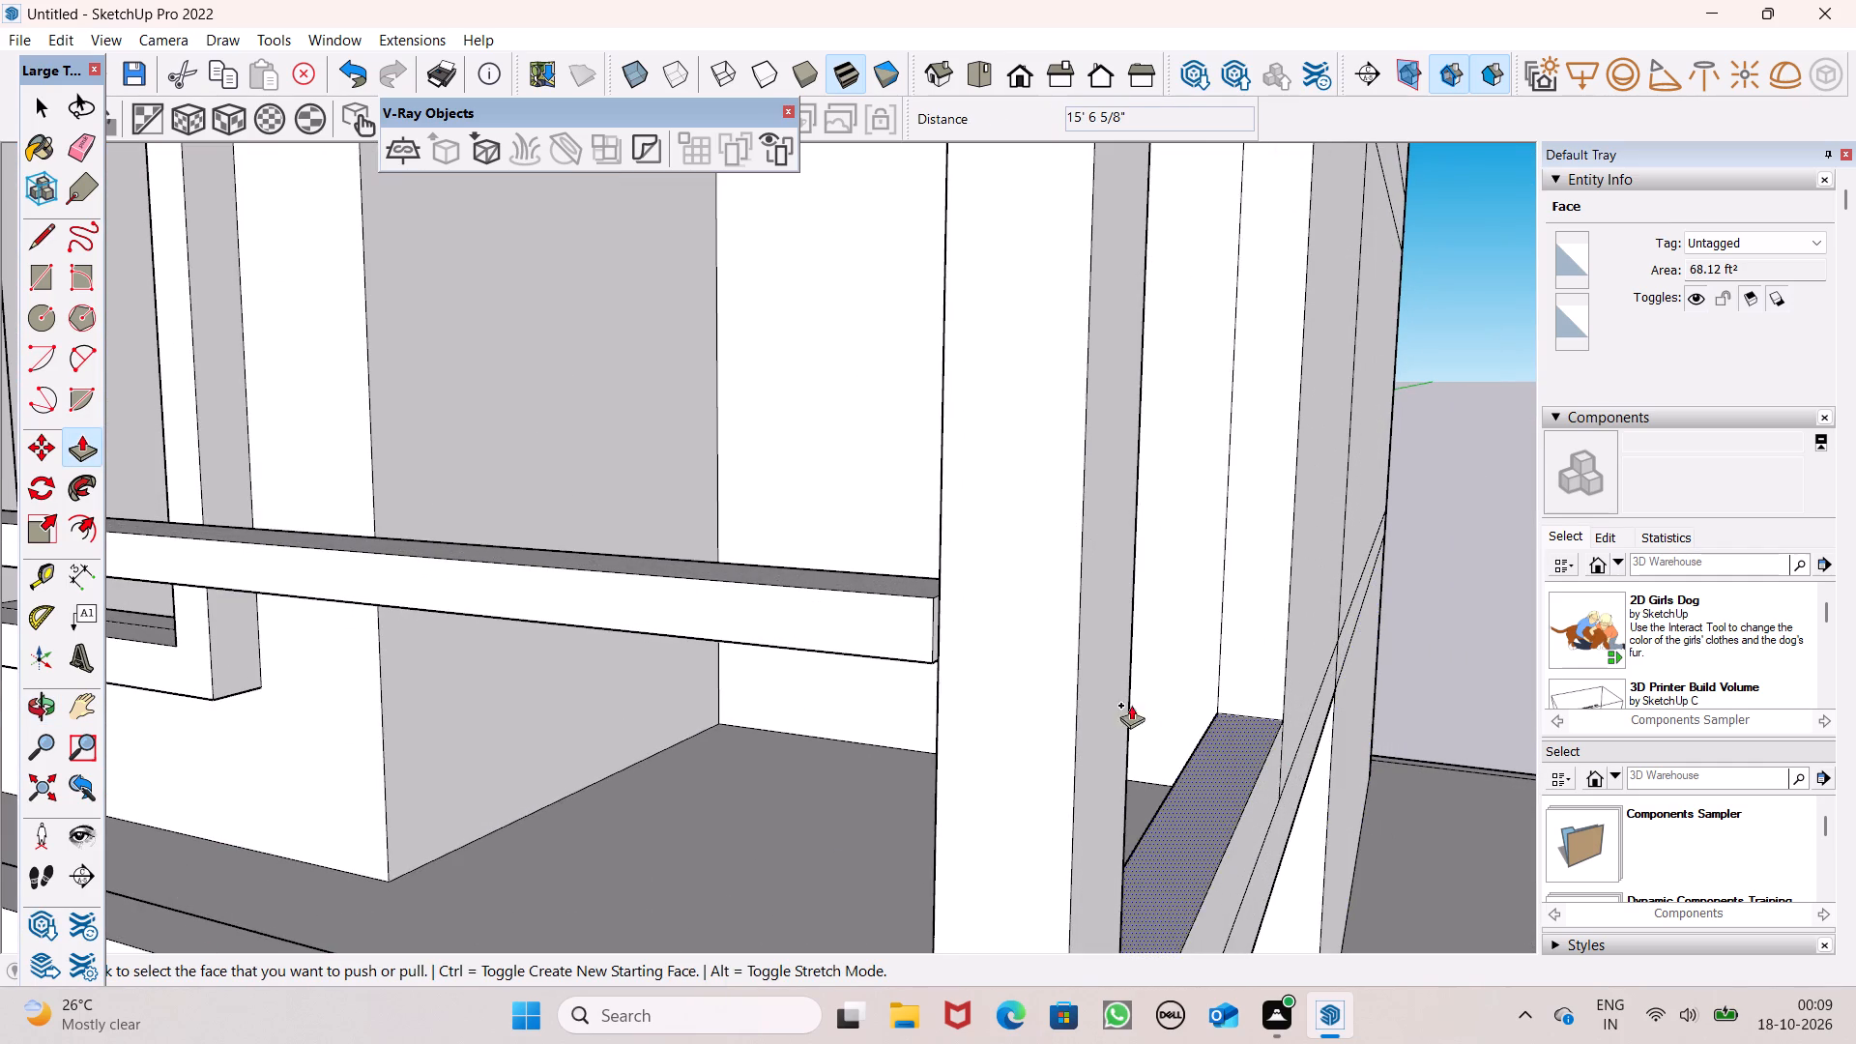
scroll(952, 657, up, 6)
middle_drag(958, 668, 1099, 679)
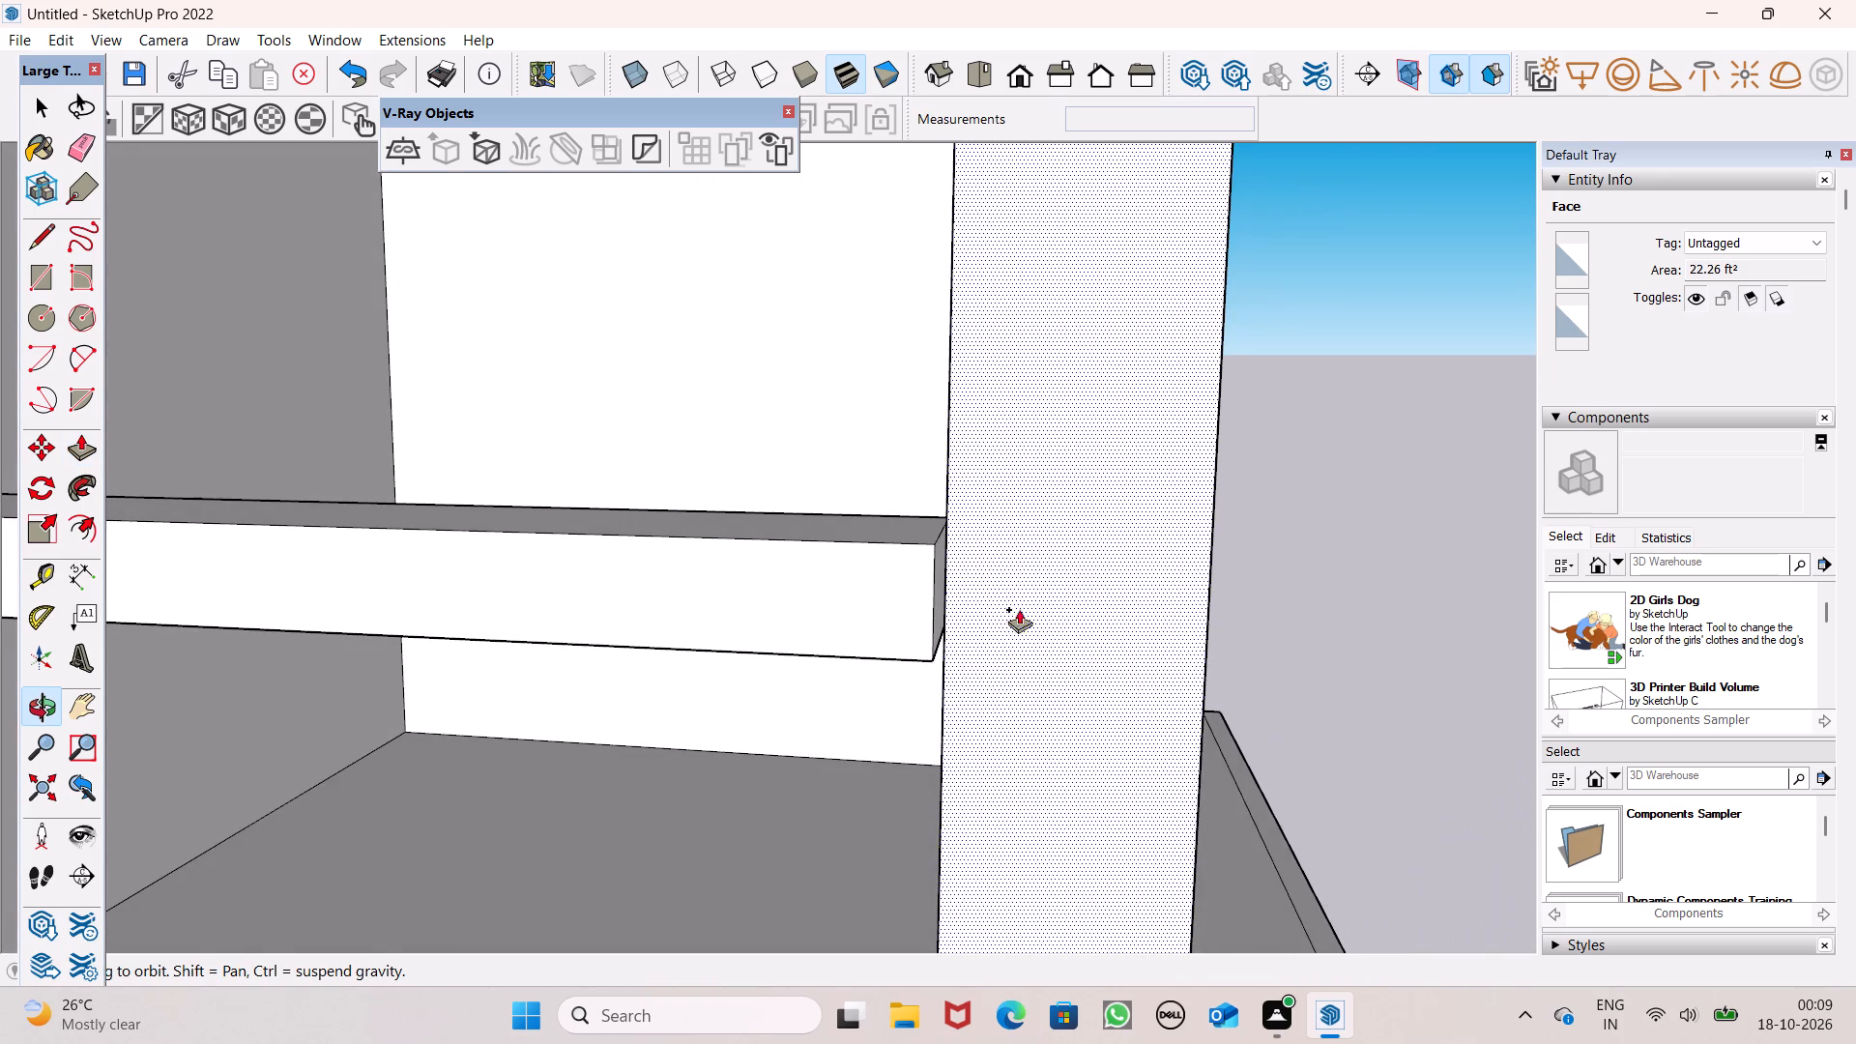
middle_drag(973, 590, 909, 637)
scroll(942, 626, up, 6)
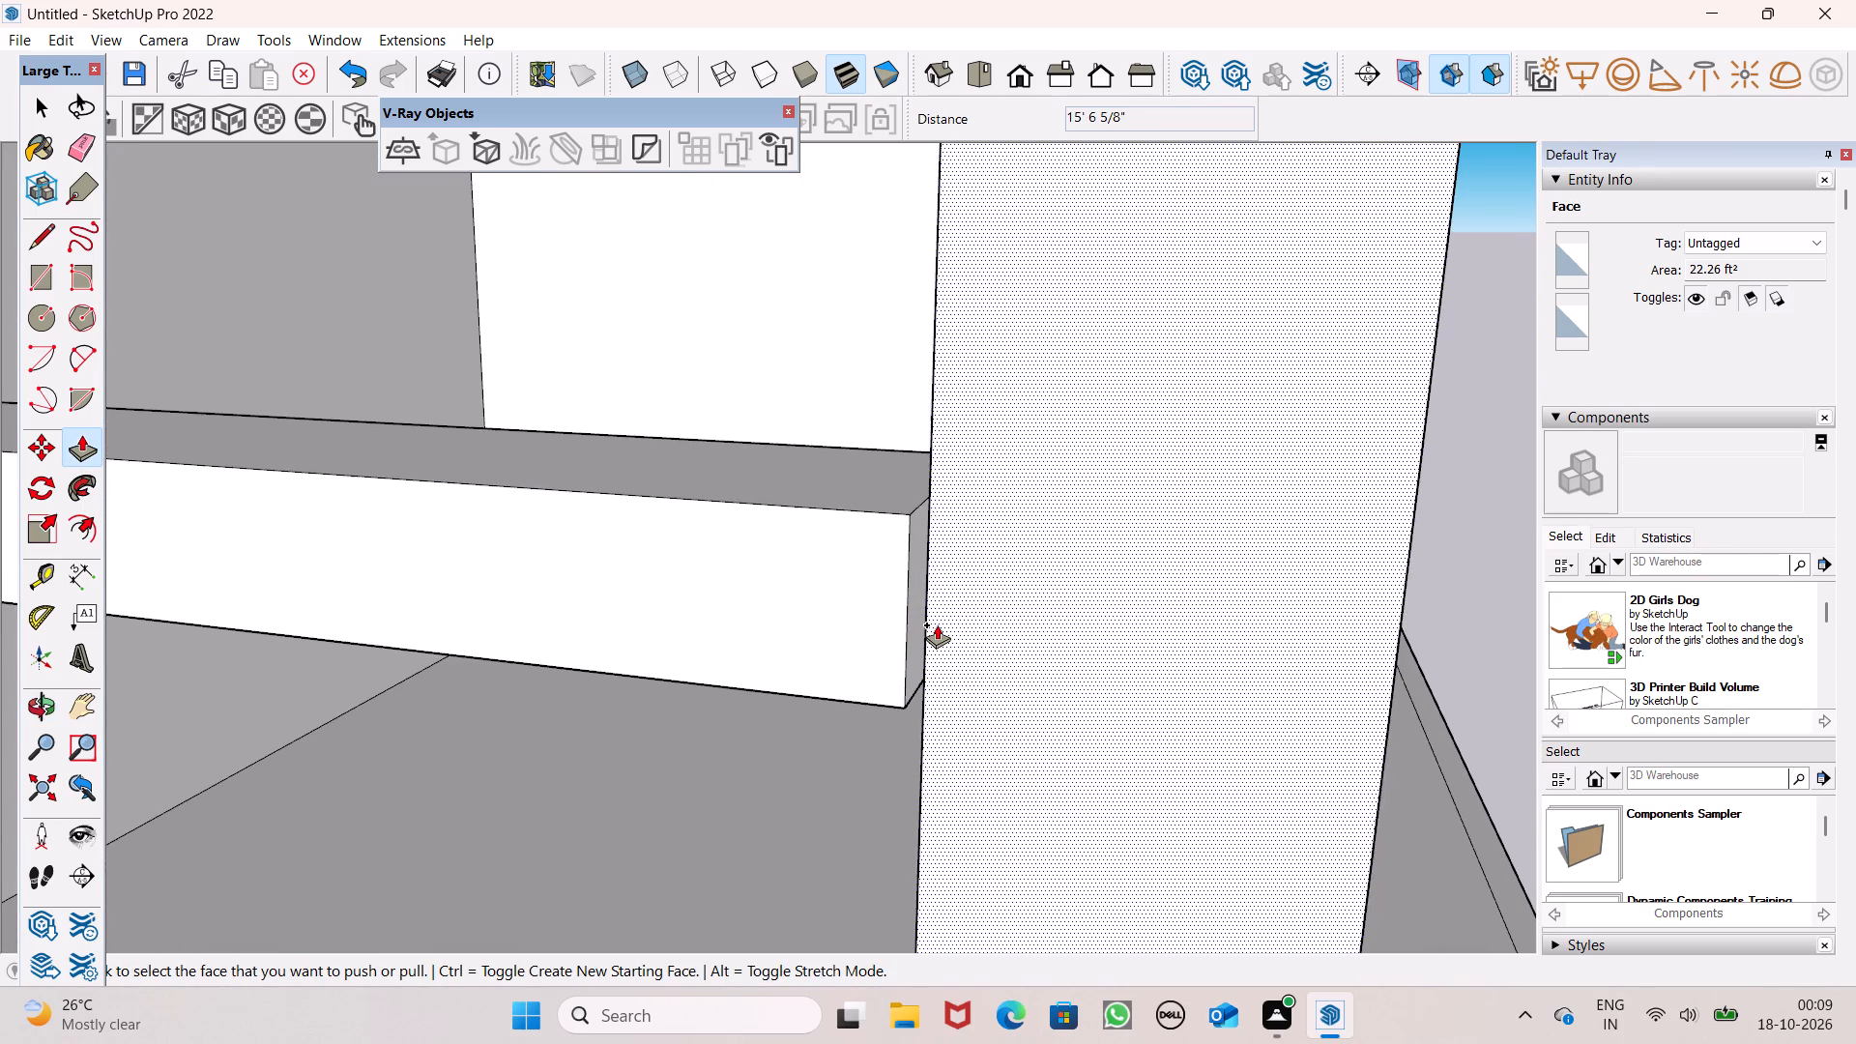
ctrl+drag(915, 623, 937, 623)
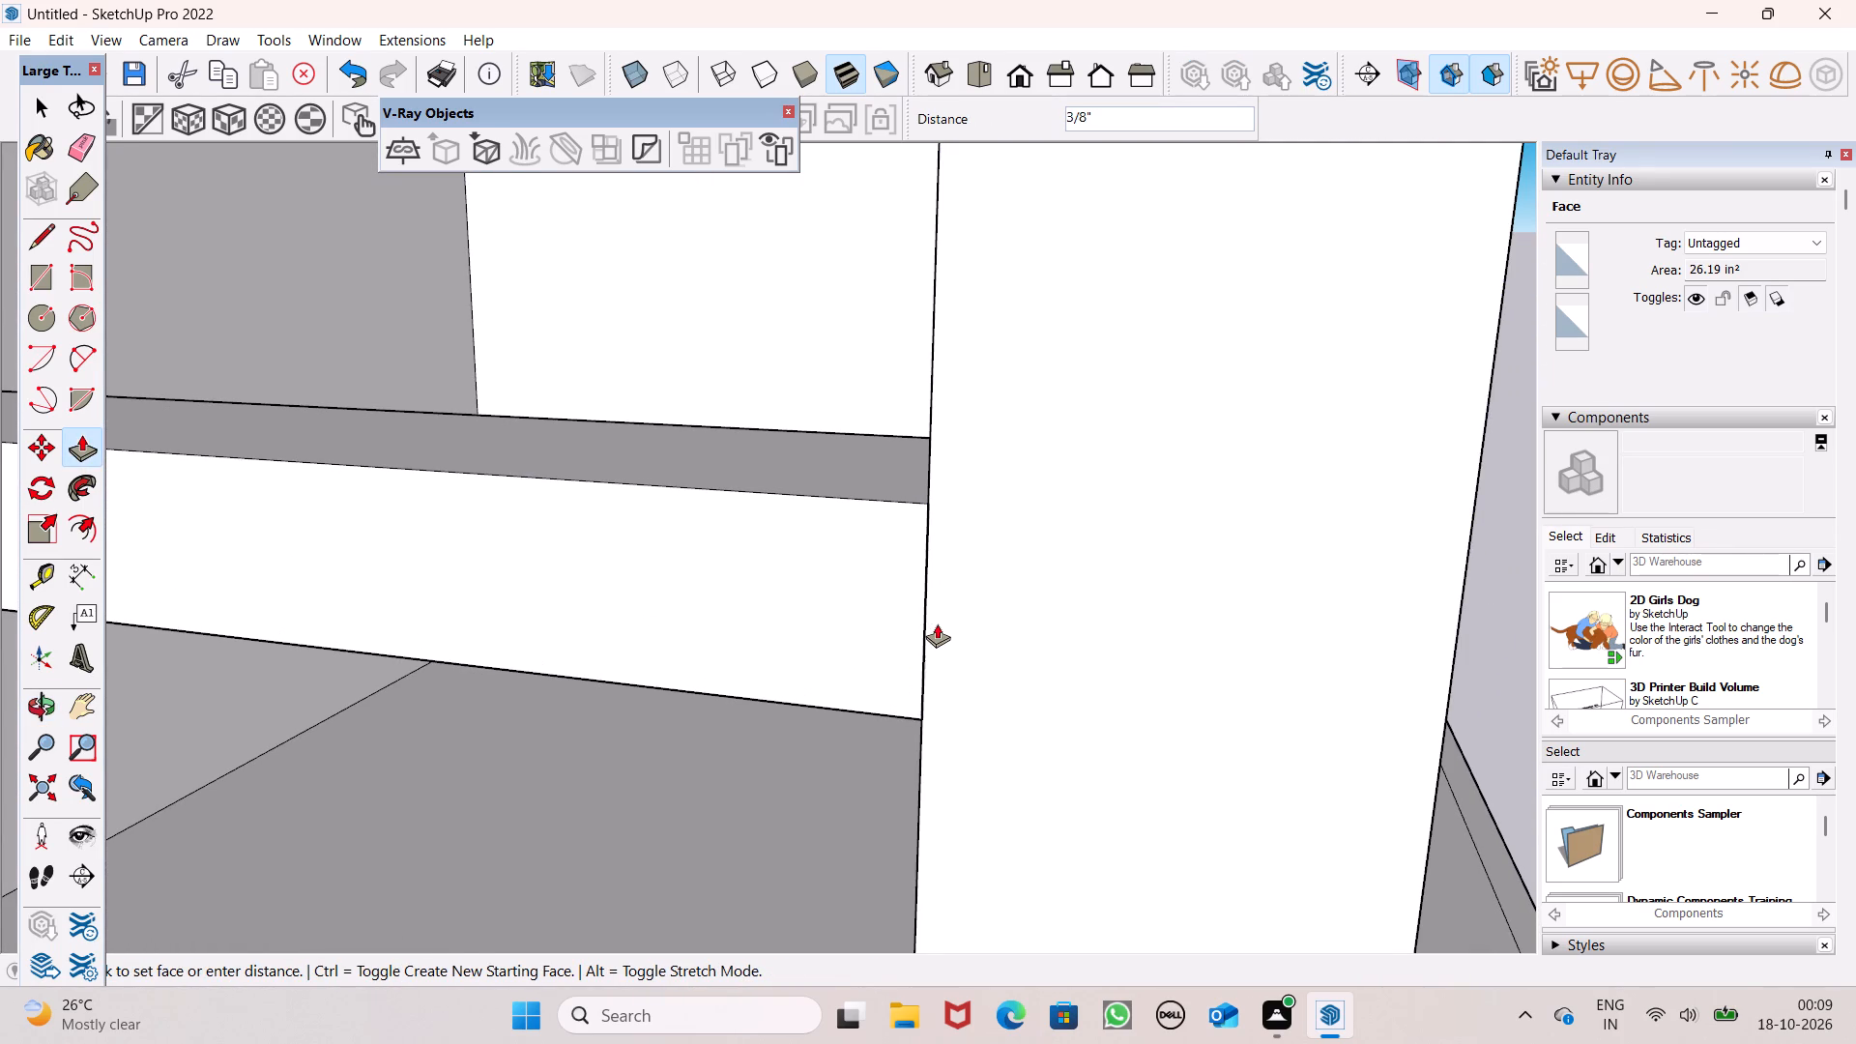
ctrl+drag(937, 623, 937, 624)
Extend the end face of the middle balcony's front handrail to meet the corner column.
scroll(941, 586, down, 4)
middle_drag(956, 638, 1202, 632)
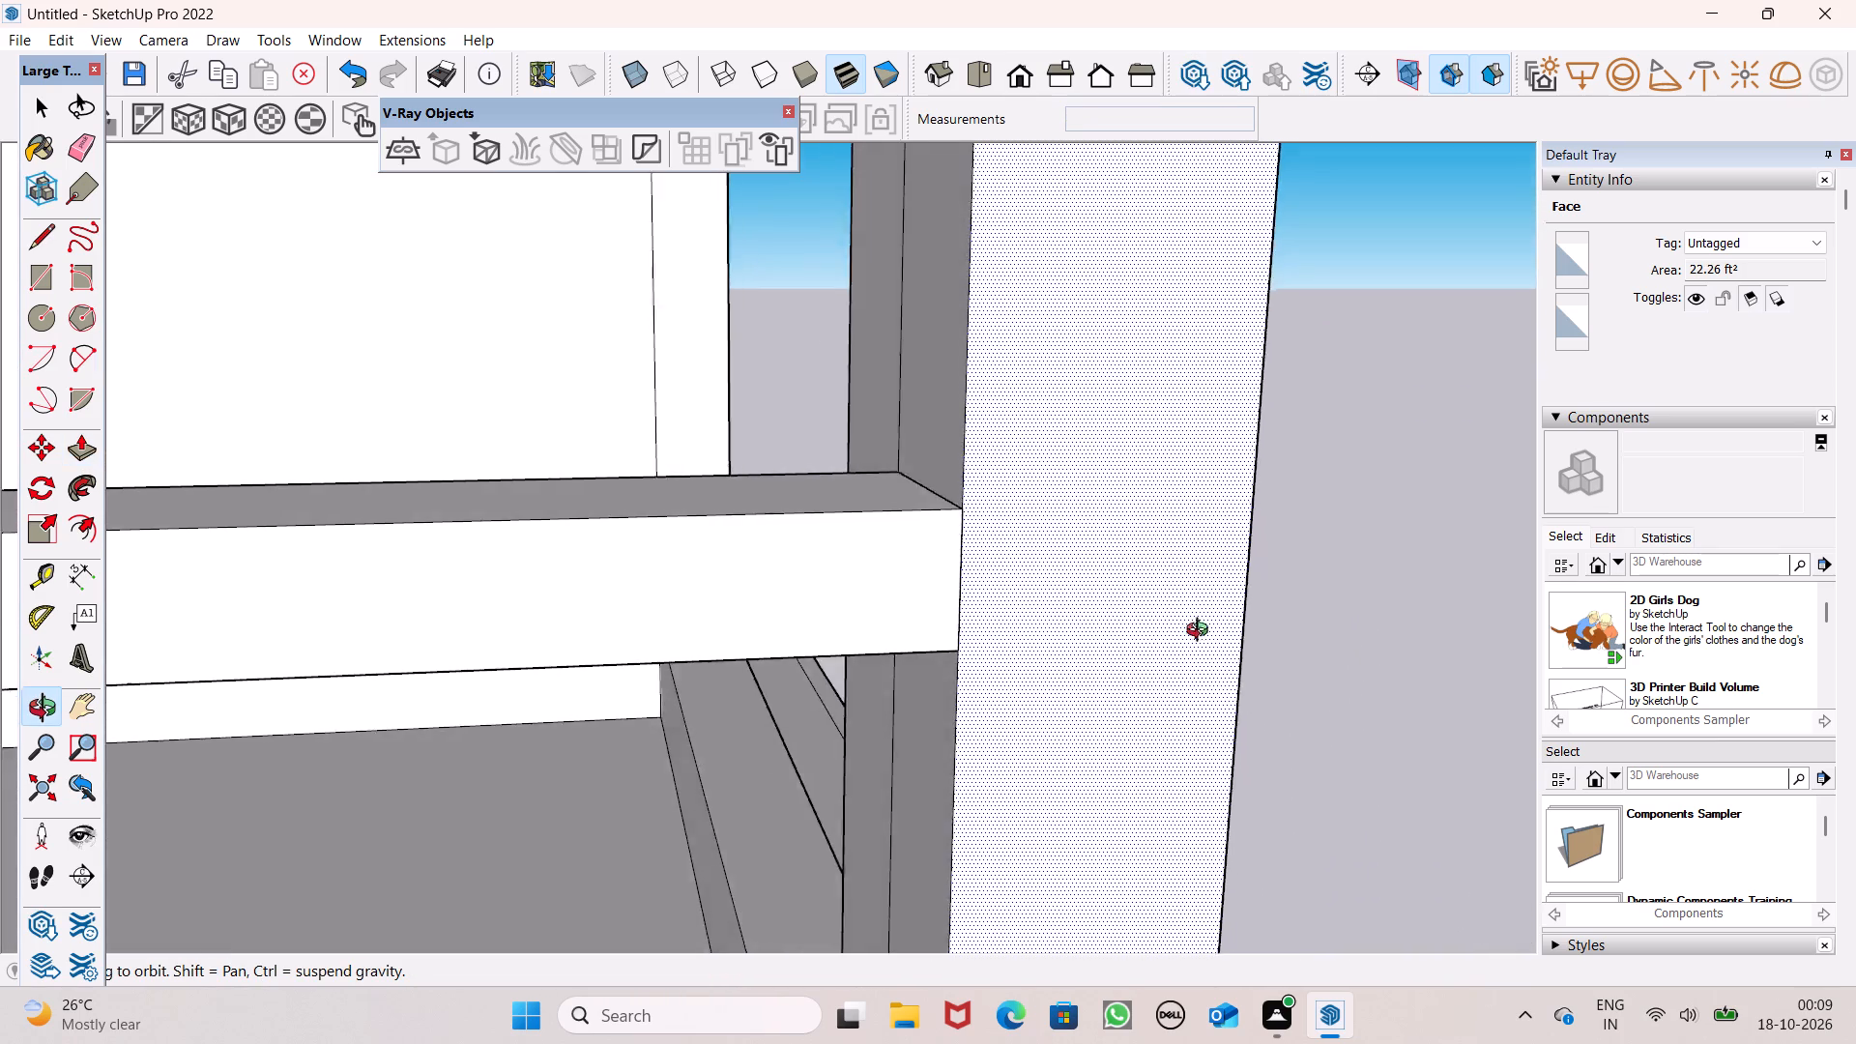
middle_drag(1202, 632, 990, 726)
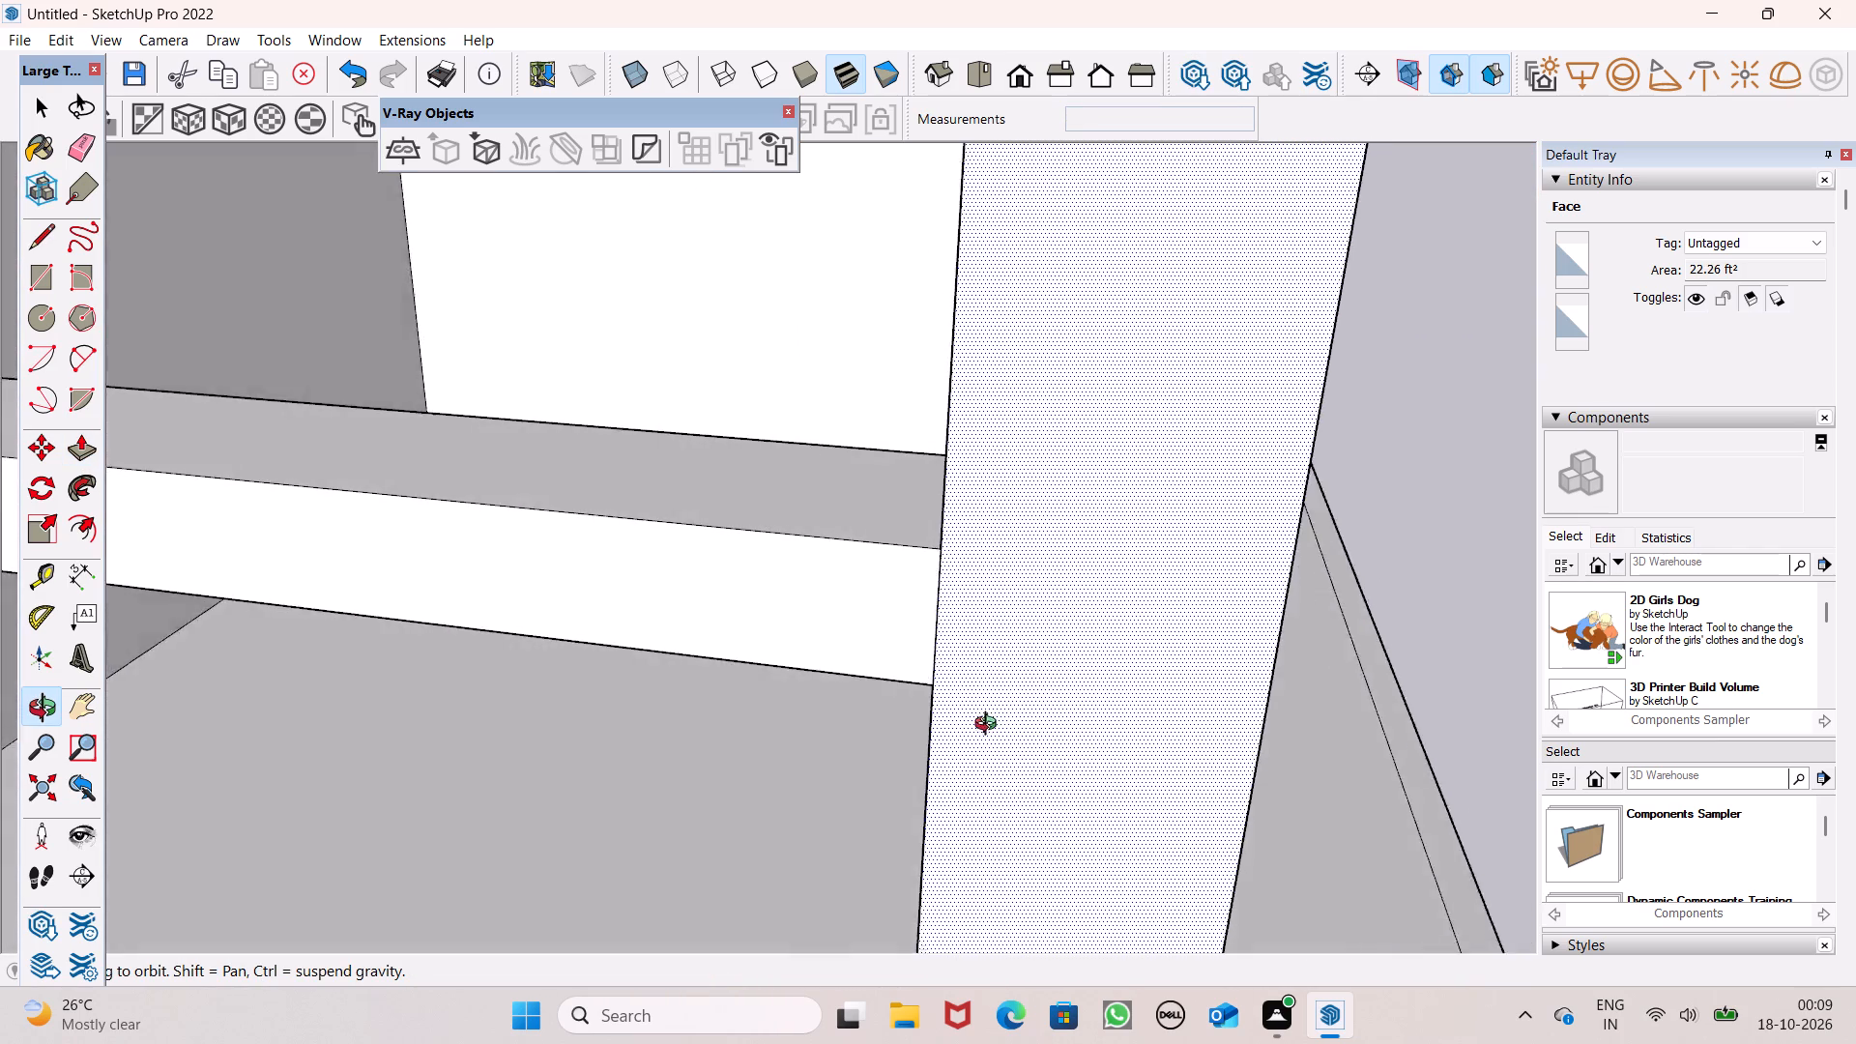
middle_drag(990, 726, 689, 702)
scroll(1096, 553, down, 18)
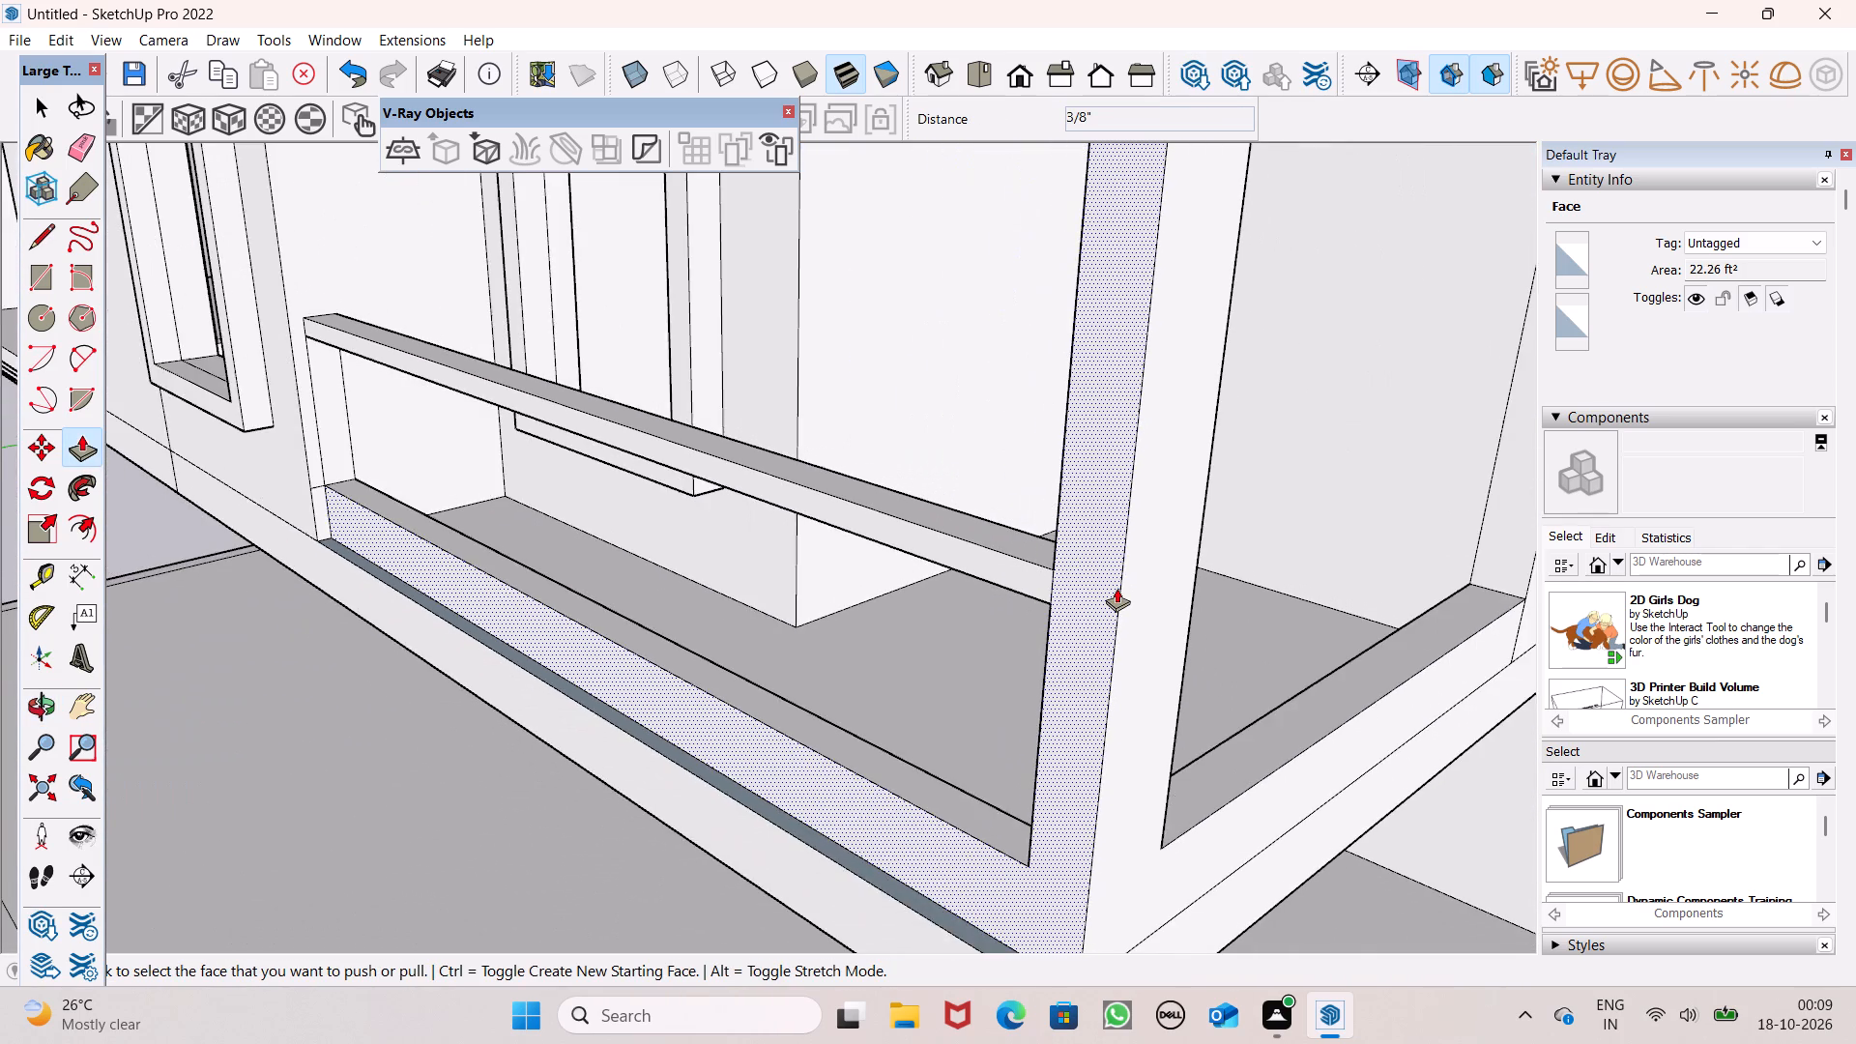
scroll(1116, 588, down, 11)
middle_drag(1121, 594, 1144, 563)
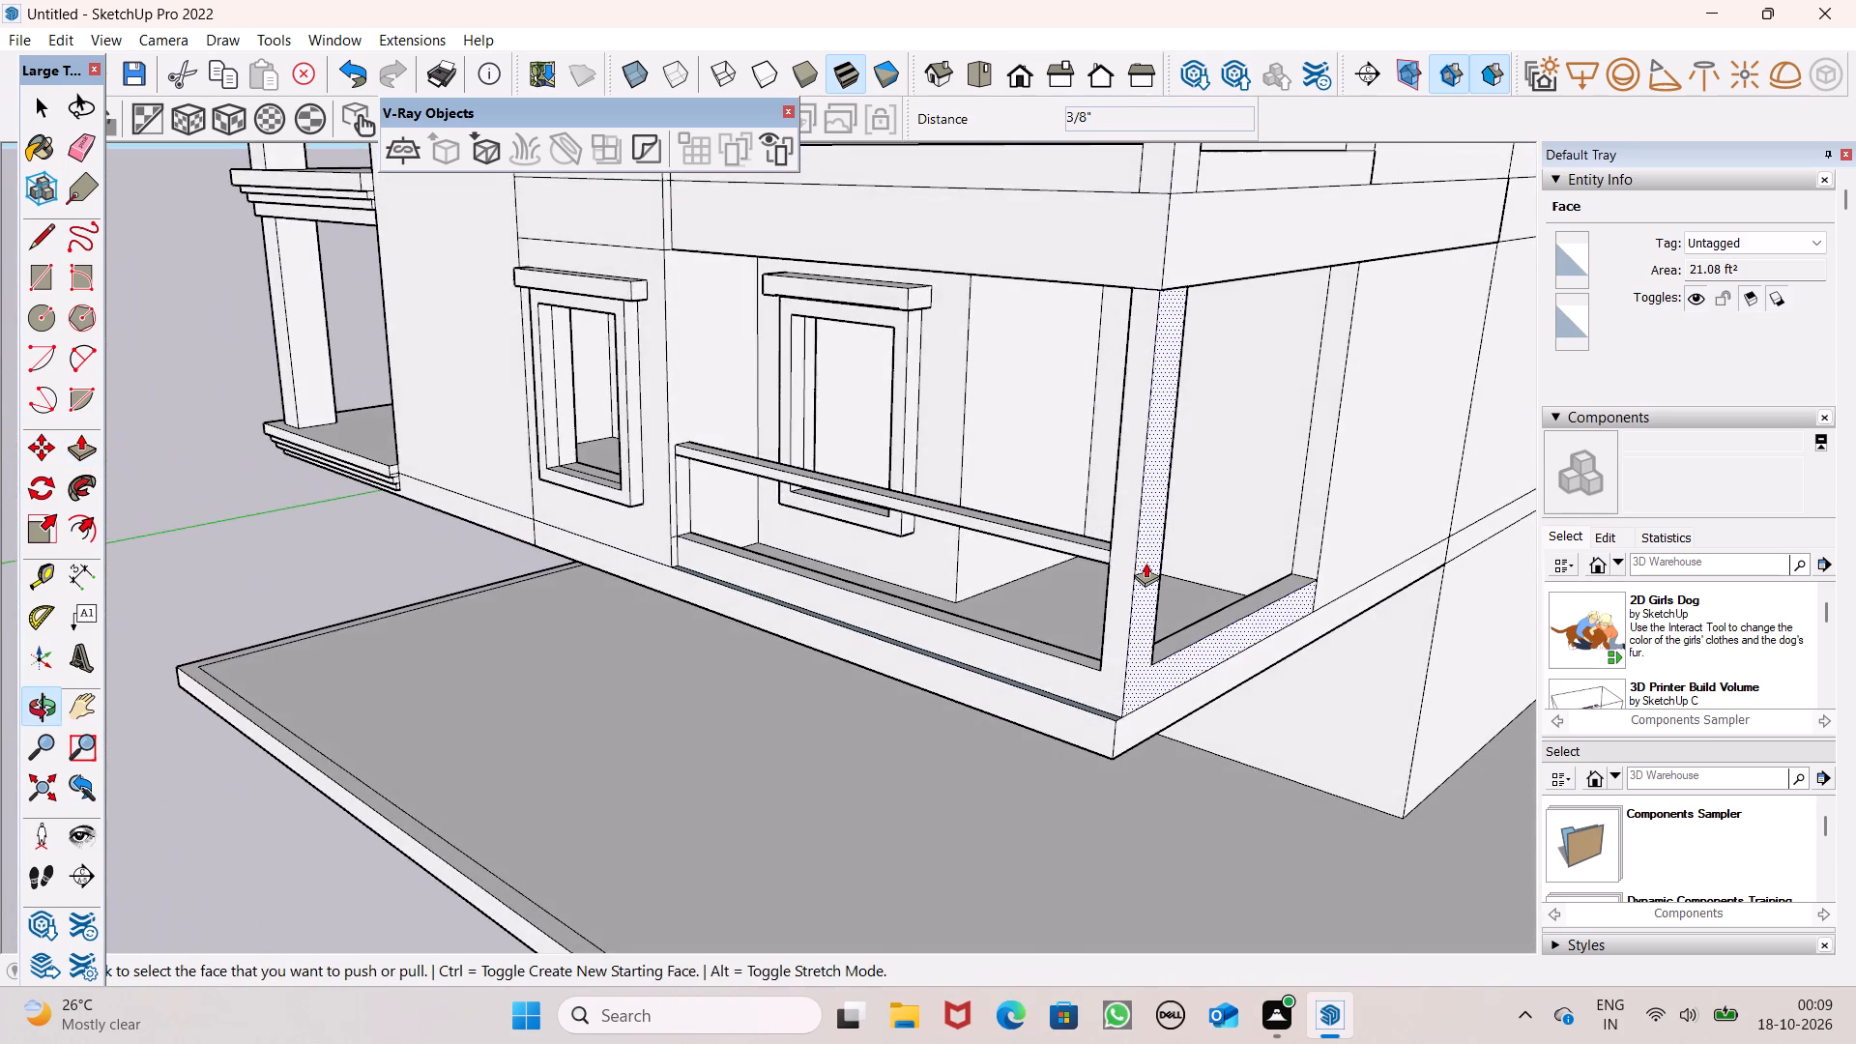
scroll(1145, 568, down, 6)
scroll(1187, 217, up, 5)
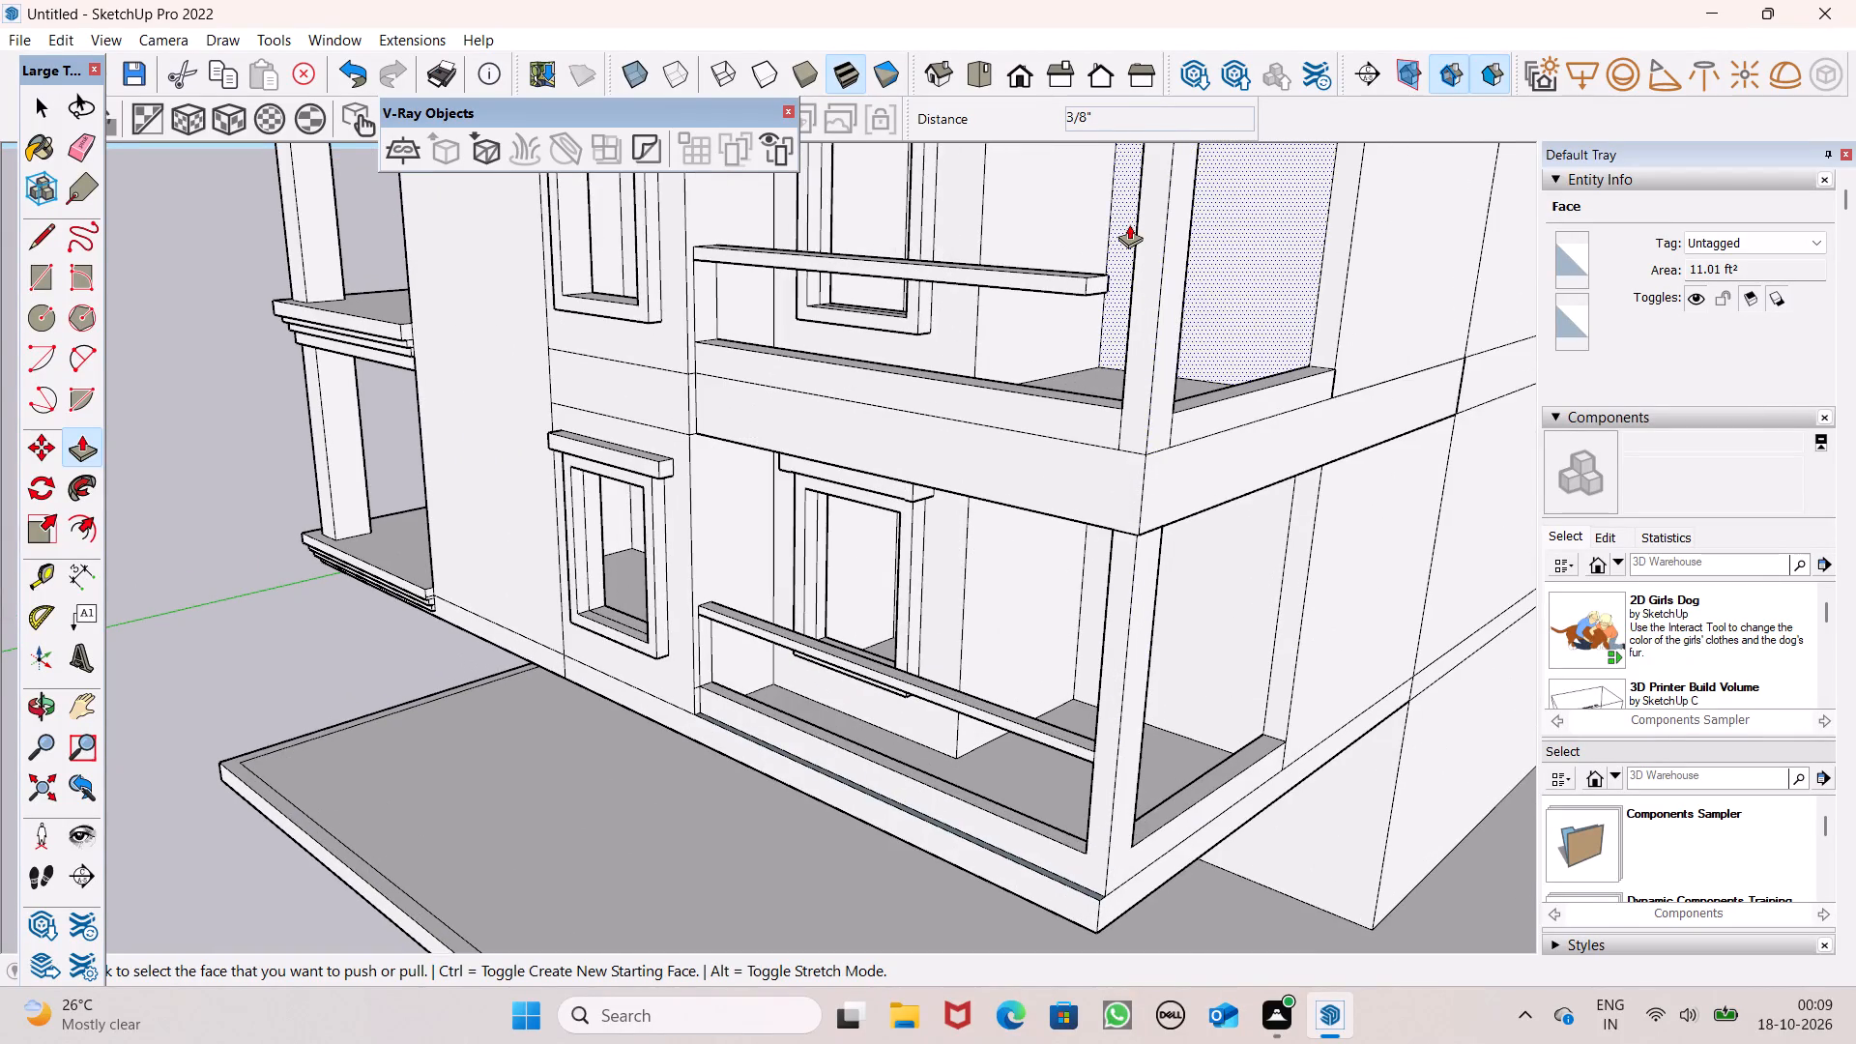
scroll(1129, 224, up, 6)
middle_drag(1096, 391, 1183, 438)
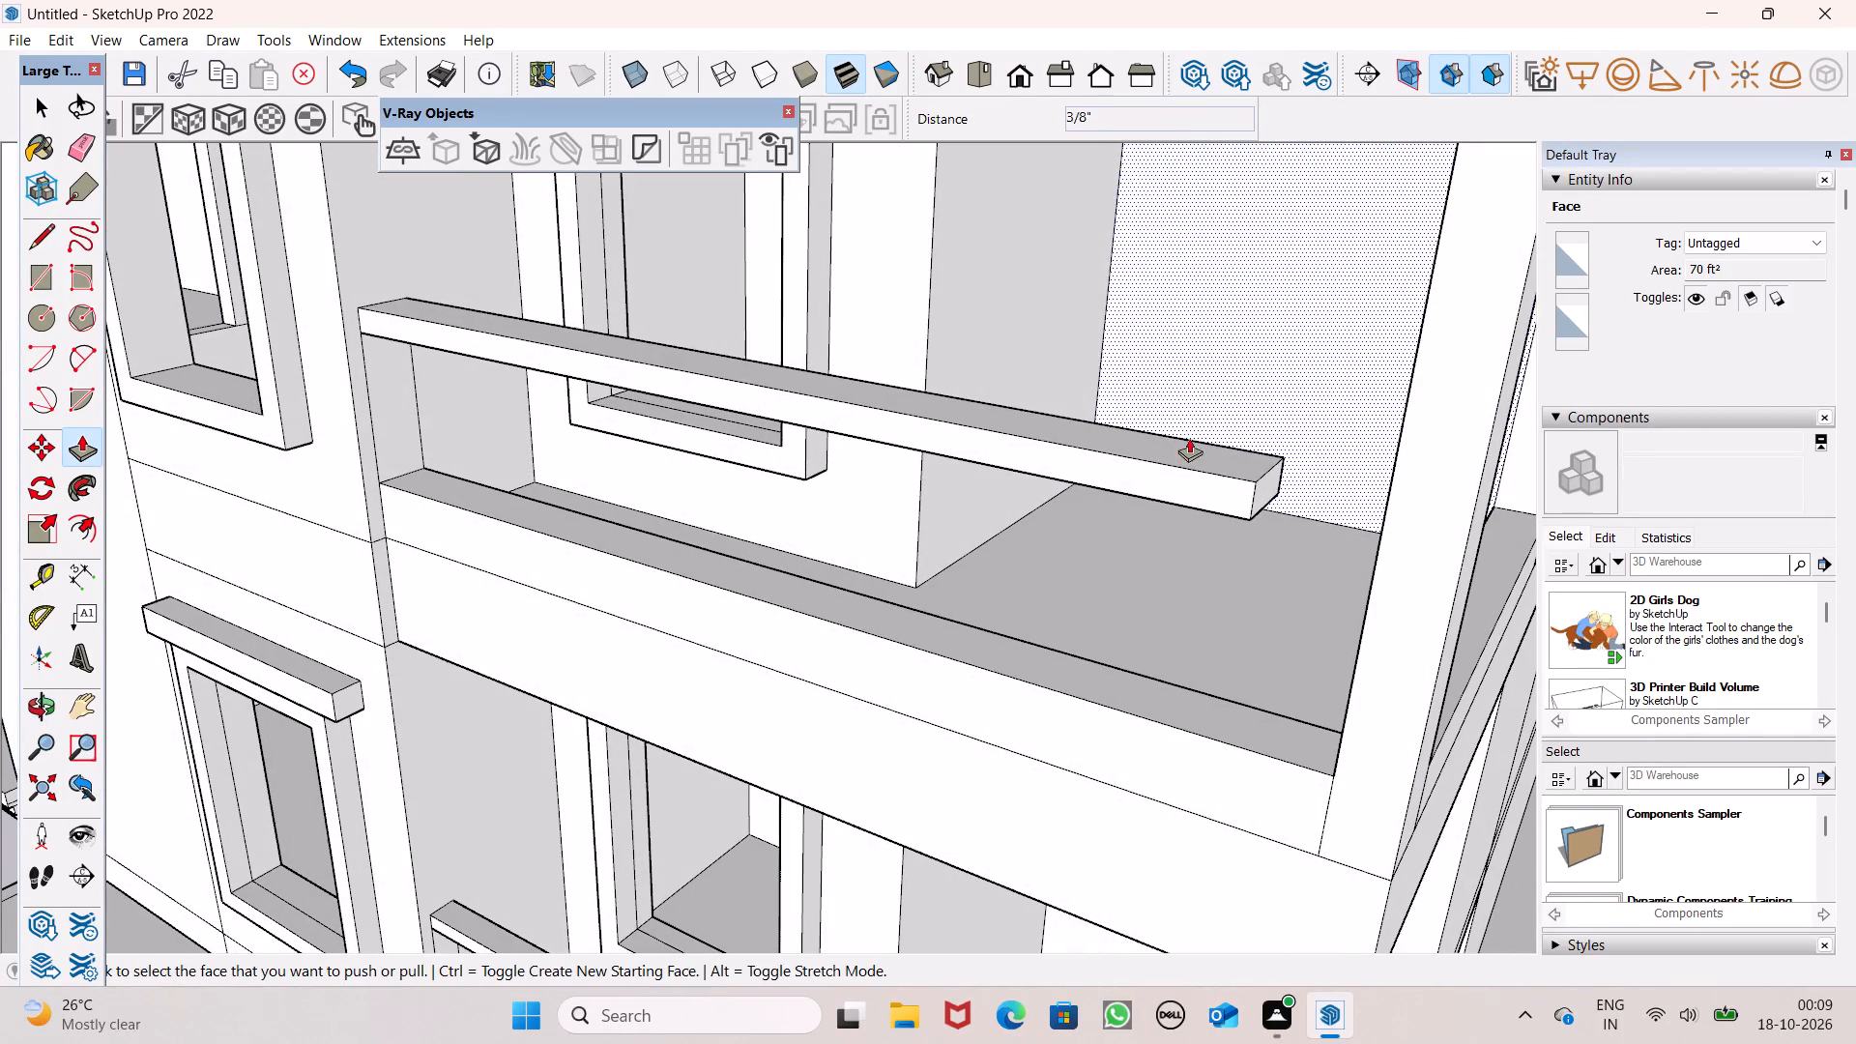
middle_drag(1331, 498, 1438, 520)
scroll(1053, 317, down, 5)
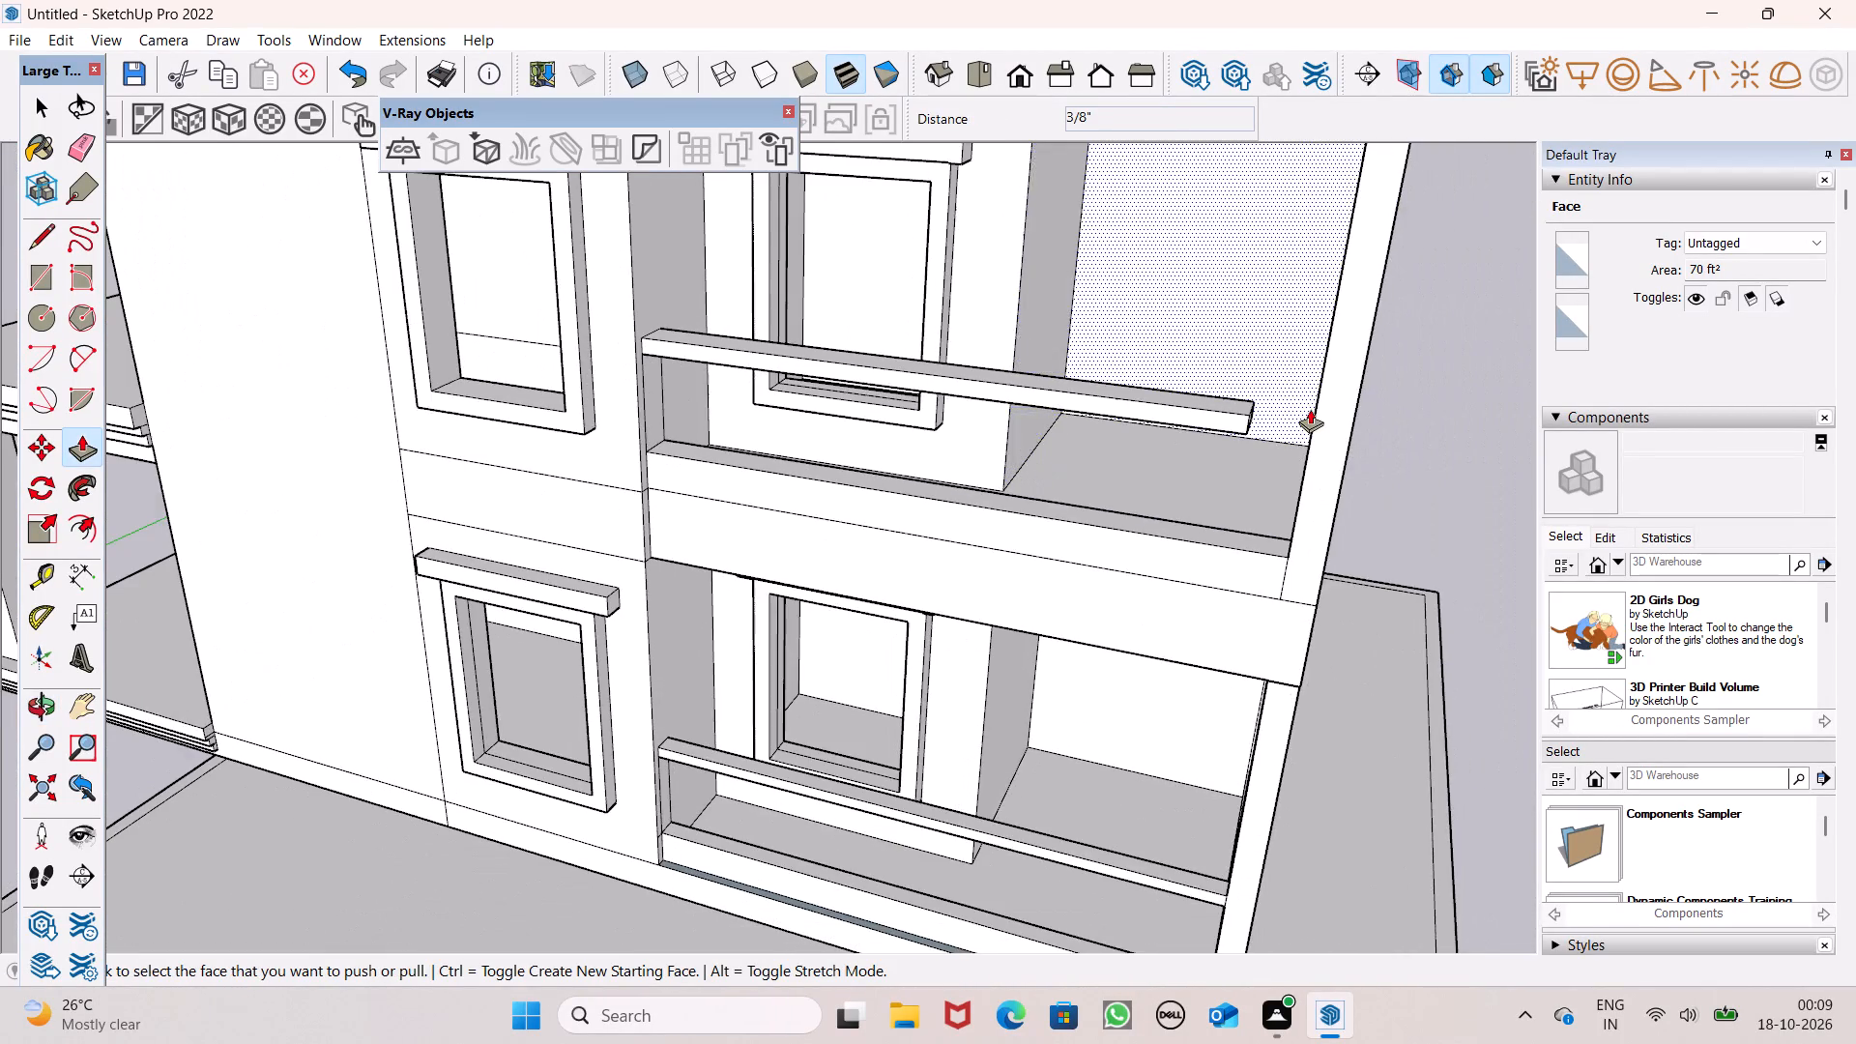
middle_drag(1294, 409, 1136, 395)
scroll(1109, 411, up, 6)
drag(1030, 465, 1189, 568)
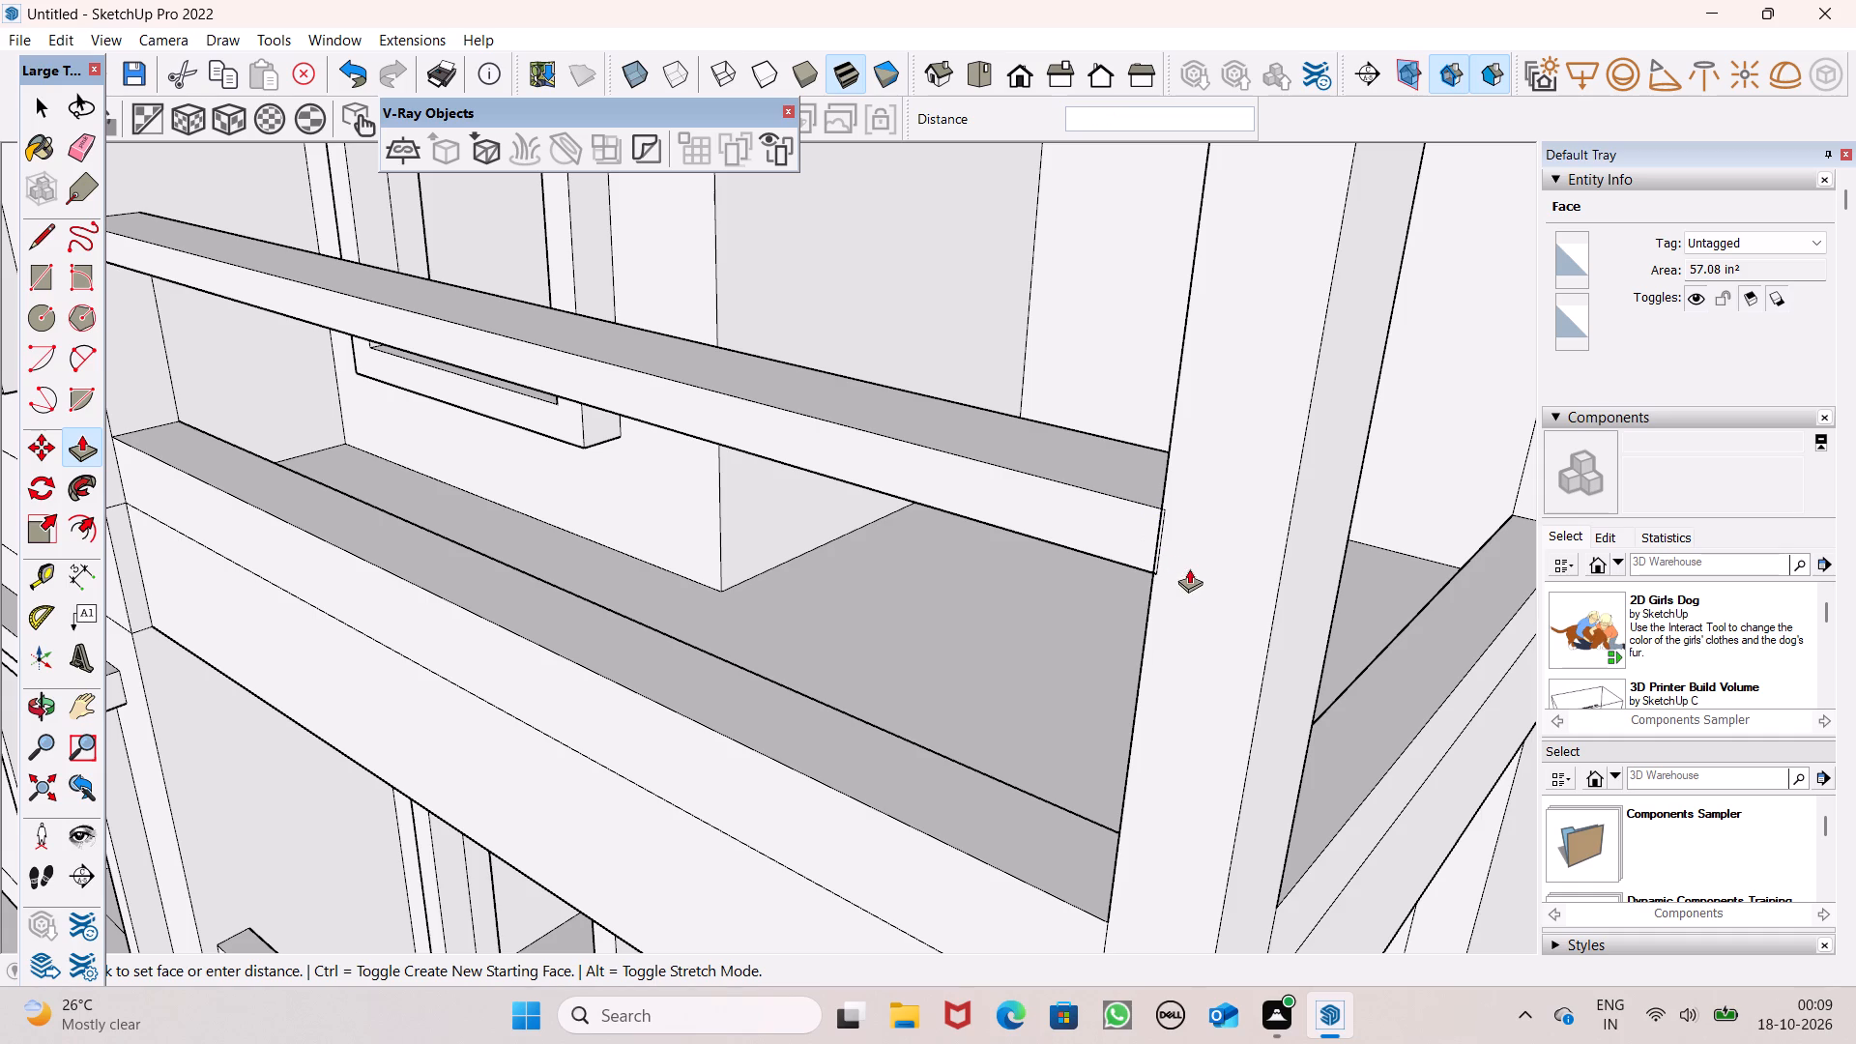
drag(1189, 568, 1151, 560)
Draw two lines across the corner column's inner face, continuing the front edges of the middle balcony's handrail to outline a side handrail profile.
scroll(1182, 461, down, 4)
middle_drag(1249, 522, 1127, 527)
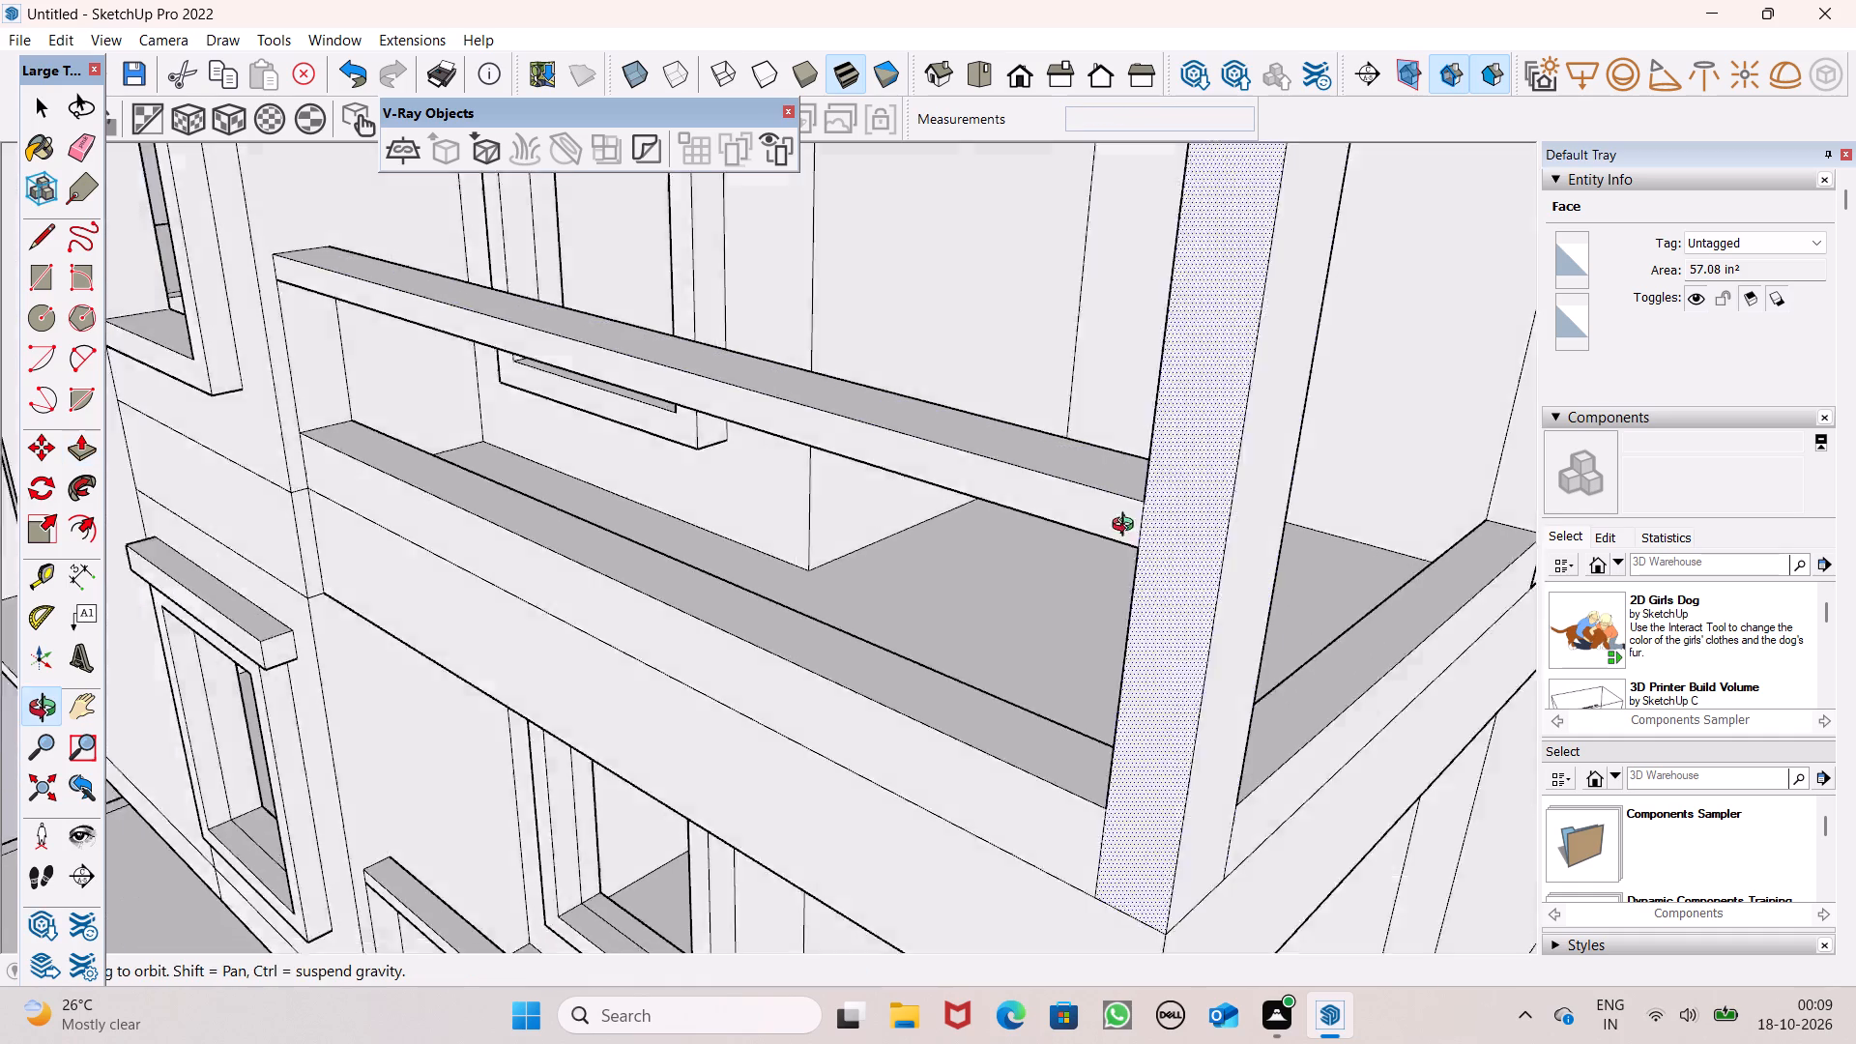
middle_drag(1127, 527, 1057, 489)
scroll(1077, 391, down, 4)
middle_drag(1099, 451, 537, 459)
click(32, 245)
scroll(433, 504, up, 5)
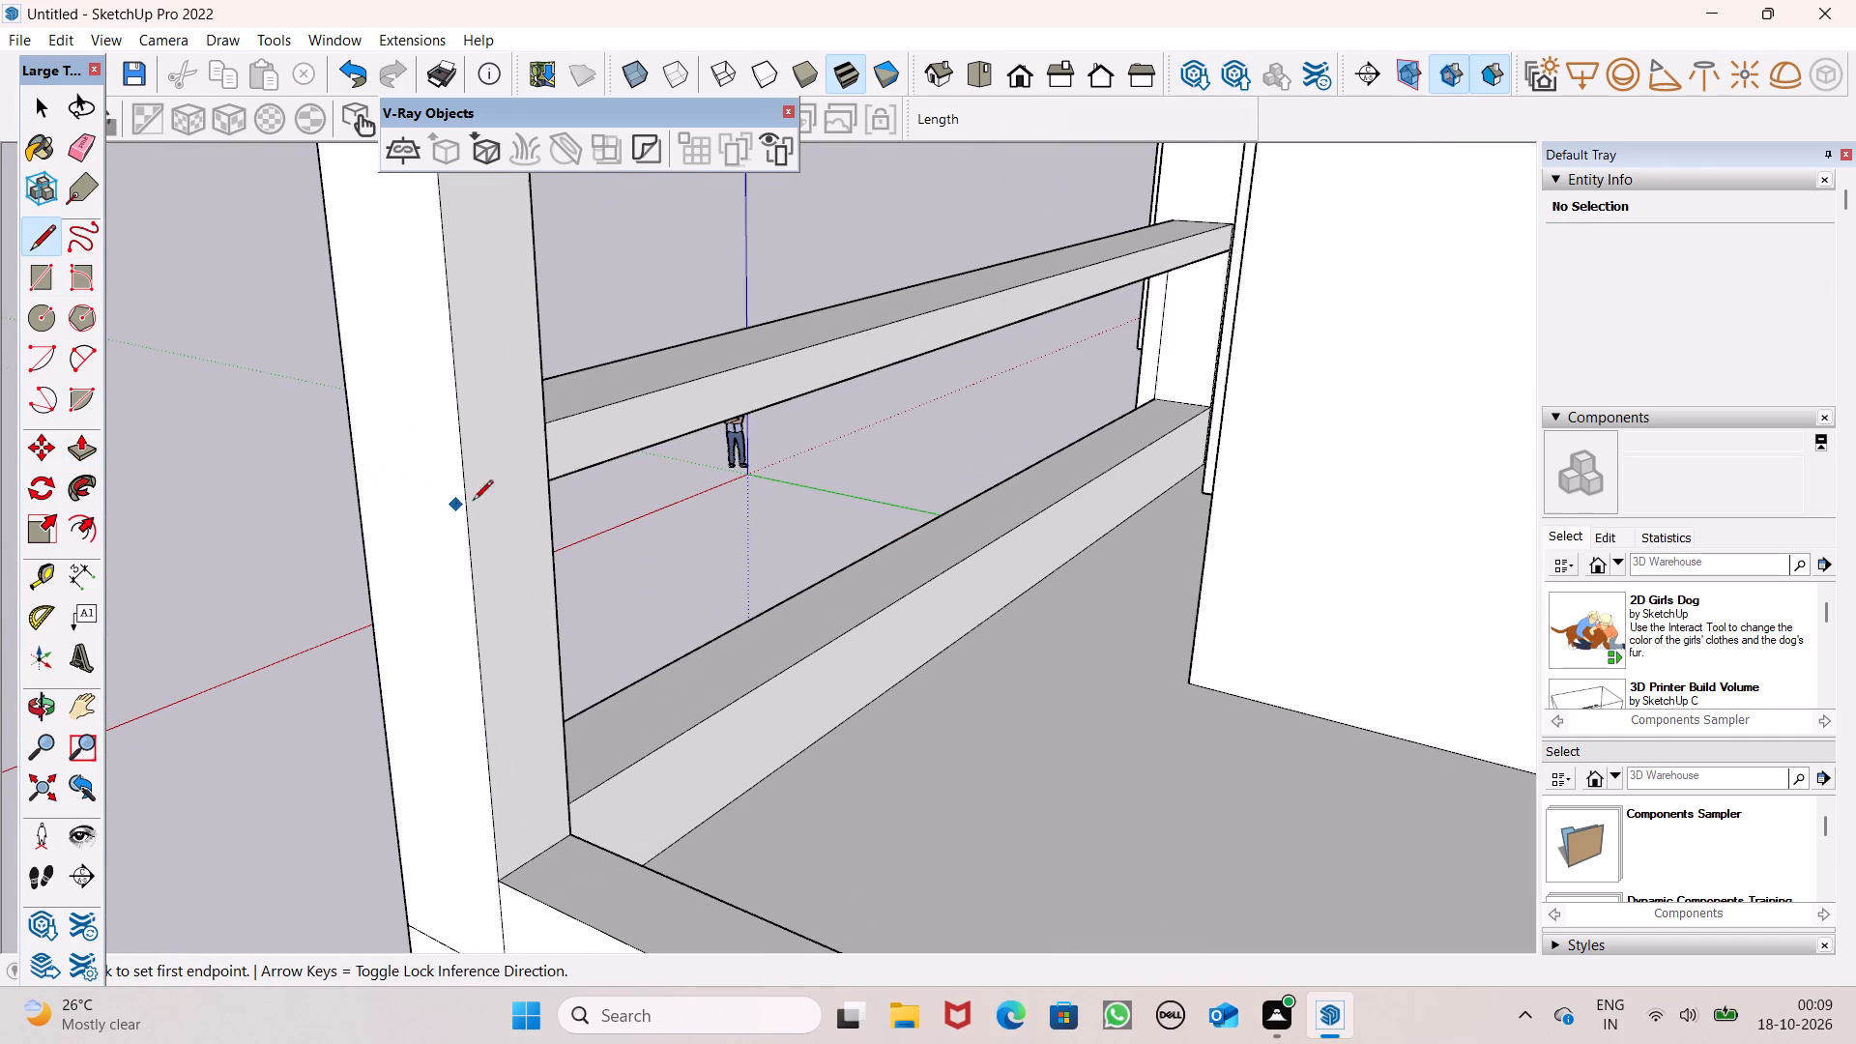
click(544, 426)
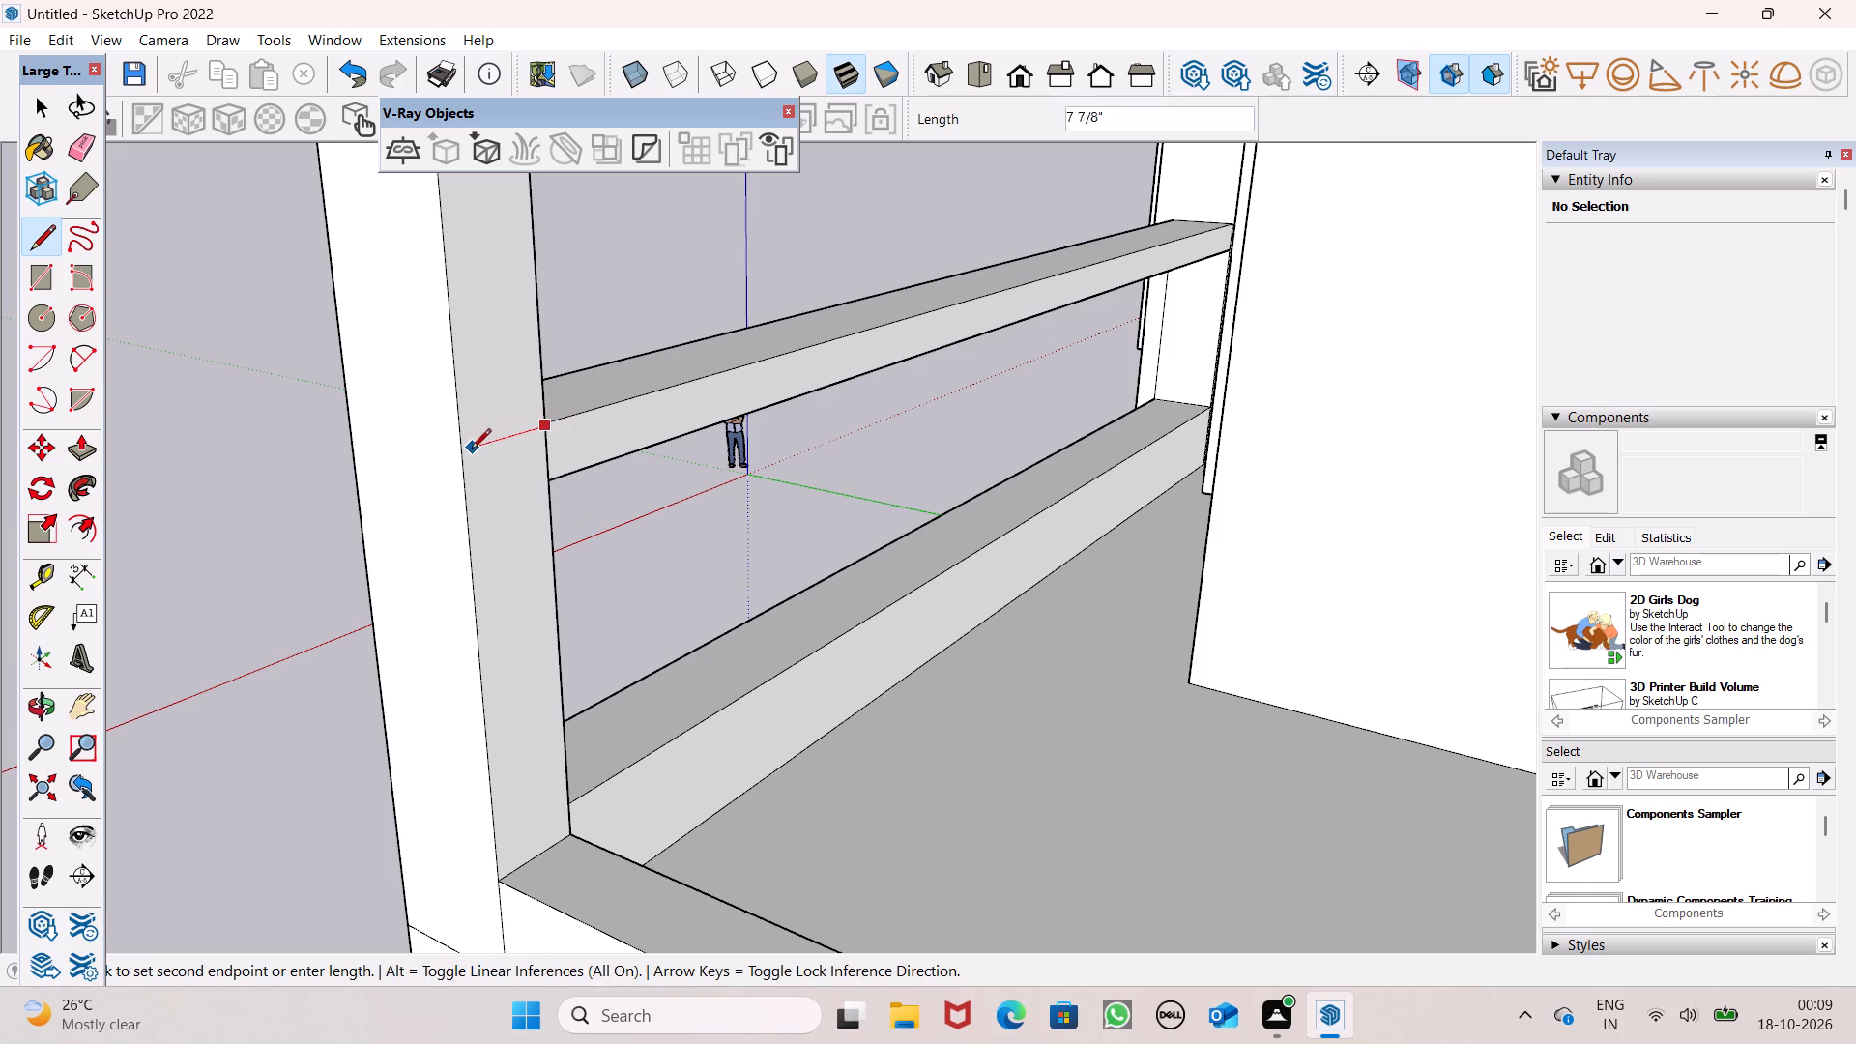
click(460, 450)
click(542, 480)
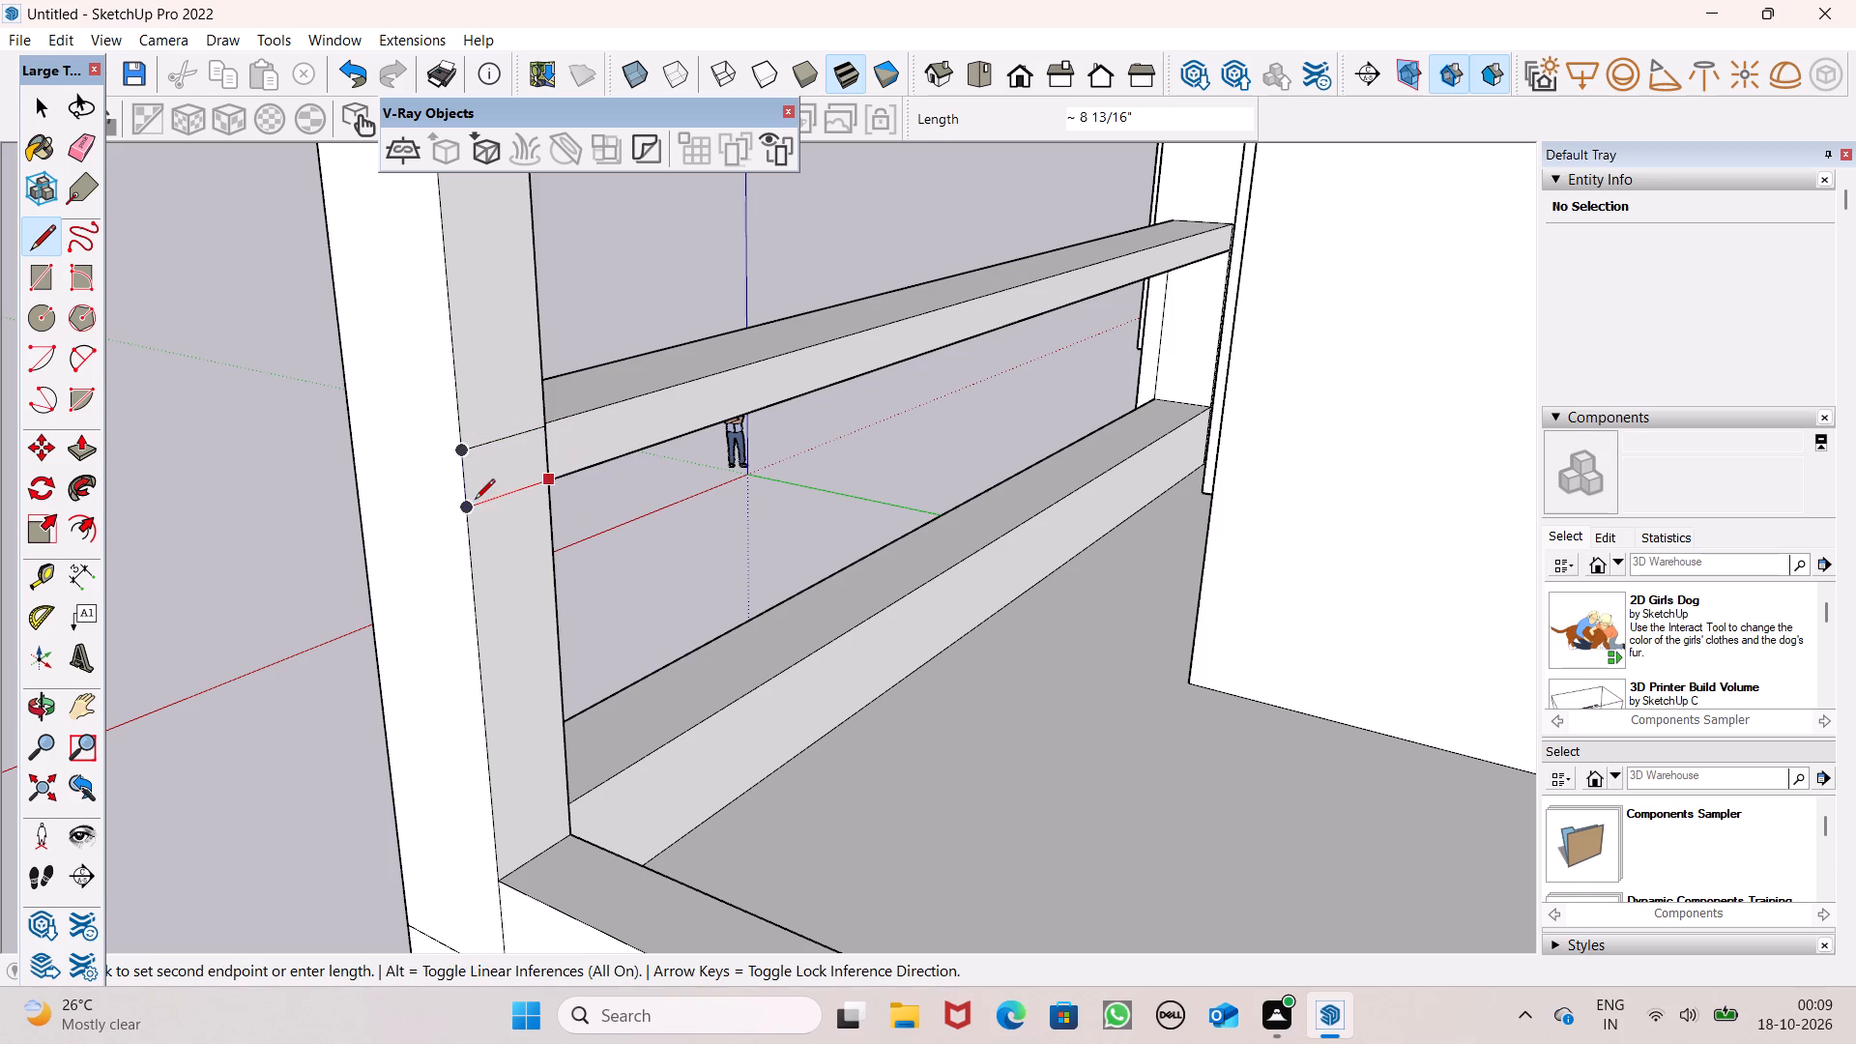
click(465, 500)
Draw two lines about 8" long across the lowest balcony's corner column, level with its front handrail, to outline a side handrail profile.
scroll(384, 363, down, 12)
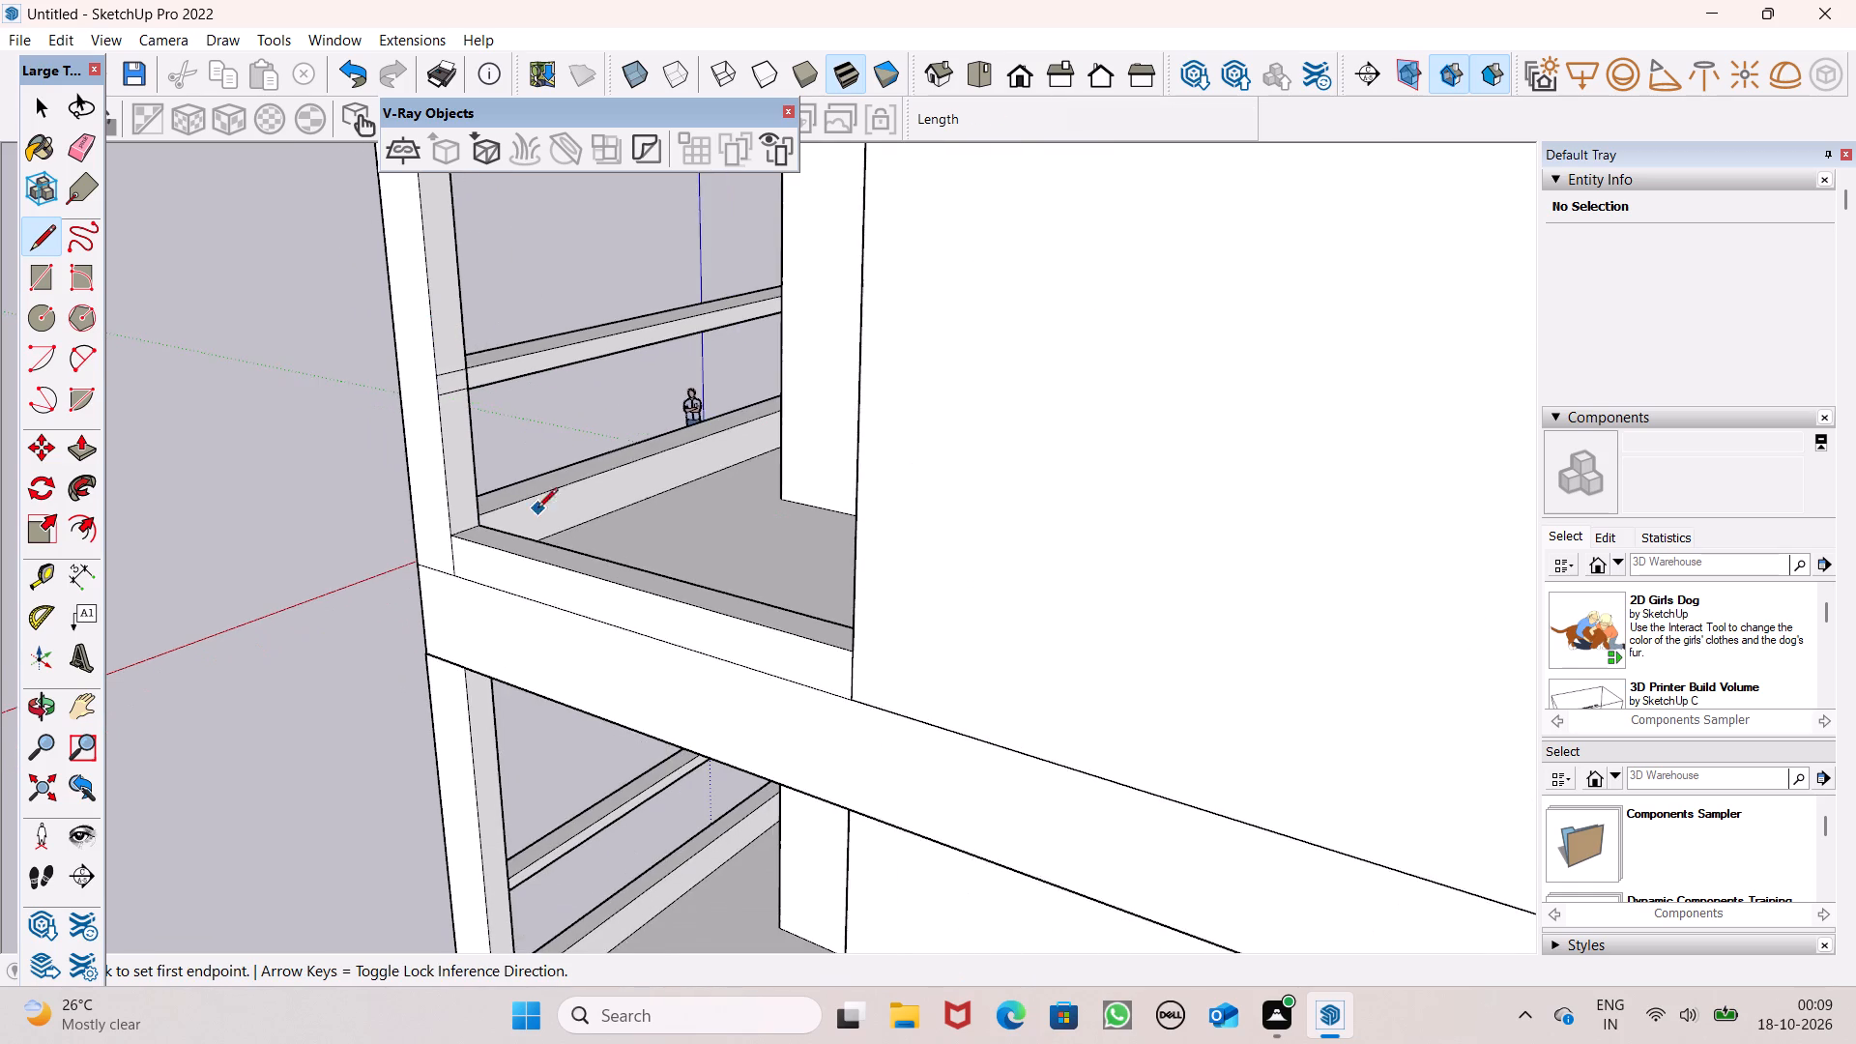
scroll(548, 379, down, 6)
scroll(533, 594, up, 14)
middle_drag(539, 578, 457, 571)
scroll(539, 578, up, 1)
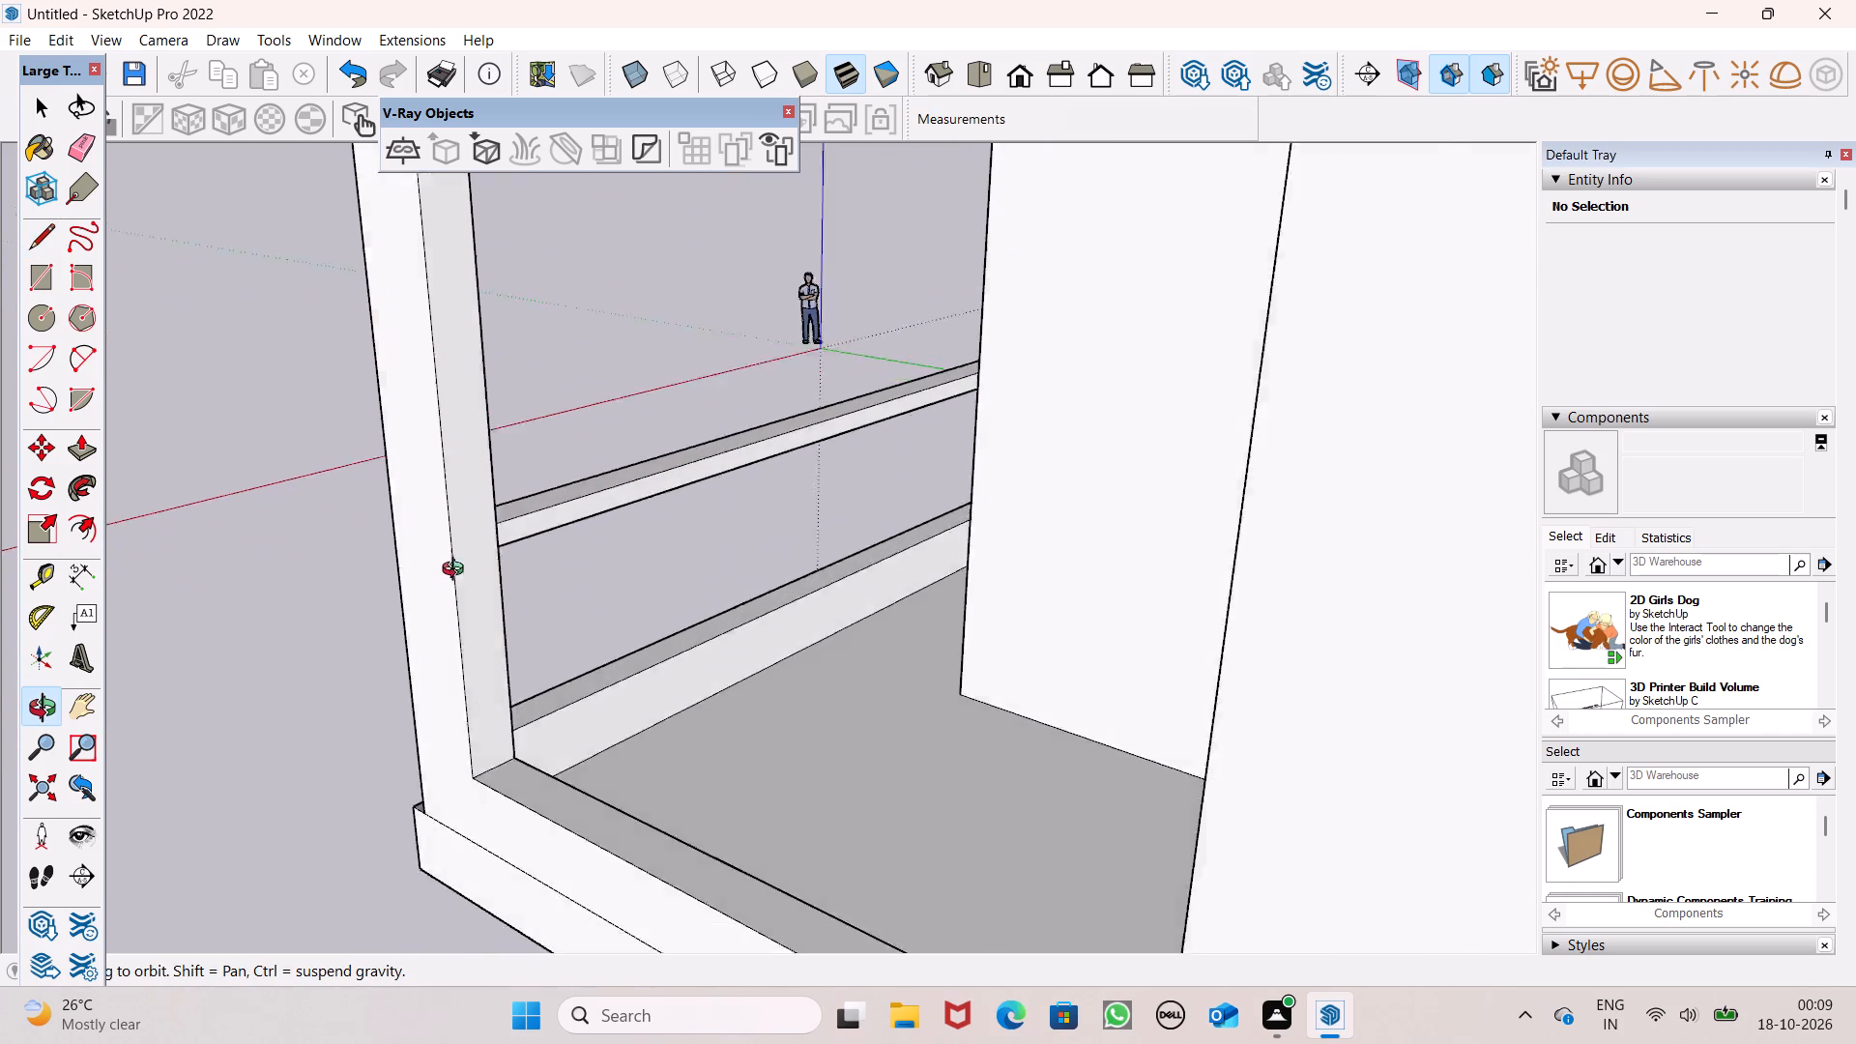
middle_drag(457, 571, 458, 561)
scroll(458, 558, up, 7)
click(459, 444)
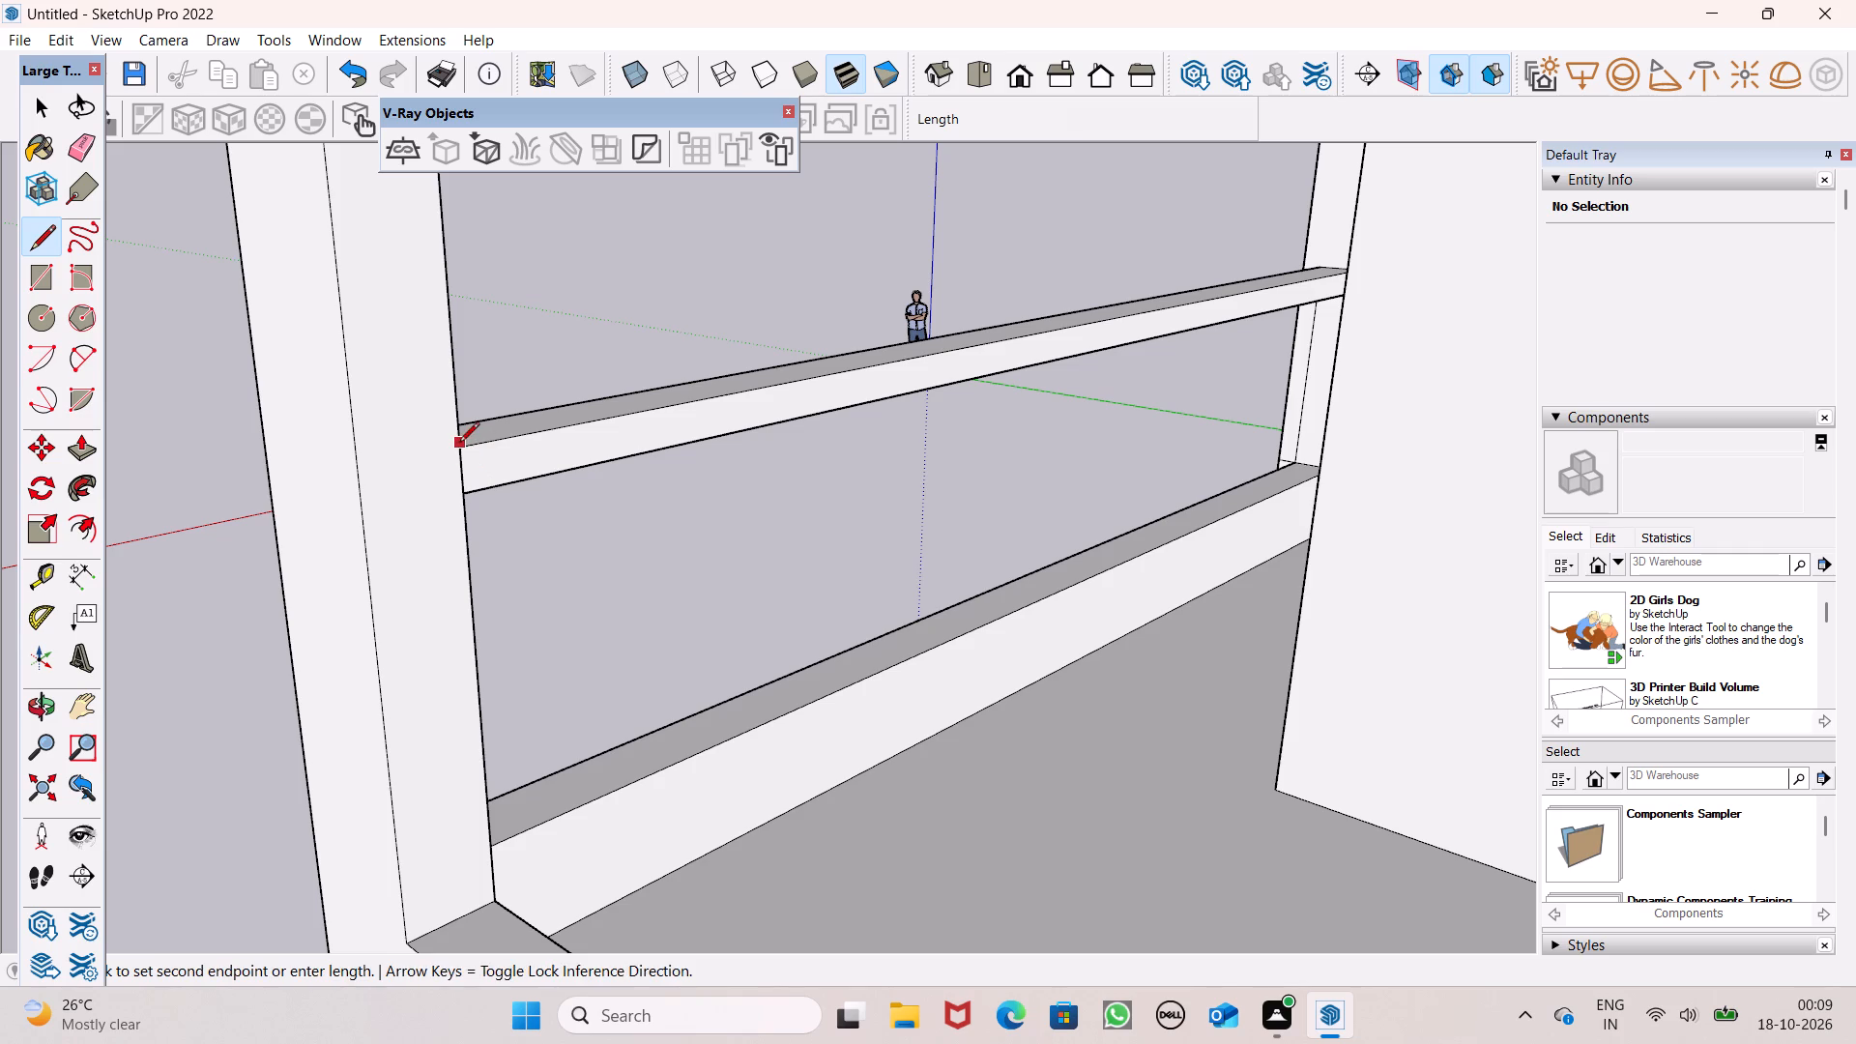
key(space)
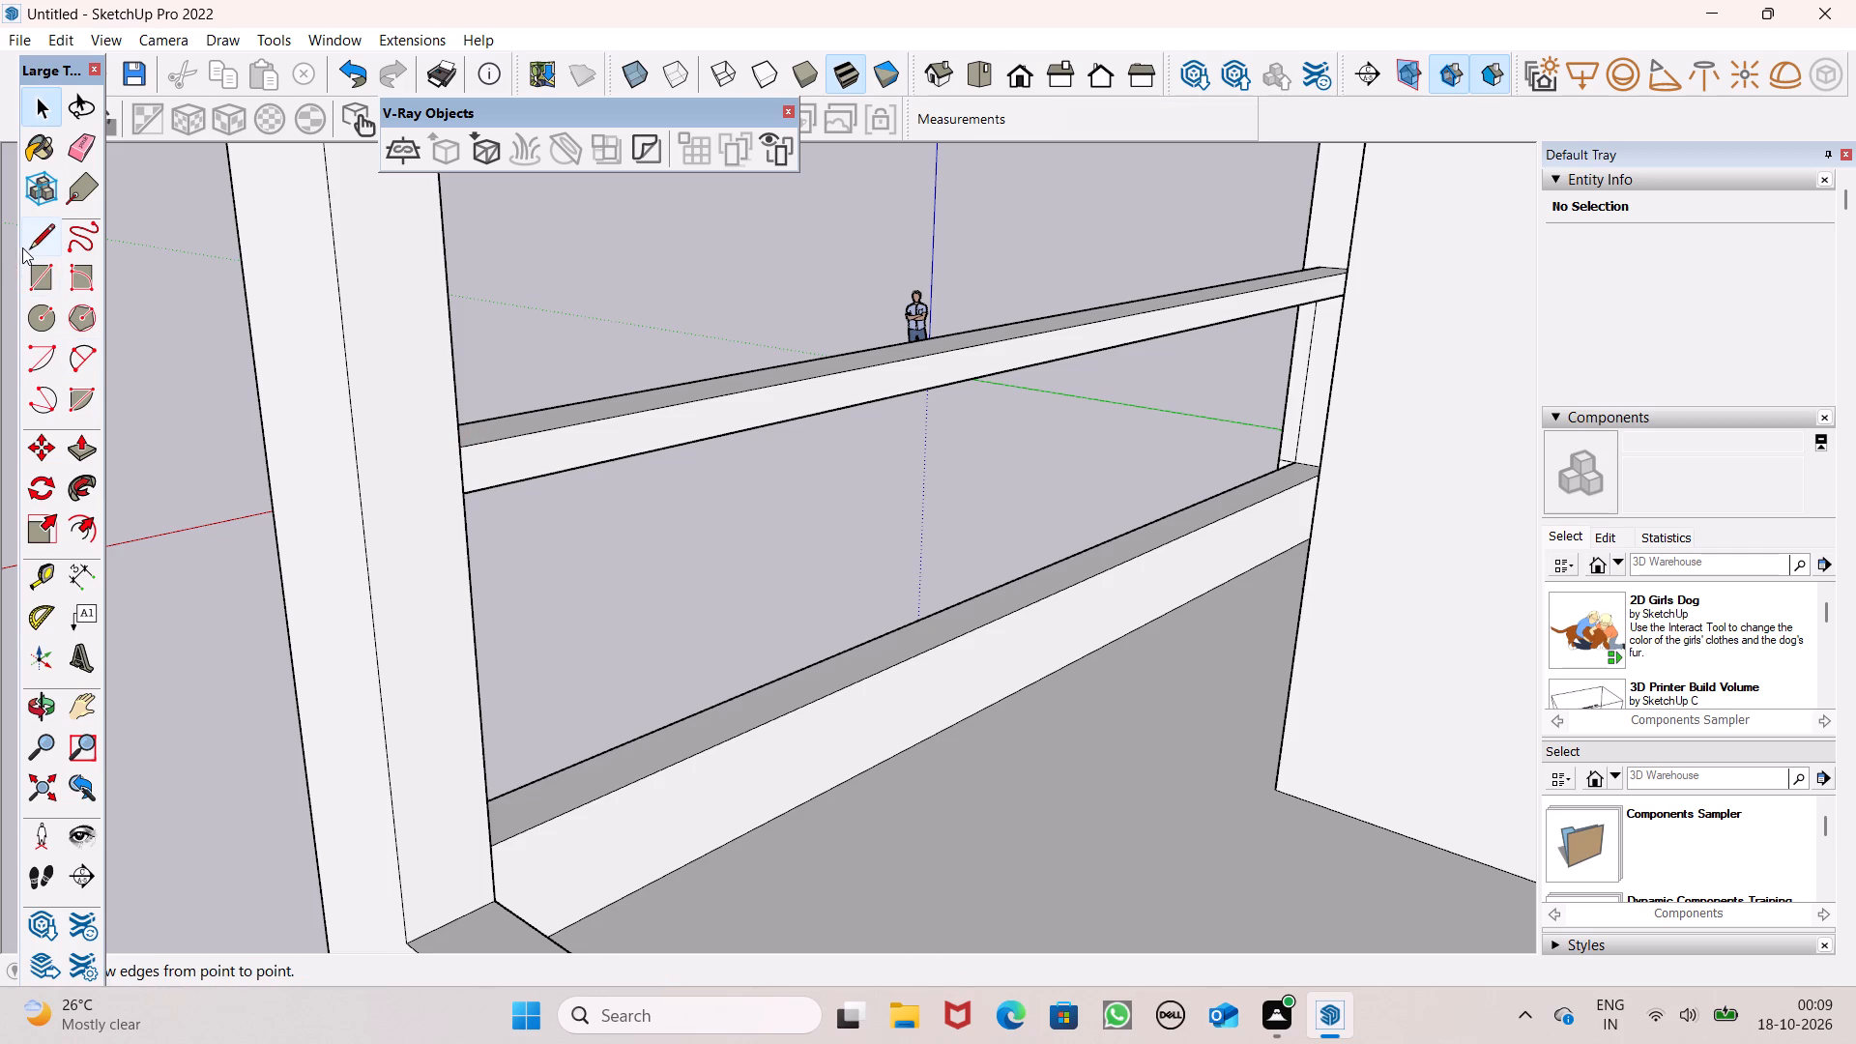
click(30, 246)
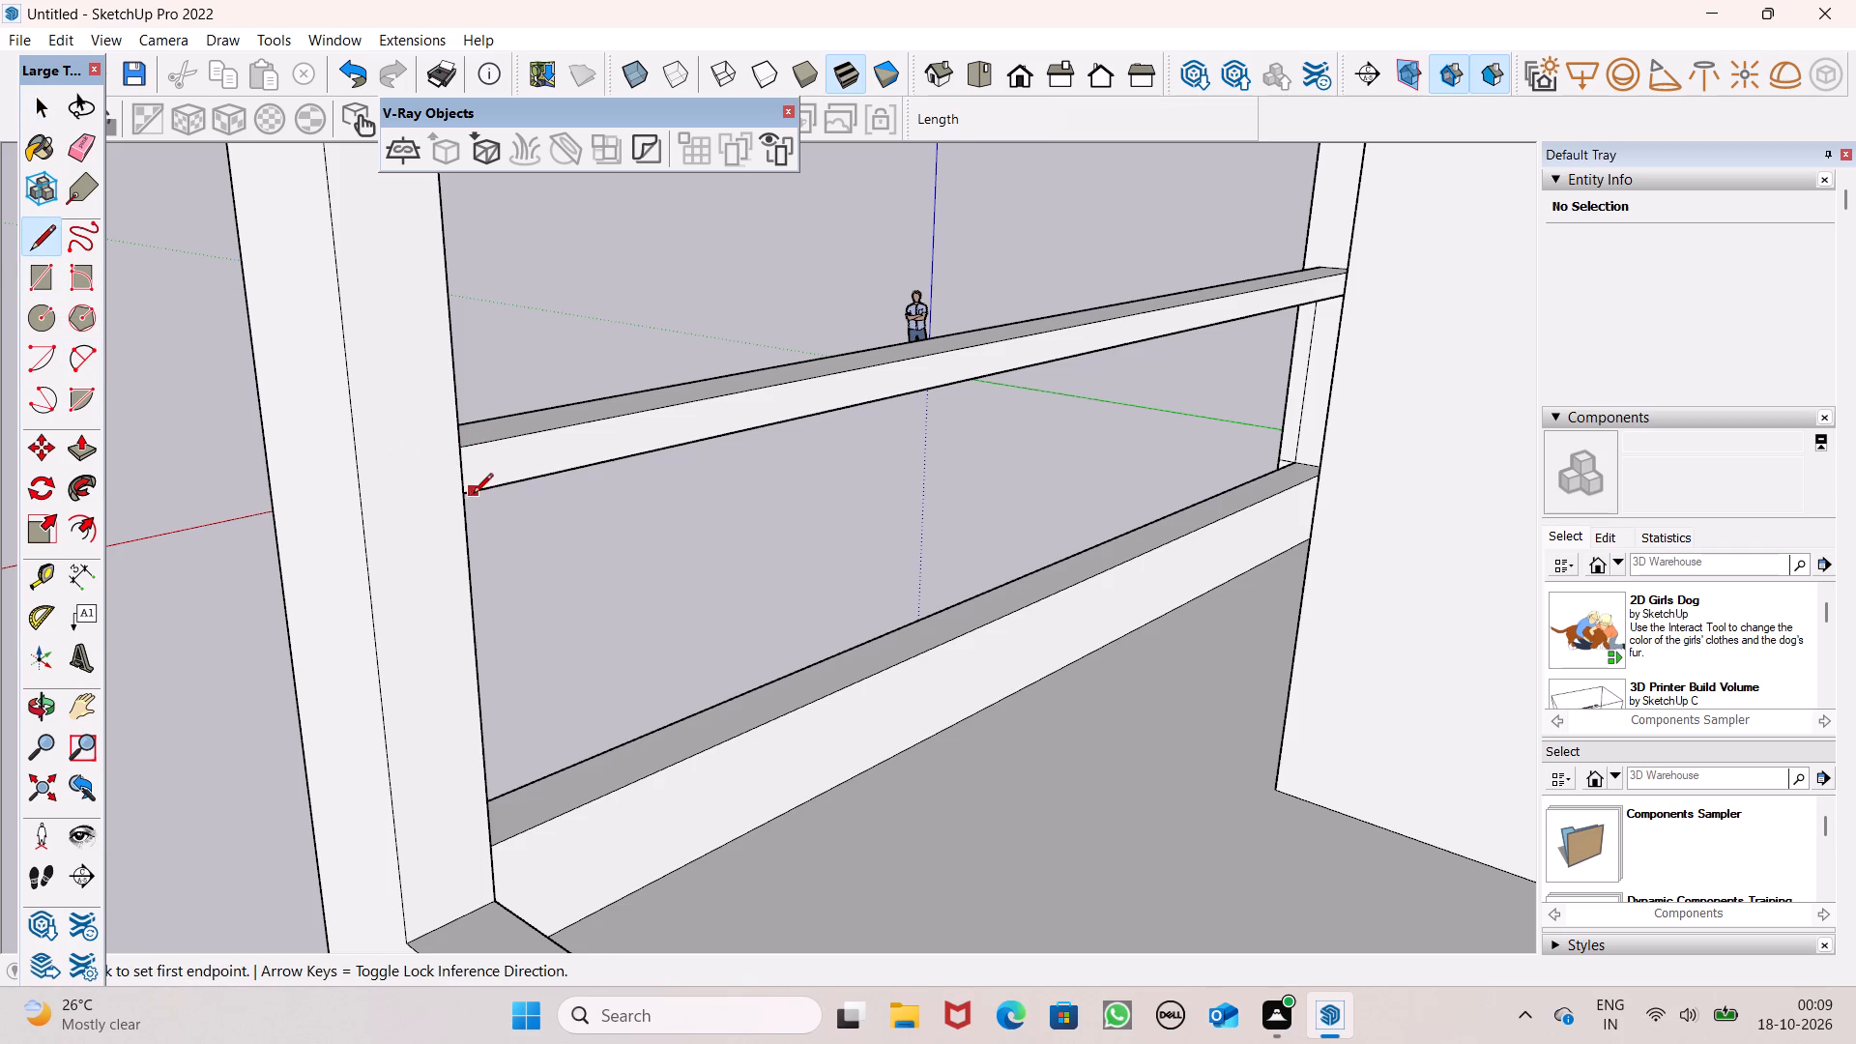
scroll(462, 486, up, 7)
middle_drag(478, 478, 244, 470)
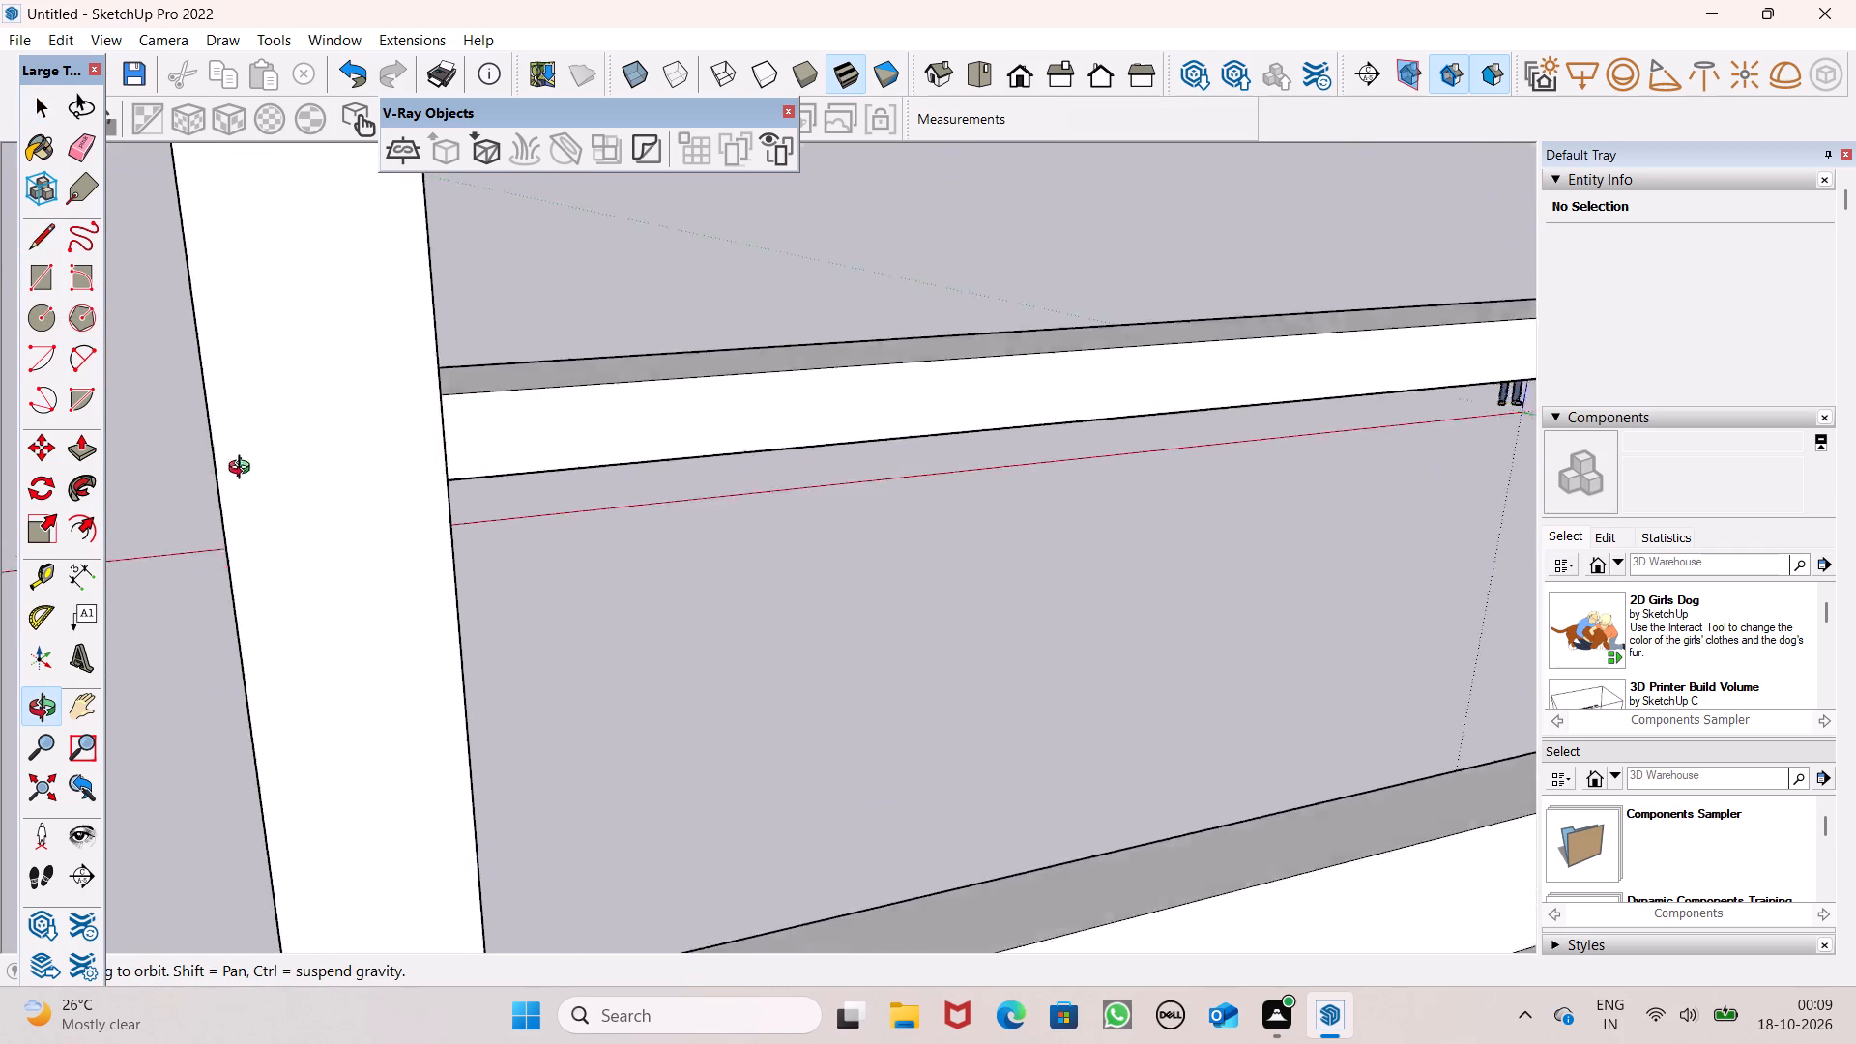
middle_drag(244, 470, 254, 460)
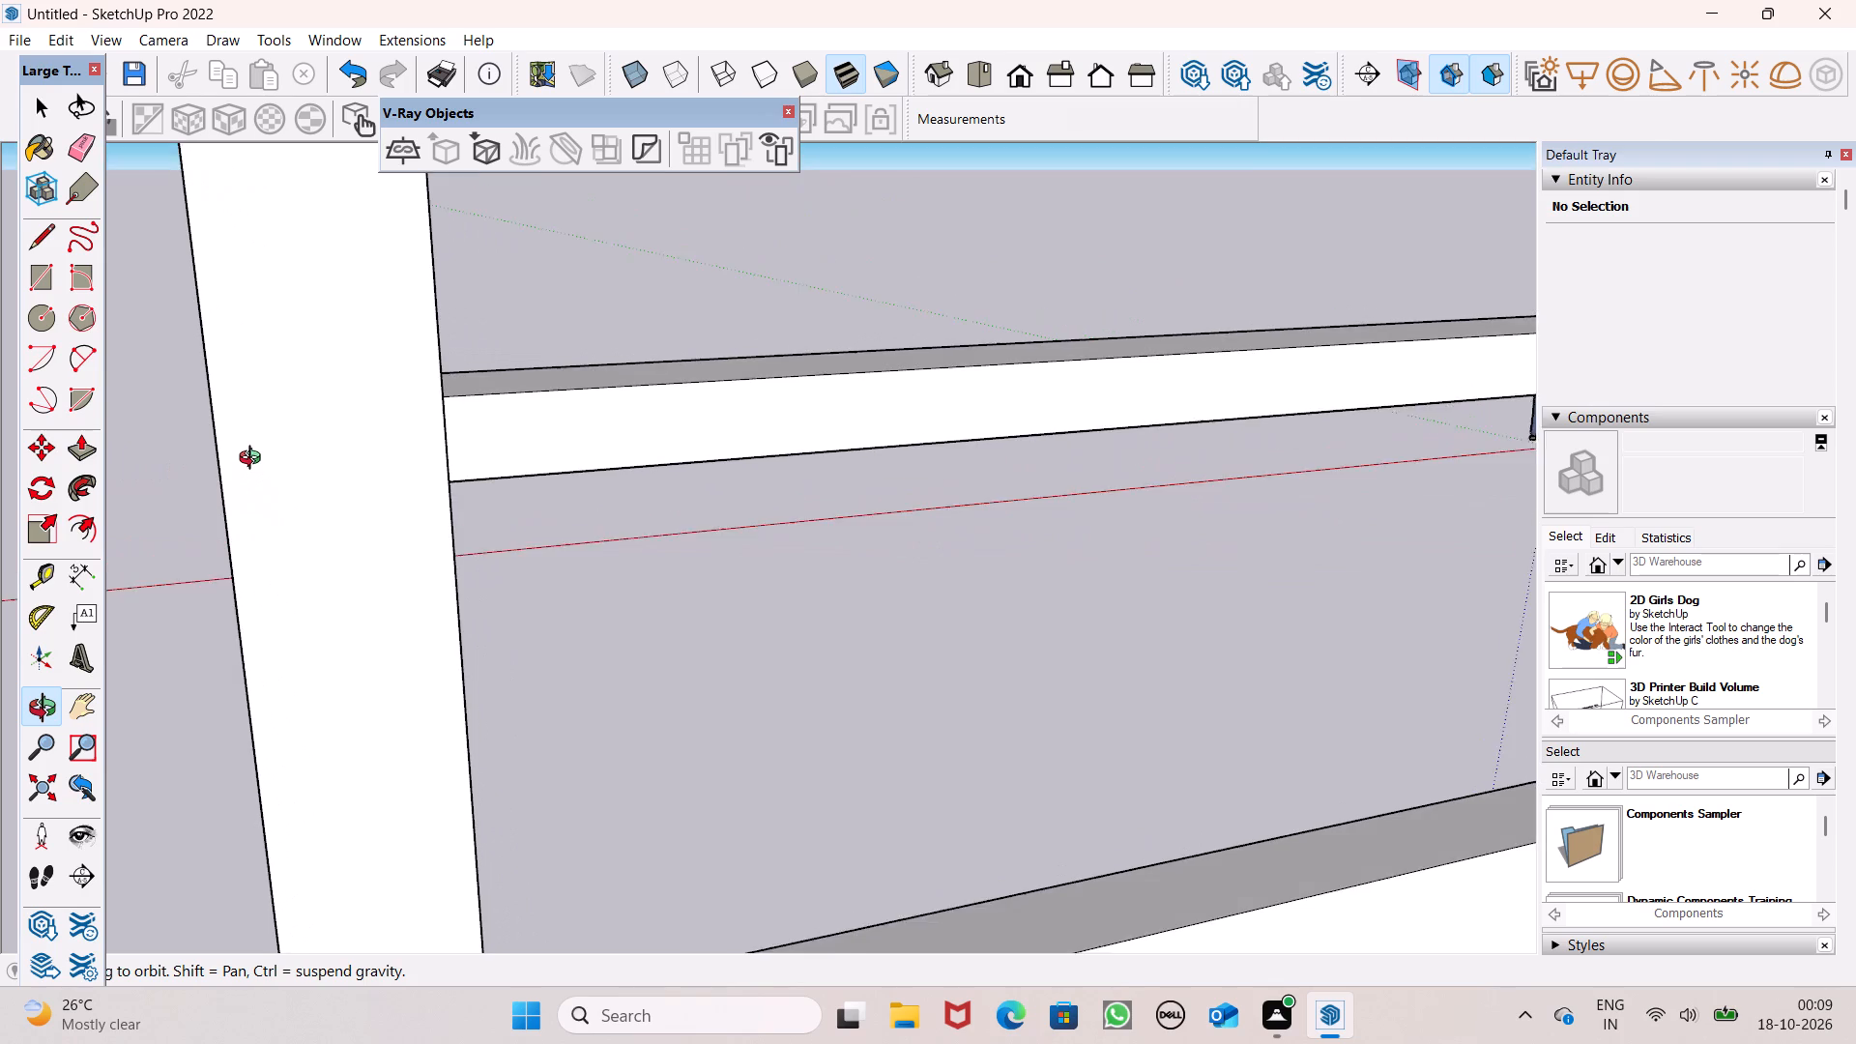
middle_drag(254, 460, 258, 459)
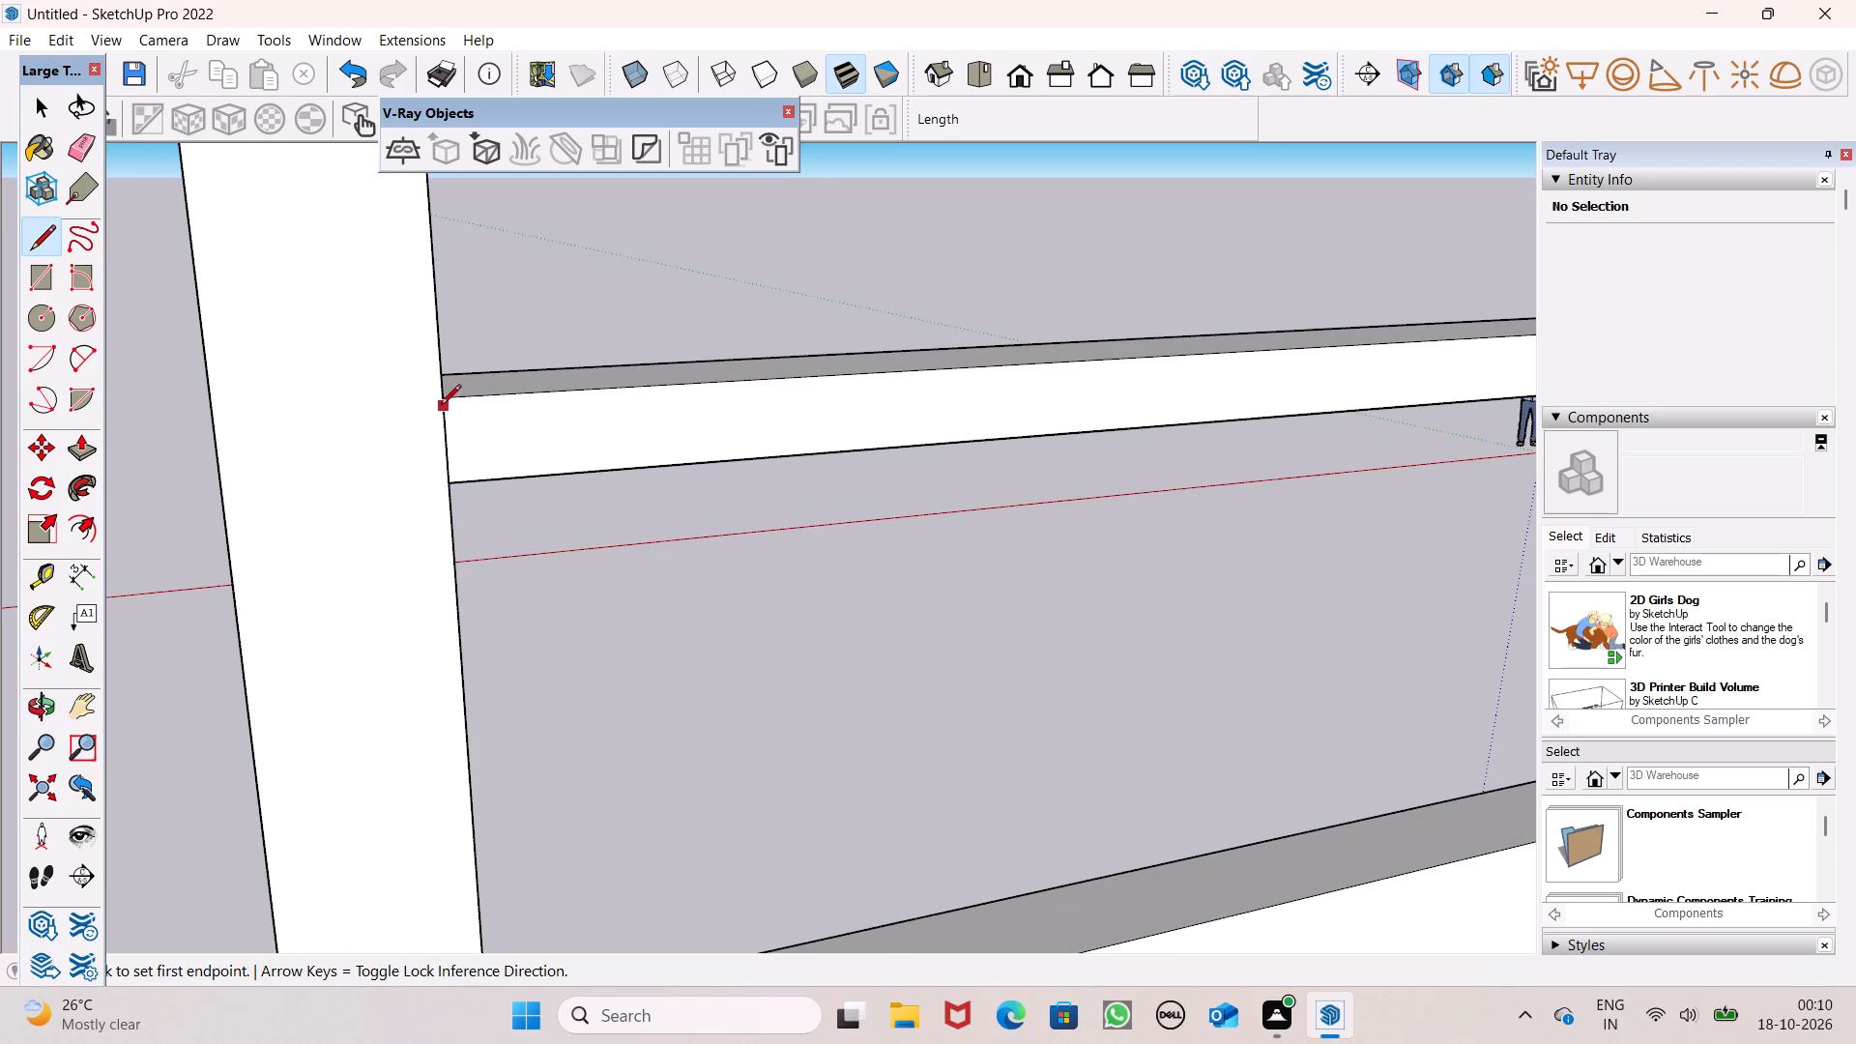
click(439, 404)
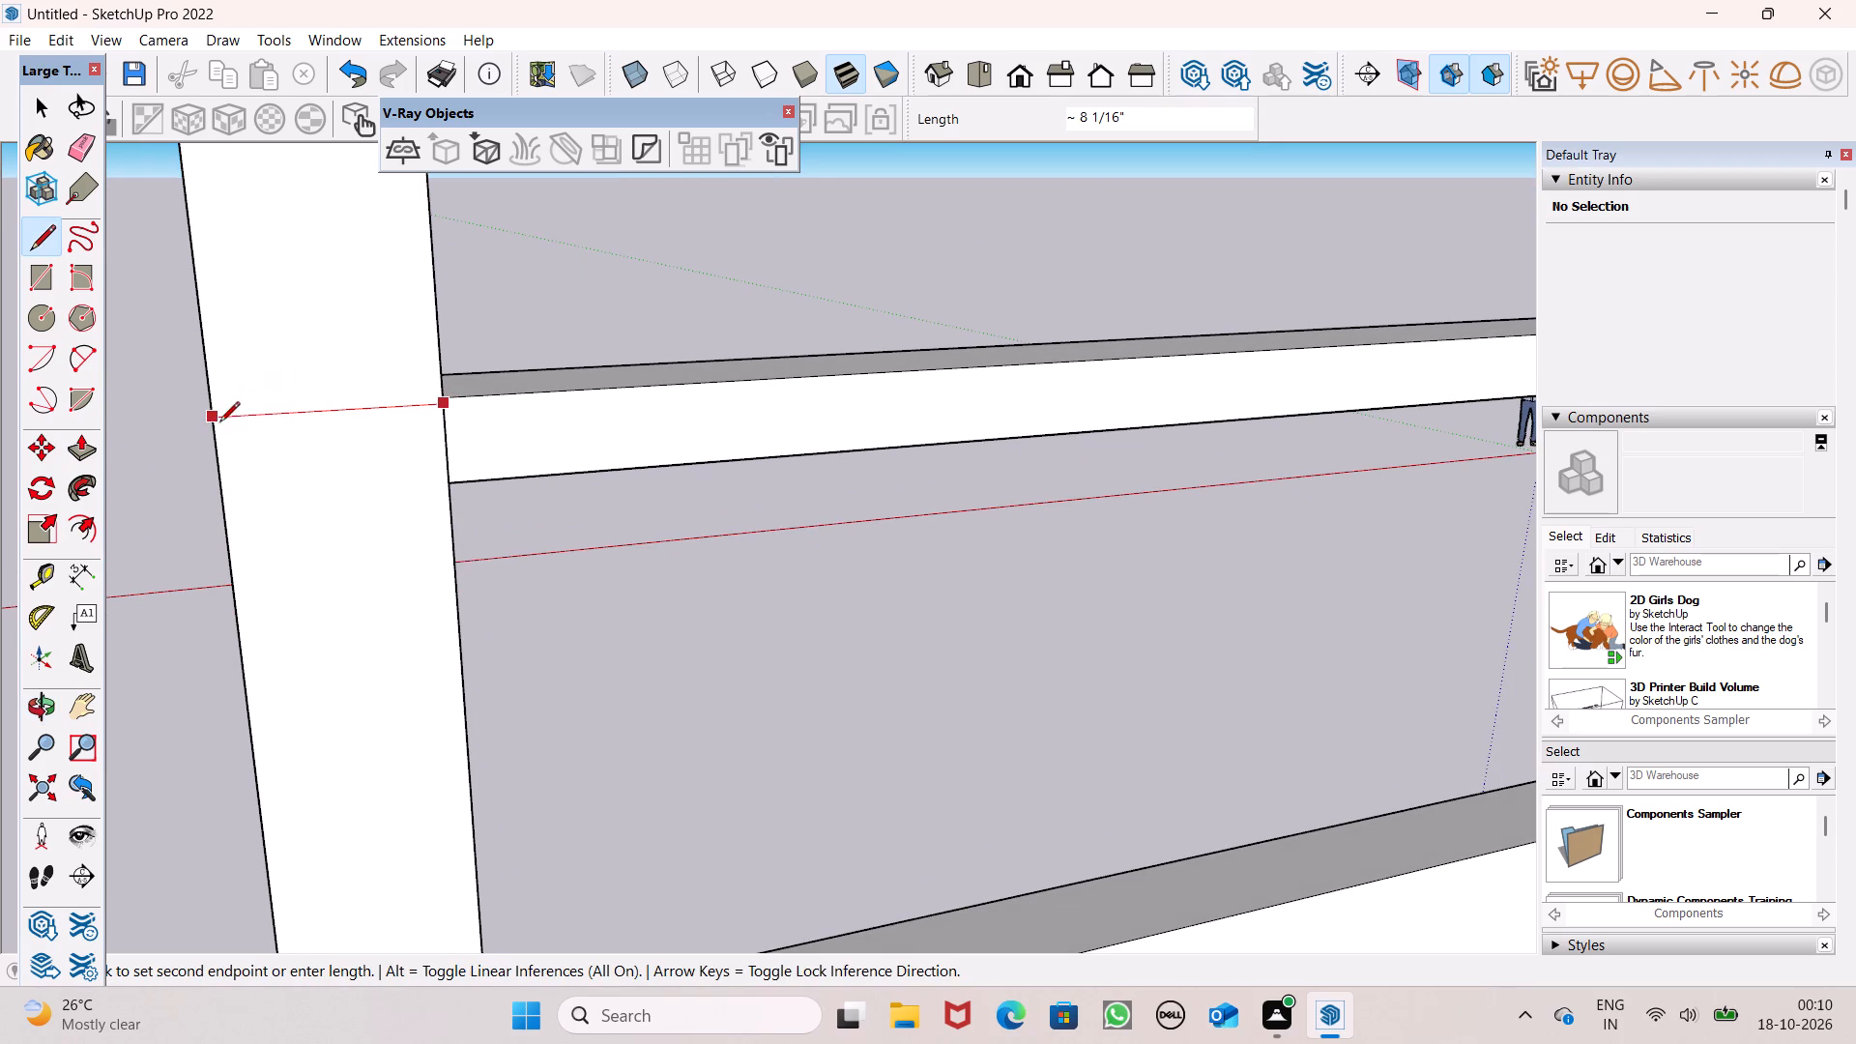
click(212, 422)
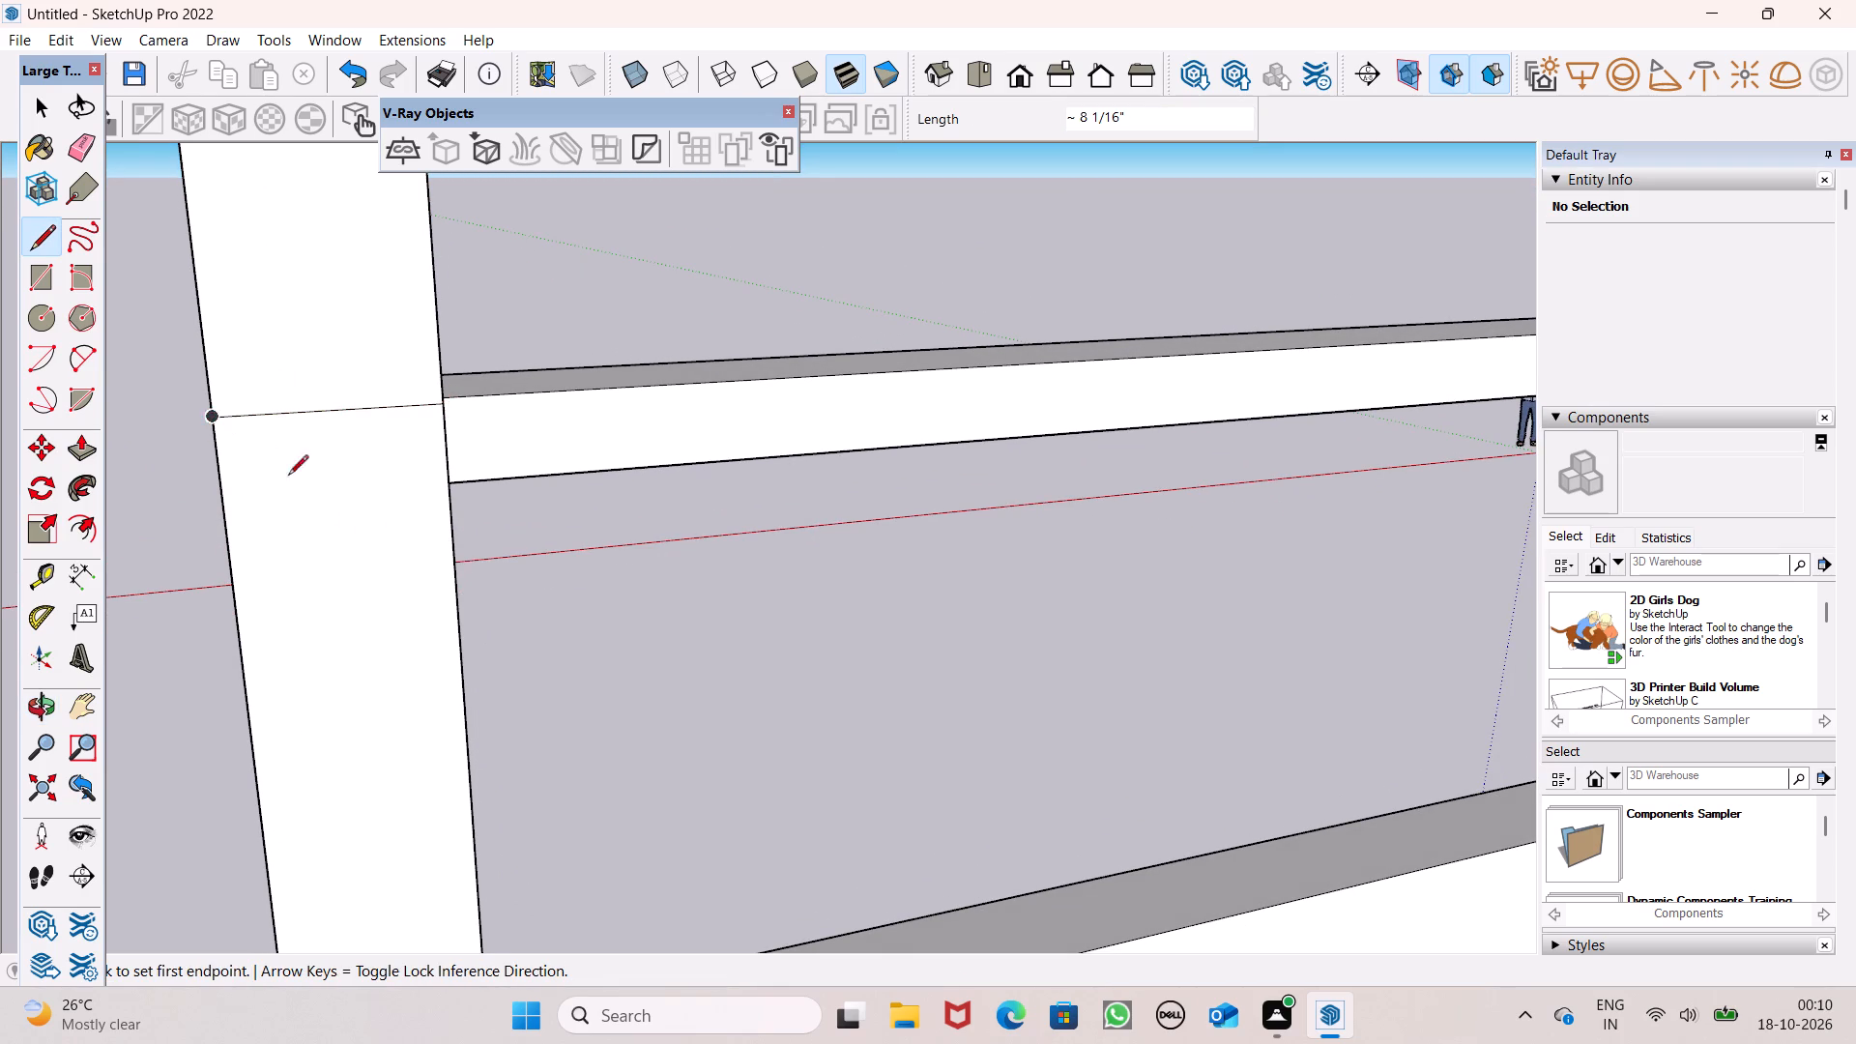
drag(446, 481, 436, 482)
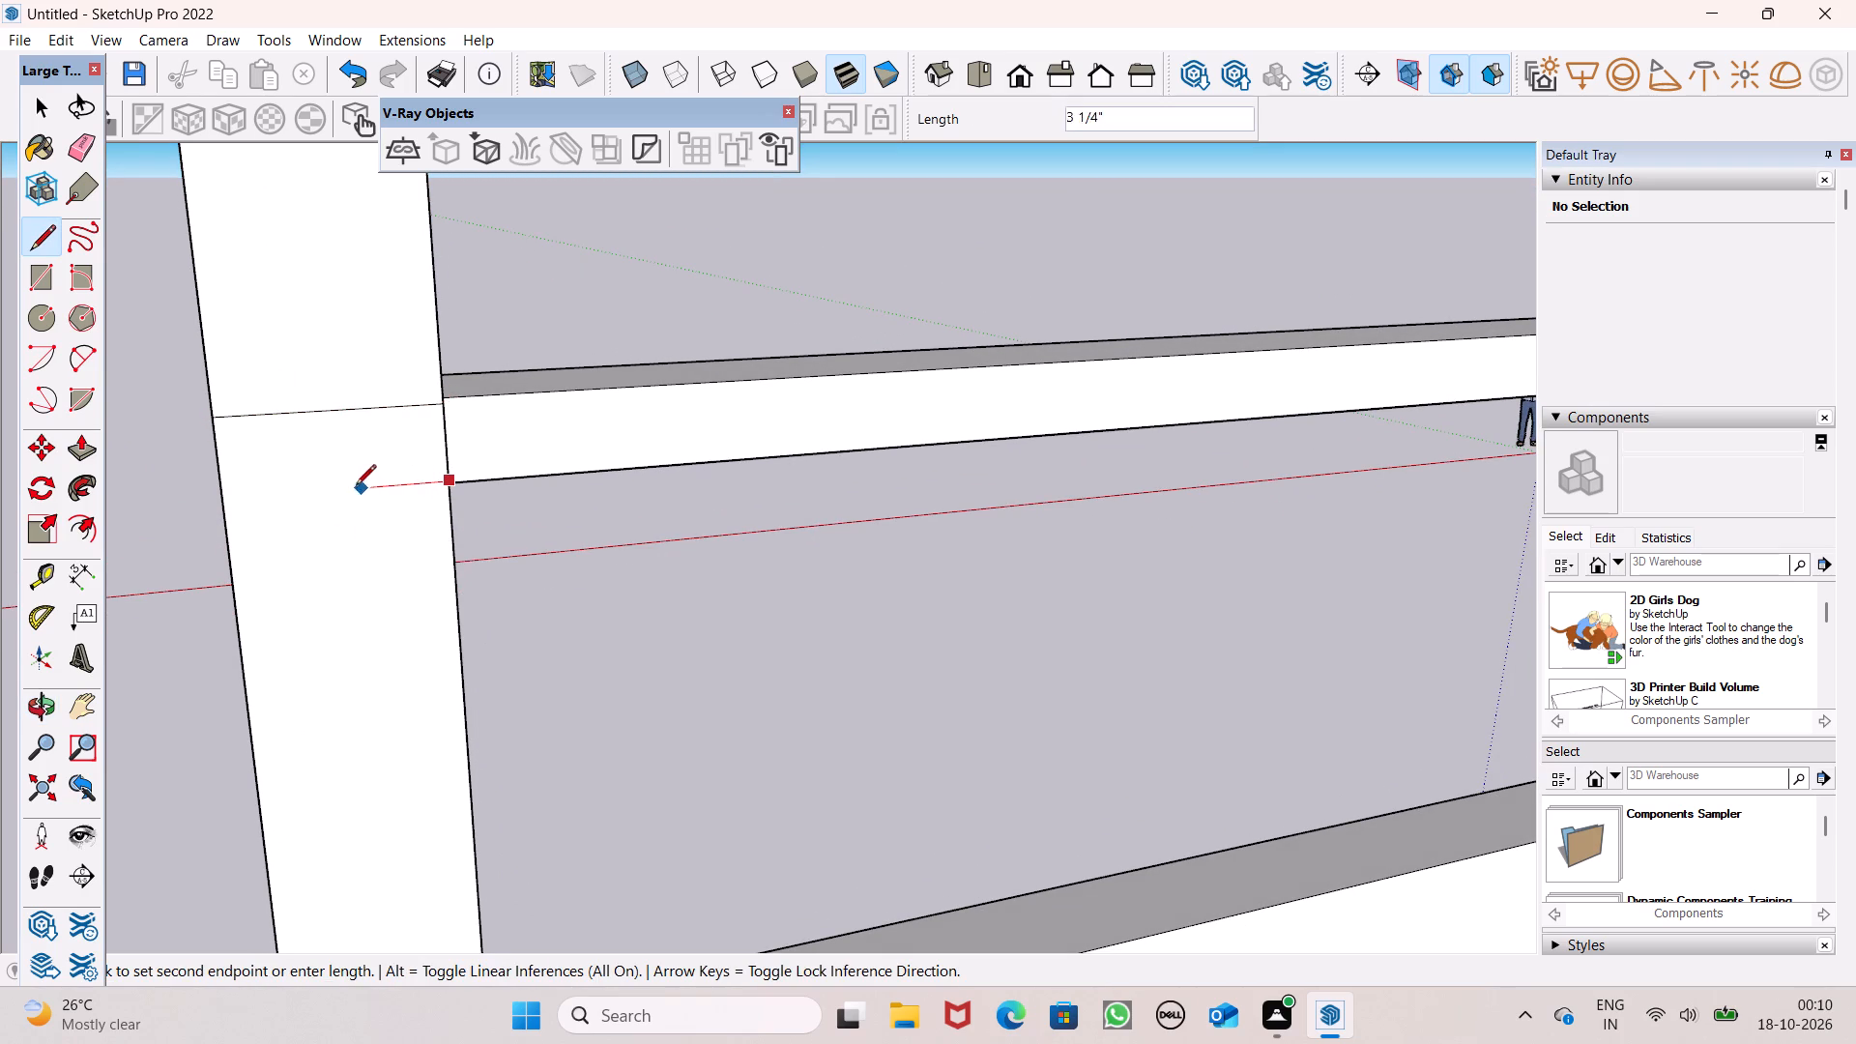
click(219, 498)
scroll(254, 449, down, 3)
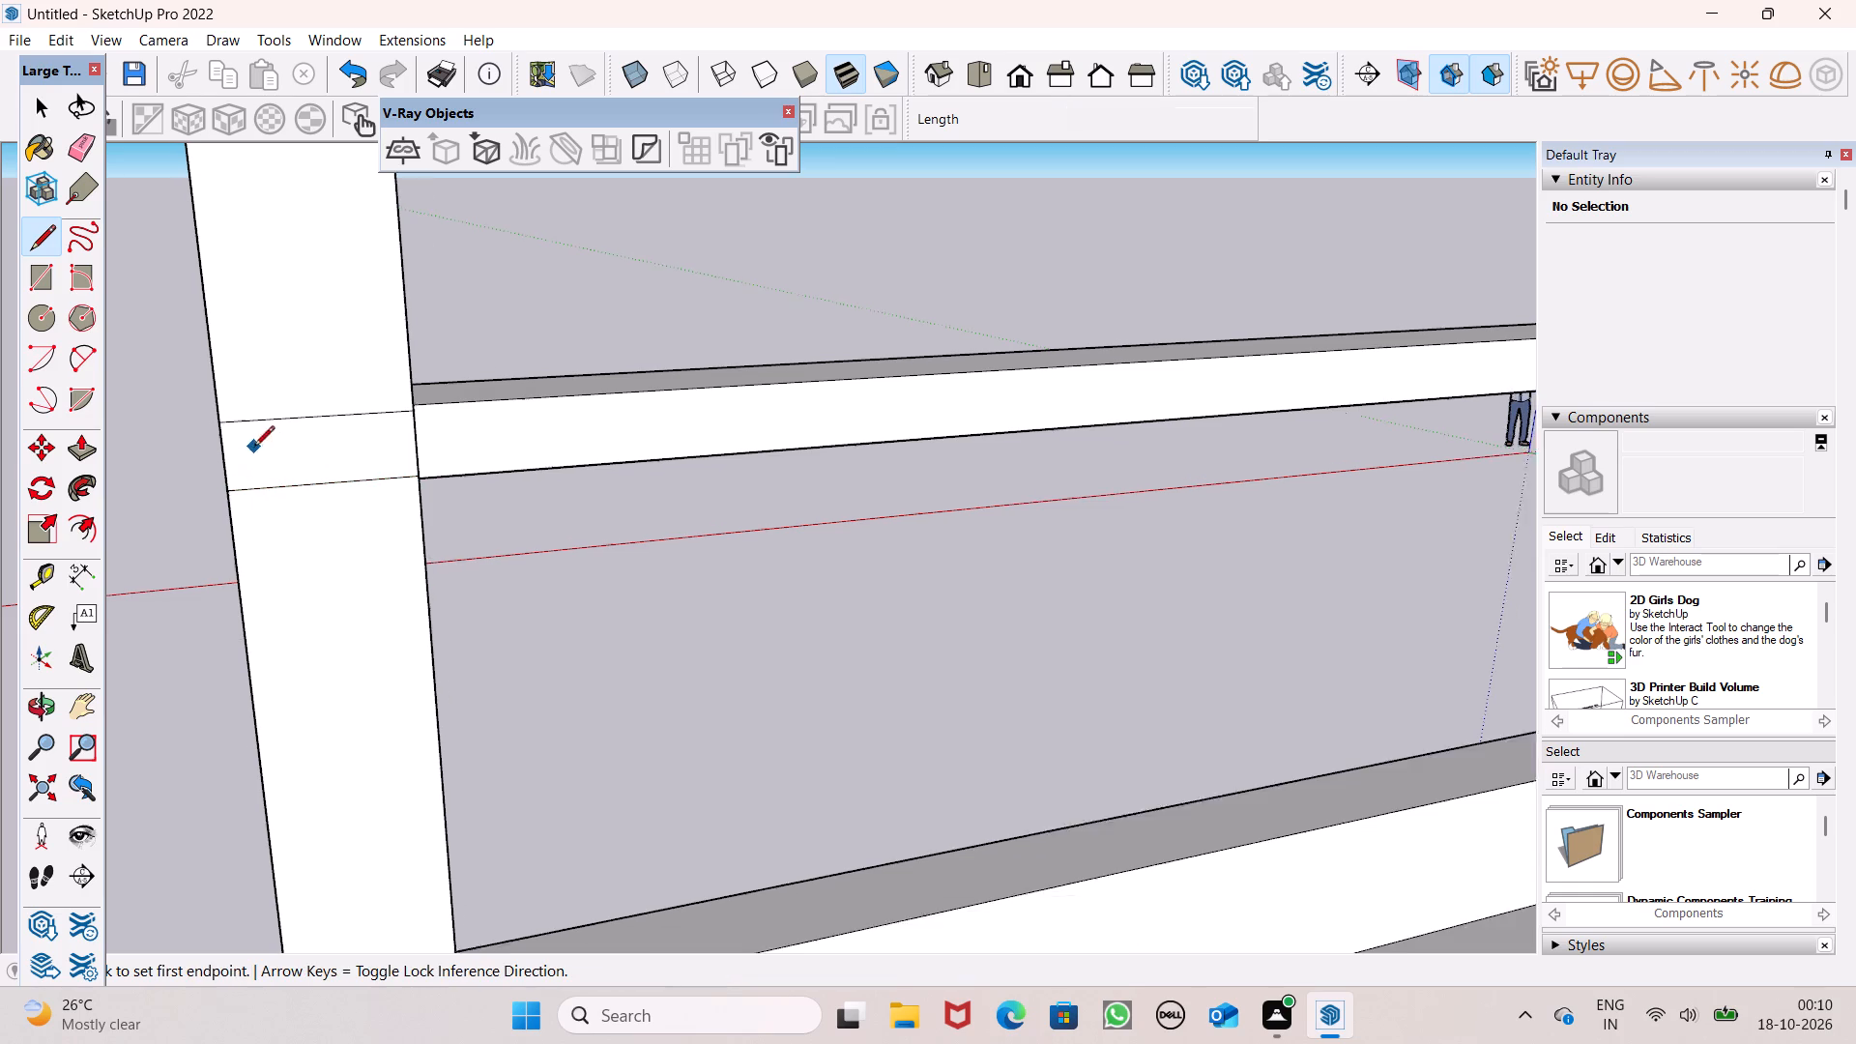
scroll(254, 448, down, 1)
middle_drag(365, 522, 496, 470)
key(space)
Extrude the lowest balcony's side handrail profile about 9' 2 3/4" from the corner column to the house wall.
scroll(562, 400, down, 13)
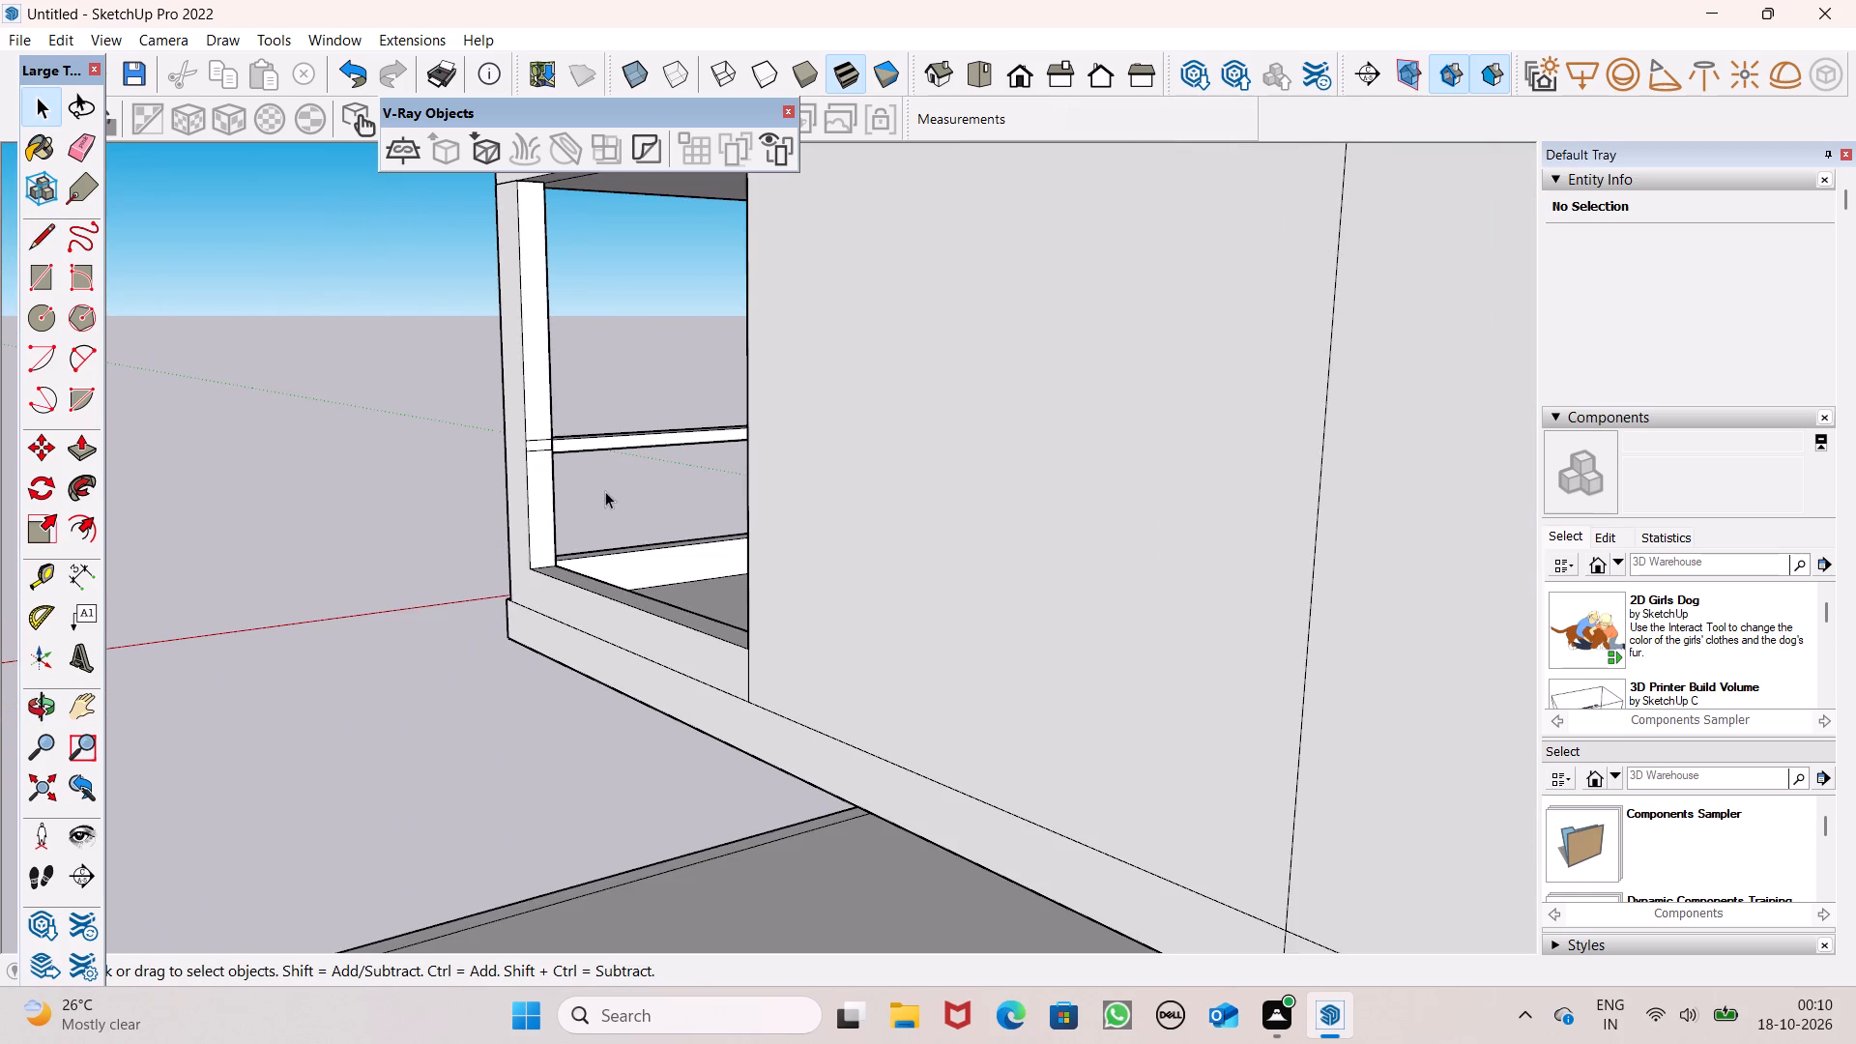
middle_drag(639, 513, 848, 632)
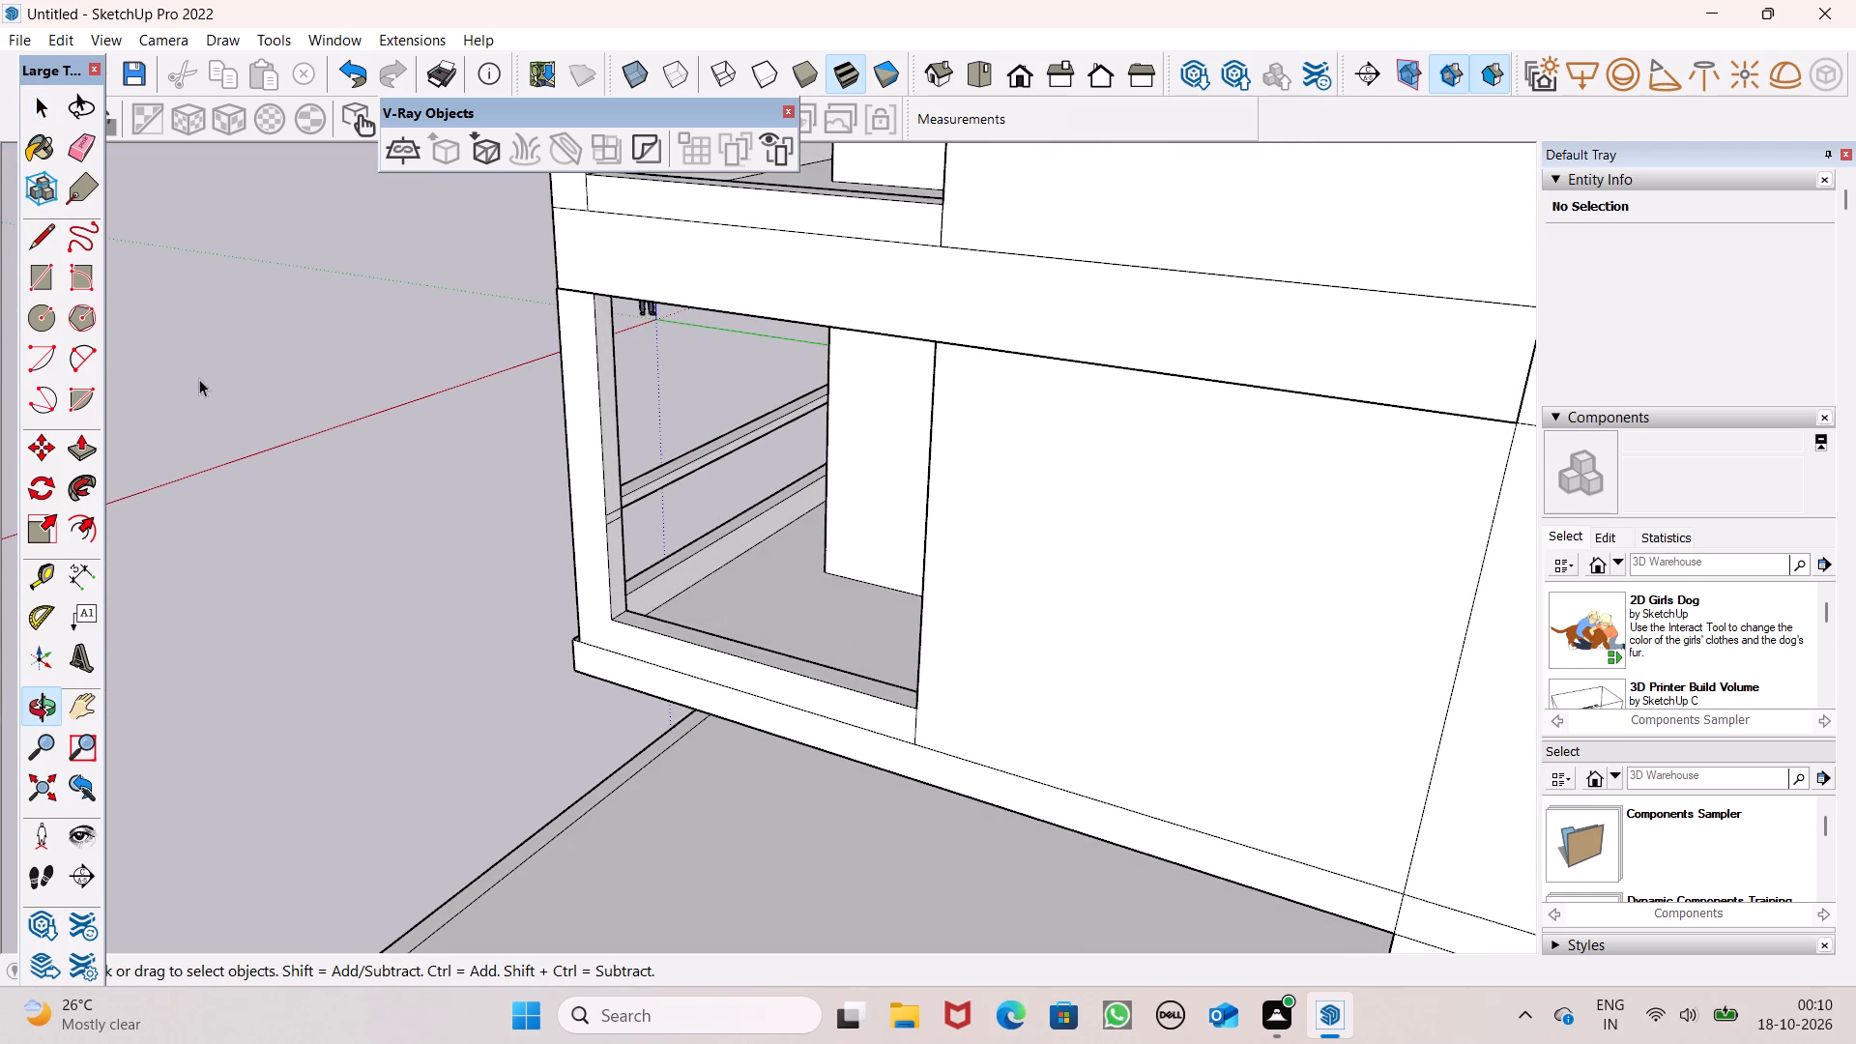
click(85, 439)
middle_drag(790, 691, 710, 692)
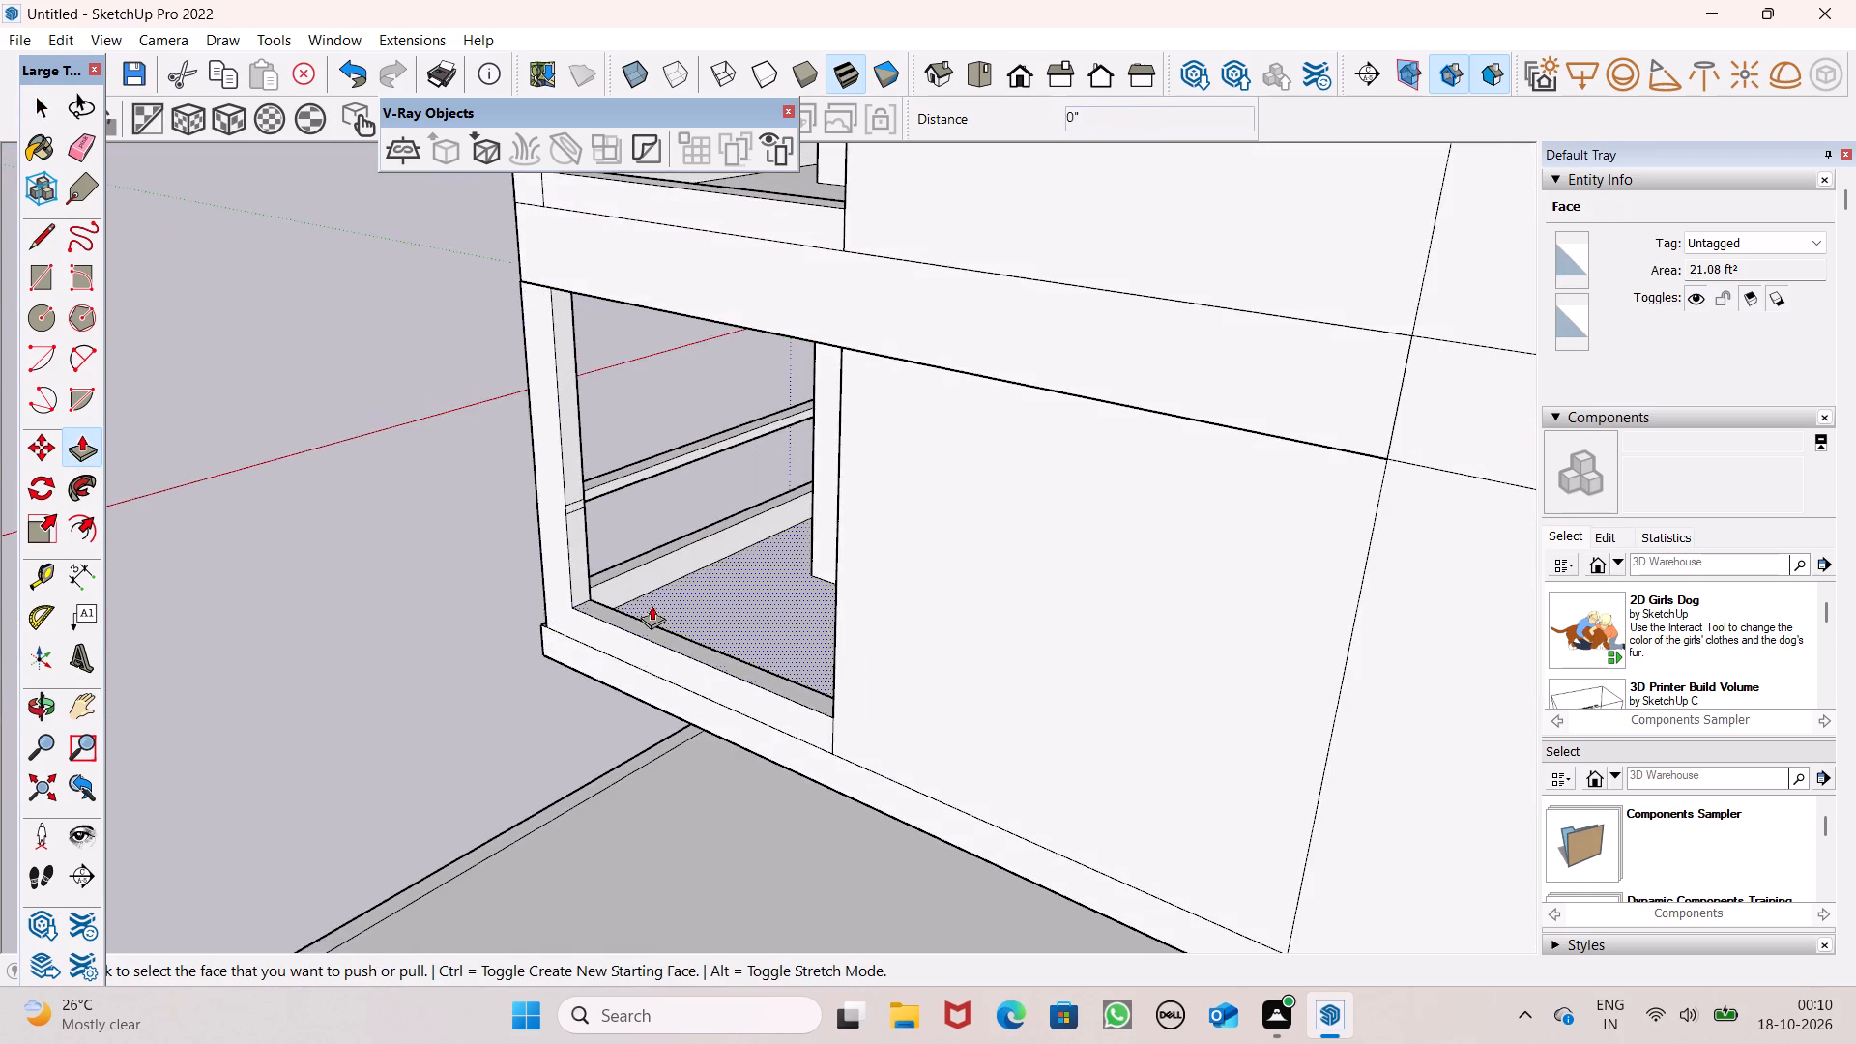
scroll(651, 602, up, 6)
click(490, 404)
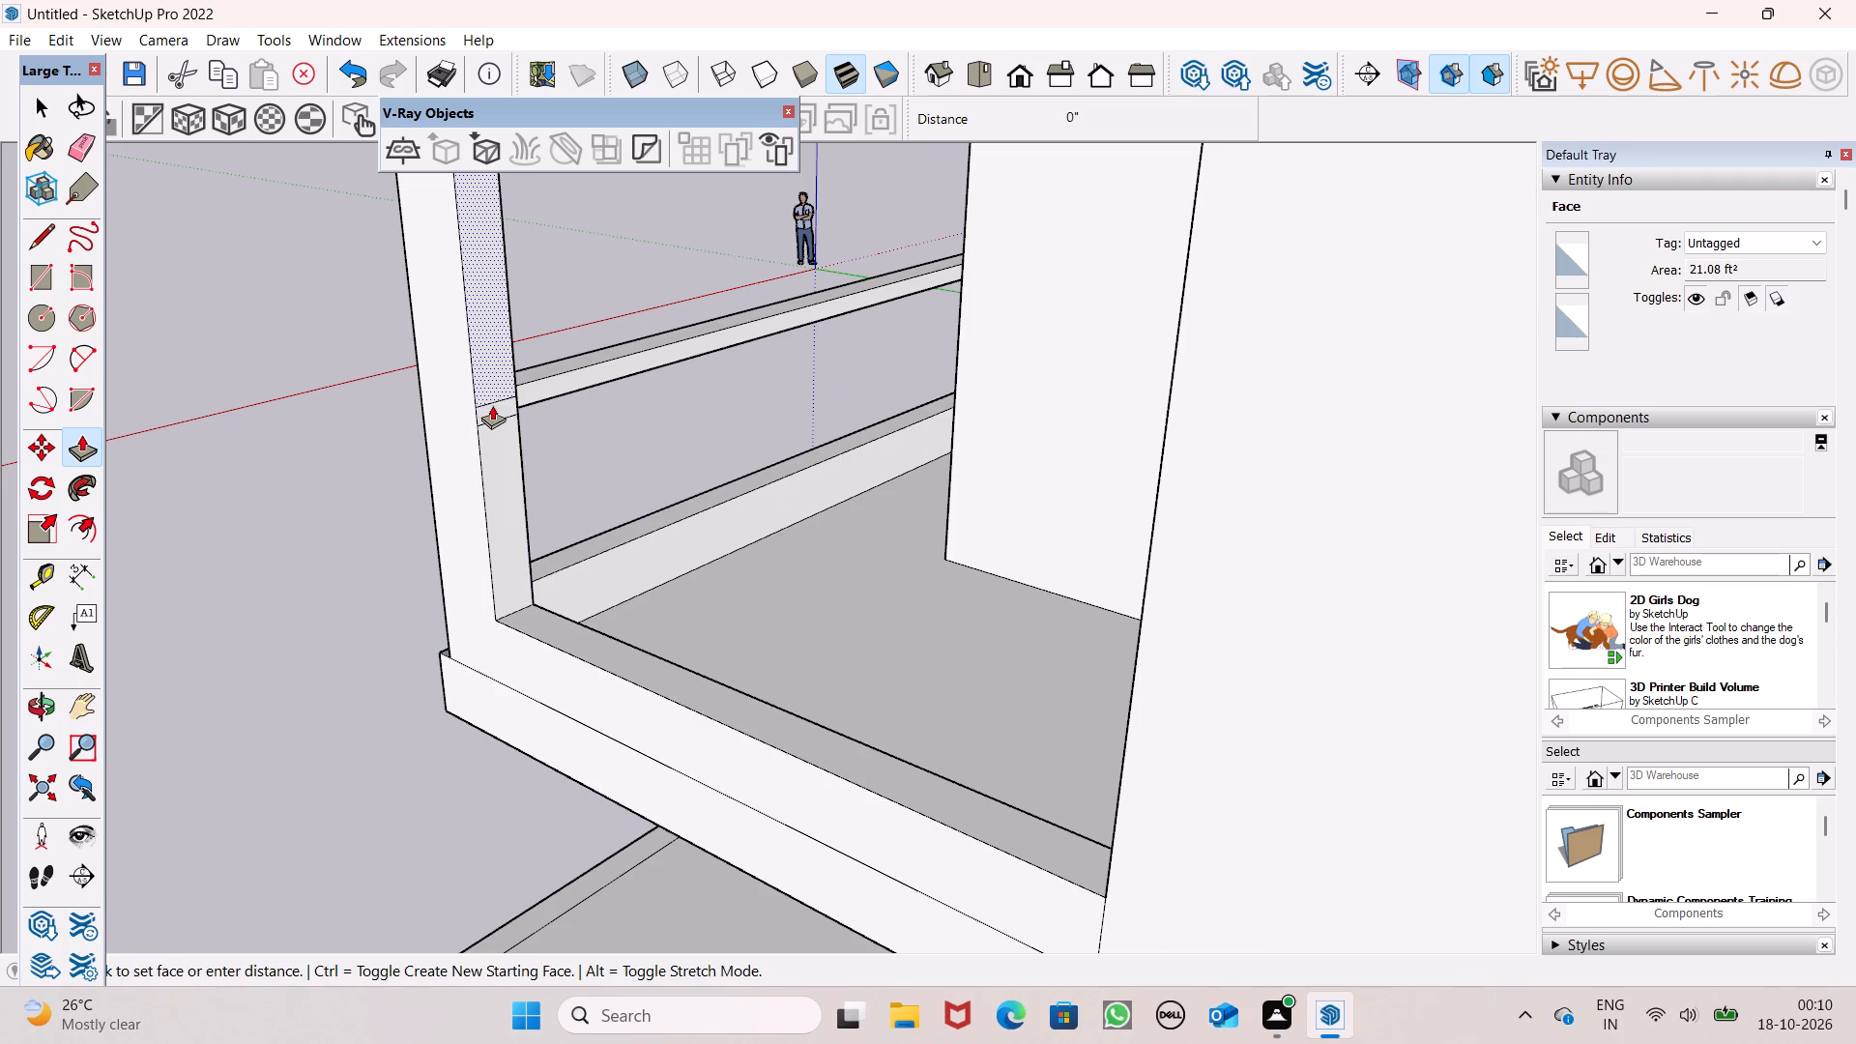
key(space)
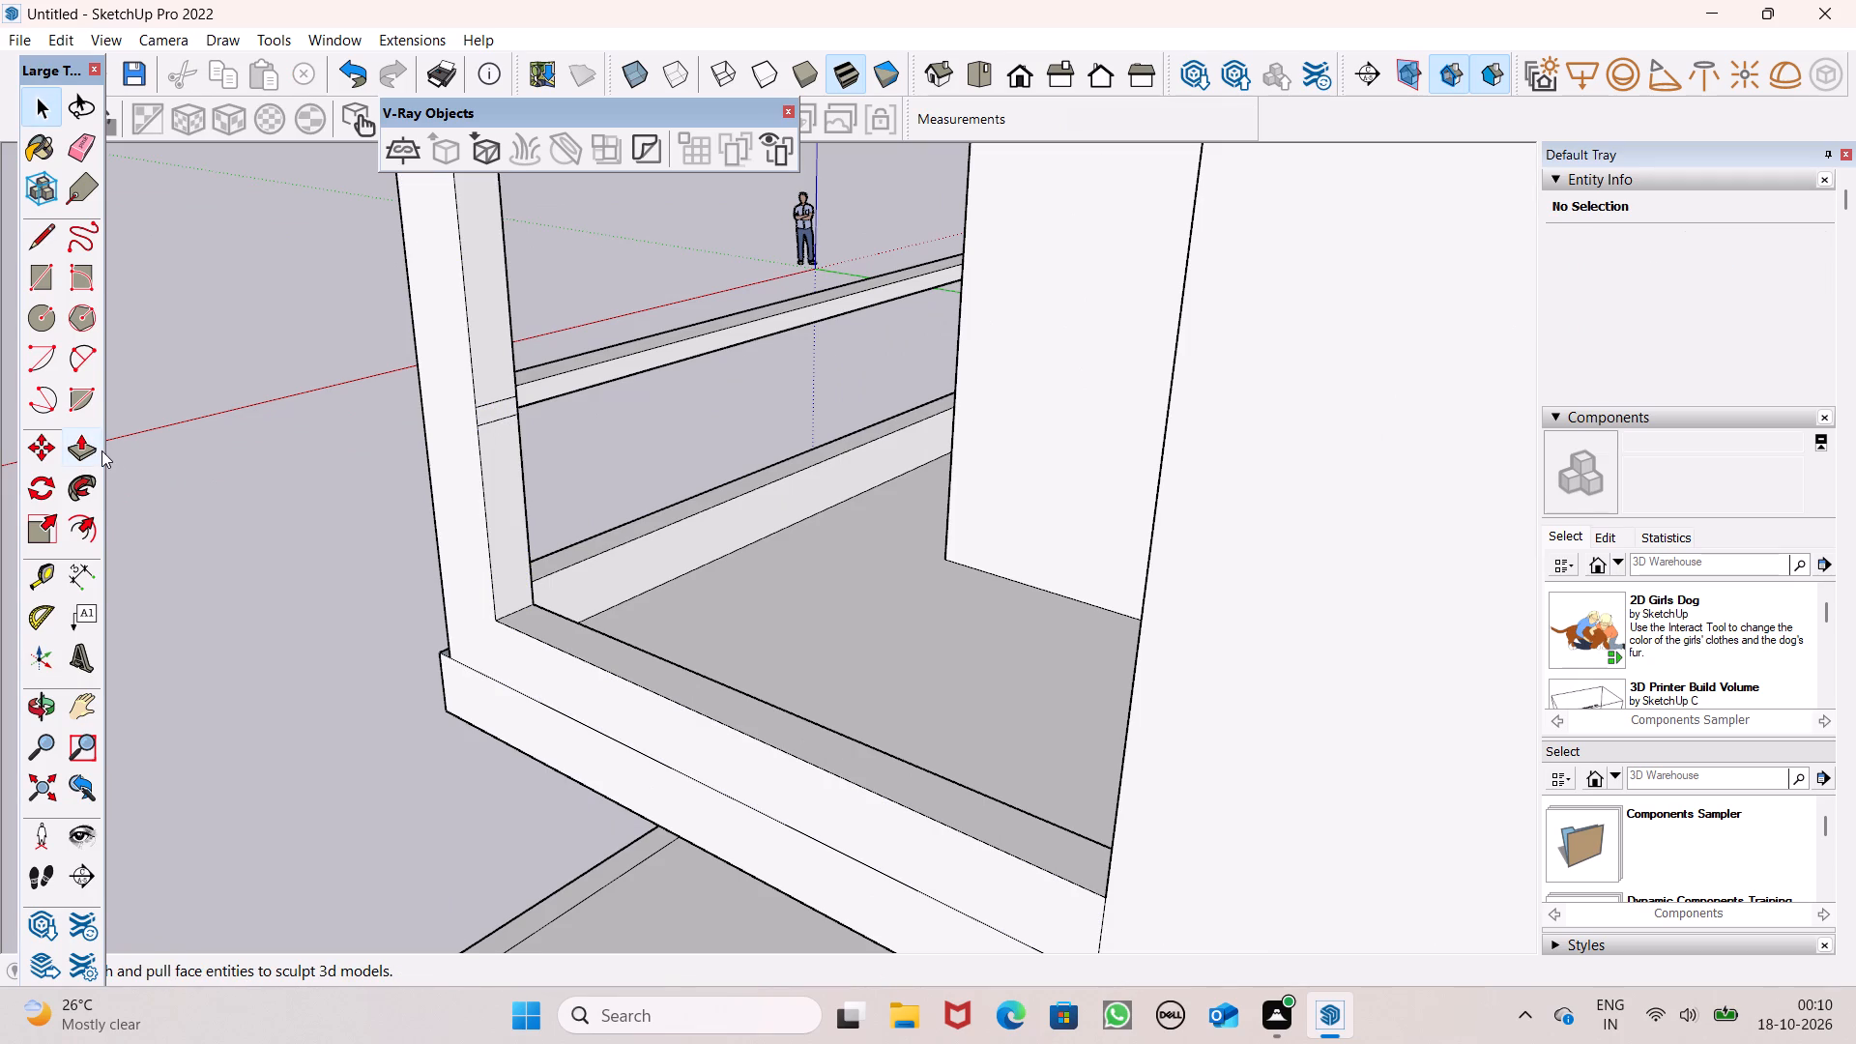
click(100, 449)
drag(489, 415, 522, 442)
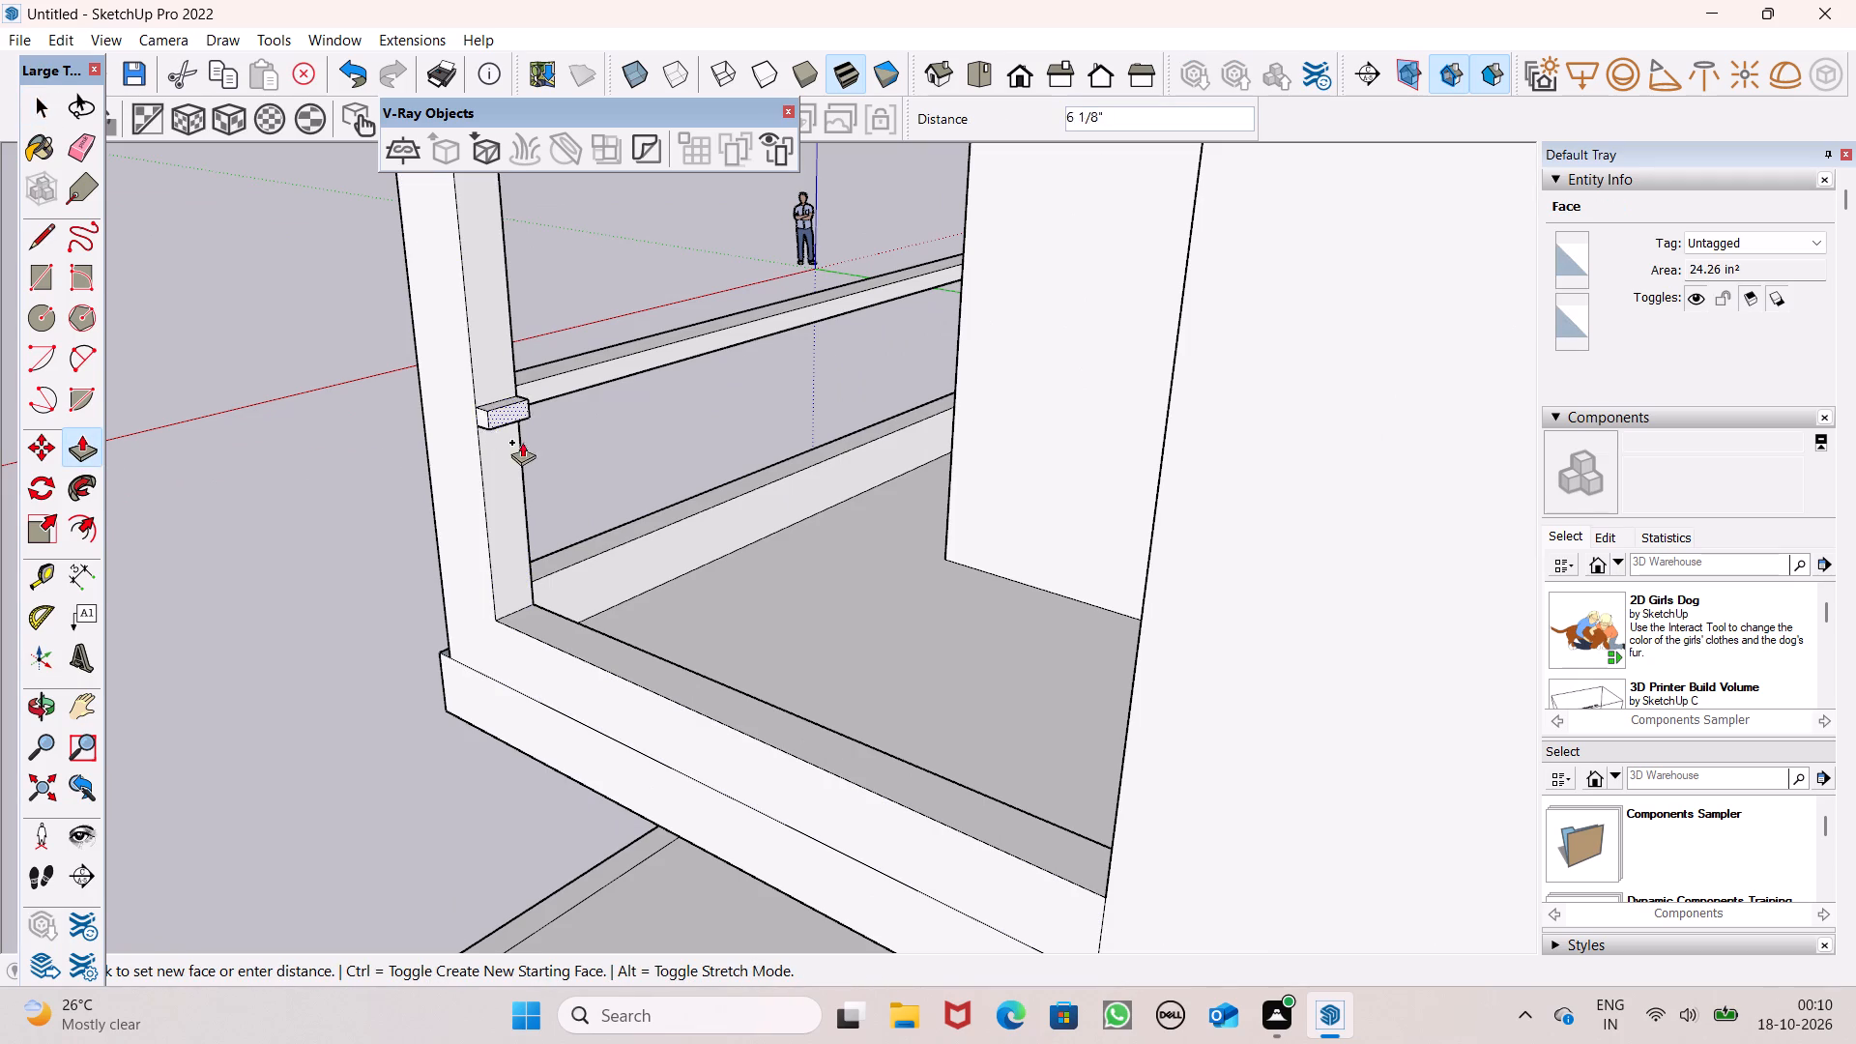
drag(522, 442, 1119, 677)
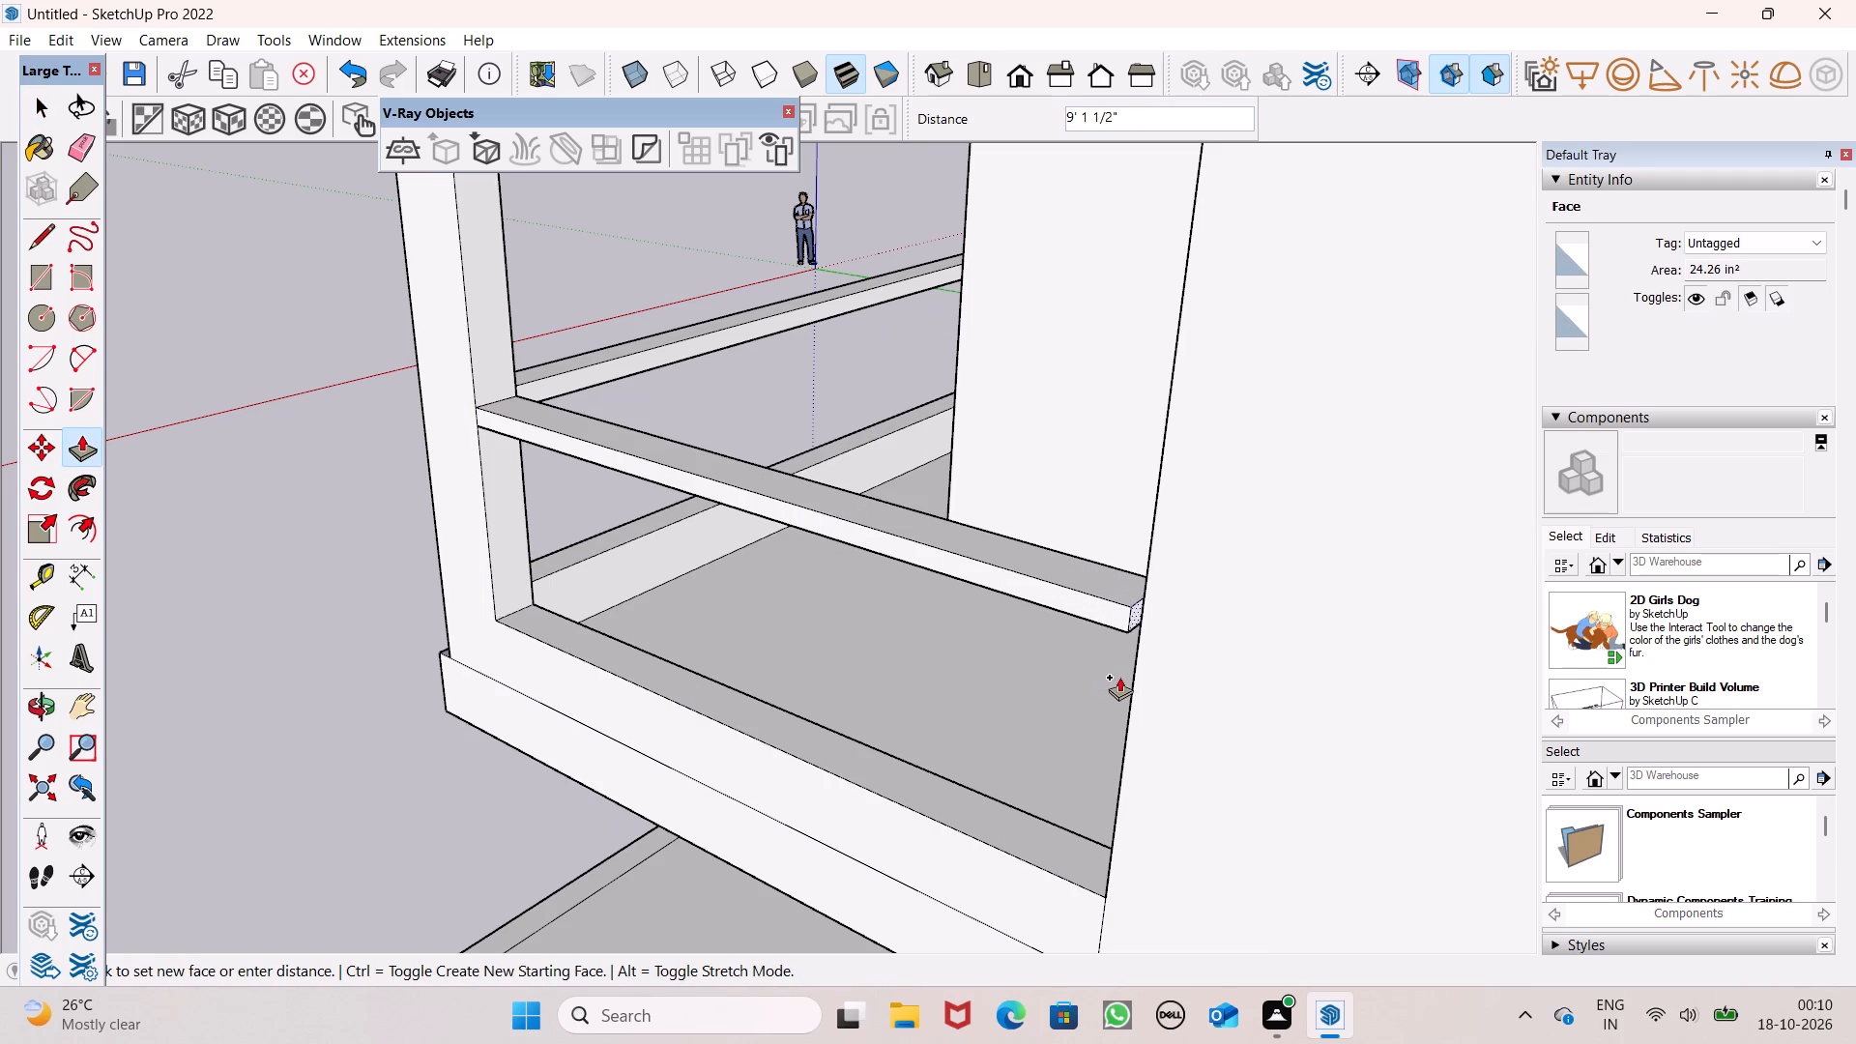
drag(1119, 677, 1132, 681)
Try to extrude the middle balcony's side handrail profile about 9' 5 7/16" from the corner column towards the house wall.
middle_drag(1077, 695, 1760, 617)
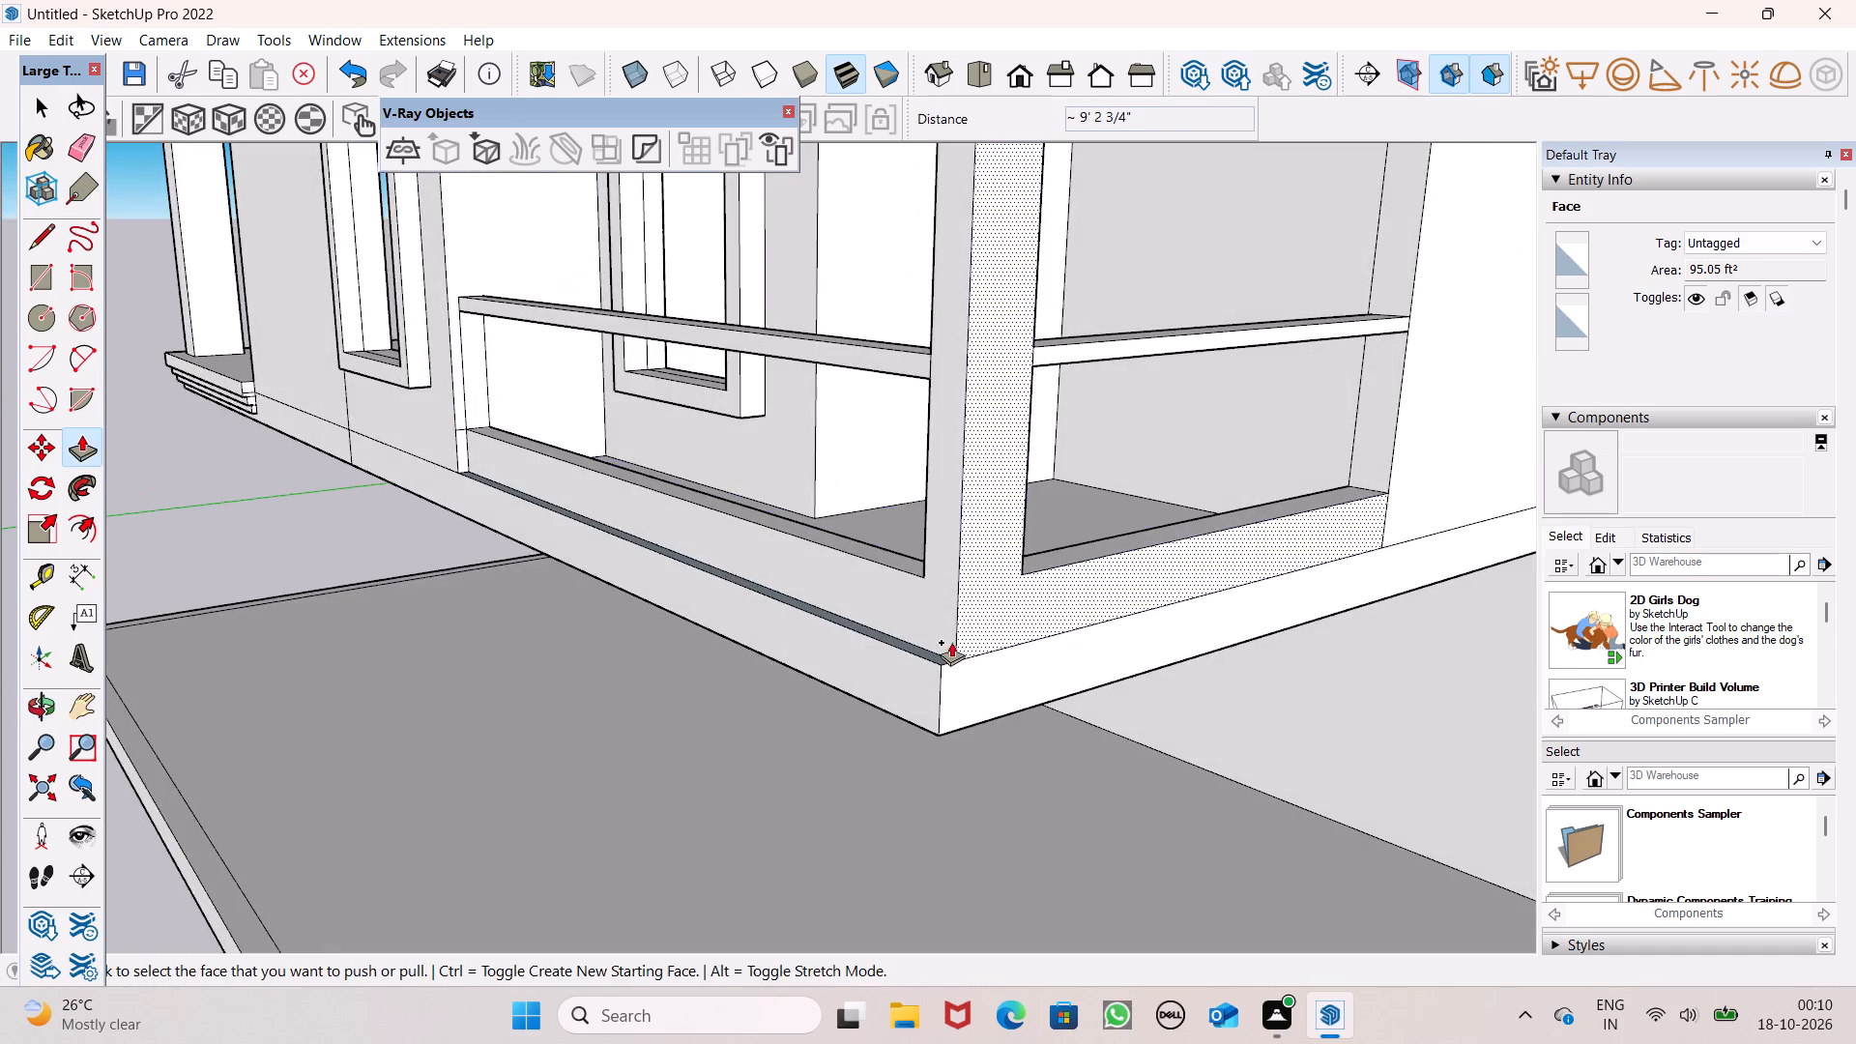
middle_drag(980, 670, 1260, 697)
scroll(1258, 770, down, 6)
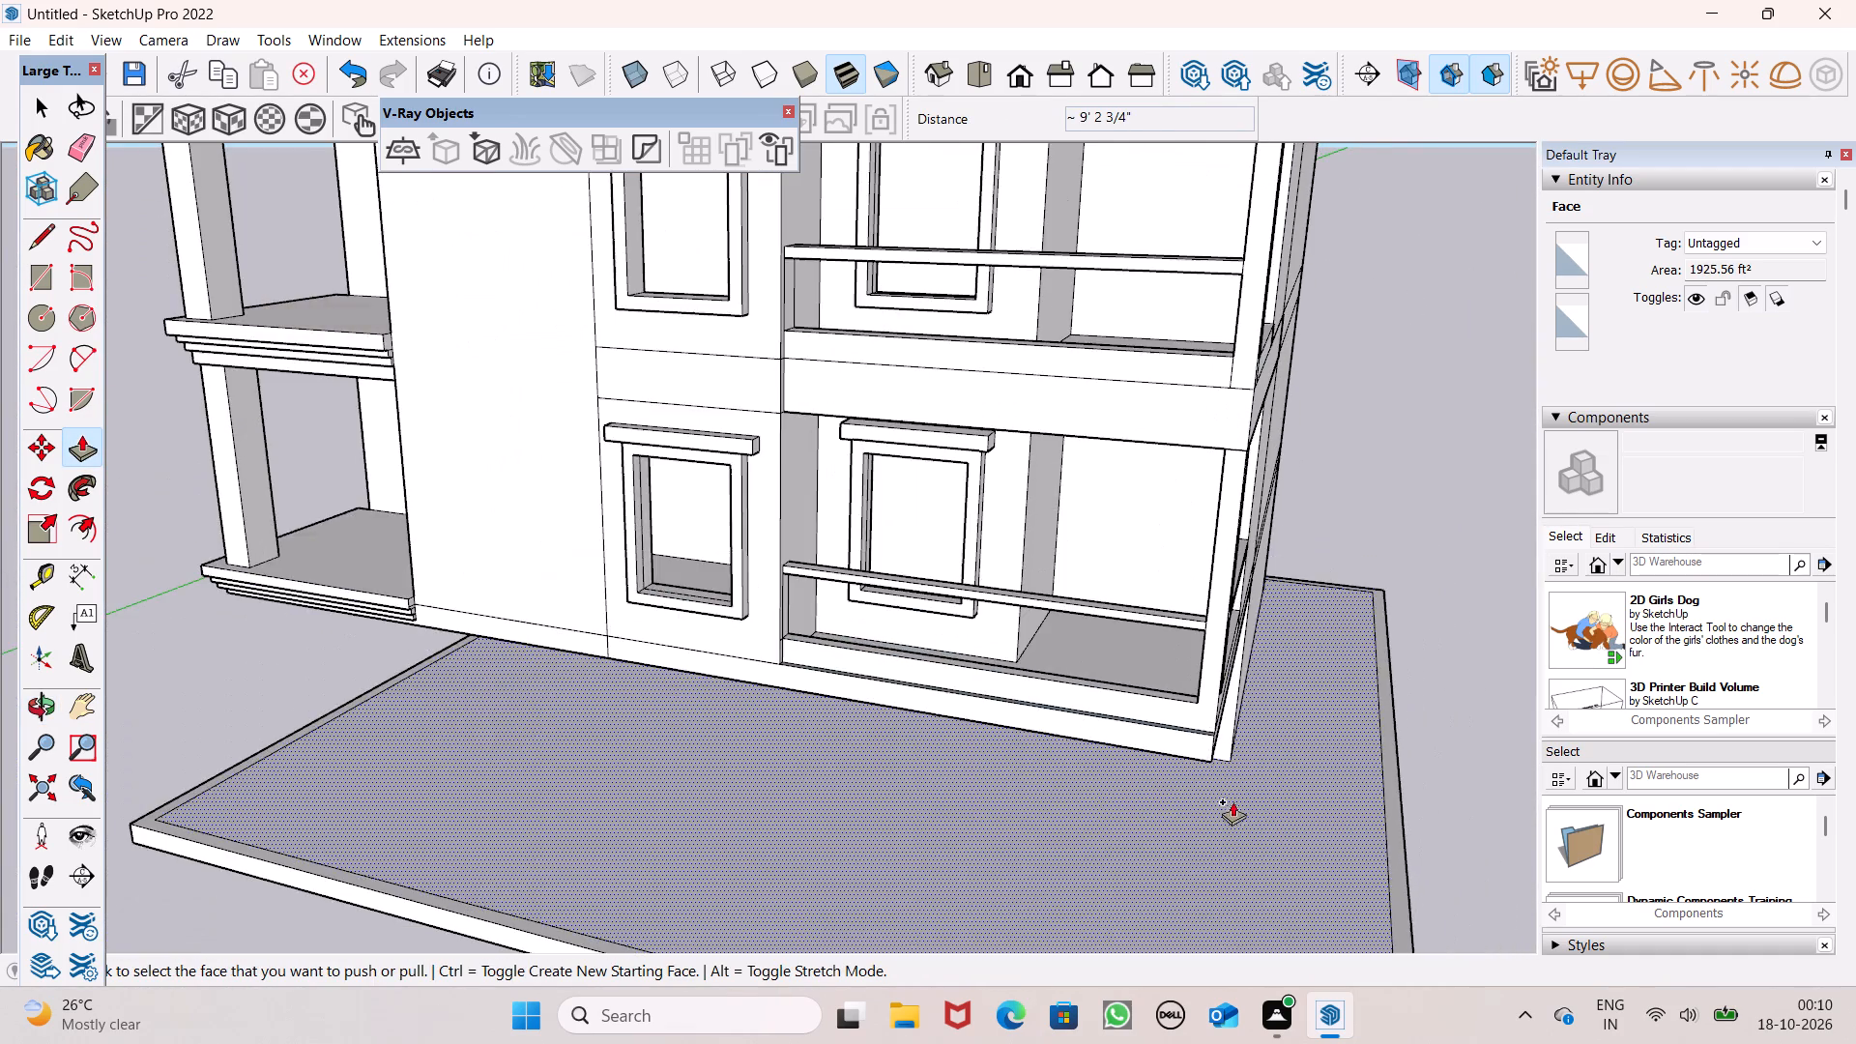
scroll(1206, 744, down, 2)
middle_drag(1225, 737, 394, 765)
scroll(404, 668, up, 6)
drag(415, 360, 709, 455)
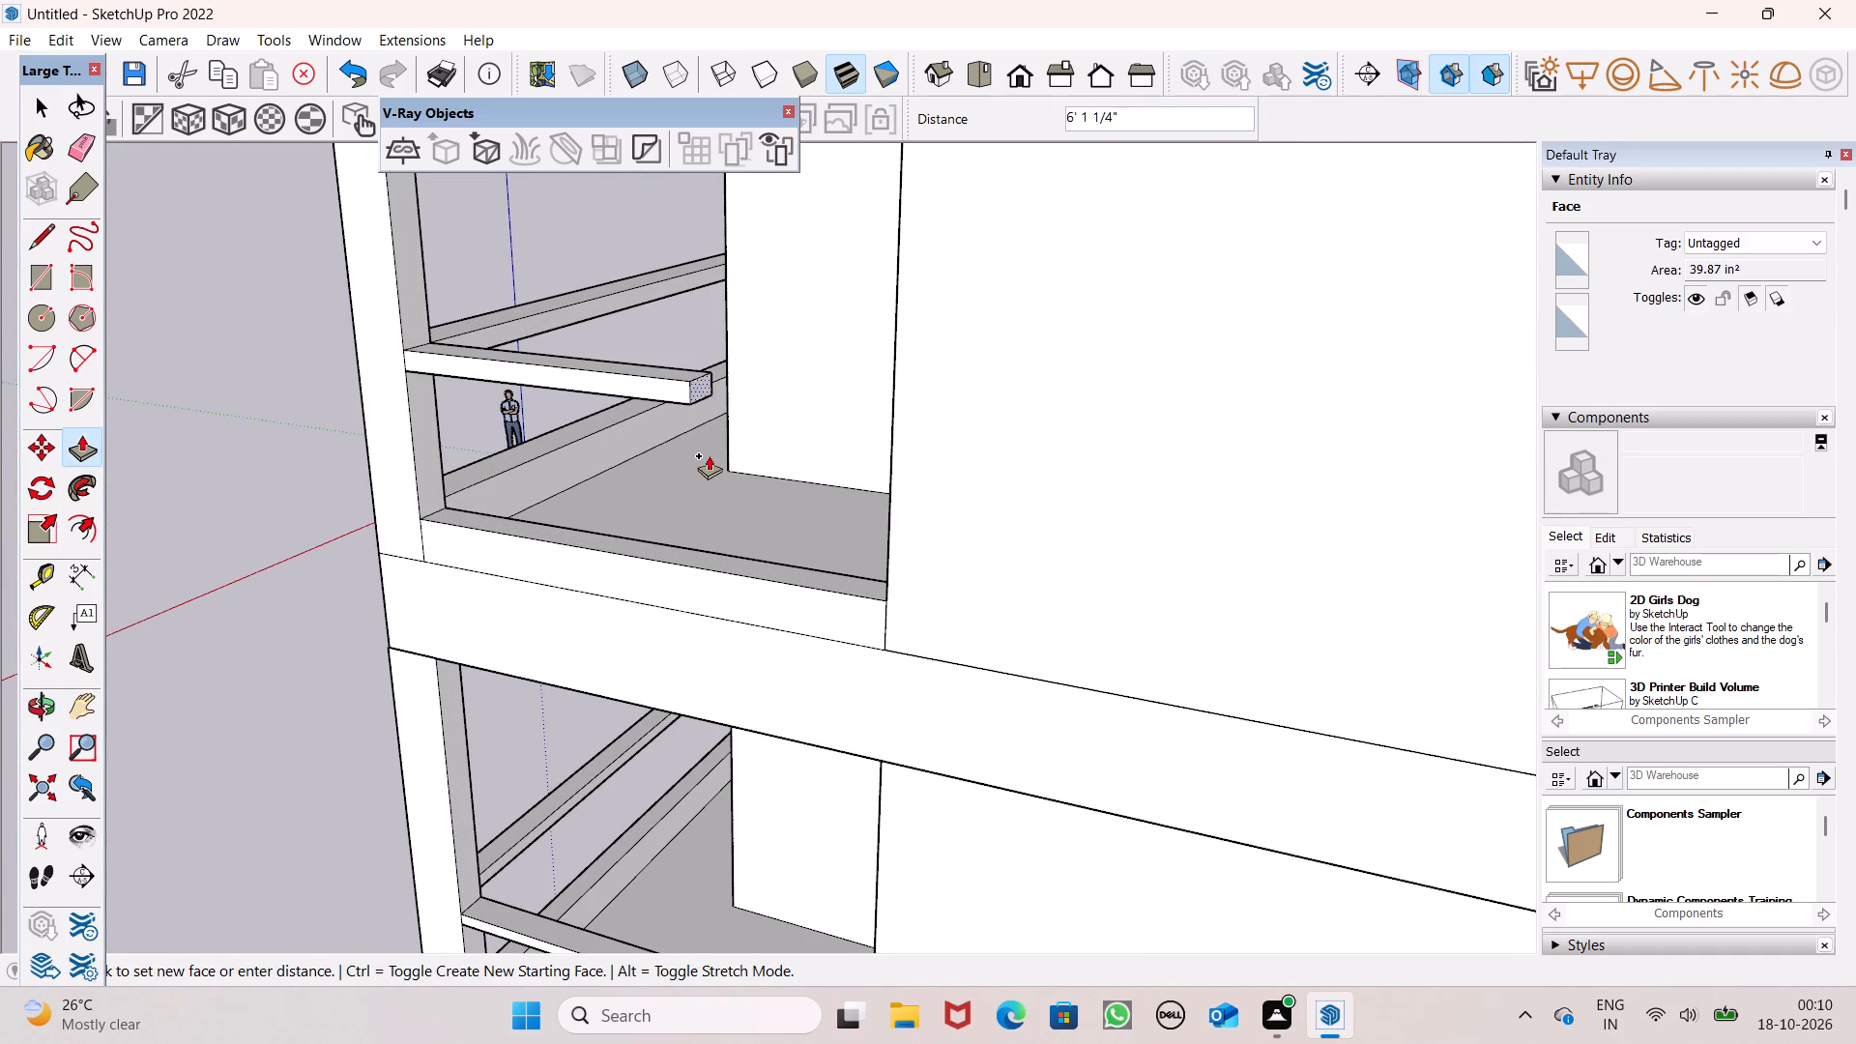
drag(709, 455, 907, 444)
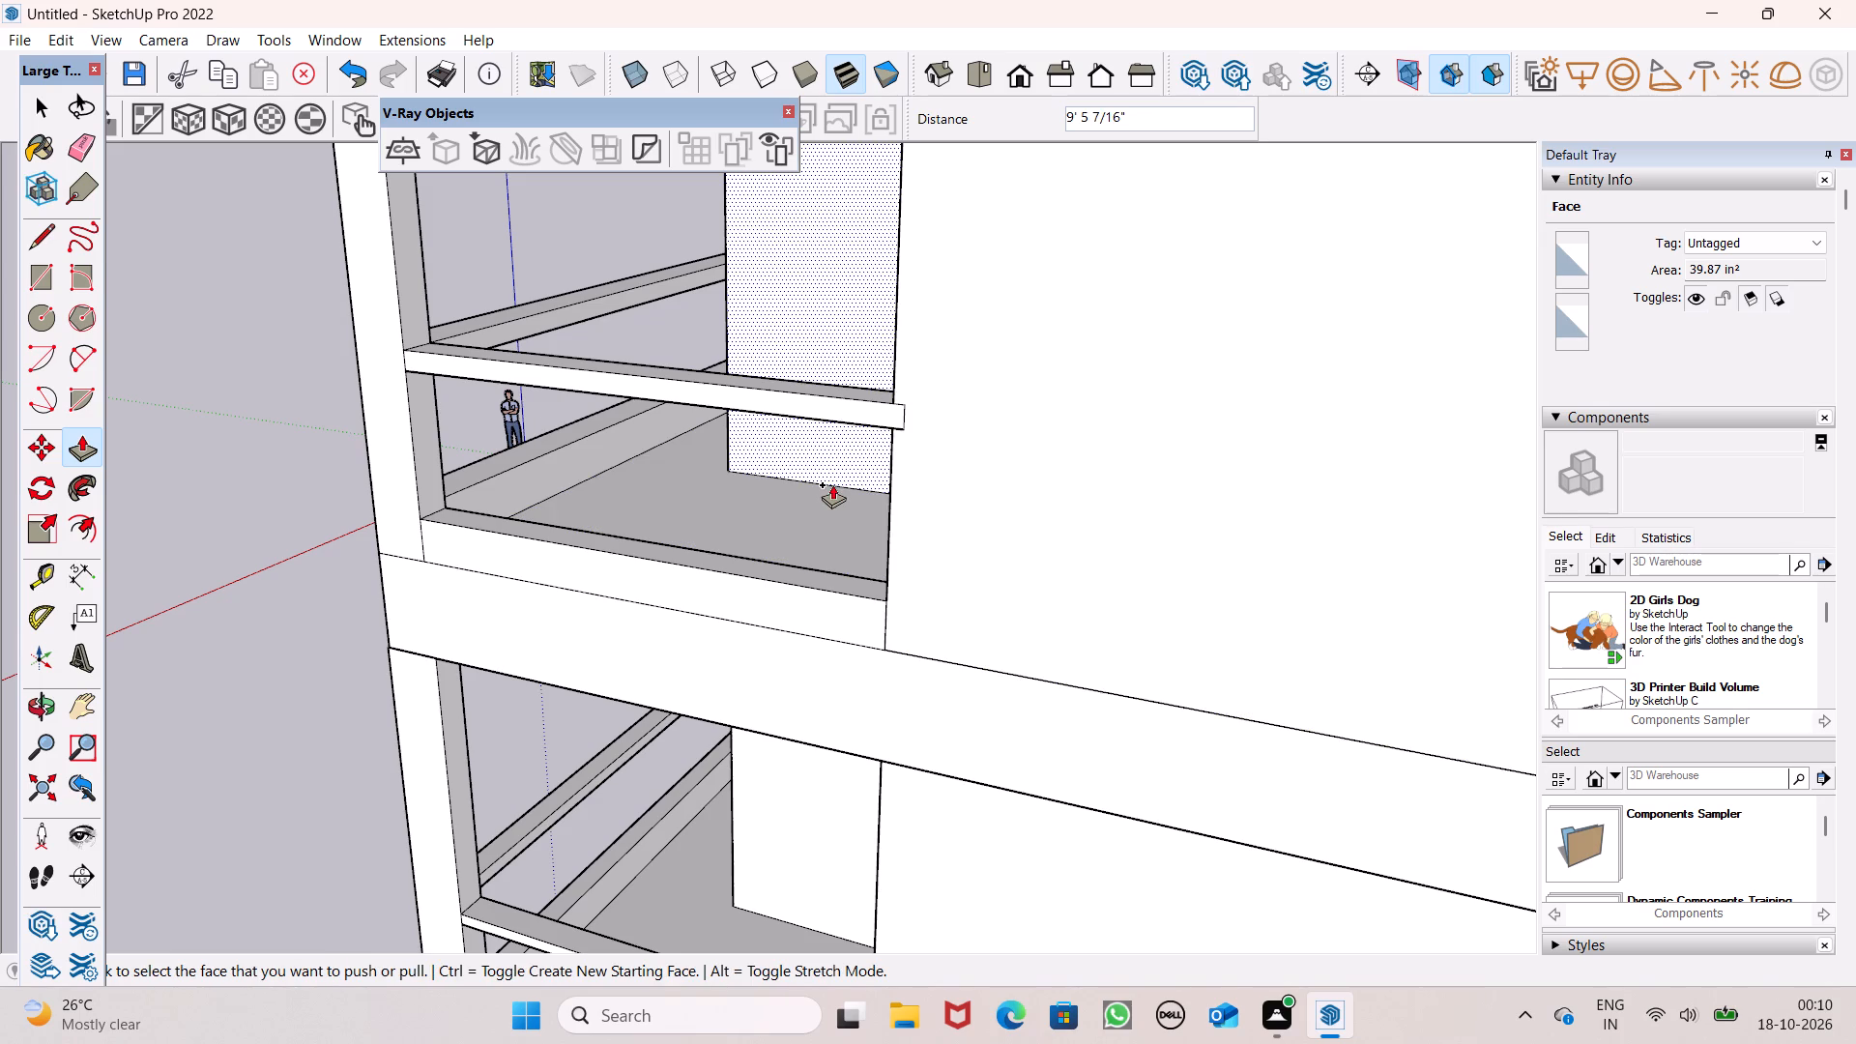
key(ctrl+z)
Extrude the middle balcony's side handrail profile from the corner column to the edge of the house wall.
drag(419, 358, 422, 360)
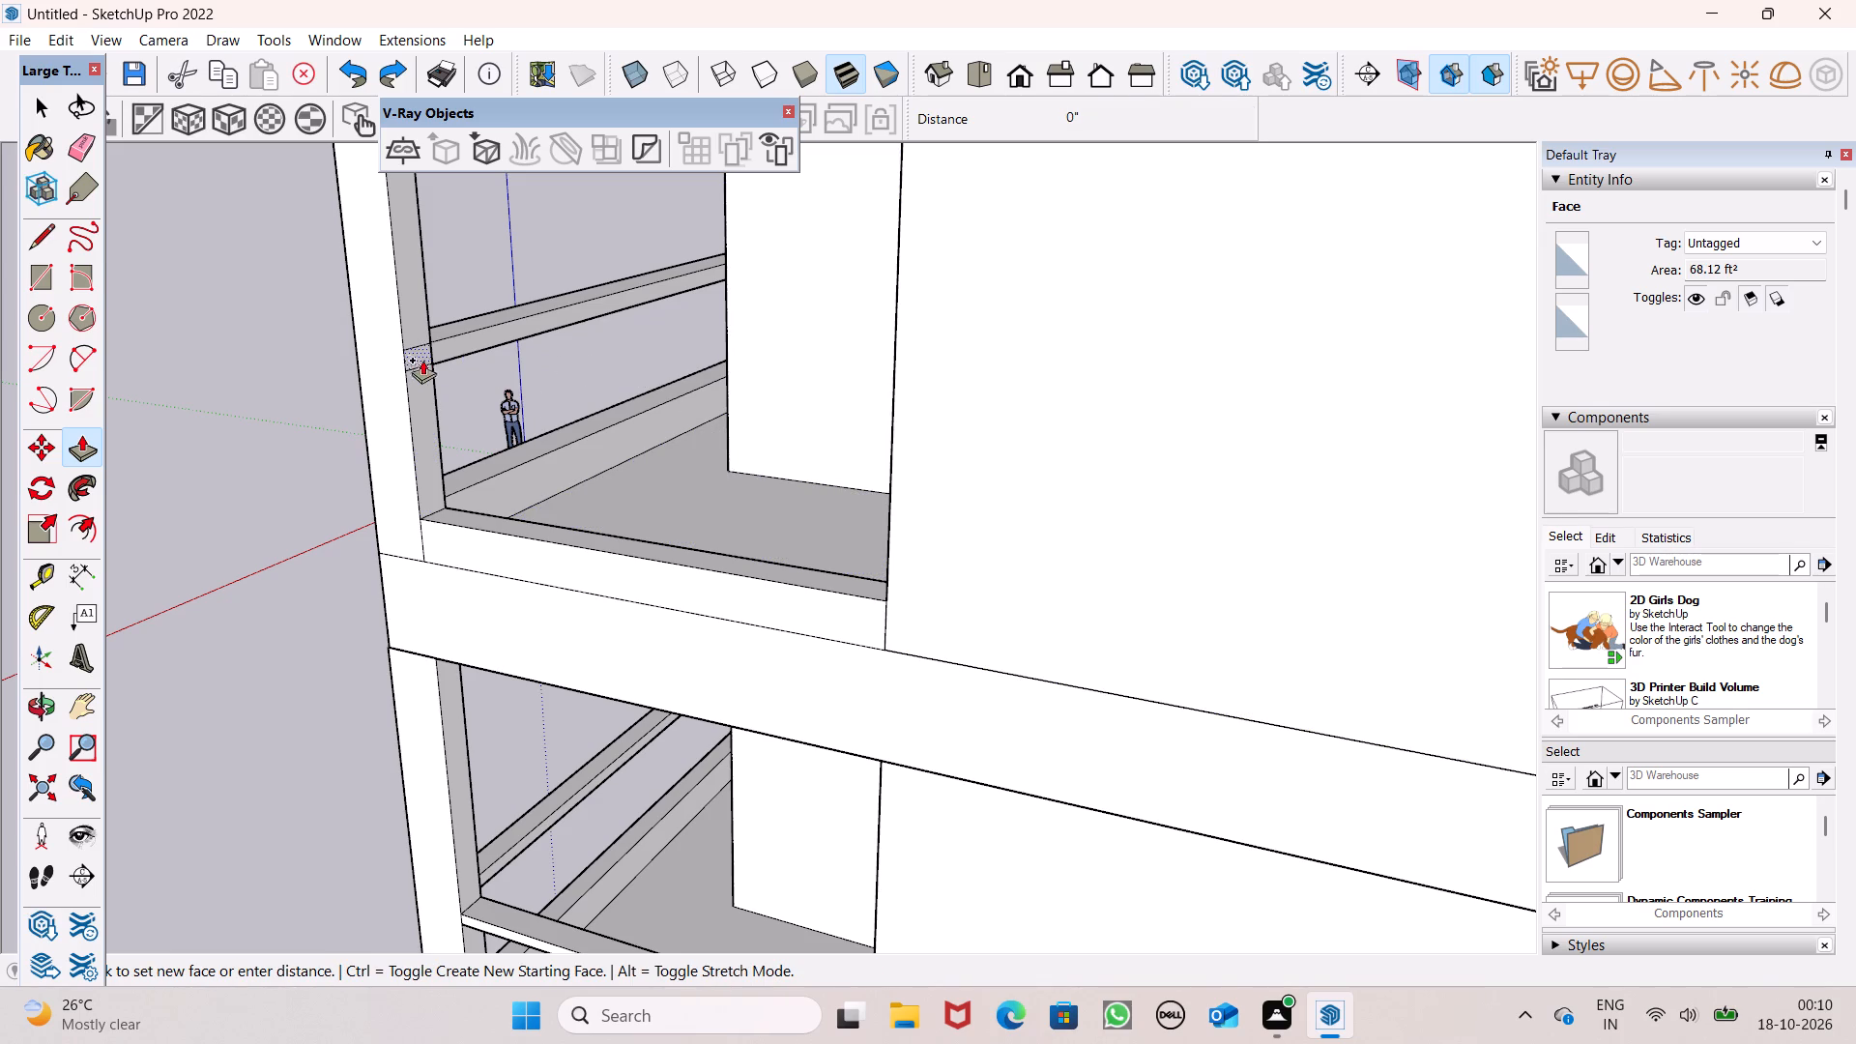
drag(422, 360, 896, 429)
middle_drag(831, 501, 1188, 488)
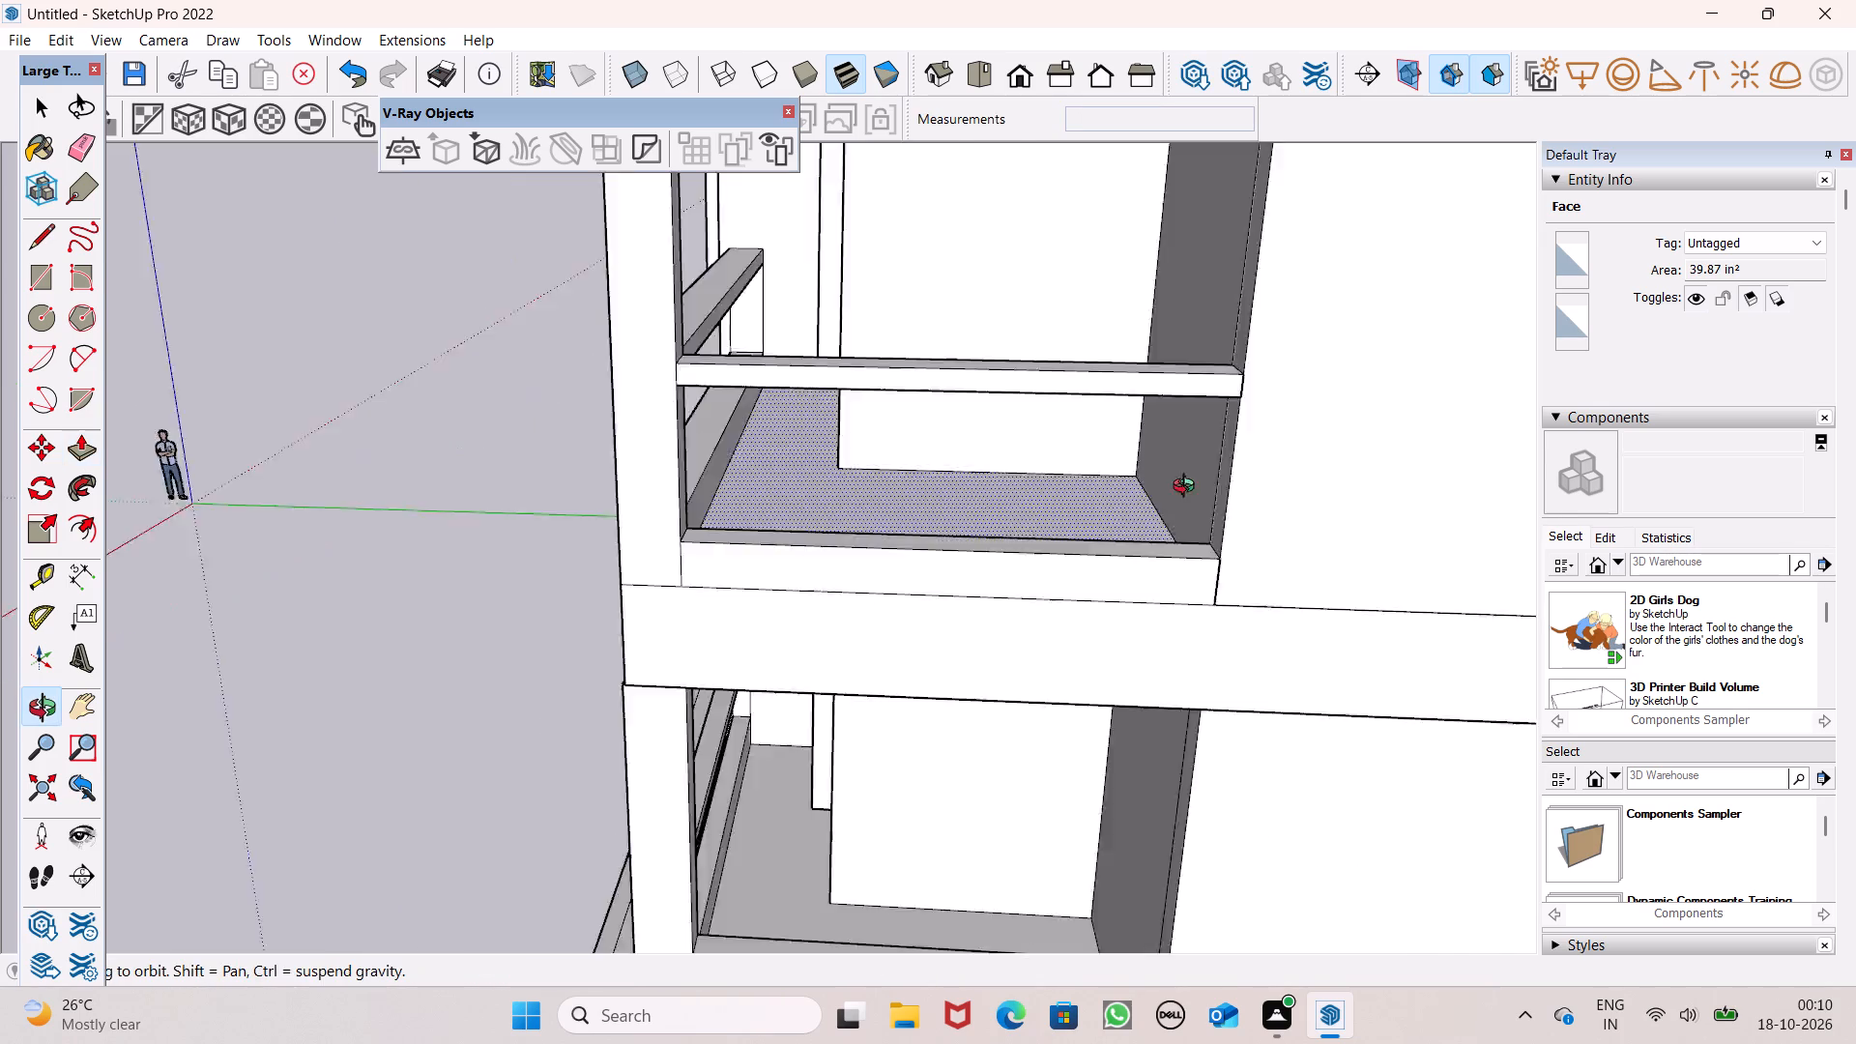
middle_drag(1188, 488, 1319, 459)
scroll(973, 407, down, 4)
middle_drag(953, 475, 1253, 522)
key(space)
Draw a circle of about 2 3/8" radius on top of the middle balcony's front ledge, near the house wall end.
scroll(995, 360, down, 1)
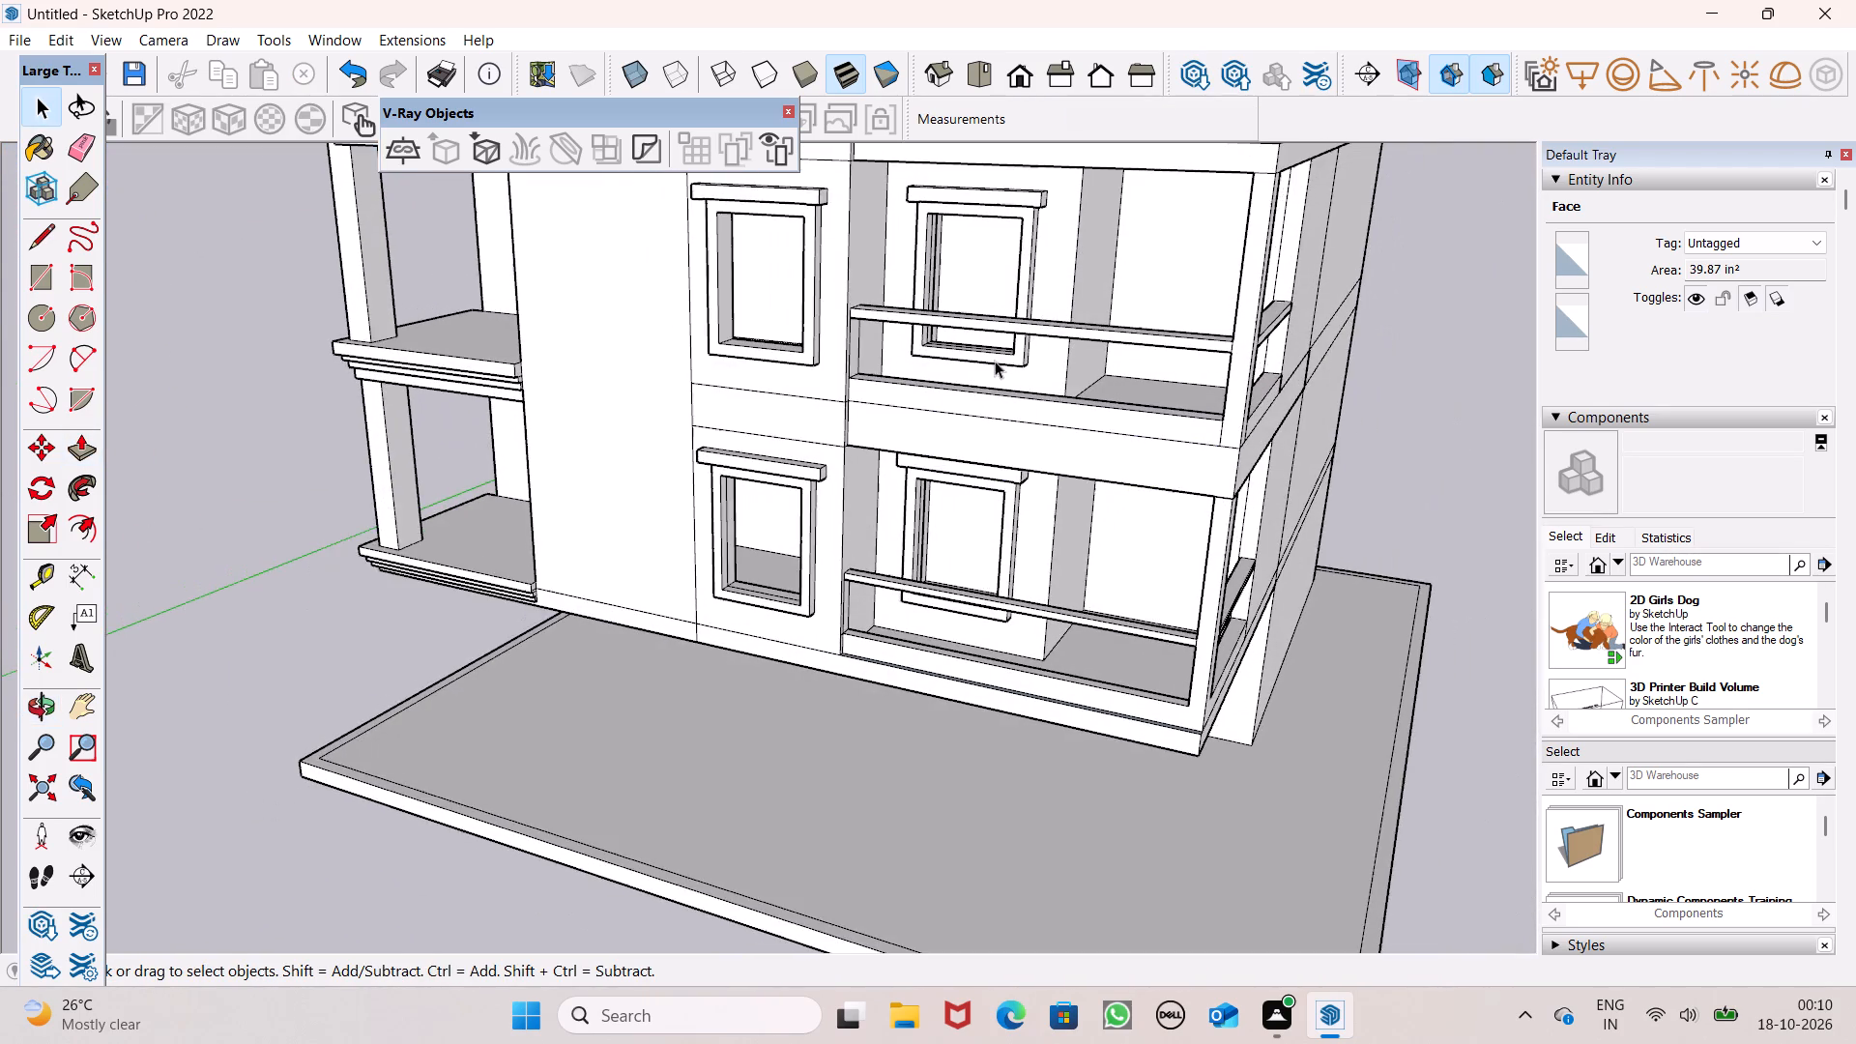
middle_drag(985, 459, 1149, 652)
scroll(1365, 420, up, 6)
middle_drag(1212, 511, 1174, 568)
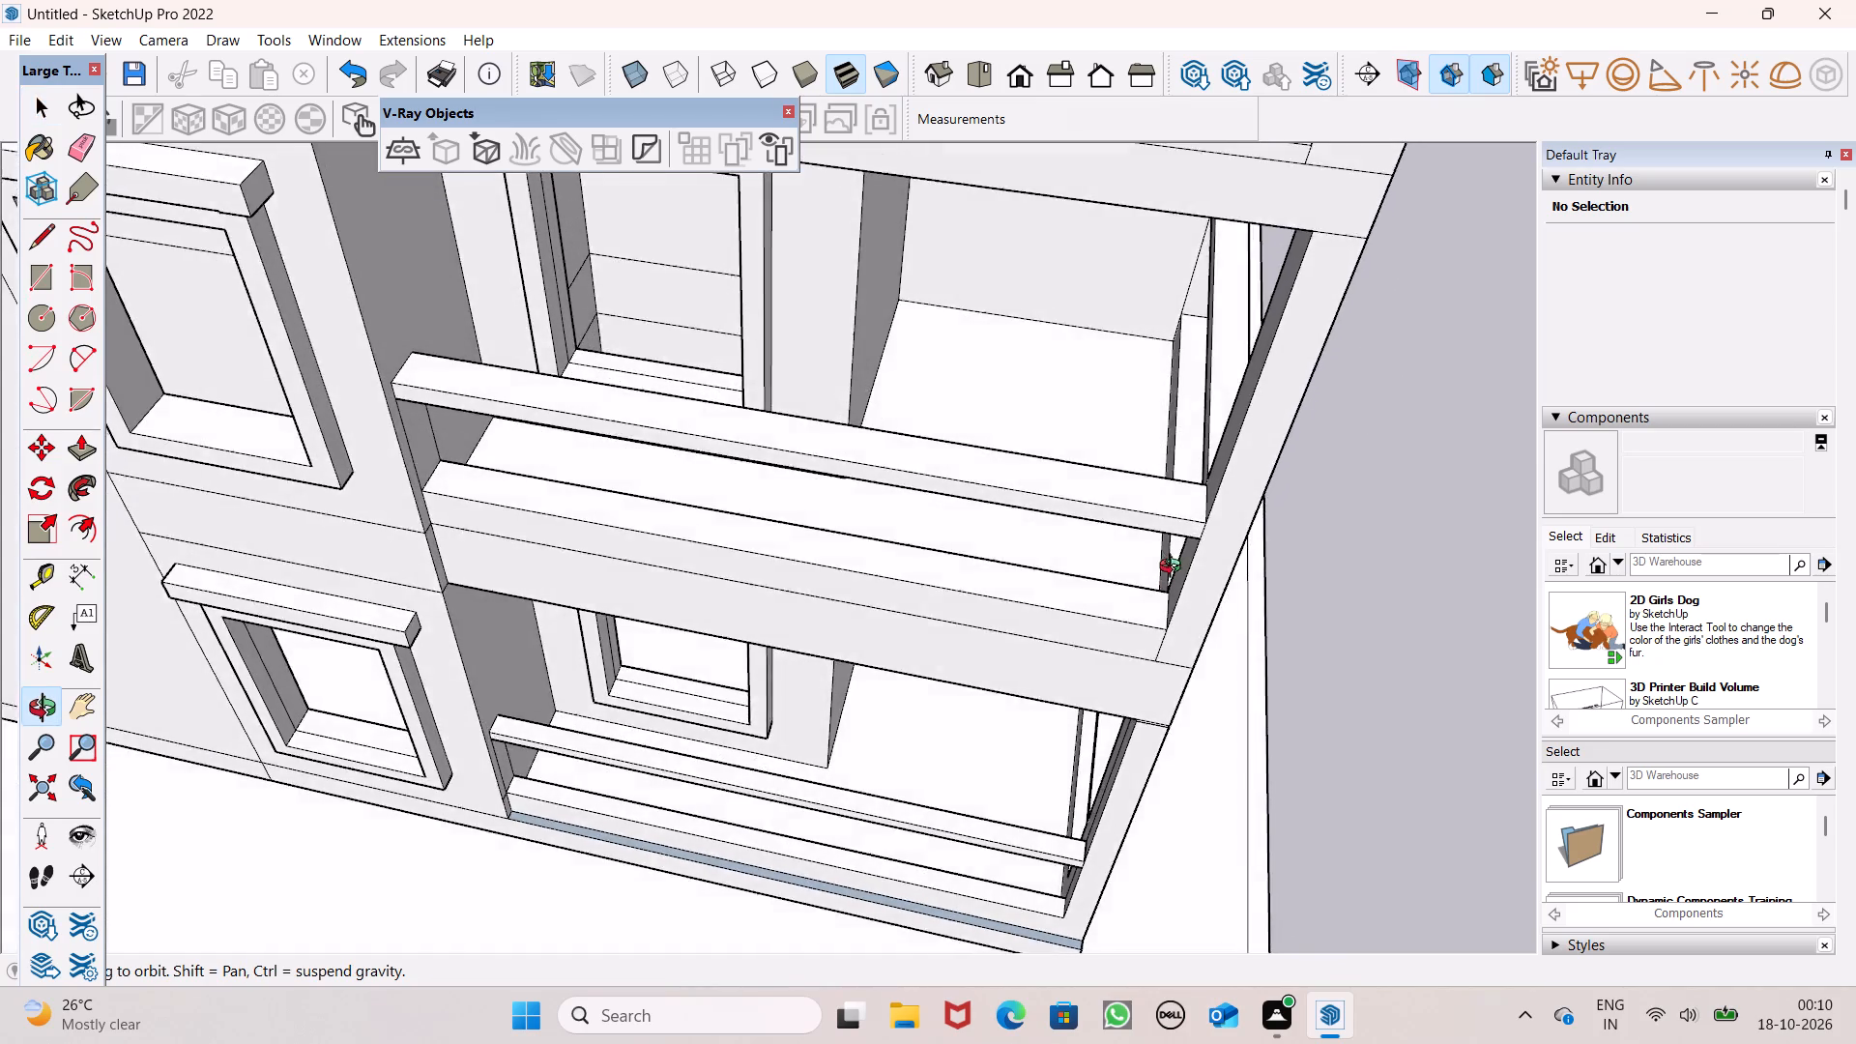
middle_drag(1174, 568, 1242, 450)
scroll(1242, 449, up, 1)
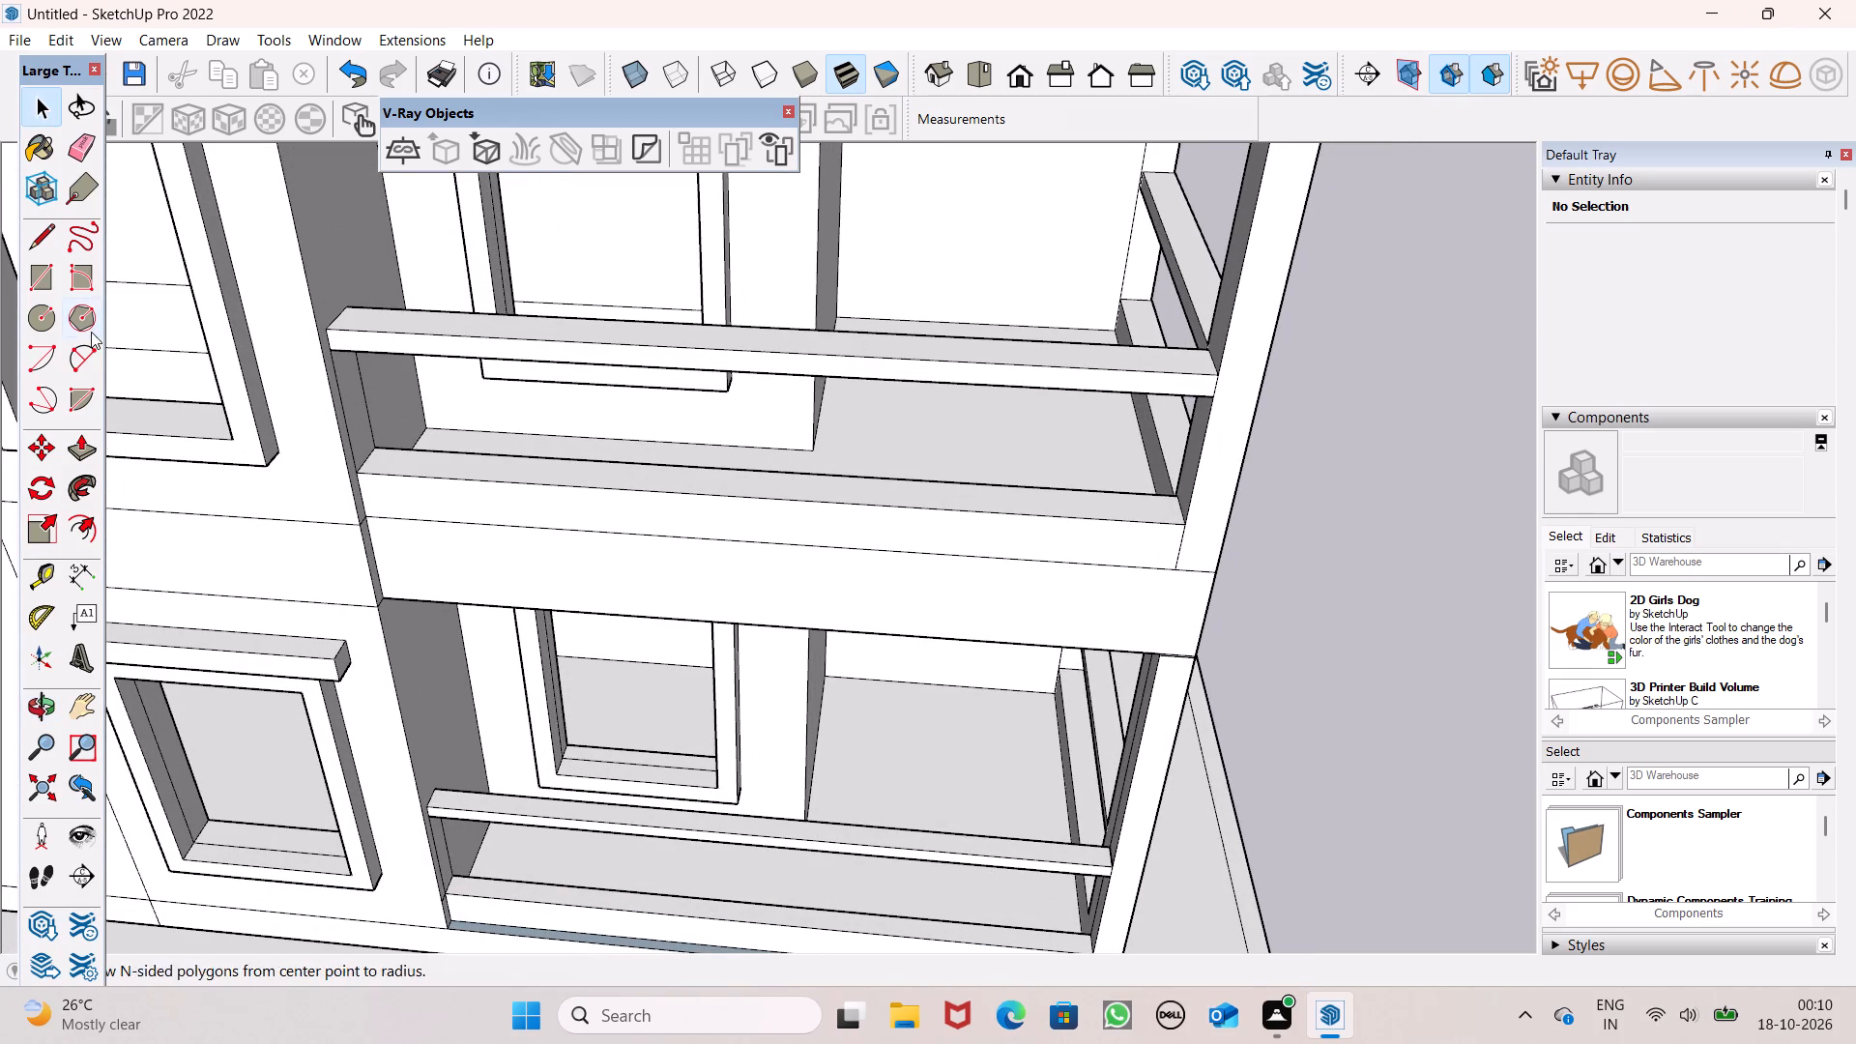
click(43, 328)
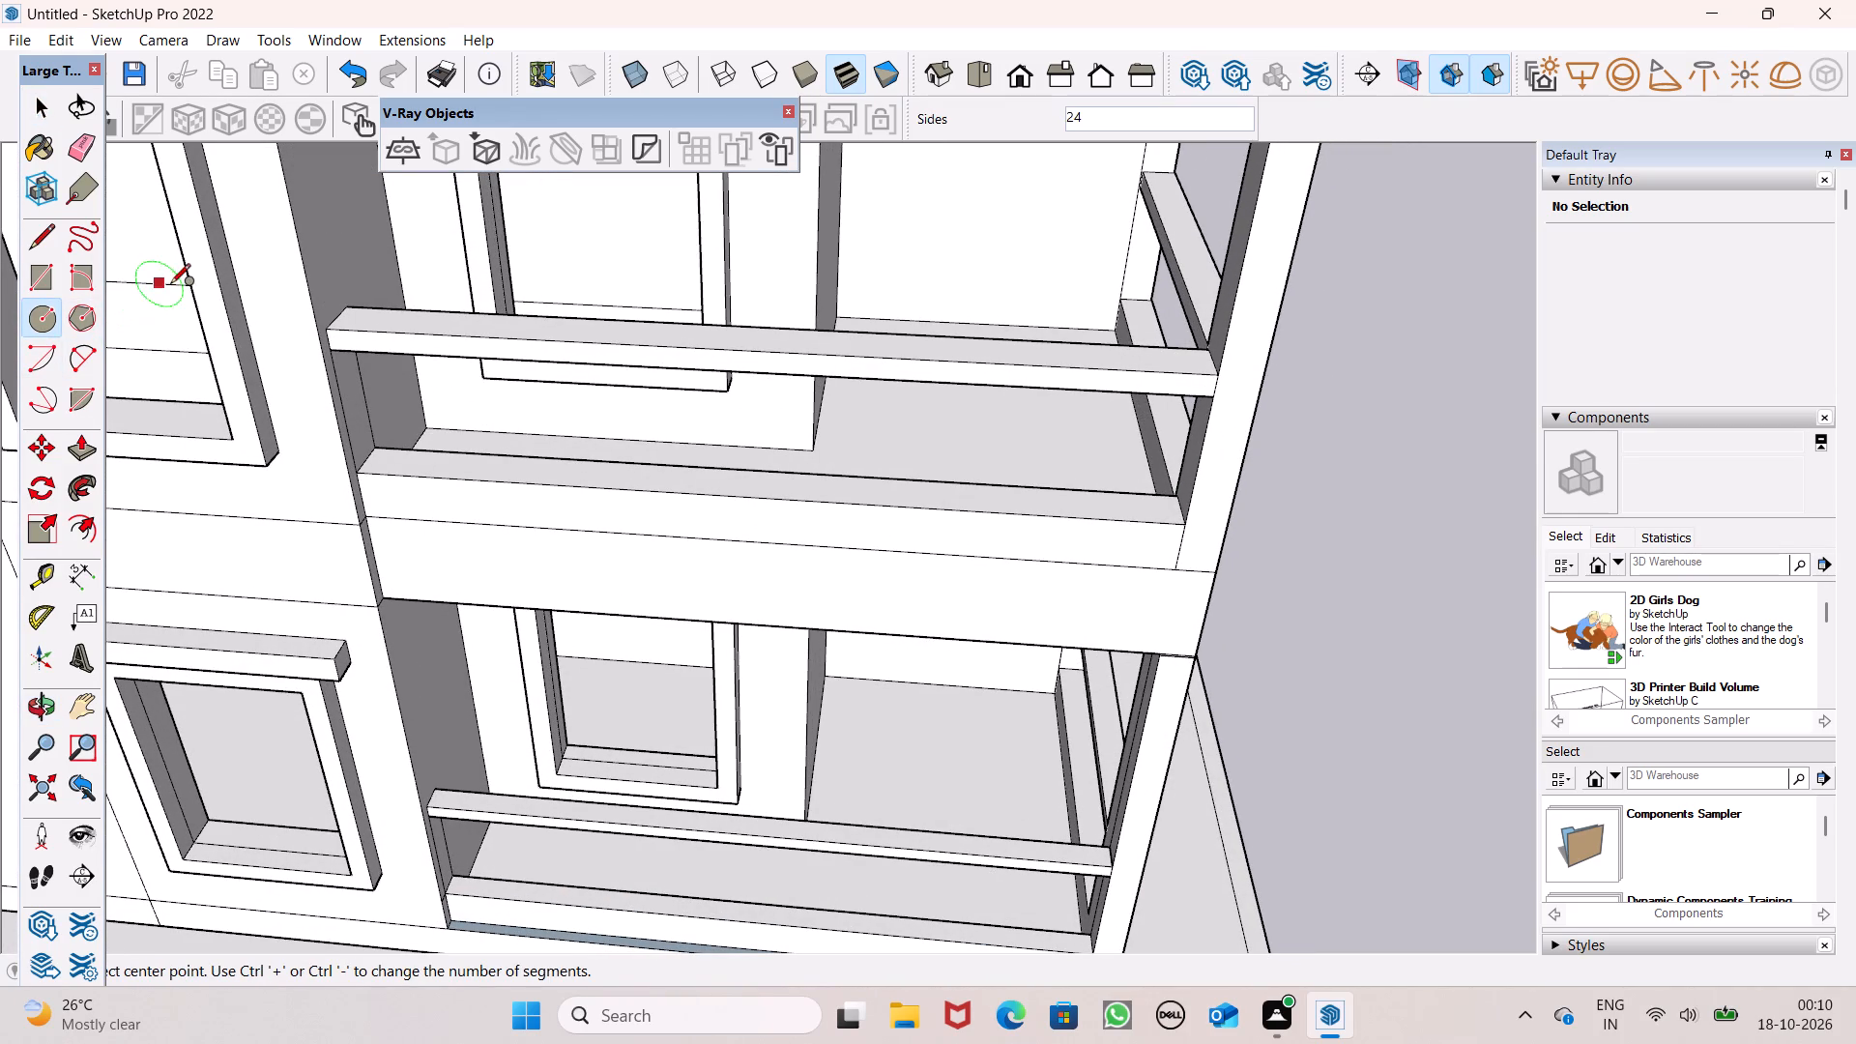
middle_drag(401, 493, 446, 616)
scroll(447, 600, up, 5)
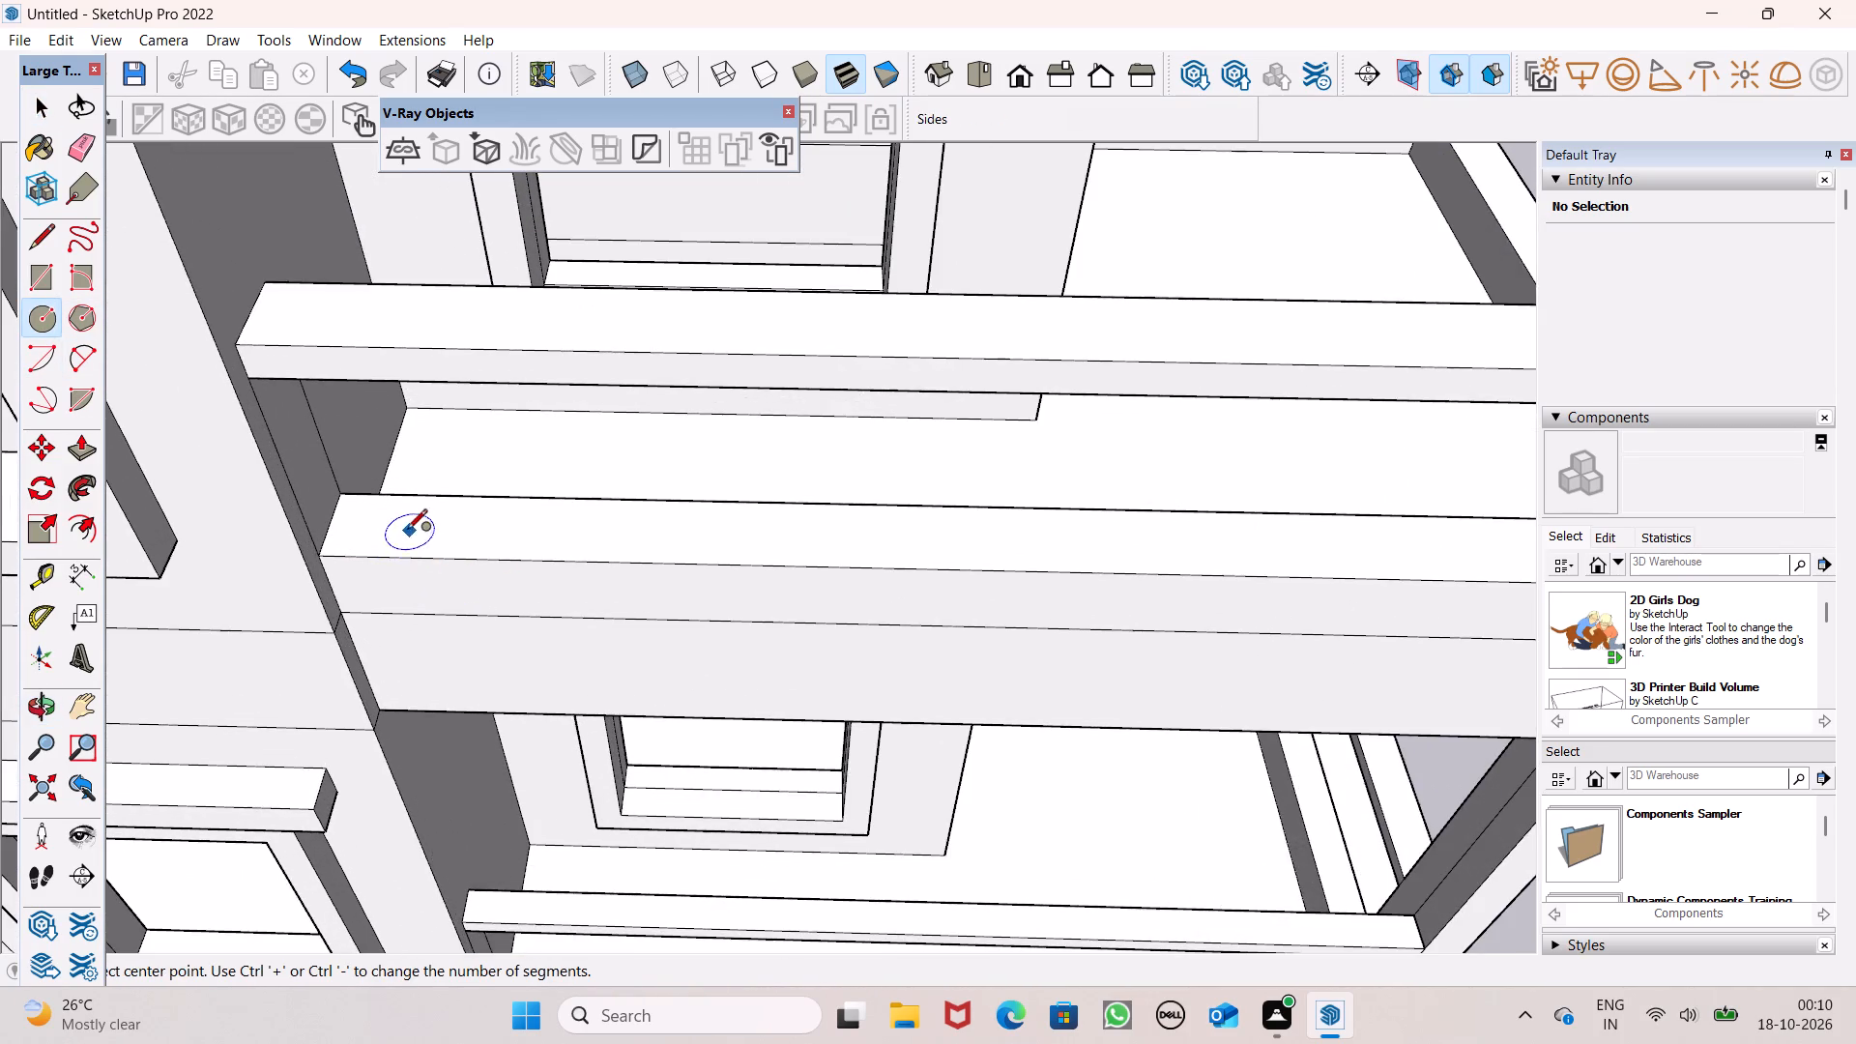
middle_drag(404, 553, 447, 617)
scroll(449, 612, up, 4)
drag(444, 581, 462, 594)
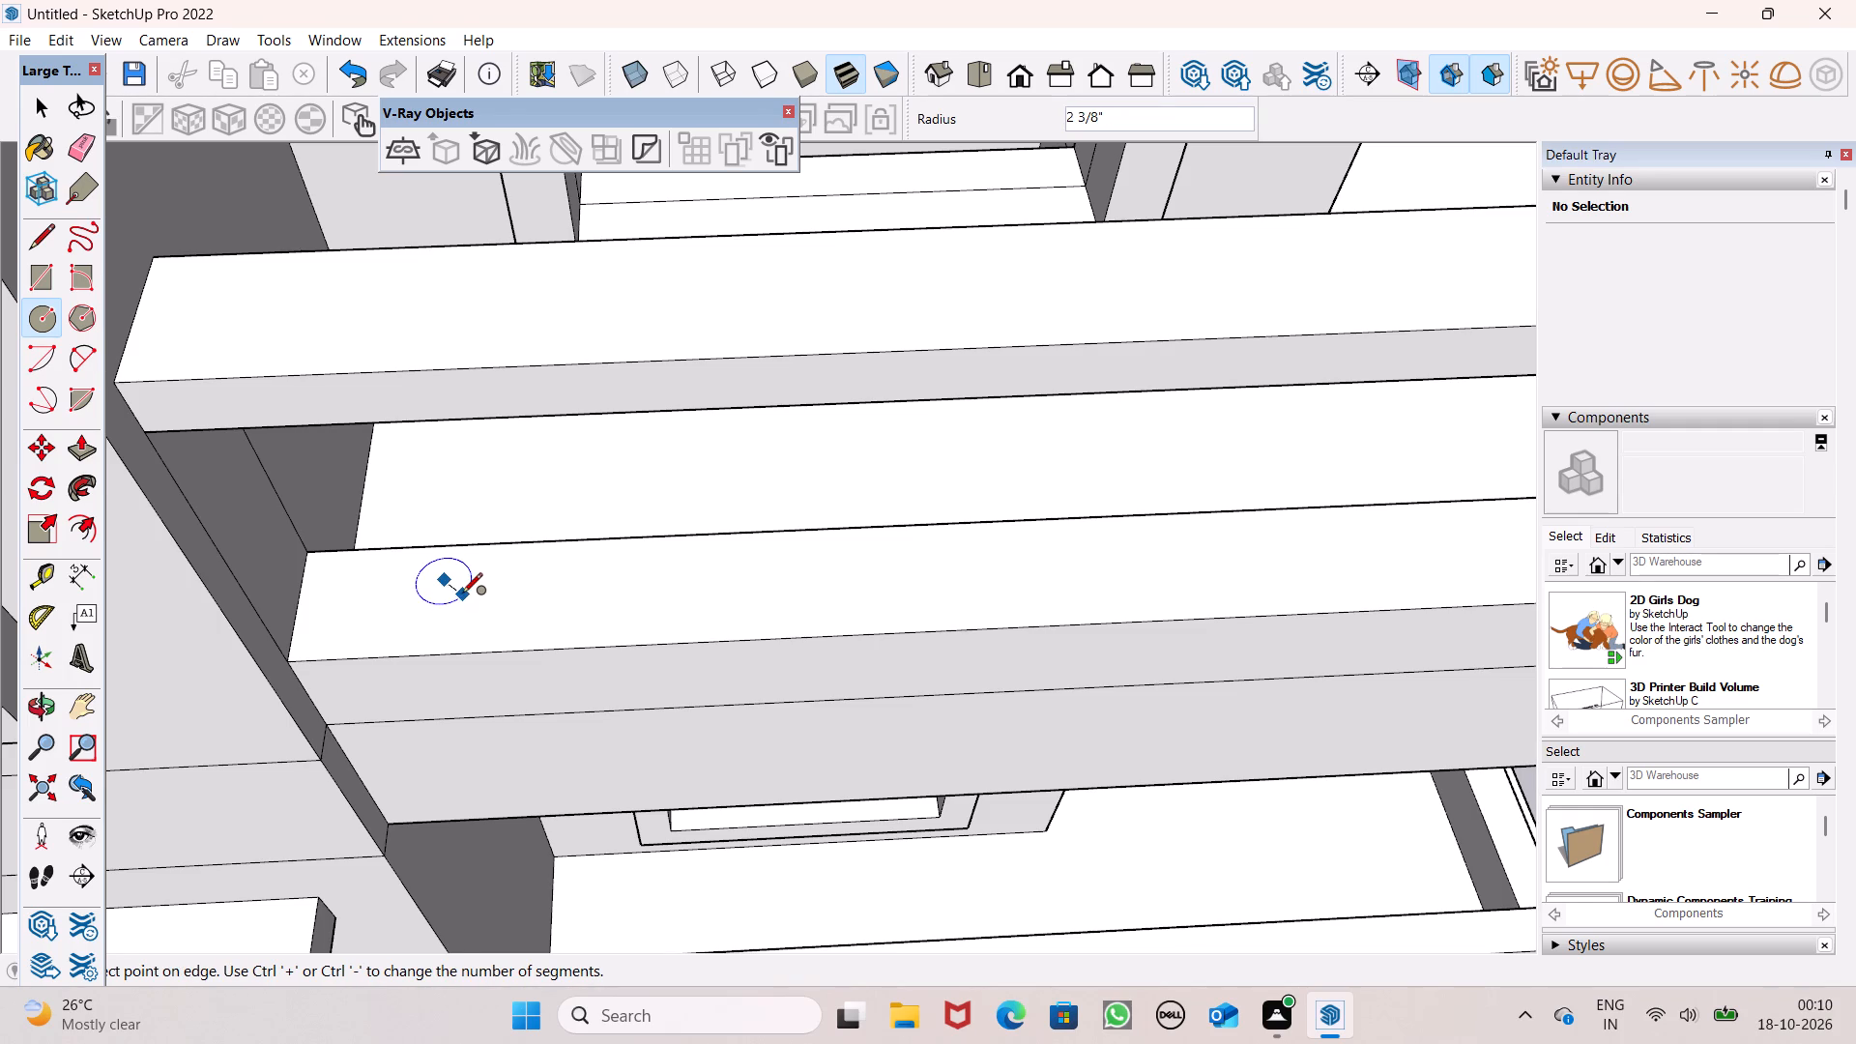
drag(462, 594, 461, 594)
key(space)
Move the circle about 1 1/2" across the middle balcony's front ledge towards its outer edge.
double_click(441, 586)
scroll(396, 579, down, 4)
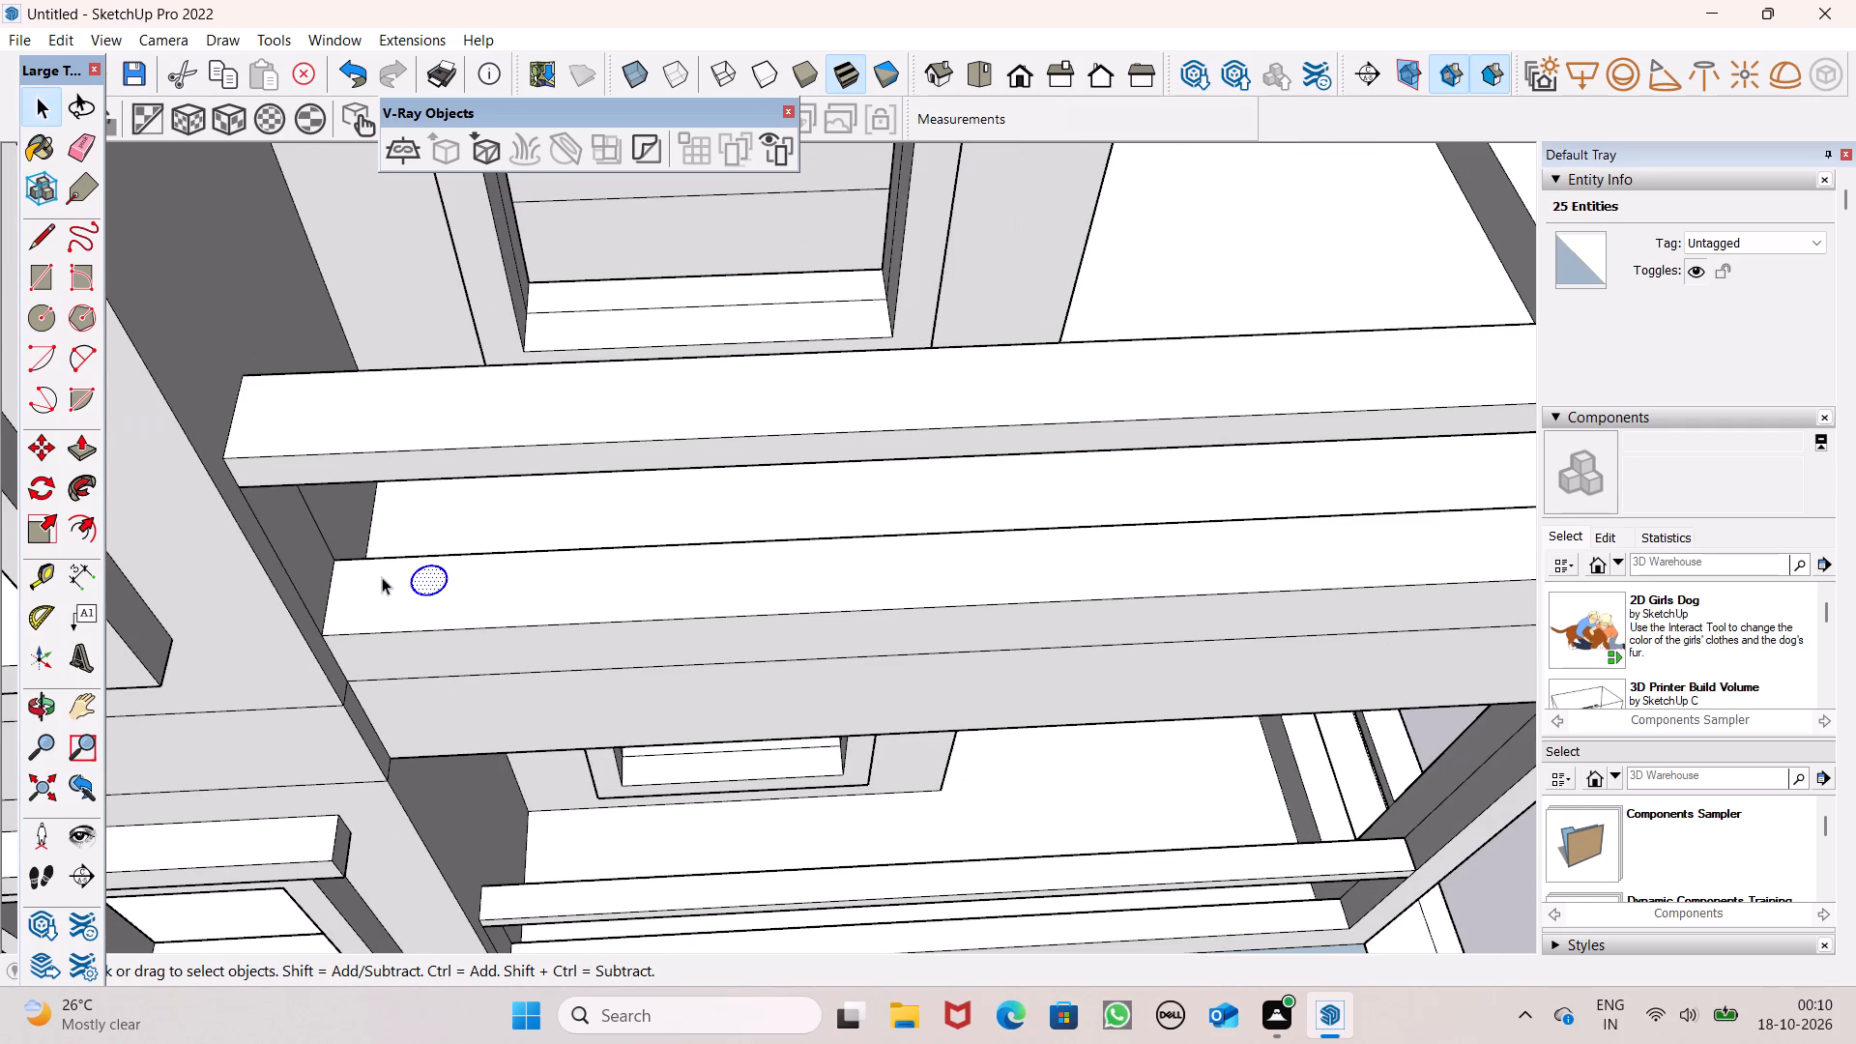
key(m)
key(Return)
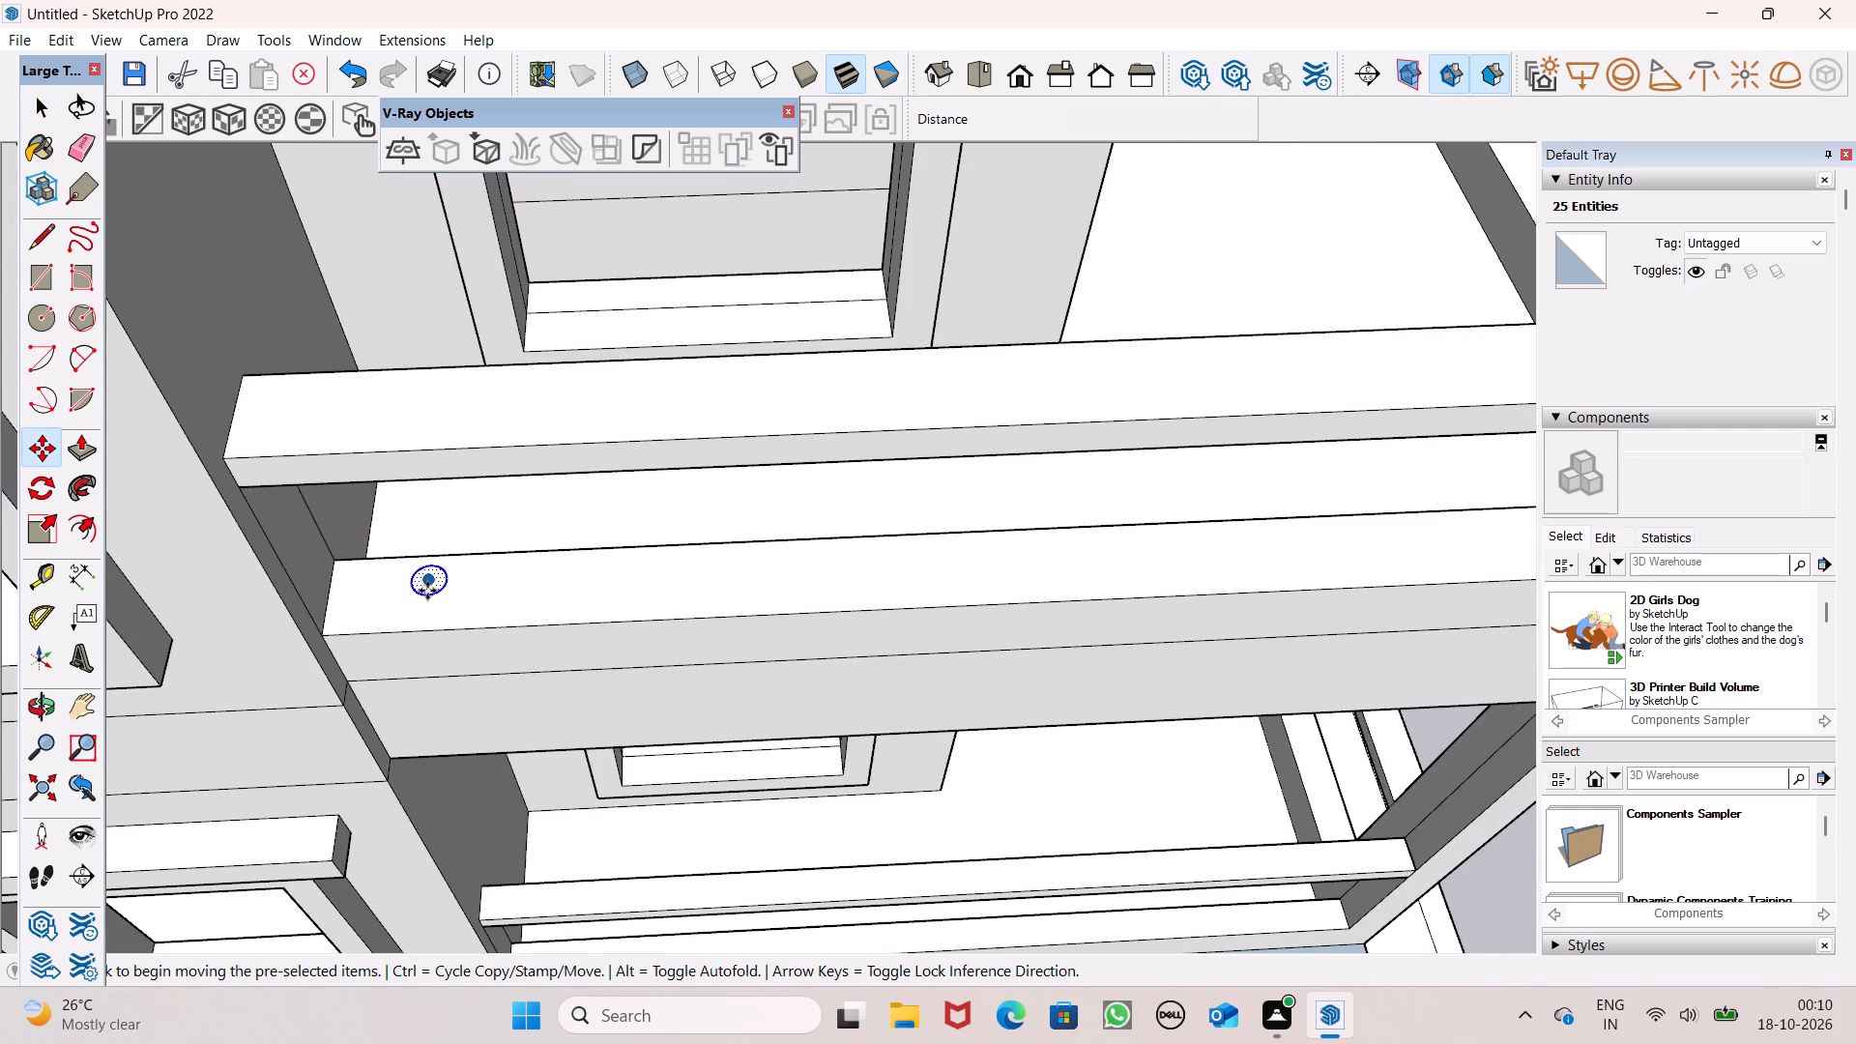
drag(427, 595, 434, 606)
scroll(483, 568, up, 6)
scroll(469, 519, down, 3)
middle_drag(461, 562, 460, 630)
scroll(402, 643, up, 6)
drag(410, 637, 404, 660)
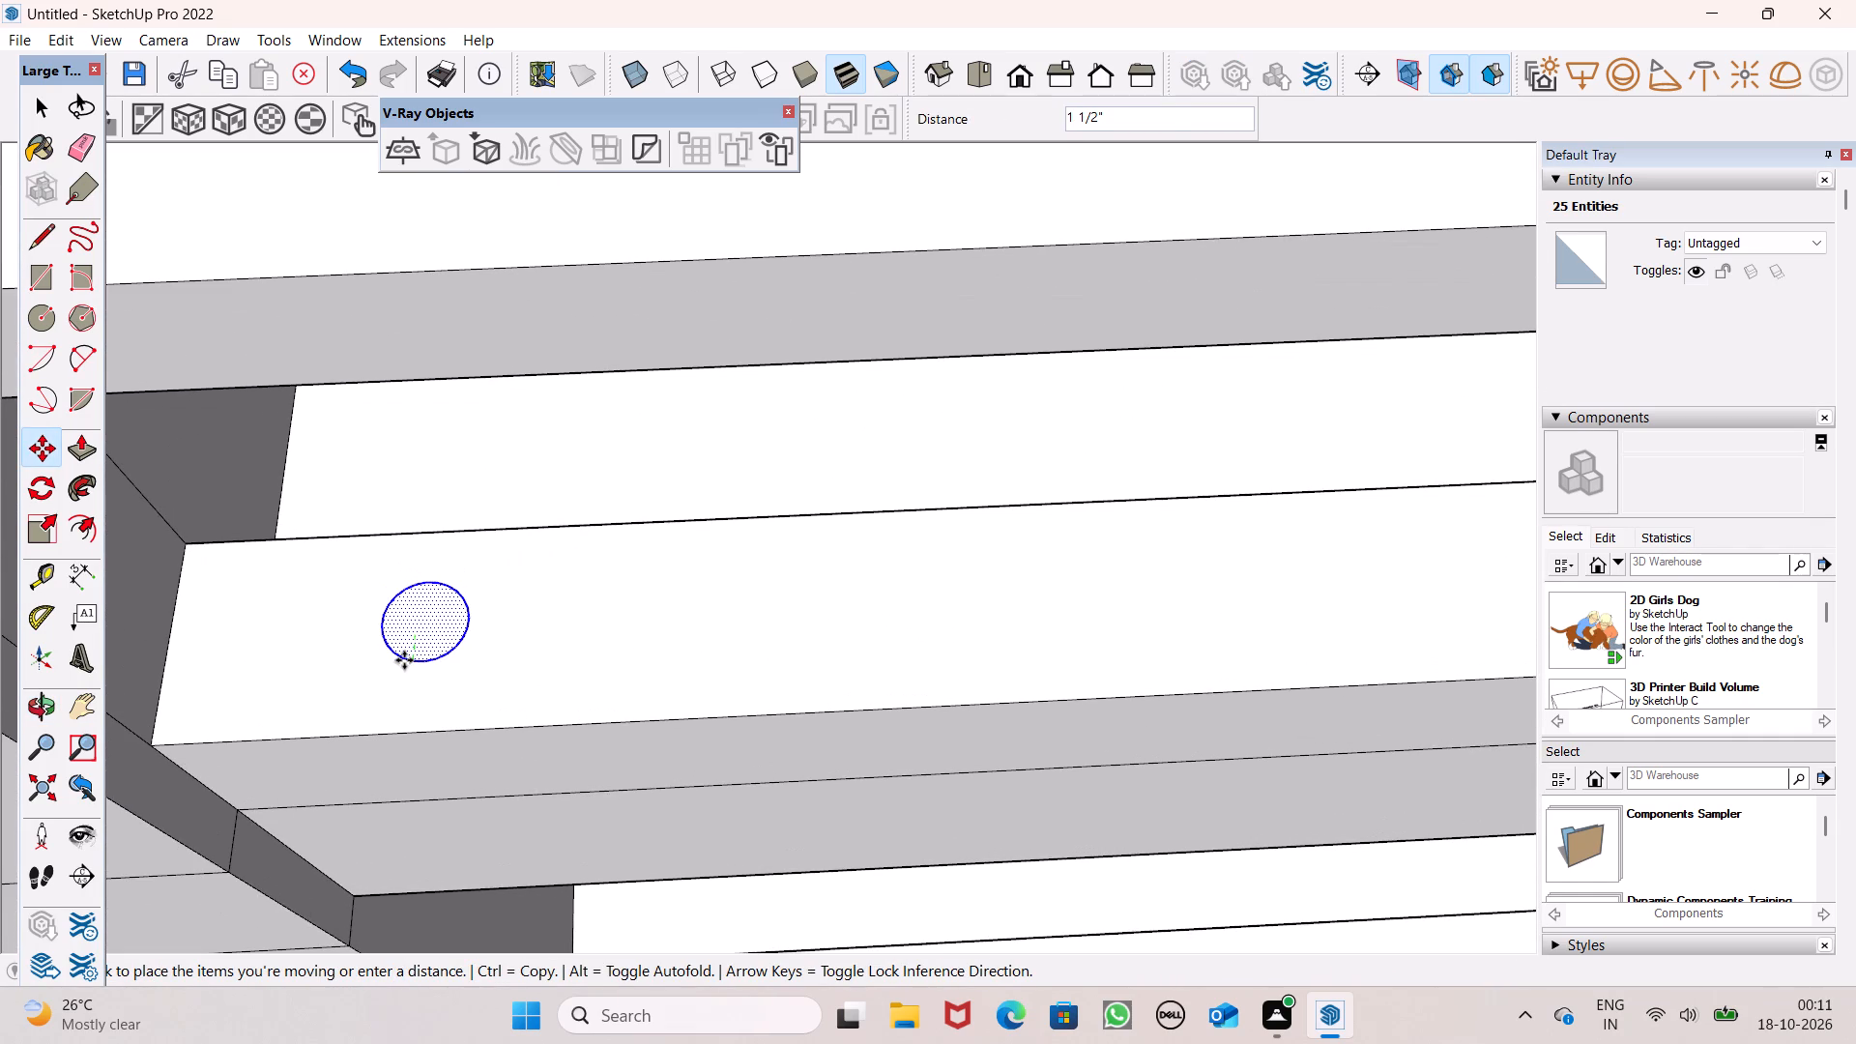
drag(404, 660, 399, 660)
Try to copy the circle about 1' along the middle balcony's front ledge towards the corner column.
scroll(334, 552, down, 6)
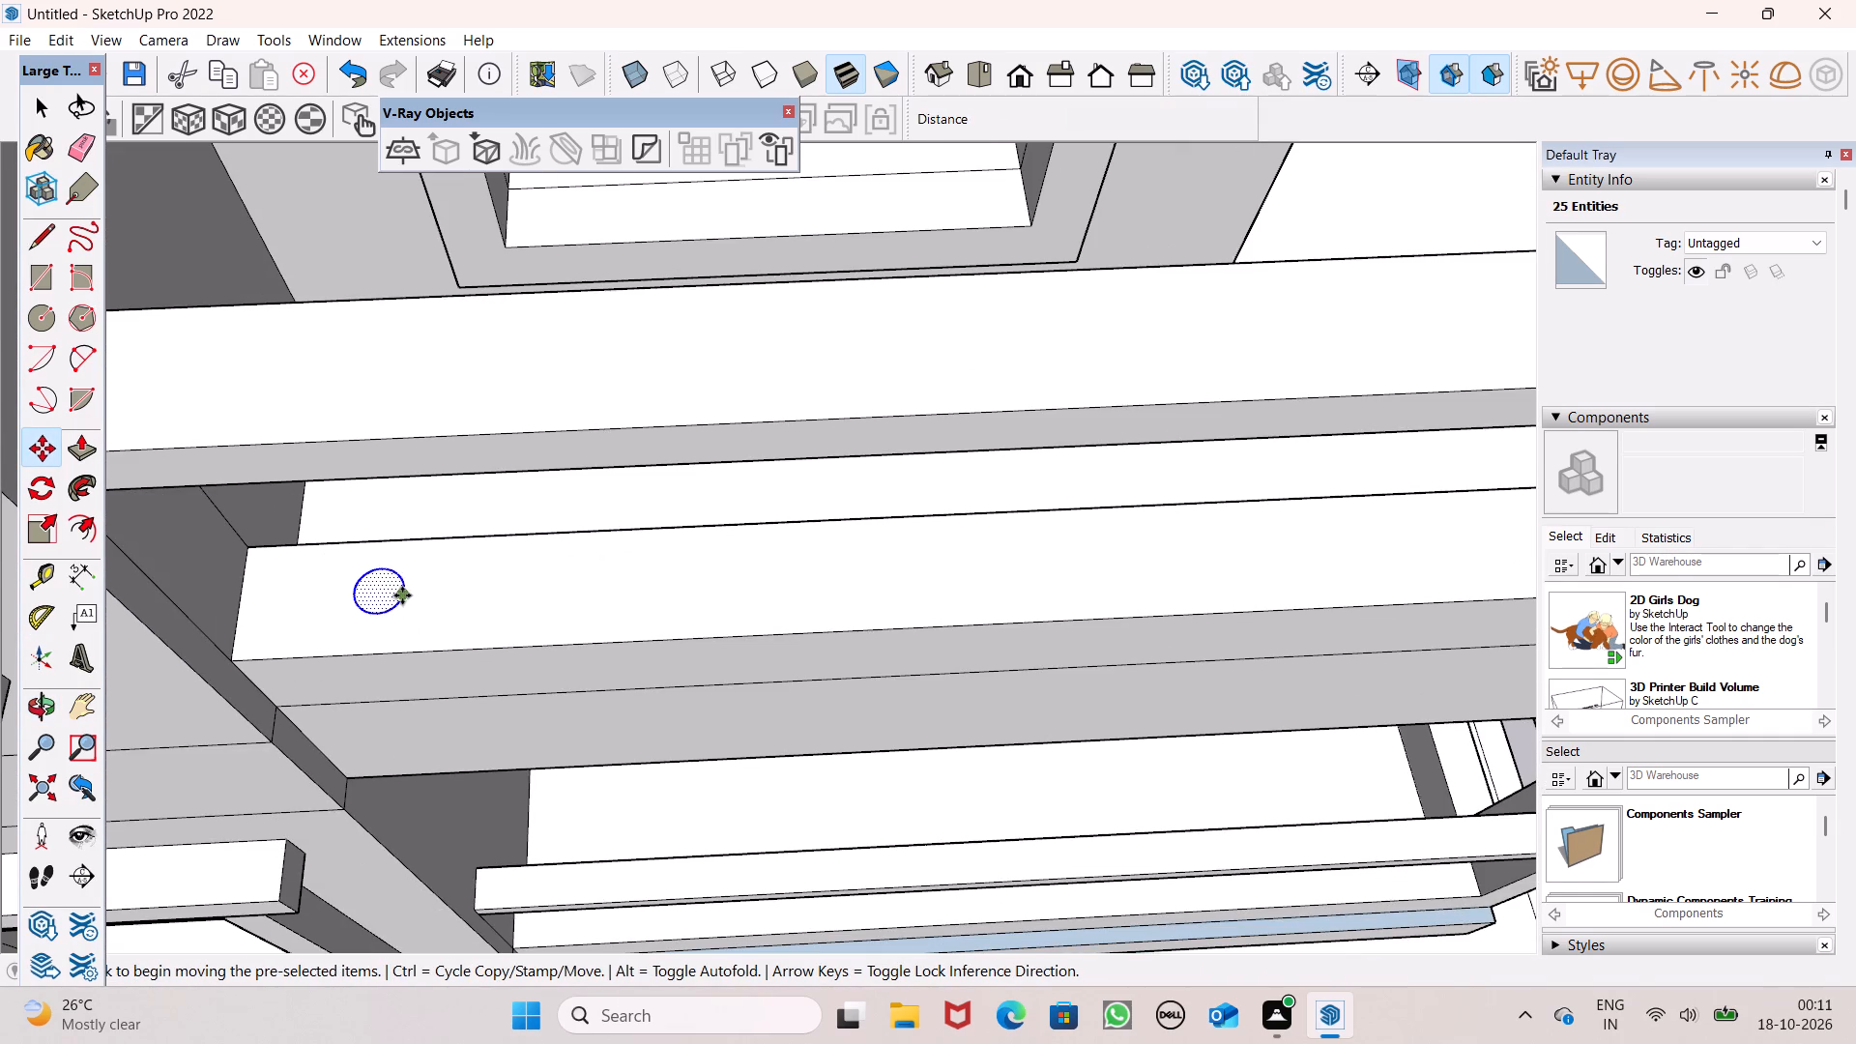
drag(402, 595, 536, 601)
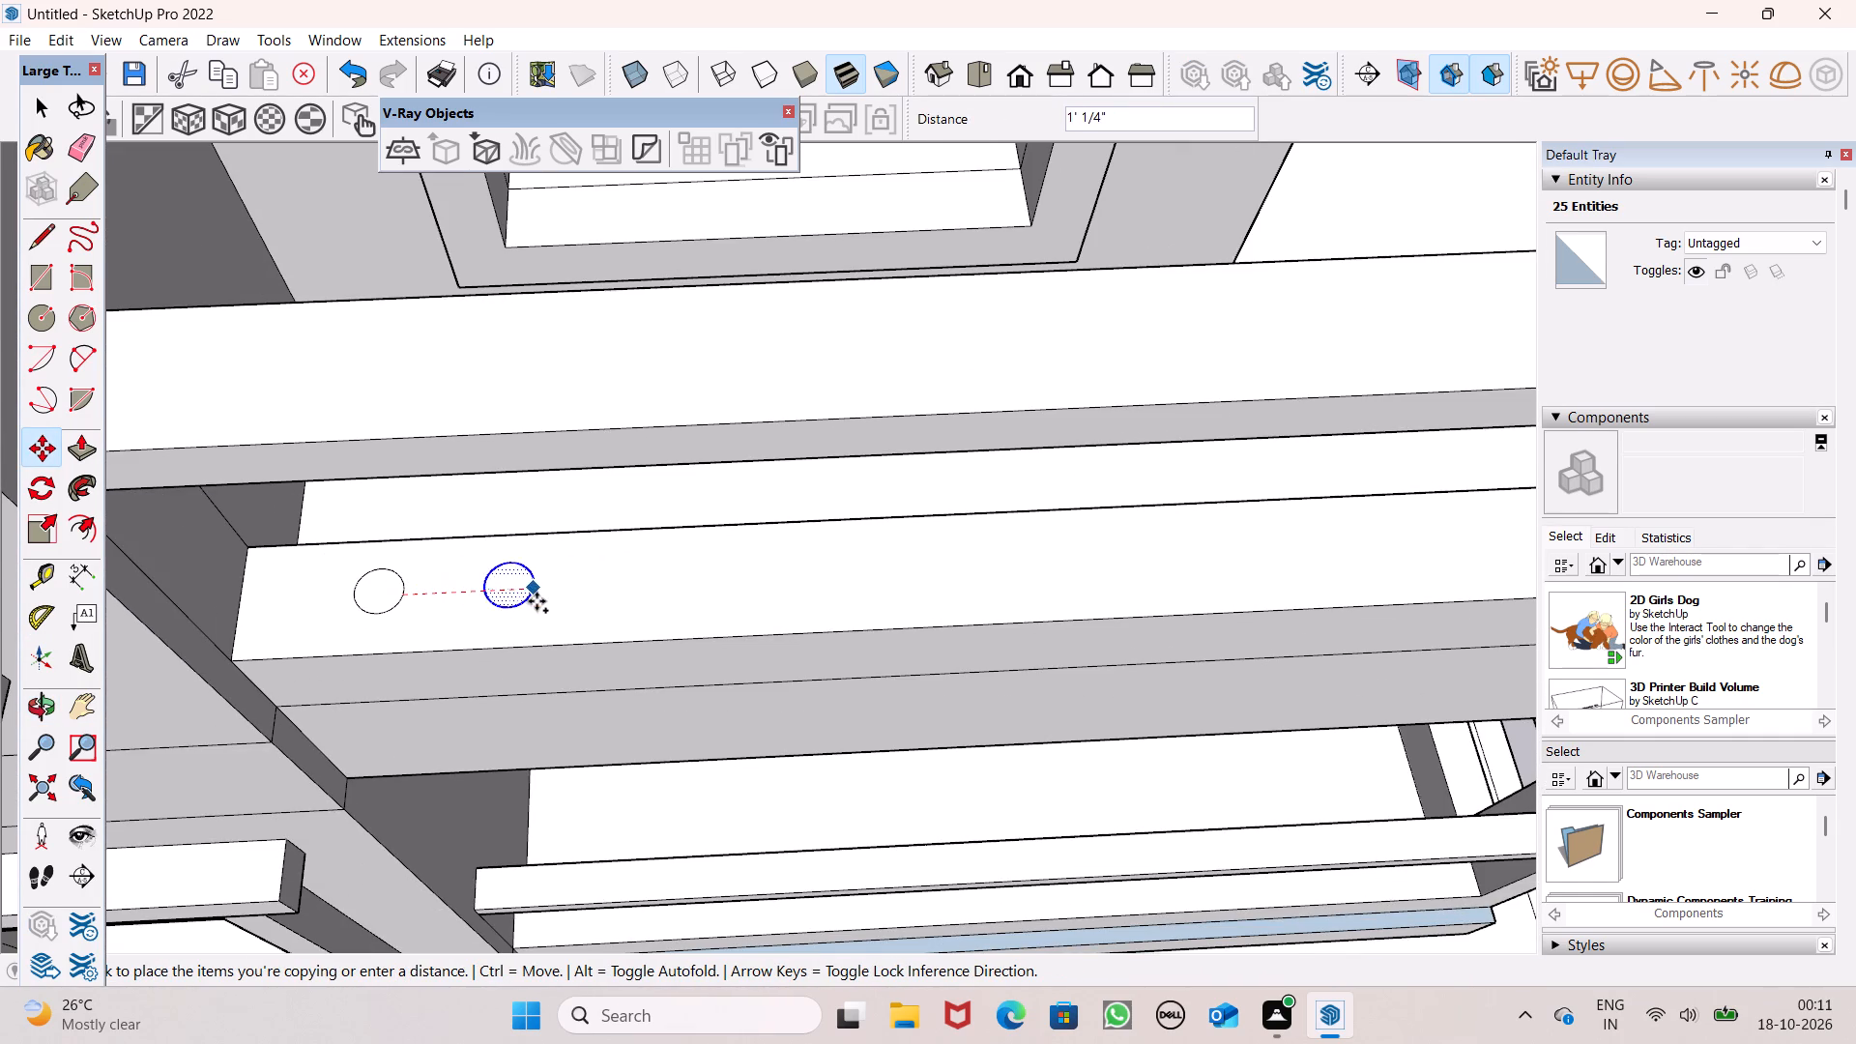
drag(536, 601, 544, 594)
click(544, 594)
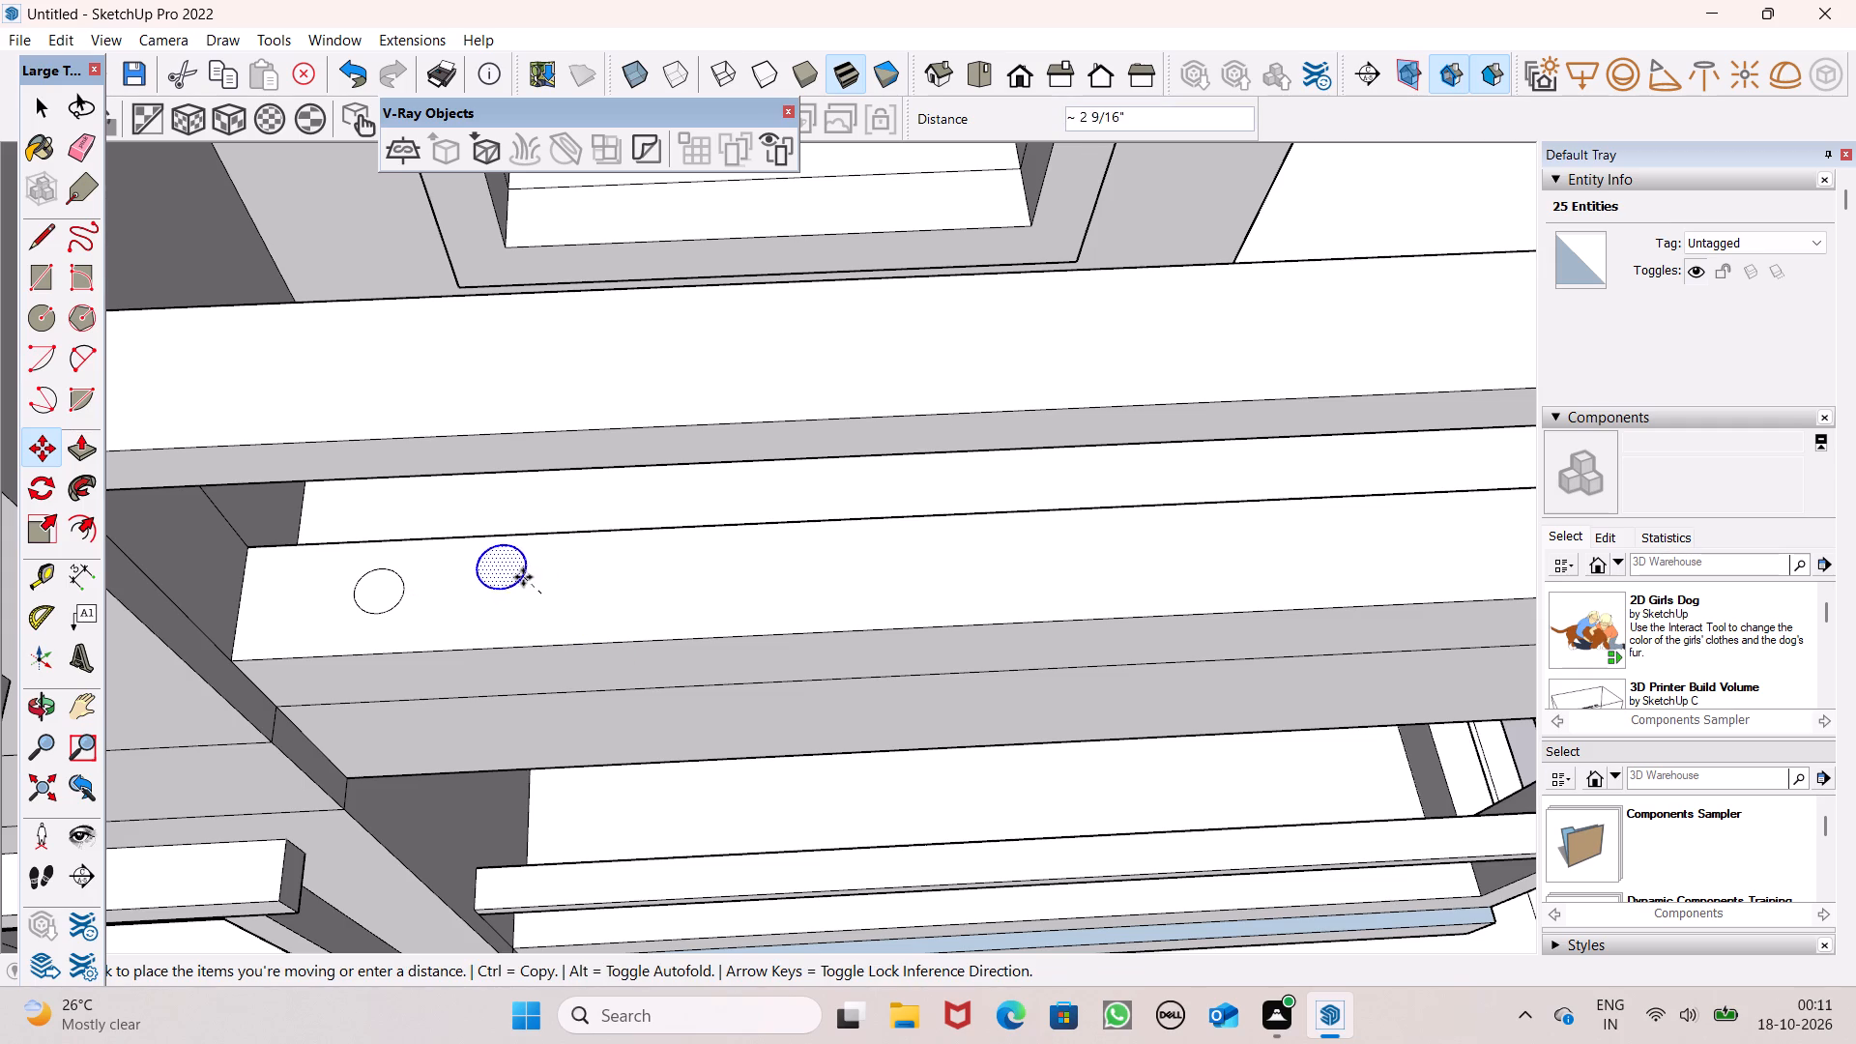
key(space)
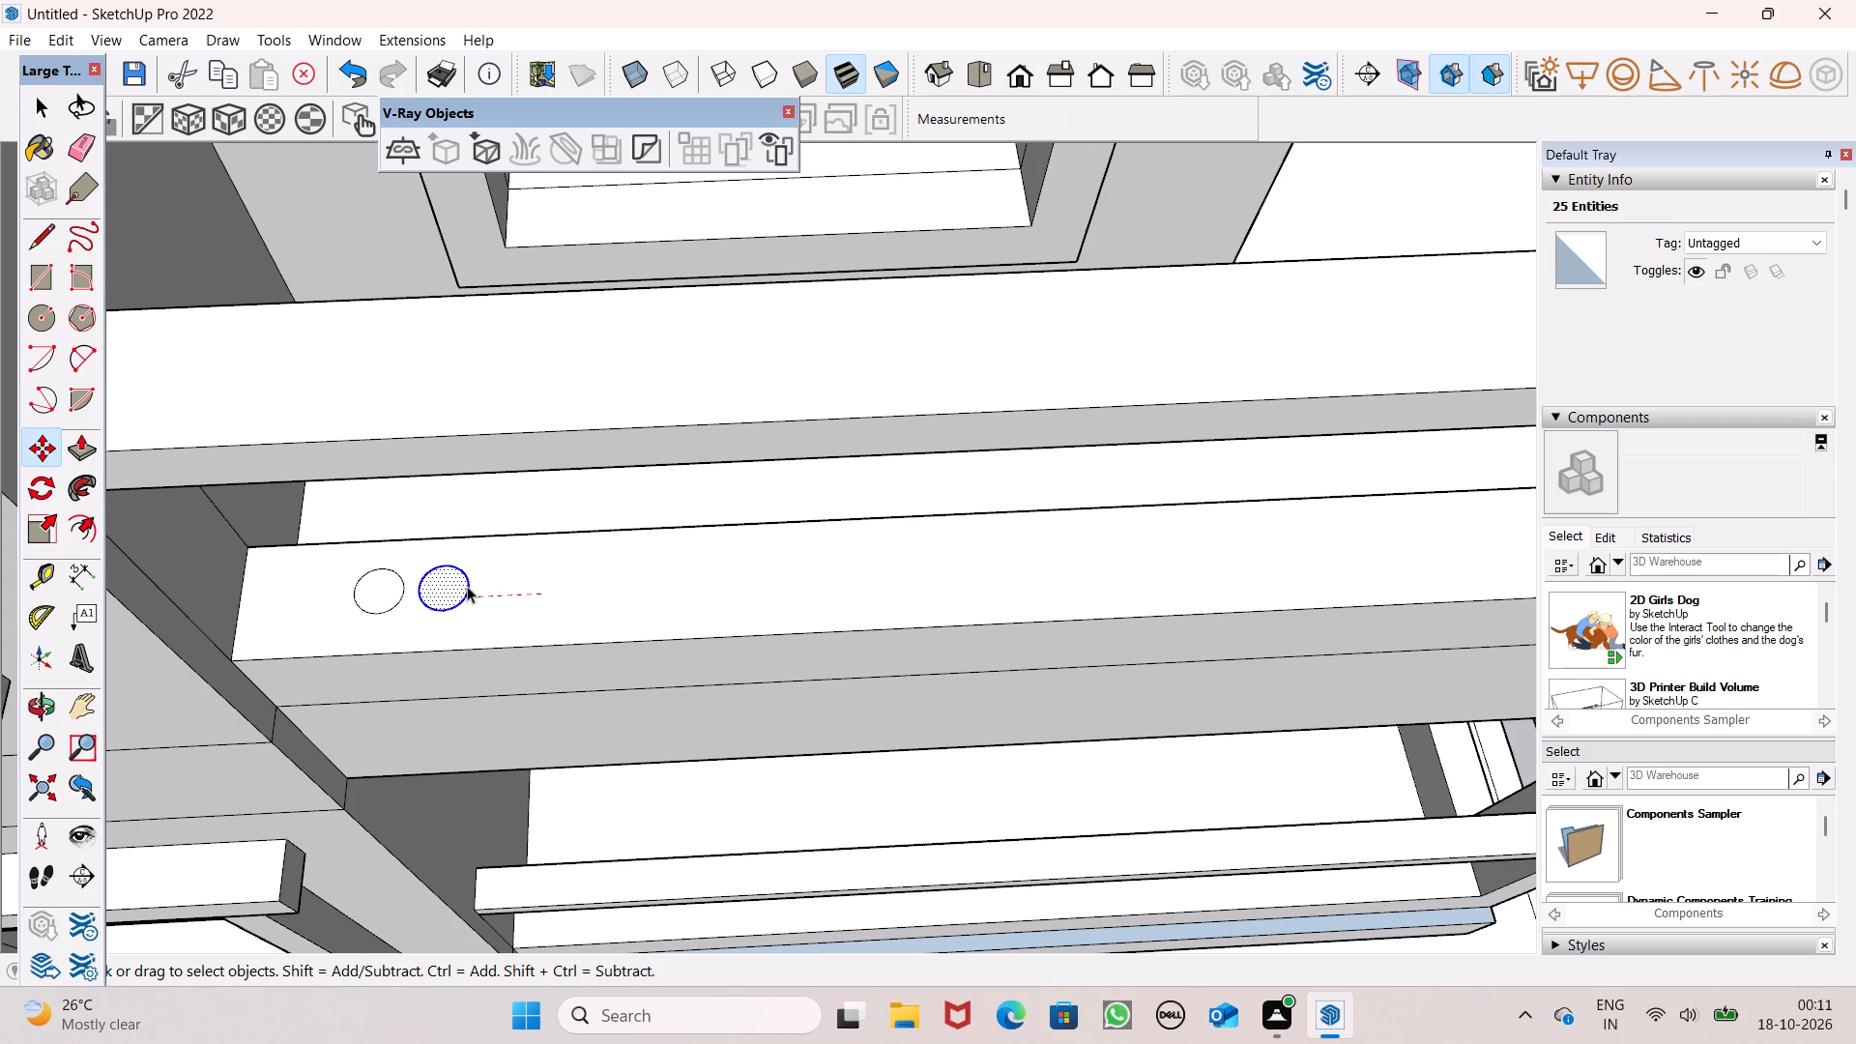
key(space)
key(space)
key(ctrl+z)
Copy the circle about 1' 1 15/16" along the middle balcony's front ledge and array it into 9 copies.
double_click(376, 588)
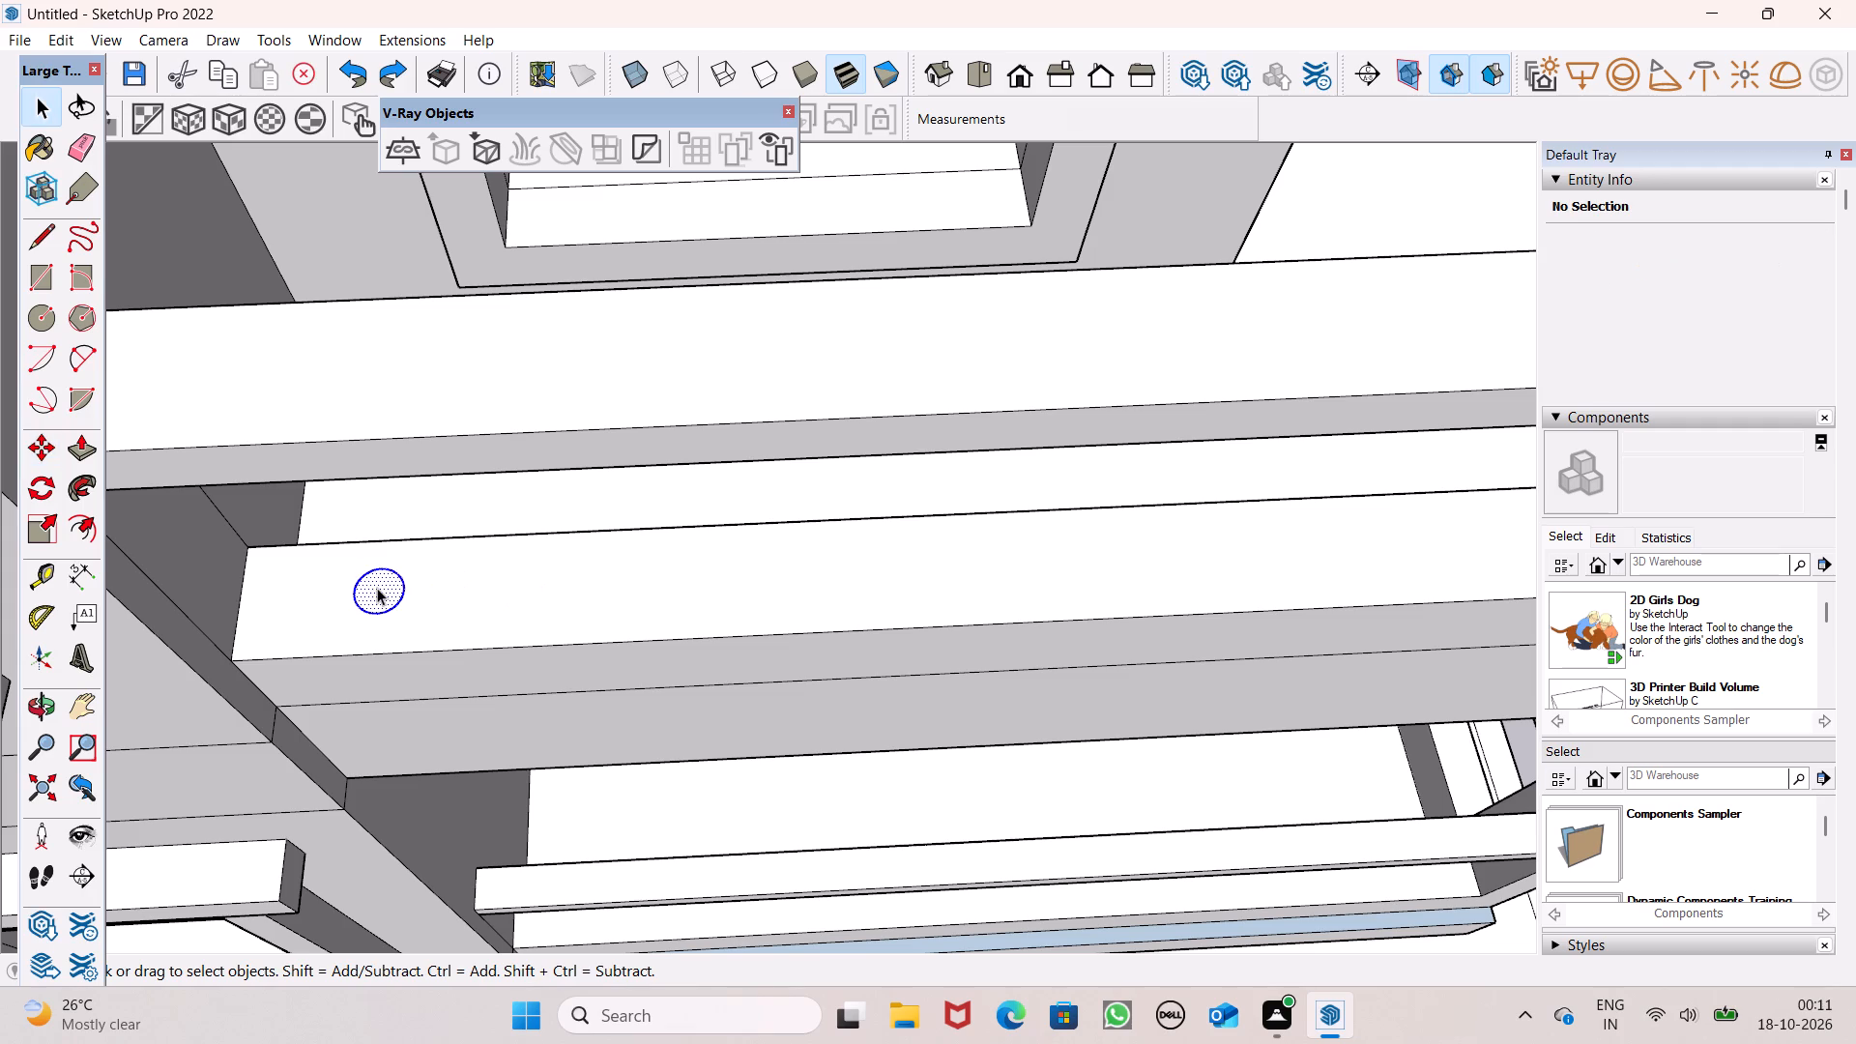
key(m)
key(Return)
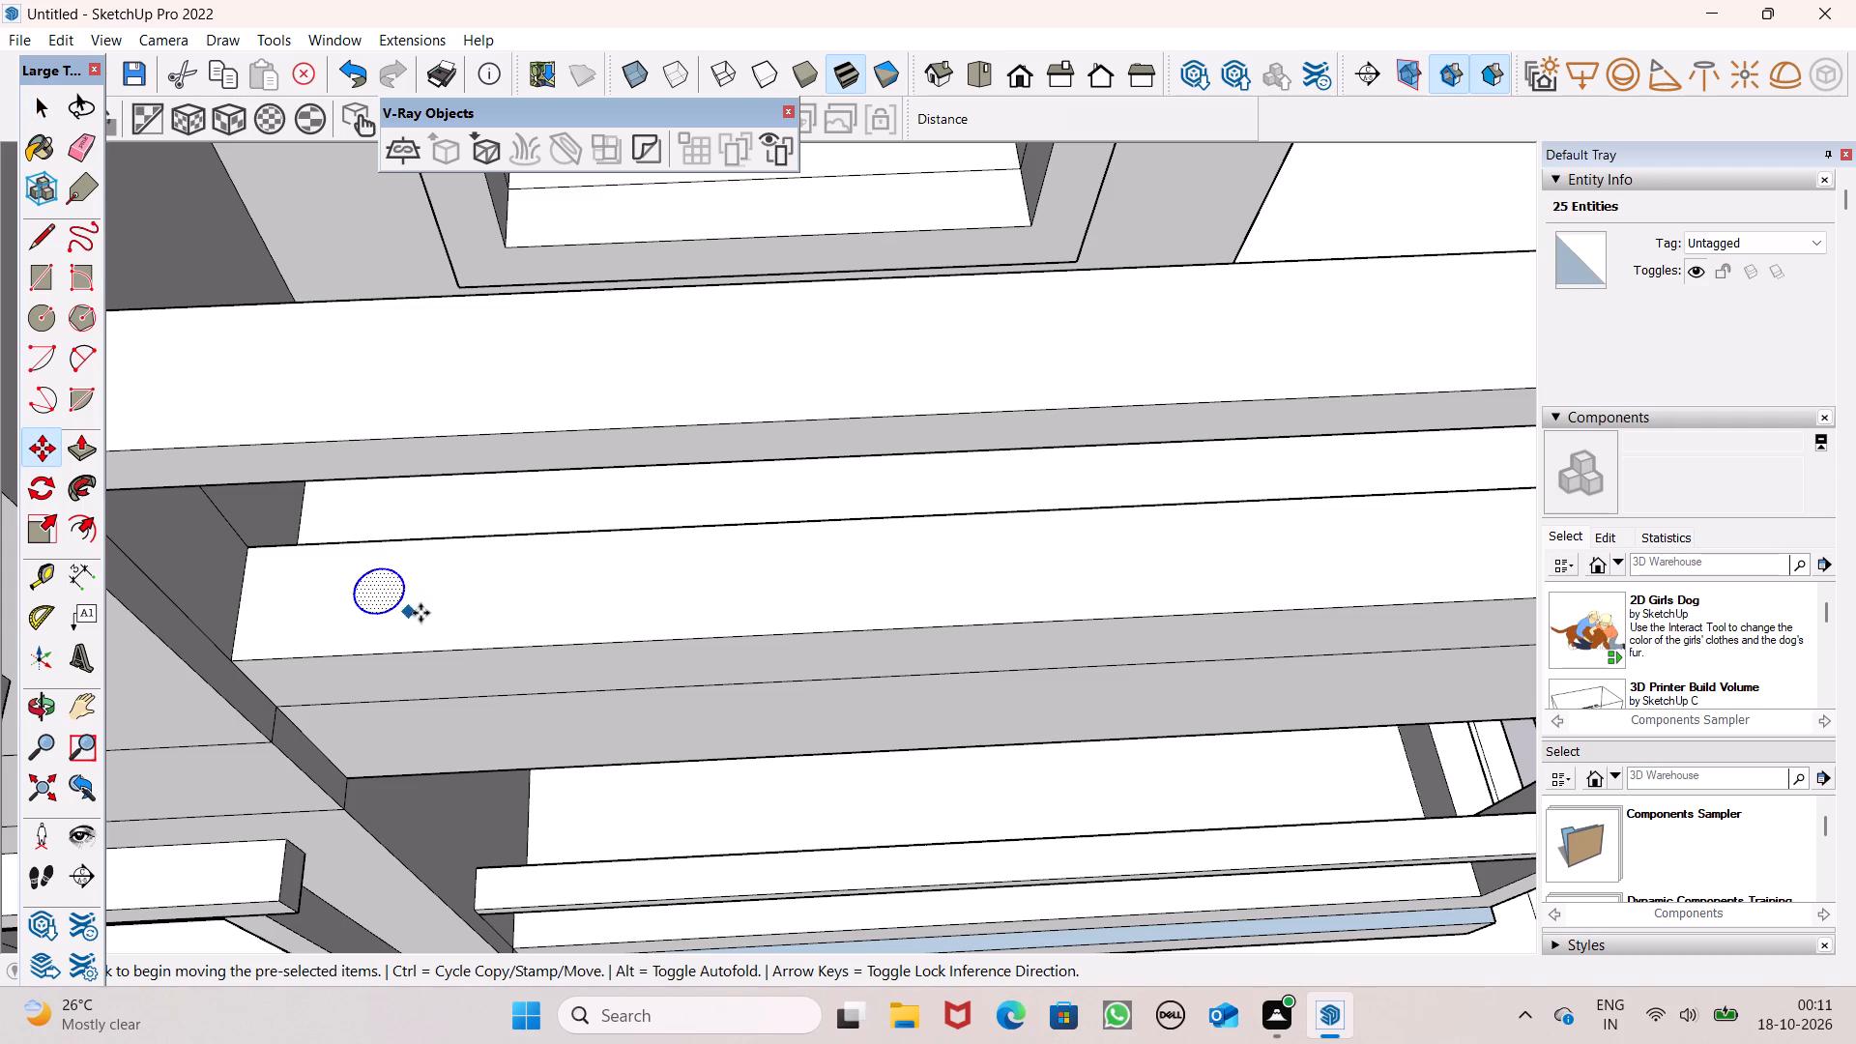
drag(401, 602, 475, 590)
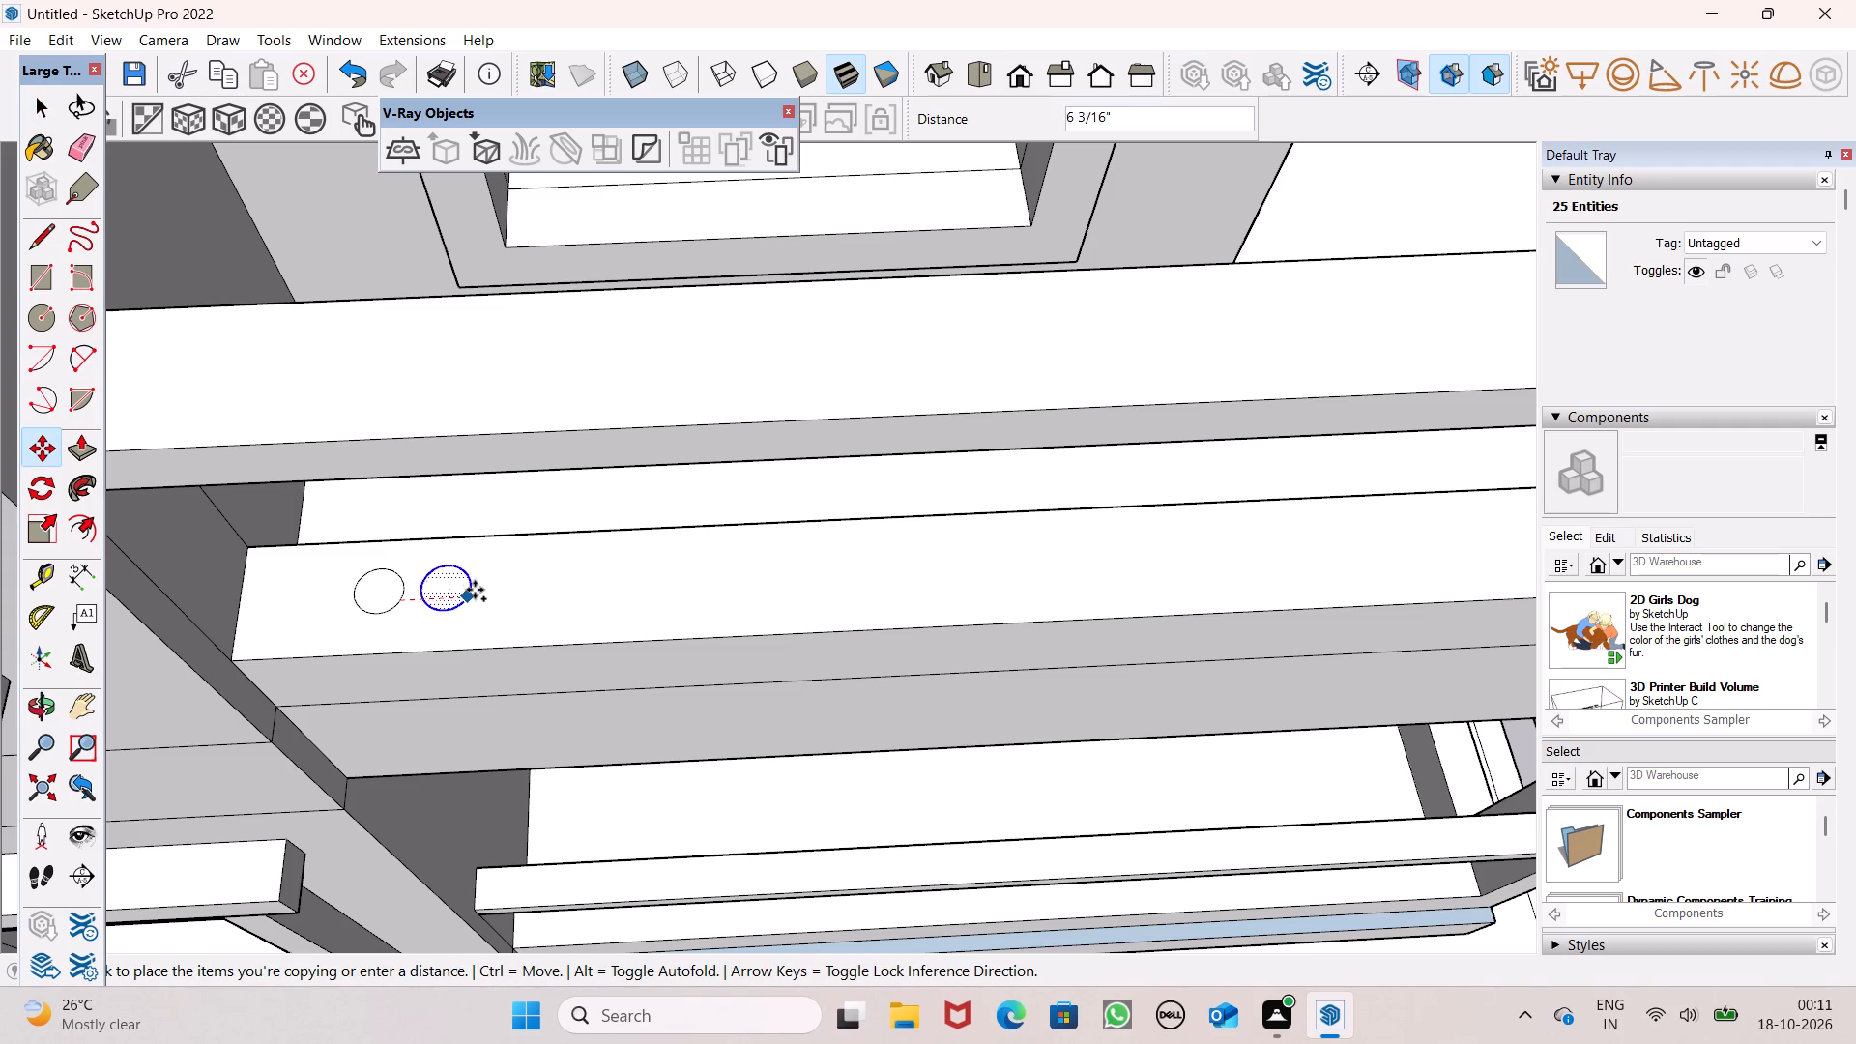
drag(475, 590, 546, 589)
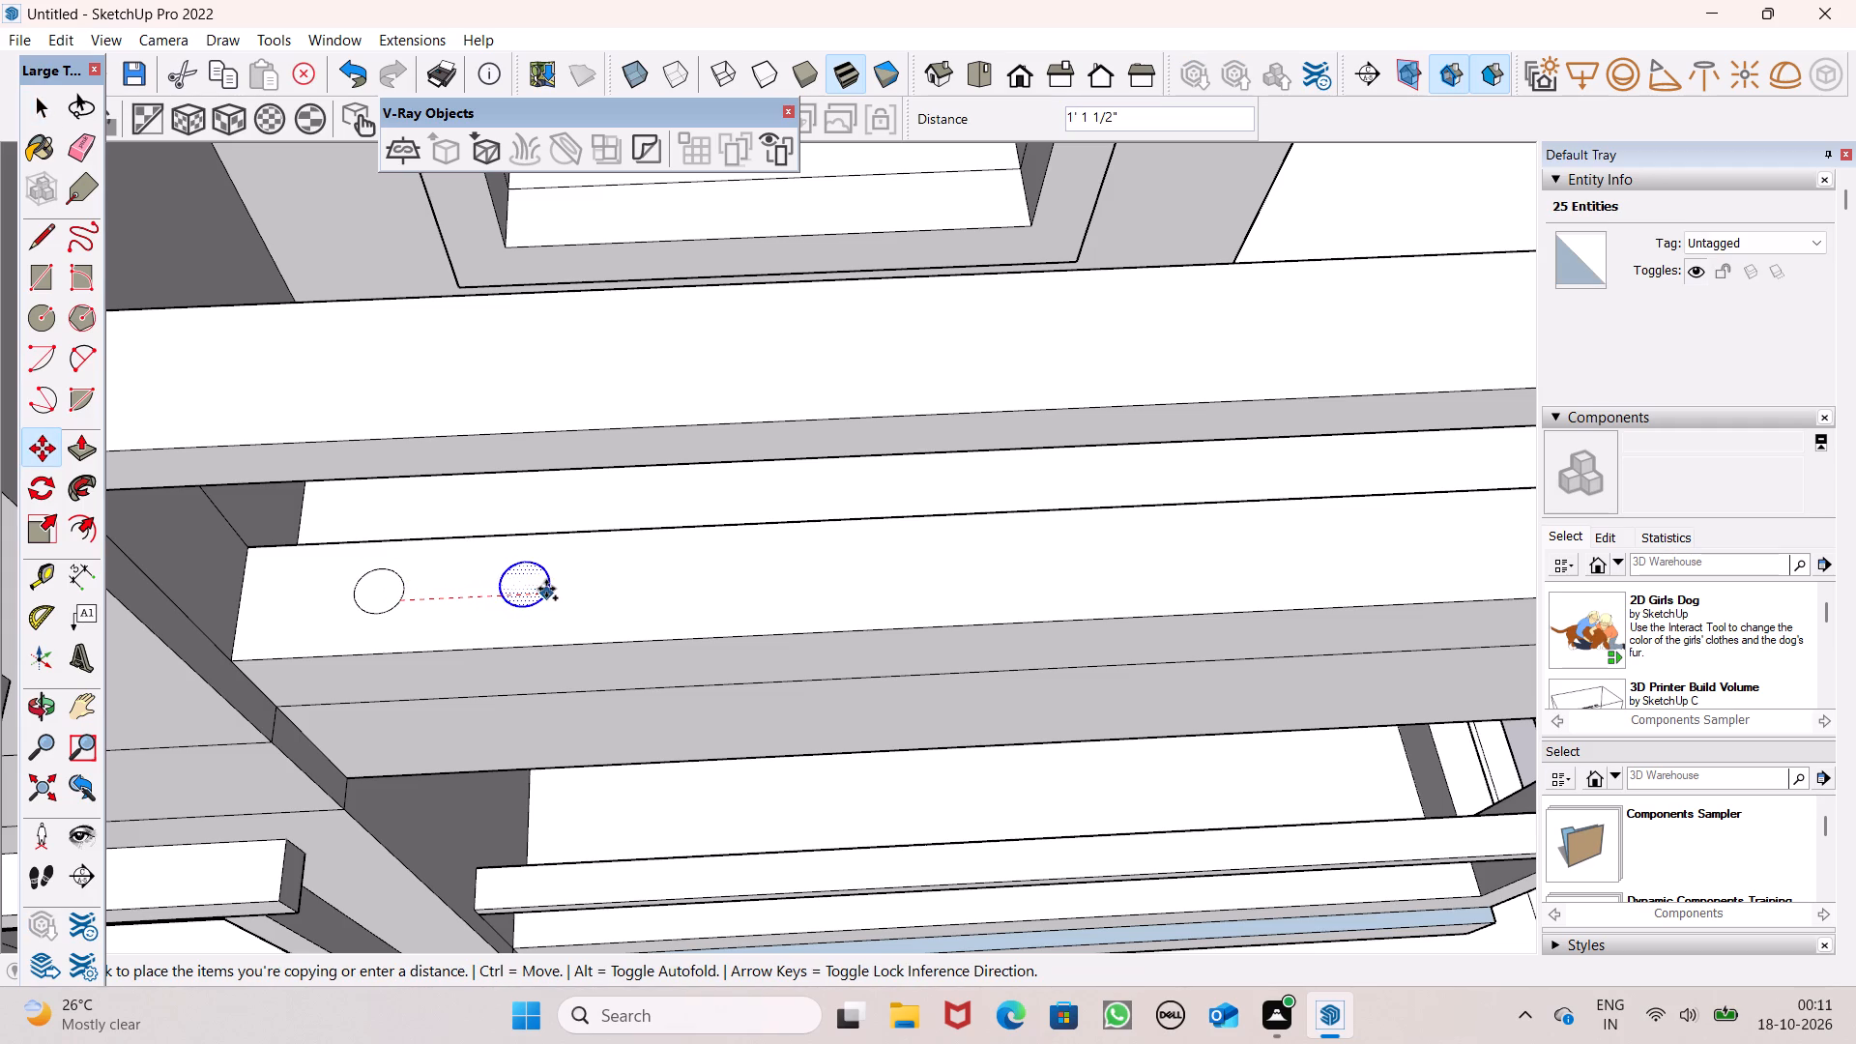
drag(546, 589, 551, 589)
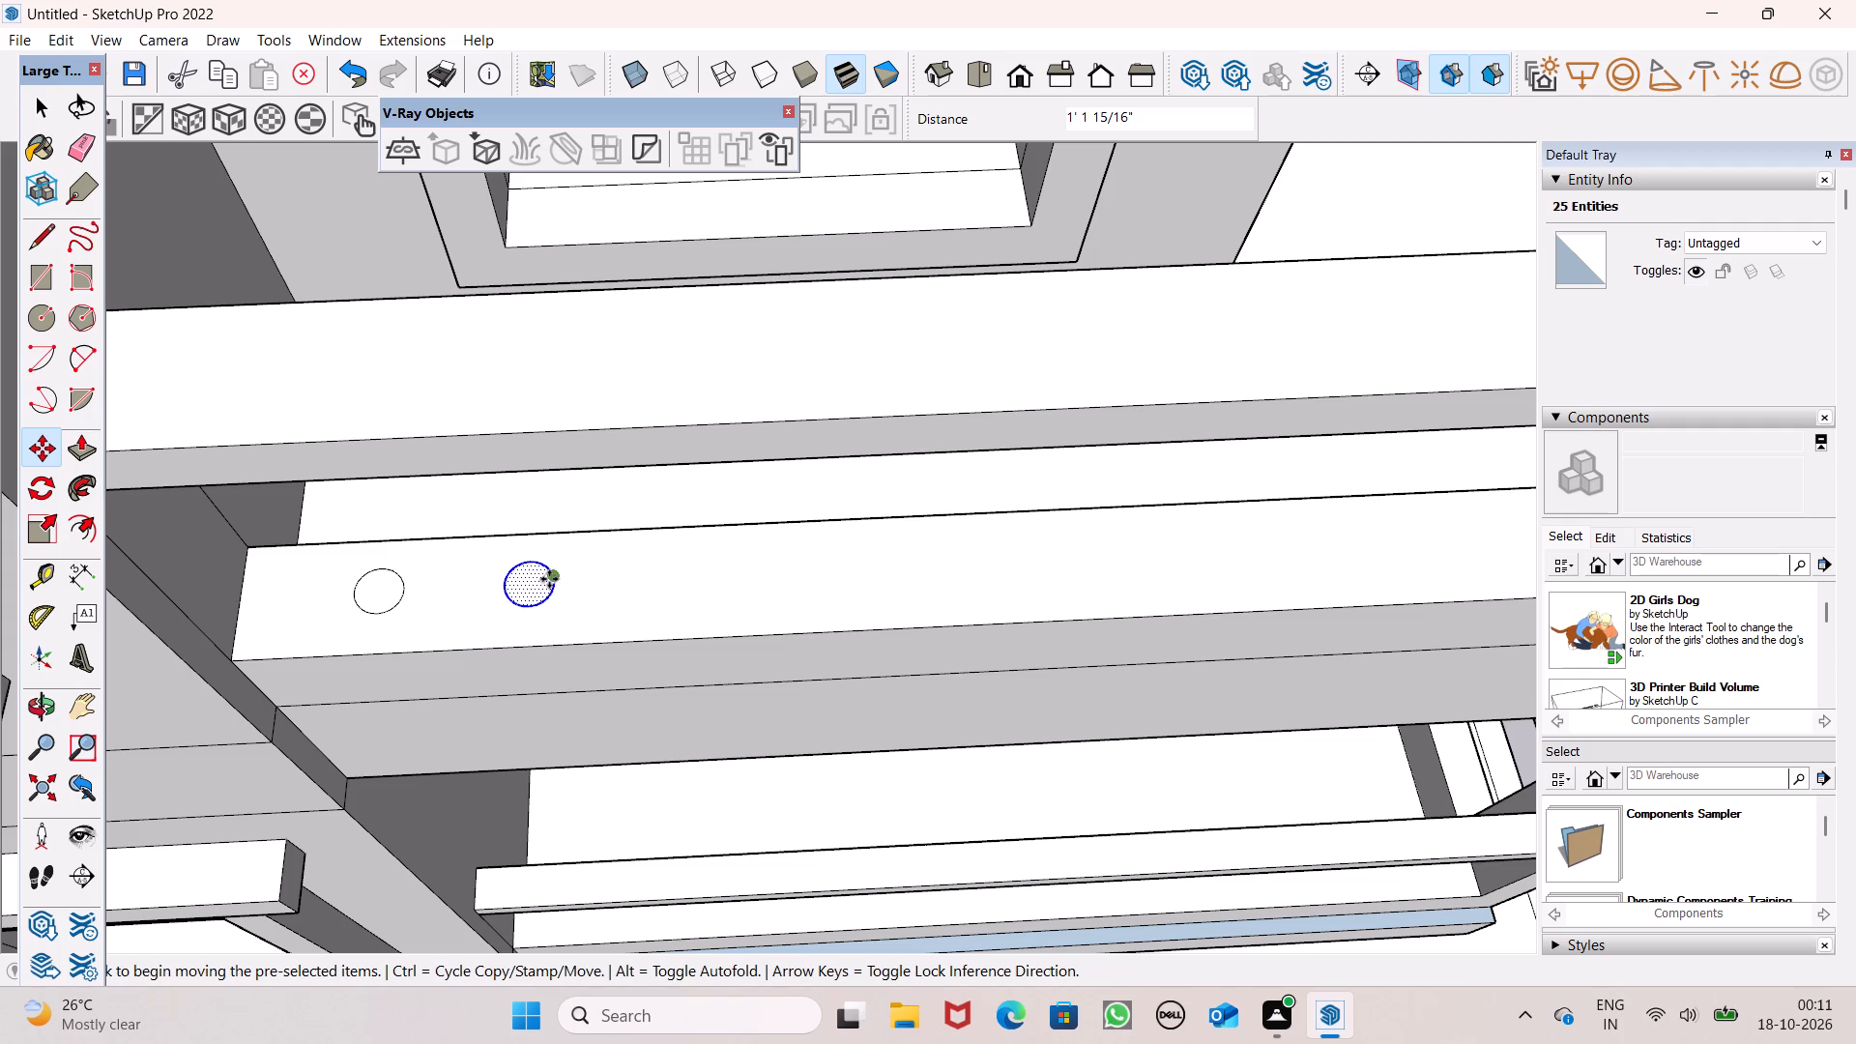
key(shift+asterisk)
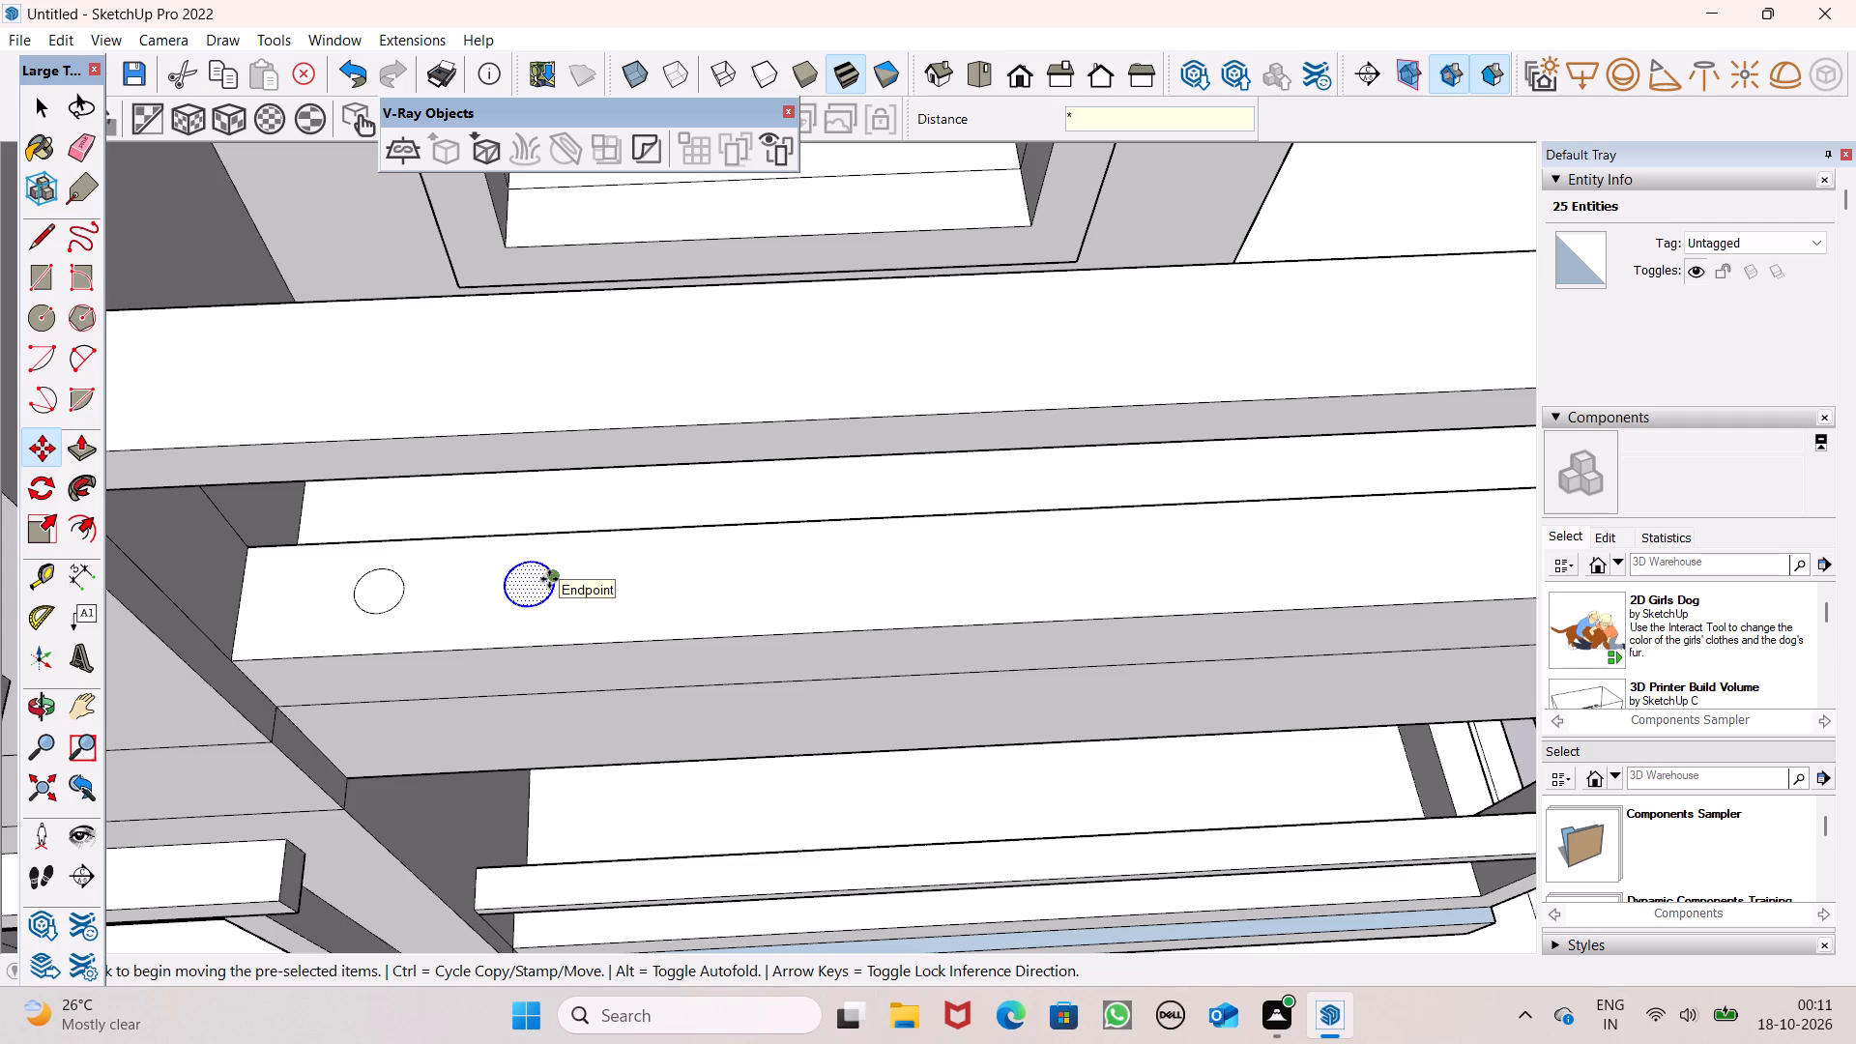
key(9)
key(Return)
Copy the row's last circle twice more towards the corner column, the first about 1' 2 5/16" along the ledge.
scroll(565, 500, down, 4)
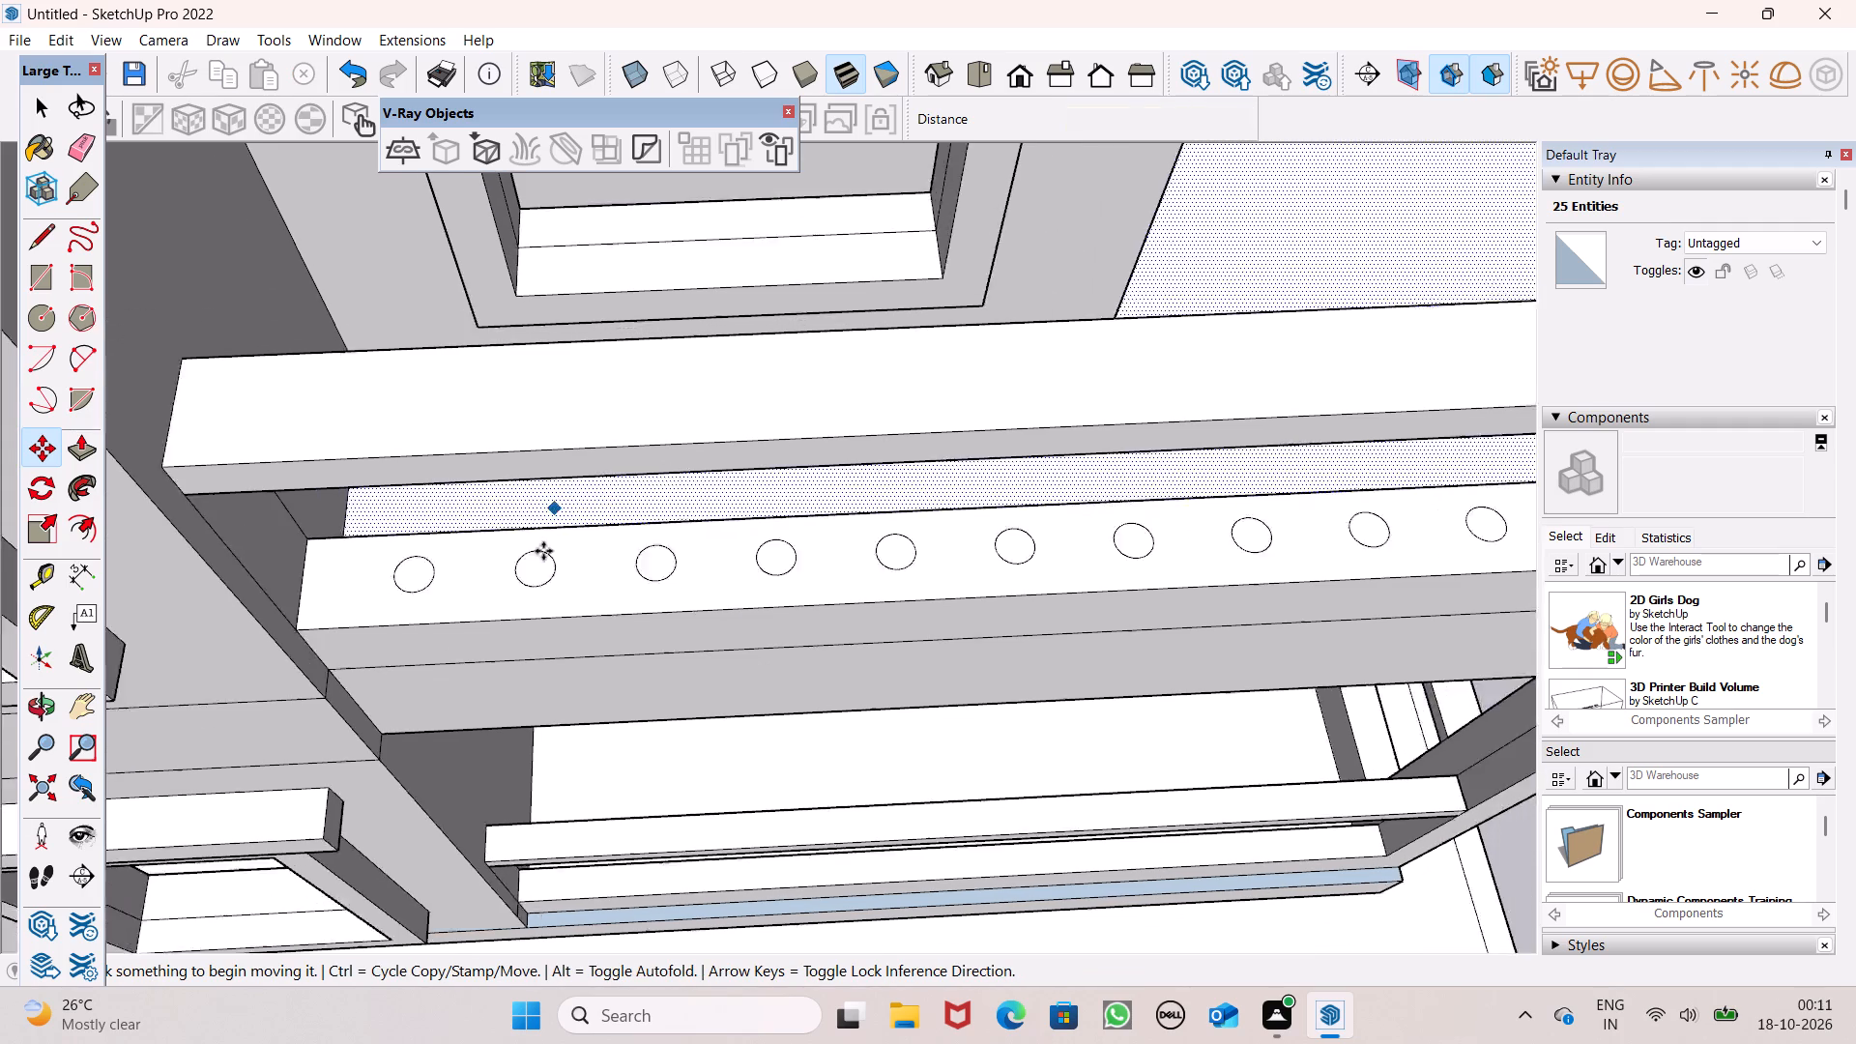
scroll(543, 551, down, 2)
scroll(844, 636, down, 3)
scroll(1005, 613, up, 5)
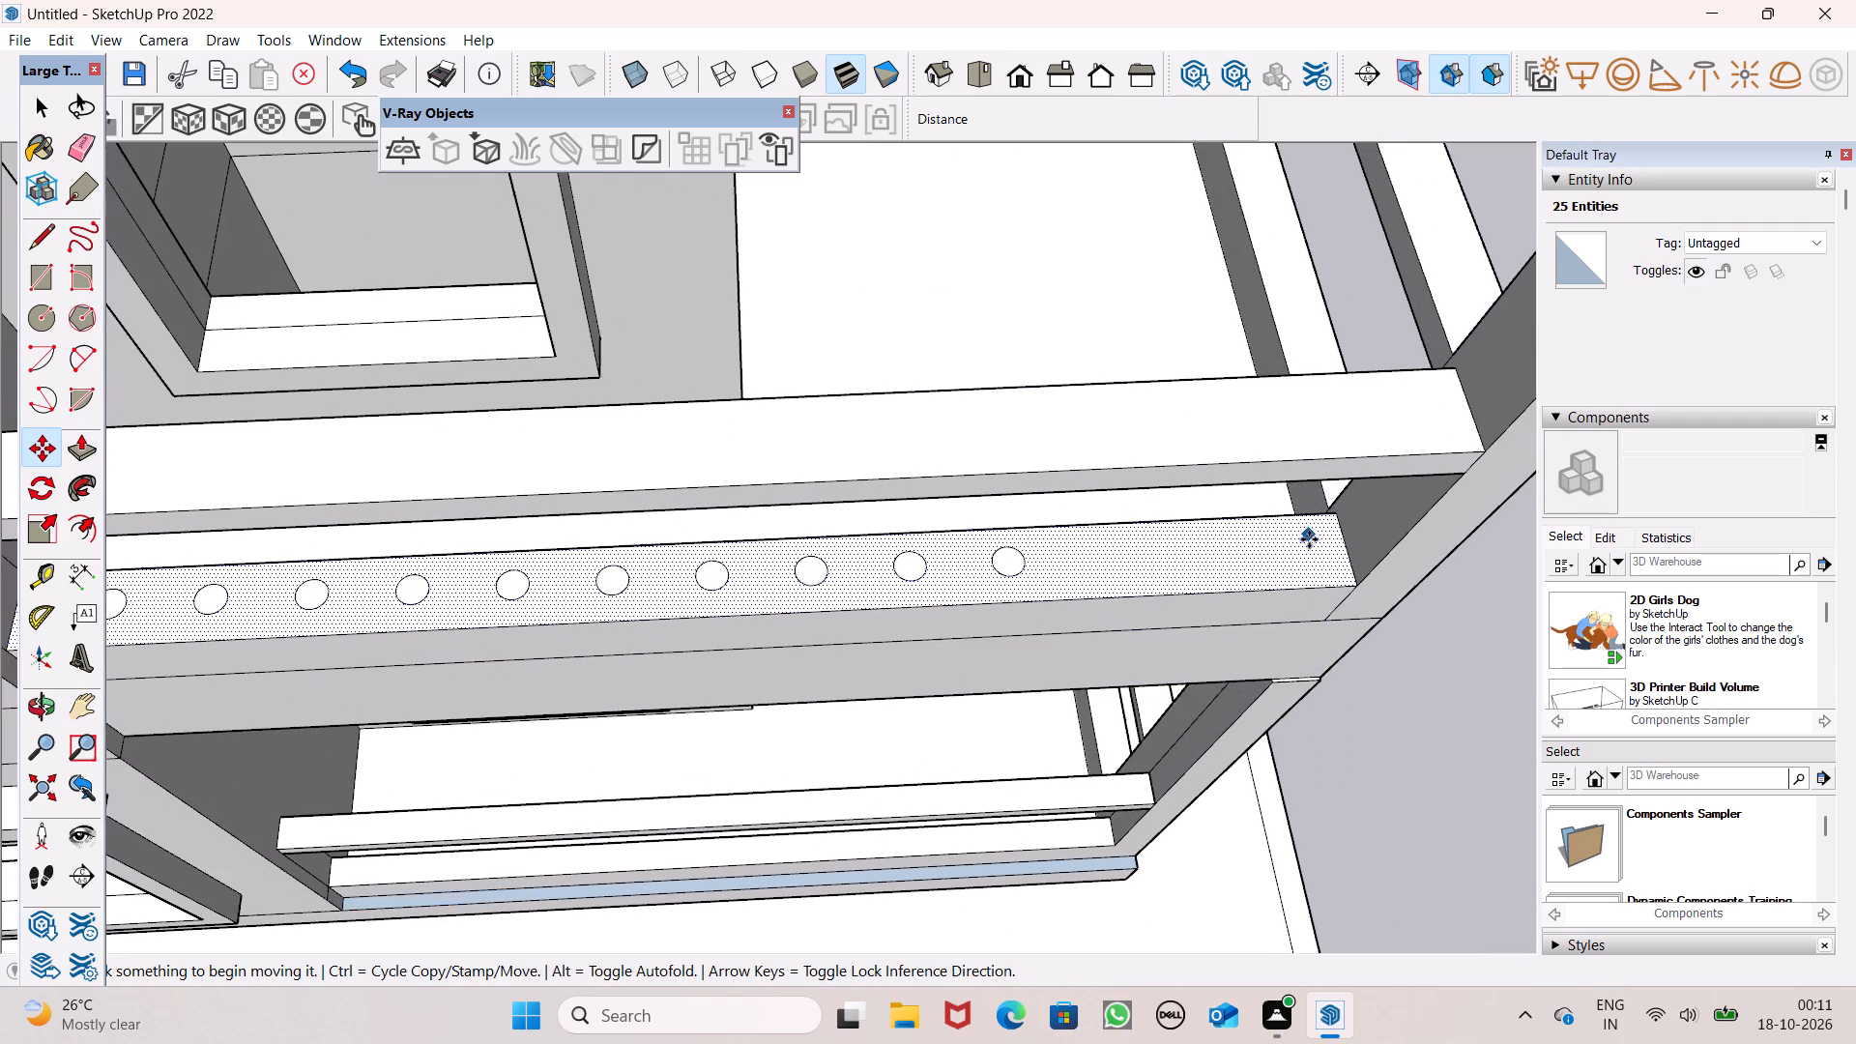
scroll(1305, 551, up, 6)
key(space)
double_click(782, 554)
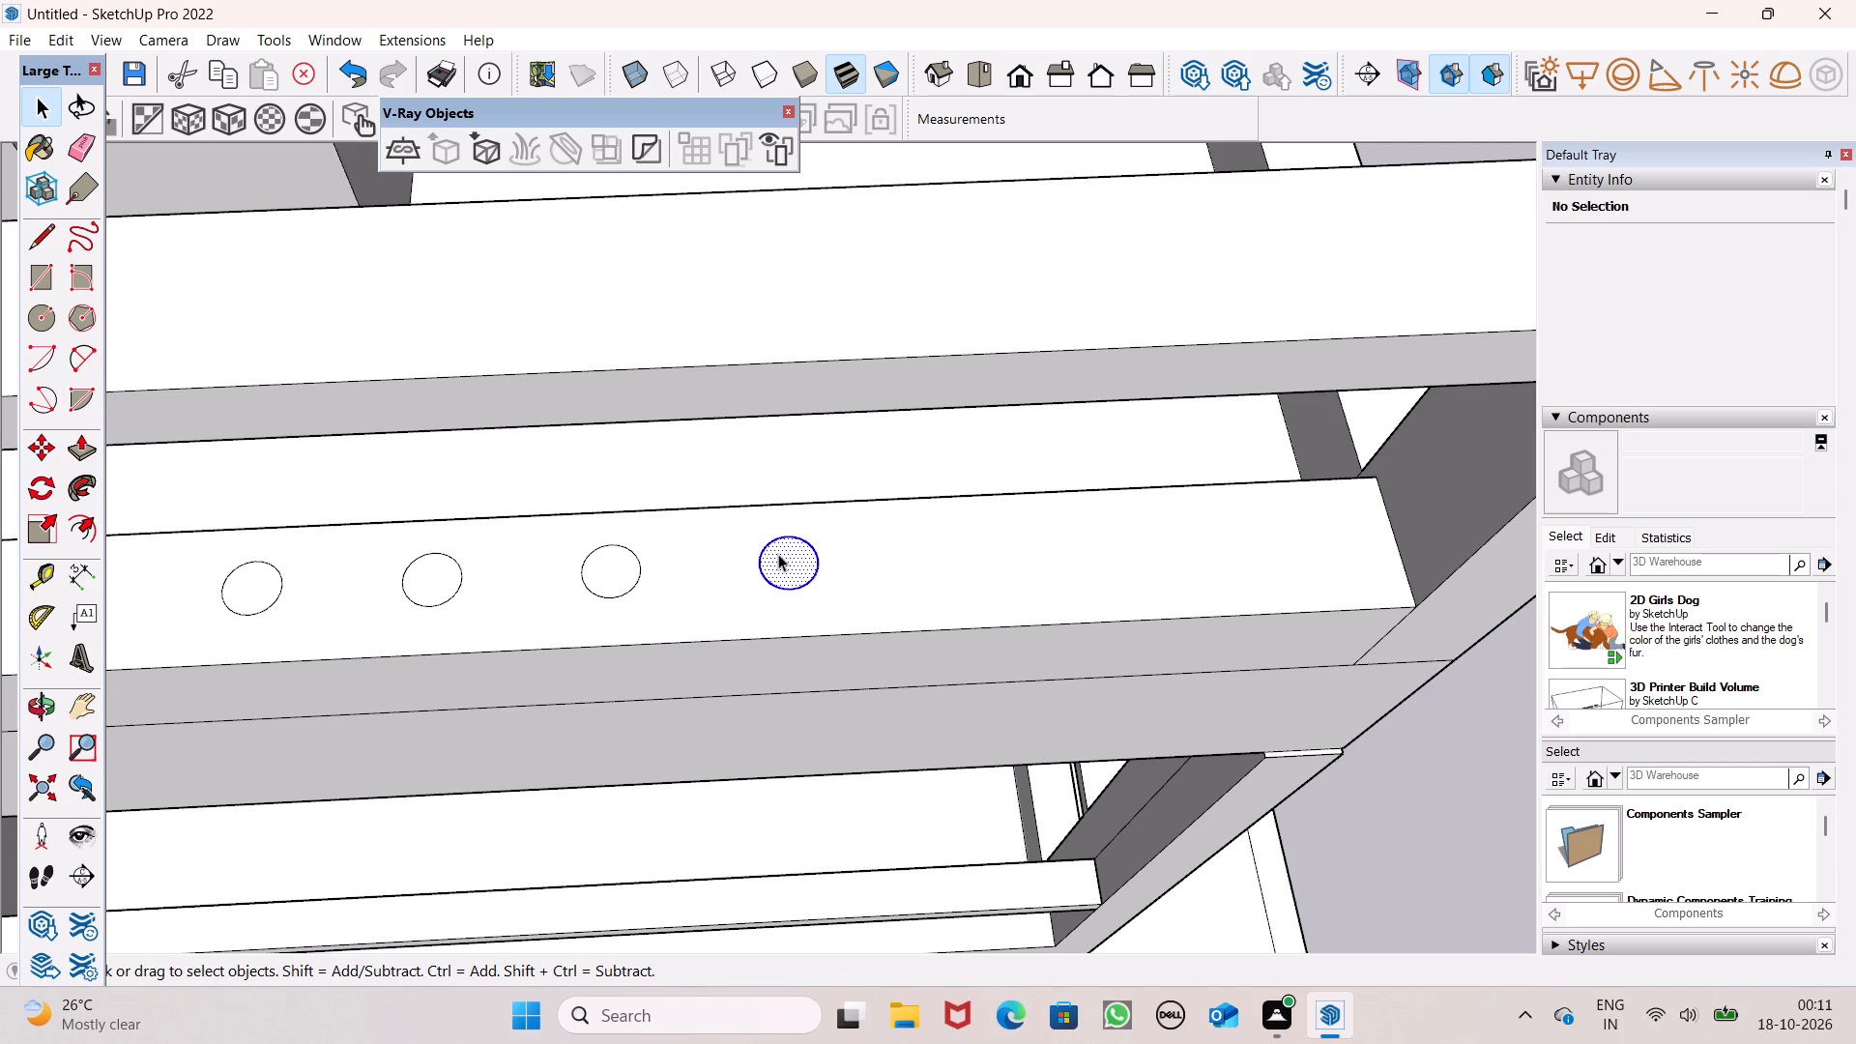
key(m)
key(Return)
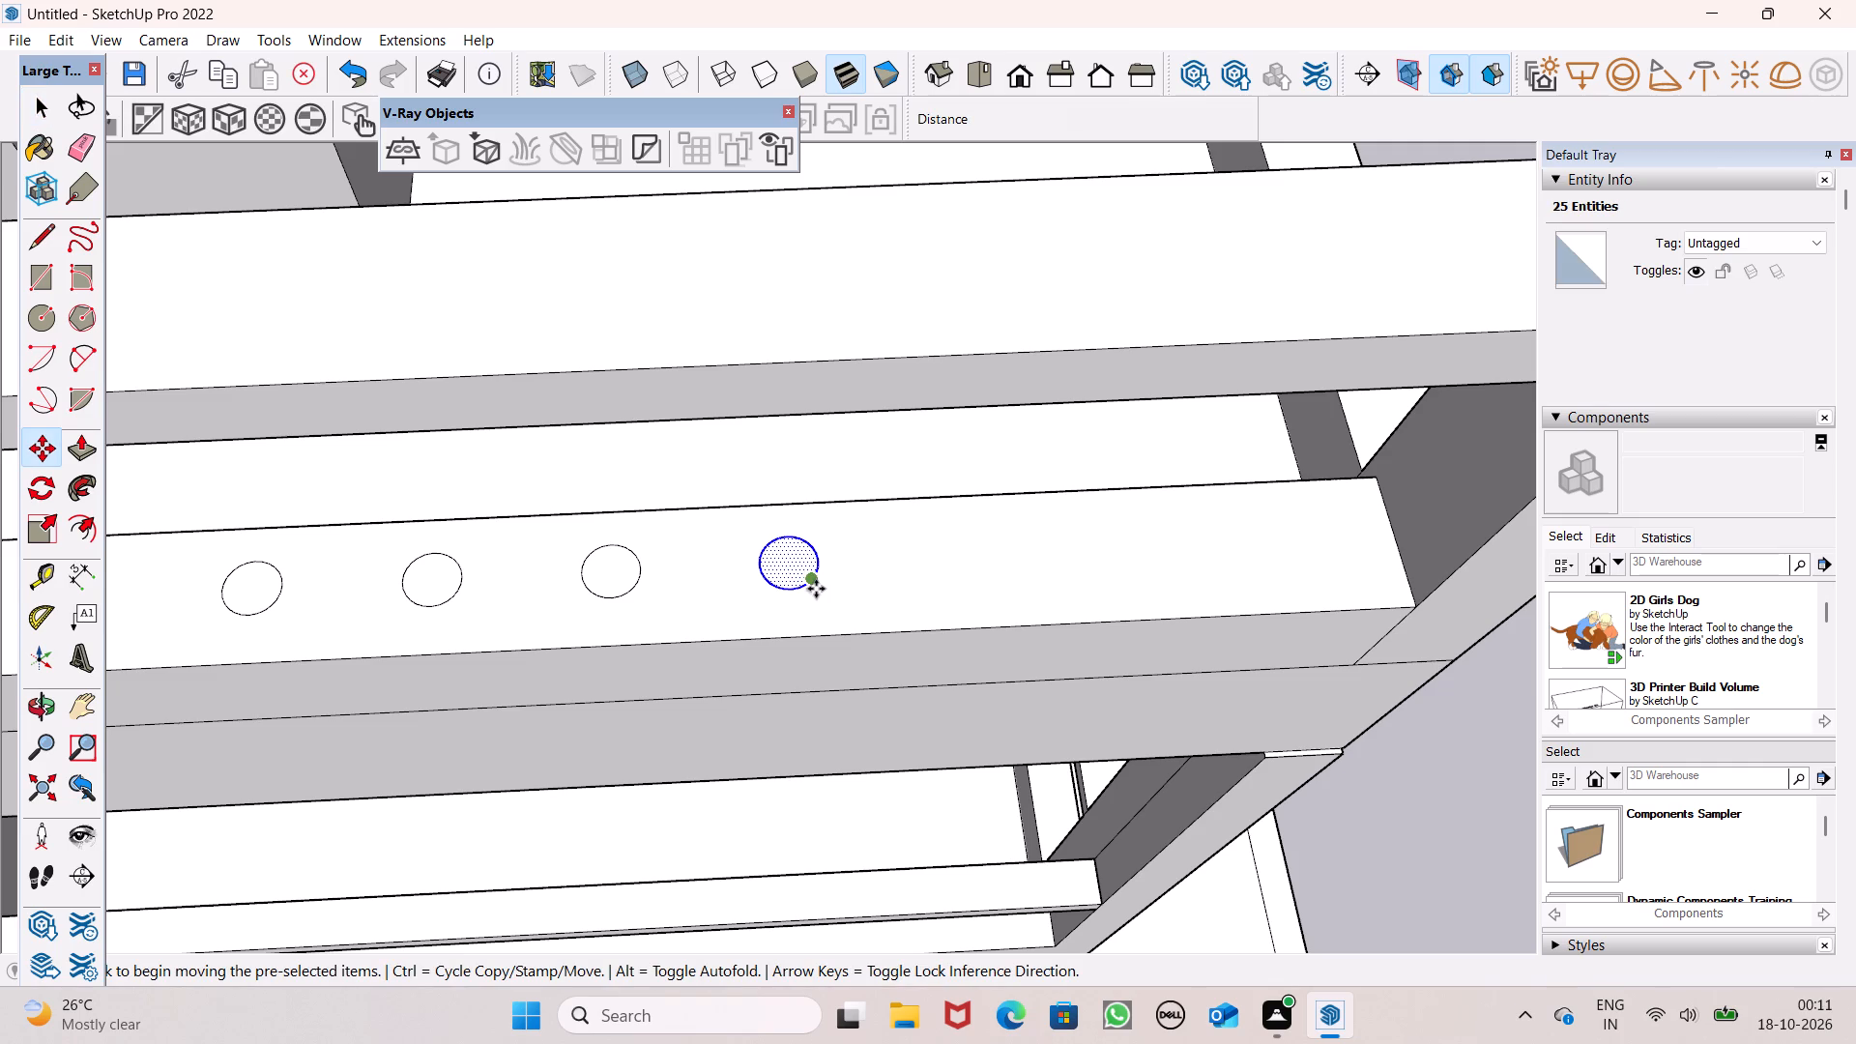
drag(813, 587, 974, 590)
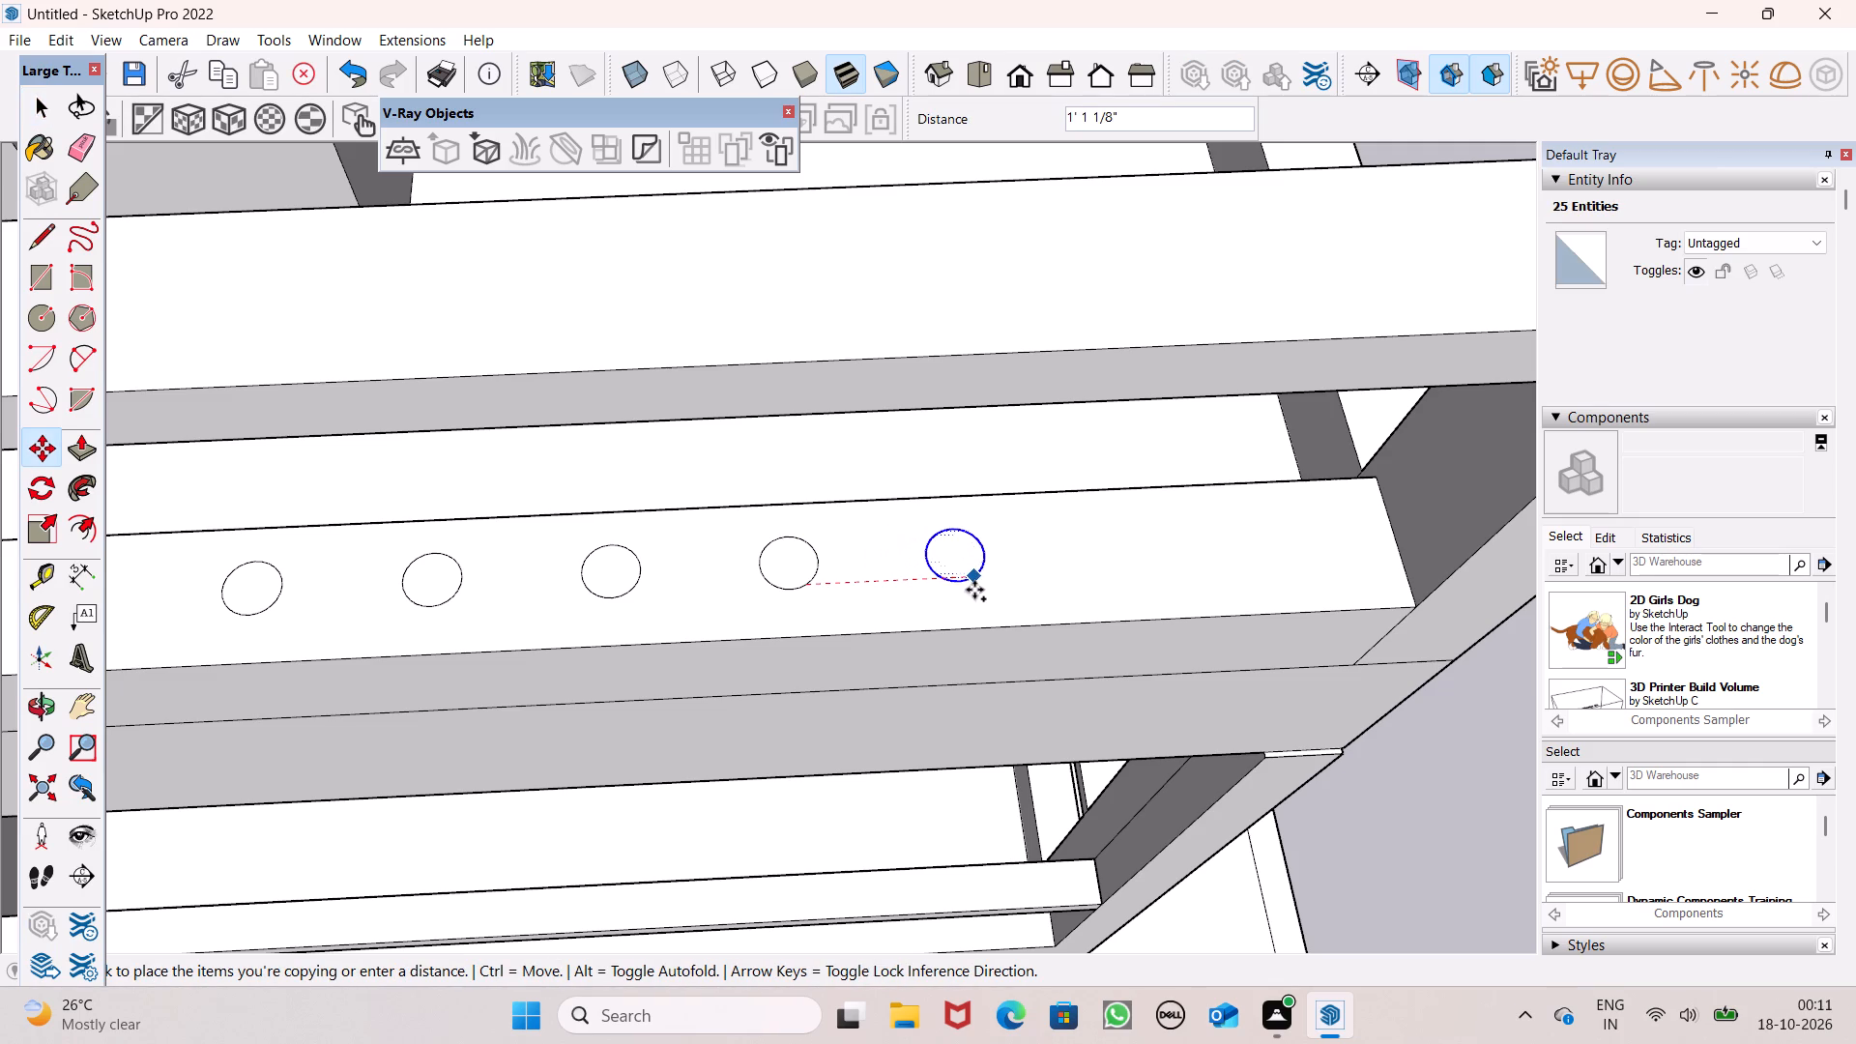
drag(974, 590, 990, 584)
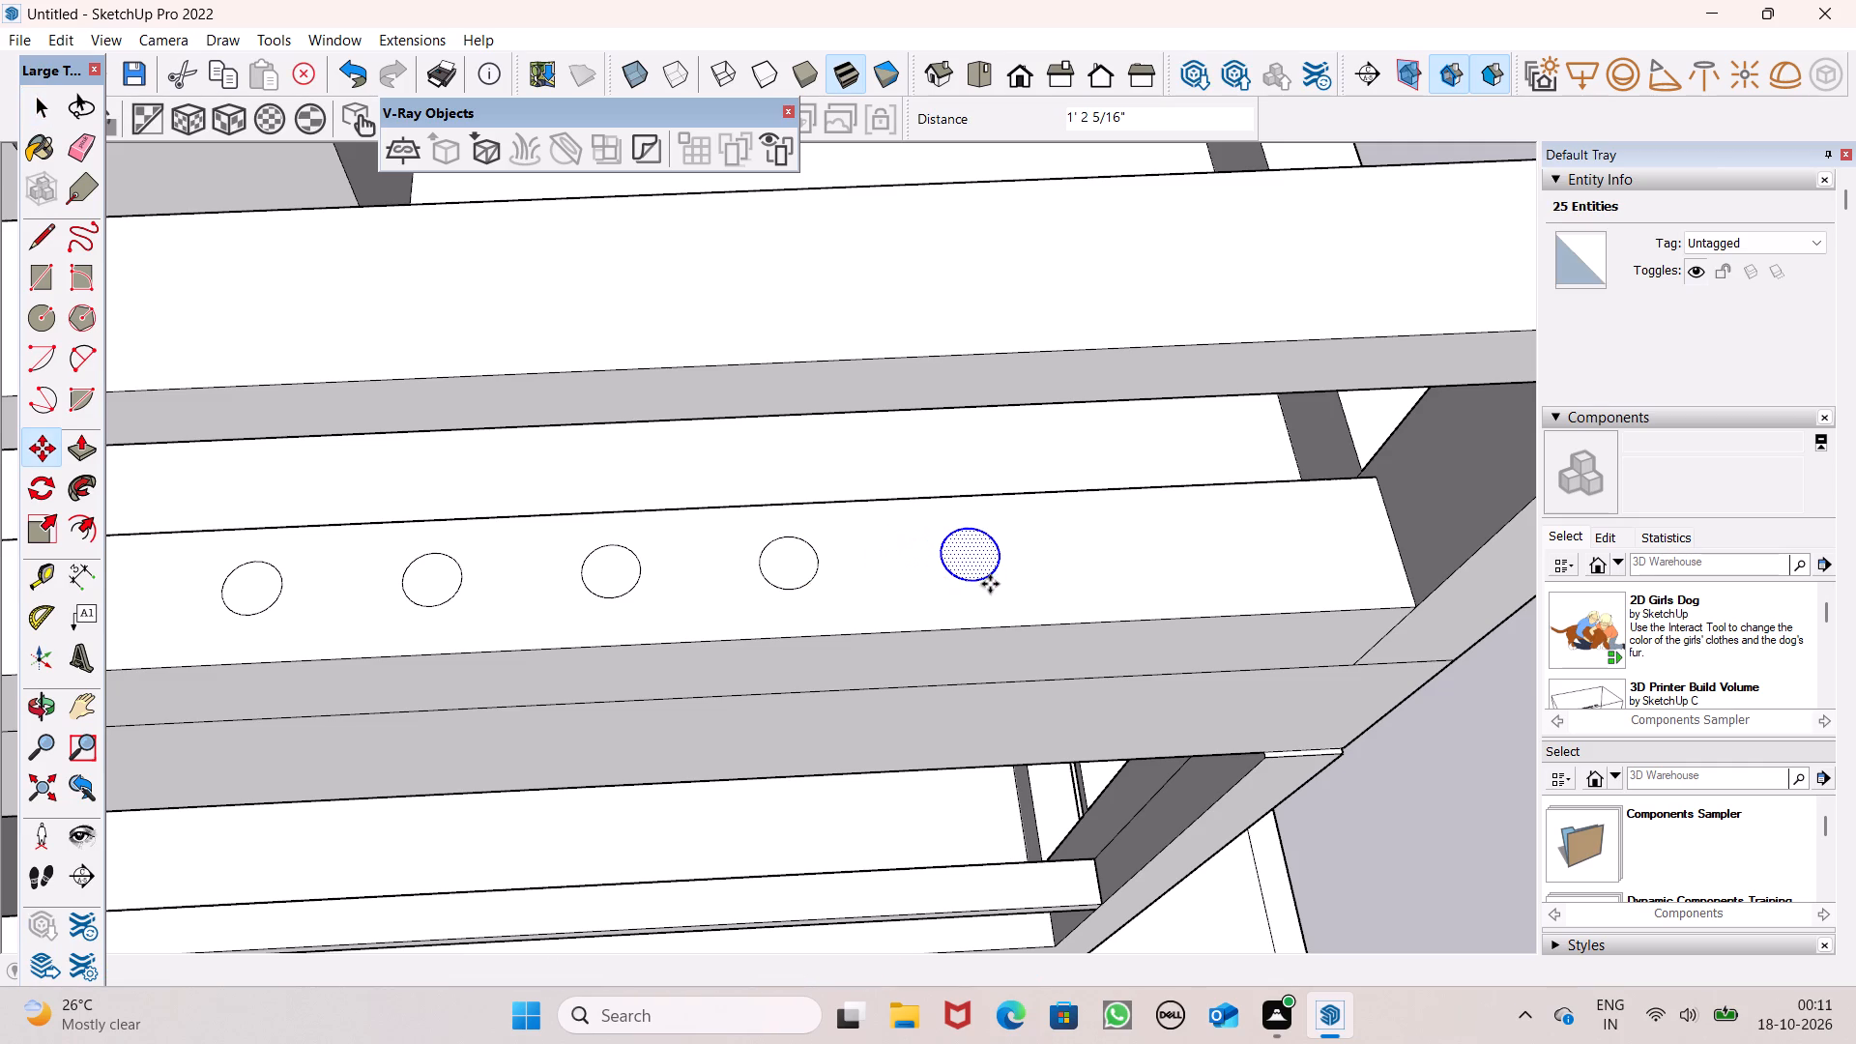
drag(992, 584, 1180, 563)
key(space)
scroll(920, 511, down, 12)
click(1311, 673)
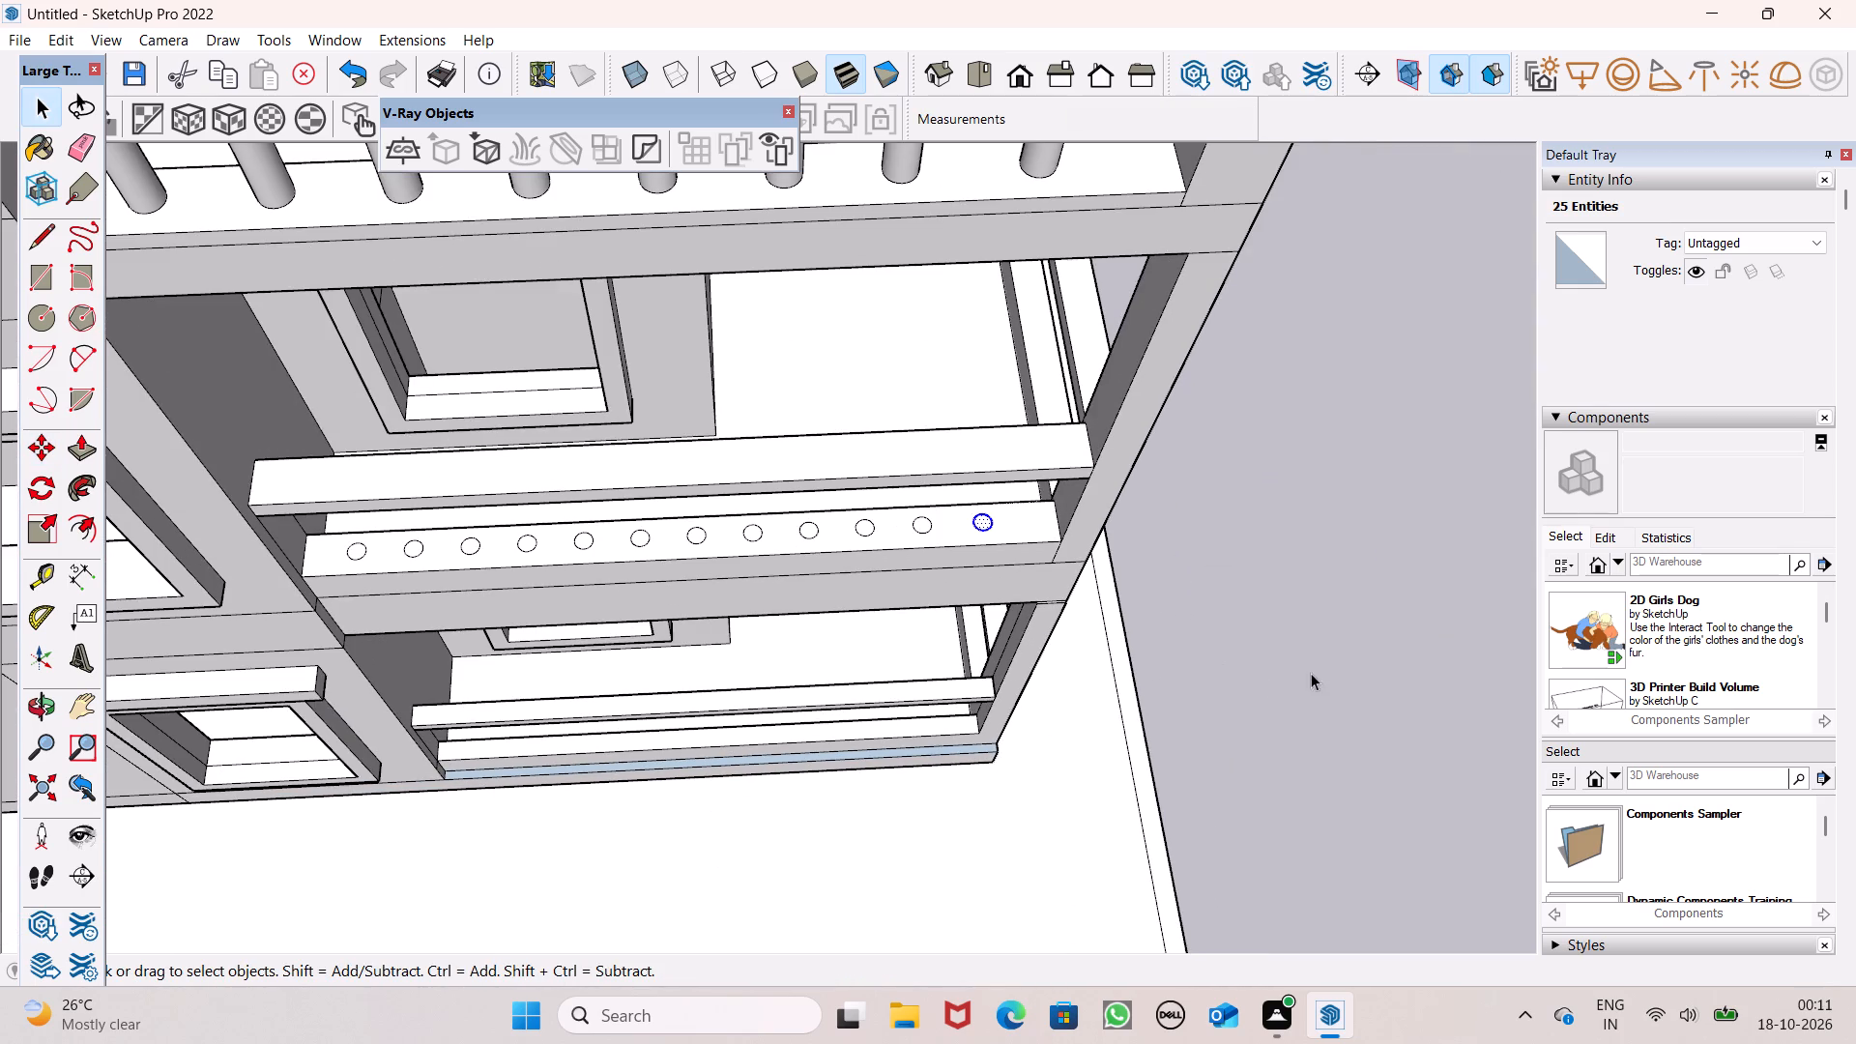
Copy the circle nearest the house wall 12' straight down onto the lowest balcony's front ledge.
scroll(1117, 626, down, 4)
middle_drag(1115, 627, 841, 428)
scroll(827, 439, down, 2)
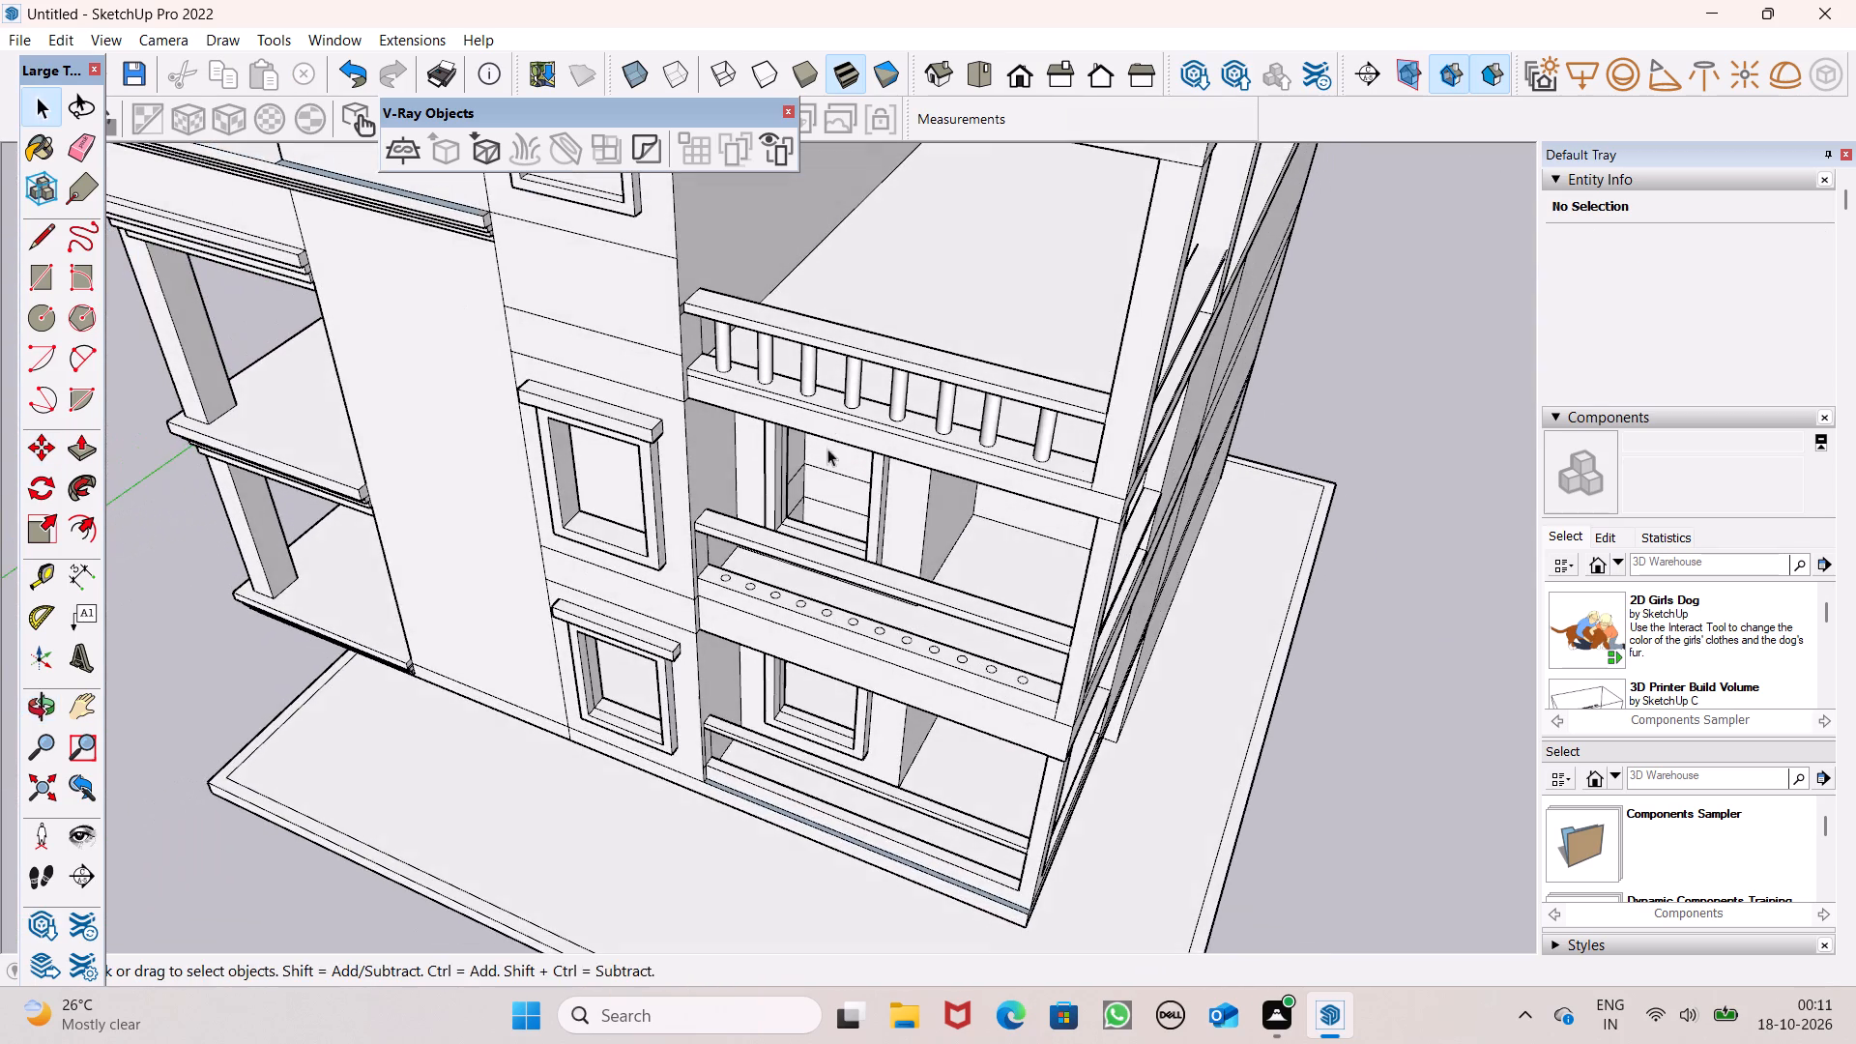
middle_drag(851, 557, 1058, 485)
middle_drag(906, 628, 846, 648)
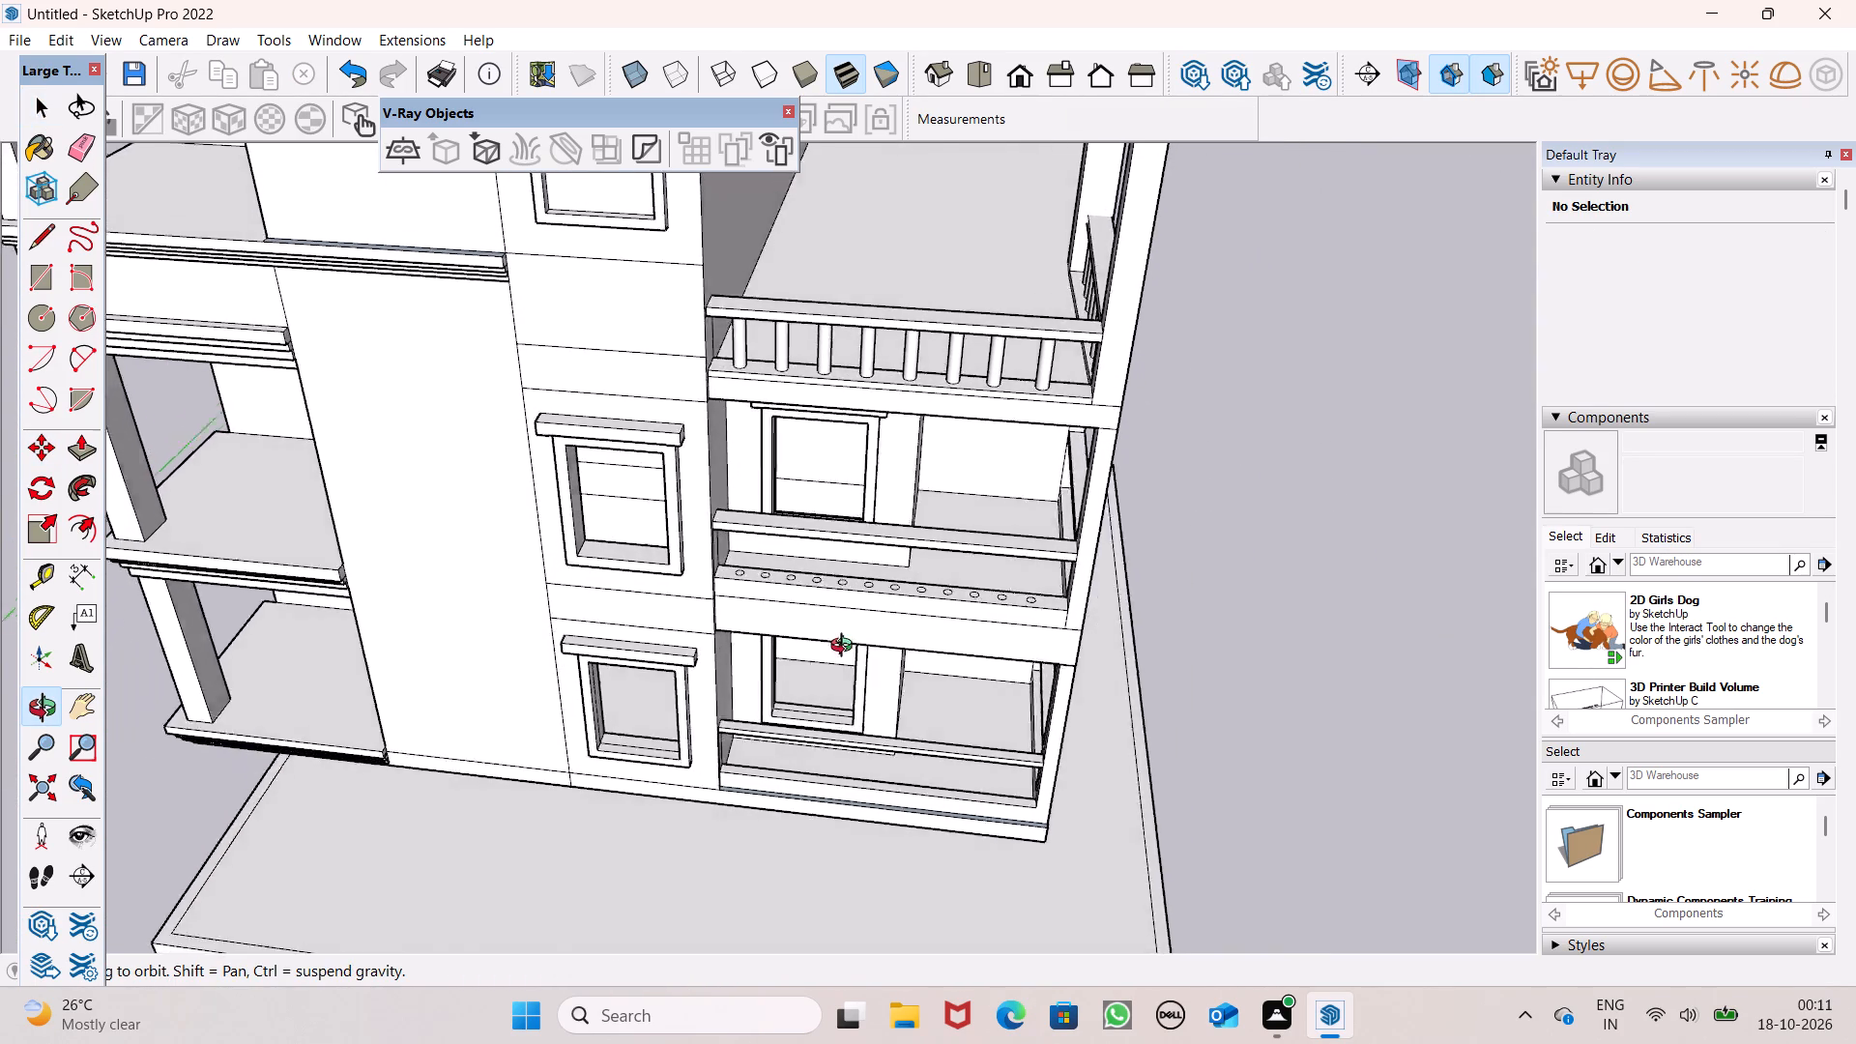
middle_drag(846, 648, 854, 646)
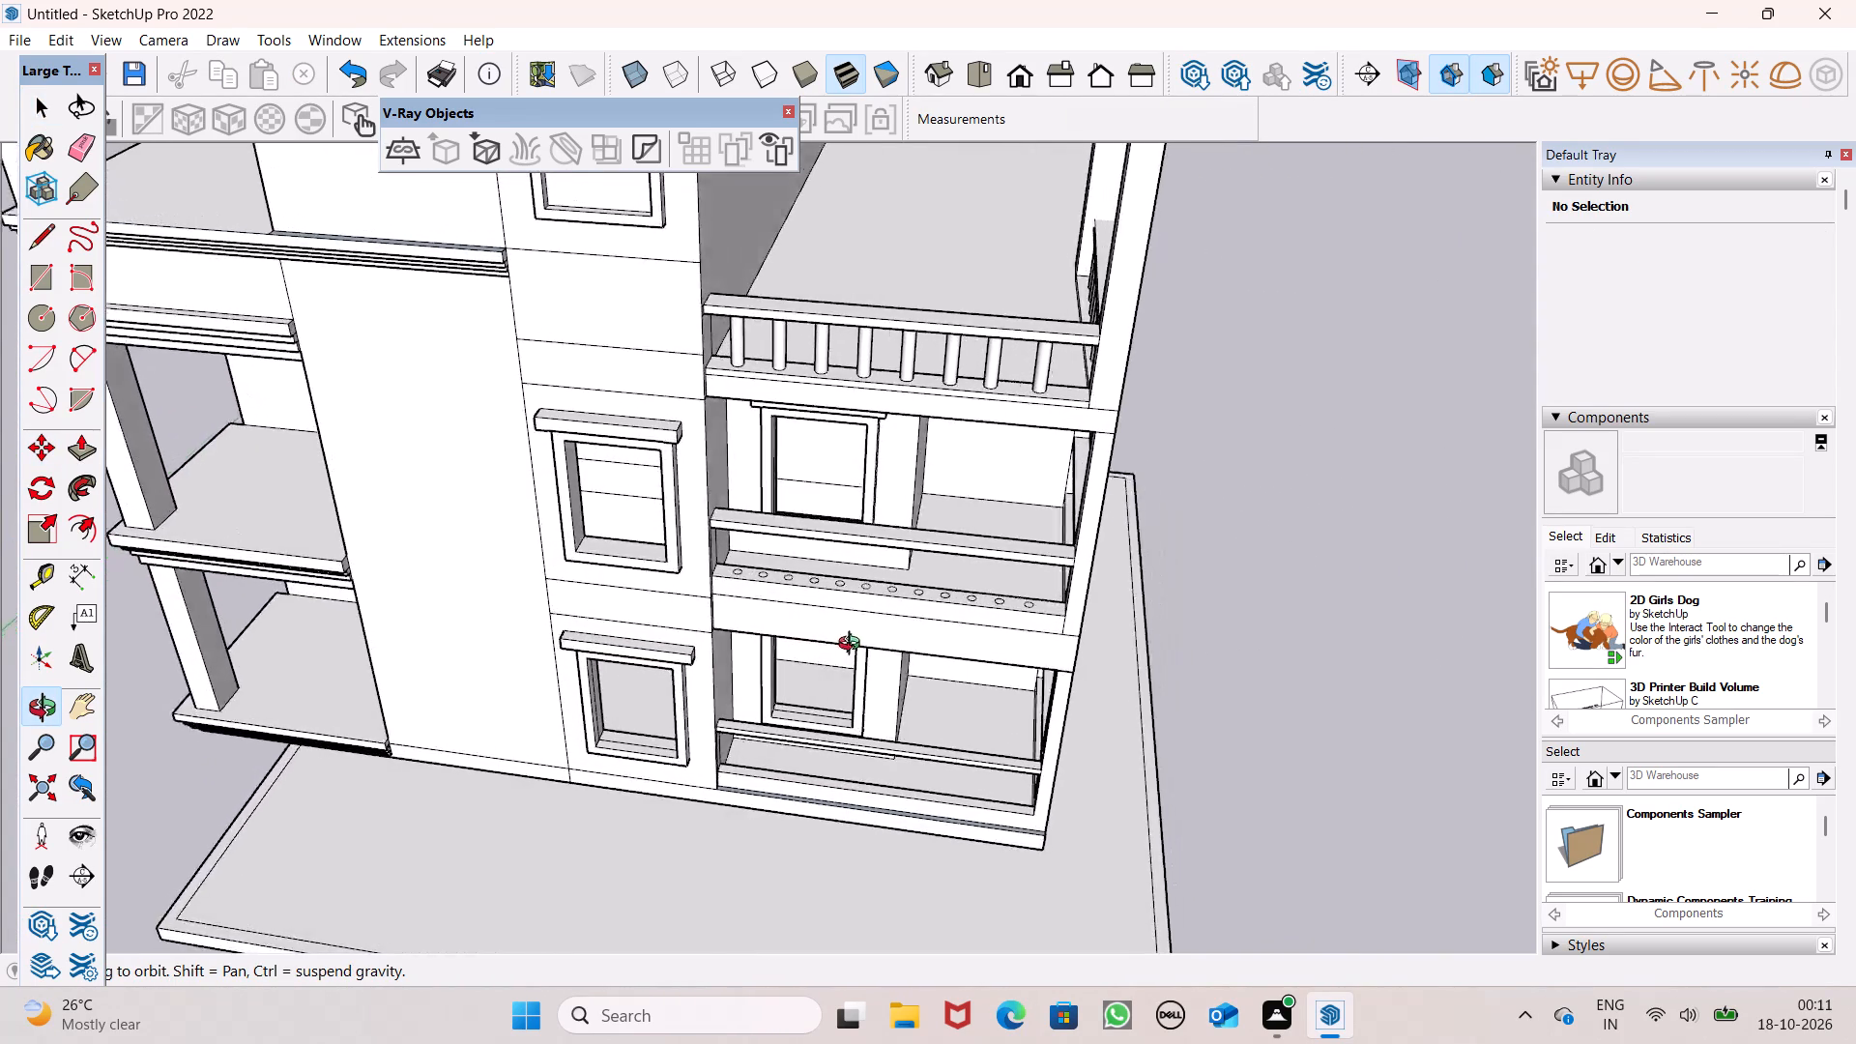
middle_drag(854, 646, 945, 645)
scroll(714, 594, up, 5)
scroll(812, 563, down, 2)
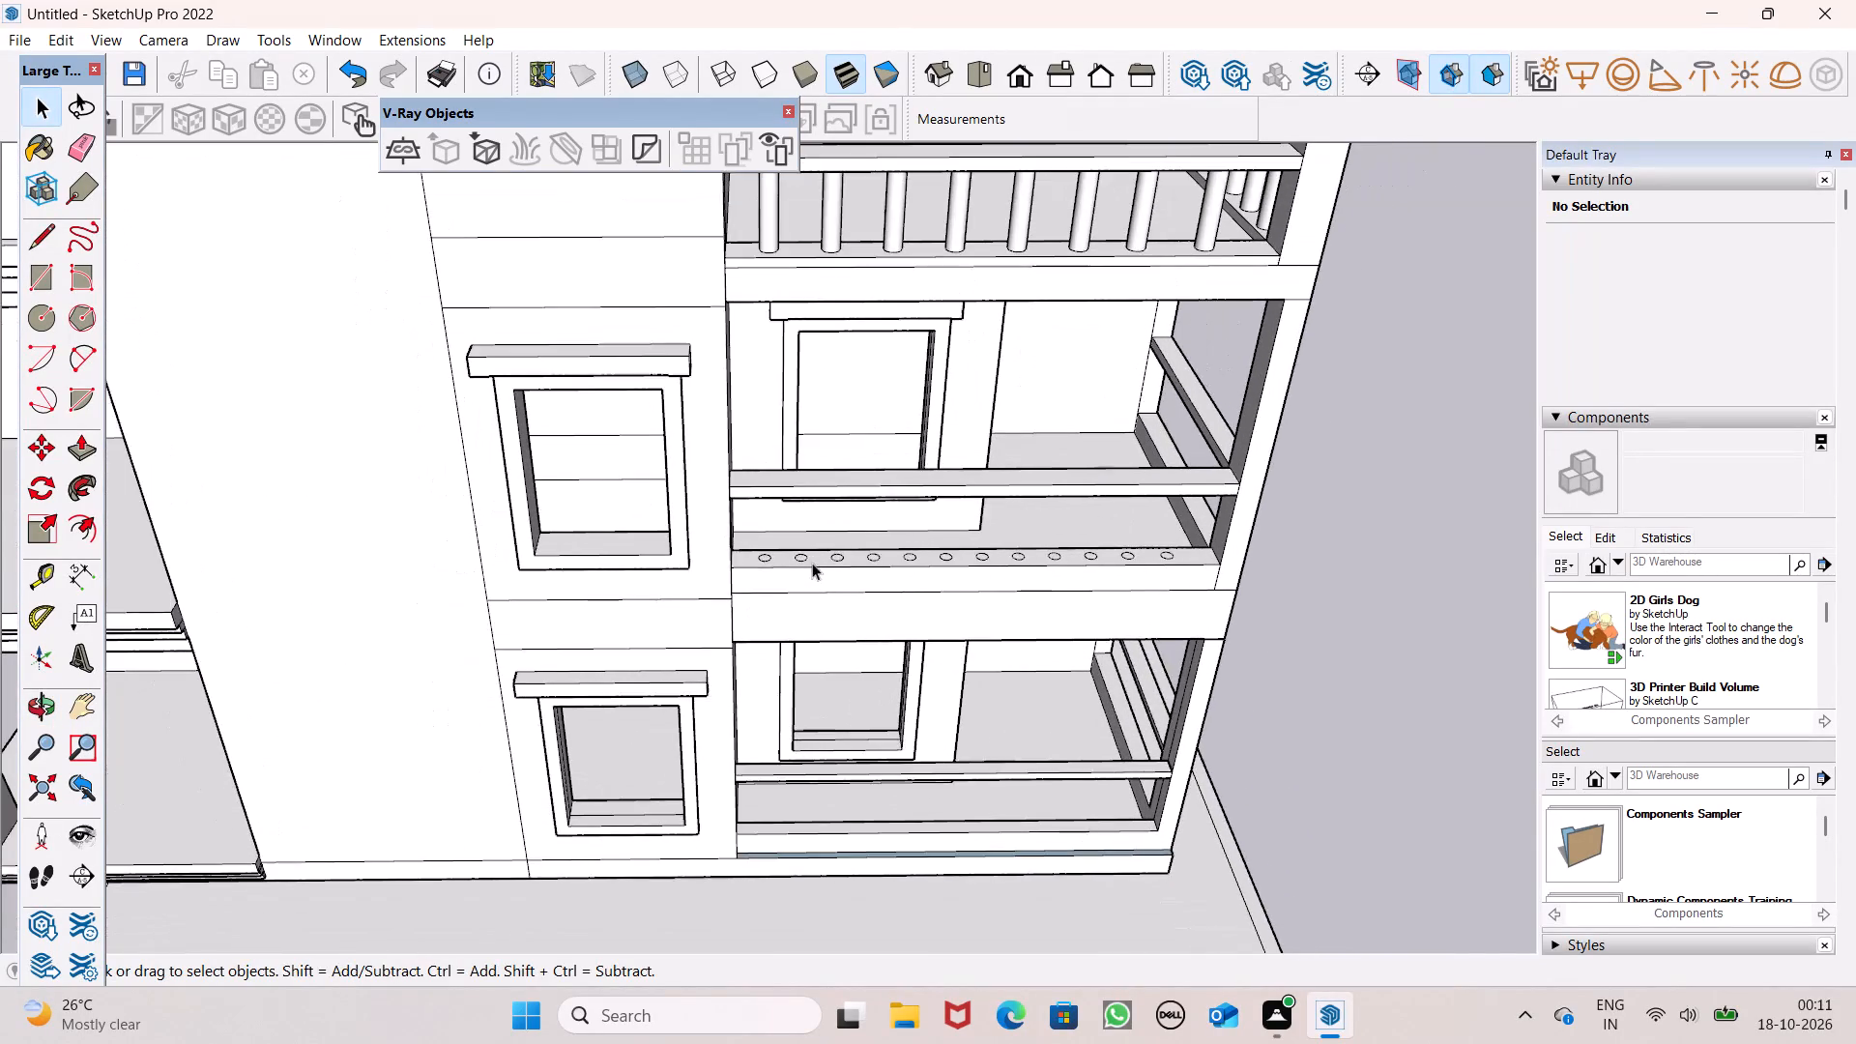
middle_drag(816, 603, 799, 647)
middle_drag(767, 593, 764, 680)
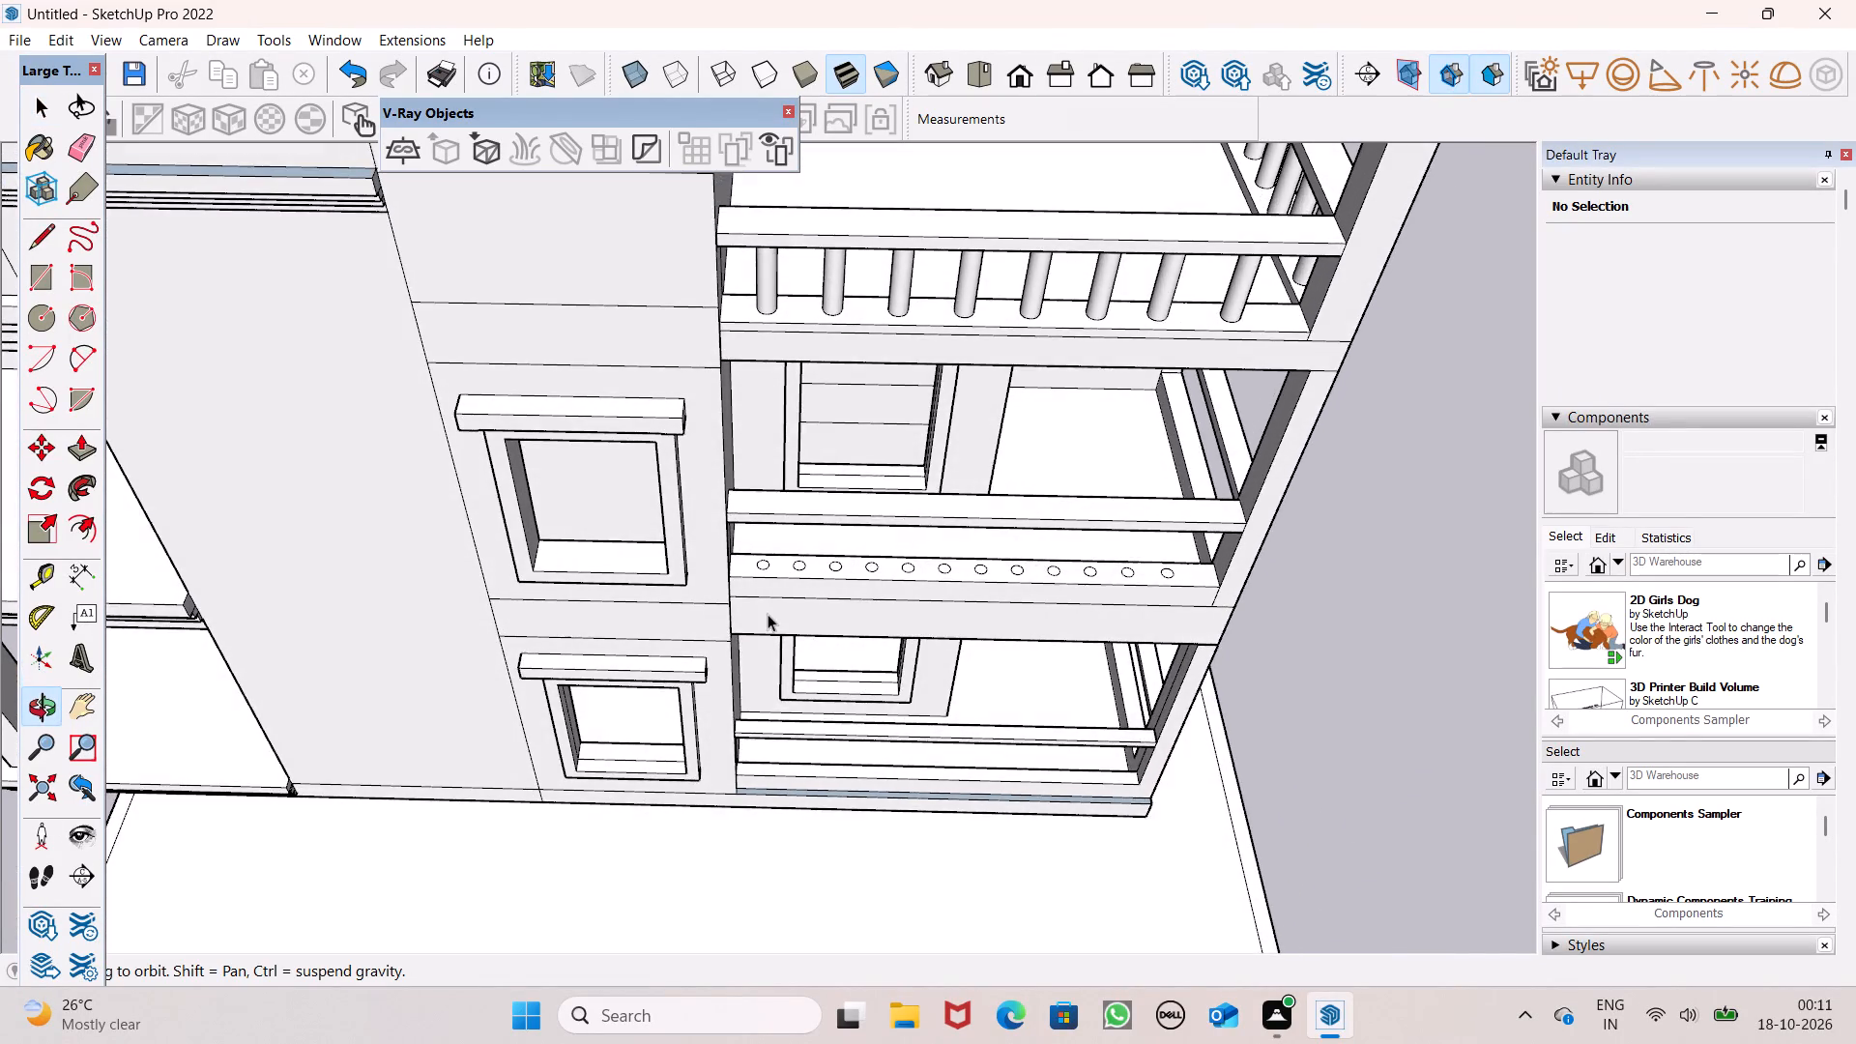
scroll(768, 604, up, 6)
double_click(757, 536)
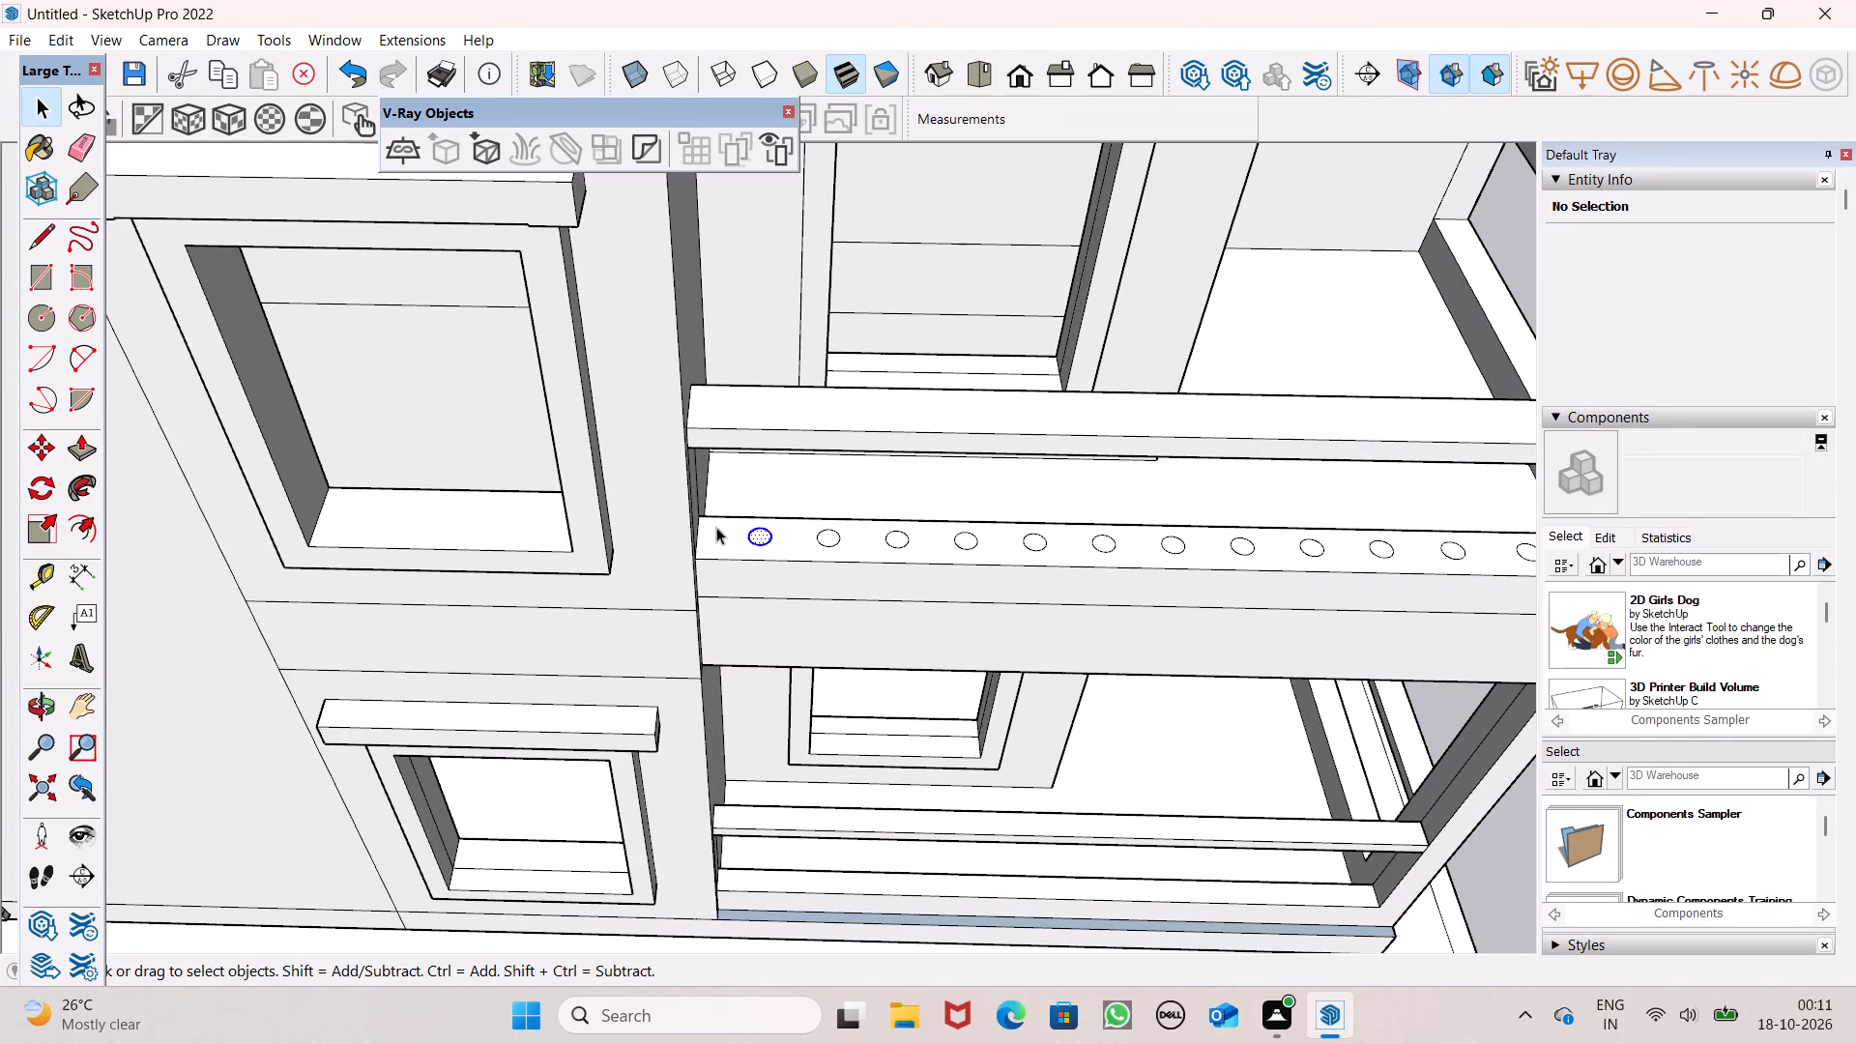
key(m)
key(Return)
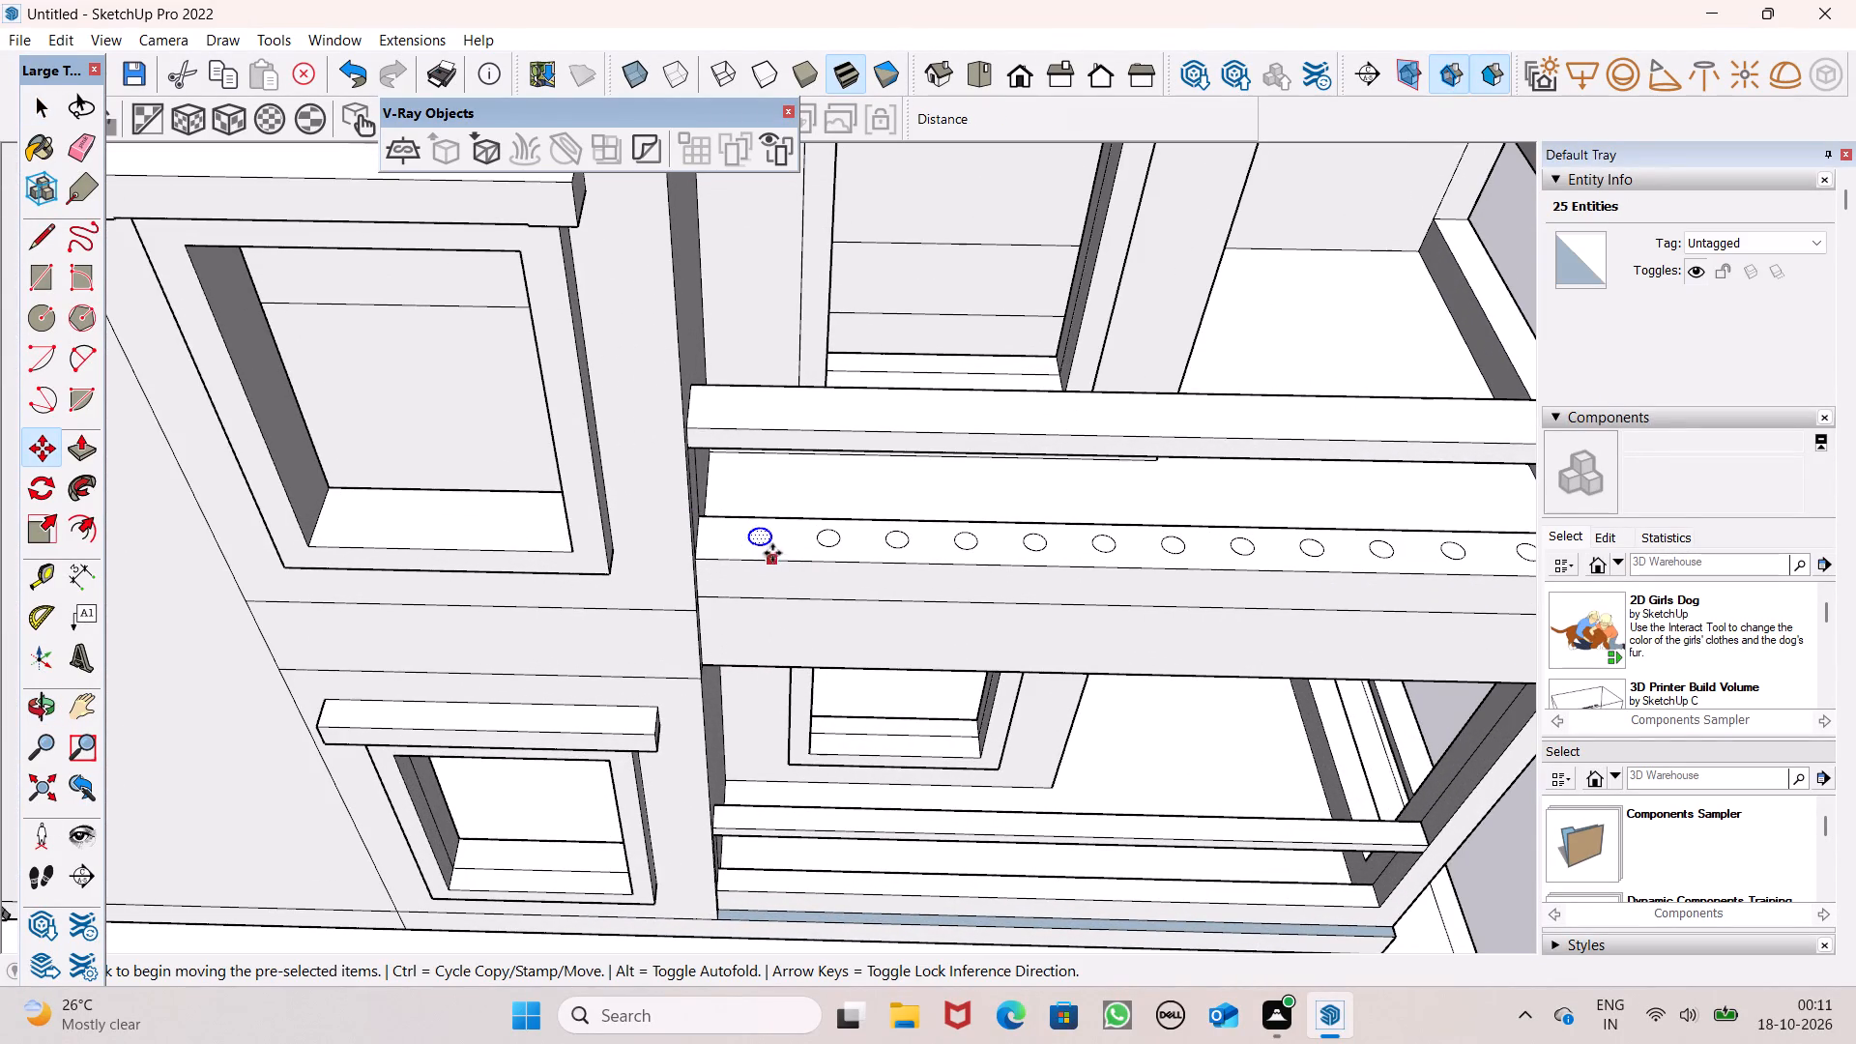
drag(769, 551, 764, 873)
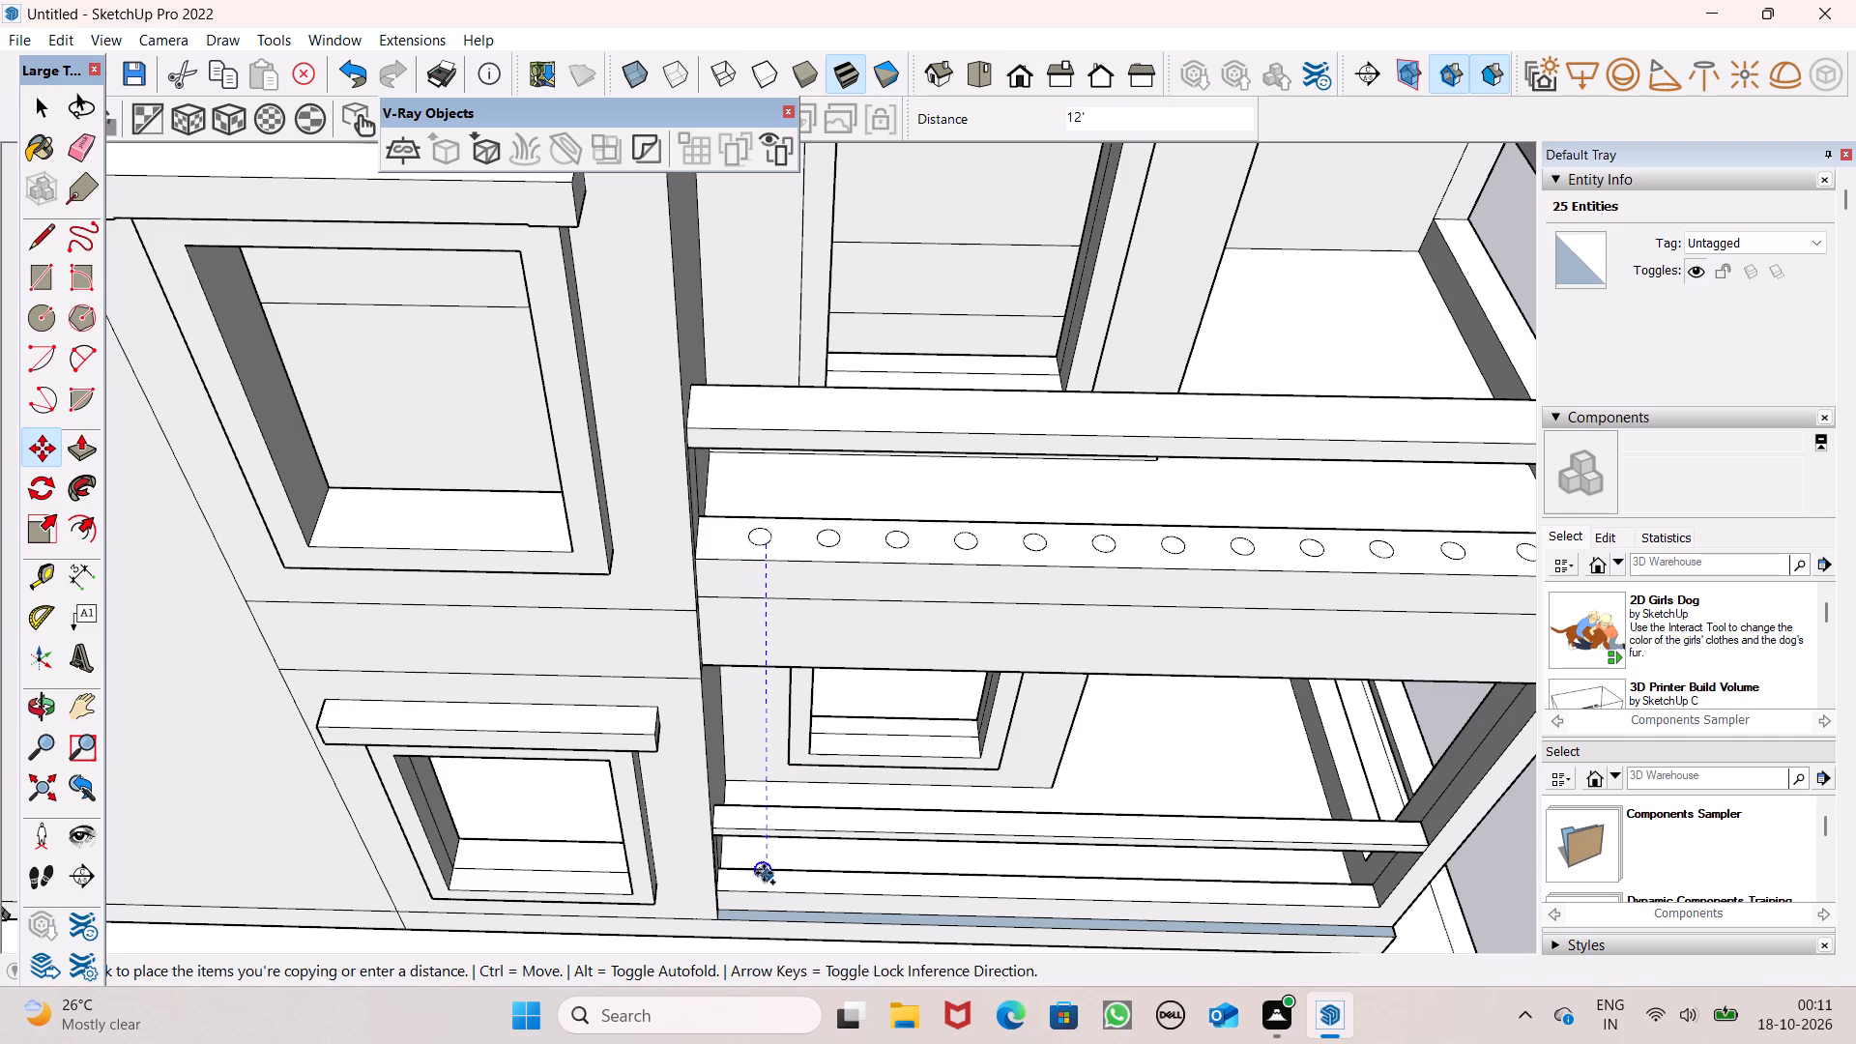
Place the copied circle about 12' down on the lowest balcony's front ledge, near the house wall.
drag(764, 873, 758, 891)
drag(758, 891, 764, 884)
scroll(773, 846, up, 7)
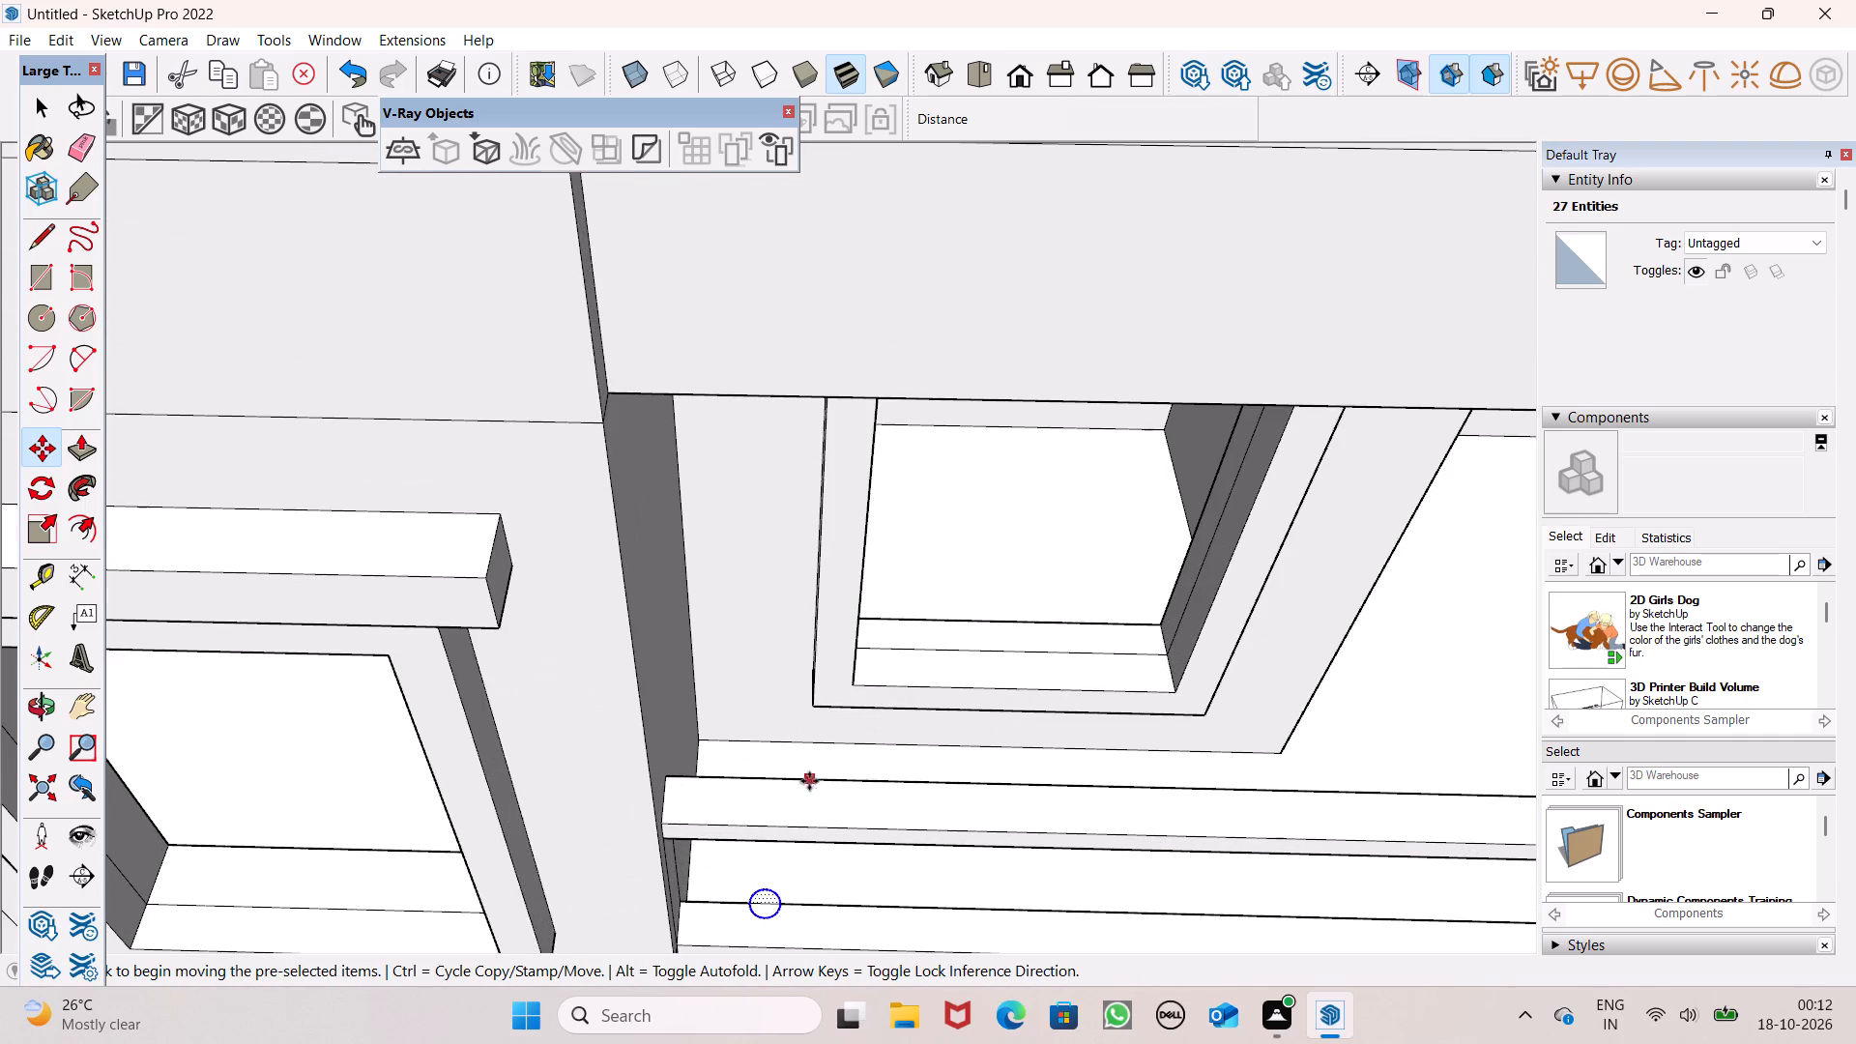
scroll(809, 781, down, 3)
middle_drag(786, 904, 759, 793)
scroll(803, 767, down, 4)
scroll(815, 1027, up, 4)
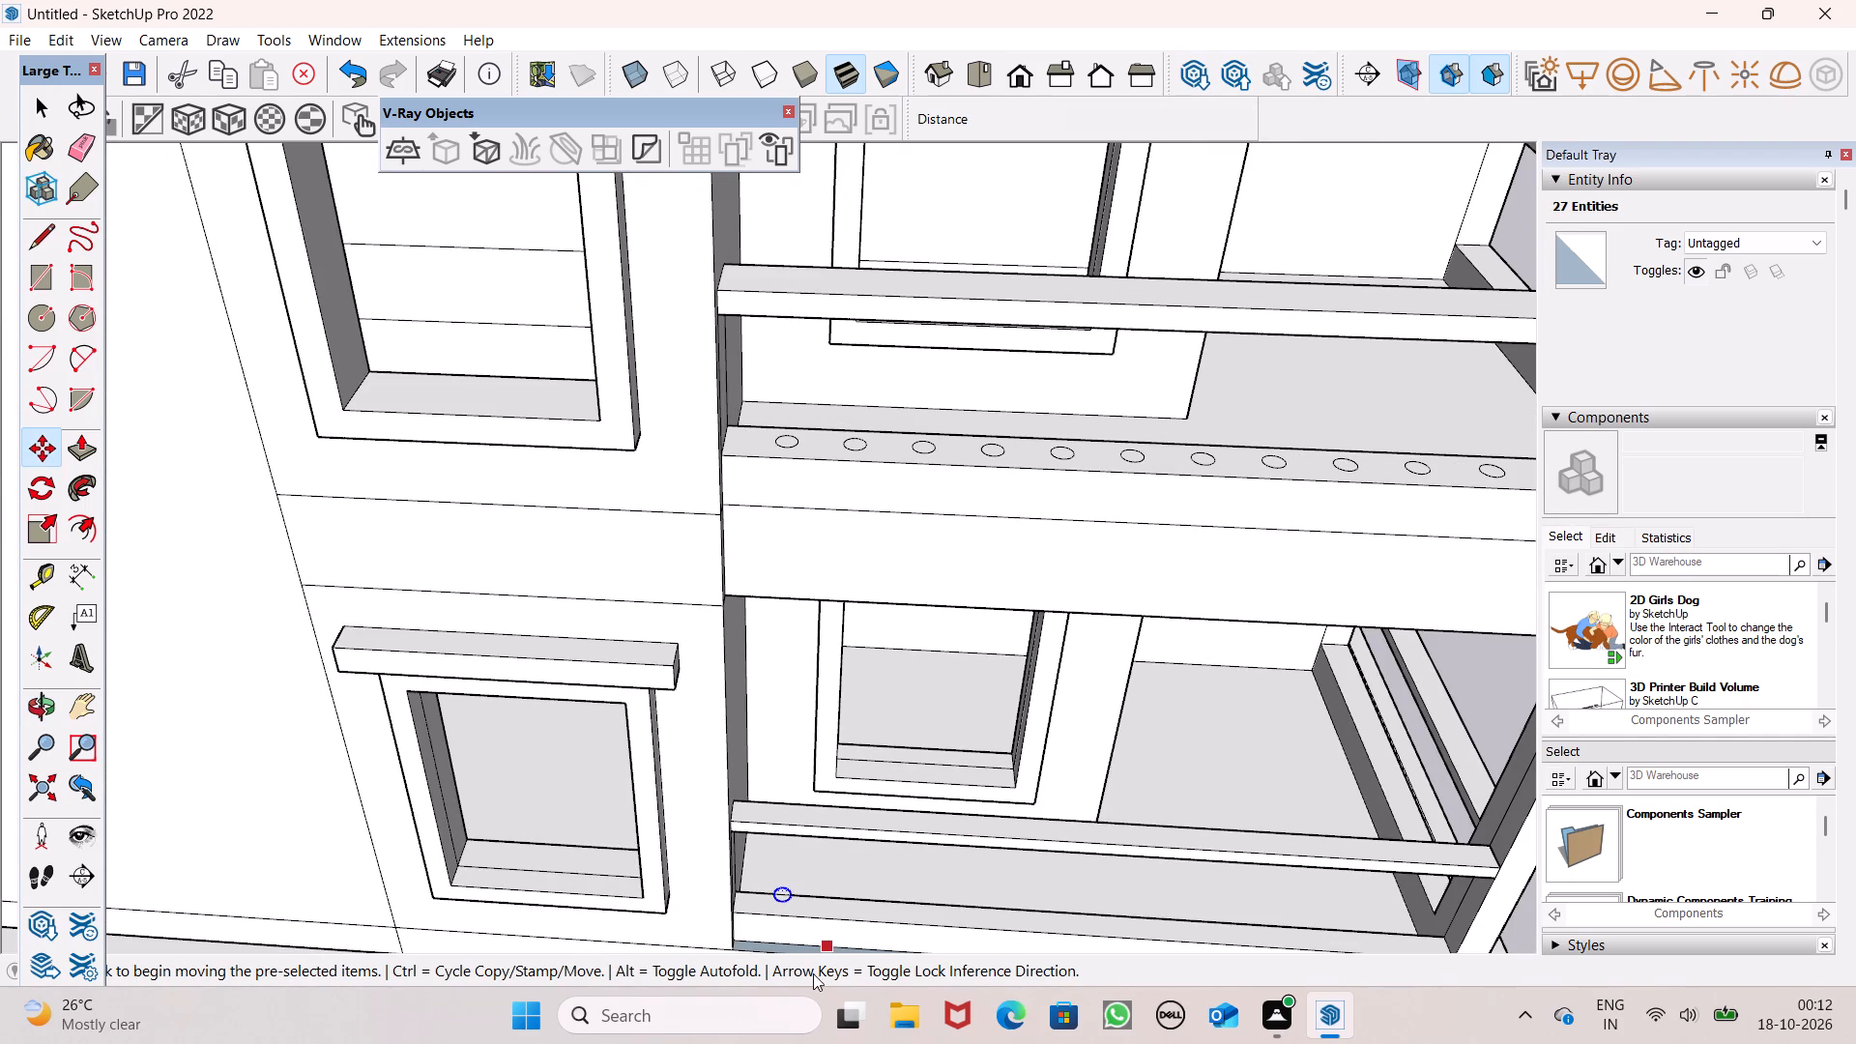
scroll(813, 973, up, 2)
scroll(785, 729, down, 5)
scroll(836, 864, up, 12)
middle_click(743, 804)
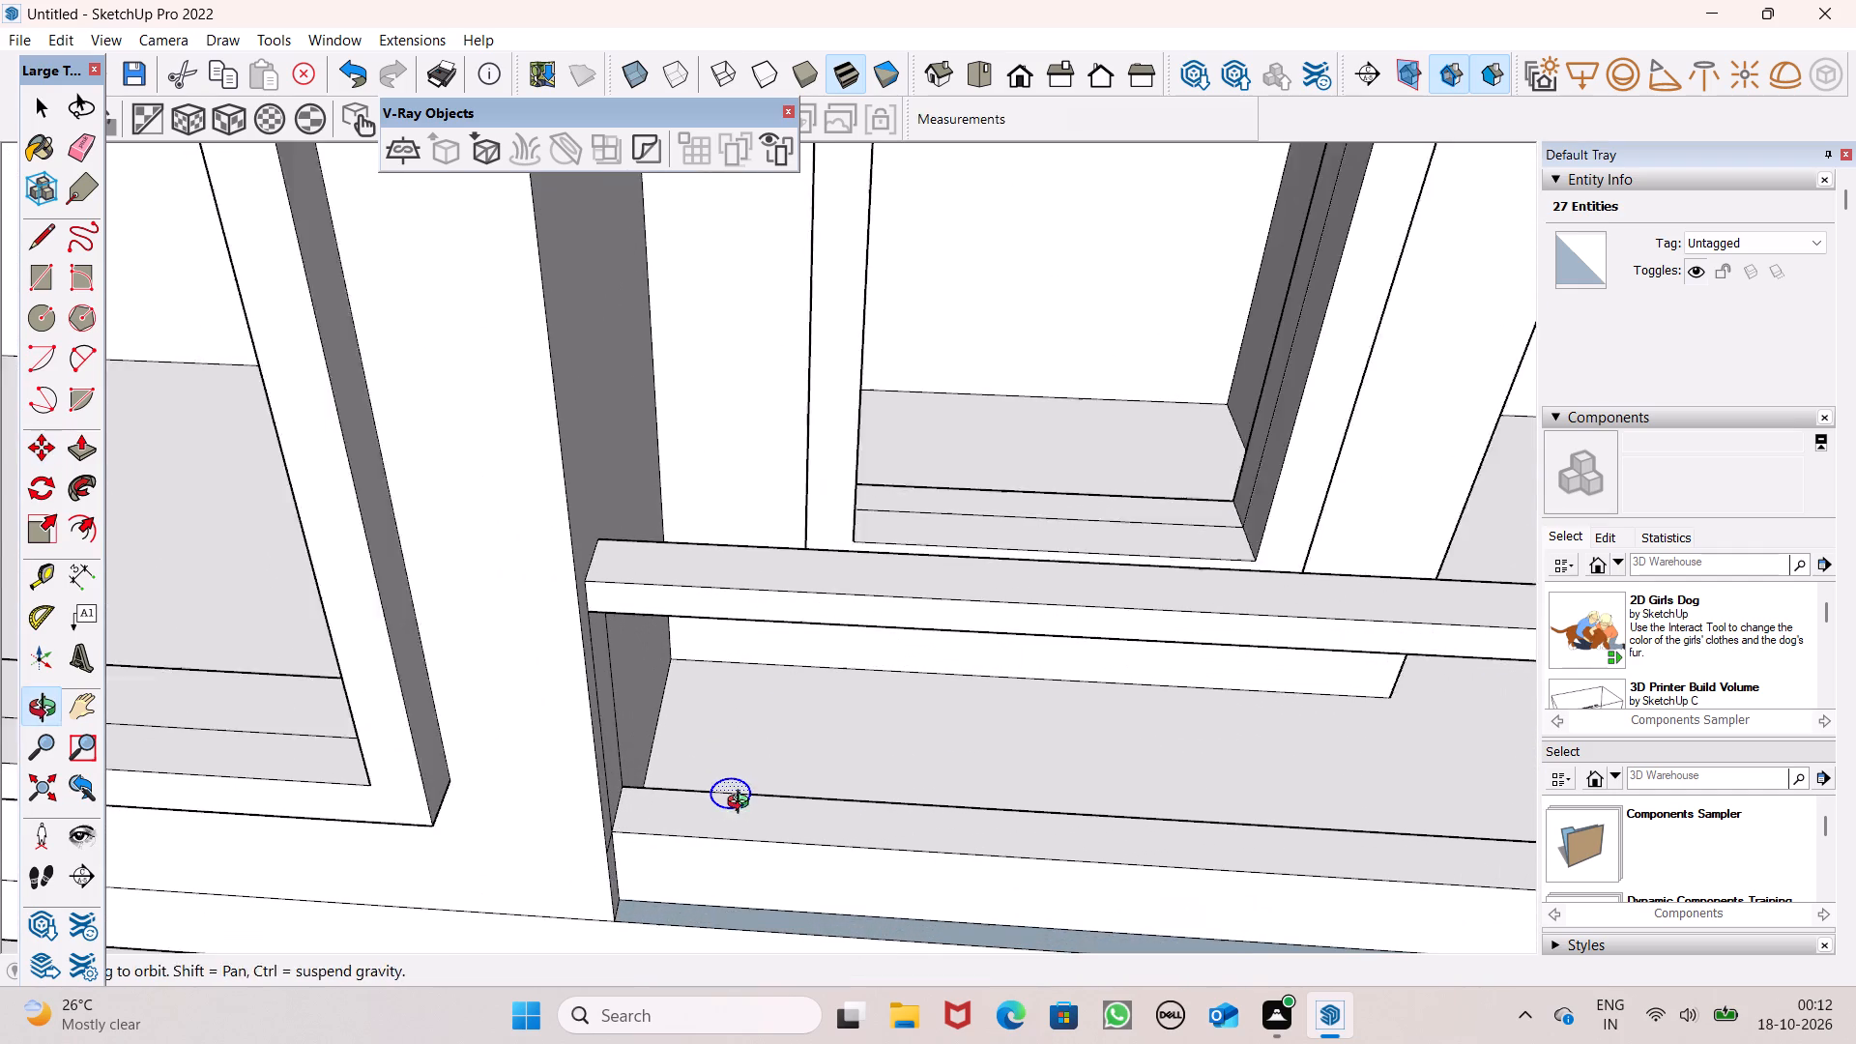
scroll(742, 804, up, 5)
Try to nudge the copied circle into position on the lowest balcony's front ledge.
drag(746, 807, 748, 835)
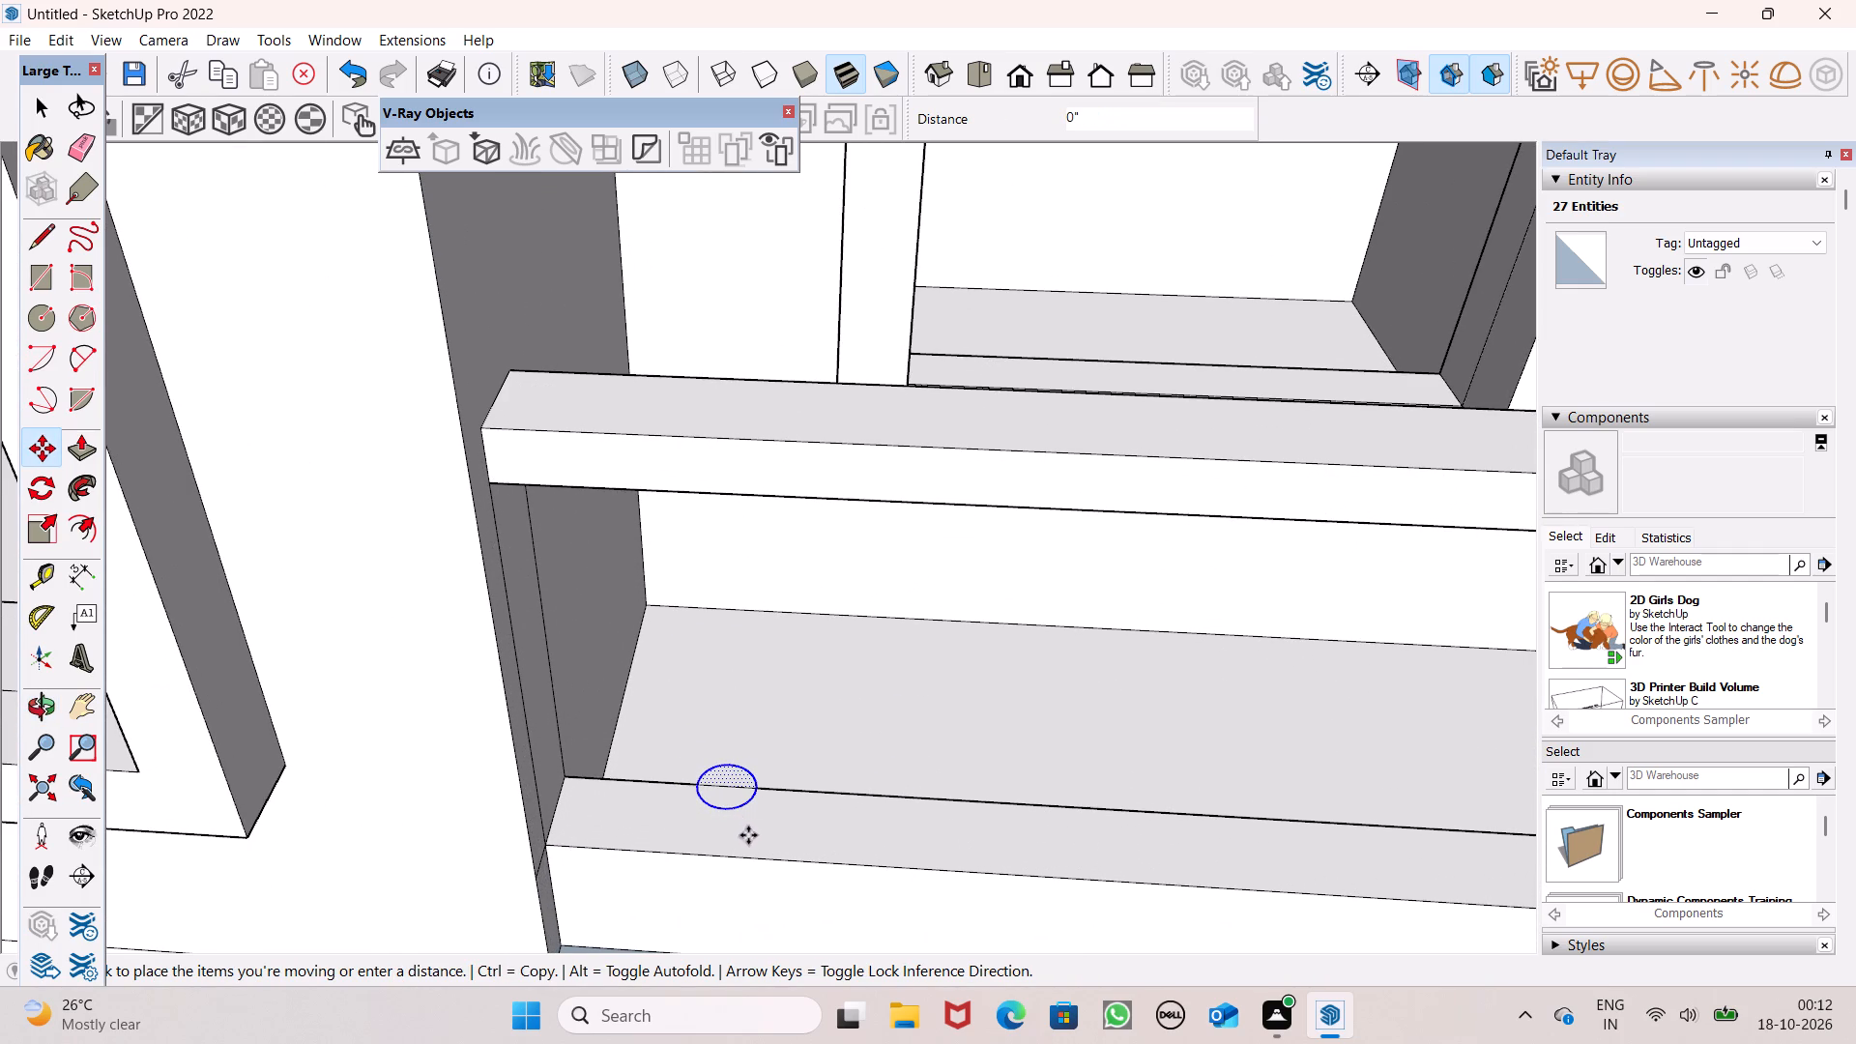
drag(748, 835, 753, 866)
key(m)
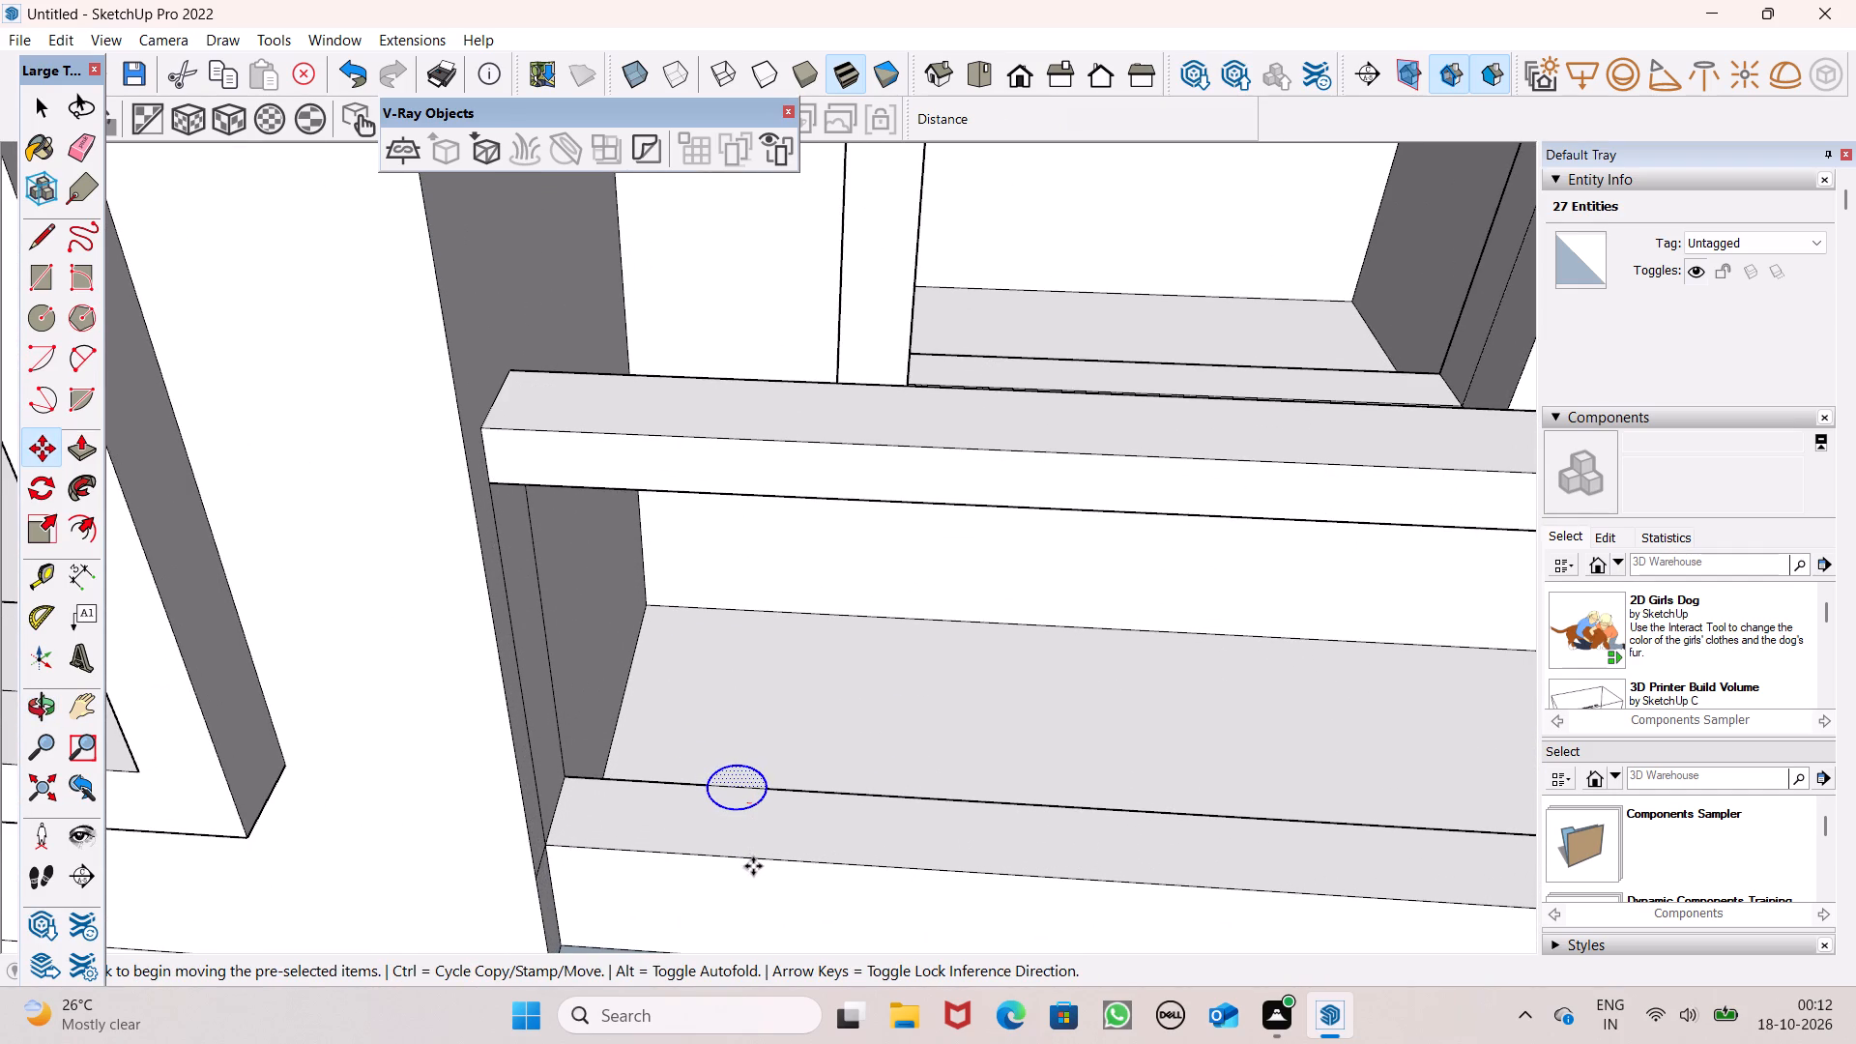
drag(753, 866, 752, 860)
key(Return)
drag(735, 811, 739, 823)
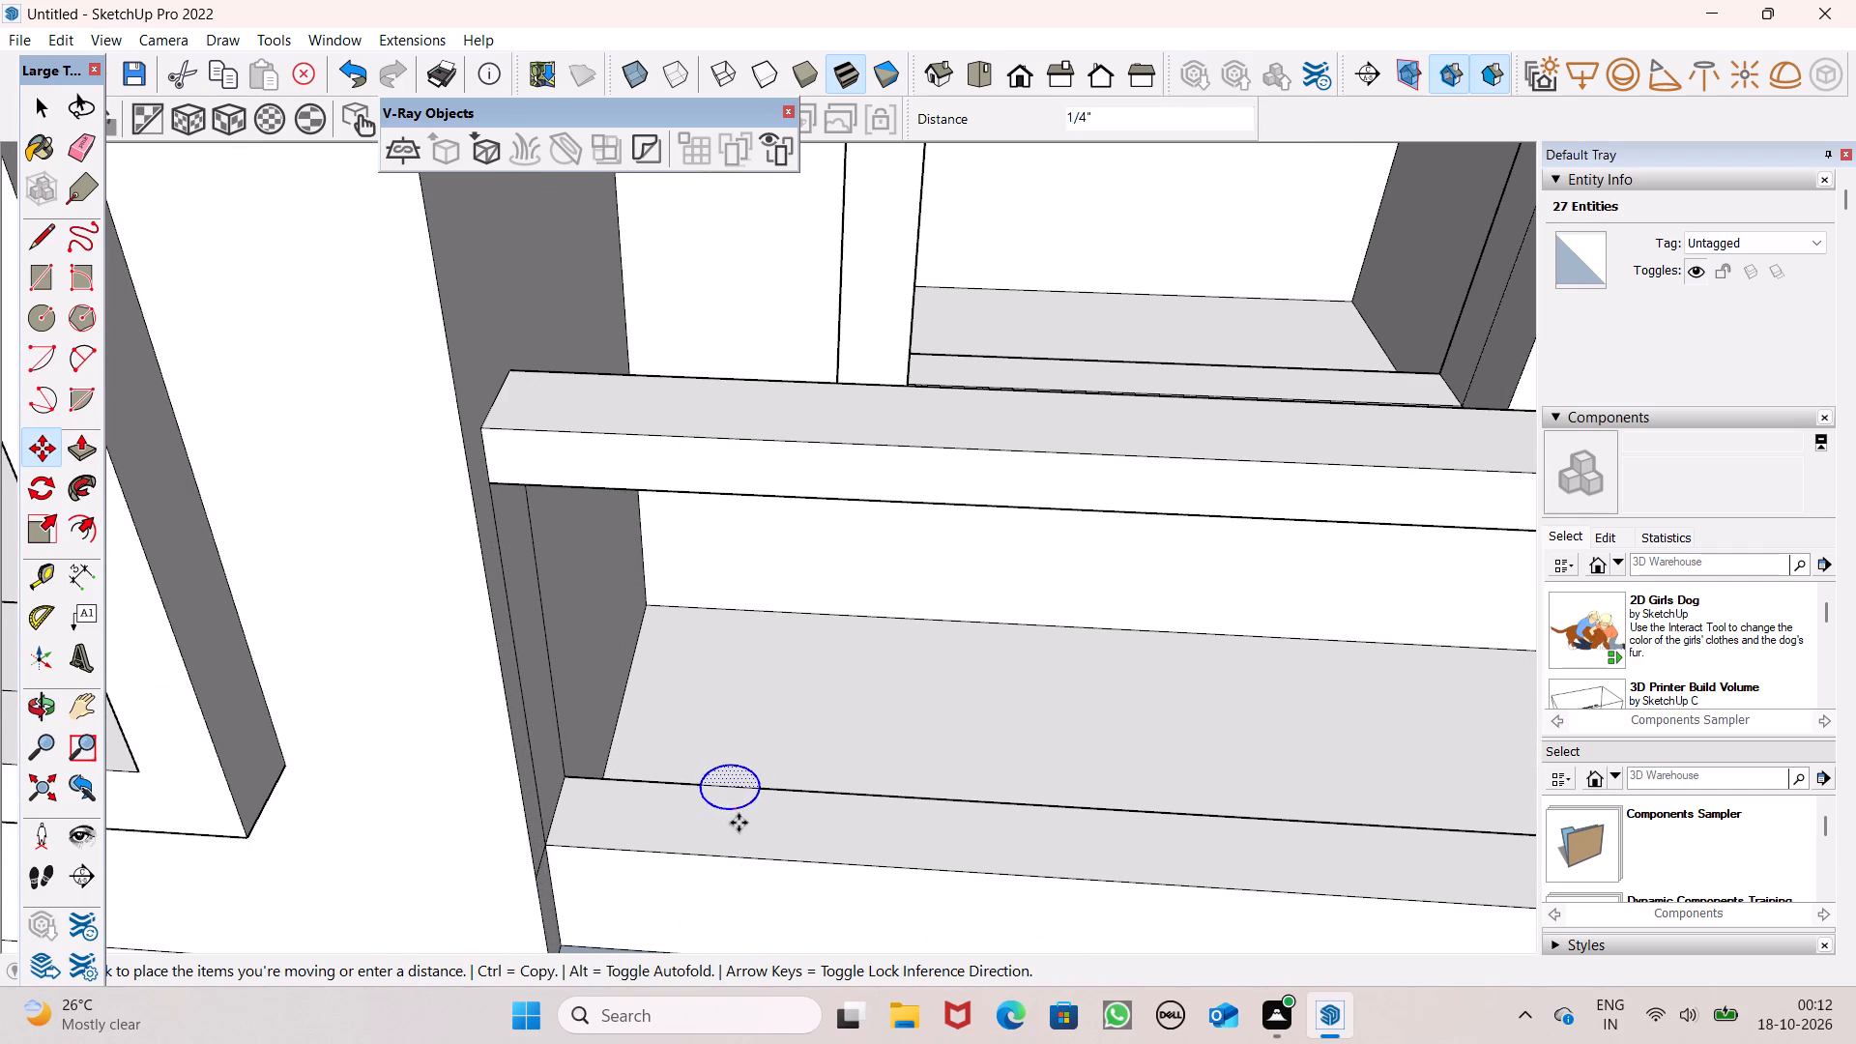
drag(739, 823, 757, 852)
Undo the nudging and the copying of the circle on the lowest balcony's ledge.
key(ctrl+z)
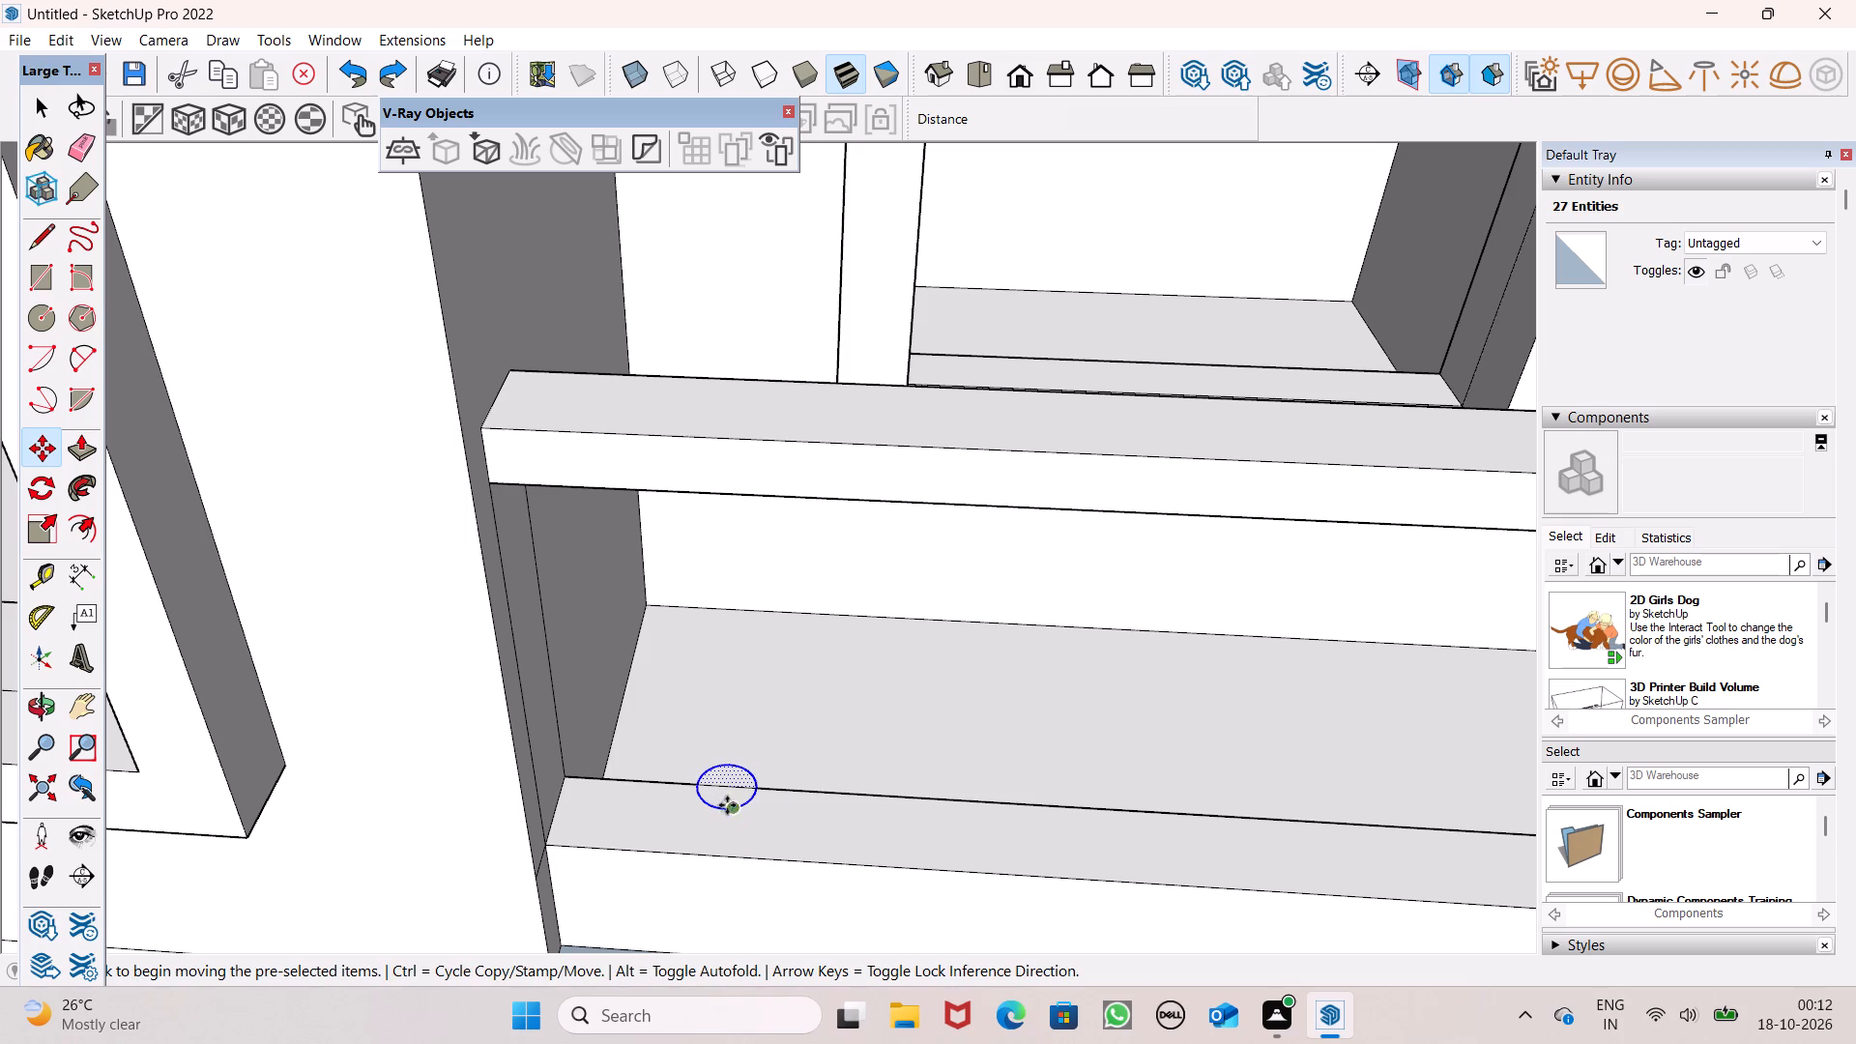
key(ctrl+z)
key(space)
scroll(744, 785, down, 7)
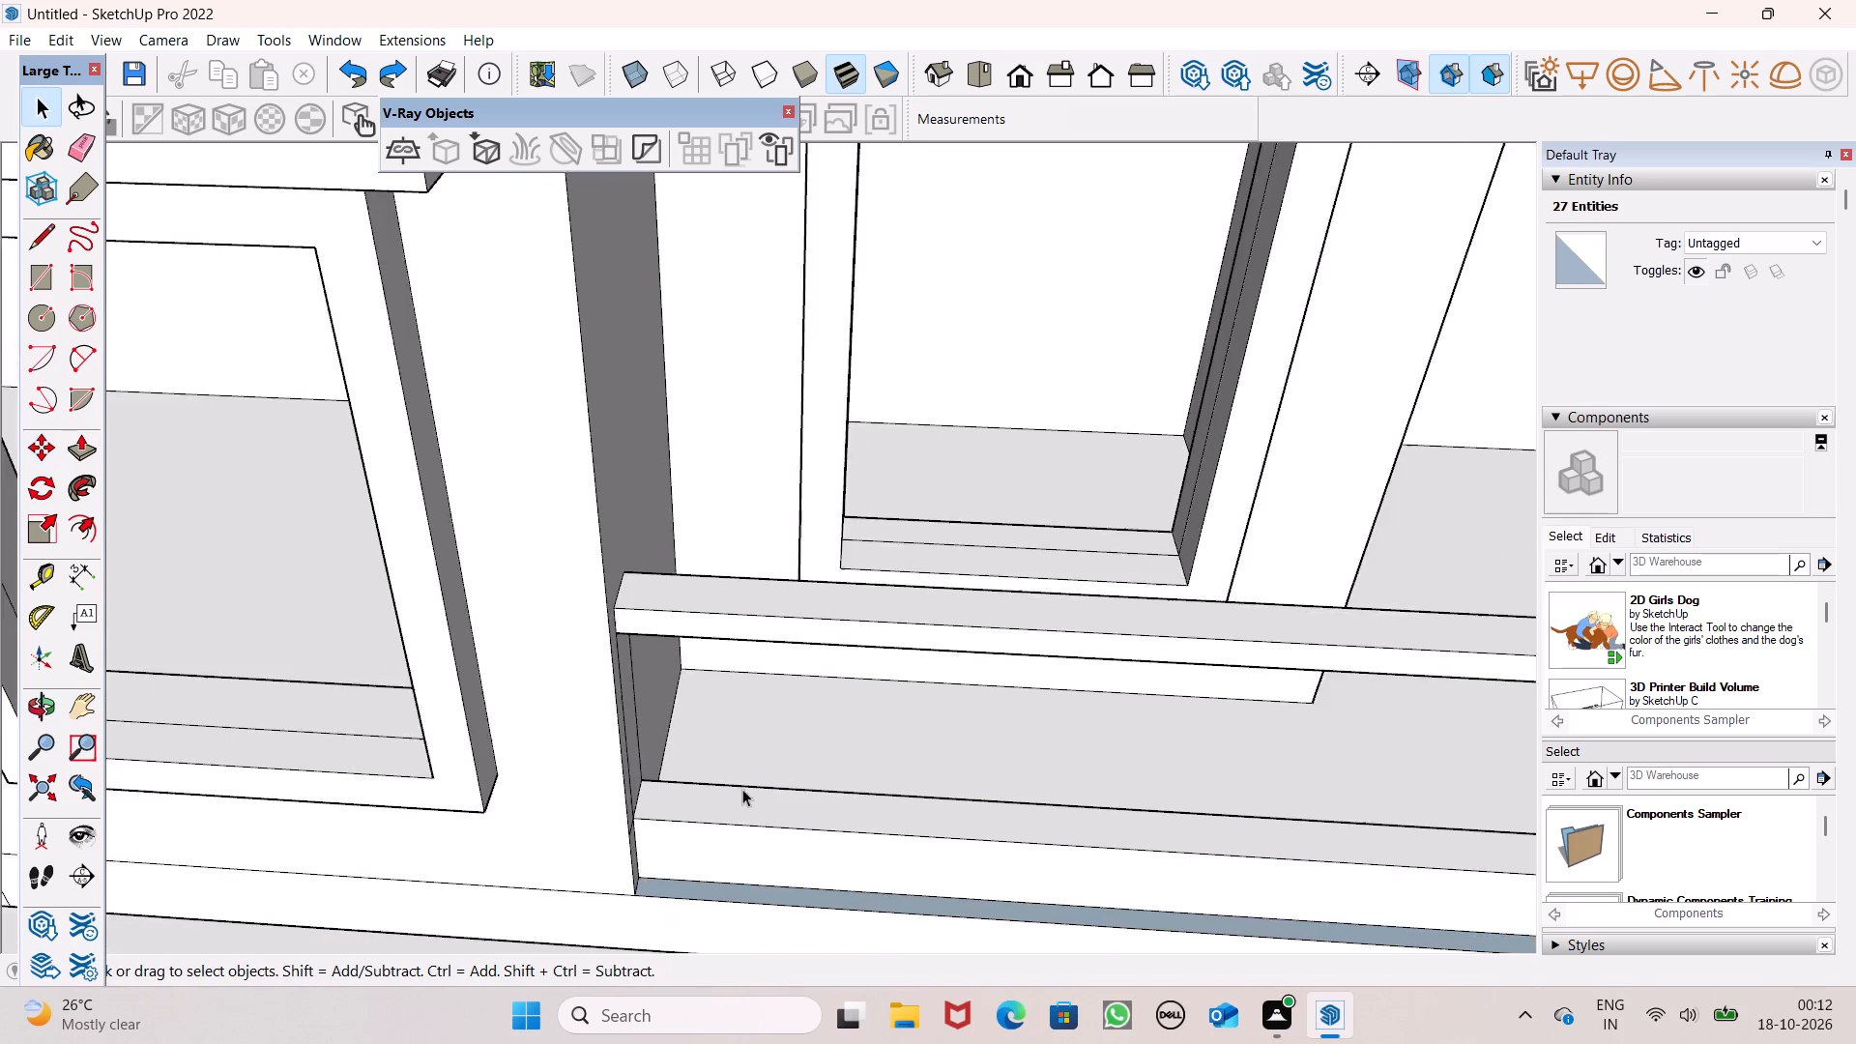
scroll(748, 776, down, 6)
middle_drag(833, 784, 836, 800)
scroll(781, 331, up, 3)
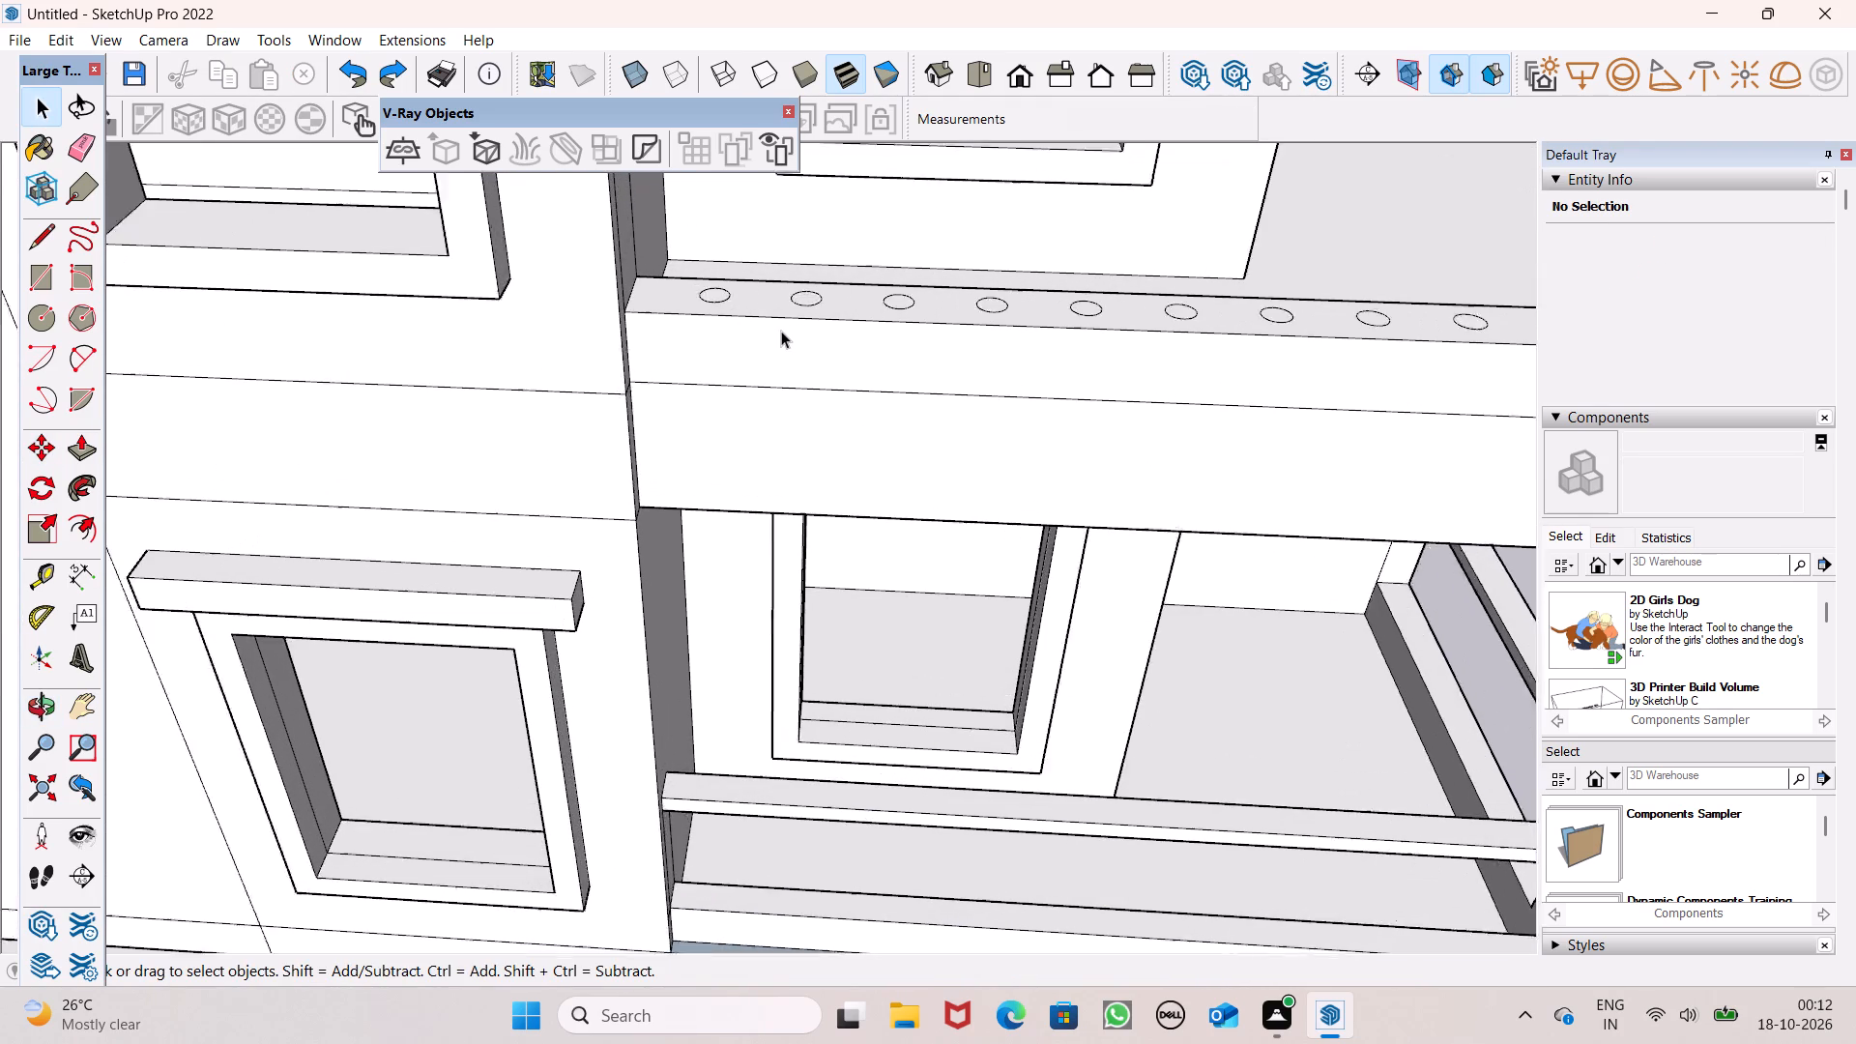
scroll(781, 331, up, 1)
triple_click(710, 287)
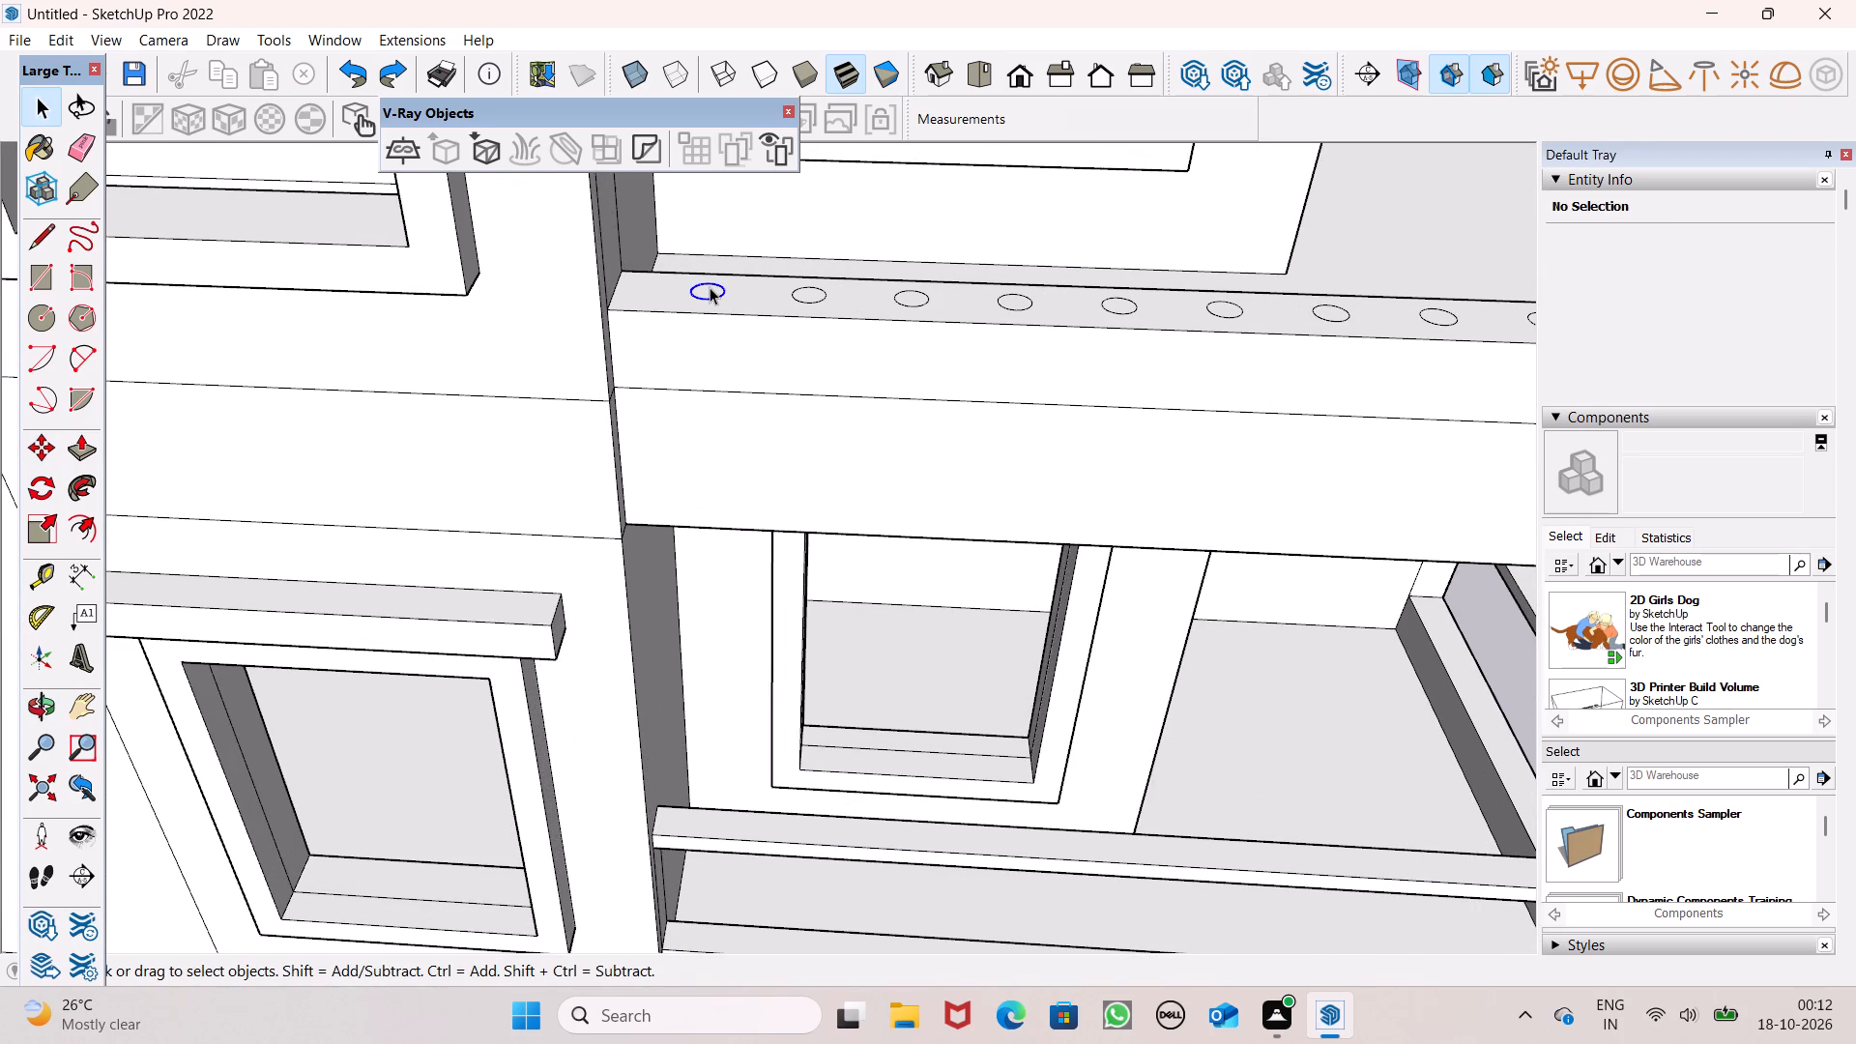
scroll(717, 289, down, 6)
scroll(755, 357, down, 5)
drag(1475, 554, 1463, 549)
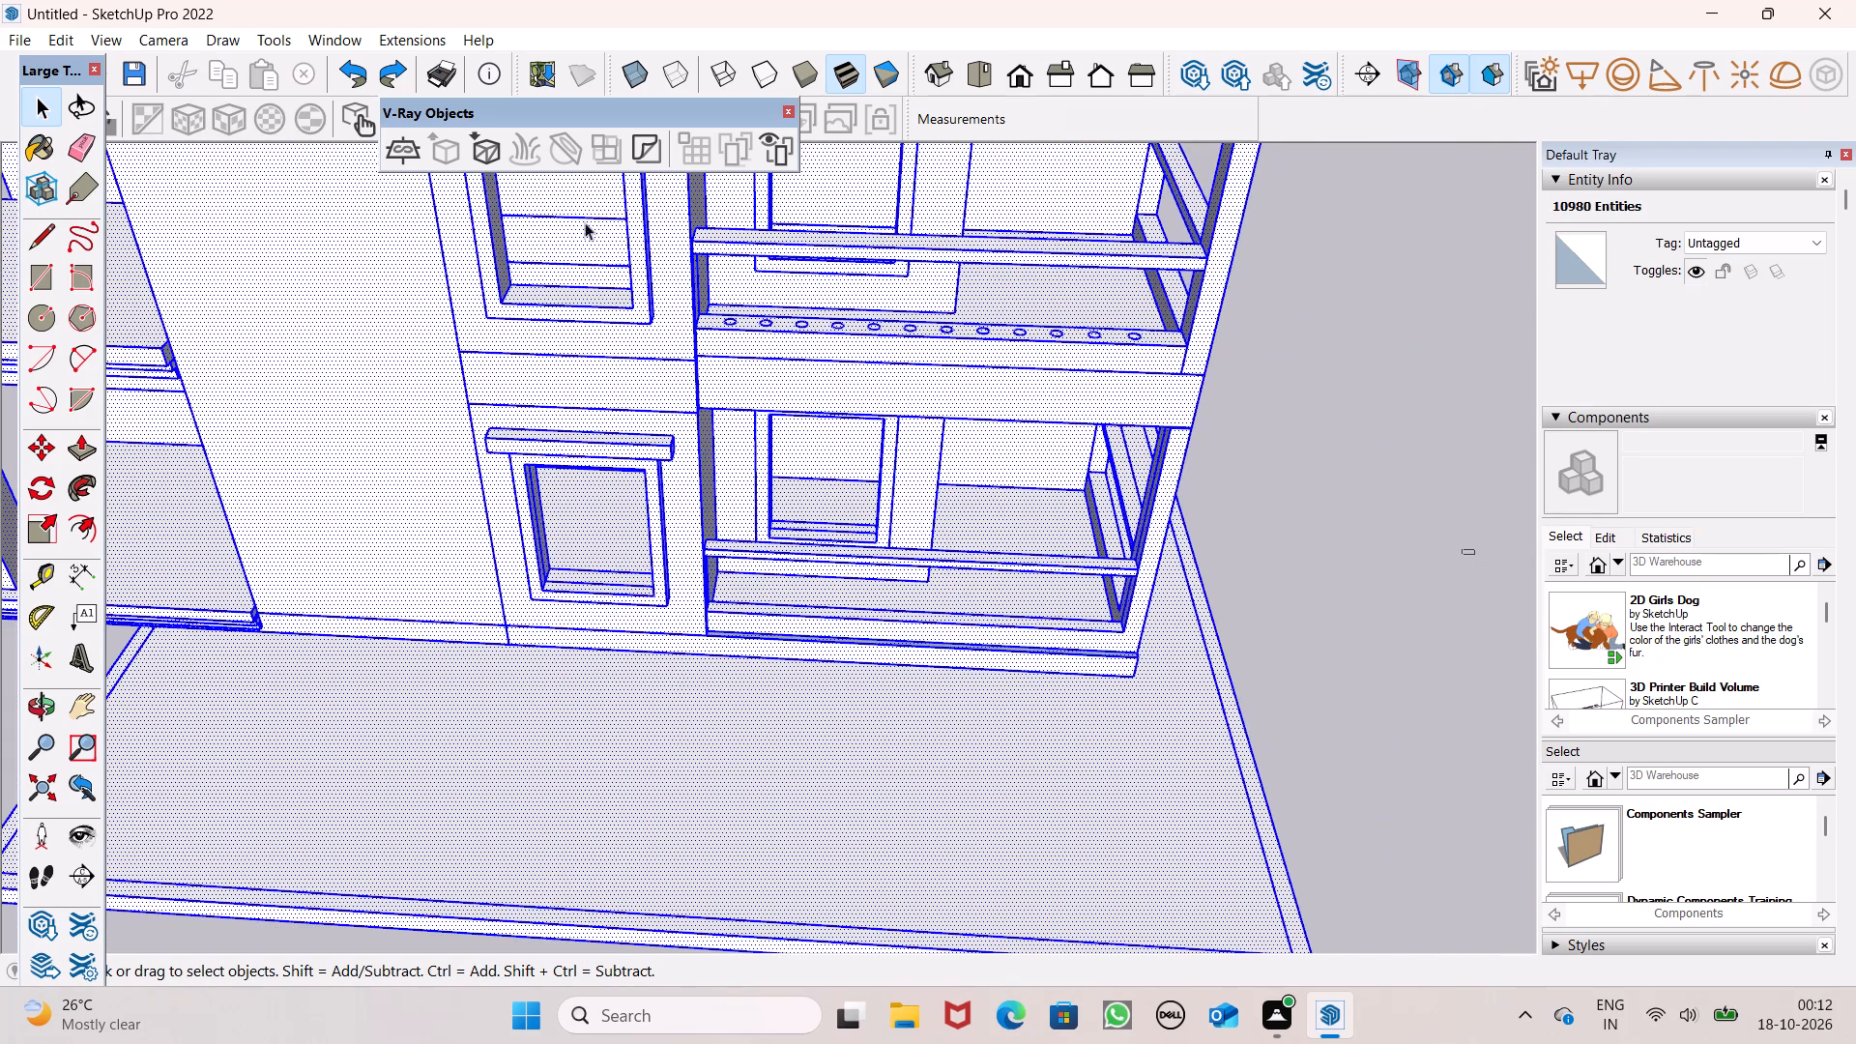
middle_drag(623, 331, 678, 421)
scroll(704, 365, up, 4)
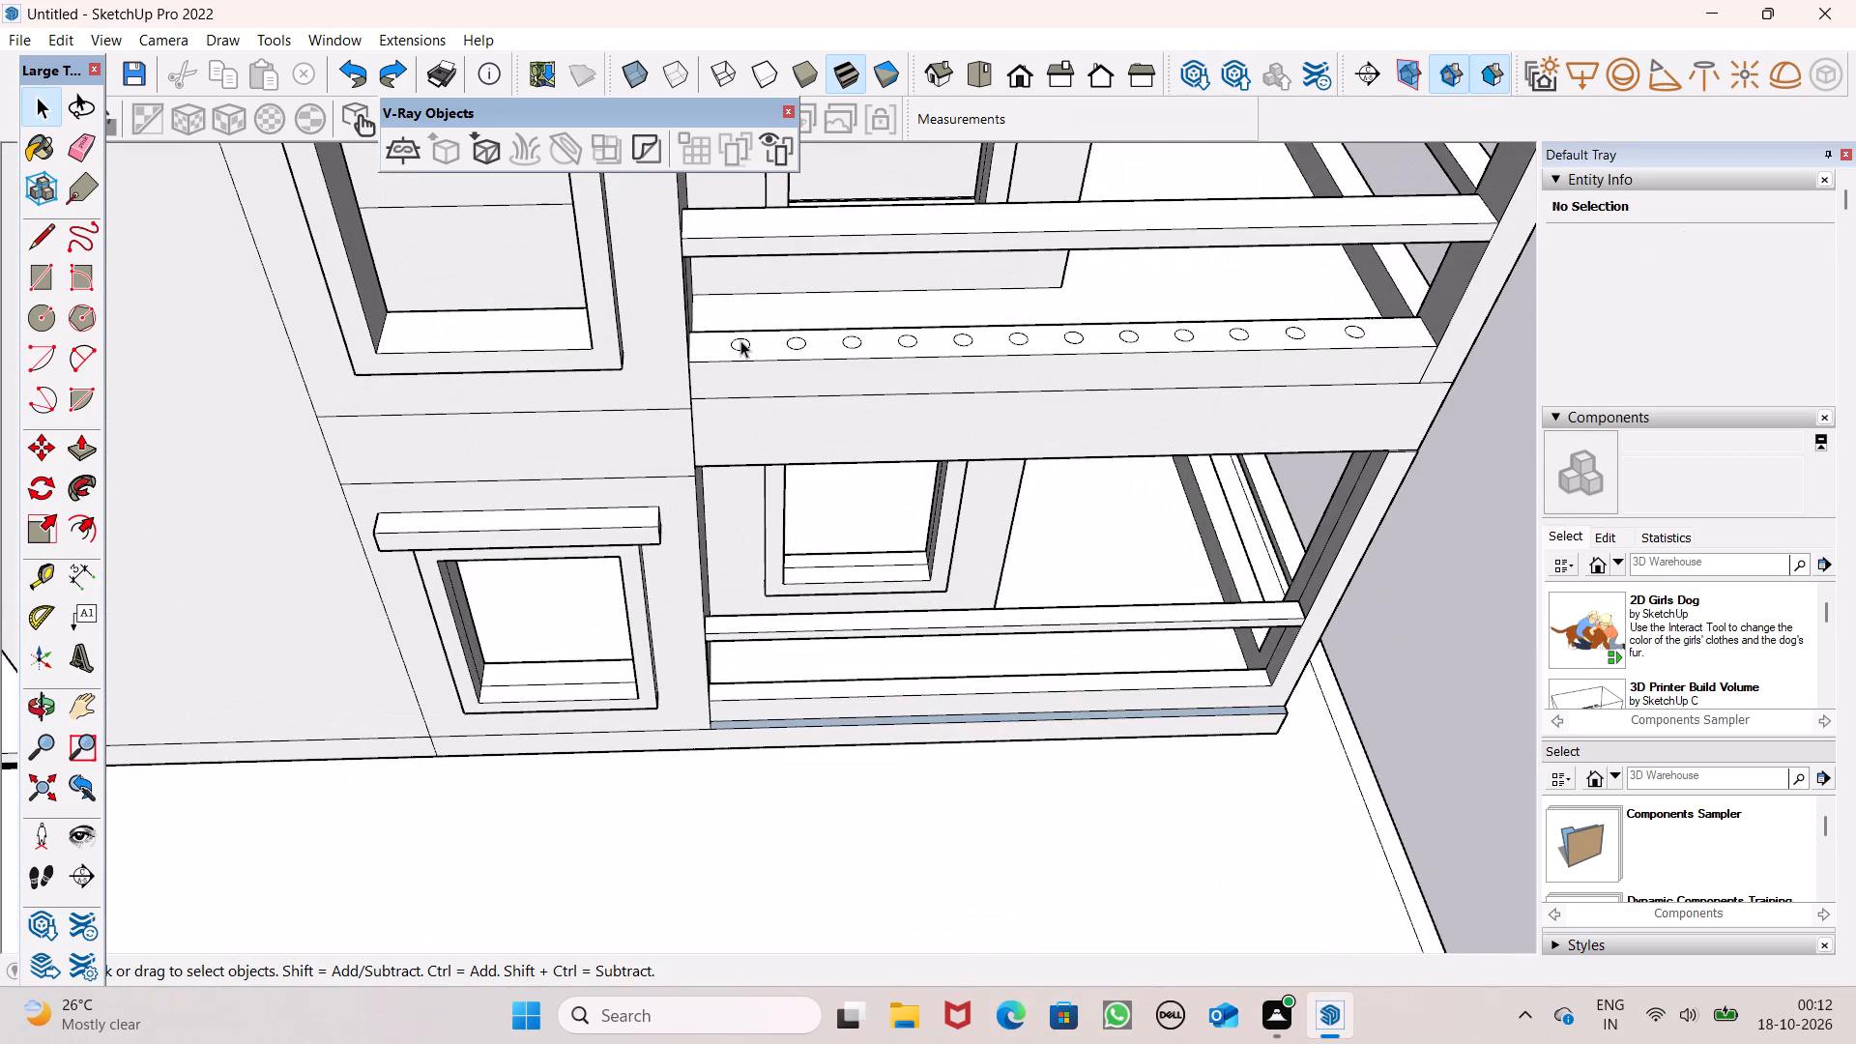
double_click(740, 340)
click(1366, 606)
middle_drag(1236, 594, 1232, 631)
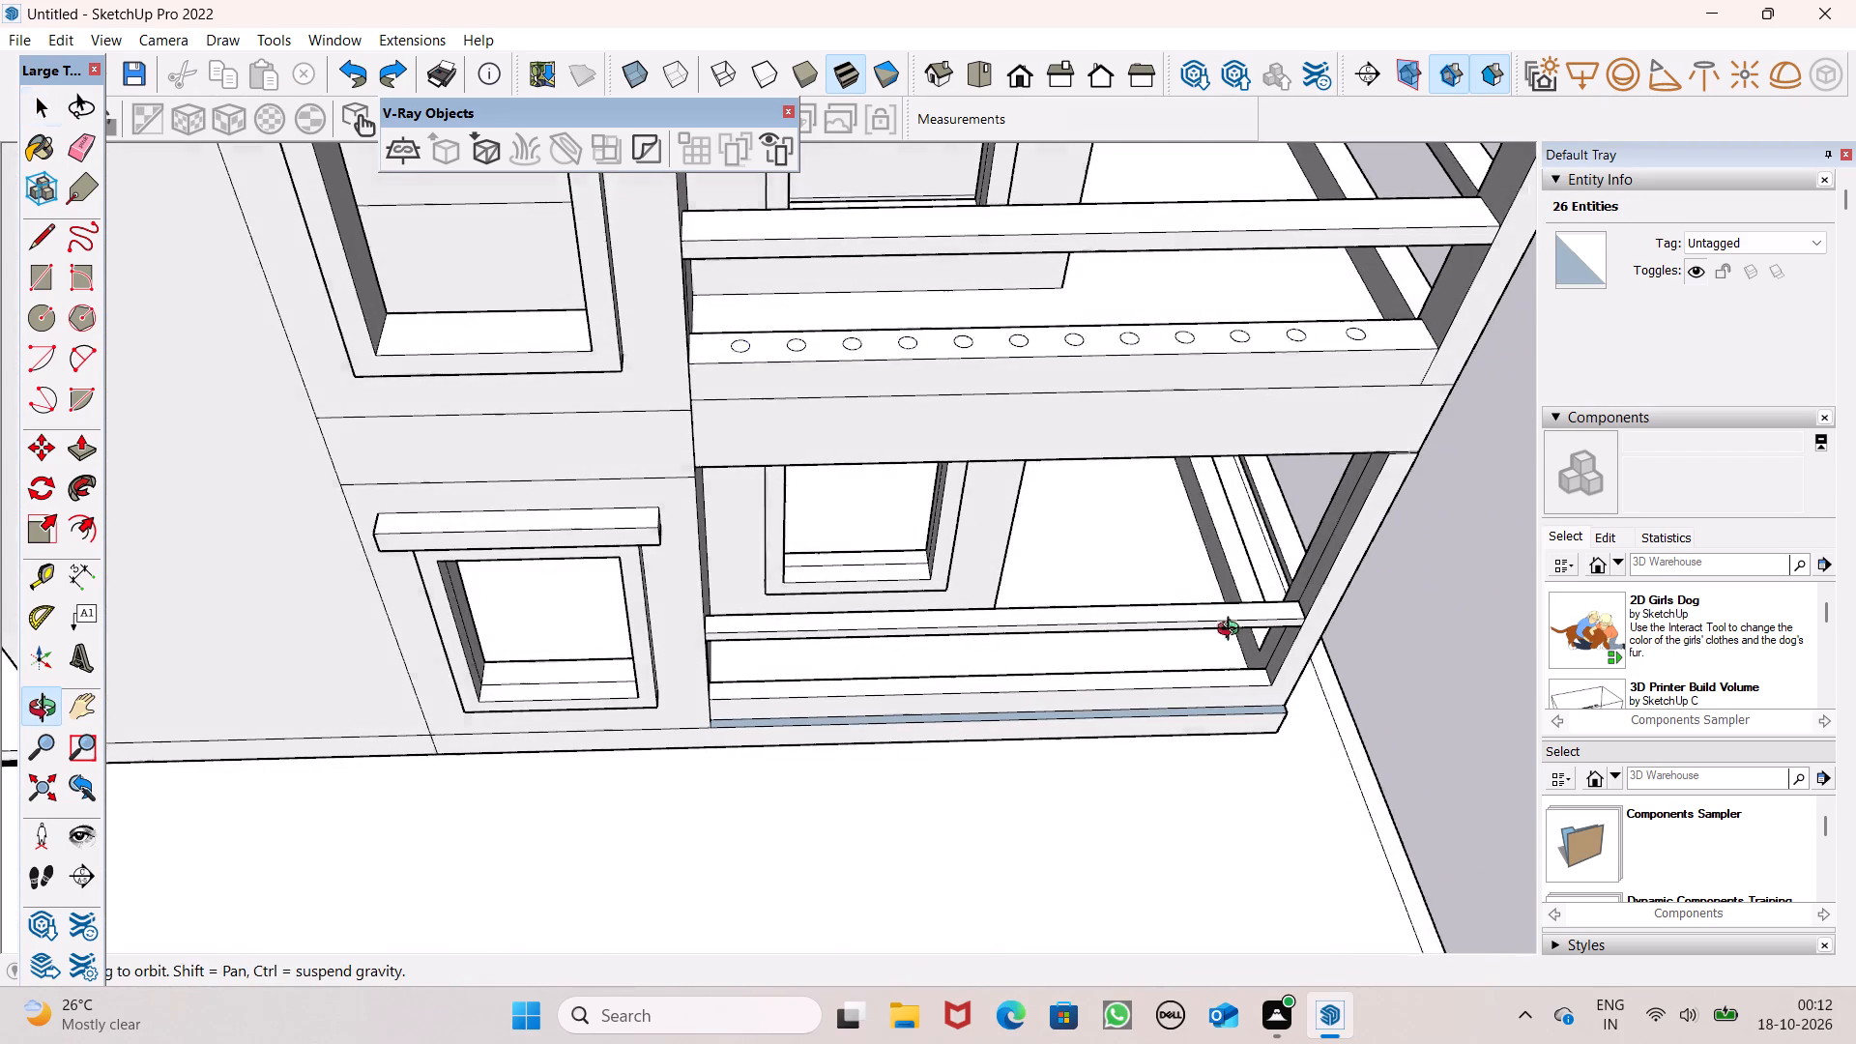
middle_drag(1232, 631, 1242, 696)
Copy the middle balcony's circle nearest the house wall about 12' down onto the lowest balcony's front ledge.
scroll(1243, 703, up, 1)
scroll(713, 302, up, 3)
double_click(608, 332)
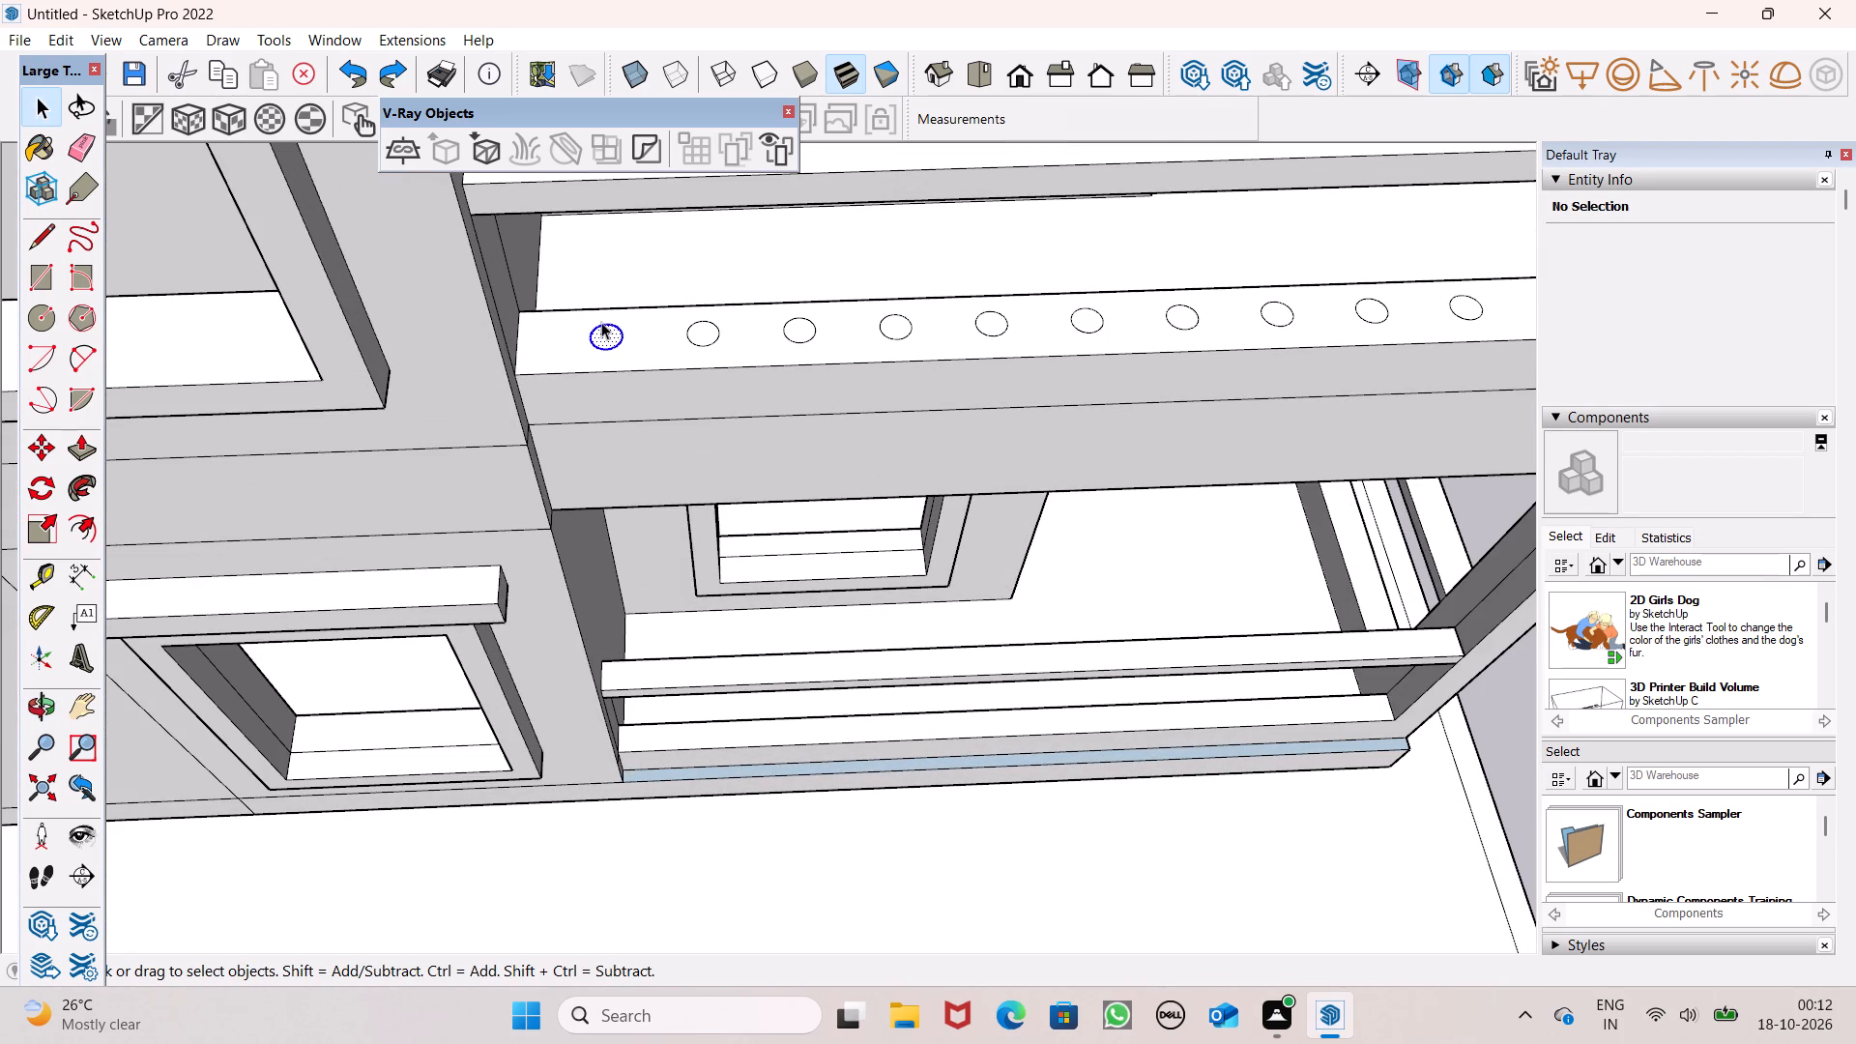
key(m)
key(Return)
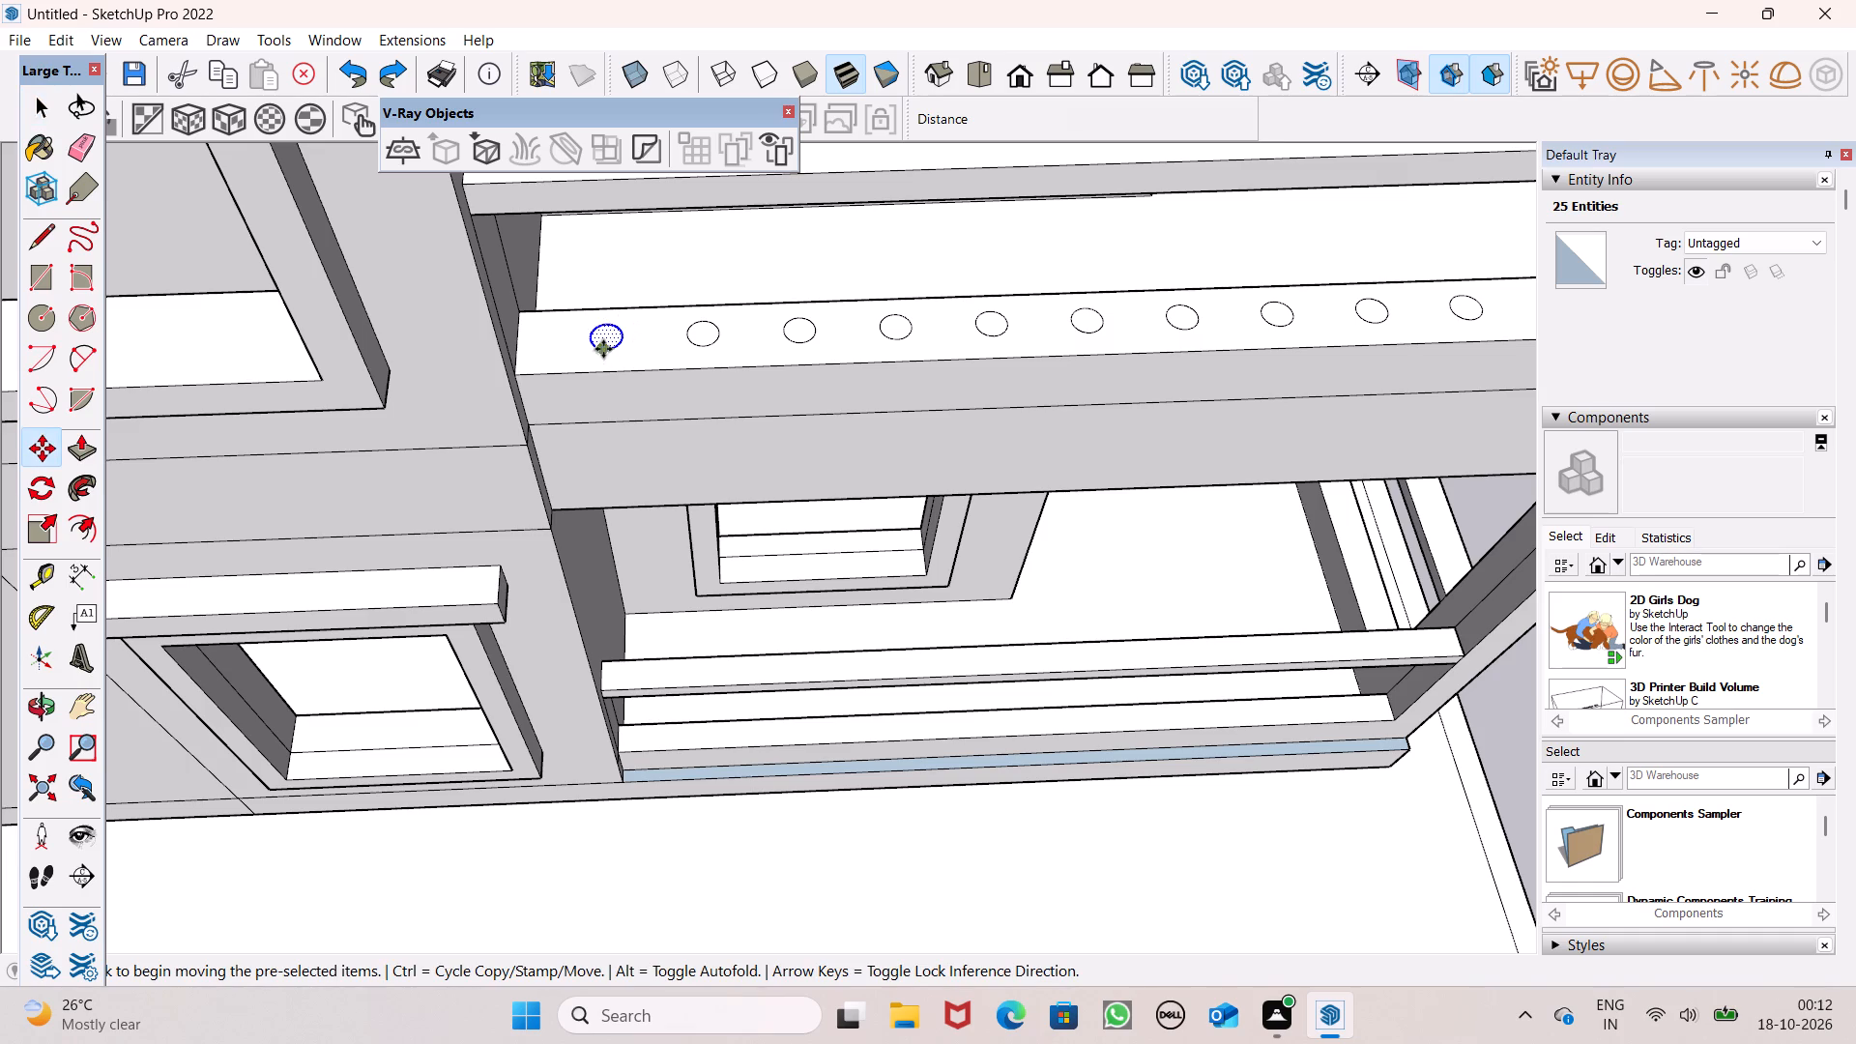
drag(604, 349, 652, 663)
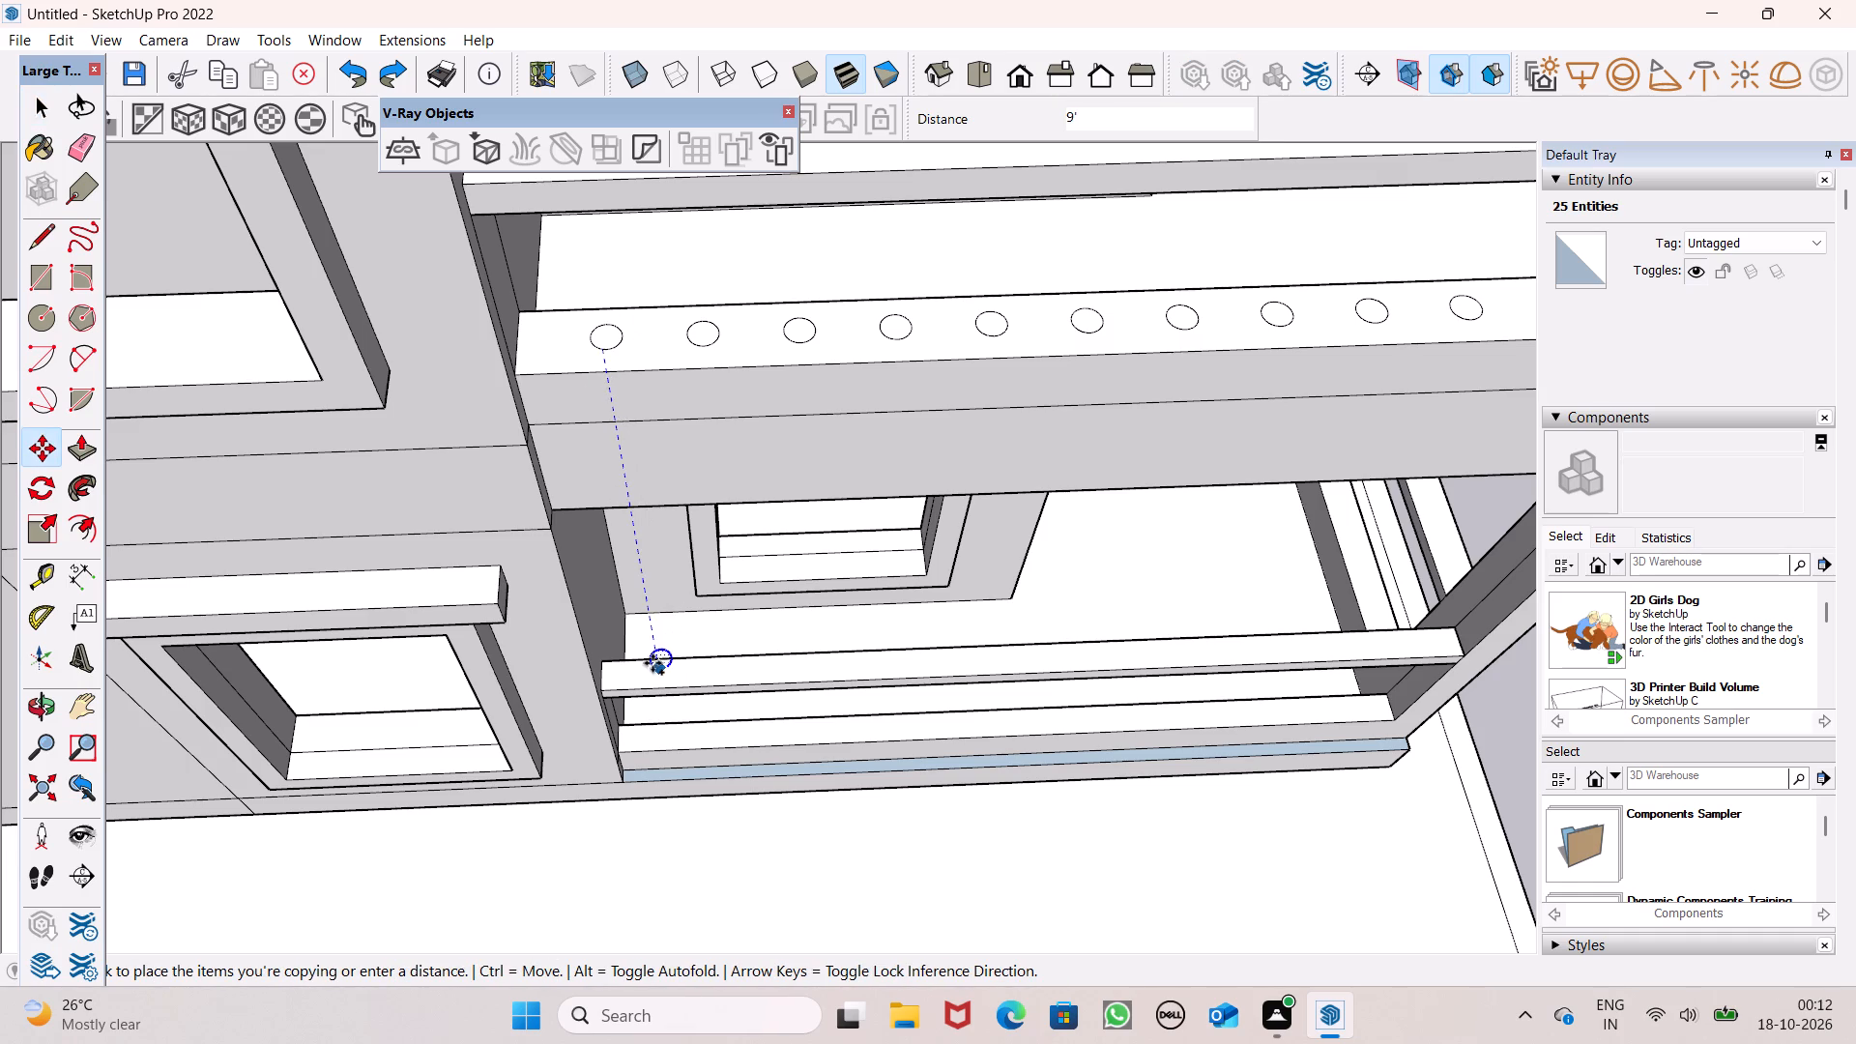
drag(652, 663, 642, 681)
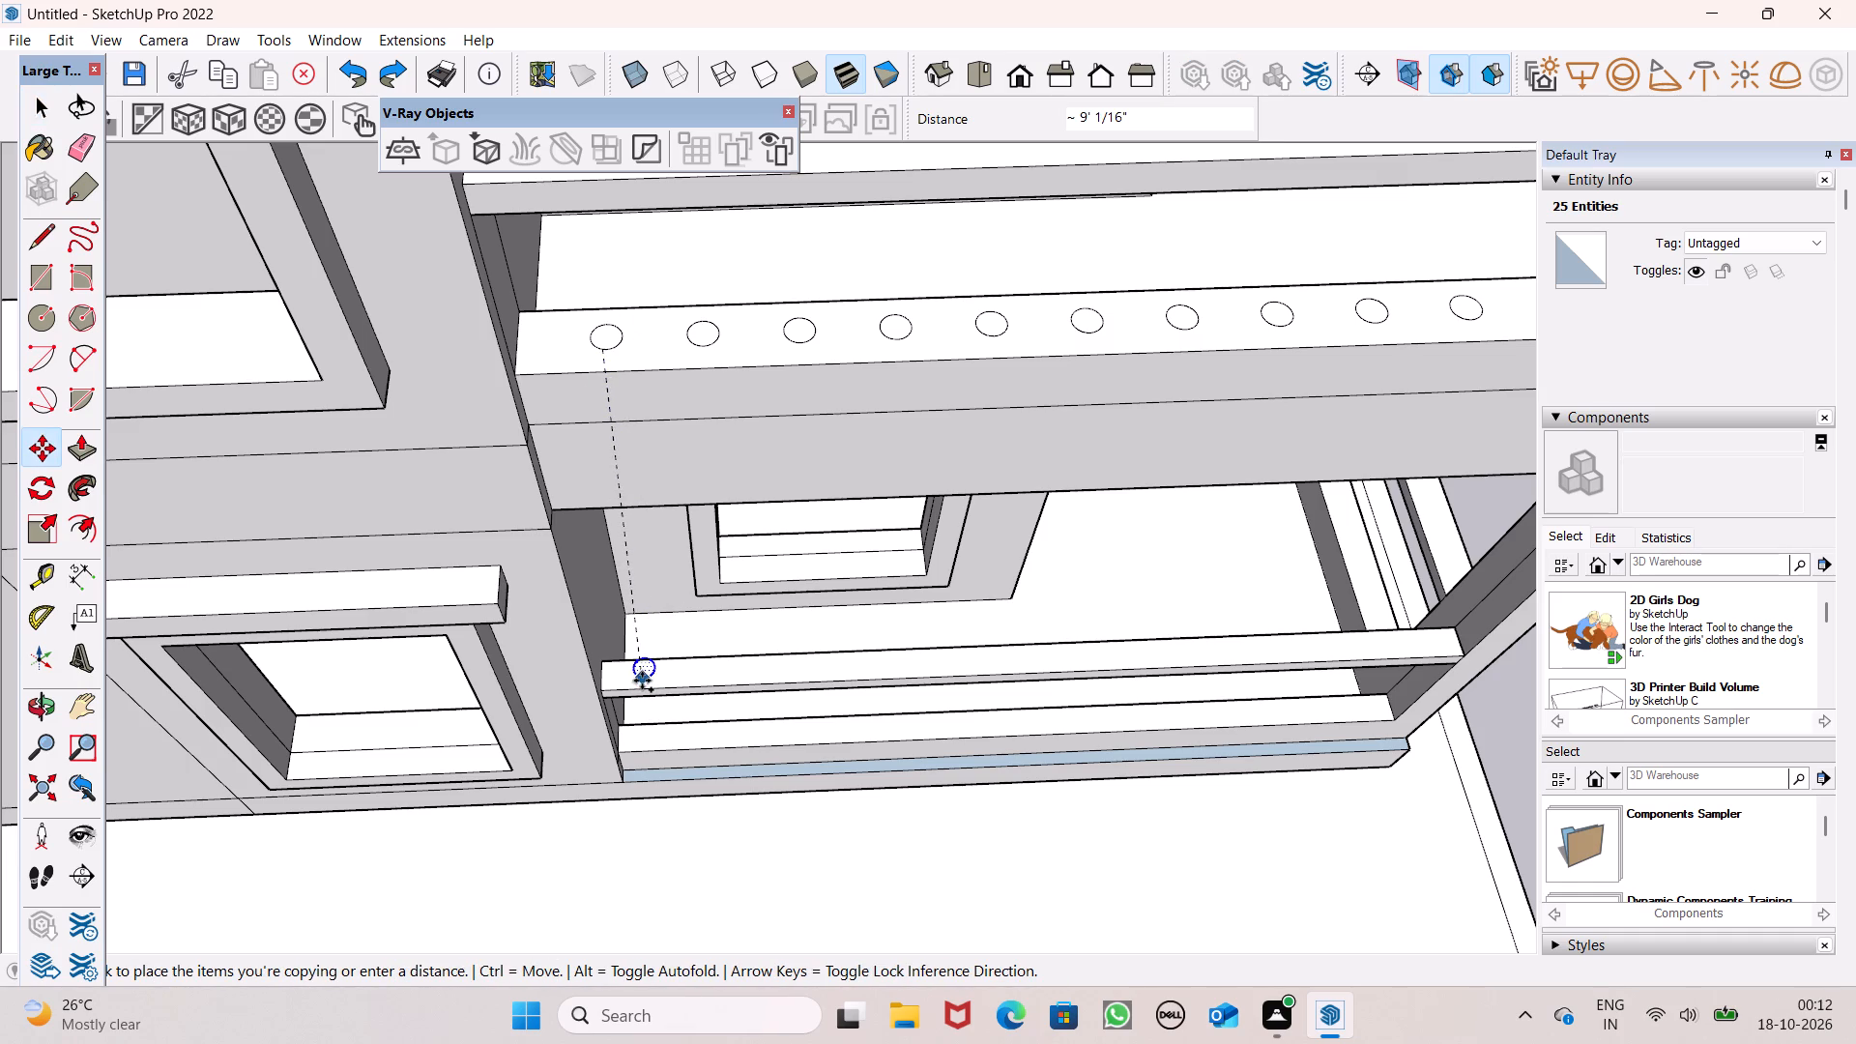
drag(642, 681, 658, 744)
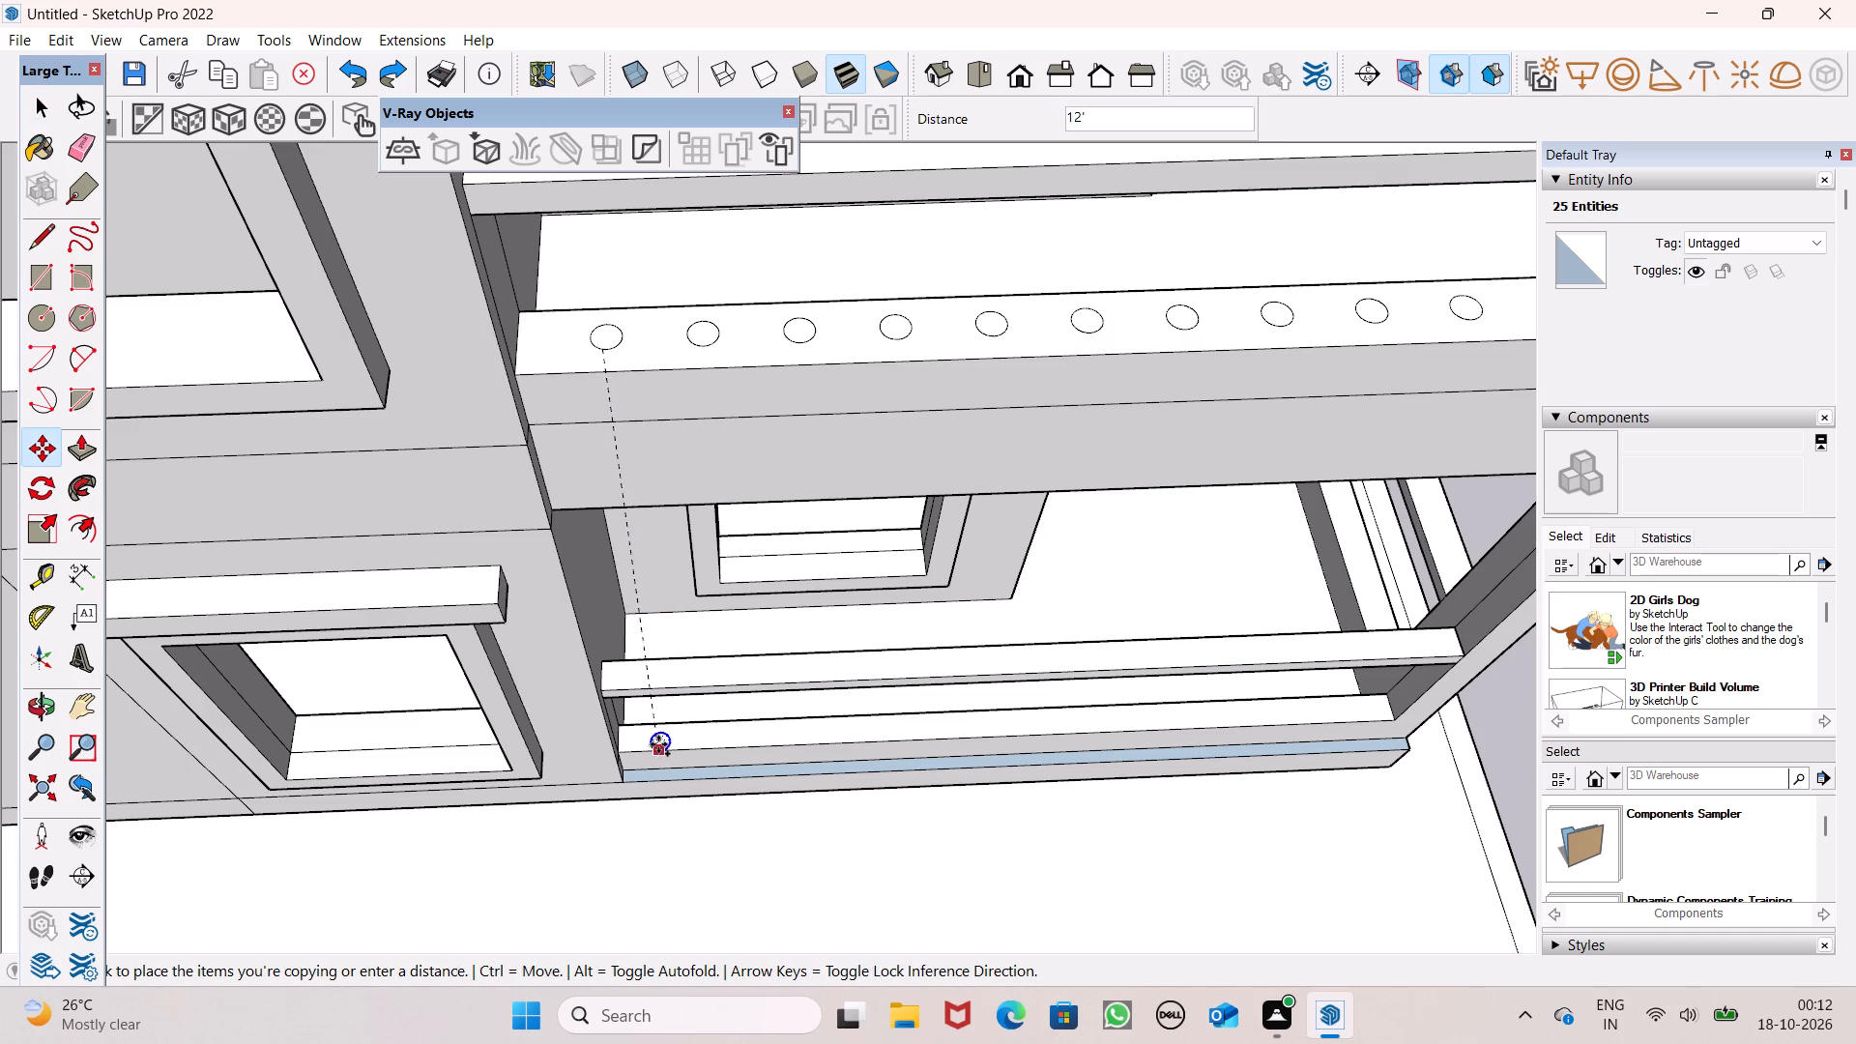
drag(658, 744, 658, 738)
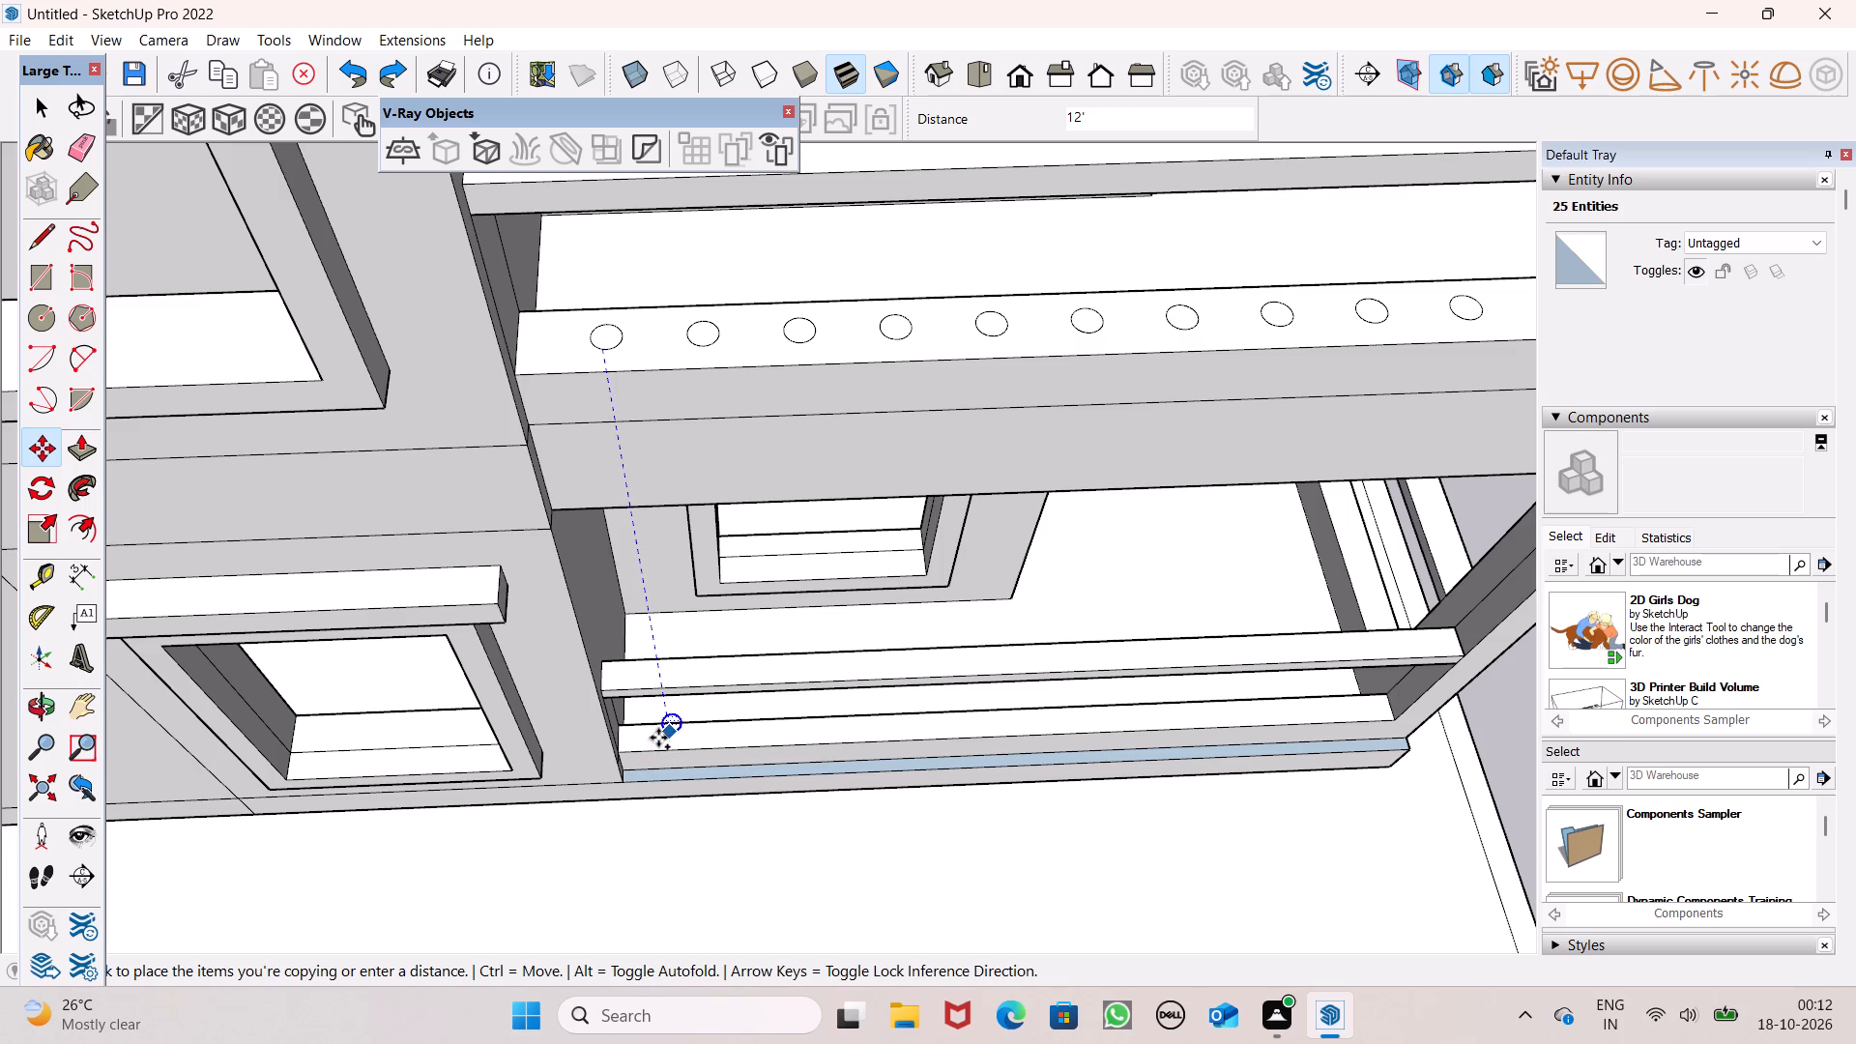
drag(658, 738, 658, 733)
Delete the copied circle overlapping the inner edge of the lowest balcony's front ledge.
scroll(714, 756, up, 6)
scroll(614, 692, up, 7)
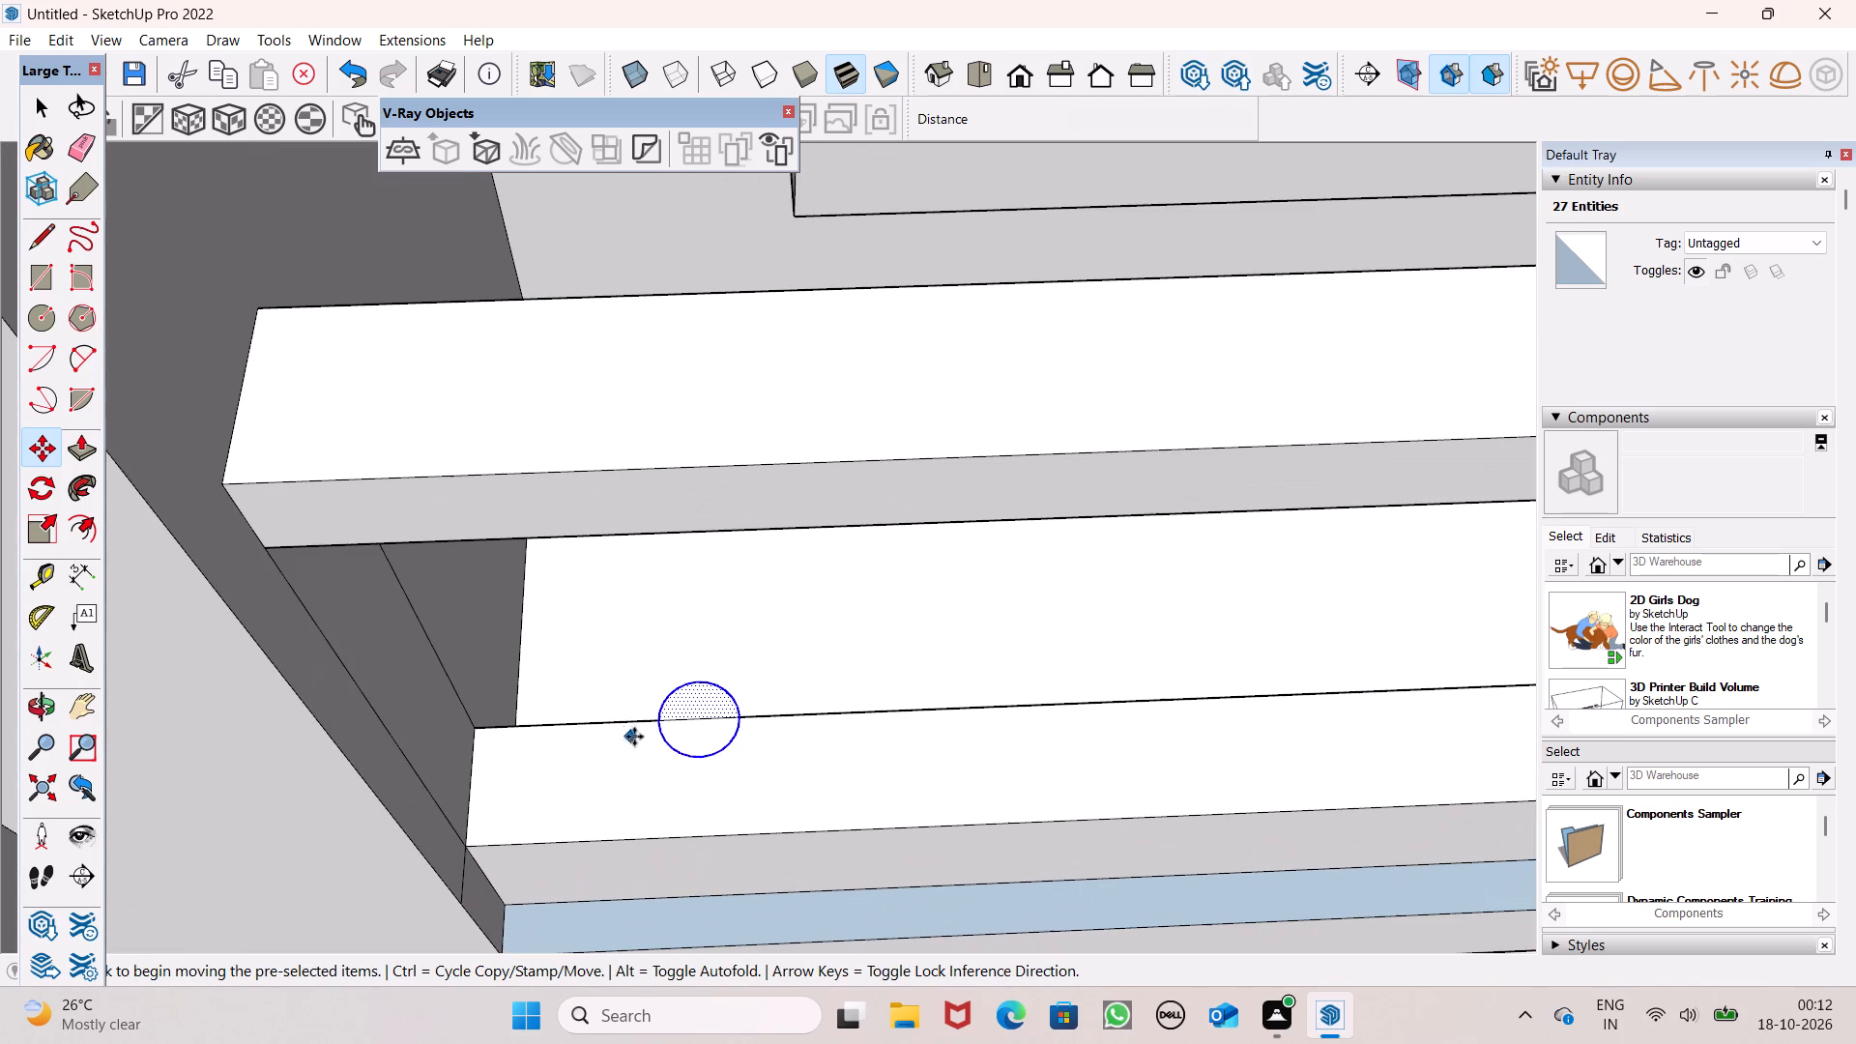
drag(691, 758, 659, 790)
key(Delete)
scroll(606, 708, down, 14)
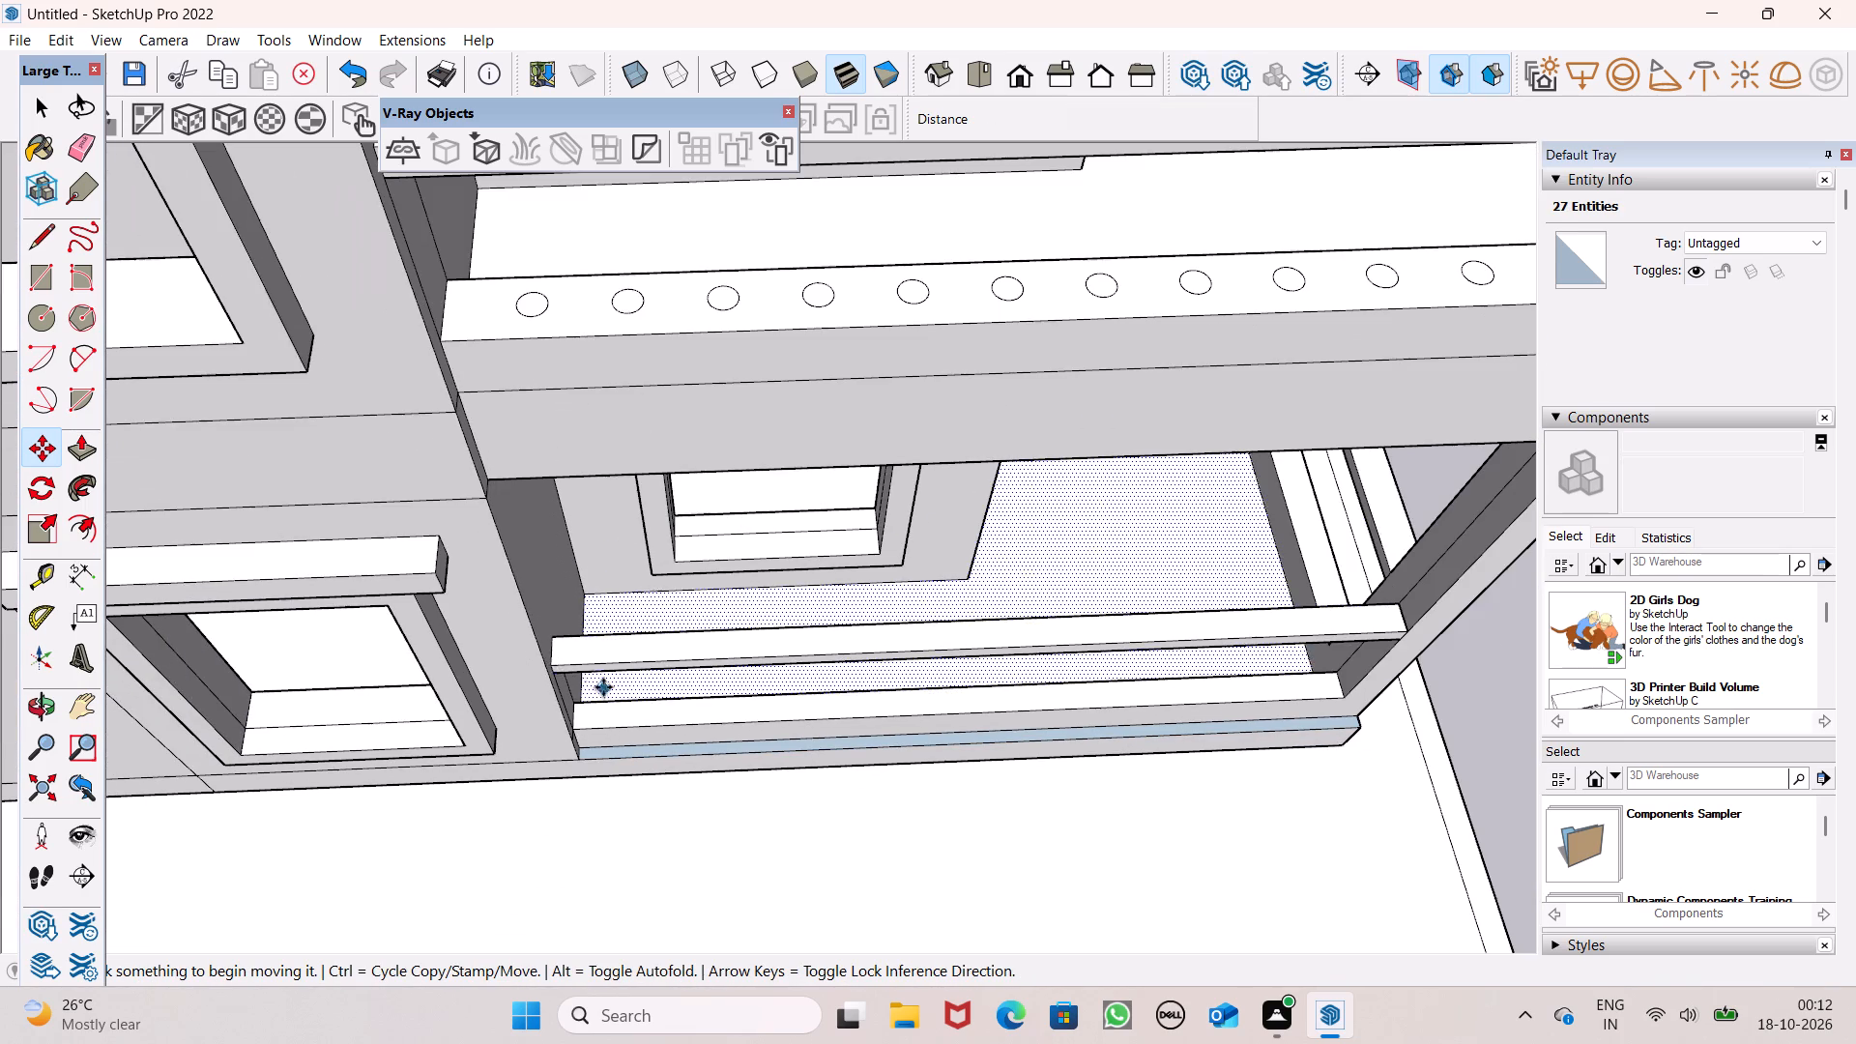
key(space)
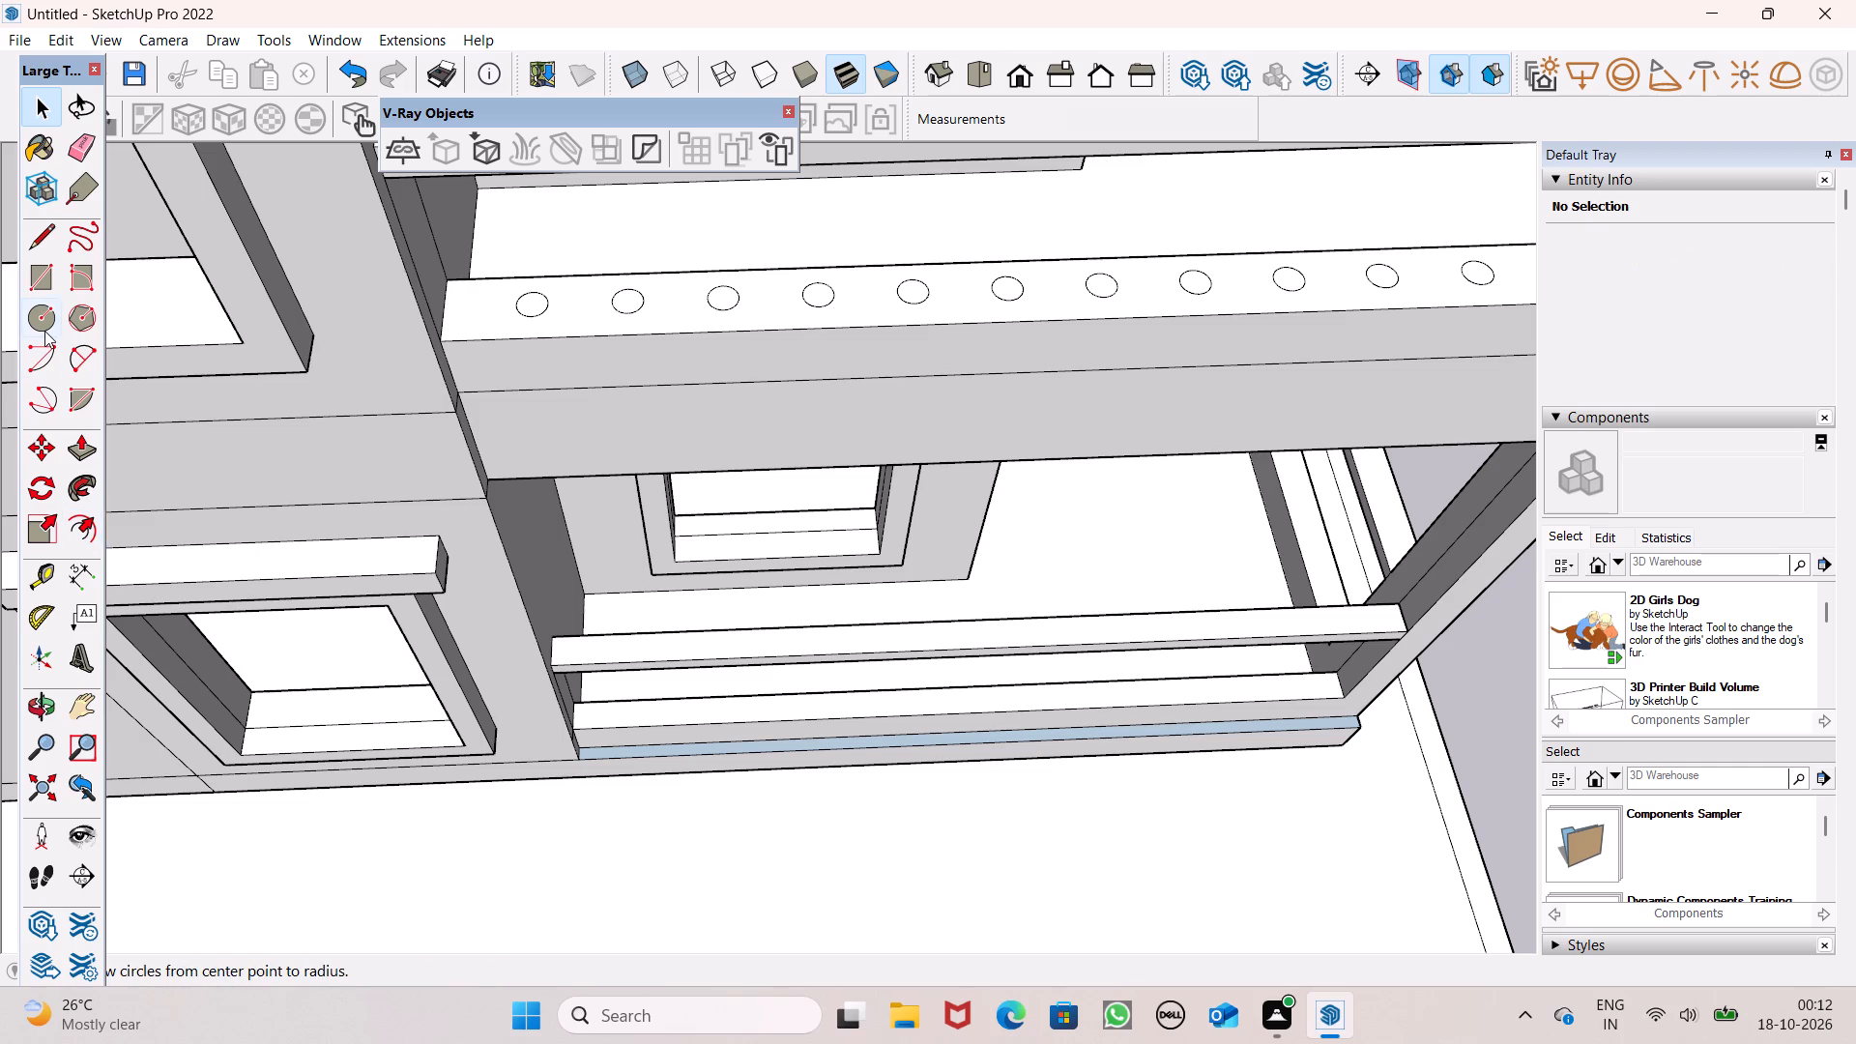
Draw a circle of about 1 11/16" radius on the lowest balcony's front ledge, near the house wall.
click(44, 331)
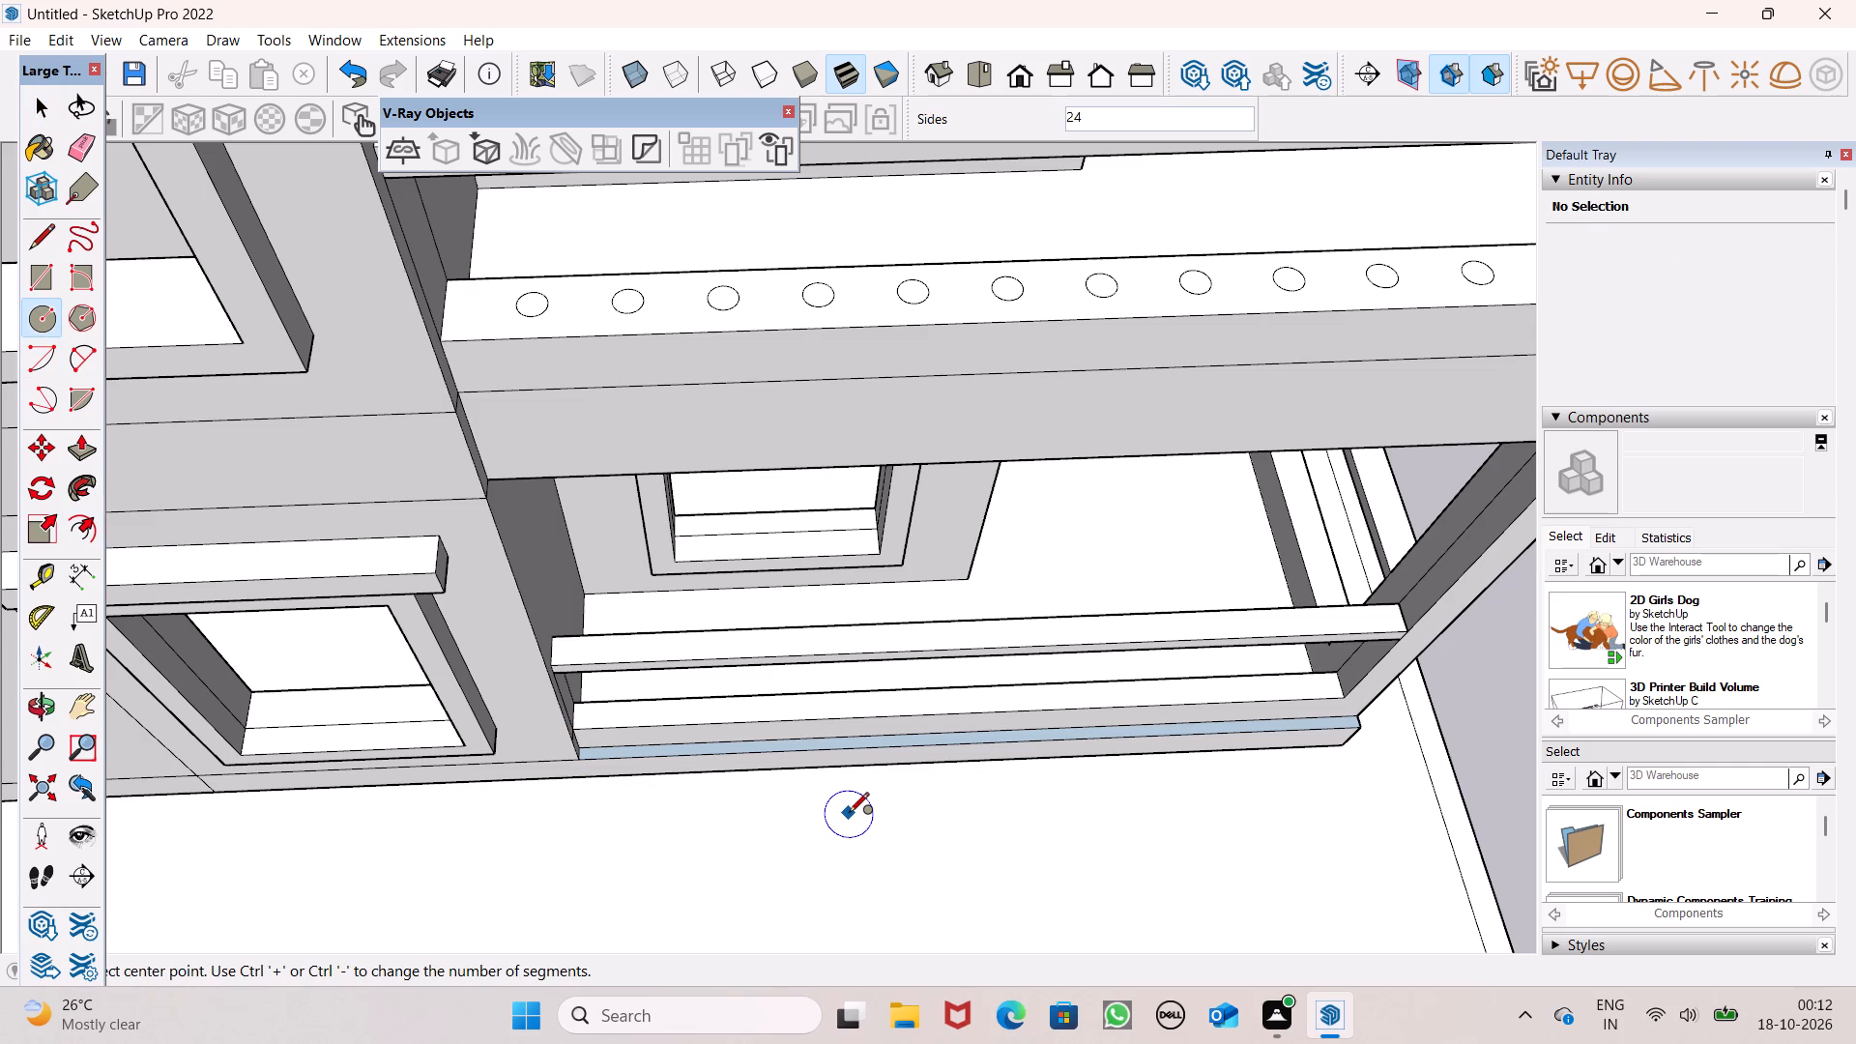
scroll(849, 813, up, 1)
scroll(675, 715, up, 3)
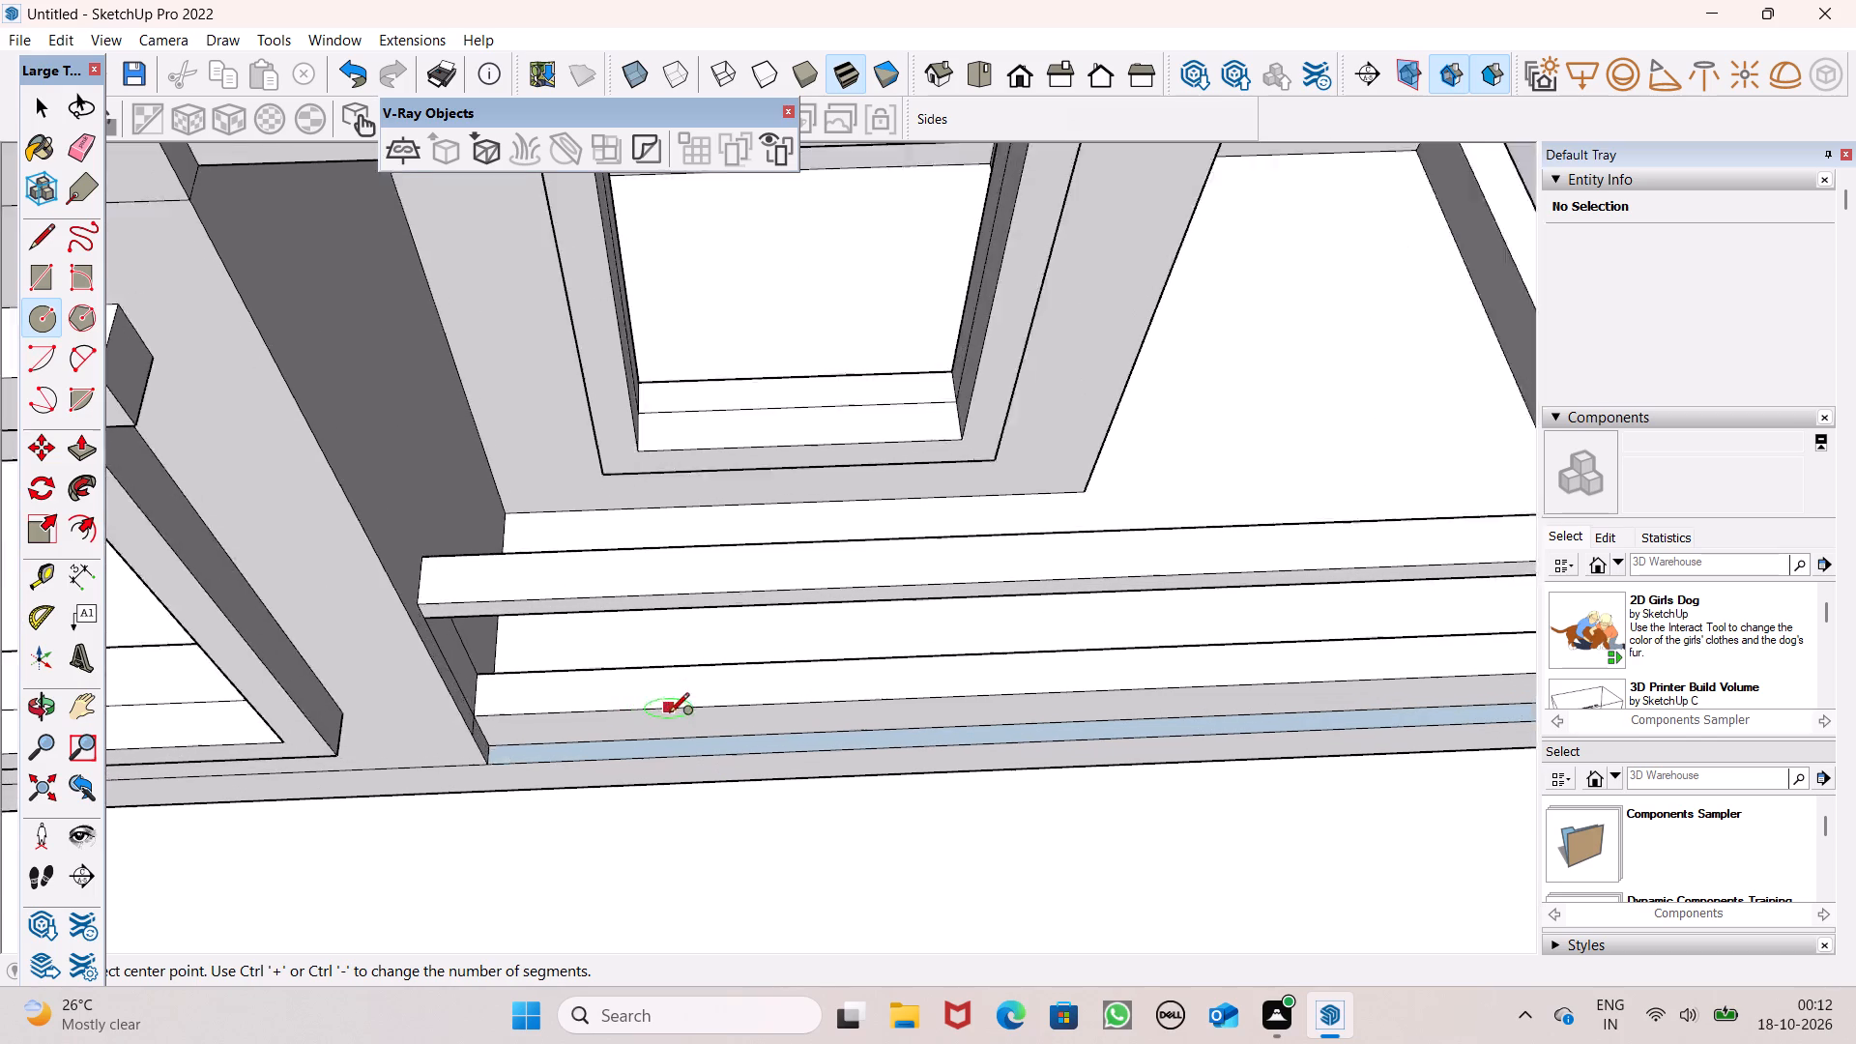
scroll(669, 714, up, 3)
scroll(499, 671, up, 4)
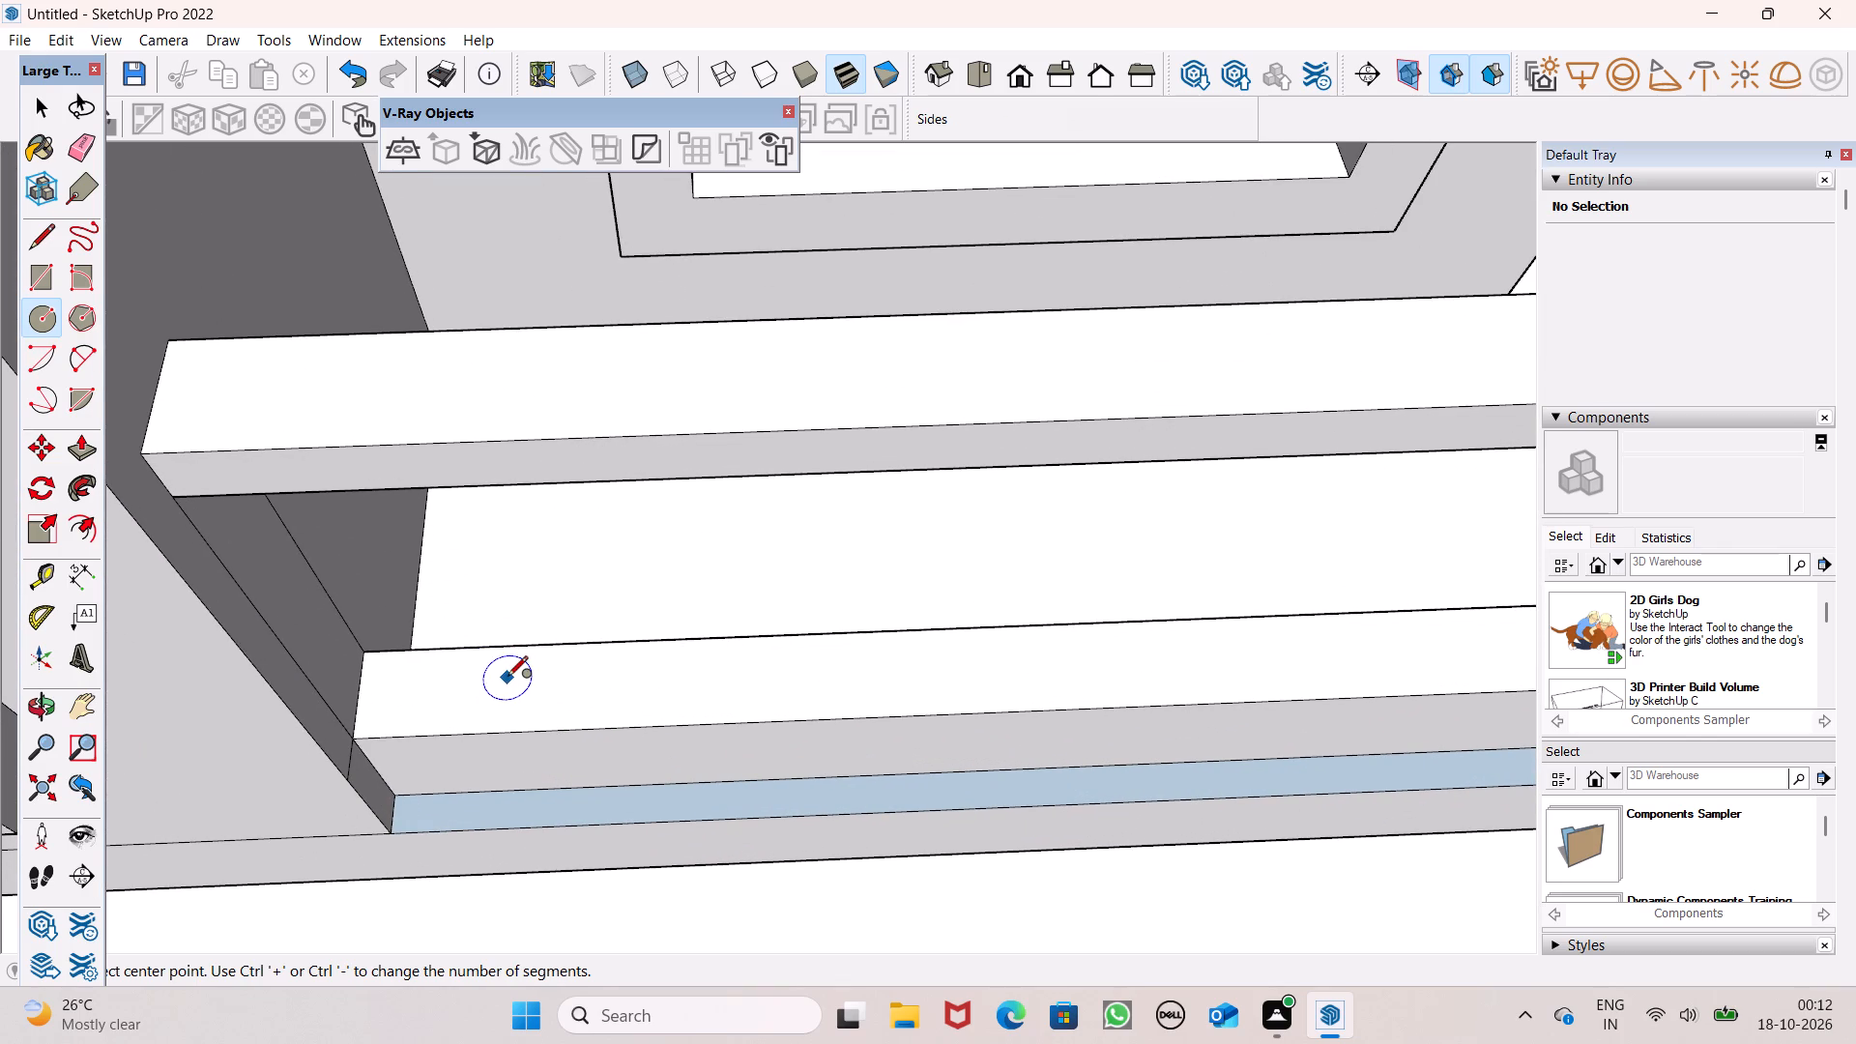
click(507, 678)
click(510, 699)
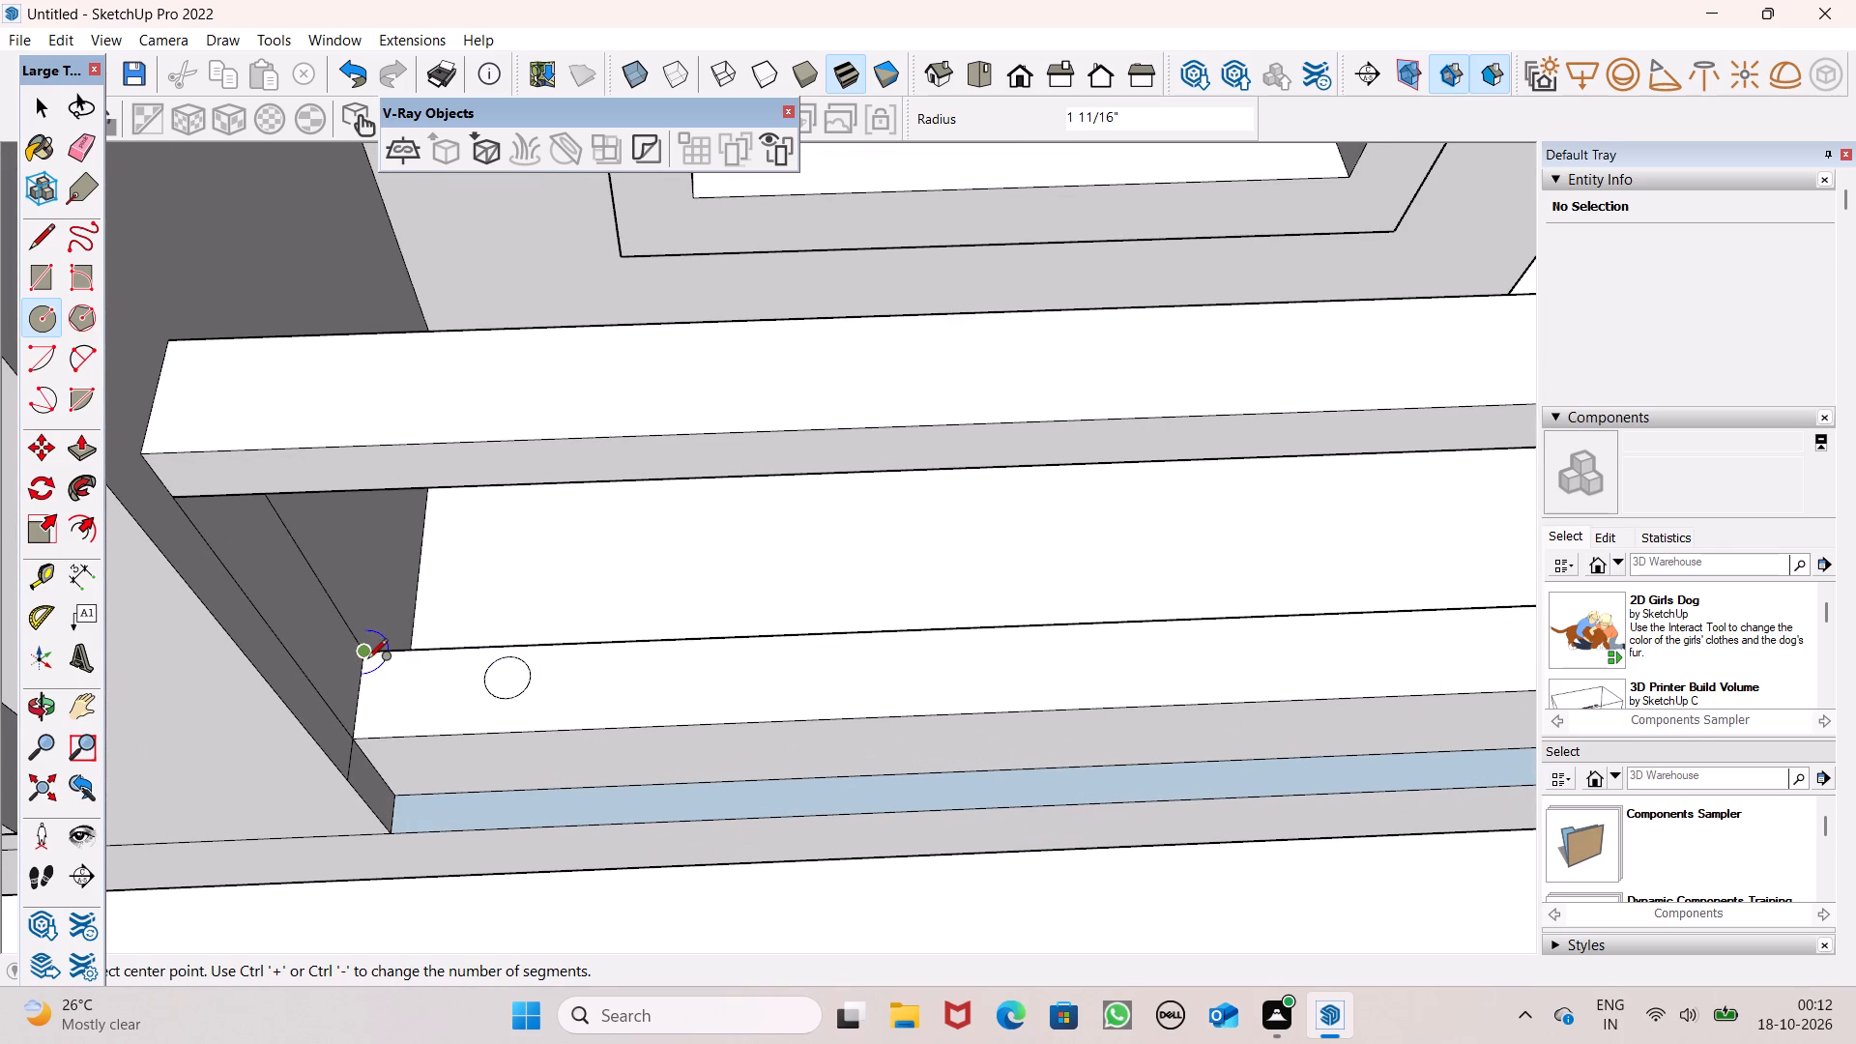
scroll(373, 665, down, 2)
key(space)
Nudge the new circle to the middle of the ledge's width, with a final move of about 1 1/4".
scroll(462, 683, down, 5)
middle_drag(489, 716, 479, 748)
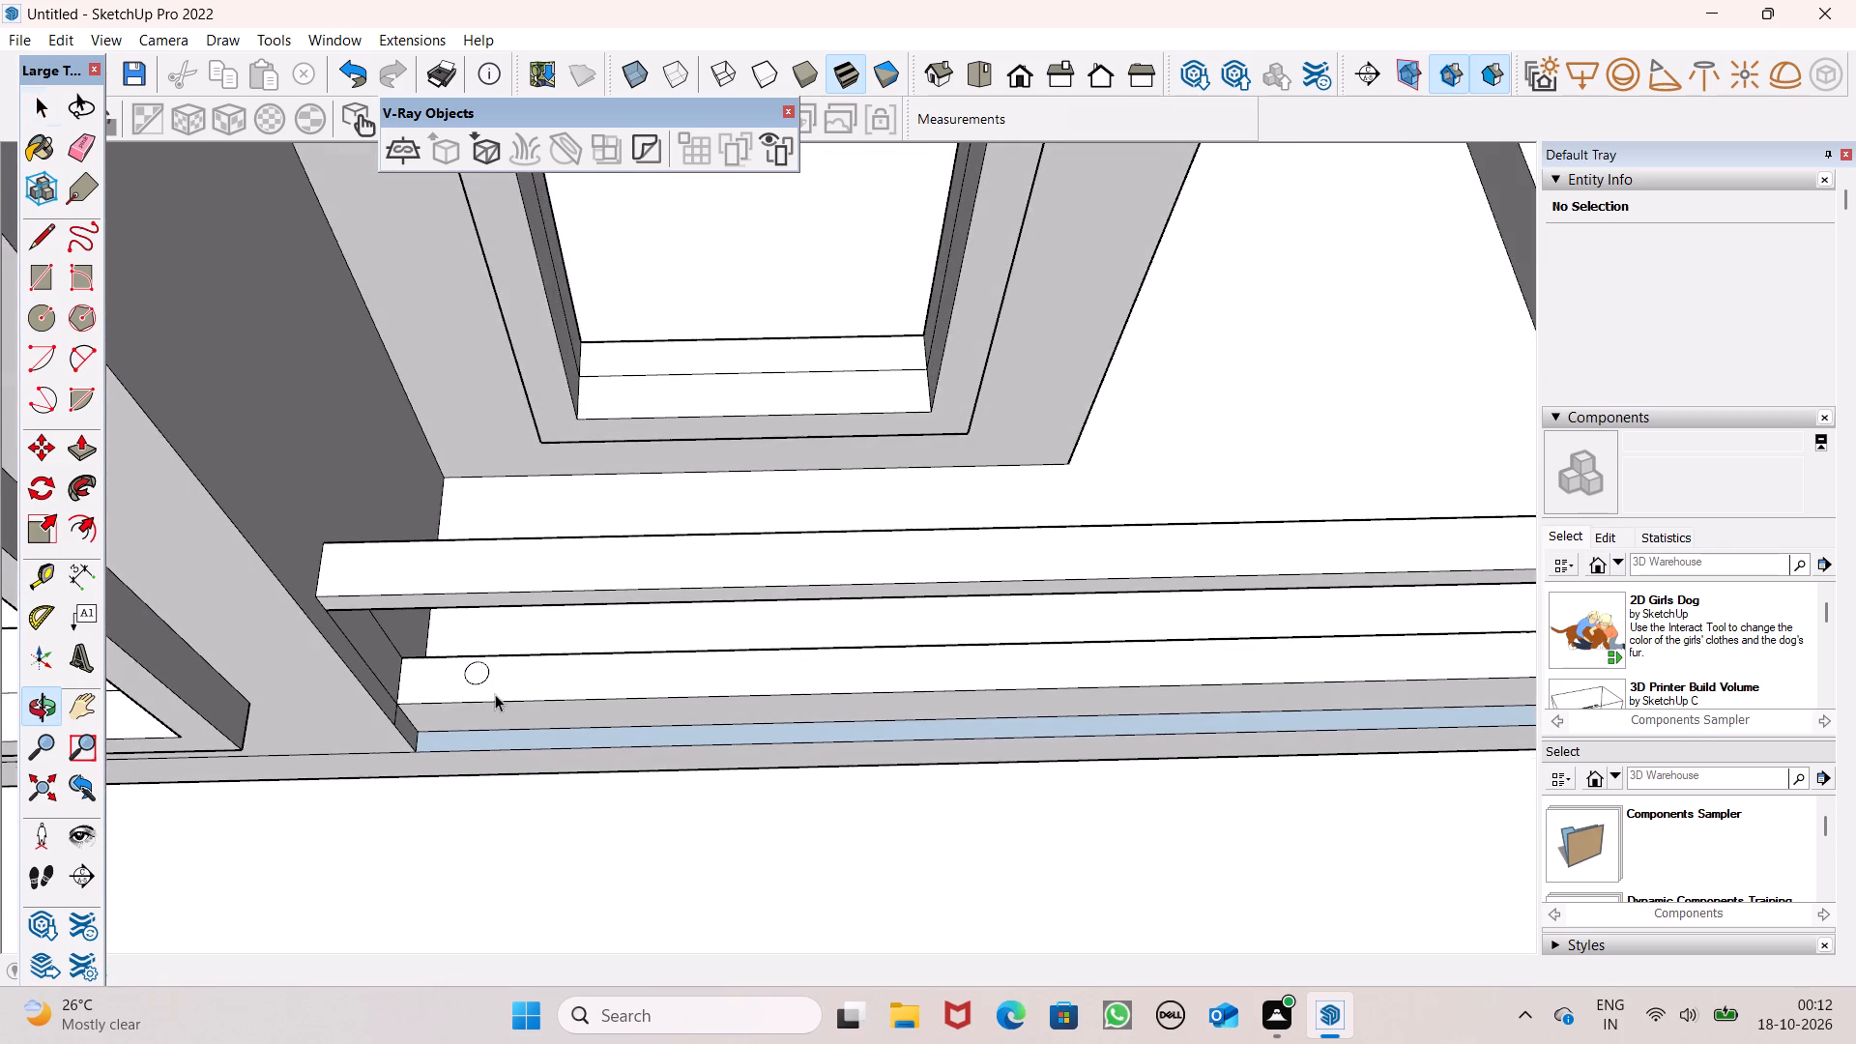
scroll(495, 694, up, 4)
double_click(474, 663)
key(m)
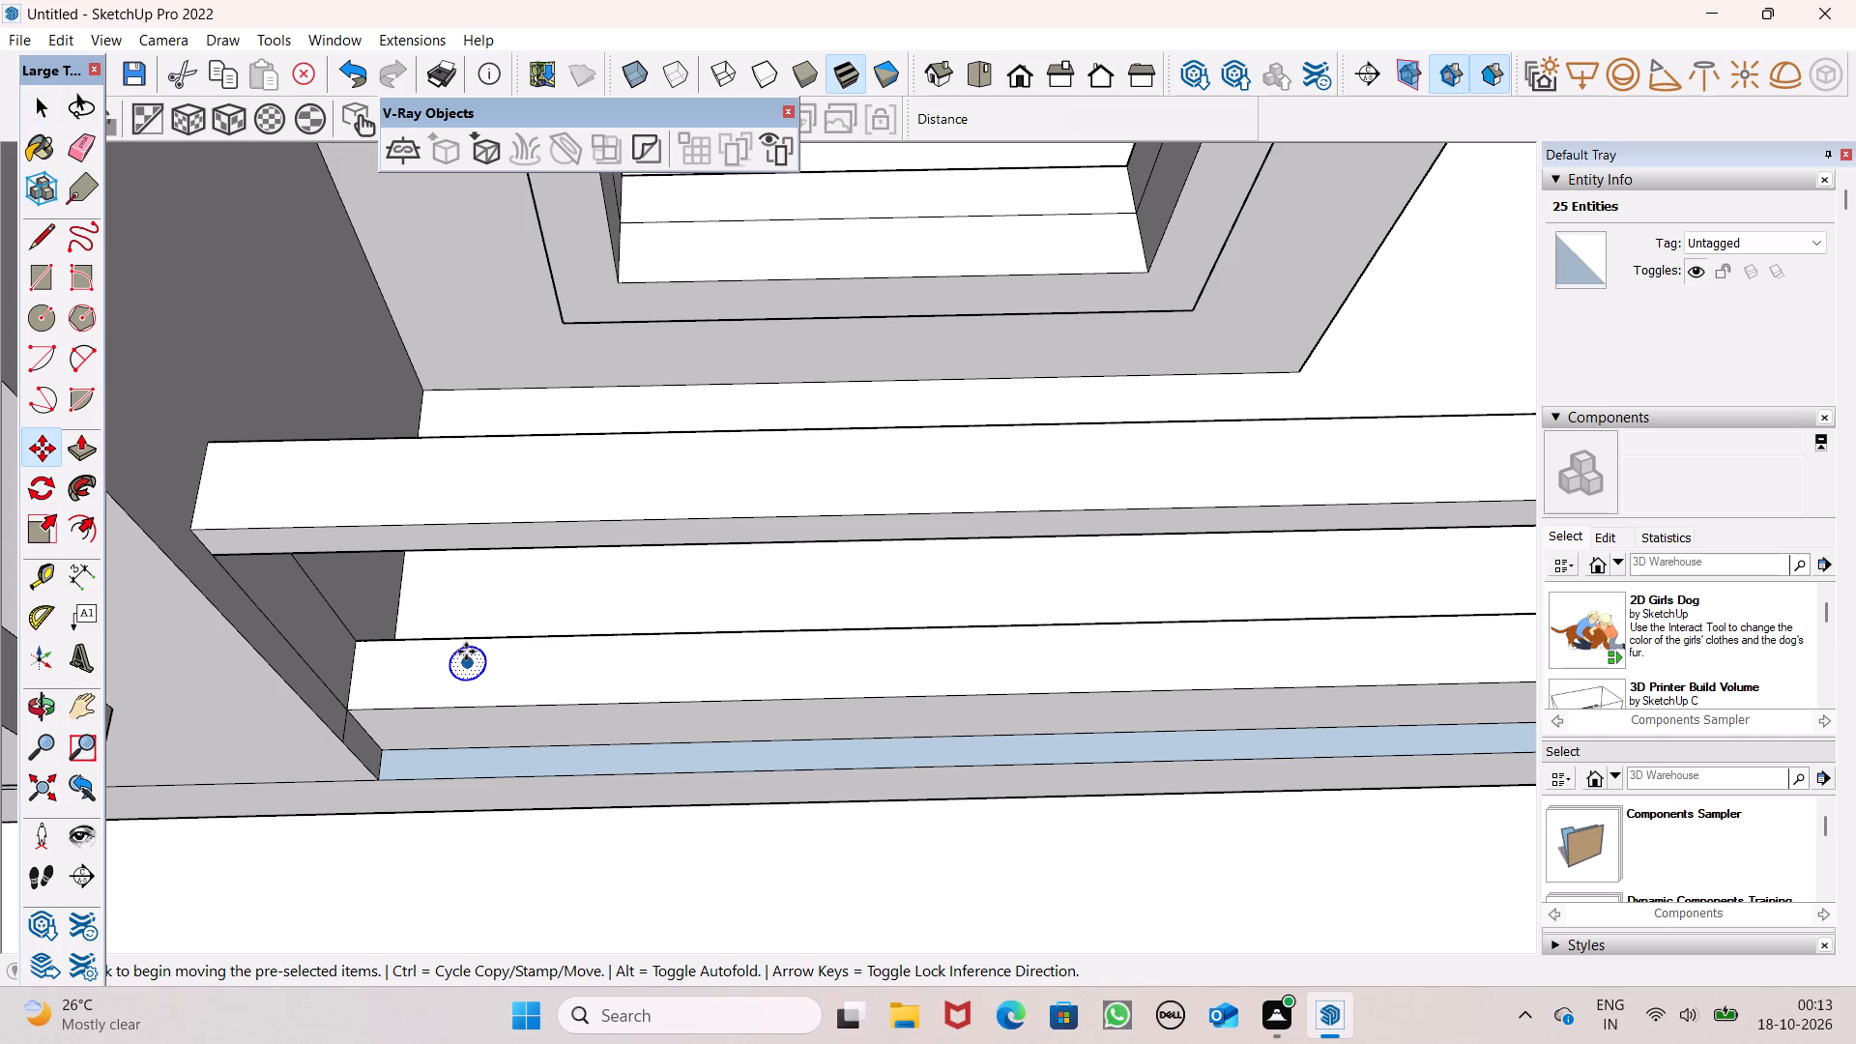
key(Return)
drag(477, 681, 480, 687)
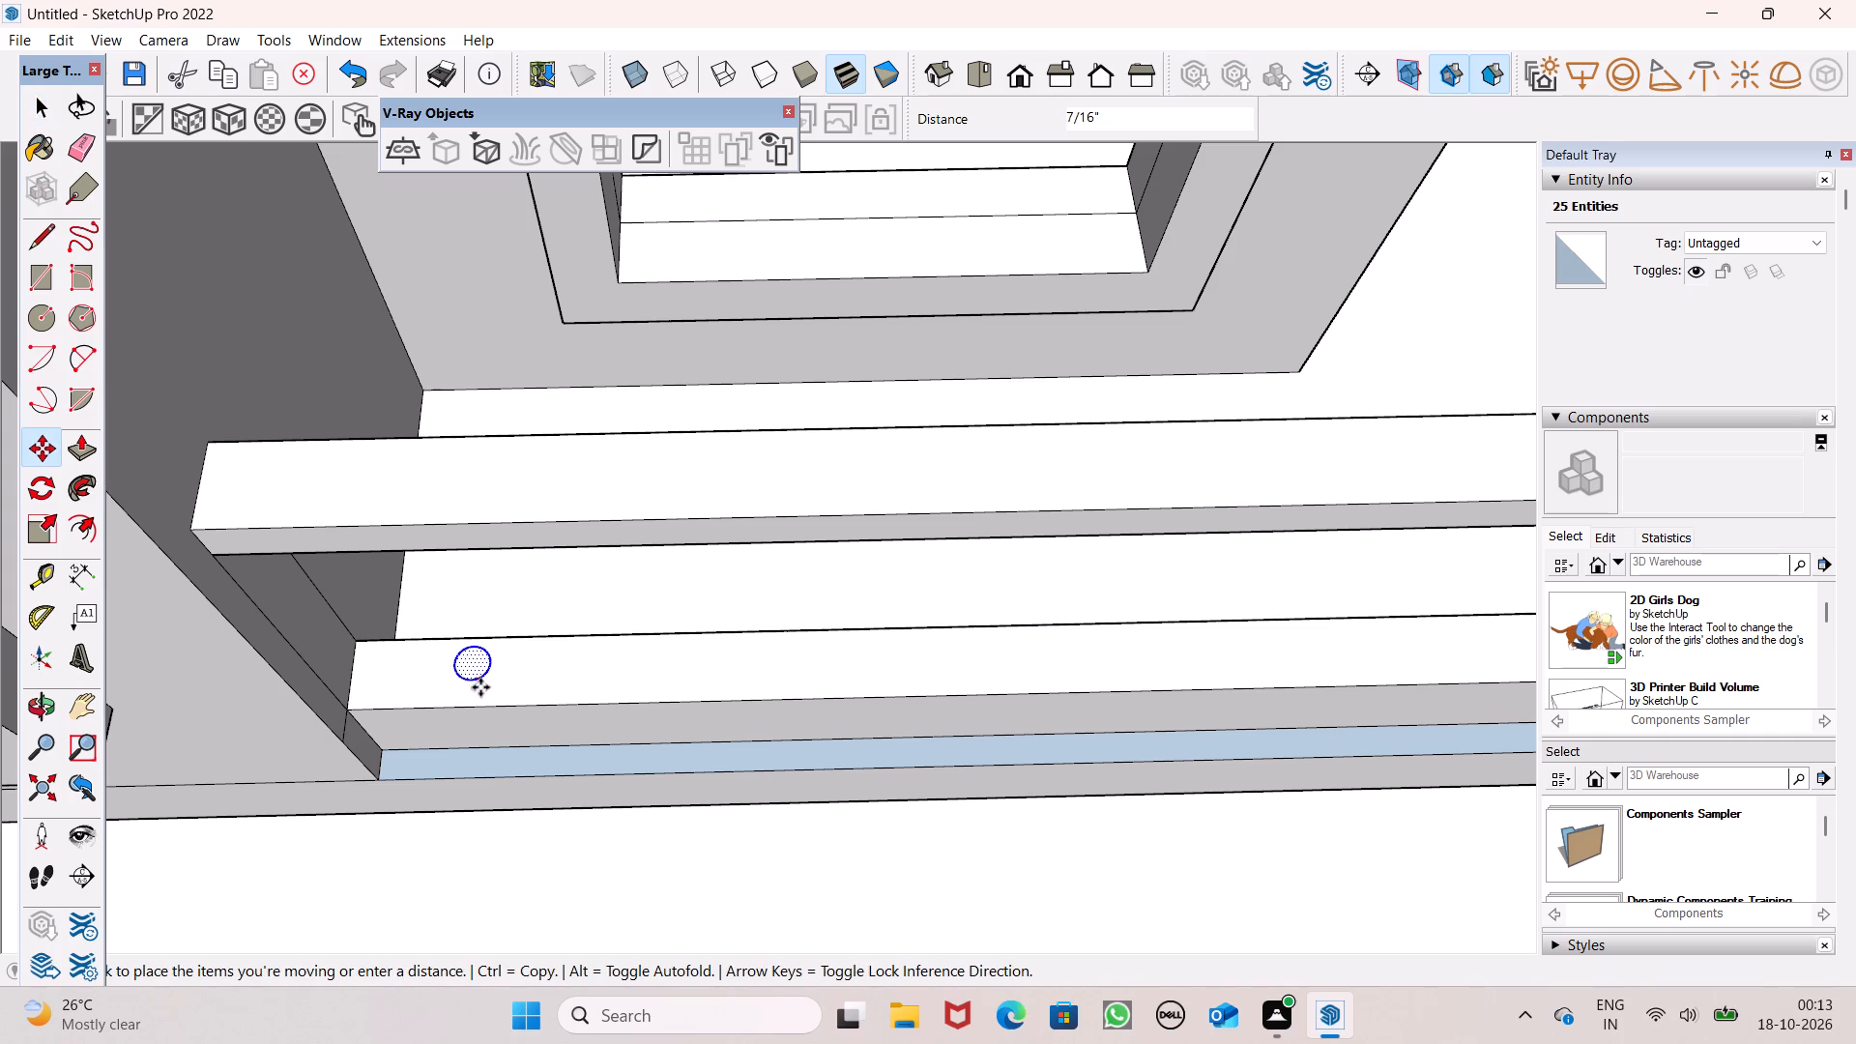
drag(480, 687, 486, 688)
scroll(466, 676, up, 7)
drag(486, 677, 475, 690)
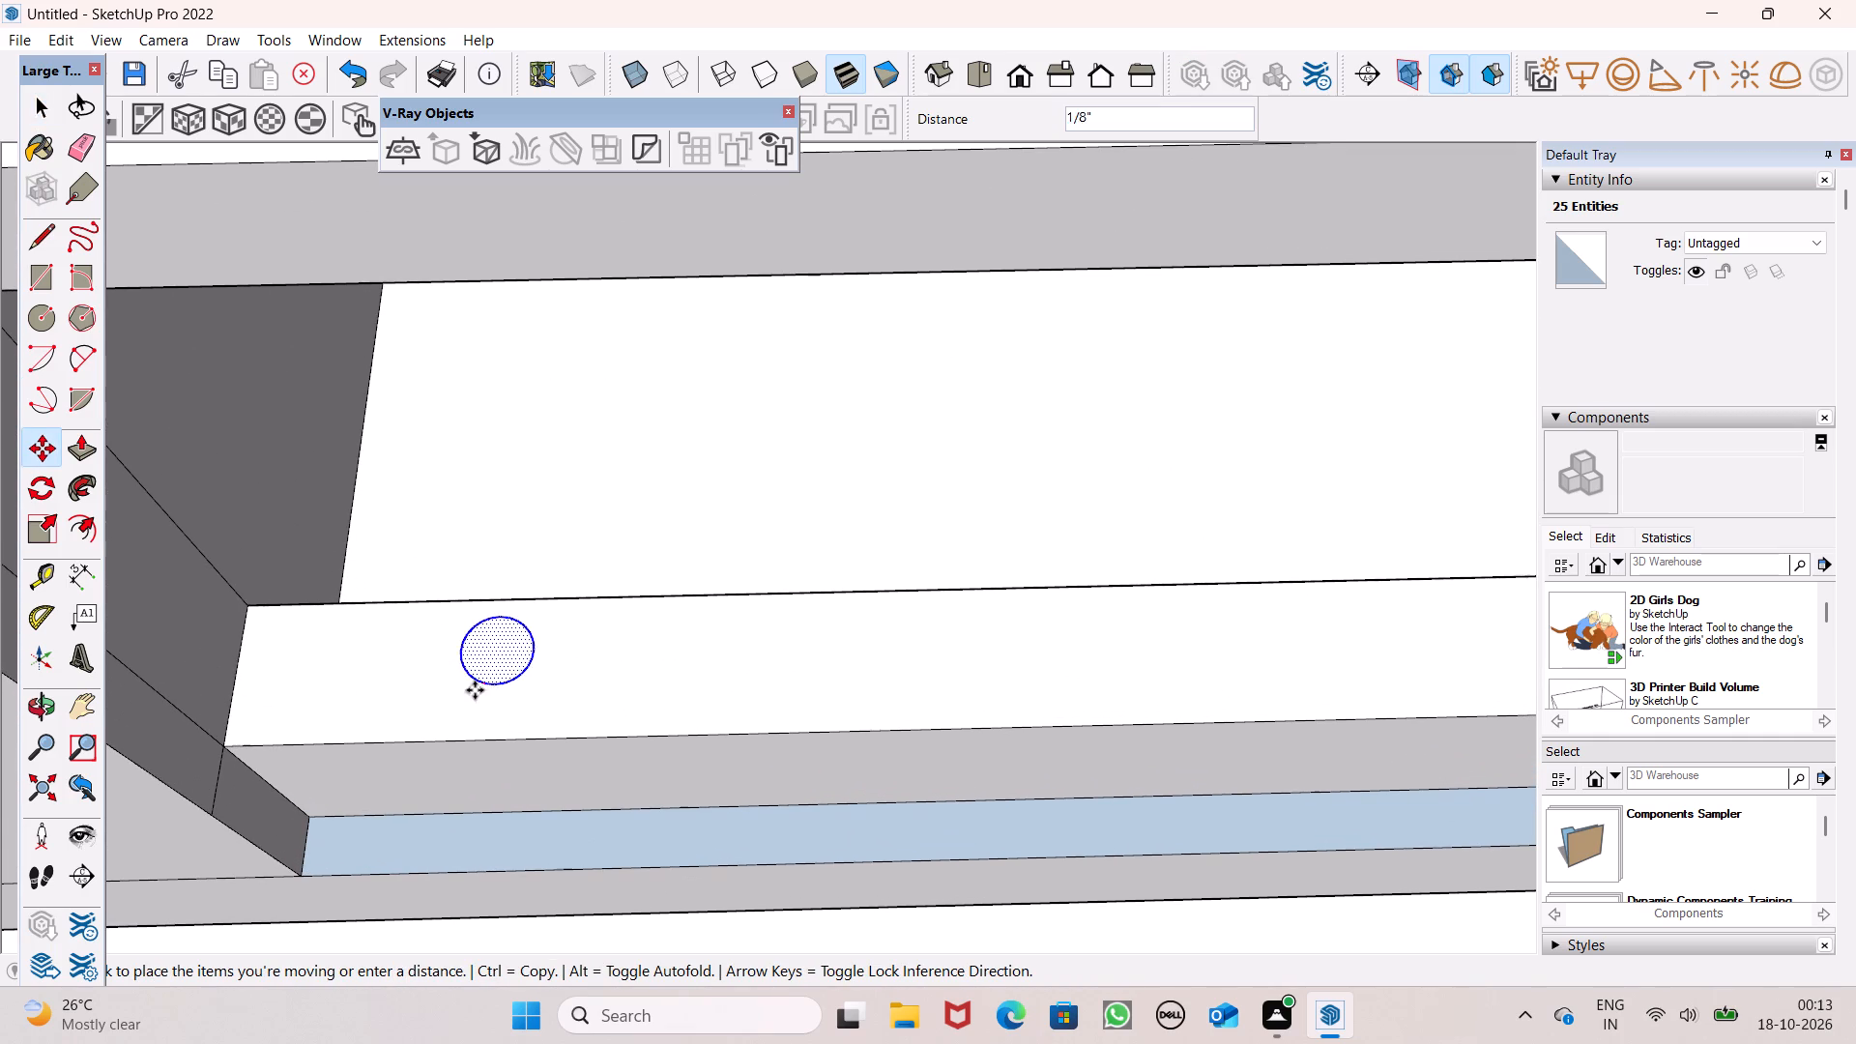
drag(475, 690, 462, 703)
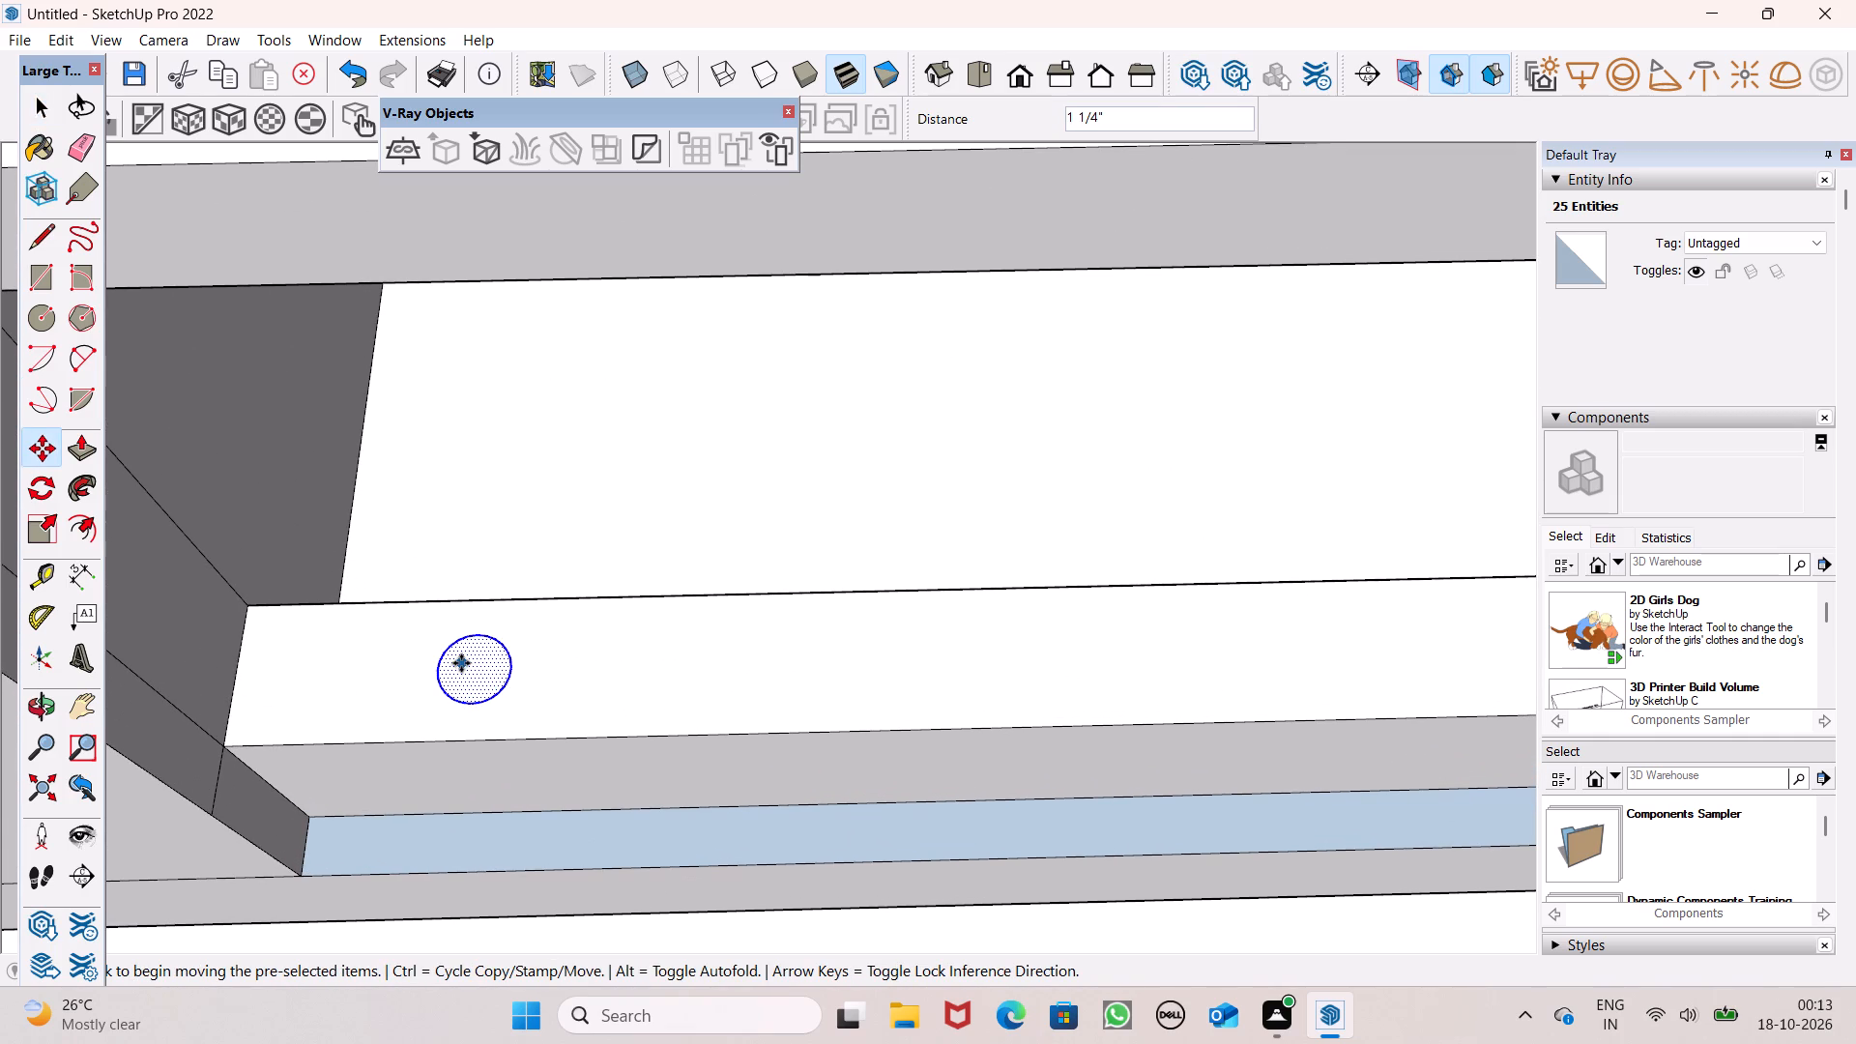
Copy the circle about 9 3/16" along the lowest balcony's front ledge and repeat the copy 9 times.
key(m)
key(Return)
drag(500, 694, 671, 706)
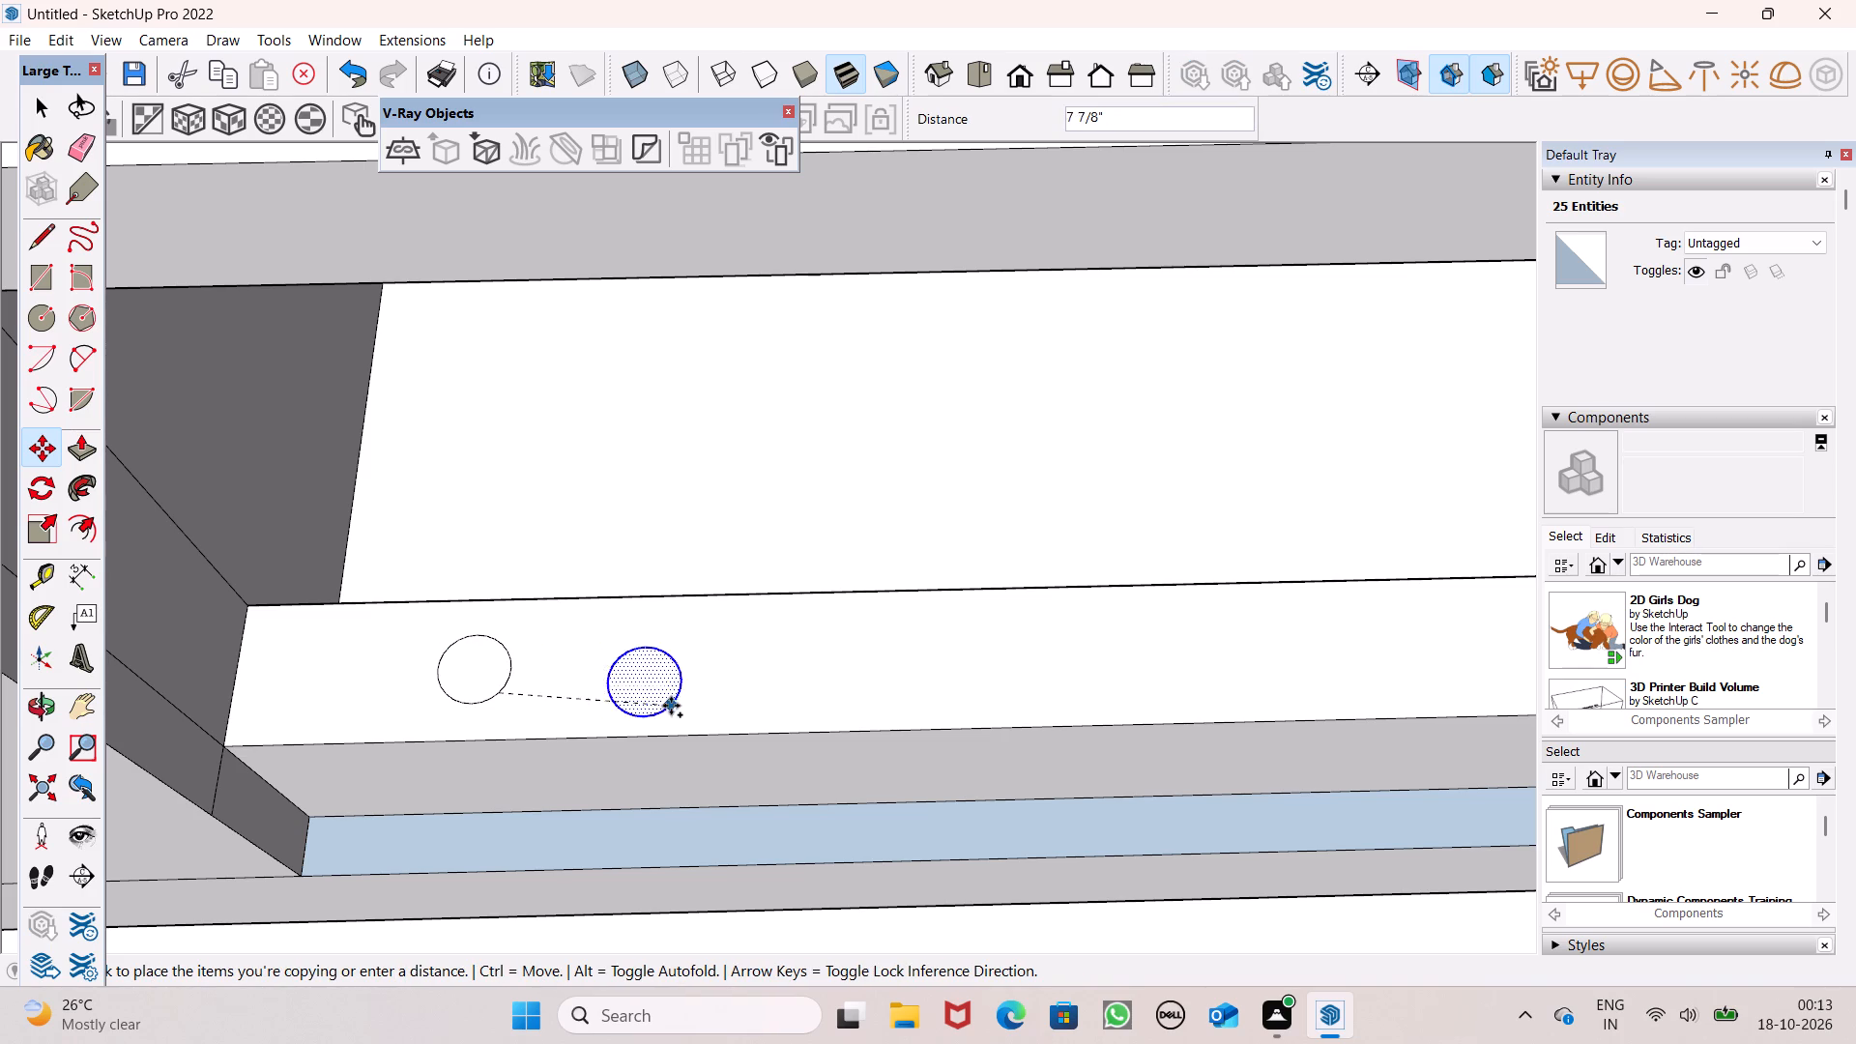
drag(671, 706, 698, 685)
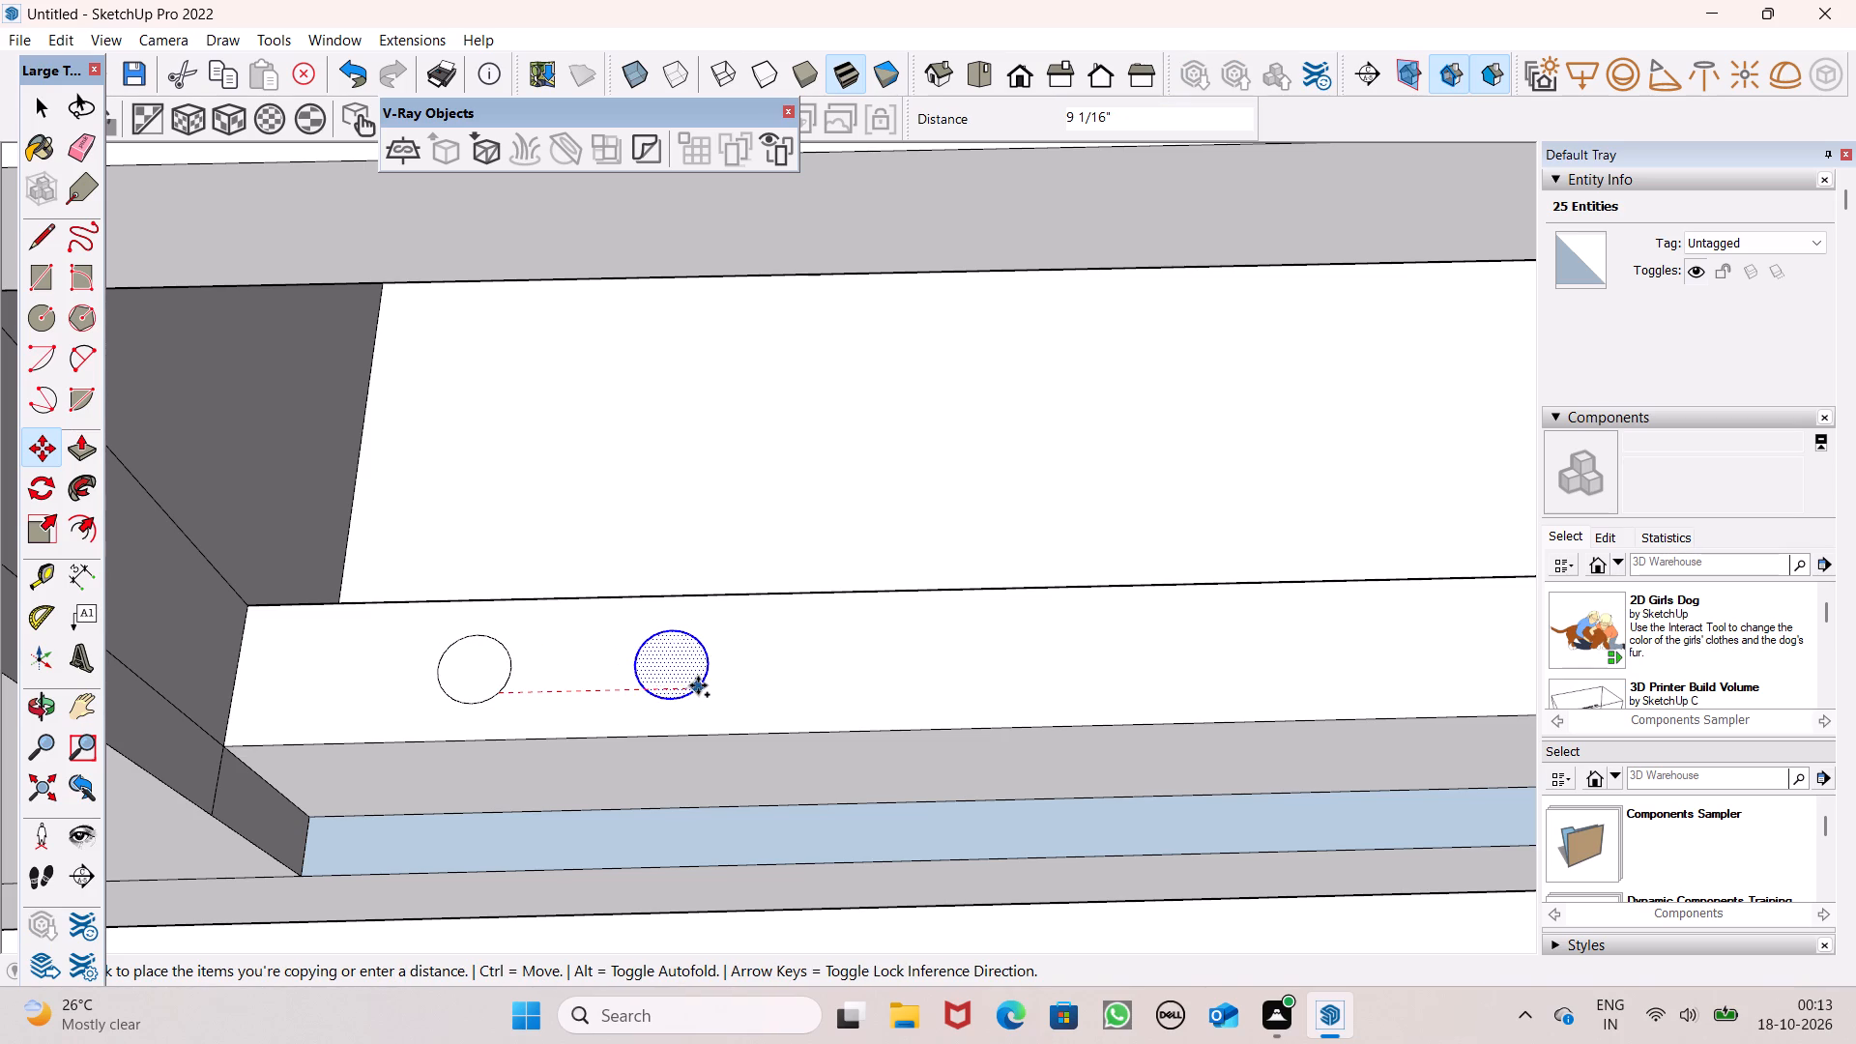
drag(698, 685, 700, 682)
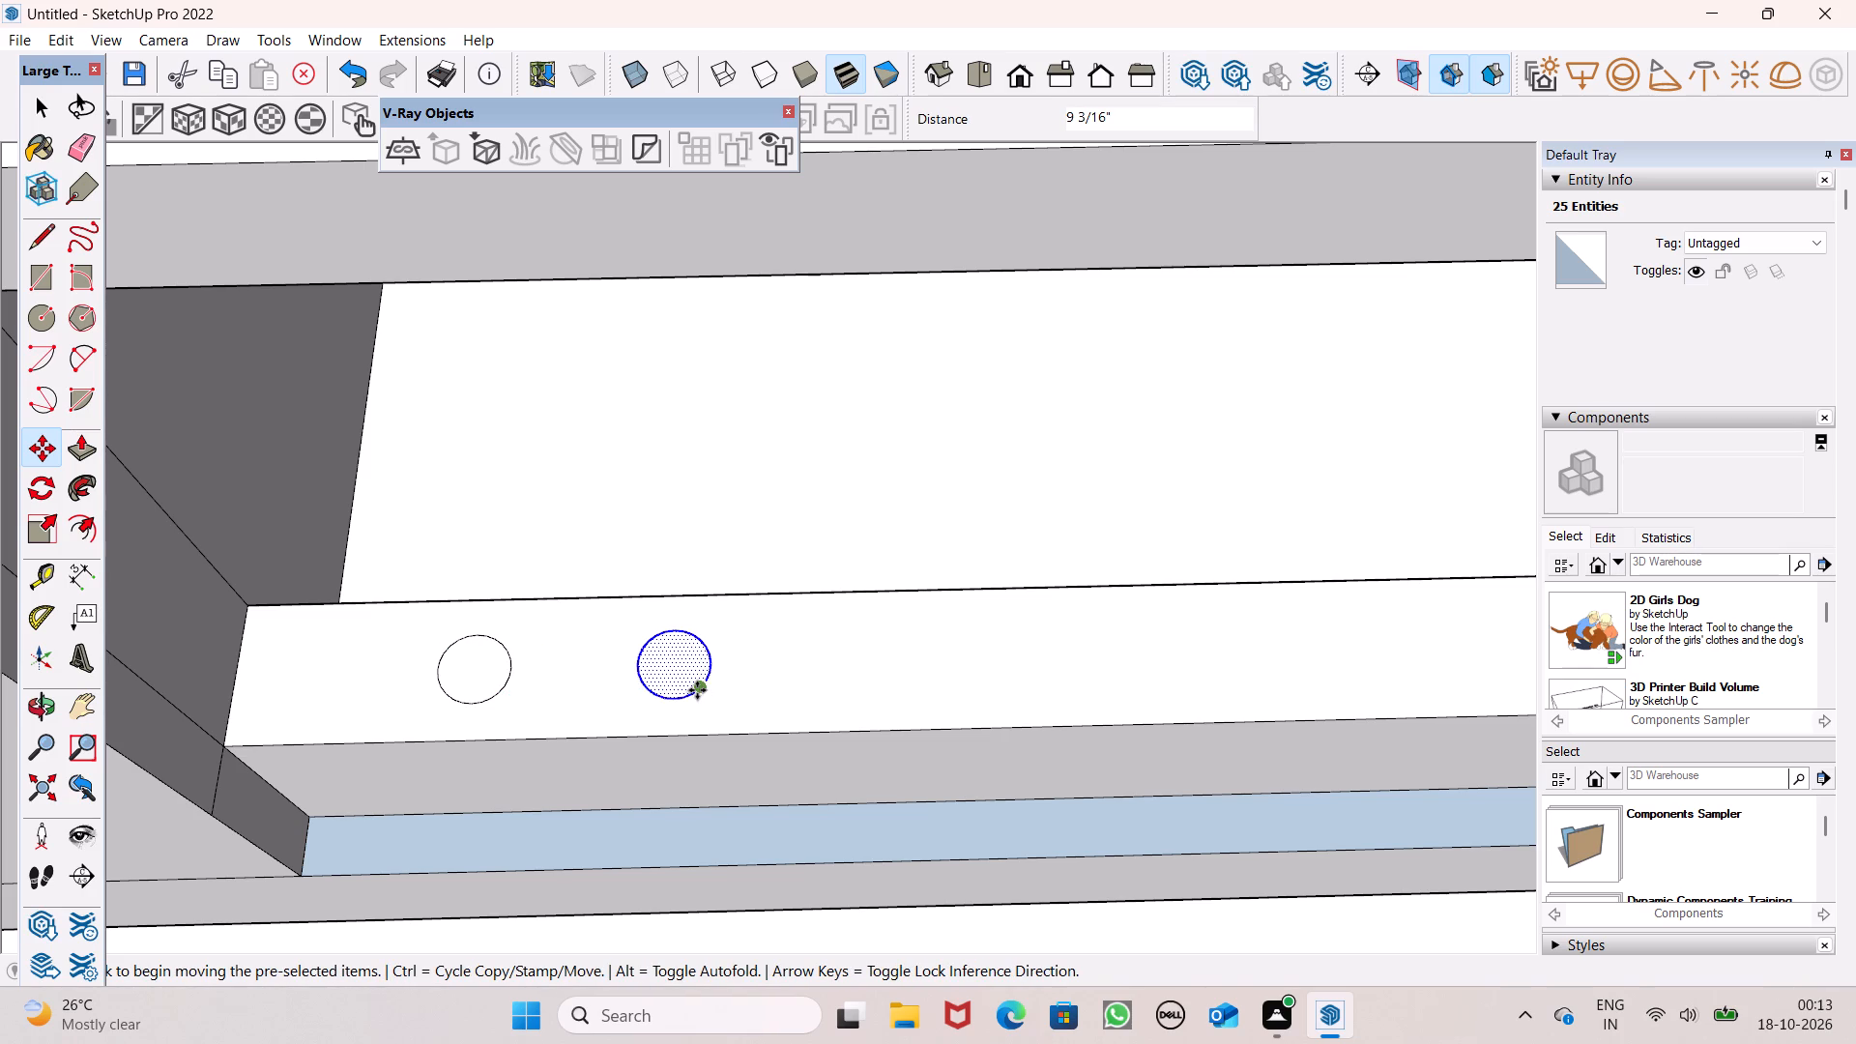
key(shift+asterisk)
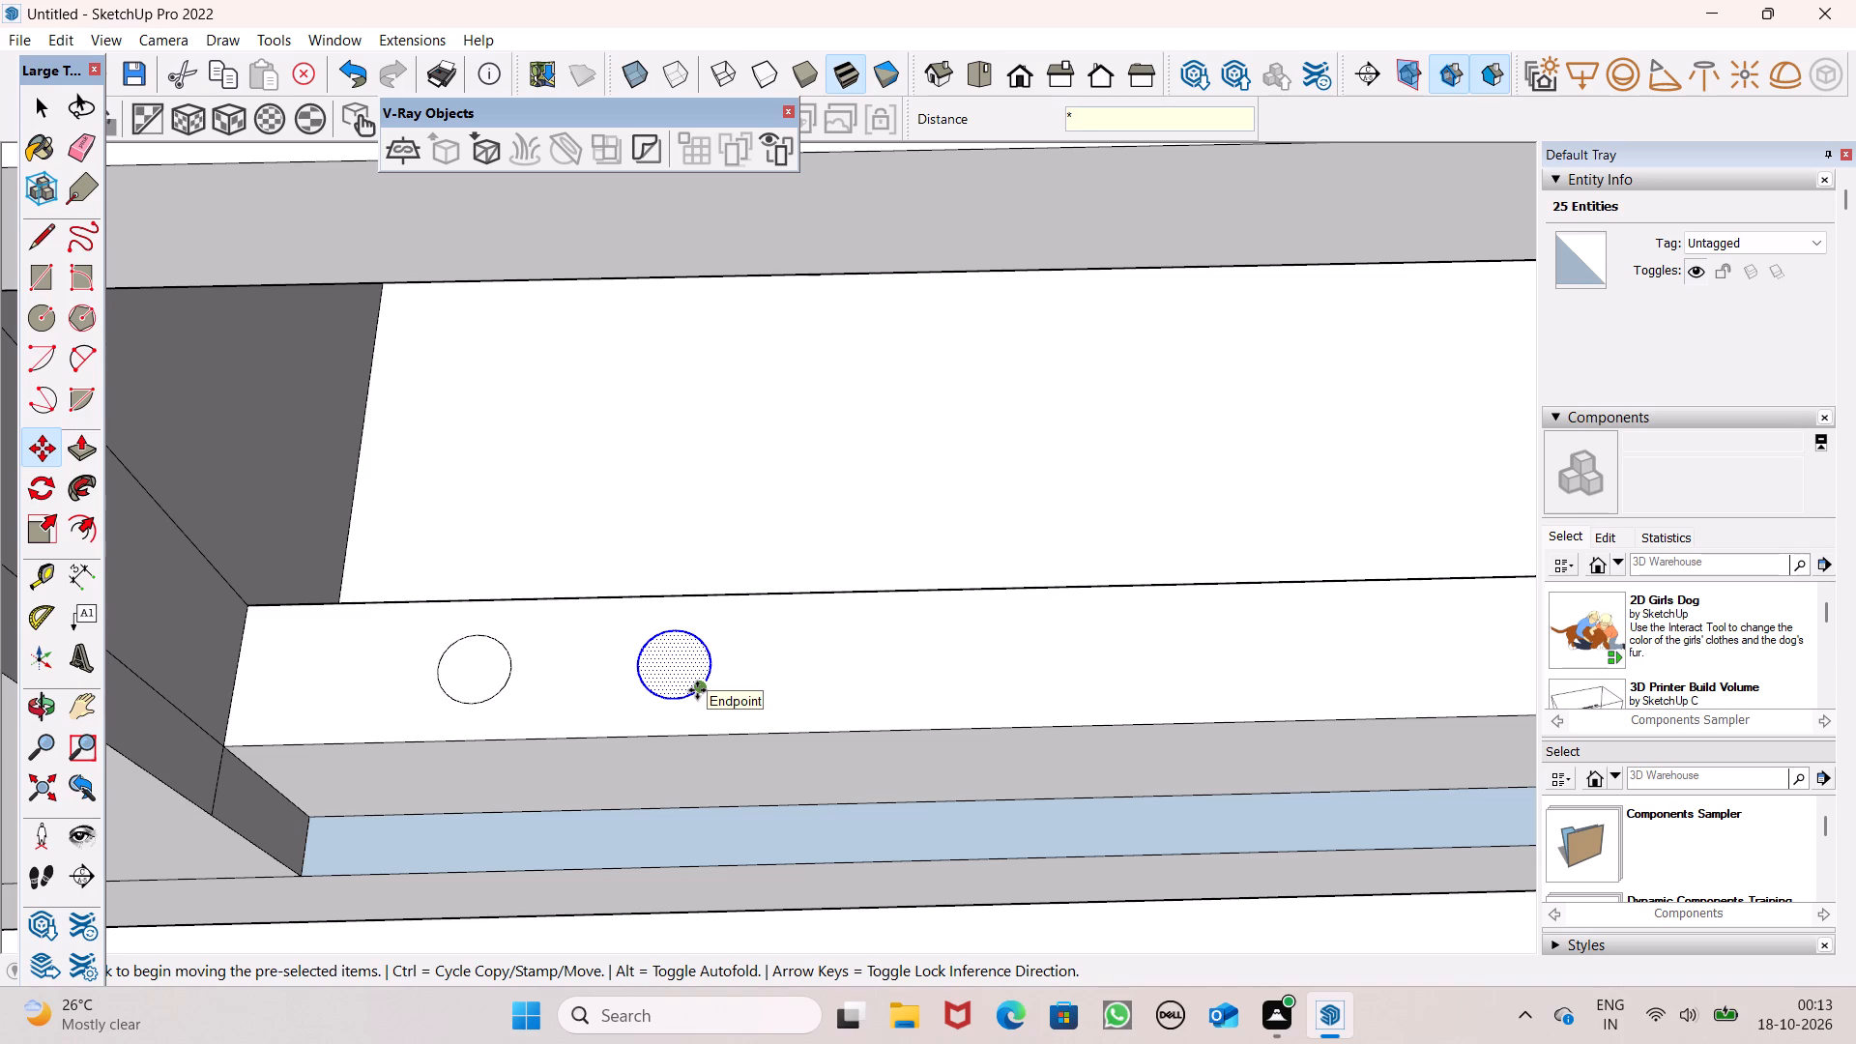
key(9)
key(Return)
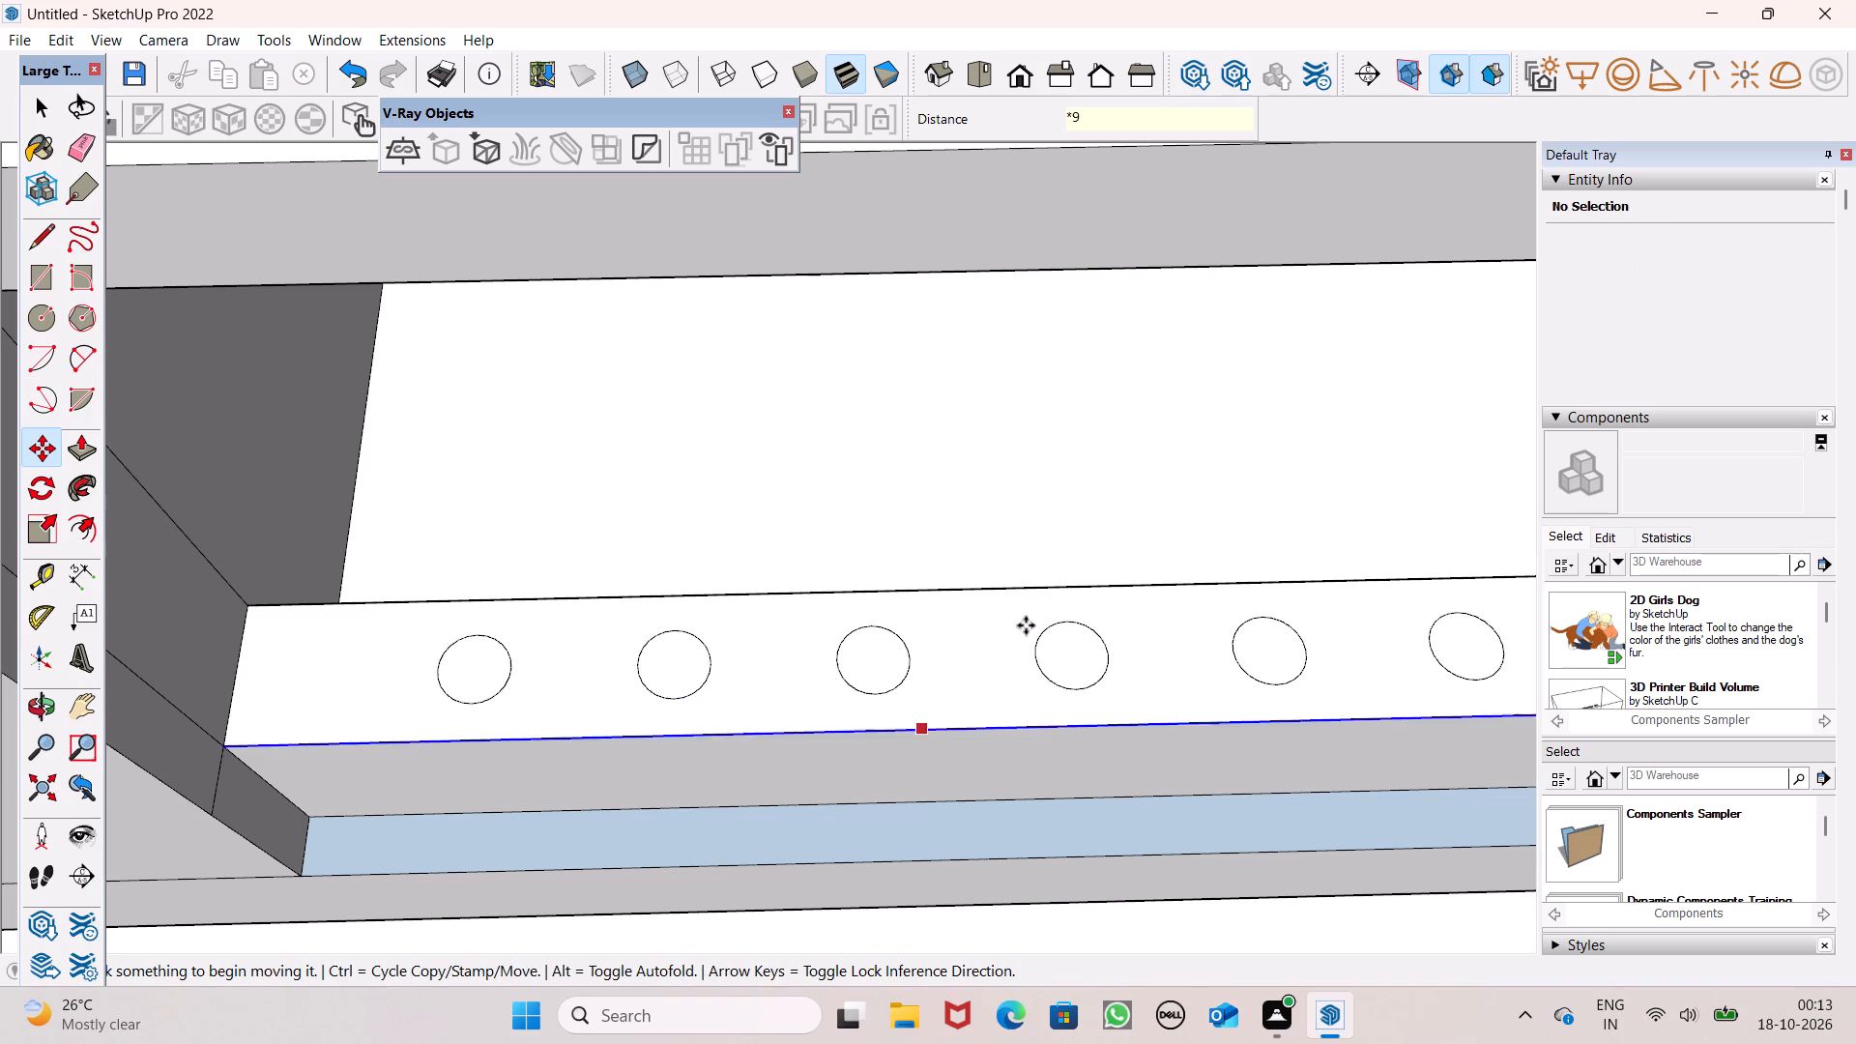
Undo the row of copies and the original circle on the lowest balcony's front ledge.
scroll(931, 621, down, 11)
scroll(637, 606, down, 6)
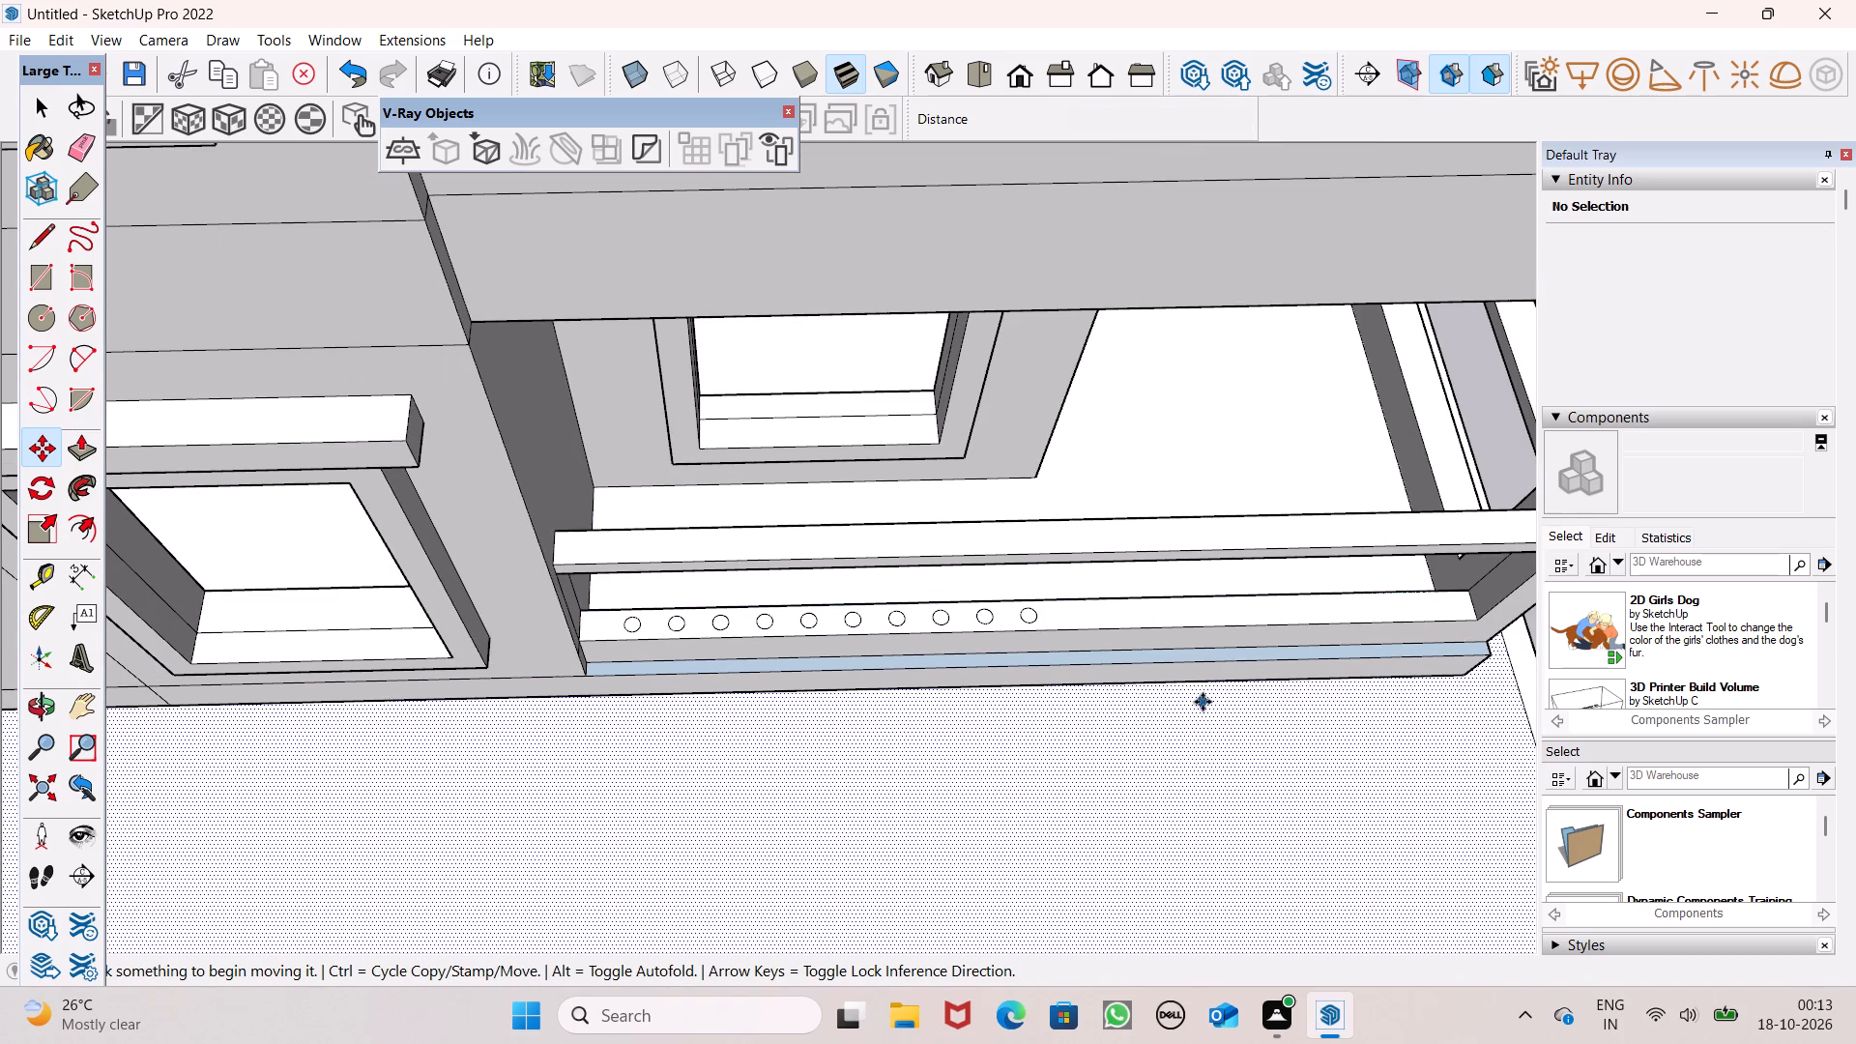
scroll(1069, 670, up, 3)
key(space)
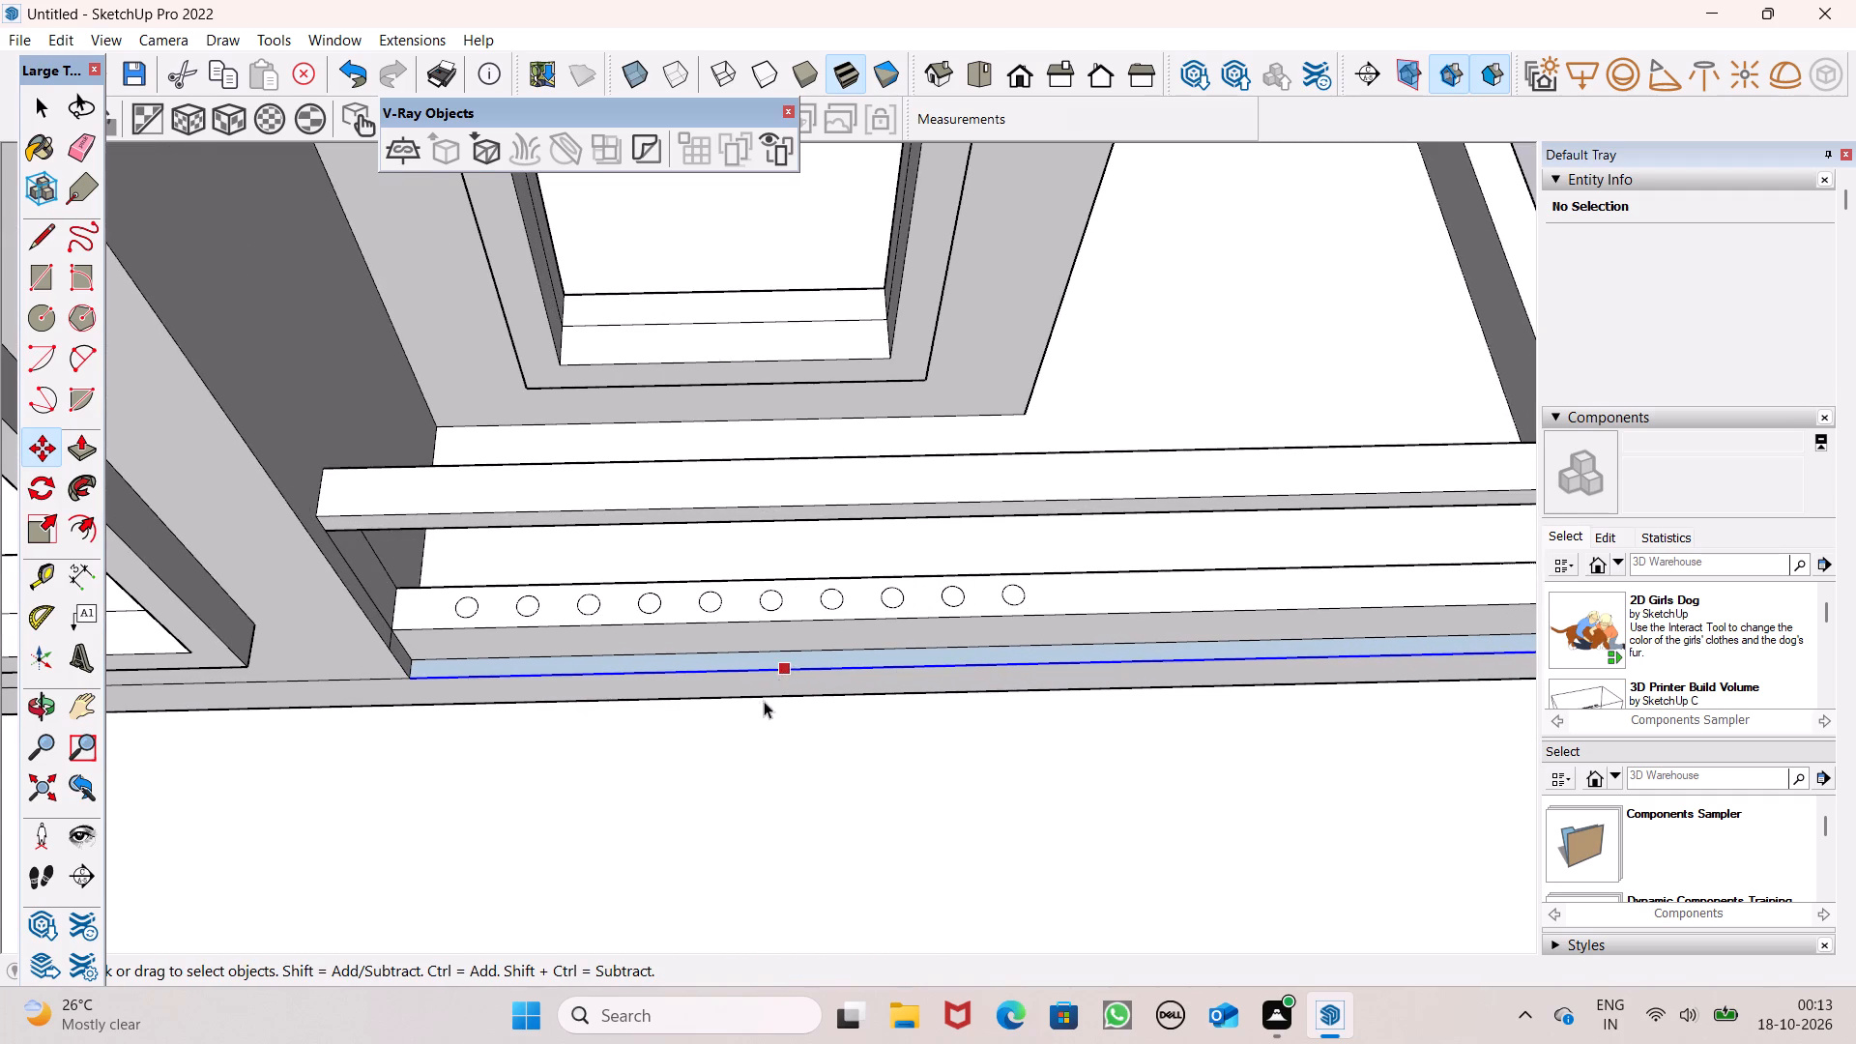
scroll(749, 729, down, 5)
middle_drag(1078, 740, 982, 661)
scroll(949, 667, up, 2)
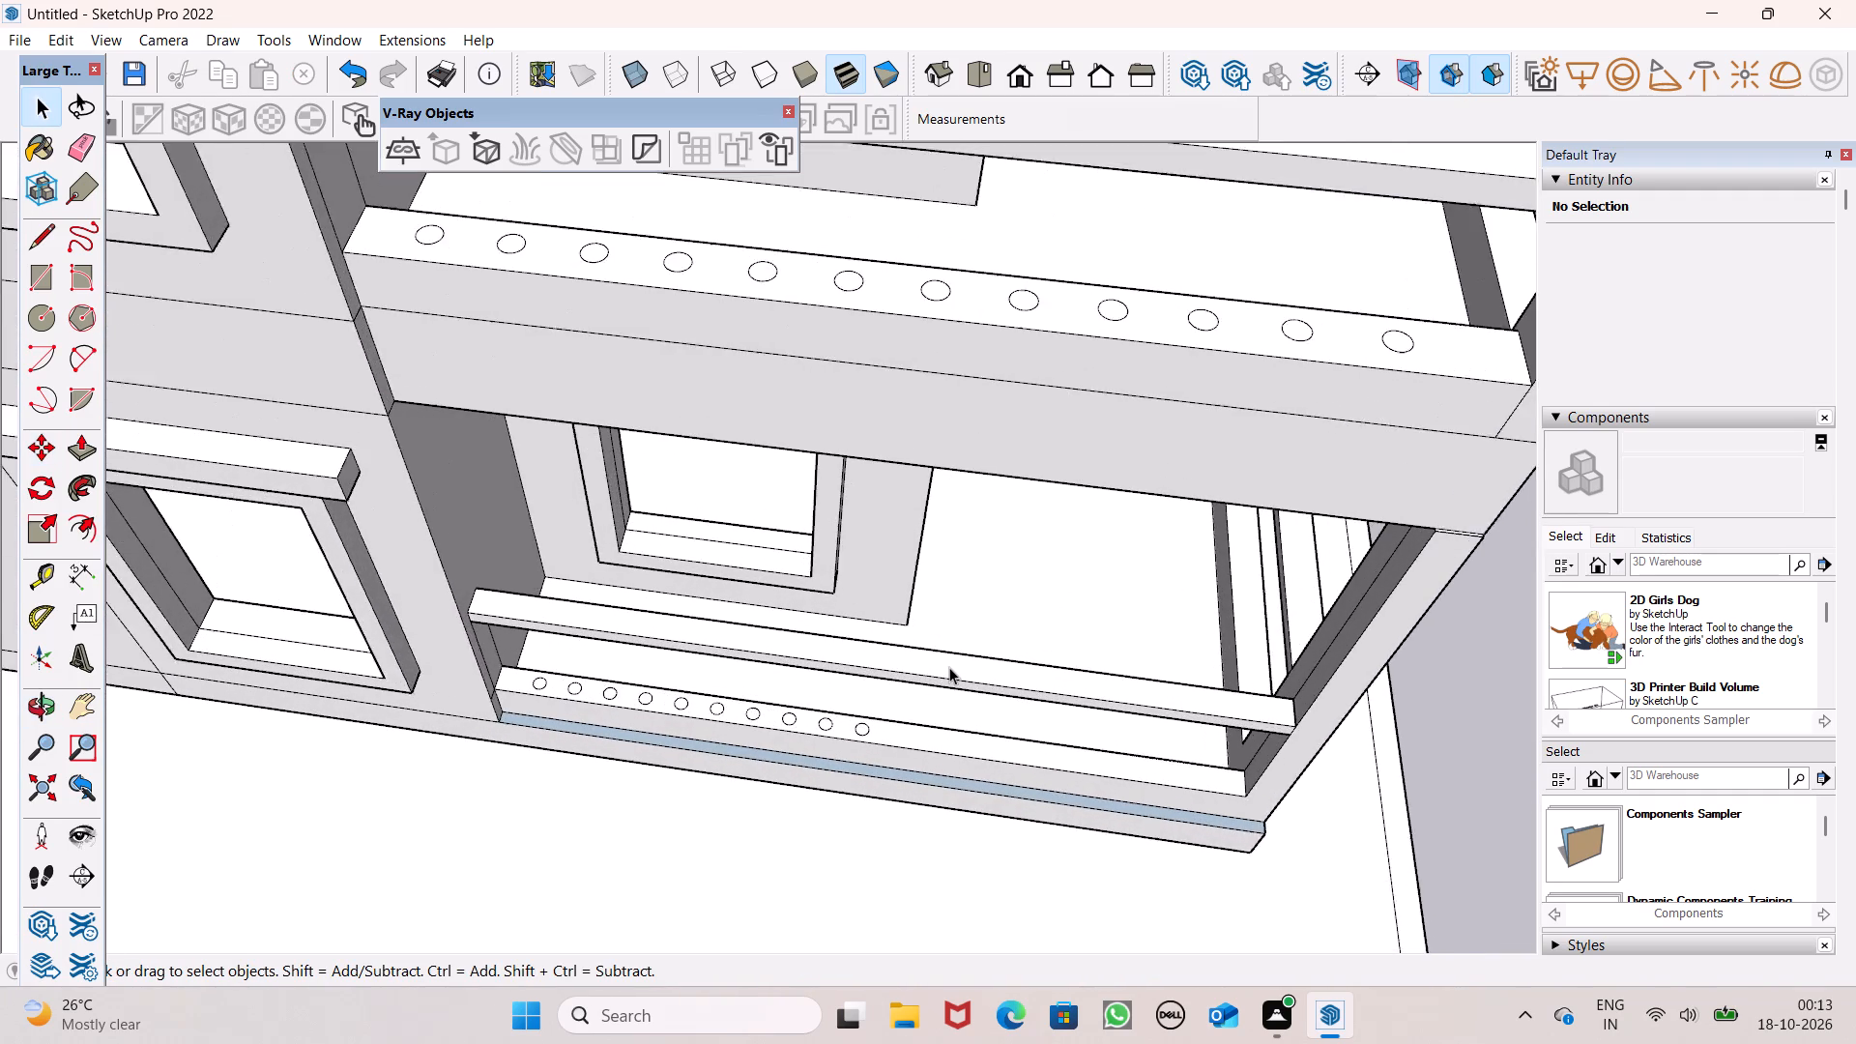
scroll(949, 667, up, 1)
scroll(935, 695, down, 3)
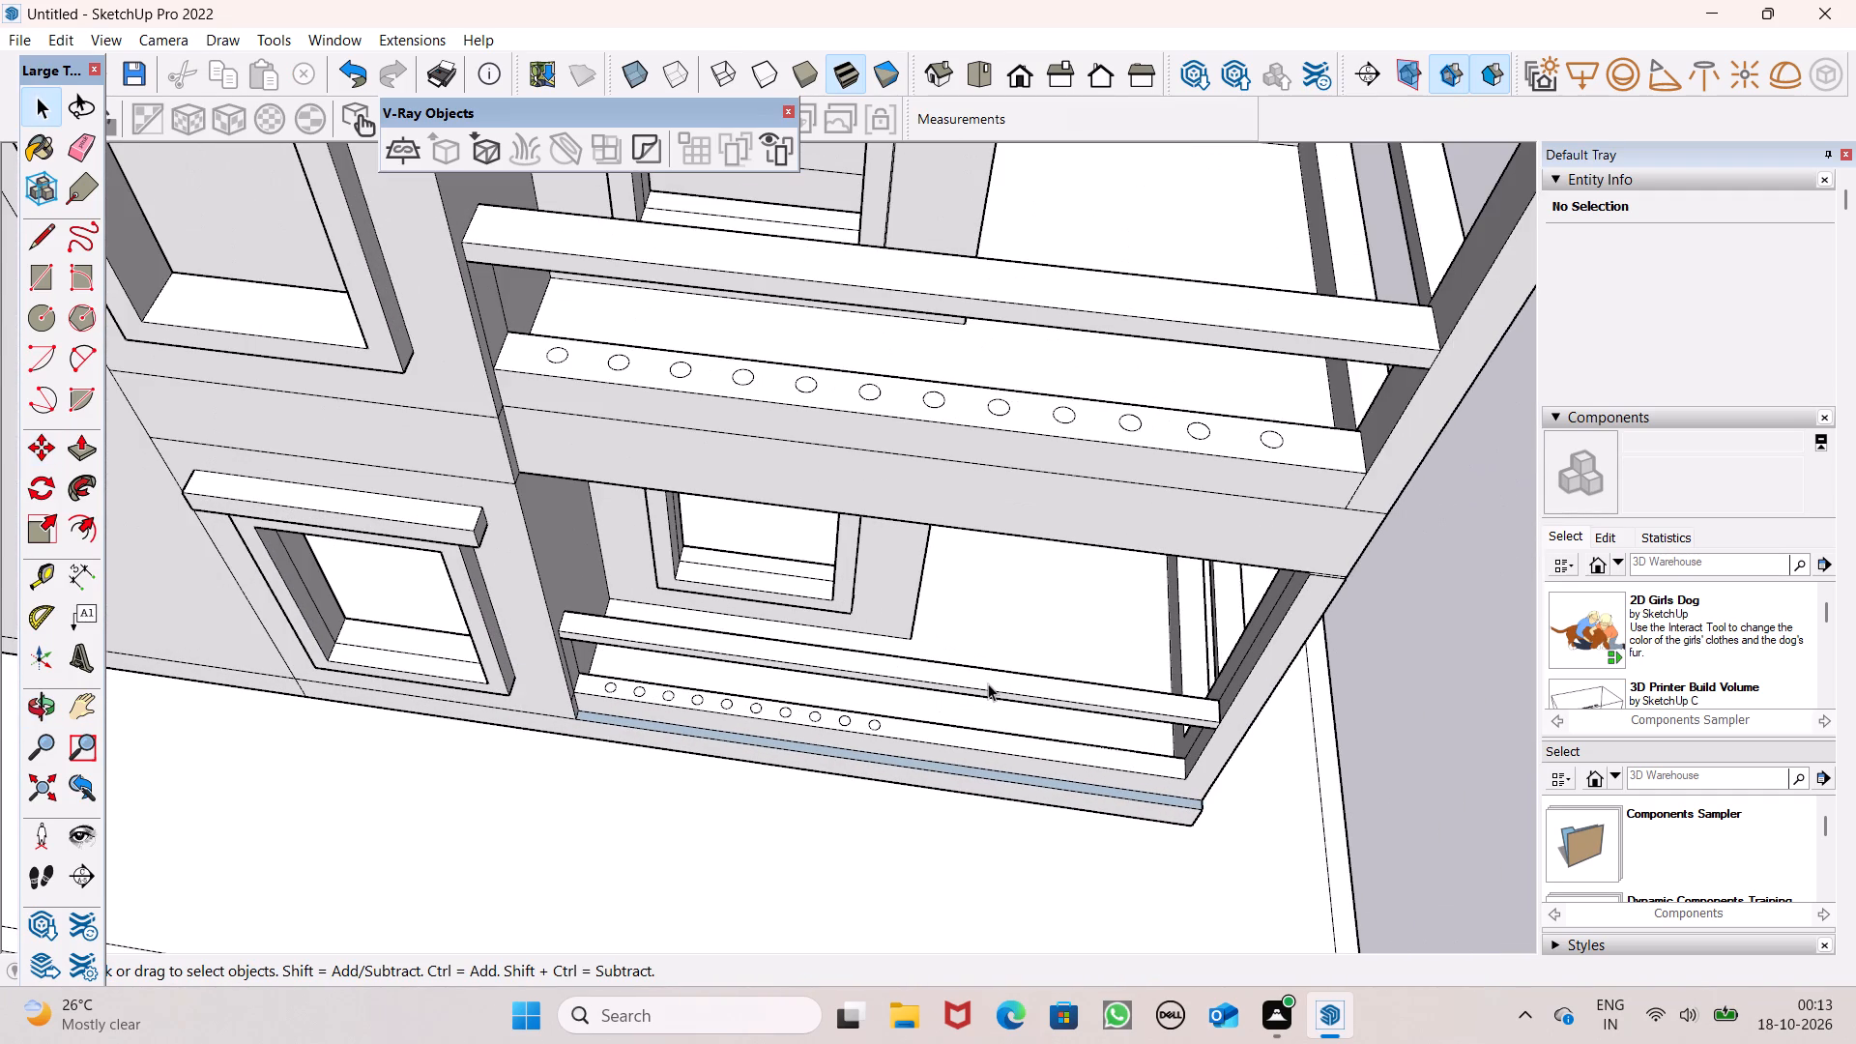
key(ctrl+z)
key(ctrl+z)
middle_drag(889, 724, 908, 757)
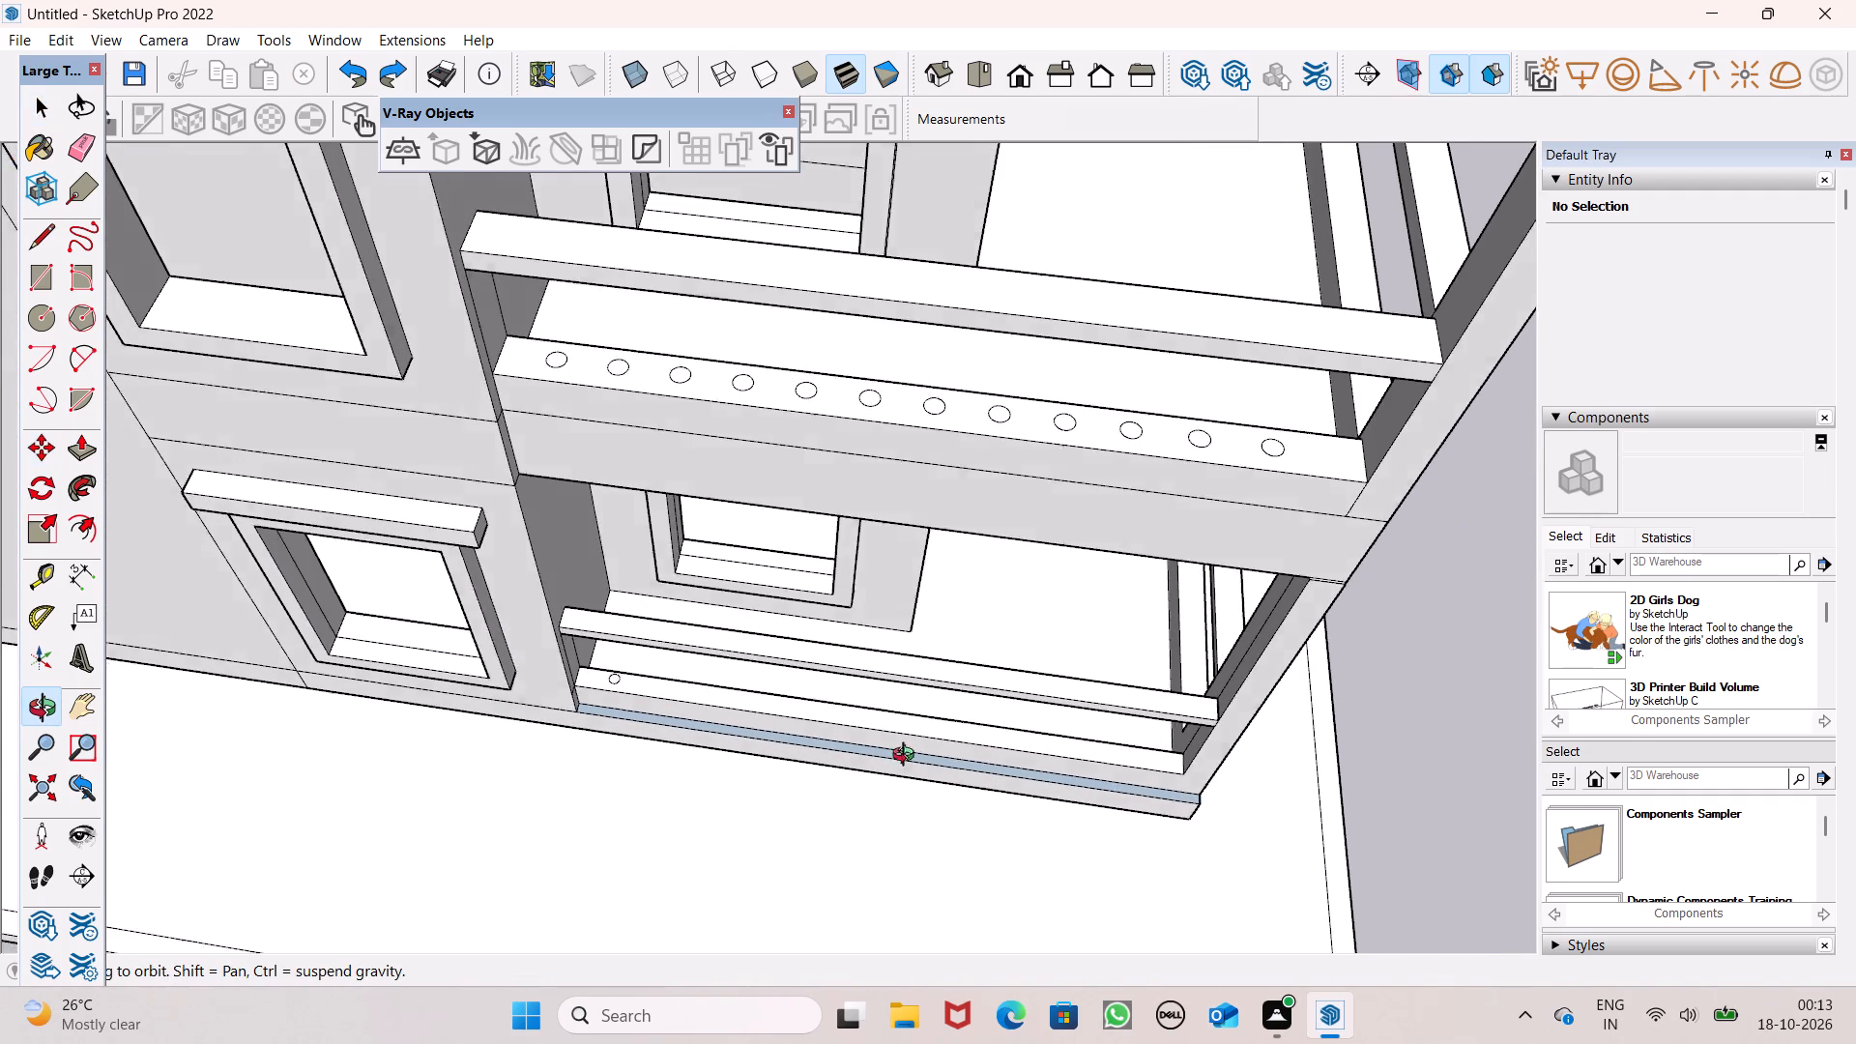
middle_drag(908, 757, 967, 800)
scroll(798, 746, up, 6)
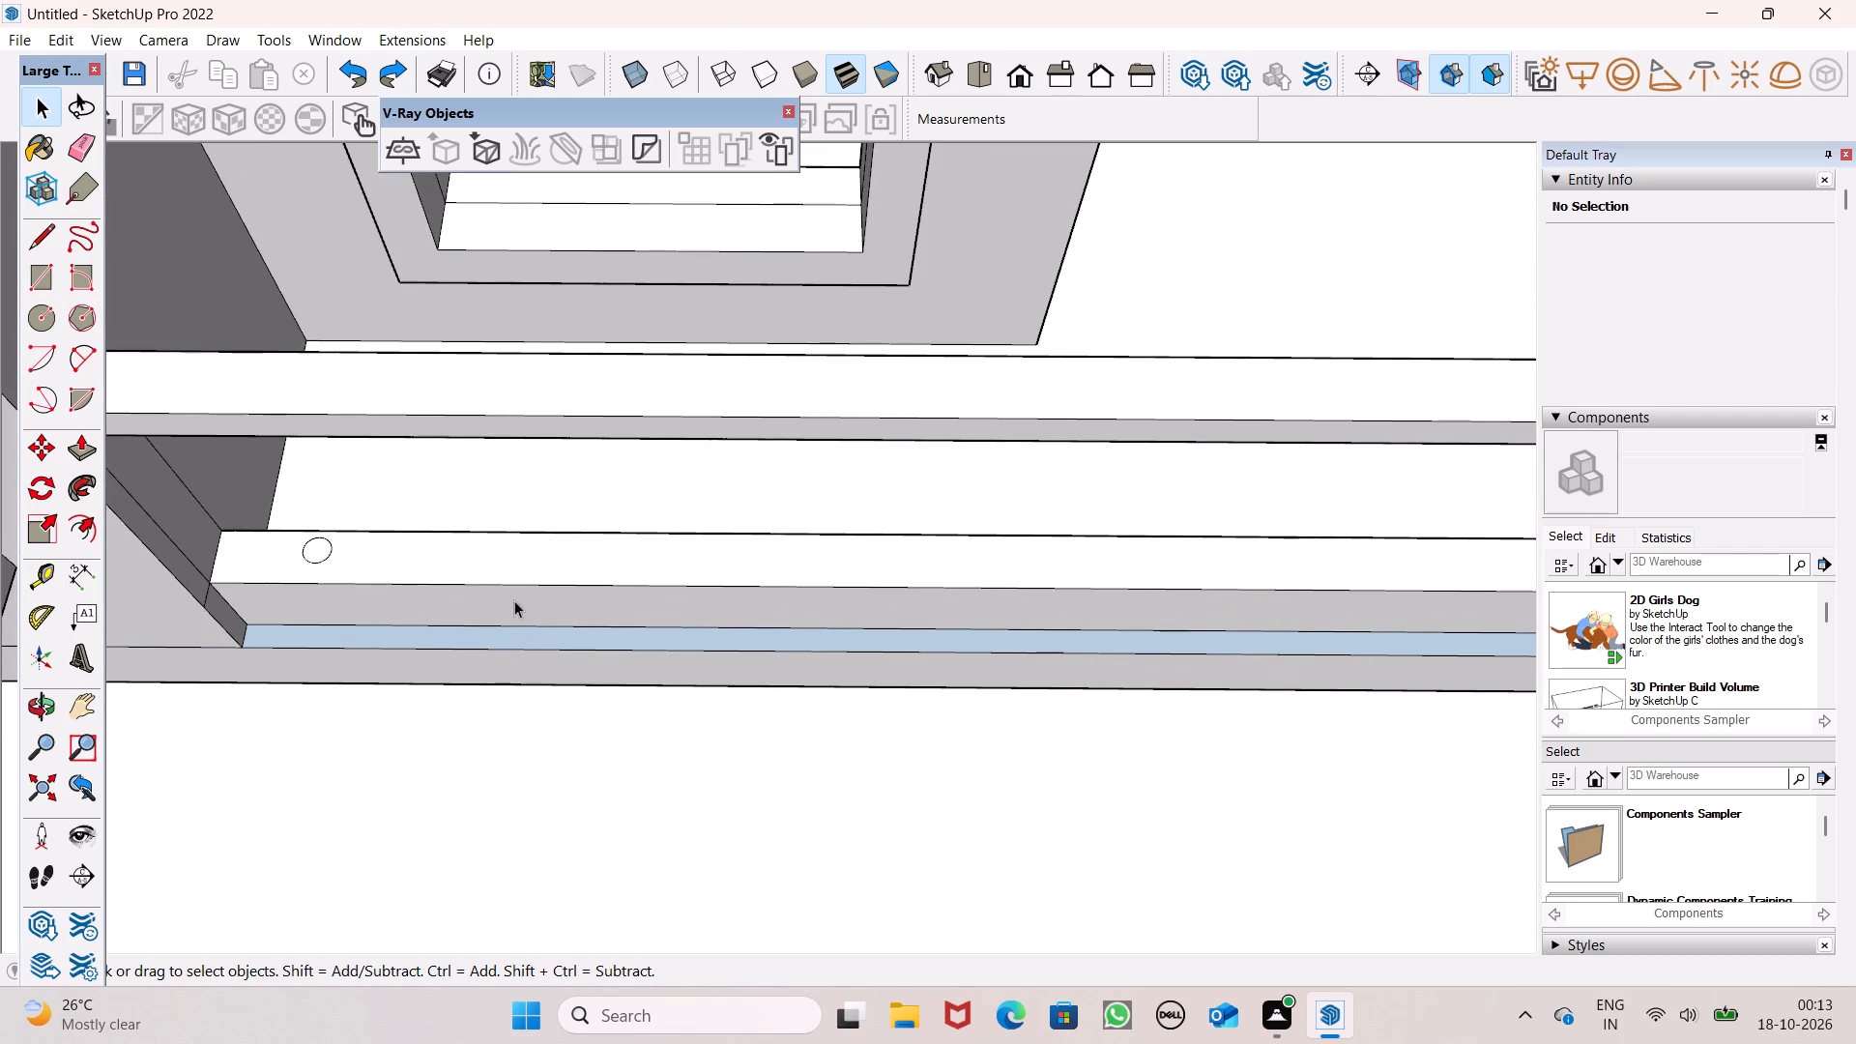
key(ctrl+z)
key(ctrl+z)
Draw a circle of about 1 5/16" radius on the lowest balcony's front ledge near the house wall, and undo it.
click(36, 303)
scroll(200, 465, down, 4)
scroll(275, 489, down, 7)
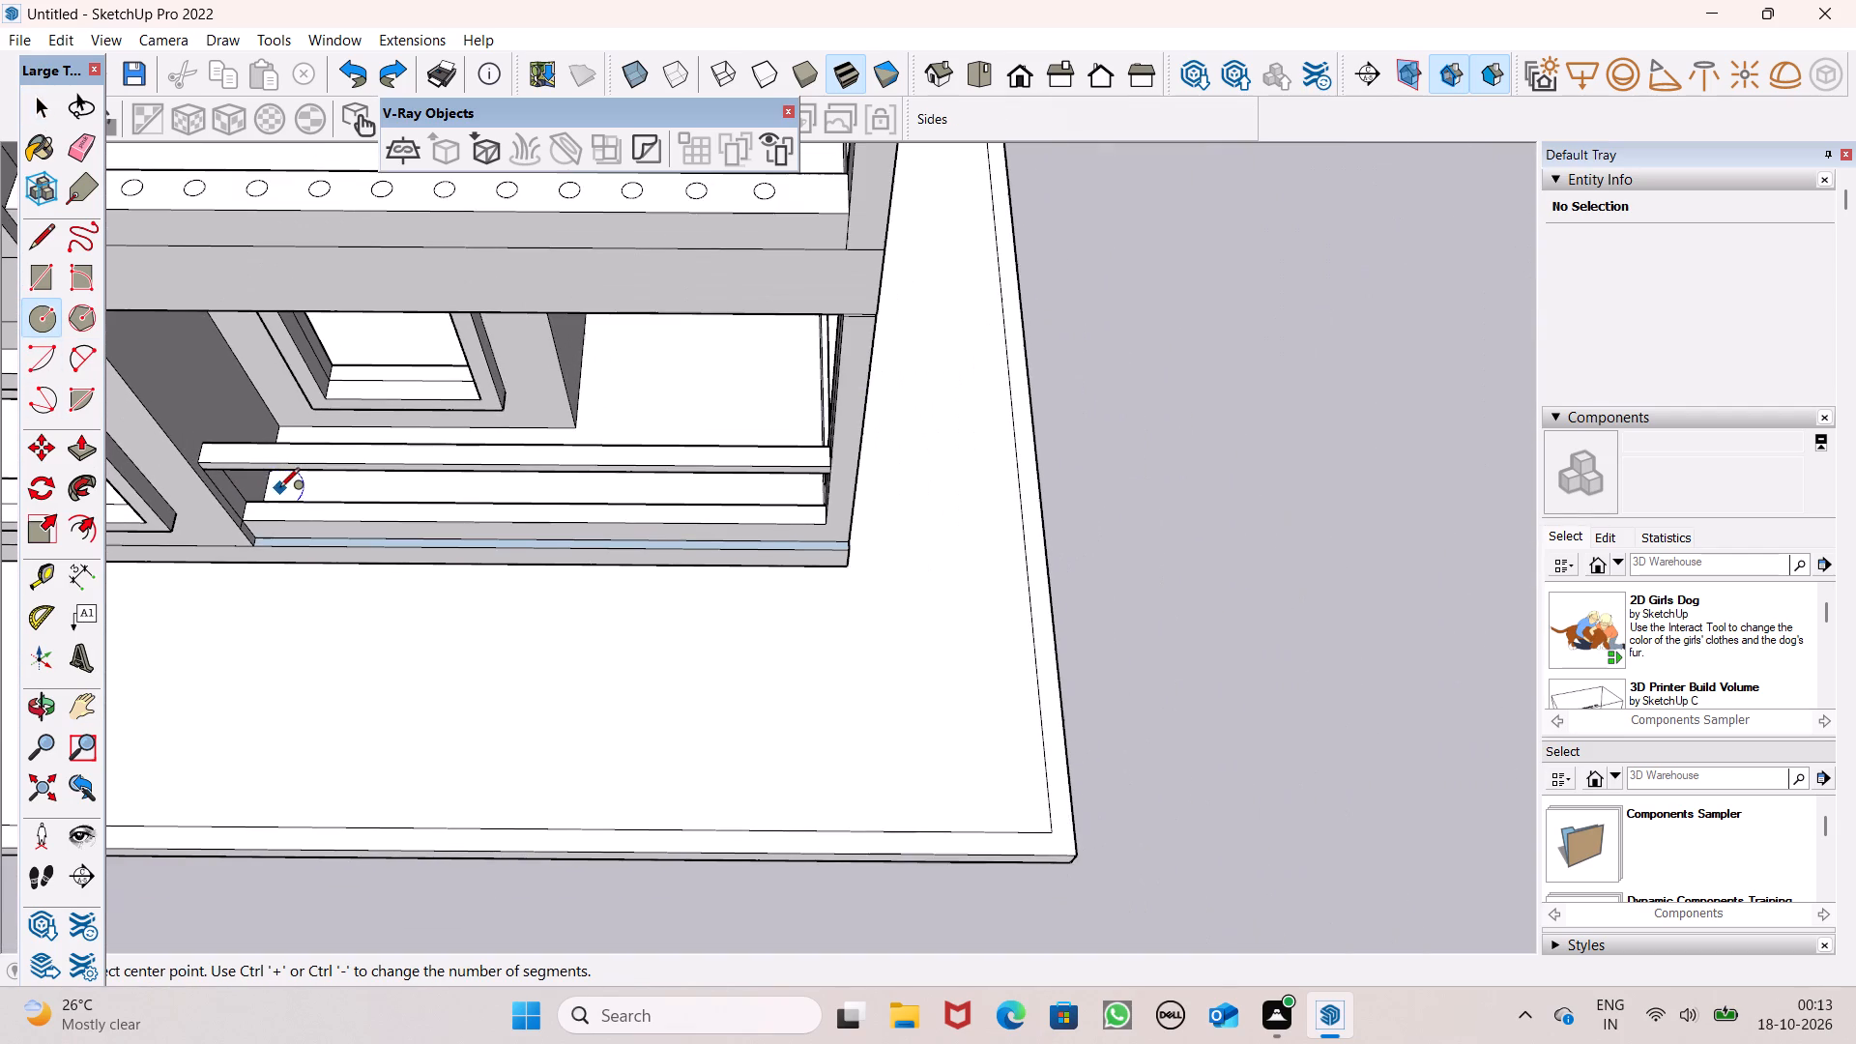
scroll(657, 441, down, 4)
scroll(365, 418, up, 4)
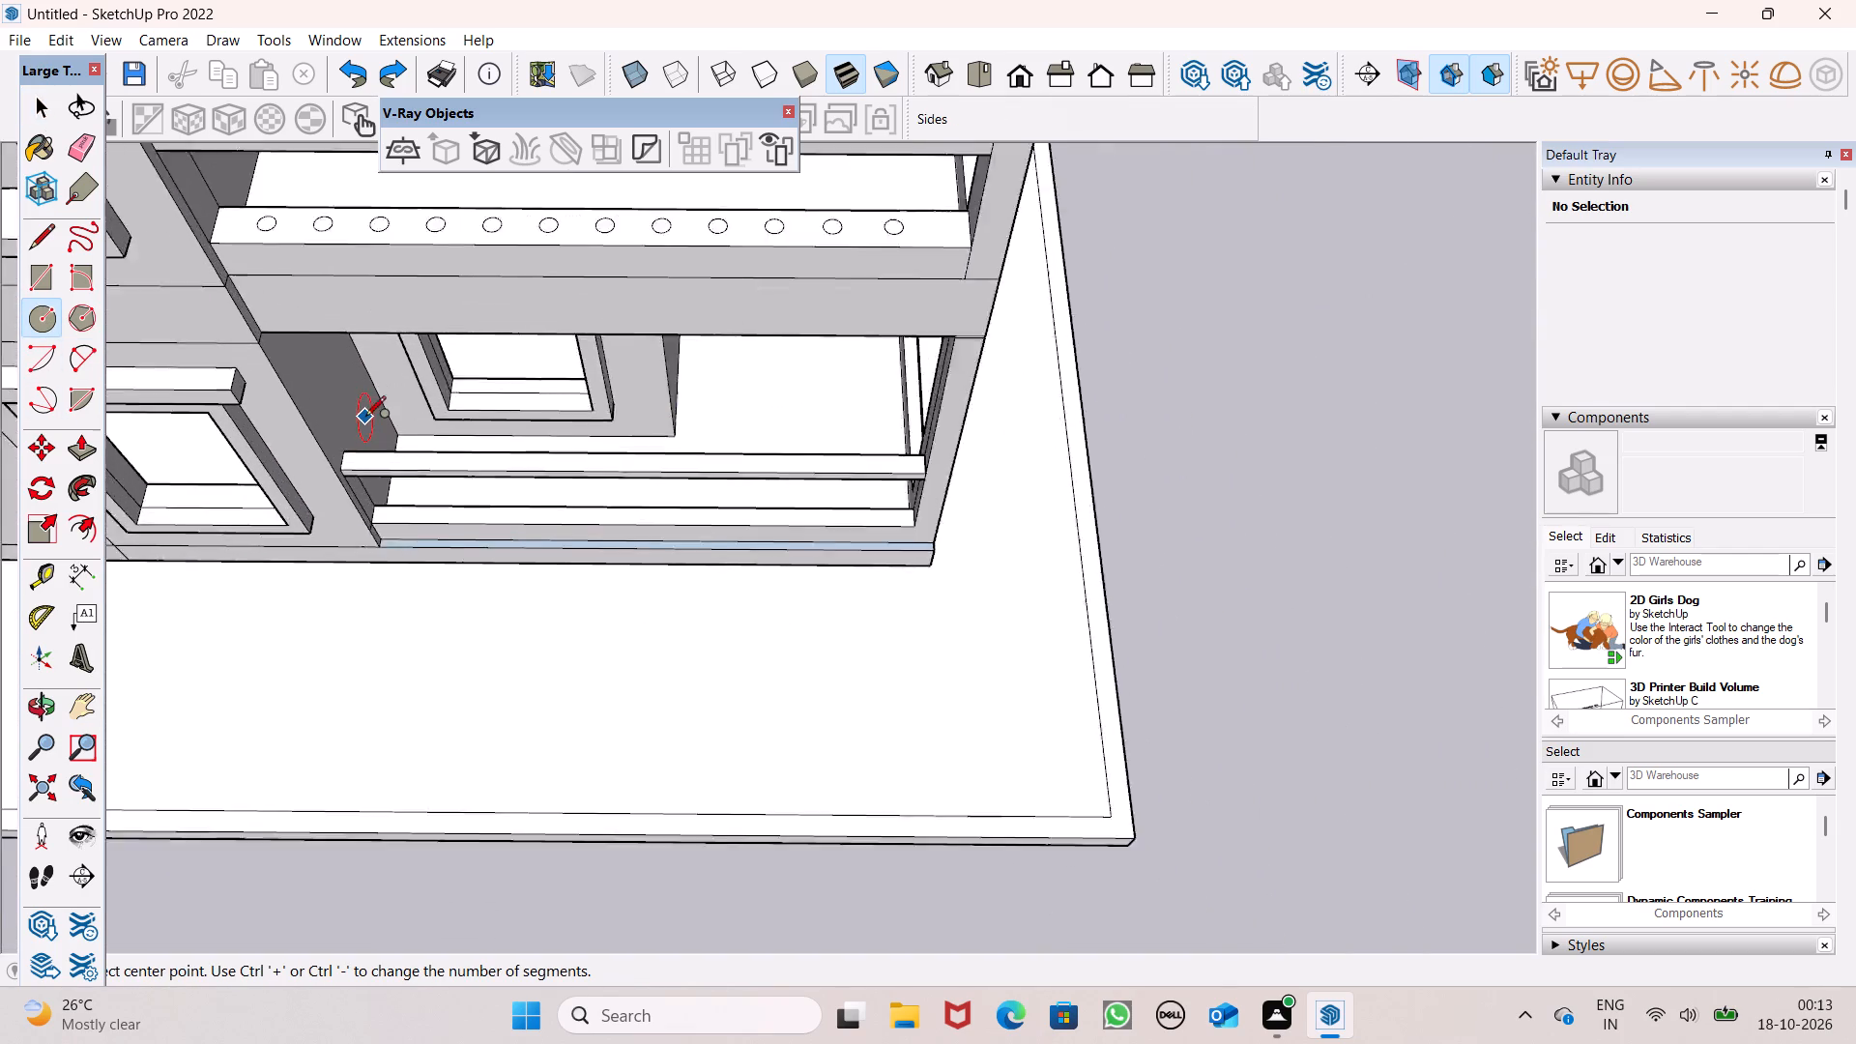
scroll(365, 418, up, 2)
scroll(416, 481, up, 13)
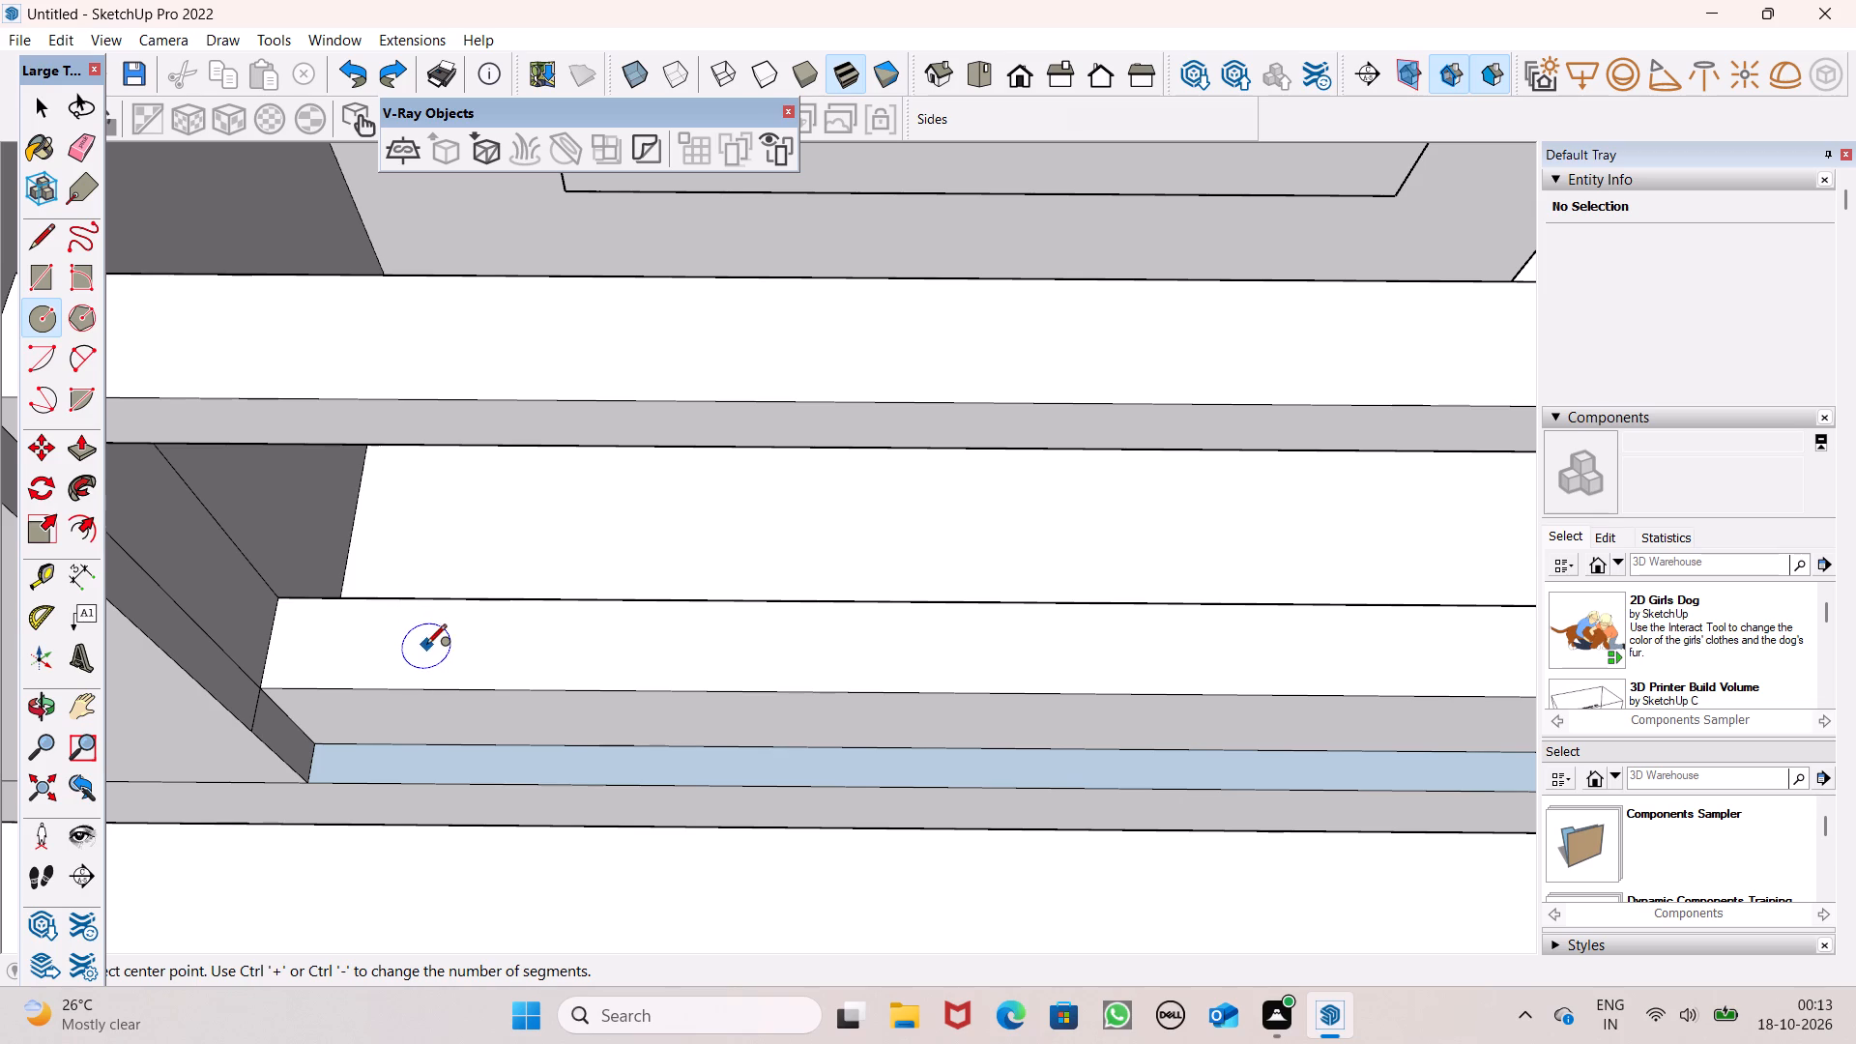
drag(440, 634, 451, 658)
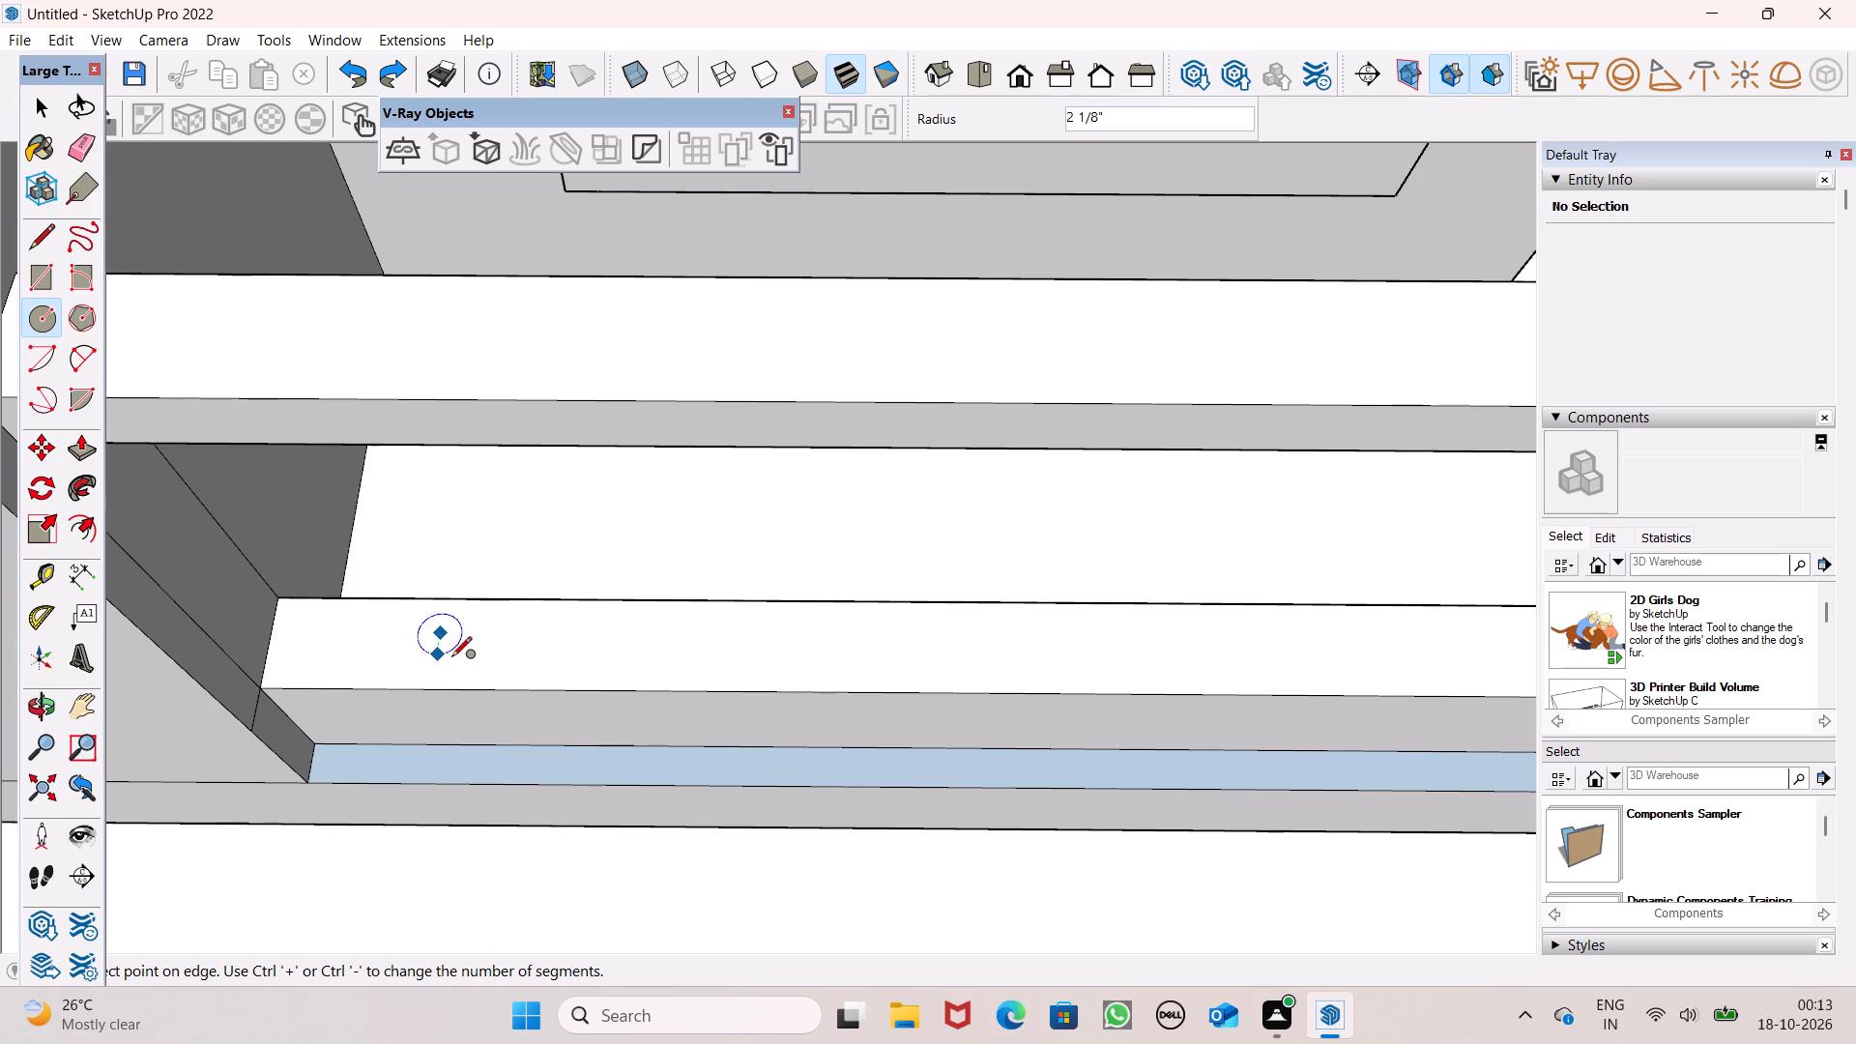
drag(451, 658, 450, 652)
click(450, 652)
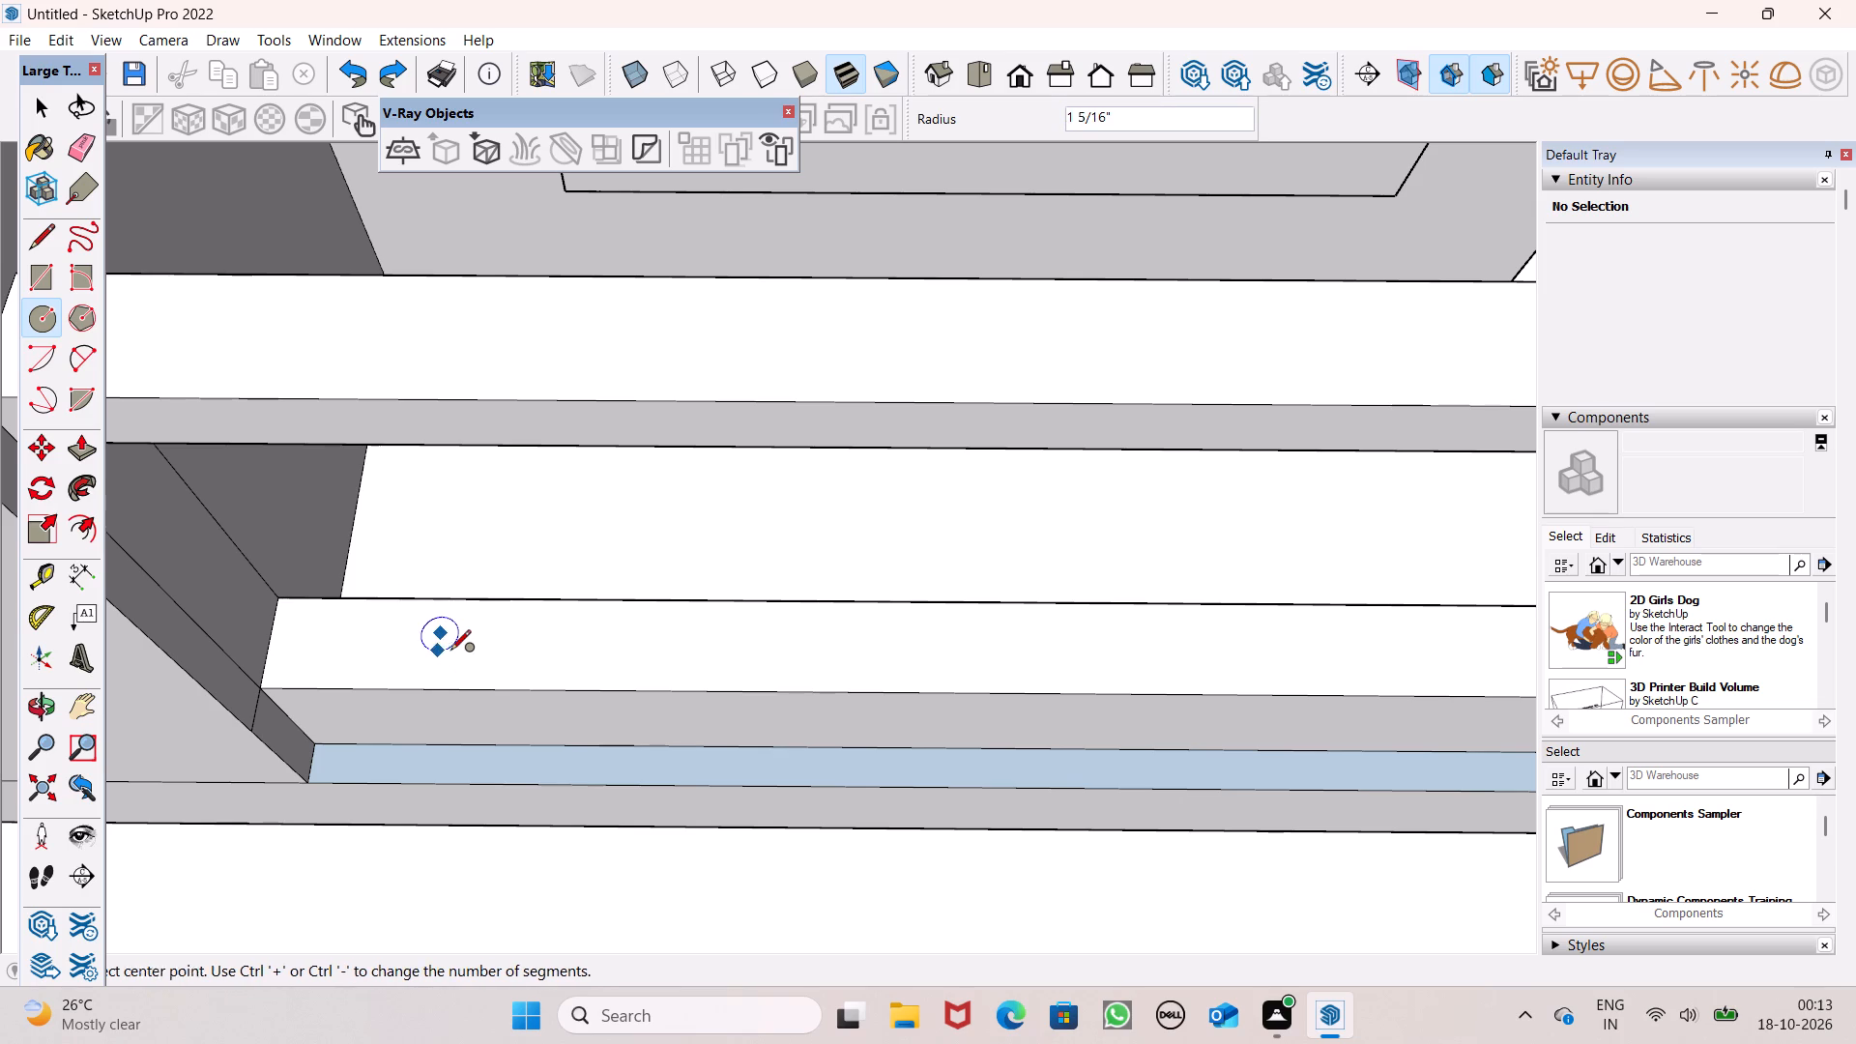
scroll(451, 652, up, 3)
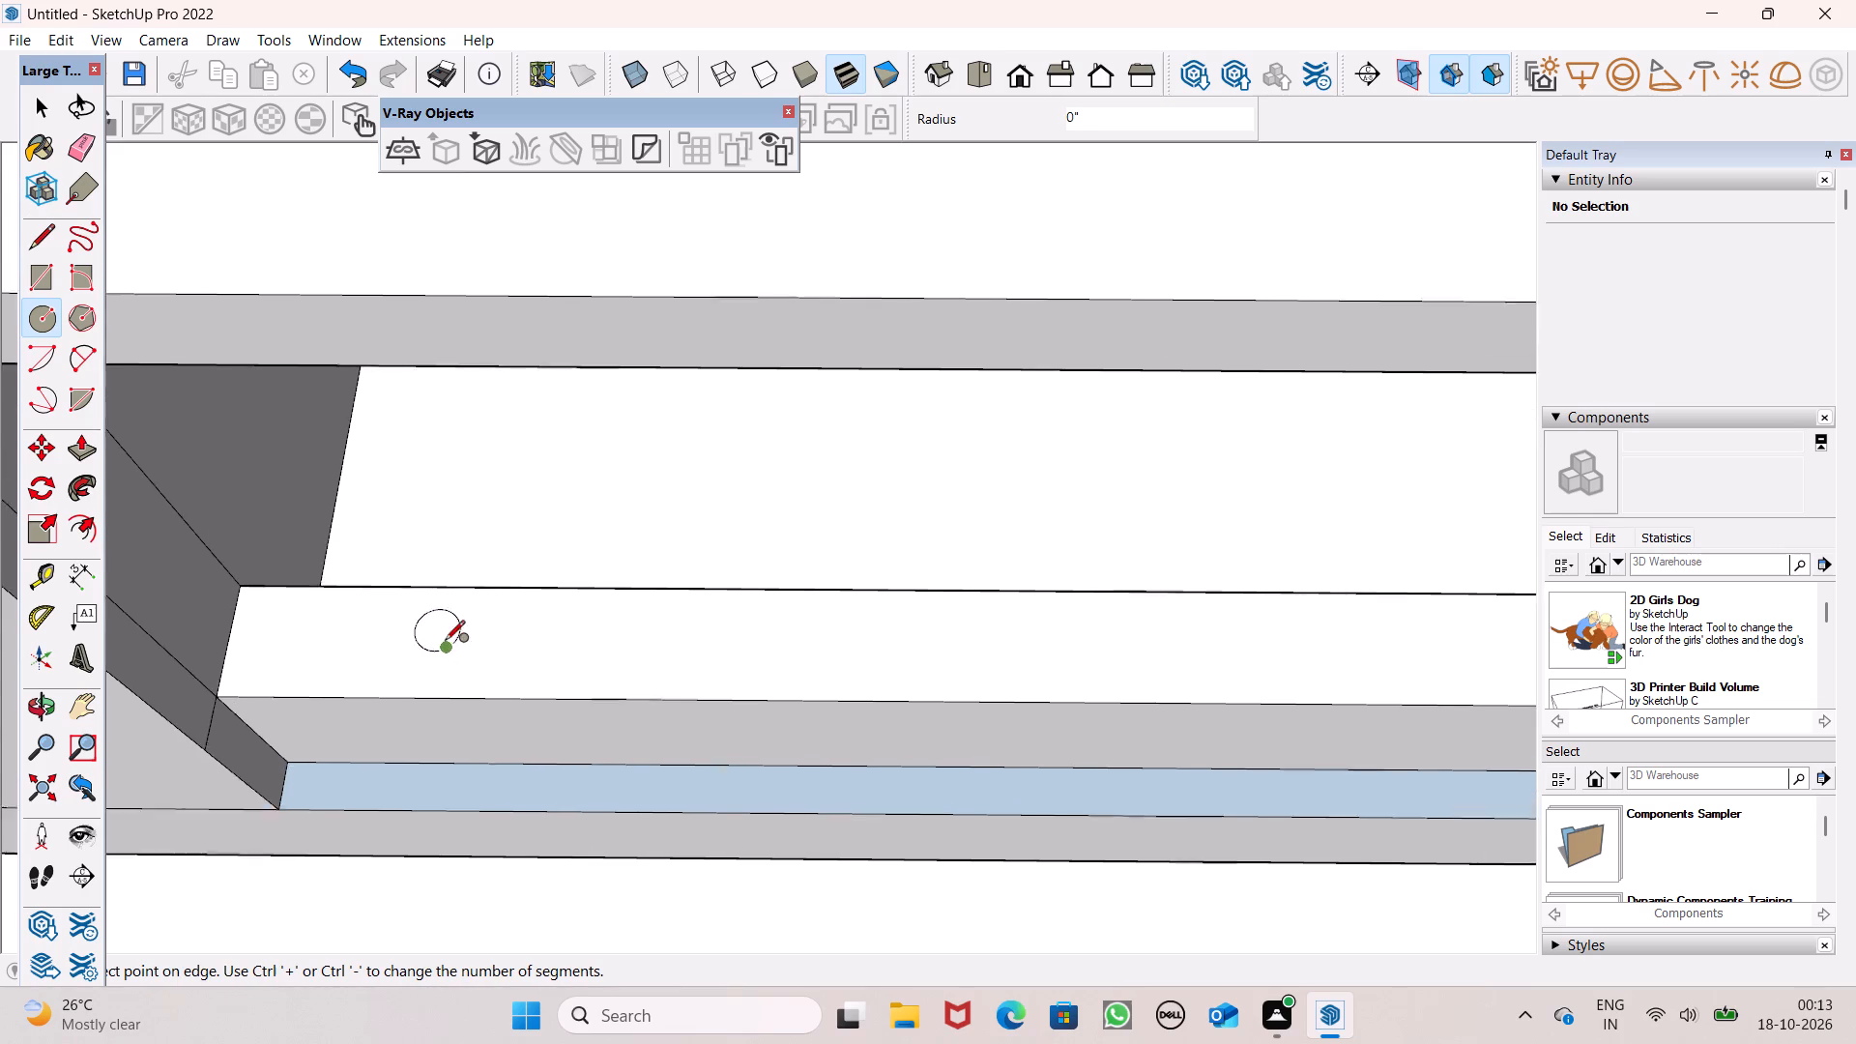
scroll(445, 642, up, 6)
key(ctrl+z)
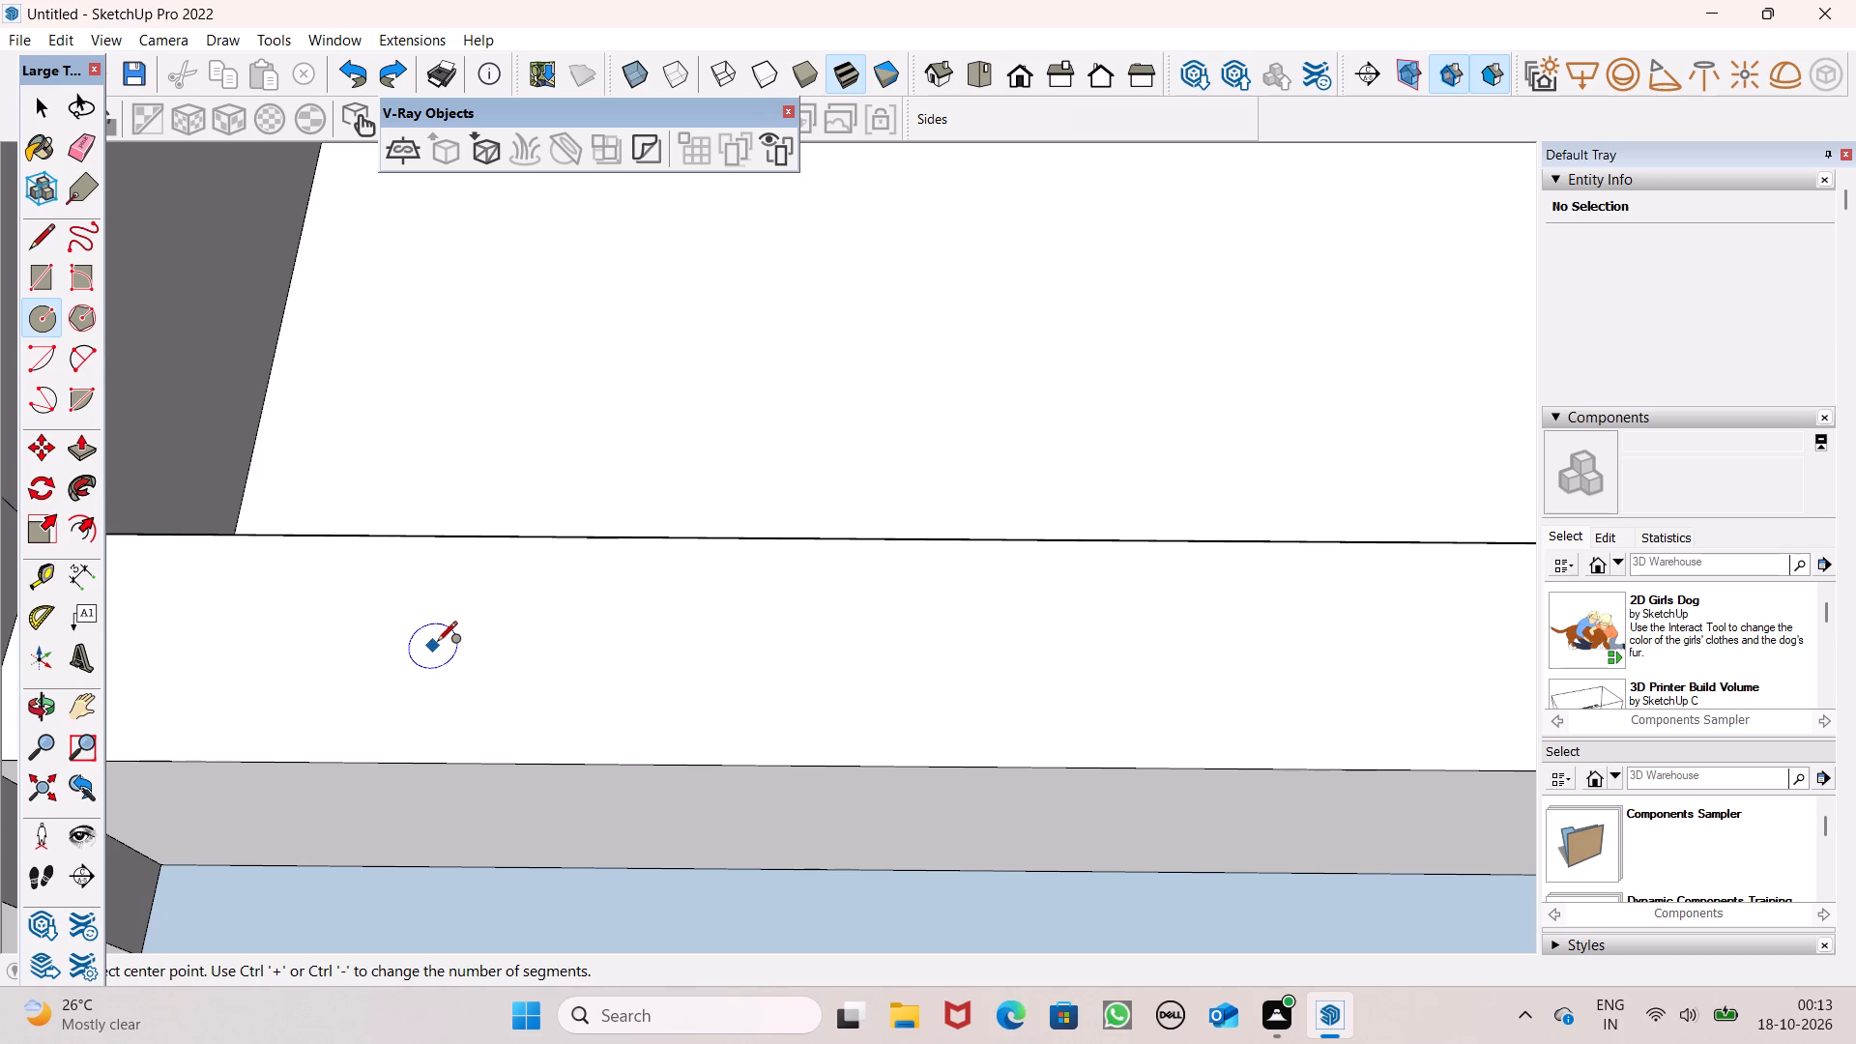
Draw a circle of about 1 9/16" radius on the lowest balcony's front ledge, near the house wall.
drag(436, 630, 458, 676)
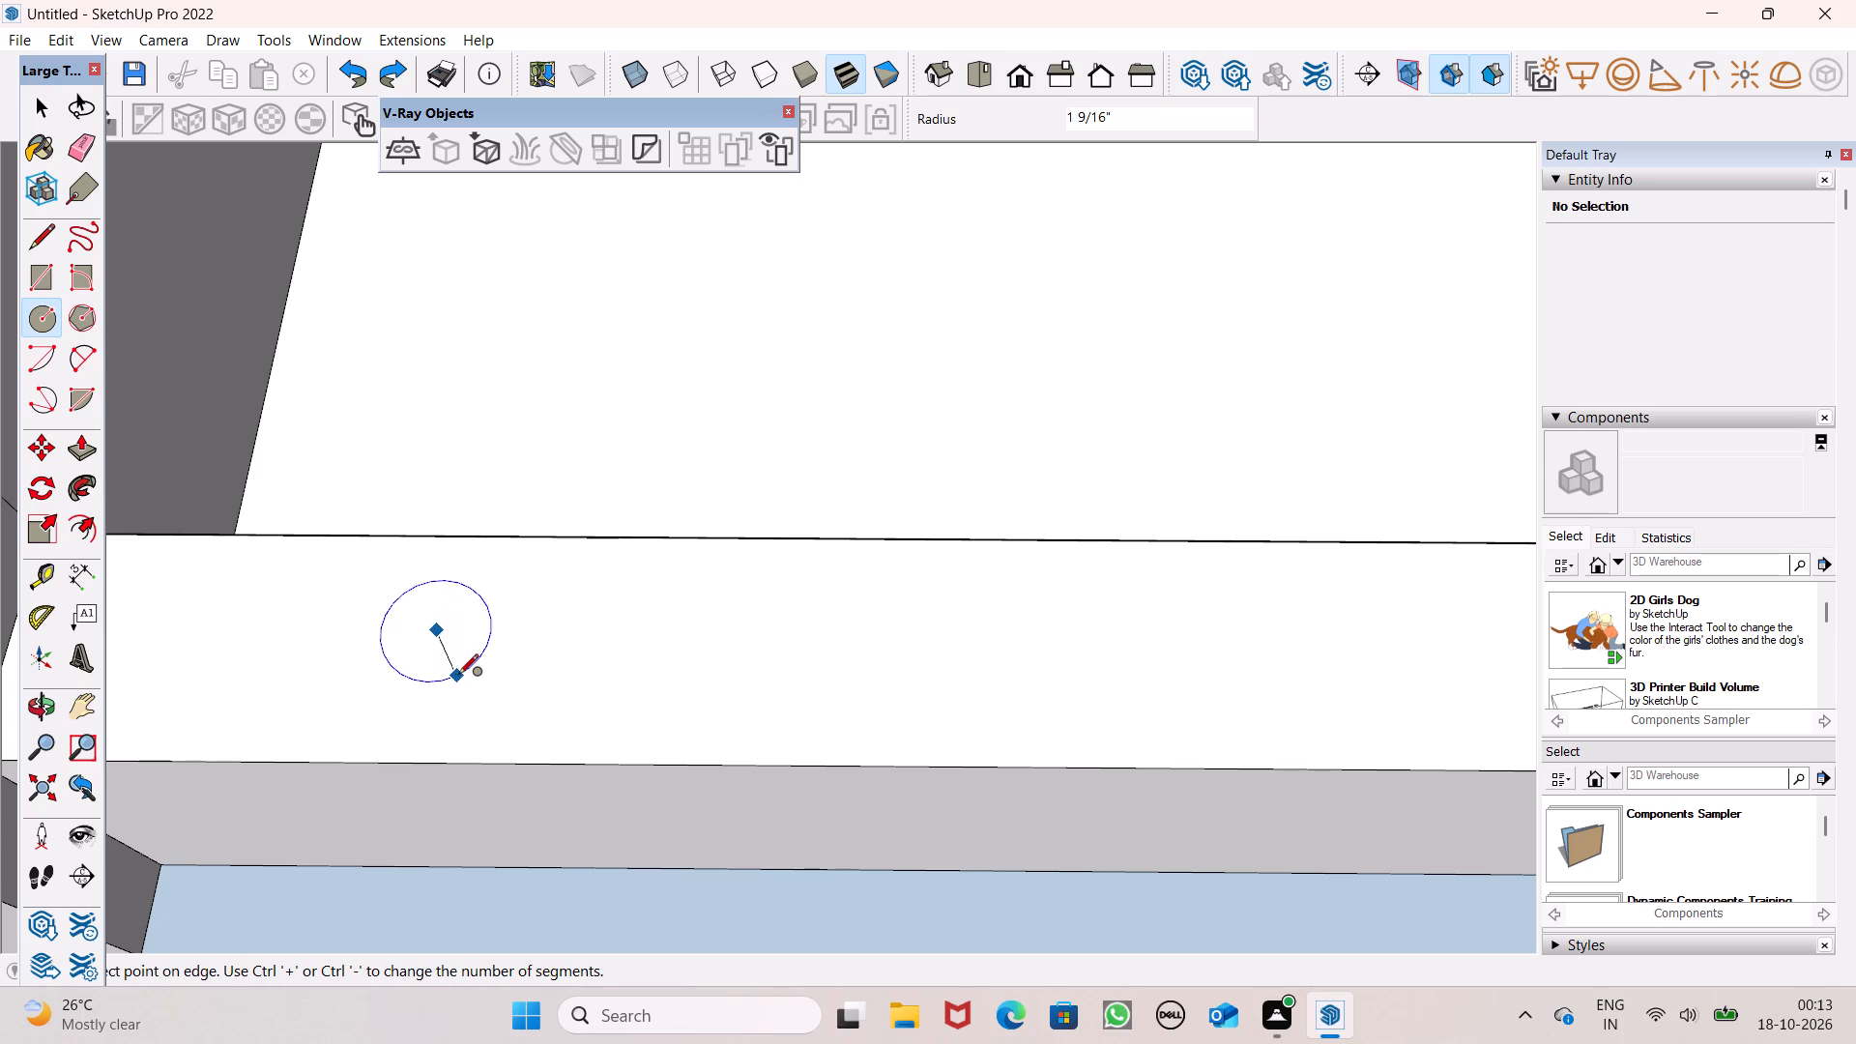
drag(458, 676, 461, 679)
Copy the new circle about 11 5/8" along the lowest balcony's front ledge and repeat the copy 20 times.
key(space)
double_click(459, 668)
scroll(311, 602, down, 3)
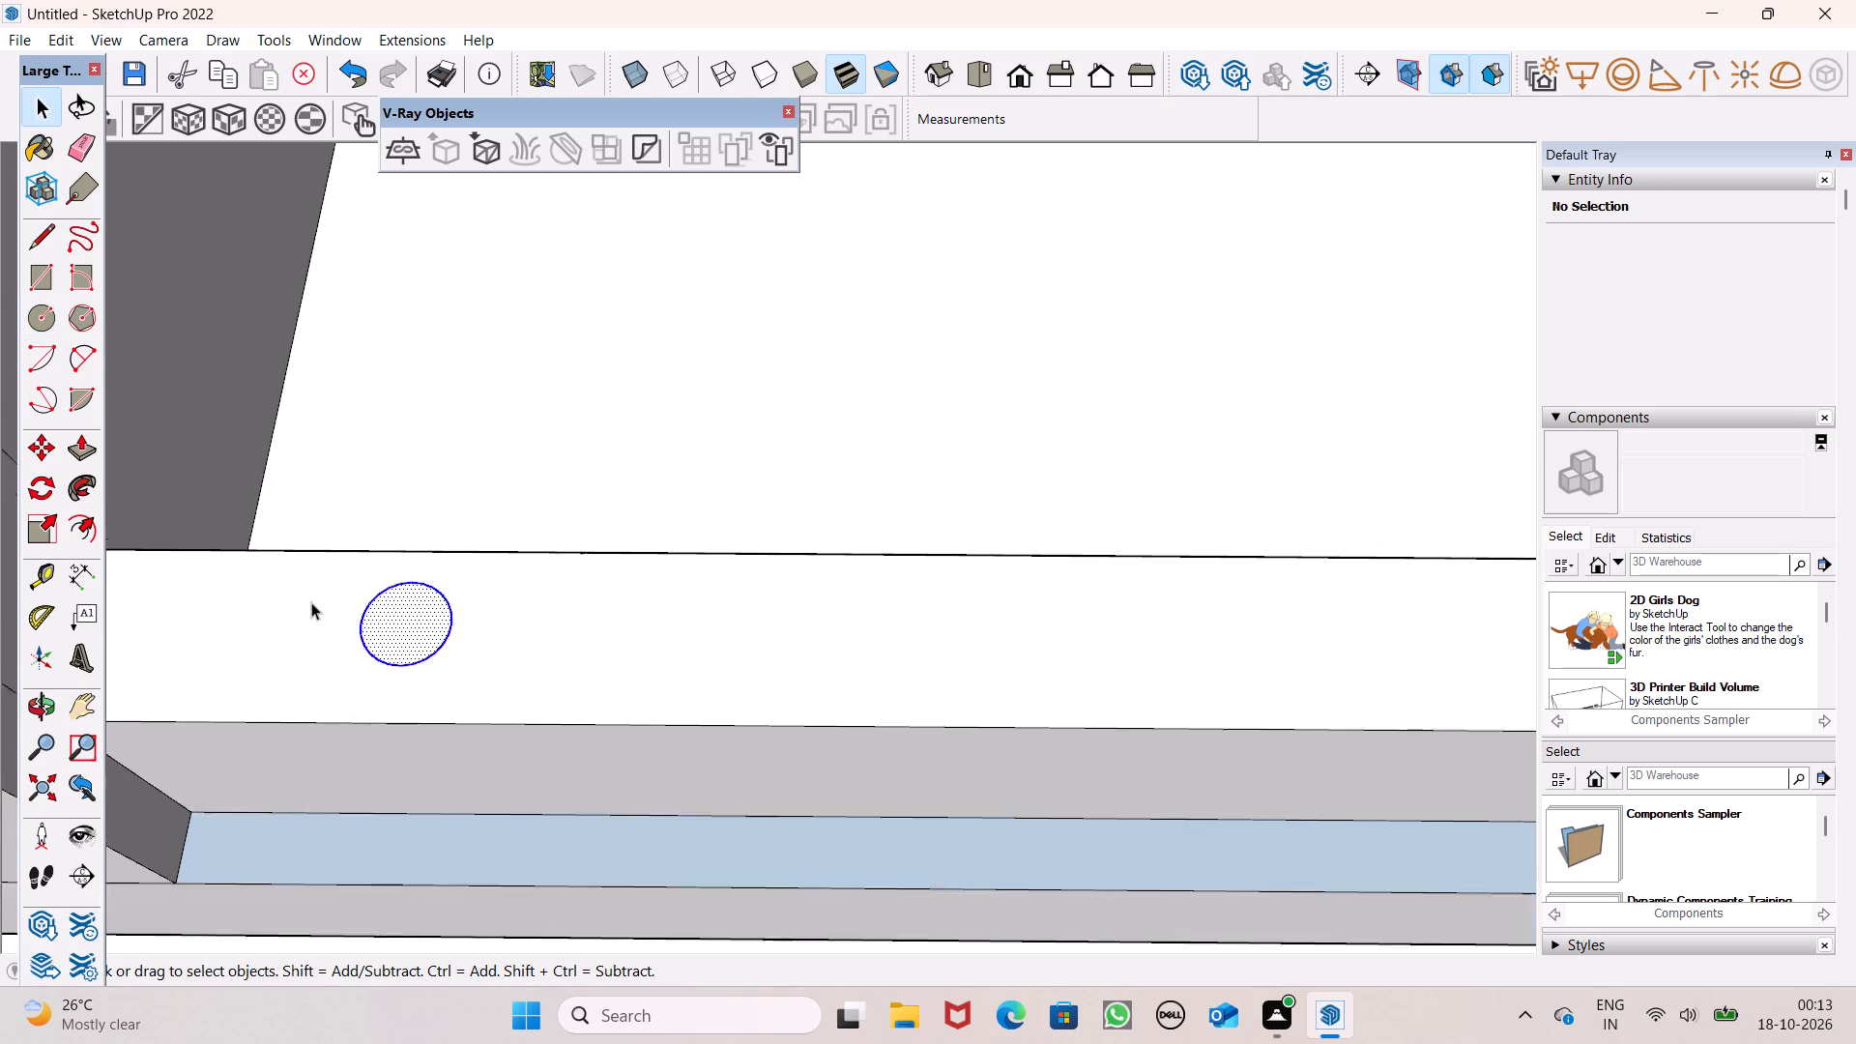
scroll(311, 602, down, 9)
key(m)
key(Return)
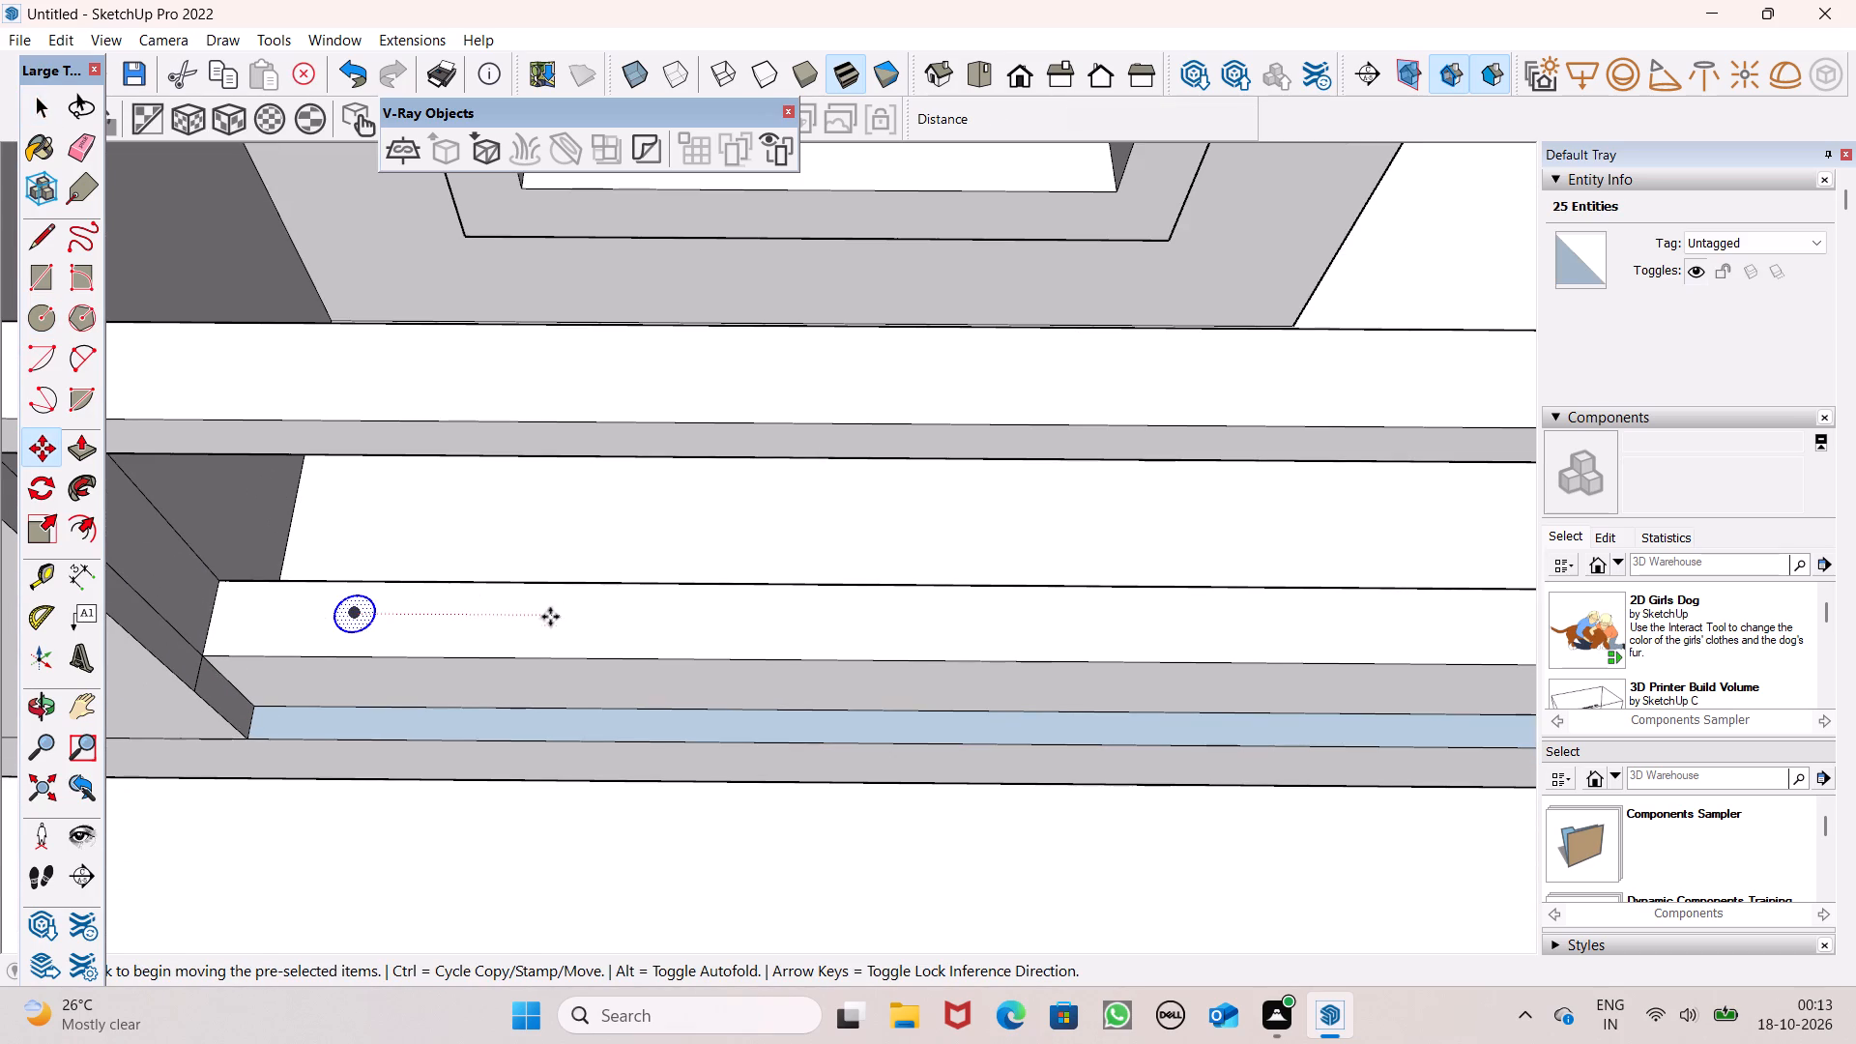
drag(376, 616, 445, 631)
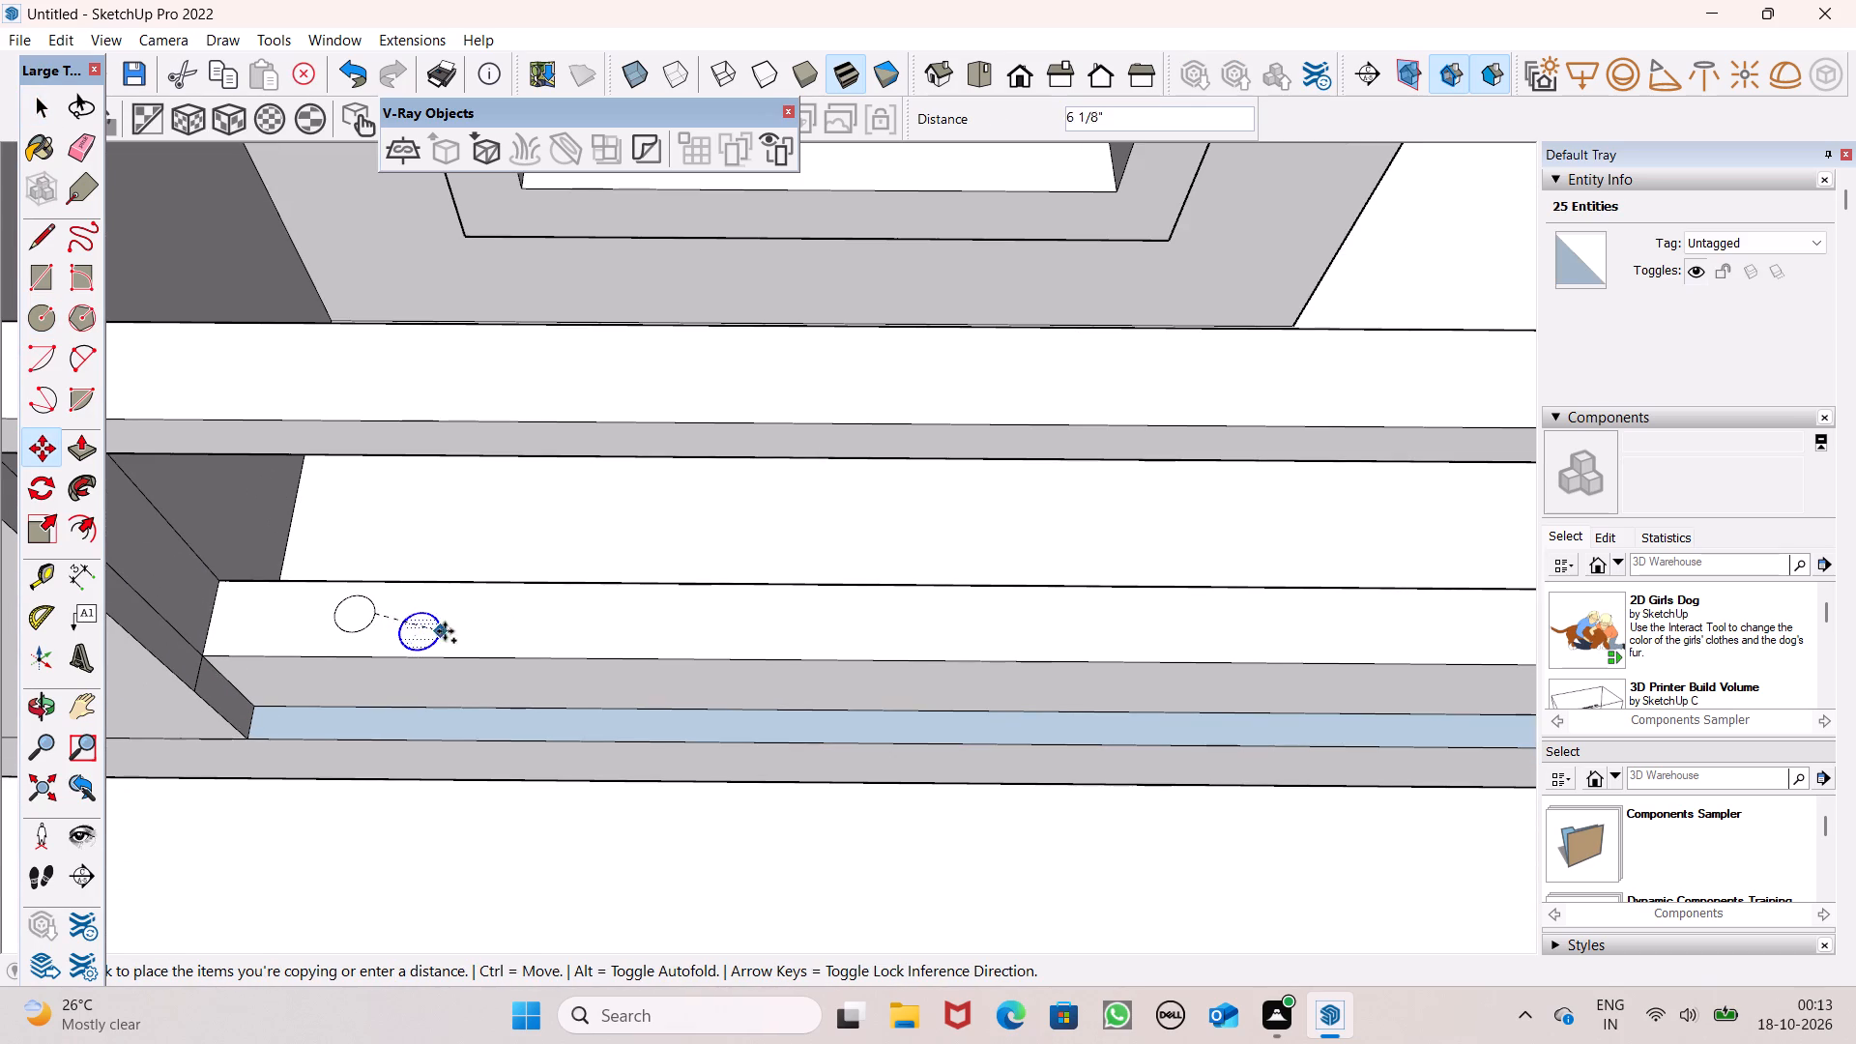
drag(445, 631, 513, 620)
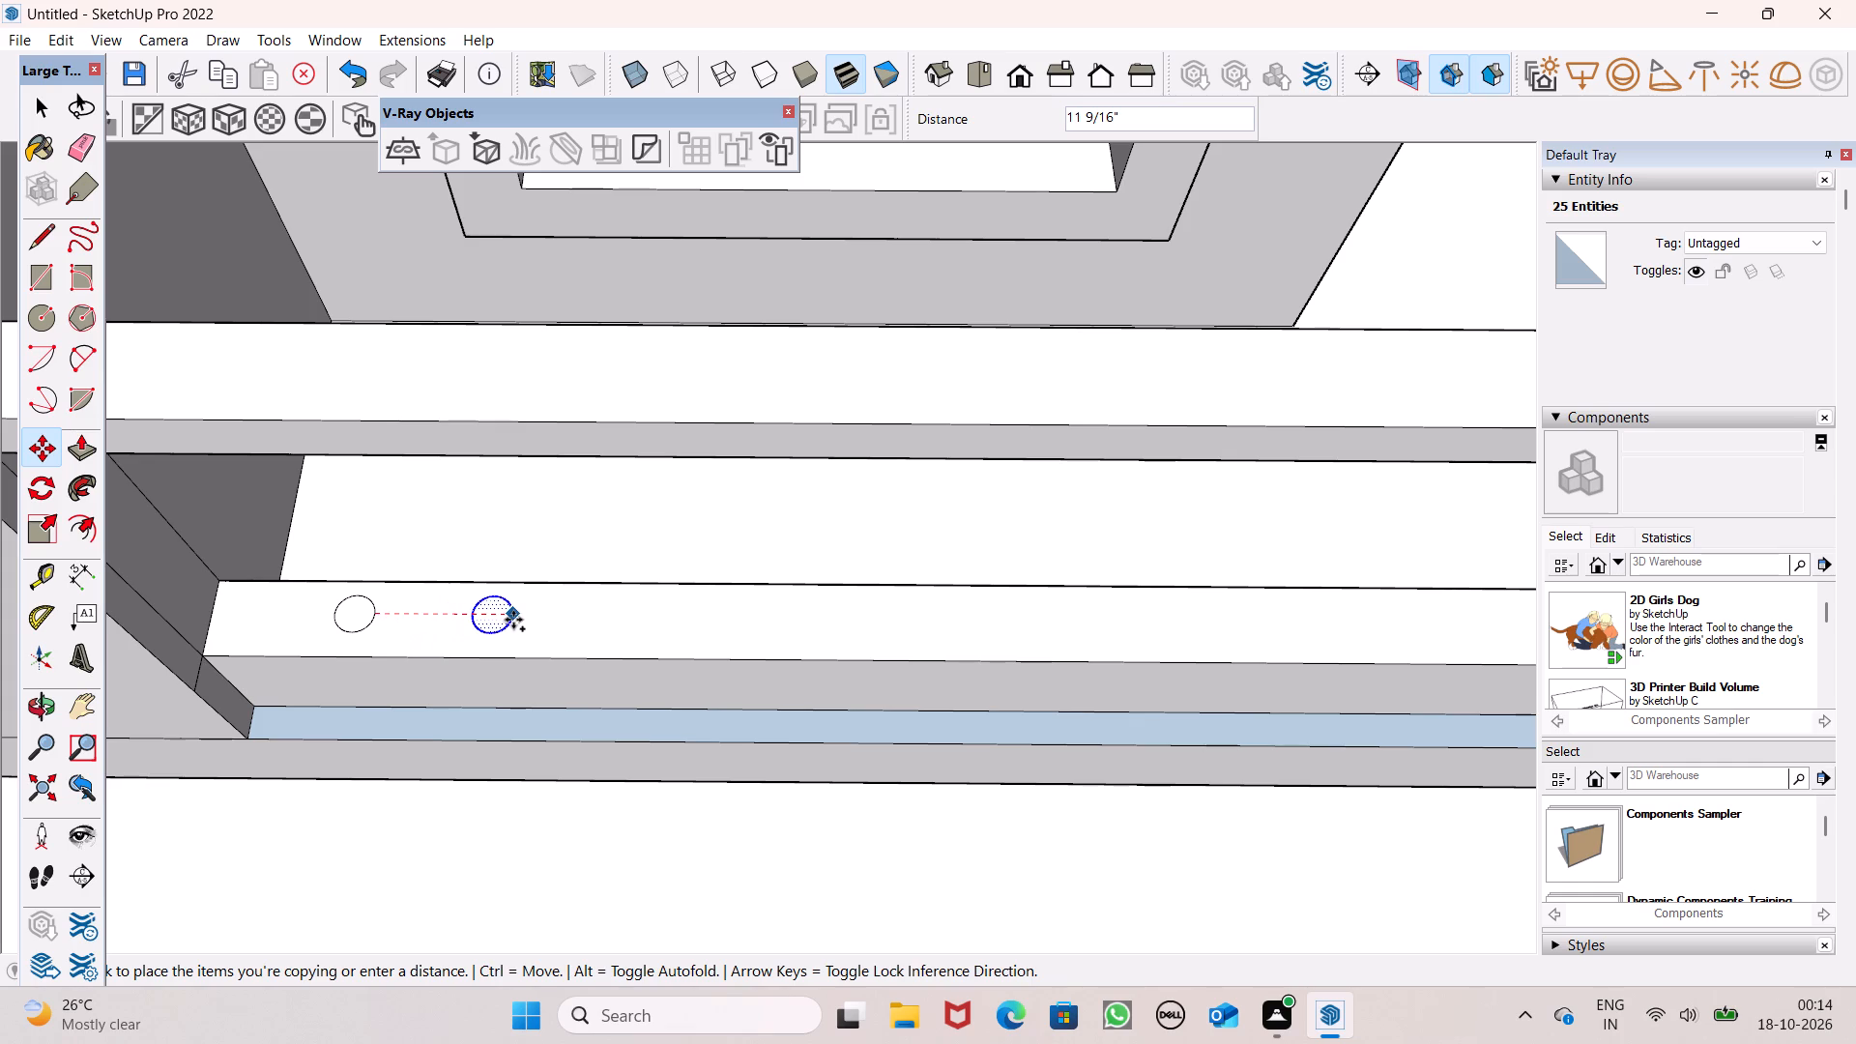
drag(513, 620, 513, 619)
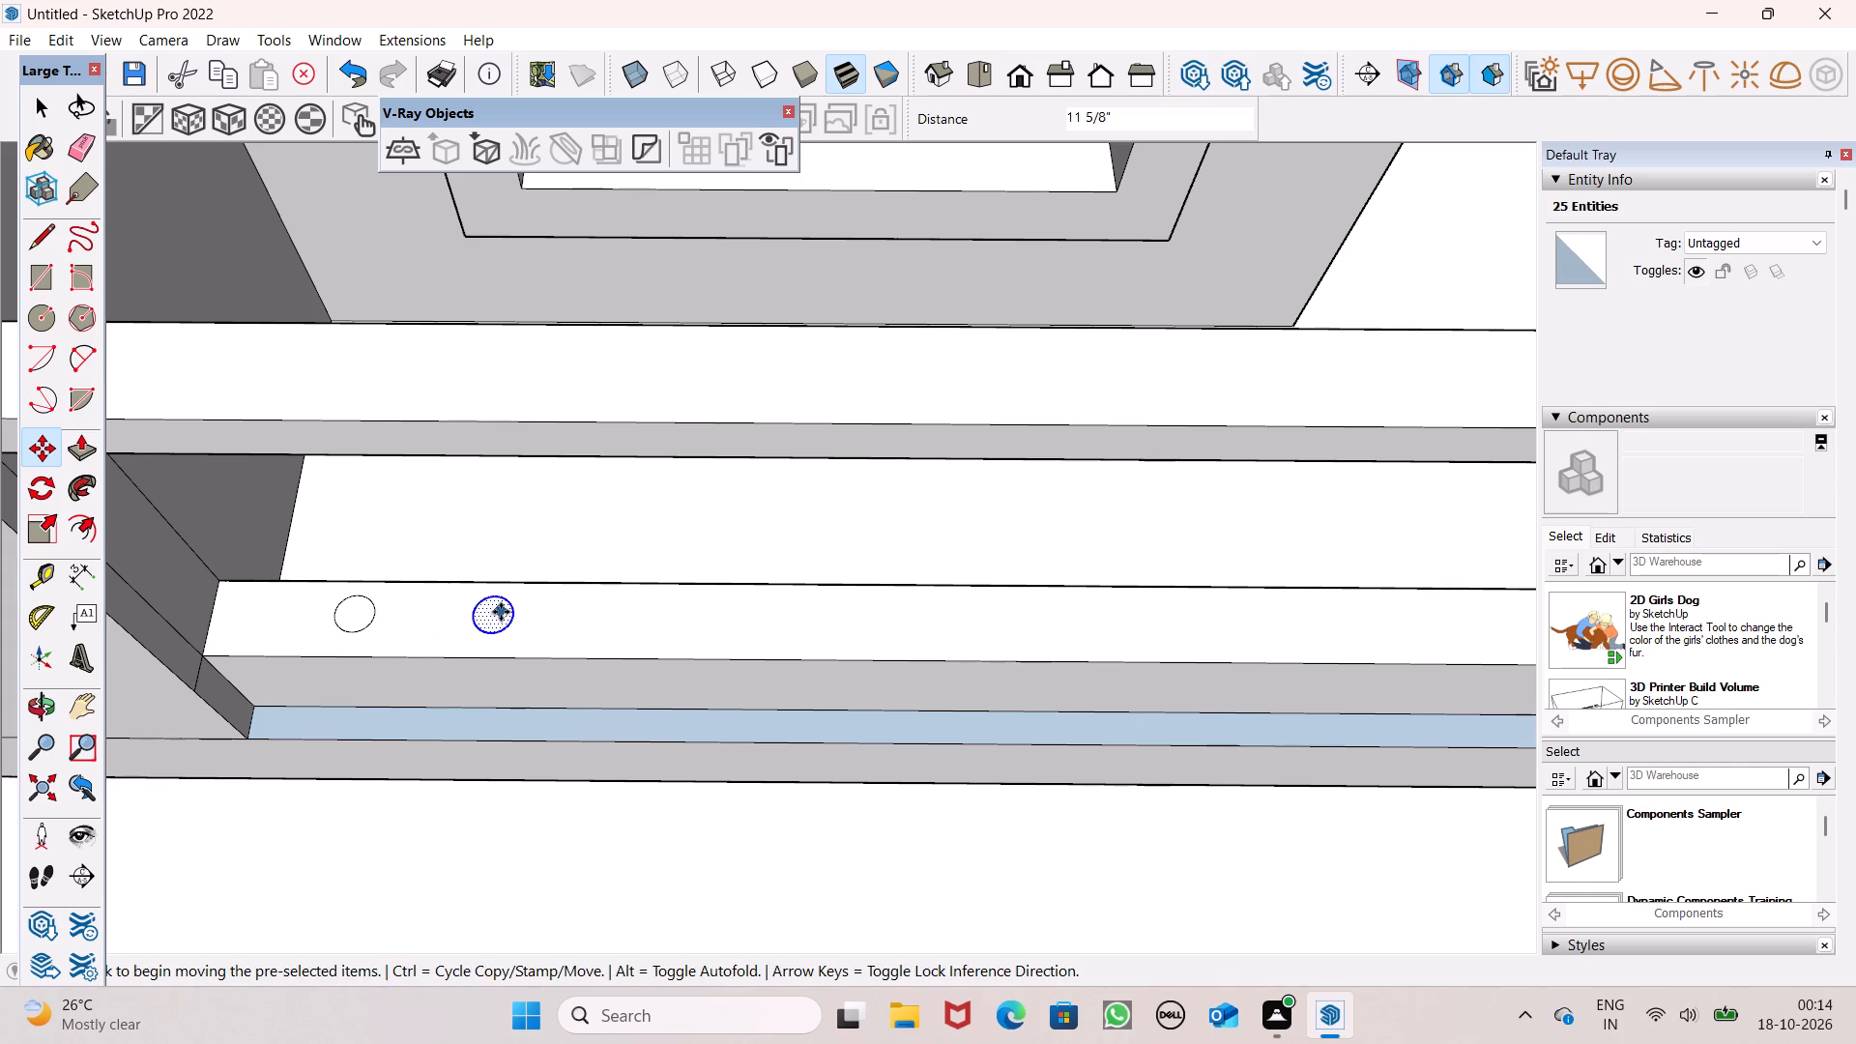
key(shift+asterisk)
text(20)
key(Return)
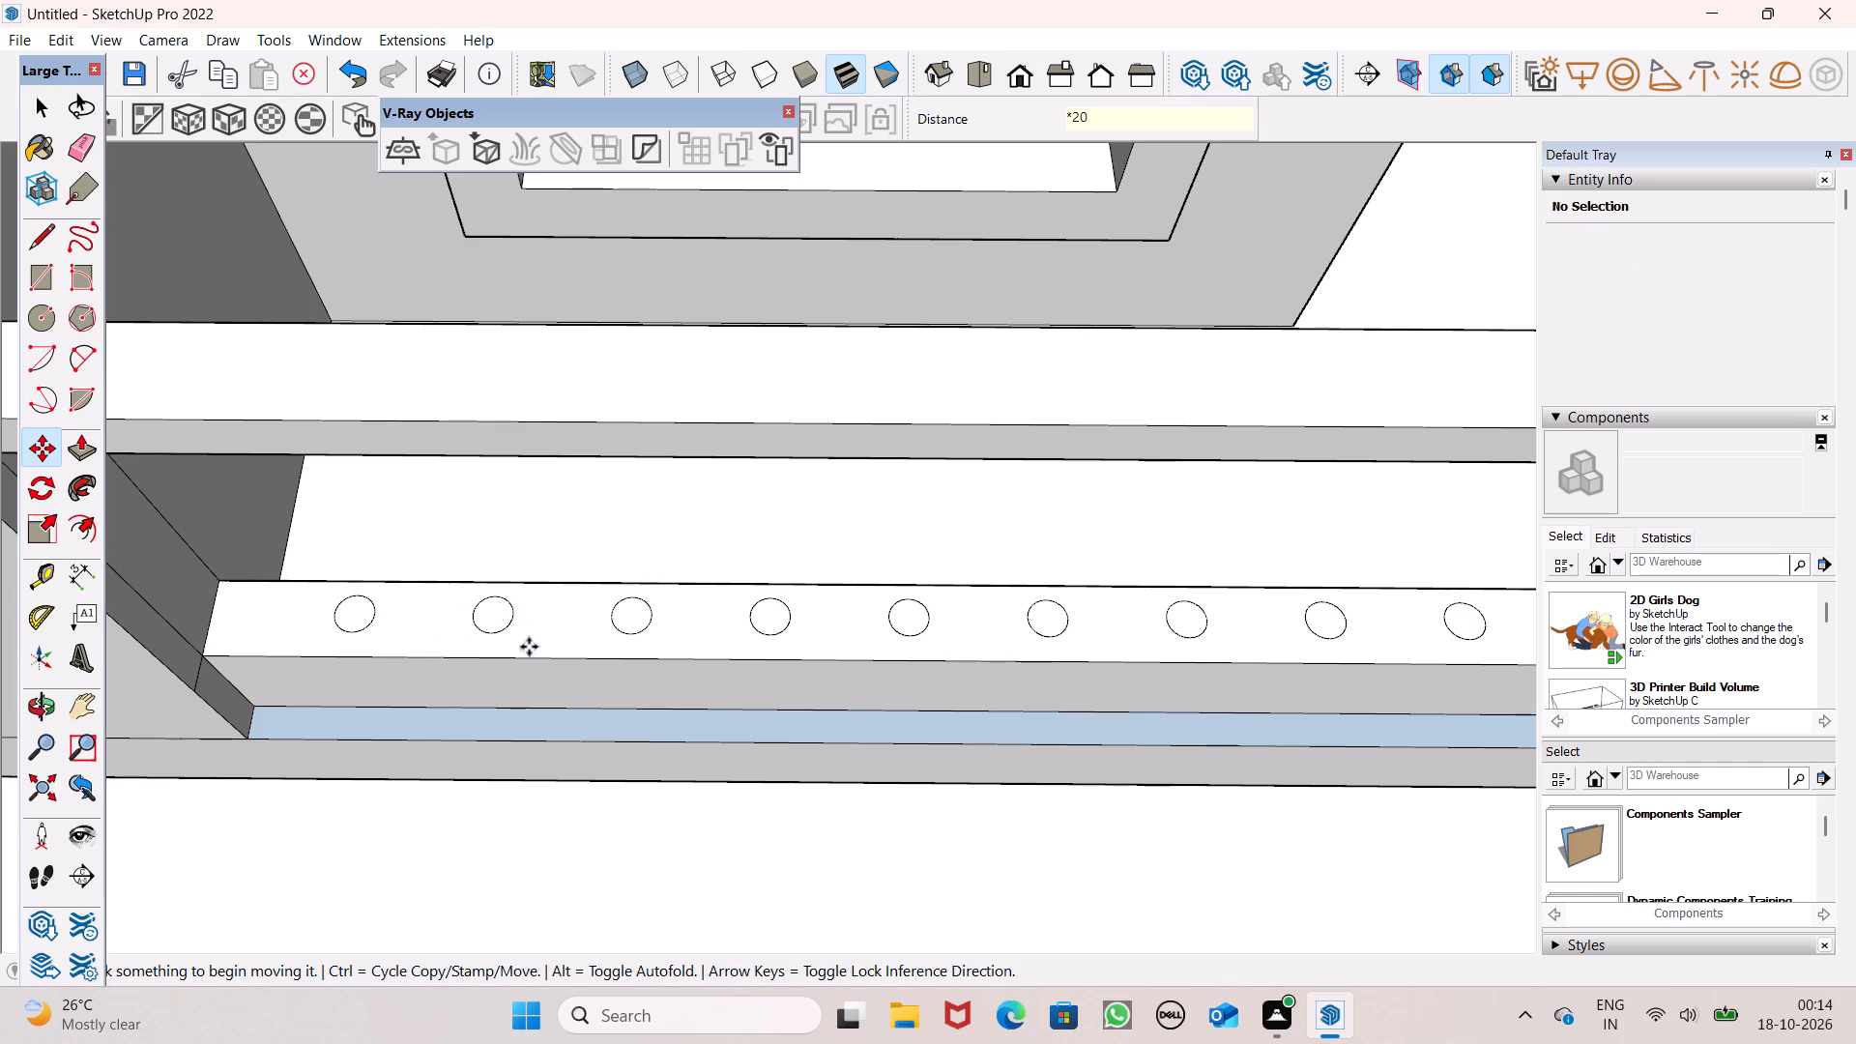
Delete the two outermost circle copies lying beyond the end of the lowest balcony's ledge.
scroll(609, 727, down, 11)
key(space)
scroll(743, 628, down, 4)
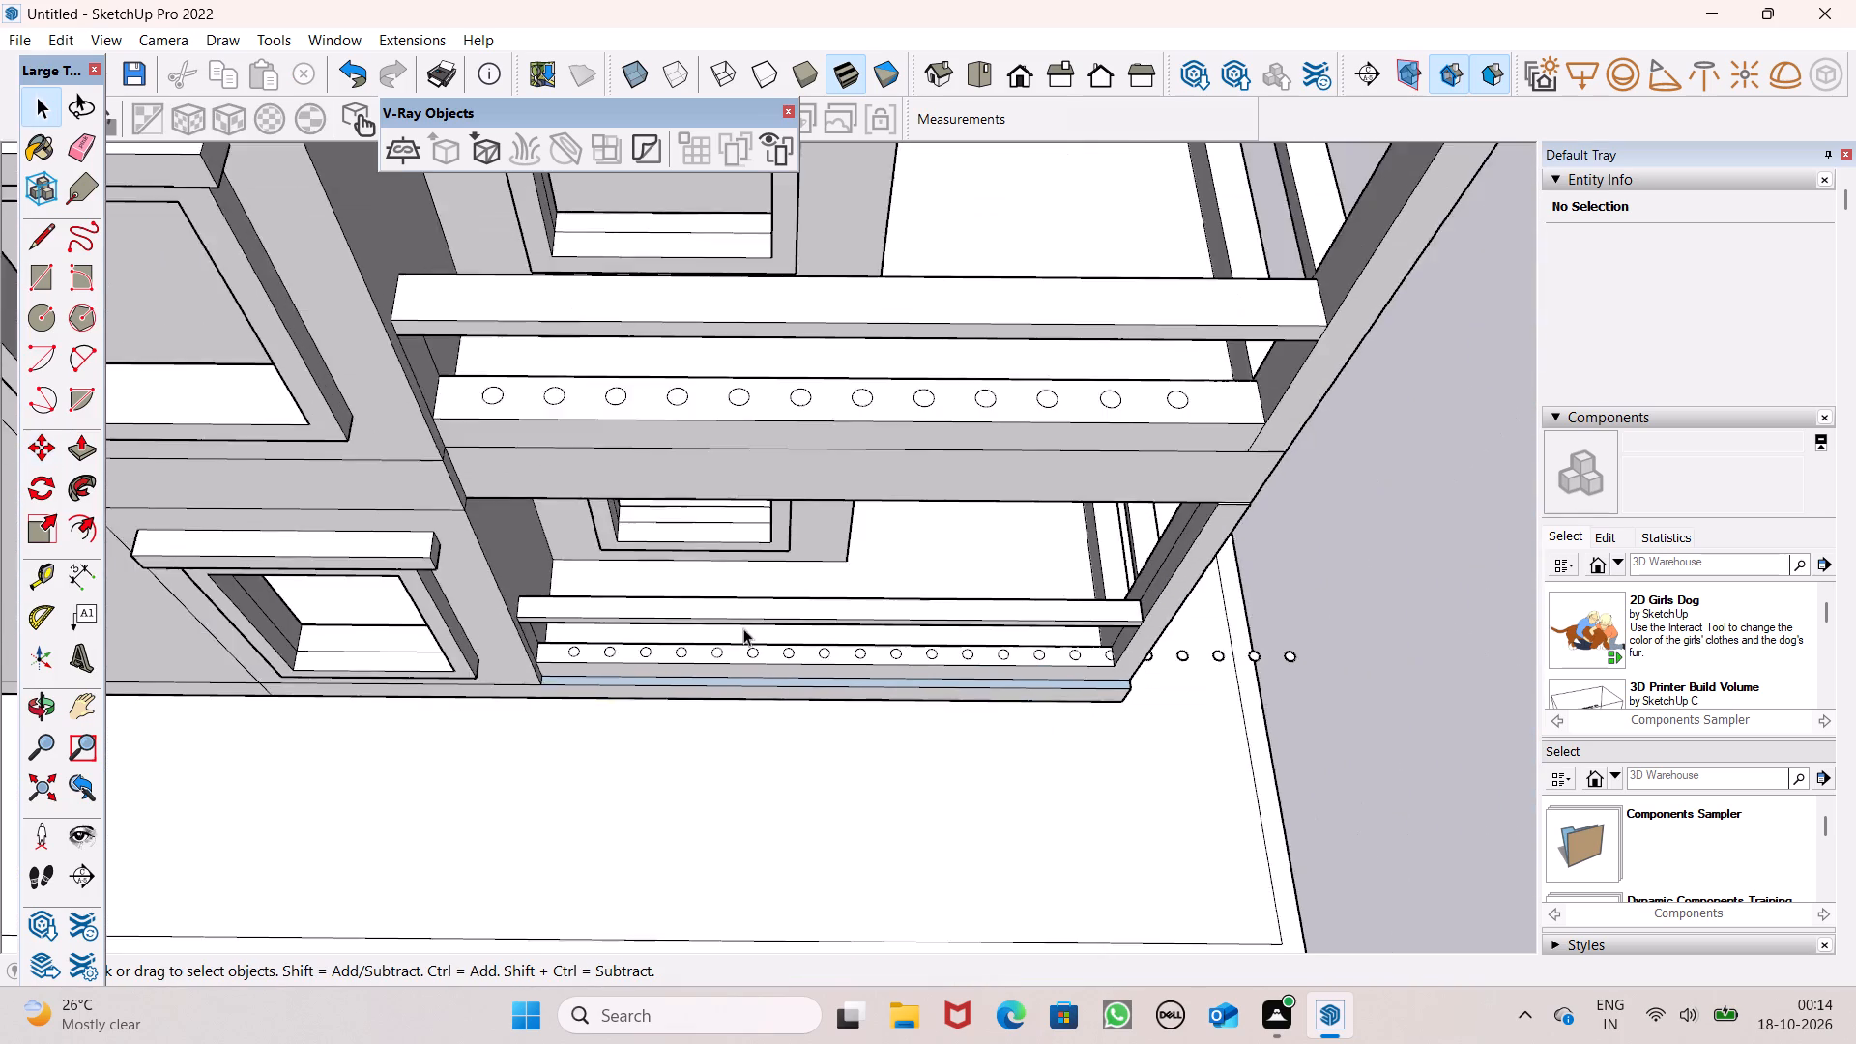
scroll(1234, 669, up, 8)
click(1202, 635)
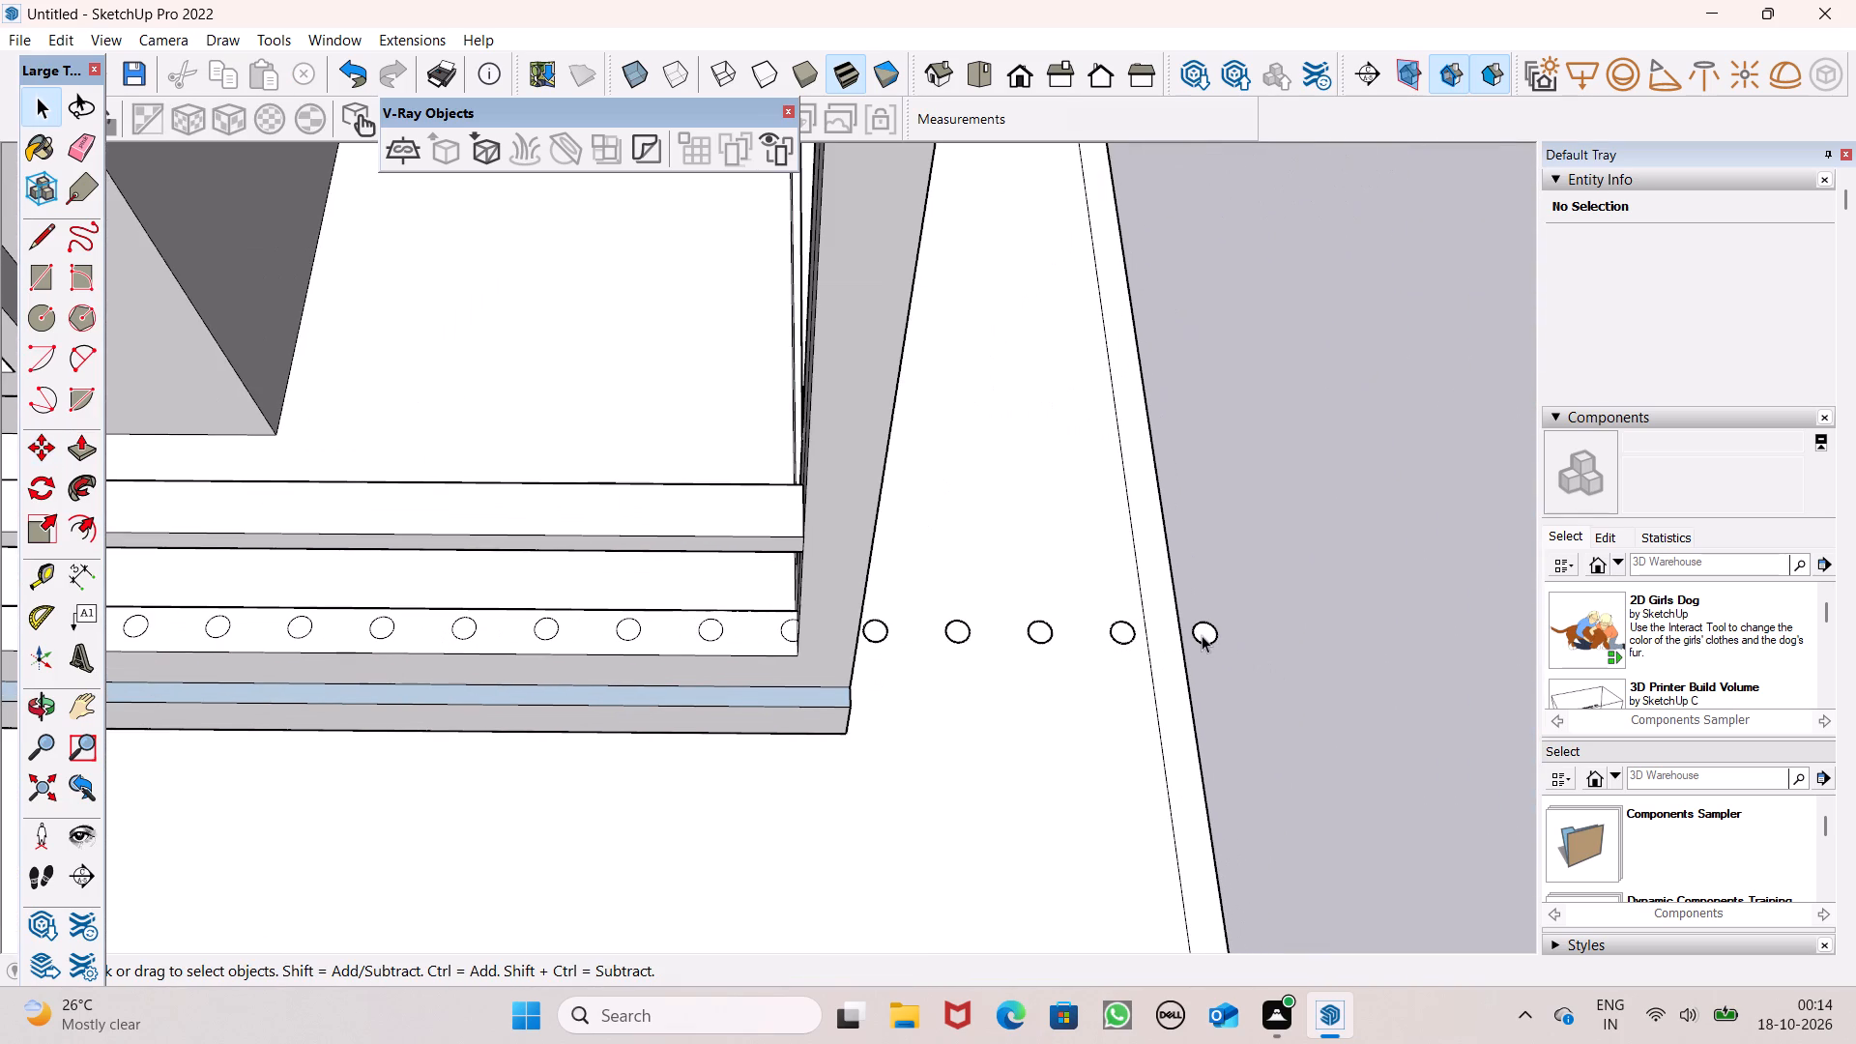
double_click(1202, 635)
key(Delete)
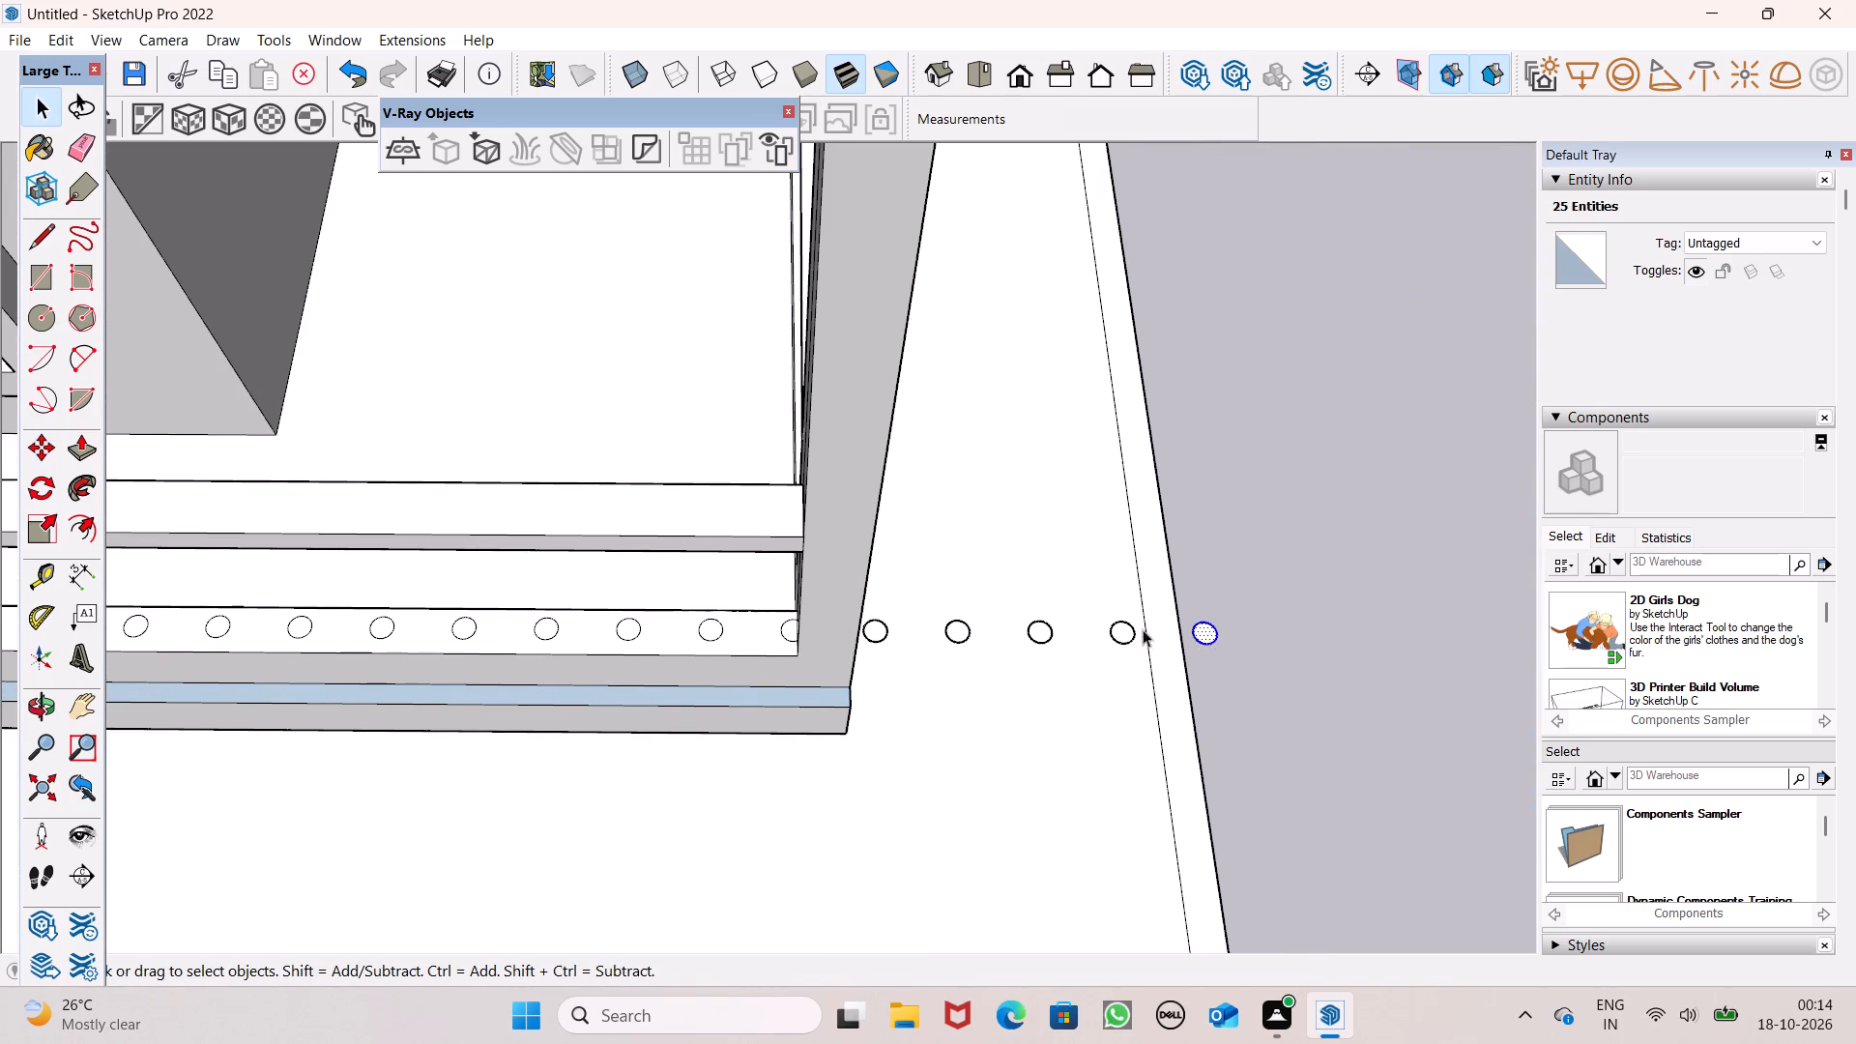
double_click(1116, 631)
key(Delete)
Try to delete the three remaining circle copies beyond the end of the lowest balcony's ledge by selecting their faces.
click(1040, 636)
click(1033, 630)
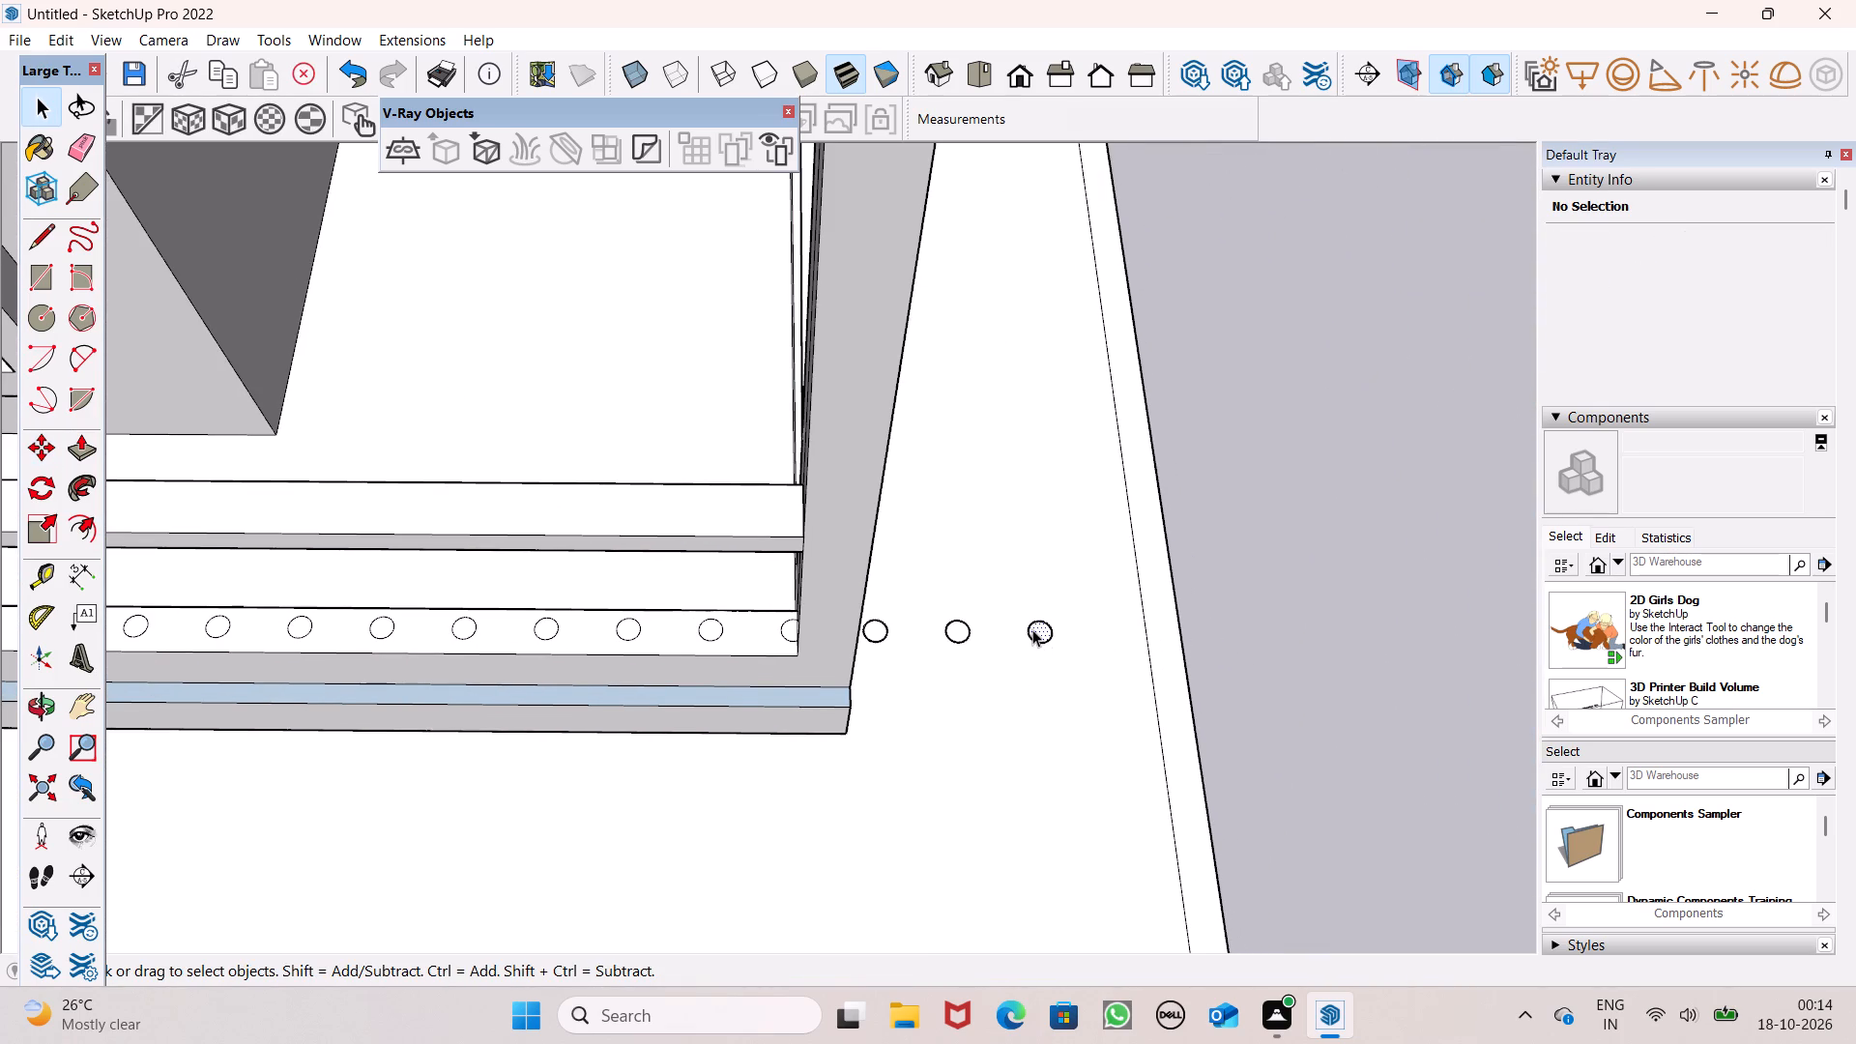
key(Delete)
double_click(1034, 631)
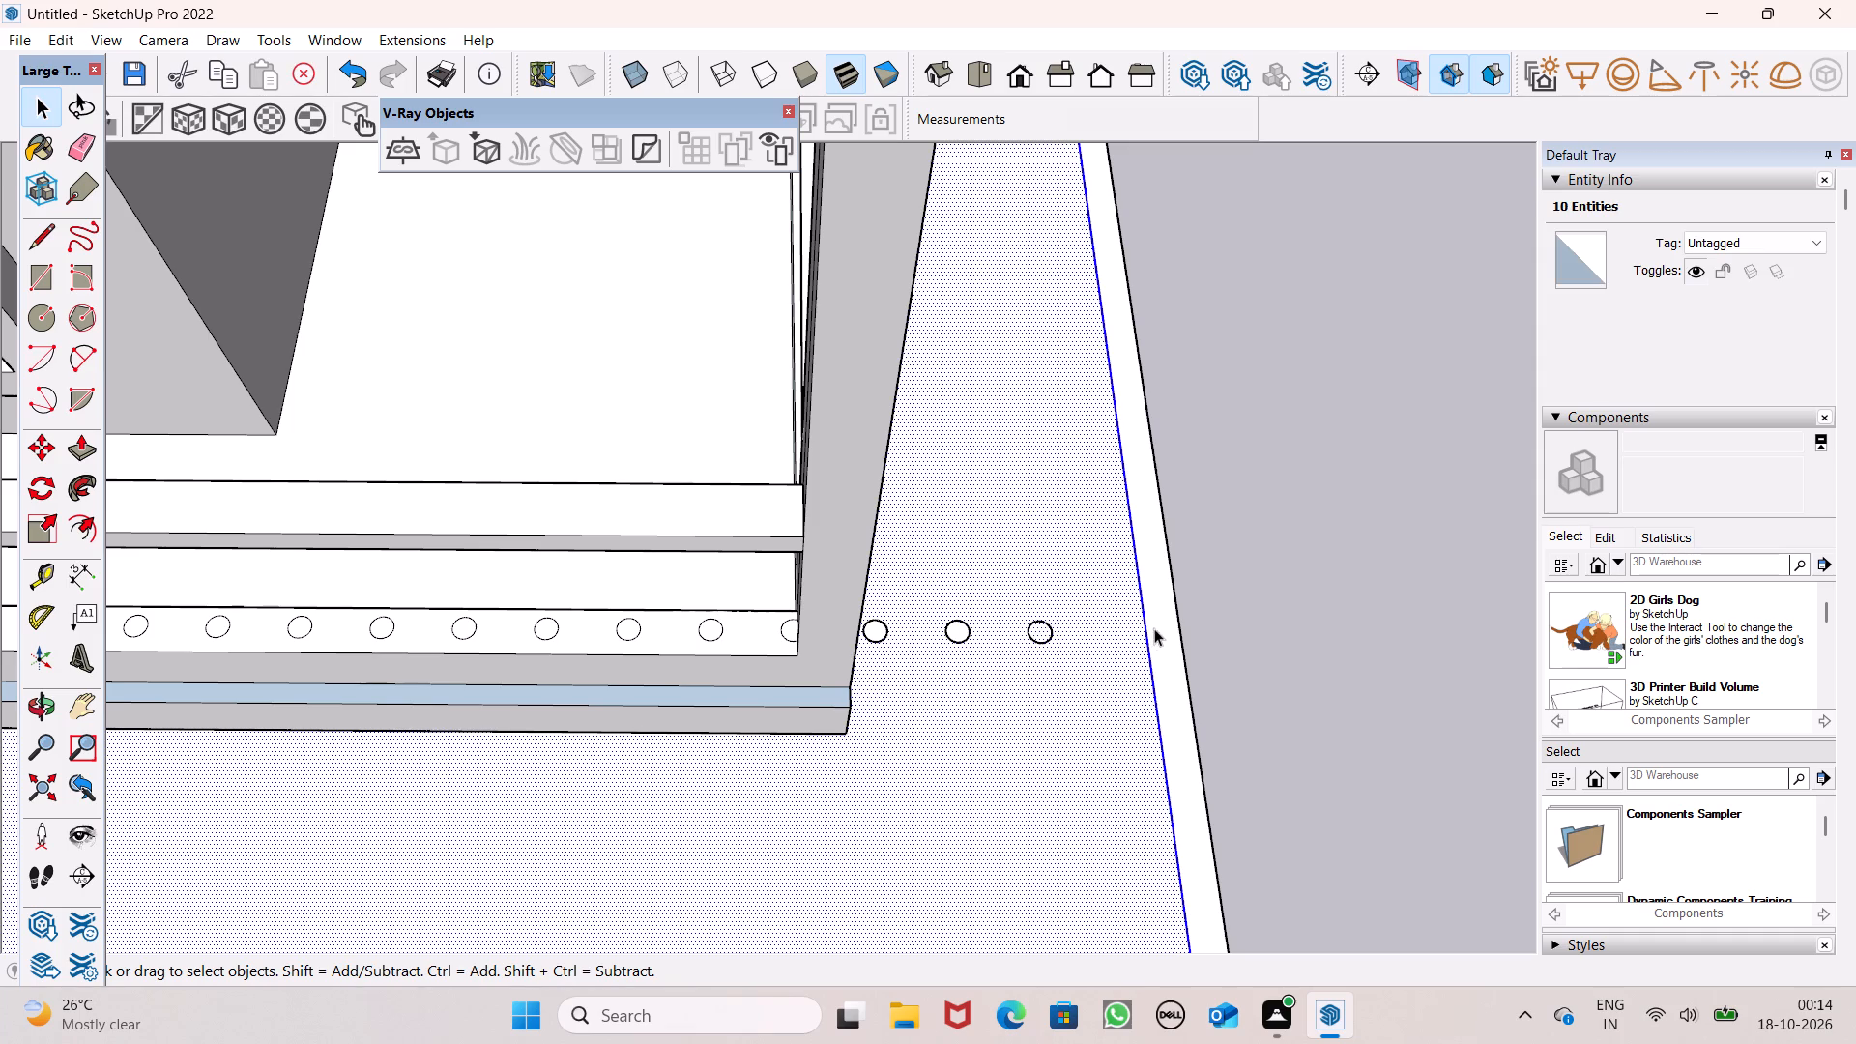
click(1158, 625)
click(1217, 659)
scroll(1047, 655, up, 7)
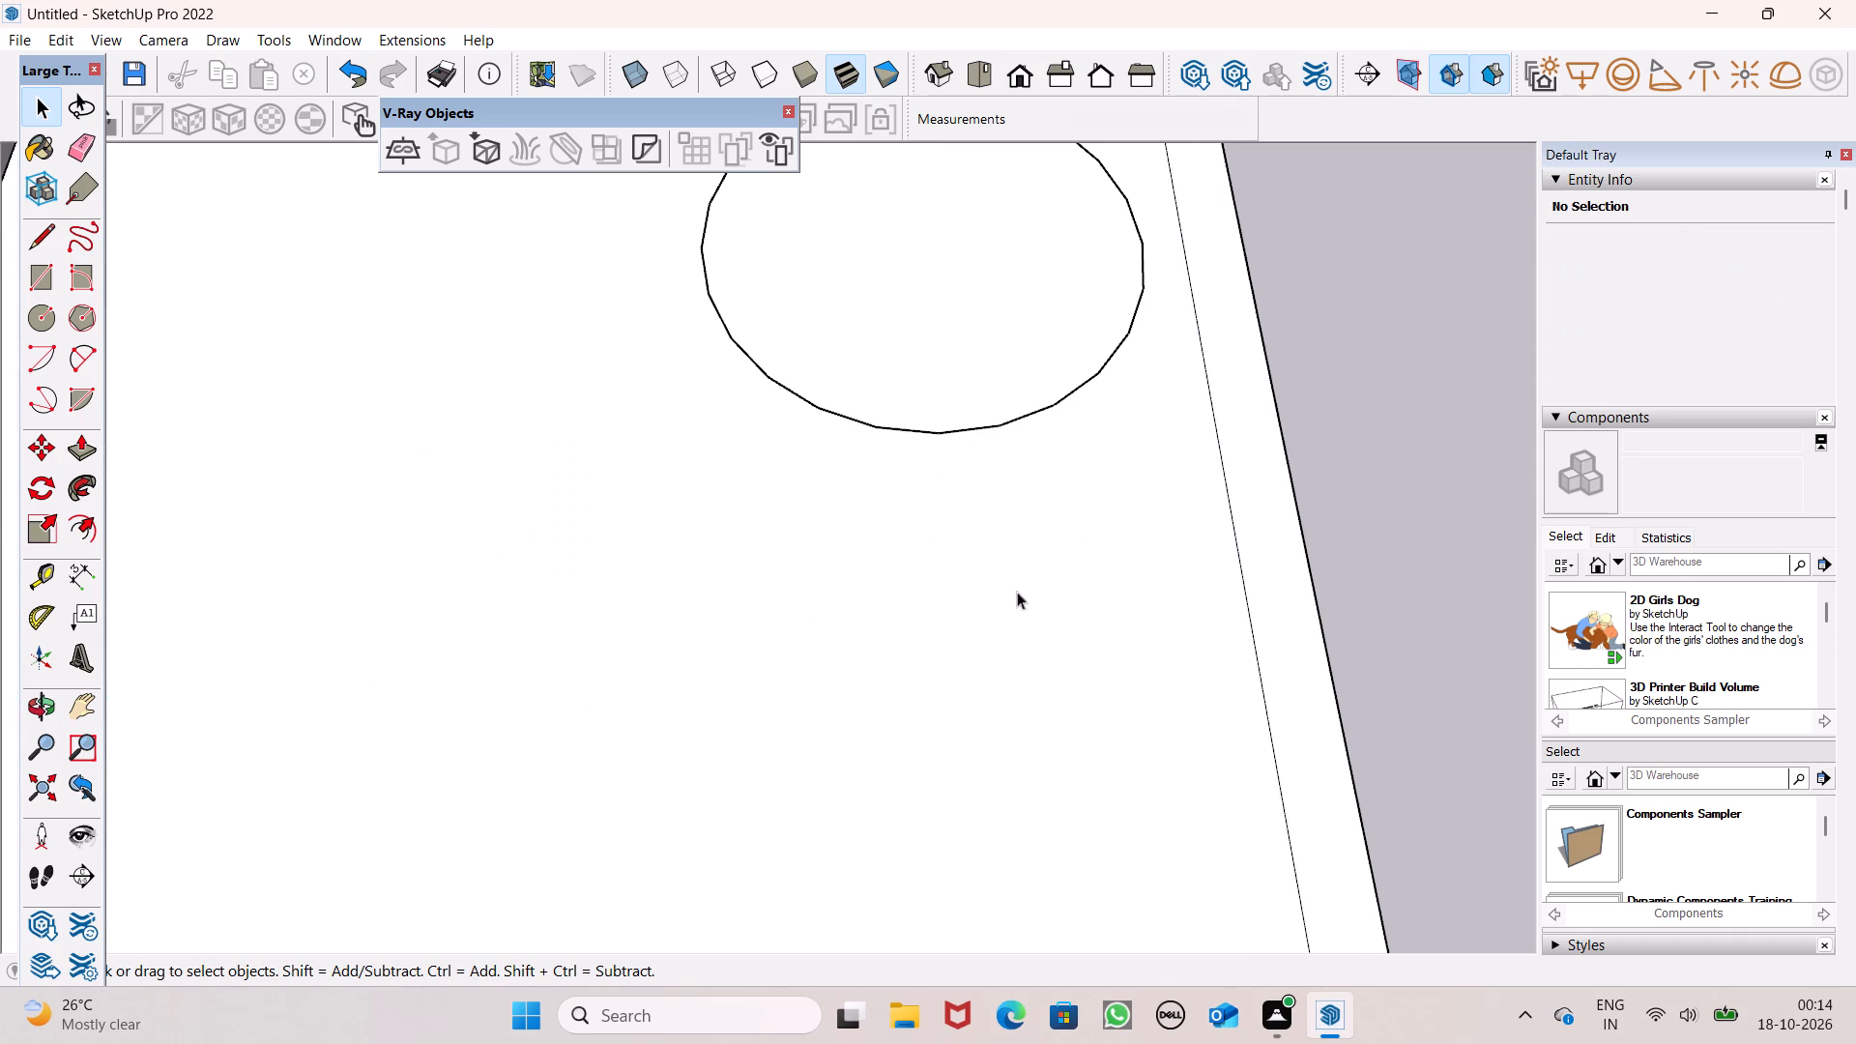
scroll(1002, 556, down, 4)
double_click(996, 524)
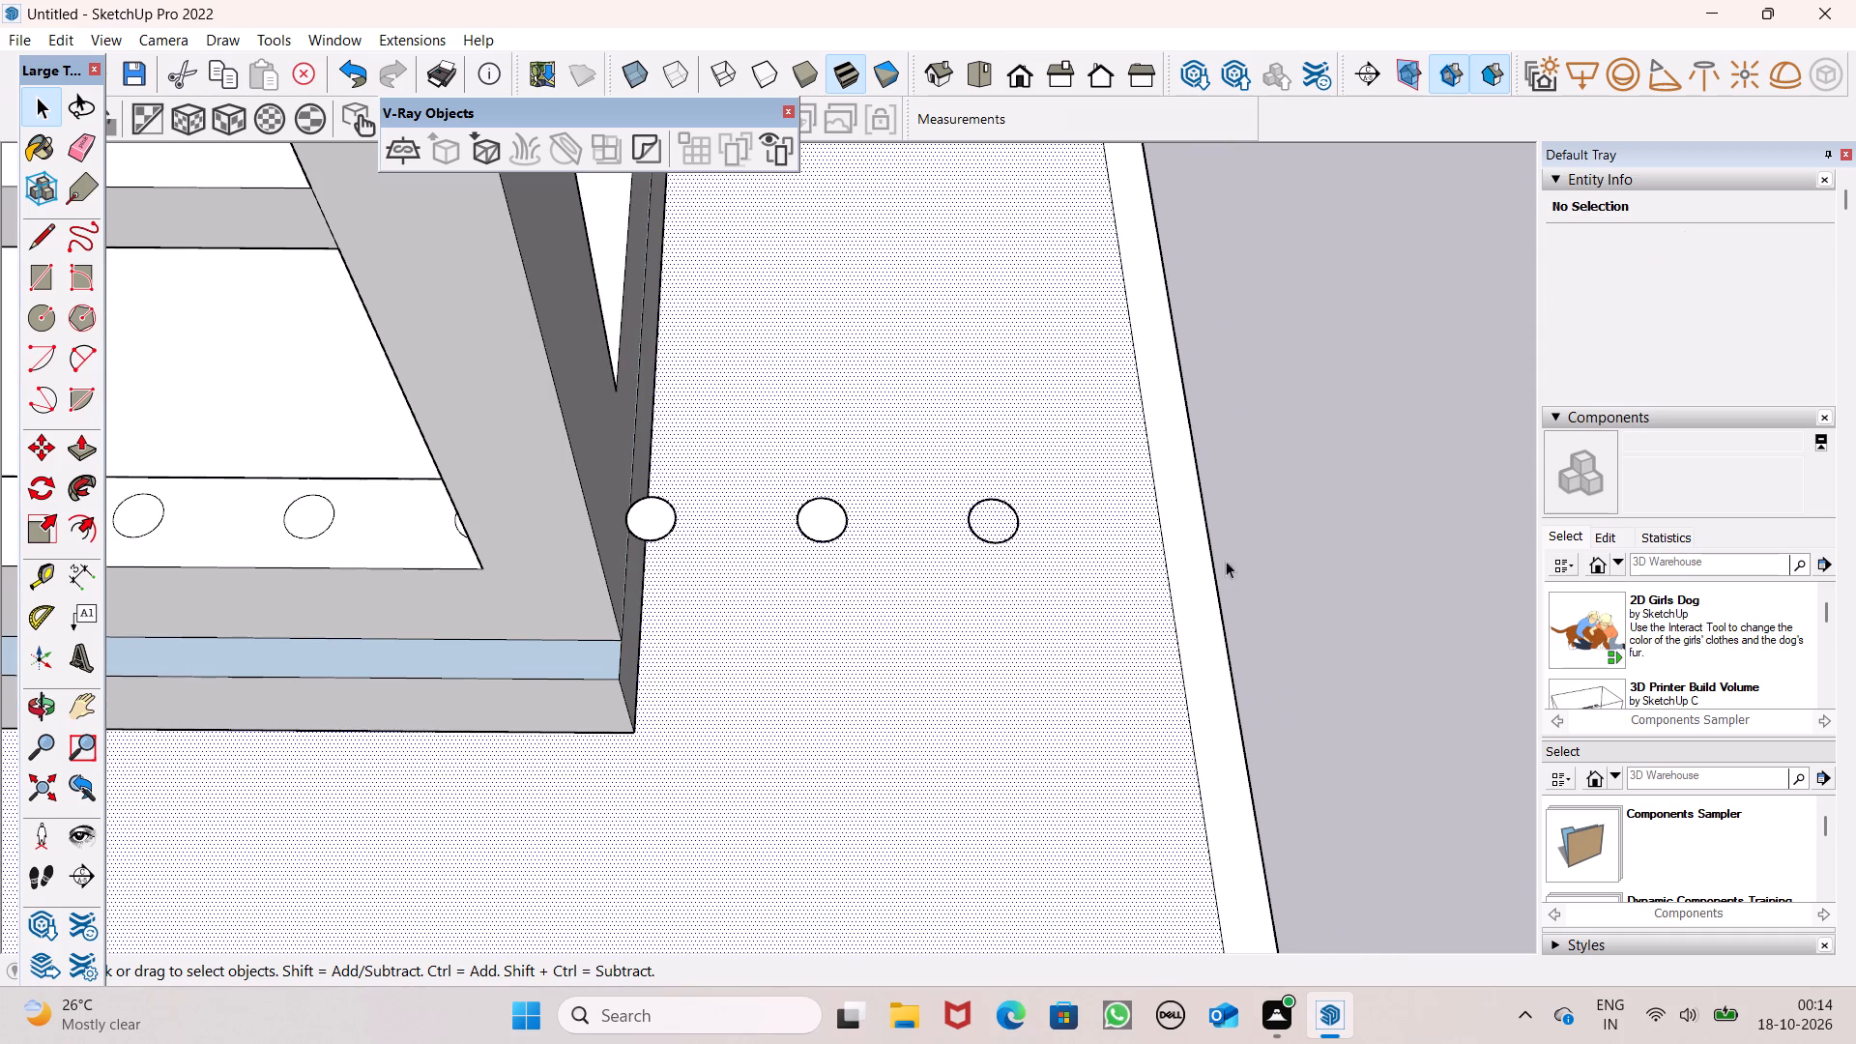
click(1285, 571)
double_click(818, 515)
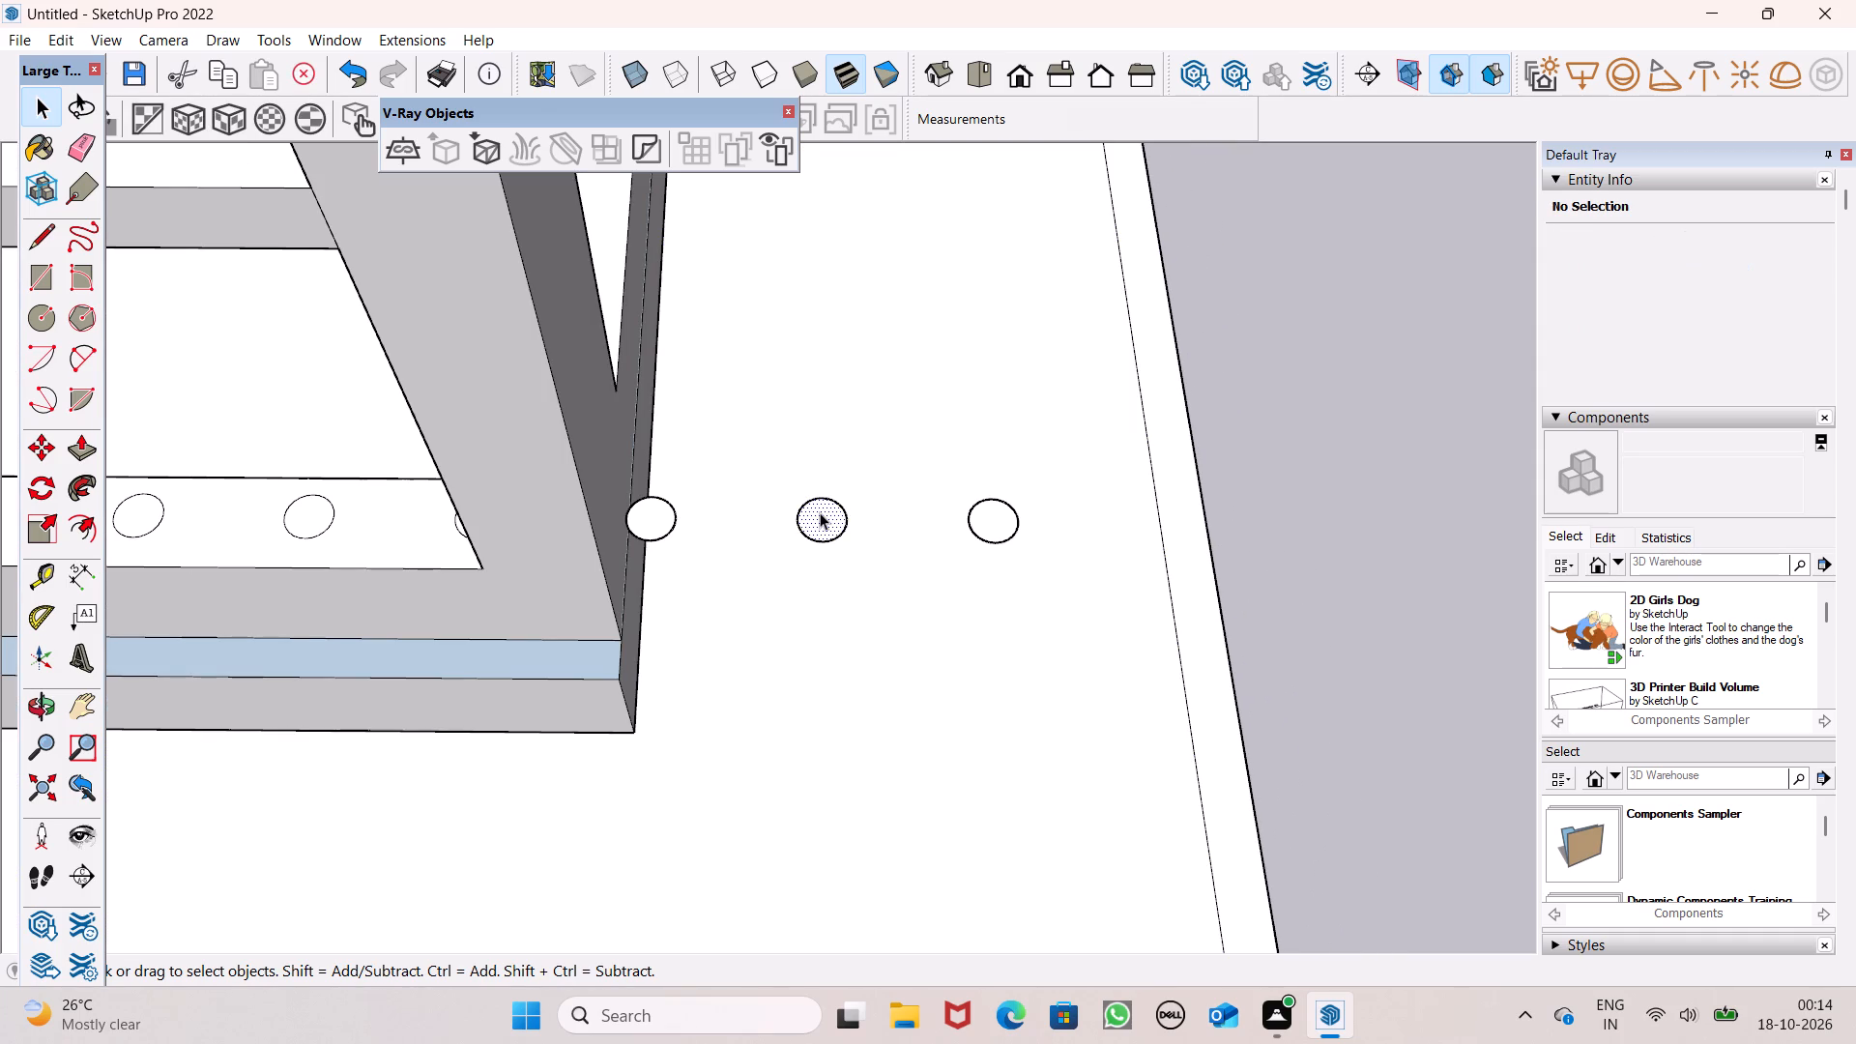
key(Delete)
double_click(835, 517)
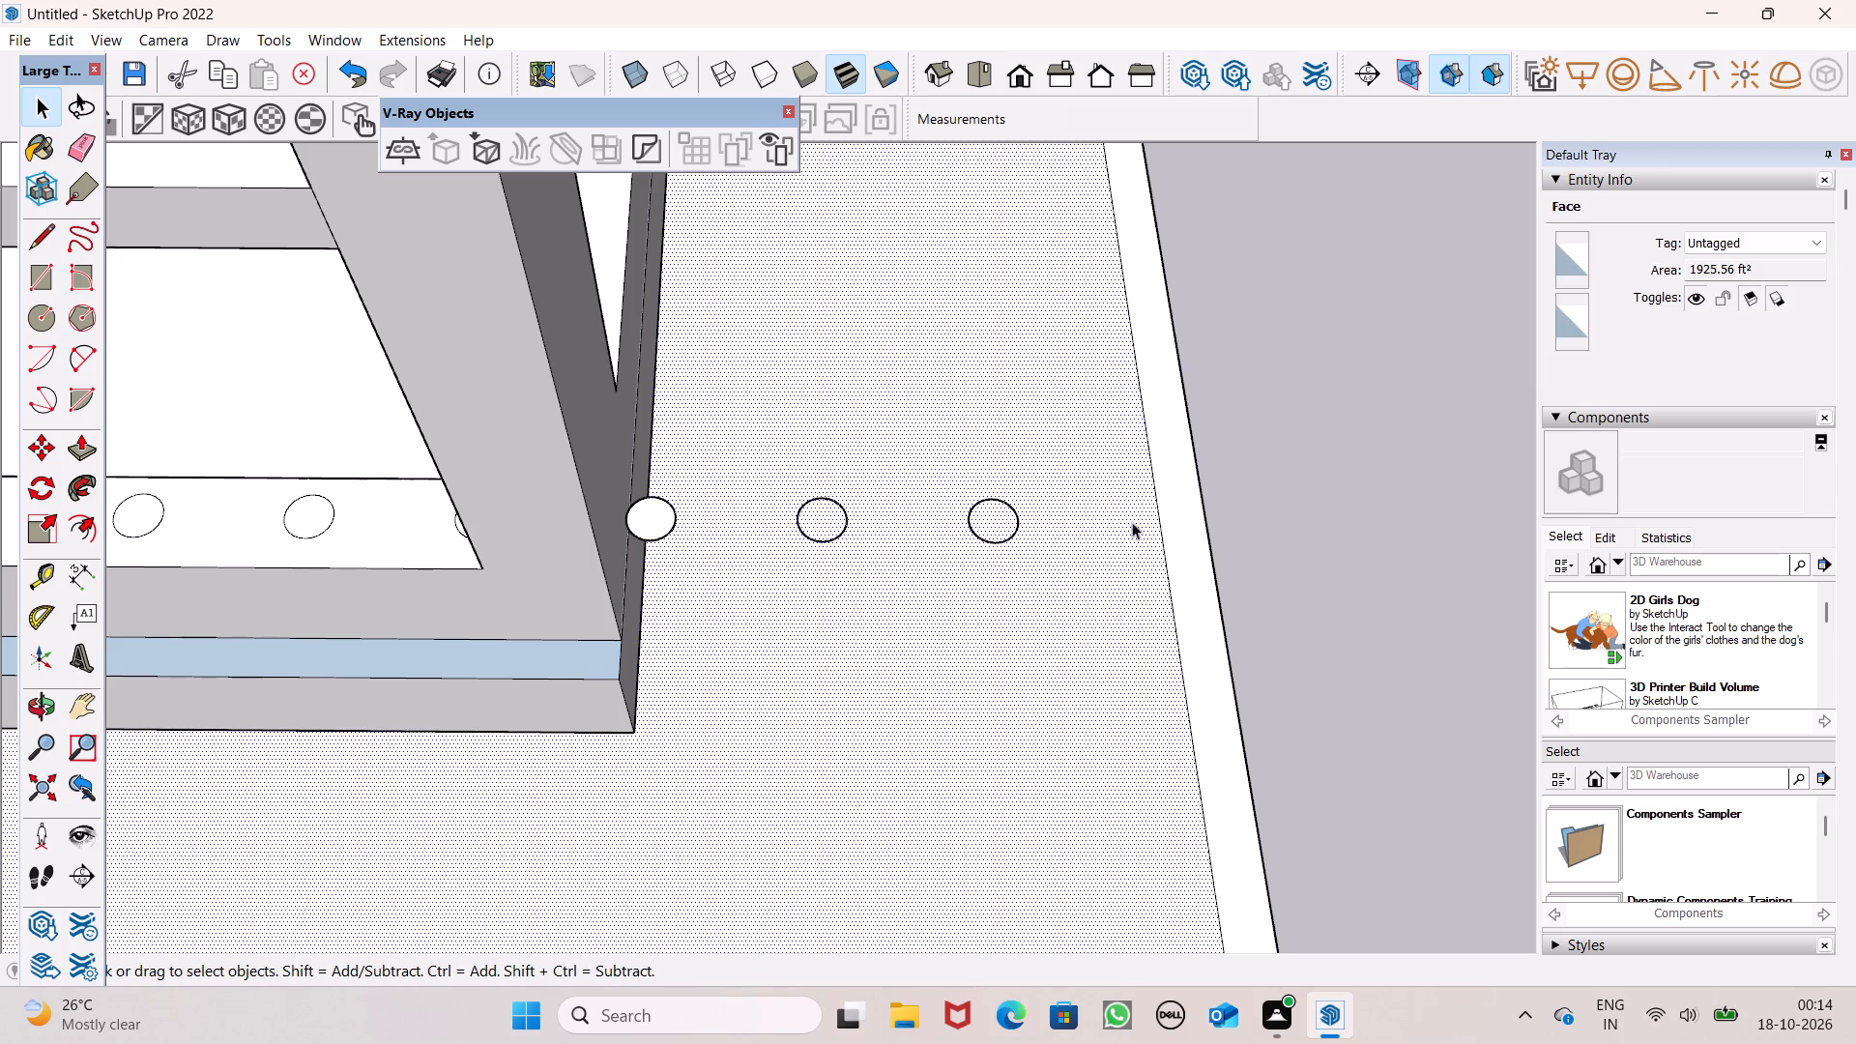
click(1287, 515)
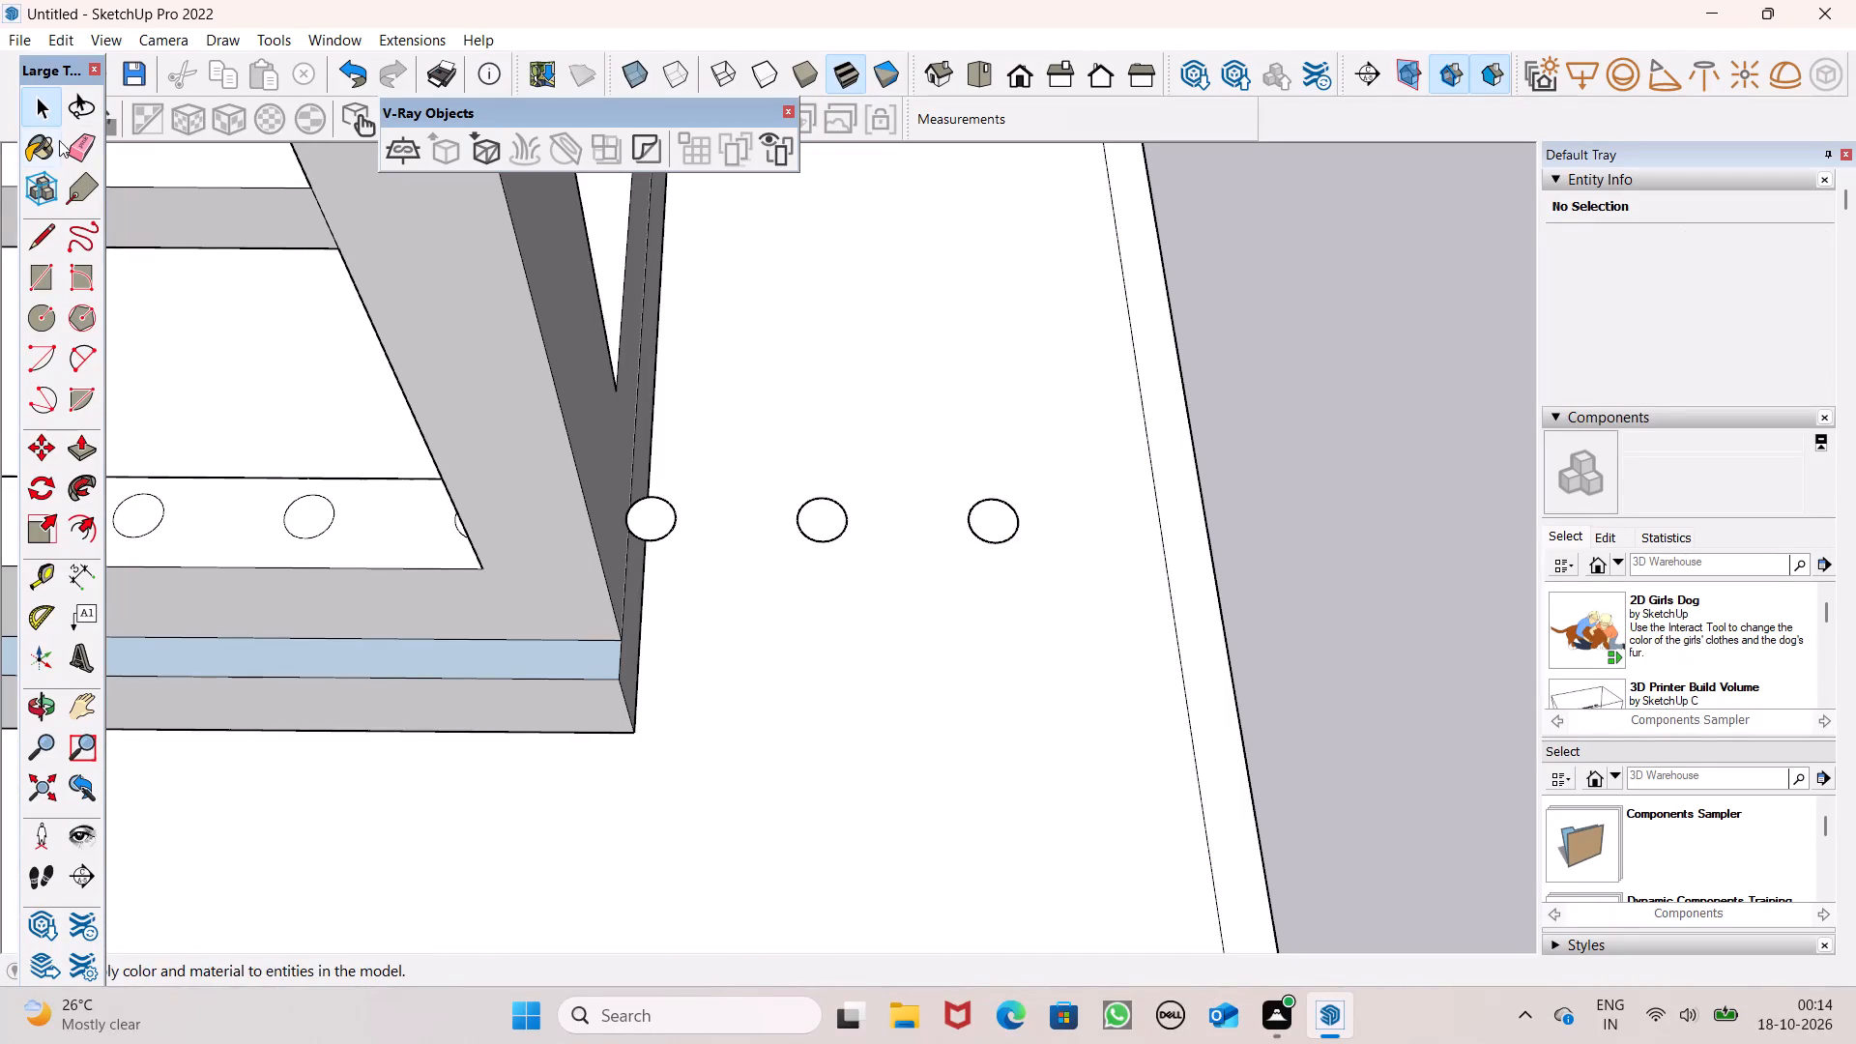
Erase the outlines of the three remaining circle copies beyond the end of the lowest balcony's ledge.
drag(76, 145, 111, 155)
drag(660, 465, 661, 496)
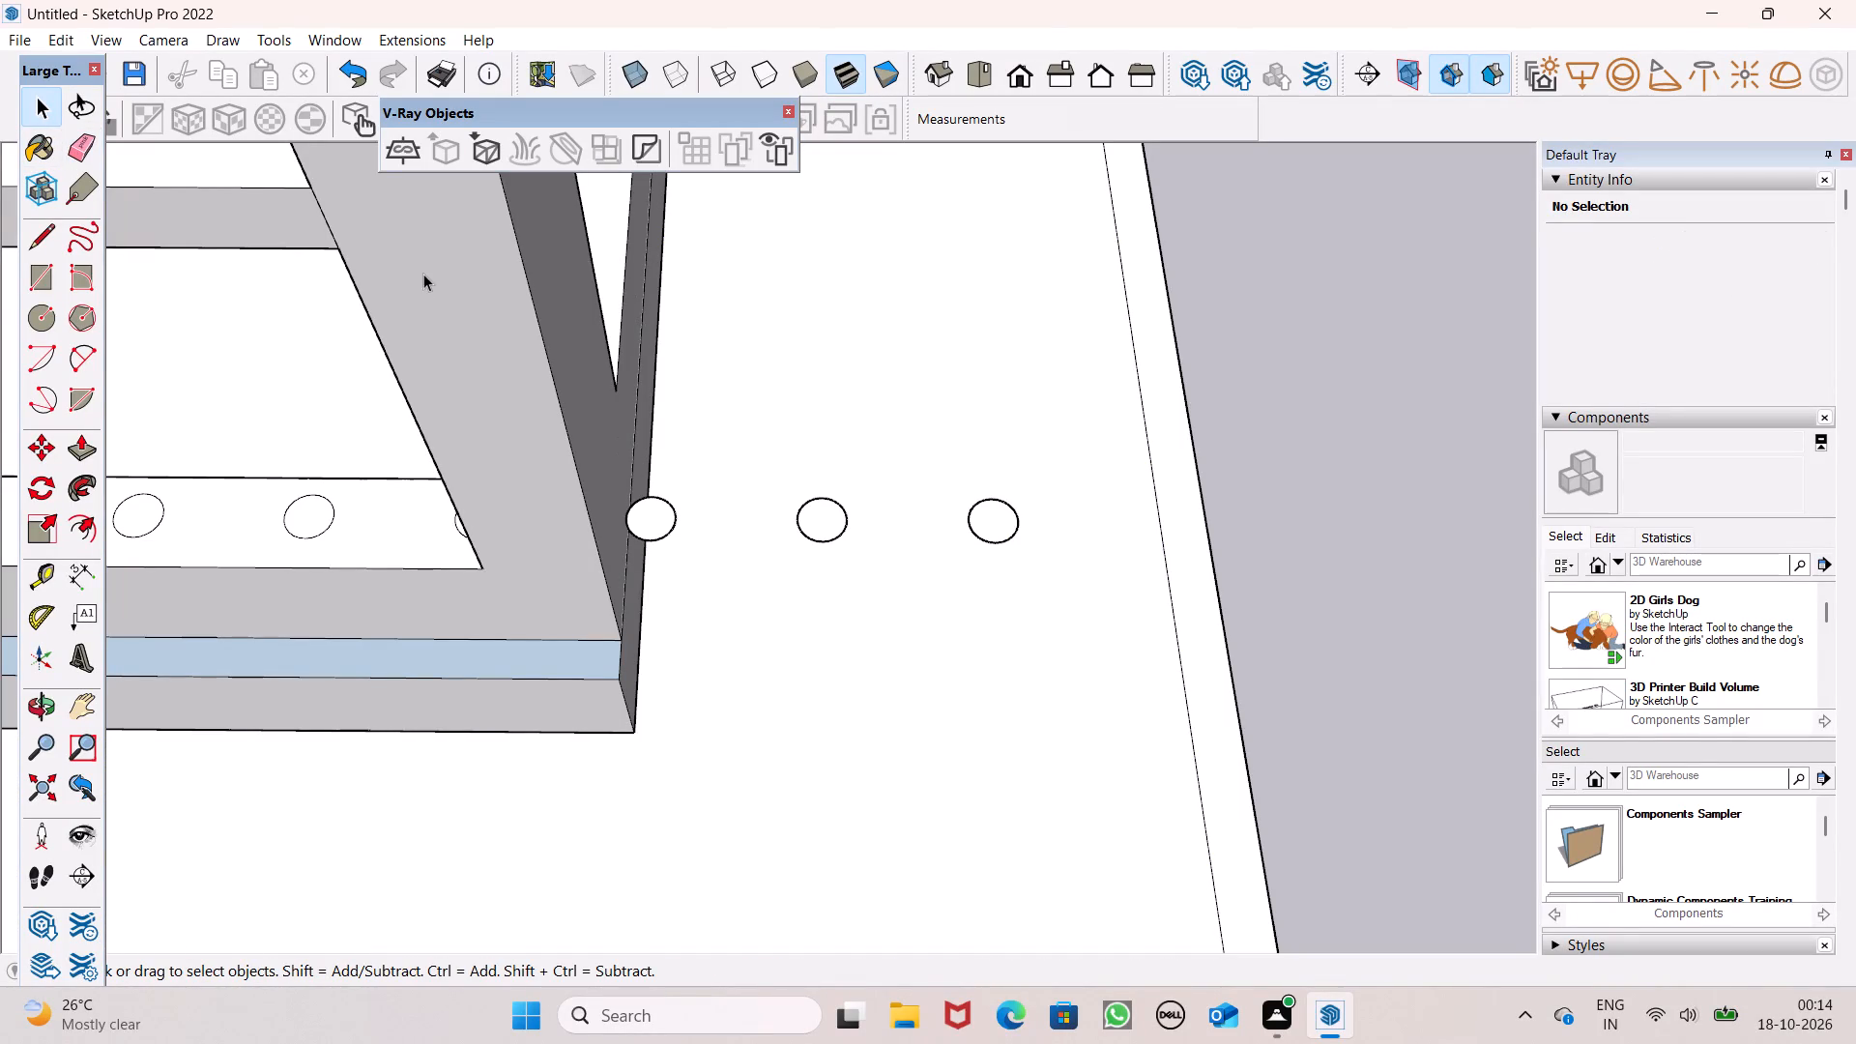
click(91, 149)
drag(670, 500, 661, 518)
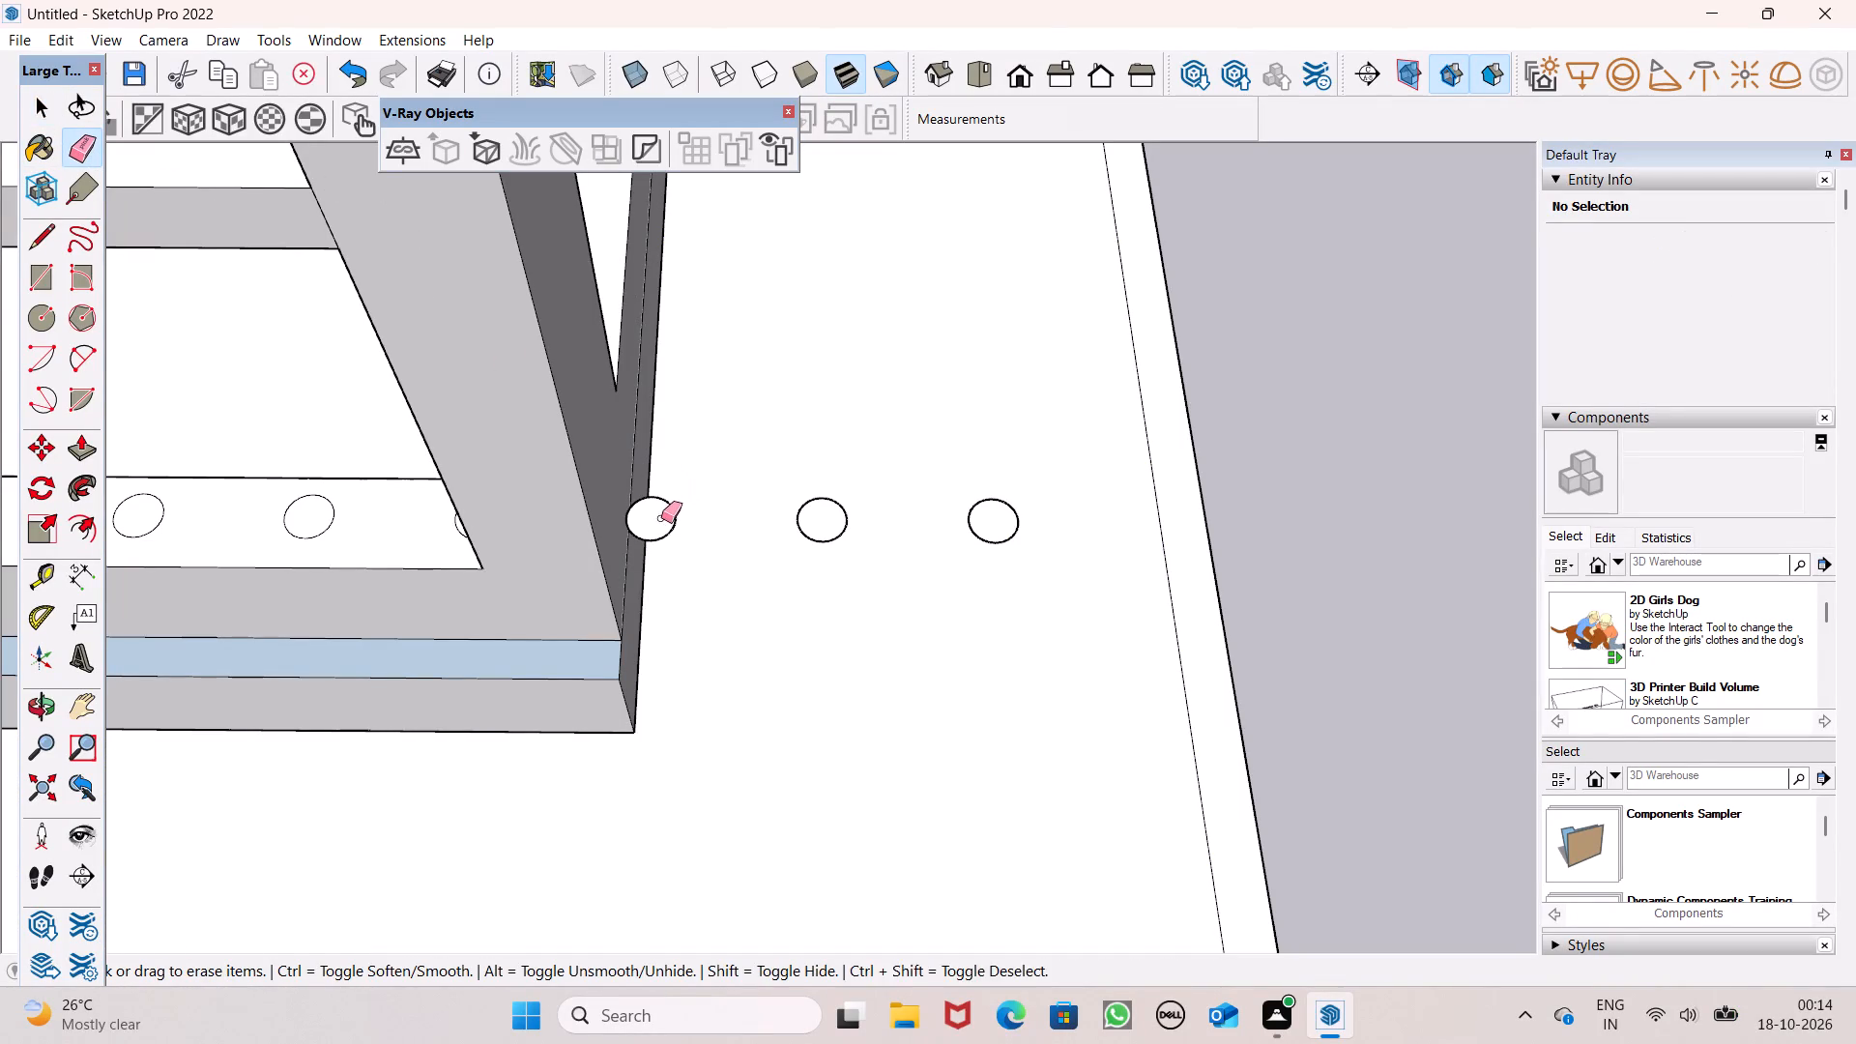
drag(661, 518, 661, 520)
drag(795, 510, 839, 519)
drag(947, 515, 1004, 533)
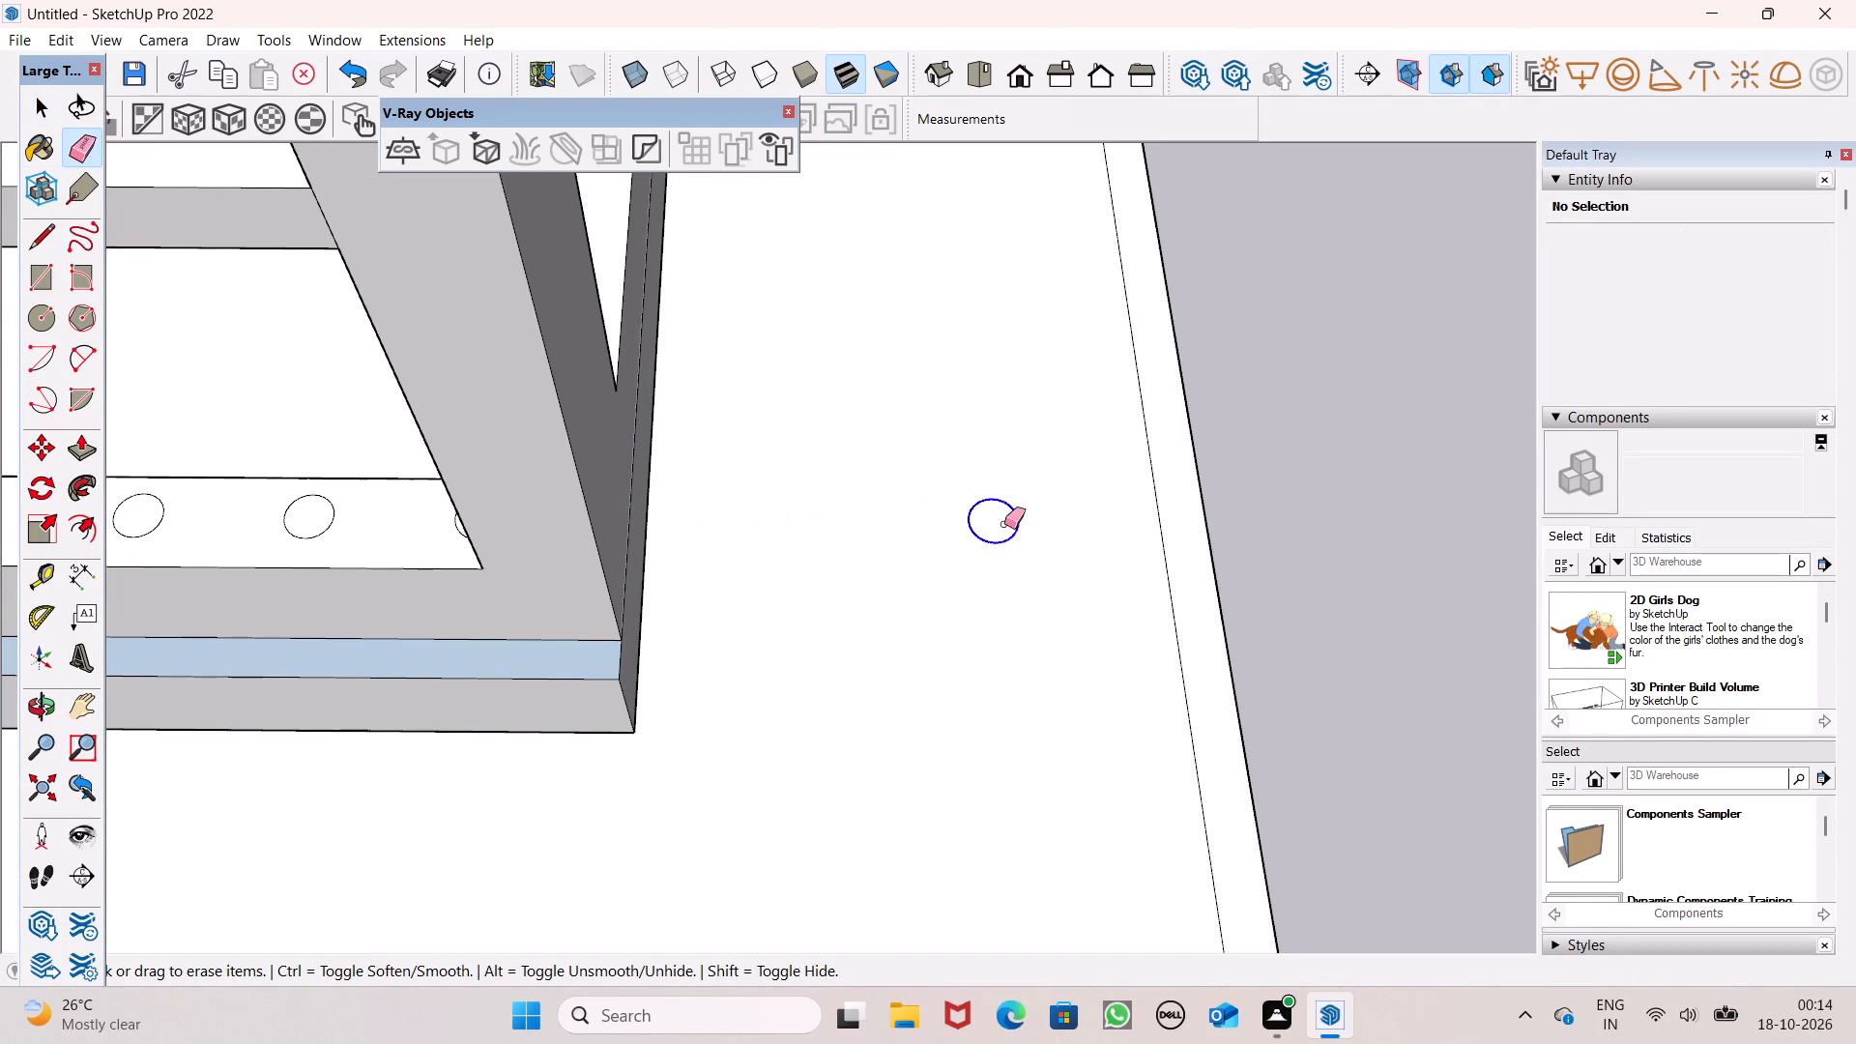
Erase the partly covered circle beside the corner post at the outer end of the lowest balcony's front ledge.
scroll(745, 500, down, 4)
middle_drag(556, 518, 819, 475)
scroll(681, 531, up, 6)
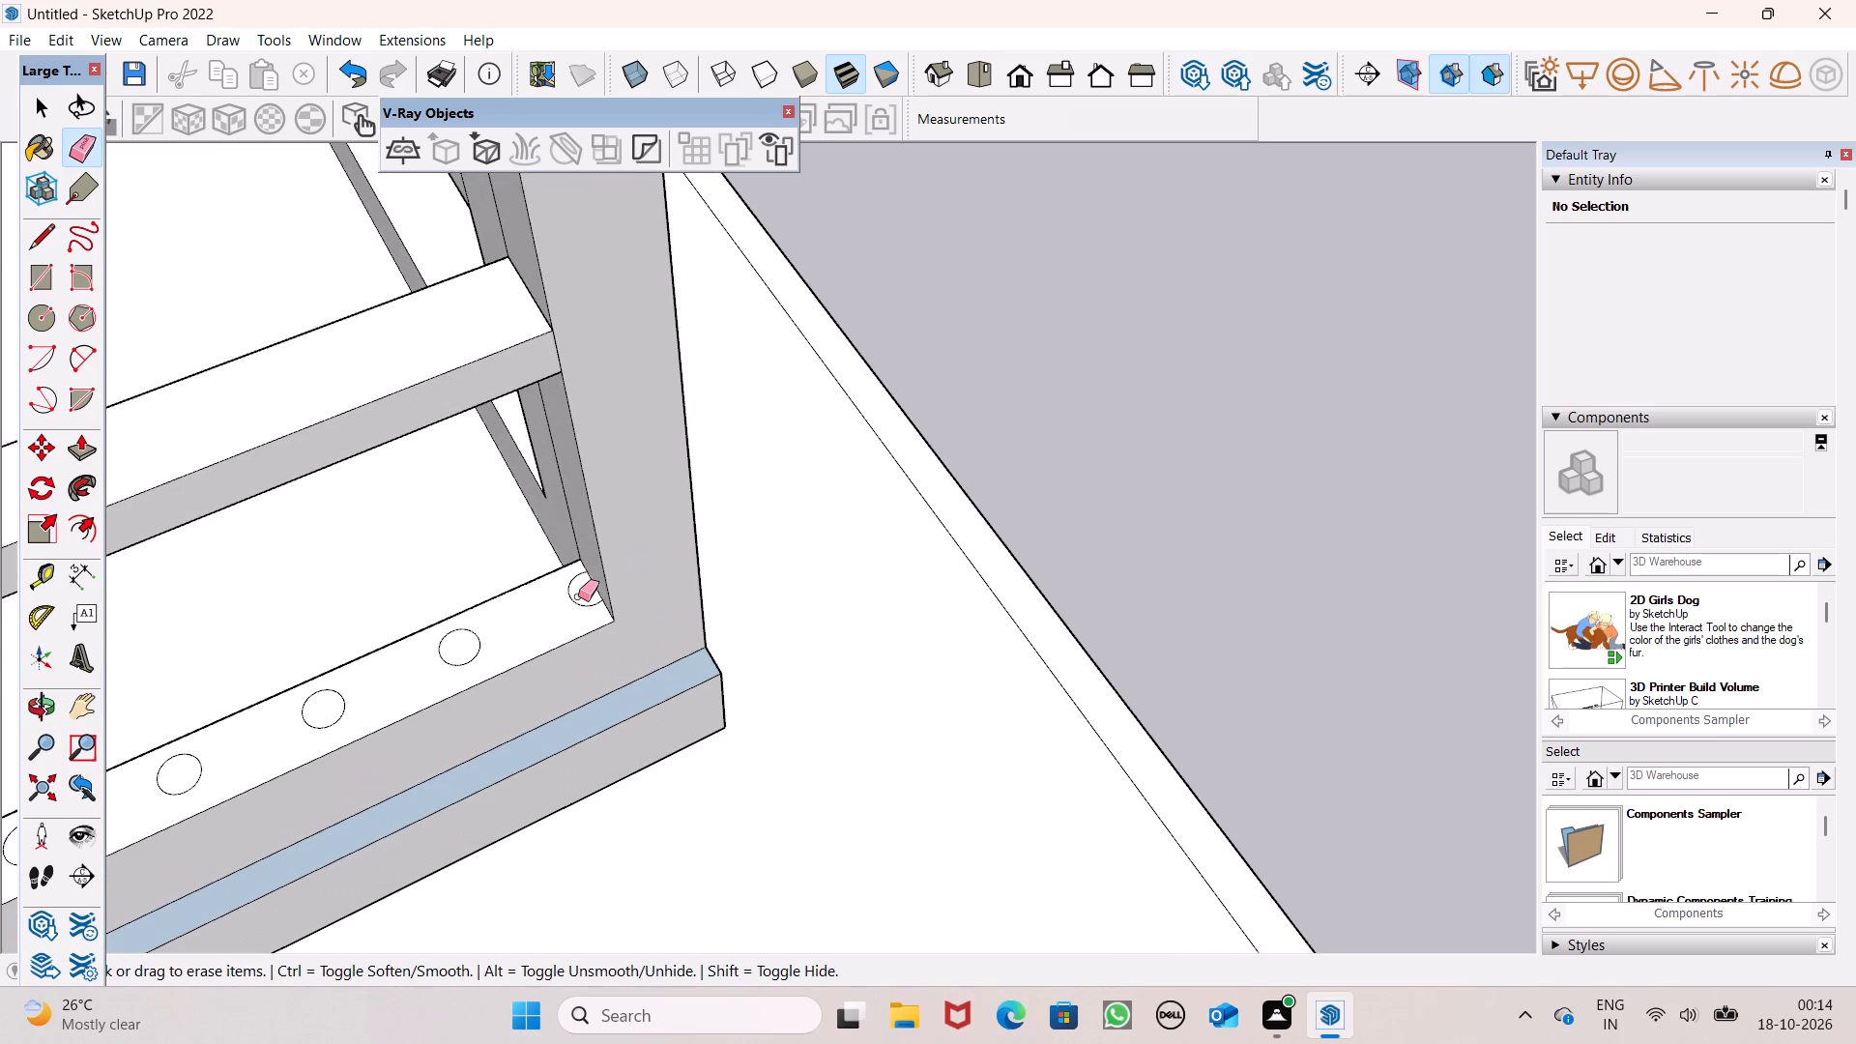
click(578, 596)
drag(582, 598, 567, 597)
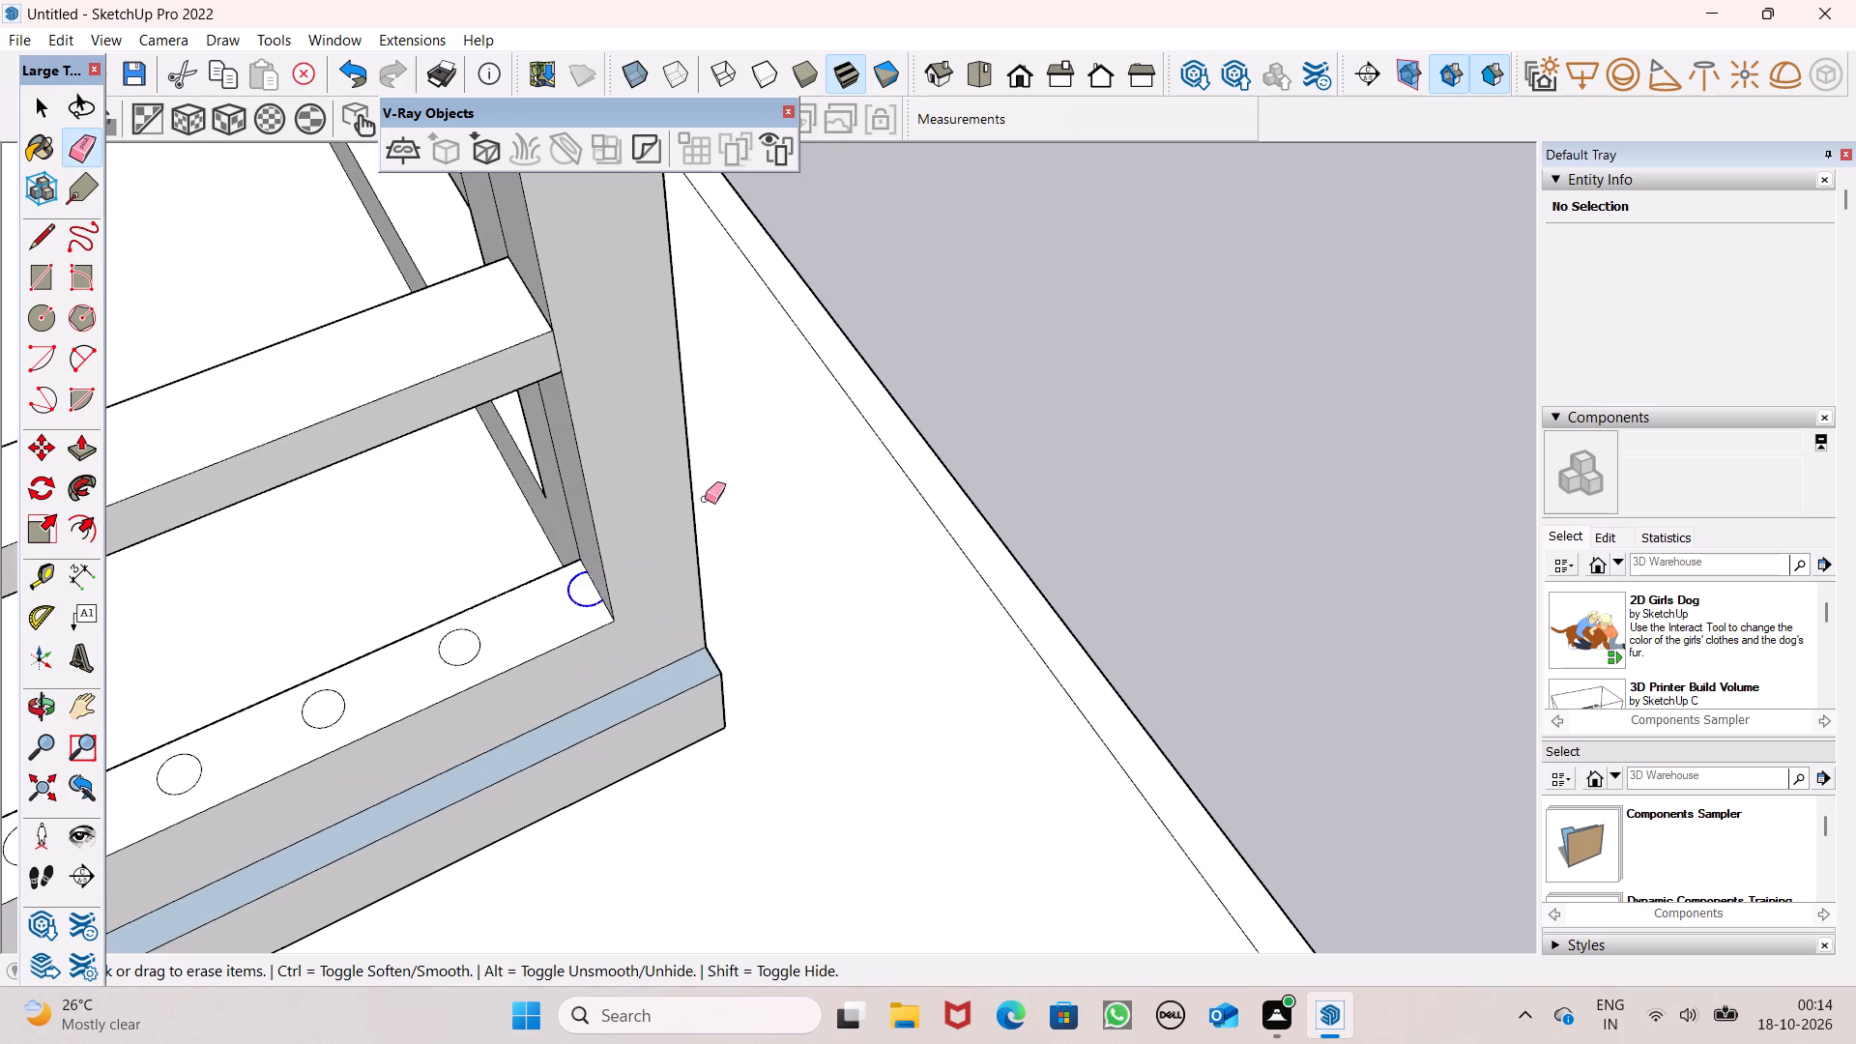
key(space)
Push/Pull the first circle near the house wall on the lowest balcony's ledge about 2' 3 3/8" up to the handrail.
scroll(1011, 410, down, 11)
middle_drag(861, 503, 604, 414)
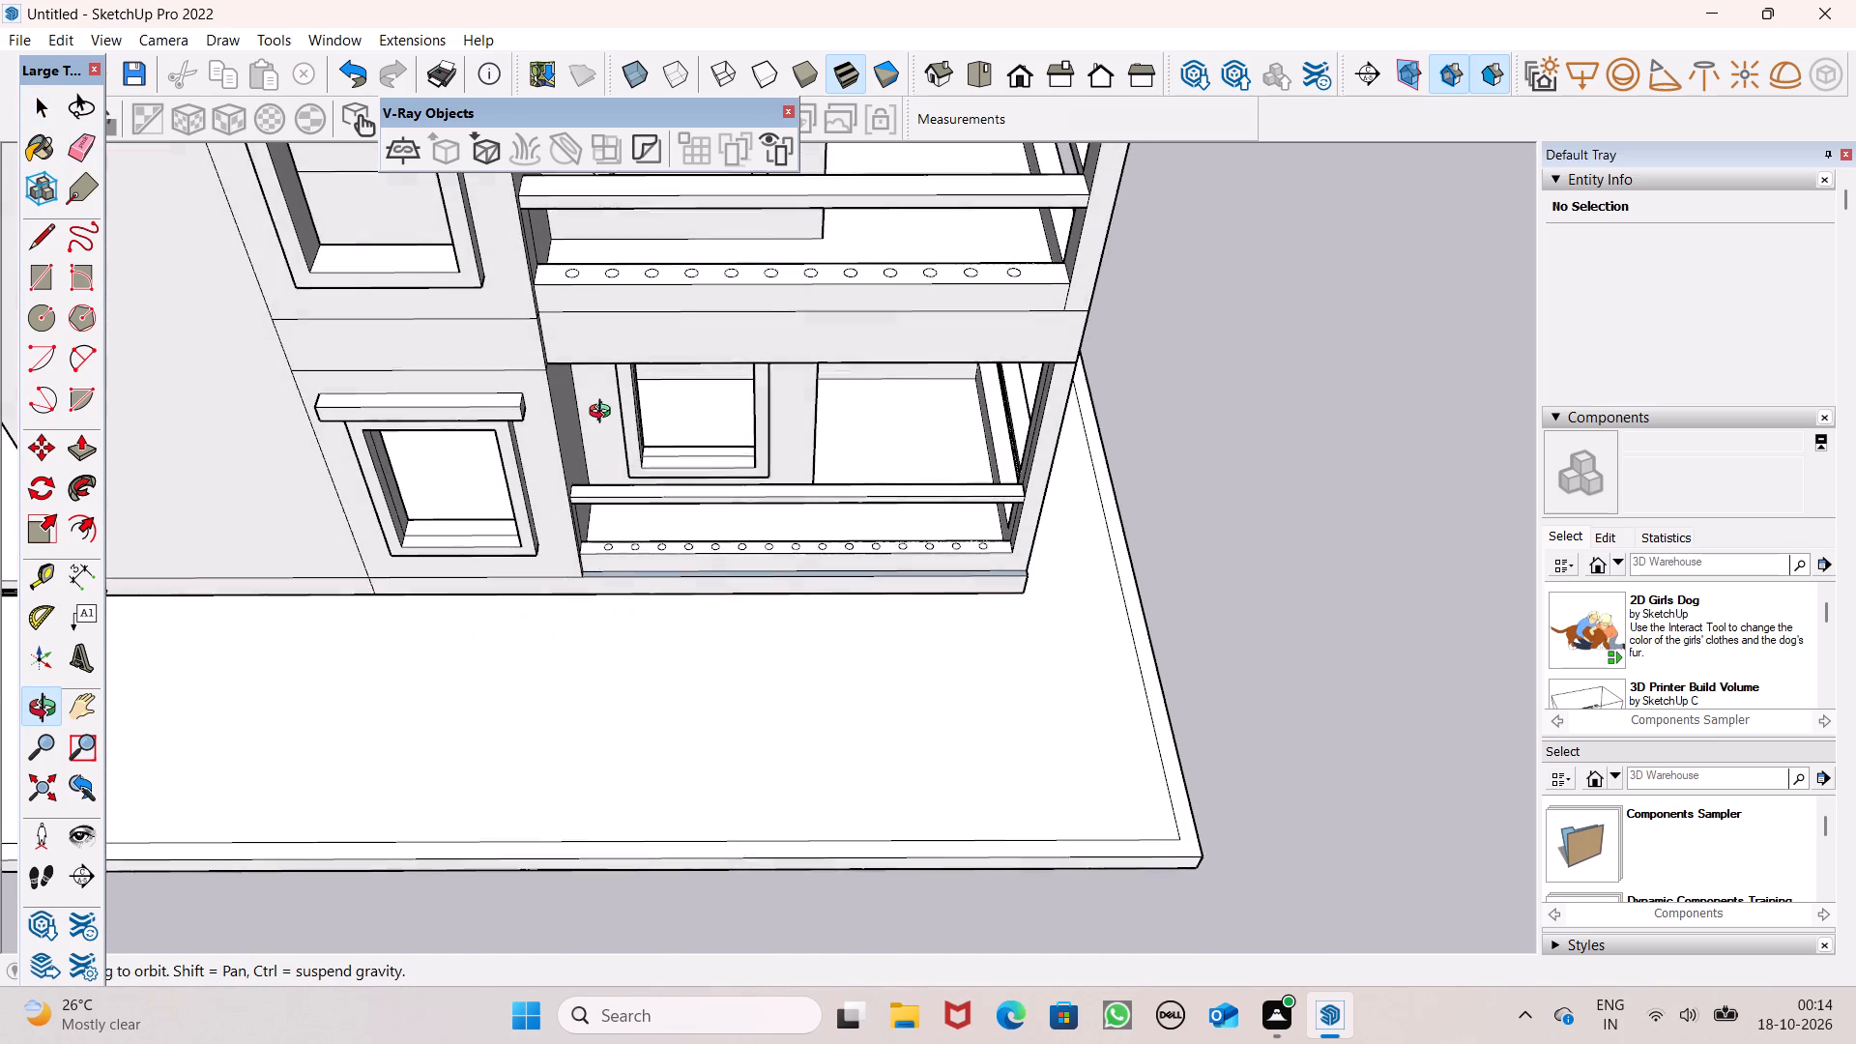
middle_drag(604, 414, 601, 396)
click(92, 442)
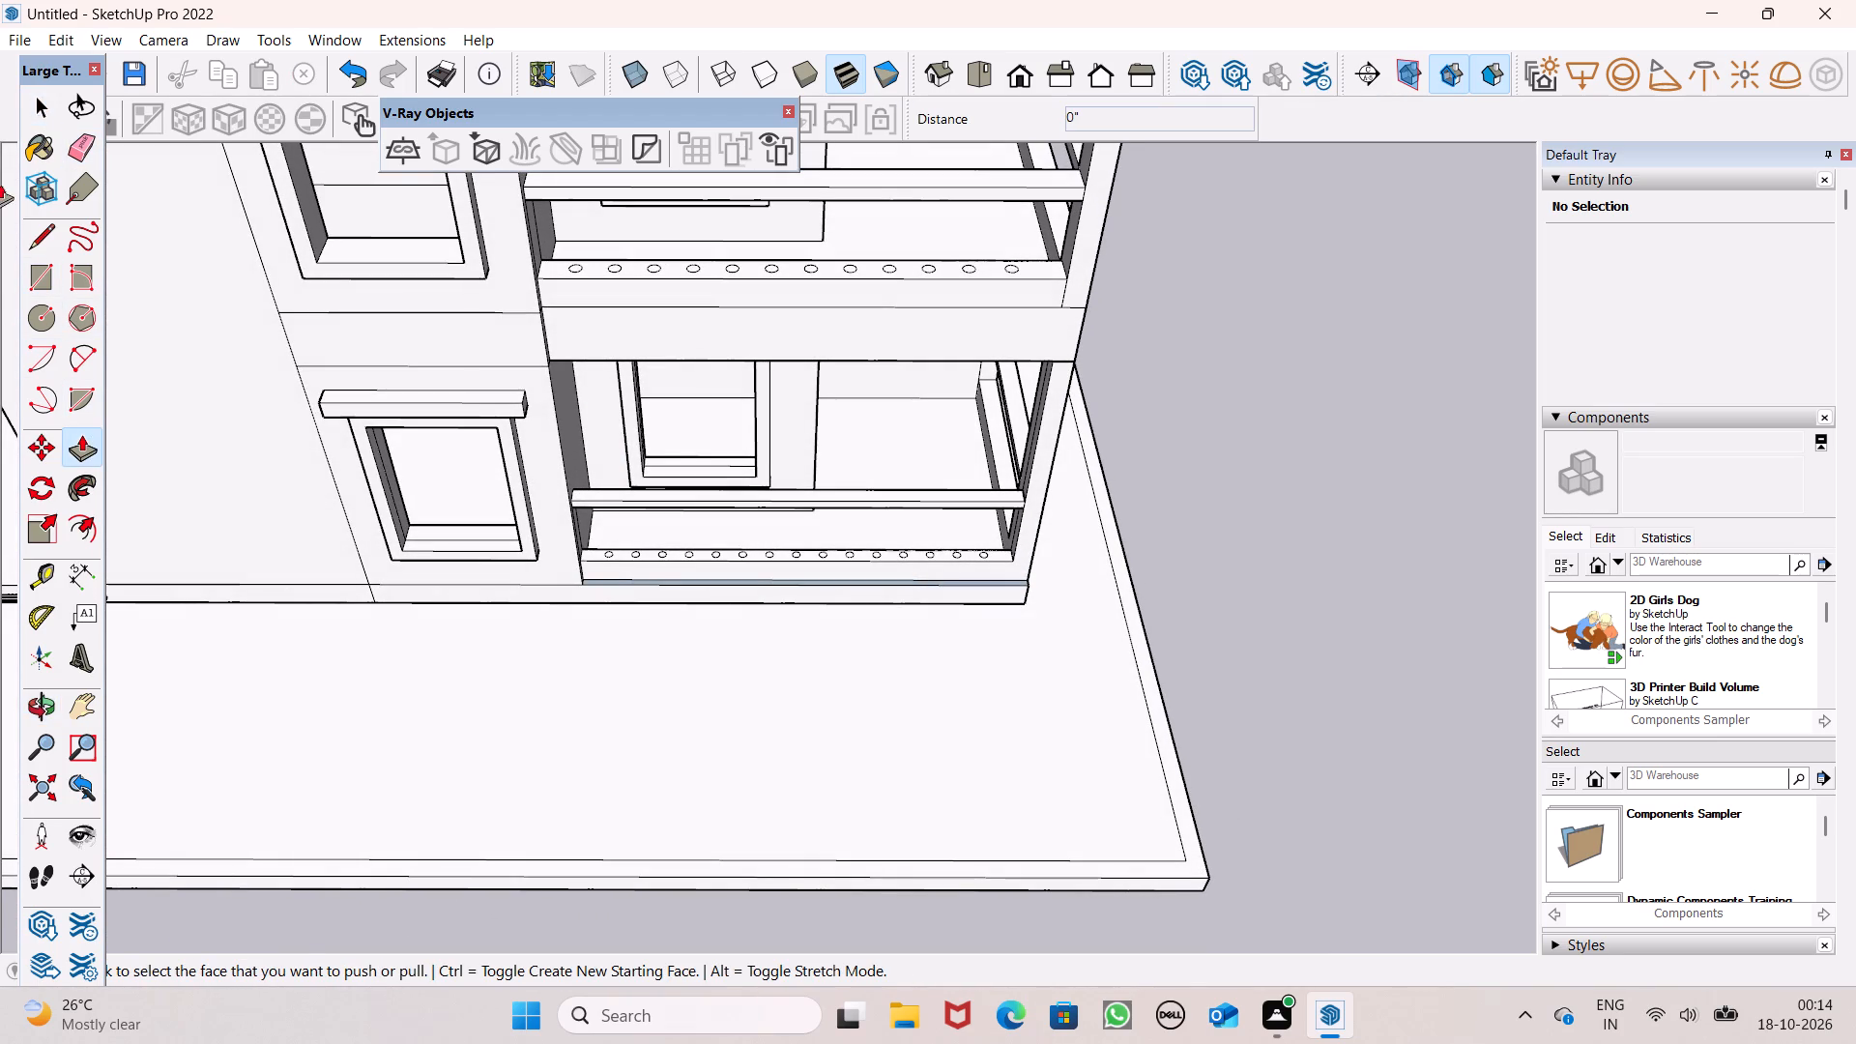
scroll(539, 362, up, 4)
scroll(606, 548, up, 2)
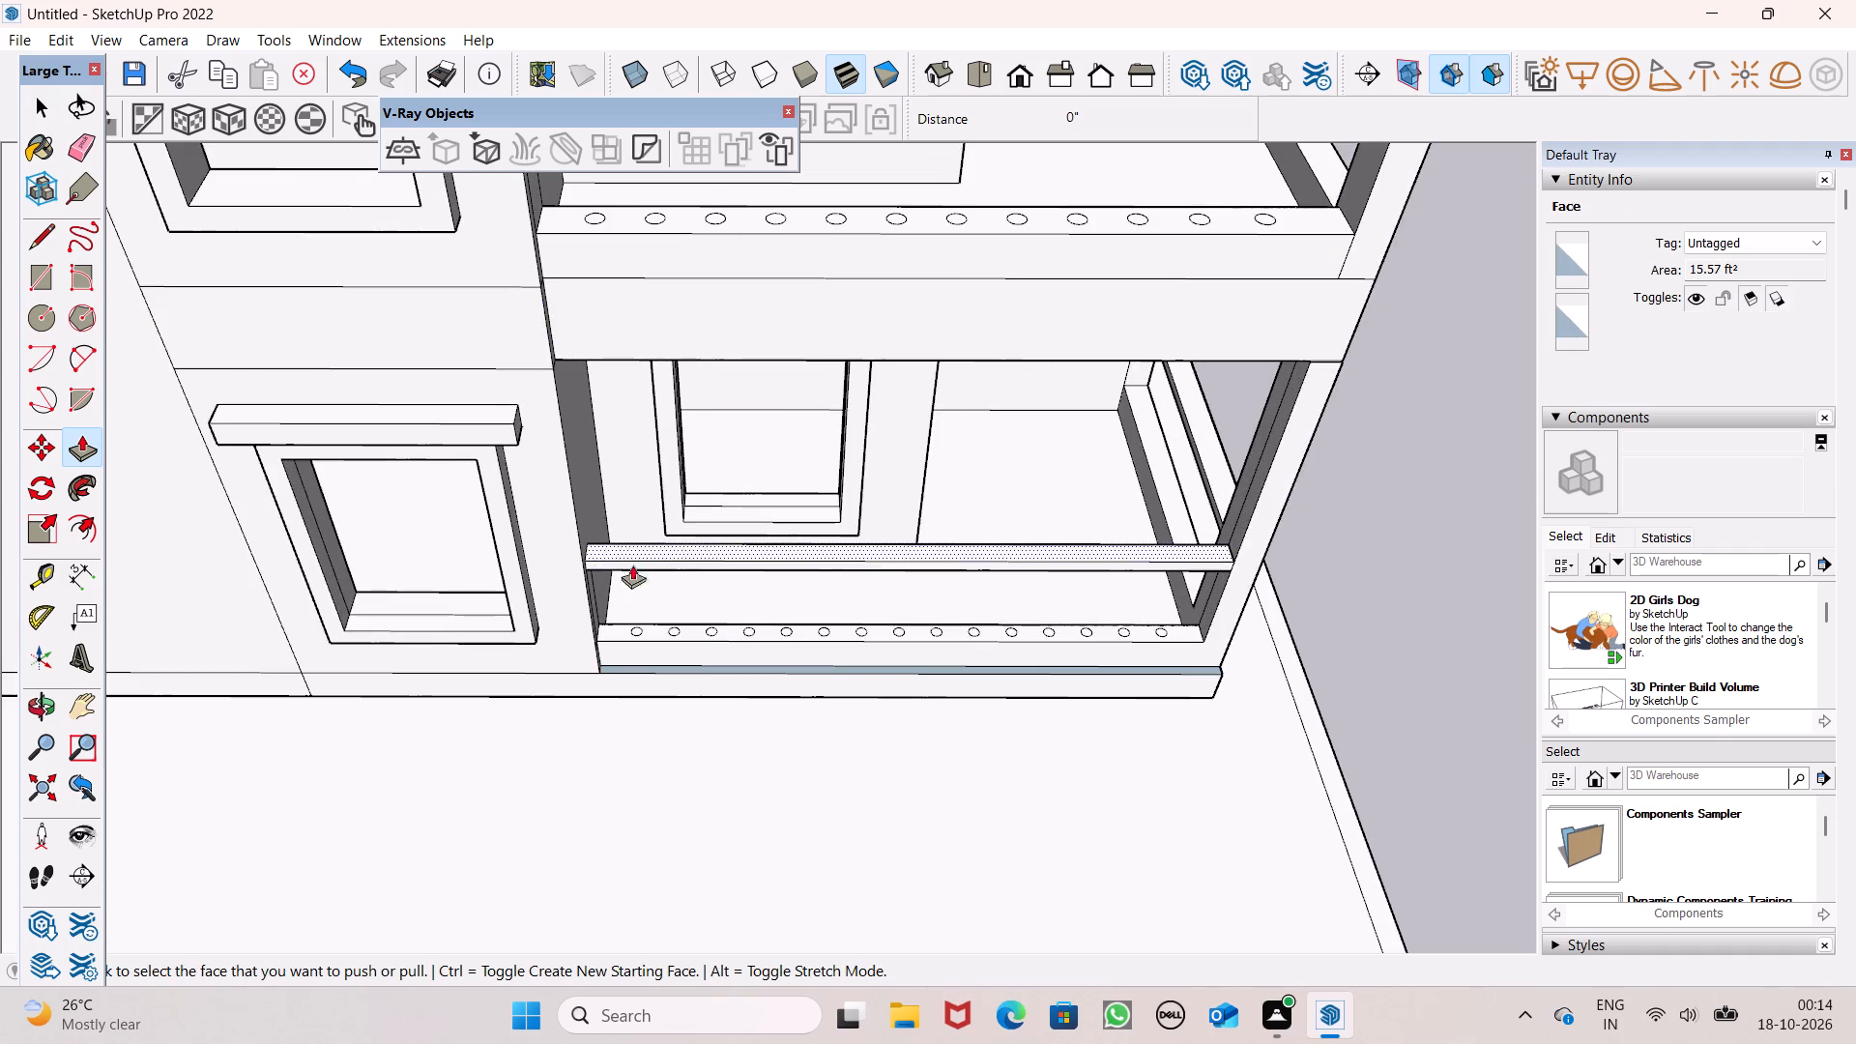
scroll(632, 565, up, 4)
scroll(579, 737, up, 6)
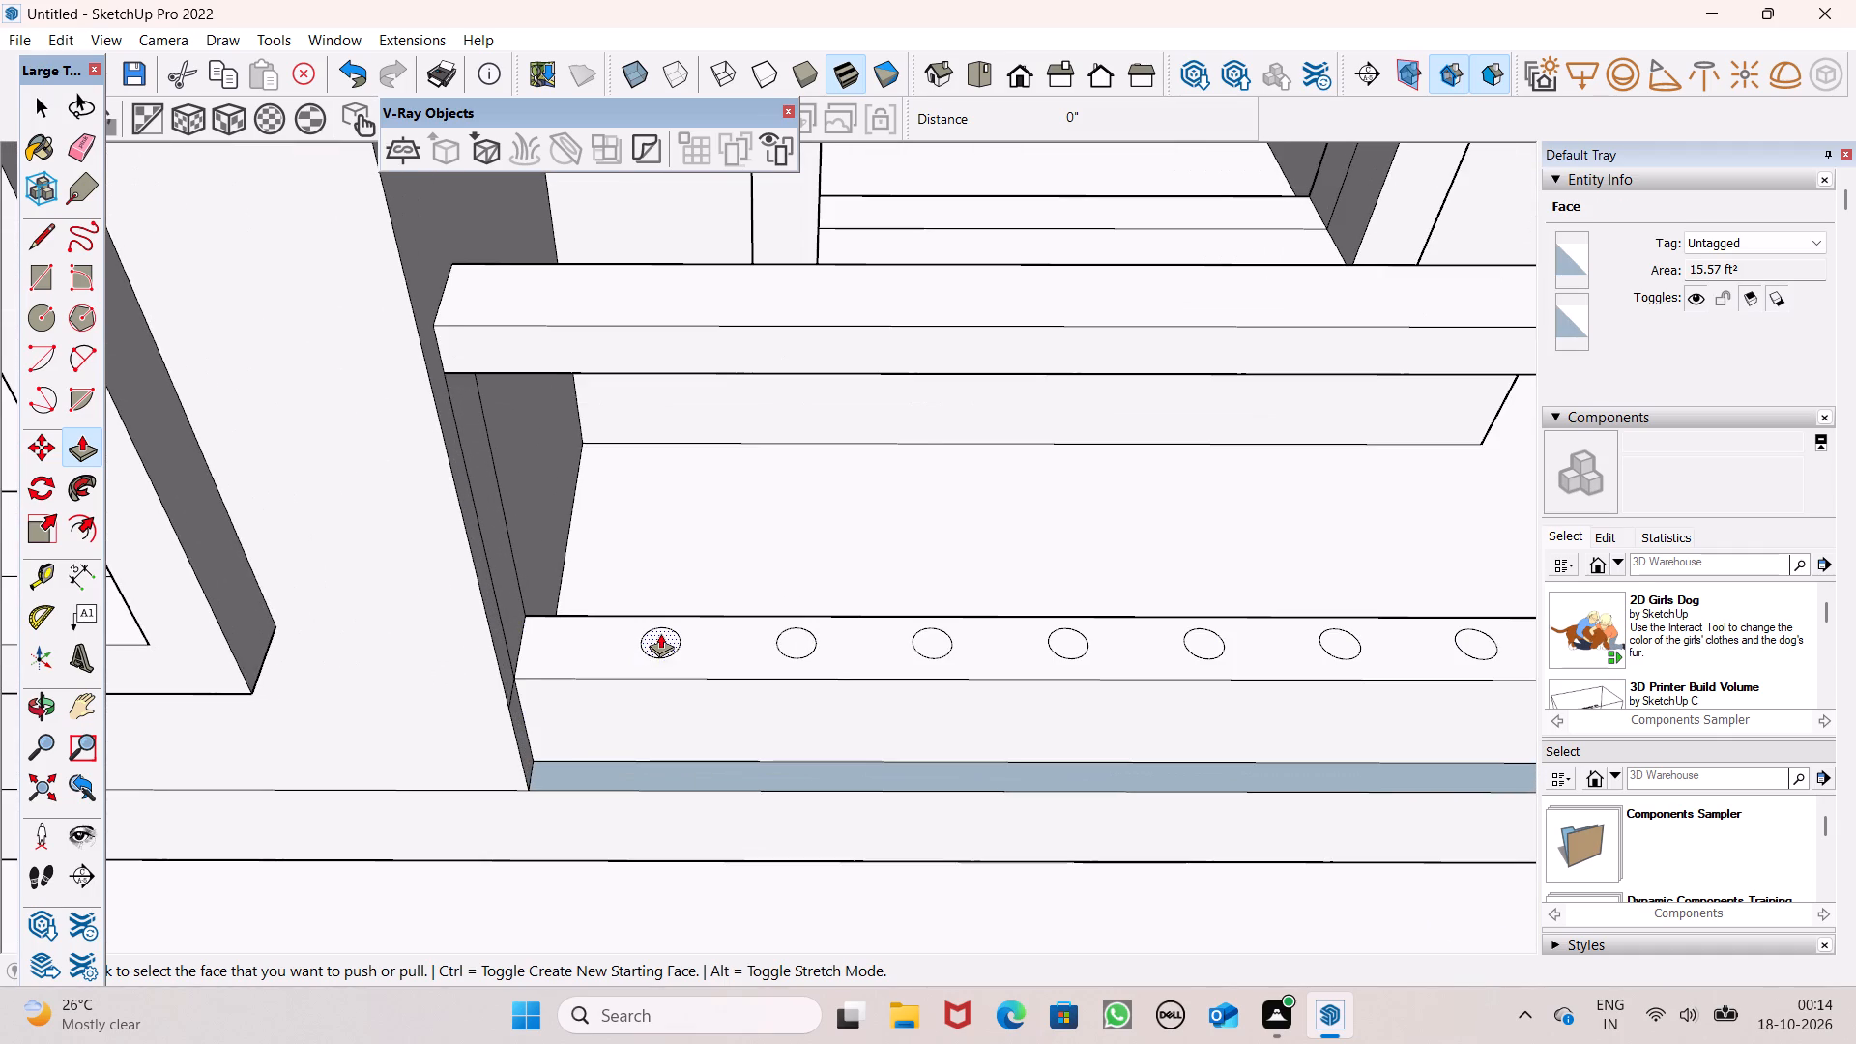
scroll(660, 633, up, 1)
scroll(660, 633, down, 1)
middle_drag(661, 633, 694, 713)
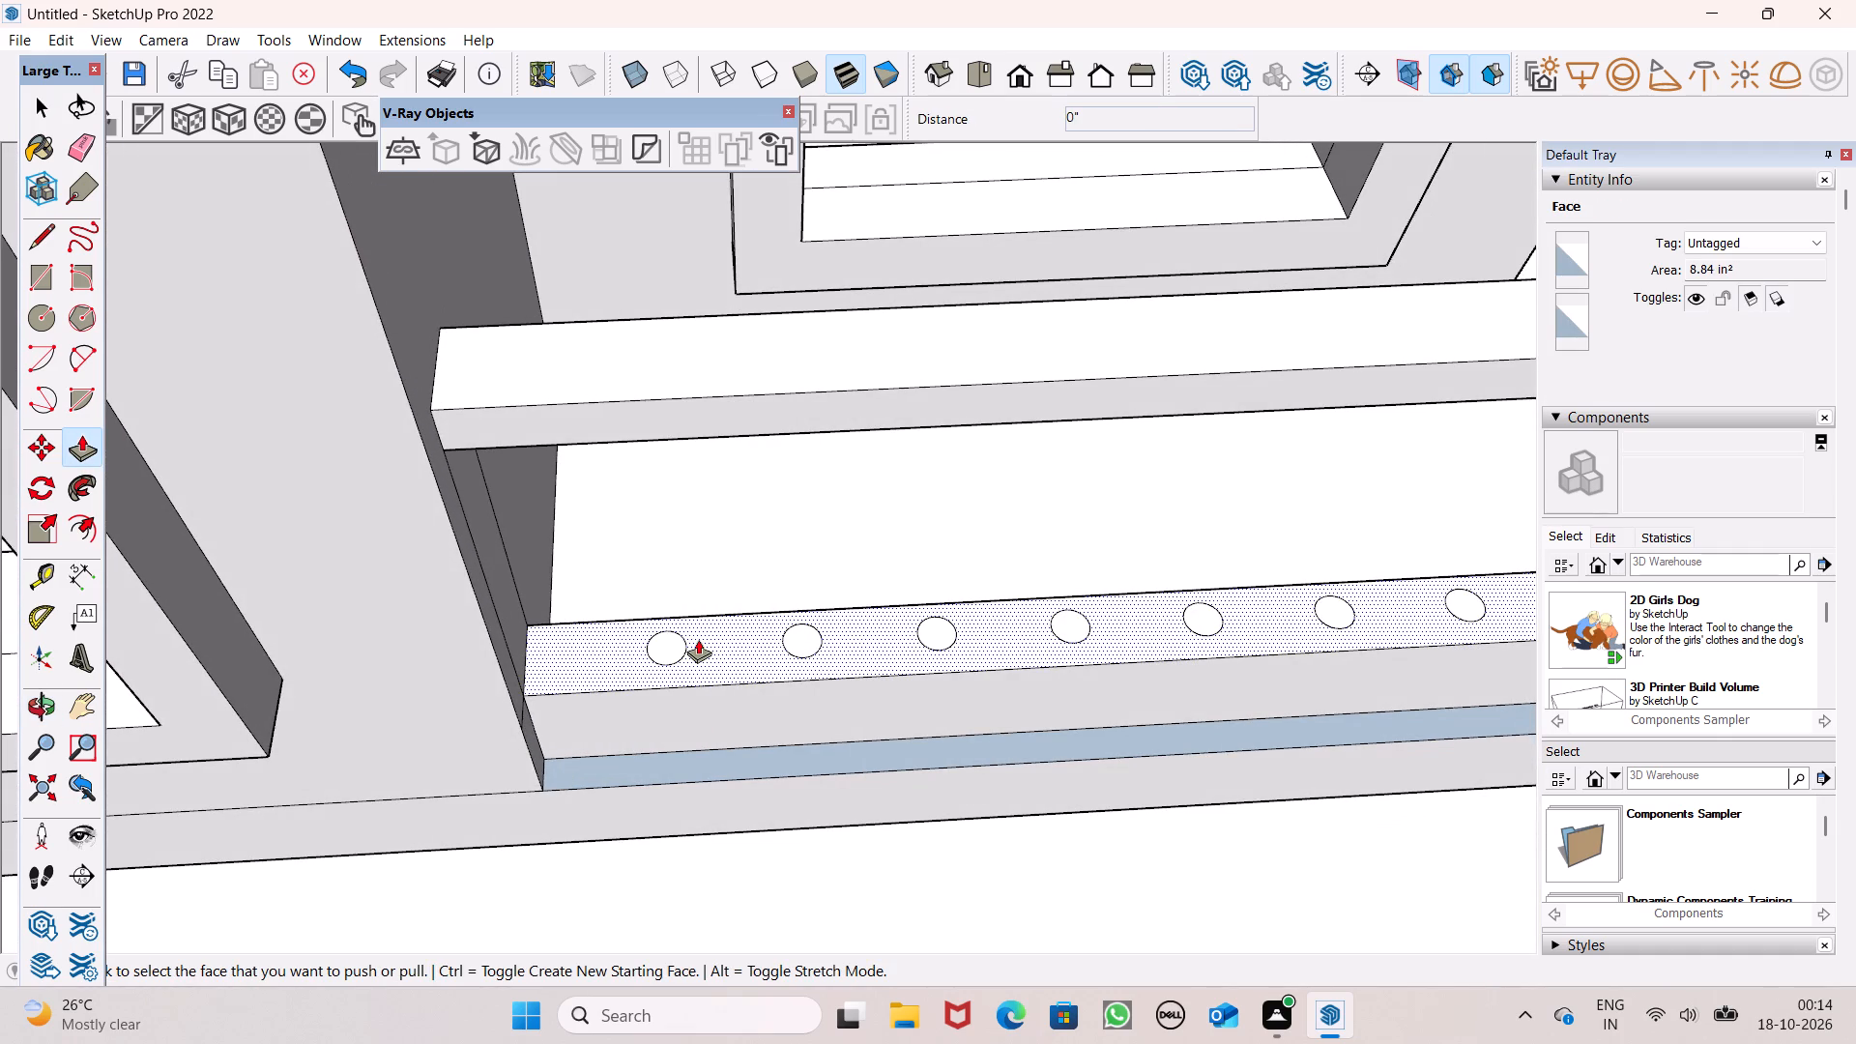
ctrl+drag(677, 643, 676, 643)
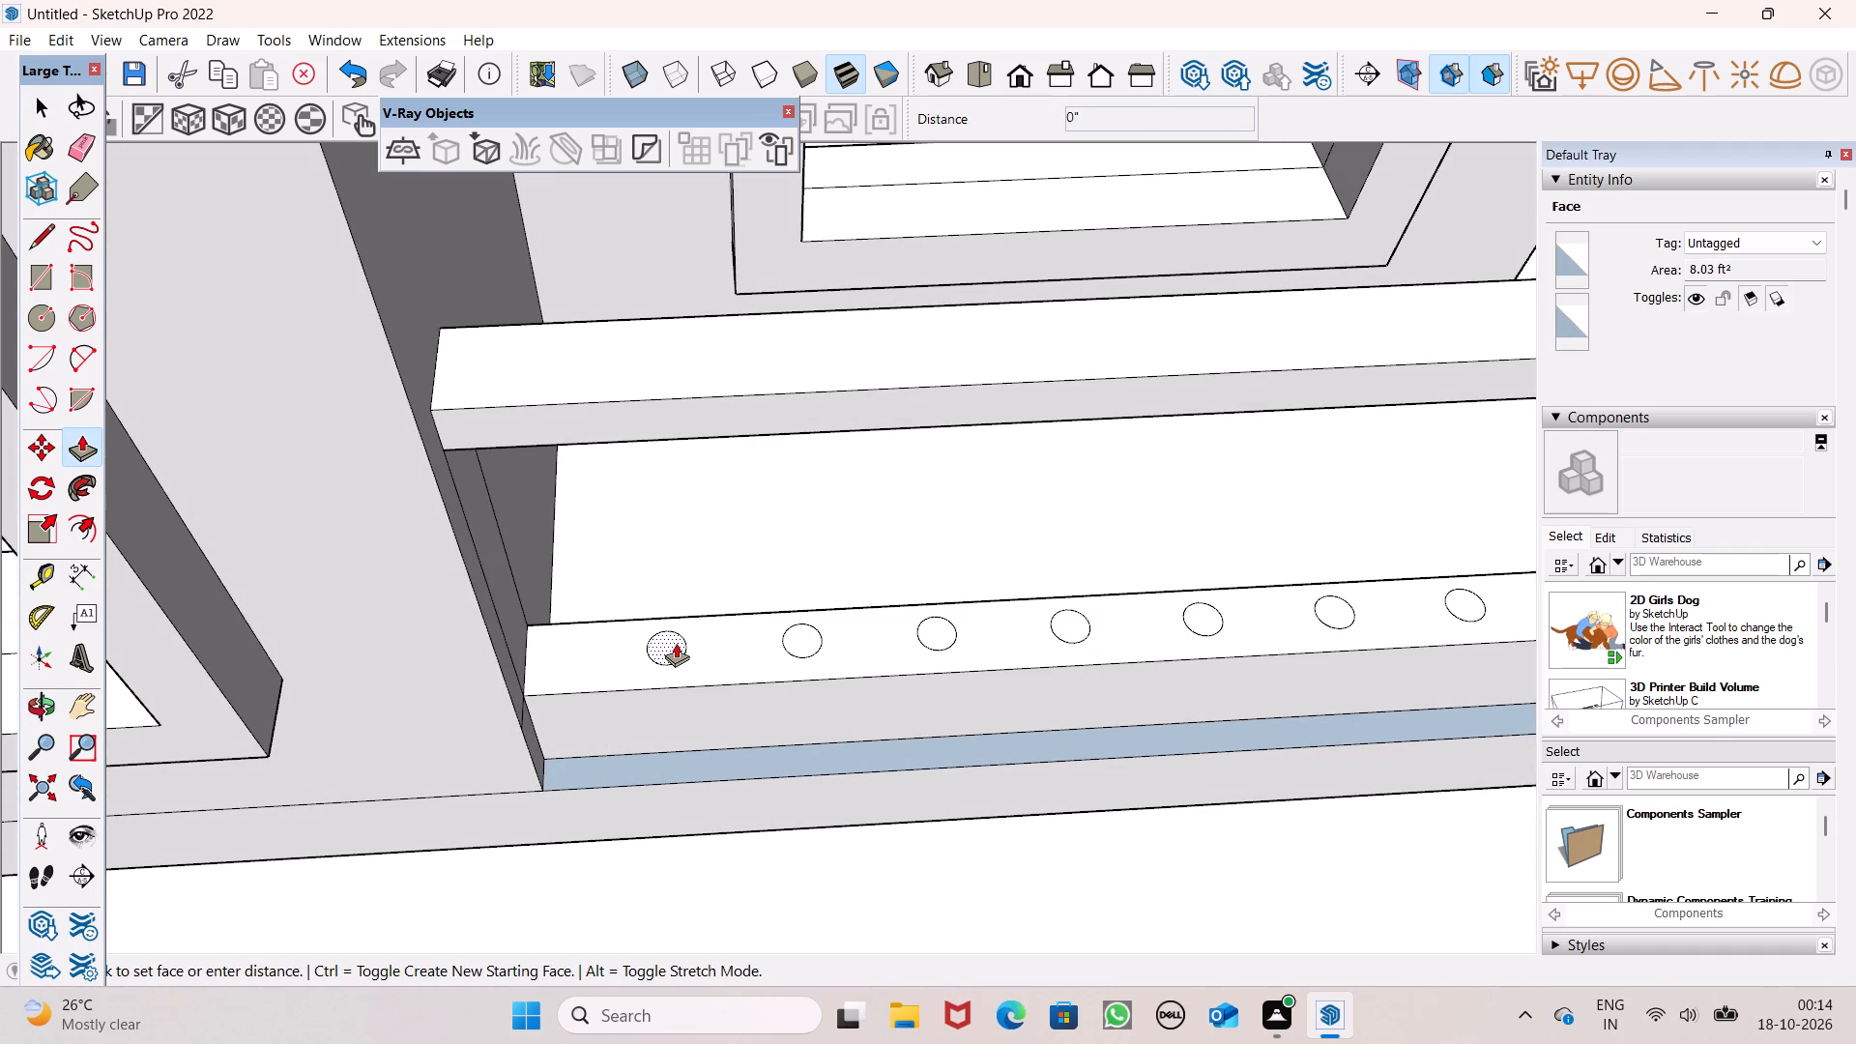
ctrl+drag(676, 643, 649, 508)
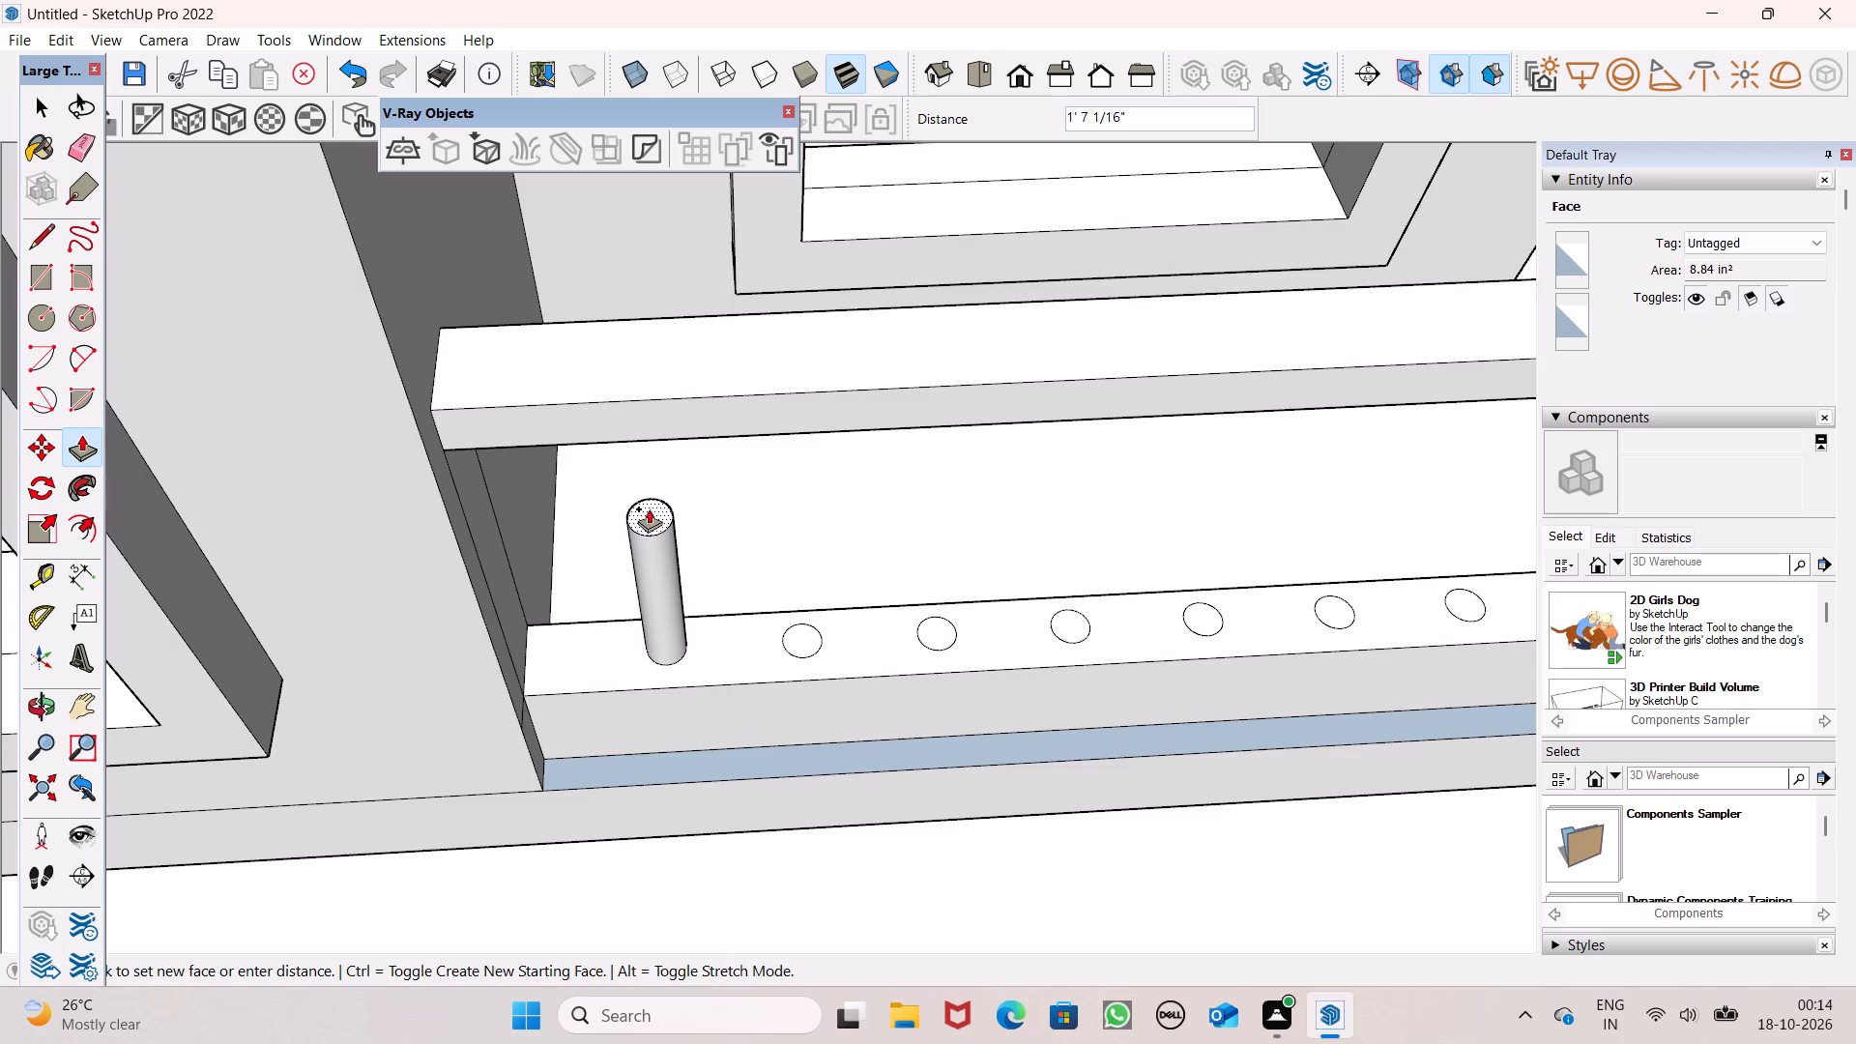
ctrl+drag(649, 508, 660, 436)
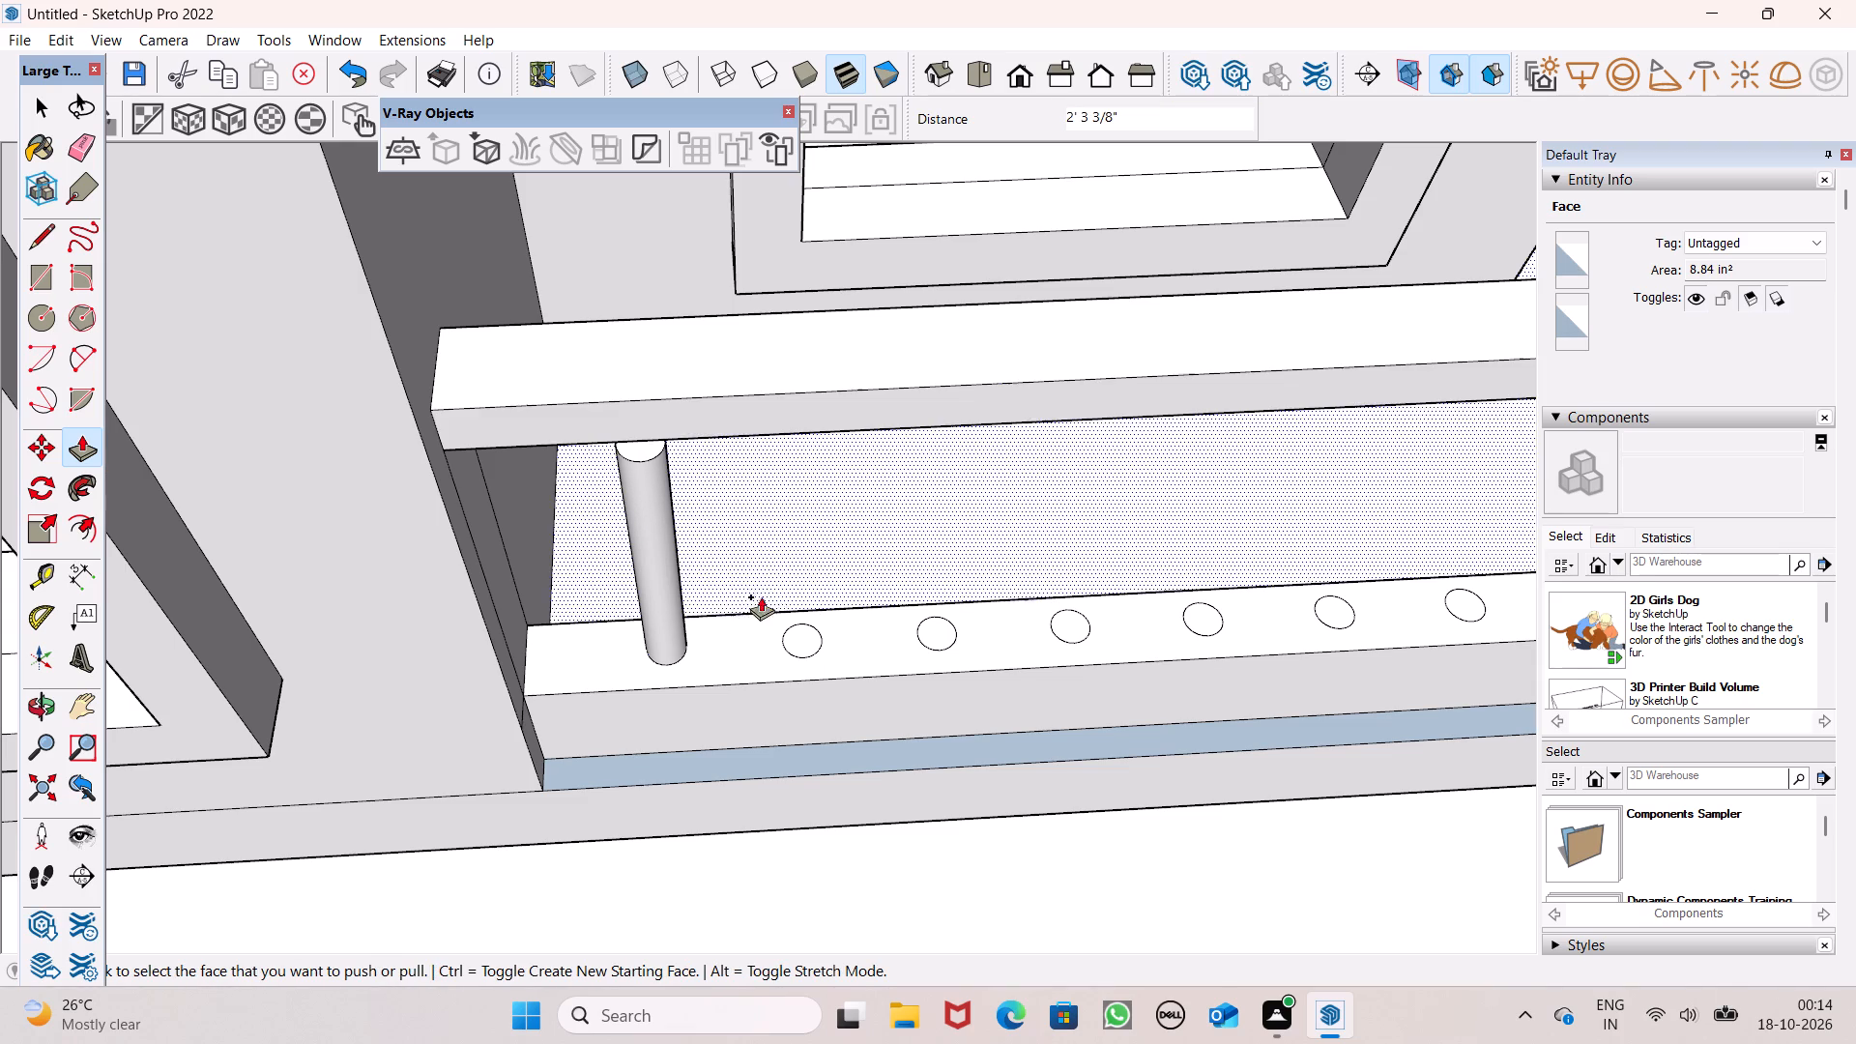
Push/Pull the second circle about 2' 8 3/16" and the third about 2' 4" up to the lowest balcony's handrail.
drag(803, 633, 770, 436)
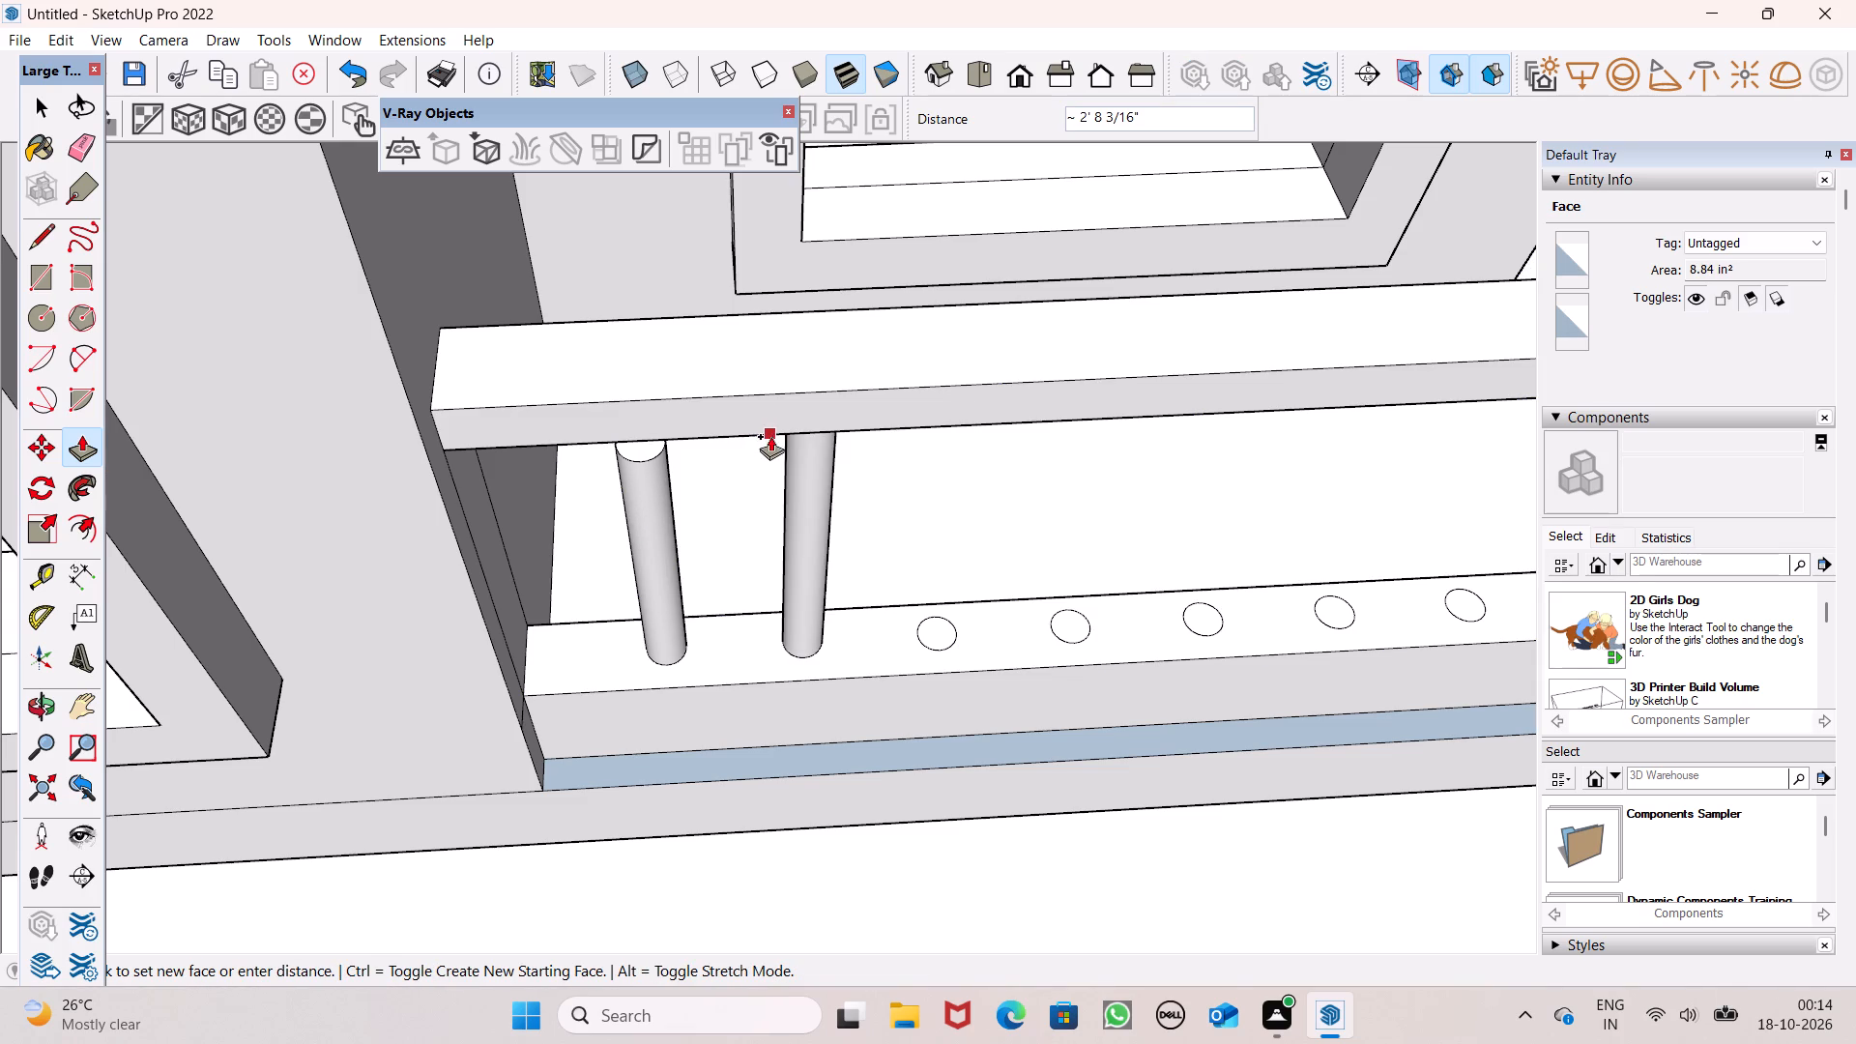
drag(770, 436, 770, 438)
scroll(594, 453, down, 6)
drag(768, 551, 773, 444)
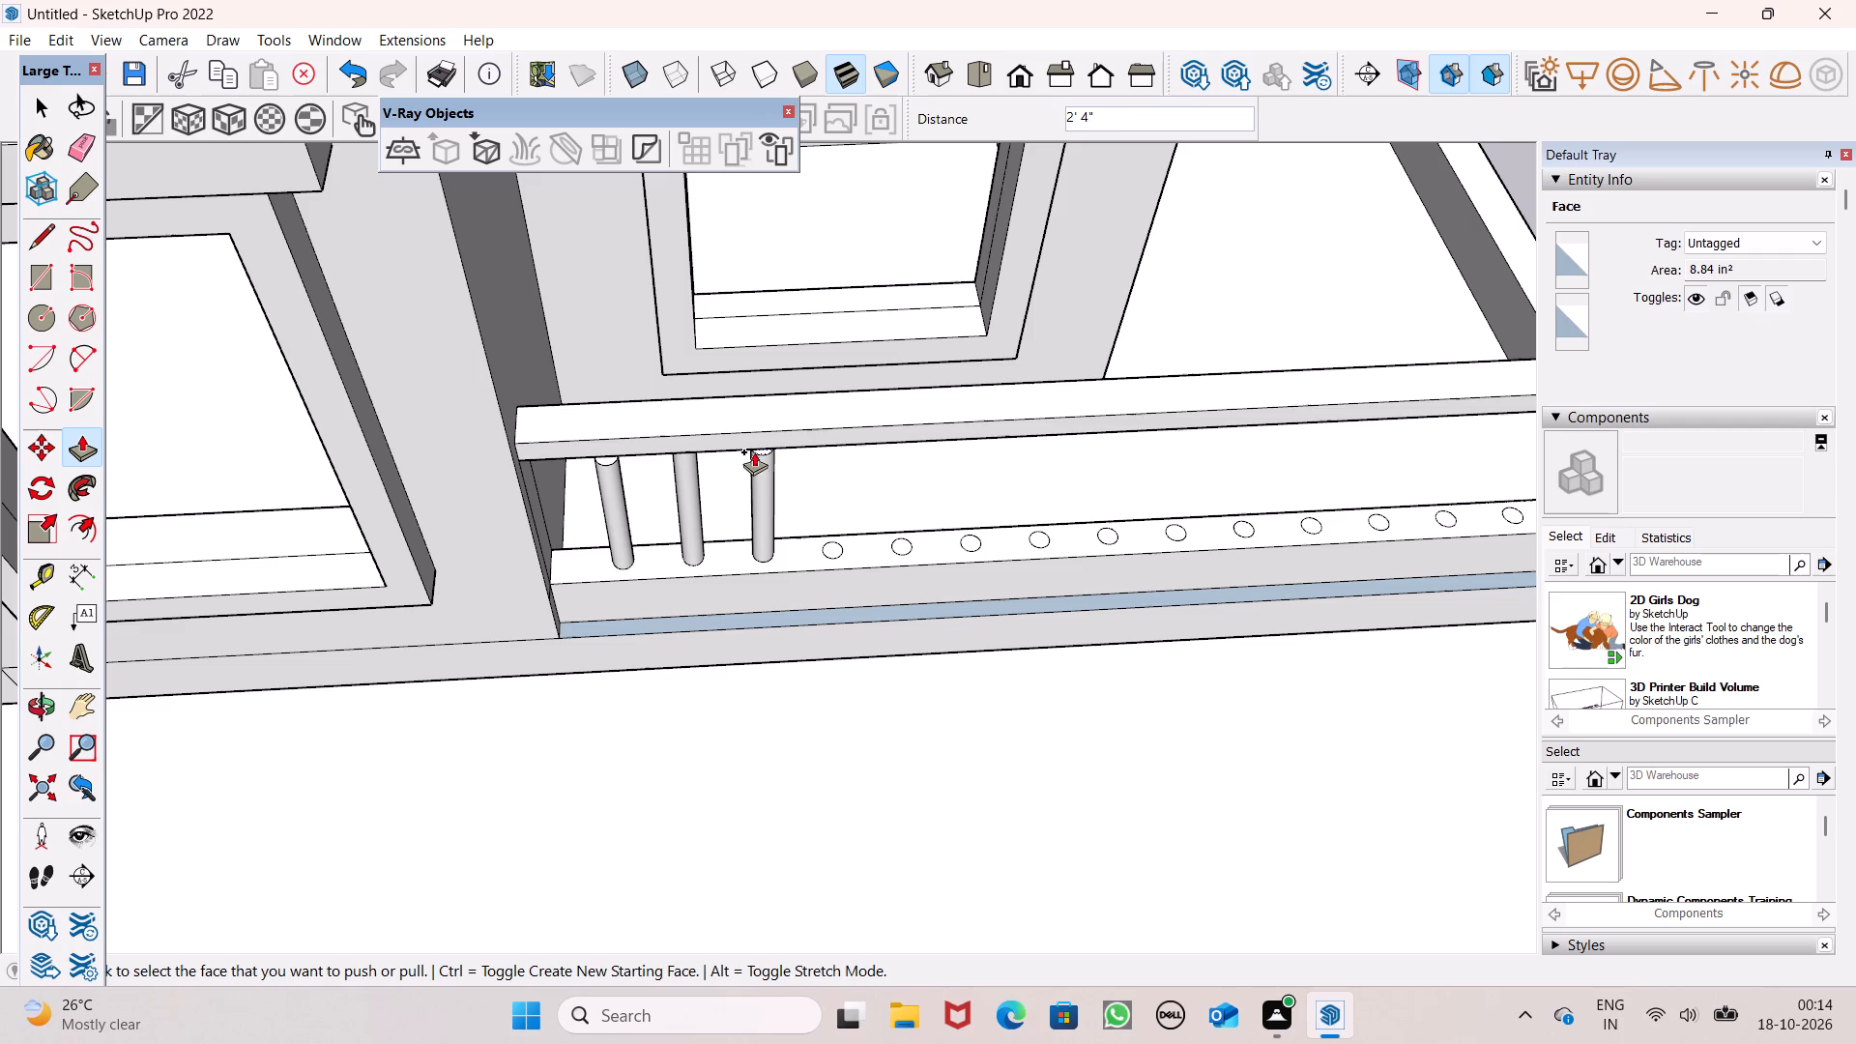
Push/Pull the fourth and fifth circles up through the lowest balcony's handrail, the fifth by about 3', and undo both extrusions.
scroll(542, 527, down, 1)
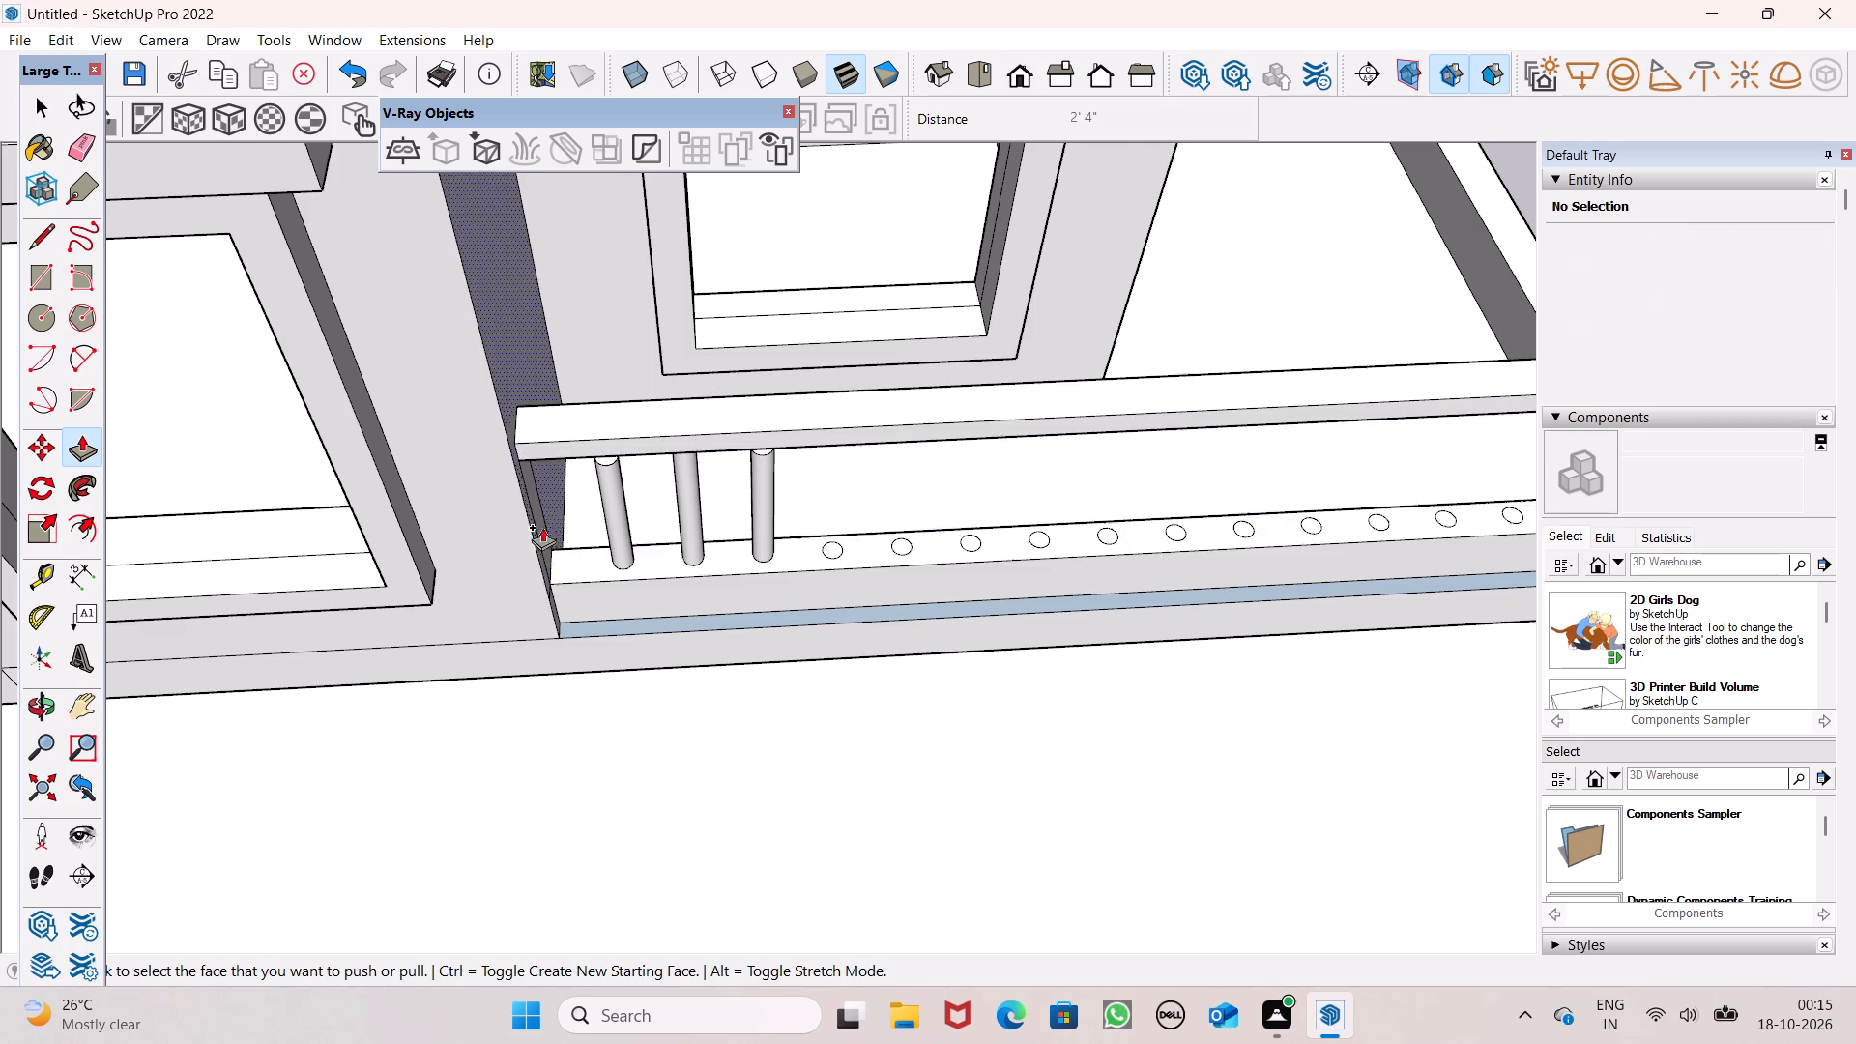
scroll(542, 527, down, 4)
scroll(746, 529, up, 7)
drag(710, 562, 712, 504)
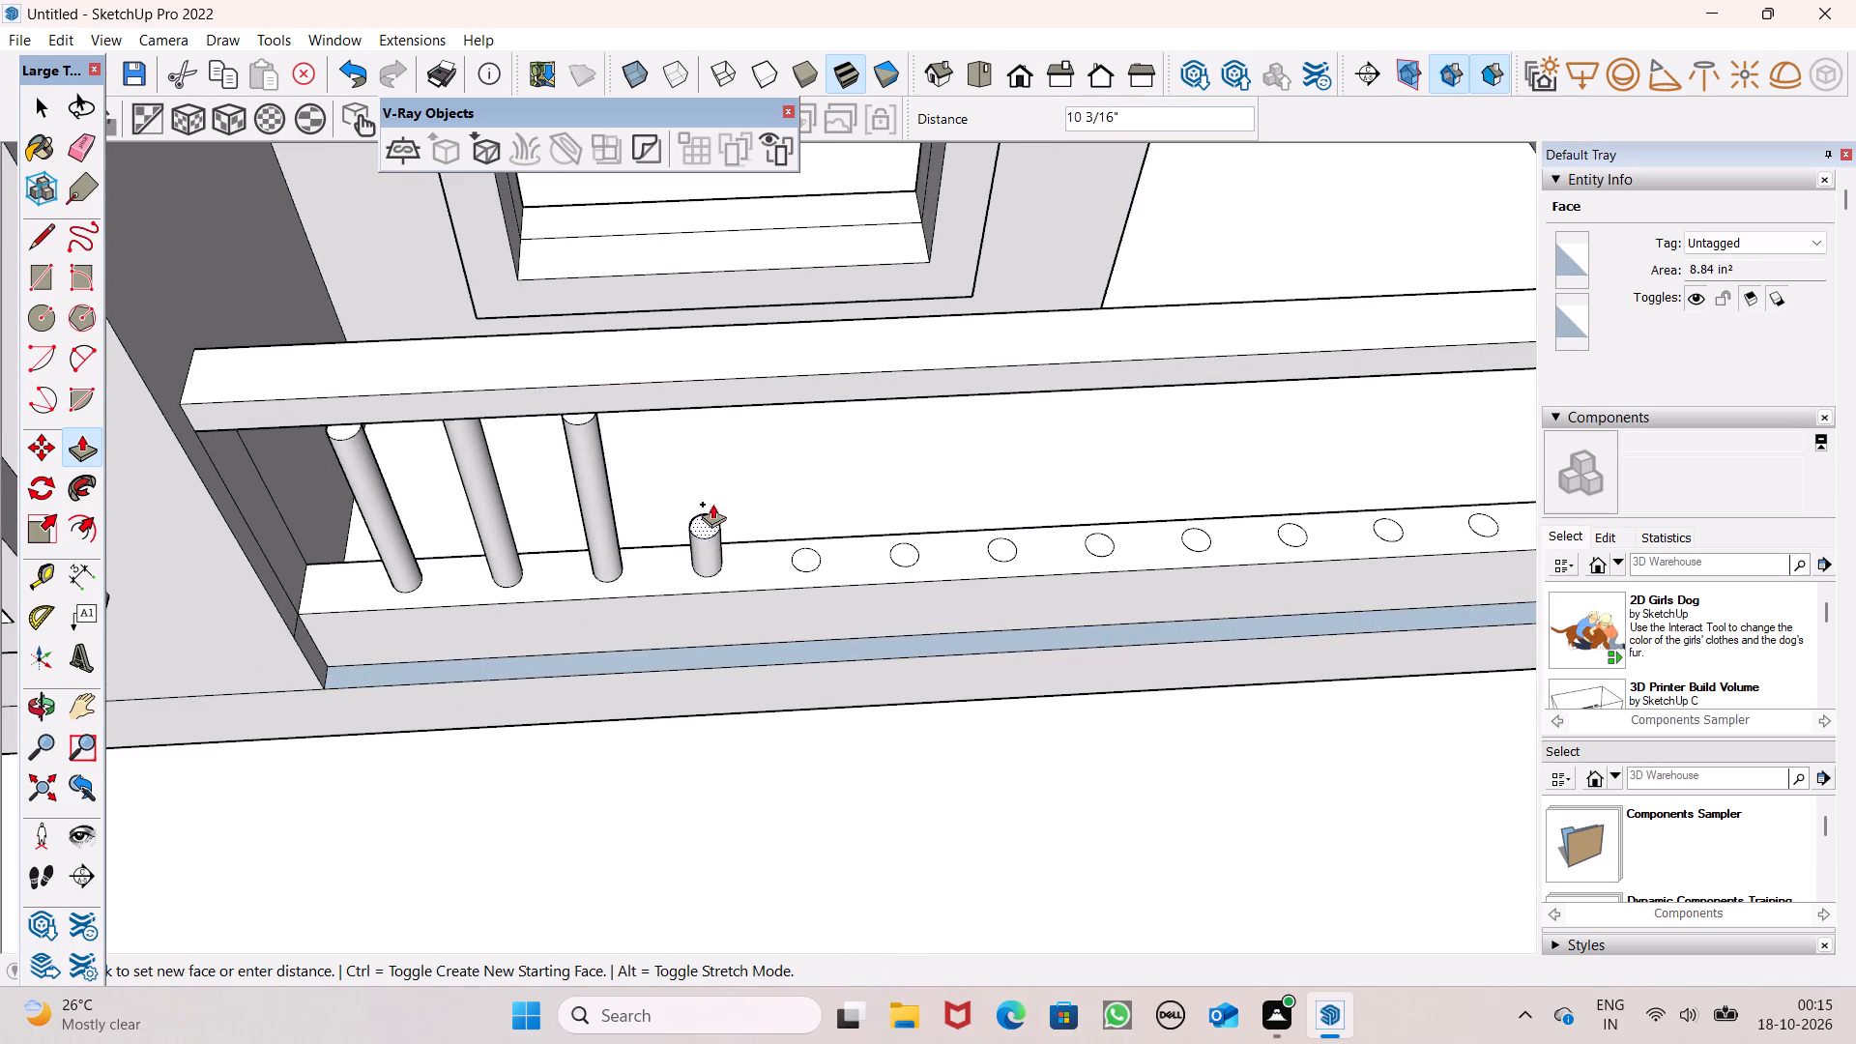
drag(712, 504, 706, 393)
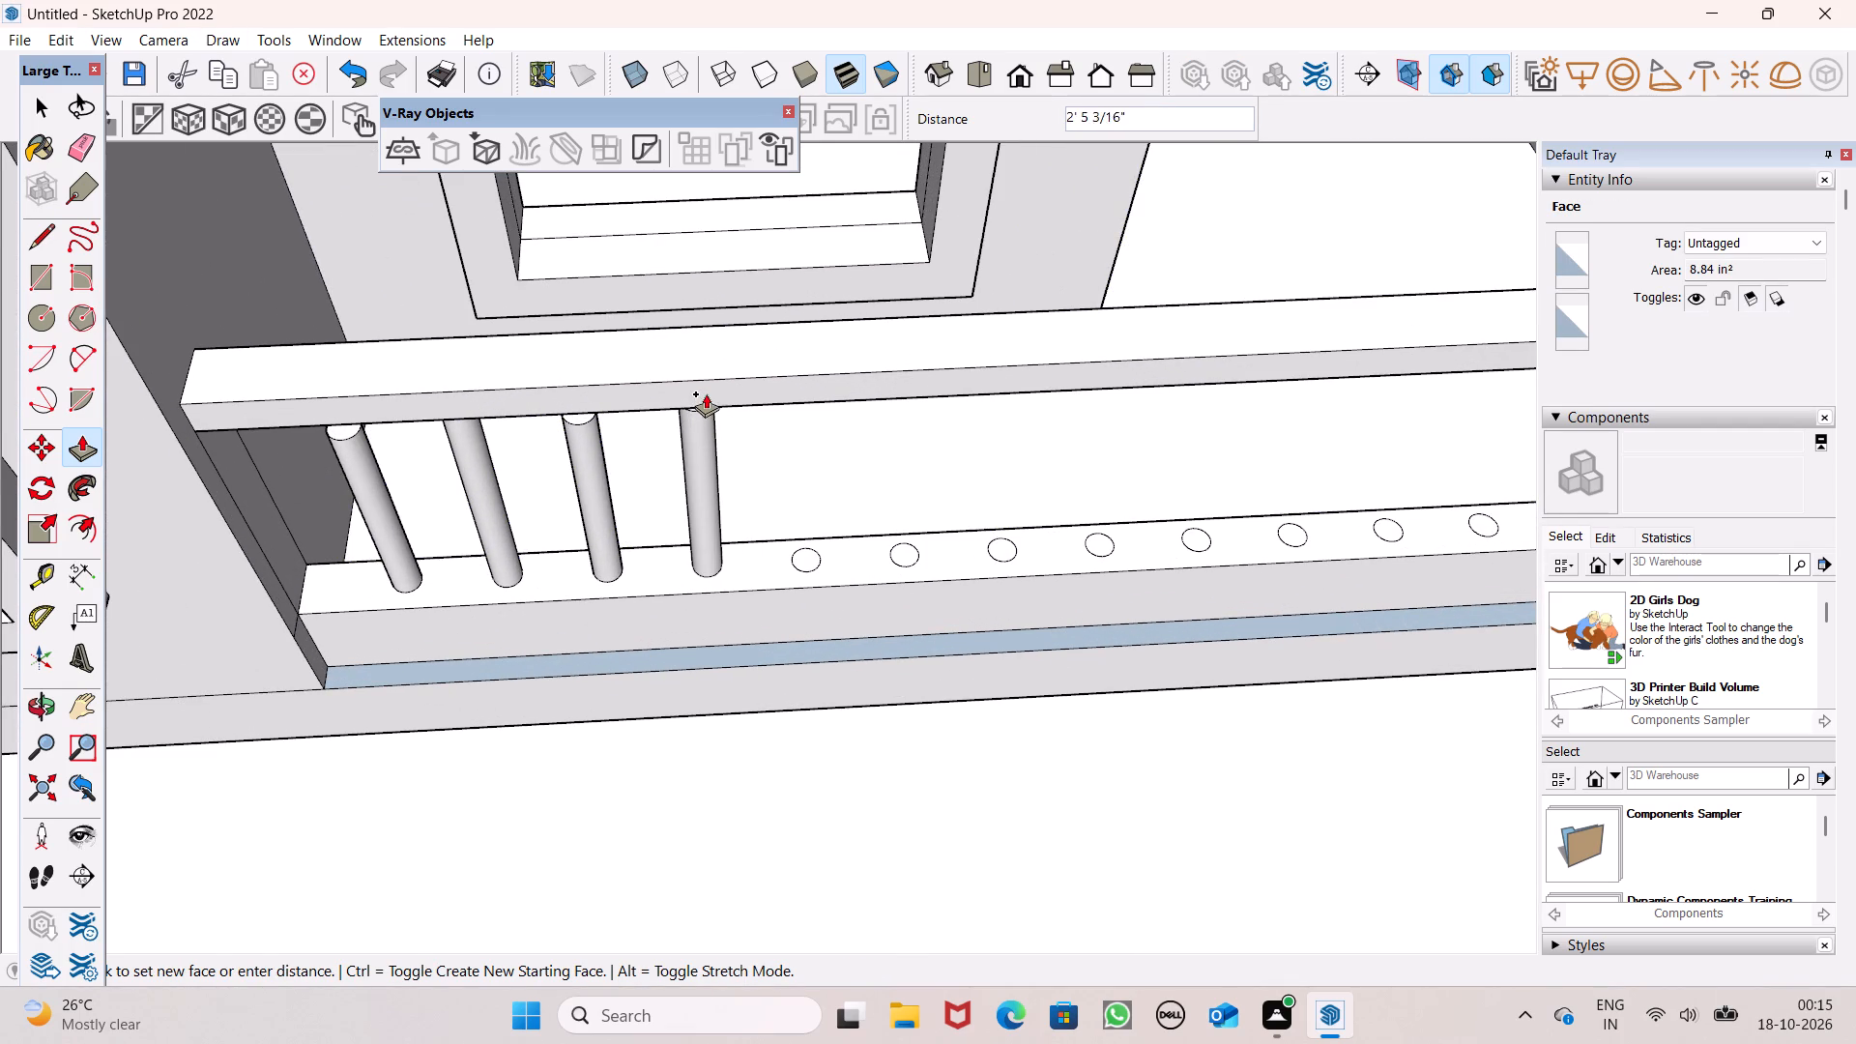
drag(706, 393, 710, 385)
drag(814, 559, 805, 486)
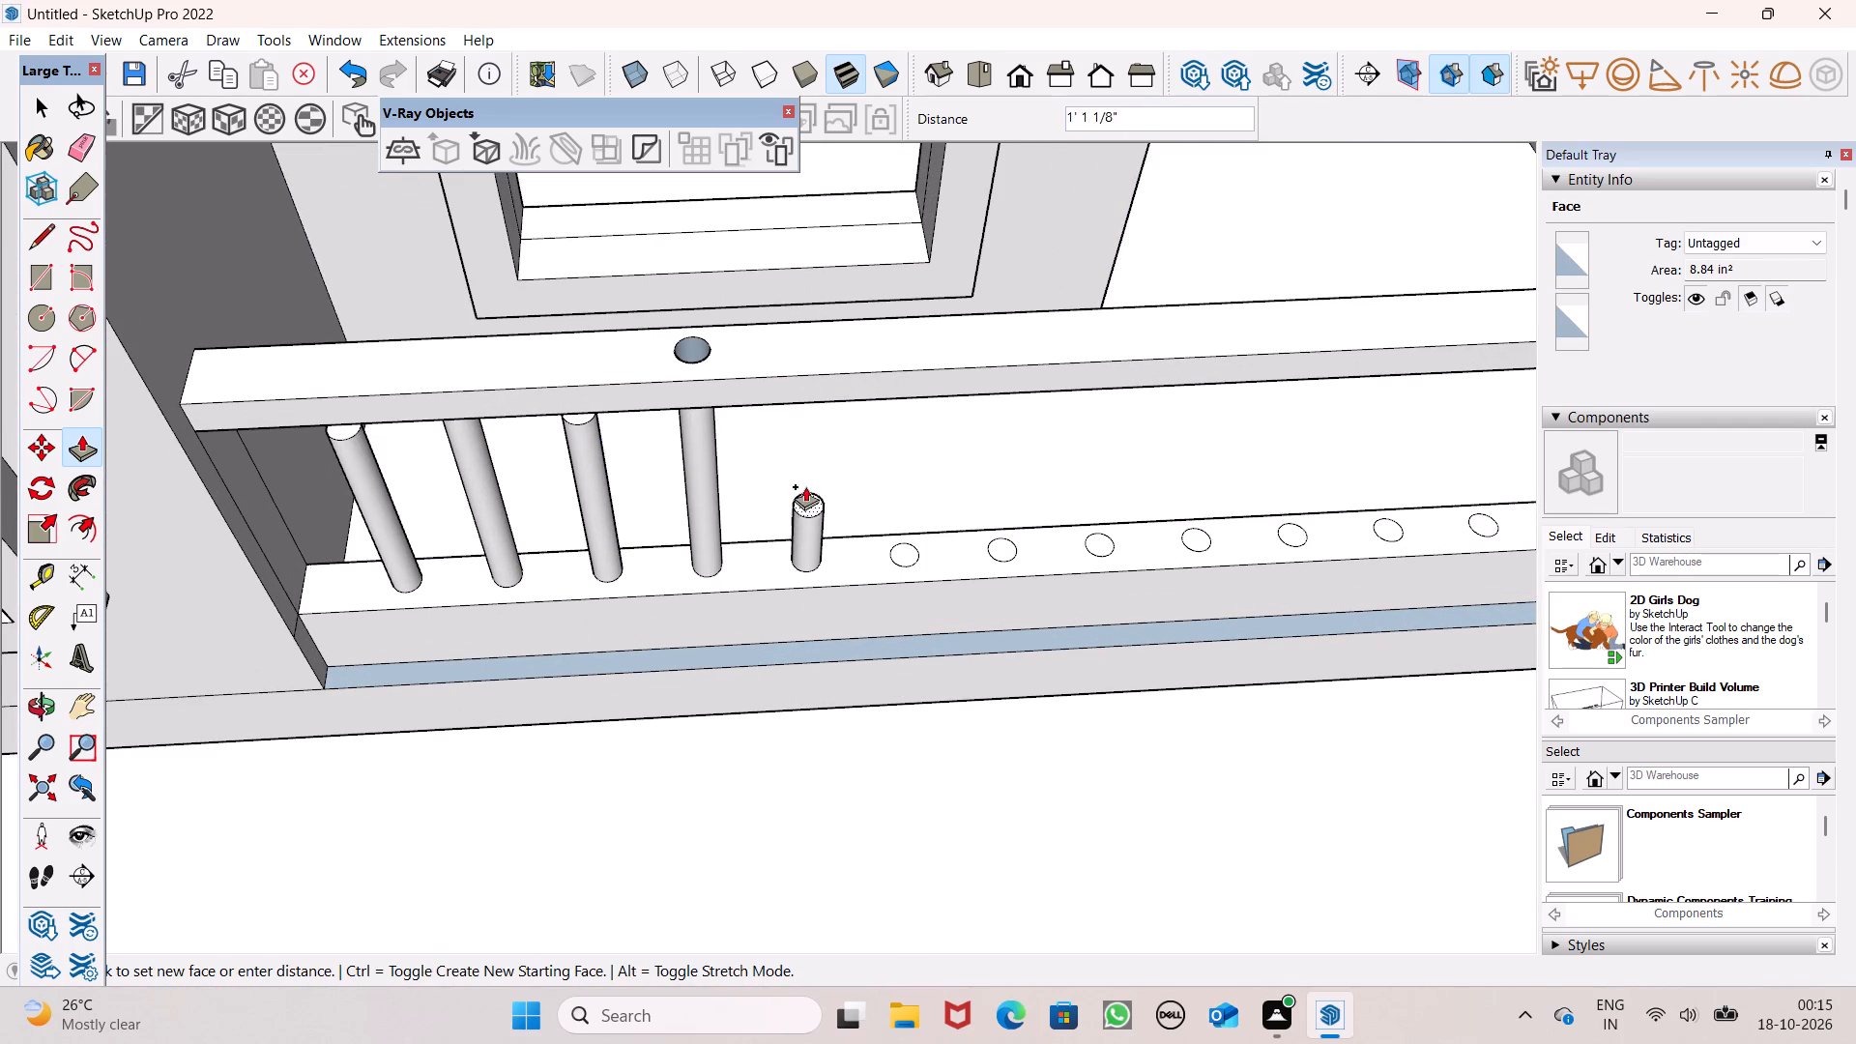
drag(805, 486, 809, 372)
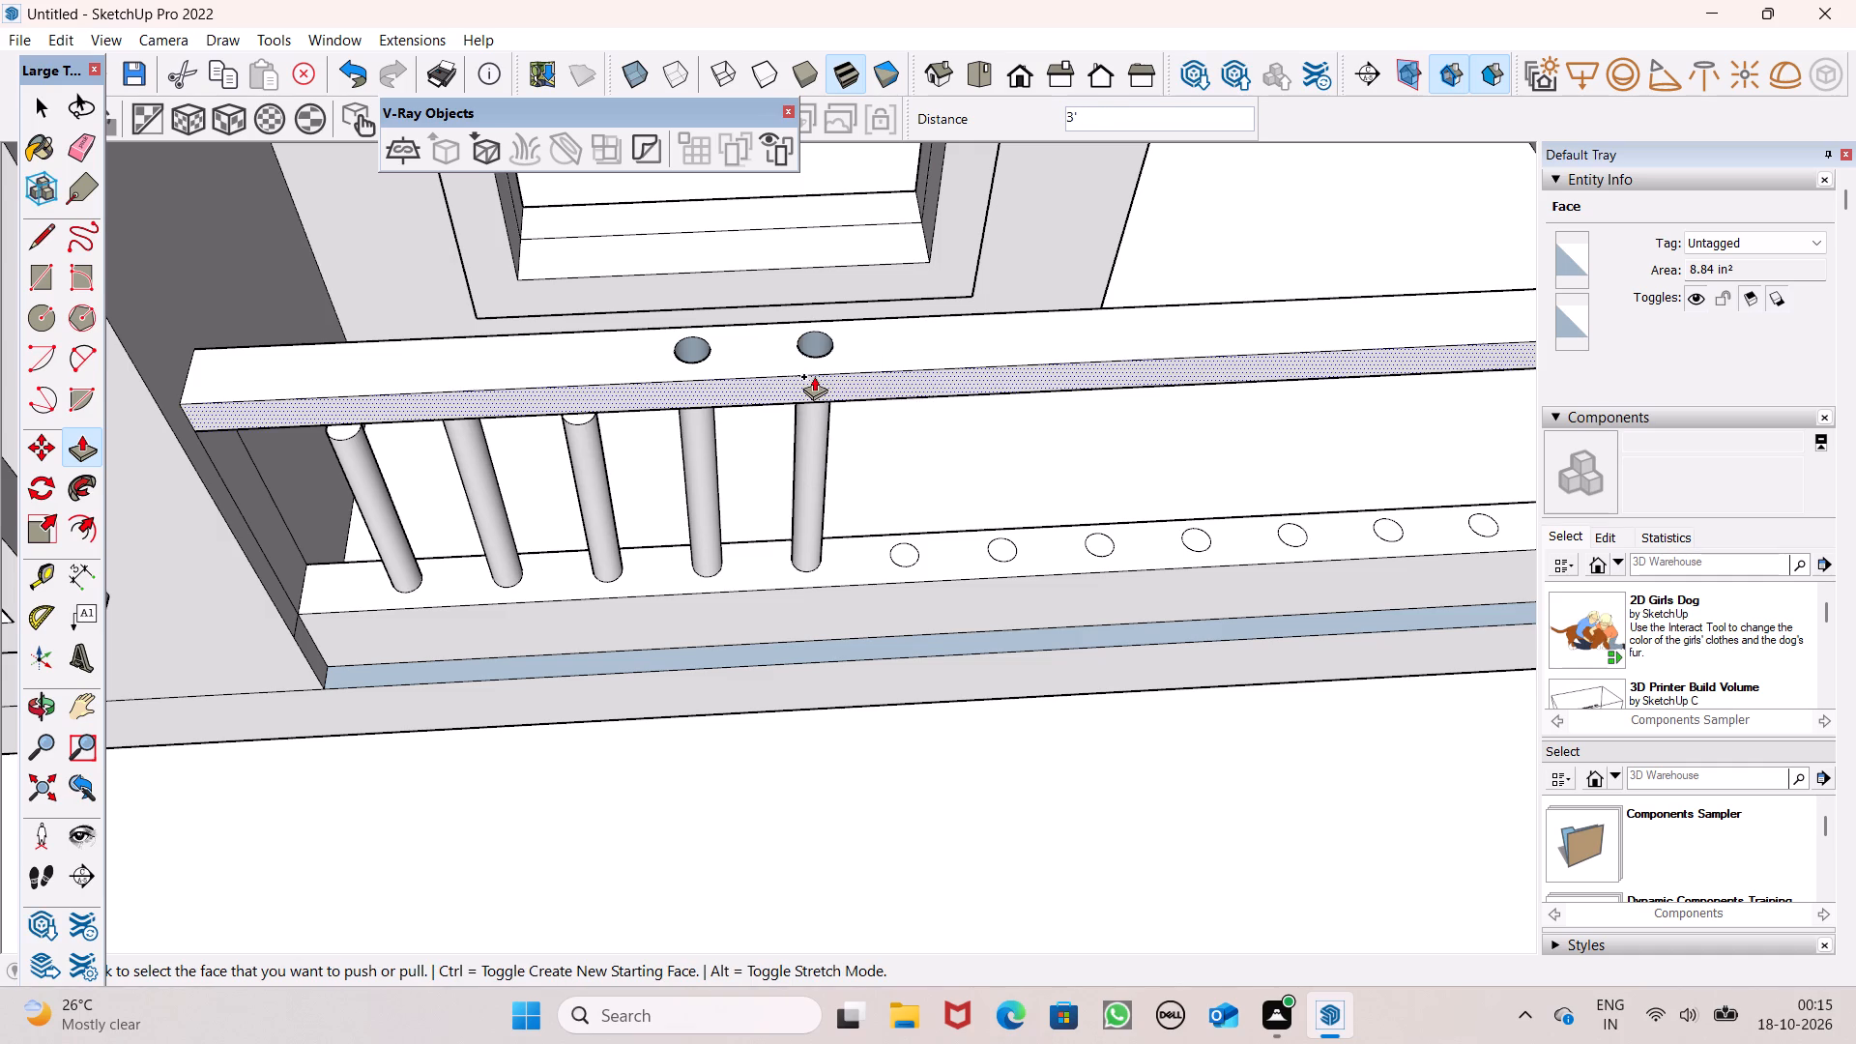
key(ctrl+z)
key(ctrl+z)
Push/Pull the fourth circle about 2' 5 5/8" and the fifth circle up to the underside of the lowest balcony's handrail.
drag(710, 560, 713, 442)
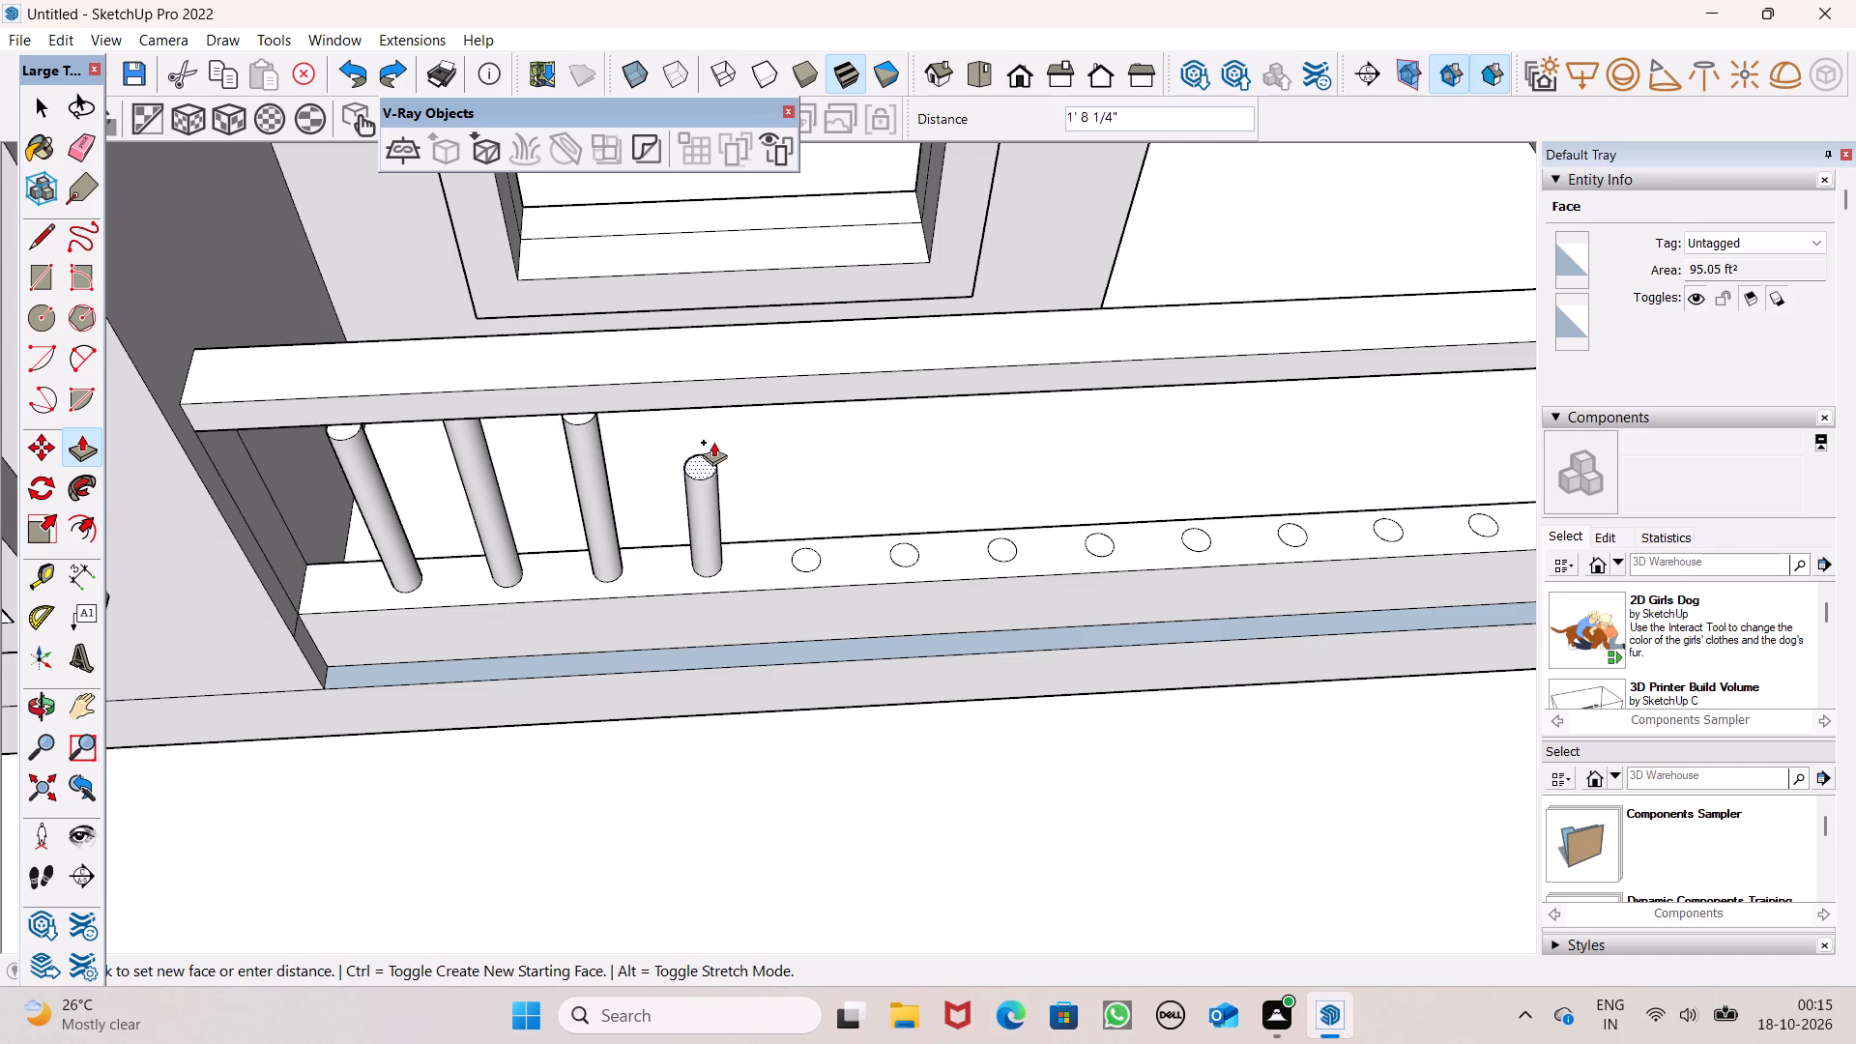
drag(713, 442, 717, 389)
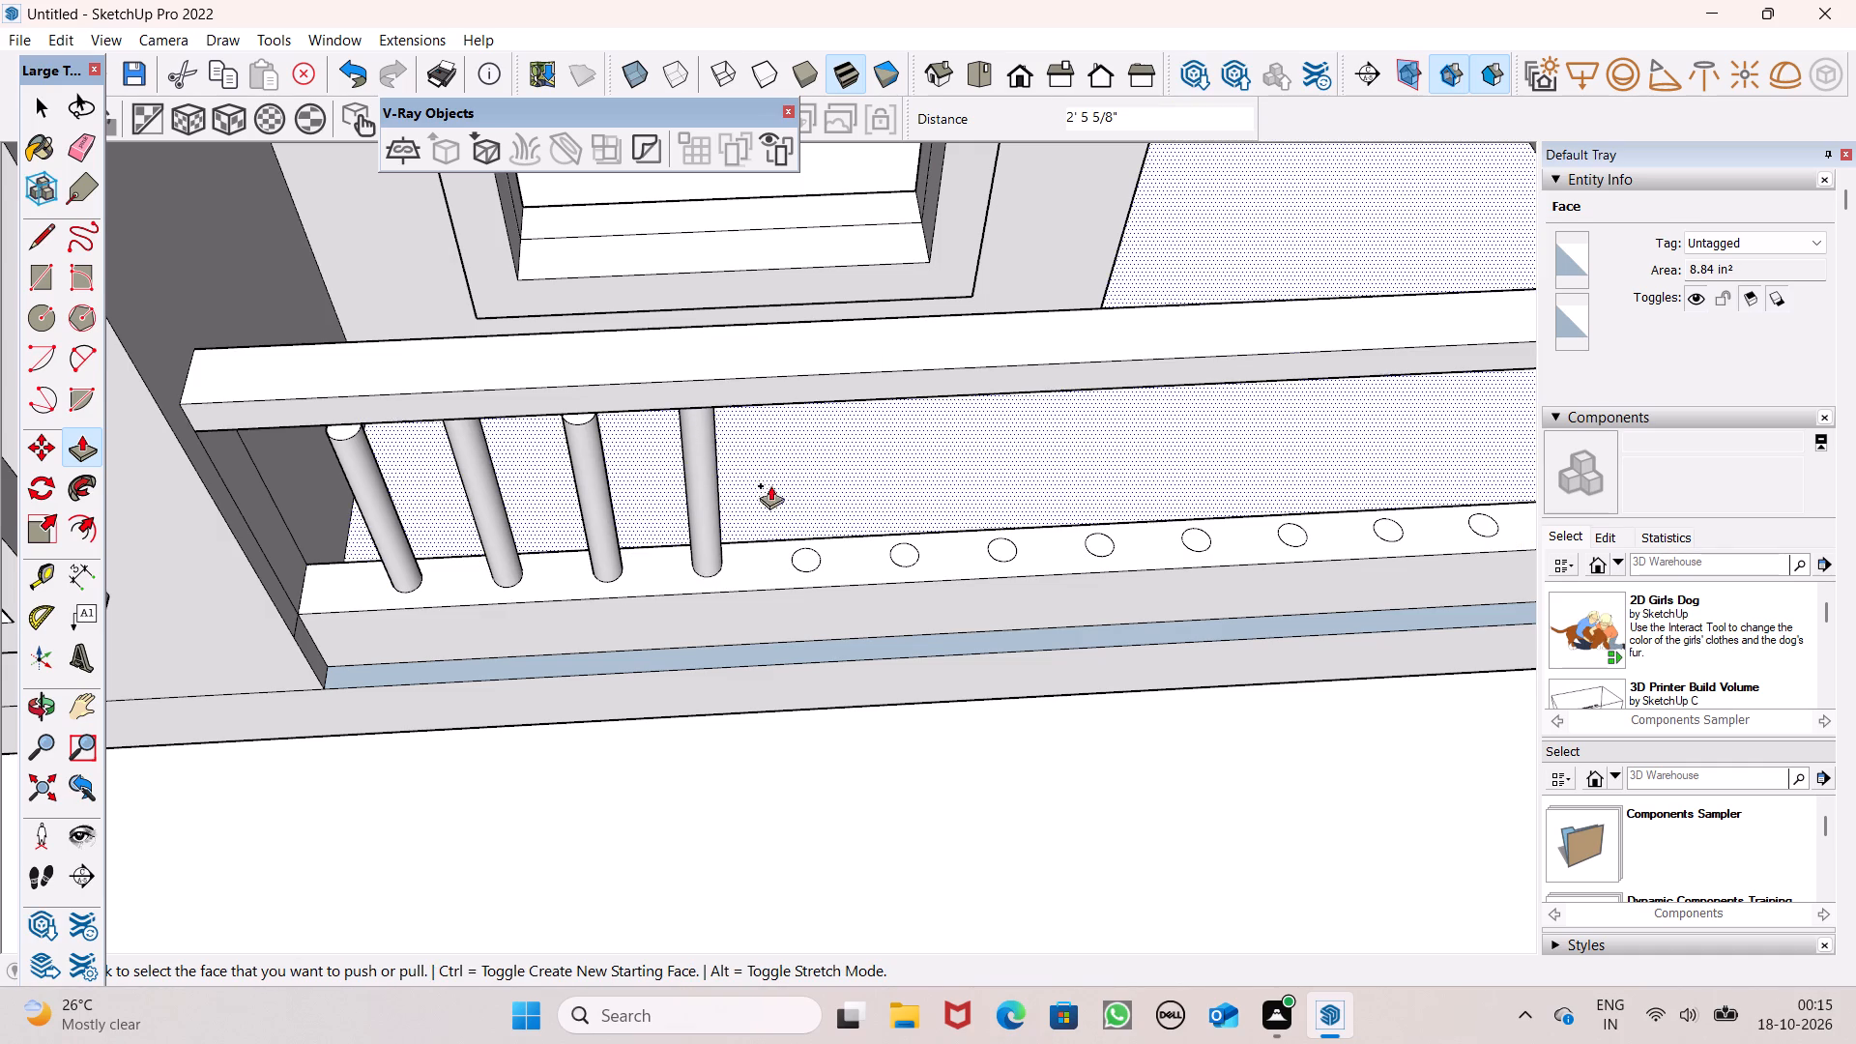
drag(807, 554, 791, 391)
double_click(794, 388)
key(ctrl+z)
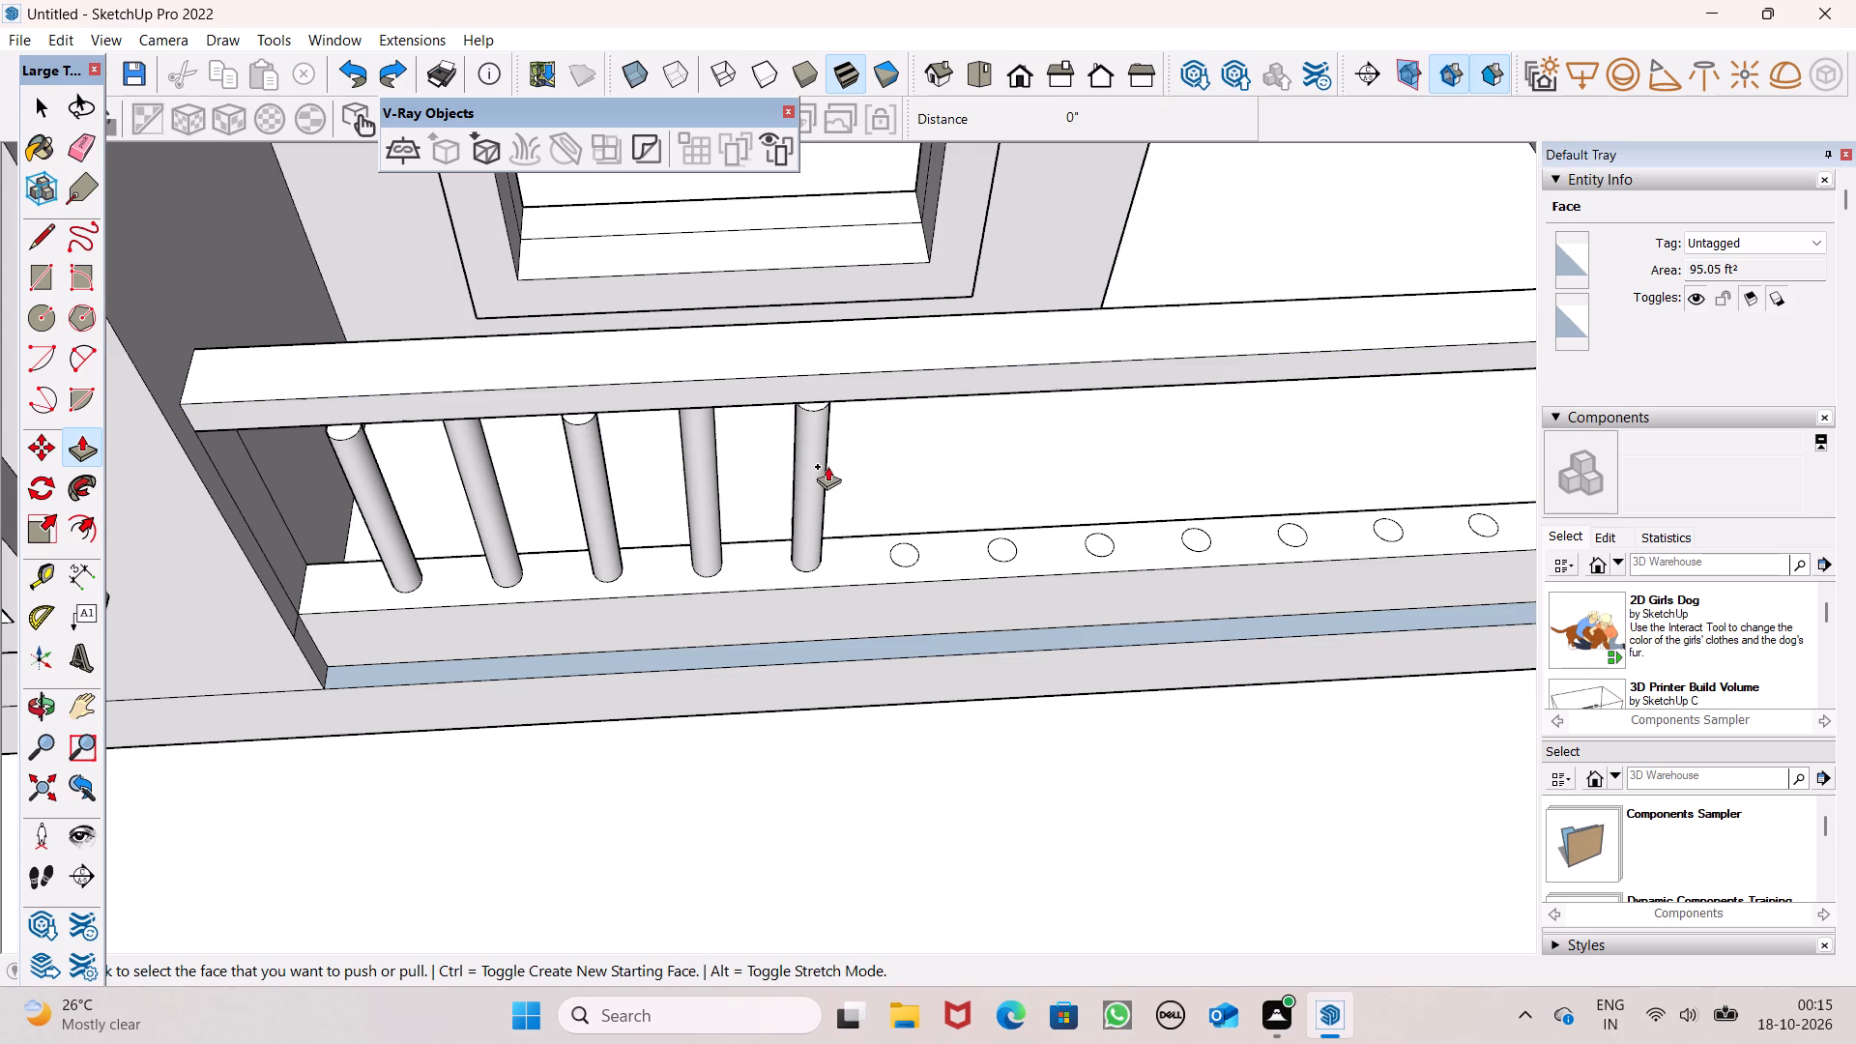
Push/Pull the sixth, seventh and eighth circles about 2' 5 1/8", 2' 8 3/16" and 2' 4 7/8" up to the lowest balcony's handrail.
drag(911, 551, 904, 457)
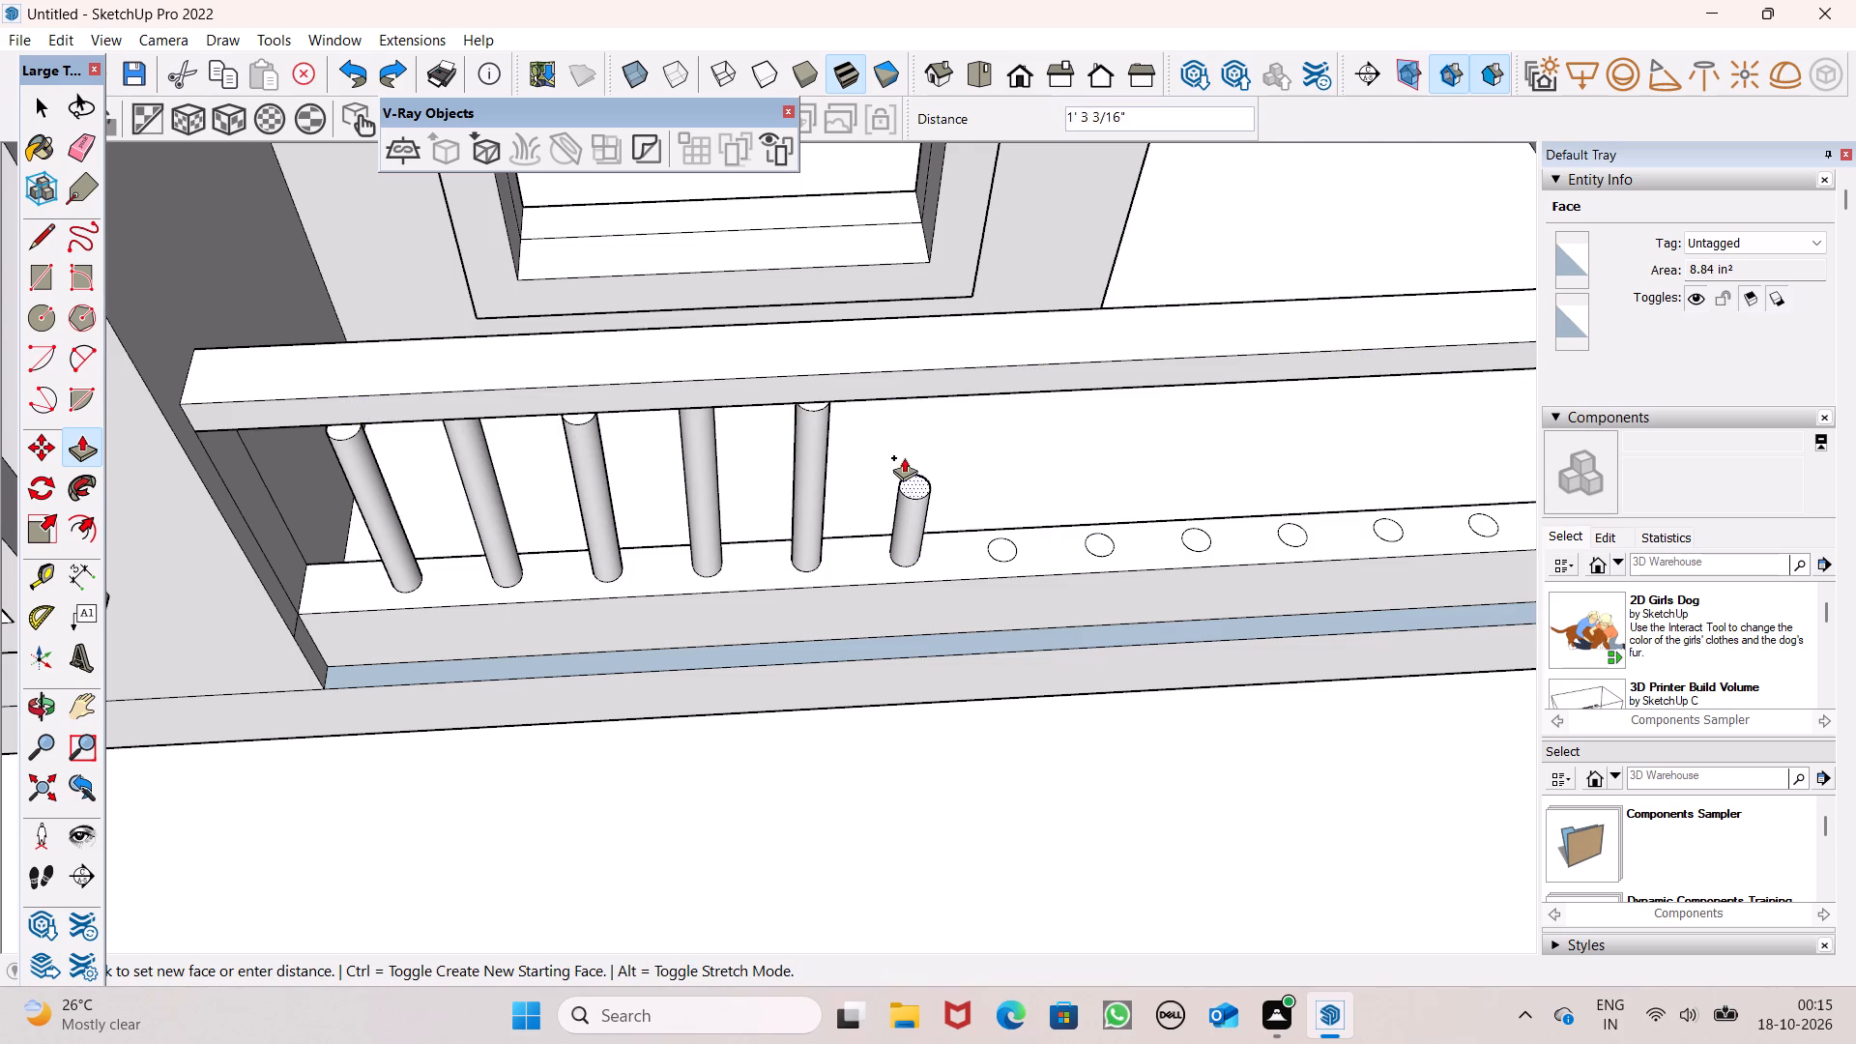
drag(904, 457, 931, 383)
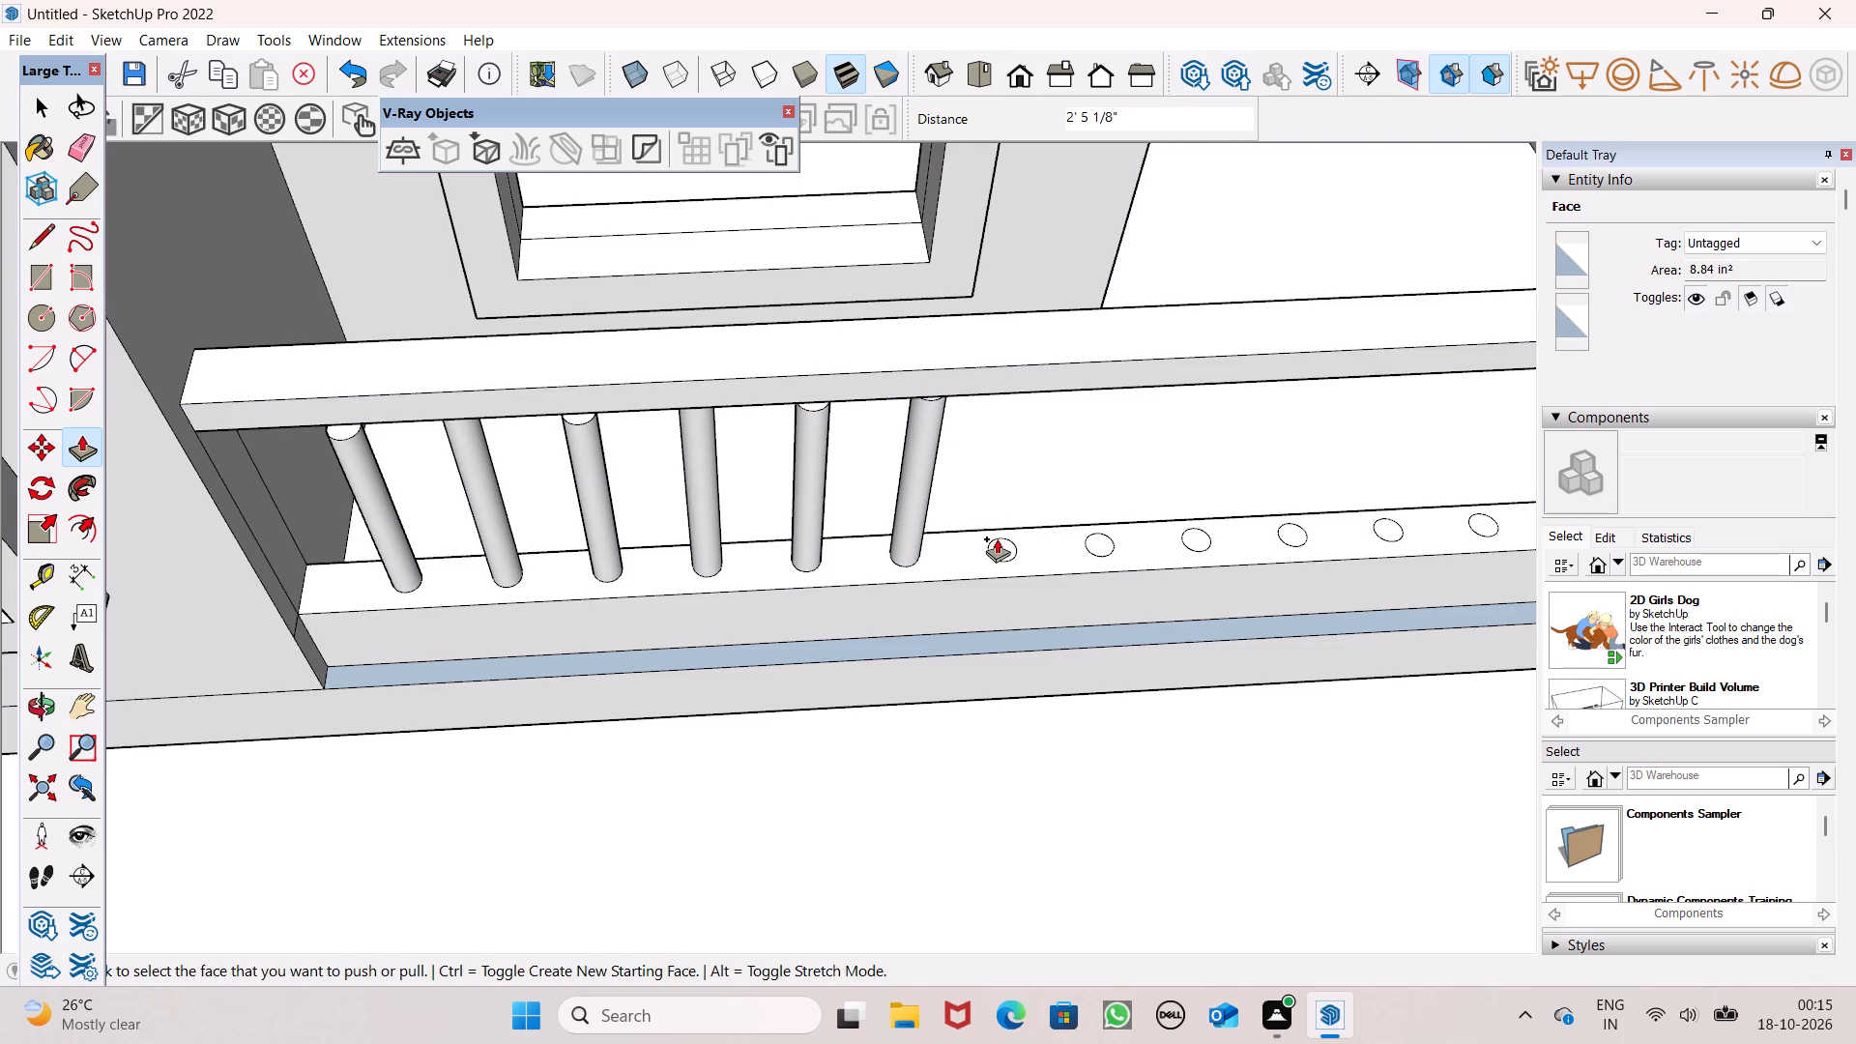
drag(1002, 550, 998, 390)
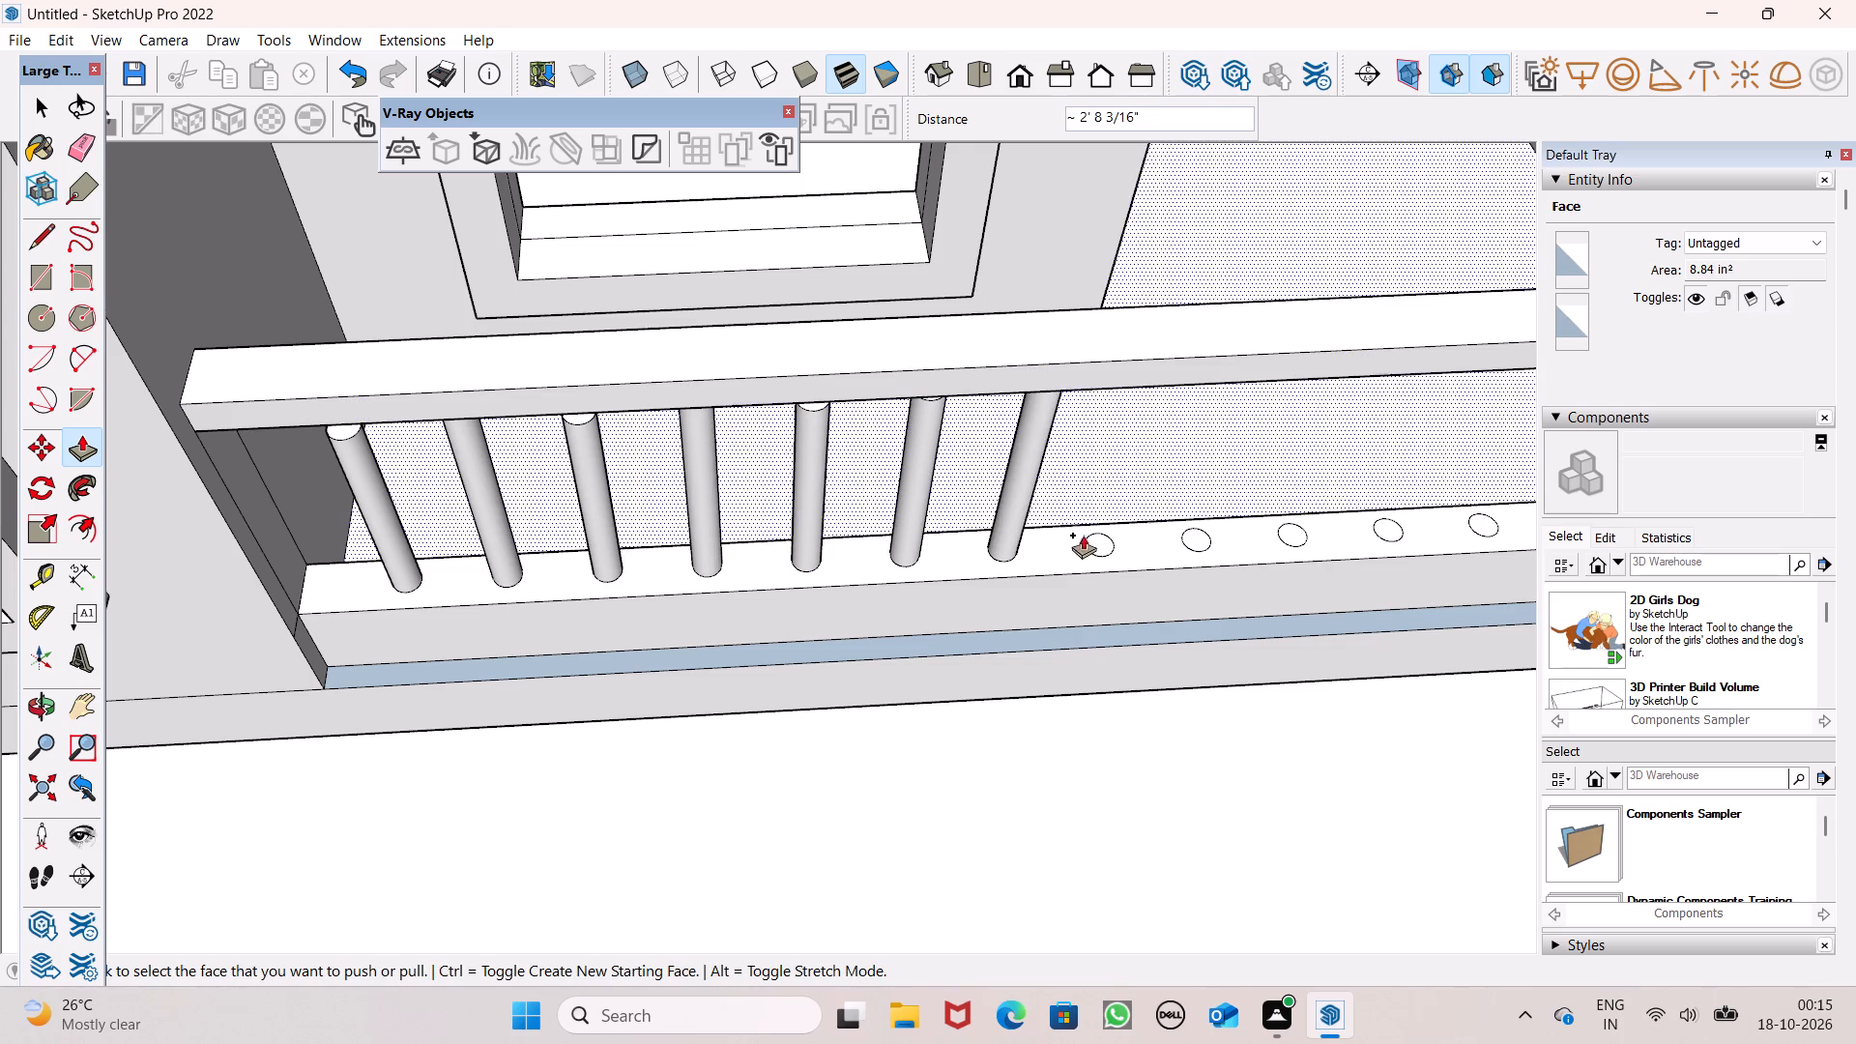
drag(1093, 540, 1142, 414)
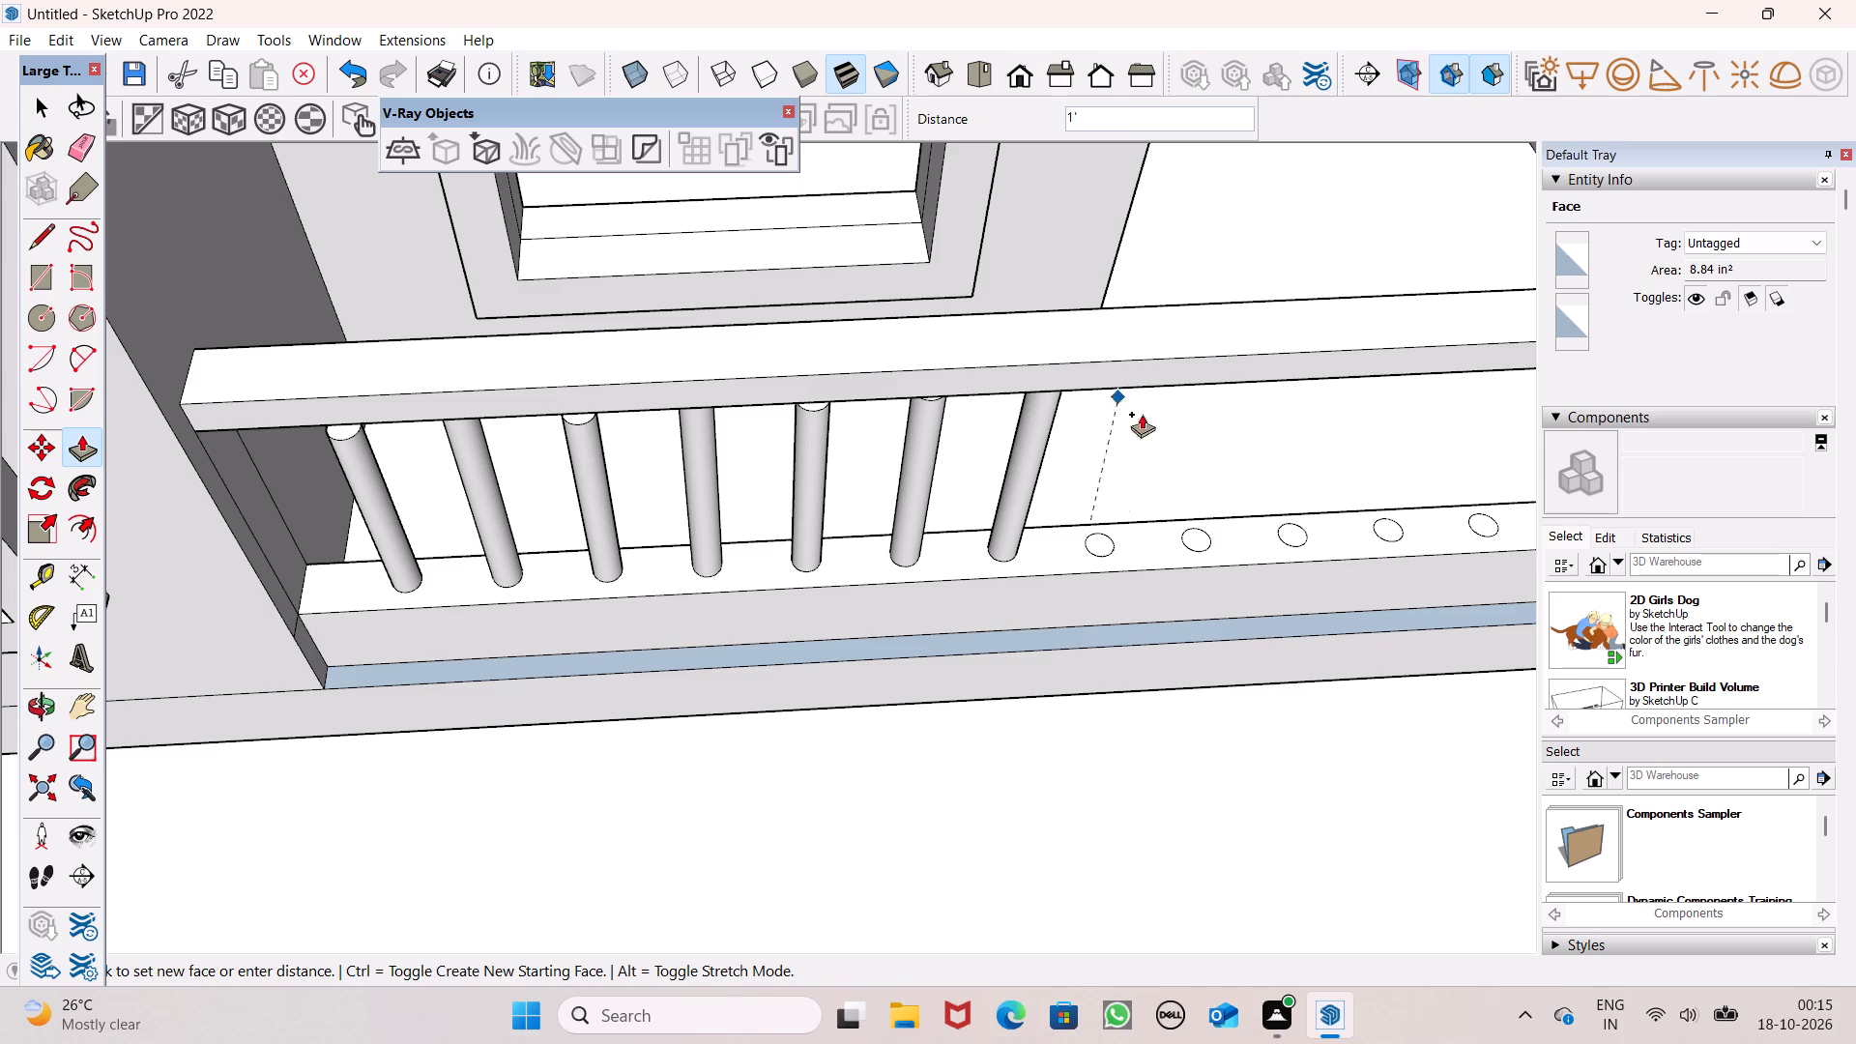
drag(1142, 414, 1151, 373)
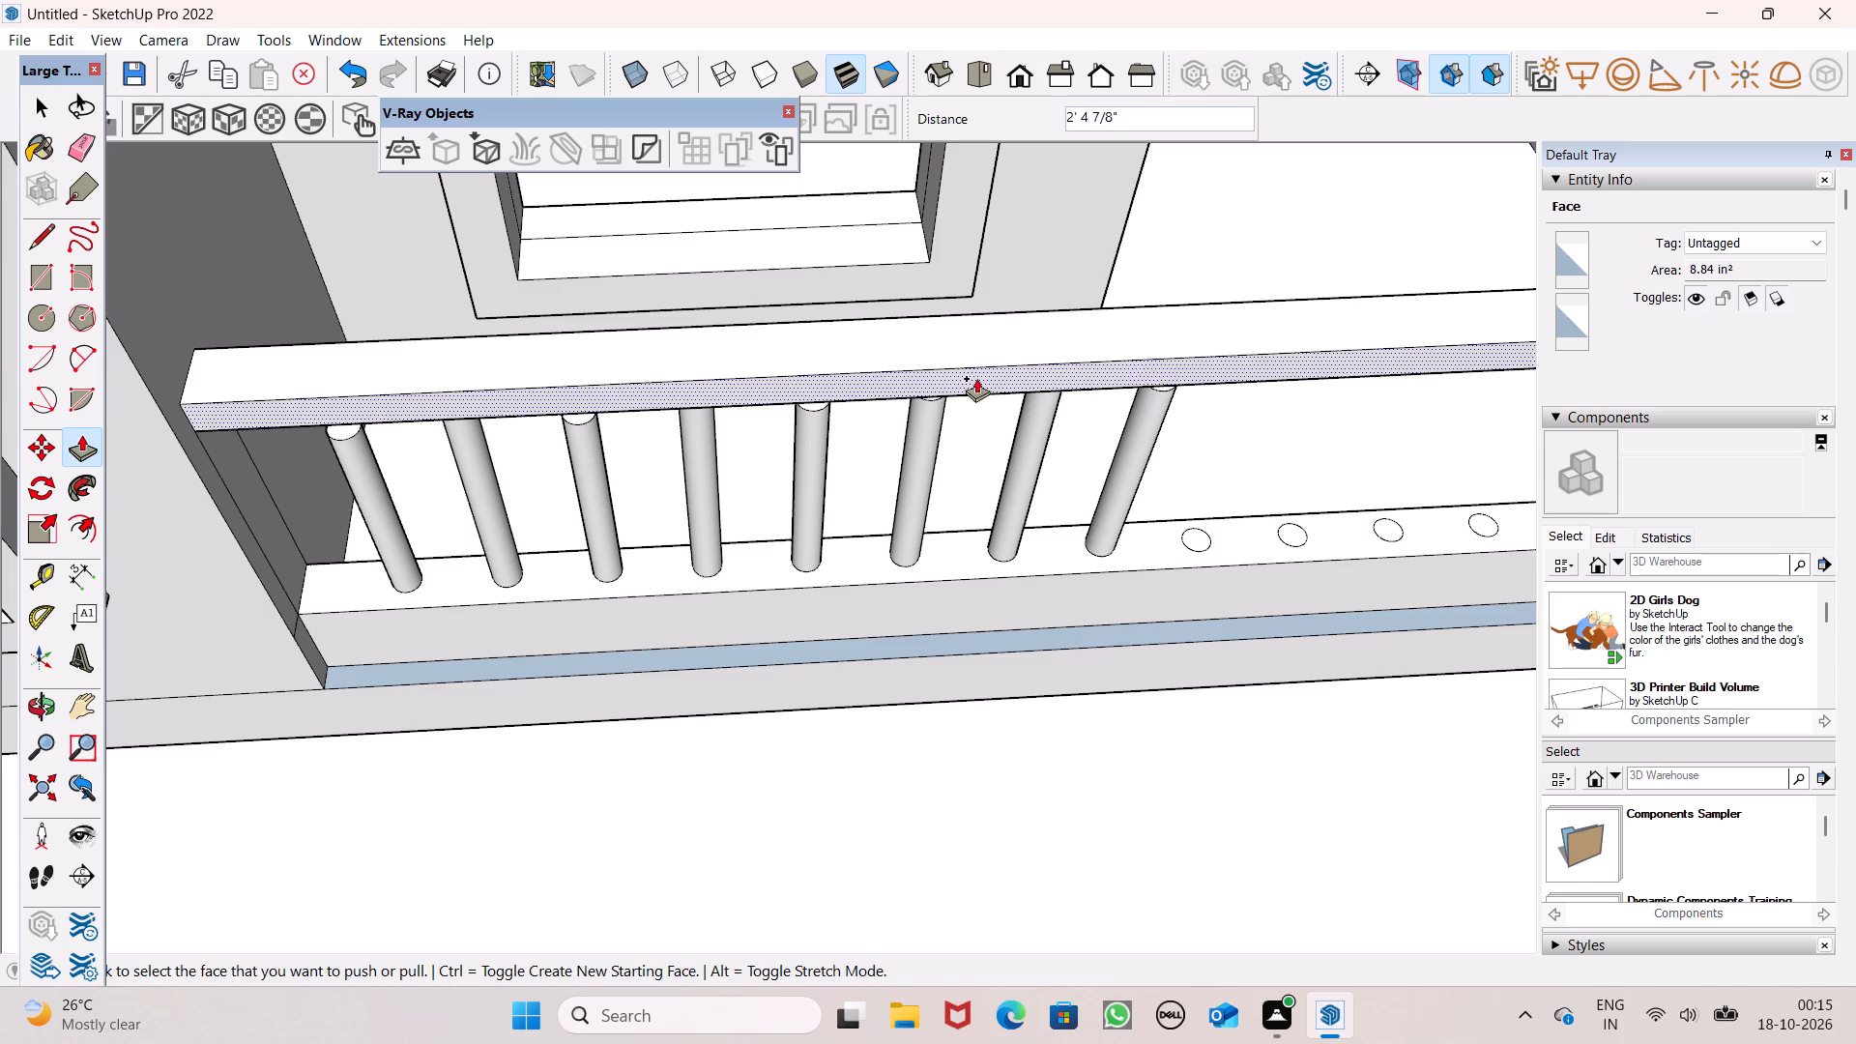
Push/Pull the ninth circle 2' 2", the tenth about 2' 8 3/16" and the eleventh up to the lowest balcony's handrail.
scroll(526, 47, down, 4)
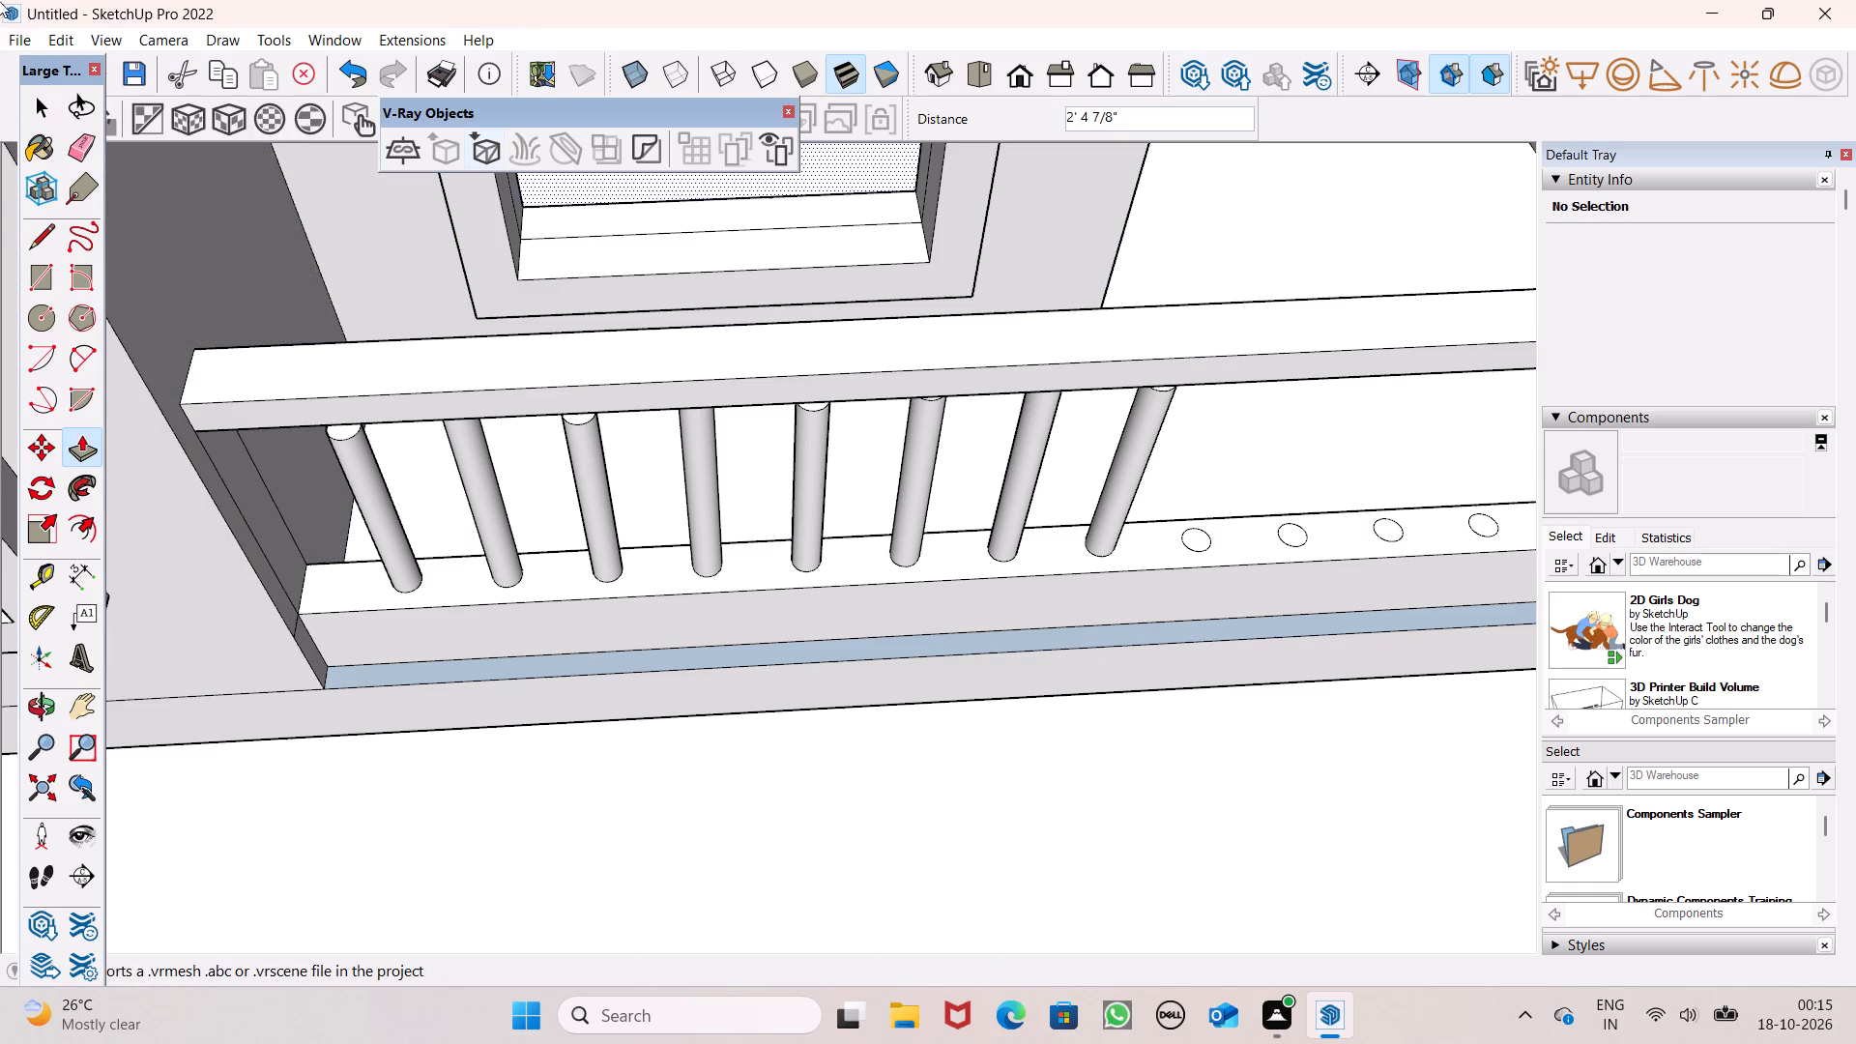
scroll(0, 123, down, 4)
scroll(0, 272, down, 6)
scroll(798, 326, up, 8)
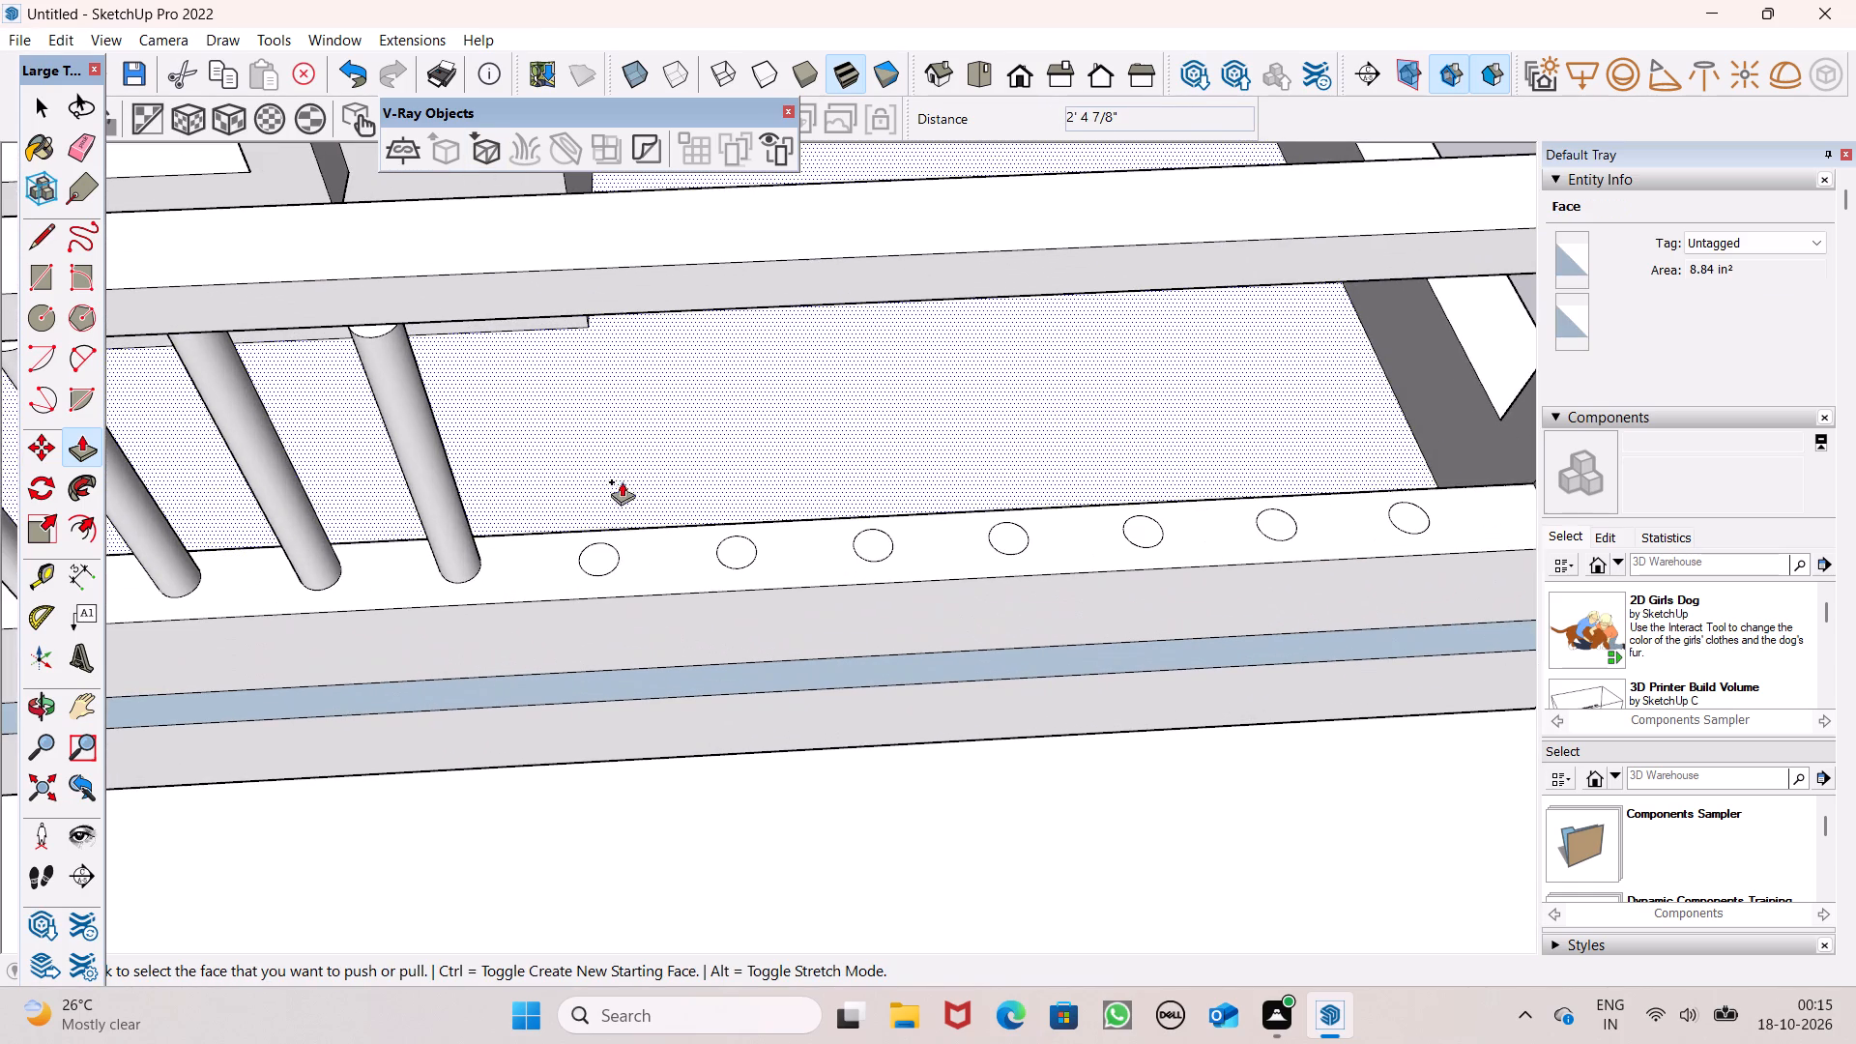
drag(608, 558, 584, 338)
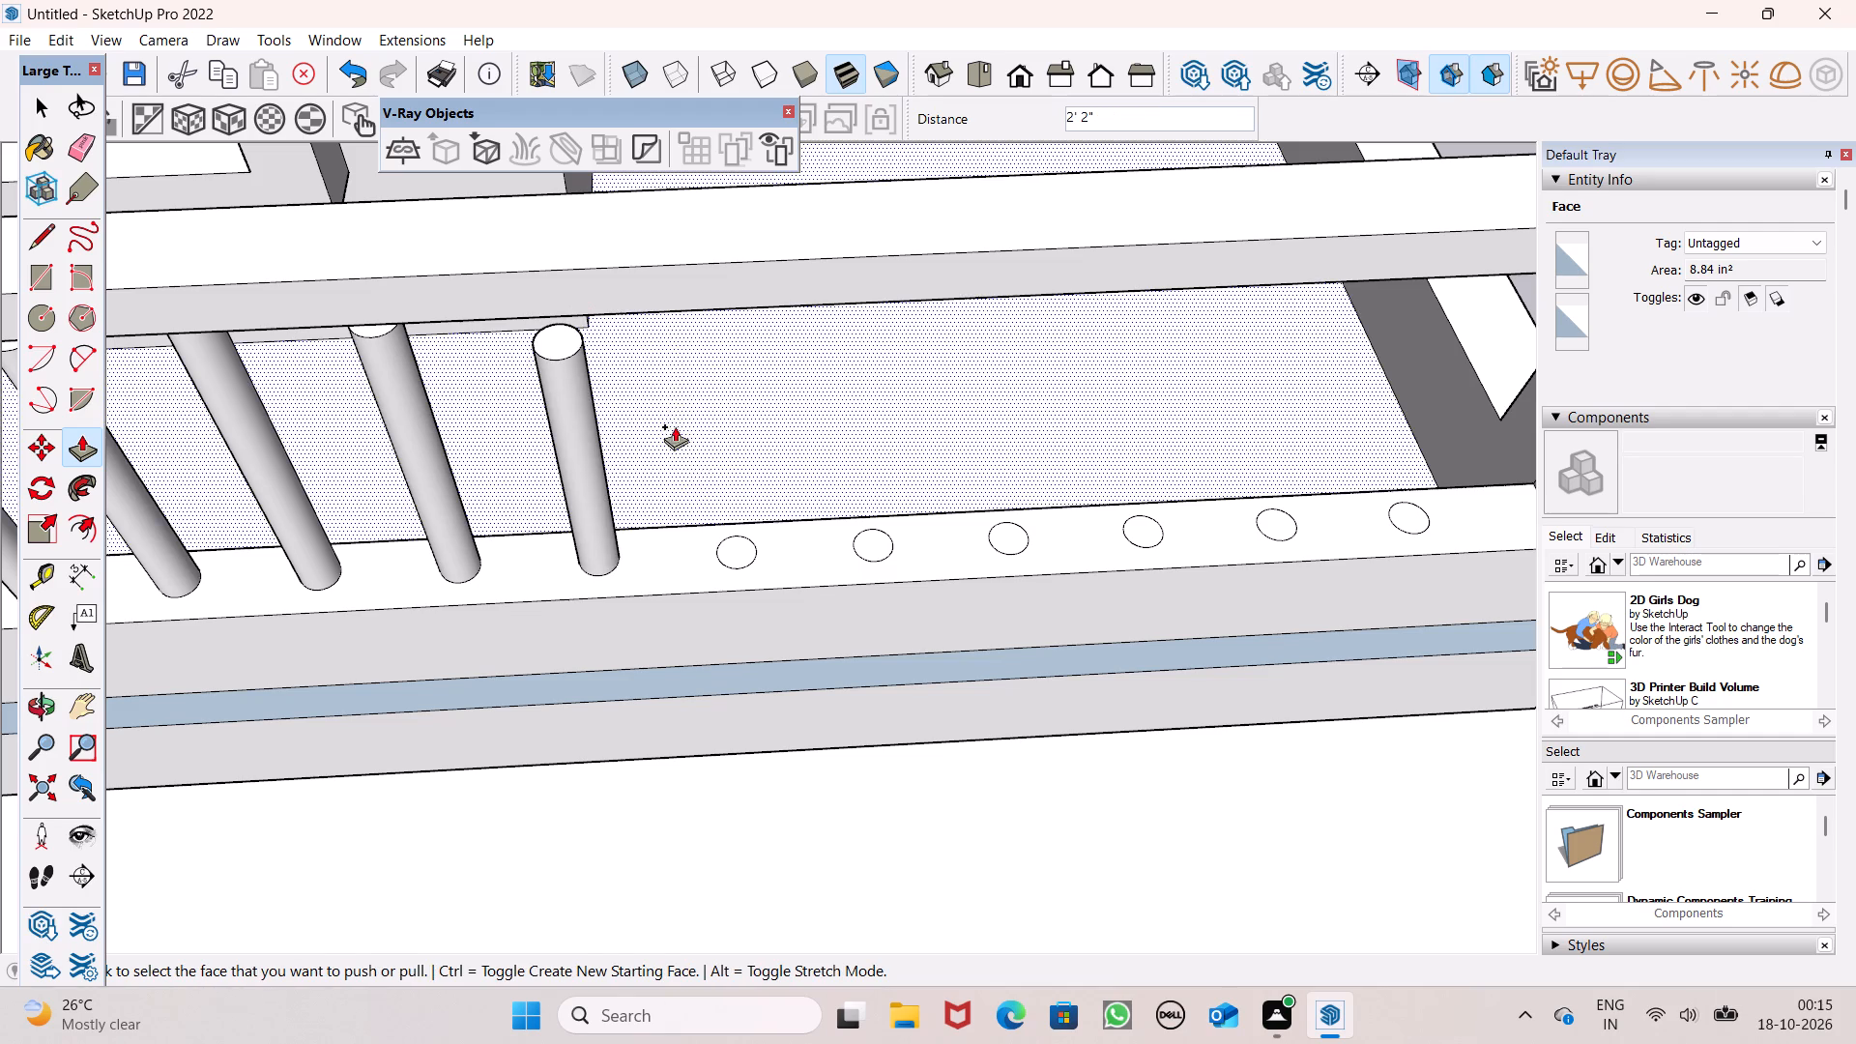
drag(738, 561, 767, 310)
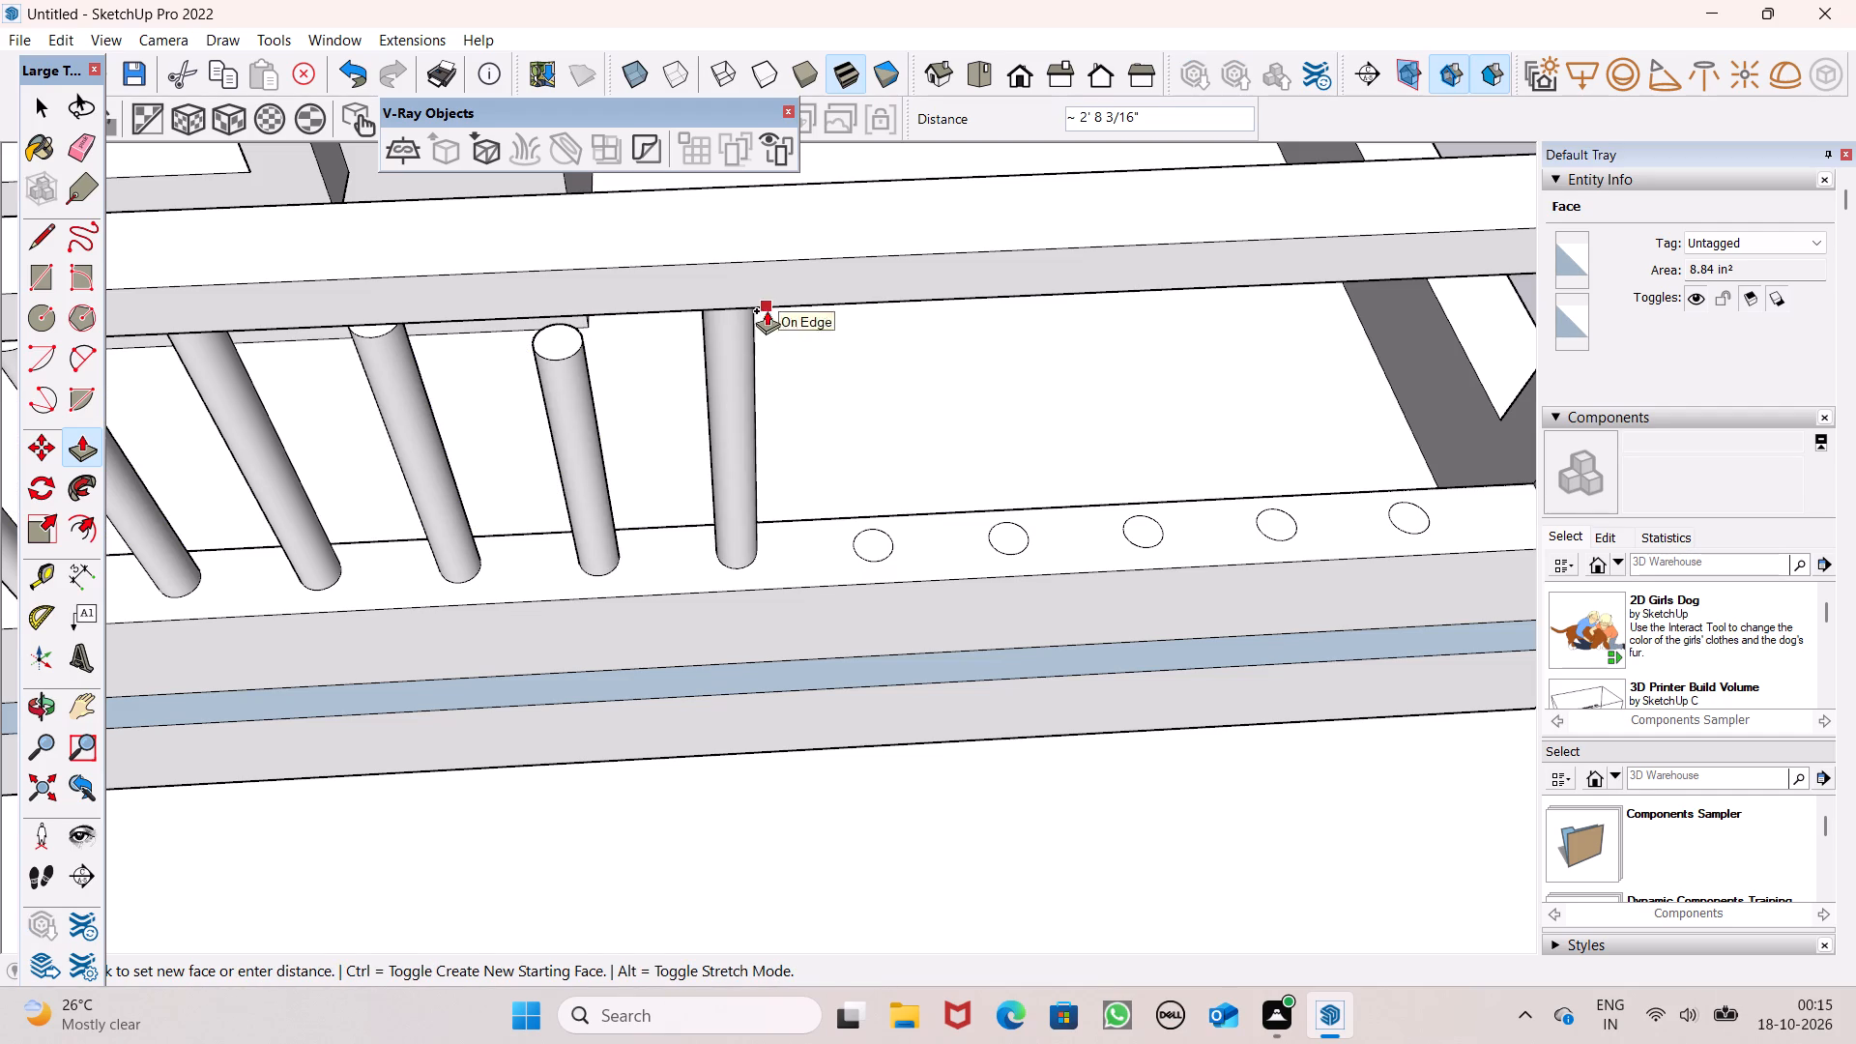
drag(767, 310, 766, 313)
drag(882, 546, 873, 278)
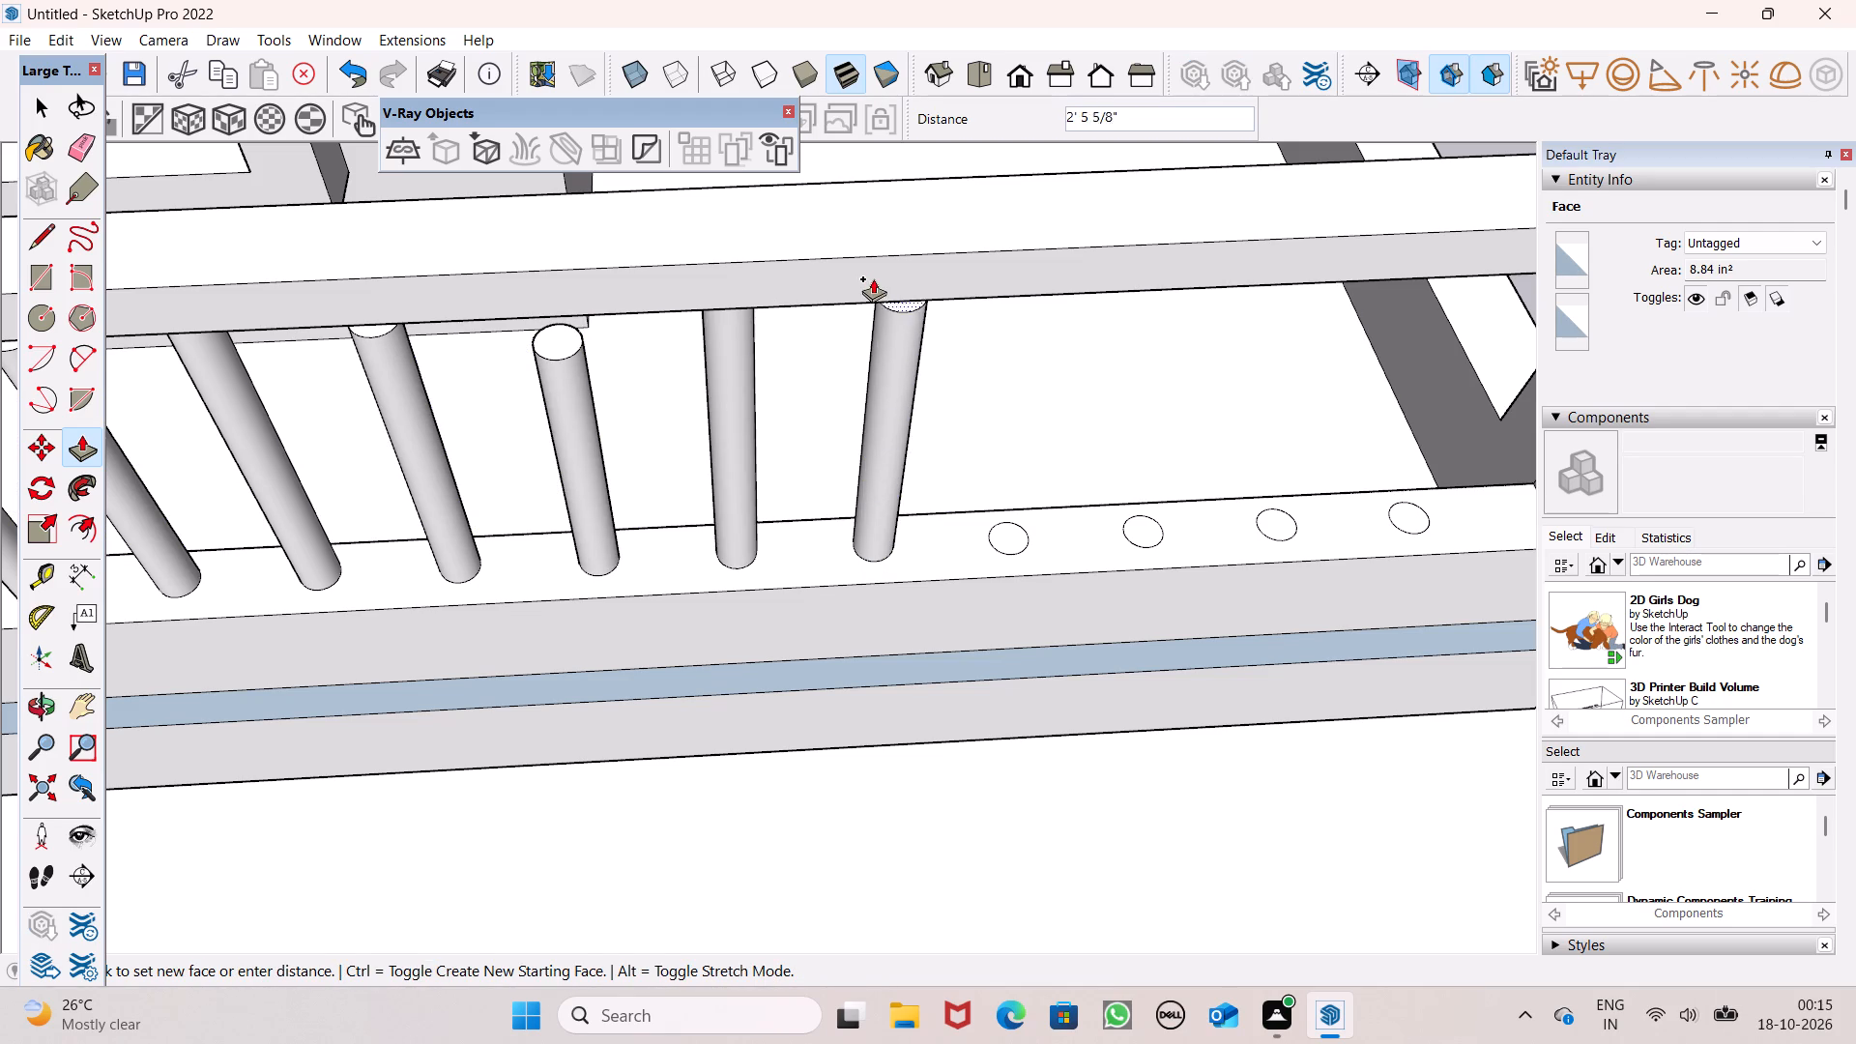
drag(873, 278, 871, 274)
click(871, 274)
key(space)
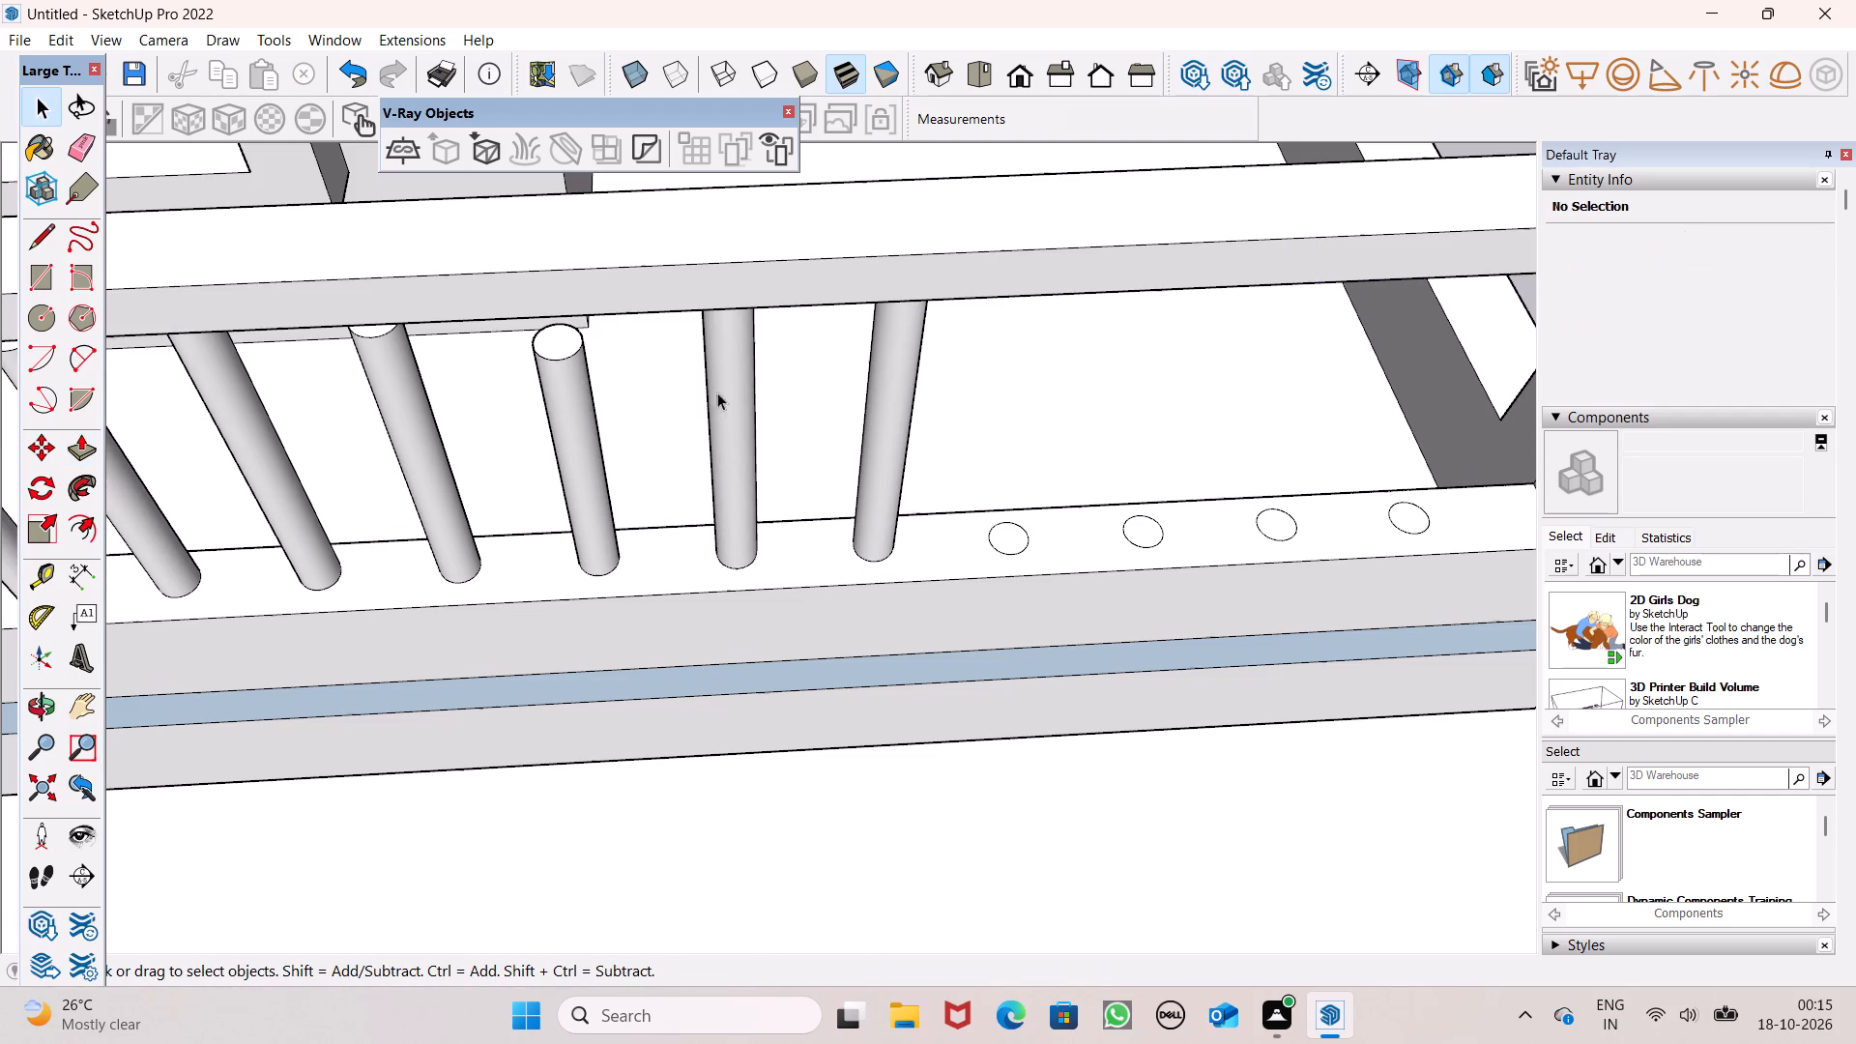
Push/Pull the twelfth circle 2' 5 5/16", the thirteenth 2' 6 5/16", and the last two up to the lowest balcony's handrail.
click(81, 458)
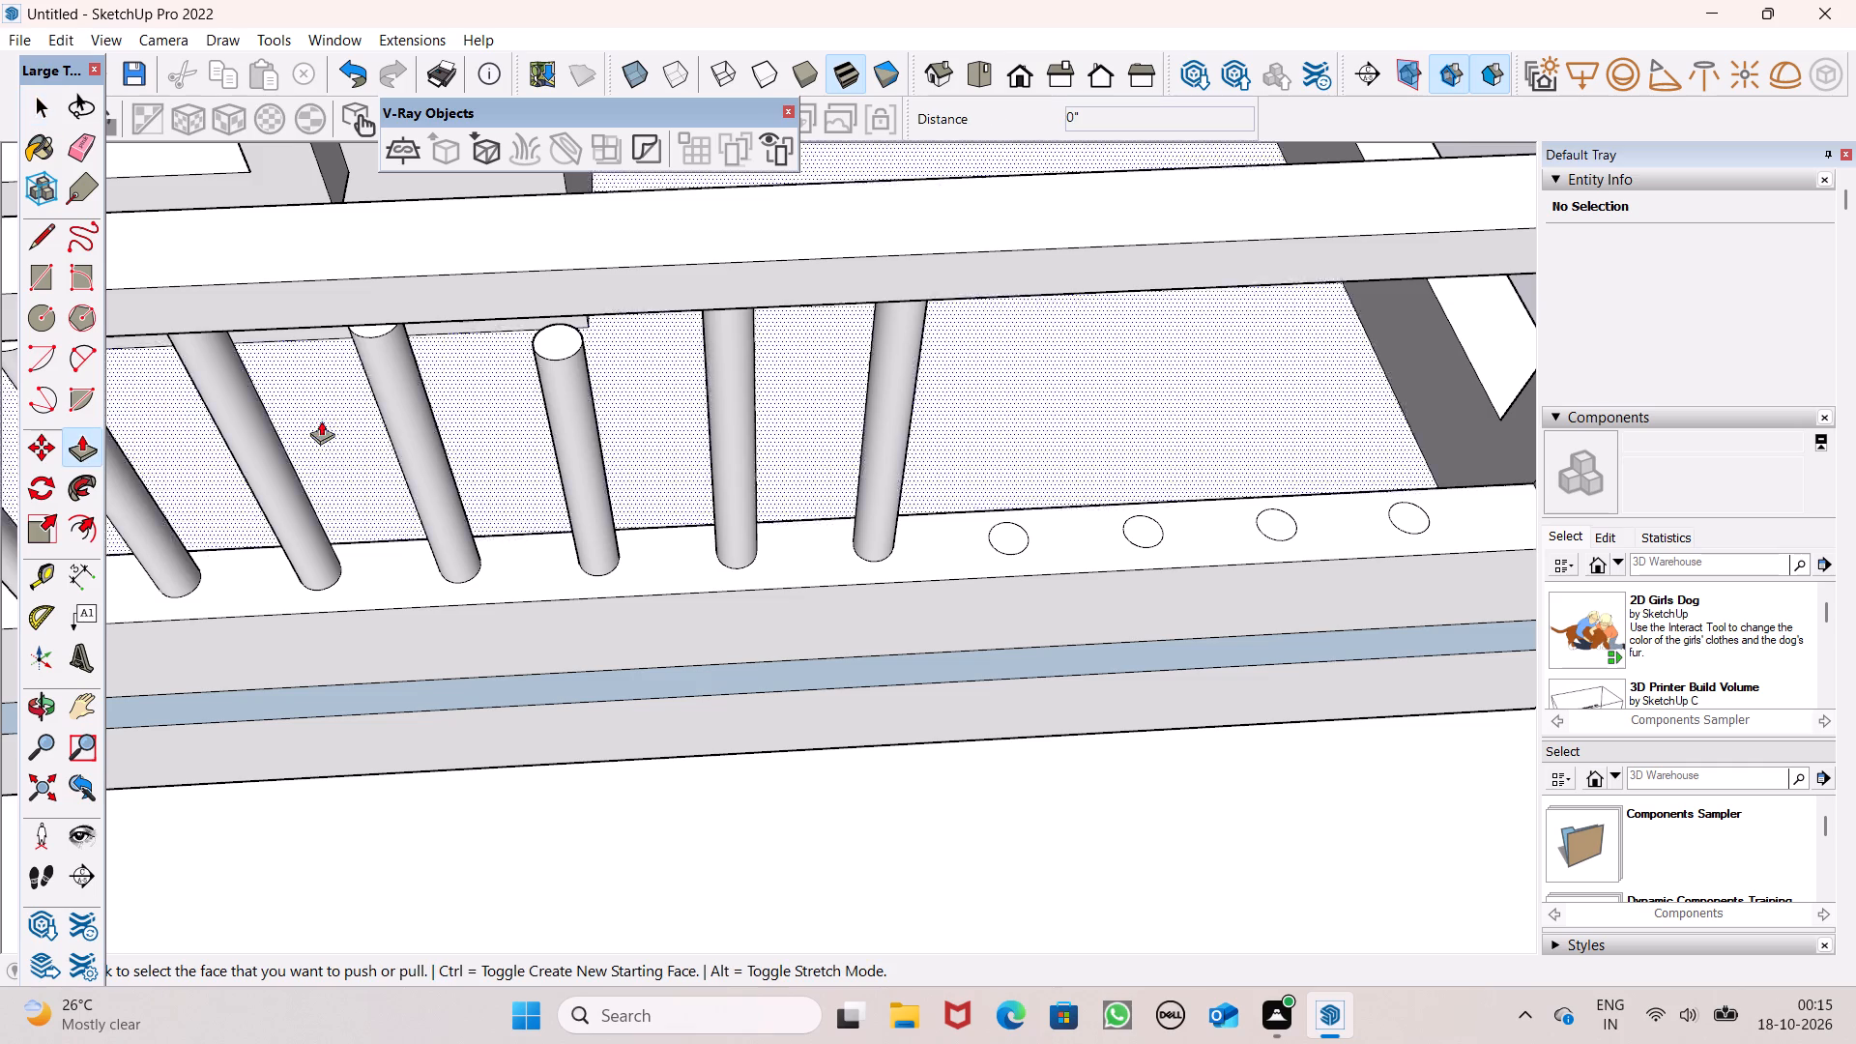
scroll(415, 353, down, 4)
scroll(866, 441, up, 3)
drag(846, 519, 846, 518)
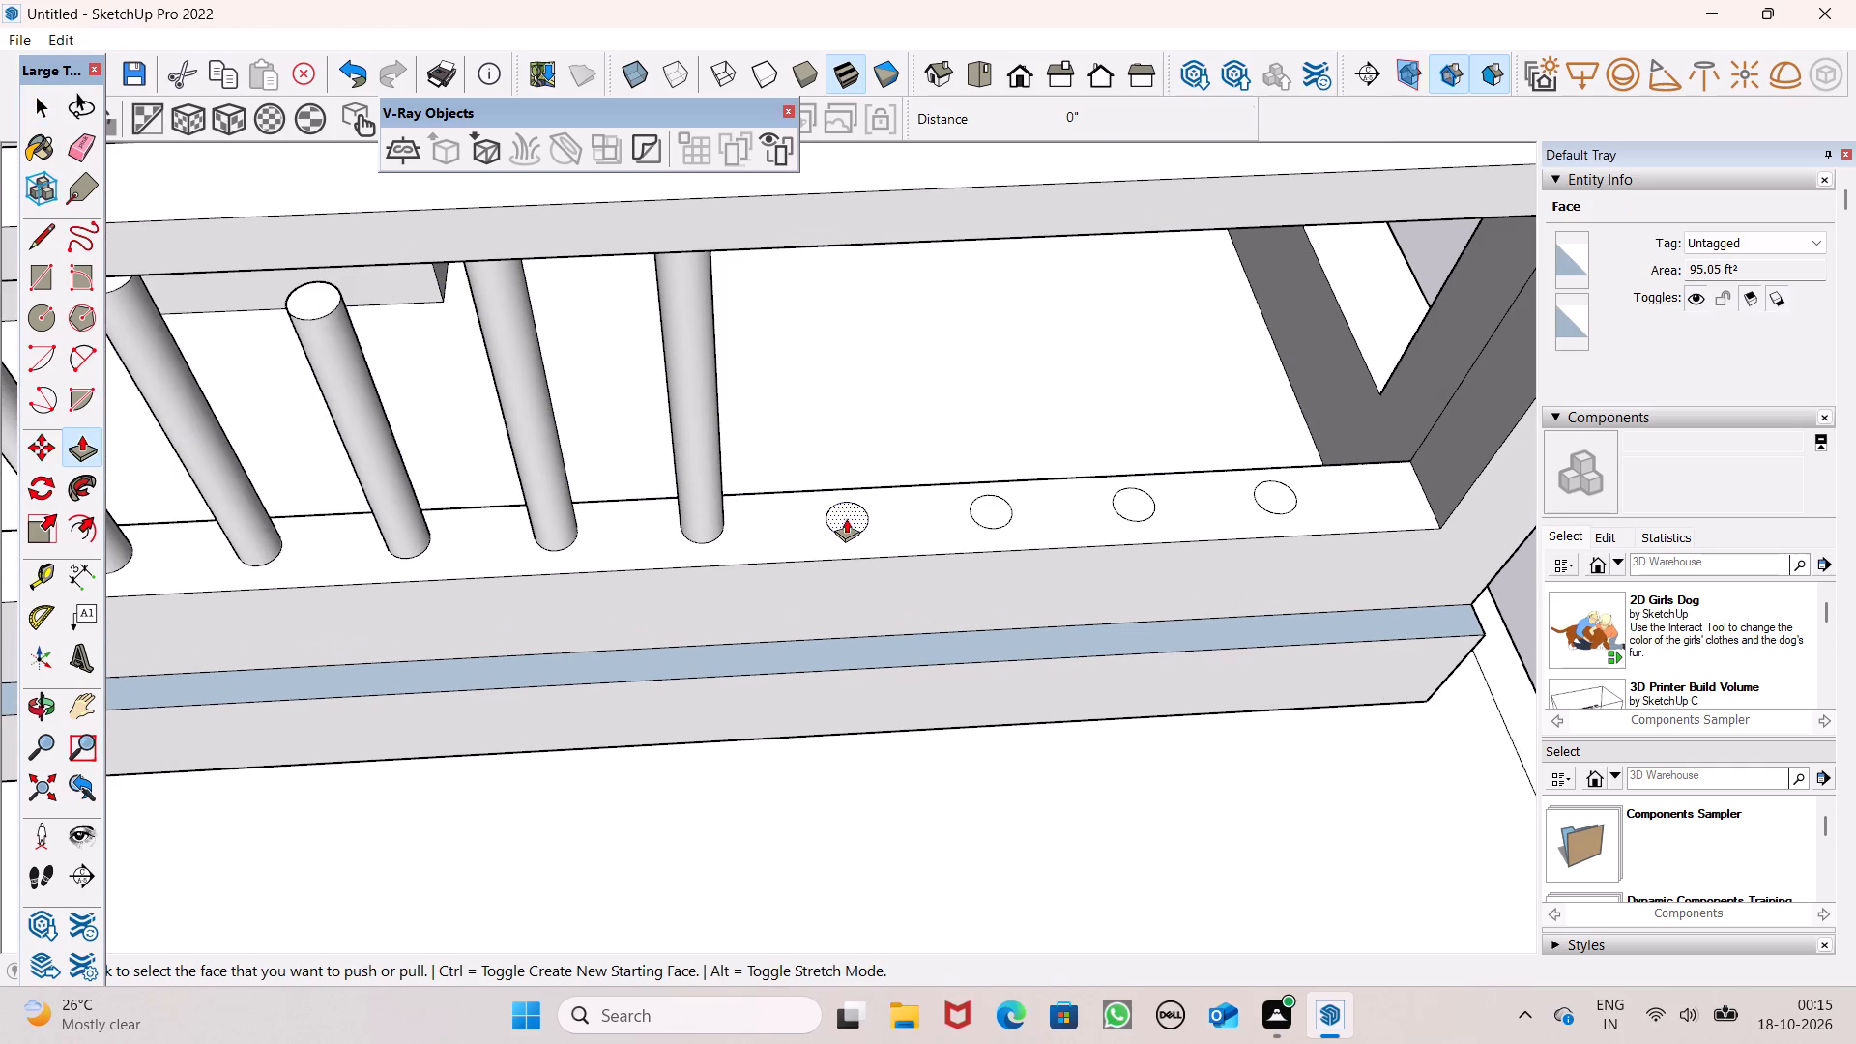
drag(846, 518, 862, 236)
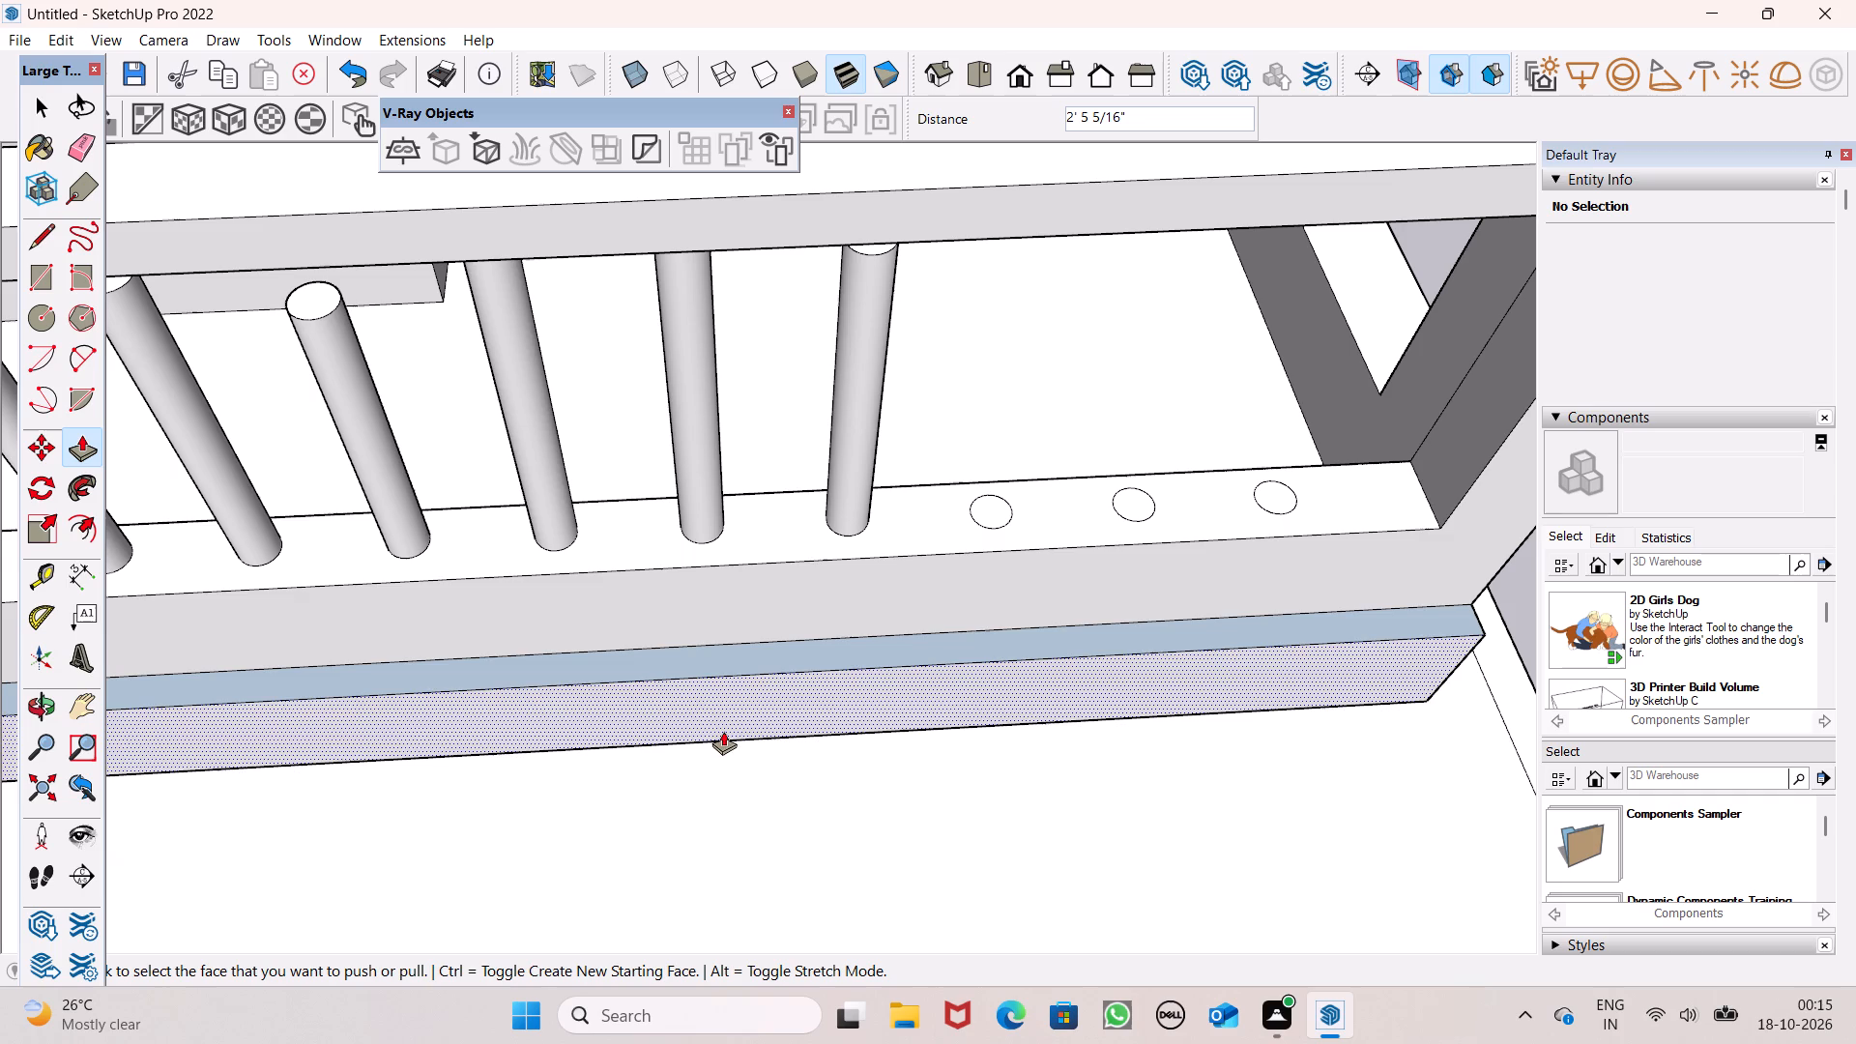
drag(982, 512, 971, 217)
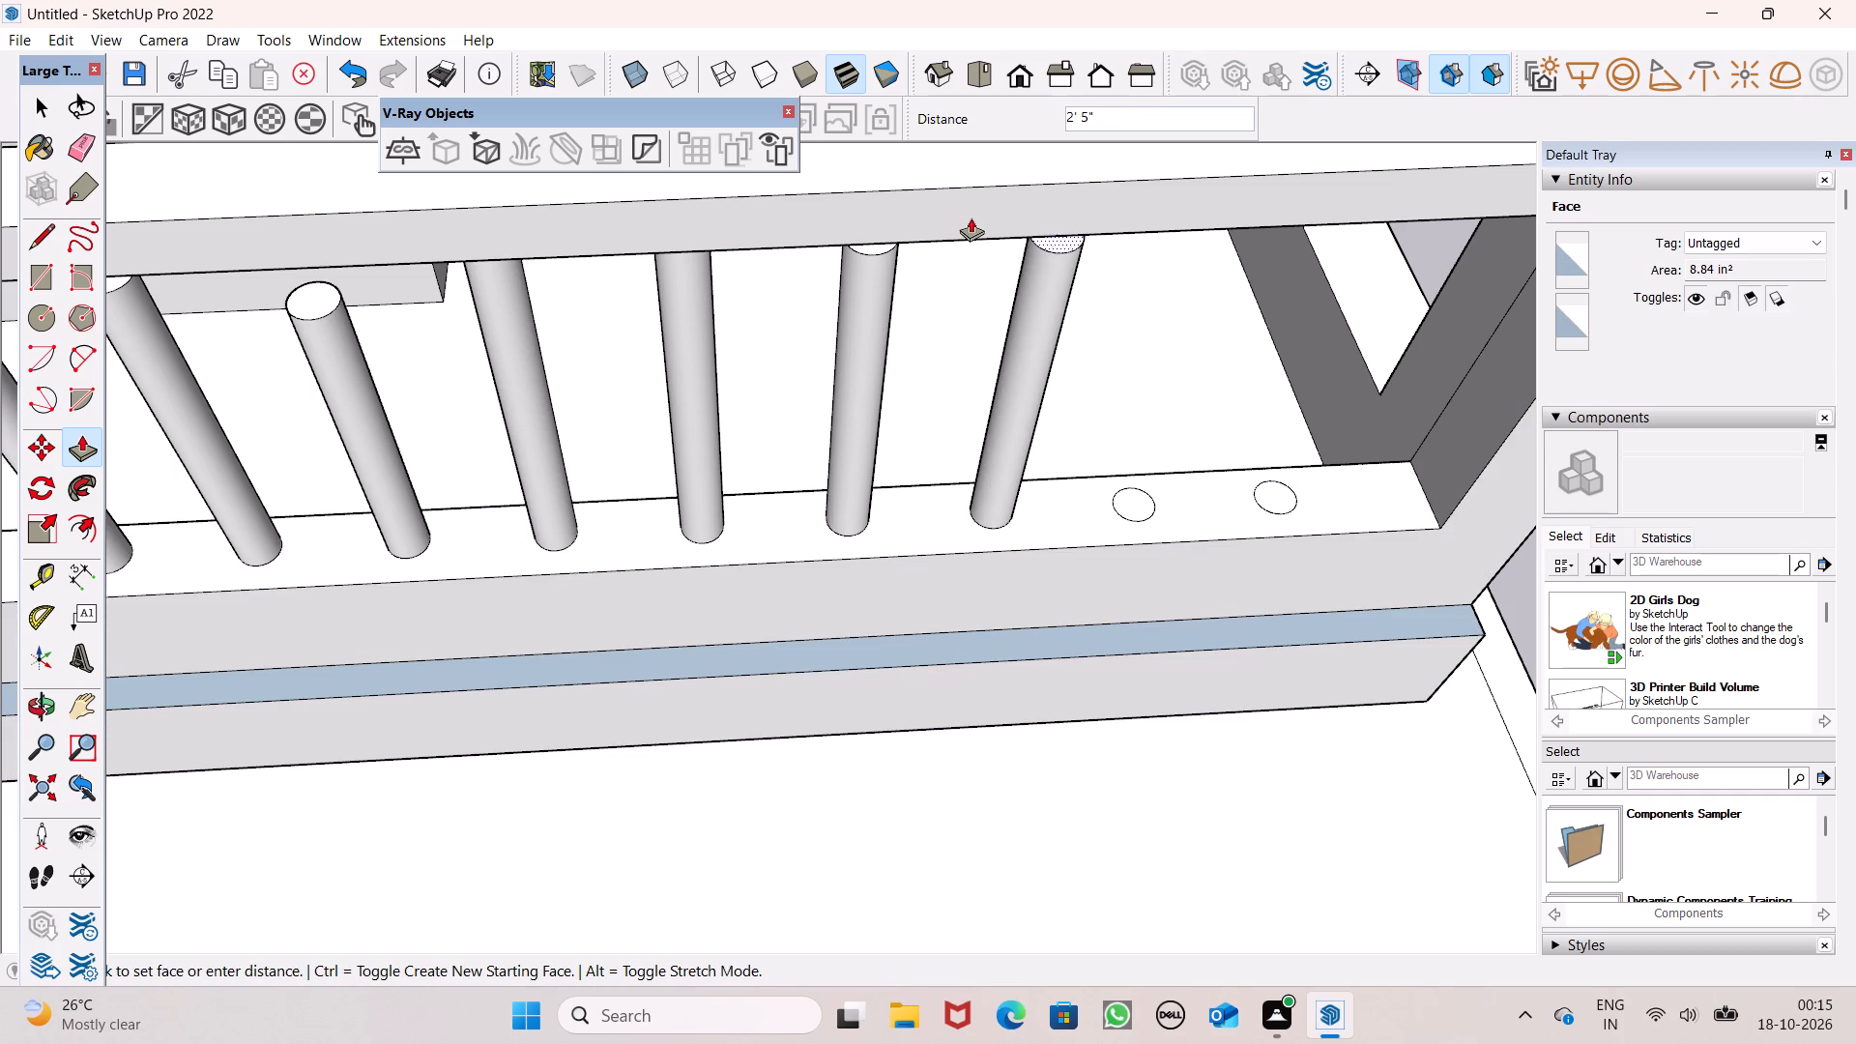
drag(971, 217, 972, 206)
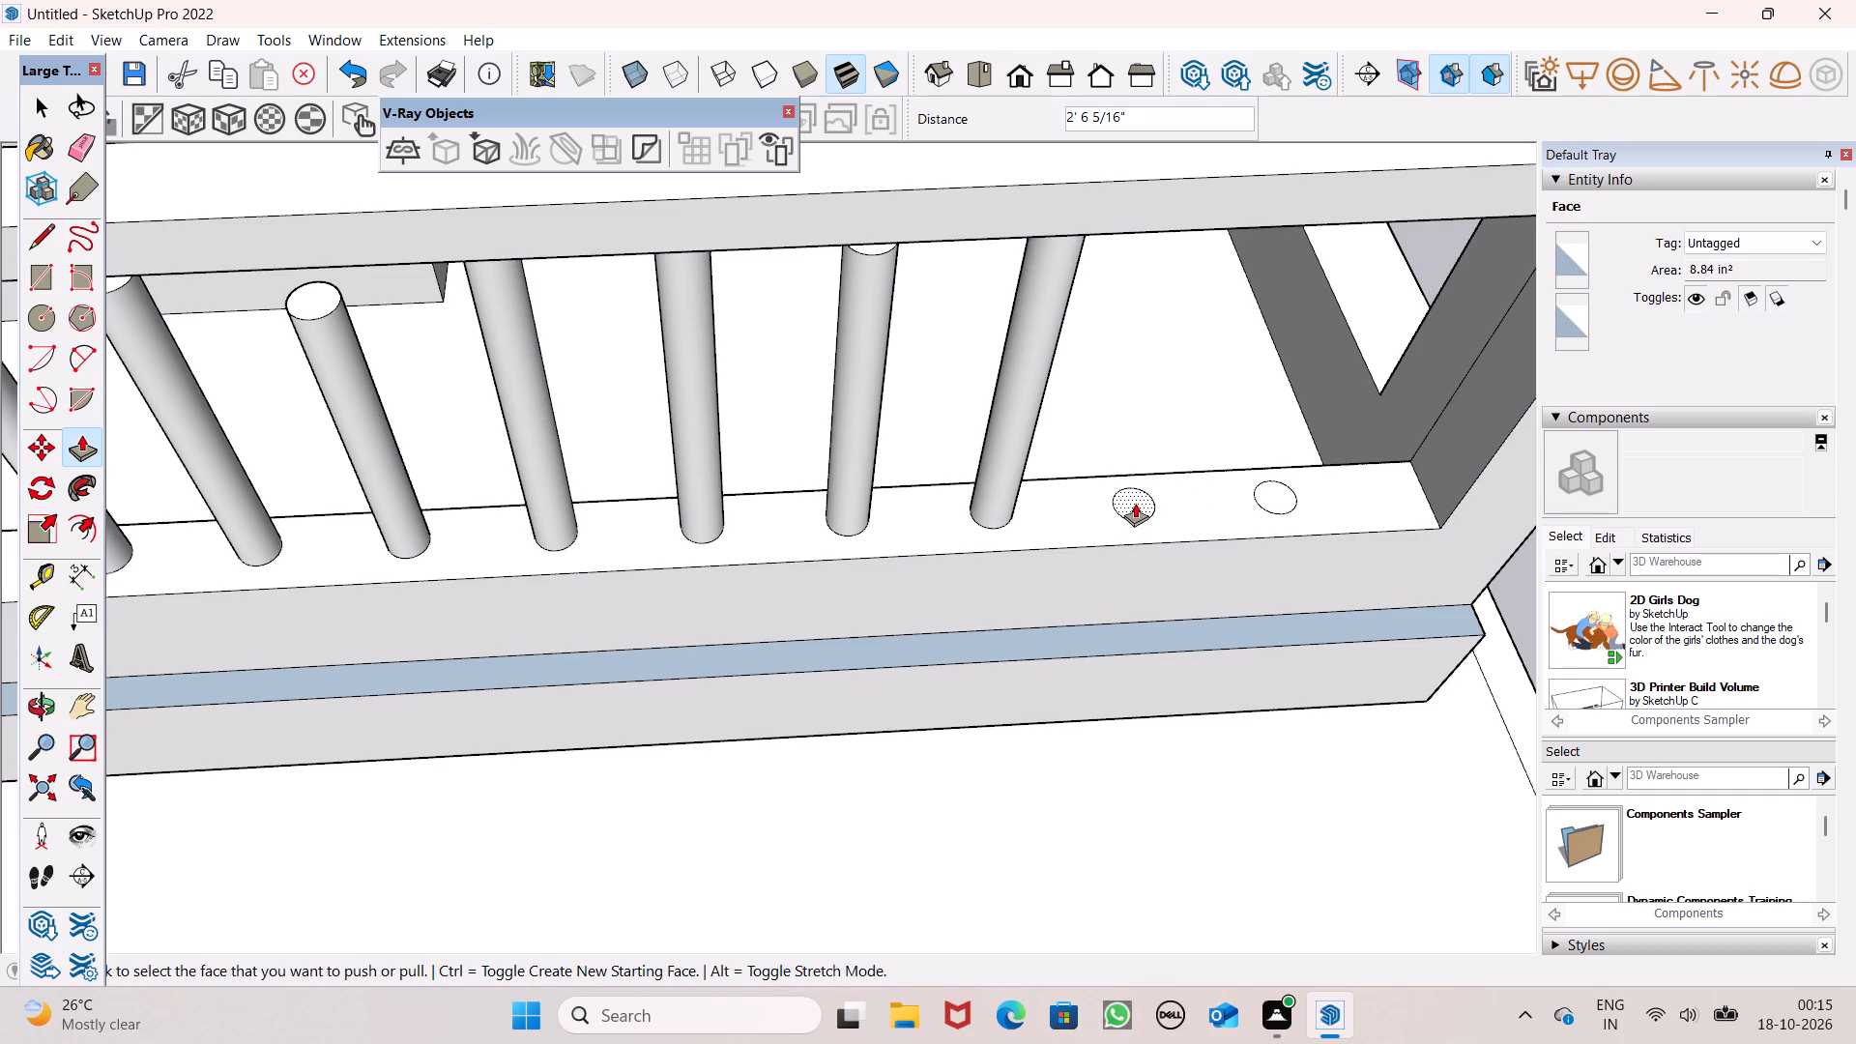
drag(1134, 503, 1215, 320)
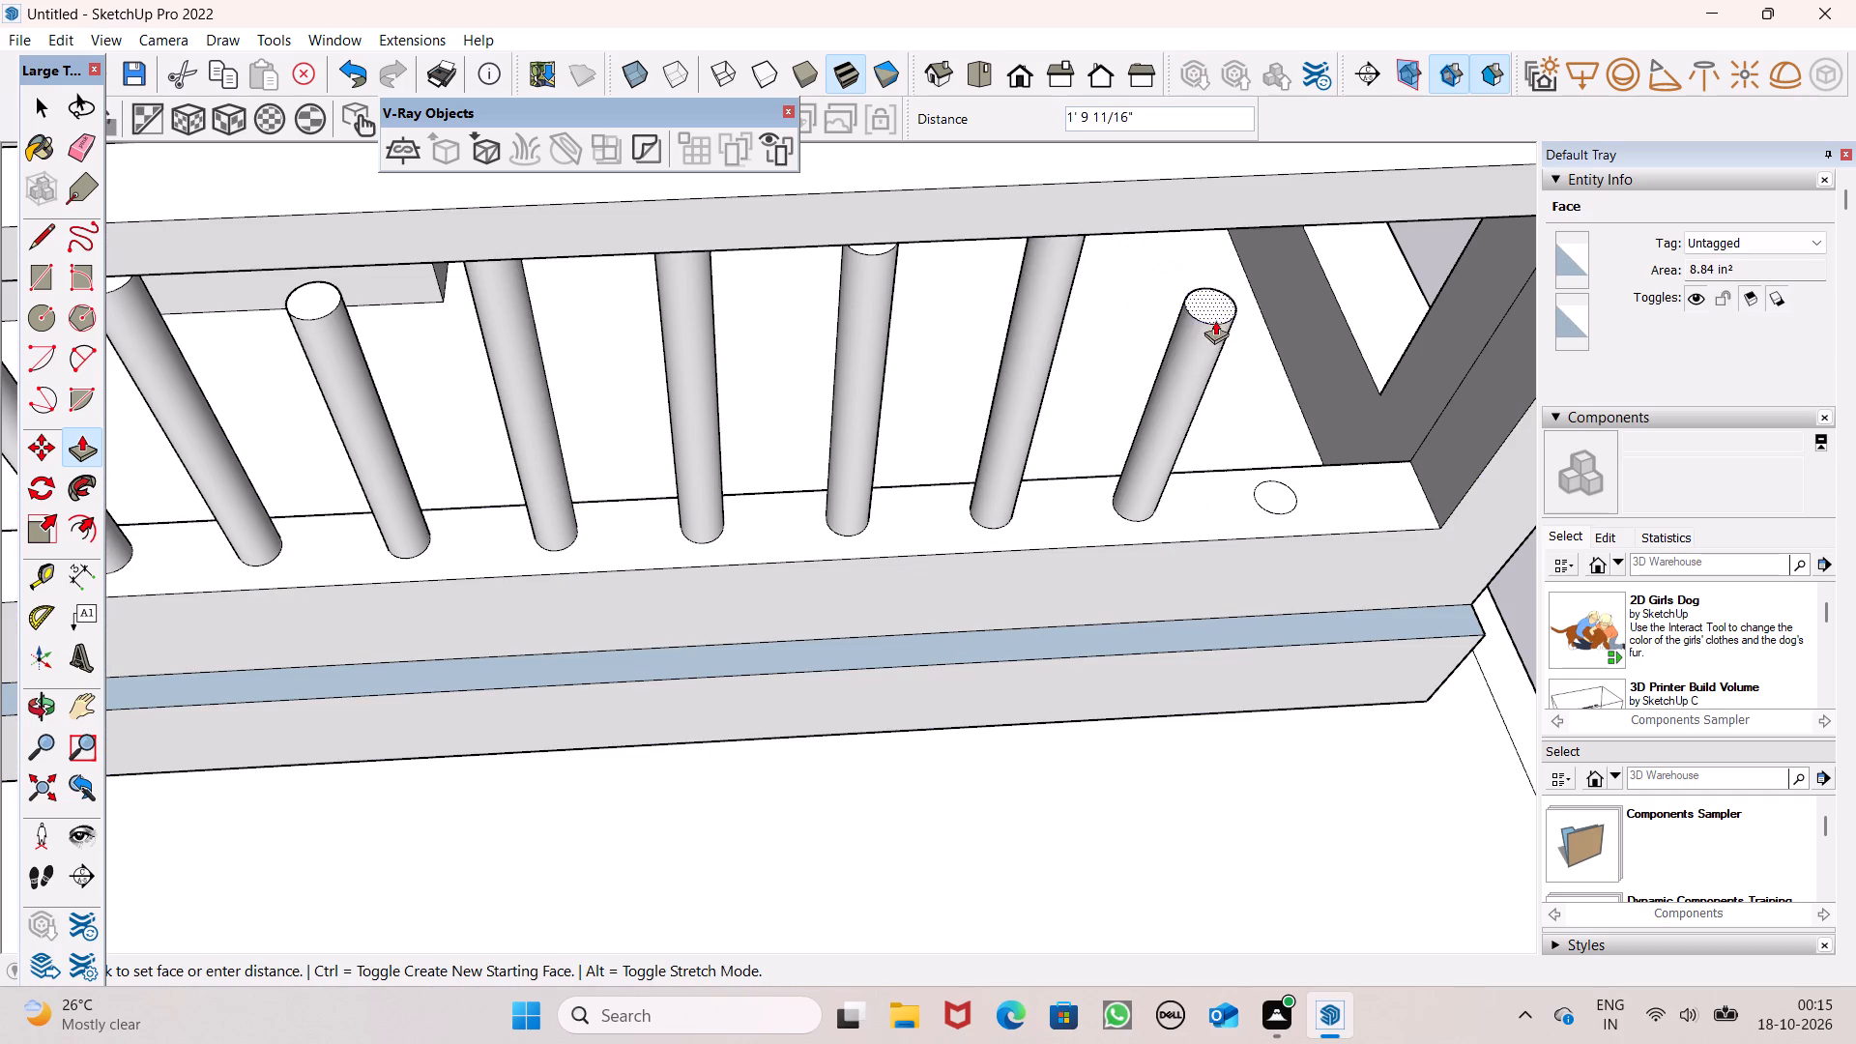
drag(1215, 320, 1203, 231)
drag(1272, 494, 1316, 317)
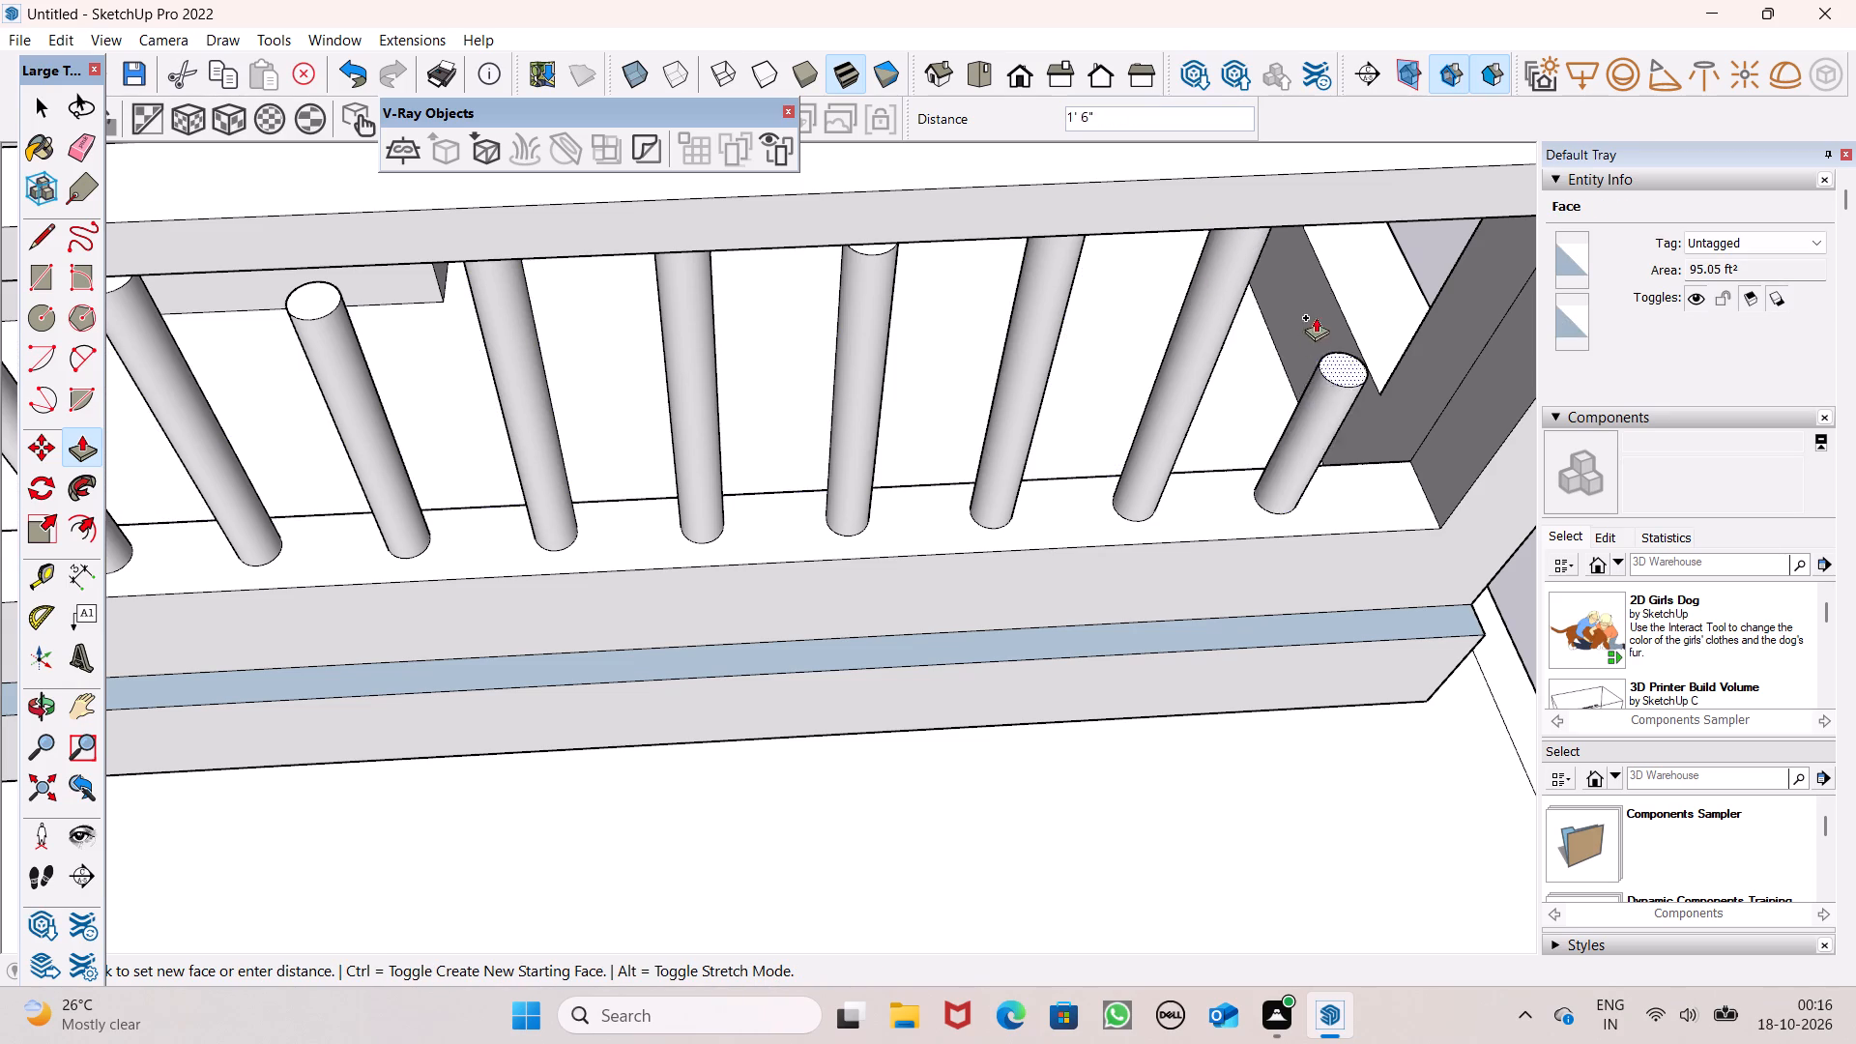
drag(1316, 317, 1345, 222)
Extend the first baluster by 3 15/16" plus 1 1/8" and the third by 4 3/4" to meet the handrail.
scroll(1362, 410, down, 5)
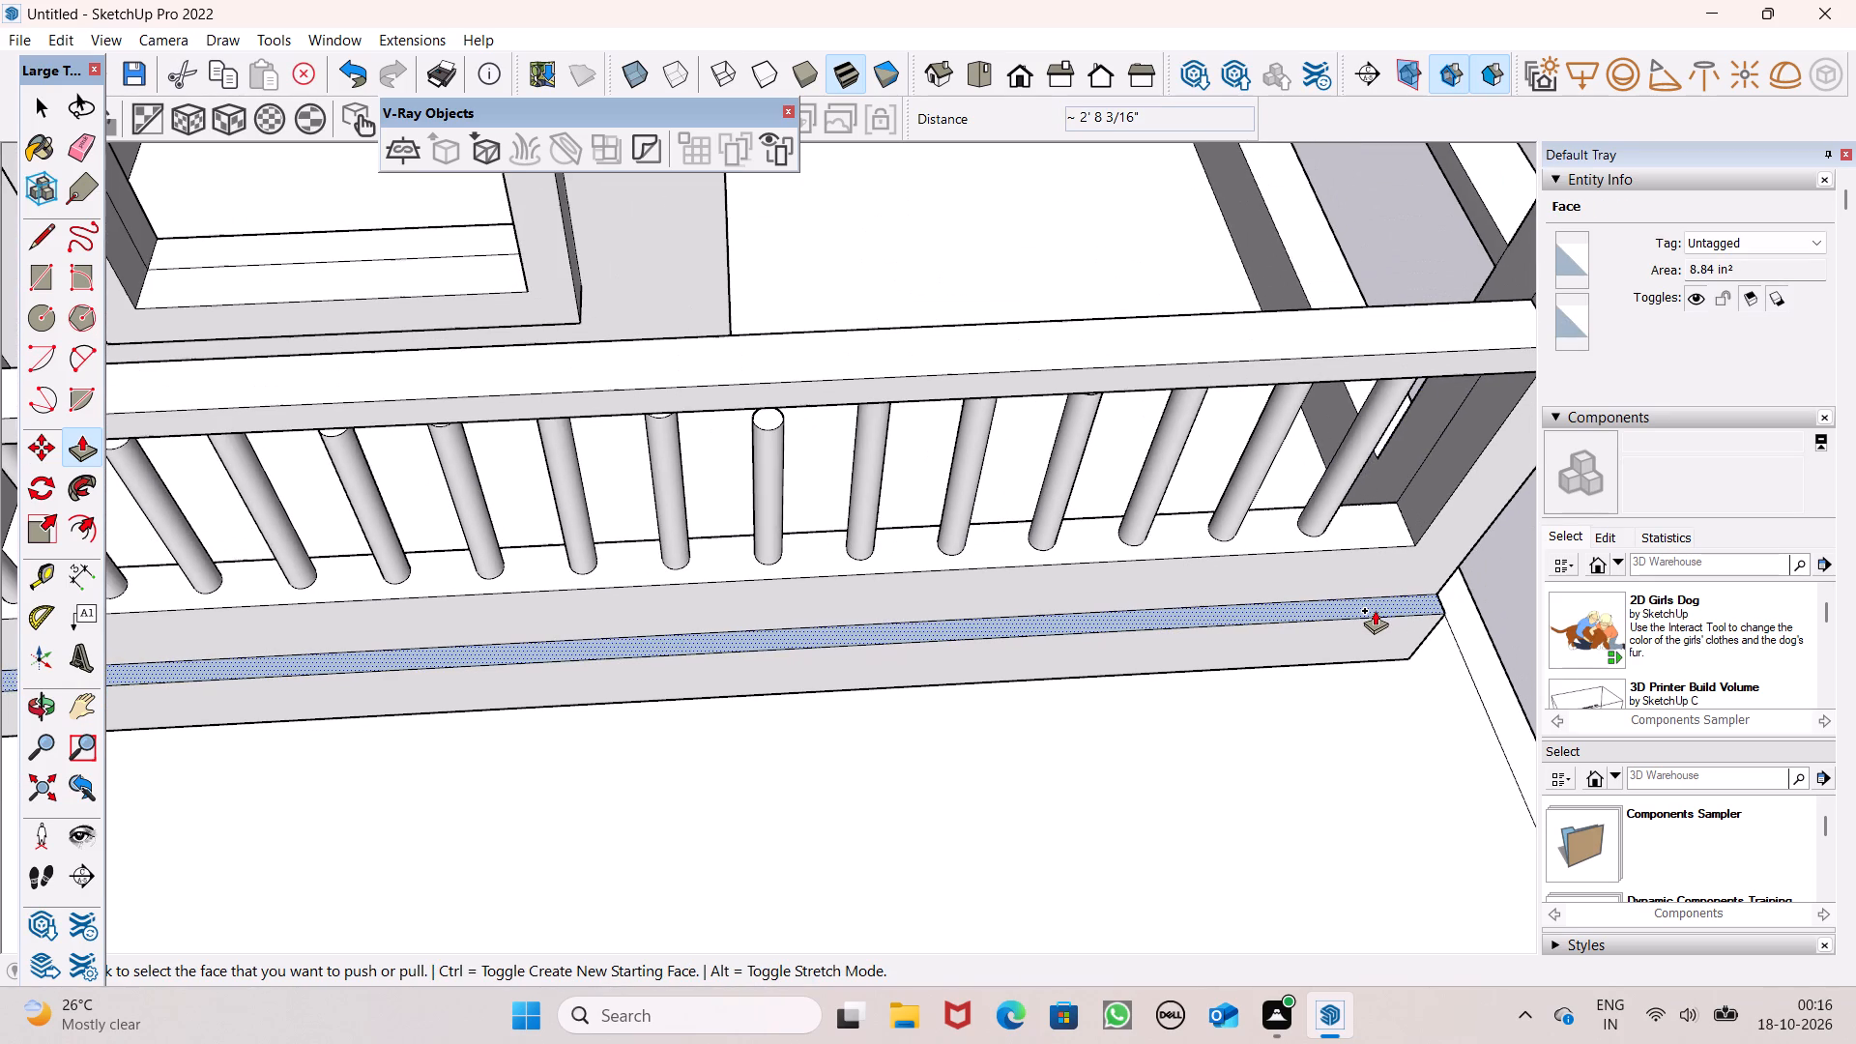
scroll(1377, 230, down, 4)
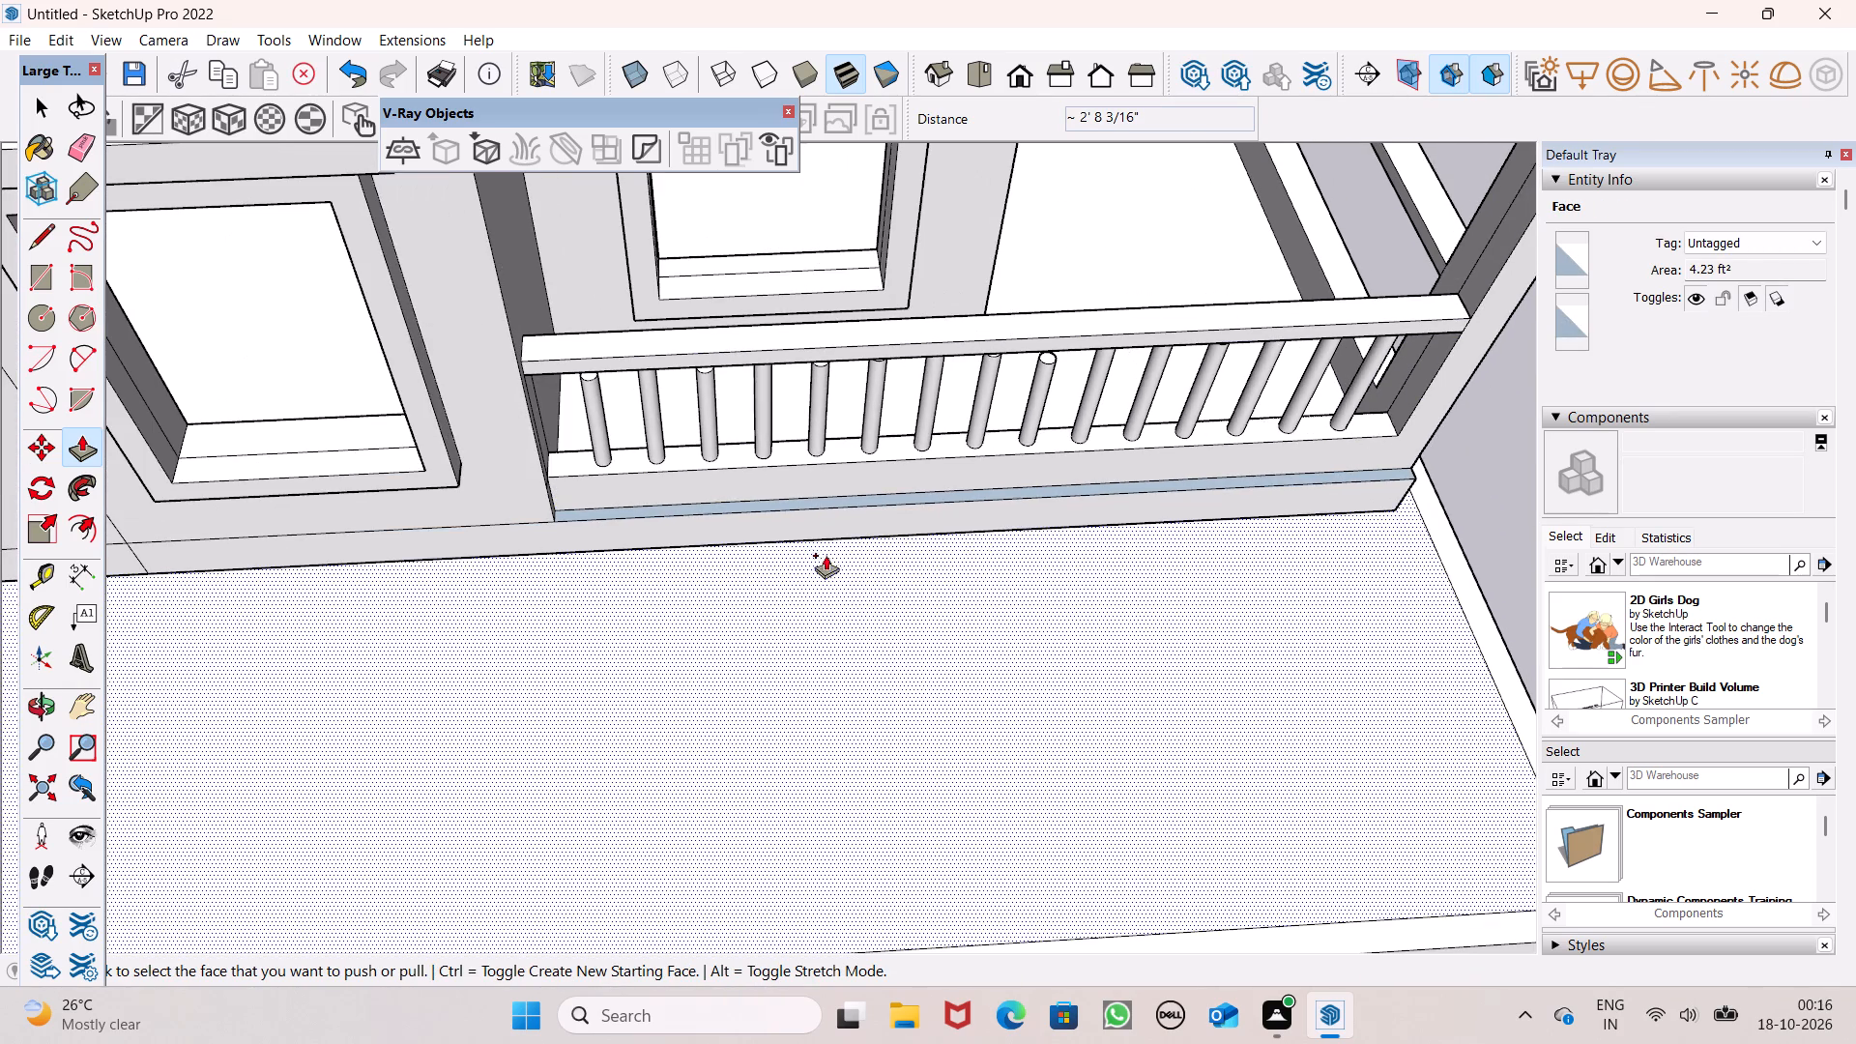
scroll(637, 345, up, 7)
scroll(516, 346, up, 4)
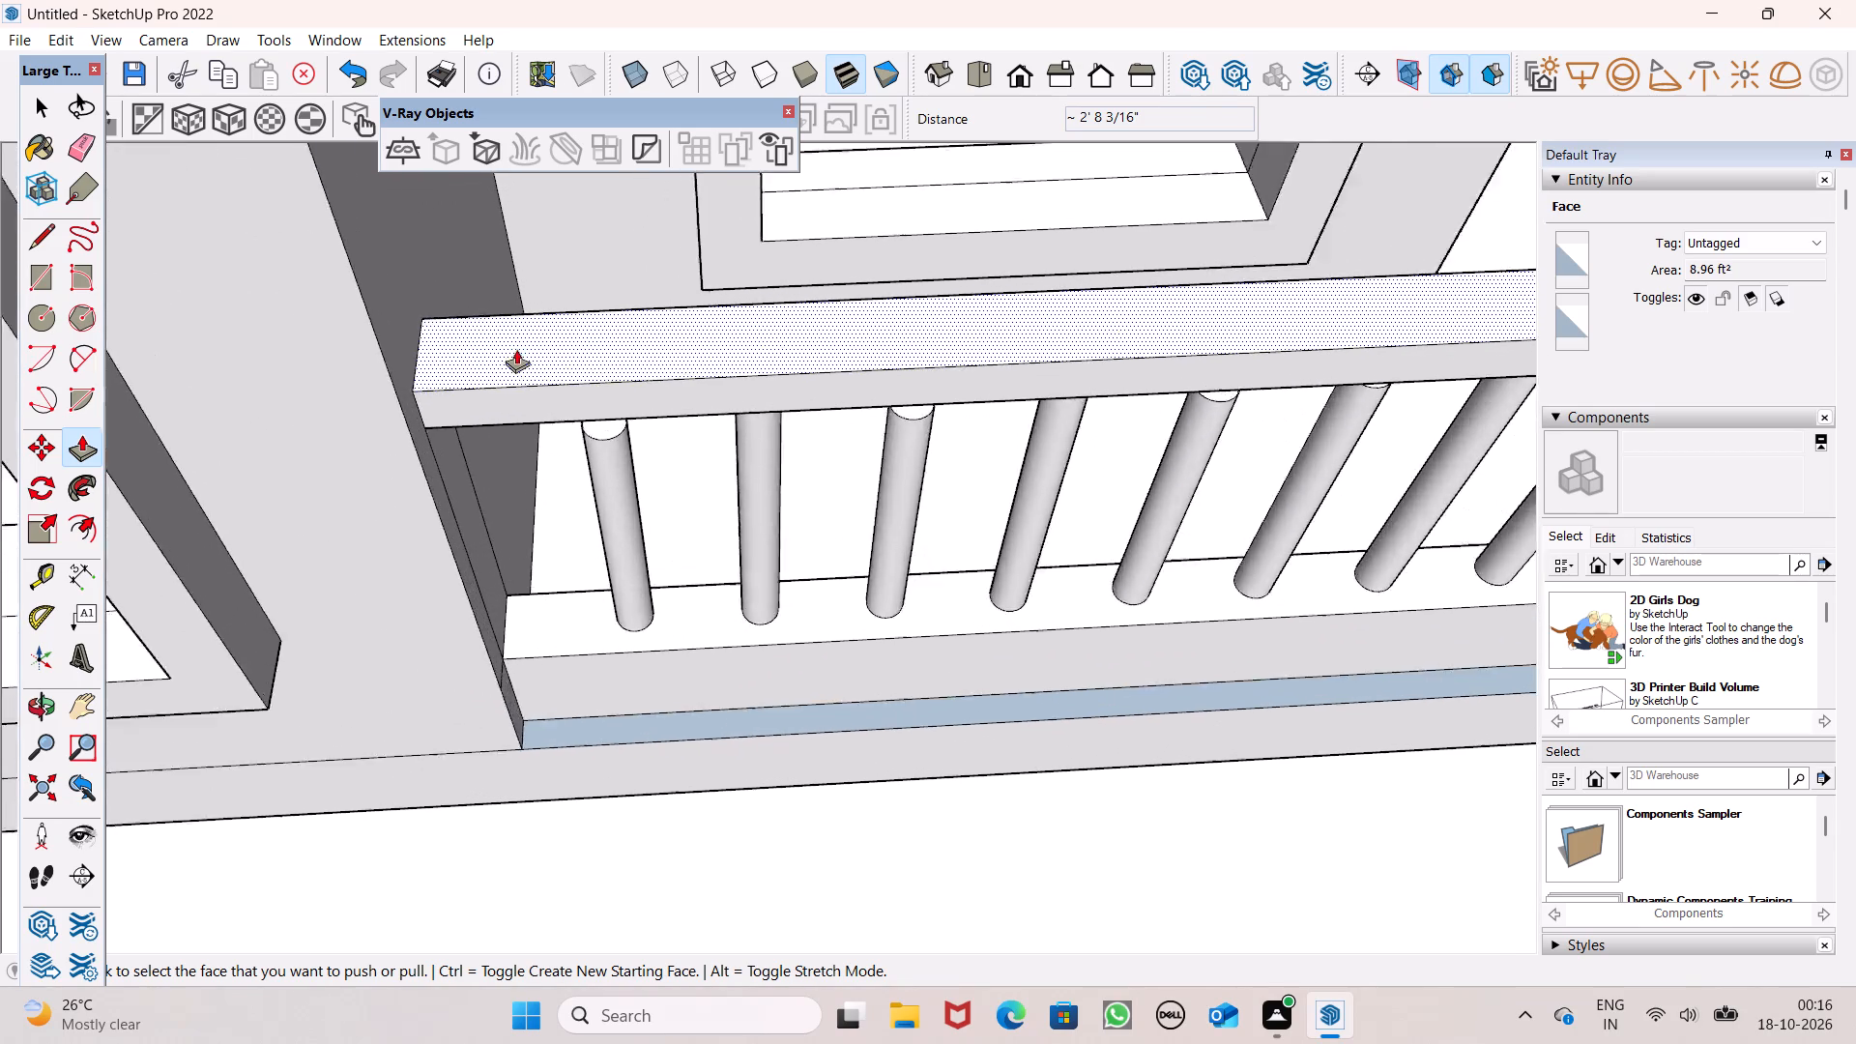
scroll(516, 349, up, 3)
middle_drag(670, 488, 682, 371)
scroll(679, 464, up, 1)
drag(658, 393, 656, 362)
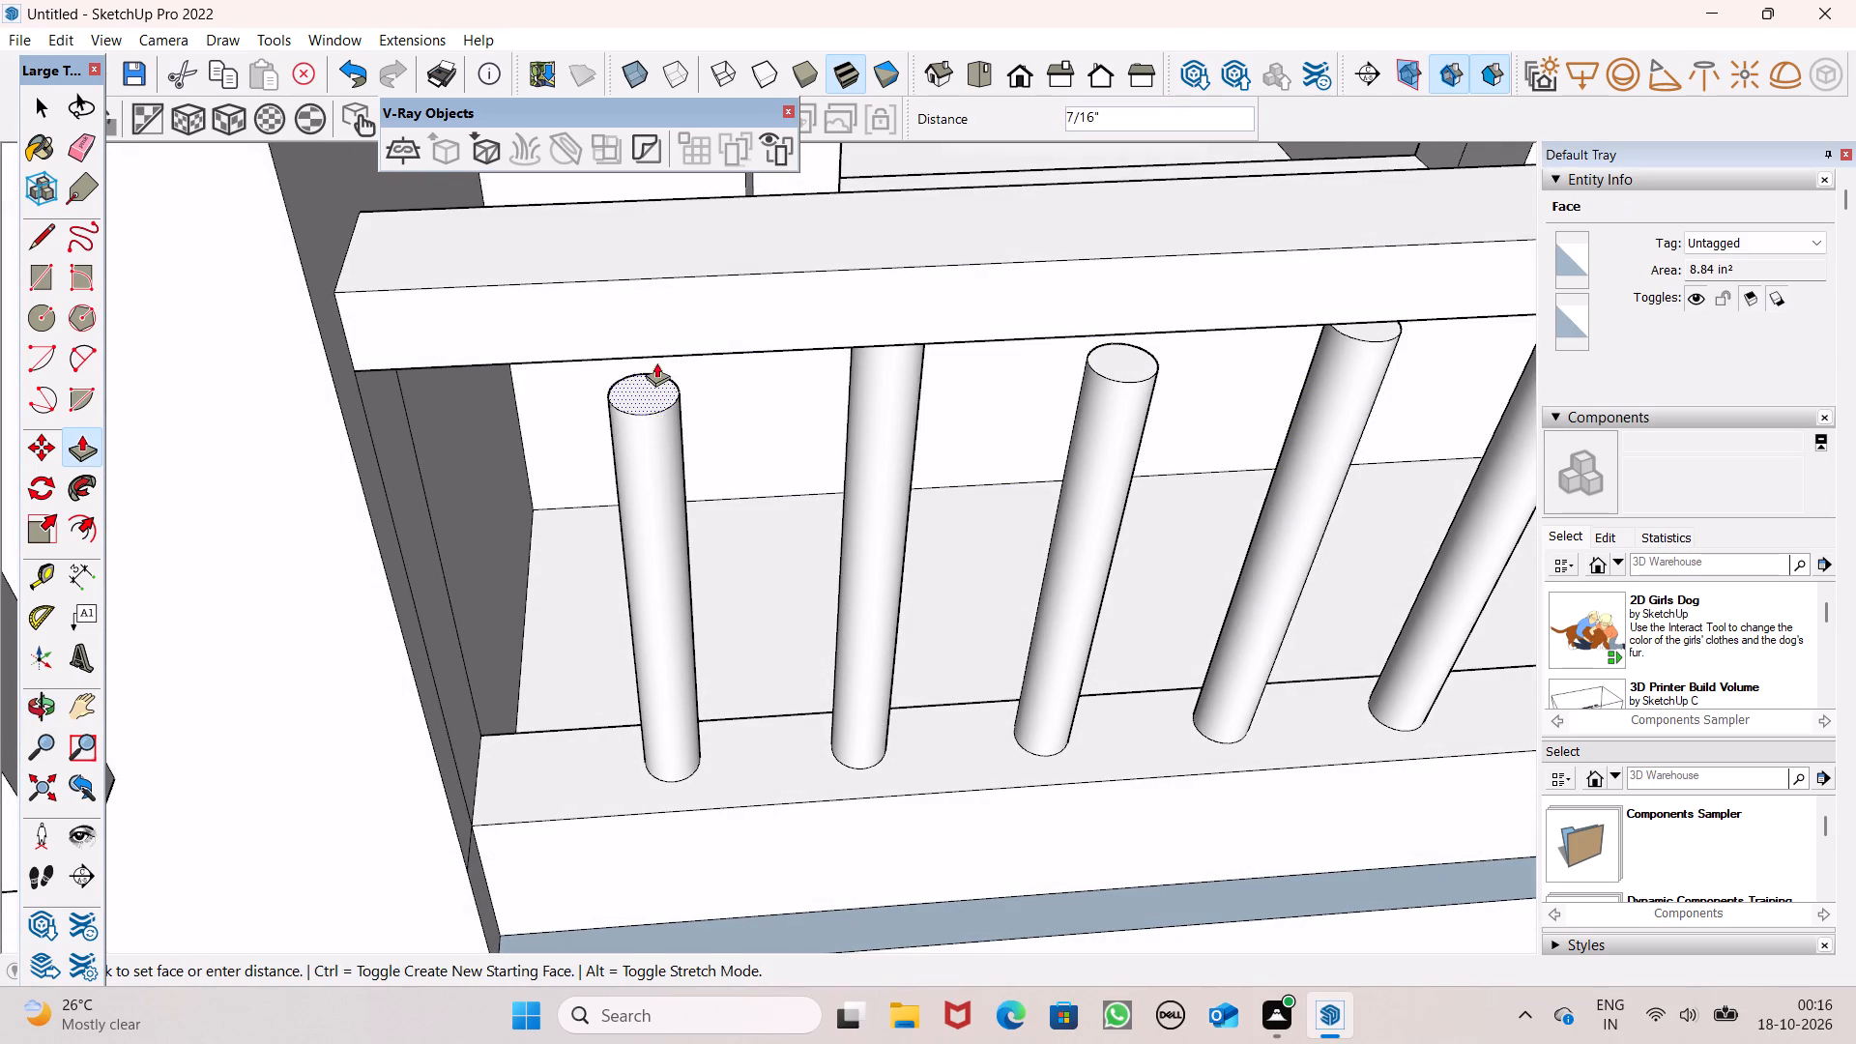
drag(656, 362, 652, 323)
middle_drag(673, 307, 662, 126)
scroll(671, 240, up, 3)
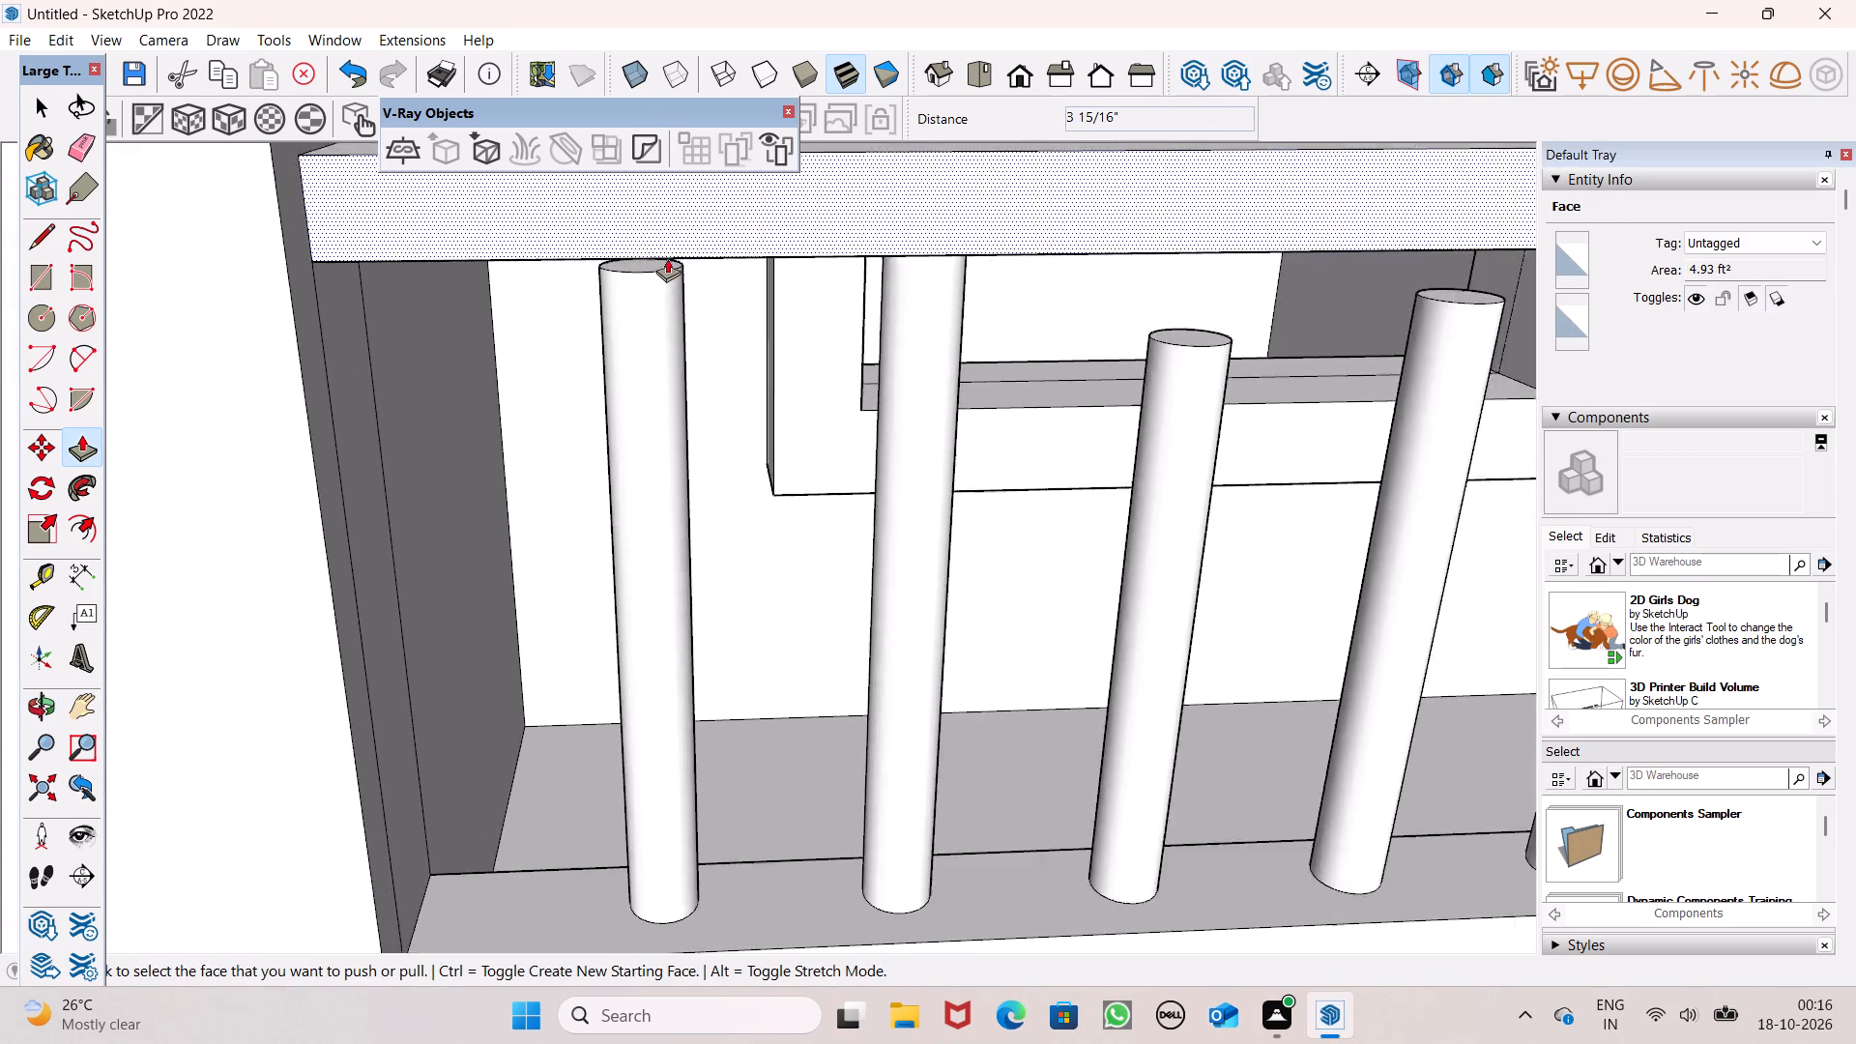
scroll(667, 258, up, 2)
drag(649, 265, 659, 227)
scroll(1005, 277, up, 1)
middle_drag(997, 243, 1005, 162)
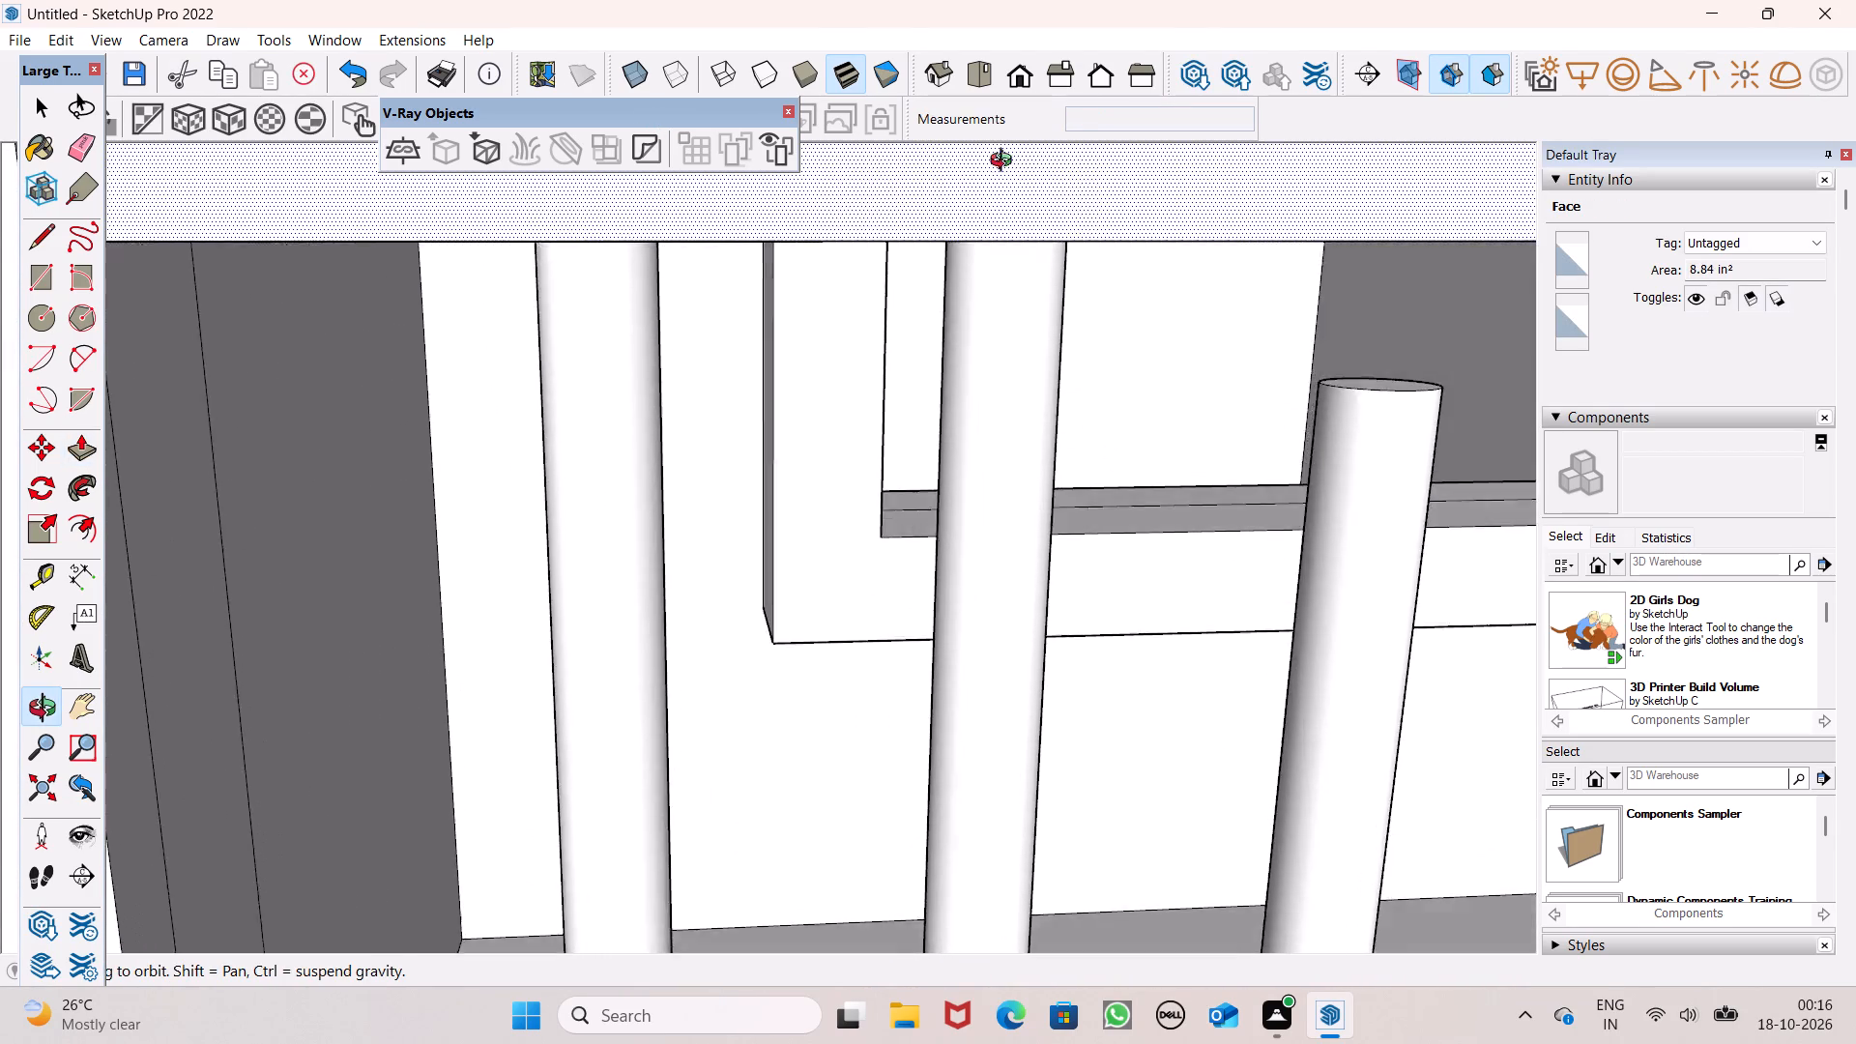
middle_drag(1005, 162, 1007, 147)
scroll(1007, 149, up, 1)
scroll(1231, 397, down, 3)
middle_drag(1313, 435, 1316, 552)
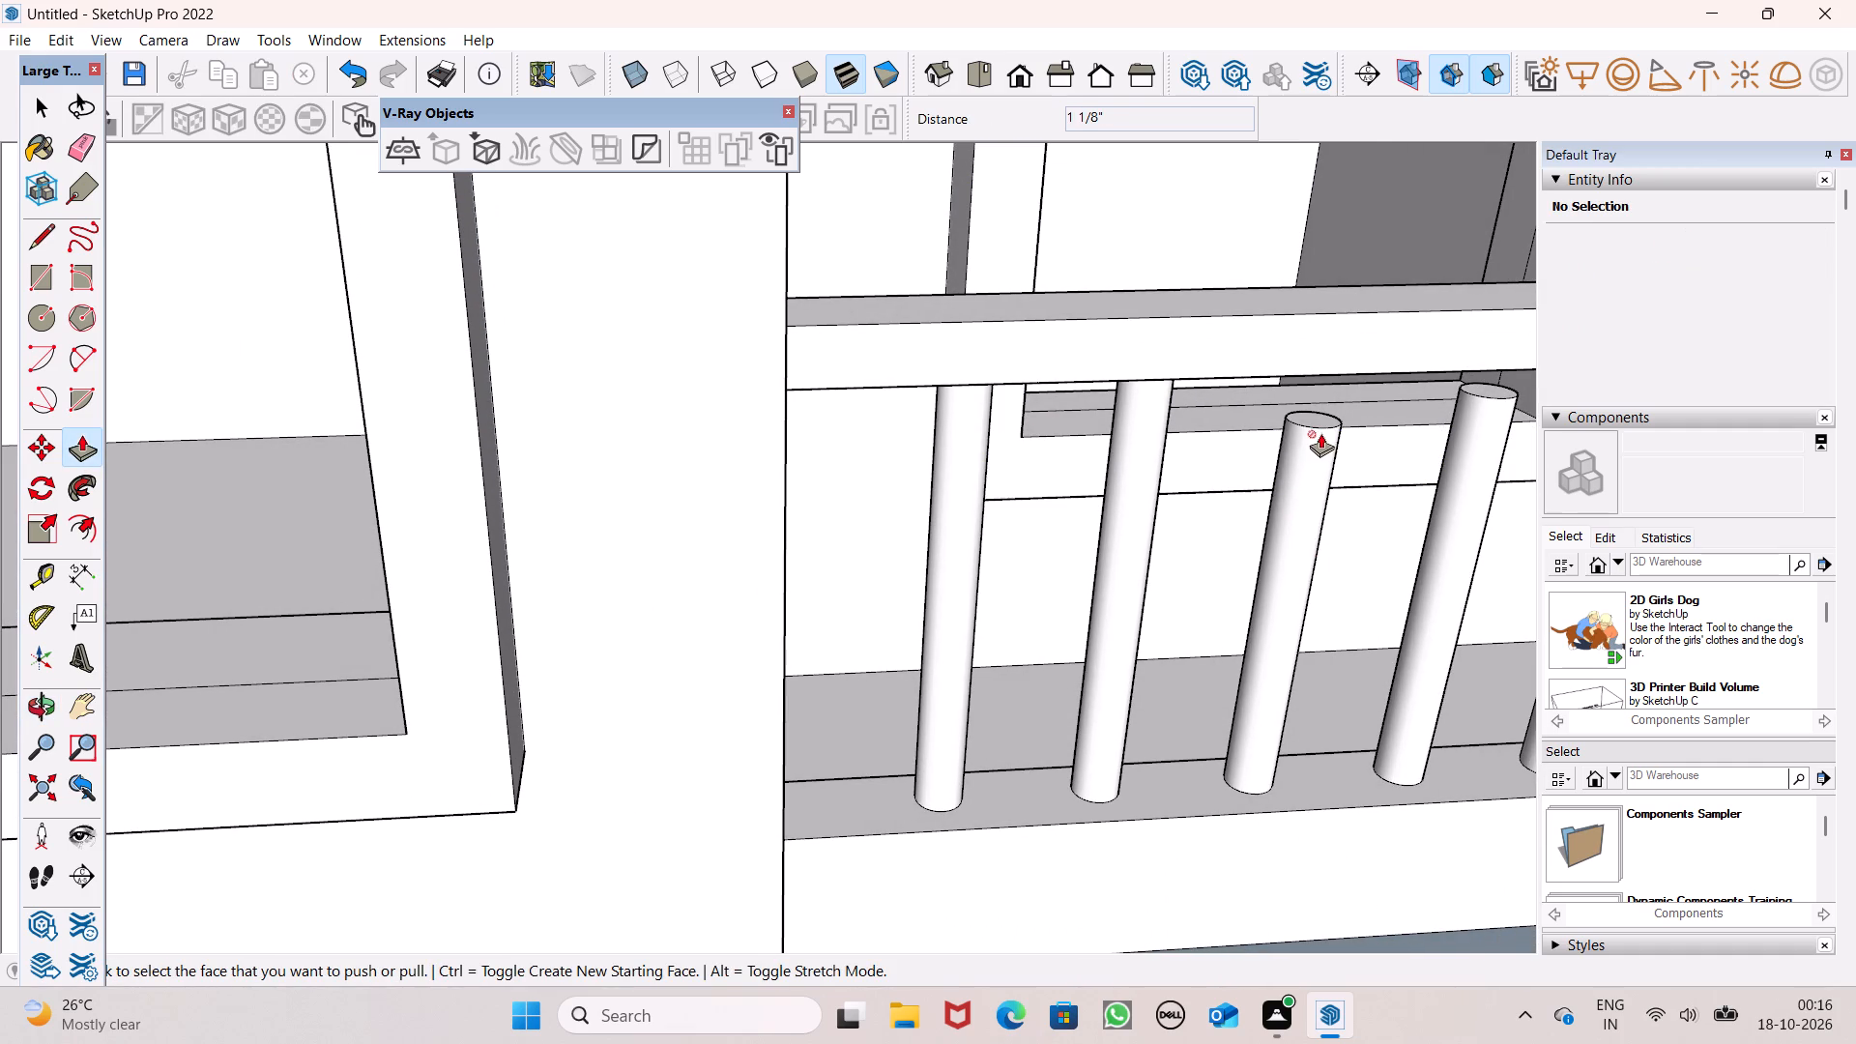
drag(1319, 419, 1303, 345)
Extend the fifth, fourth and sixth balusters to meet the handrail, raising the fourth by 2 11/16".
scroll(1067, 424, down, 5)
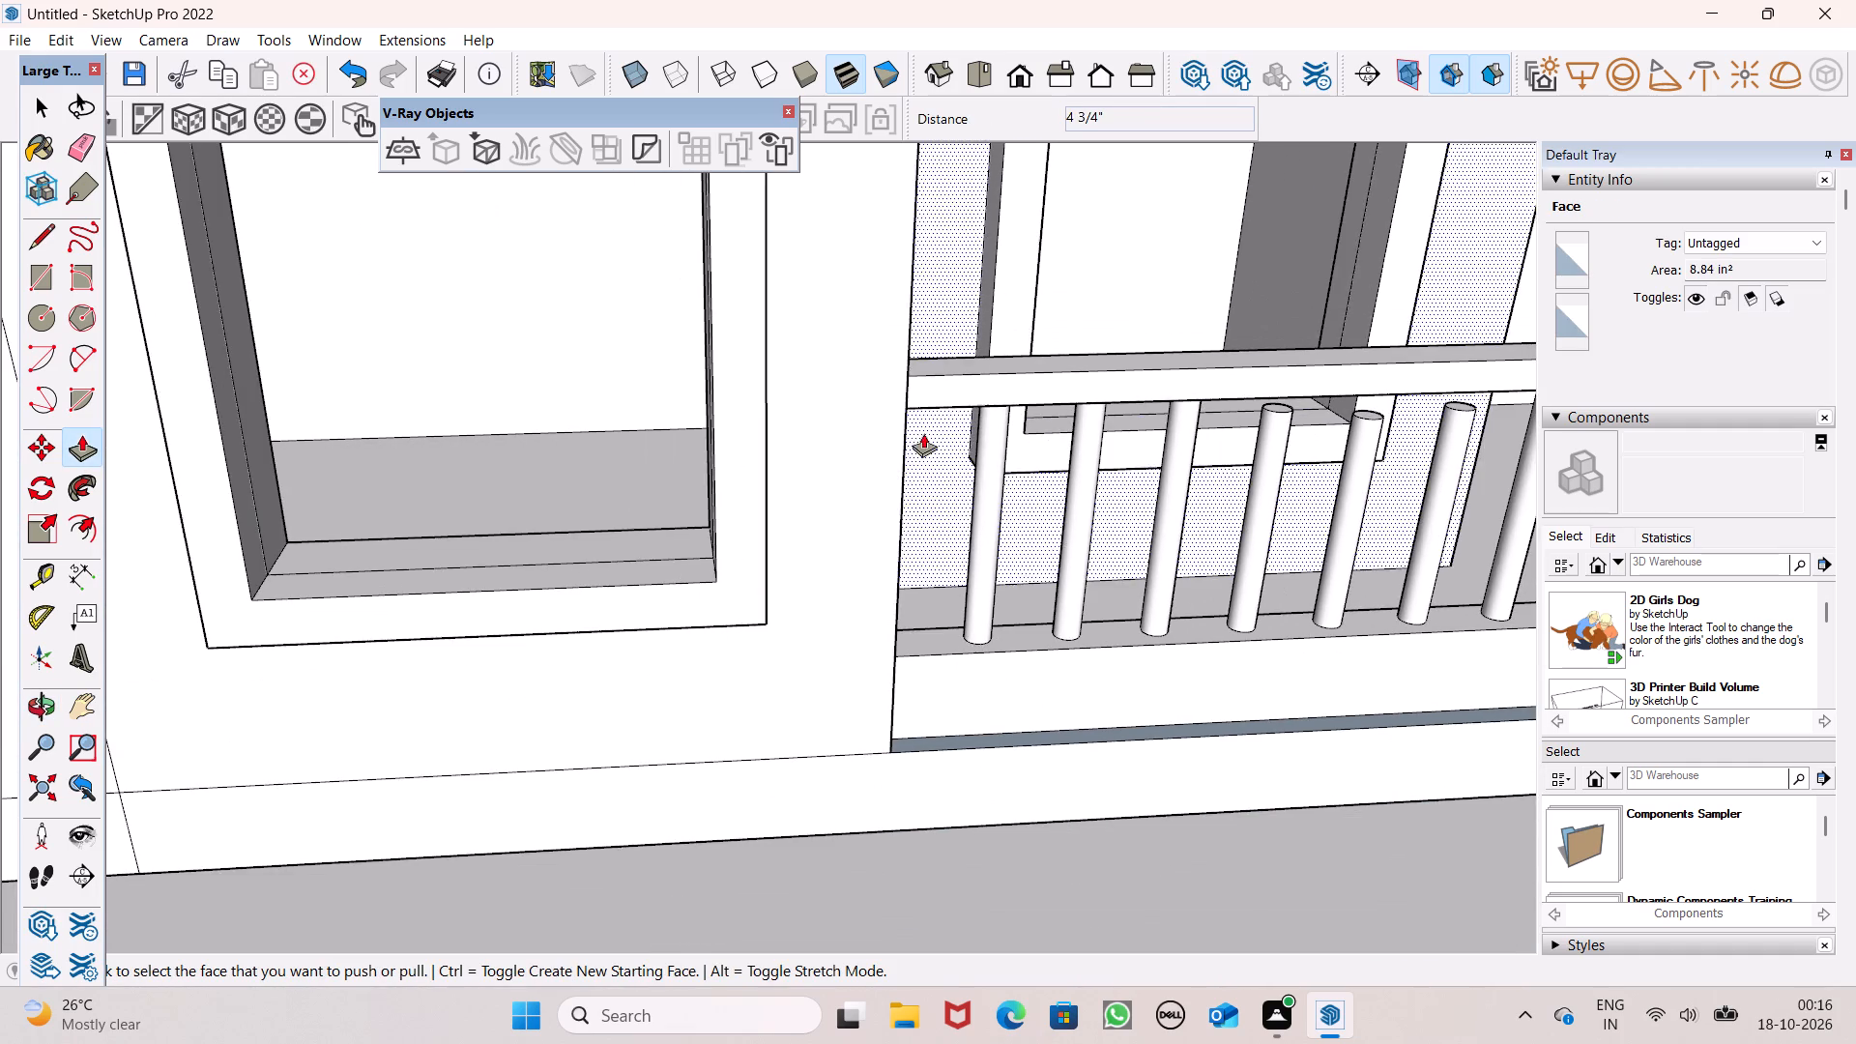
middle_drag(1502, 444, 1110, 518)
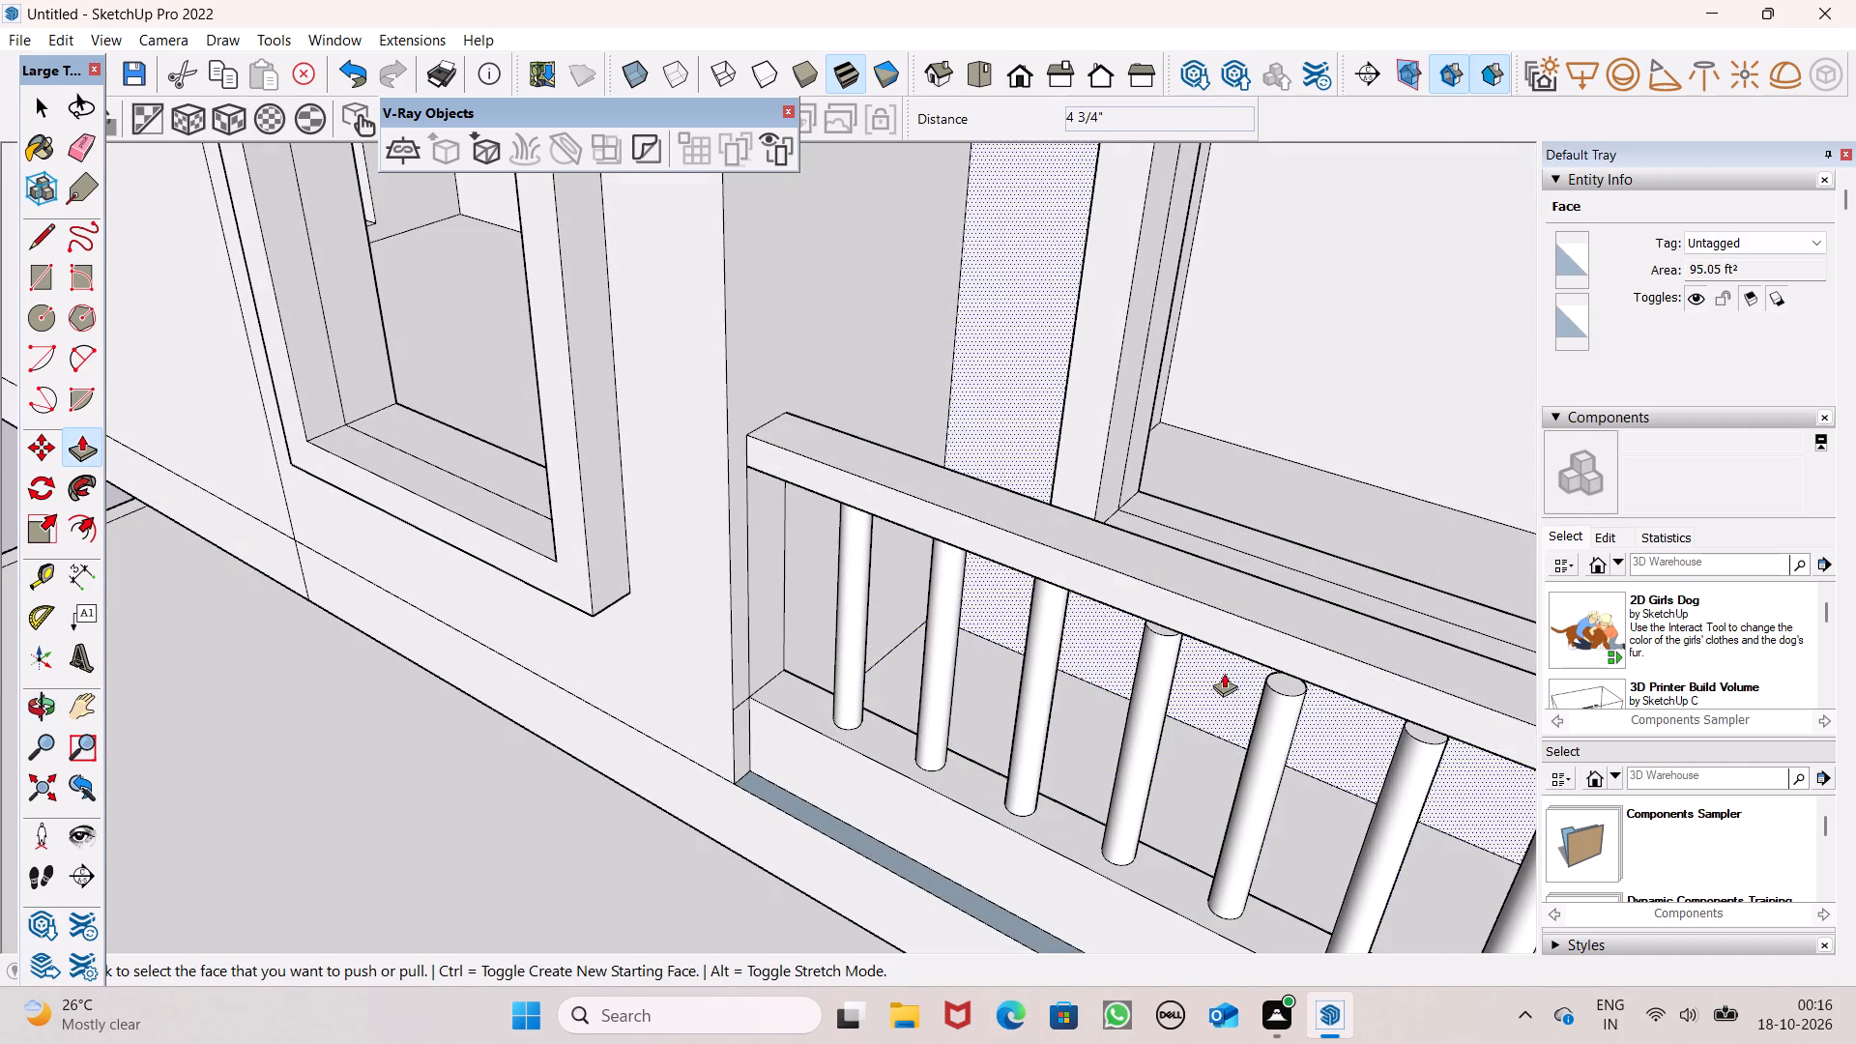
scroll(852, 511, down, 4)
middle_drag(1046, 669, 1186, 644)
scroll(1186, 597, up, 7)
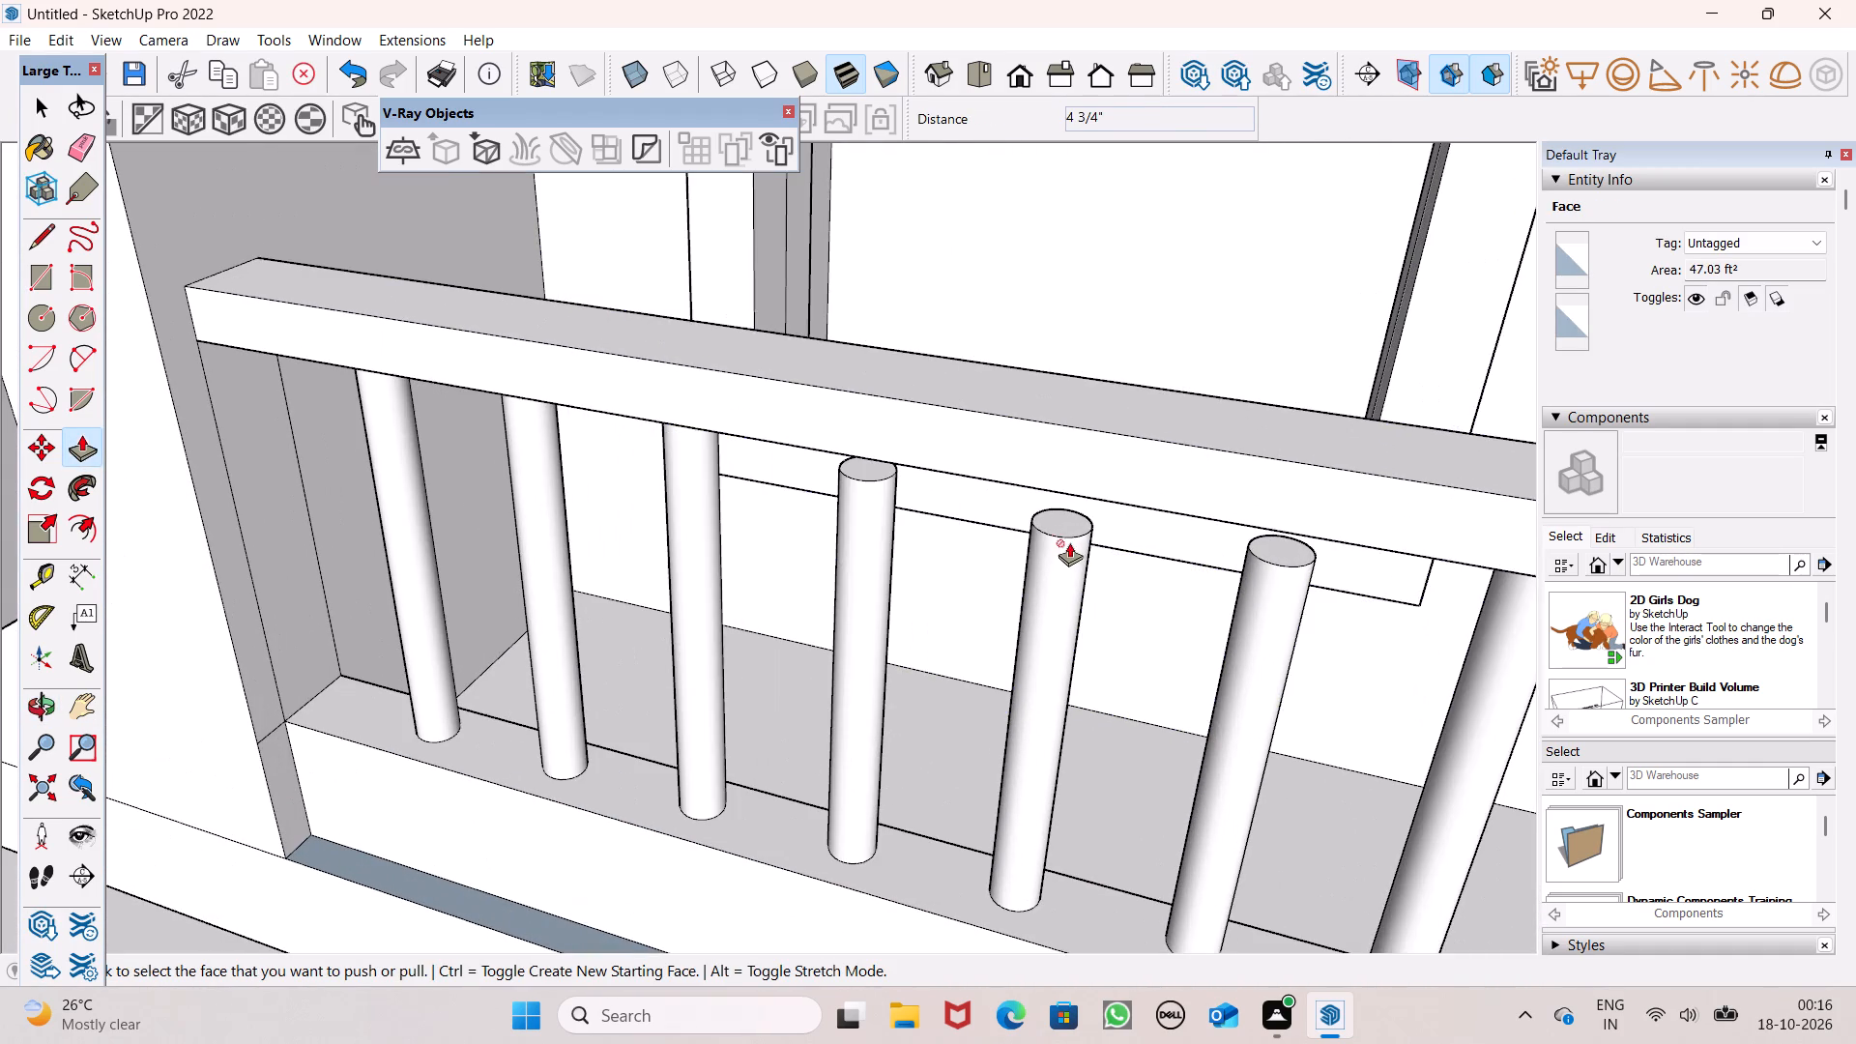
drag(1071, 519, 1064, 436)
drag(866, 474, 865, 456)
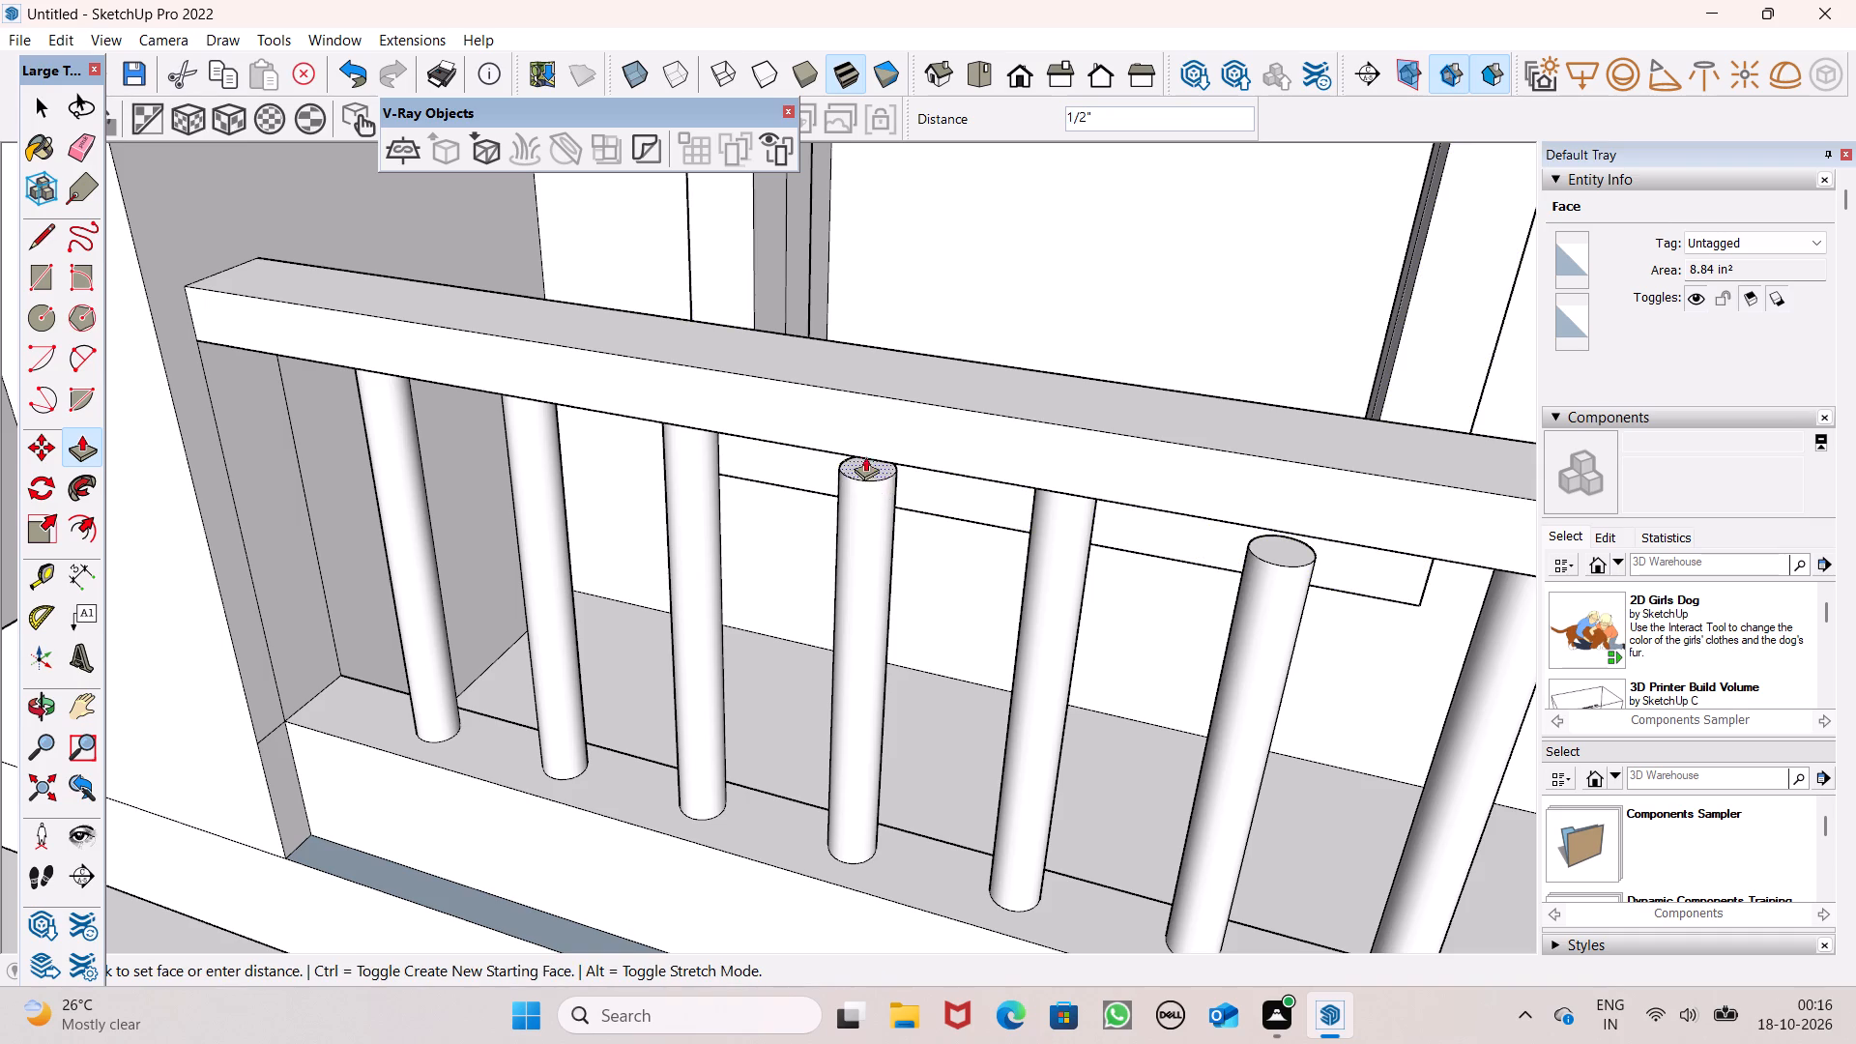
drag(865, 456, 864, 432)
middle_drag(1116, 536, 1162, 391)
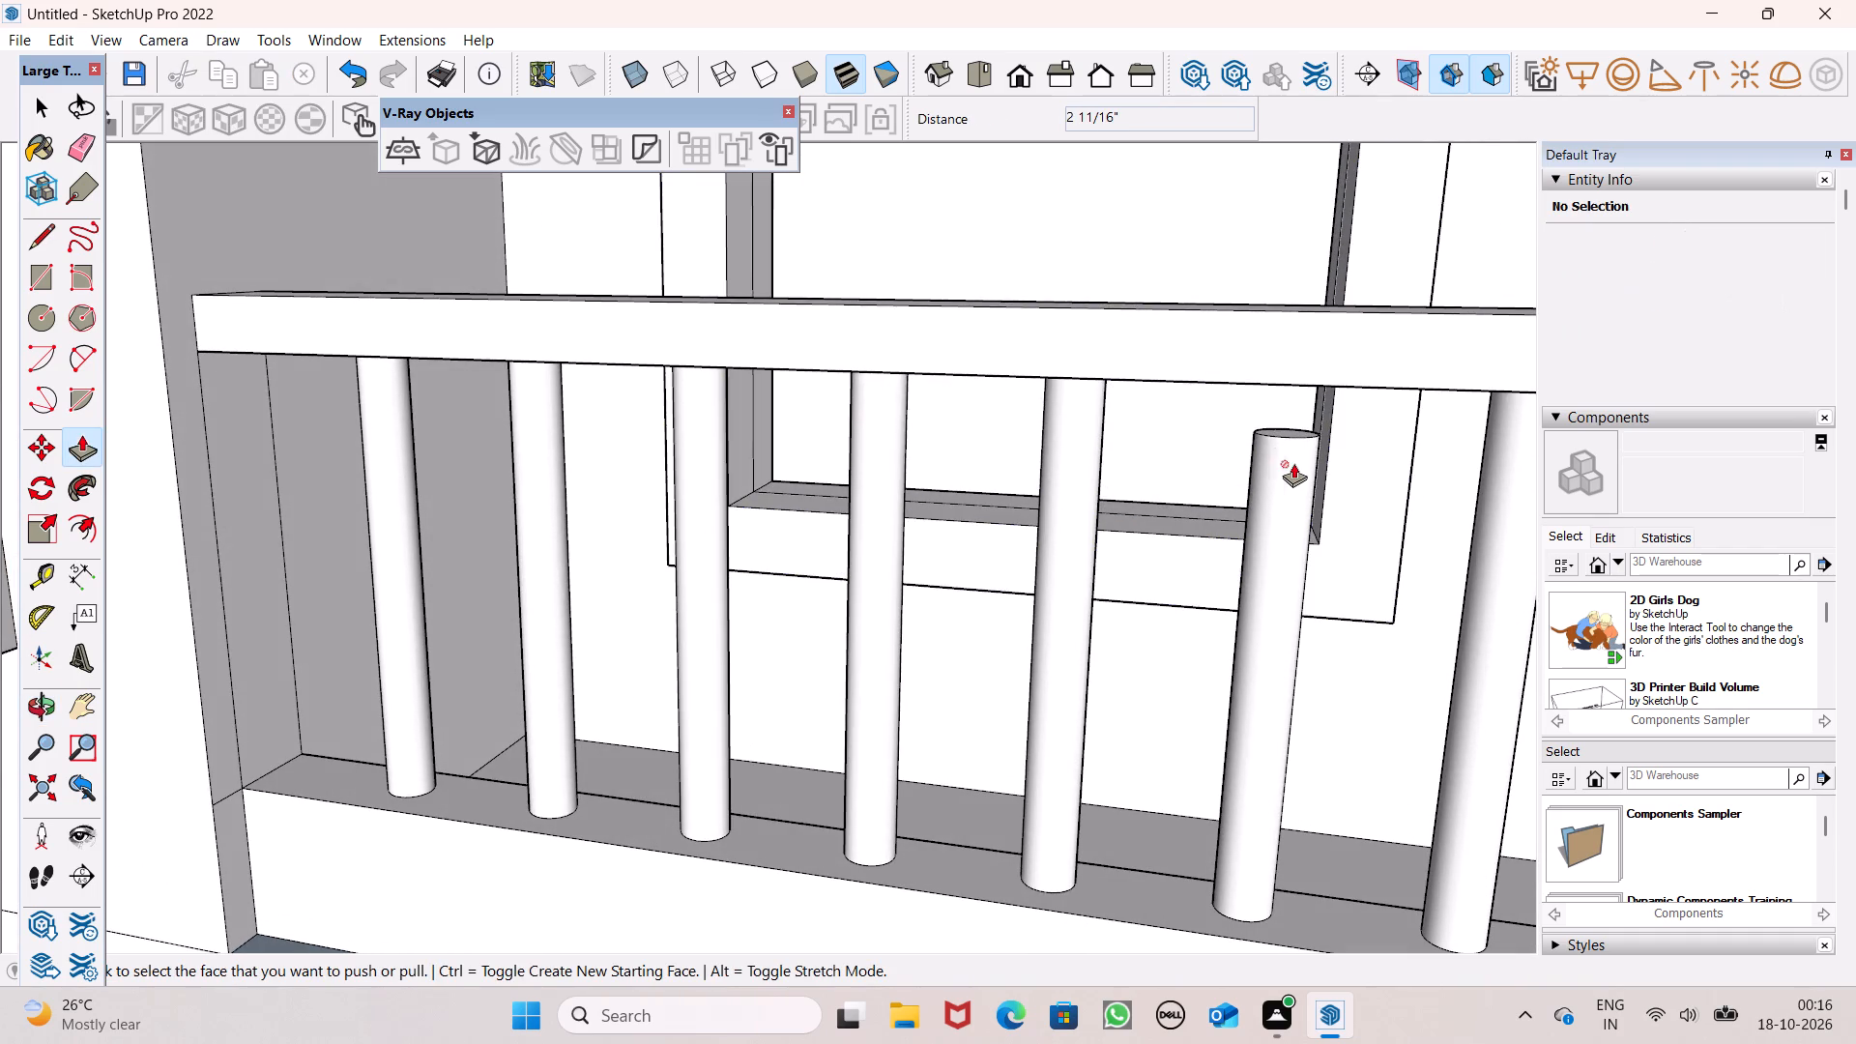
middle_drag(1293, 485, 1305, 665)
drag(1294, 508, 1298, 464)
Extend the short eighth baluster by 4 3/16" and the ninth by 5 13/16" to meet the handrail.
scroll(771, 503, down, 5)
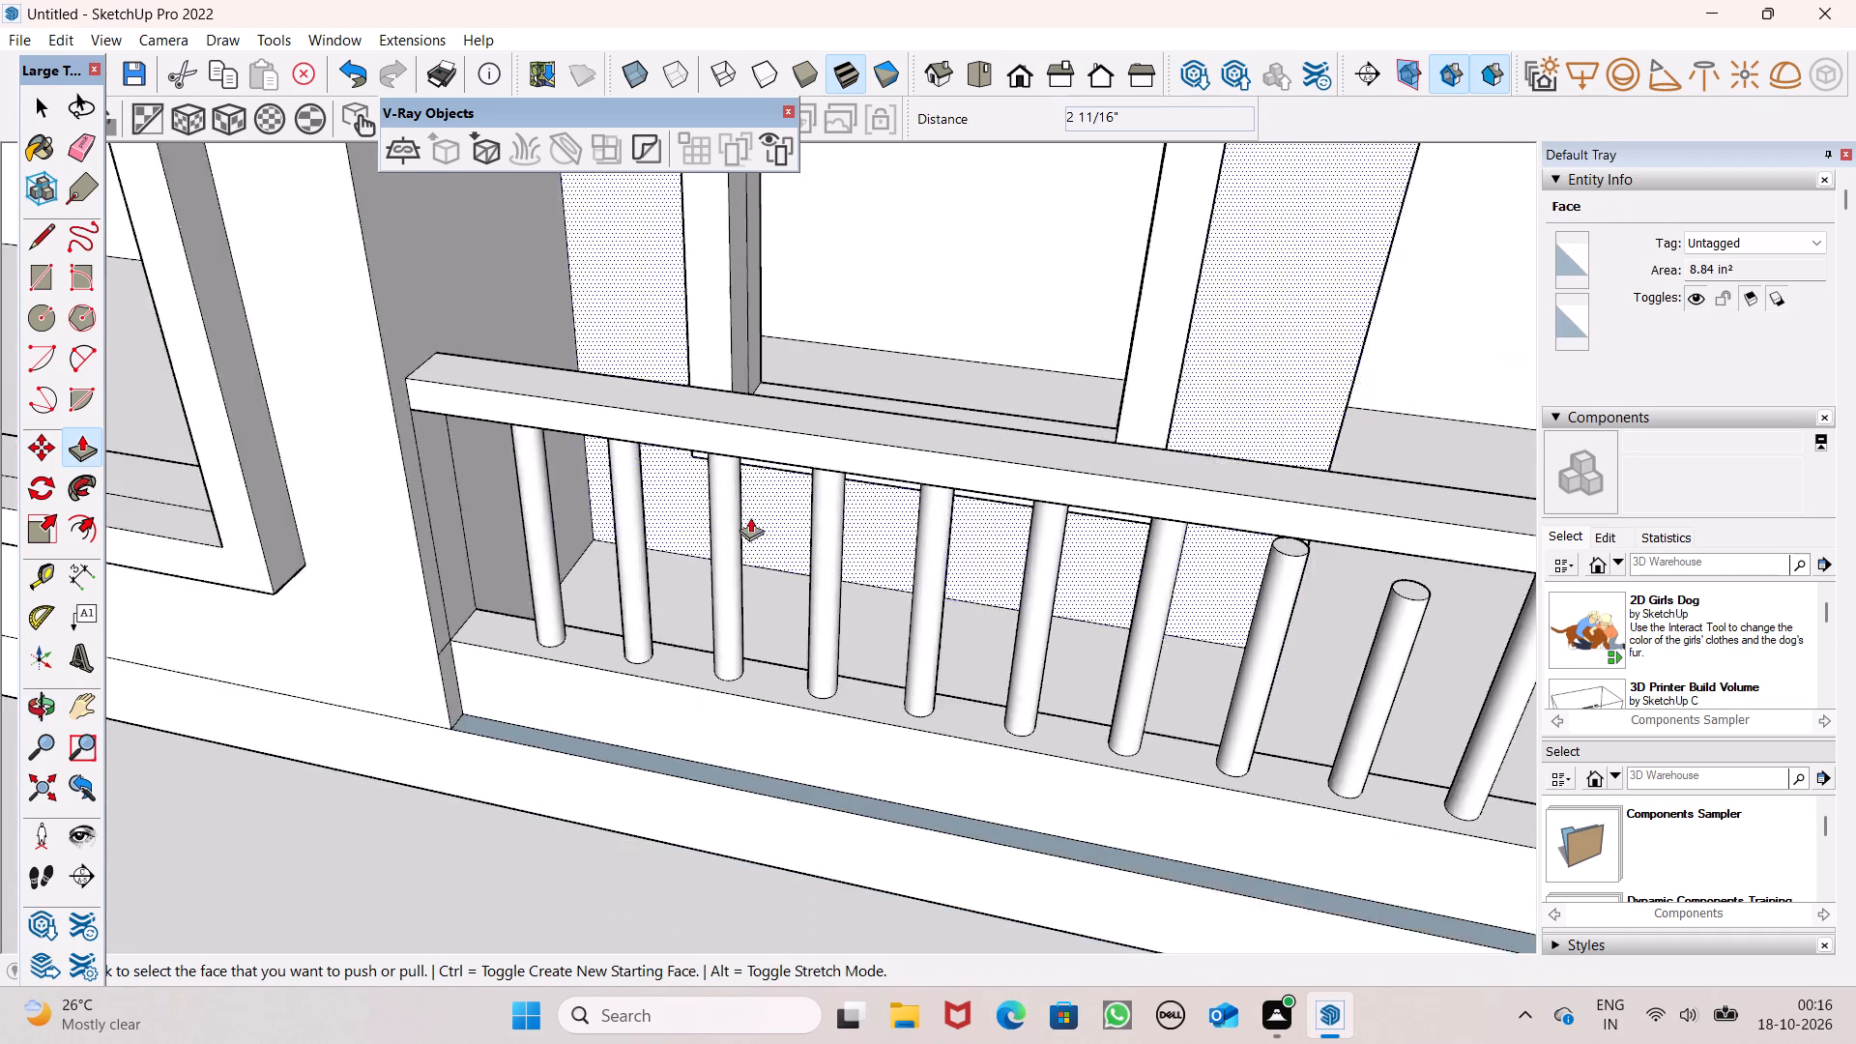
scroll(750, 517, down, 1)
scroll(1225, 563, up, 6)
drag(1112, 508, 1122, 439)
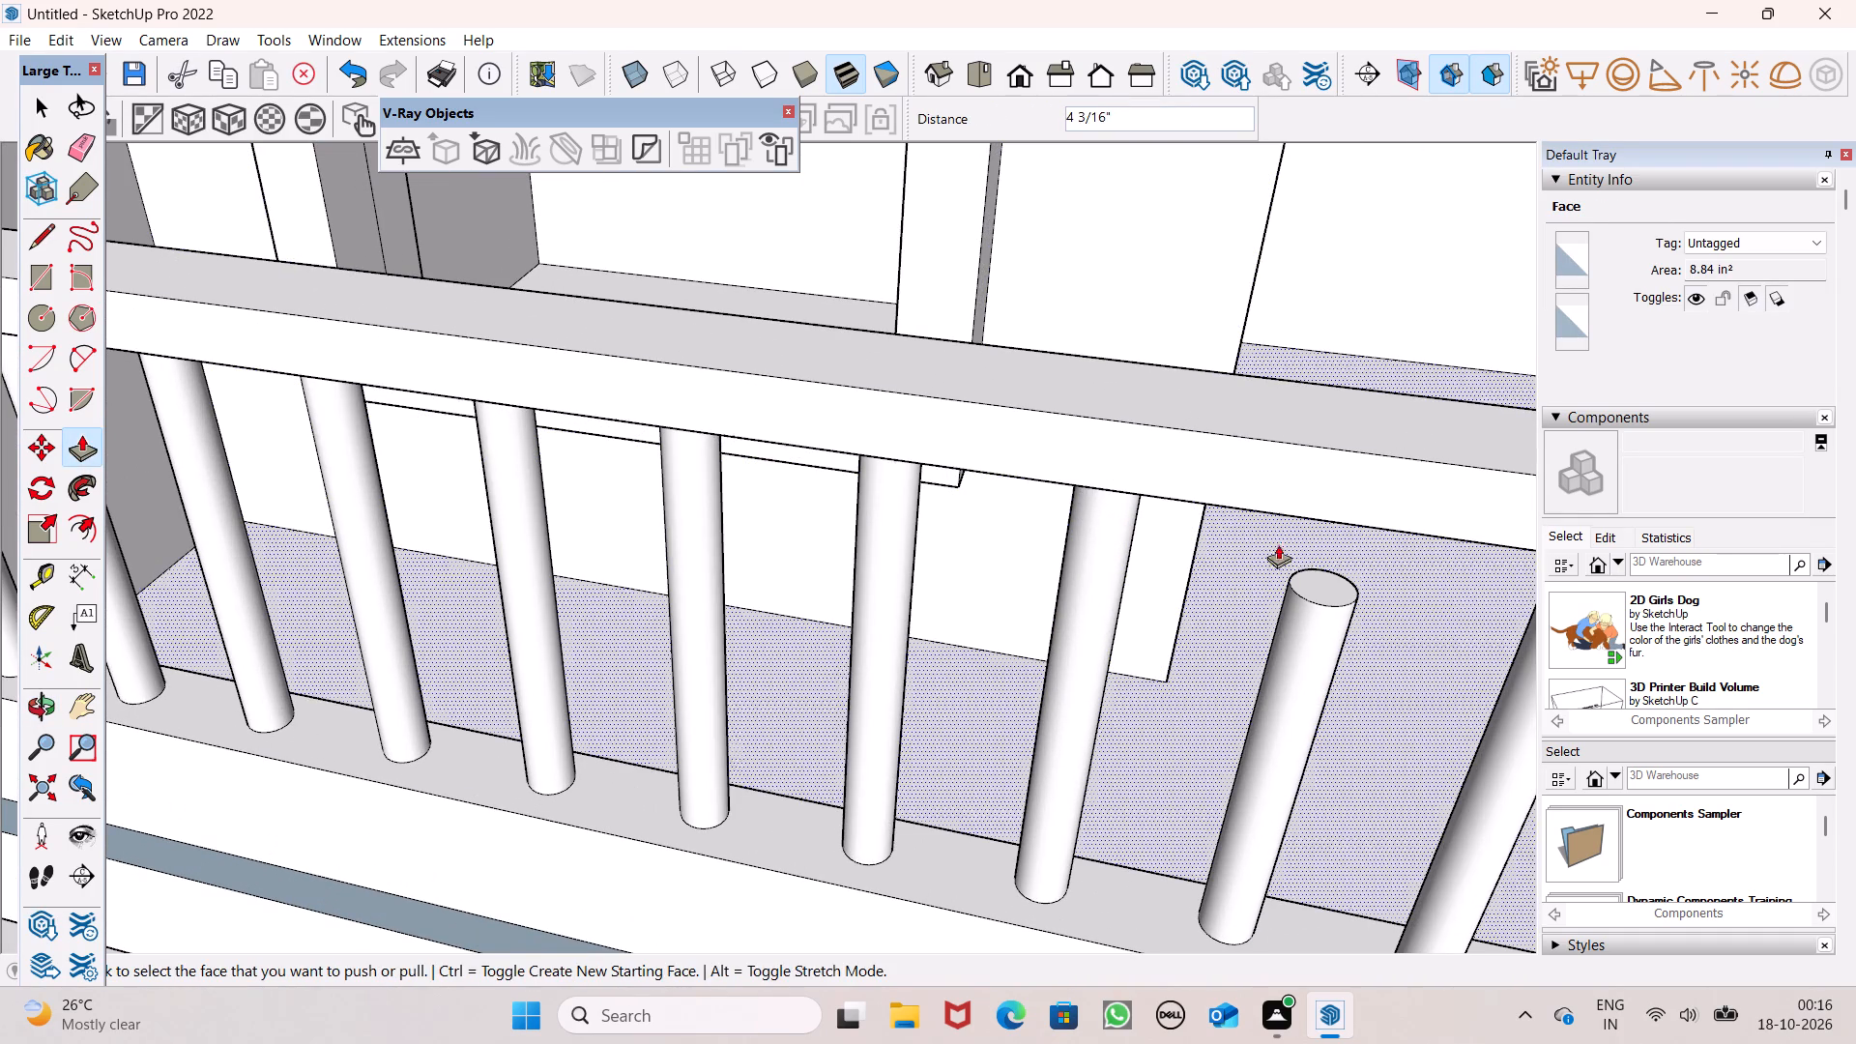
drag(1337, 596, 1343, 495)
Extend the twelfth, eleventh and thirteenth balusters to meet the handrail, raising the thirteenth by 2 1/2".
scroll(860, 520, down, 6)
middle_drag(1046, 565, 1081, 409)
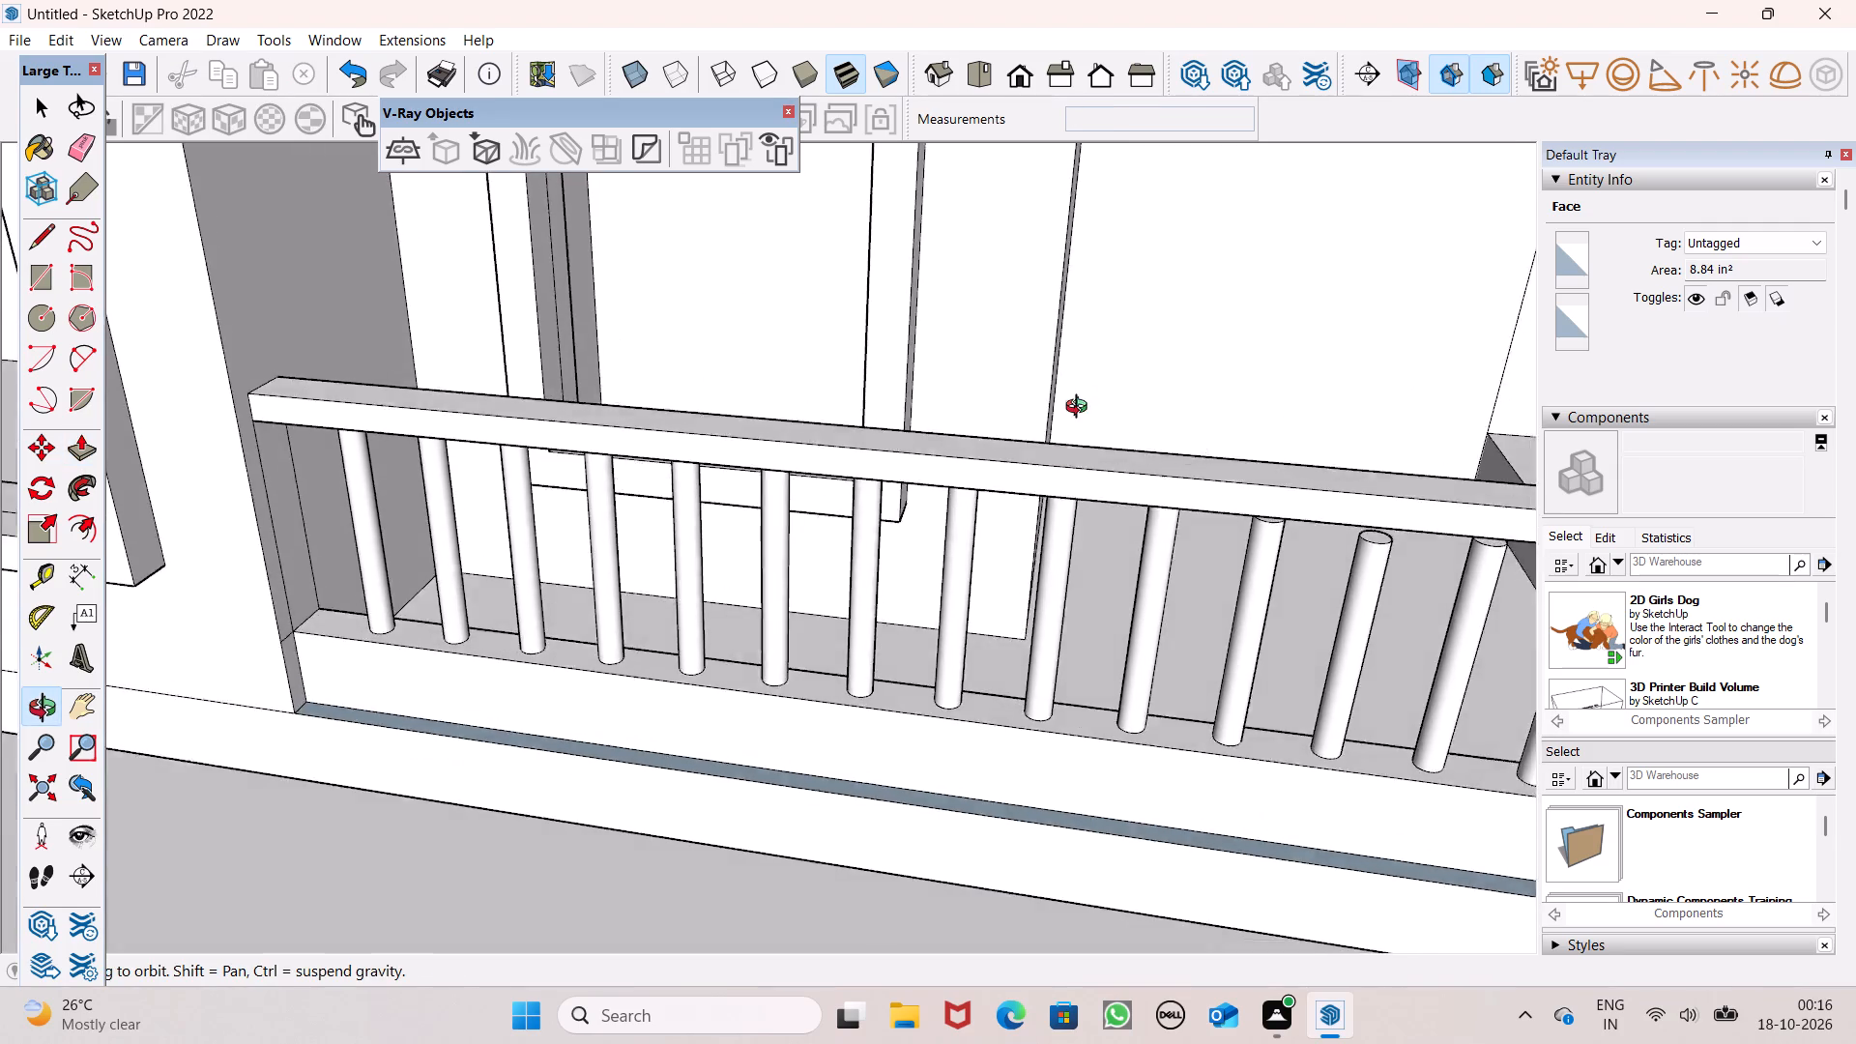
middle_drag(1081, 409, 1081, 397)
scroll(841, 459, down, 5)
scroll(1113, 485, up, 7)
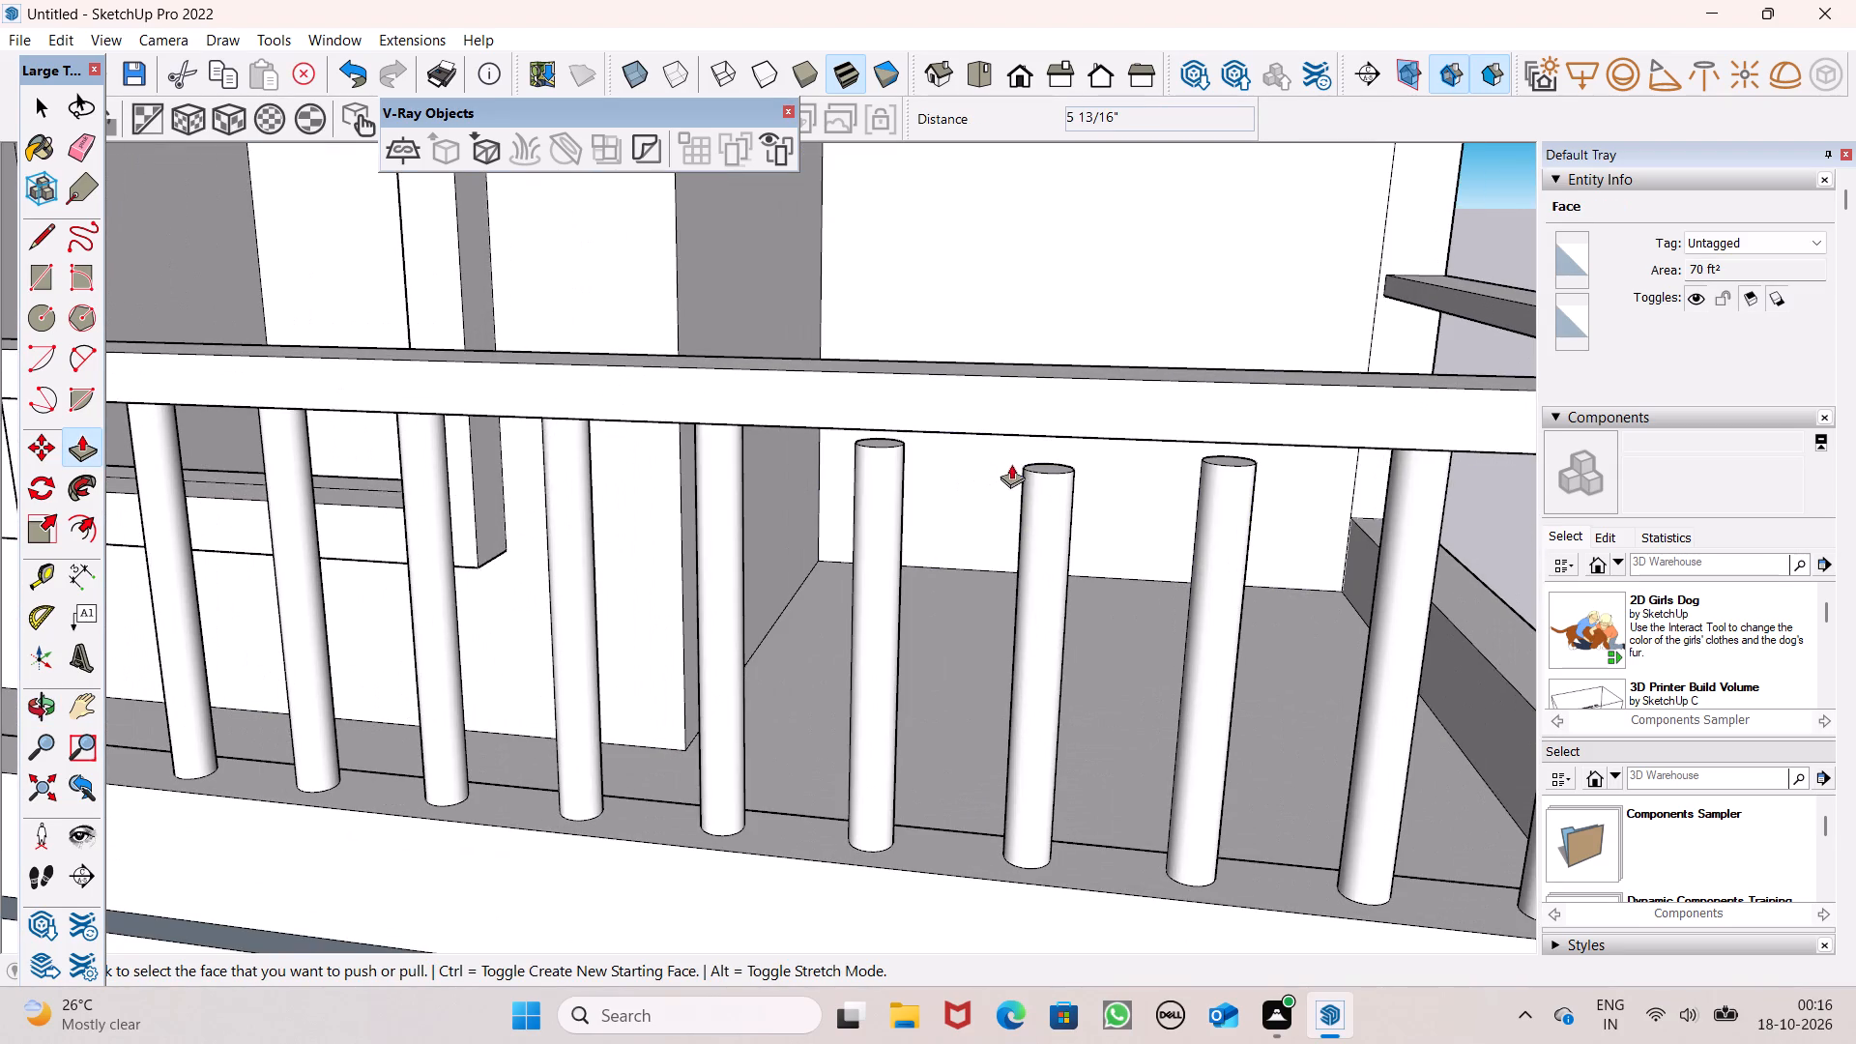
drag(1047, 465, 1032, 405)
drag(884, 442, 905, 402)
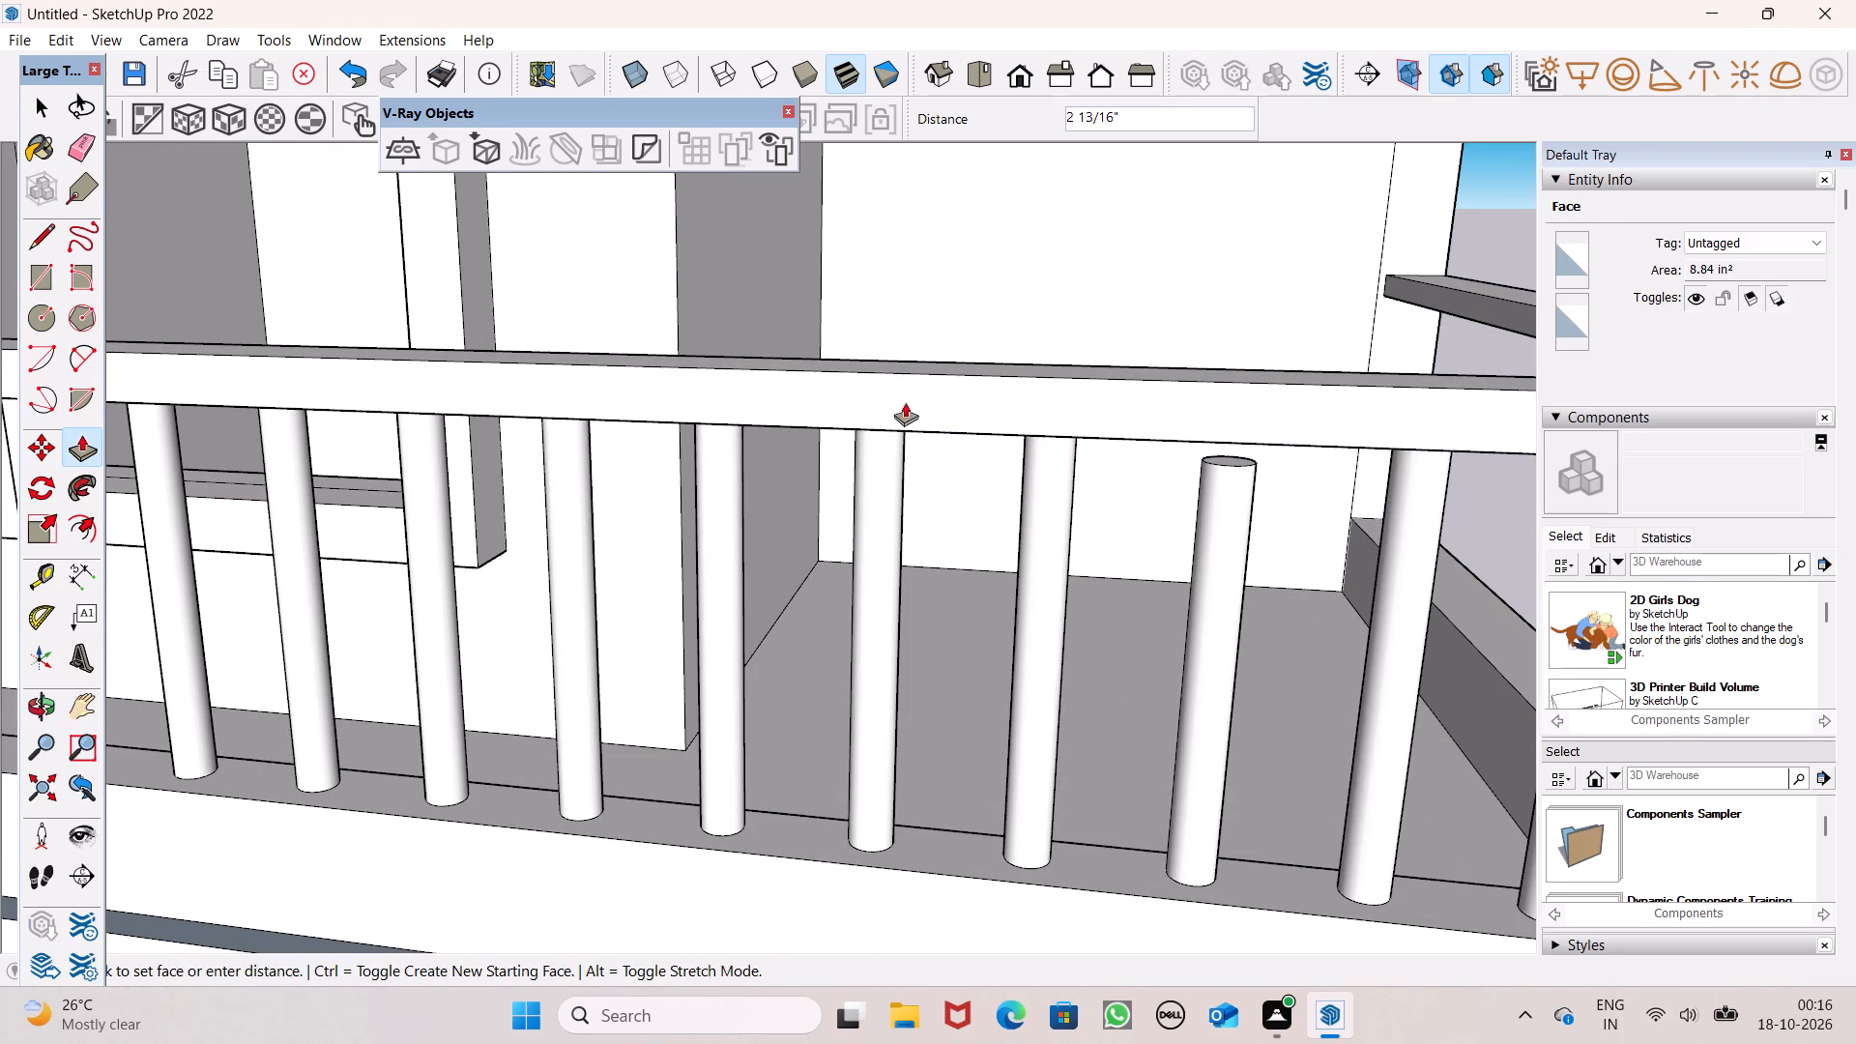
drag(905, 402, 905, 395)
drag(1217, 464, 1219, 441)
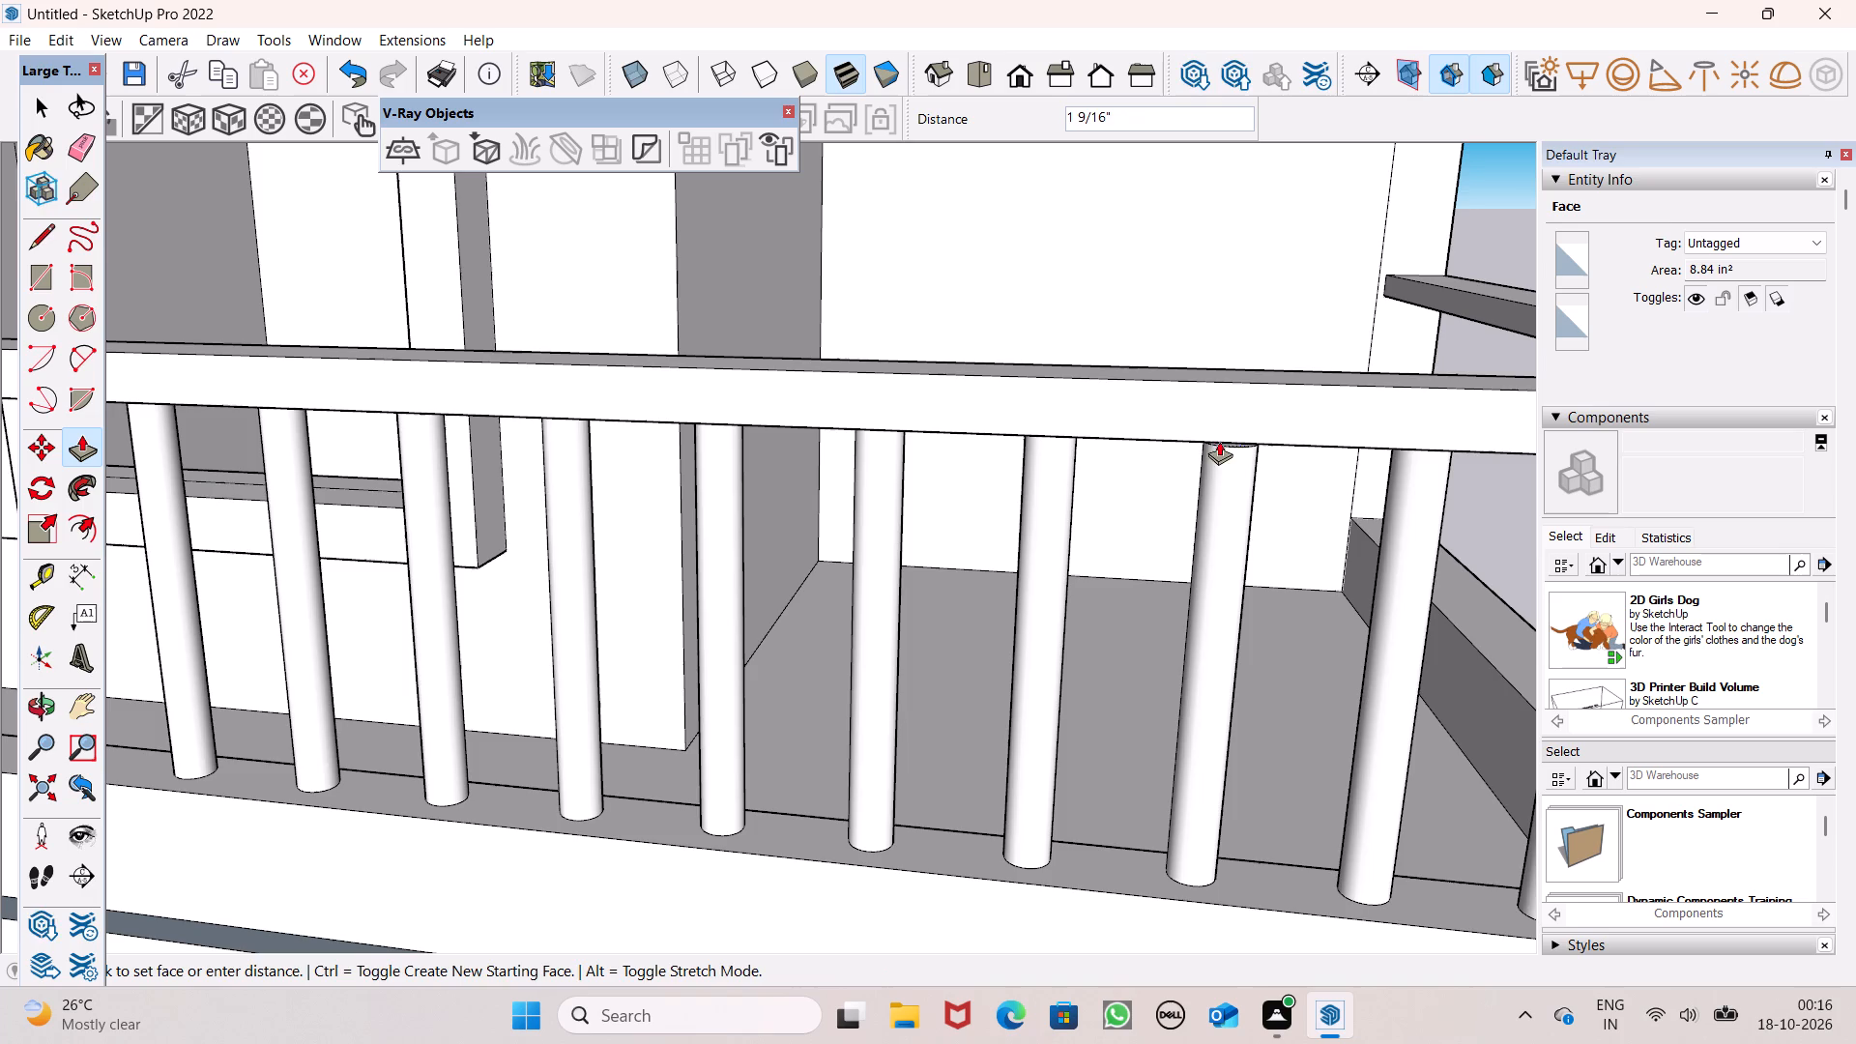
drag(1219, 441, 1213, 425)
Draw a circle with a 2" radius on the ledge of the lowest side balcony opening, near the corner post.
scroll(682, 396, down, 5)
middle_drag(722, 362, 751, 215)
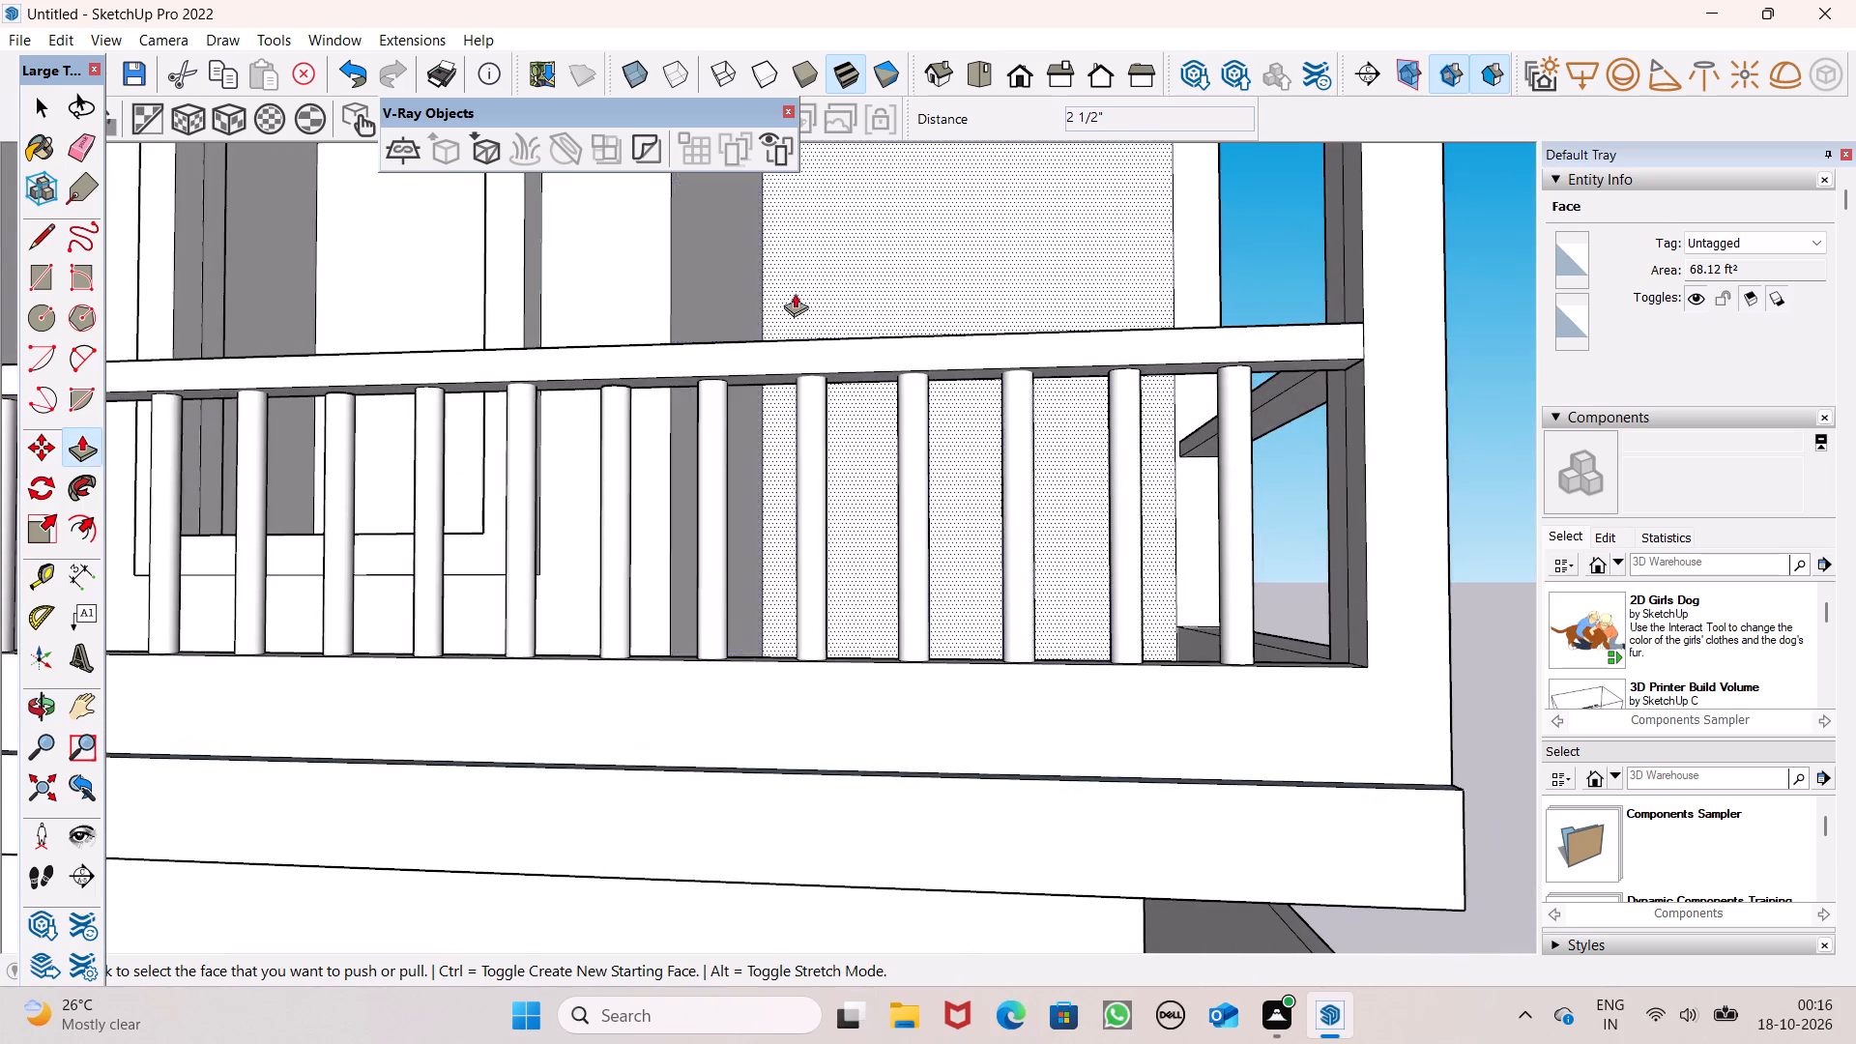
scroll(797, 302, down, 11)
middle_drag(832, 420, 105, 772)
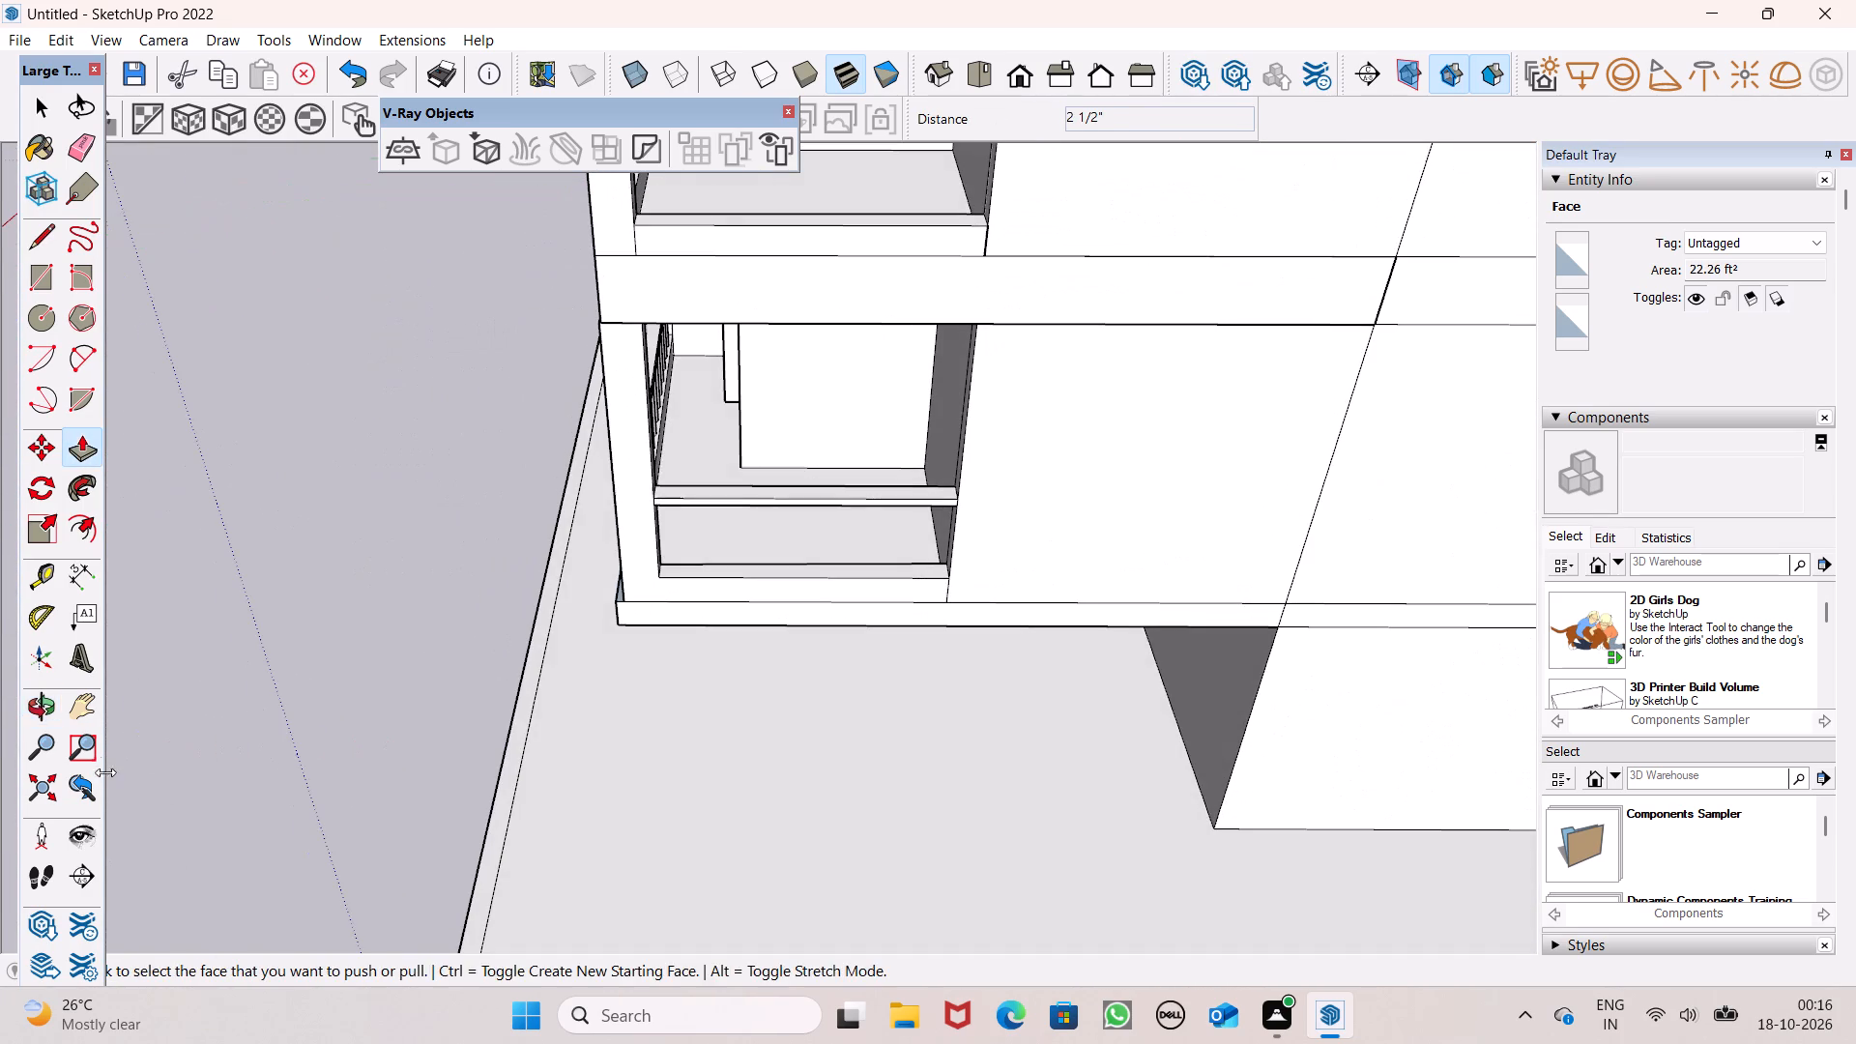
click(36, 305)
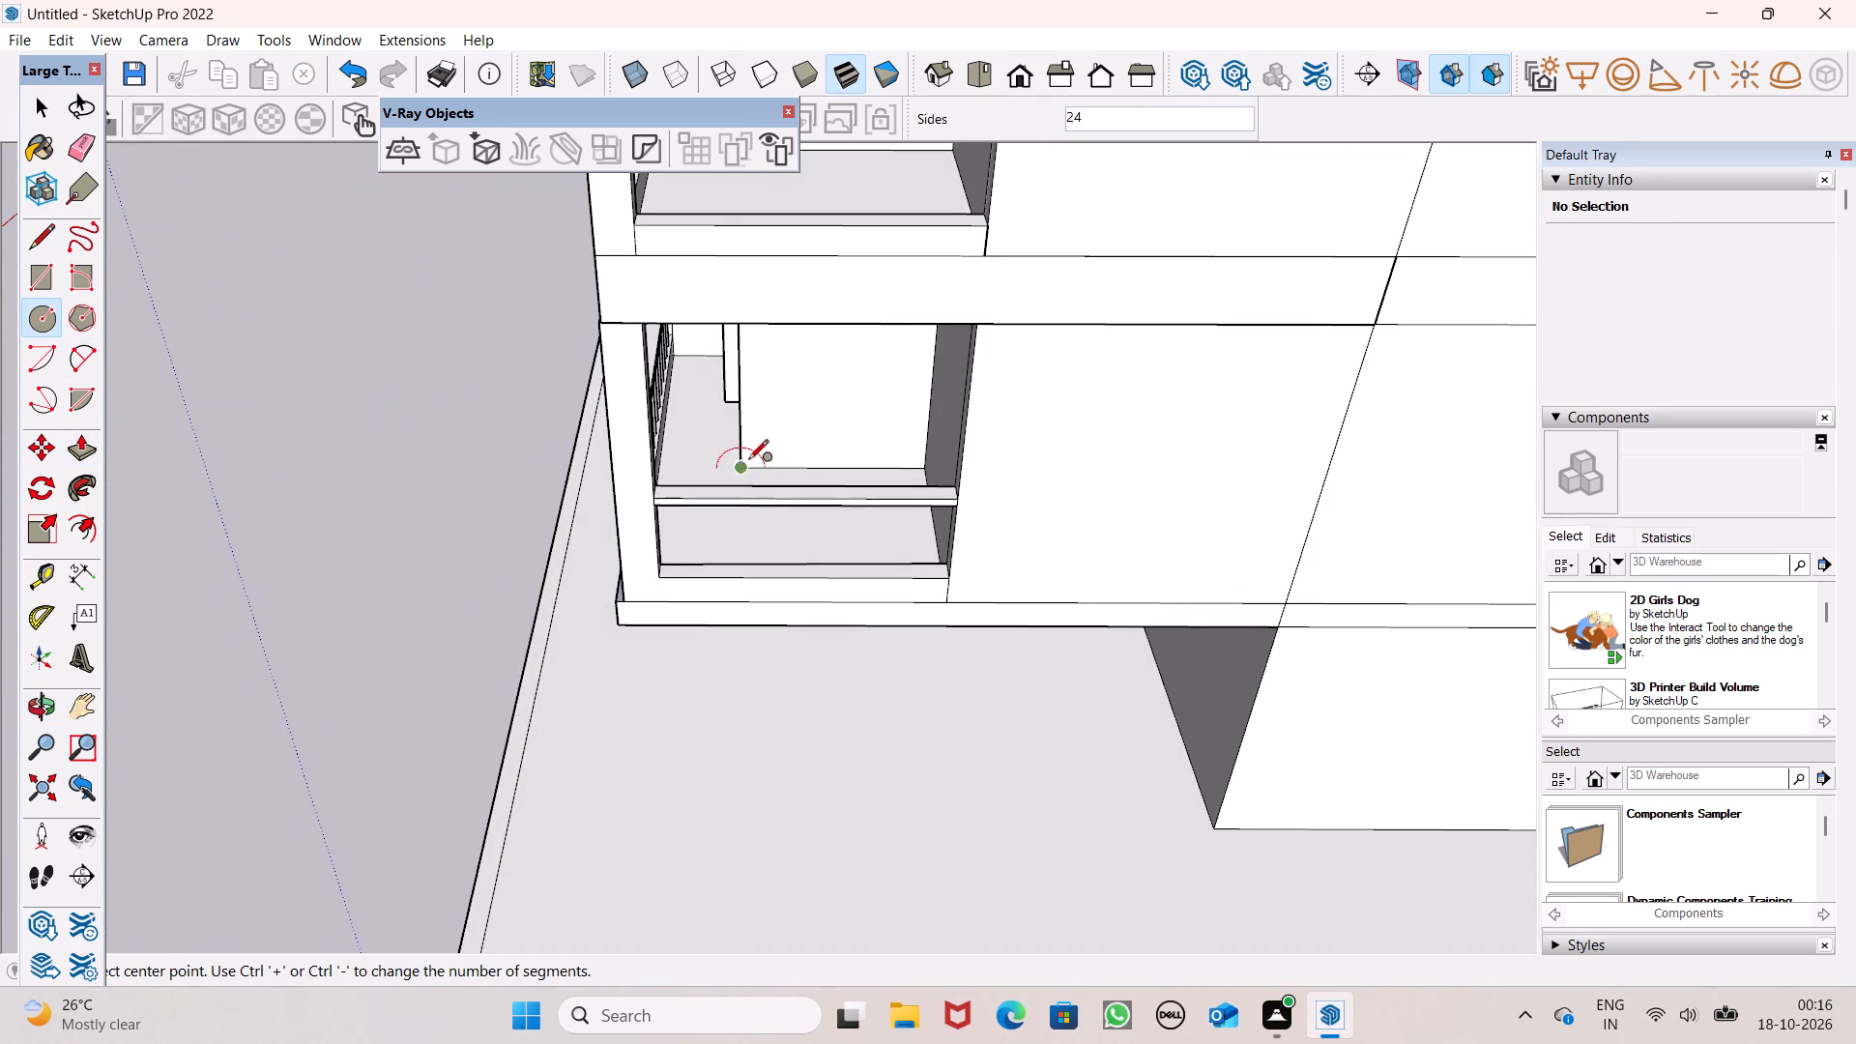
scroll(748, 459, up, 3)
middle_drag(742, 610, 736, 684)
scroll(711, 685, up, 6)
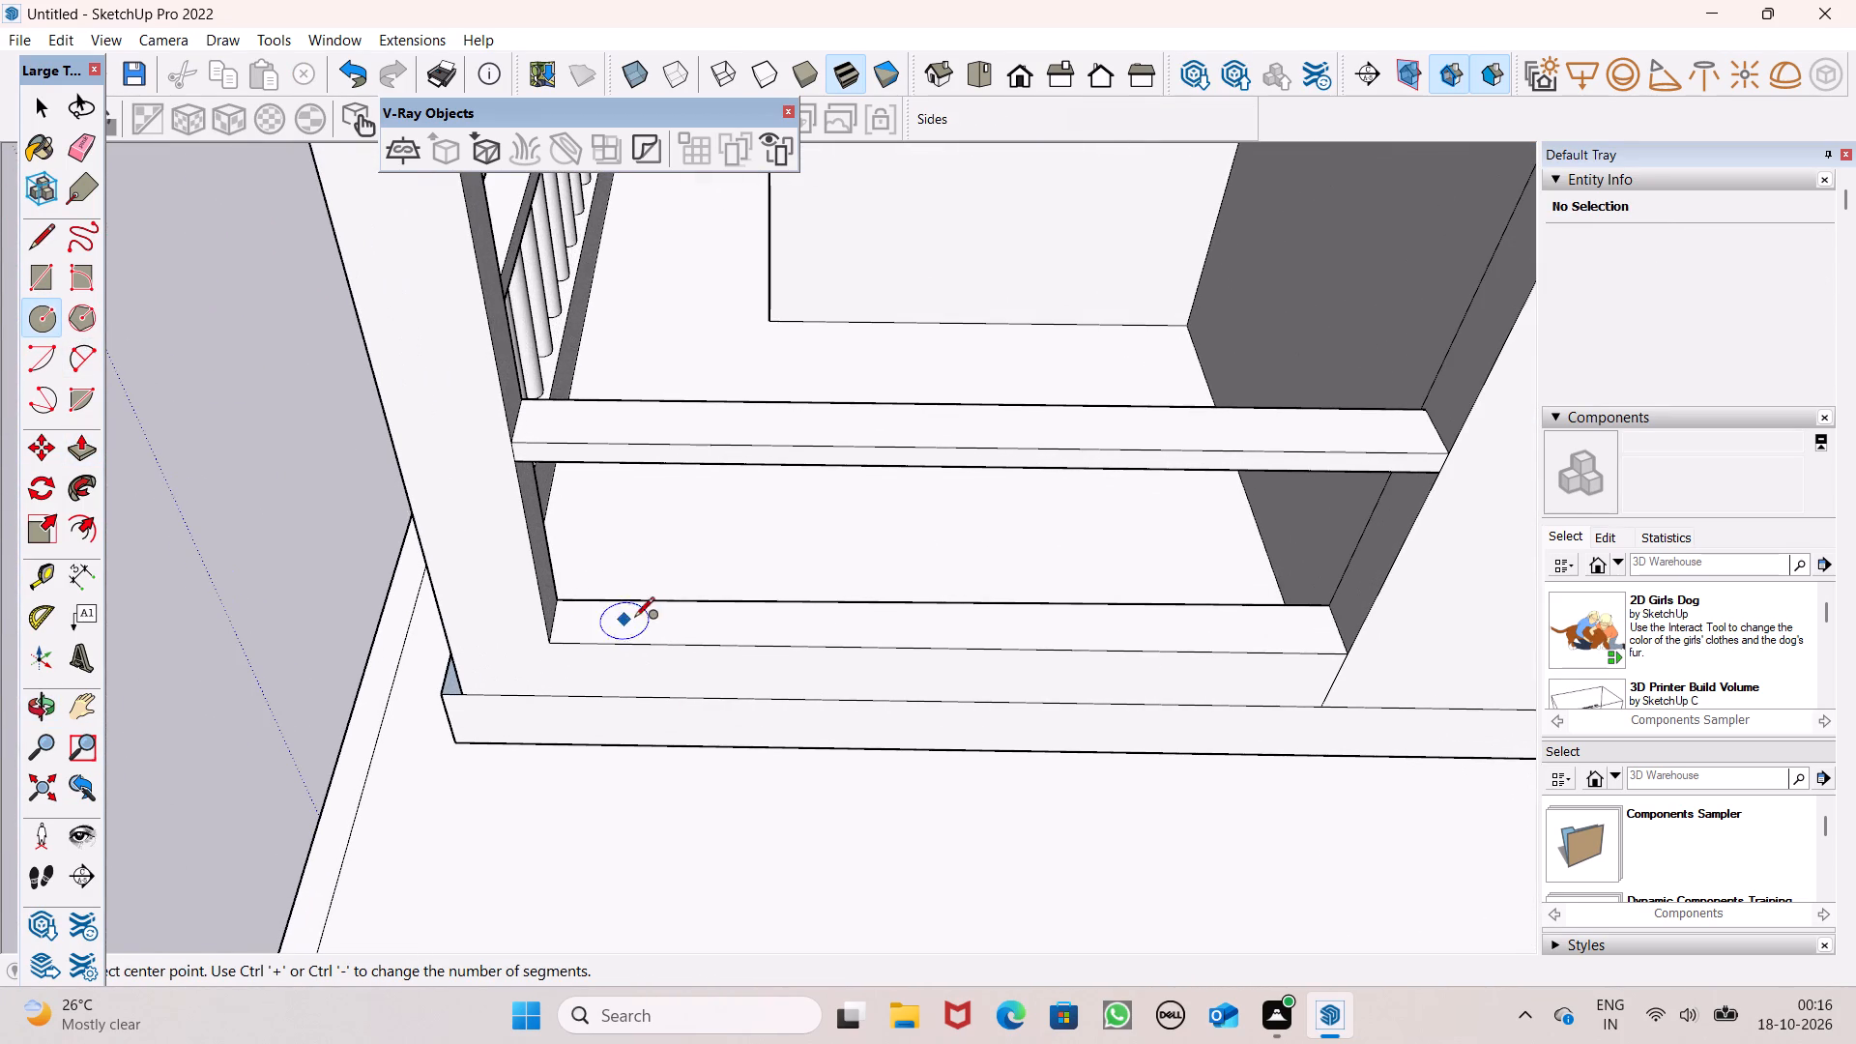
middle_drag(635, 622, 604, 727)
scroll(604, 729, up, 6)
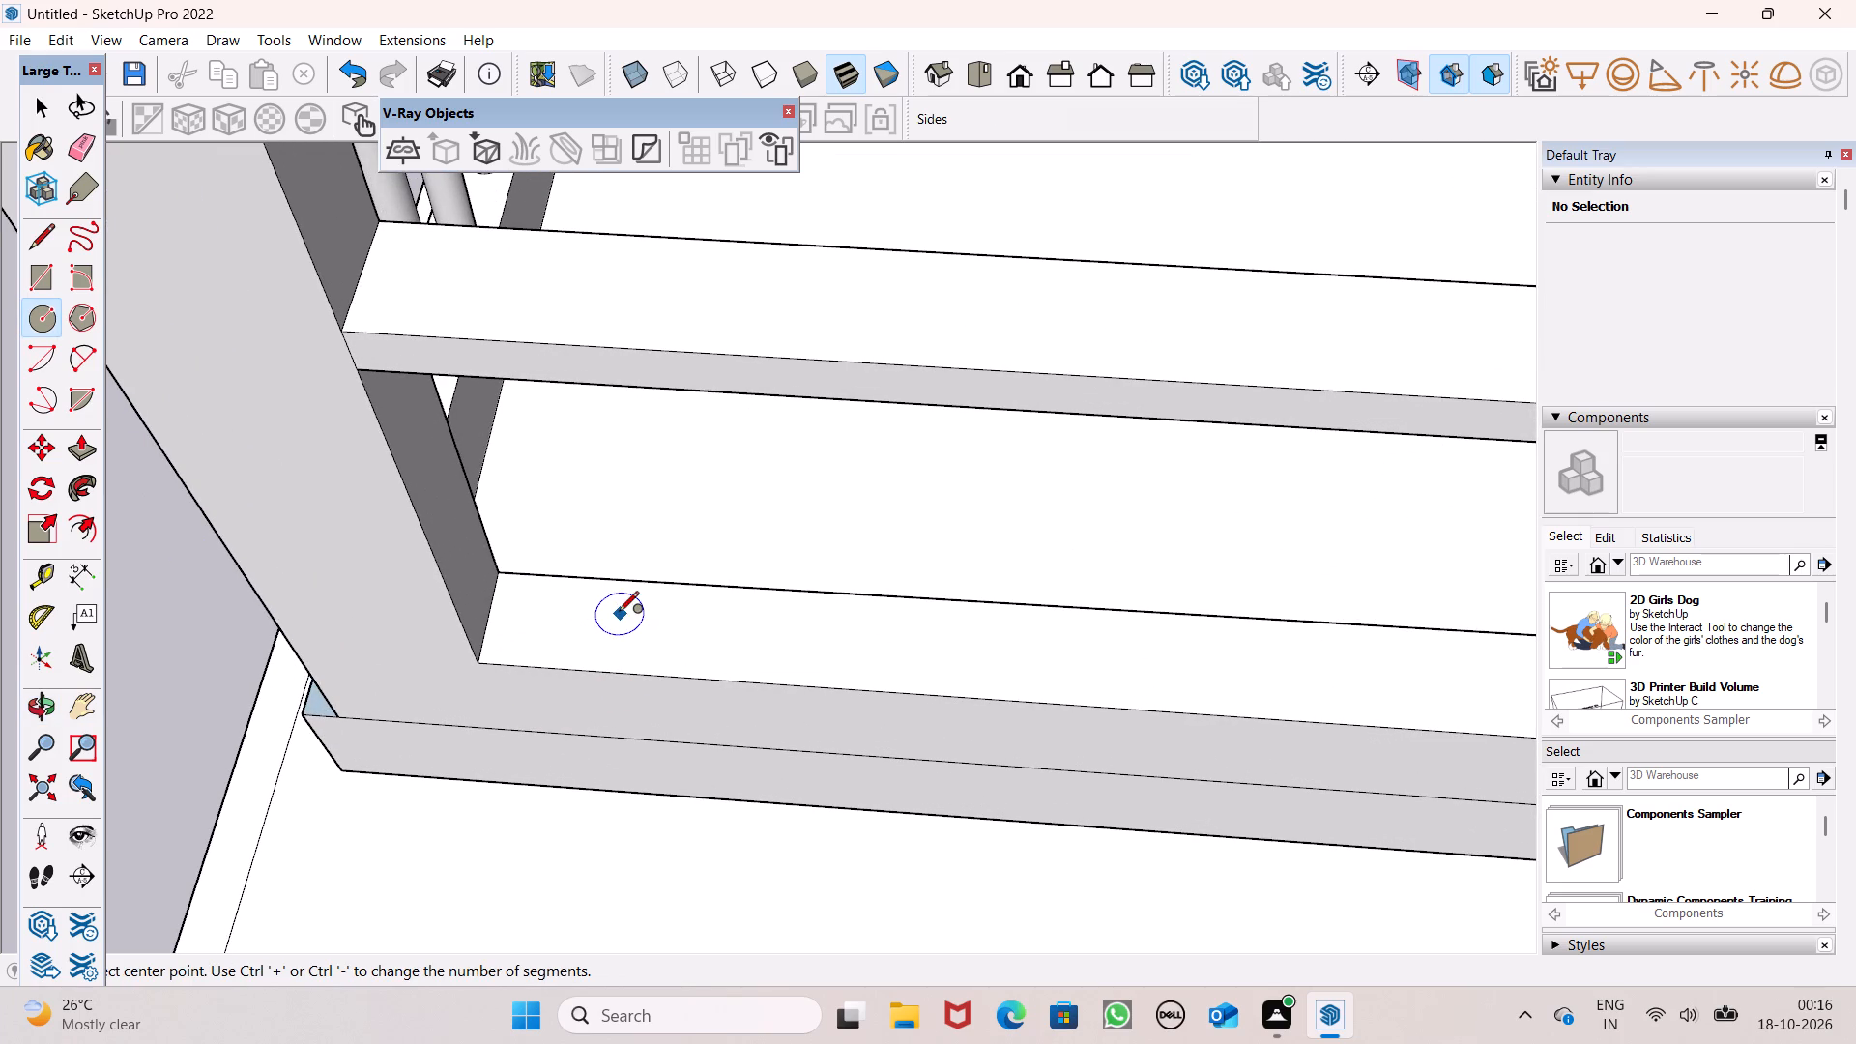
drag(620, 613, 633, 631)
key(space)
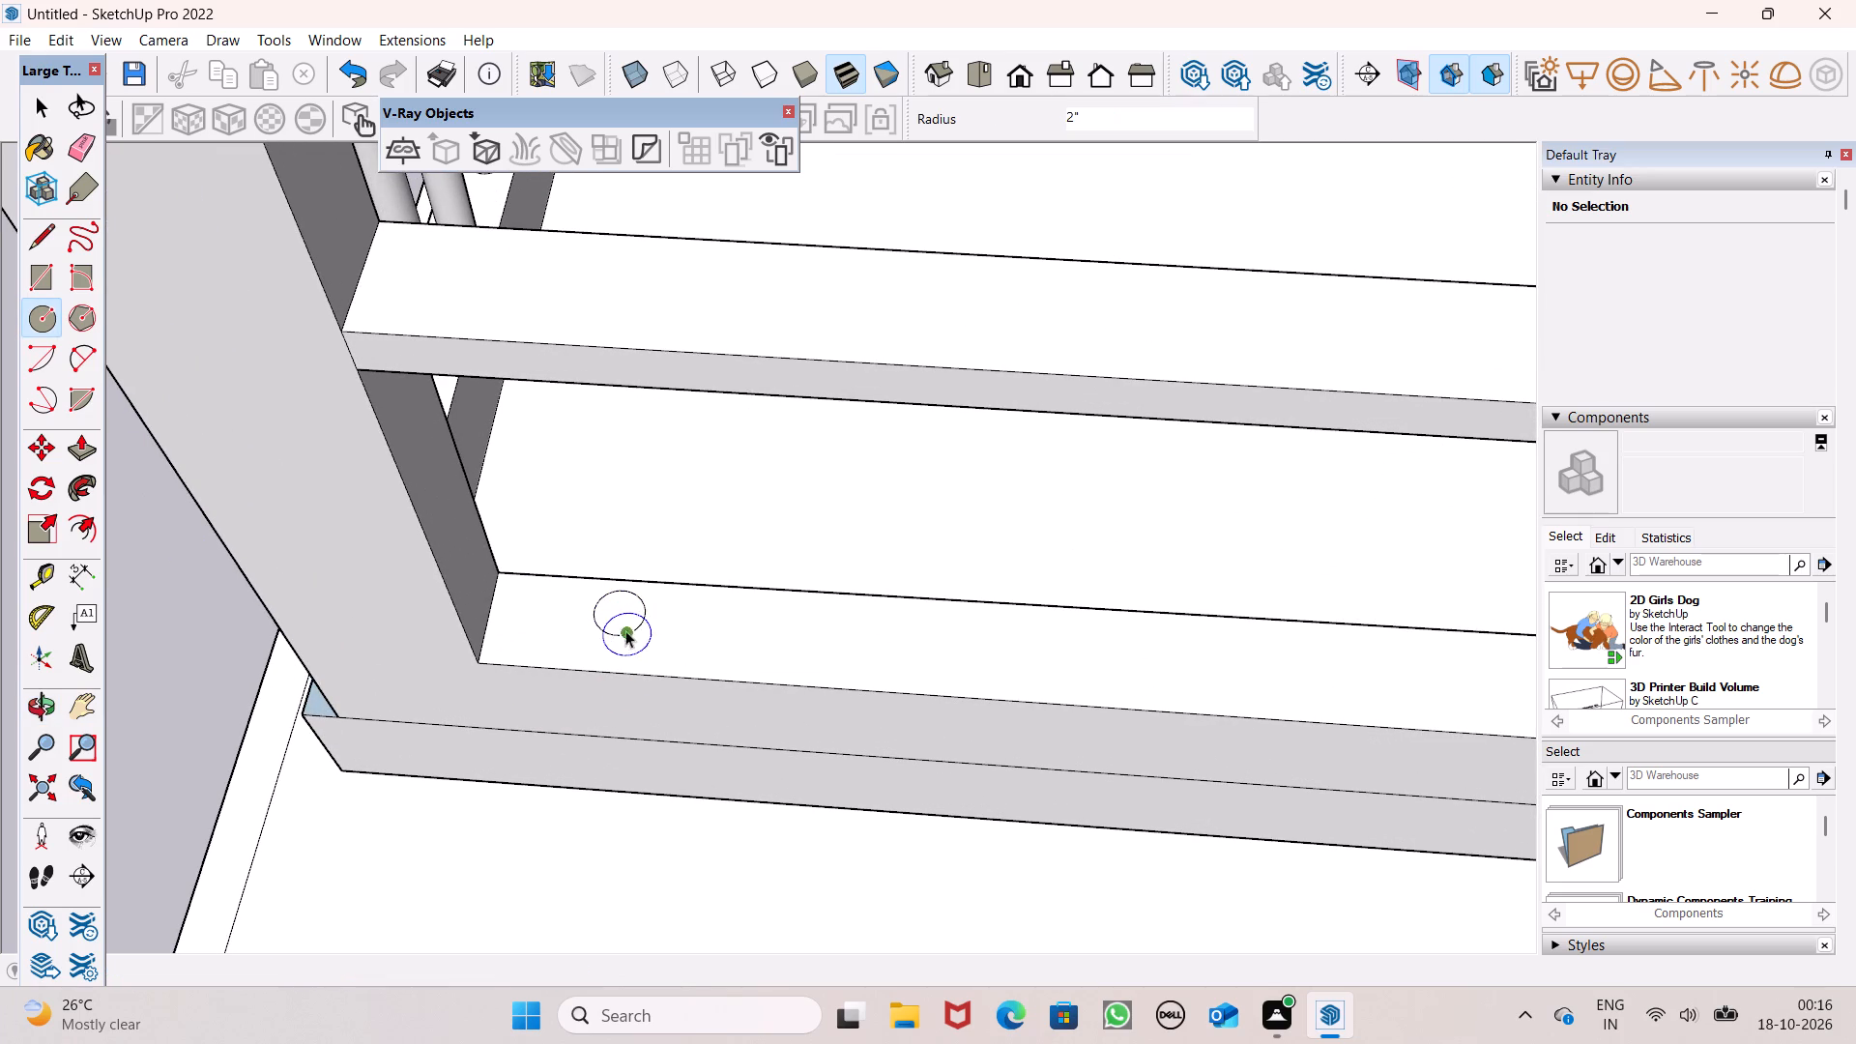
Move the circle and its face about 9/16" across the ledge toward the outer edge.
double_click(622, 620)
double_click(623, 614)
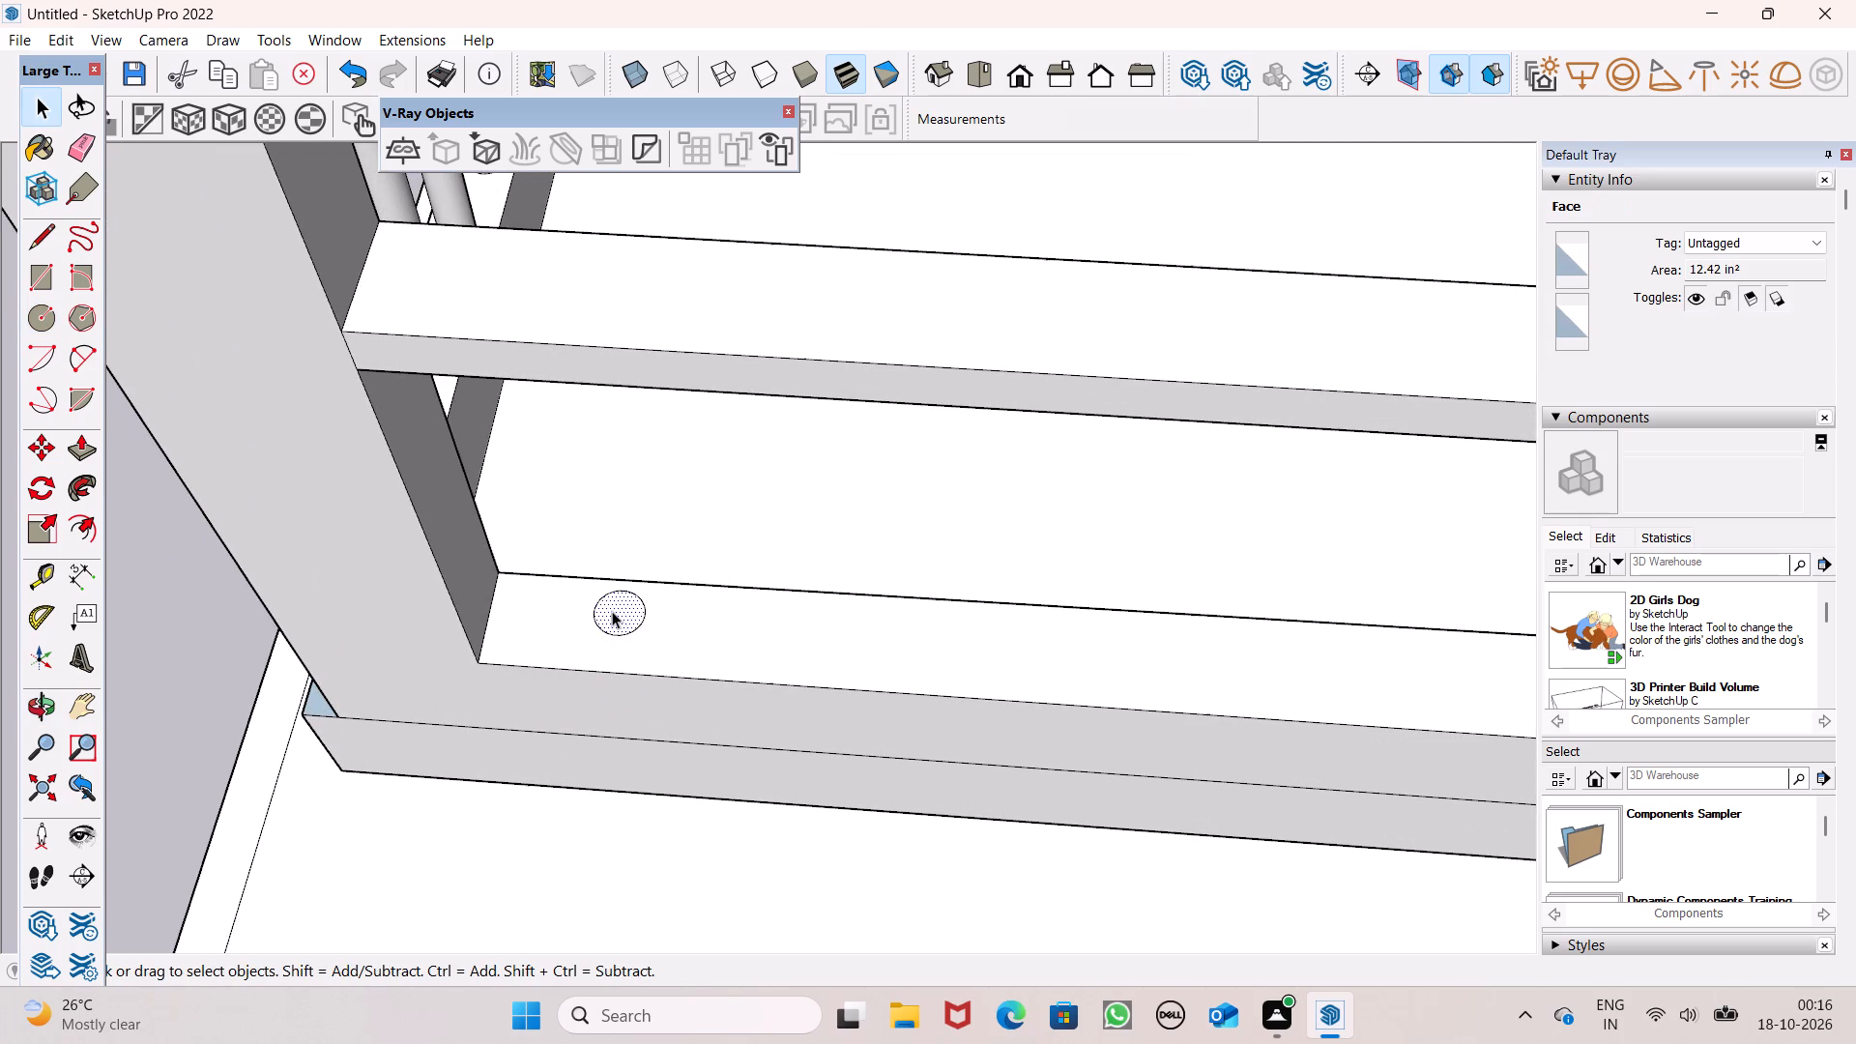
double_click(612, 611)
key(m)
key(Return)
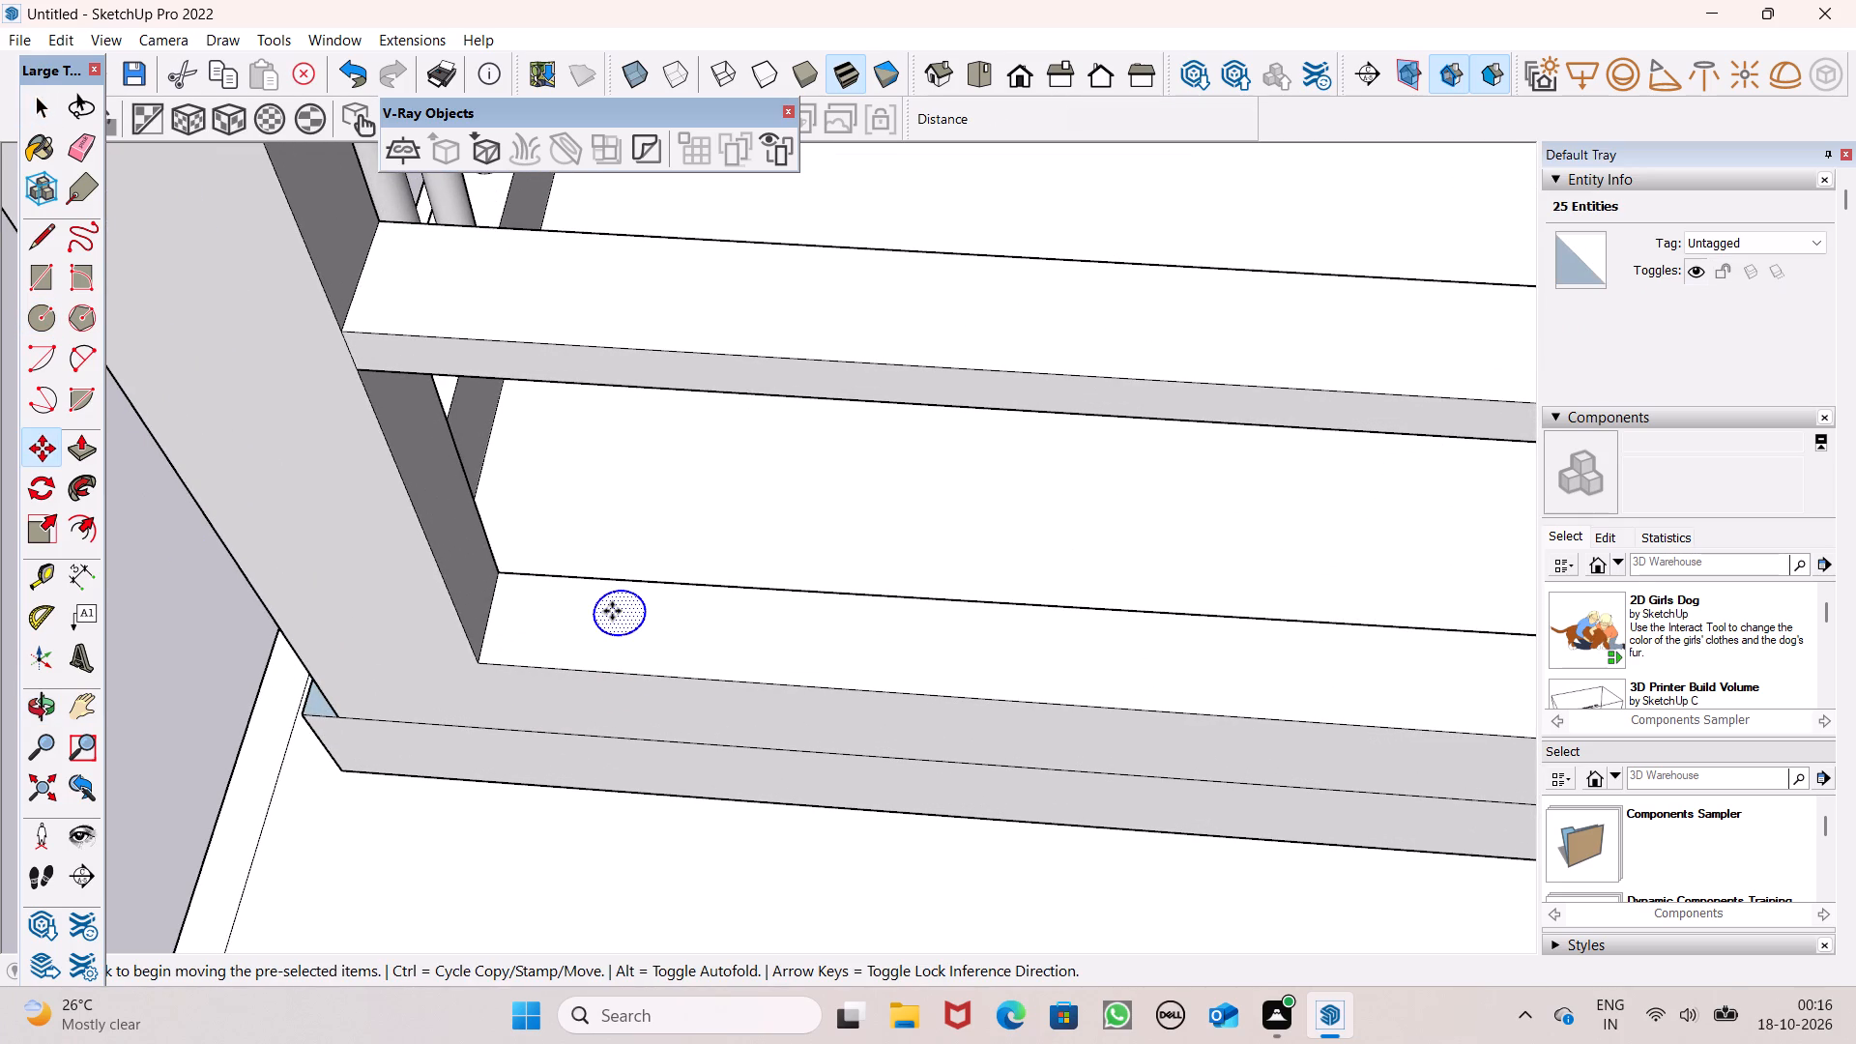
click(618, 636)
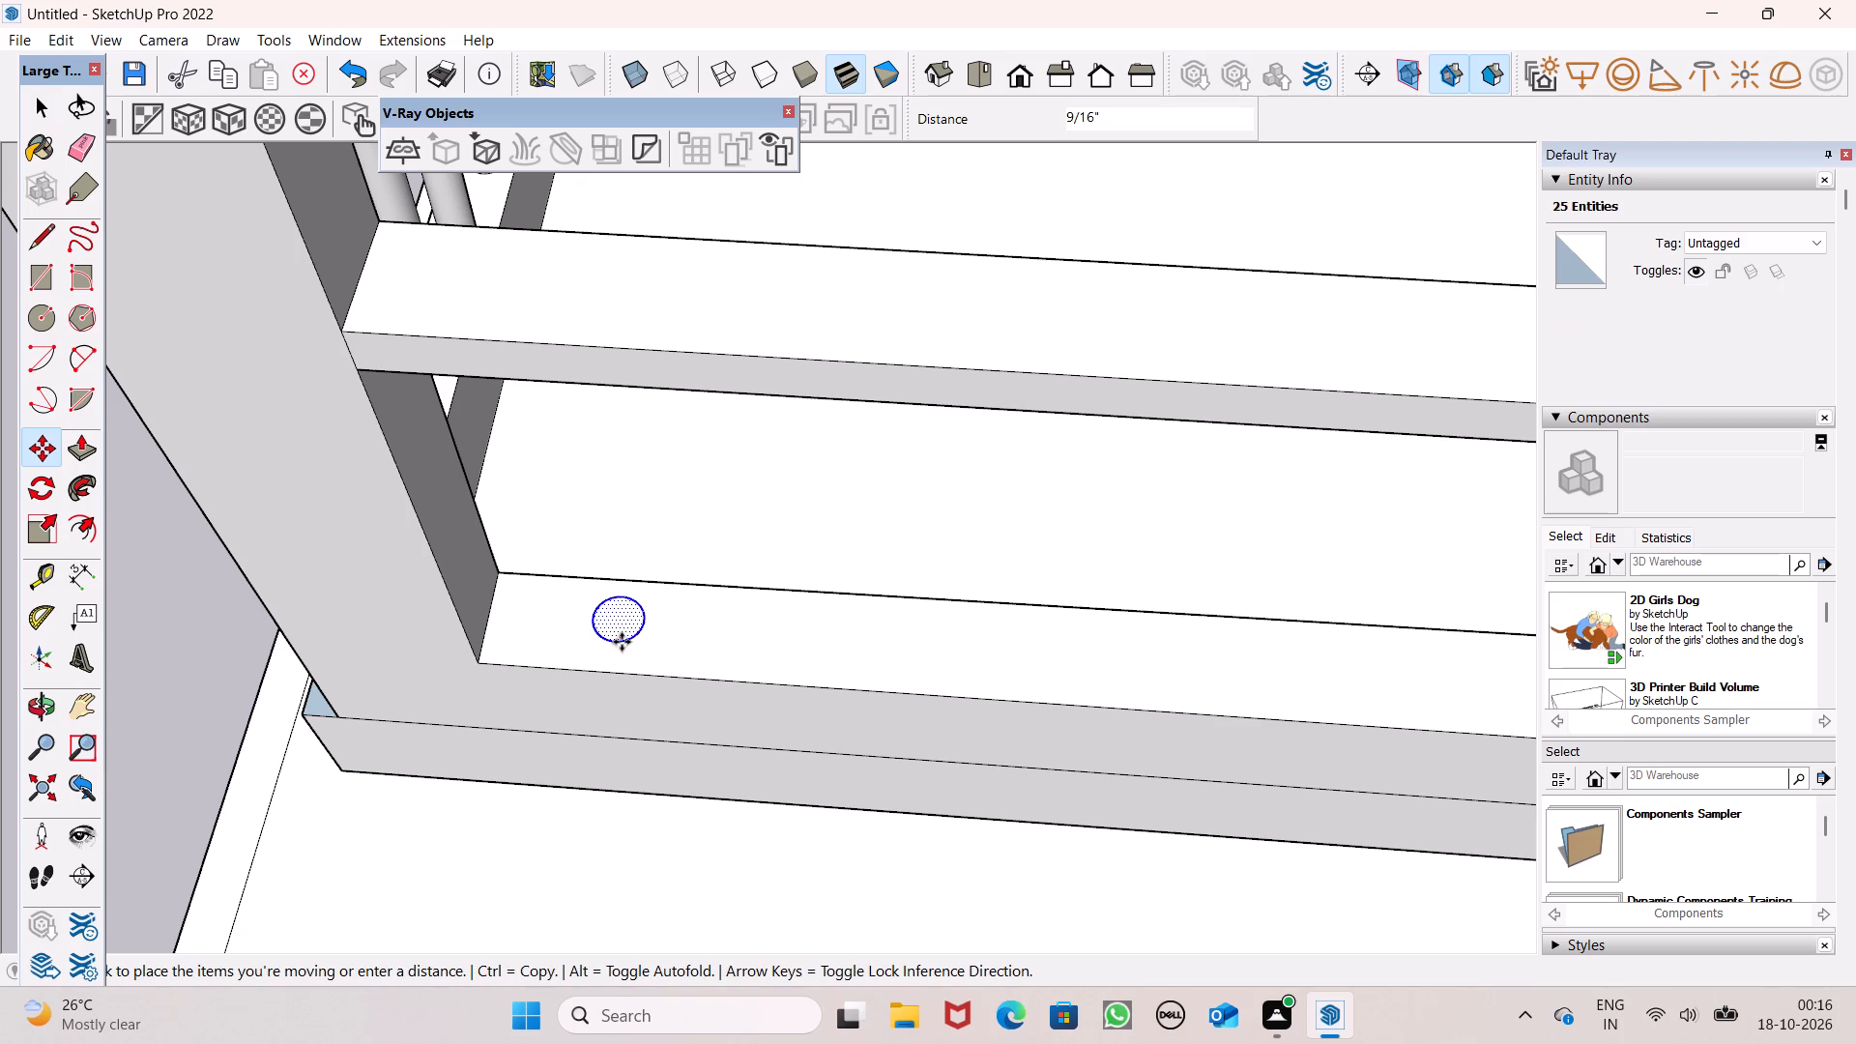
click(622, 642)
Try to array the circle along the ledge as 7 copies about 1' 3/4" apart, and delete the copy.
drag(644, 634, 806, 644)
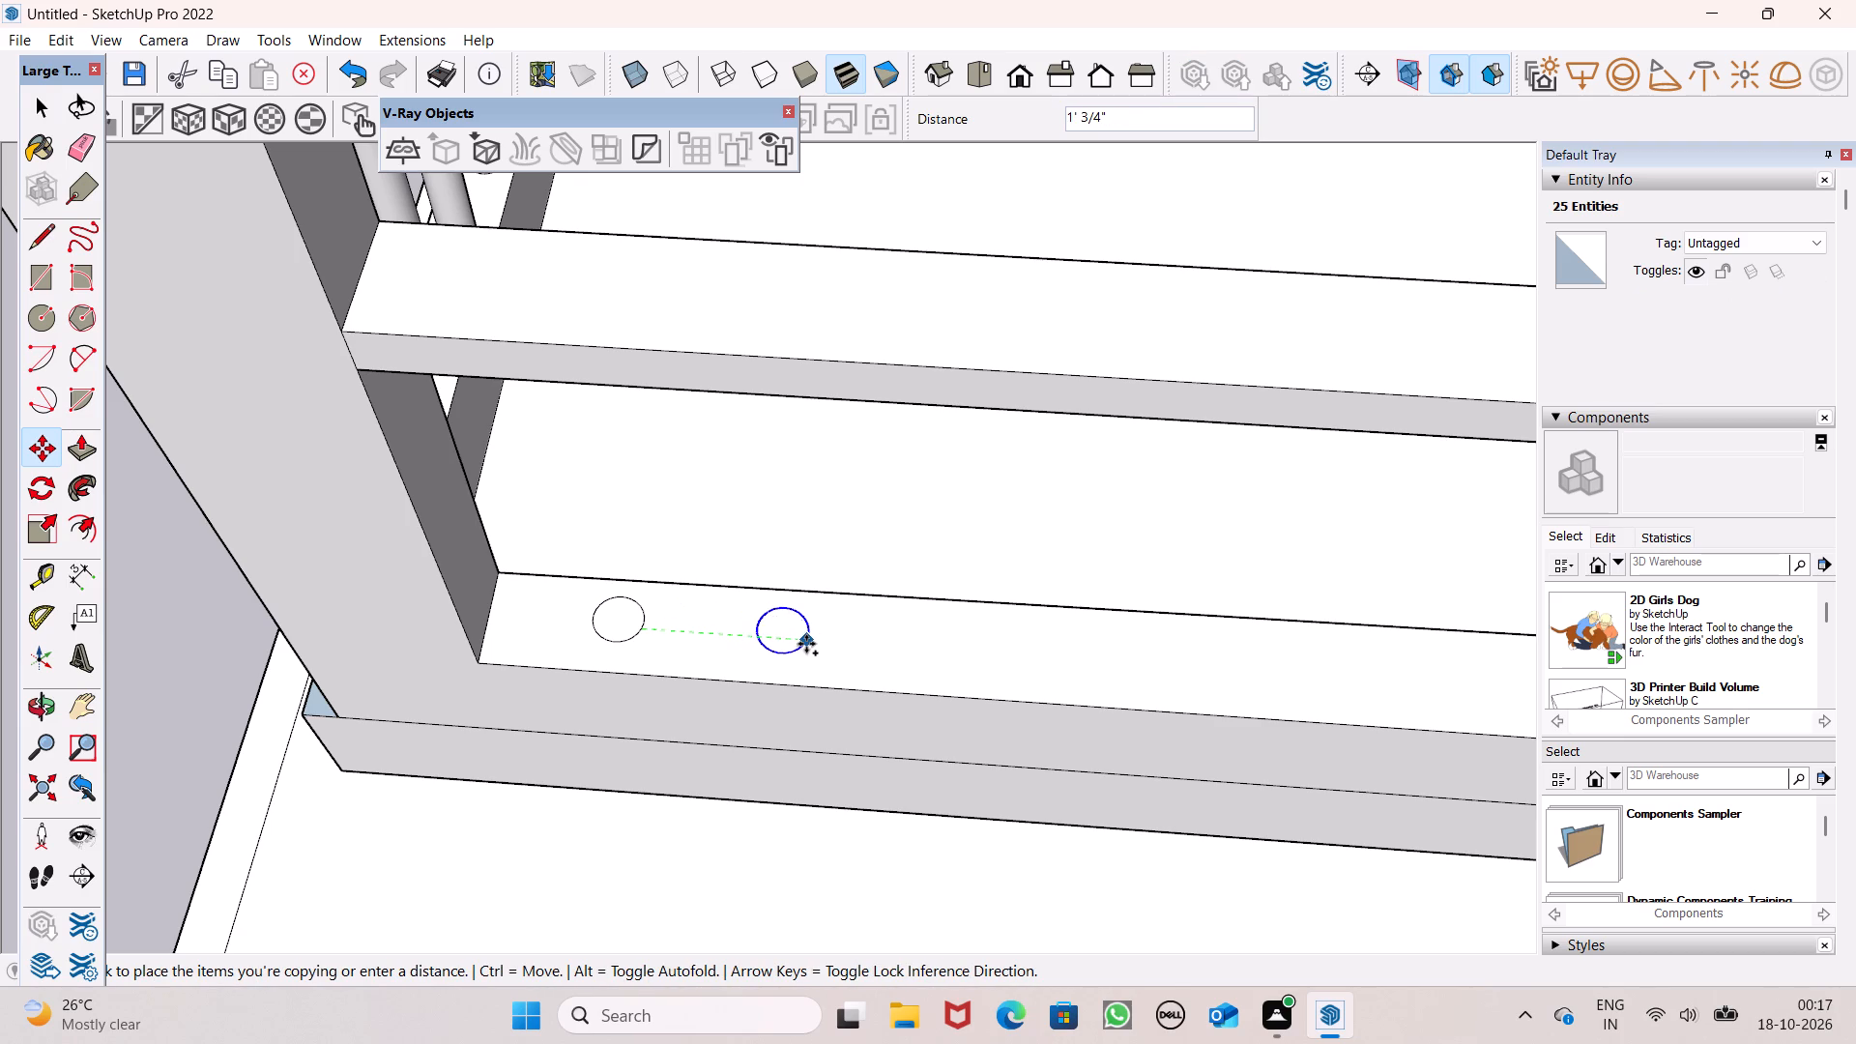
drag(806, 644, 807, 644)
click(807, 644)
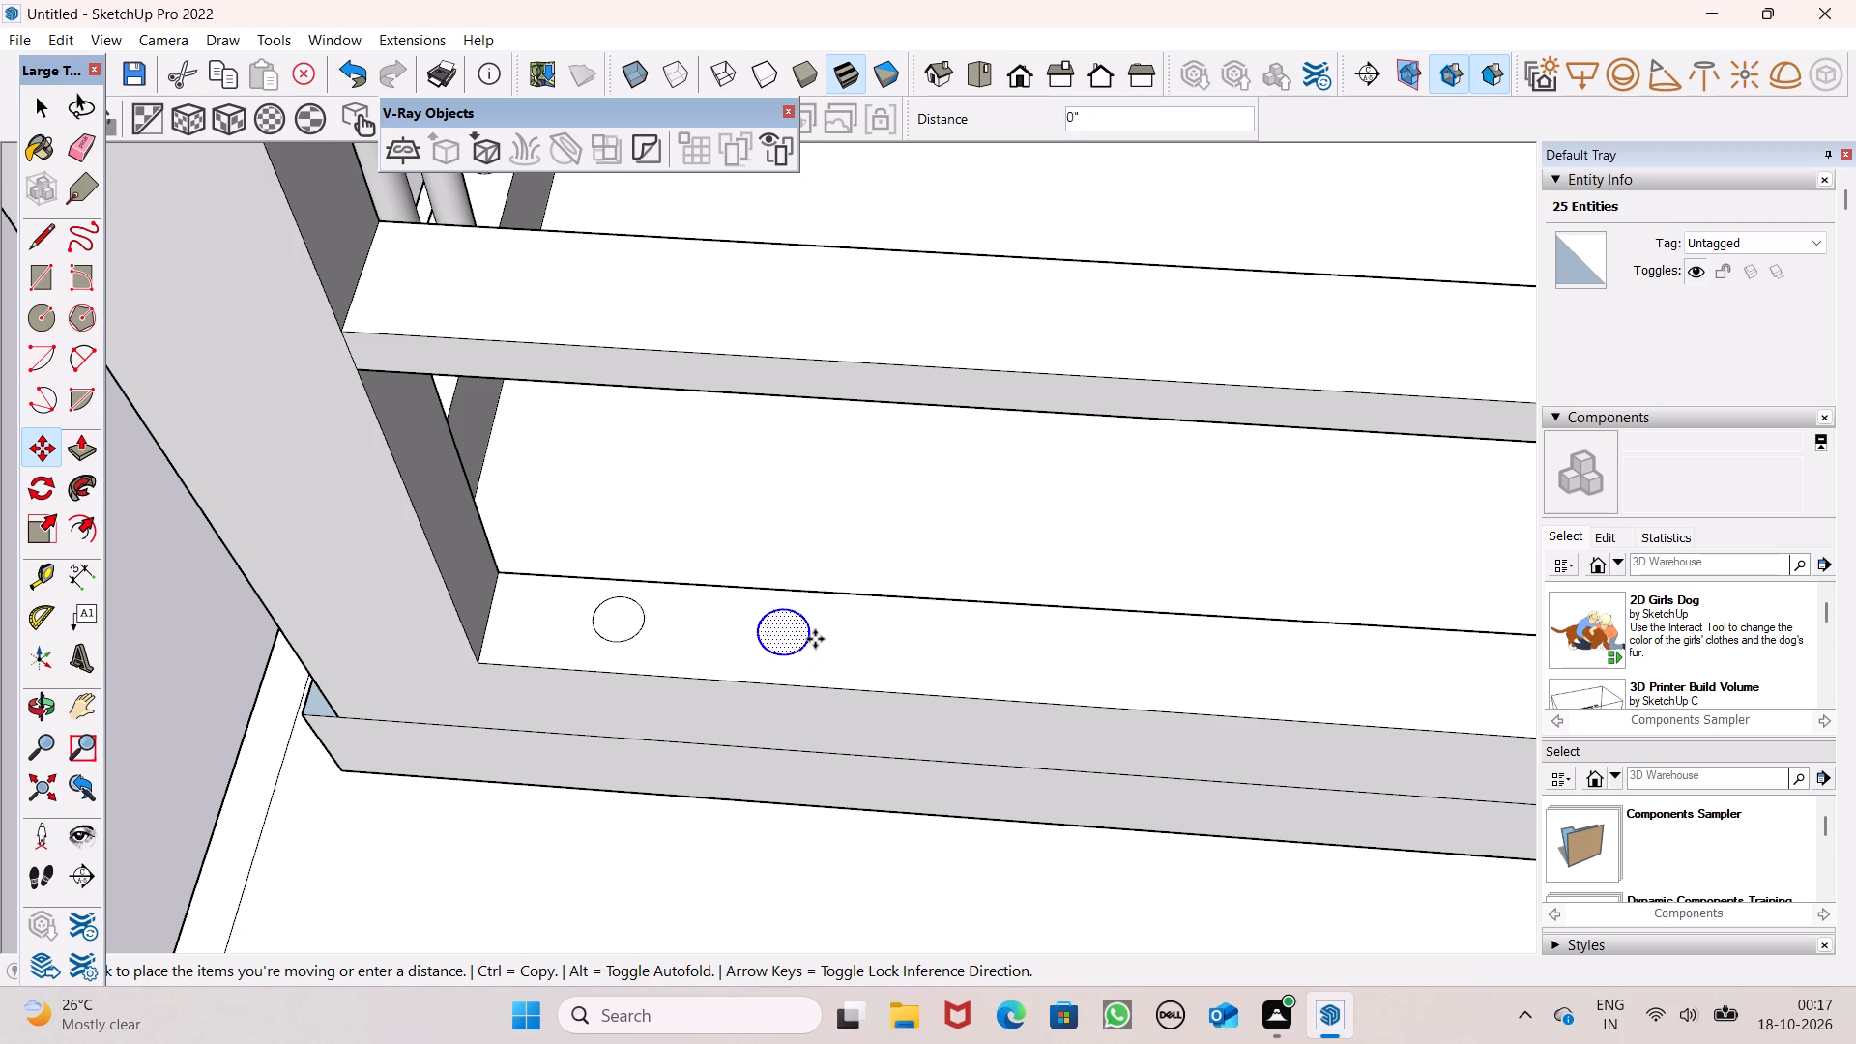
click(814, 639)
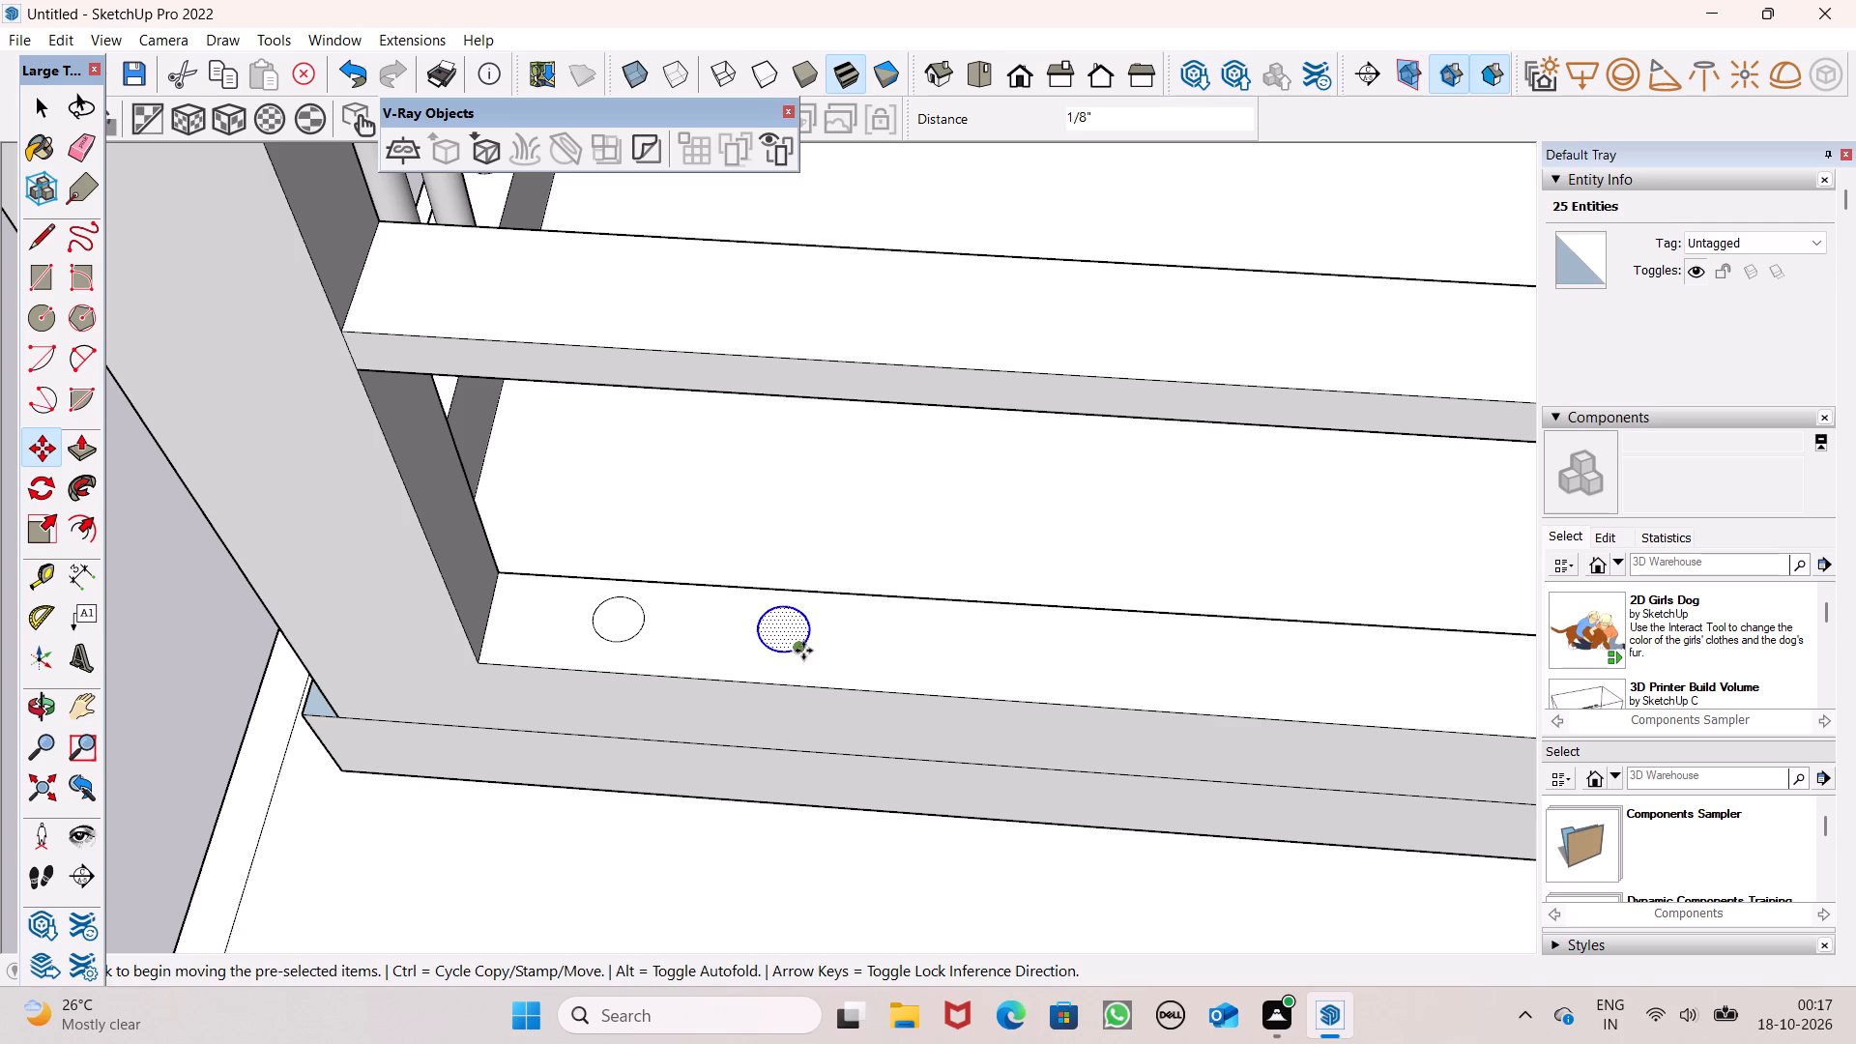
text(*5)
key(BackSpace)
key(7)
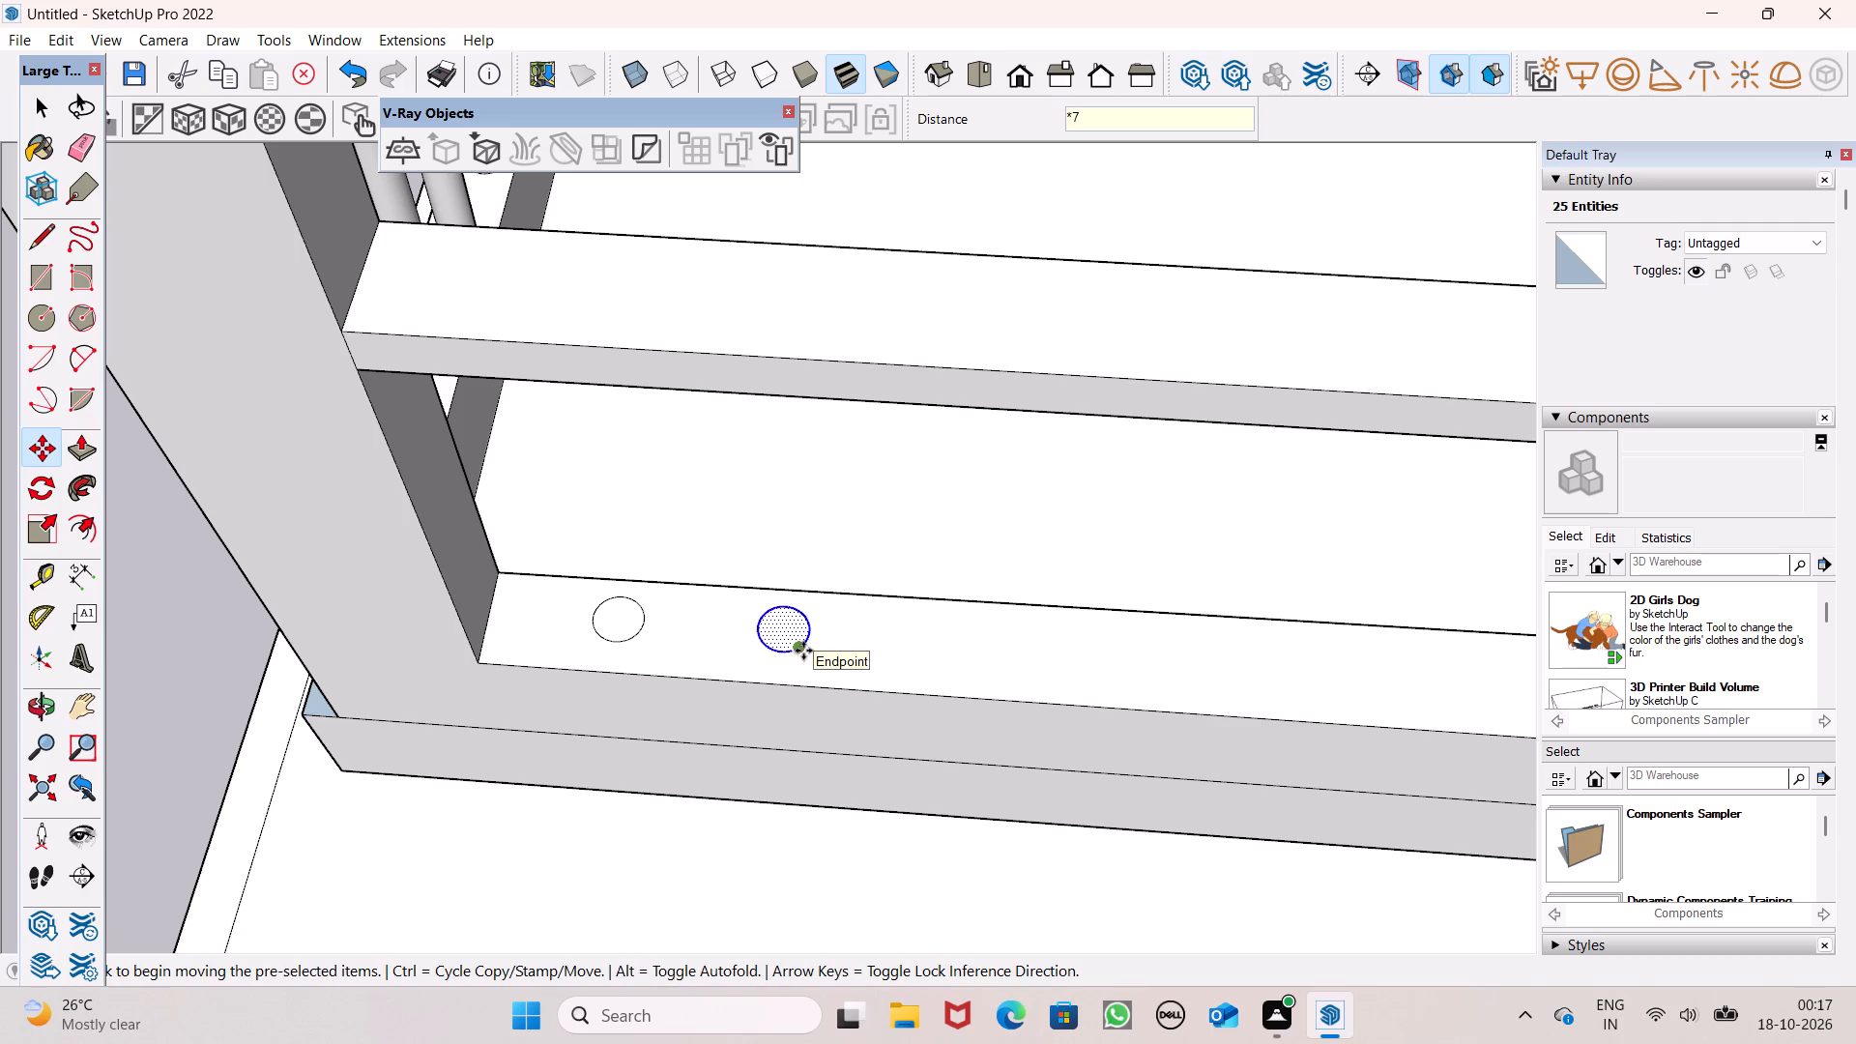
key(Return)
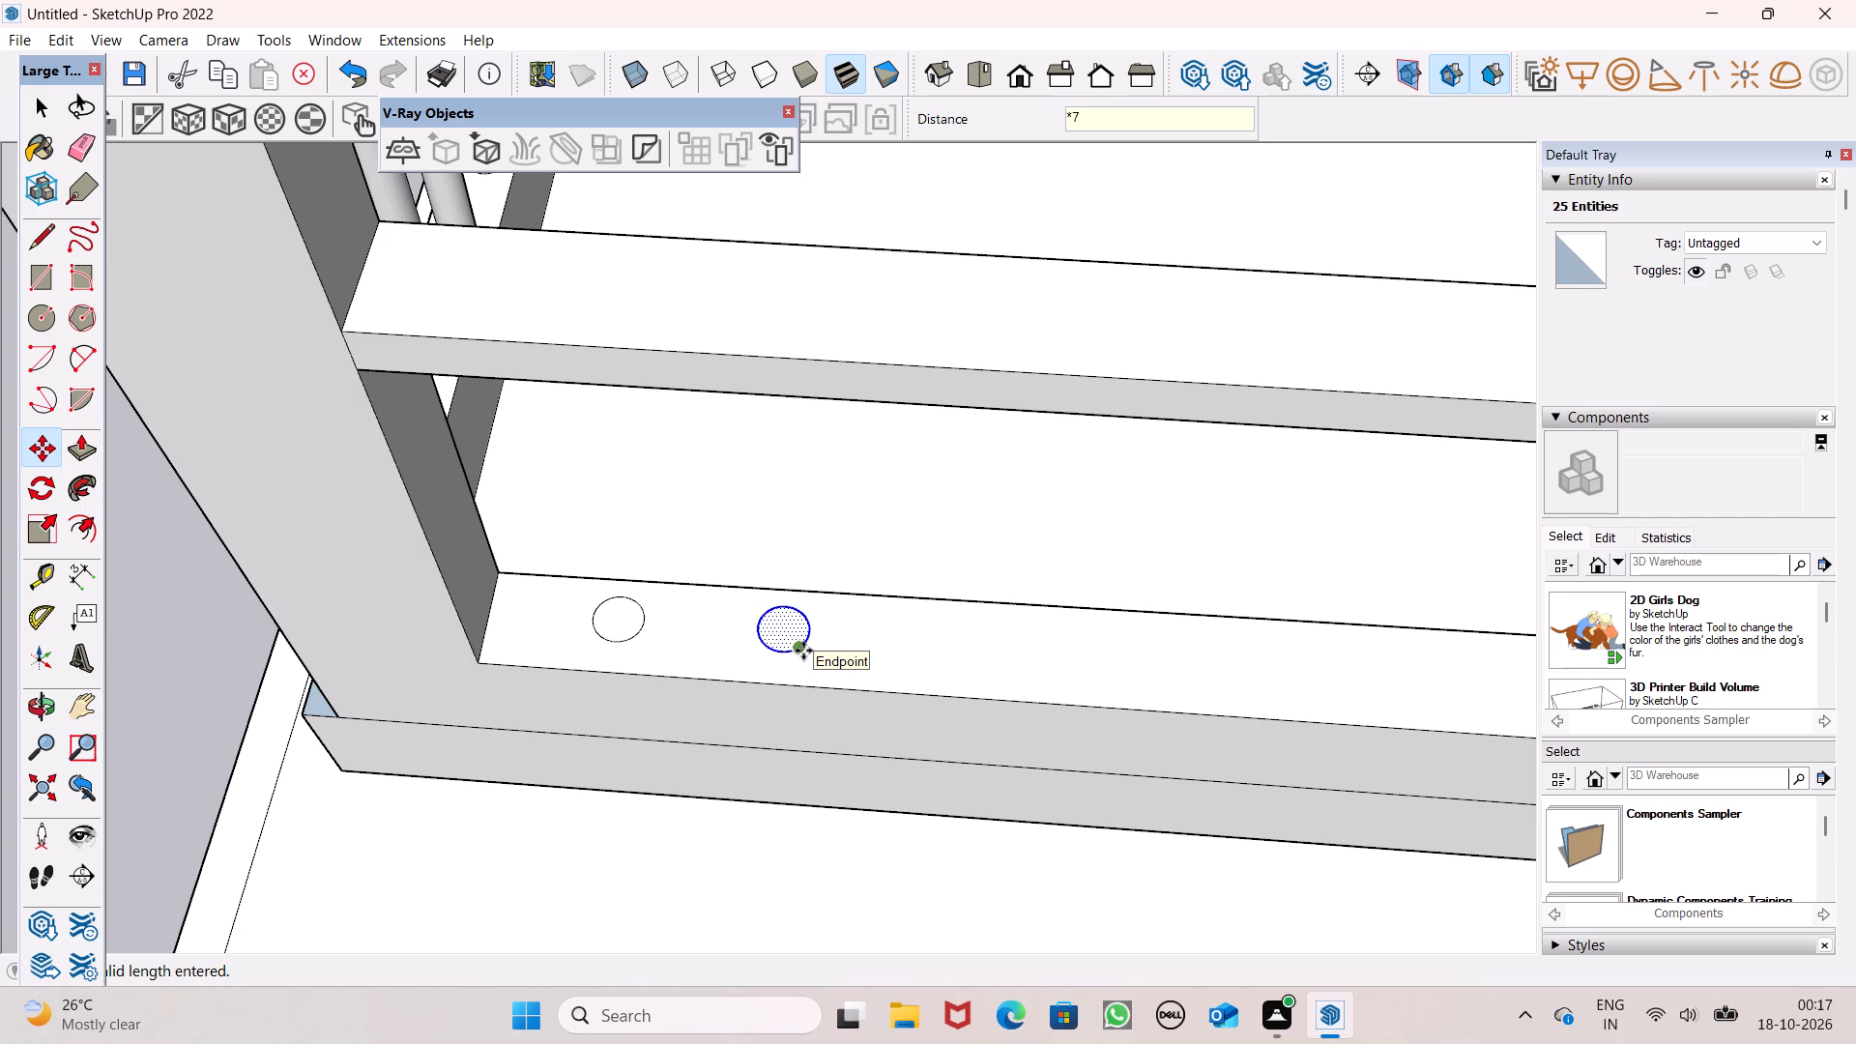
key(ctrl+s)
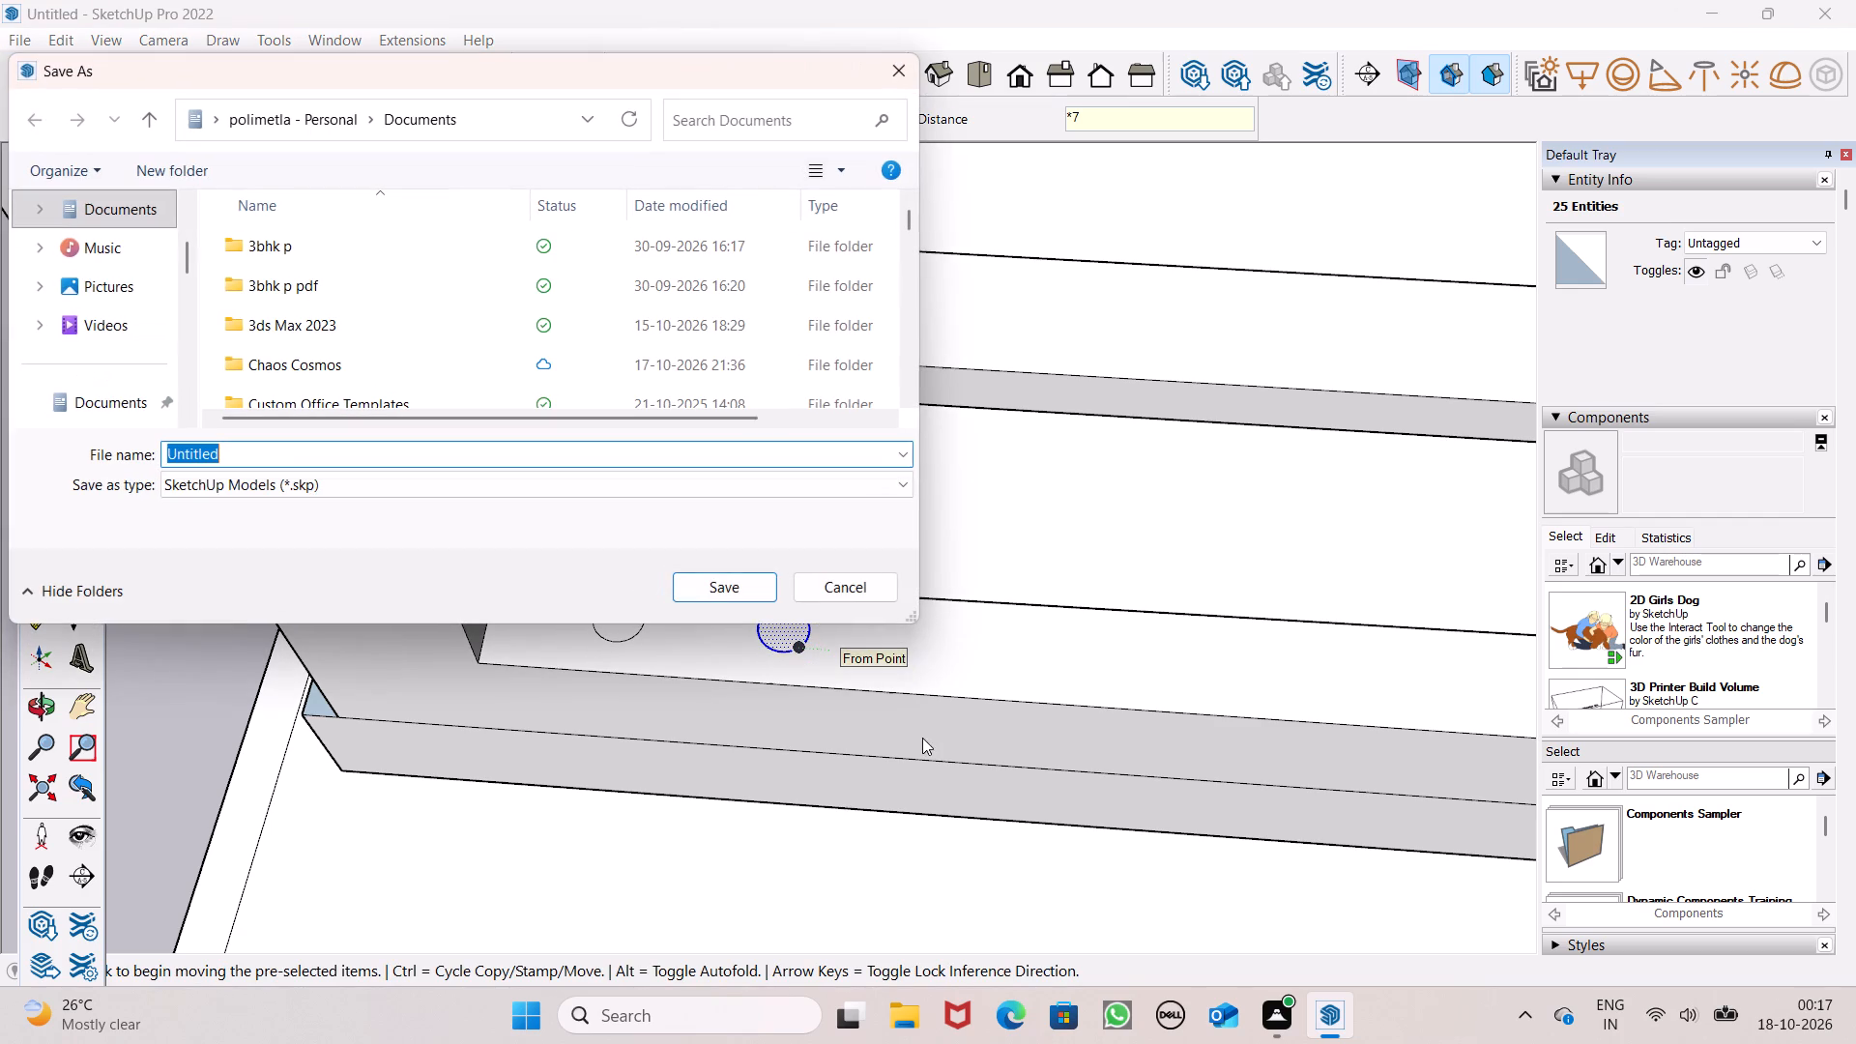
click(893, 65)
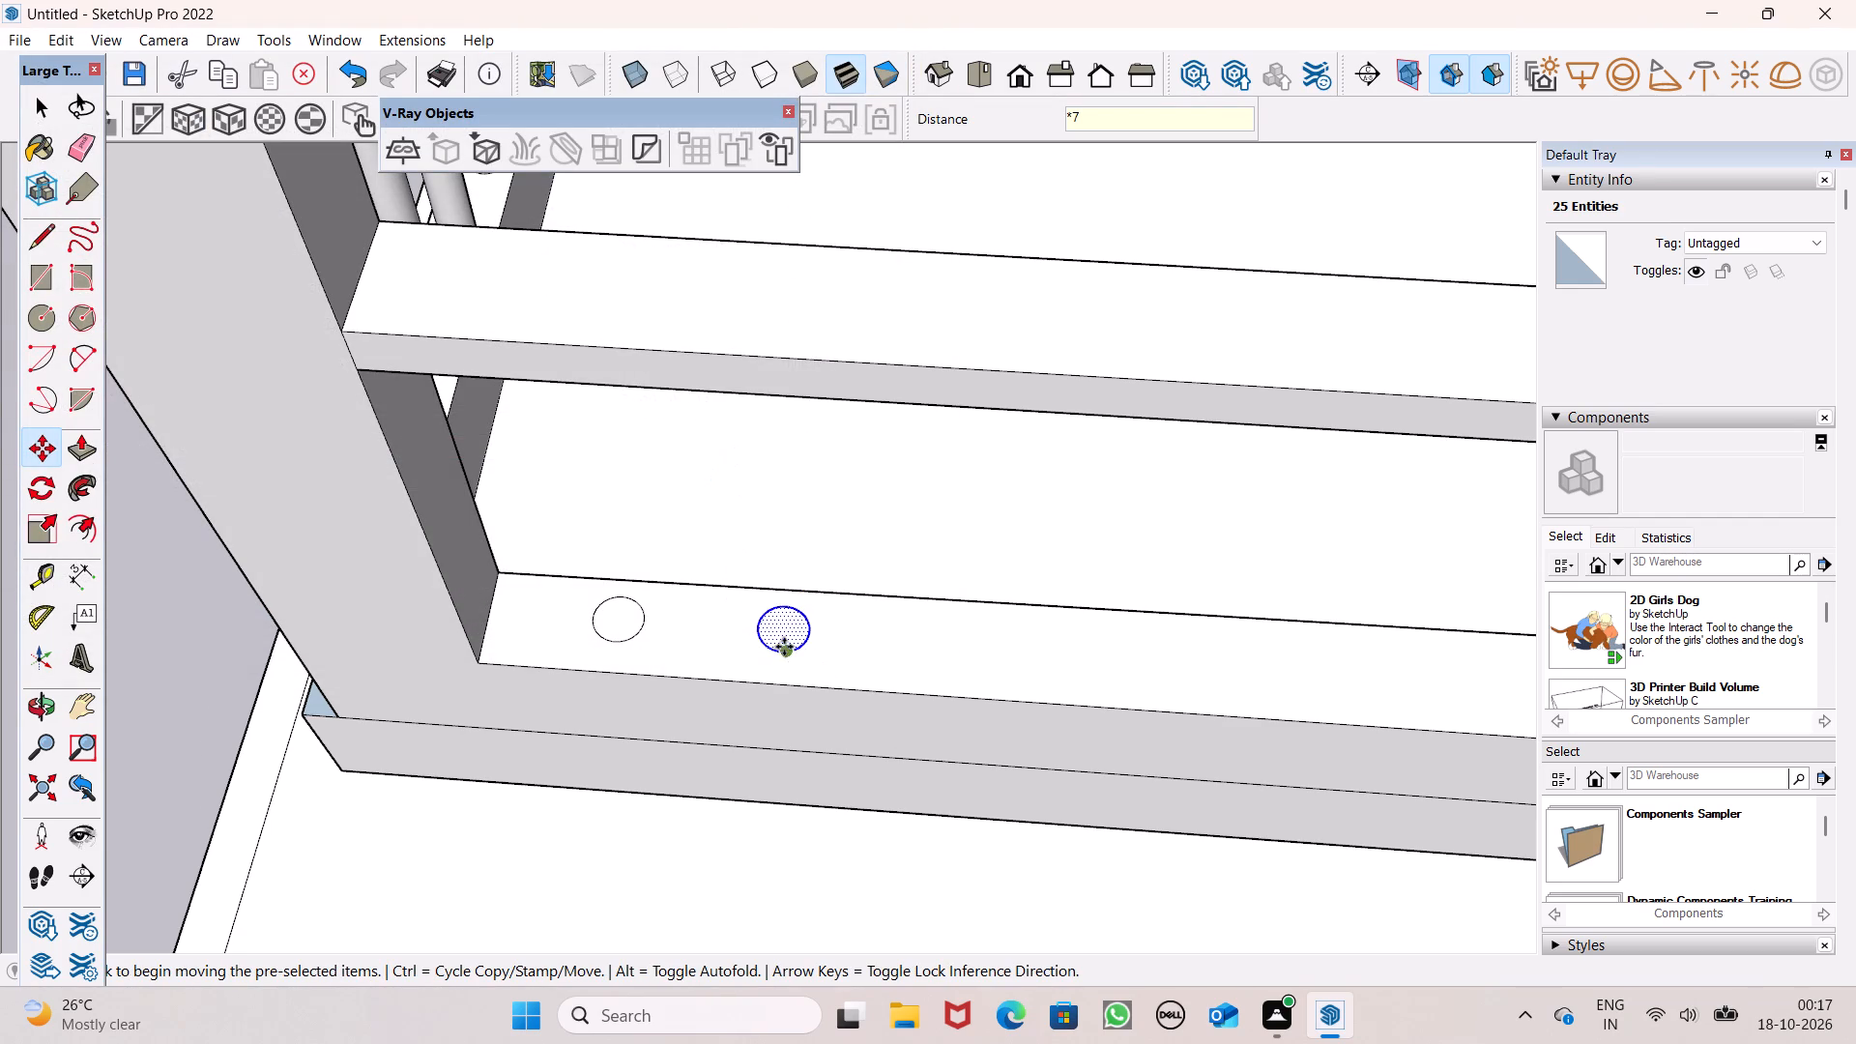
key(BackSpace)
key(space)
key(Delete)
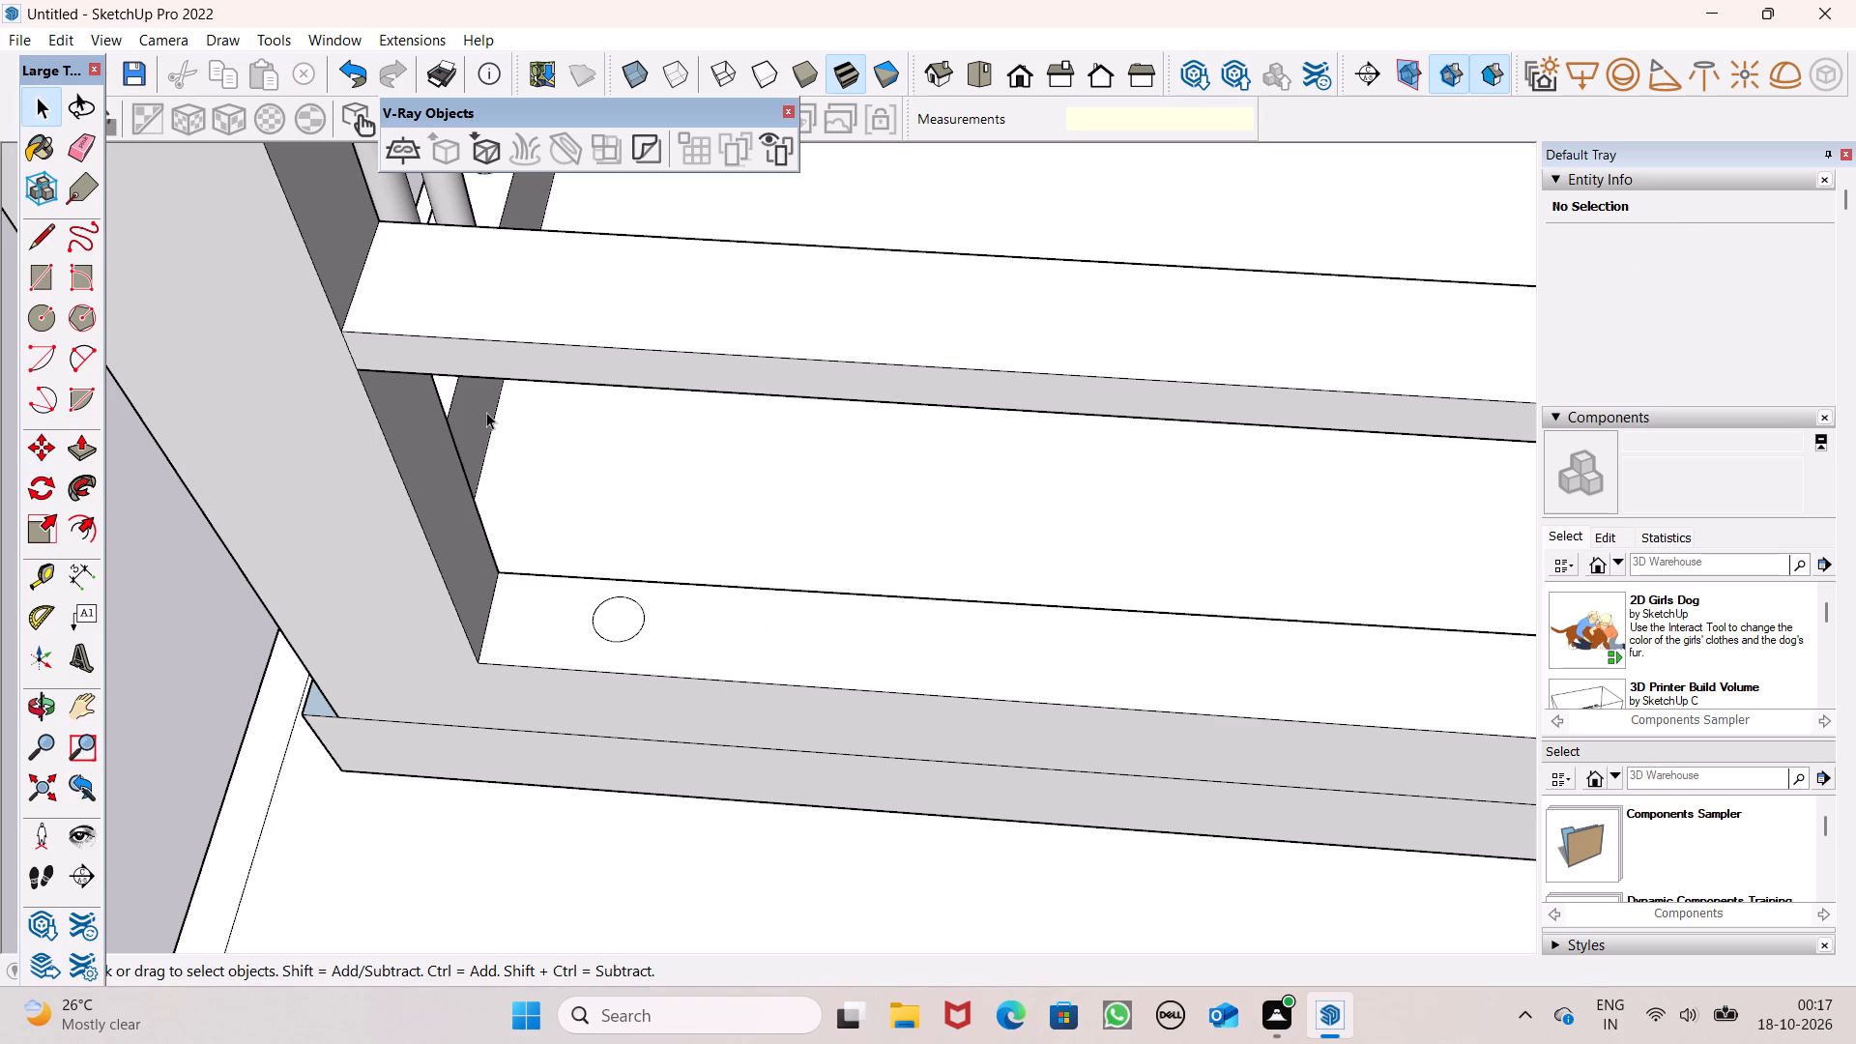
Copy the circle about 11 5/16" along the side ledge and repeat it as a 7-copy array.
scroll(592, 549, down, 1)
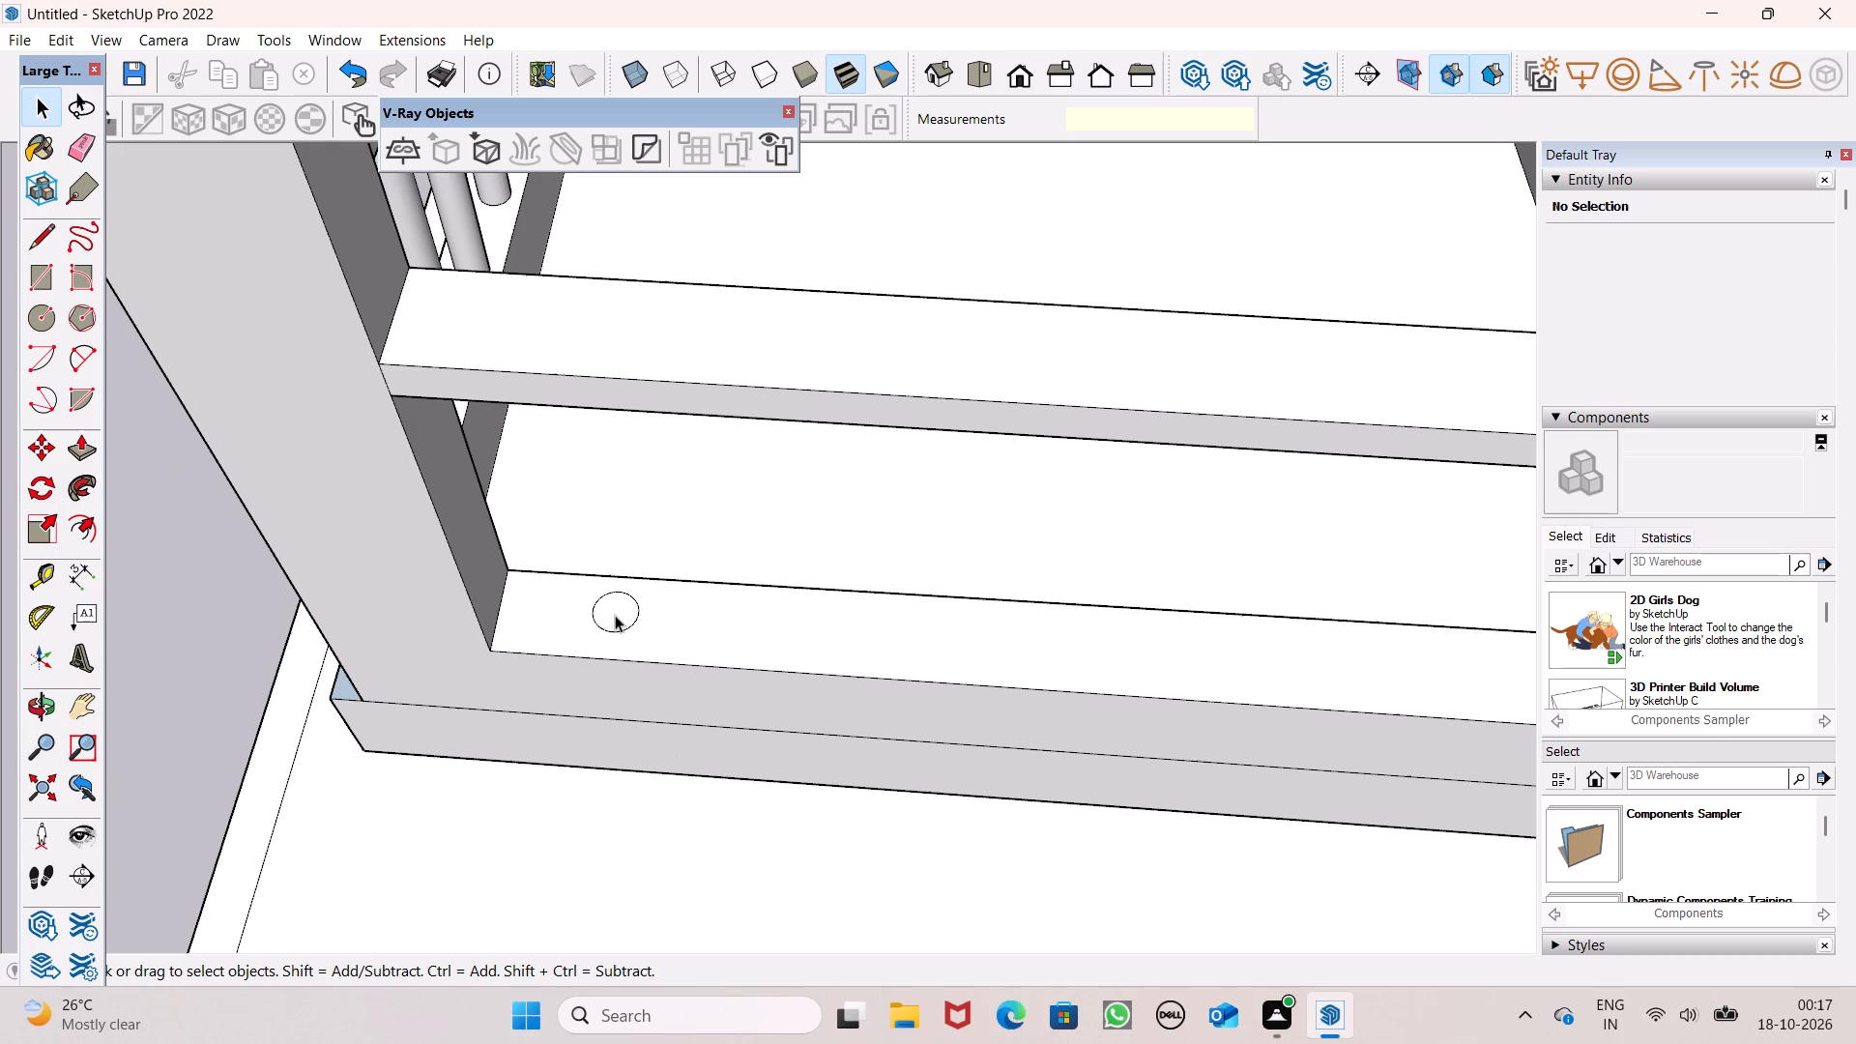
double_click(615, 615)
double_click(625, 614)
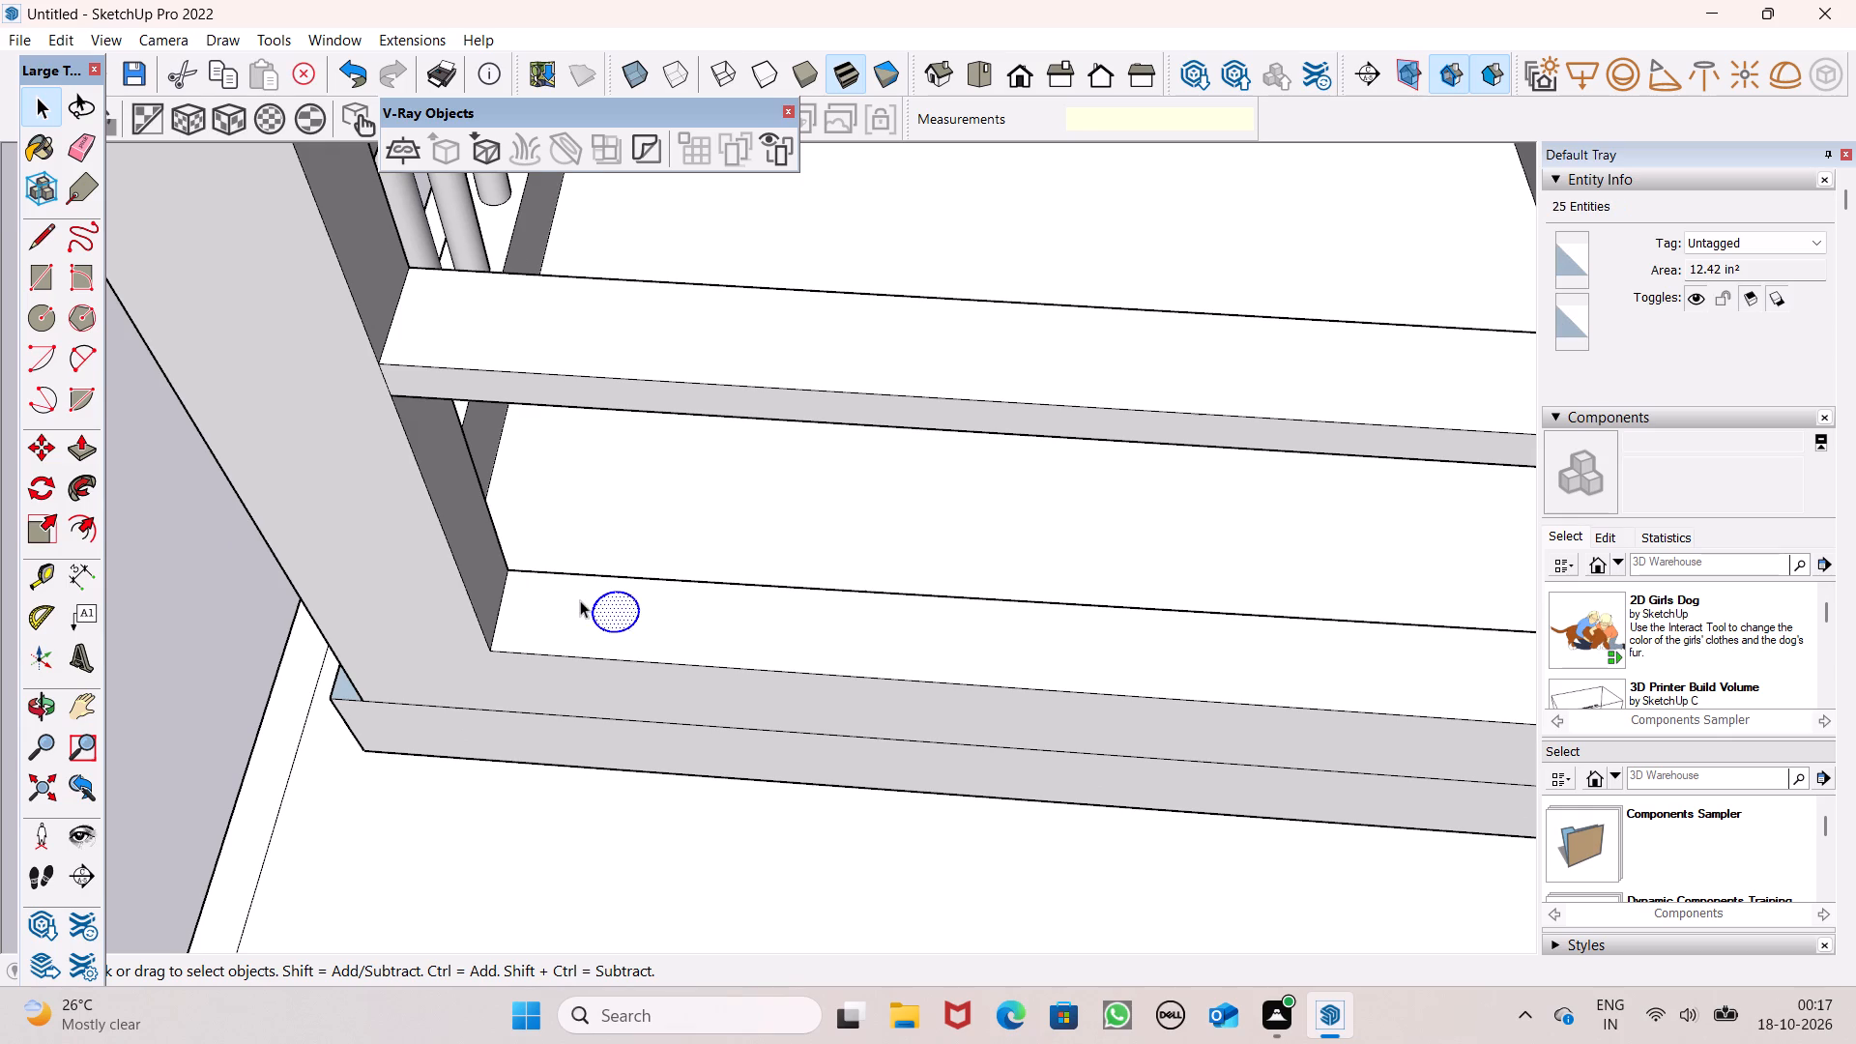
scroll(580, 600, down, 3)
key(m)
key(Return)
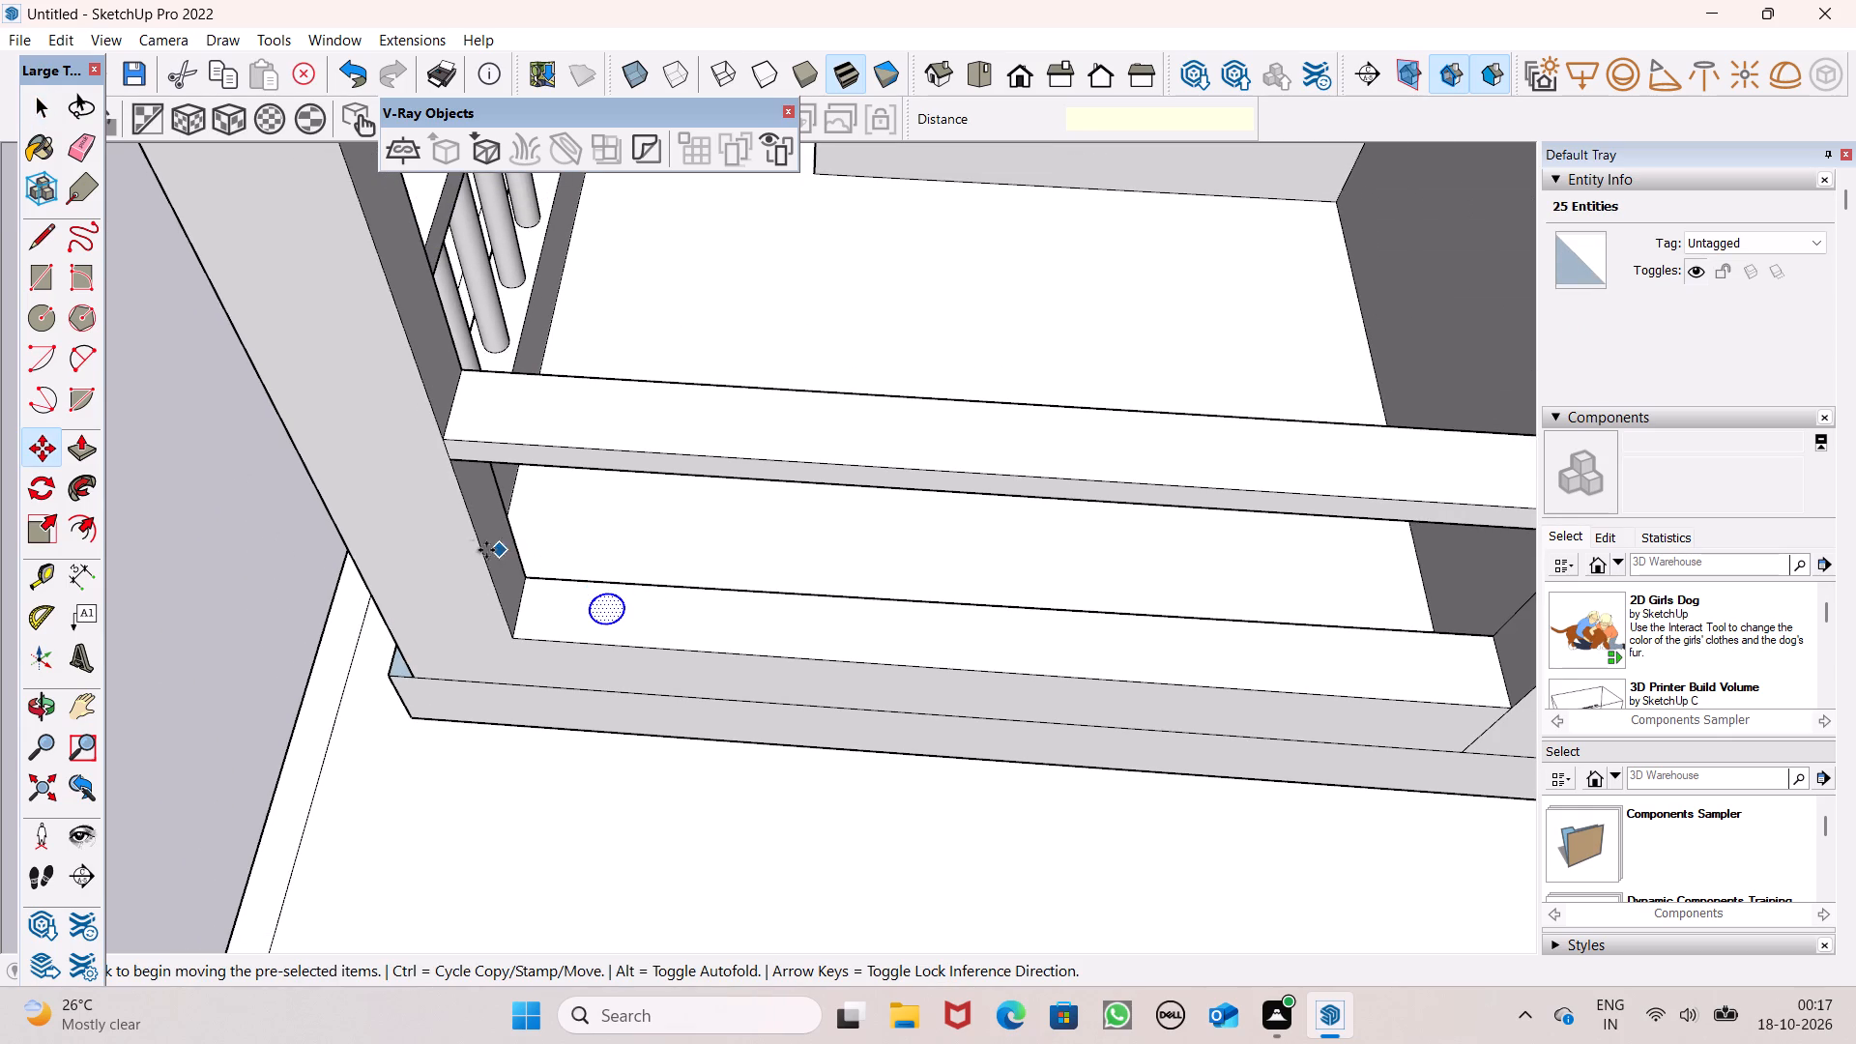
scroll(470, 550, down, 2)
scroll(1044, 637, up, 2)
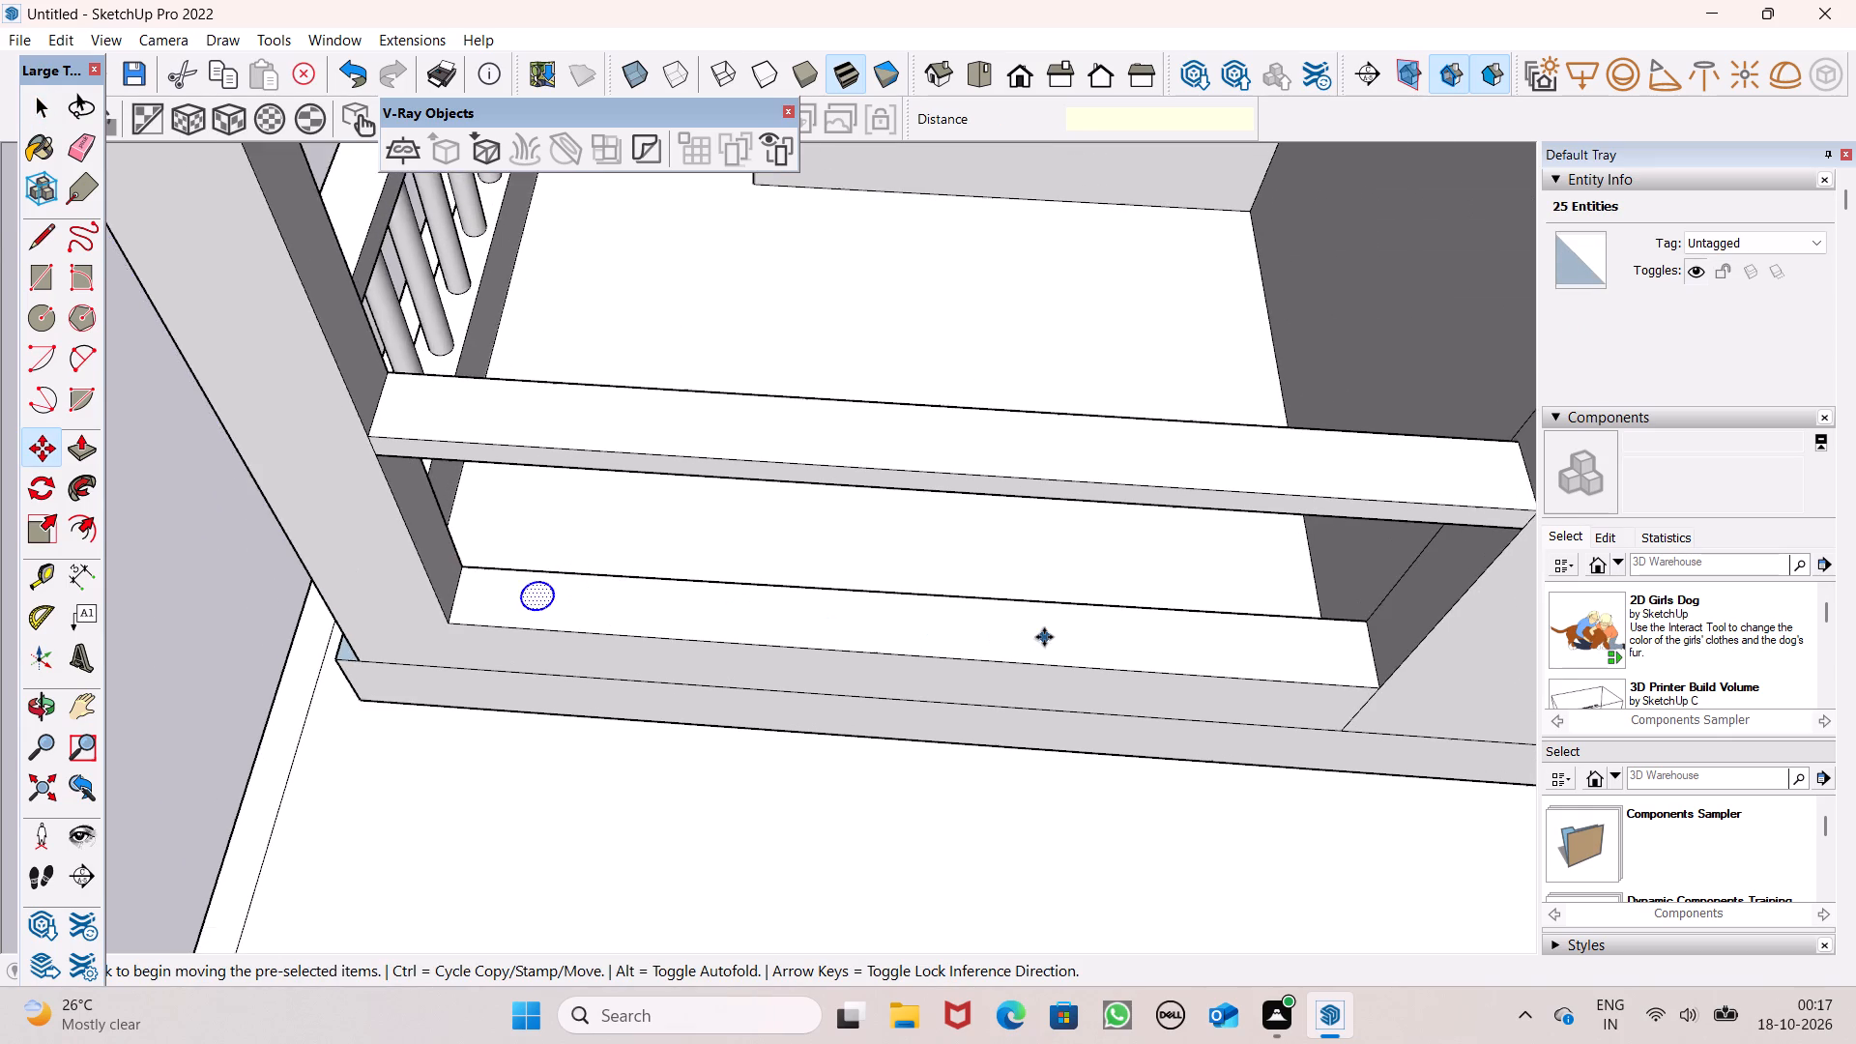
scroll(796, 628, down, 1)
middle_drag(880, 686, 892, 719)
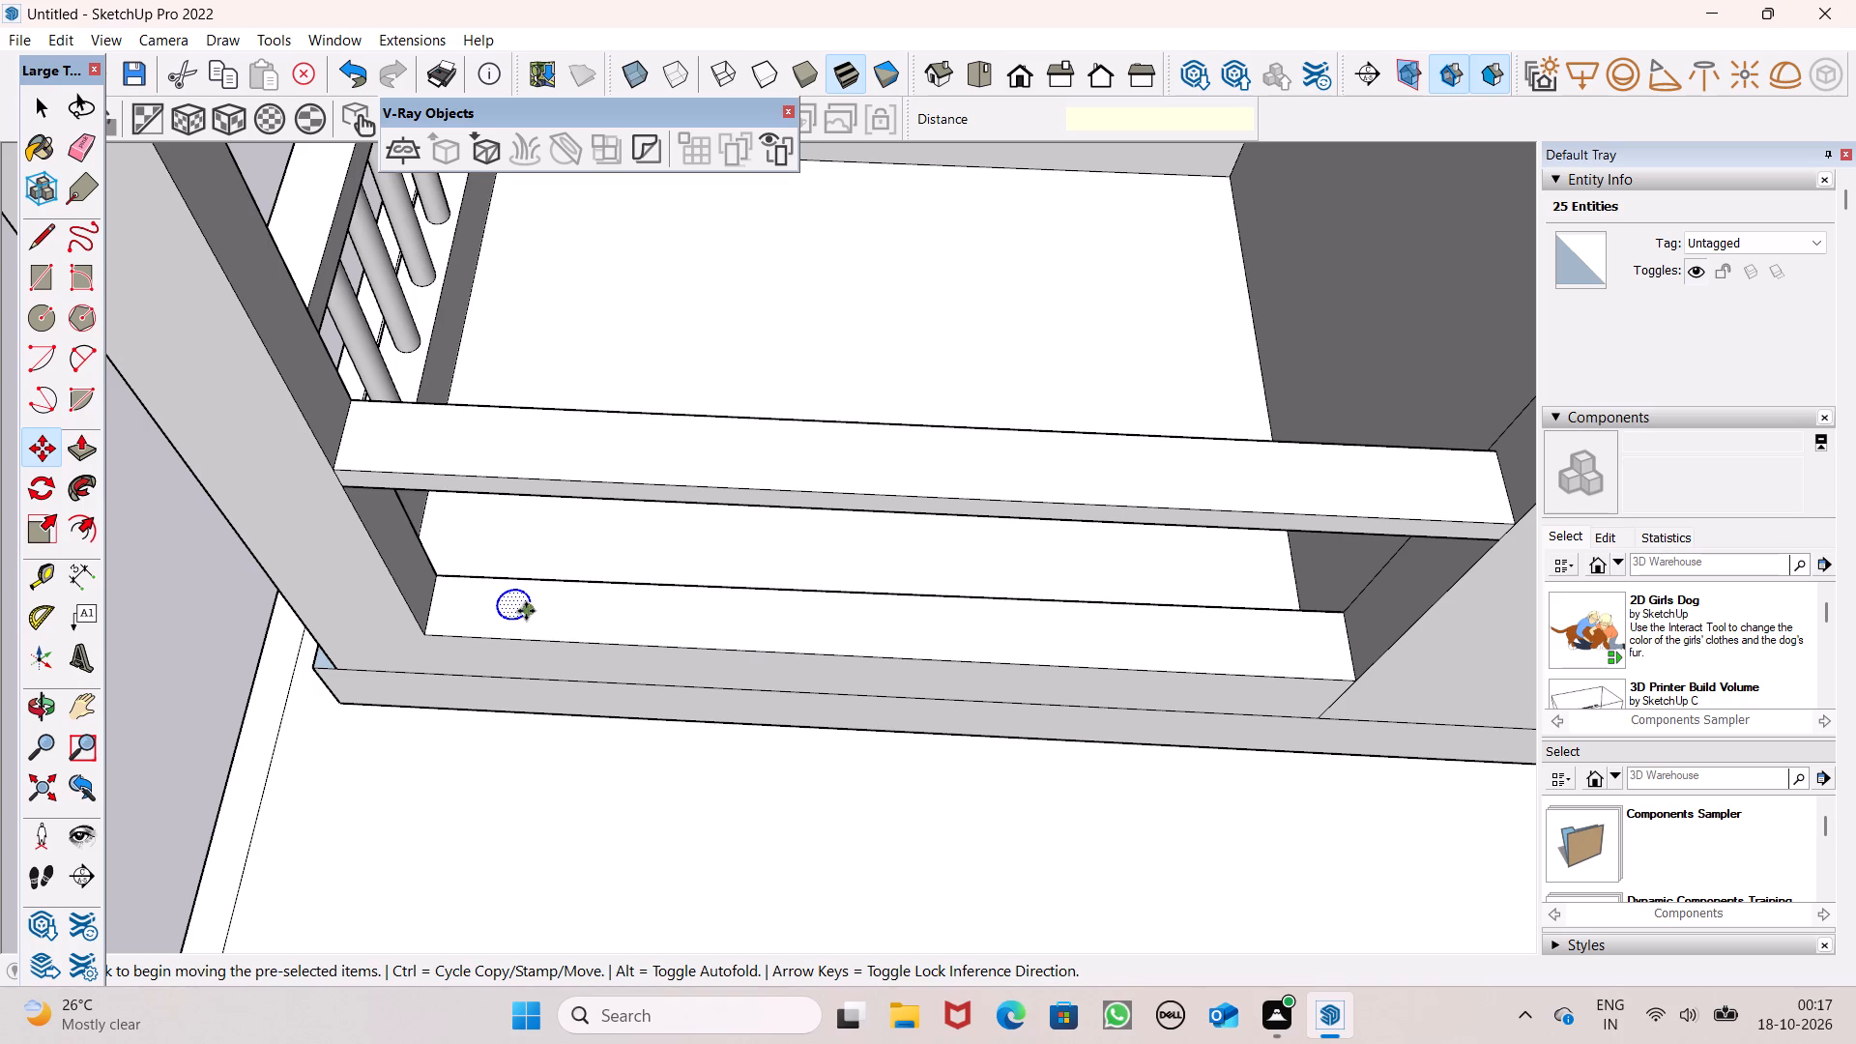
drag(526, 610, 613, 605)
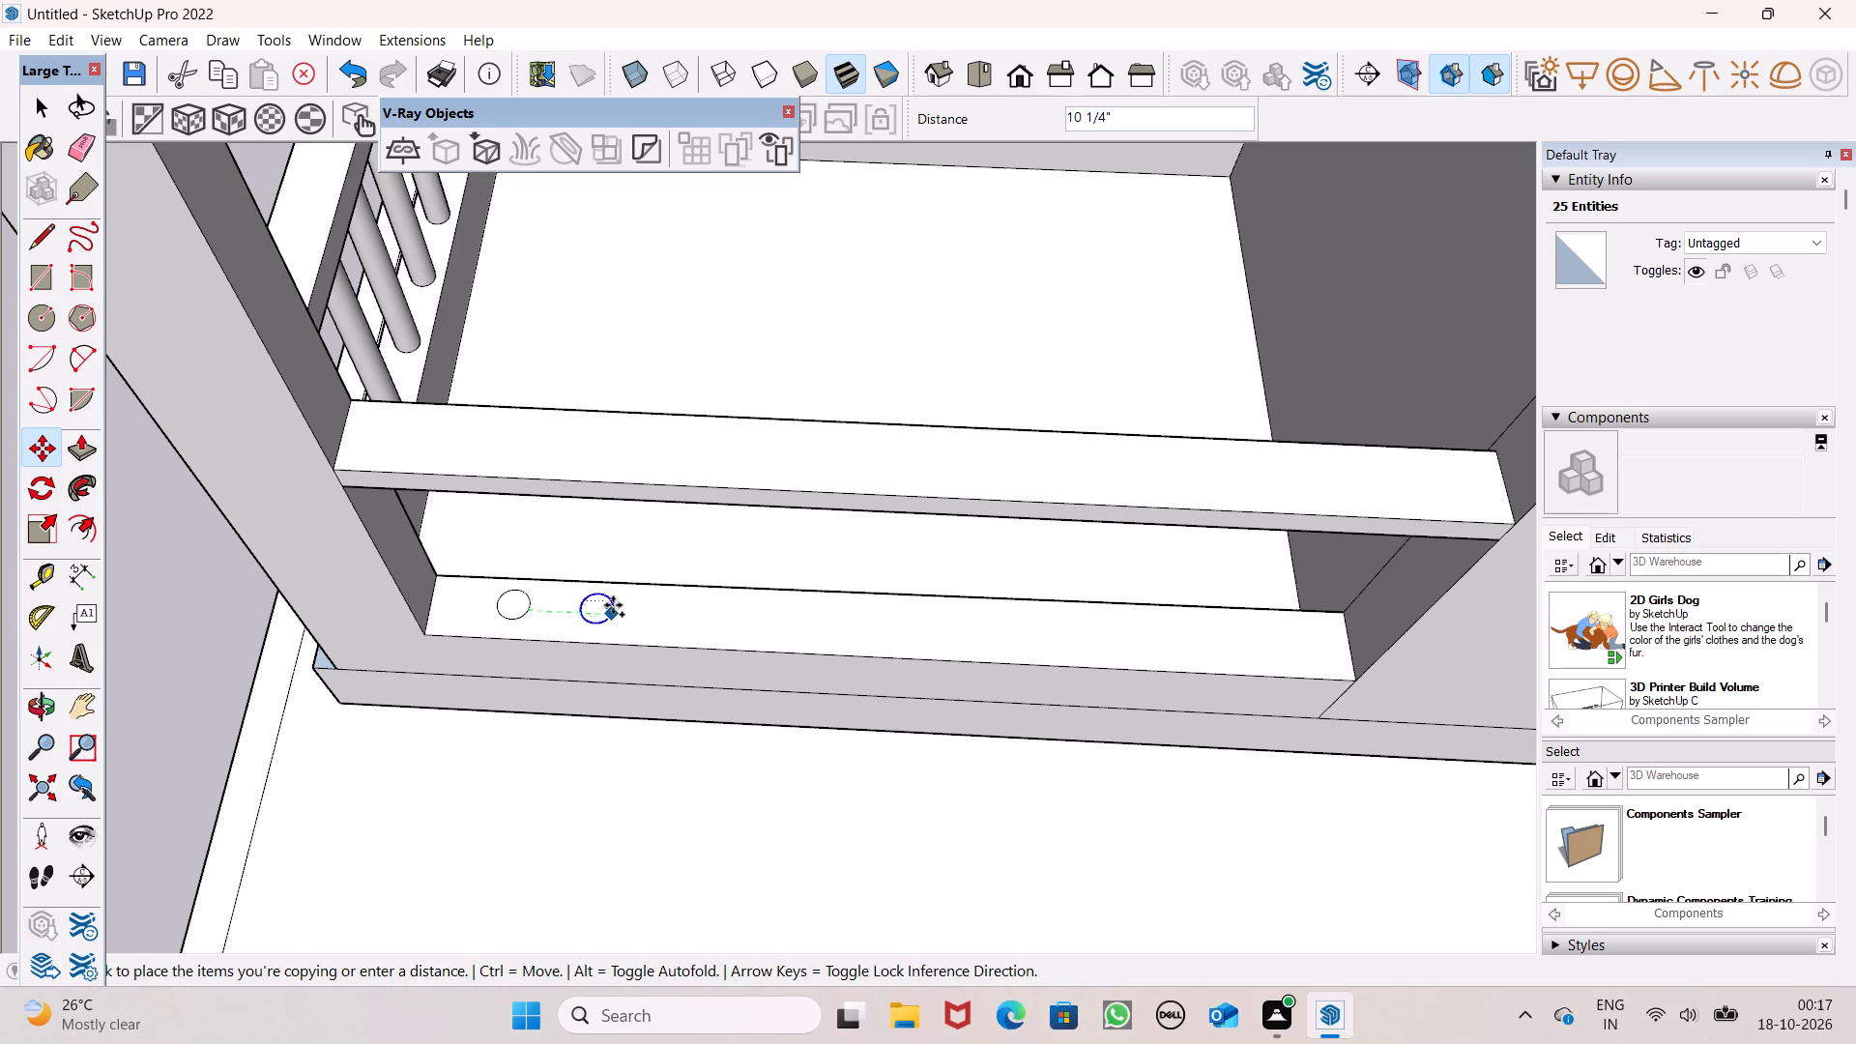
drag(613, 605, 622, 605)
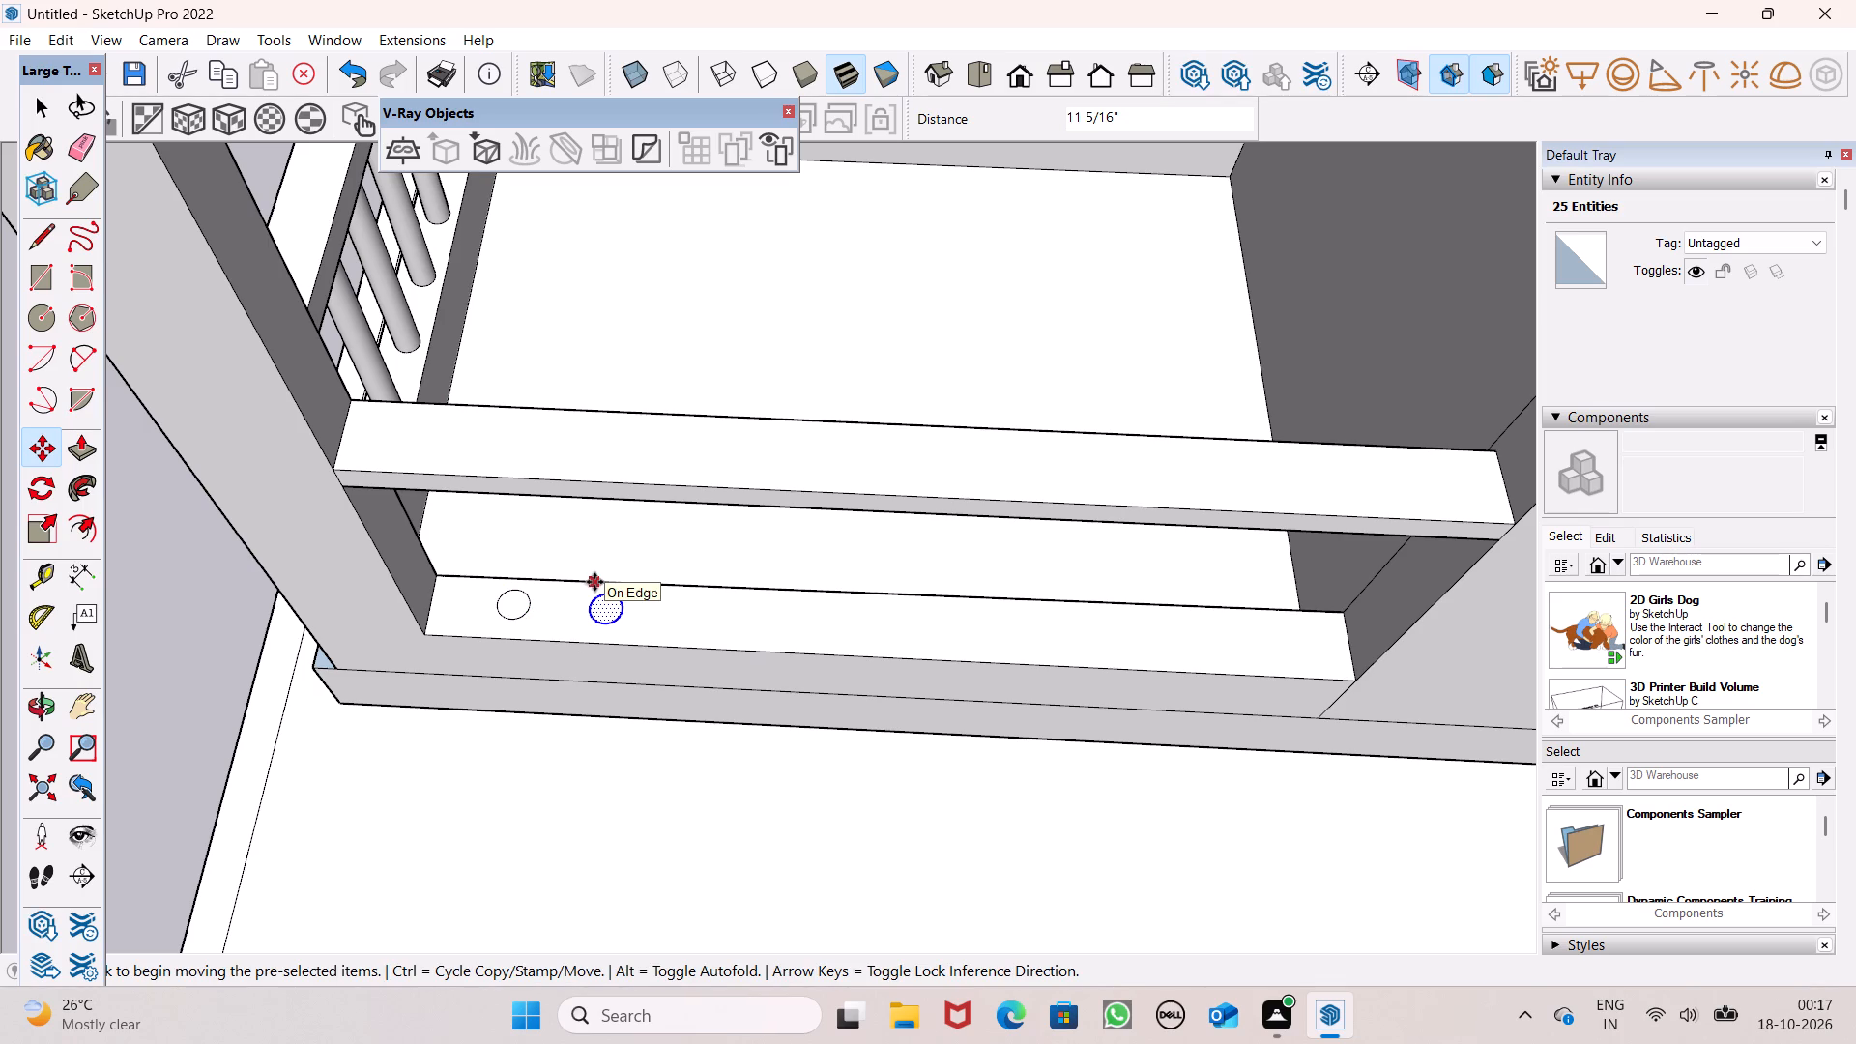
key(shift+asterisk)
key(7)
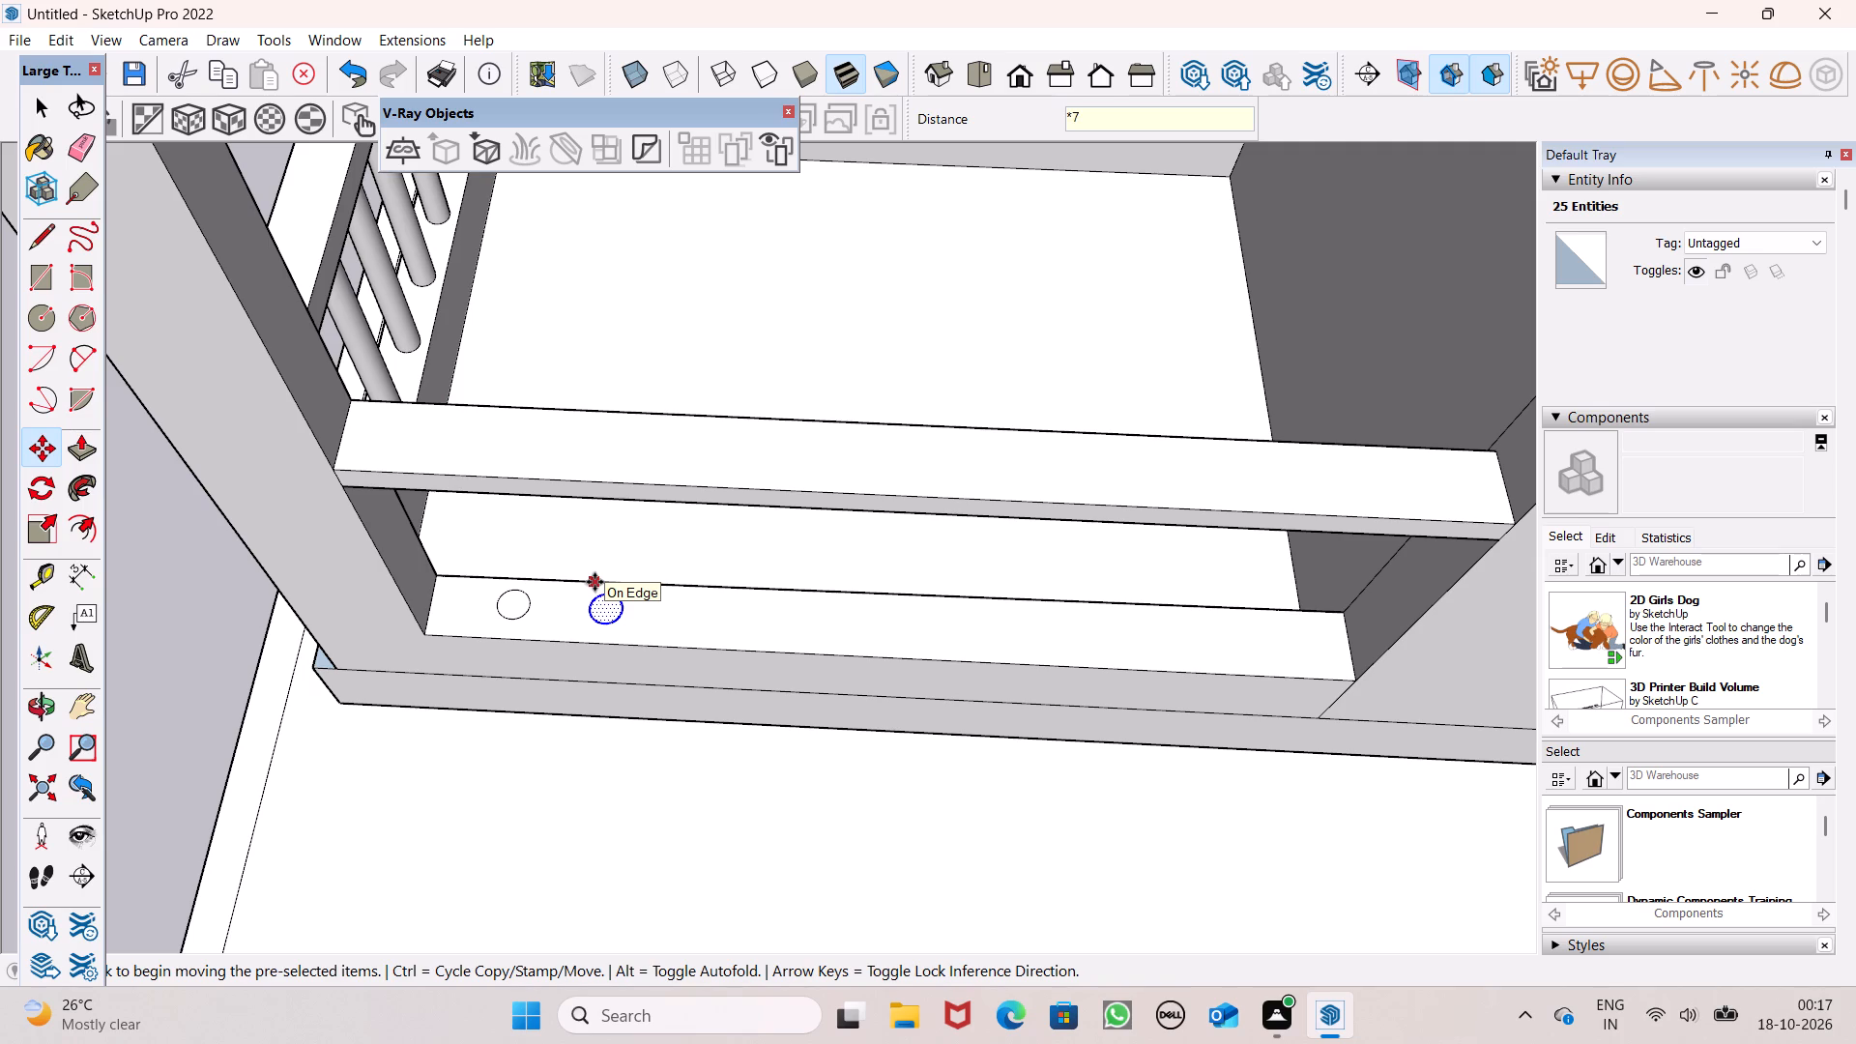
key(Return)
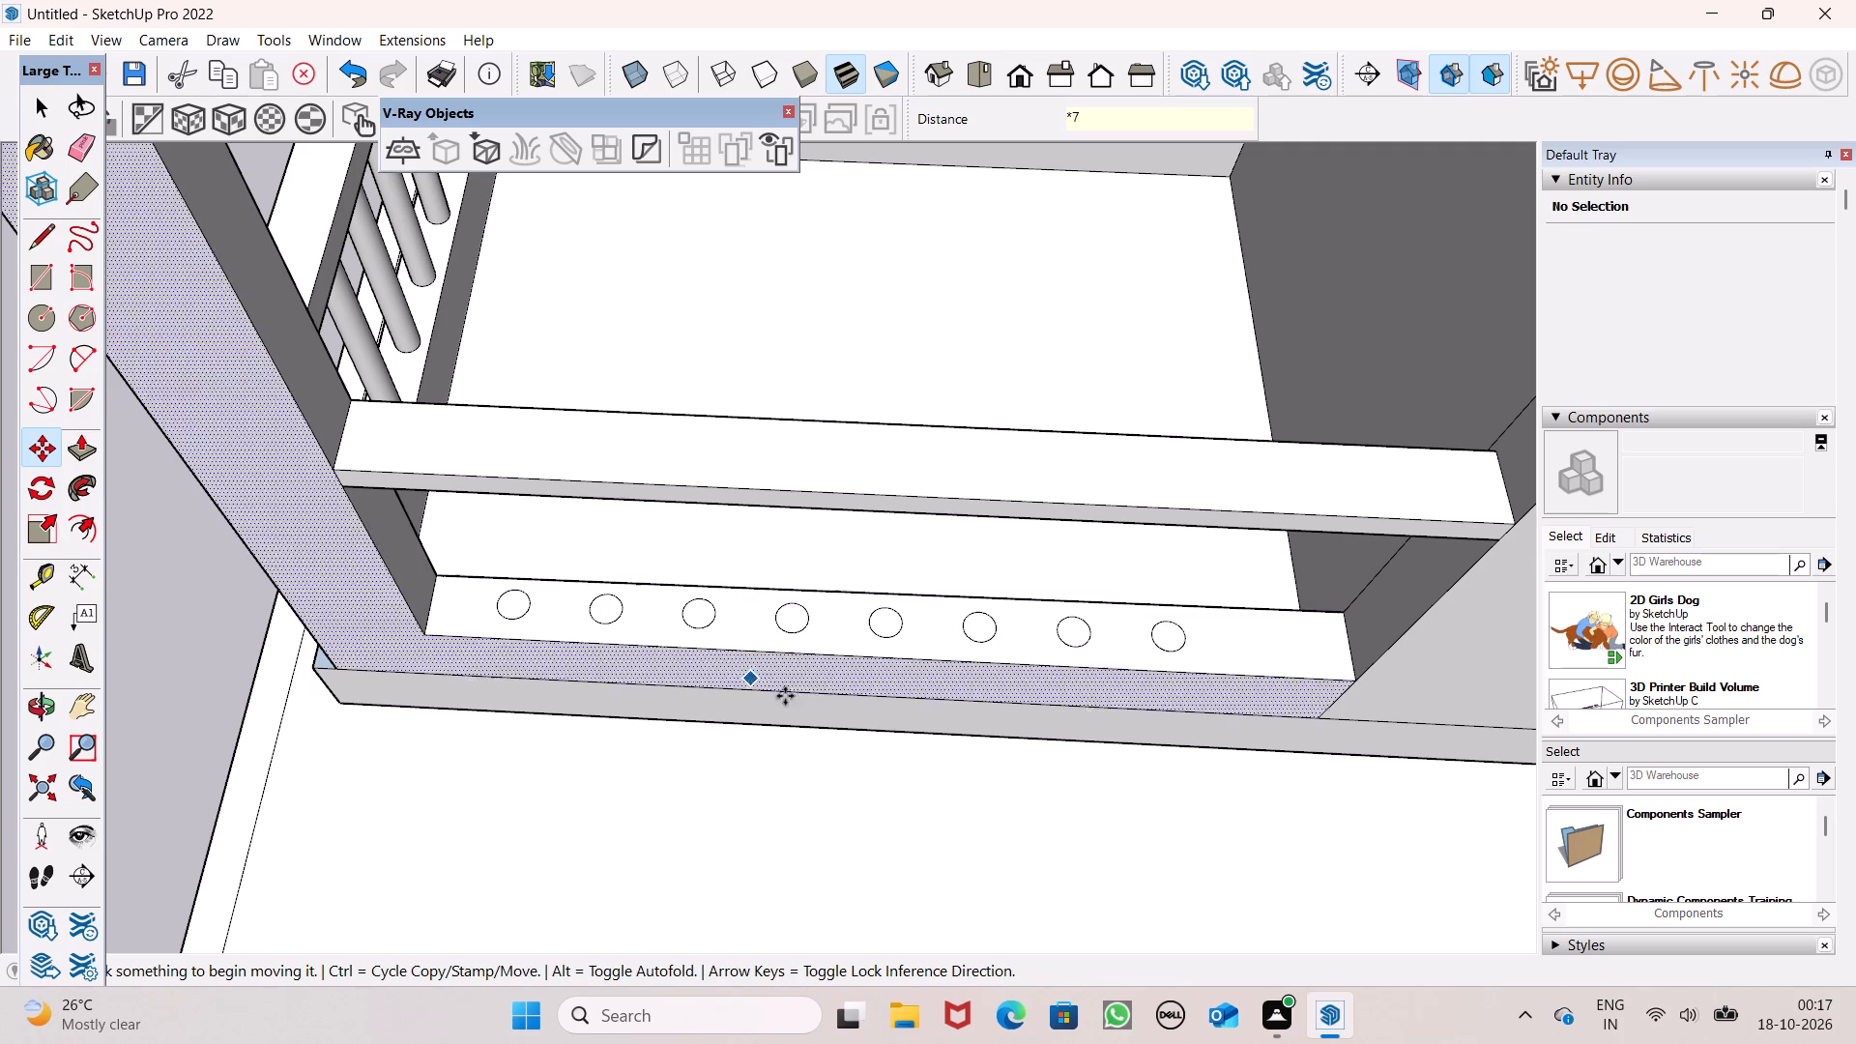
Copy the array's last circle about 11 3/8" further along the ledge, toward the far wall.
scroll(1255, 647, up, 4)
key(space)
double_click(1126, 643)
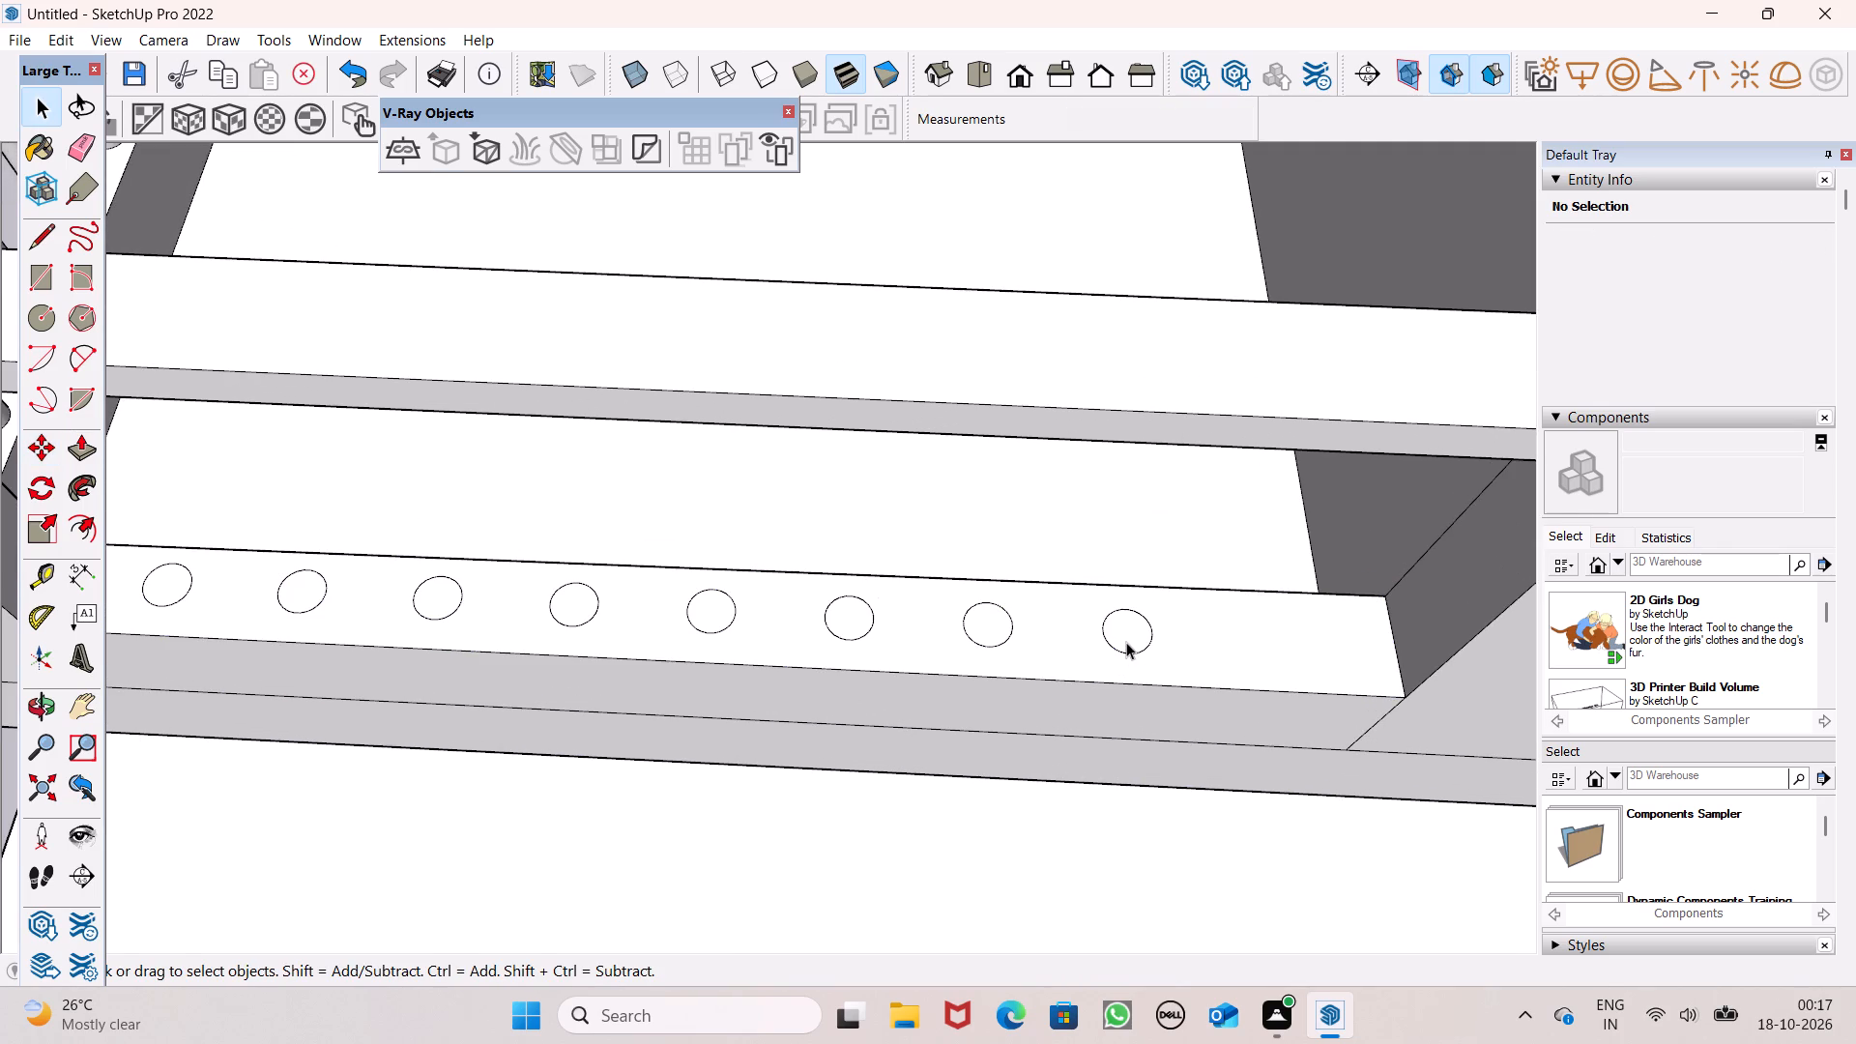
key(m)
key(Return)
scroll(806, 666, down, 2)
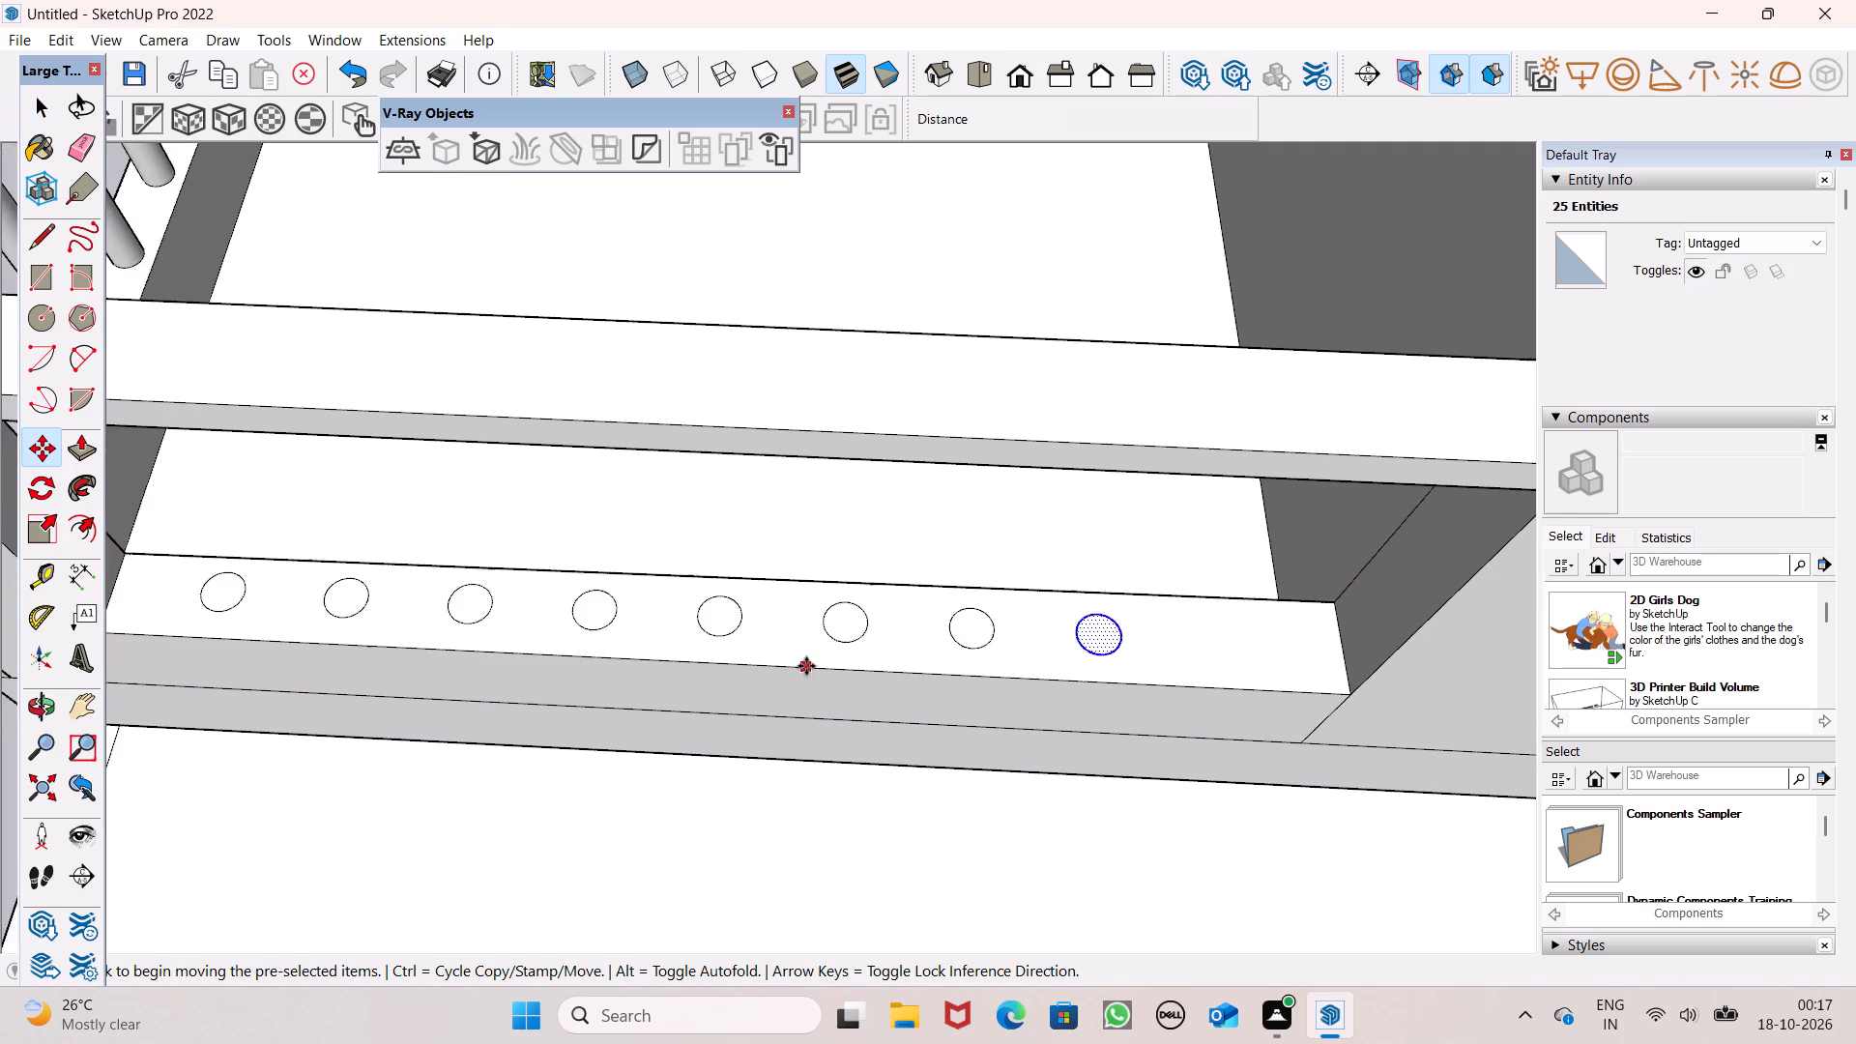
scroll(1148, 668, up, 3)
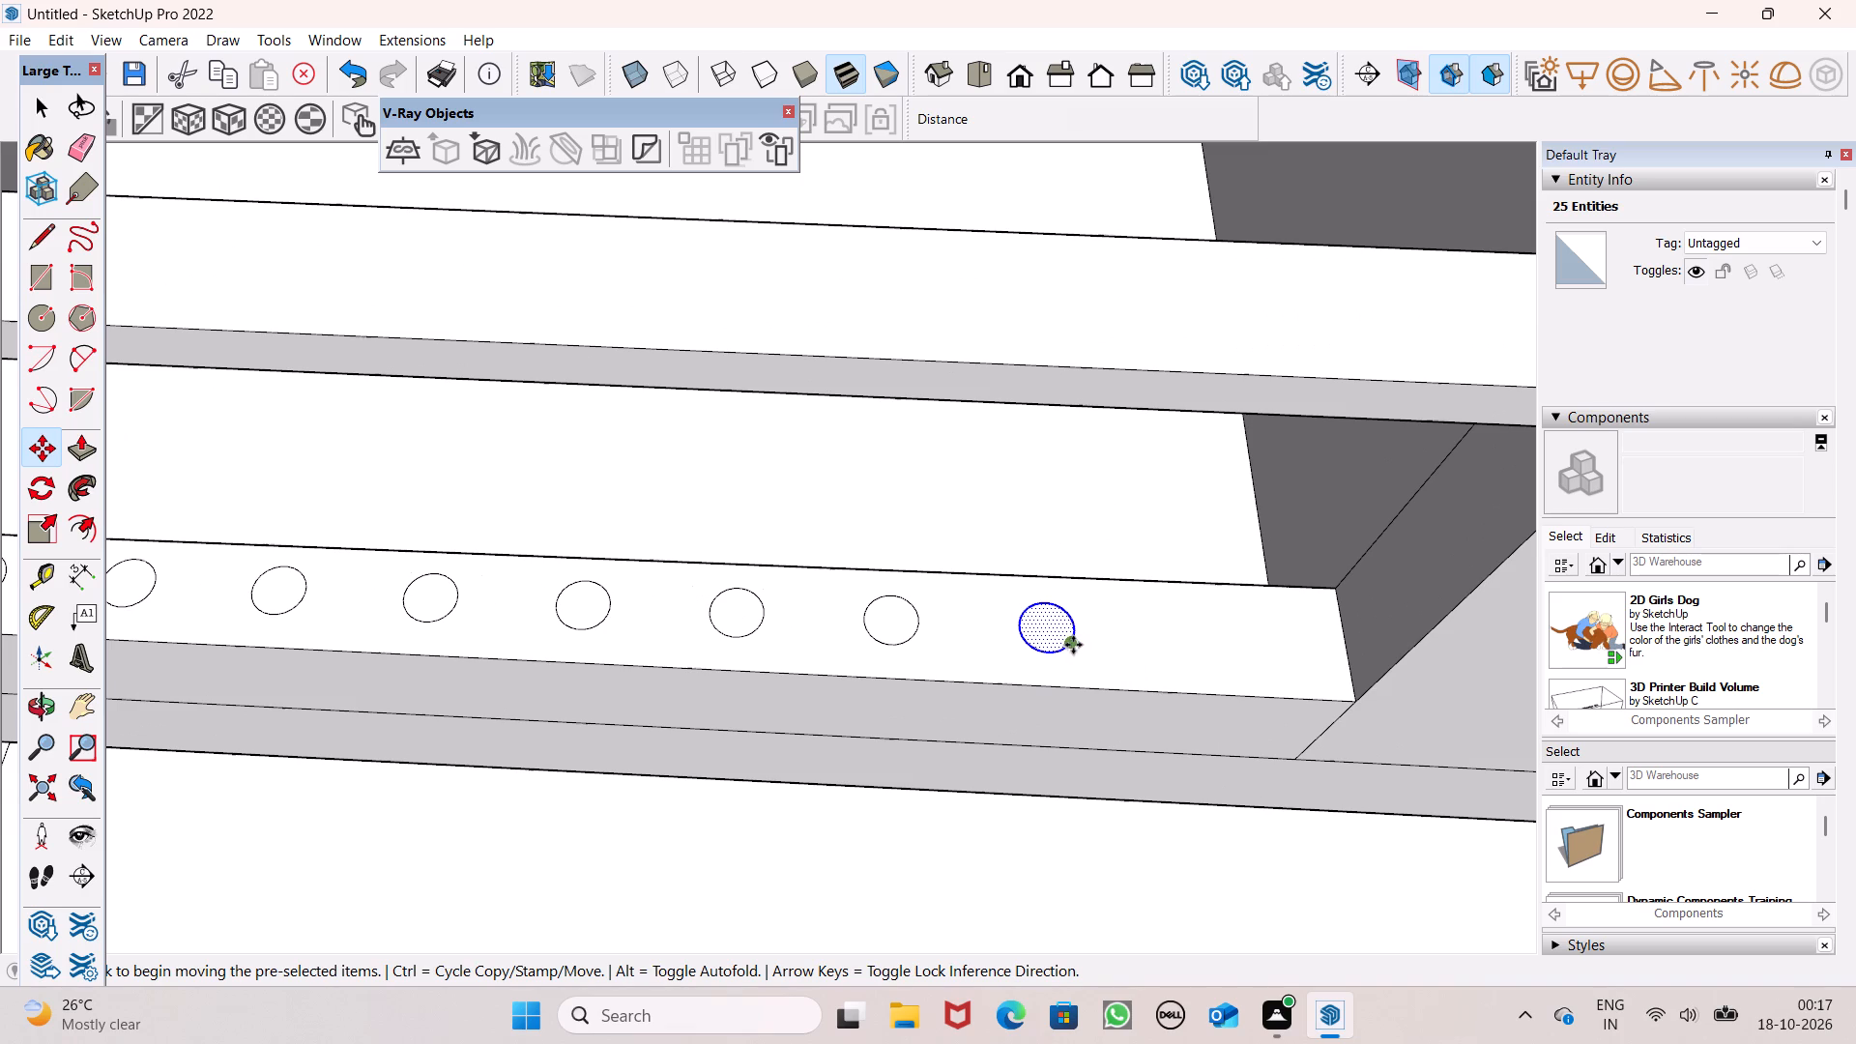
drag(1074, 644, 1232, 643)
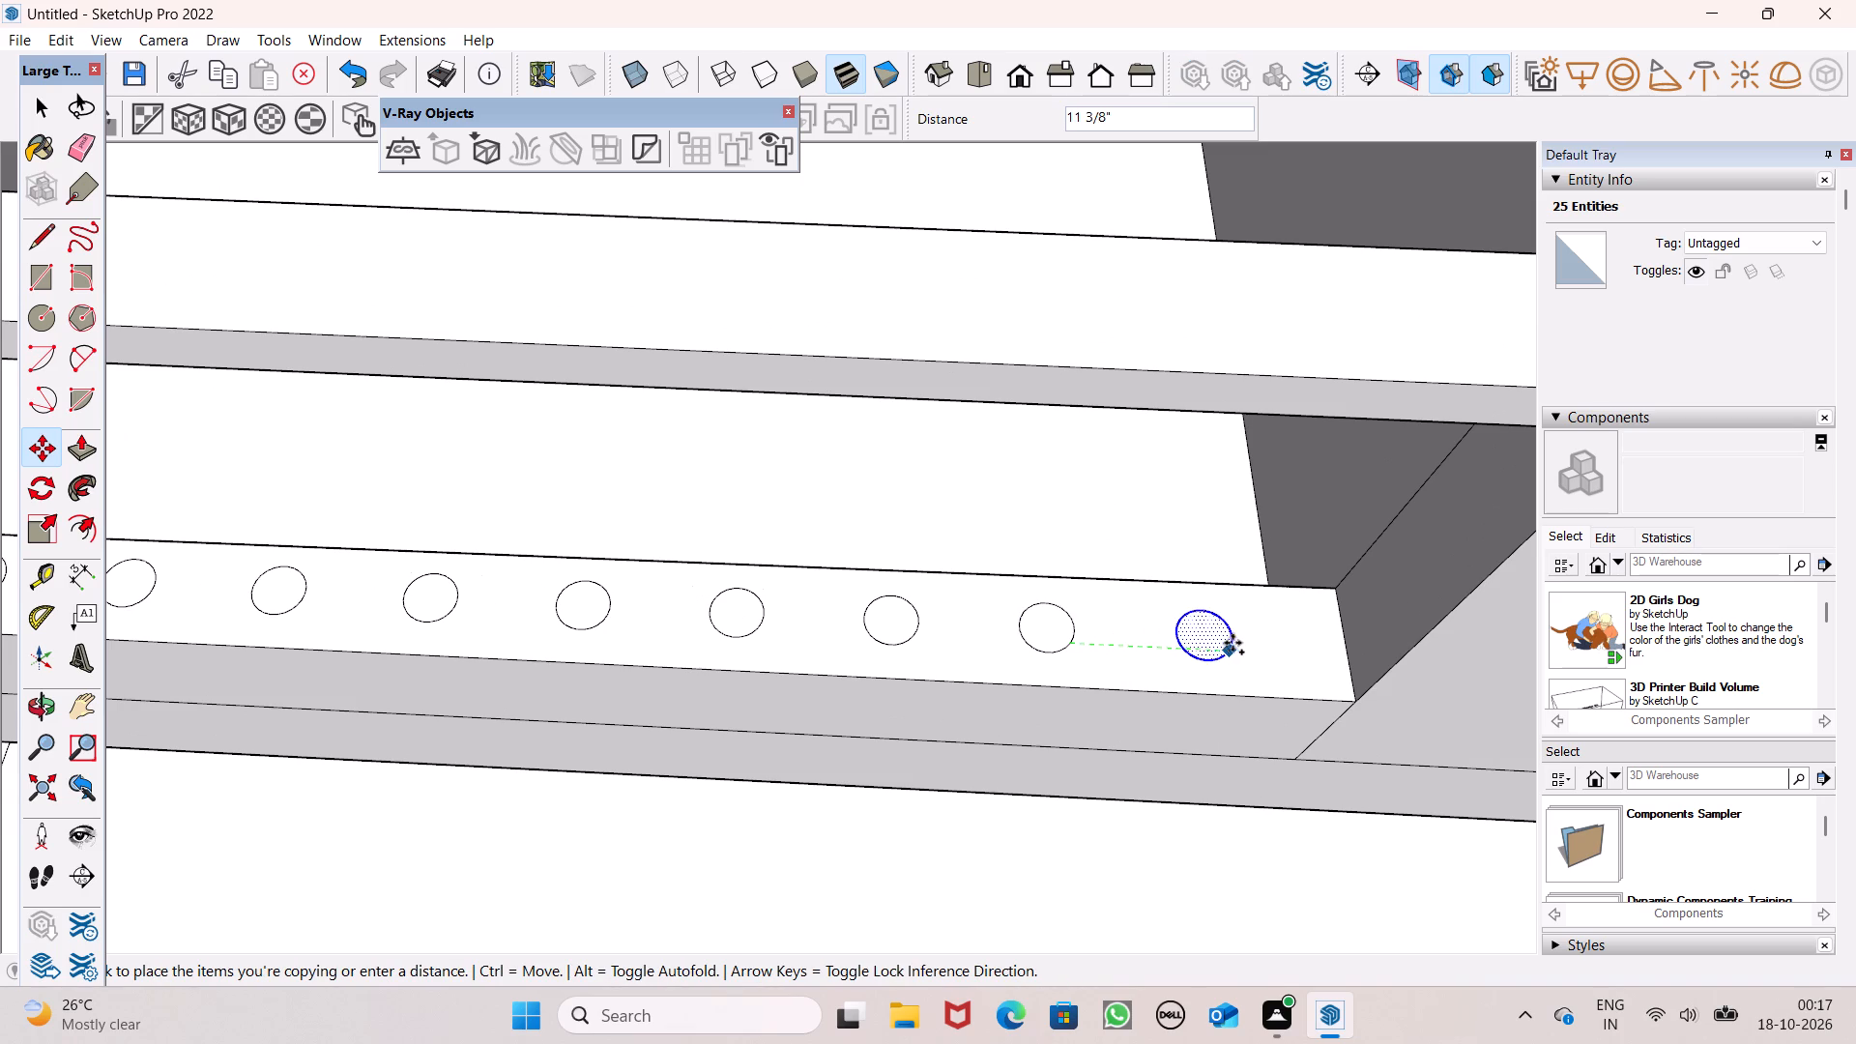
drag(1232, 643, 1235, 642)
key(space)
scroll(994, 613, down, 5)
key(space)
scroll(1006, 589, down, 5)
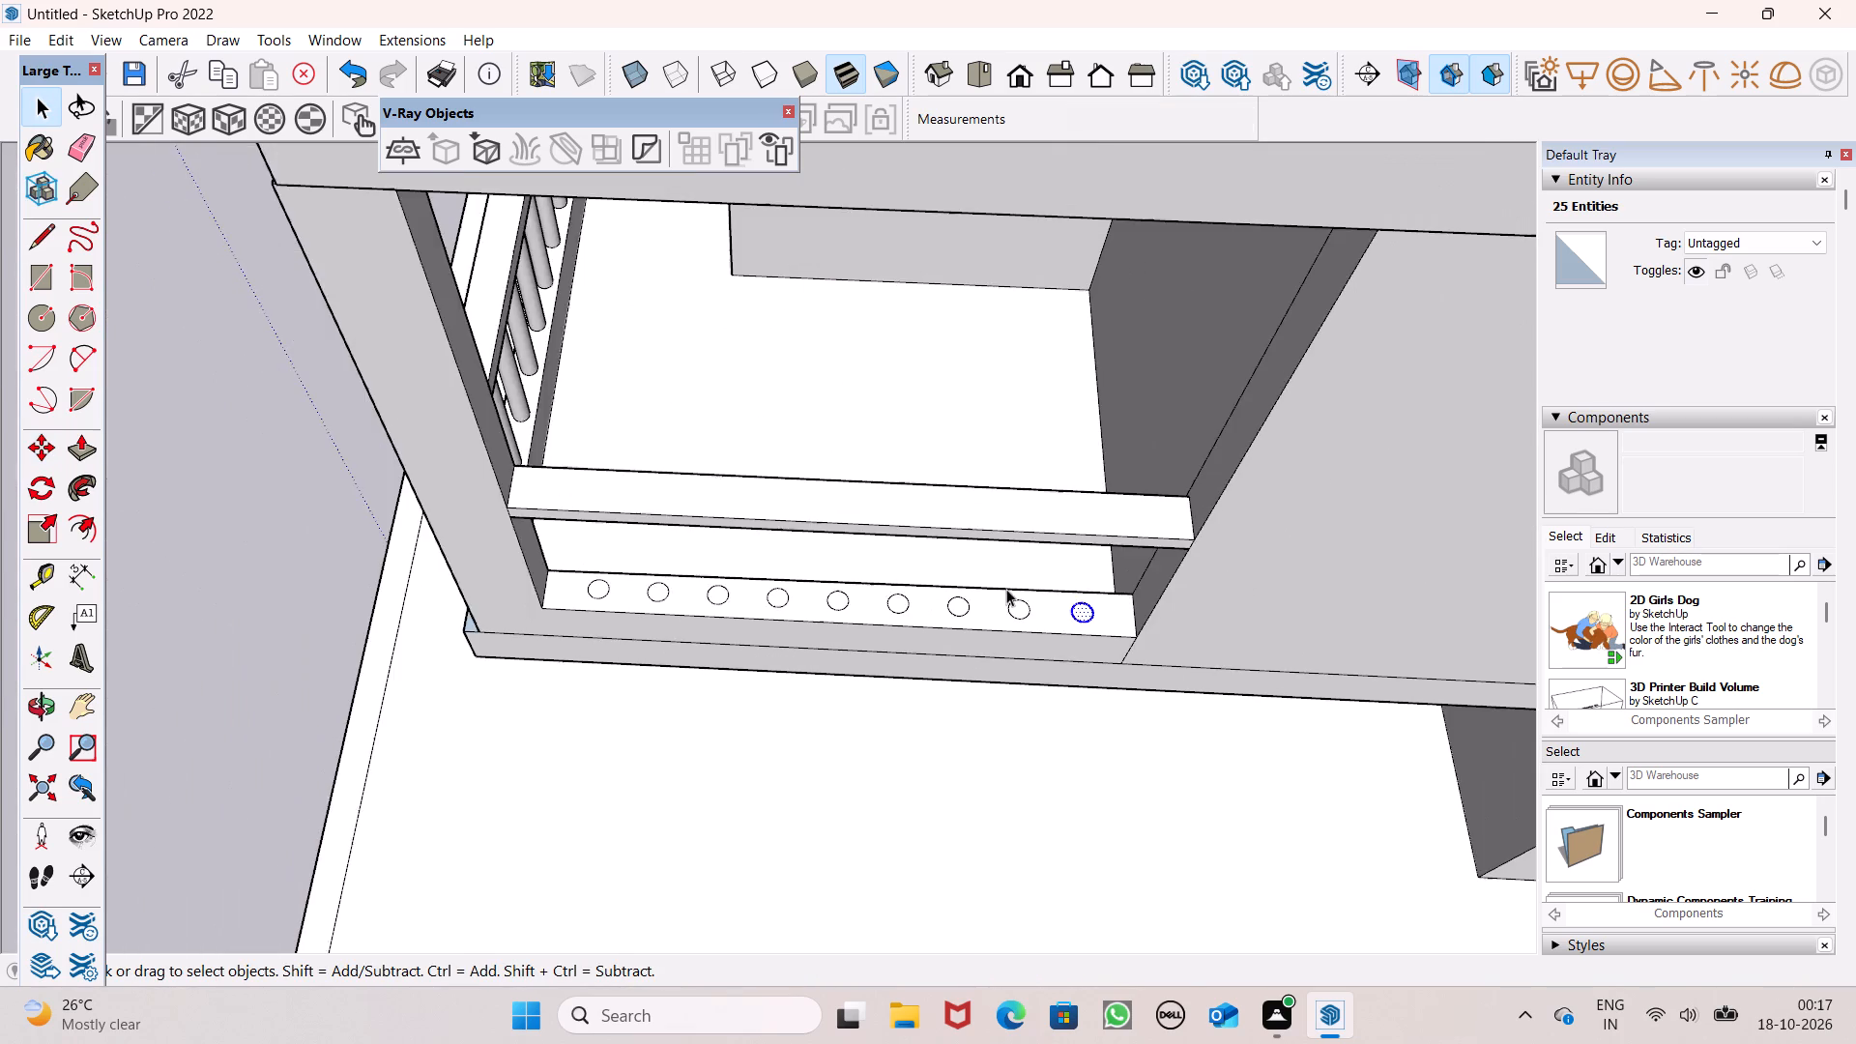
scroll(1006, 589, down, 5)
click(369, 599)
Push/Pull the first circle on the side ledge, nearest the corner post, up about 2' 6 5/16" toward the handrail.
scroll(869, 620, up, 2)
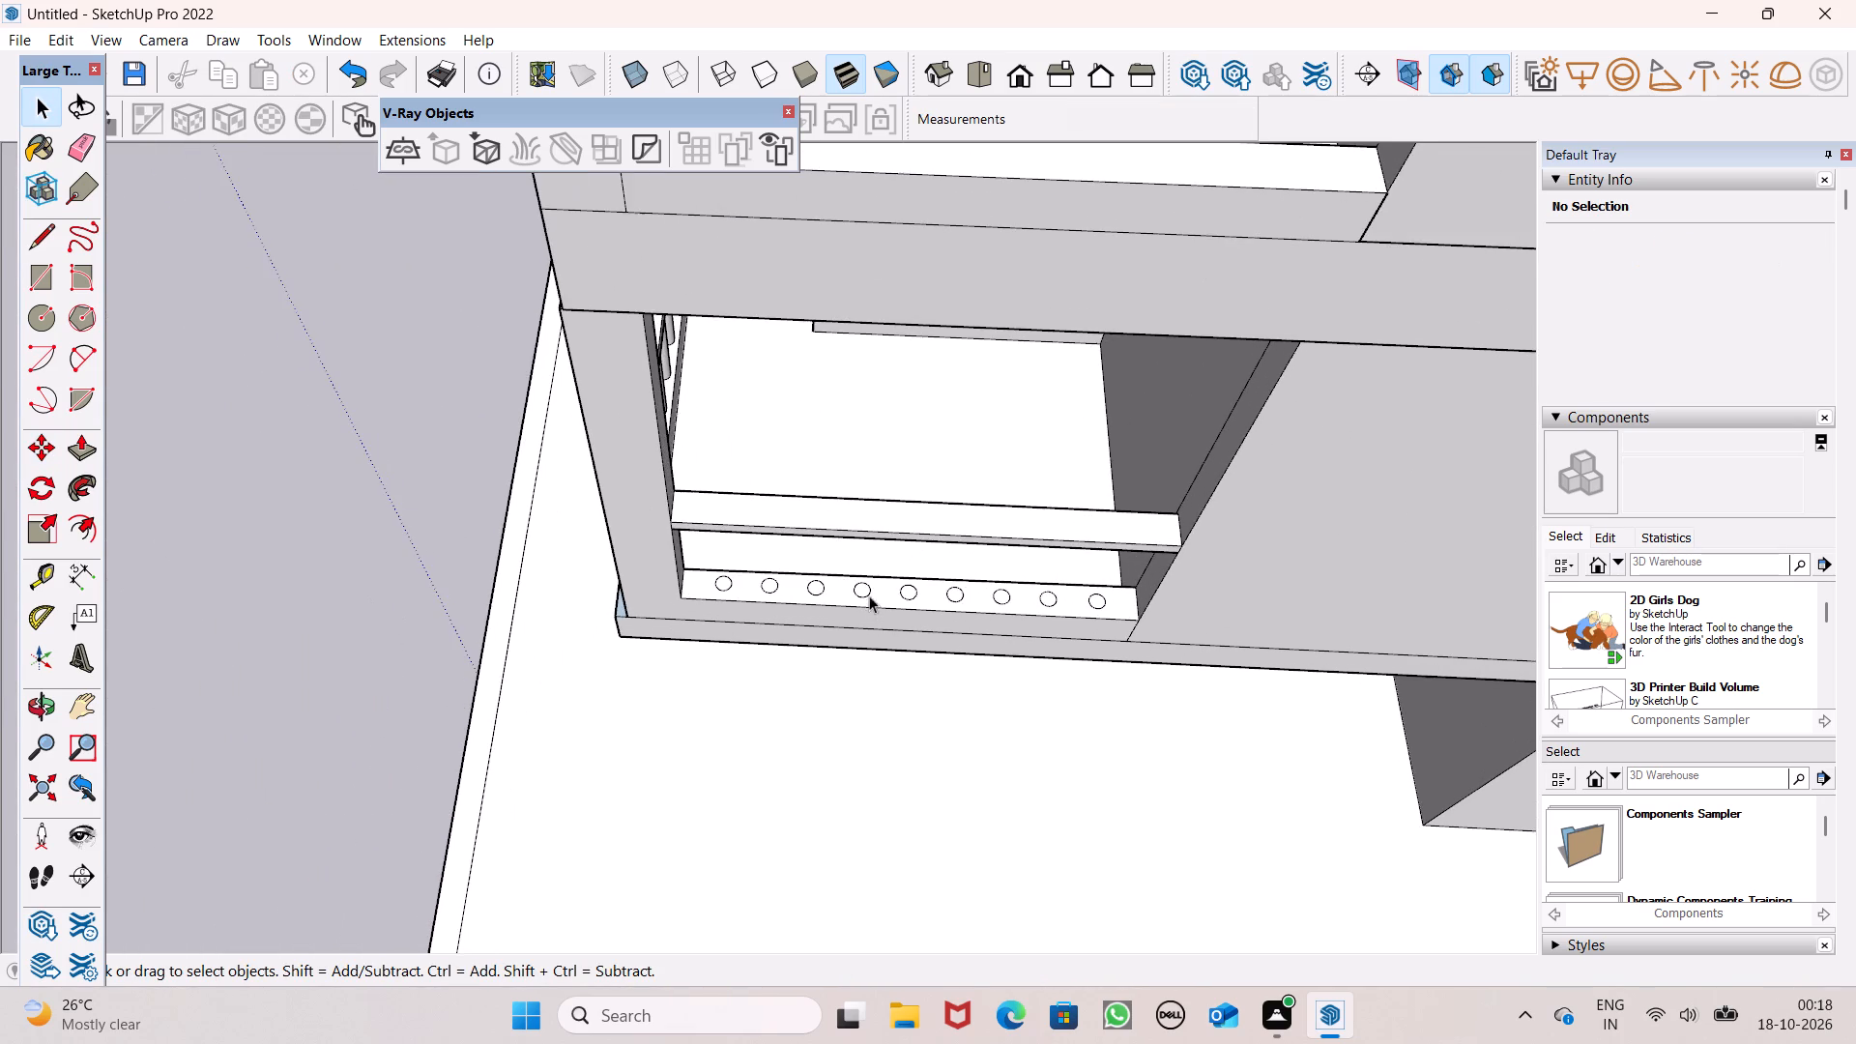
middle_drag(846, 578, 833, 505)
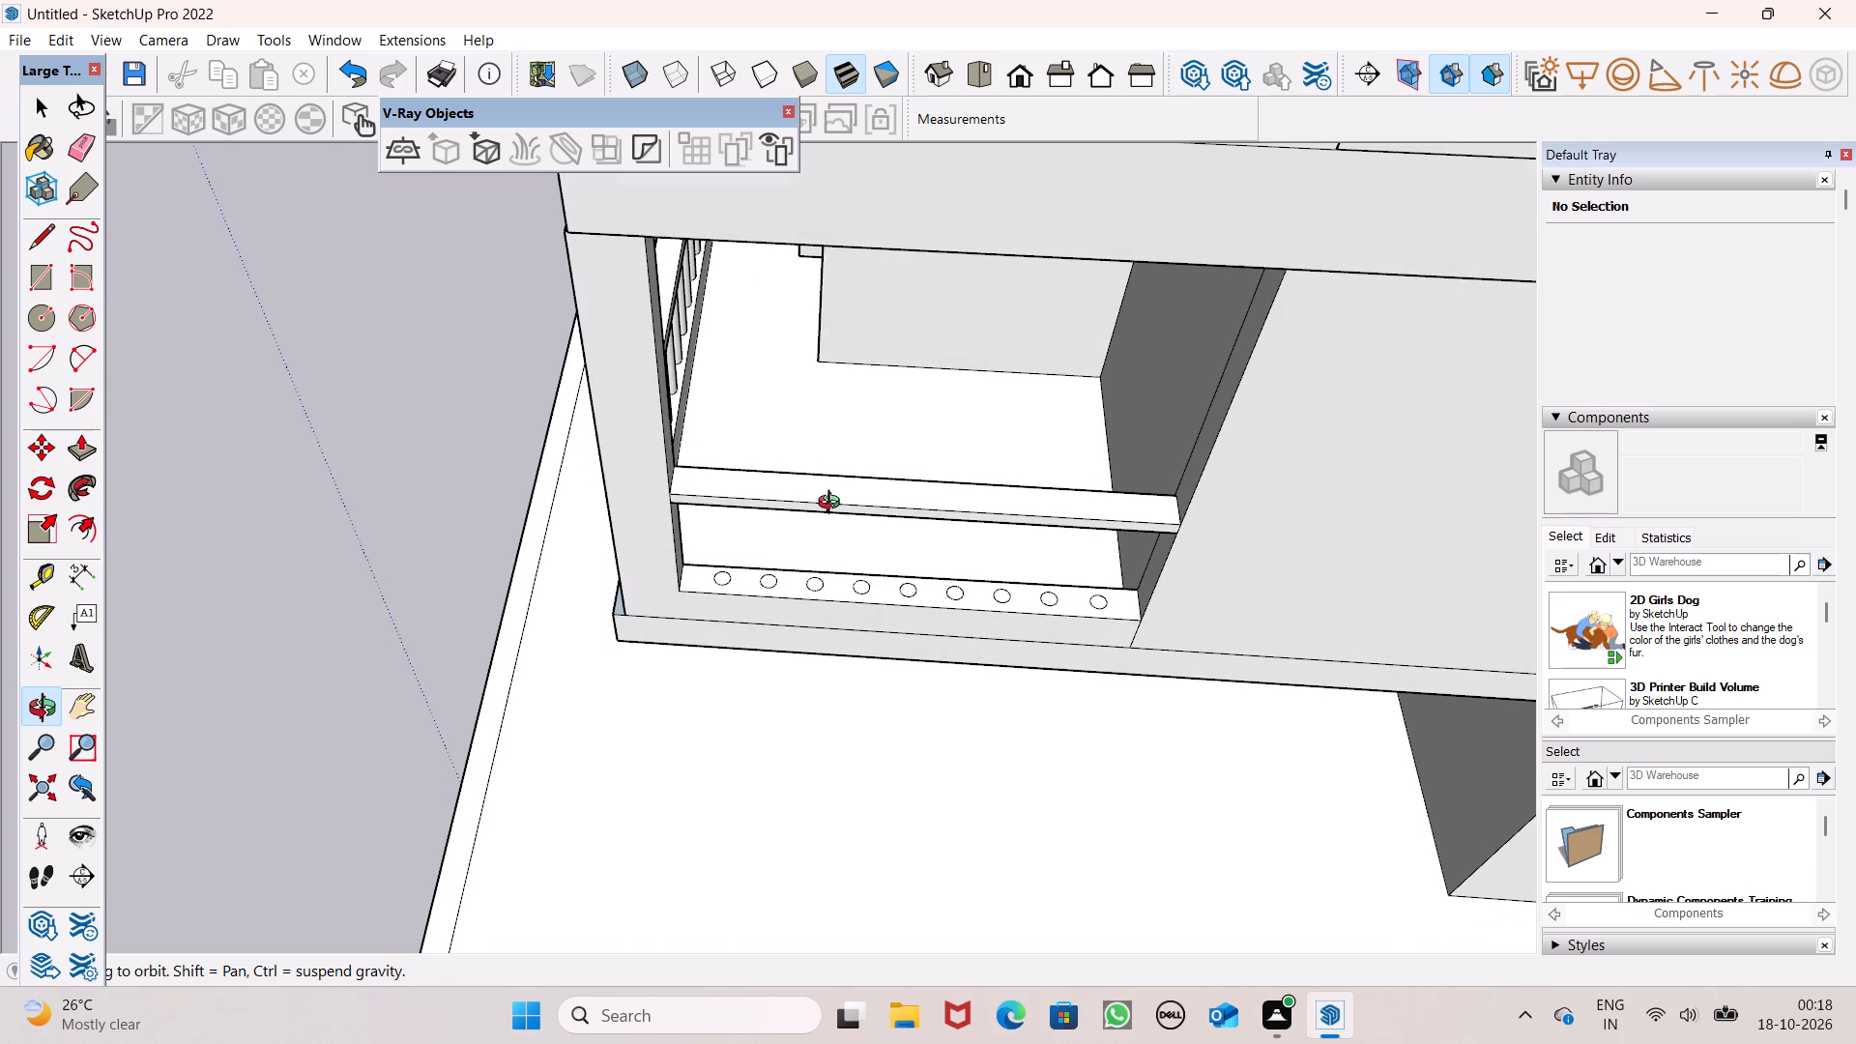
middle_drag(833, 505, 832, 509)
click(87, 459)
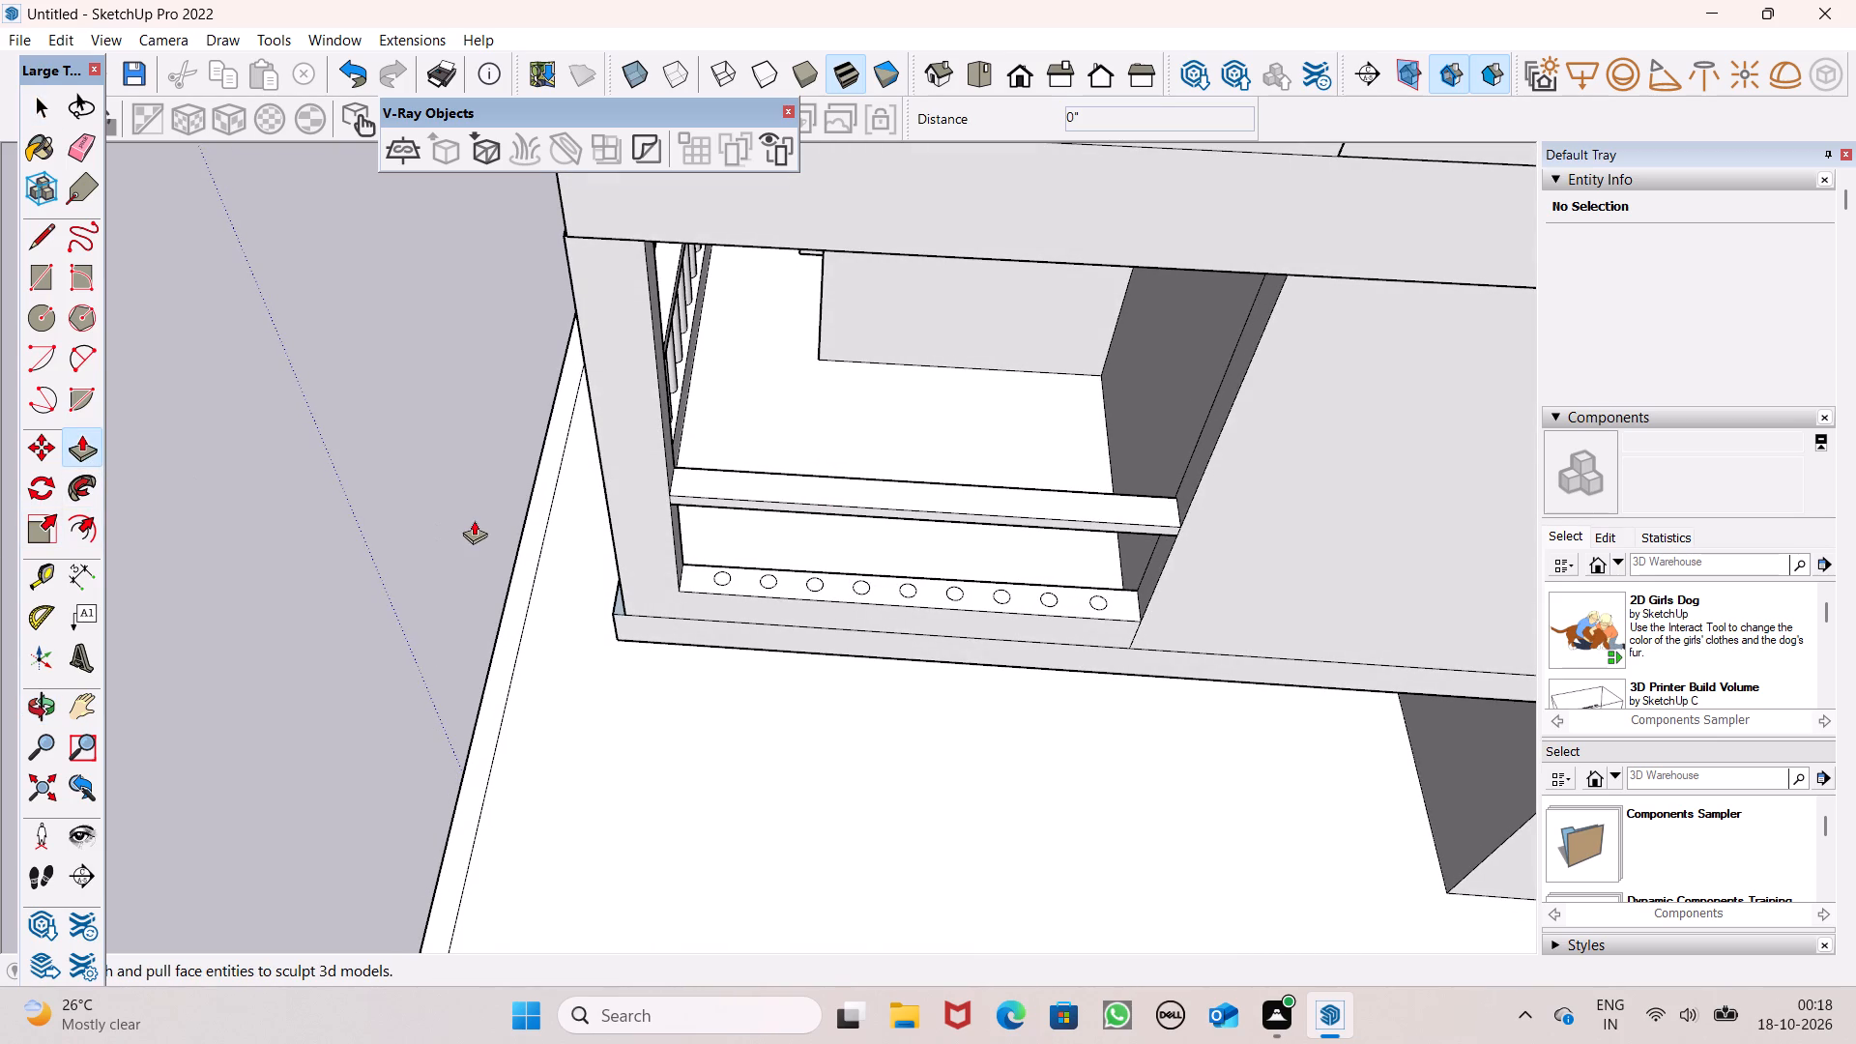
scroll(722, 536, up, 7)
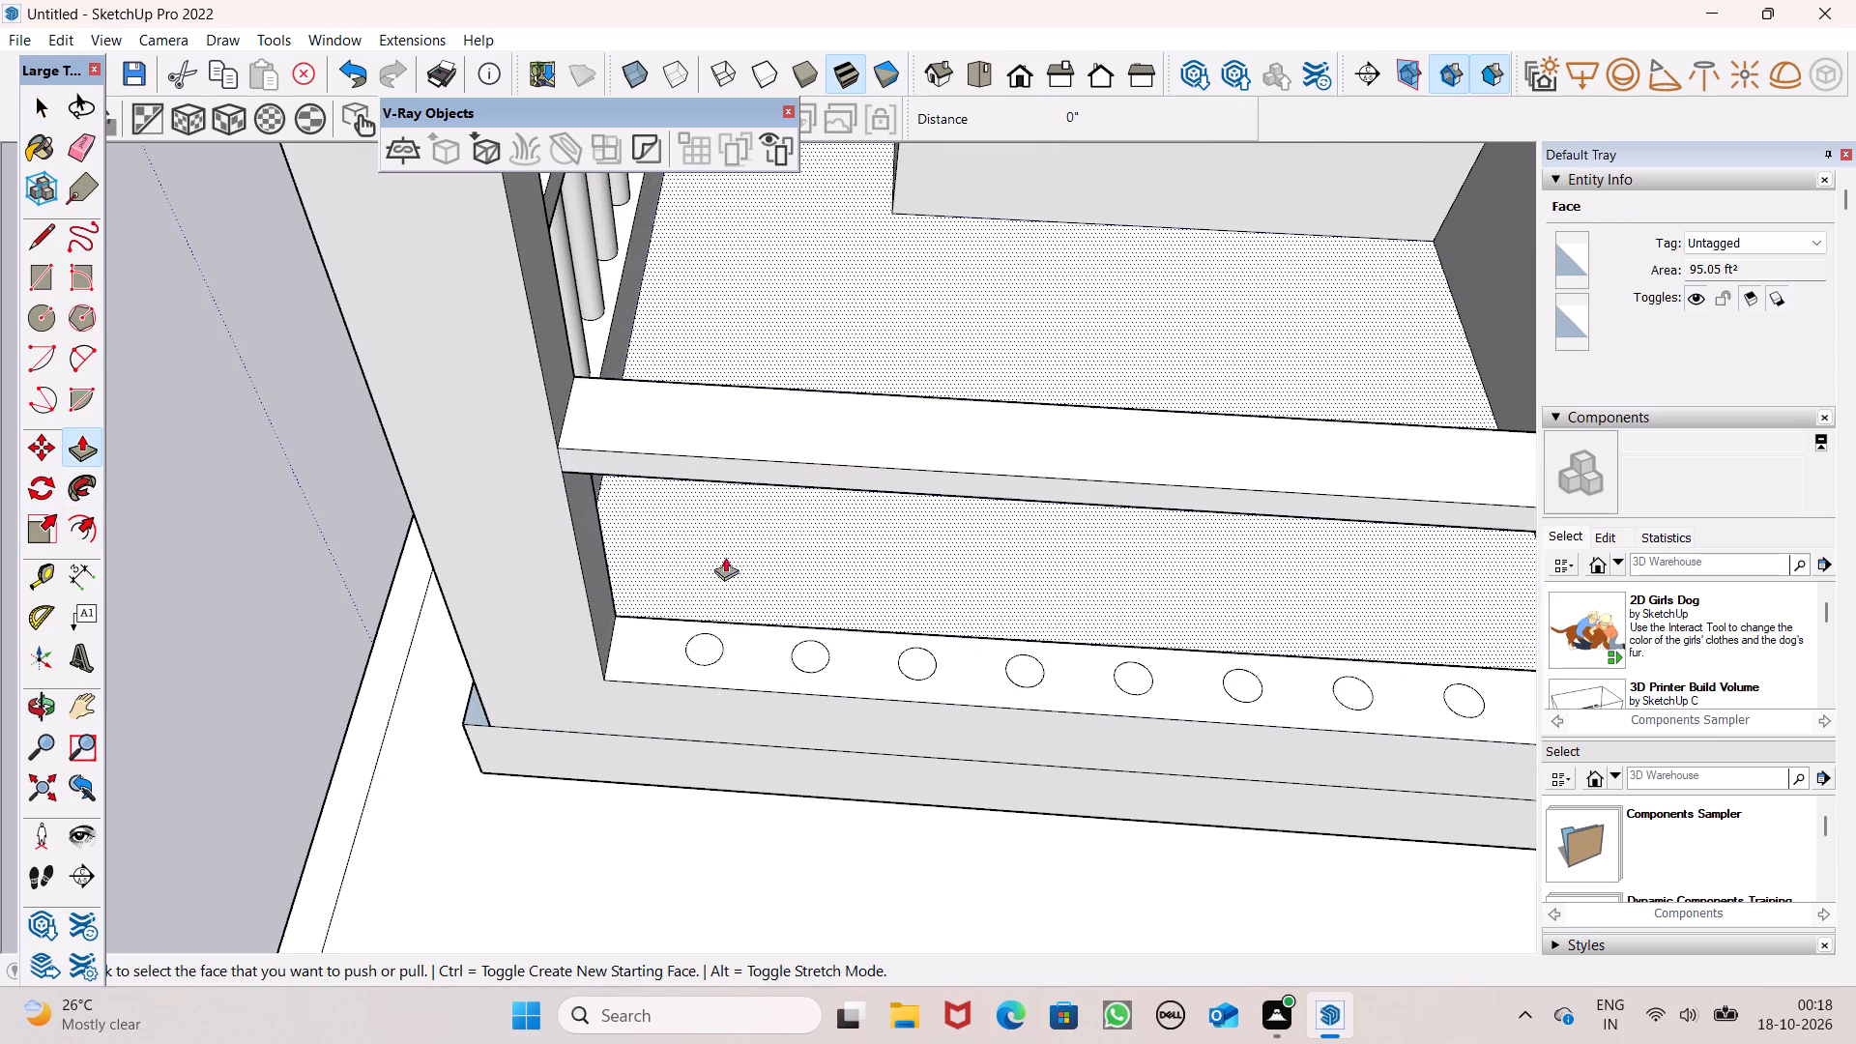
ctrl+drag(702, 646, 709, 630)
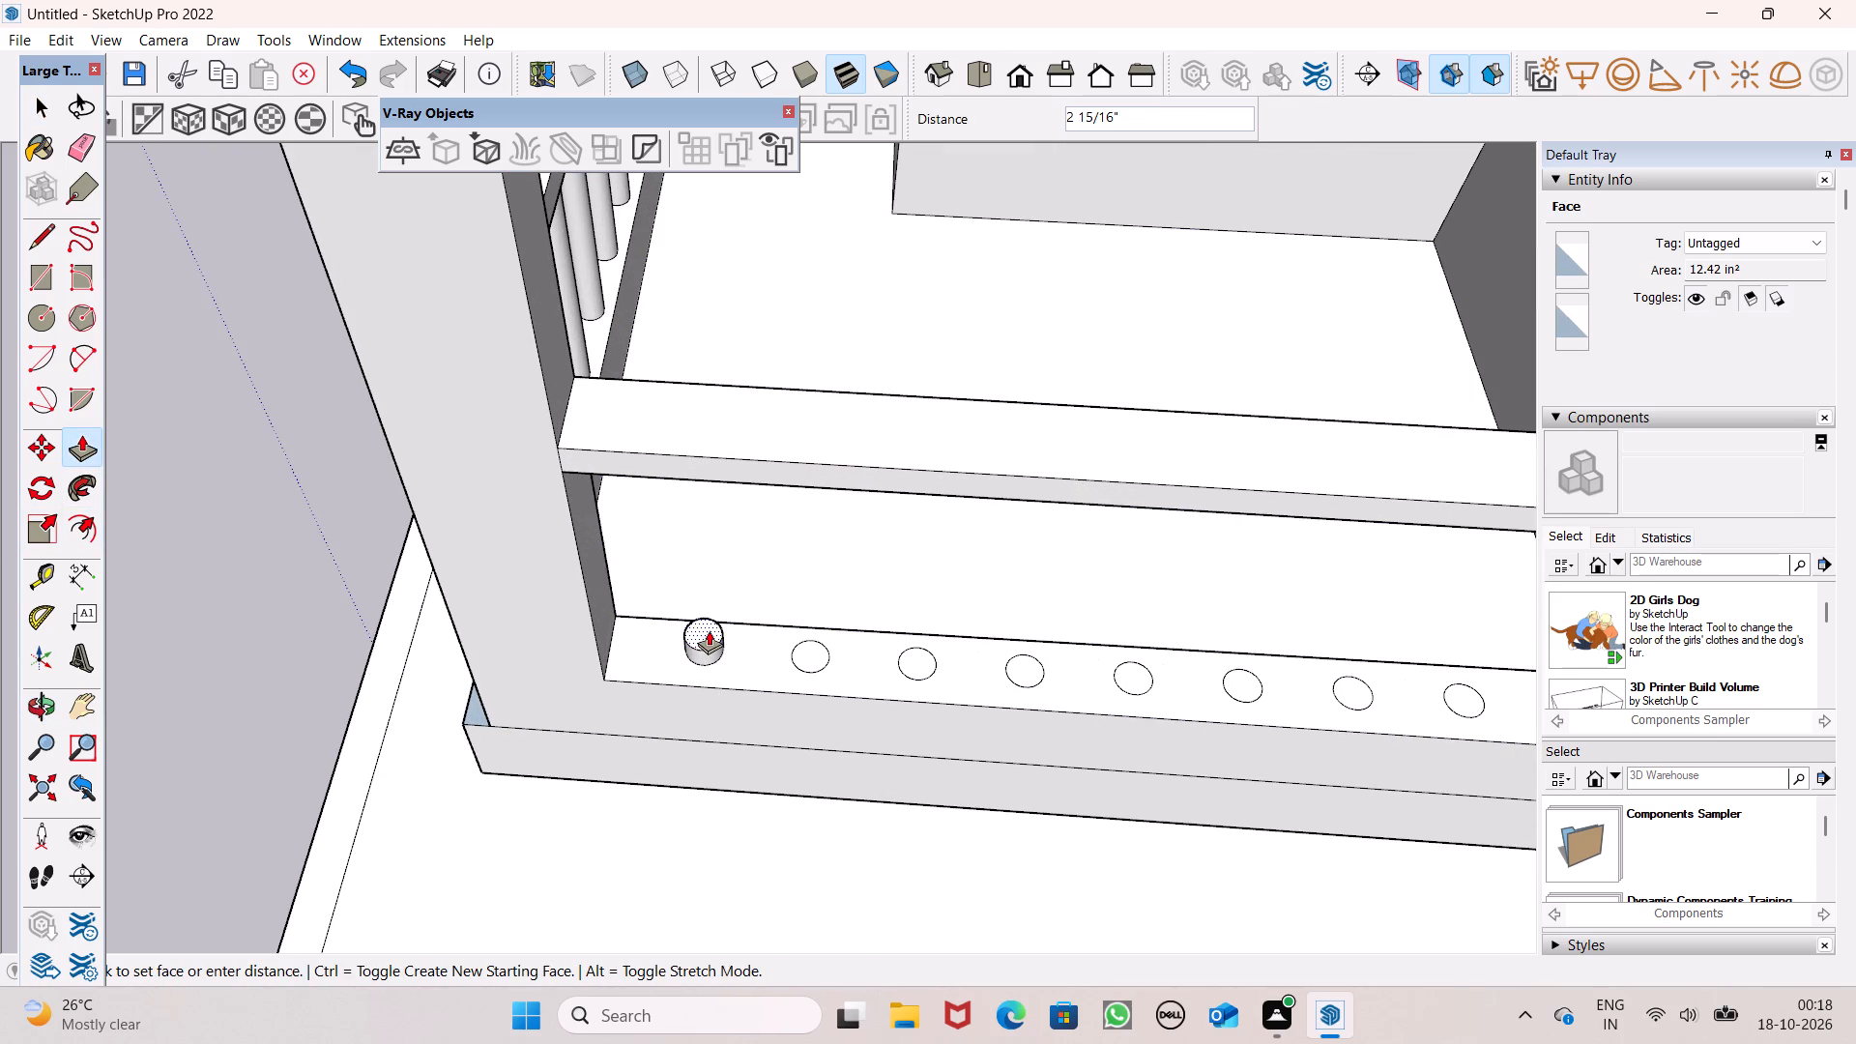
ctrl+drag(709, 630, 679, 462)
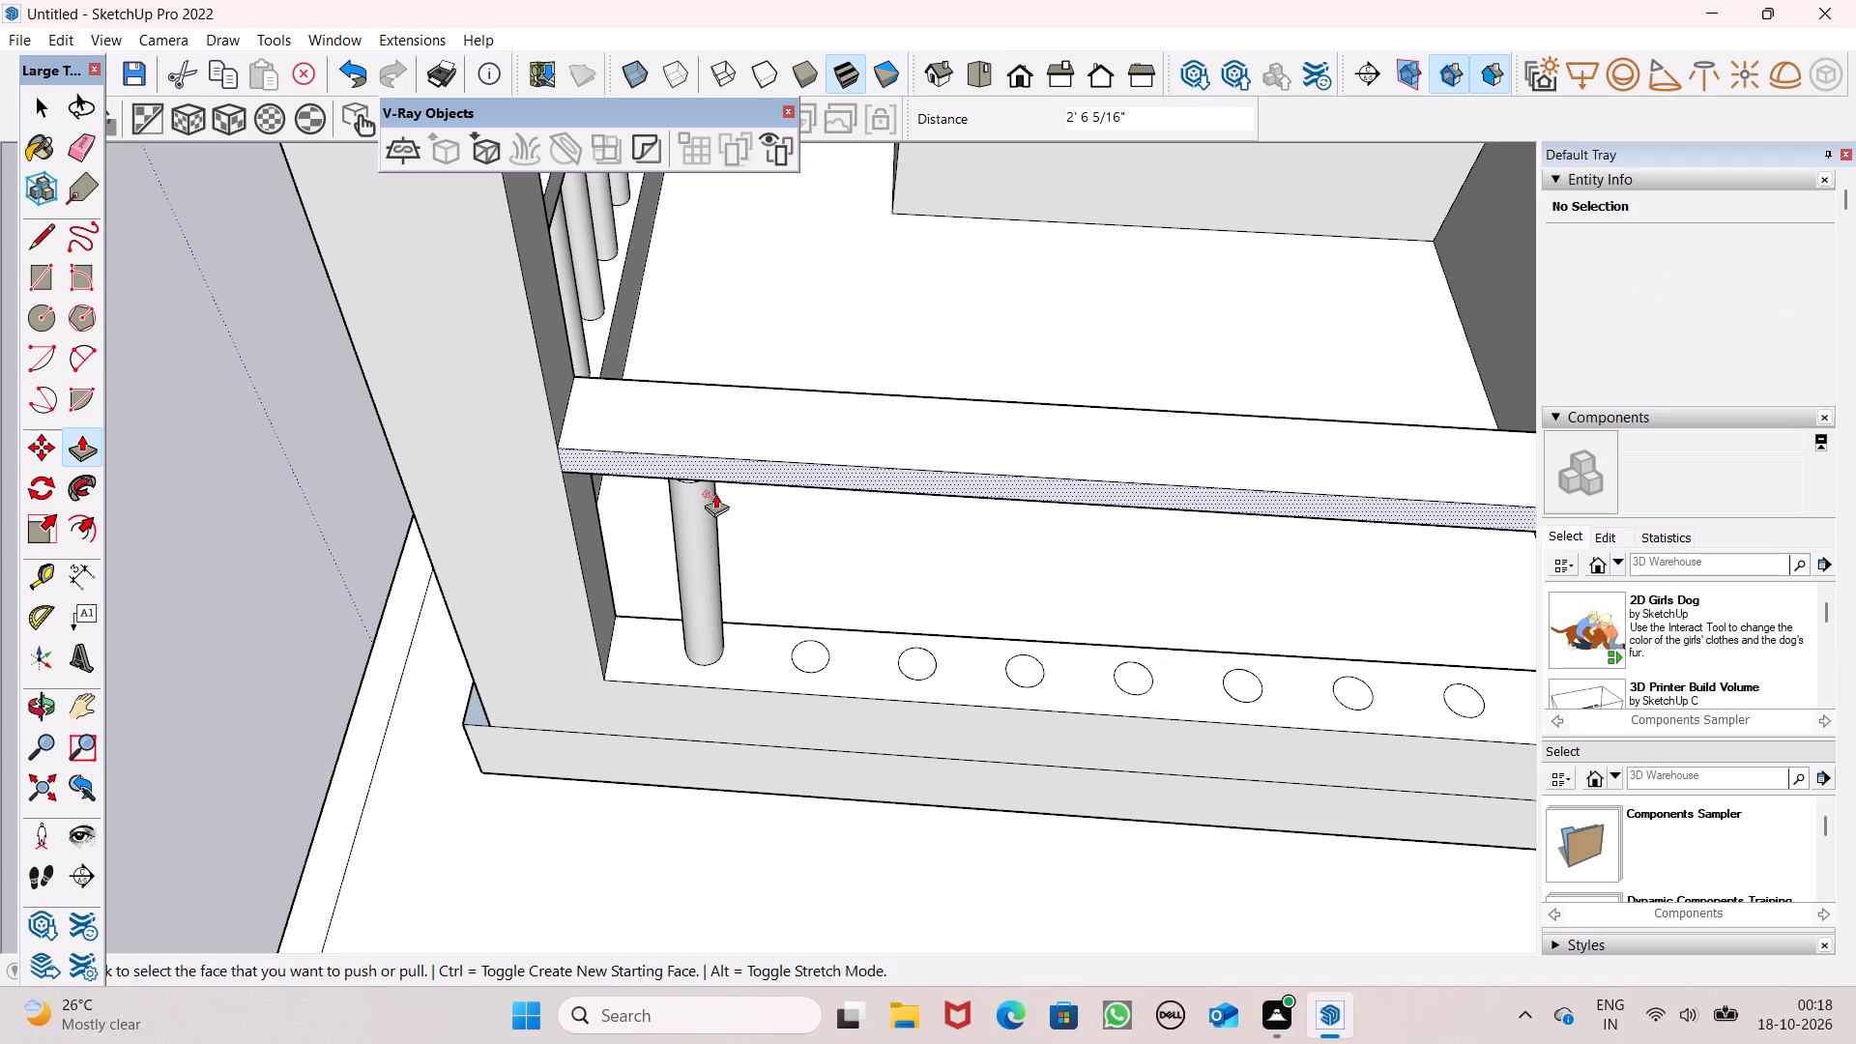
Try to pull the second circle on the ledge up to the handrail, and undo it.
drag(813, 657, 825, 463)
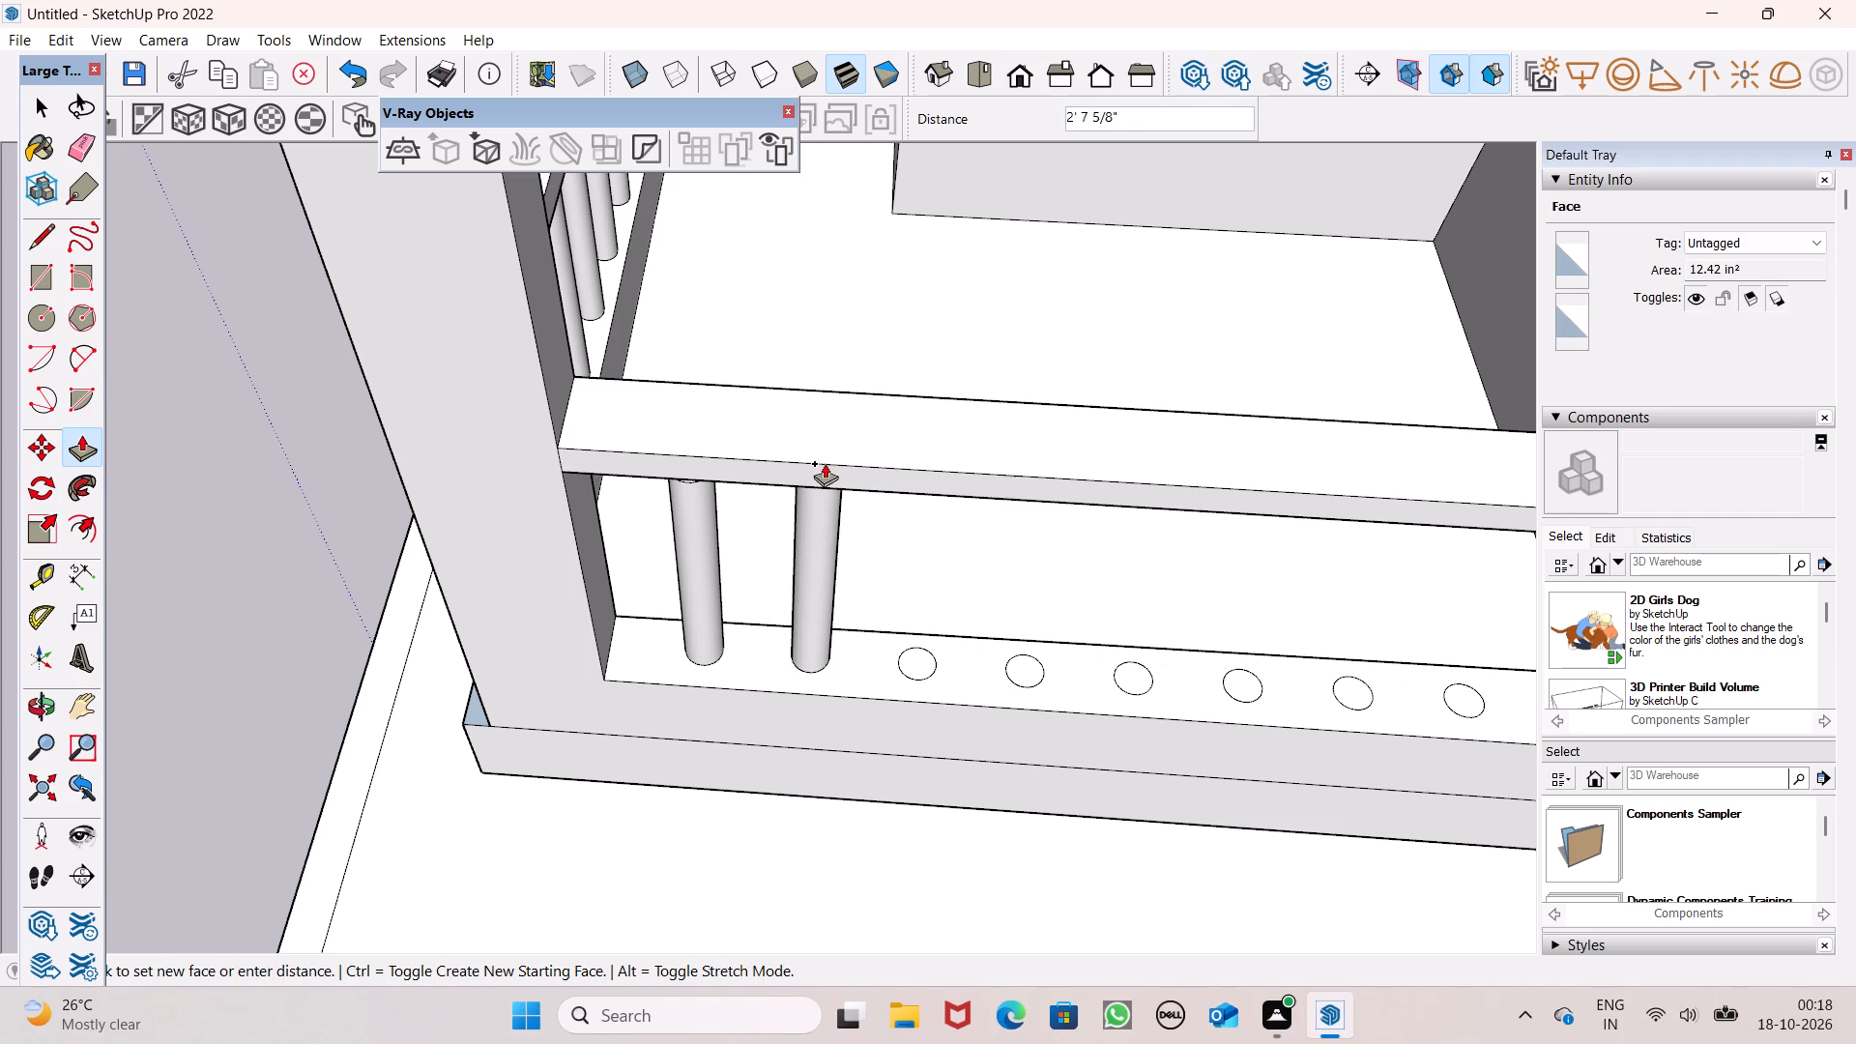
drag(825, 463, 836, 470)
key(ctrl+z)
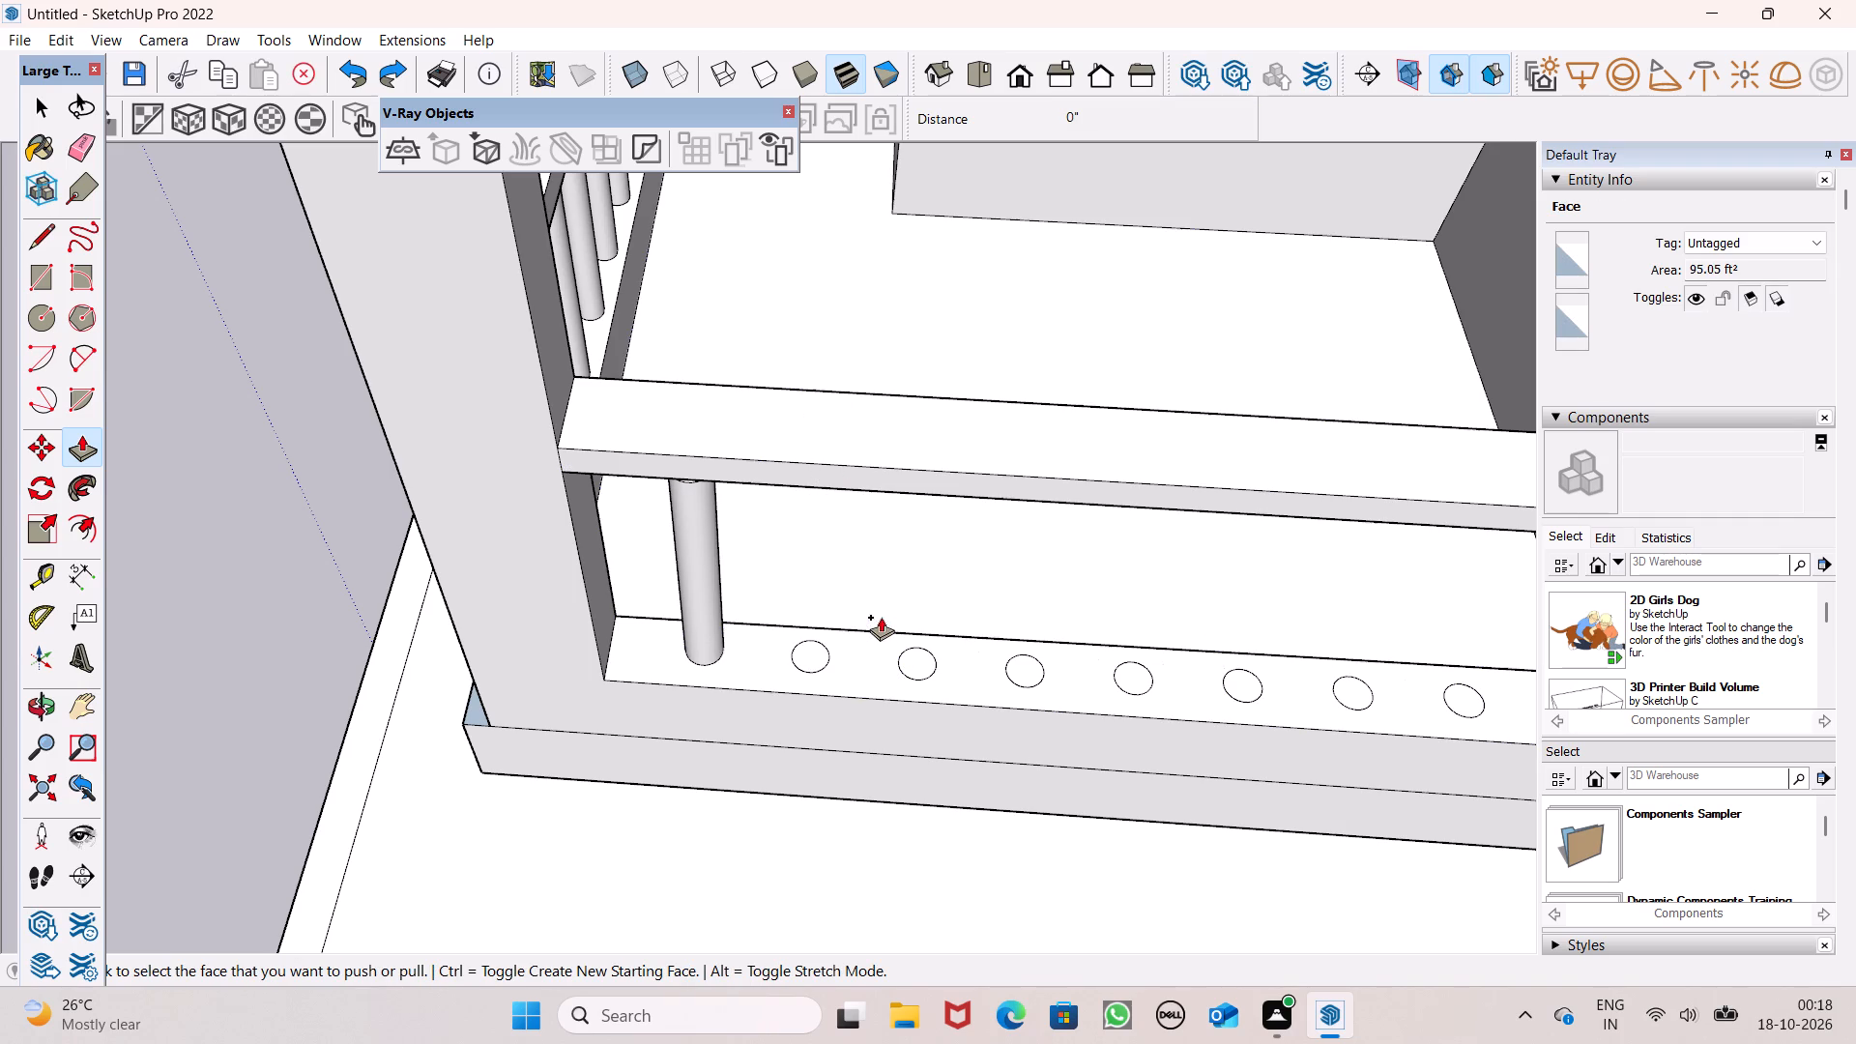
Push/Pull the second to fifth ledge circles up toward the handrail, the fourth and fifth by about 2' 9 15/16".
drag(815, 652, 804, 459)
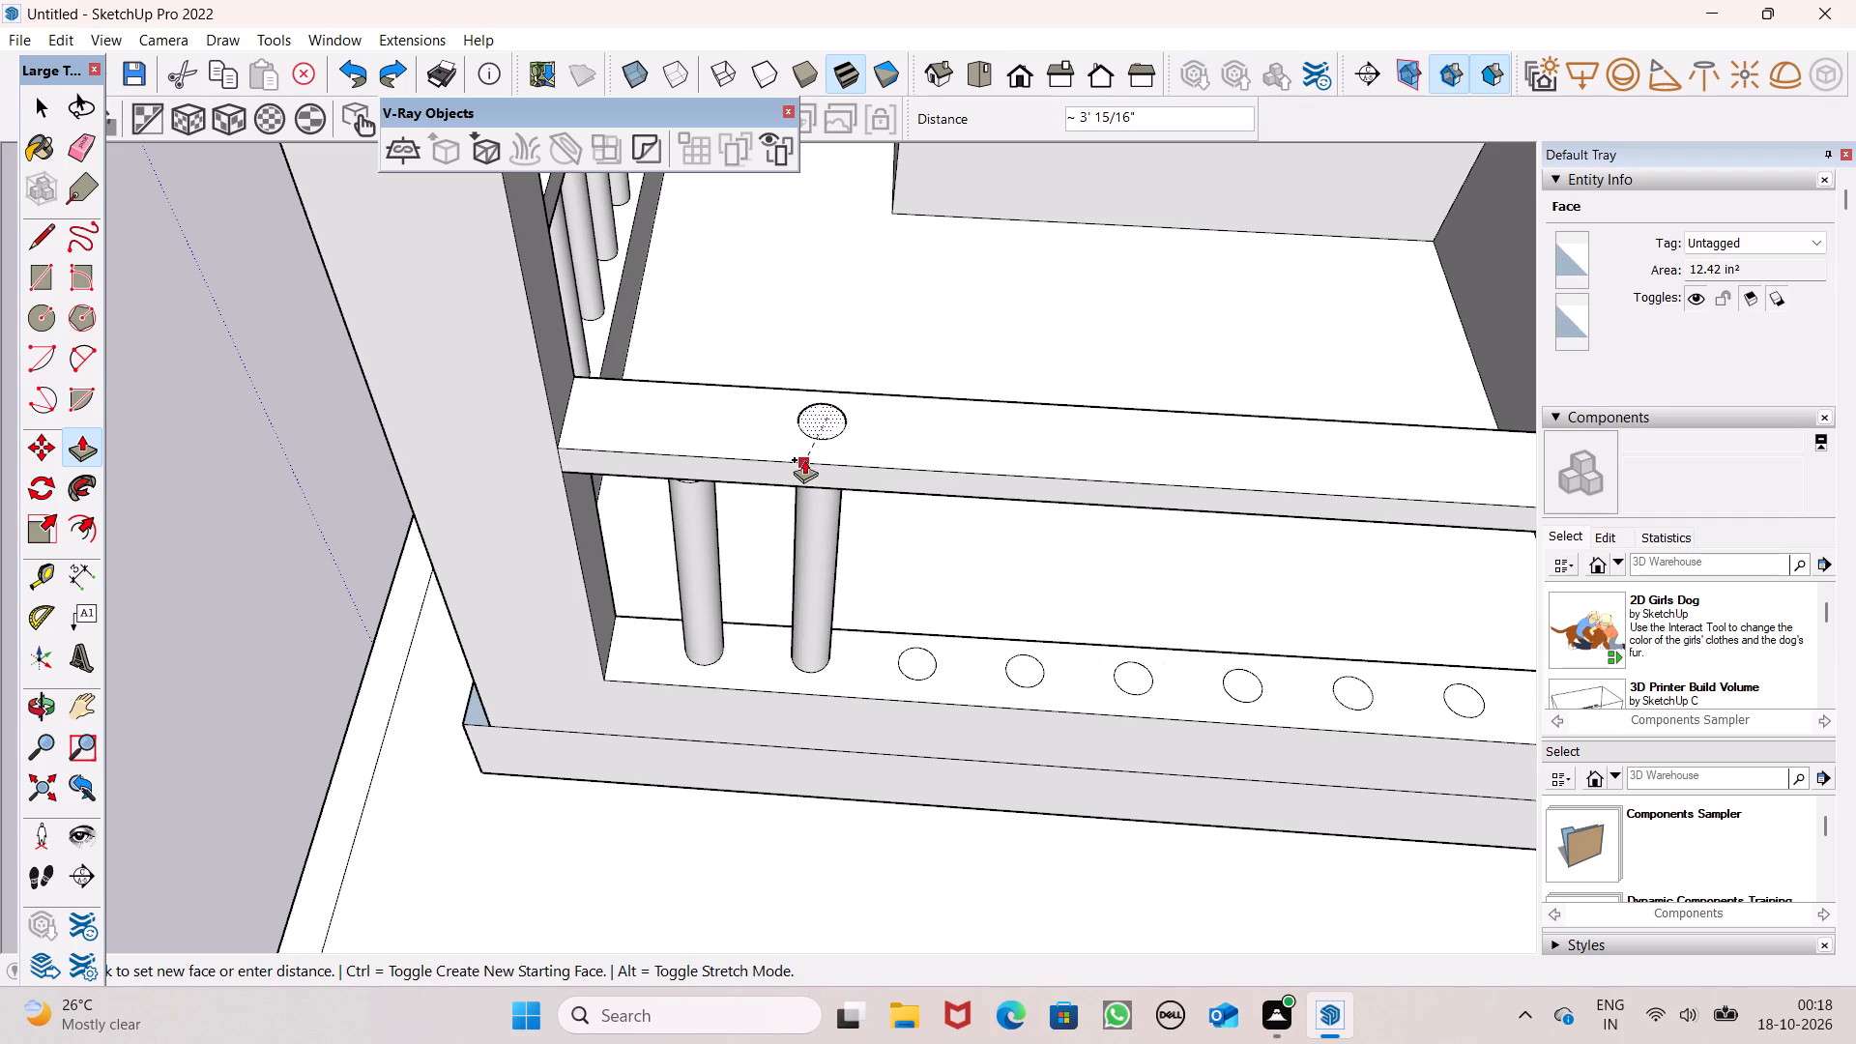
drag(804, 459, 805, 468)
drag(805, 468, 809, 473)
drag(919, 664, 930, 542)
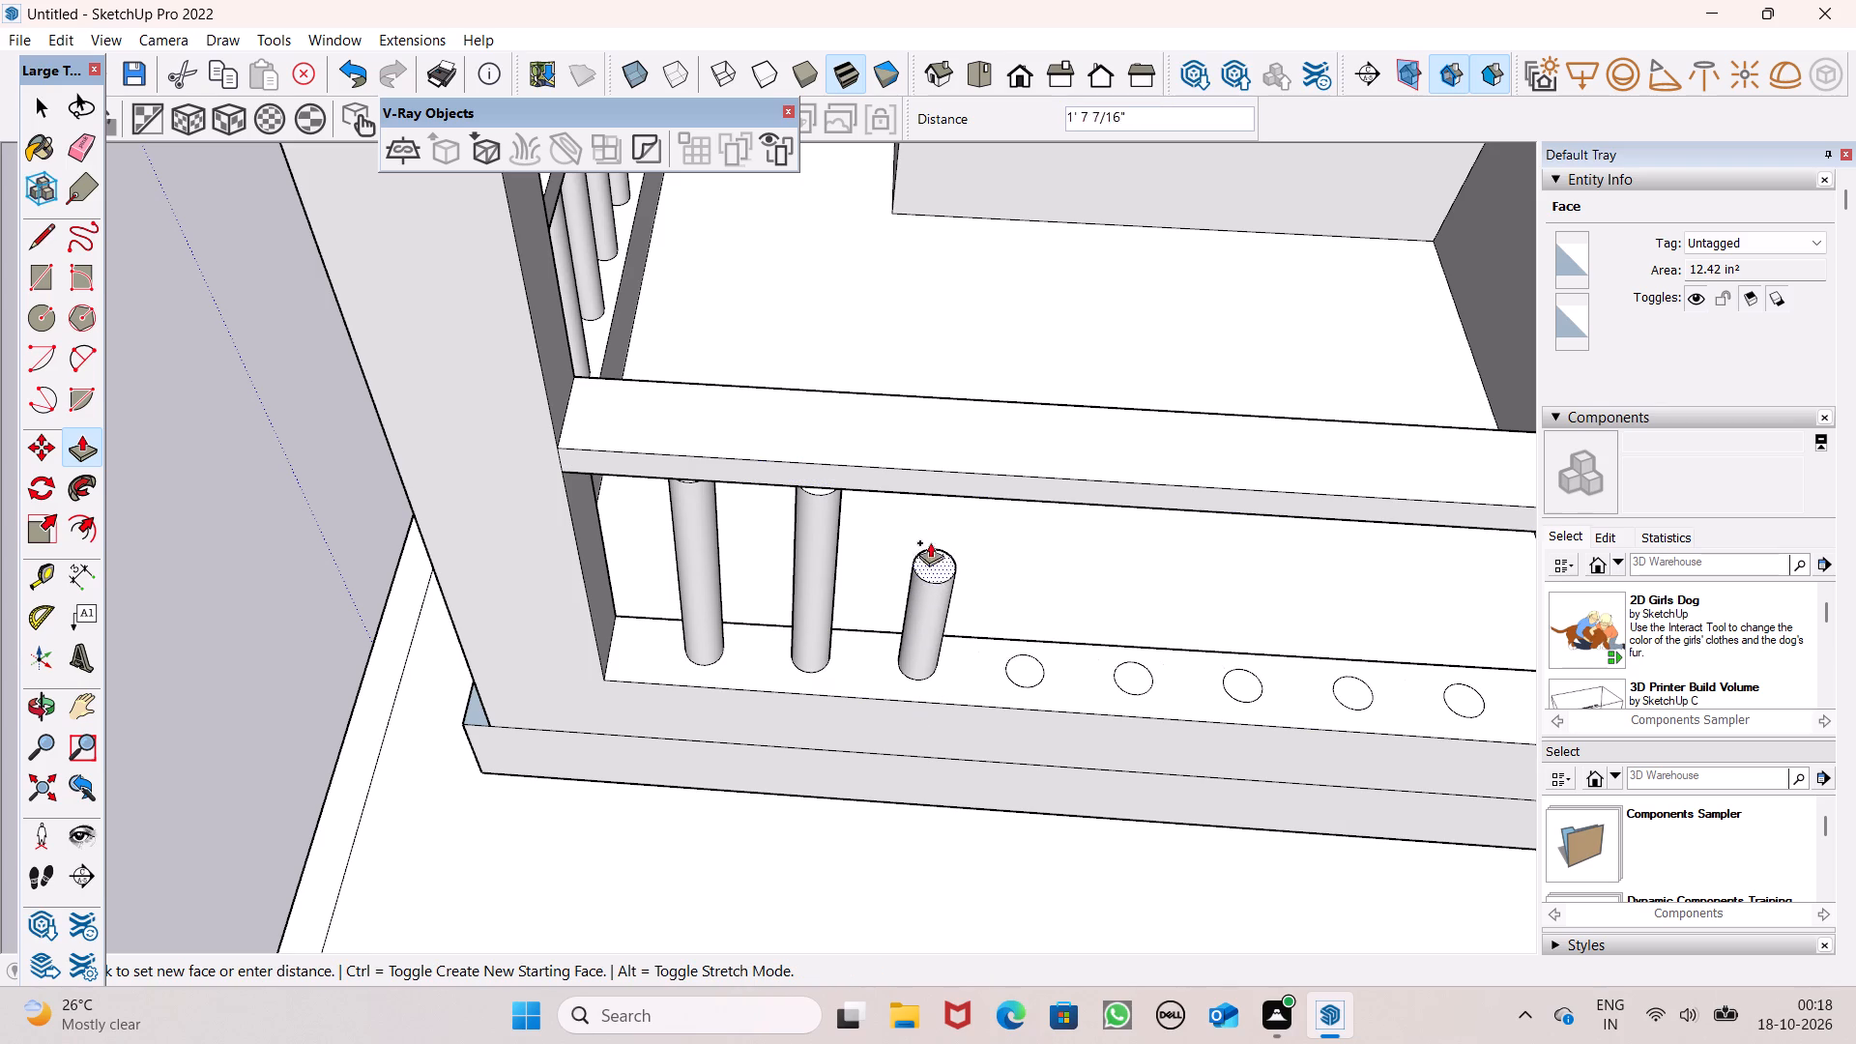
drag(930, 542, 921, 496)
drag(1031, 681, 1031, 672)
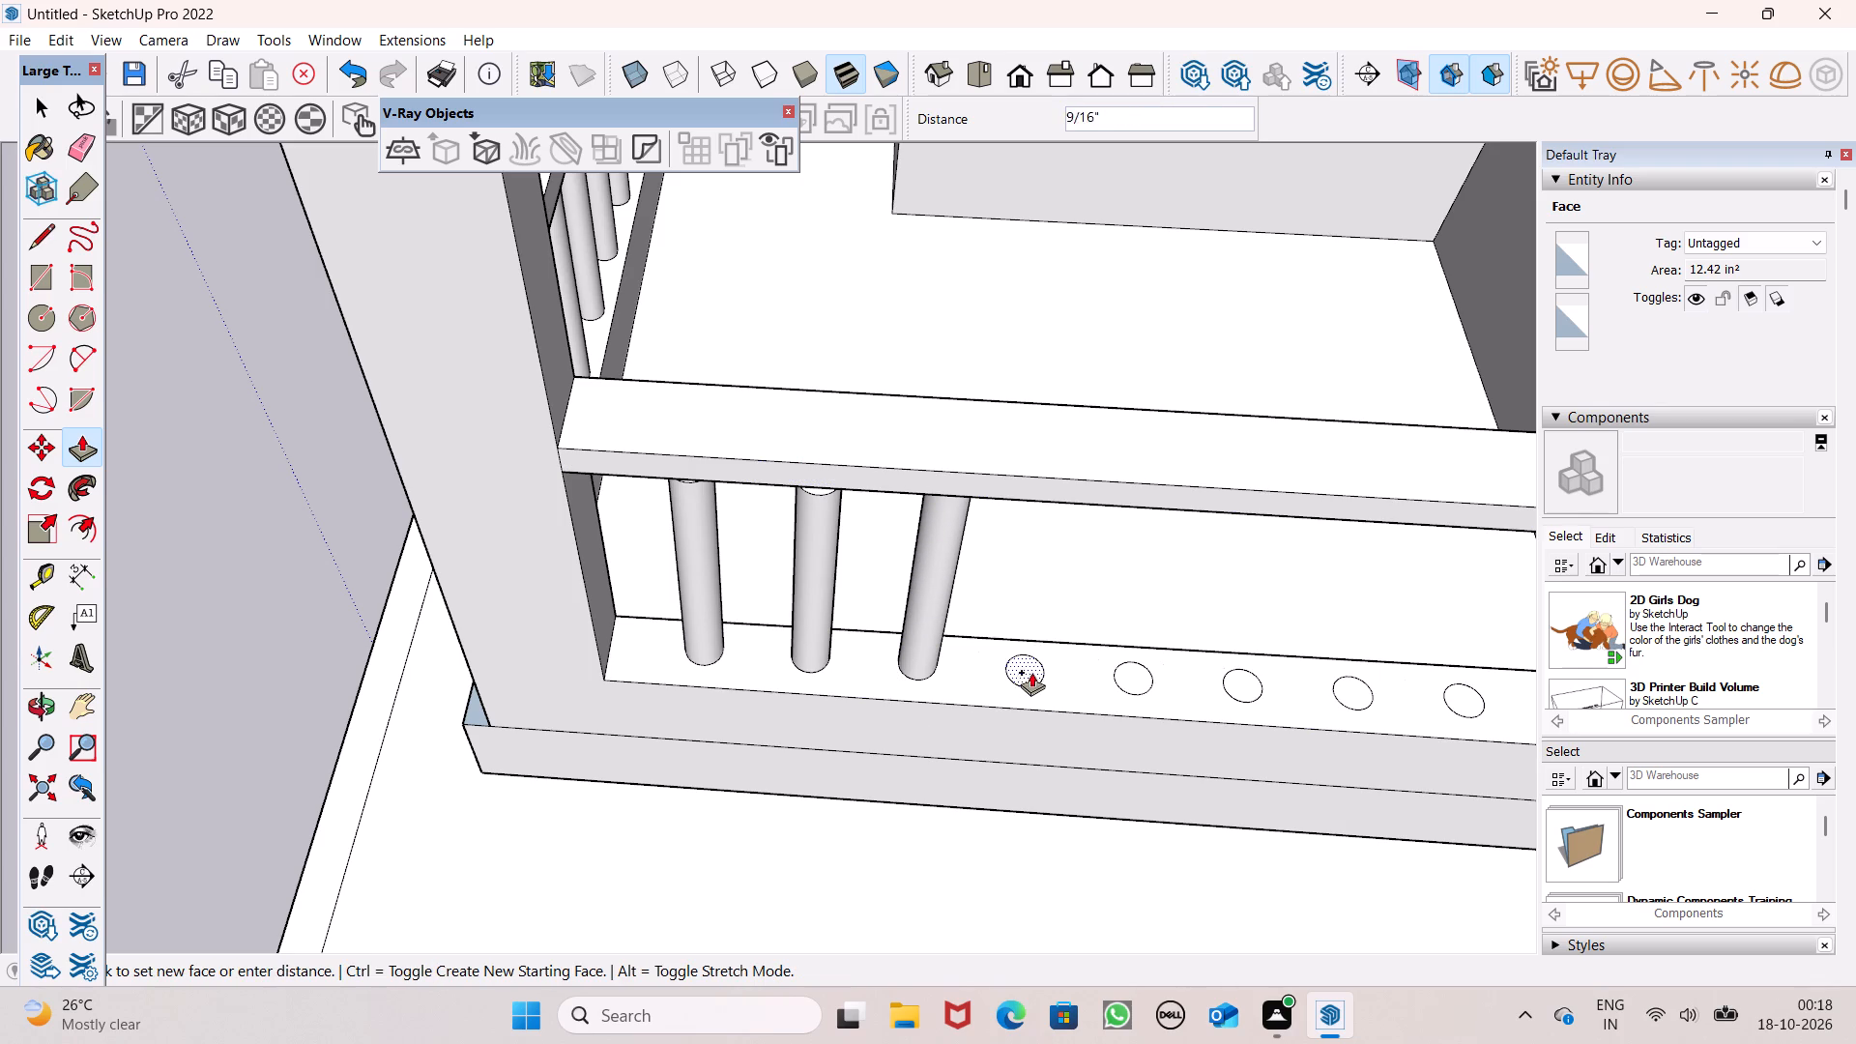
drag(1031, 672, 1057, 499)
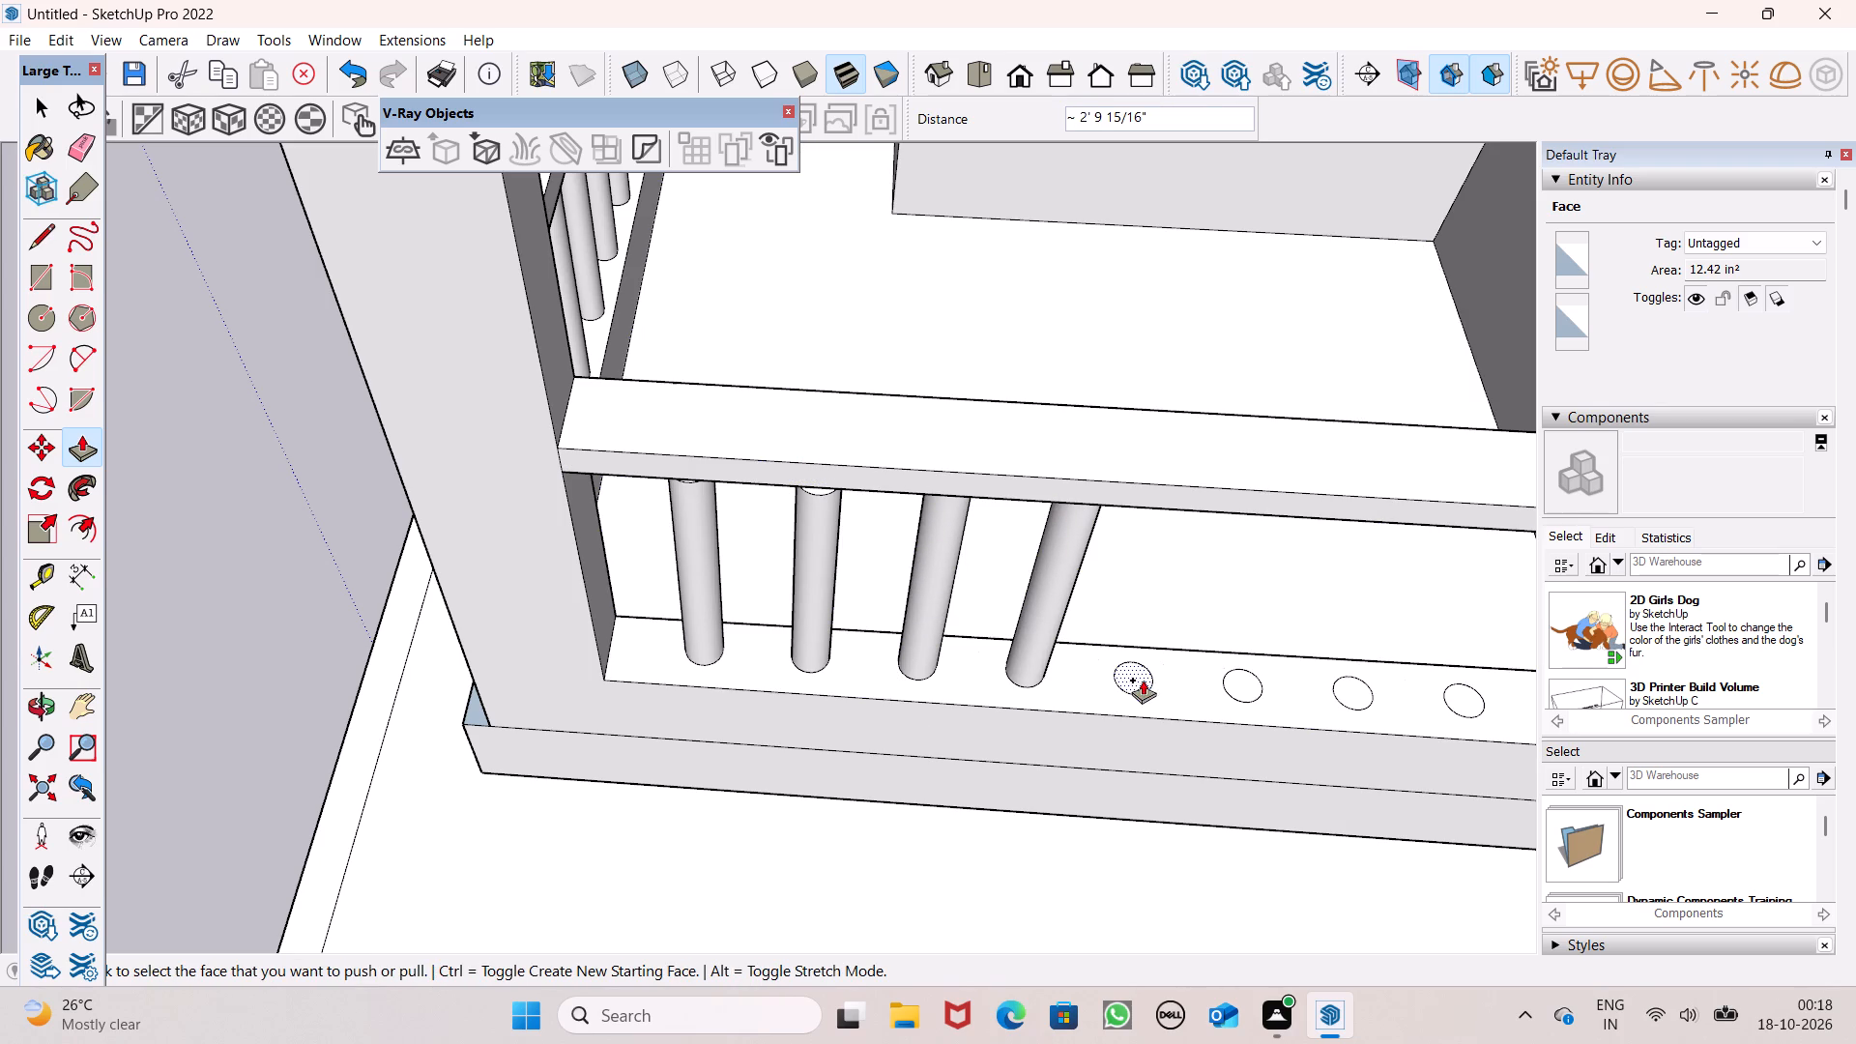
drag(1143, 680, 1174, 502)
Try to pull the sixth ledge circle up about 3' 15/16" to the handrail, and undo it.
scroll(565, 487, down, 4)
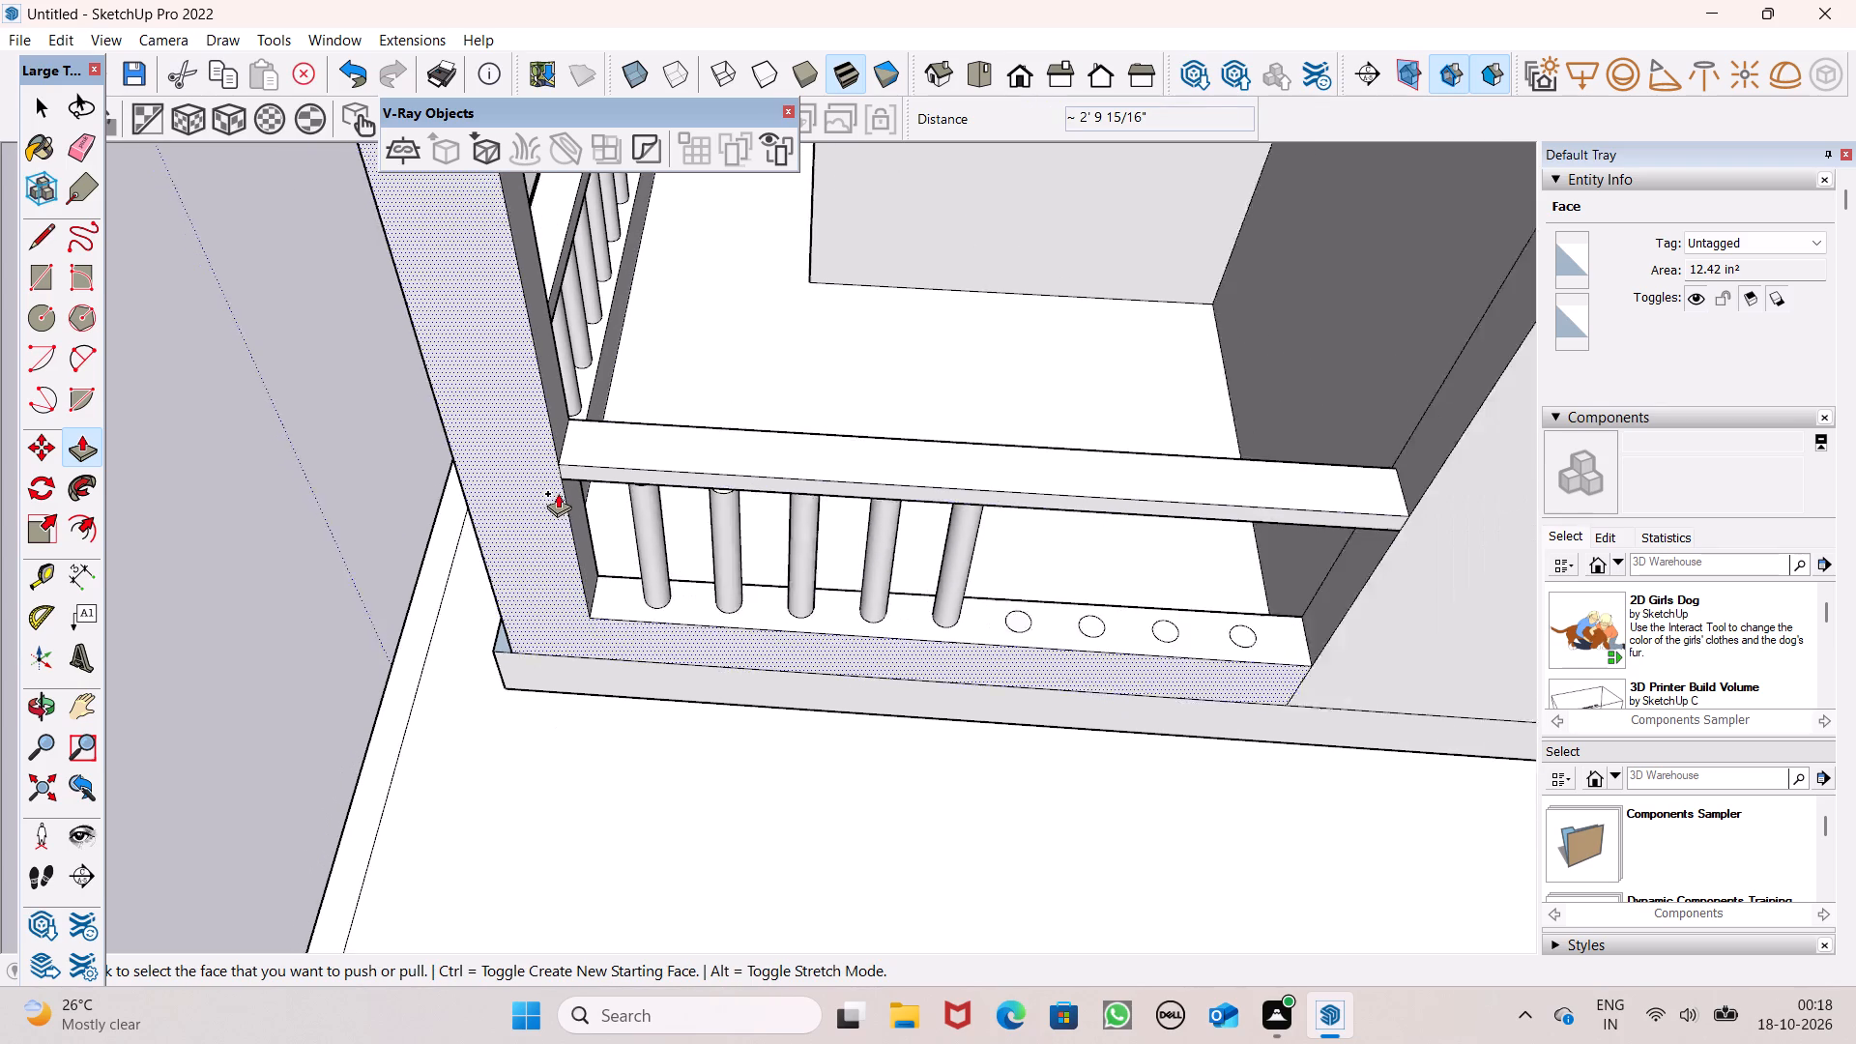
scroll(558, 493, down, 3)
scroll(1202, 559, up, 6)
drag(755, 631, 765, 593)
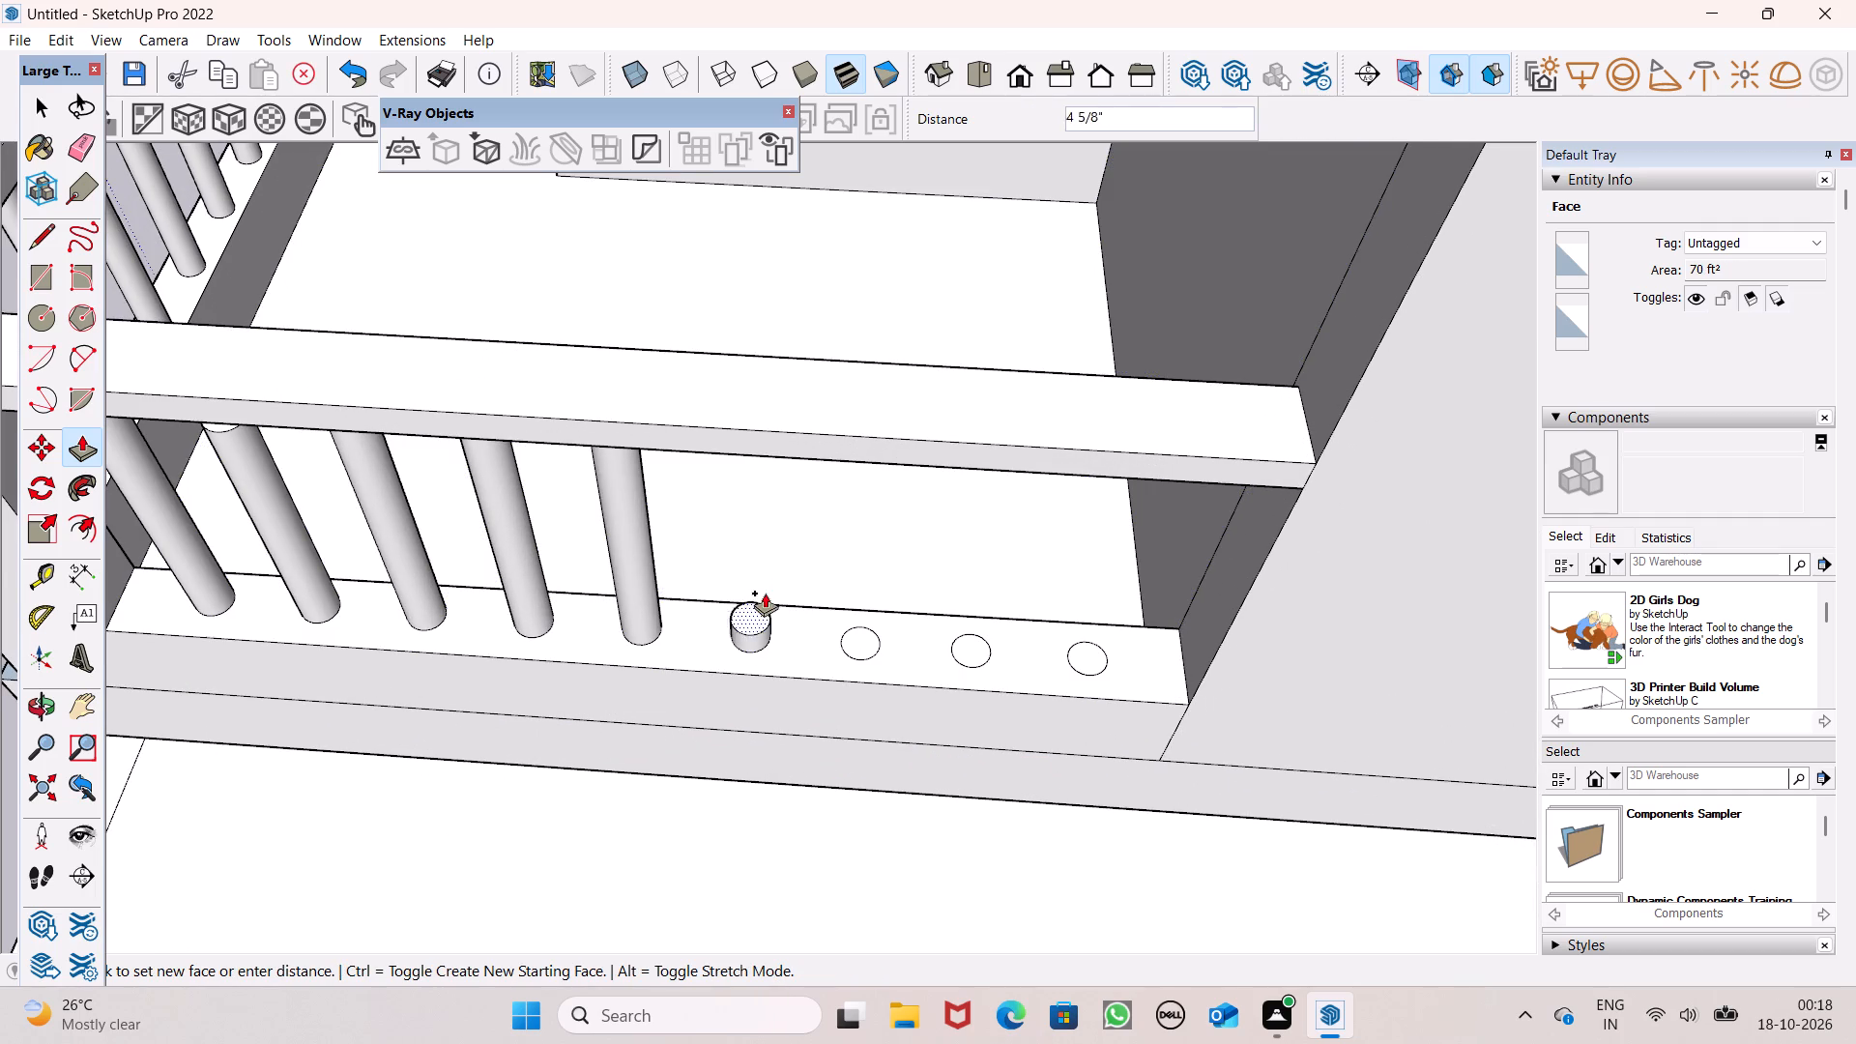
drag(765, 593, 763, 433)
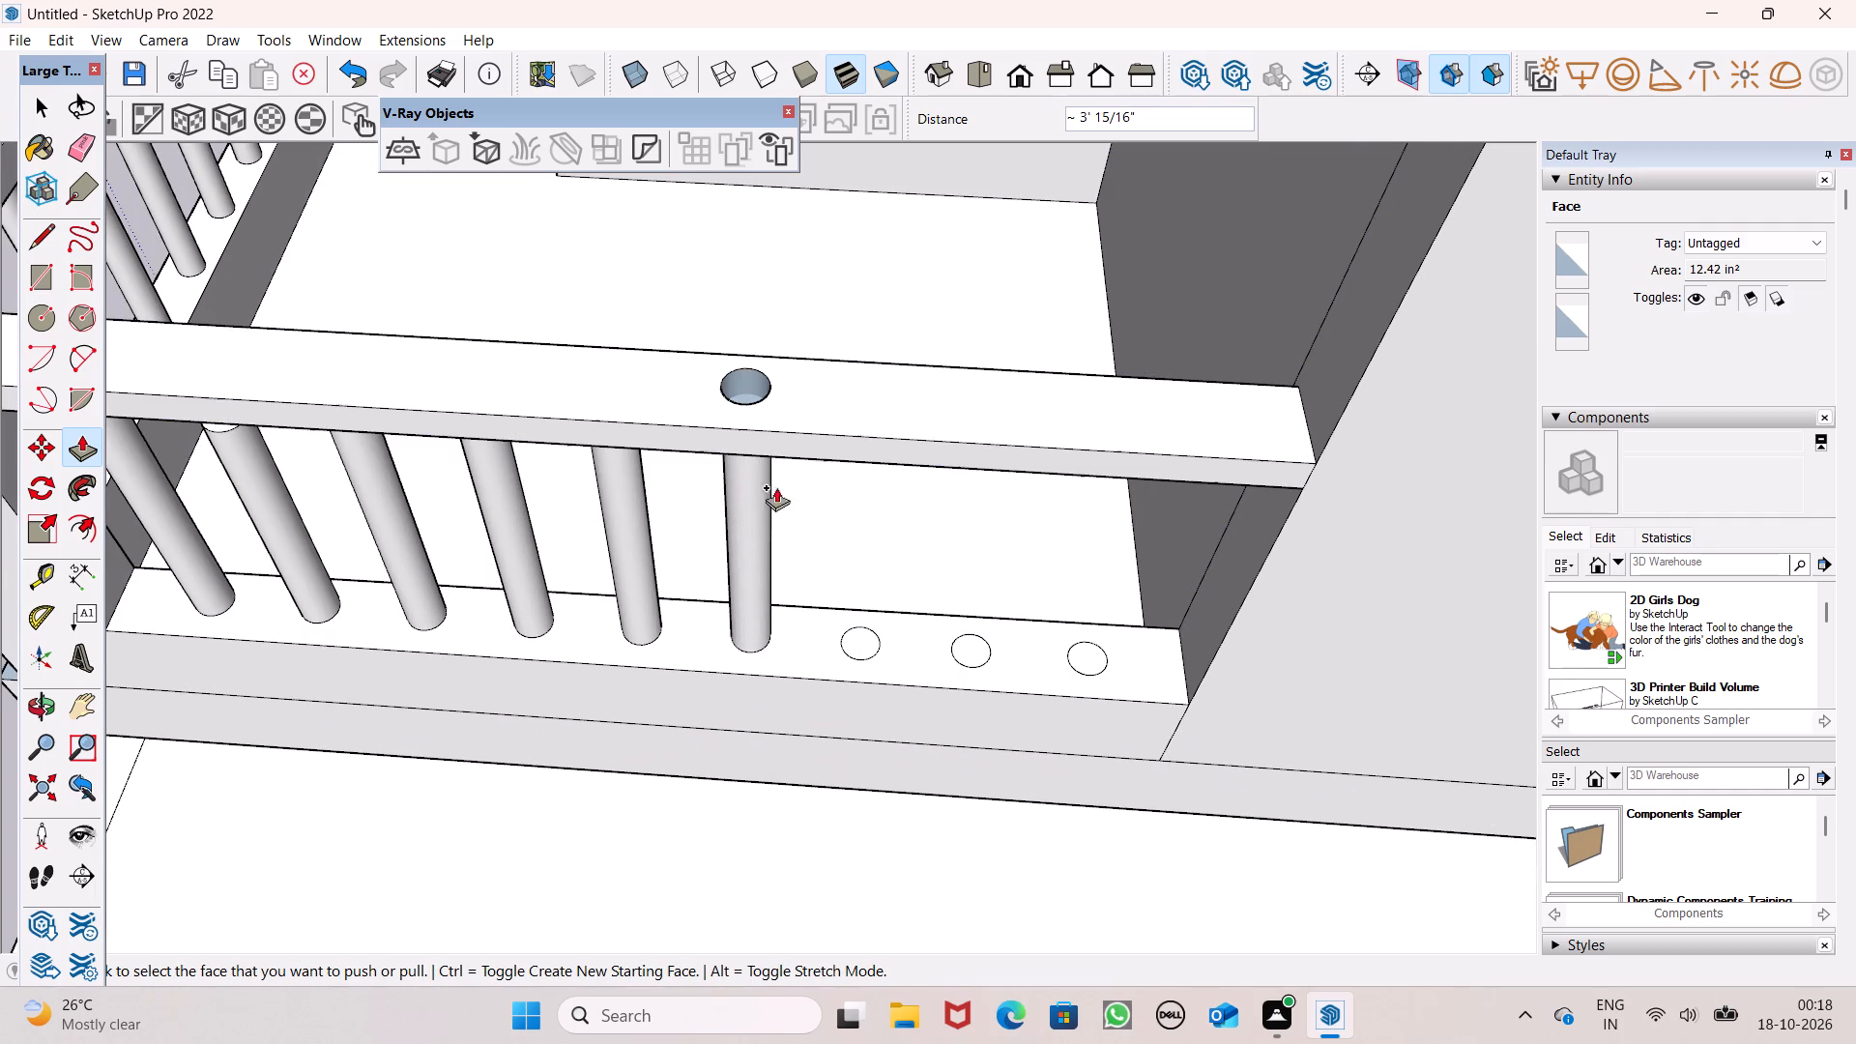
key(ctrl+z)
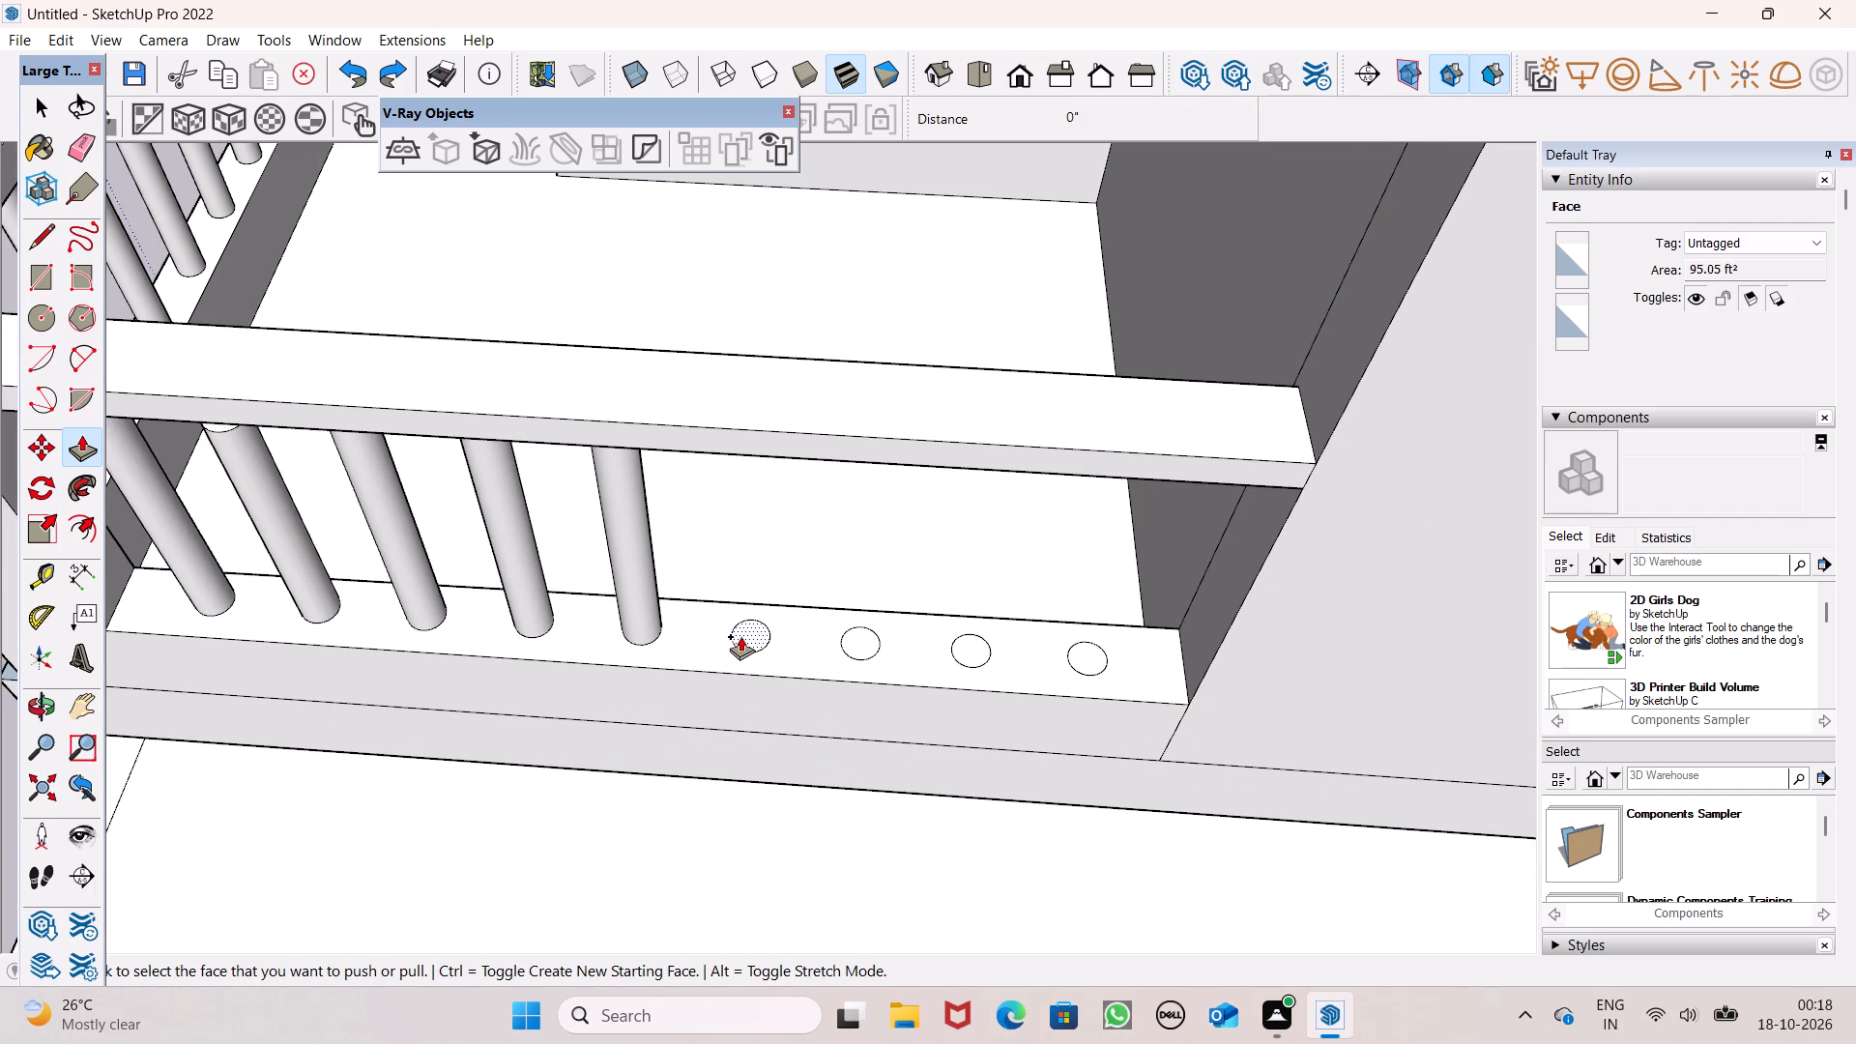
Push/Pull the sixth ledge circle up 2' 6", the seventh about 2' 3 1/4", and the eighth and ninth about 2' 9 15/16".
drag(745, 633, 774, 435)
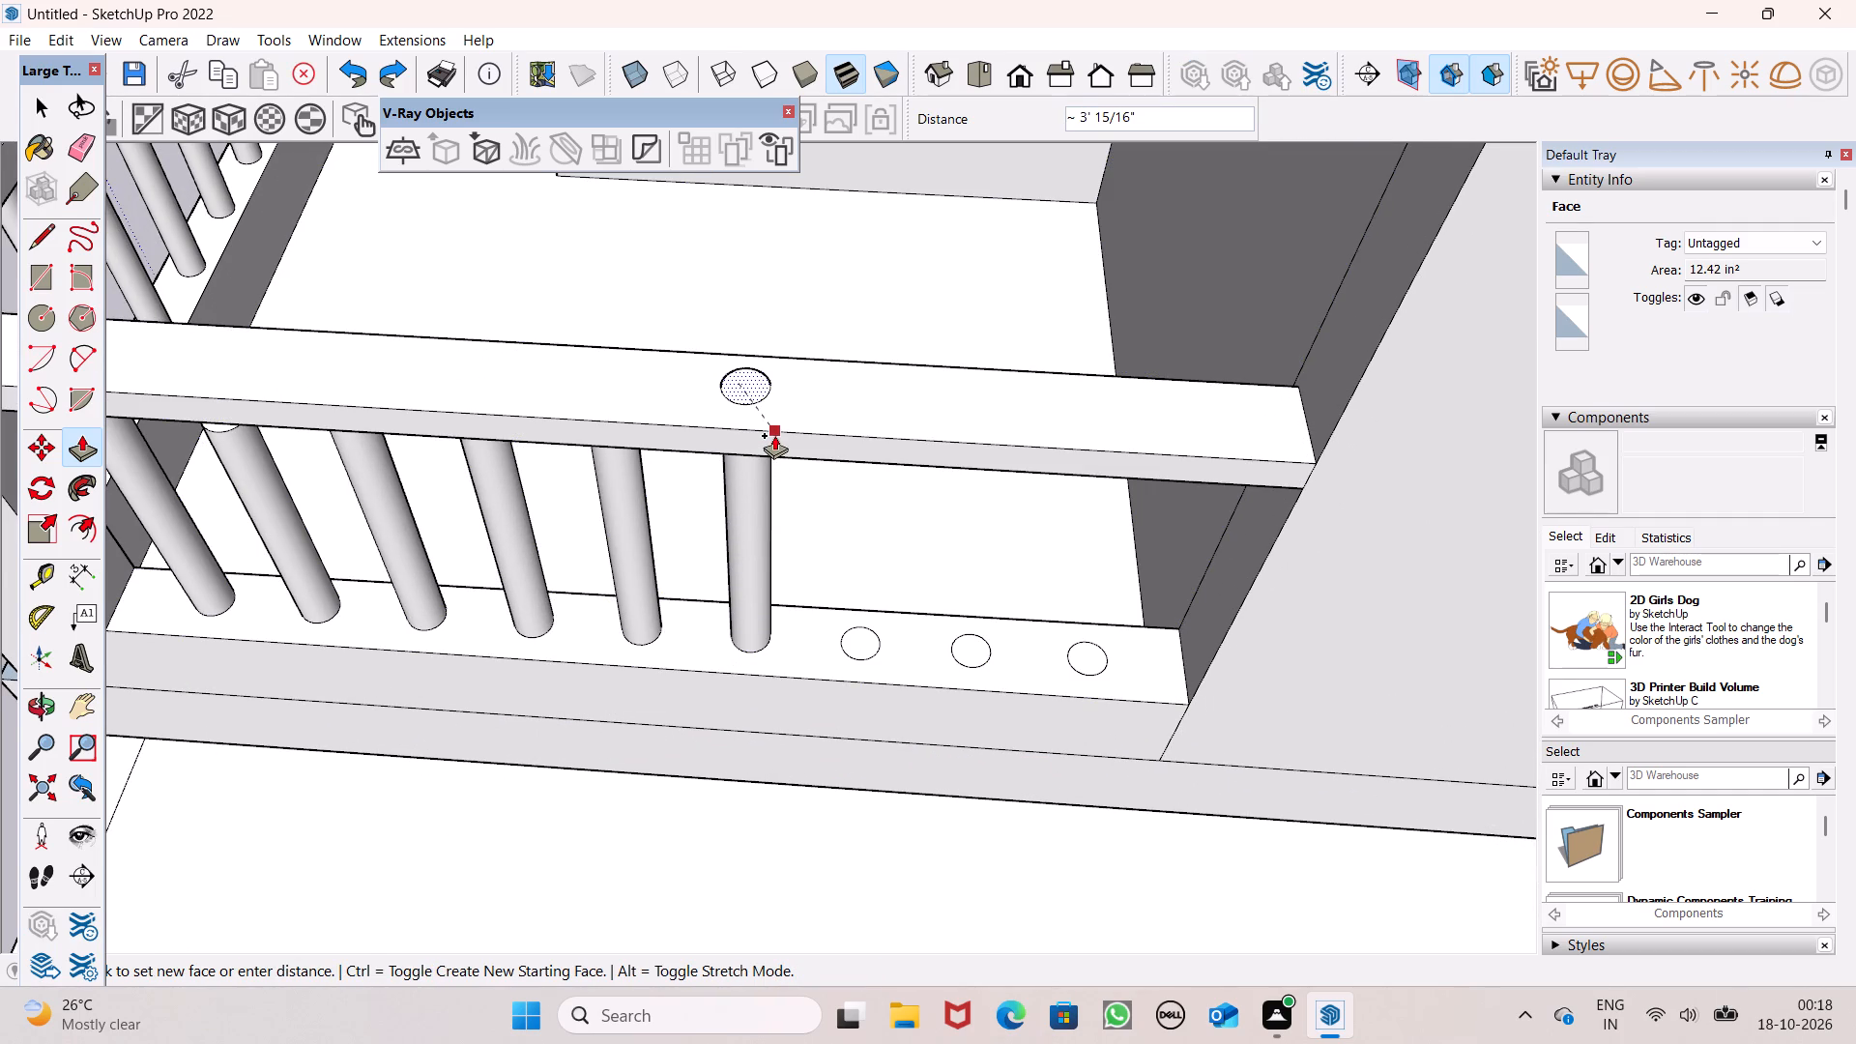
drag(774, 435, 776, 441)
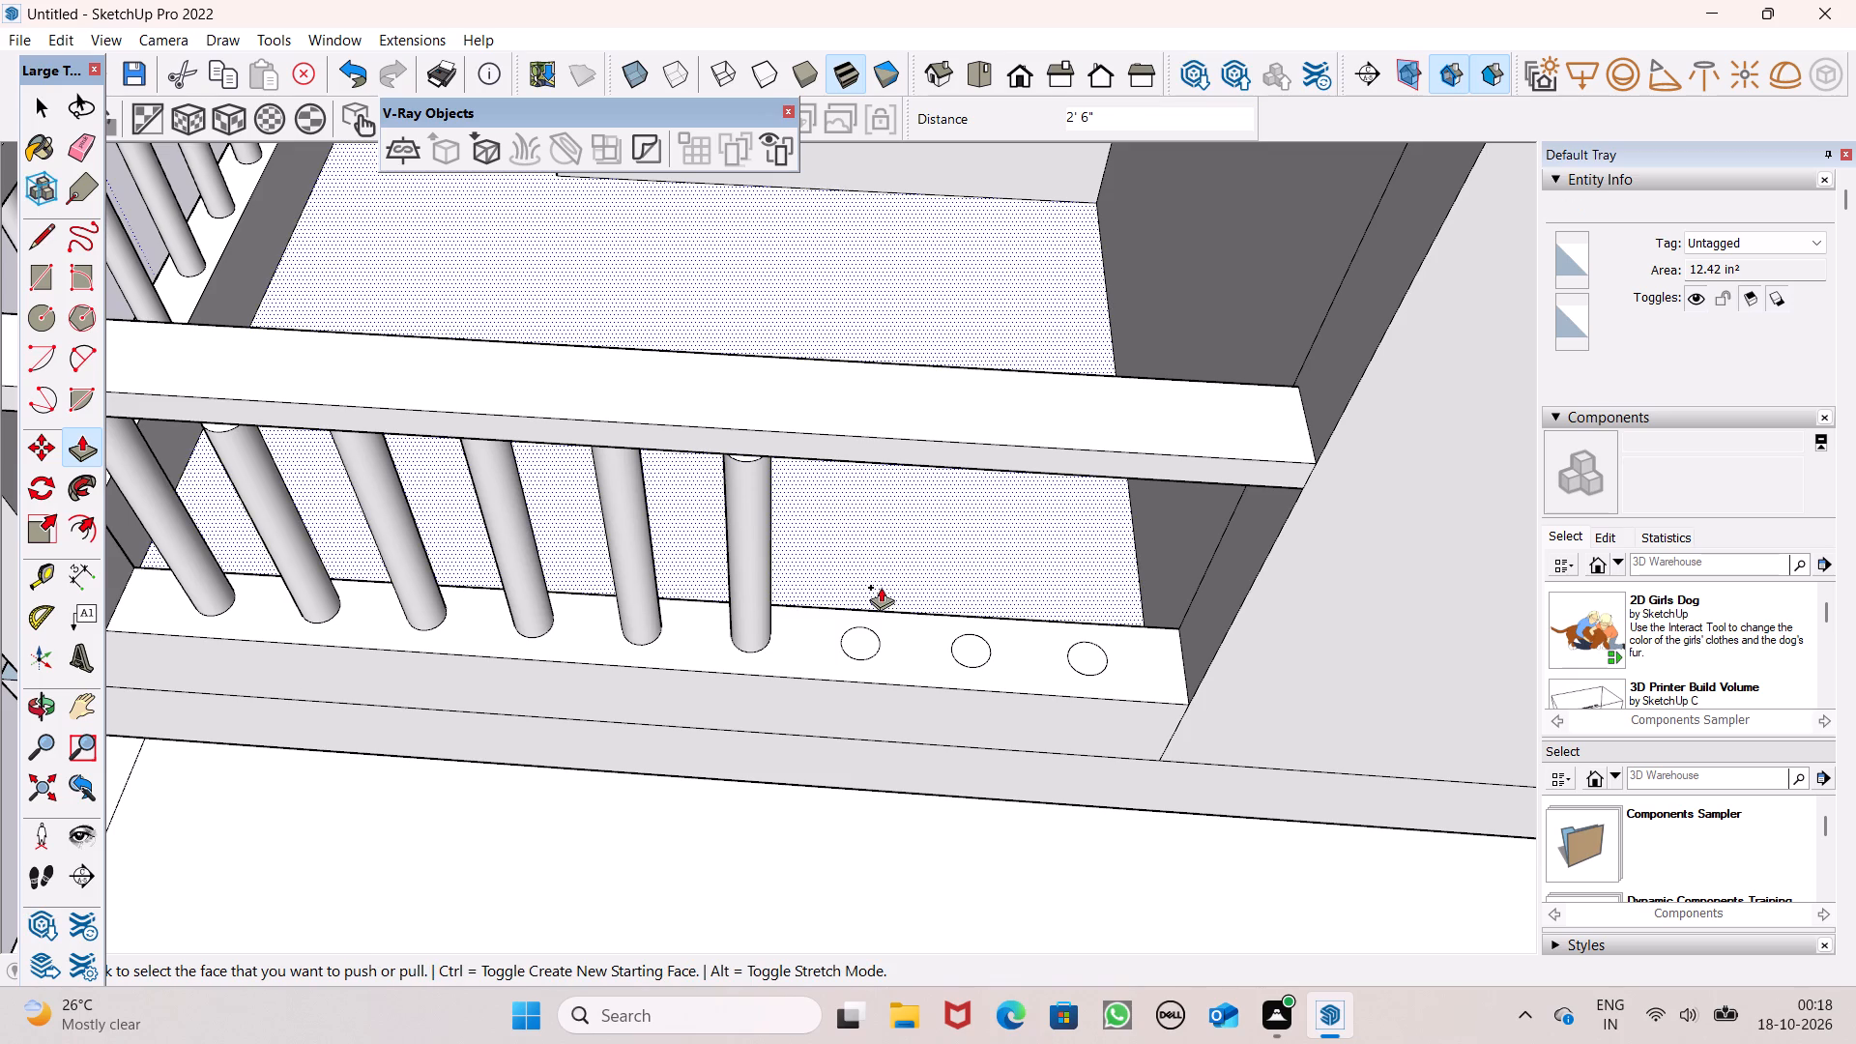
middle_drag(890, 621, 914, 704)
drag(868, 647, 868, 559)
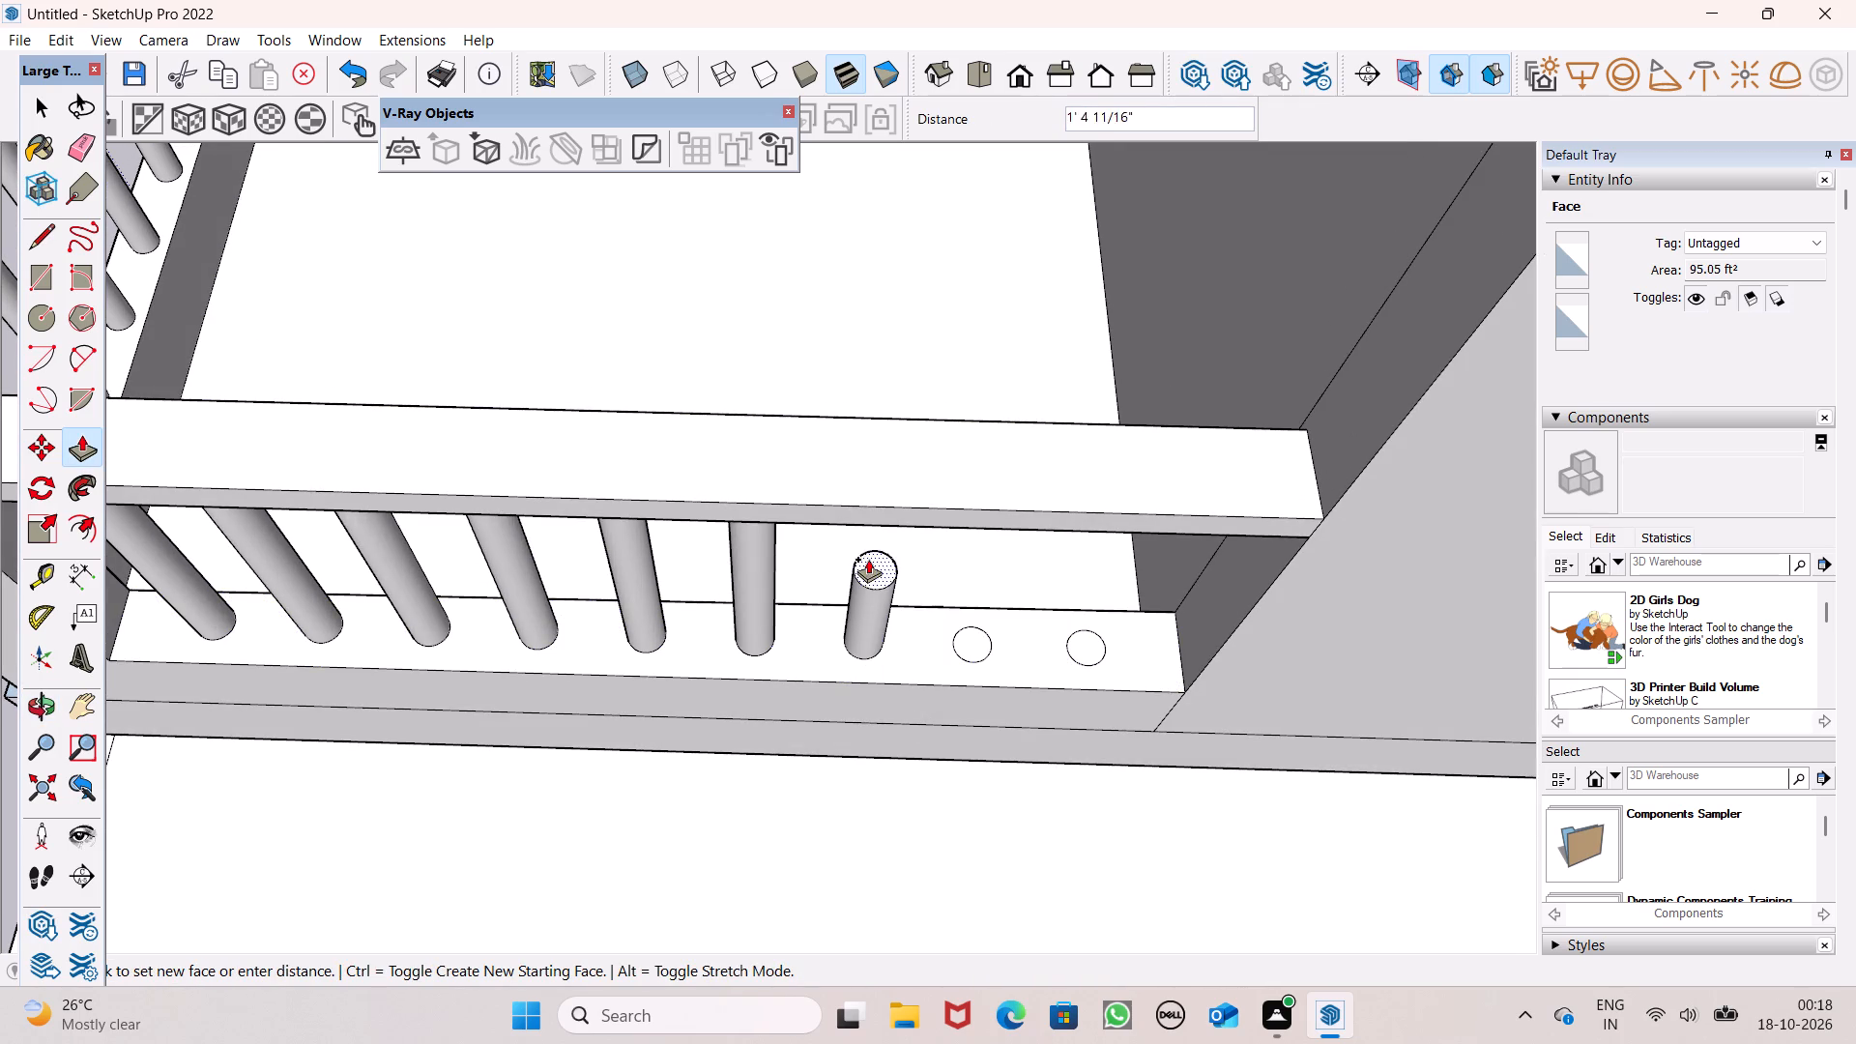
drag(868, 559, 886, 521)
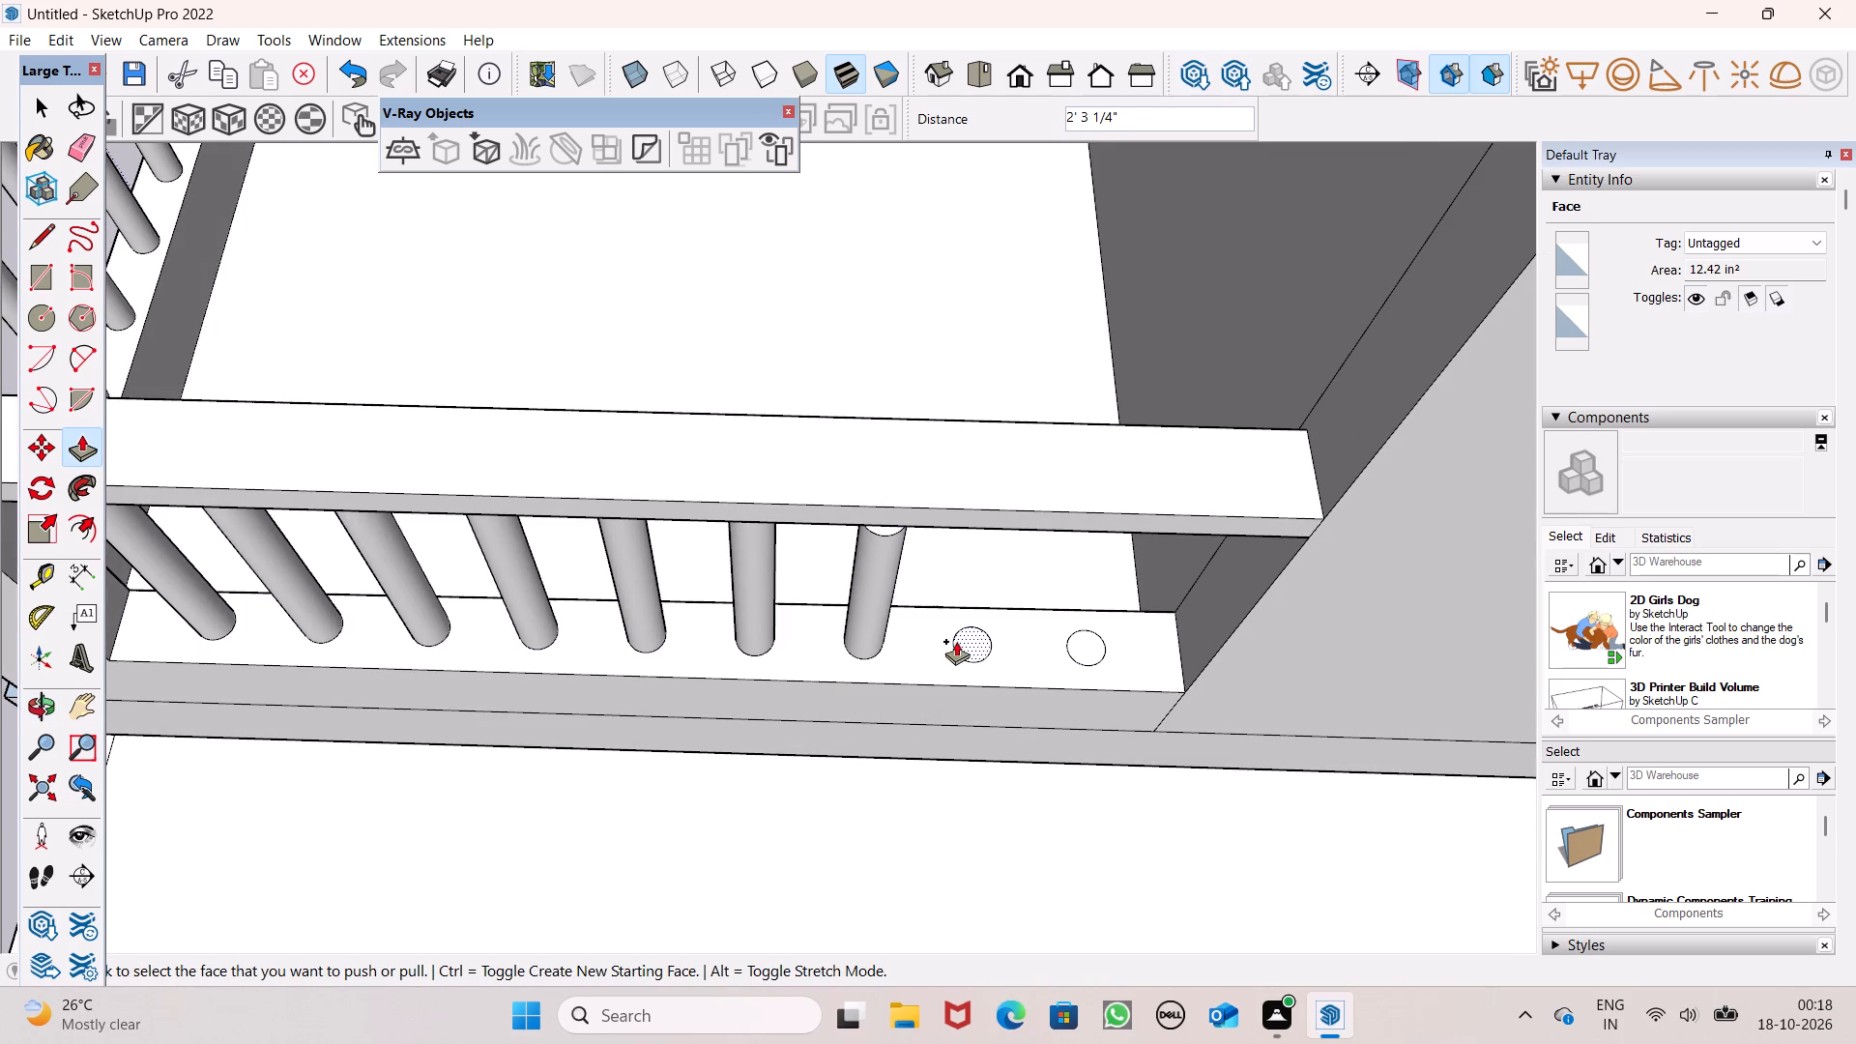
drag(976, 649, 994, 528)
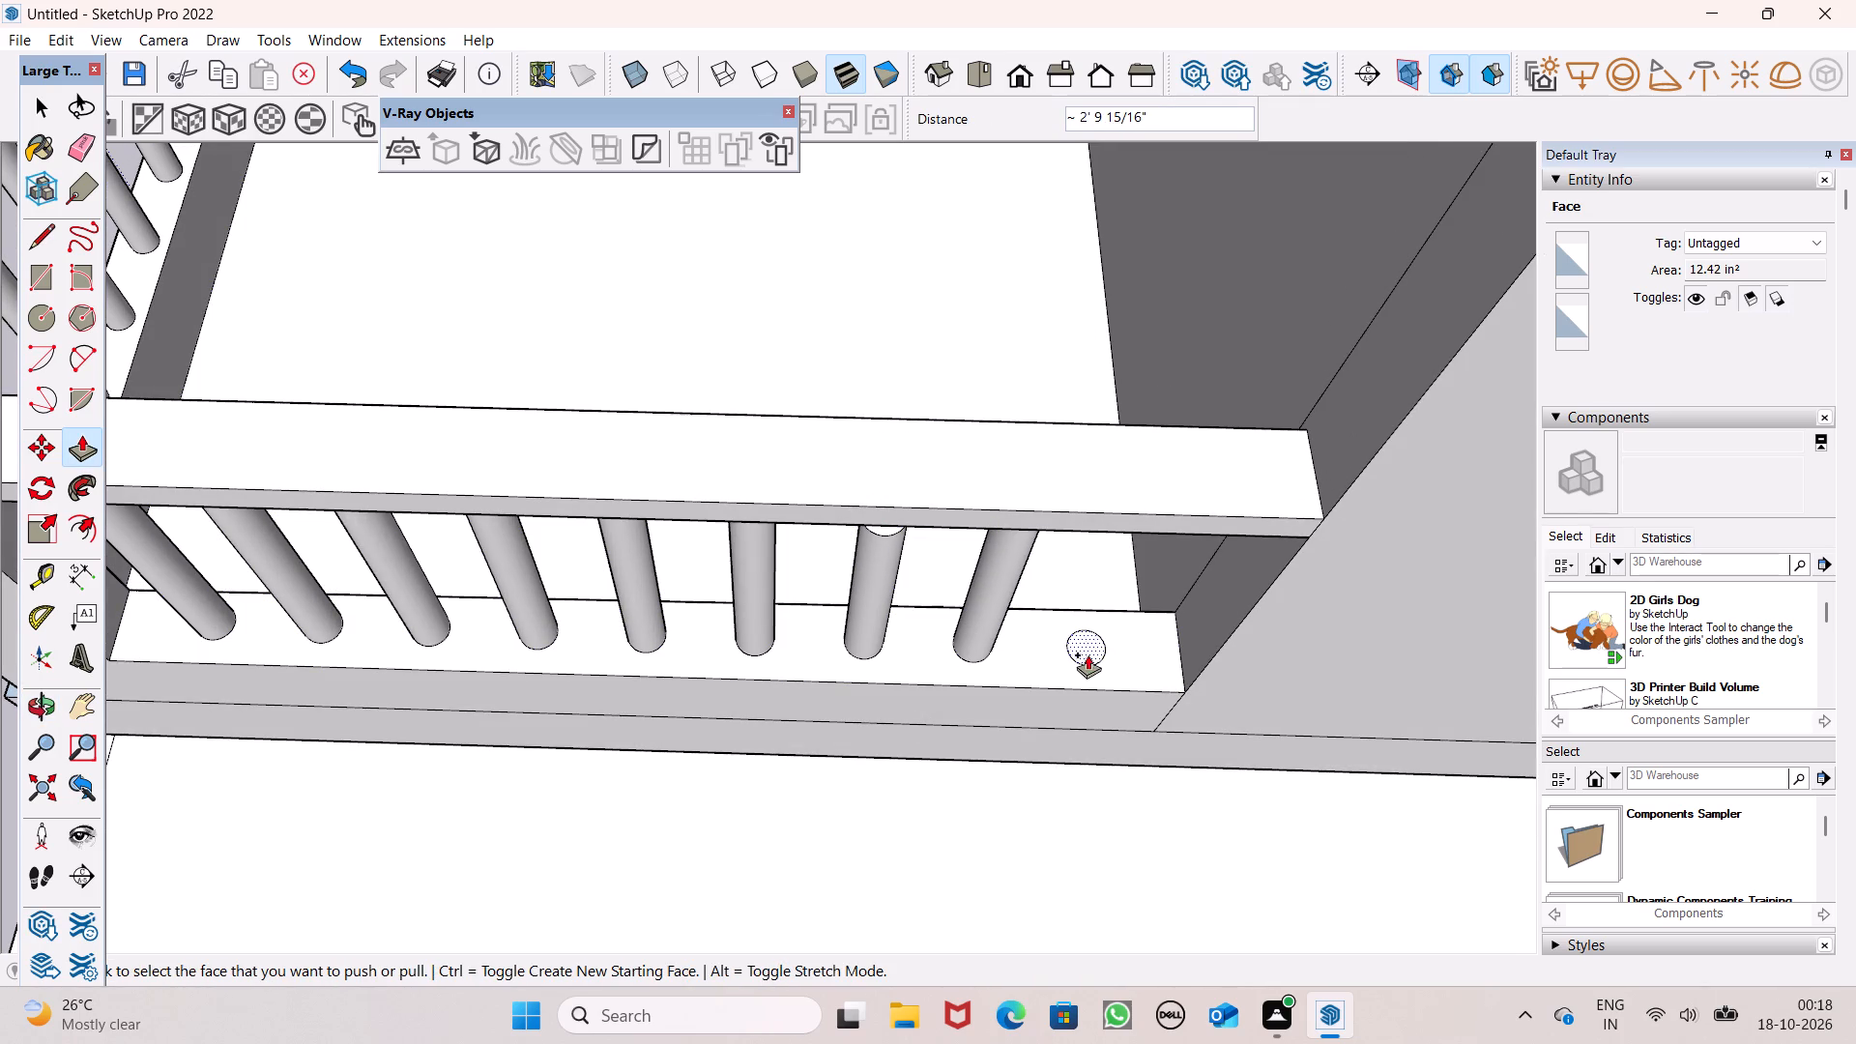
drag(1085, 654, 1103, 528)
Raise the tops of the first two side-railing balusters toward the handrail, the second by about 4 1/16".
scroll(930, 563, down, 3)
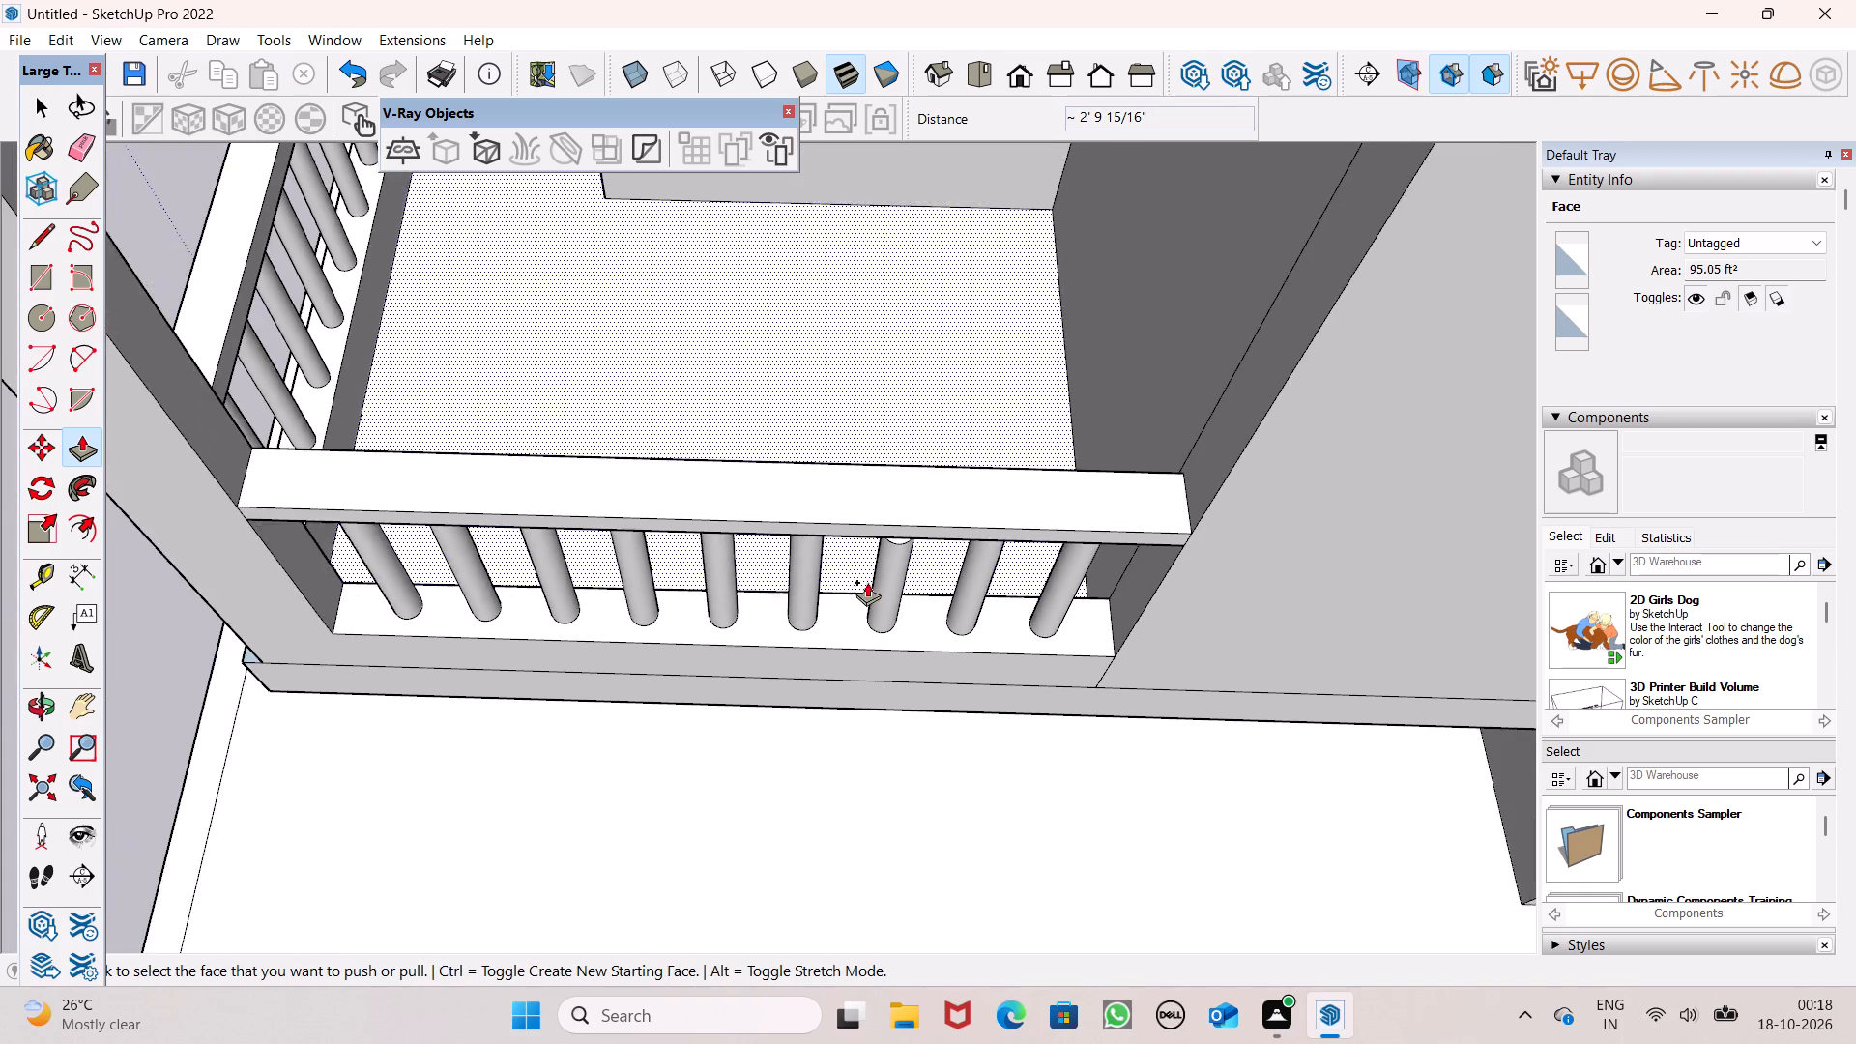
middle_drag(867, 582, 832, 313)
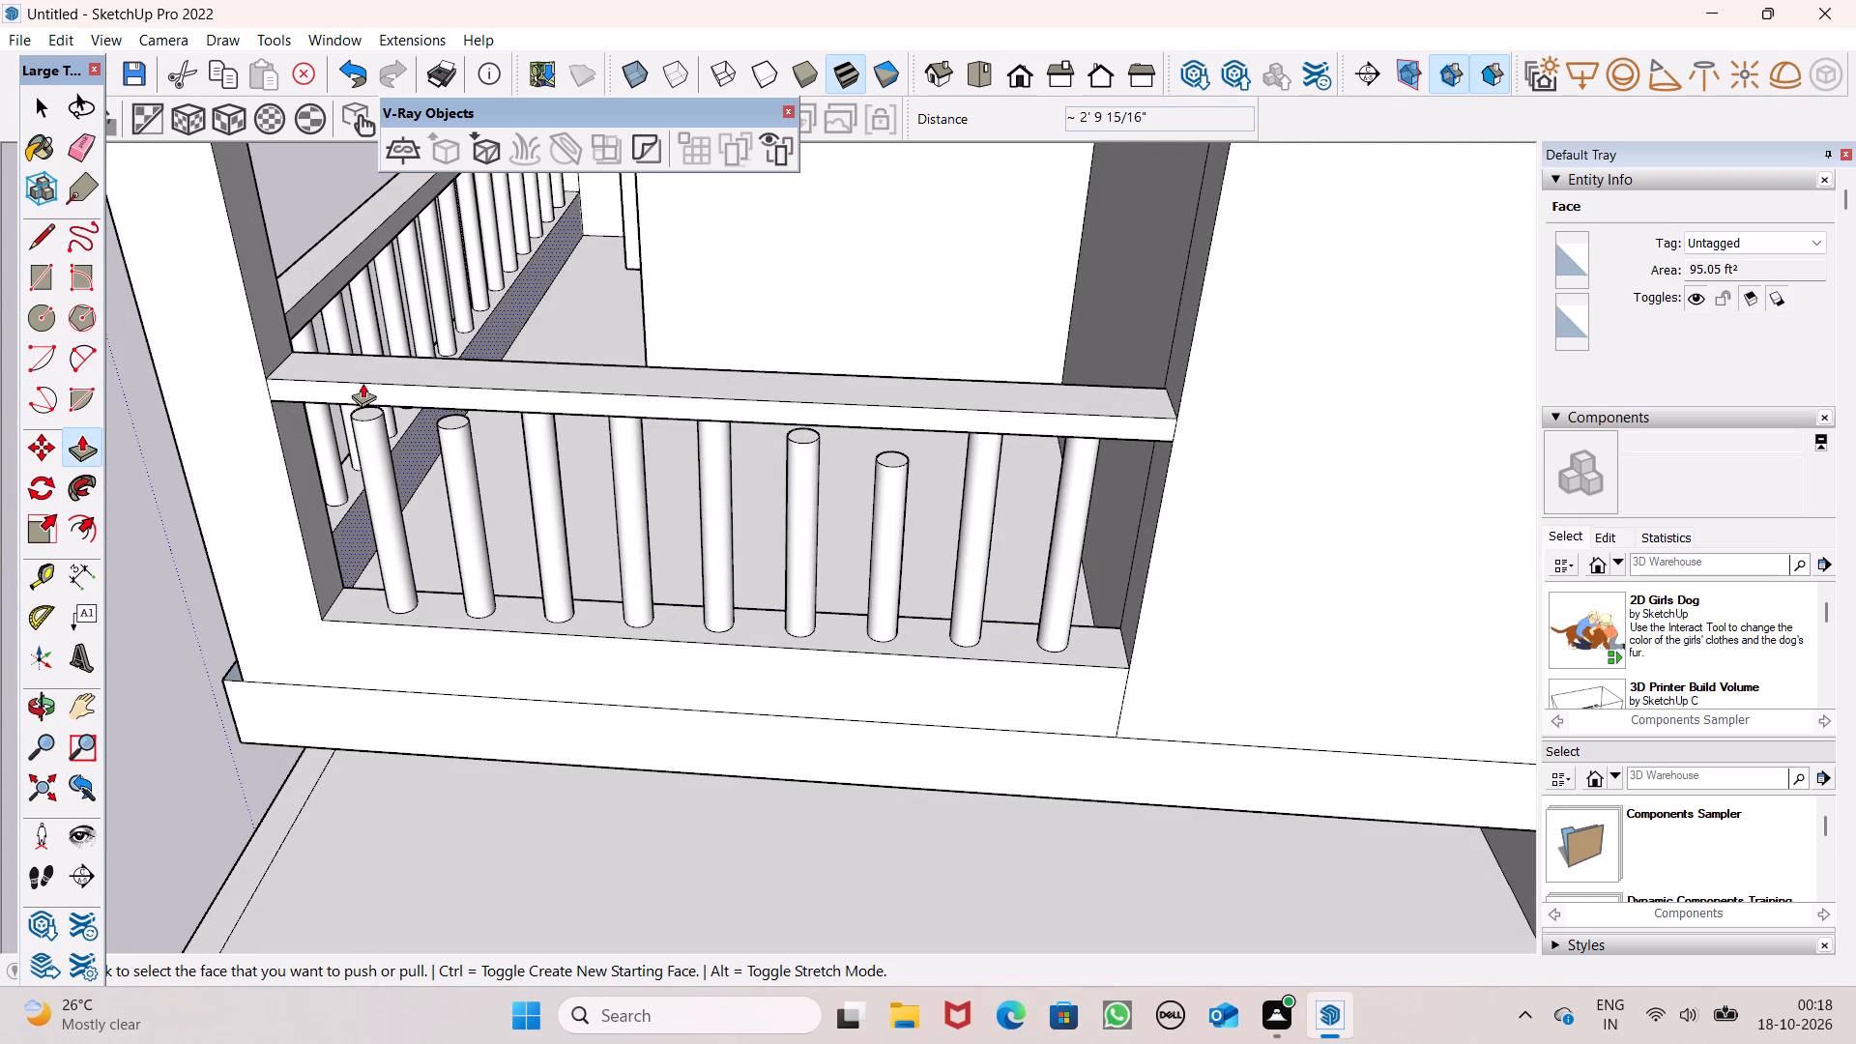
scroll(362, 383, up, 5)
drag(375, 427, 383, 401)
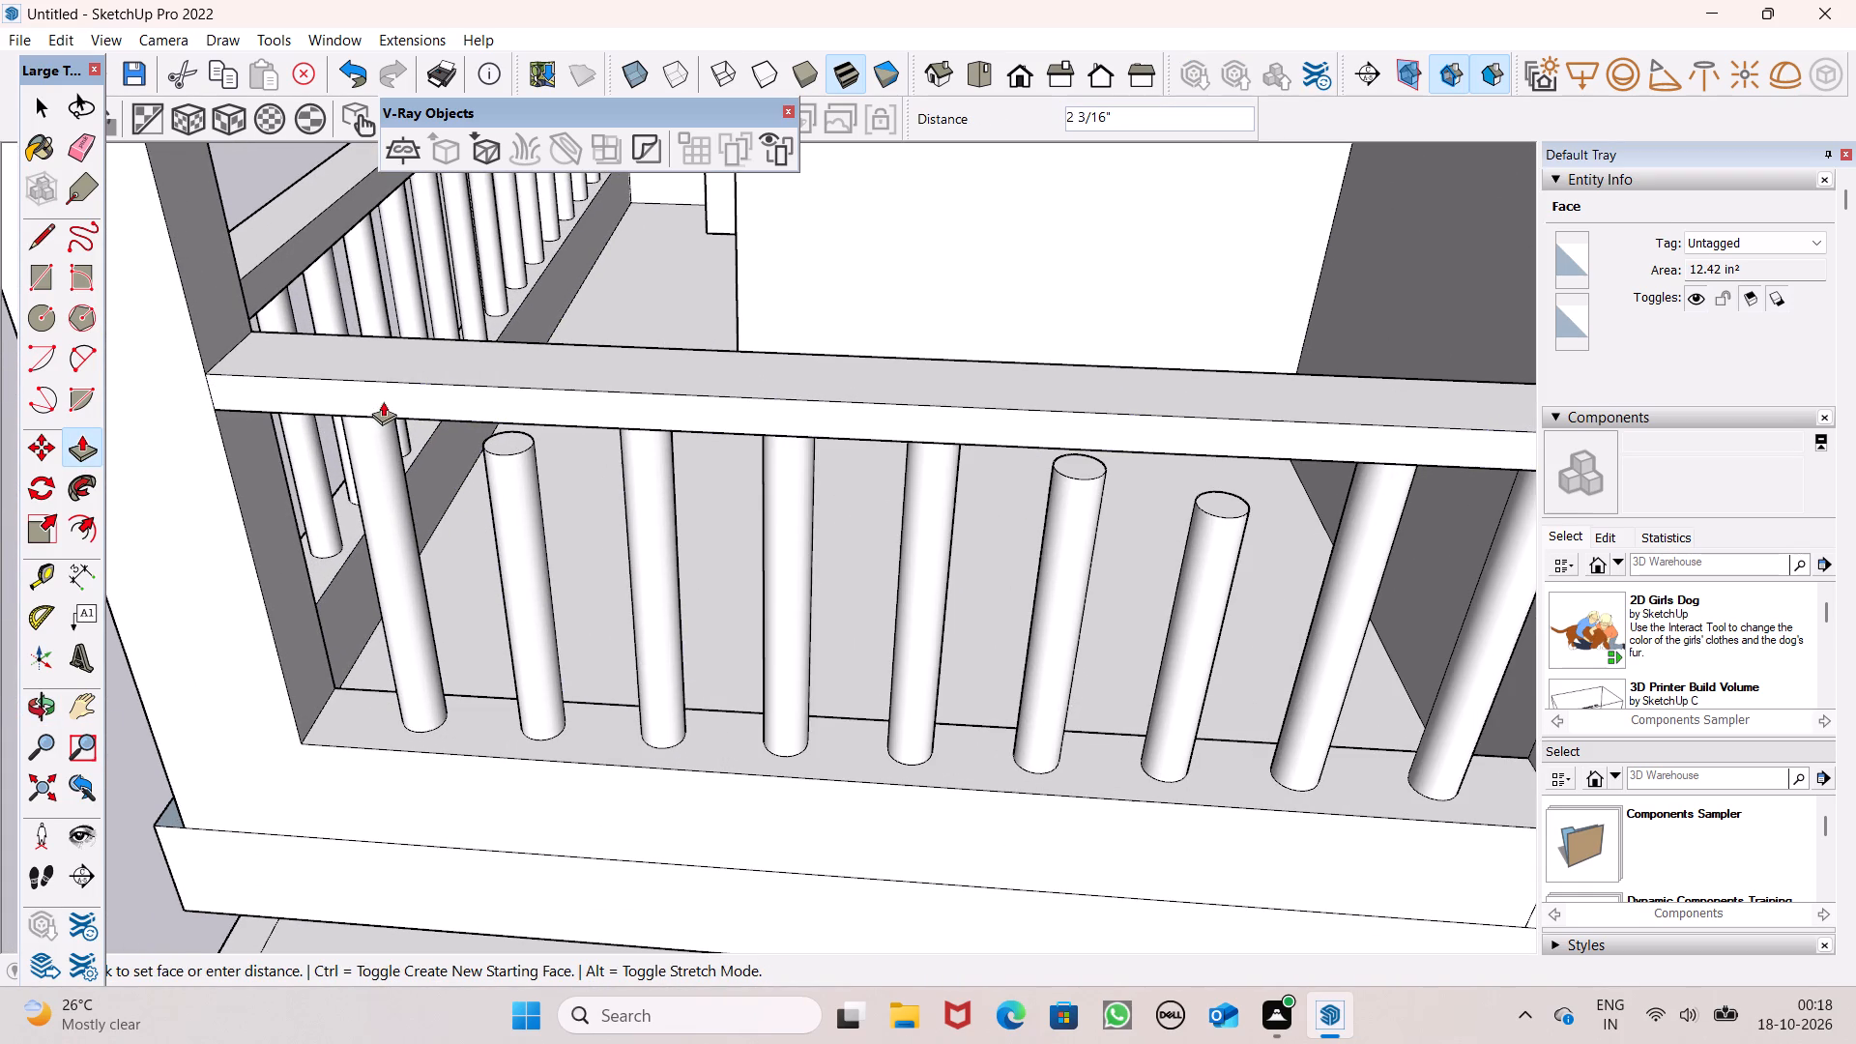
drag(383, 401, 389, 393)
drag(511, 445, 511, 410)
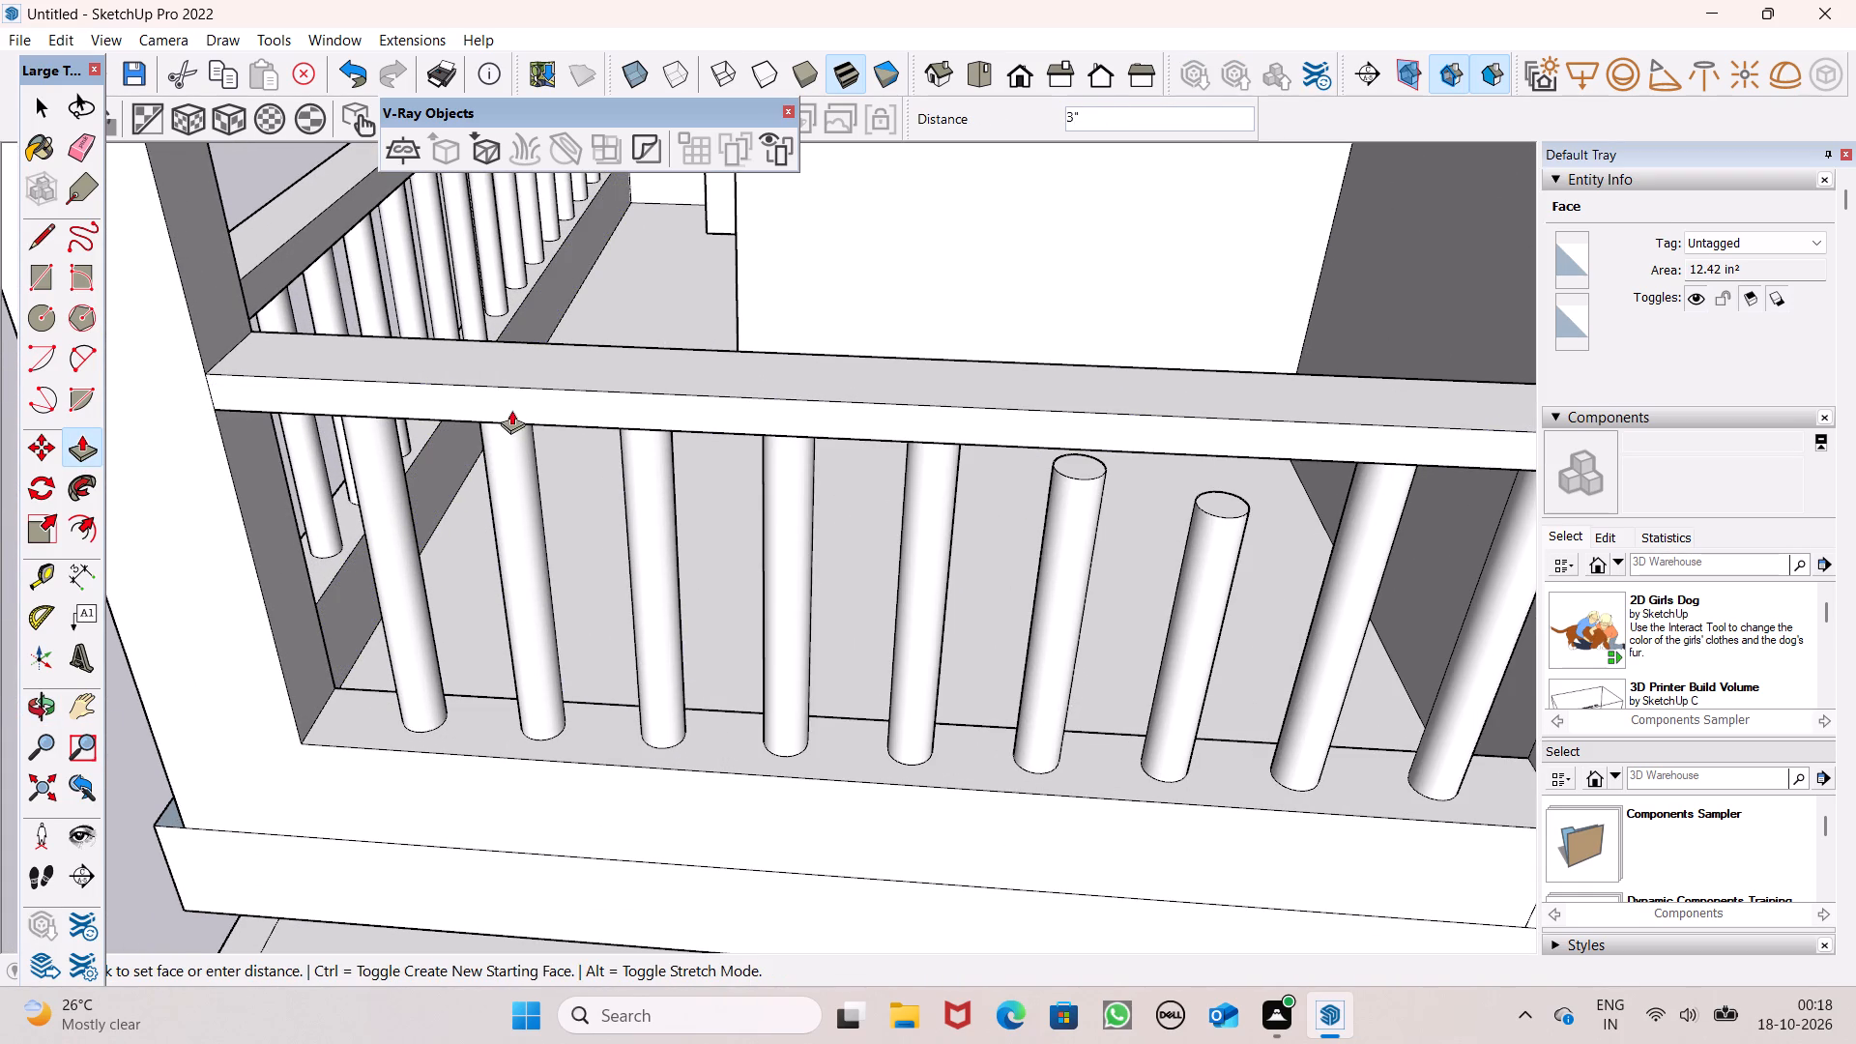
drag(511, 410, 511, 398)
Extend the first baluster's top by about 1 15/16" and the second's by about 5/8" to meet the handrail.
scroll(366, 465, up, 1)
middle_drag(364, 443, 438, 265)
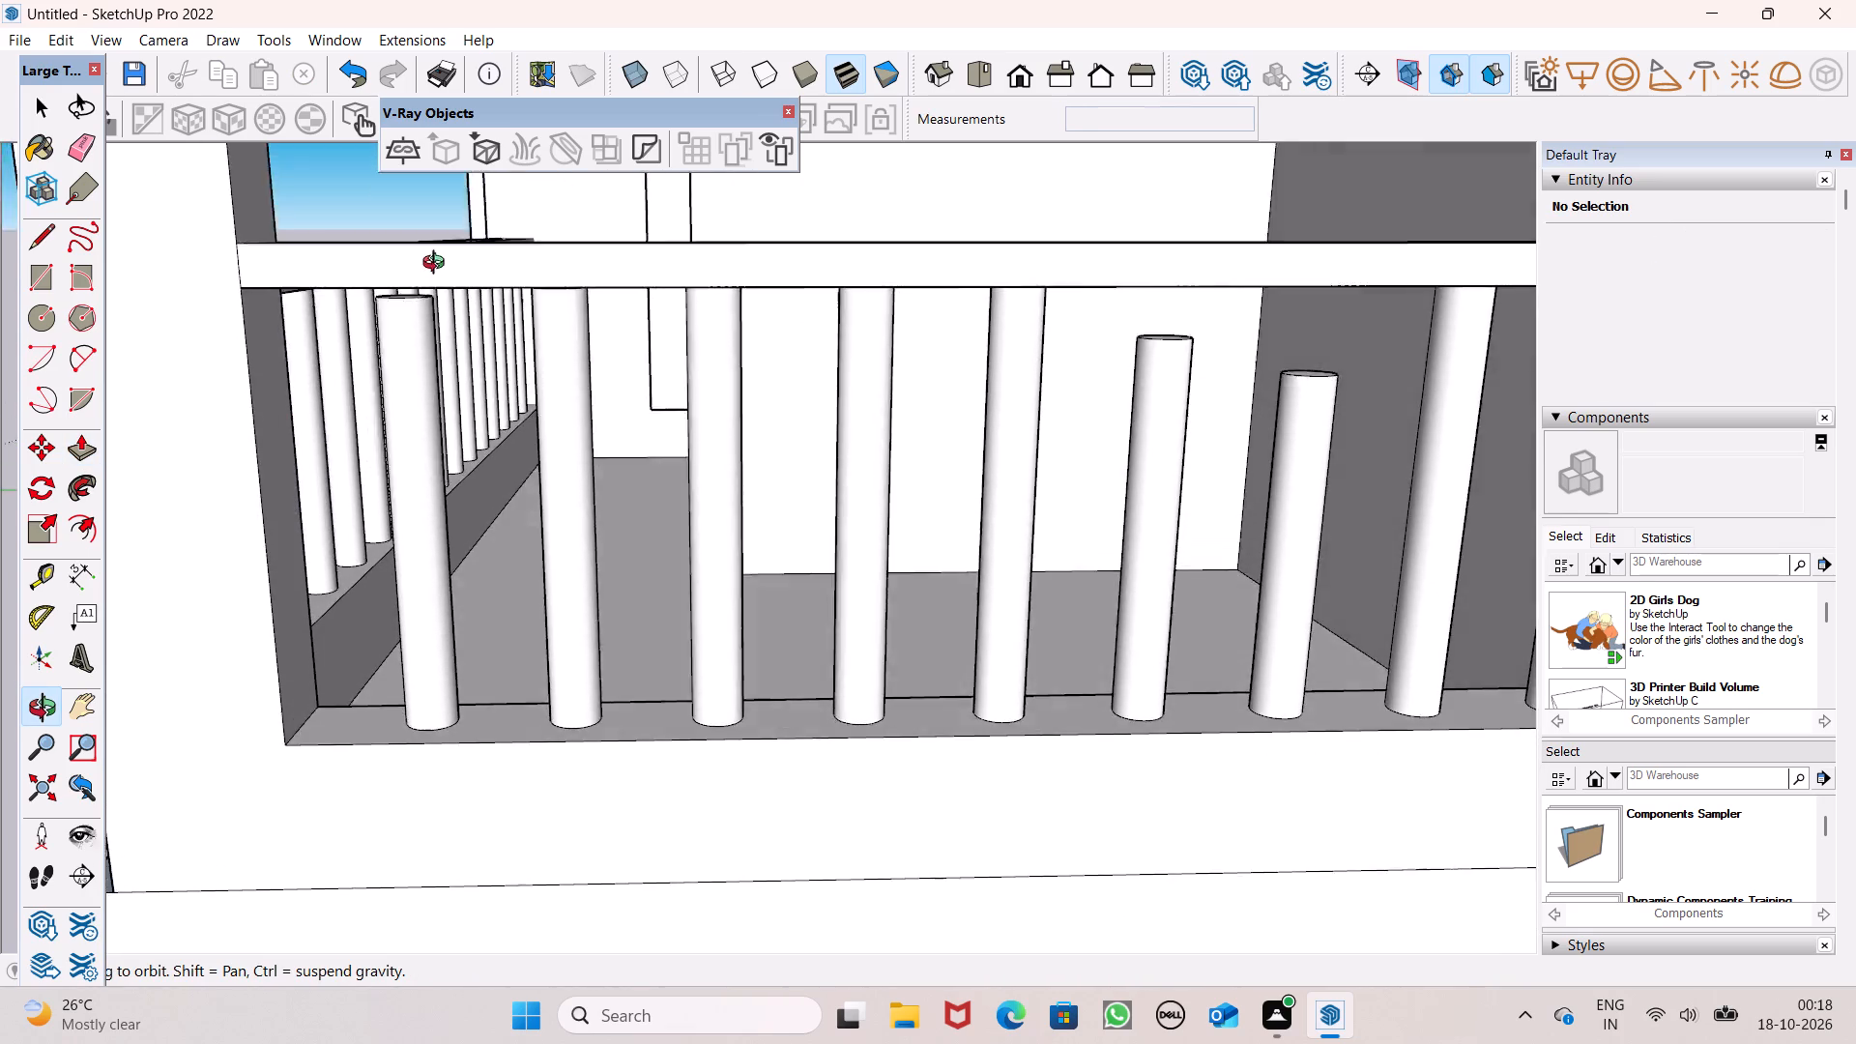
middle_drag(438, 265, 447, 241)
scroll(435, 261, up, 6)
middle_drag(419, 306, 467, 333)
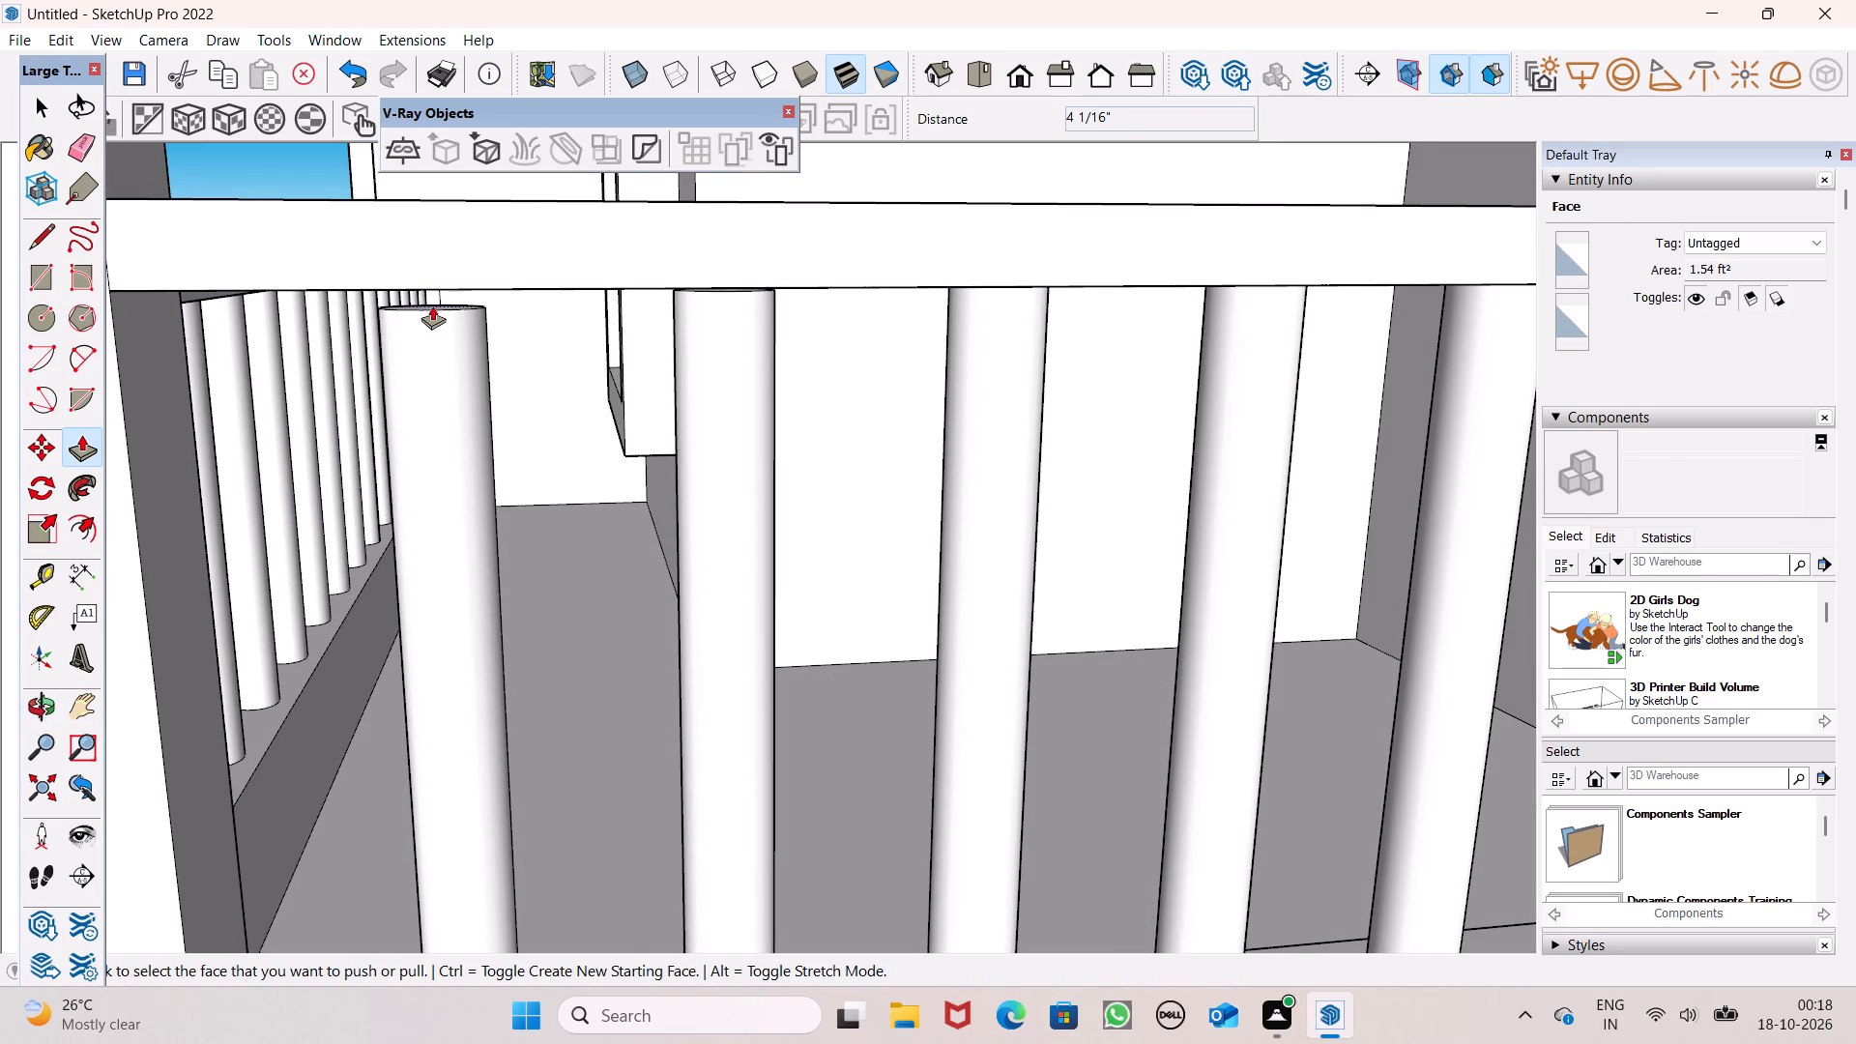
drag(432, 305, 439, 255)
scroll(724, 294, up, 6)
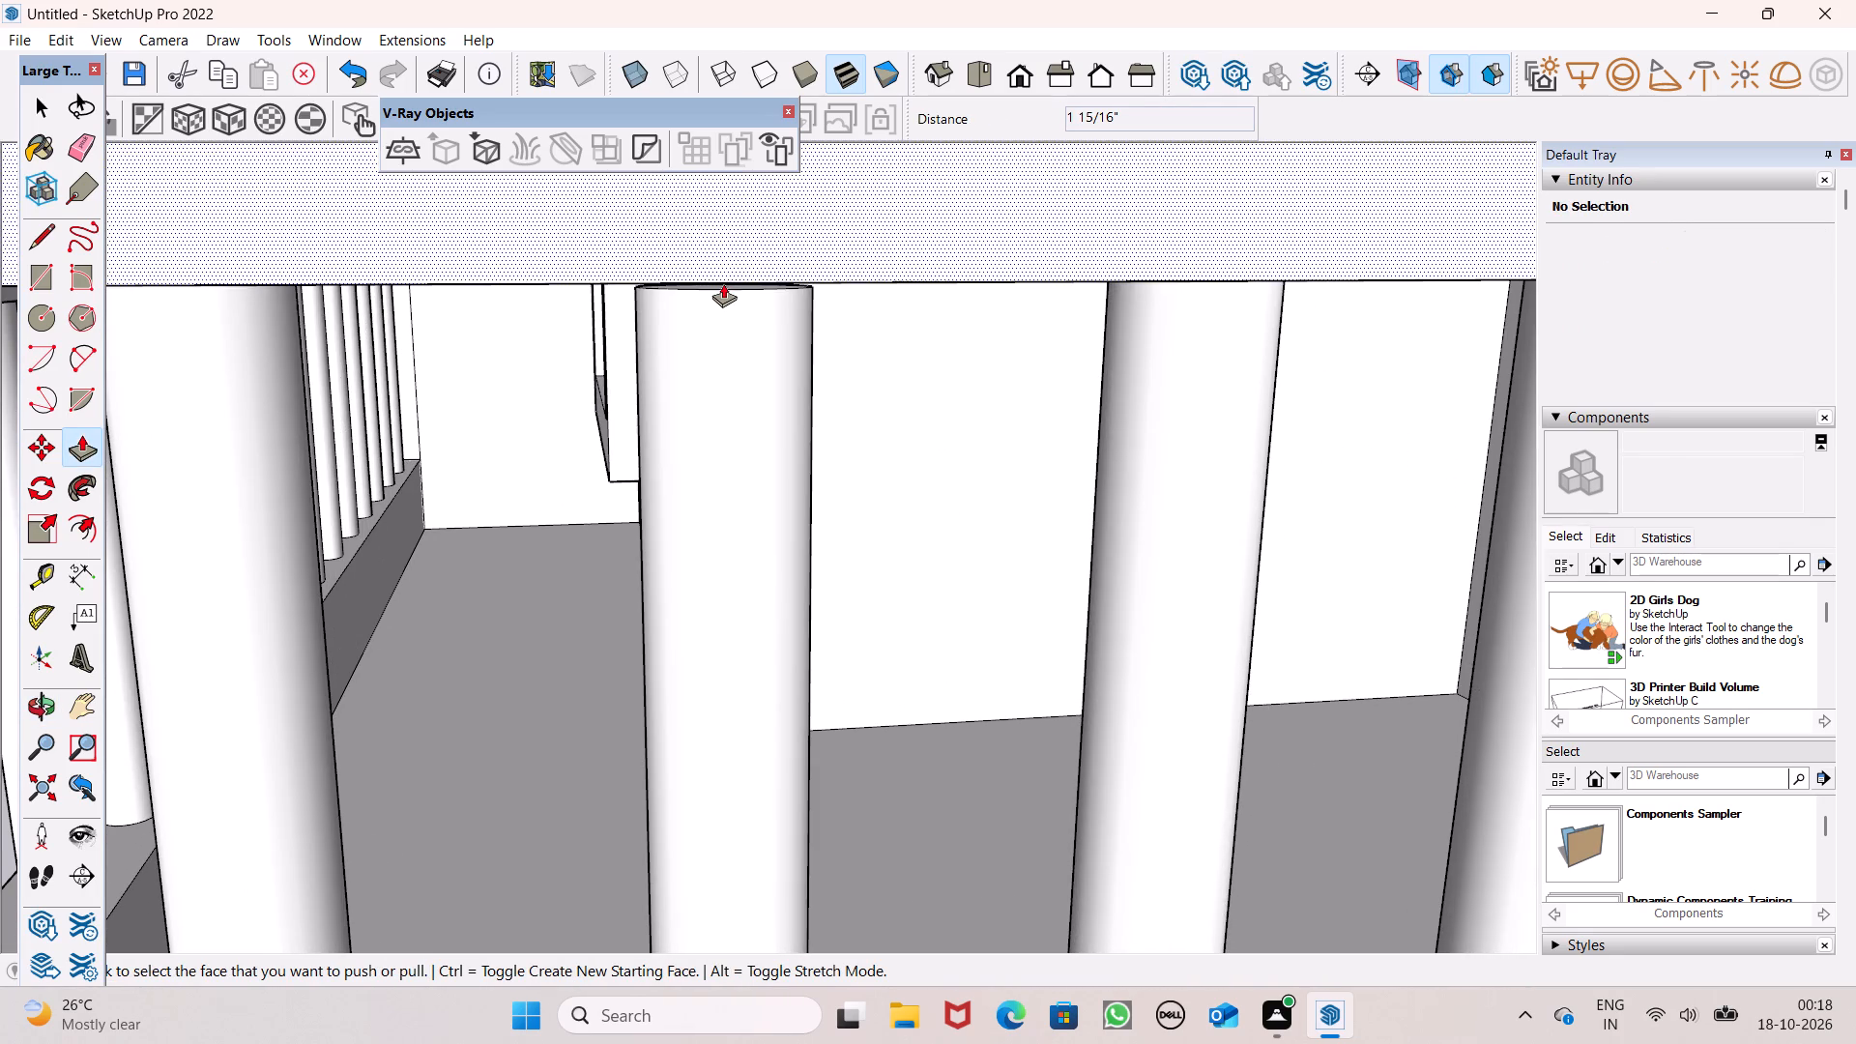
drag(713, 285, 706, 257)
Push/Pull the tops of the two remaining short side-railing balusters up to the handrail, by about 3 15/16" and 7 1/8".
scroll(489, 271, down, 6)
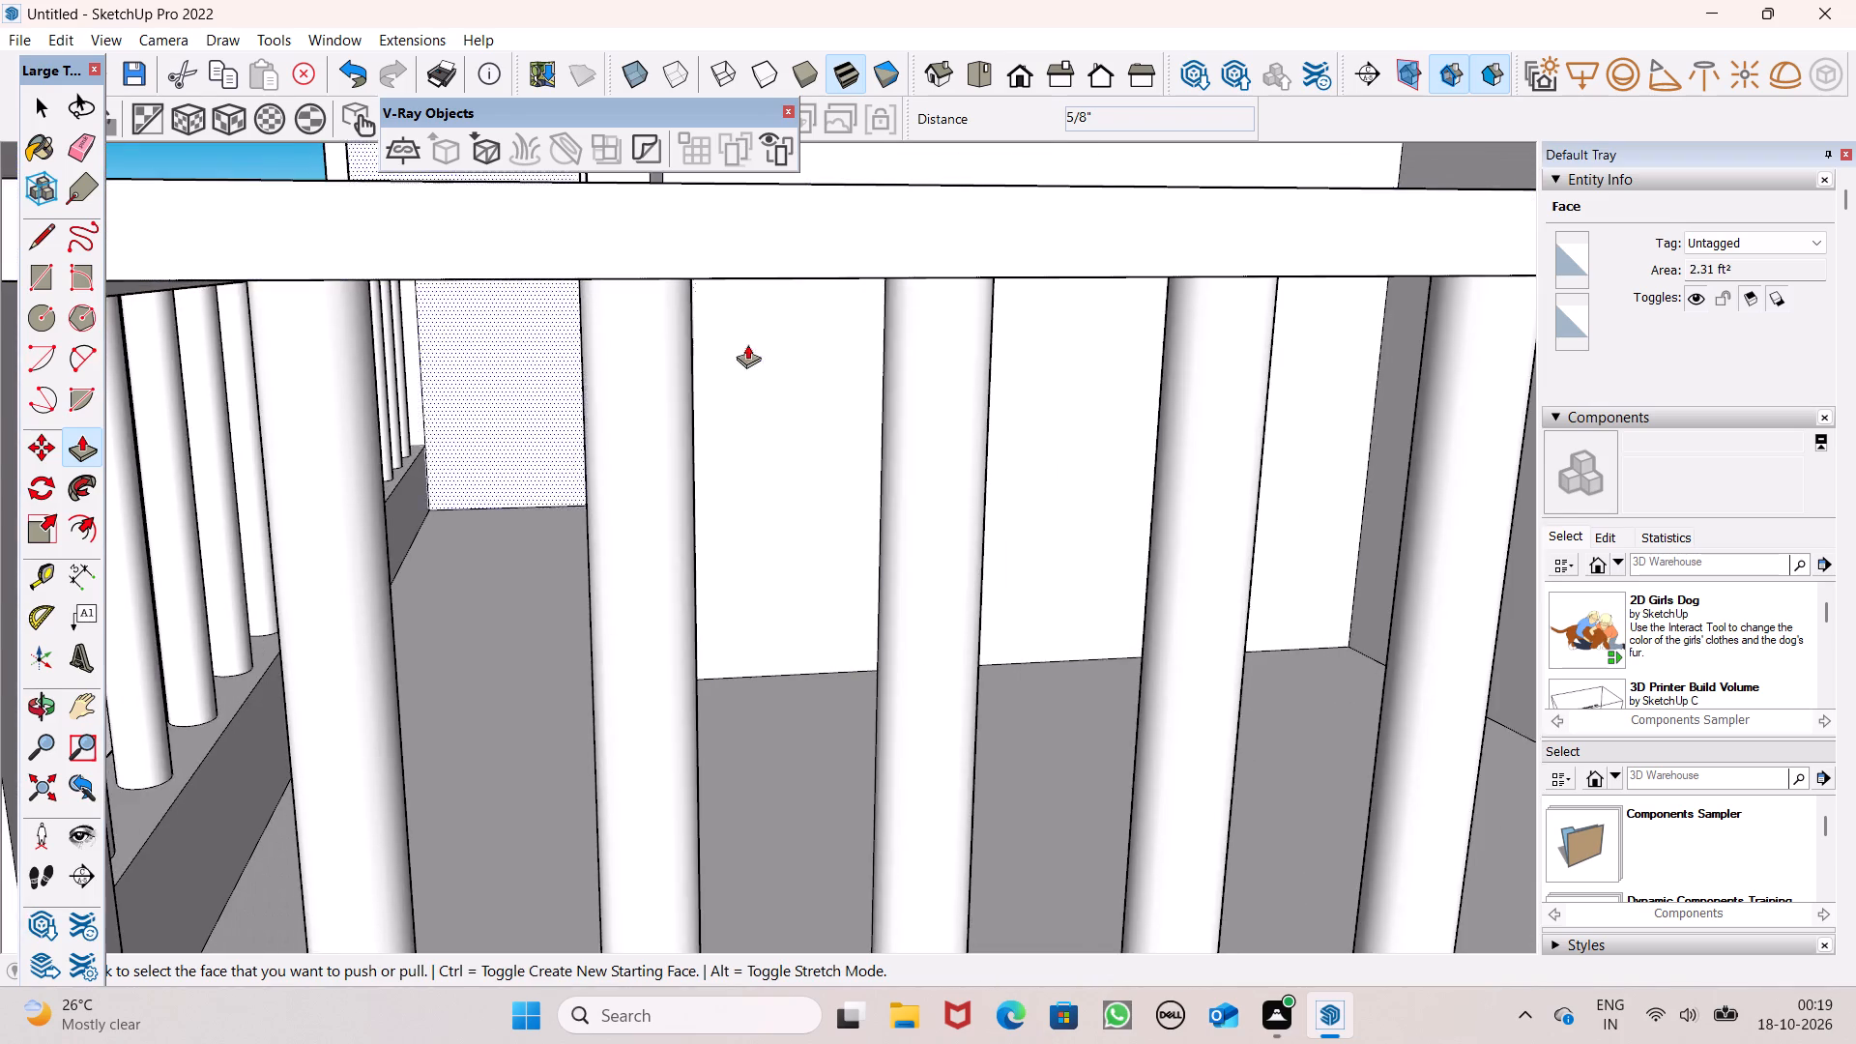
middle_drag(751, 341, 720, 346)
scroll(720, 349, down, 6)
middle_drag(817, 419, 779, 338)
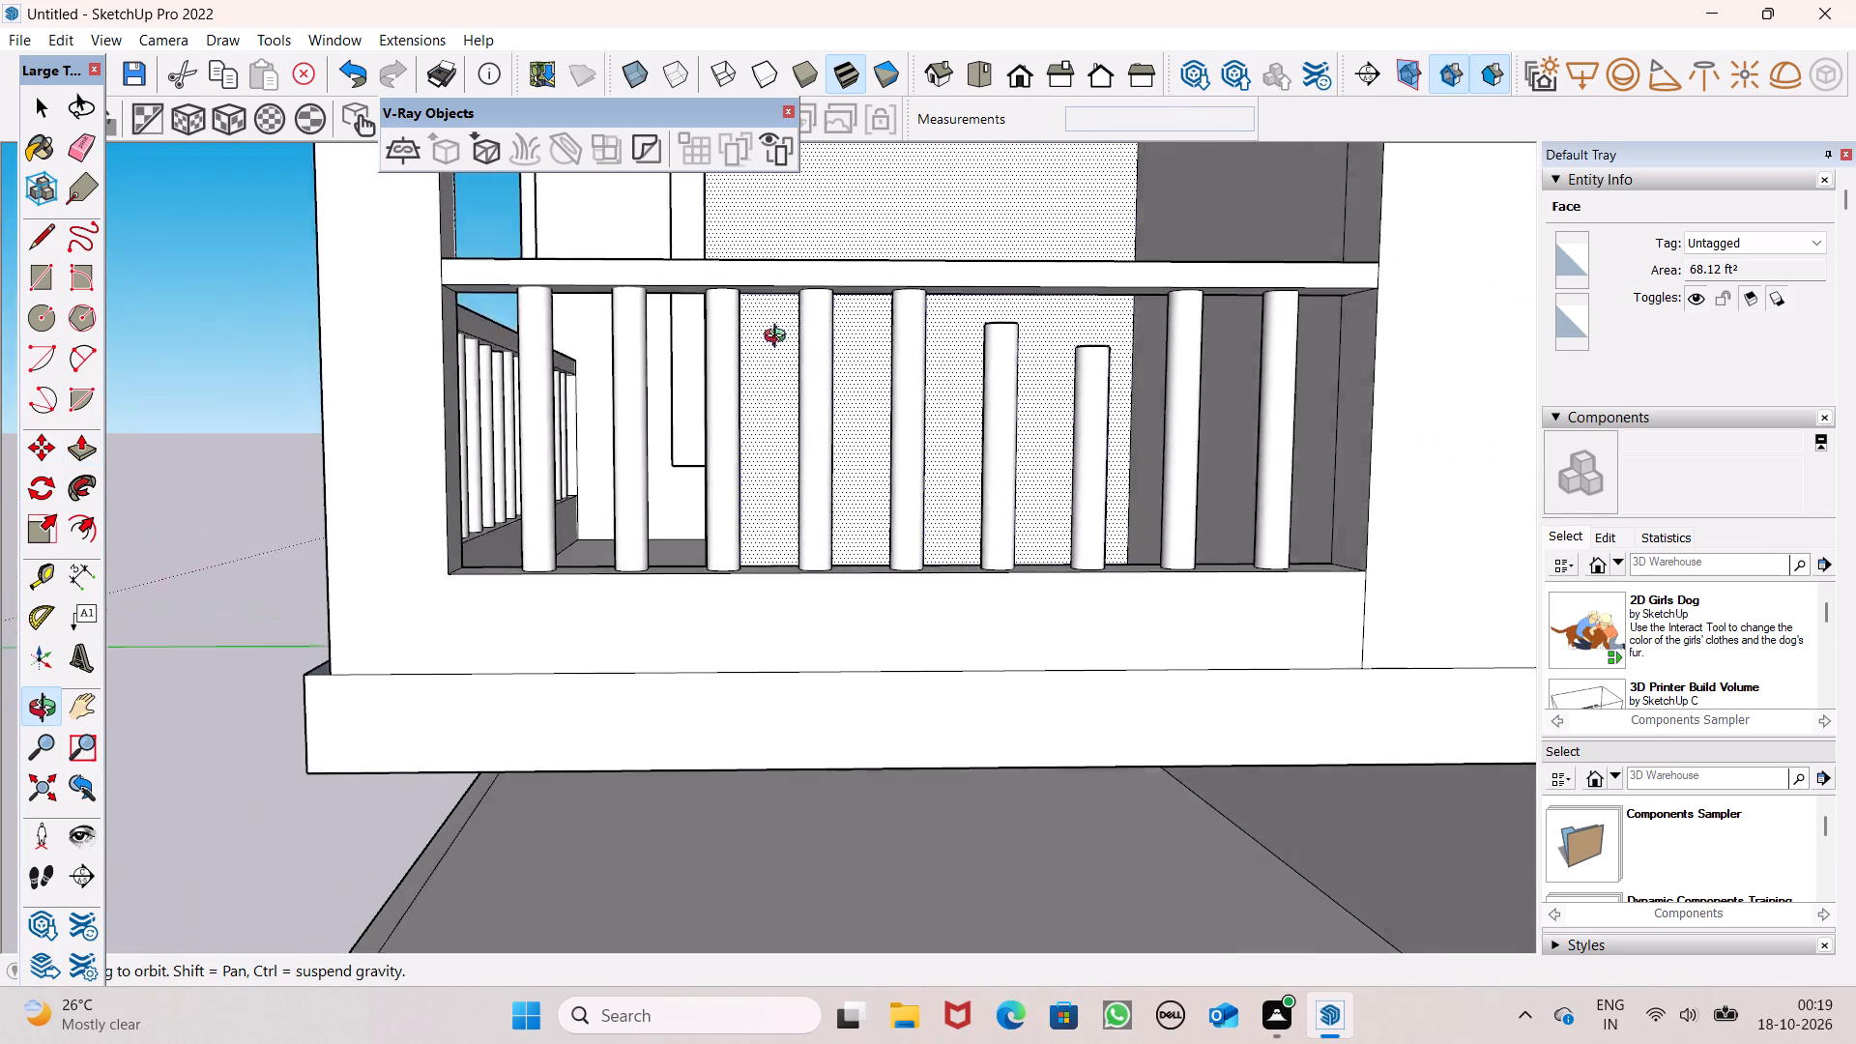
middle_drag(779, 338, 513, 347)
scroll(767, 333, up, 1)
middle_drag(768, 342, 768, 372)
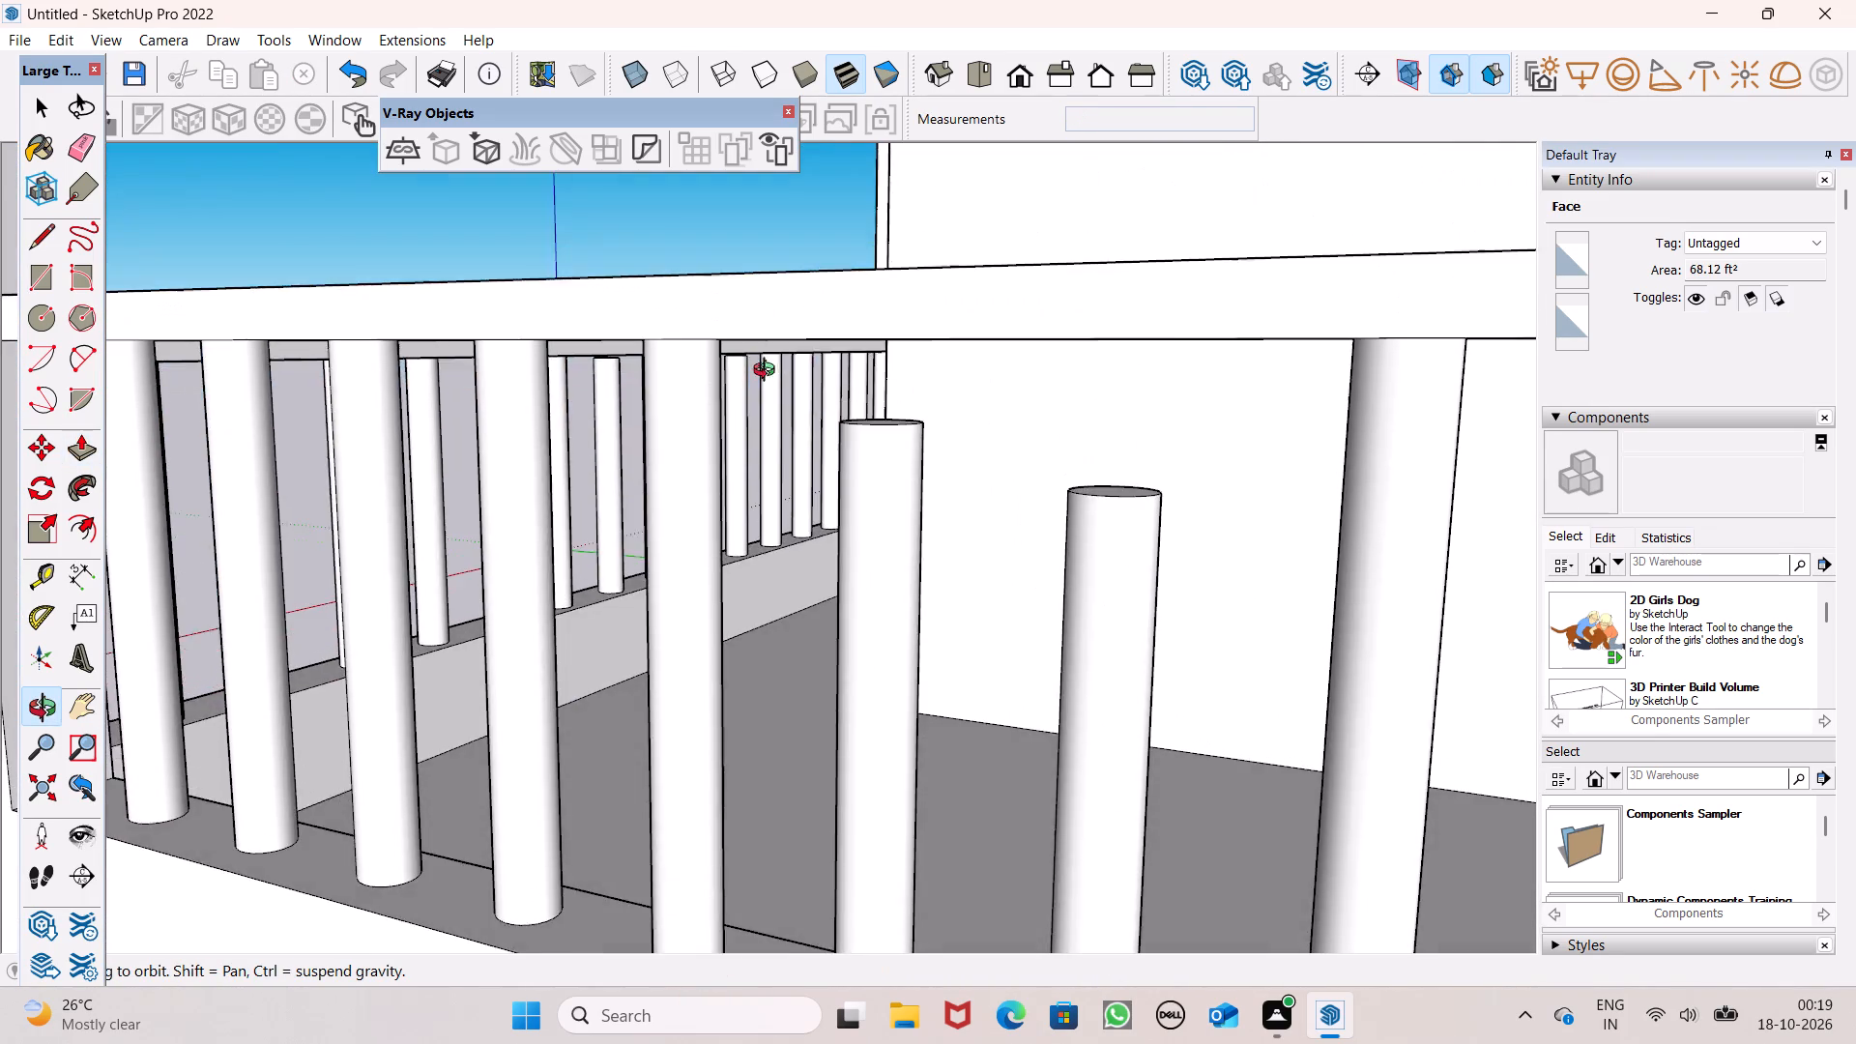
middle_drag(768, 372, 750, 403)
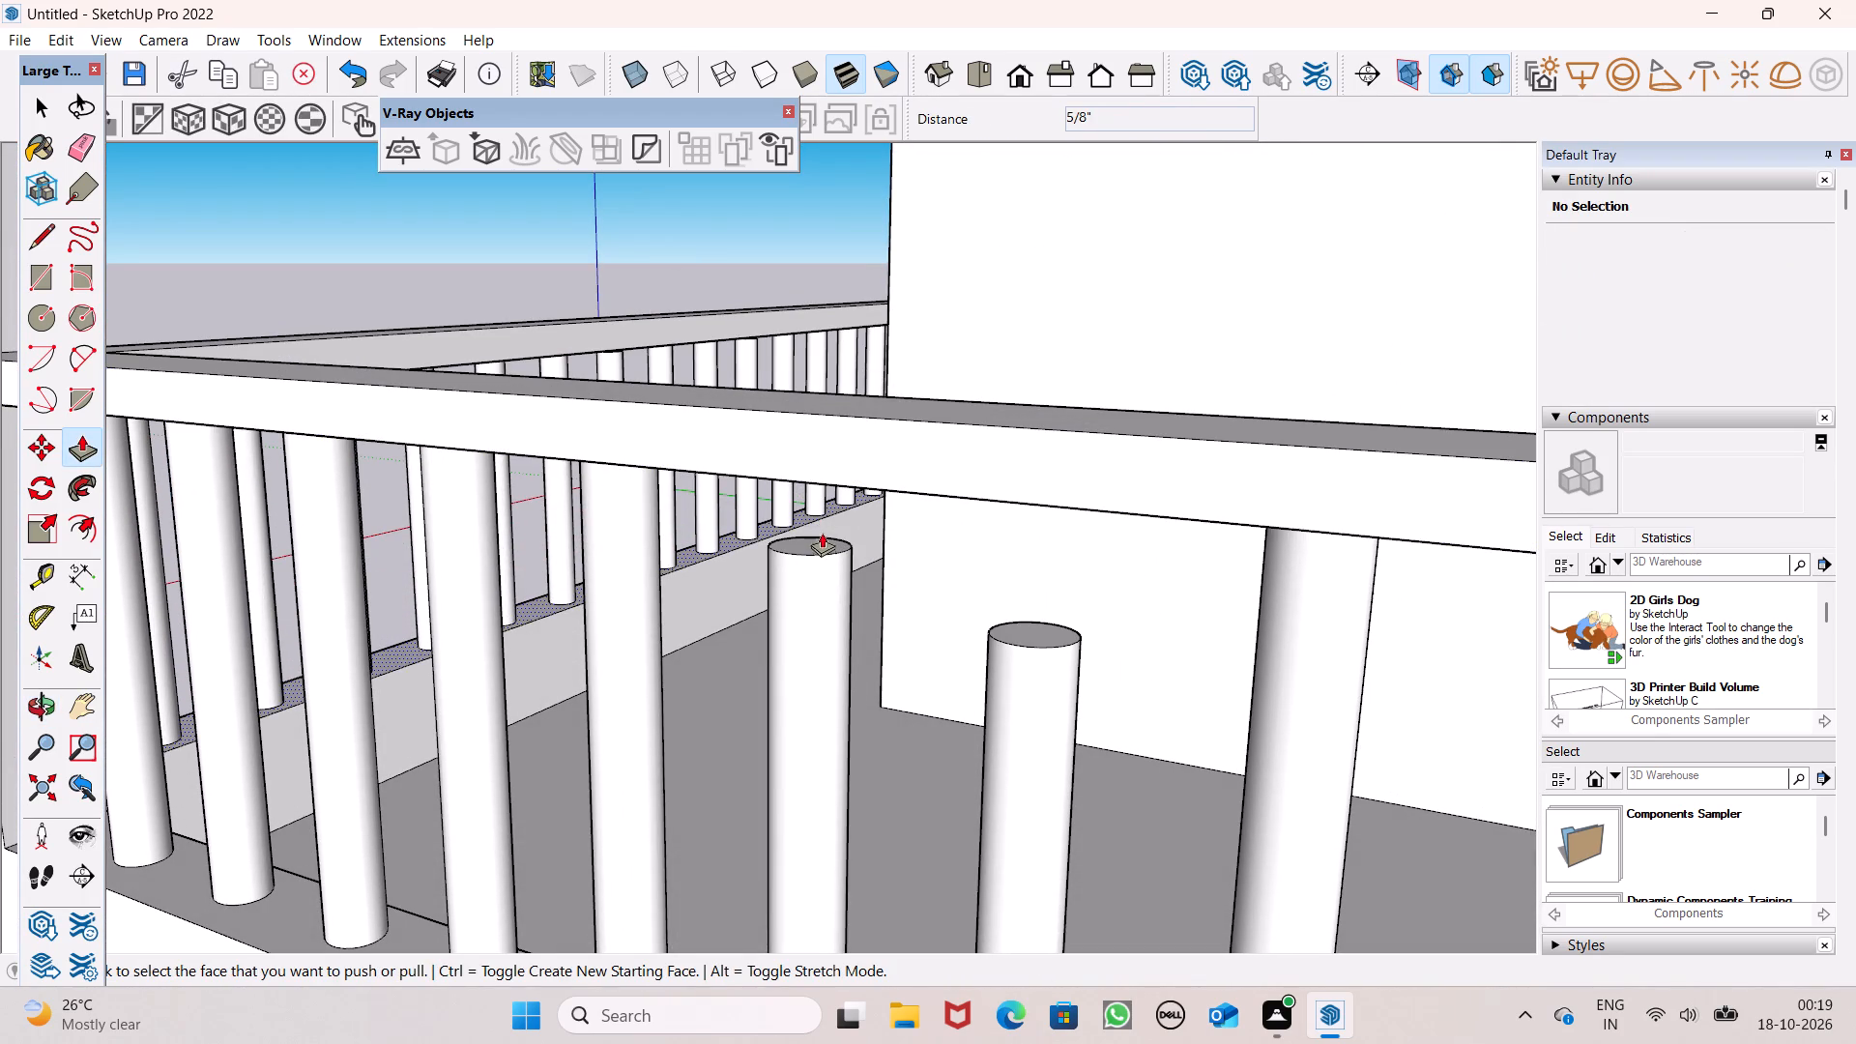
drag(822, 540, 832, 461)
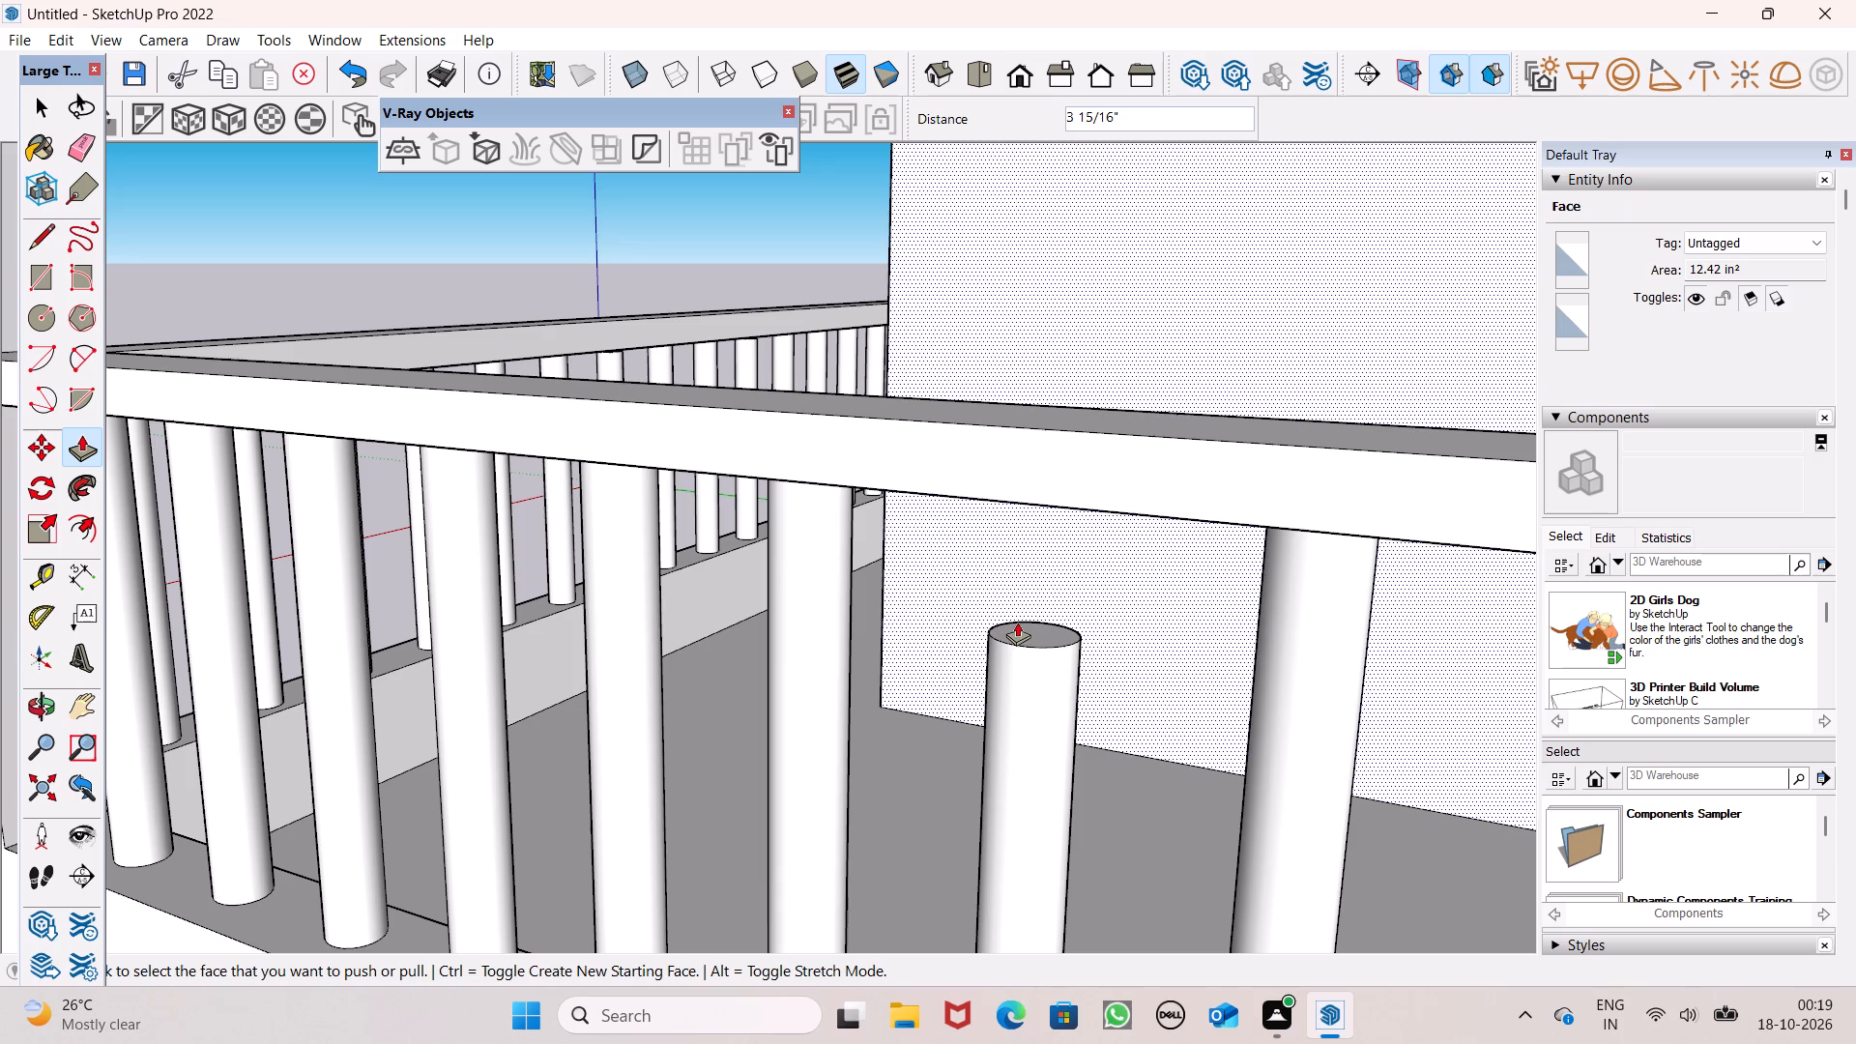
drag(1026, 639, 1016, 482)
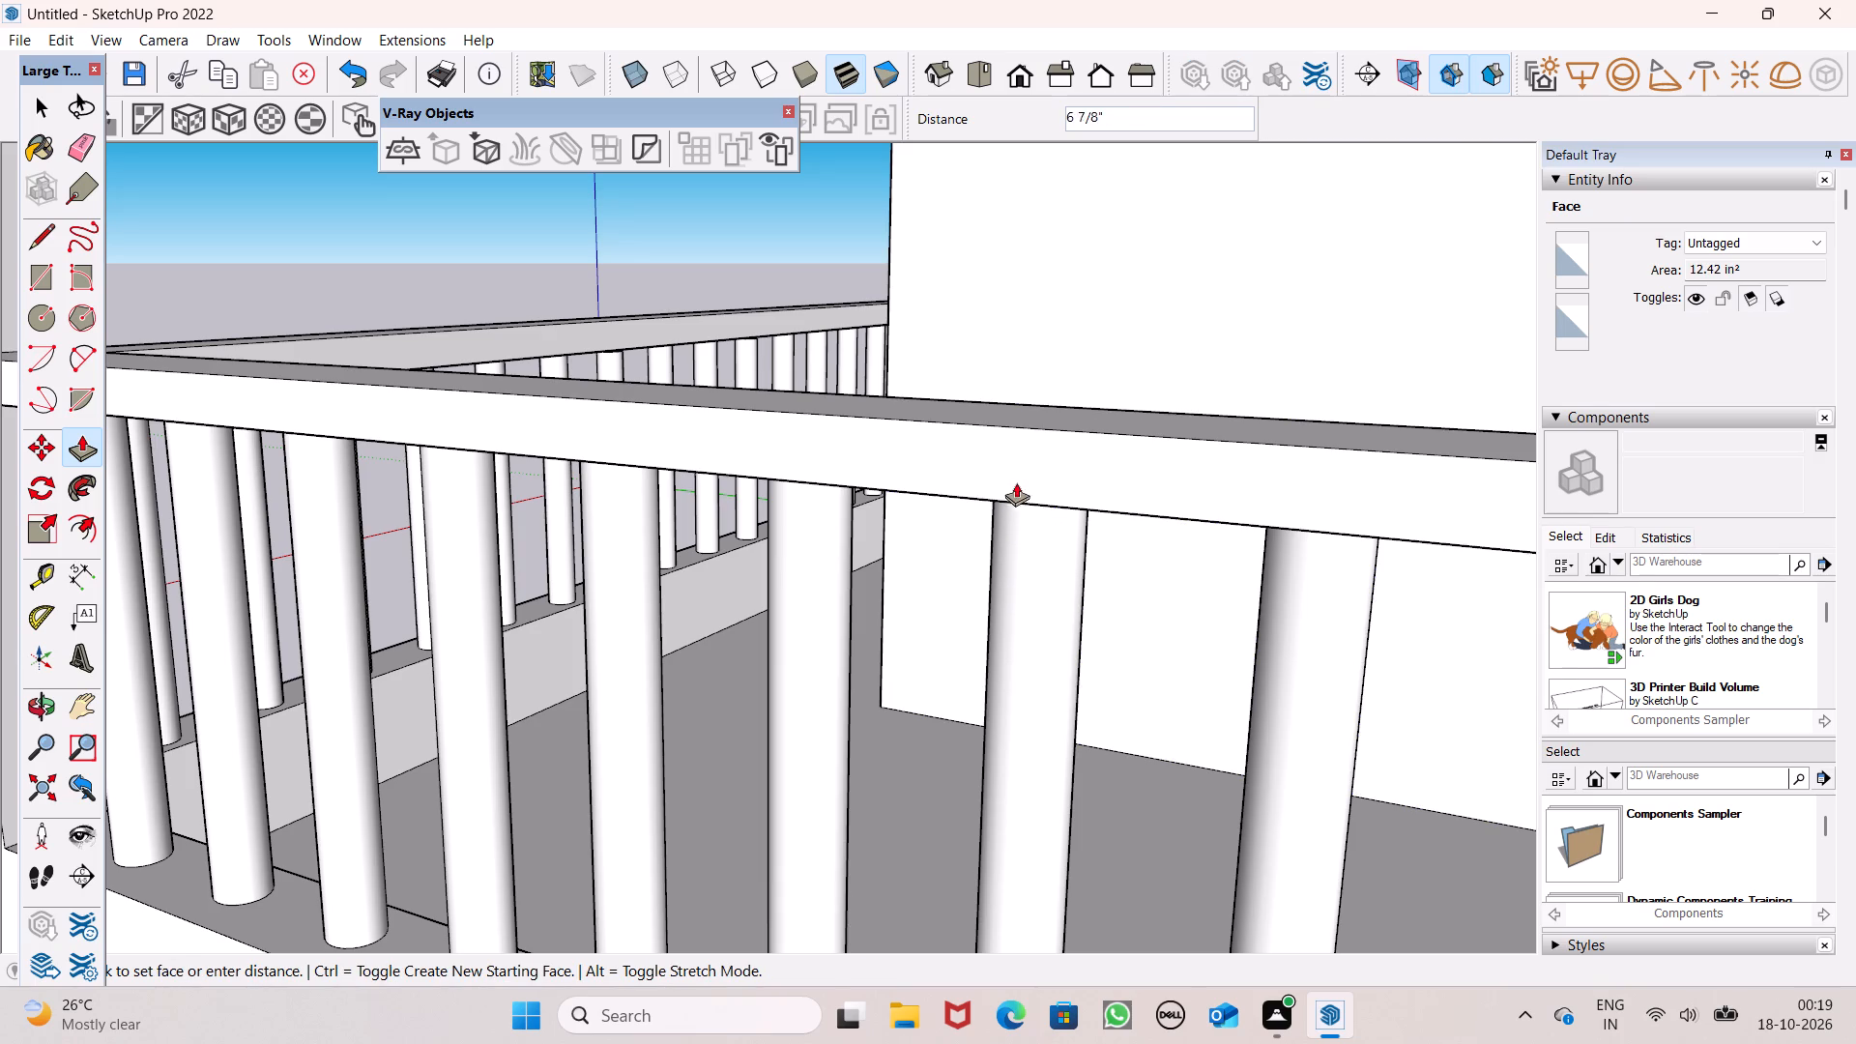
drag(1016, 482, 1016, 478)
Examine the lowest side railing's baluster tops along the underside of the handrail, from outside and below.
middle_drag(896, 547, 884, 404)
scroll(884, 402, up, 1)
scroll(795, 384, down, 6)
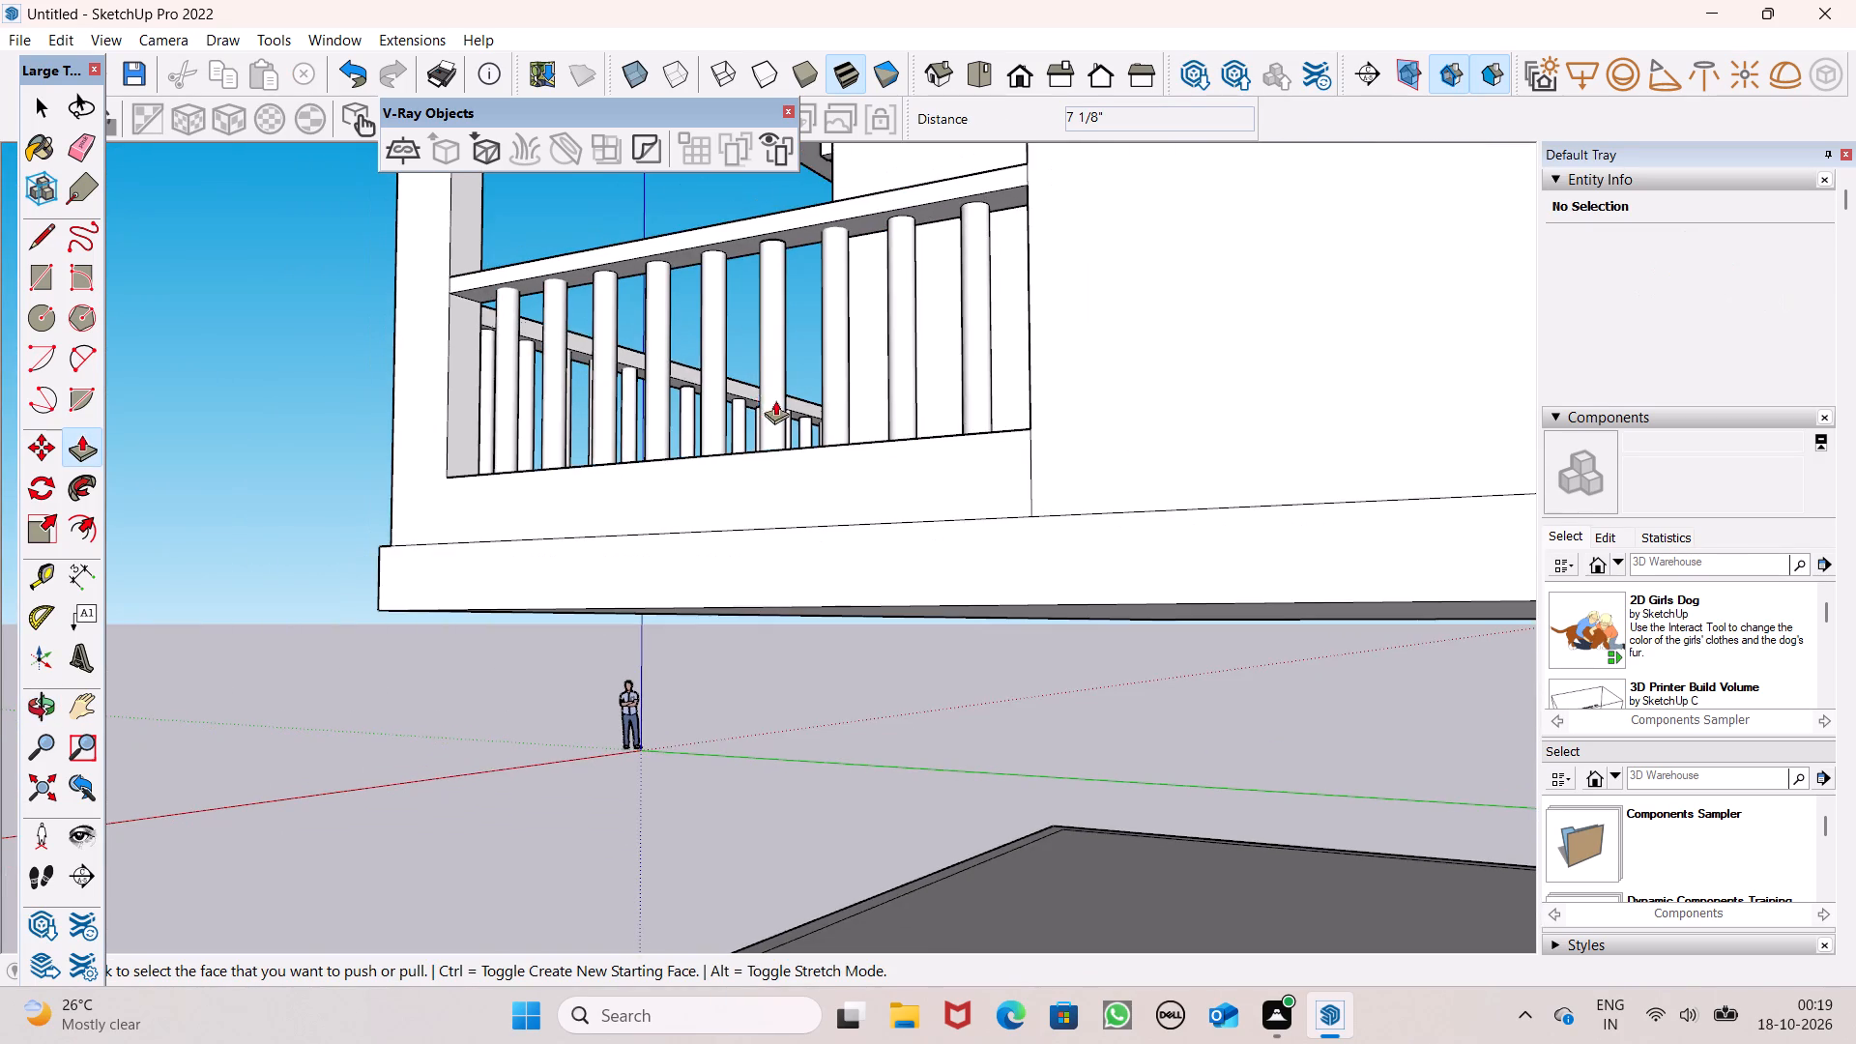
middle_drag(898, 441, 1076, 514)
scroll(1095, 311, up, 7)
scroll(1189, 275, up, 4)
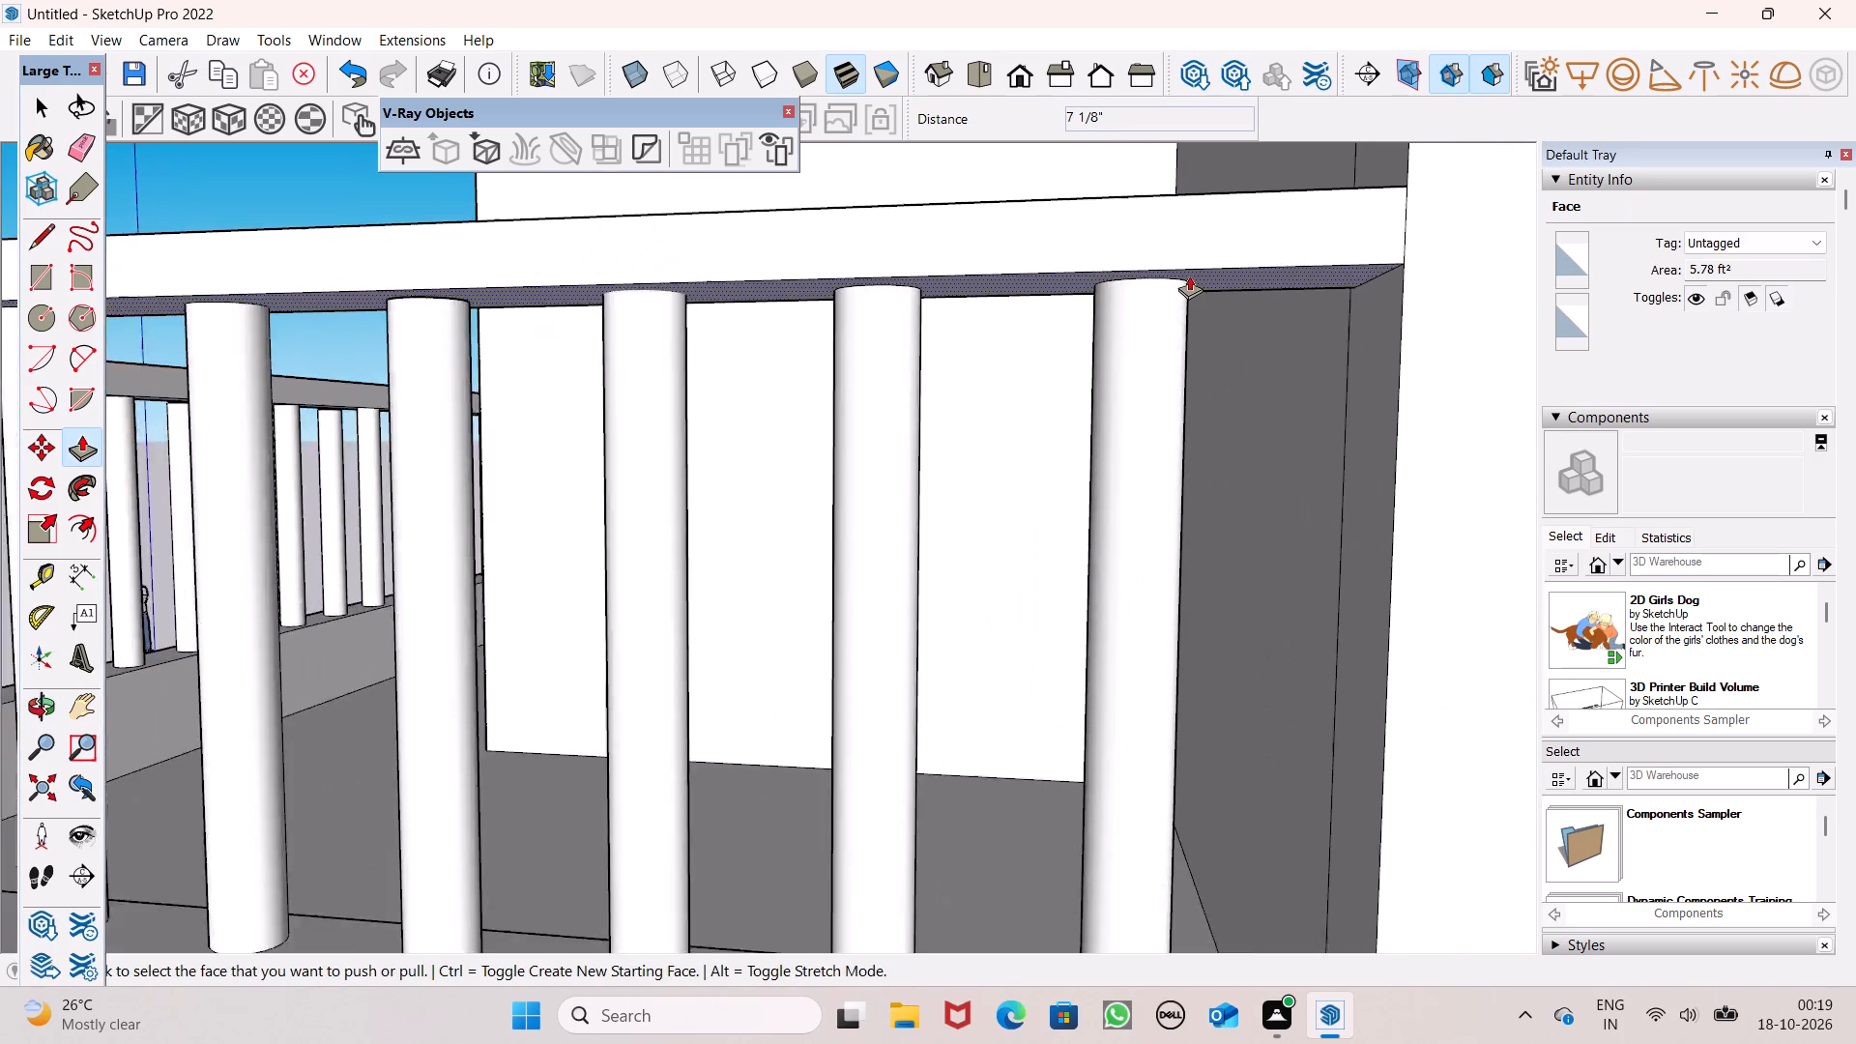
scroll(1189, 275, up, 4)
middle_drag(1142, 318, 1110, 322)
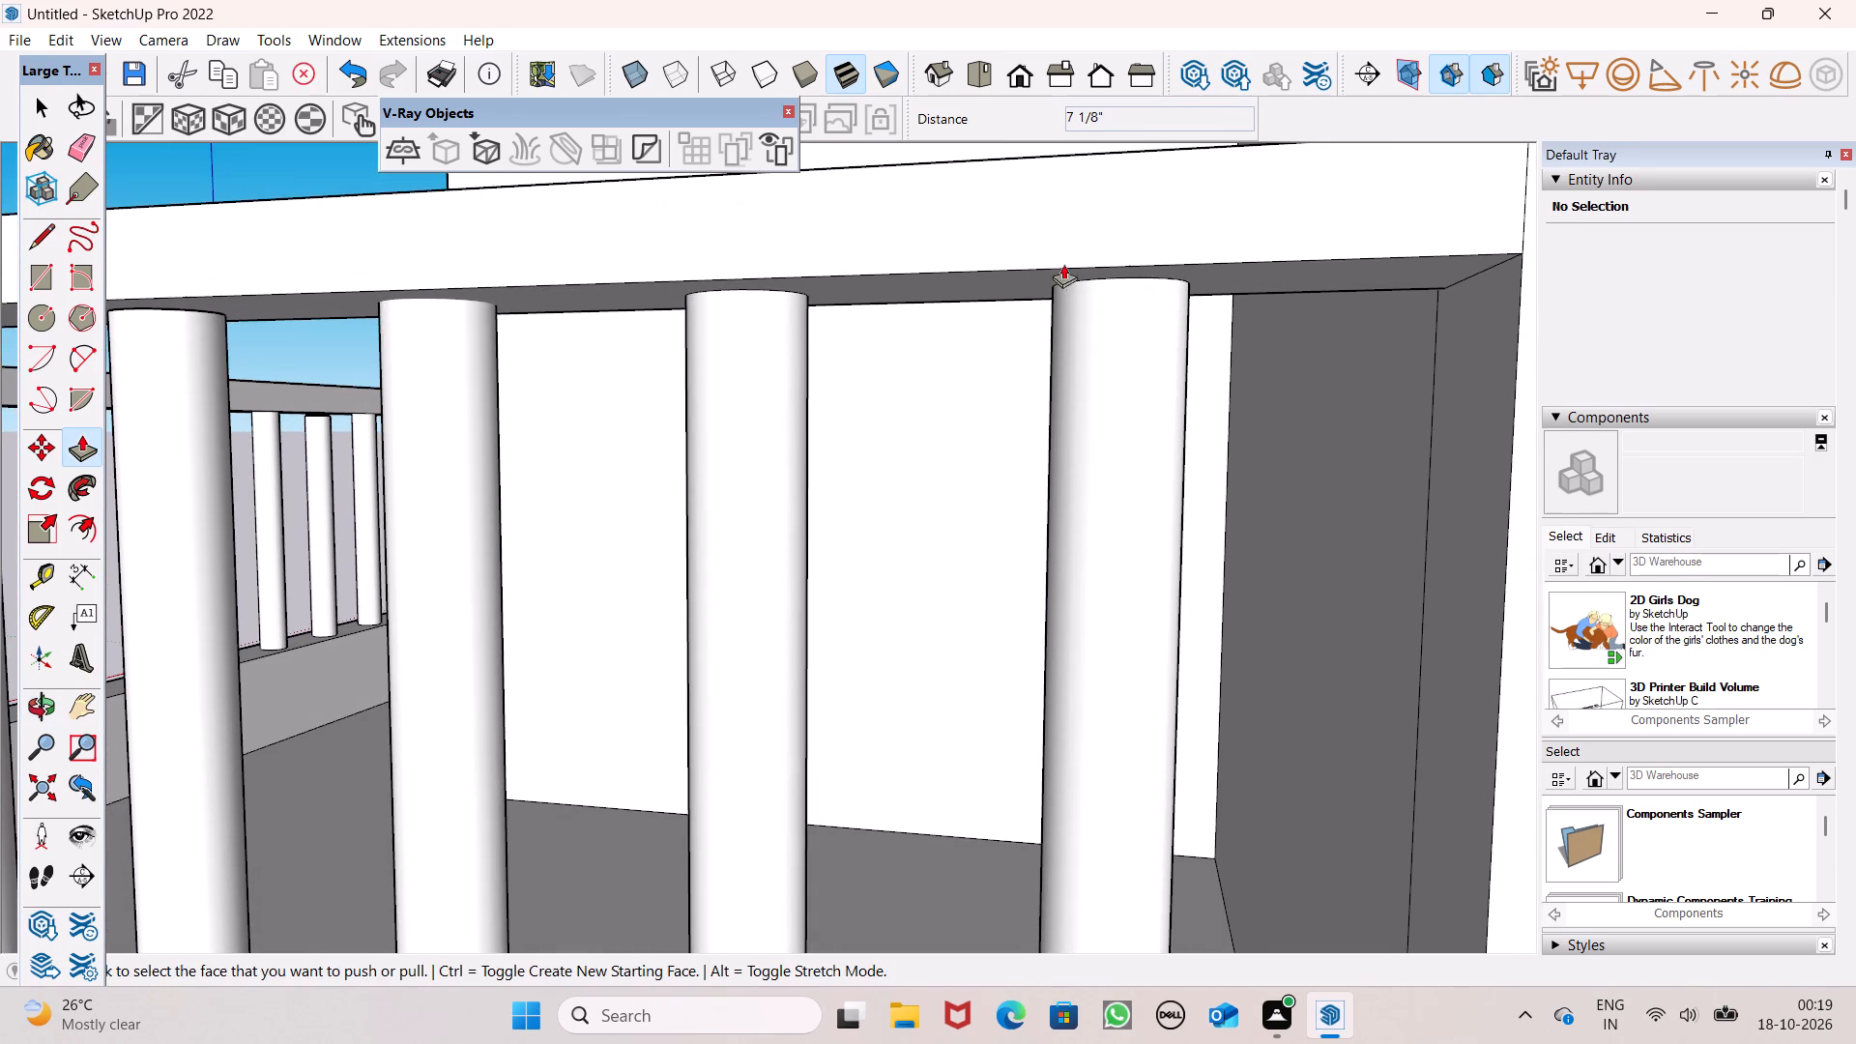
scroll(324, 130, down, 4)
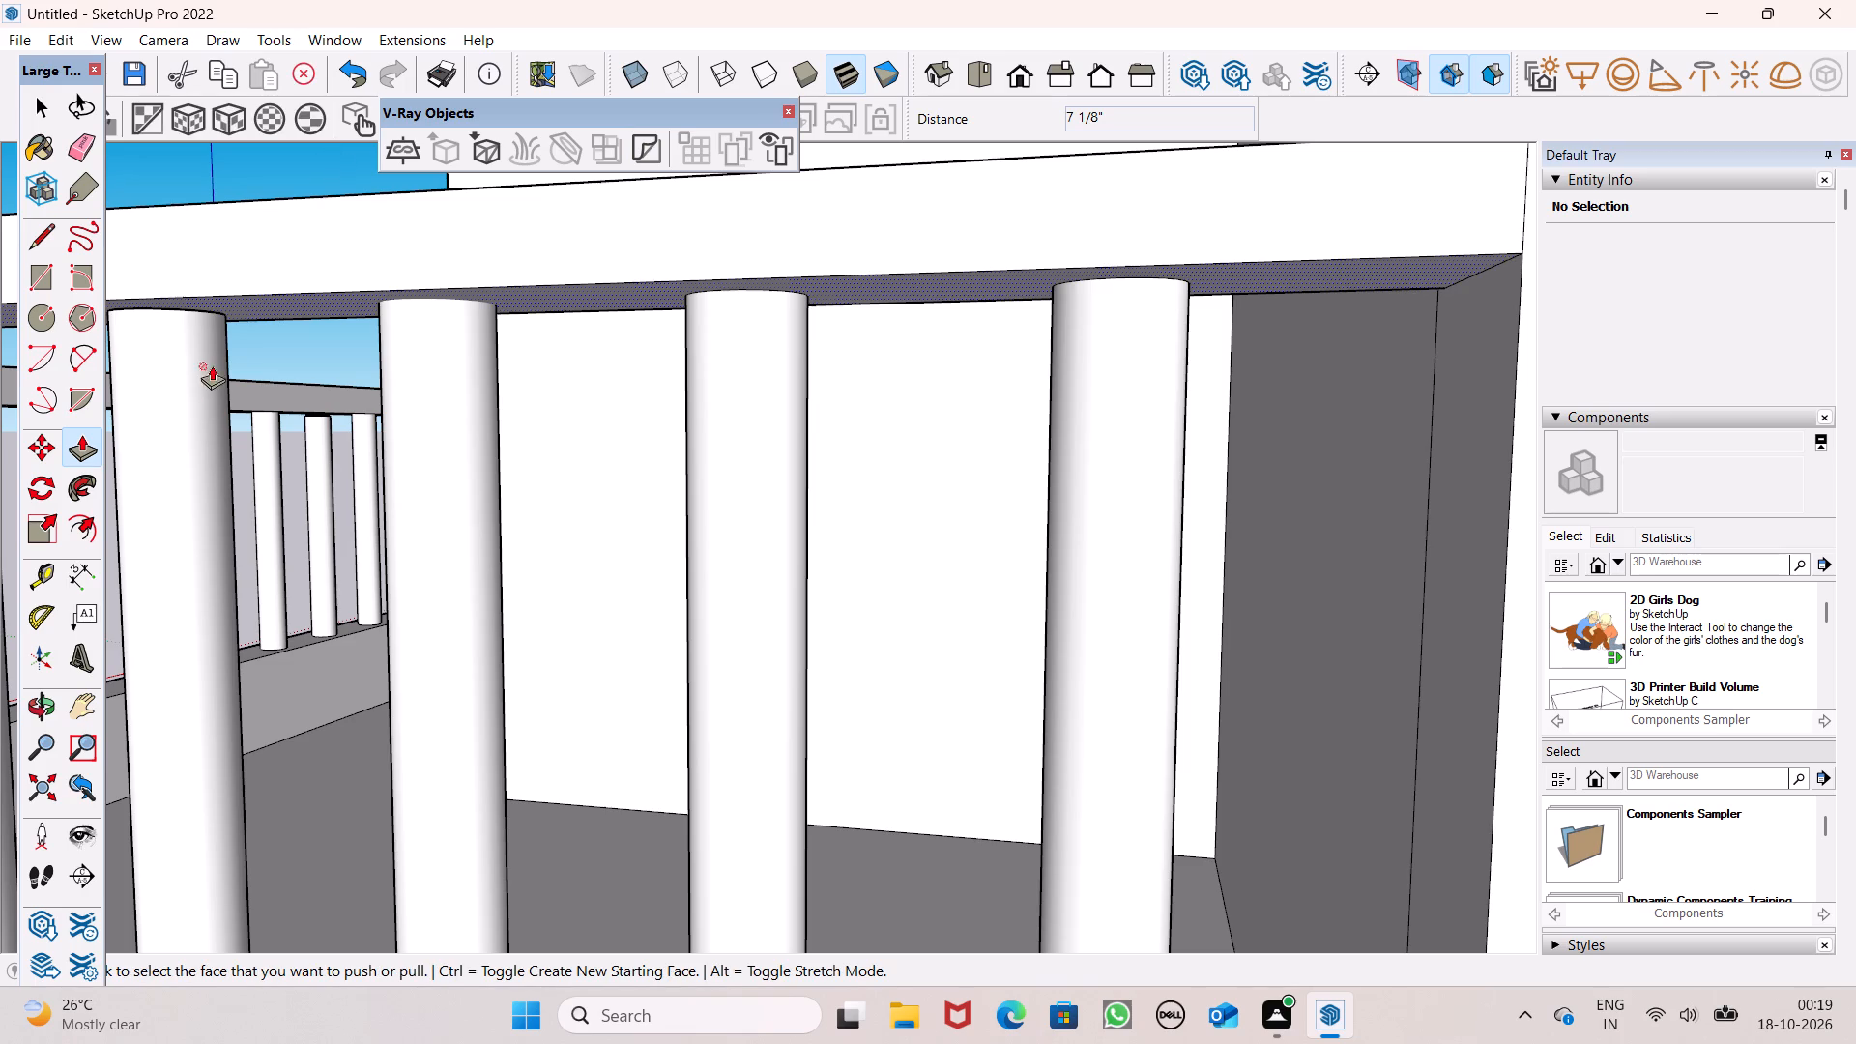
scroll(212, 365, down, 6)
scroll(360, 480, down, 4)
scroll(492, 499, up, 1)
middle_drag(492, 499, 877, 530)
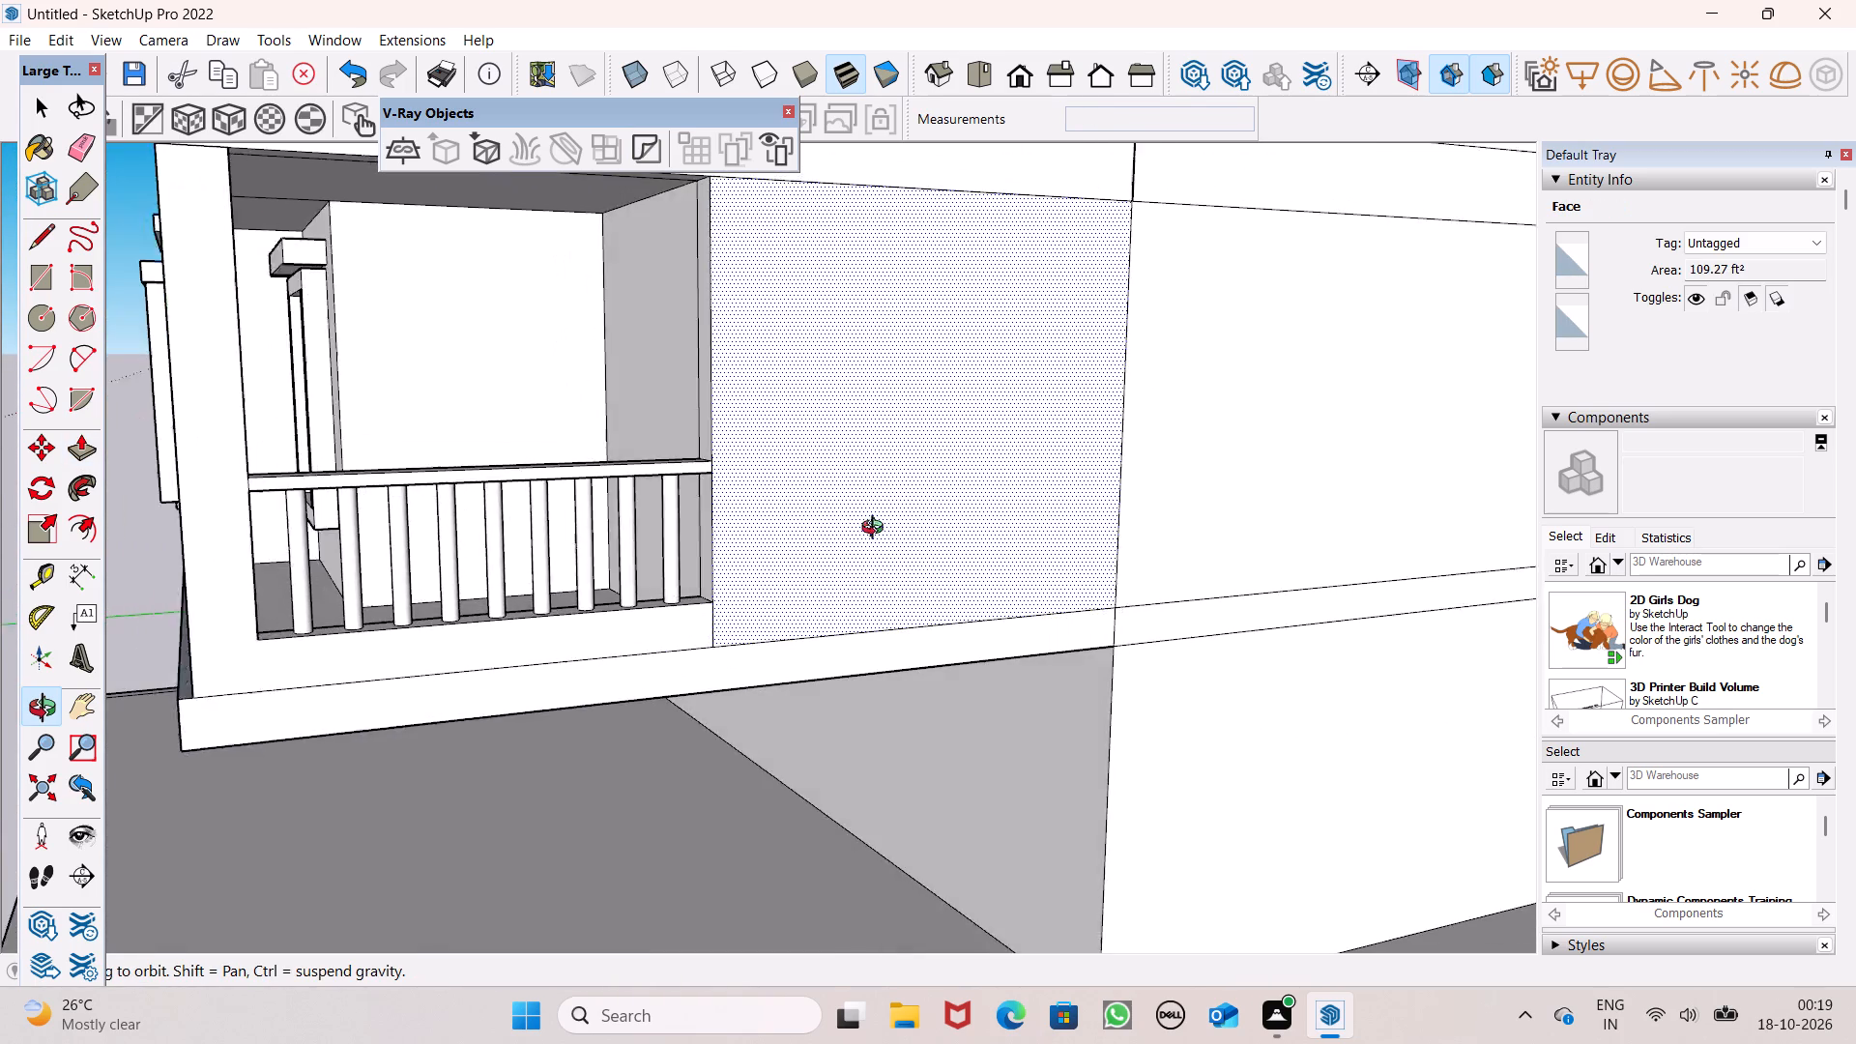
middle_drag(877, 530, 898, 529)
scroll(845, 493, down, 5)
middle_drag(817, 527, 822, 622)
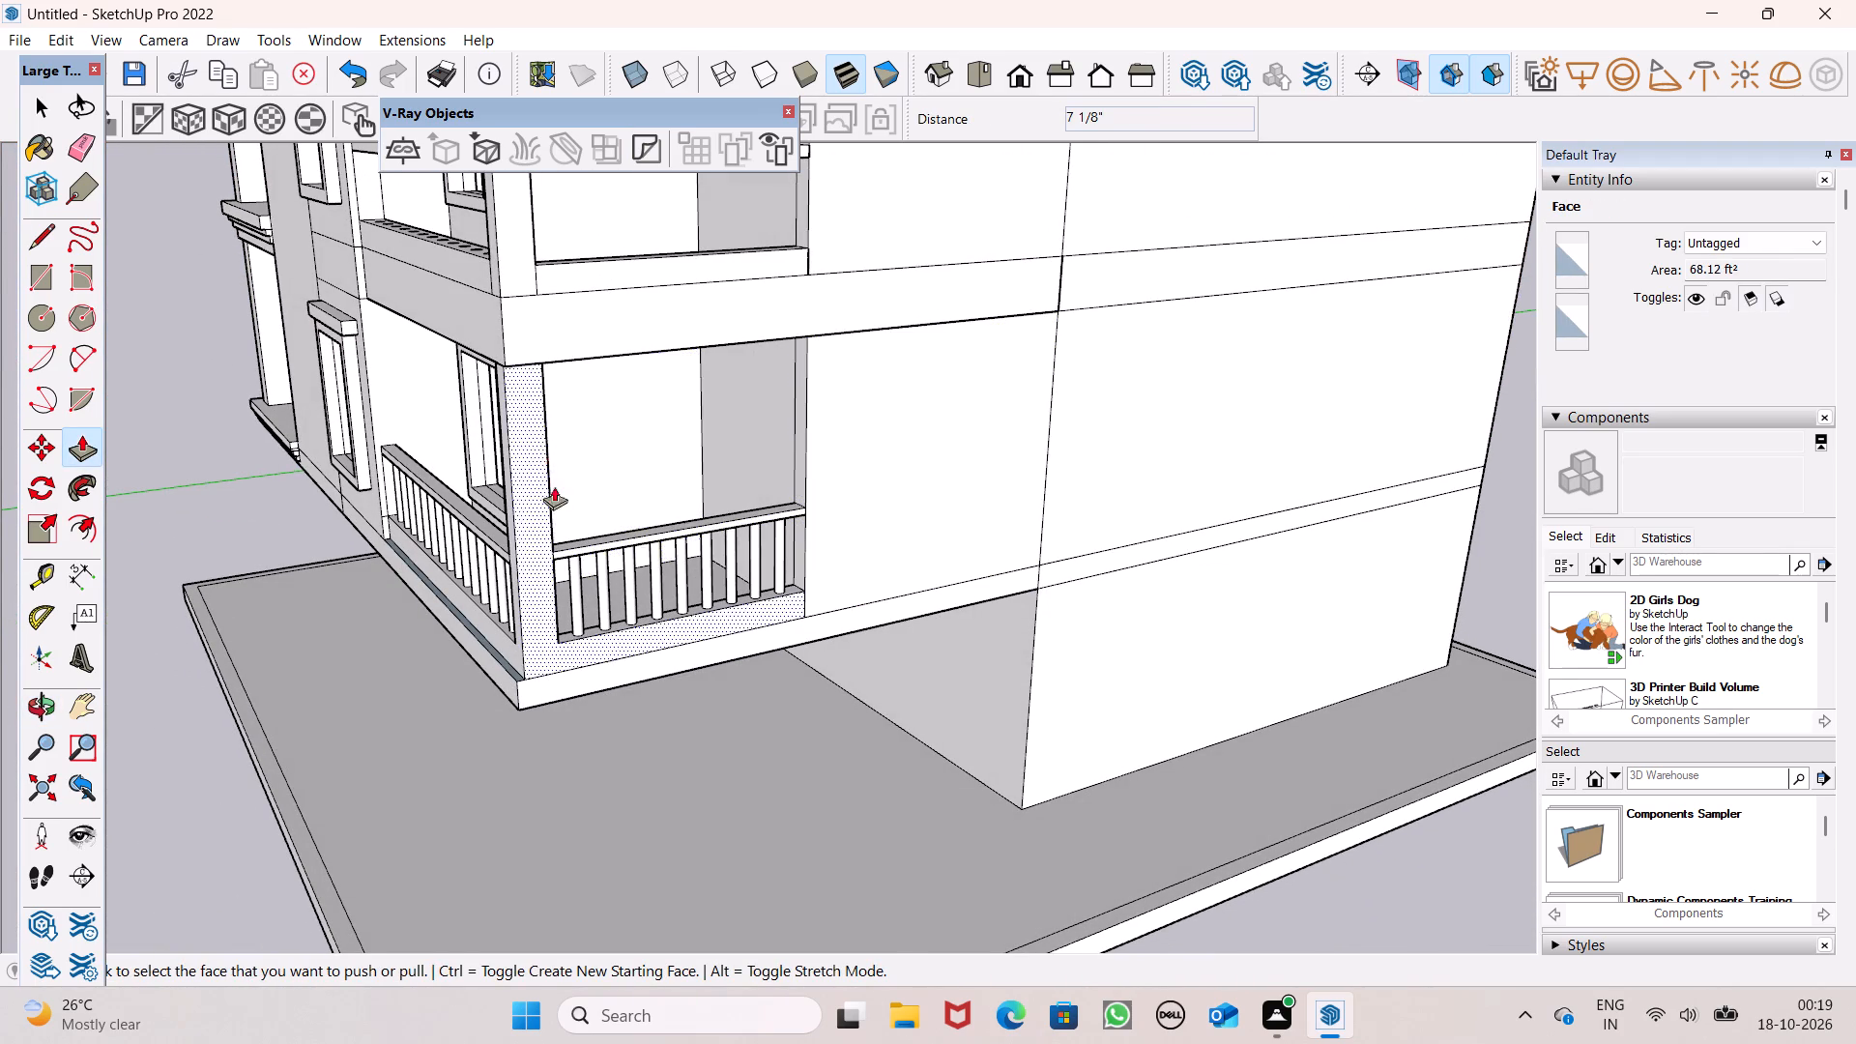
Draw a circle of about 1 13/16" radius near the outer end of the next floor's side ledge.
scroll(580, 597, down, 3)
middle_drag(650, 631, 948, 762)
middle_drag(786, 565, 286, 739)
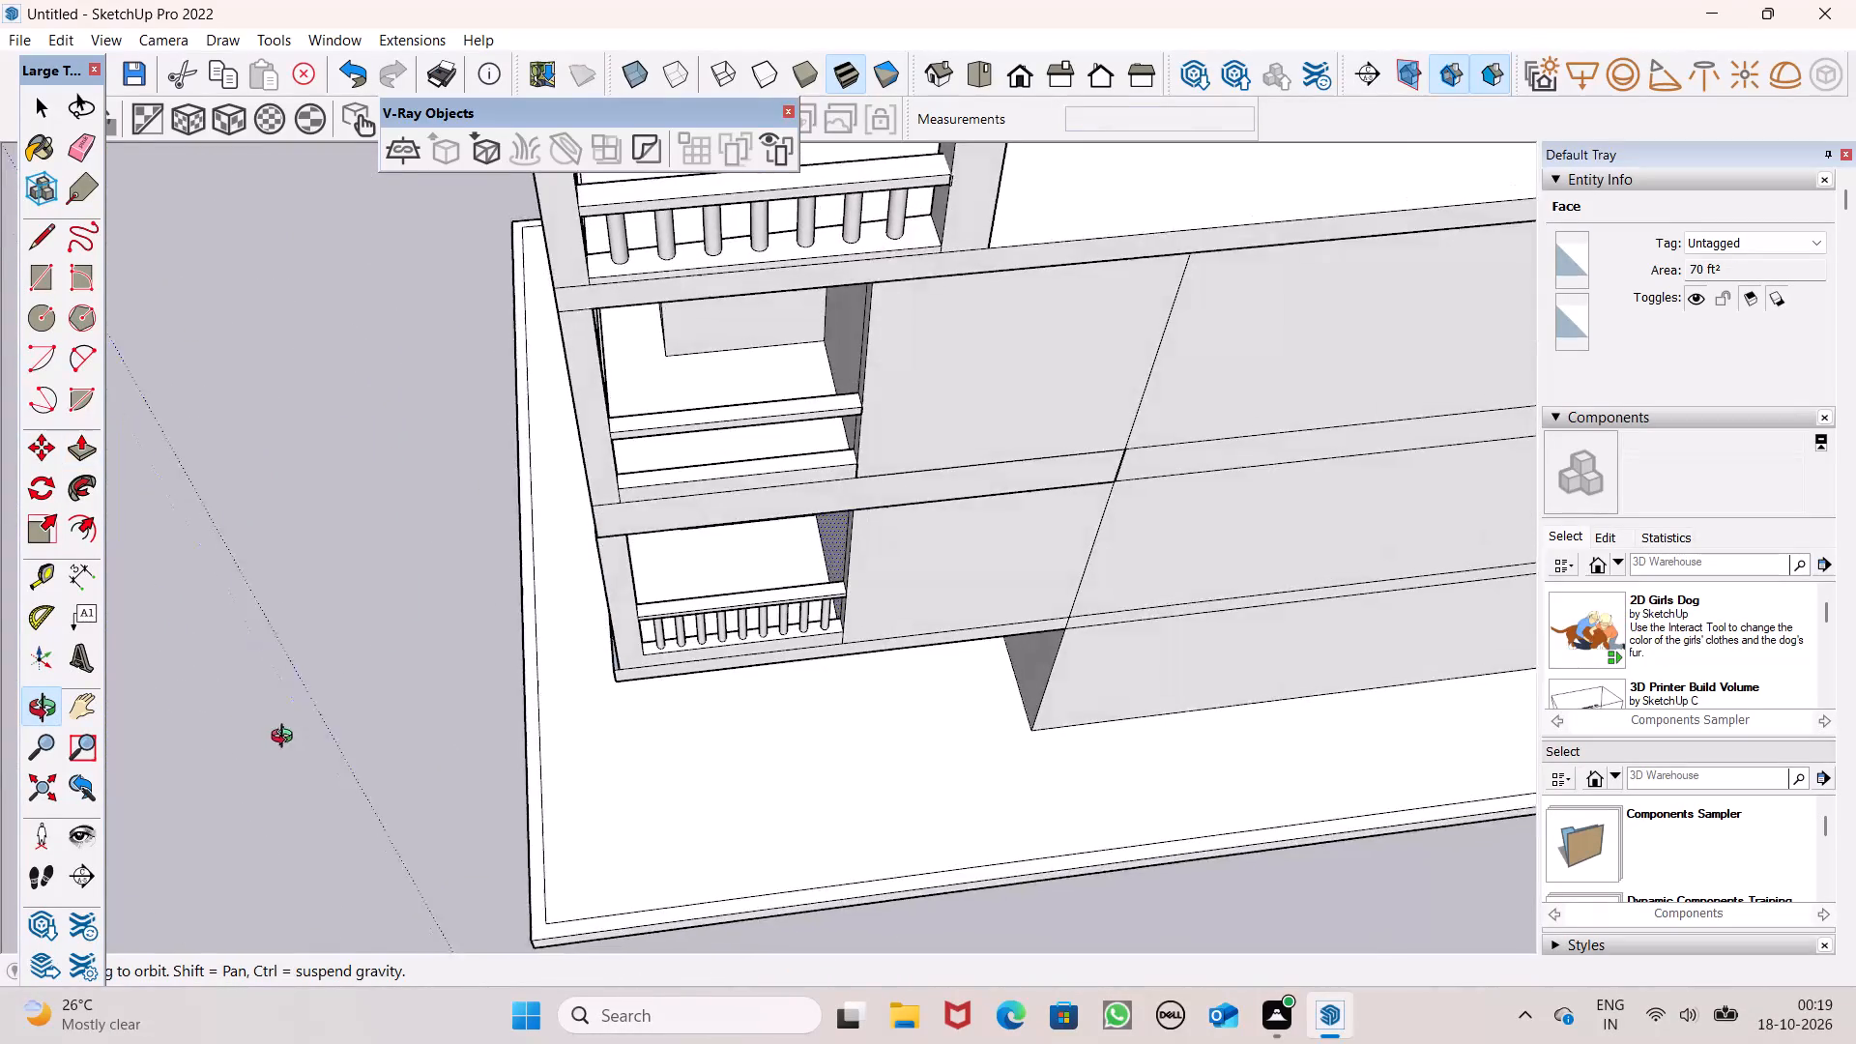
middle_drag(286, 739, 286, 724)
scroll(788, 455, up, 7)
scroll(782, 465, down, 4)
middle_drag(747, 518, 680, 597)
scroll(681, 604, up, 1)
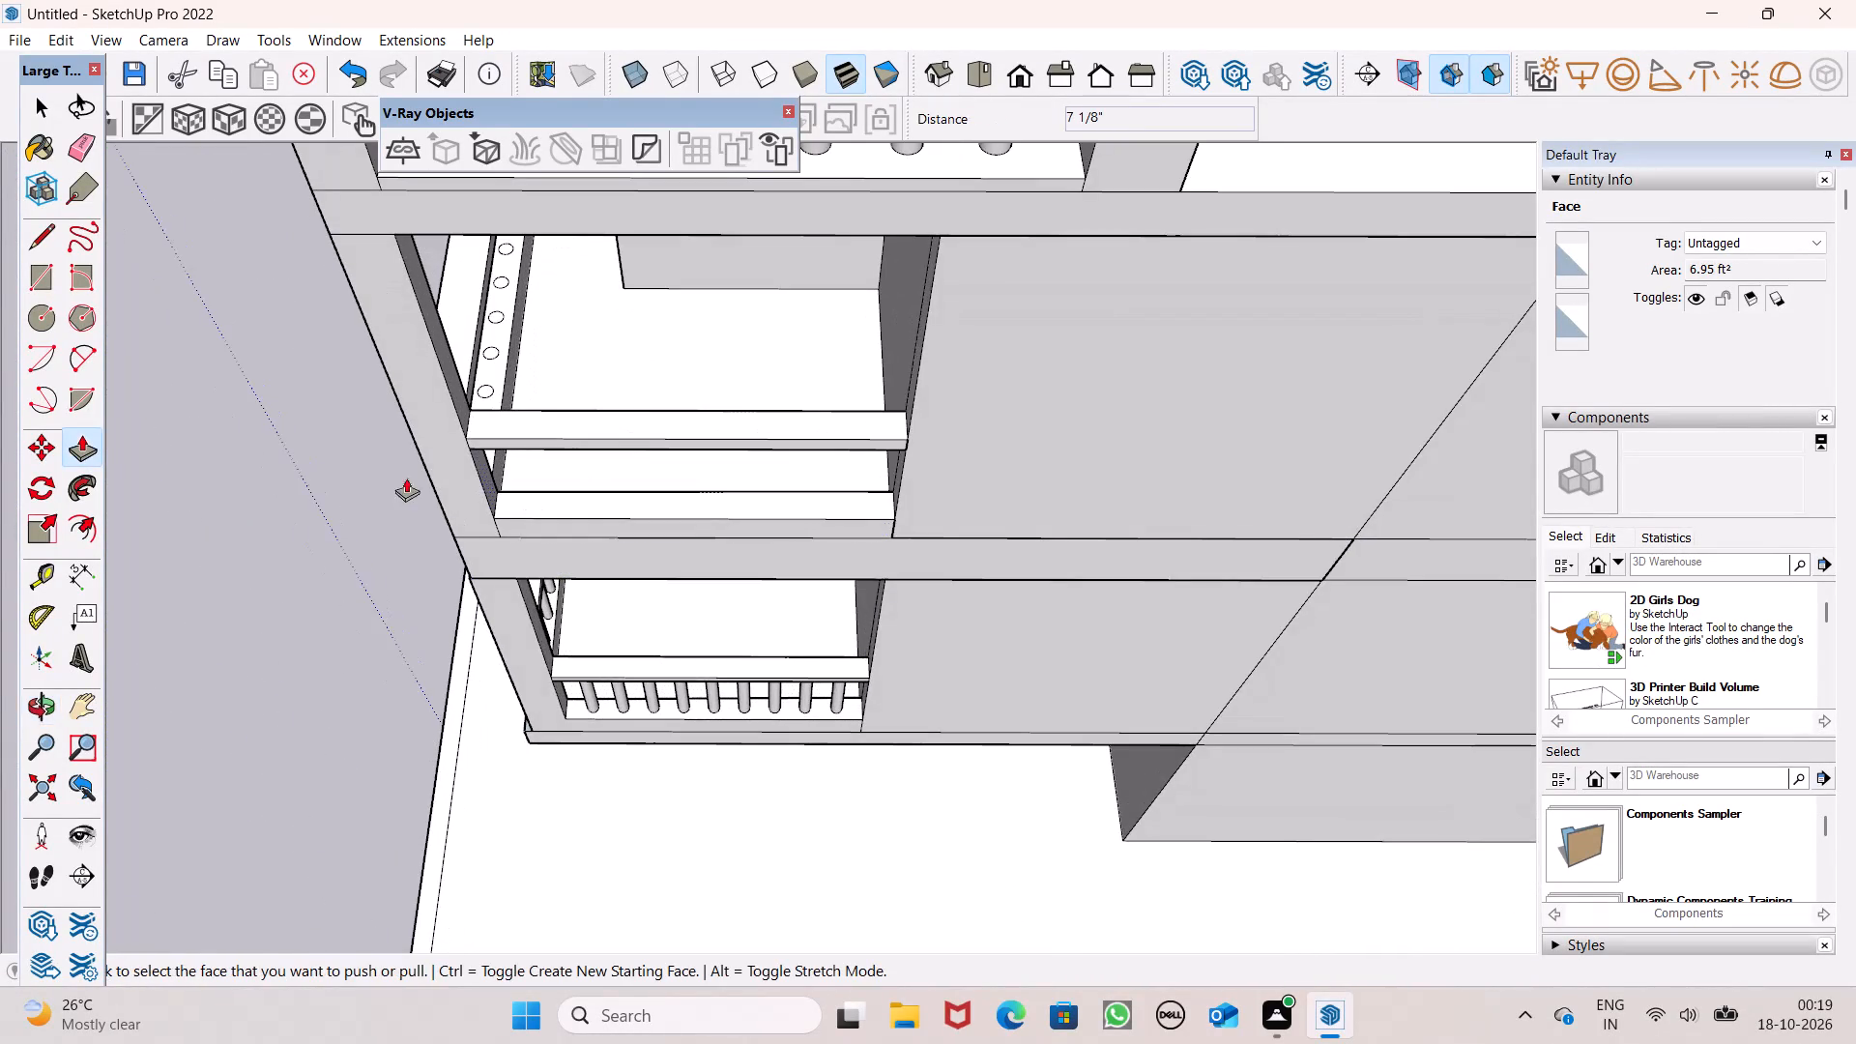
key(space)
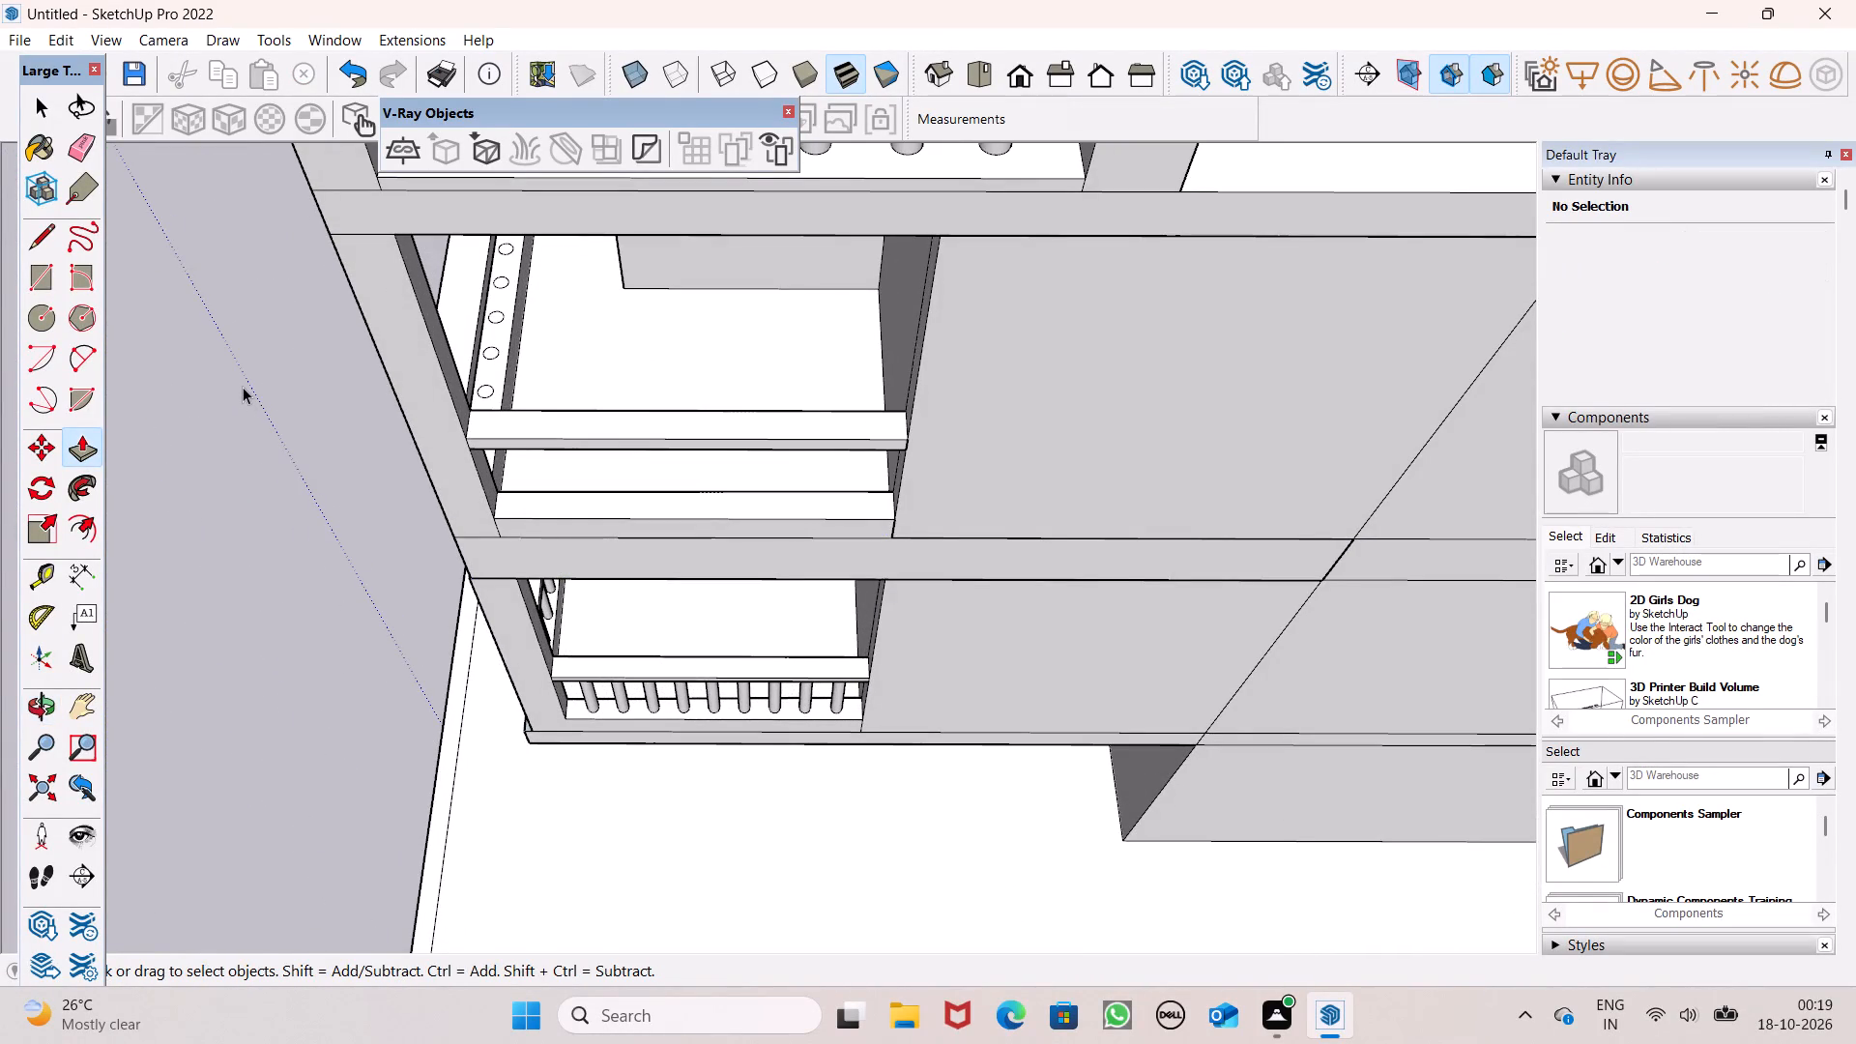
click(40, 328)
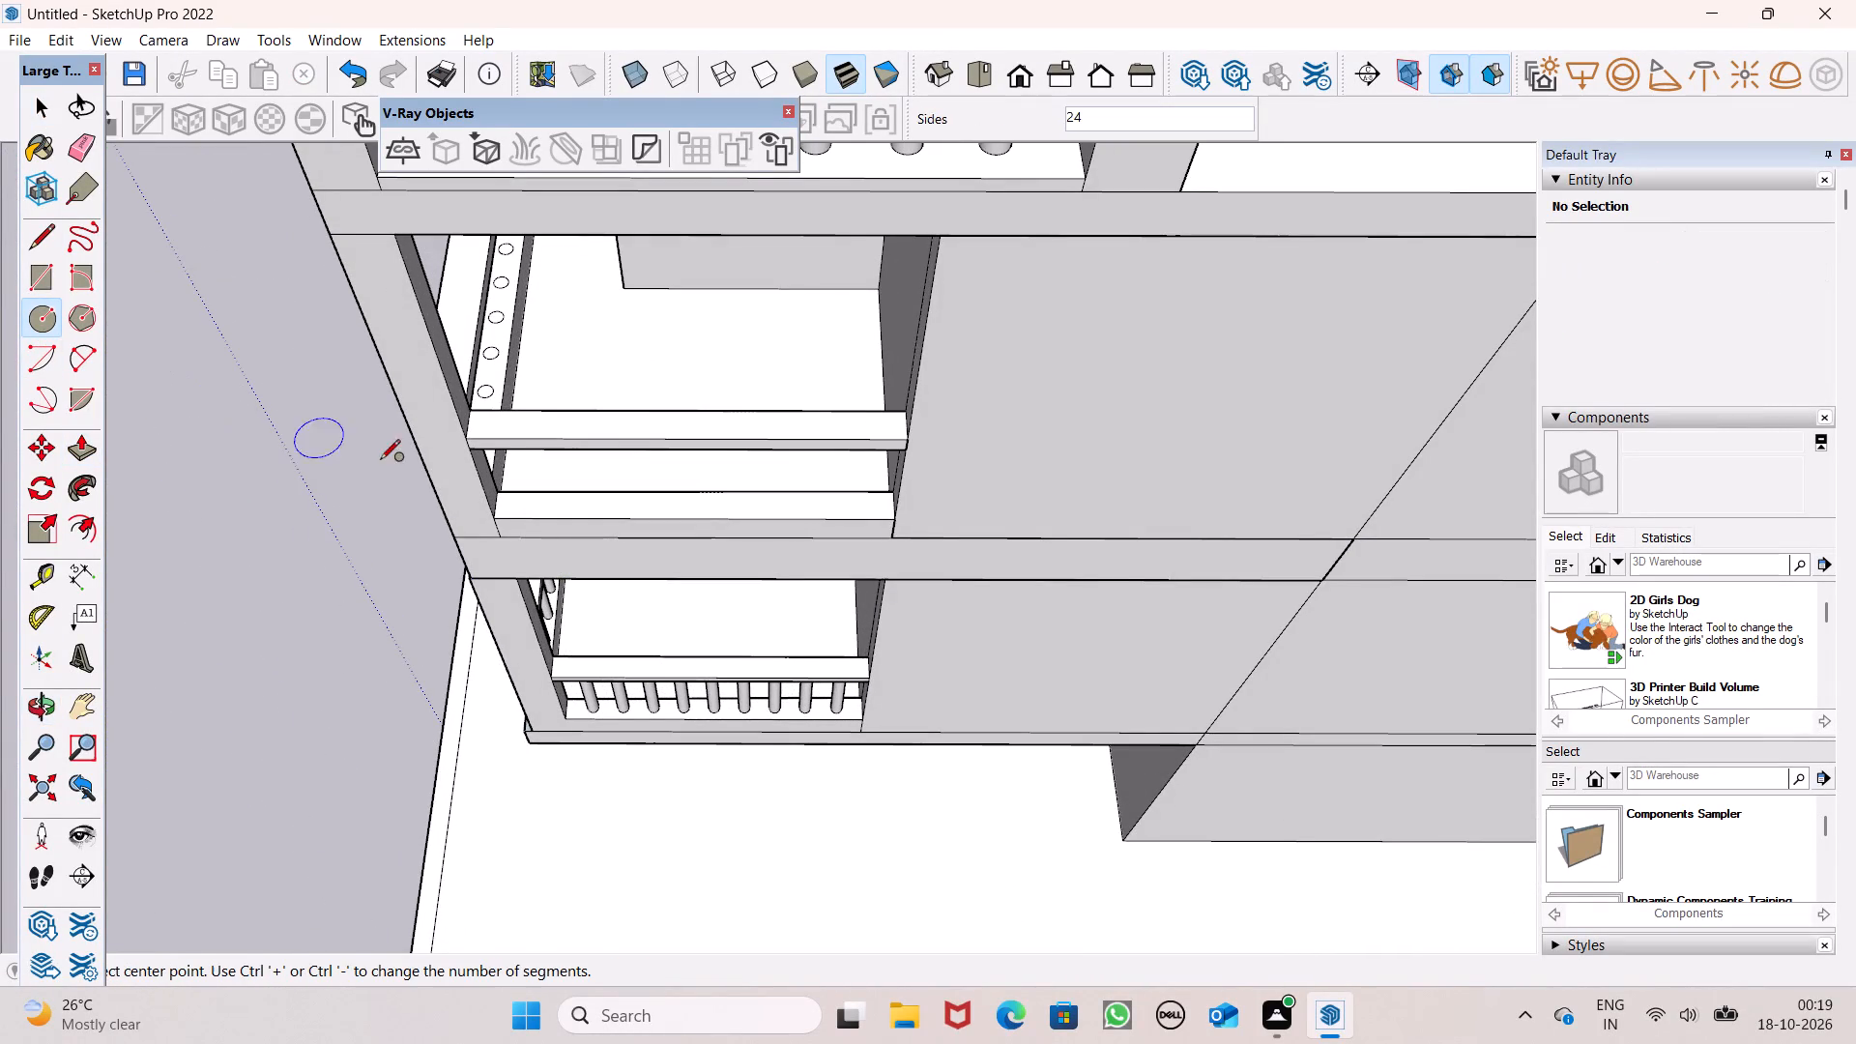
scroll(509, 455, up, 2)
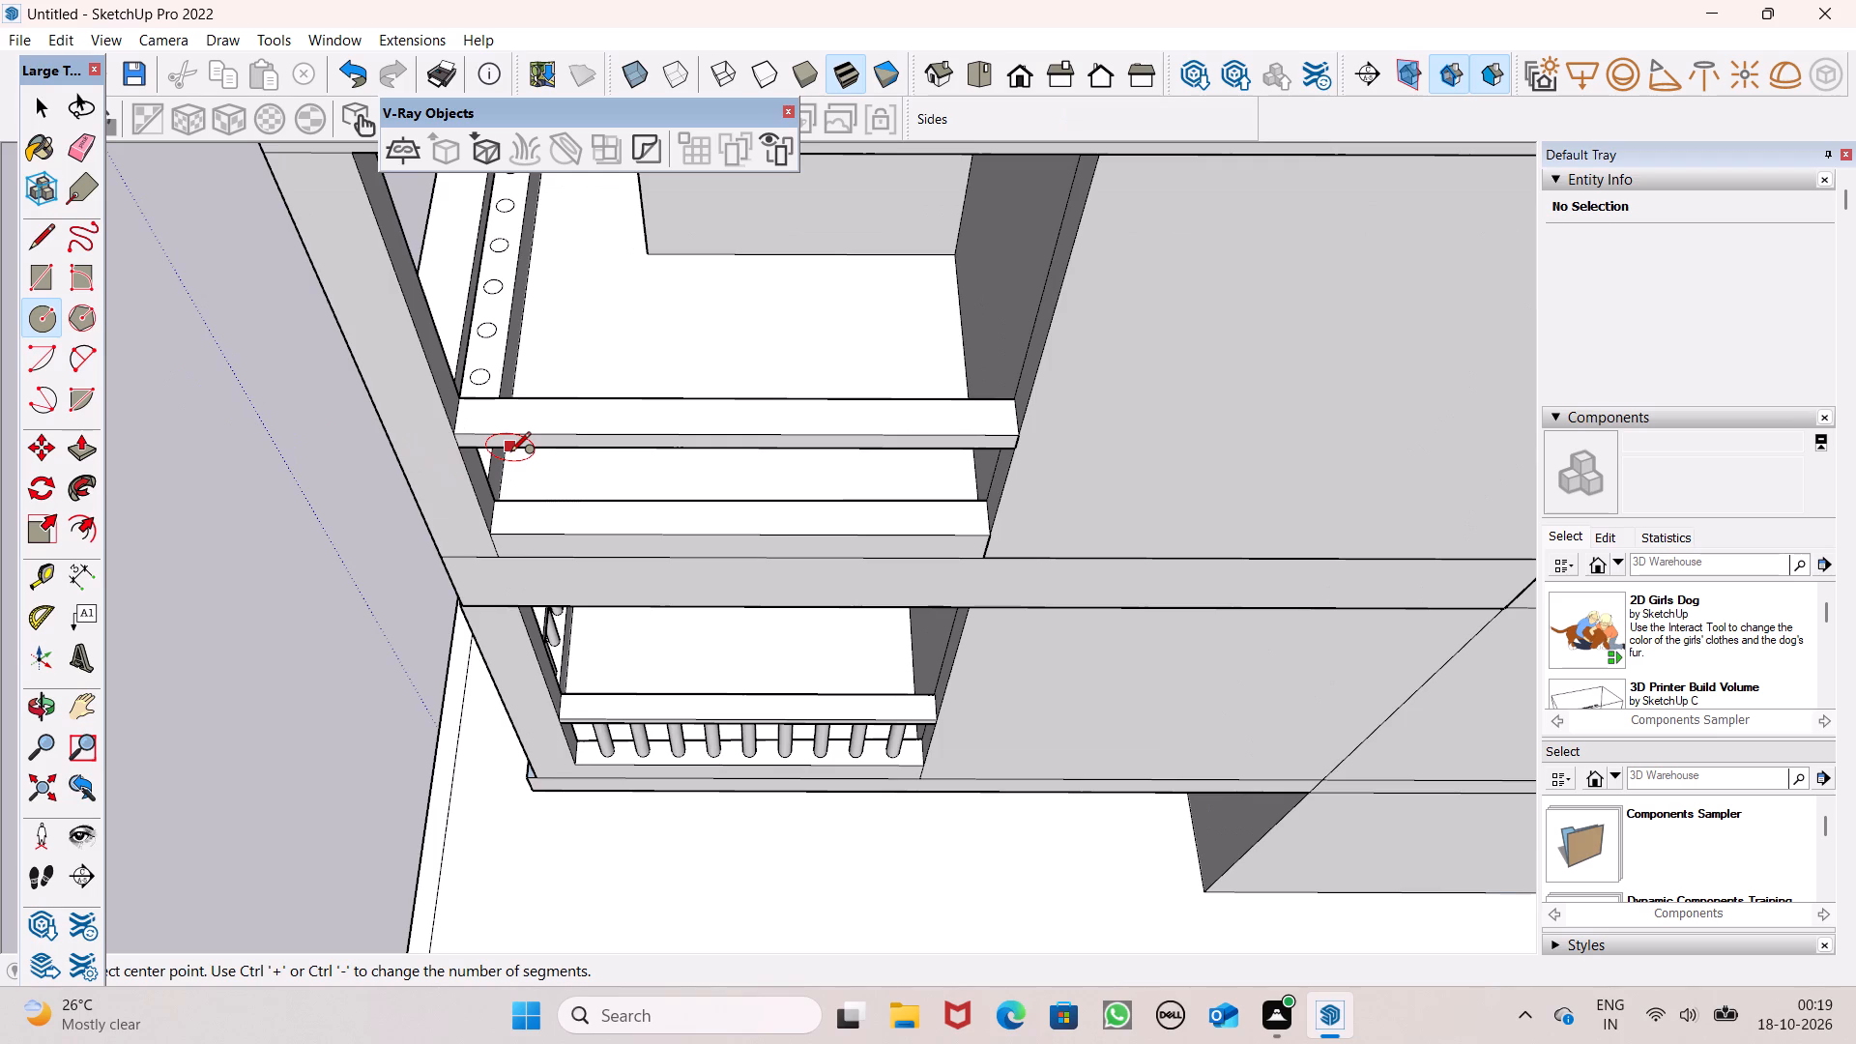
middle_drag(519, 535, 527, 563)
scroll(523, 561, up, 3)
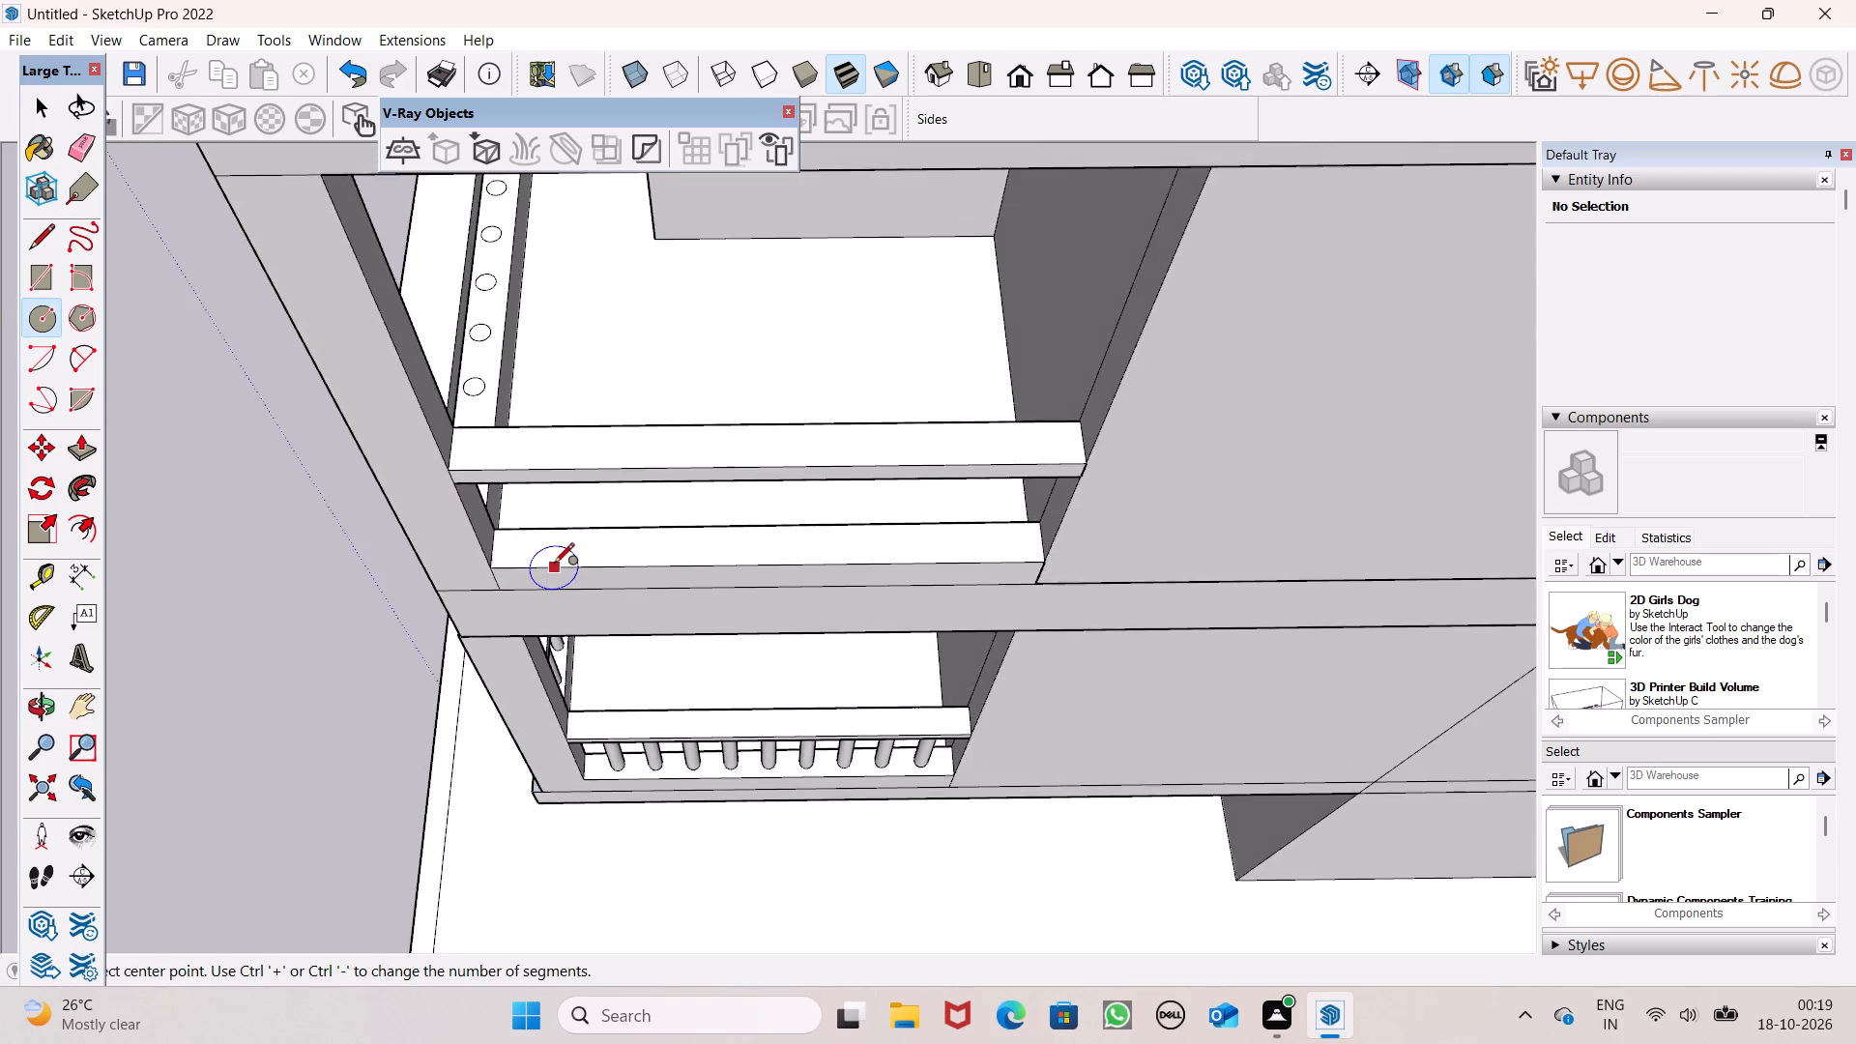
scroll(554, 565, up, 4)
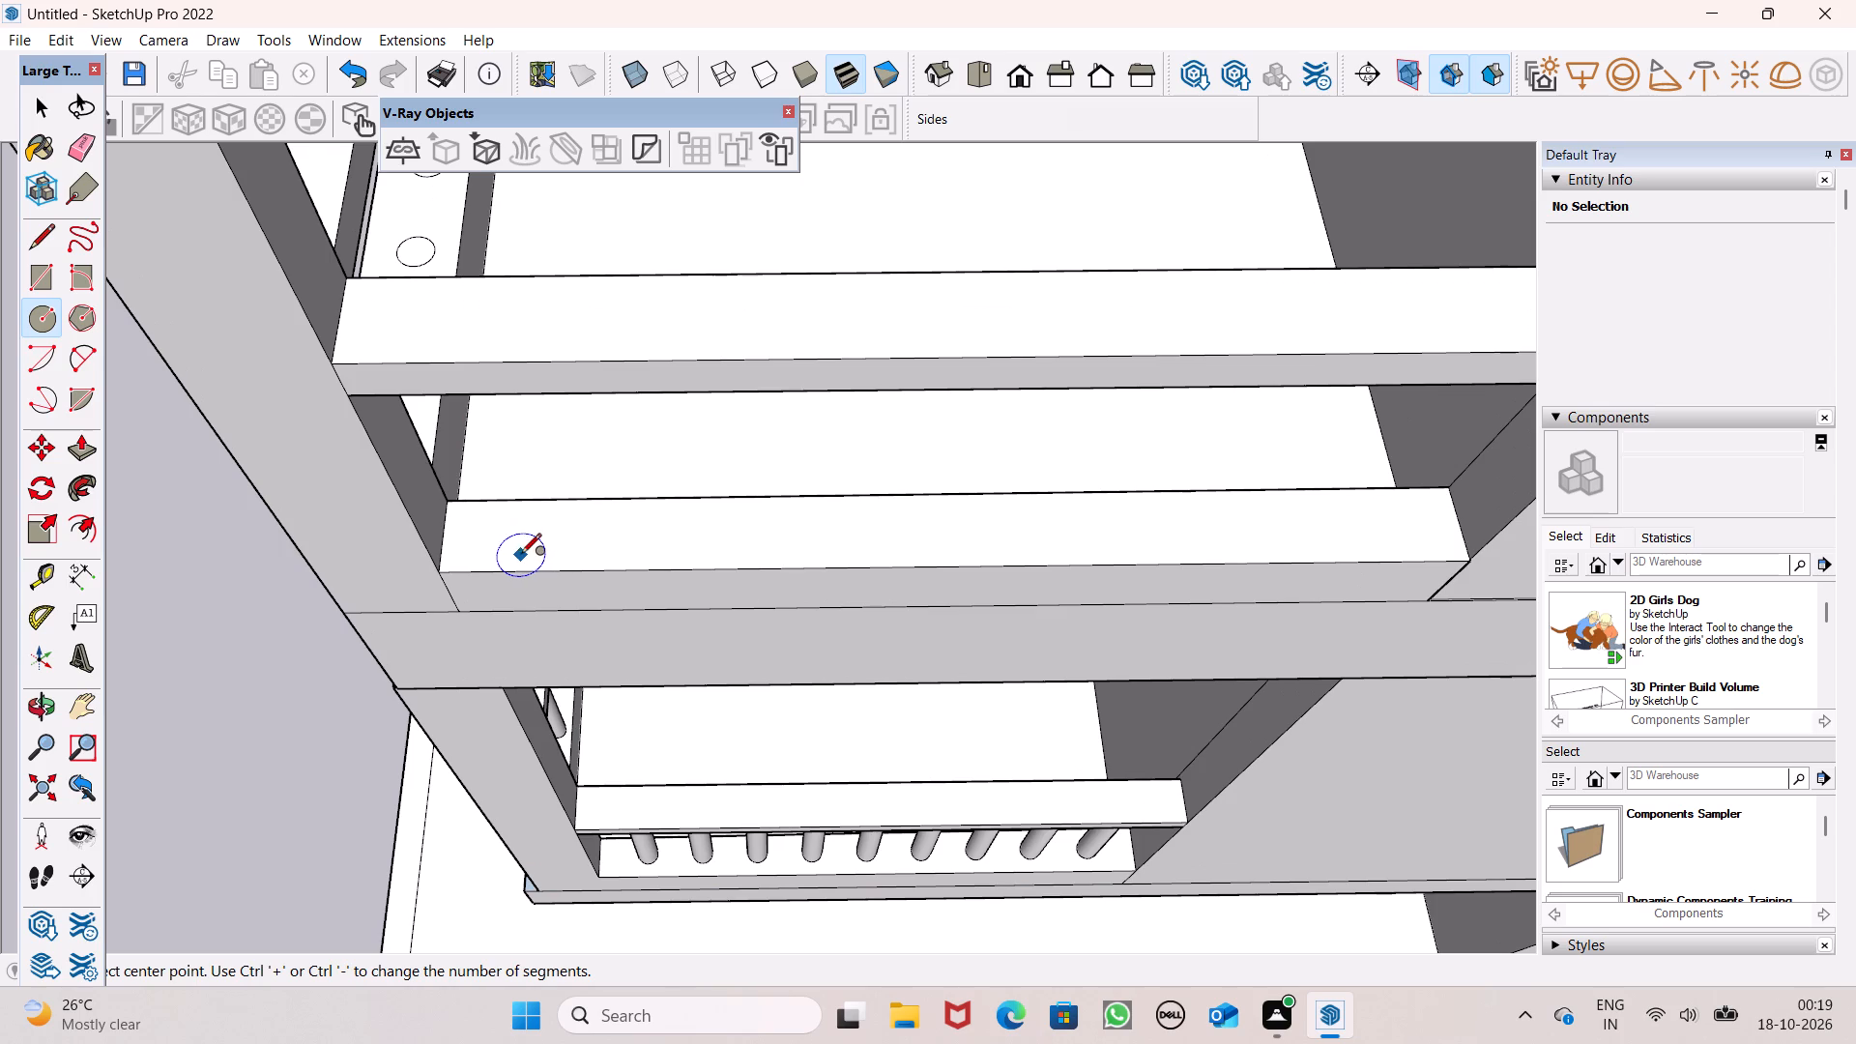
scroll(551, 576, up, 1)
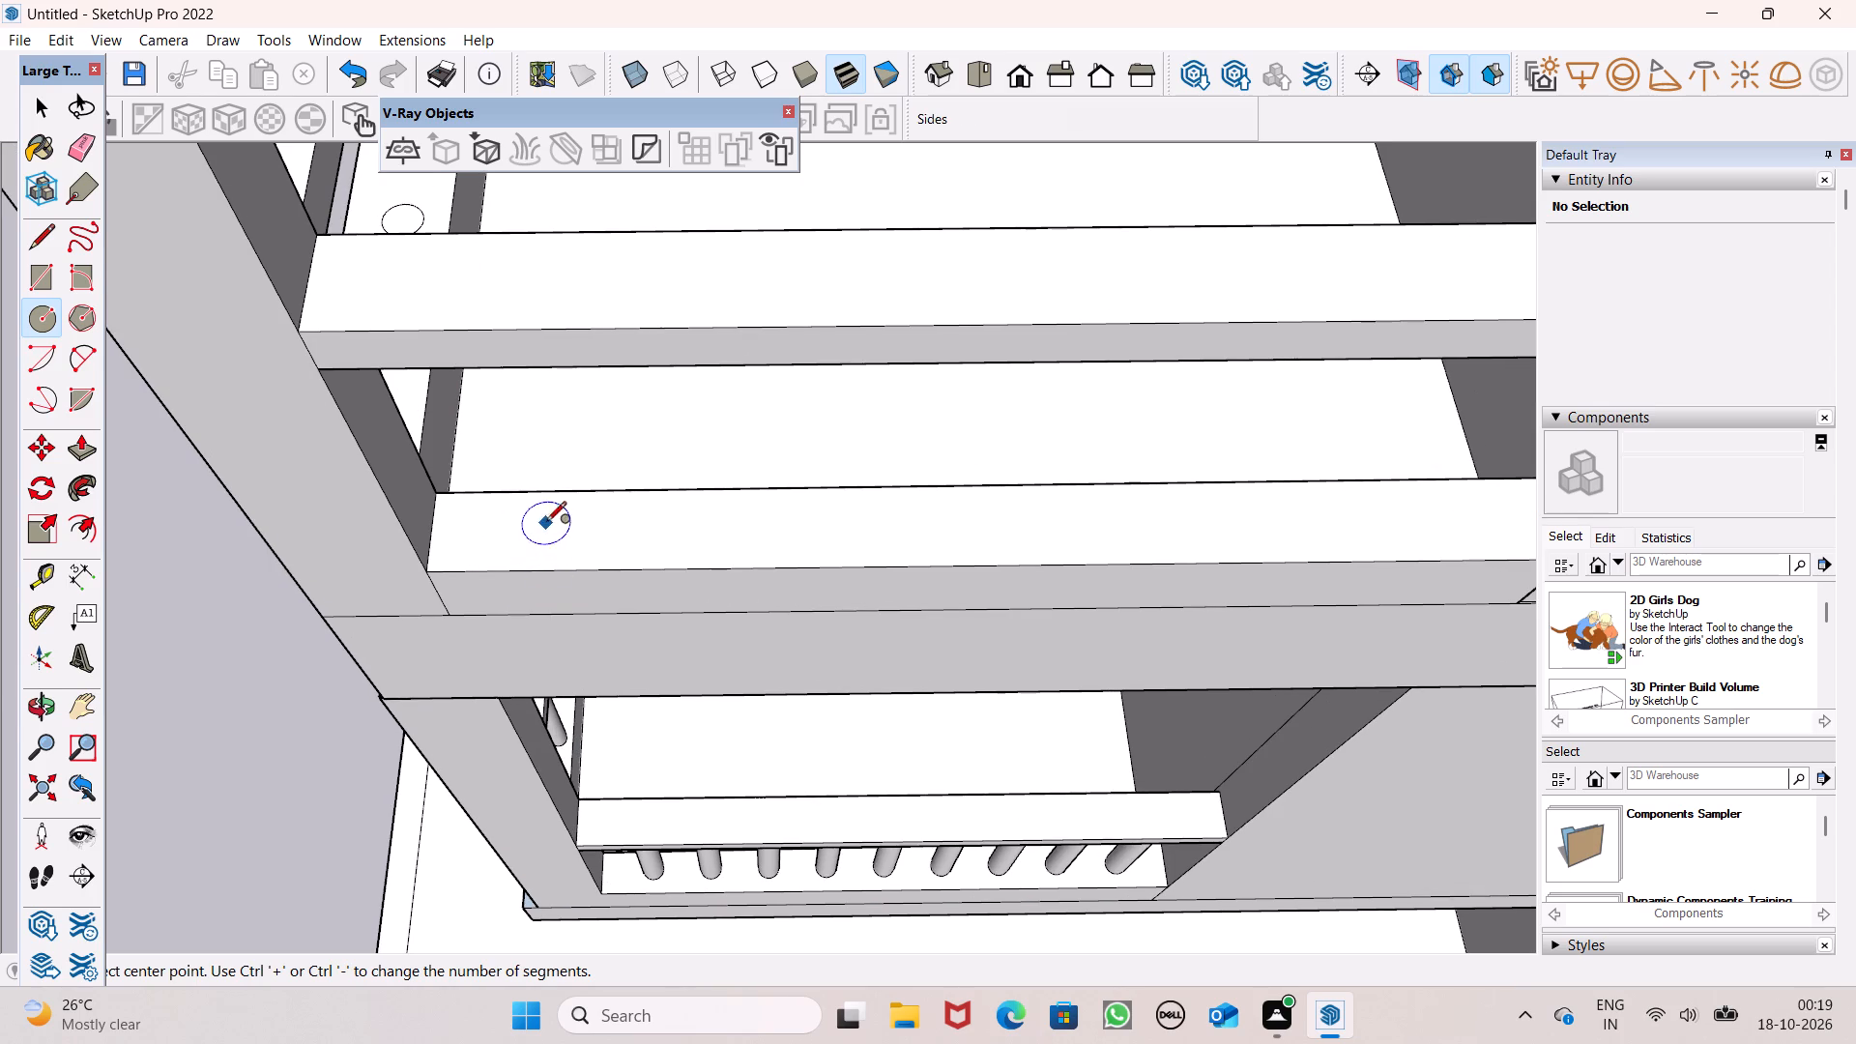
middle_drag(540, 551, 533, 572)
scroll(528, 562, up, 3)
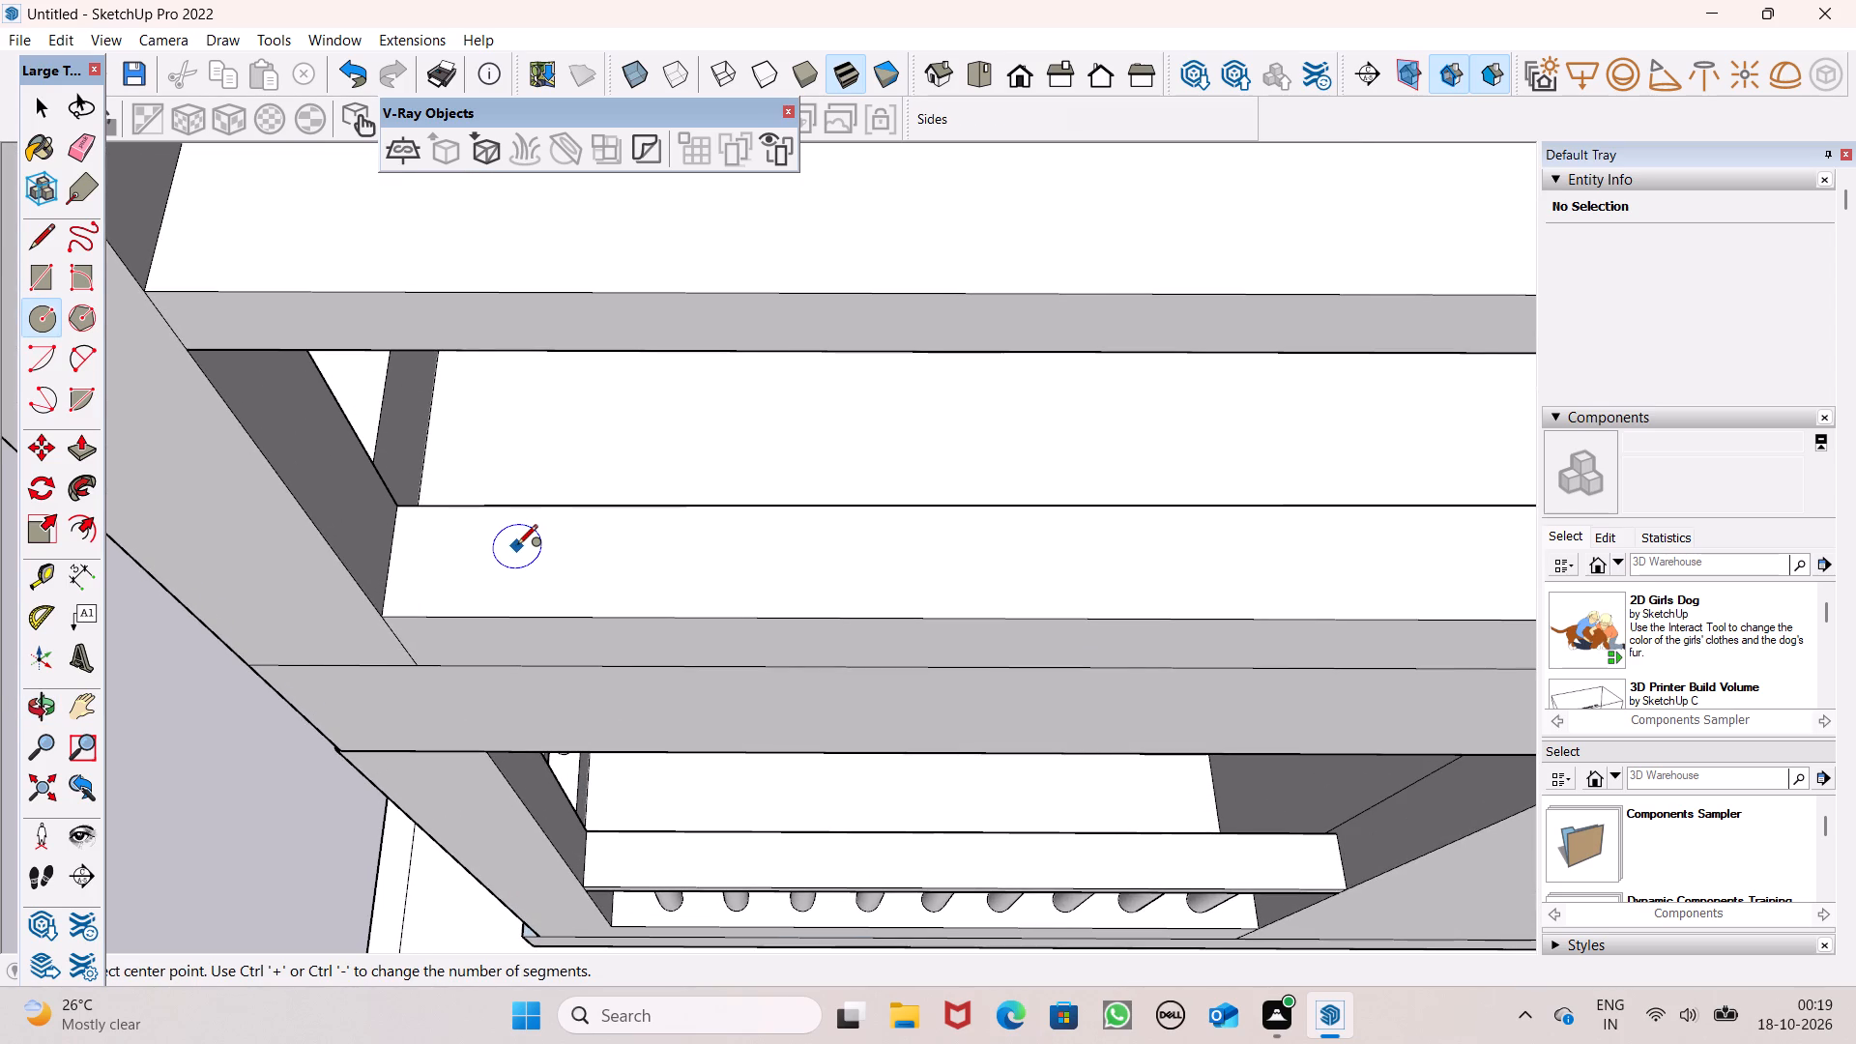
click(518, 541)
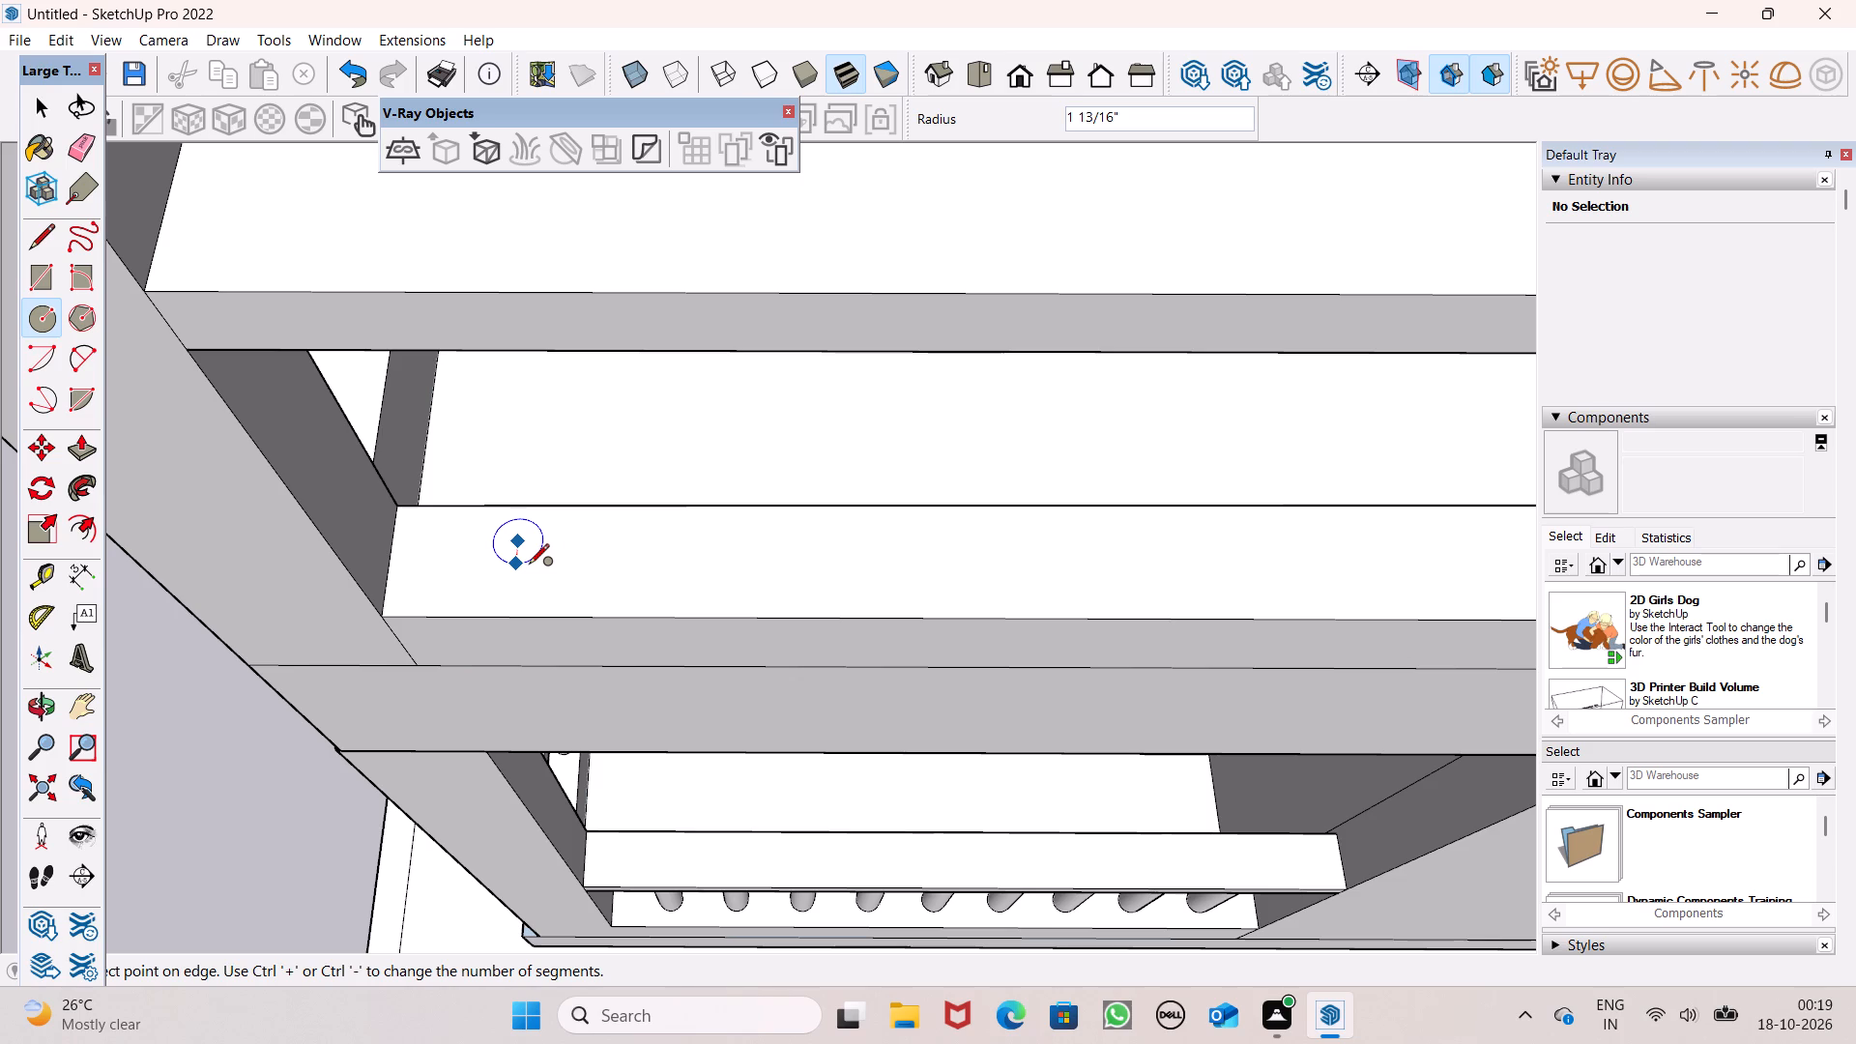
click(529, 567)
key(space)
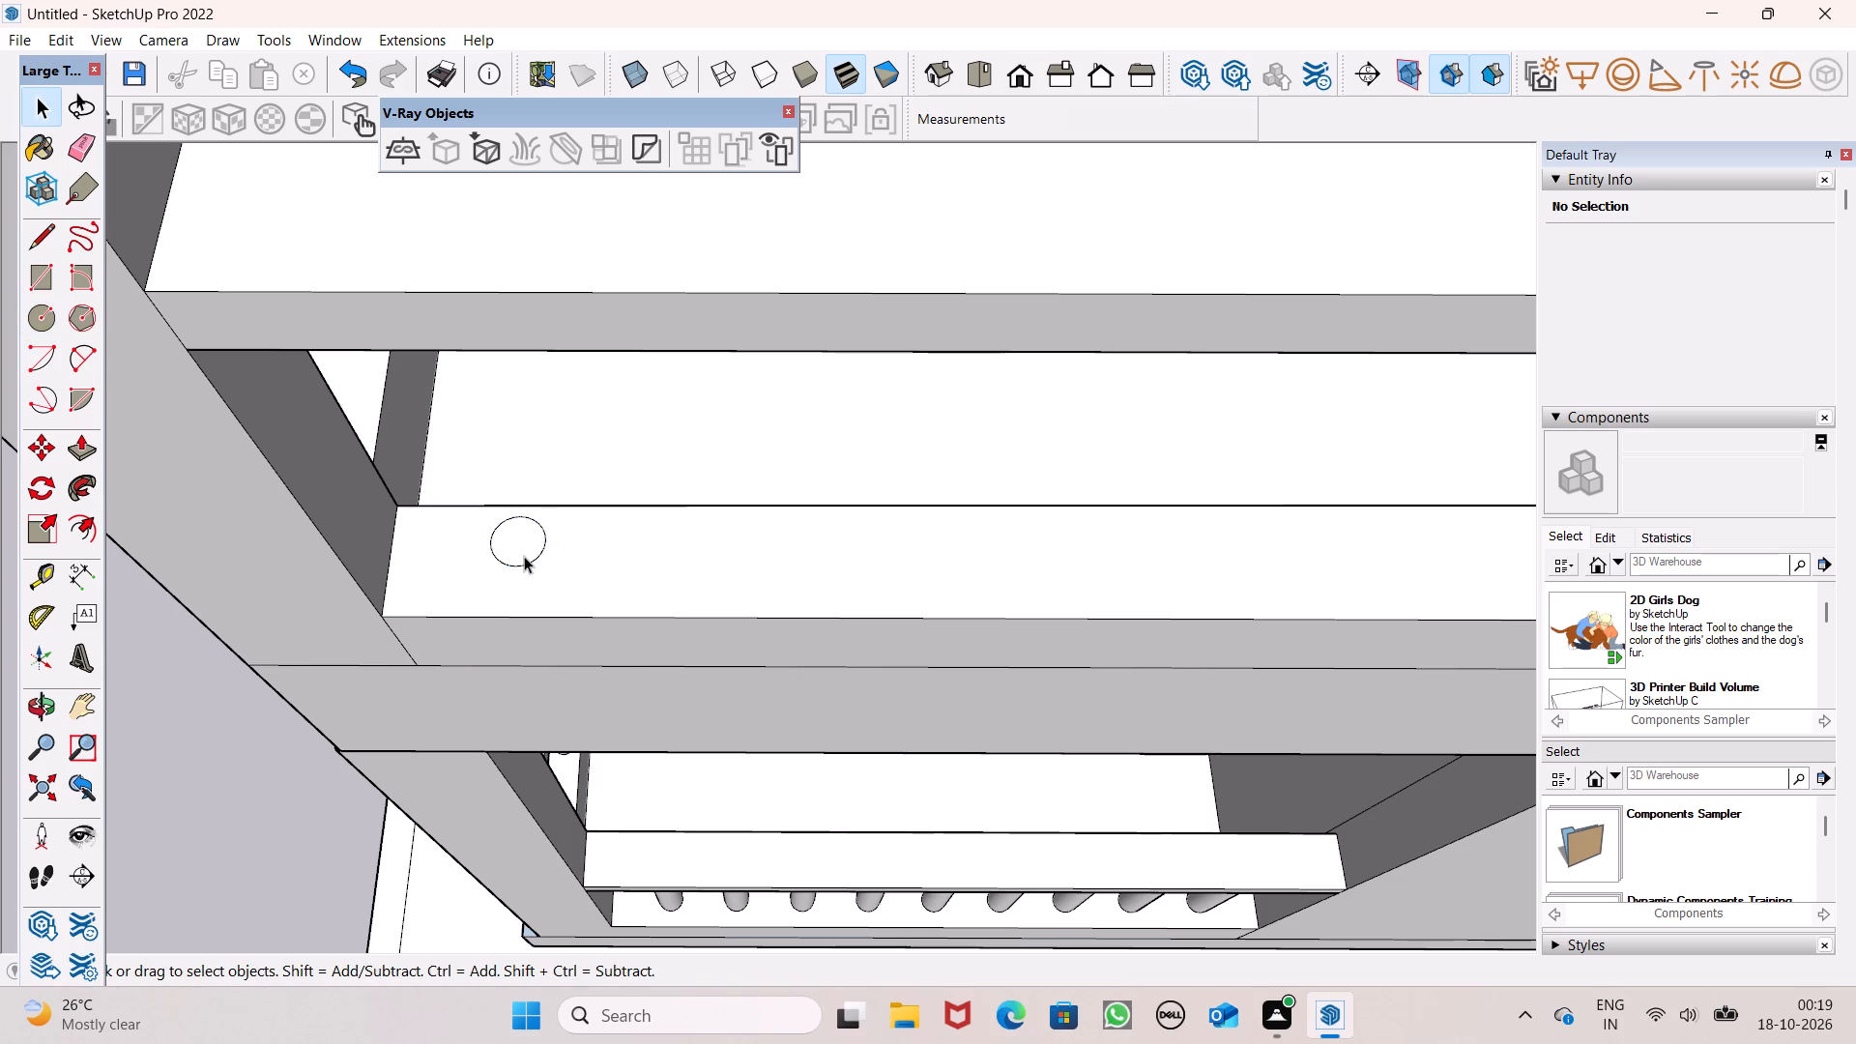
Move the new circle with its face about 1" toward the ledge's outer edge.
double_click(524, 555)
key(m)
key(Return)
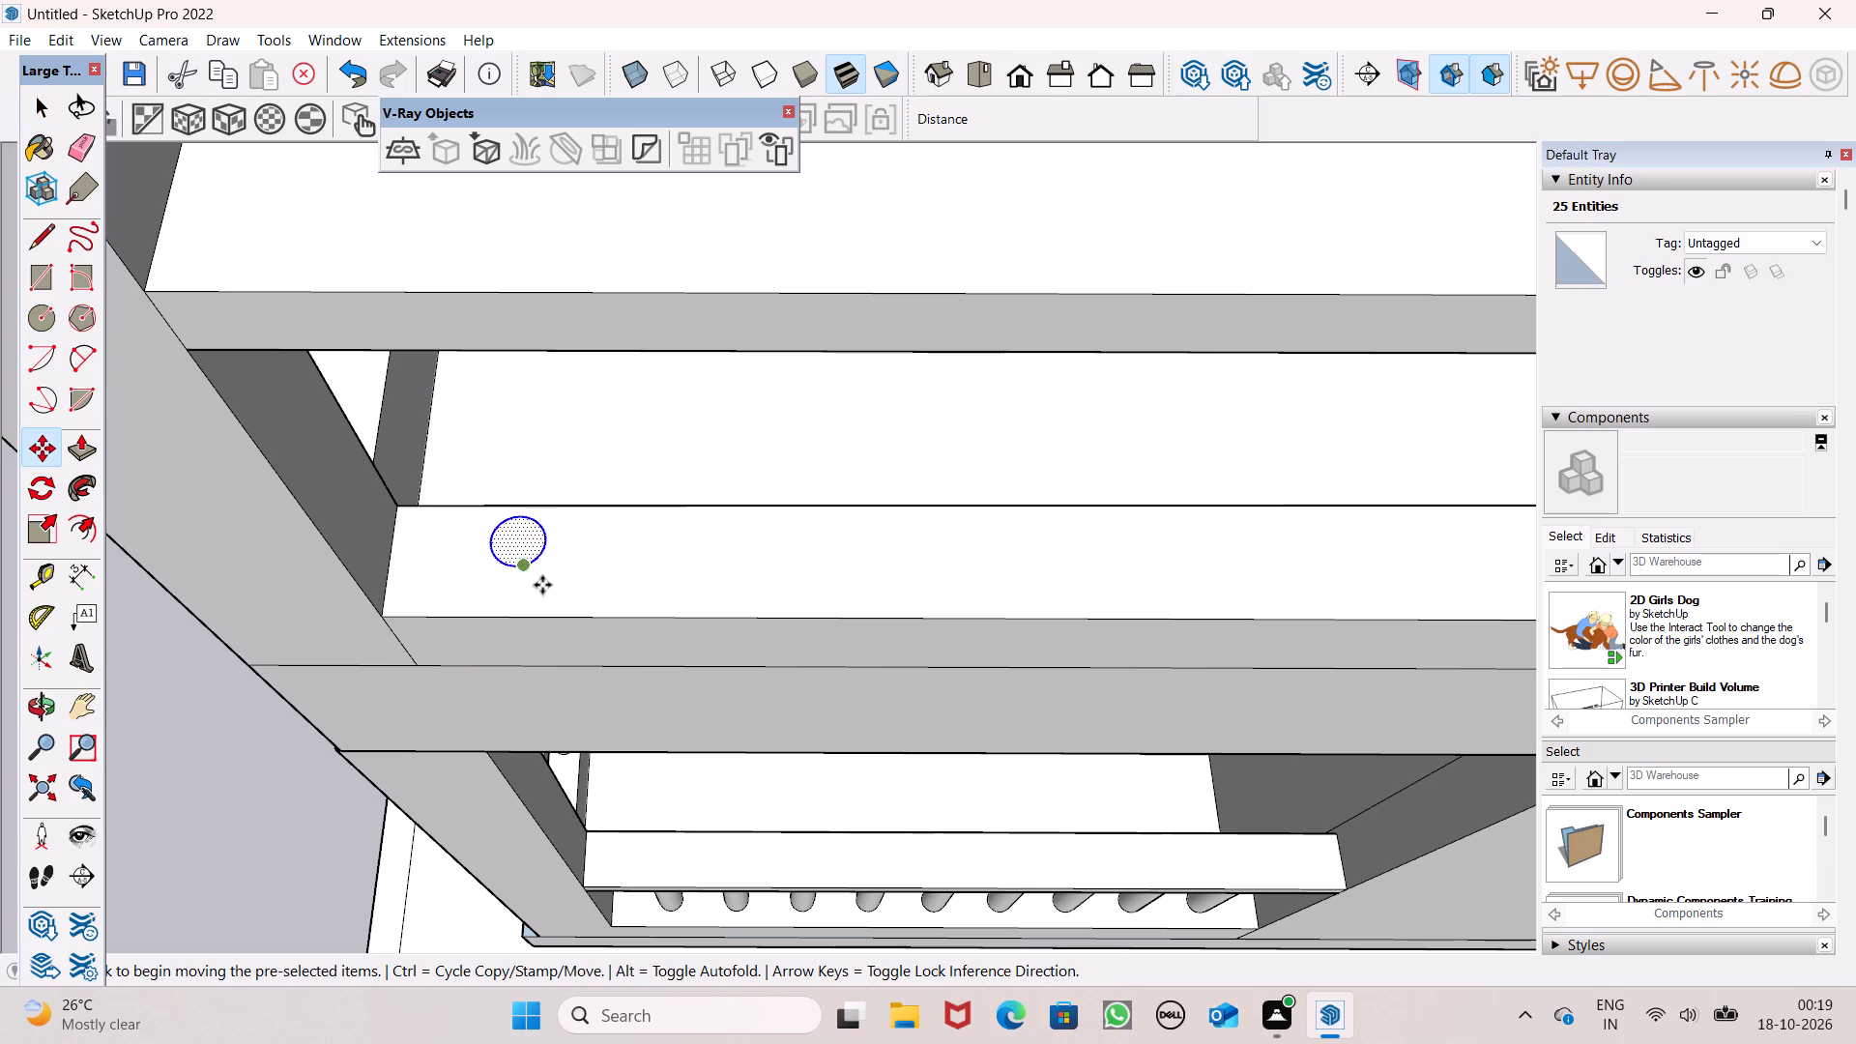
drag(535, 568, 531, 577)
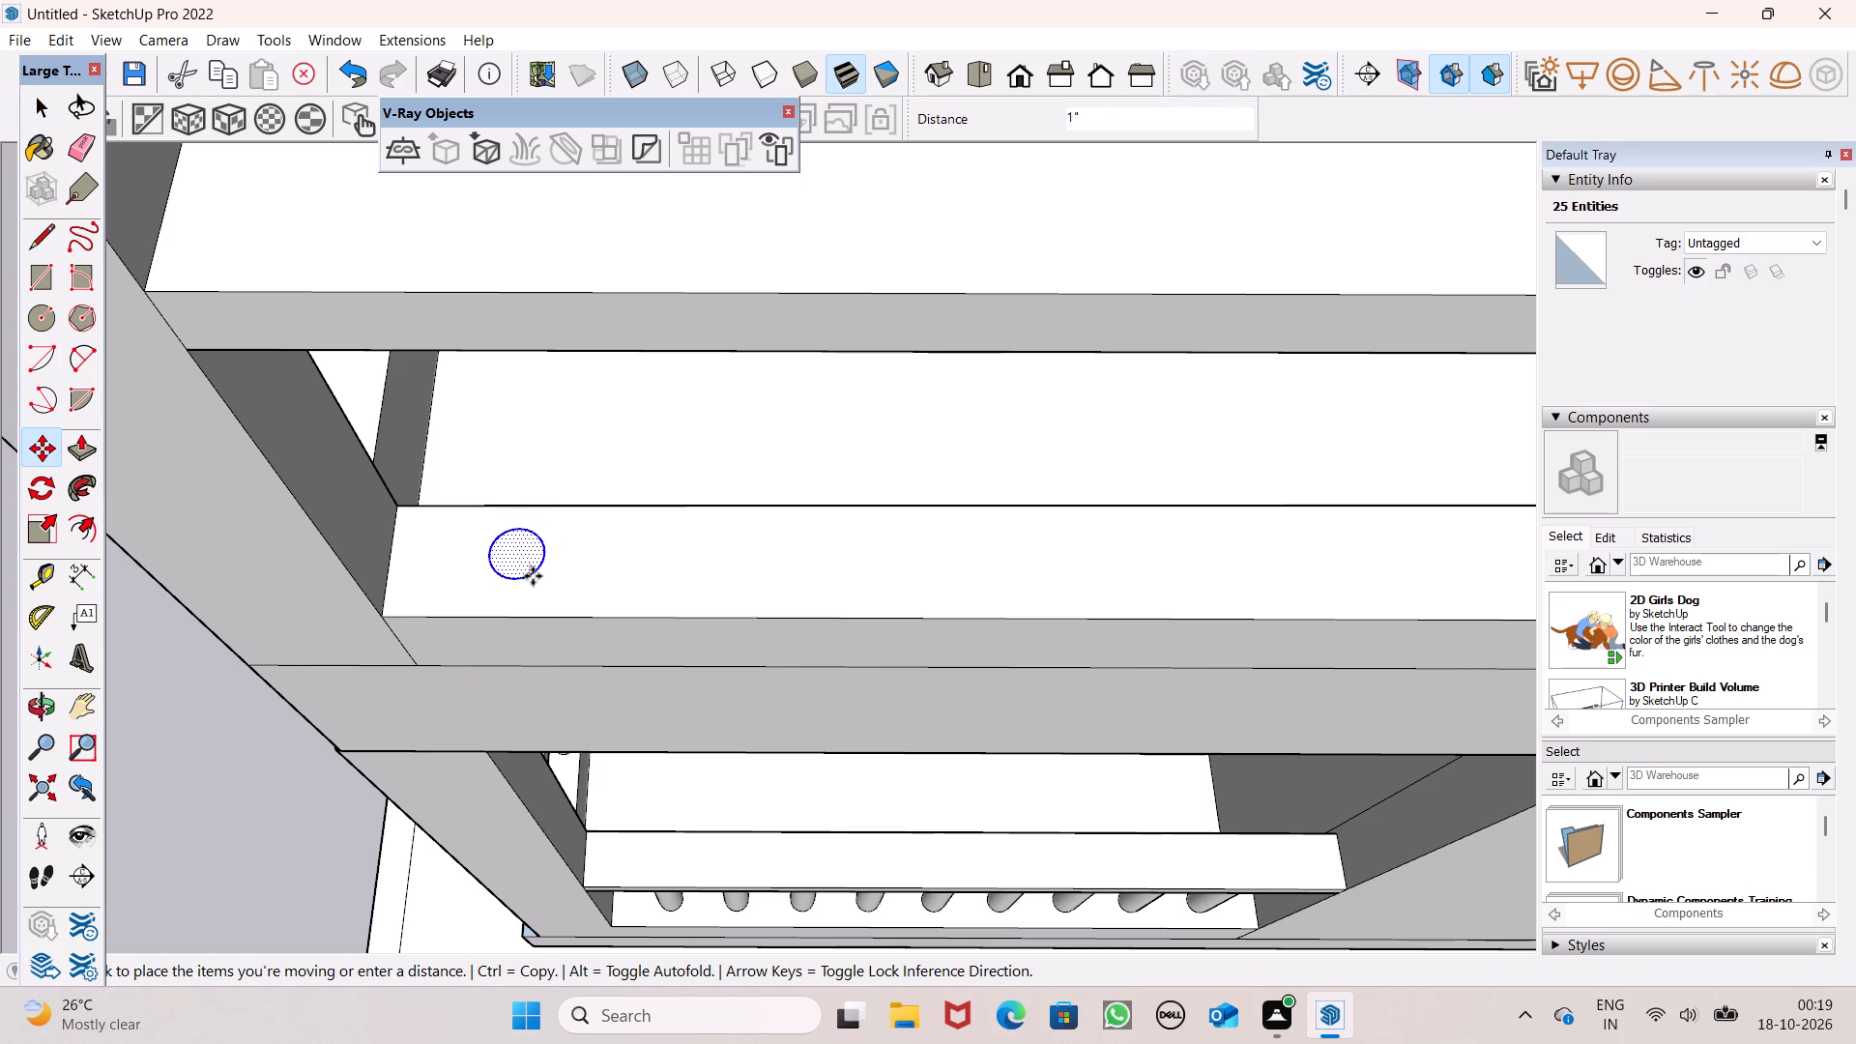
click(533, 576)
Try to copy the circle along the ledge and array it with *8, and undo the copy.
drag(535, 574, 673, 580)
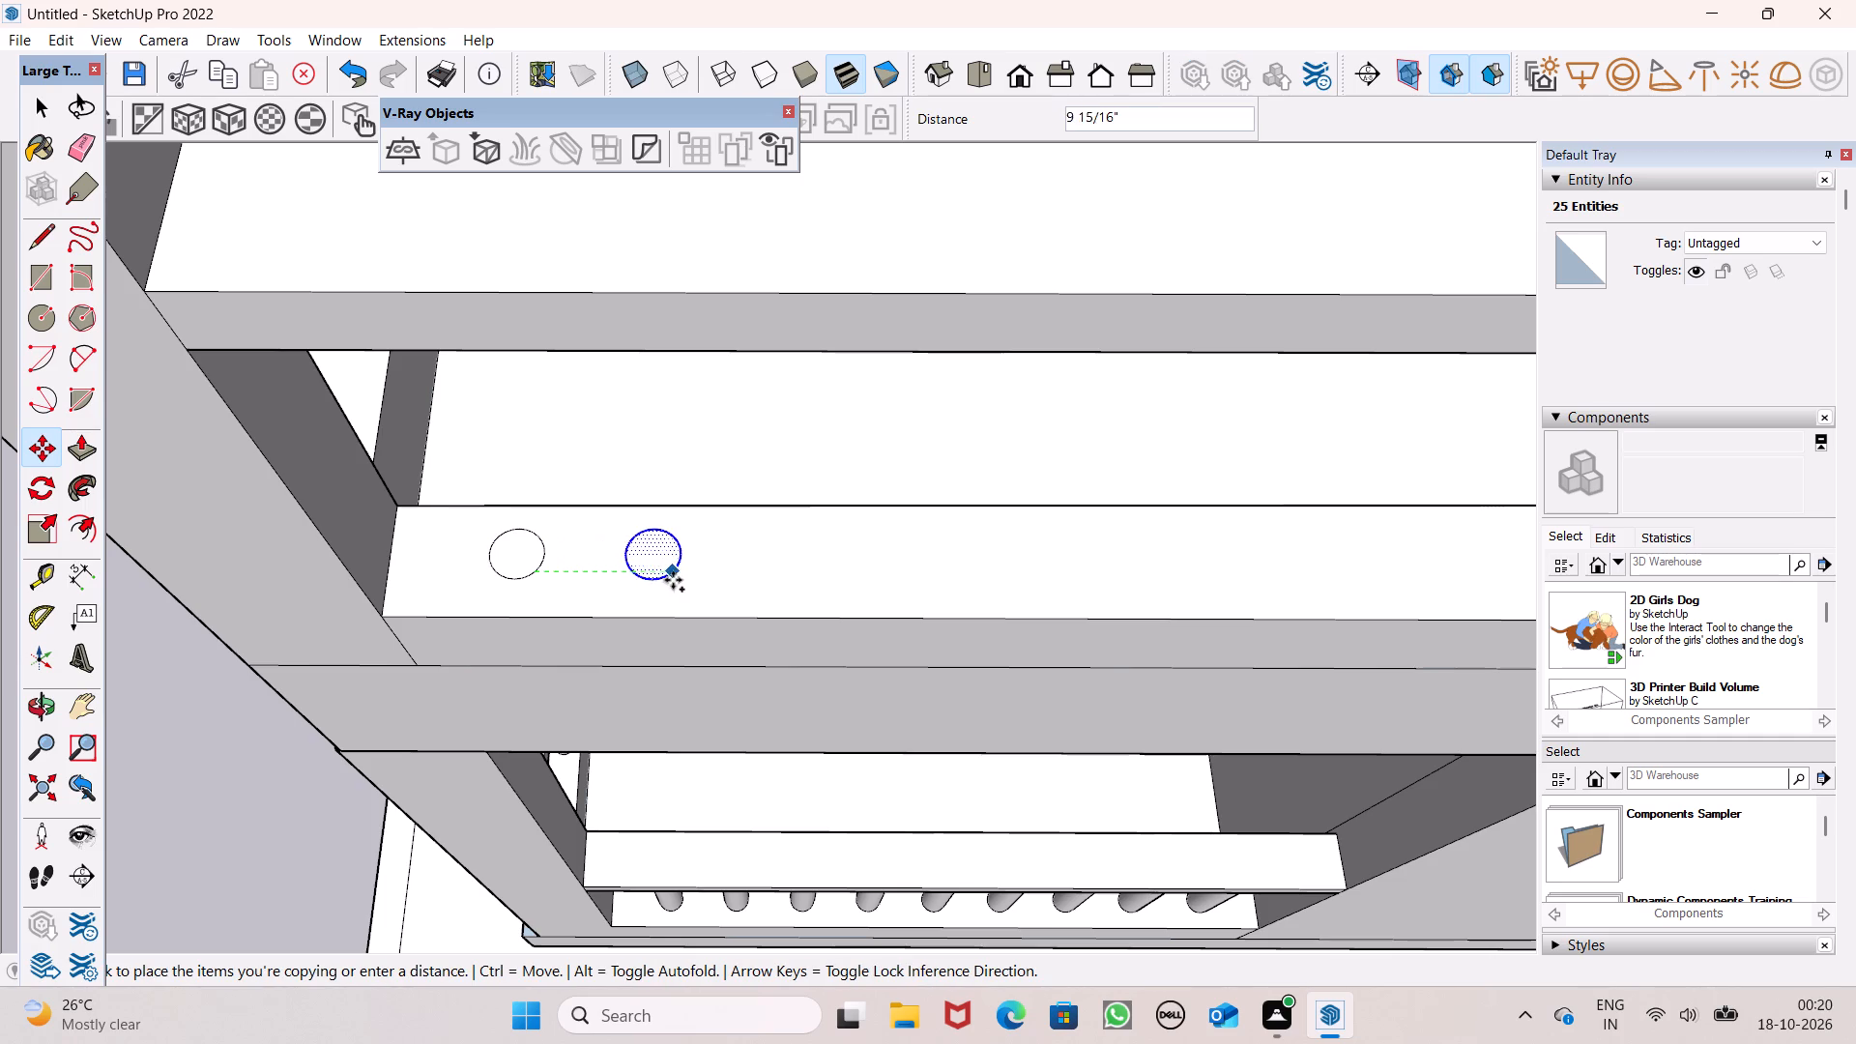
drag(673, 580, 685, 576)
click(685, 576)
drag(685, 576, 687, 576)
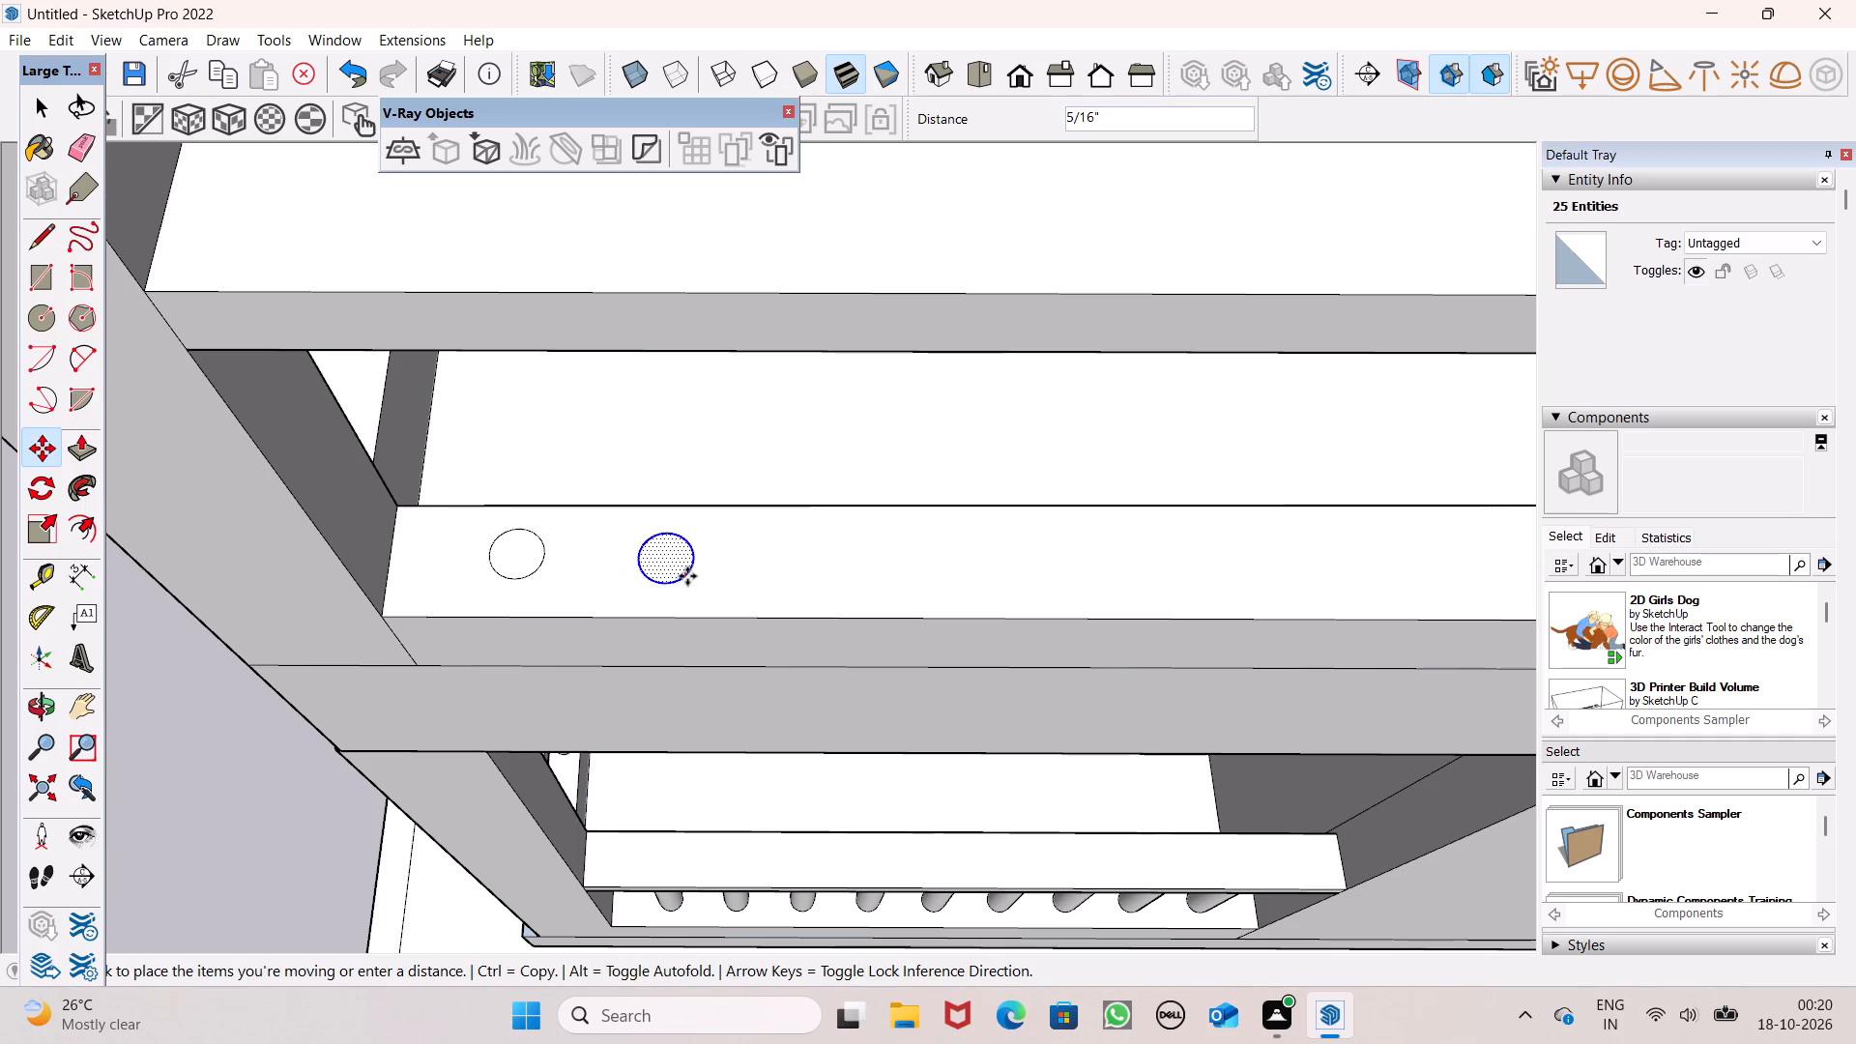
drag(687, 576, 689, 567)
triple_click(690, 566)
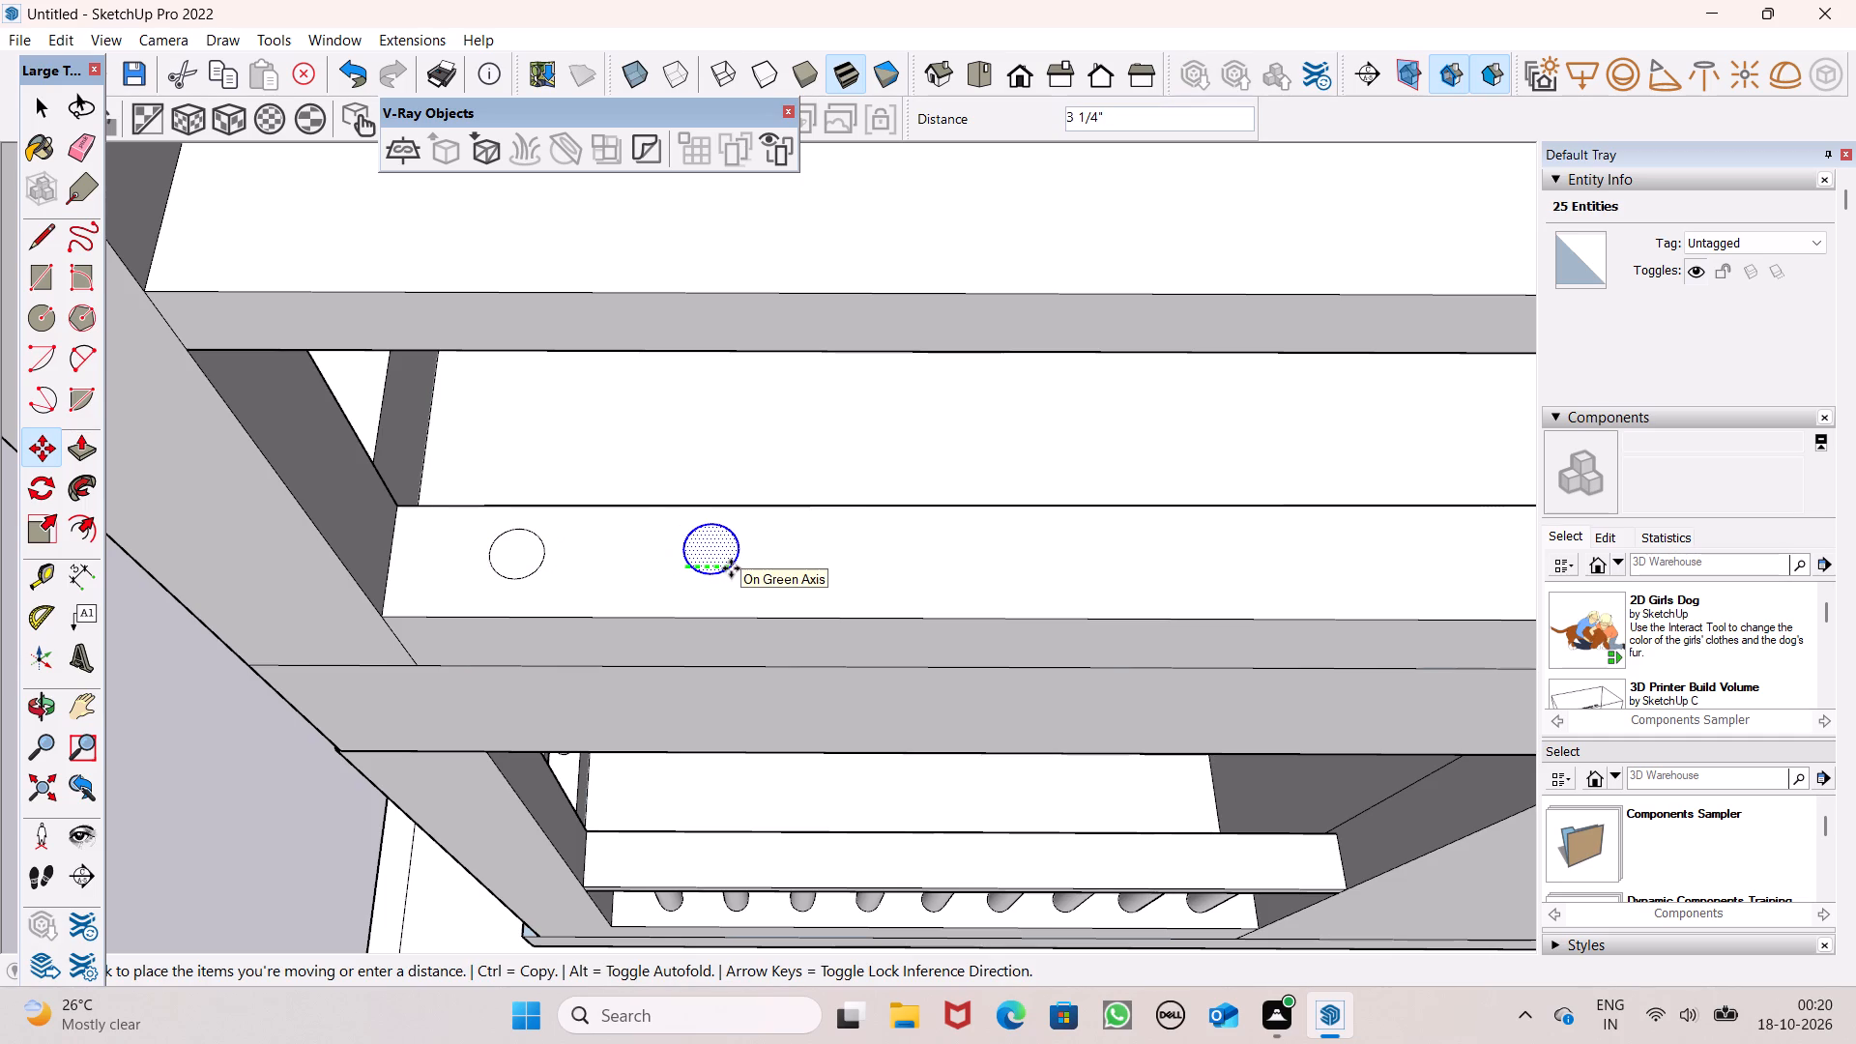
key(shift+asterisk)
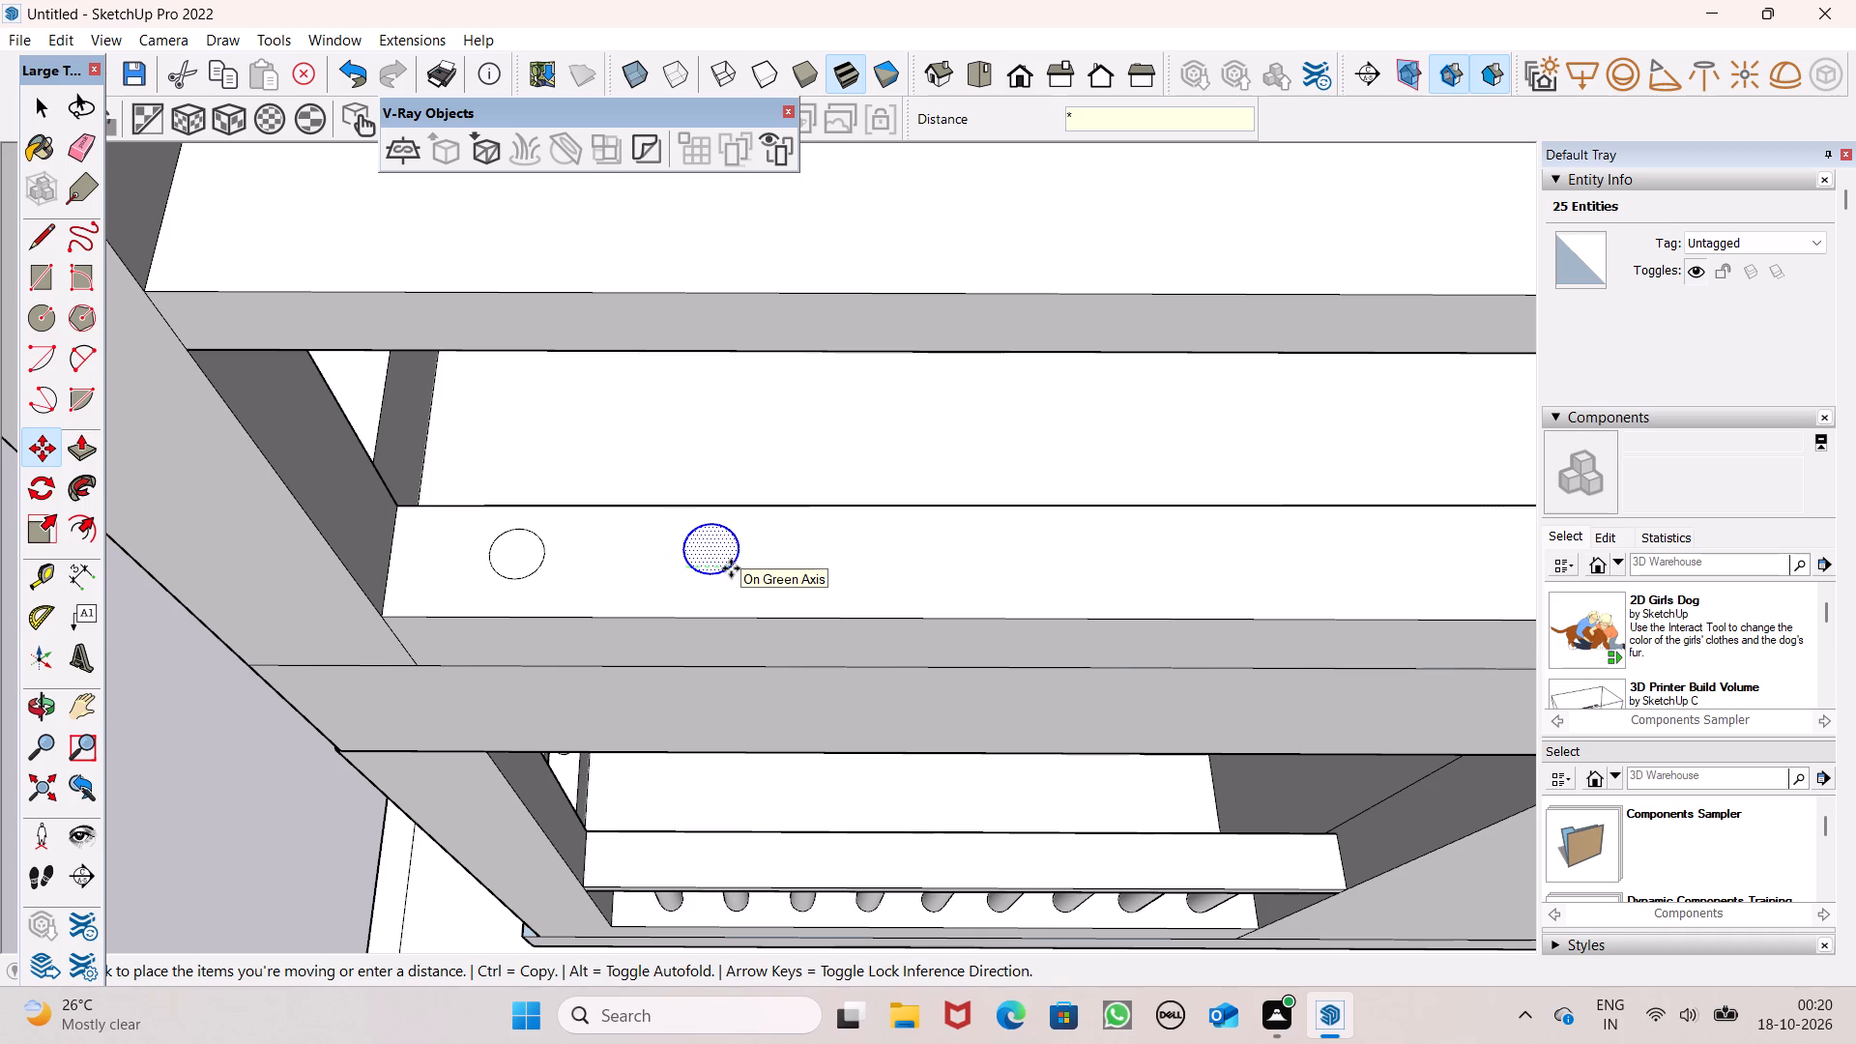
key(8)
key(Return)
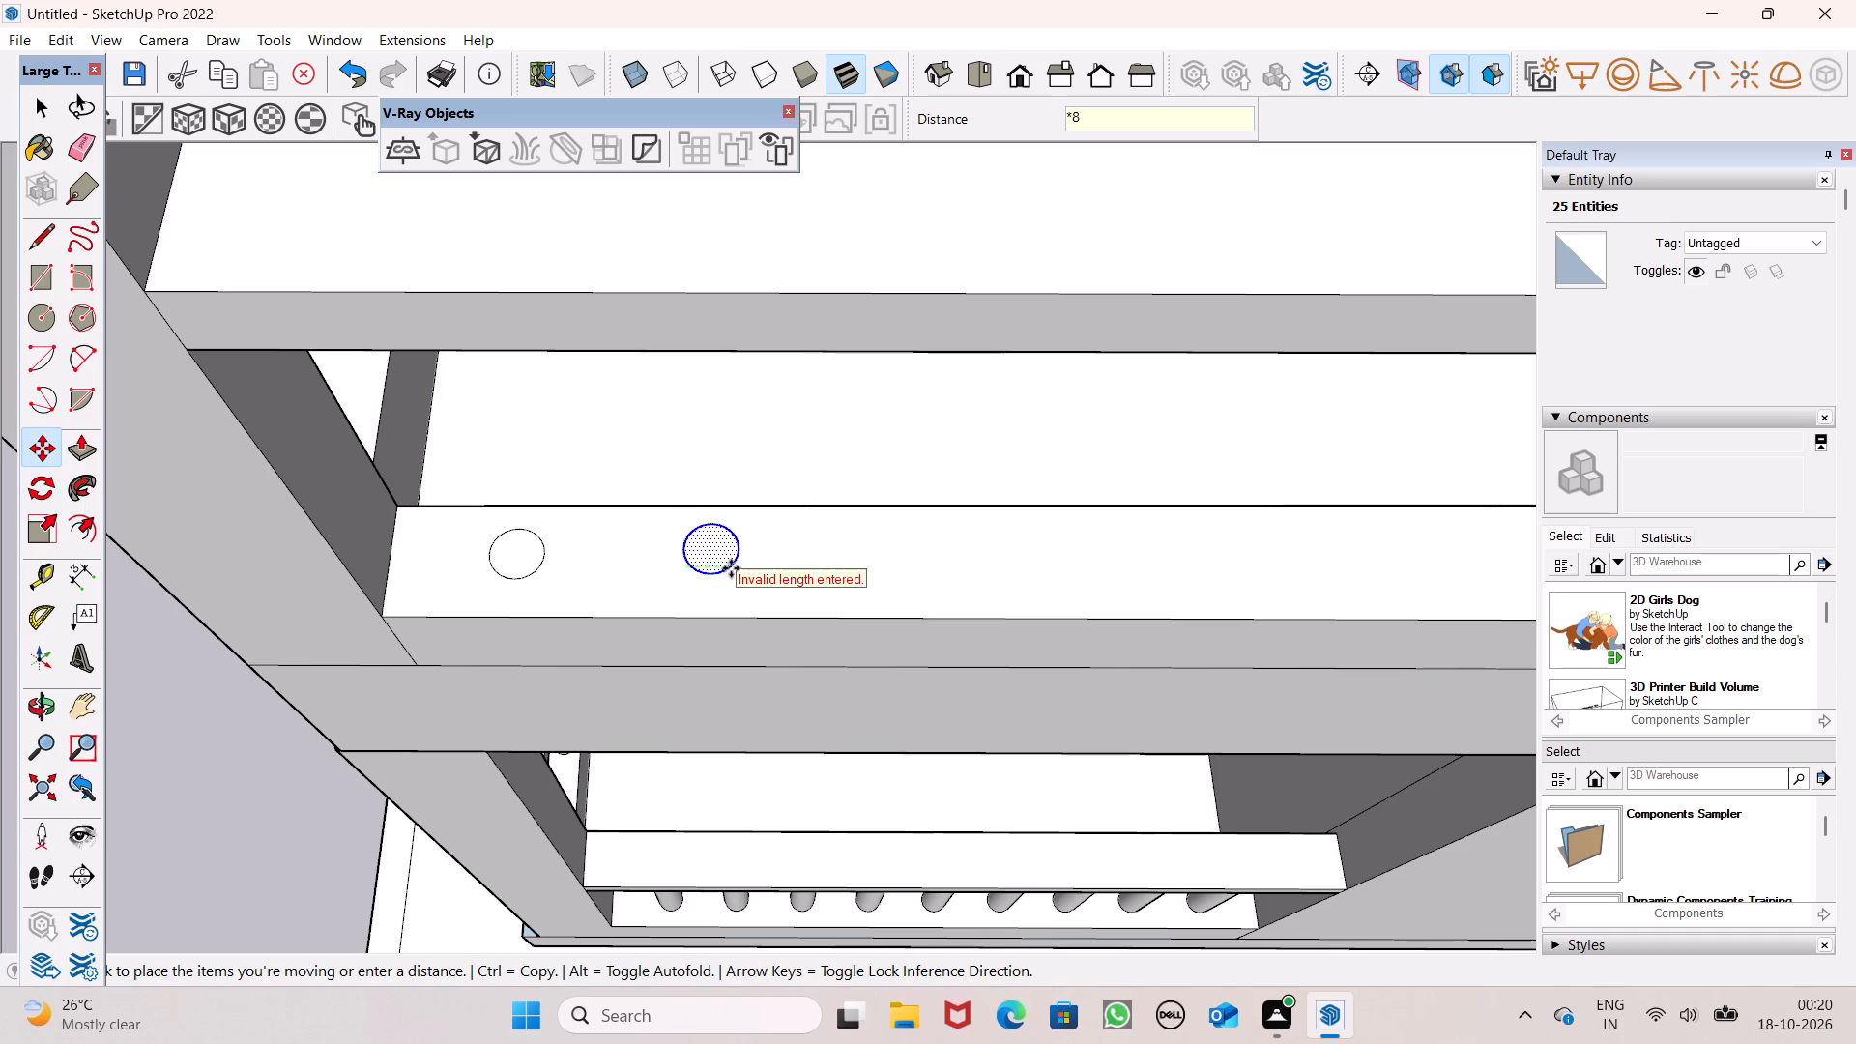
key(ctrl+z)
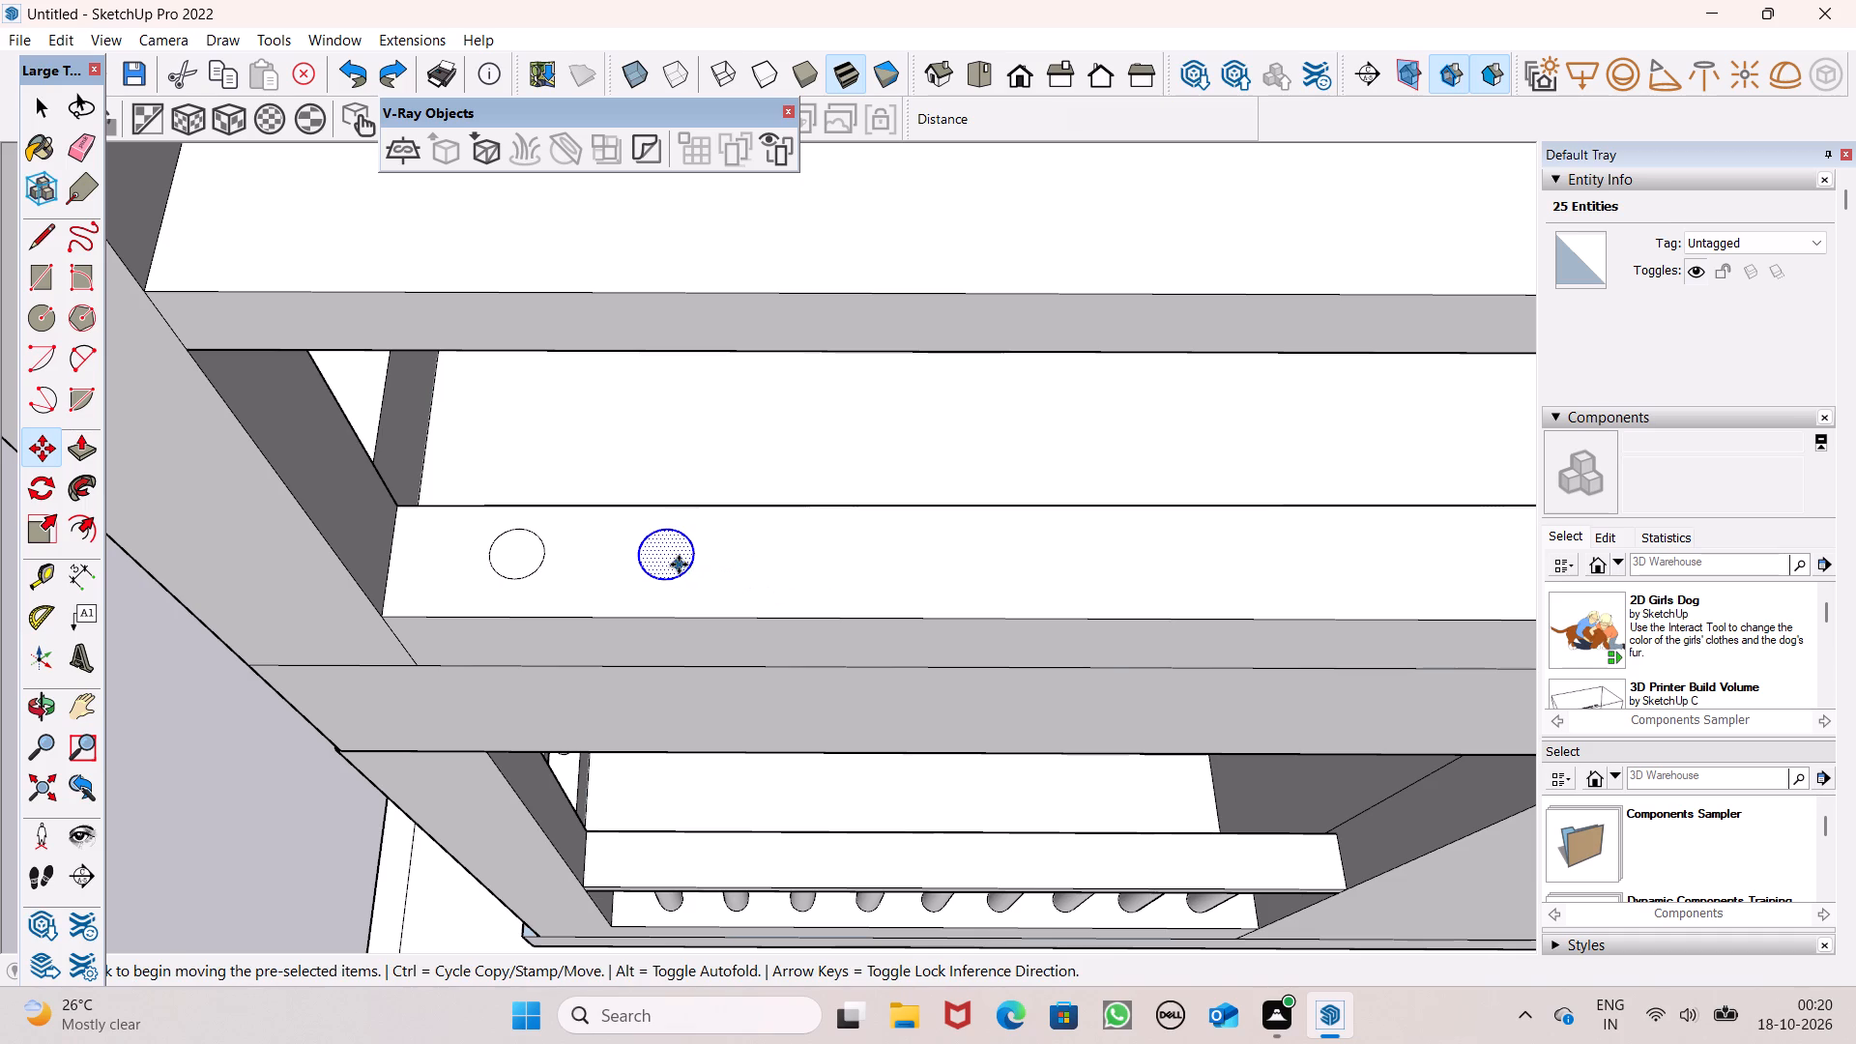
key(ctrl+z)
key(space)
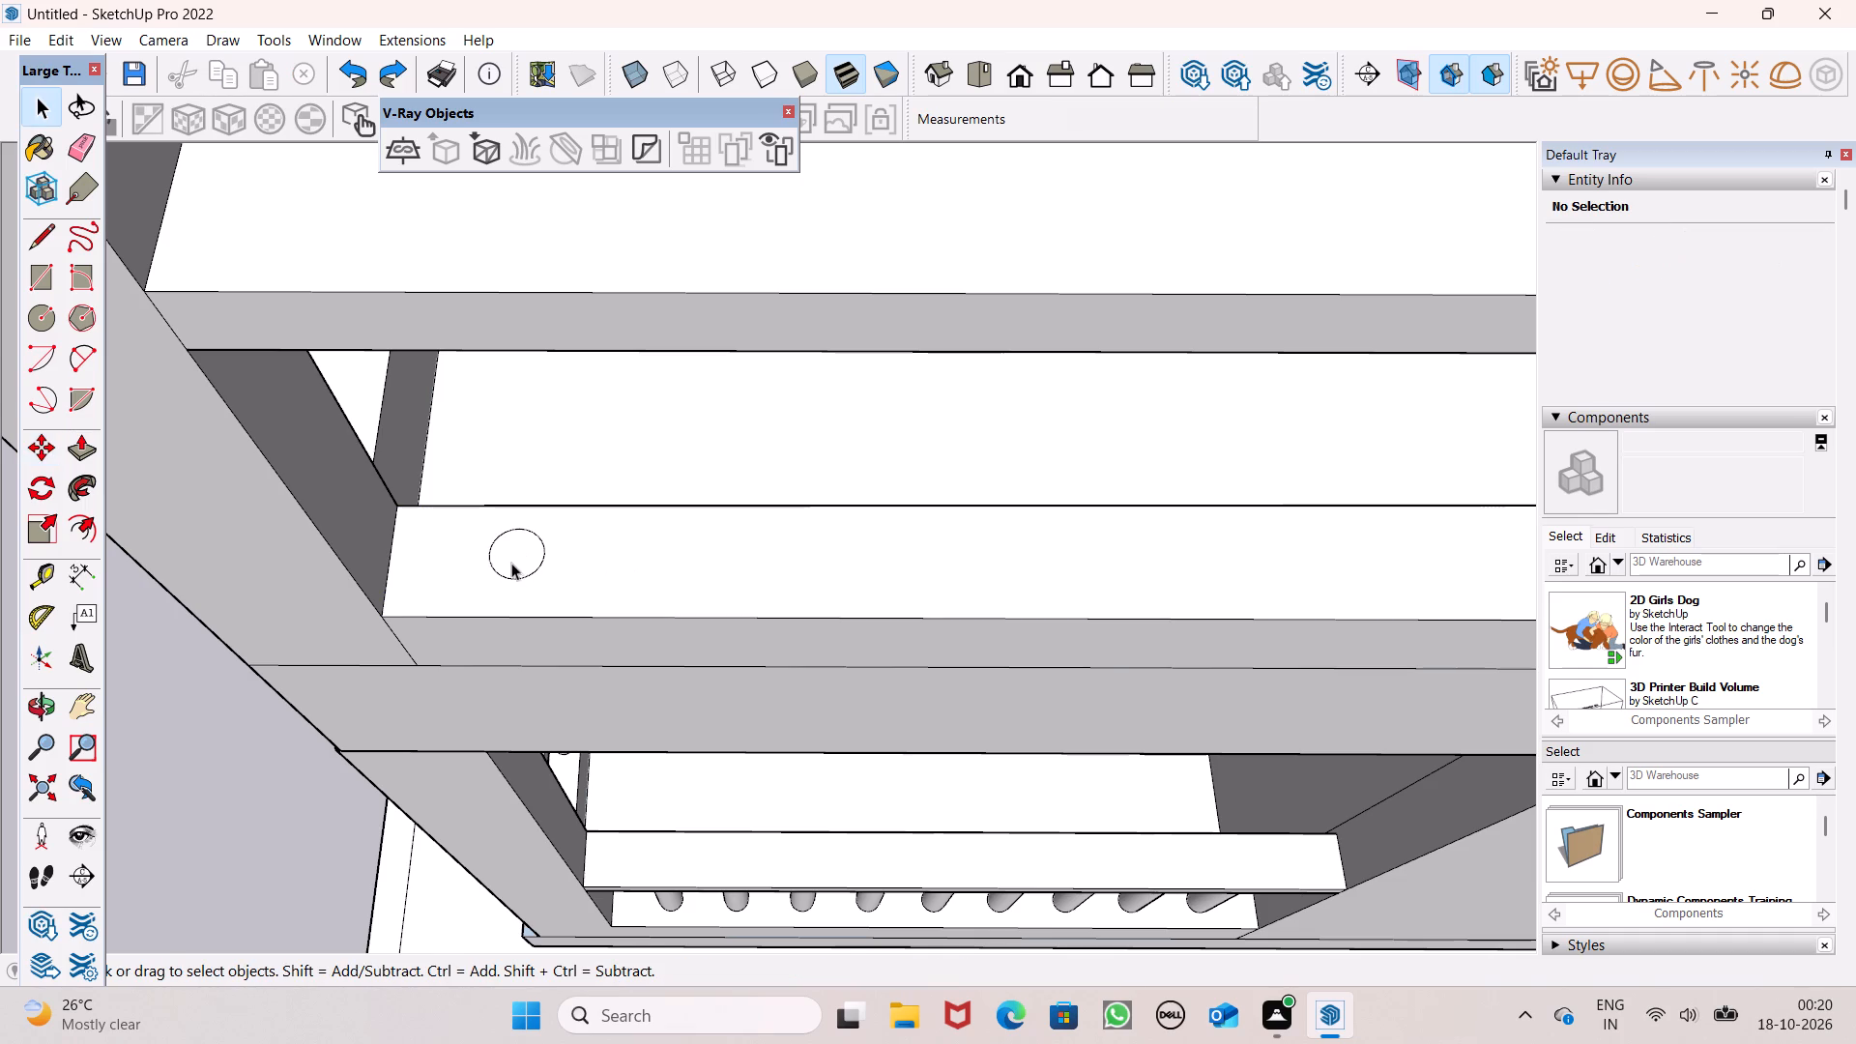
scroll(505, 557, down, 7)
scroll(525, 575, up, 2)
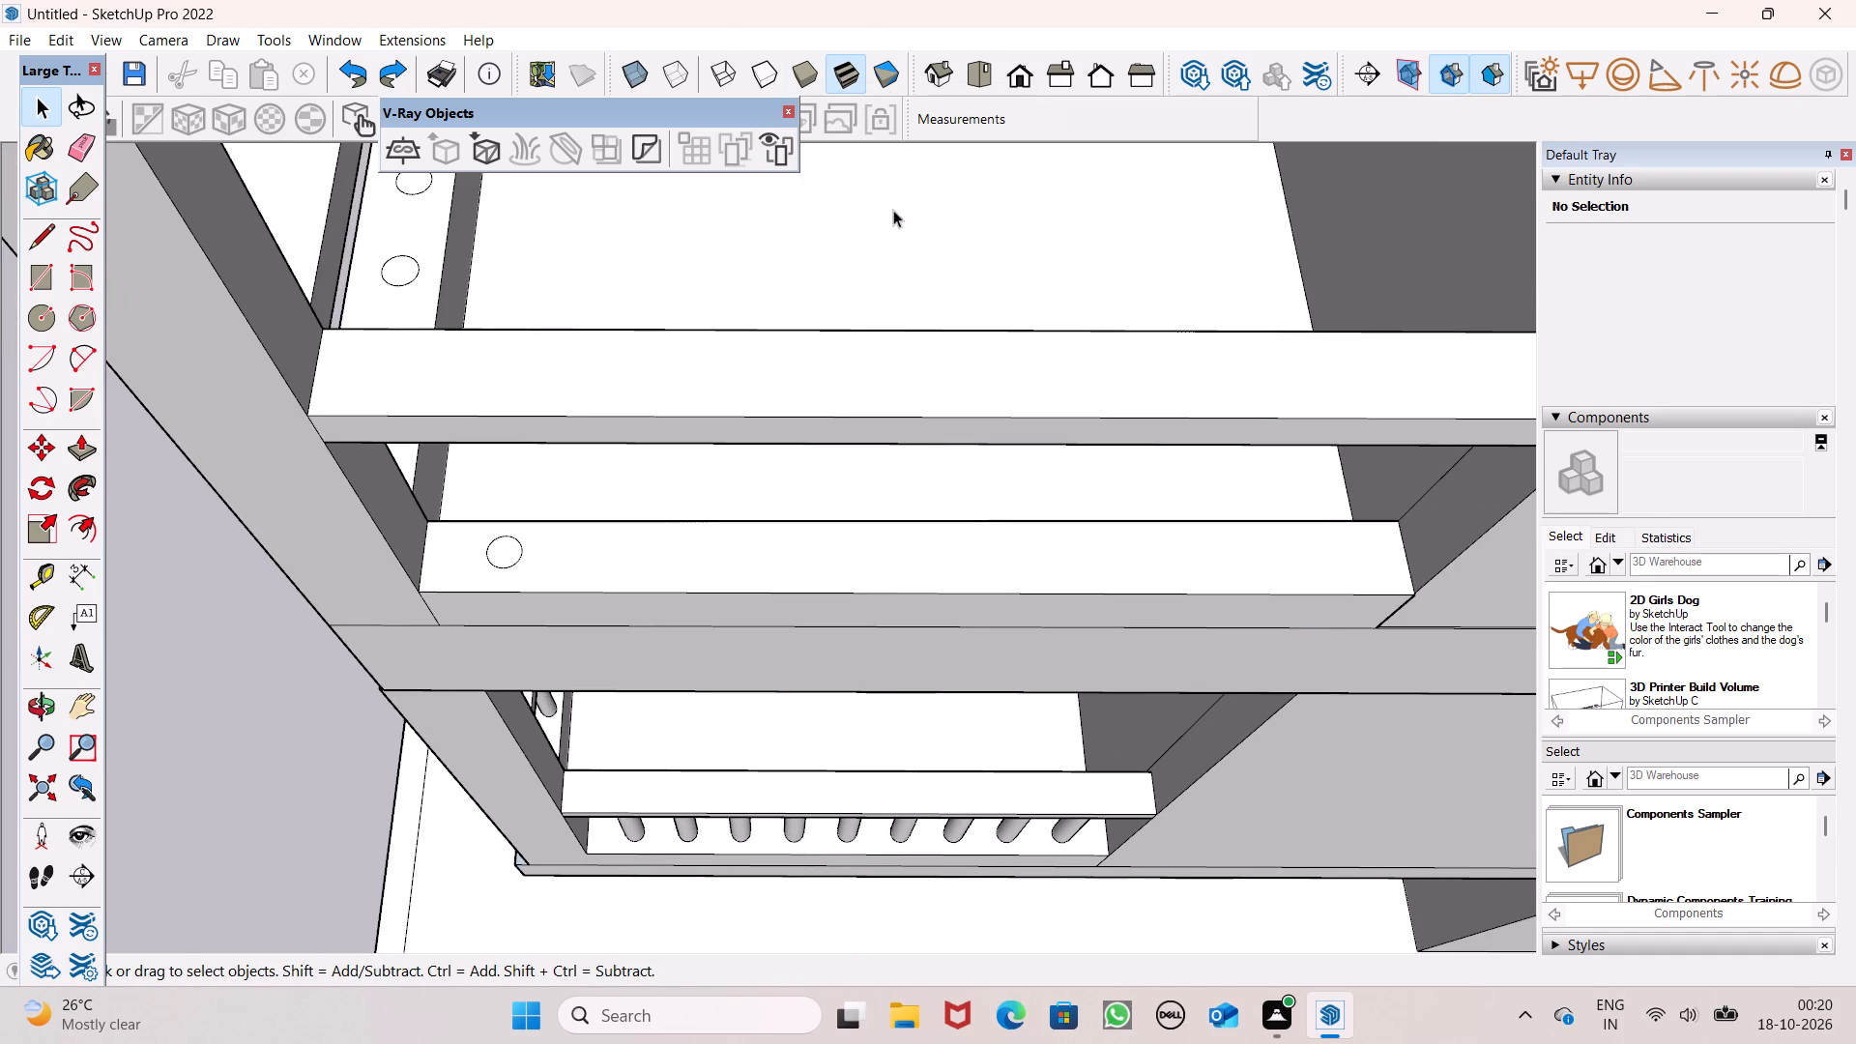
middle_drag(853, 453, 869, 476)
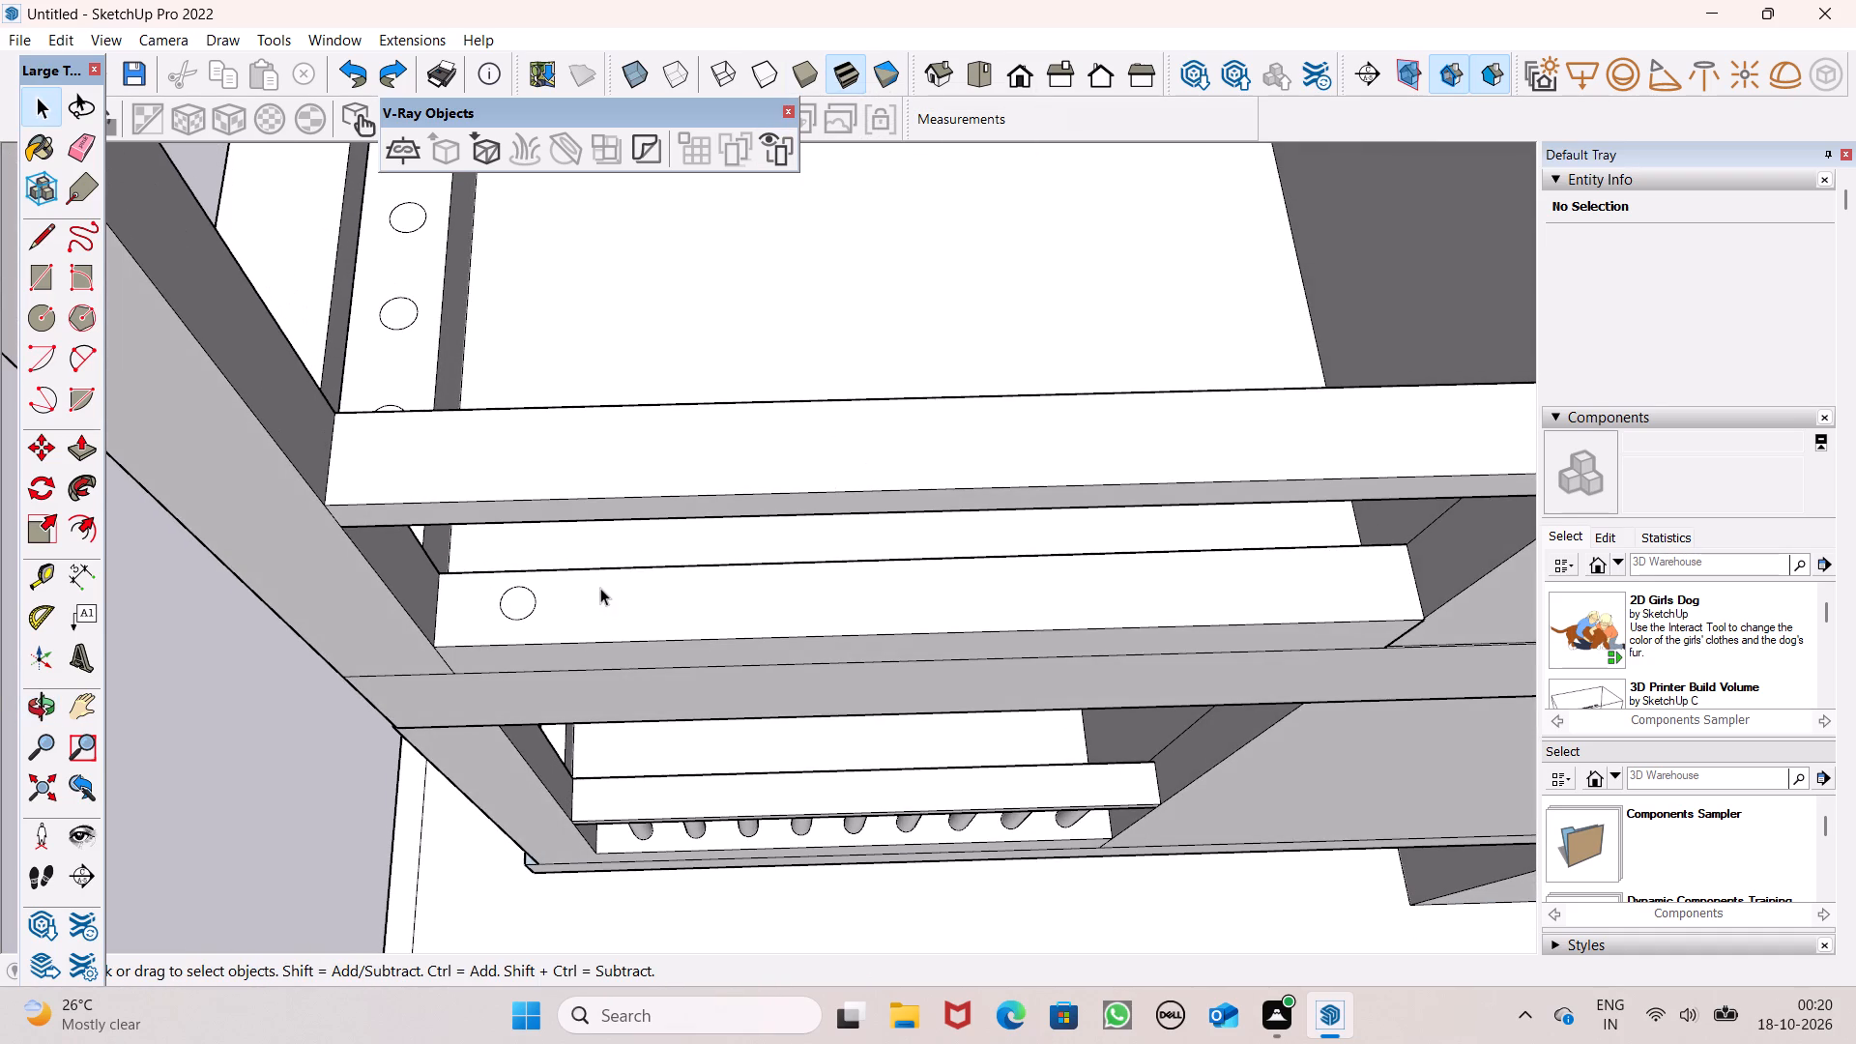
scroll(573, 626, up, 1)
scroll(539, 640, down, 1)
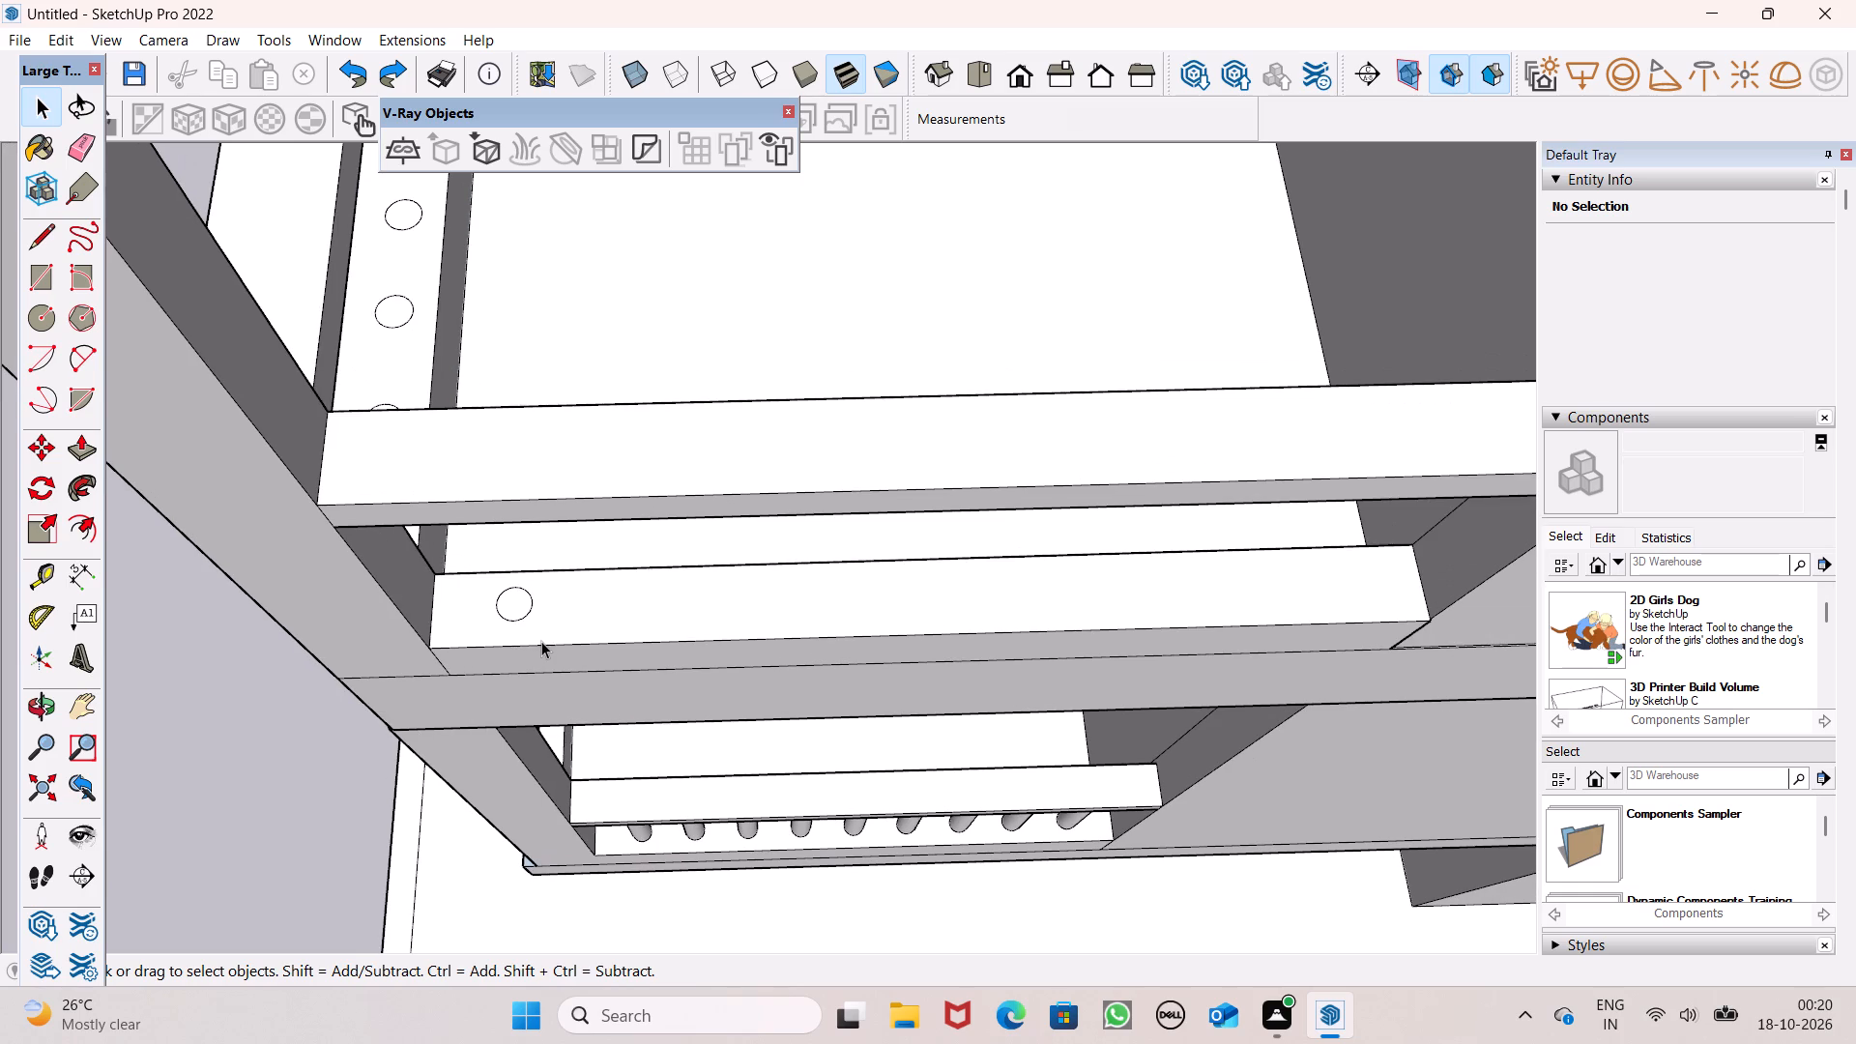
Copy the circle about 11 1/16" along the side ledge and array the copy with *6.
double_click(513, 611)
key(m)
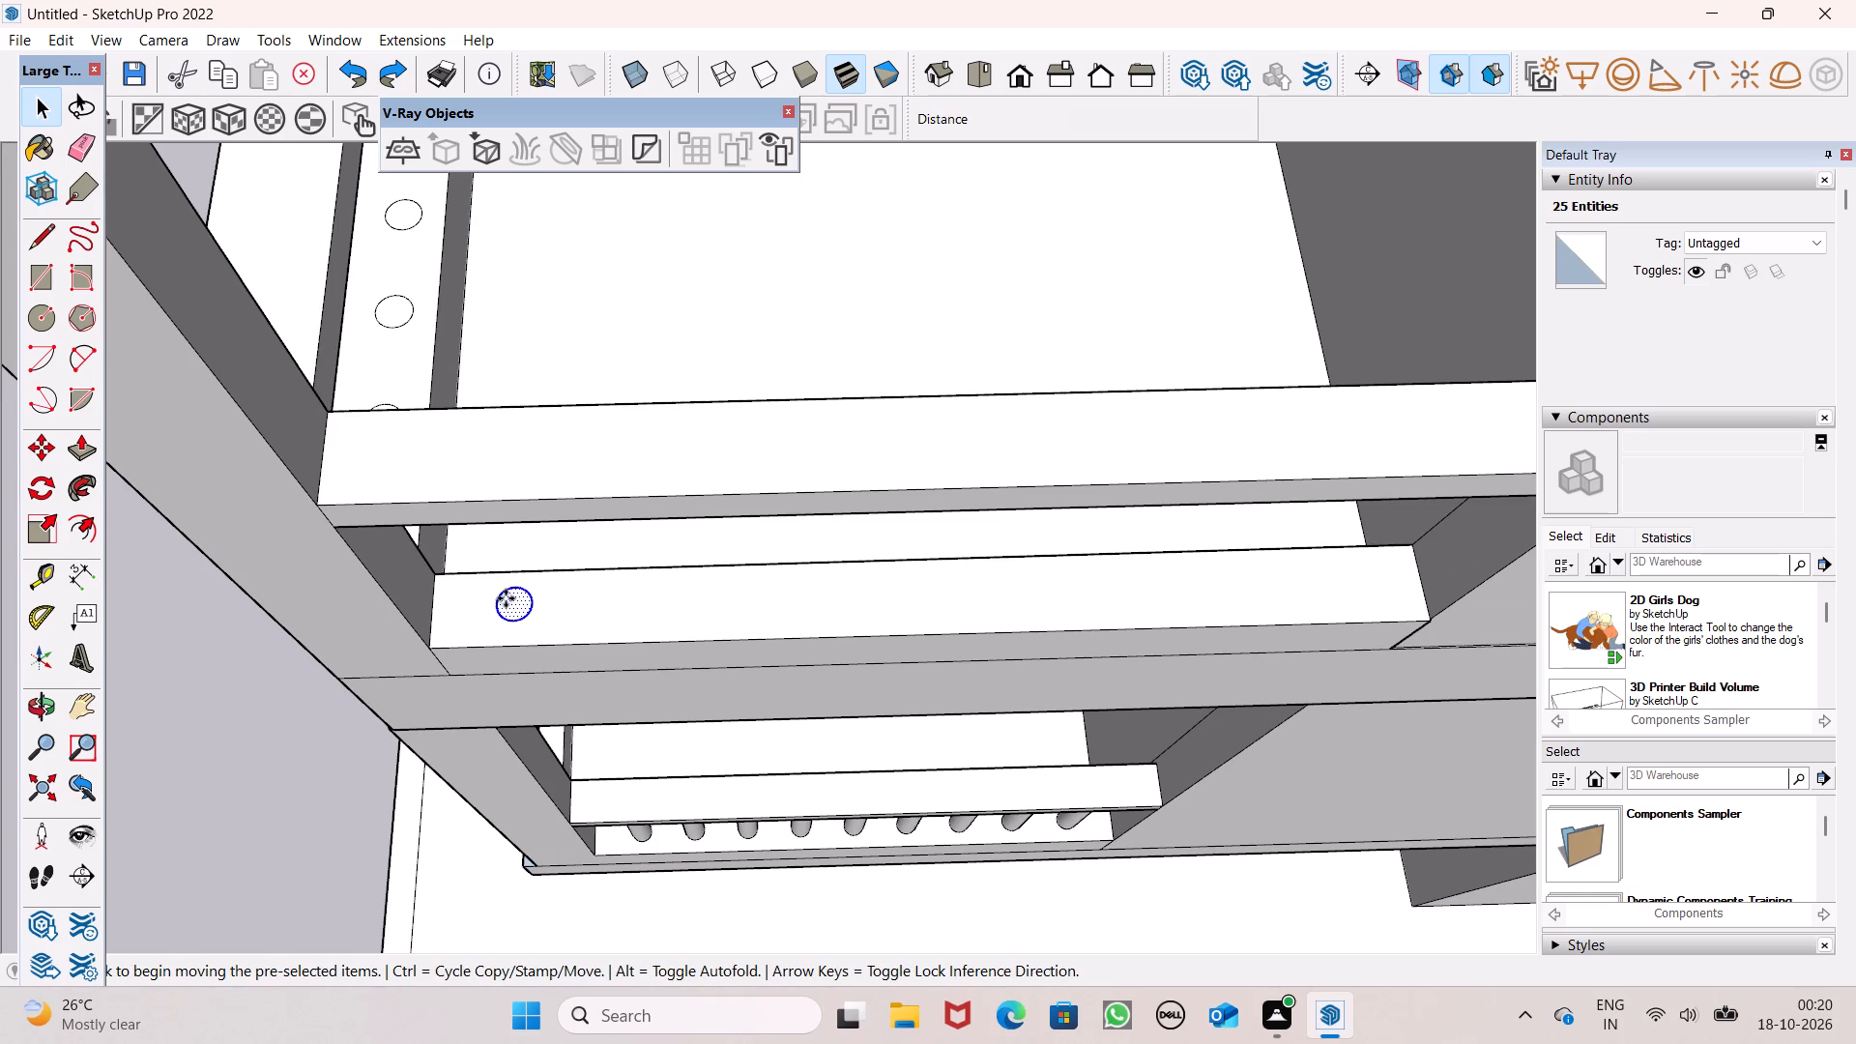
key(Return)
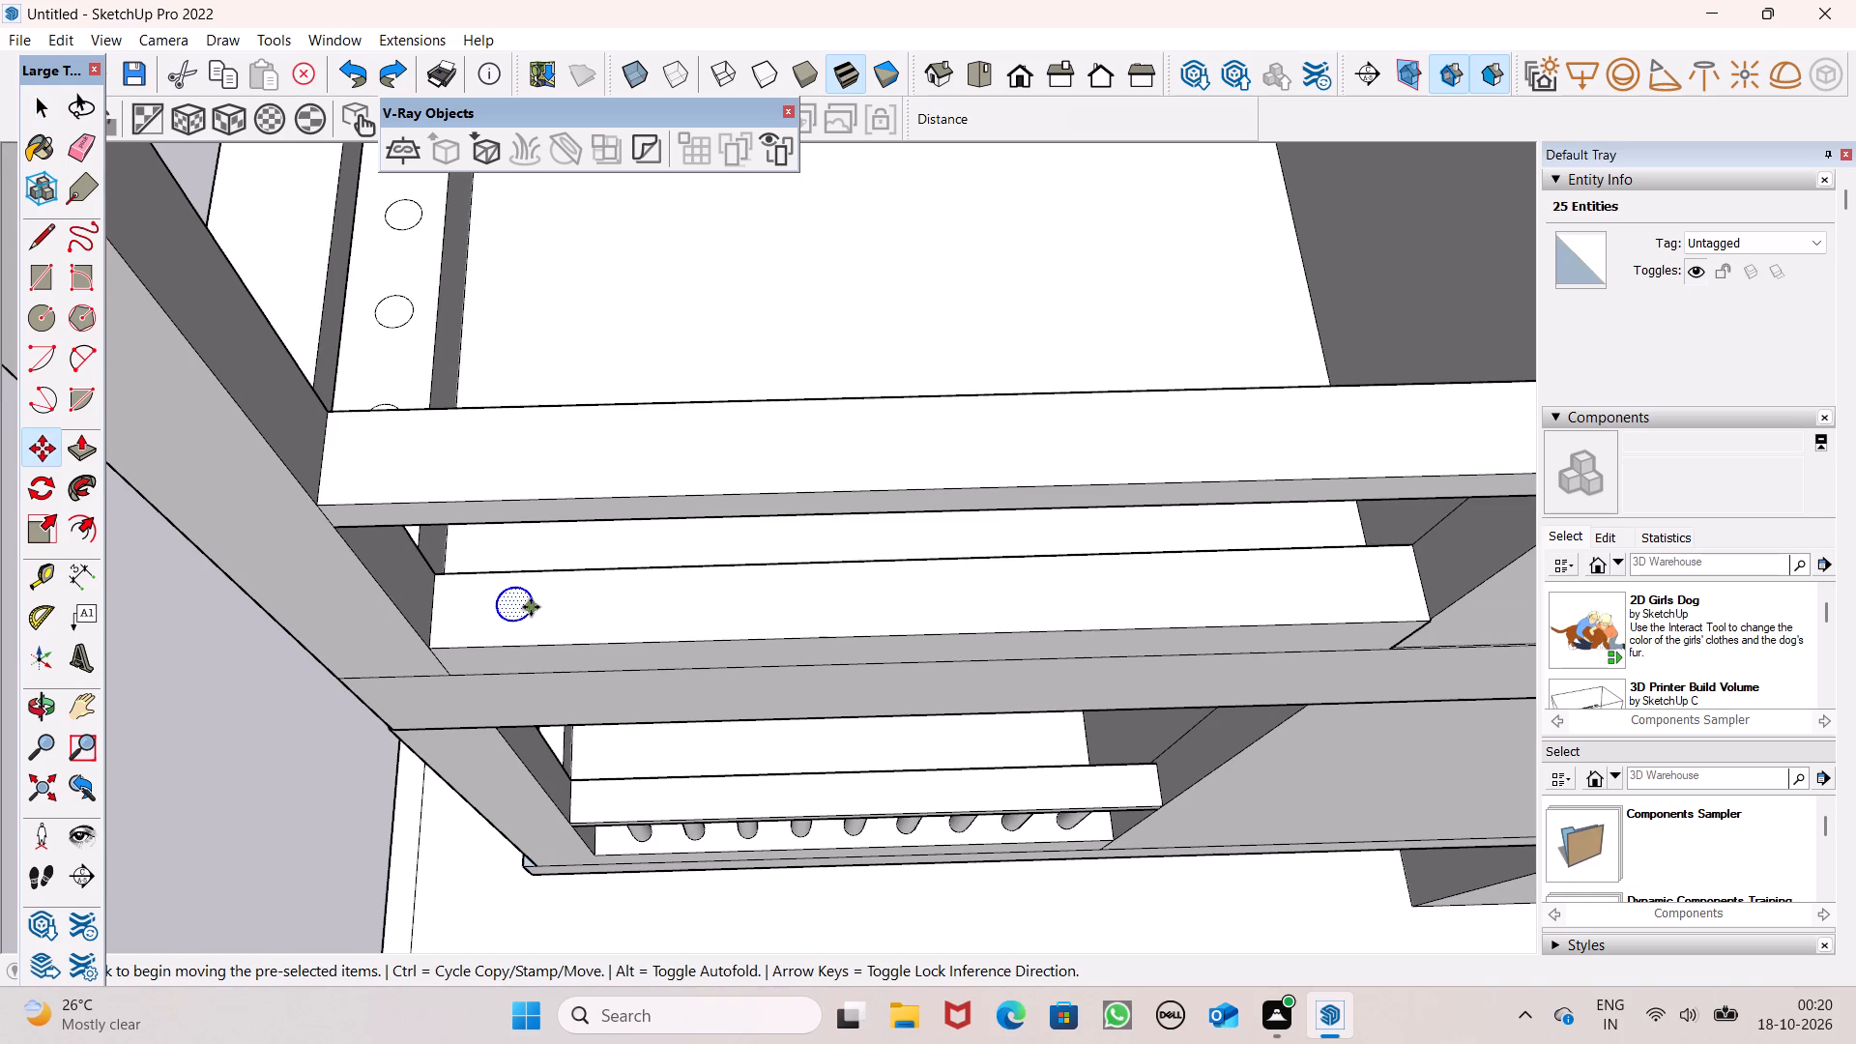
drag(532, 606, 602, 599)
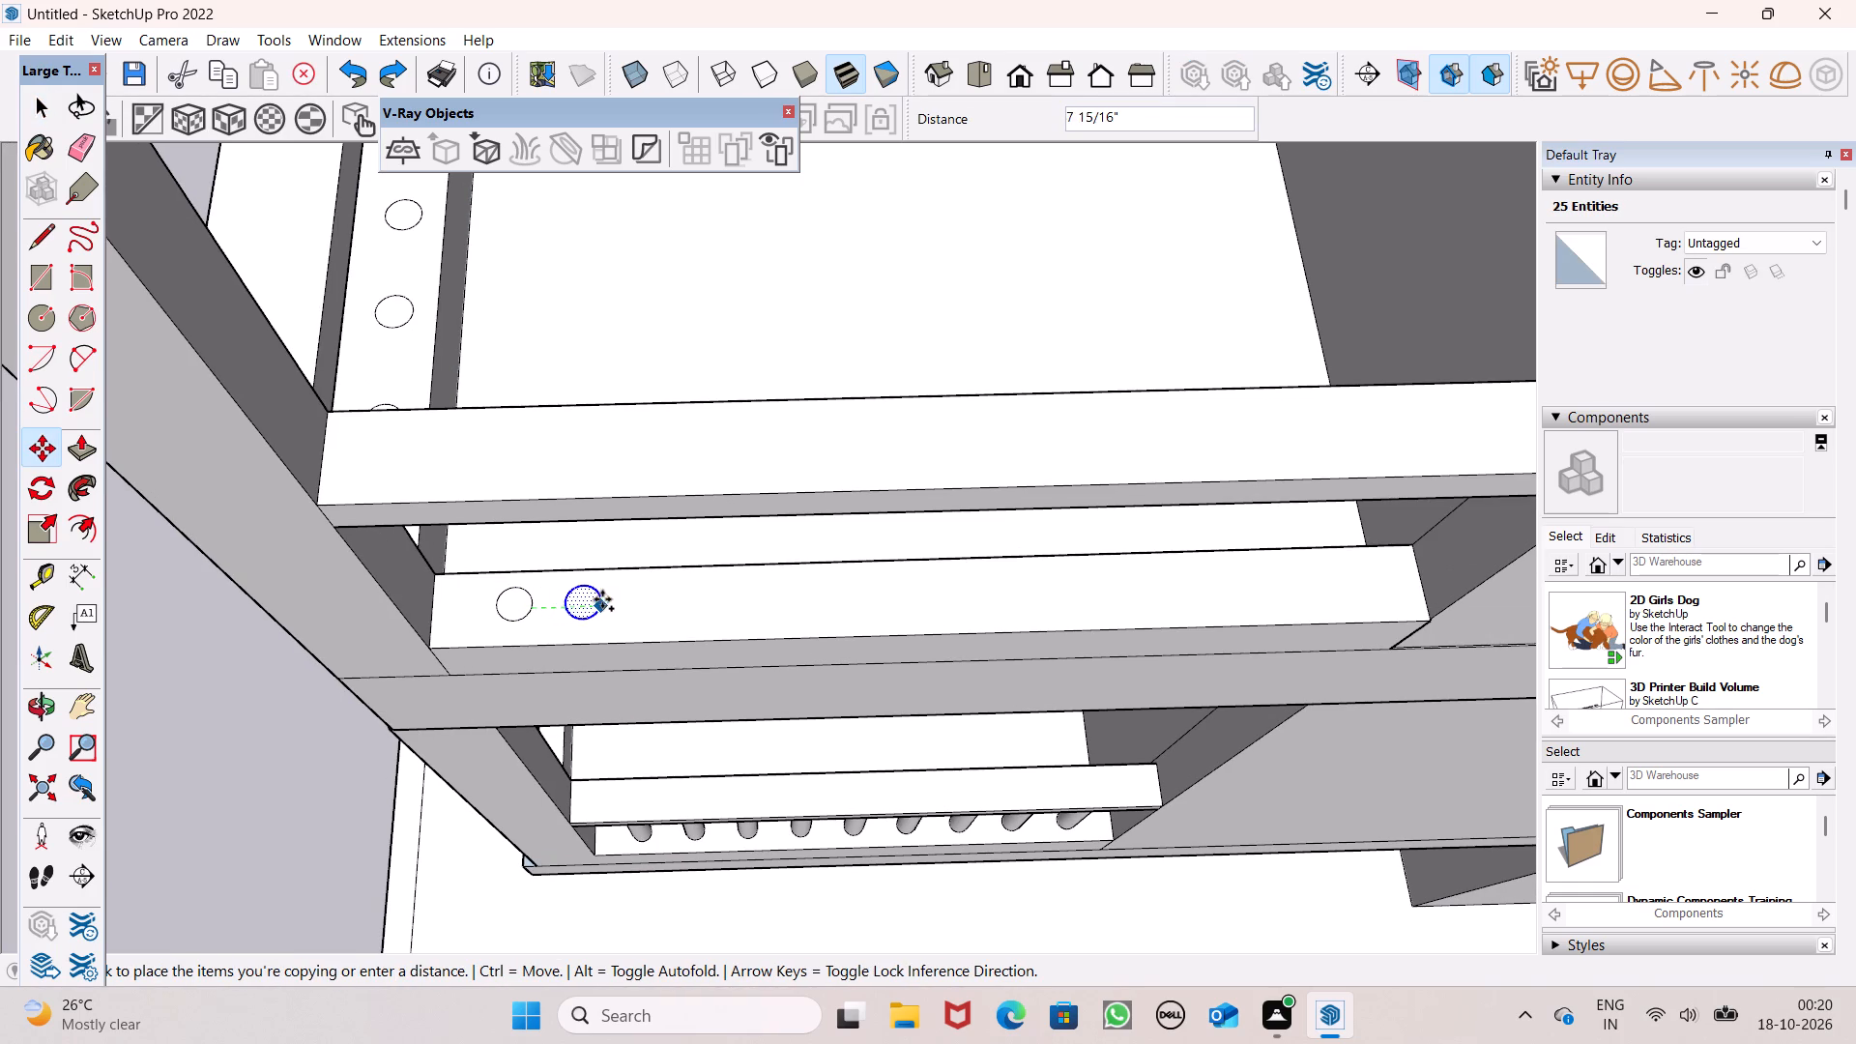
drag(602, 599, 630, 599)
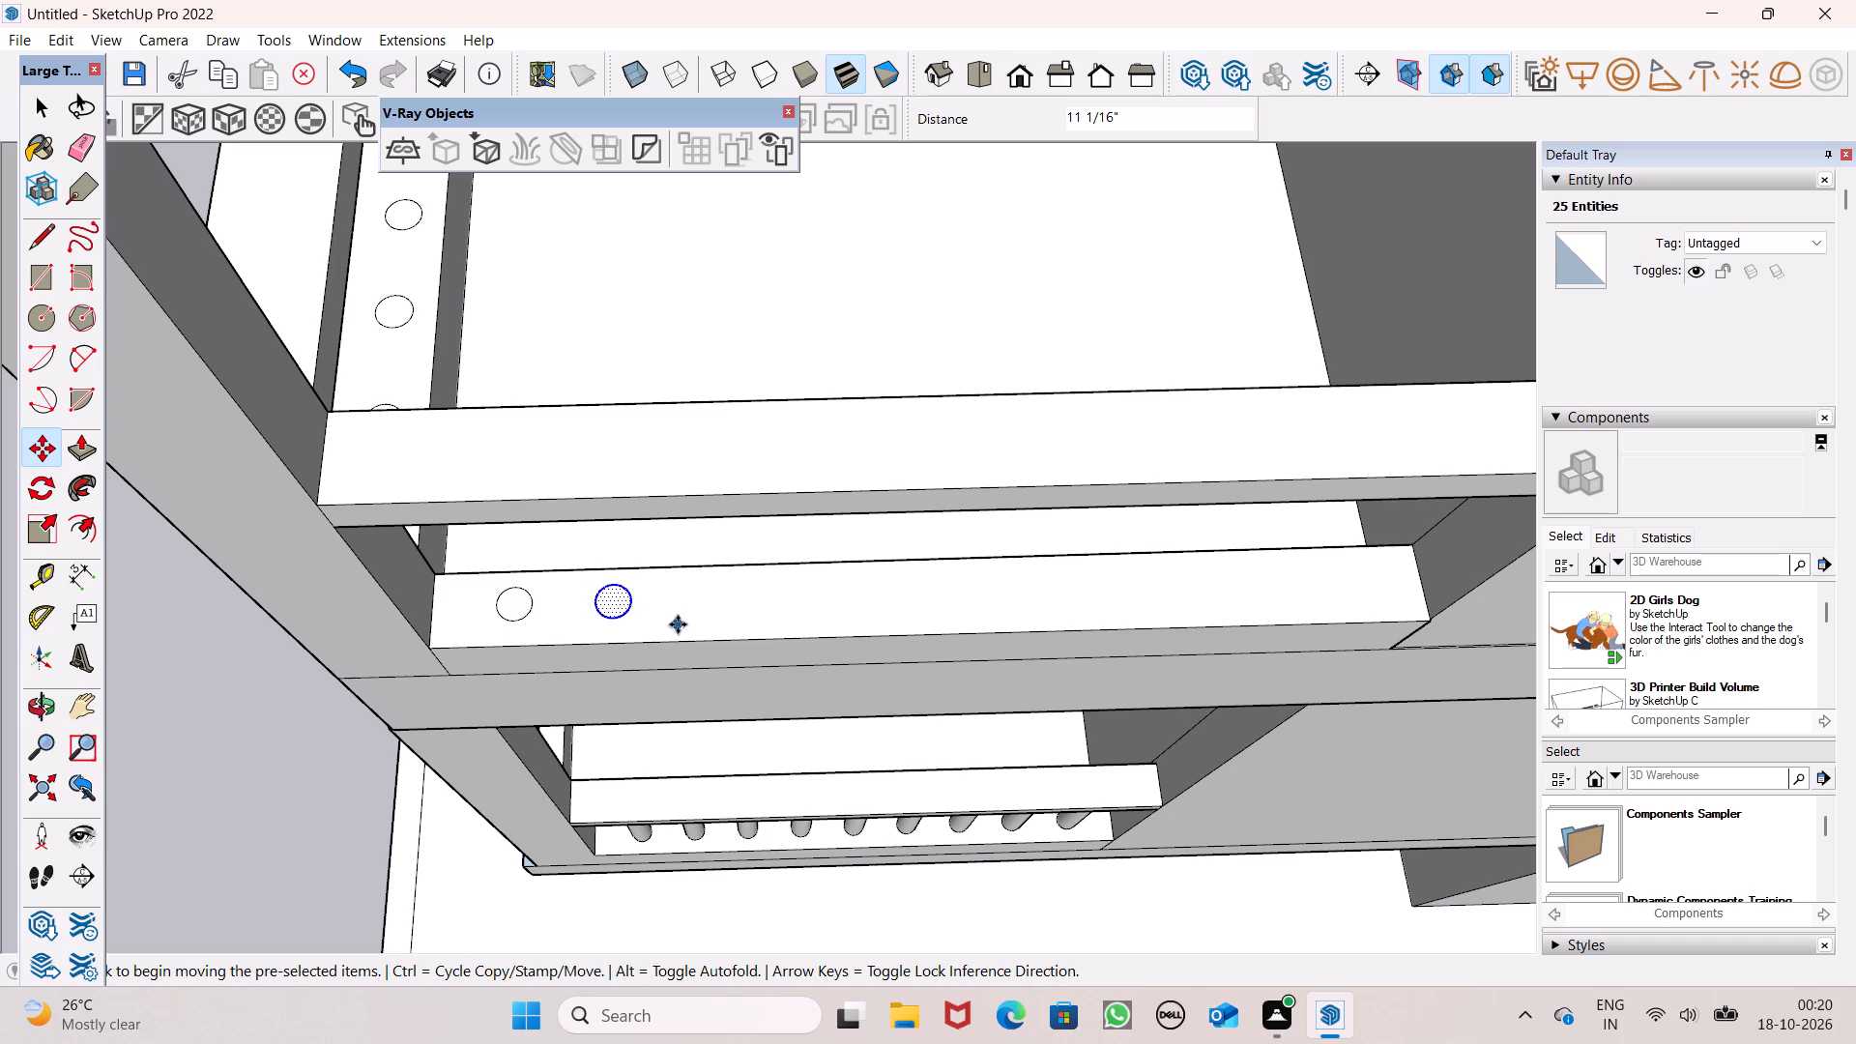
key(shift+asterisk)
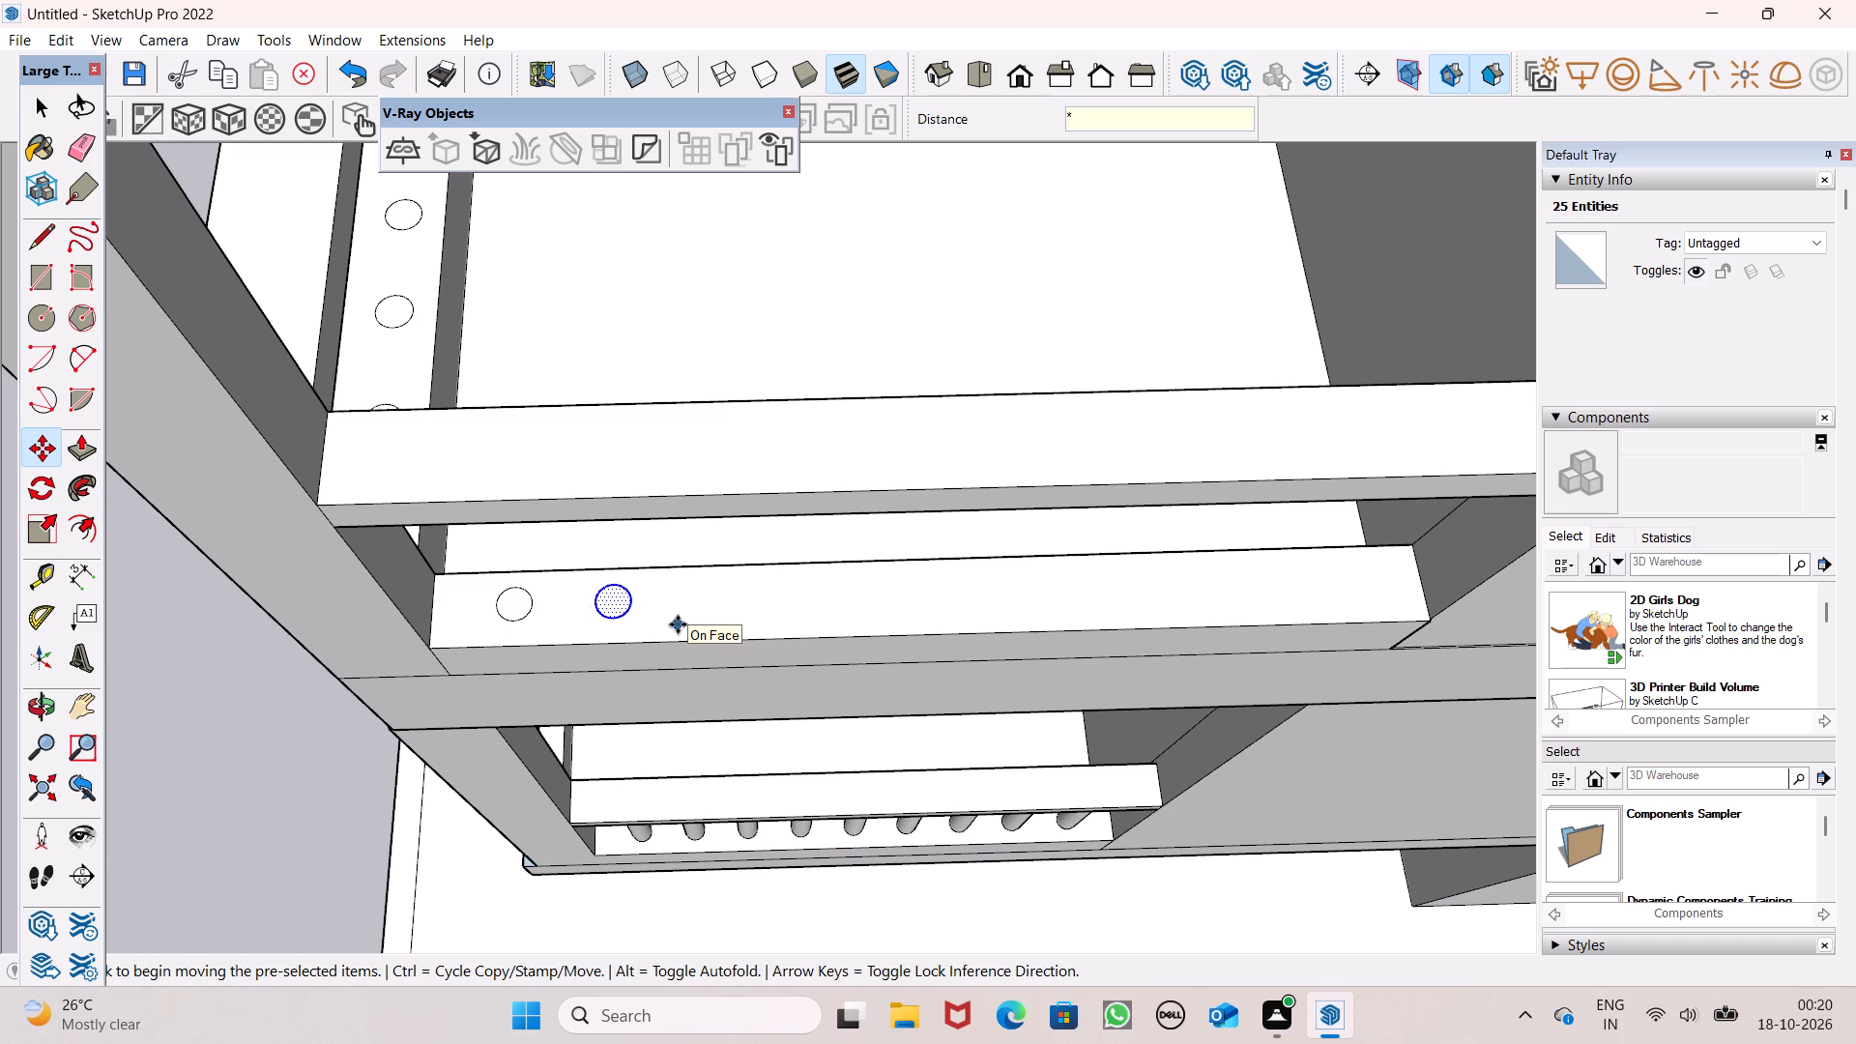
key(6)
key(Return)
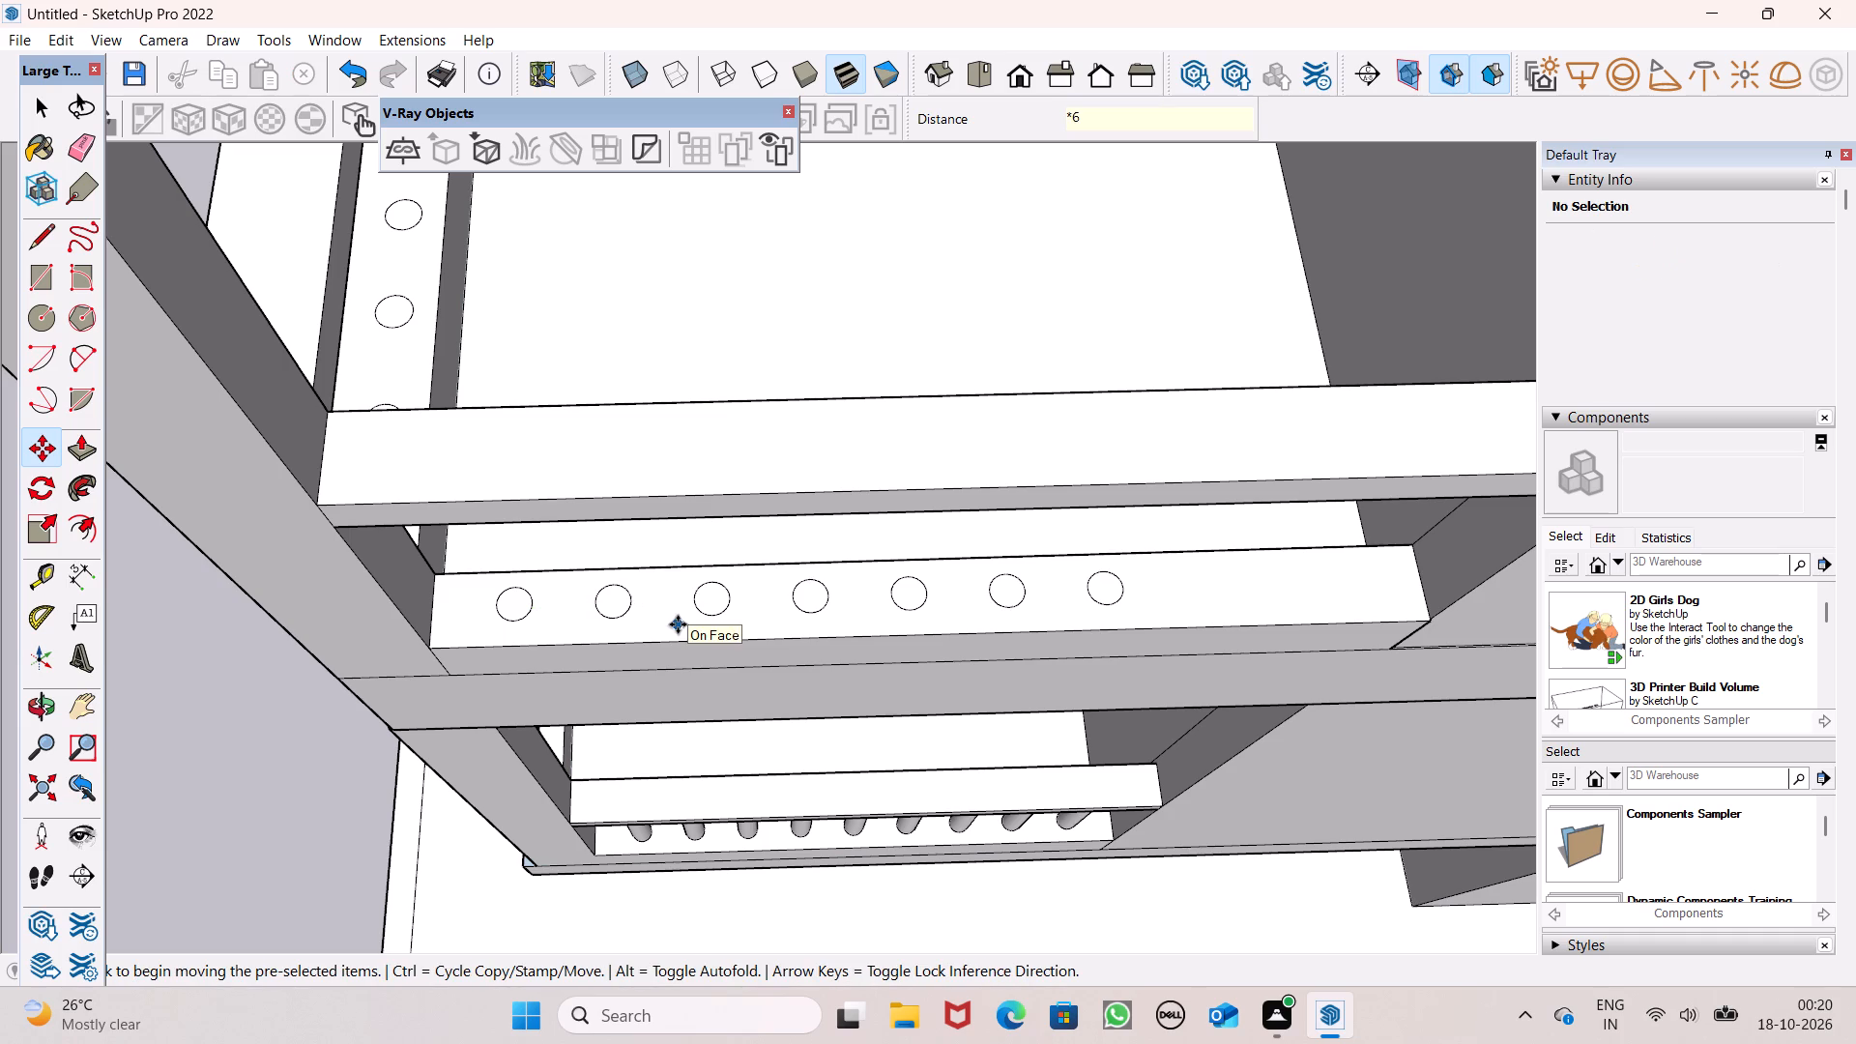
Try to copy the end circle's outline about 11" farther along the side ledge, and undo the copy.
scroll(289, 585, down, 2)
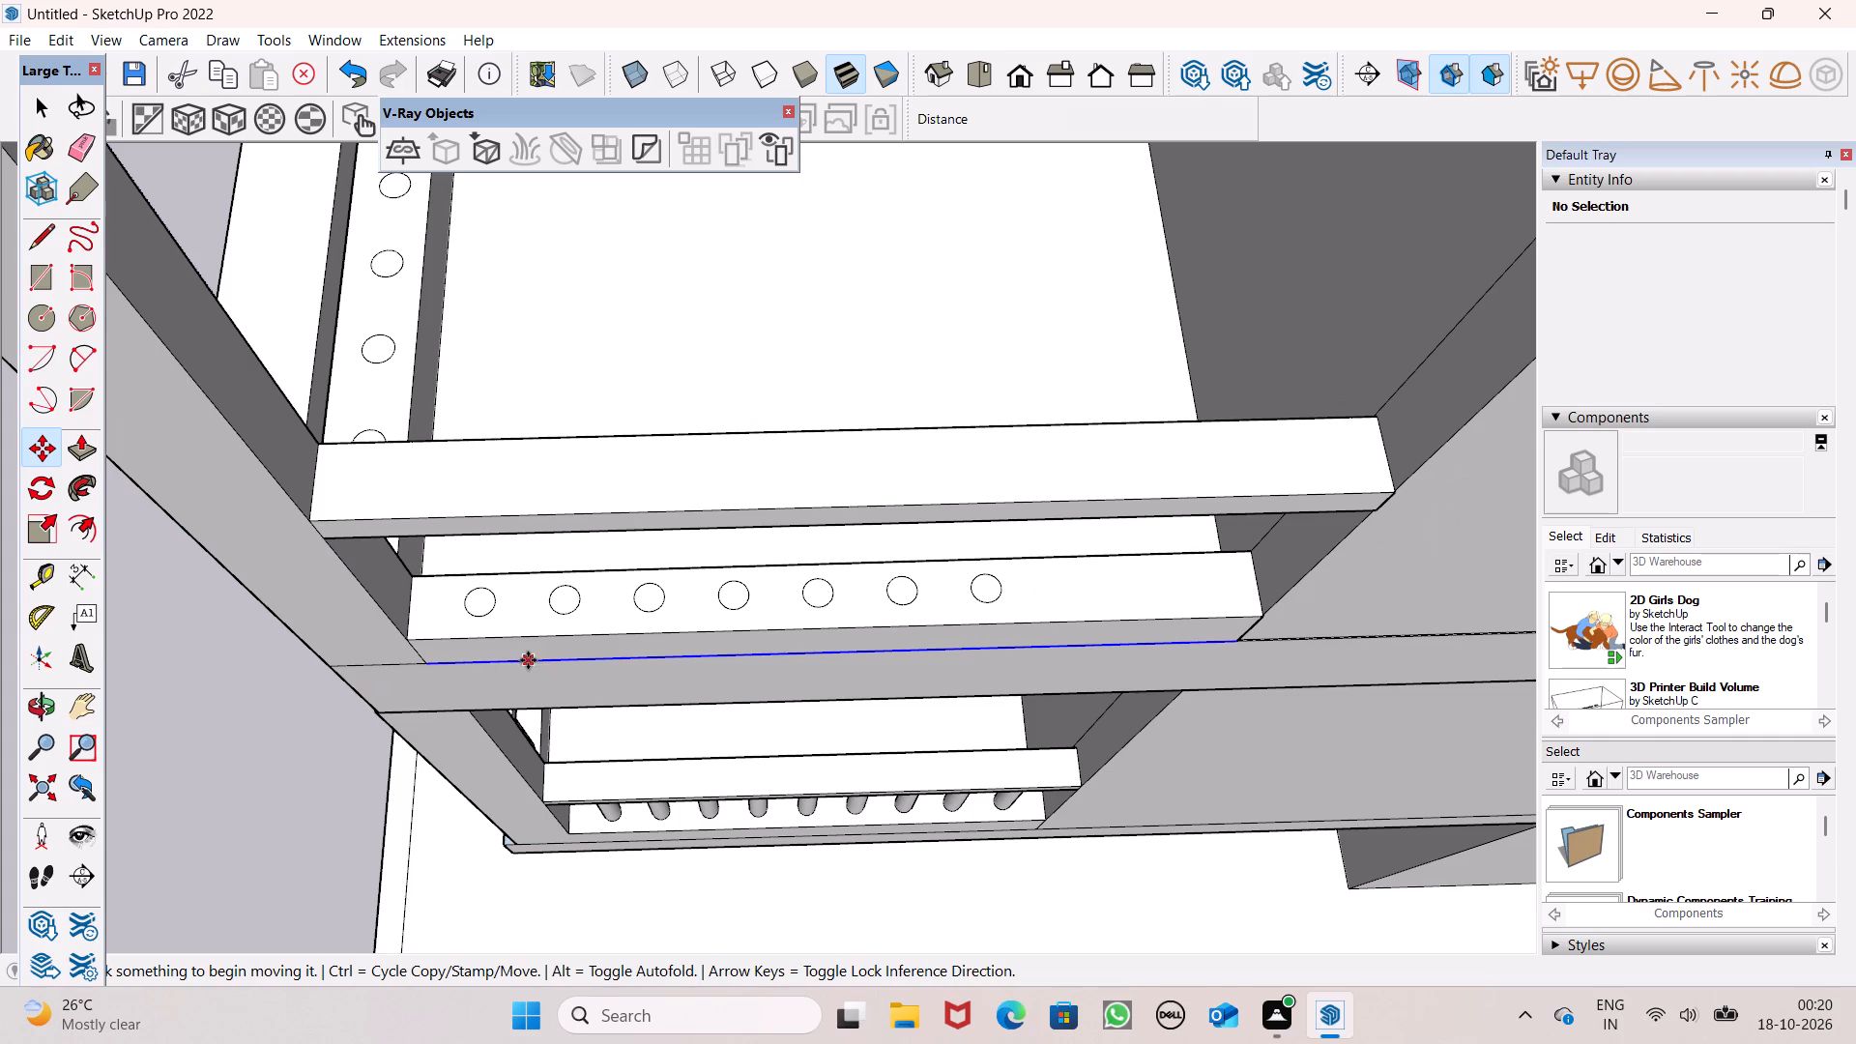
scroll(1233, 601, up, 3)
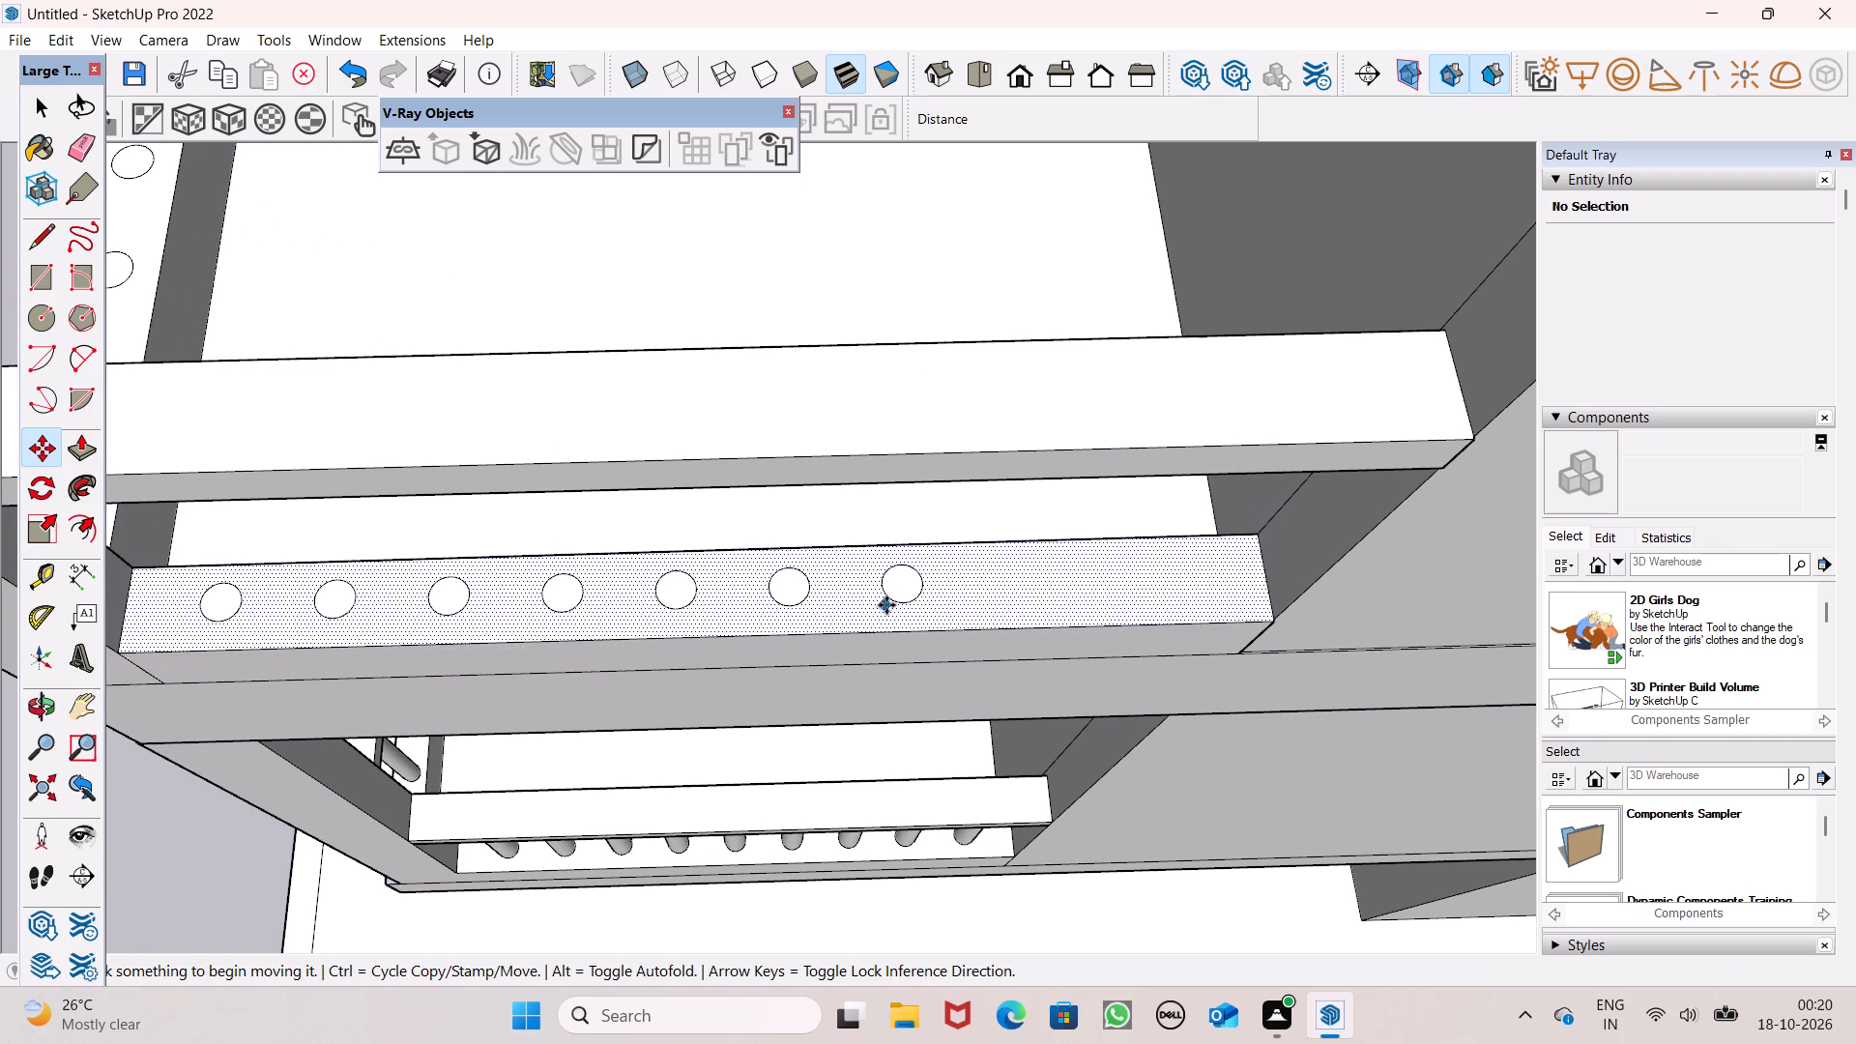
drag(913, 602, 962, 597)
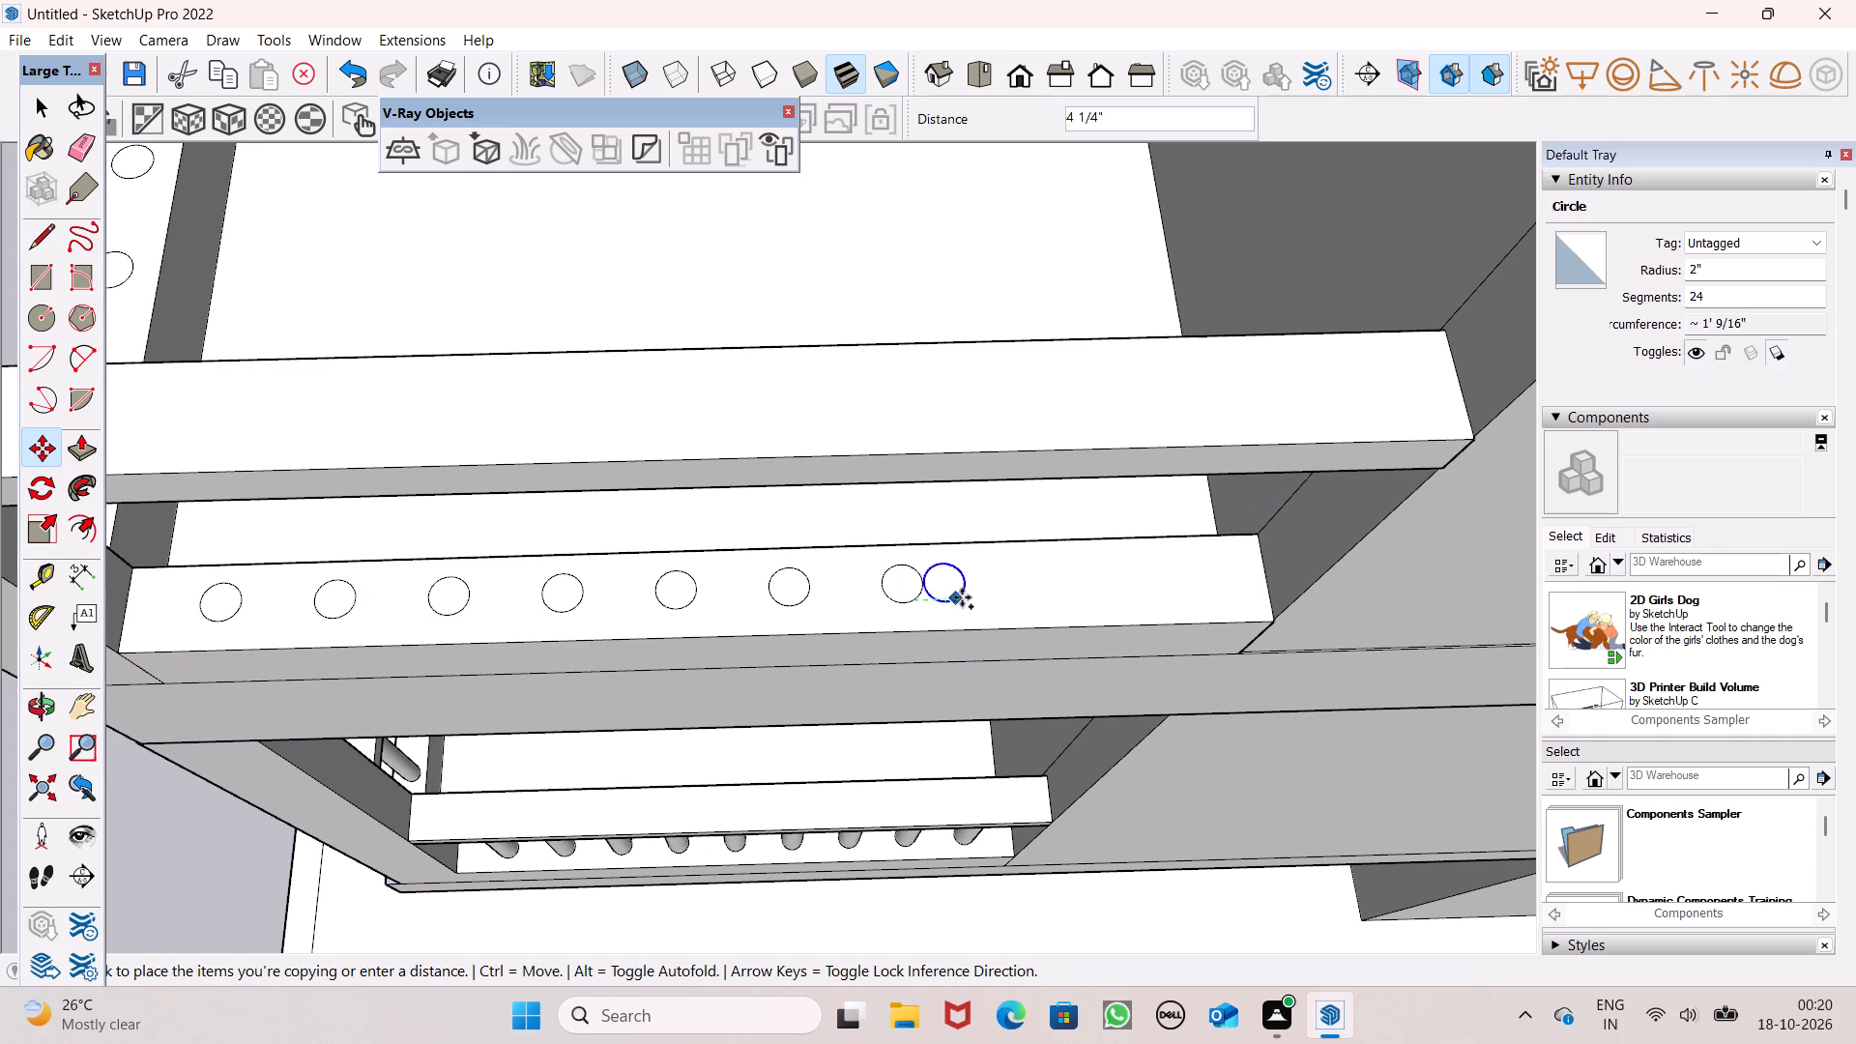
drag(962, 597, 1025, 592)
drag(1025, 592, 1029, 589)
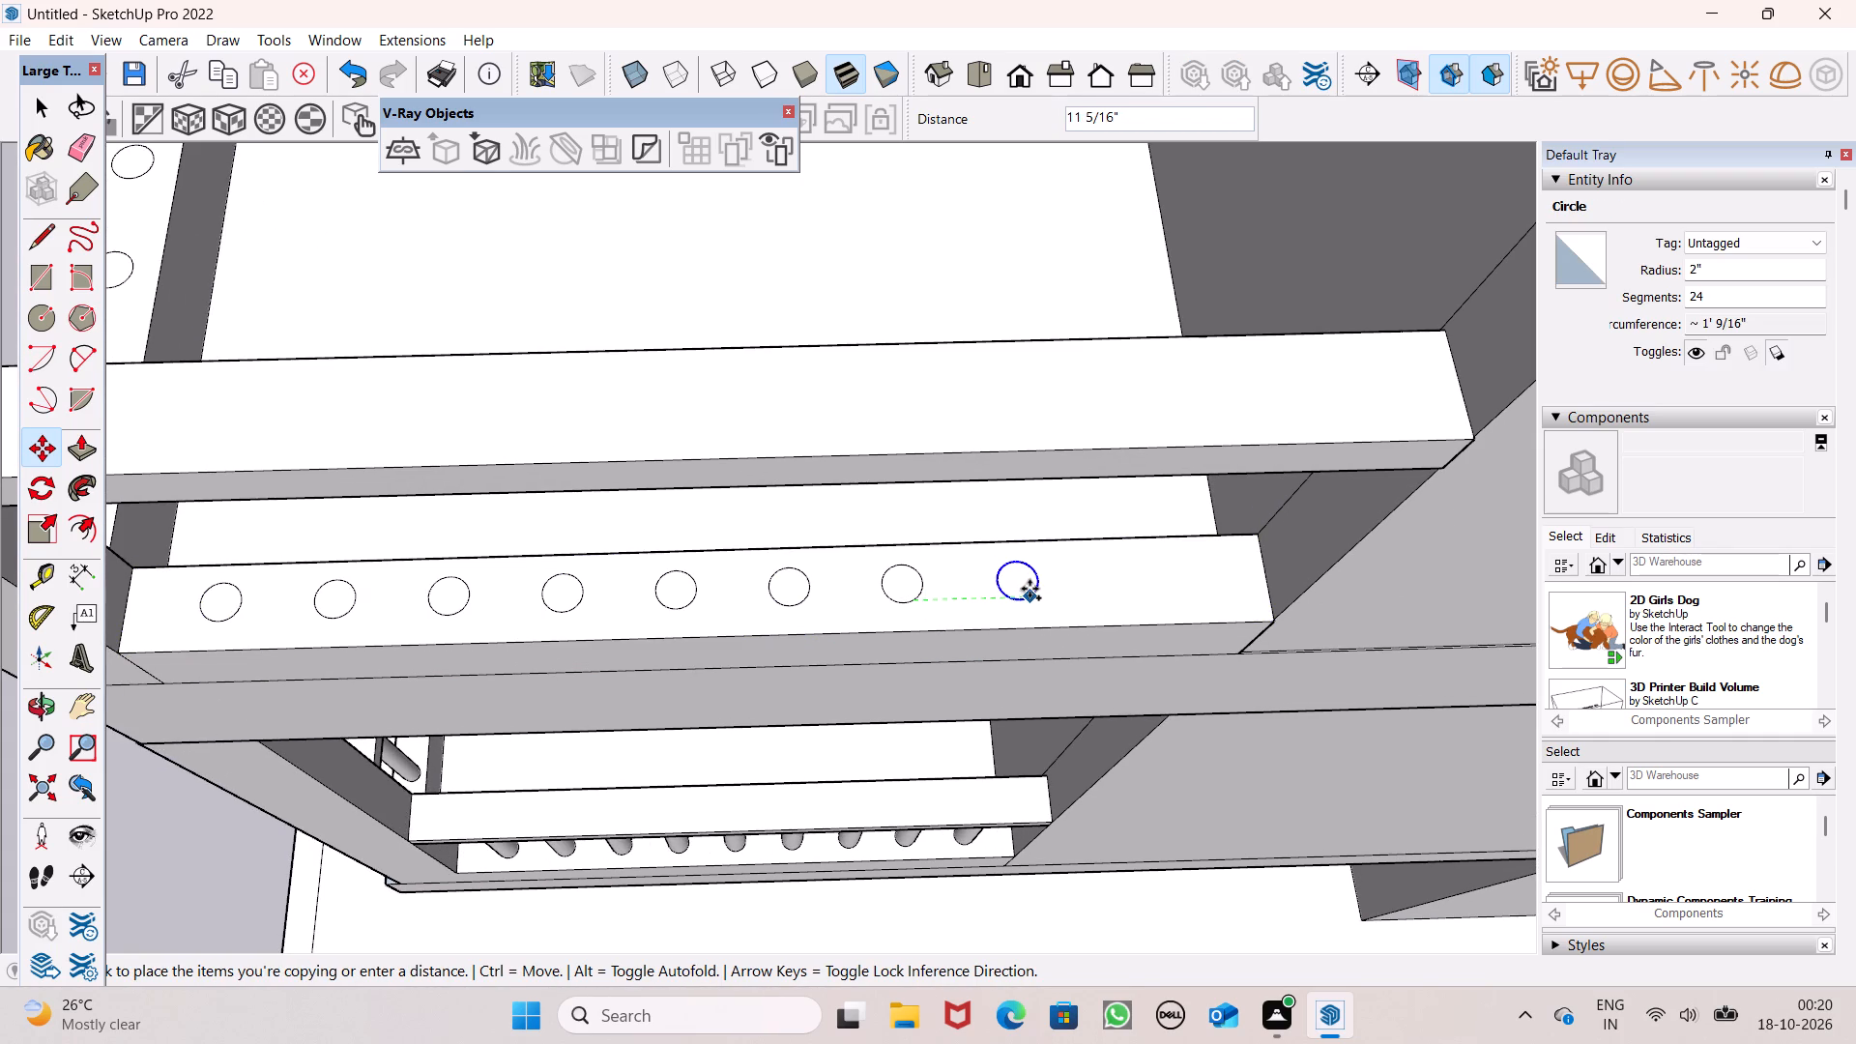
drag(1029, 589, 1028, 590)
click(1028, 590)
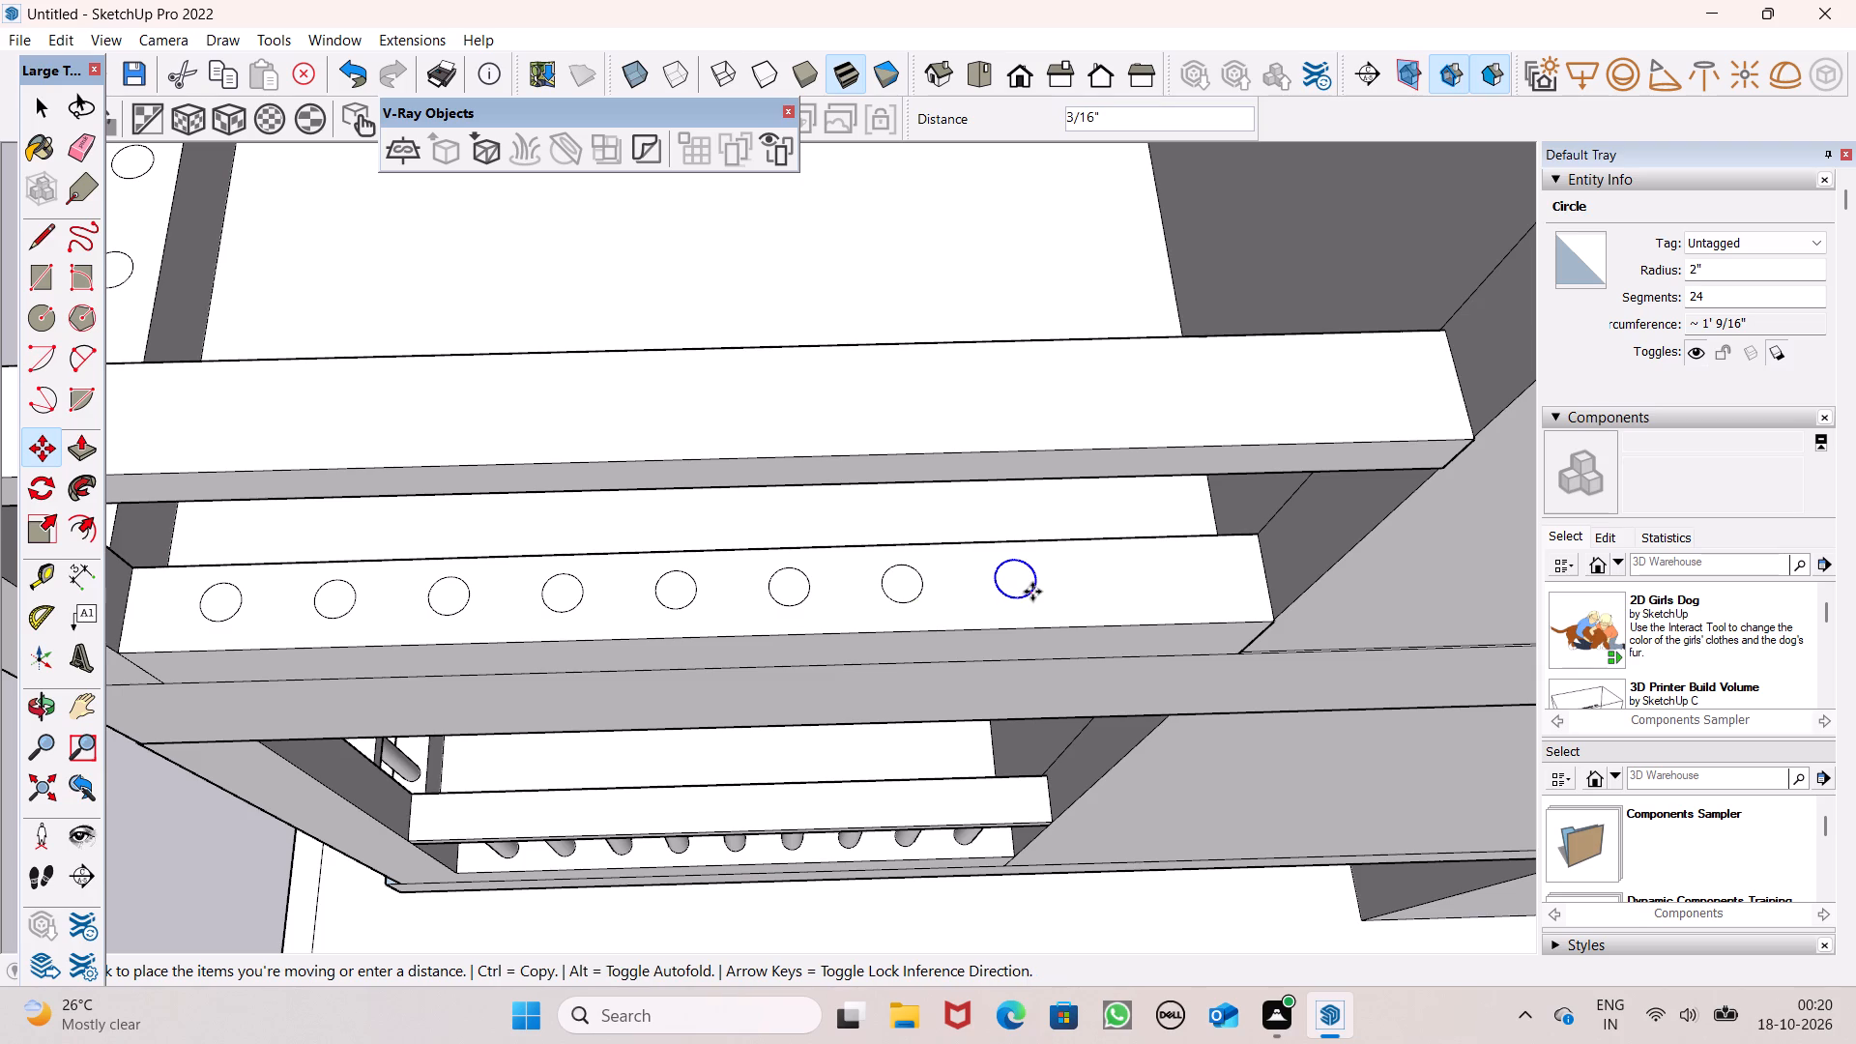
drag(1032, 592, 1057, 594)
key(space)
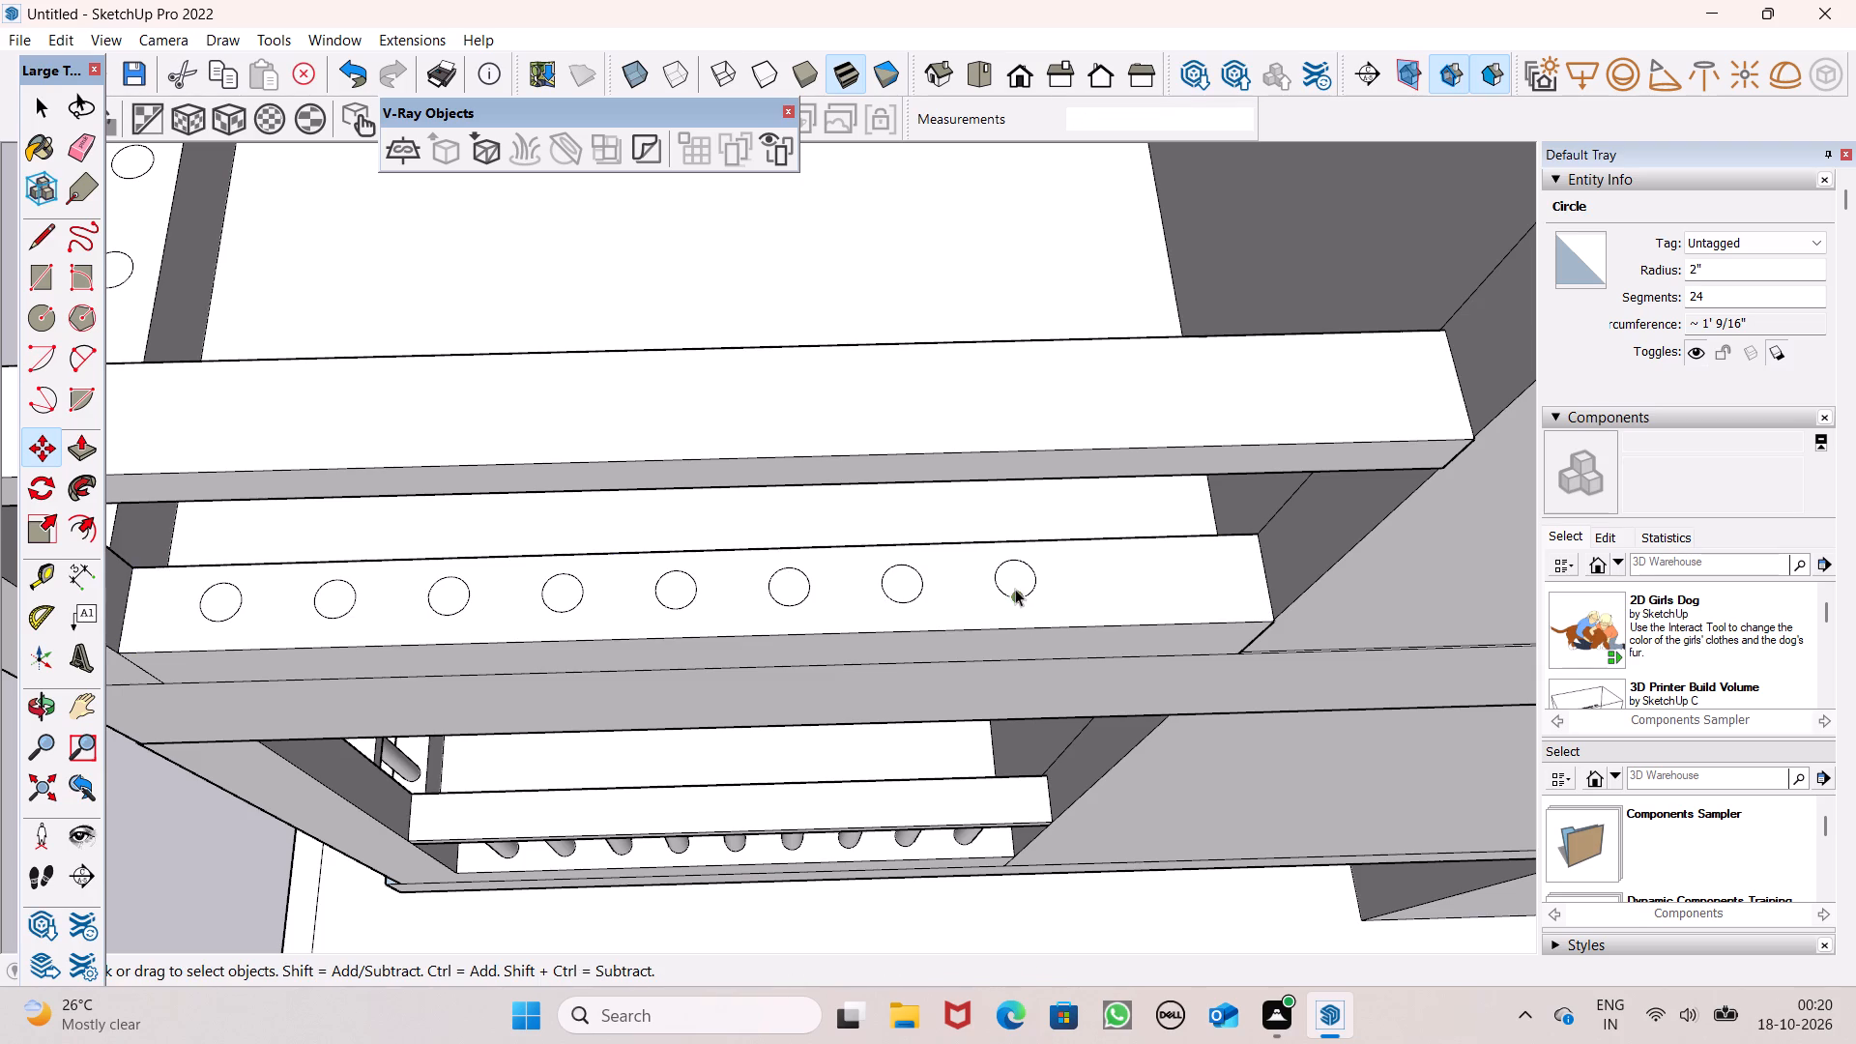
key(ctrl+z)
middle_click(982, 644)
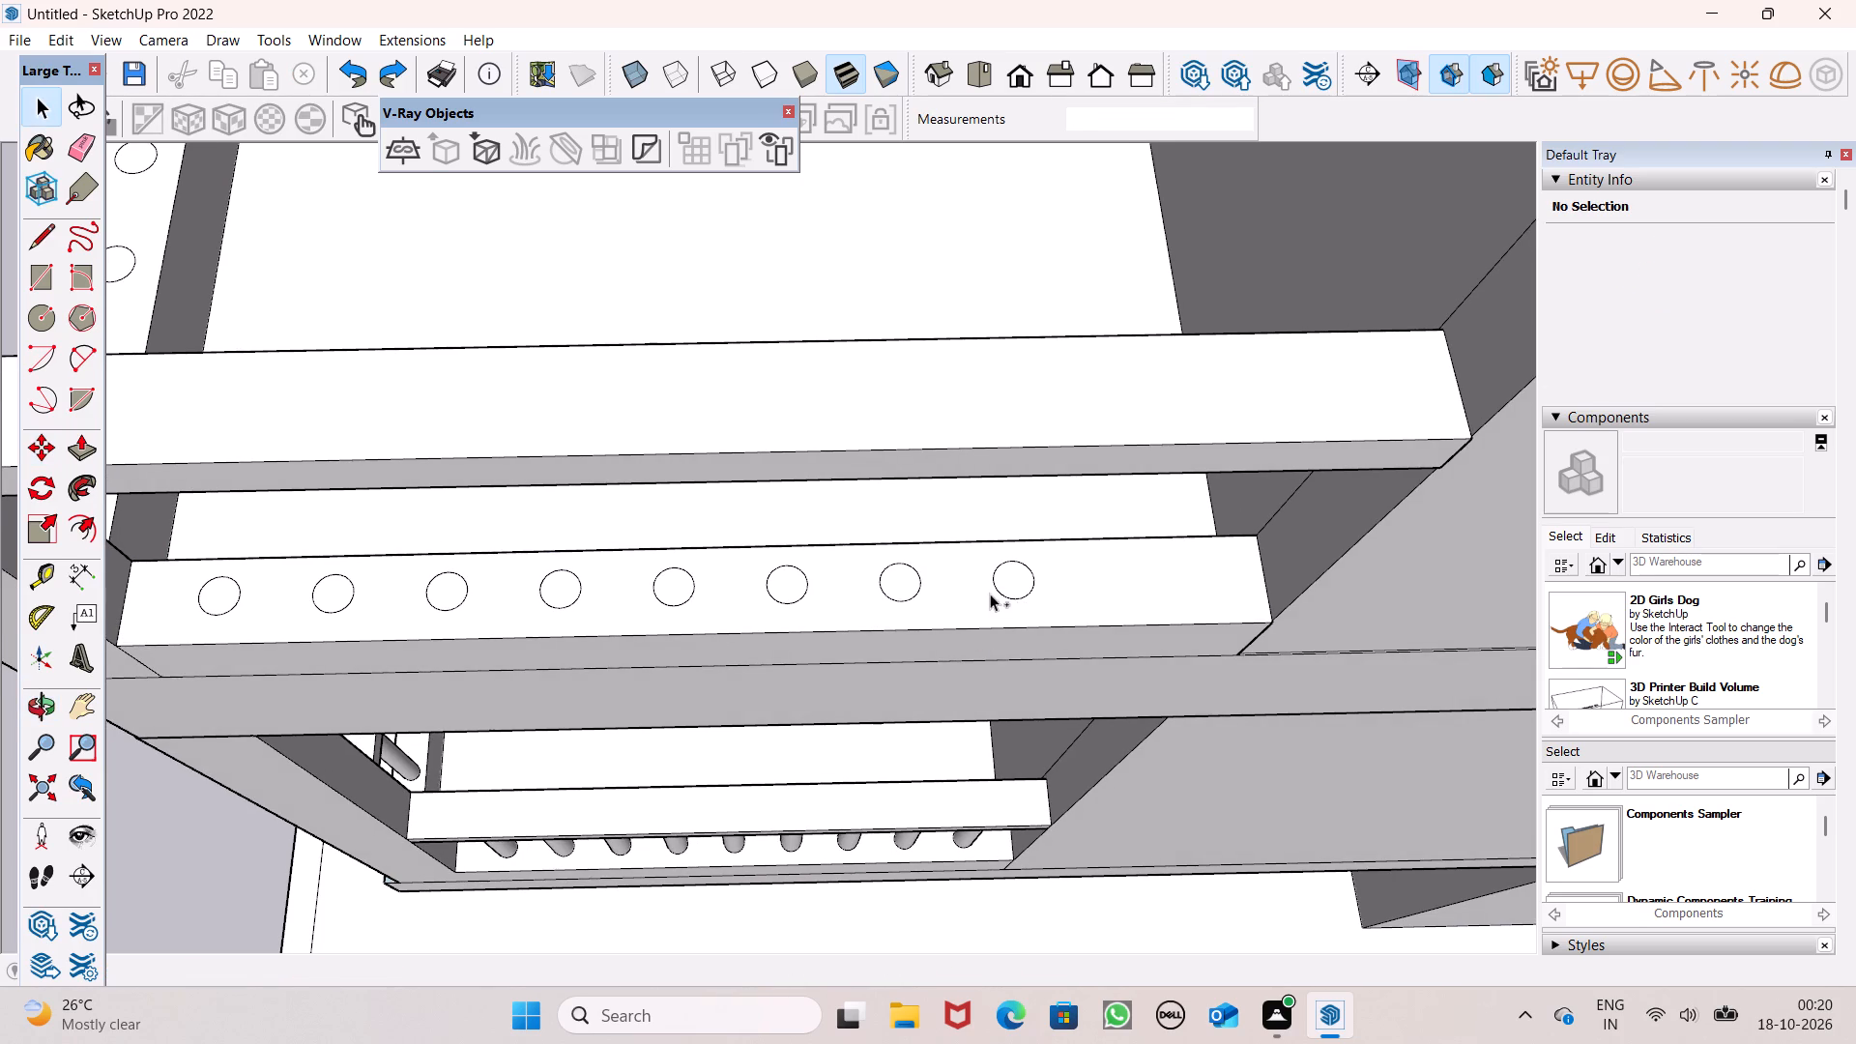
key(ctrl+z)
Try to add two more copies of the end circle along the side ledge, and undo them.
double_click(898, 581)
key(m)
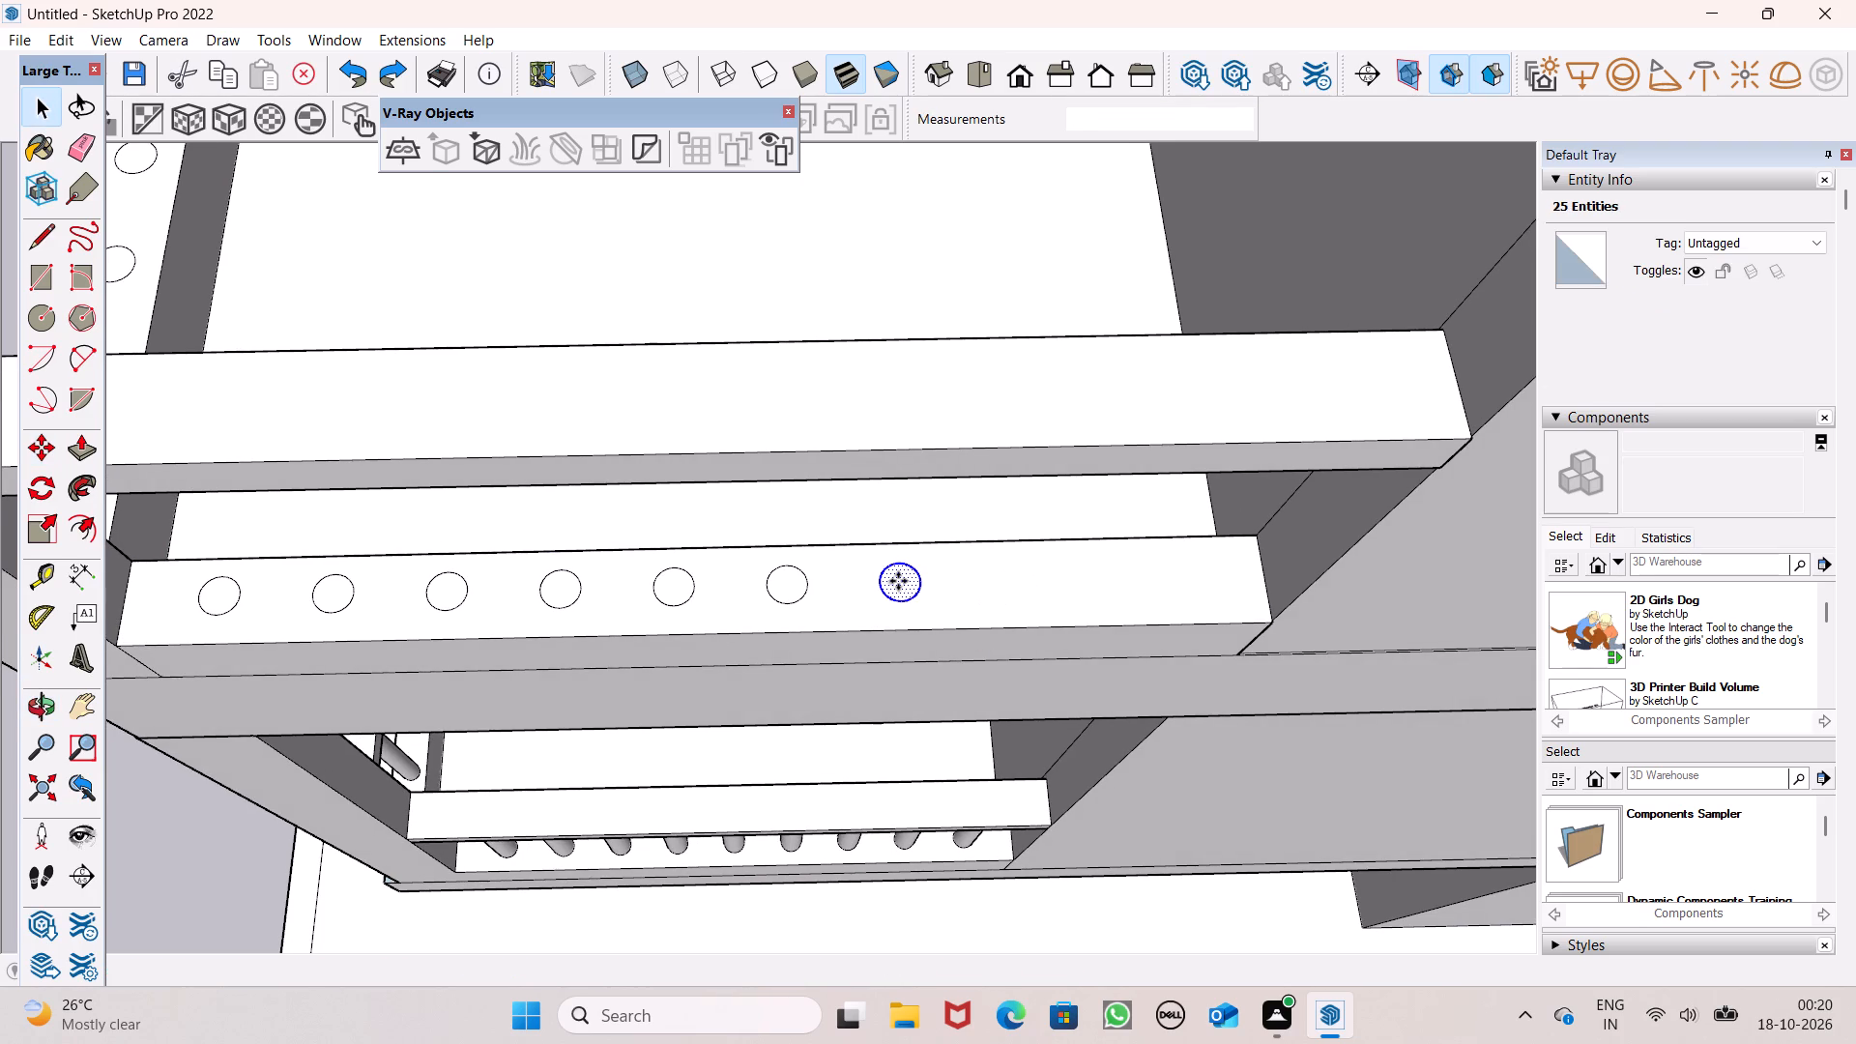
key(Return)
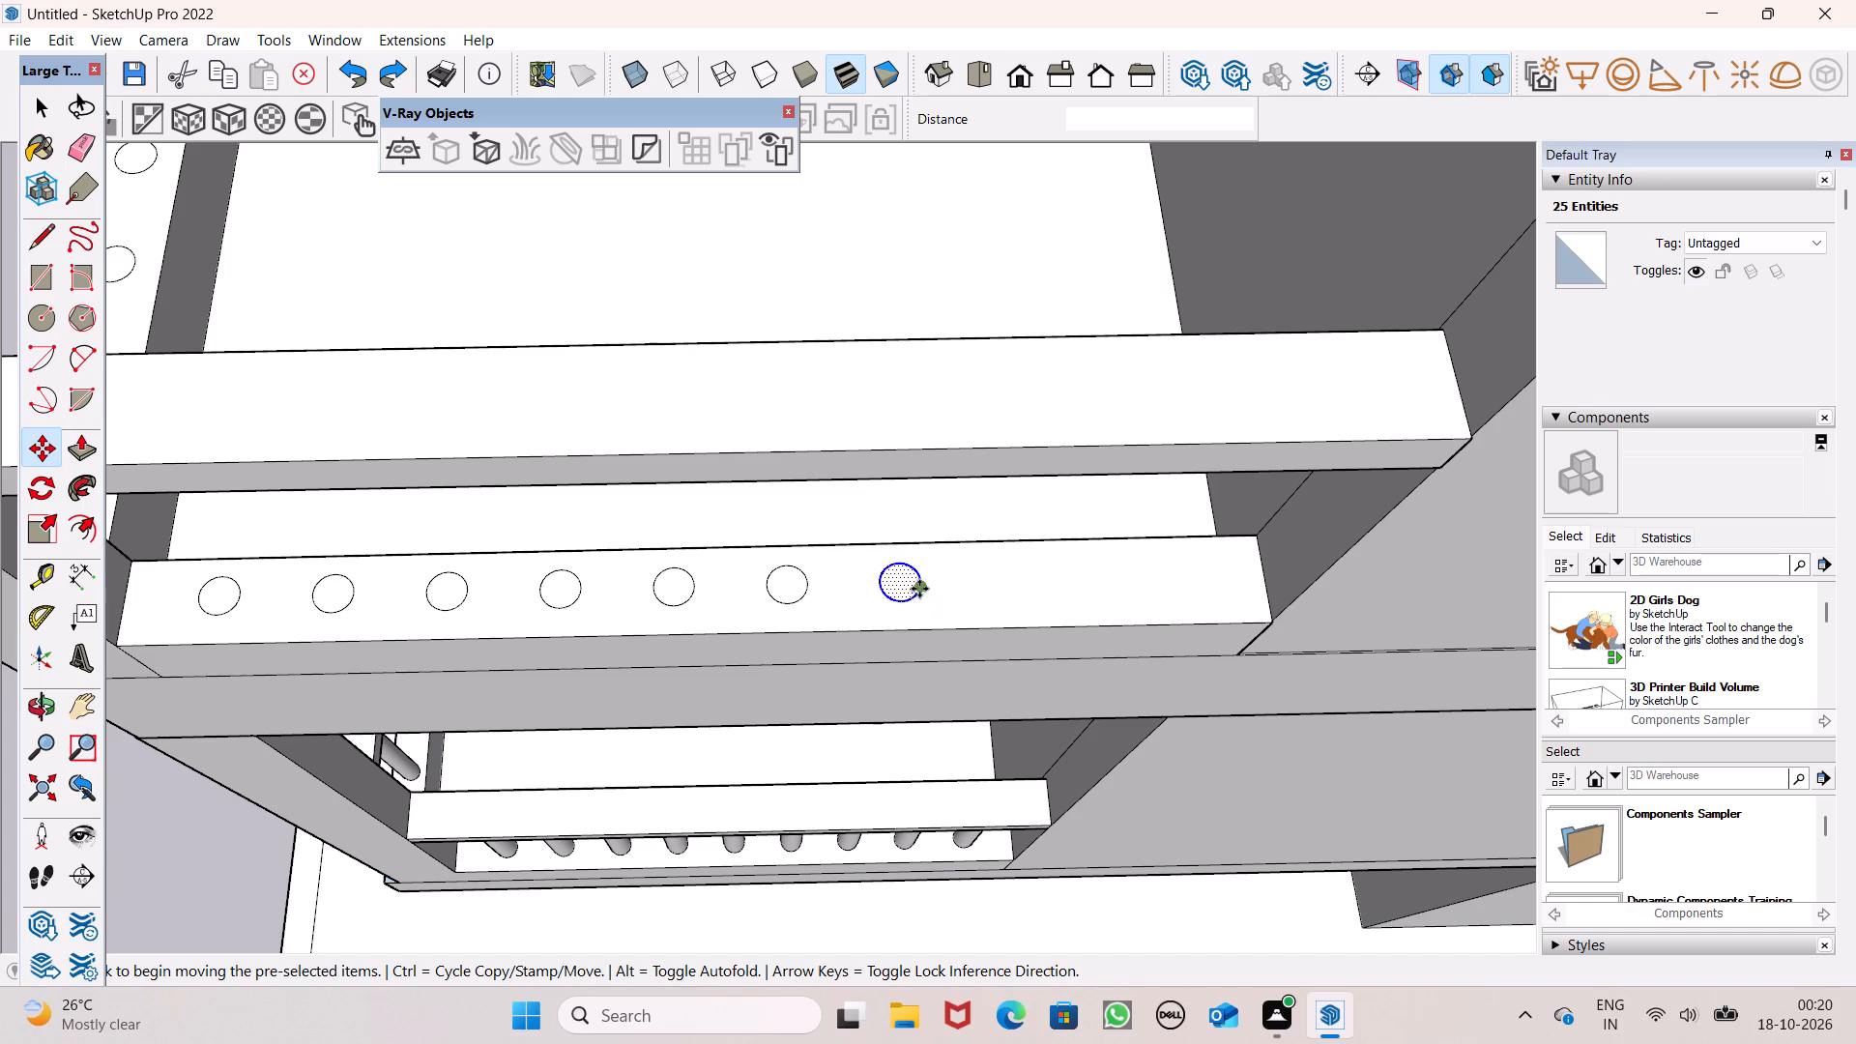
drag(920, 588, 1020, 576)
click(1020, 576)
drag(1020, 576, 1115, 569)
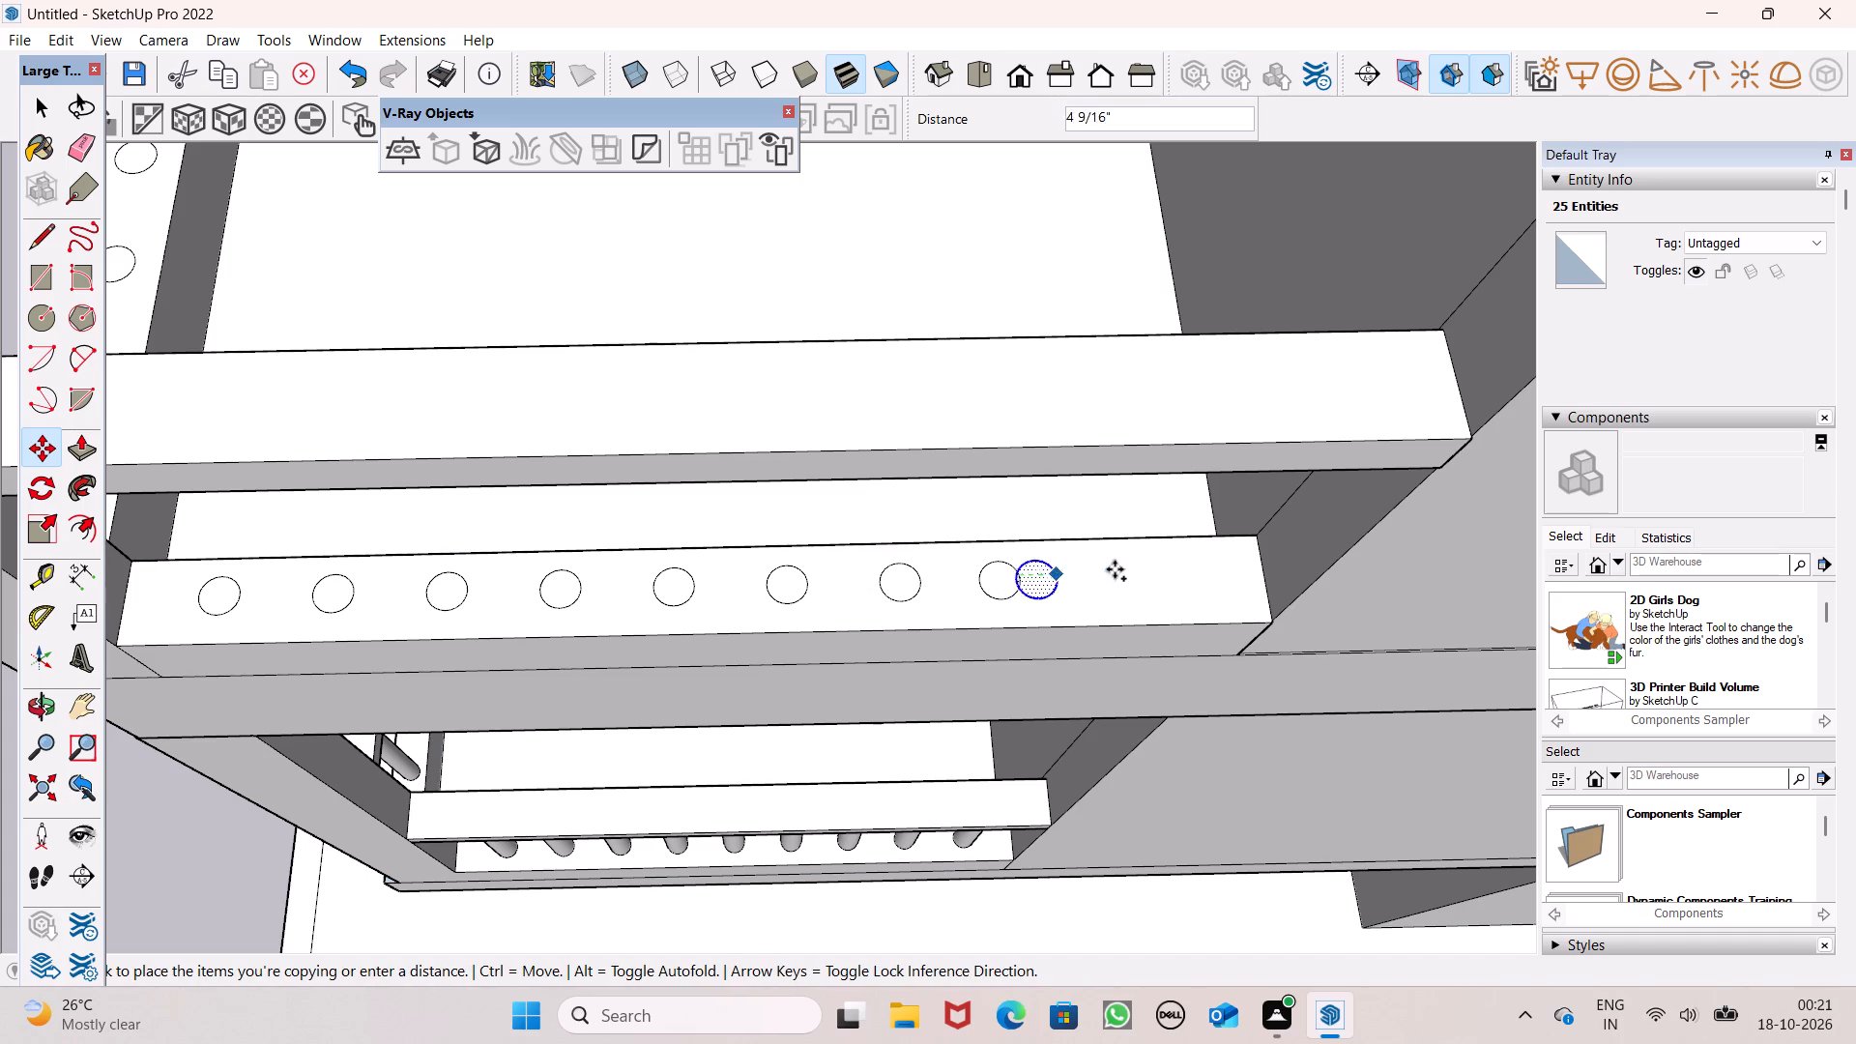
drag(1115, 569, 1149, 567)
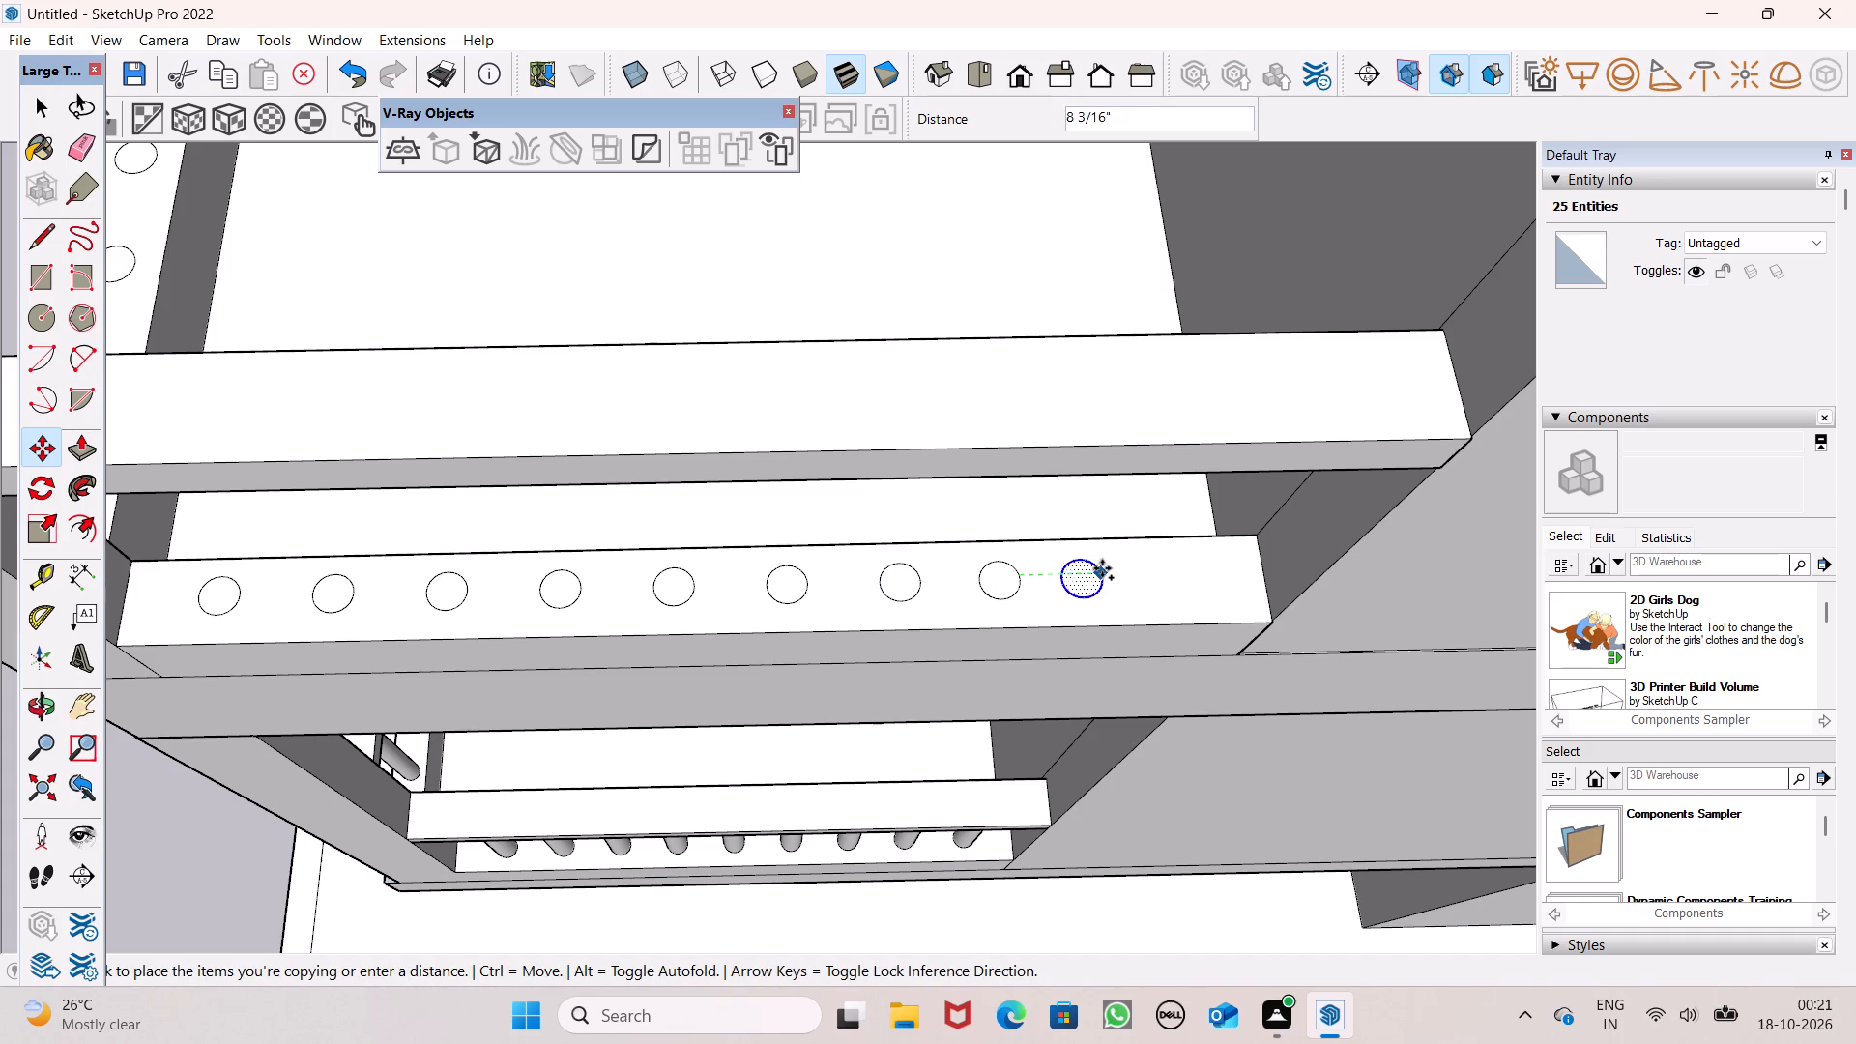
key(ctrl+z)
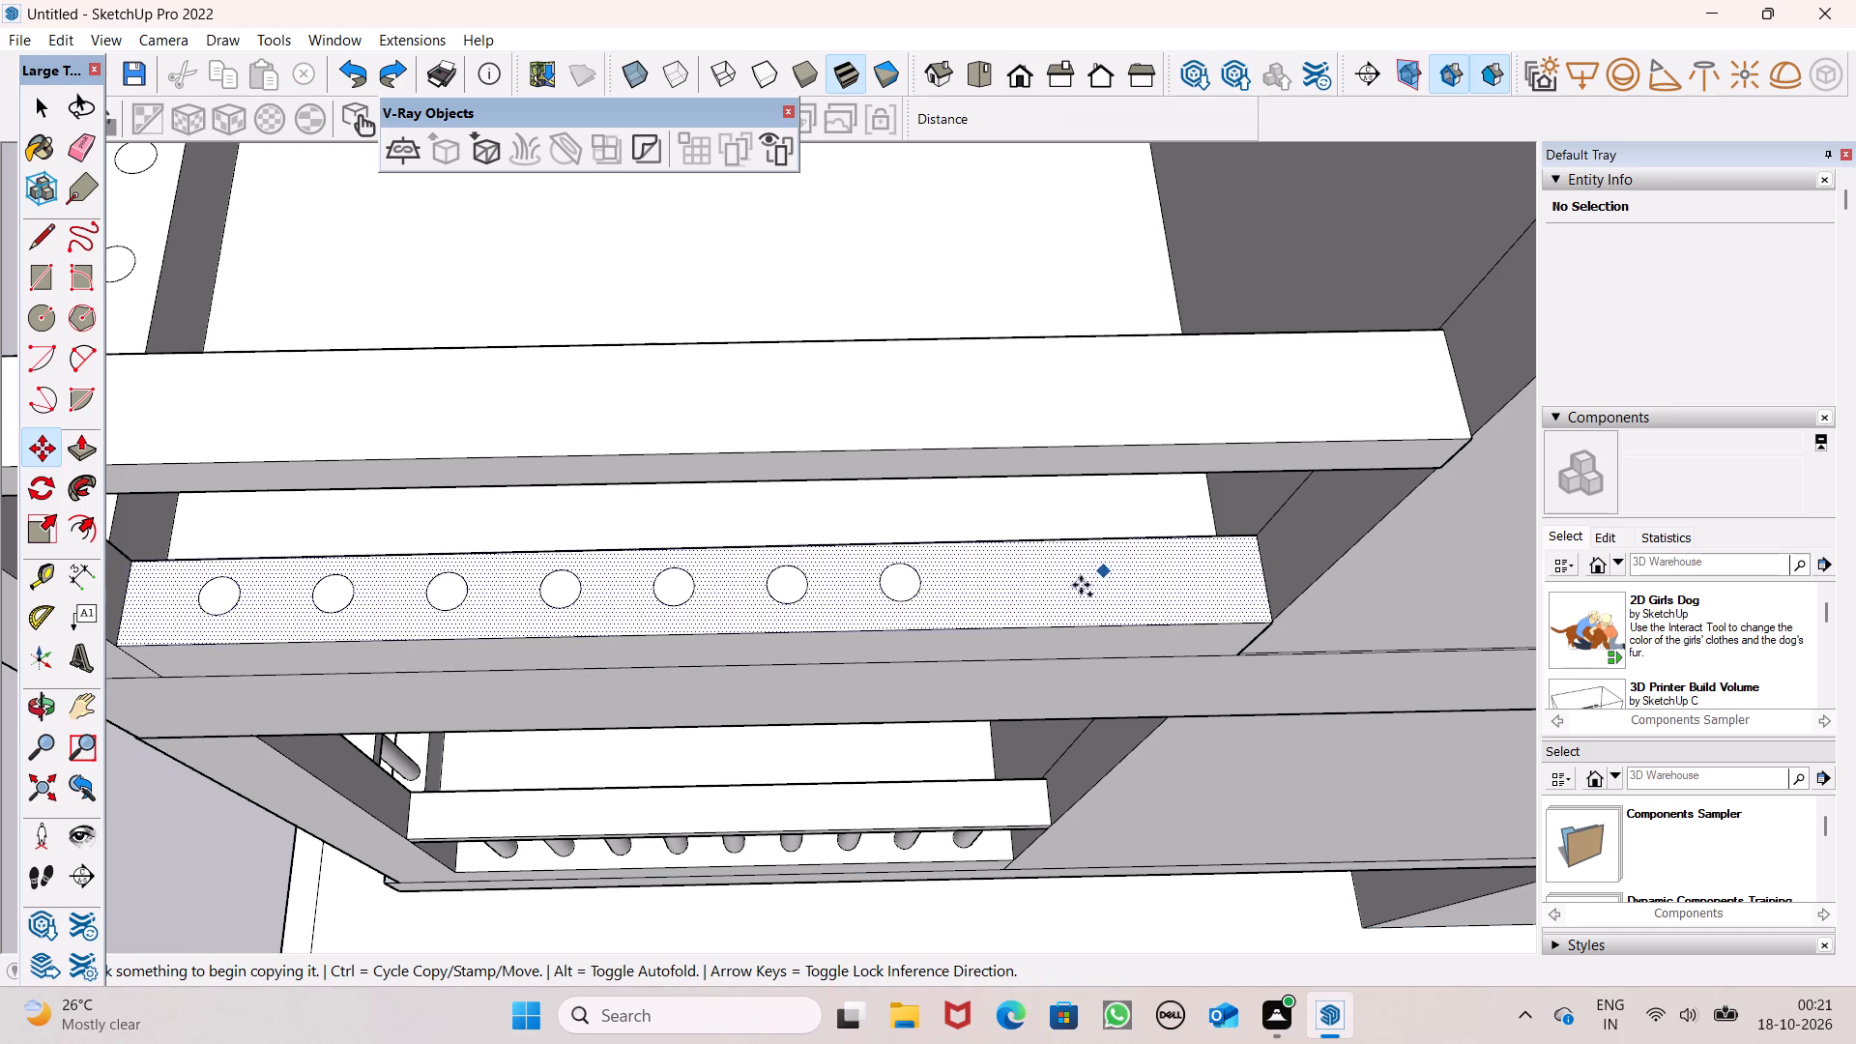
Copy the end circle with its face twice along the side ledge, placing the last copy about 1' 11/16" beyond the previous one.
key(space)
double_click(896, 581)
scroll(1031, 614, up, 1)
middle_drag(1024, 624, 970, 656)
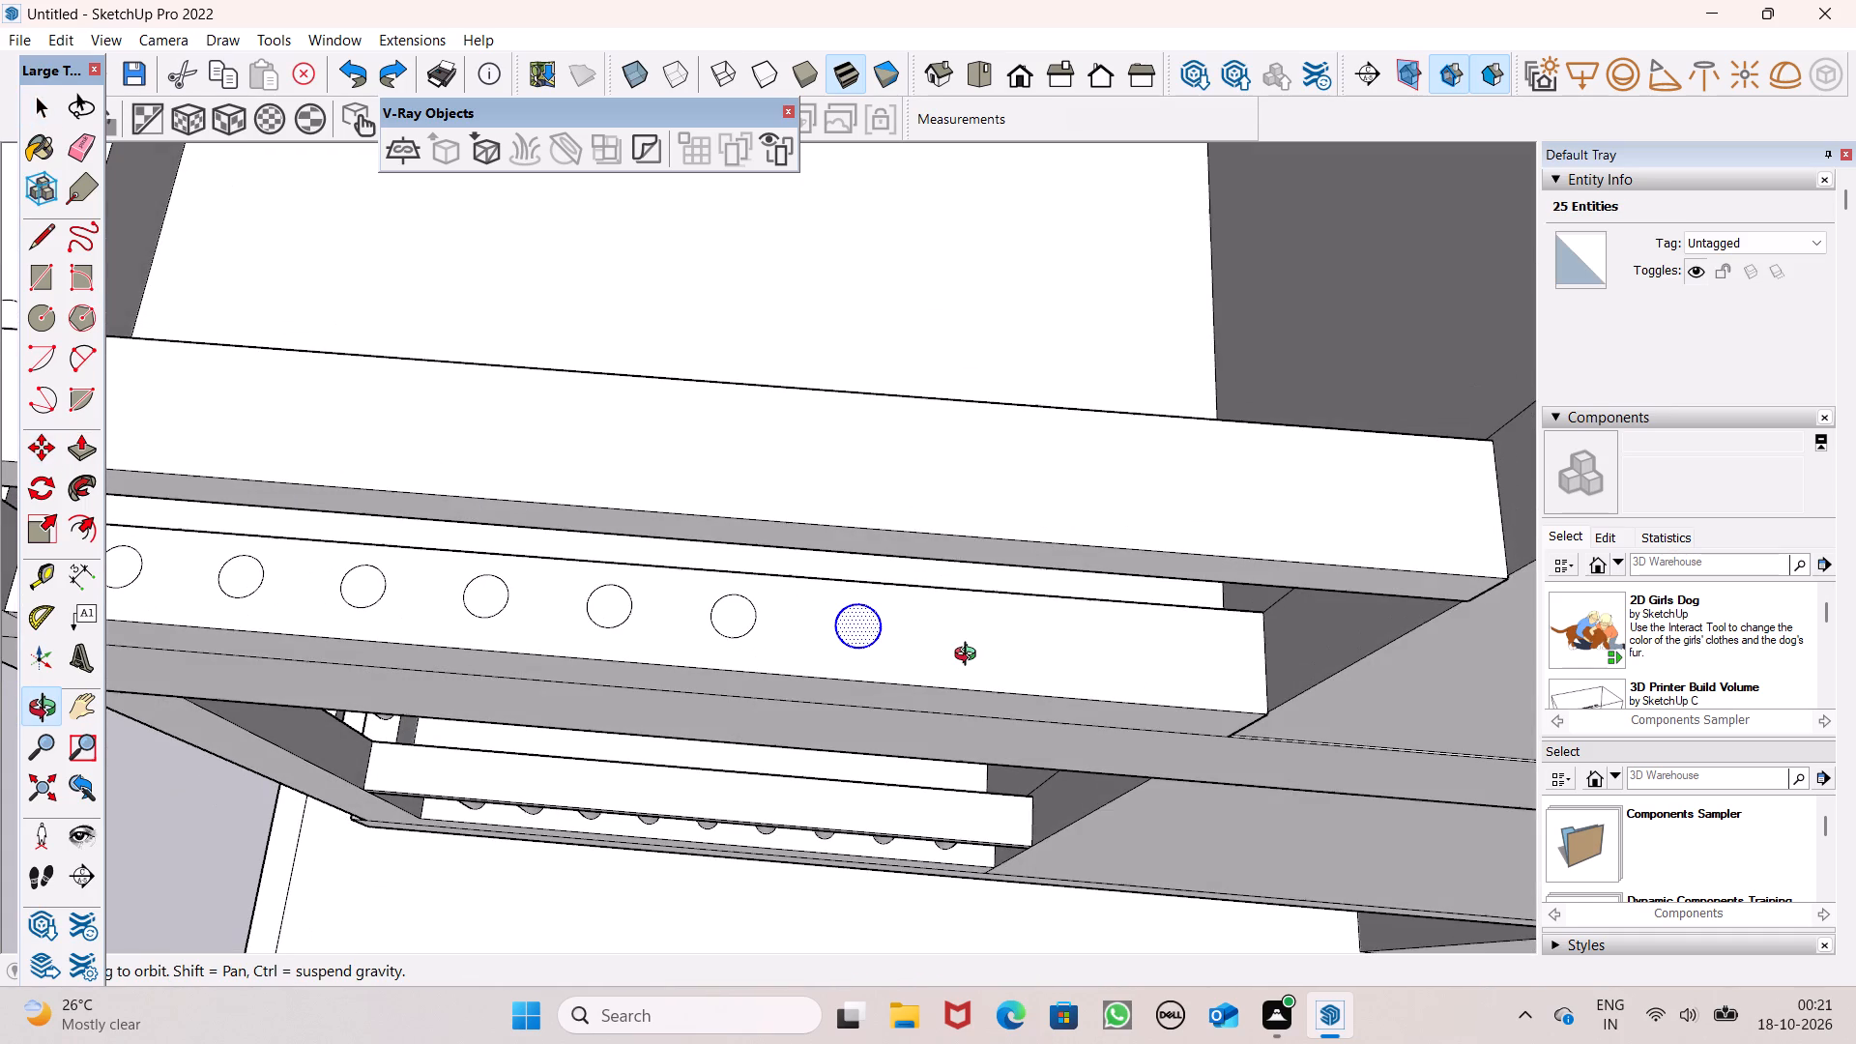
middle_drag(970, 656, 983, 656)
key(m)
key(Return)
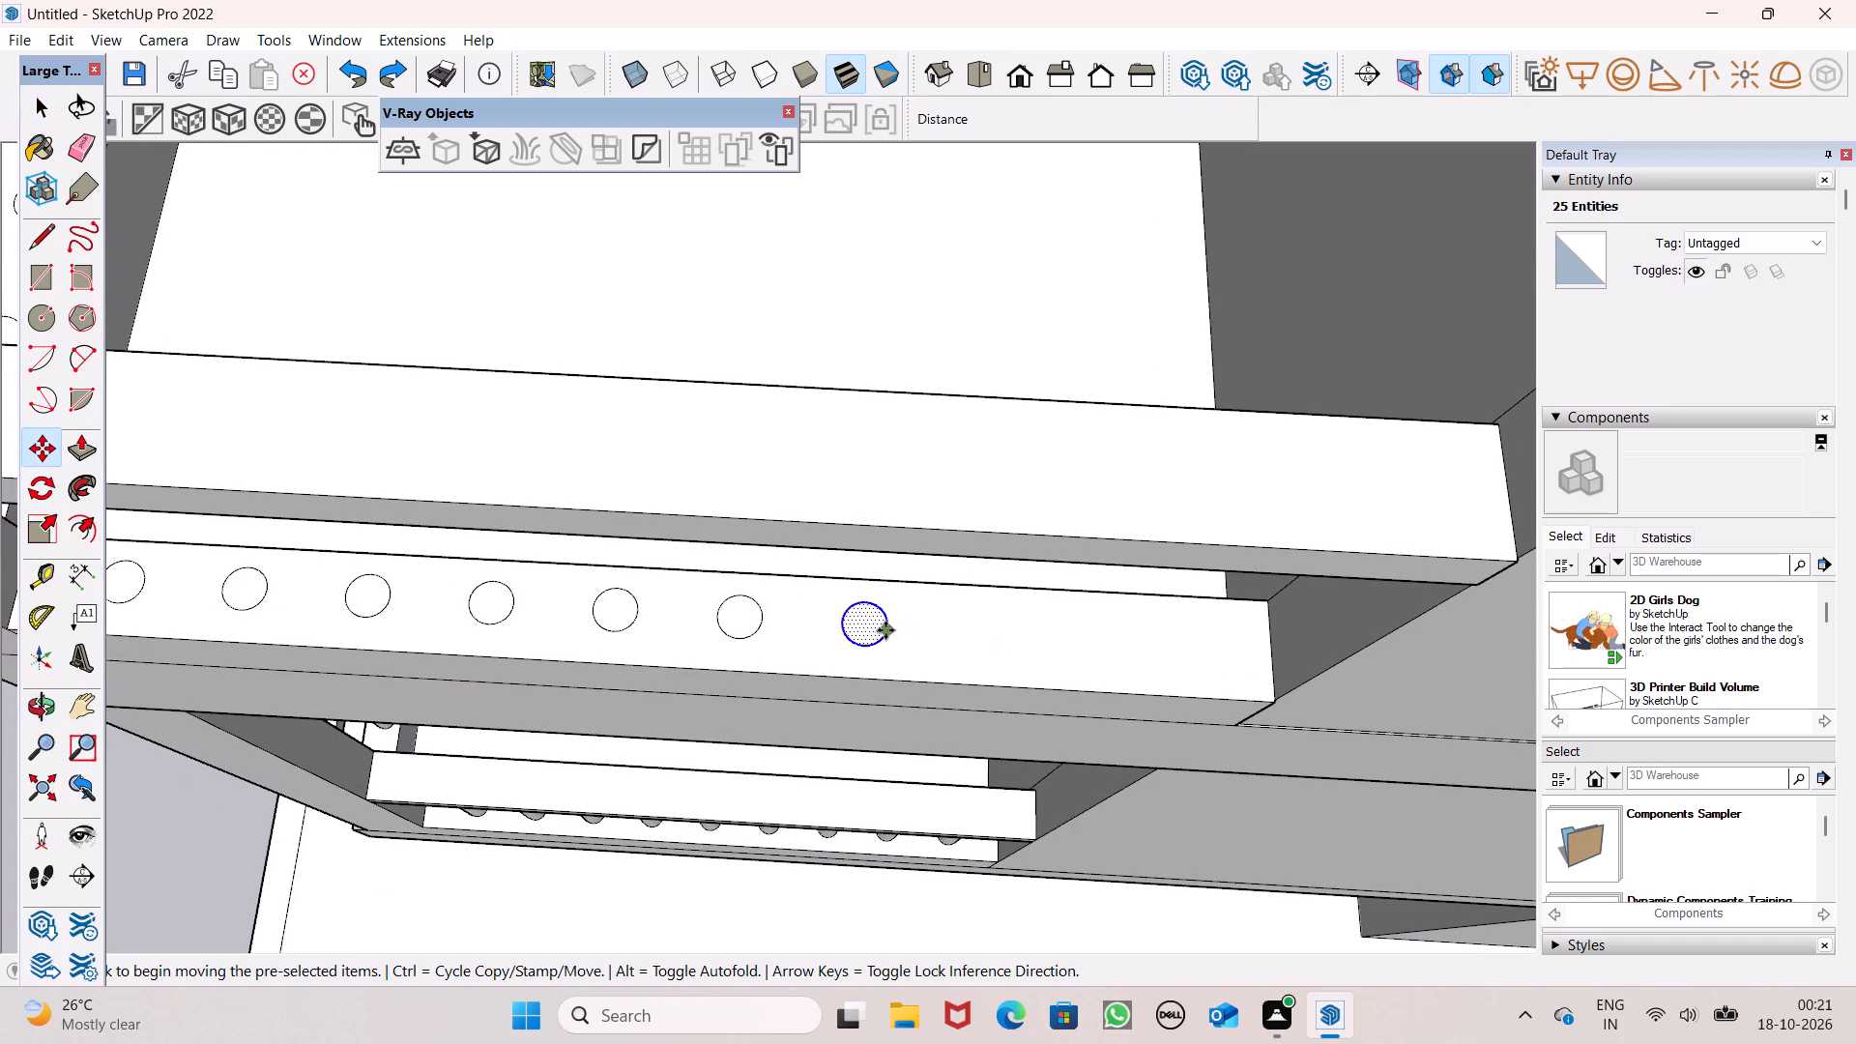
drag(884, 629, 1000, 627)
drag(1005, 632, 1140, 640)
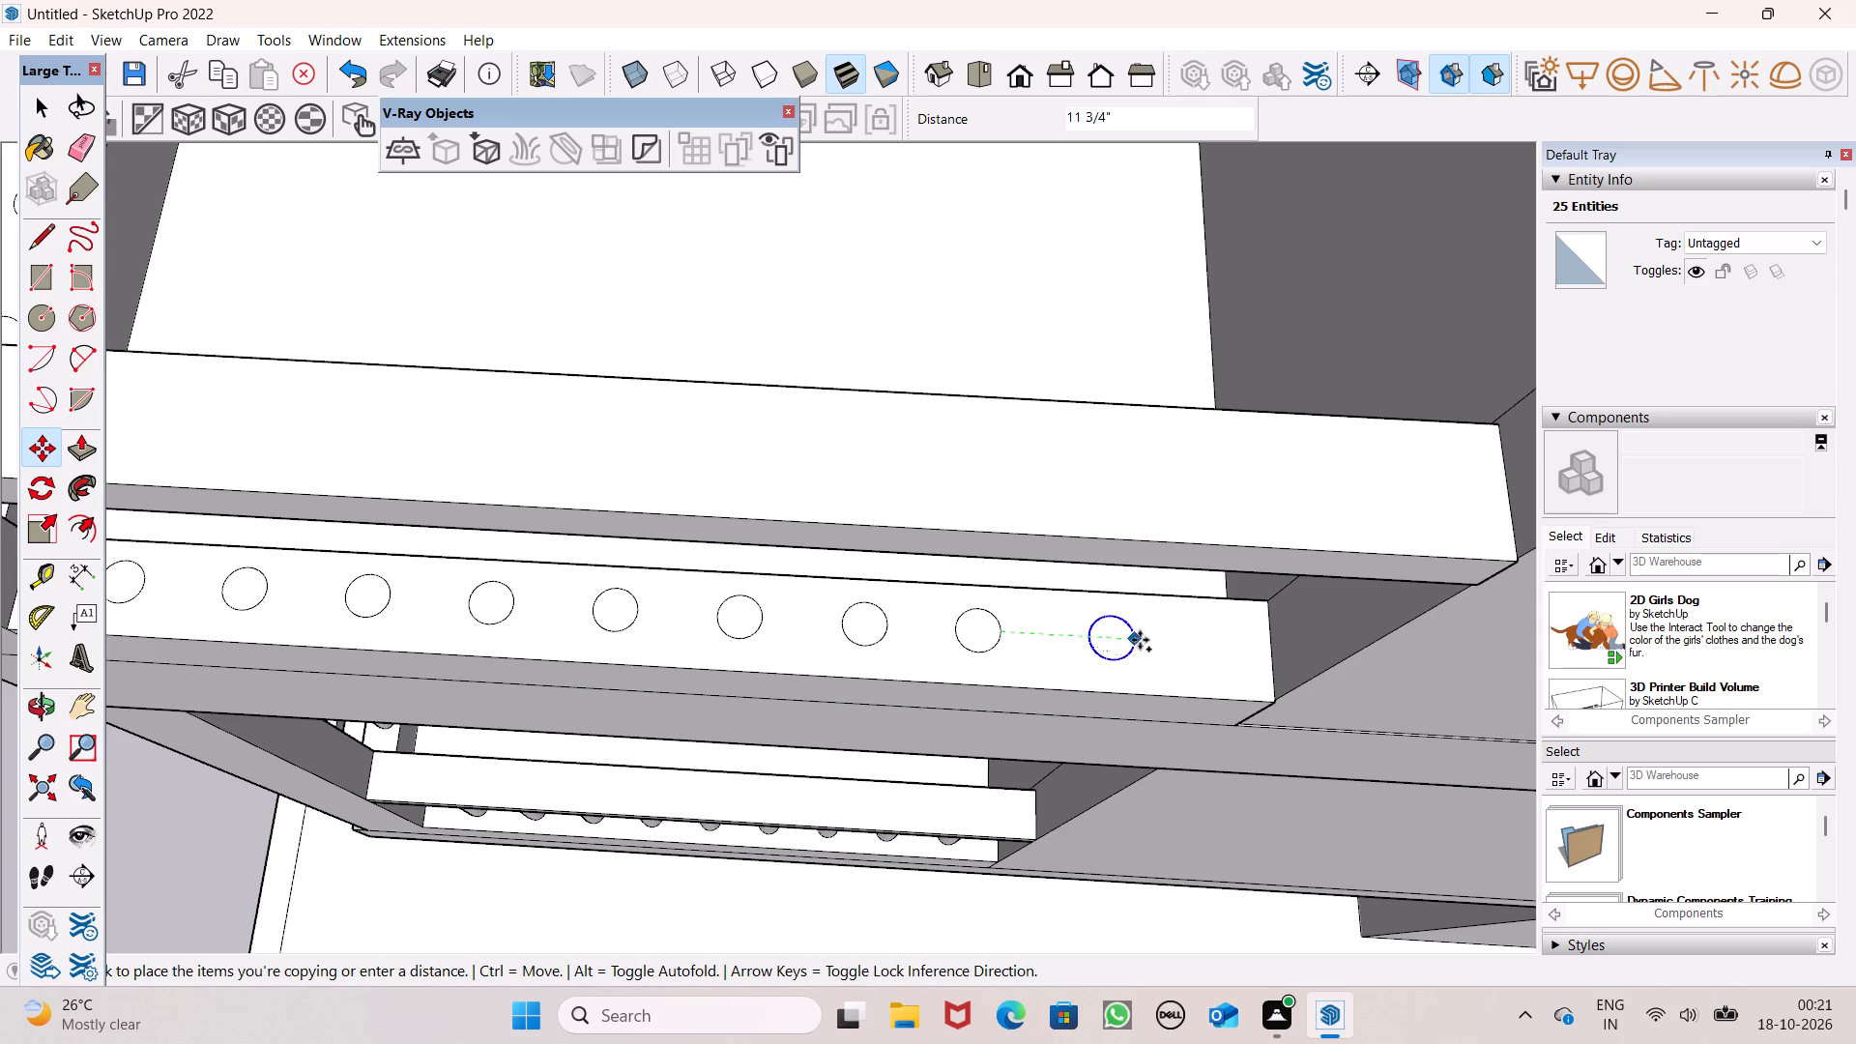
drag(1140, 640, 1145, 640)
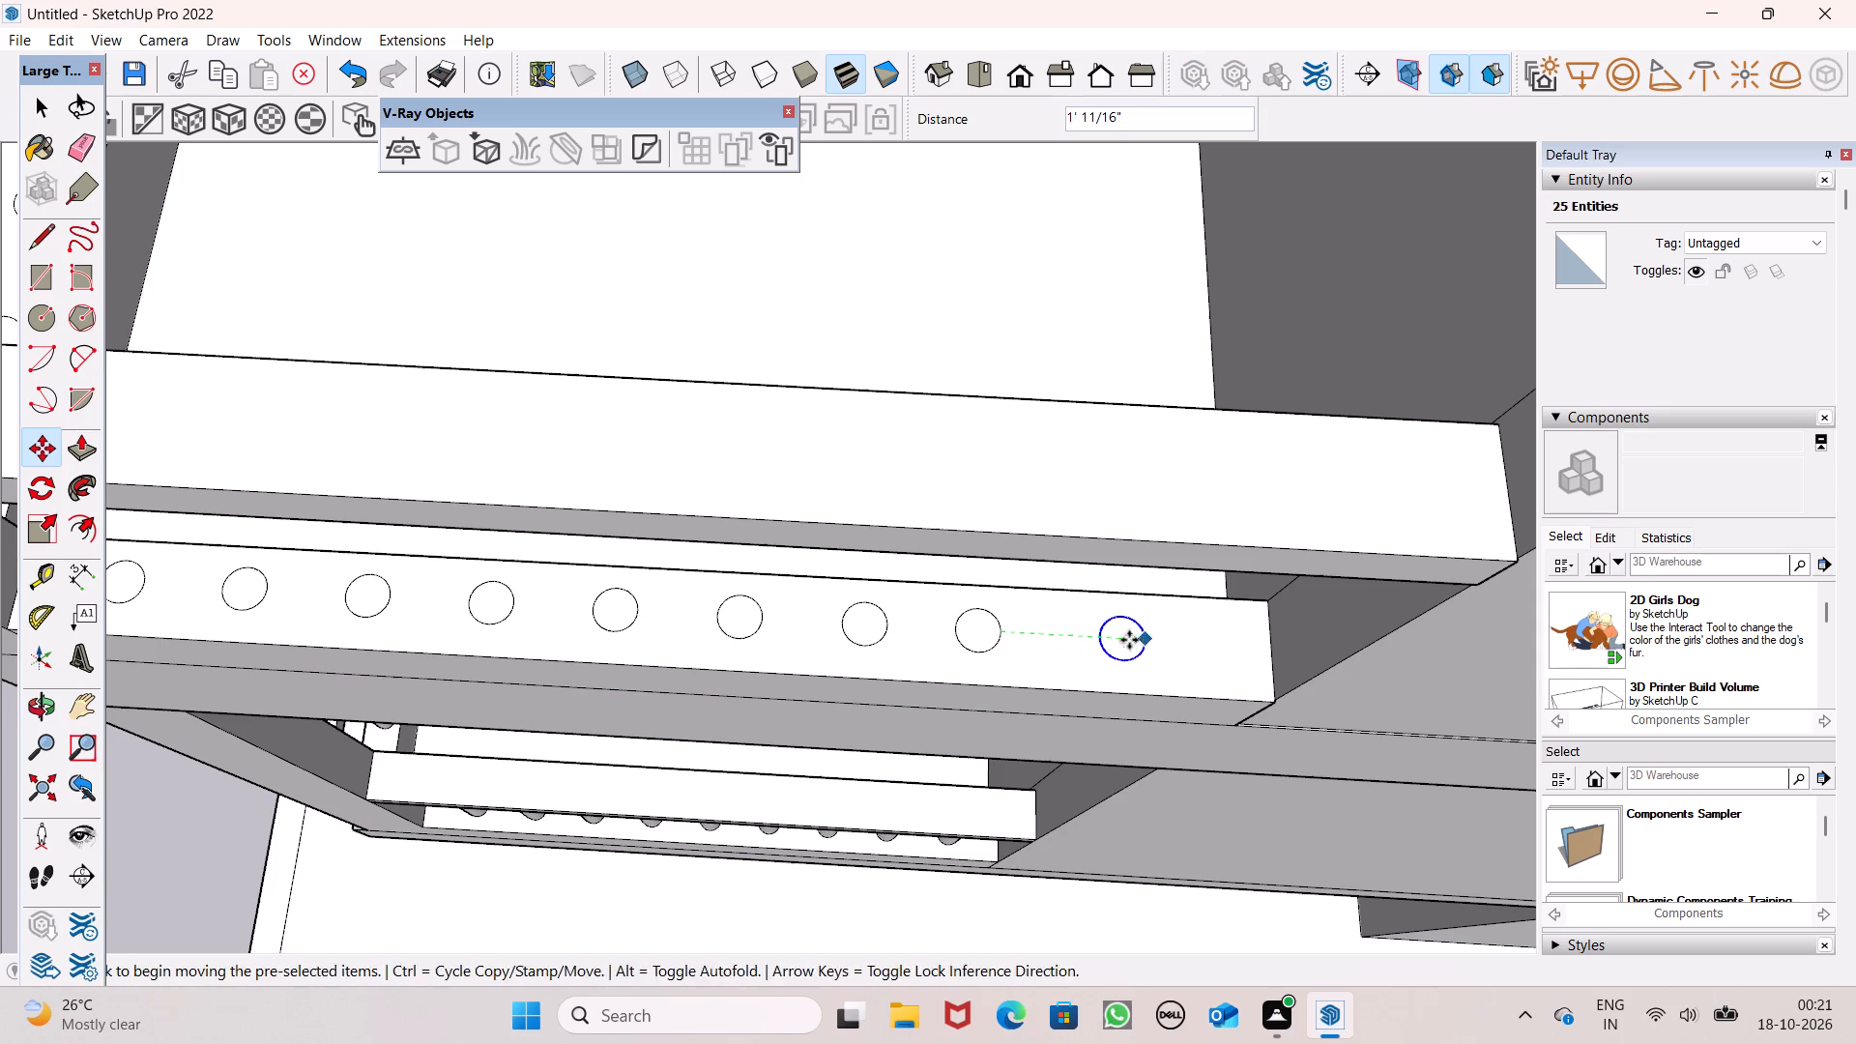
key(space)
scroll(1065, 572, down, 6)
scroll(914, 589, down, 5)
click(240, 660)
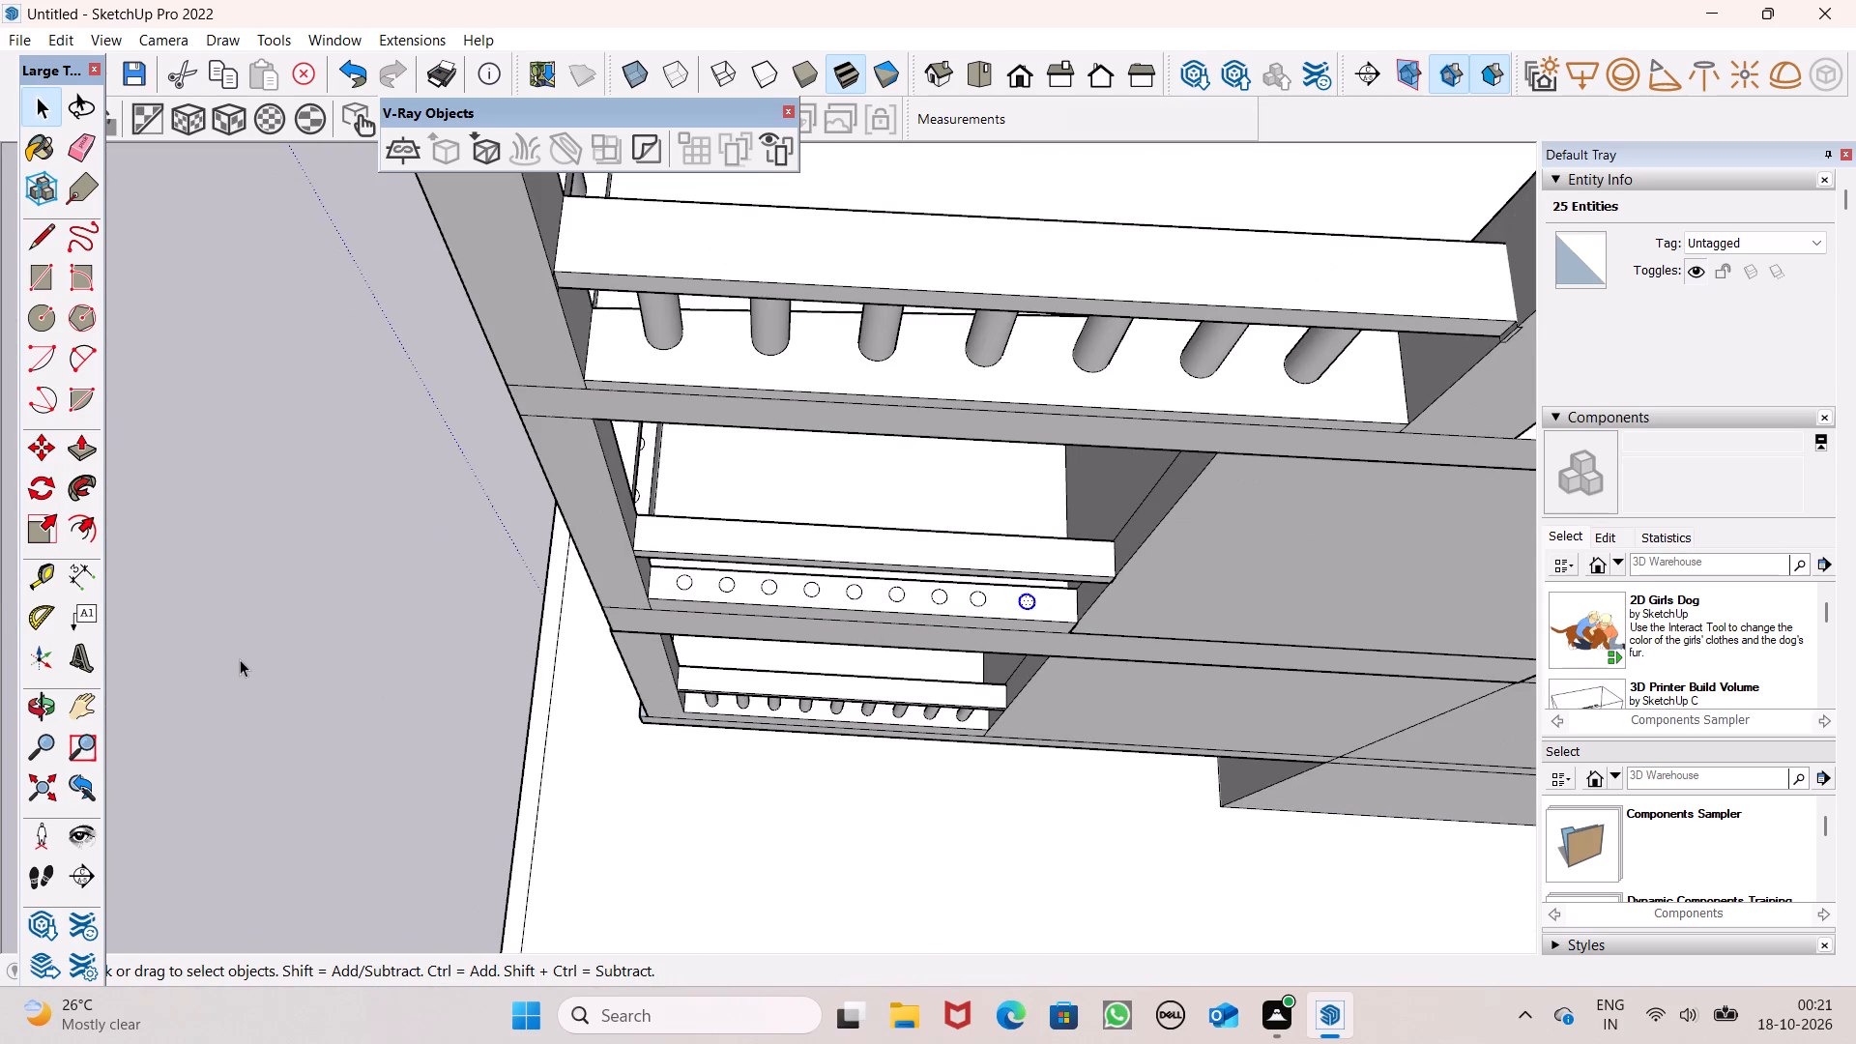
Push/Pull the first two circles on the same floor's front ledge up toward the handrail, the second about 2' 3/8" high.
middle_drag(854, 740, 903, 642)
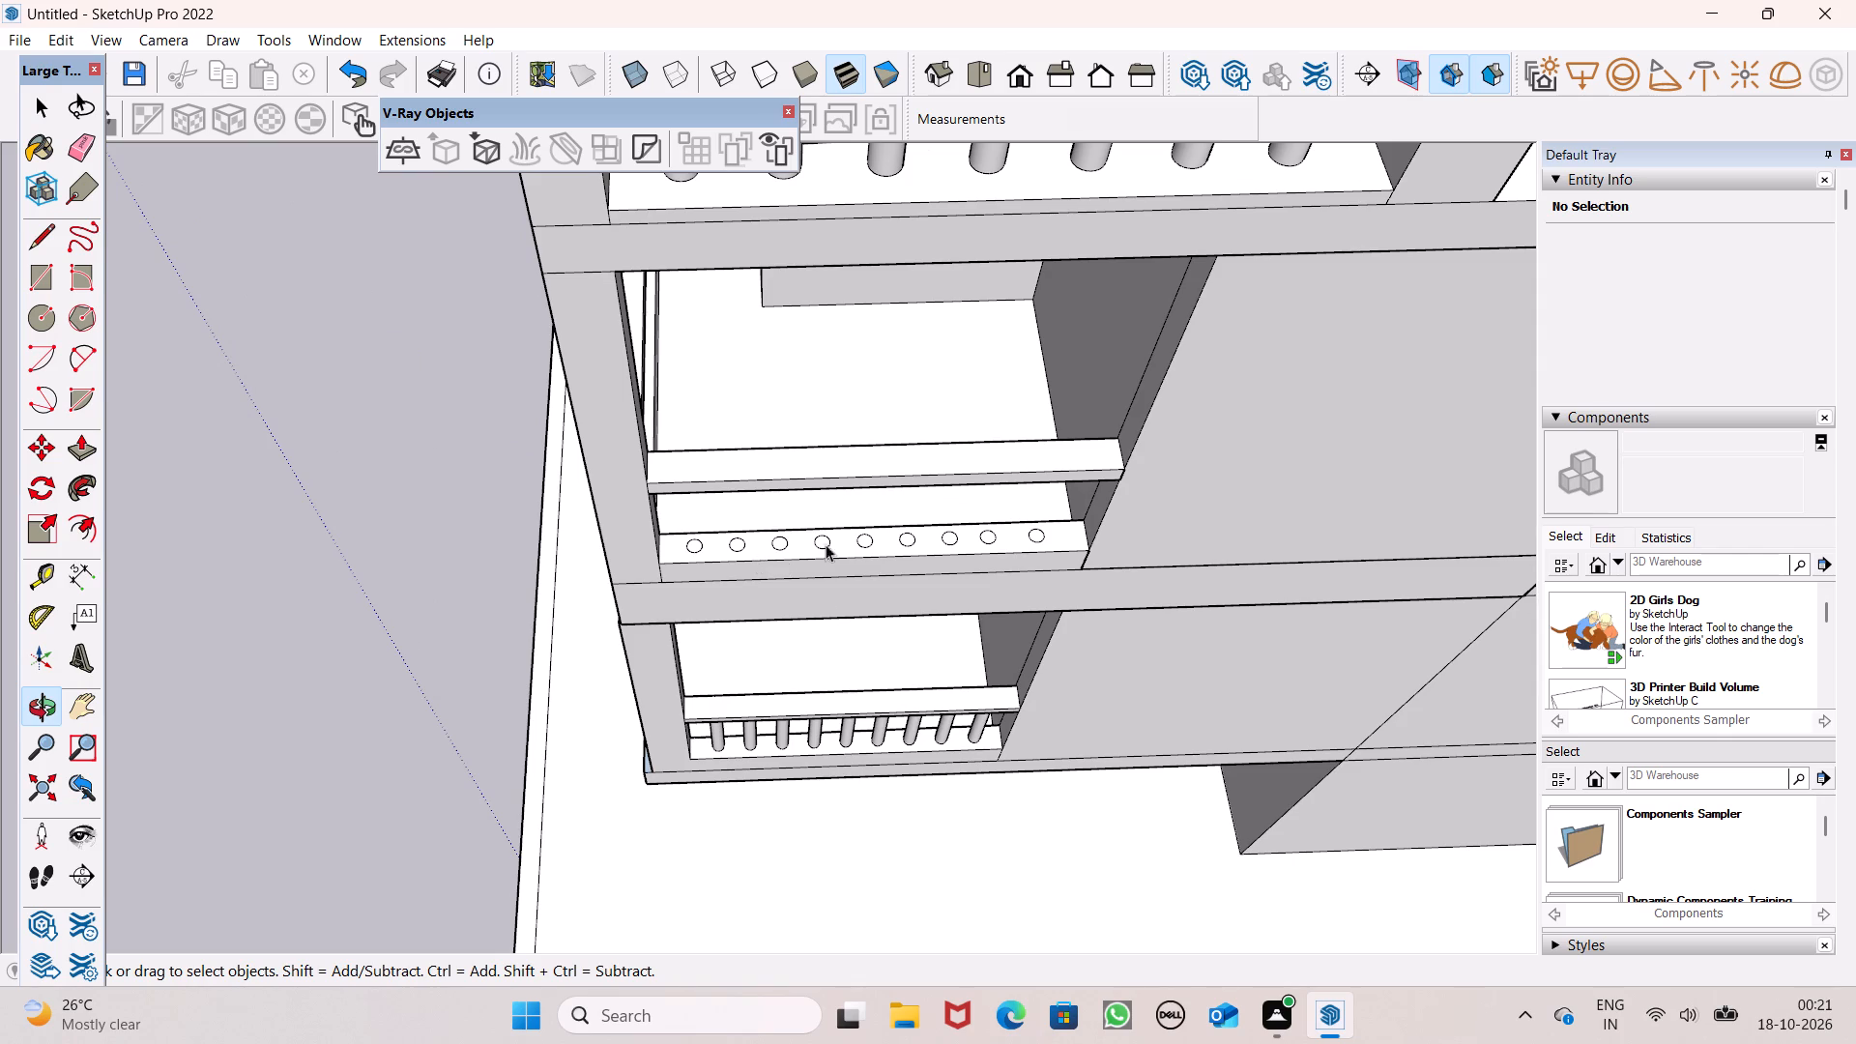
scroll(360, 508, down, 3)
middle_drag(653, 545, 670, 604)
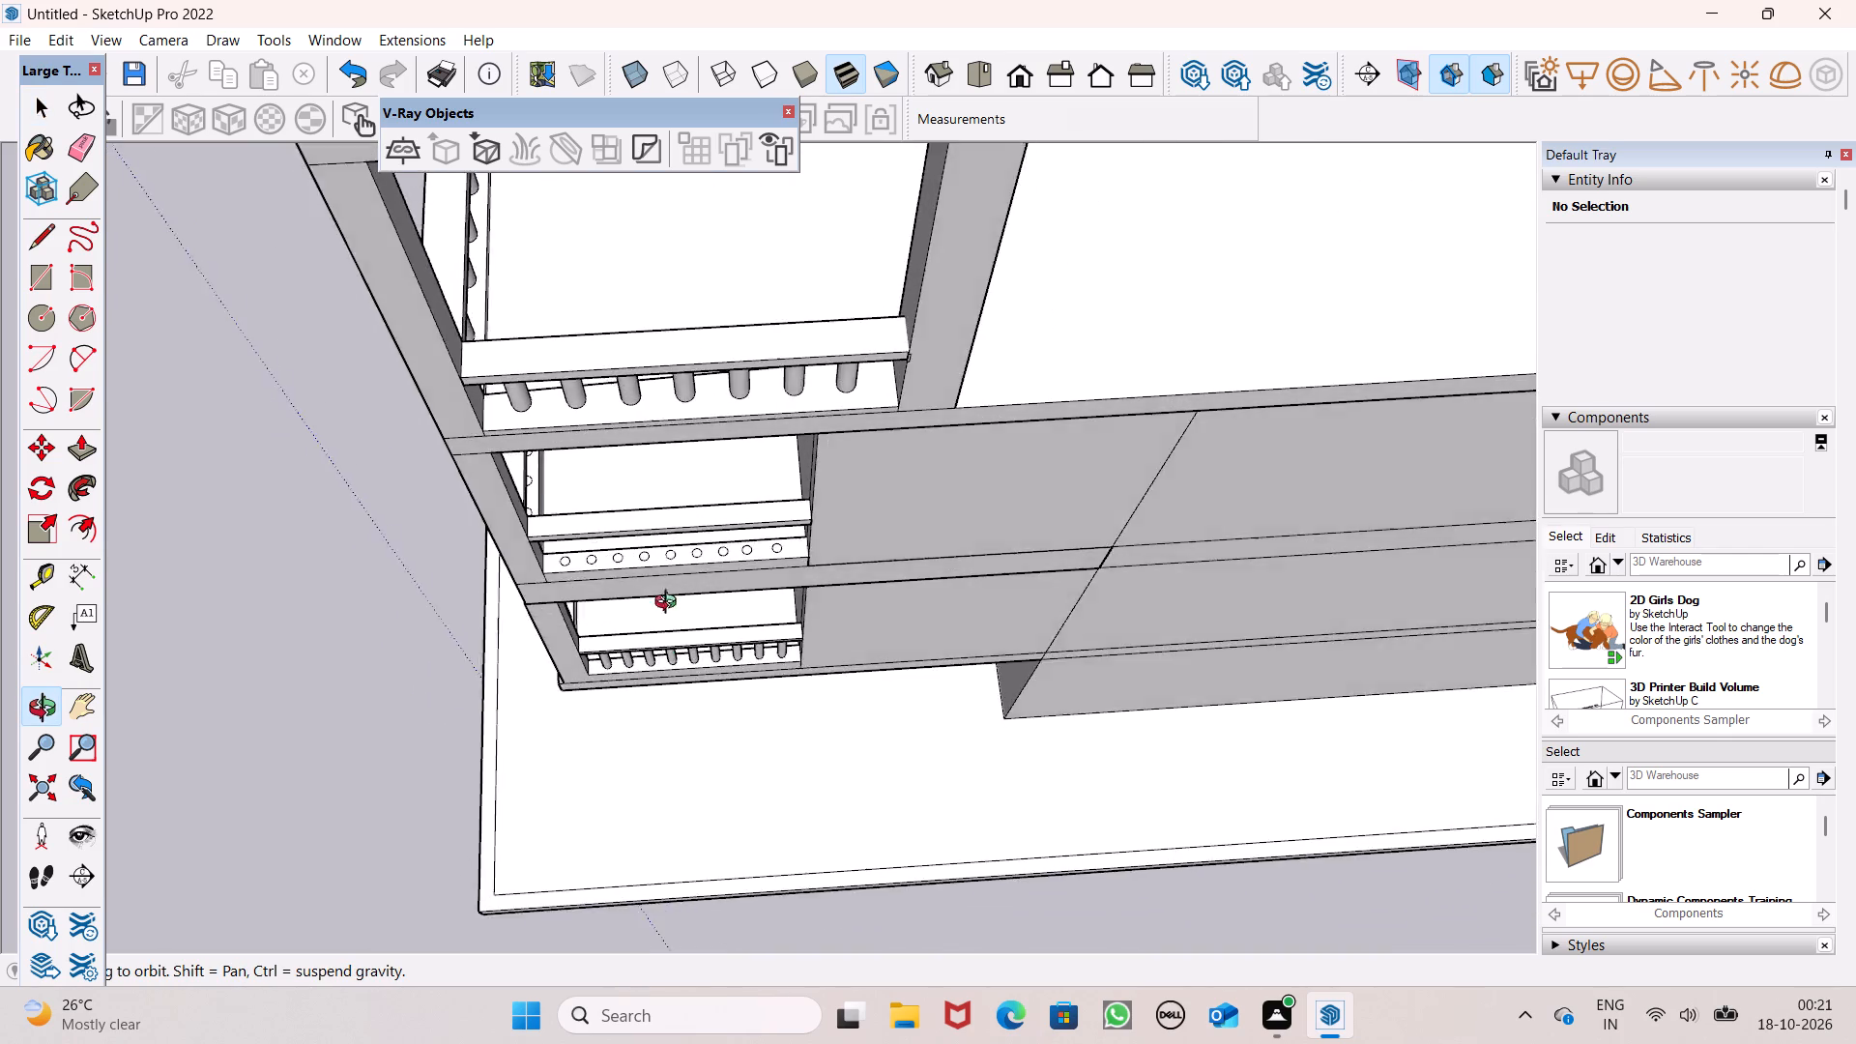
middle_drag(670, 604, 1078, 404)
middle_drag(781, 467, 1041, 463)
scroll(1001, 450, down, 6)
middle_drag(517, 567, 513, 578)
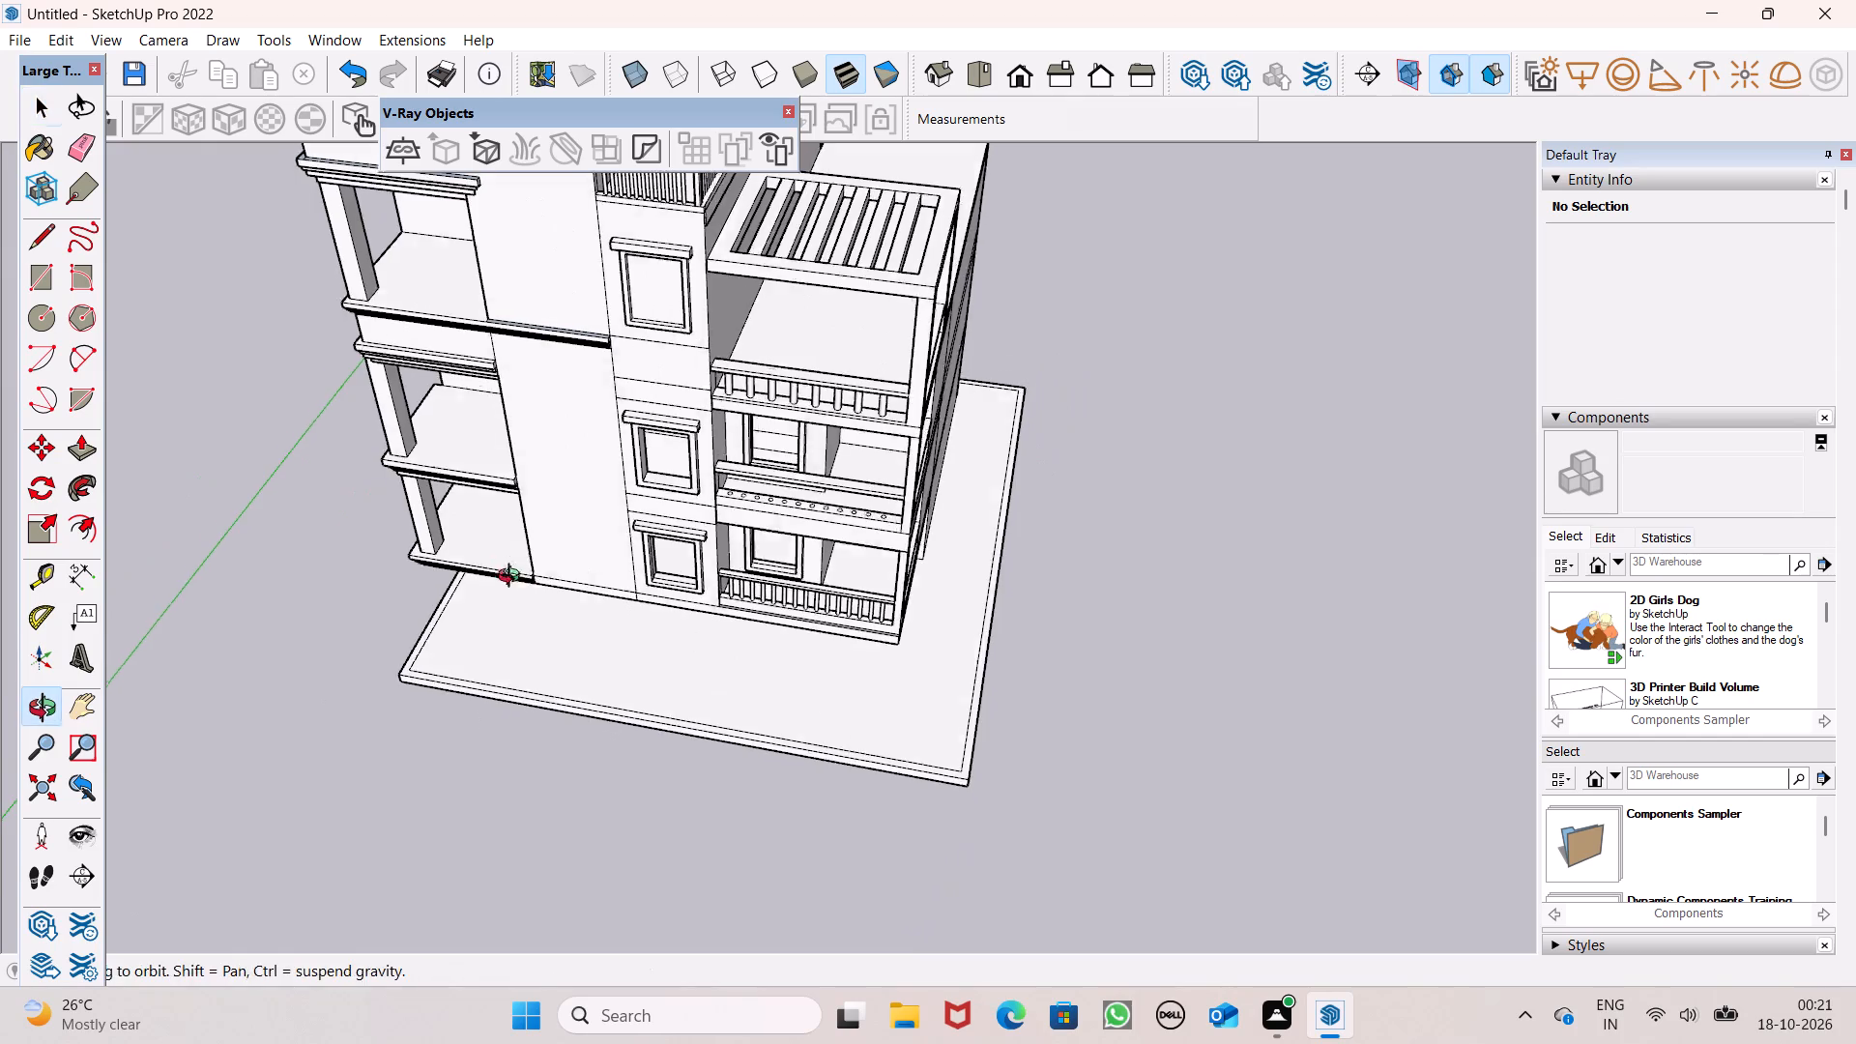
middle_drag(513, 578, 567, 663)
scroll(763, 564, up, 6)
scroll(794, 435, up, 12)
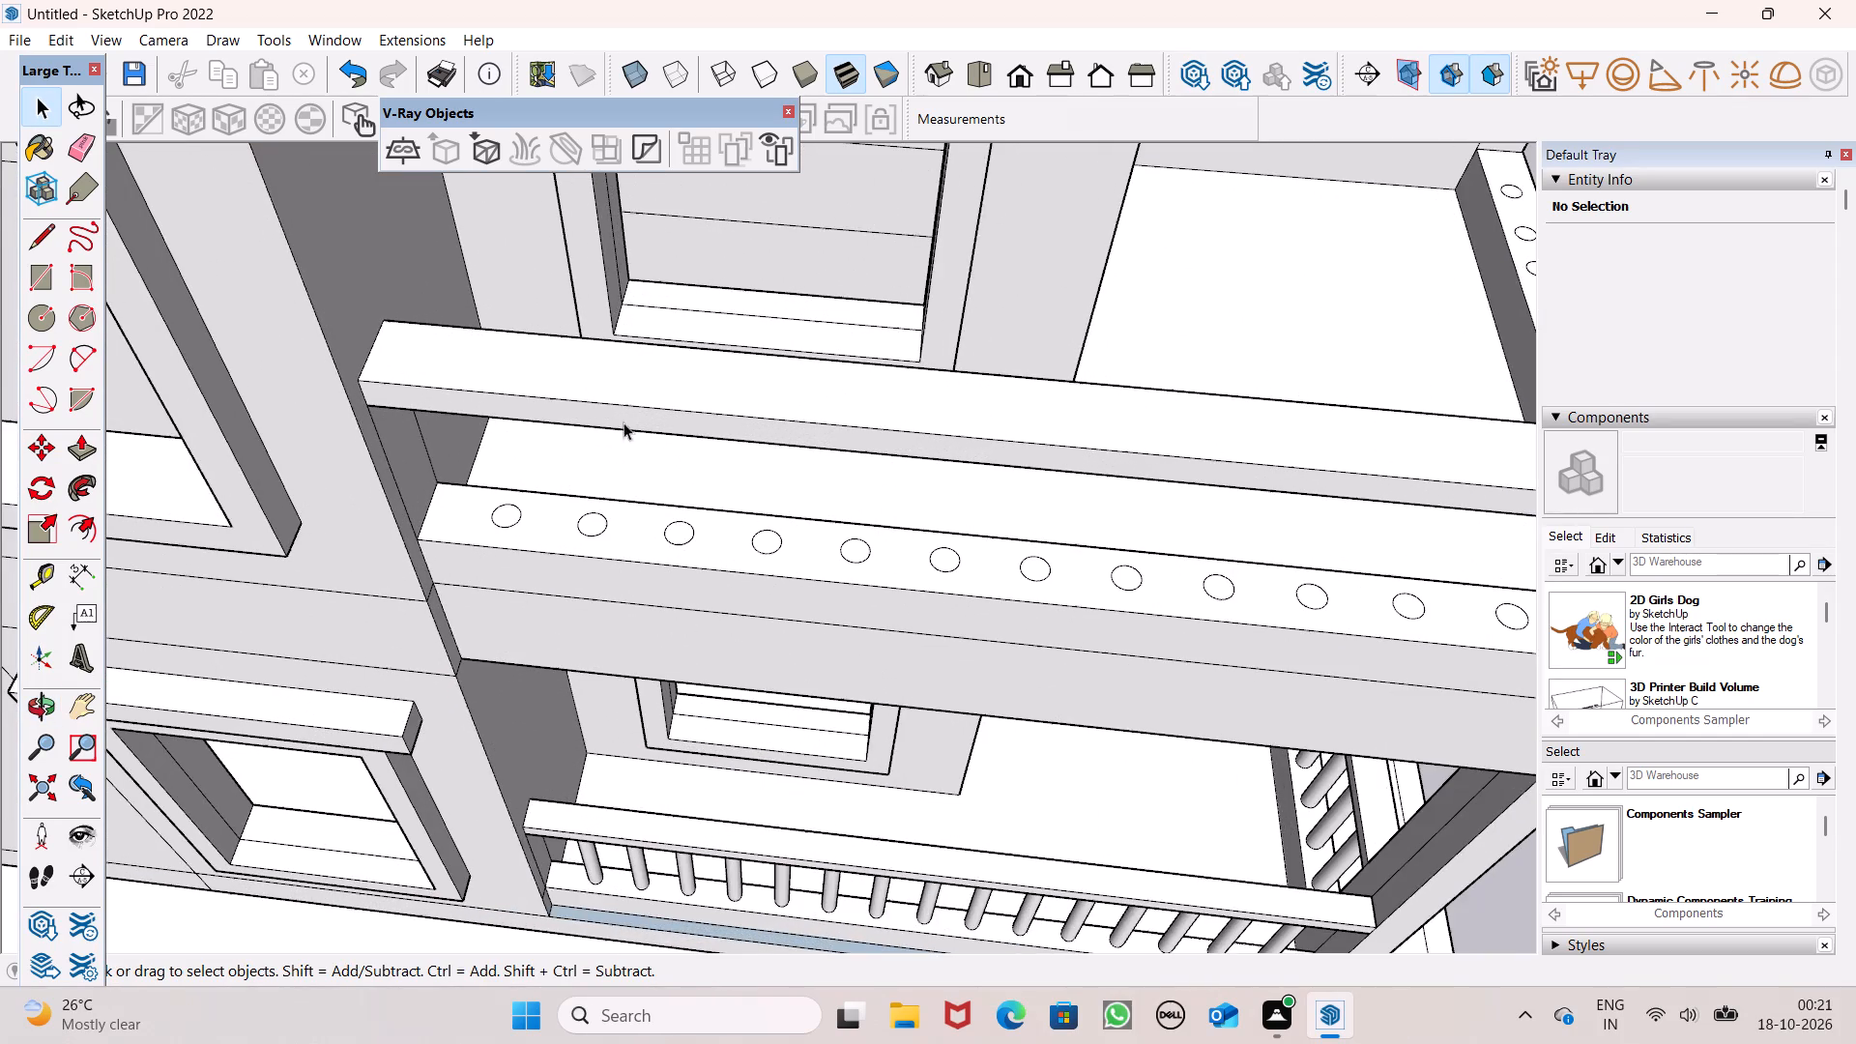
click(84, 443)
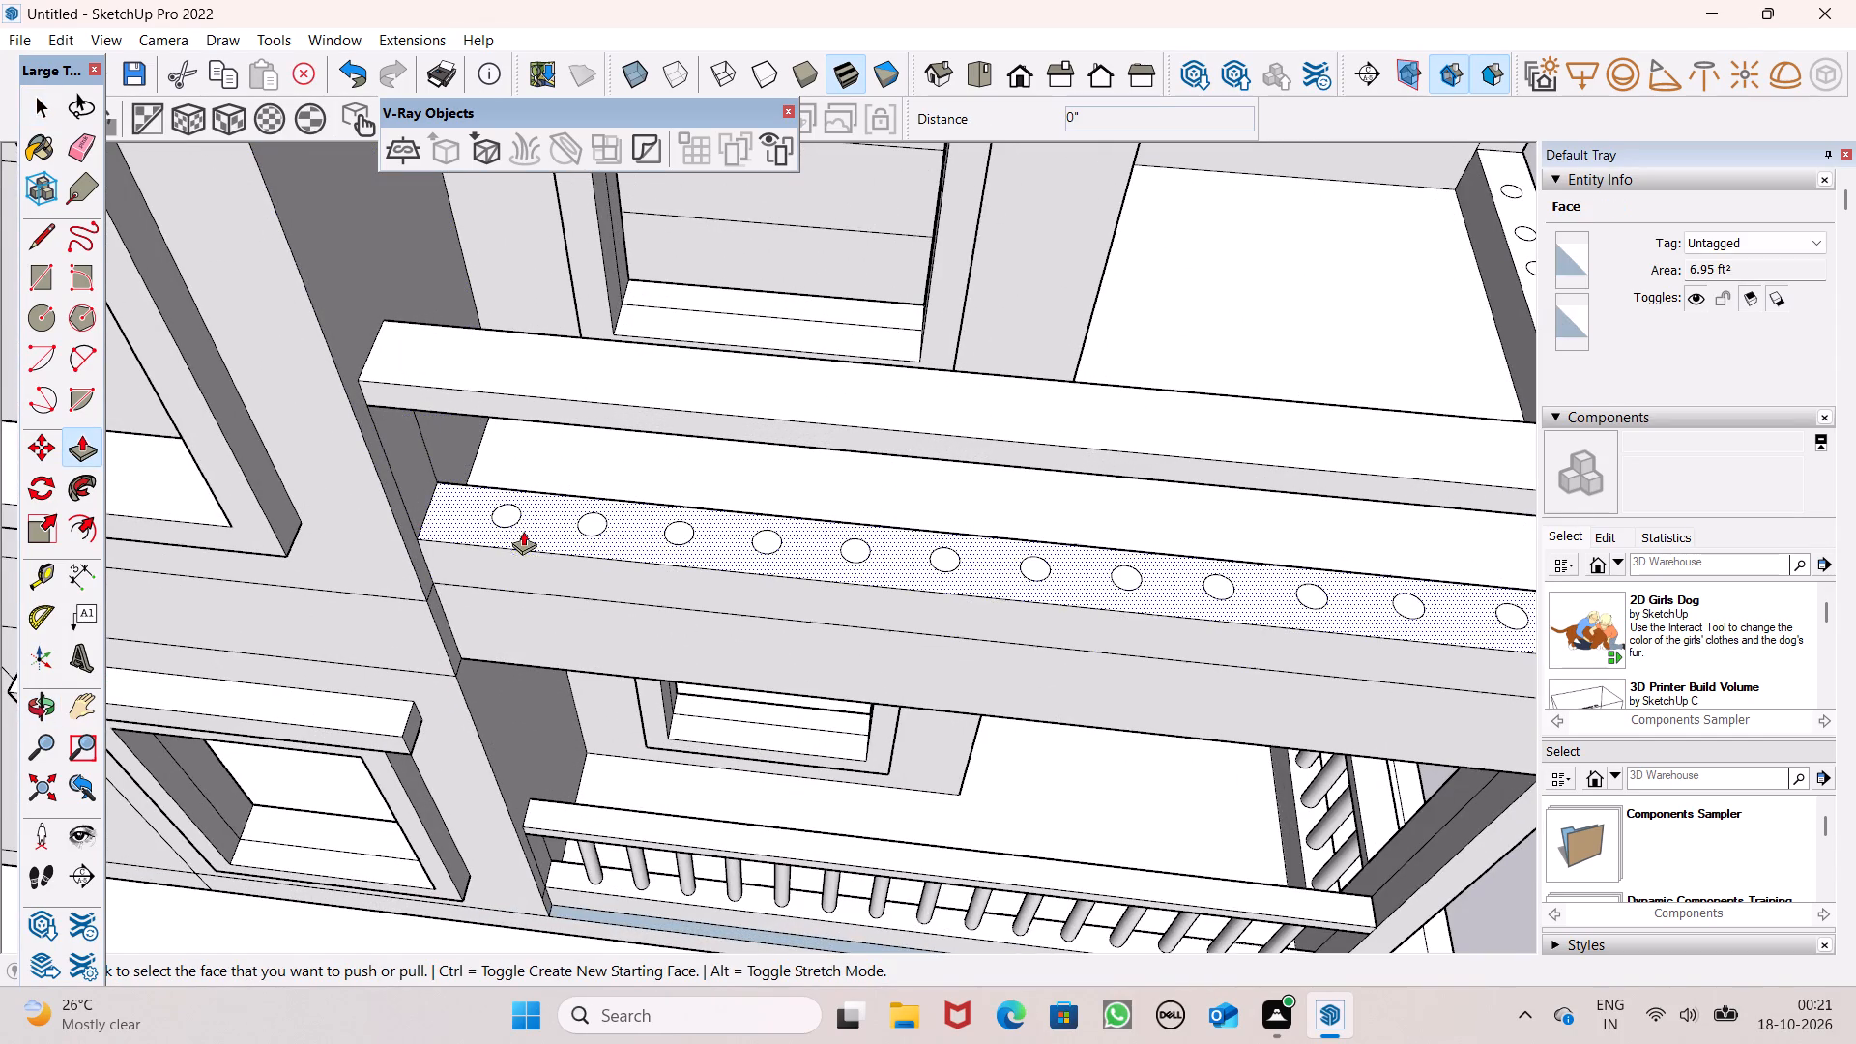
drag(504, 518, 500, 453)
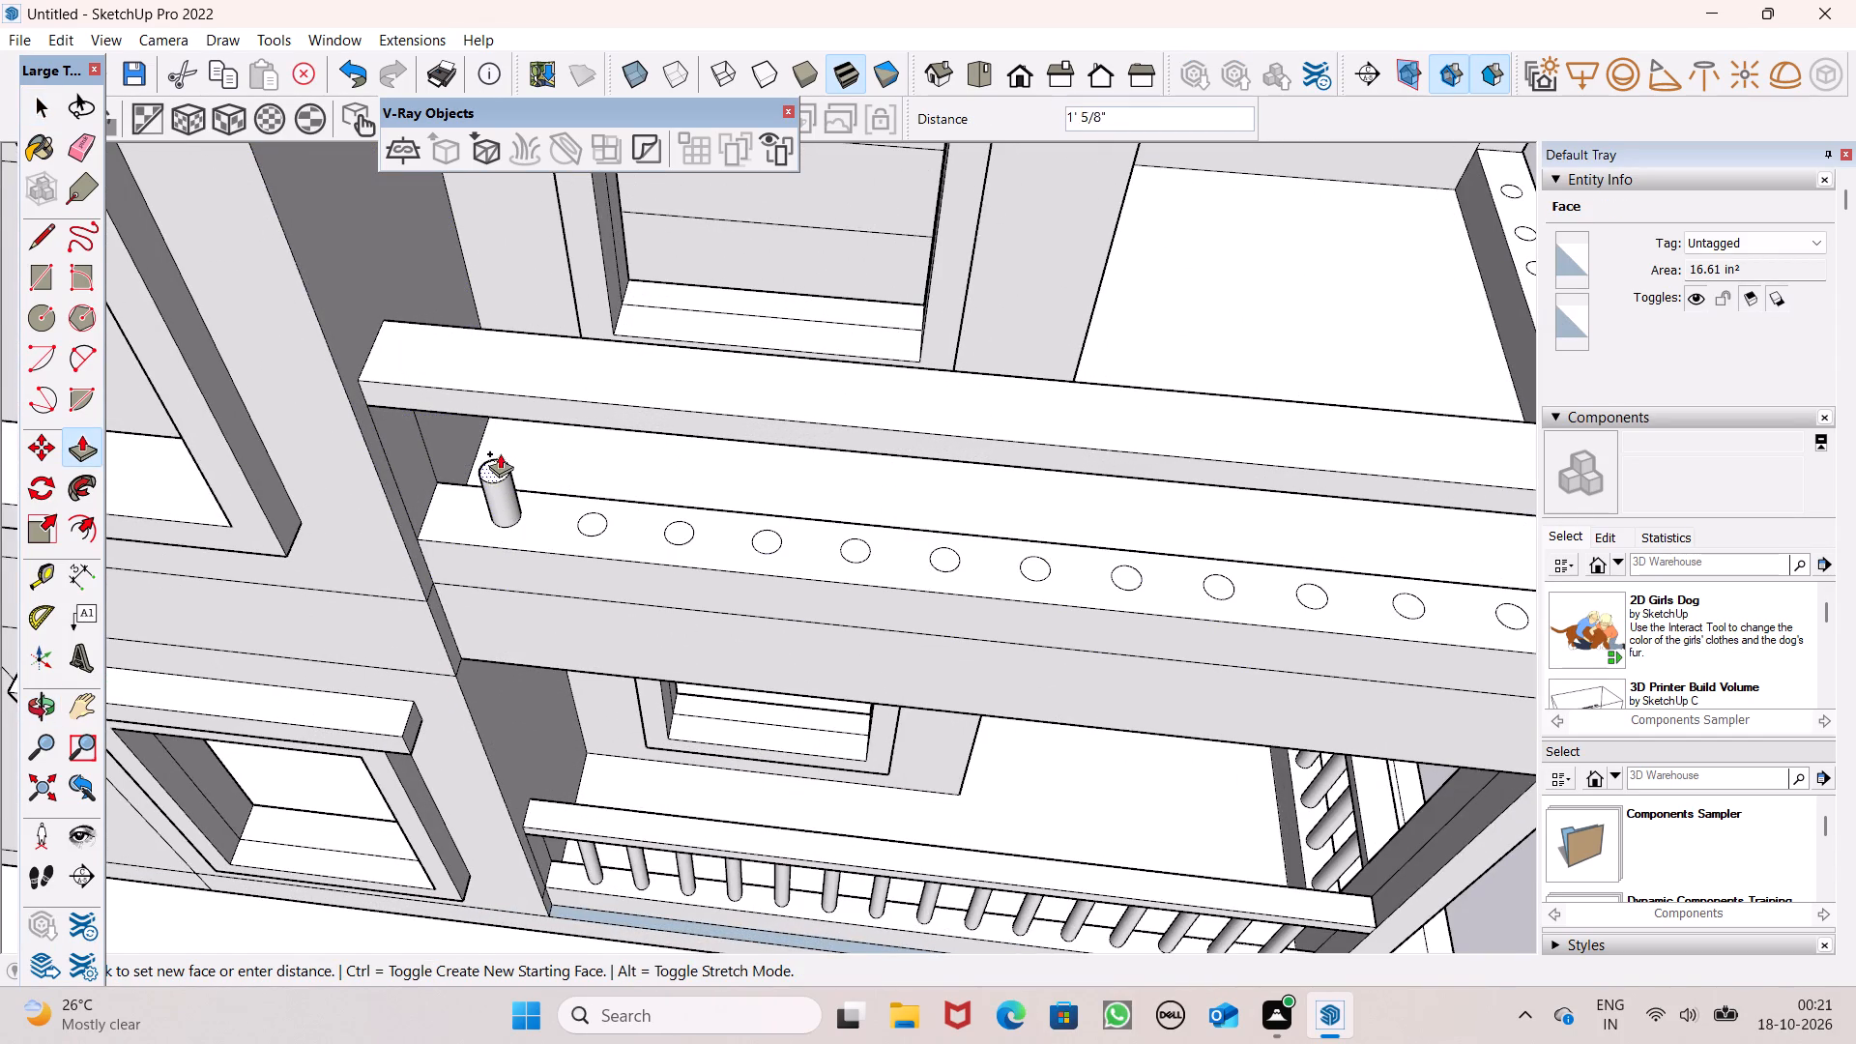
drag(500, 453, 496, 416)
drag(588, 522, 588, 471)
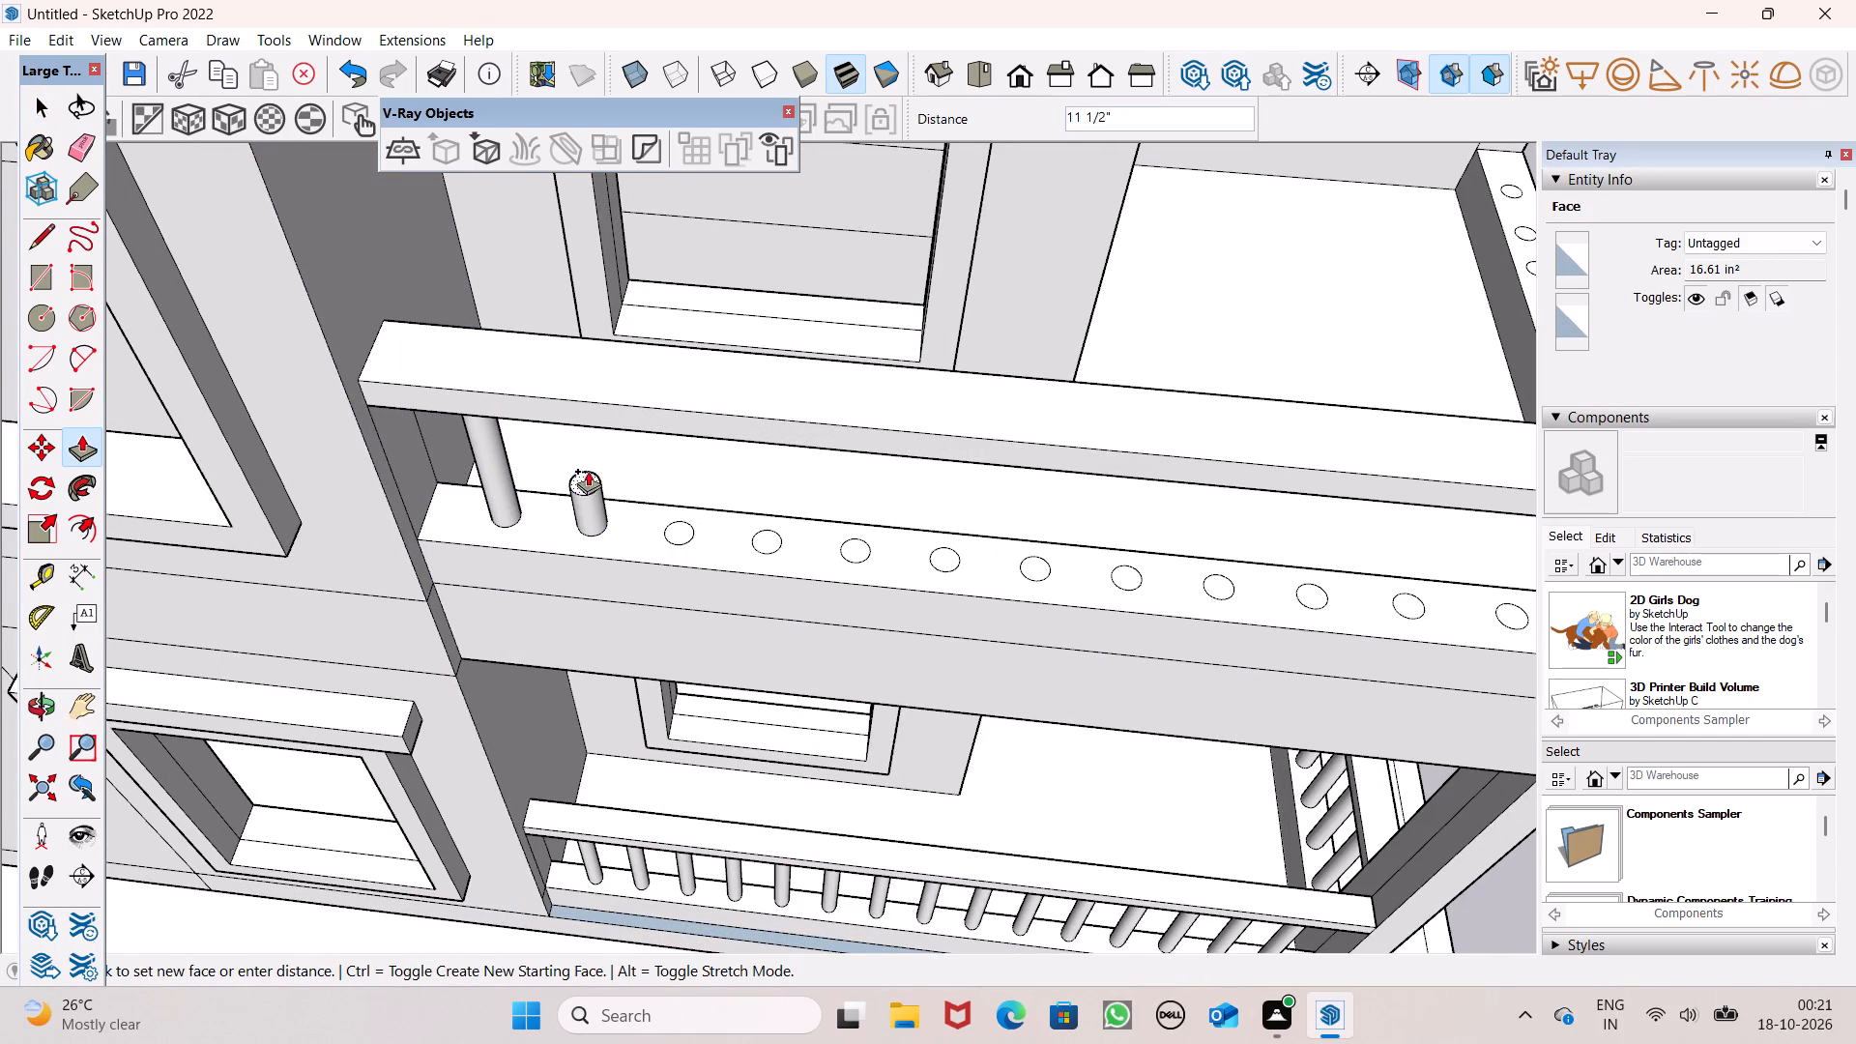
drag(588, 471, 584, 417)
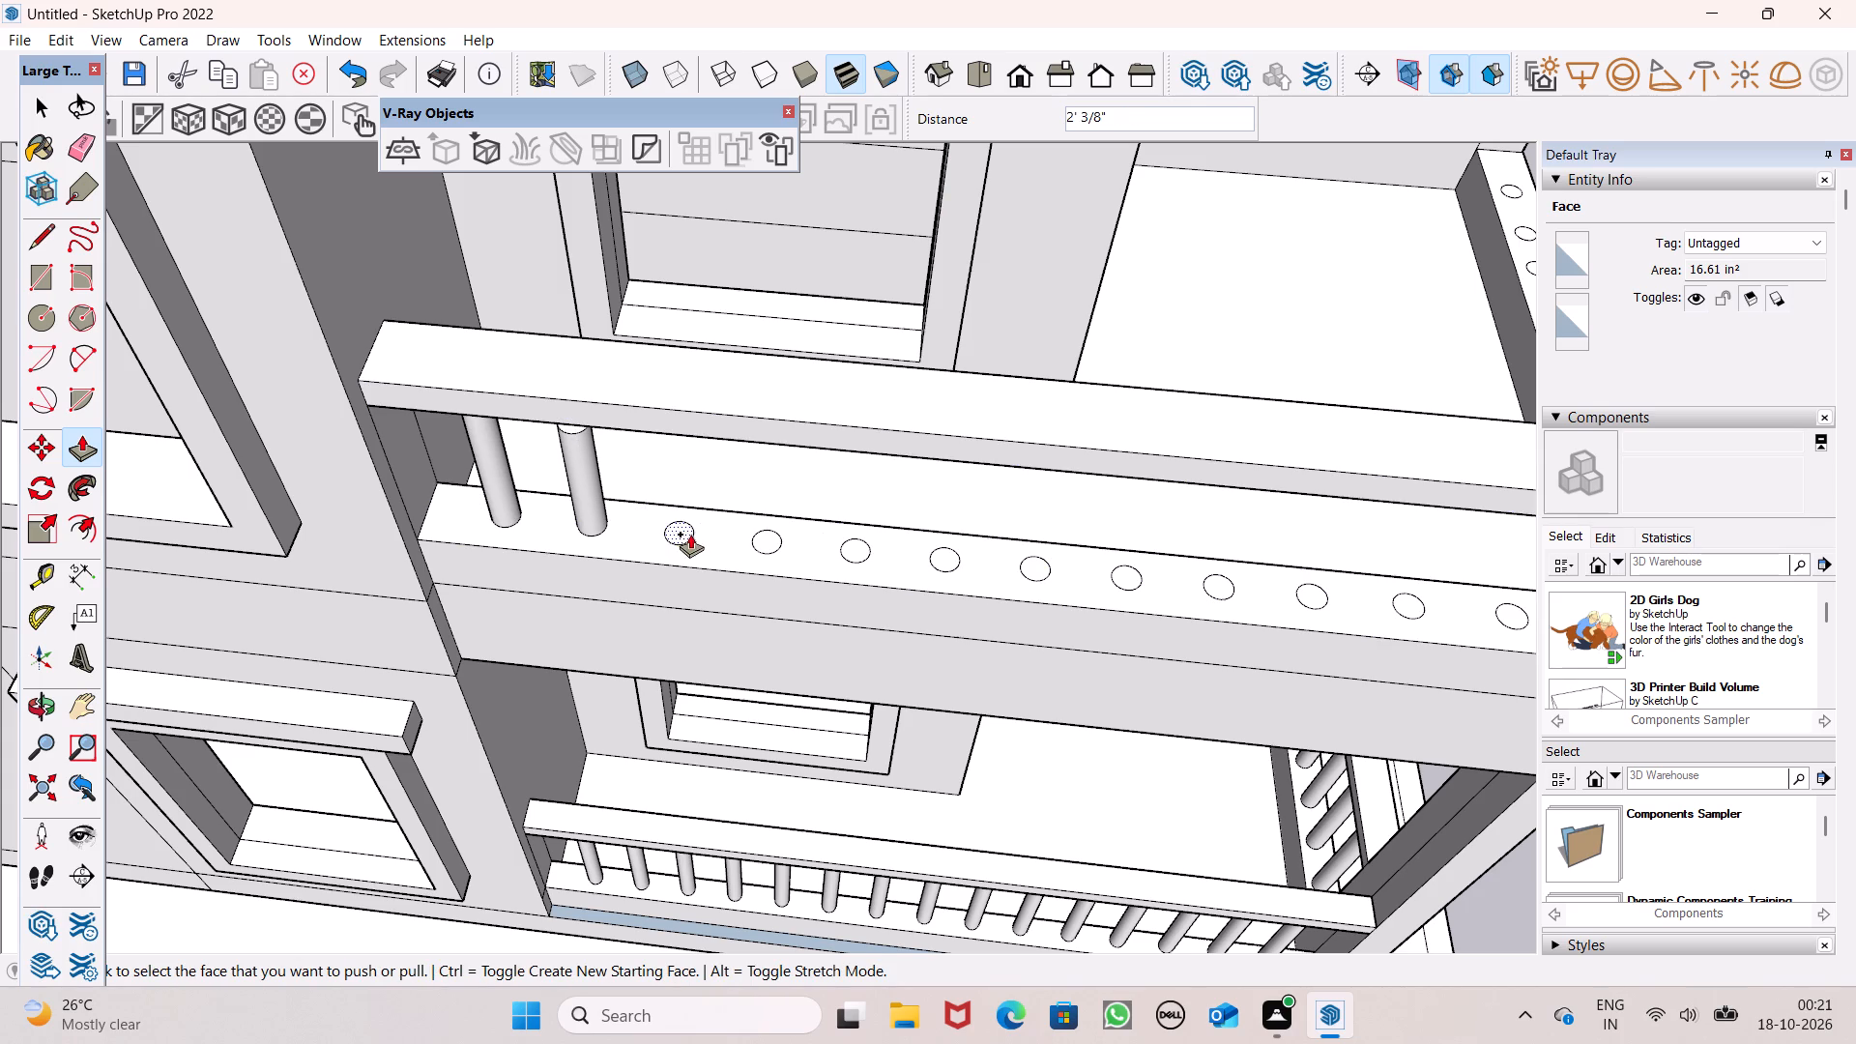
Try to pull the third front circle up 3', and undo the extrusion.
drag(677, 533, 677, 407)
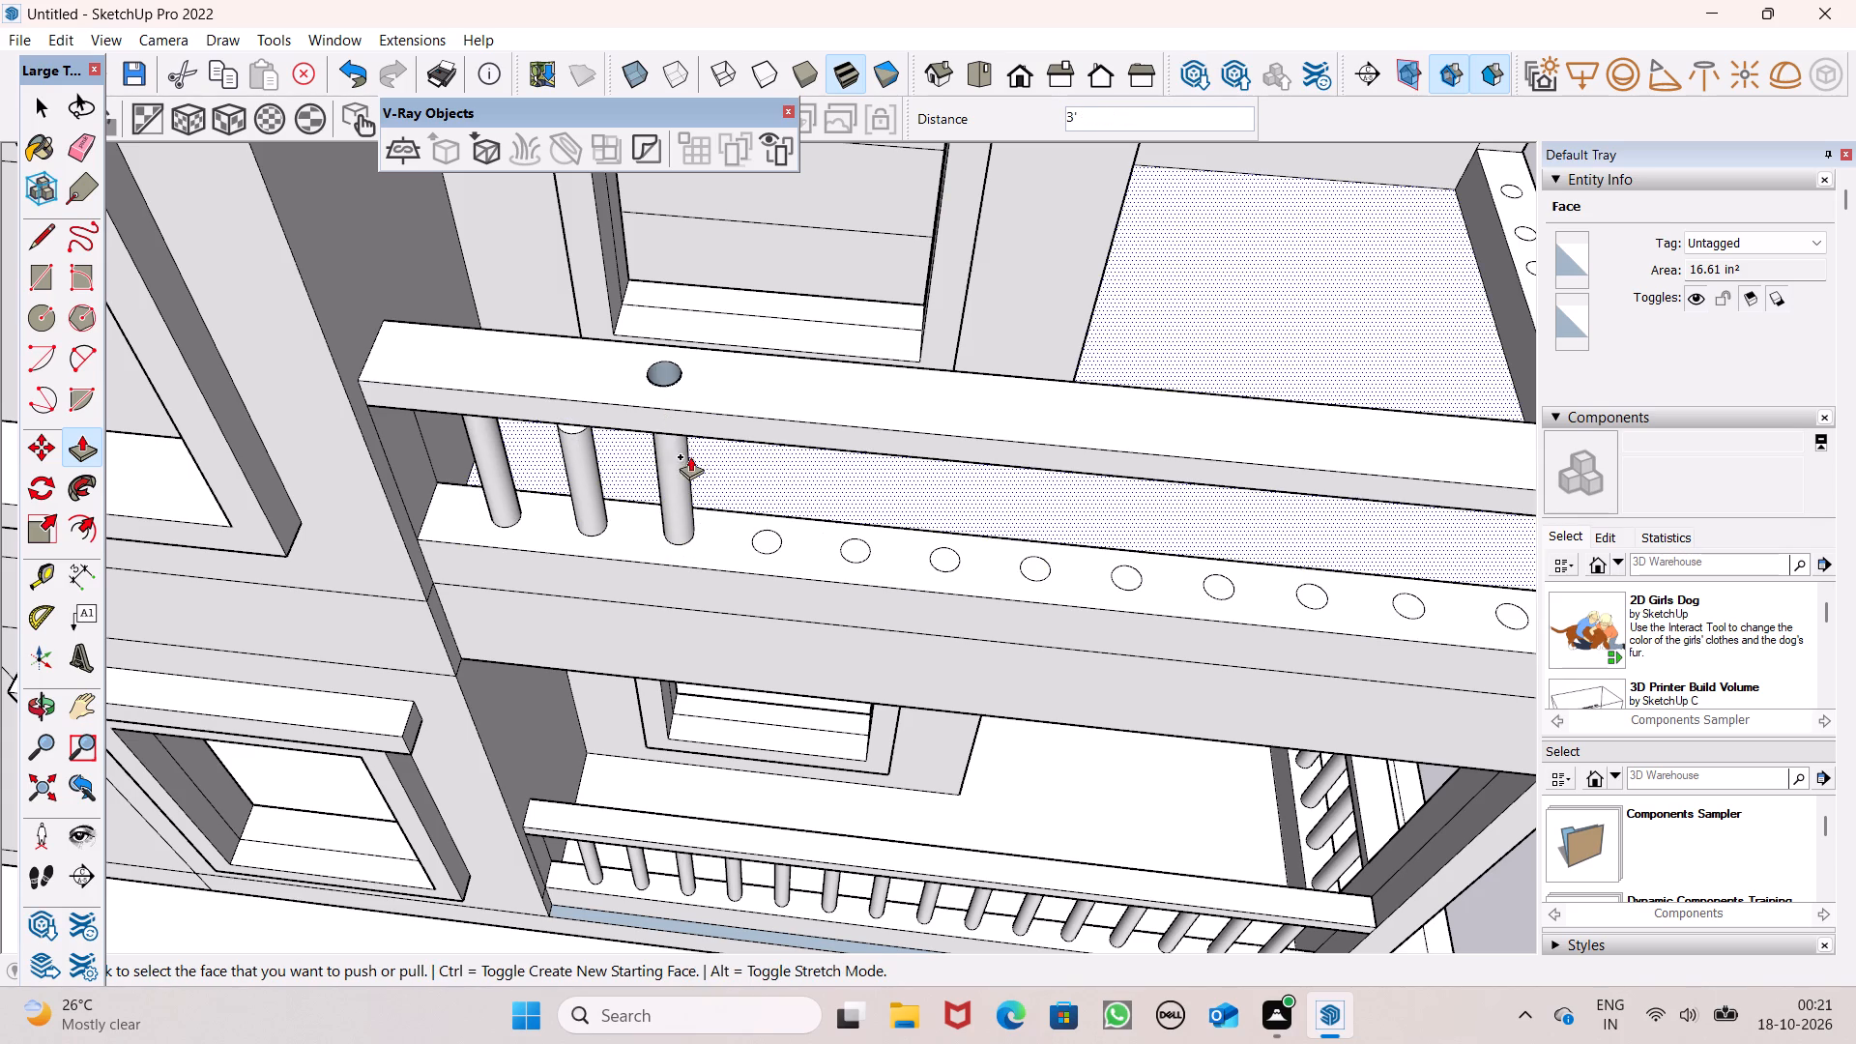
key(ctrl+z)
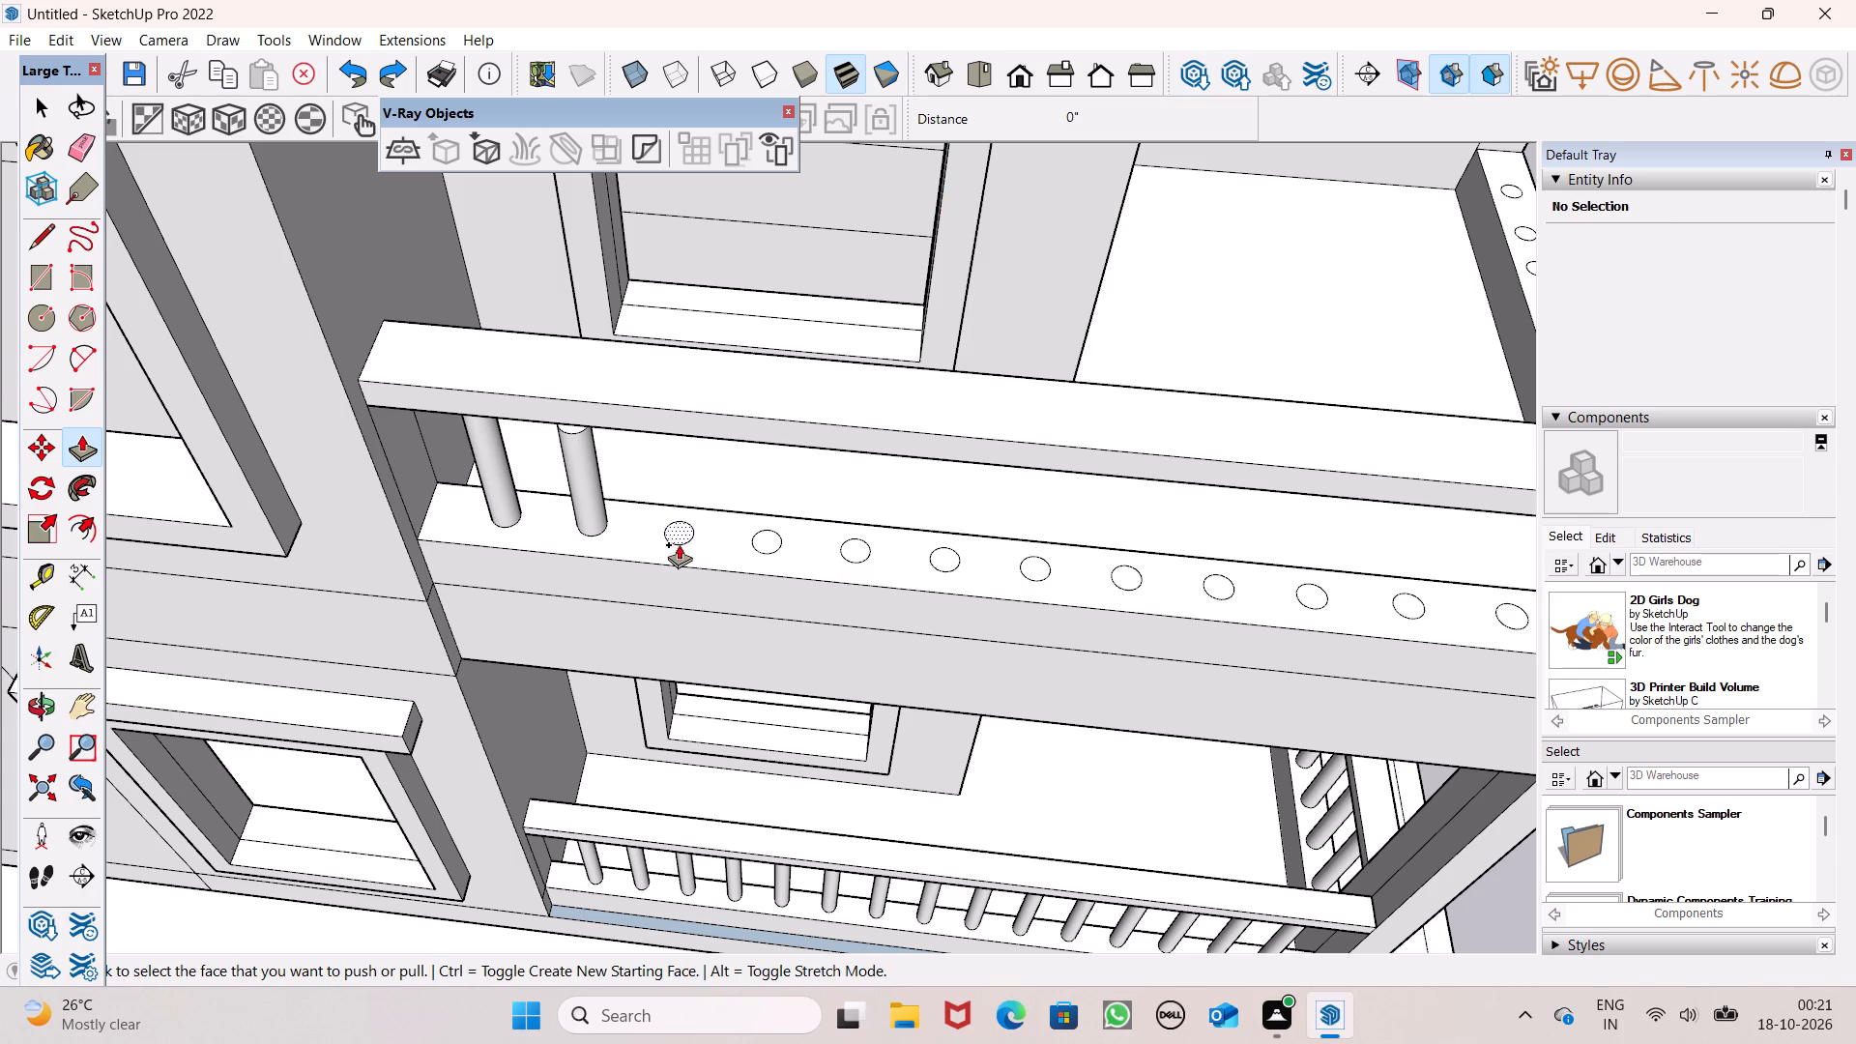
Push/Pull the third, fourth and fifth circles on the front ledge up toward the handrail, the fifth about 1' 7 1/16" high.
drag(677, 530, 660, 418)
click(660, 418)
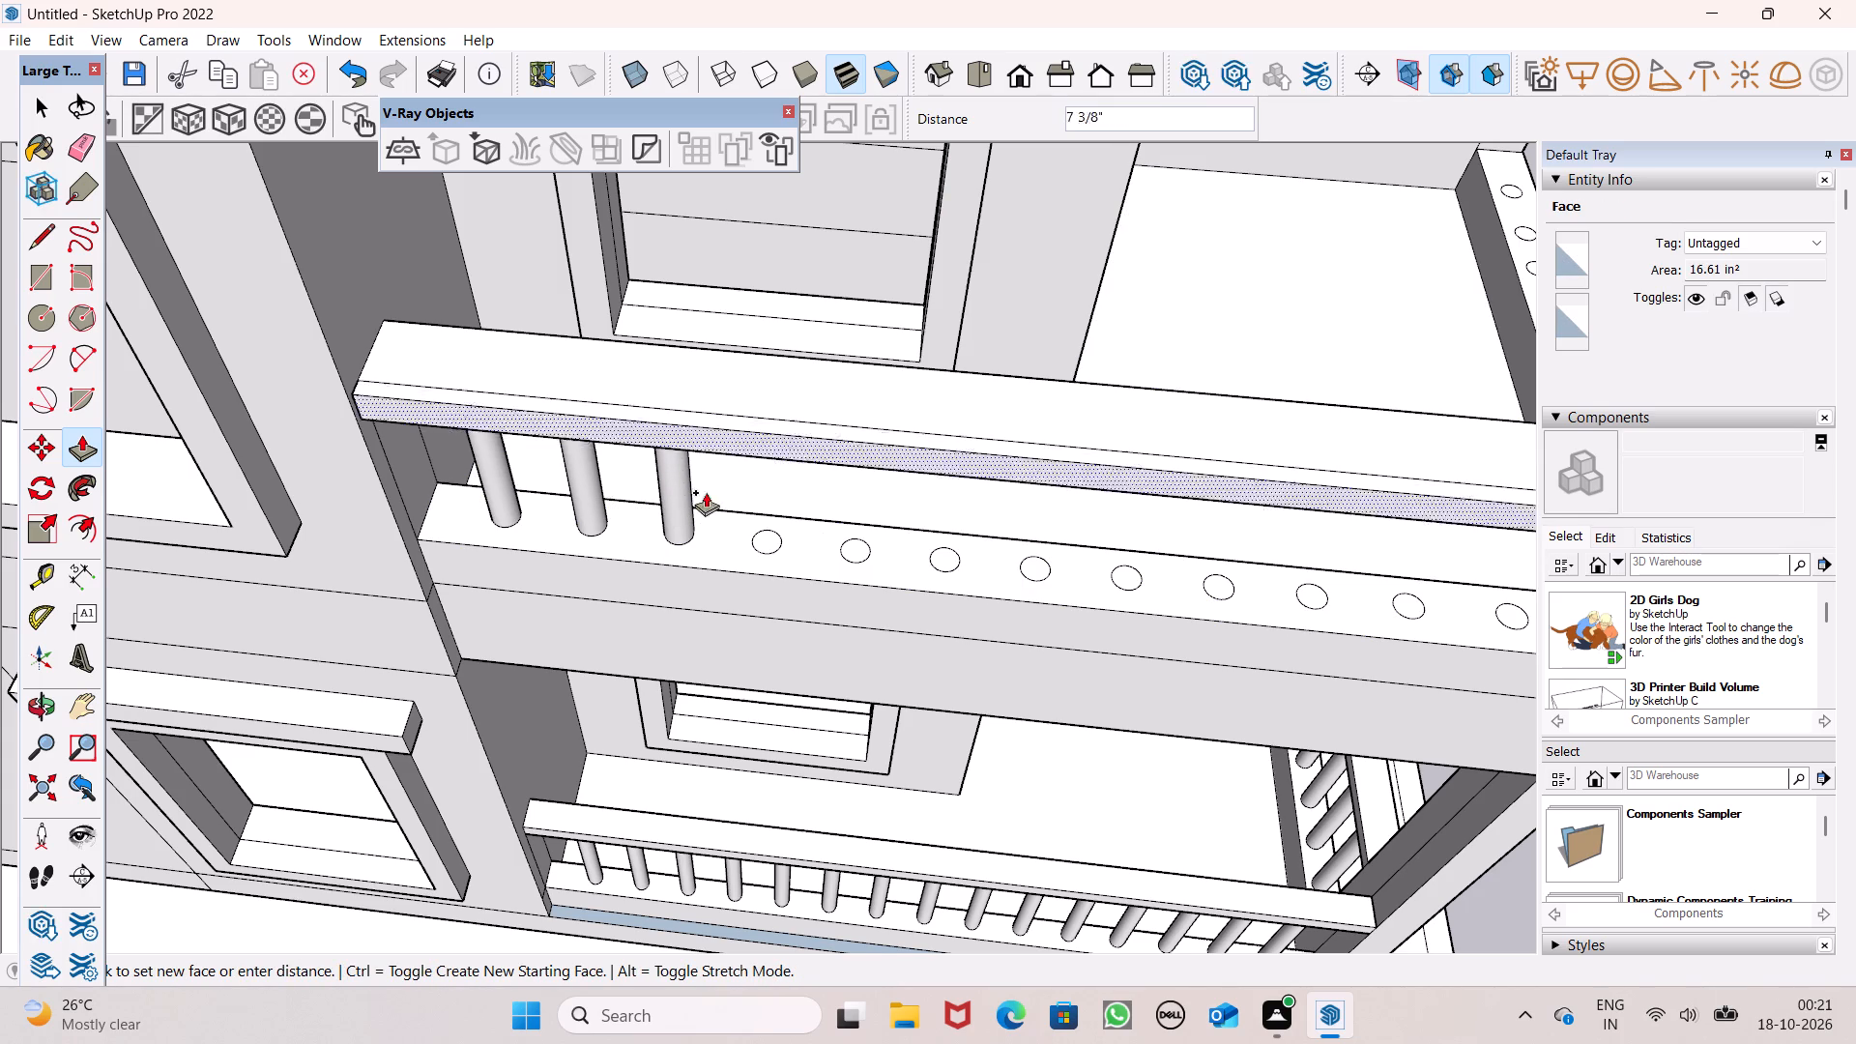
key(space)
middle_drag(531, 483, 596, 430)
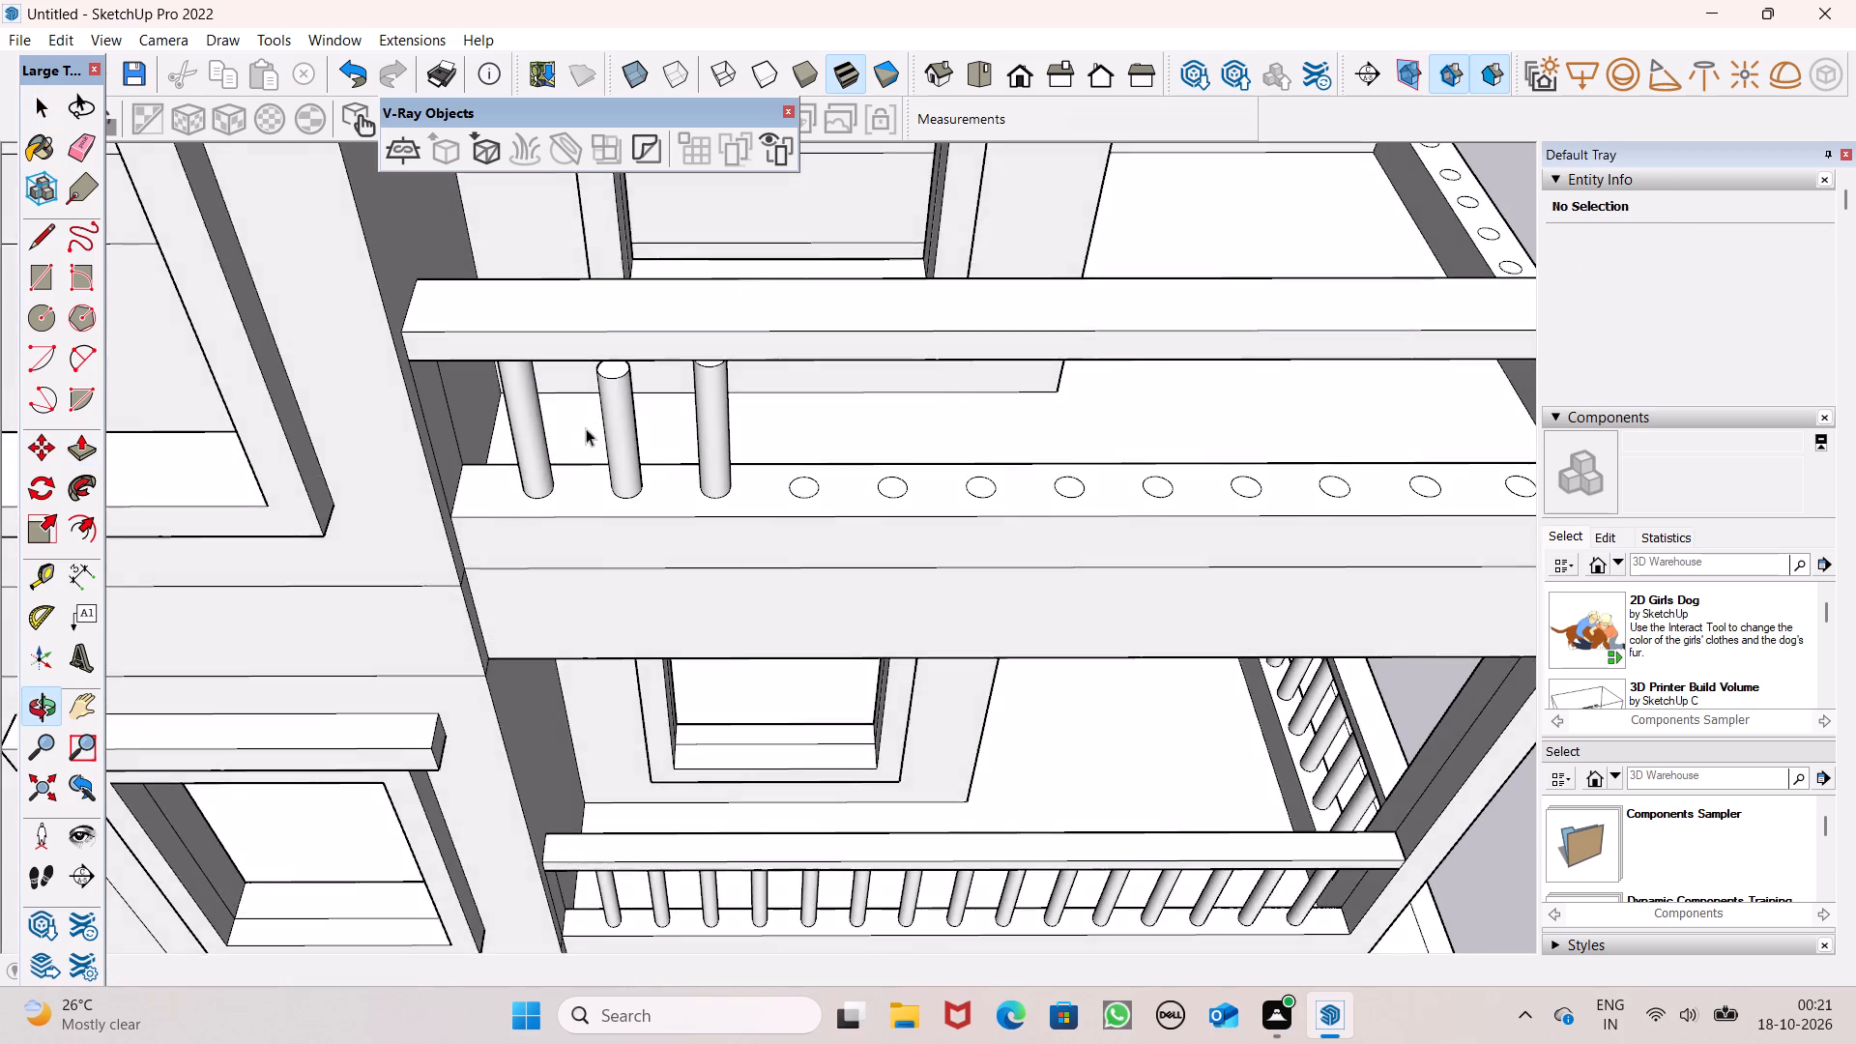
scroll(532, 443, down, 4)
middle_drag(620, 535, 611, 612)
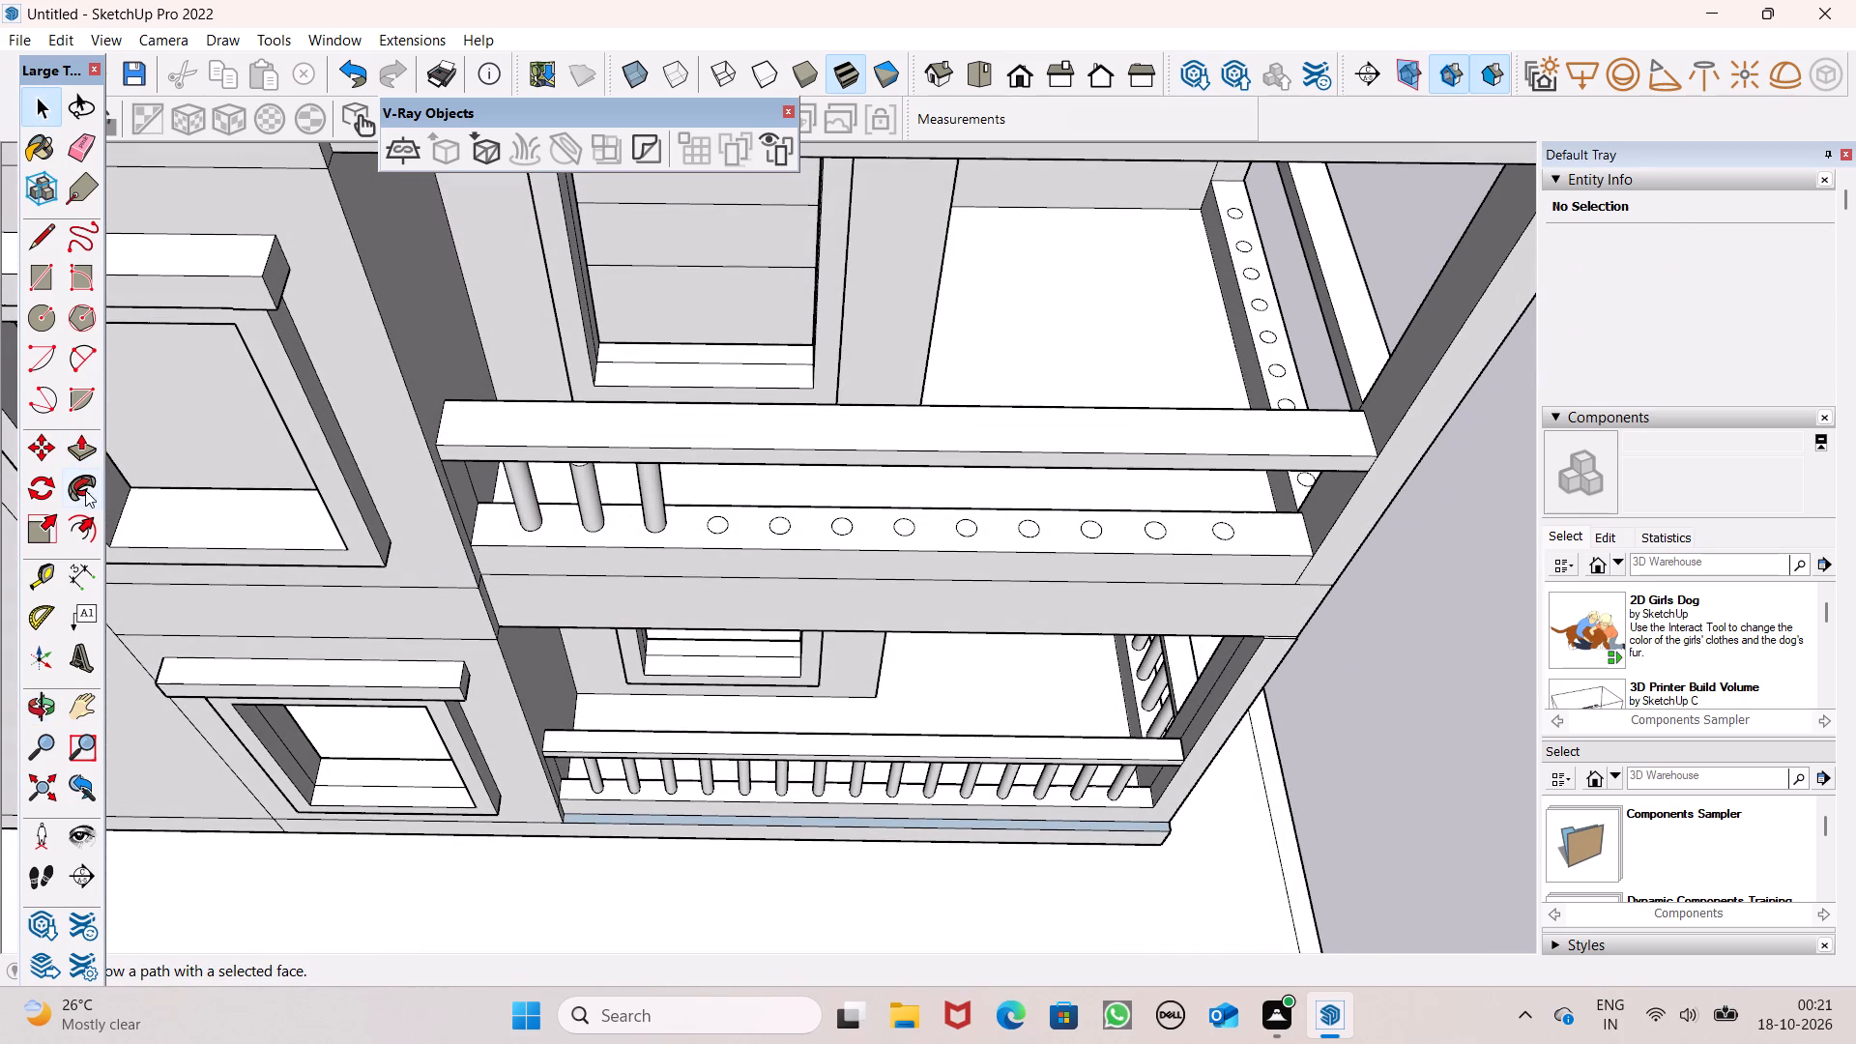
click(85, 441)
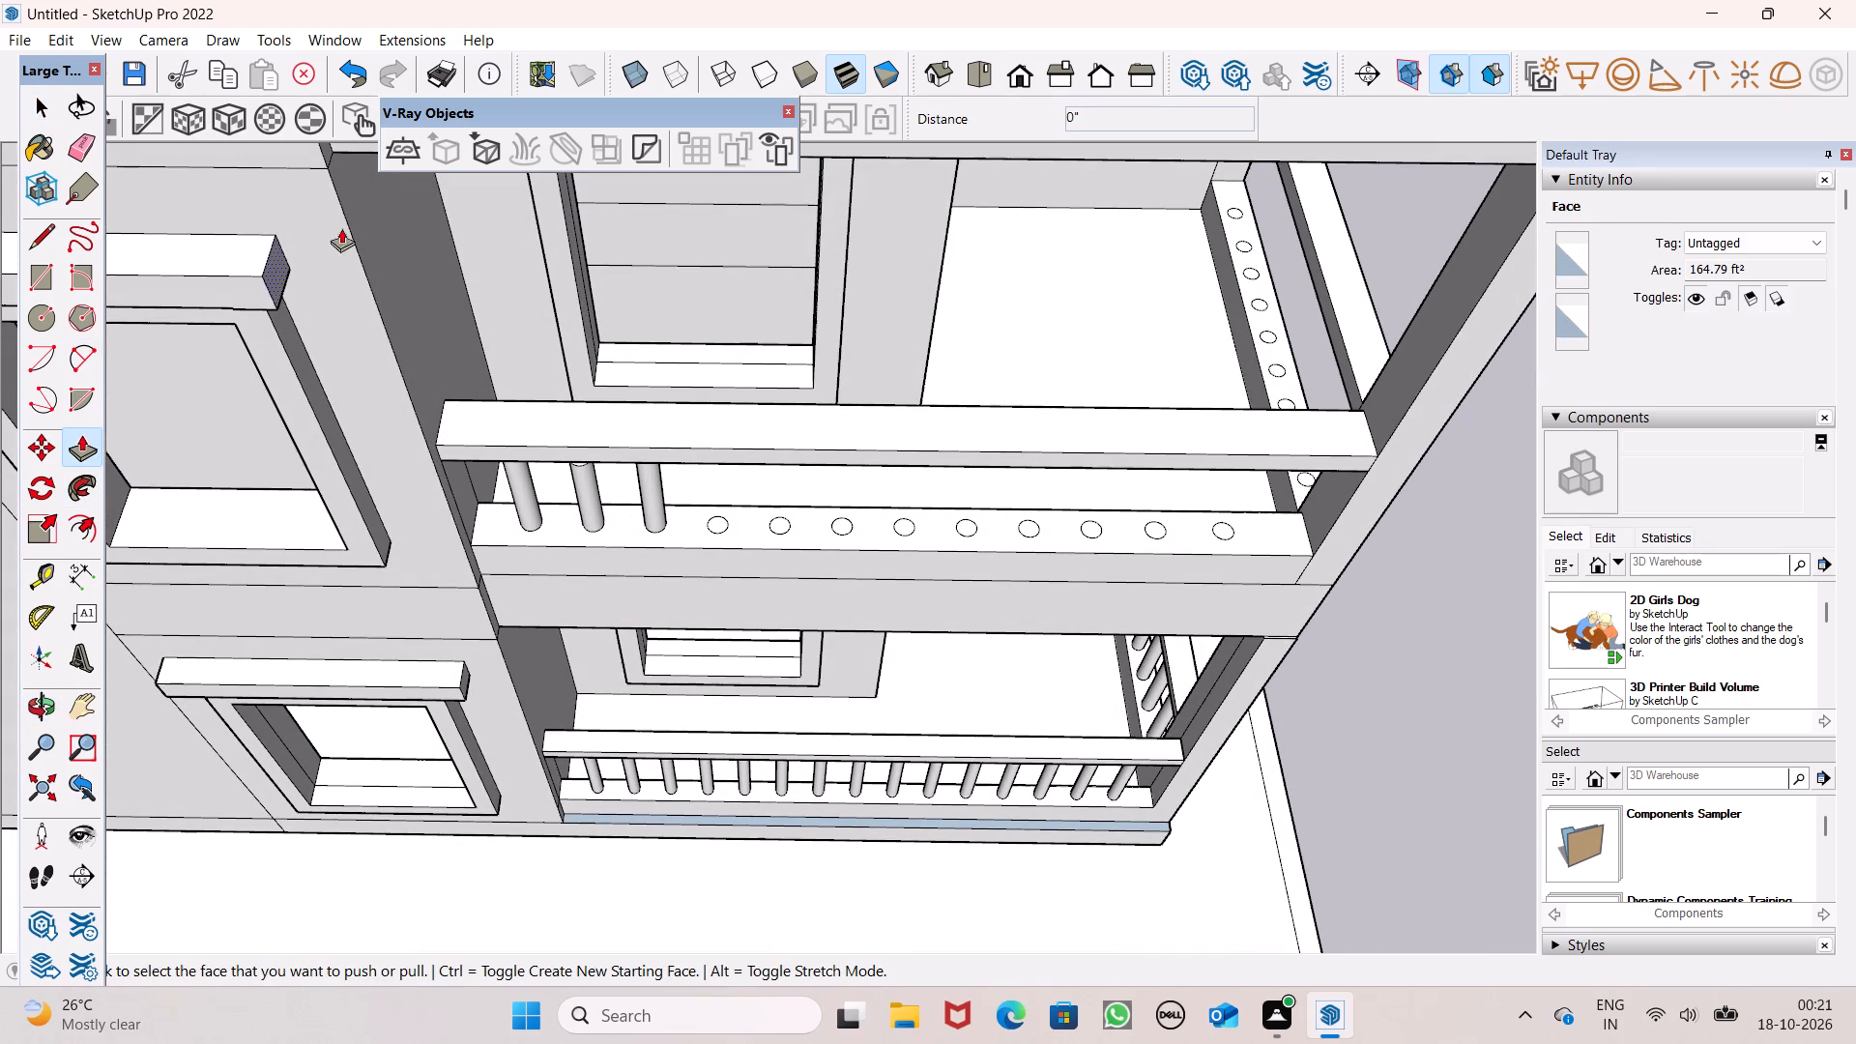
middle_drag(743, 568, 756, 662)
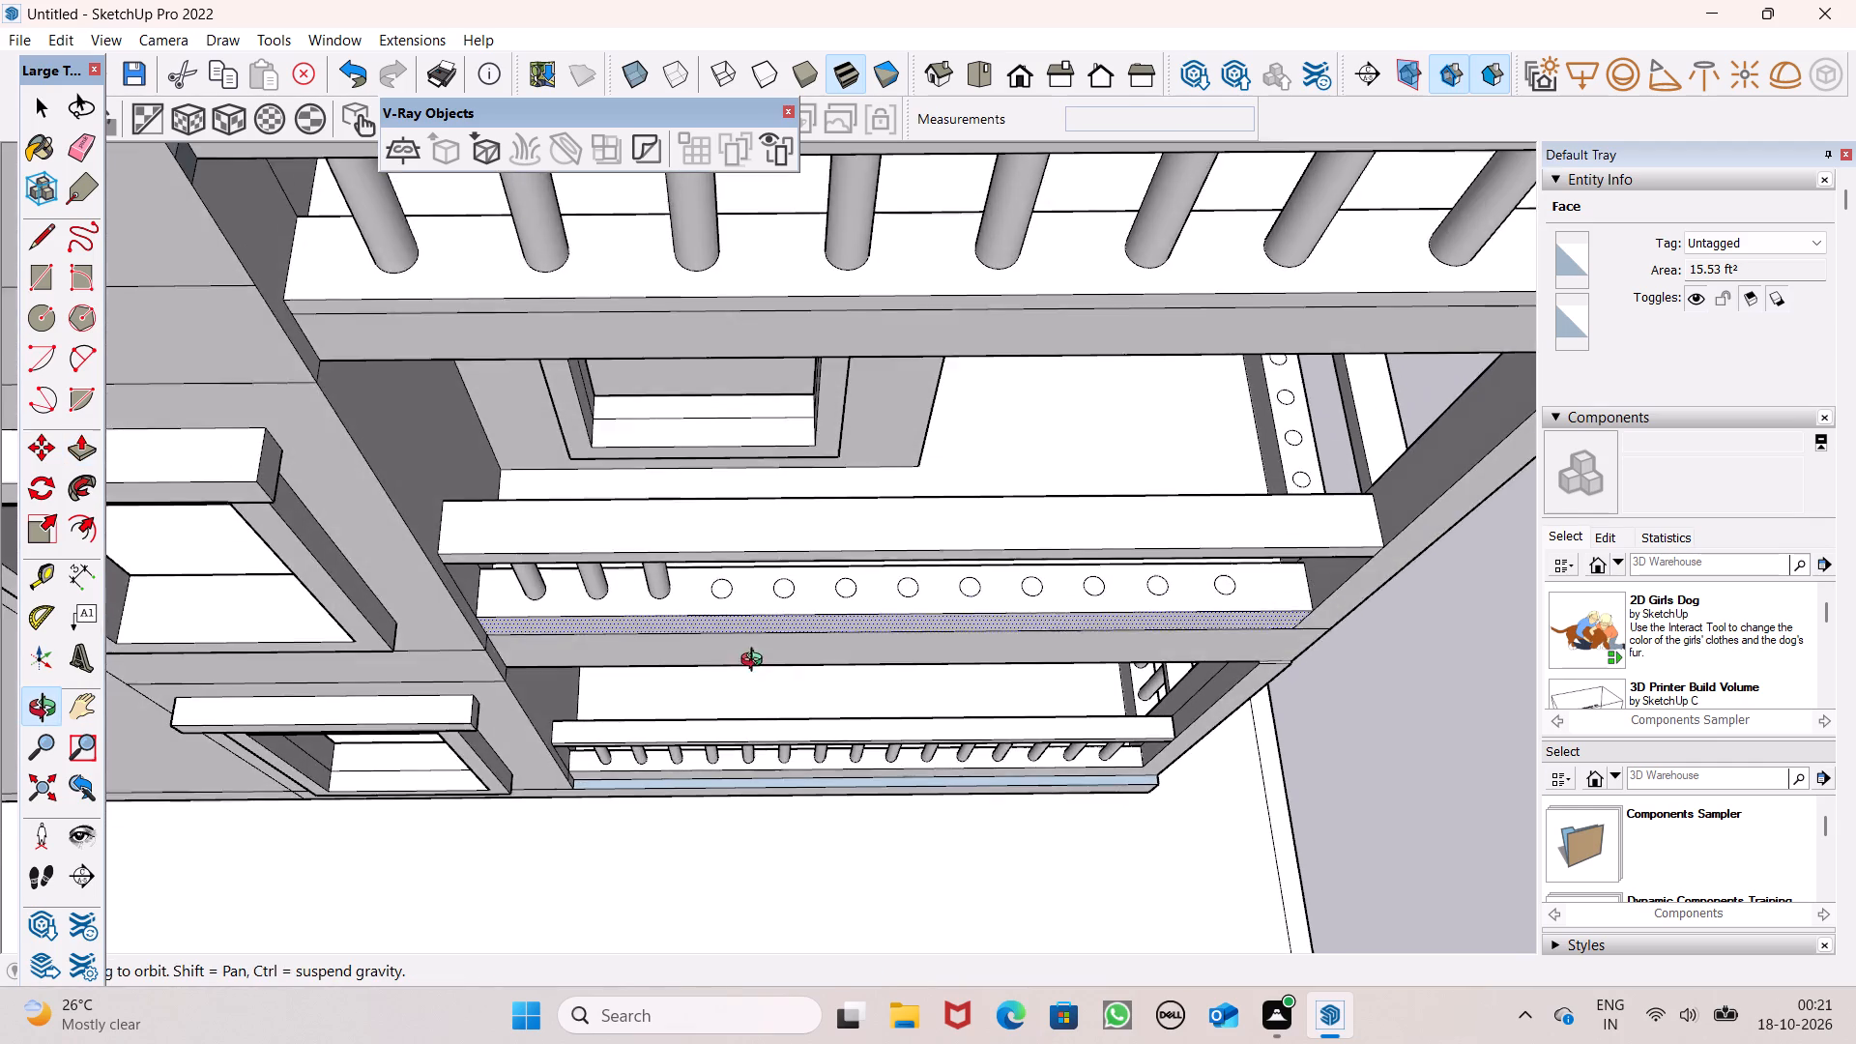
middle_drag(756, 662, 757, 662)
scroll(758, 601, up, 7)
drag(710, 596, 711, 554)
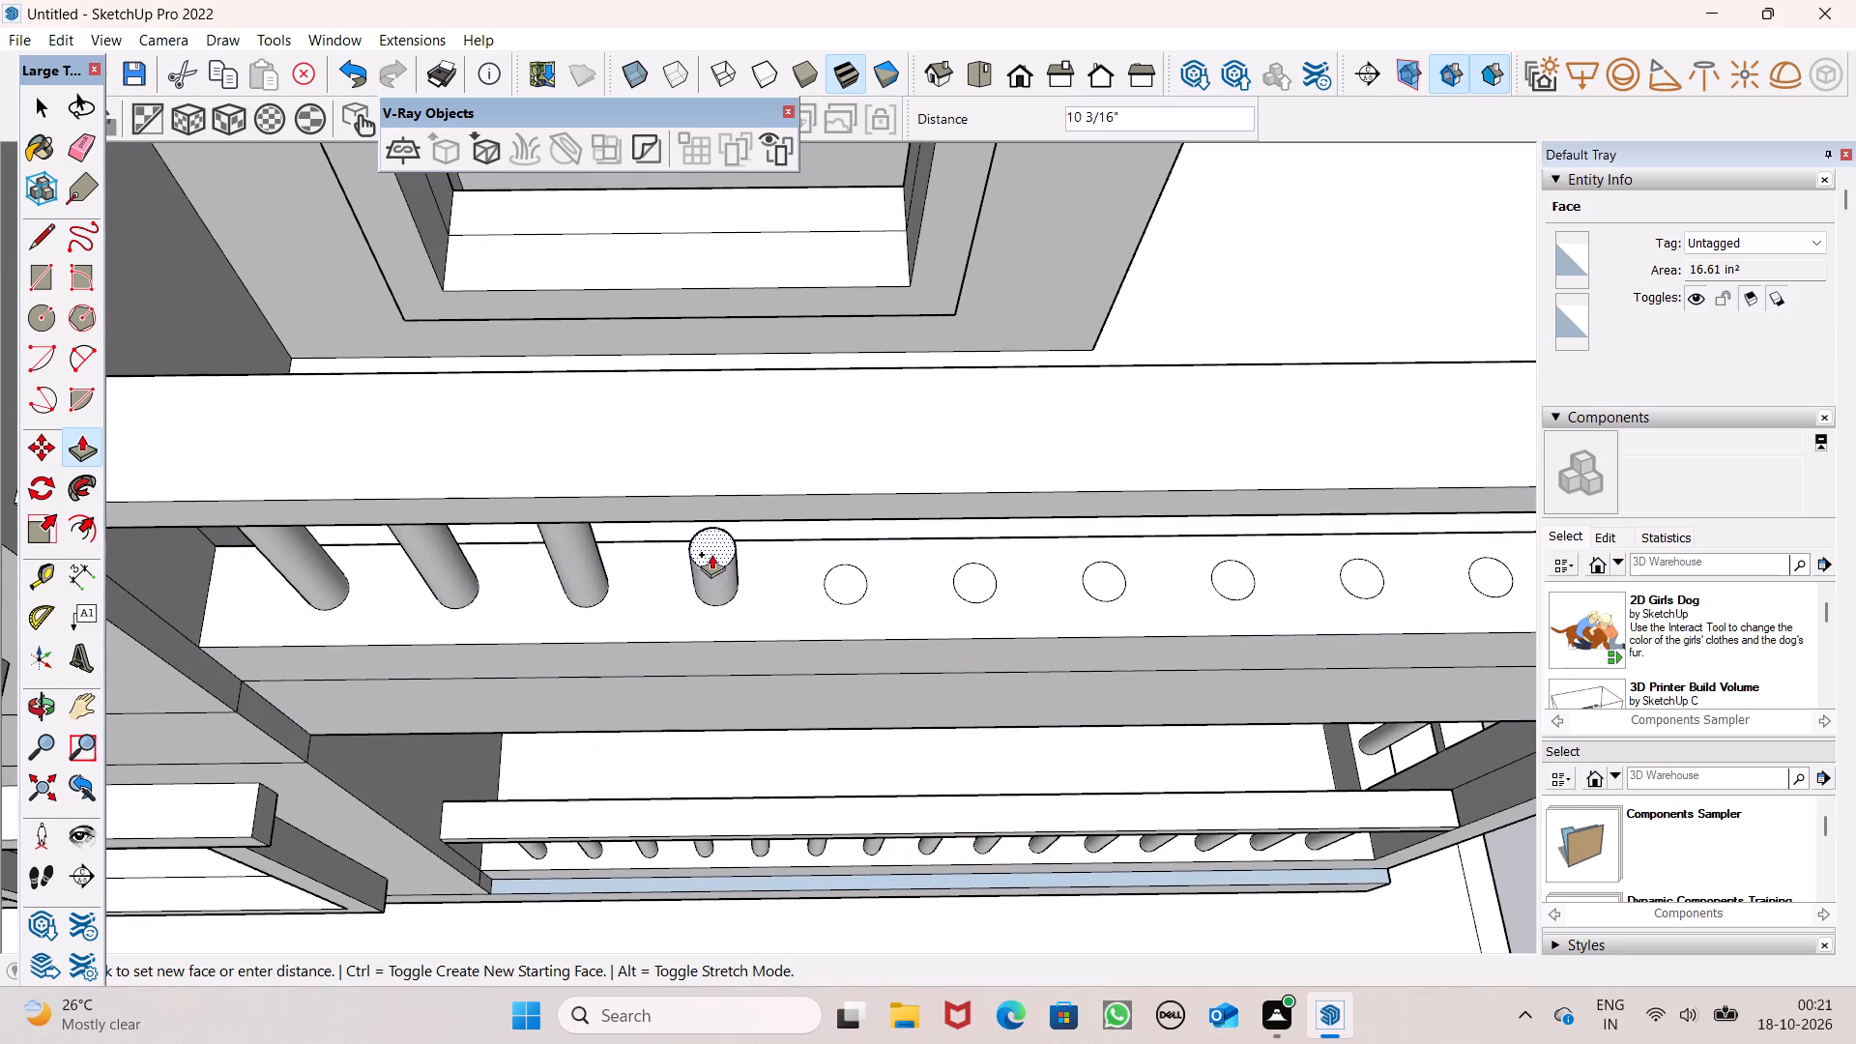
drag(711, 554, 716, 518)
drag(852, 583, 850, 516)
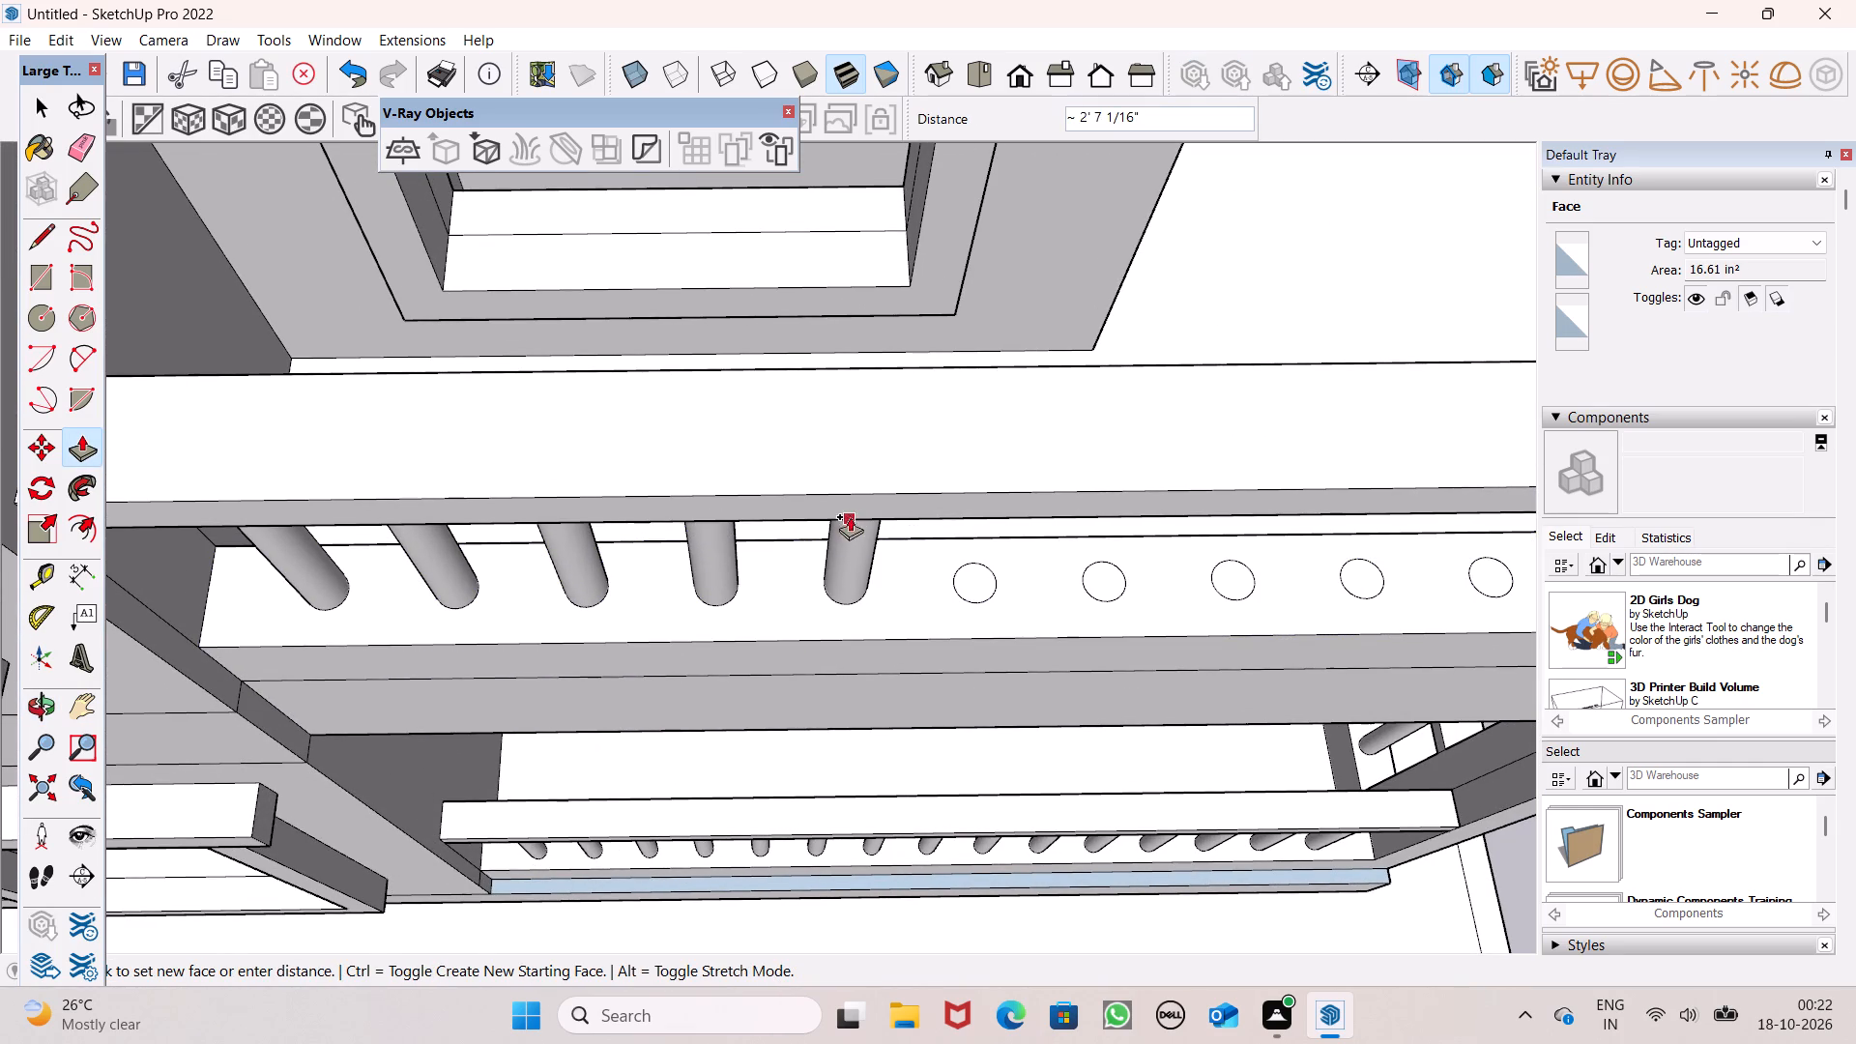
drag(850, 516, 855, 507)
Push/Pull the sixth and seventh front ledge circles up to the handrail, the sixth about 2' 5 1/16" high.
scroll(578, 538, down, 3)
middle_drag(678, 559, 685, 480)
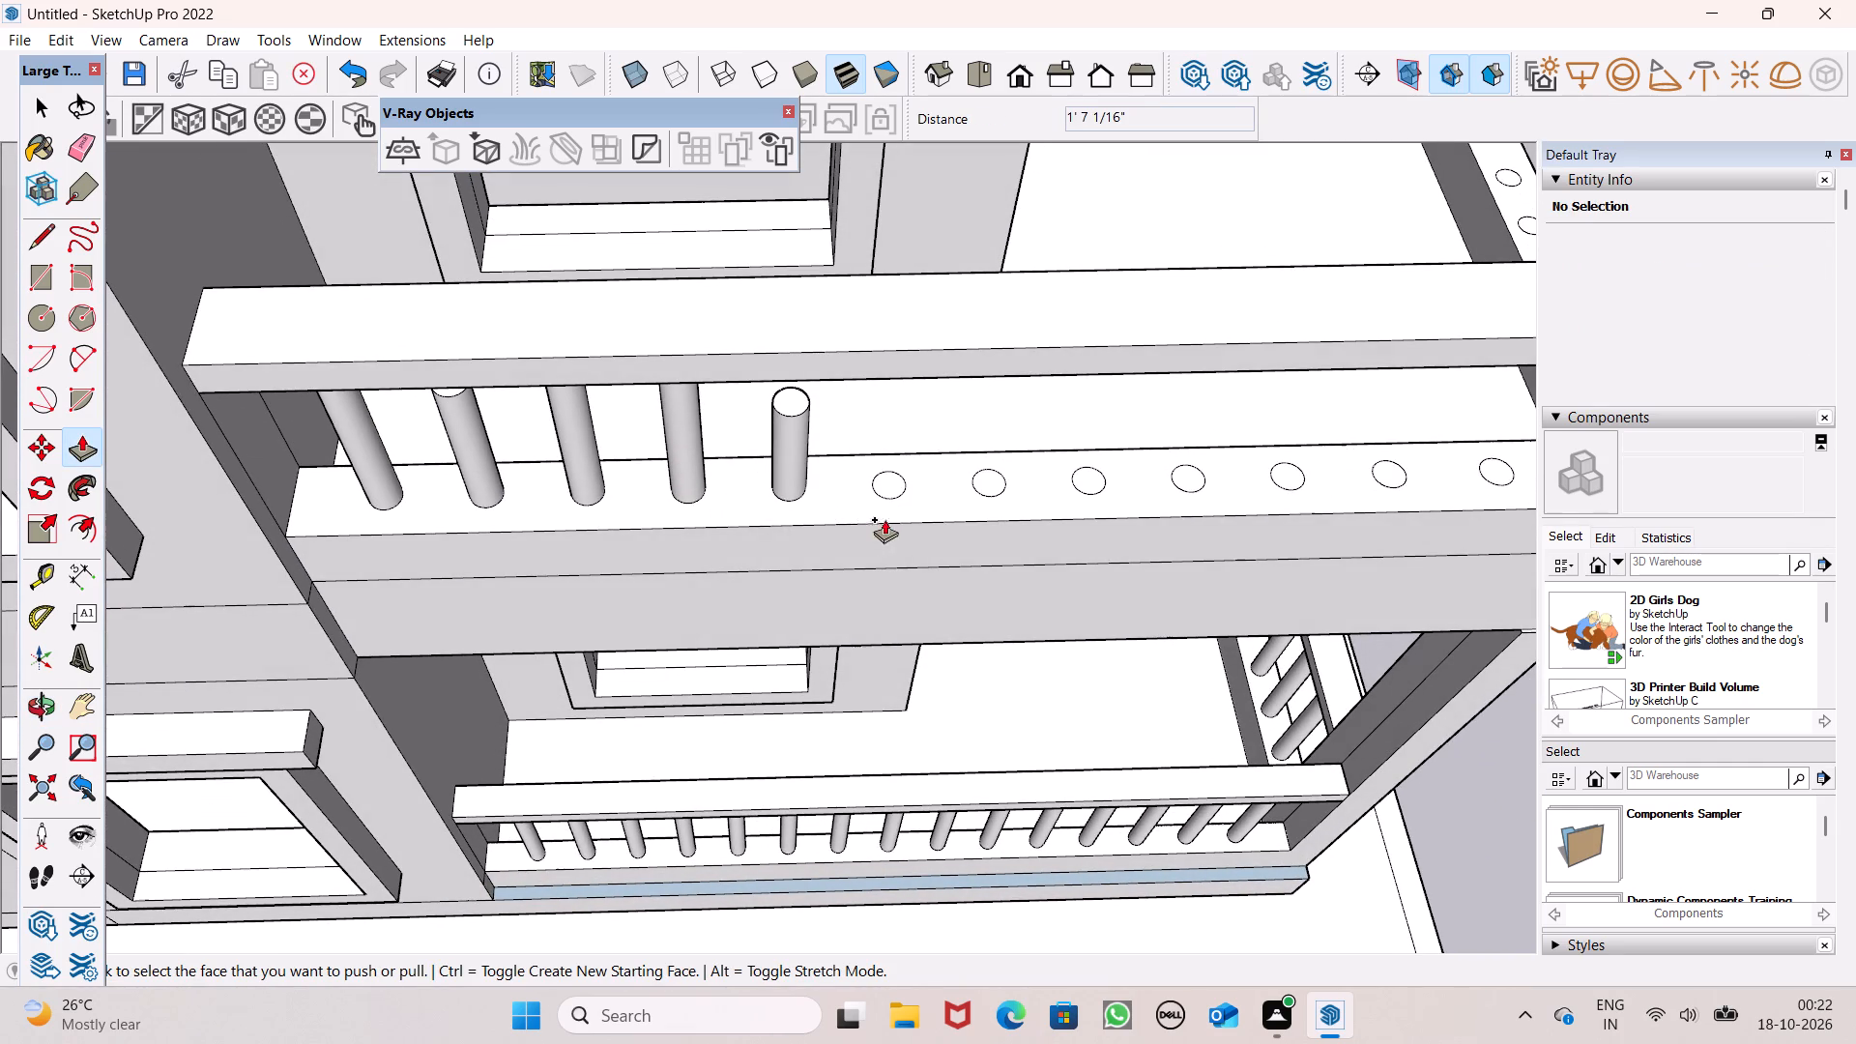
drag(895, 479, 988, 356)
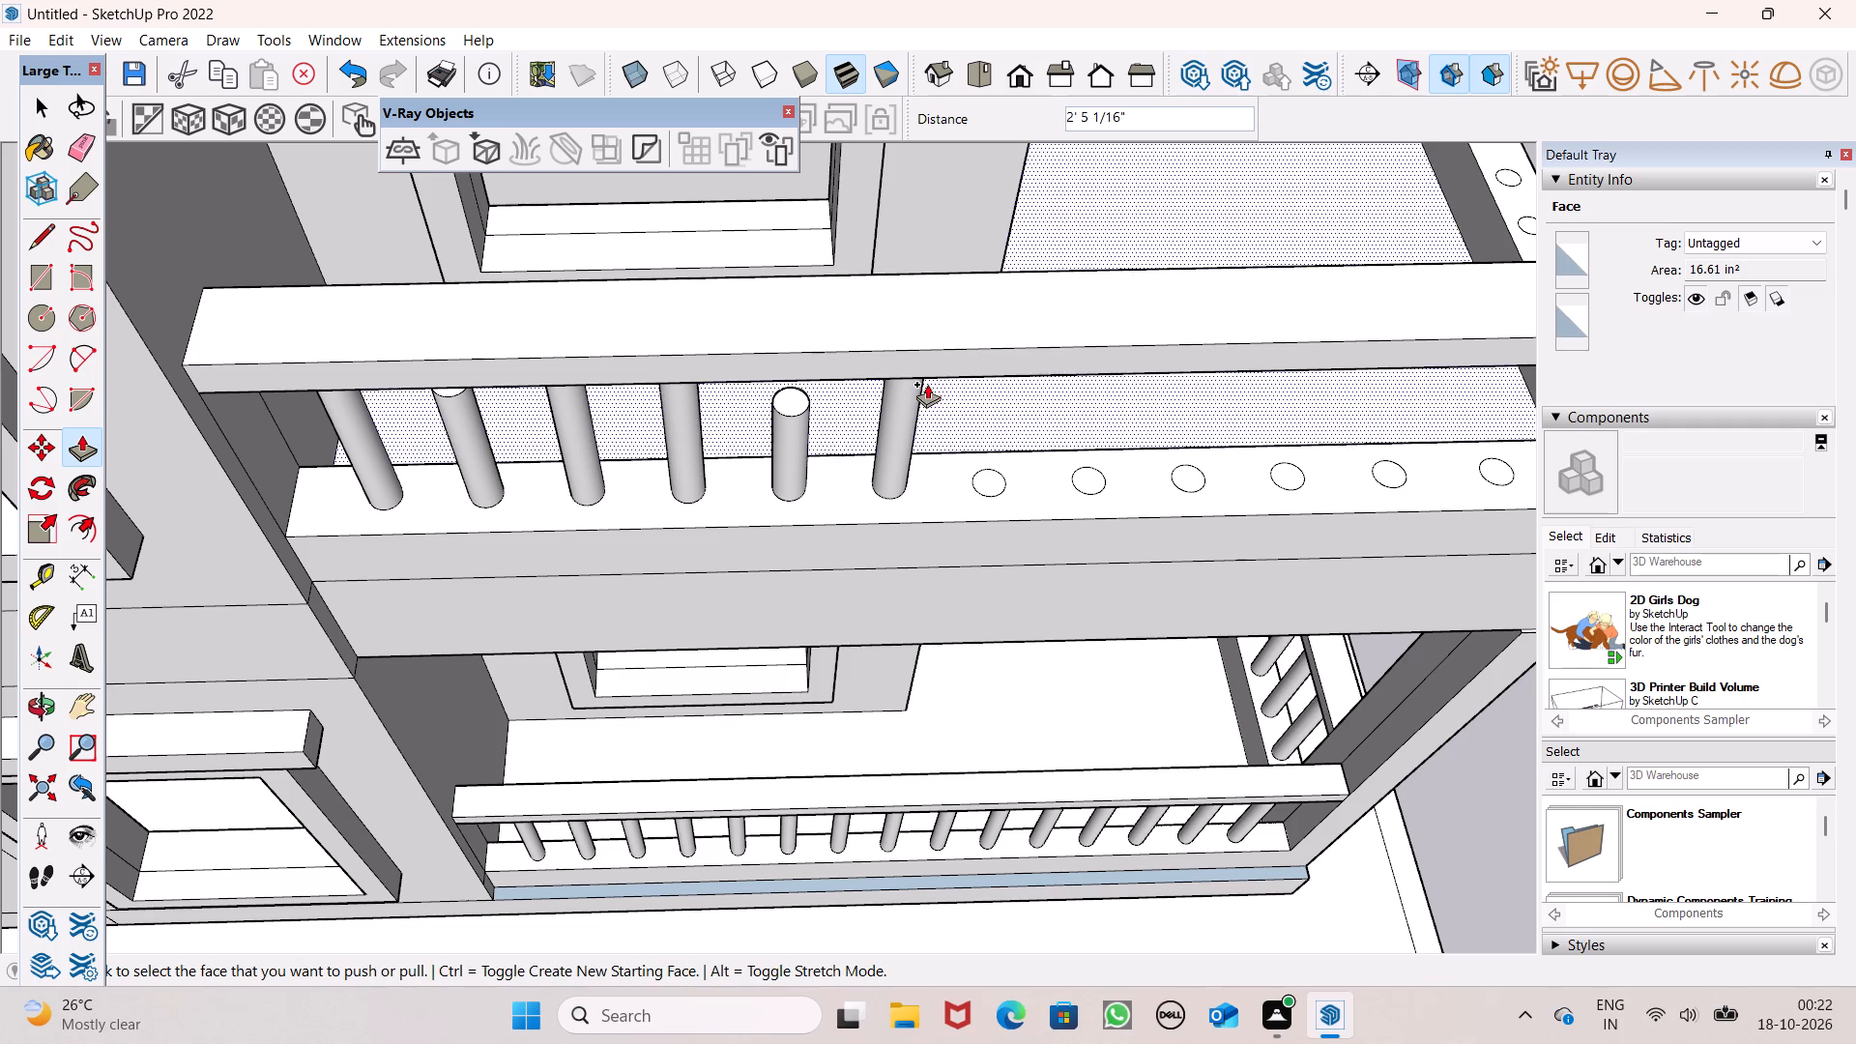
scroll(565, 383, down, 3)
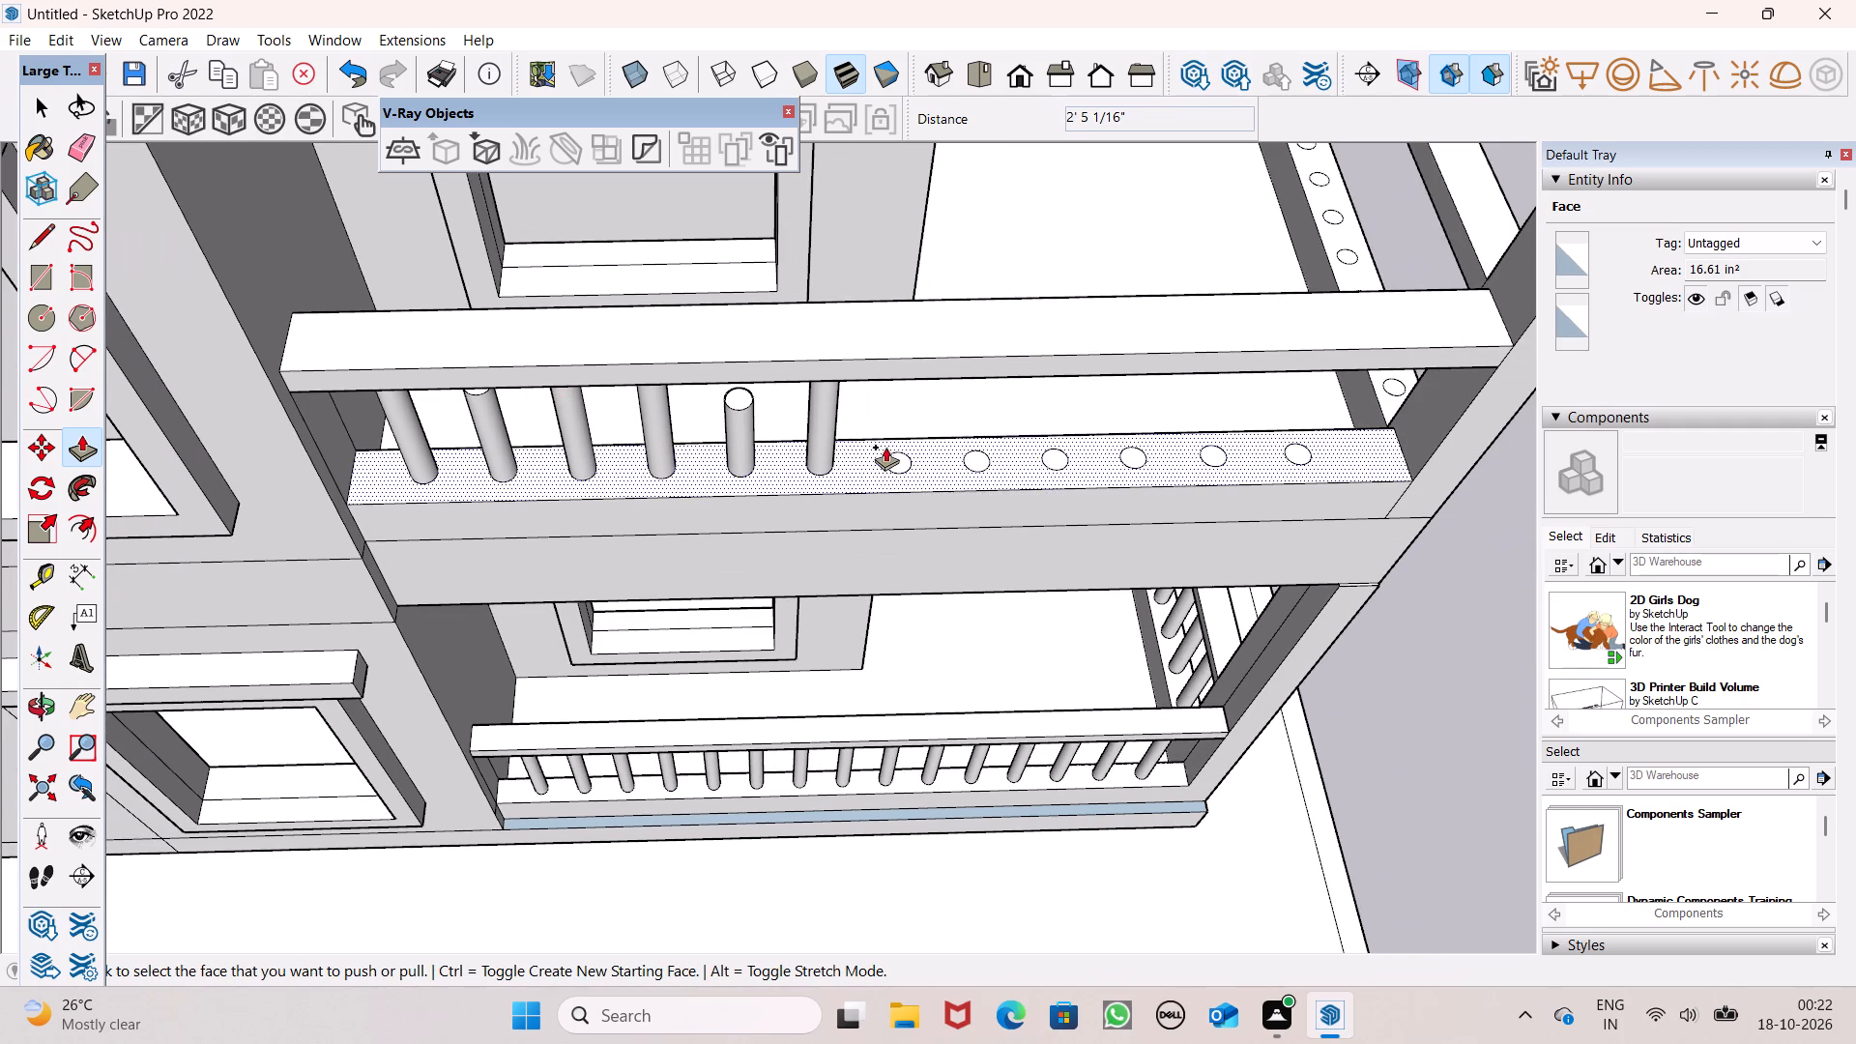
drag(897, 458, 909, 362)
double_click(910, 362)
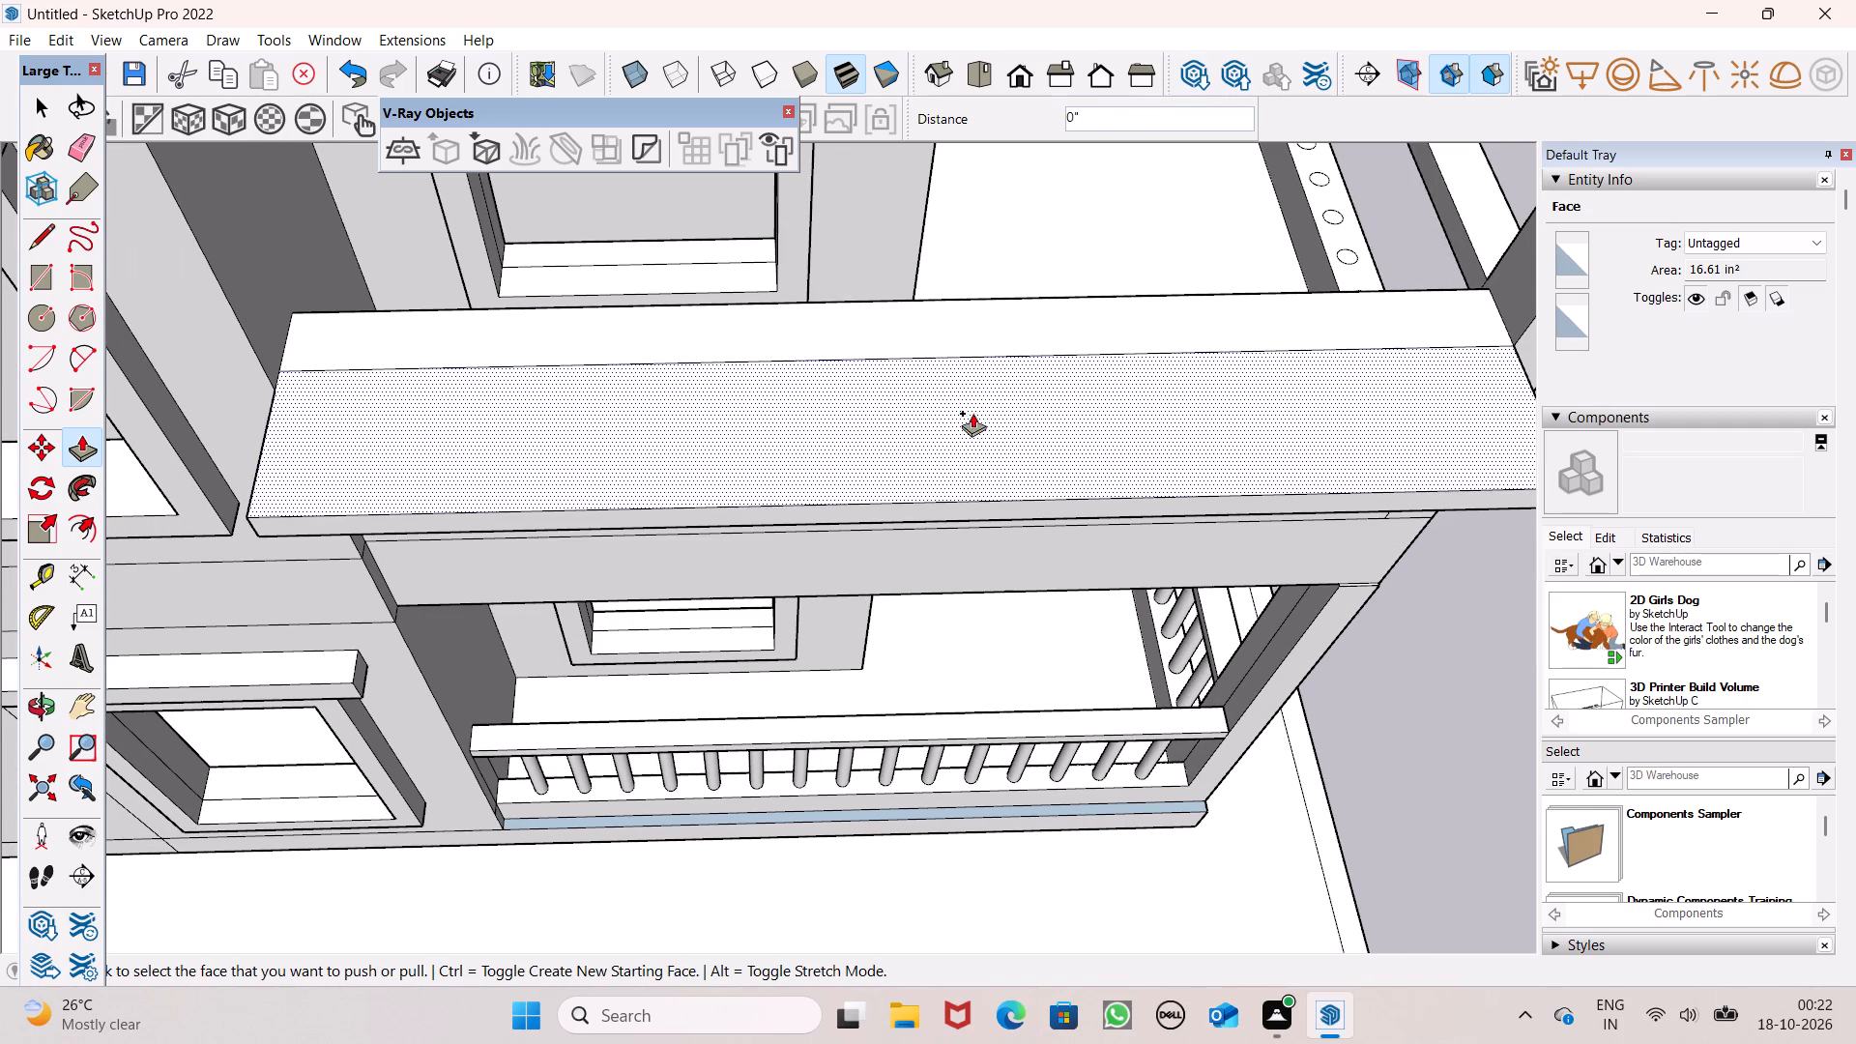
key(ctrl+z)
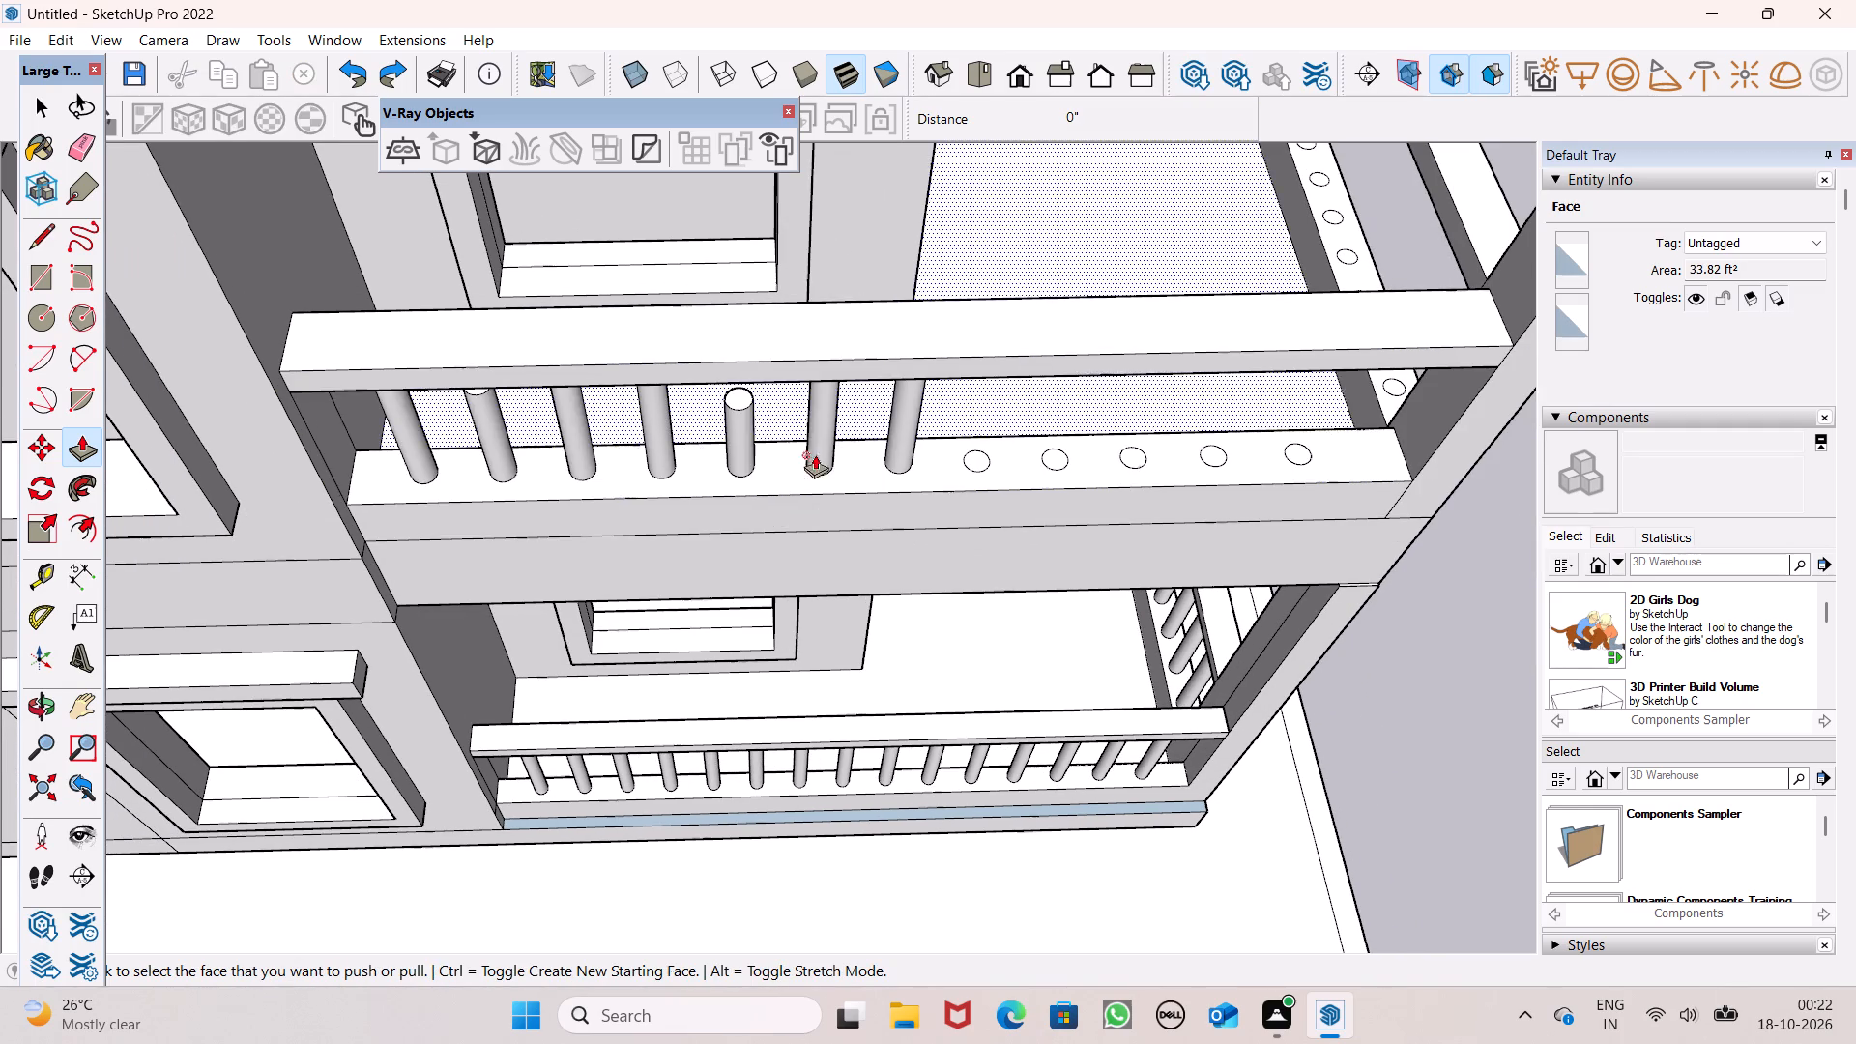
Push/Pull the eighth, ninth and tenth front ledge circles up to the handrail, the eighth about 2' 1 5/16" and the ninth about 2' 2 1/4" high.
scroll(604, 463, down, 4)
middle_drag(877, 498, 867, 517)
scroll(941, 448, up, 3)
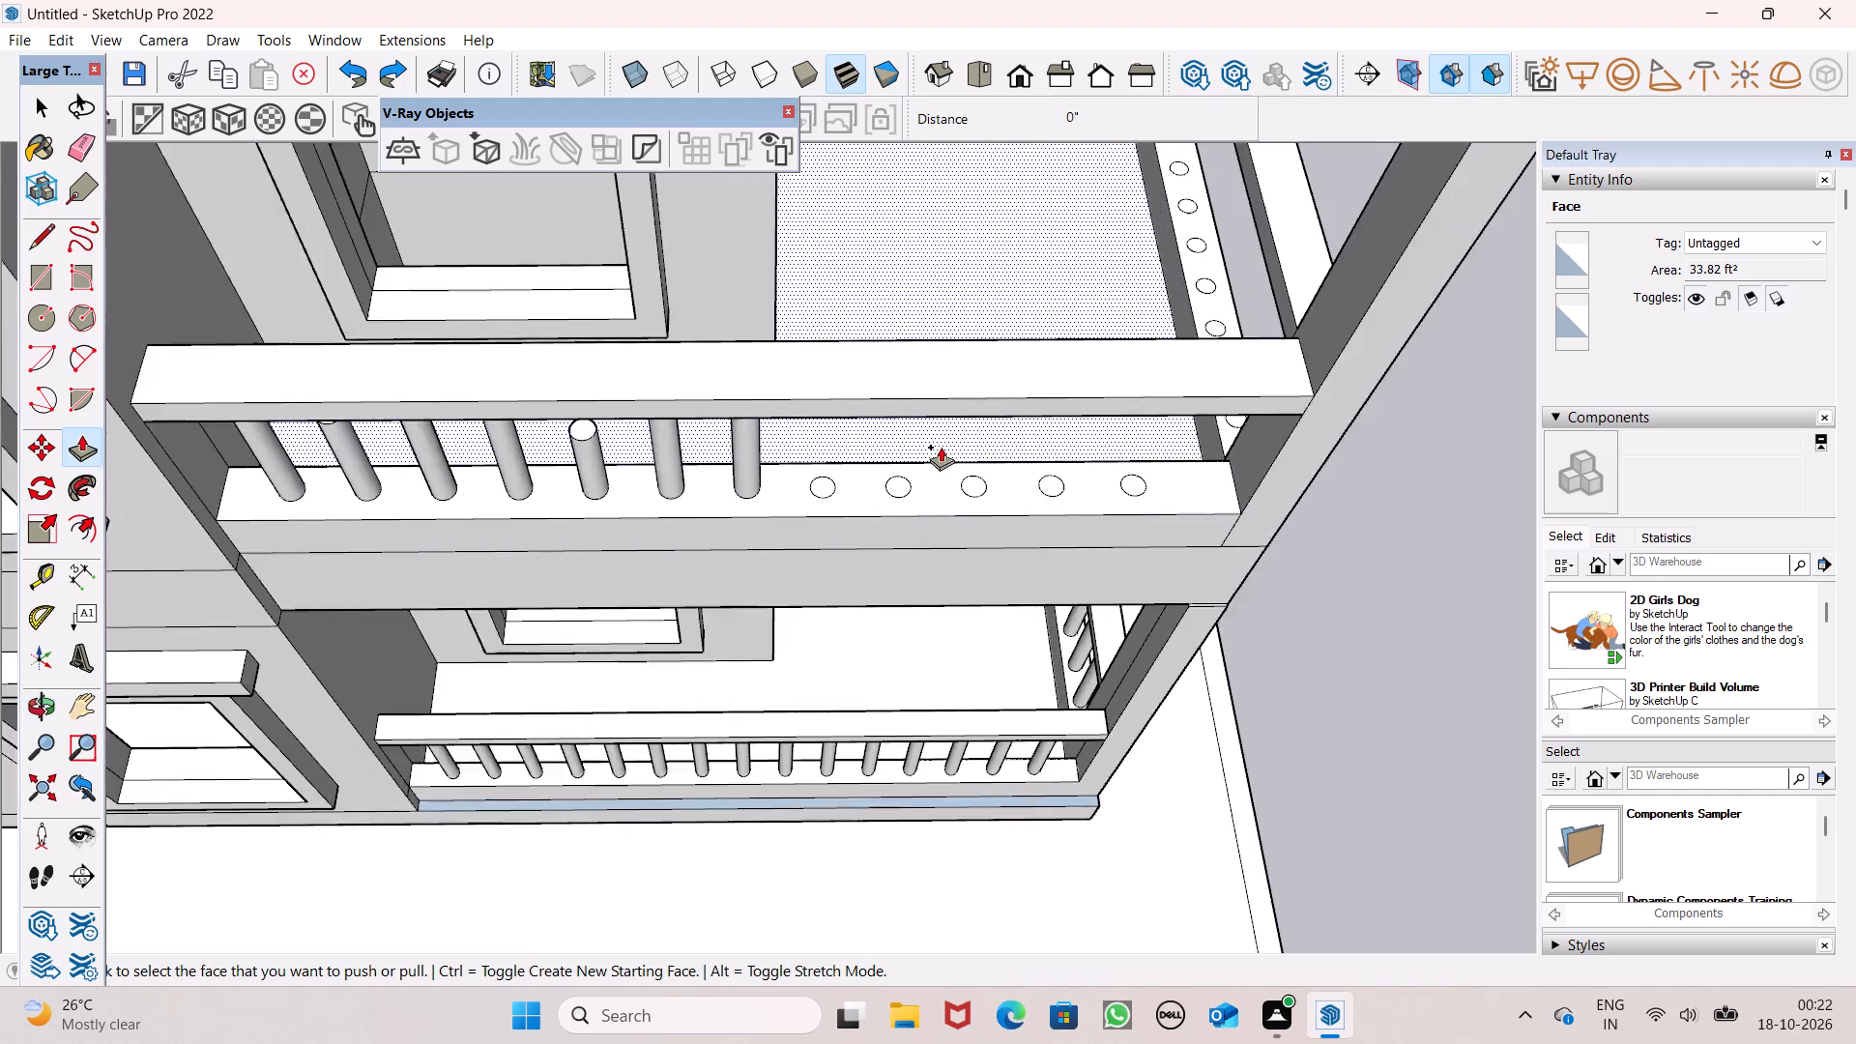
scroll(941, 447, up, 4)
drag(752, 515, 749, 446)
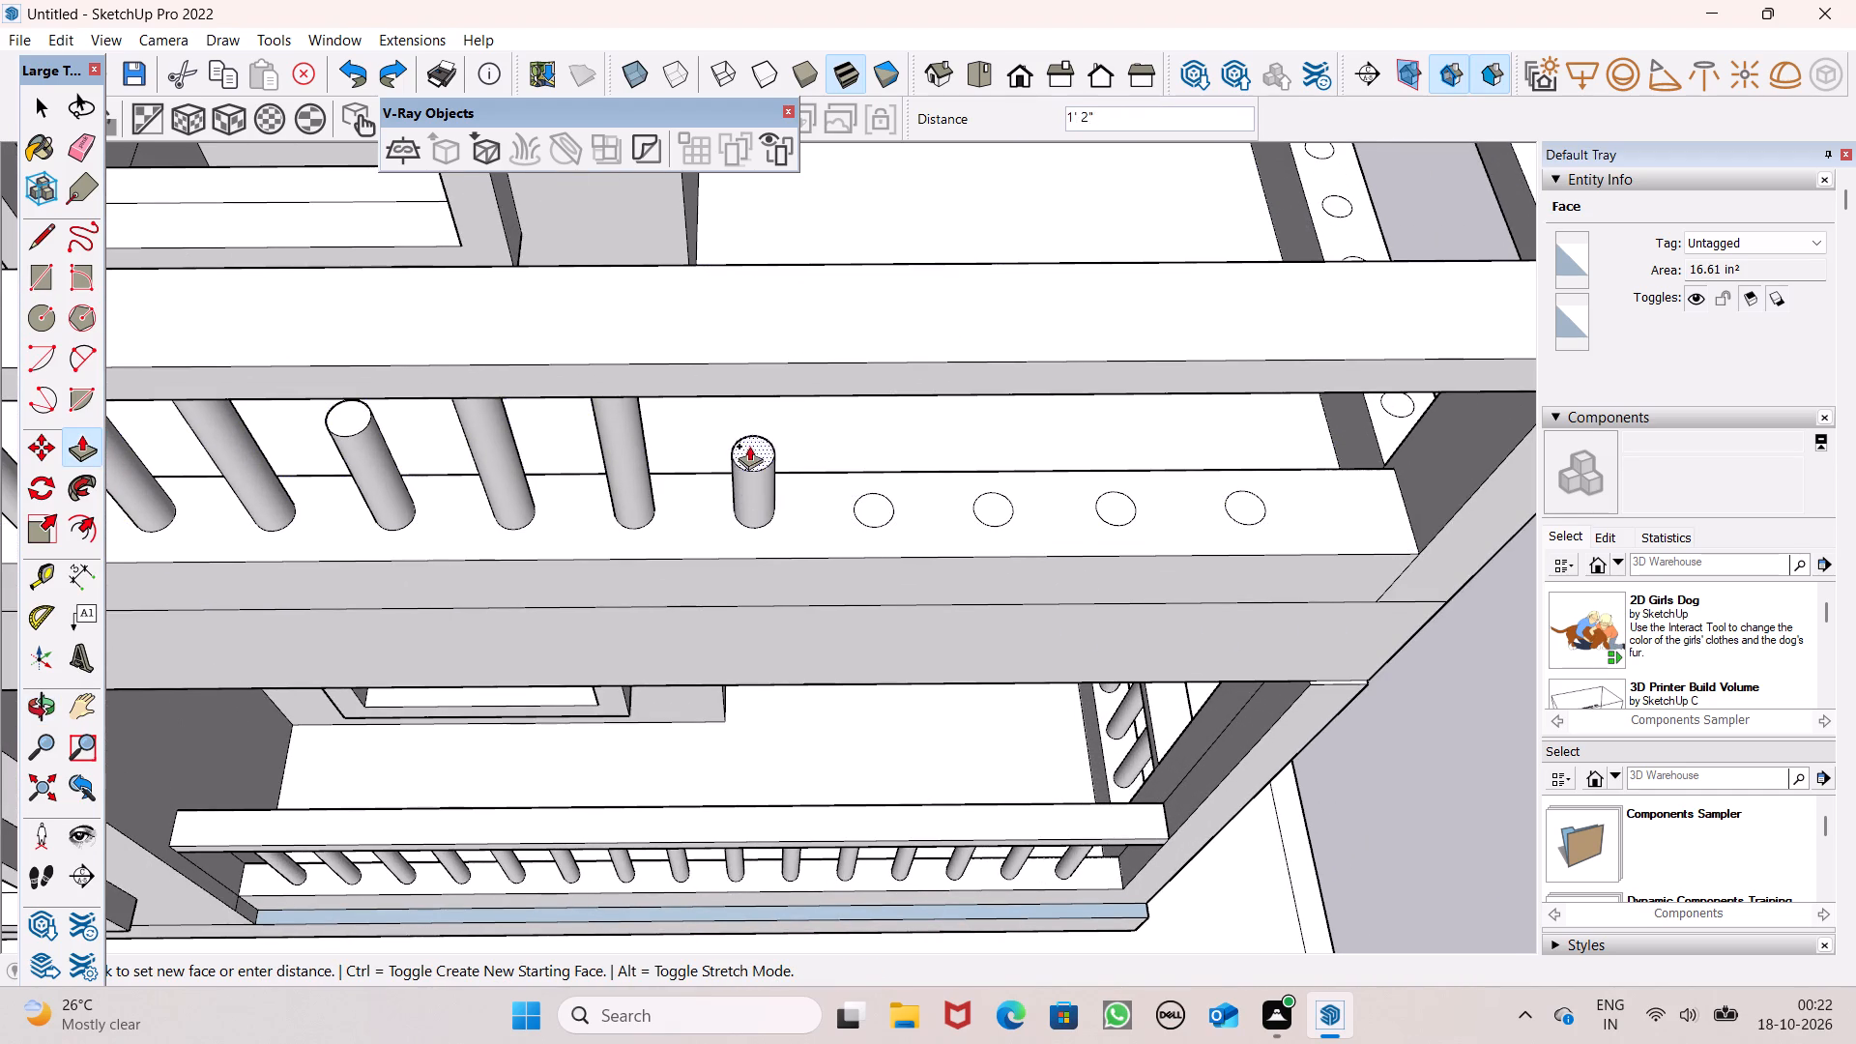
drag(749, 446, 759, 384)
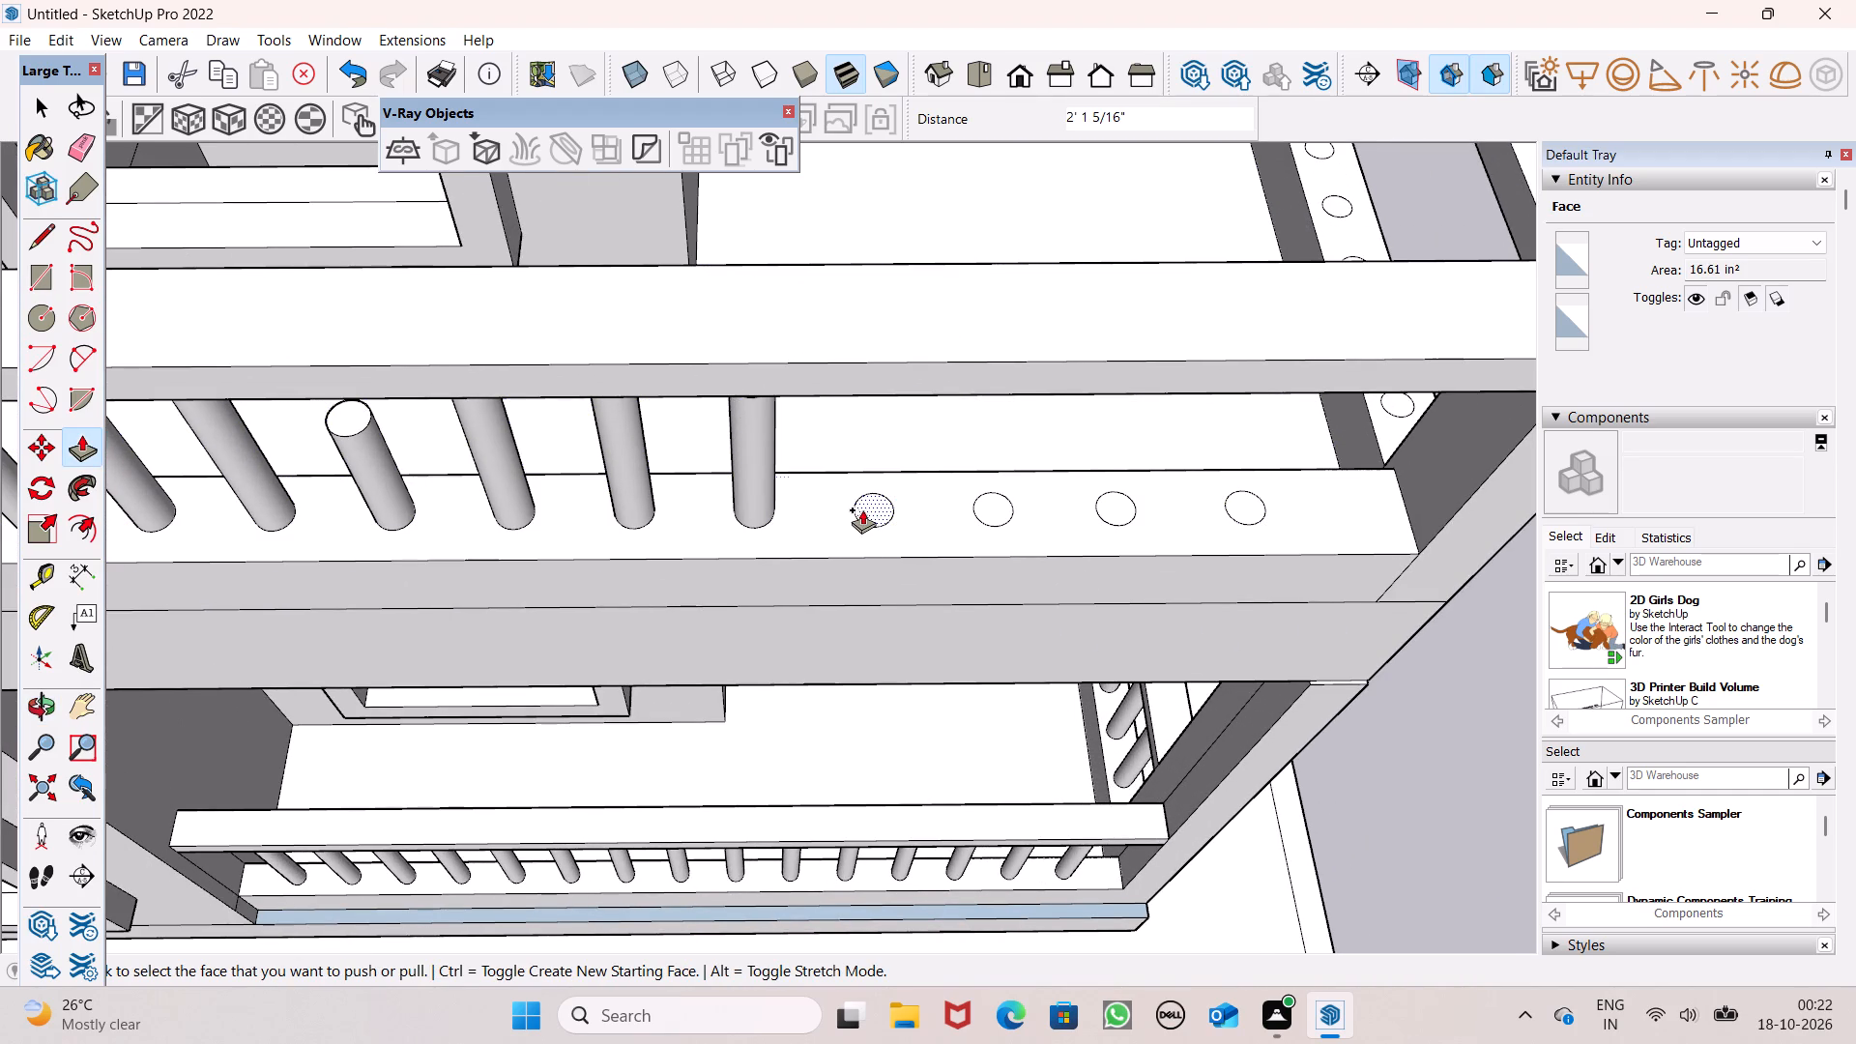
drag(876, 510, 927, 341)
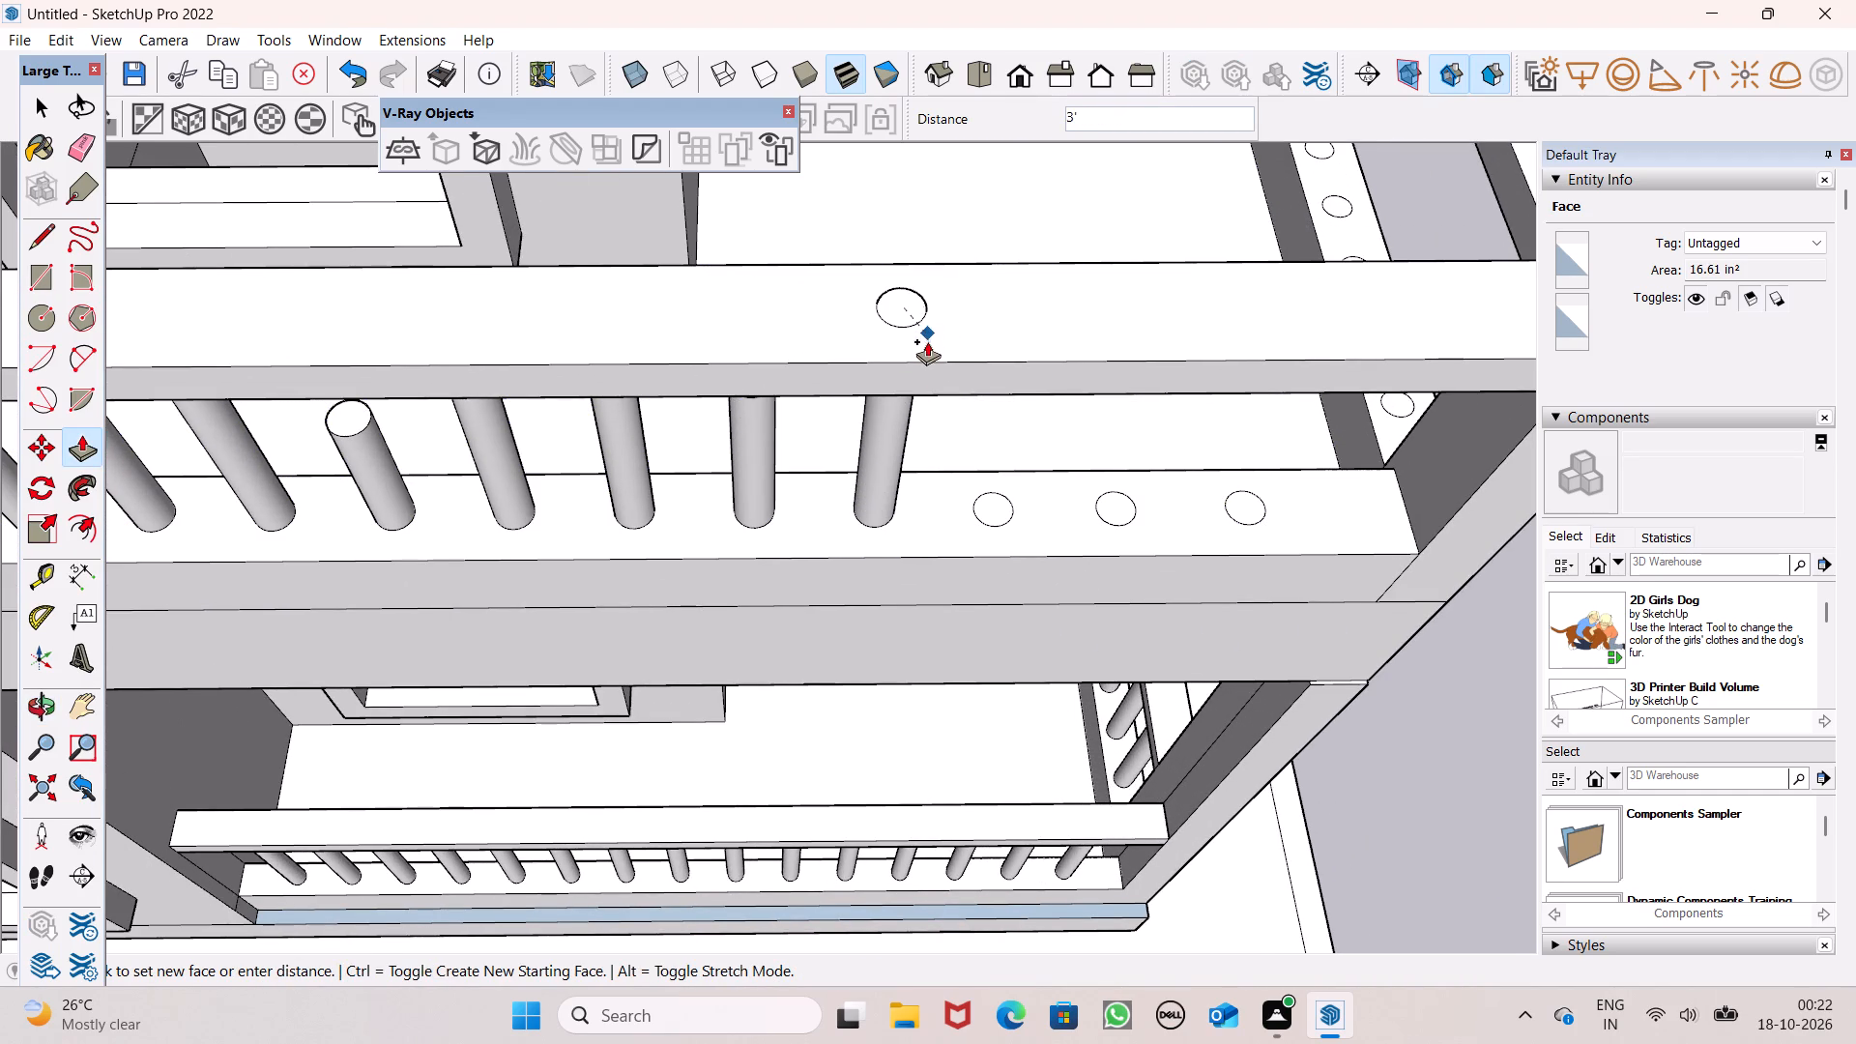
drag(927, 341, 913, 375)
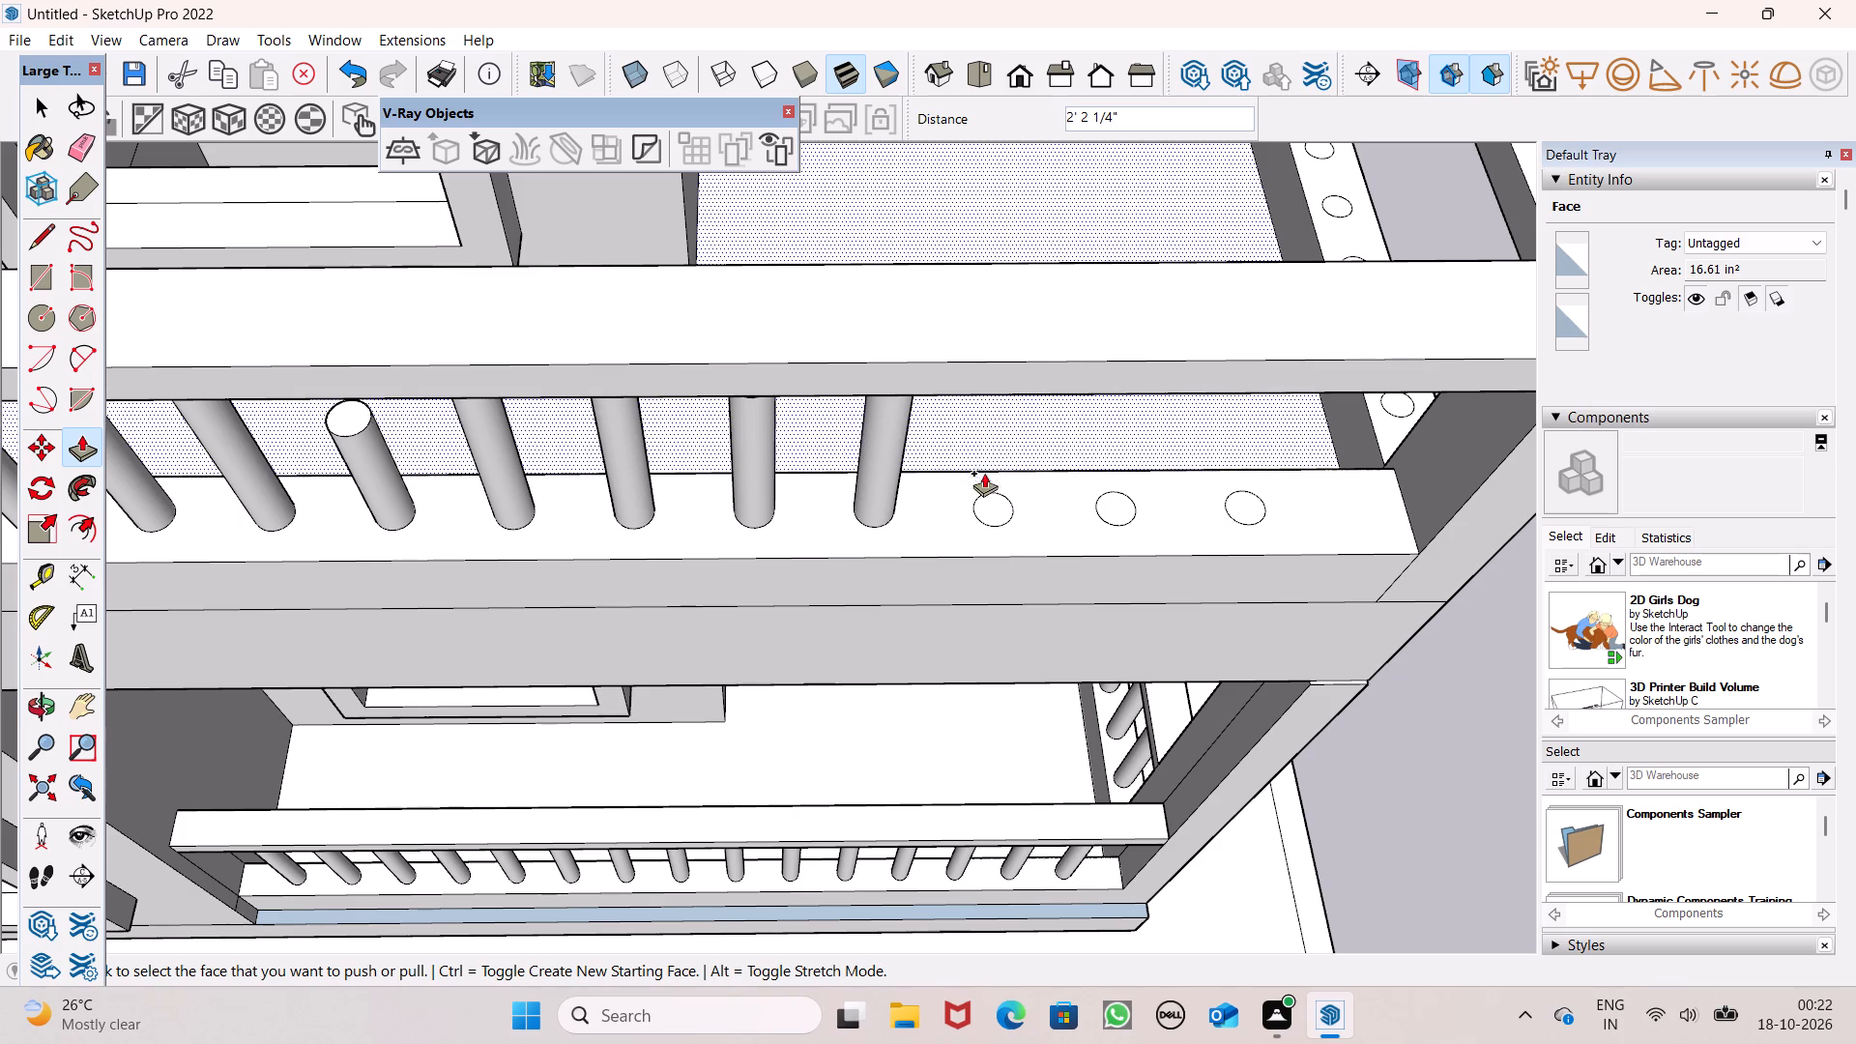
drag(994, 511, 1001, 384)
click(1001, 384)
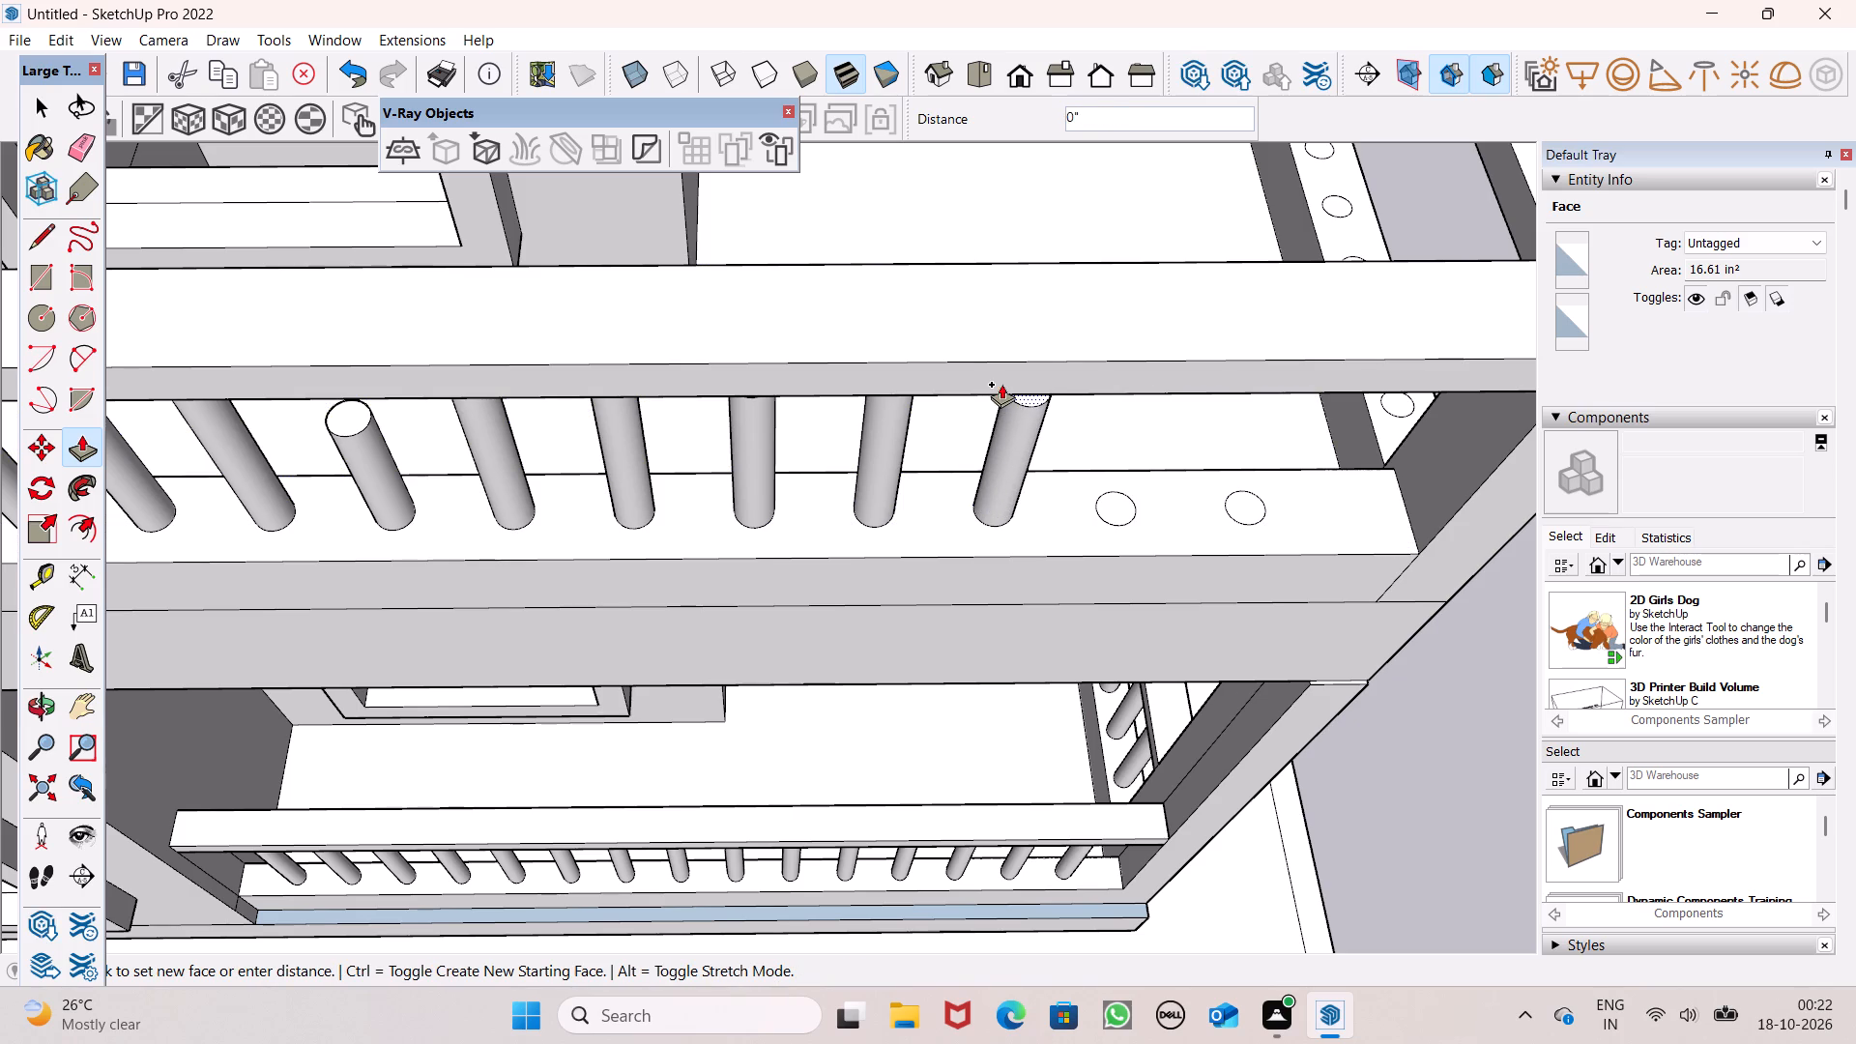
key(space)
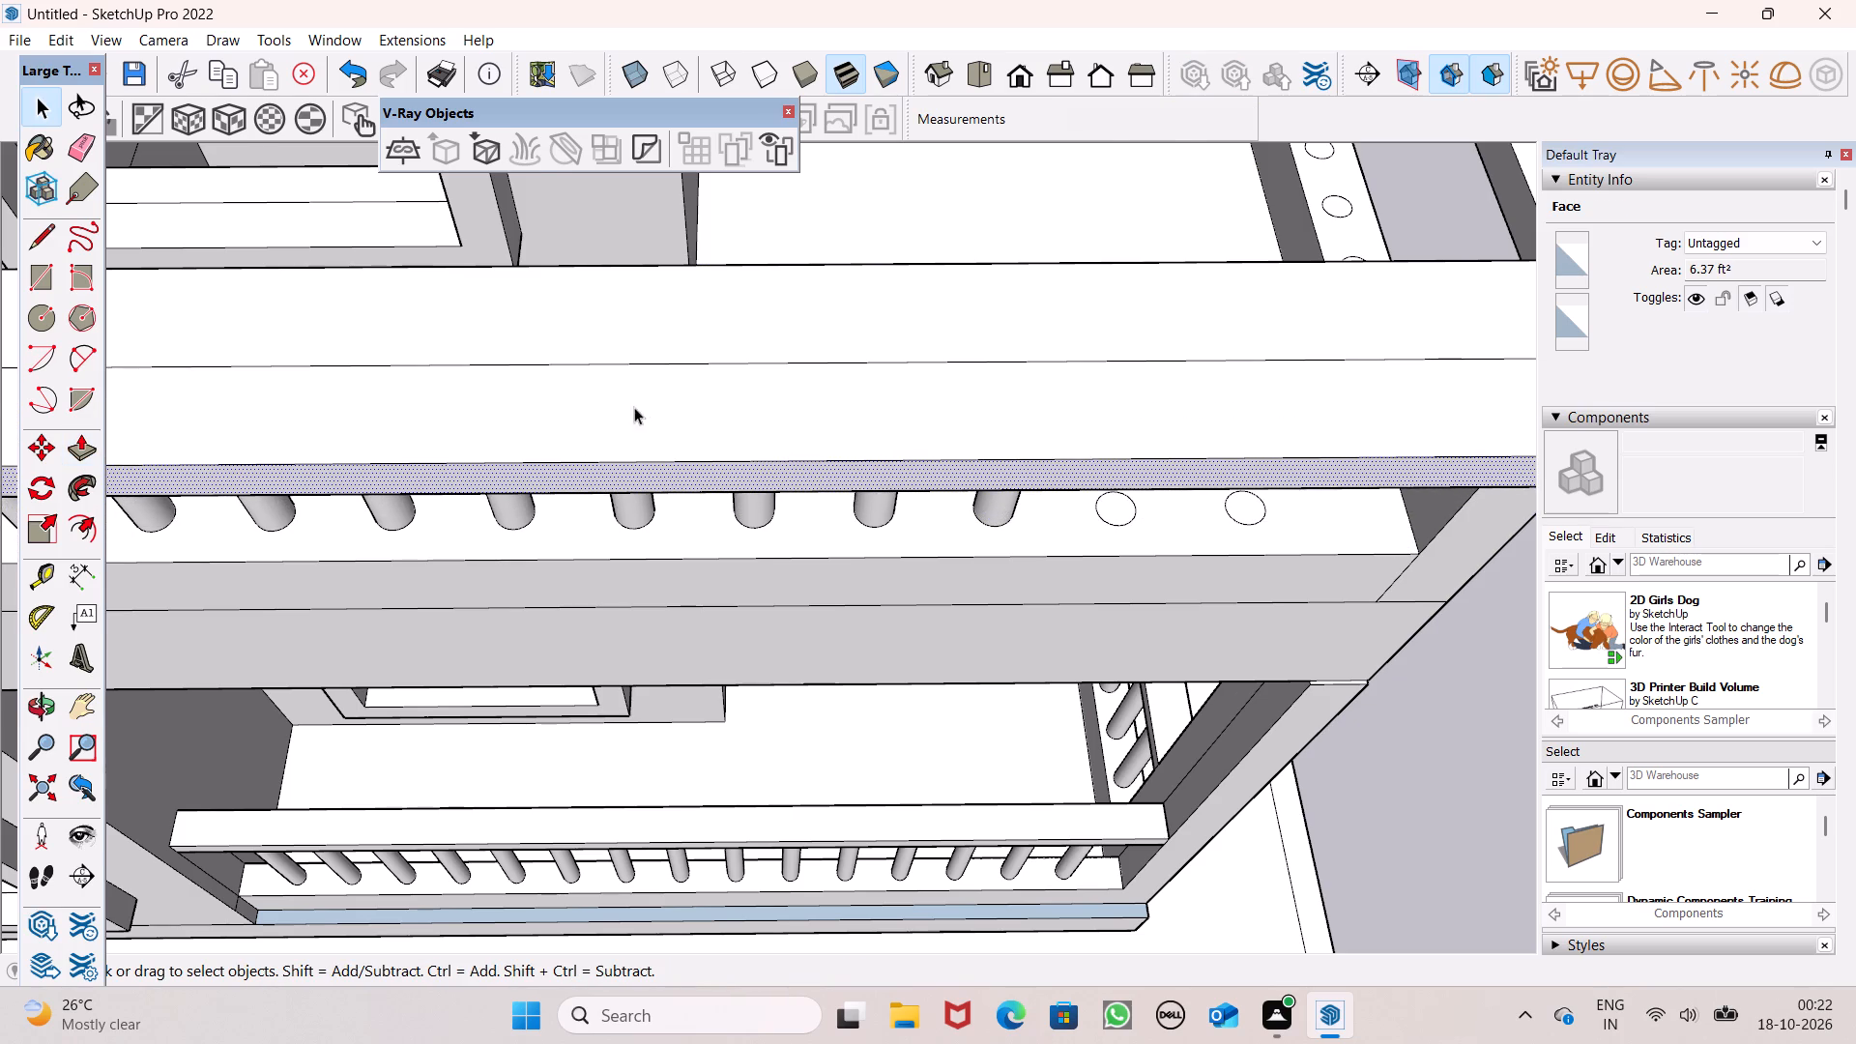
Push/Pull the last two front ledge circles up to the handrail, about 2' 1 9/16" and 2' 1" high.
scroll(631, 407, down, 3)
scroll(1244, 474, up, 6)
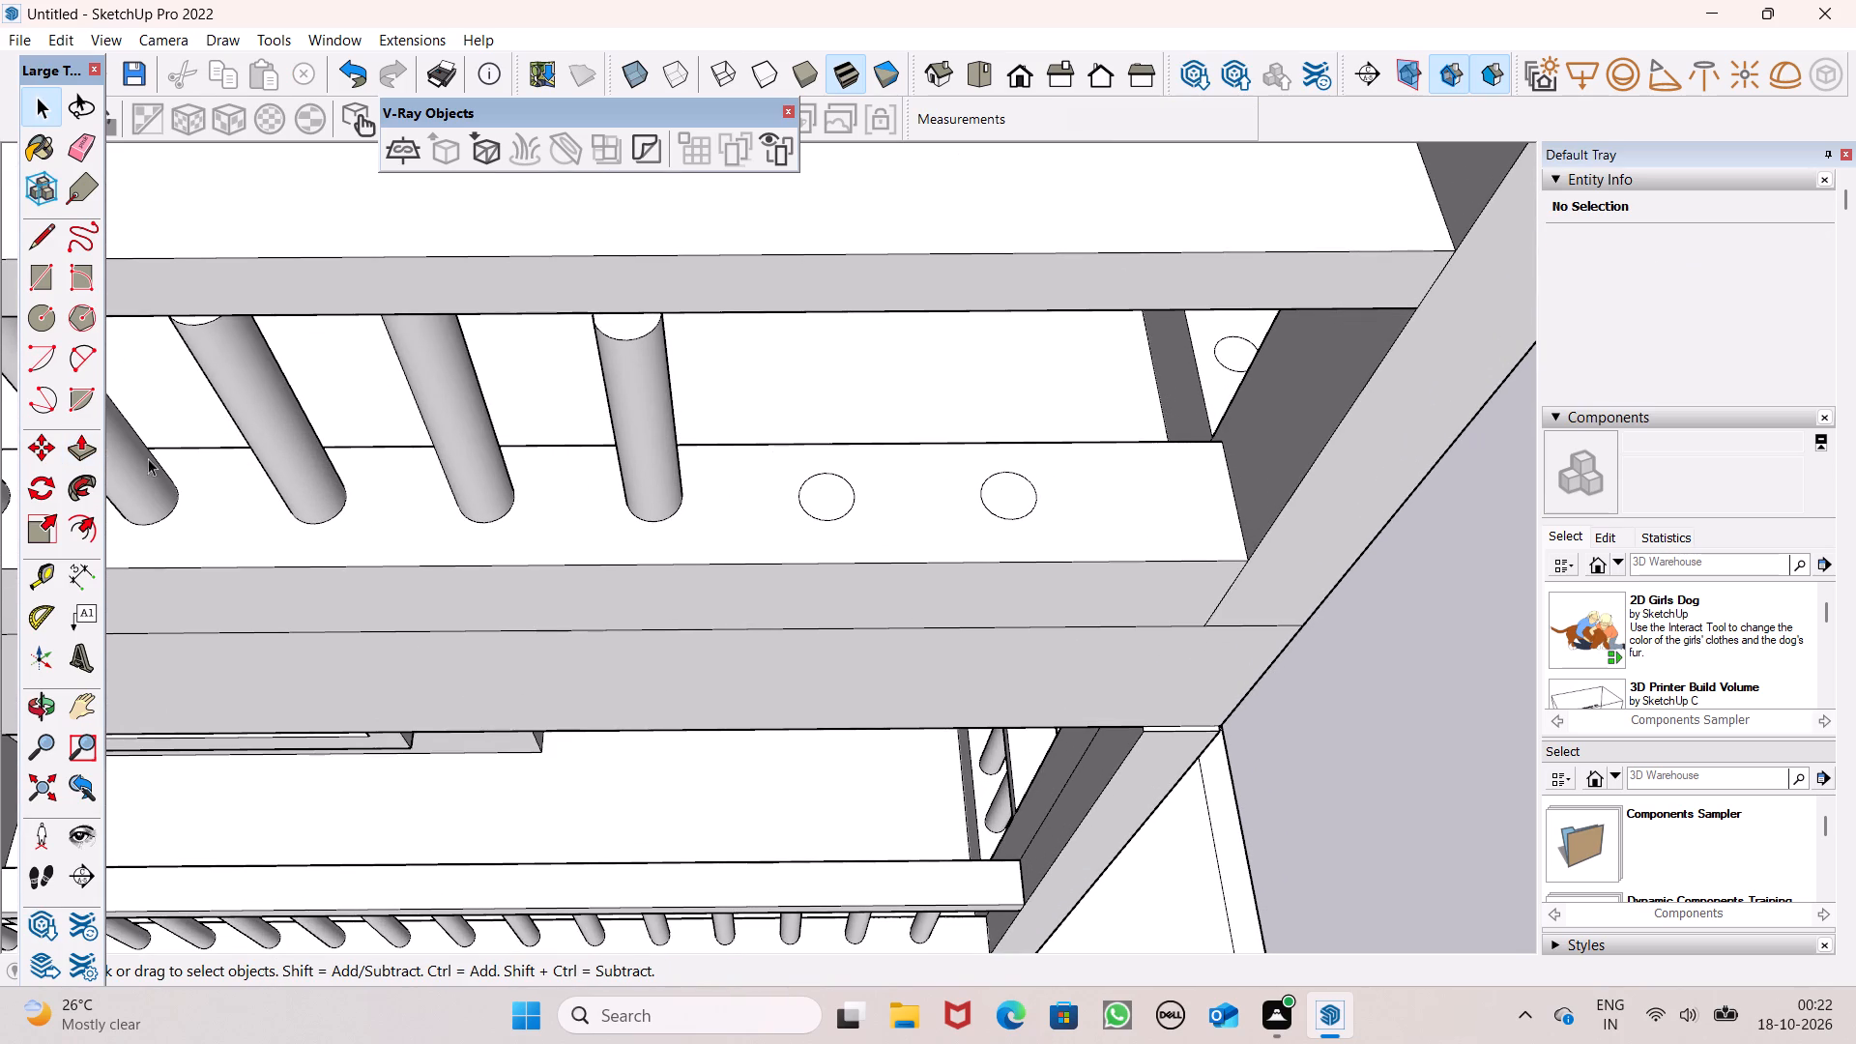
click(89, 455)
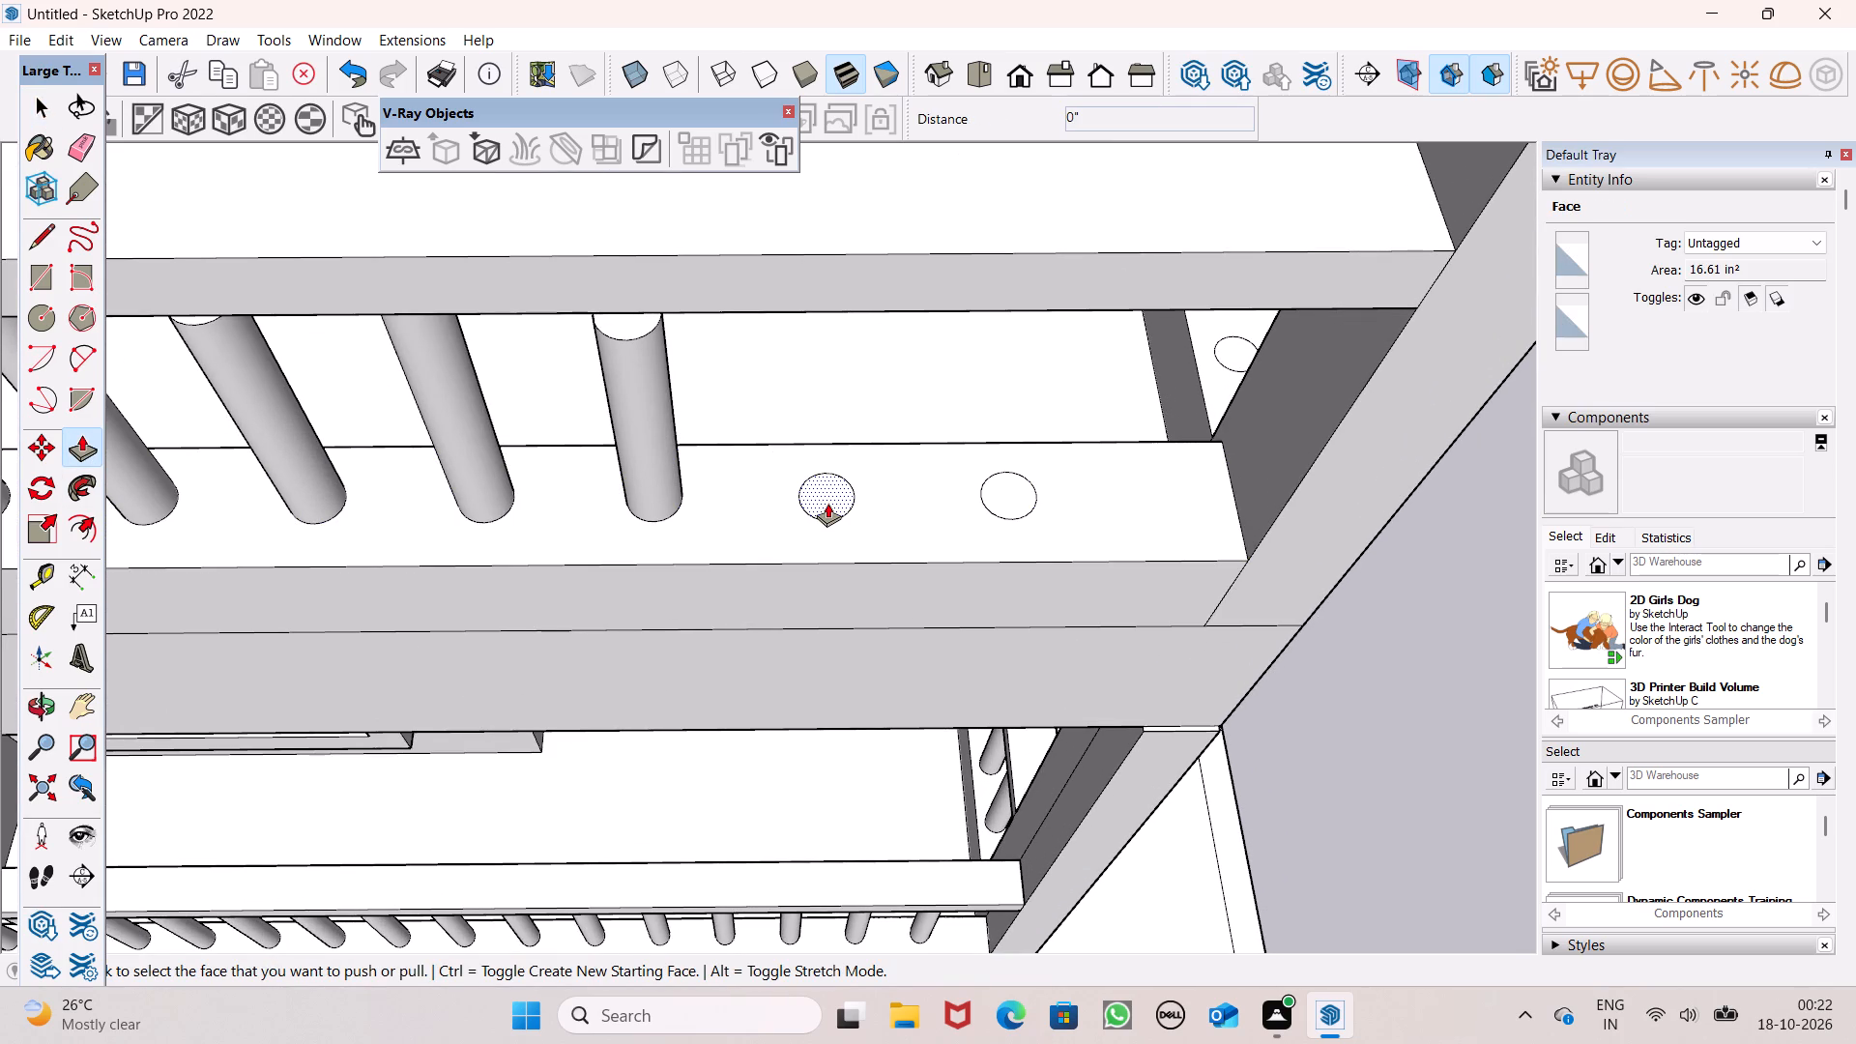
drag(827, 501, 823, 297)
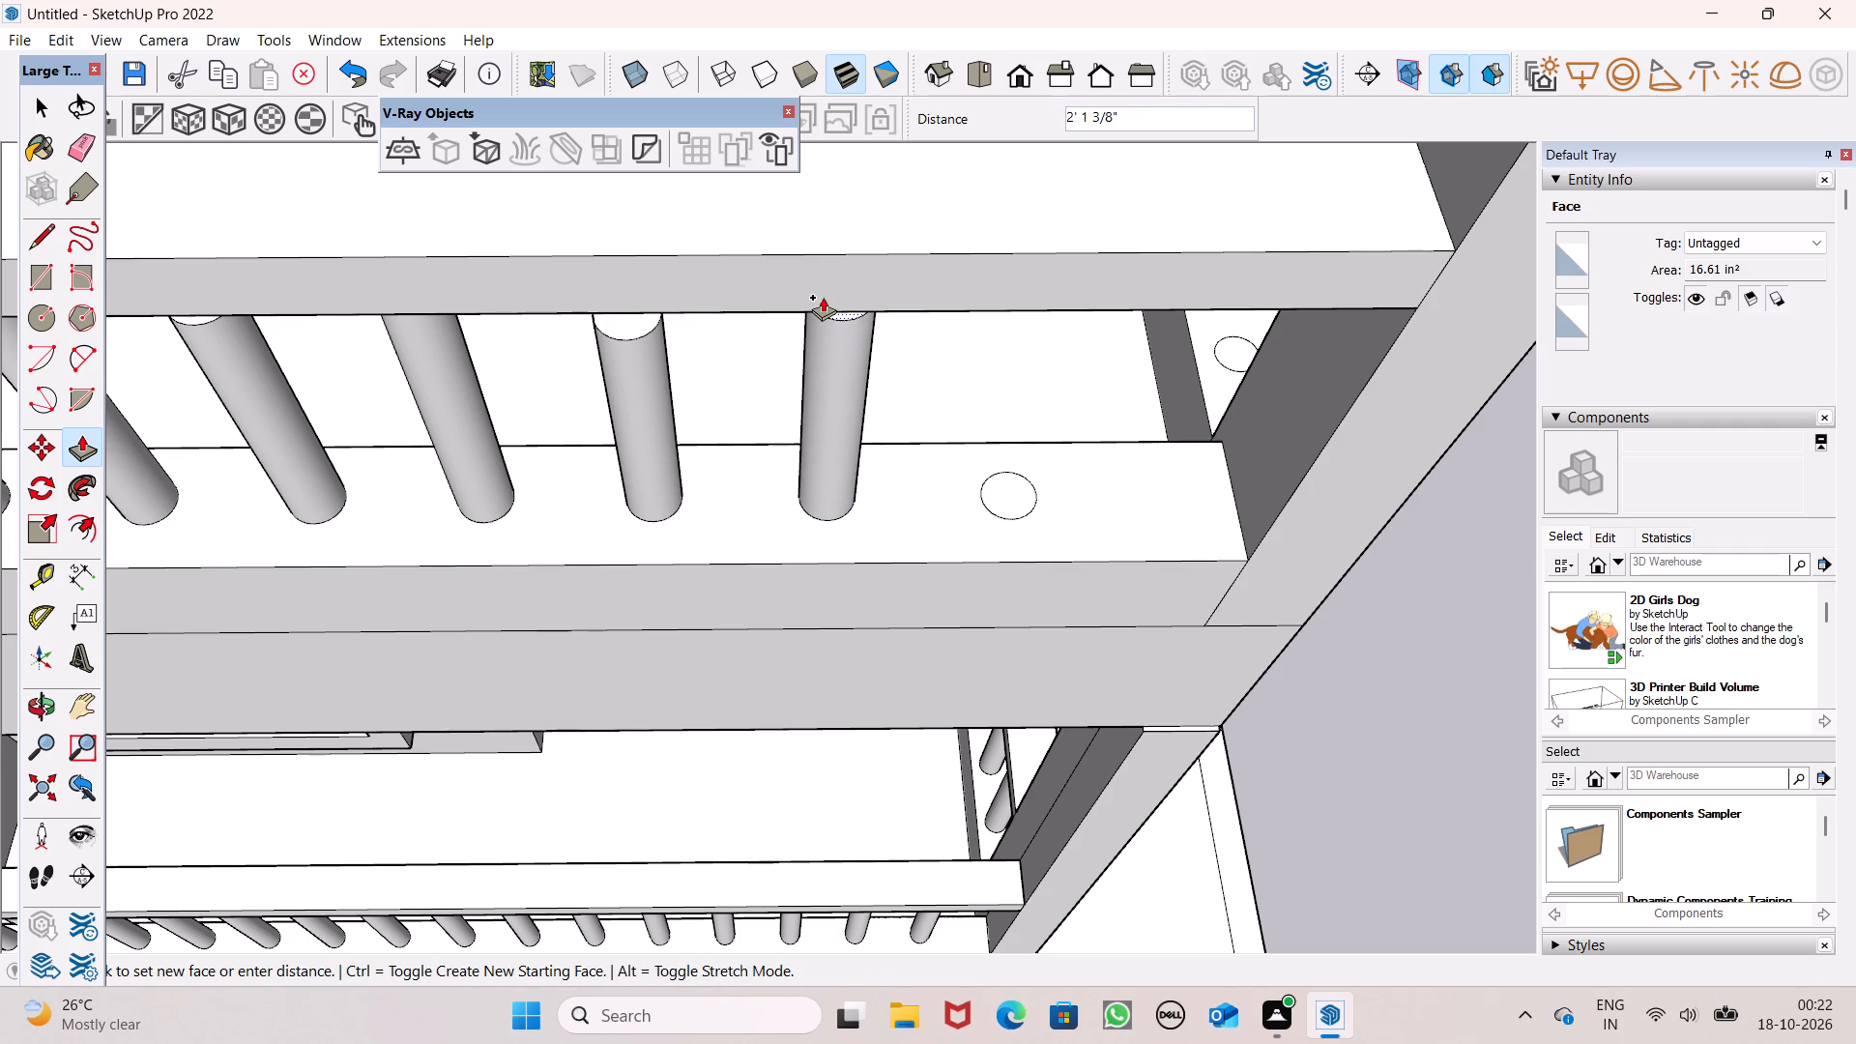
drag(823, 297, 823, 295)
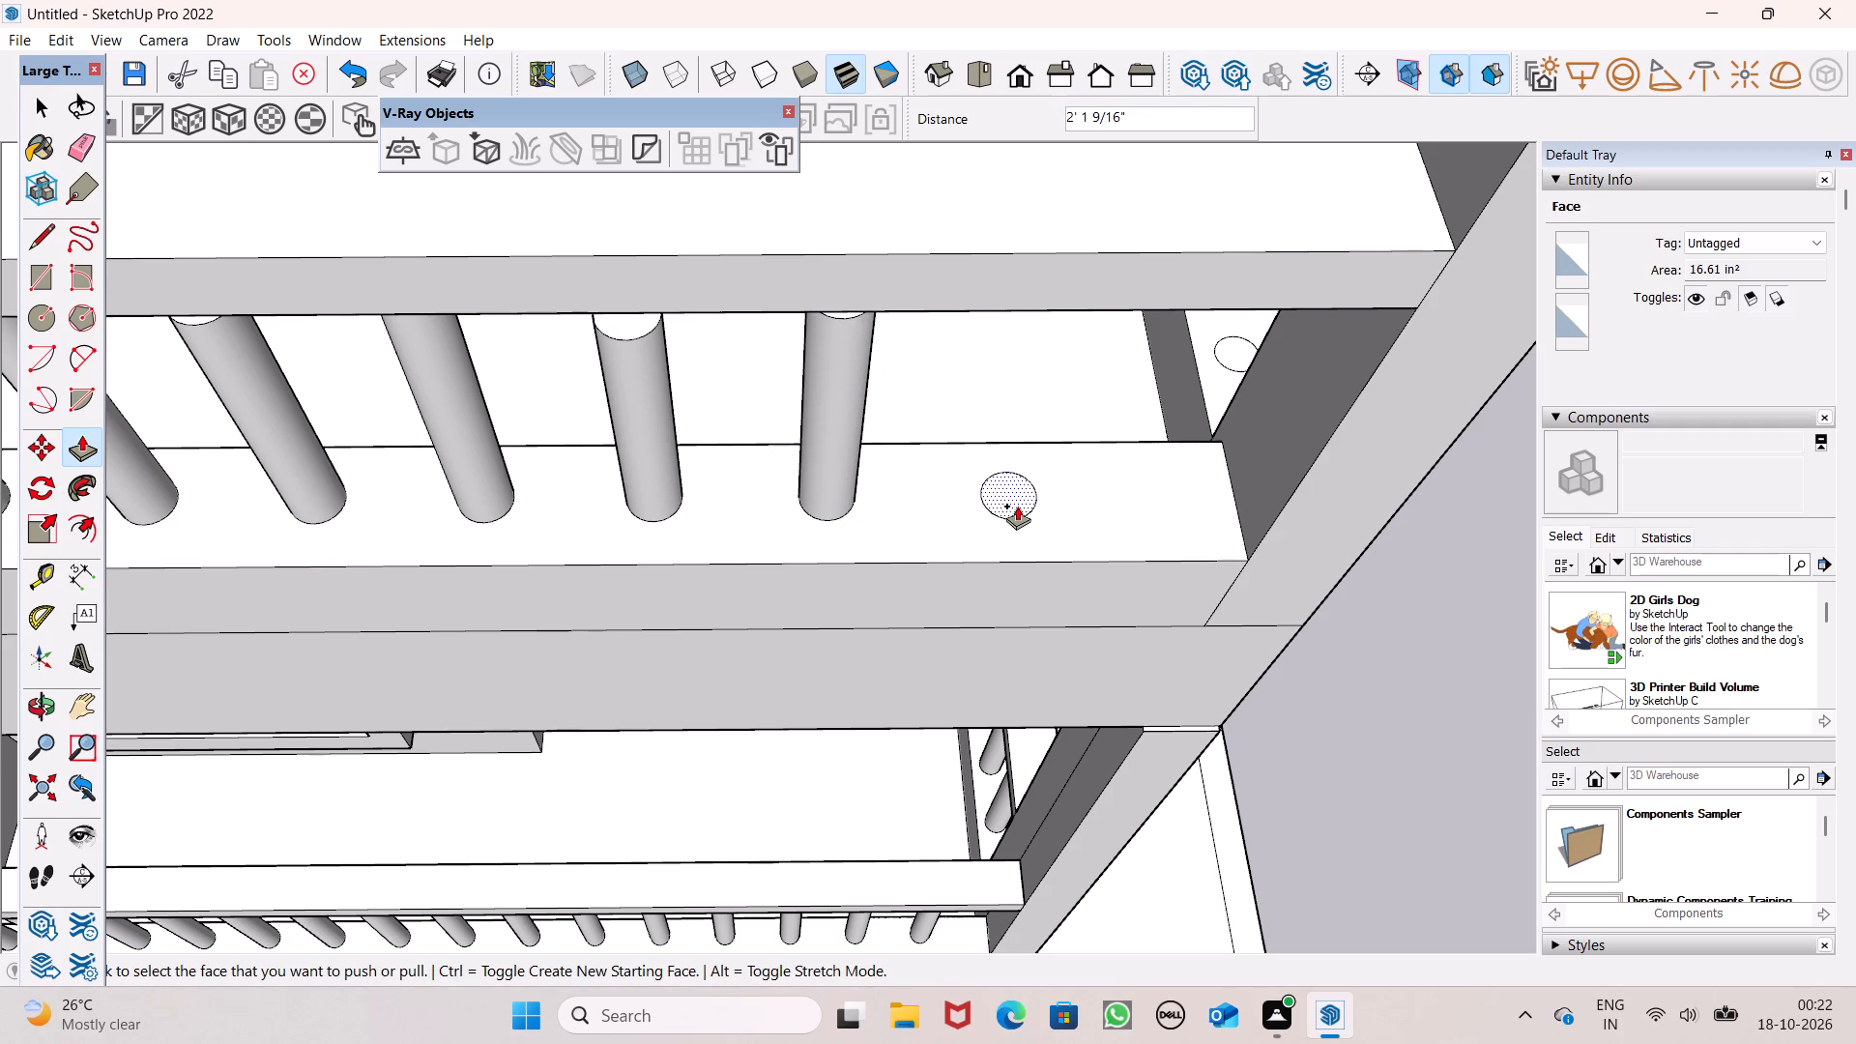
drag(1019, 507, 1029, 297)
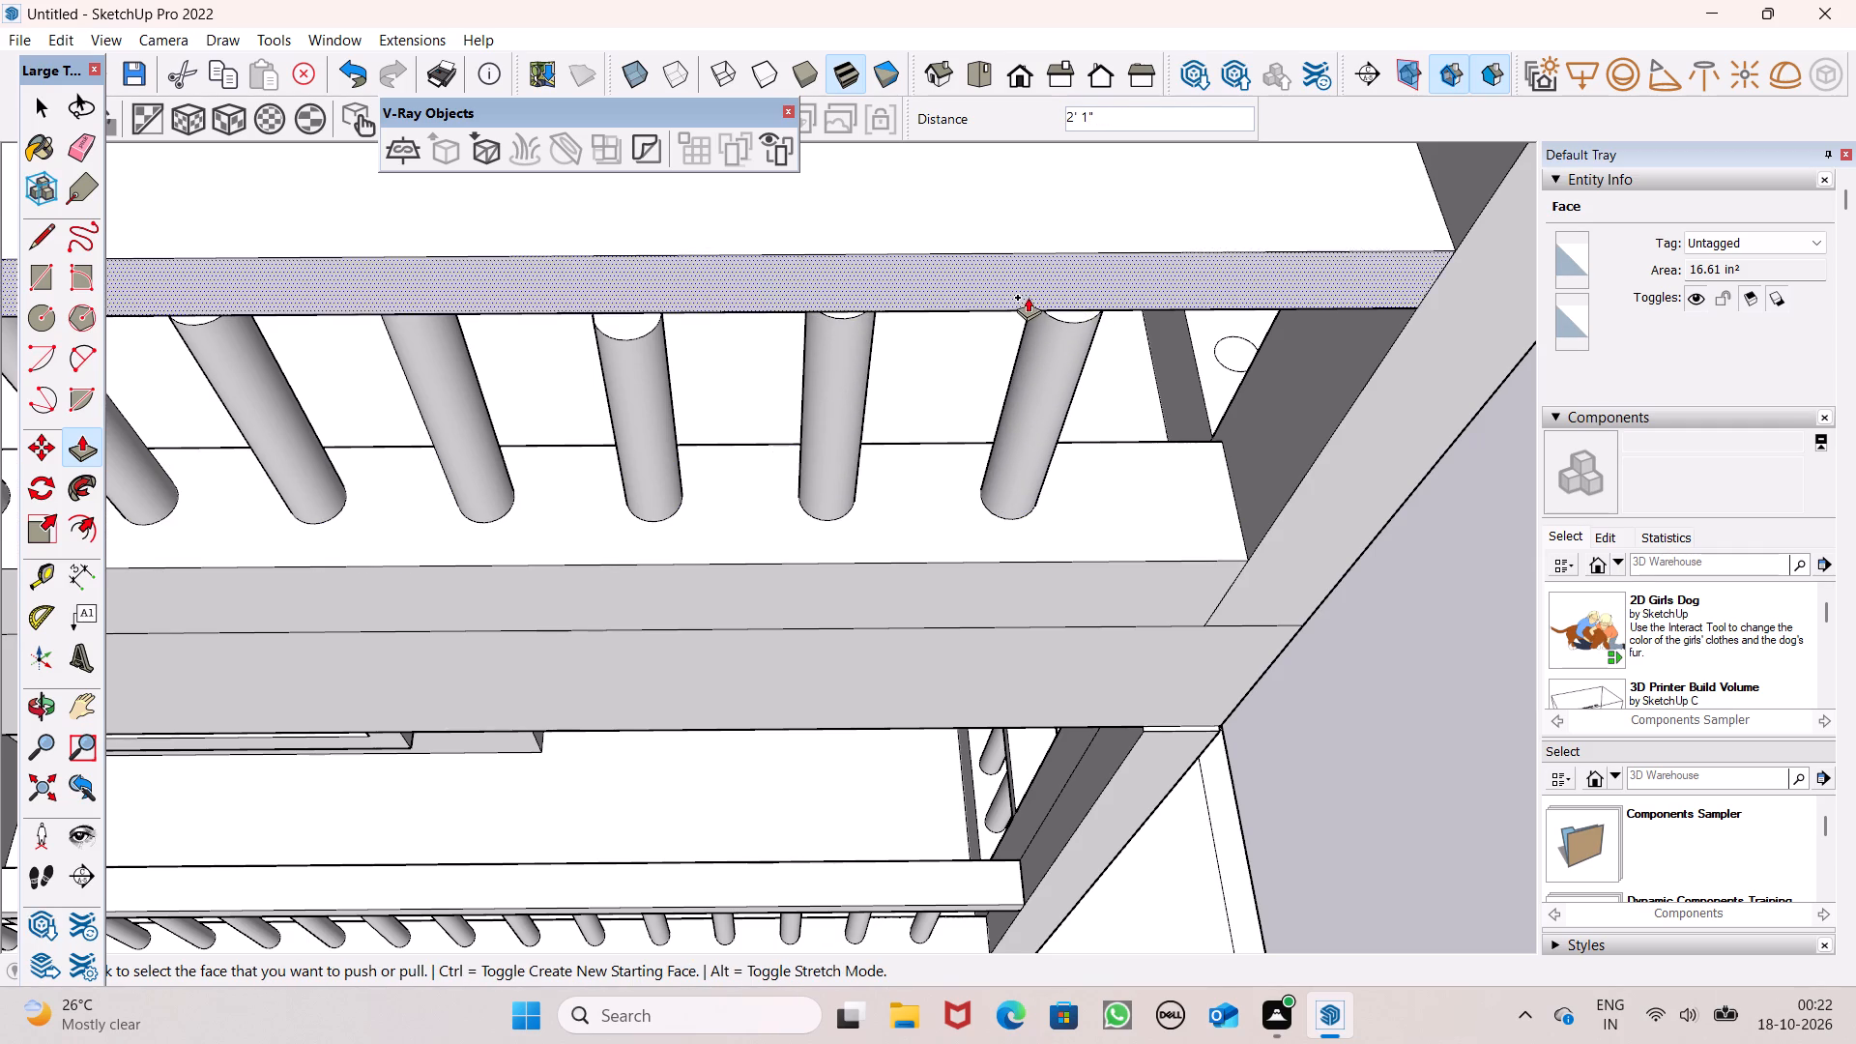
Push/Pull the first two circles on the same floor's side ledge up to the handrail, the second about 2' 6 13/16" high.
scroll(987, 339, down, 8)
middle_drag(1000, 410, 312, 321)
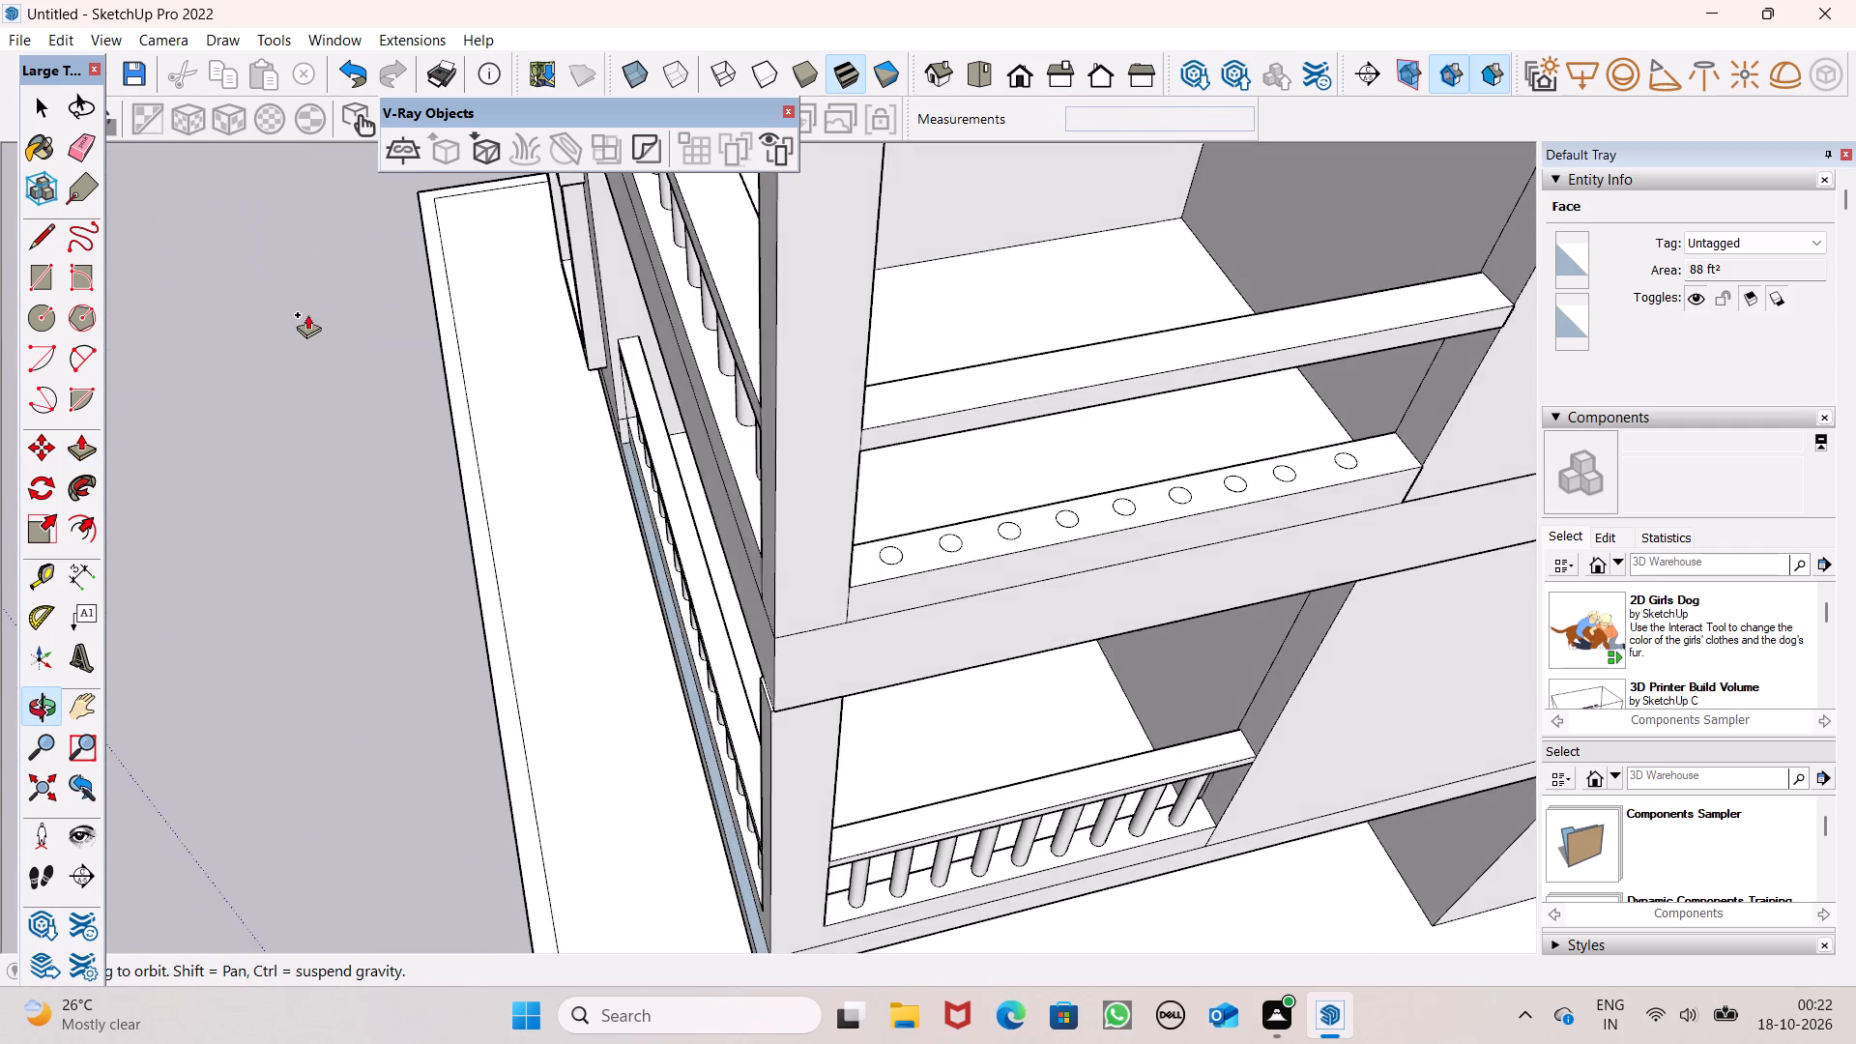
scroll(293, 332, down, 4)
scroll(571, 398, up, 5)
scroll(669, 411, down, 1)
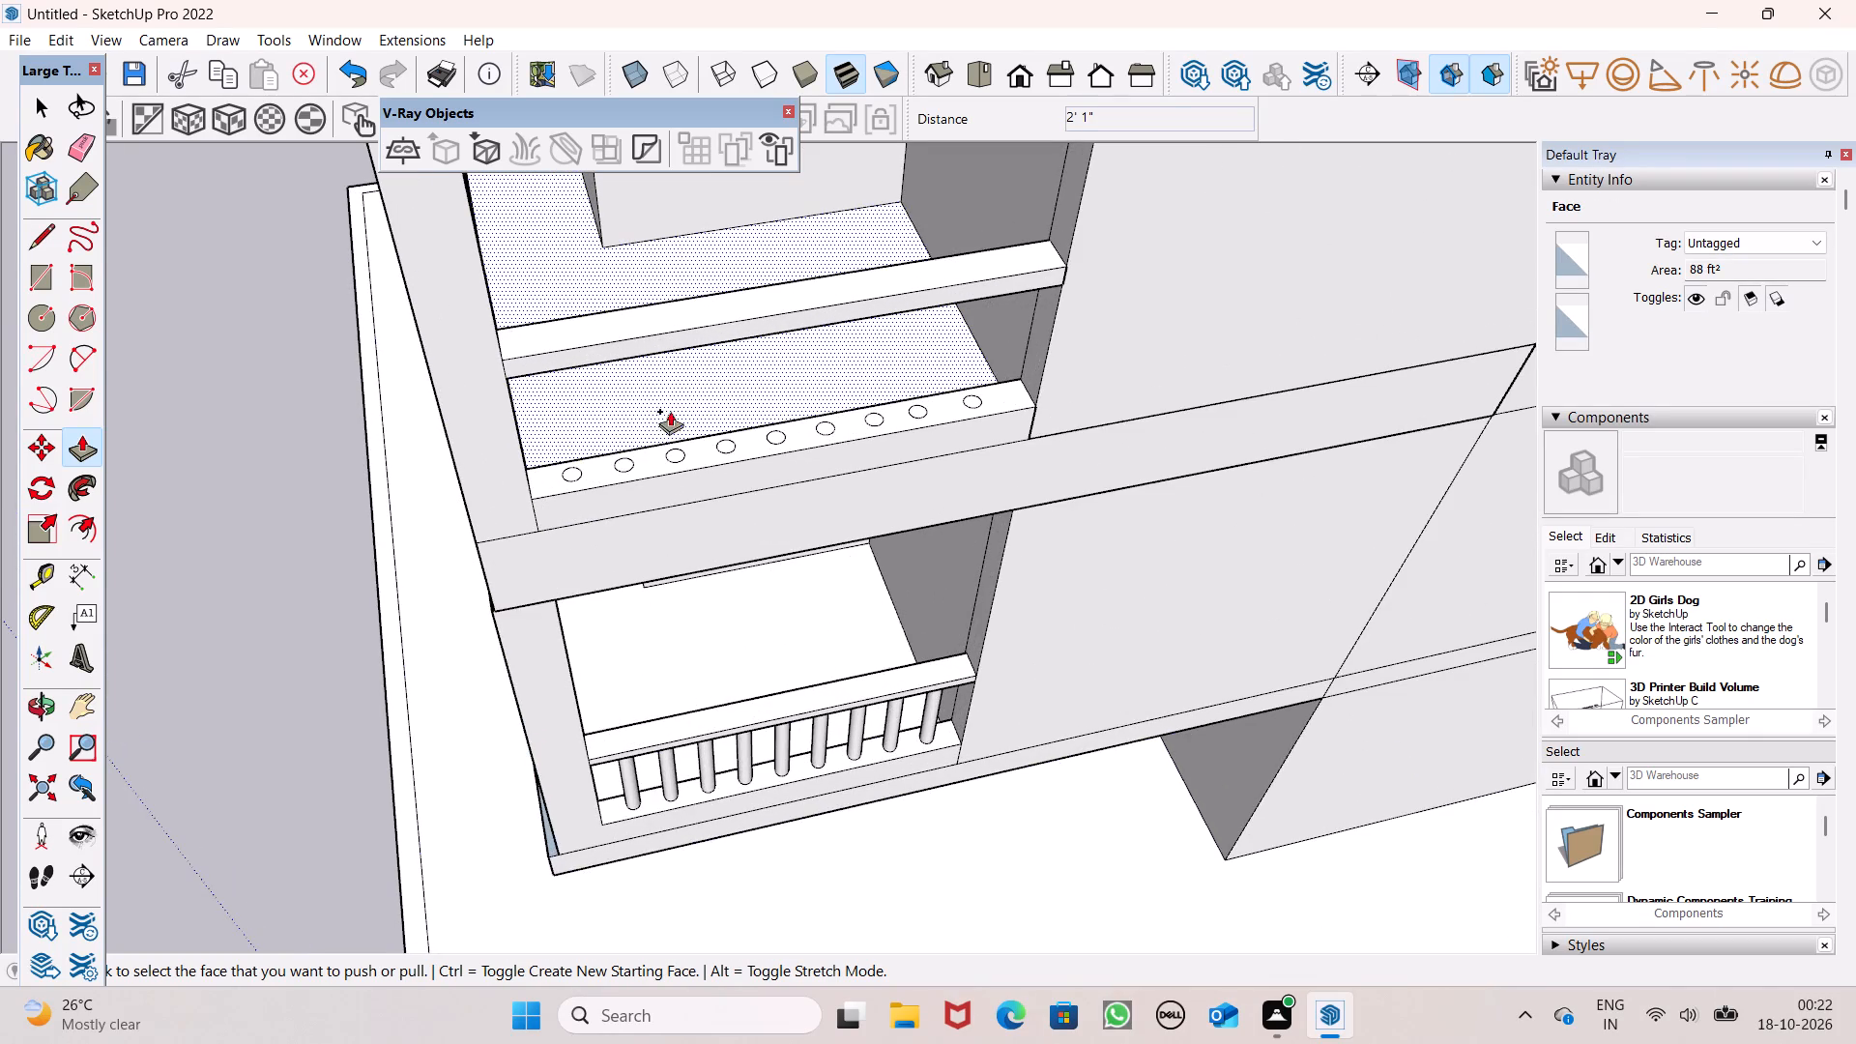
middle_drag(684, 451, 623, 509)
scroll(569, 471, up, 4)
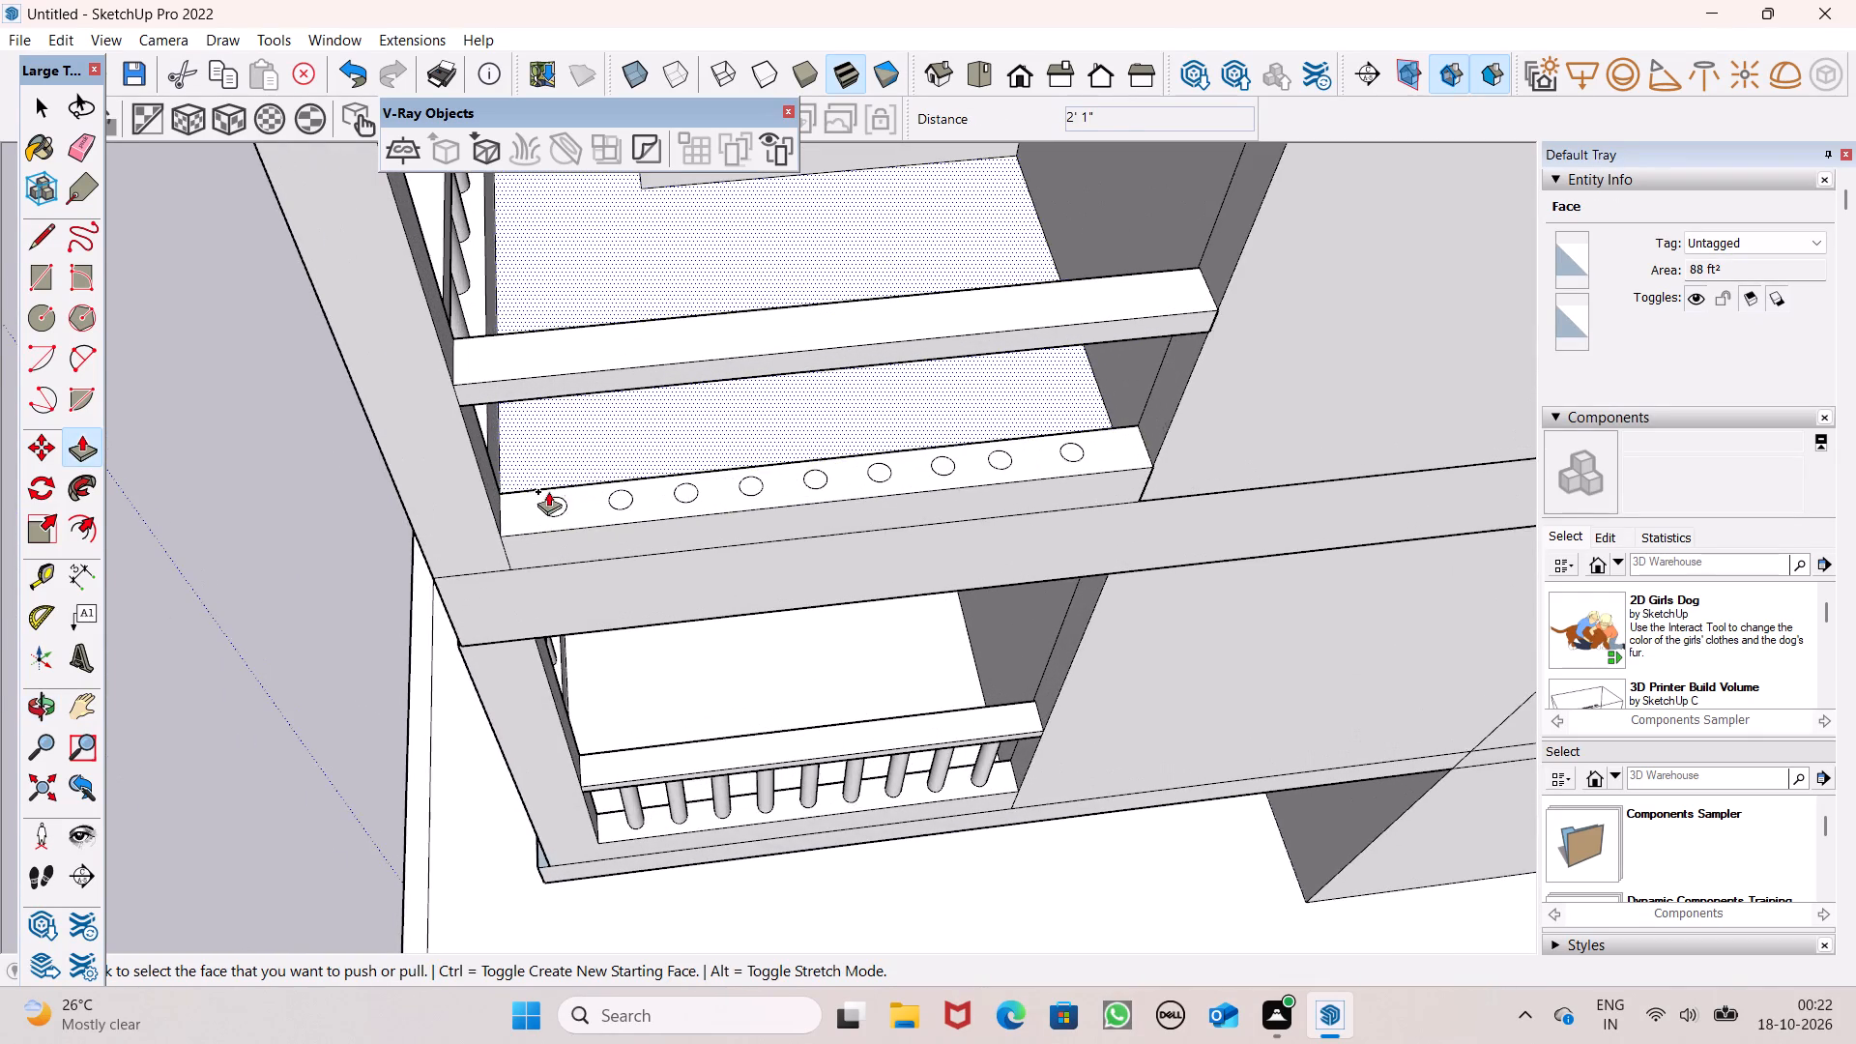
scroll(548, 503, up, 5)
drag(558, 515, 507, 280)
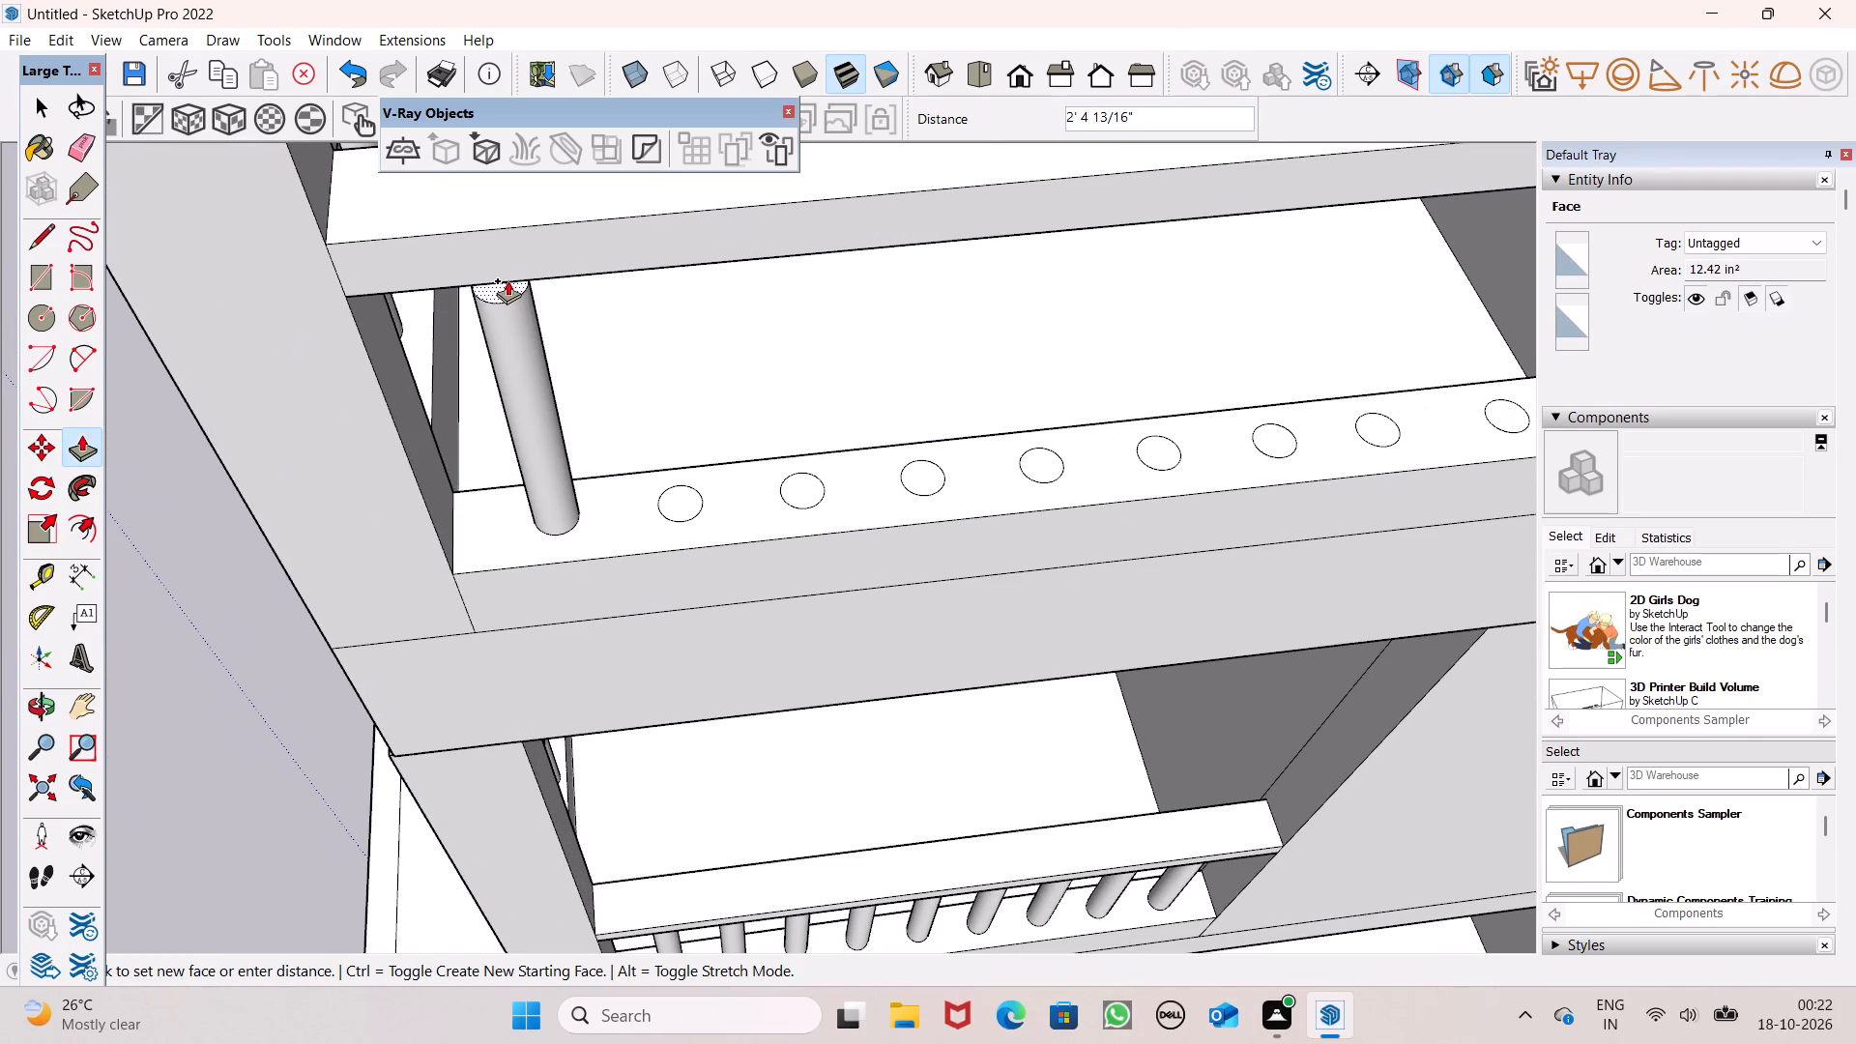
drag(507, 280, 507, 248)
drag(690, 497, 699, 465)
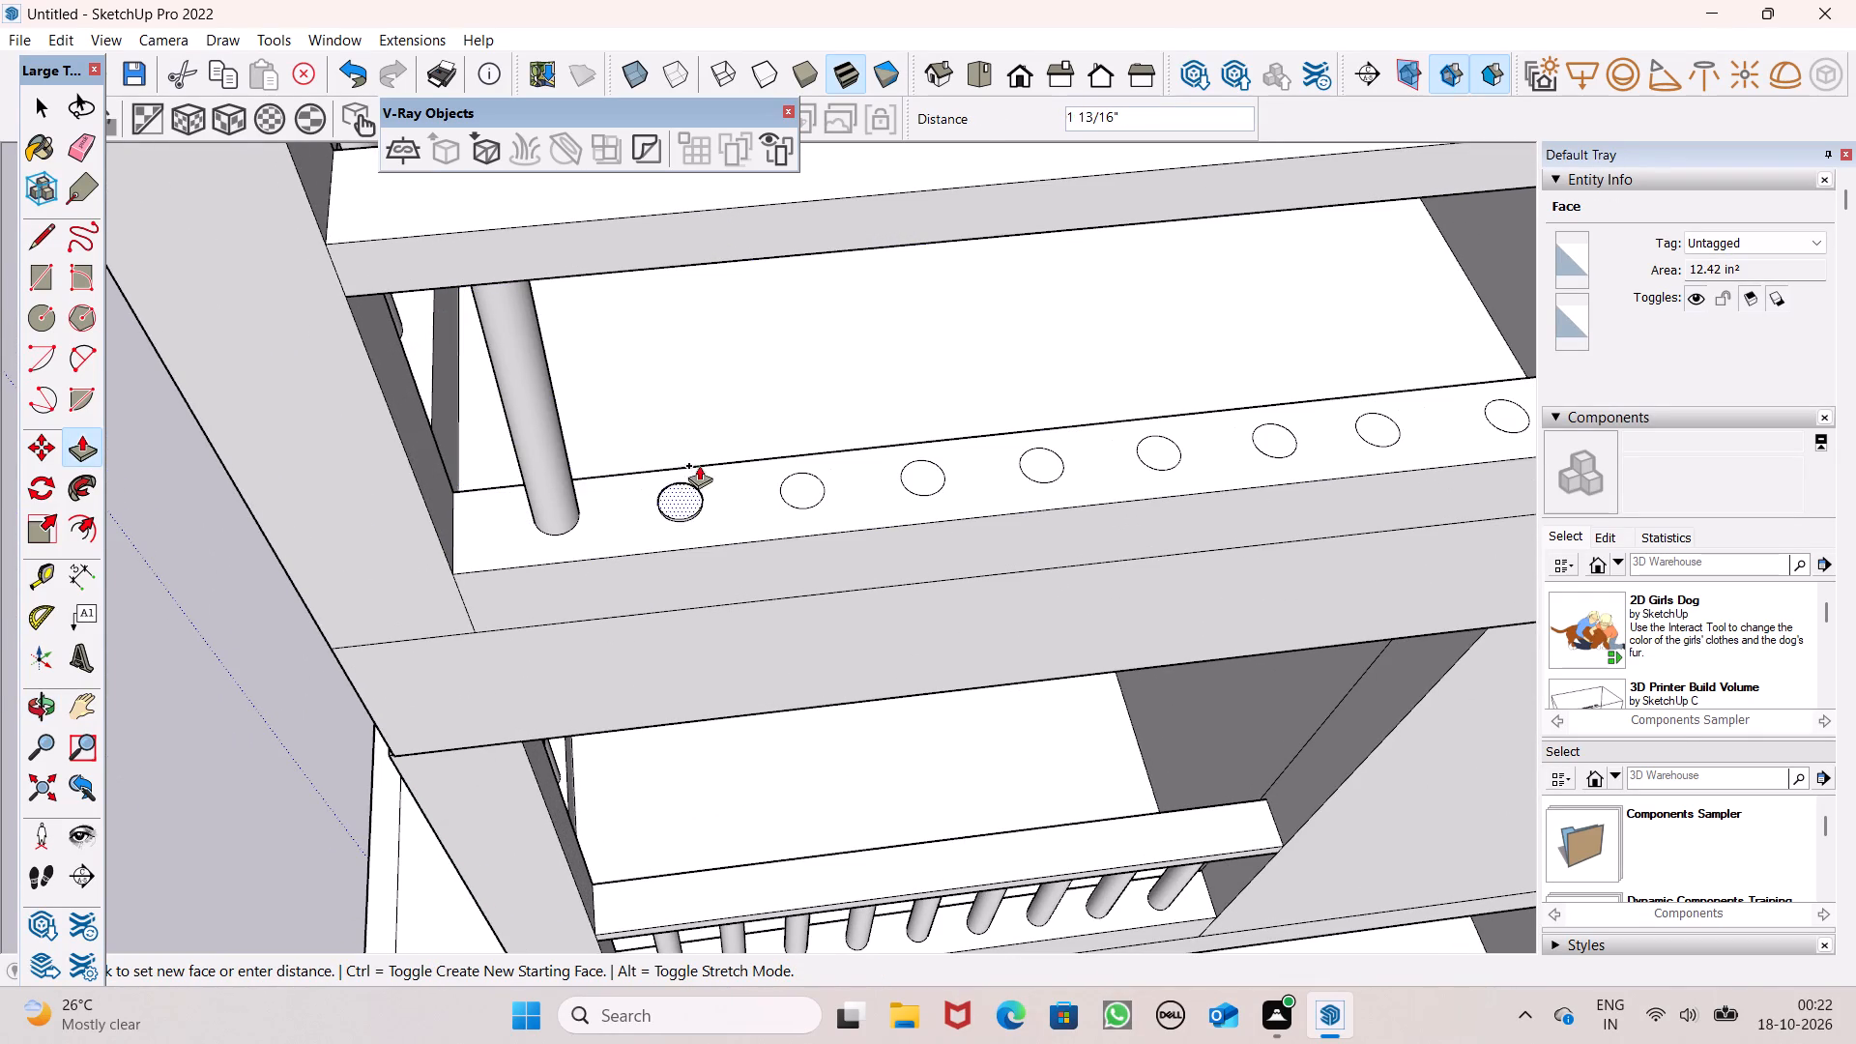
drag(699, 465, 647, 242)
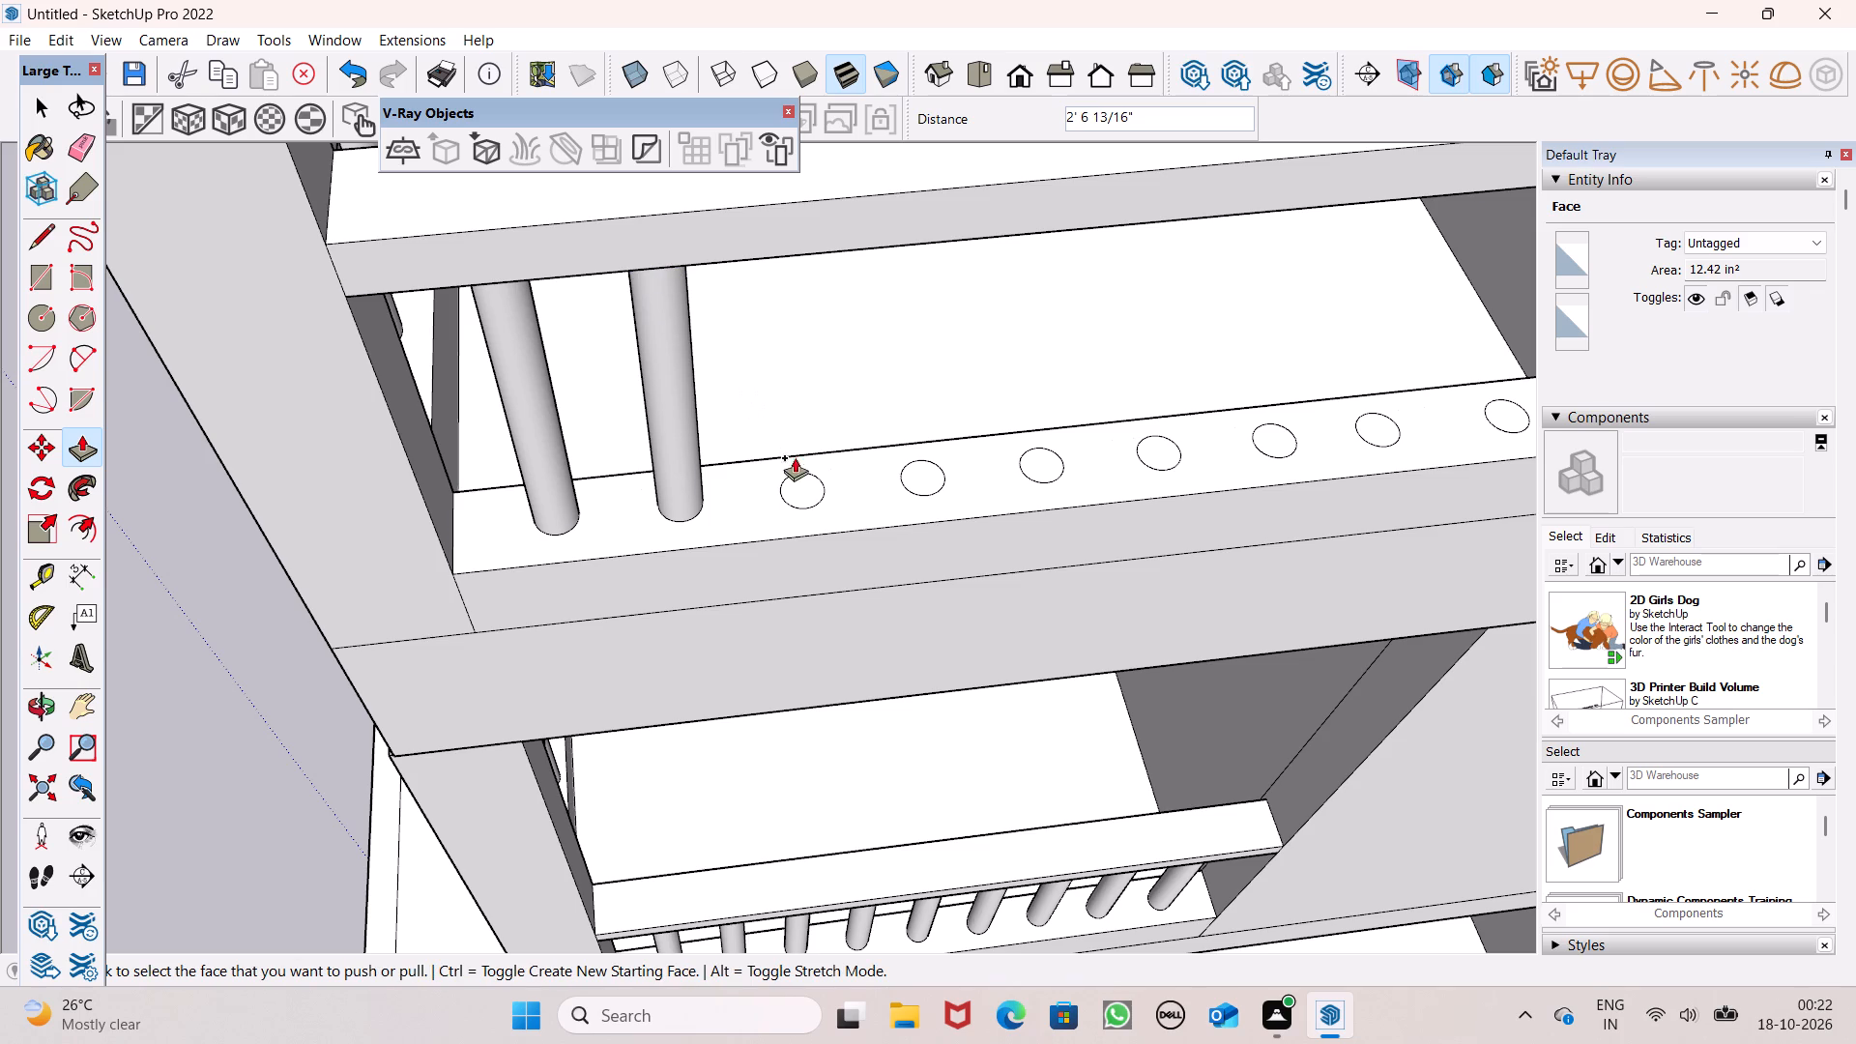
Push/Pull the third, fourth and fifth side ledge circles up to the handrail, the fourth about 2' 9 5/8" and the fifth about 2' 8 9/16" high.
drag(809, 491, 798, 246)
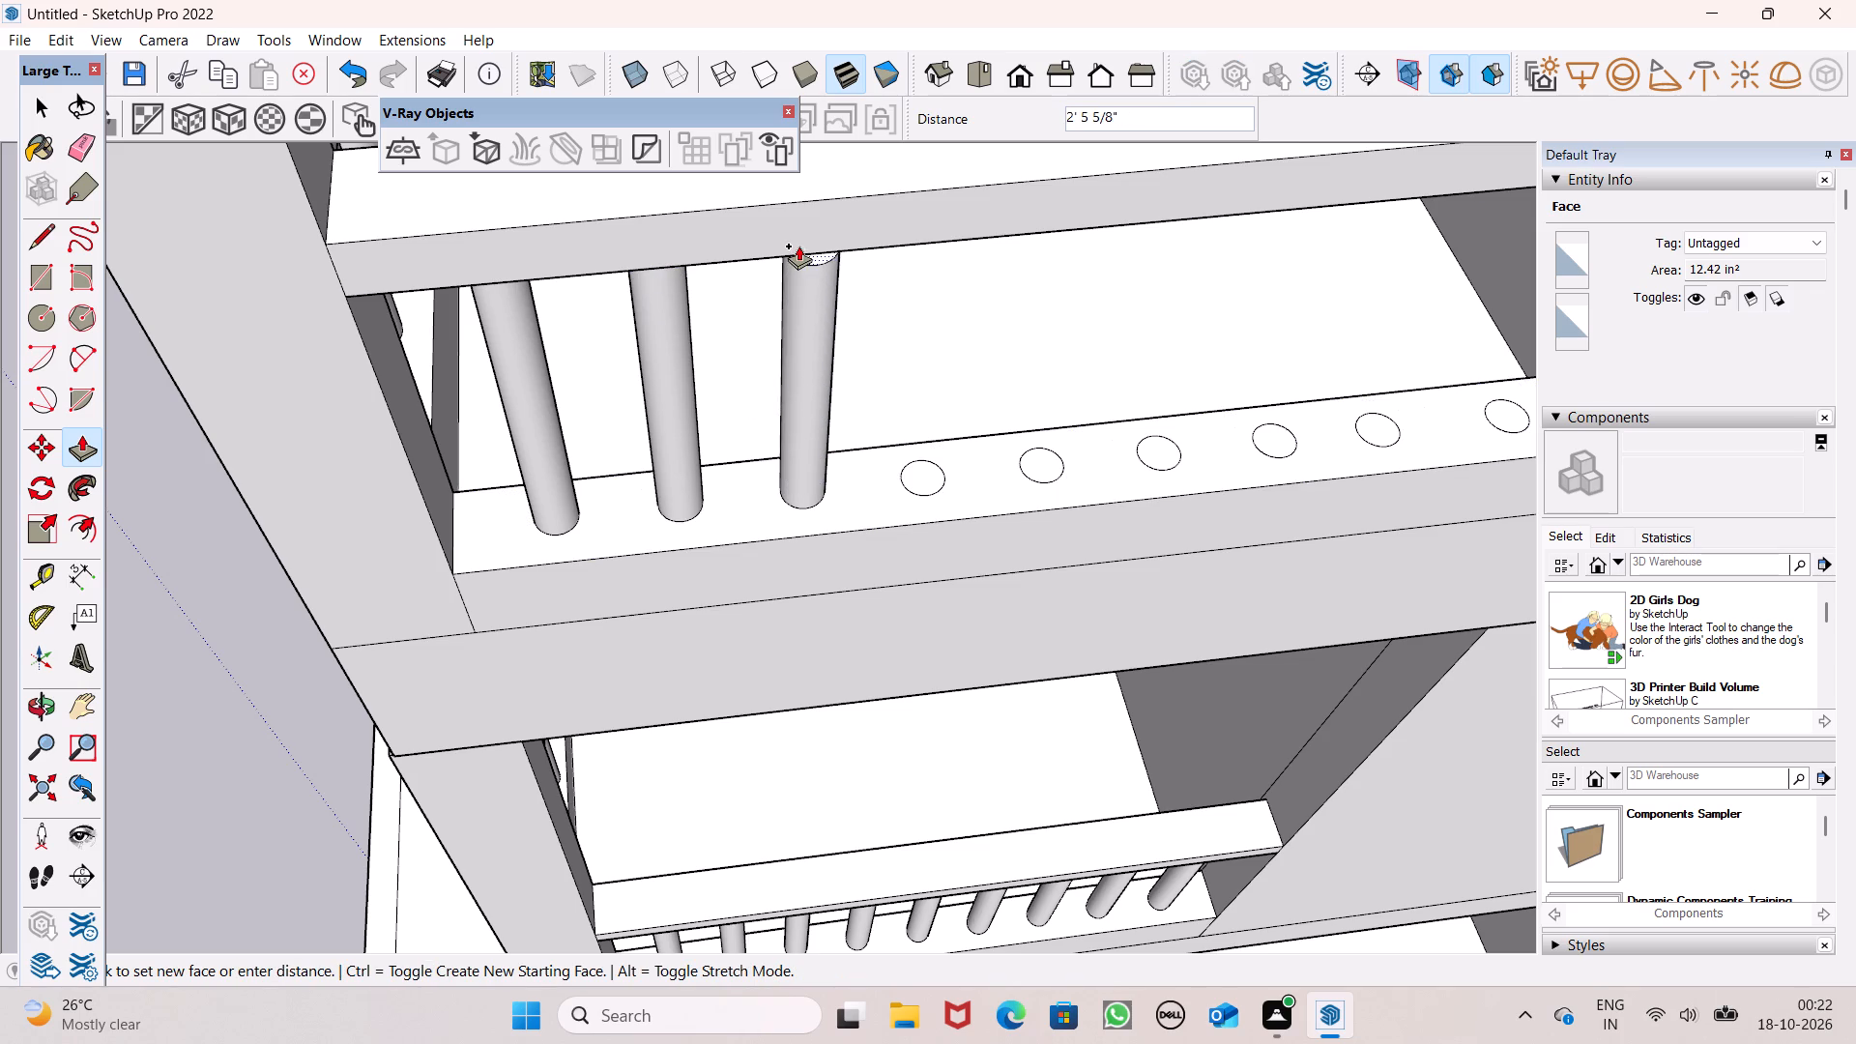
drag(798, 246, 797, 229)
drag(921, 472, 906, 285)
drag(906, 285, 943, 240)
scroll(555, 377, down, 7)
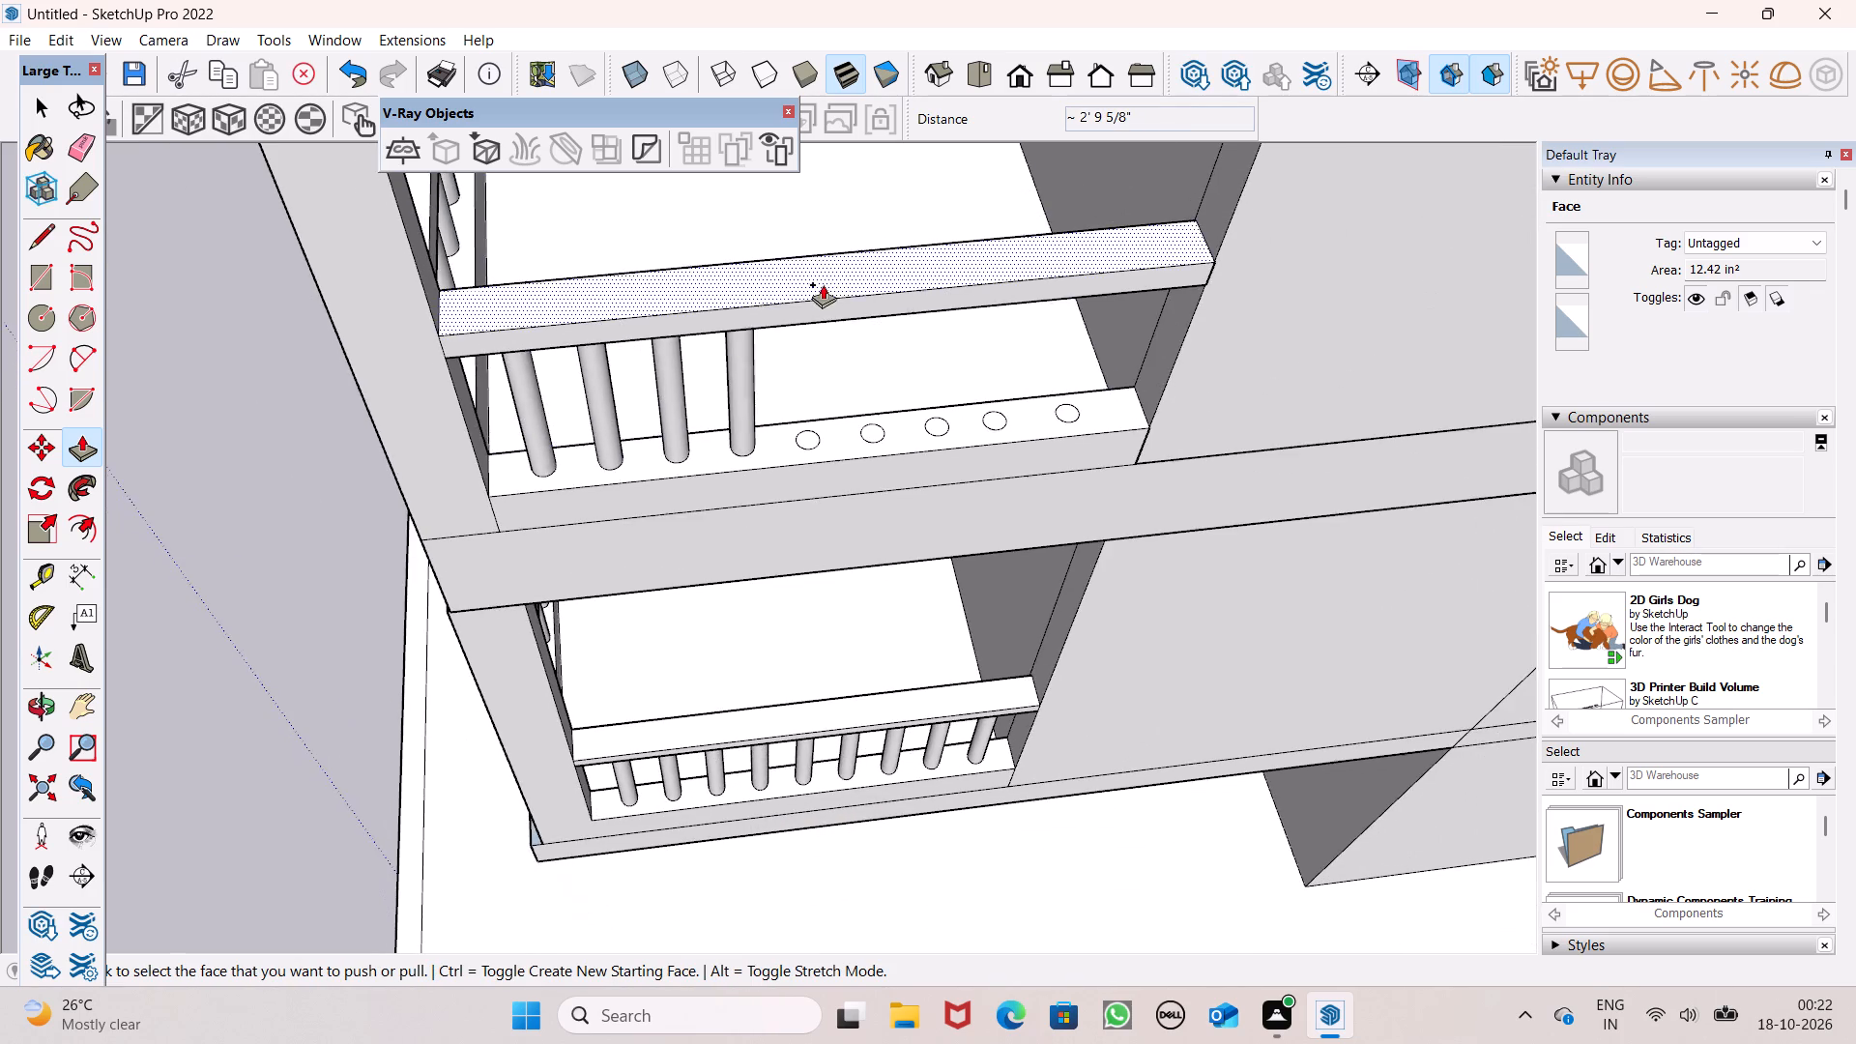
scroll(853, 276, up, 7)
drag(766, 560, 793, 512)
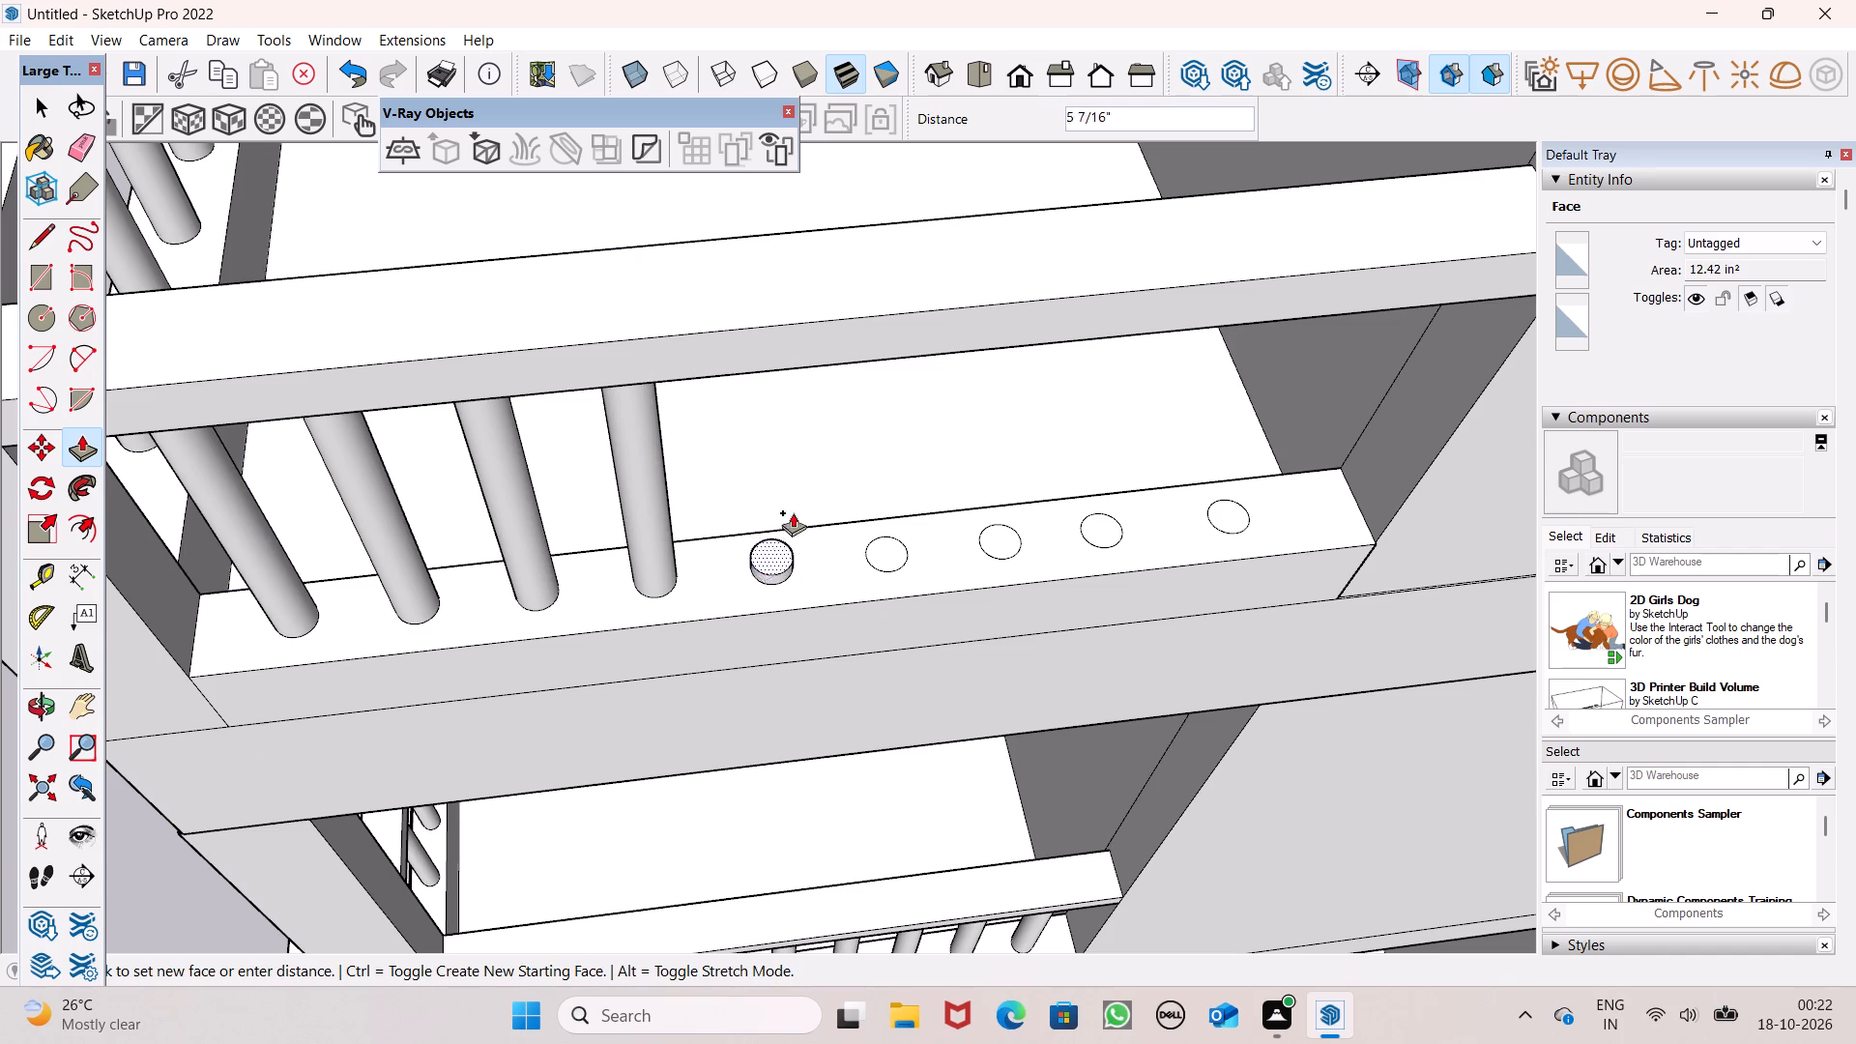
drag(793, 512, 772, 321)
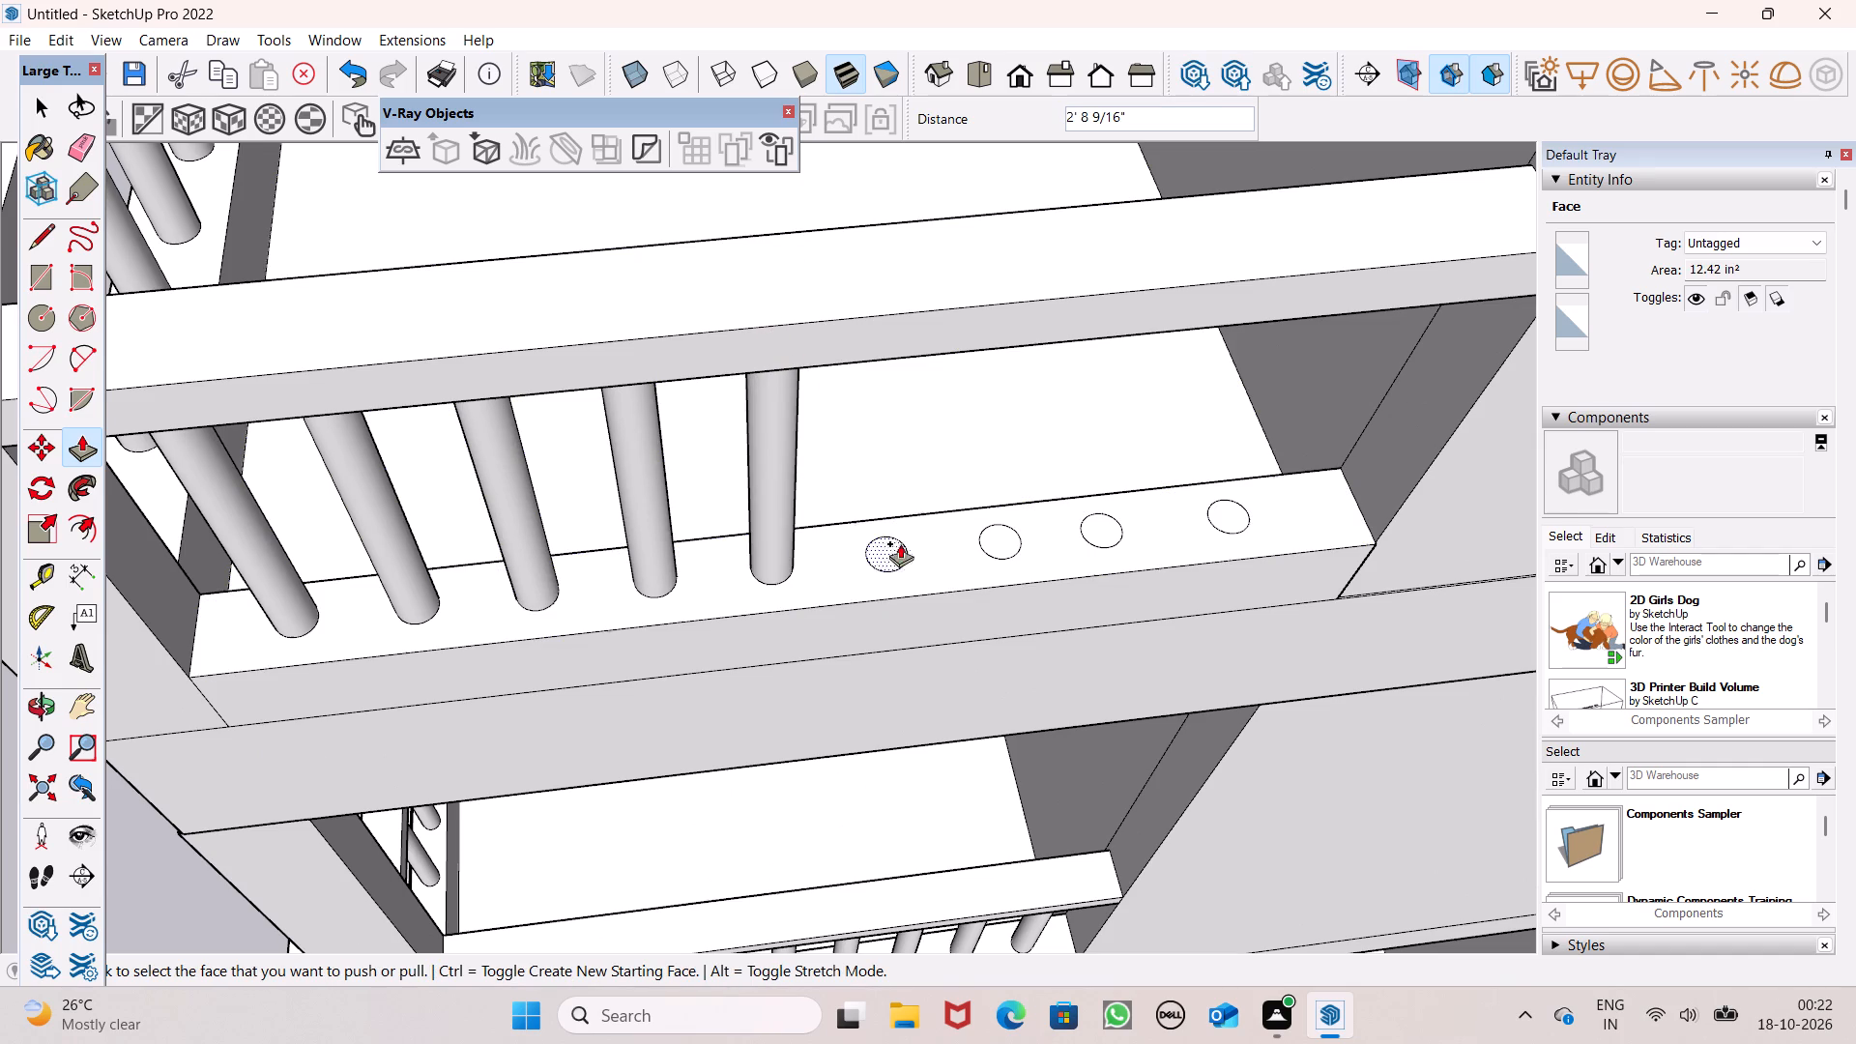
Push/Pull the sixth and seventh side ledge circles up to the handrail, the sixth about 2' 6 3/16" high.
drag(884, 549, 901, 330)
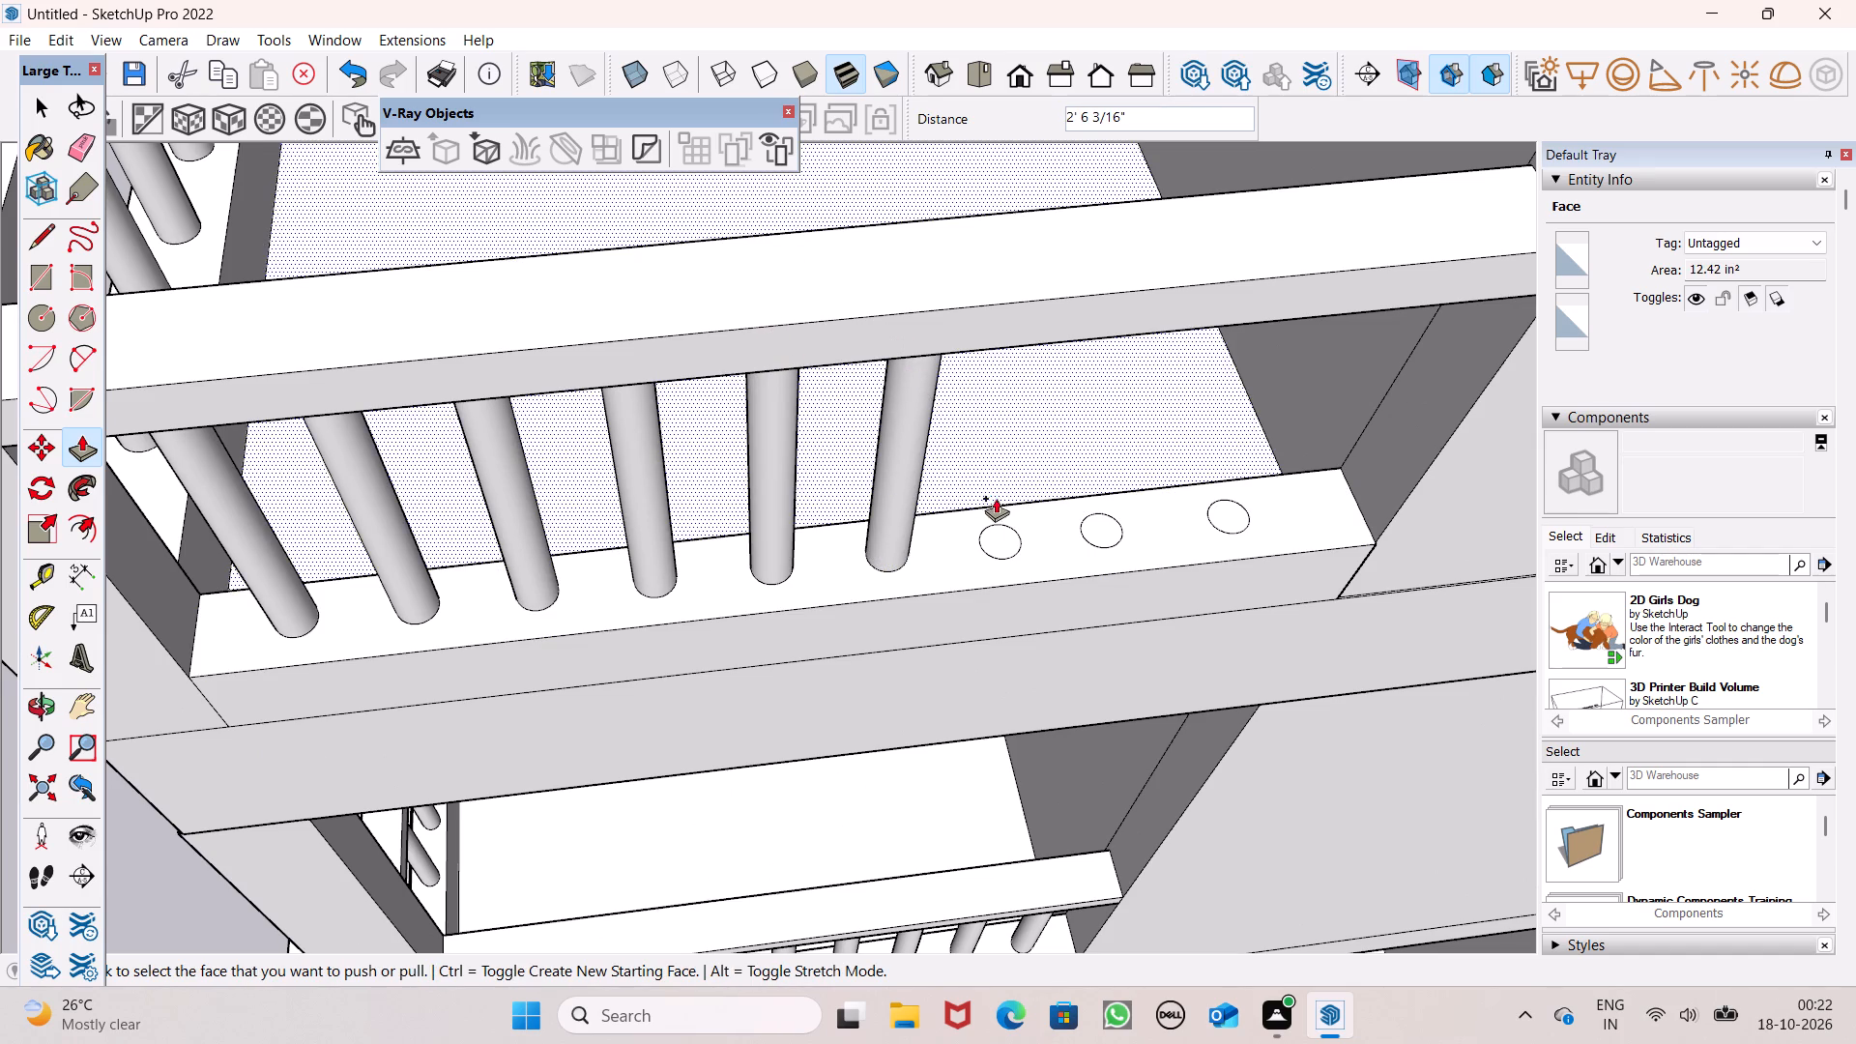
middle_drag(1015, 516, 880, 507)
drag(934, 575, 986, 348)
click(986, 348)
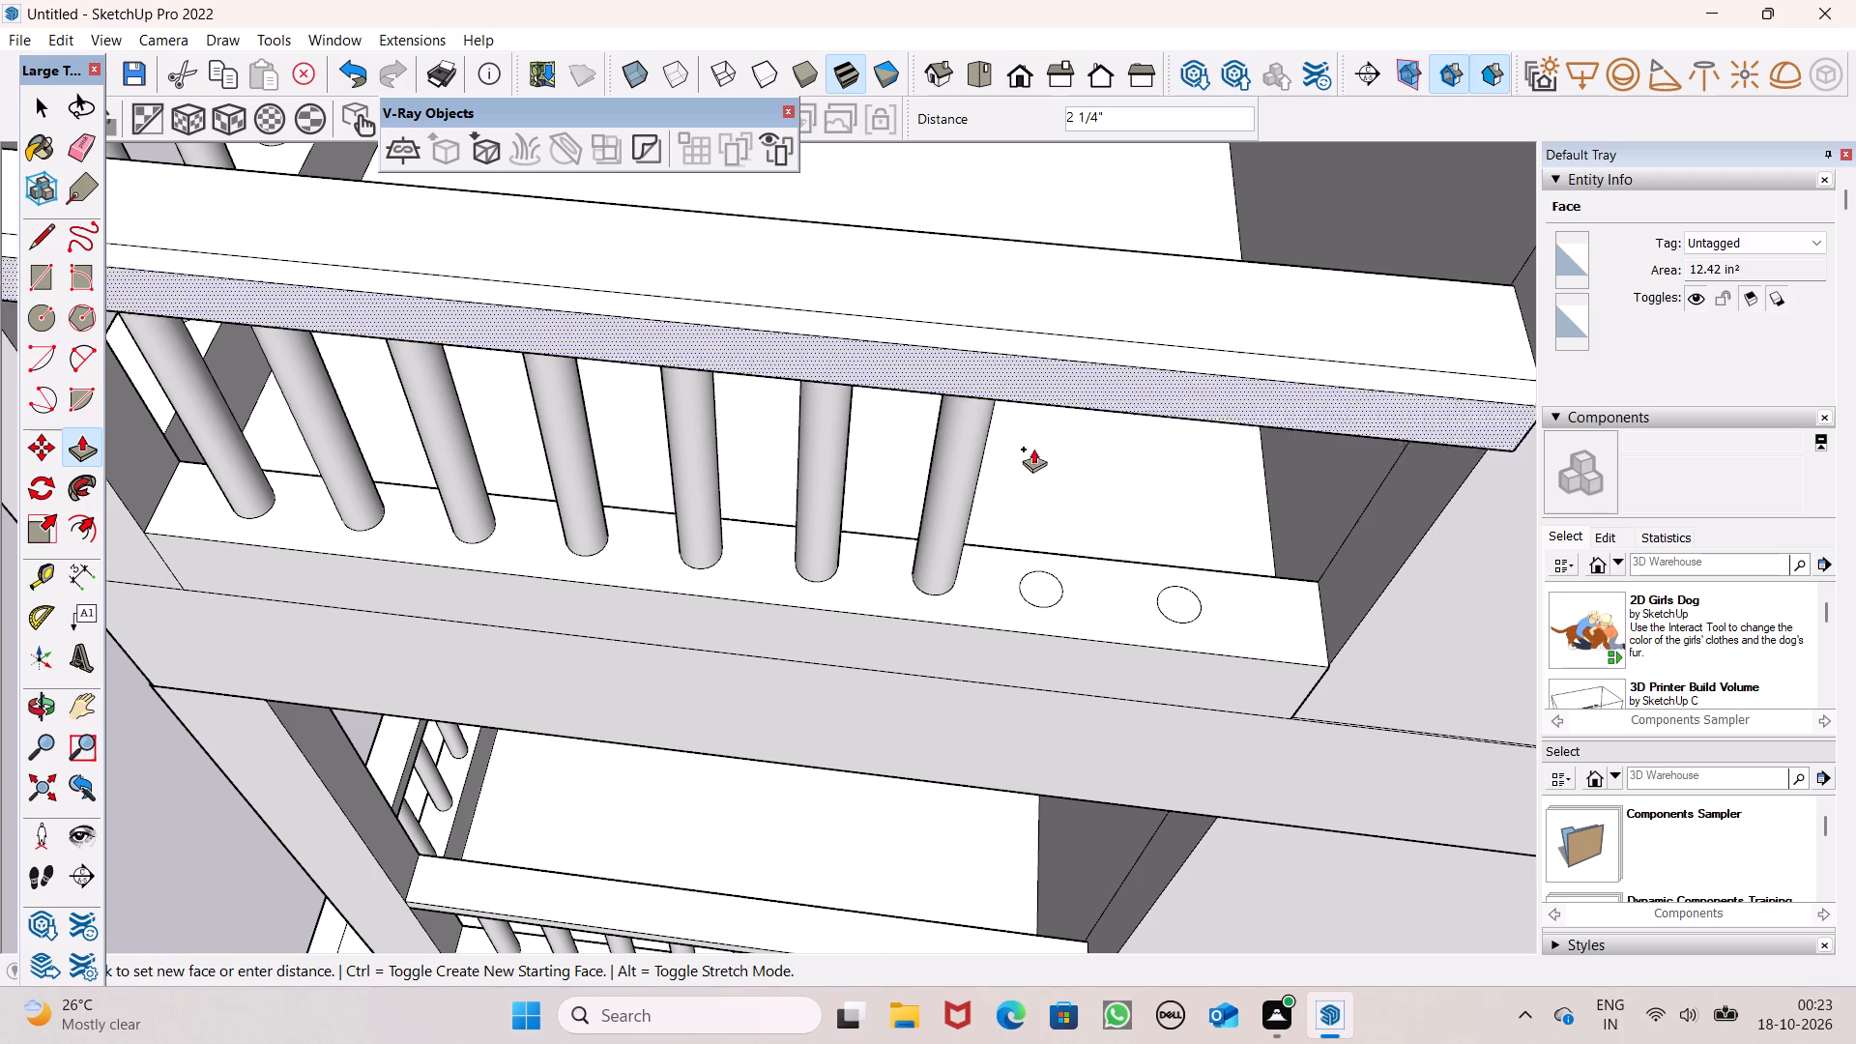
key(space)
Push/Pull the last two side ledge circles, the eighth and ninth, up to the handrail, the ninth about 2' 9 5/8" high.
middle_drag(1027, 432, 963, 366)
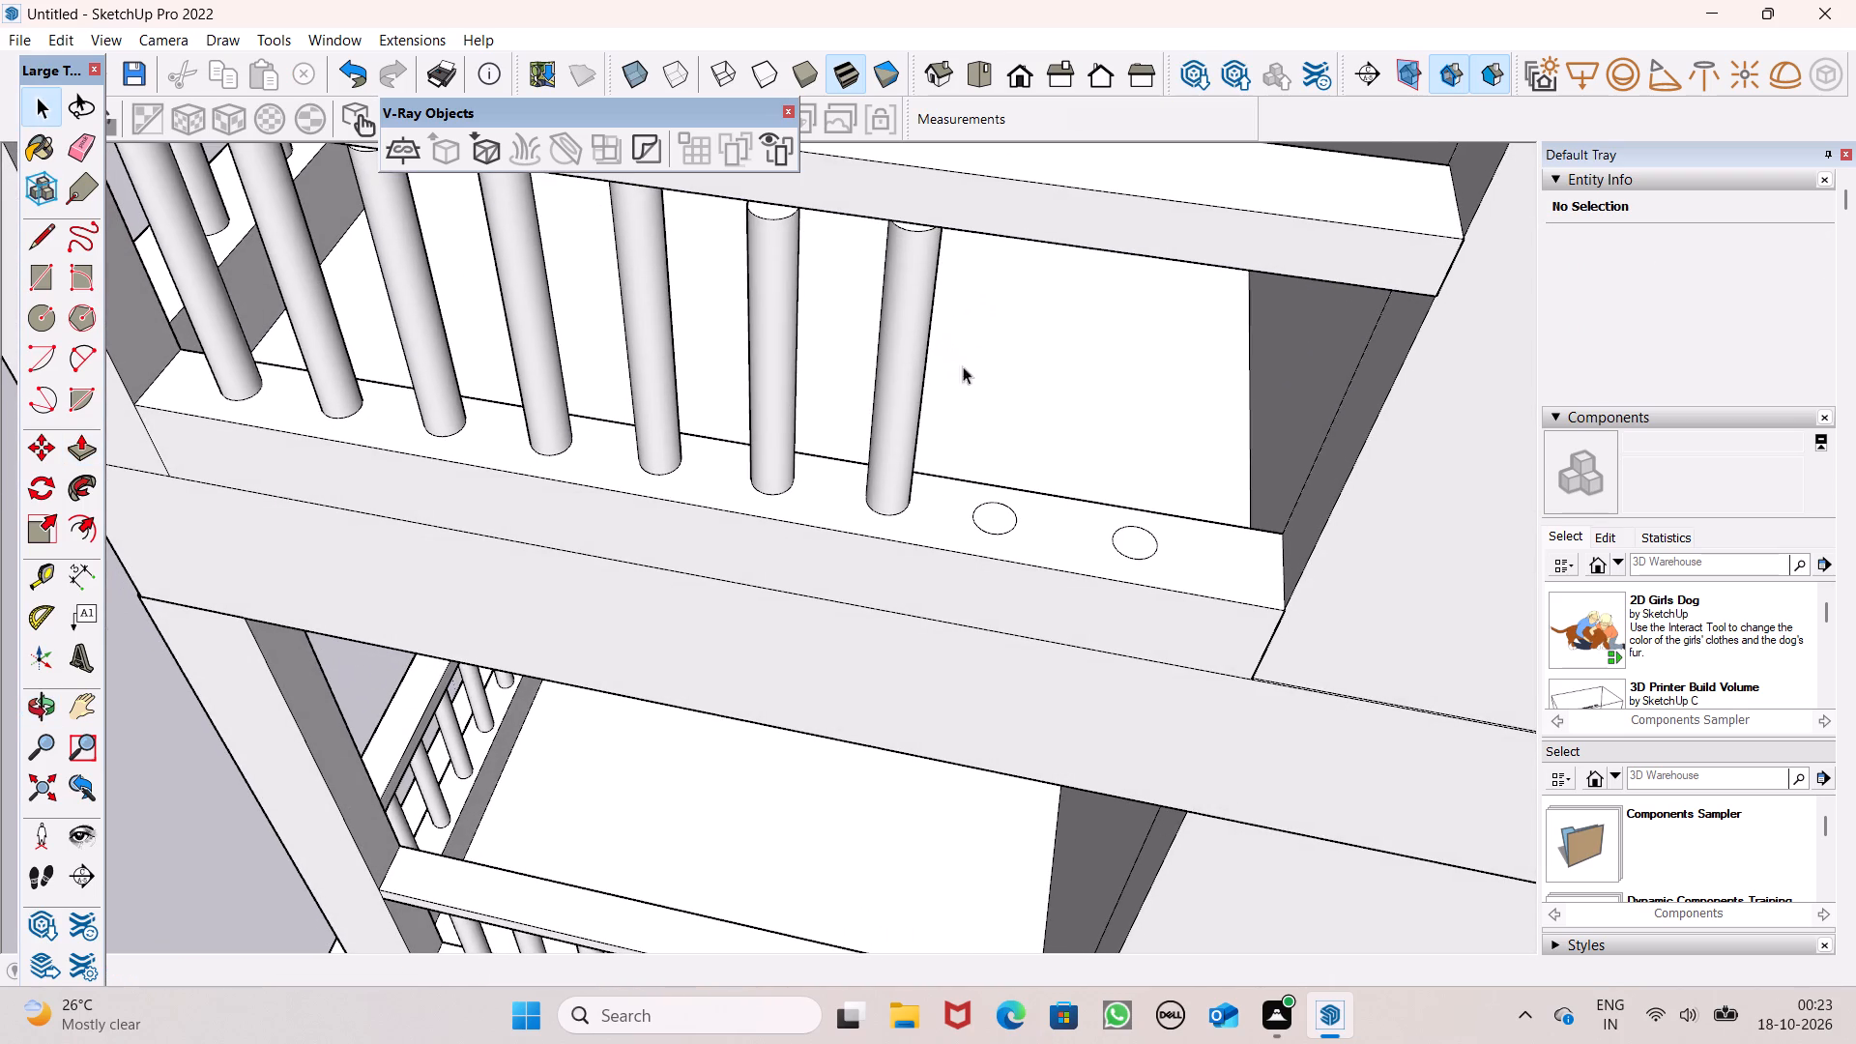
middle_drag(963, 366, 971, 369)
click(96, 456)
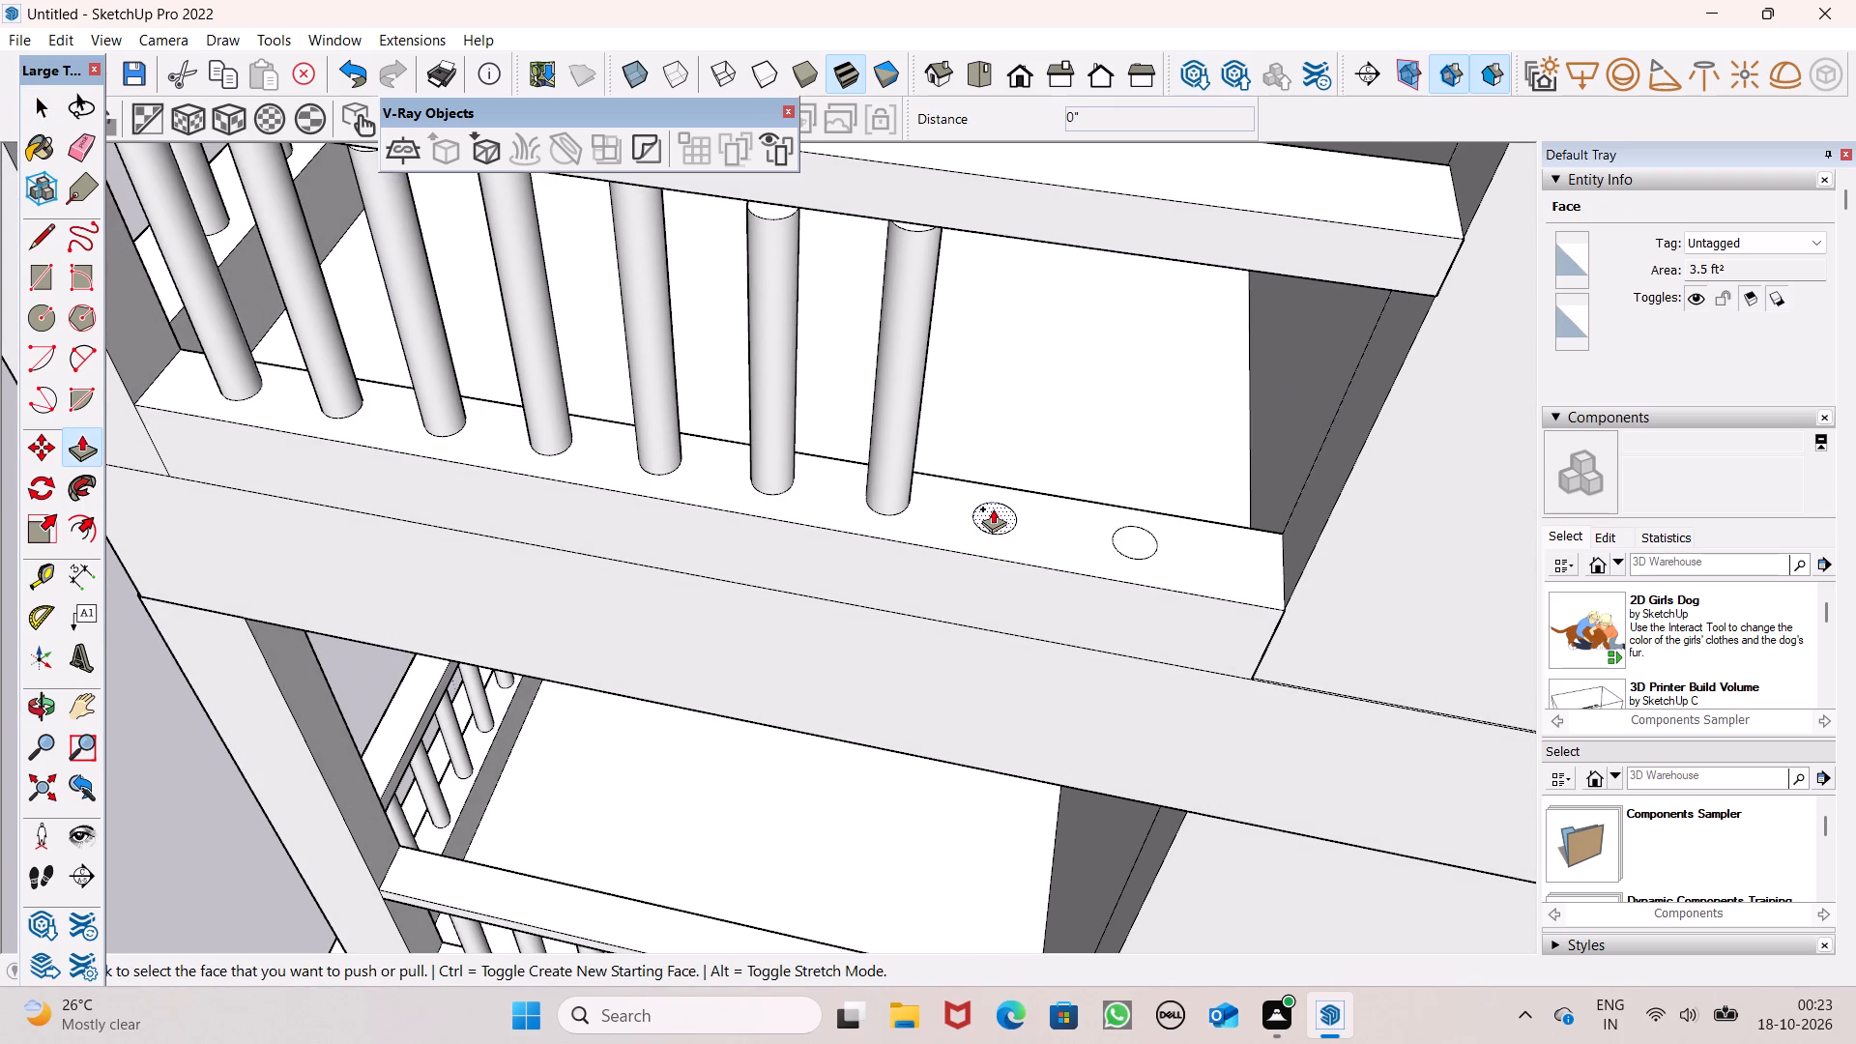
drag(995, 514, 1036, 235)
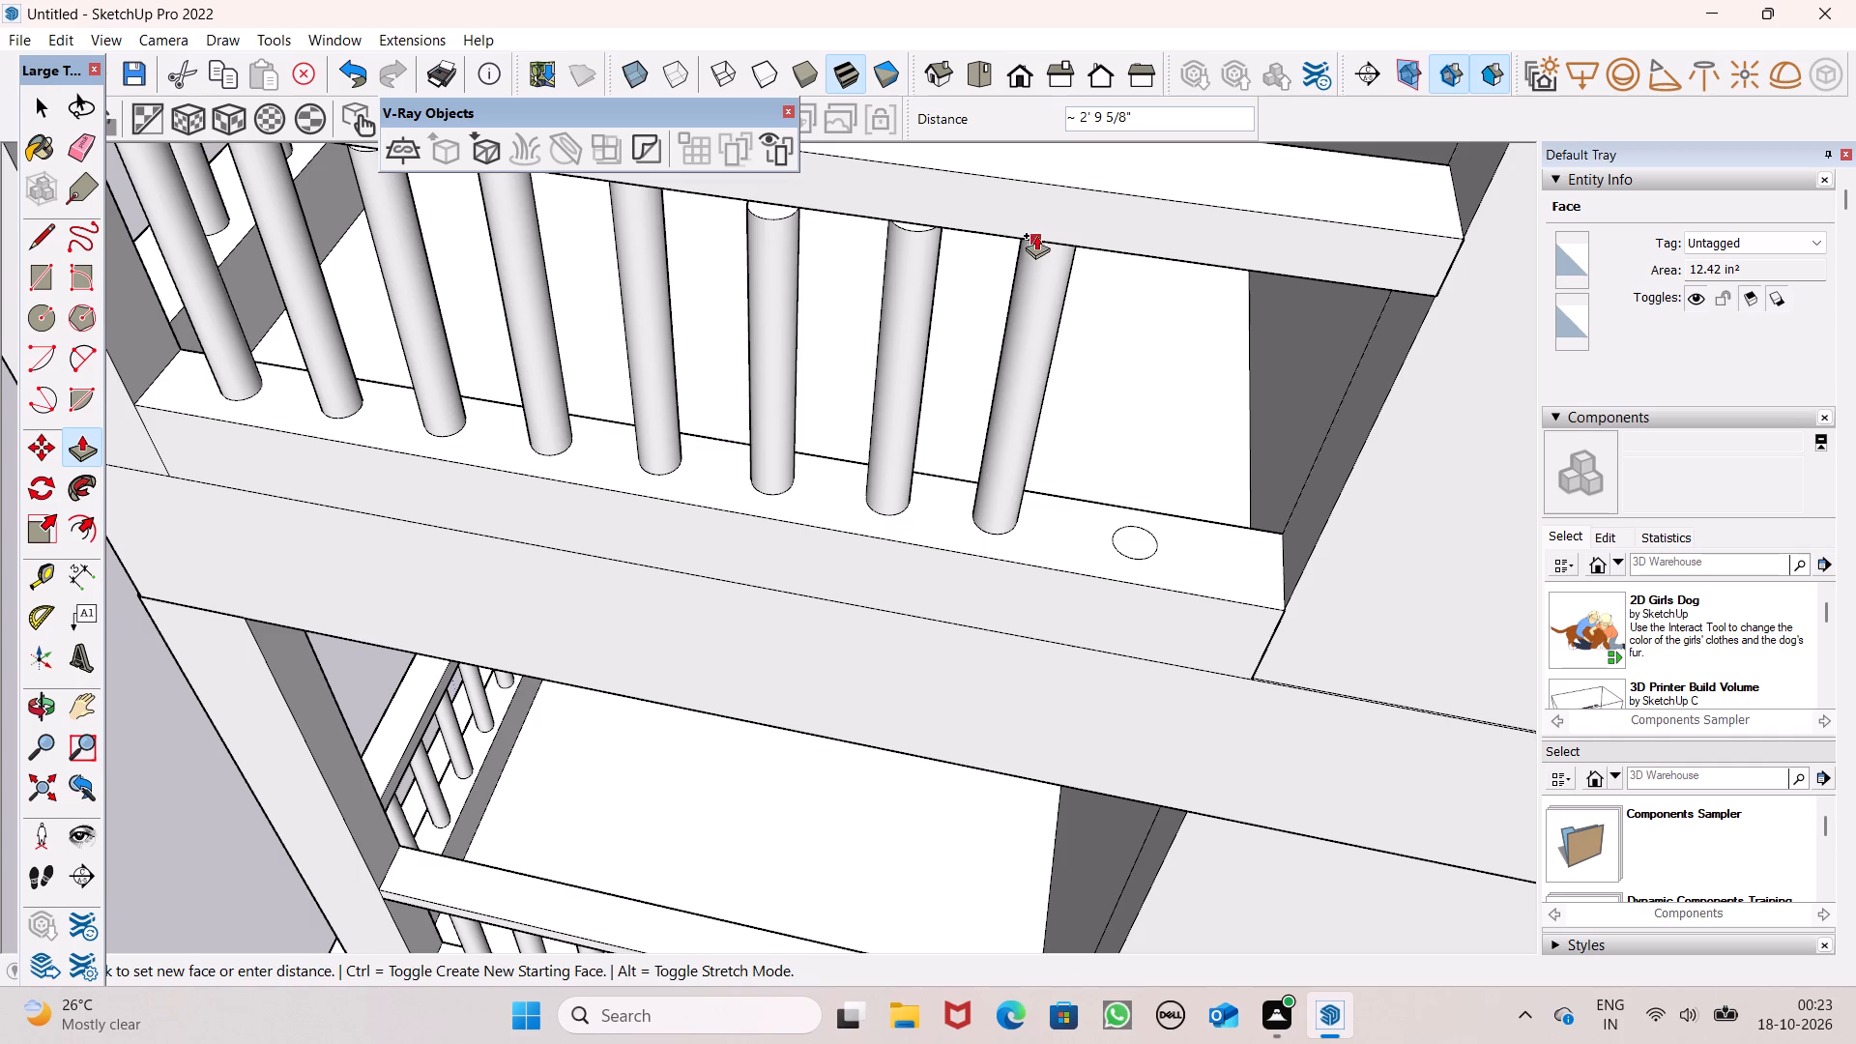
drag(1036, 235, 1037, 229)
drag(1149, 539, 1149, 356)
drag(1149, 356, 1170, 254)
Push/Pull the tops of the first two side ledge balusters up into the handrail, the second by about 3 3/4".
scroll(1016, 423, down, 4)
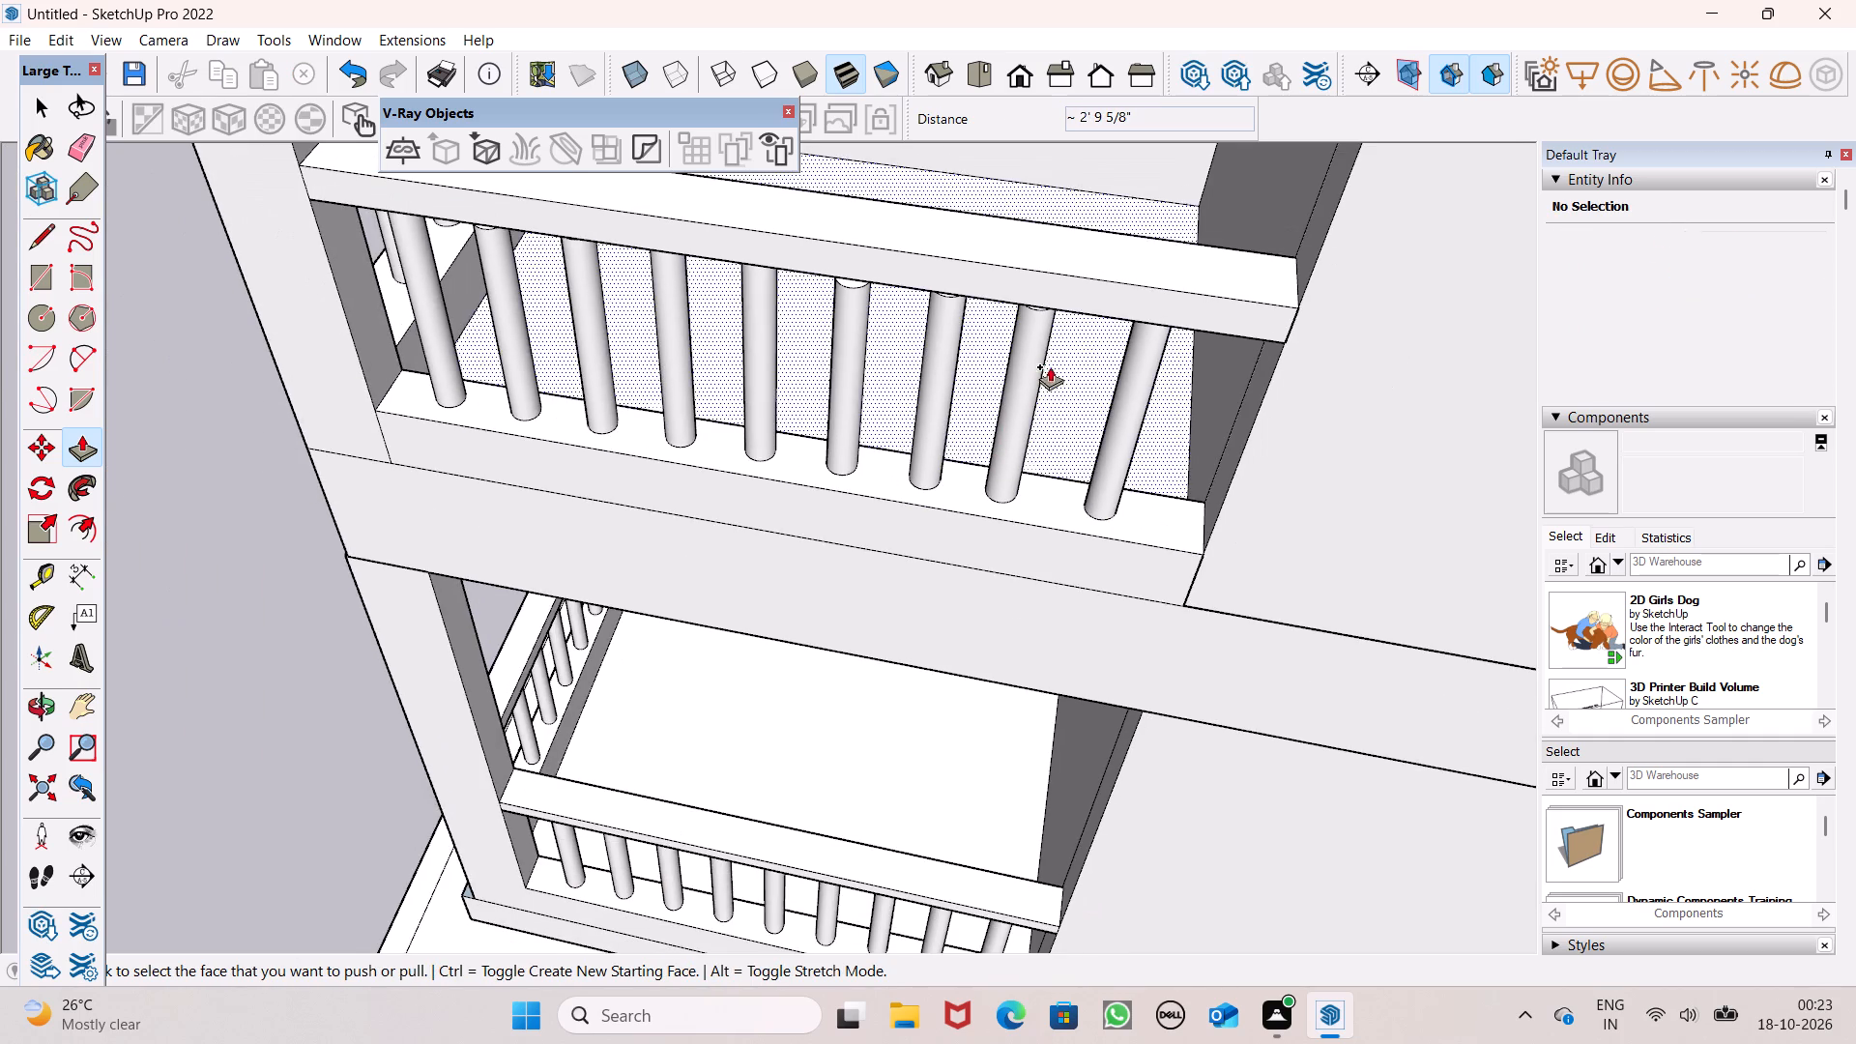
middle_drag(1050, 366, 1125, 346)
scroll(500, 169, up, 2)
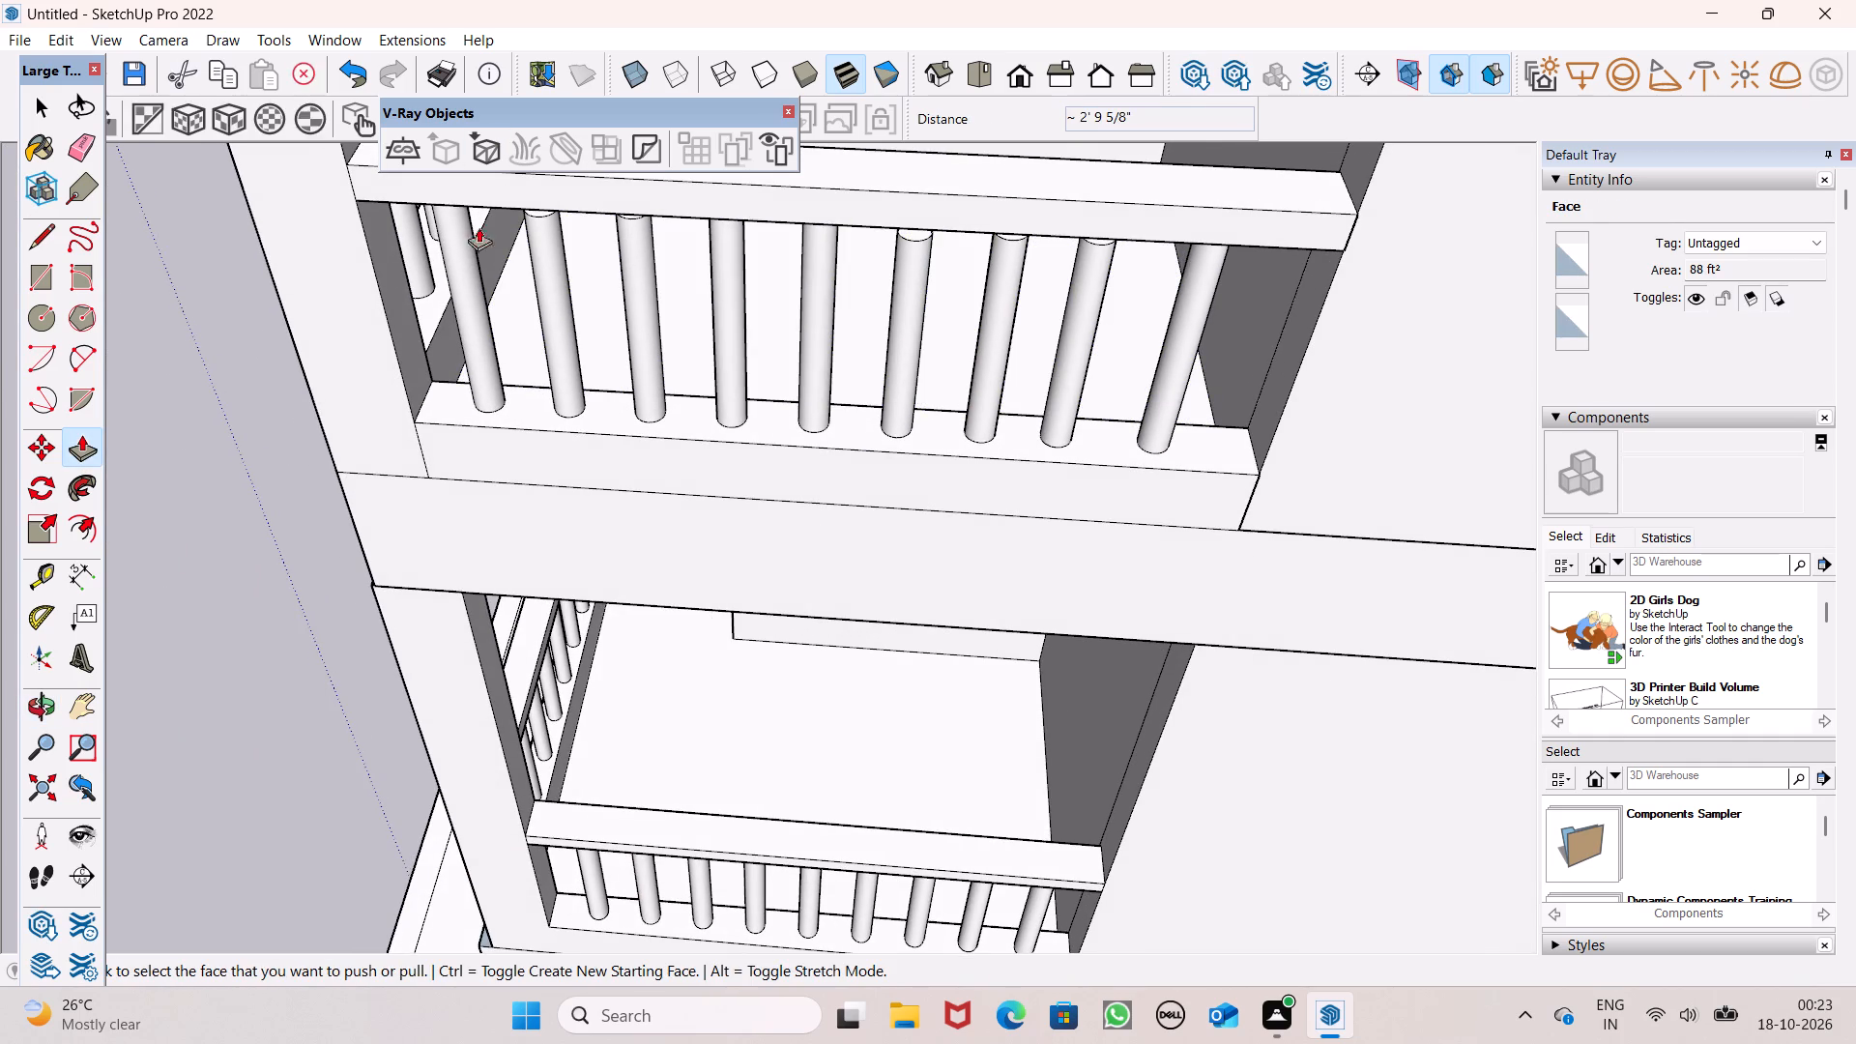
scroll(487, 316, down, 7)
scroll(447, 152, up, 13)
middle_drag(508, 247, 507, 221)
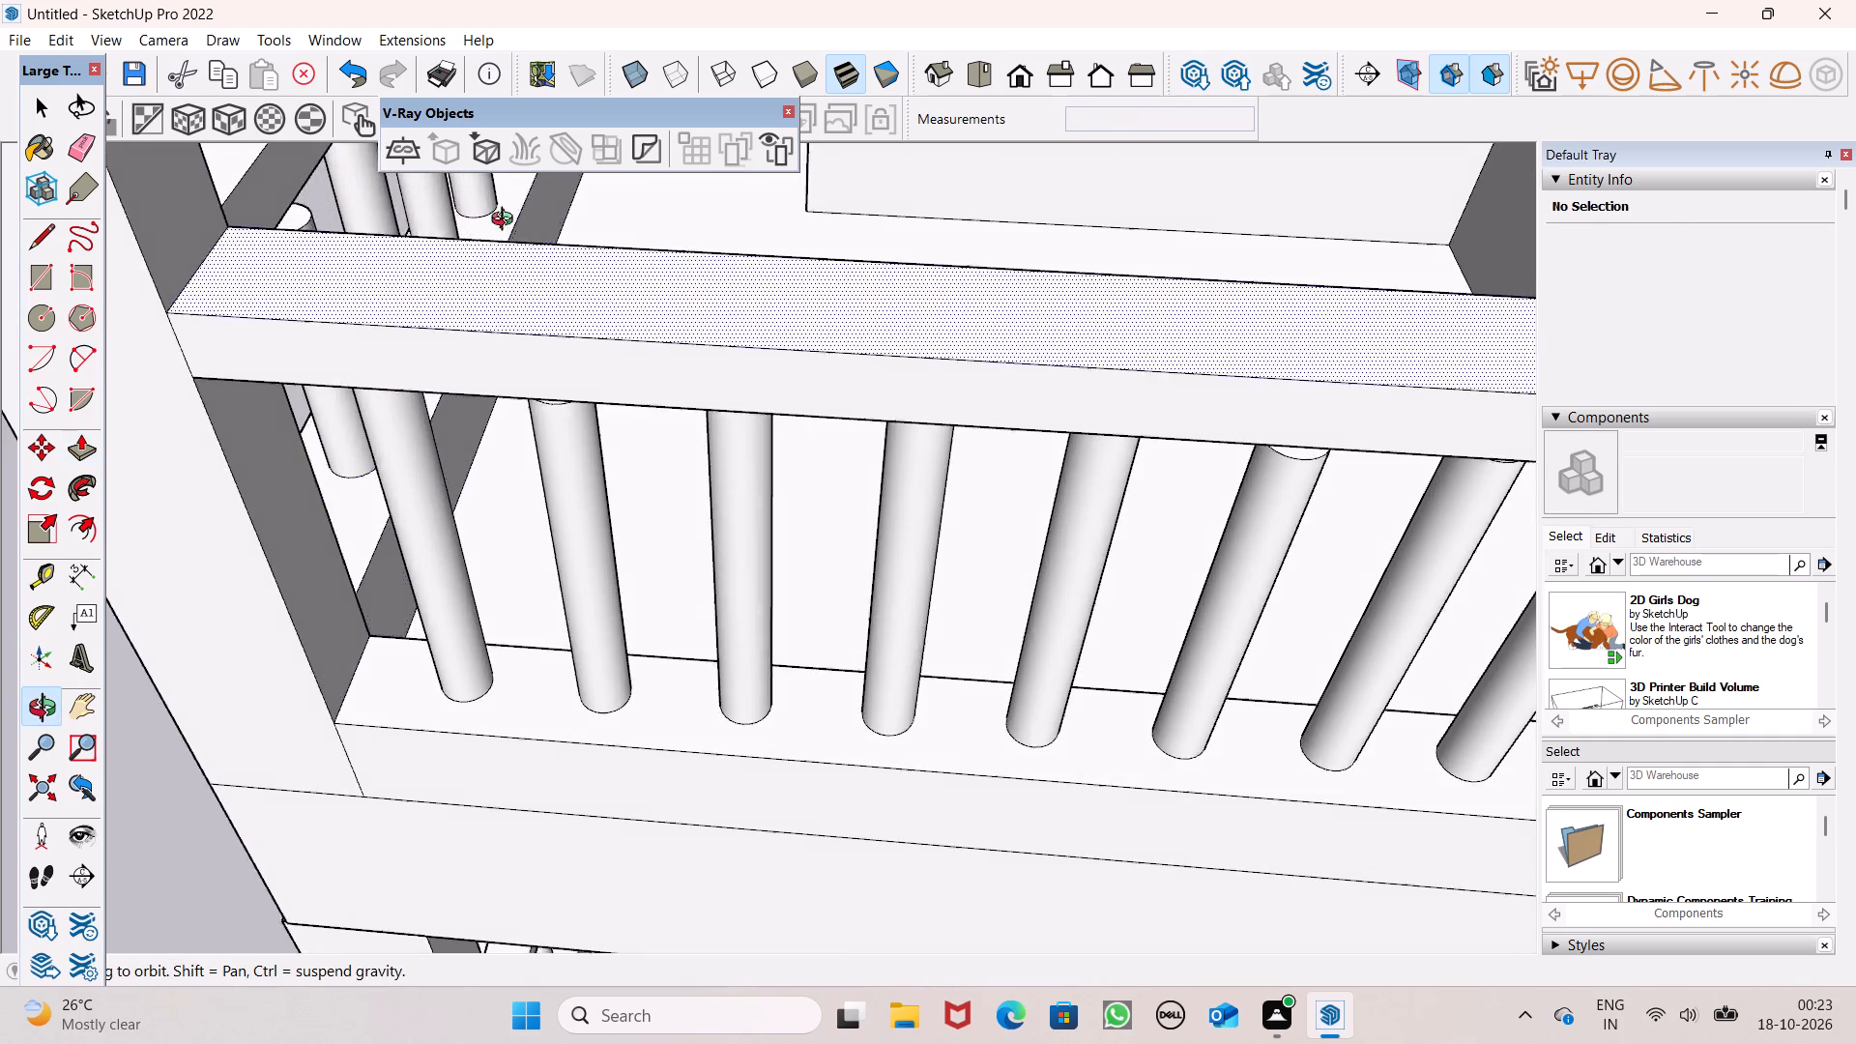
middle_drag(507, 221, 528, 42)
drag(404, 269, 404, 265)
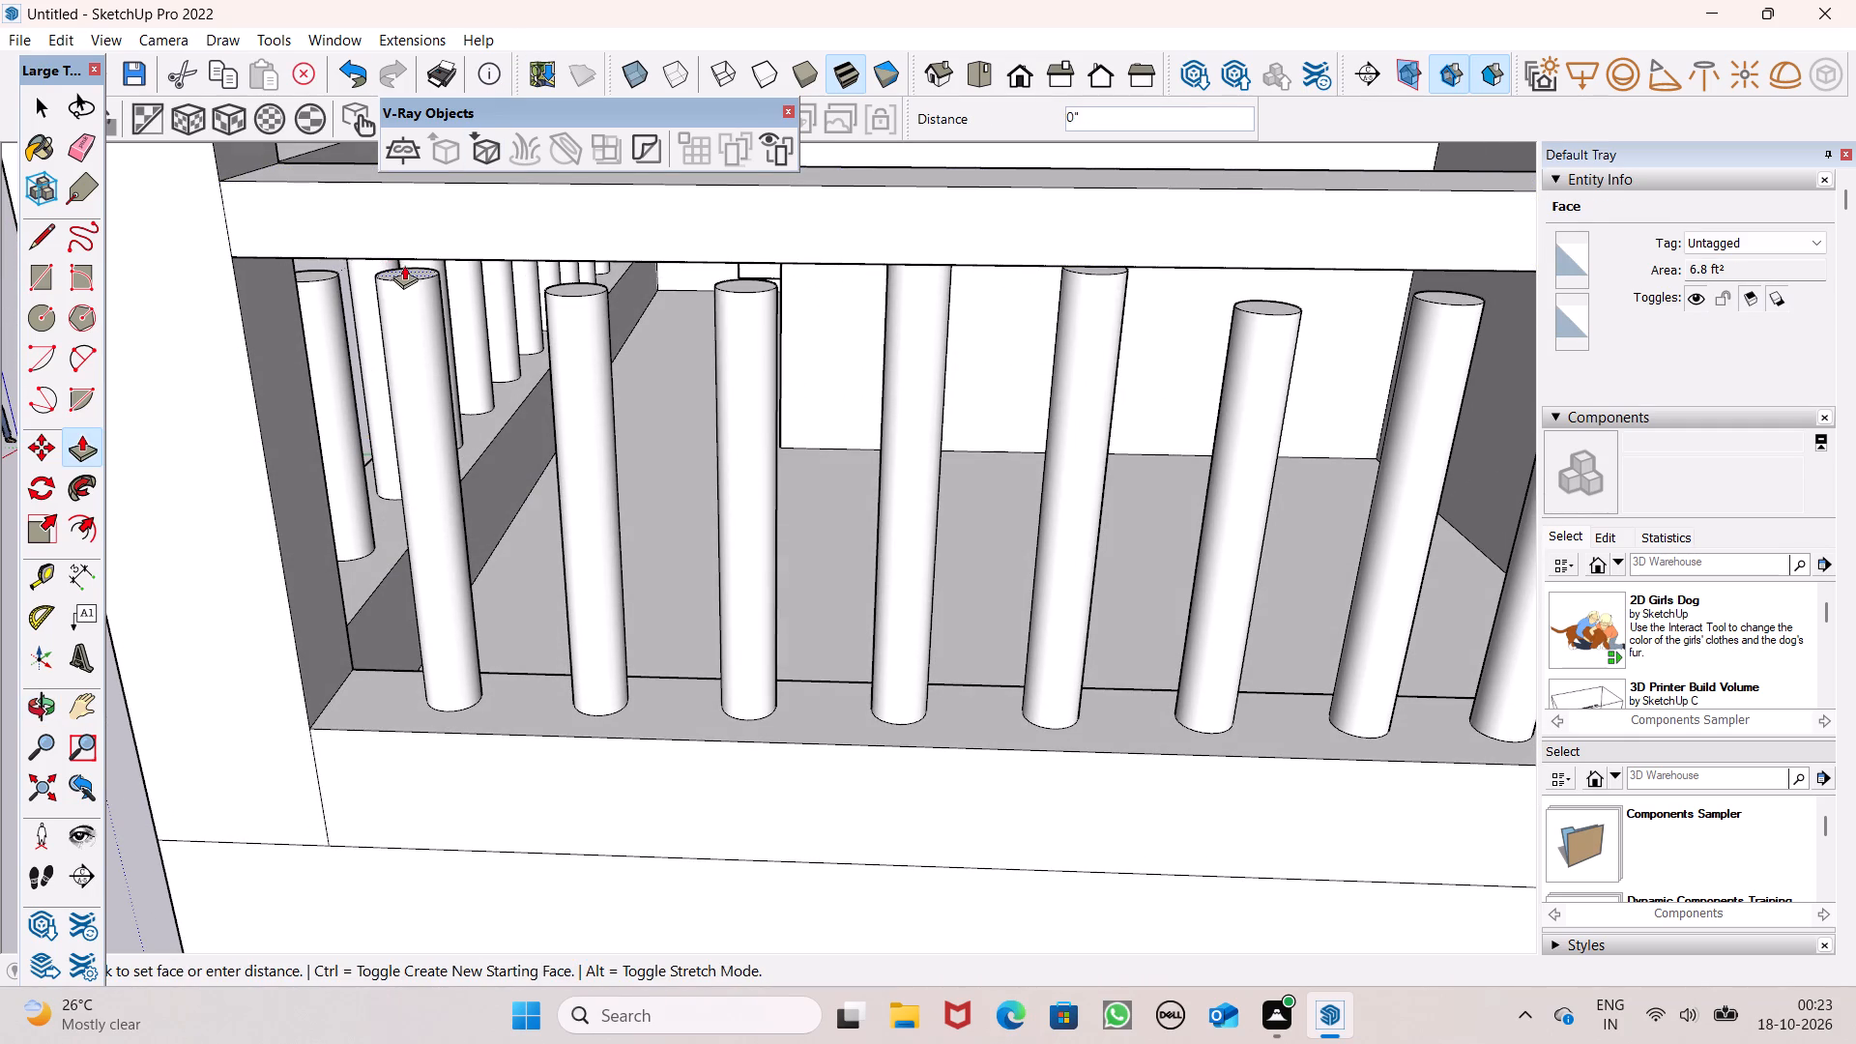
drag(404, 265, 408, 233)
drag(582, 289, 581, 272)
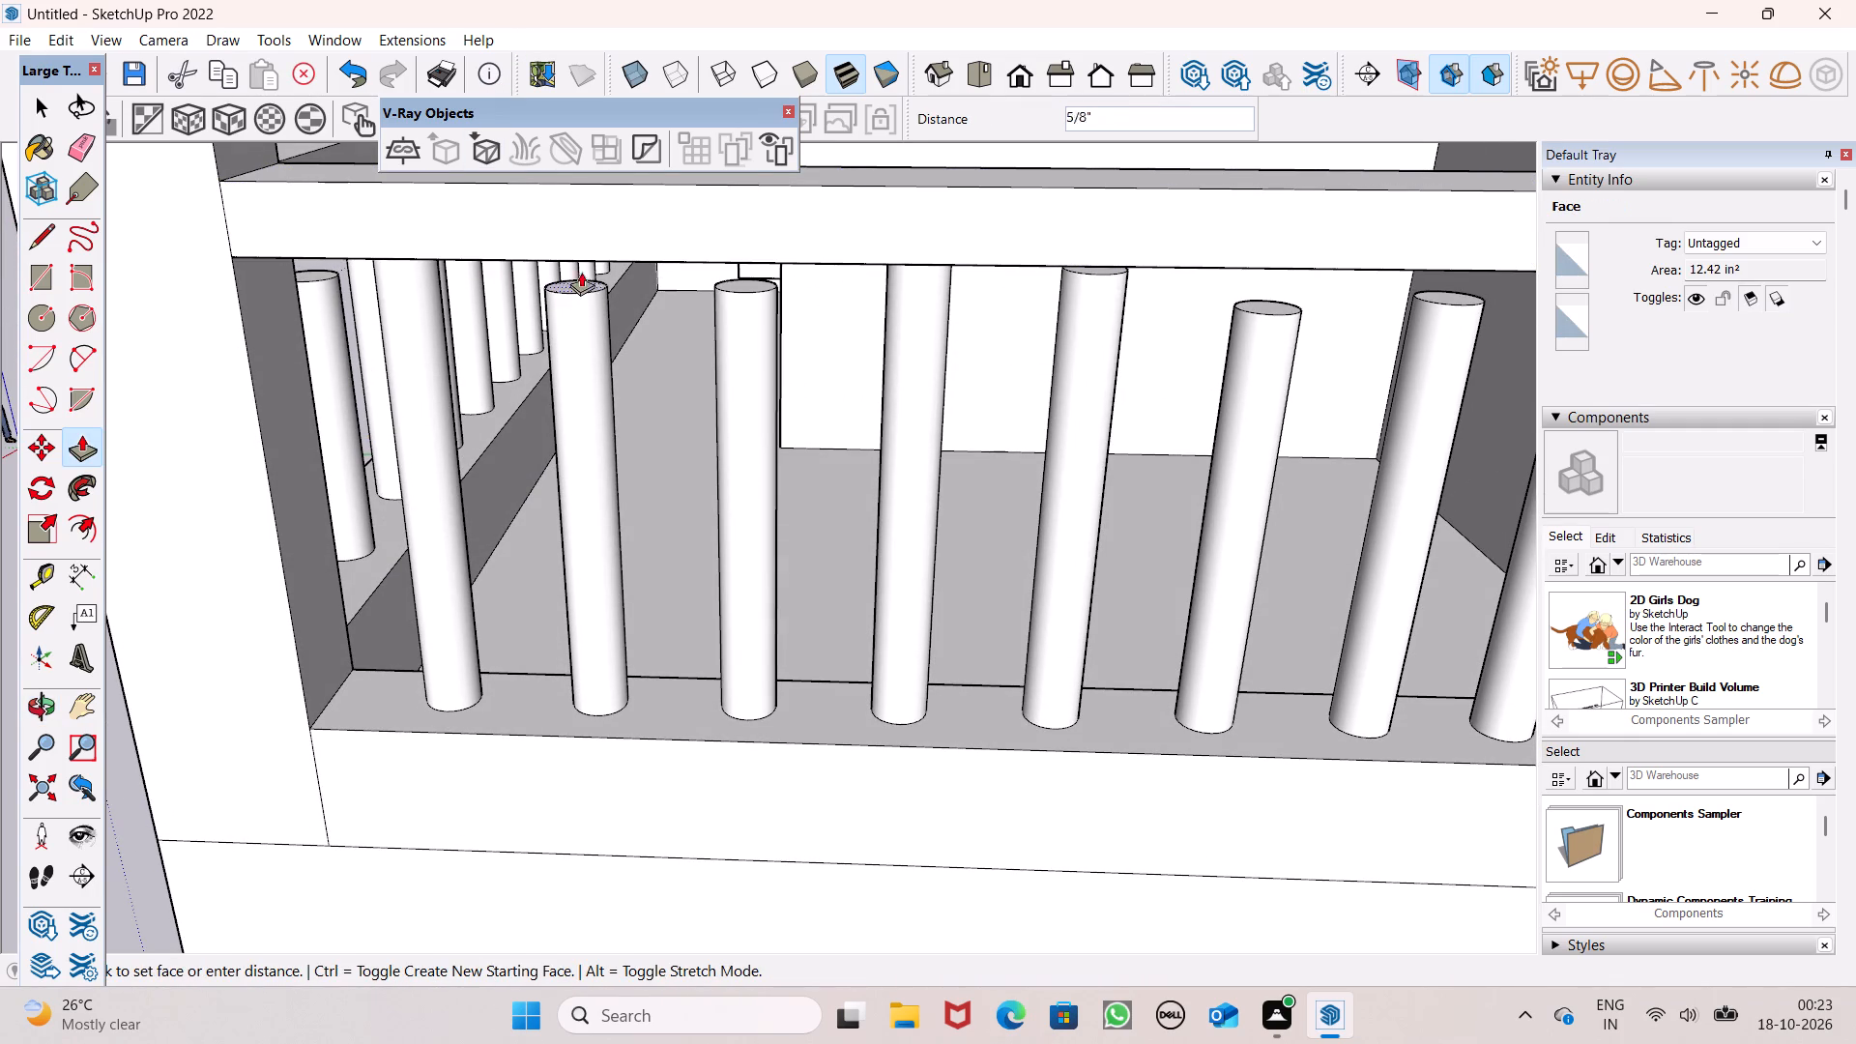
drag(581, 272, 578, 231)
Push/Pull the top of the third side ledge baluster up toward the handrail by about 2".
middle_drag(540, 338, 516, 384)
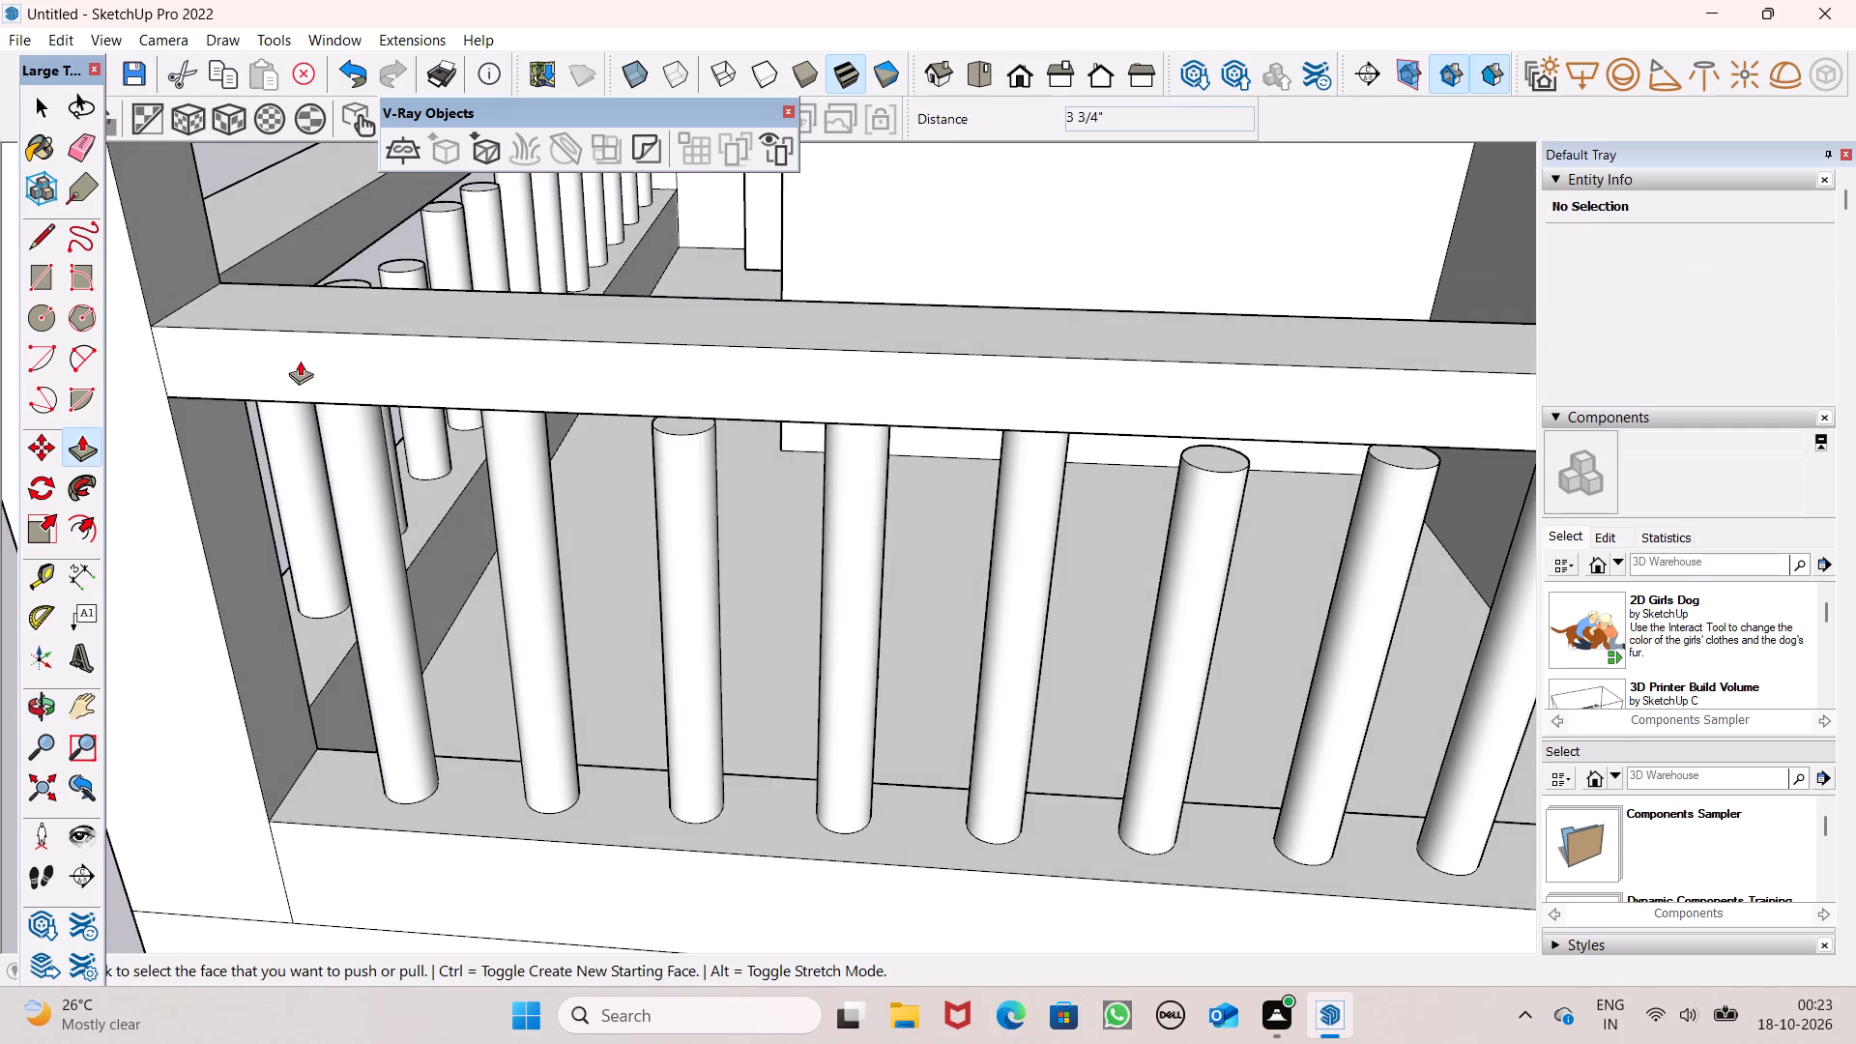
scroll(296, 372, down, 4)
middle_drag(350, 423, 260, 178)
scroll(374, 213, up, 7)
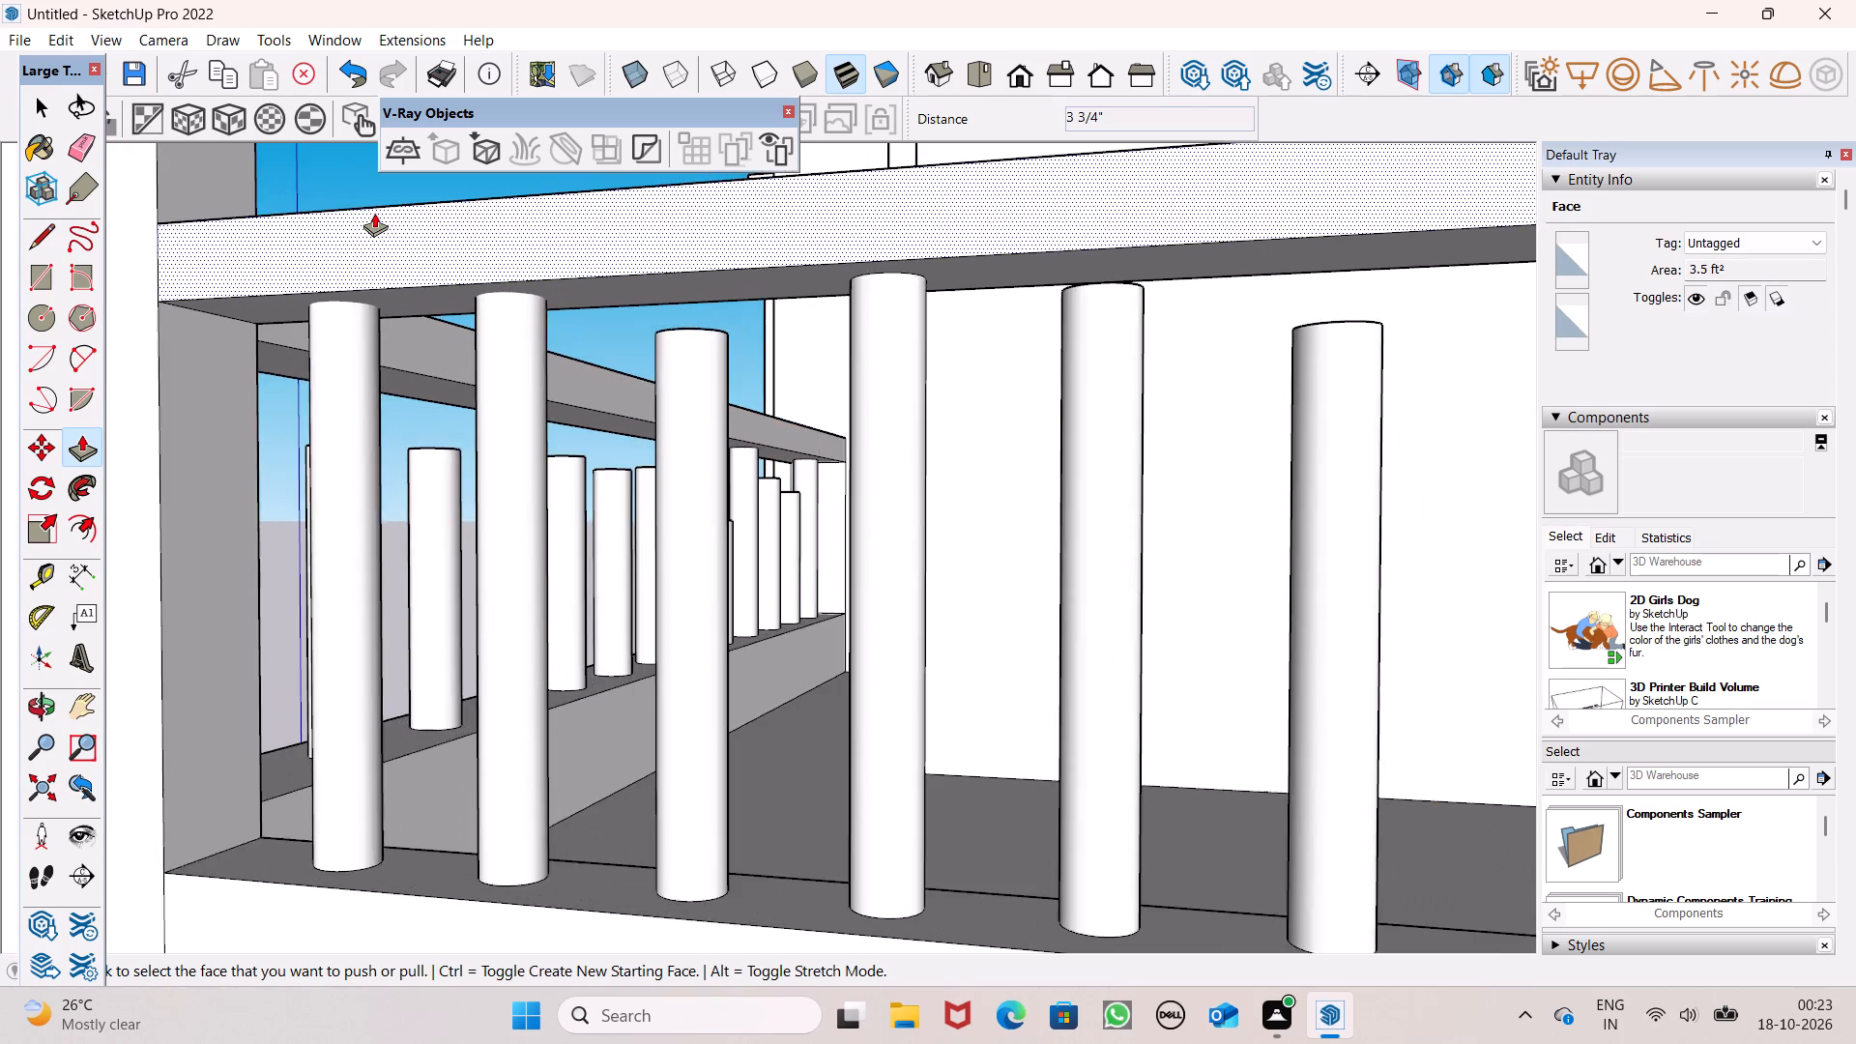
middle_drag(534, 359, 594, 556)
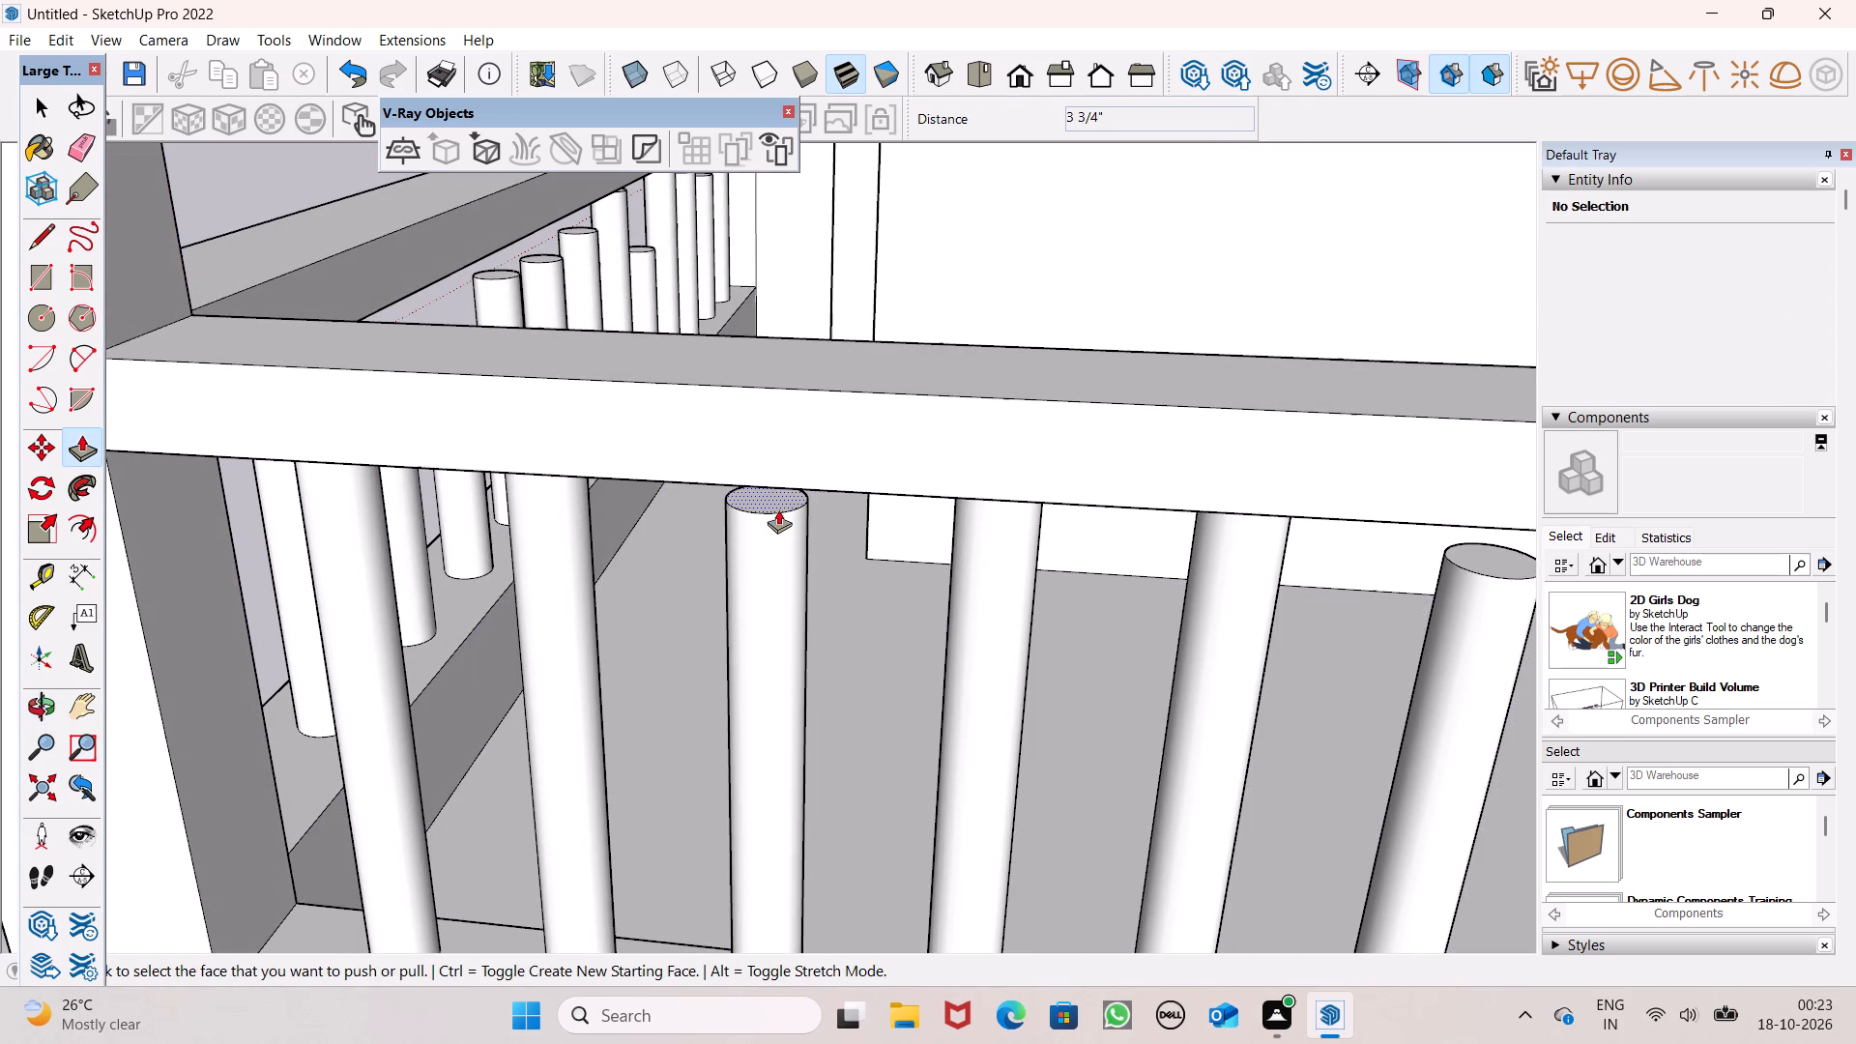
drag(774, 506, 762, 466)
Push/Pull the top of the third side ledge baluster up by about another 3/4" into the handrail.
scroll(603, 463, down, 5)
middle_drag(899, 536, 883, 445)
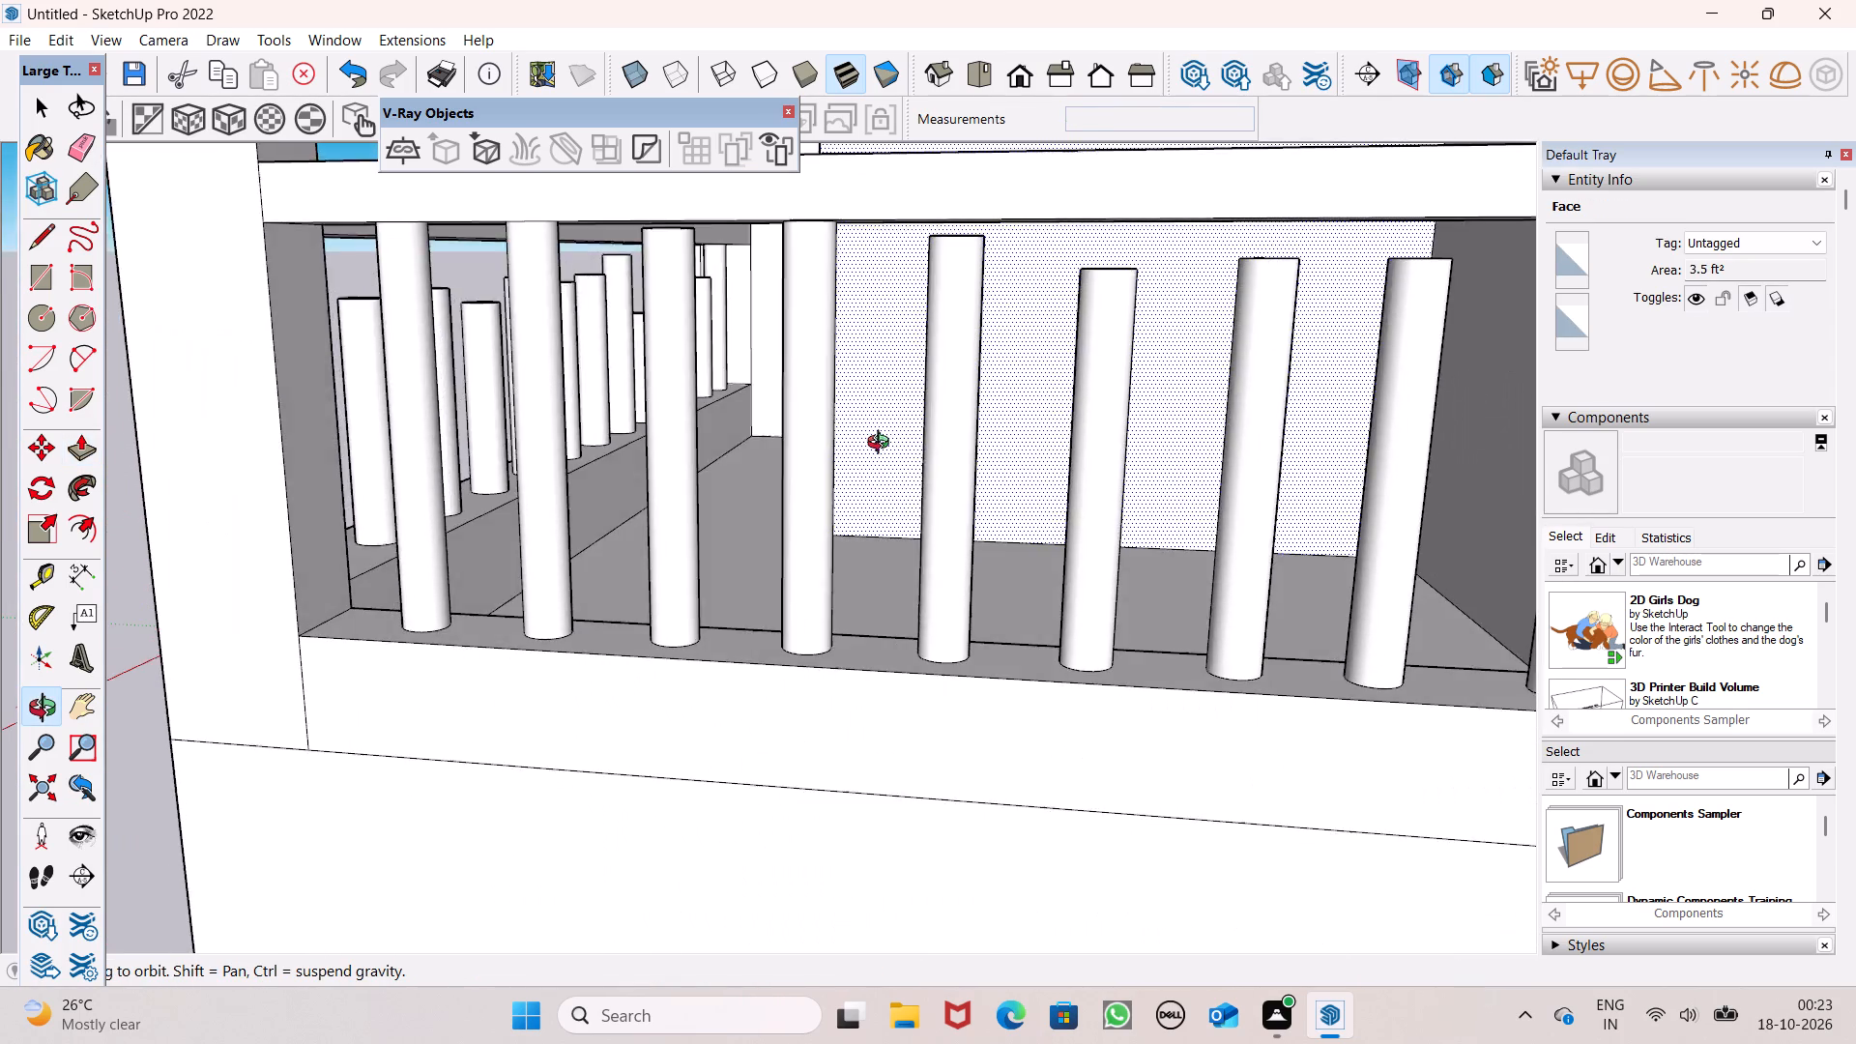
middle_drag(883, 445, 834, 450)
scroll(619, 472, down, 5)
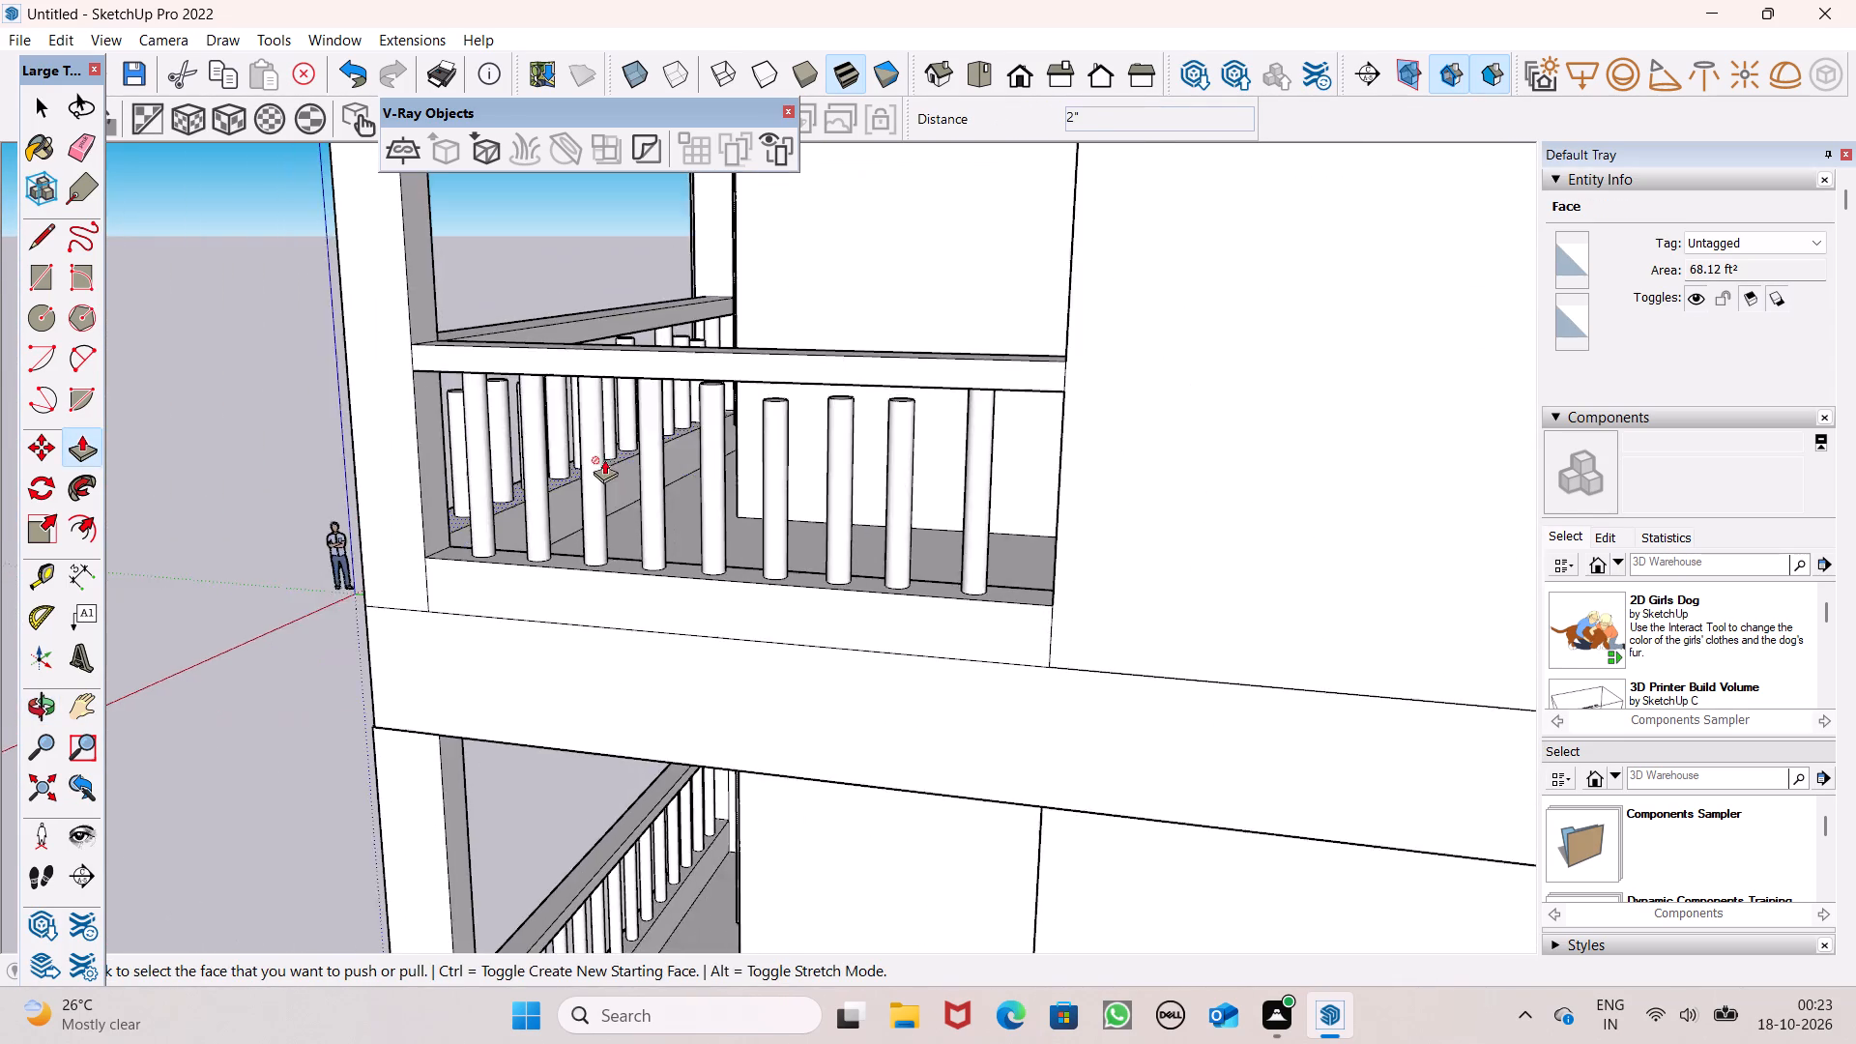
middle_drag(599, 466, 655, 523)
scroll(691, 449, up, 7)
middle_drag(732, 439, 624, 252)
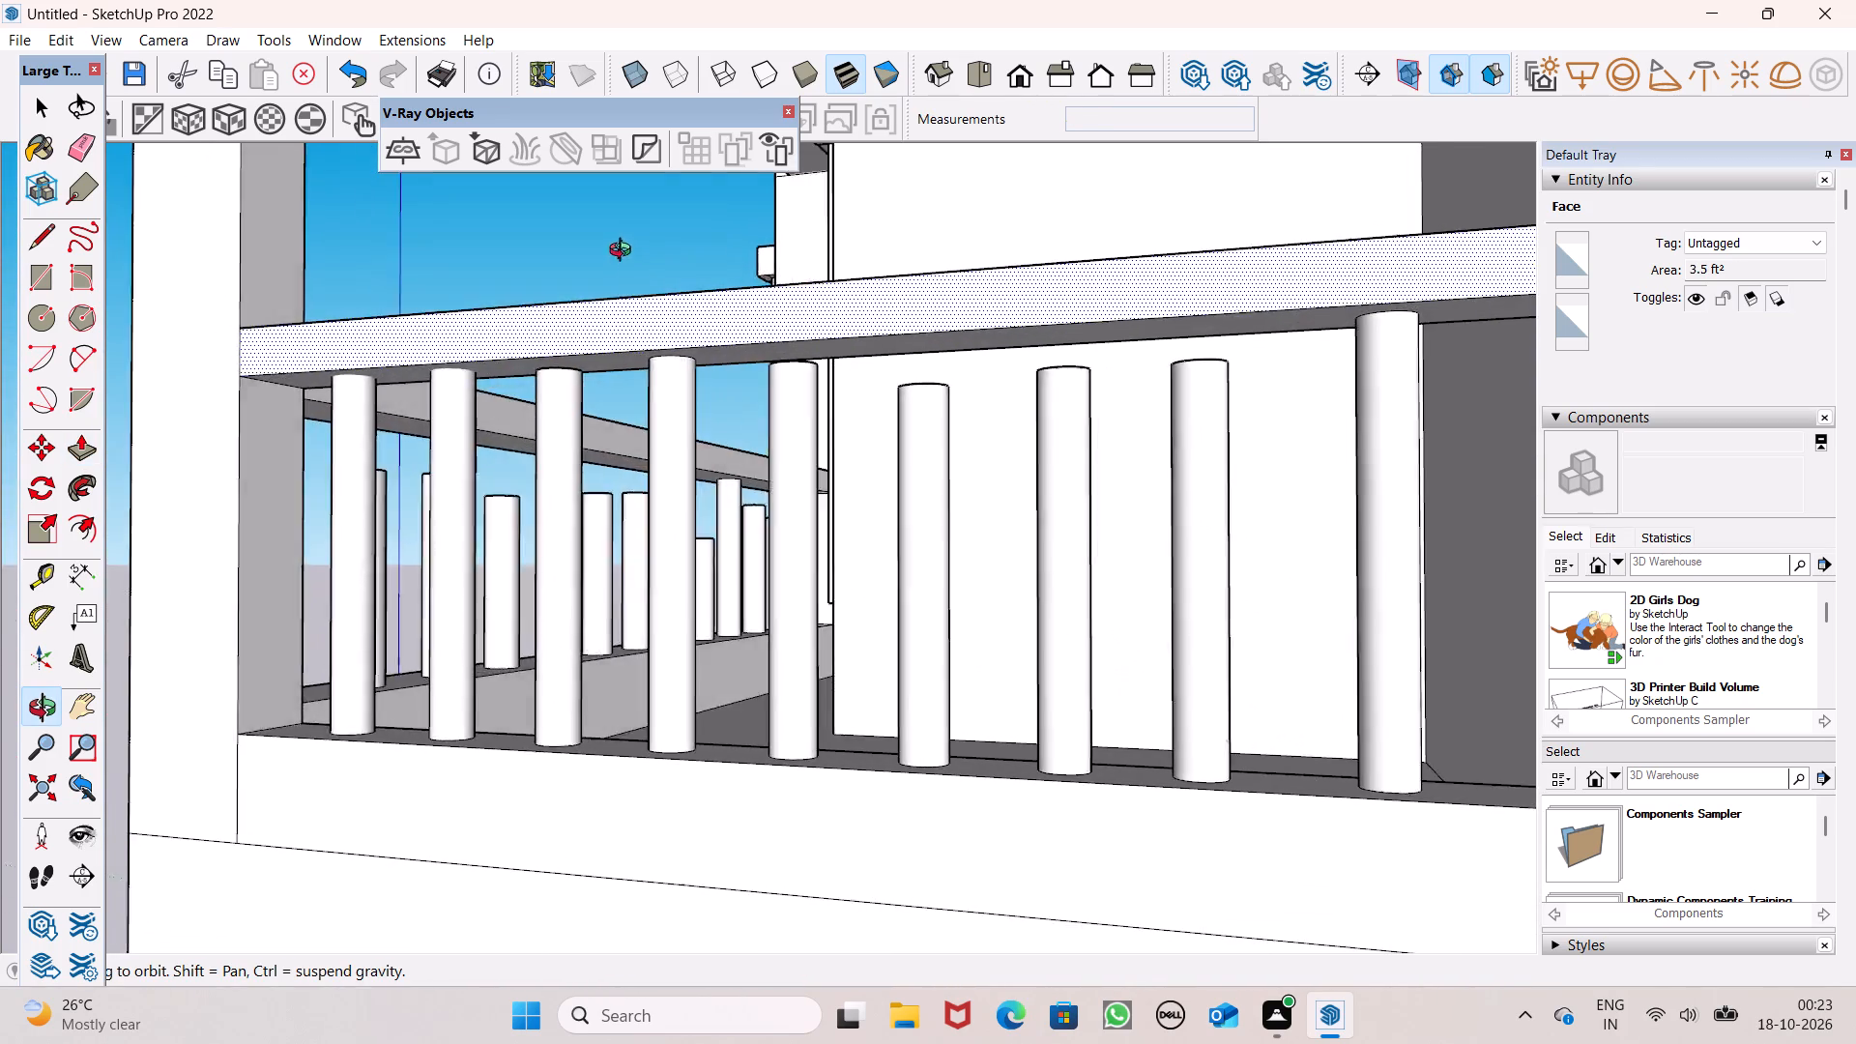
middle_drag(624, 252, 490, 265)
scroll(529, 349, up, 15)
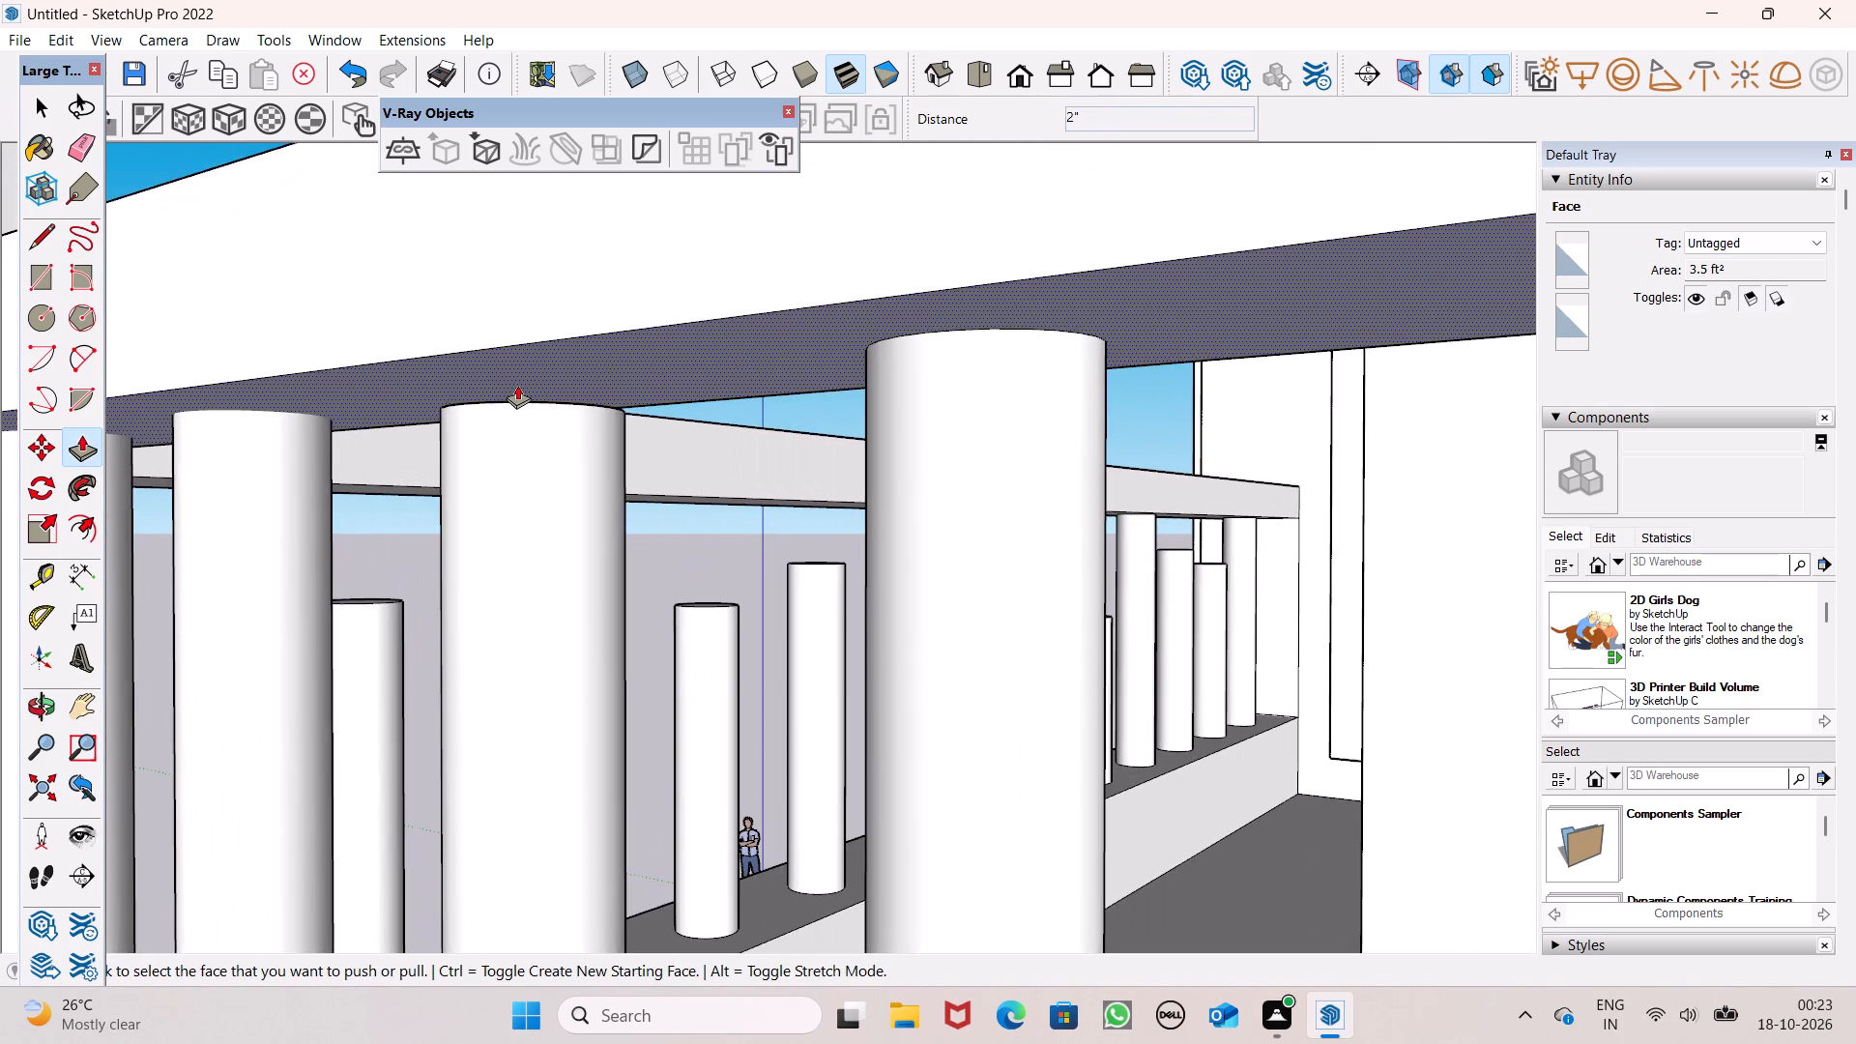
scroll(515, 385, up, 4)
middle_drag(547, 418, 559, 457)
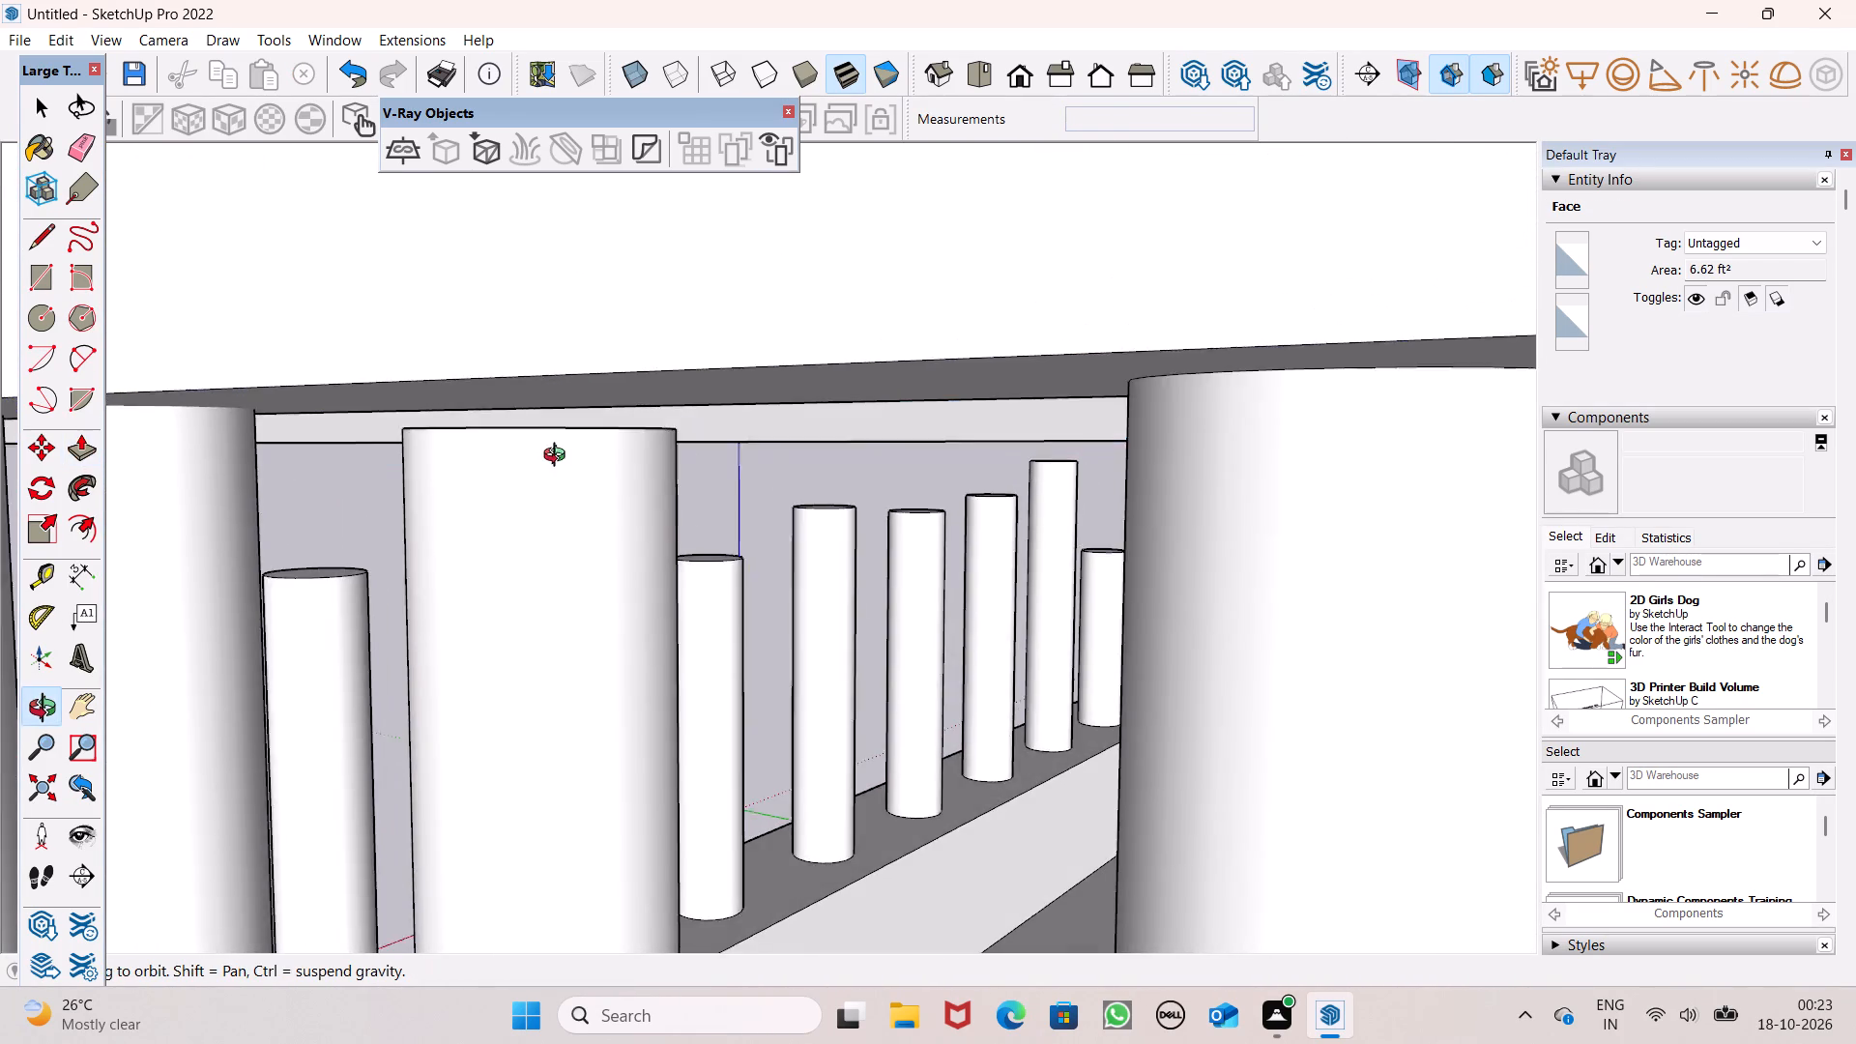
middle_drag(559, 457, 575, 483)
drag(537, 440, 534, 384)
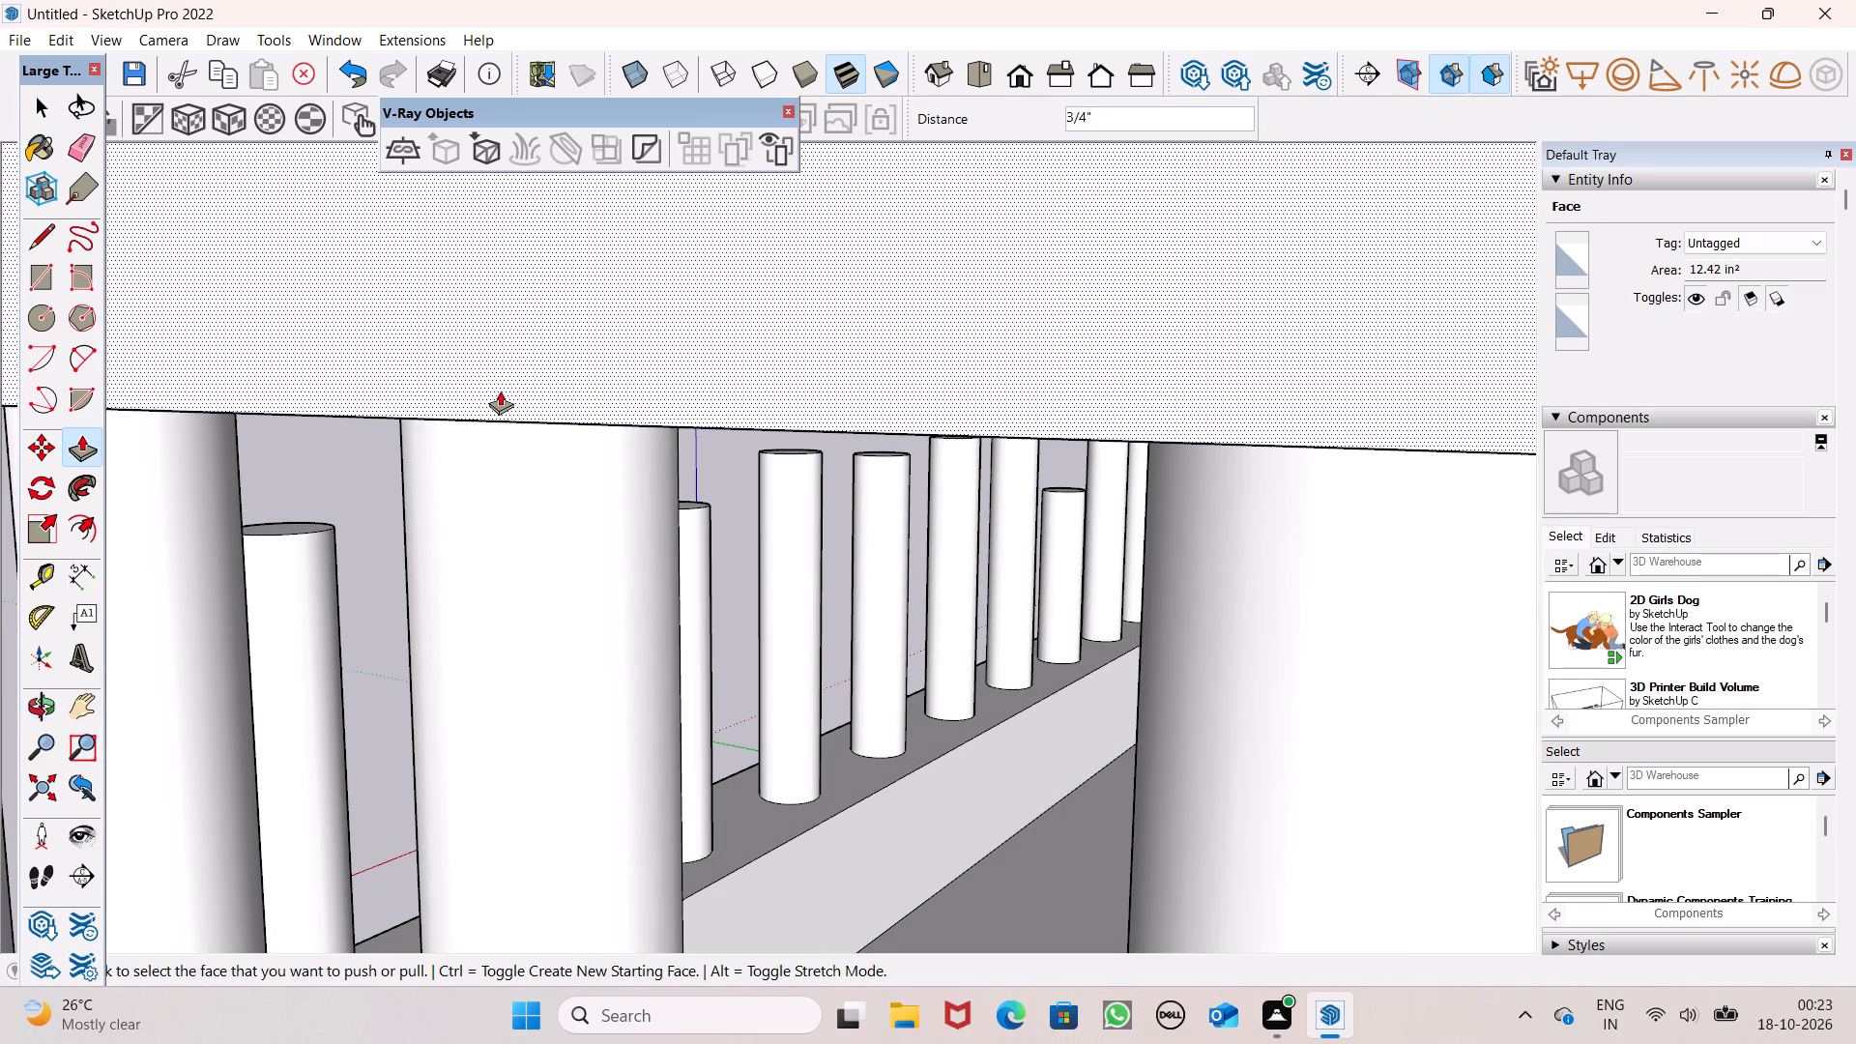
Push/Pull the tops of the fifth and sixth side ledge balusters up into the handrail, by about 2 7/16" and 5 1/4".
scroll(488, 383, down, 14)
middle_drag(556, 418, 561, 343)
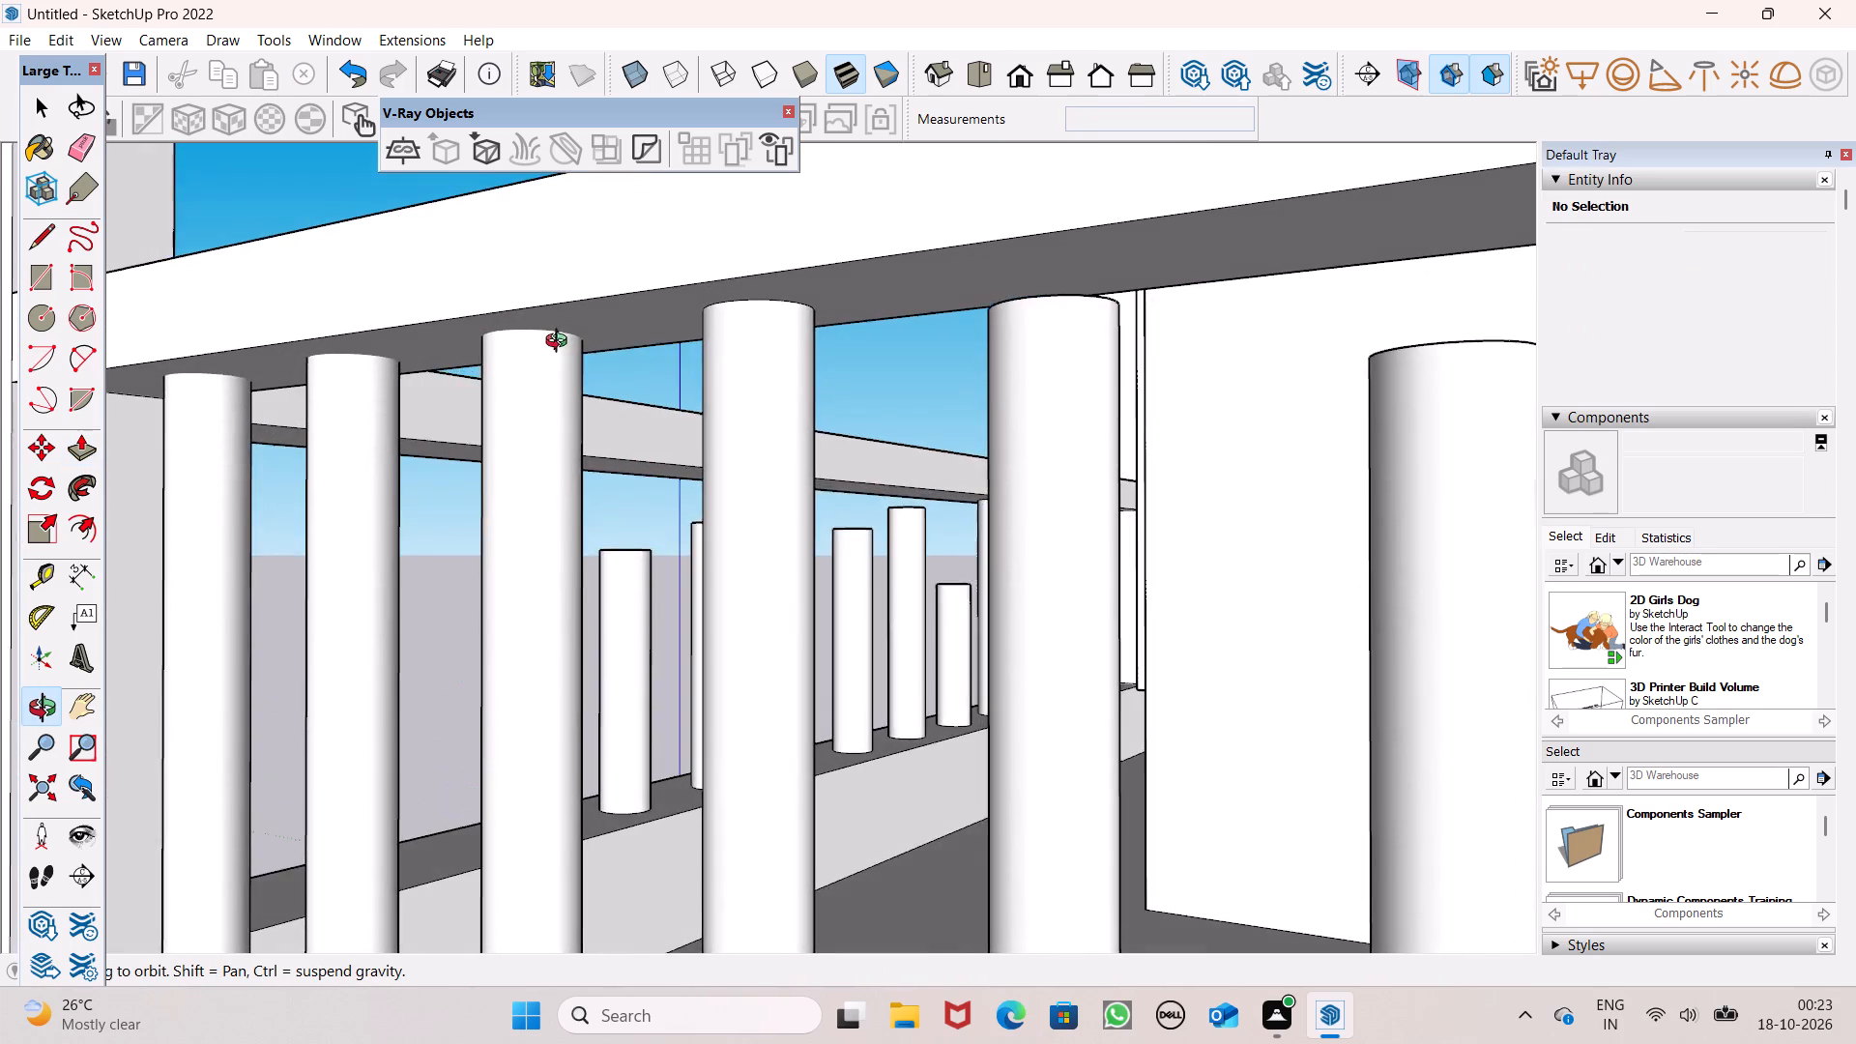
middle_drag(561, 343, 321, 400)
middle_drag(321, 400, 309, 412)
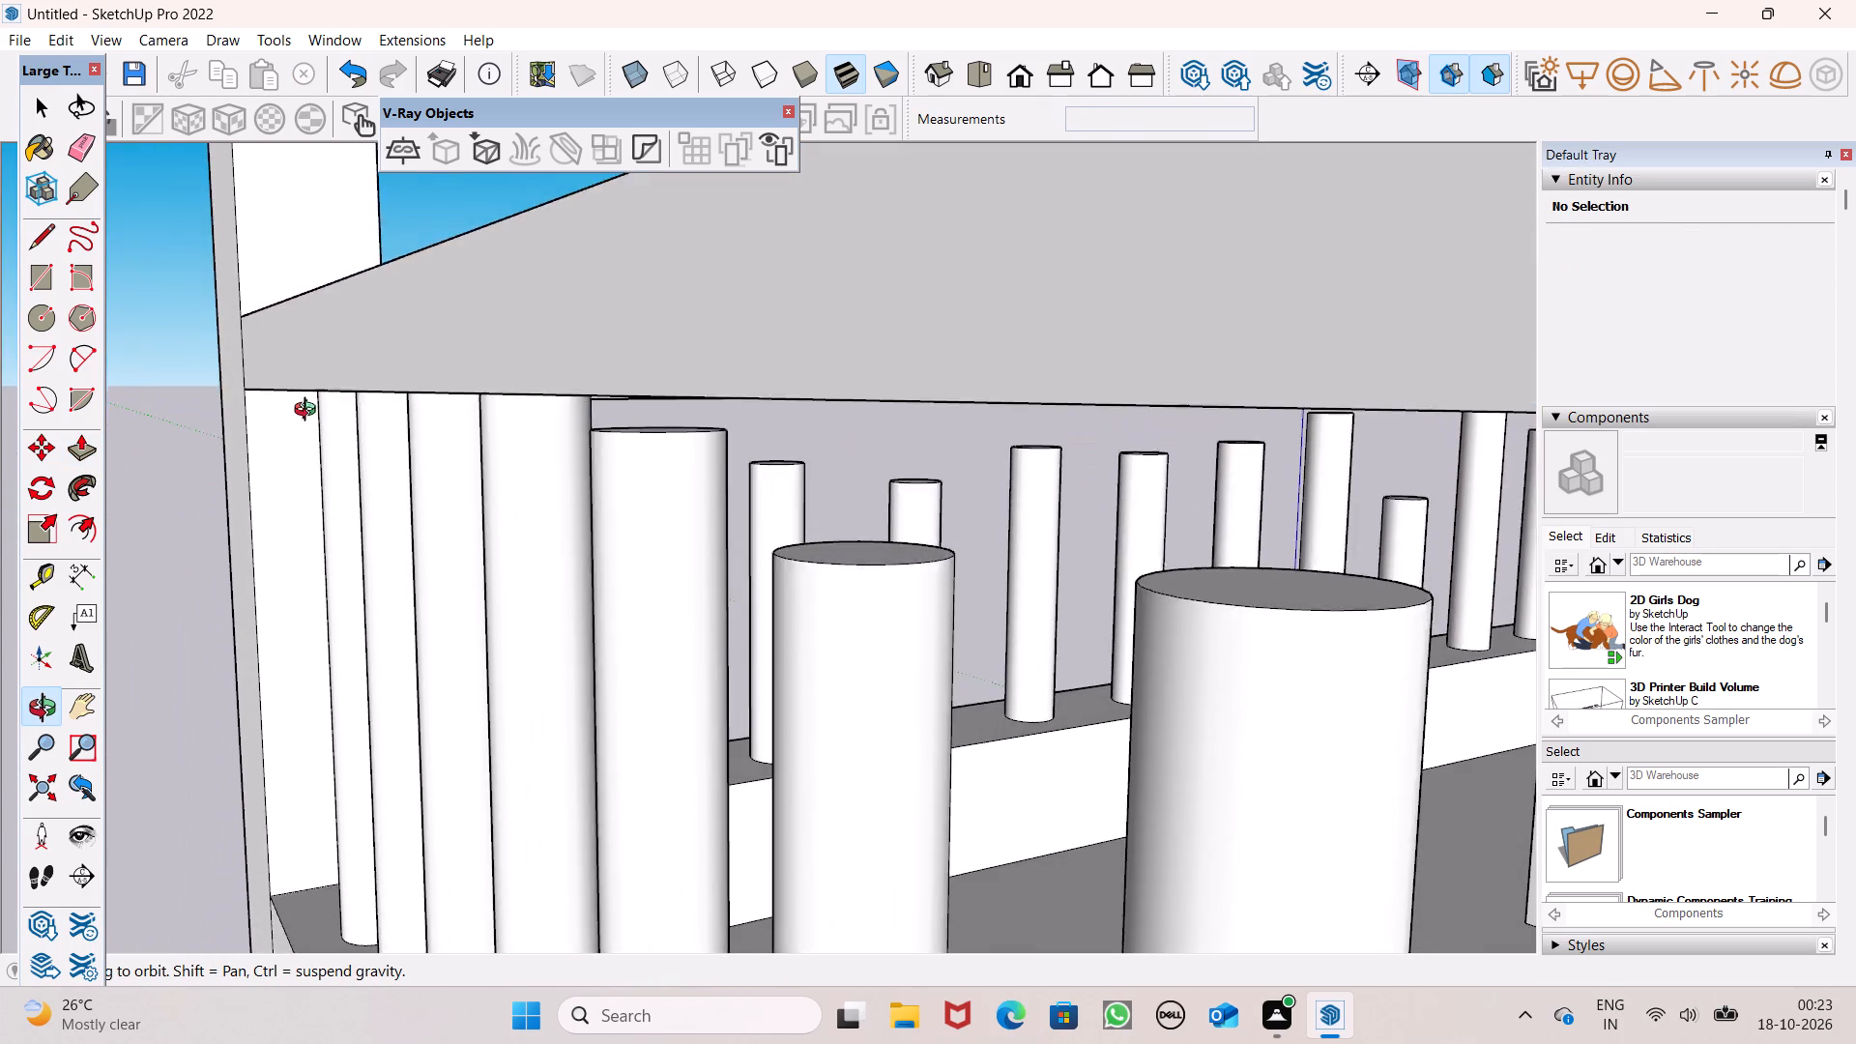
middle_drag(309, 412, 408, 427)
middle_drag(420, 425, 449, 399)
scroll(421, 360, down, 6)
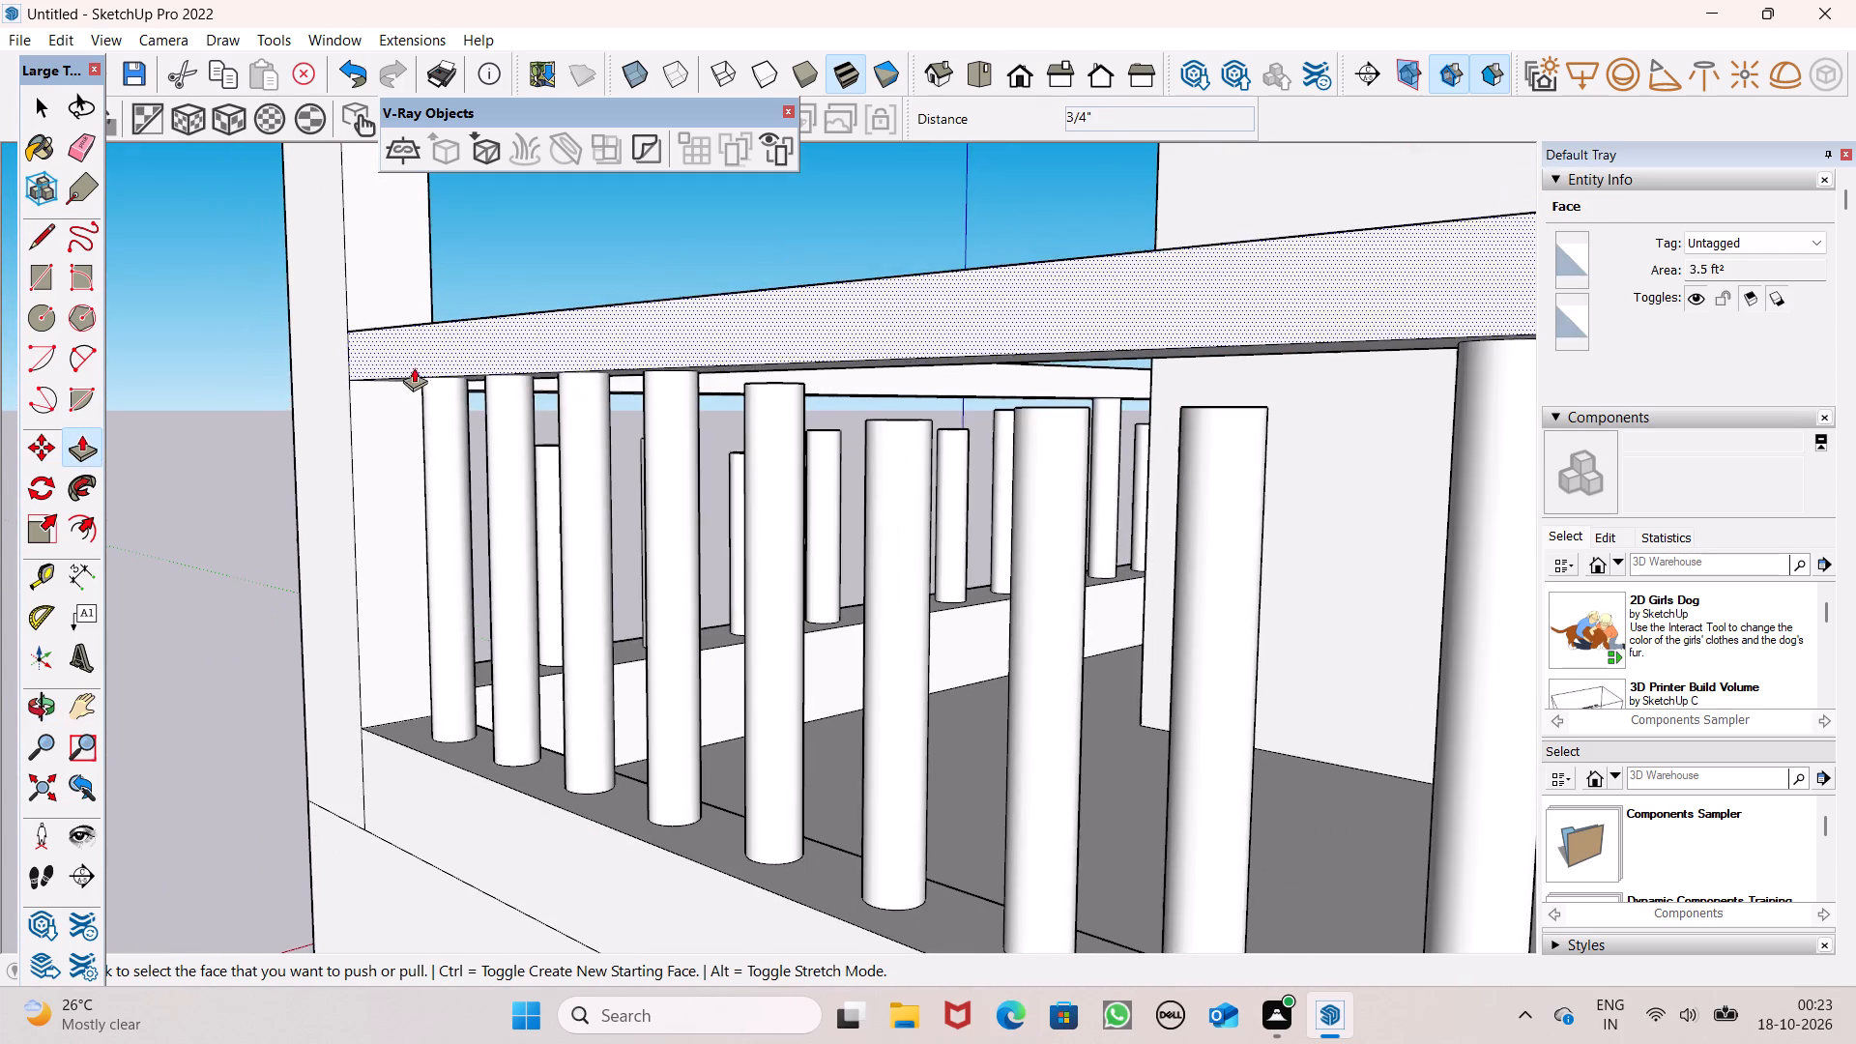
middle_drag(611, 531, 624, 608)
scroll(811, 520, up, 5)
middle_drag(797, 507, 845, 456)
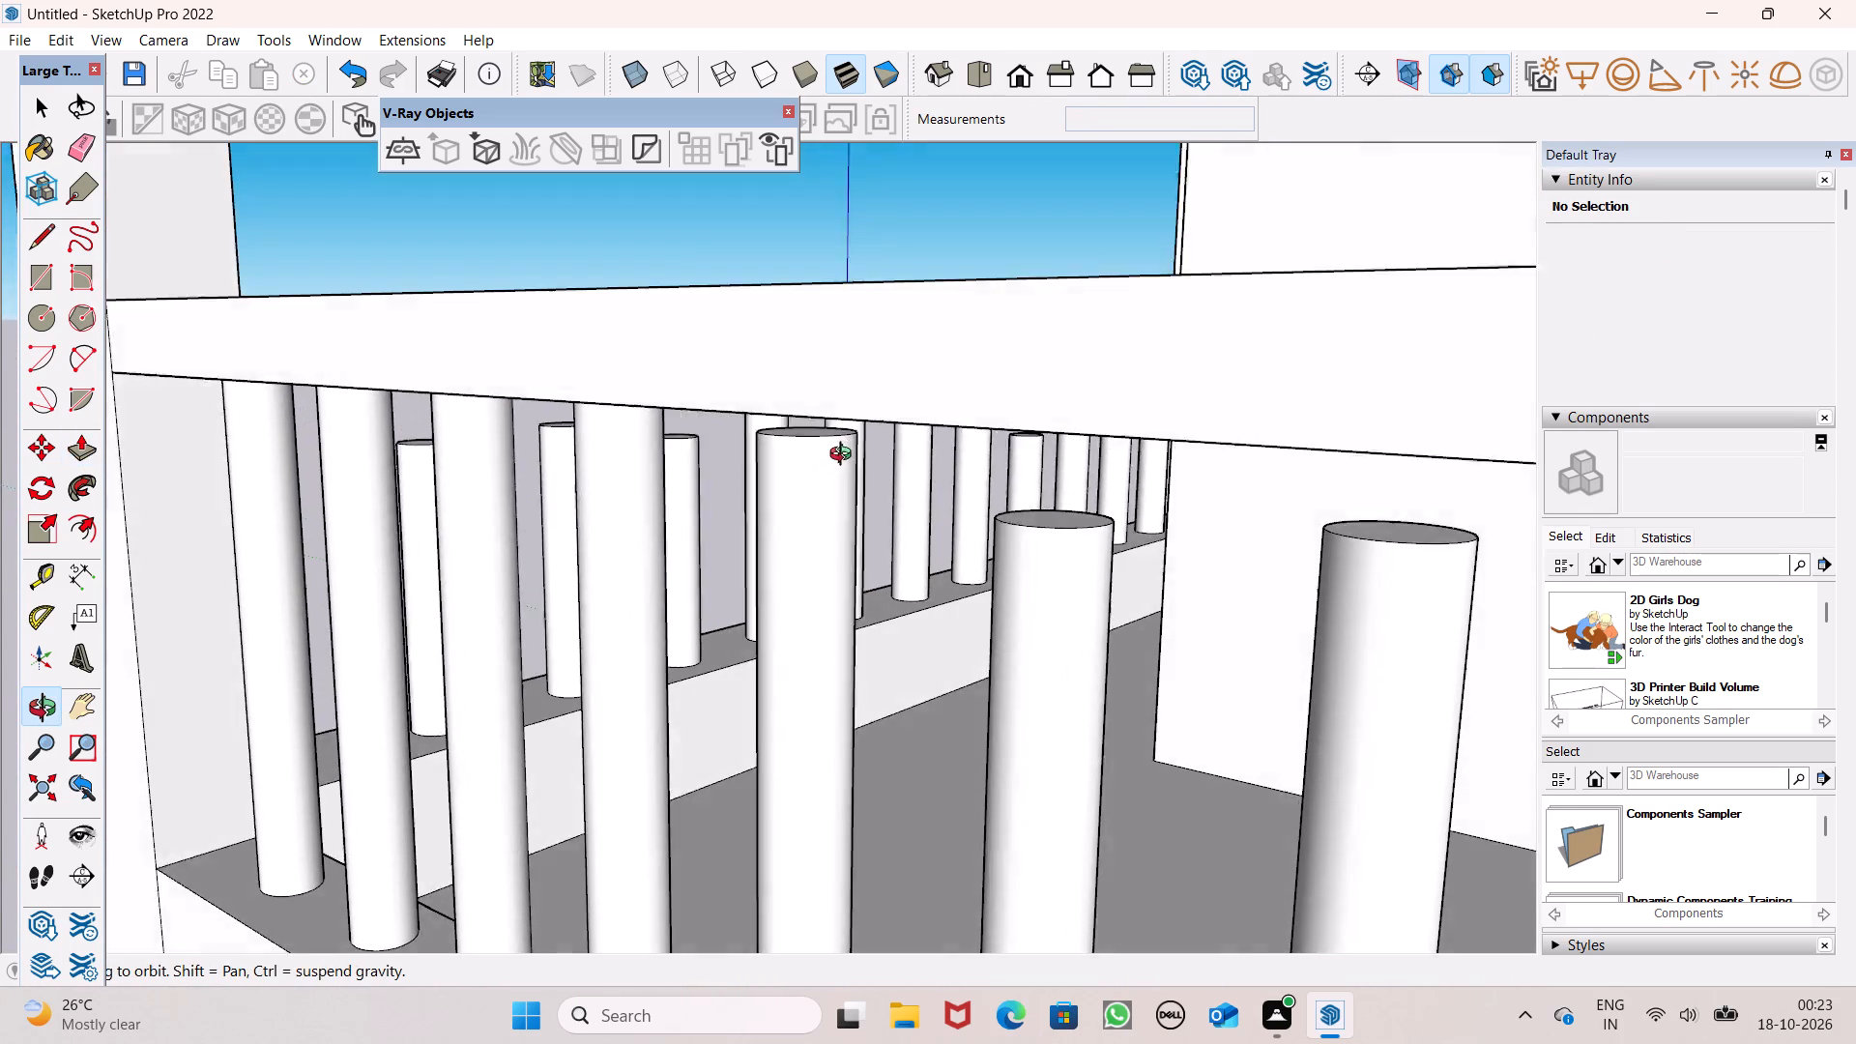
middle_drag(845, 456, 847, 450)
drag(800, 420, 808, 369)
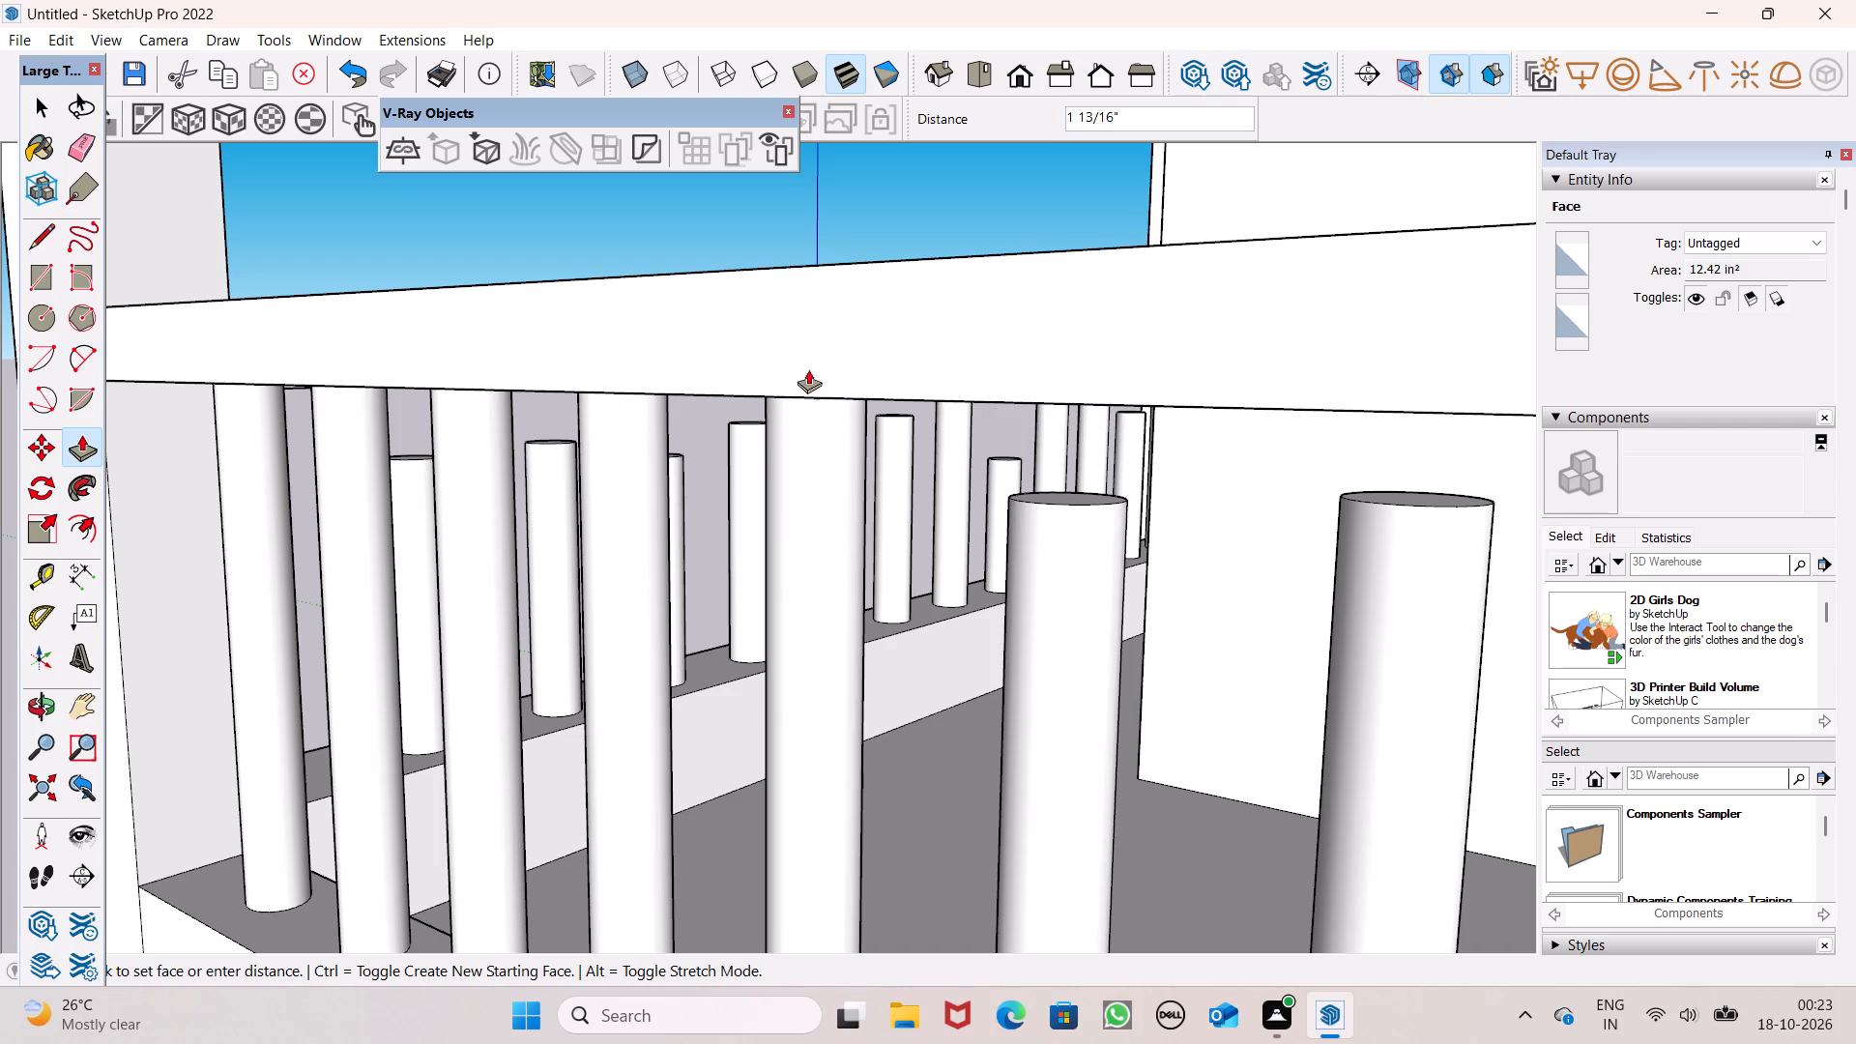
drag(808, 369, 808, 358)
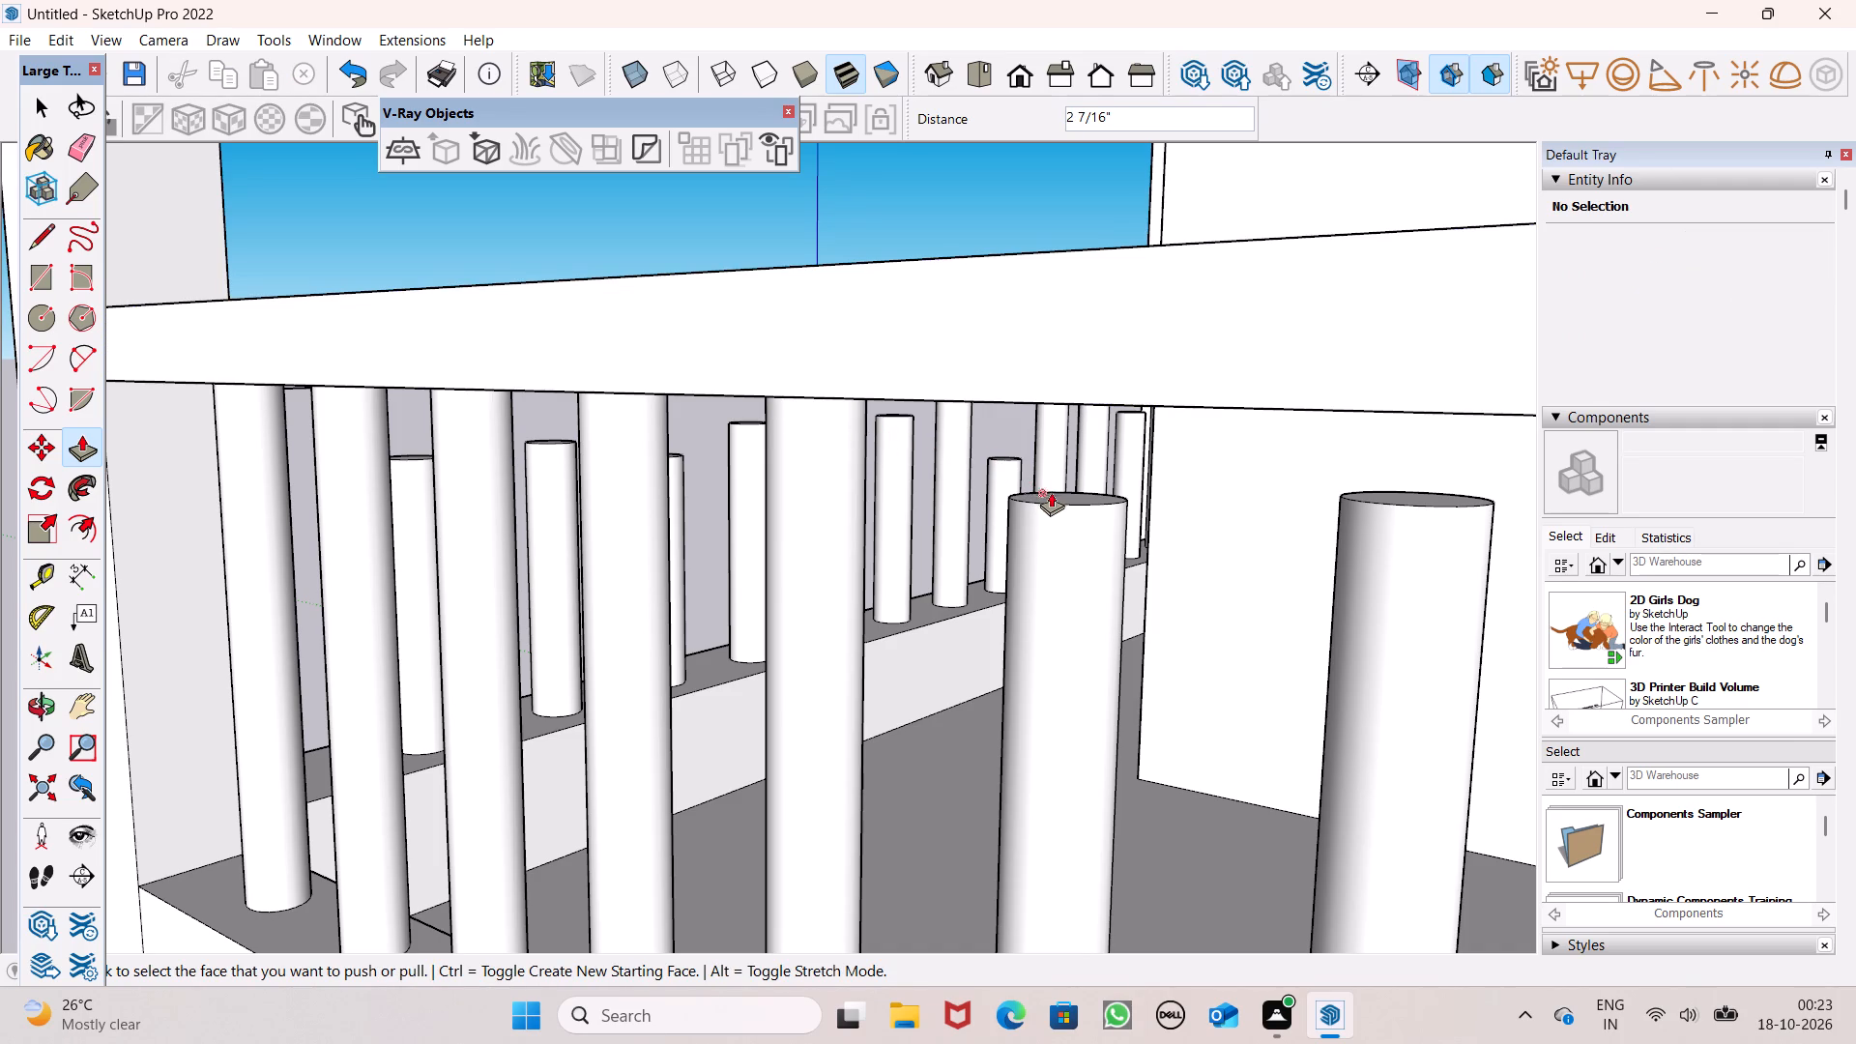
drag(1051, 496, 1041, 345)
Push/Pull the top of the seventh side ledge baluster up toward the handrail by about 2 5/16".
scroll(191, 349, down, 5)
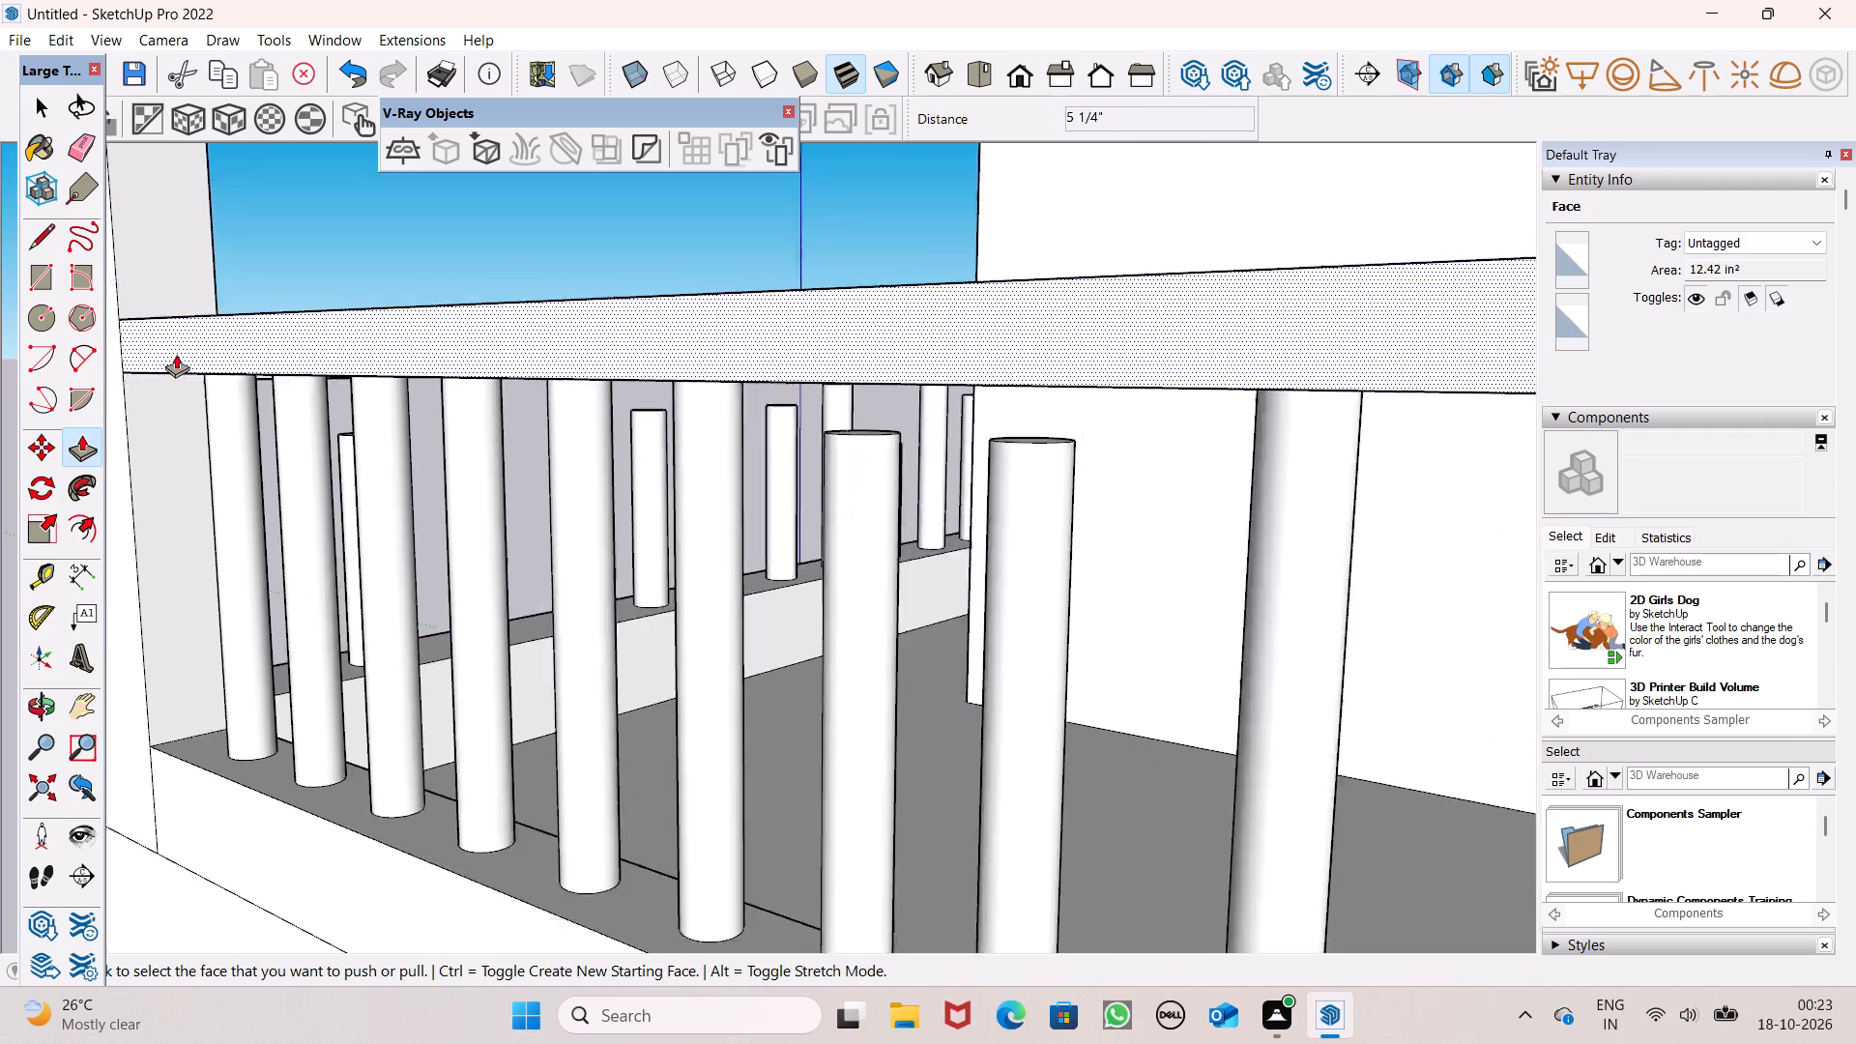
scroll(176, 354, down, 1)
middle_drag(663, 506, 710, 588)
drag(821, 644, 821, 629)
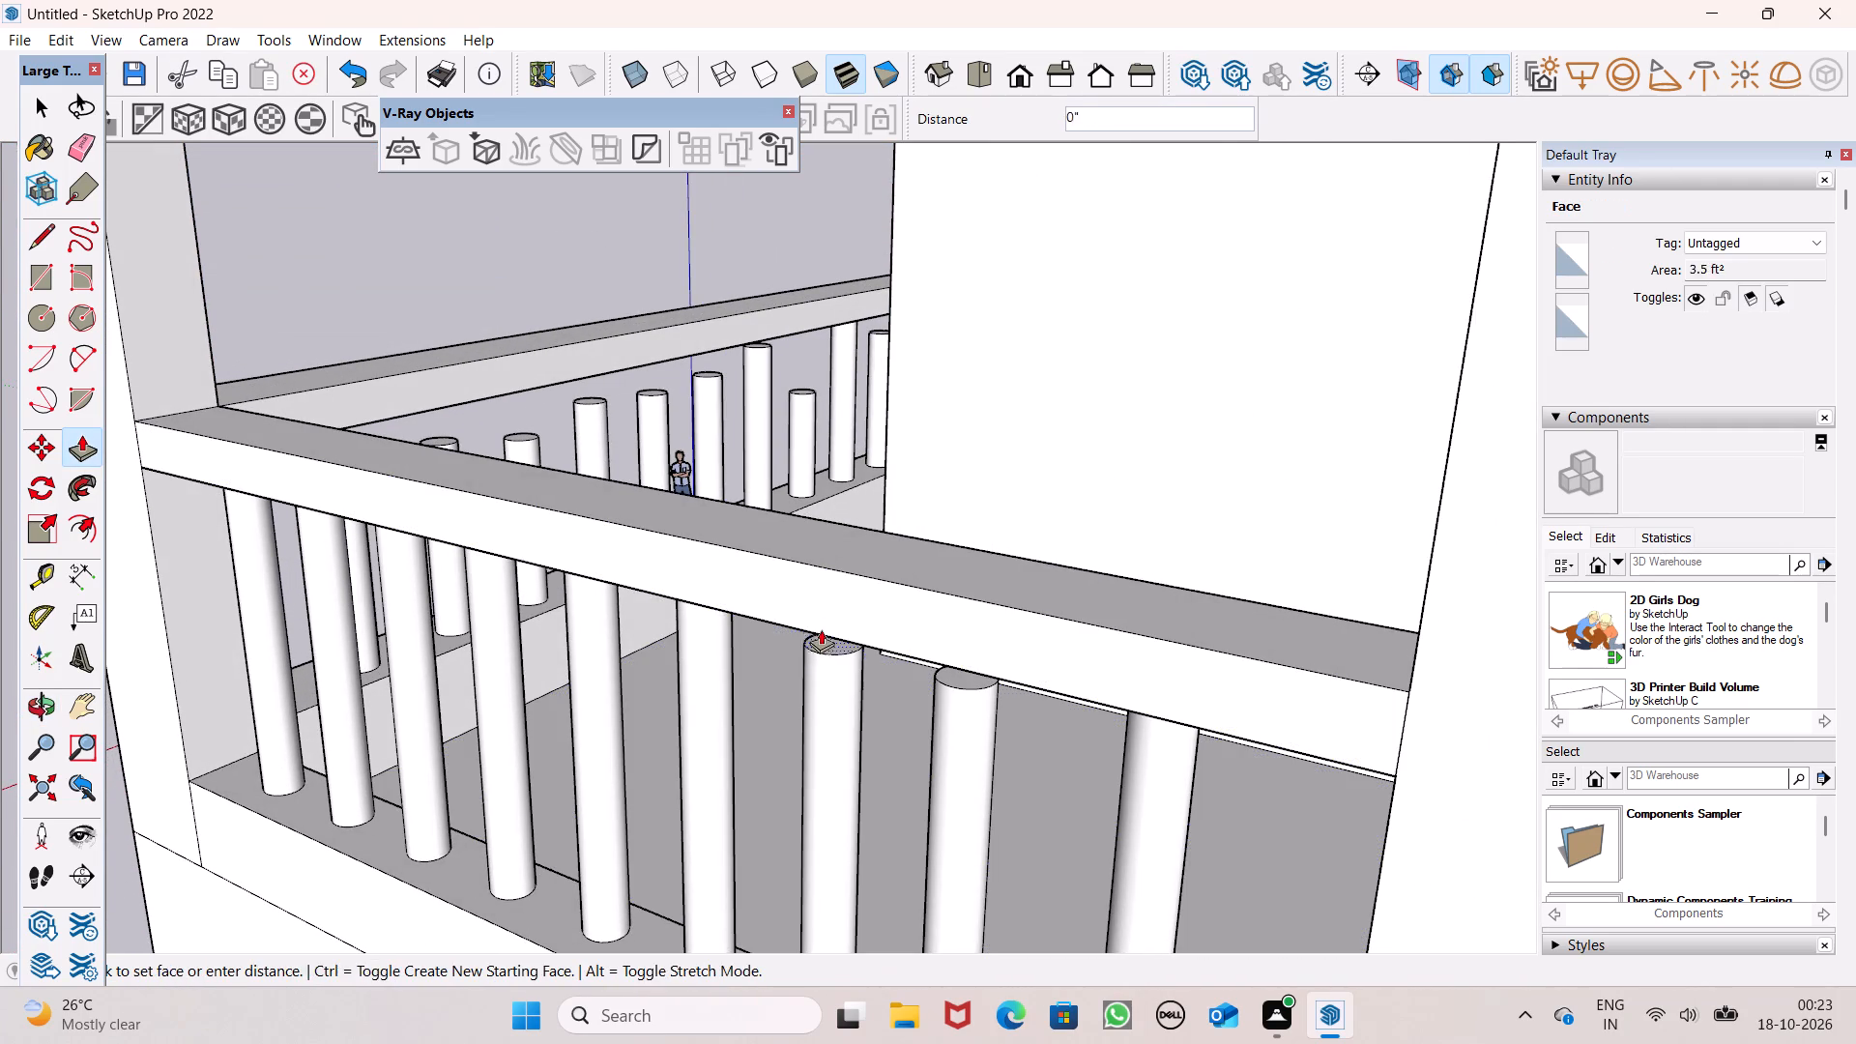
drag(821, 629, 821, 612)
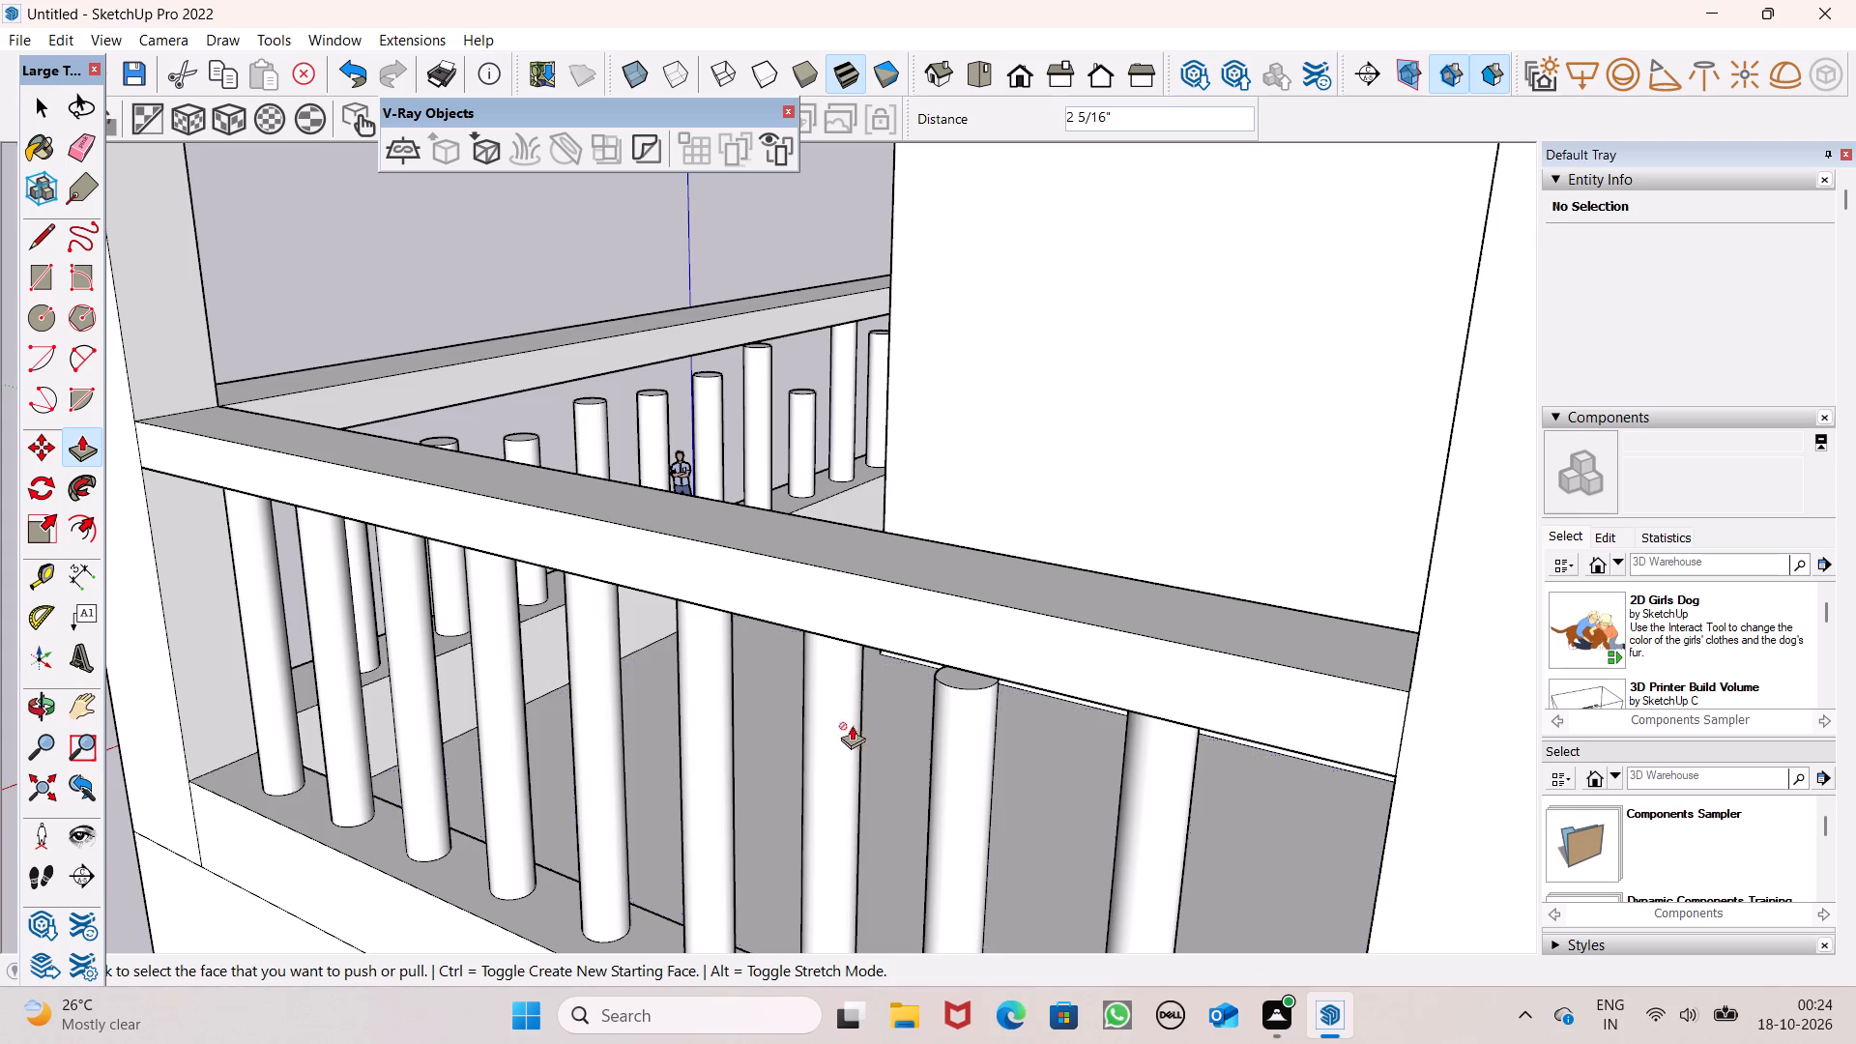
Push/Pull the seventh side ledge baluster's top slightly further into the handrail and raise the eighth's top by about 3 5/16" to meet it.
scroll(792, 505, down, 4)
middle_drag(1017, 653, 1009, 559)
scroll(951, 463, up, 2)
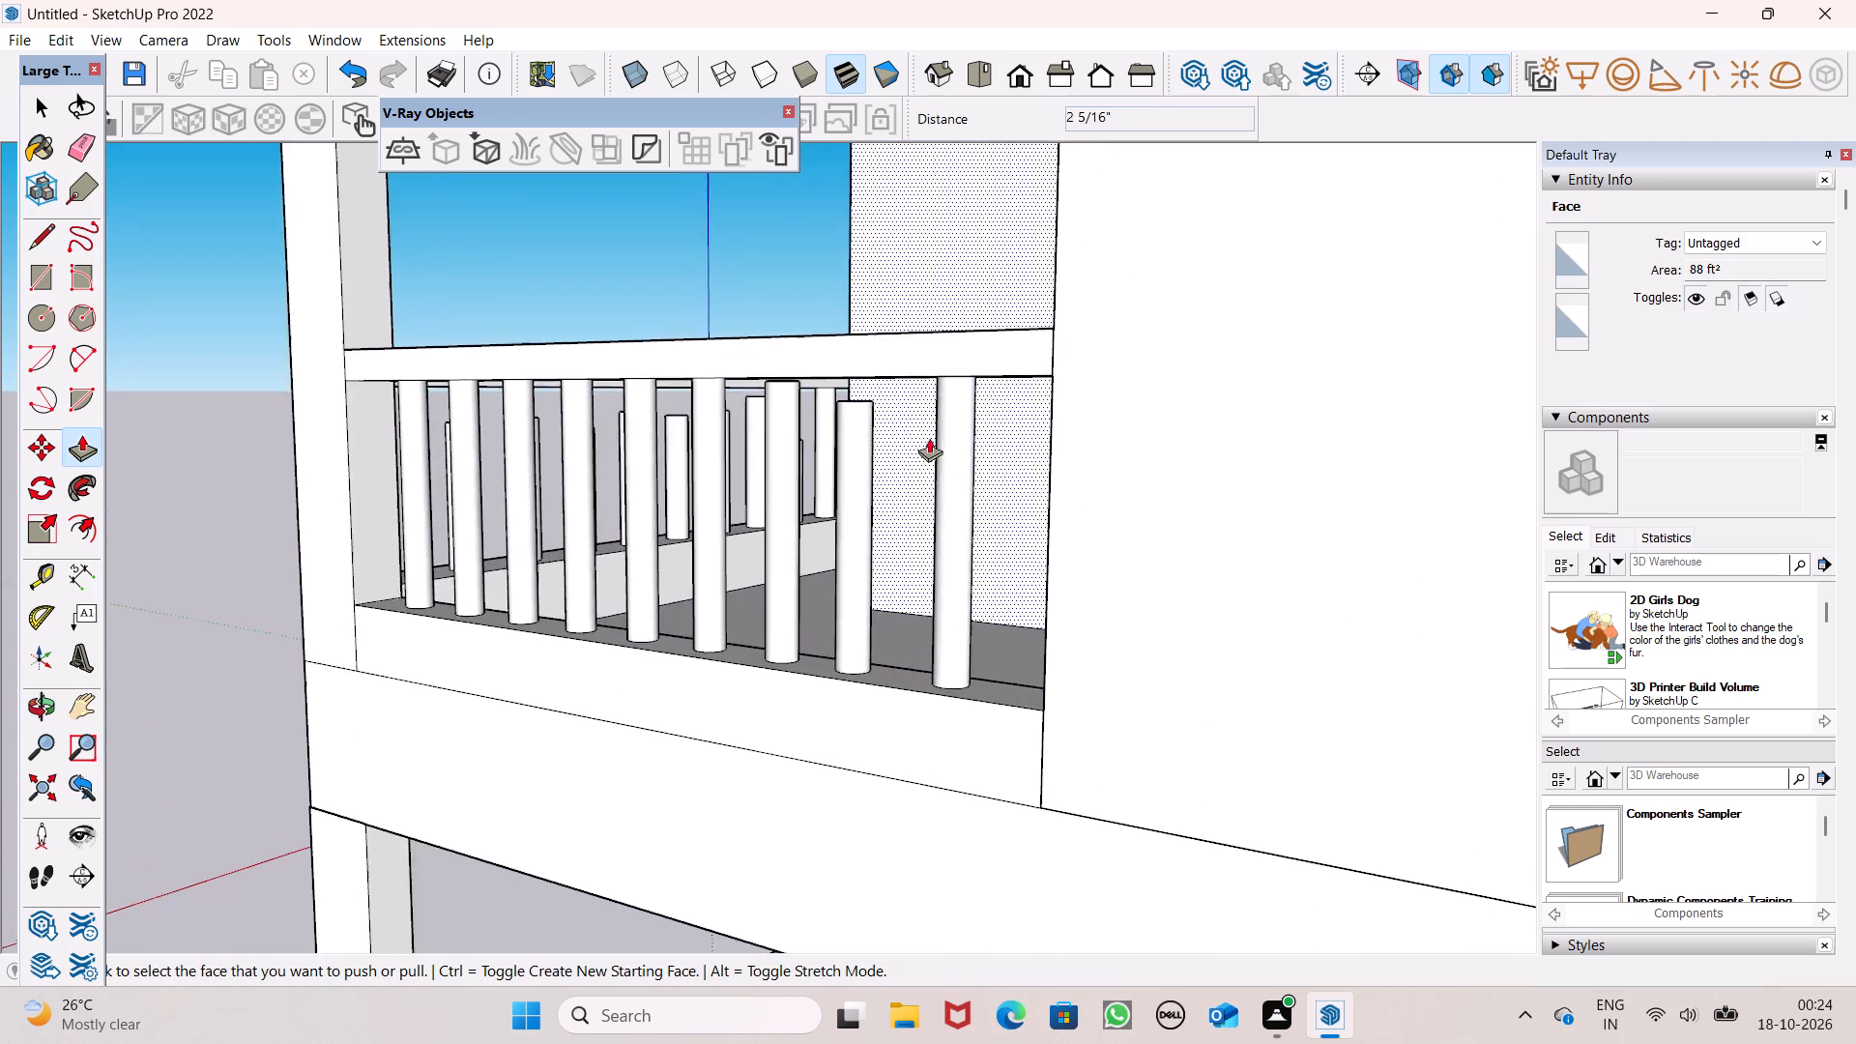
scroll(929, 438, up, 5)
scroll(742, 334, up, 8)
scroll(728, 414, up, 1)
middle_drag(725, 421, 747, 449)
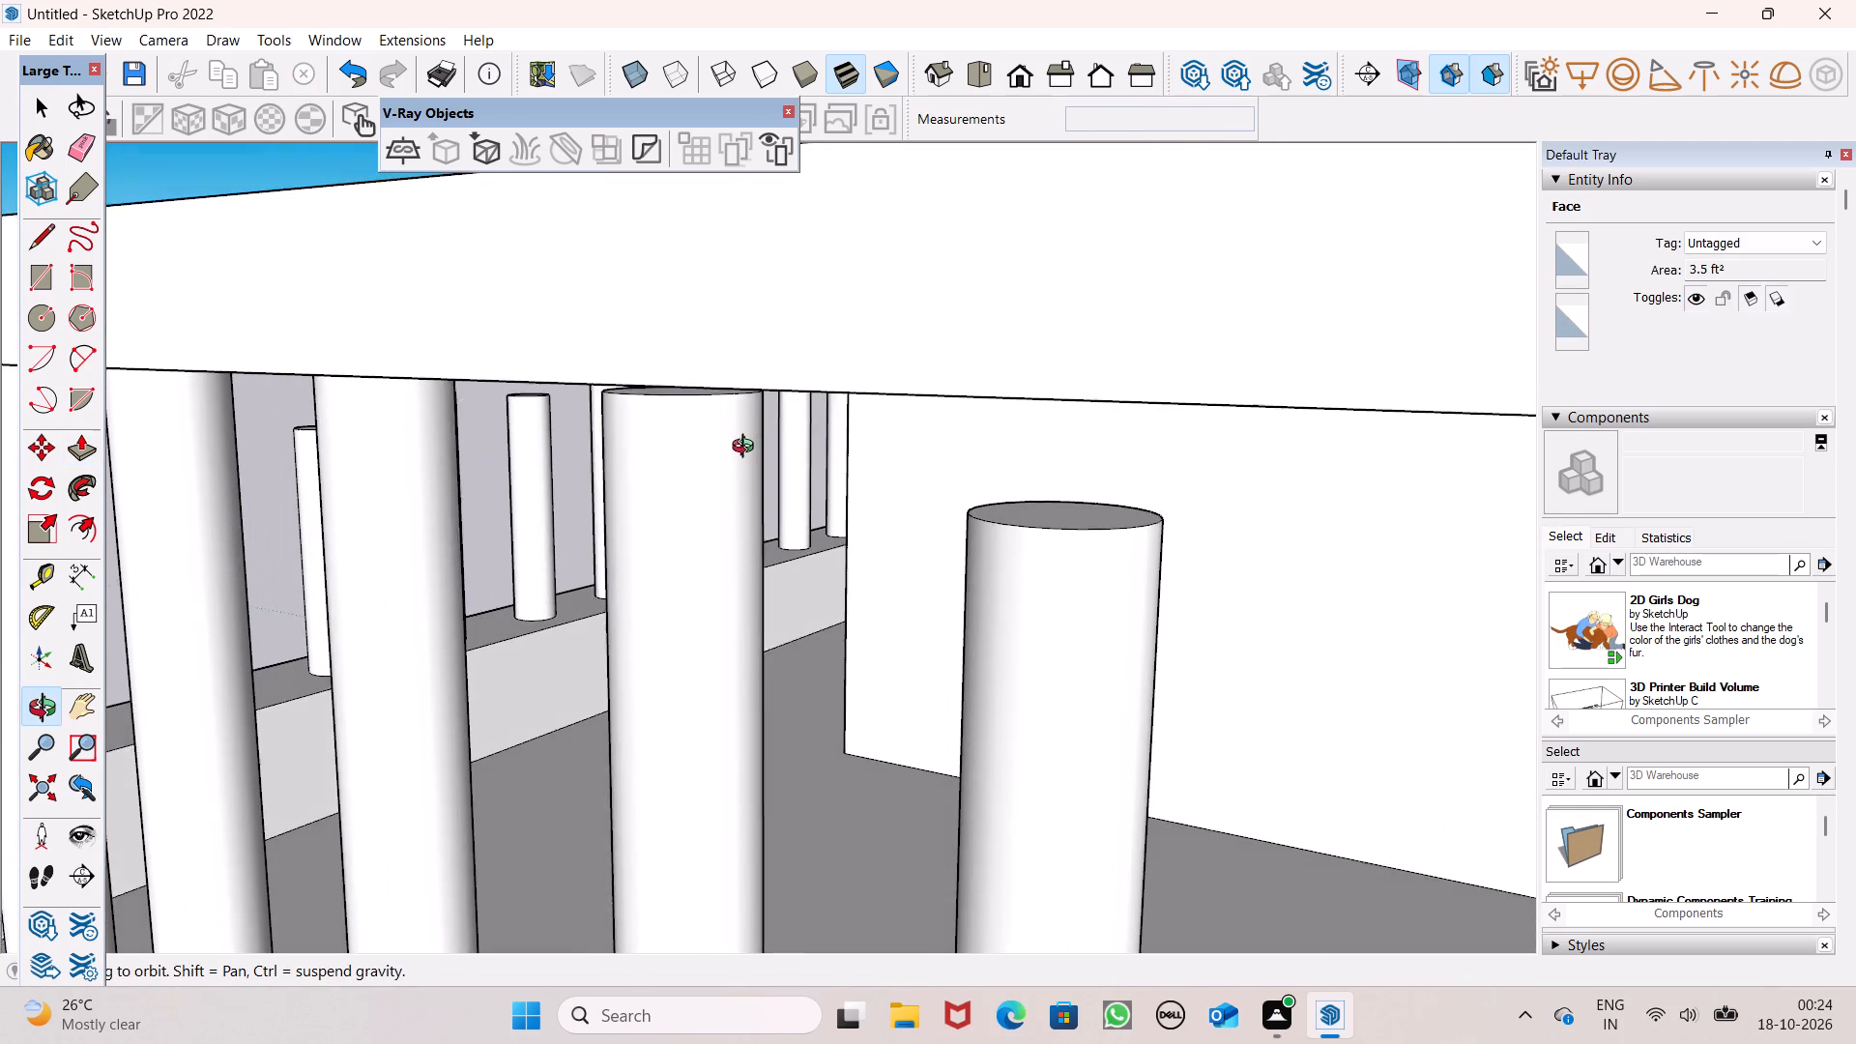
middle_drag(747, 449, 753, 450)
drag(679, 393, 672, 363)
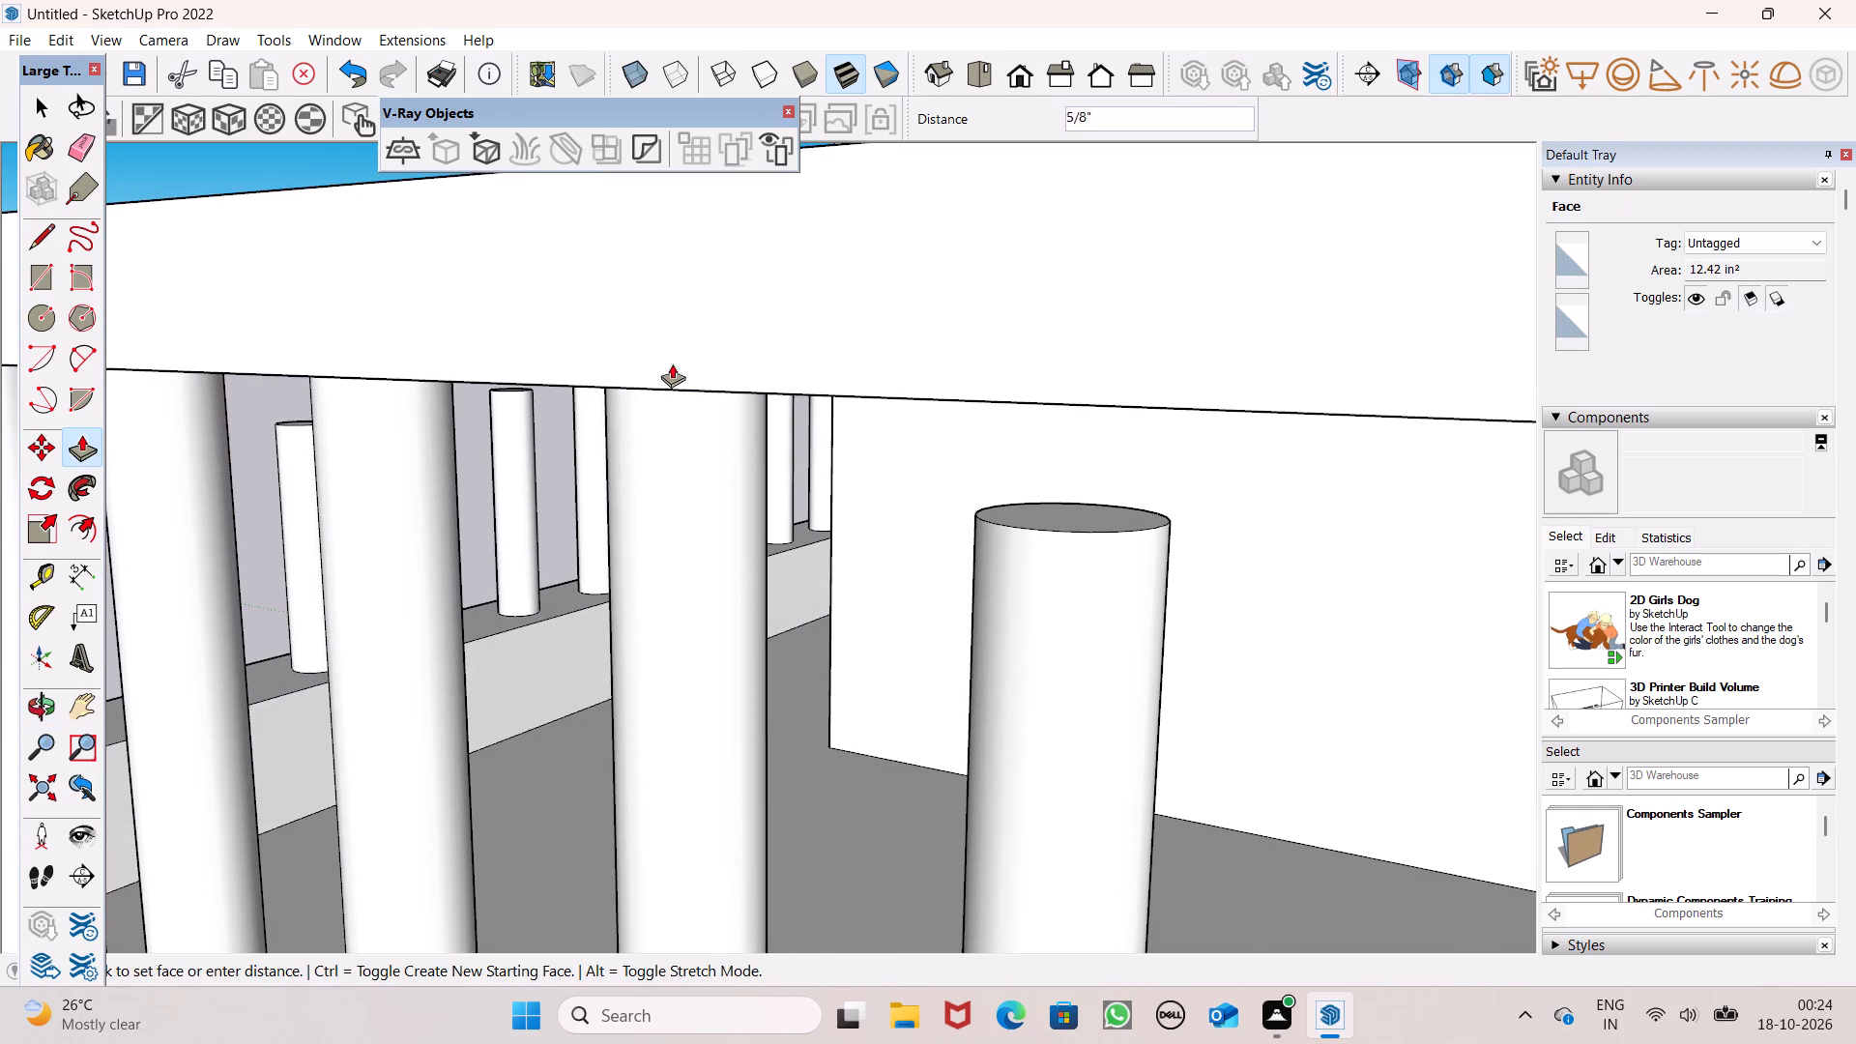
drag(672, 363, 672, 357)
drag(1063, 524, 1036, 360)
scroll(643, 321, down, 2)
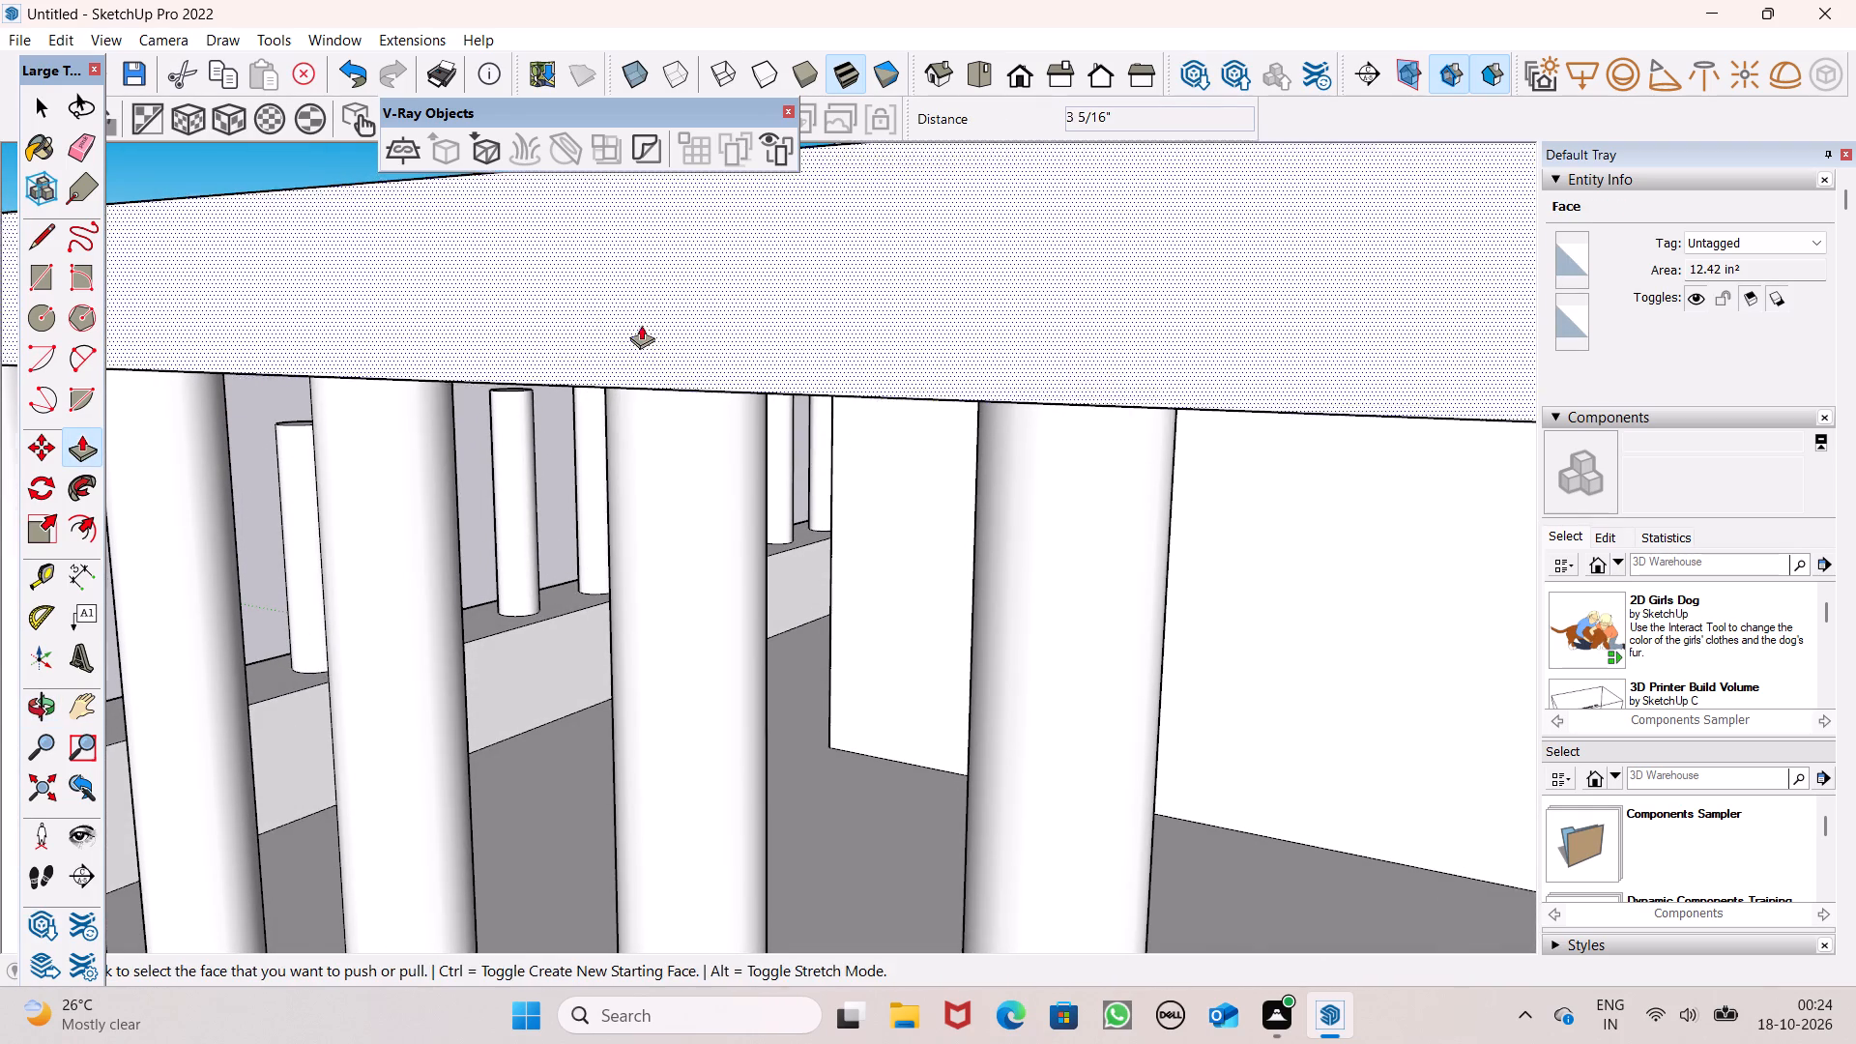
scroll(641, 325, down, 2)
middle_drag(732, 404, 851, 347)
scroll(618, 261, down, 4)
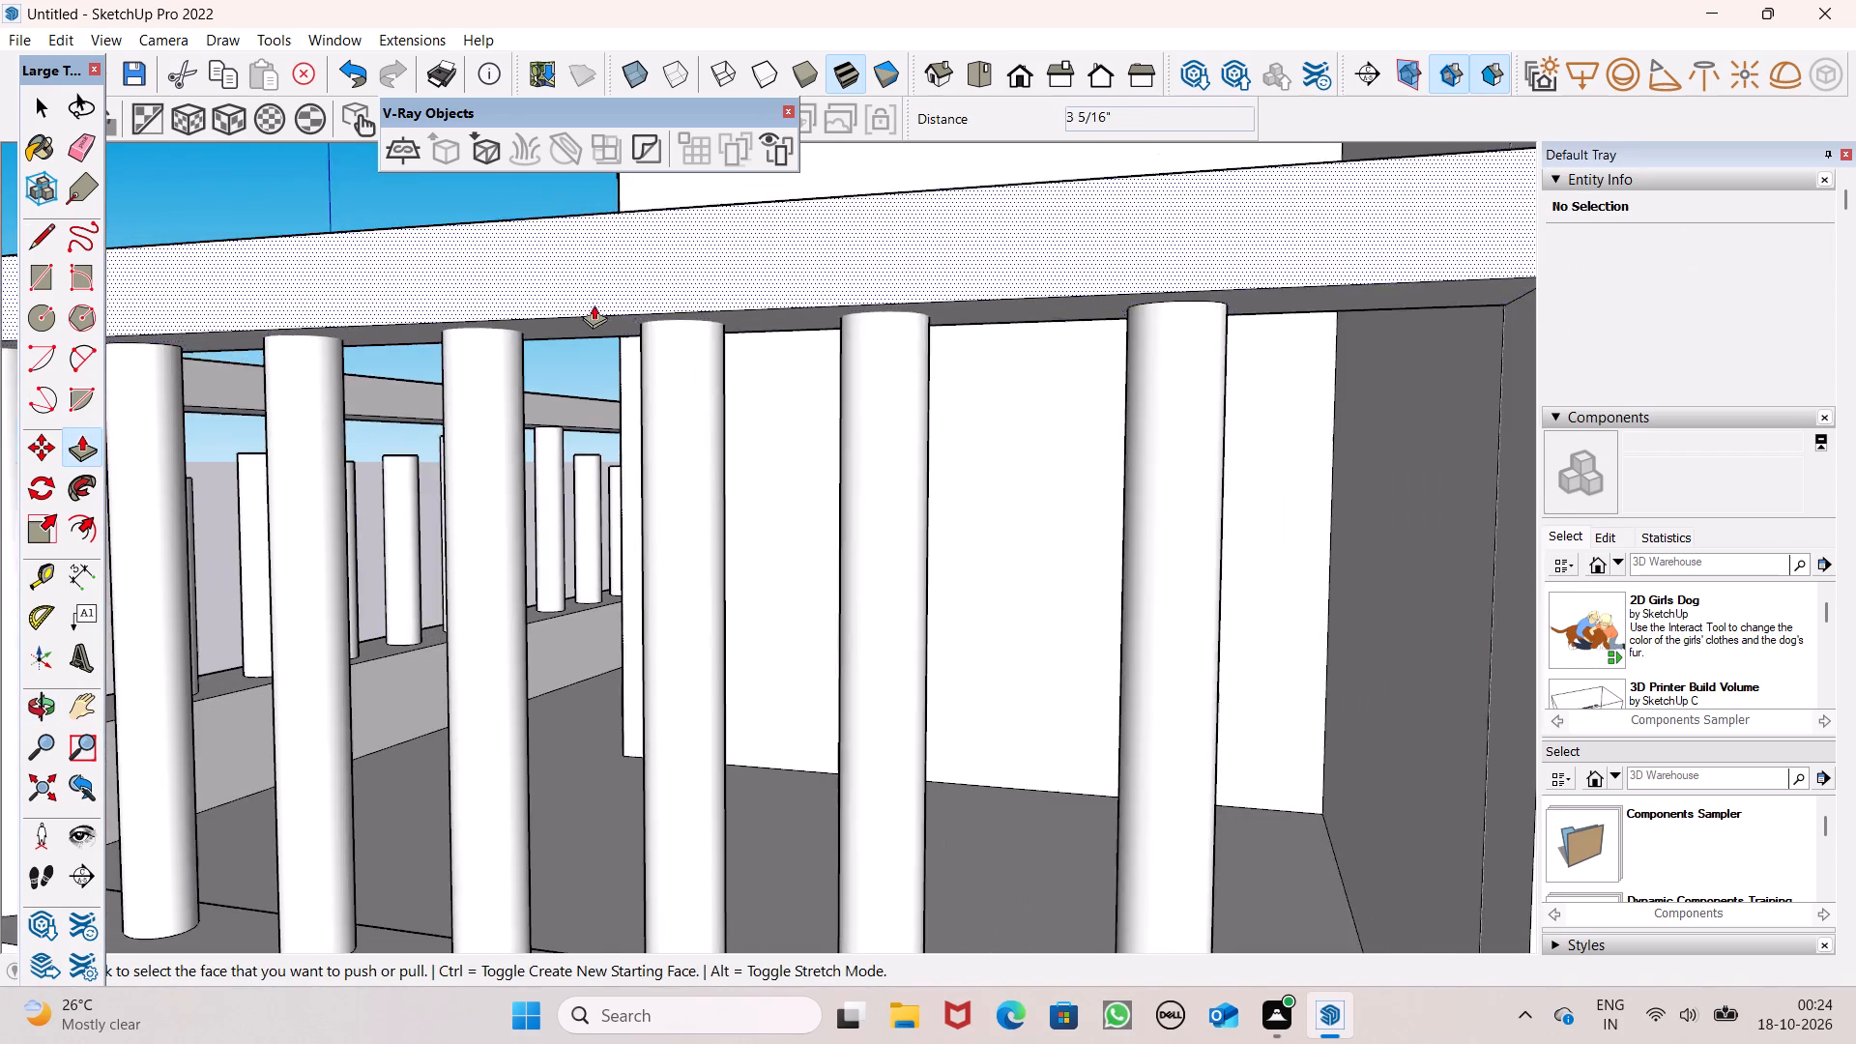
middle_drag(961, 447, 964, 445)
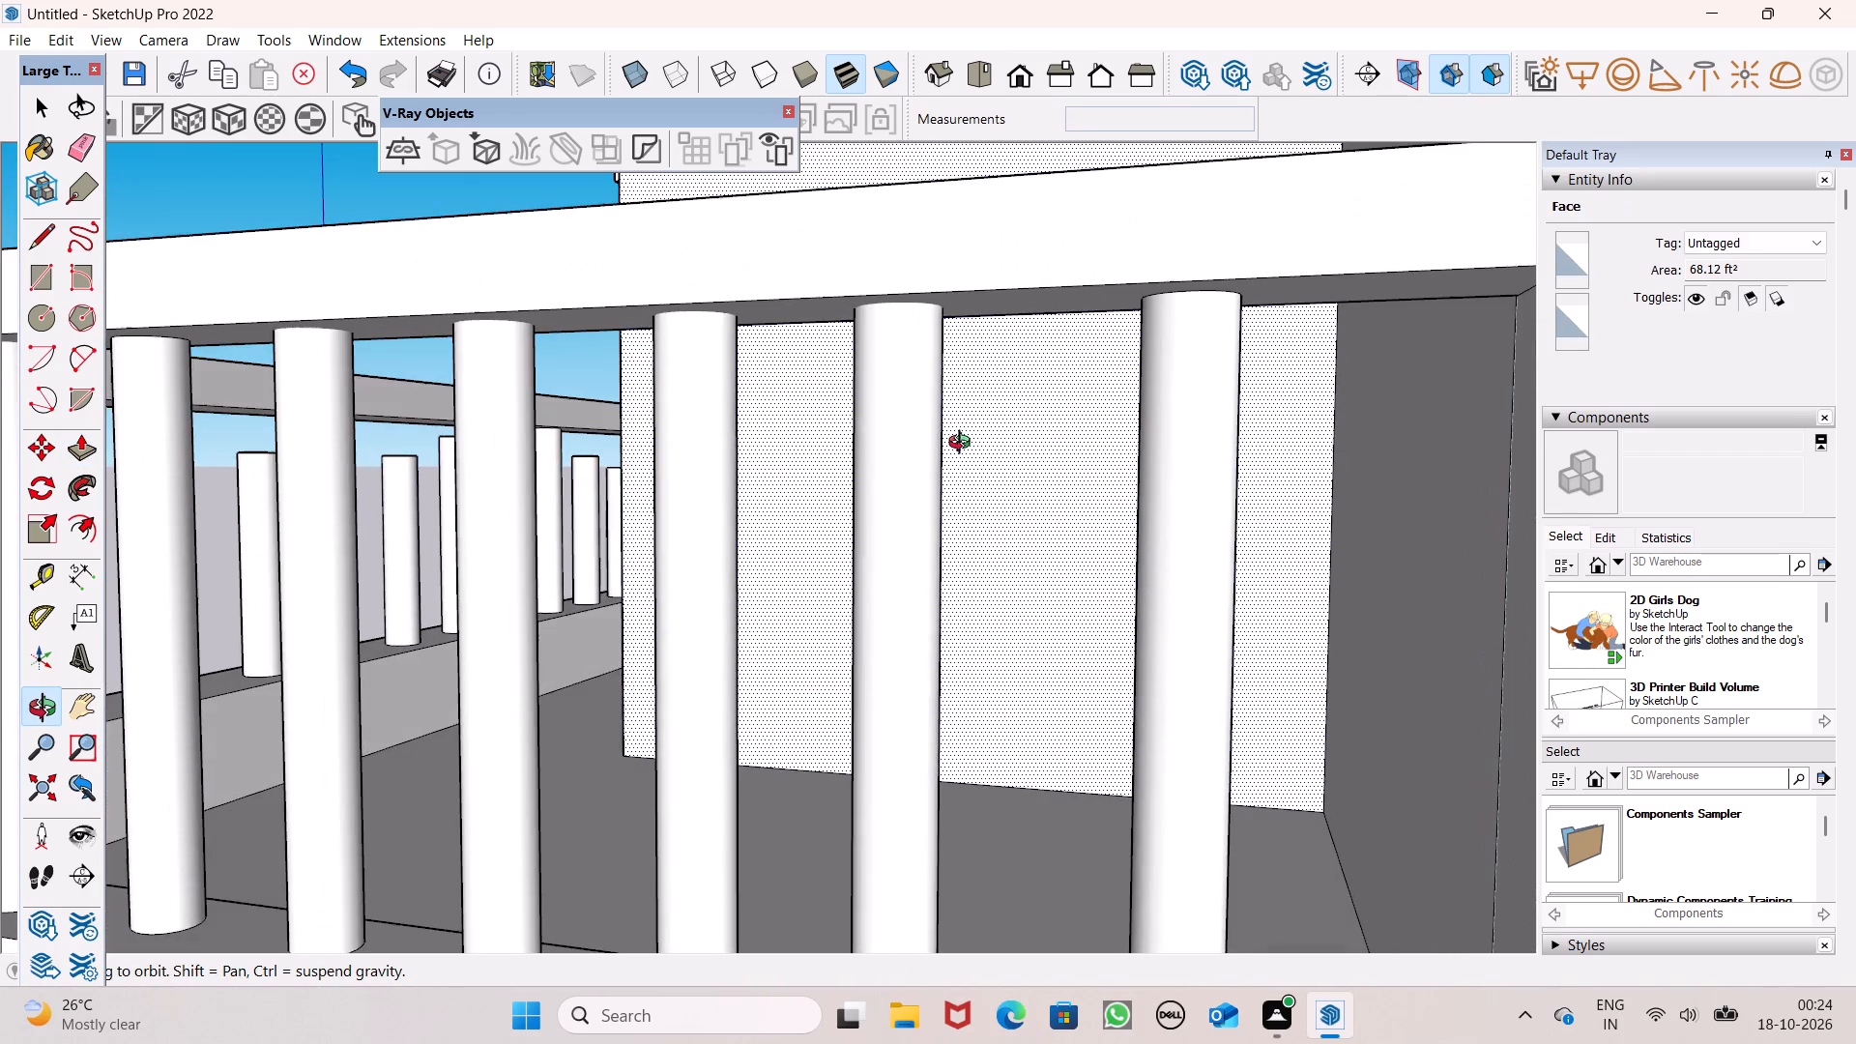
Push/Pull the tops of the front railing's second and third balusters from the wall end up by about 6 5/16" and 4".
middle_drag(964, 445, 1217, 523)
scroll(1080, 399, down, 6)
middle_drag(699, 473, 844, 501)
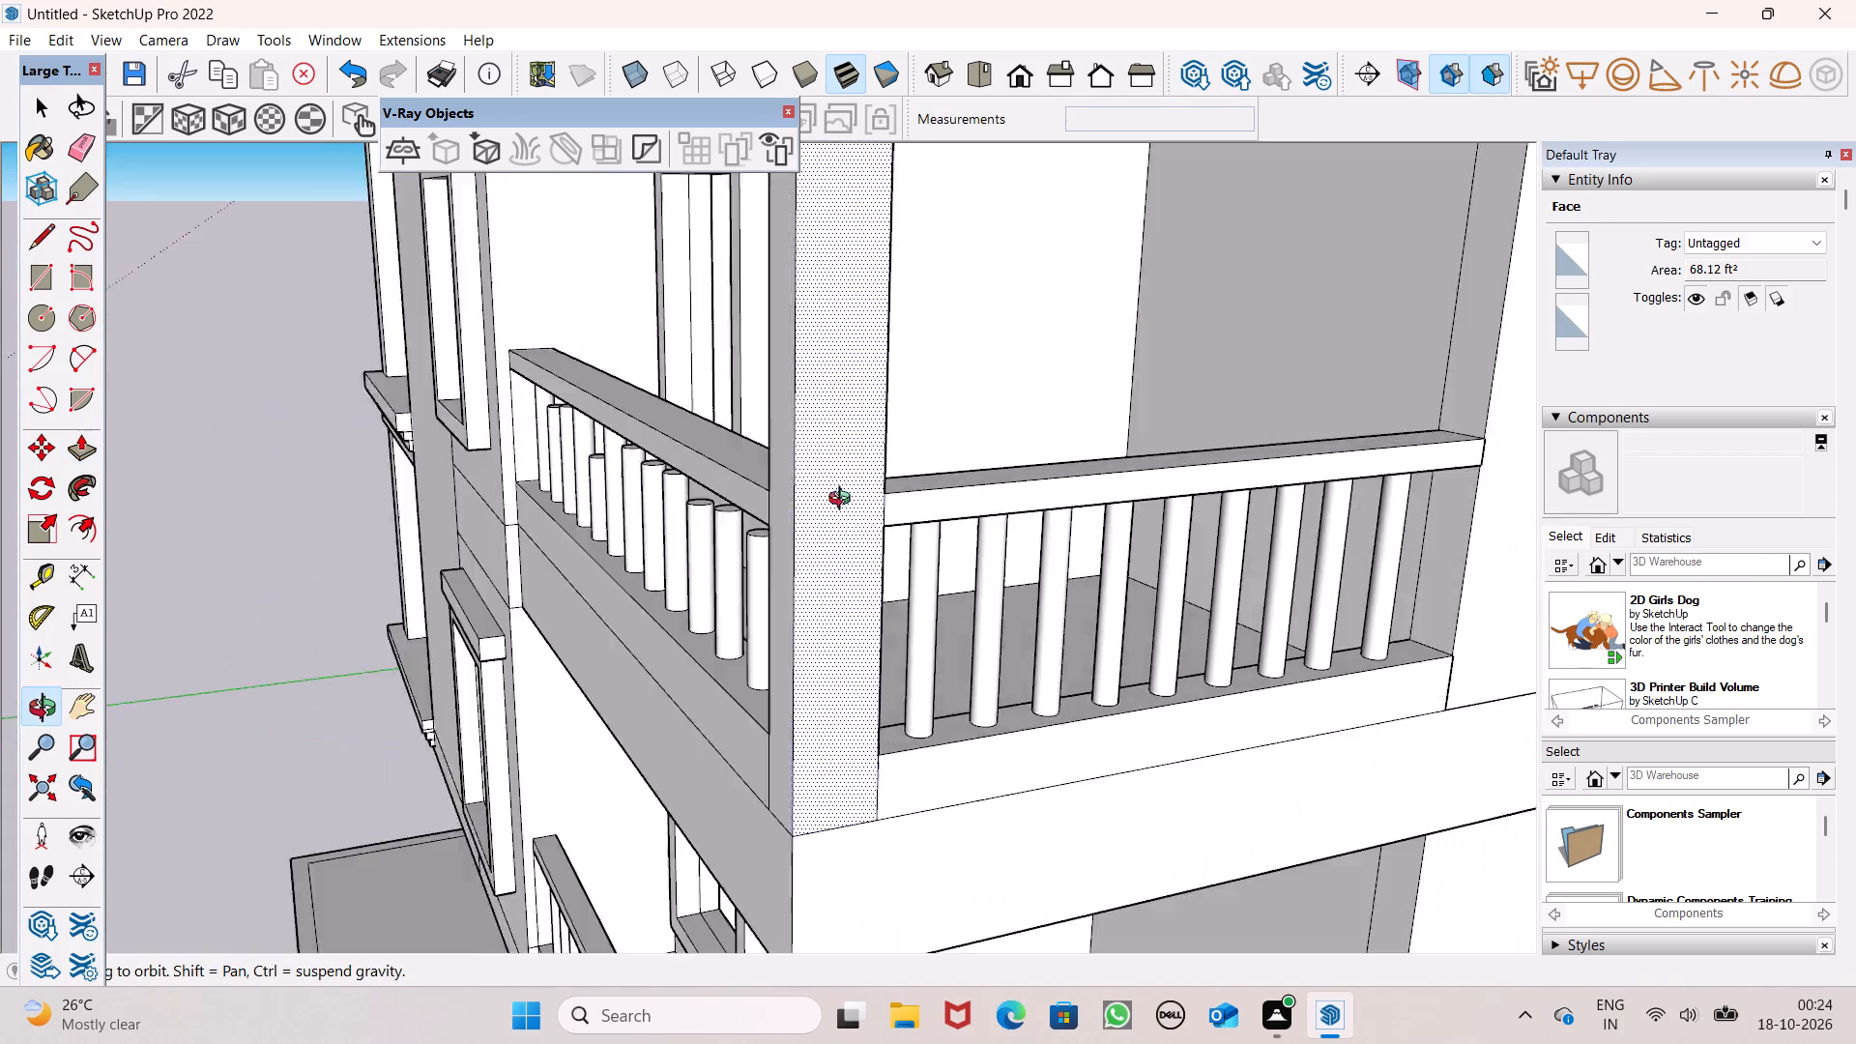
middle_drag(844, 501, 1048, 454)
middle_drag(361, 469, 740, 524)
middle_drag(288, 530, 377, 581)
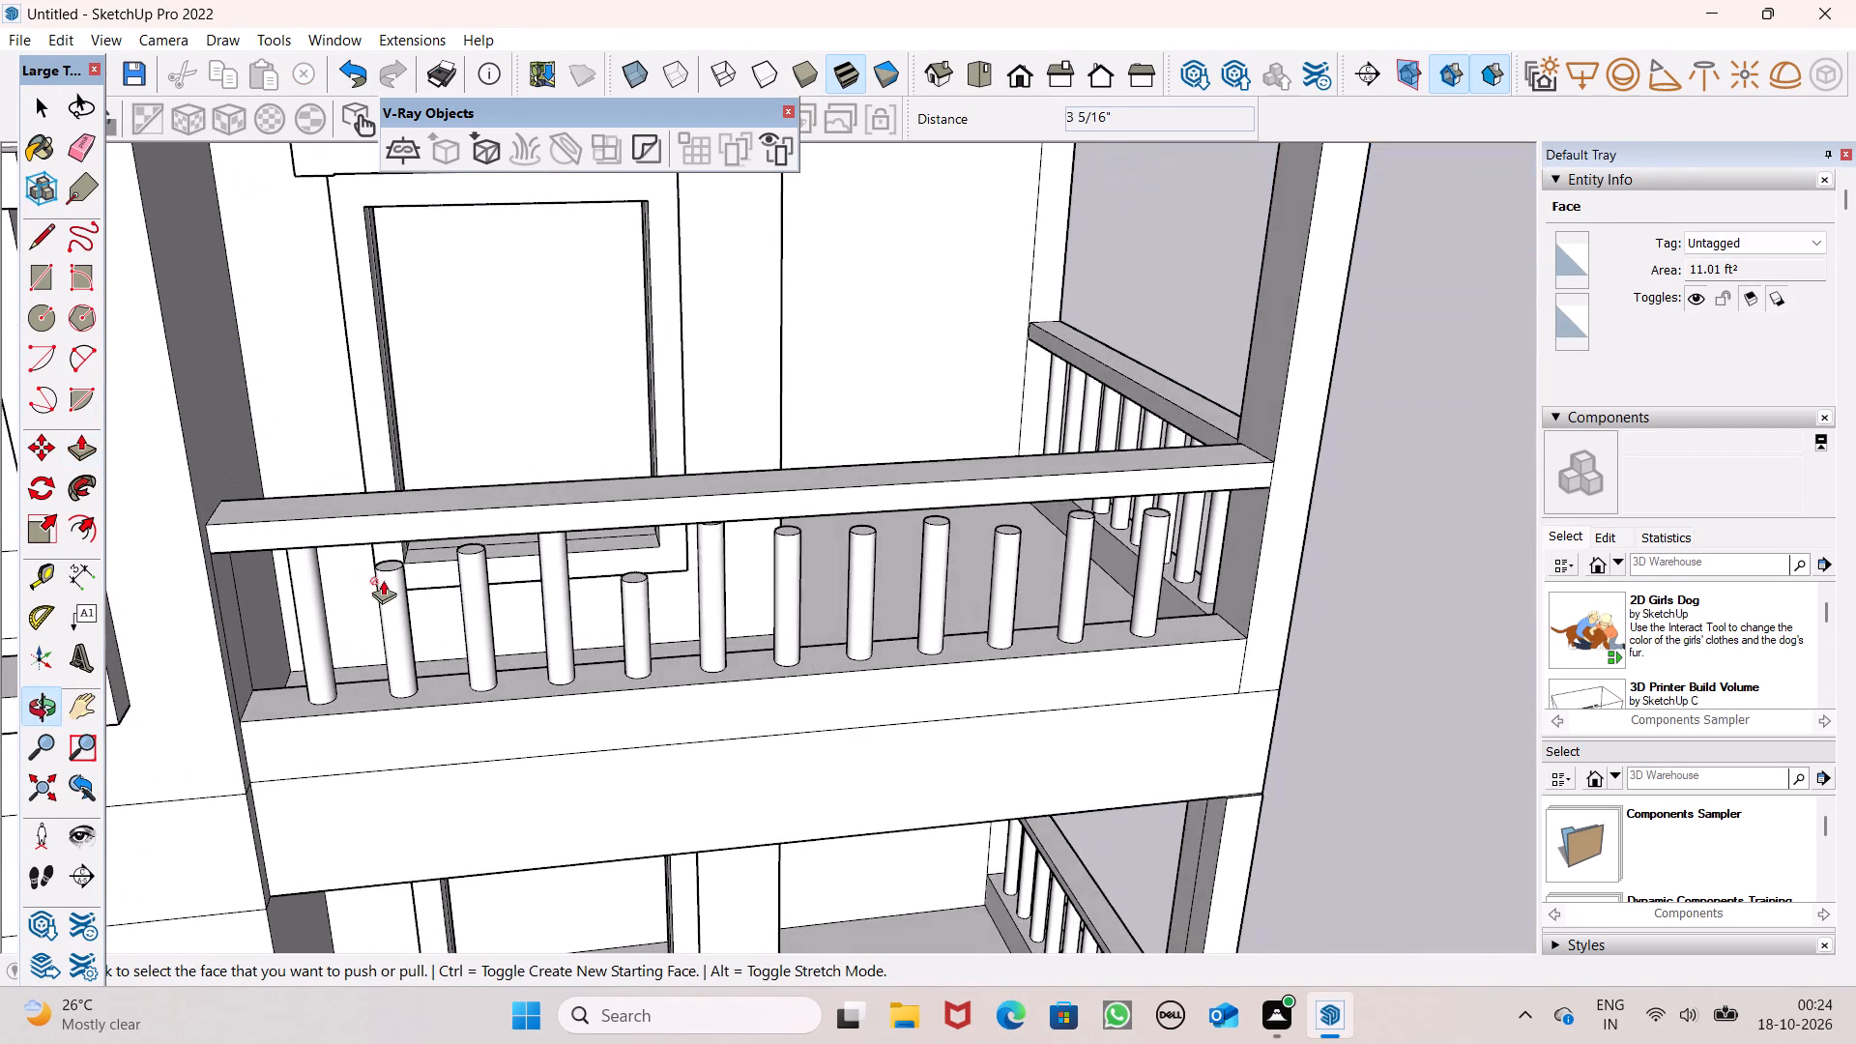
scroll(388, 571, up, 6)
drag(391, 566, 379, 504)
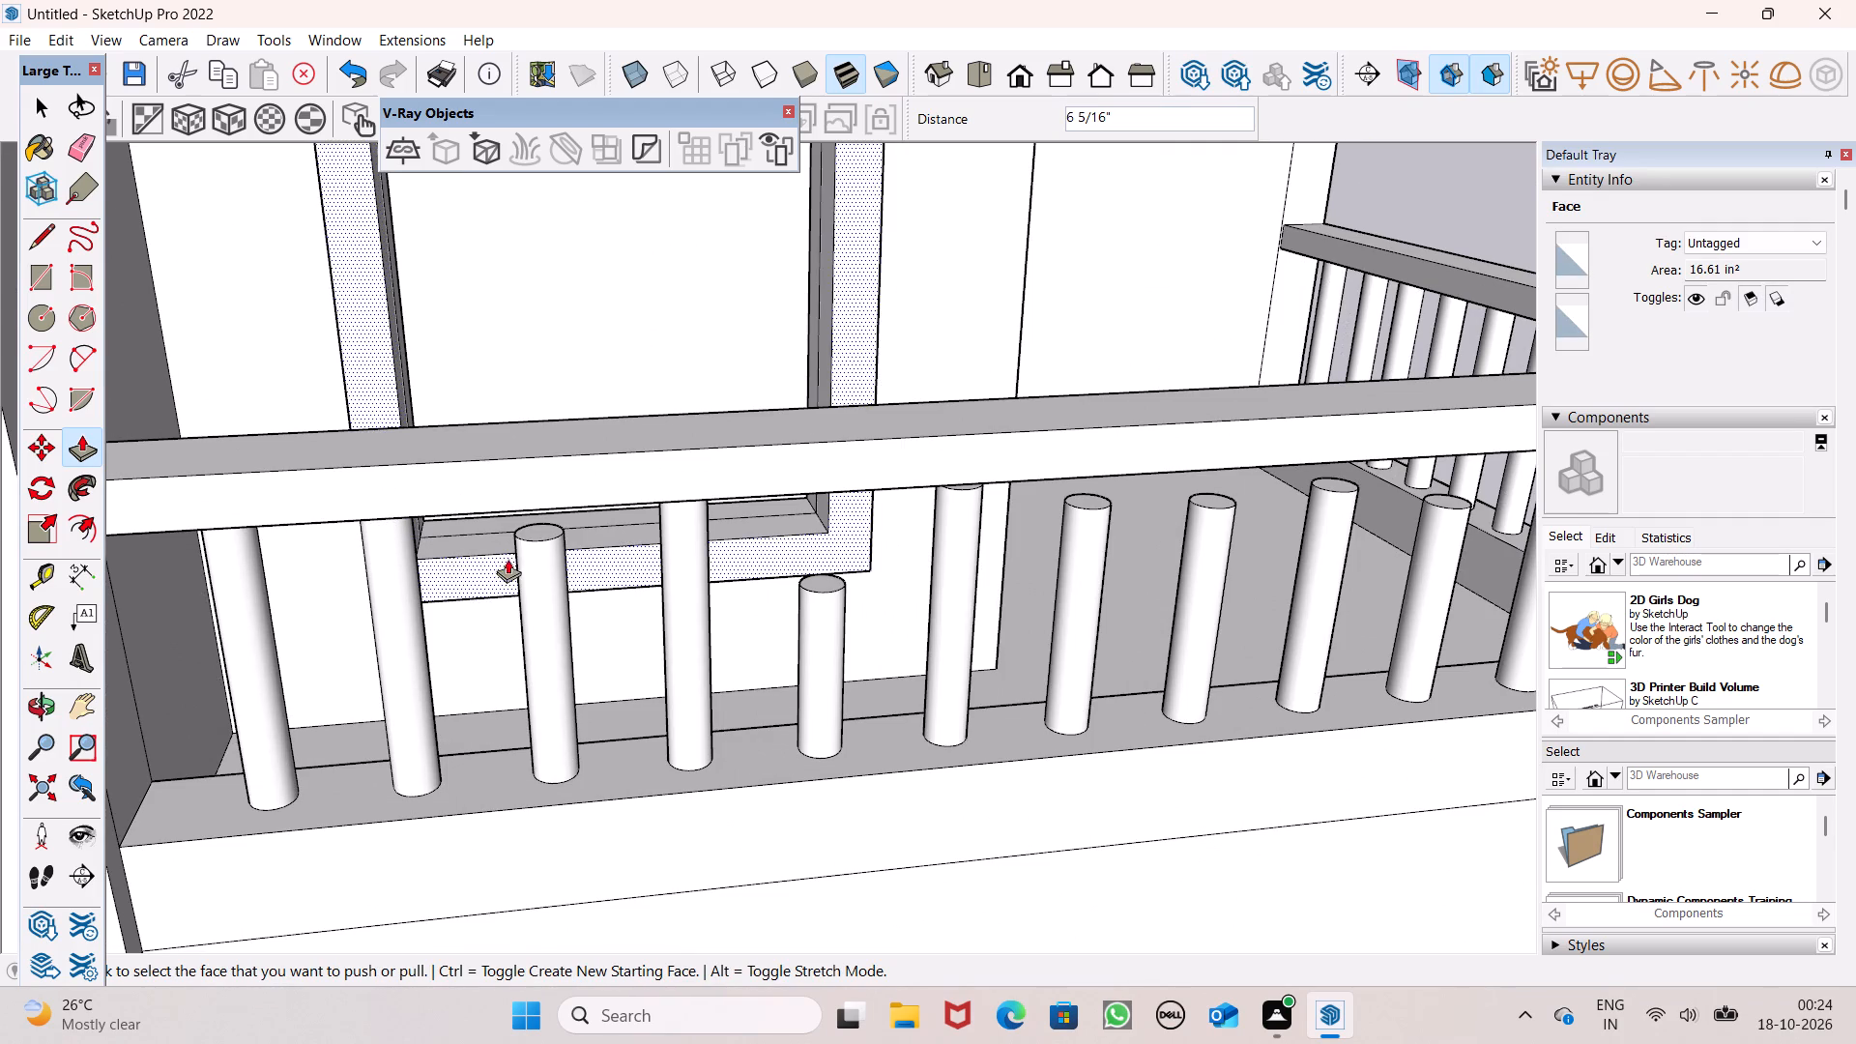
drag(534, 542, 539, 508)
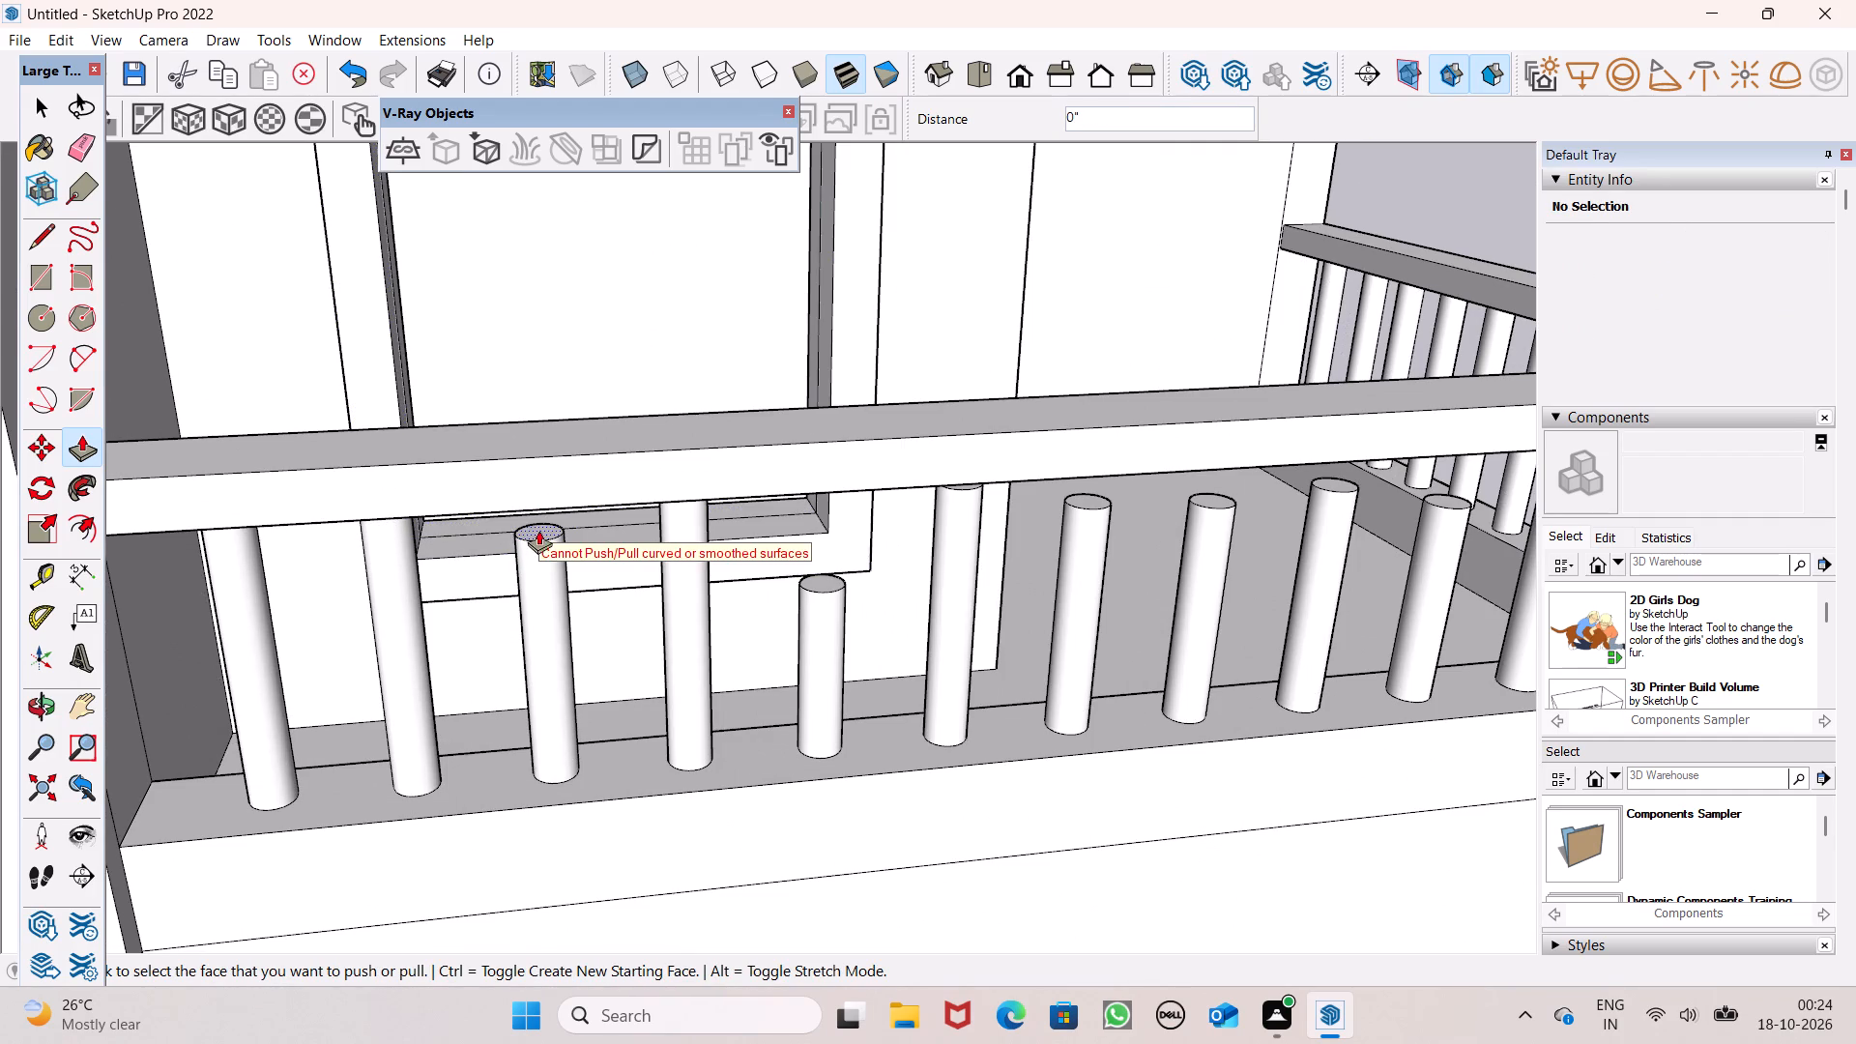
drag(538, 530, 546, 490)
Push/Pull the second and third front baluster tops further into the handrail, by about 15/16" and 1".
middle_drag(533, 582, 500, 428)
scroll(329, 390, up, 7)
middle_drag(510, 452, 556, 489)
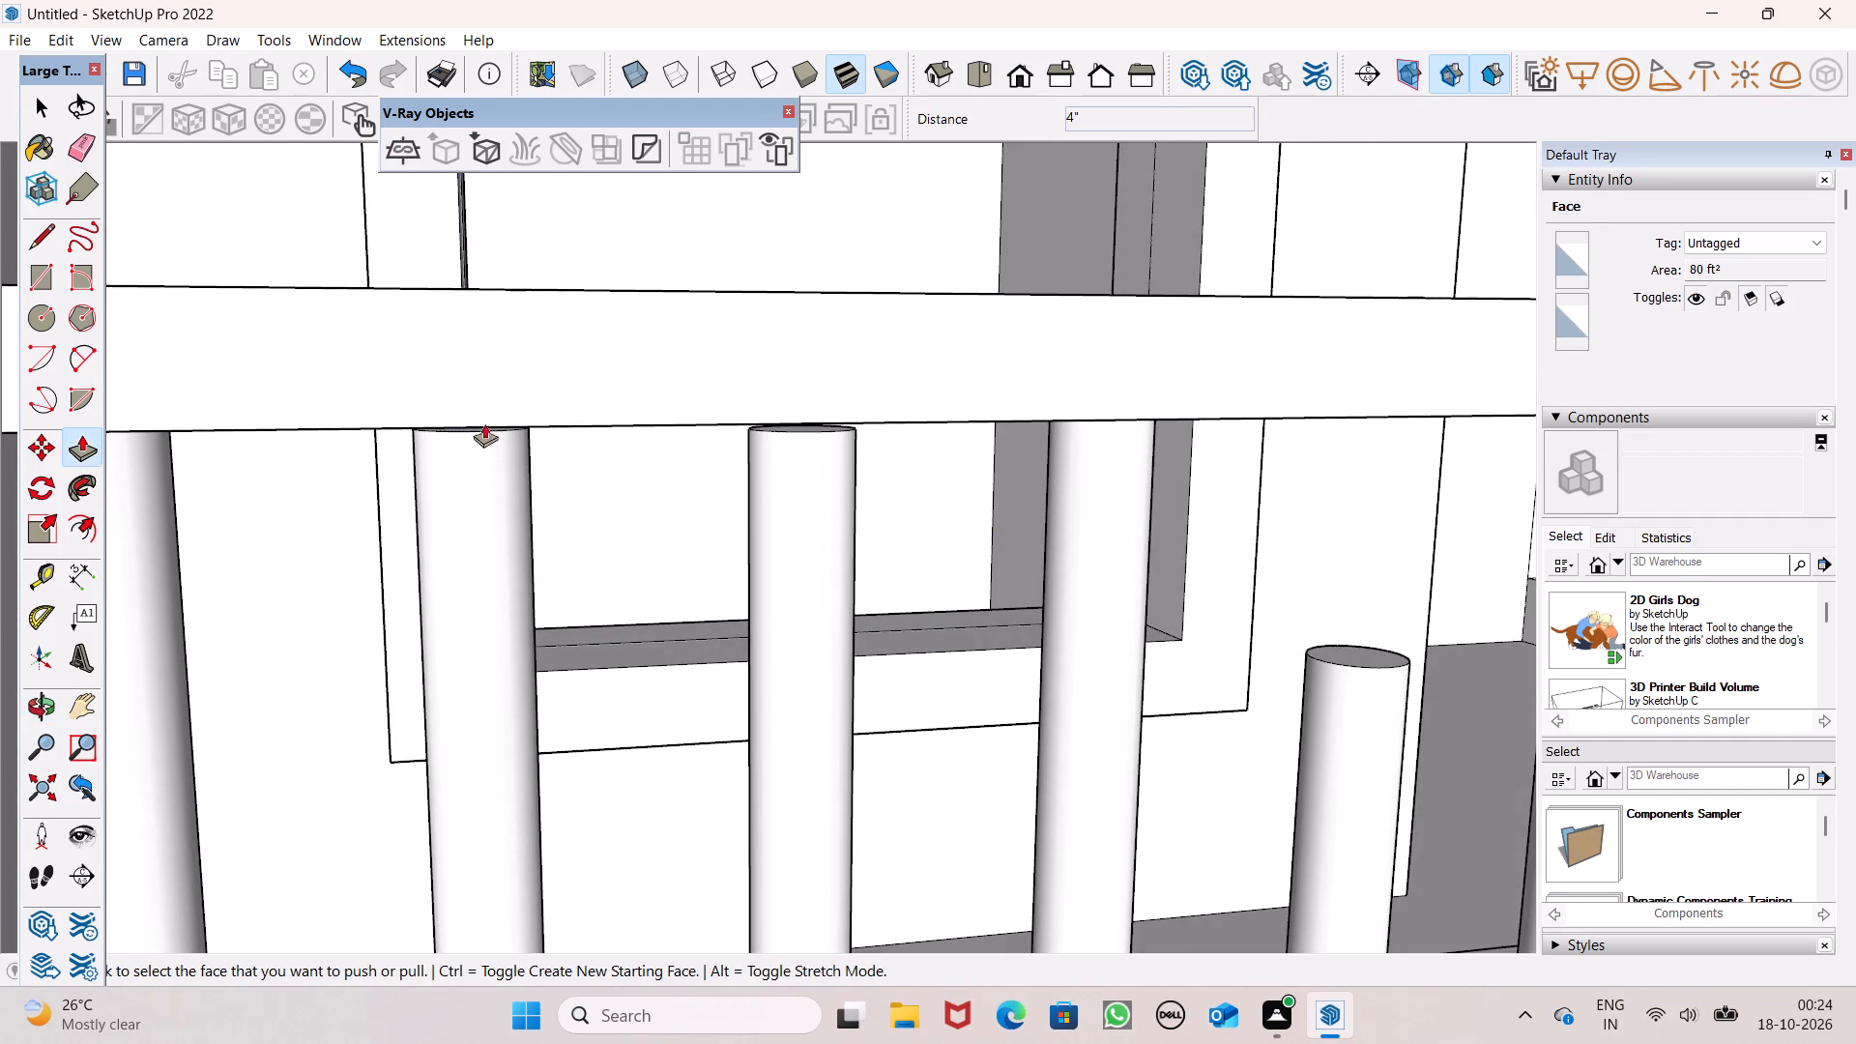
scroll(463, 418, up, 6)
drag(493, 437, 514, 396)
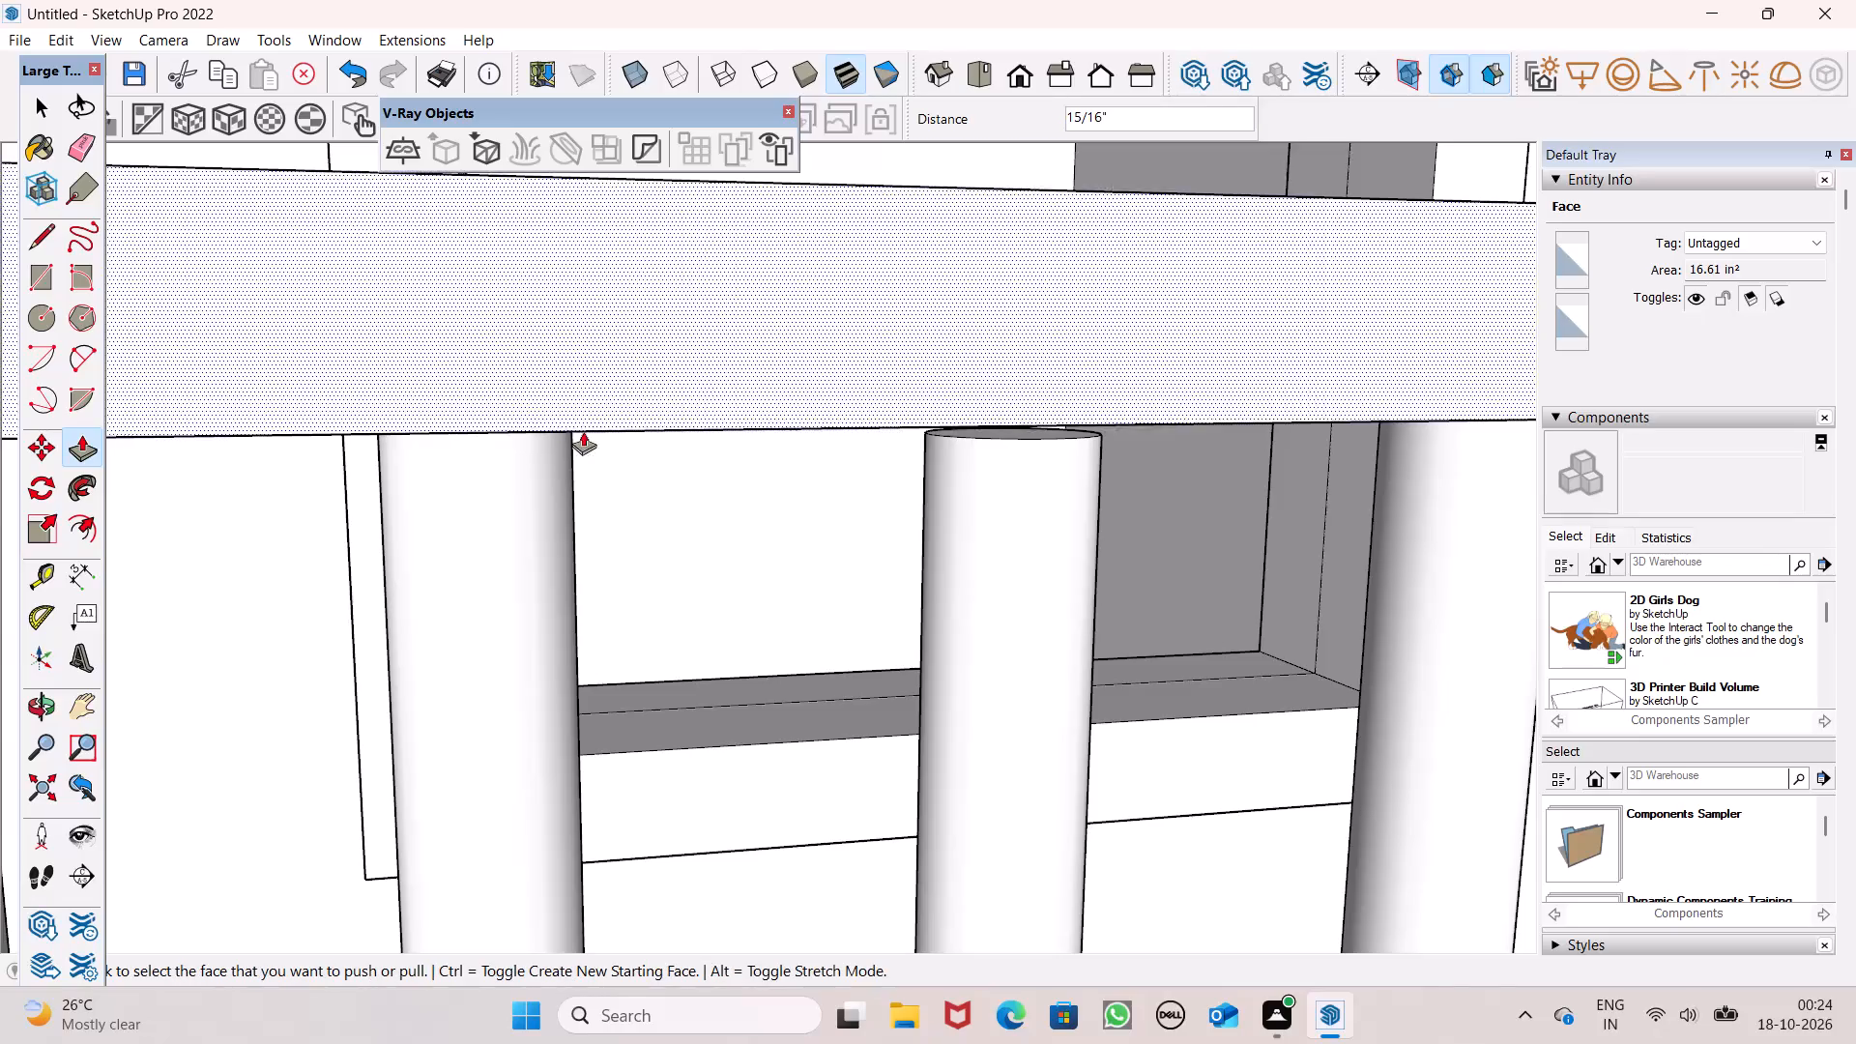
drag(1021, 440, 1014, 416)
drag(1023, 440, 1024, 429)
drag(1035, 435, 1018, 395)
Push/Pull the top of the short fifth front baluster up in two pulls until it meets the handrail.
scroll(86, 404, down, 5)
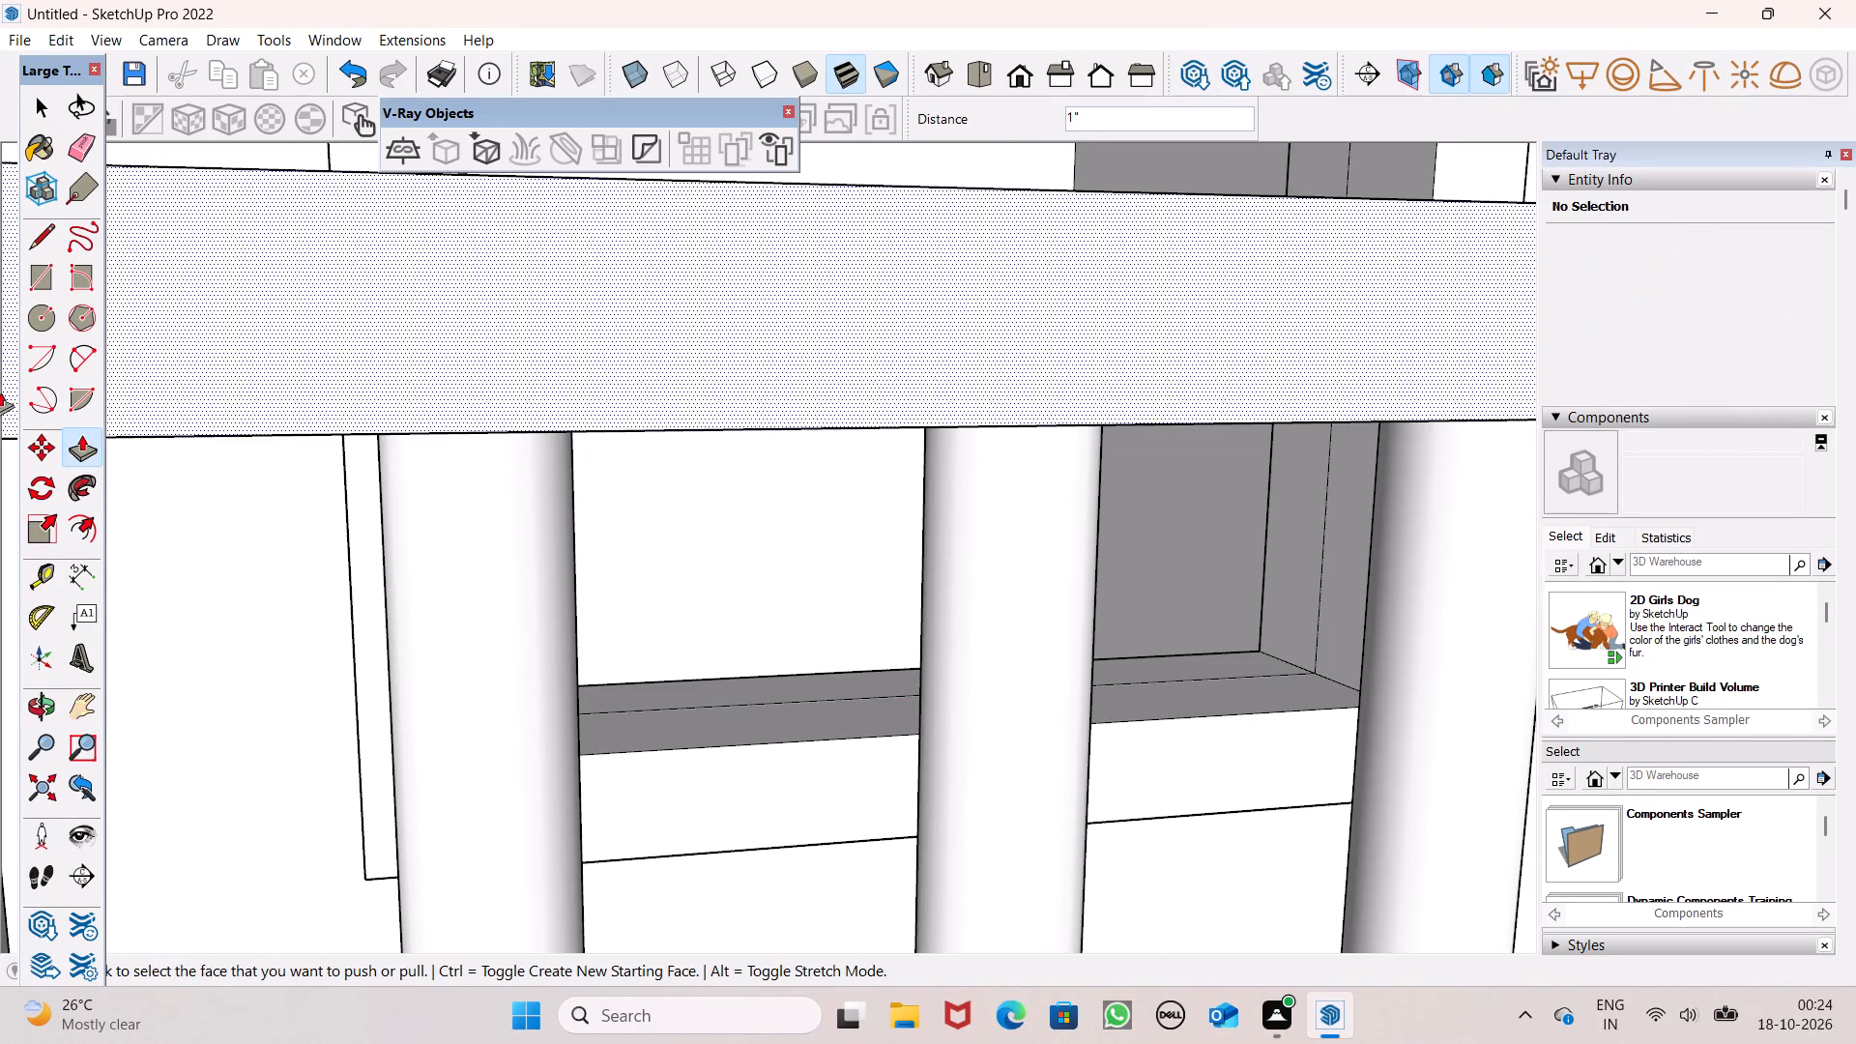
scroll(595, 395, down, 2)
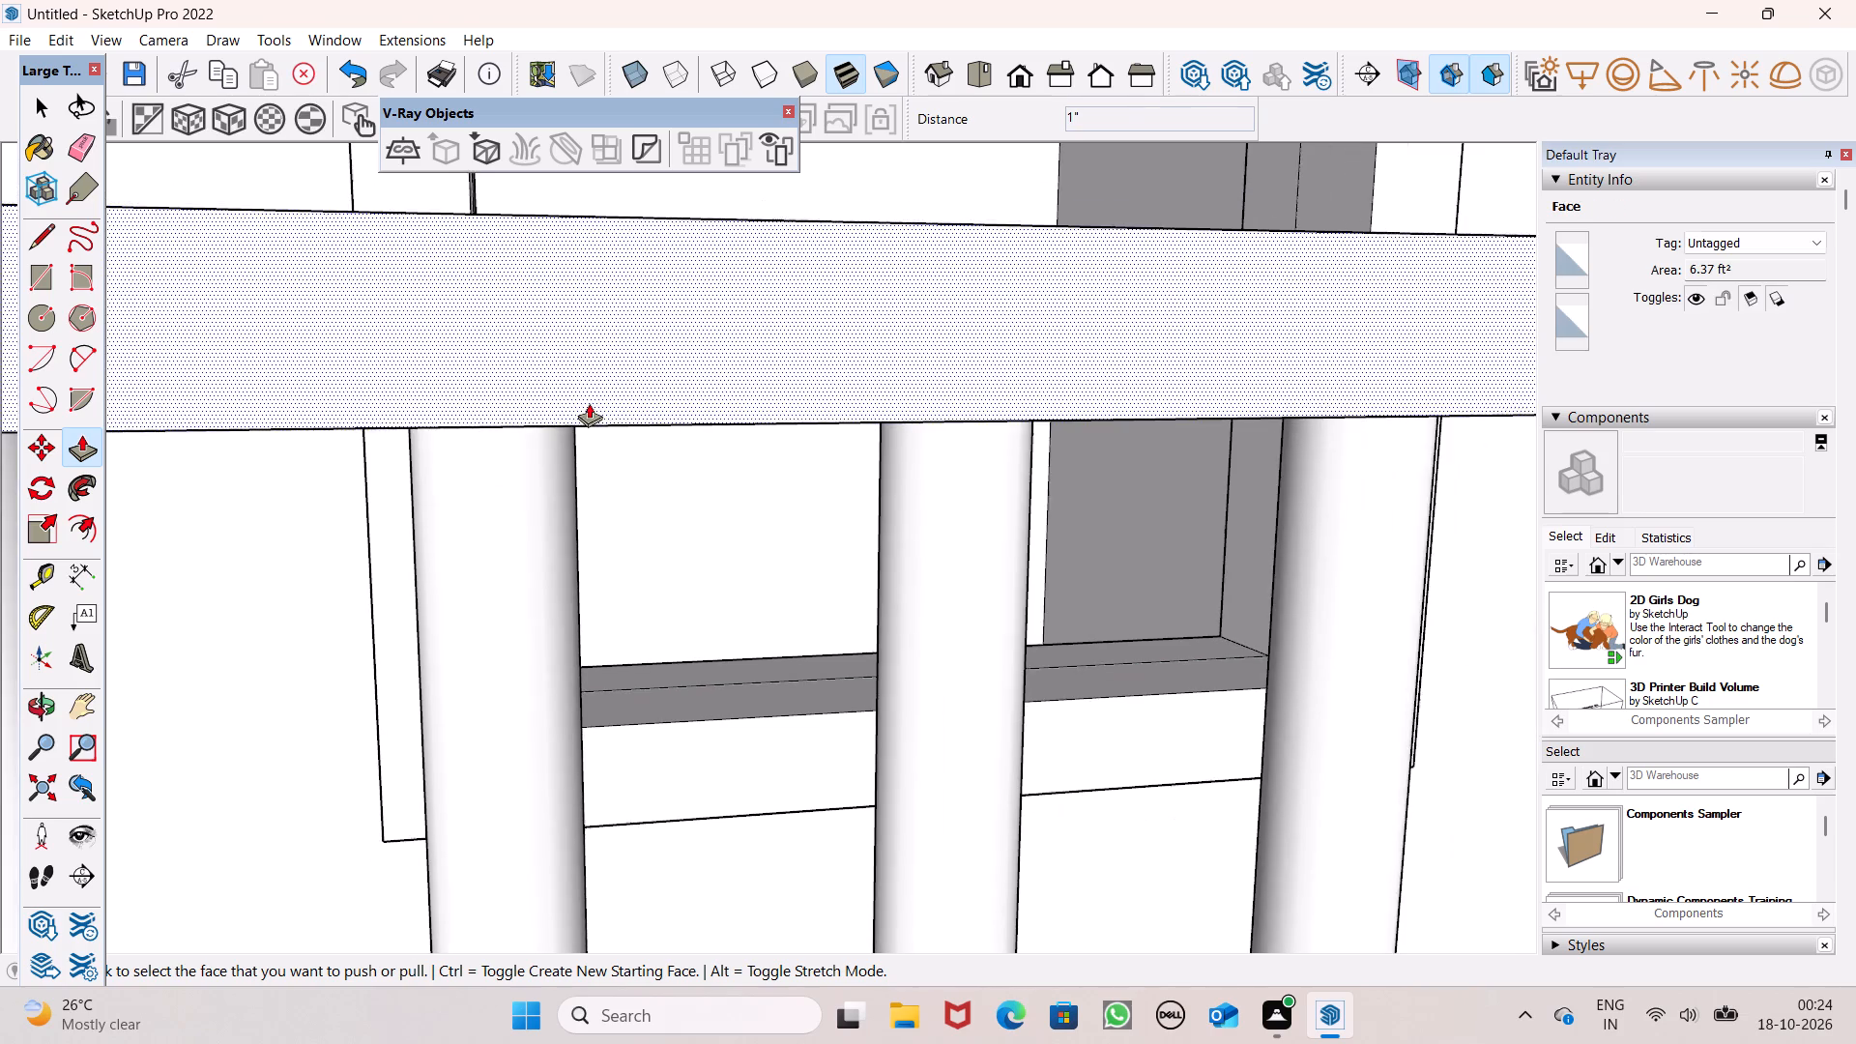
scroll(646, 444, down, 6)
middle_drag(980, 555, 827, 415)
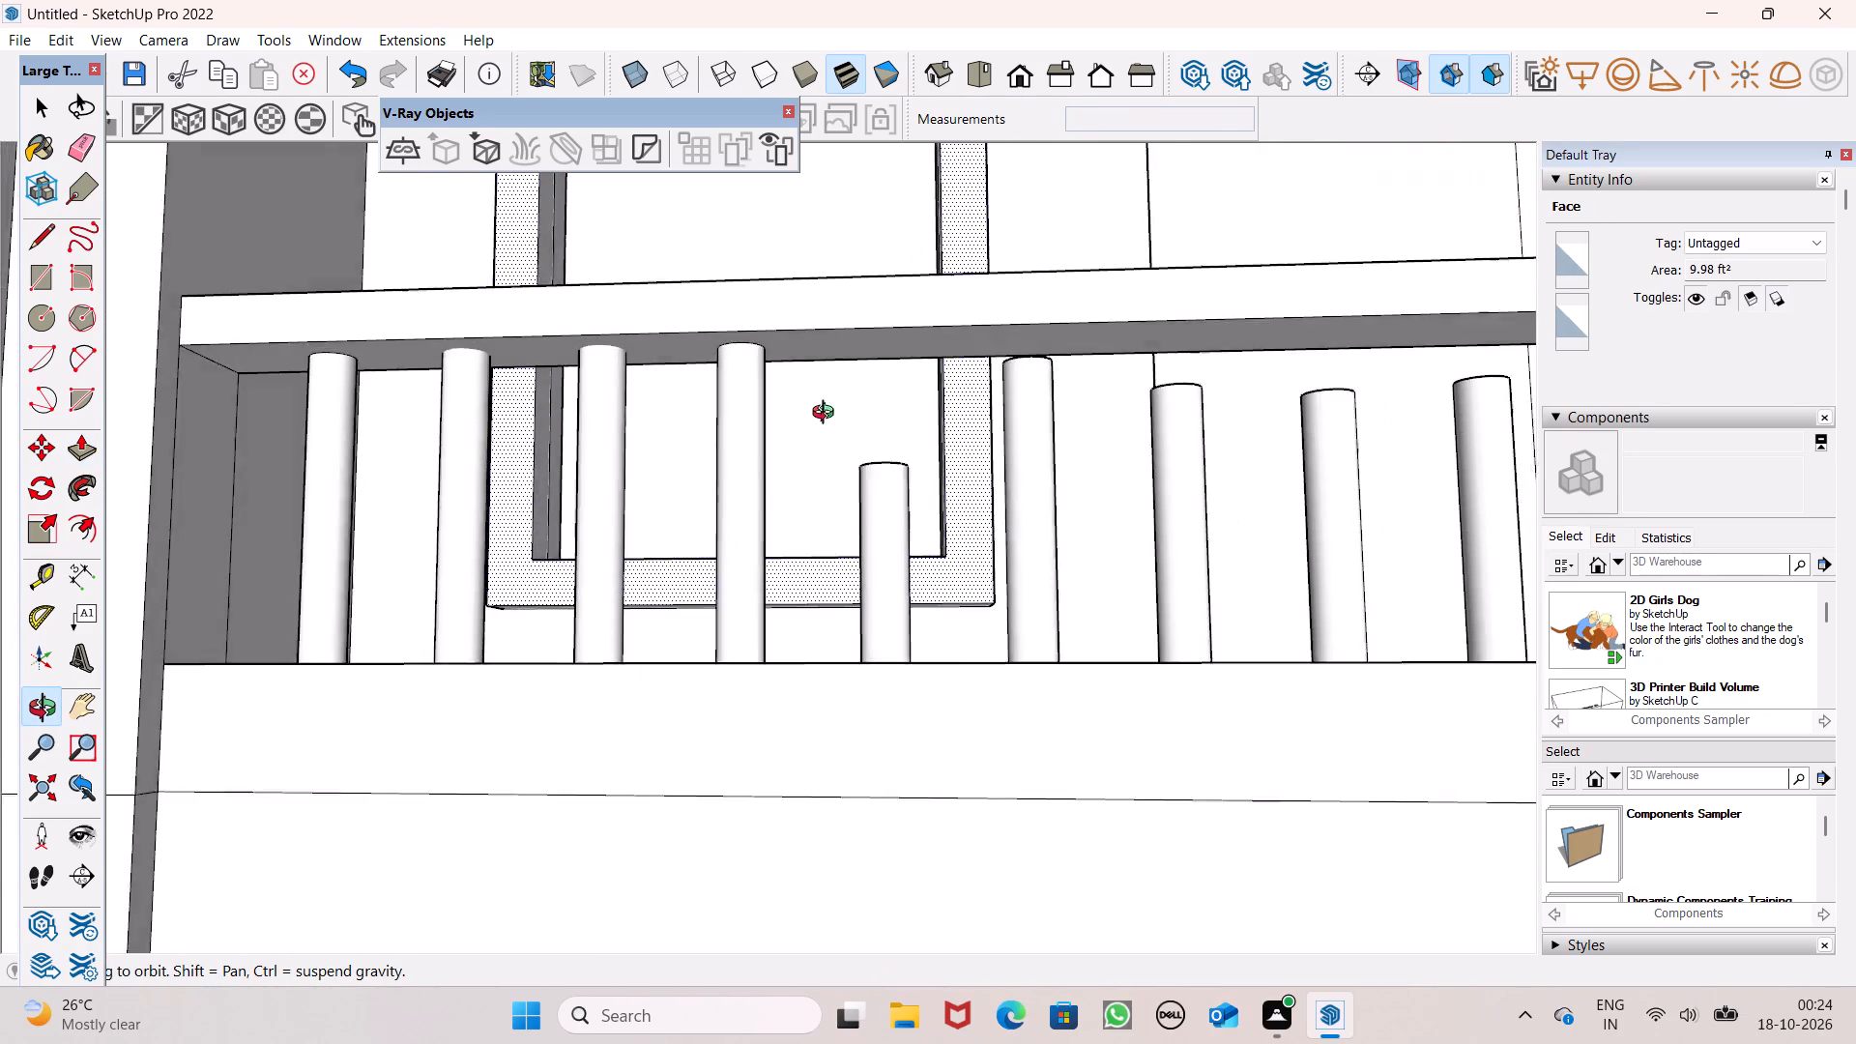
middle_drag(827, 415, 956, 732)
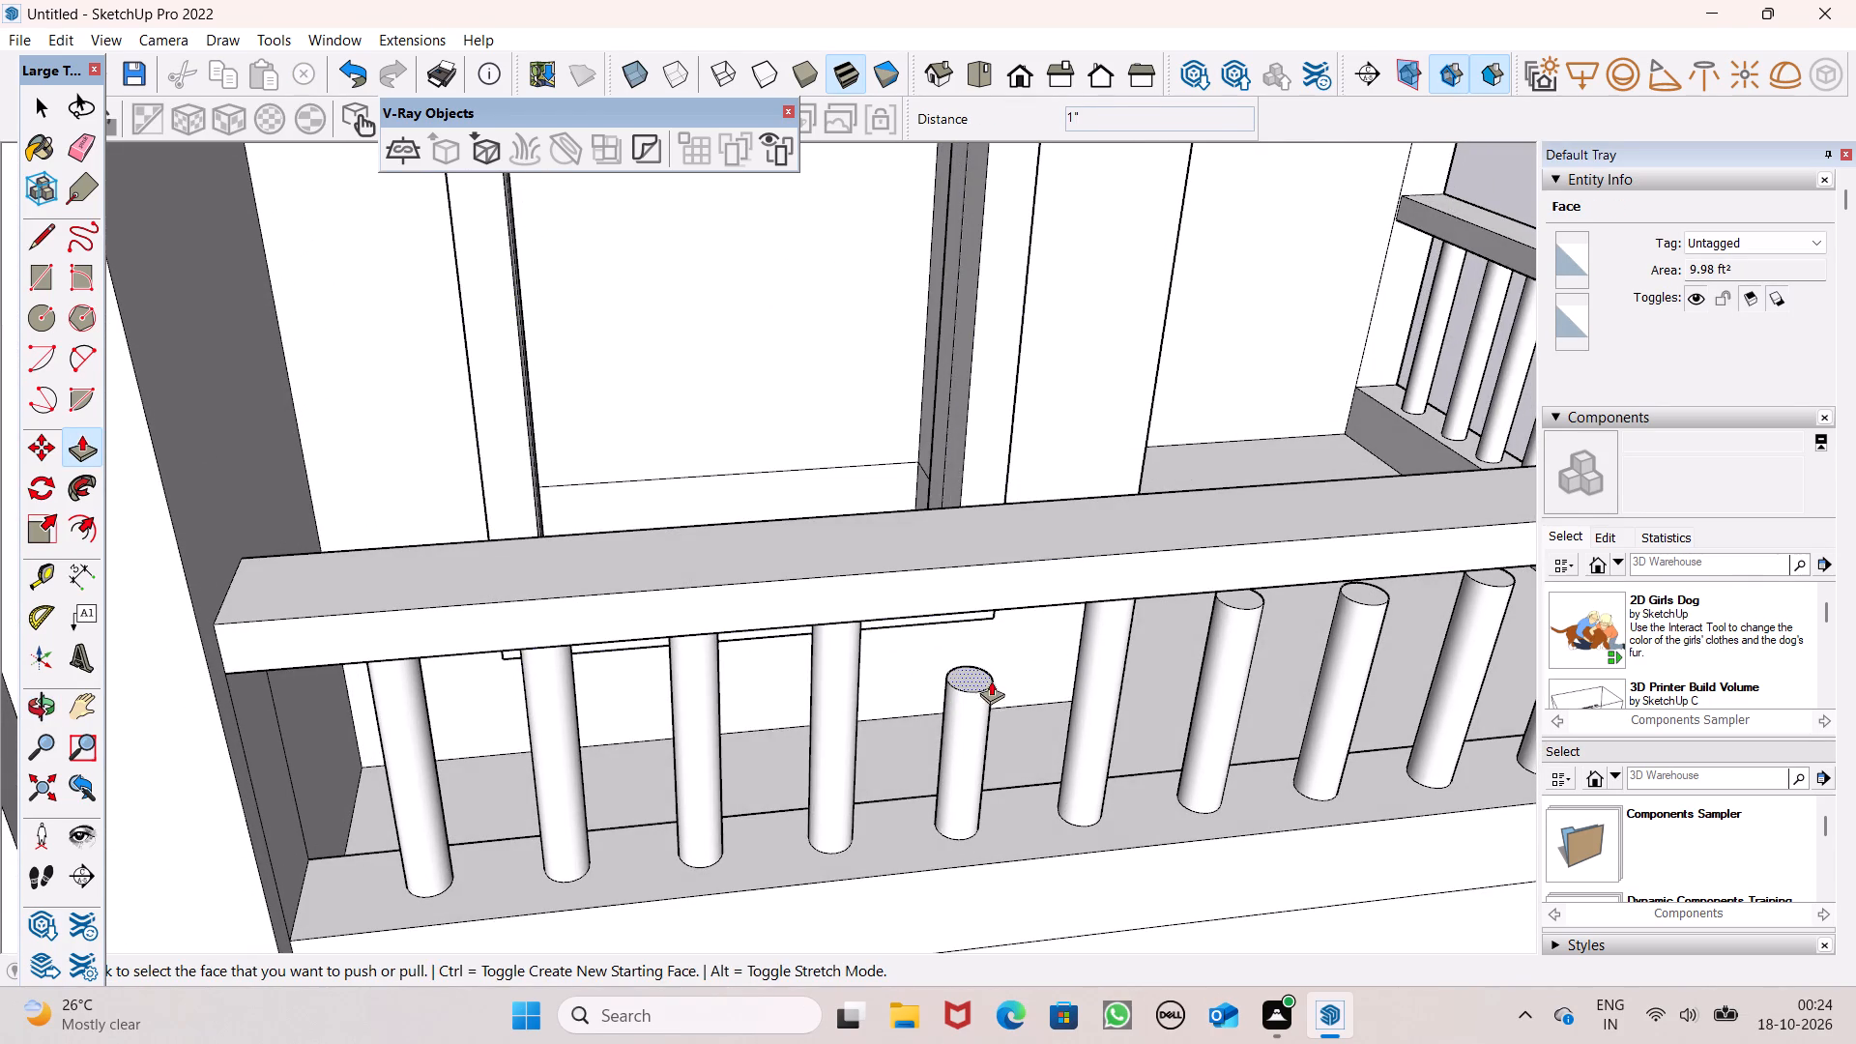
drag(983, 680, 976, 593)
middle_drag(867, 638, 855, 615)
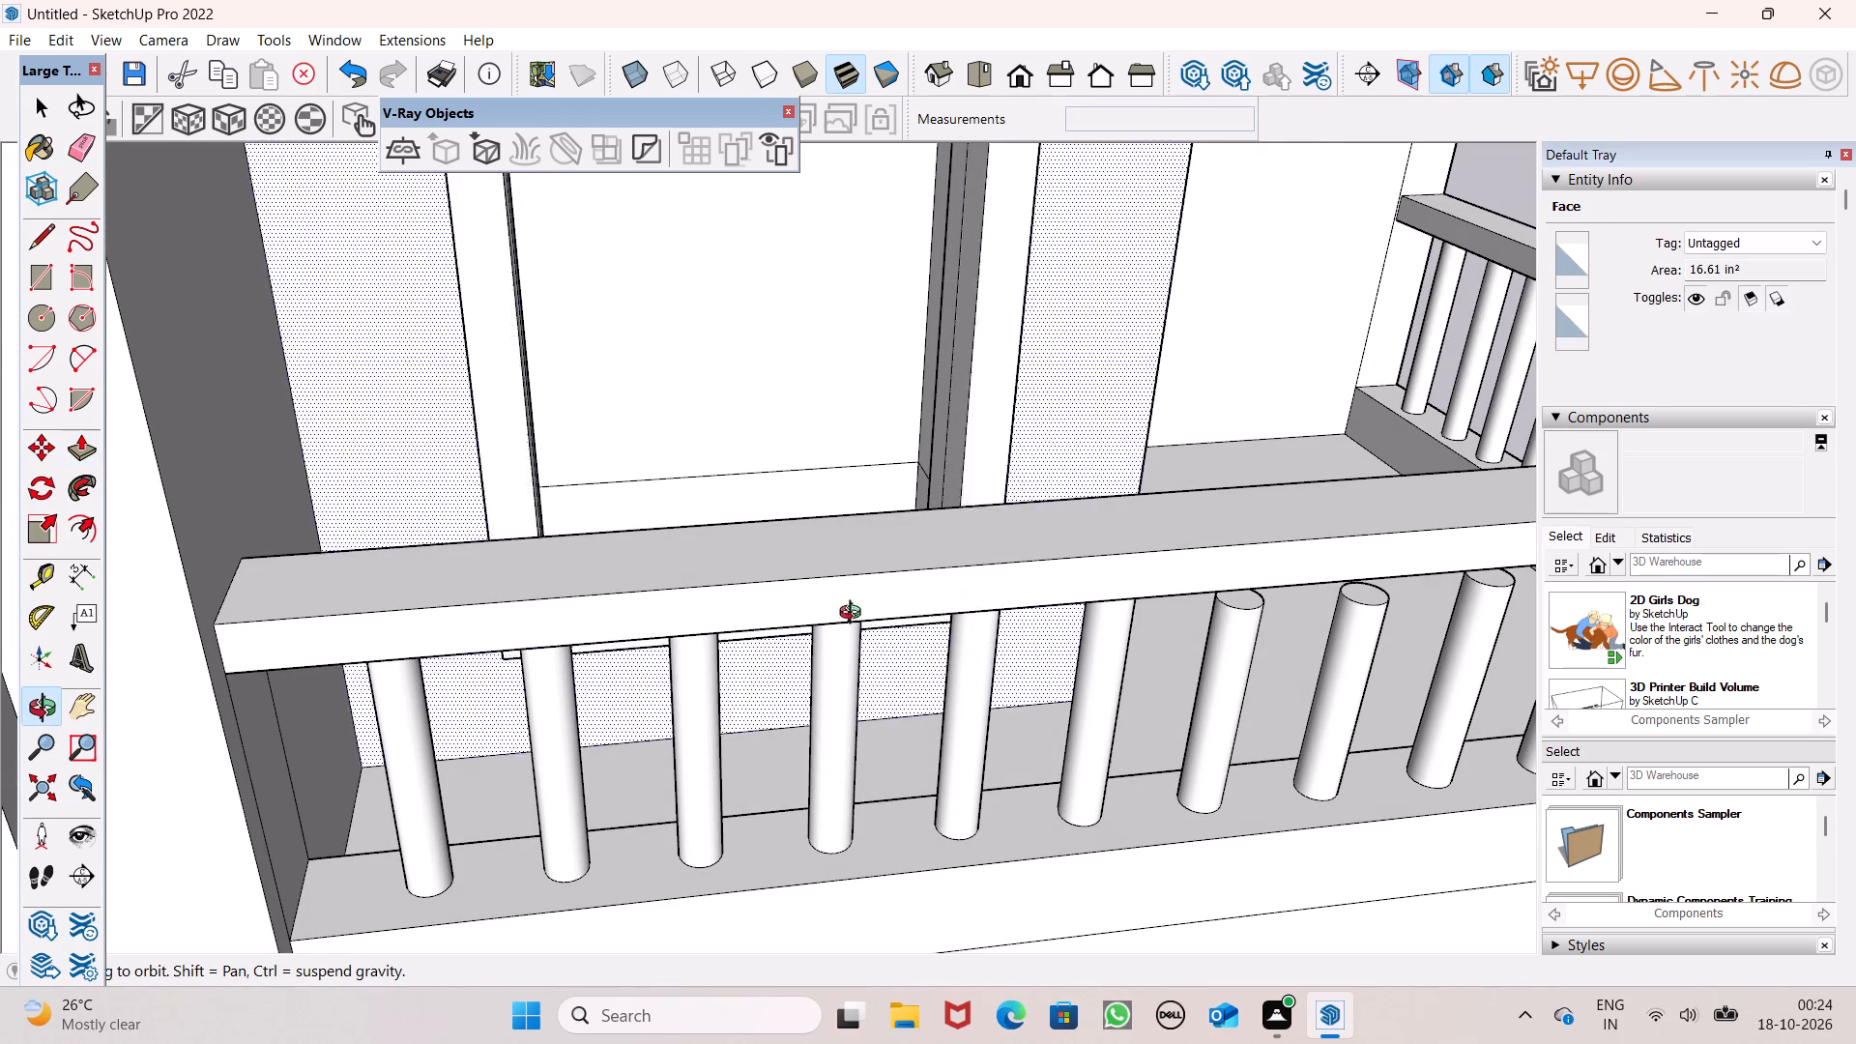
middle_drag(855, 615, 704, 449)
scroll(871, 380, up, 7)
scroll(754, 388, down, 5)
middle_drag(777, 442, 812, 515)
drag(657, 429, 656, 396)
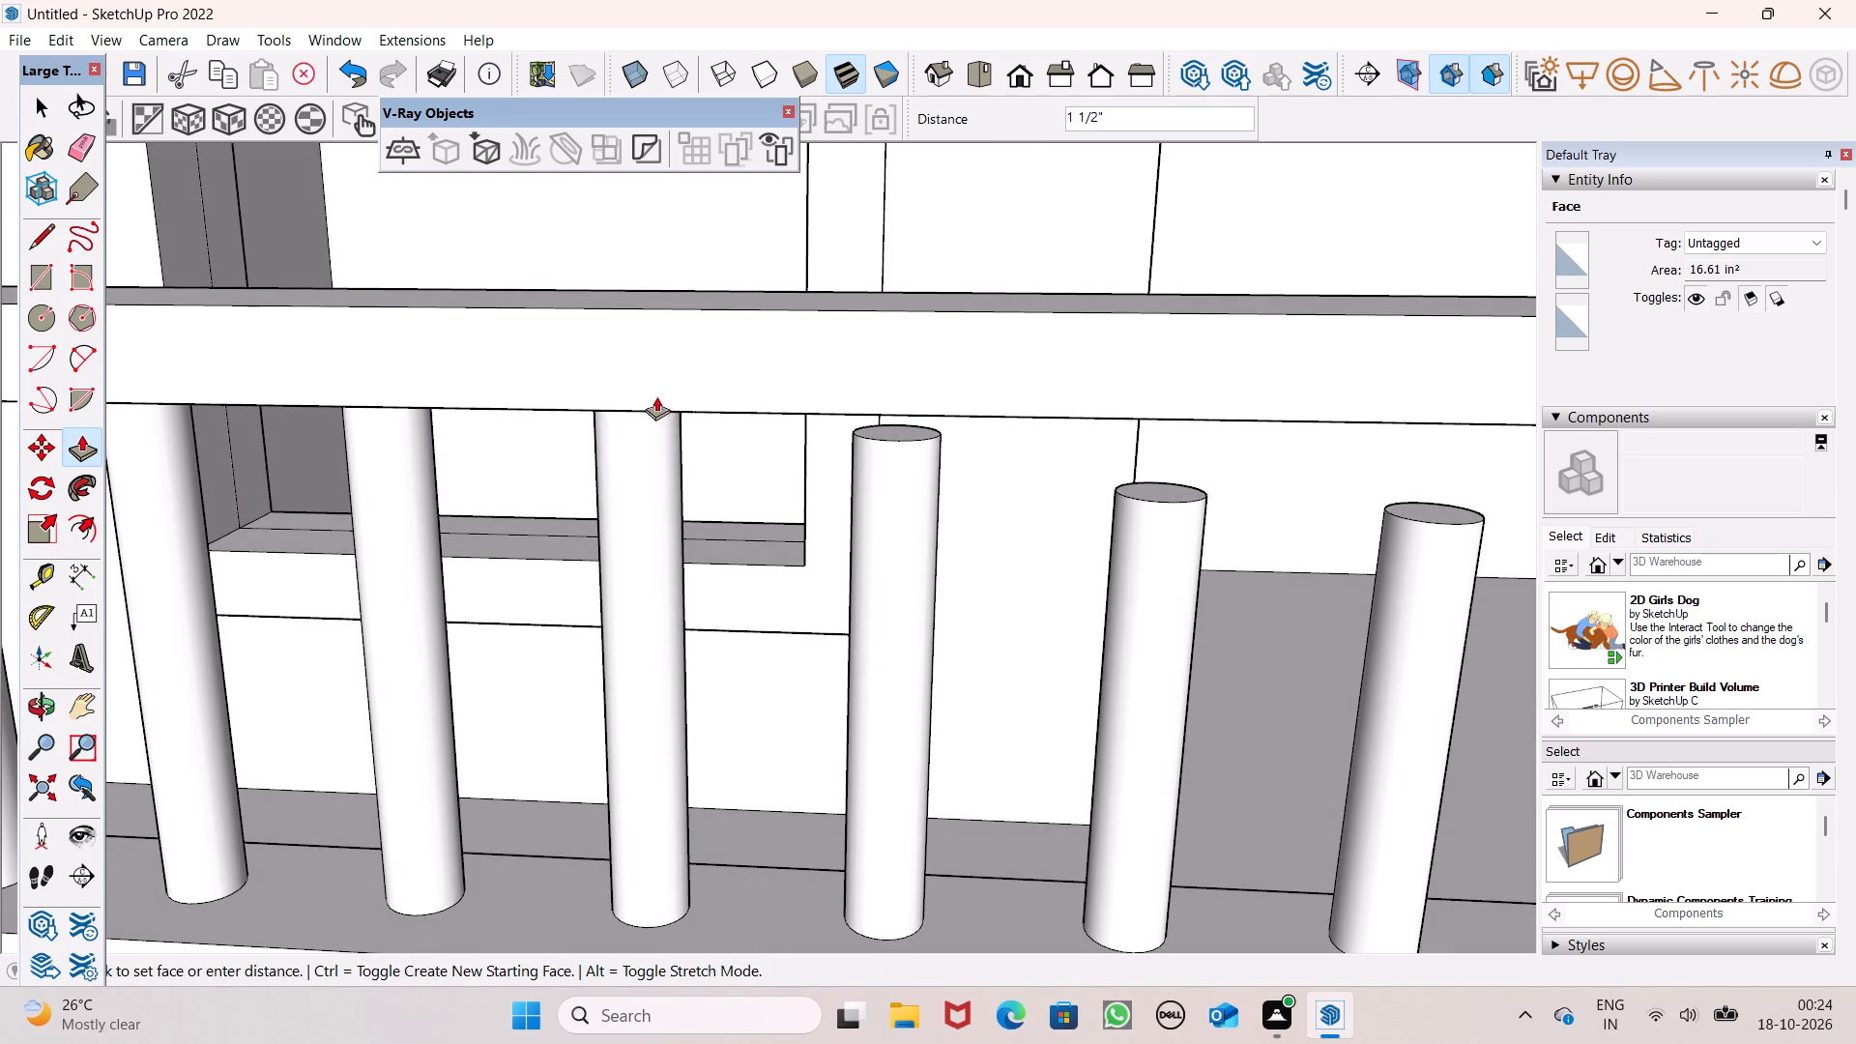
drag(656, 396, 654, 380)
Push/Pull the sixth front baluster's top up into the handrail by about 2 1/4" and raise the seventh's top toward it.
drag(913, 434, 886, 391)
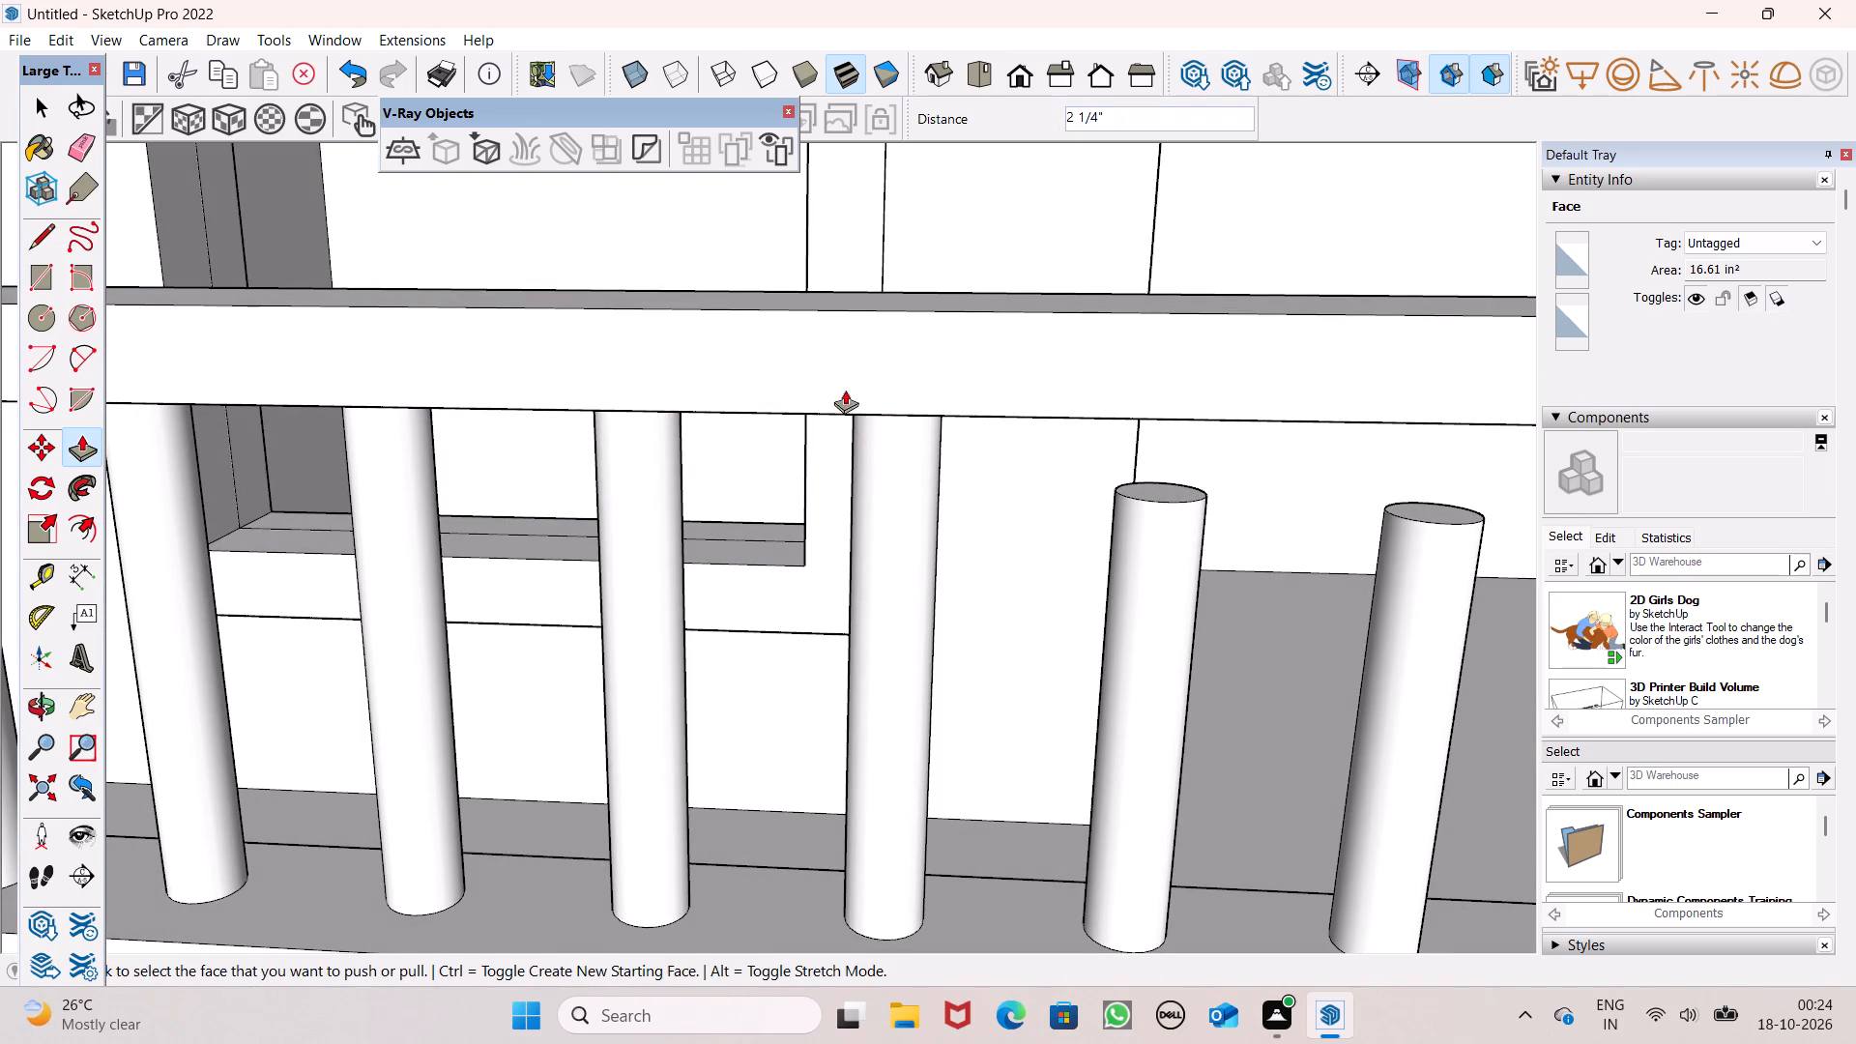
scroll(643, 442, down, 3)
middle_drag(827, 493, 788, 609)
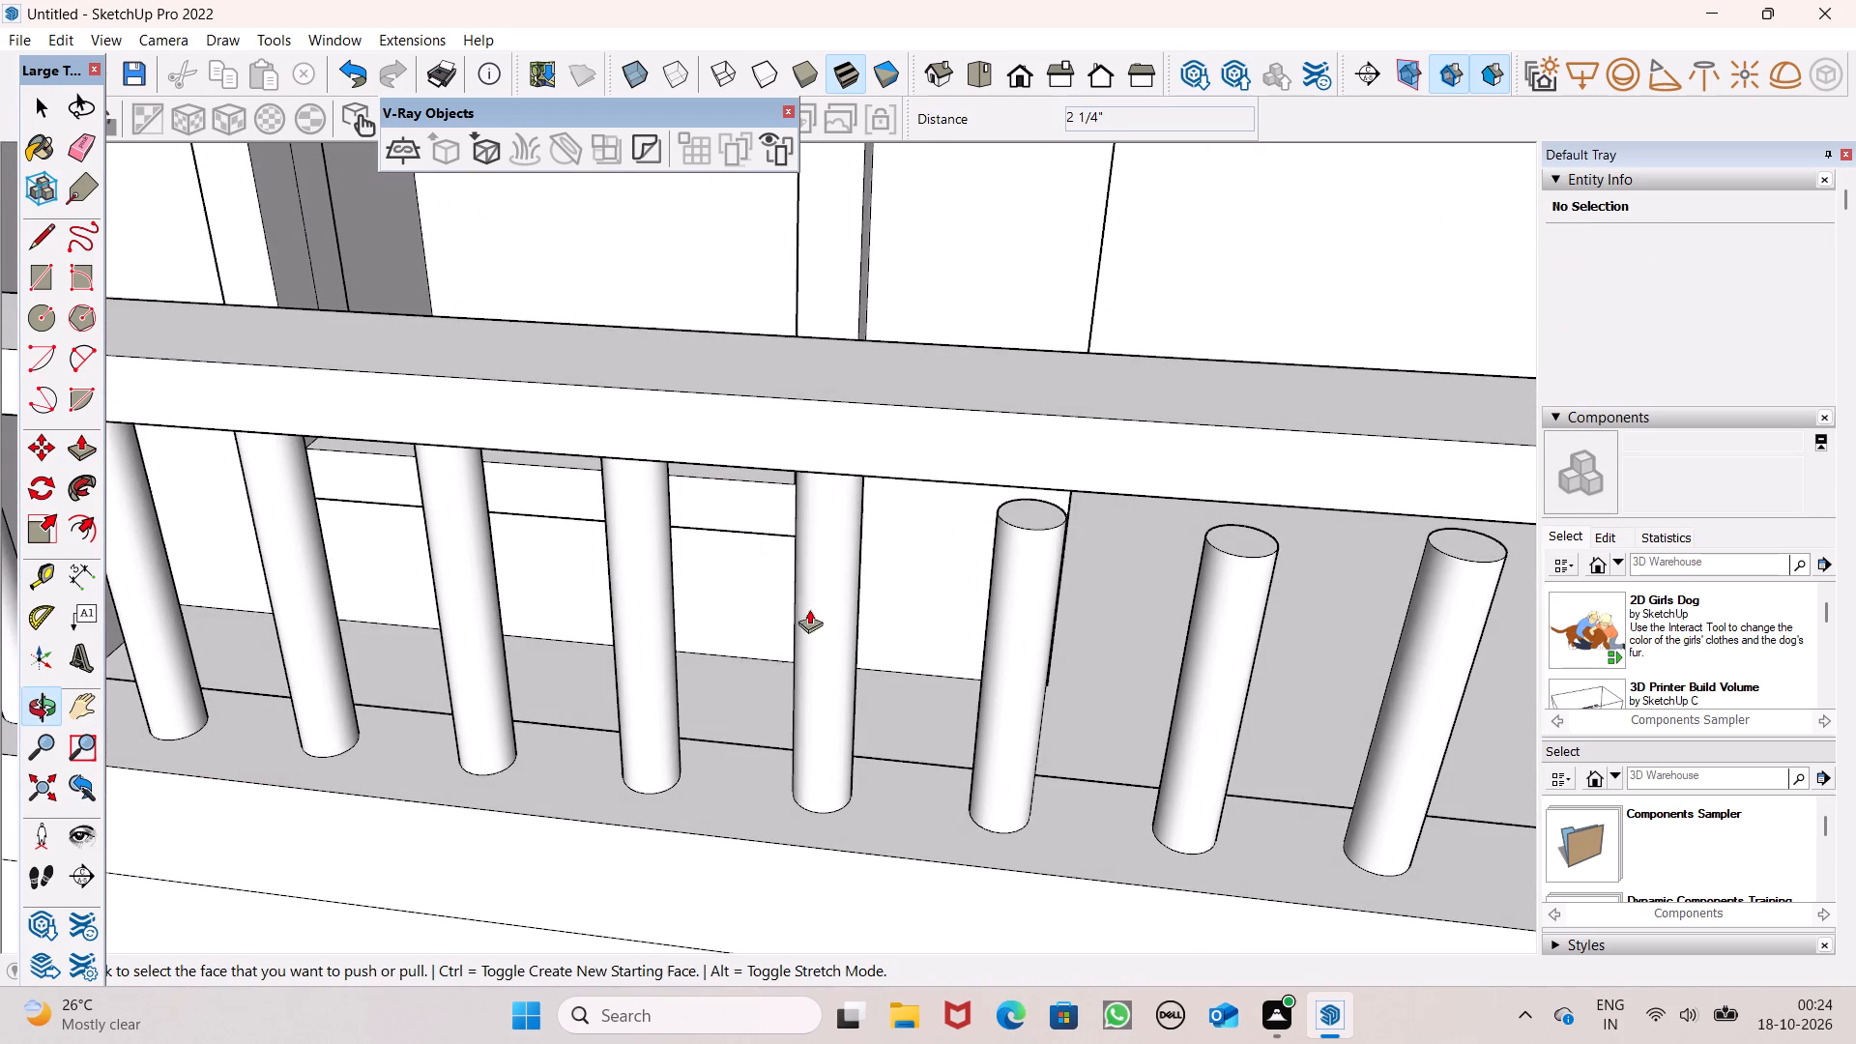
drag(1025, 518, 1023, 465)
click(1023, 461)
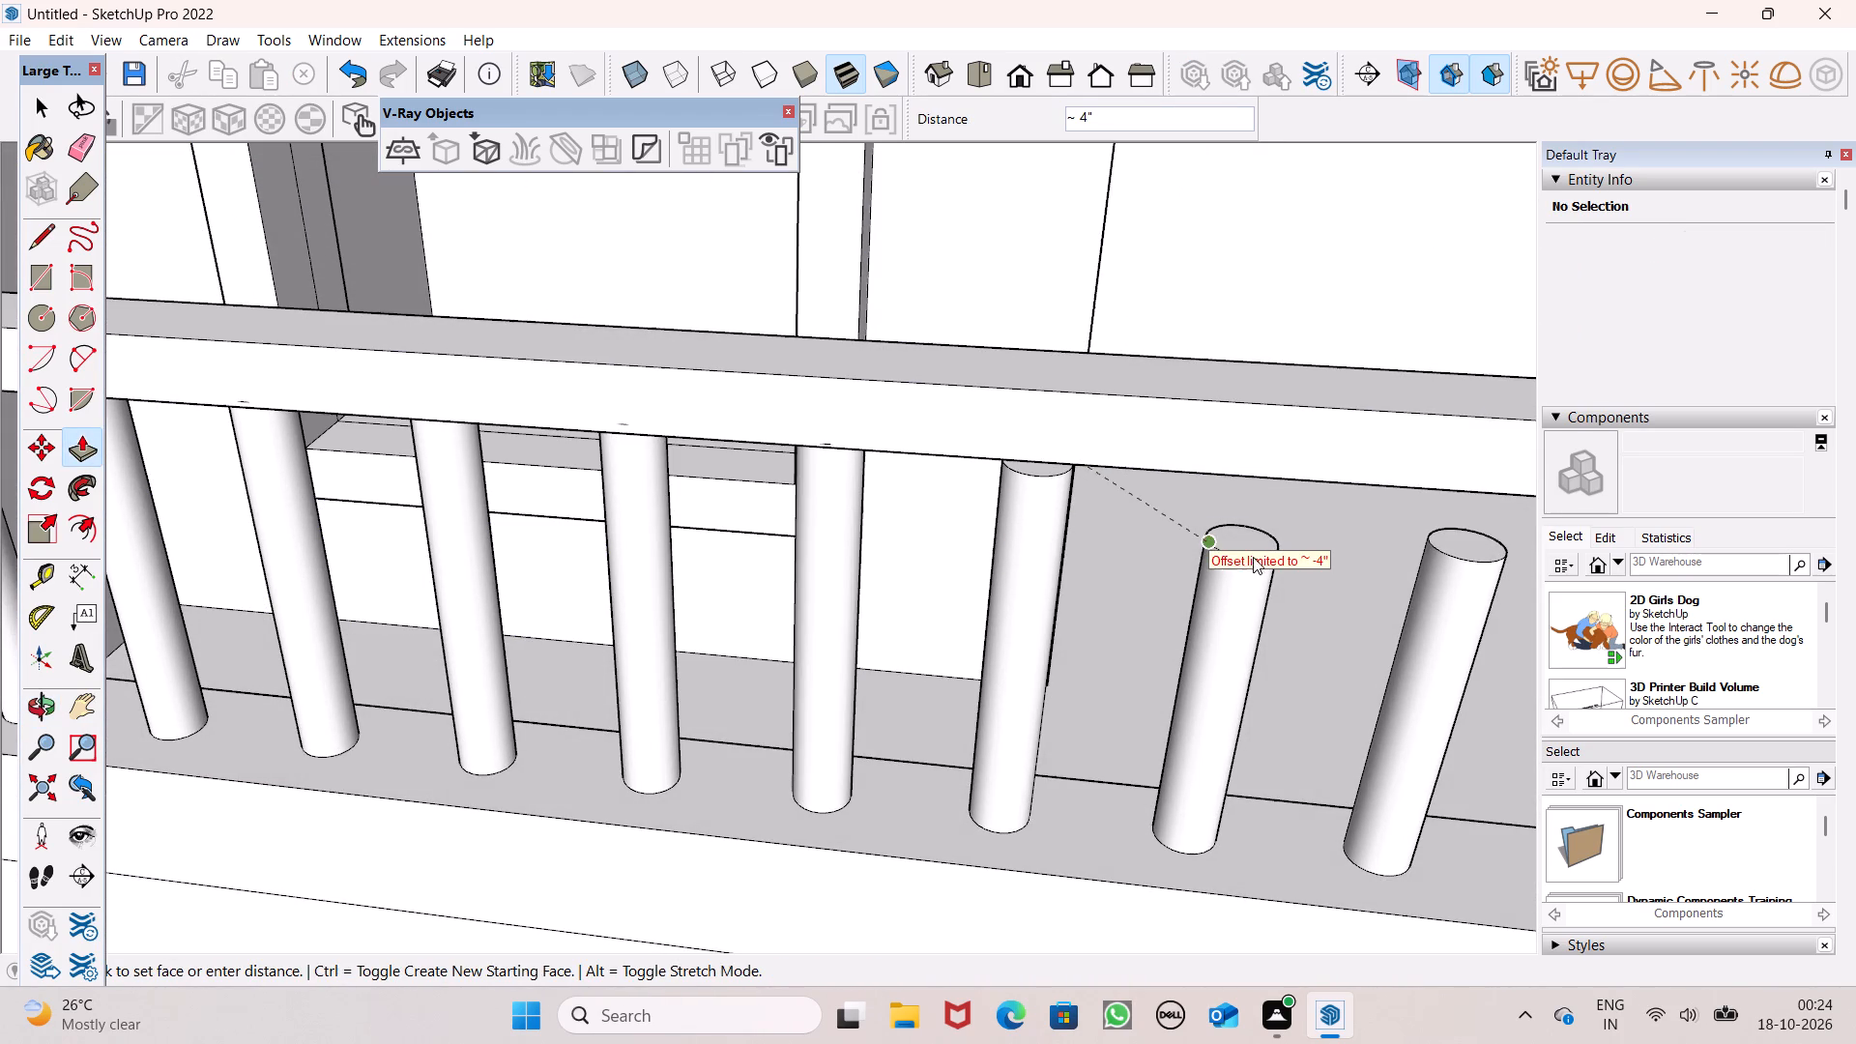
key(space)
Push/Pull the seventh front baluster's top up by about another 1 5/8" into the handrail.
scroll(892, 492, down, 1)
scroll(673, 456, down, 4)
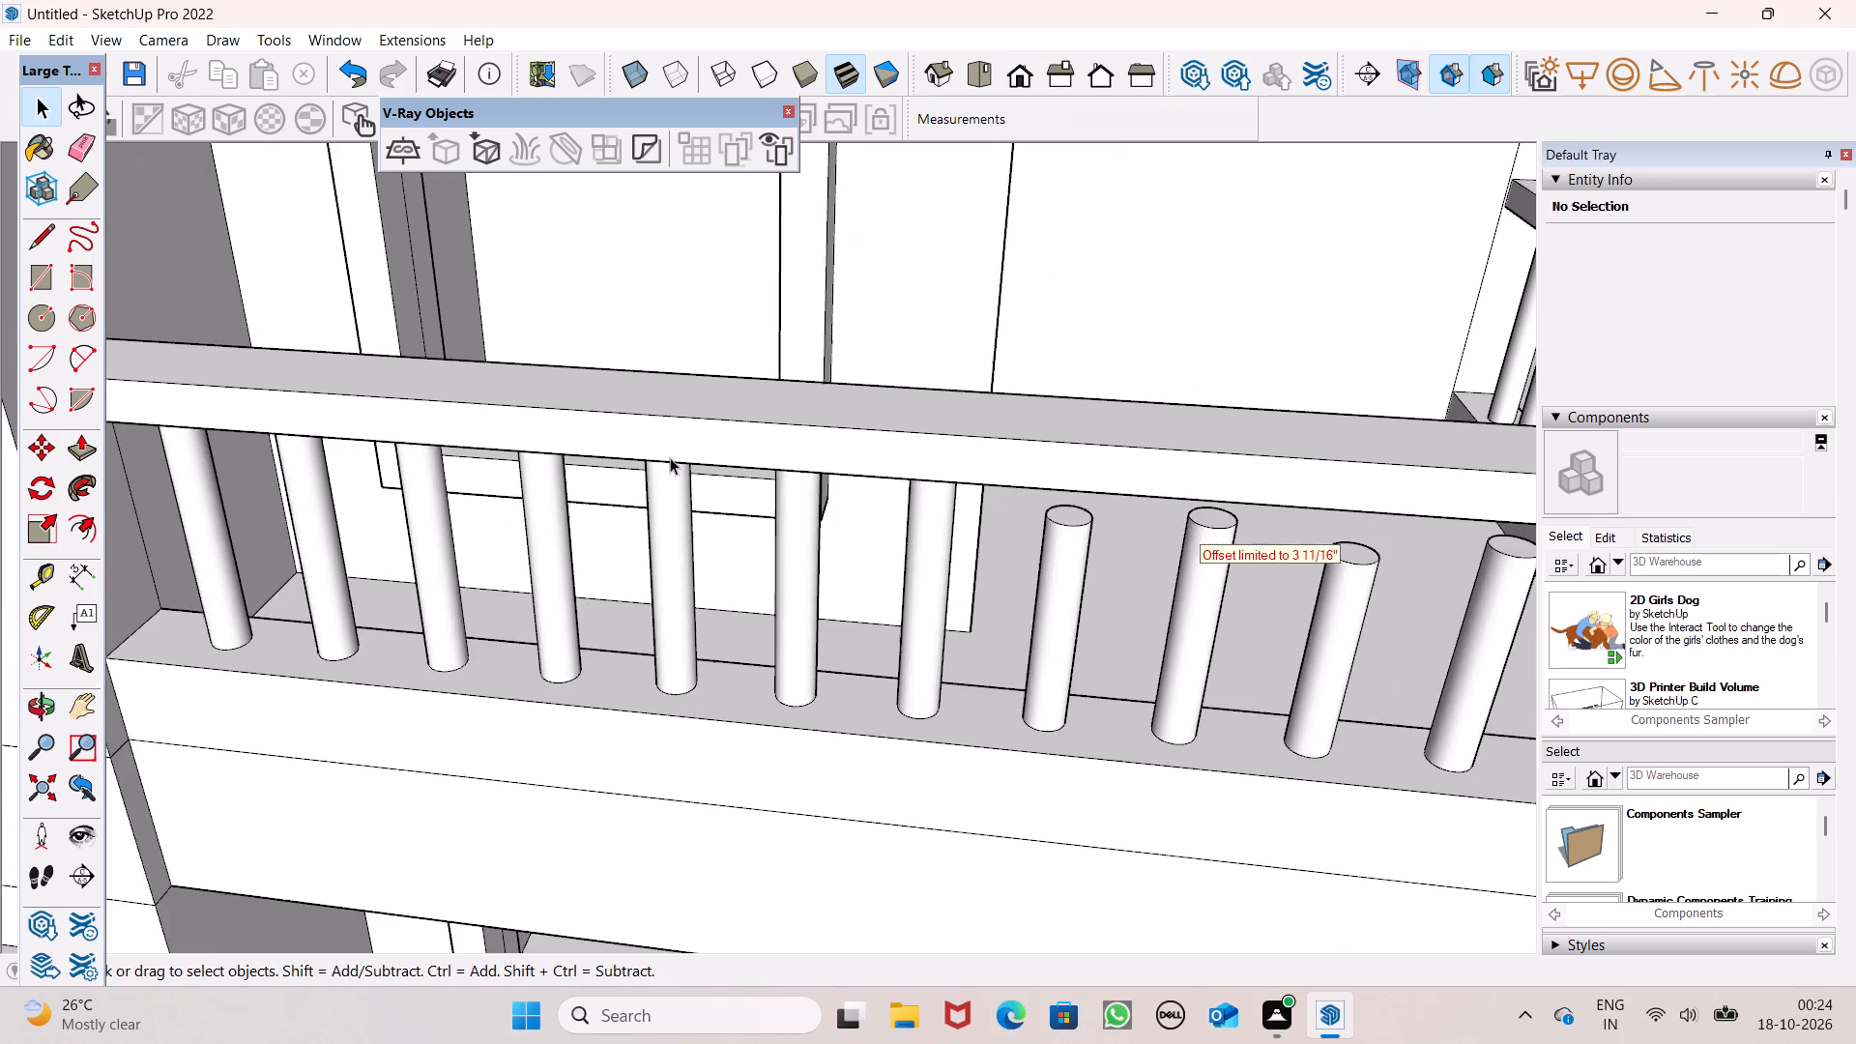
middle_drag(1017, 516, 891, 364)
scroll(809, 386, up, 6)
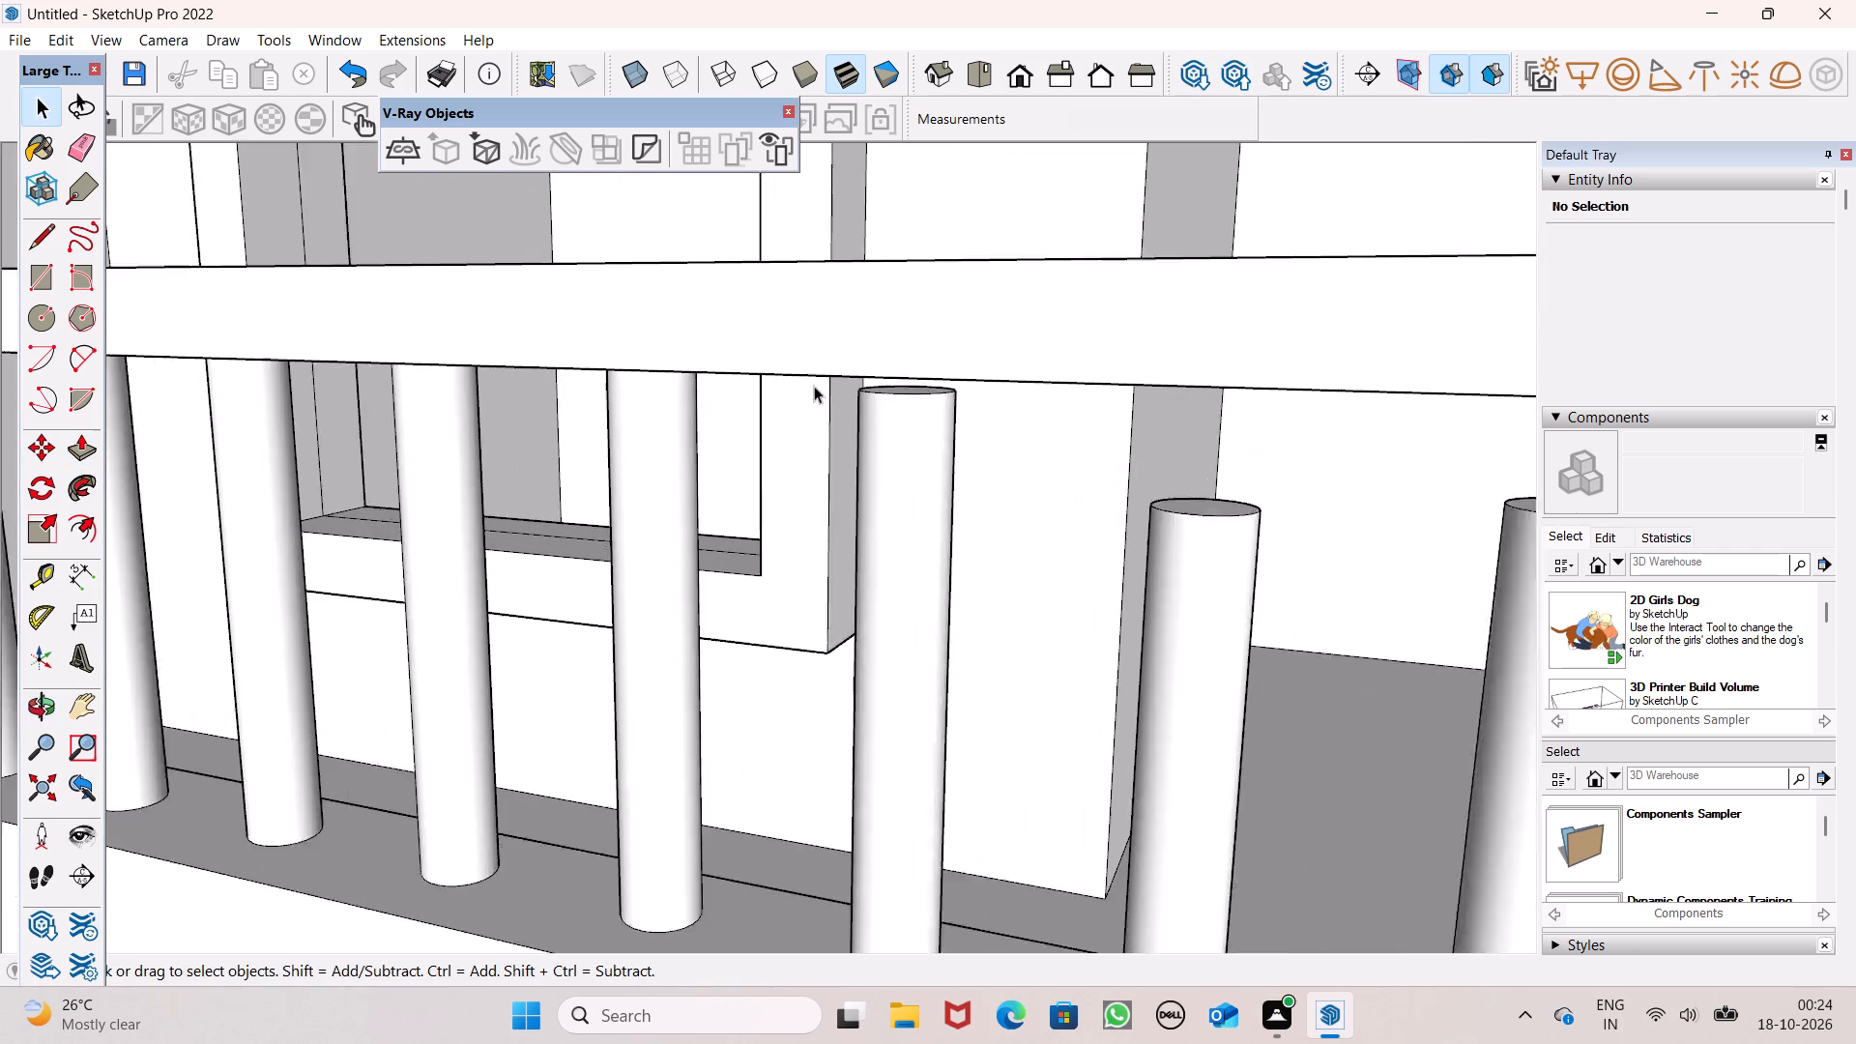
scroll(814, 386, up, 1)
click(77, 461)
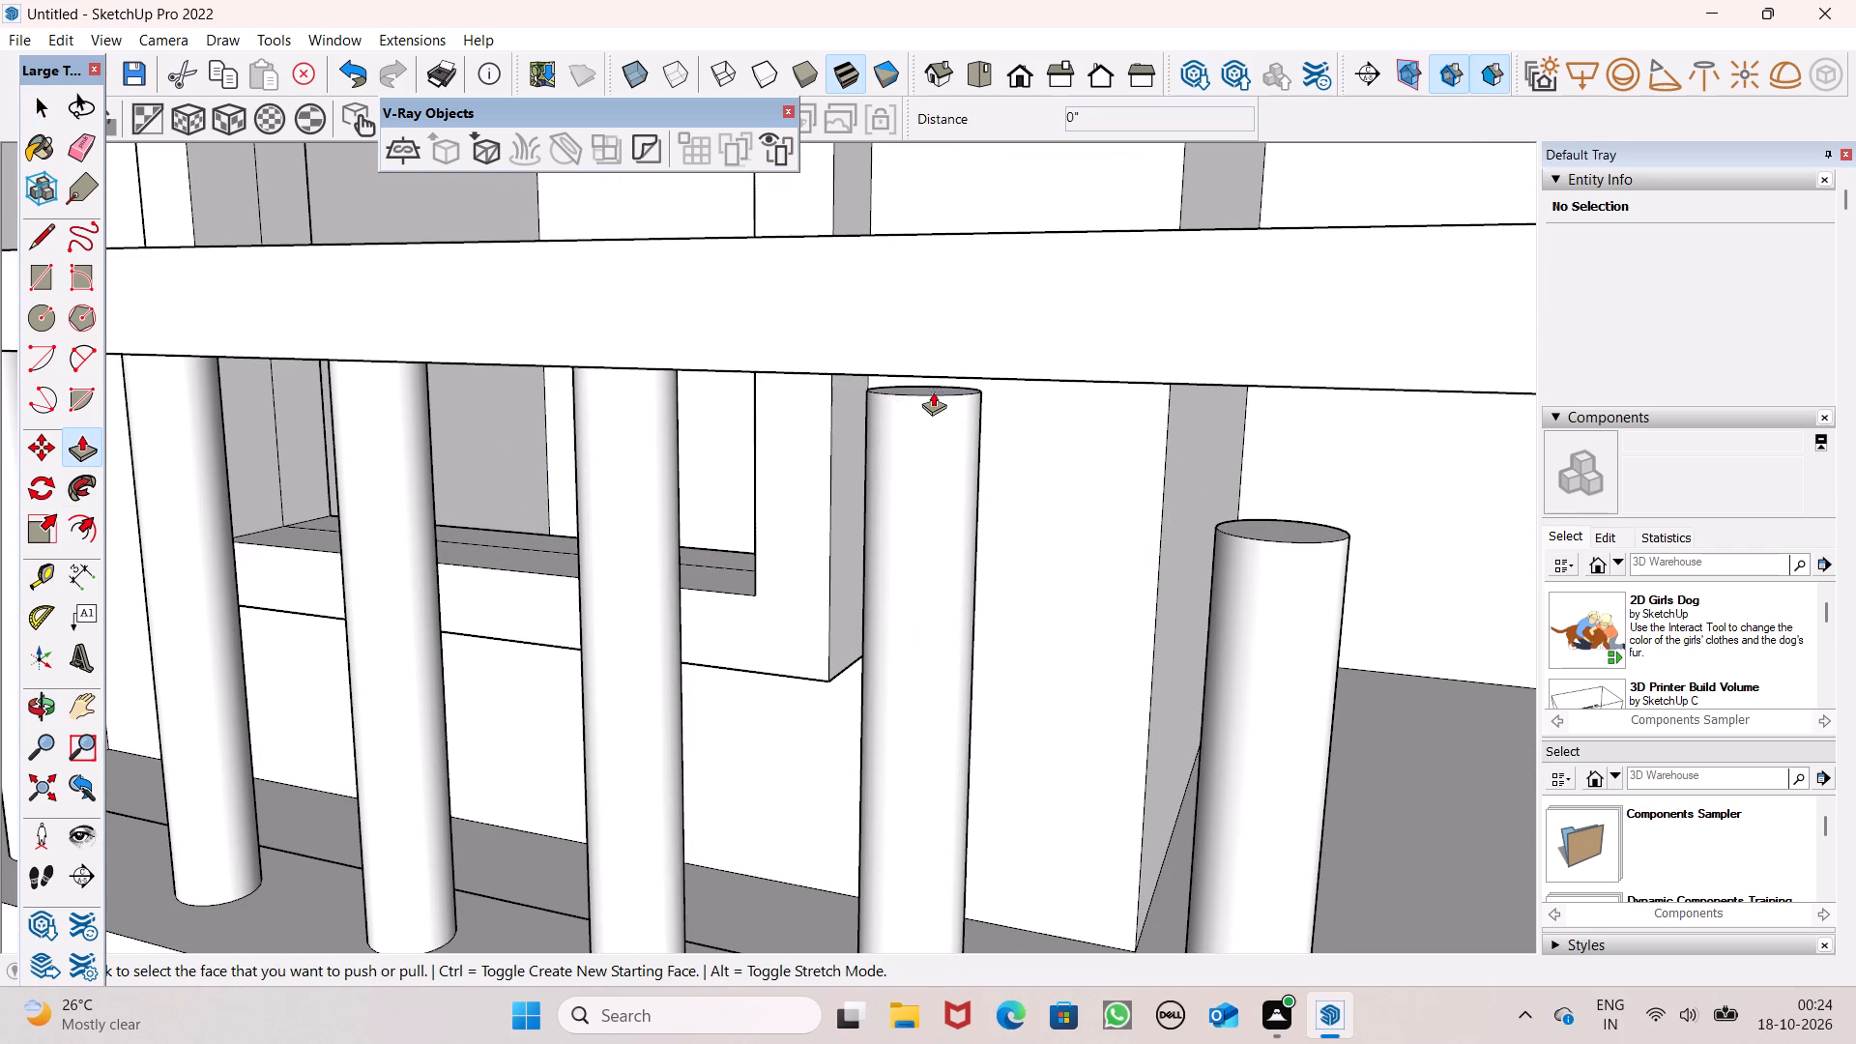
drag(931, 390, 922, 350)
Push/Pull the tops of the eighth and ninth front balusters up into the handrail, by about 6 7/8" and 5 13/16".
scroll(438, 437, down, 5)
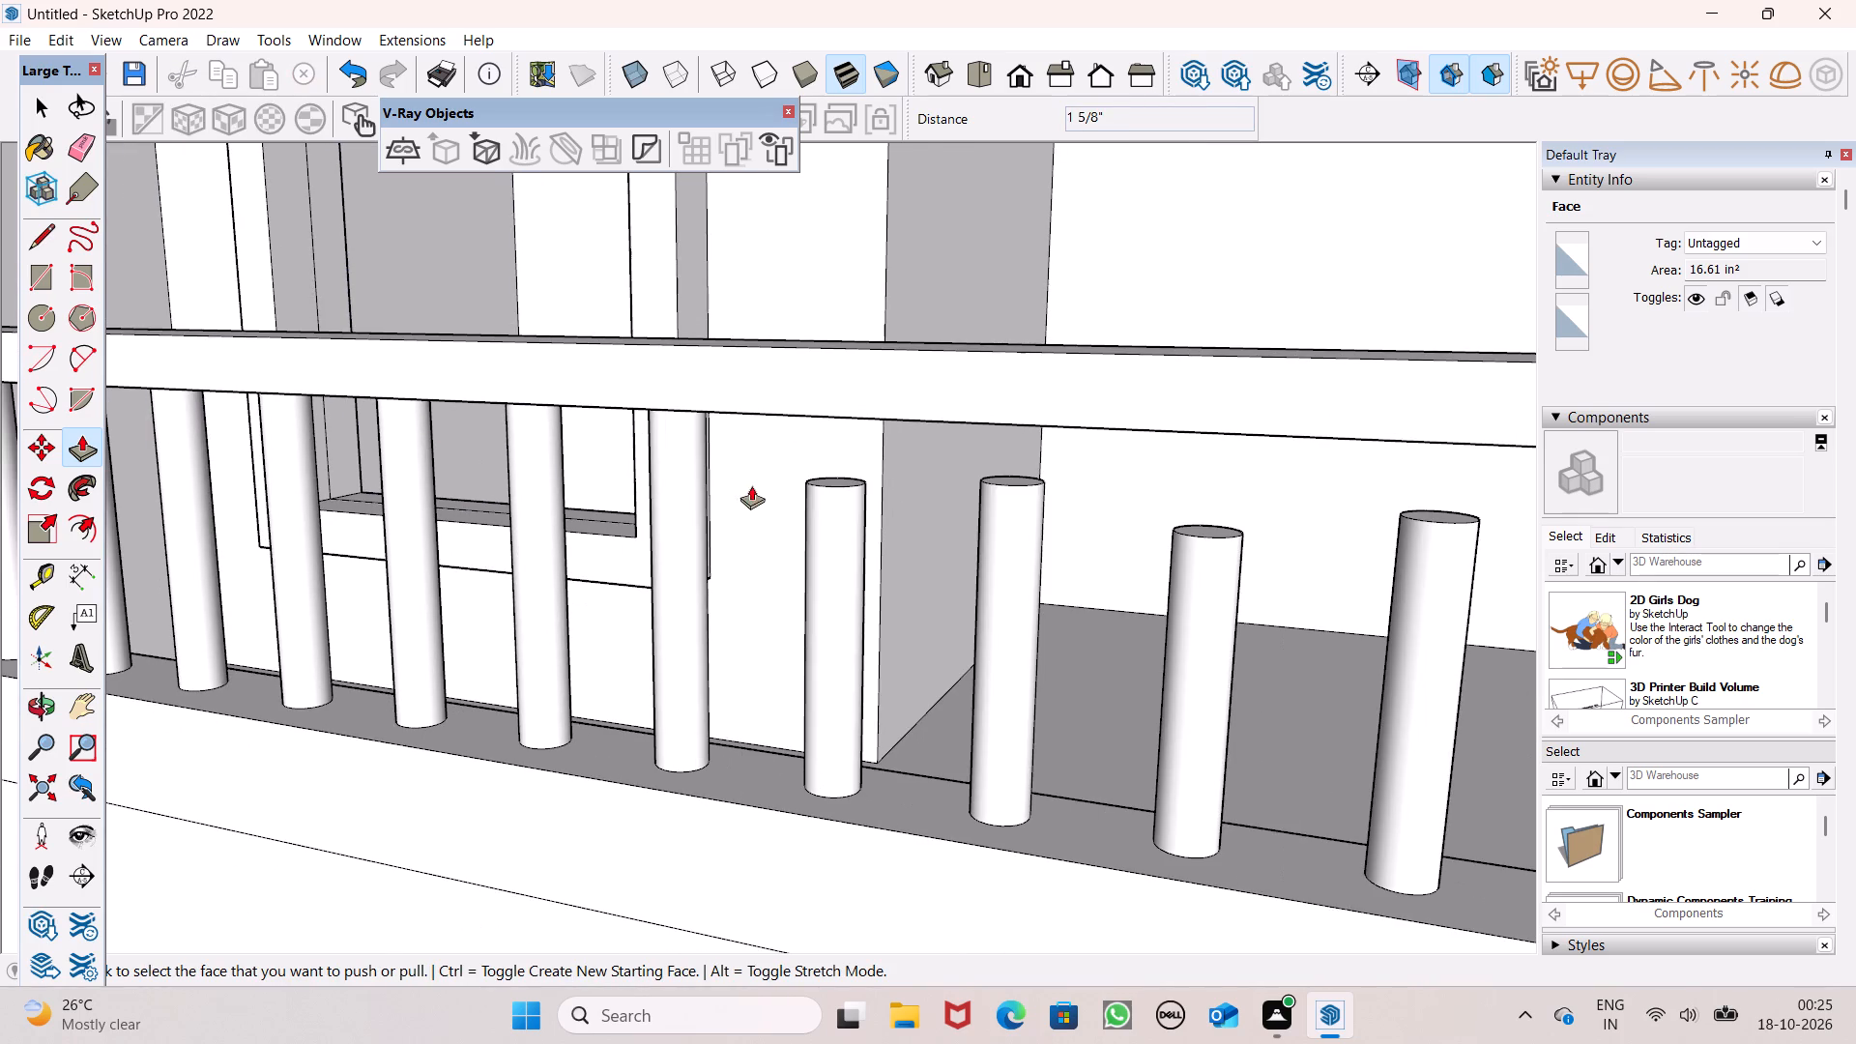
drag(822, 478, 826, 392)
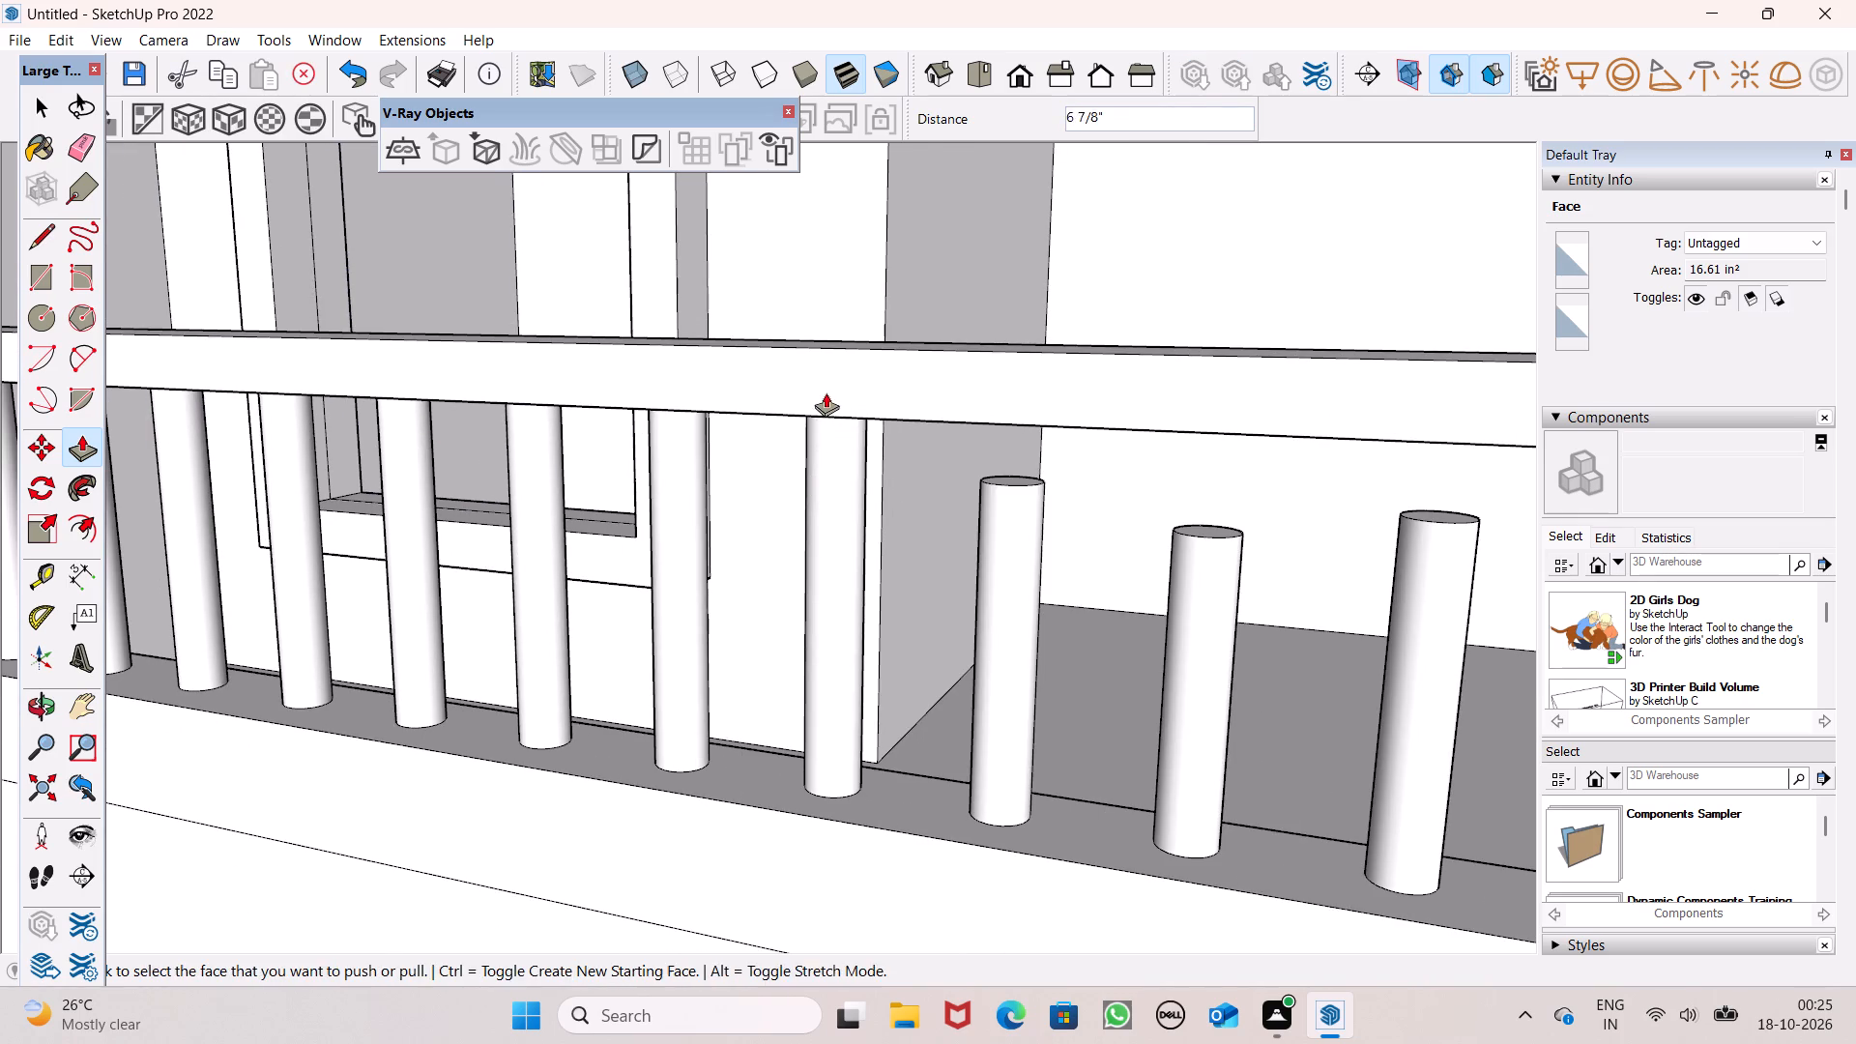
middle_drag(839, 508, 1045, 571)
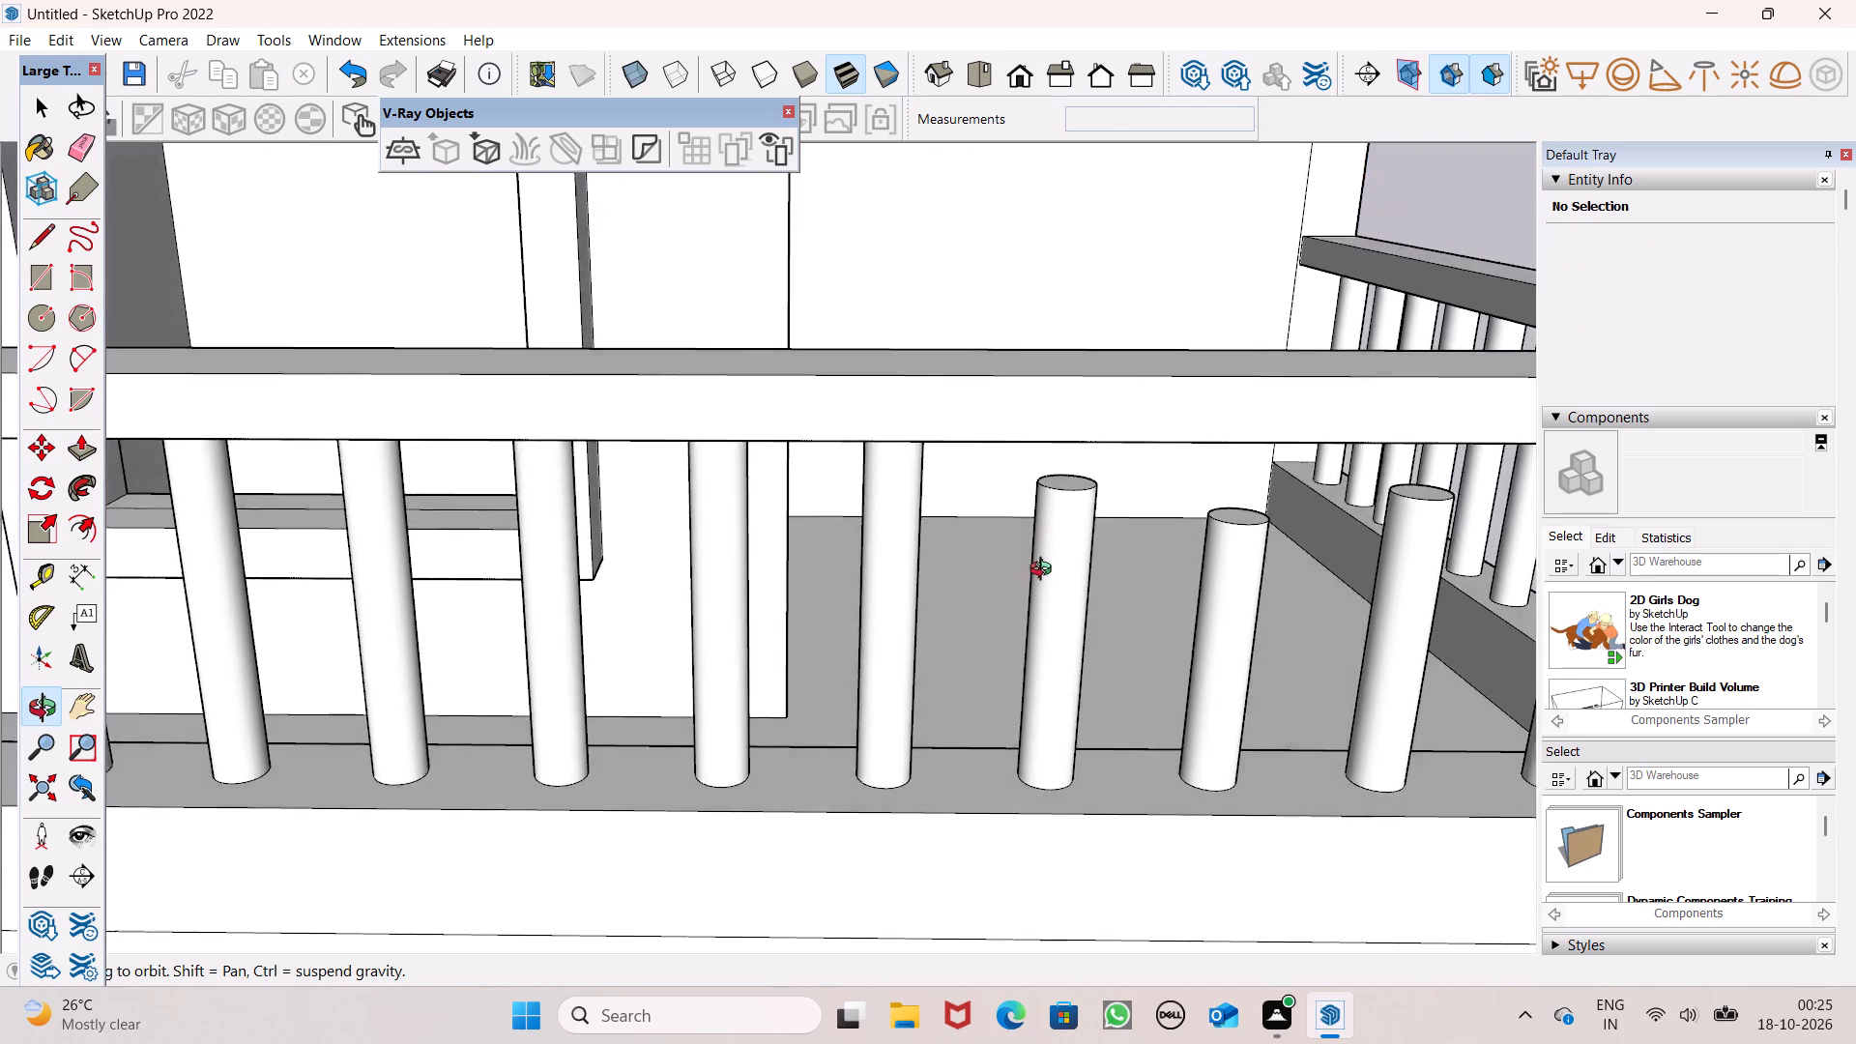
middle_drag(1045, 571, 1108, 650)
drag(1087, 497, 1066, 427)
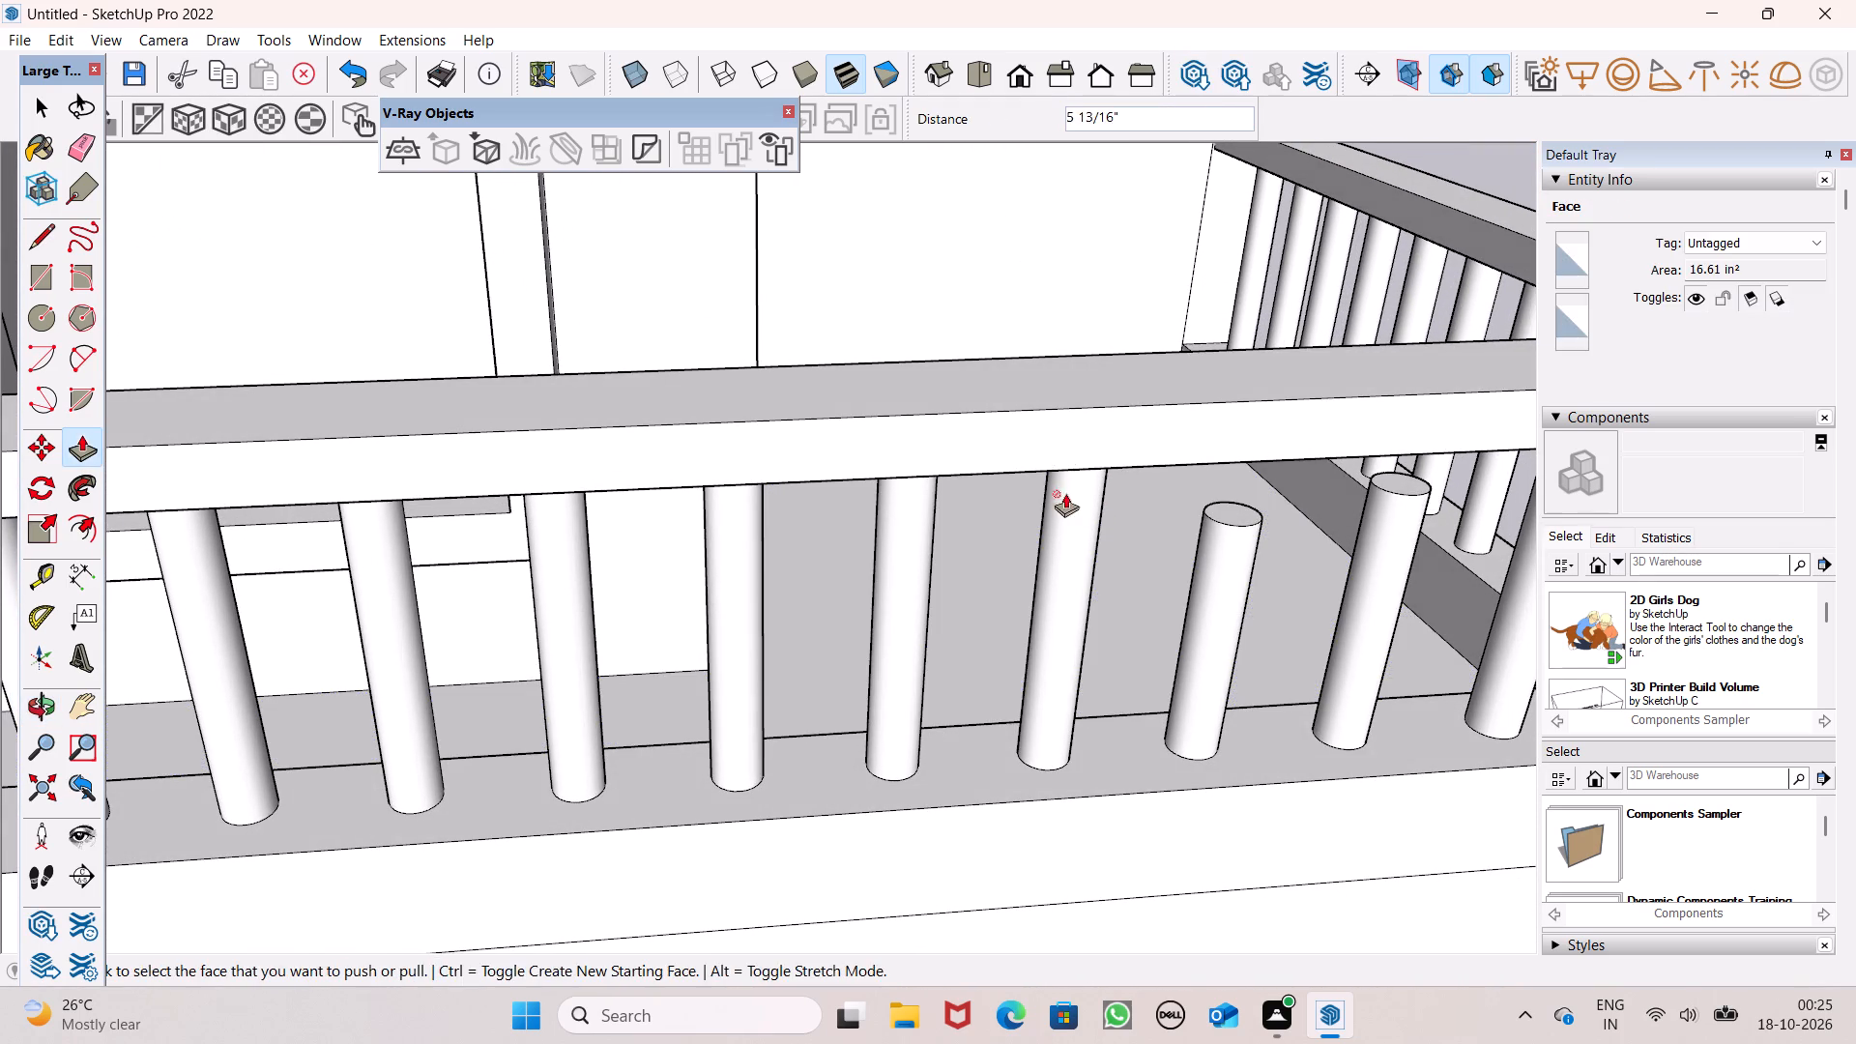
Push/Pull the tenth front baluster's top up into the handrail and raise the eleventh's top by about 3 7/8".
middle_drag(1065, 494, 880, 381)
middle_drag(864, 417, 842, 453)
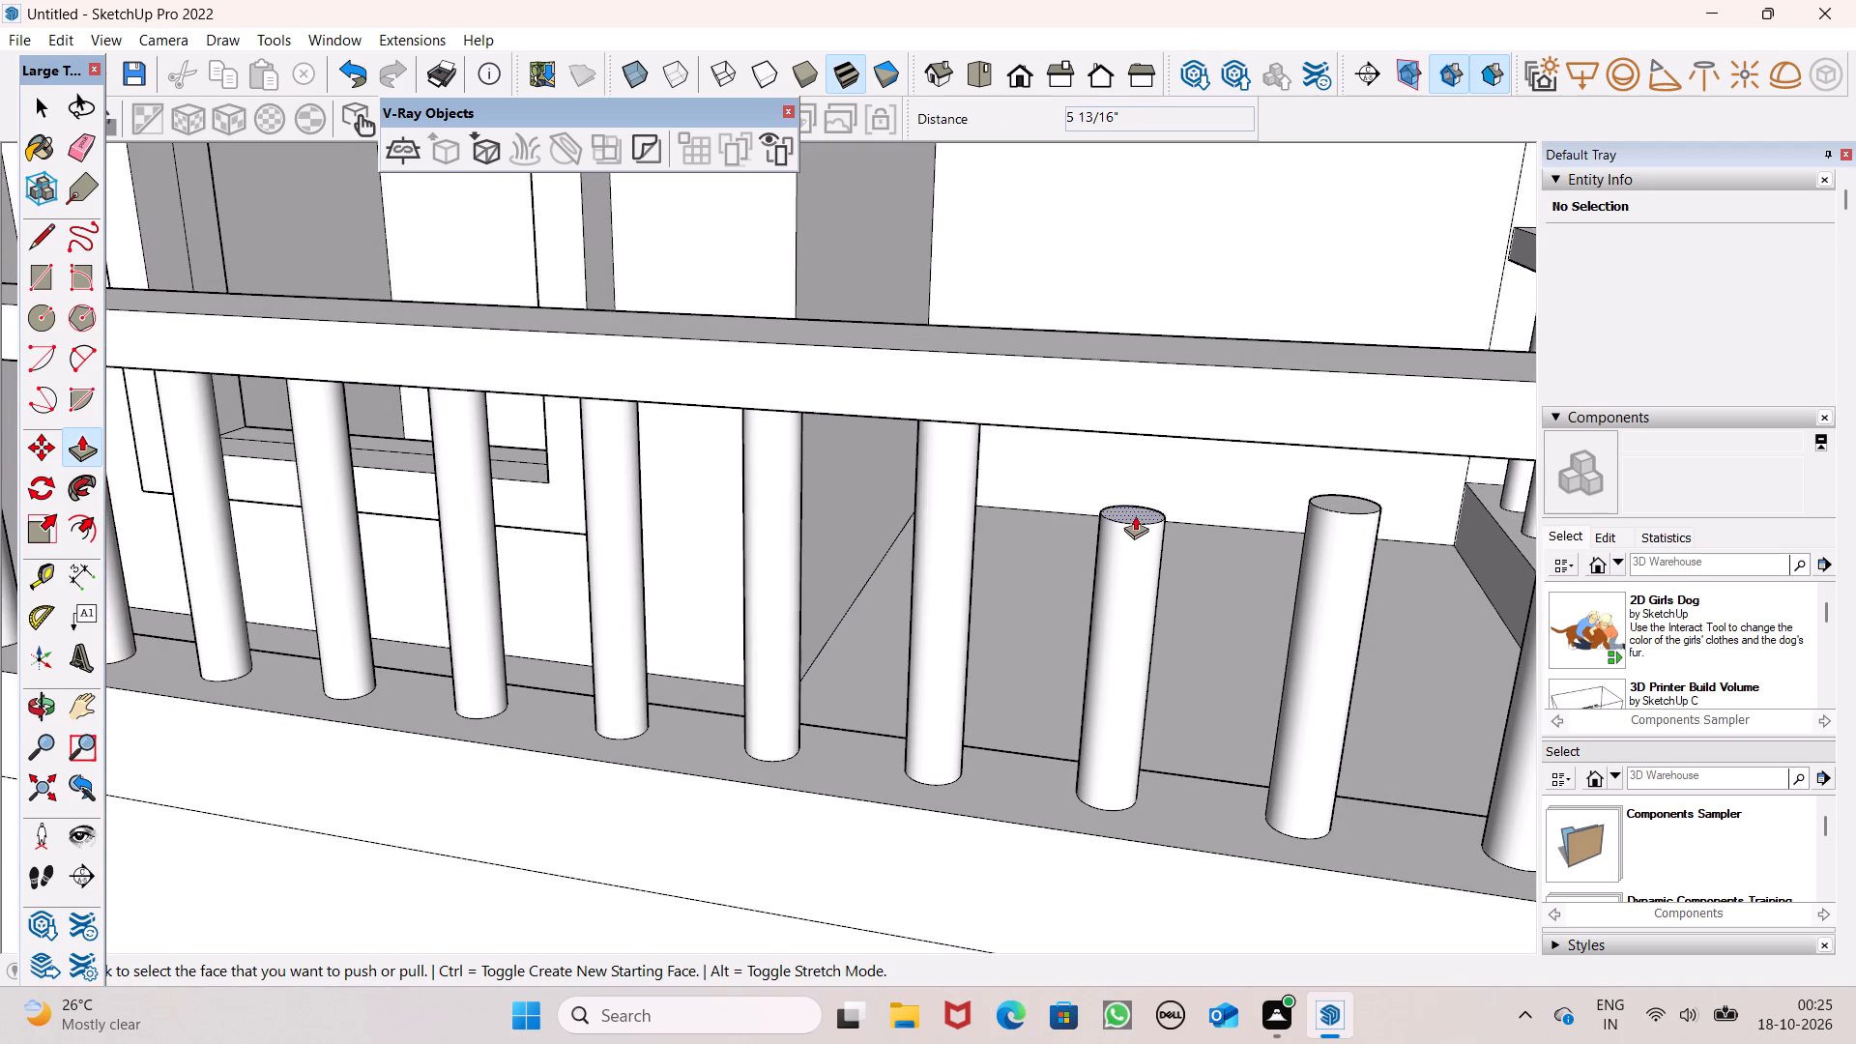
drag(1135, 515, 1107, 389)
middle_drag(1025, 531, 847, 405)
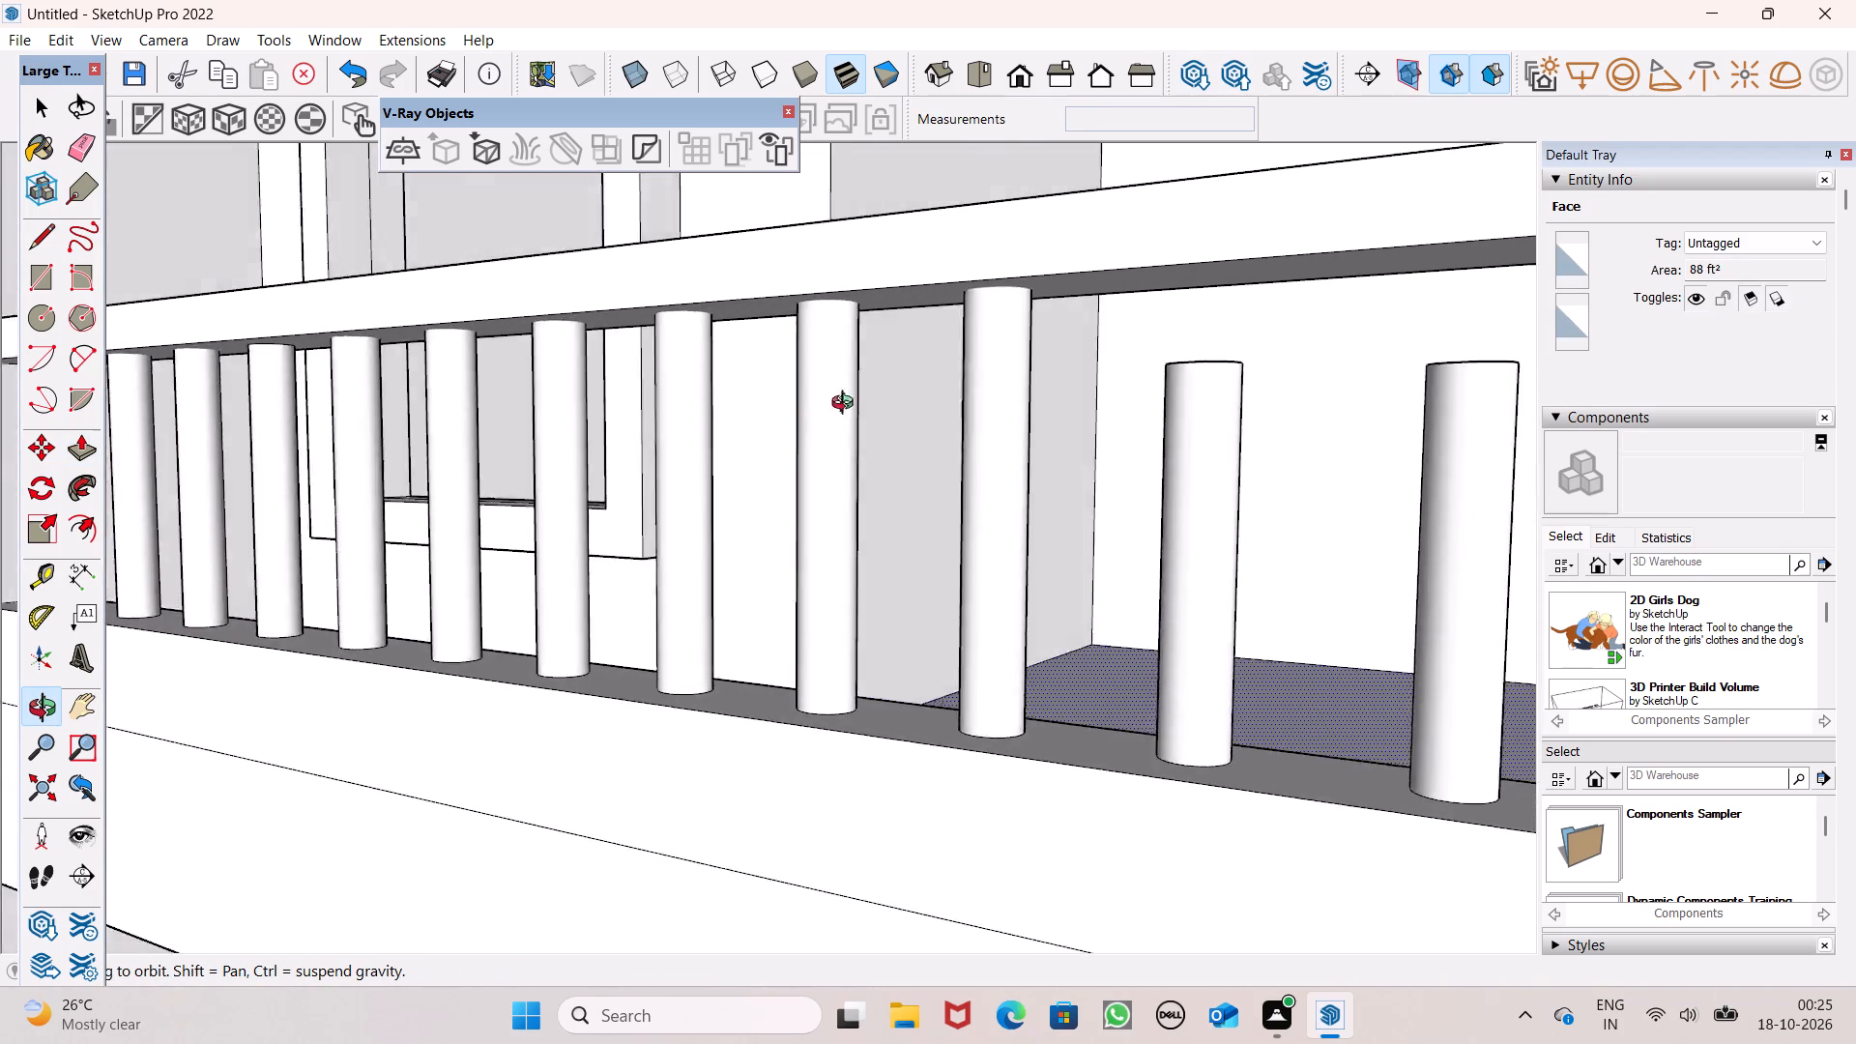
middle_drag(847, 405, 765, 616)
drag(1058, 734, 1063, 720)
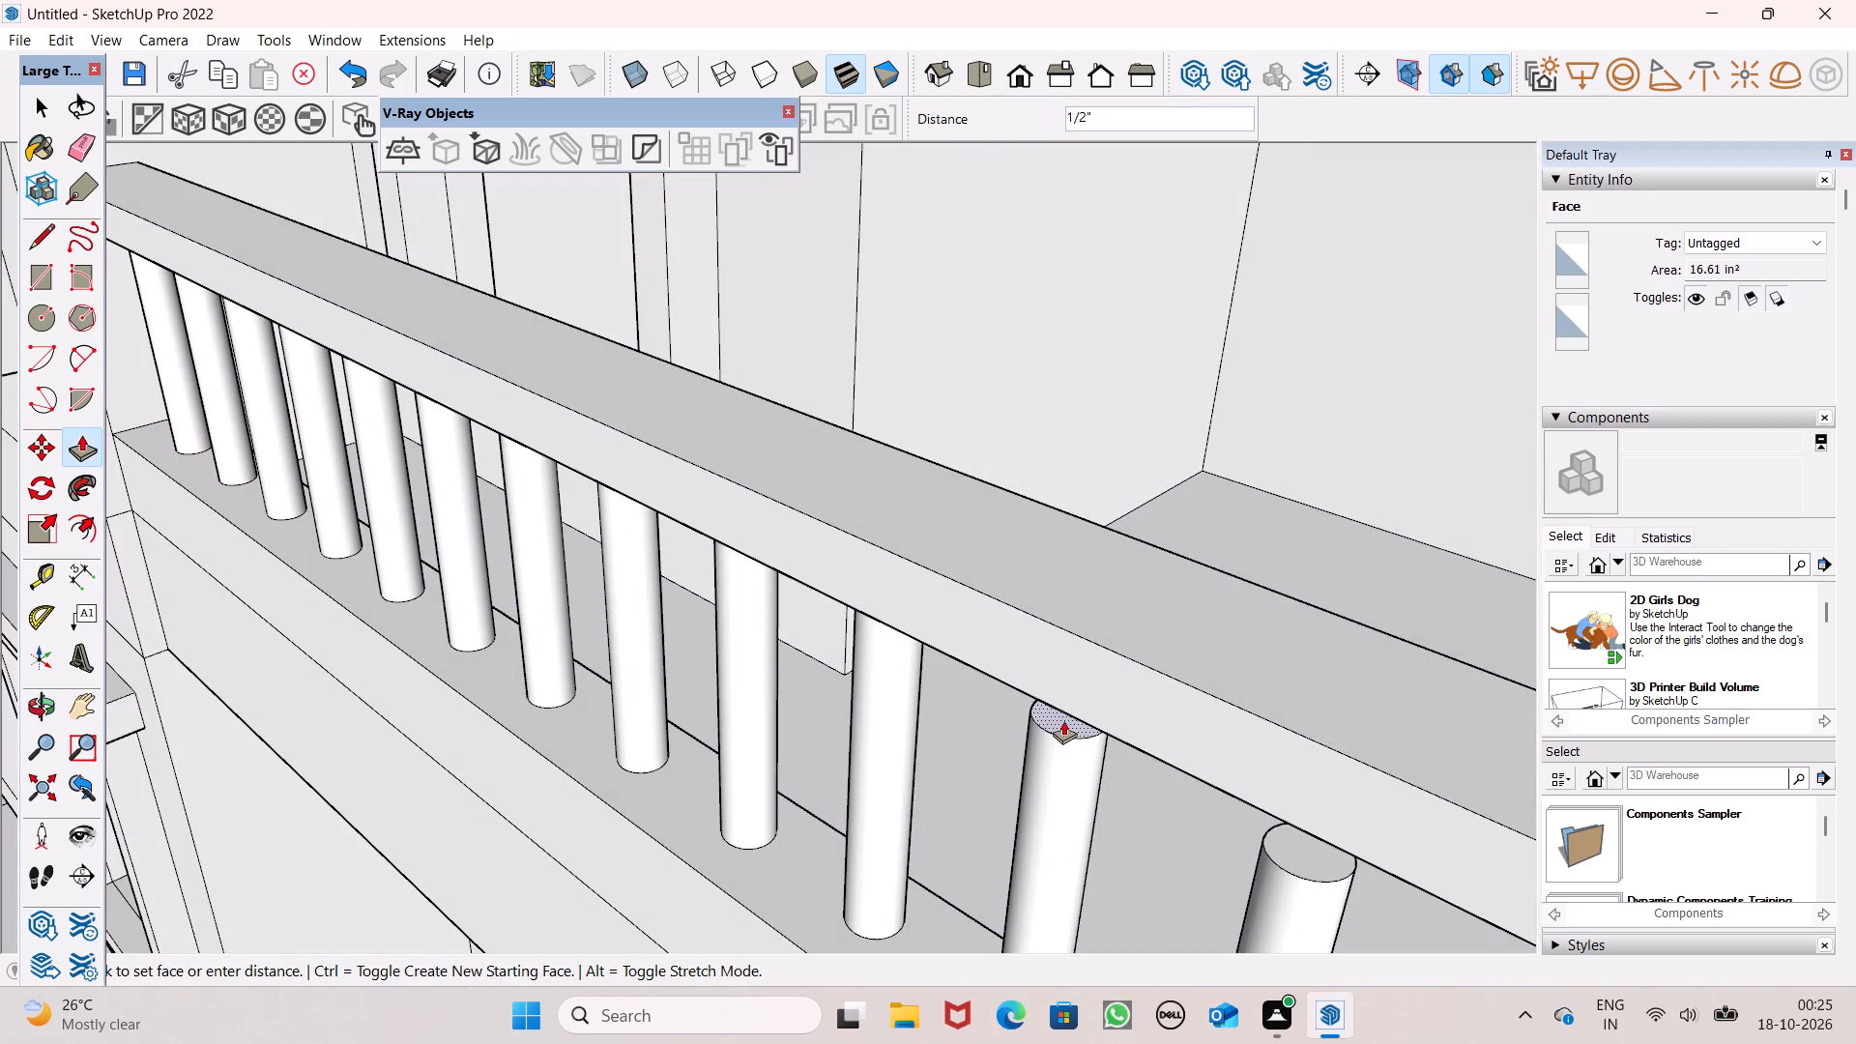
drag(1063, 720, 1077, 681)
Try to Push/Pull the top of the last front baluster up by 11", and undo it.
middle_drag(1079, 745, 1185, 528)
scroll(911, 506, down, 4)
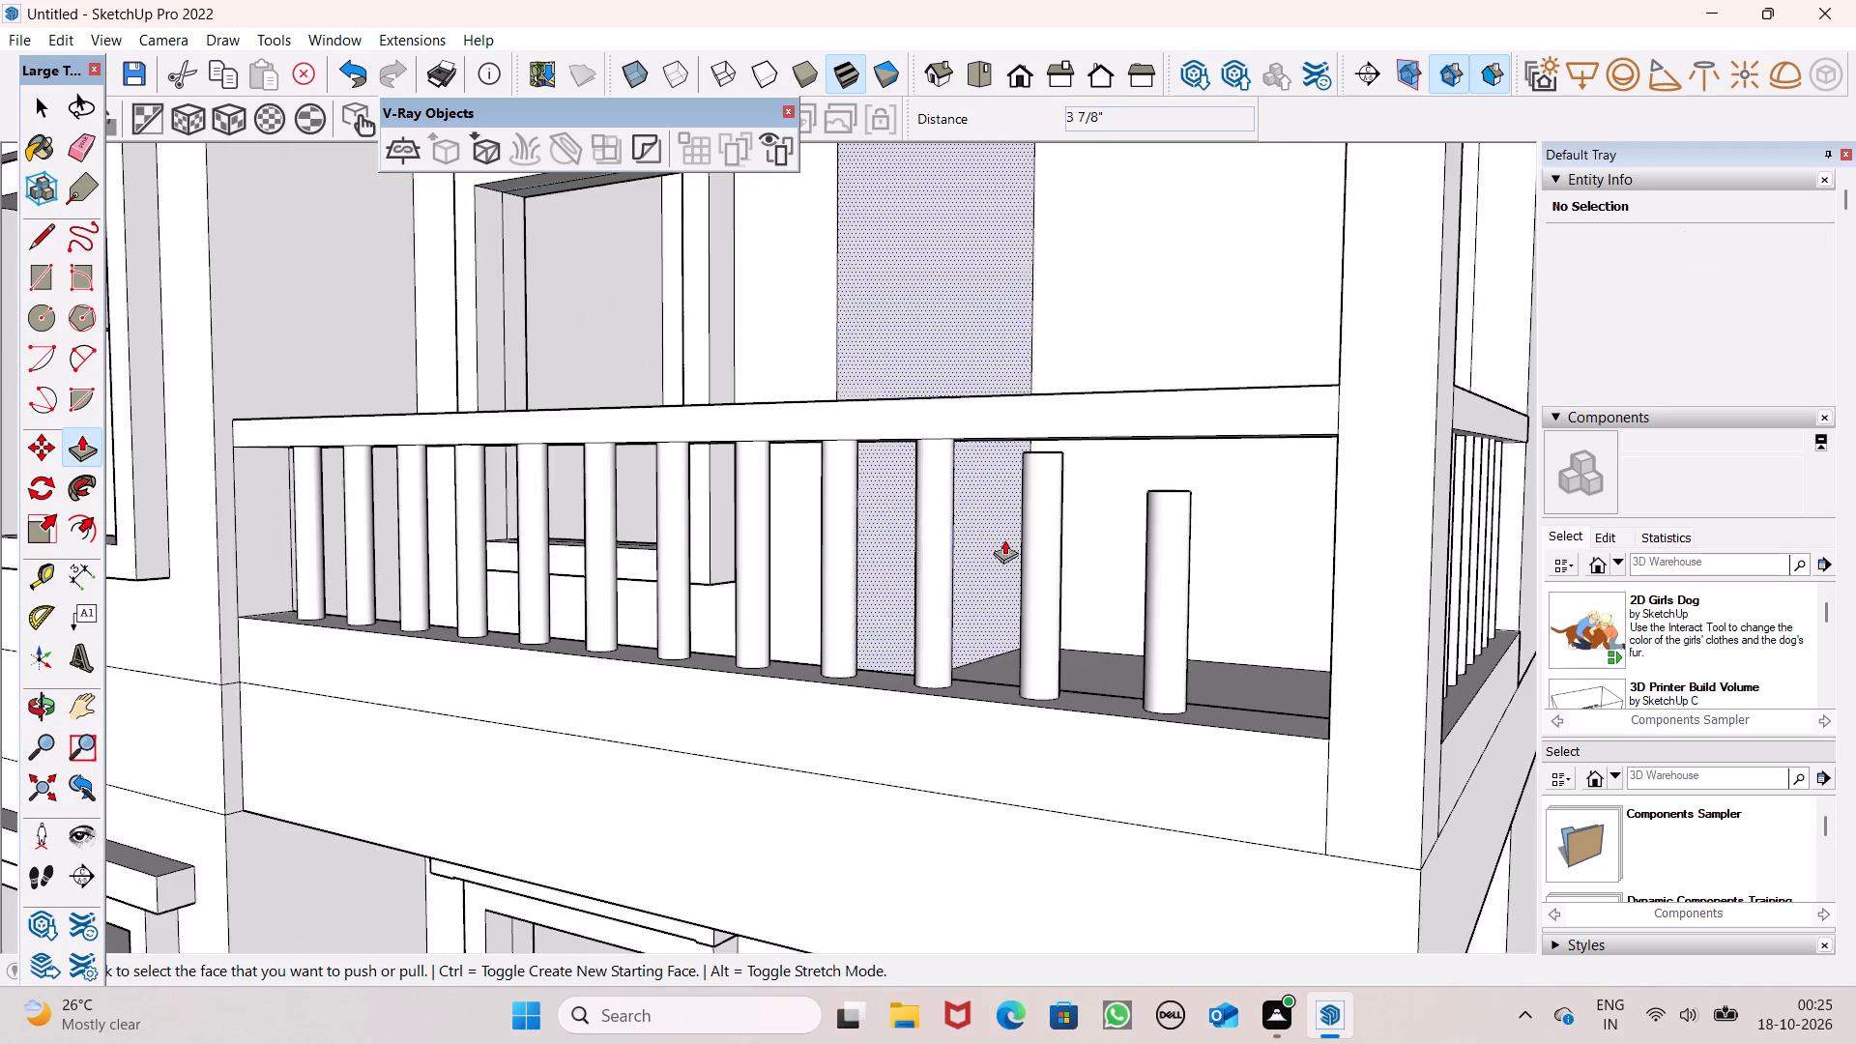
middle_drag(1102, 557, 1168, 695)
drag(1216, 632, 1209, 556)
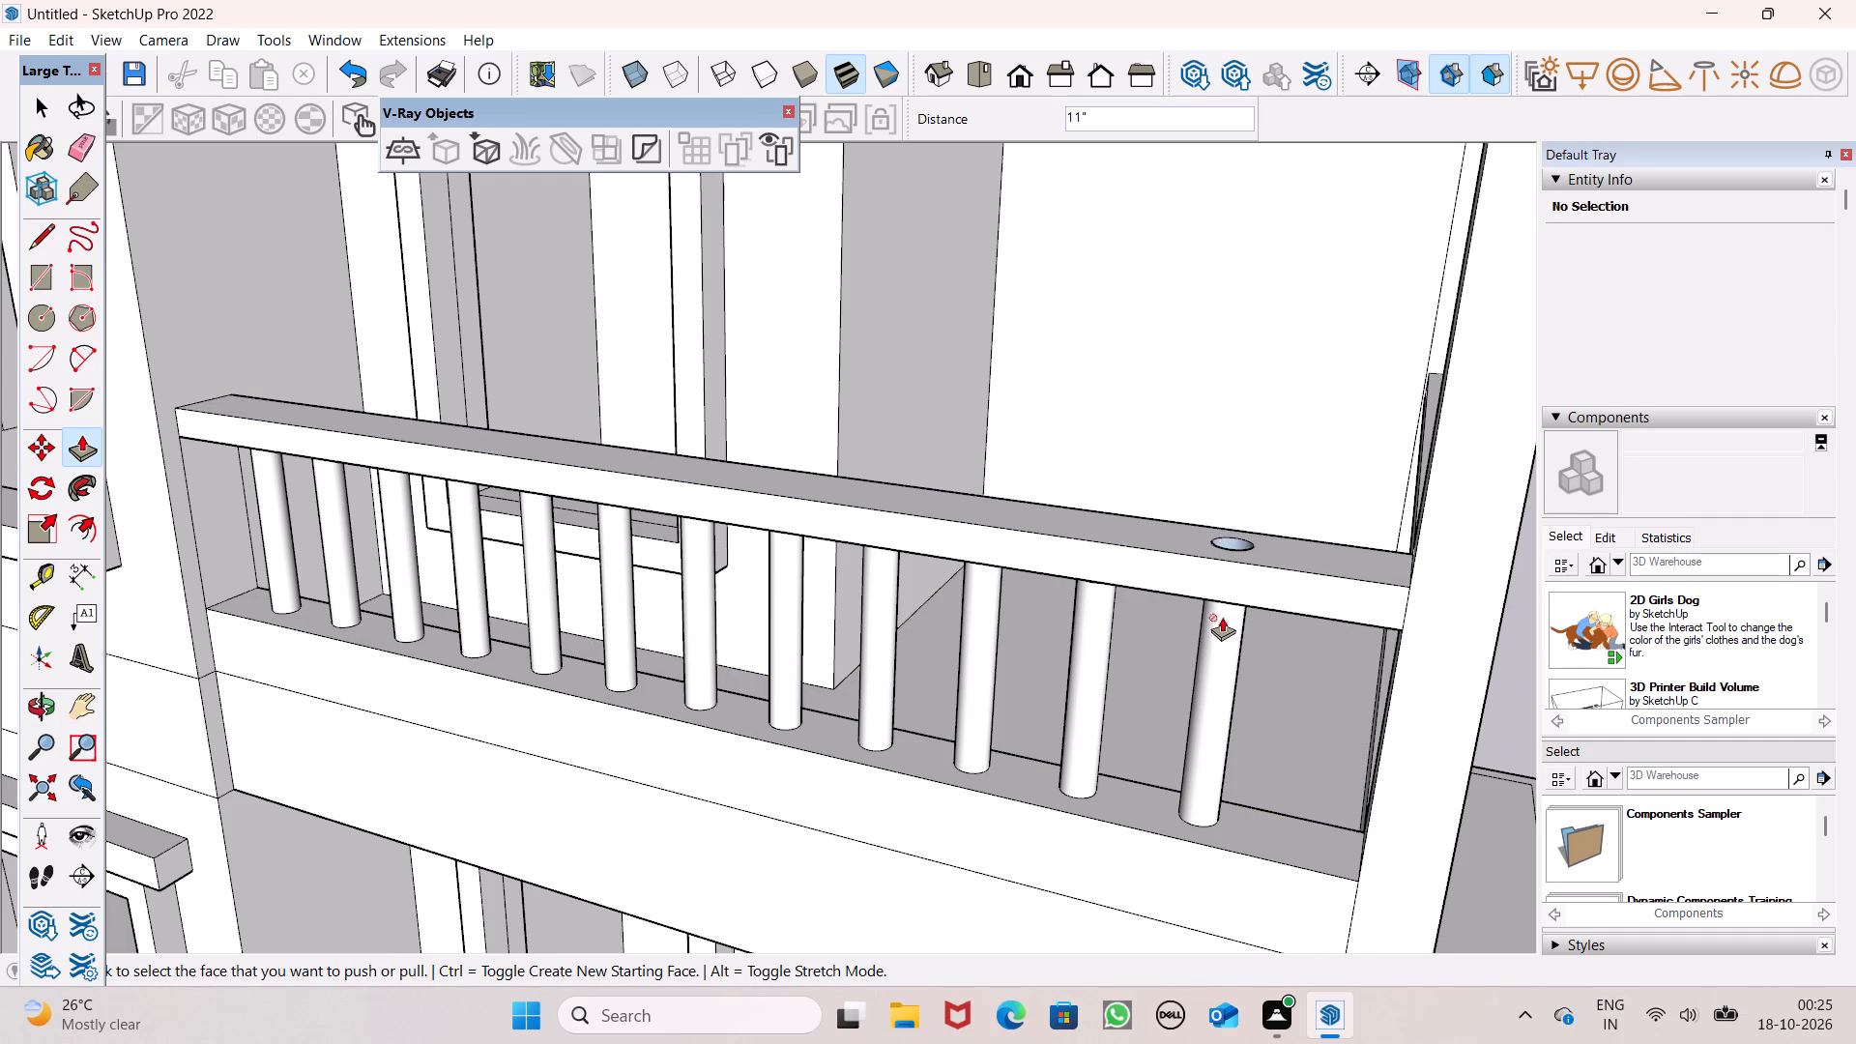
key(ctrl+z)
Push/Pull the eleventh front baluster's top up by about another 1 5/8" into the handrail.
middle_drag(1254, 617, 1162, 508)
scroll(1063, 486, up, 4)
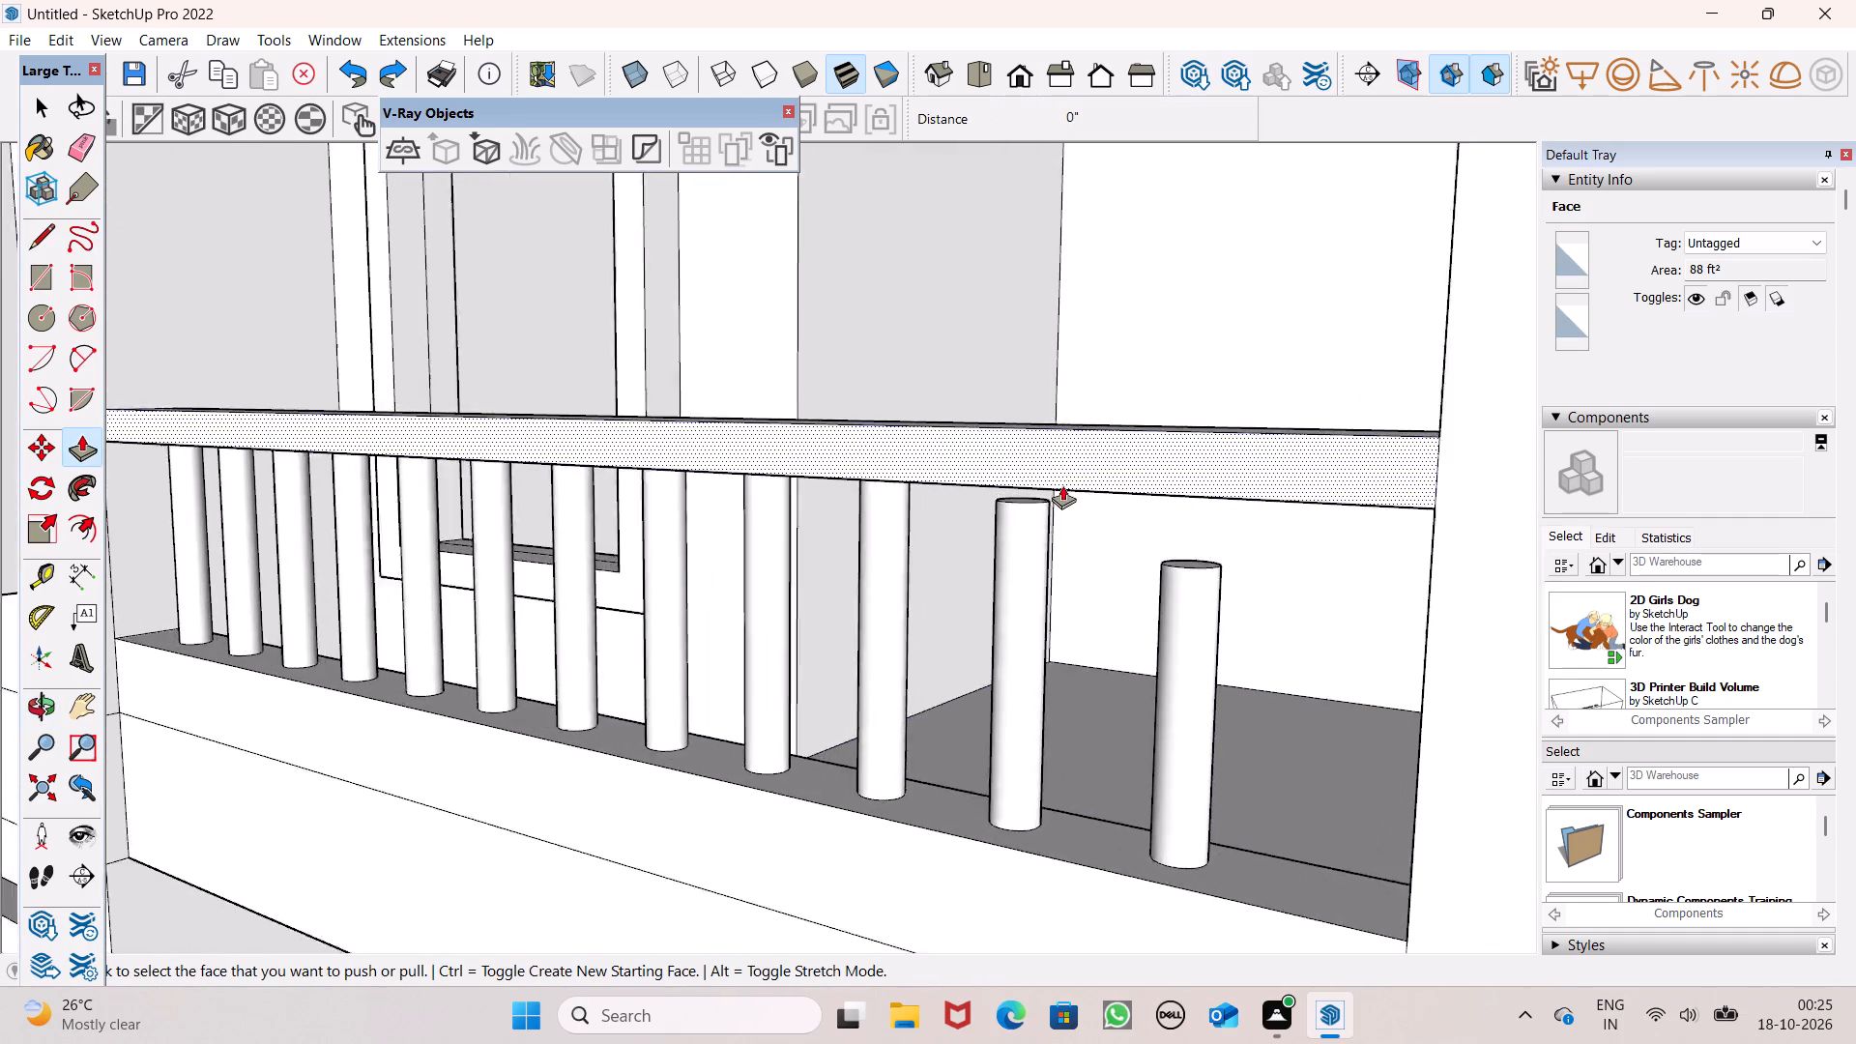
scroll(1062, 485, up, 5)
drag(997, 520, 1000, 469)
Push/Pull the top of the last front baluster, beside the corner column, up by about 6 1/8" into the handrail.
scroll(880, 410, down, 4)
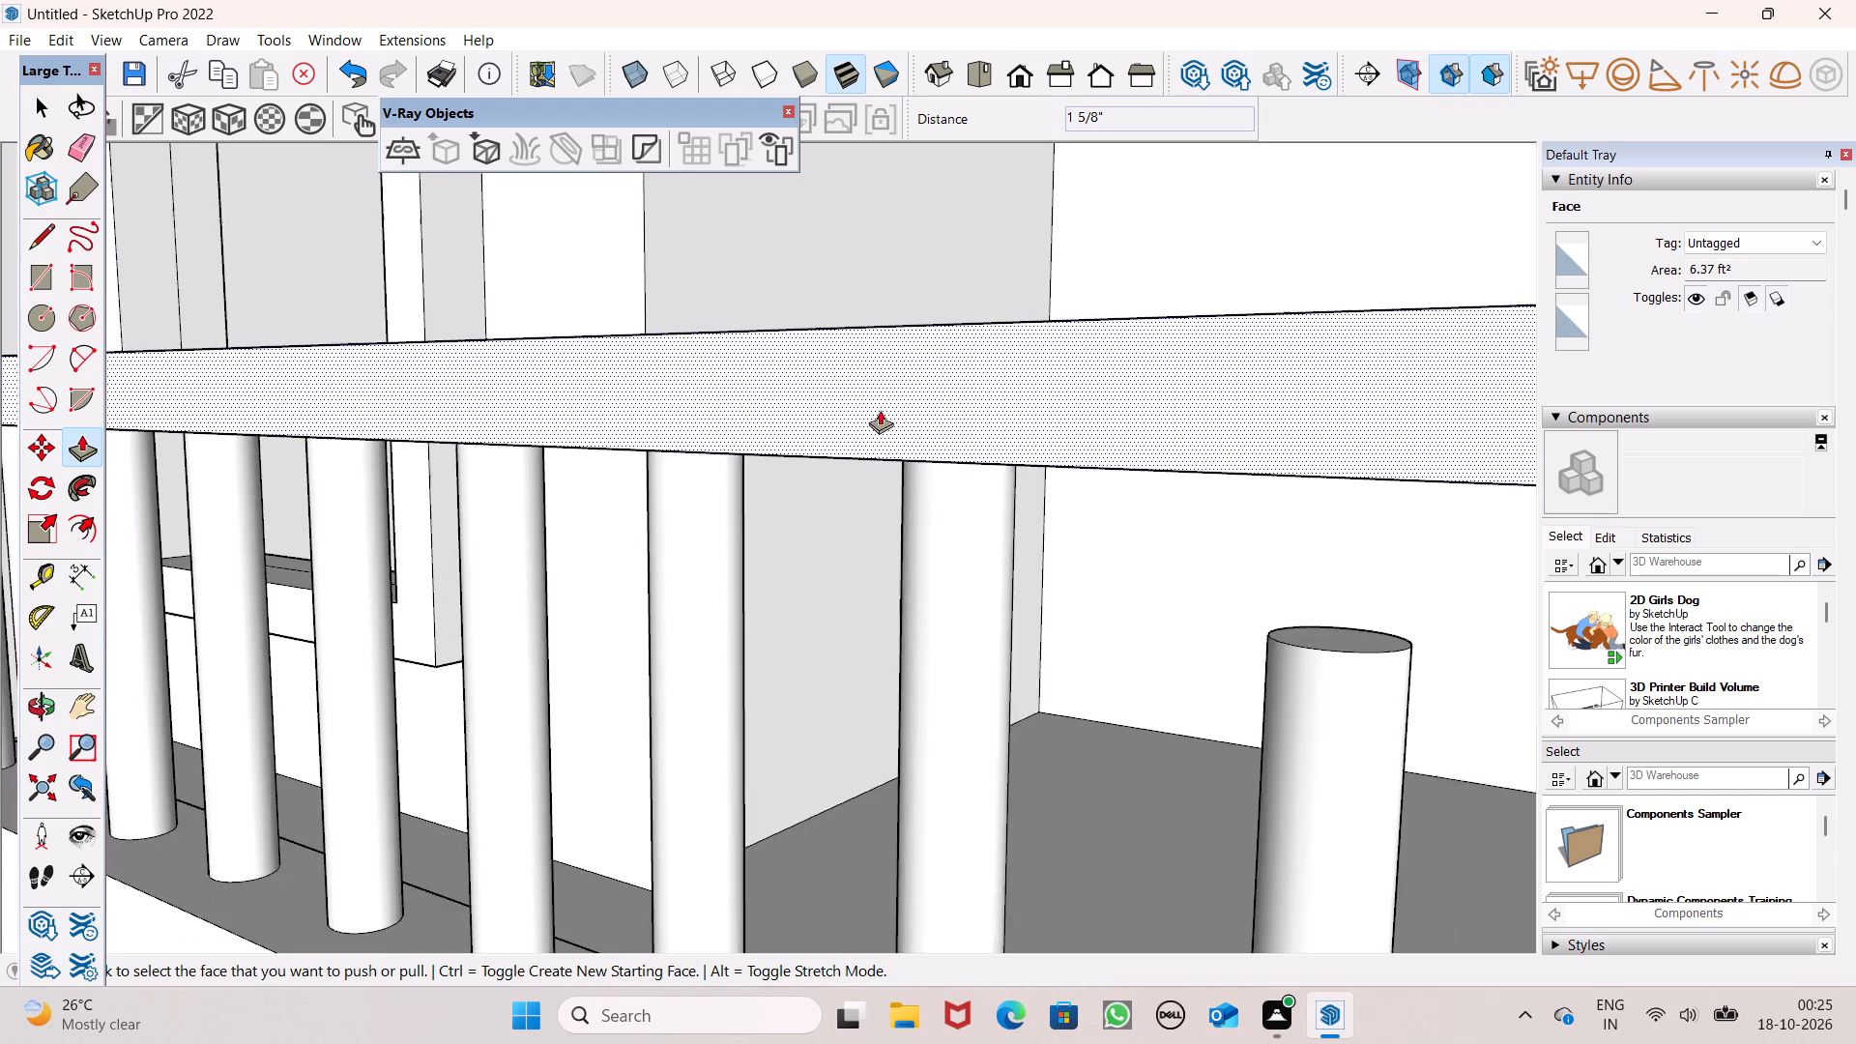
middle_drag(952, 458, 967, 454)
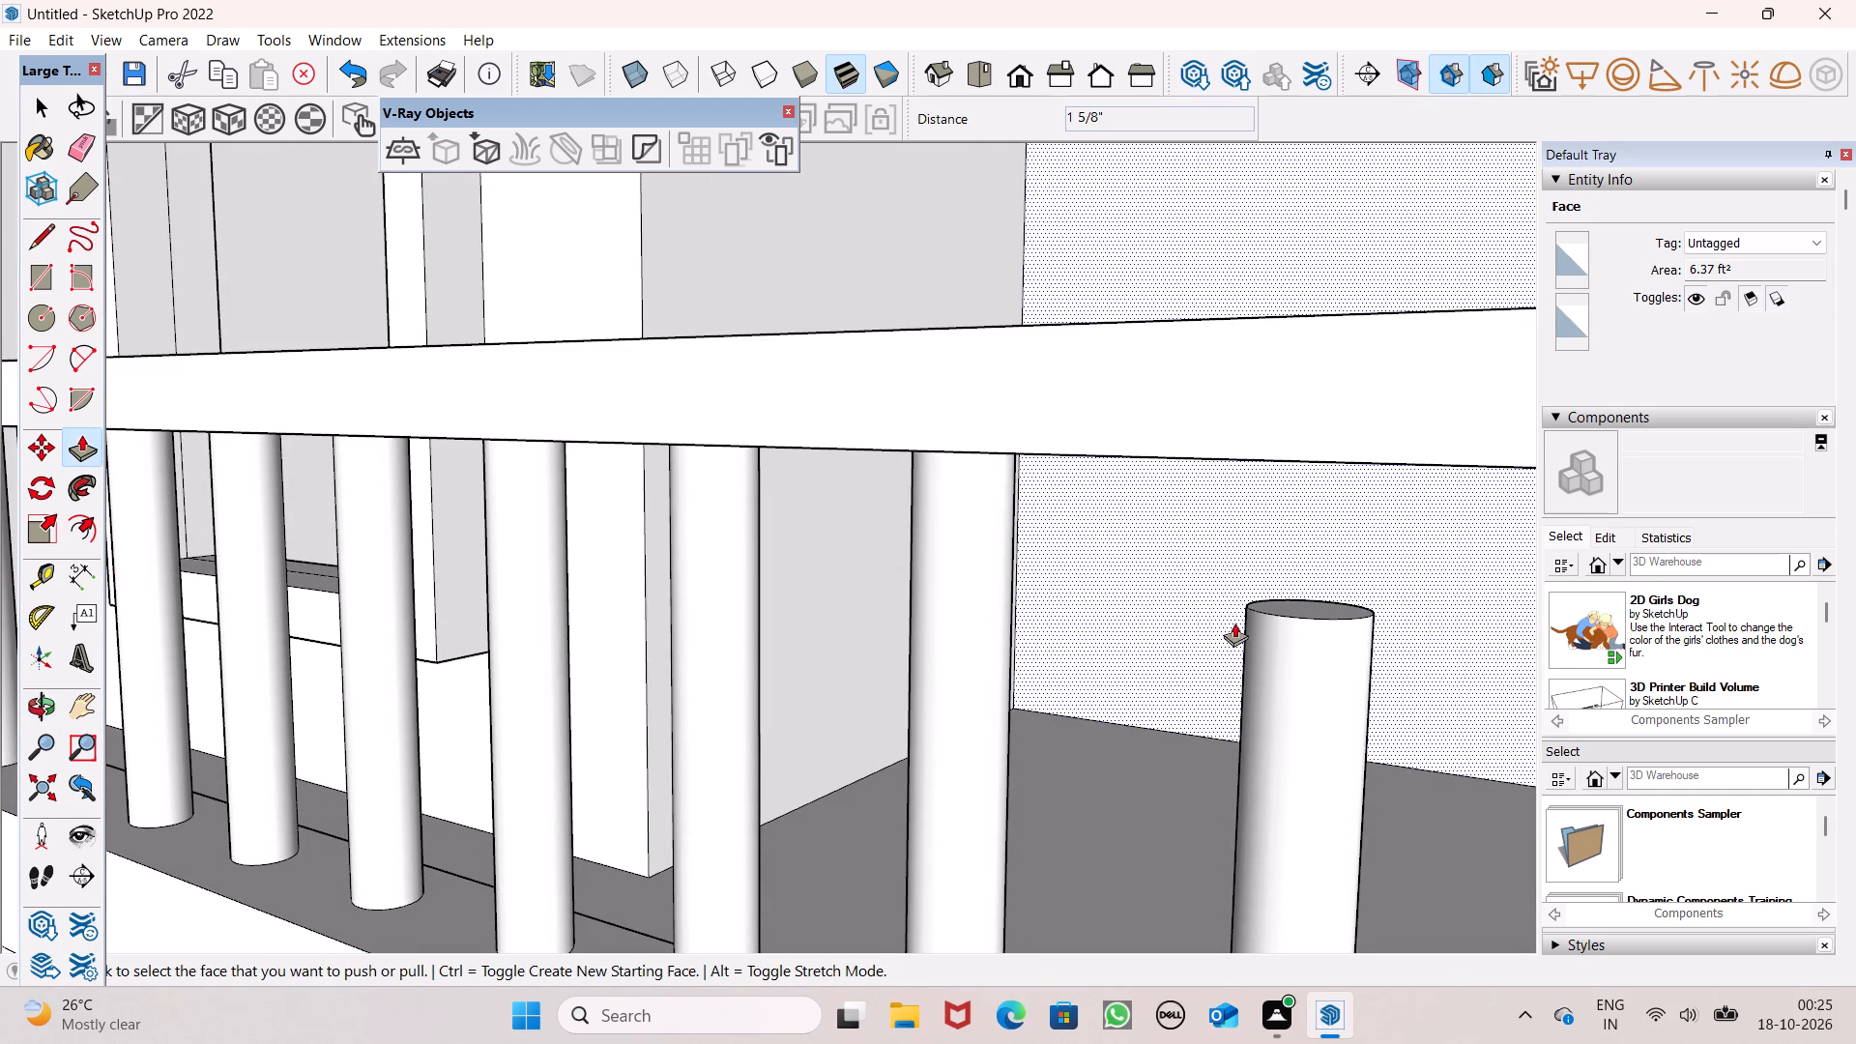
scroll(989, 492, down, 1)
middle_drag(1088, 571, 1161, 663)
scroll(872, 481, down, 3)
middle_drag(1351, 666, 1331, 568)
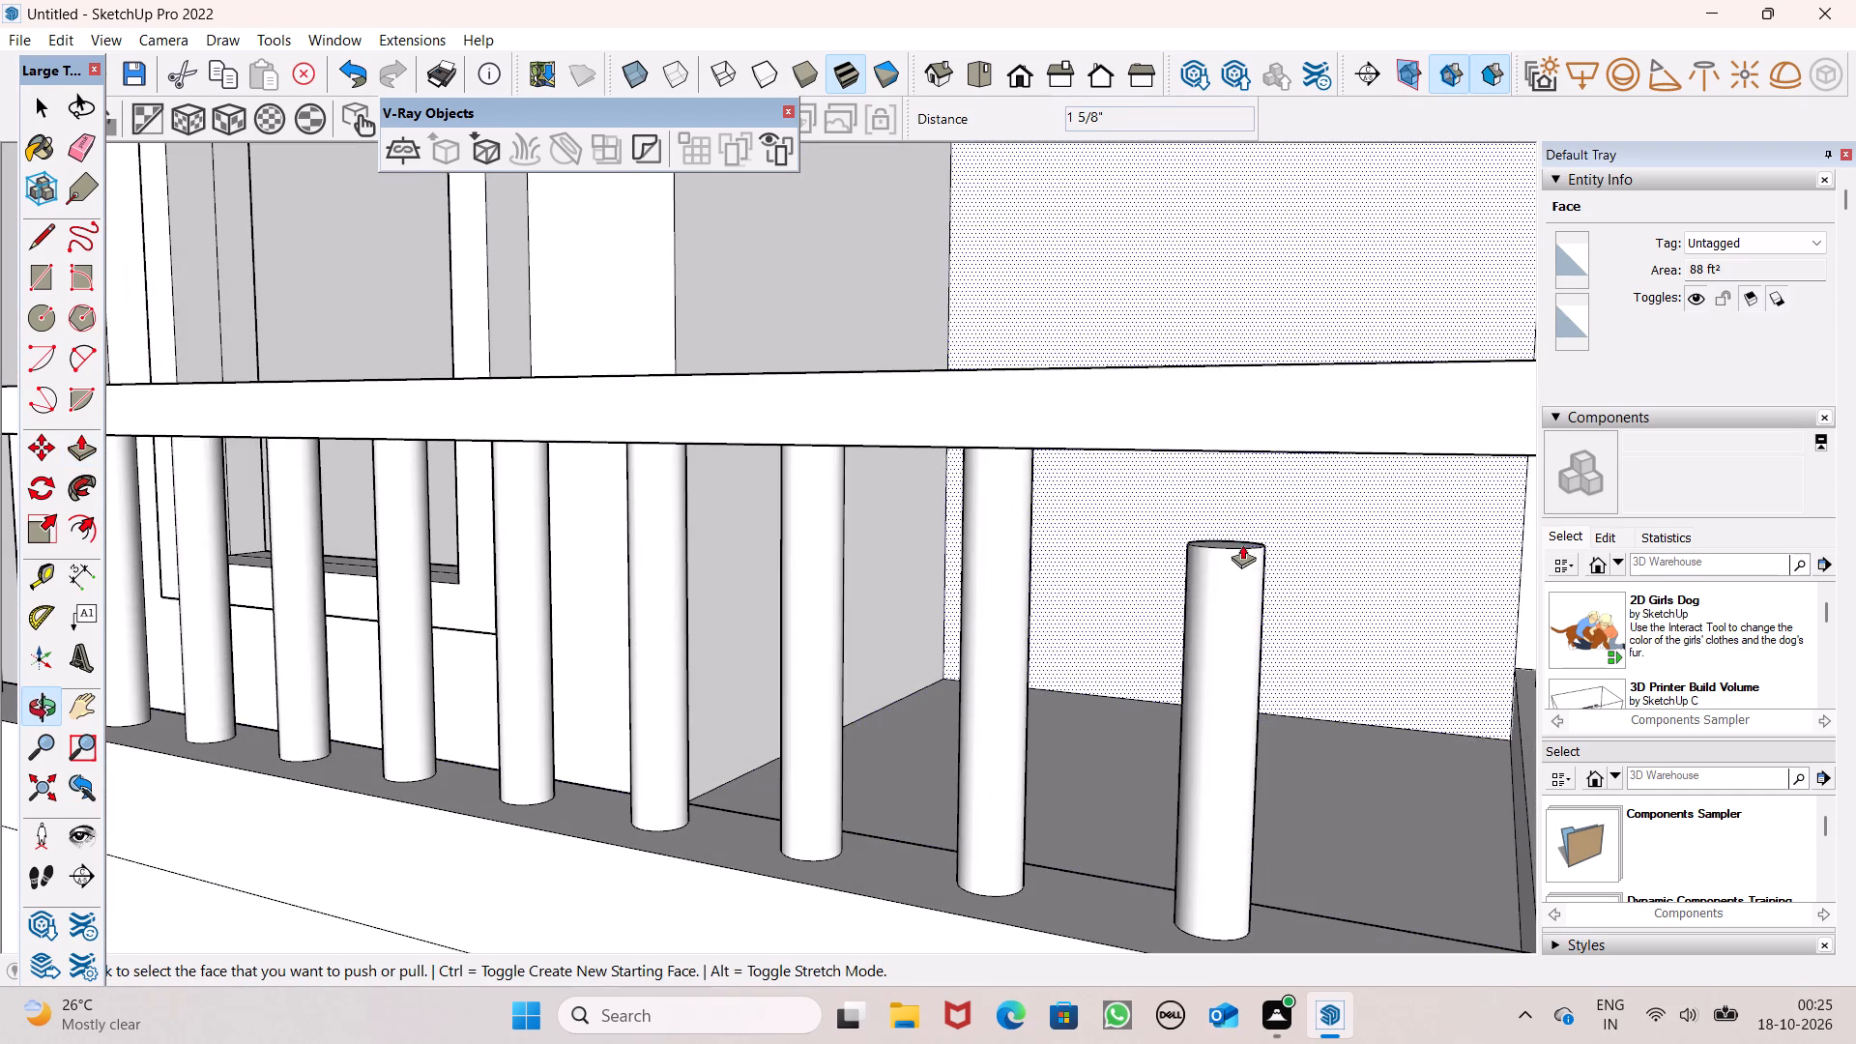
middle_drag(1232, 570, 1251, 665)
drag(1237, 629, 1241, 556)
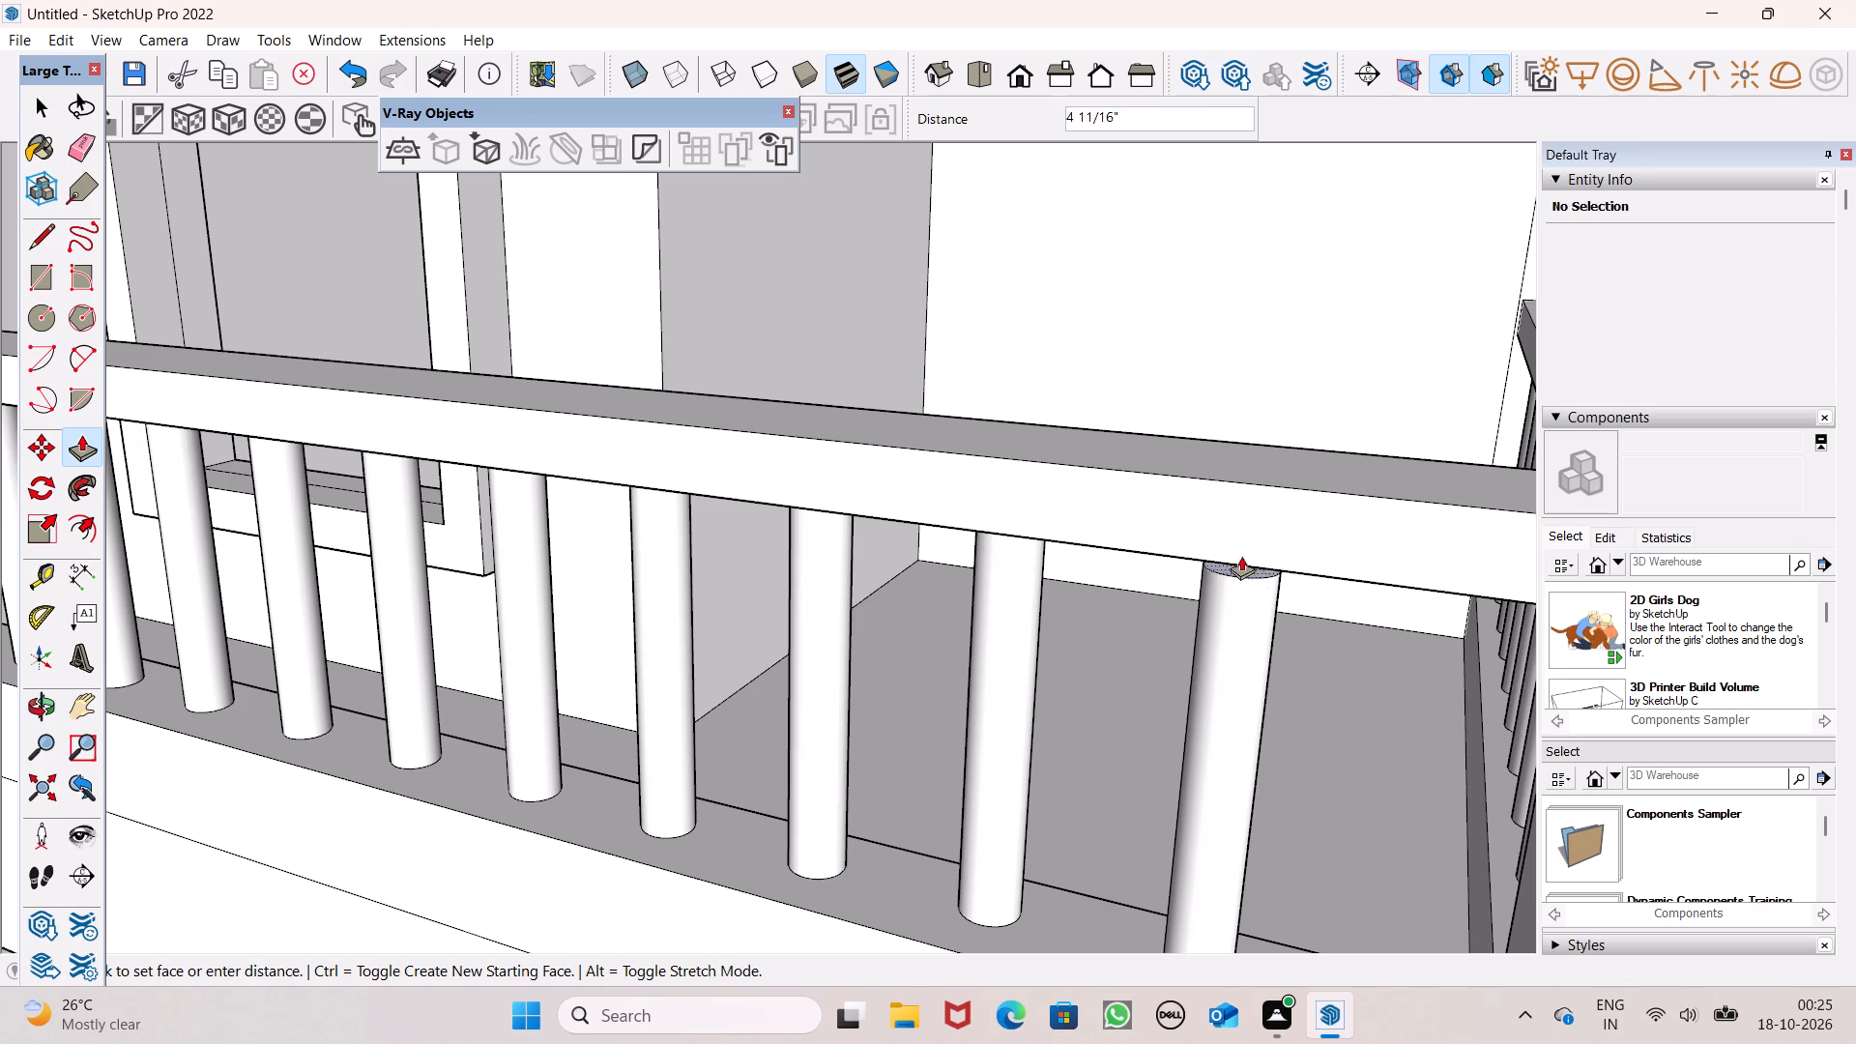
drag(1241, 556, 1242, 537)
Check the front railing's baluster tops from below and look over the railings across the whole facade.
middle_drag(1198, 598, 1171, 397)
scroll(1125, 312, down, 6)
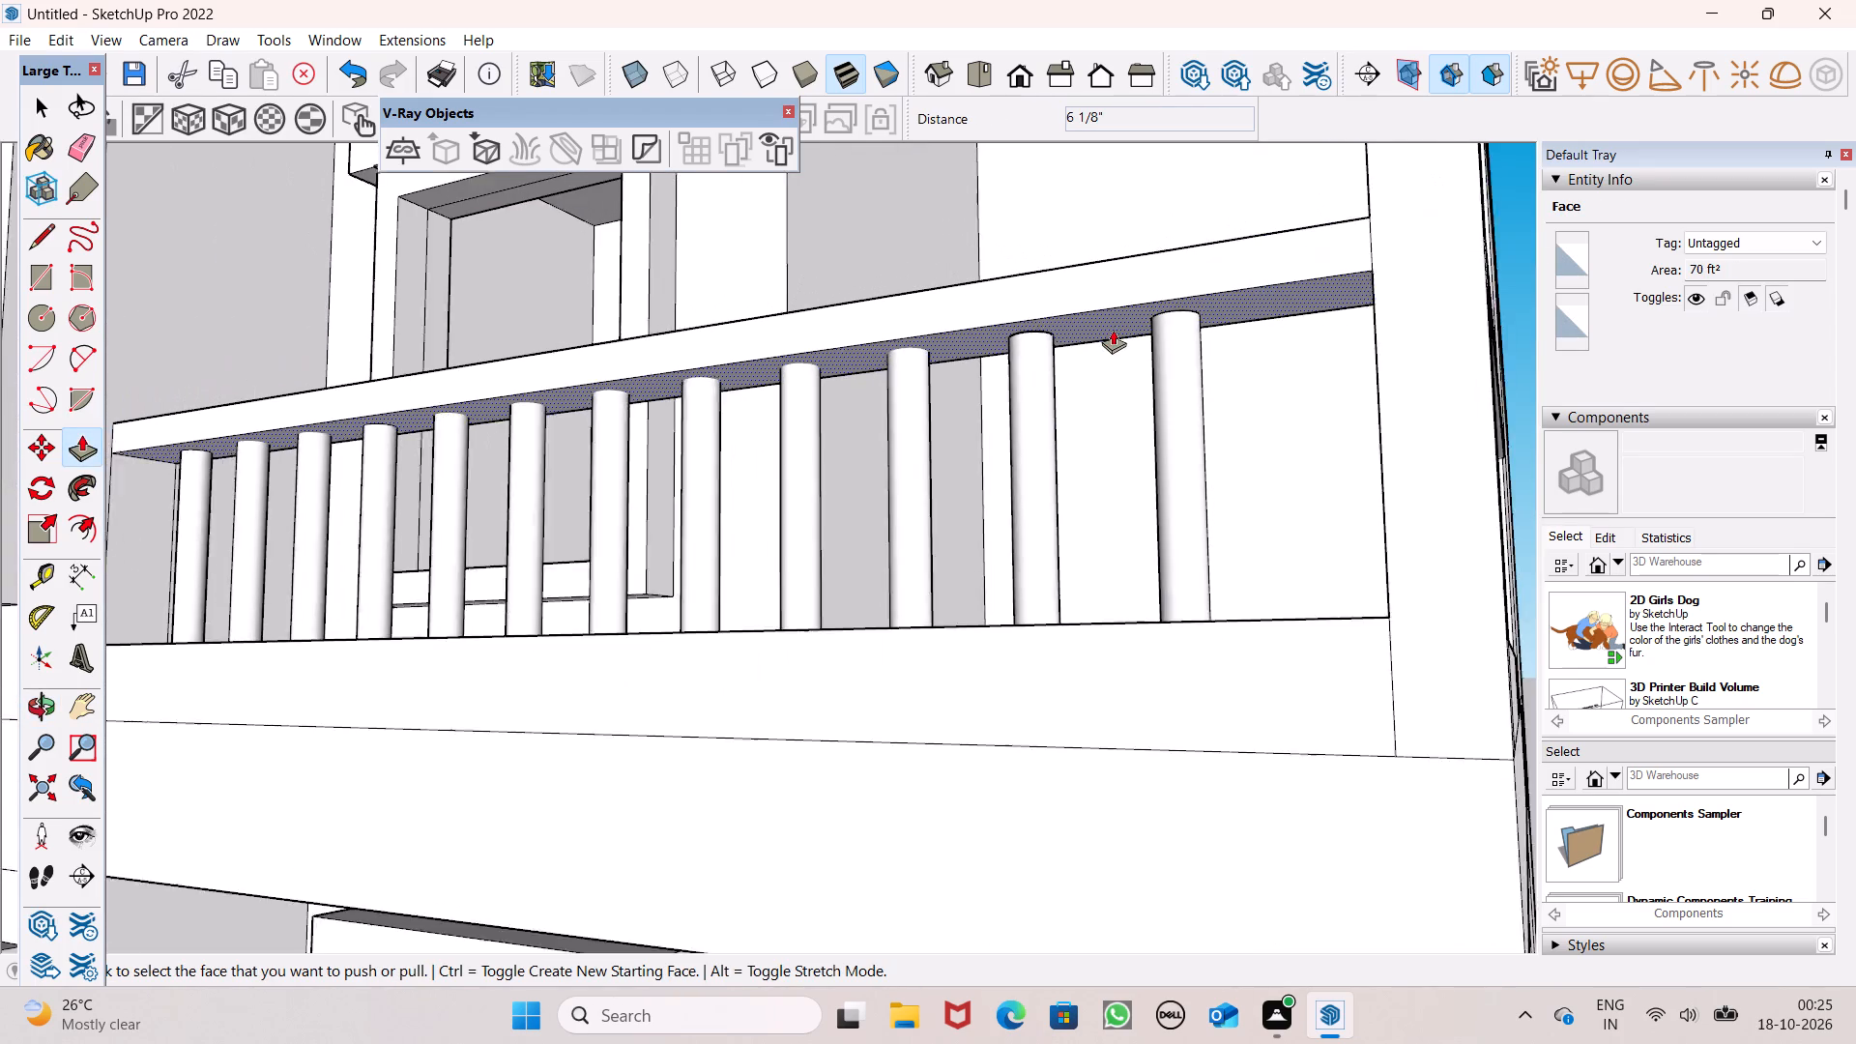
scroll(1128, 438, down, 5)
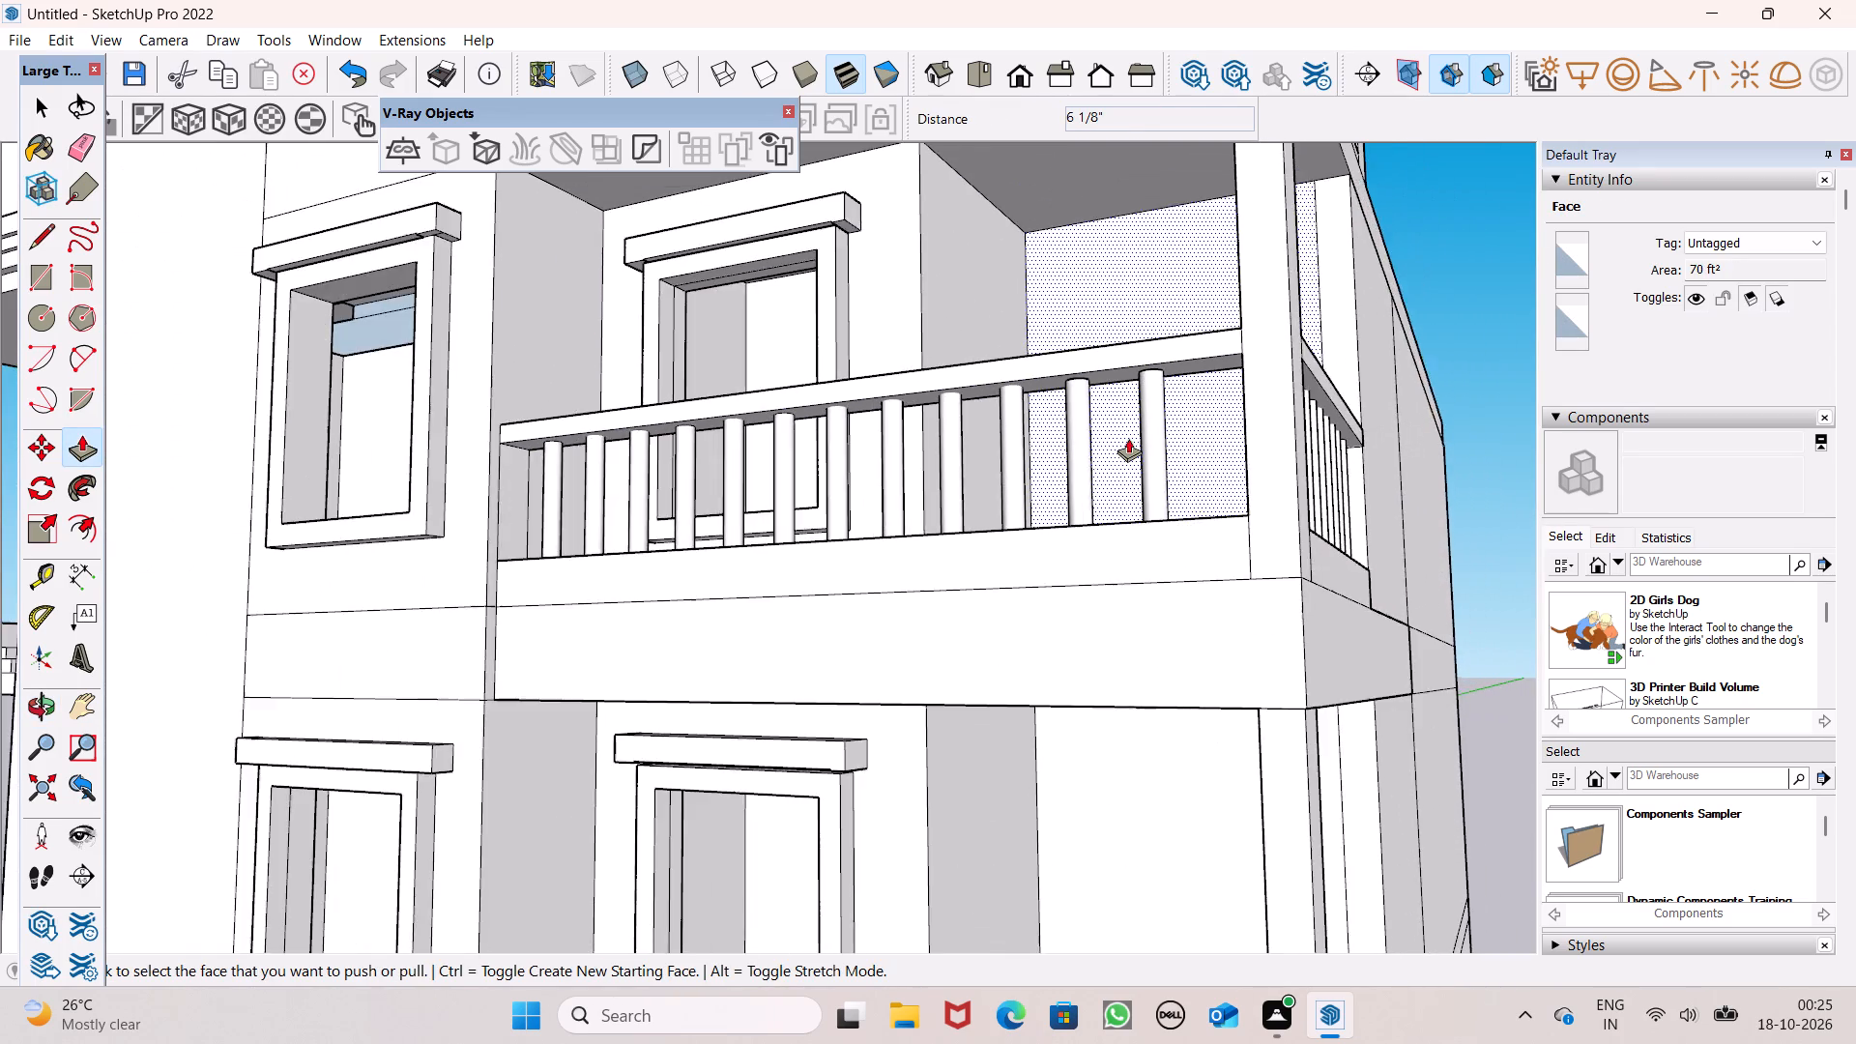
scroll(1137, 447, down, 10)
middle_drag(1149, 516, 1346, 743)
scroll(1345, 700, down, 3)
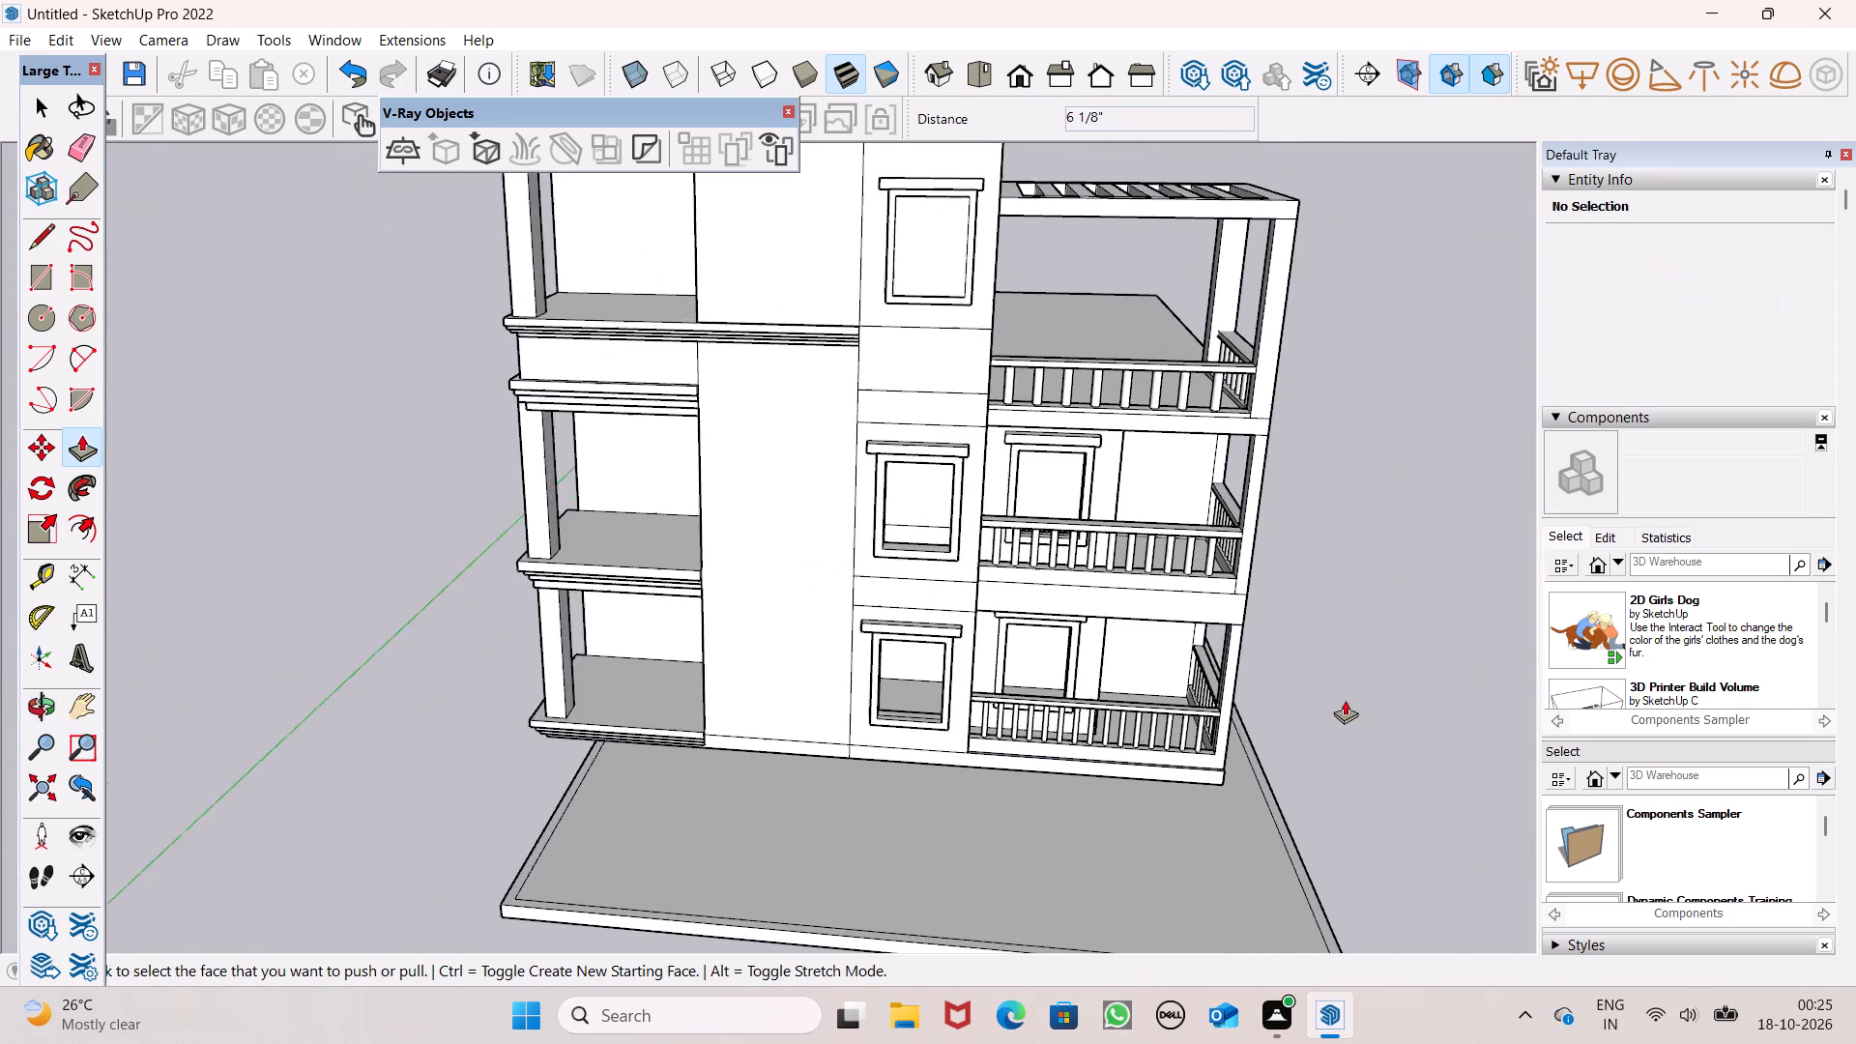
Erase the horizontal floor lines on the projecting block's side wall, just below the upper cornice.
scroll(1345, 700, down, 2)
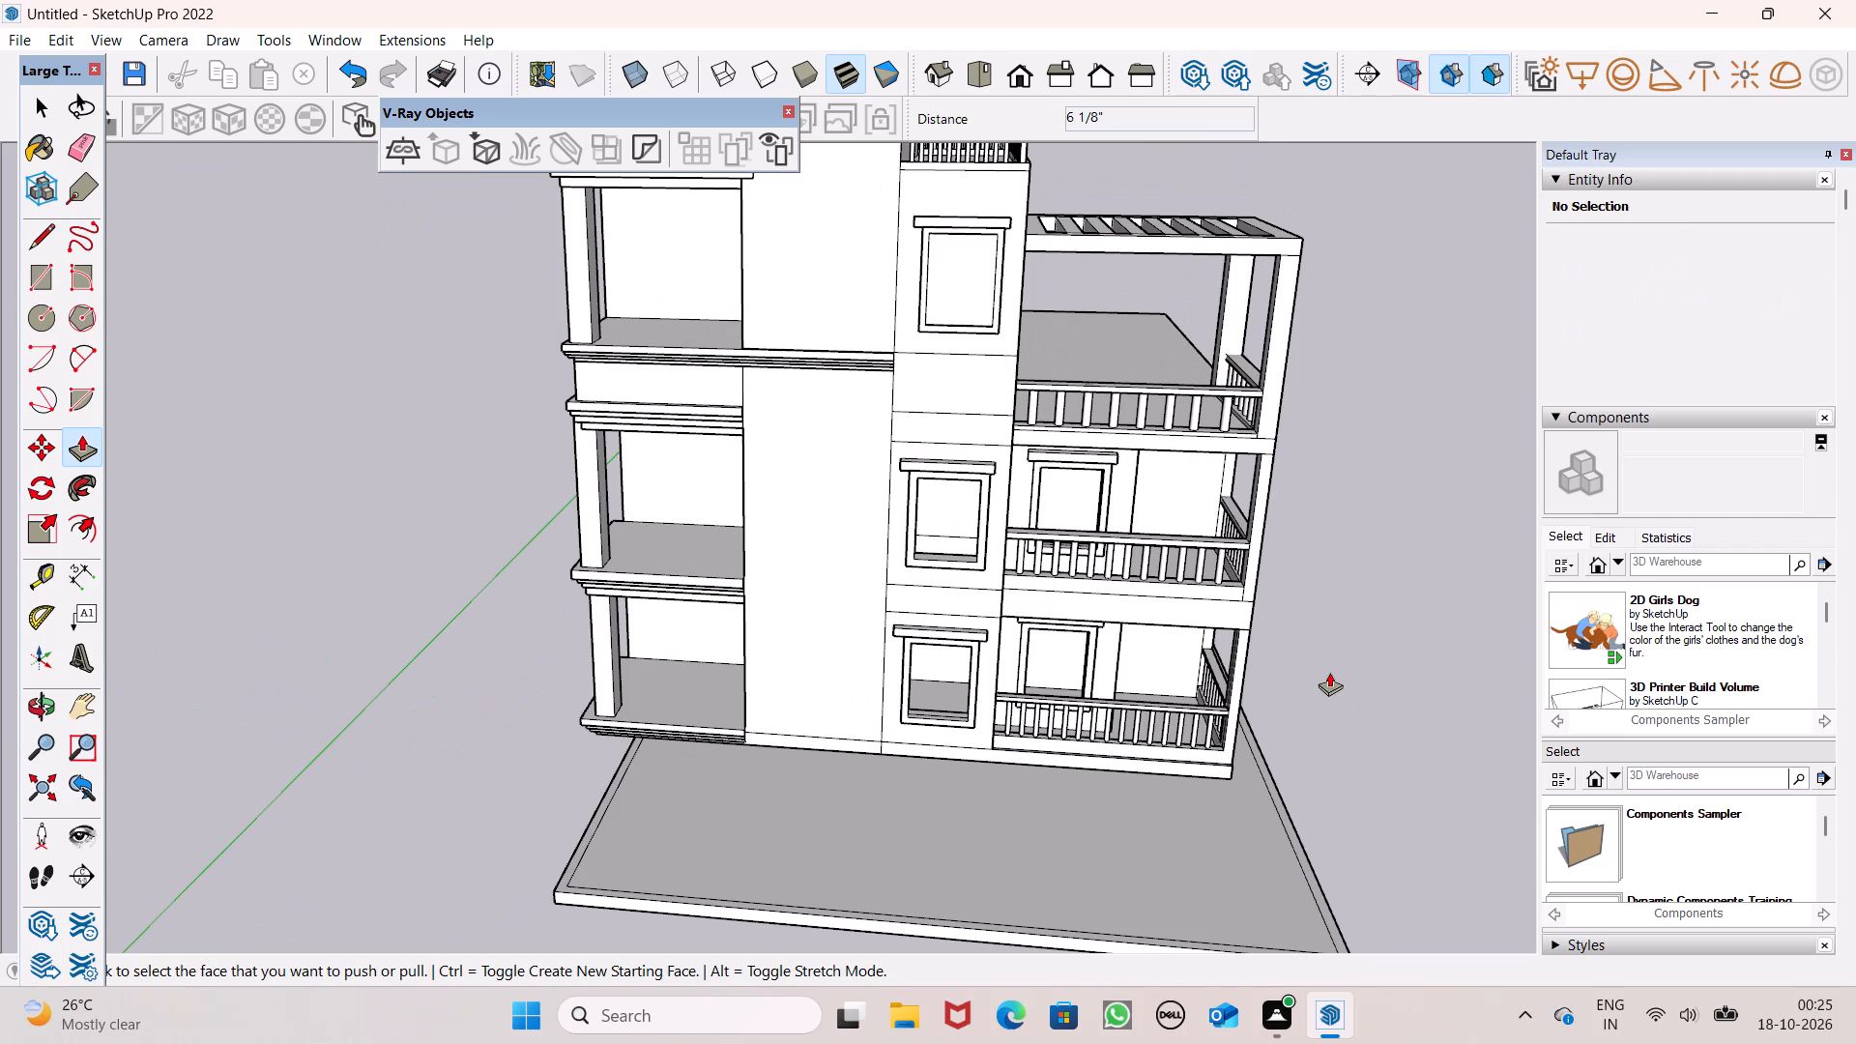
scroll(1159, 589, down, 4)
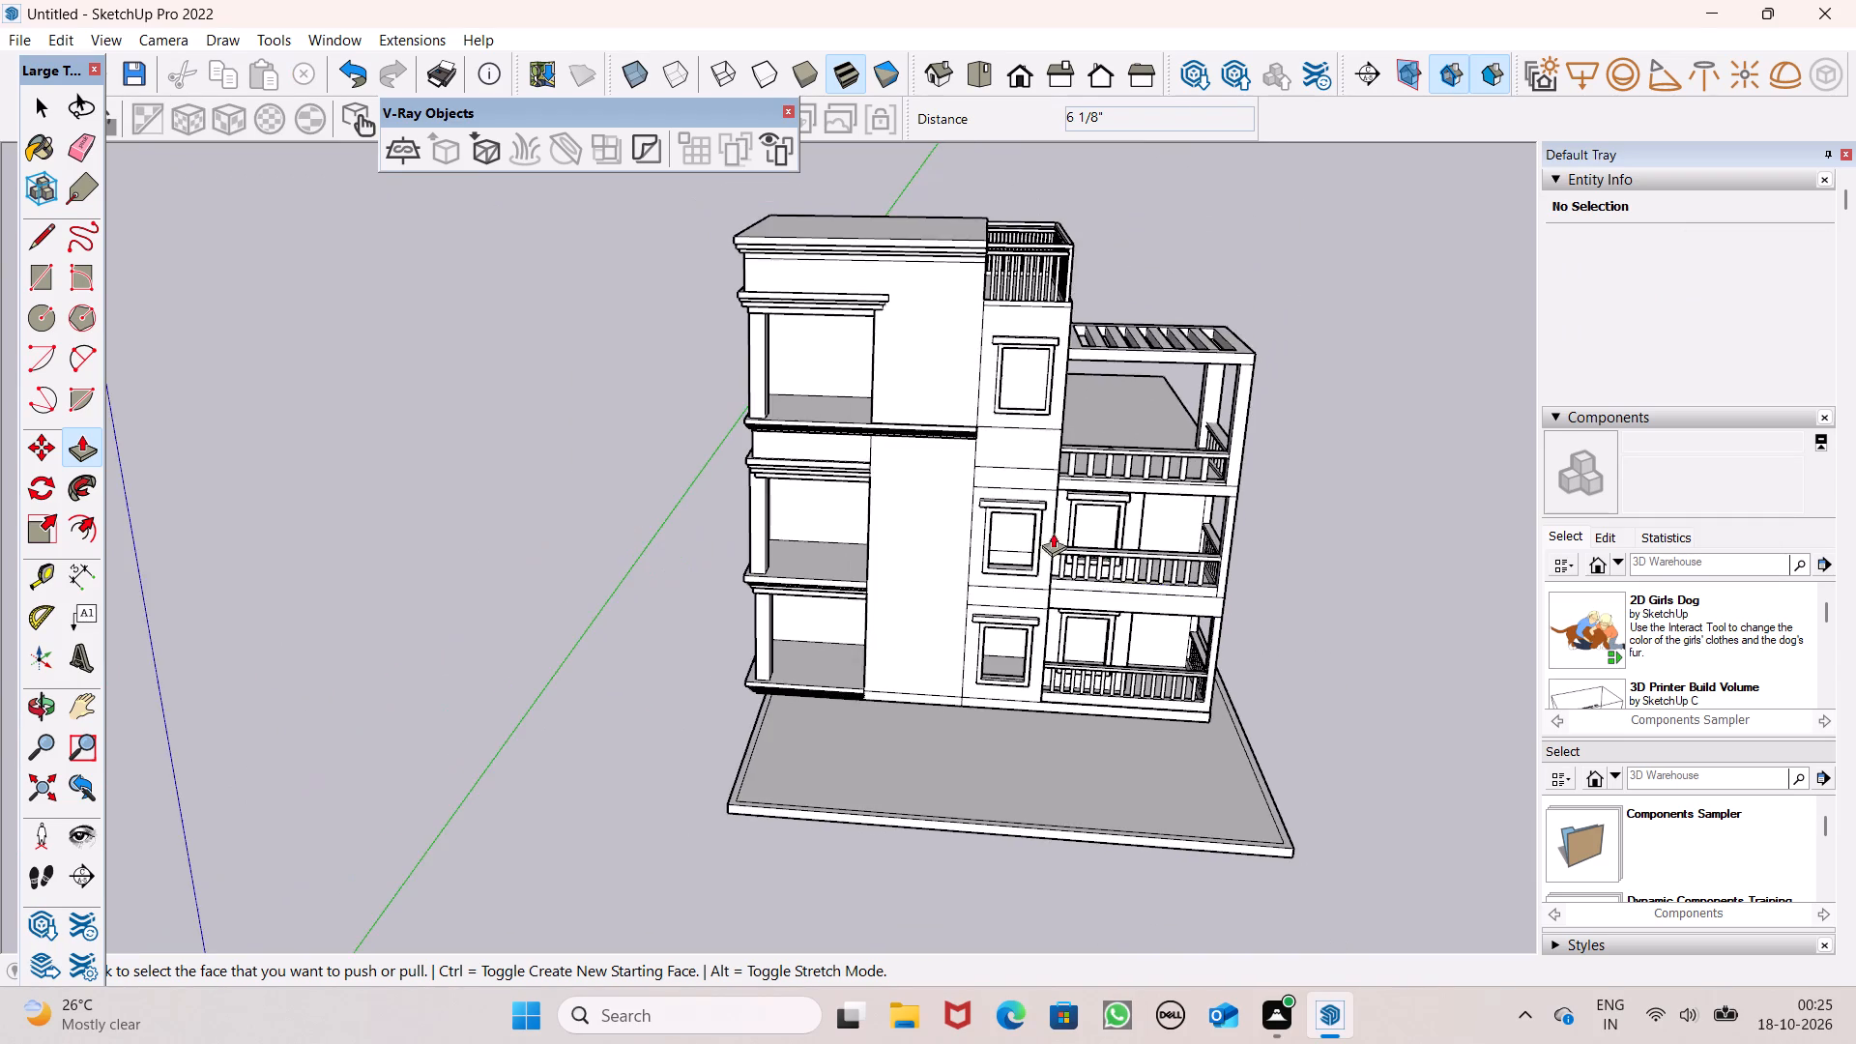
middle_drag(1059, 508, 1174, 286)
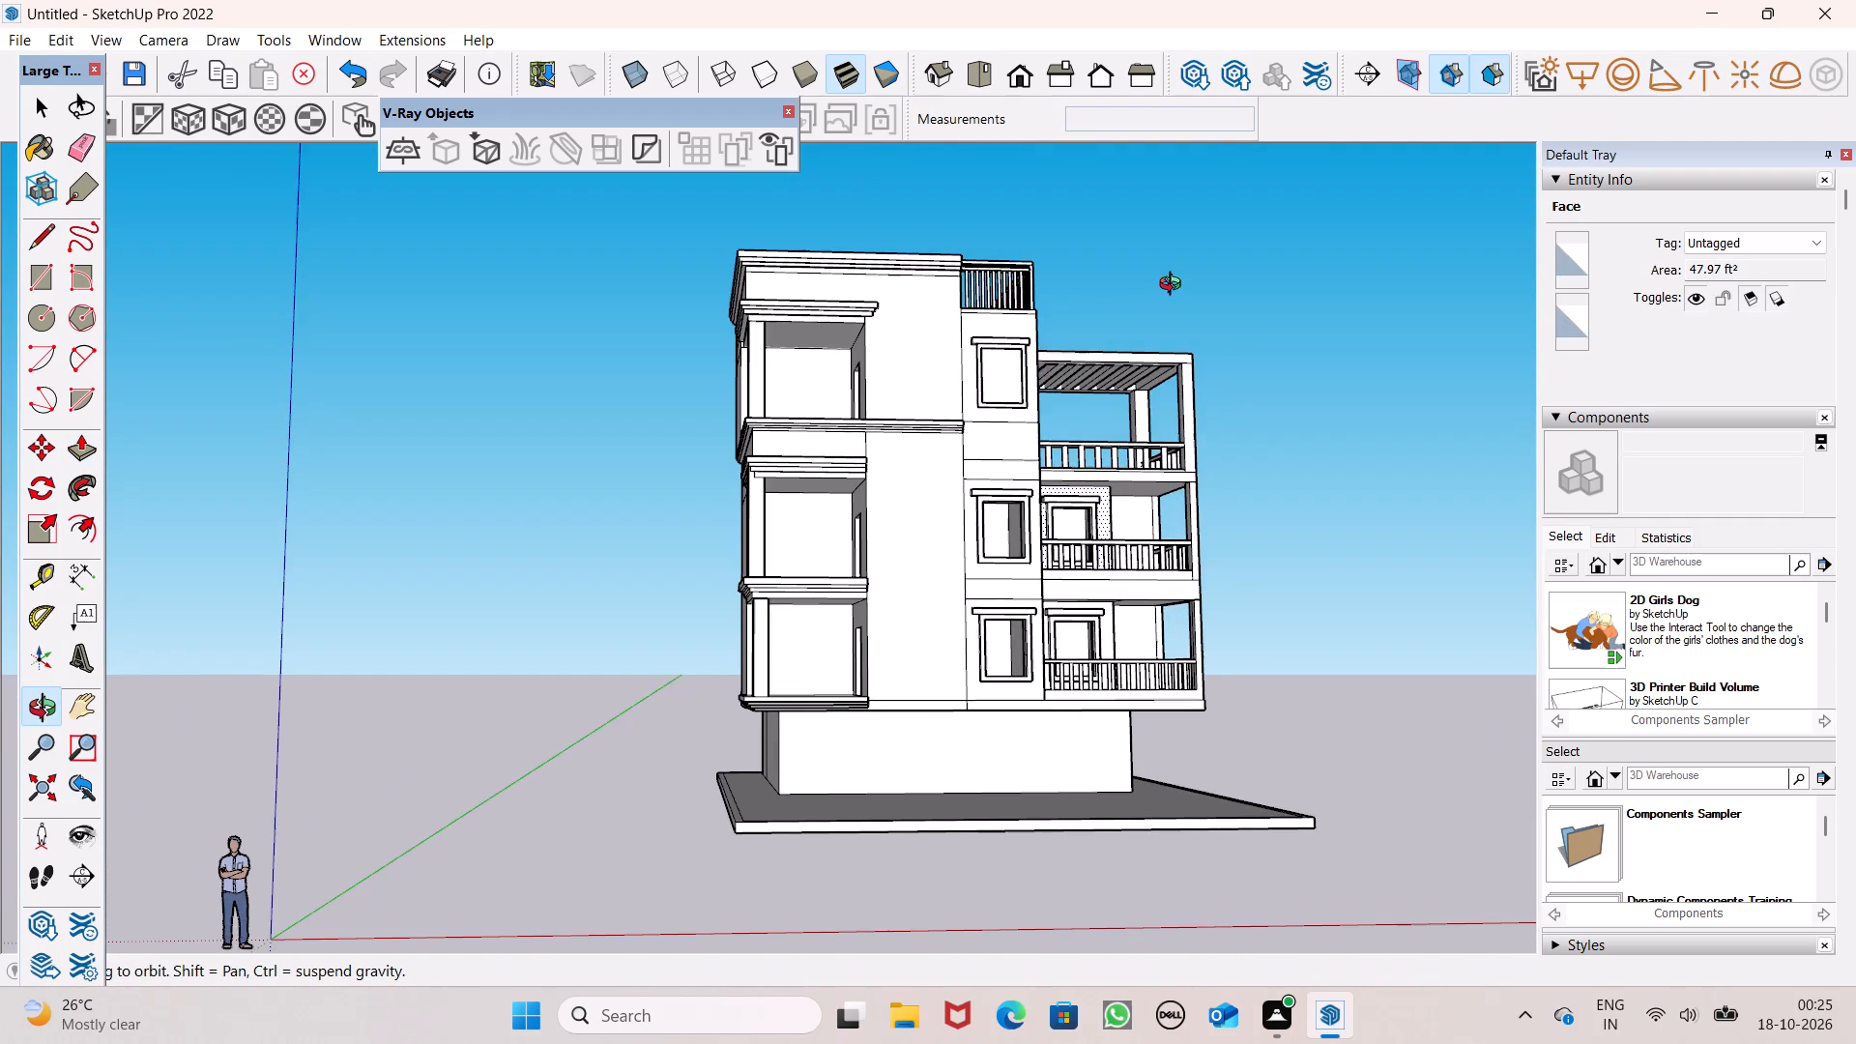
middle_drag(1174, 286, 1438, 321)
scroll(919, 420, up, 1)
middle_drag(920, 417, 939, 408)
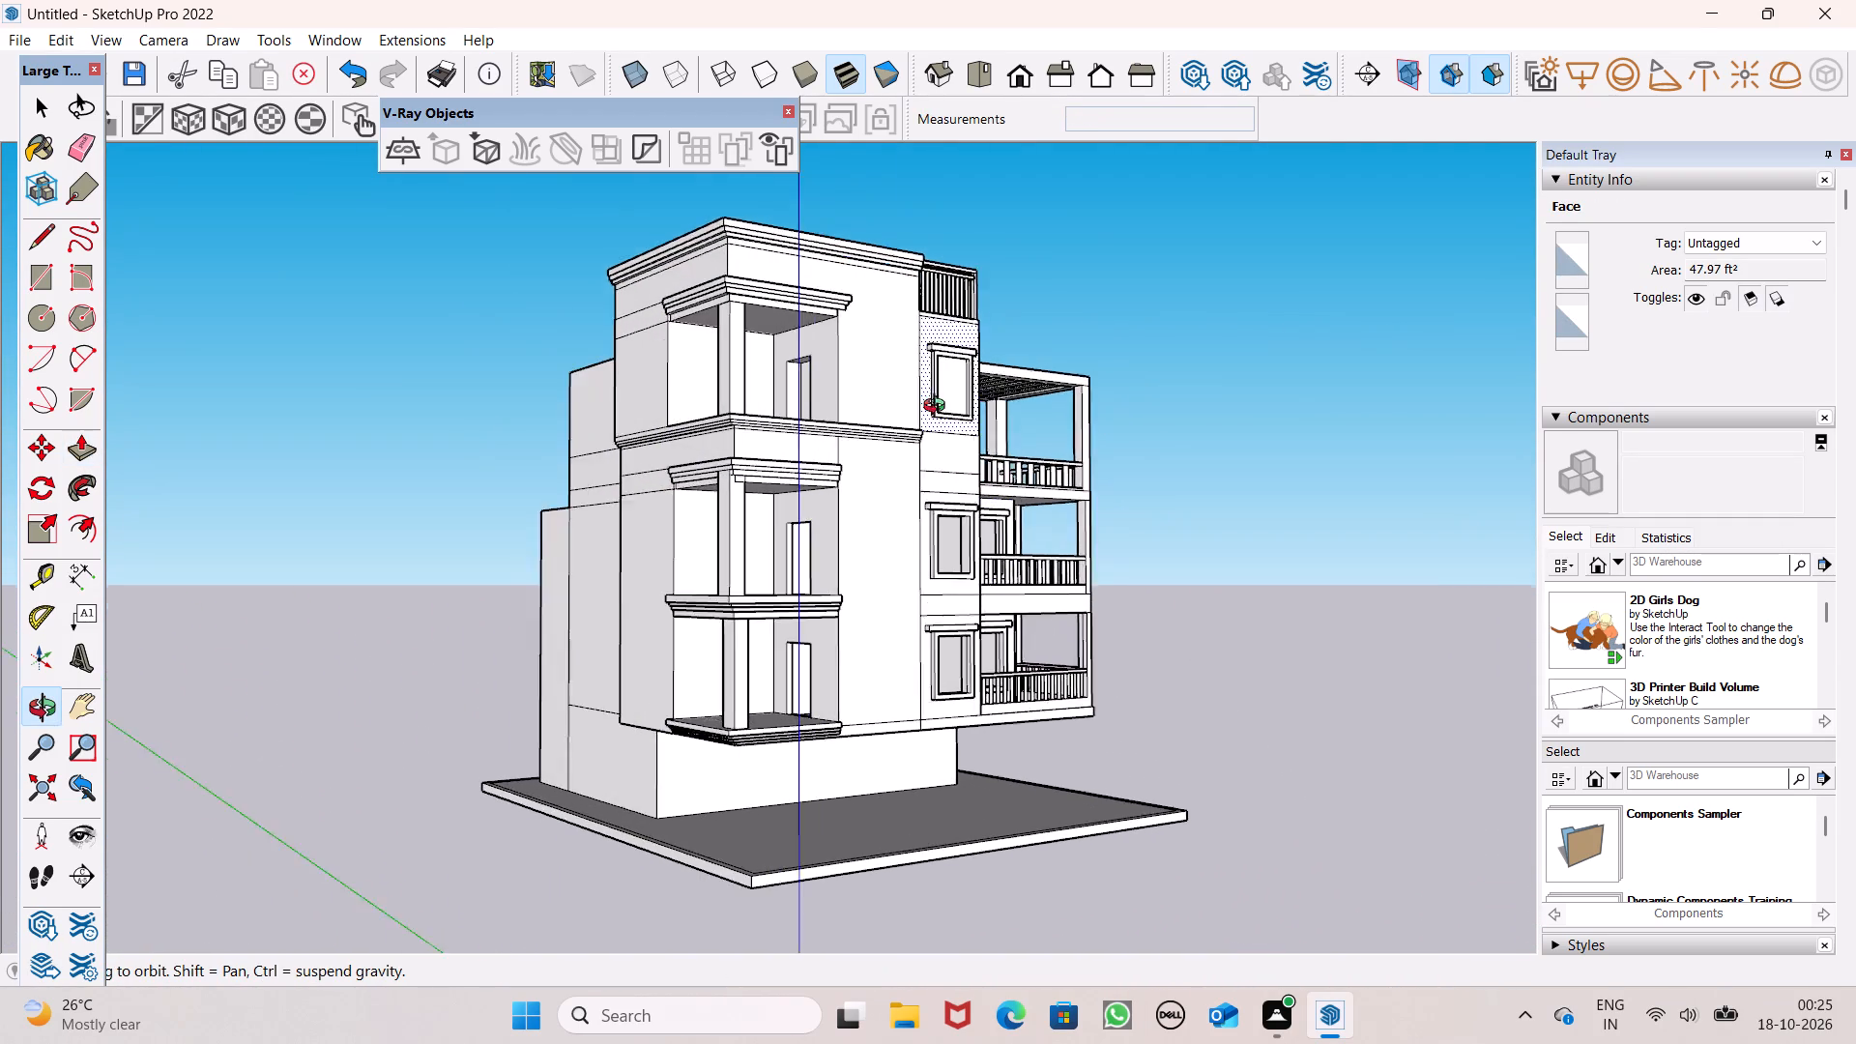
middle_drag(939, 408, 1230, 404)
middle_drag(829, 441, 942, 465)
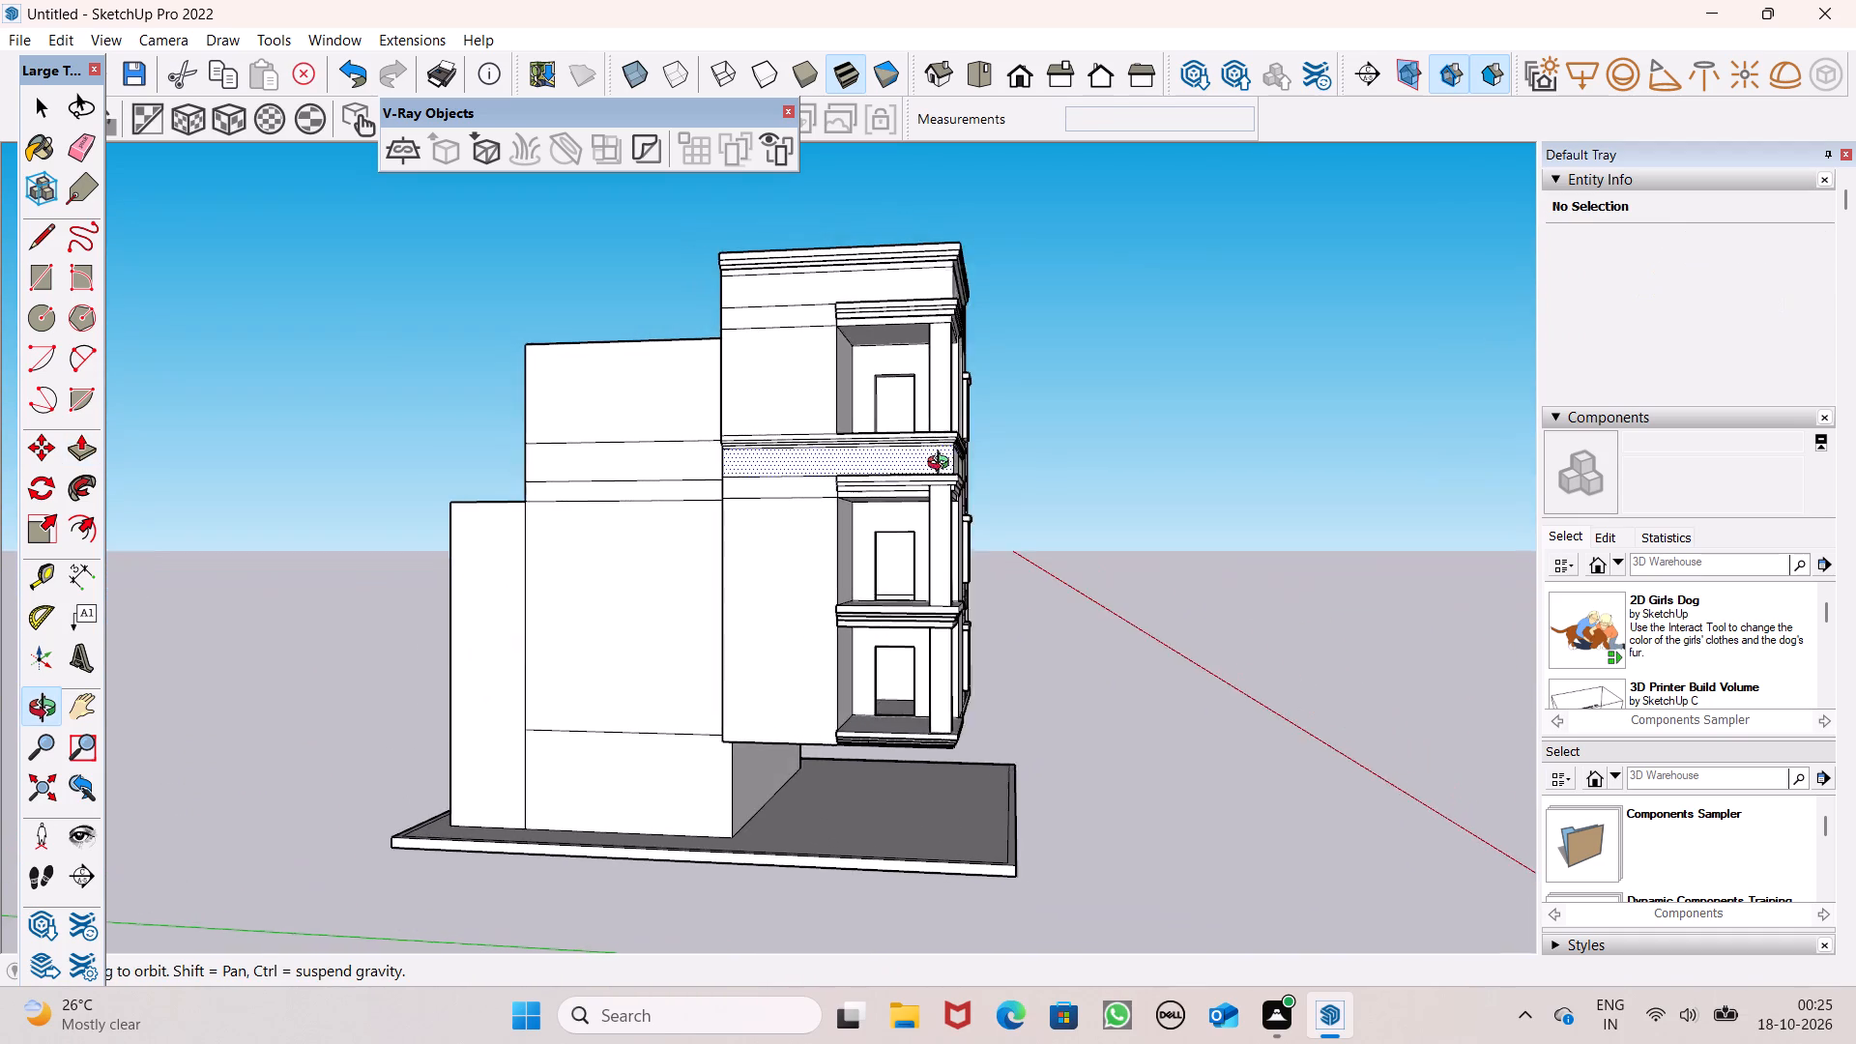
middle_drag(942, 465, 947, 461)
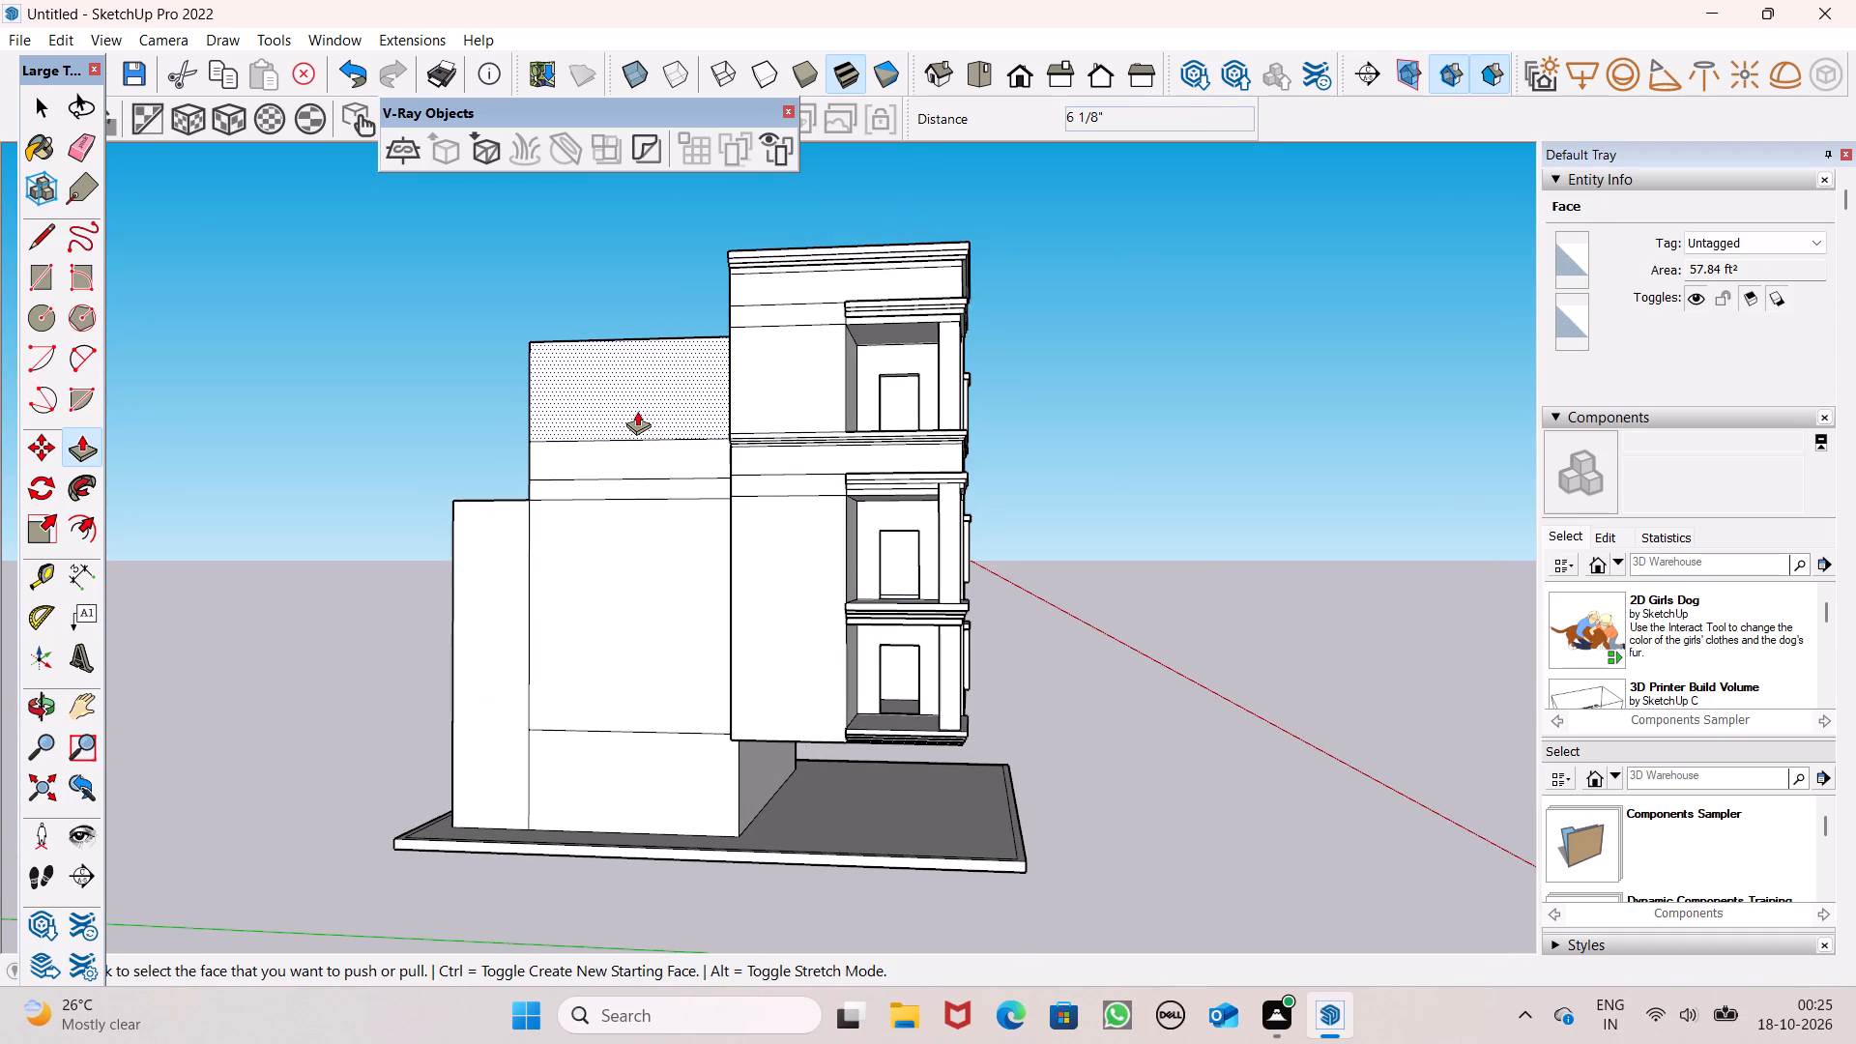
middle_drag(632, 450, 628, 482)
click(75, 152)
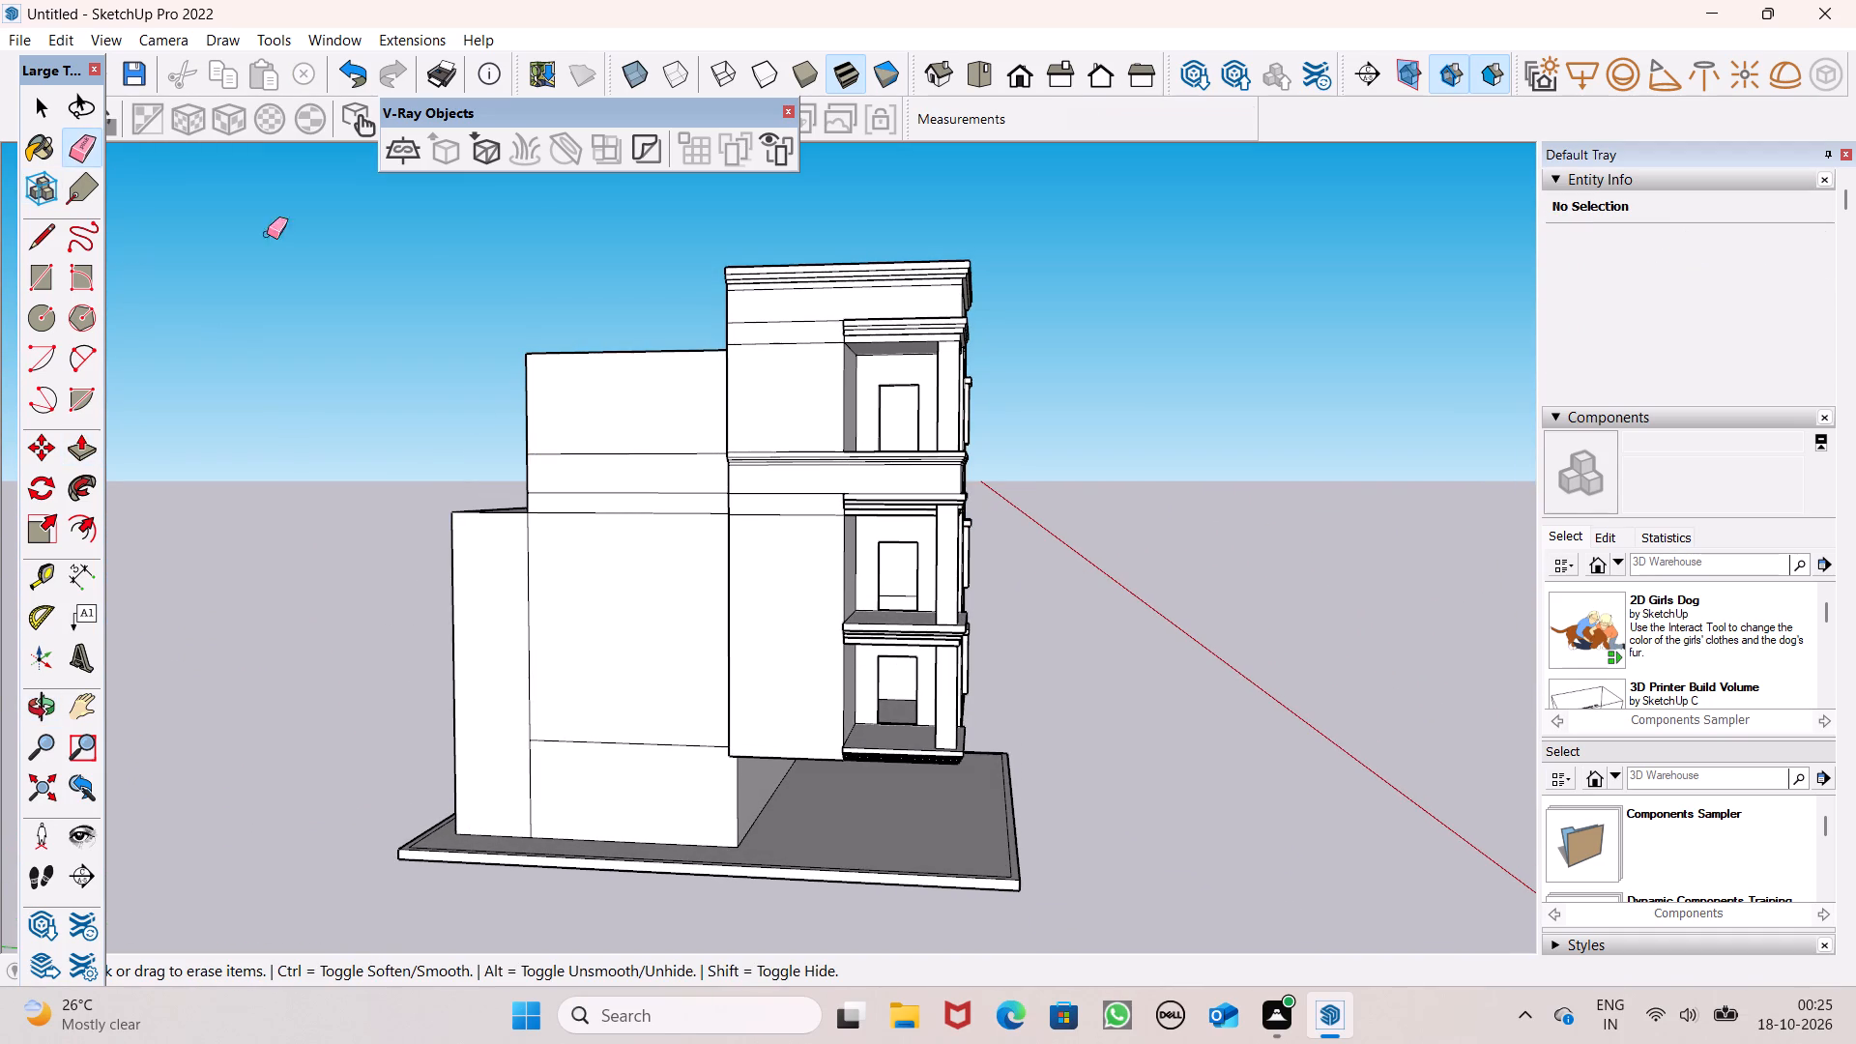
scroll(795, 573, up, 4)
drag(790, 462, 802, 509)
key(space)
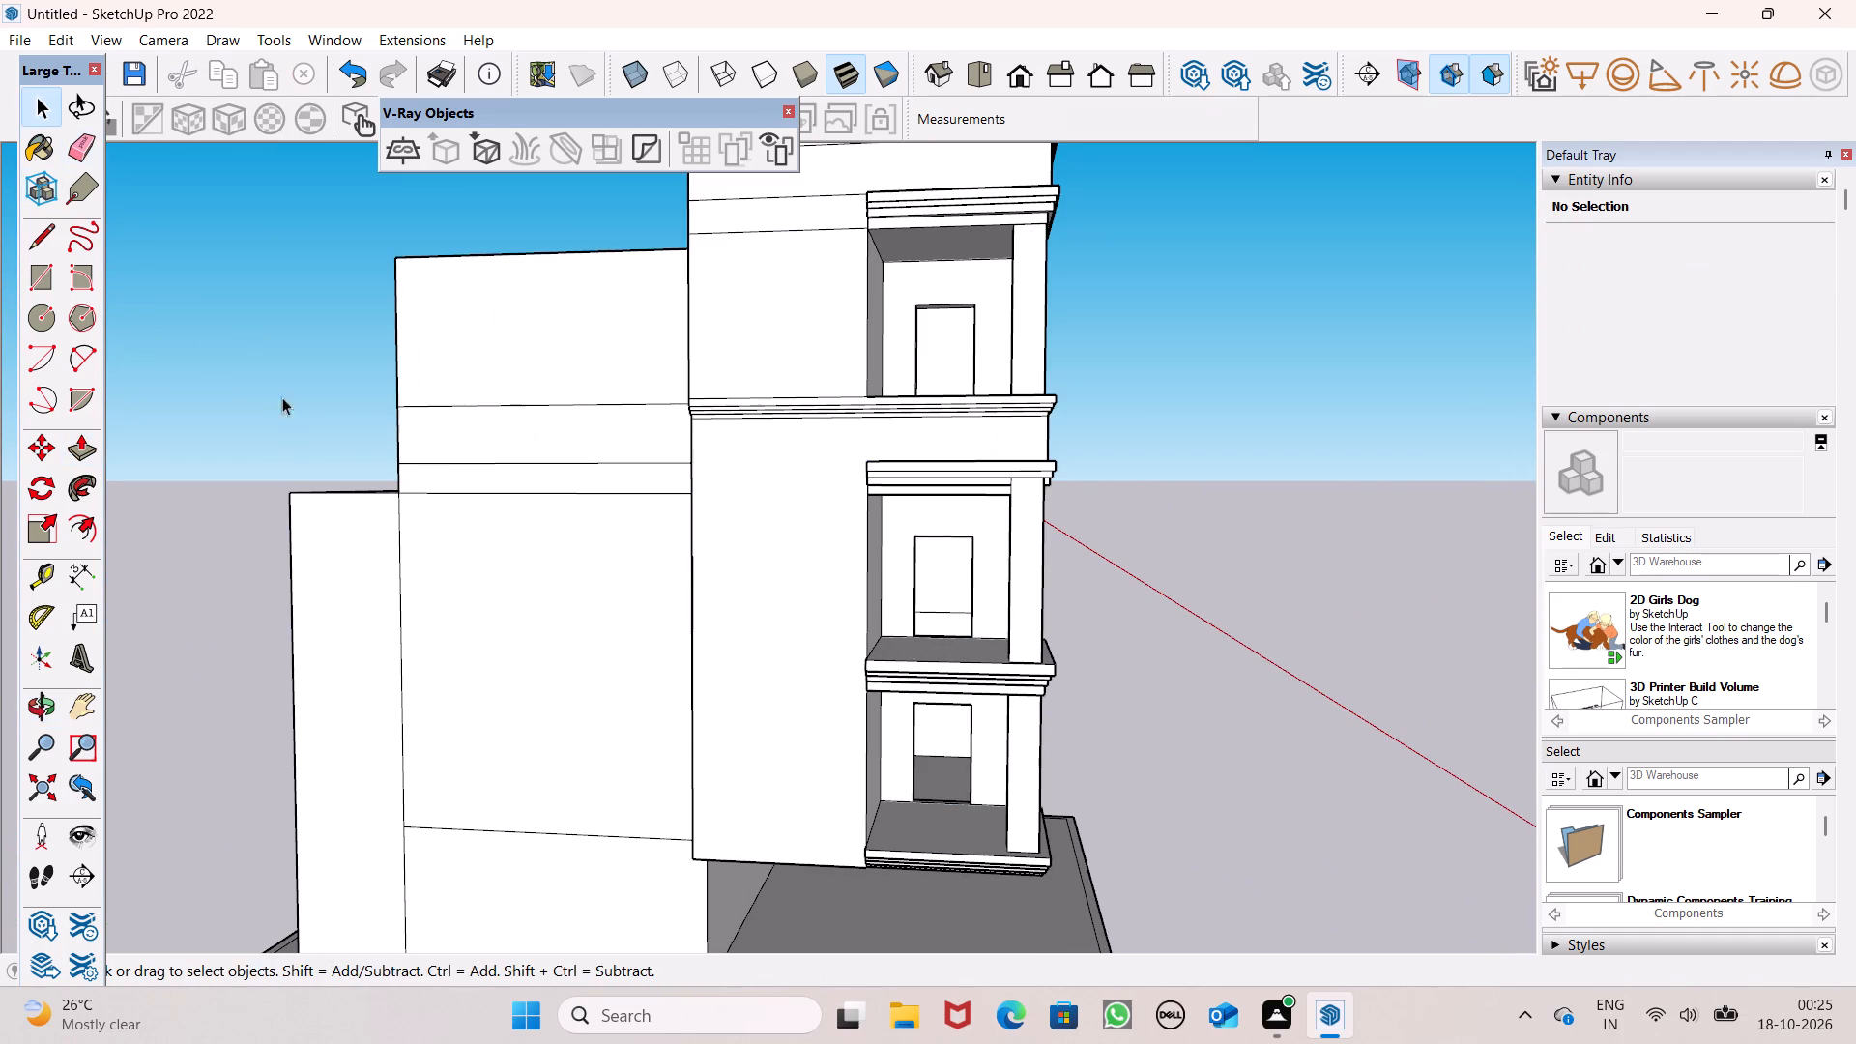
Draw a horizontal line about 21' 7 1/4" long across the side wall, a little below the upper cornice.
click(36, 232)
middle_drag(857, 551, 837, 588)
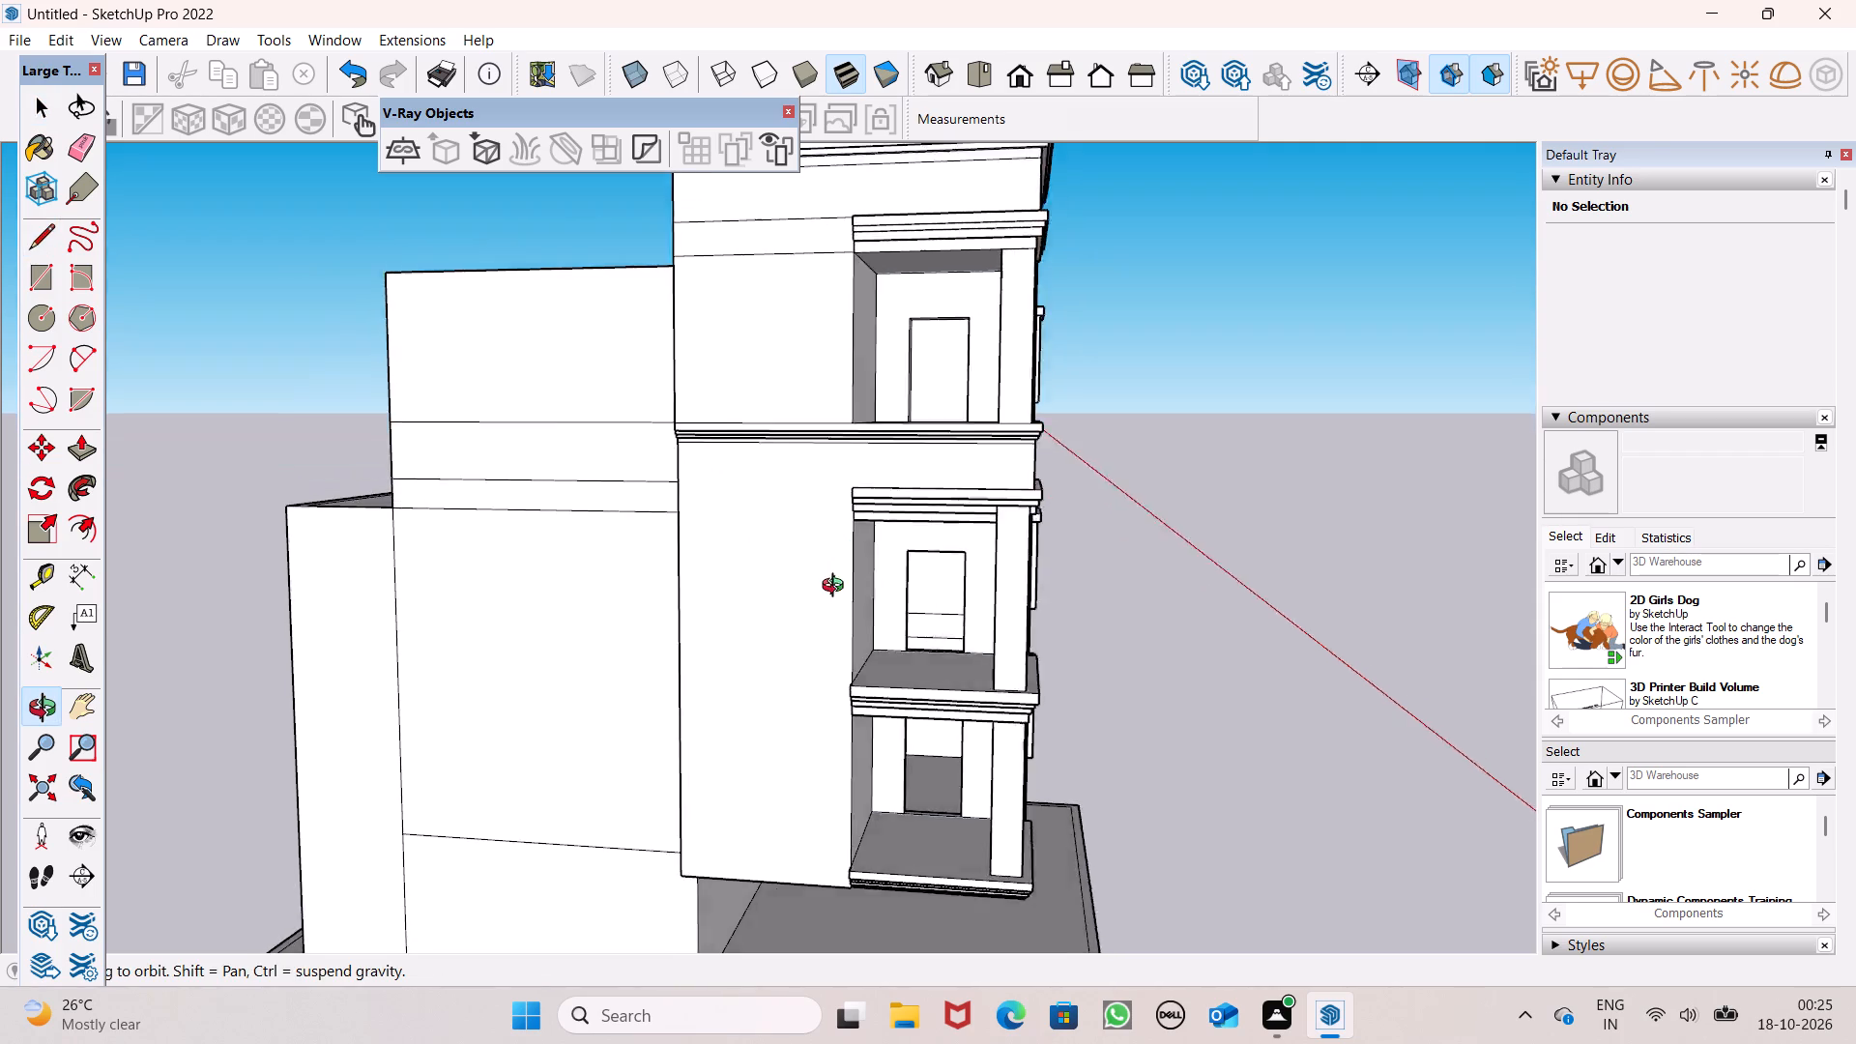
middle_drag(837, 588, 777, 608)
scroll(762, 527, up, 6)
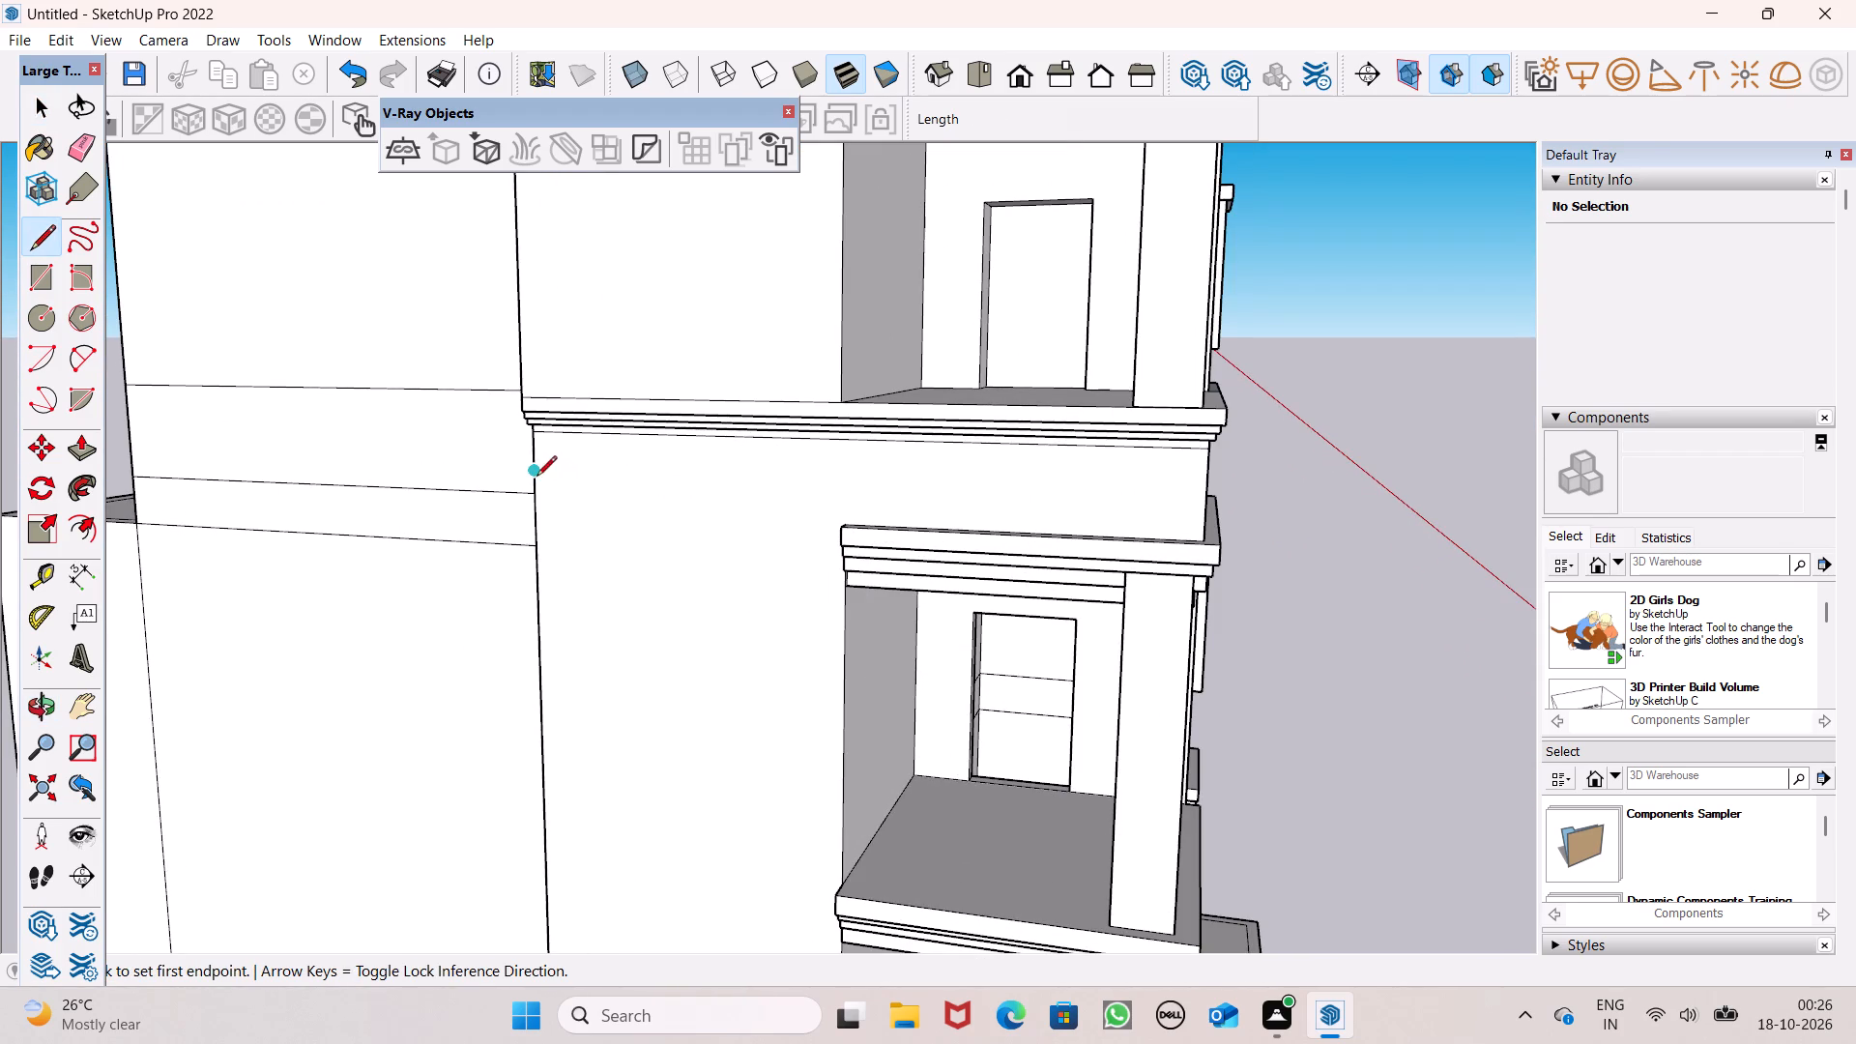
drag(536, 478, 546, 478)
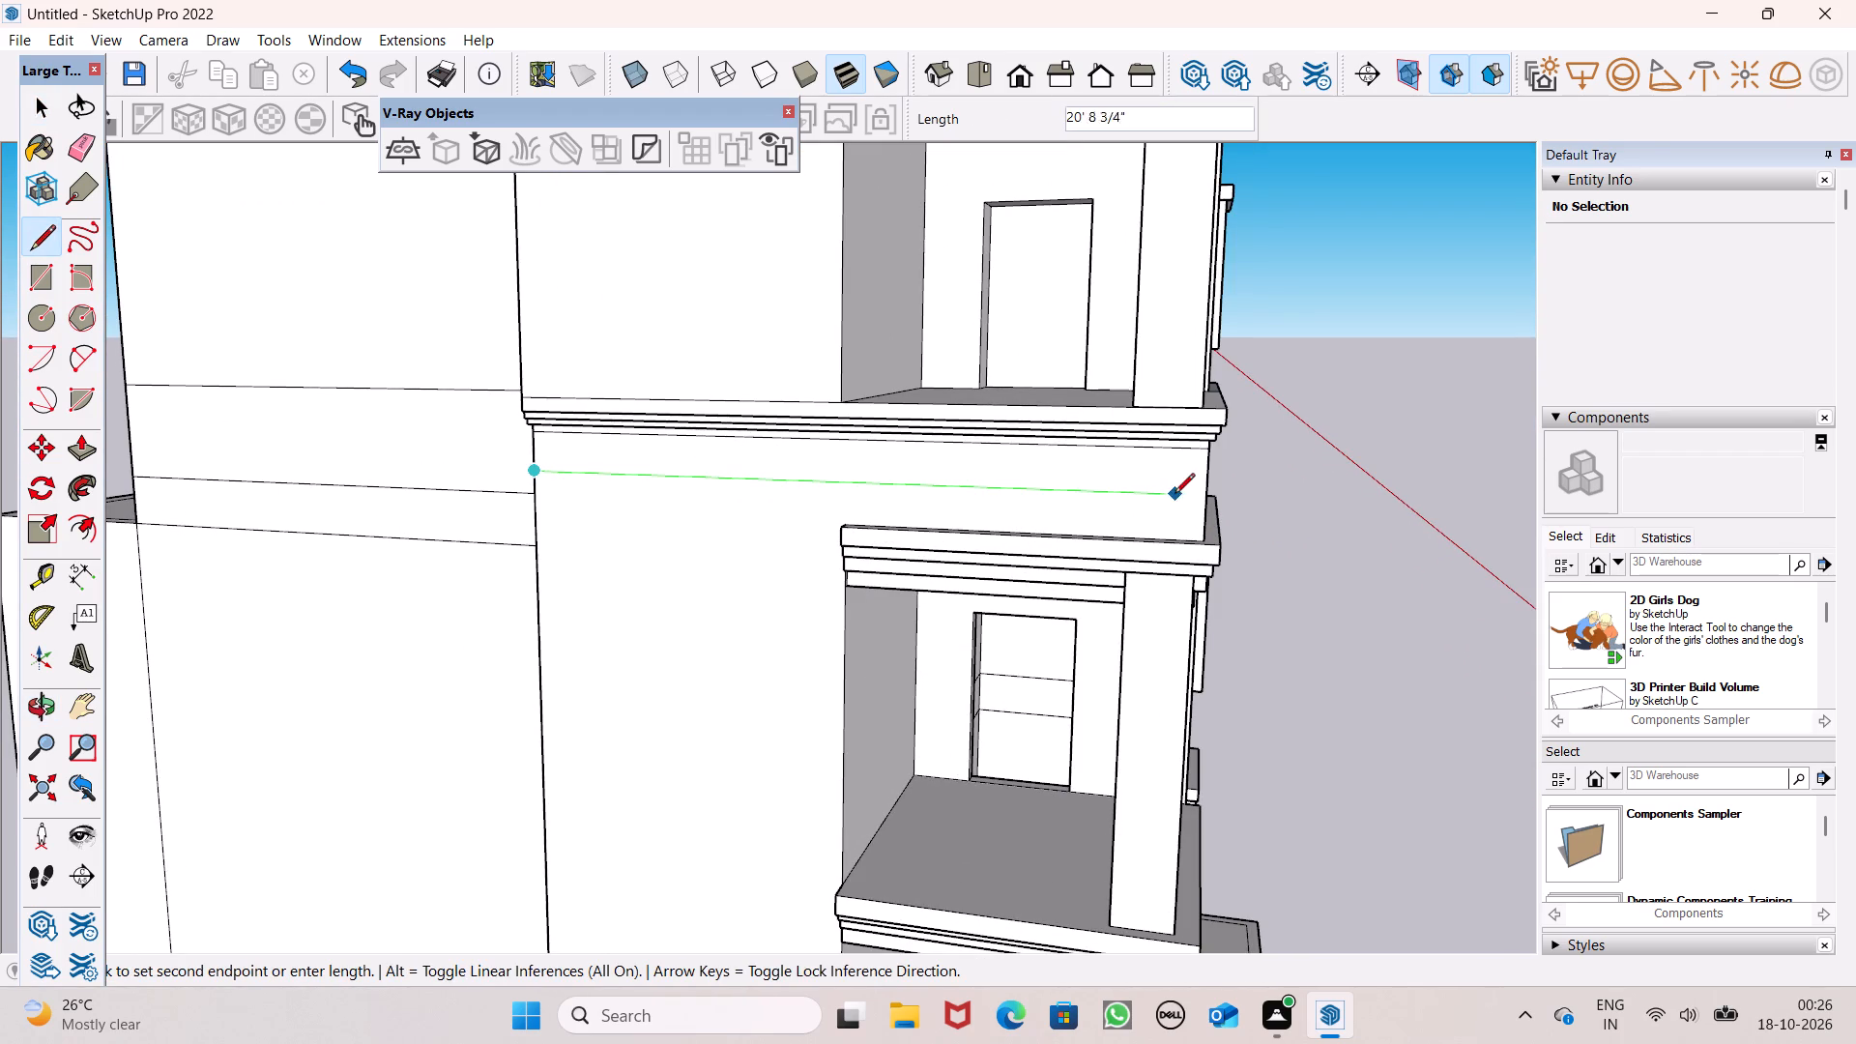
click(1203, 483)
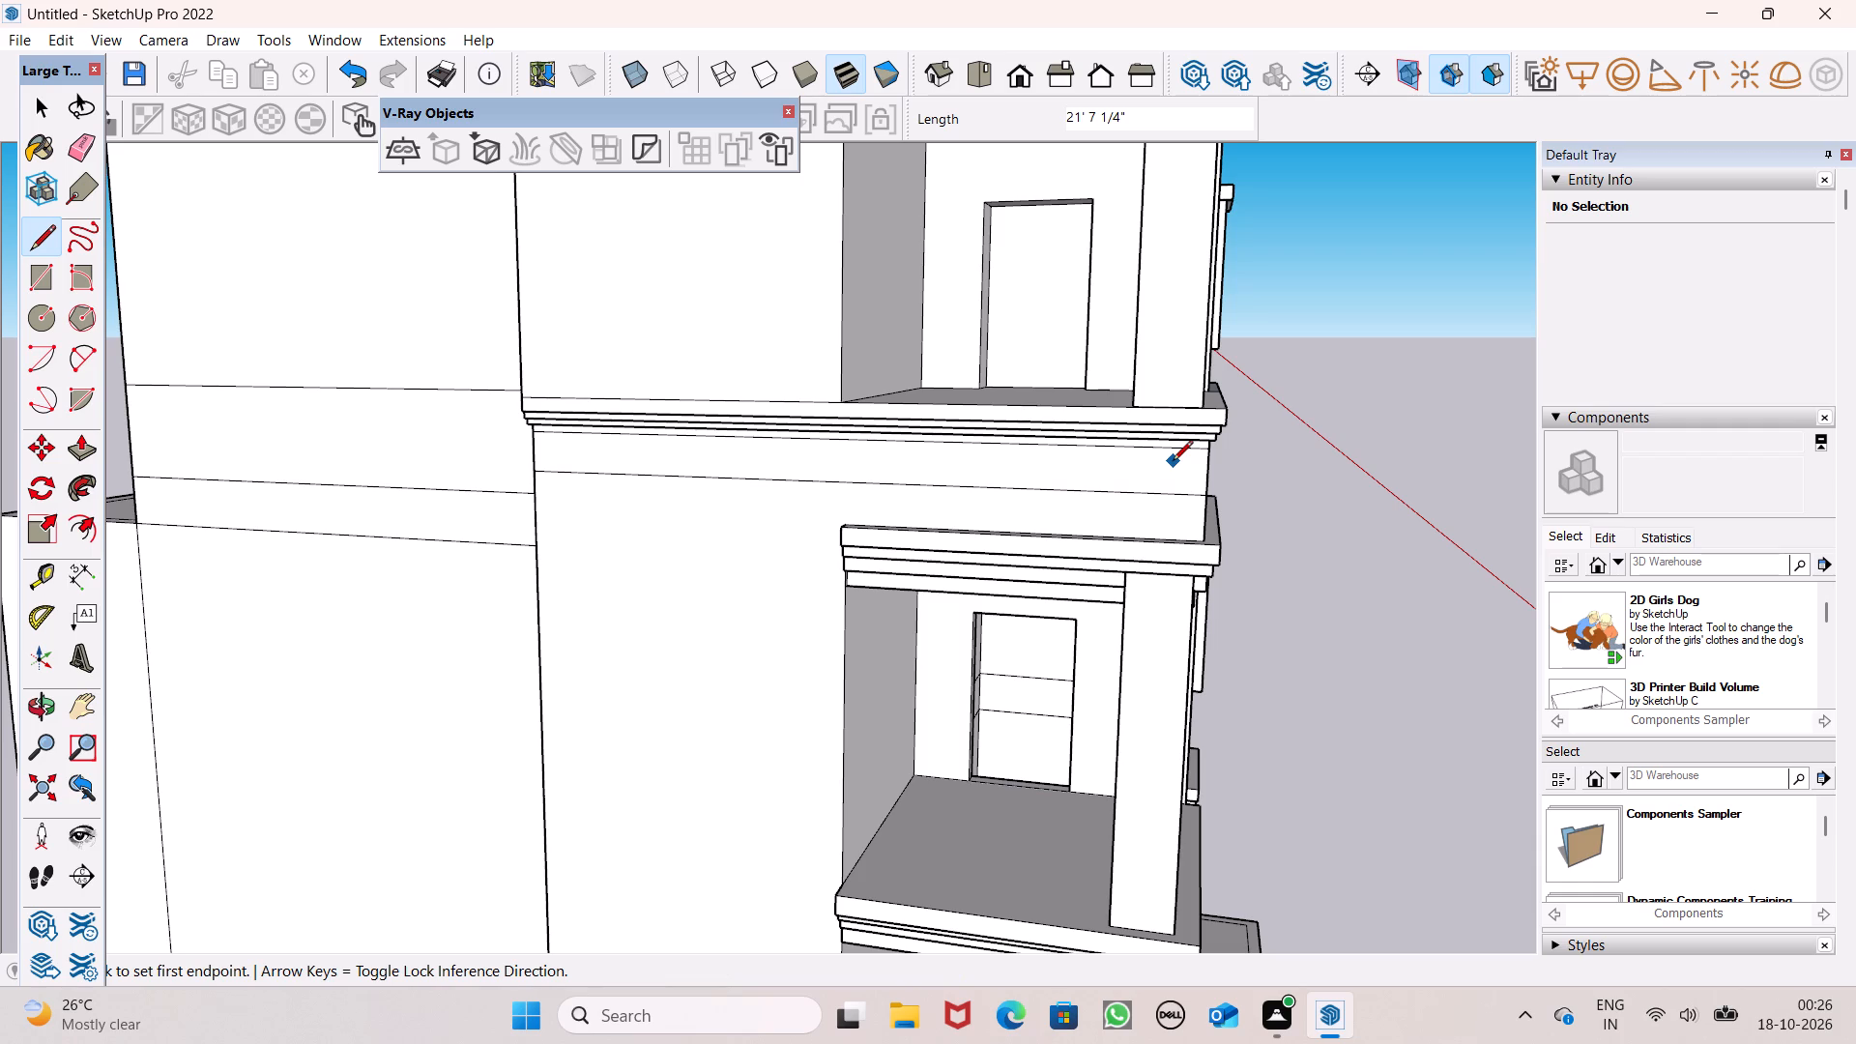
Continue the line around the corner onto the front face above the balcony, about 11' 4 1/4" long, to the vertical edge.
scroll(1207, 319, down, 2)
middle_drag(1290, 496, 820, 469)
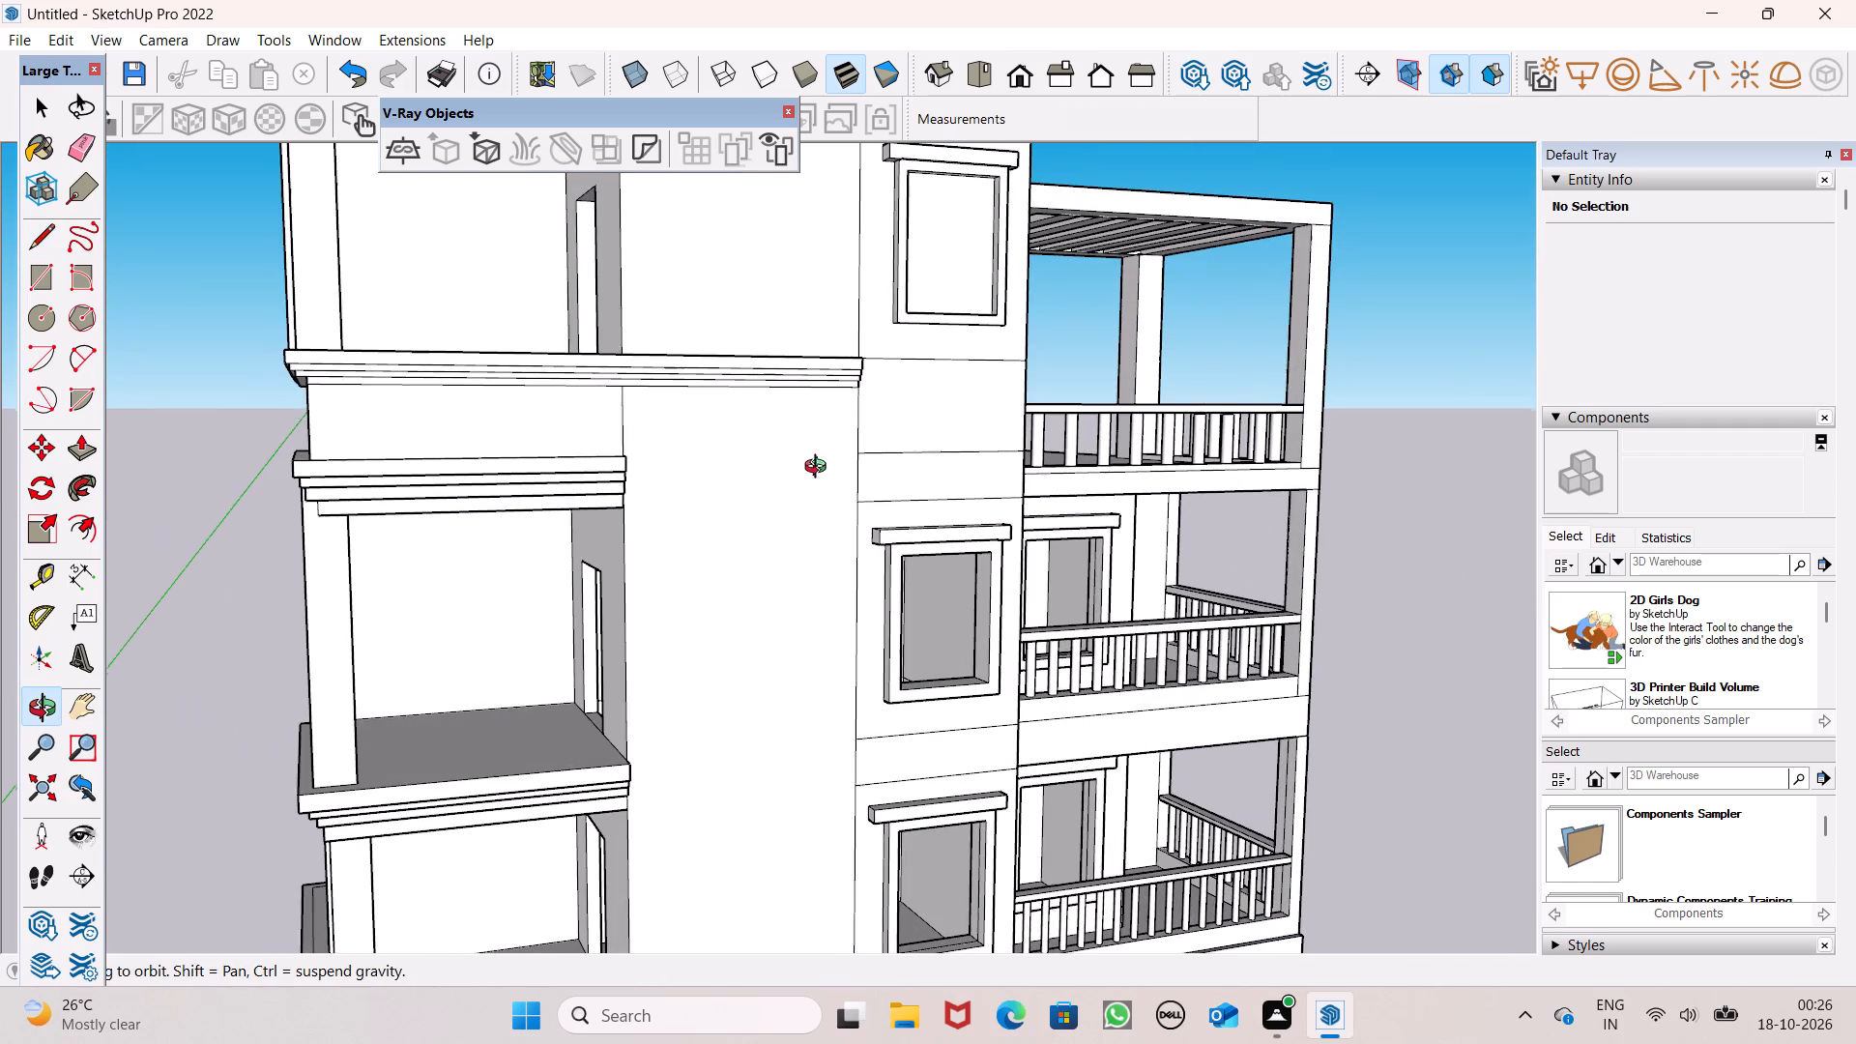
middle_drag(820, 469, 818, 468)
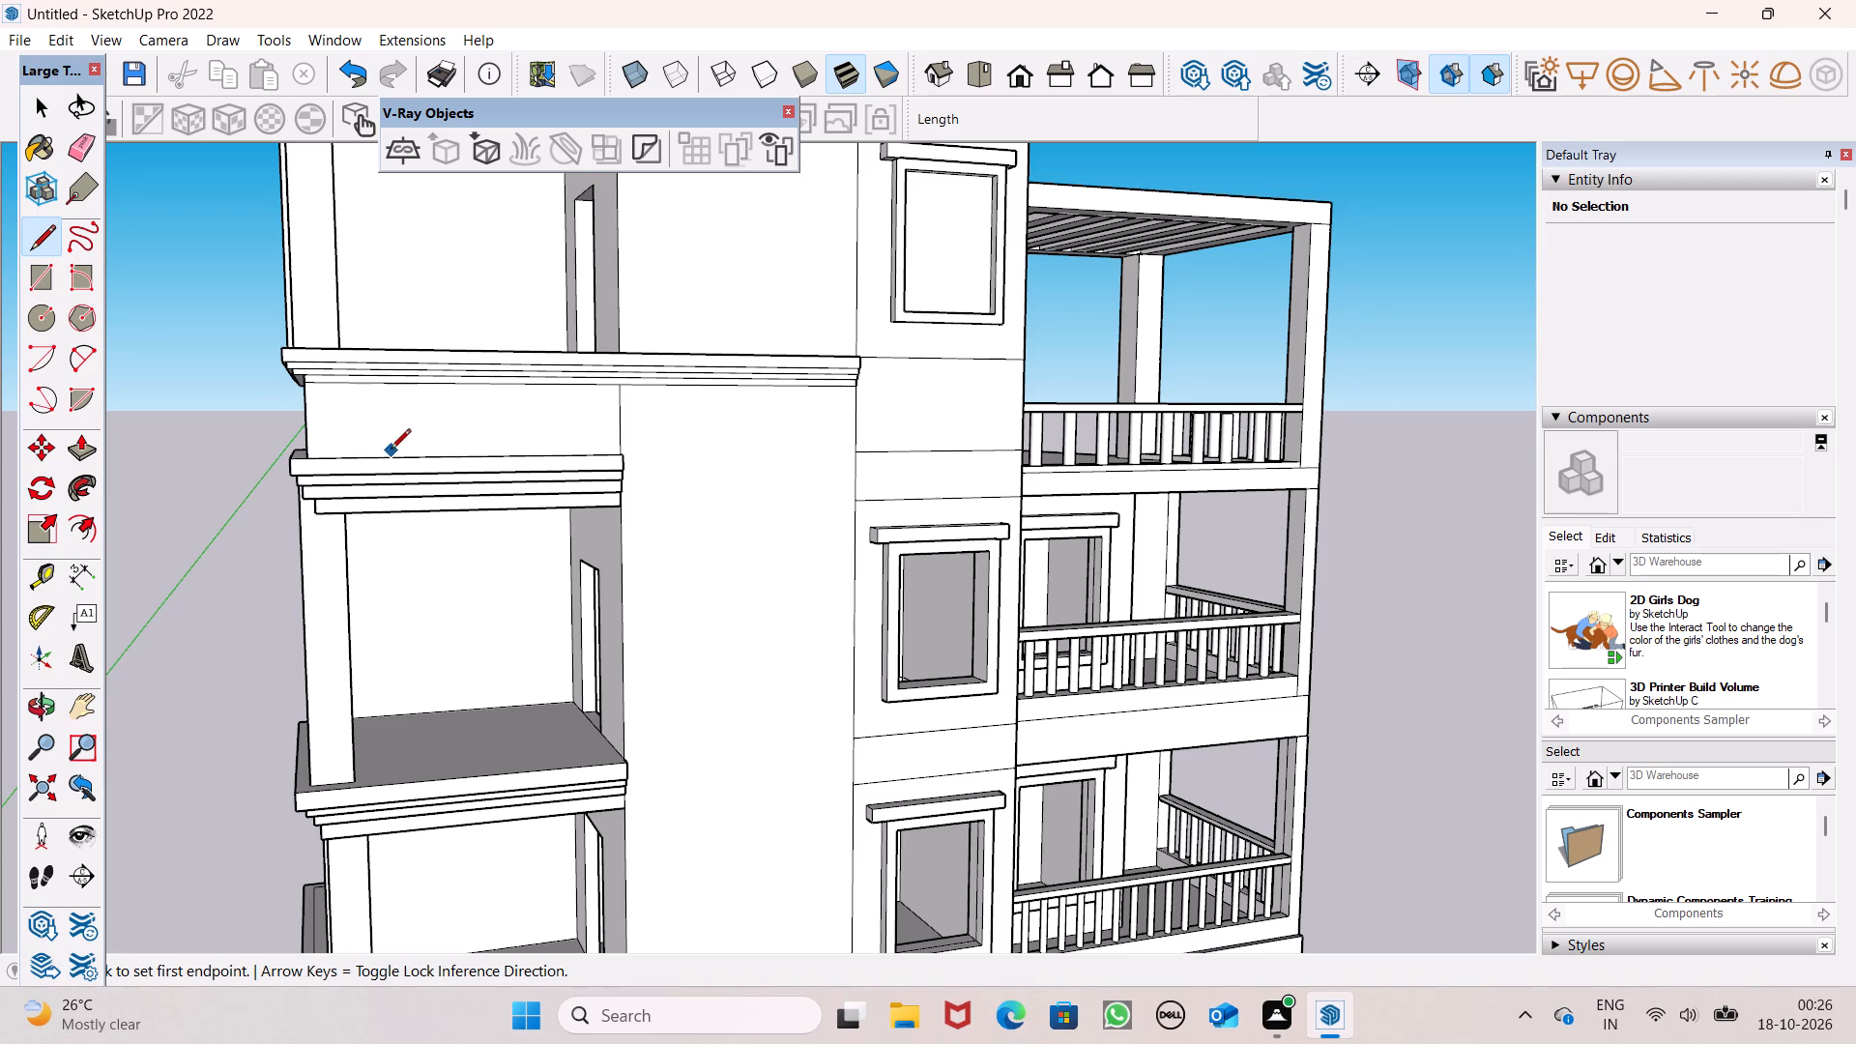
click(308, 427)
click(619, 420)
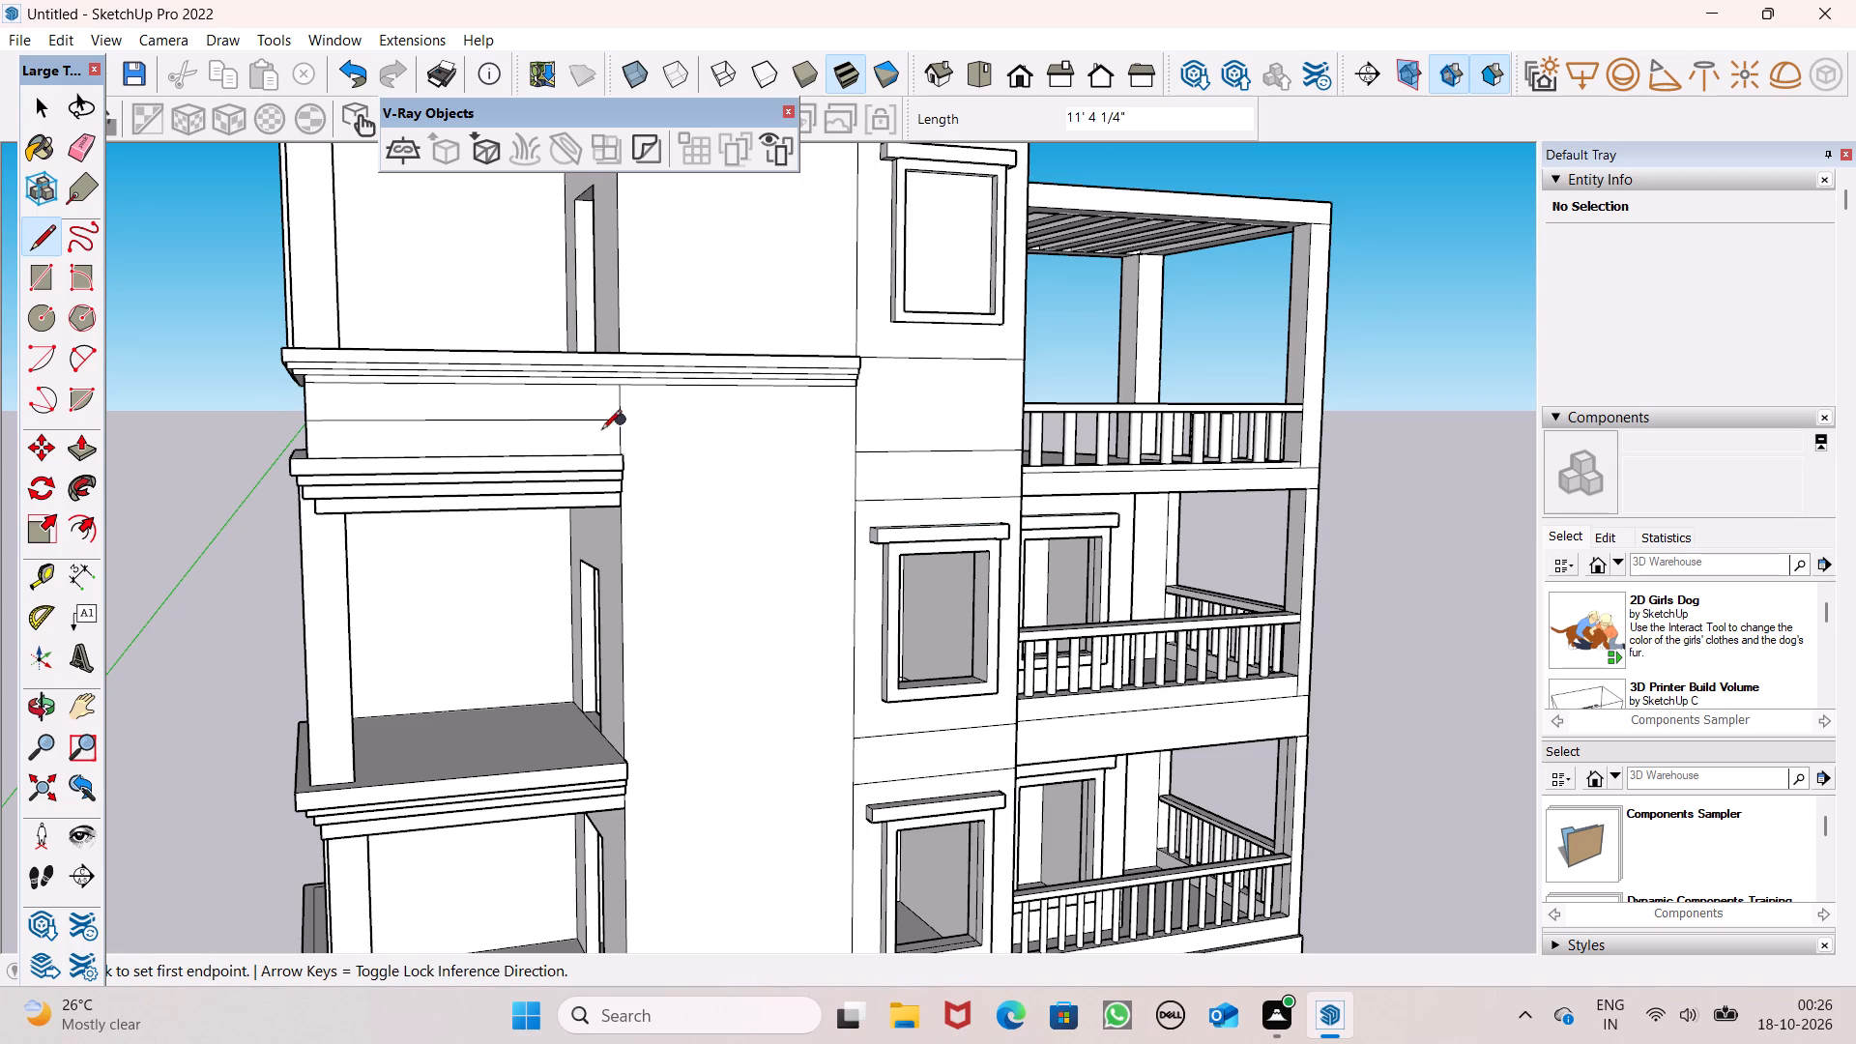
Extend the horizontal line across the adjoining front wall below the cornice, up to the edge of the window section.
middle_drag(921, 547, 714, 550)
scroll(728, 561, up, 1)
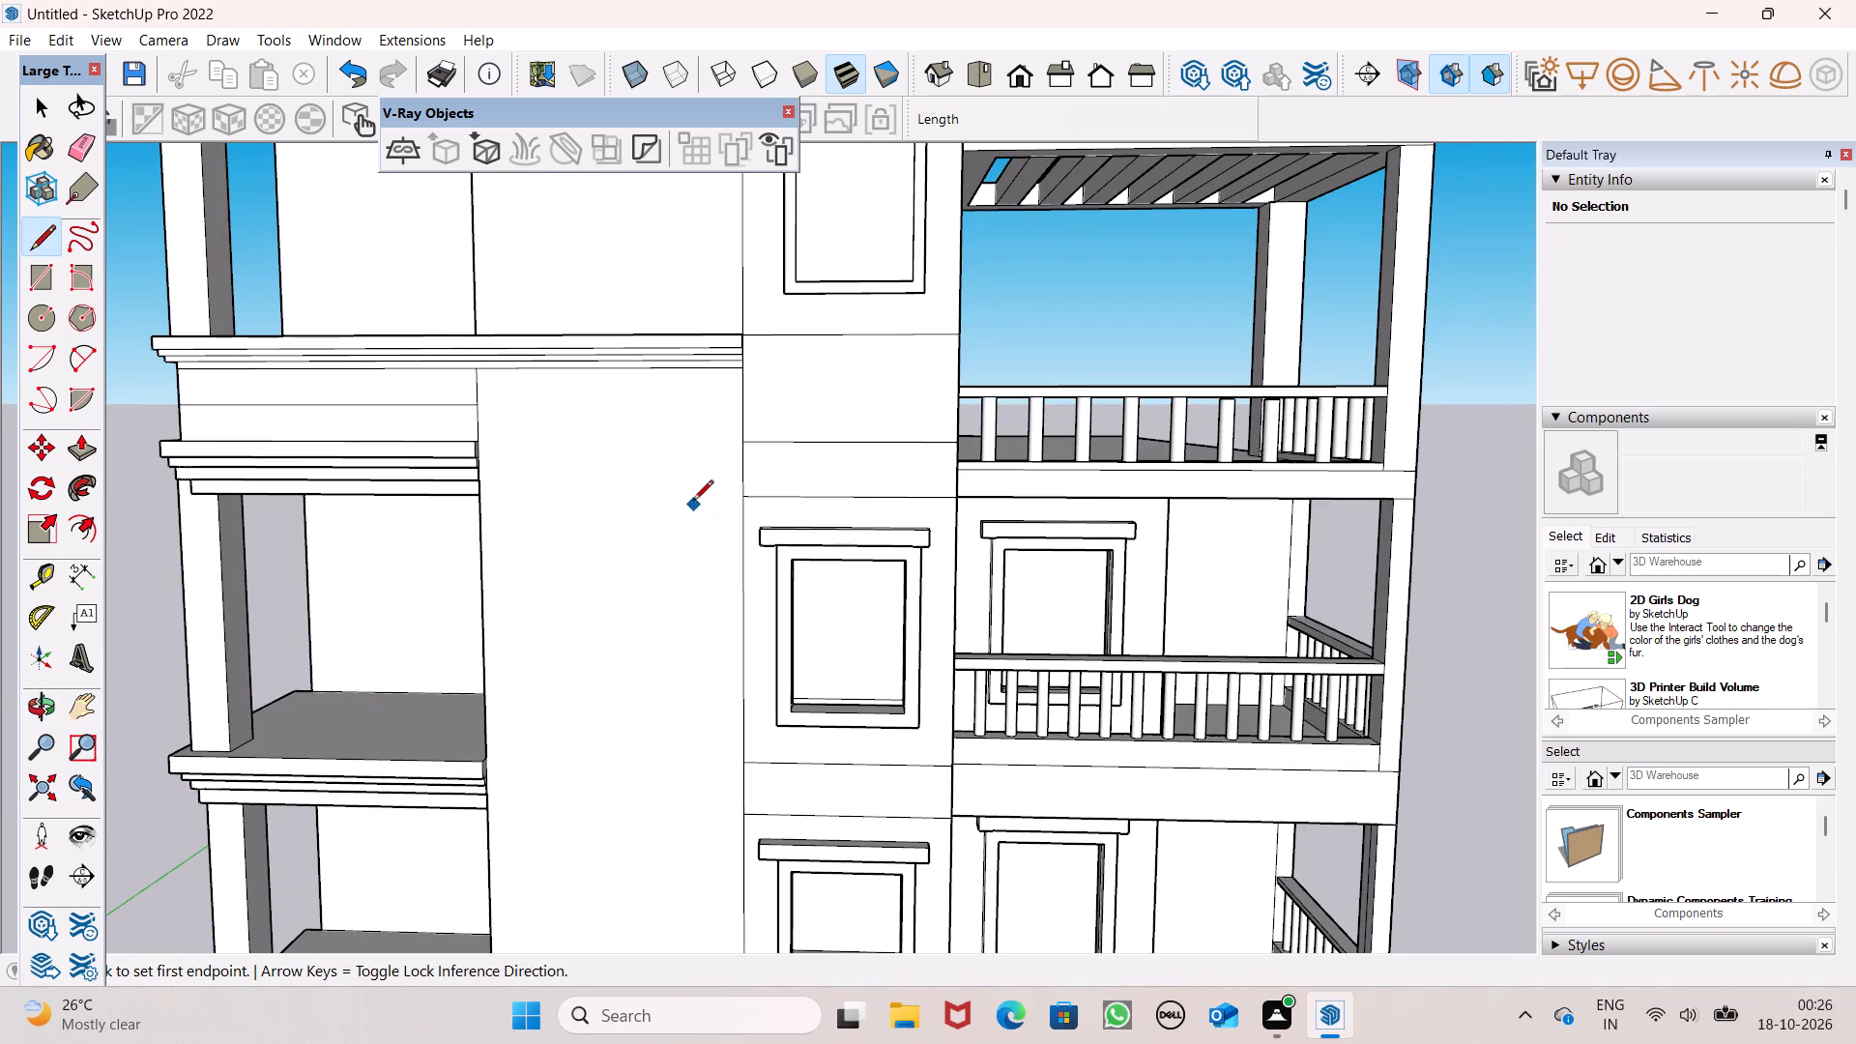
scroll(961, 391, down, 4)
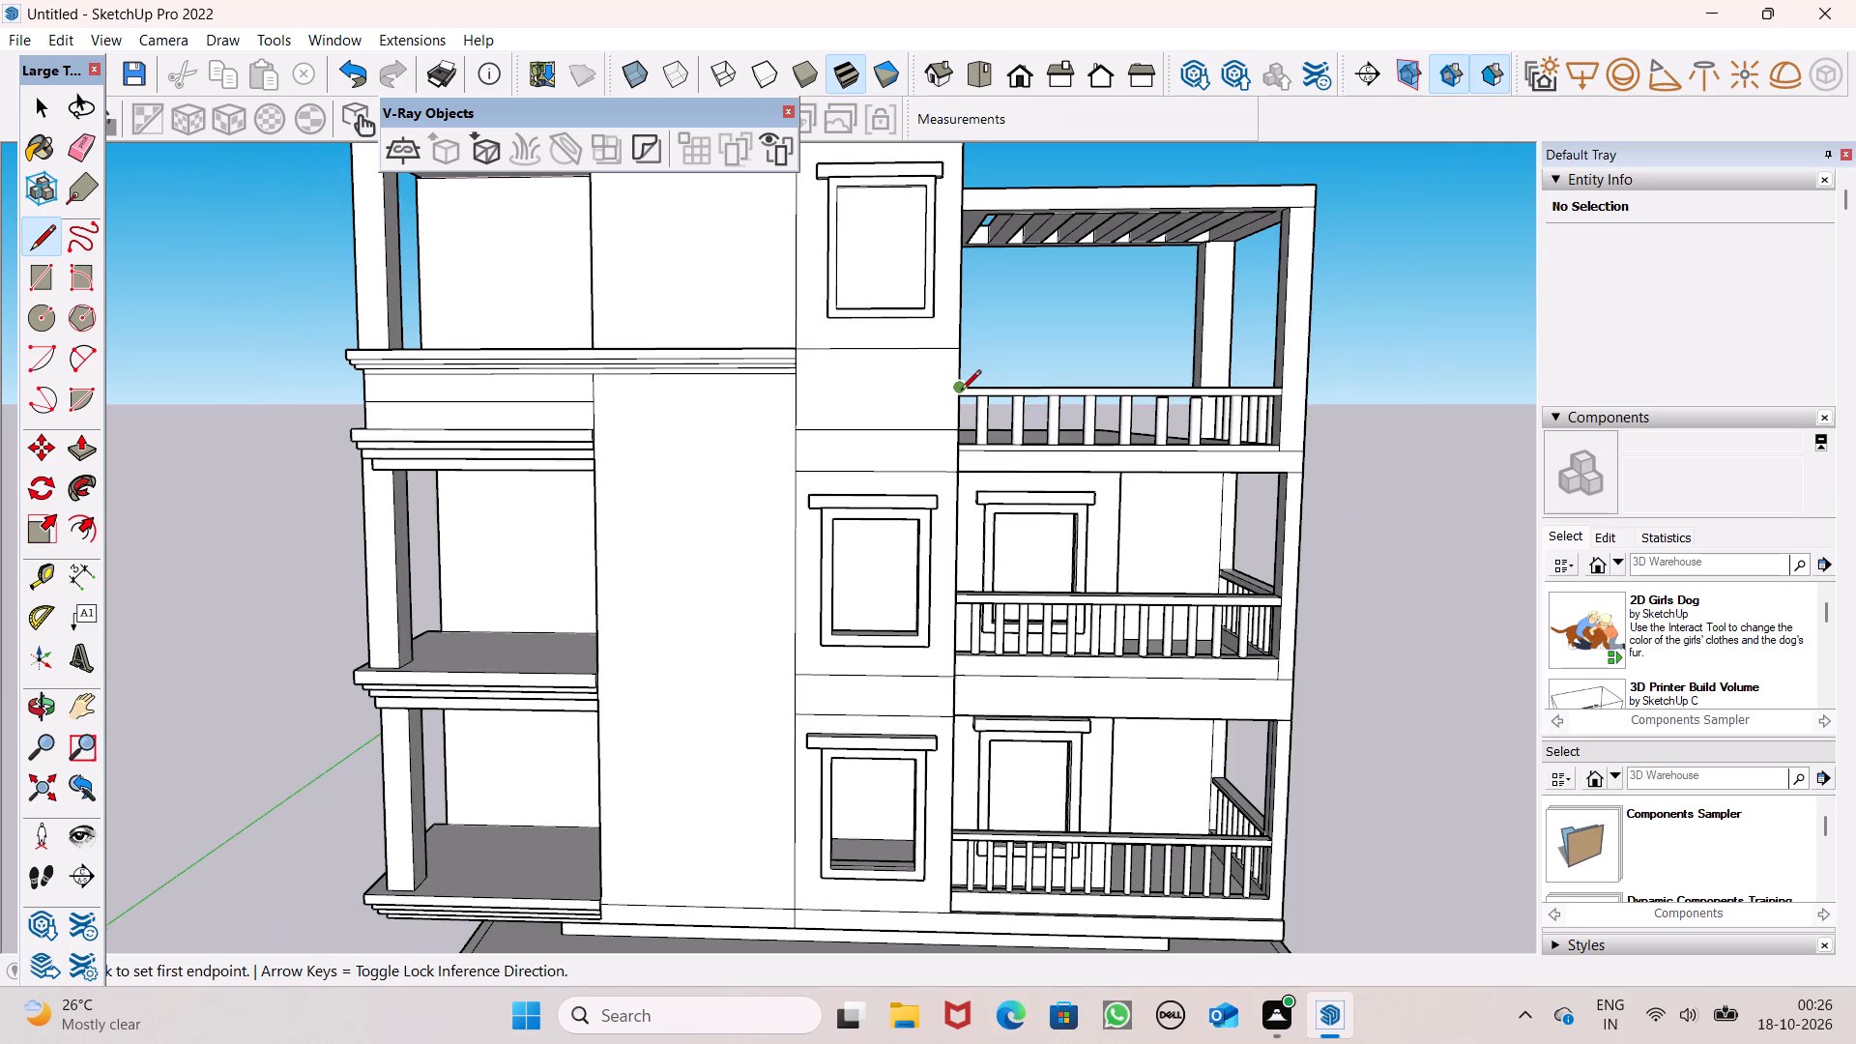
middle_drag(954, 400, 1344, 333)
middle_drag(437, 488, 582, 482)
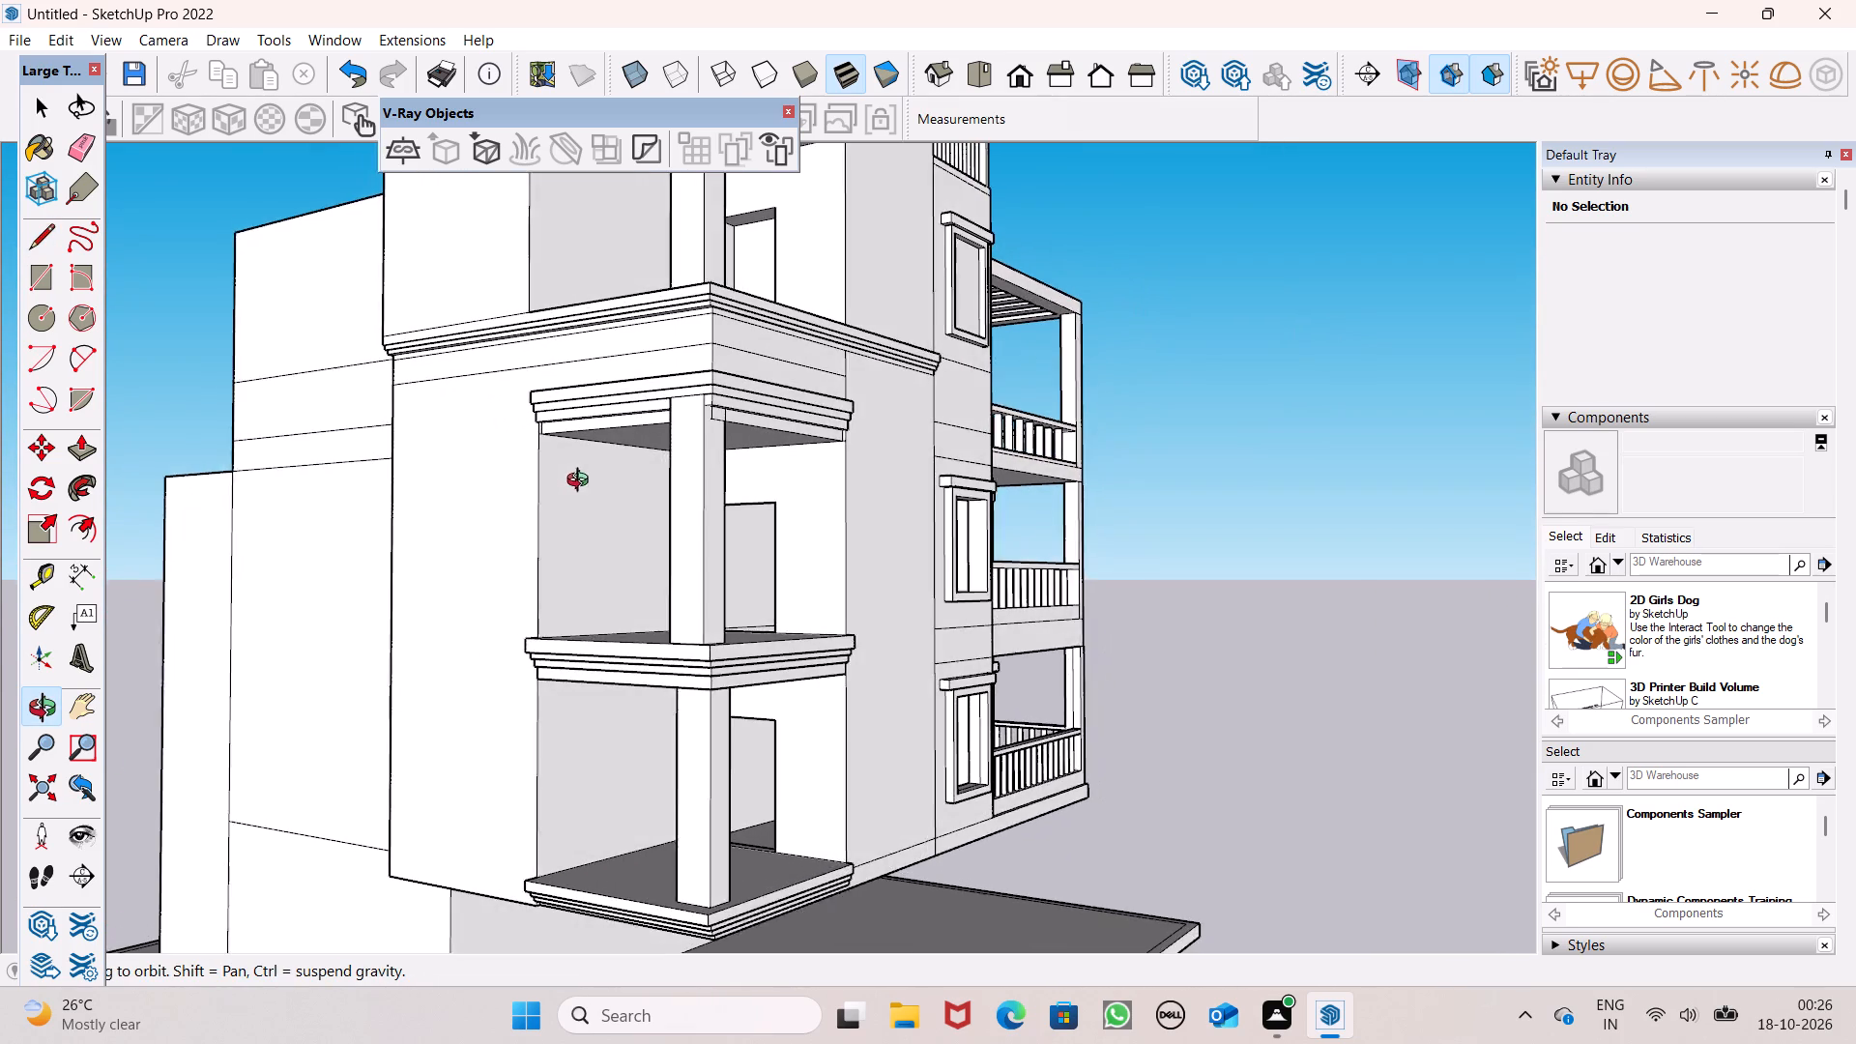
middle_drag(582, 482, 82, 575)
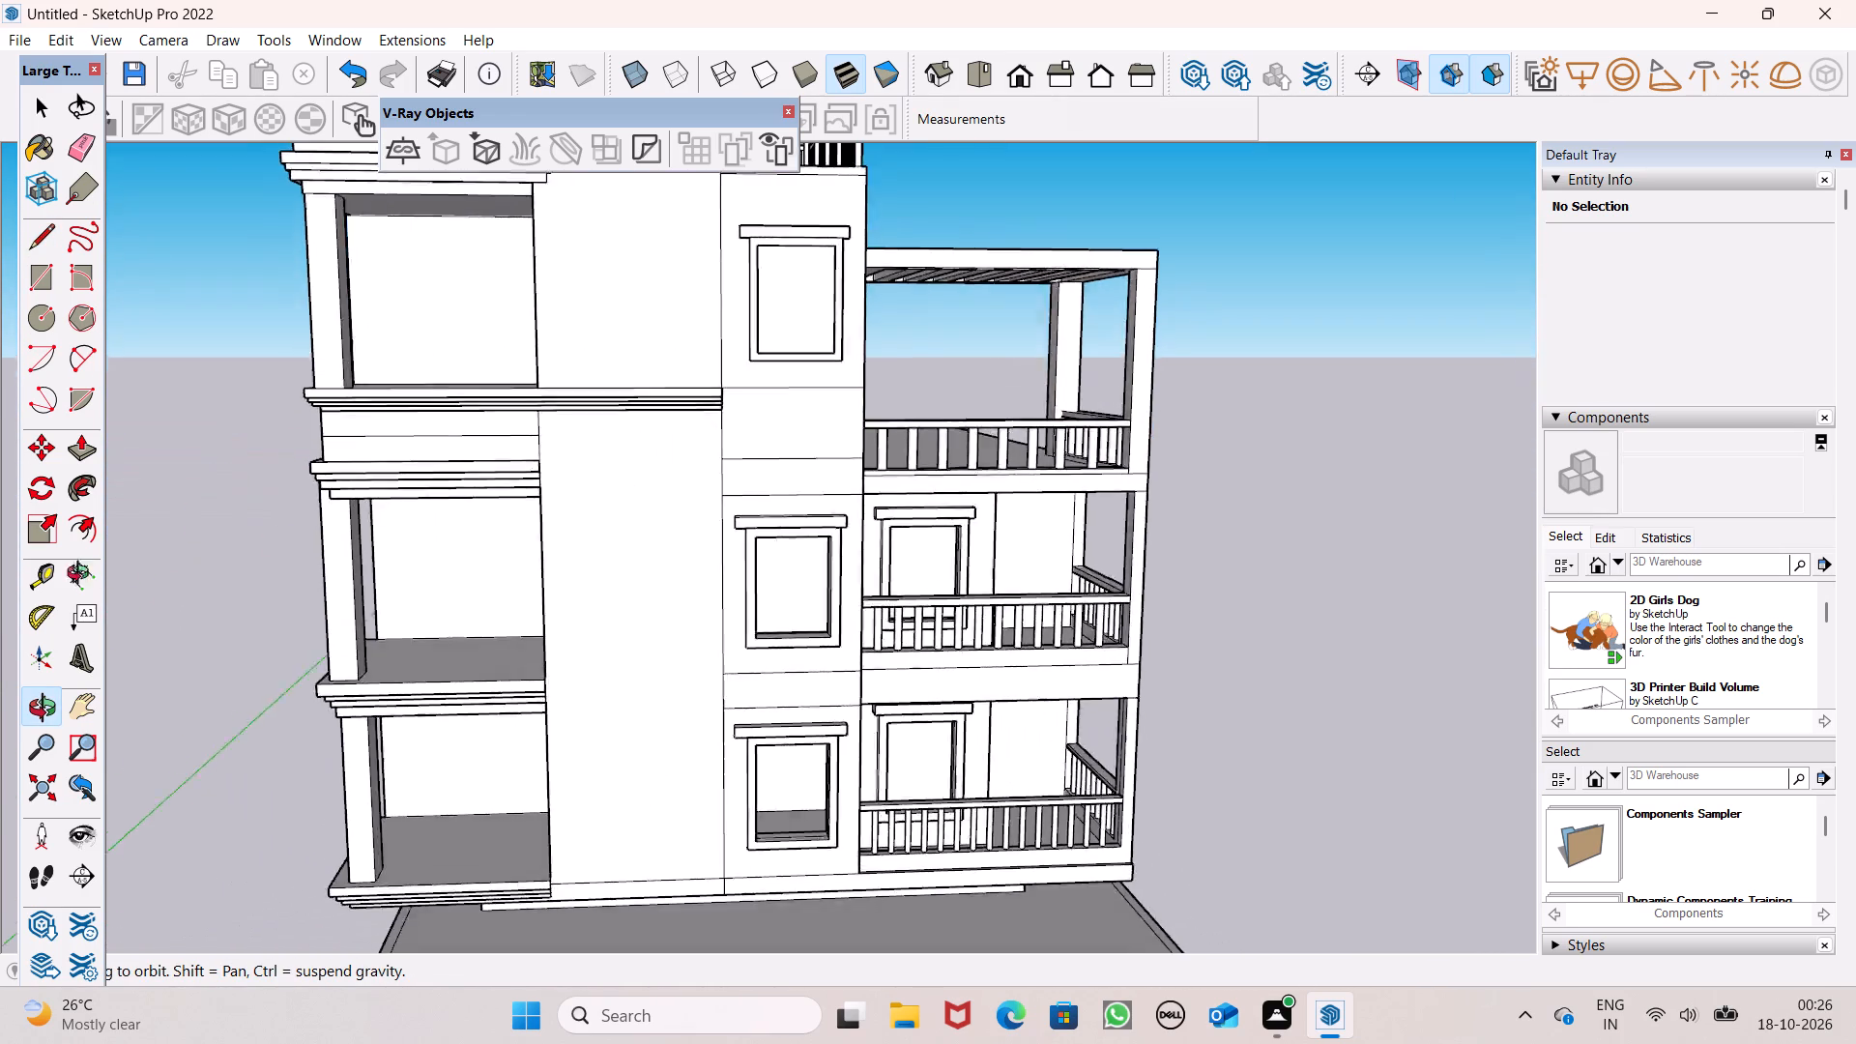
middle_drag(82, 575, 59, 577)
middle_drag(697, 437, 624, 461)
scroll(626, 461, up, 1)
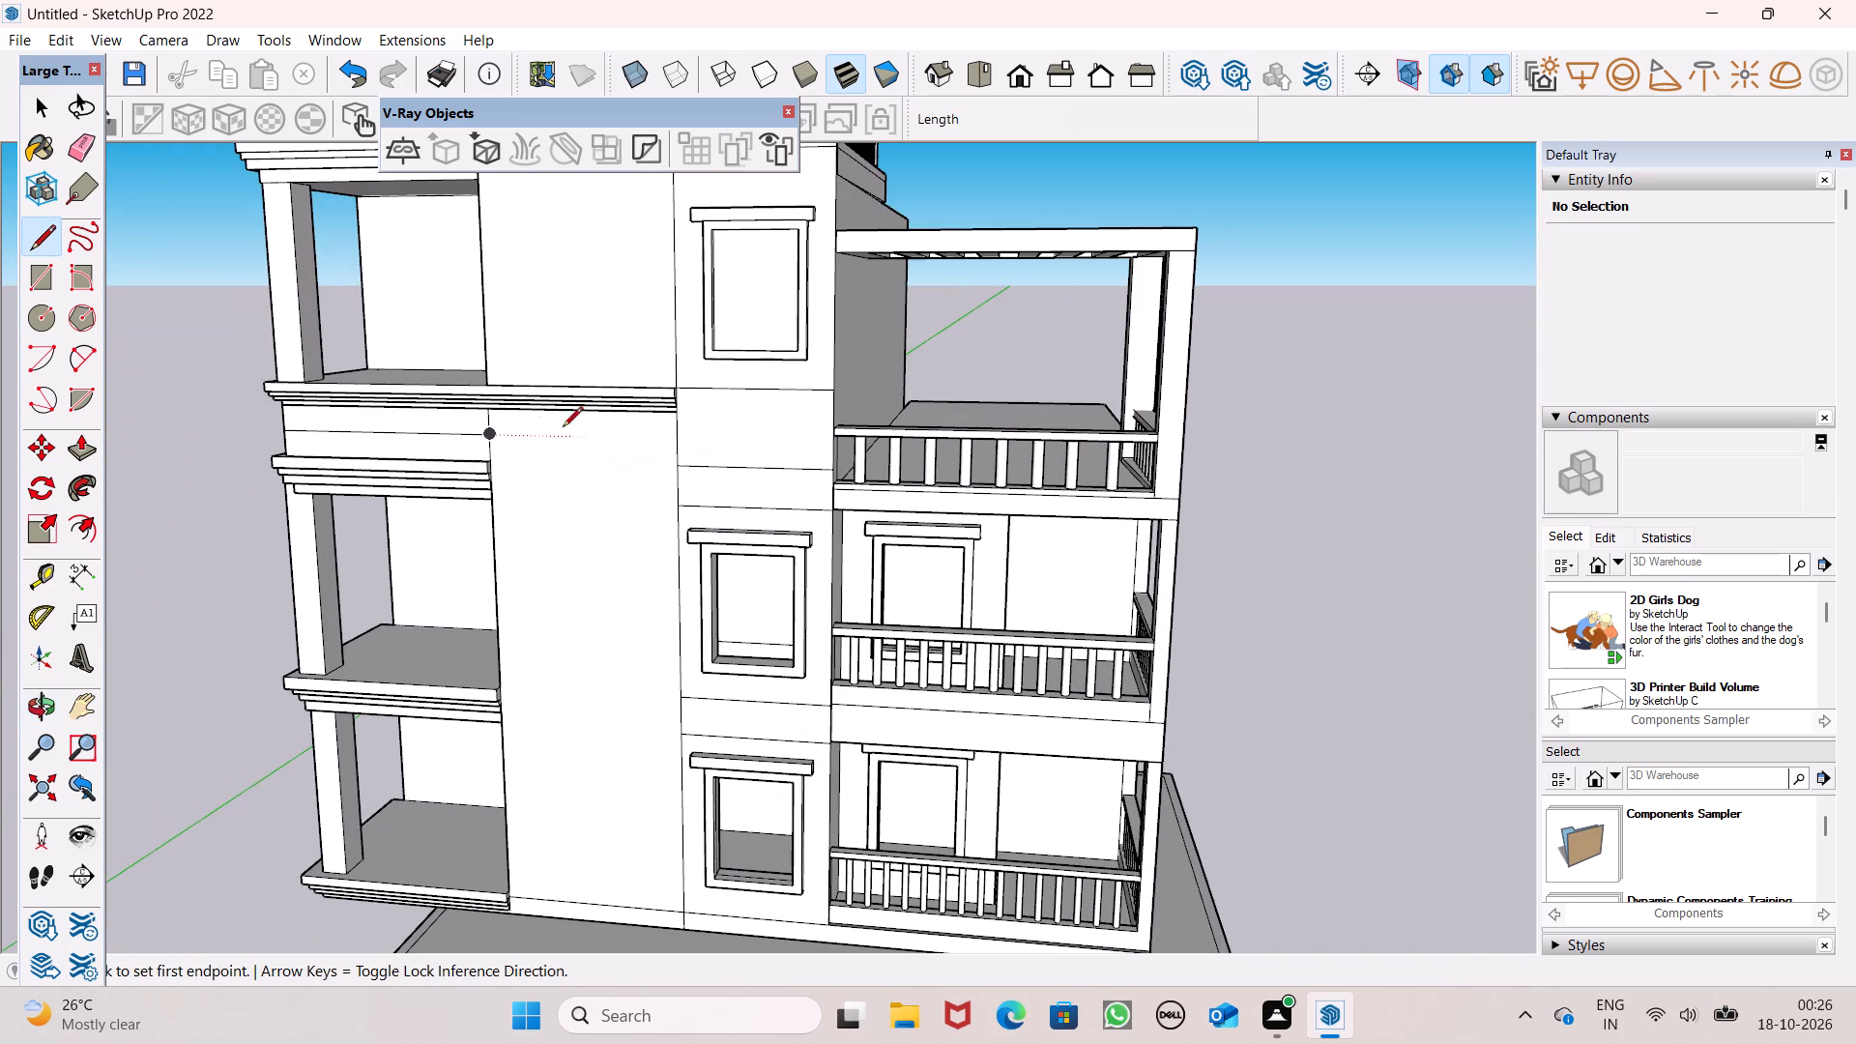
drag(490, 438, 500, 437)
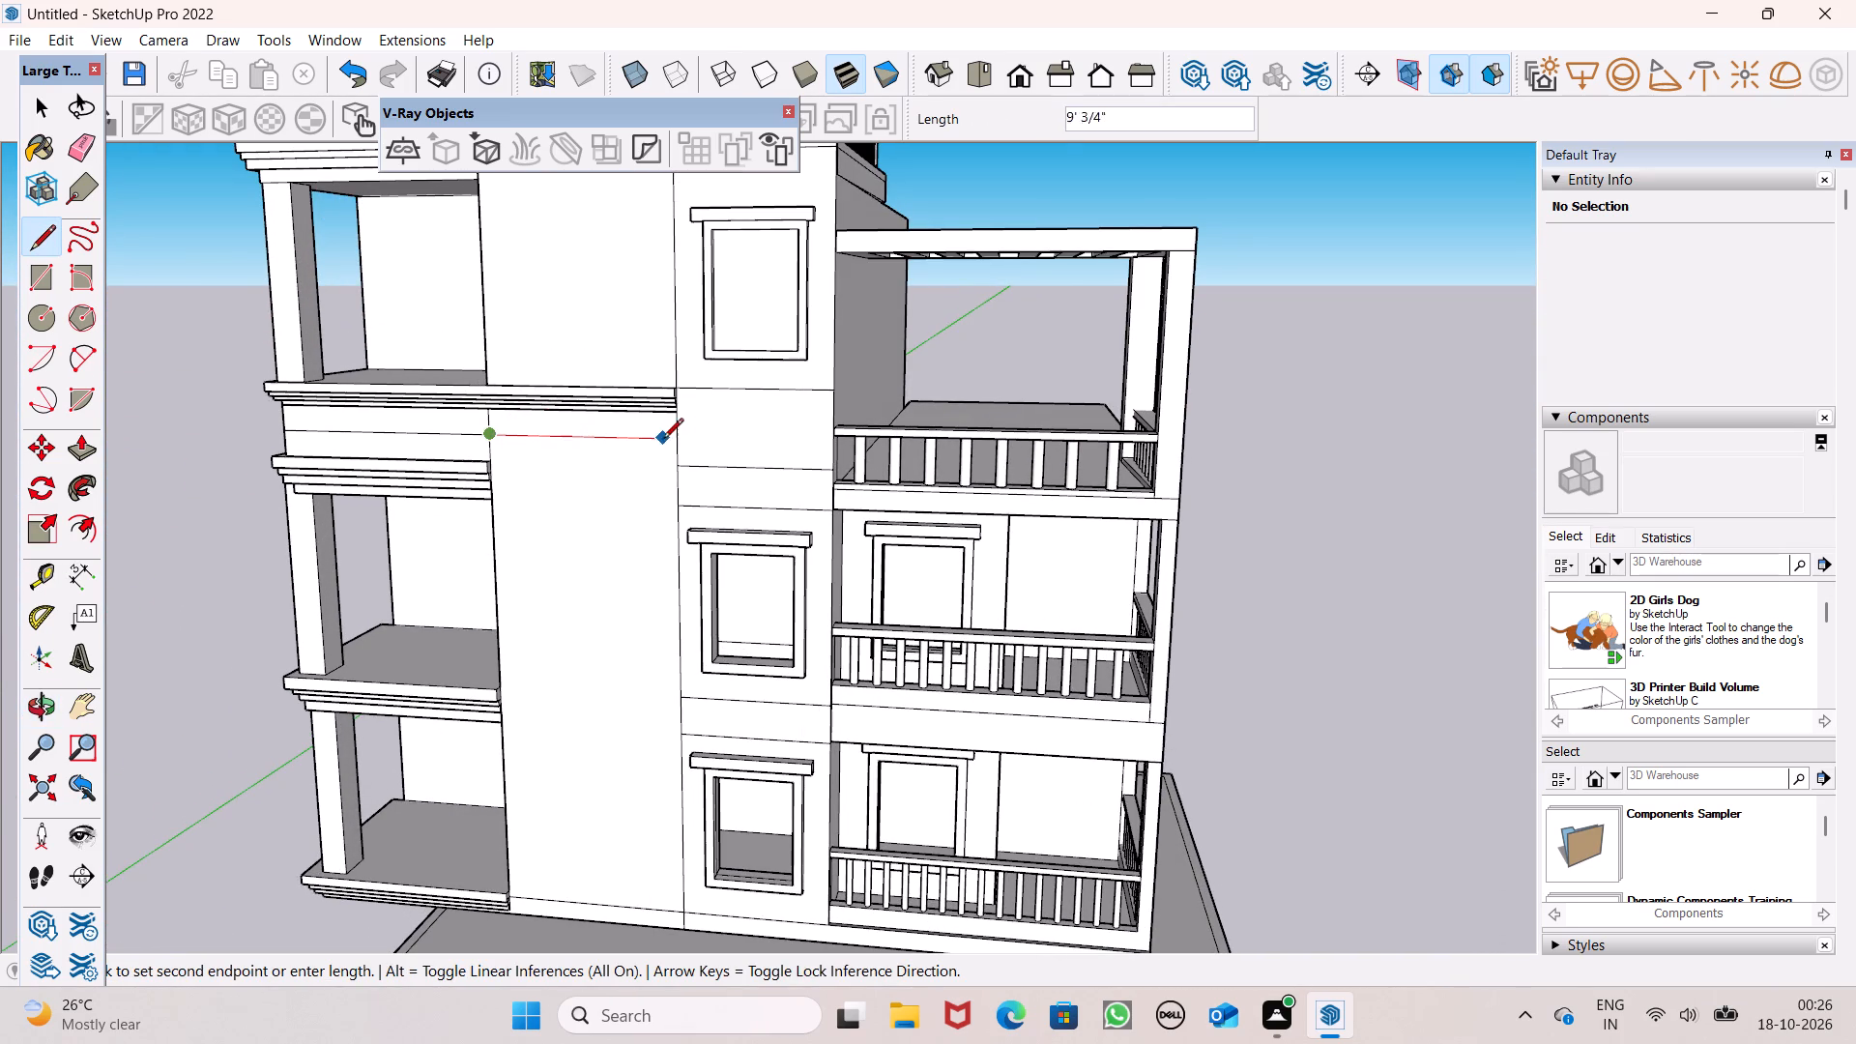
click(675, 439)
Erase the short vertical edge between the cornice and the new horizontal line on the front wall.
click(85, 146)
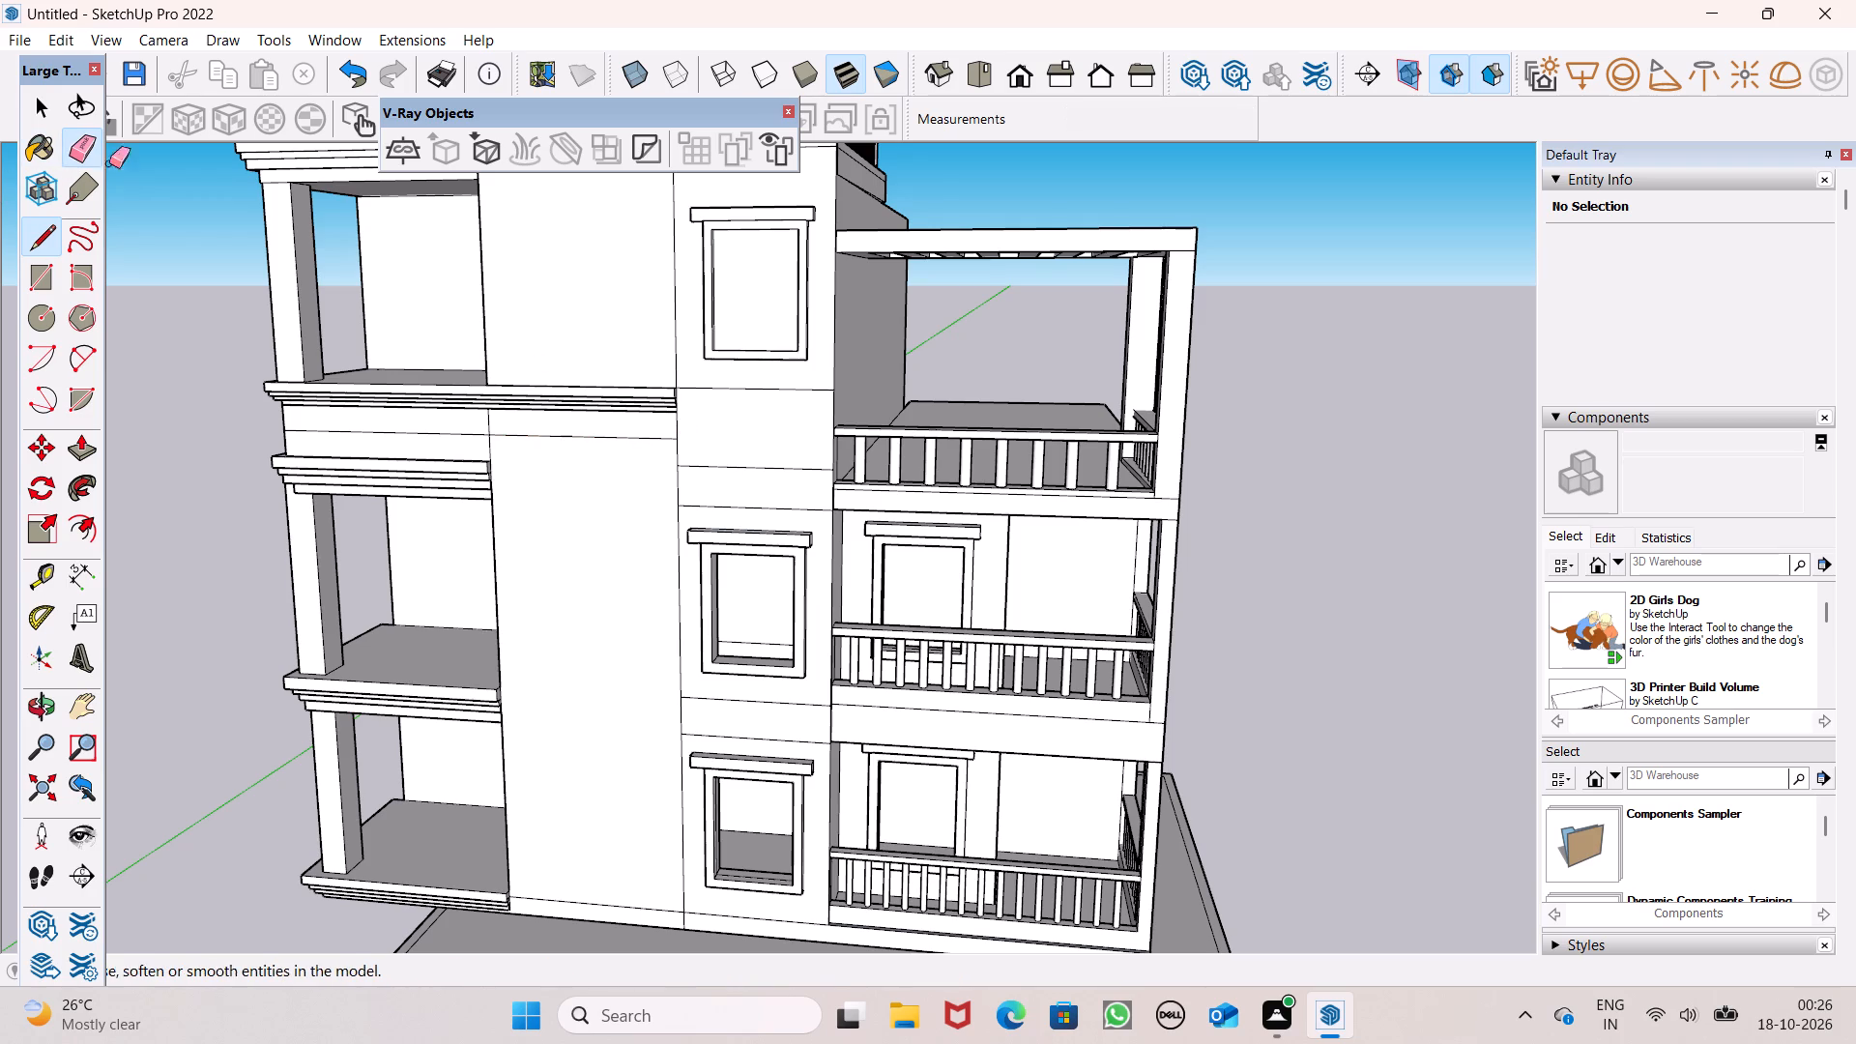
scroll(469, 383, up, 5)
click(501, 438)
drag(490, 431, 481, 431)
click(481, 431)
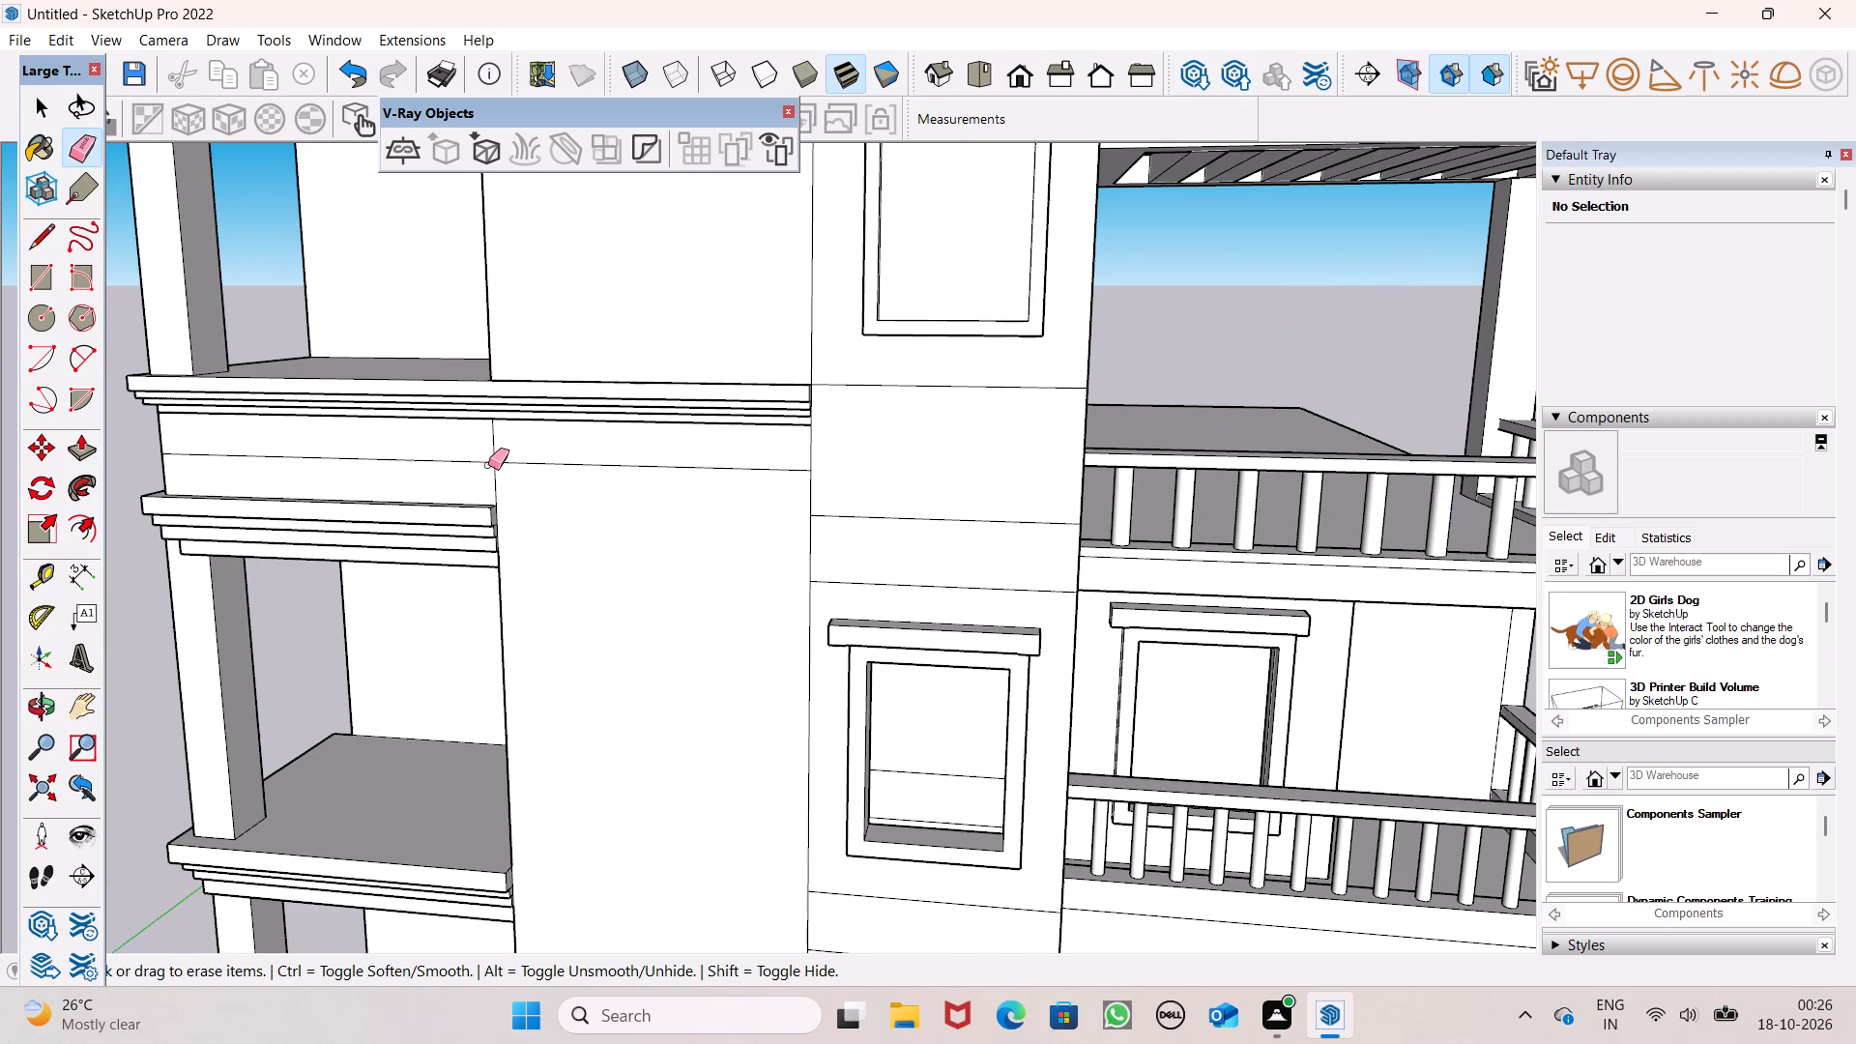
drag(500, 471, 487, 473)
click(486, 473)
drag(497, 442, 476, 438)
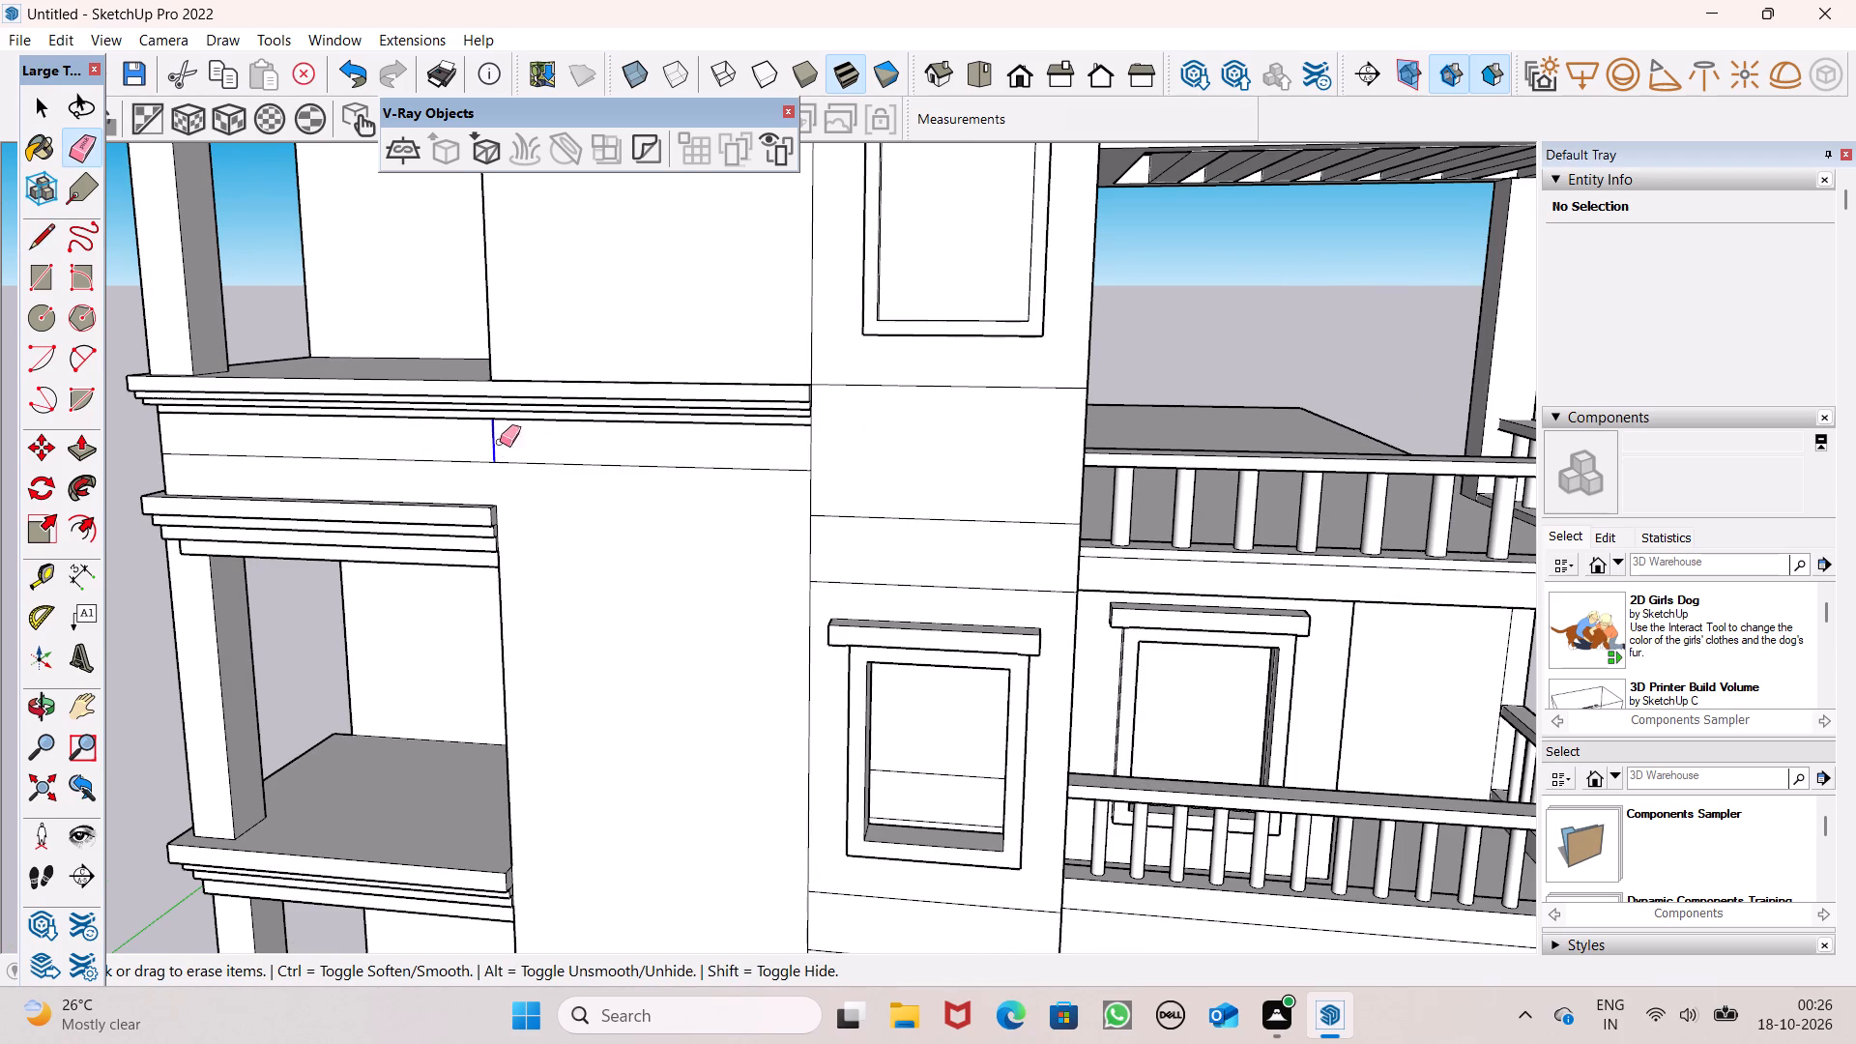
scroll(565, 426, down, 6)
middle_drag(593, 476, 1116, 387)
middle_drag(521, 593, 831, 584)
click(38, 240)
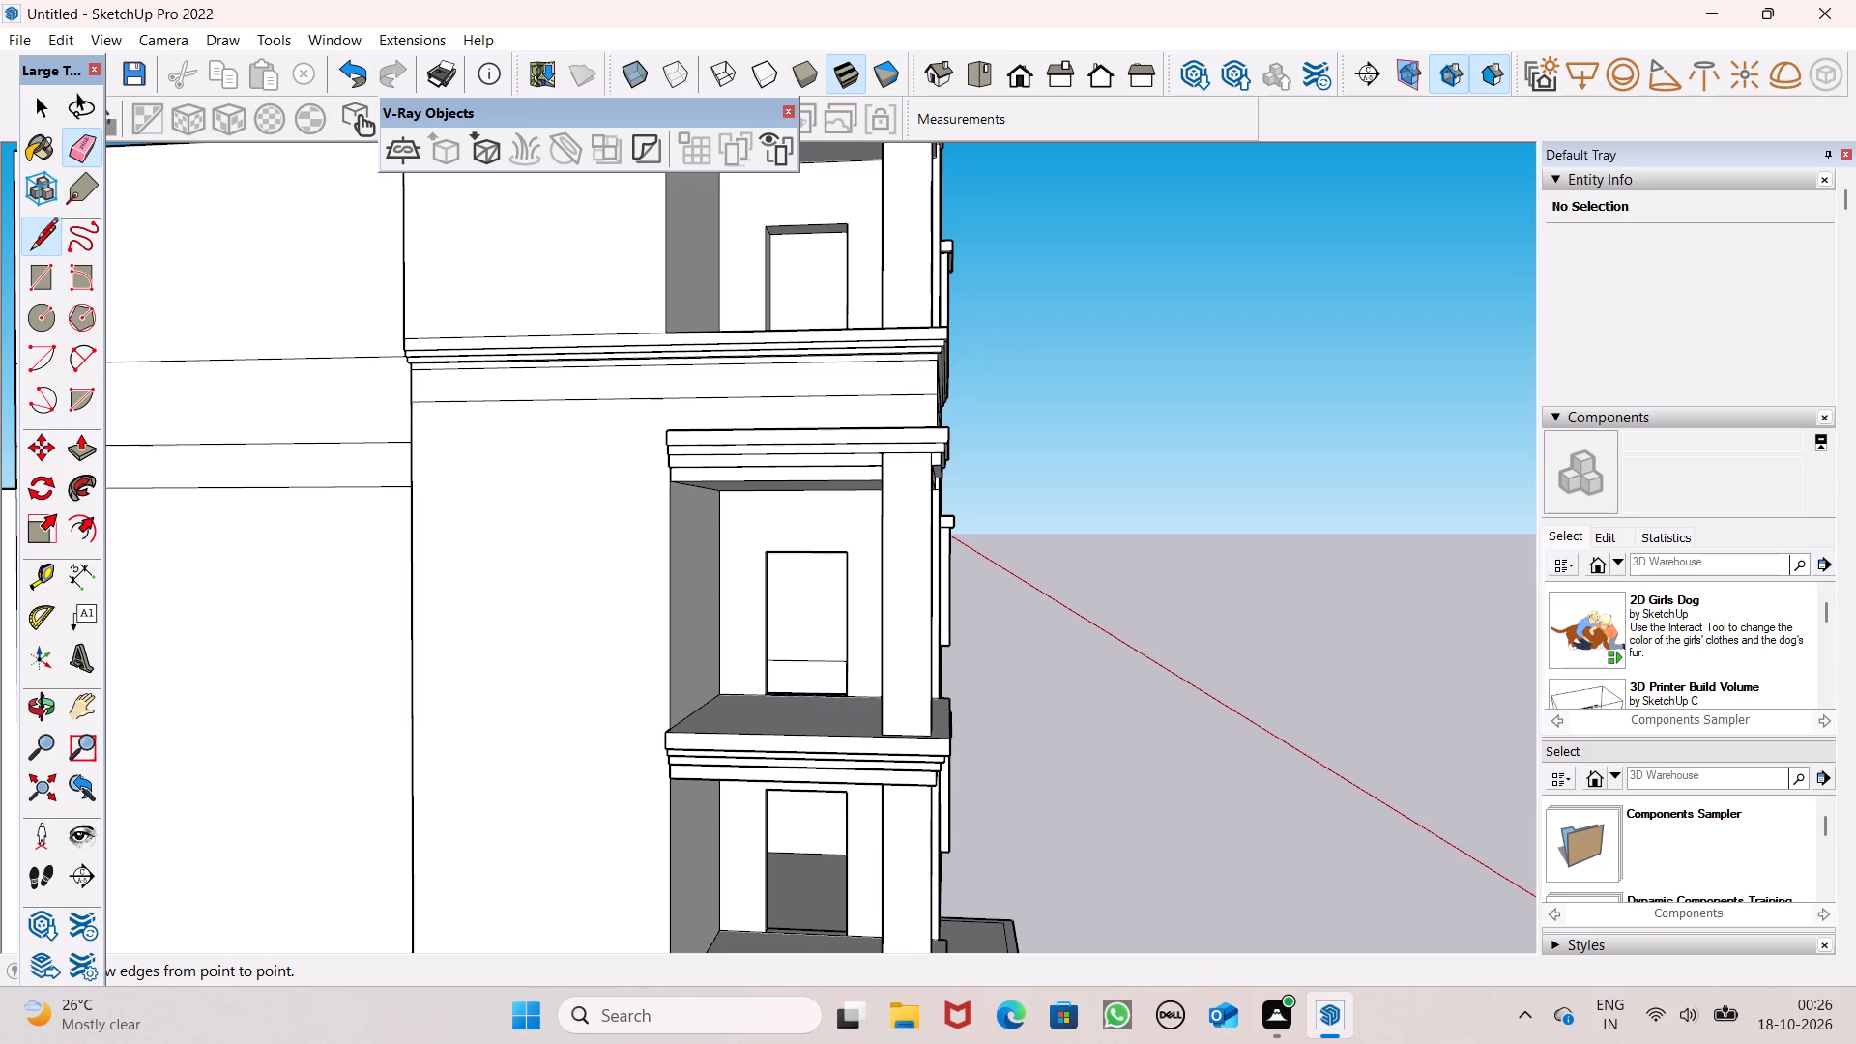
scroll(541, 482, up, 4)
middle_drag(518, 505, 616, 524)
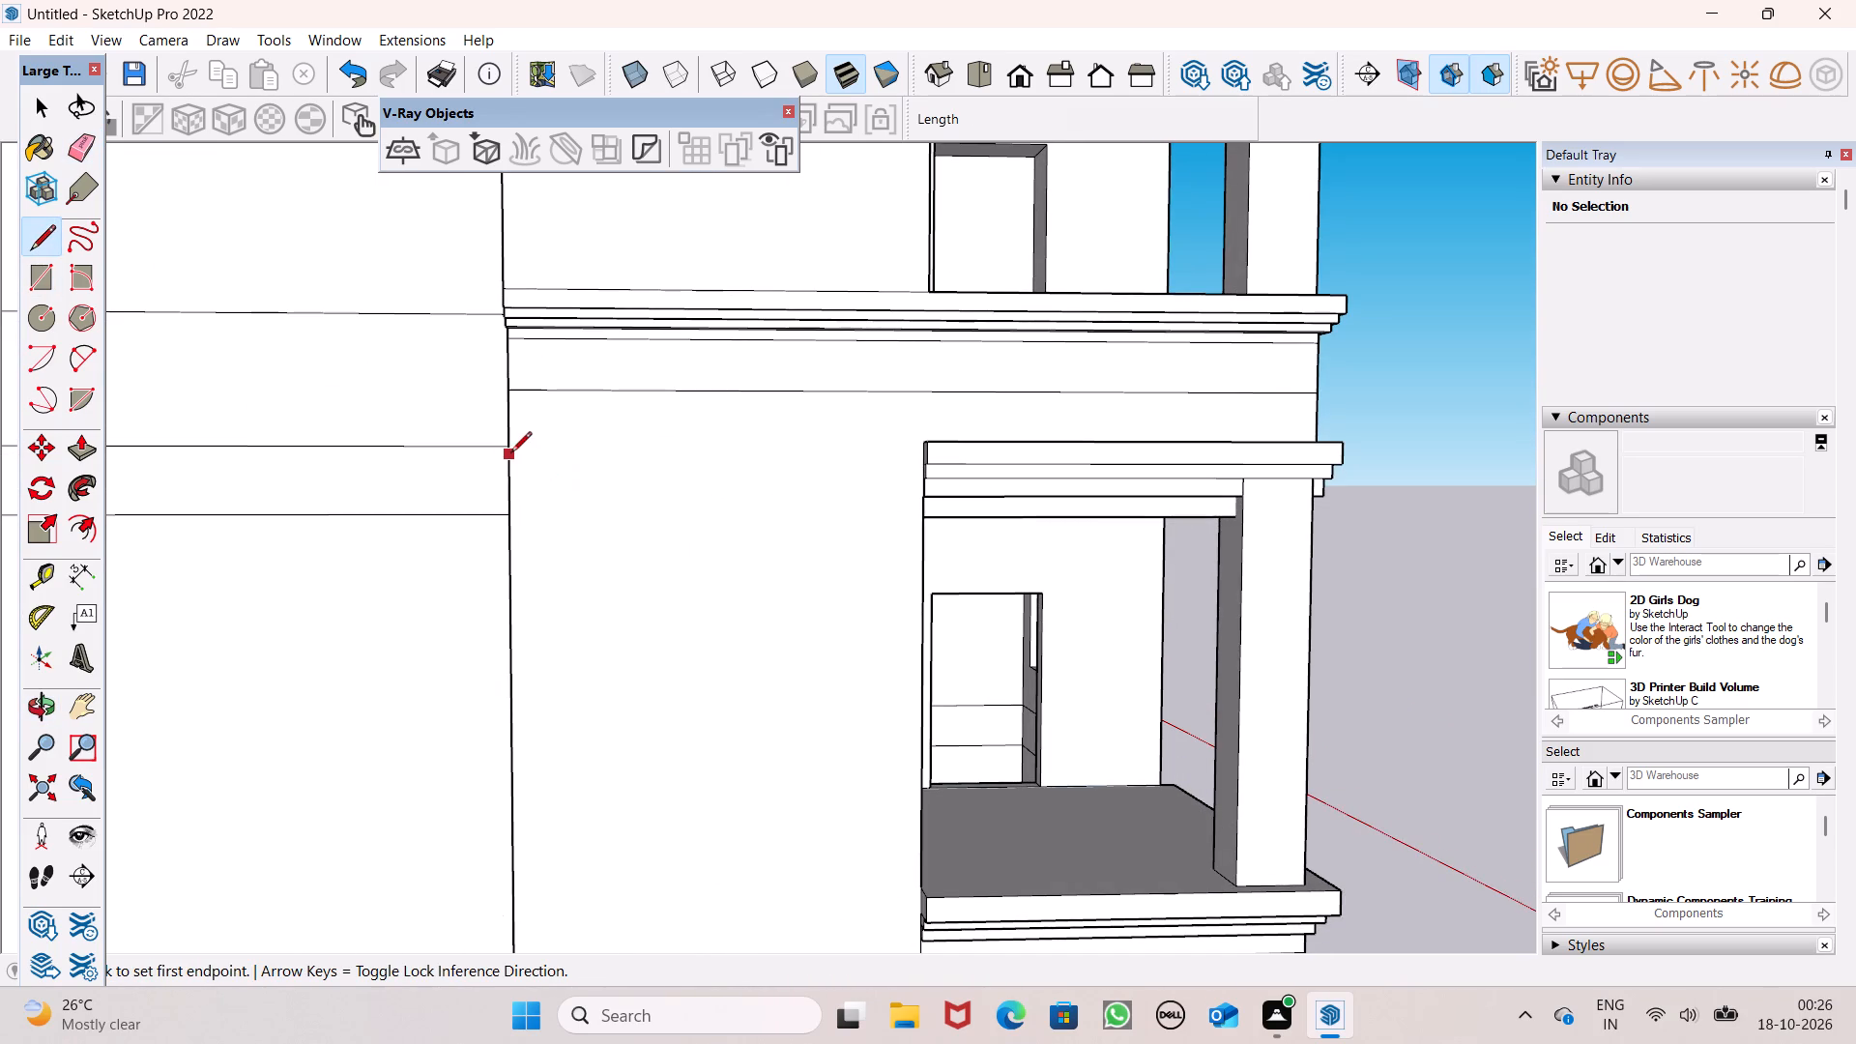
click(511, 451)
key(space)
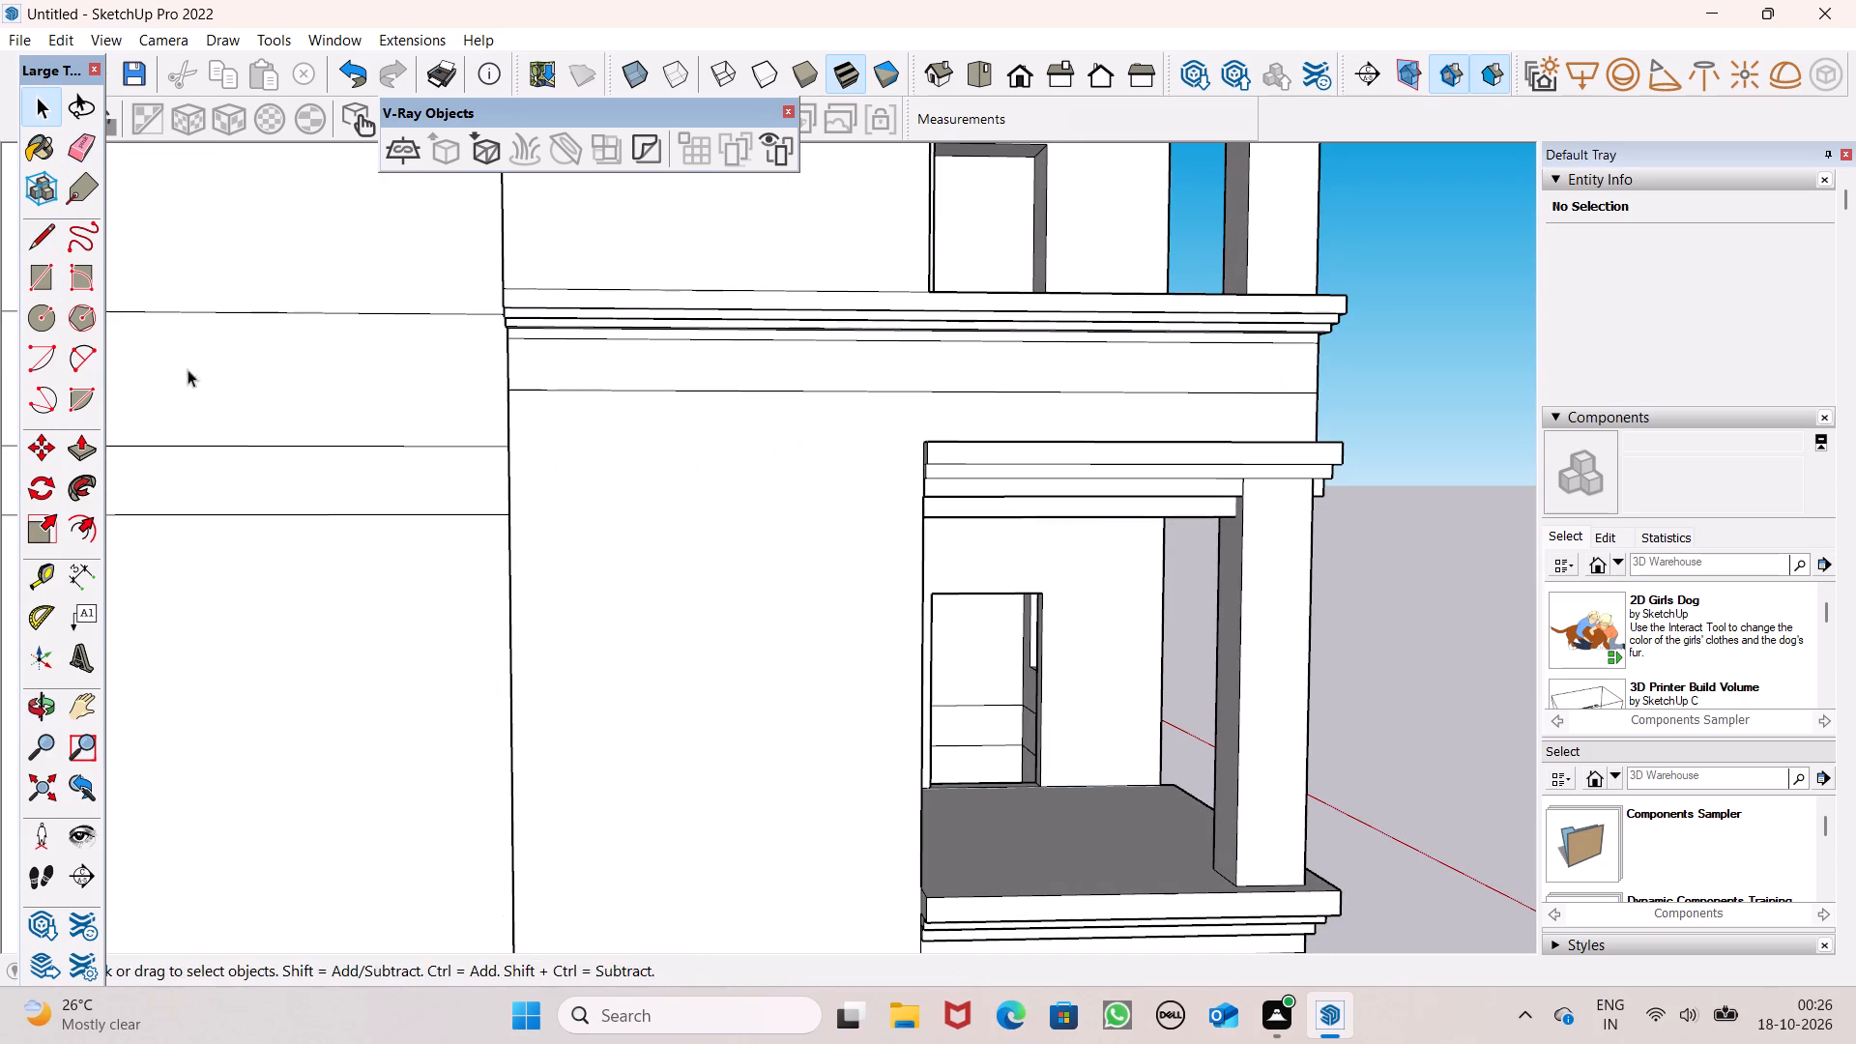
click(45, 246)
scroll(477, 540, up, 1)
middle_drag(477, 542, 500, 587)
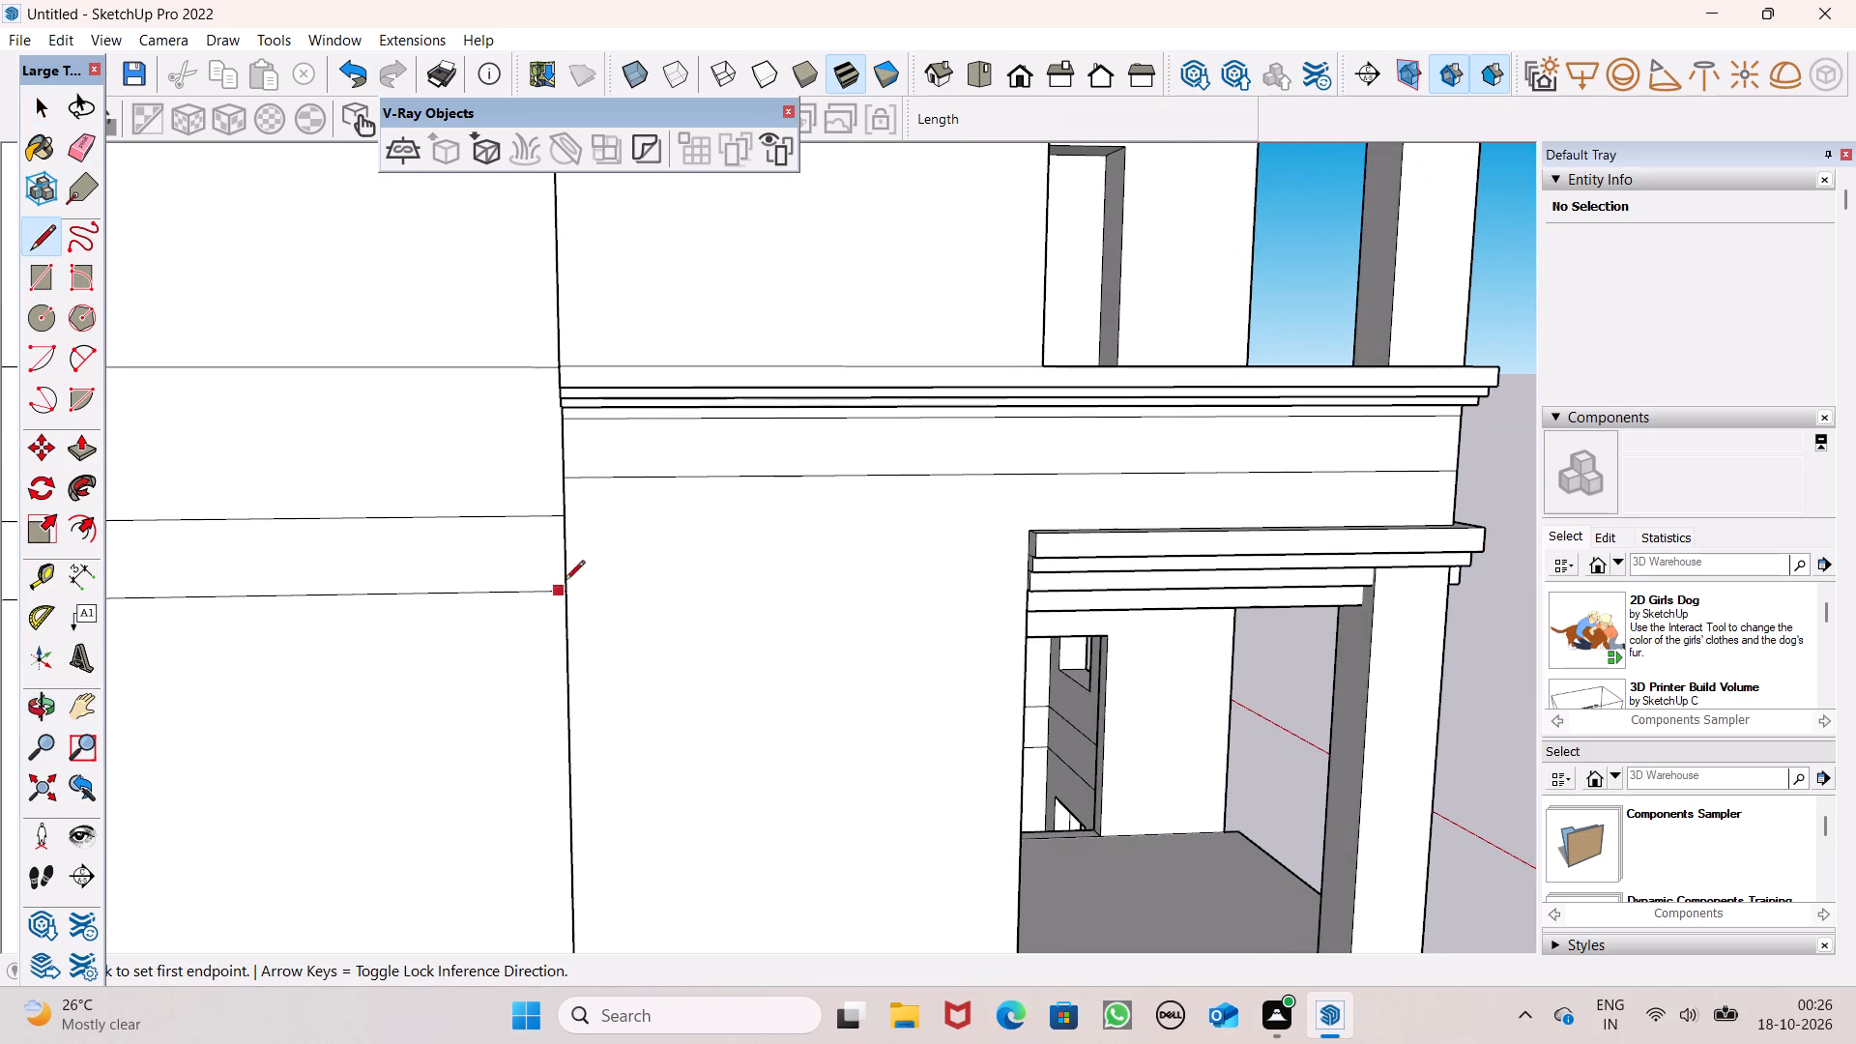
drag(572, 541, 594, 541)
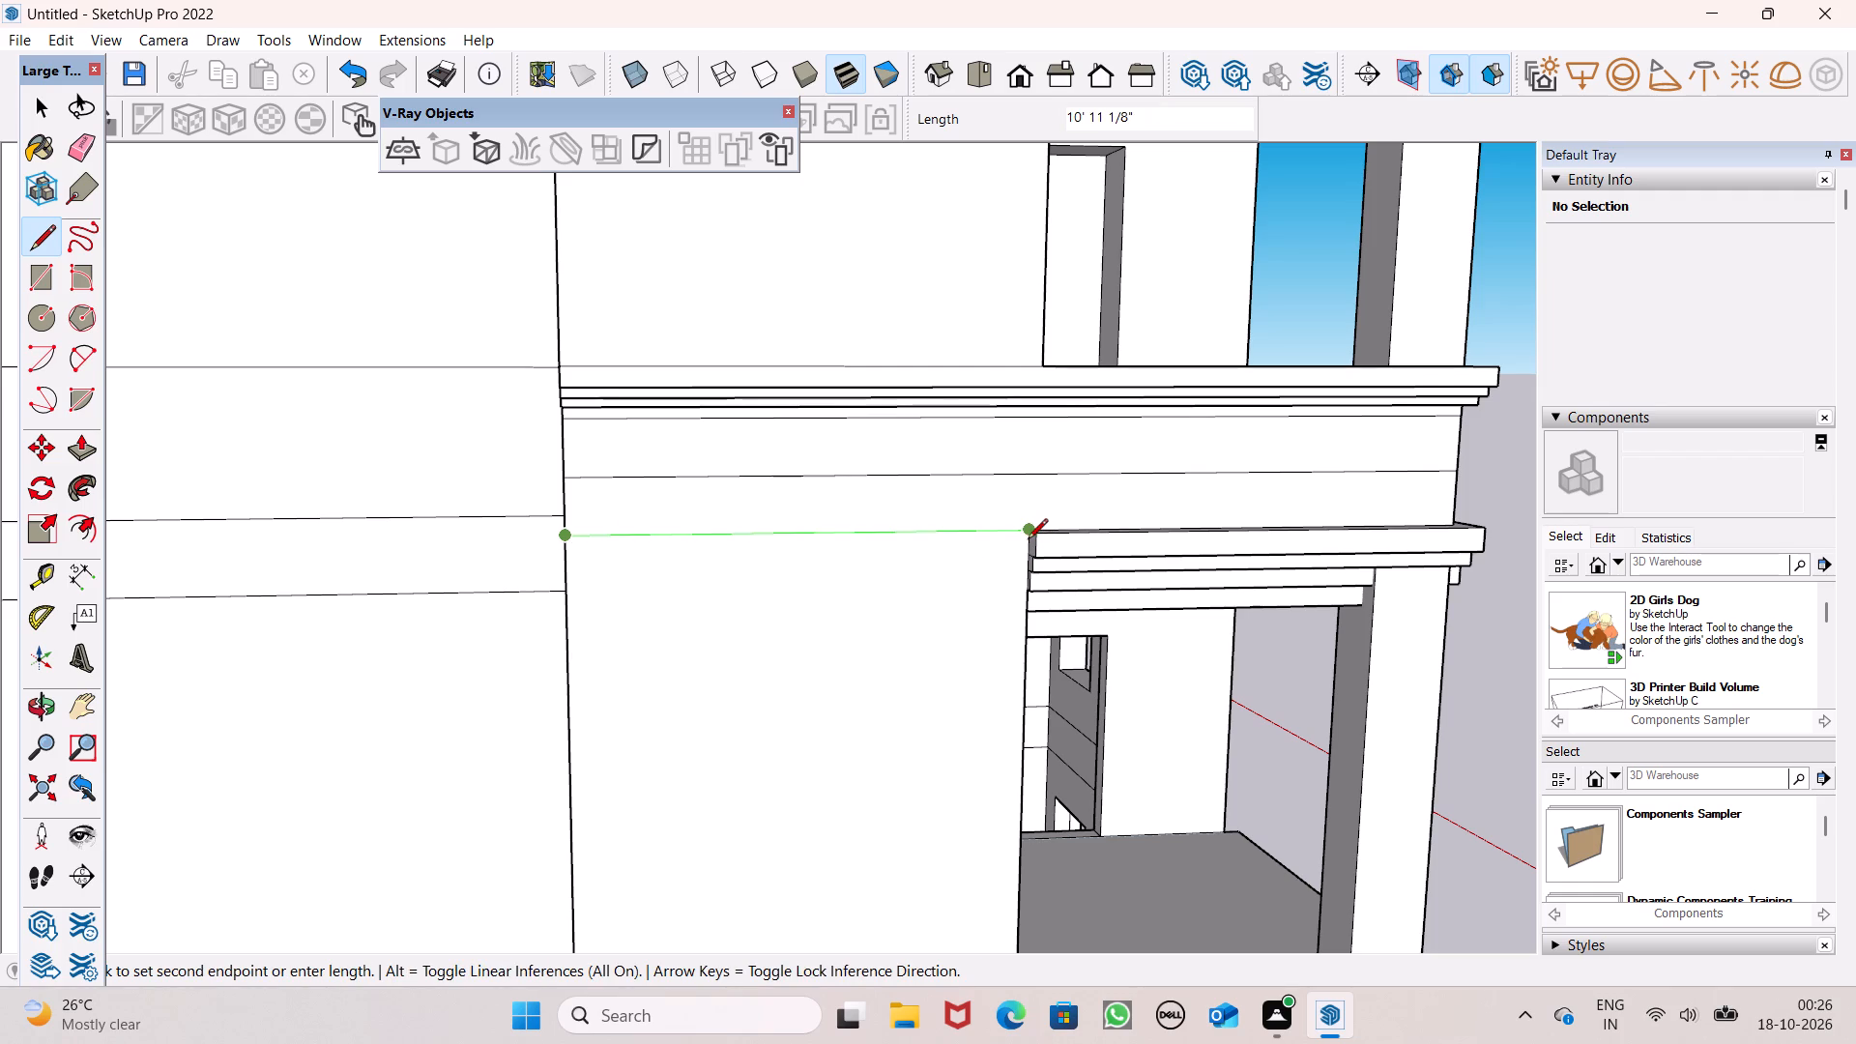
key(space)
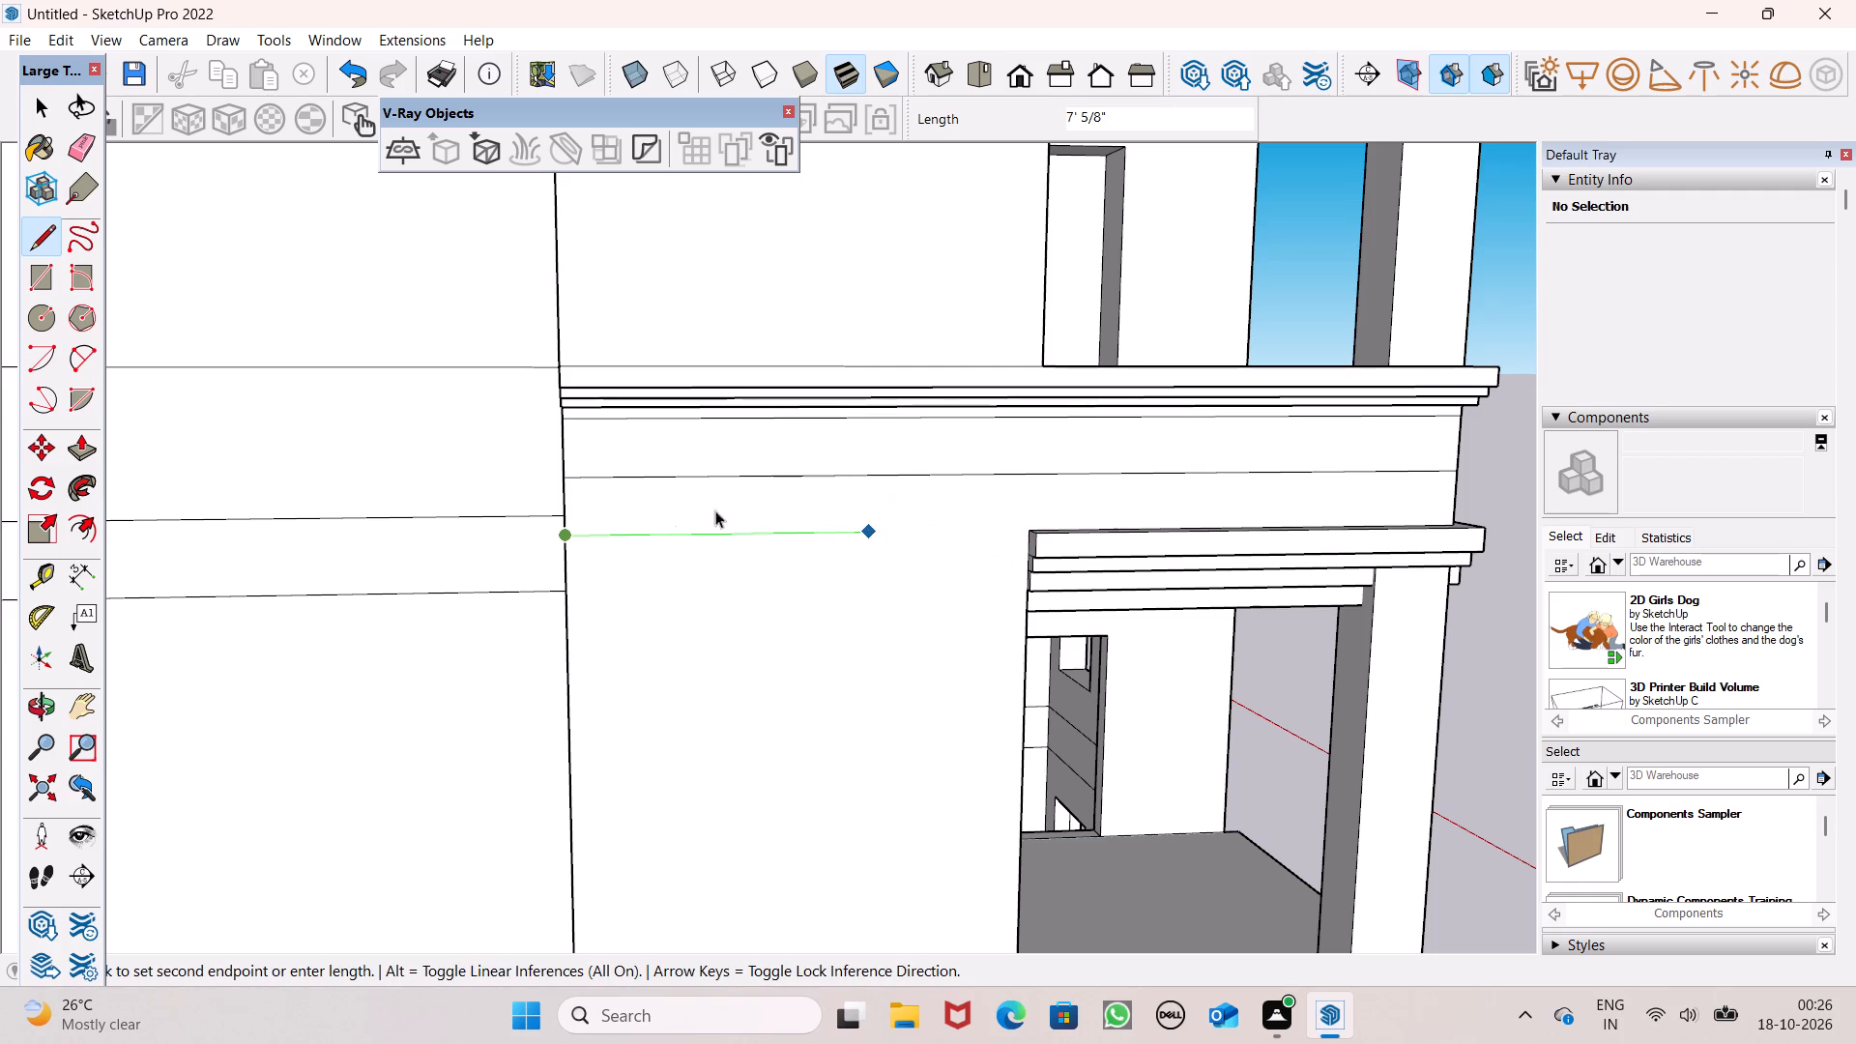
Draw a 10' 11 1/8" horizontal line on the side wall from its rear vertical edge to the corner of the balcony's cornice.
click(47, 240)
scroll(43, 256, down, 2)
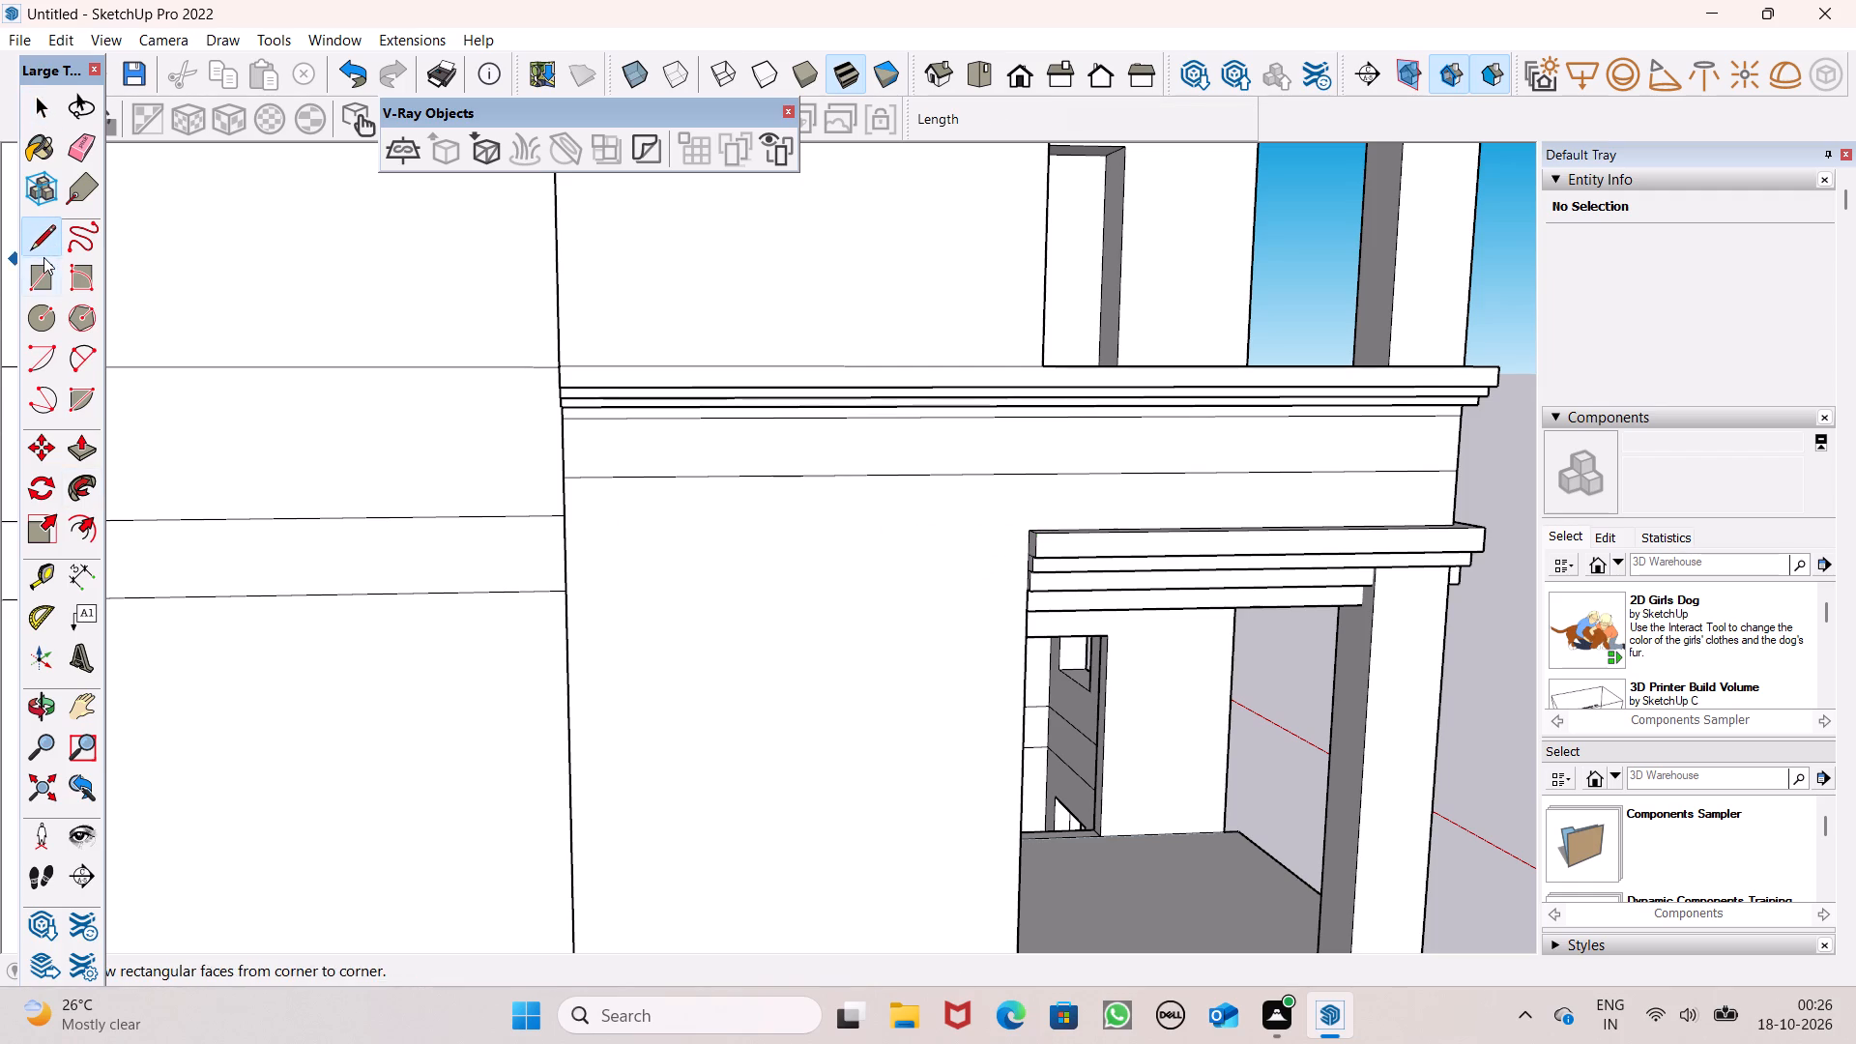
scroll(348, 428, down, 2)
middle_drag(565, 621, 582, 690)
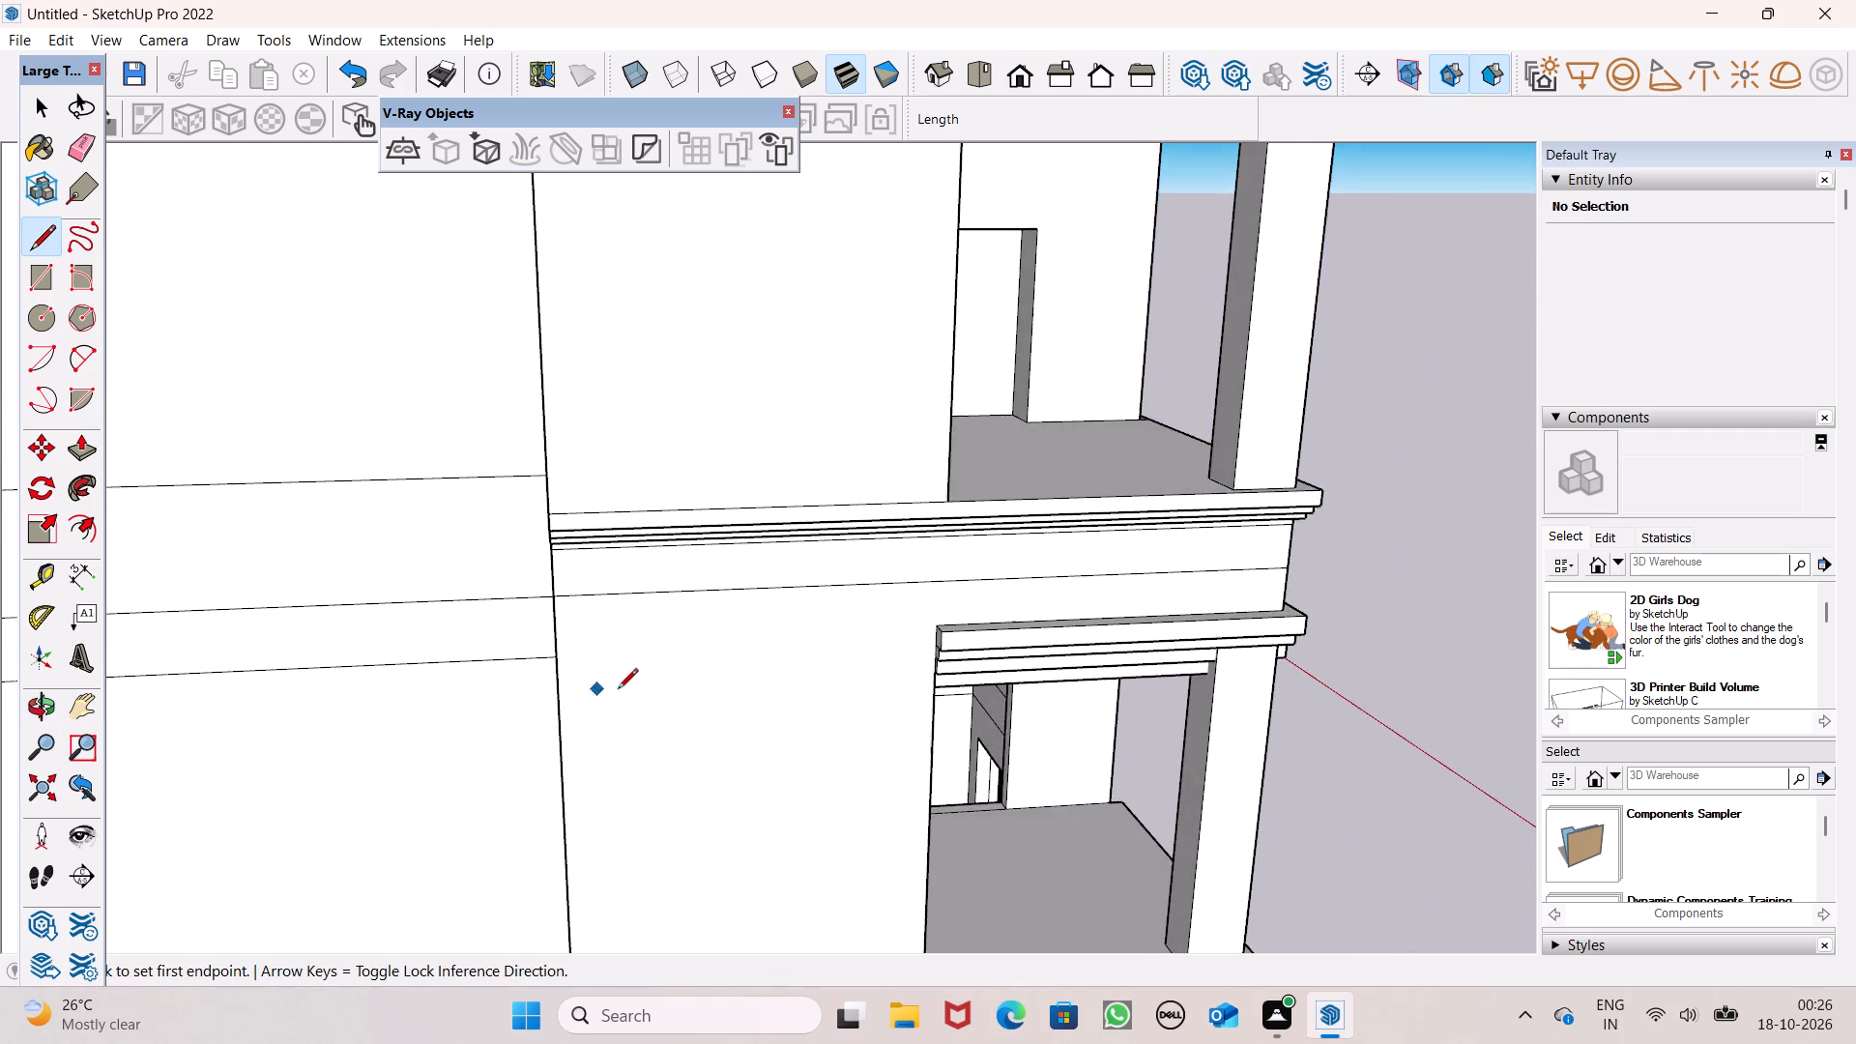
scroll(623, 687, up, 6)
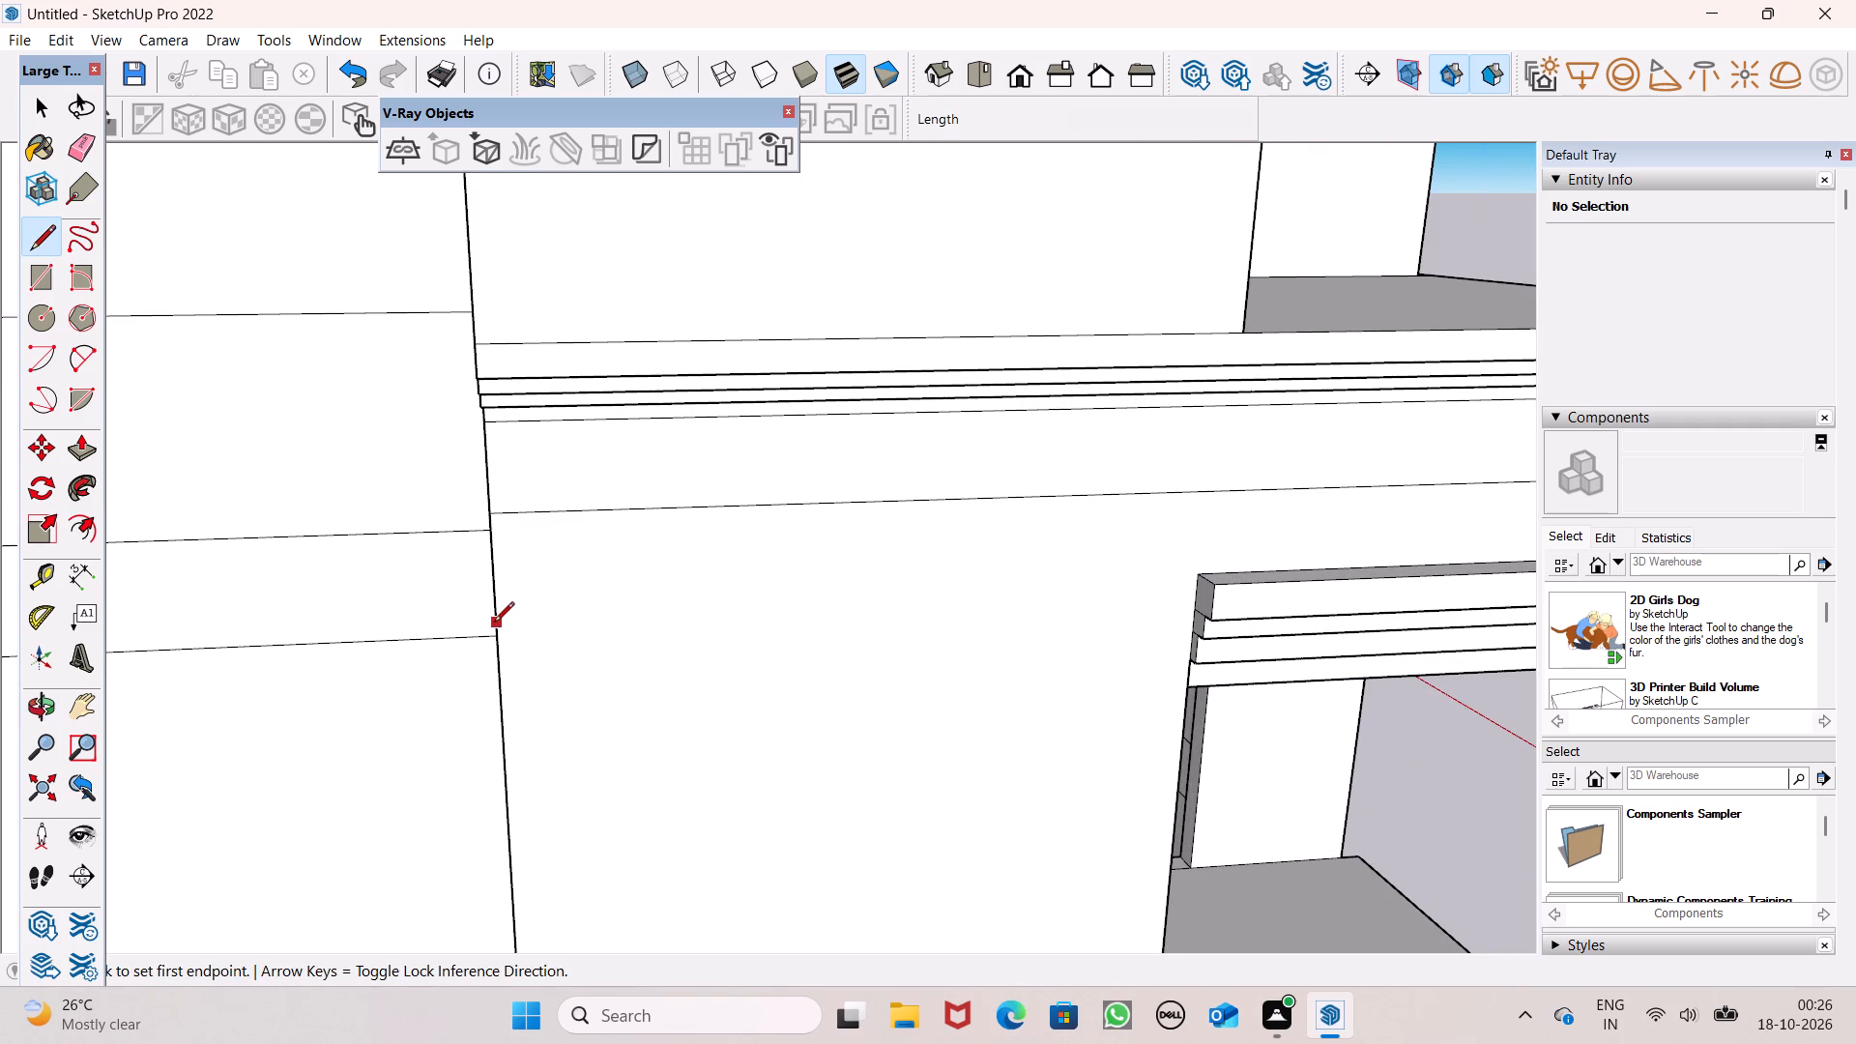
drag(494, 623, 520, 623)
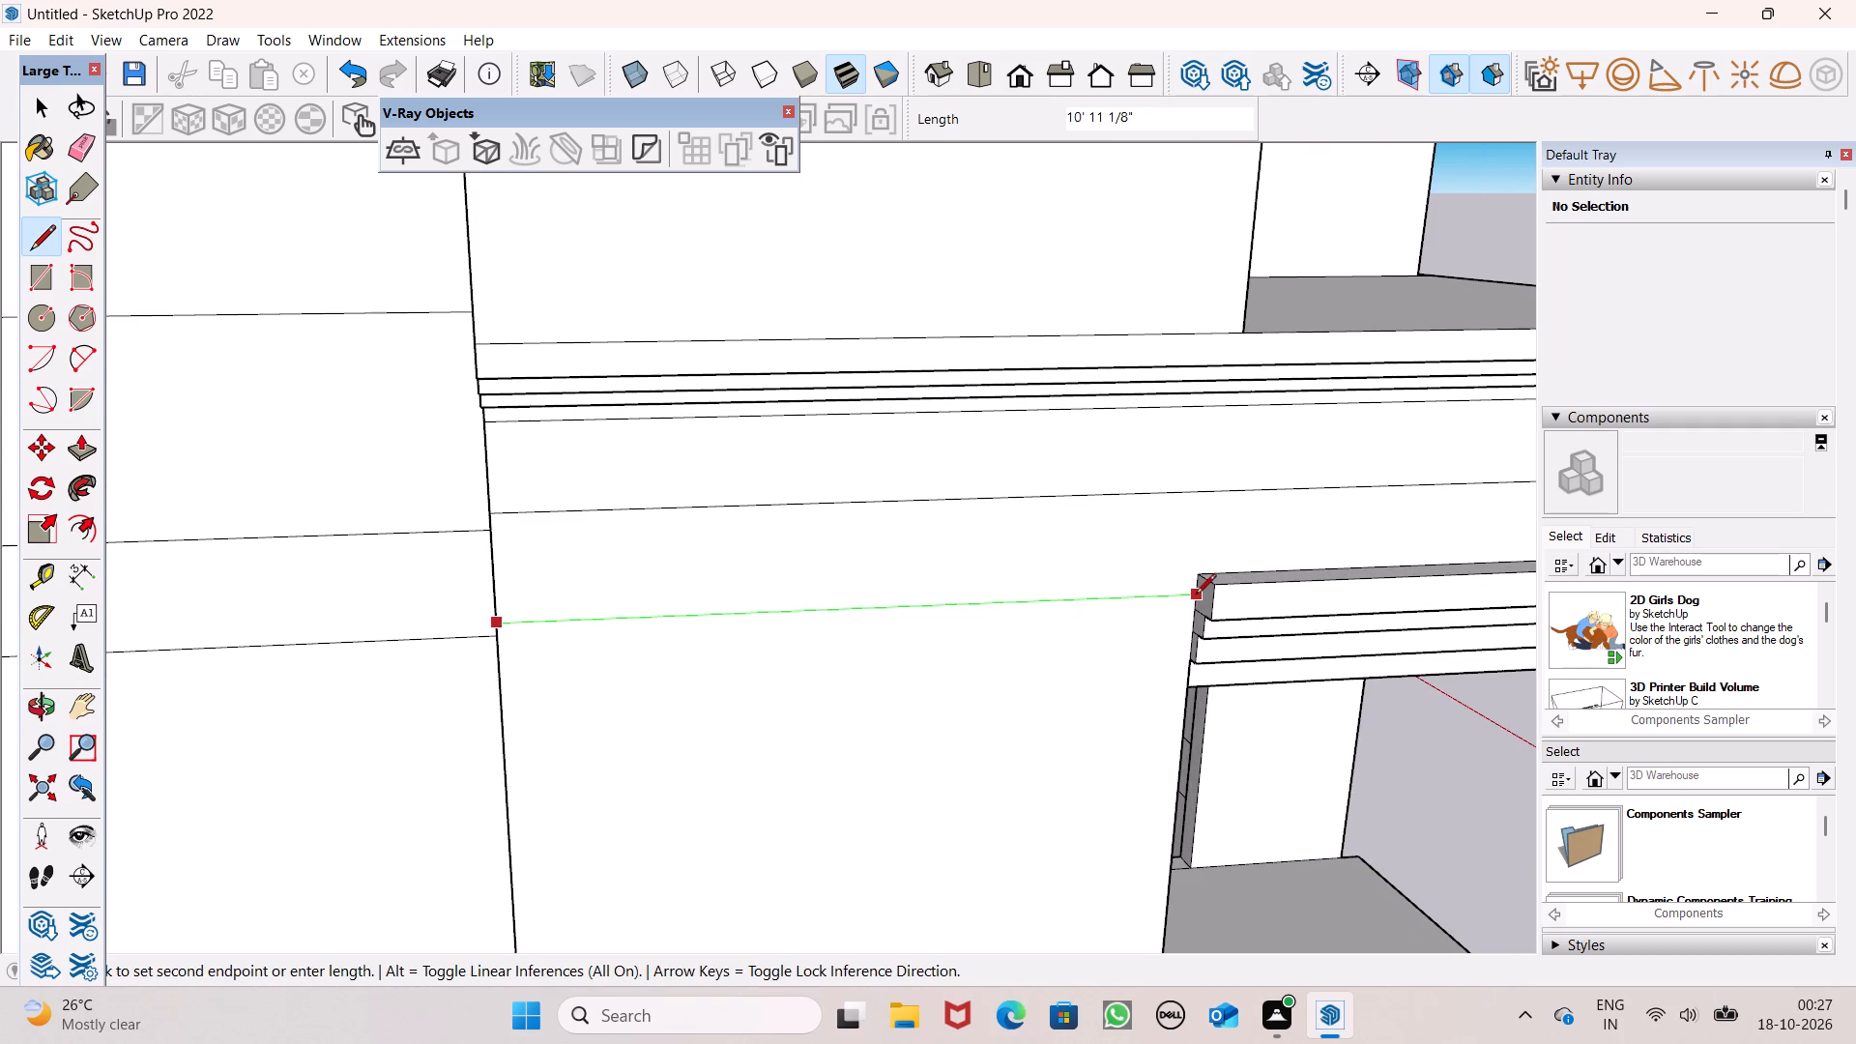
click(1196, 594)
key(space)
scroll(870, 492, down, 5)
middle_drag(864, 613, 807, 467)
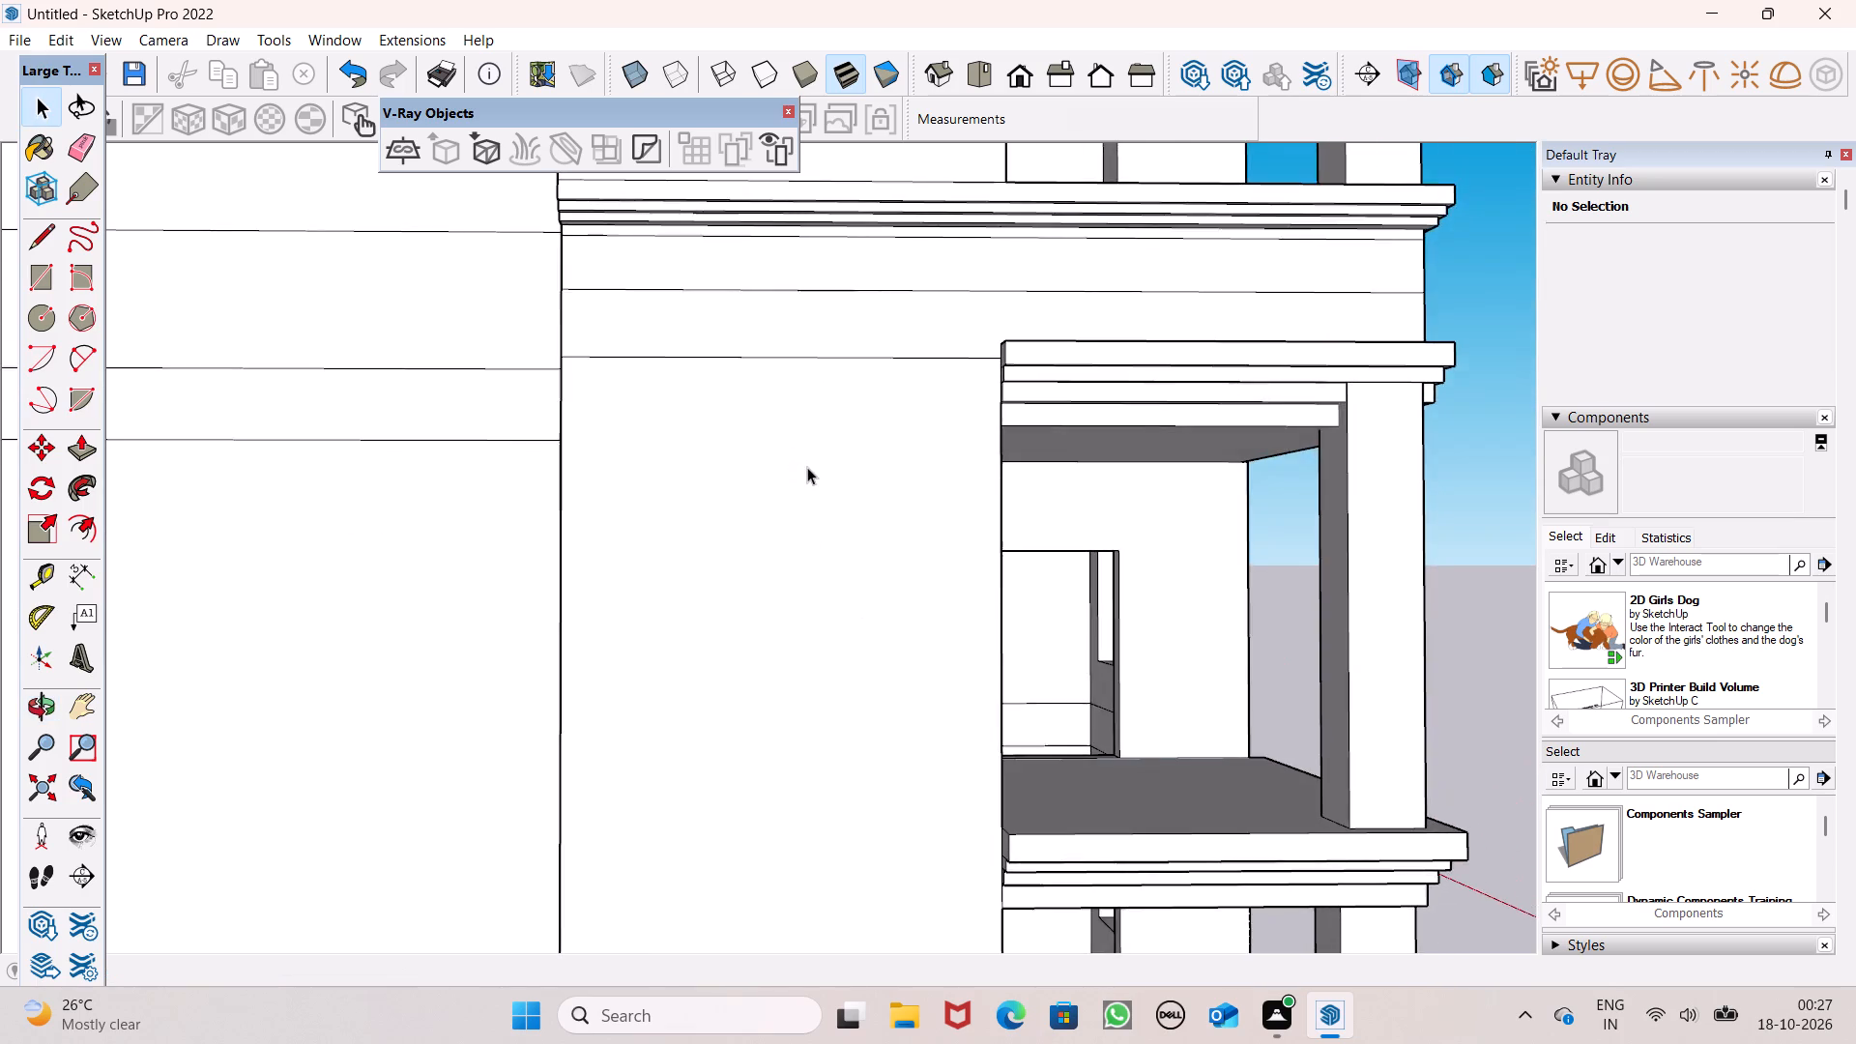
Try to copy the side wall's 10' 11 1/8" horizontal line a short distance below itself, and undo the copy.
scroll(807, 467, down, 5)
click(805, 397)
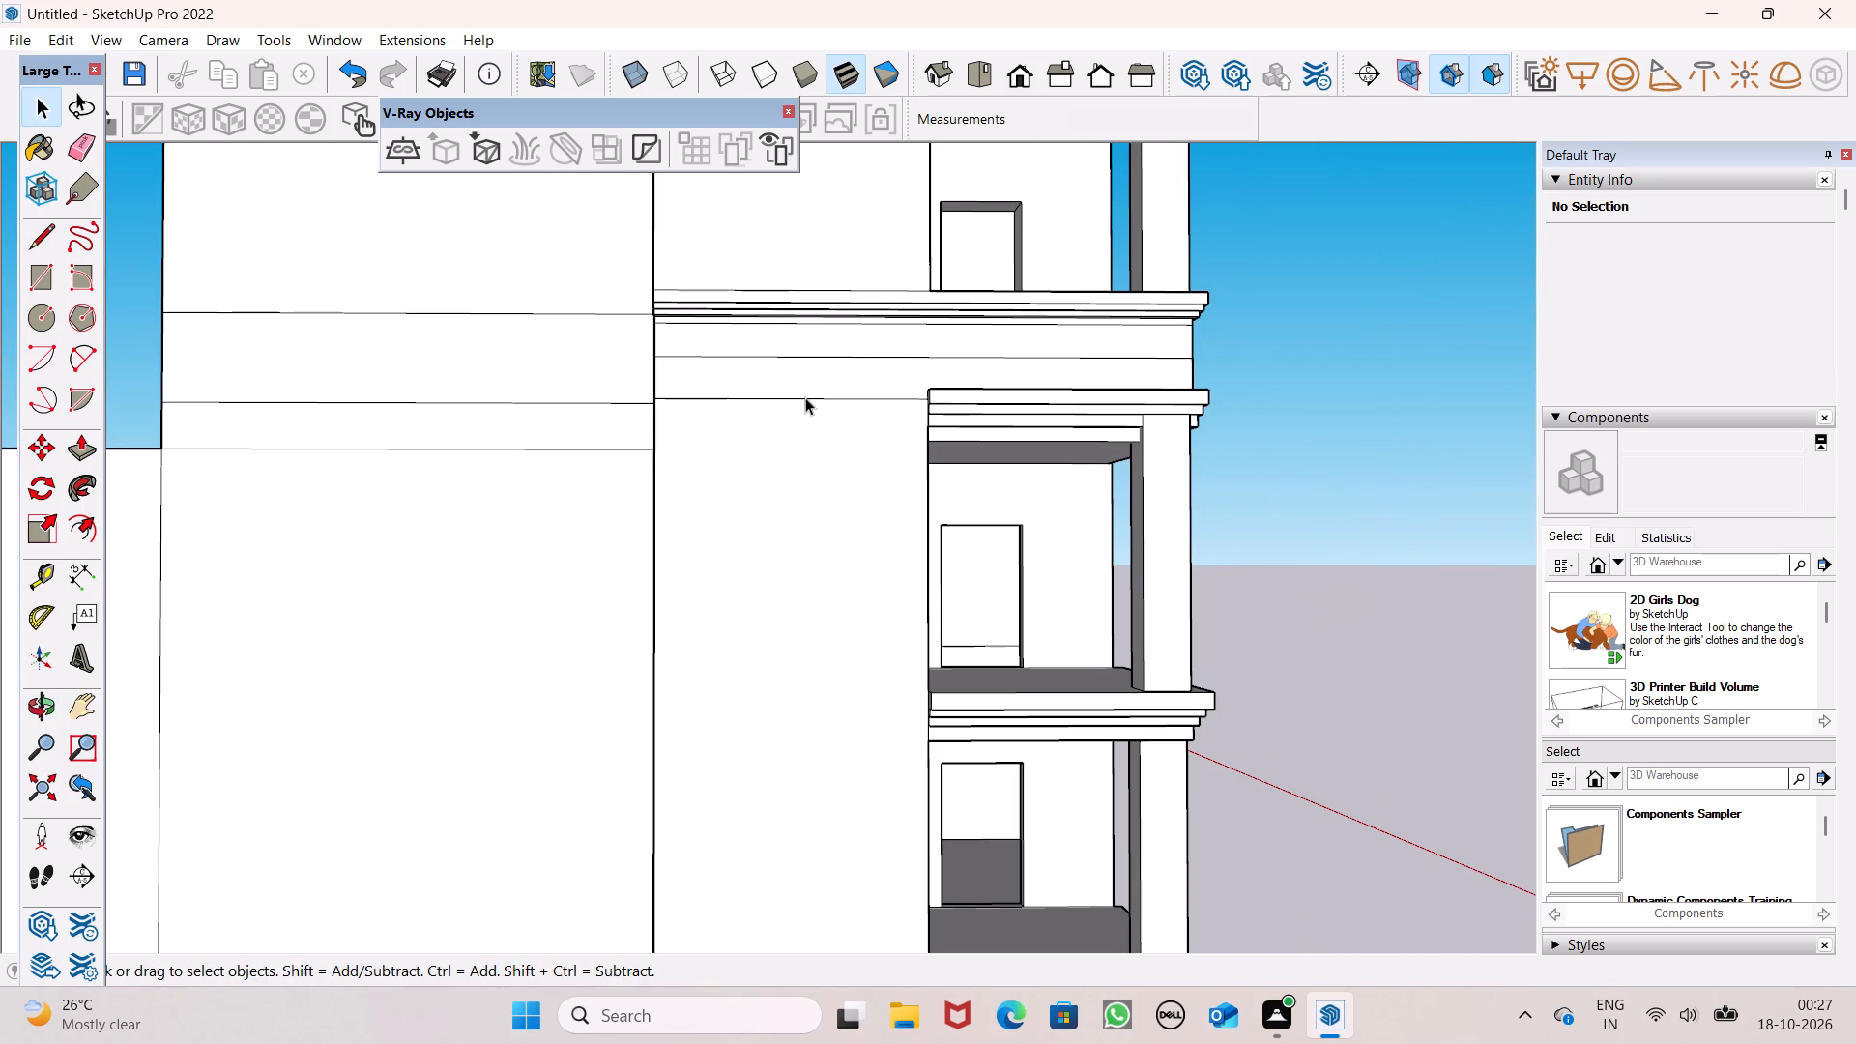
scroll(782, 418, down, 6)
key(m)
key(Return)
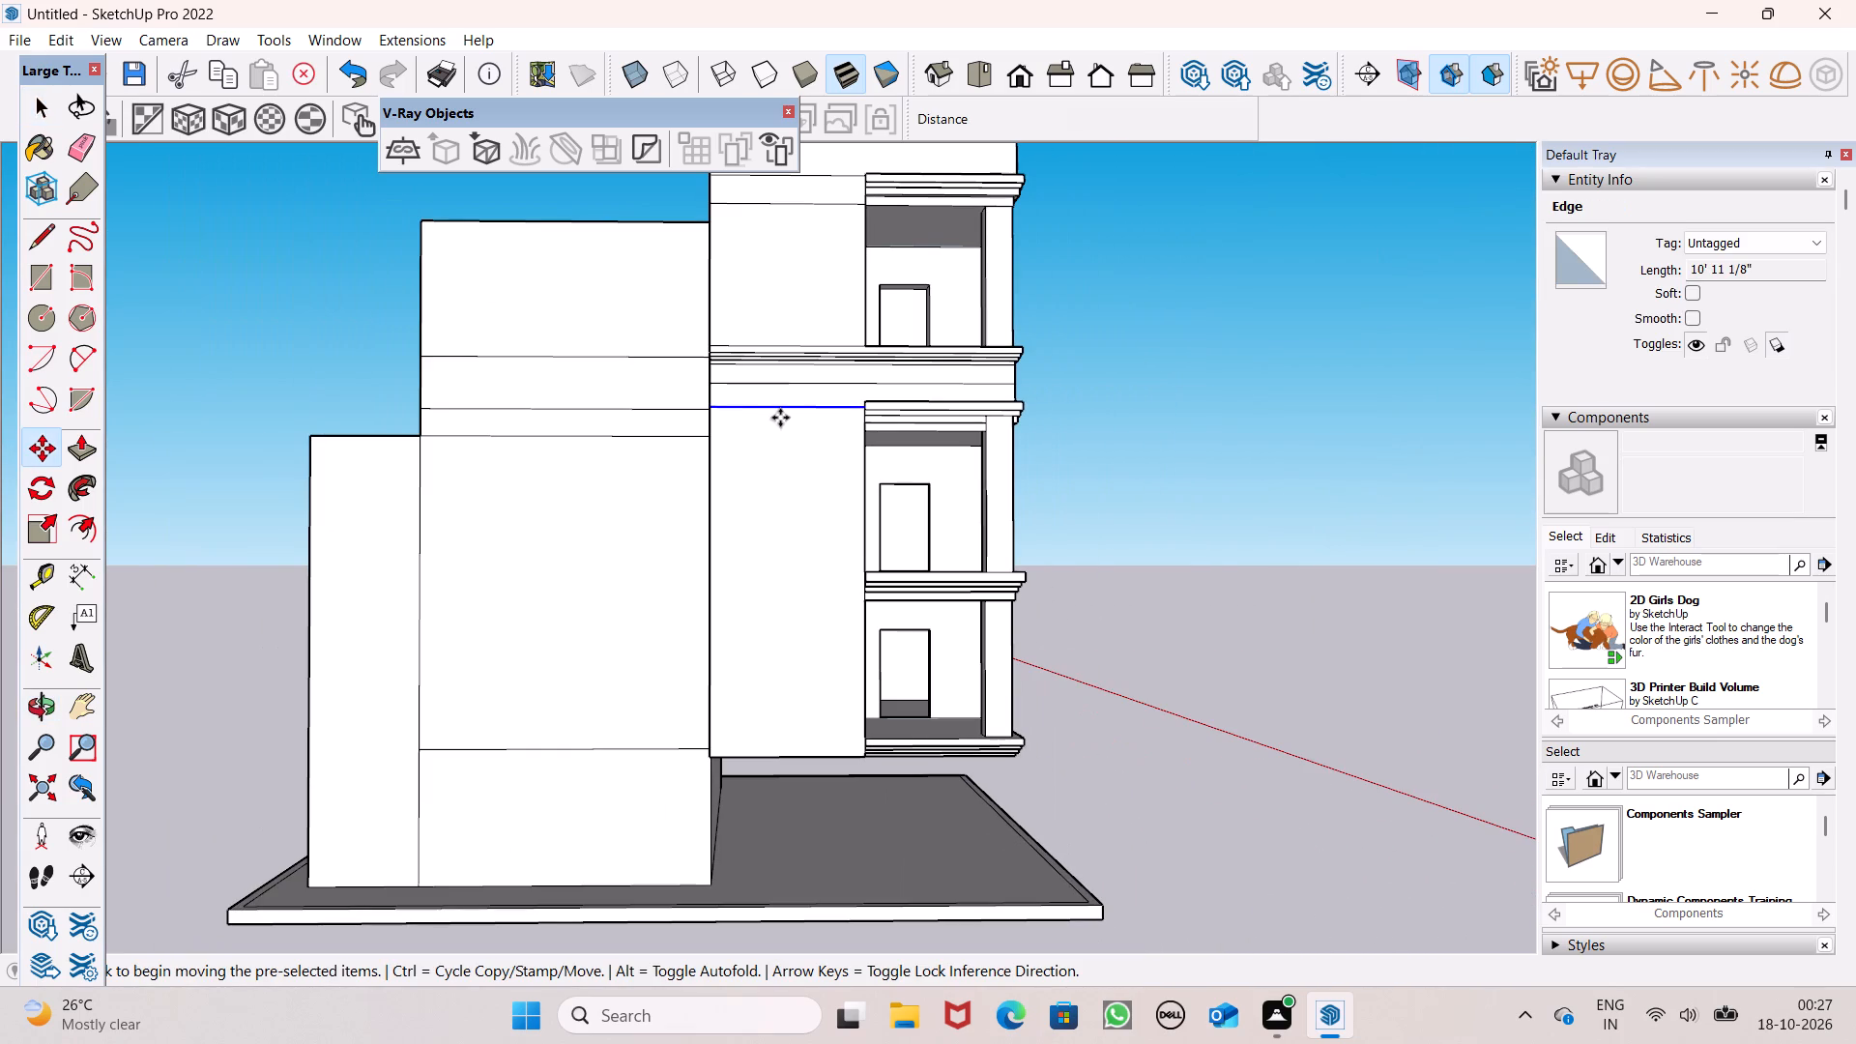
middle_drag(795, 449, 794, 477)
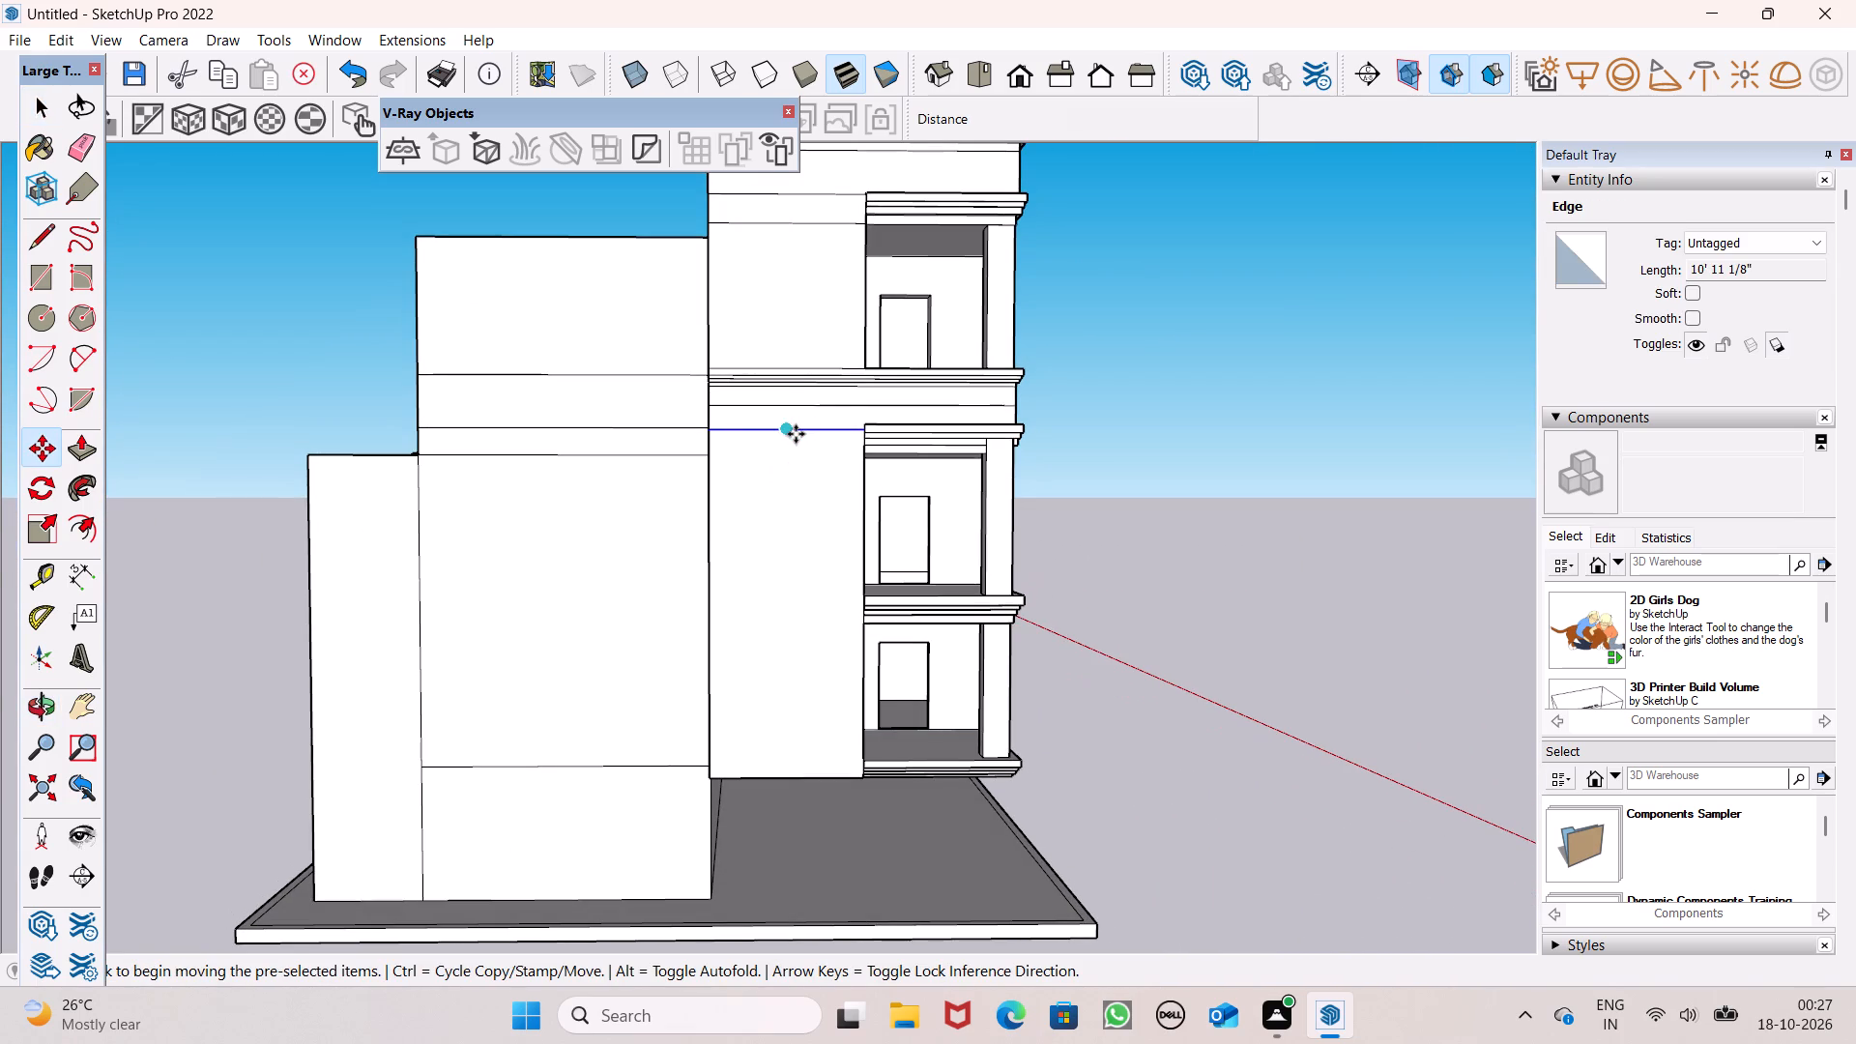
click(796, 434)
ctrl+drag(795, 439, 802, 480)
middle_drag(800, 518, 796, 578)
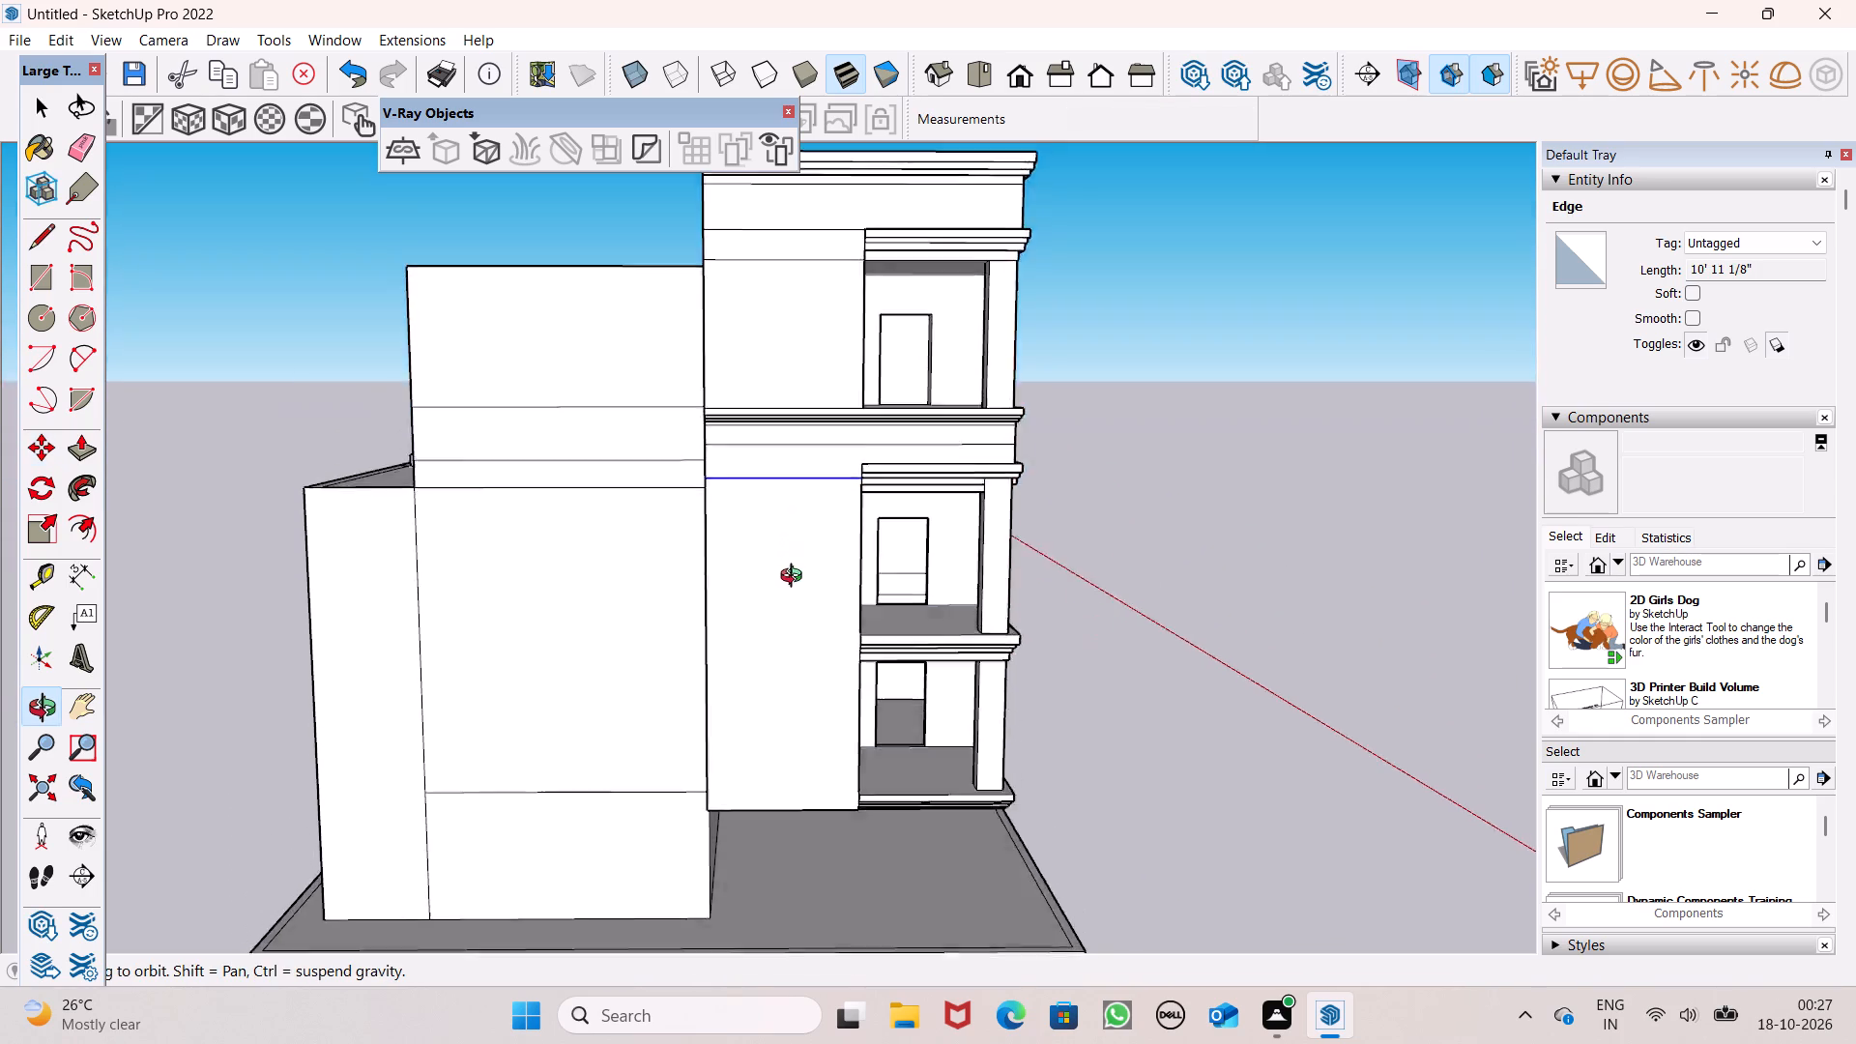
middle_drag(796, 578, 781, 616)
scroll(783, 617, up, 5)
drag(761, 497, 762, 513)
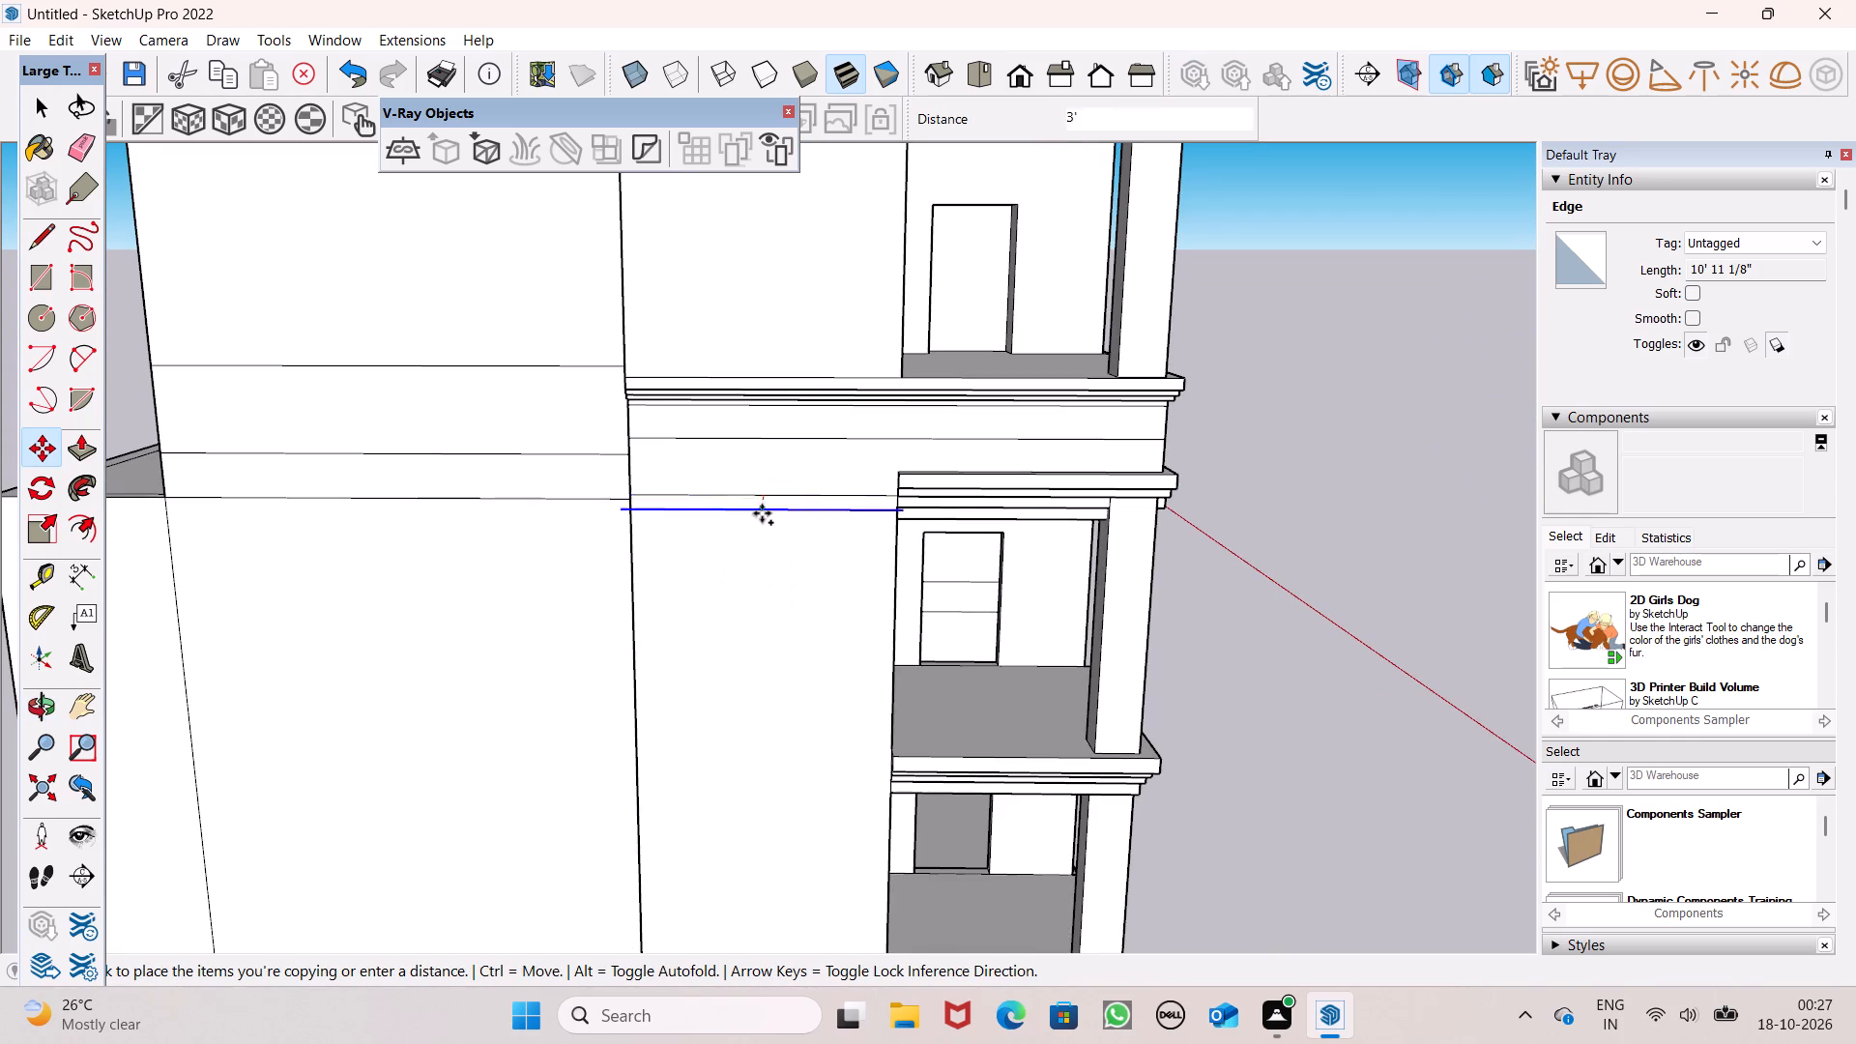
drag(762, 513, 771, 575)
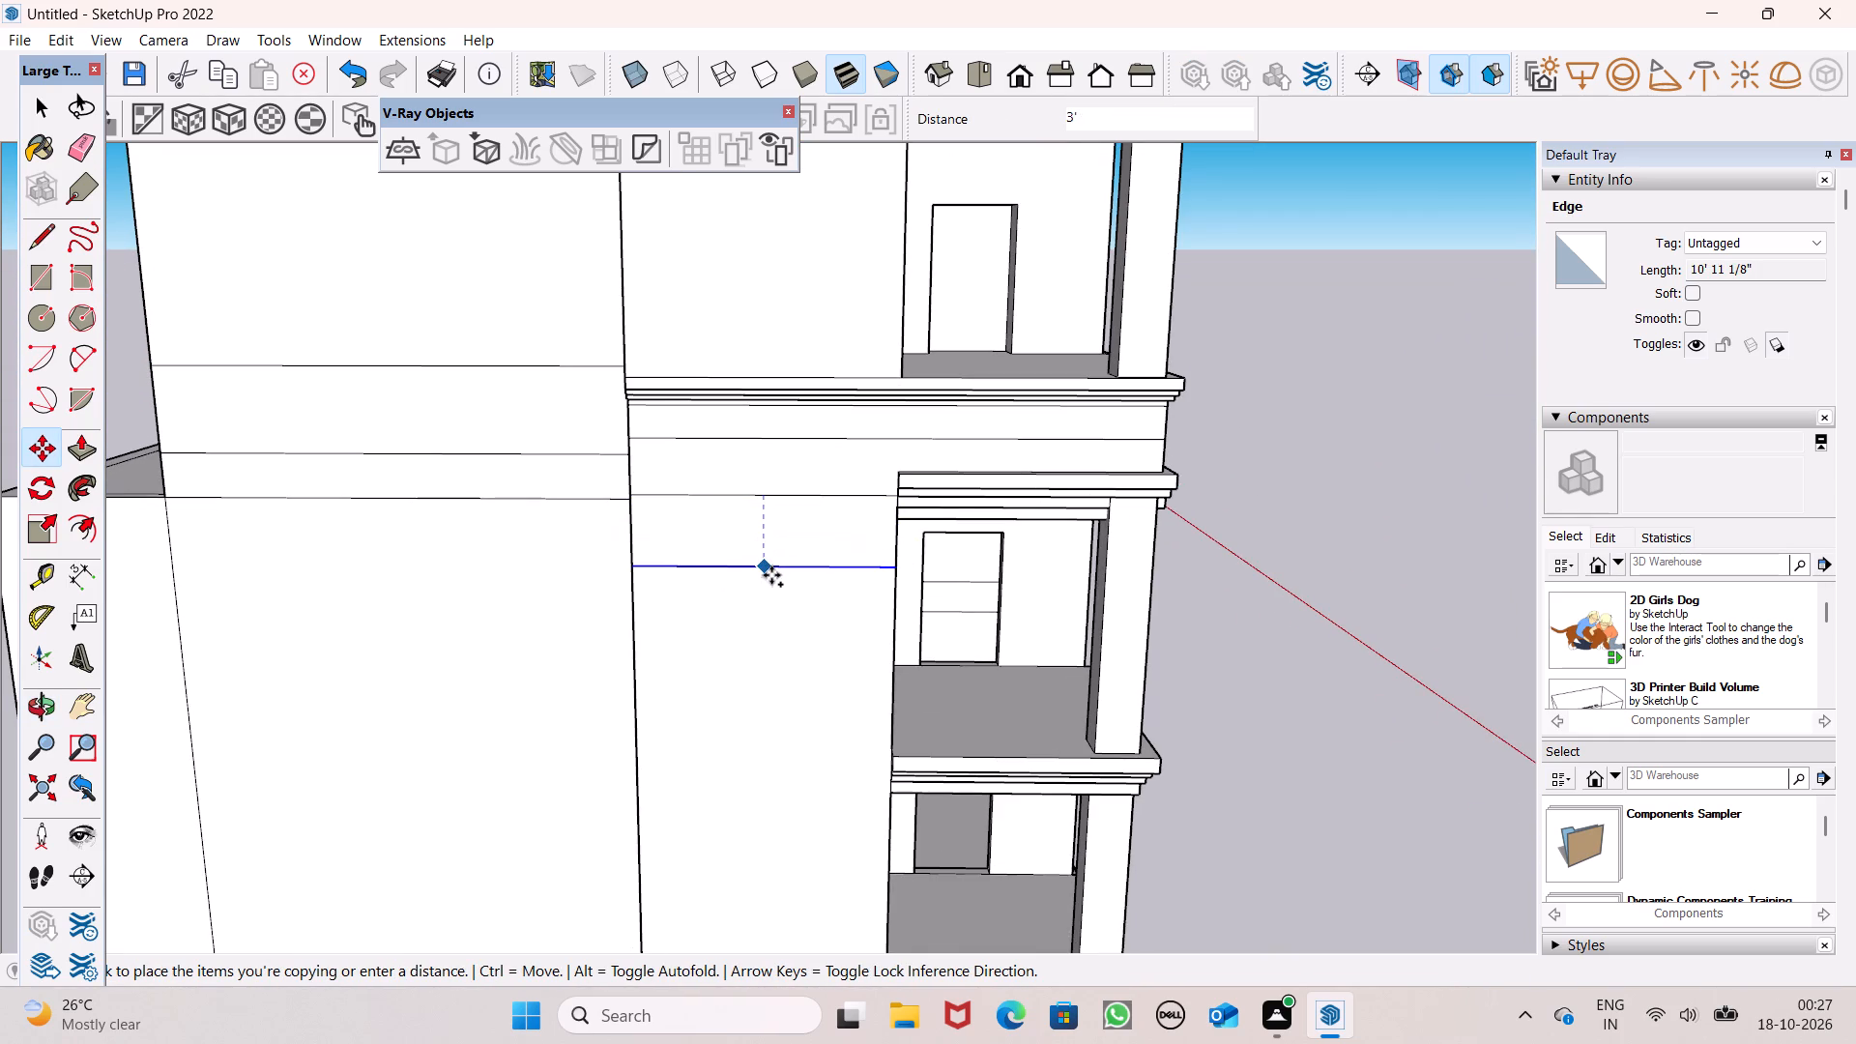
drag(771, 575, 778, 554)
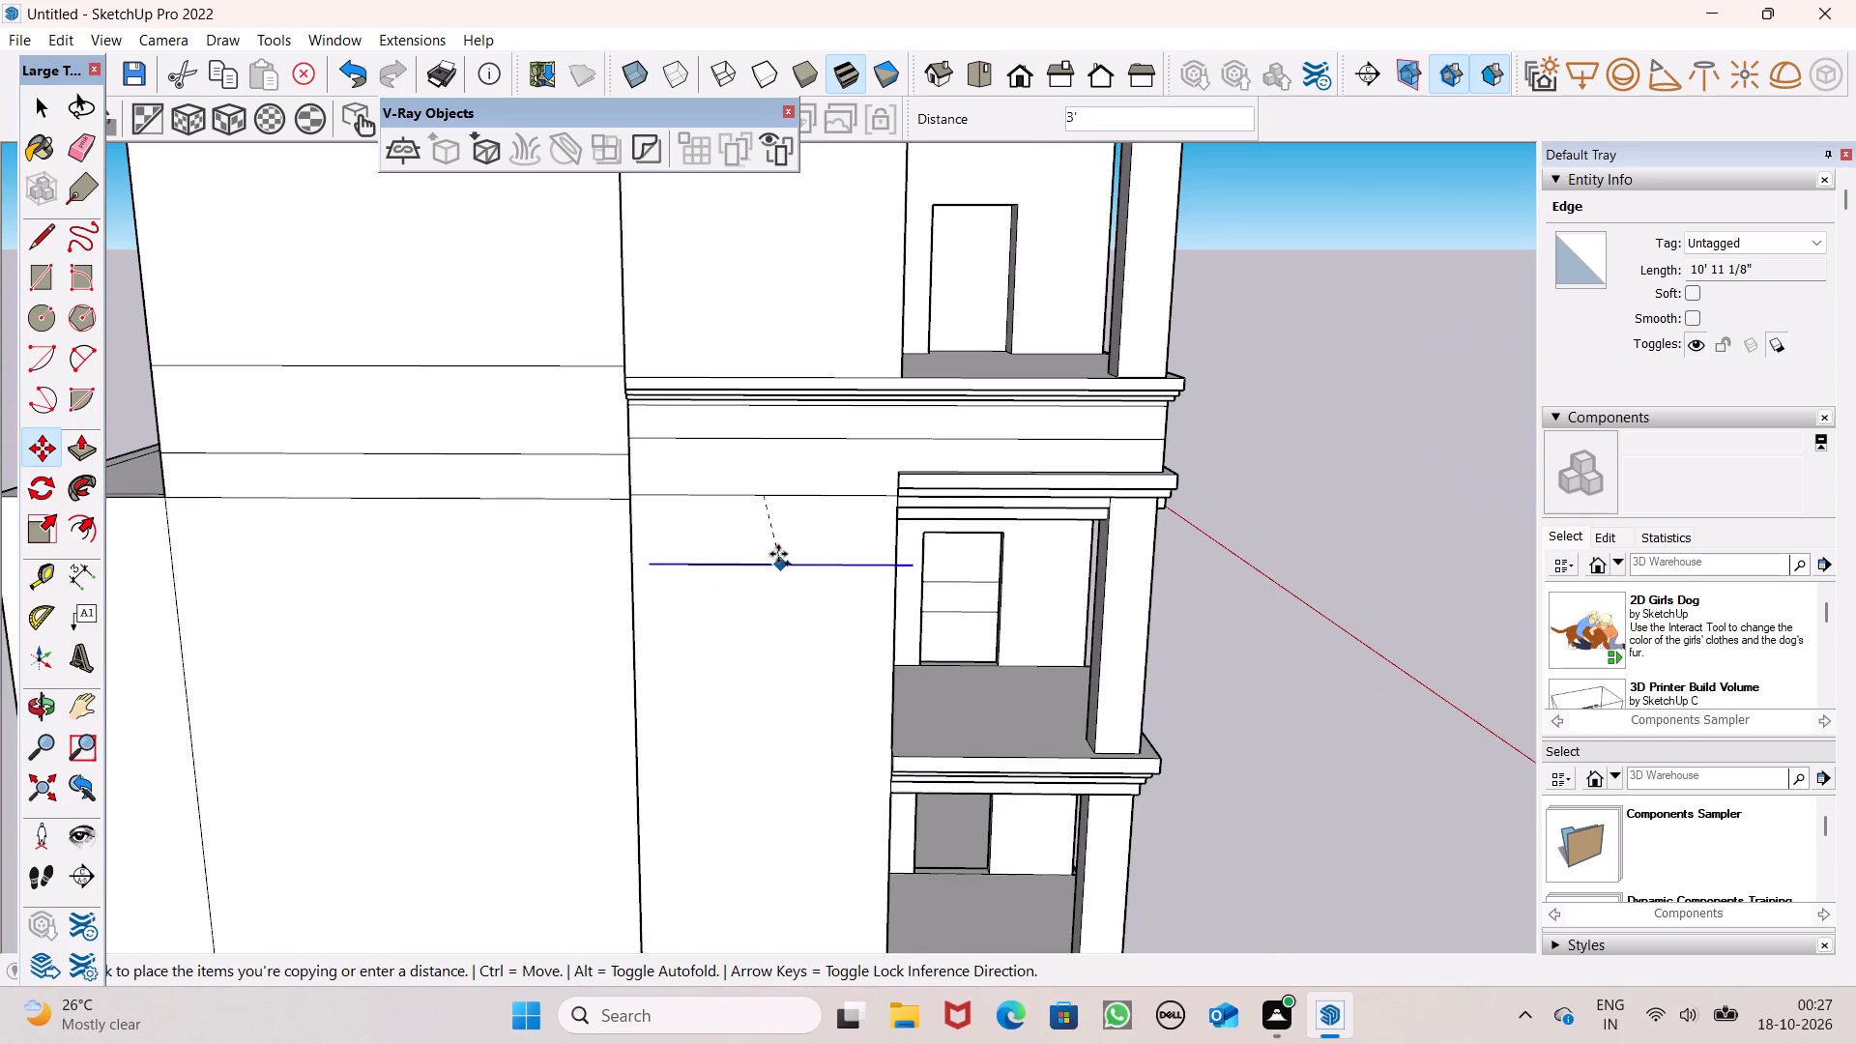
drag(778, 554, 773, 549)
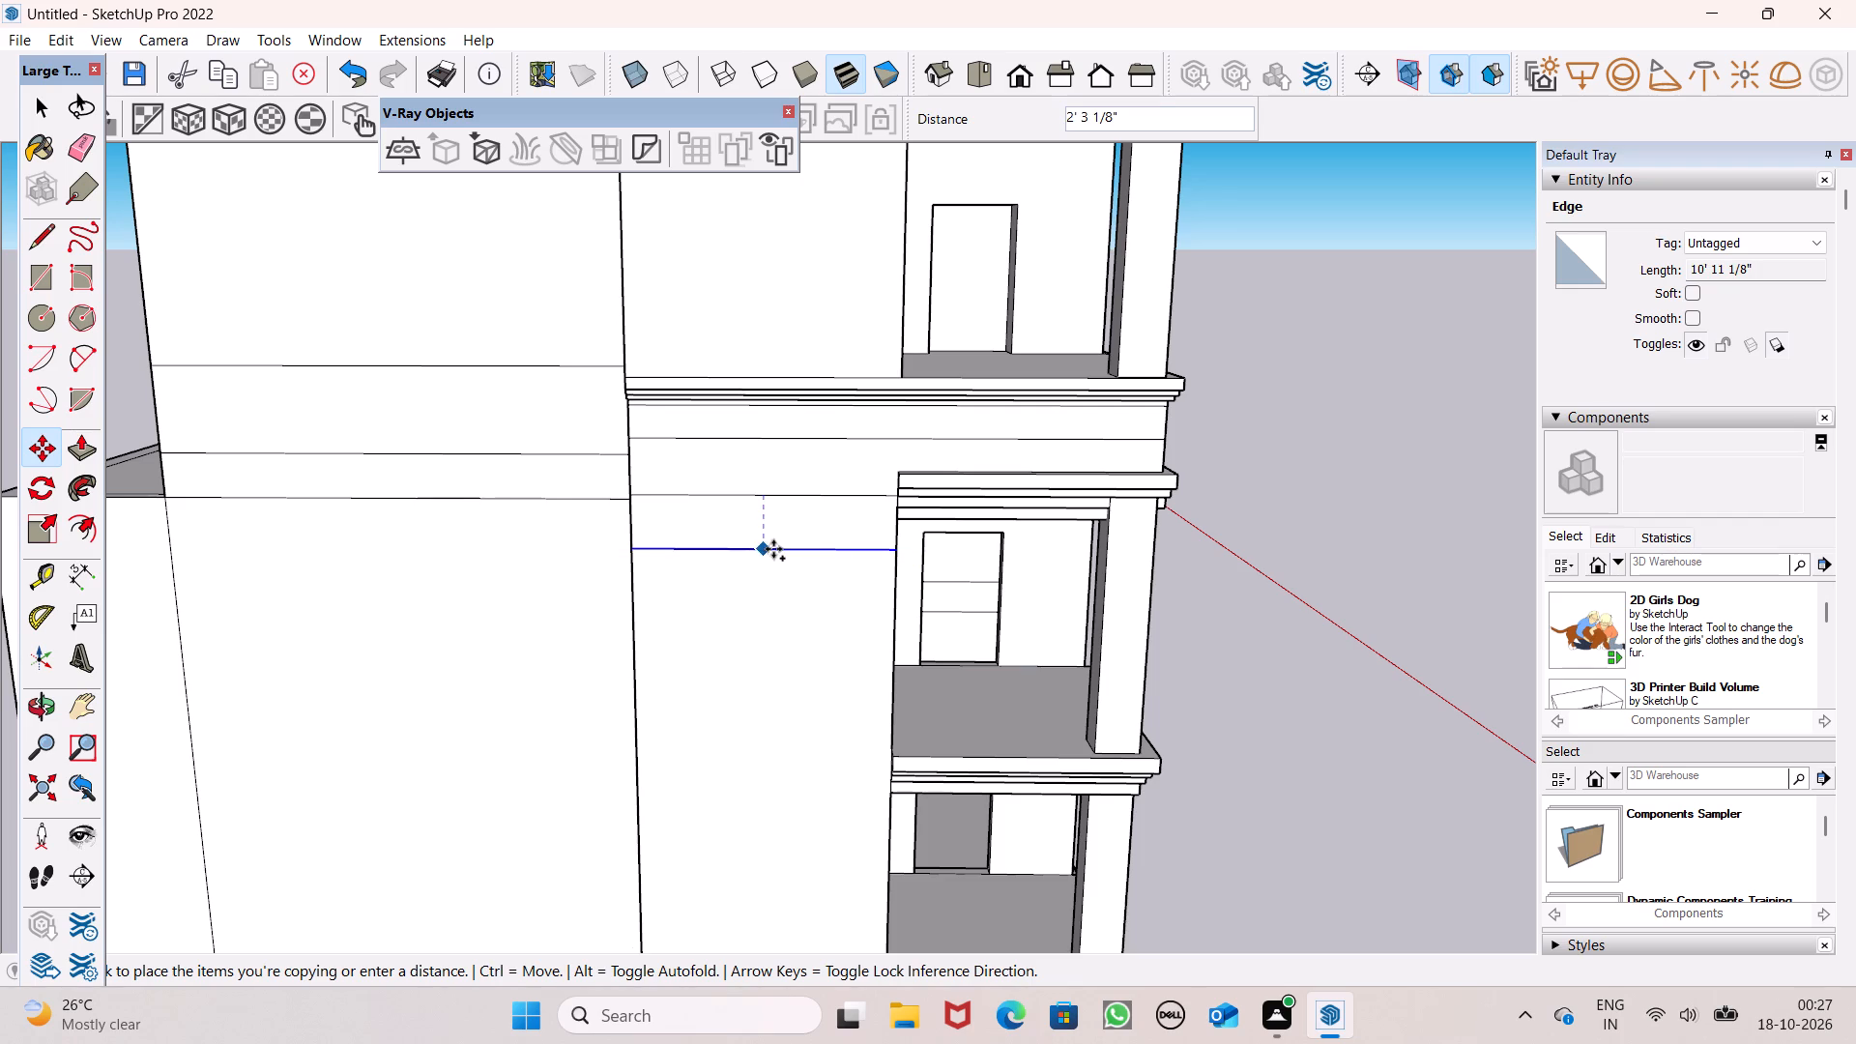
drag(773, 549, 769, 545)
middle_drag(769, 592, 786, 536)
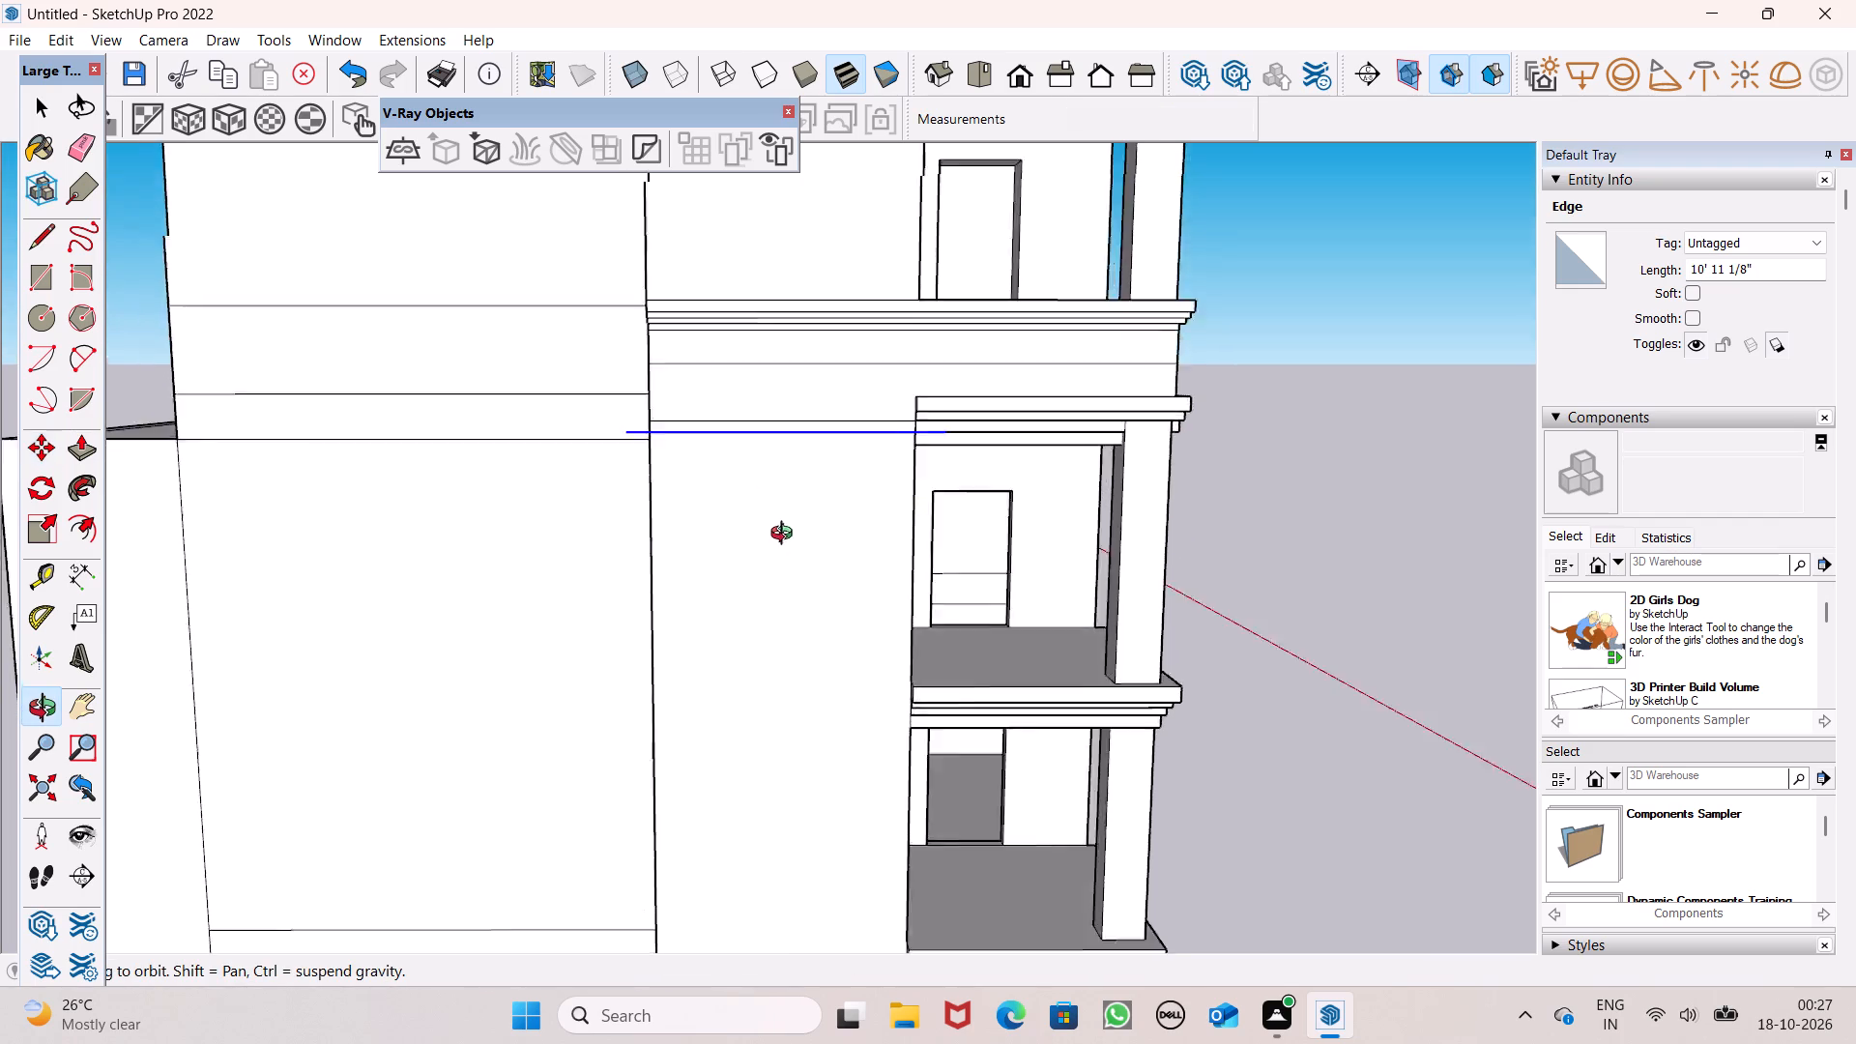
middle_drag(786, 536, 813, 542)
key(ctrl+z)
Copy the side wall's horizontal line 2' 4 9/16" straight down and array it as 18 equally spaced copies.
drag(816, 420, 814, 477)
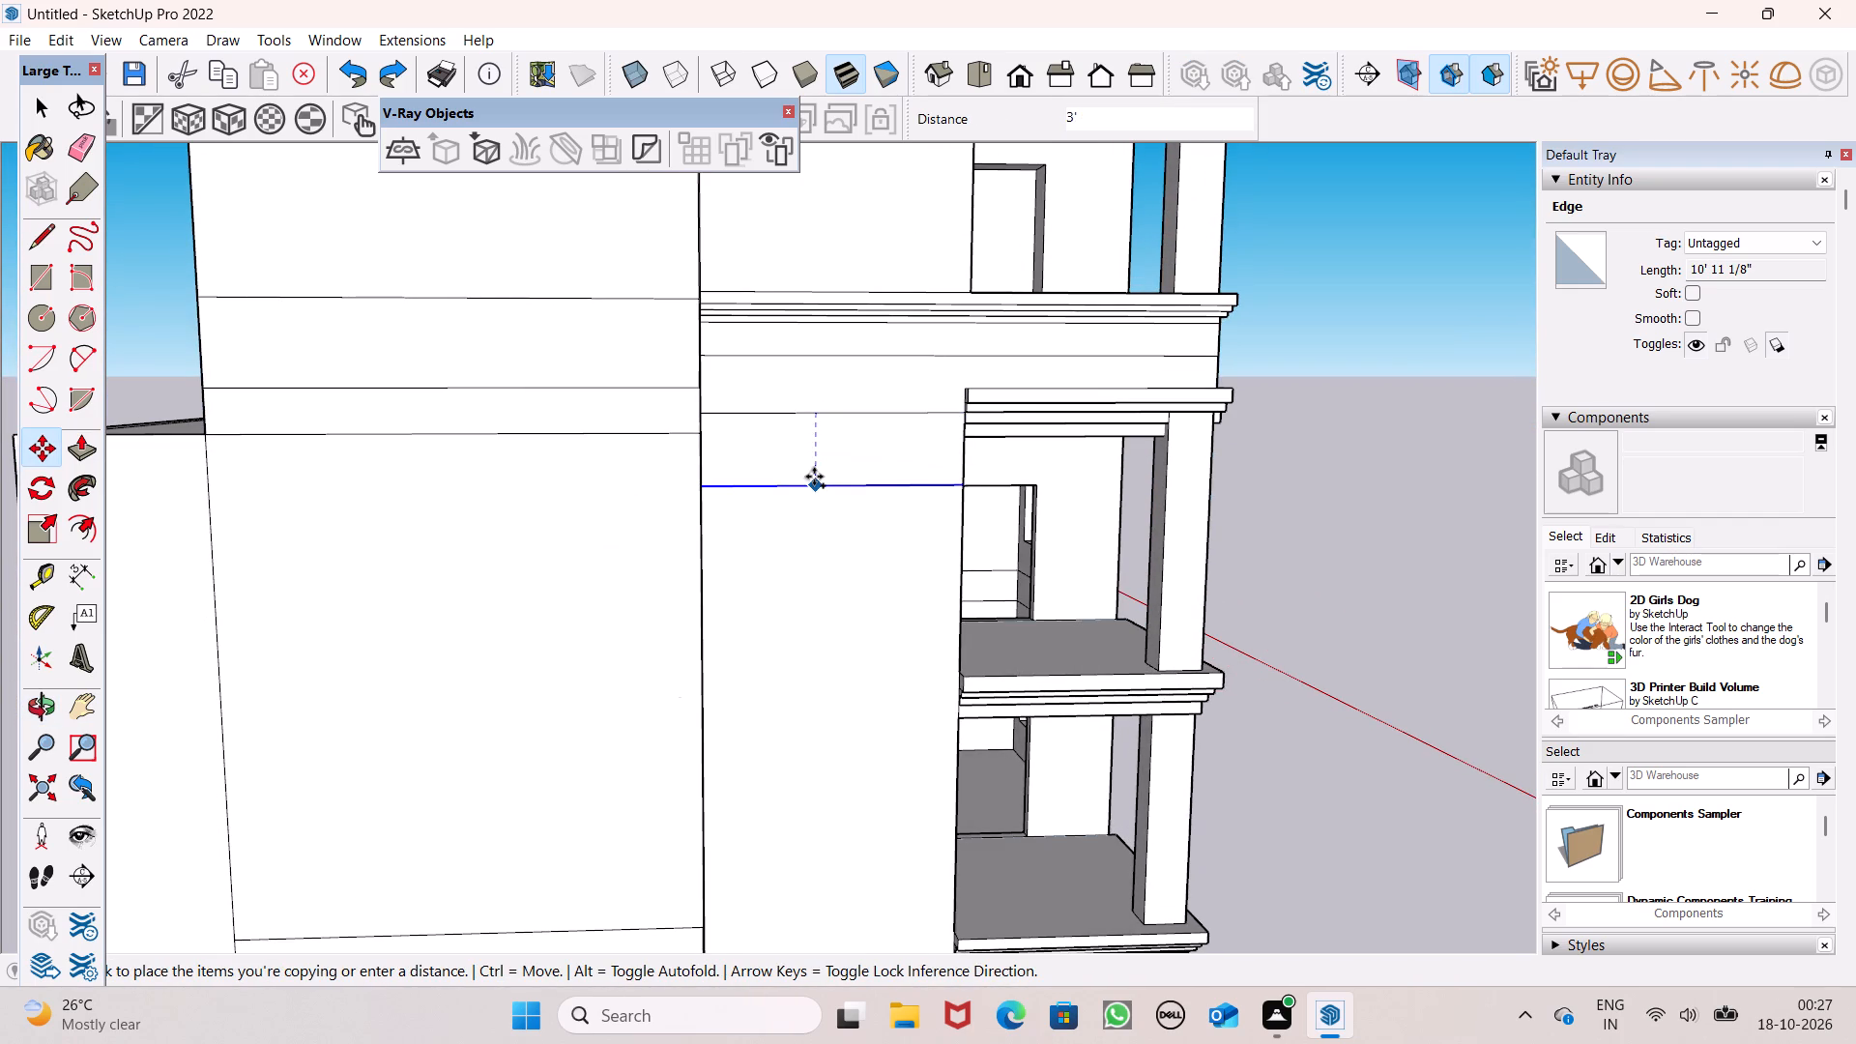
drag(814, 477, 814, 473)
drag(814, 473, 814, 470)
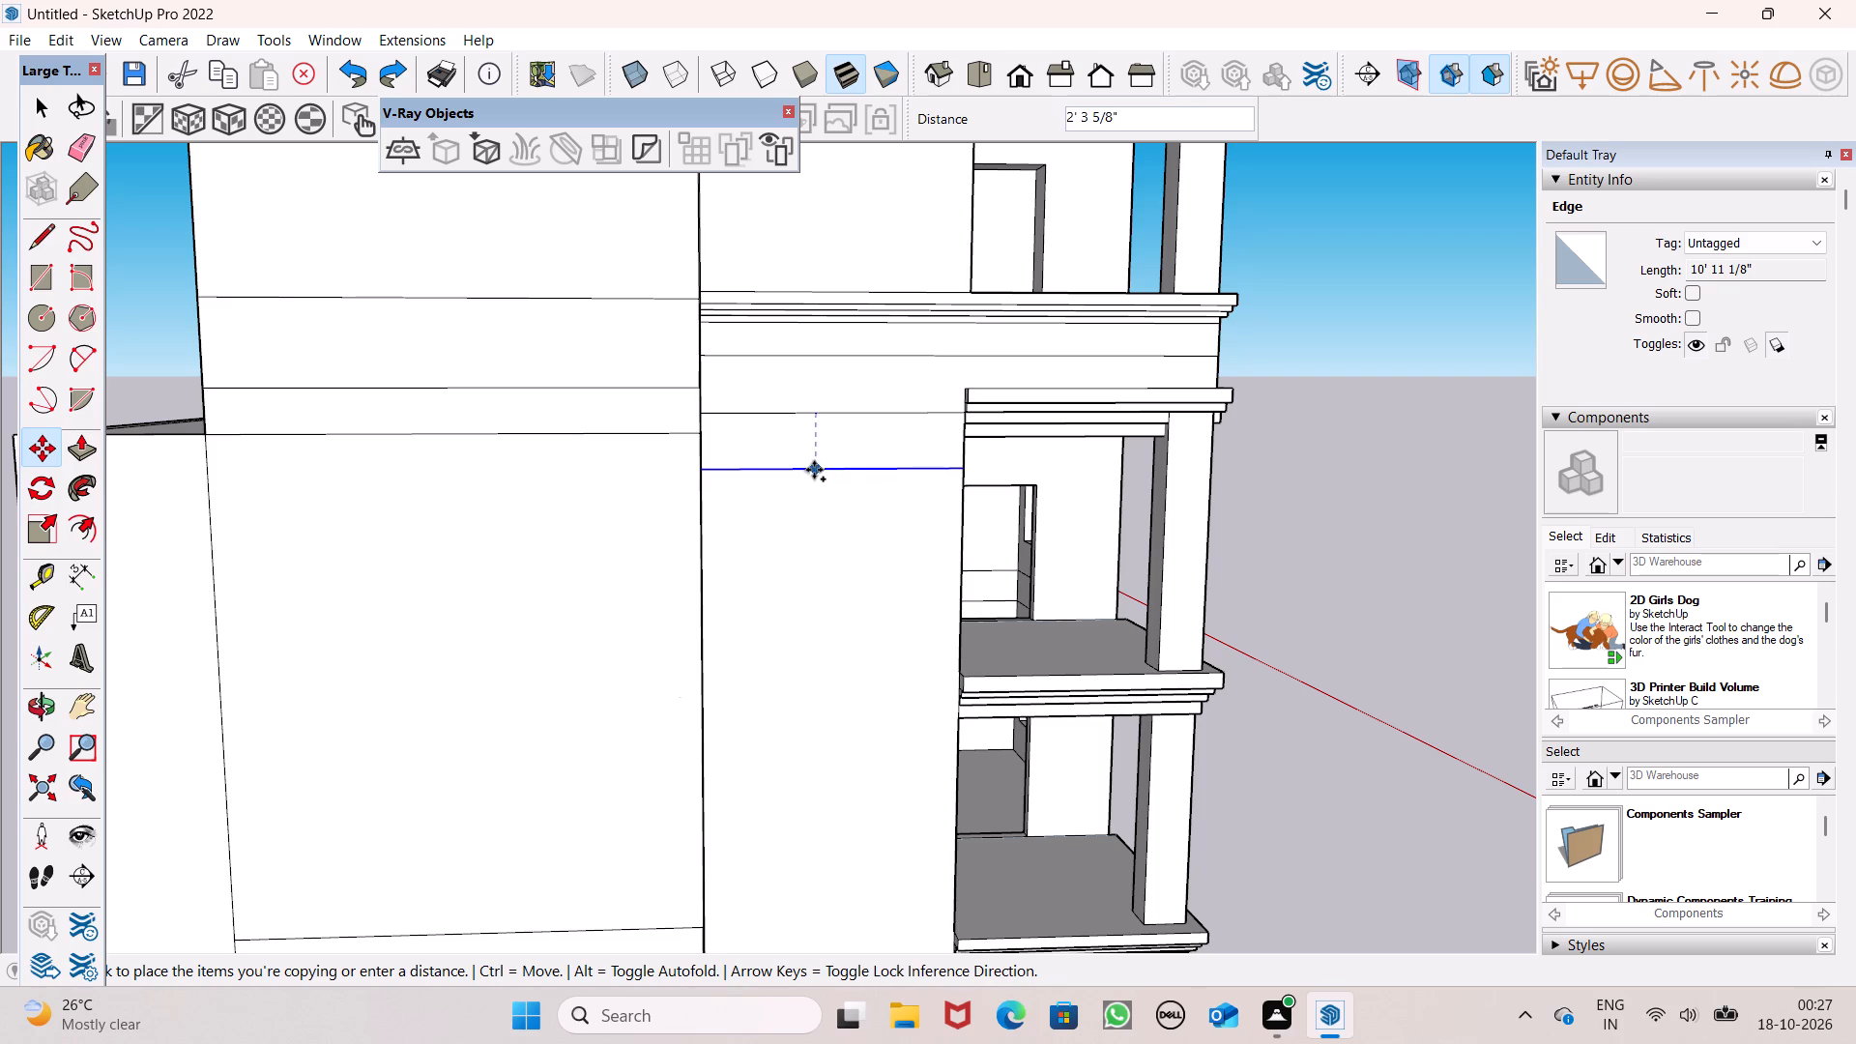
drag(814, 470, 815, 471)
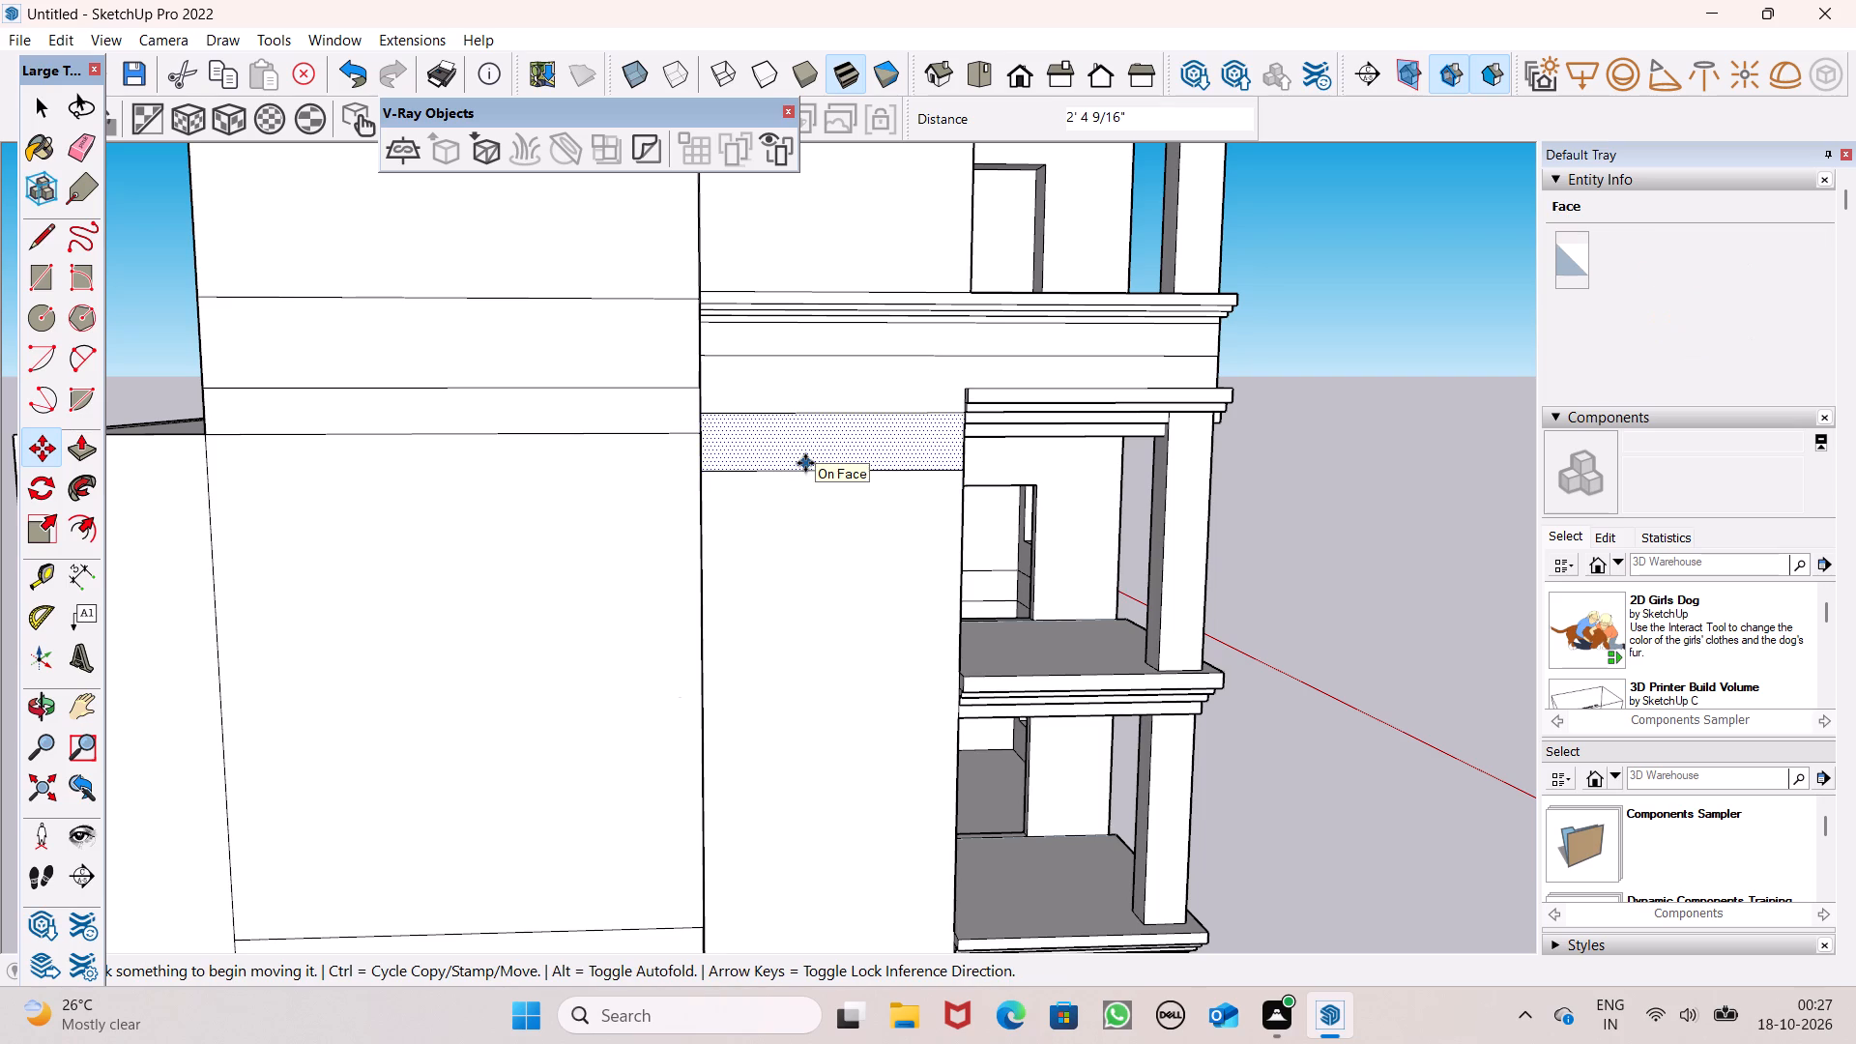
key(shift+asterisk)
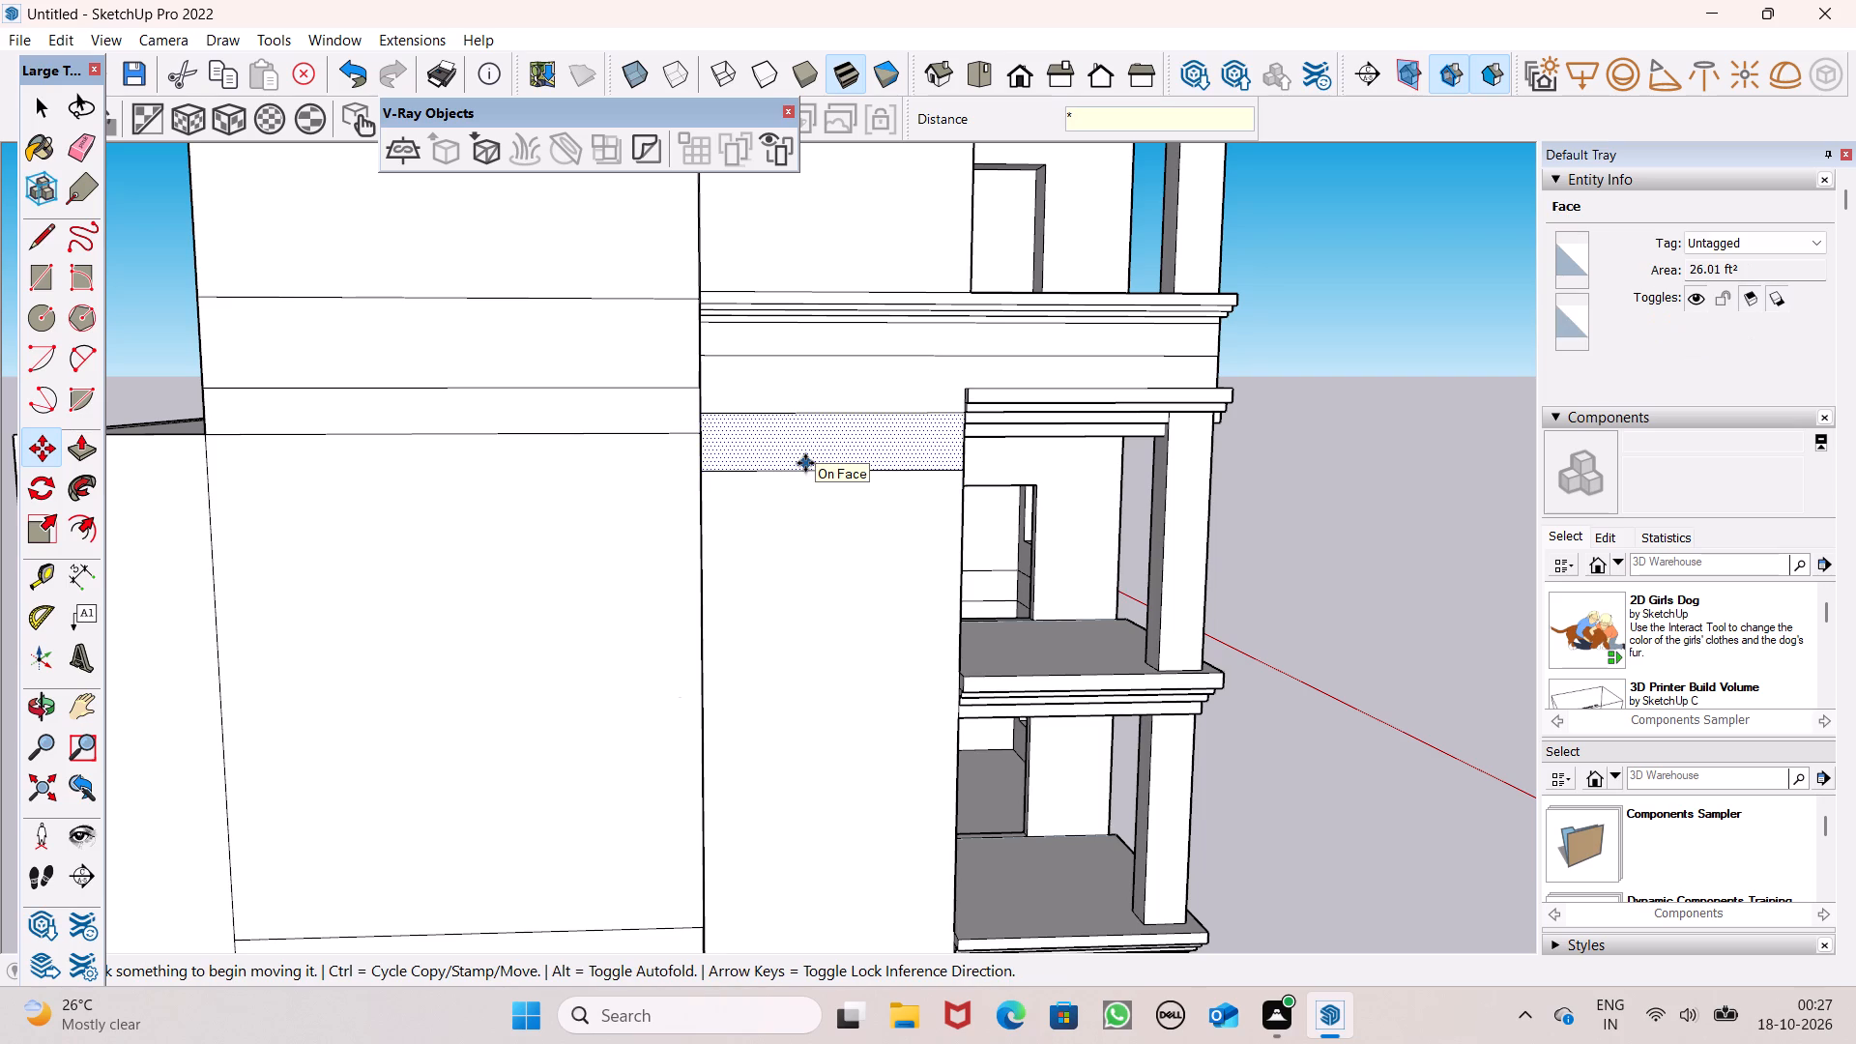
key(1)
key(8)
key(Return)
key(backslash)
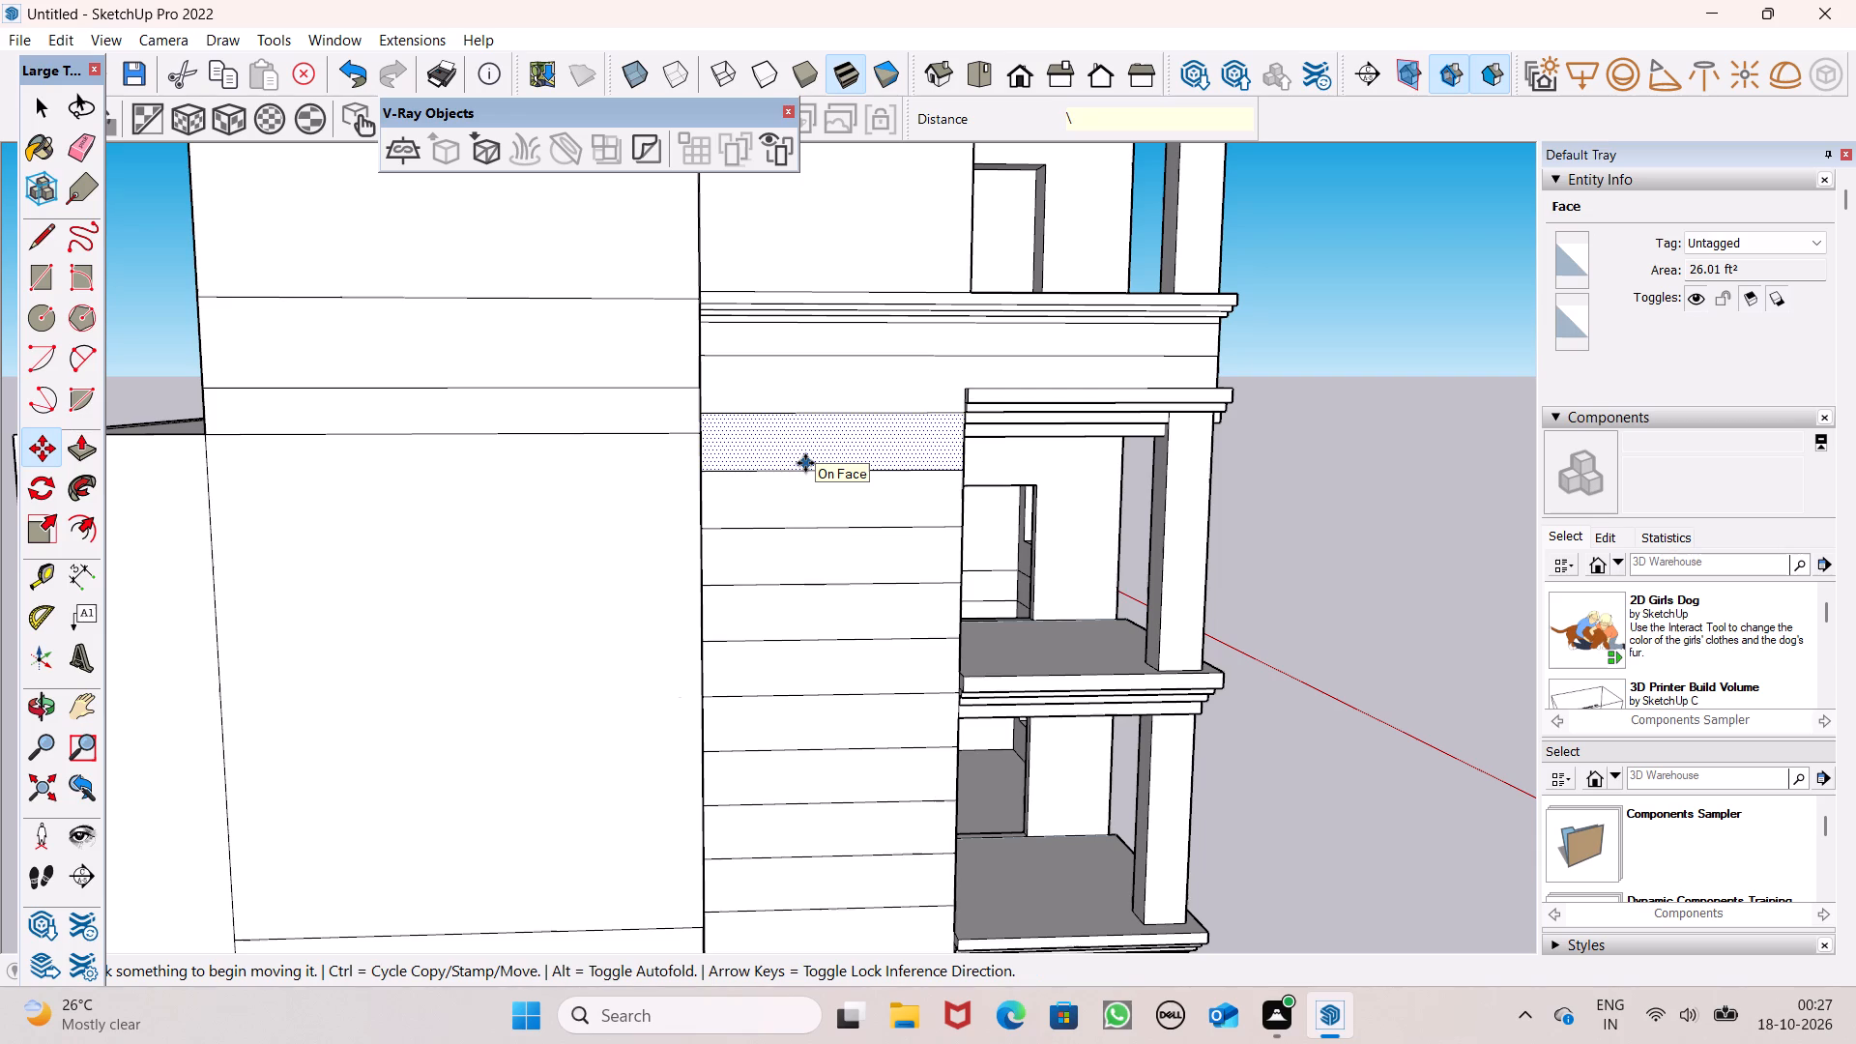
scroll(816, 439, down, 5)
key(space)
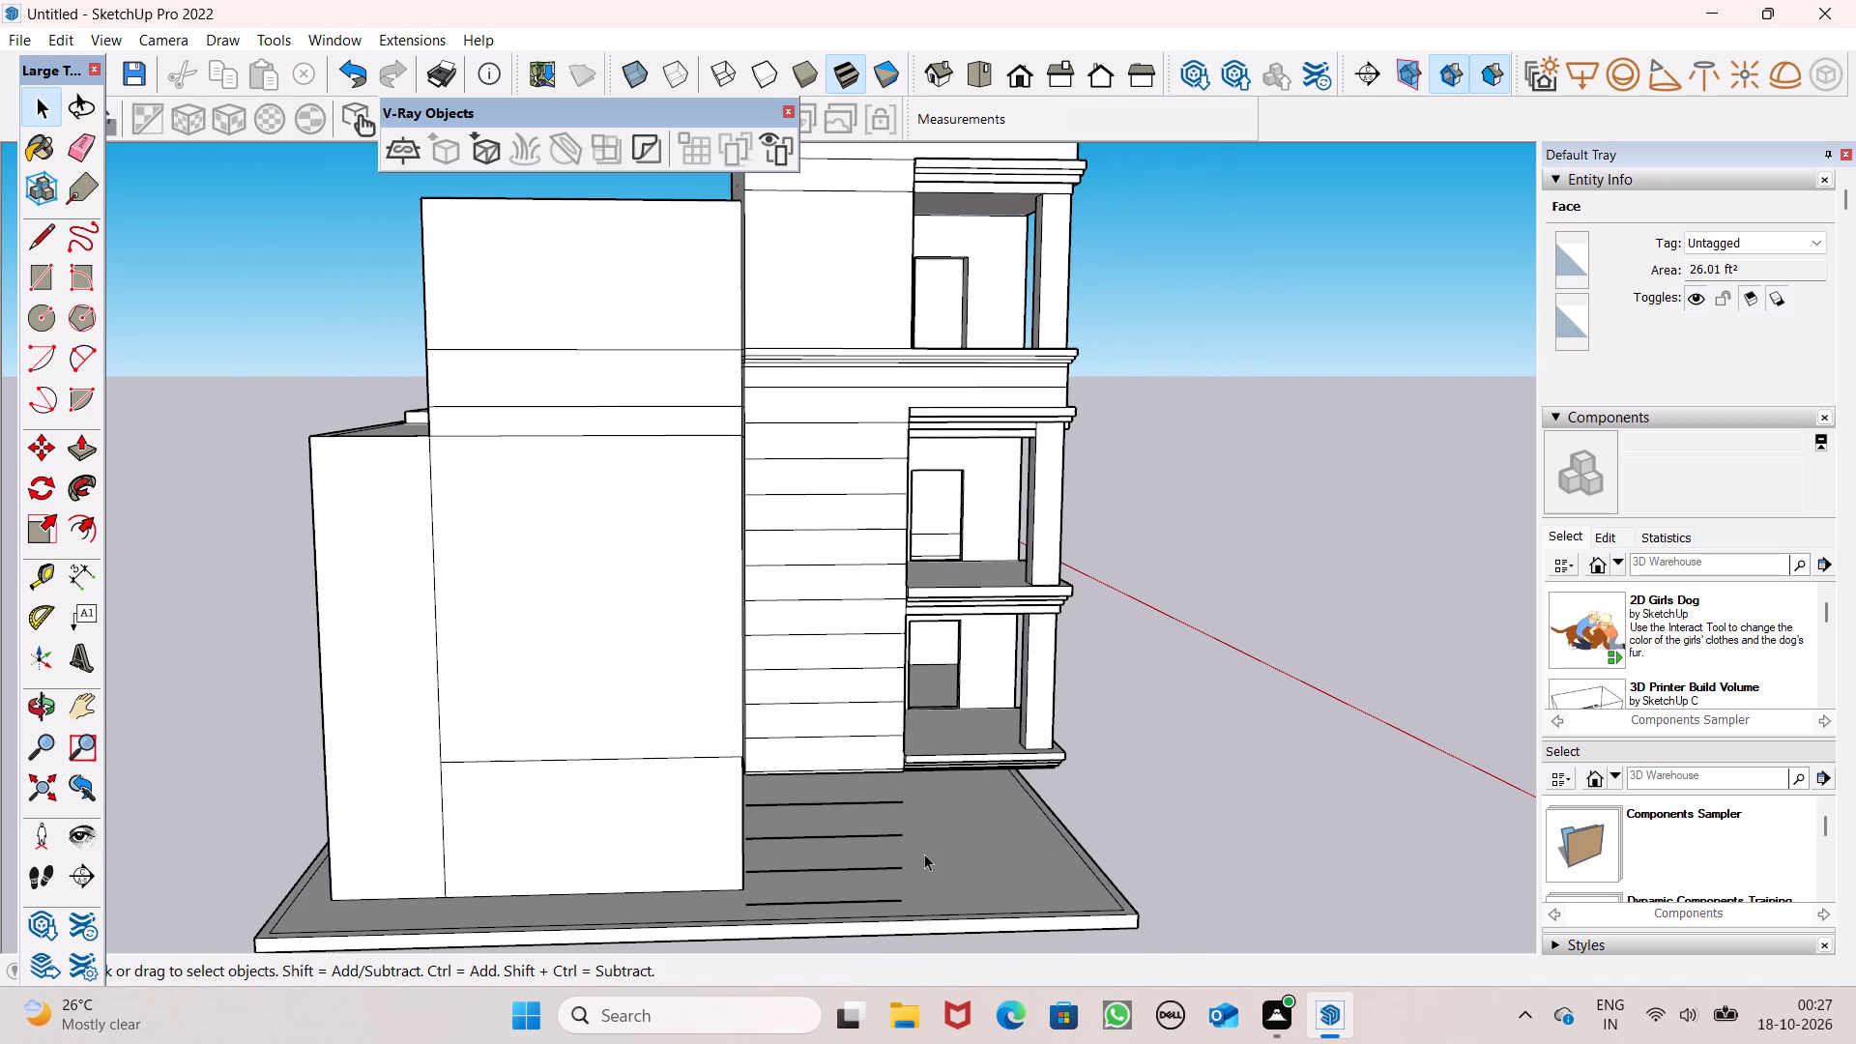
Erase the surplus line copies floating below the bottom edge of the side wall.
scroll(739, 748, down, 4)
scroll(824, 849, up, 6)
middle_click(824, 849)
middle_click(818, 846)
scroll(794, 518, down, 6)
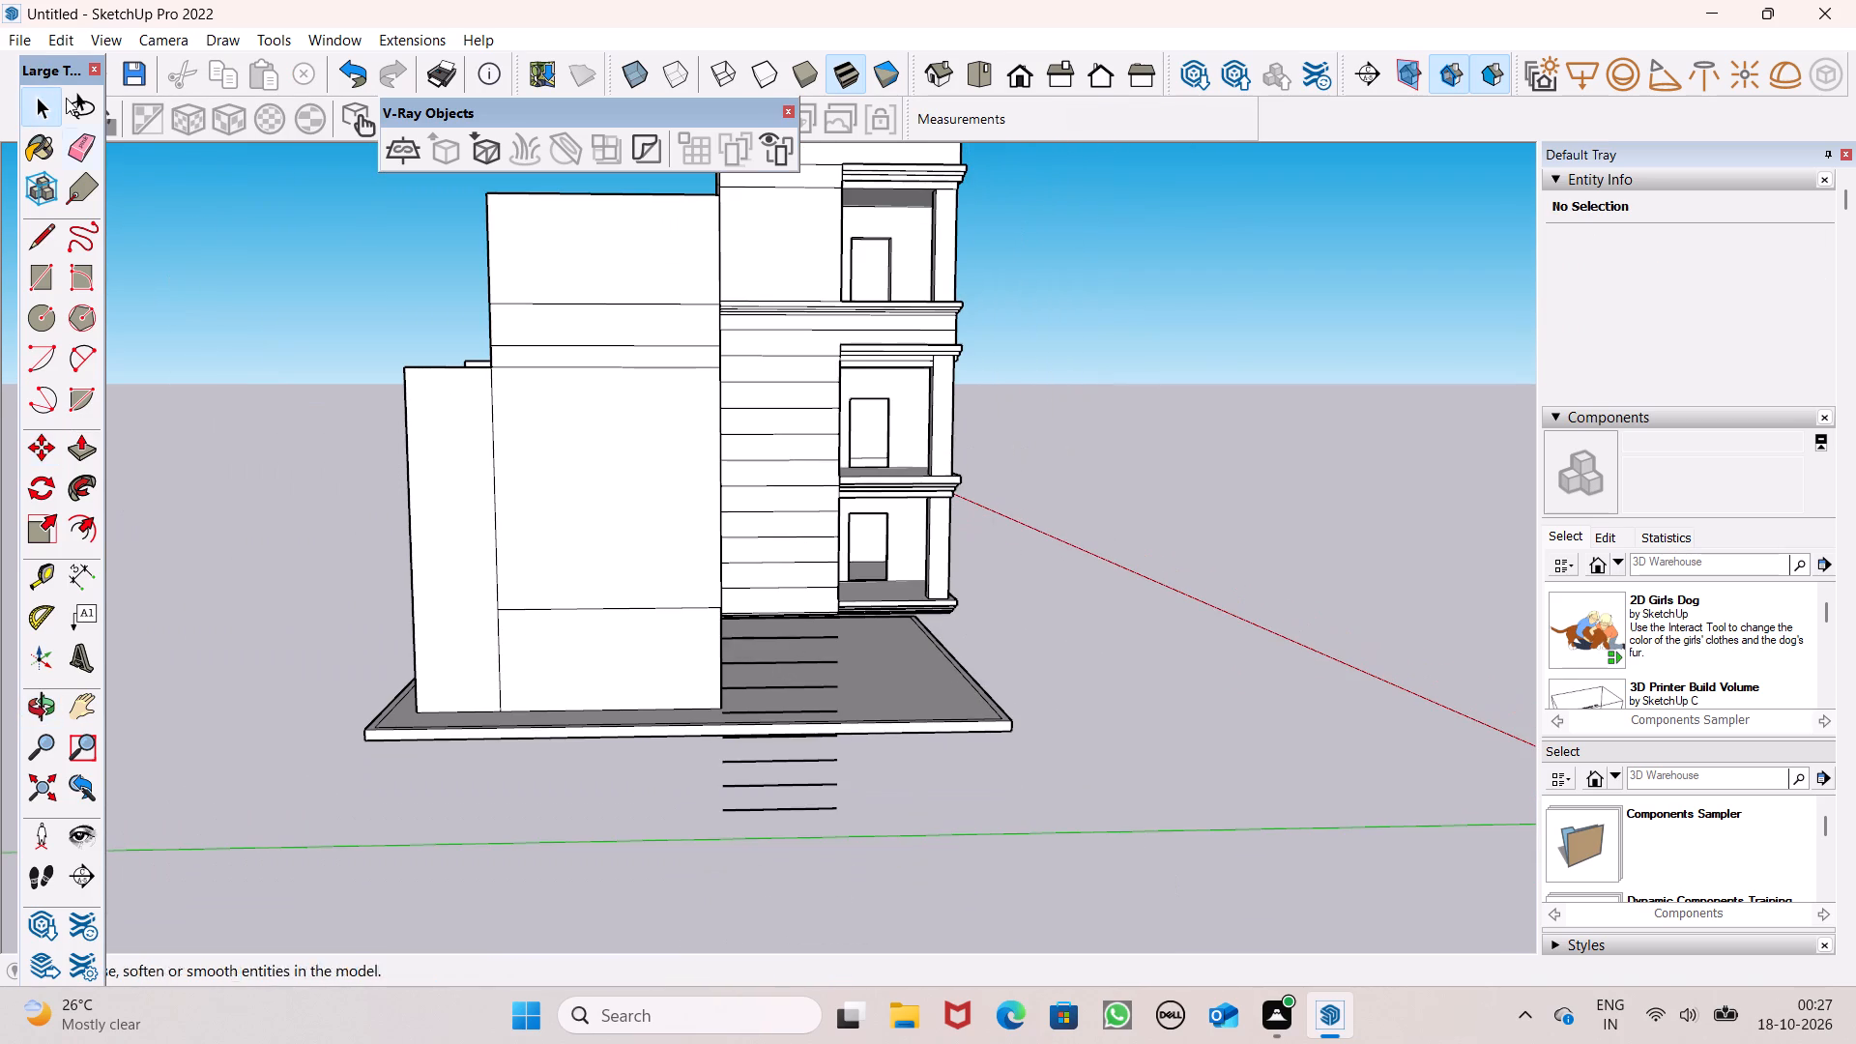
click(96, 153)
scroll(861, 678, up, 4)
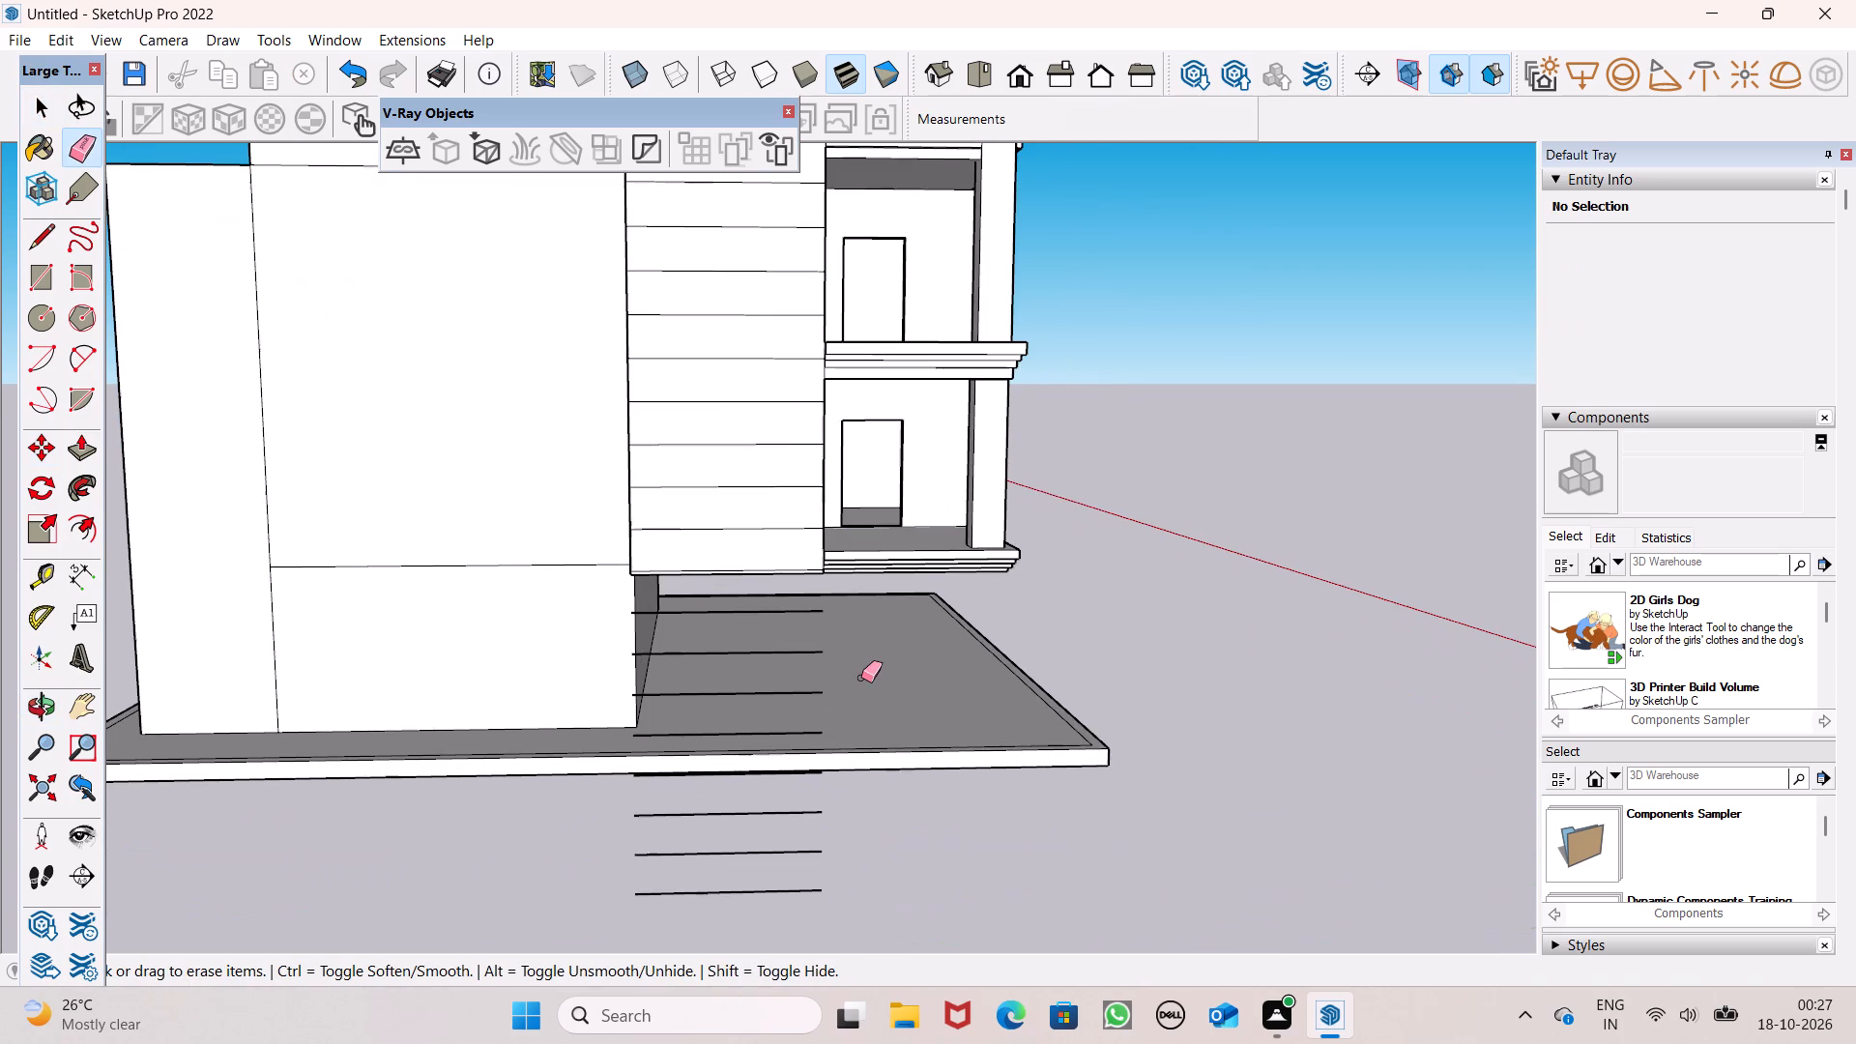
drag(785, 609, 789, 728)
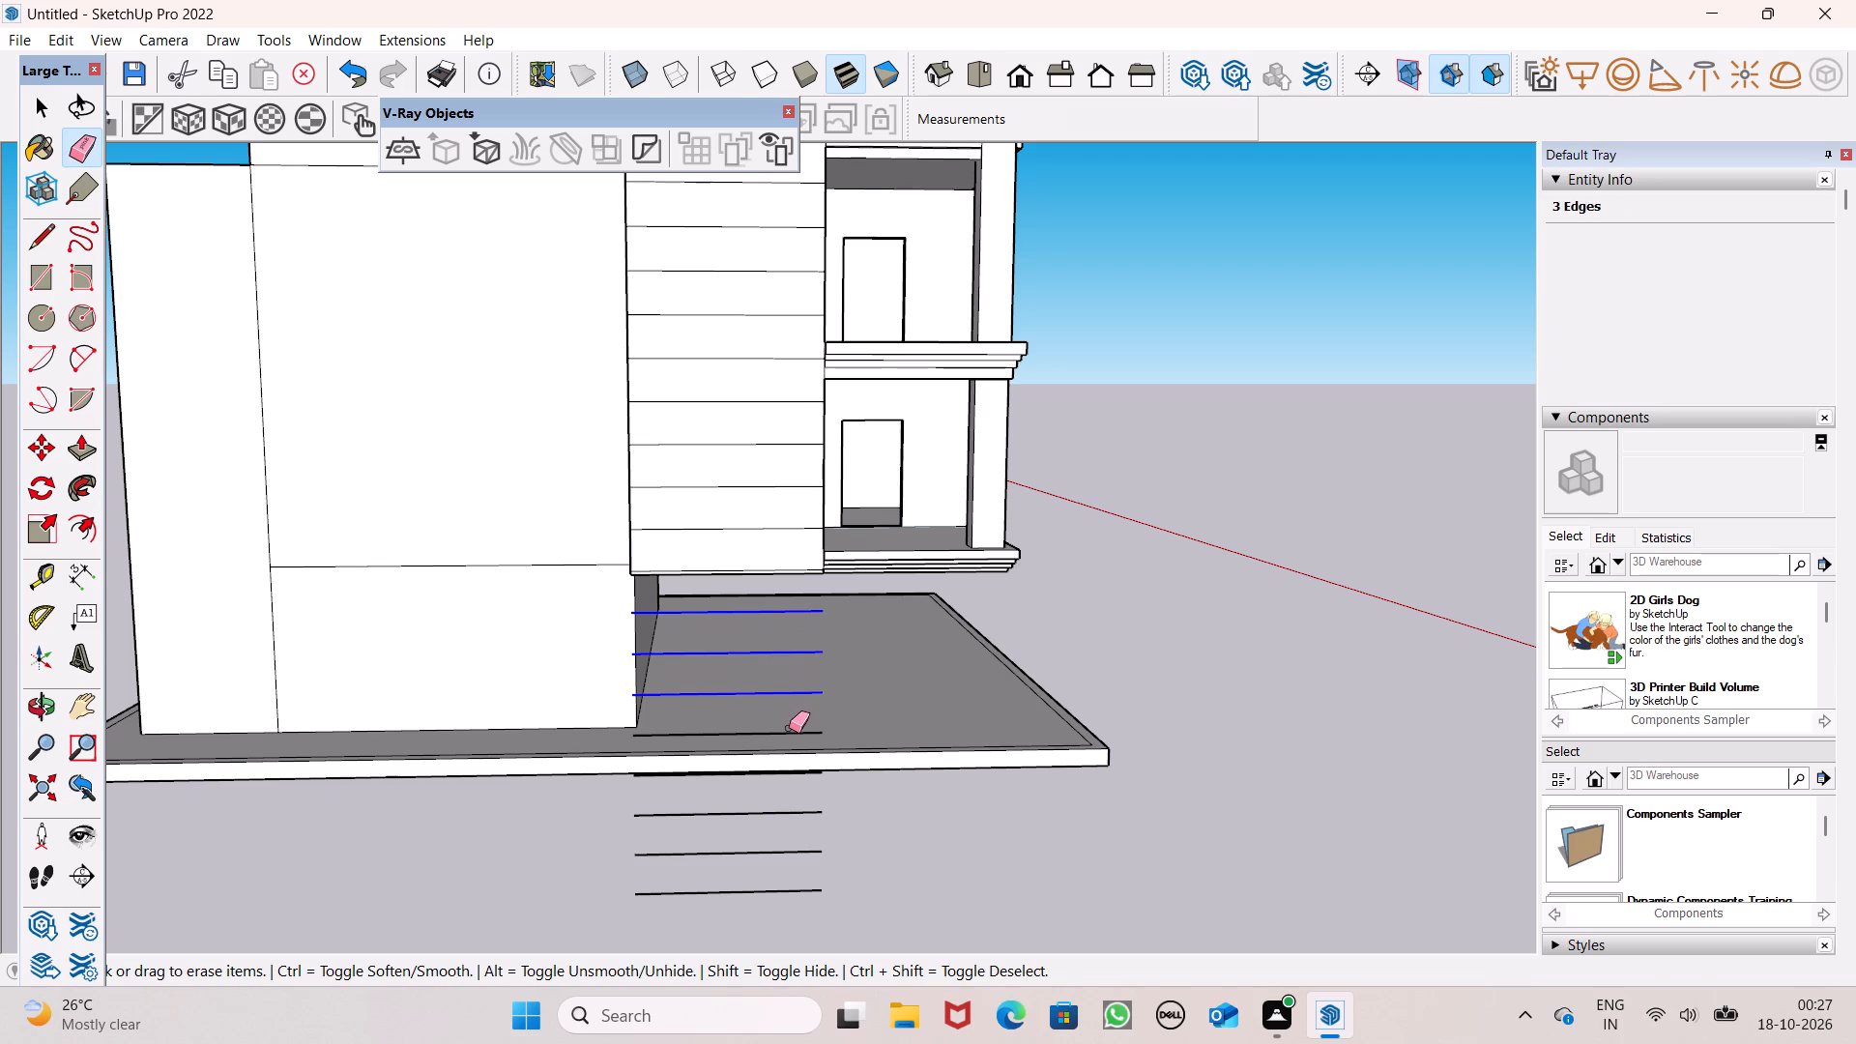
drag(789, 728, 786, 731)
middle_drag(799, 797, 797, 737)
click(800, 665)
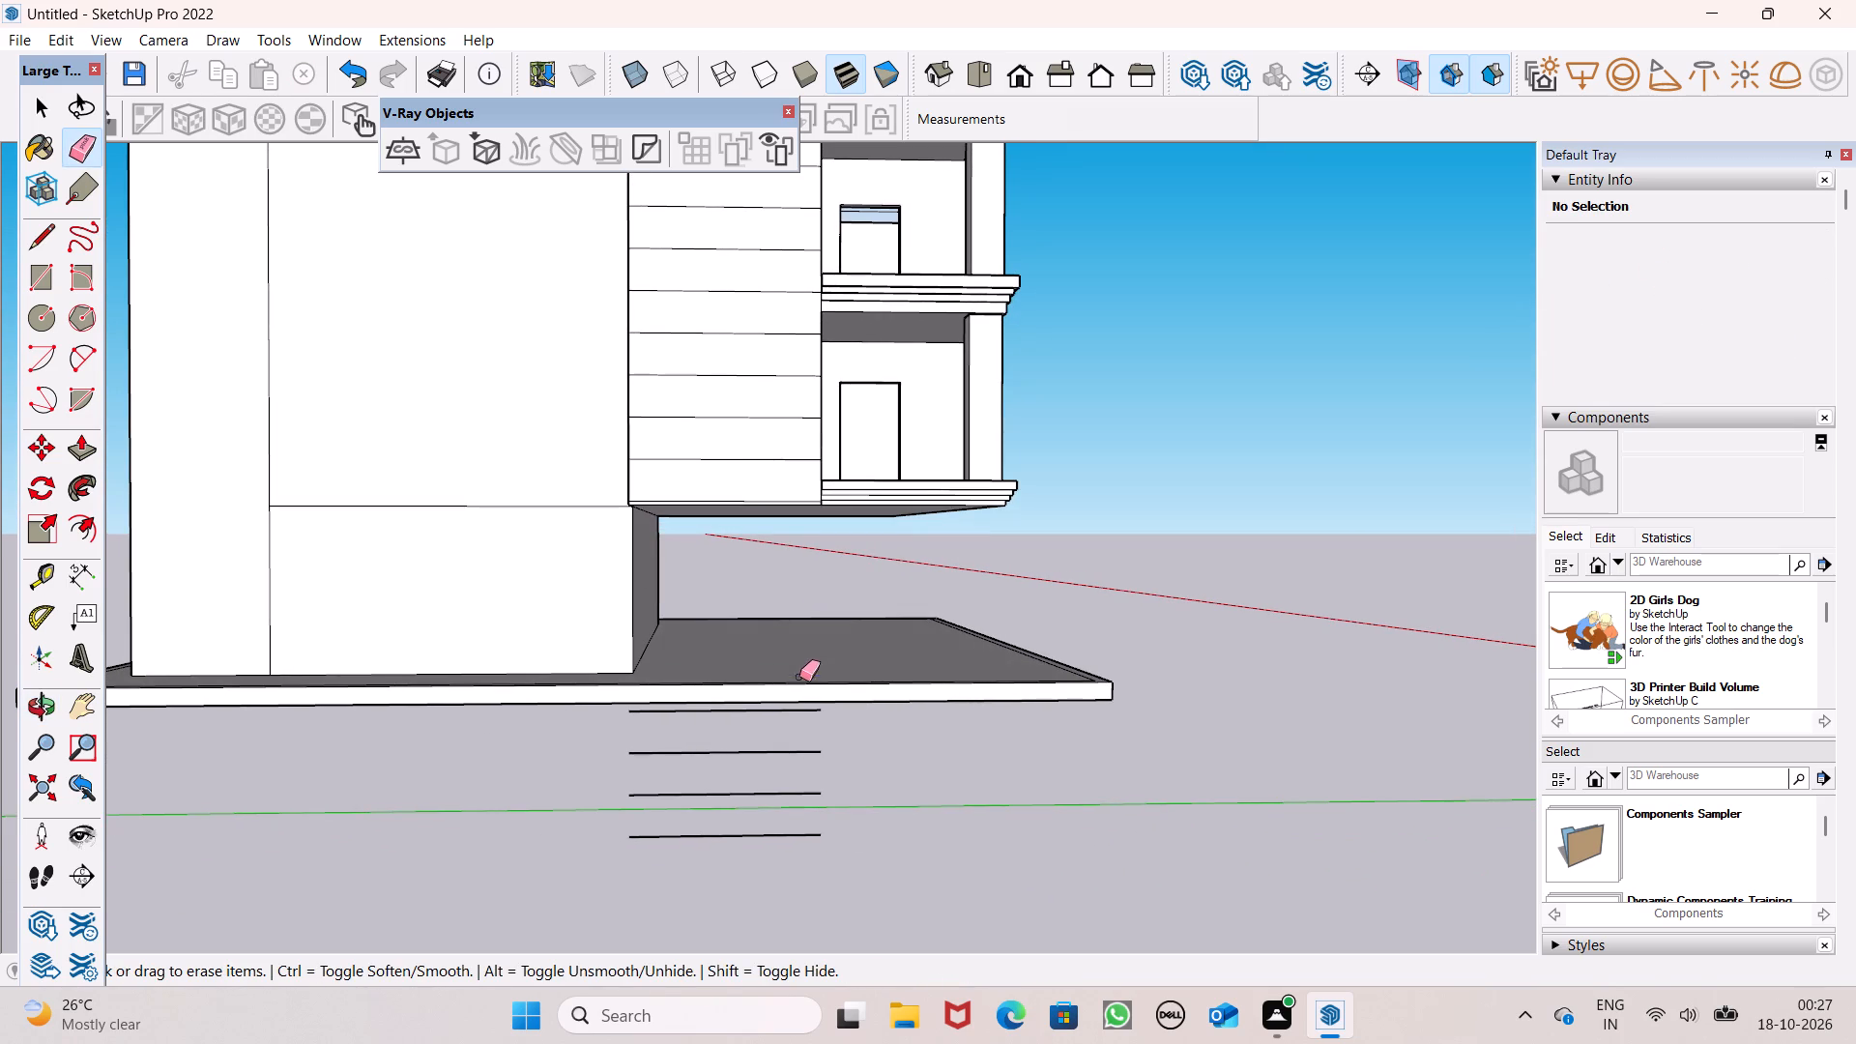
drag(794, 713, 788, 848)
scroll(817, 820, up, 1)
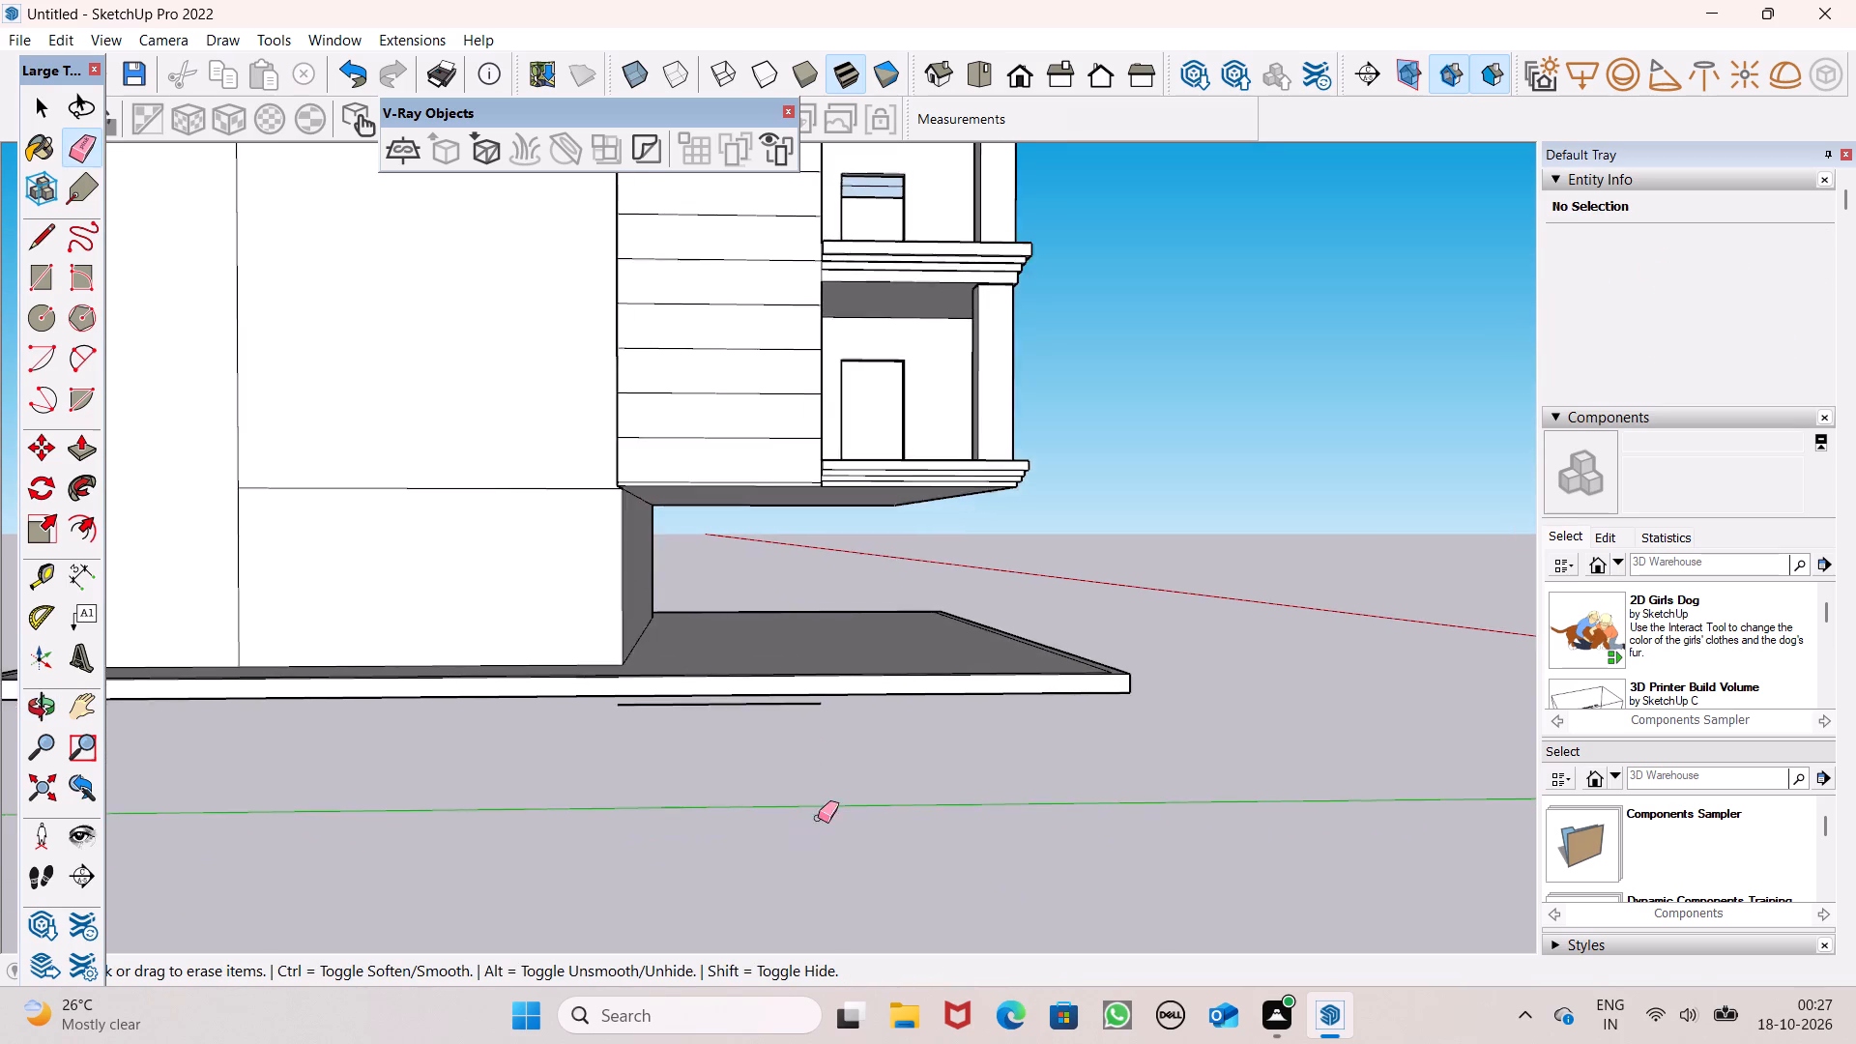
middle_drag(820, 813, 821, 748)
scroll(821, 748, up, 1)
drag(810, 603, 805, 621)
scroll(890, 677, down, 6)
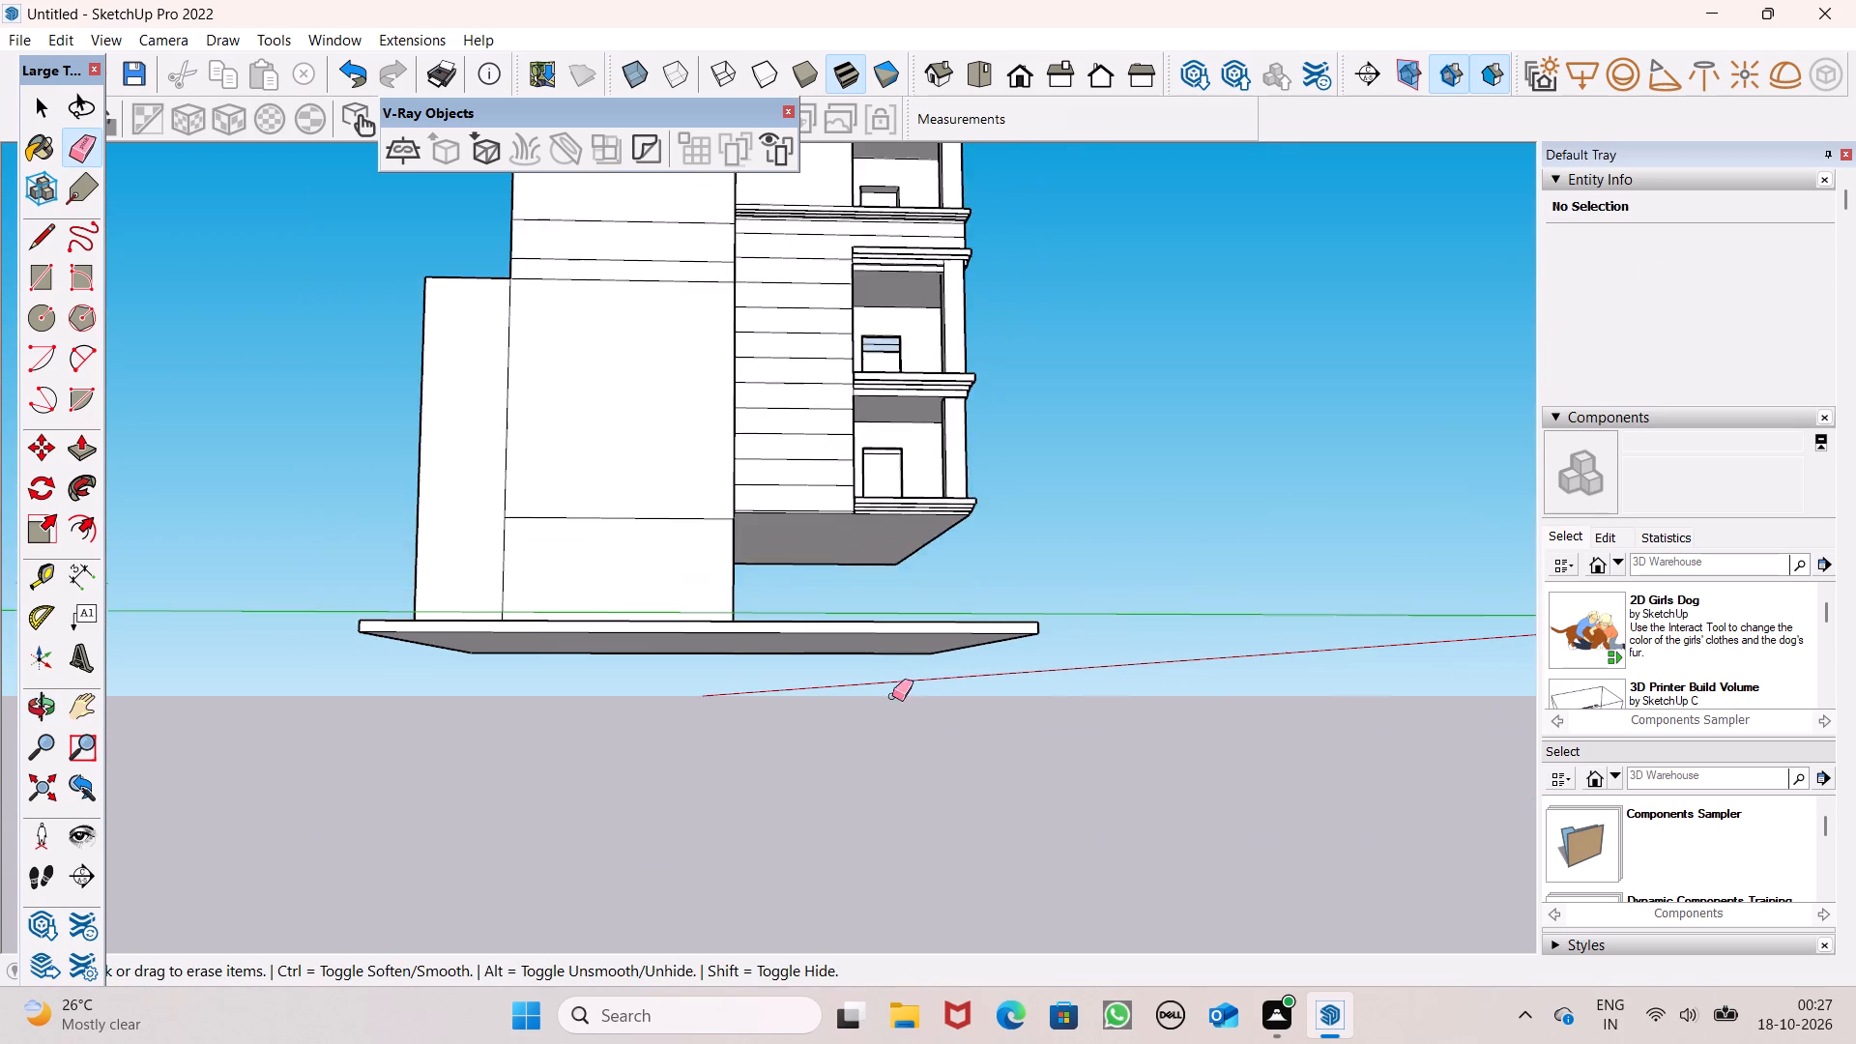
Draw a horizontal line about 9' 10" long on the front wall from the balcony cornice to the window section's vertical edge.
middle_drag(939, 603, 827, 771)
scroll(849, 676, down, 4)
middle_drag(881, 683, 0, 696)
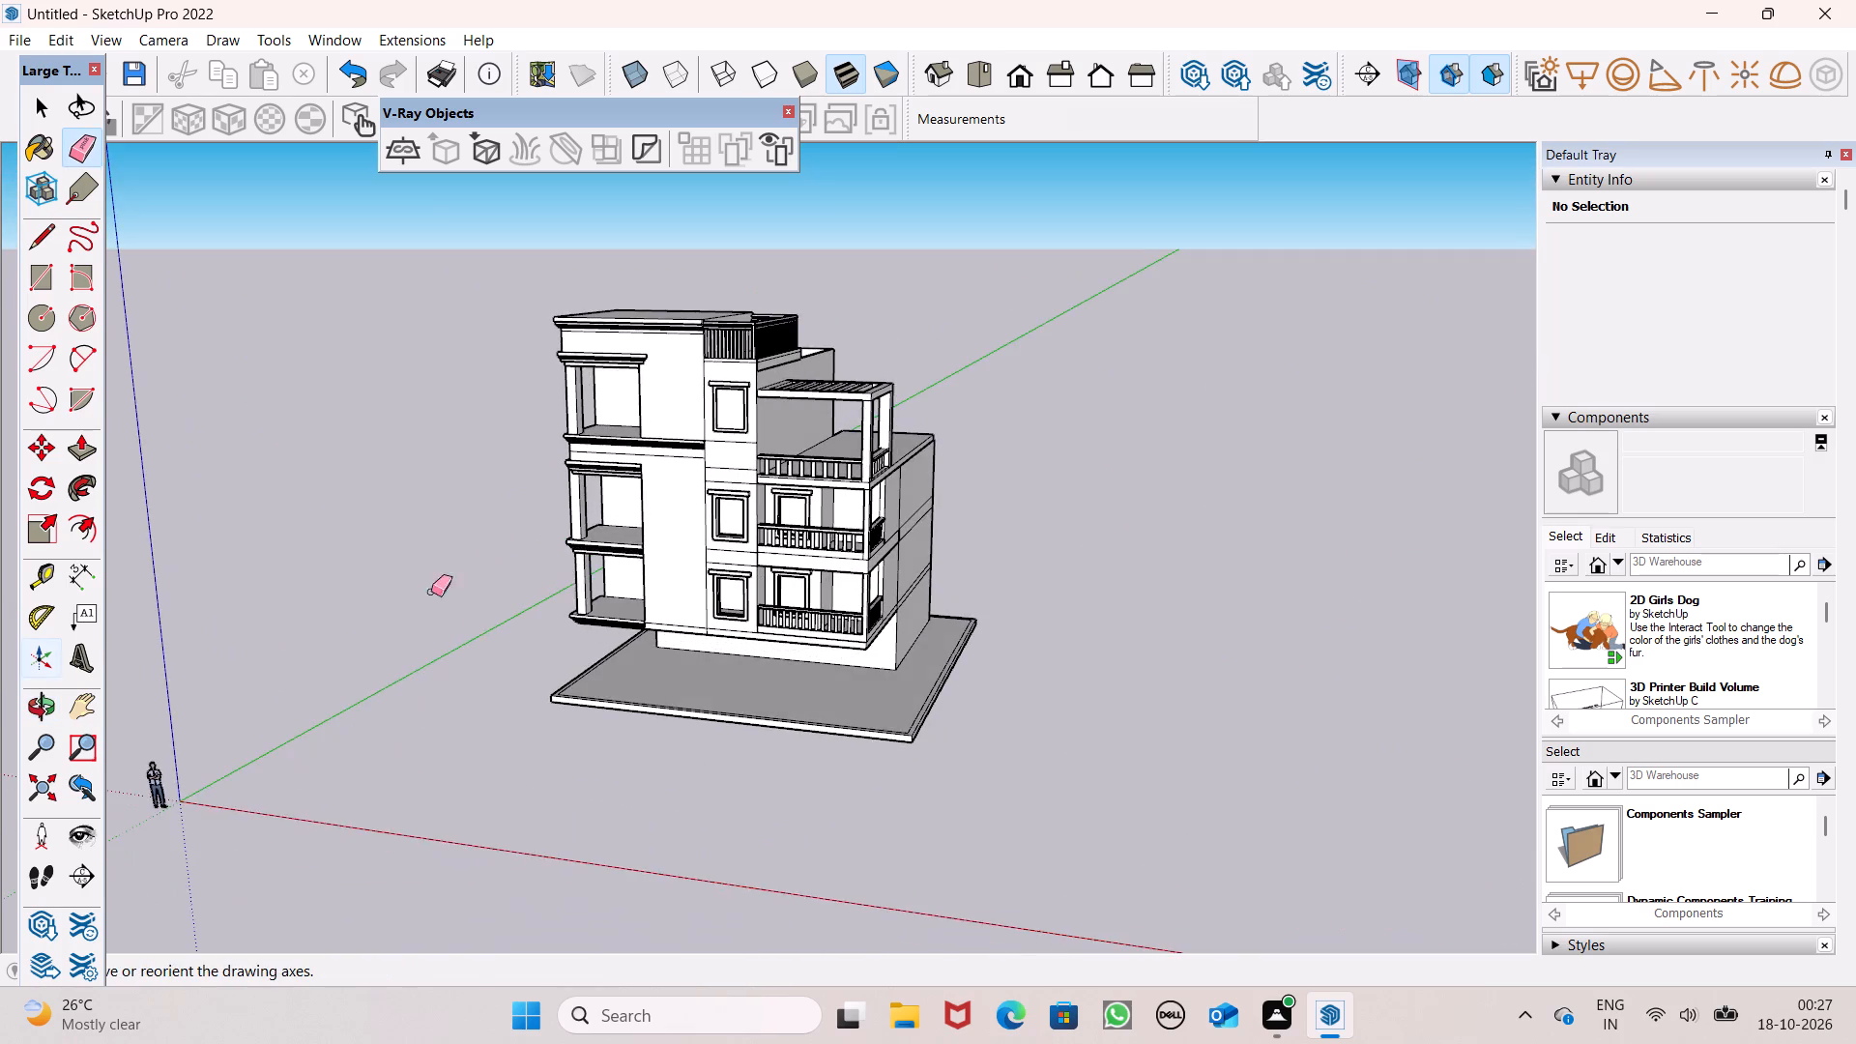
scroll(504, 529, up, 6)
key(space)
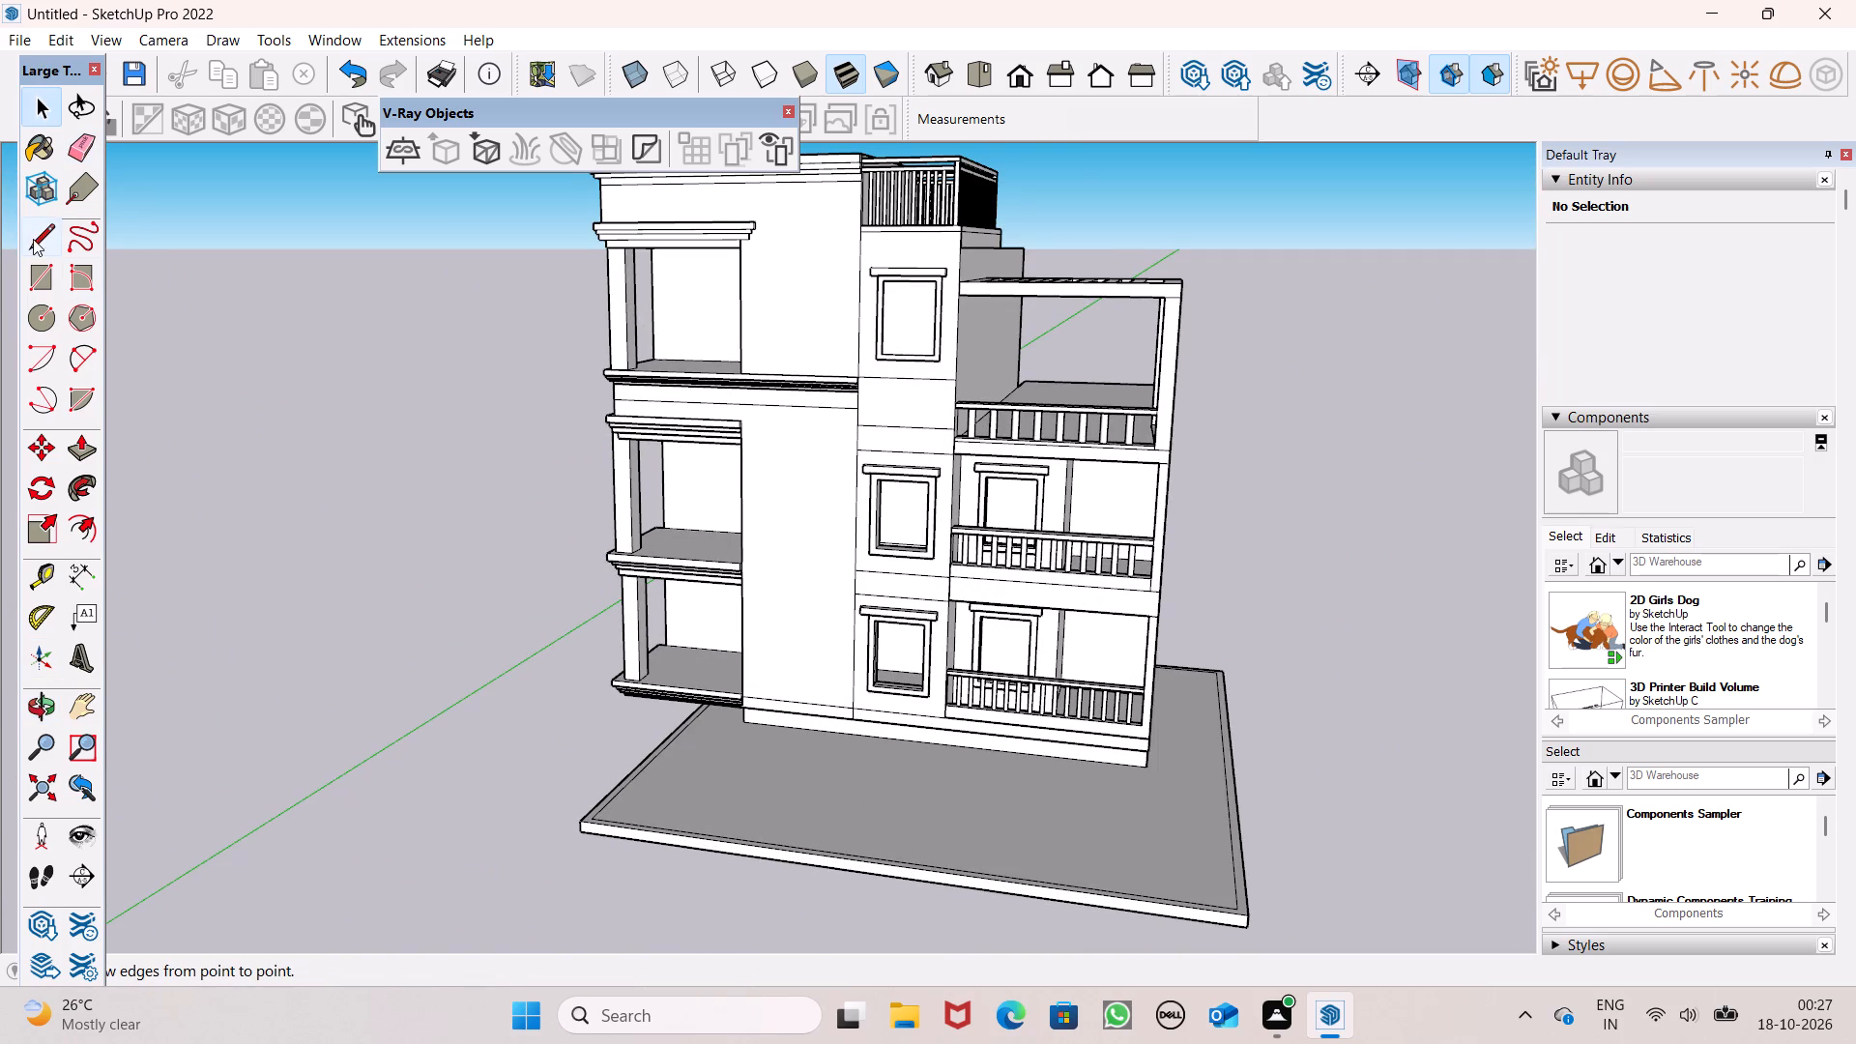
click(33, 239)
scroll(563, 448, up, 6)
scroll(1032, 370, up, 7)
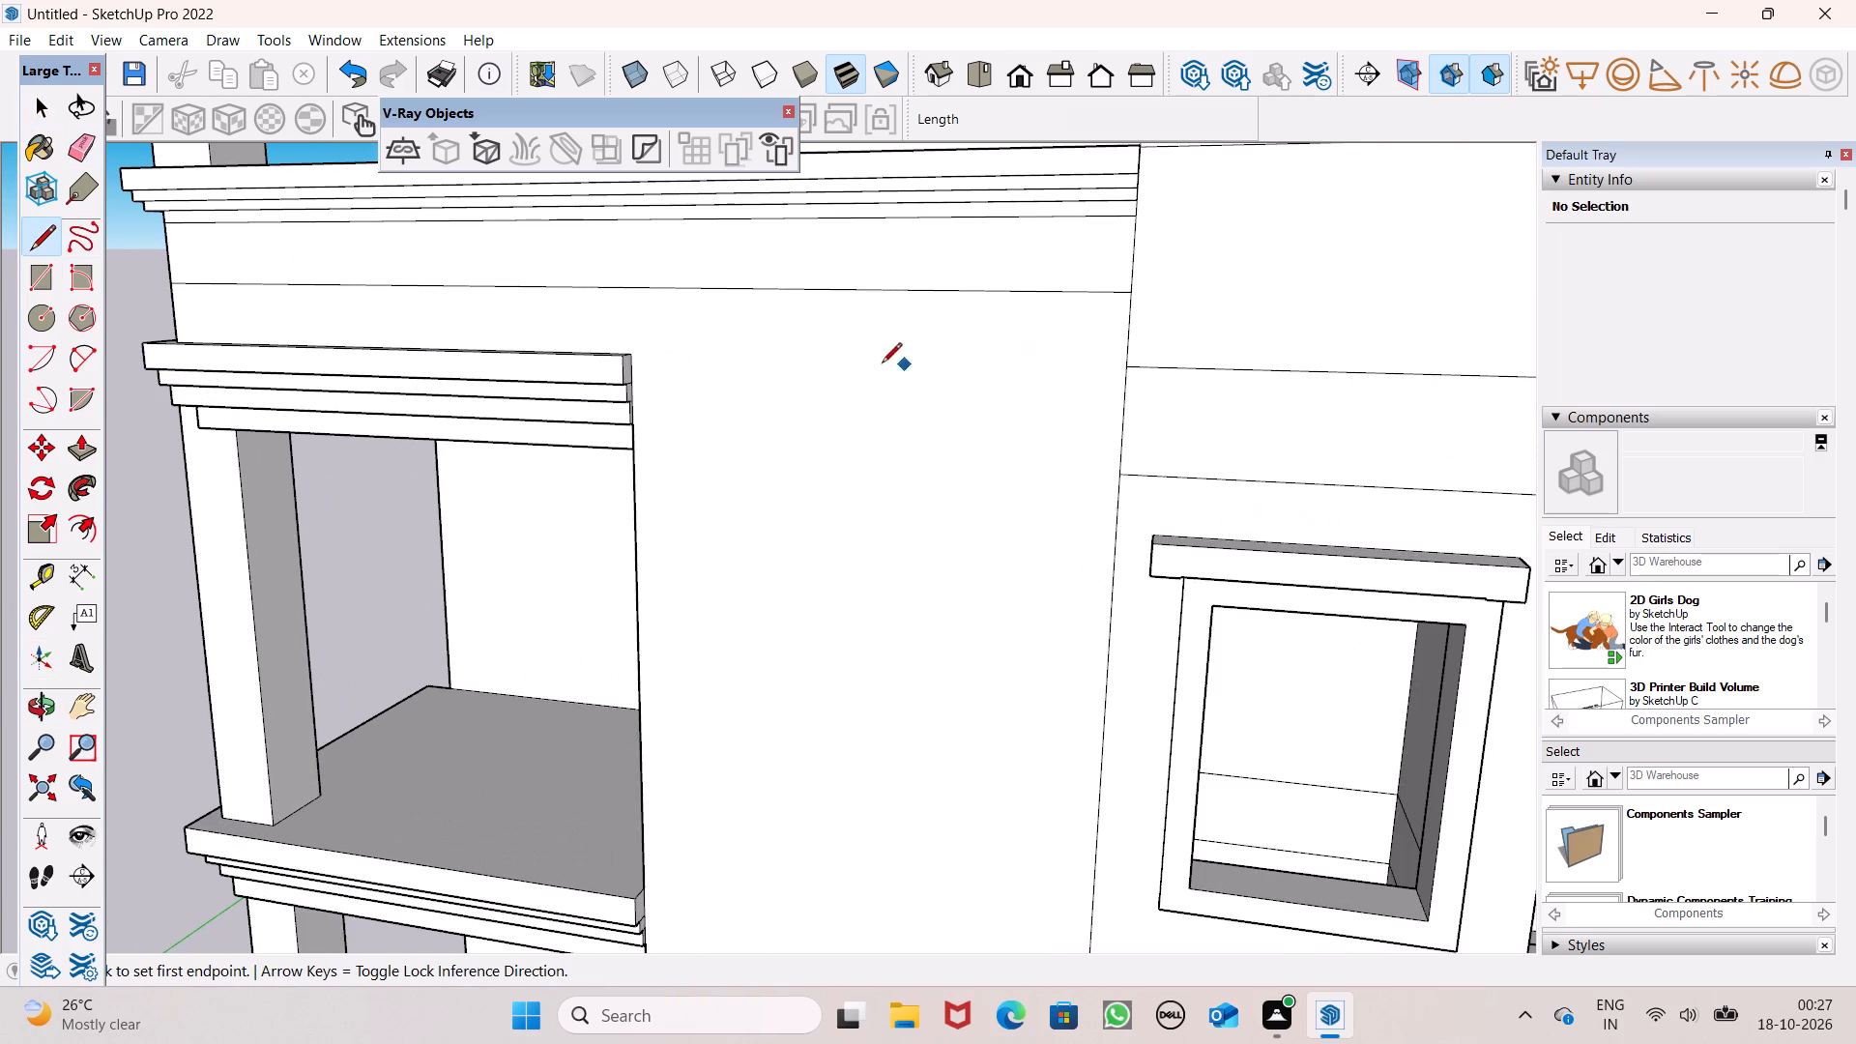
click(637, 401)
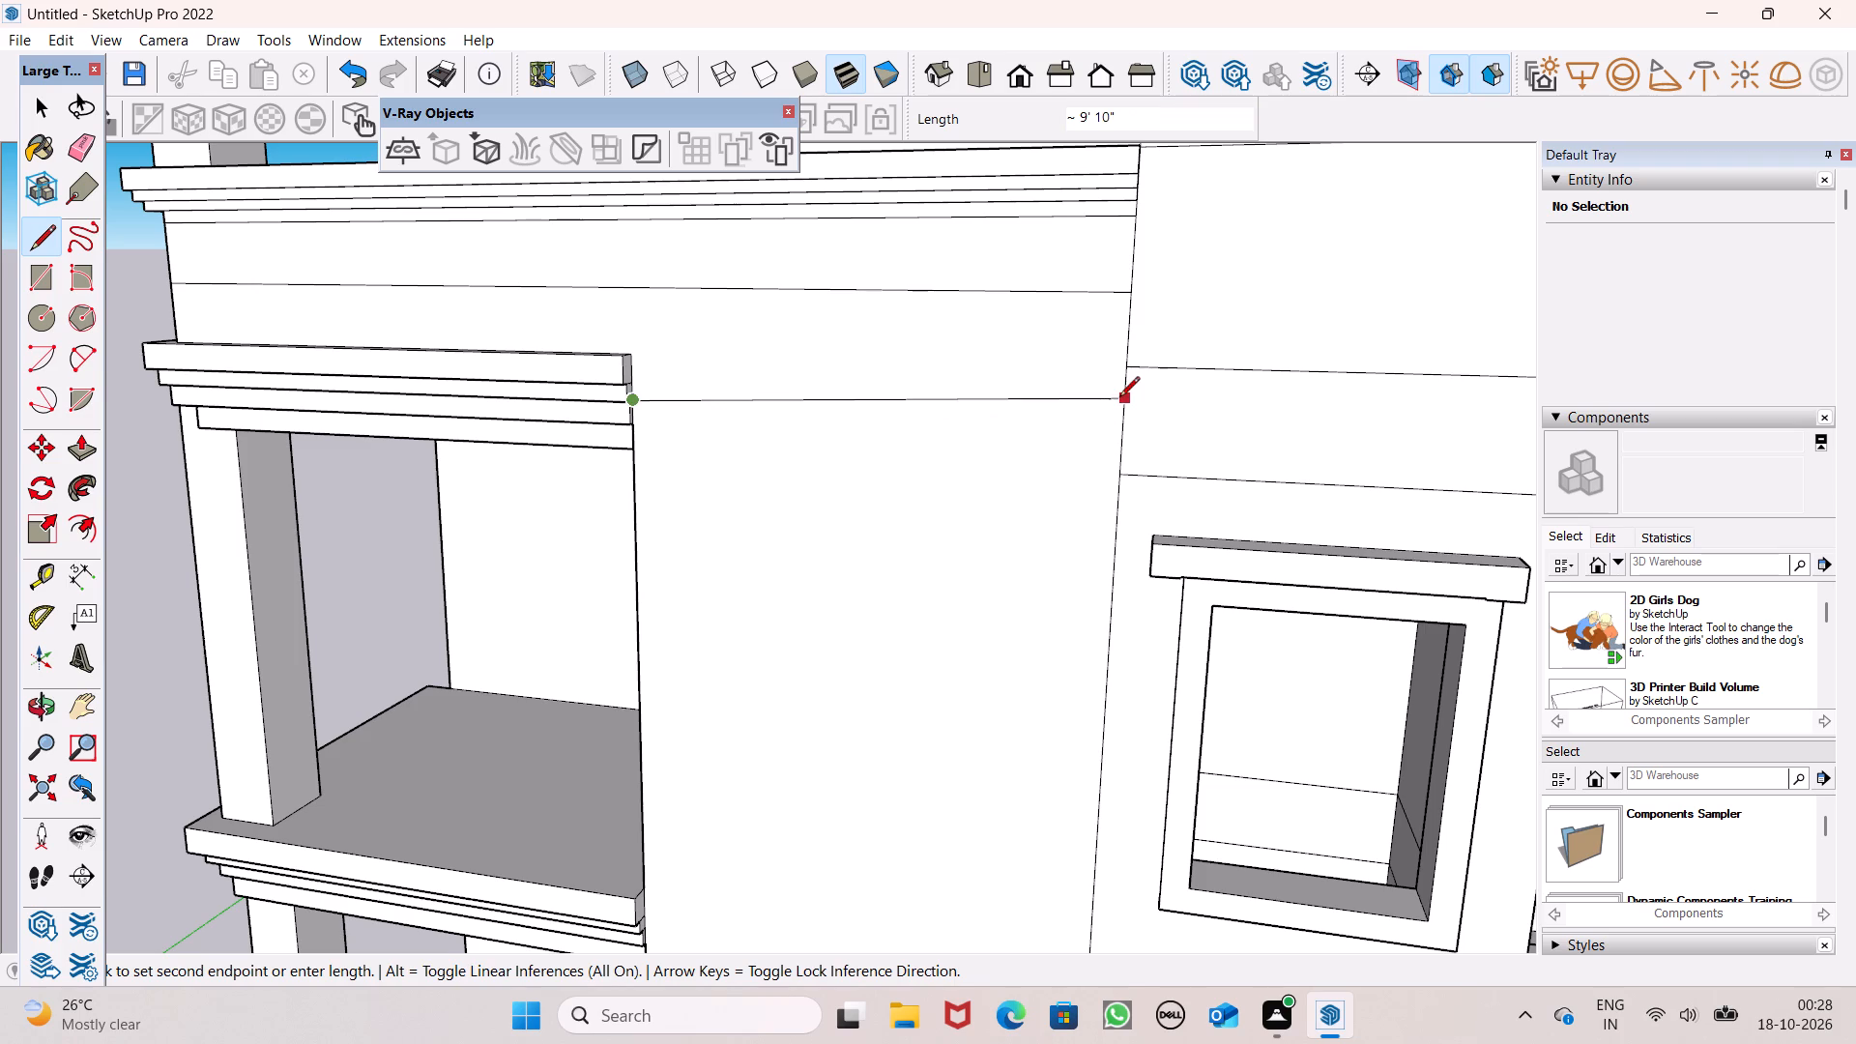
click(1120, 410)
key(space)
Copy the new front wall line 2' 5 1/16" straight down and array it as 9 equally spaced copies.
scroll(902, 313, down, 7)
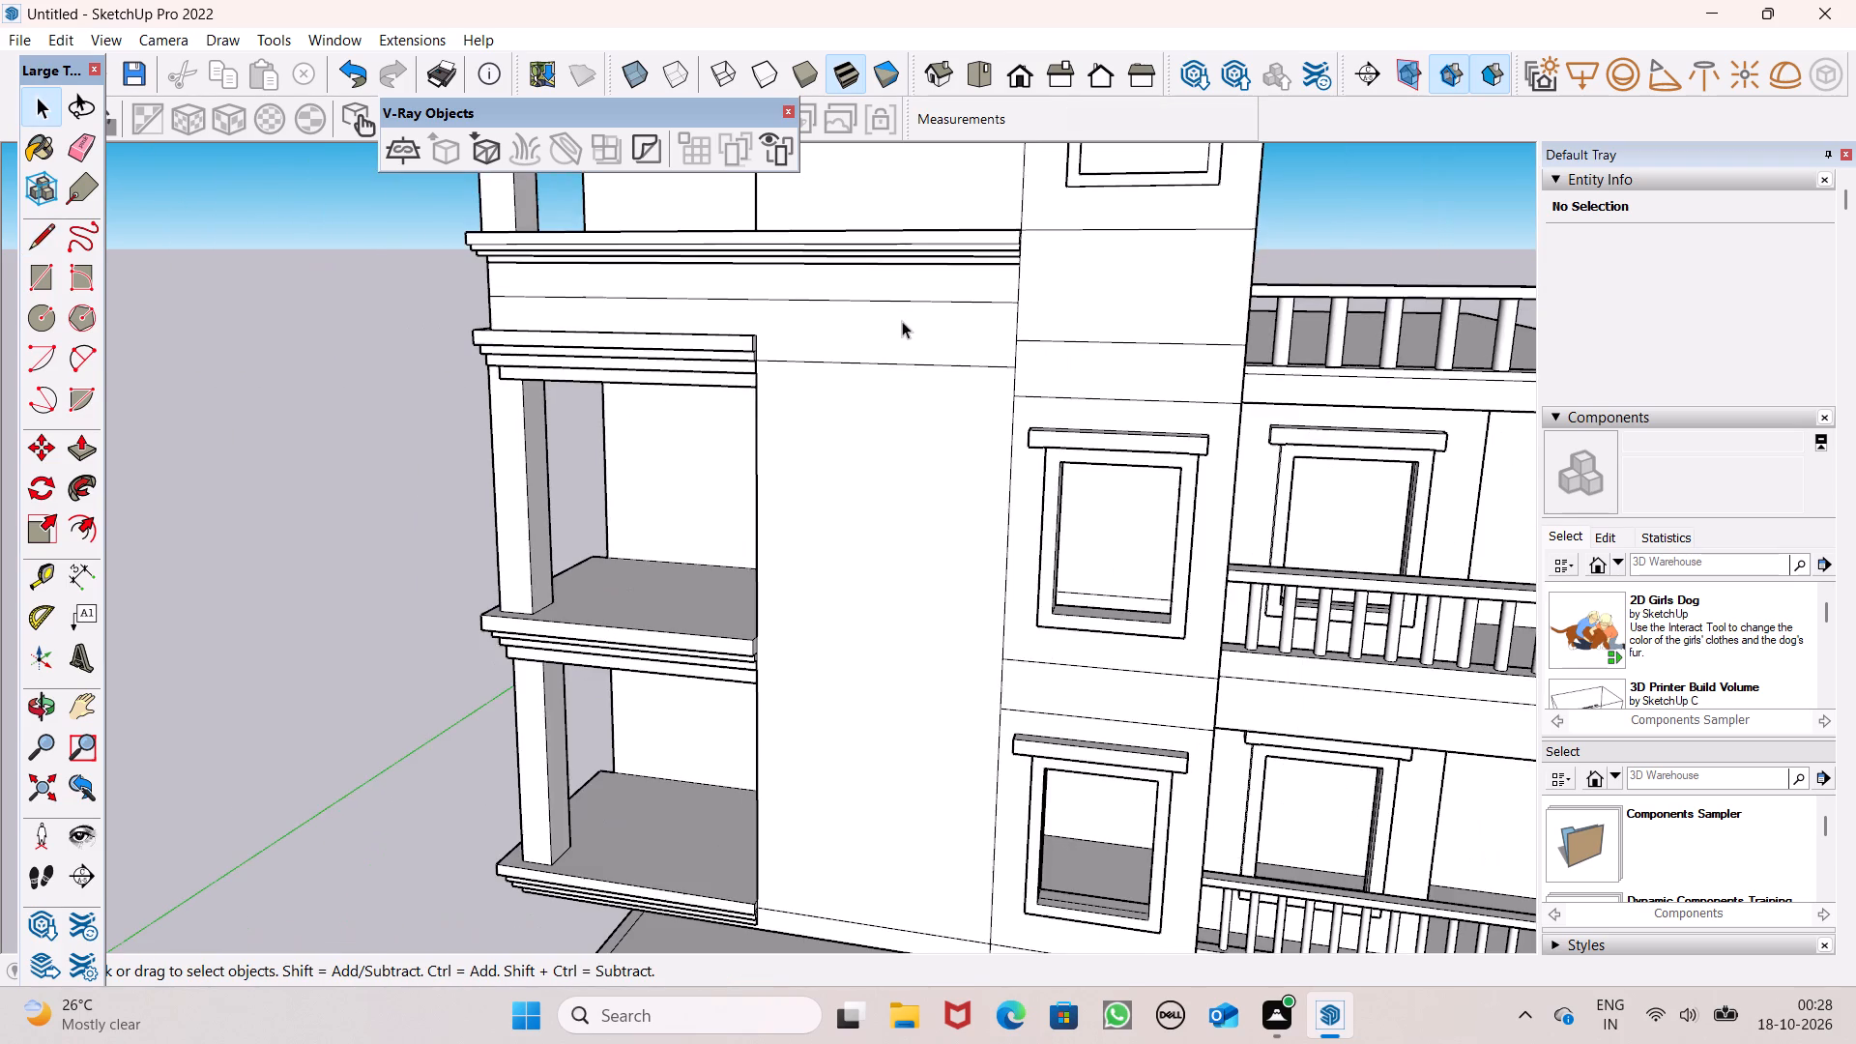
middle_drag(977, 368, 1010, 354)
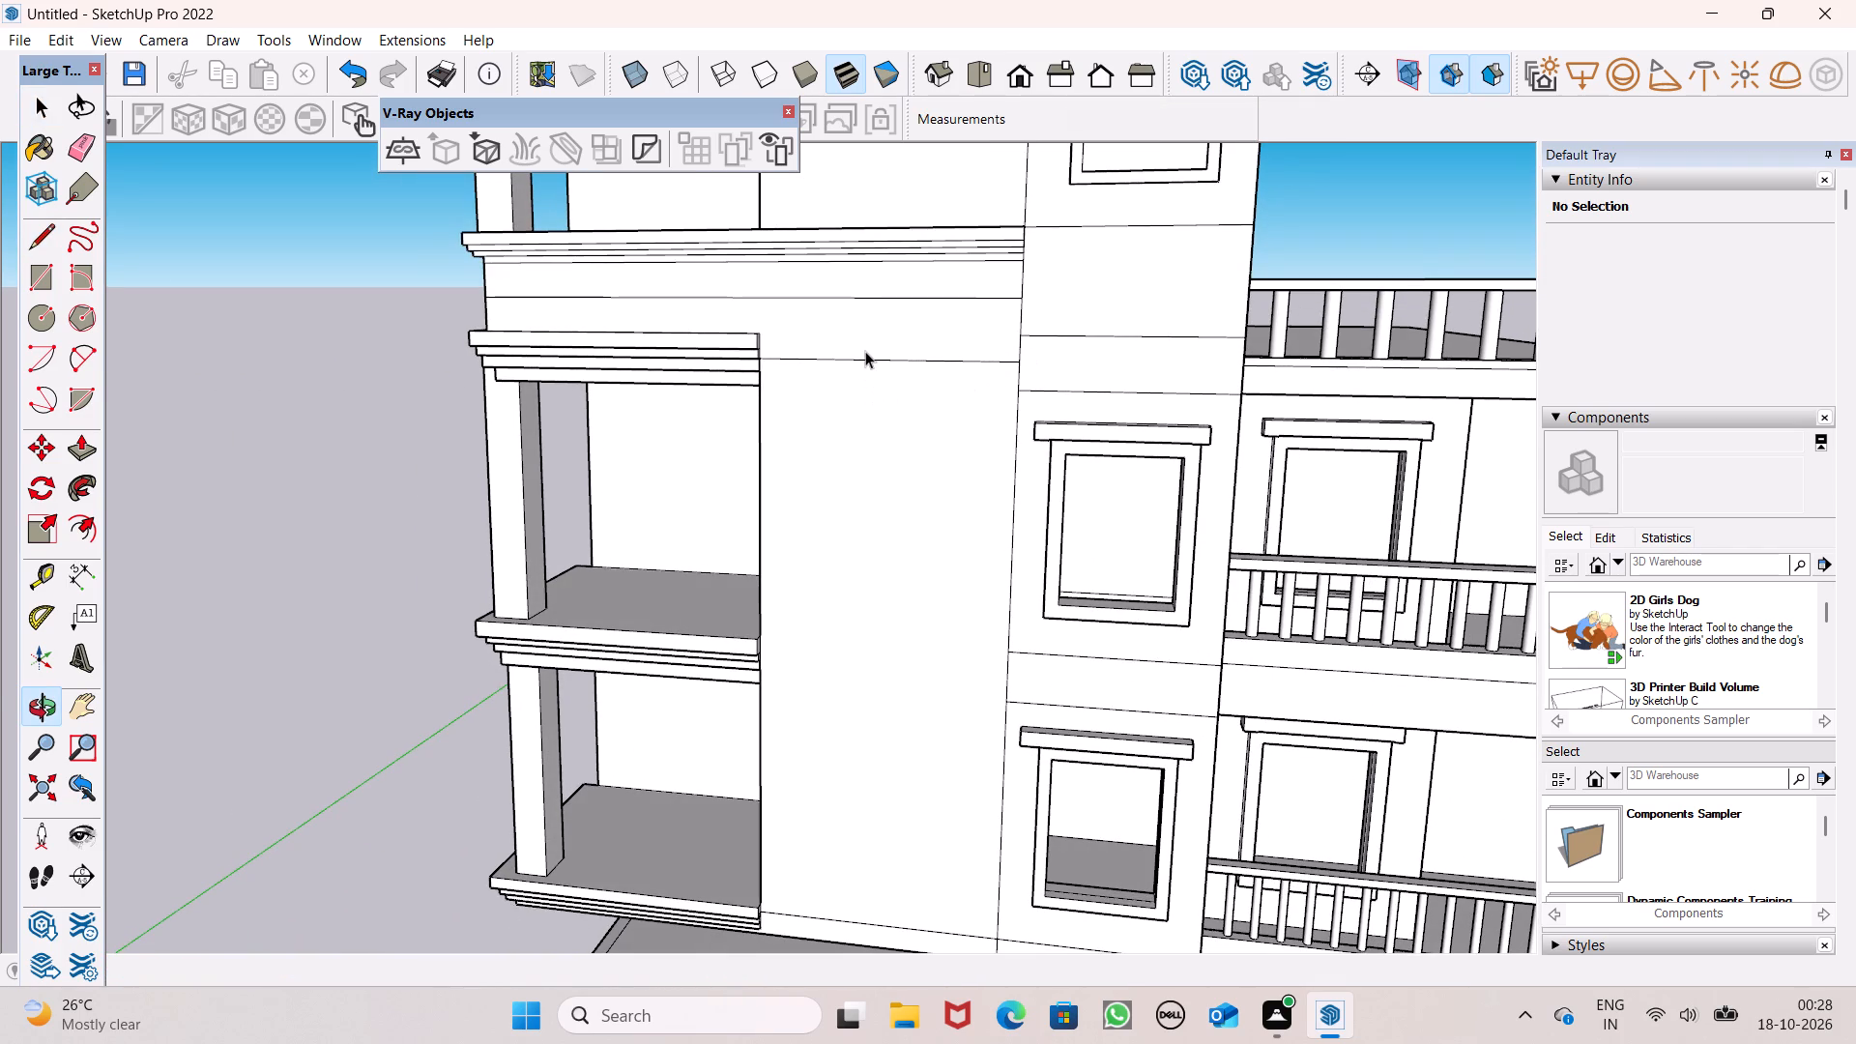
click(867, 359)
key(m)
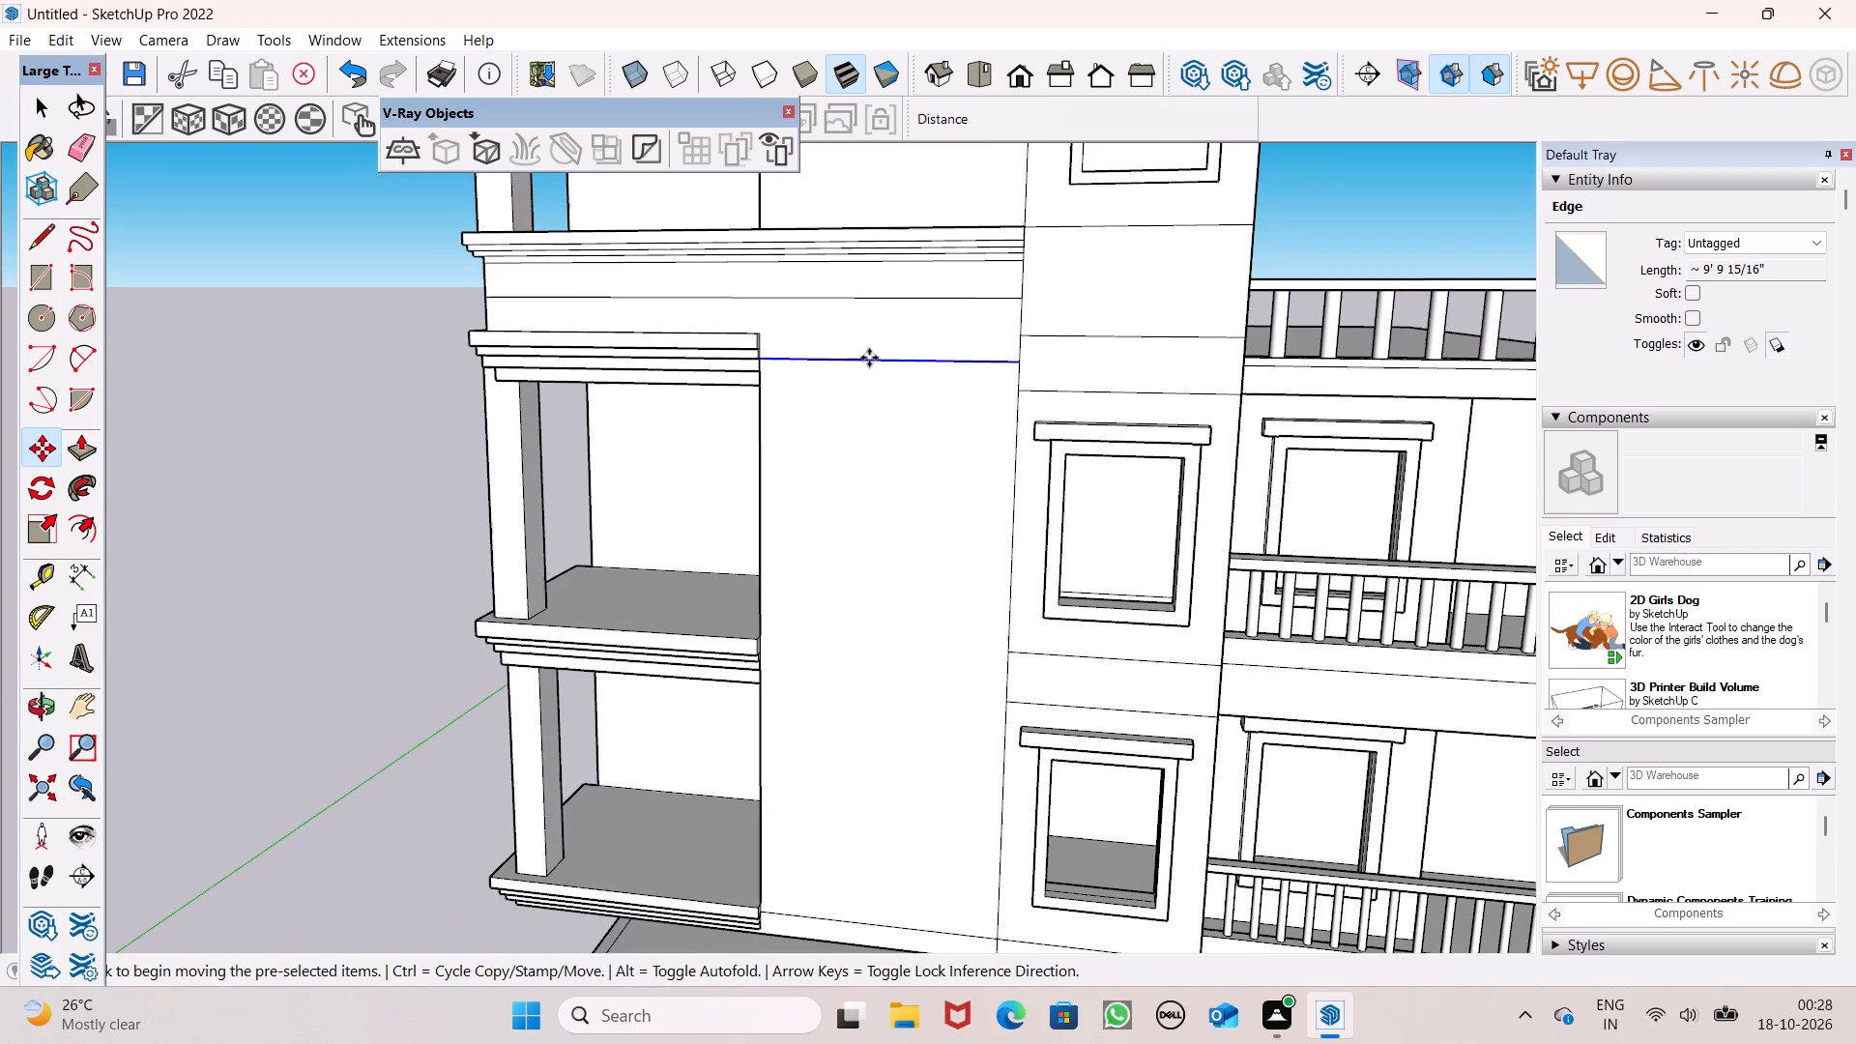
key(Return)
drag(872, 361, 881, 411)
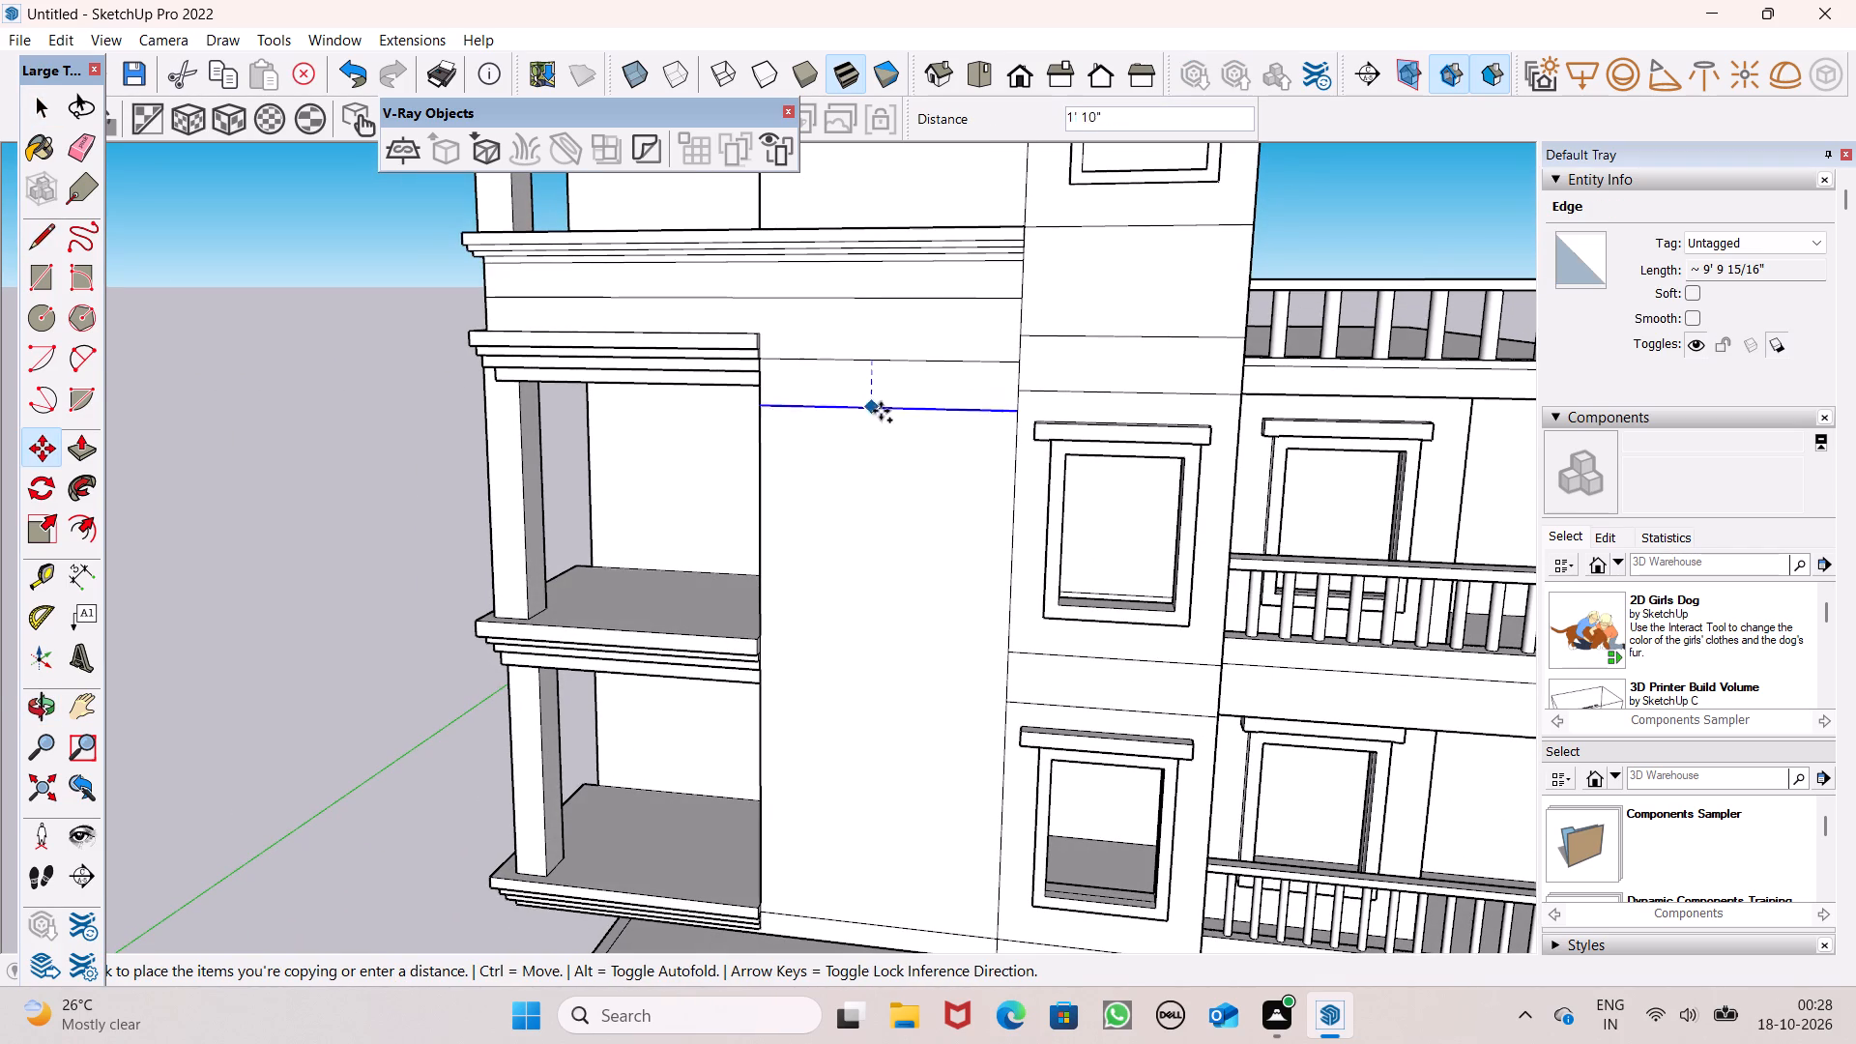
drag(881, 411, 881, 424)
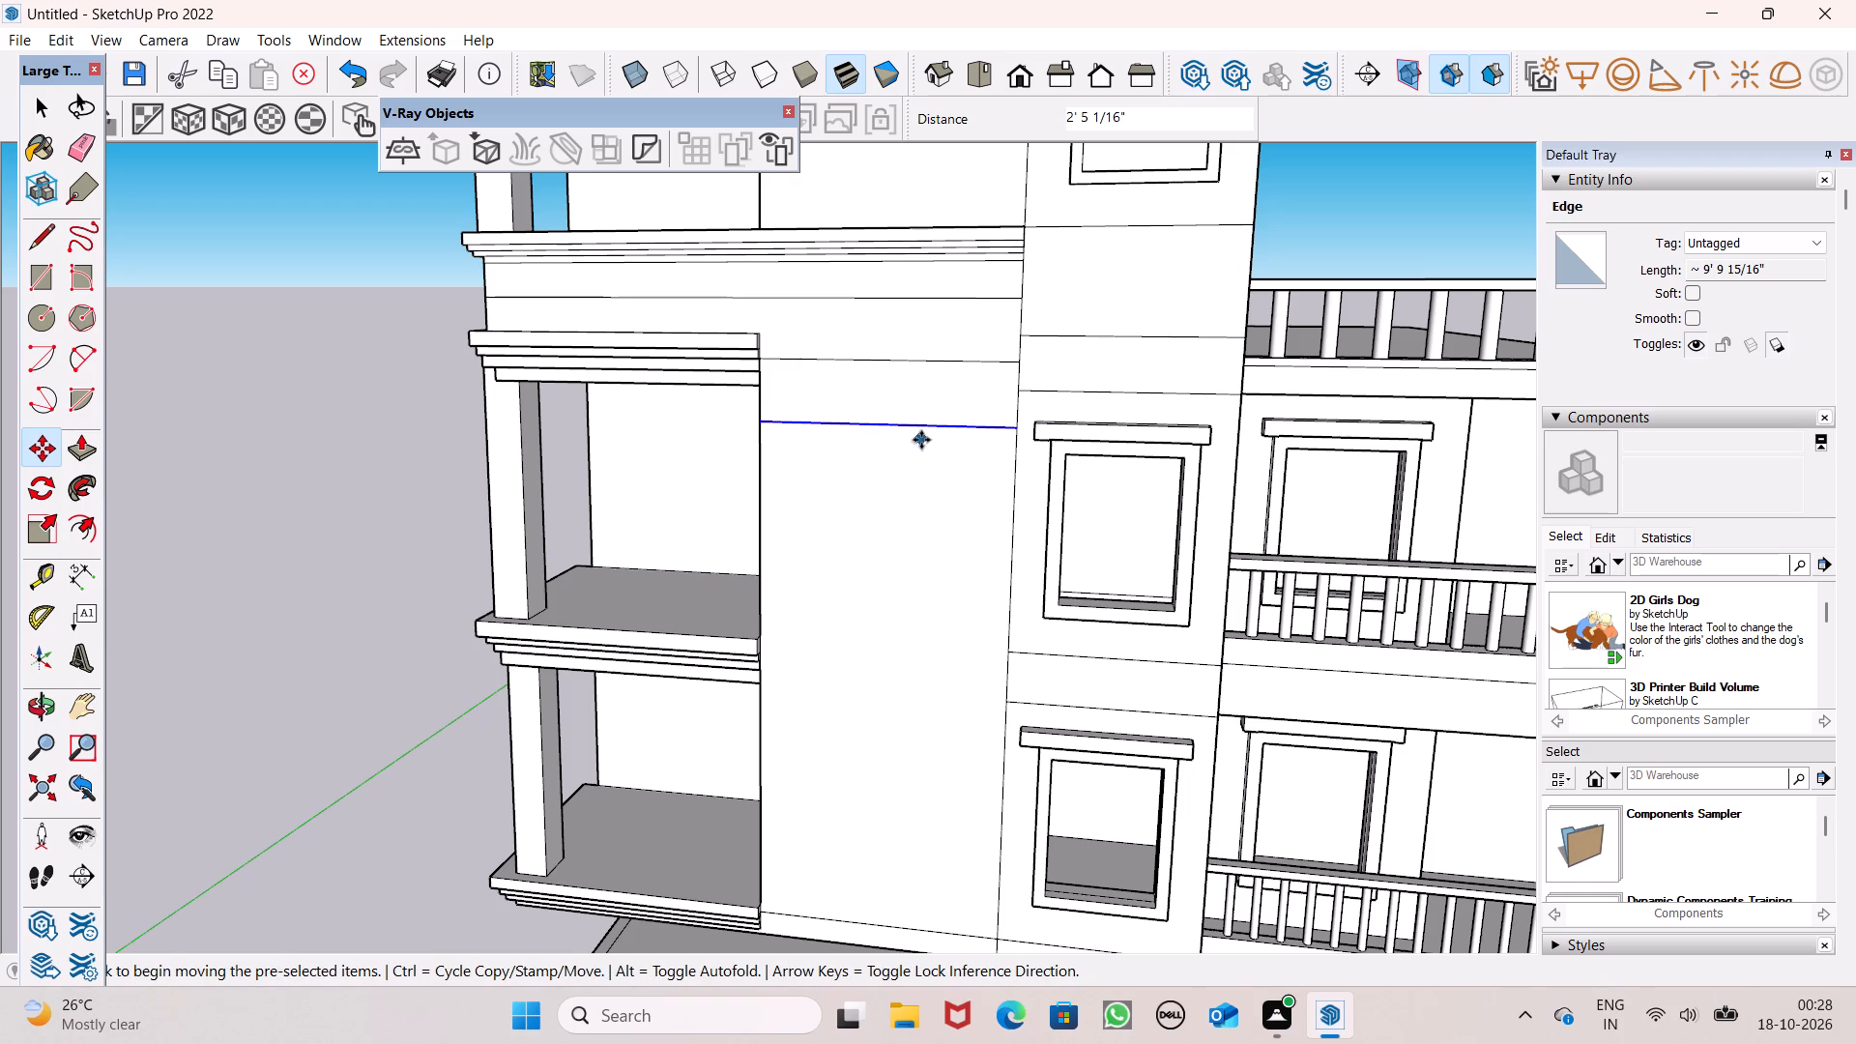
key(shift+asterisk)
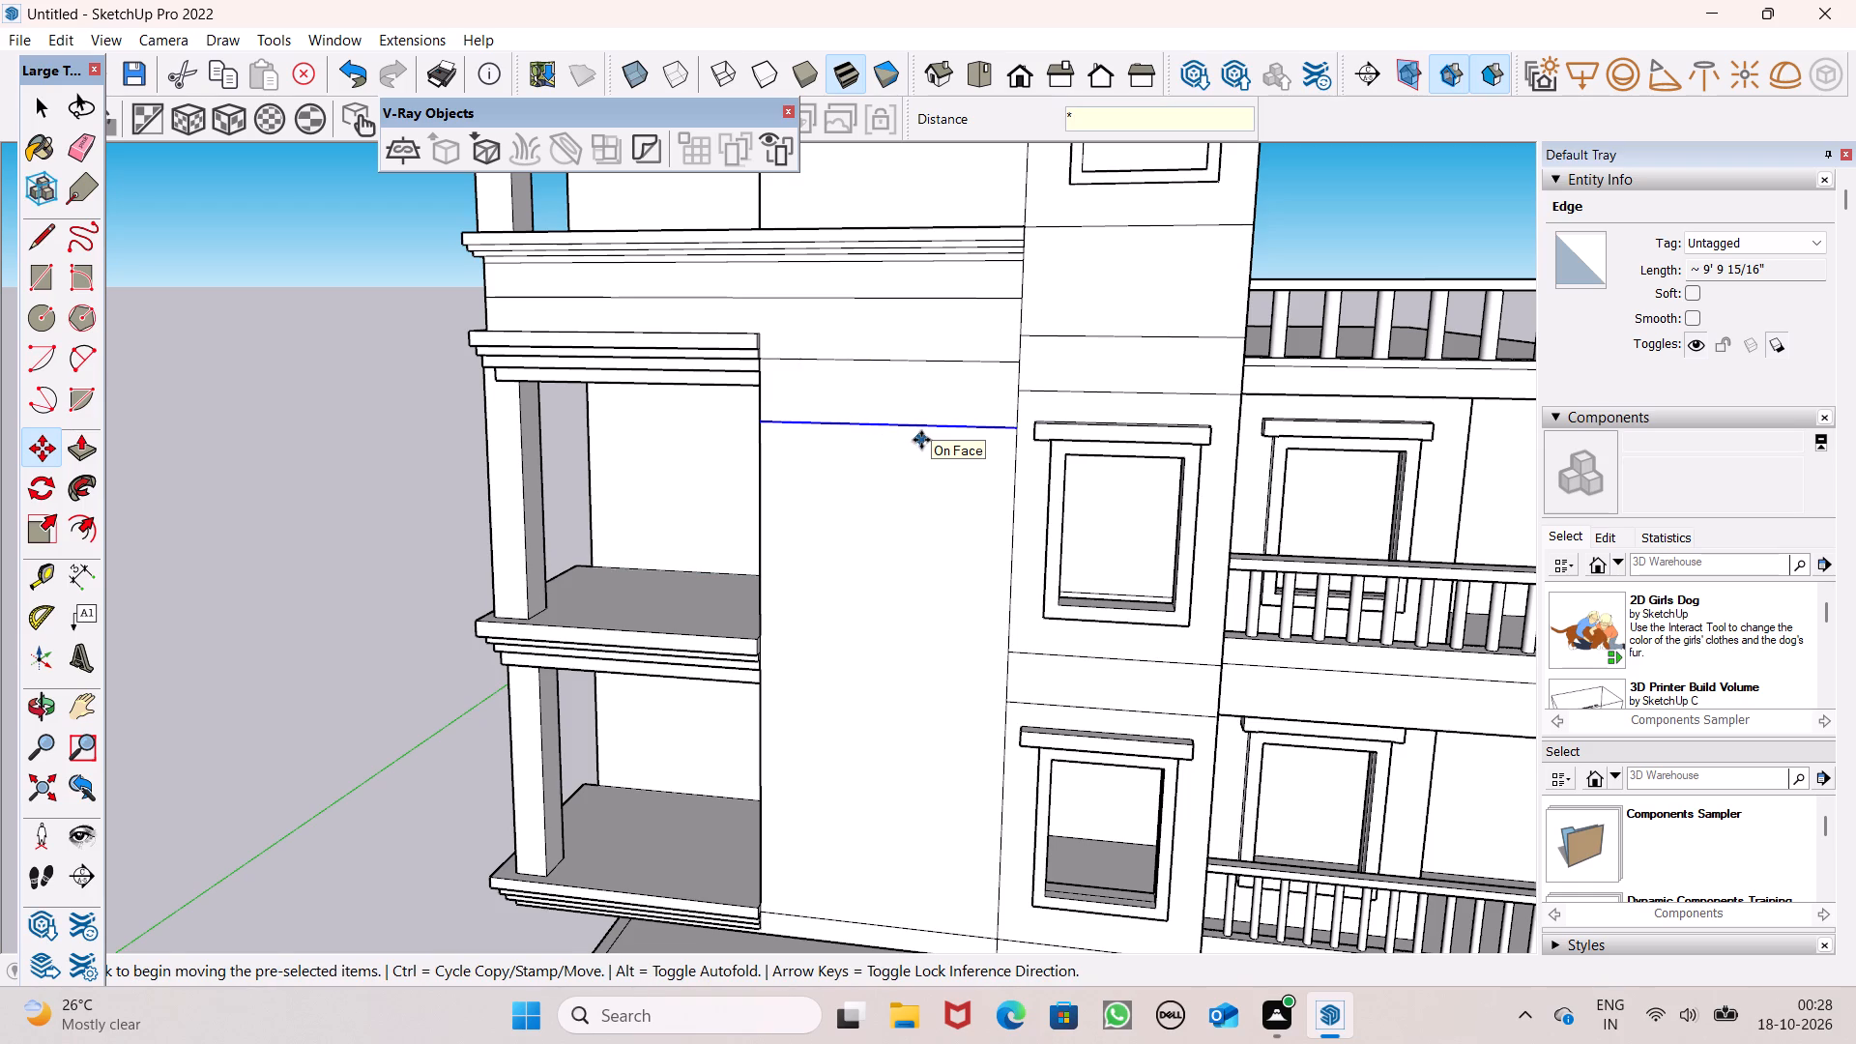
key(9)
key(Return)
key(space)
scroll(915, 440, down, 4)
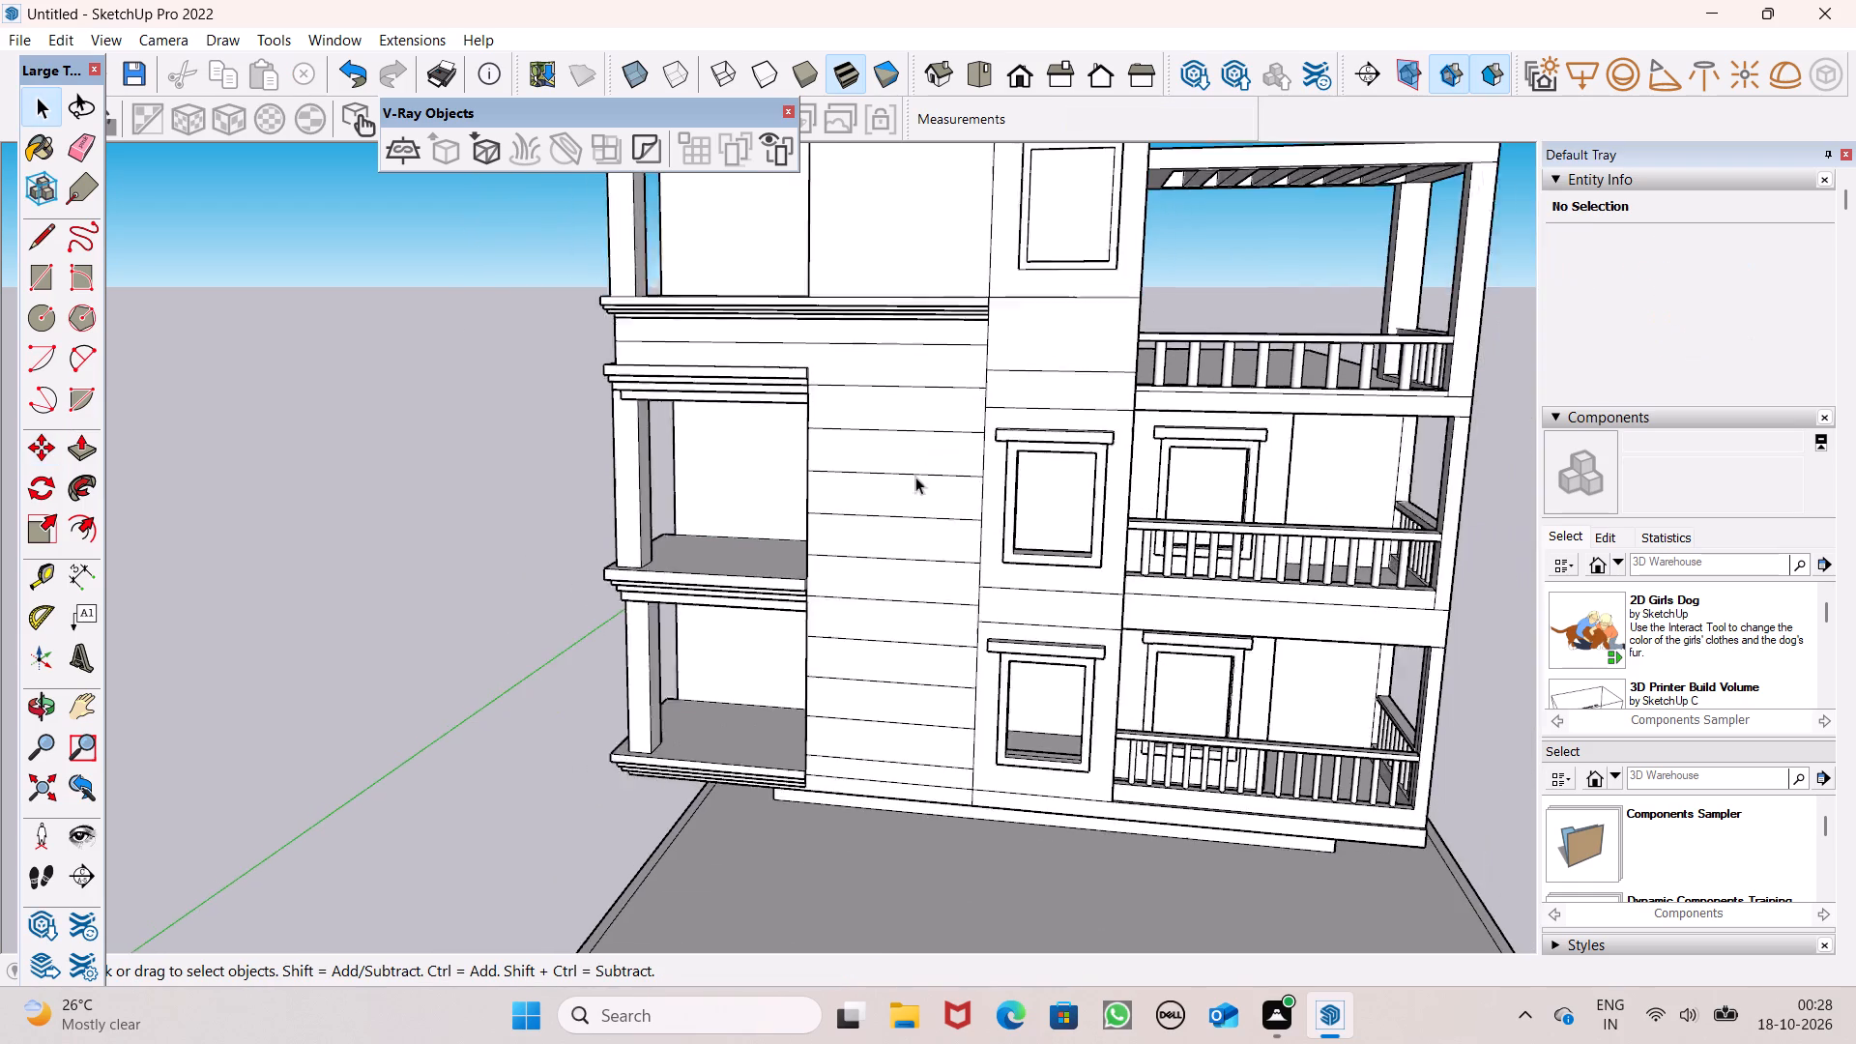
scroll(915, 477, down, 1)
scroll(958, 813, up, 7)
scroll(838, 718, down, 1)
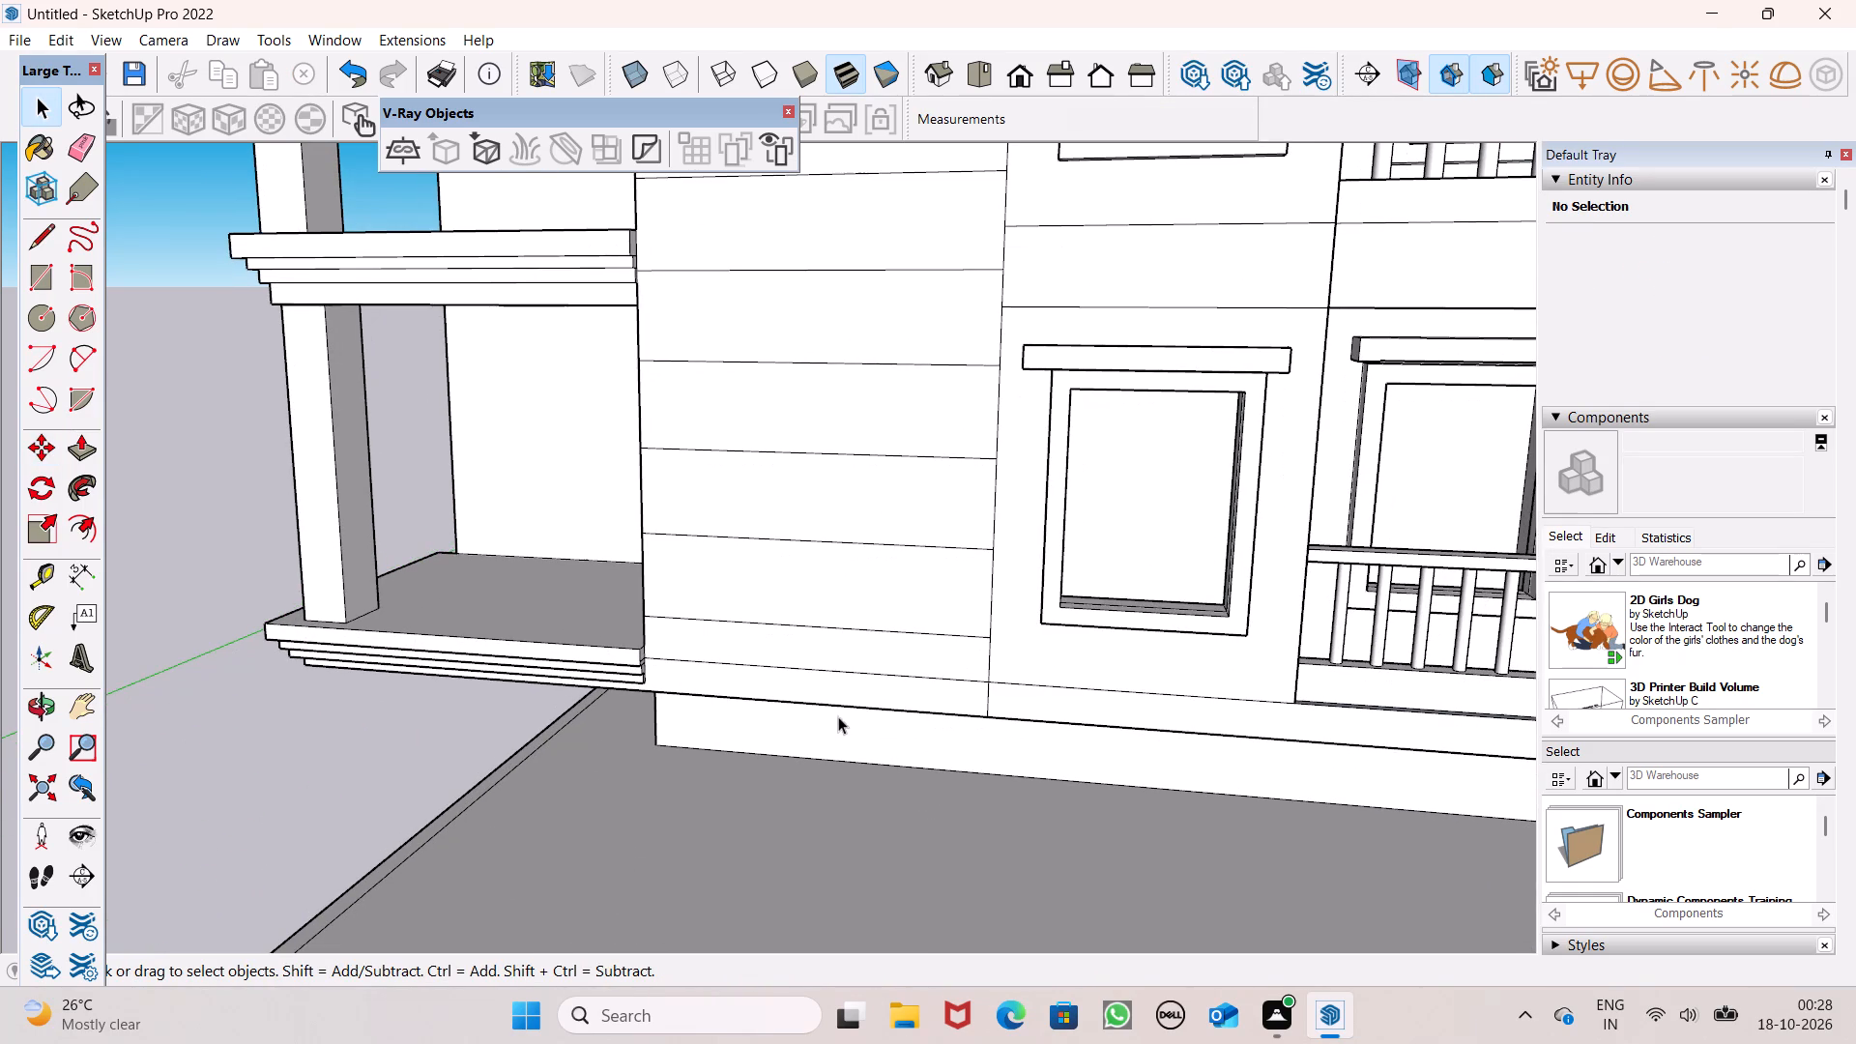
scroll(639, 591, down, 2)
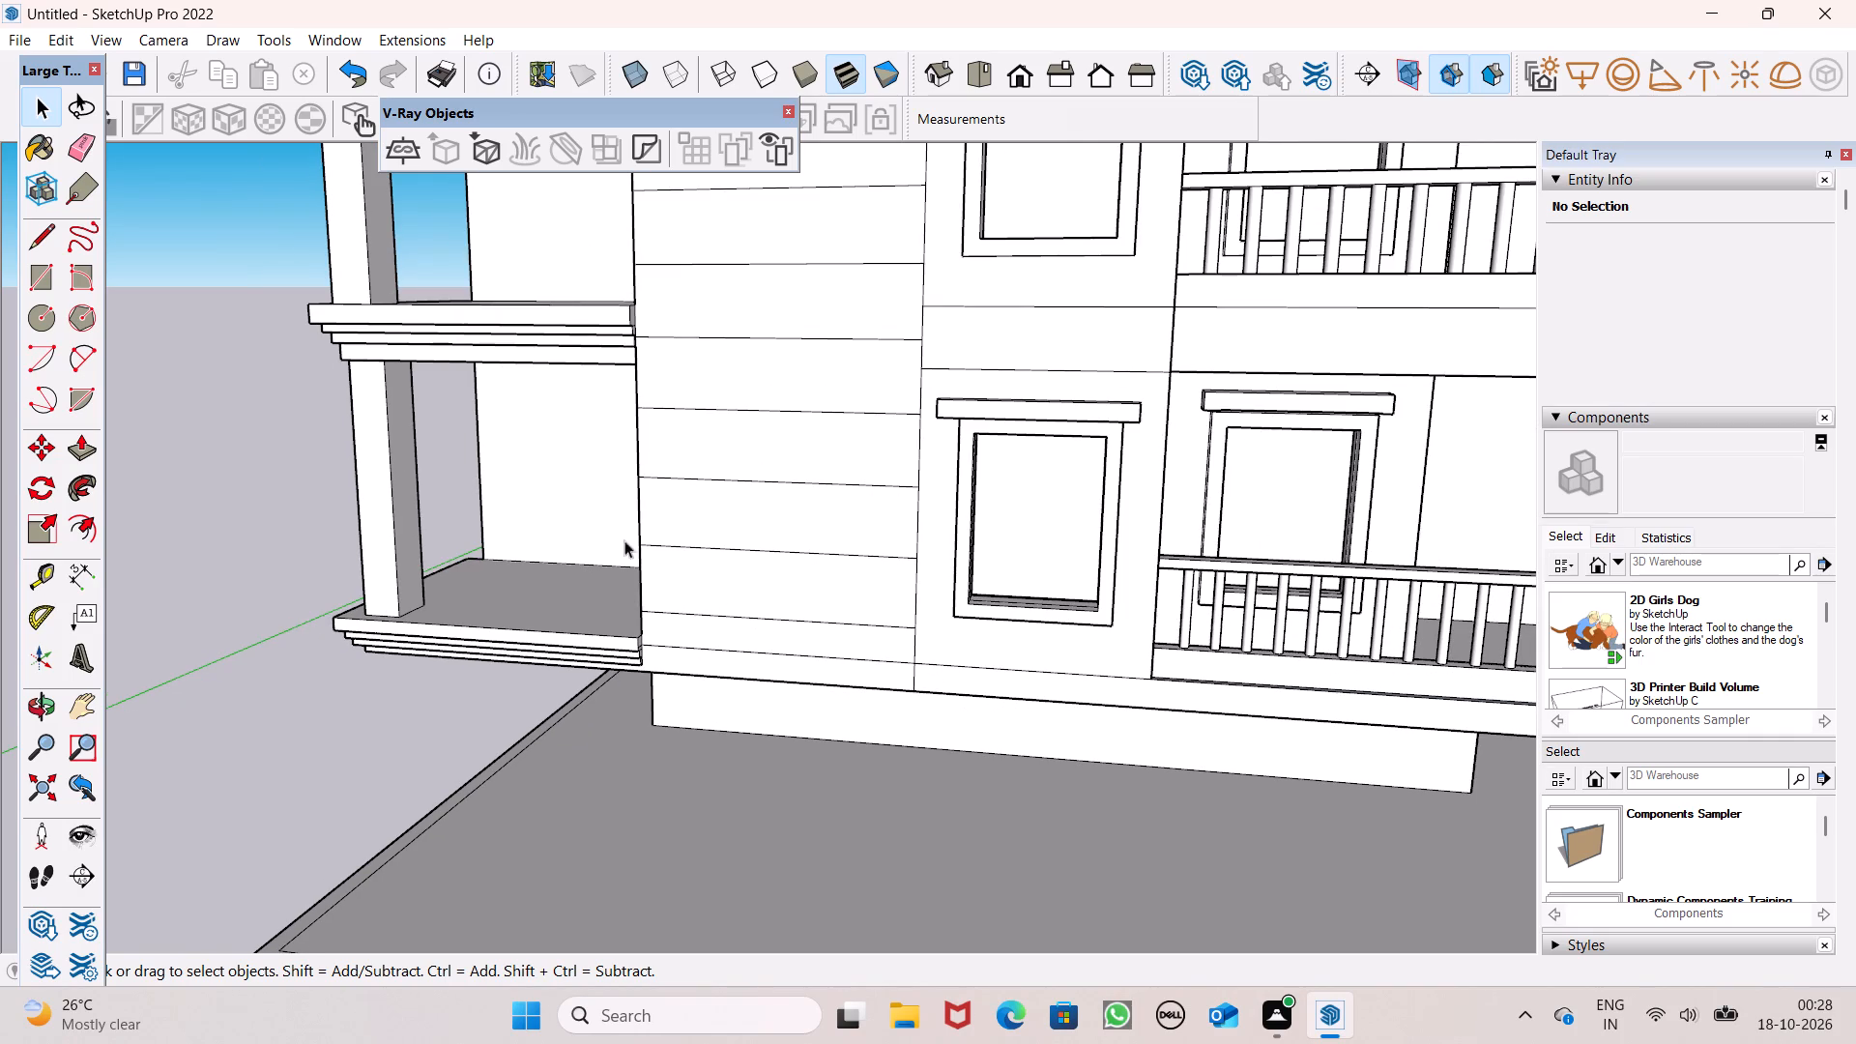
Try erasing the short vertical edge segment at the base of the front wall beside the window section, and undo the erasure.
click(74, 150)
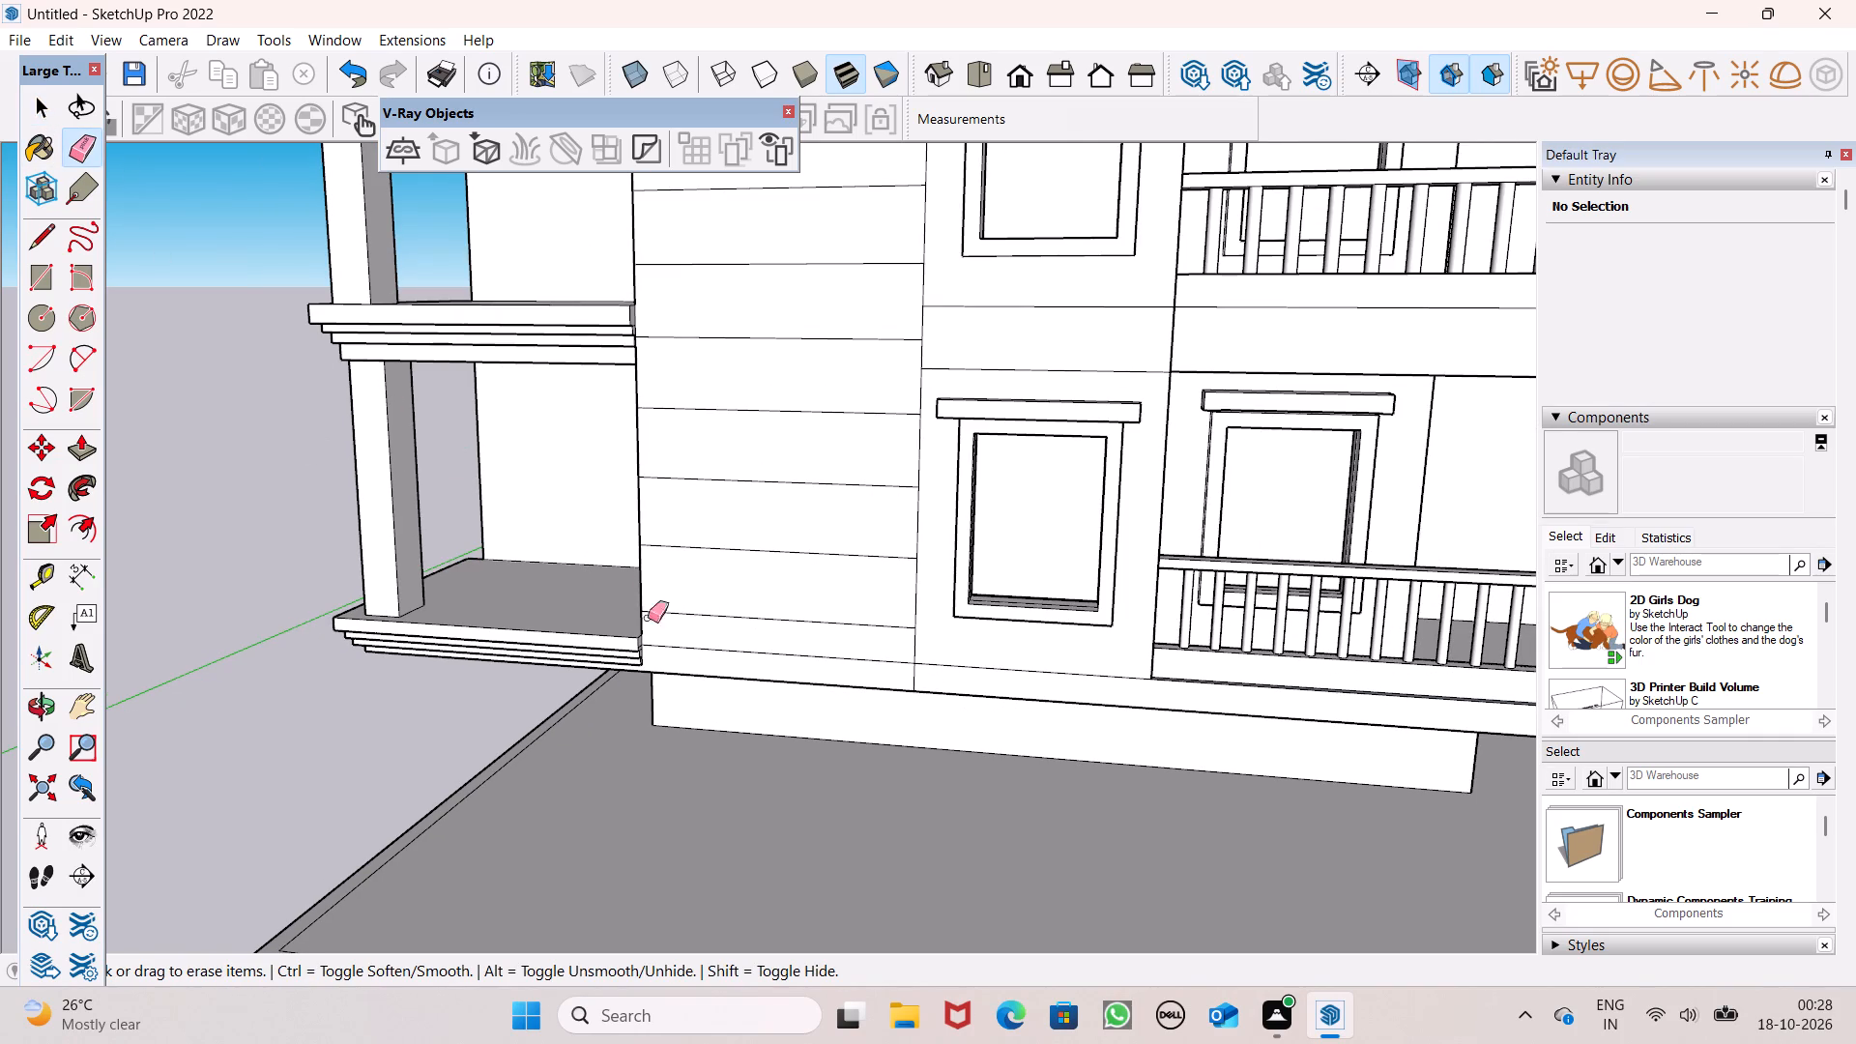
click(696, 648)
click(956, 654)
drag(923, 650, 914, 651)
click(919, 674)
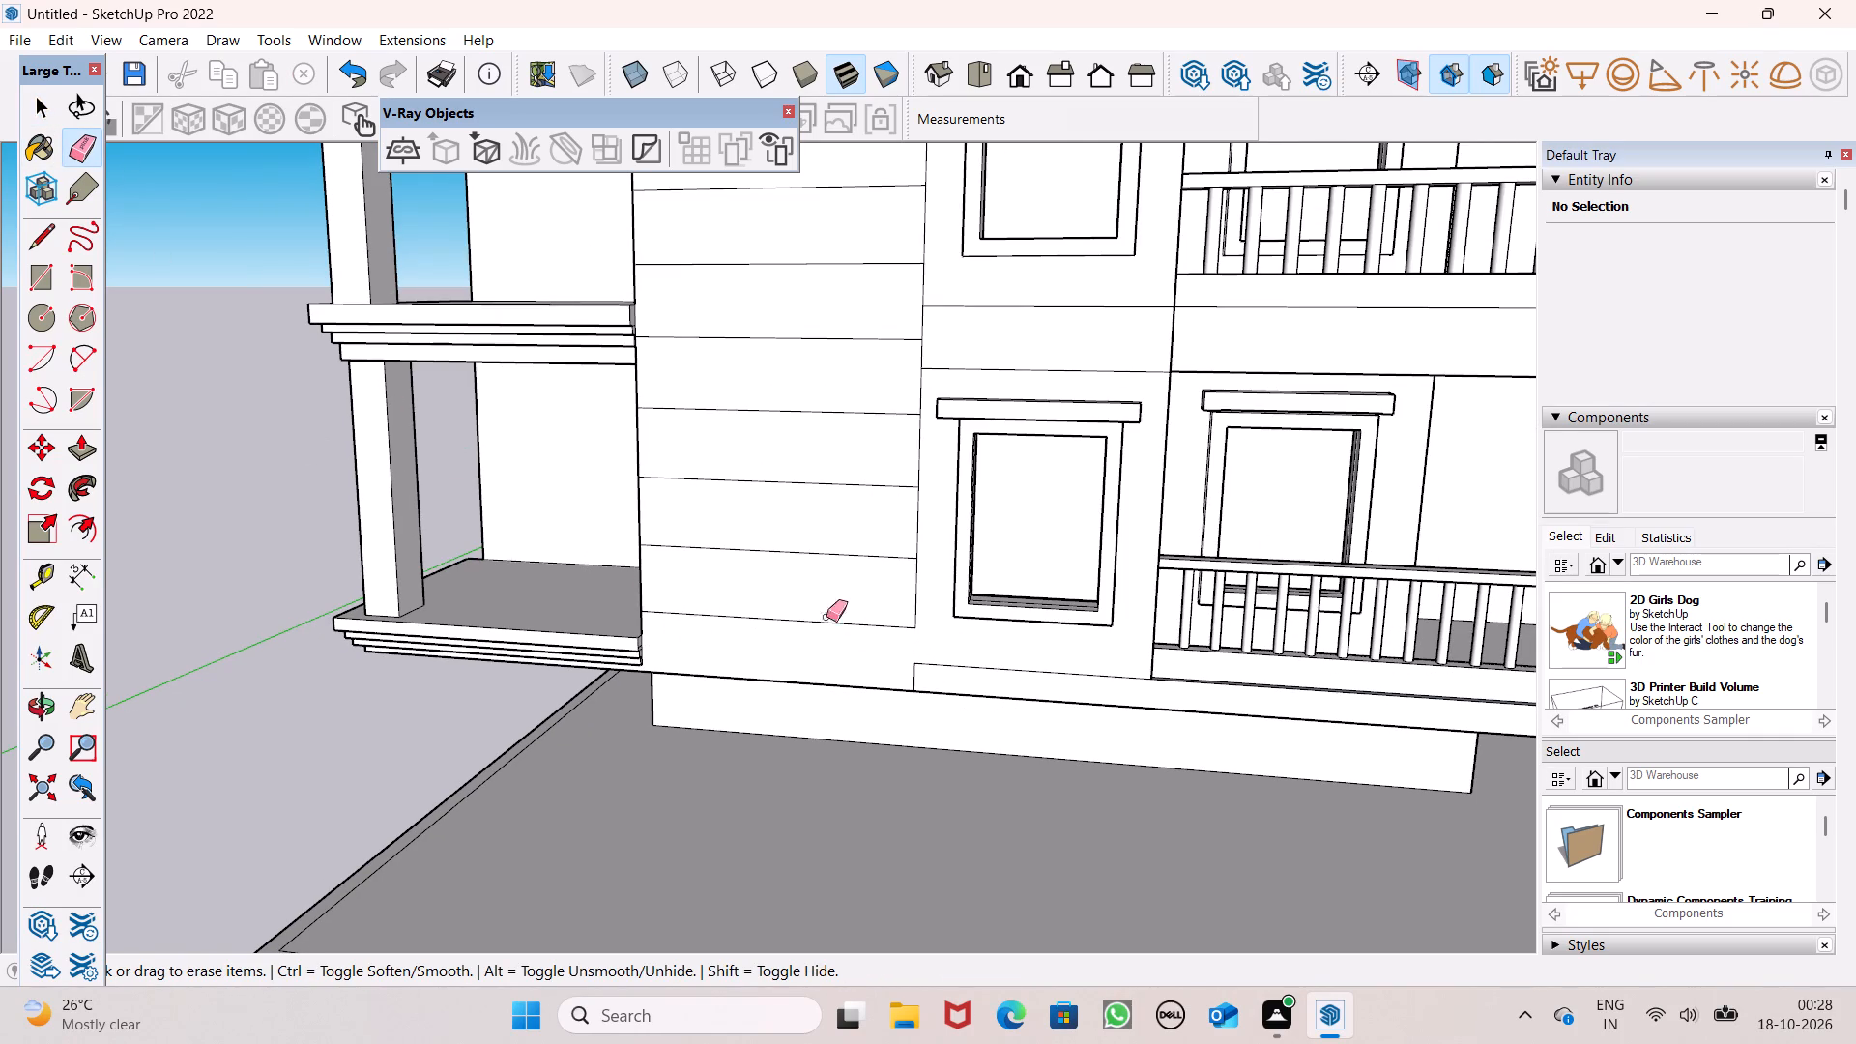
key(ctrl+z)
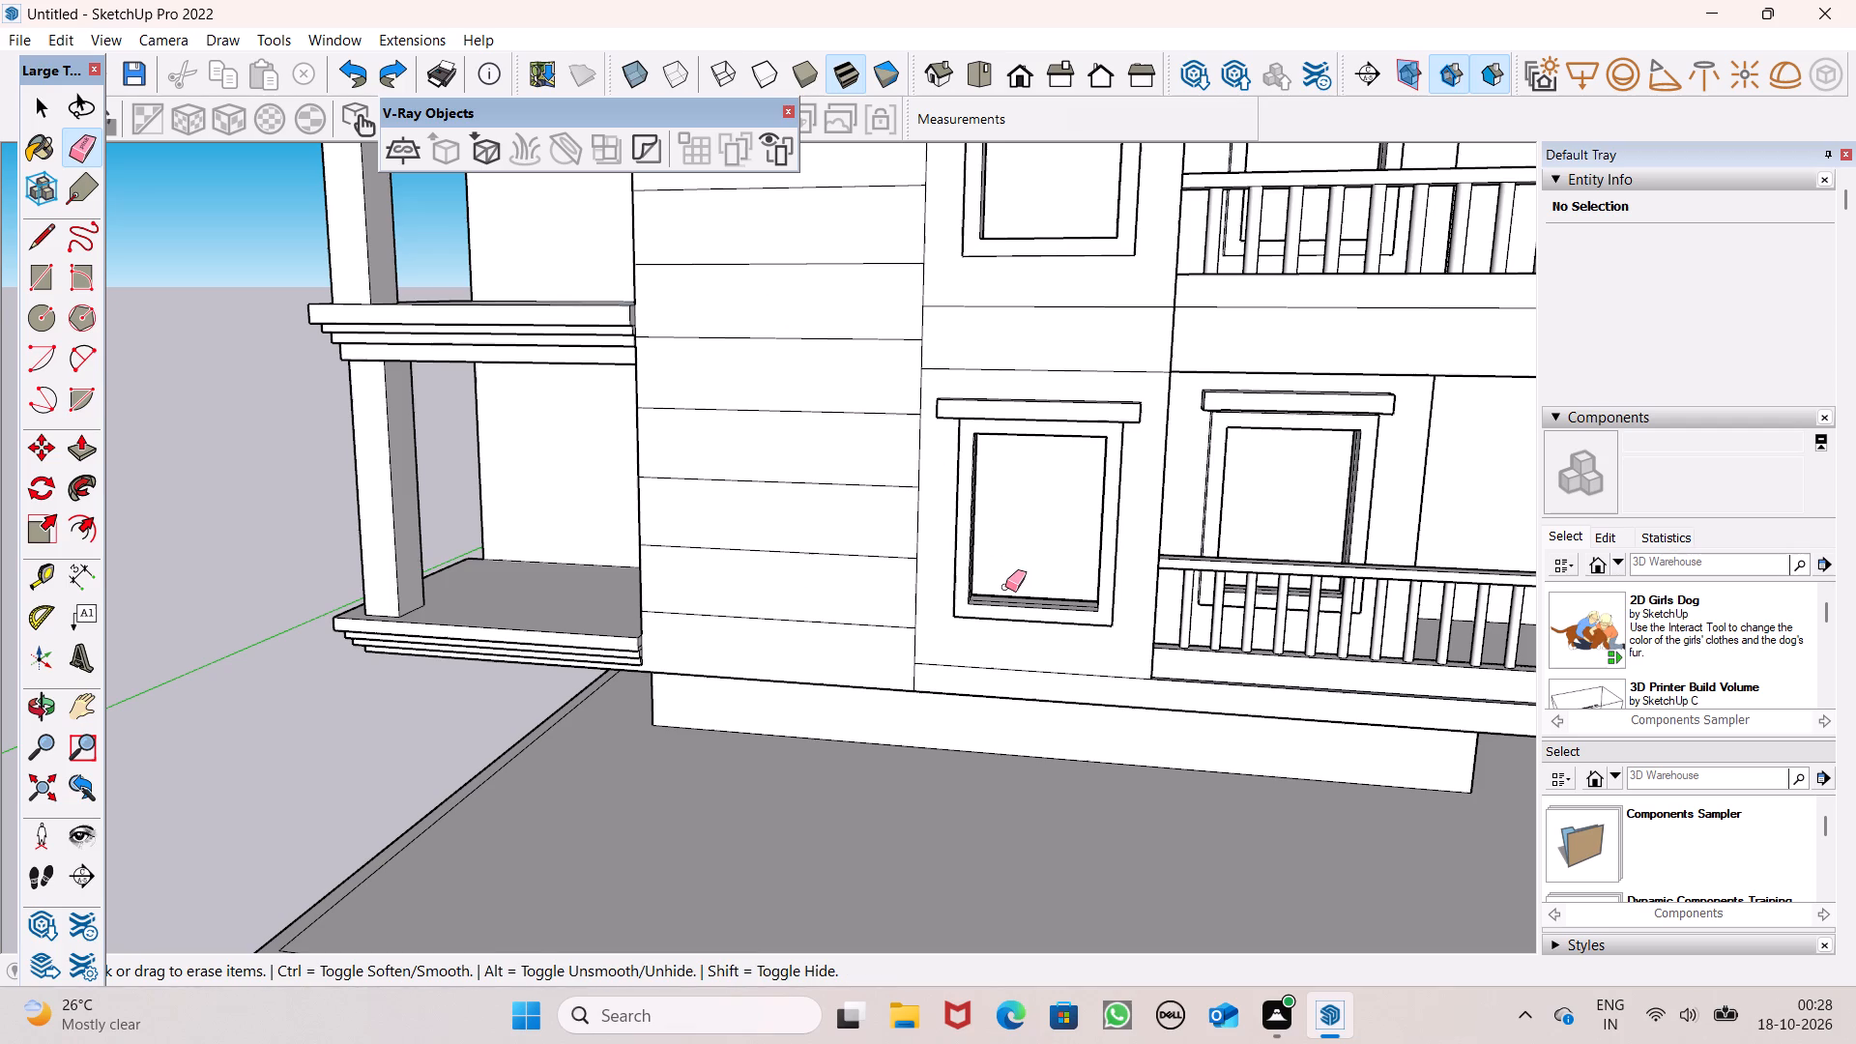
Examine the banded front wall, balconies and side walls of the house from several angles.
scroll(1032, 558, down, 5)
scroll(894, 585, down, 3)
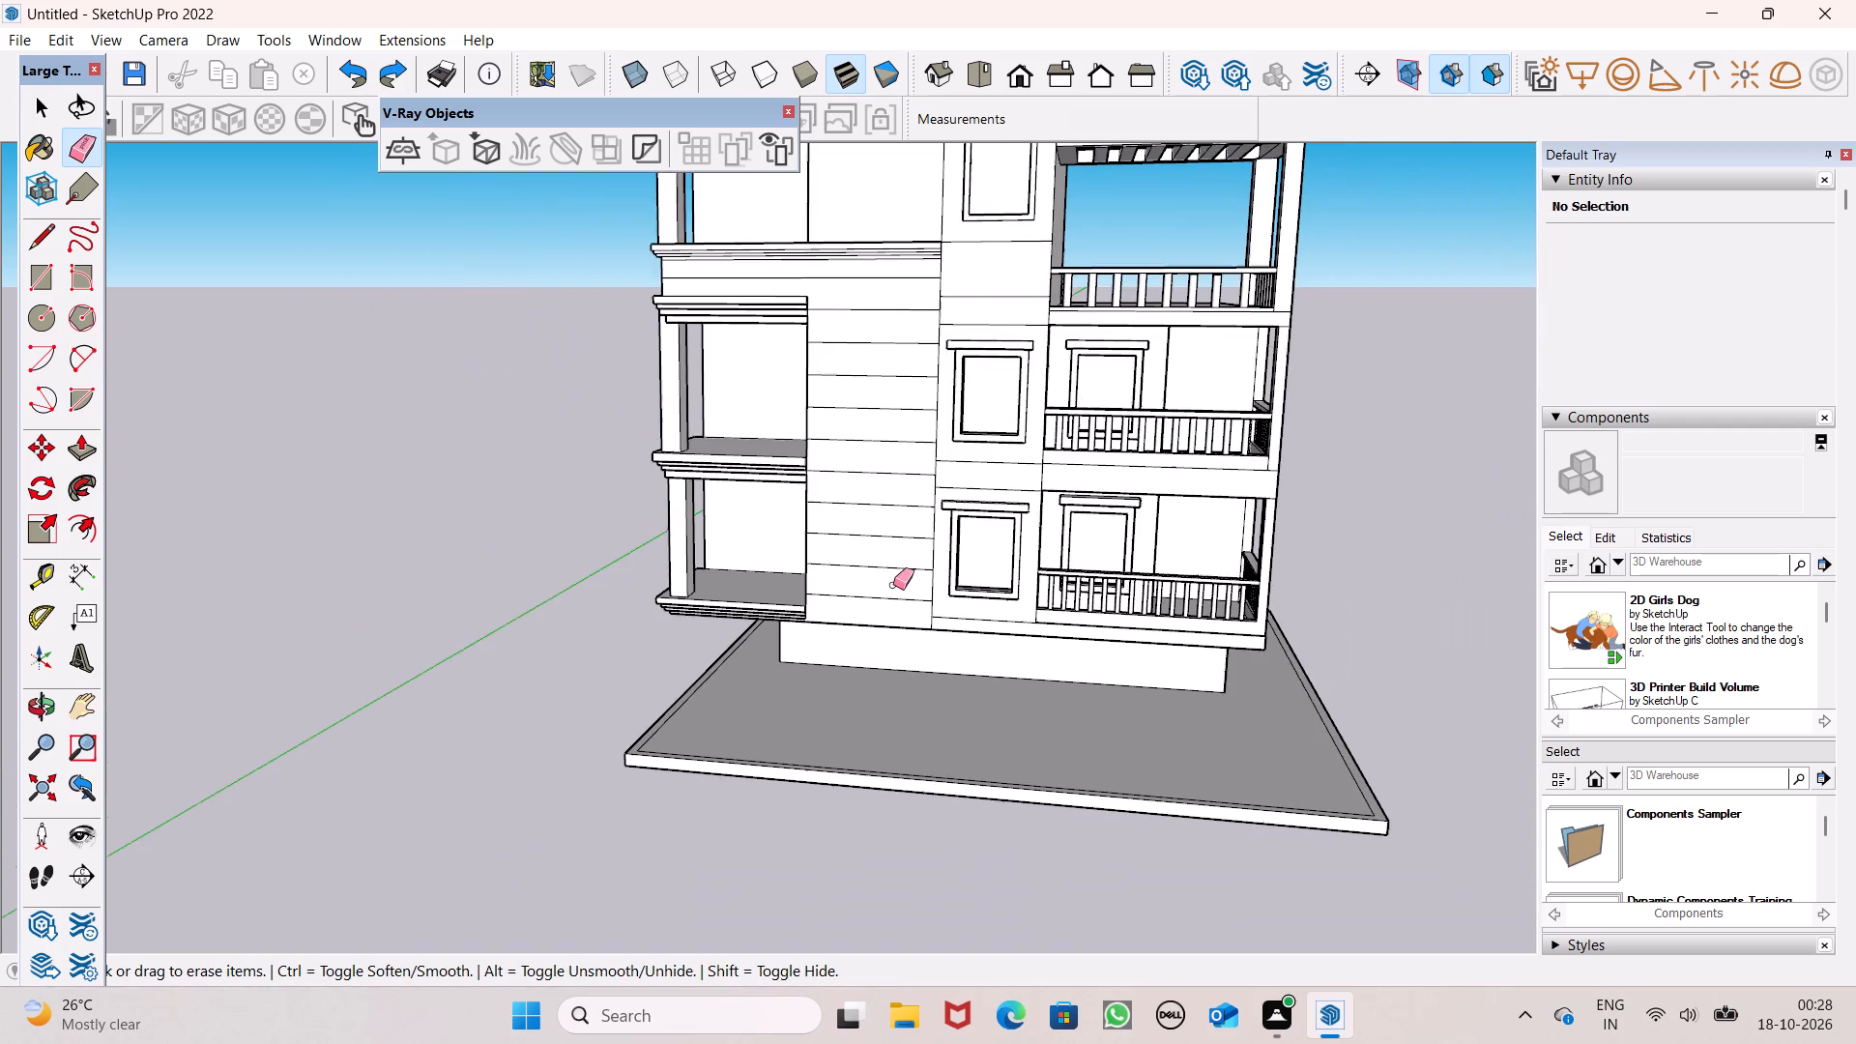
middle_drag(1190, 563, 621, 592)
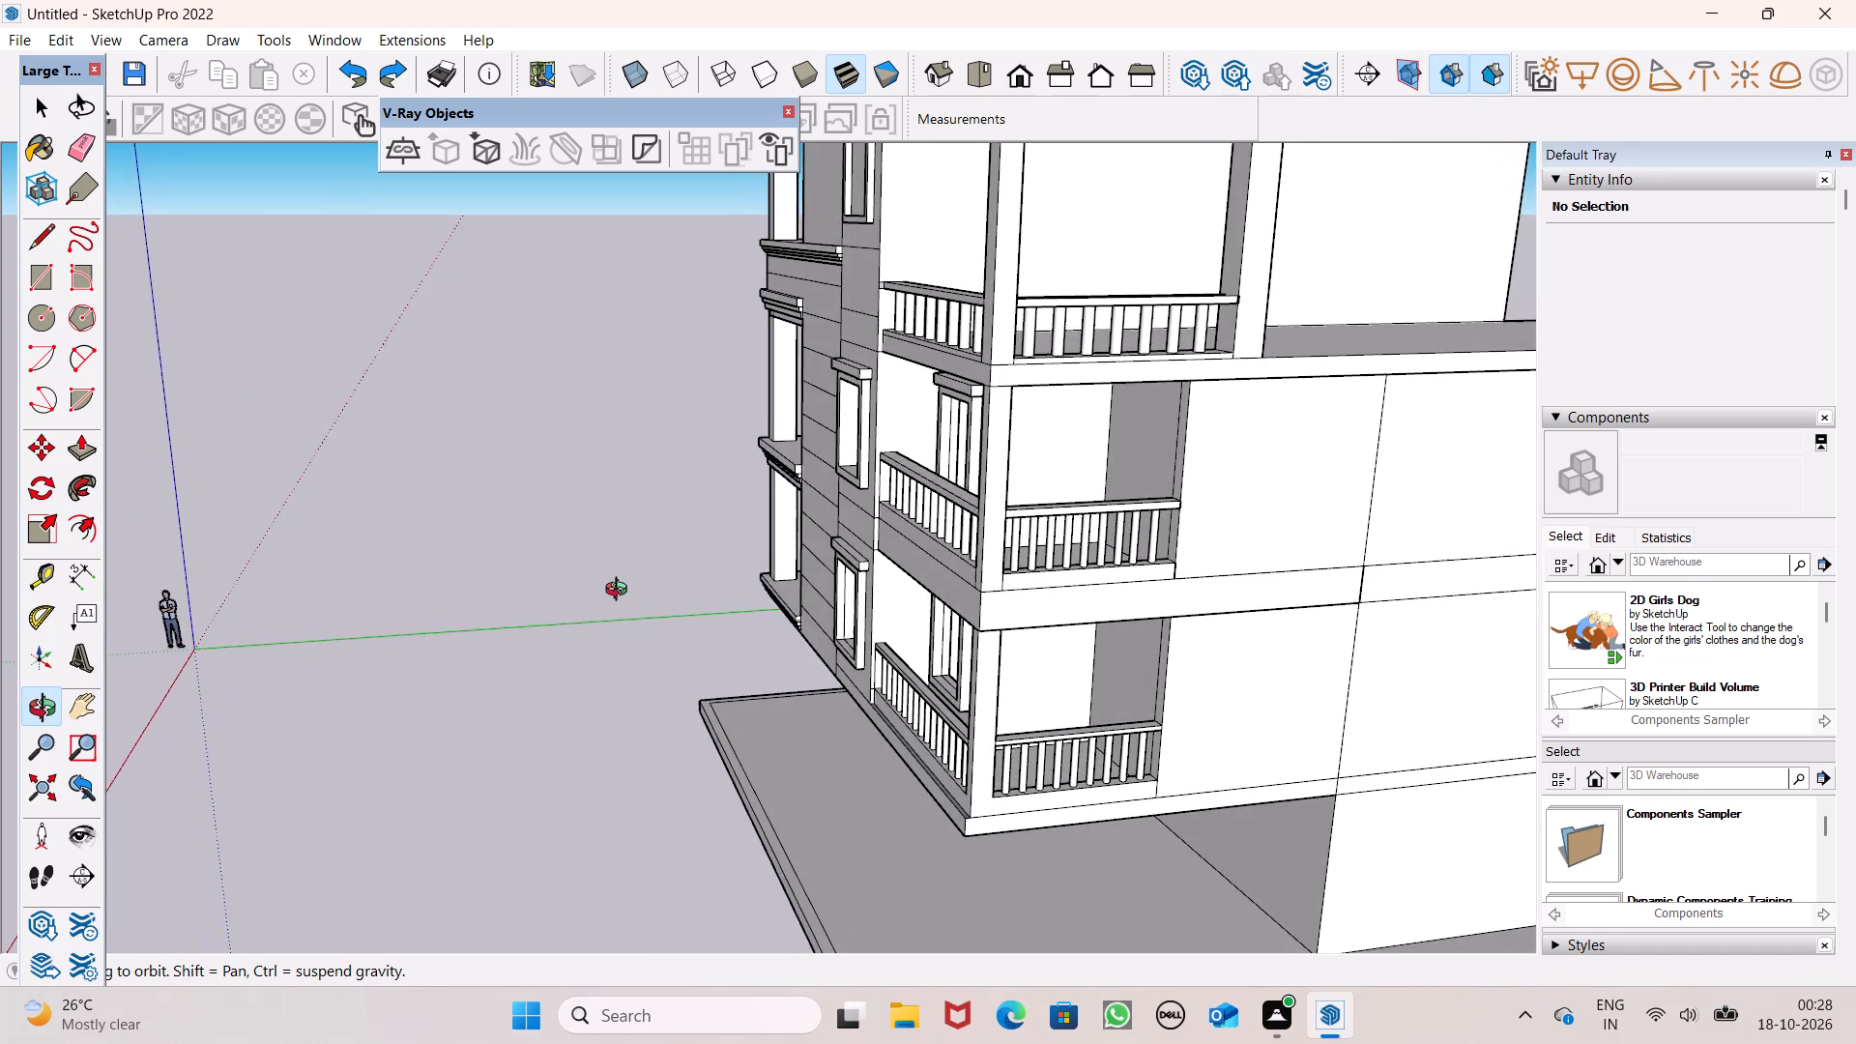
middle_drag(621, 592, 1329, 646)
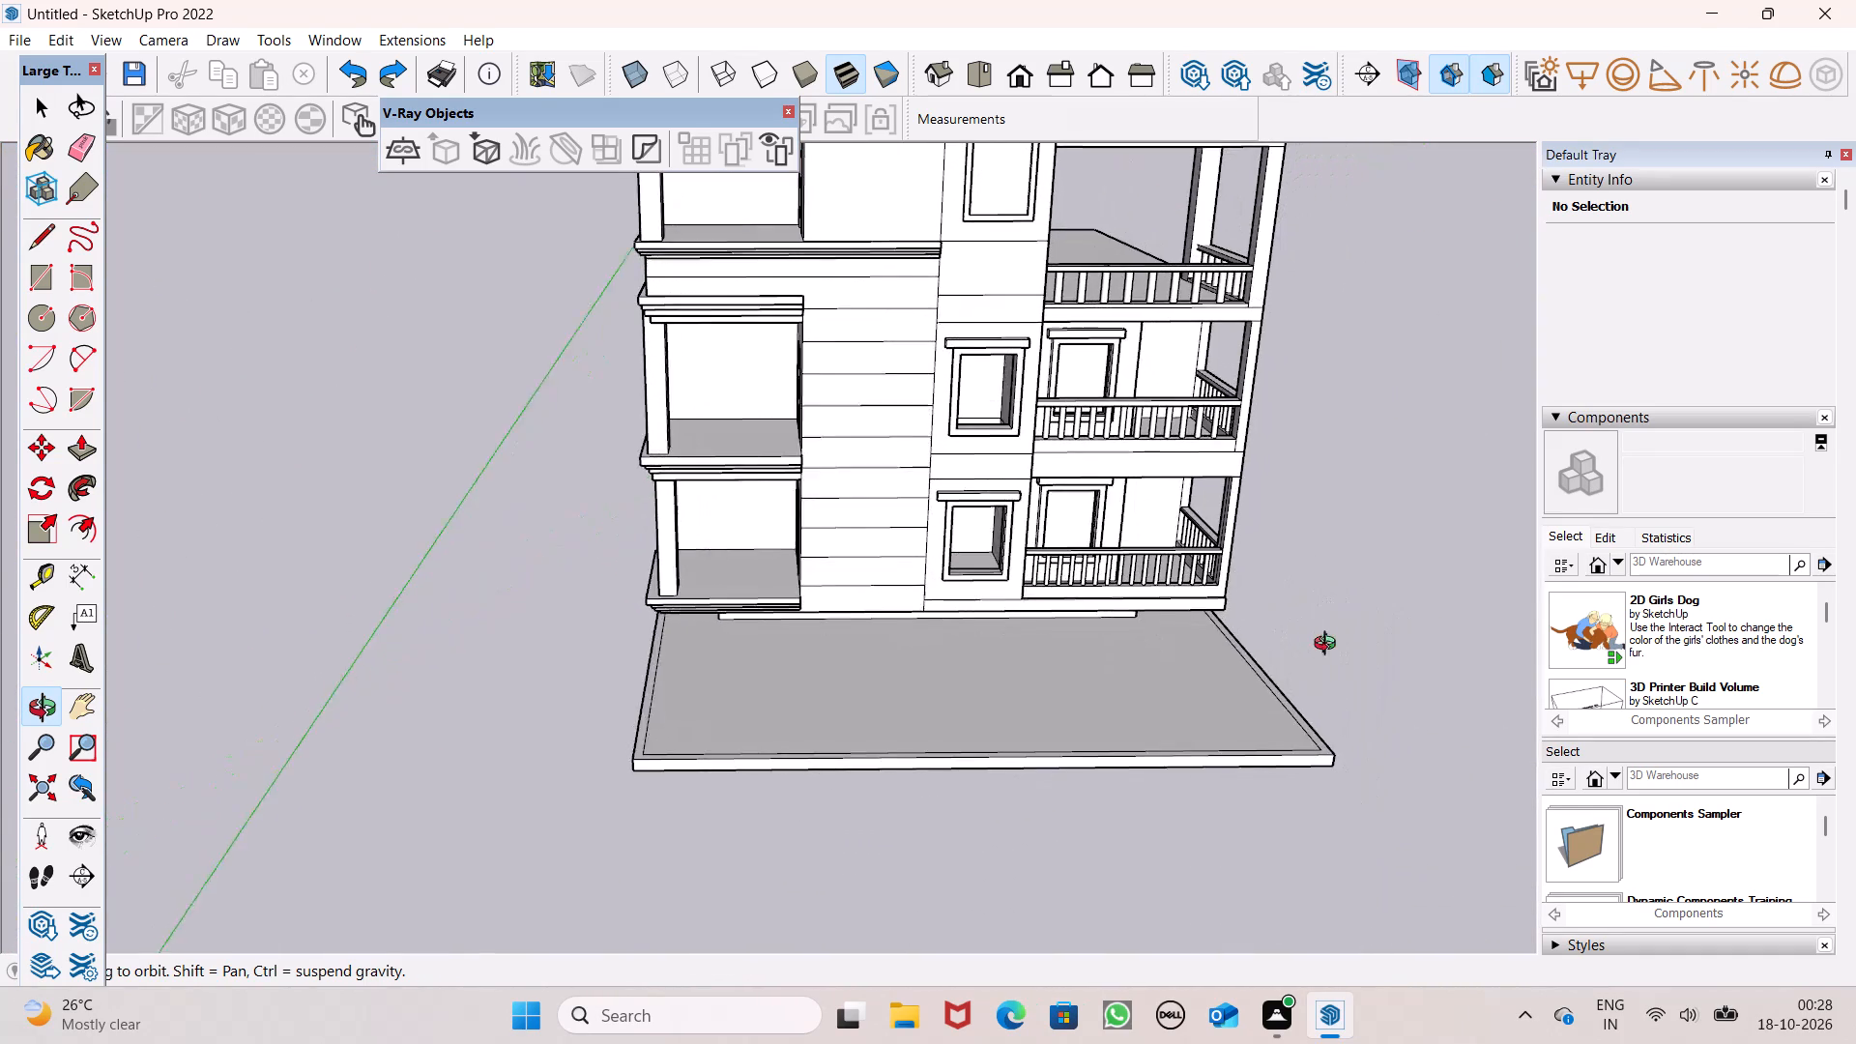
middle_drag(1329, 646, 1342, 646)
scroll(1348, 627, down, 1)
middle_drag(949, 575, 1503, 486)
middle_drag(887, 541, 698, 621)
scroll(659, 584, down, 4)
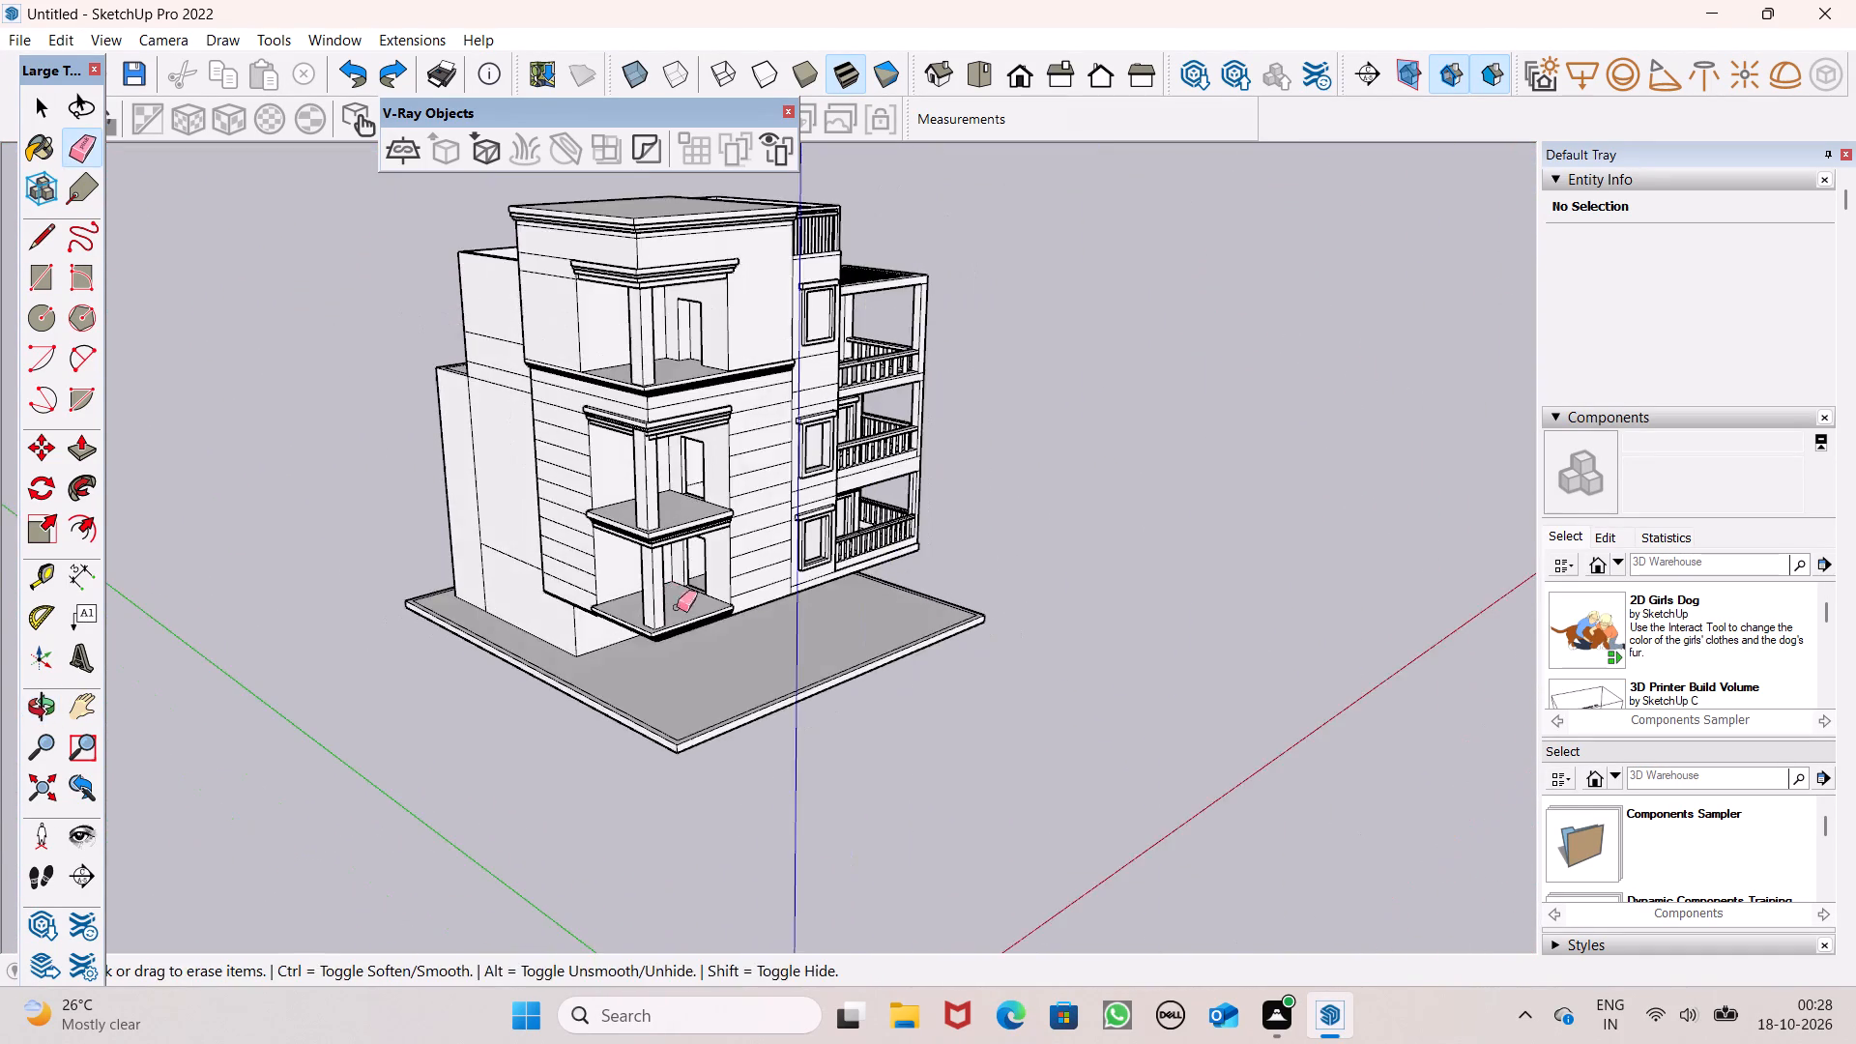
middle_drag(929, 638, 311, 614)
scroll(749, 622, up, 4)
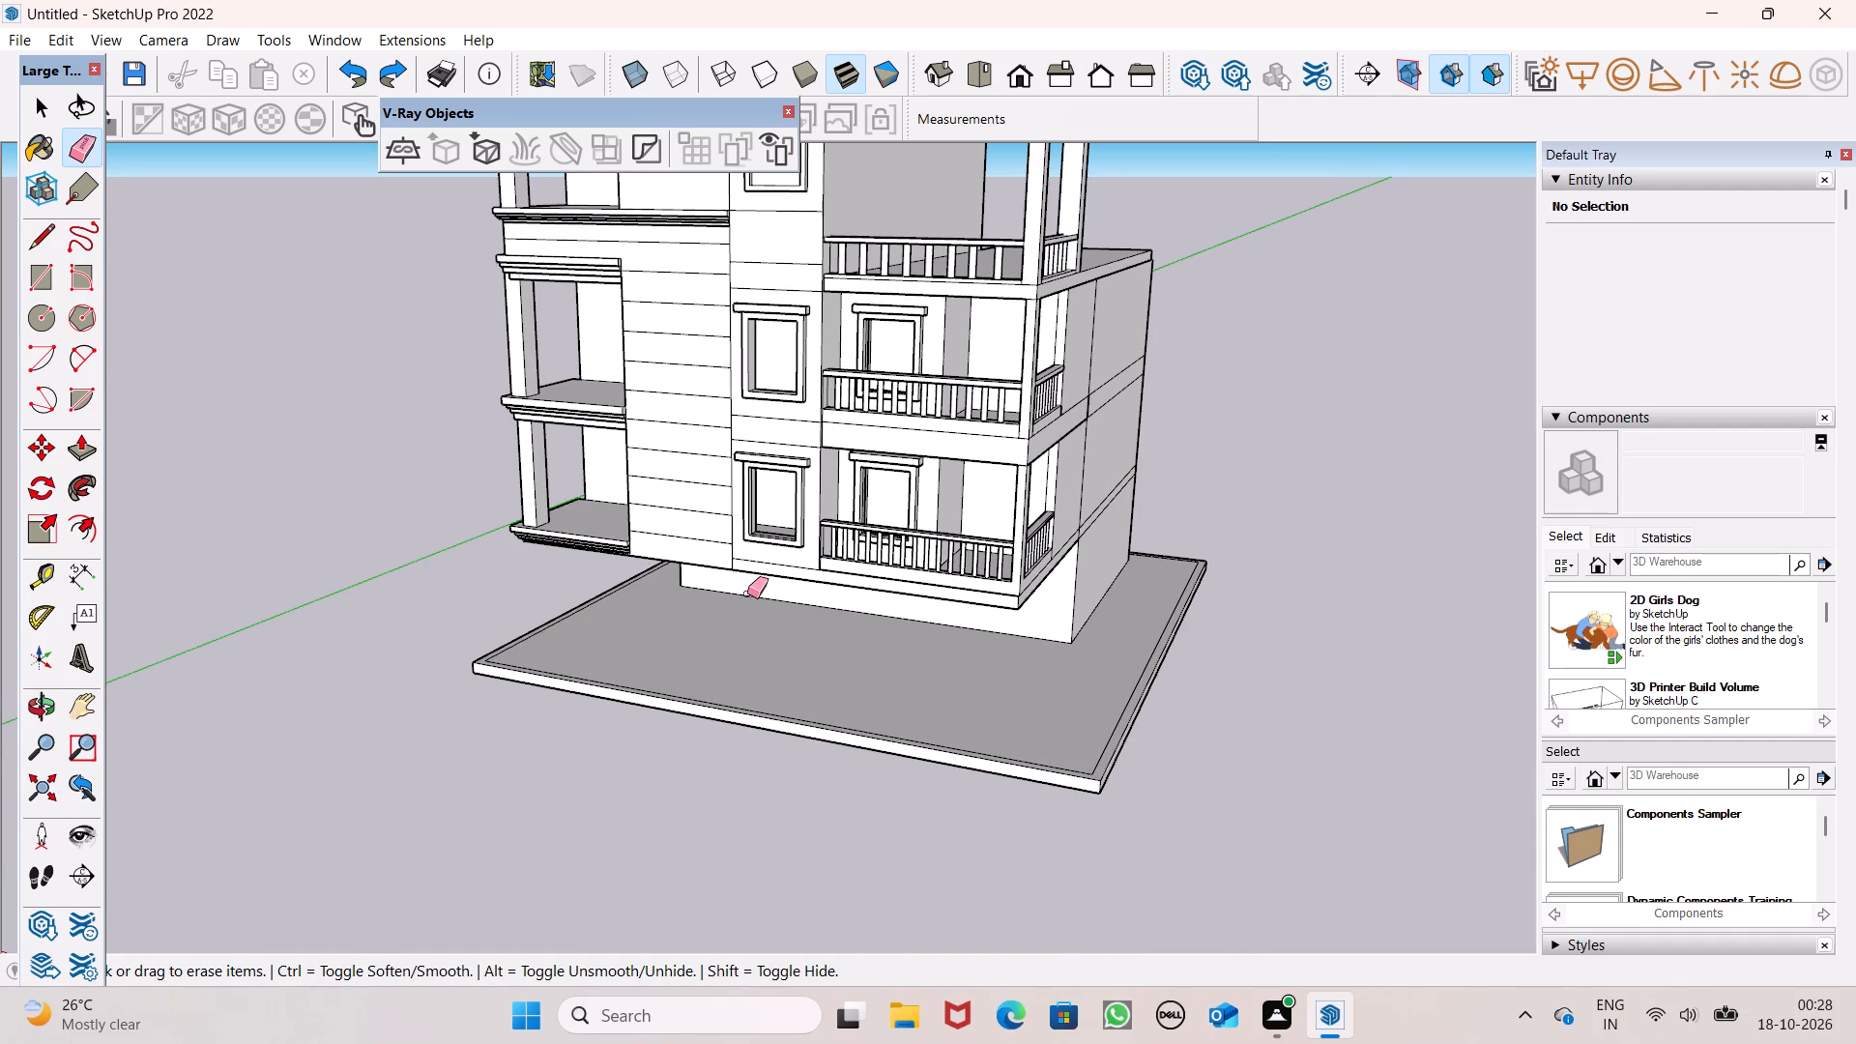
middle_drag(747, 599, 1411, 635)
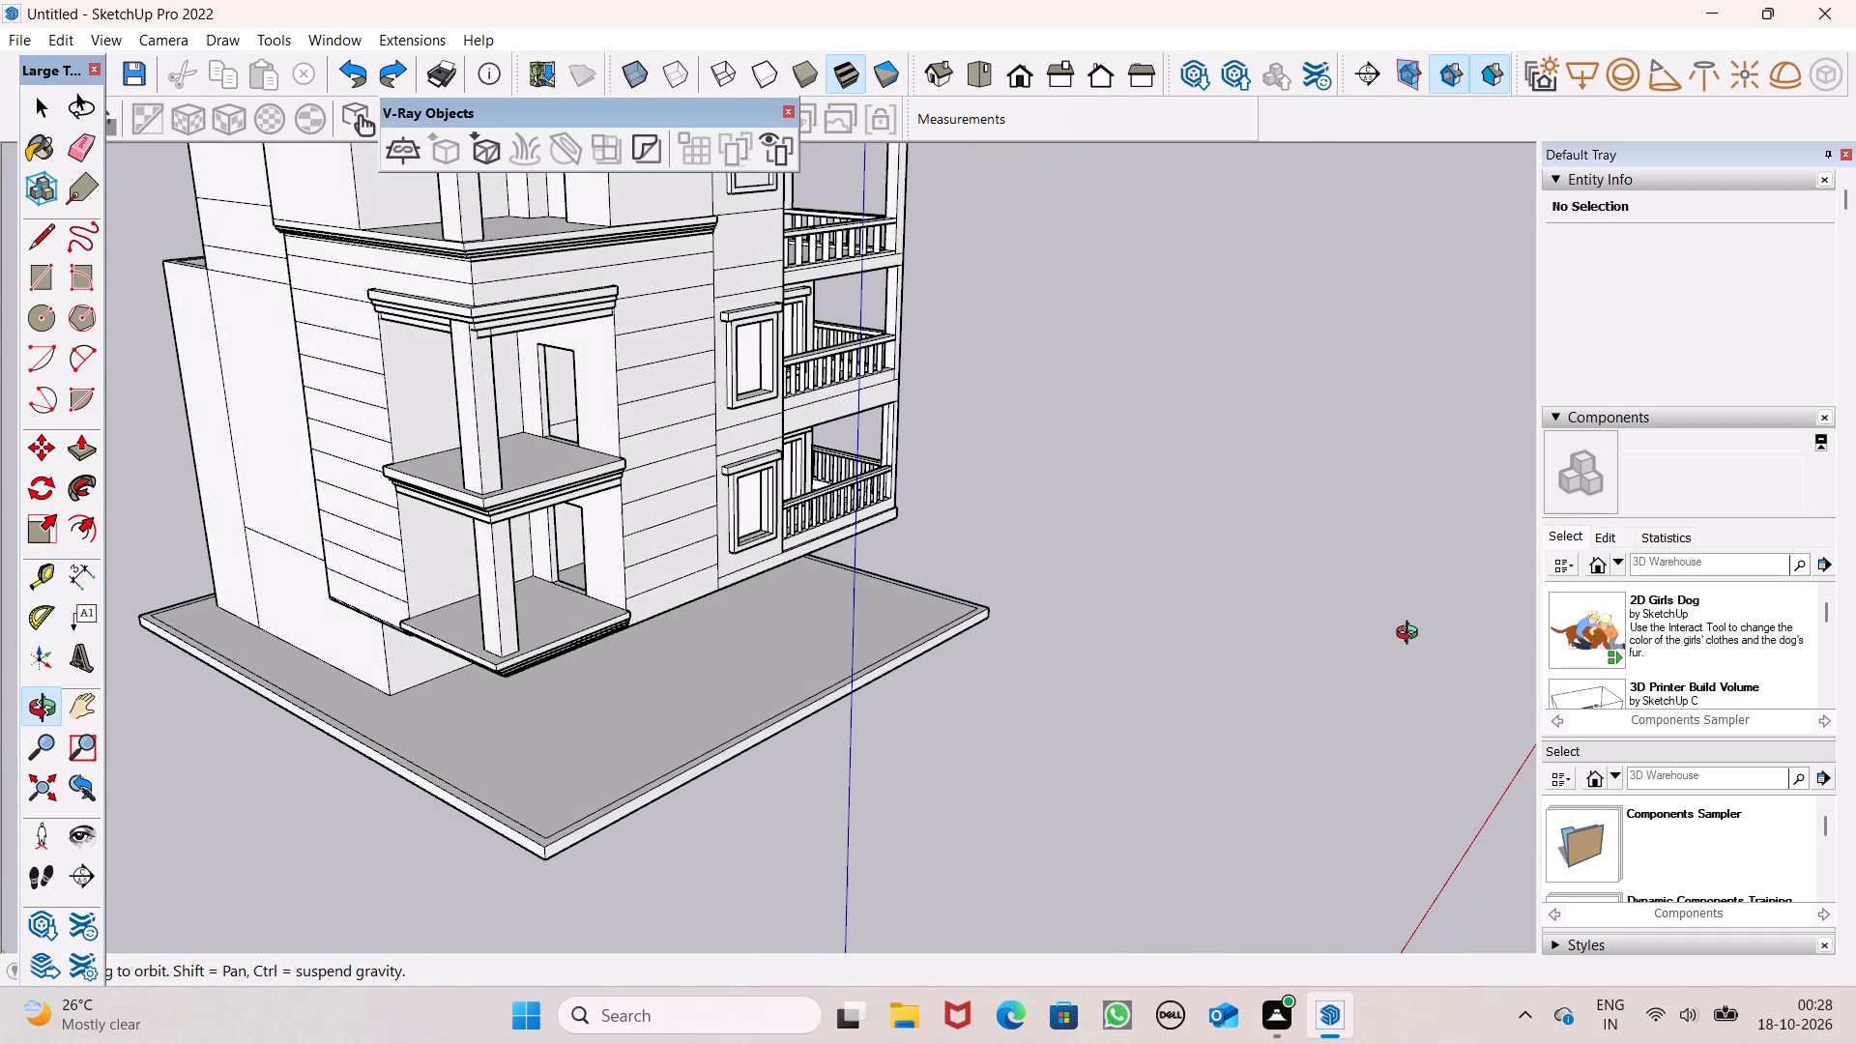
middle_drag(1411, 635, 1596, 637)
scroll(1365, 547, down, 2)
scroll(1261, 521, down, 3)
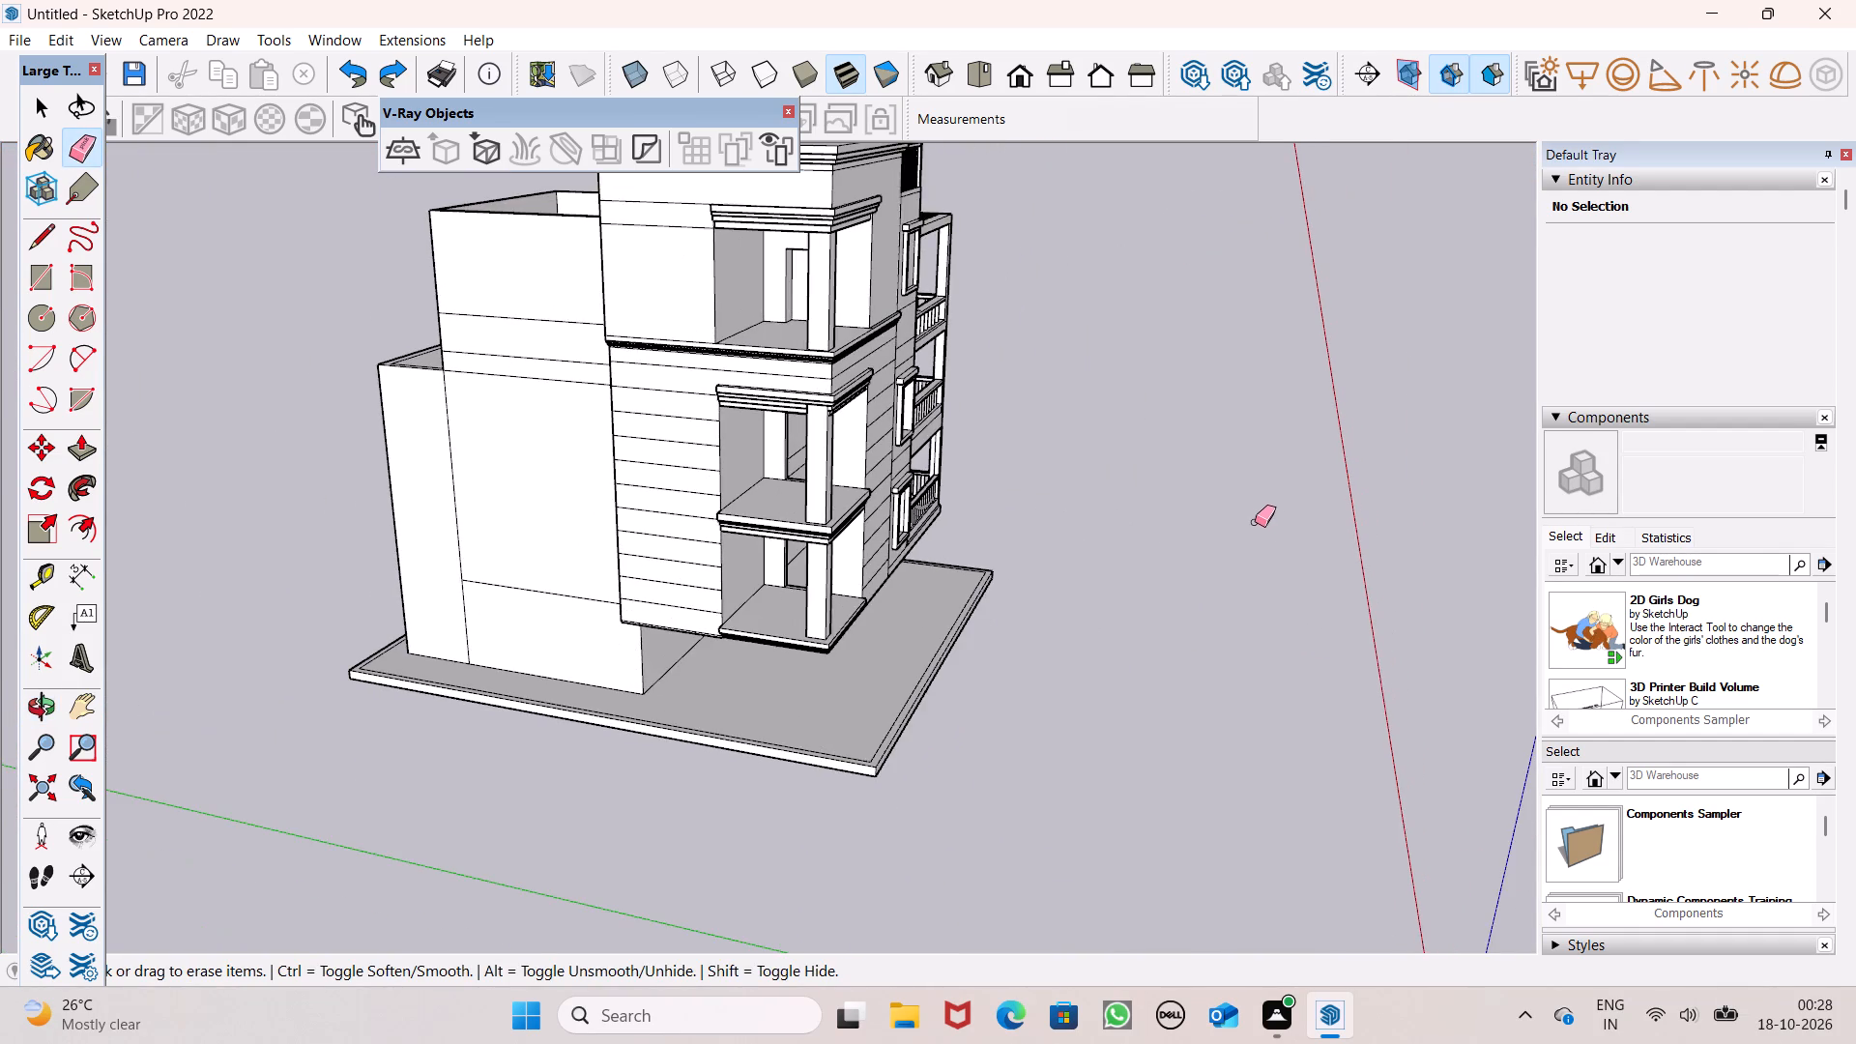
Erase the leftover horizontal lines across the plain side wall of the tall rear block.
middle_drag(1255, 542, 1384, 560)
scroll(1286, 515, down, 3)
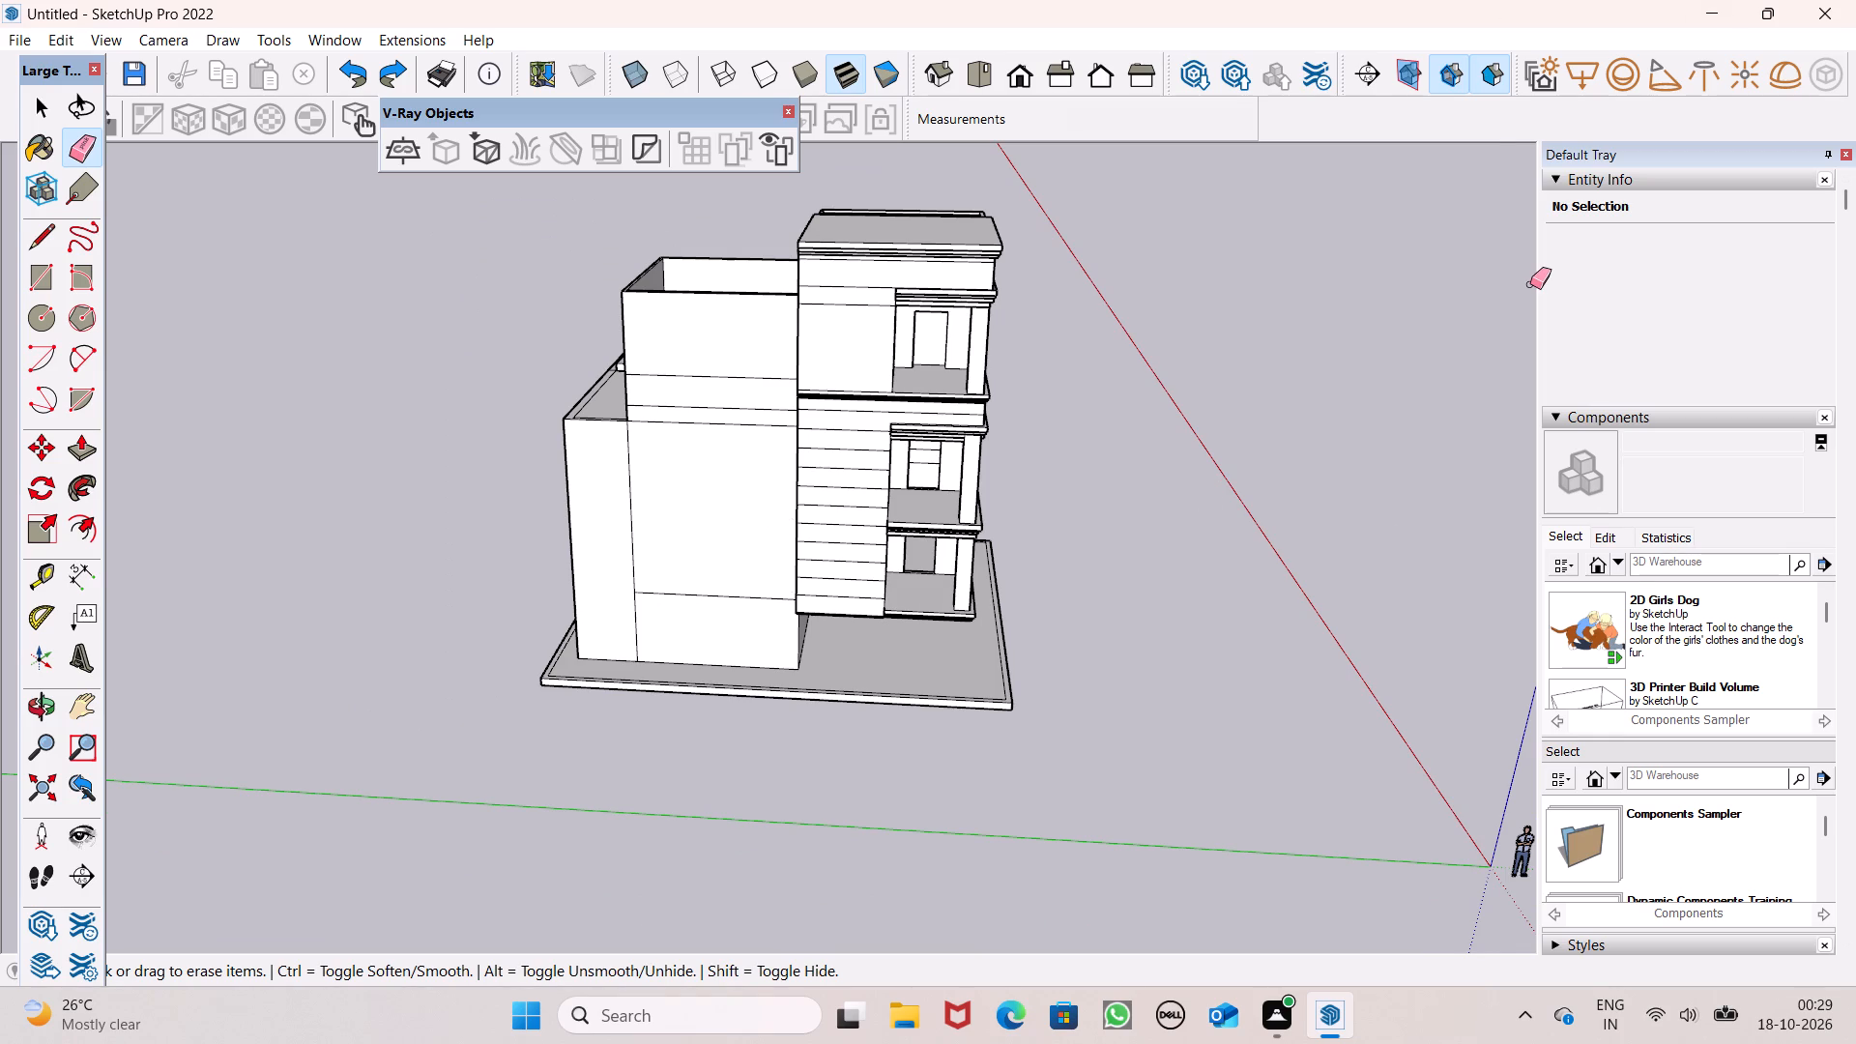
scroll(743, 407, up, 6)
drag(723, 338, 730, 403)
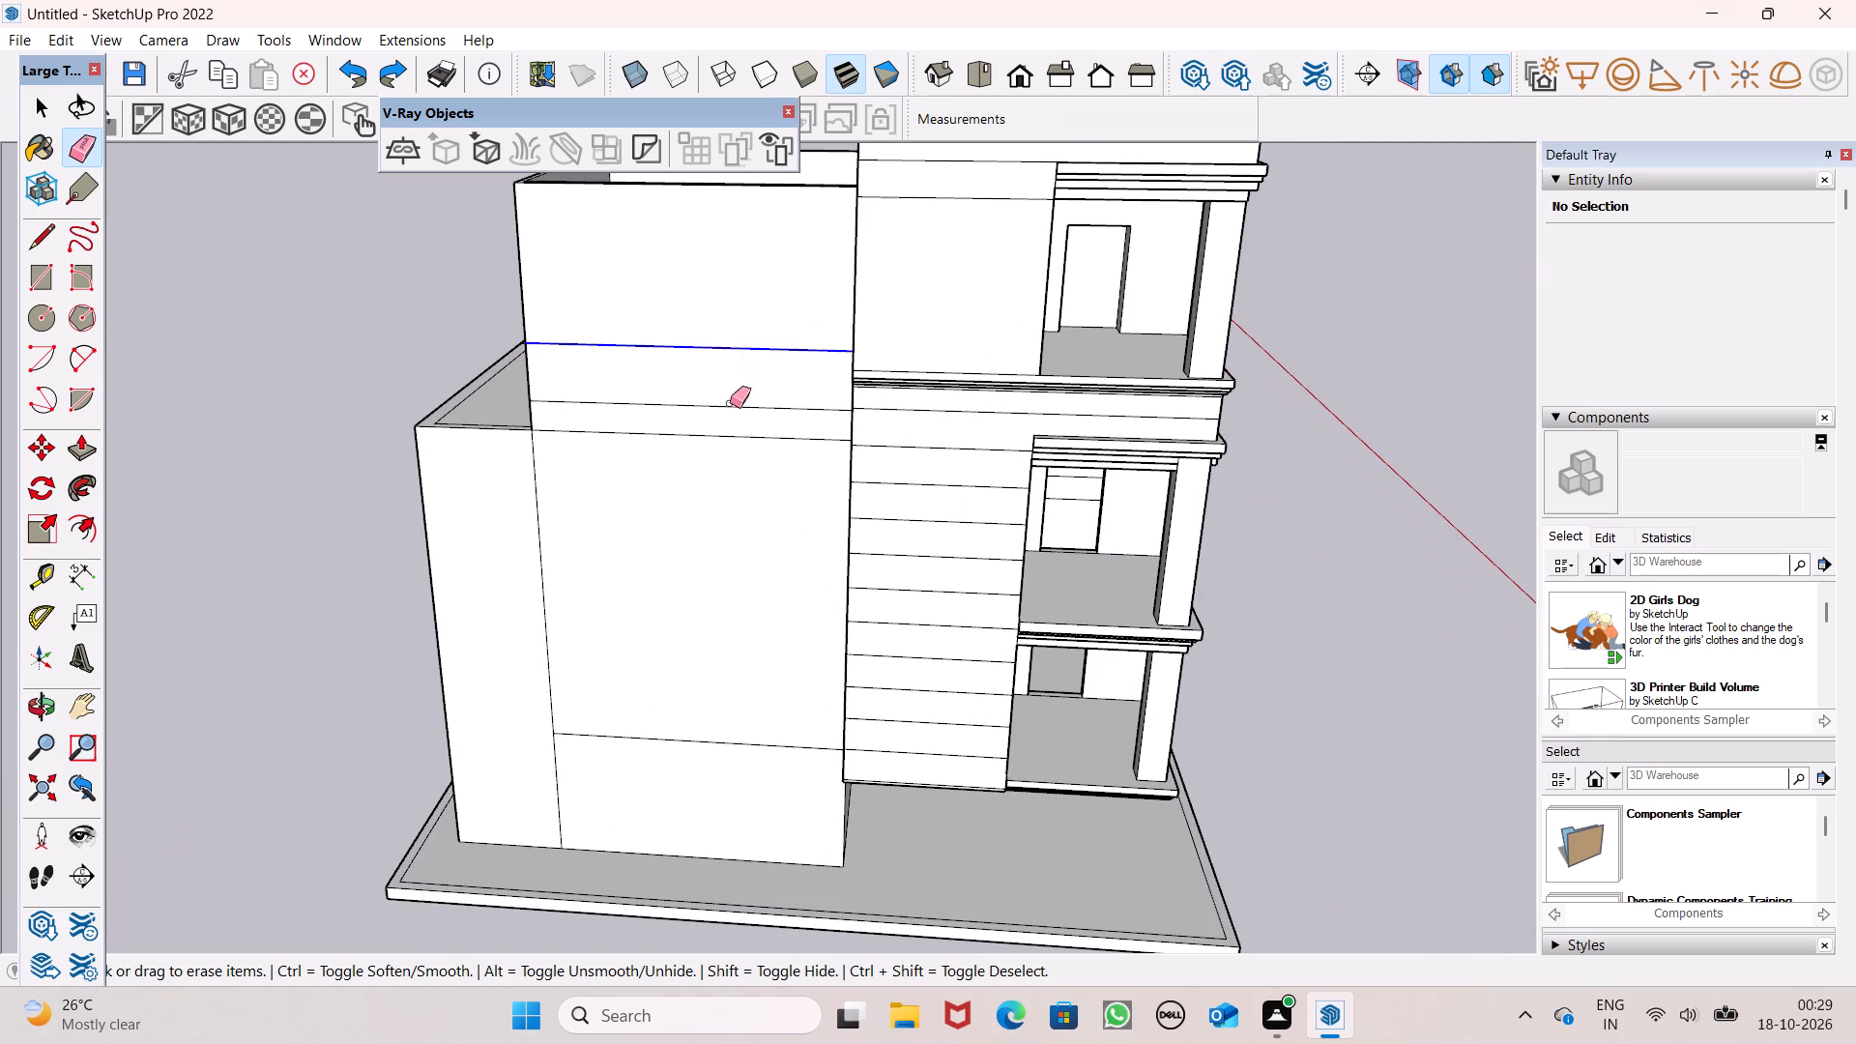
drag(730, 403, 669, 743)
key(space)
Draw an upright window rectangle about 8' 1 1/2" by 6' 10 3/16" on the upper part of the rear block's side wall.
middle_drag(672, 559, 707, 639)
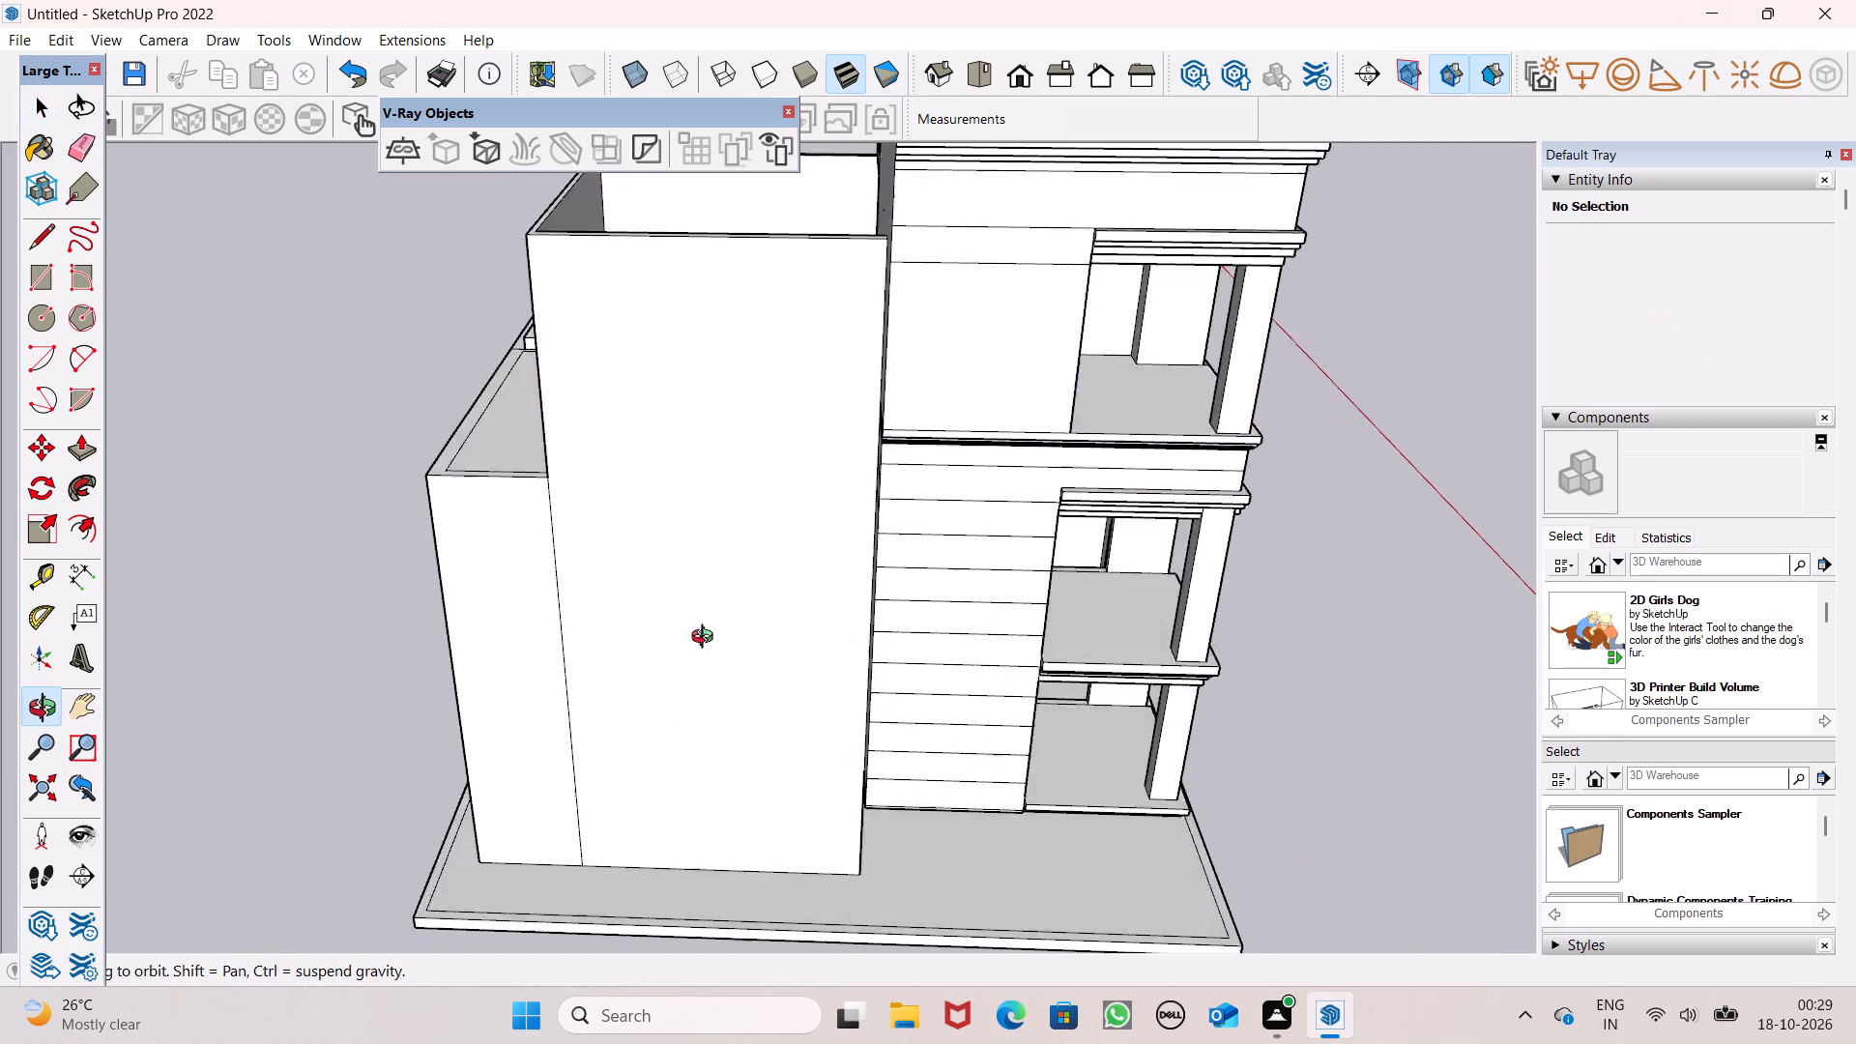
middle_drag(707, 639, 797, 550)
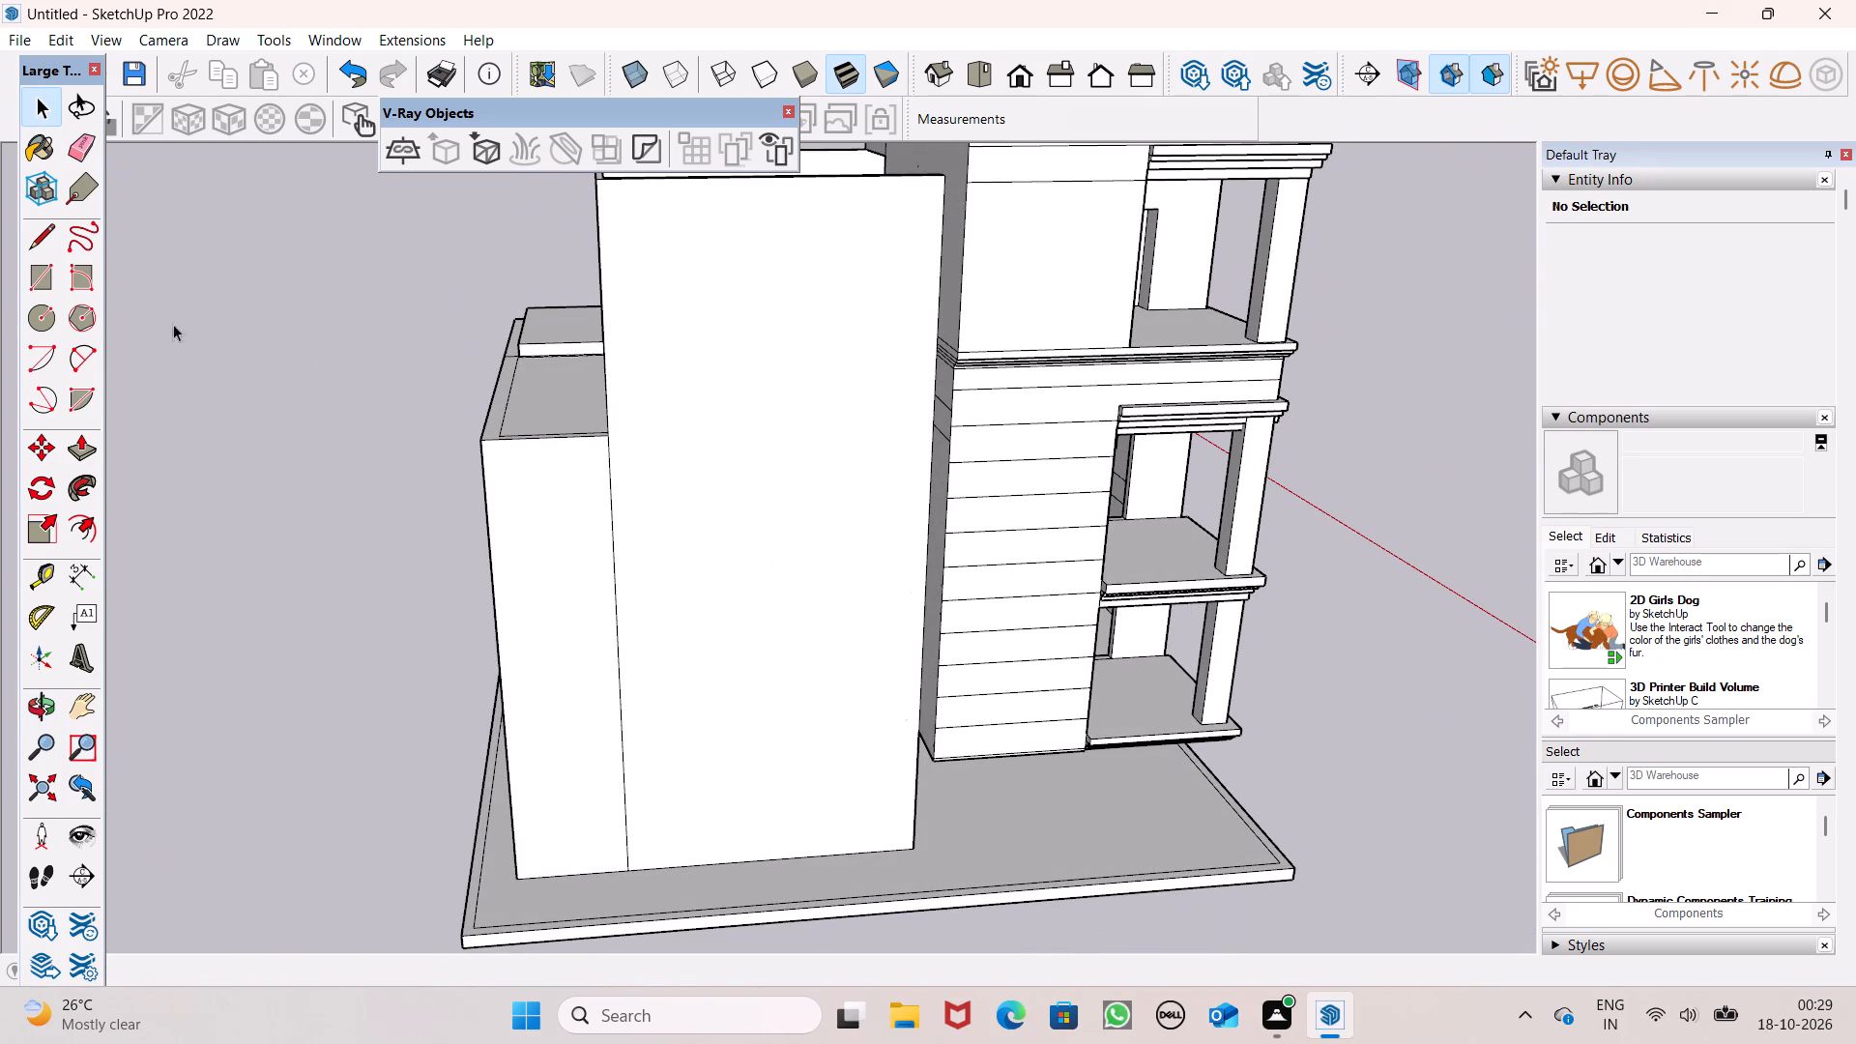
click(57, 276)
middle_drag(1133, 523, 1067, 458)
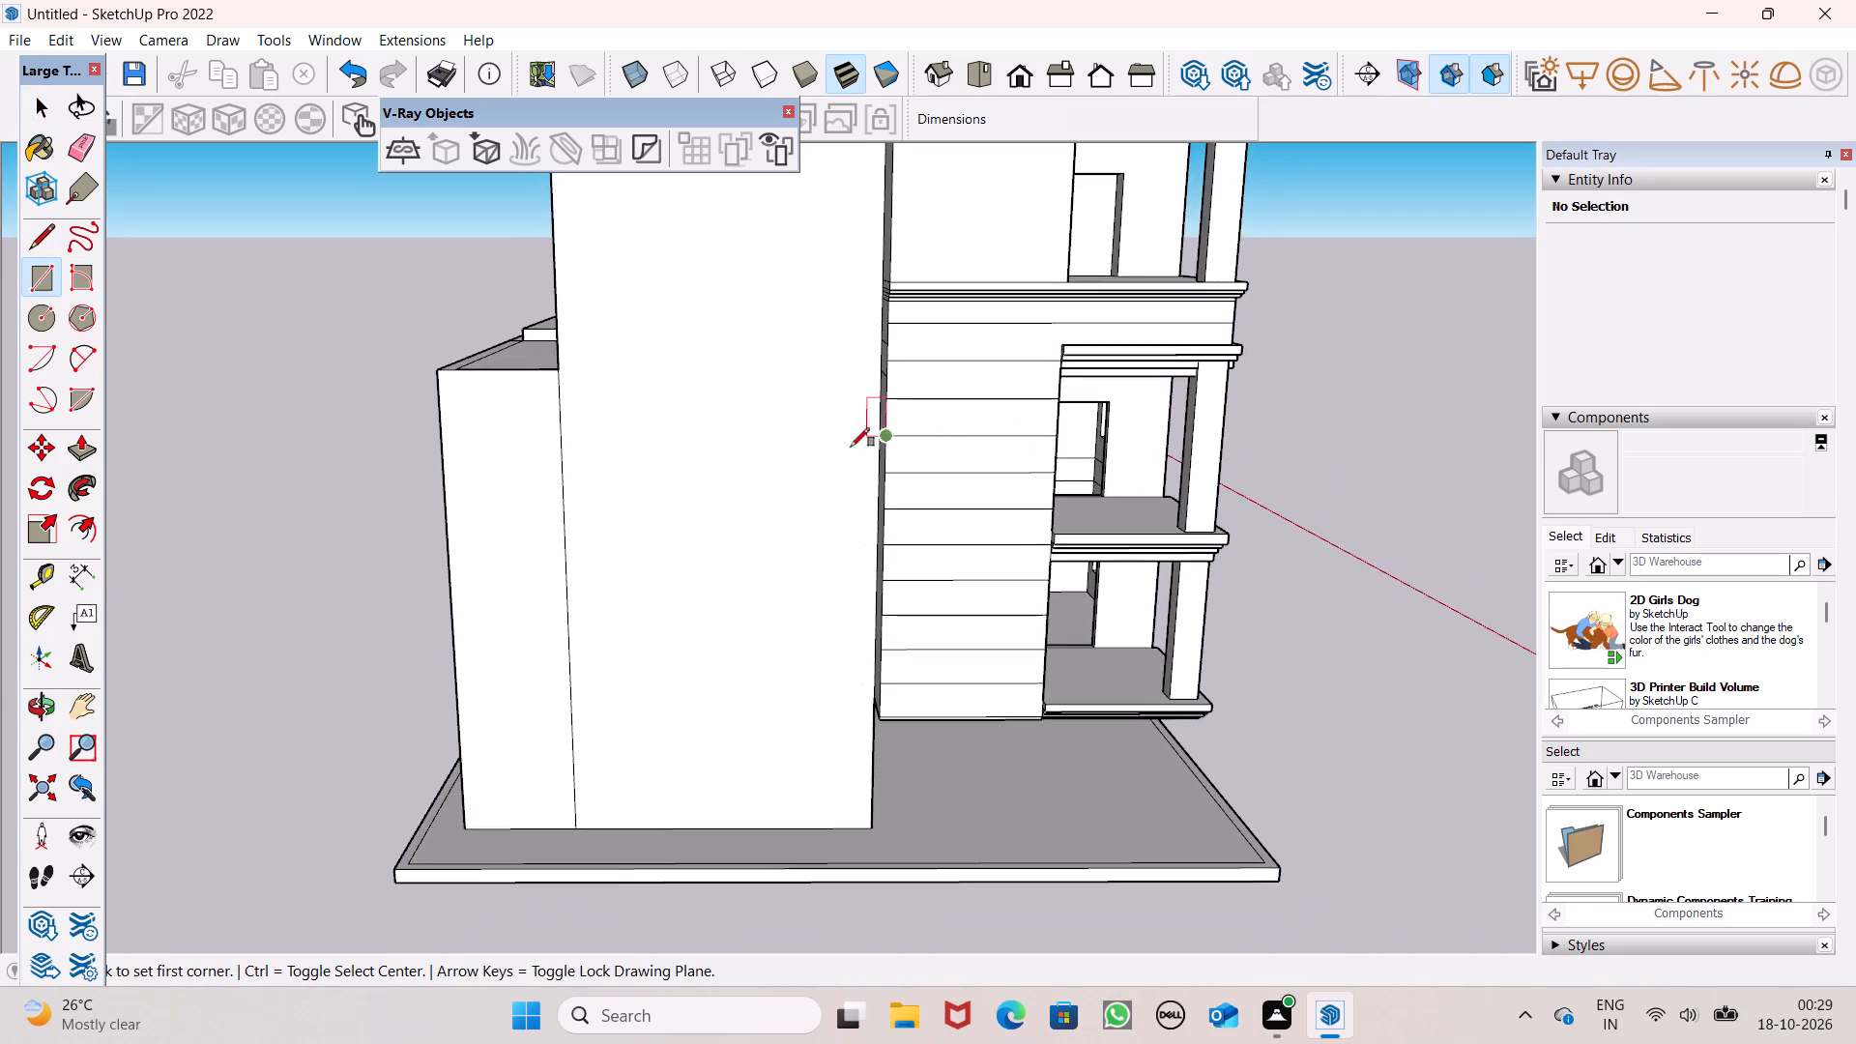
scroll(705, 567, down, 3)
ctrl+scroll(679, 383, up, 5)
scroll(617, 667, up, 2)
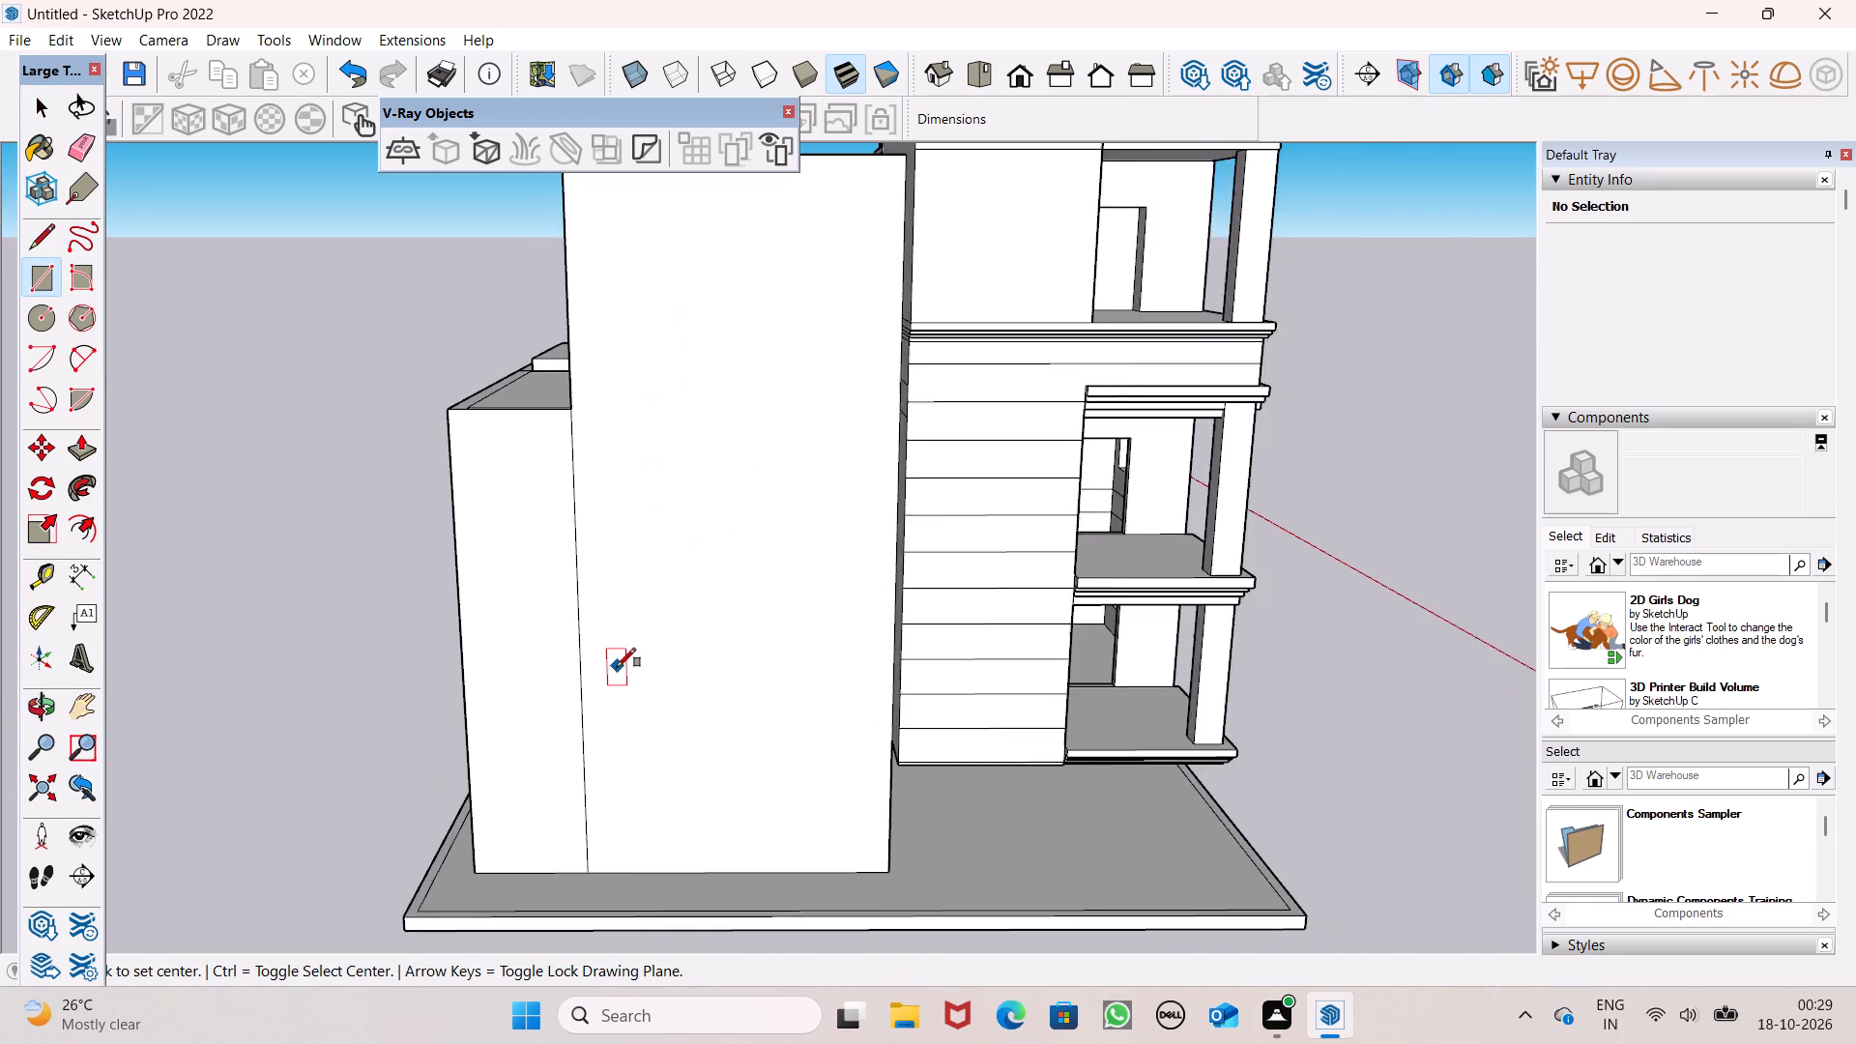
scroll(617, 667, up, 1)
middle_drag(635, 705, 646, 657)
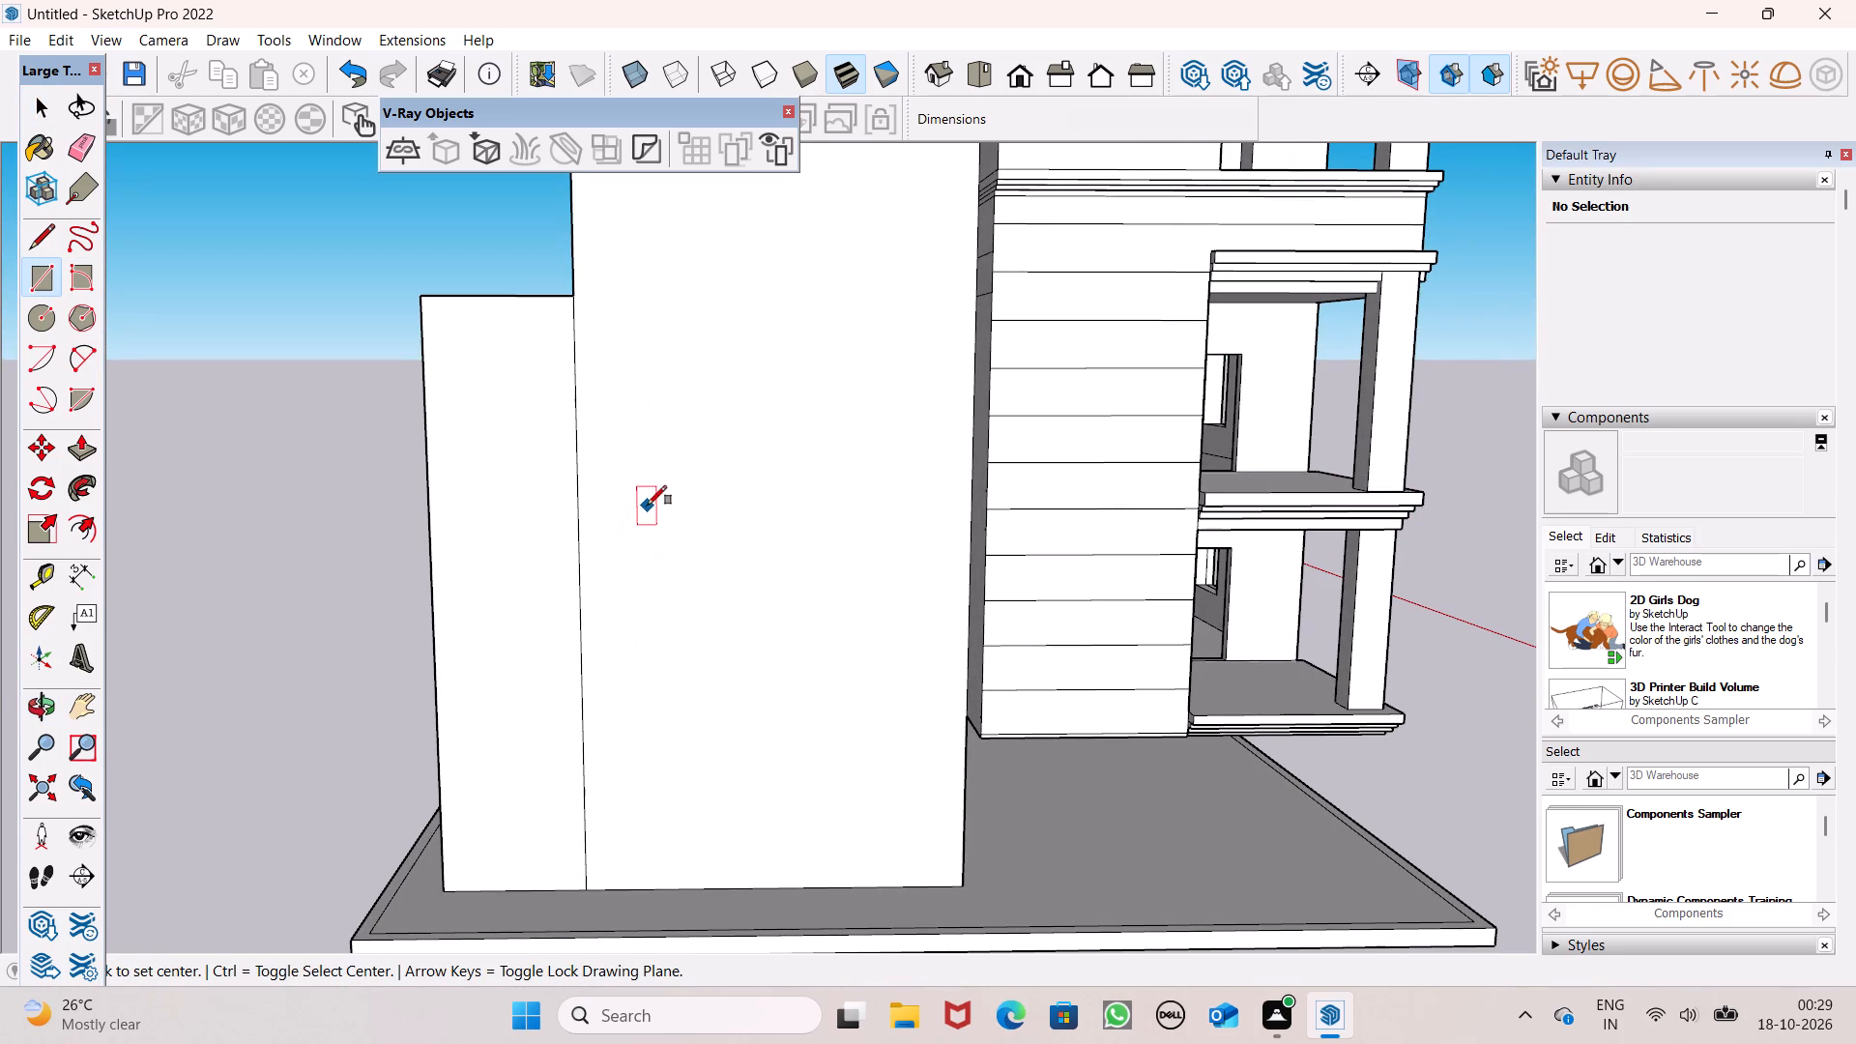
scroll(716, 538, down, 5)
middle_drag(730, 553, 733, 584)
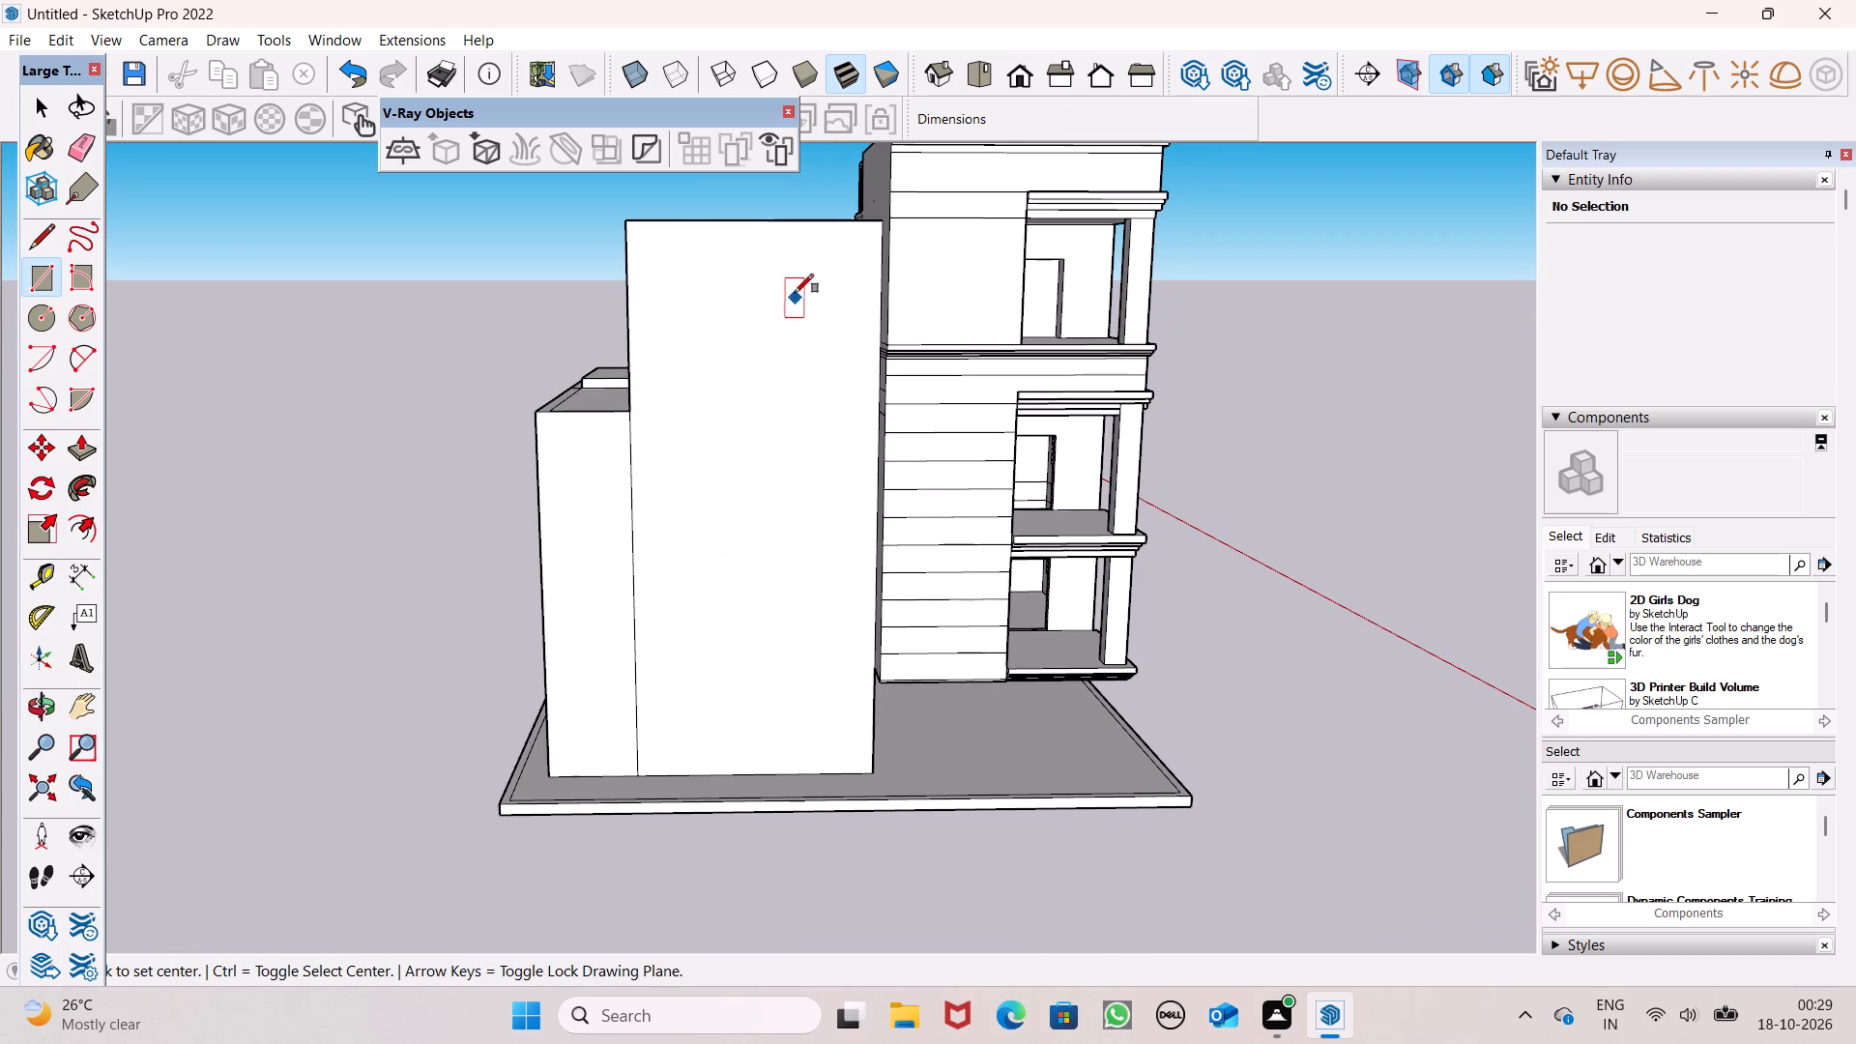
click(723, 281)
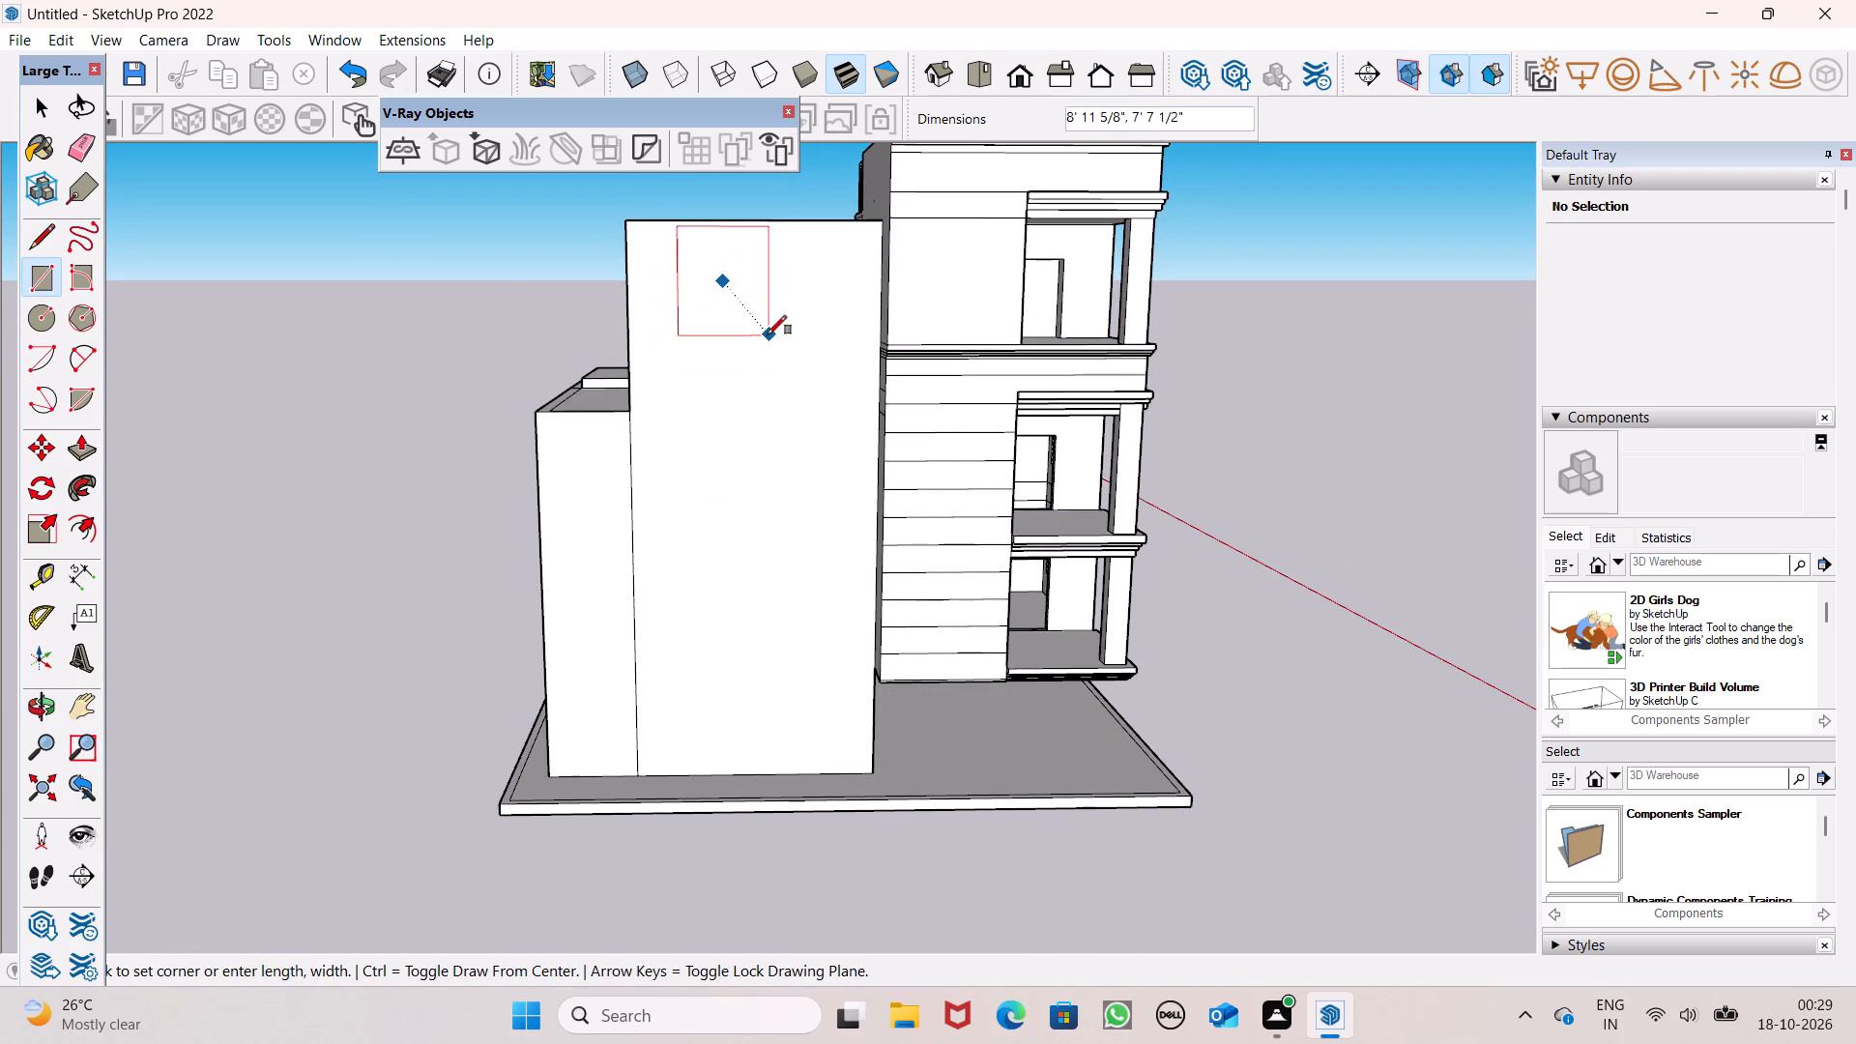
key(space)
click(47, 275)
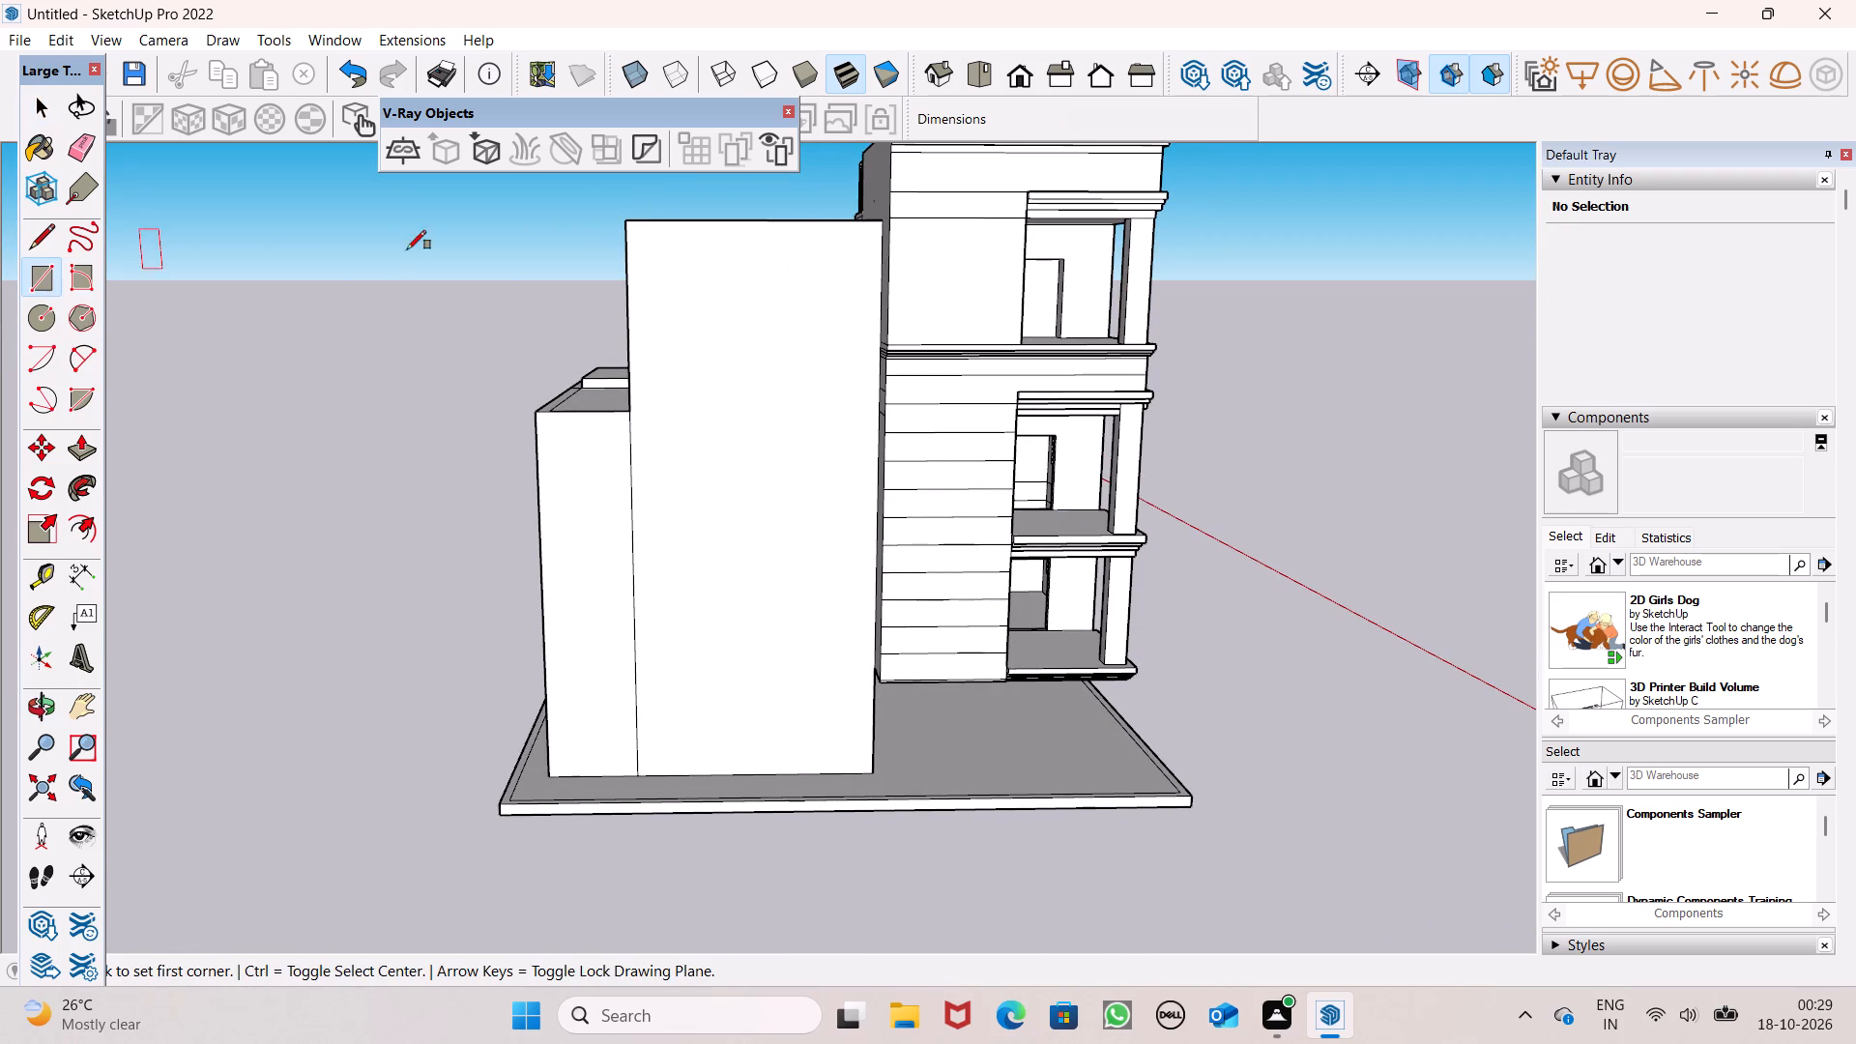
scroll(806, 277, up, 3)
click(700, 289)
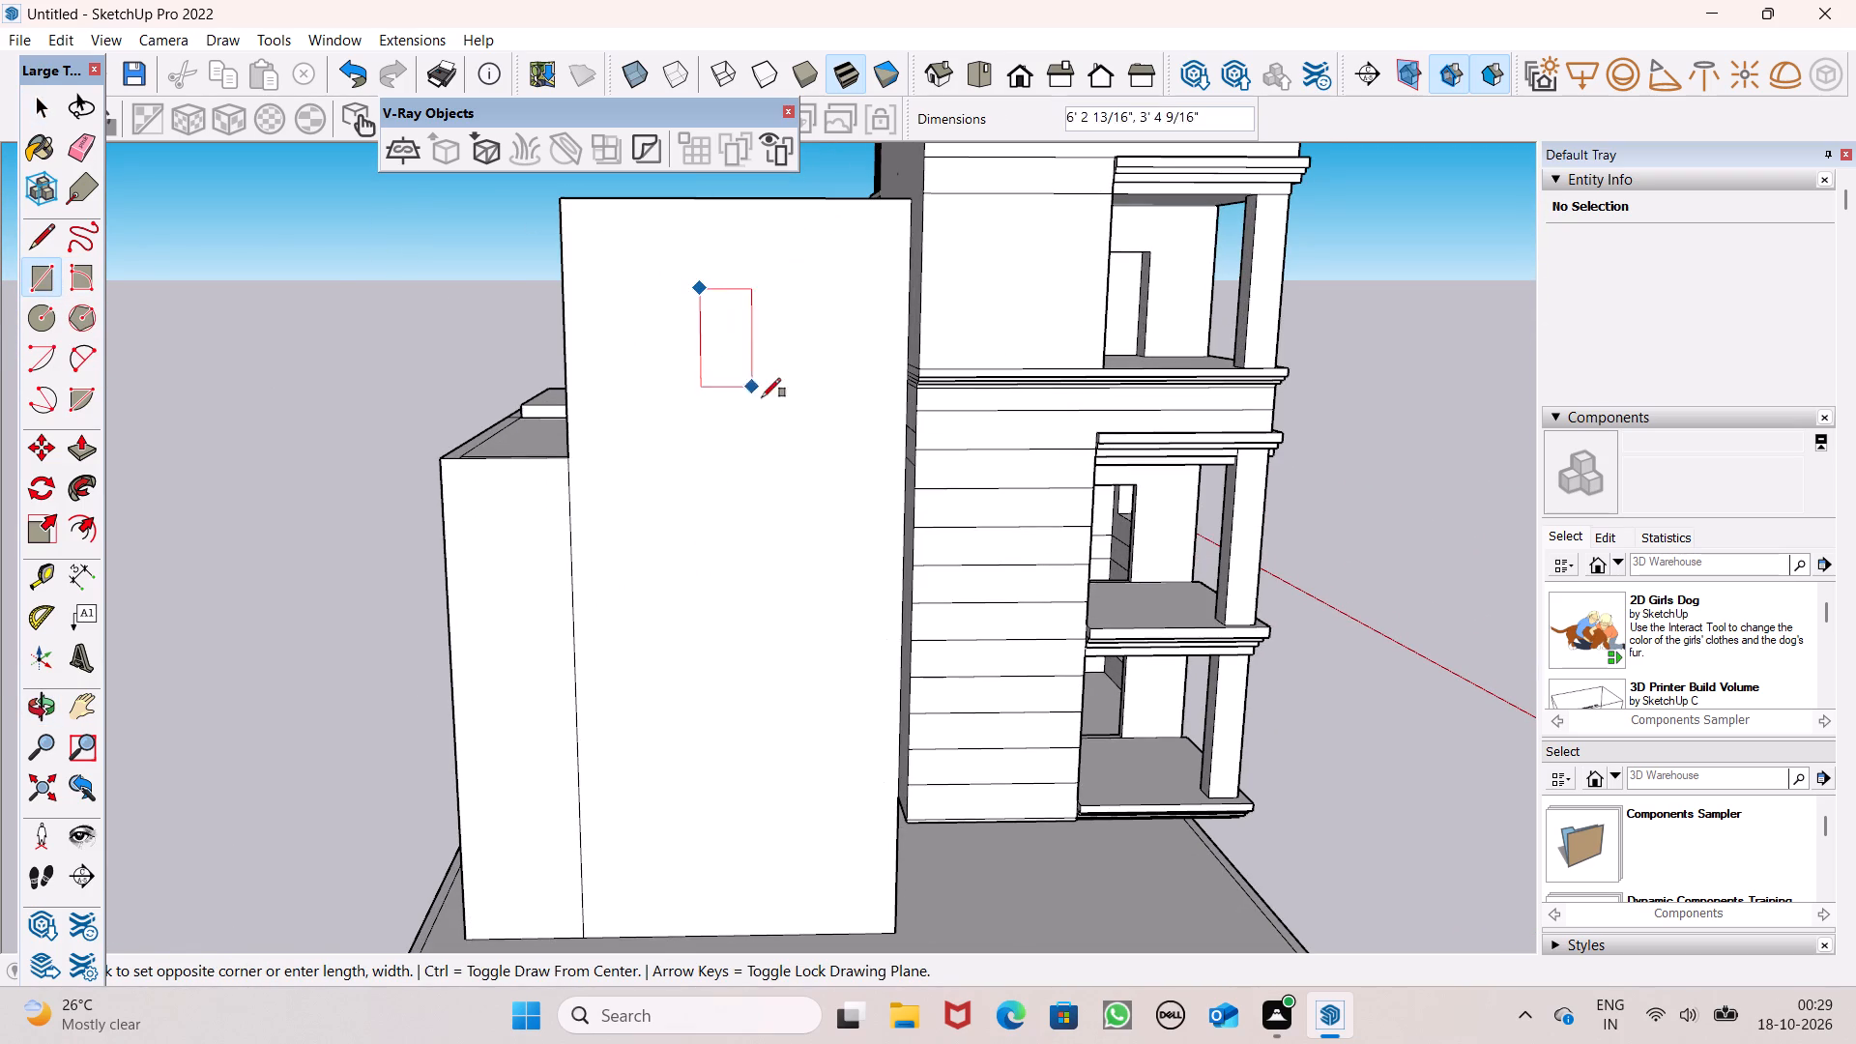
click(810, 420)
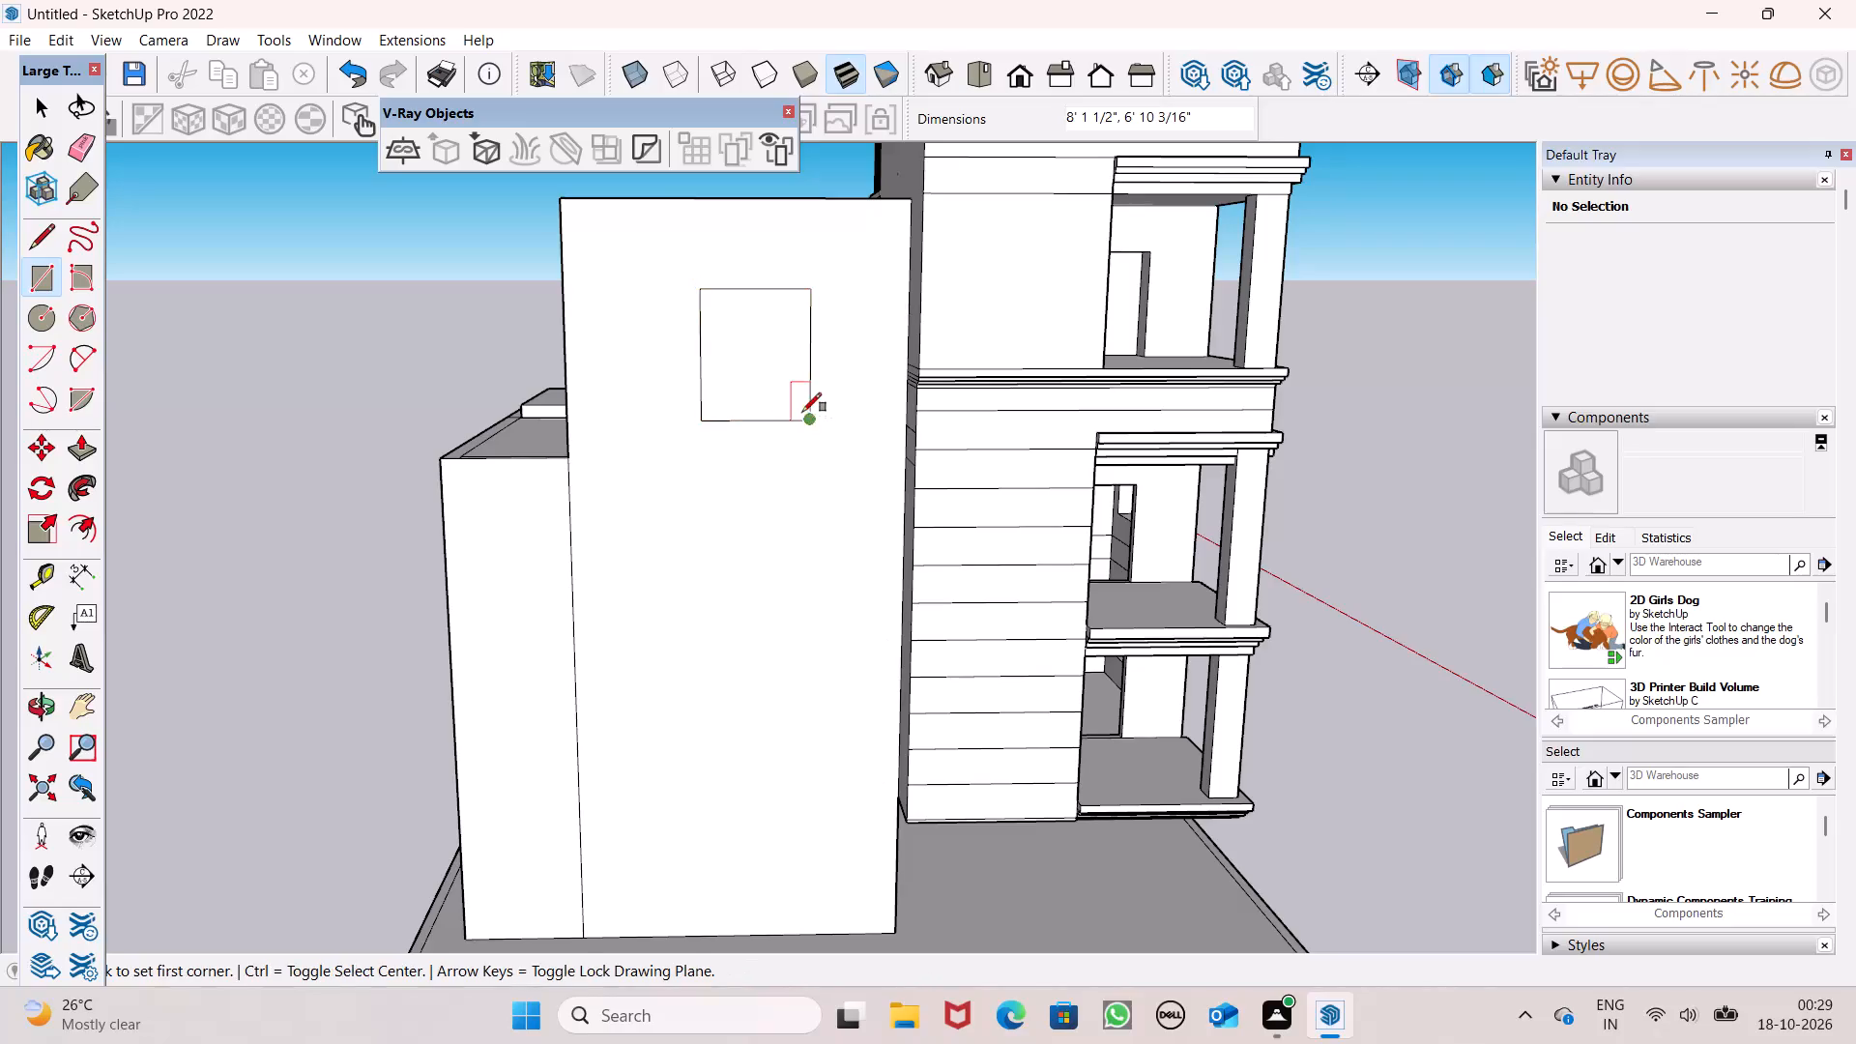
Select the window rectangle with its edges and move it slightly sideways and up, roughly centring it across the rear block's wall.
key(space)
double_click(776, 387)
double_click(777, 382)
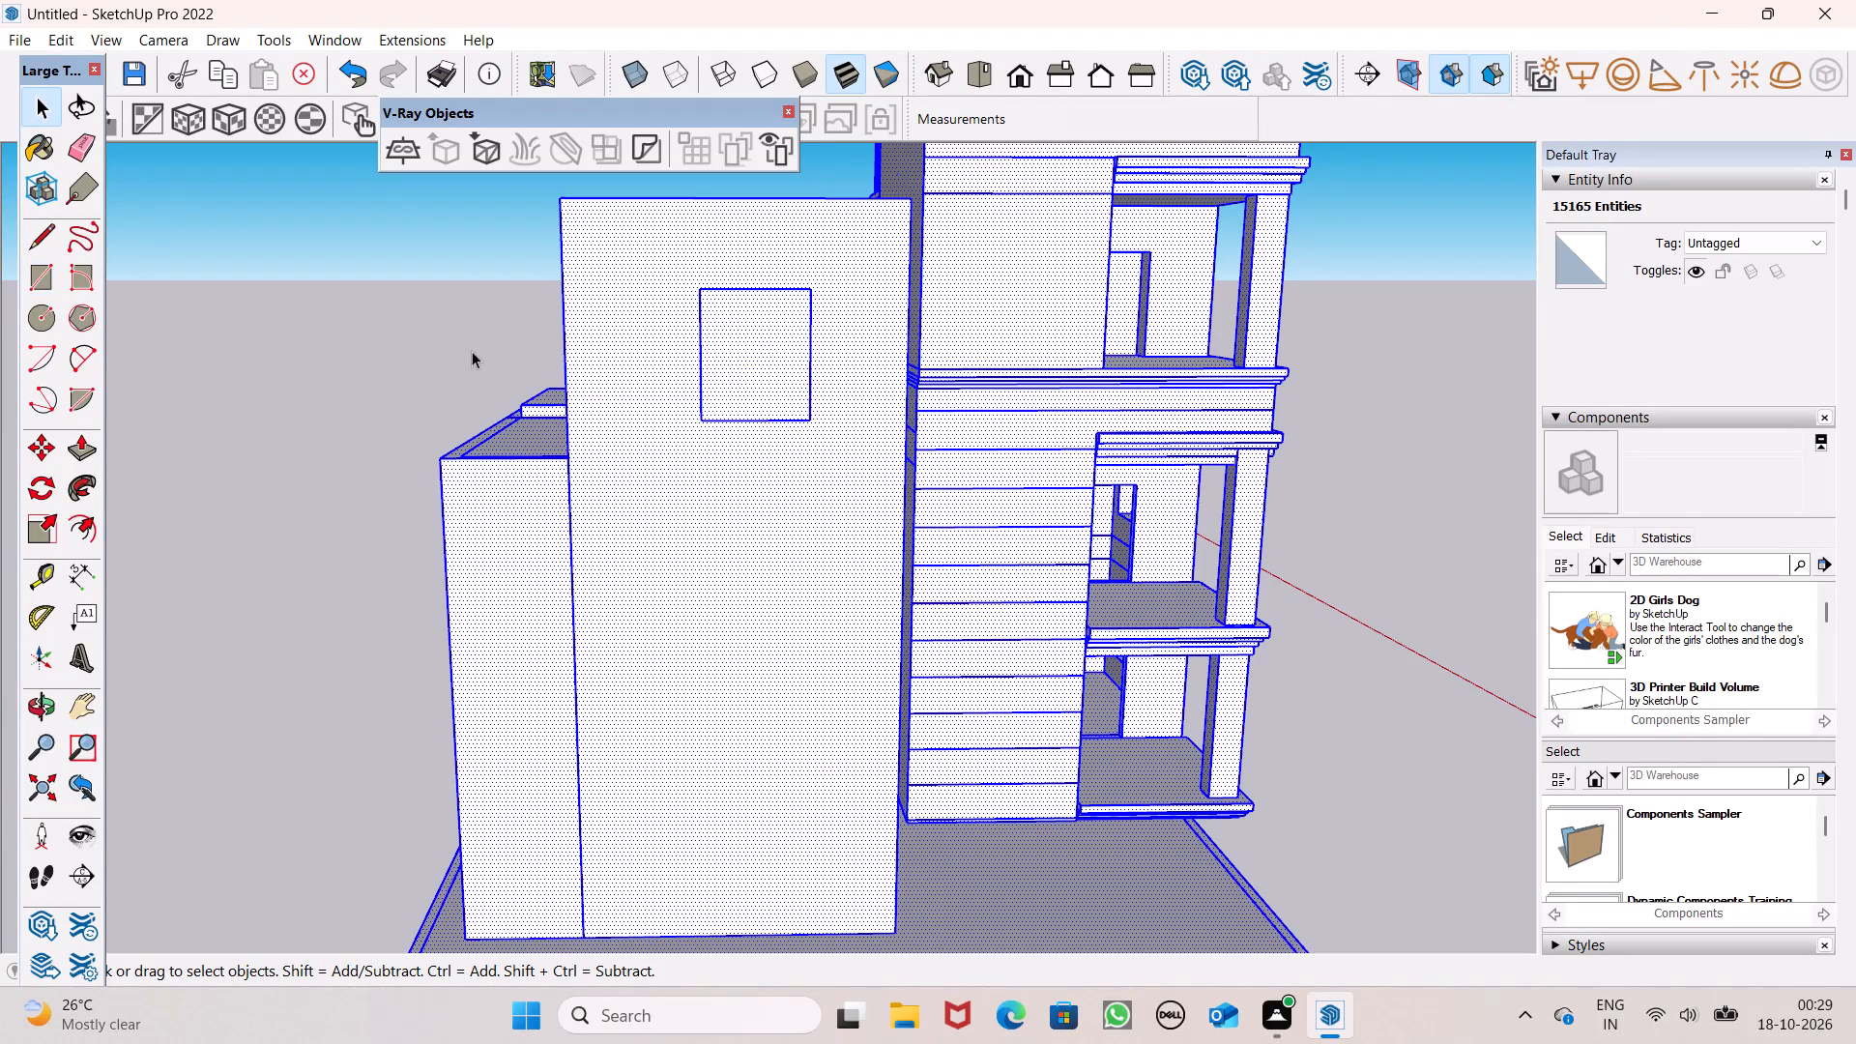
click(461, 344)
double_click(755, 377)
key(m)
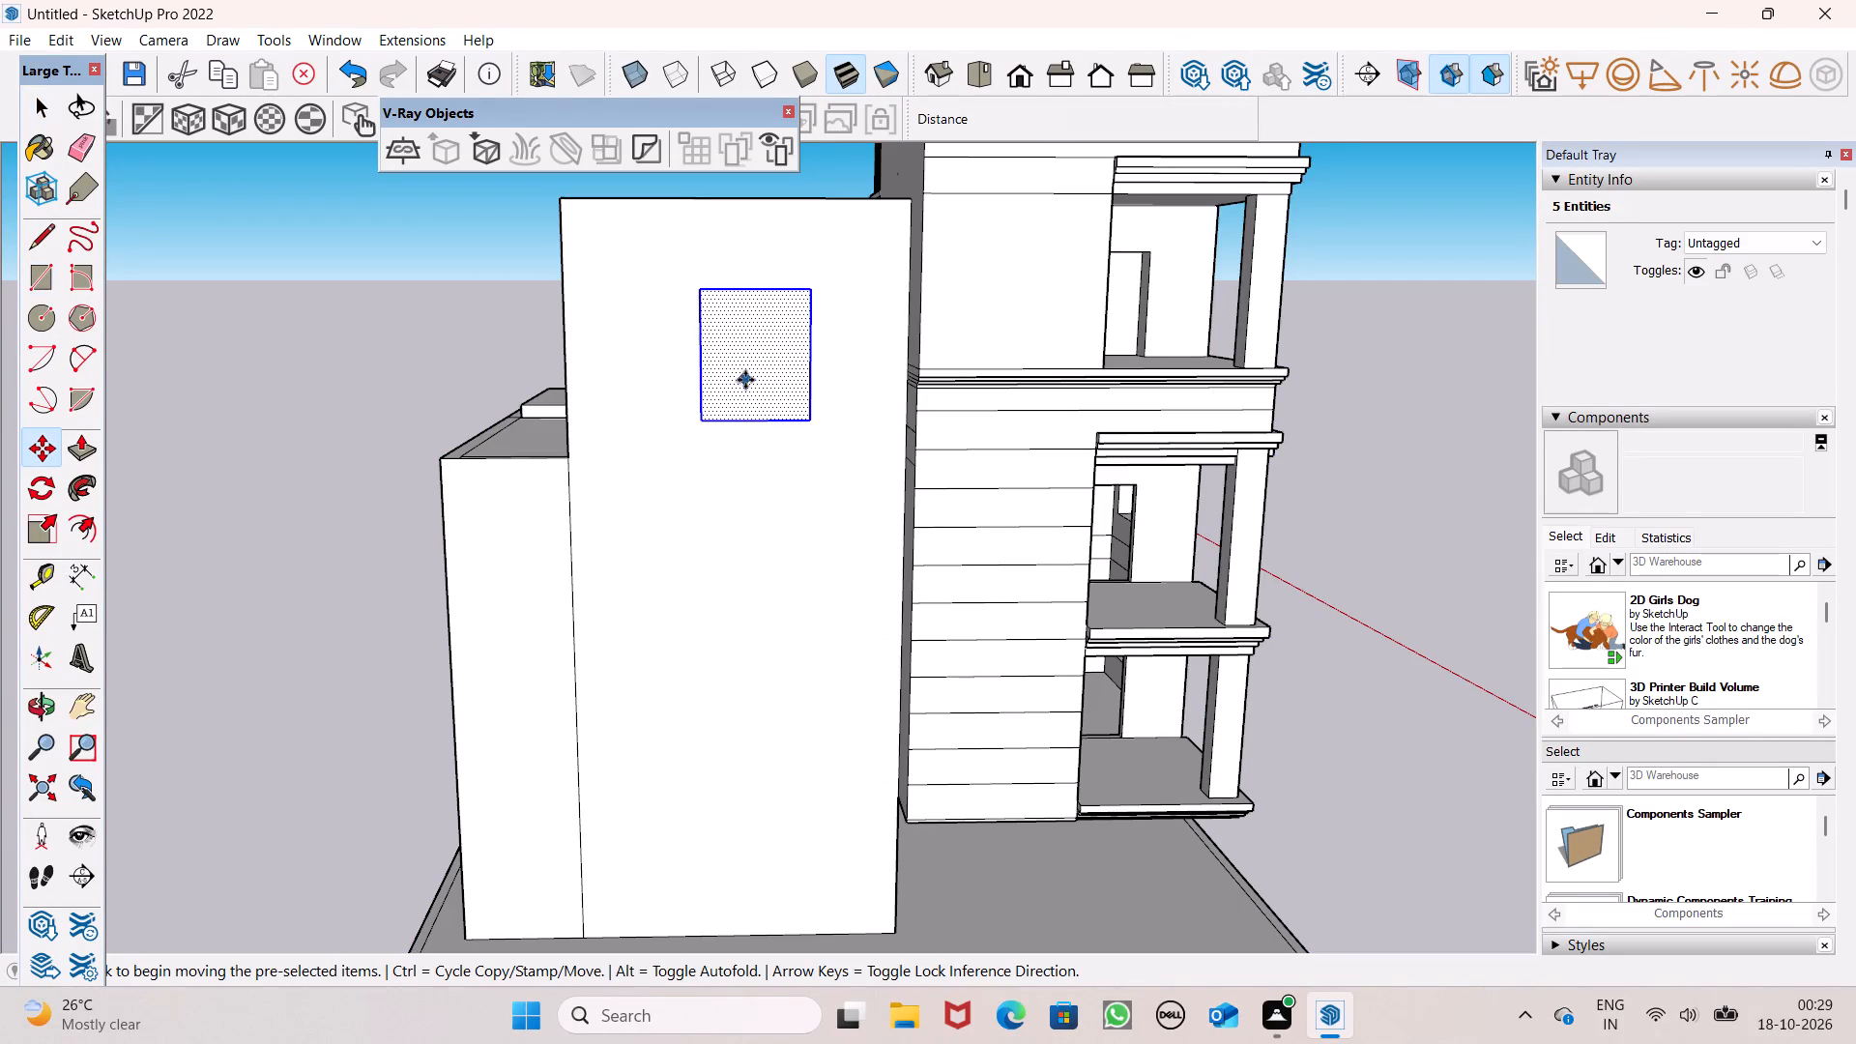
key(Return)
drag(814, 420, 782, 407)
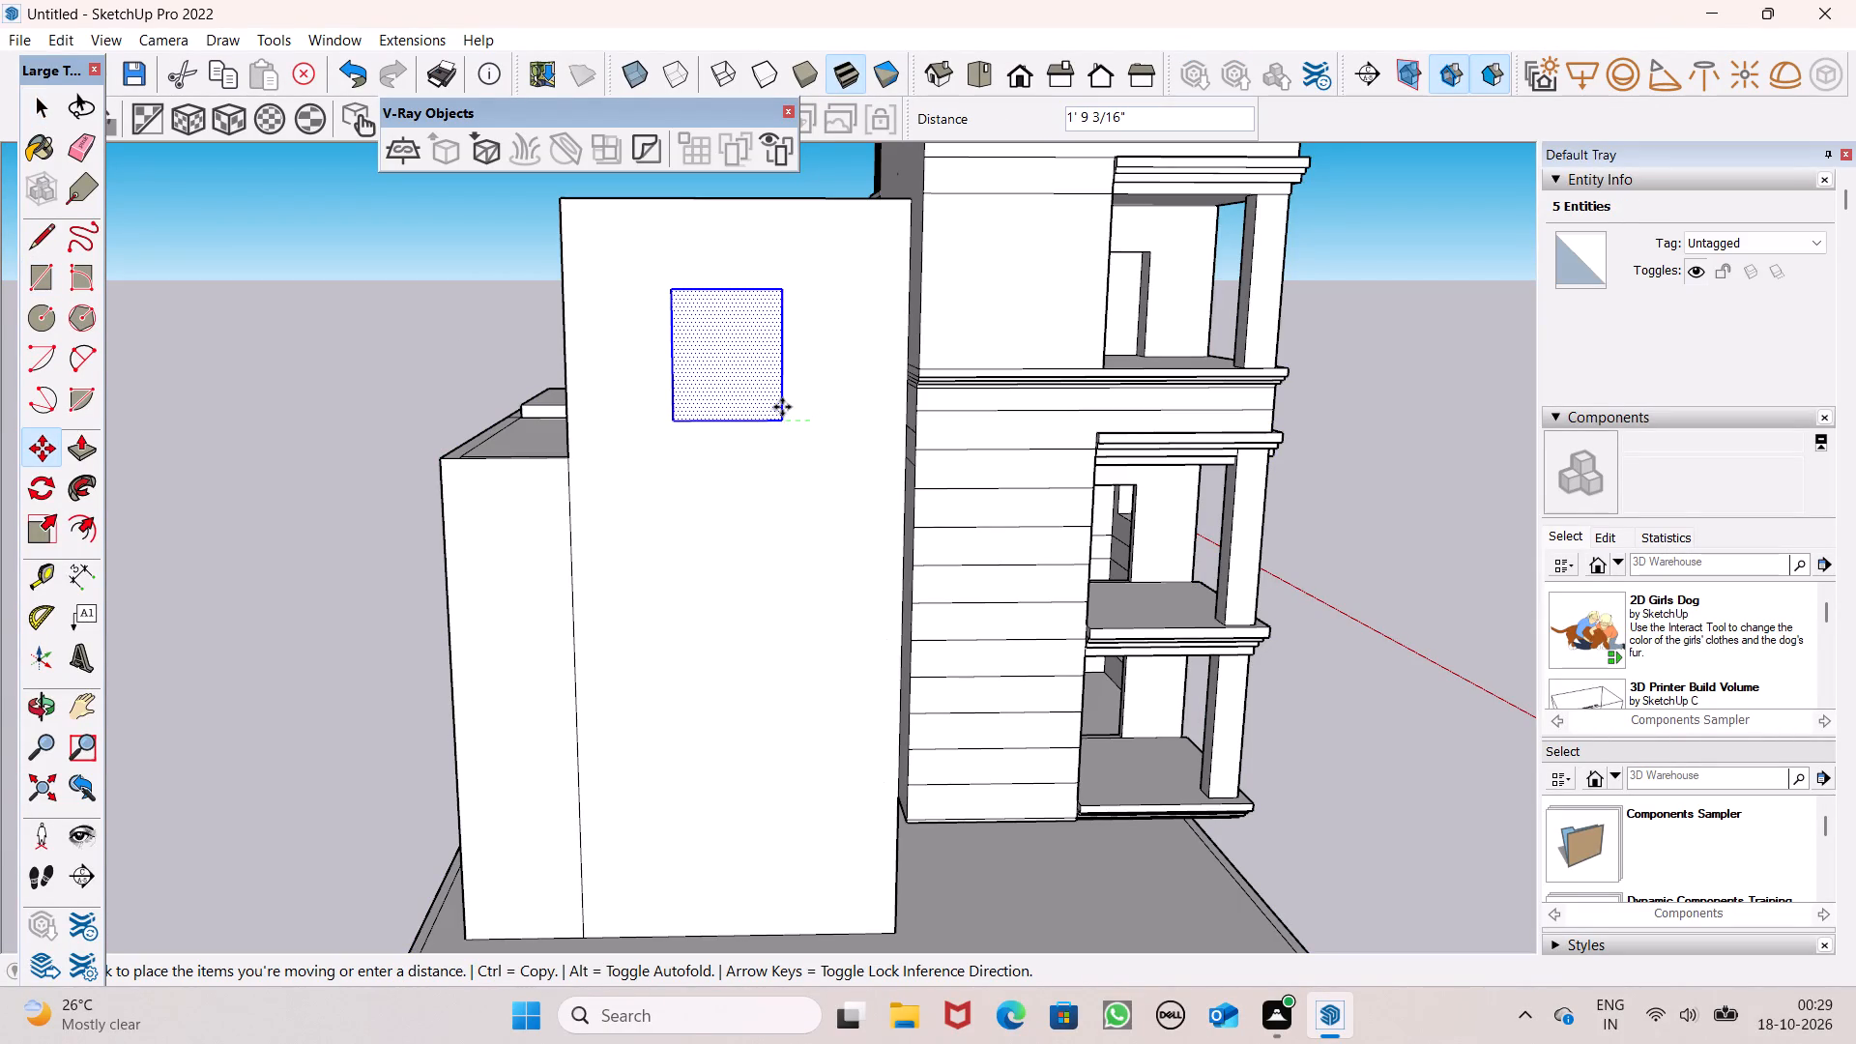
drag(782, 407, 784, 405)
Copy the window rectangle straight down about 13' 5 13/16", and copy that one about 14' further down the wall.
drag(786, 409, 788, 431)
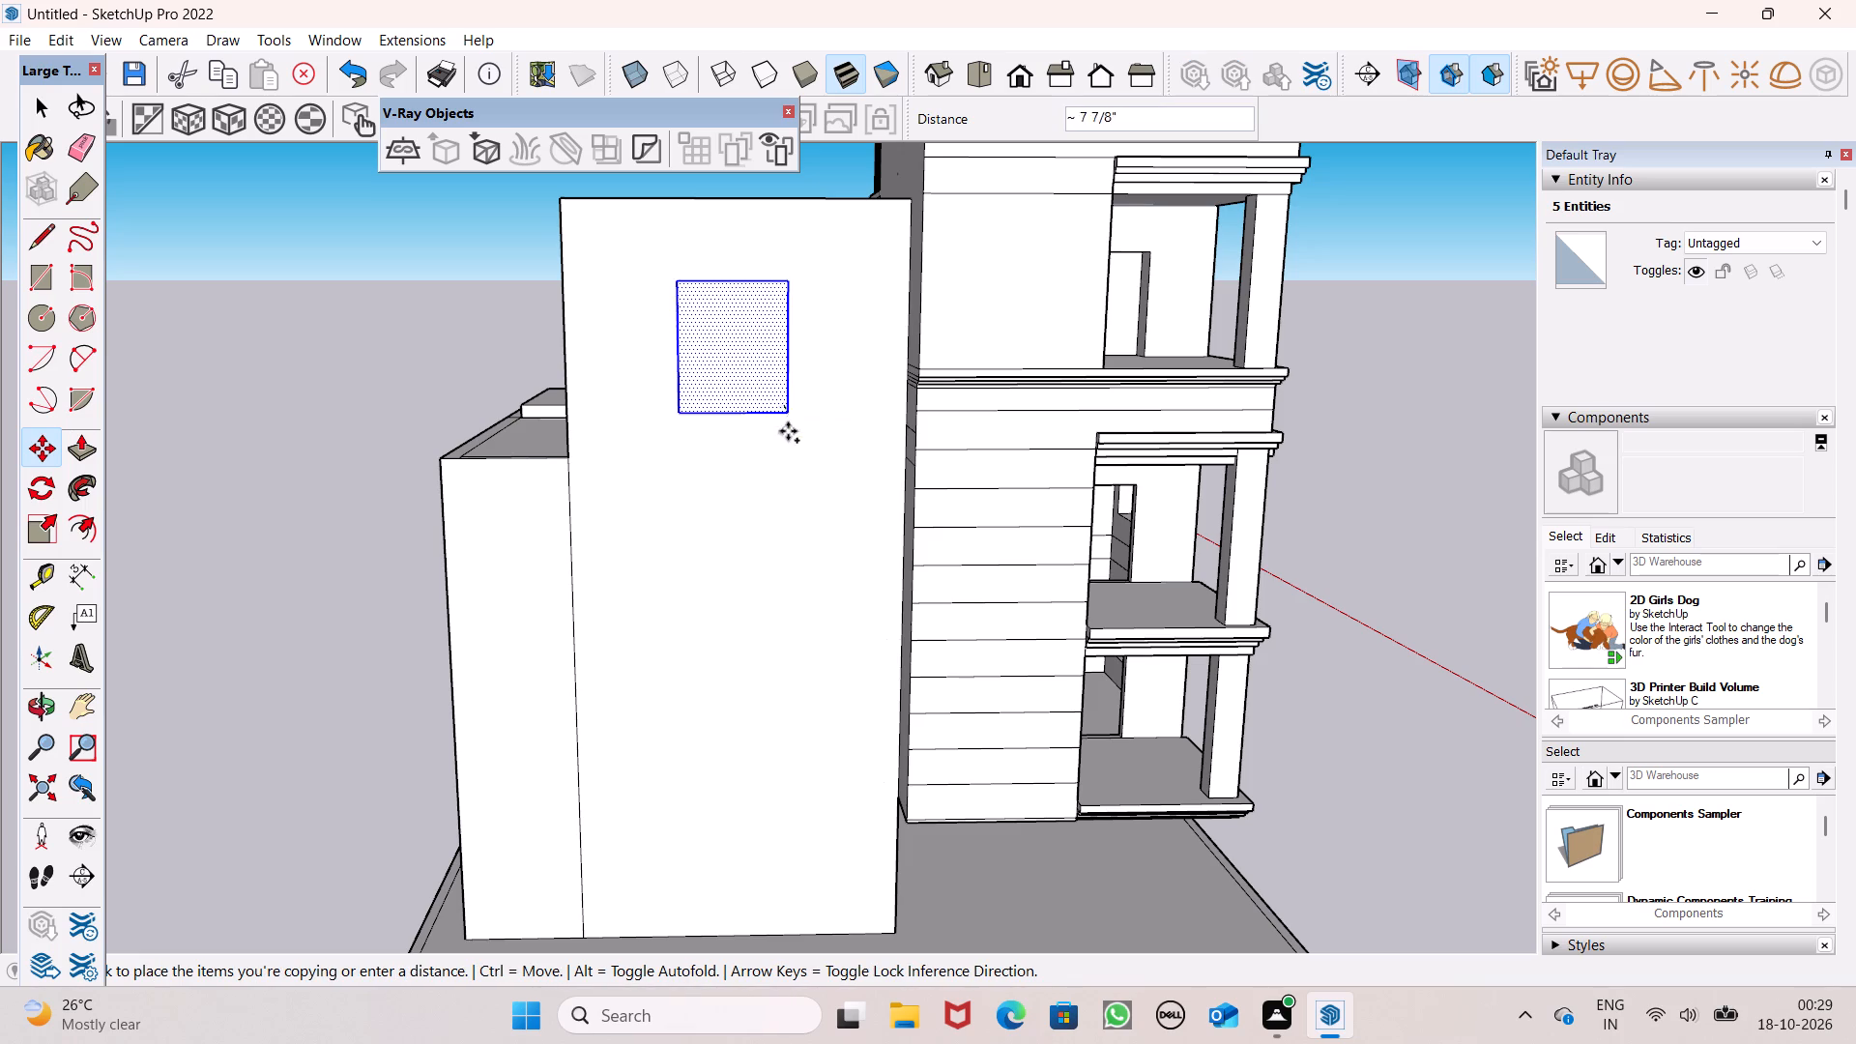
drag(788, 431, 792, 606)
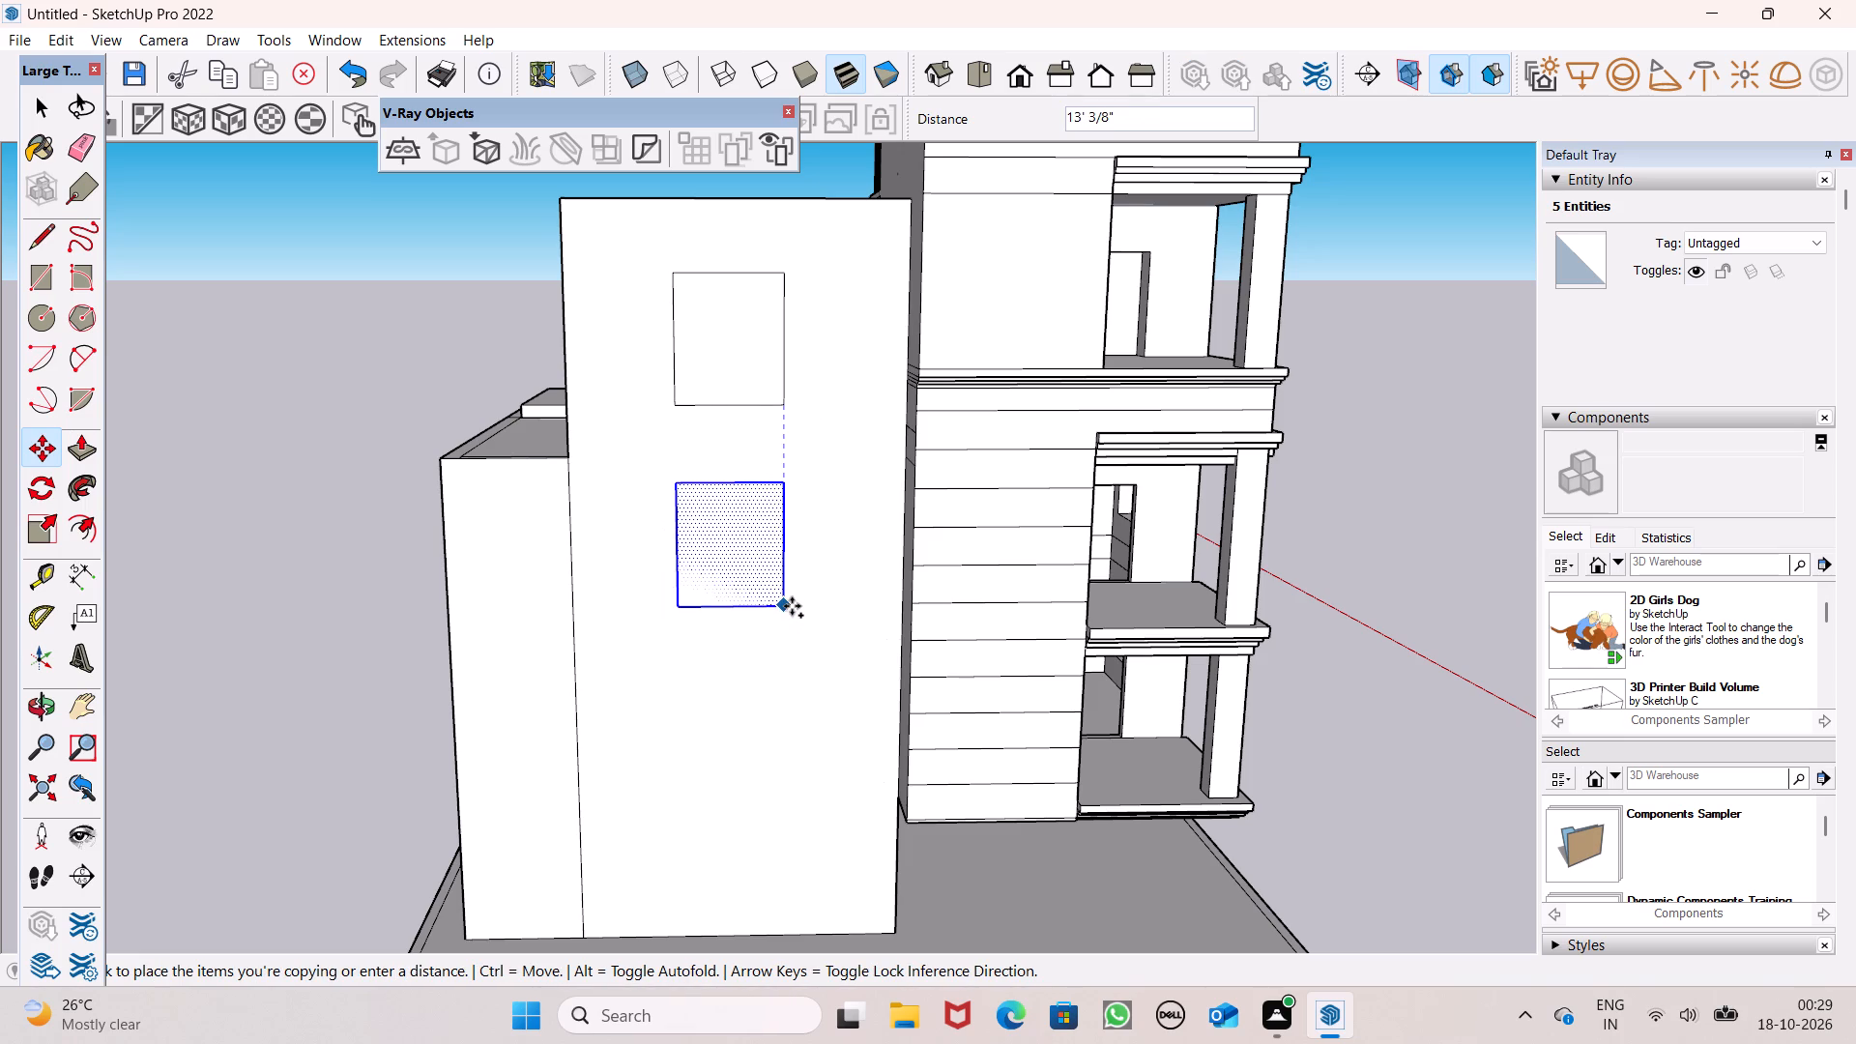
drag(792, 606, 790, 613)
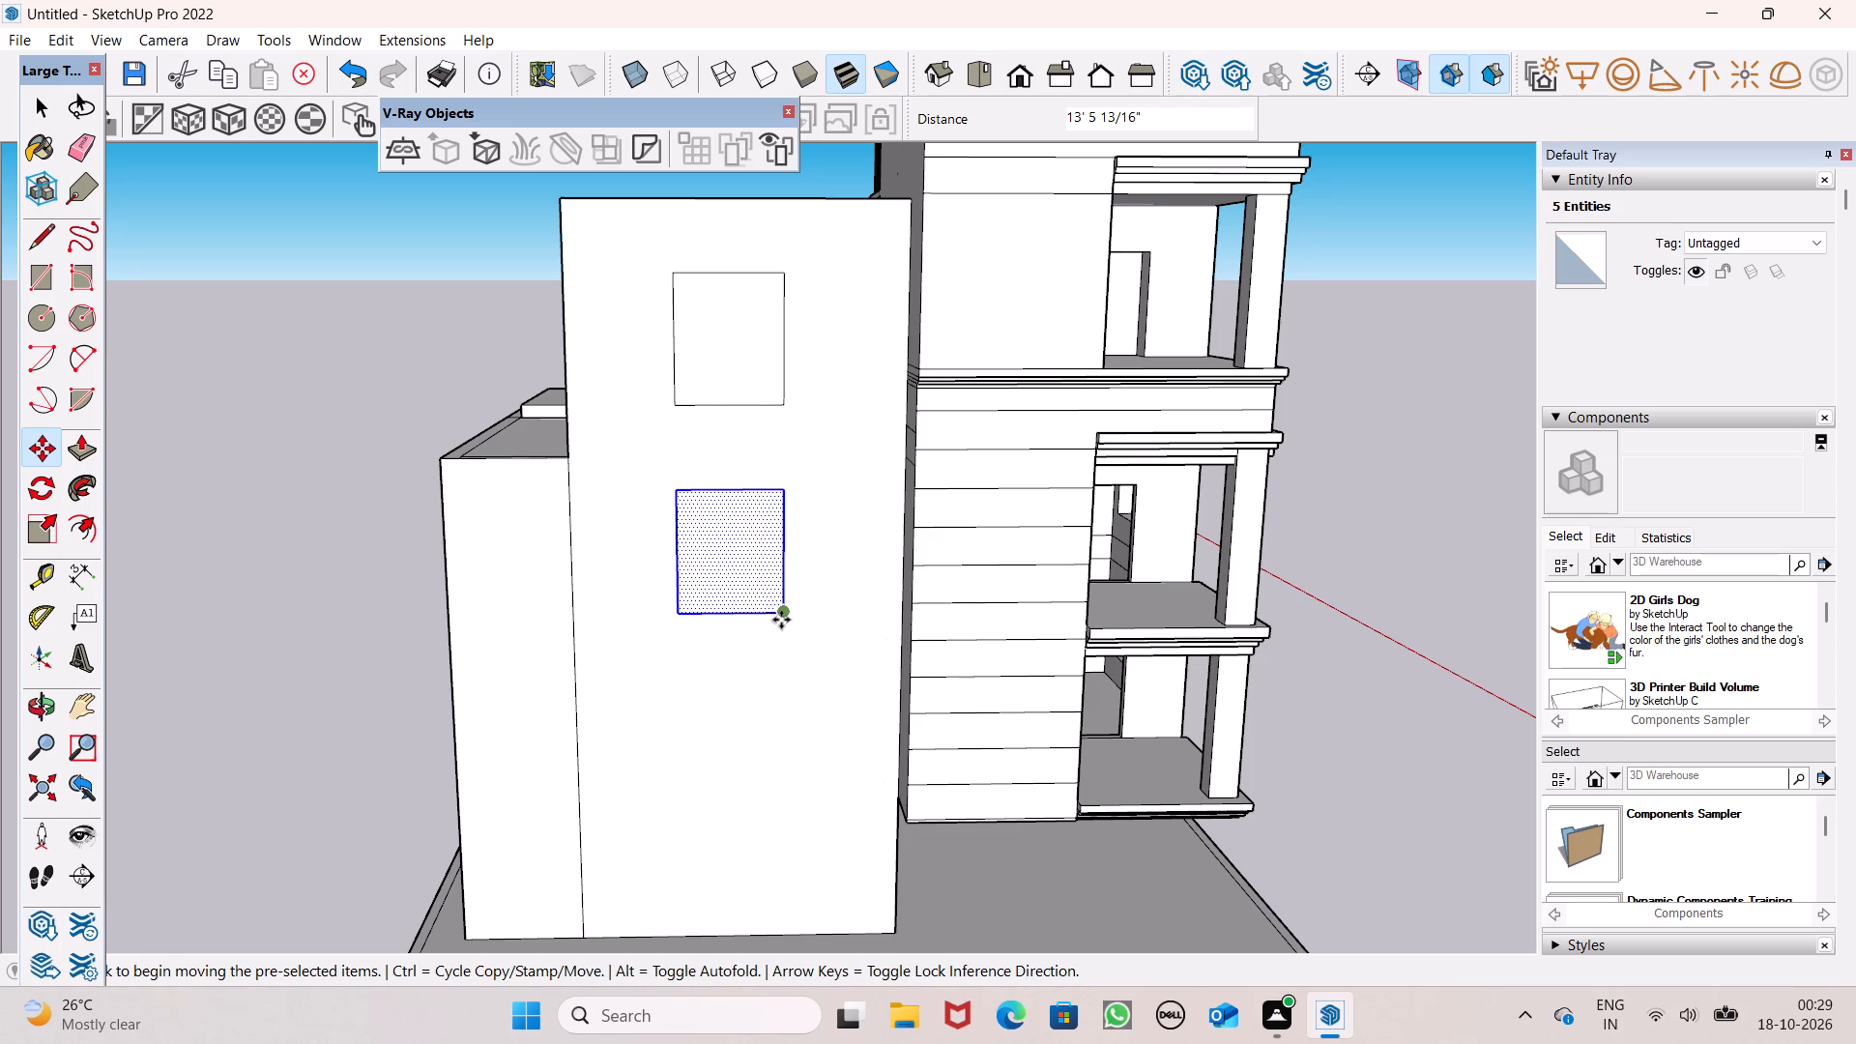
drag(783, 615, 794, 816)
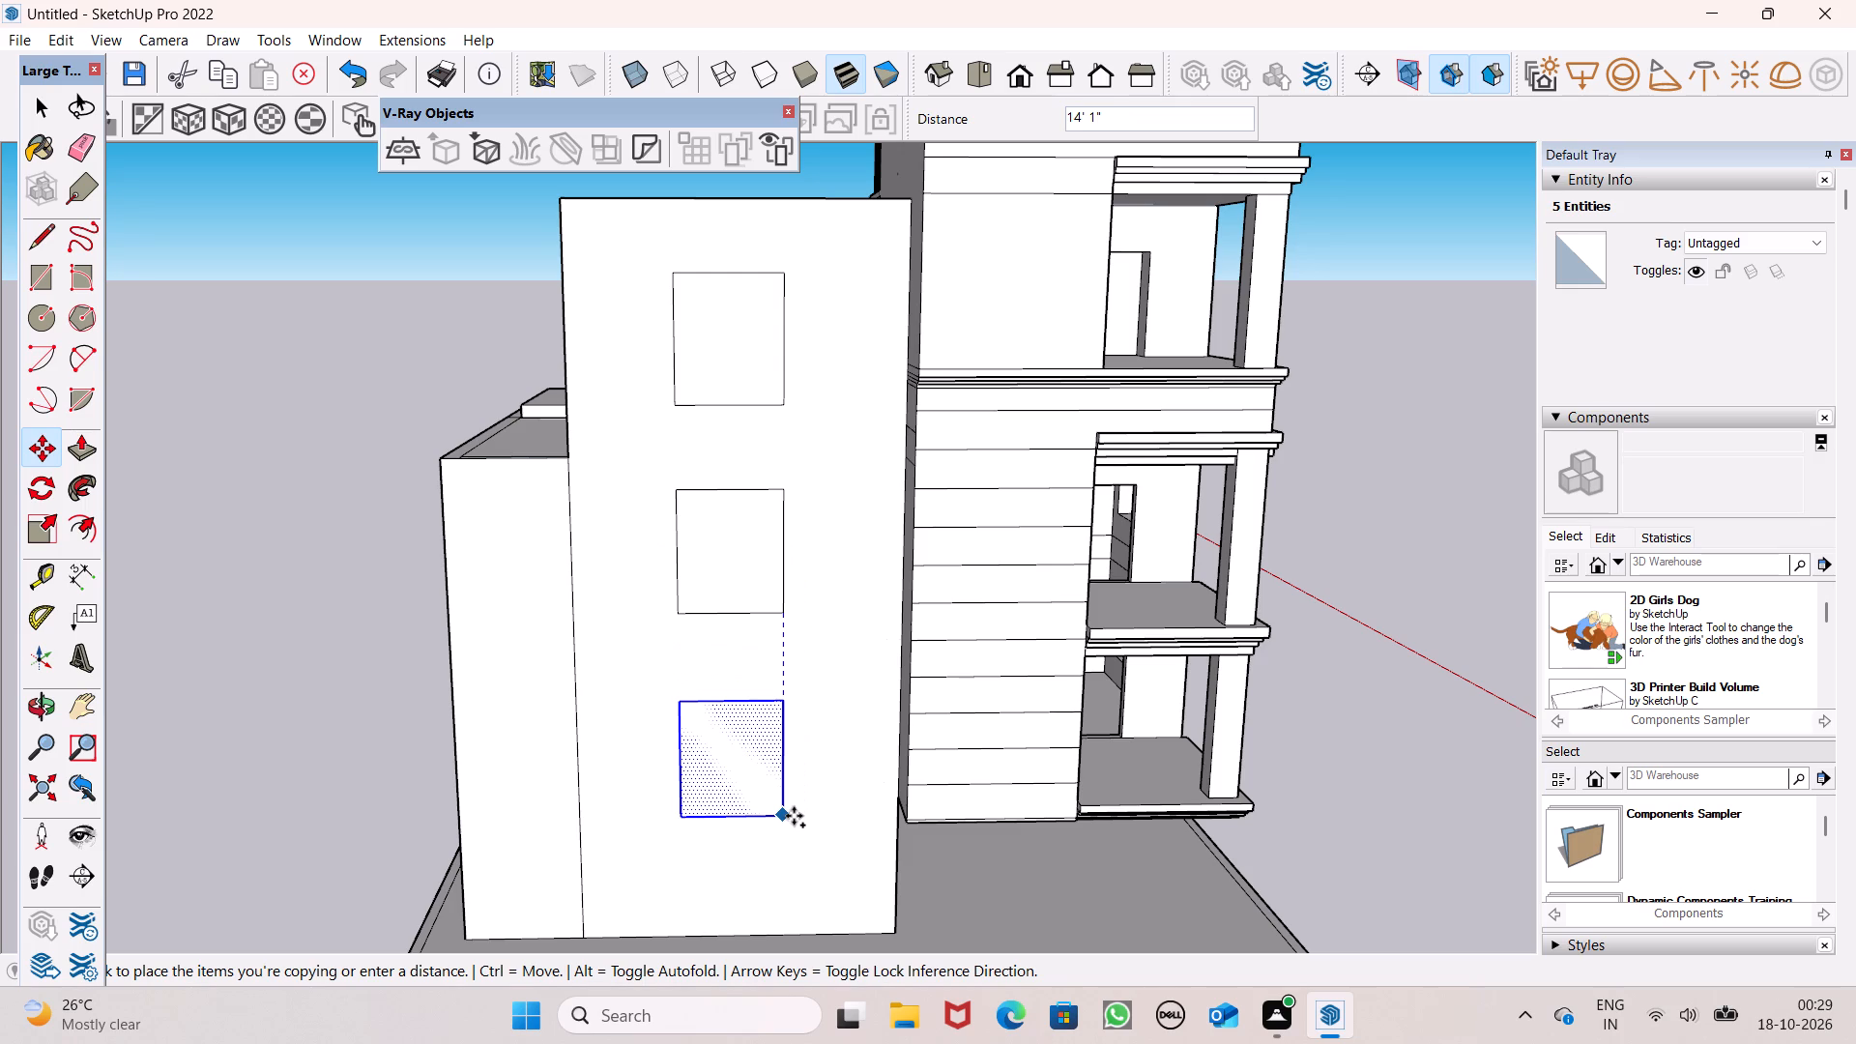
drag(794, 816, 793, 813)
key(space)
click(319, 583)
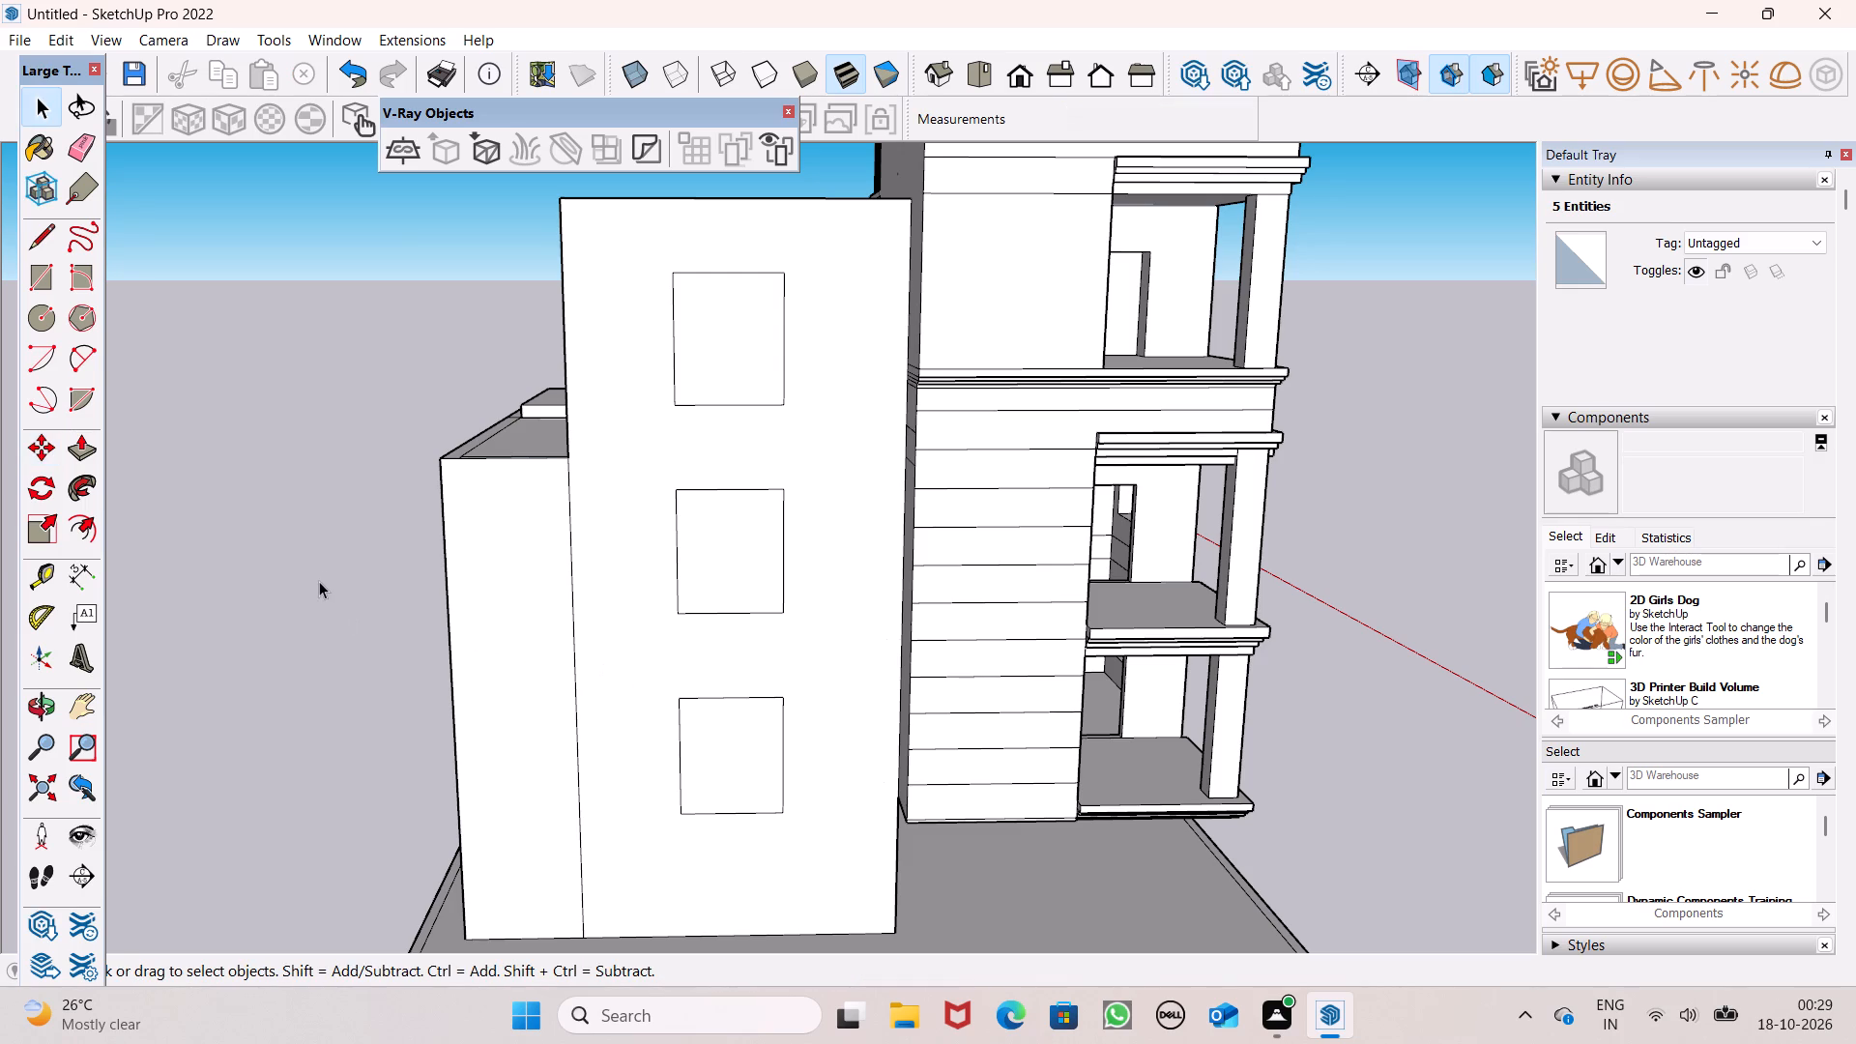
Offset the edges of the top window rectangle on the rear block's side wall outward to form a surrounding frame outline.
click(80, 532)
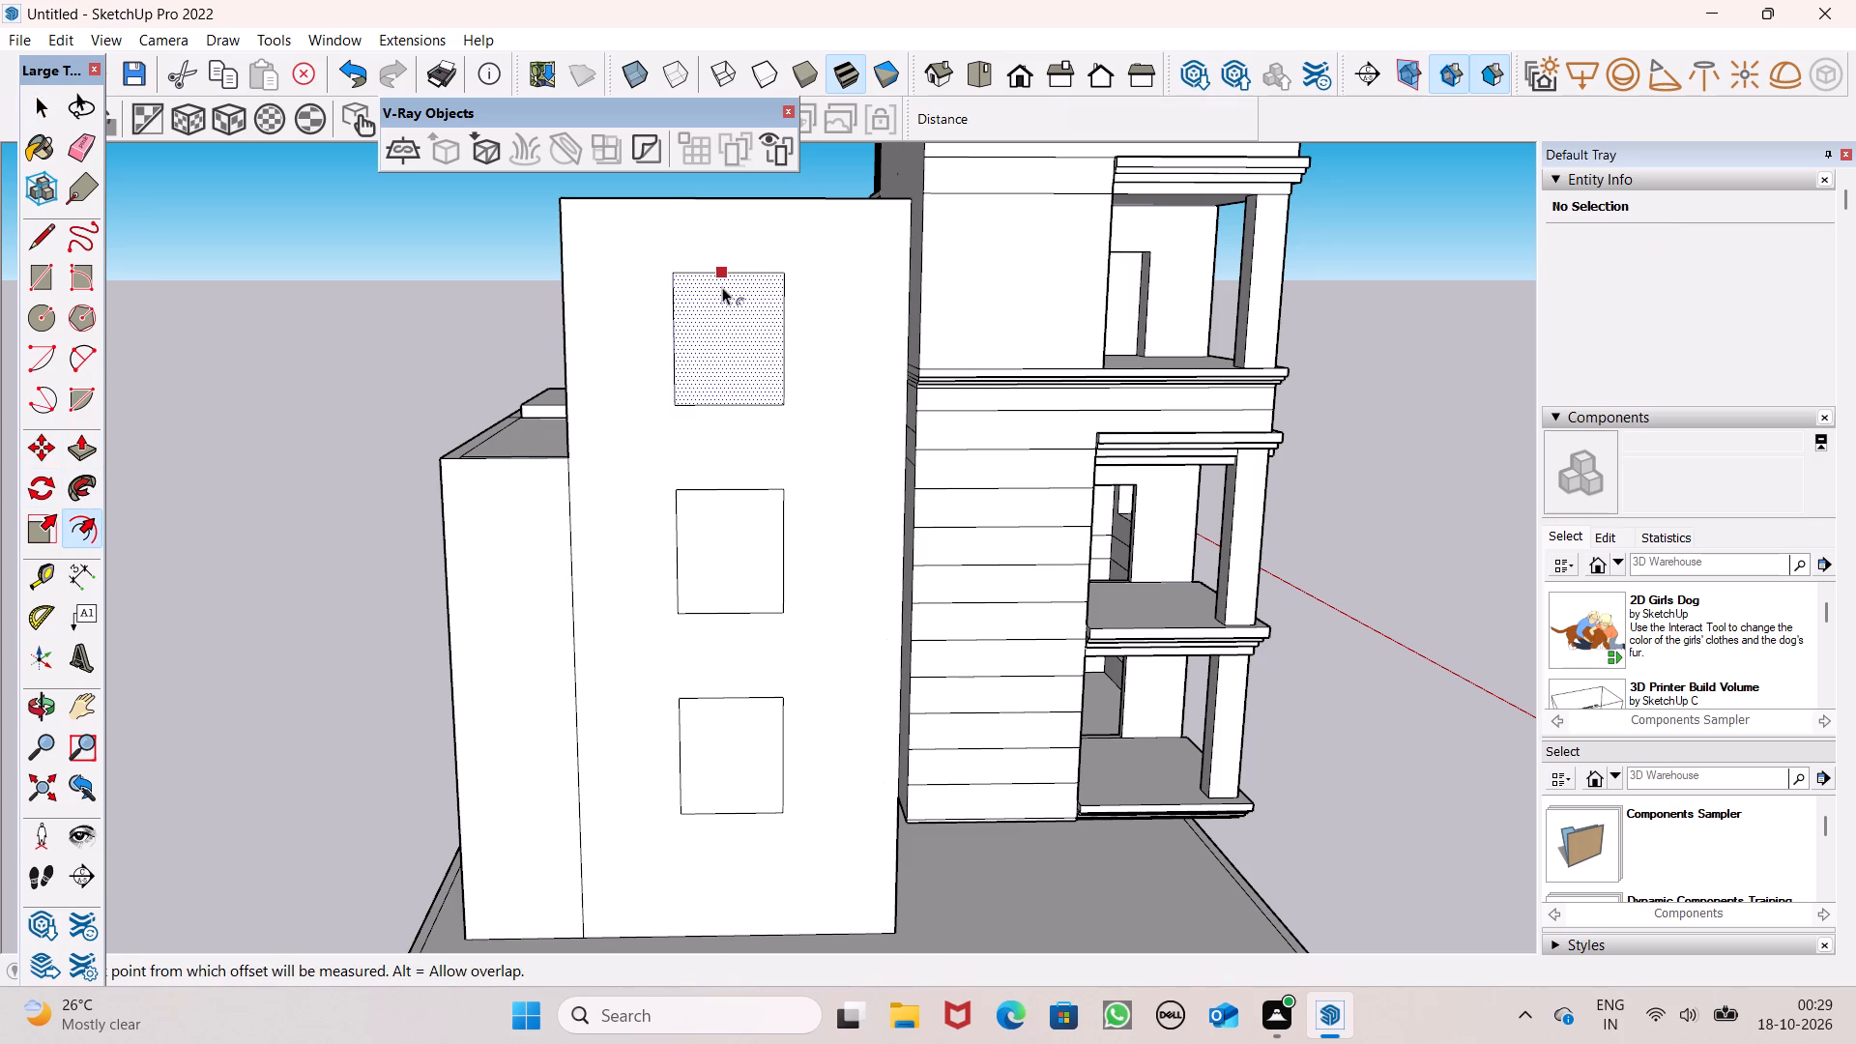
drag(722, 285, 726, 264)
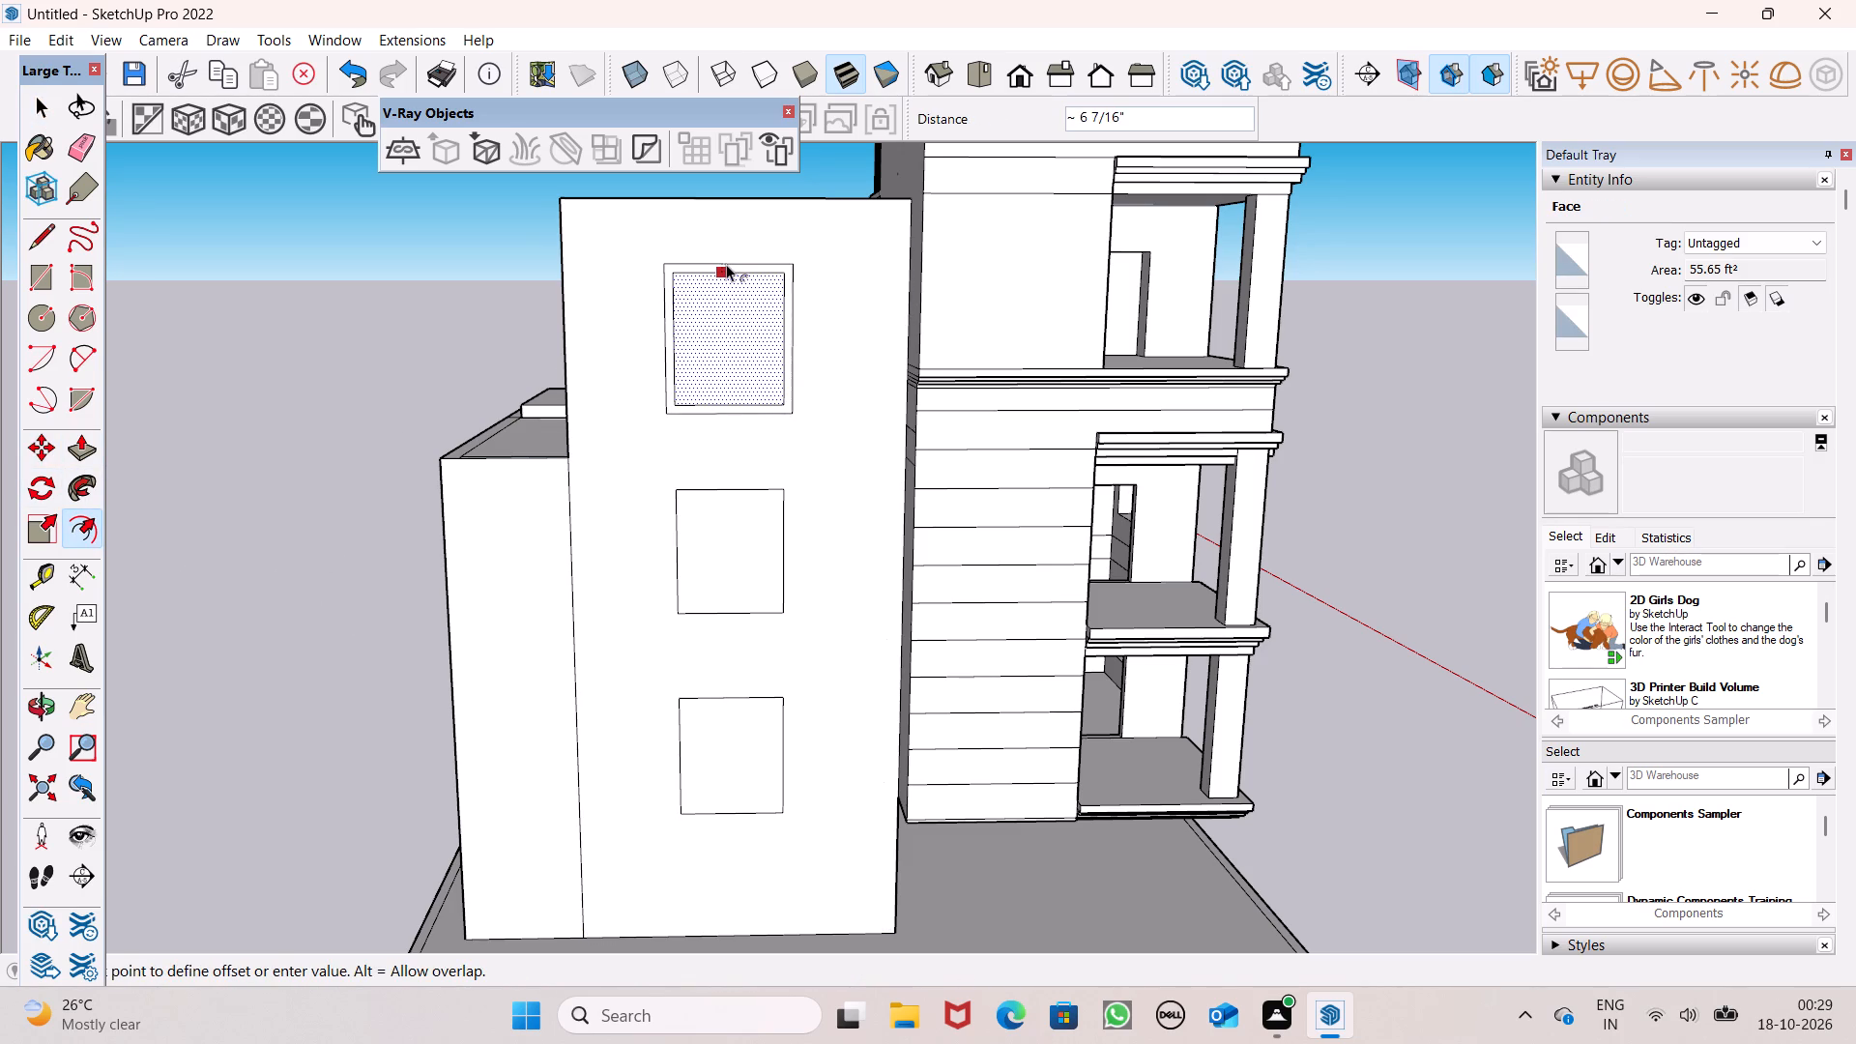
drag(726, 264, 726, 259)
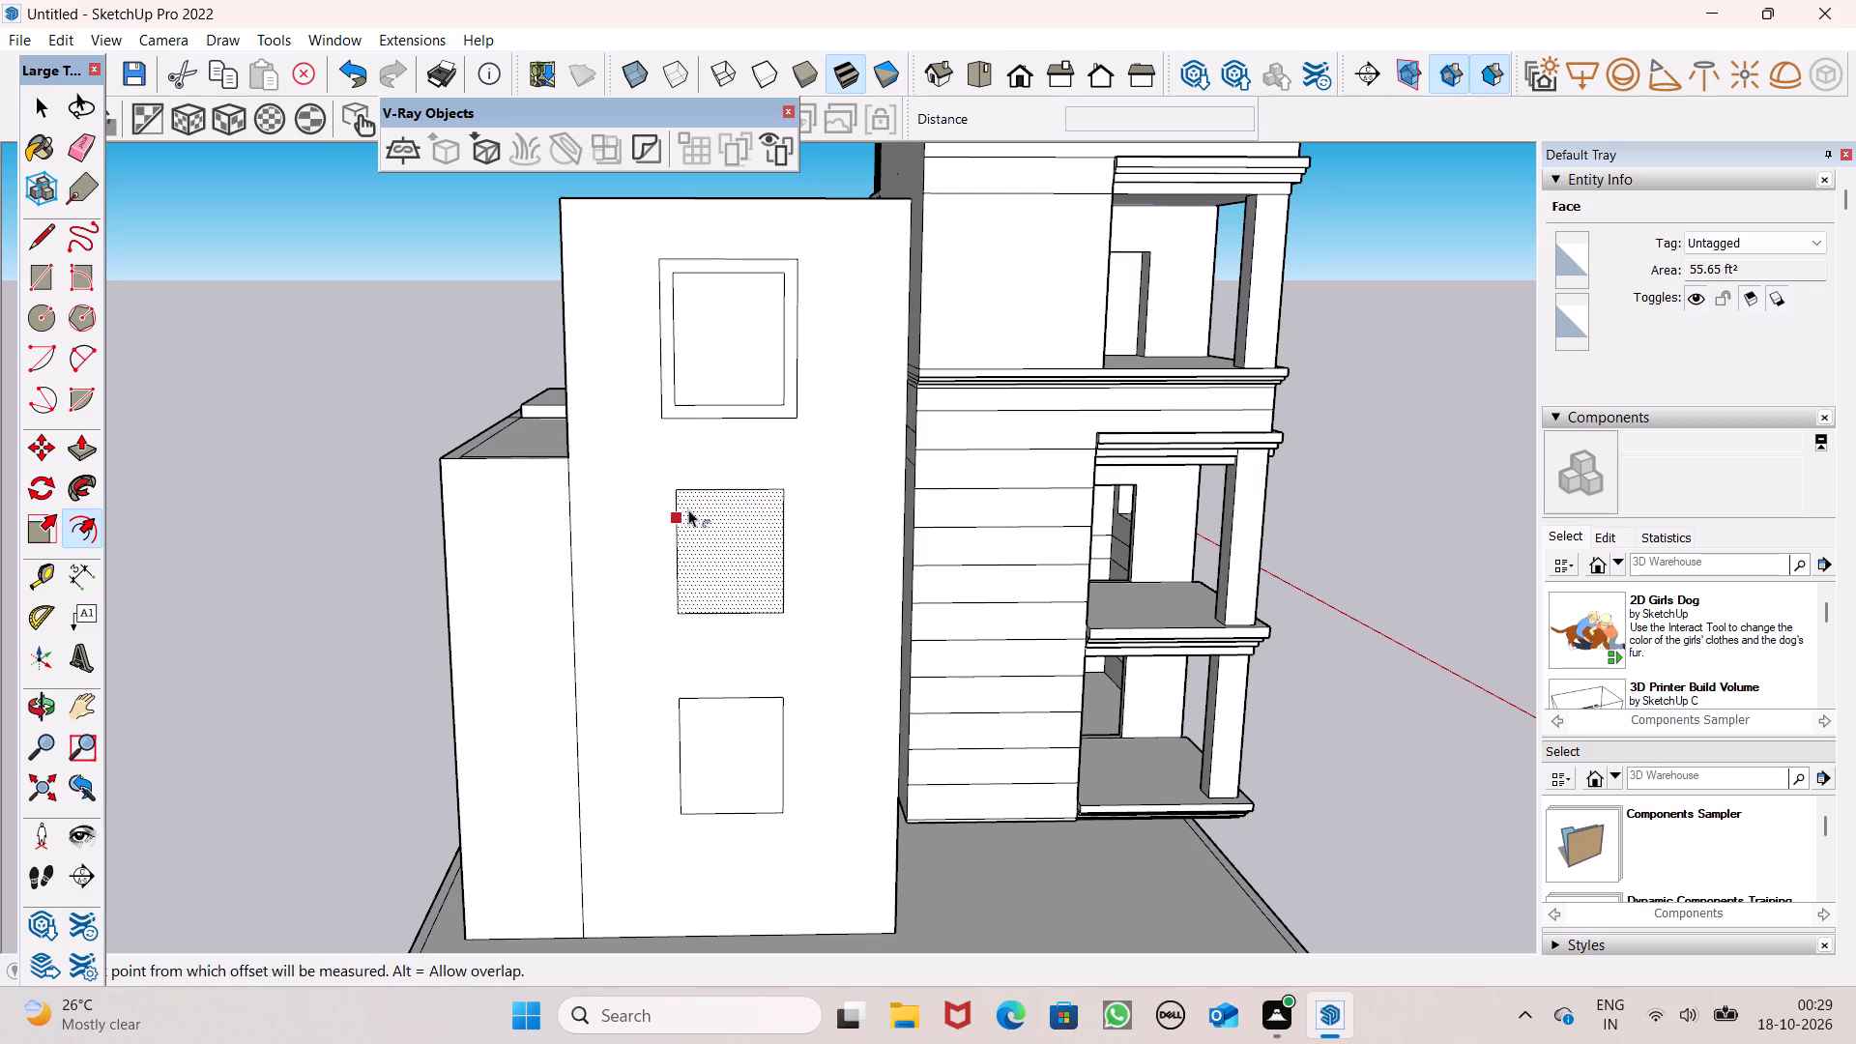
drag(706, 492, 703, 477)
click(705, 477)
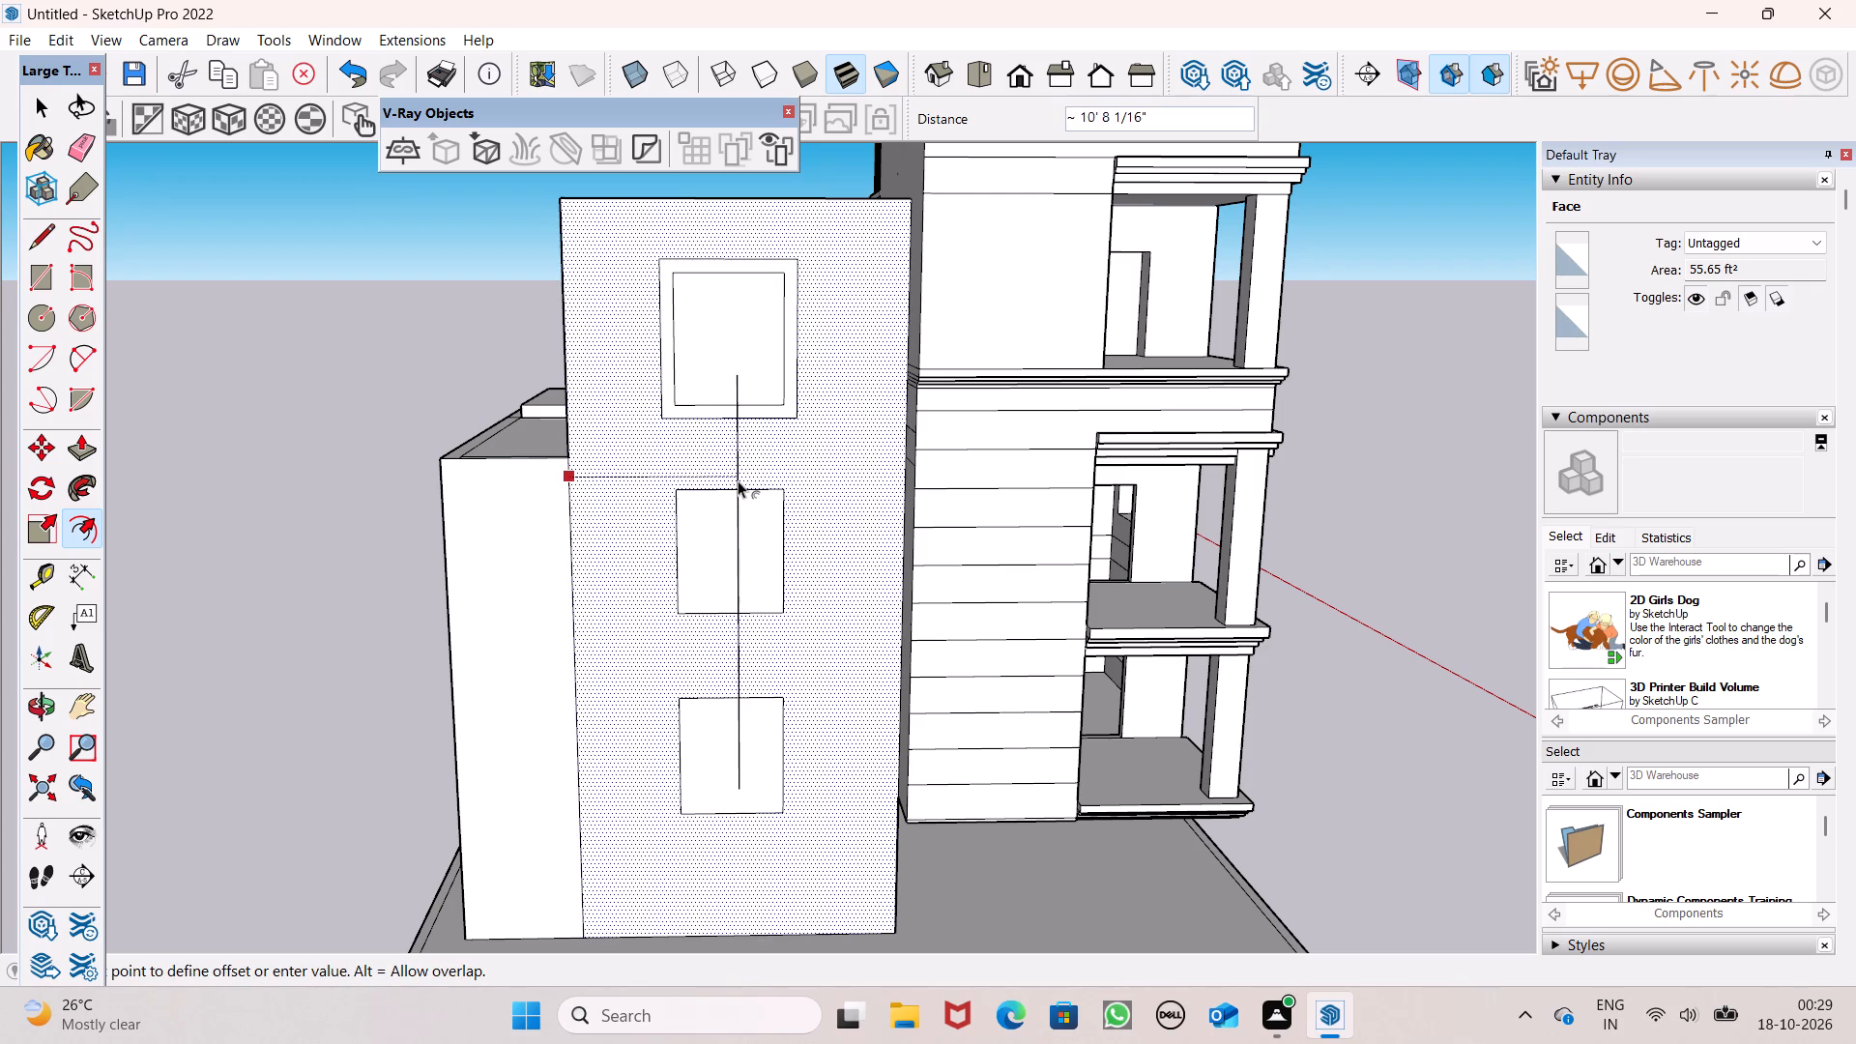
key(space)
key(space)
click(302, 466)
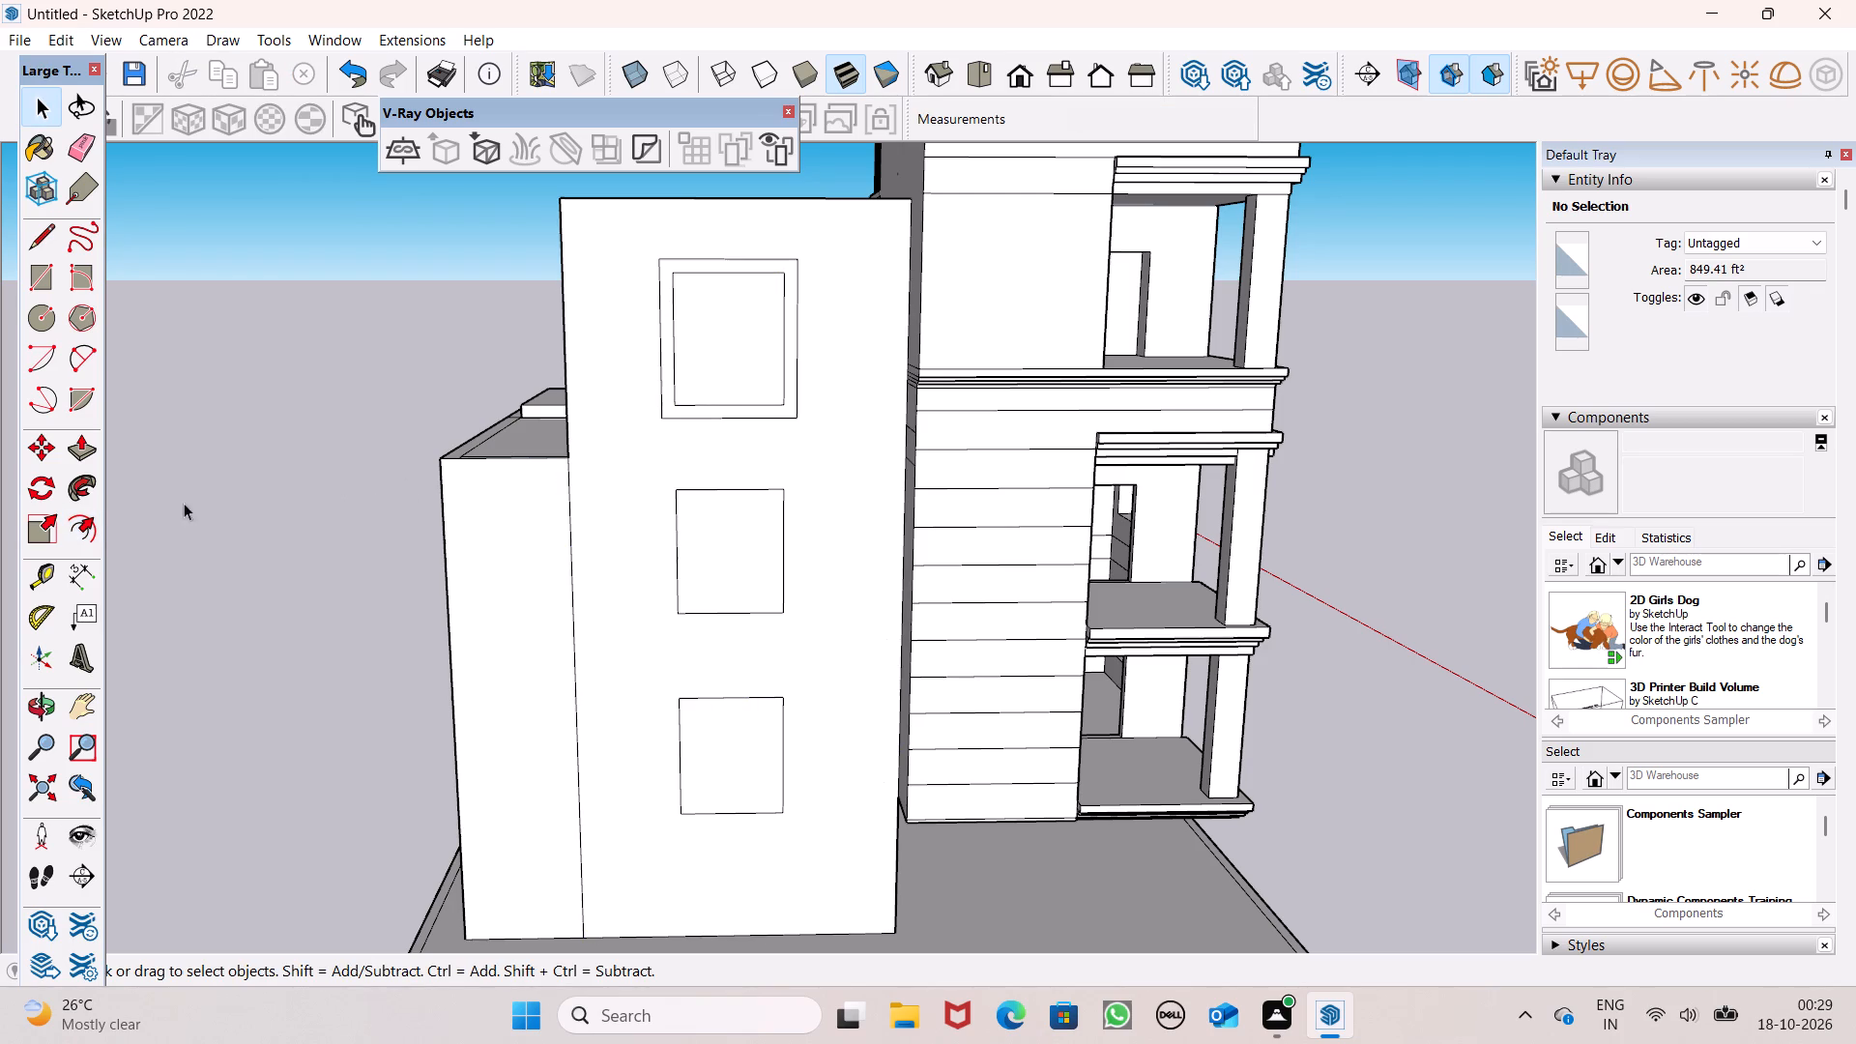
Offset the middle and bottom window rectangles outward about 11 1/2" each, matching the top window's frame outline.
click(97, 515)
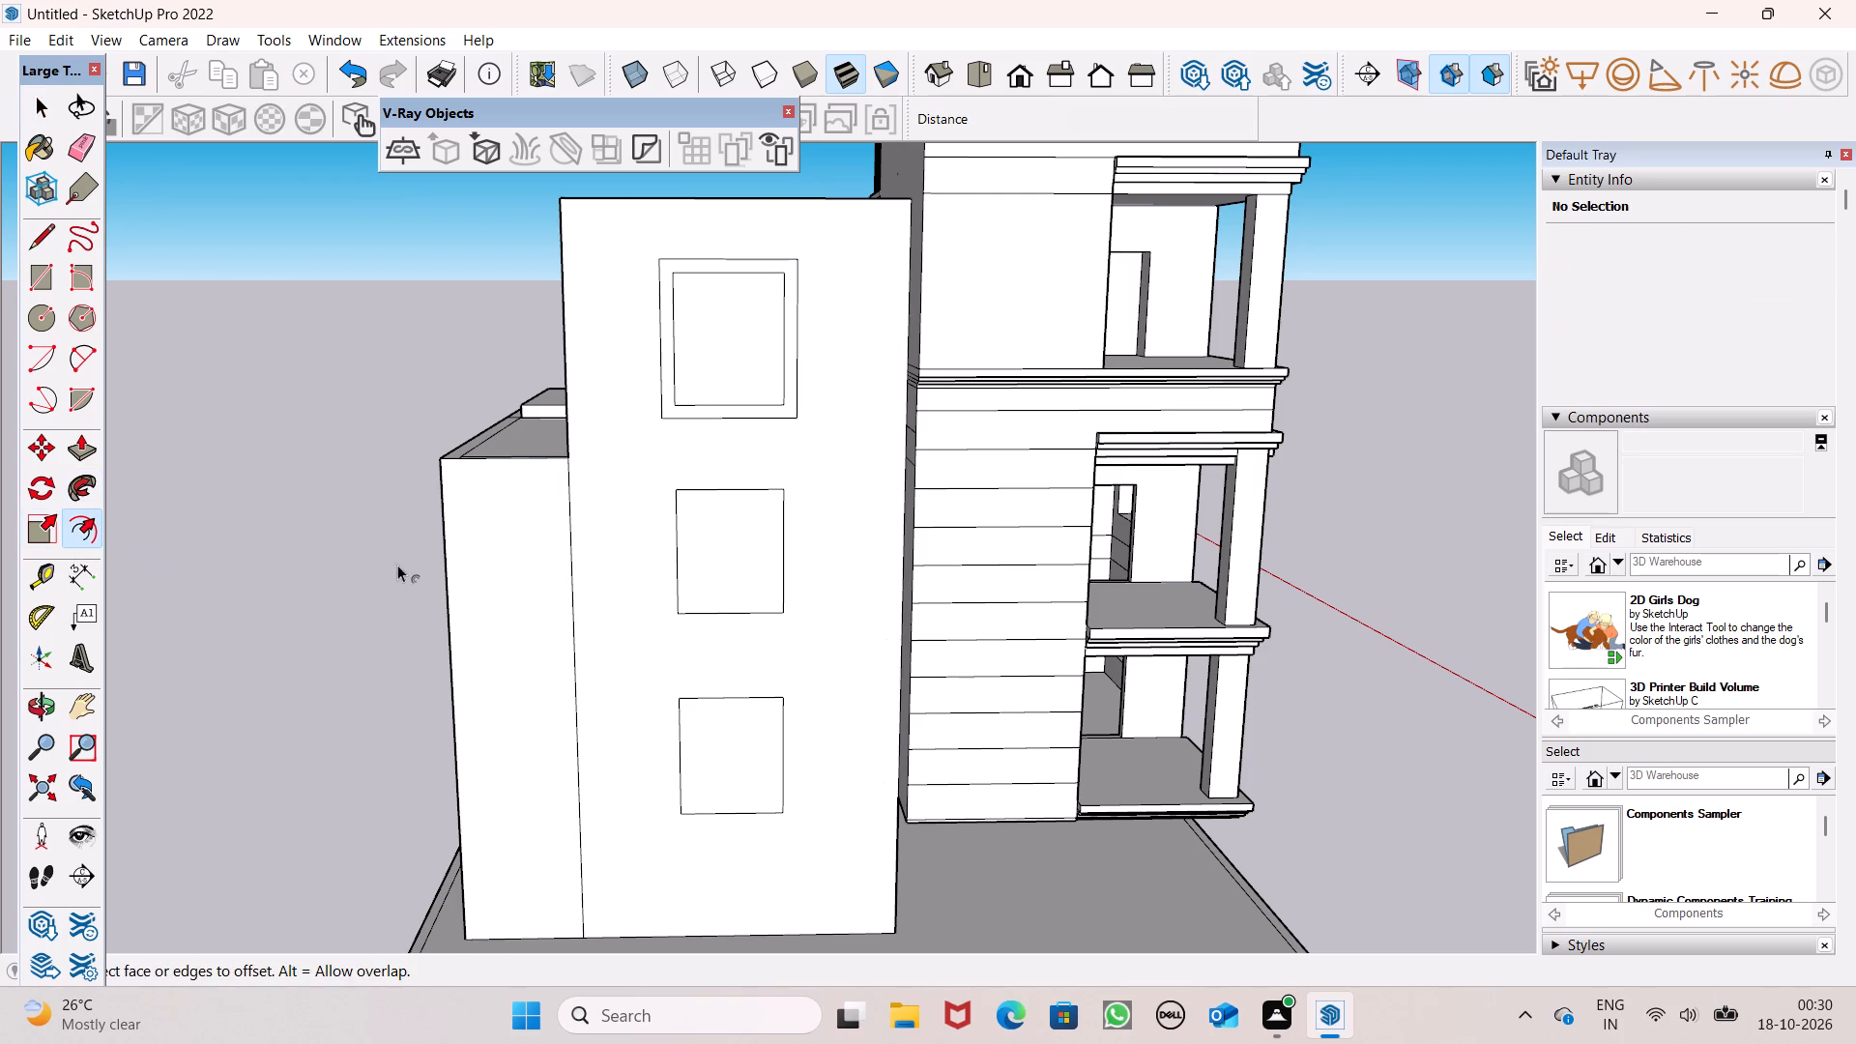
drag(731, 500, 729, 474)
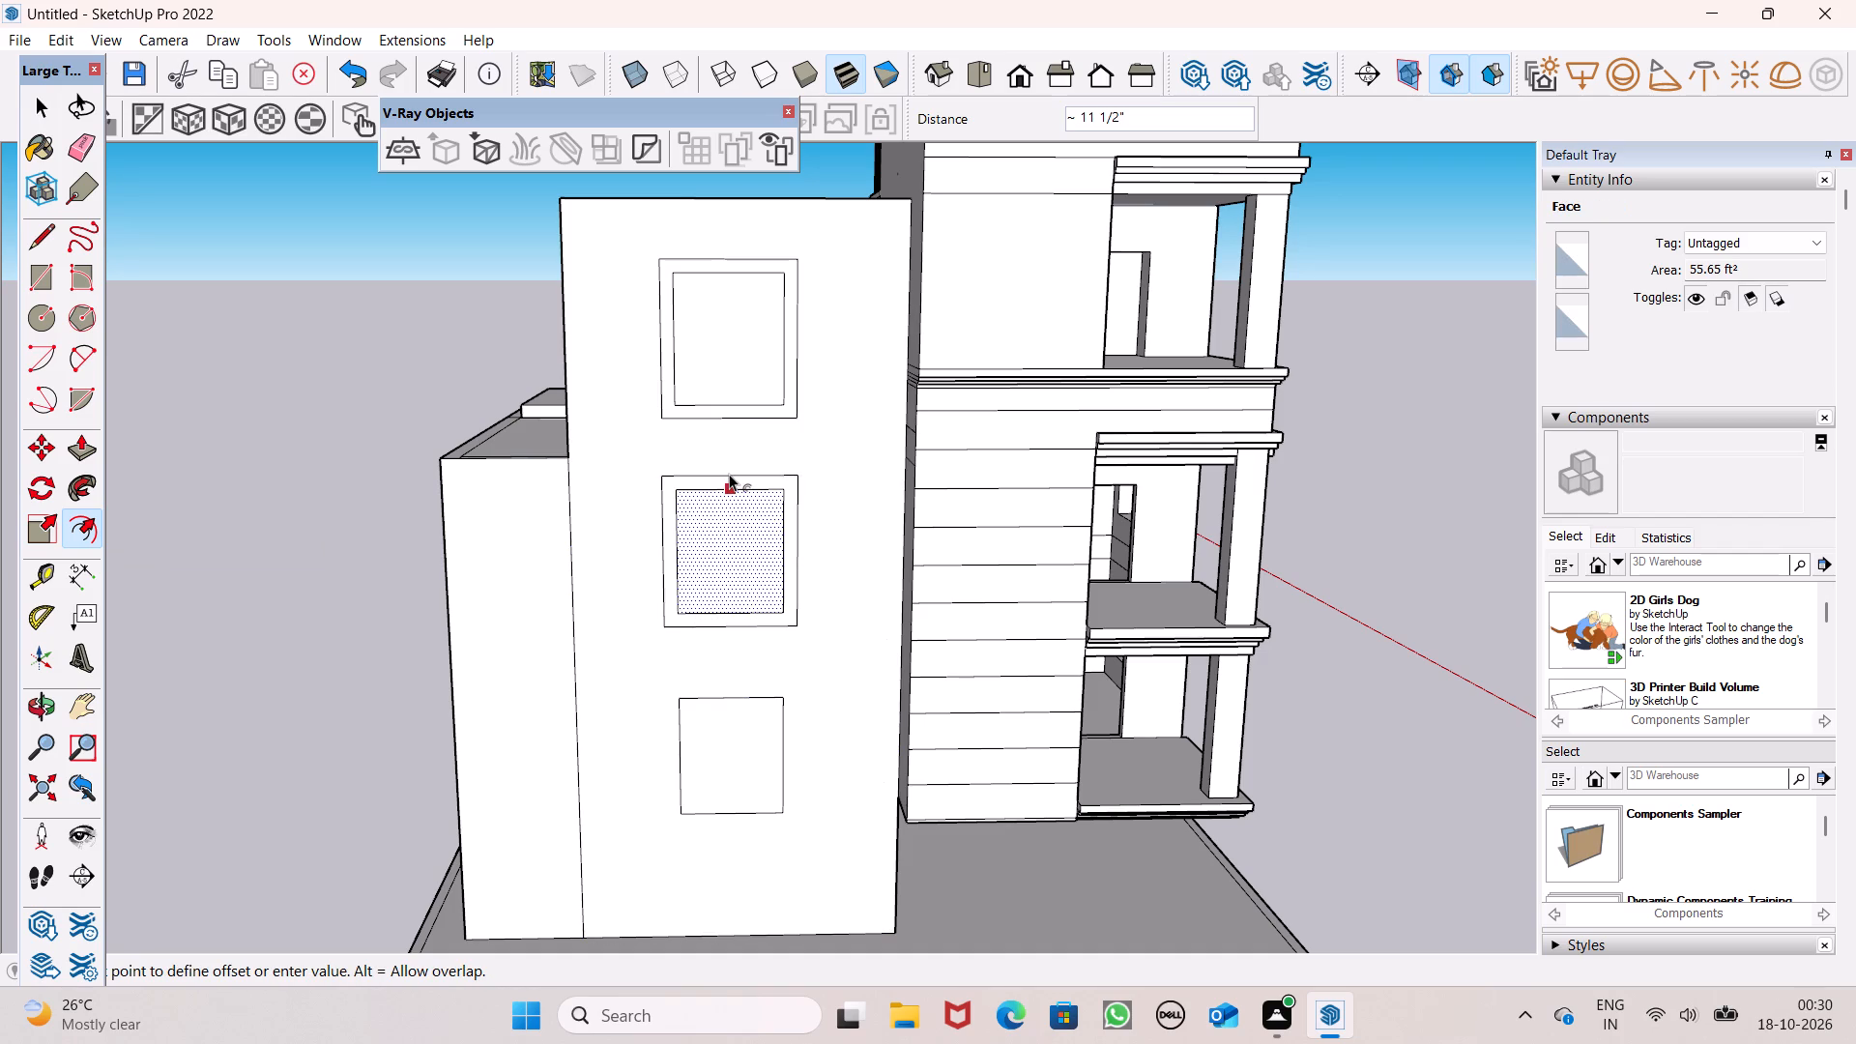
drag(729, 474, 730, 478)
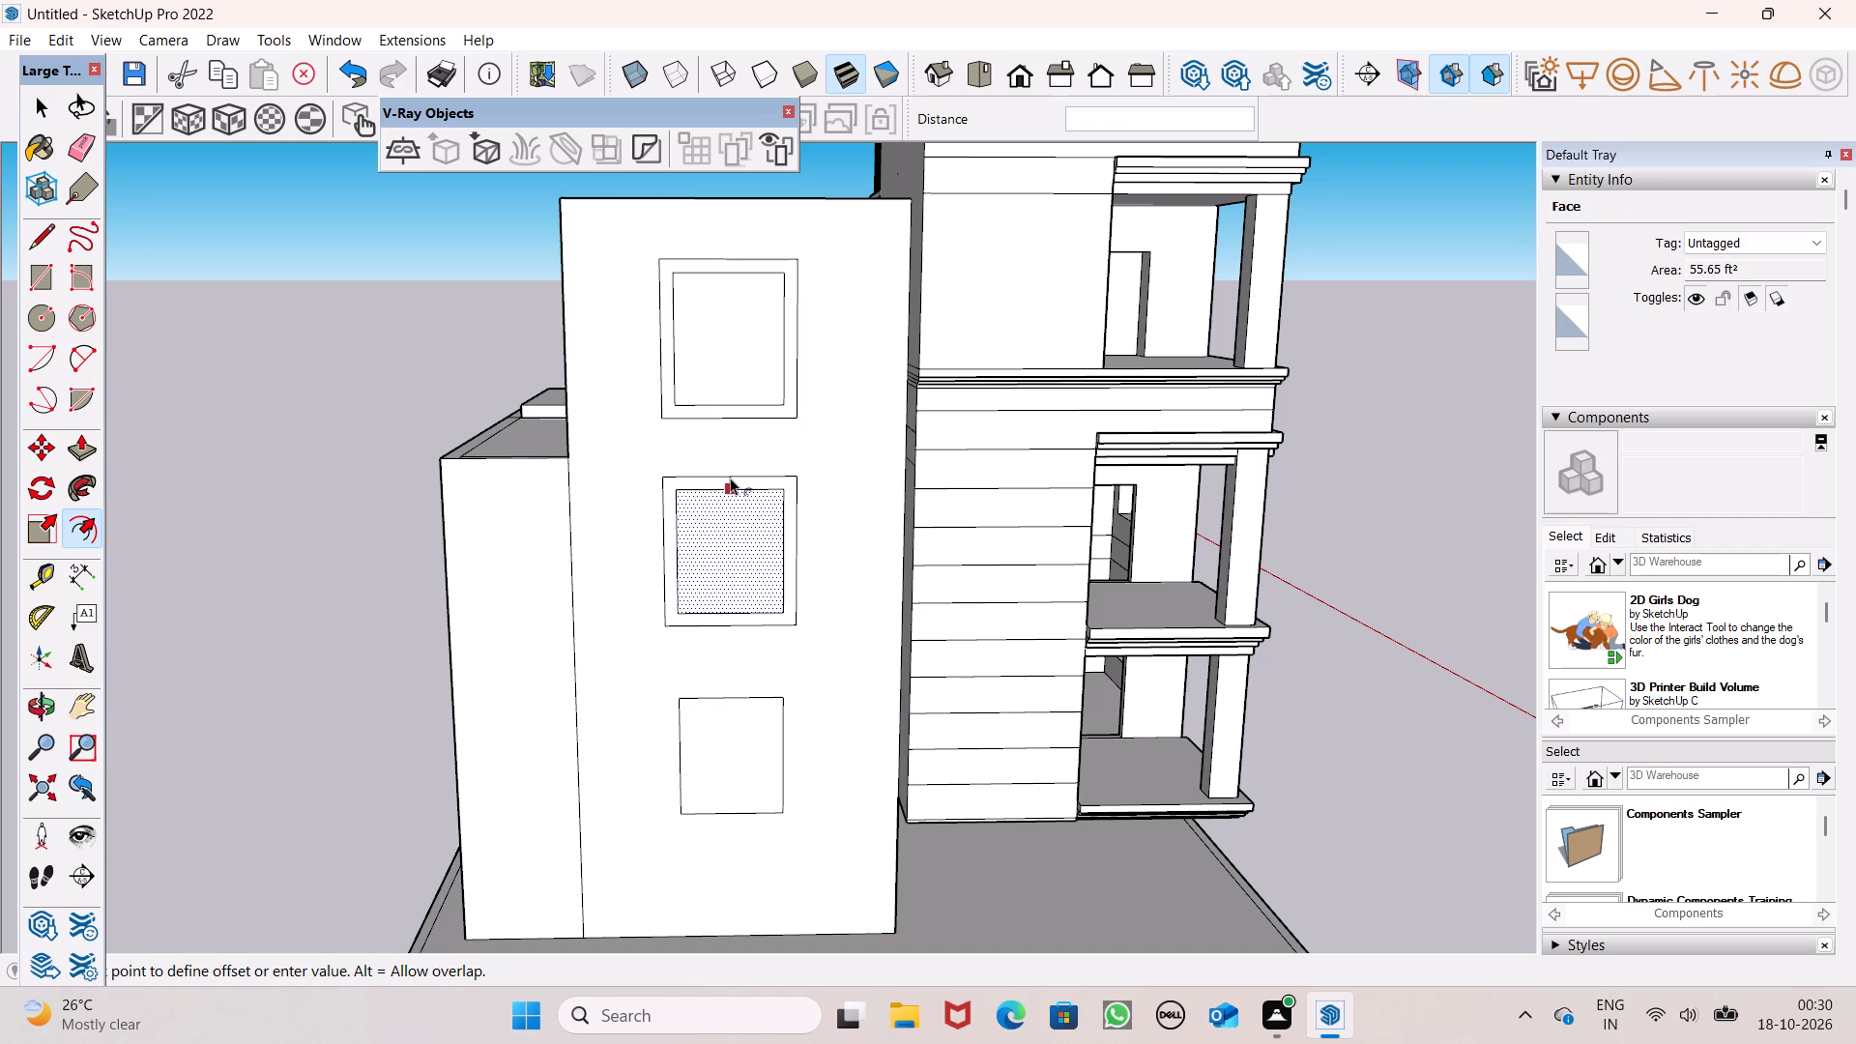
drag(730, 478, 732, 478)
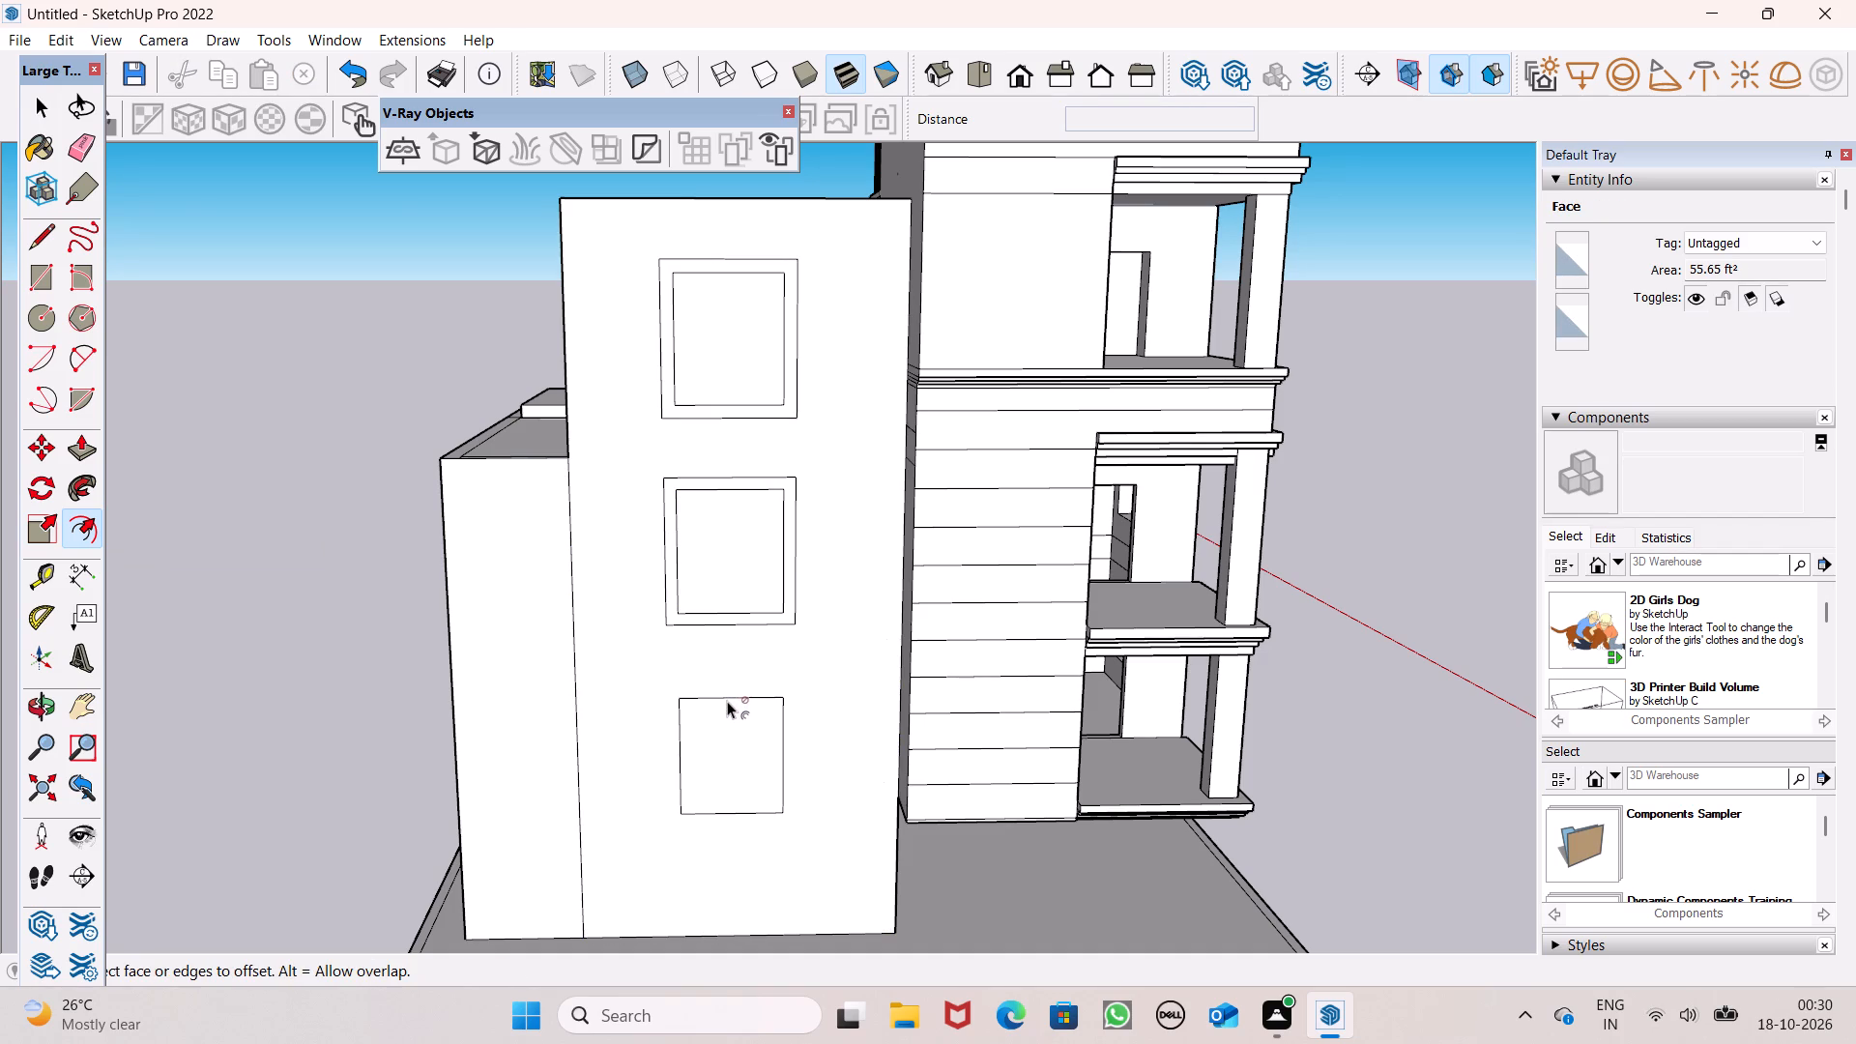
drag(726, 706, 732, 683)
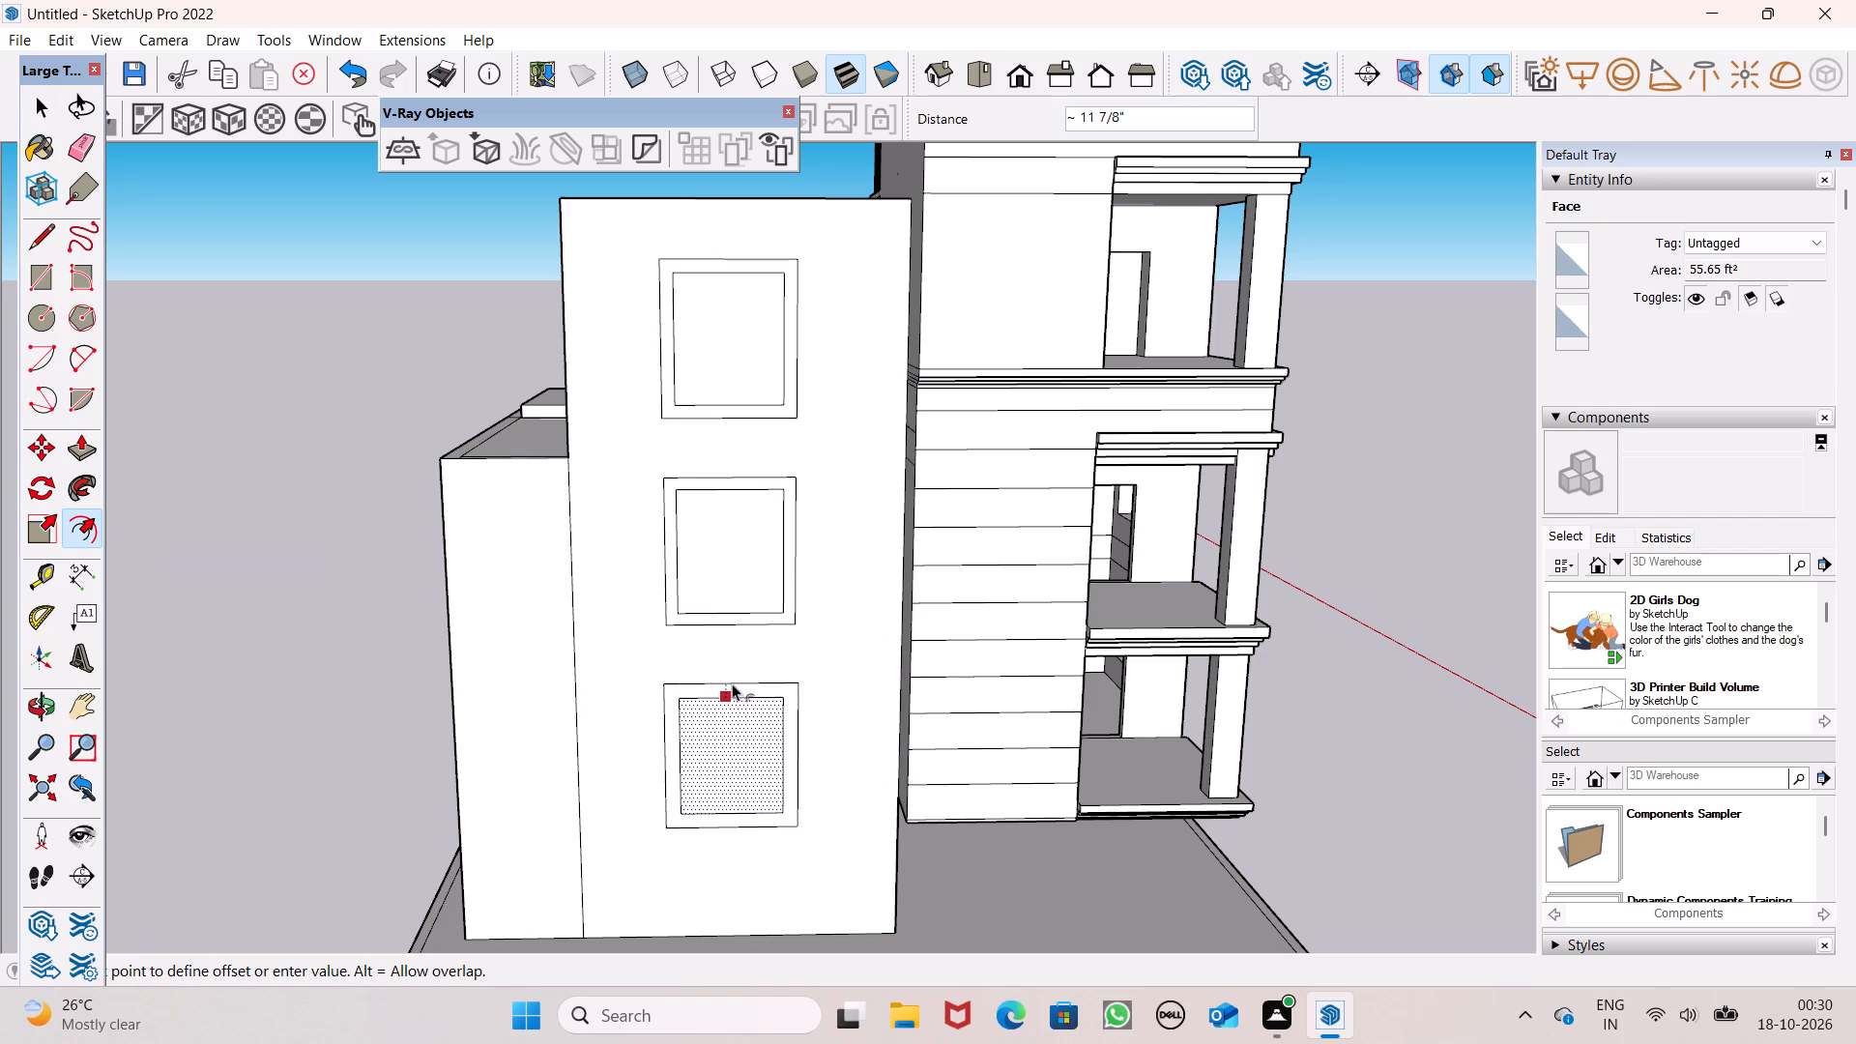
drag(732, 683, 733, 685)
key(space)
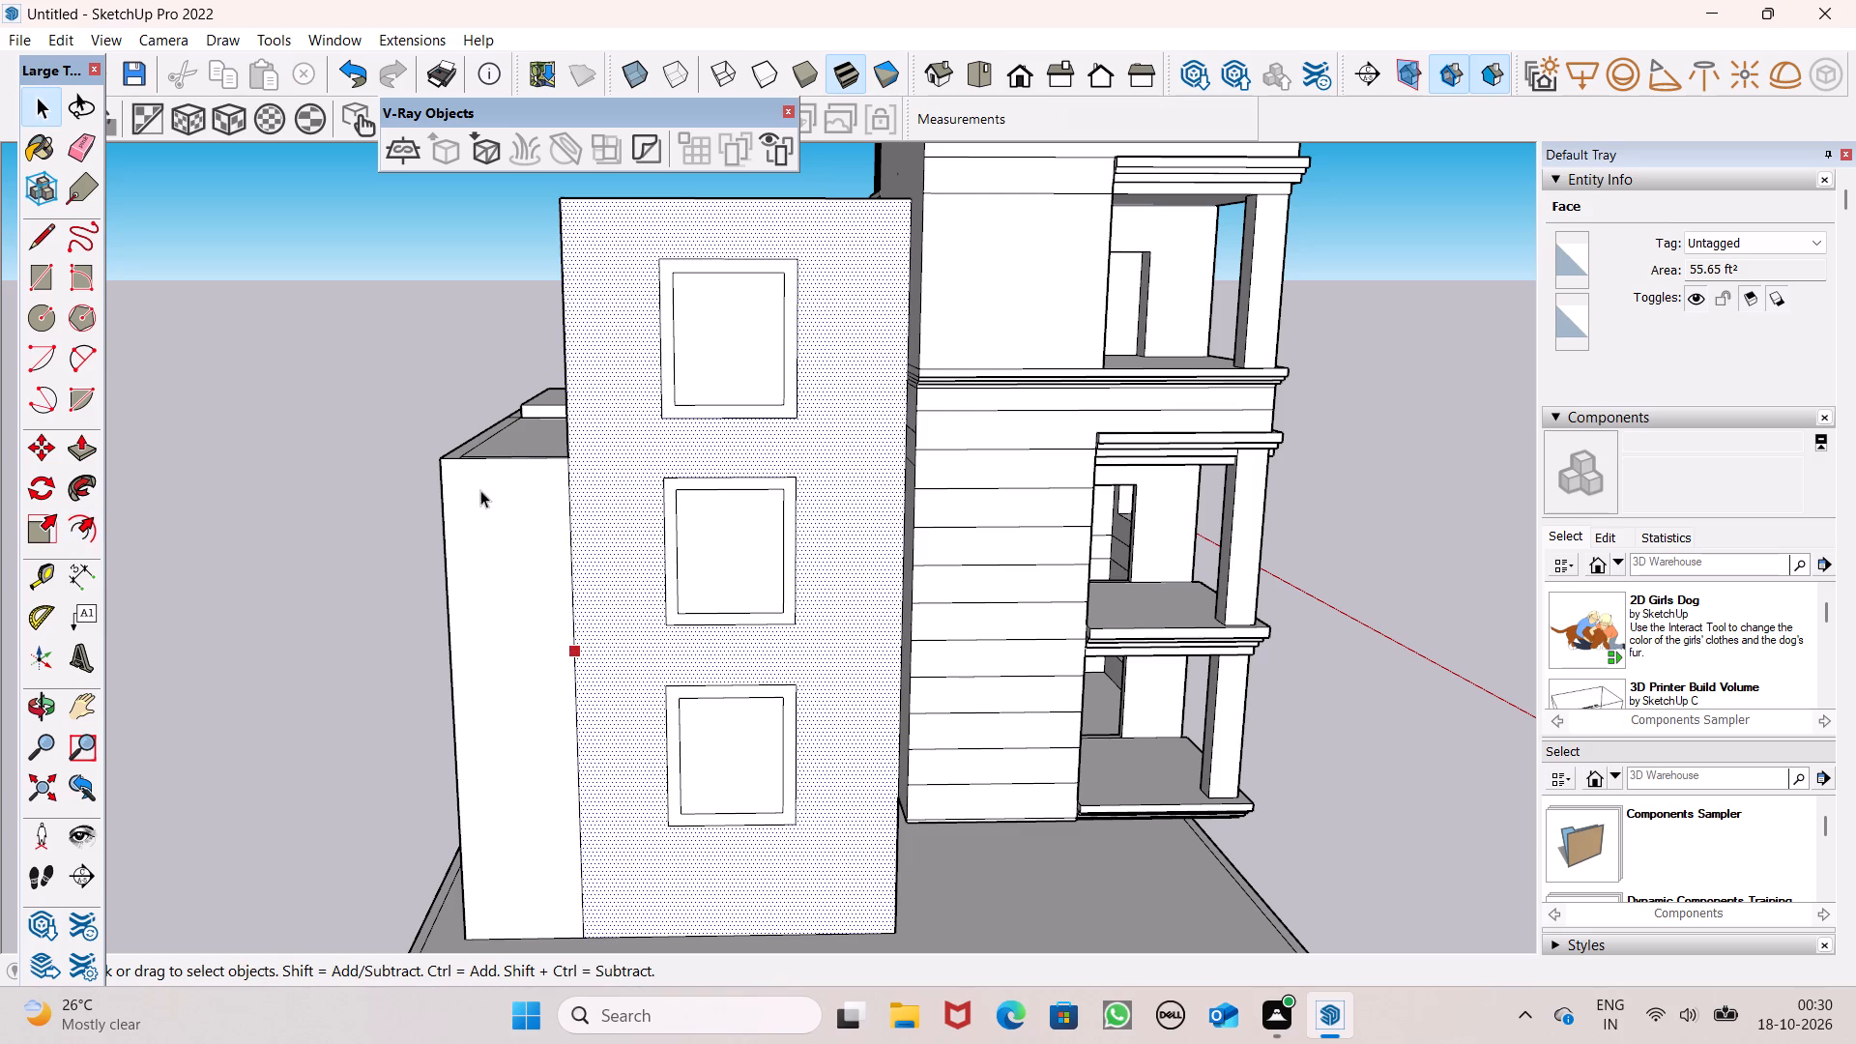
click(429, 447)
key(space)
Pull the top window's frame border out from the rear block's side wall as a raised surround.
scroll(436, 445, down, 1)
middle_drag(494, 463, 507, 527)
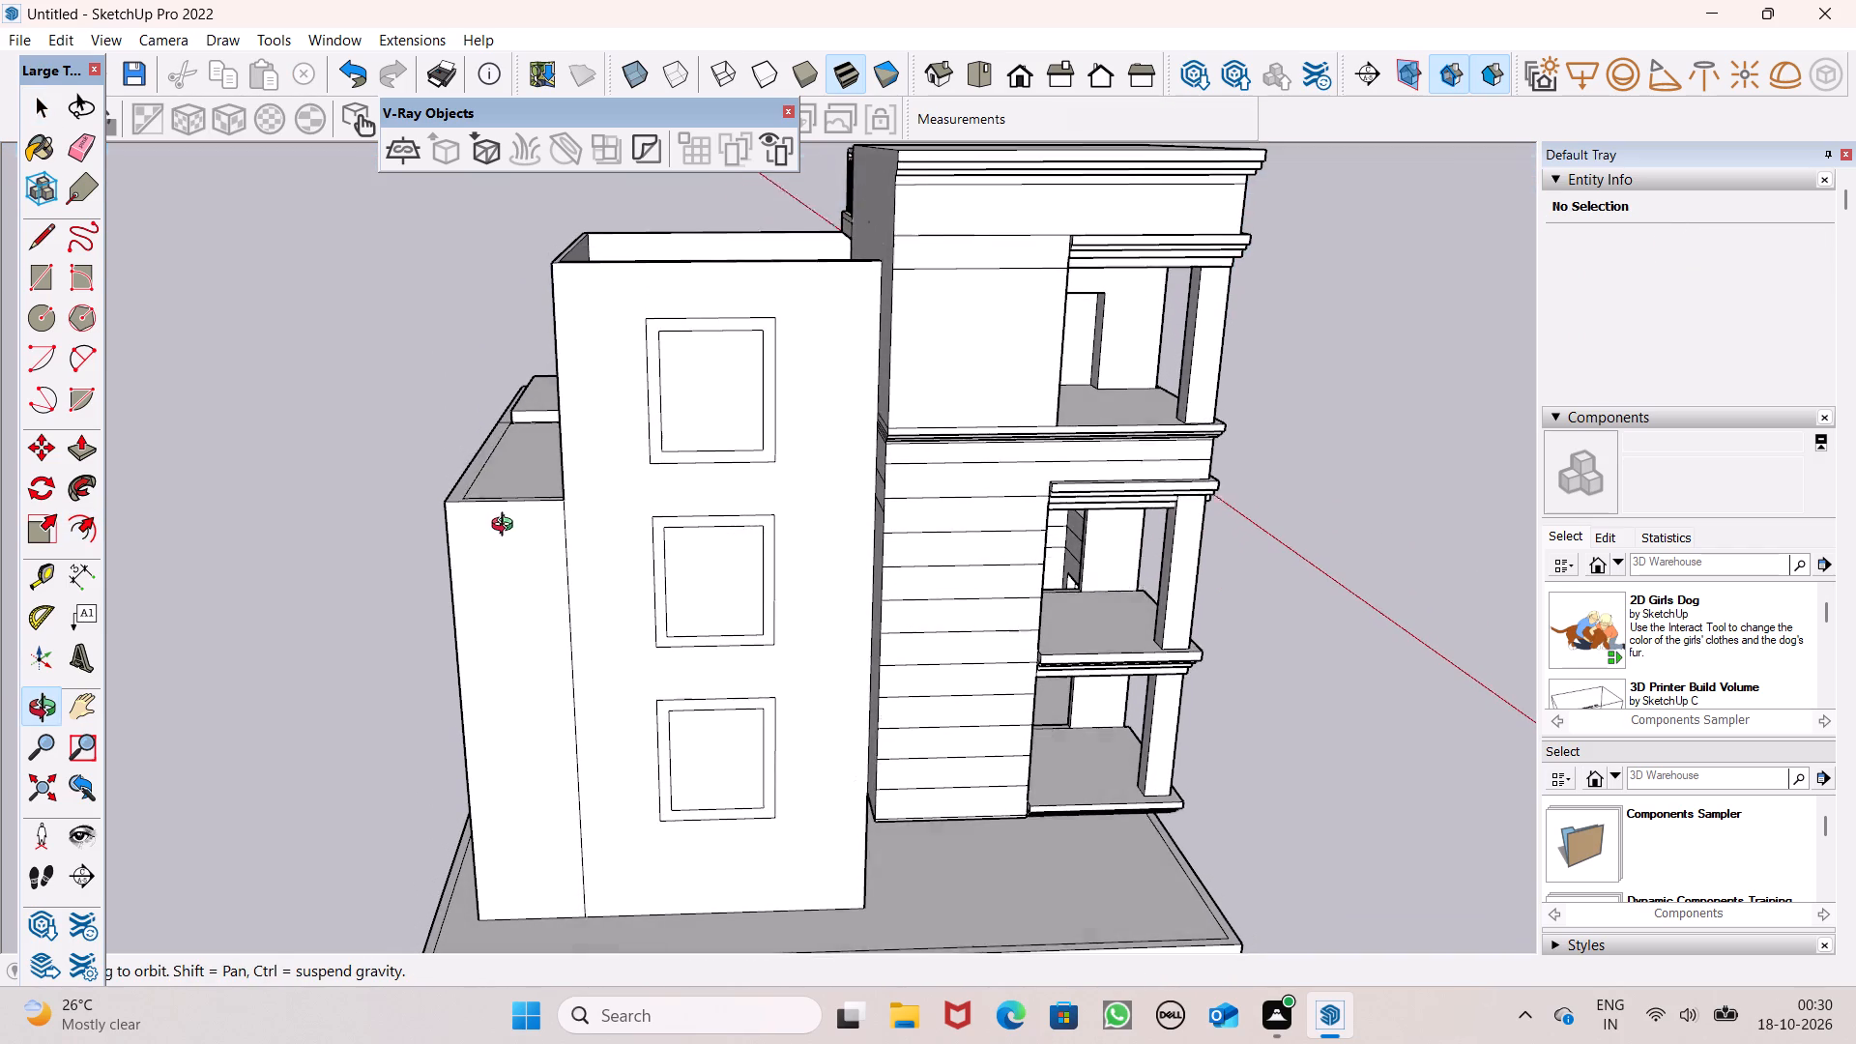
middle_drag(507, 527, 507, 536)
click(96, 450)
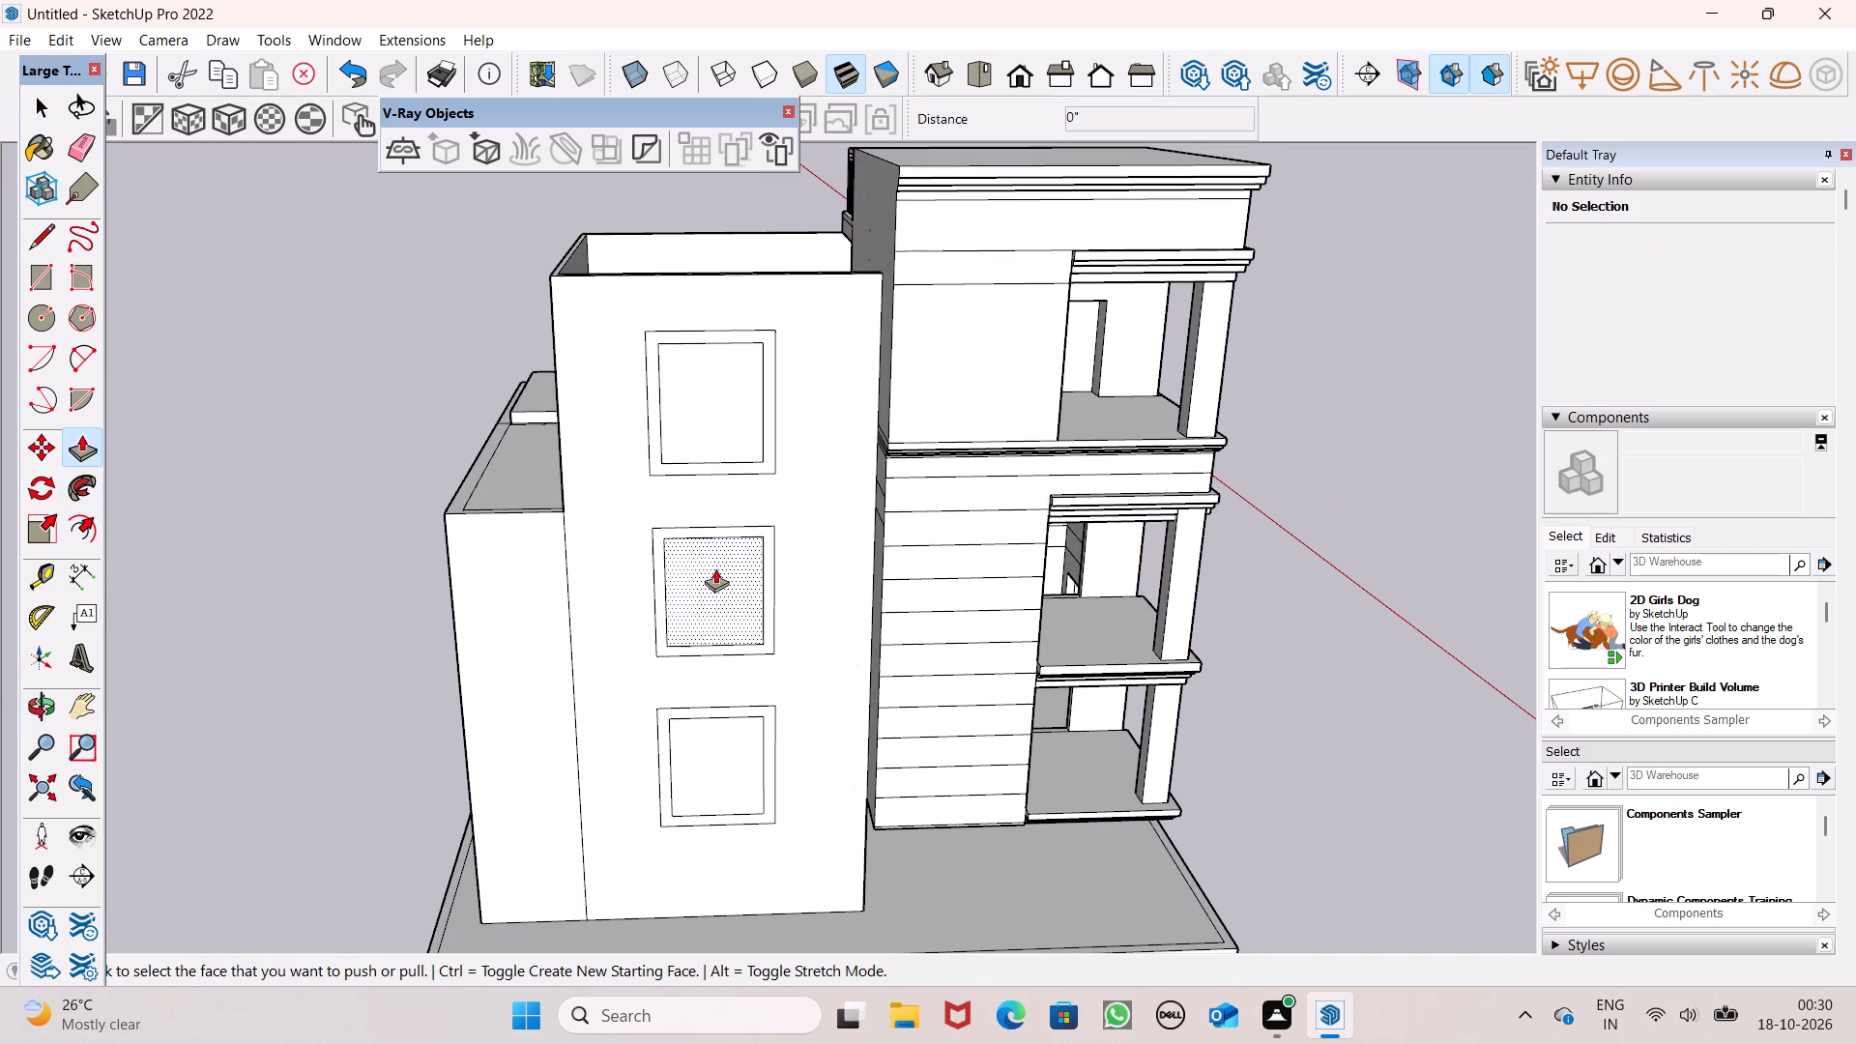
middle_drag(665, 493, 688, 549)
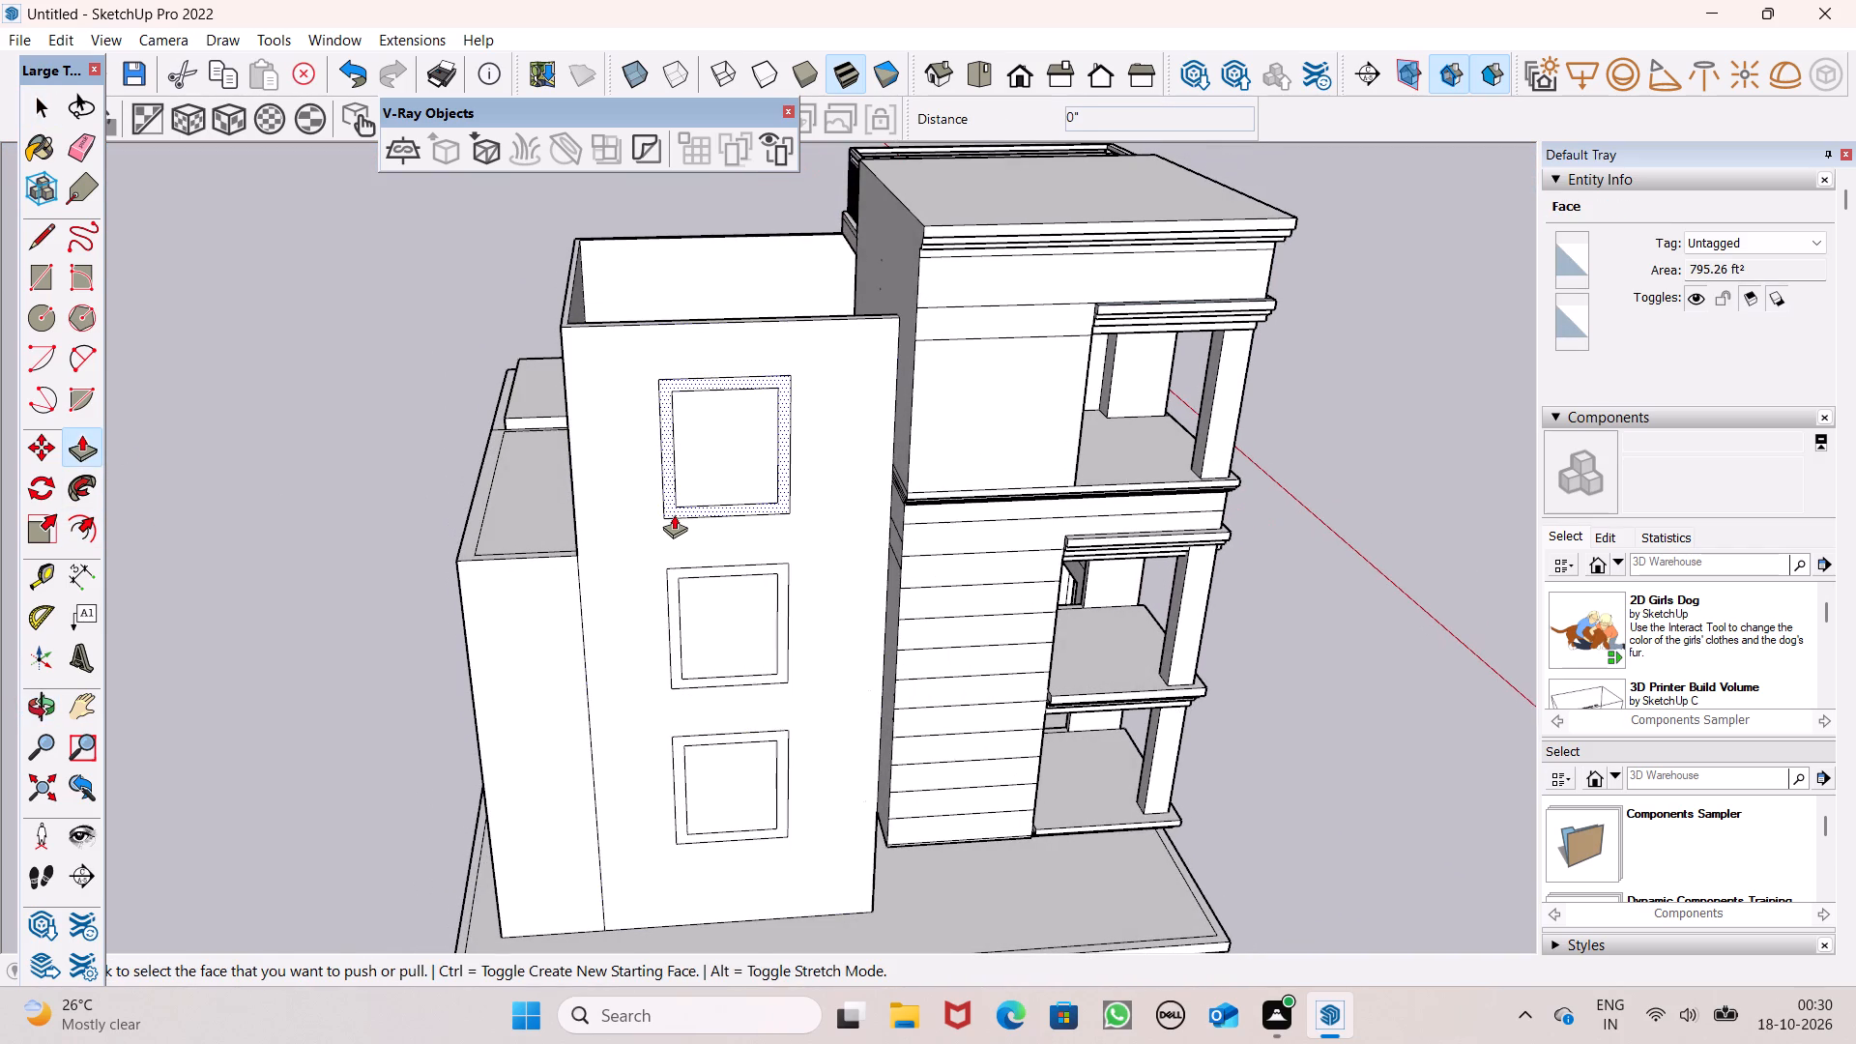
drag(672, 514, 678, 523)
click(678, 523)
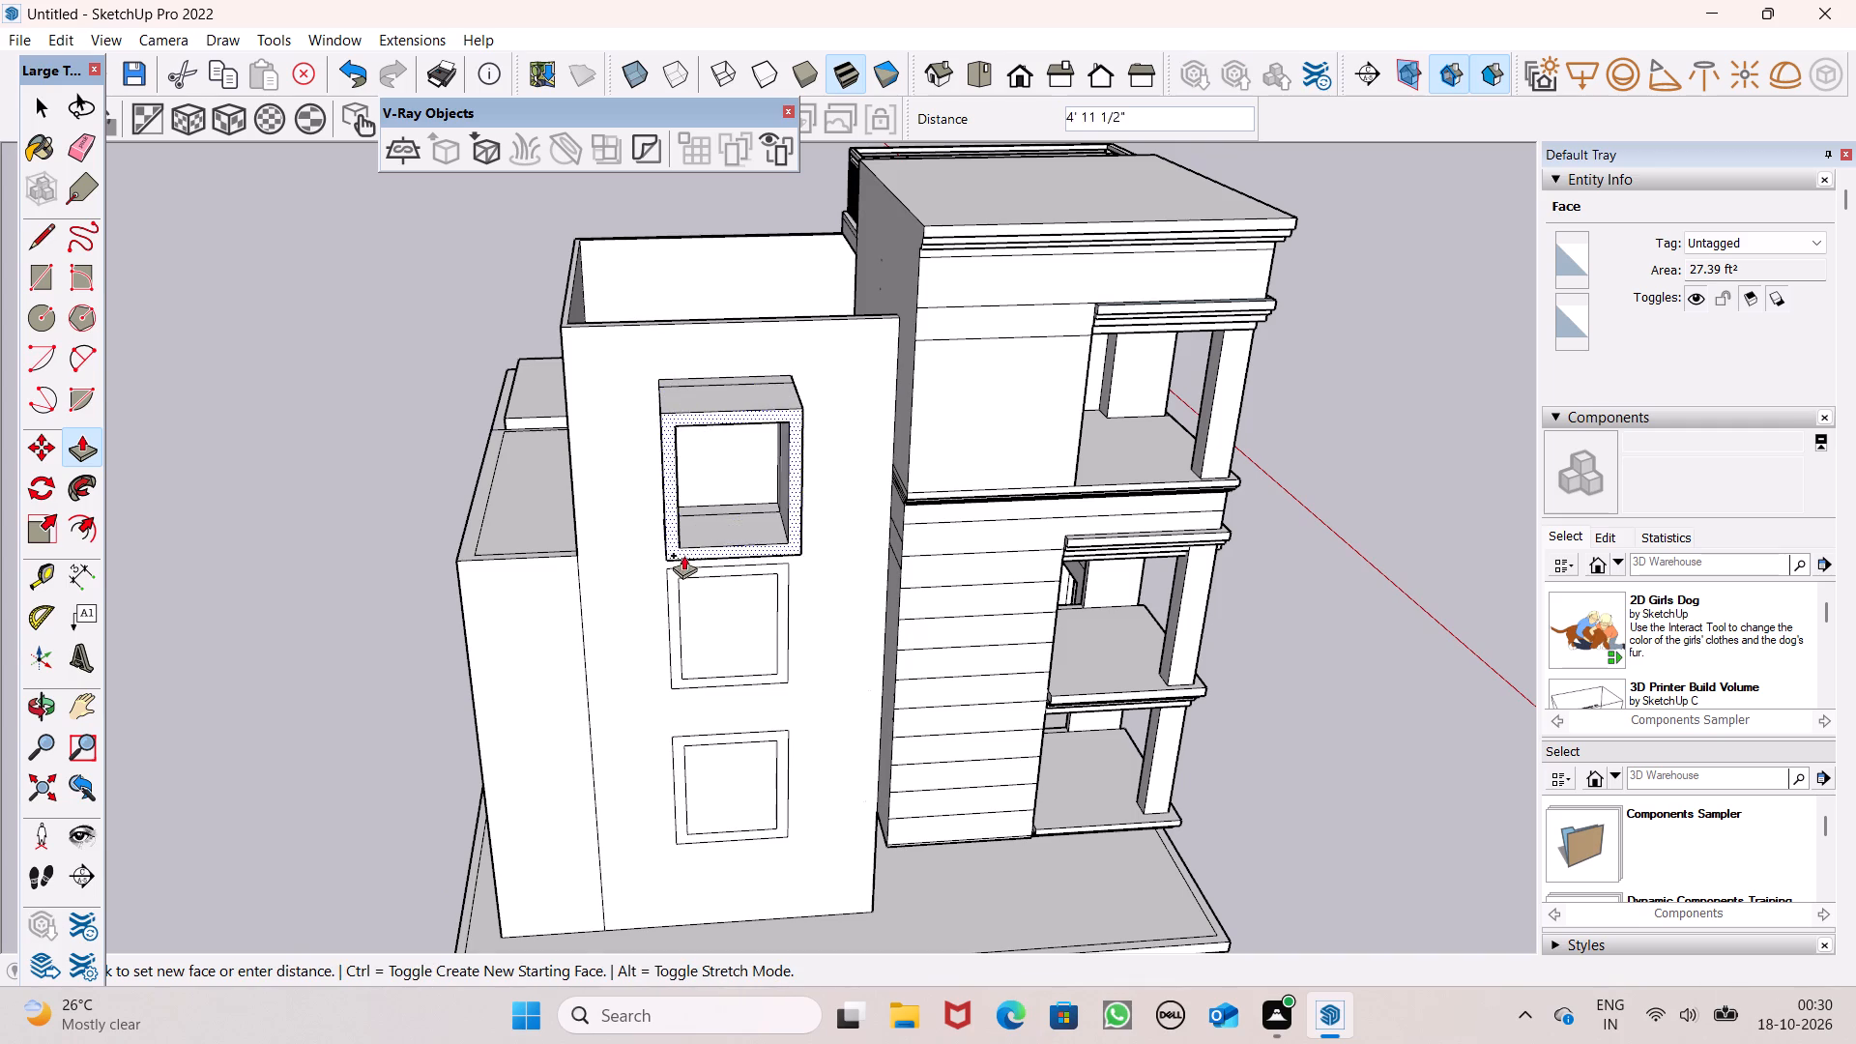
key(space)
Pull the middle and bottom window frame borders out from the wall to match the top one, the bottom one about 1' 5 1/2".
scroll(680, 564, up, 1)
middle_drag(681, 570, 716, 642)
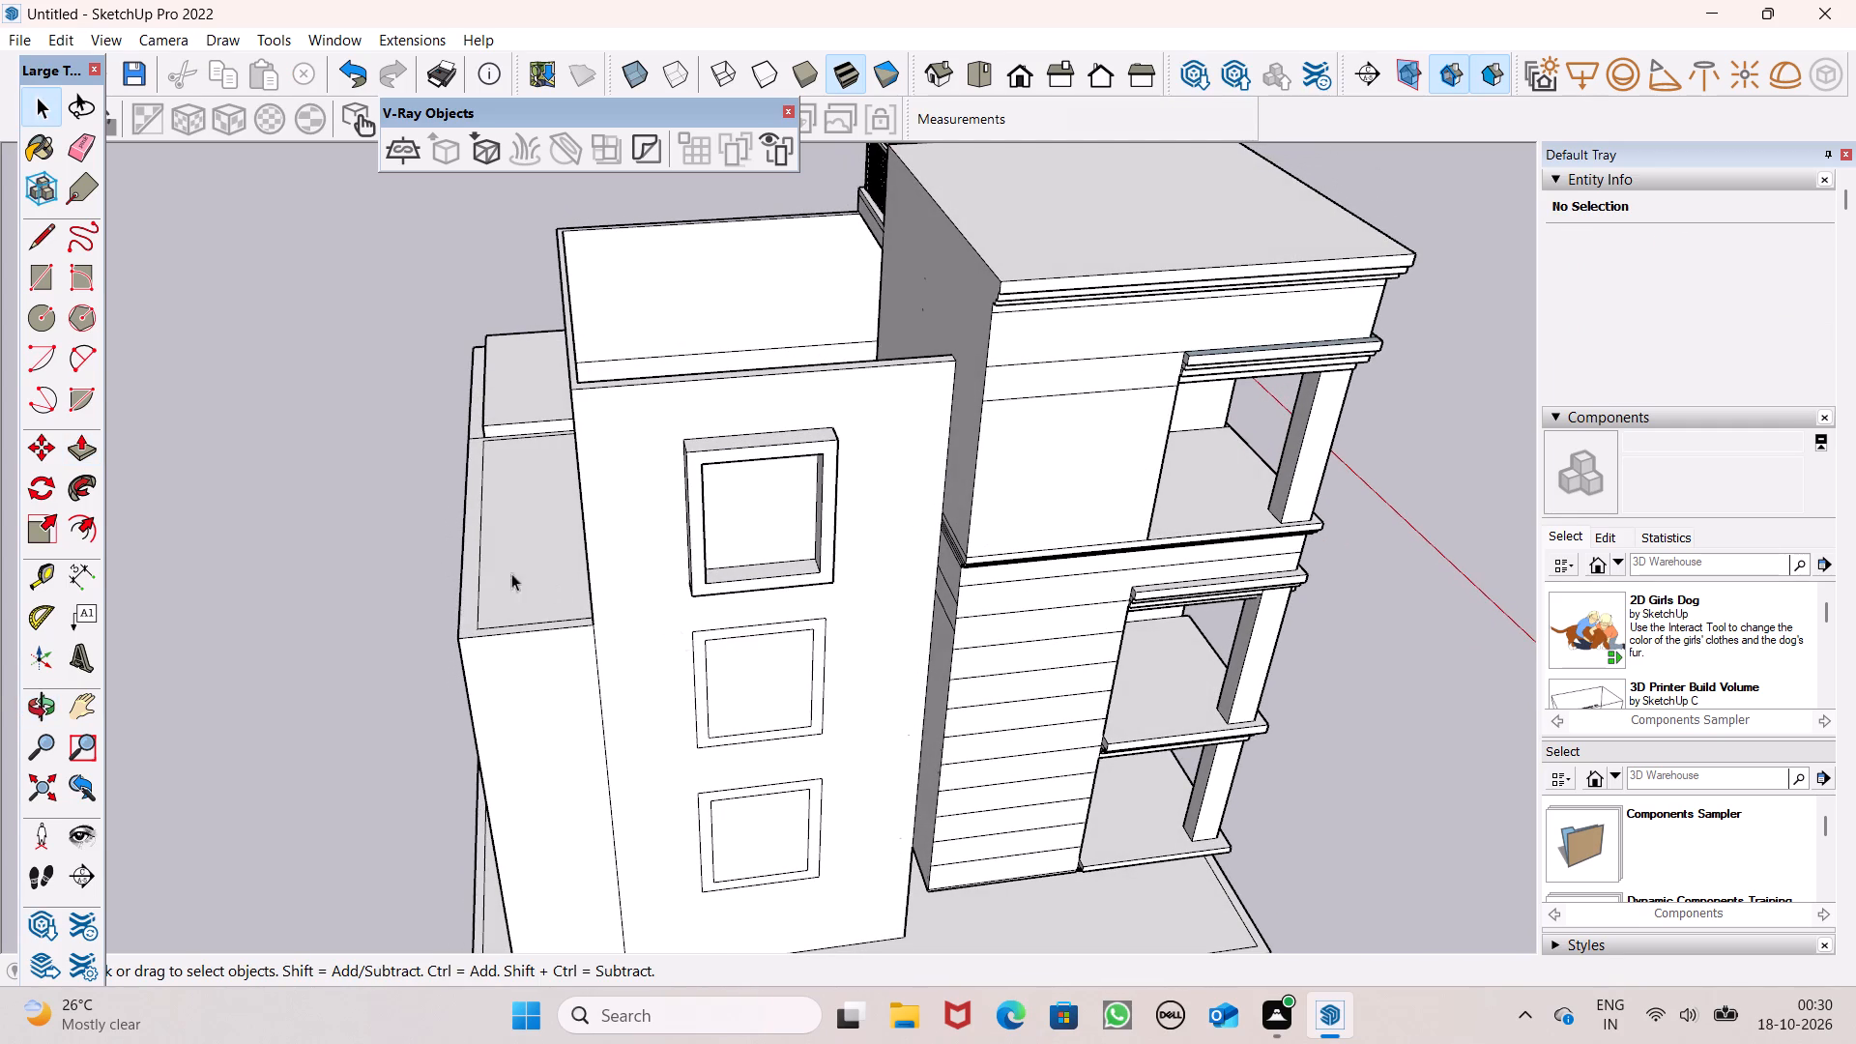
click(104, 460)
click(73, 455)
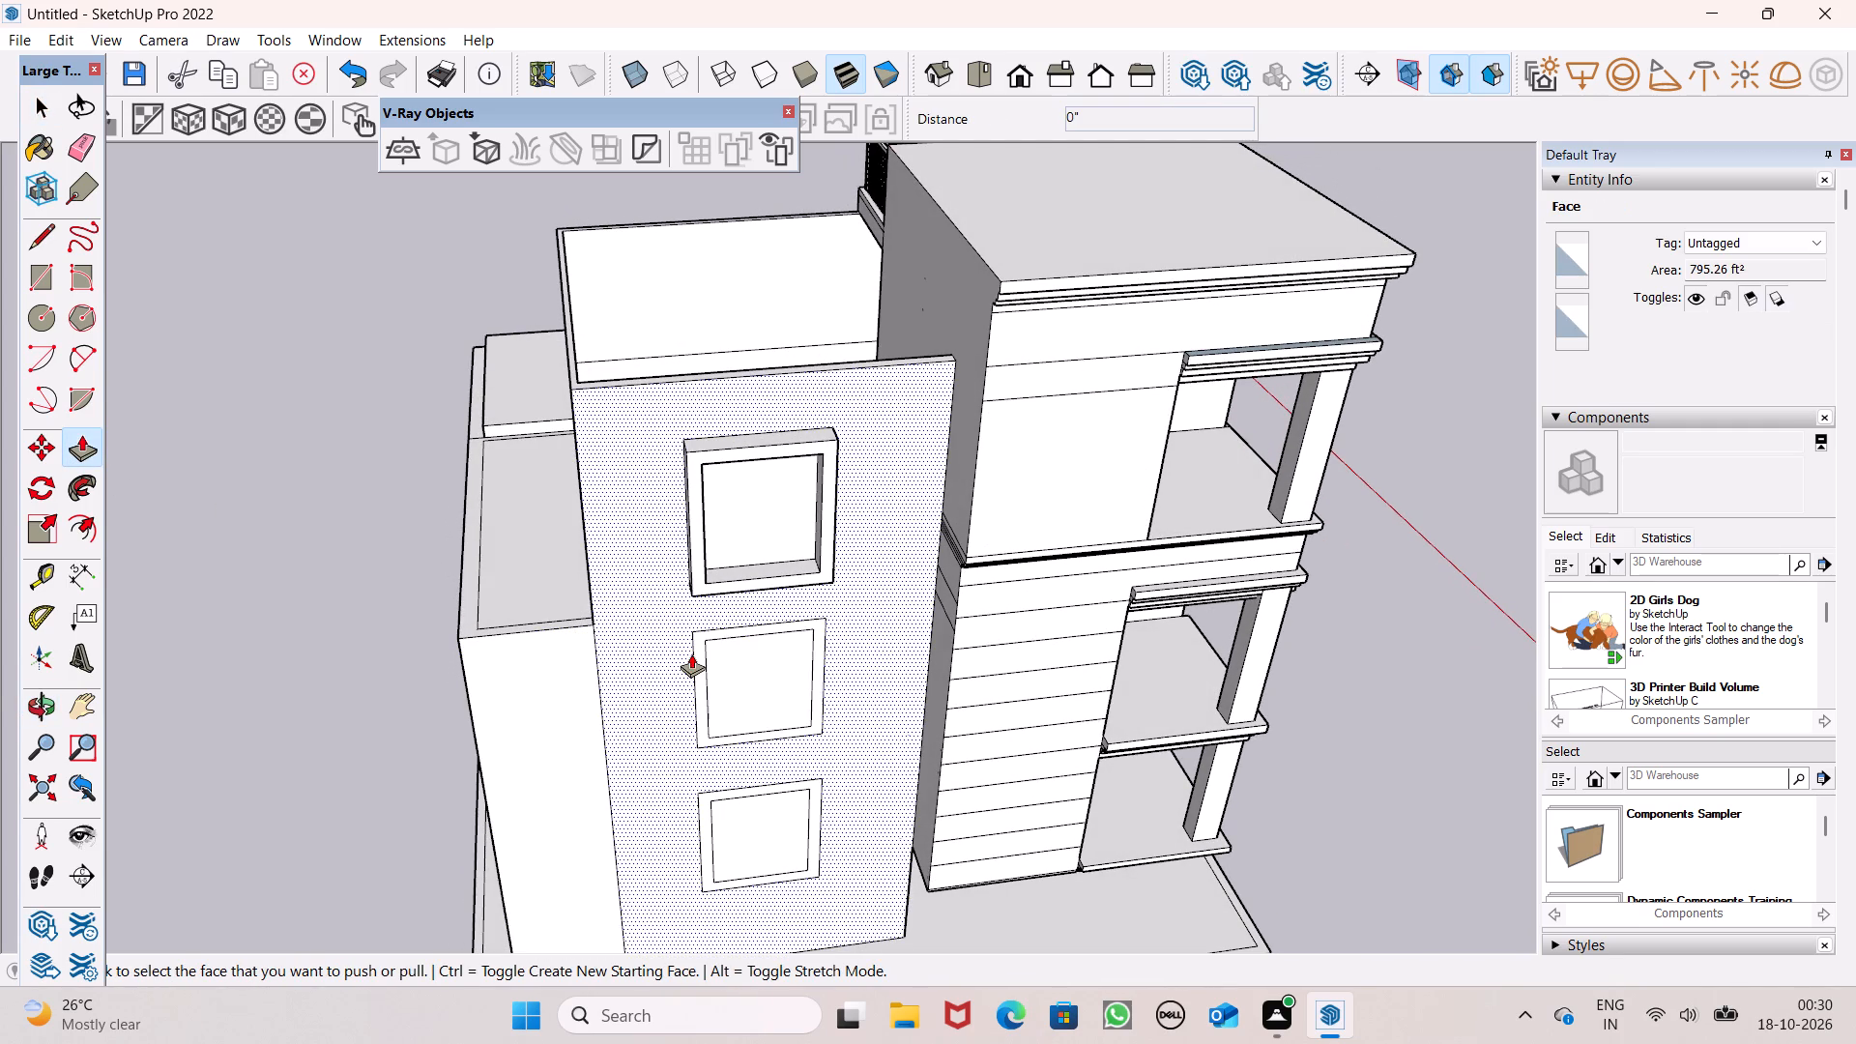
drag(698, 648, 706, 578)
drag(709, 796, 722, 801)
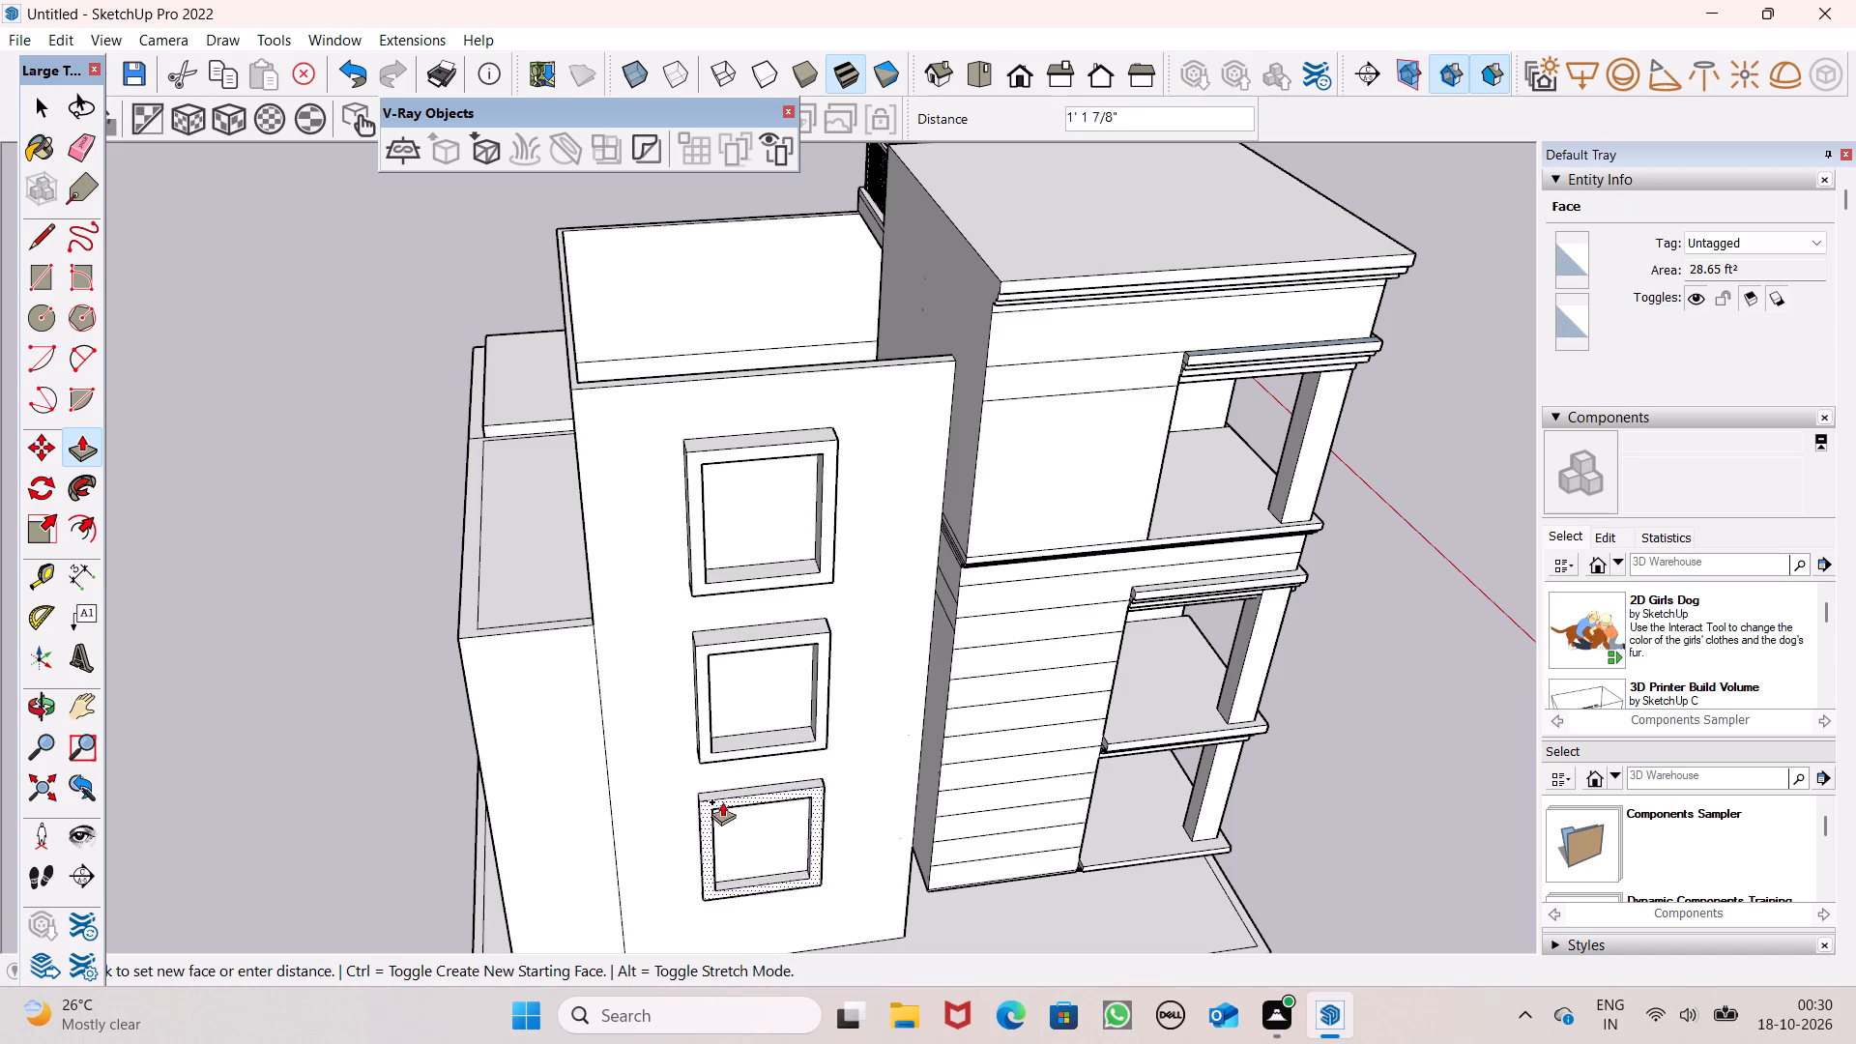
drag(722, 801, 749, 755)
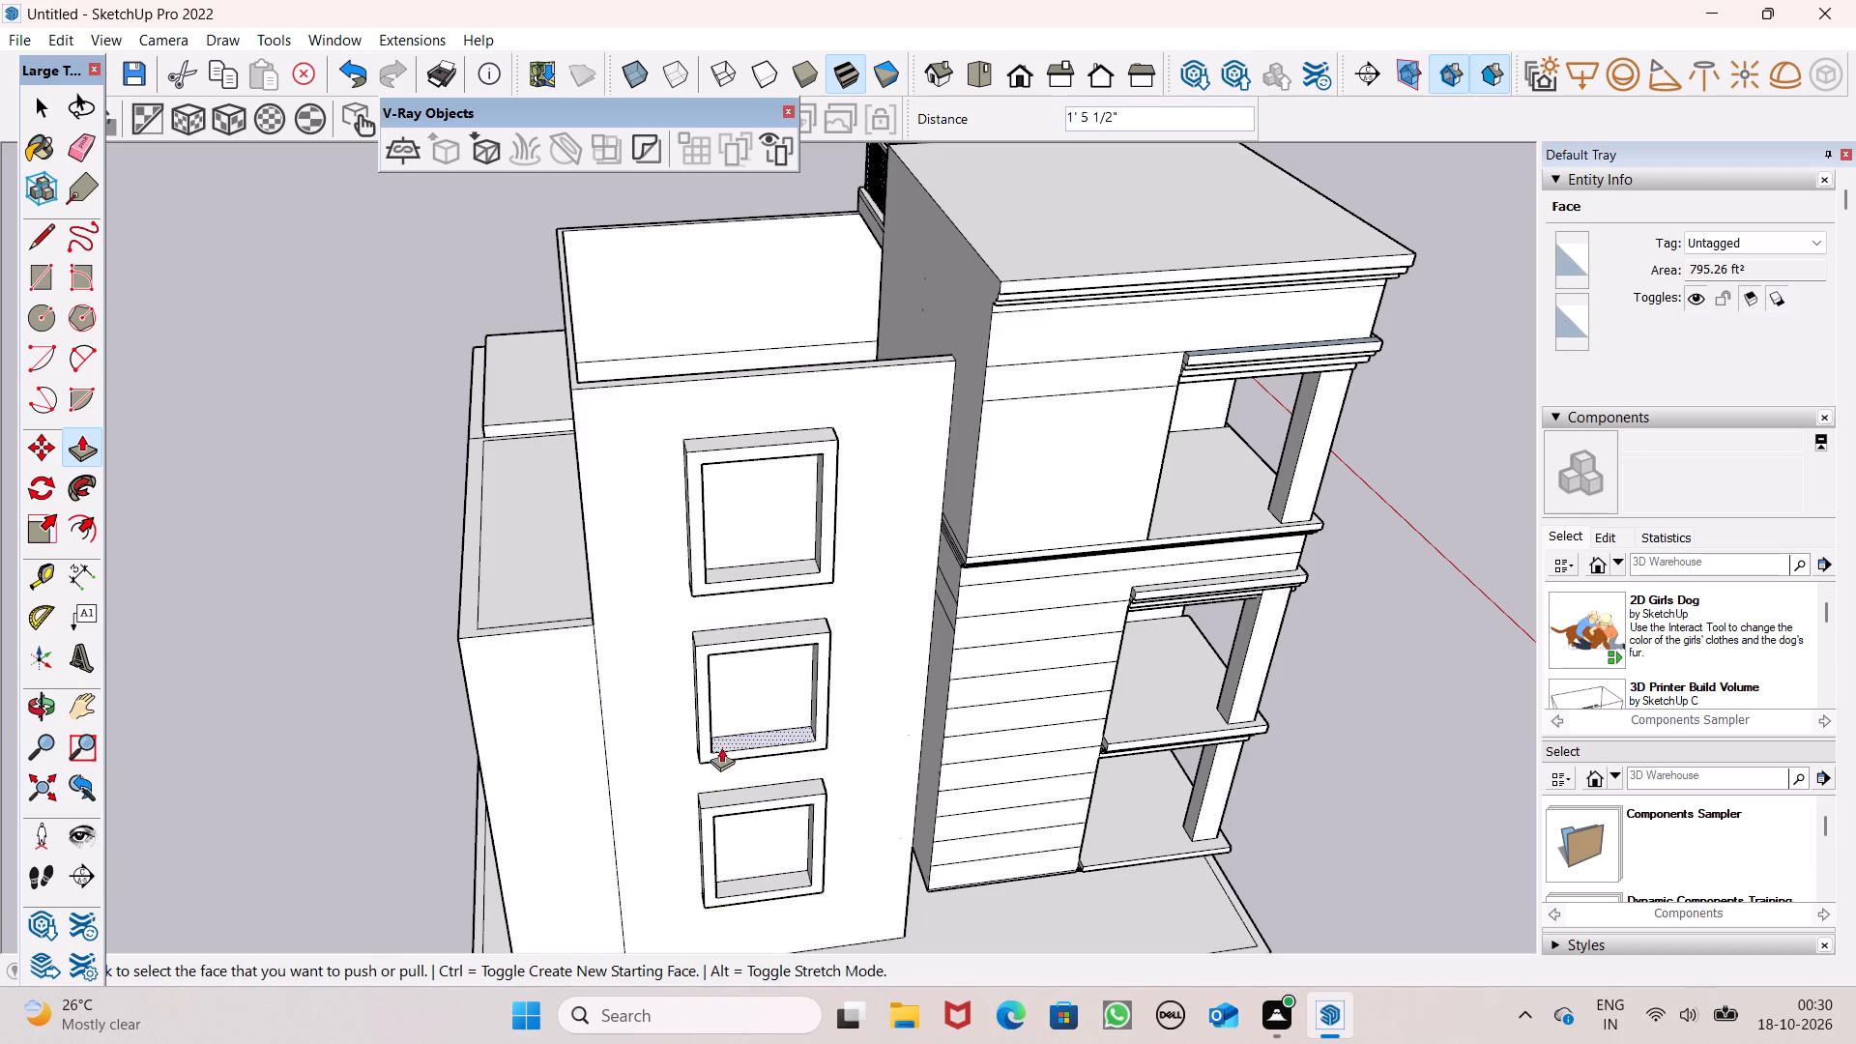
Push the inner panes of the middle and top windows 9" into the wall.
middle_drag(721, 747, 668, 691)
drag(708, 686, 740, 665)
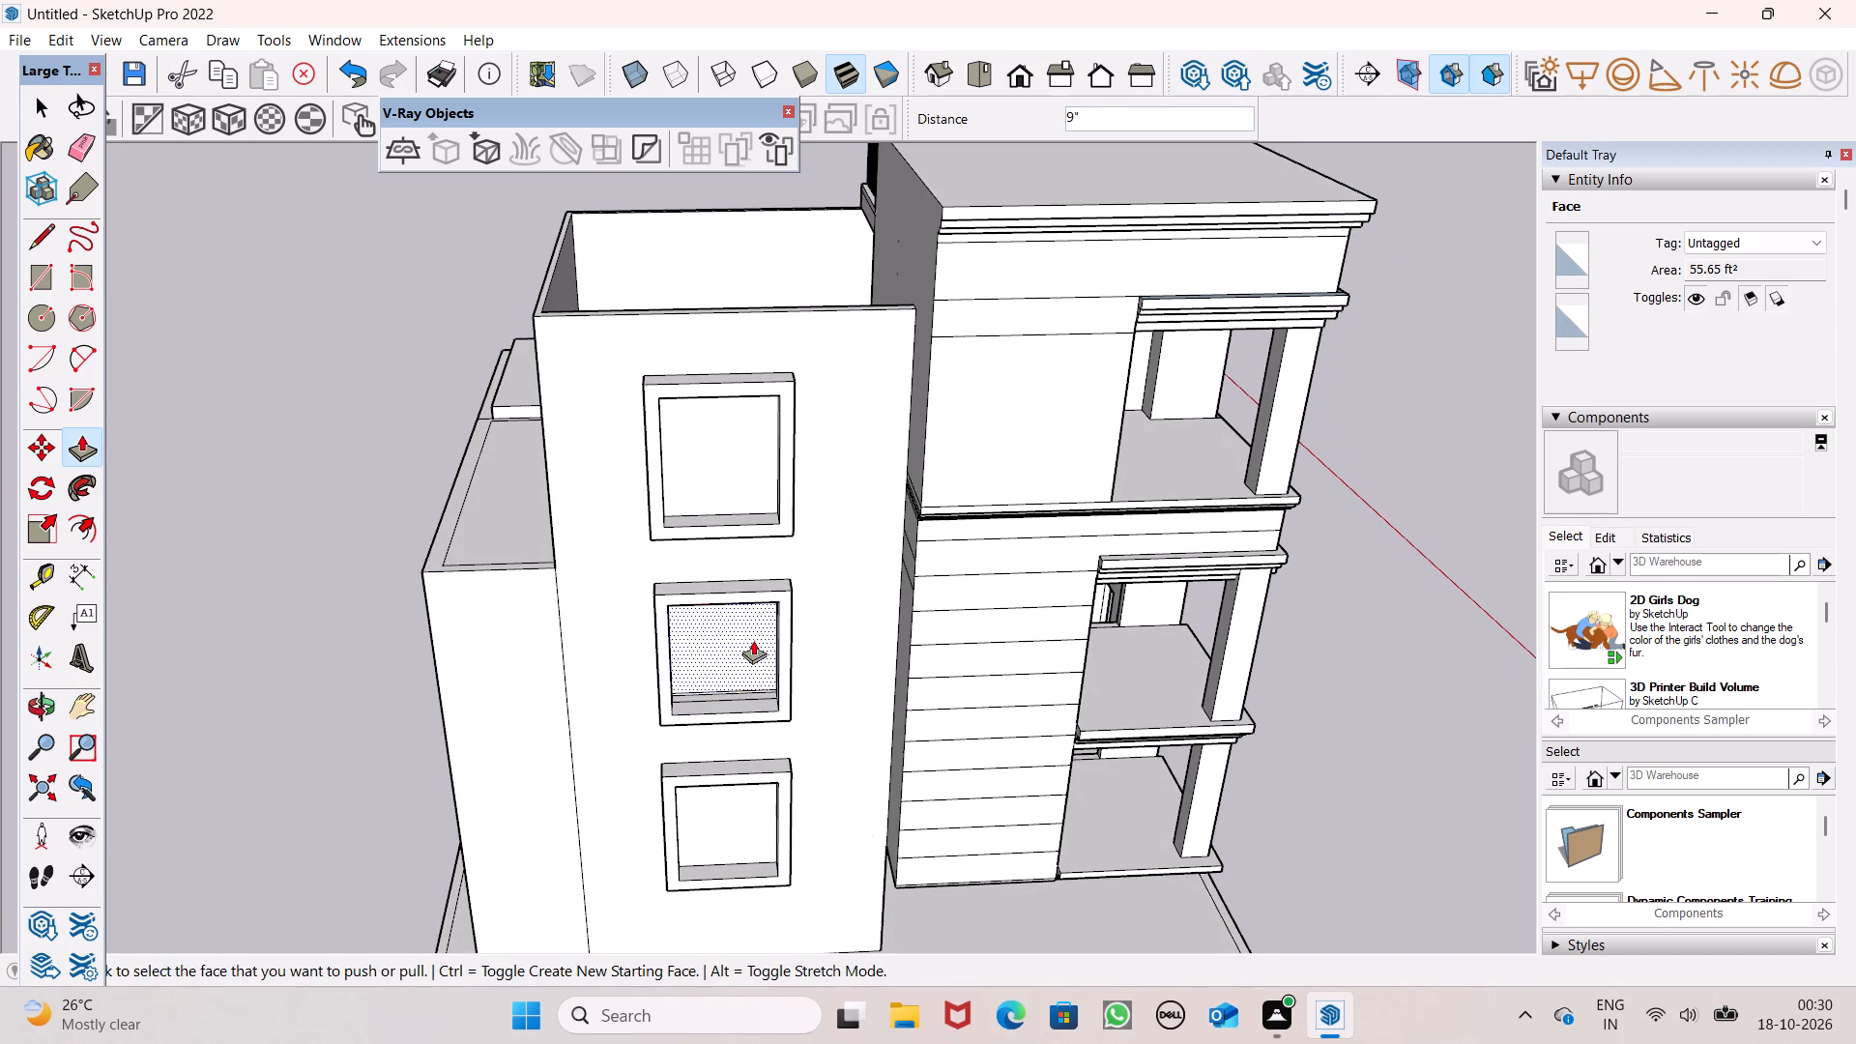
drag(687, 495, 707, 474)
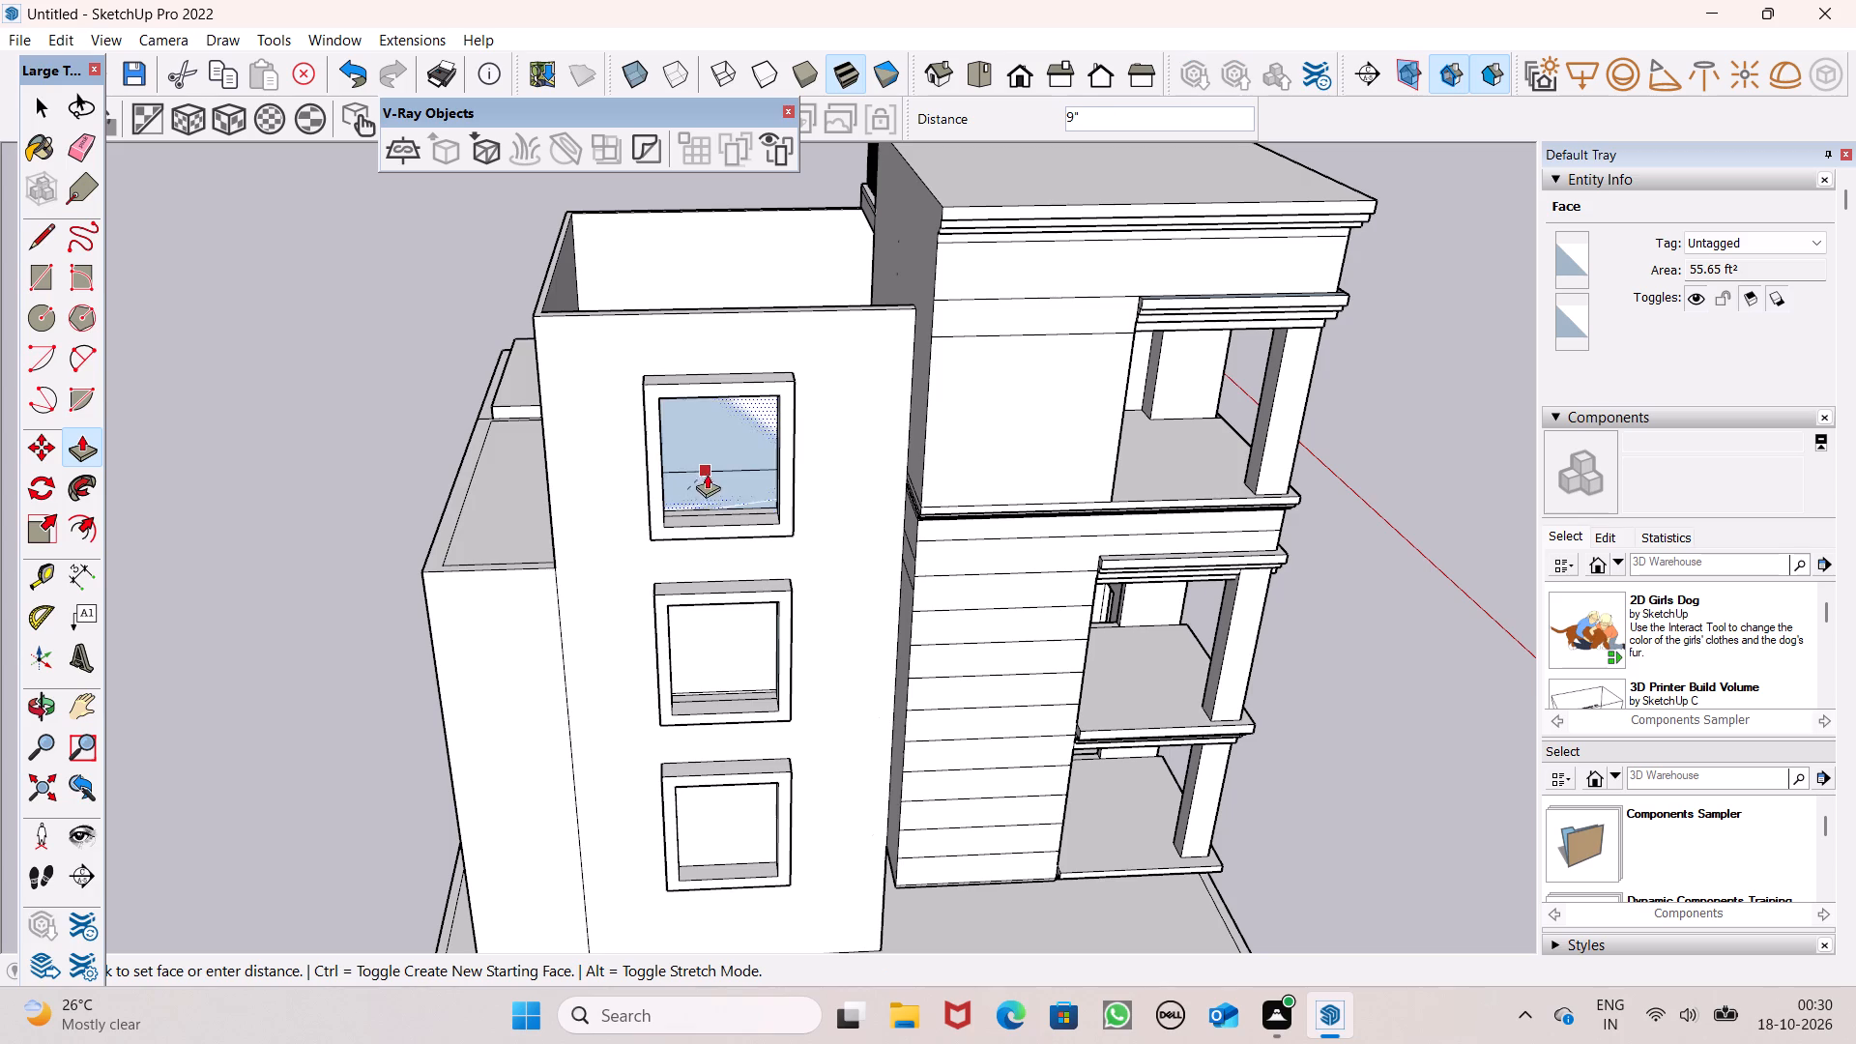
drag(707, 474, 725, 464)
Examine the framed windows on the rear block's side wall, looking closely at the recess and sill inside a frame.
scroll(702, 471, down, 2)
middle_drag(730, 655, 699, 431)
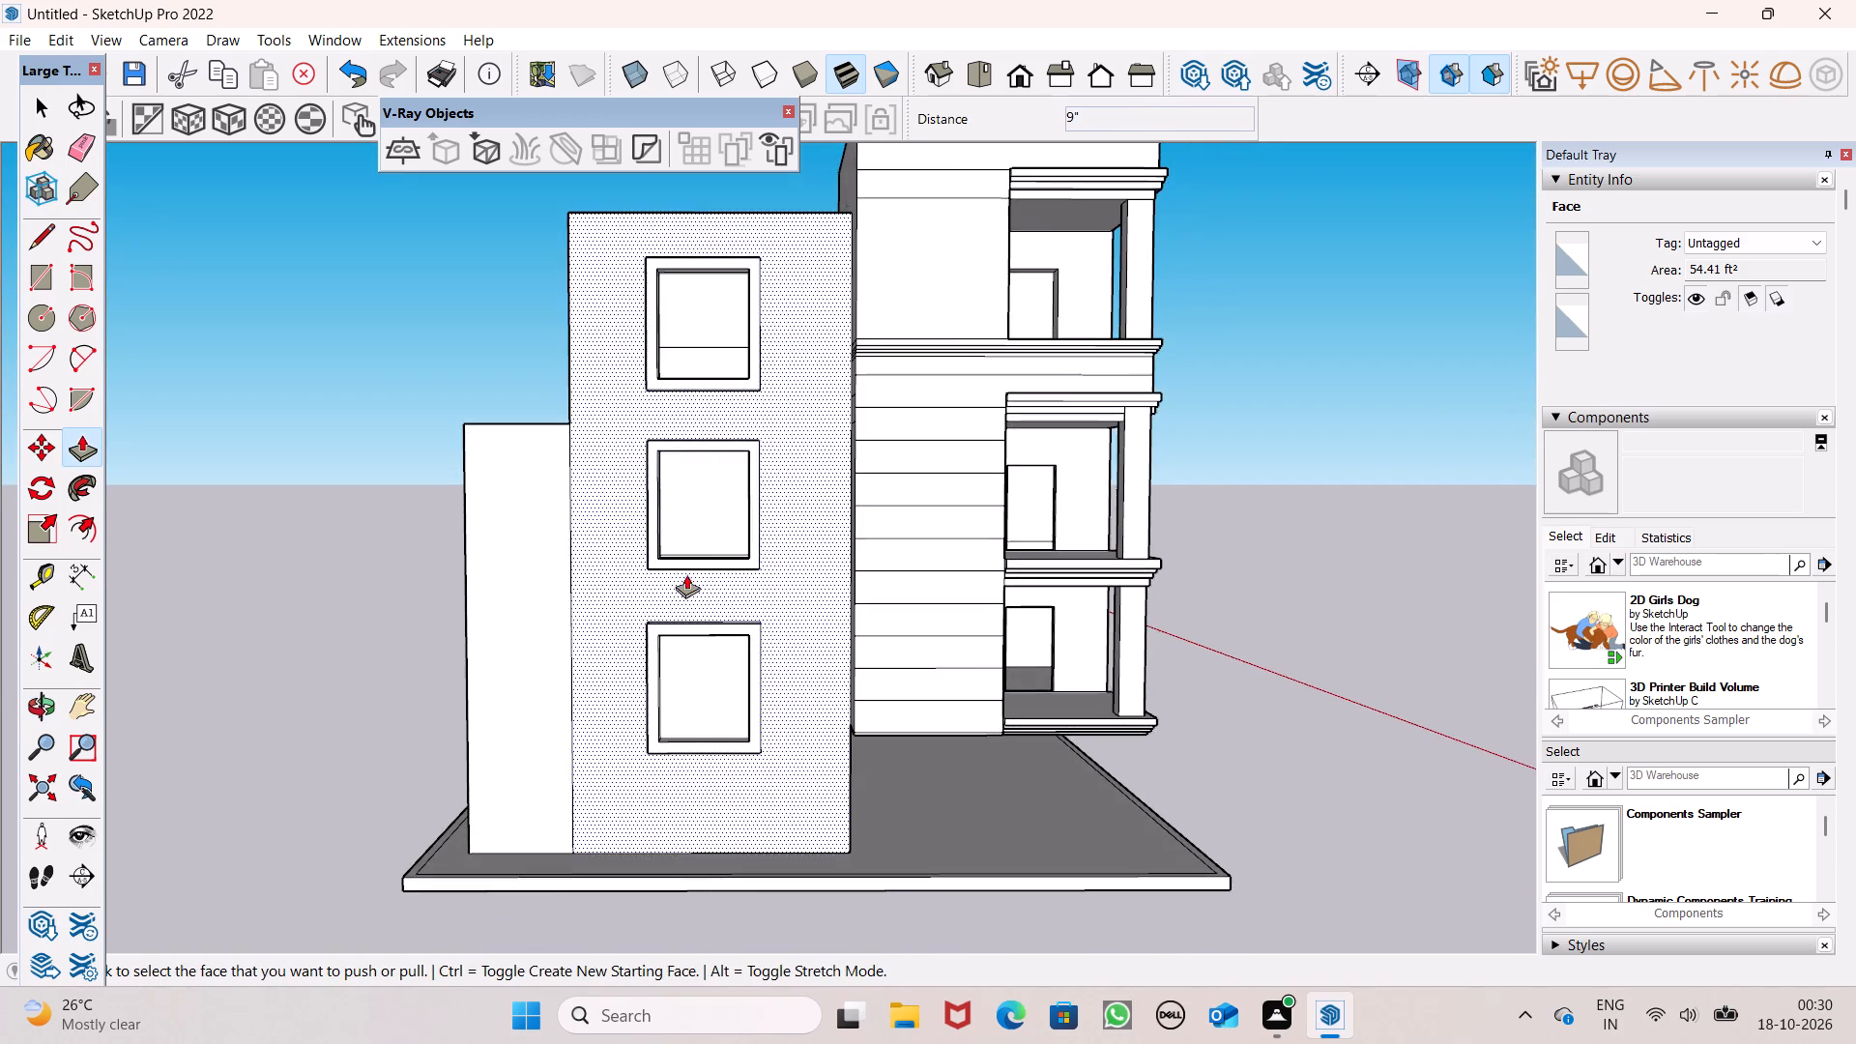
scroll(683, 579, up, 7)
middle_drag(721, 685, 536, 810)
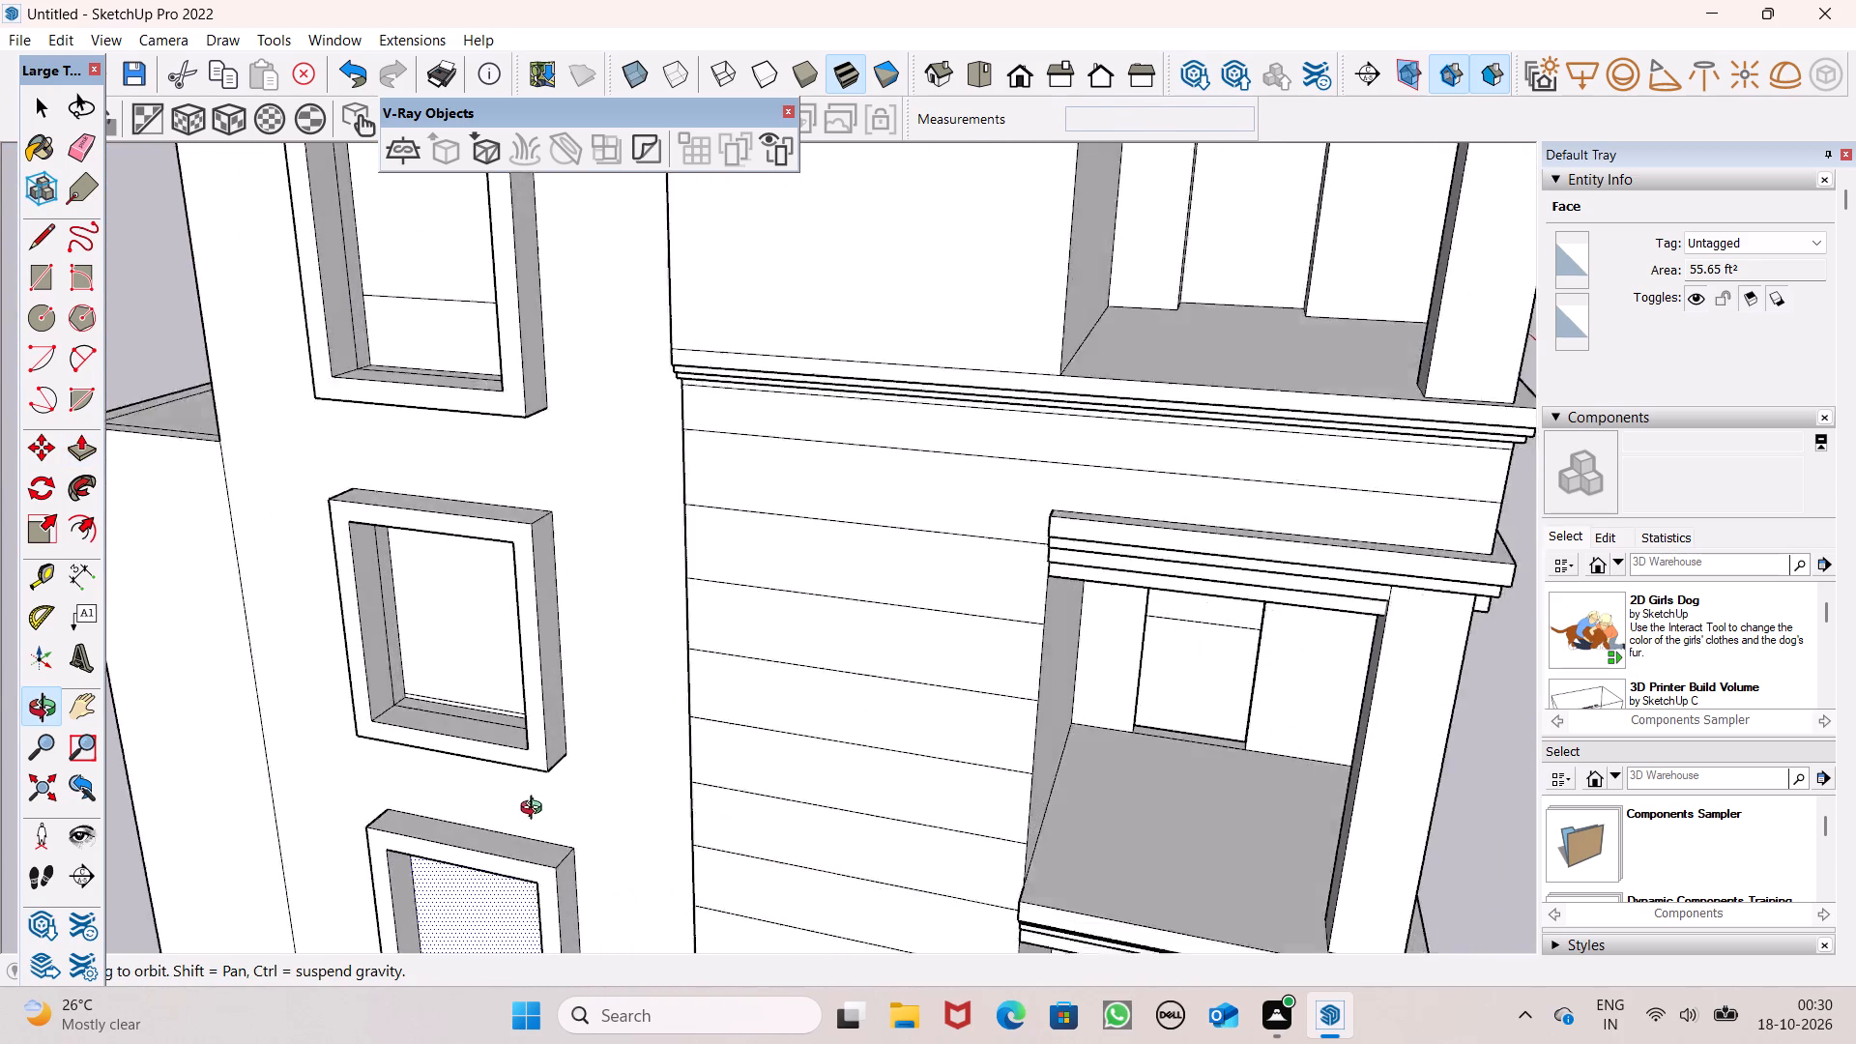
middle_drag(536, 810, 533, 788)
scroll(533, 788, up, 1)
scroll(446, 611, up, 15)
scroll(551, 624, up, 5)
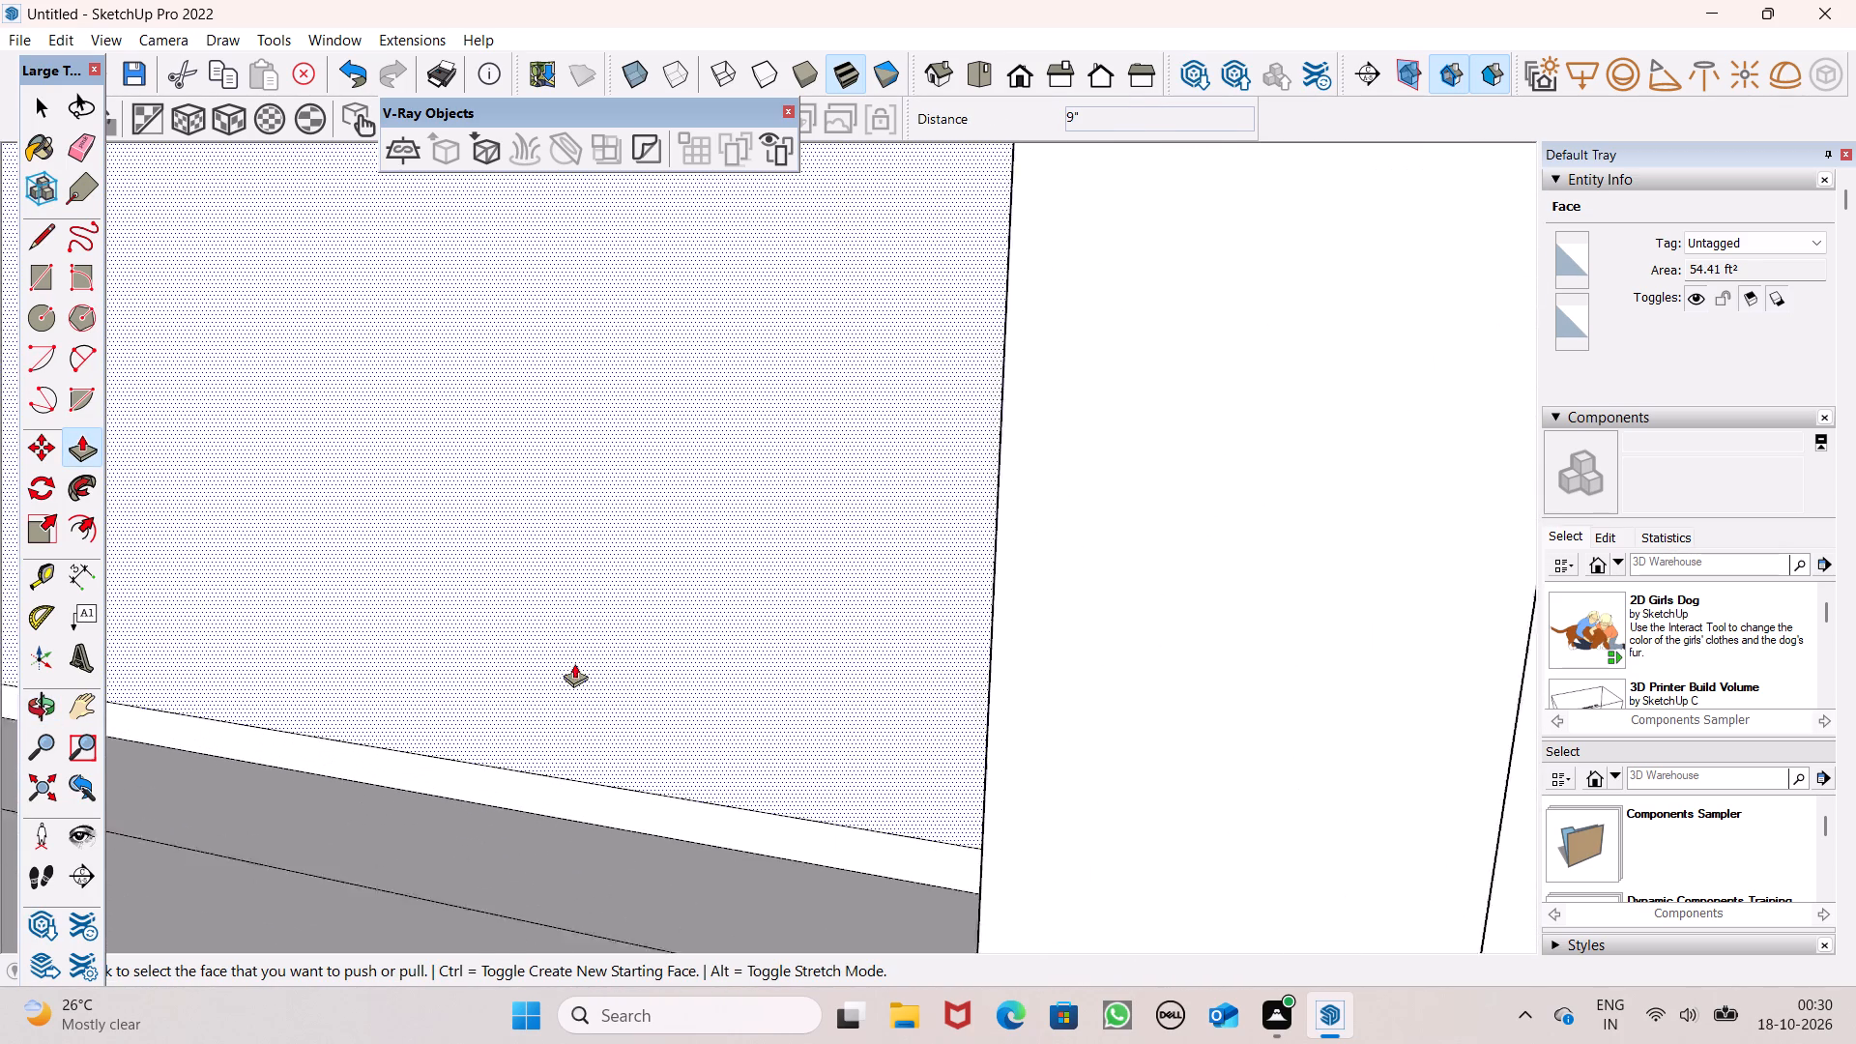
scroll(574, 663, up, 6)
scroll(835, 702, down, 5)
middle_drag(855, 735, 942, 869)
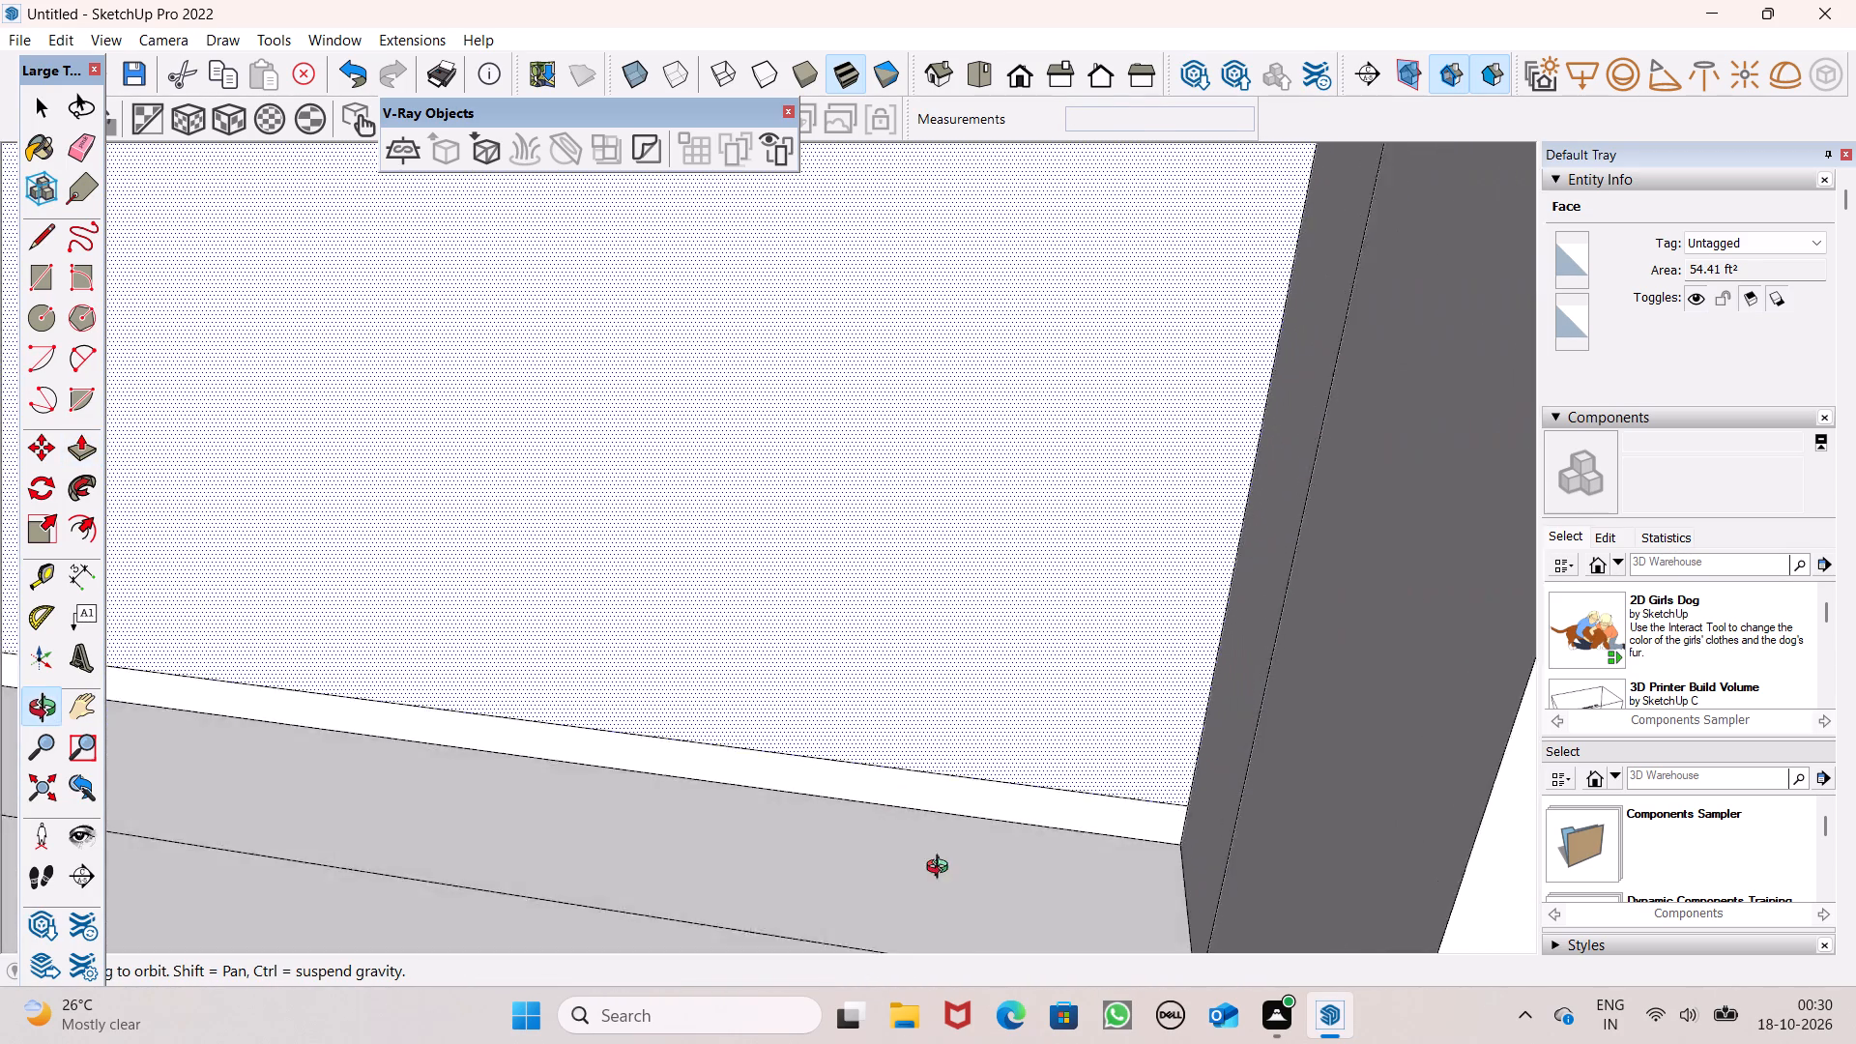
middle_drag(942, 869, 947, 826)
scroll(1084, 644, down, 13)
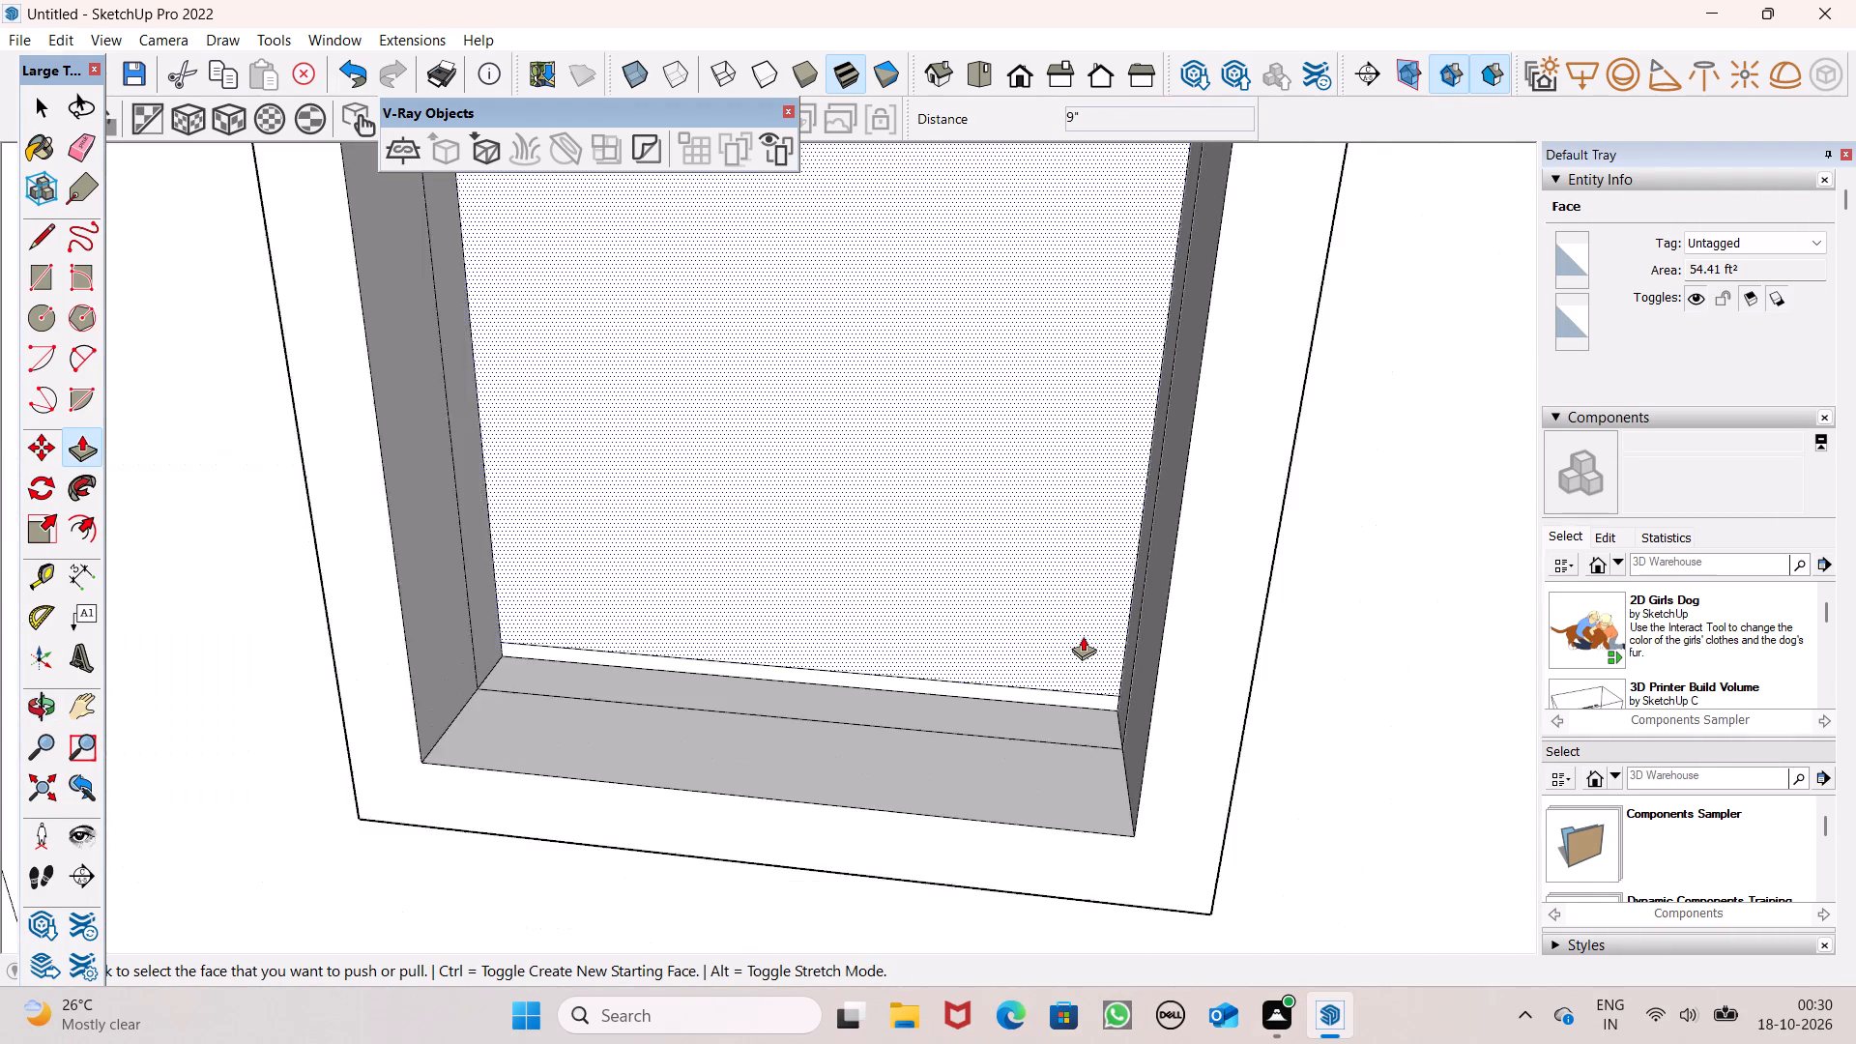
scroll(1084, 635, down, 16)
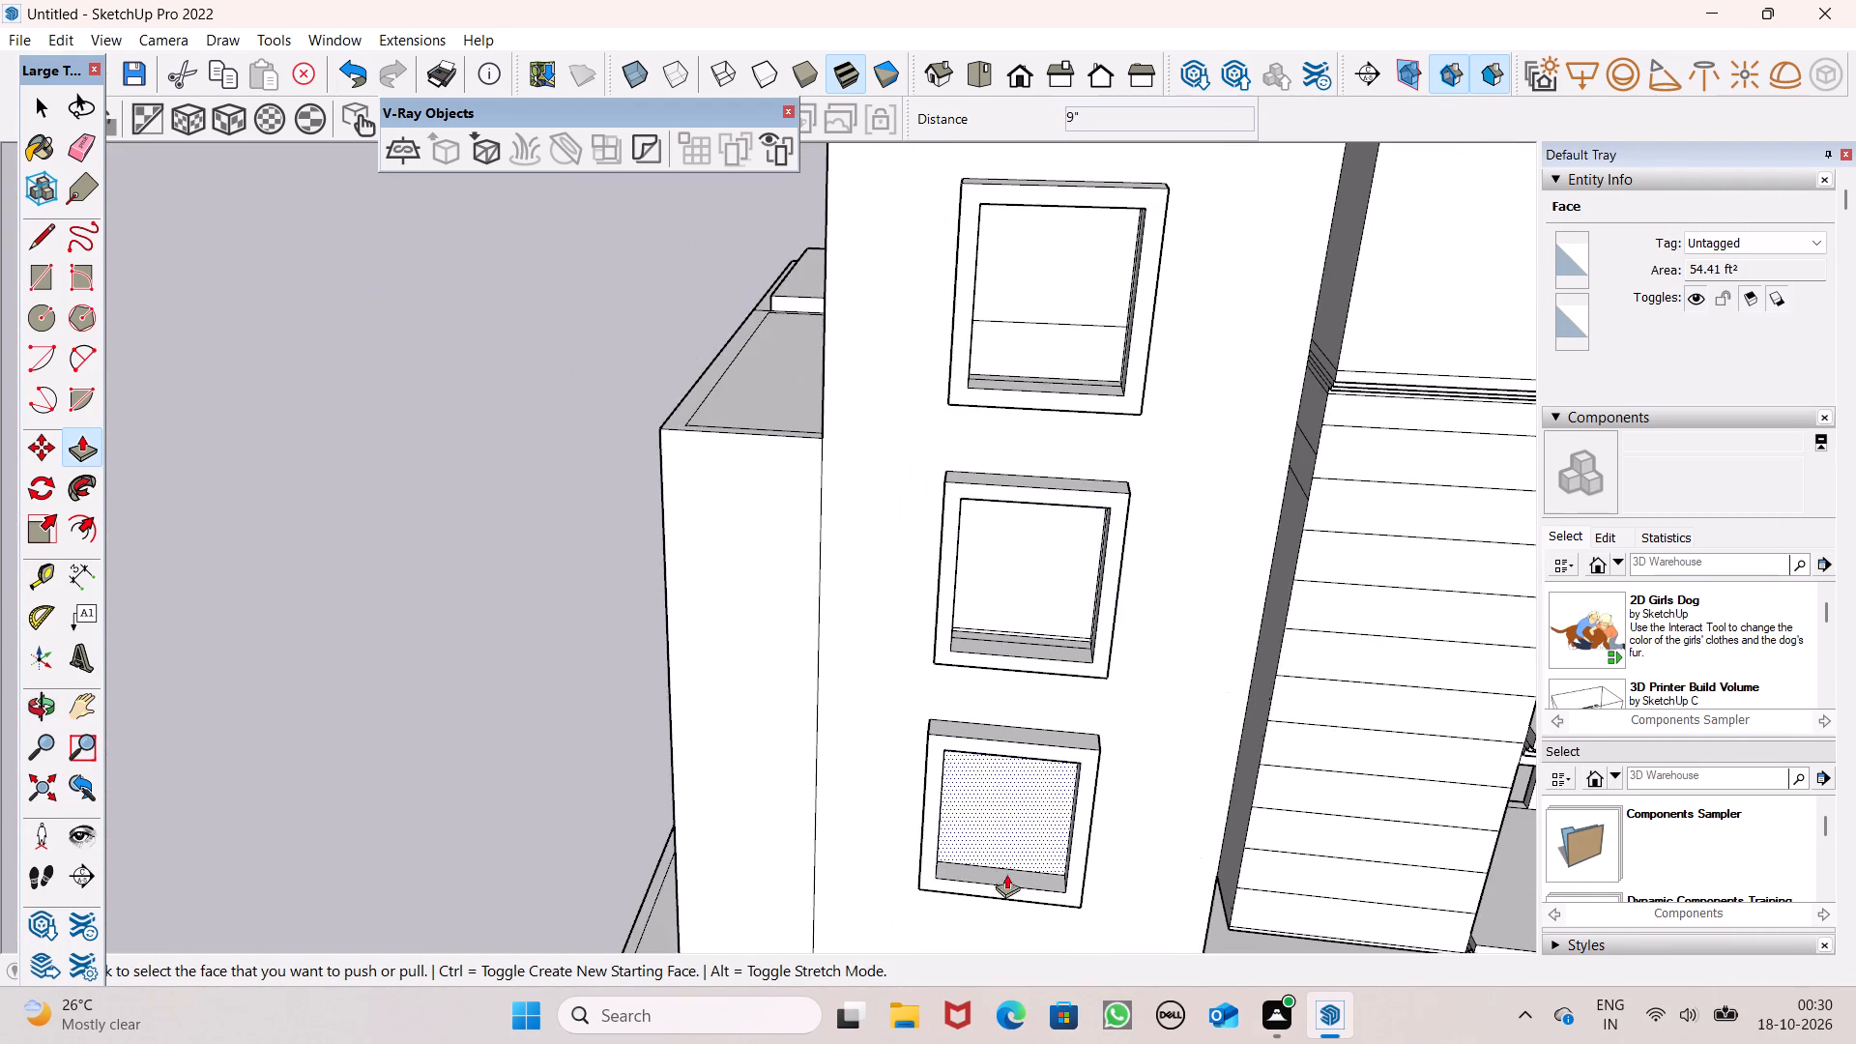
Push the inner pane of the bottom window 9" into the wall.
middle_drag(1008, 882, 1034, 795)
drag(1001, 796, 1029, 767)
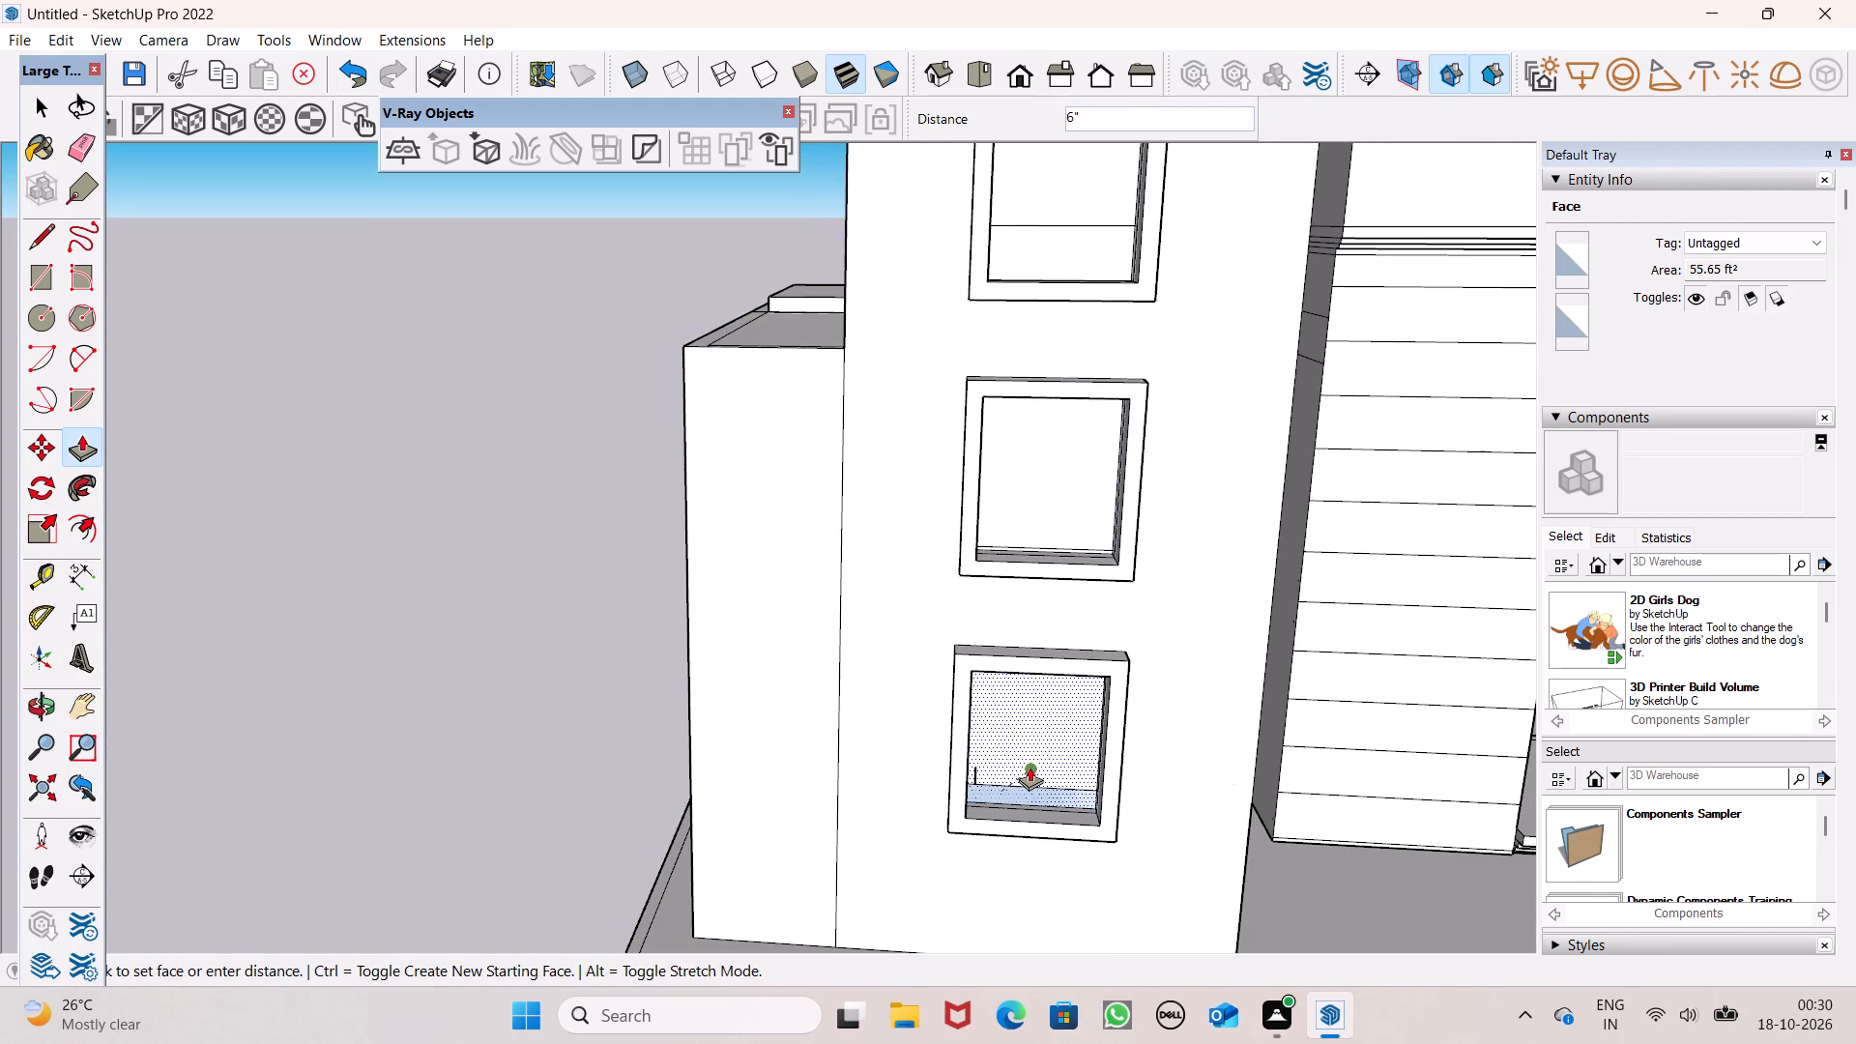
drag(1029, 767, 1045, 765)
middle_drag(1033, 833, 832, 787)
scroll(832, 793, up, 1)
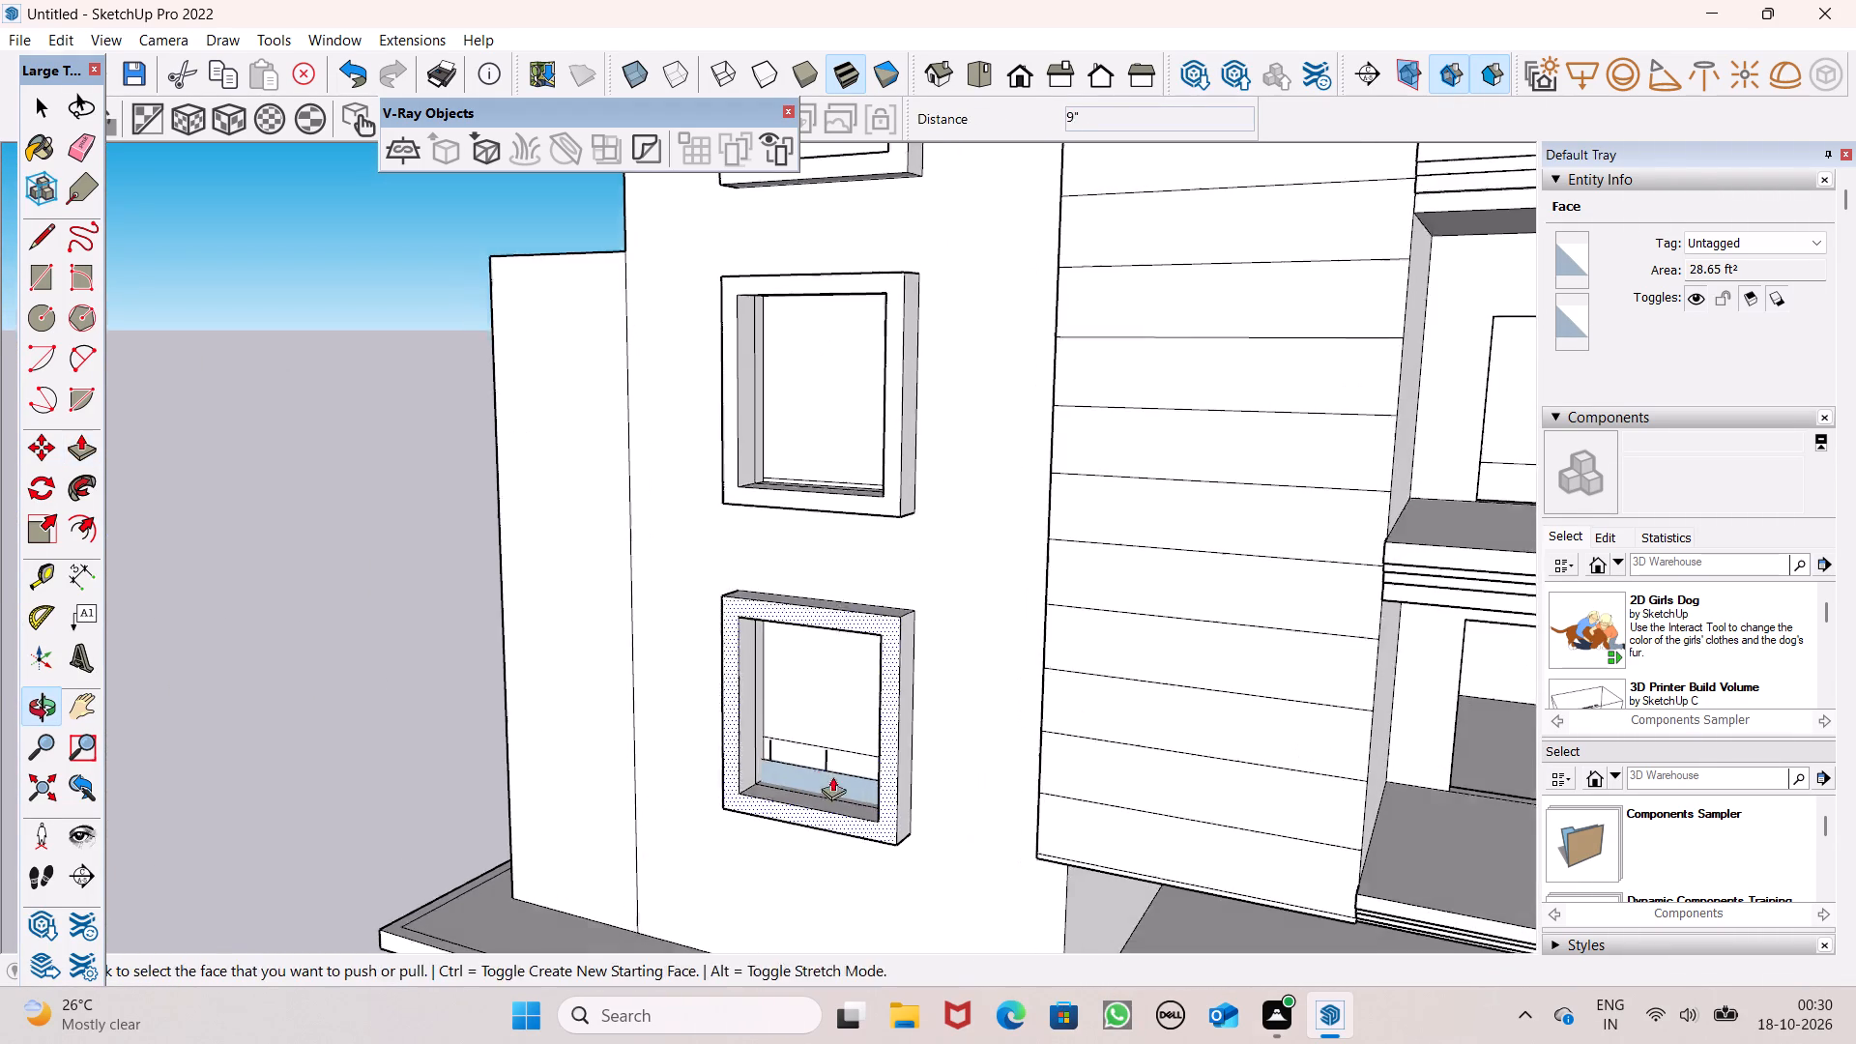
key(space)
Erase the horizontal lines across the top-storey side wall of the front block, beside and above the balcony opening.
scroll(694, 677, down, 6)
middle_drag(749, 719, 899, 731)
scroll(946, 695, down, 8)
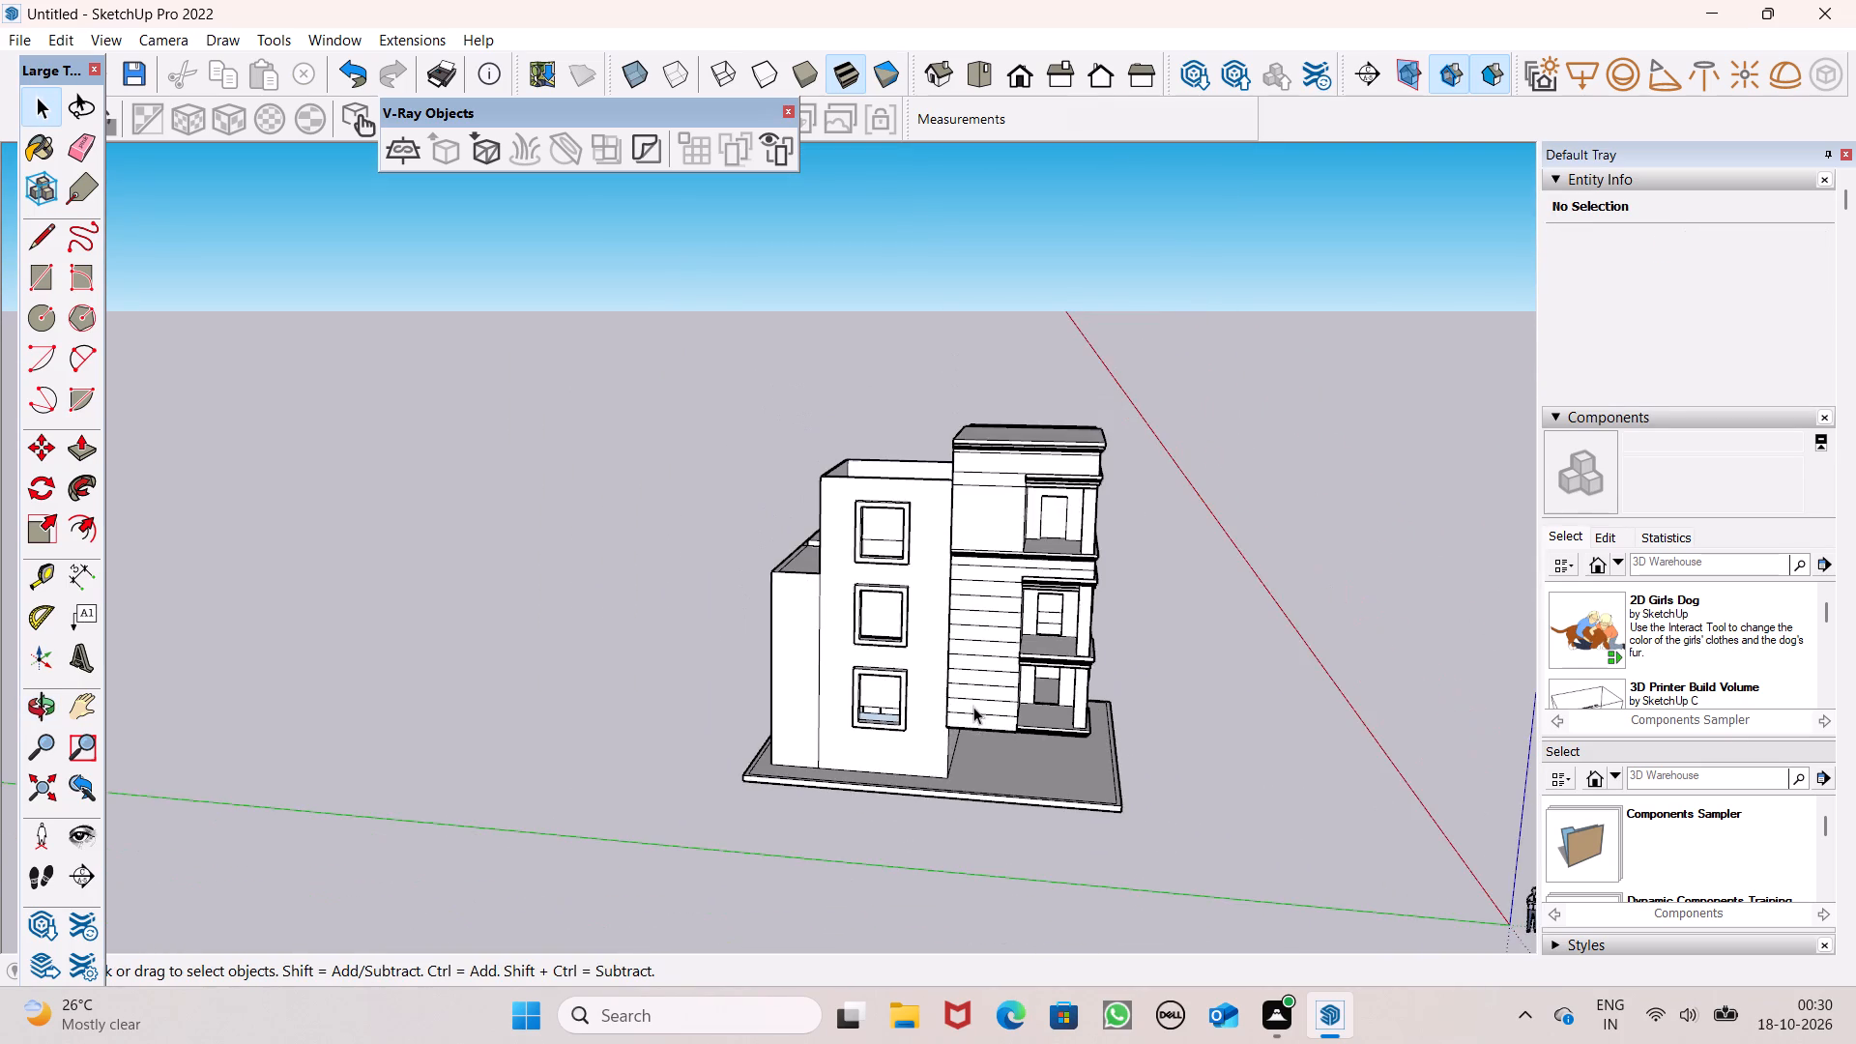
middle_drag(985, 718, 999, 761)
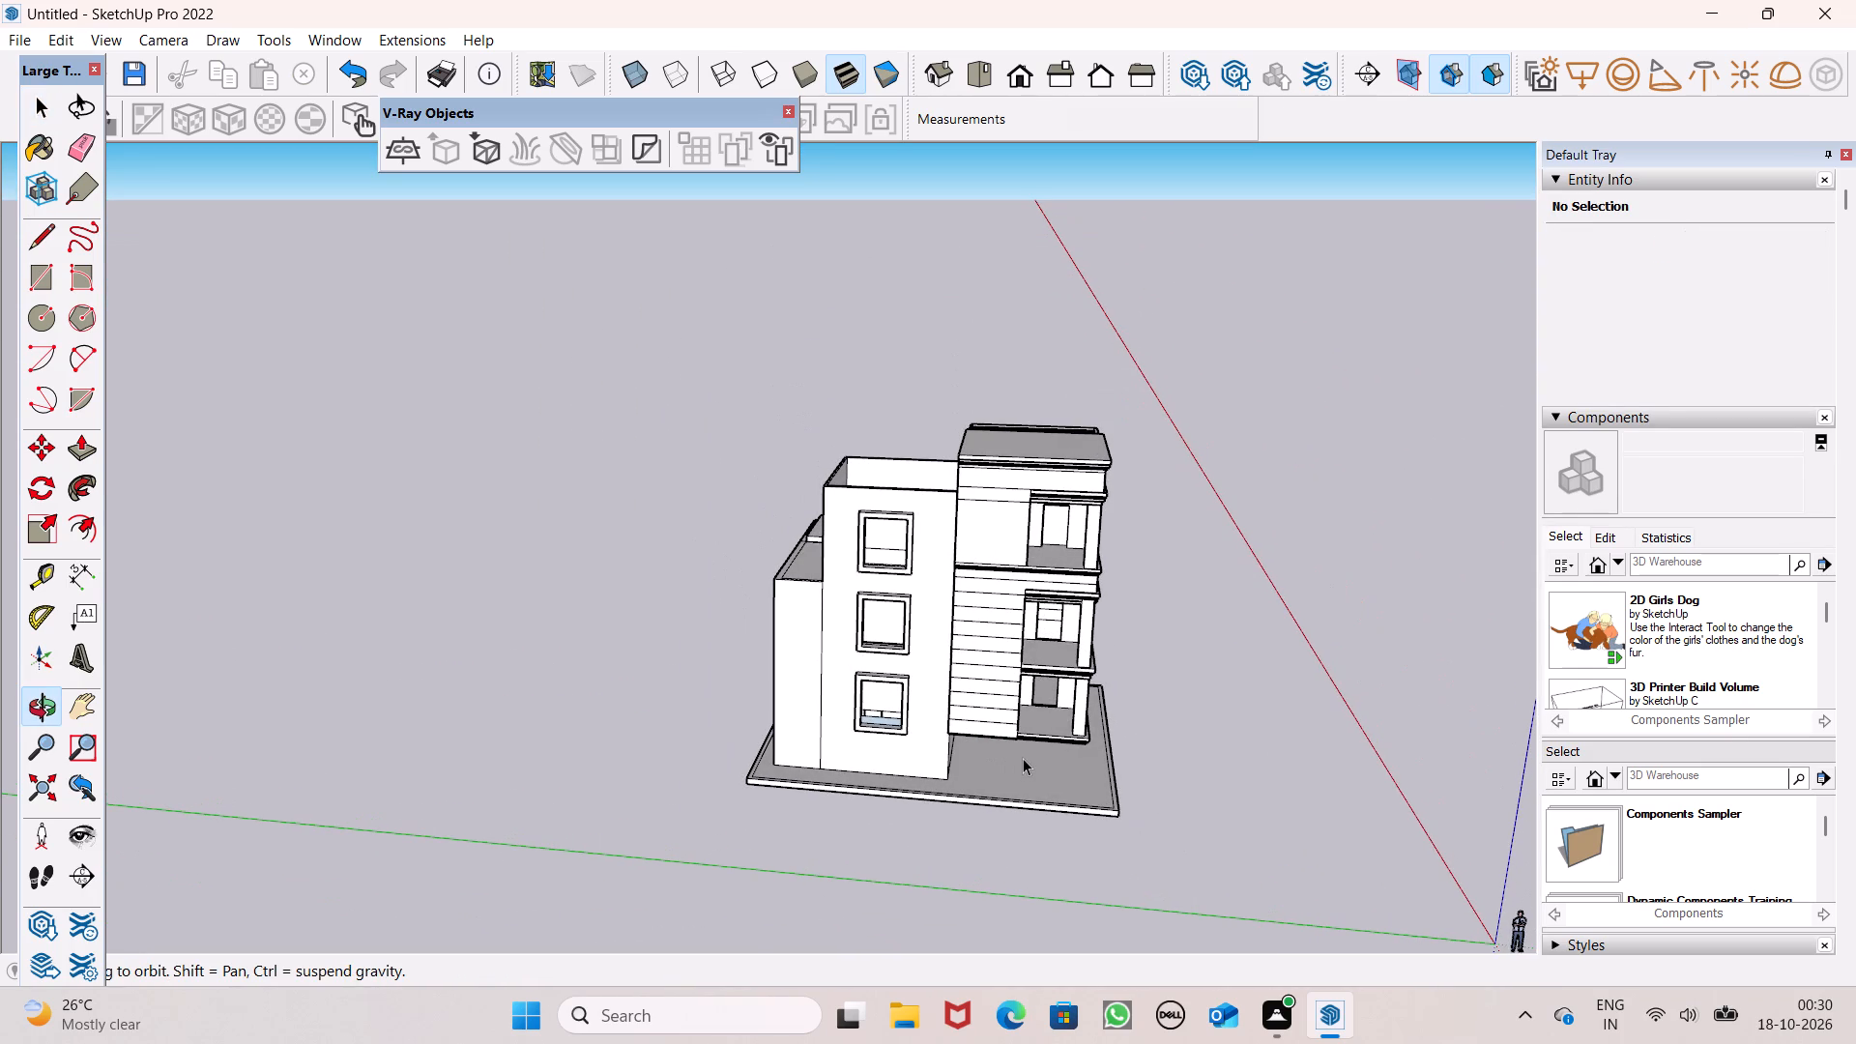
middle_drag(1162, 771, 1145, 808)
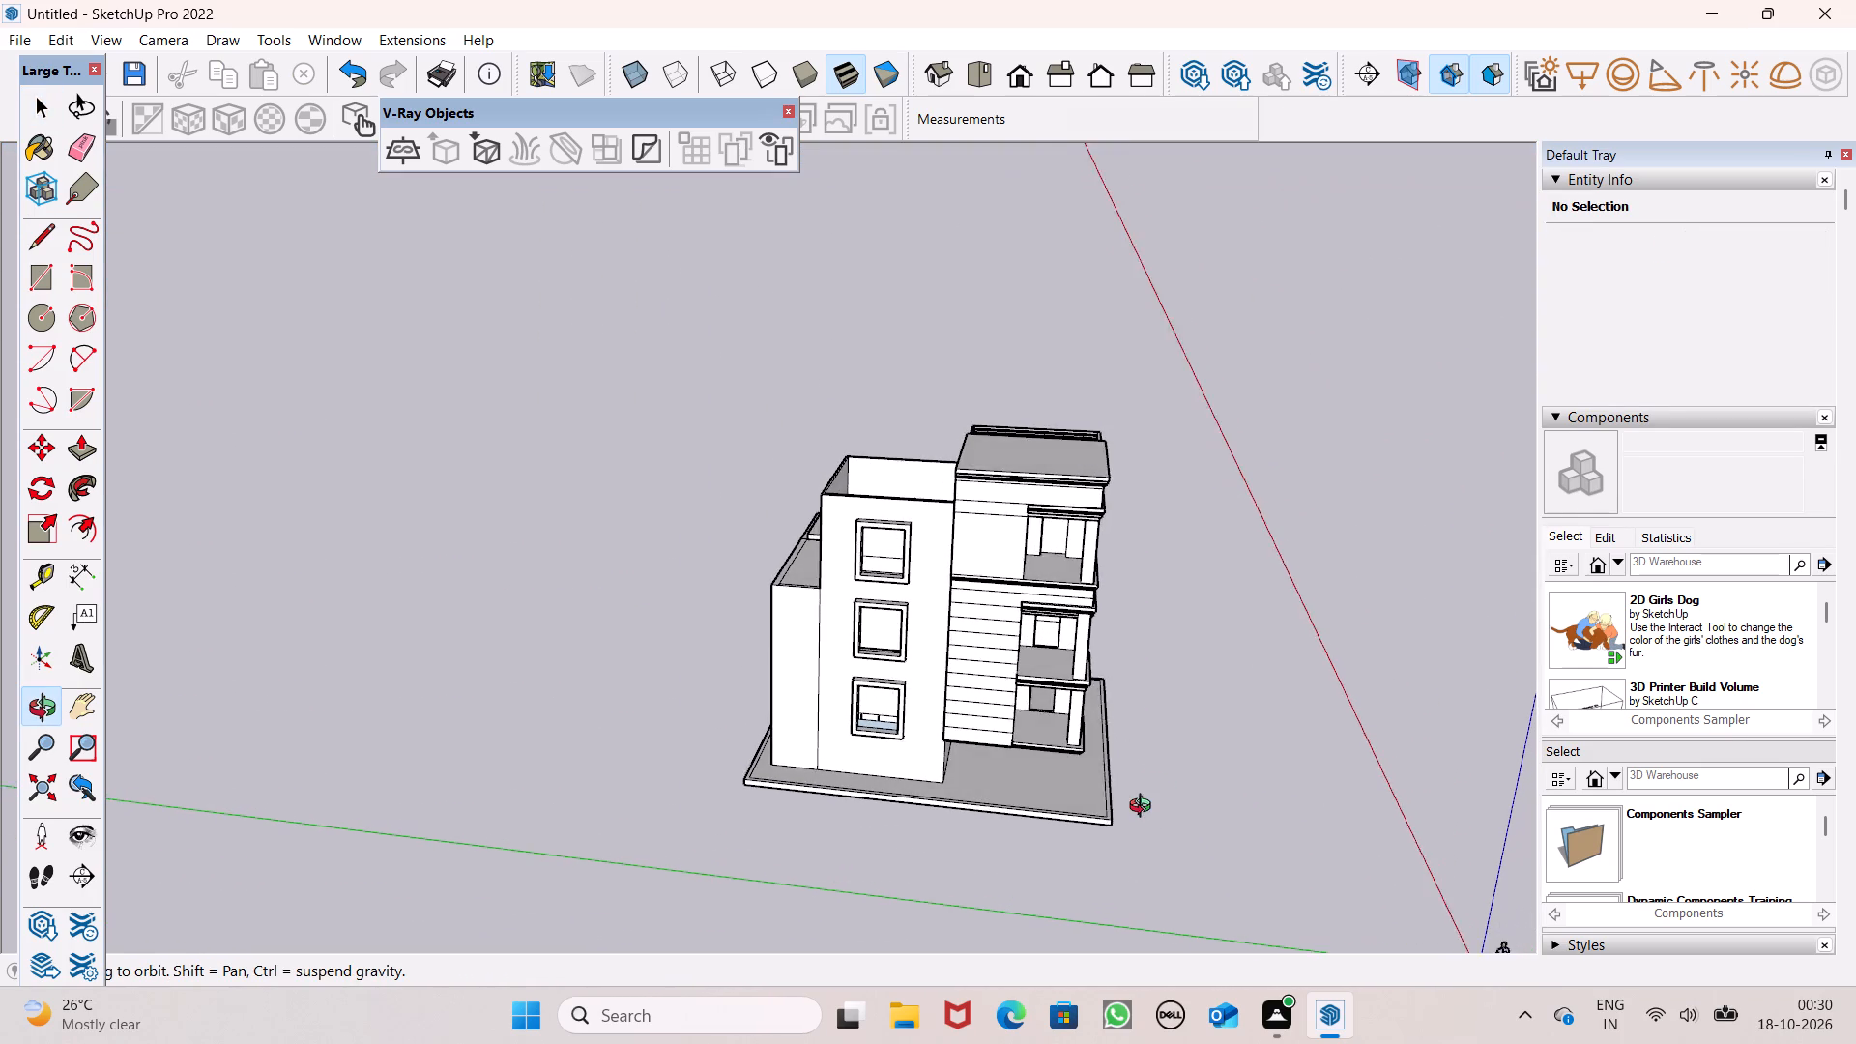
middle_drag(1145, 808, 1213, 793)
scroll(1077, 488, up, 6)
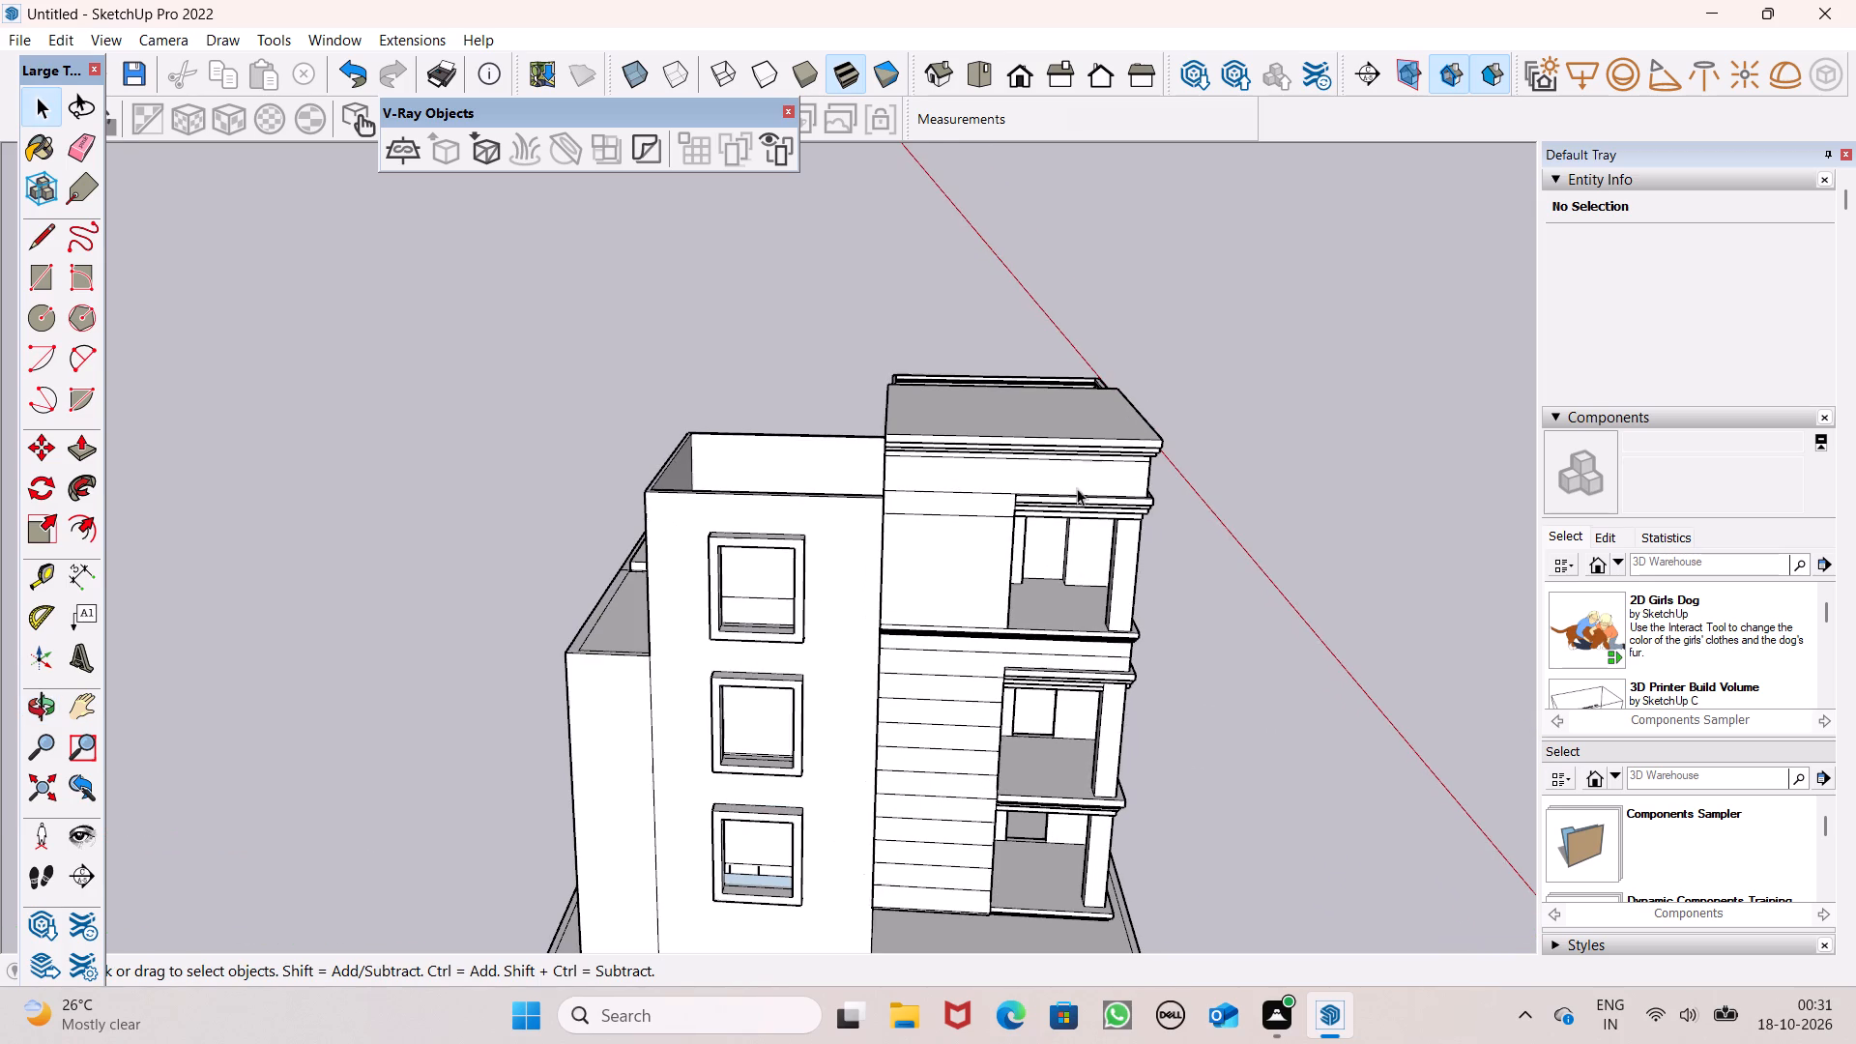
click(74, 156)
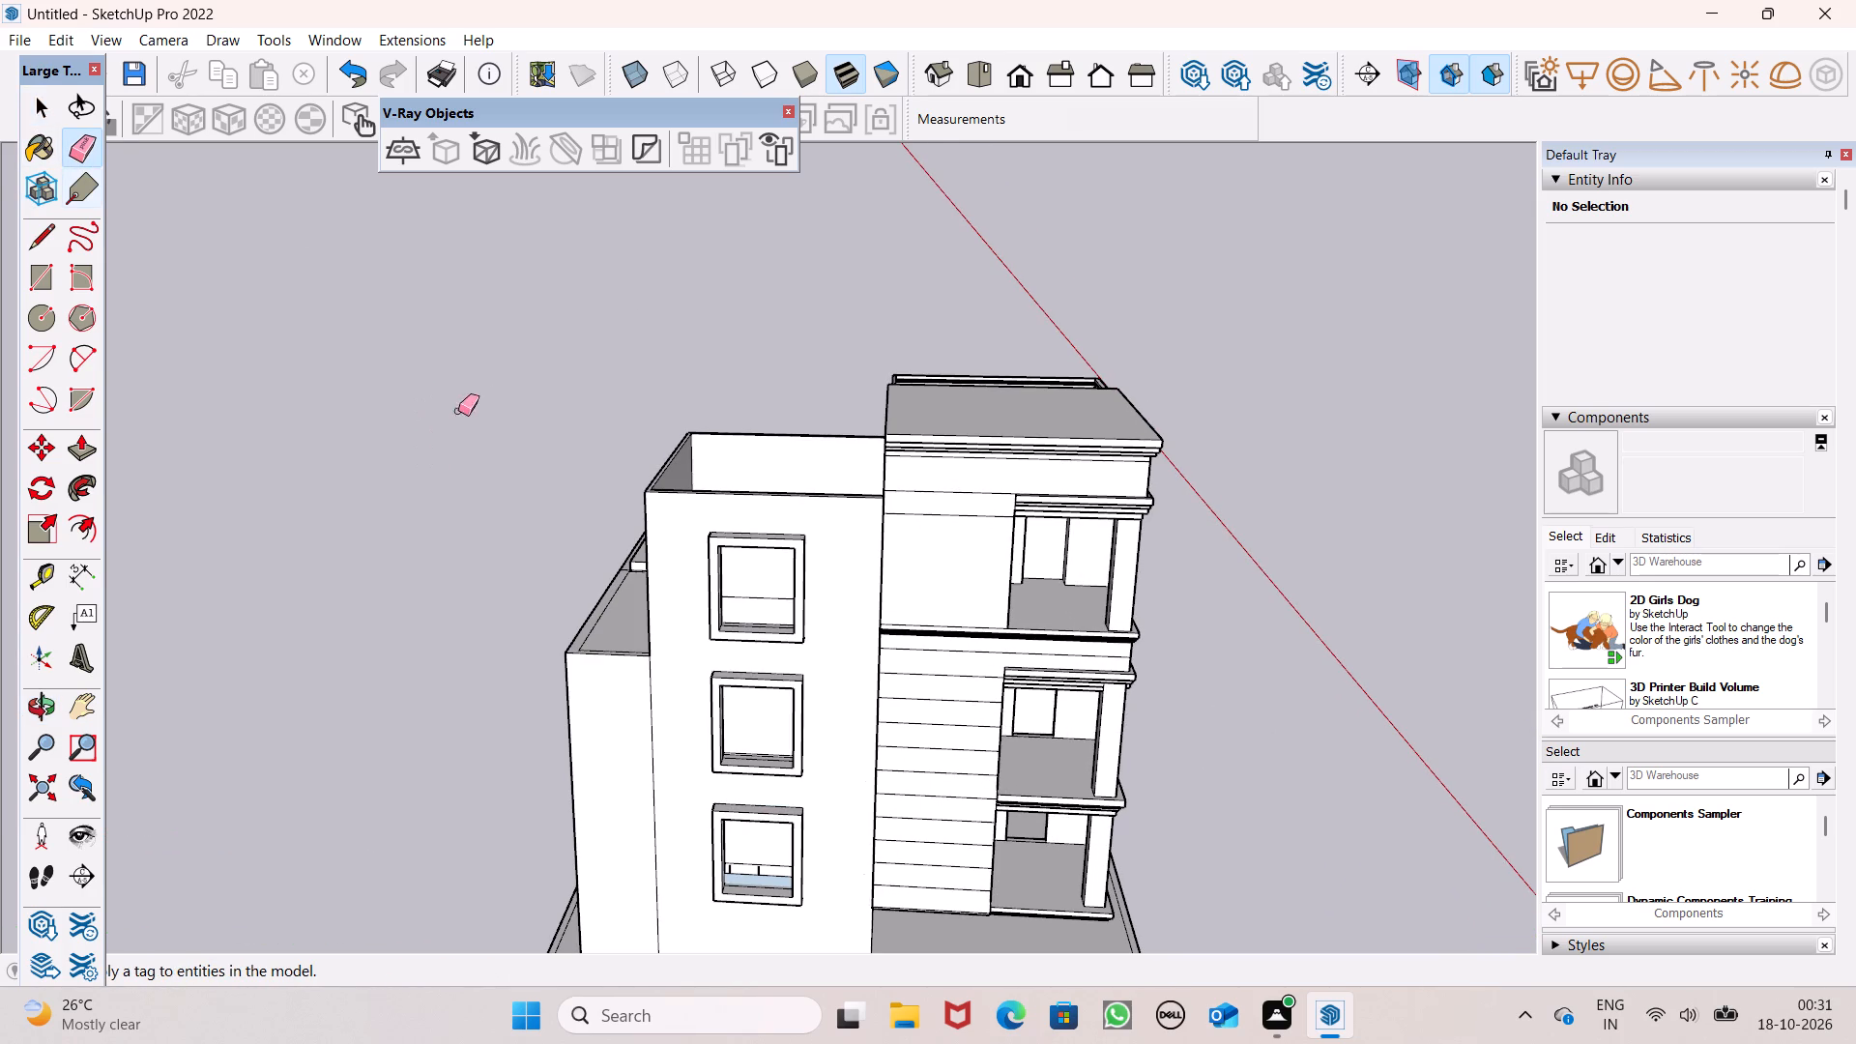
drag(945, 492, 950, 529)
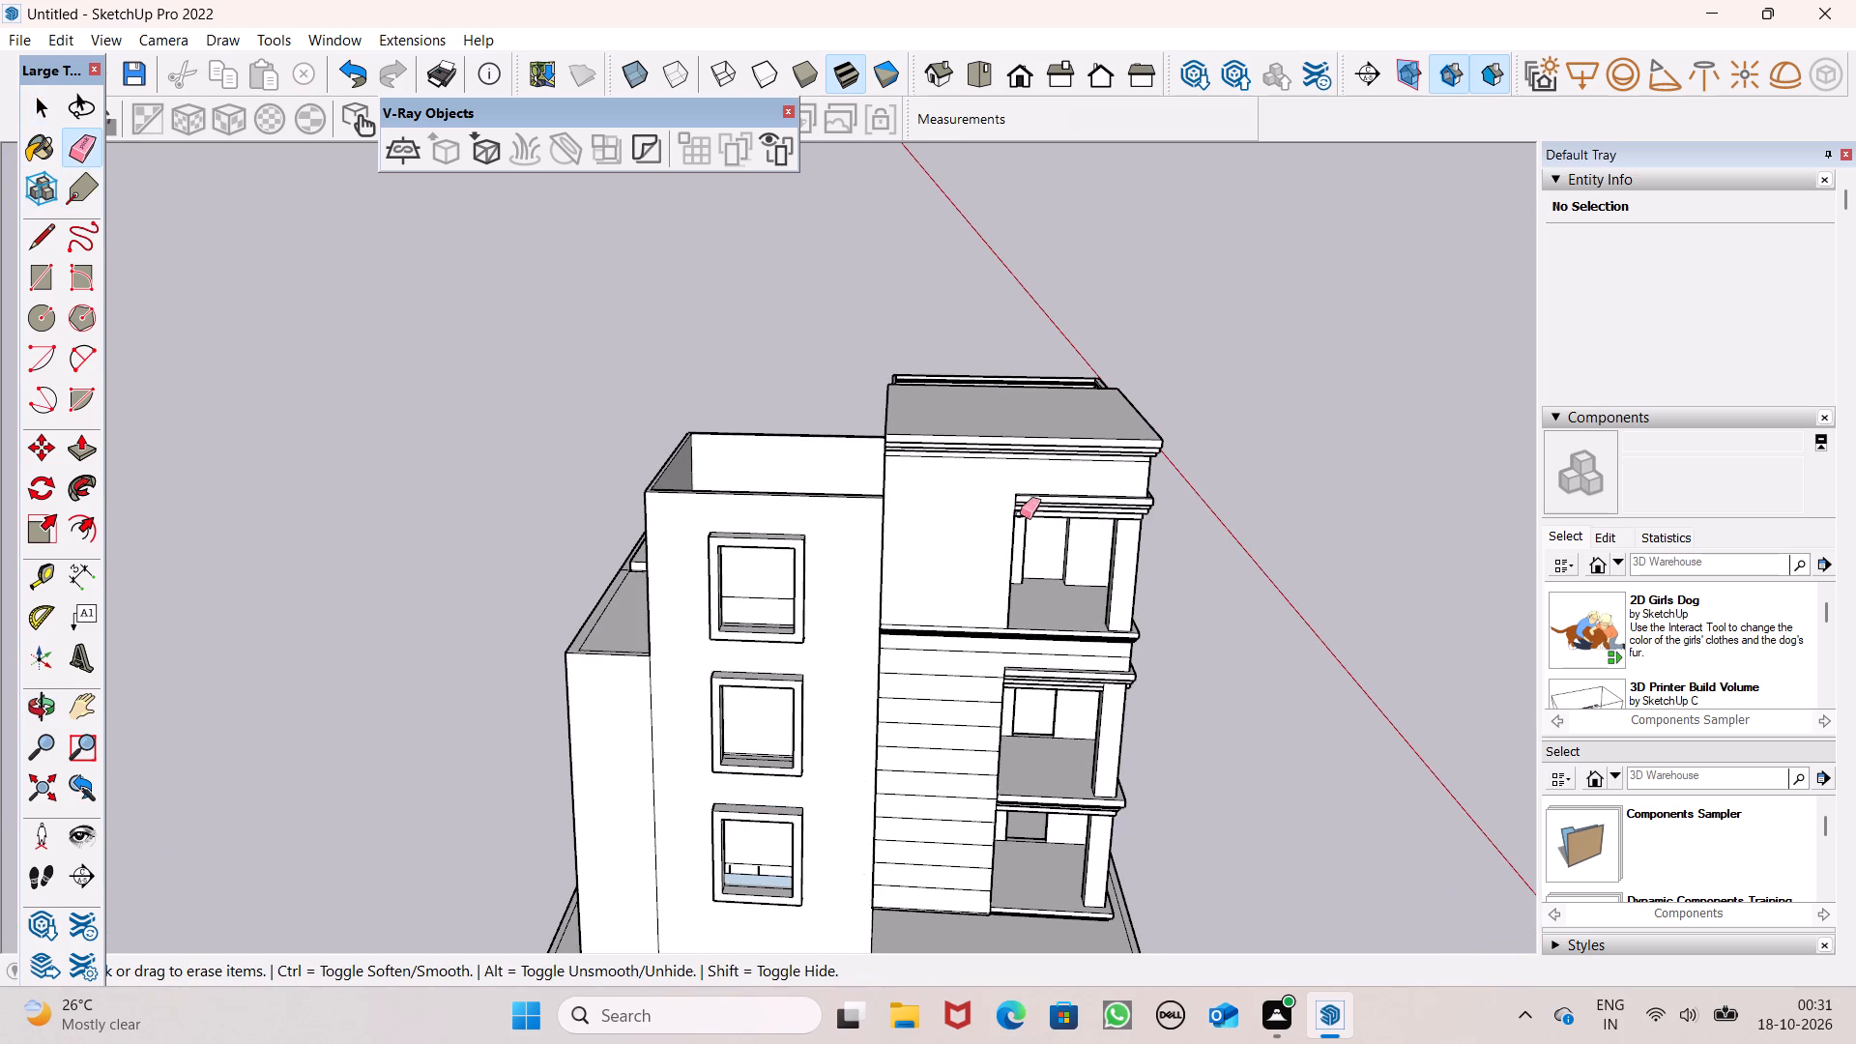
Examine the whole house from several sides, checking the corner balconies, banded walls and framed windows.
middle_drag(949, 534, 434, 468)
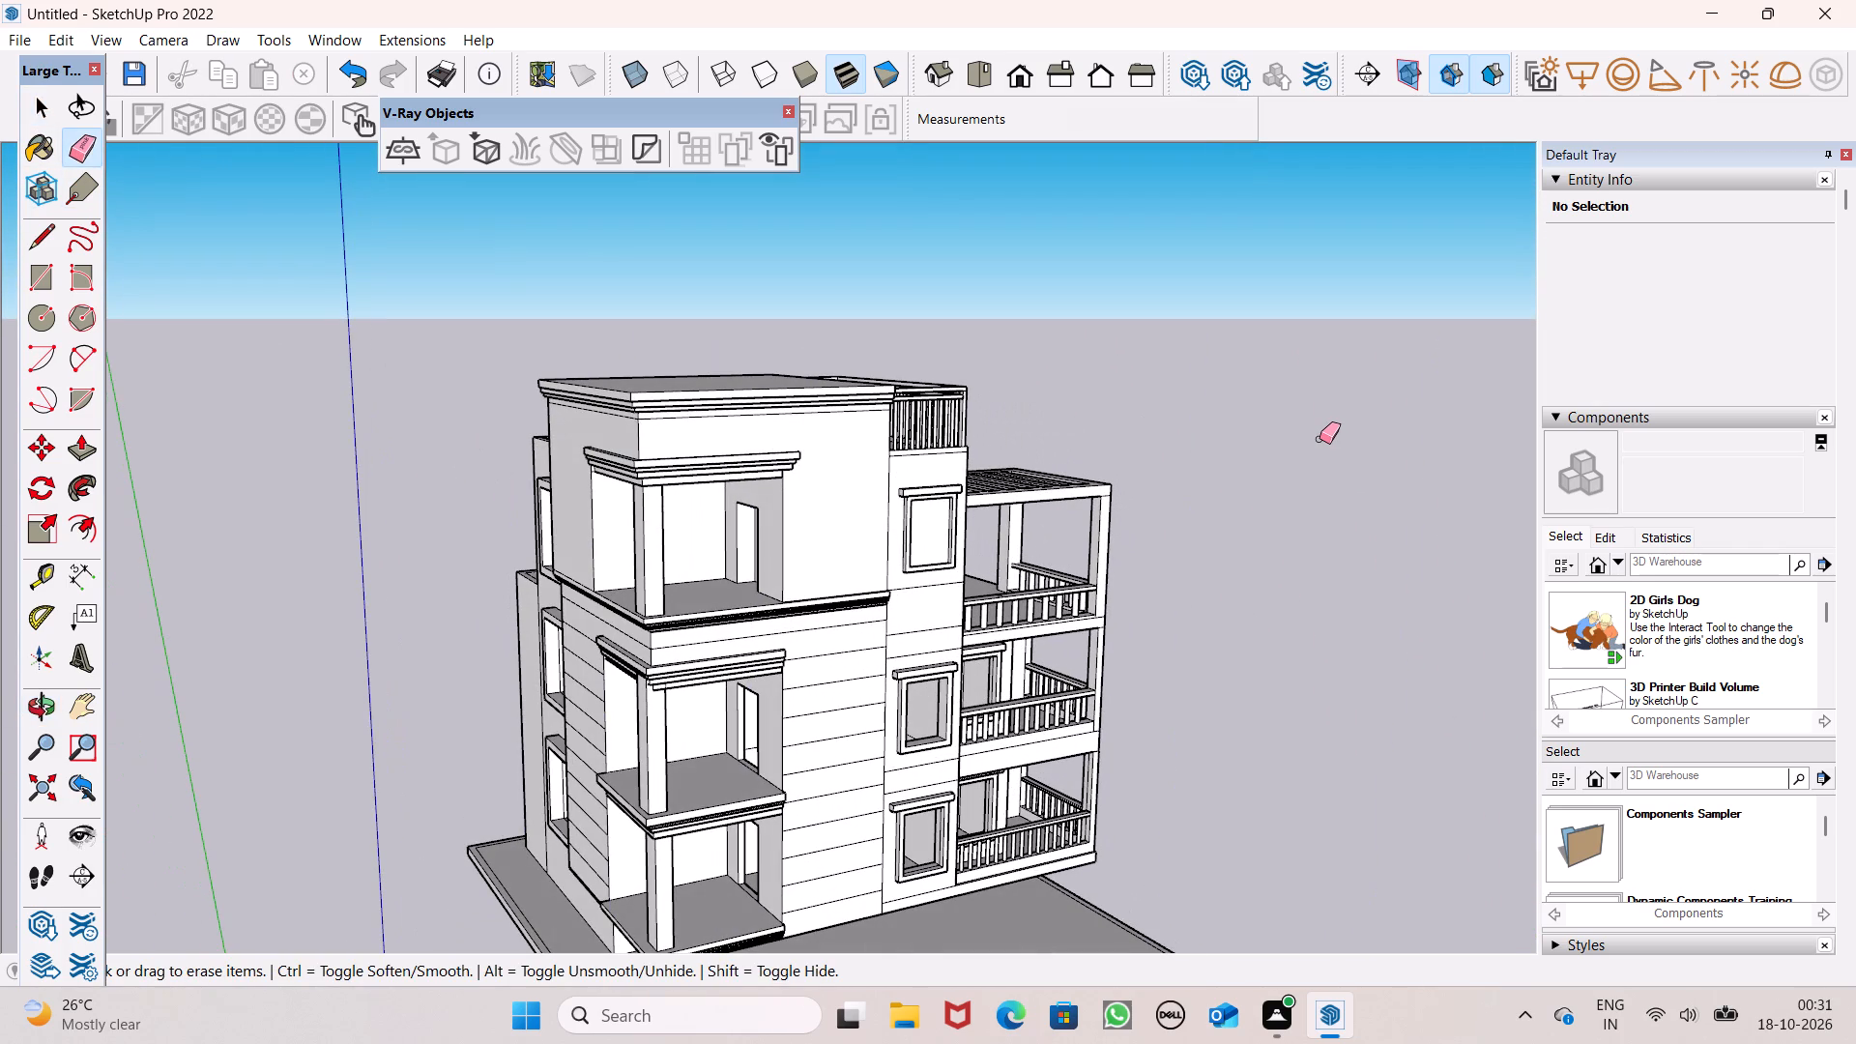
middle_drag(1252, 532, 1051, 546)
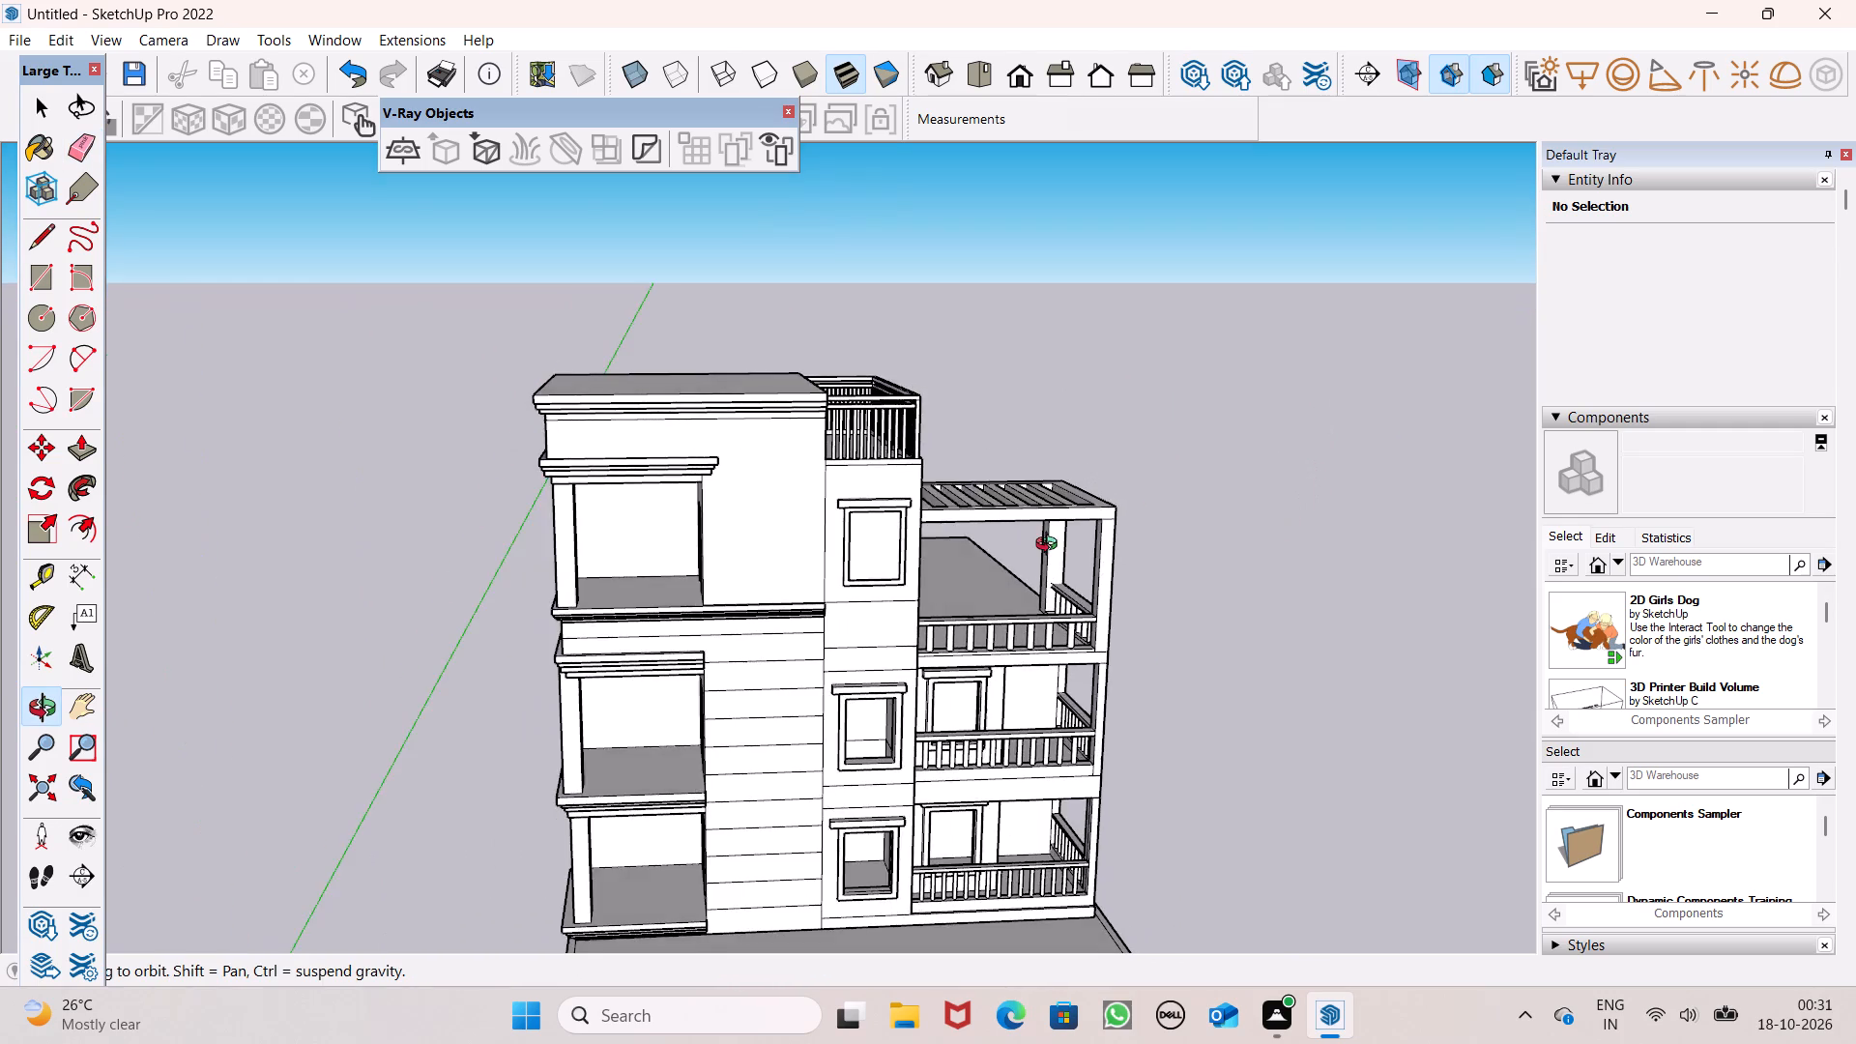
middle_drag(1051, 546, 909, 458)
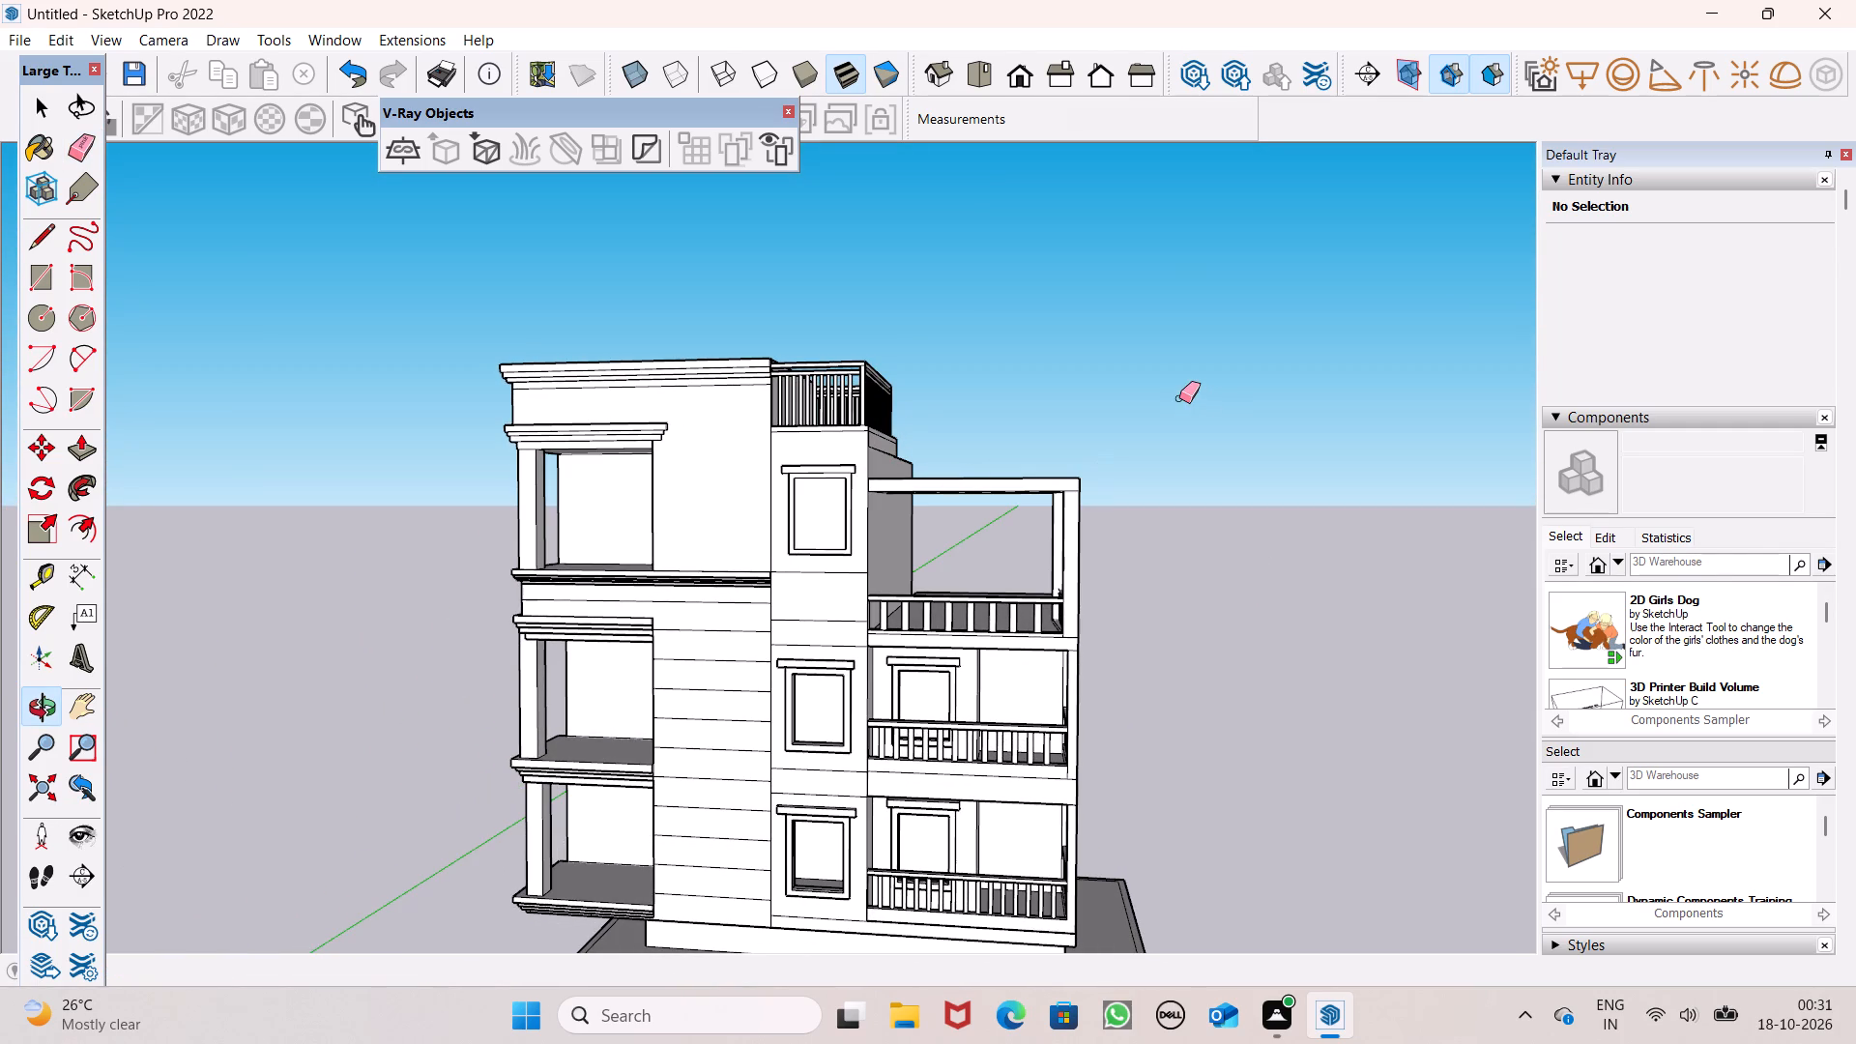
middle_drag(797, 459, 1503, 386)
scroll(1212, 343, down, 4)
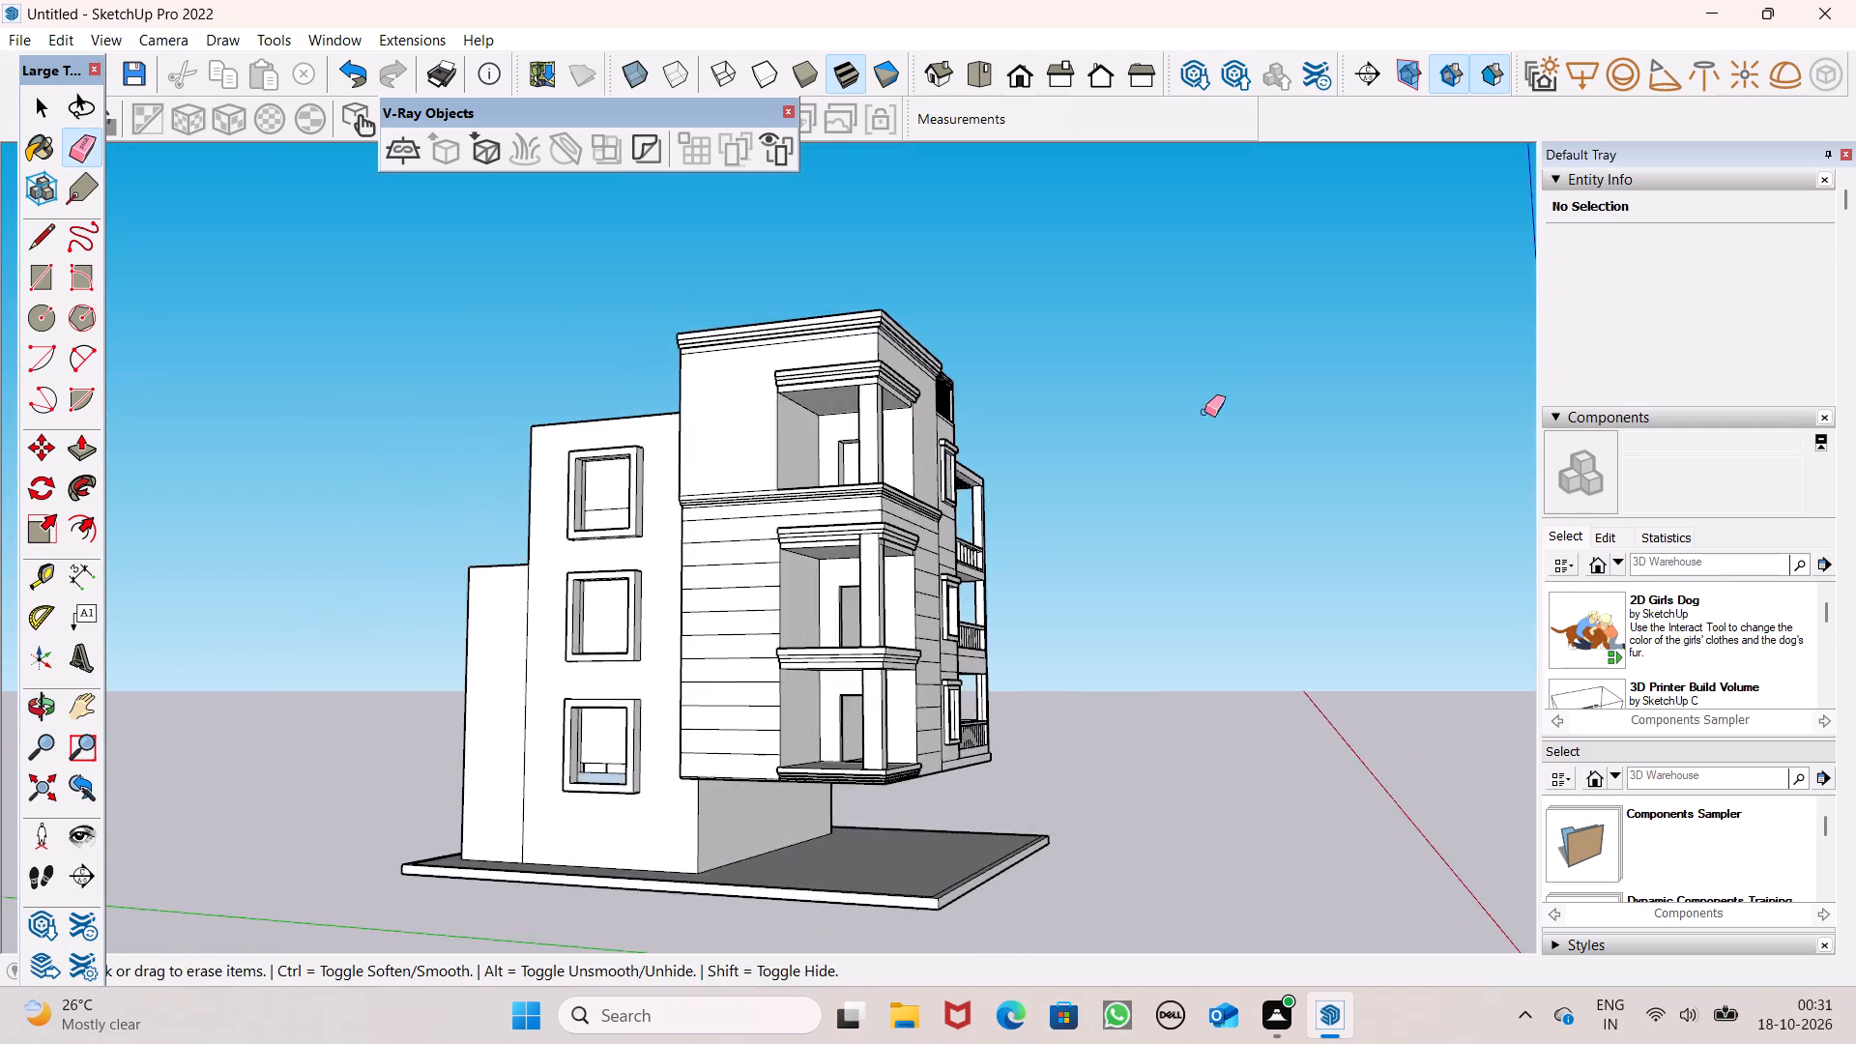
middle_drag(1181, 439, 669, 471)
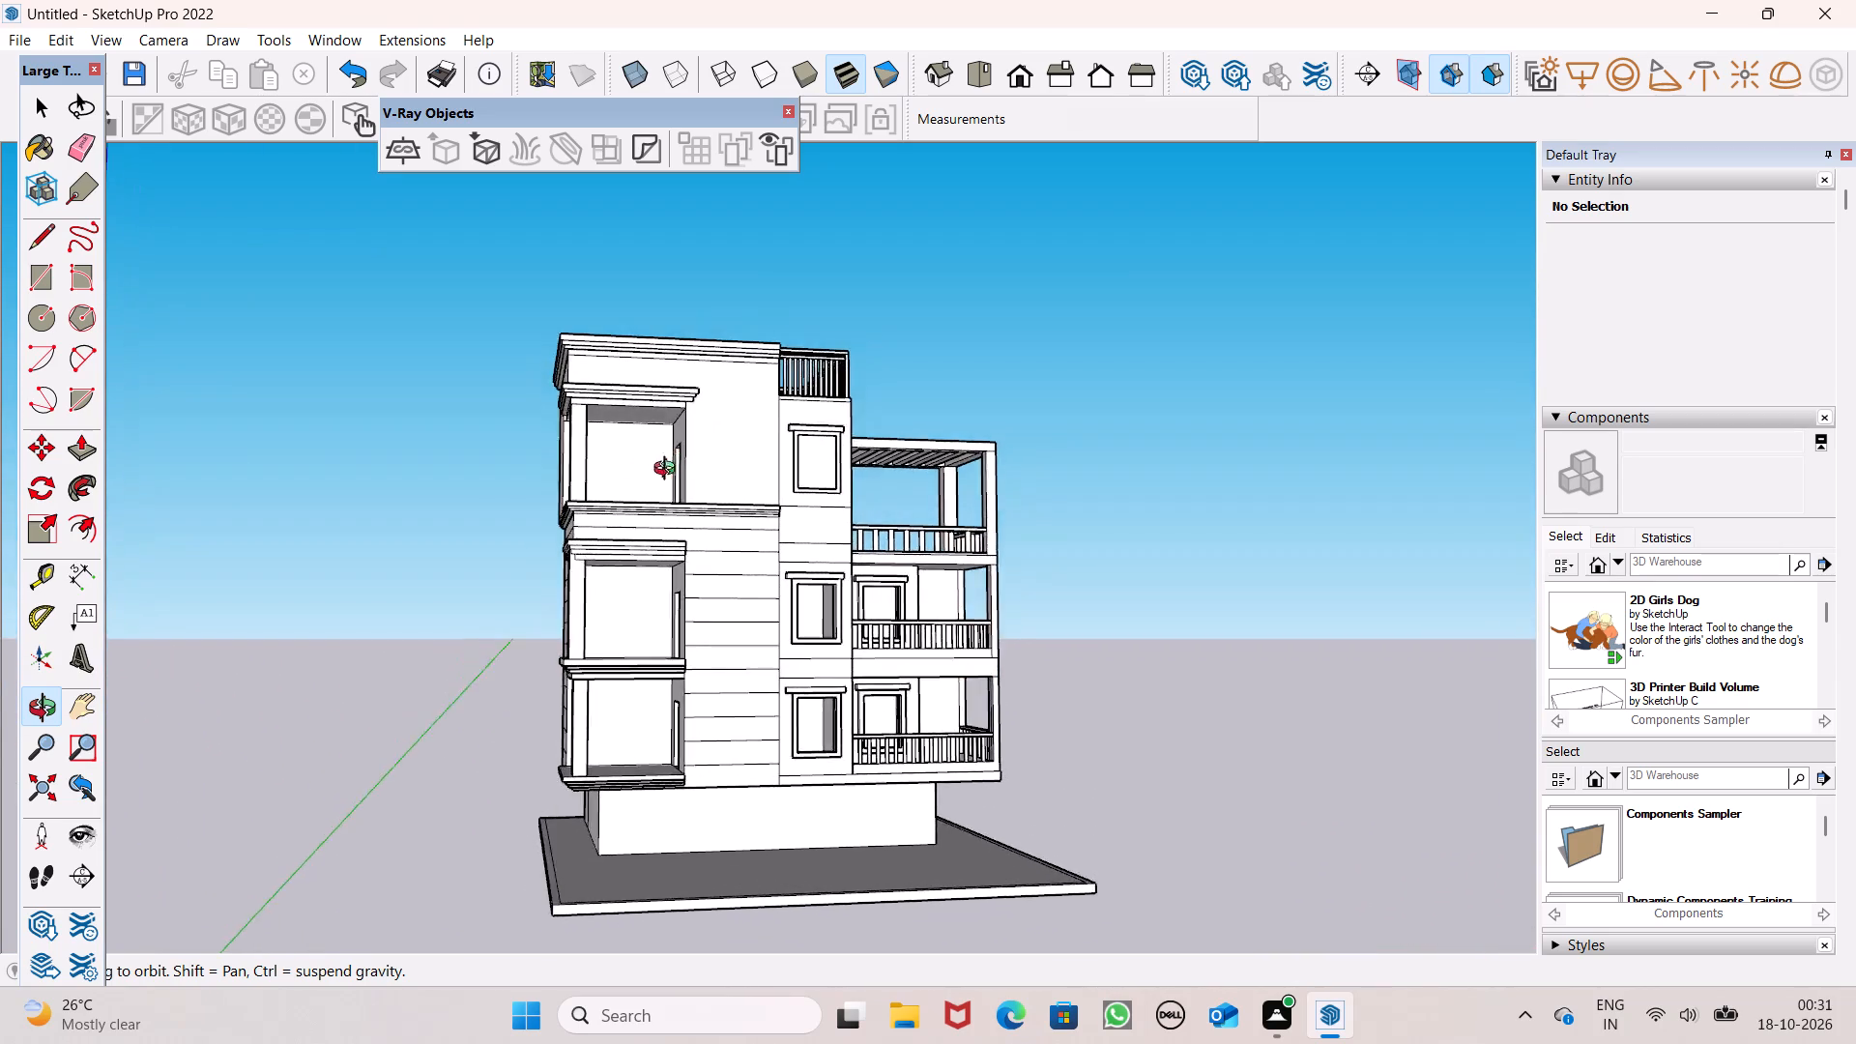
middle_drag(669, 471, 1062, 501)
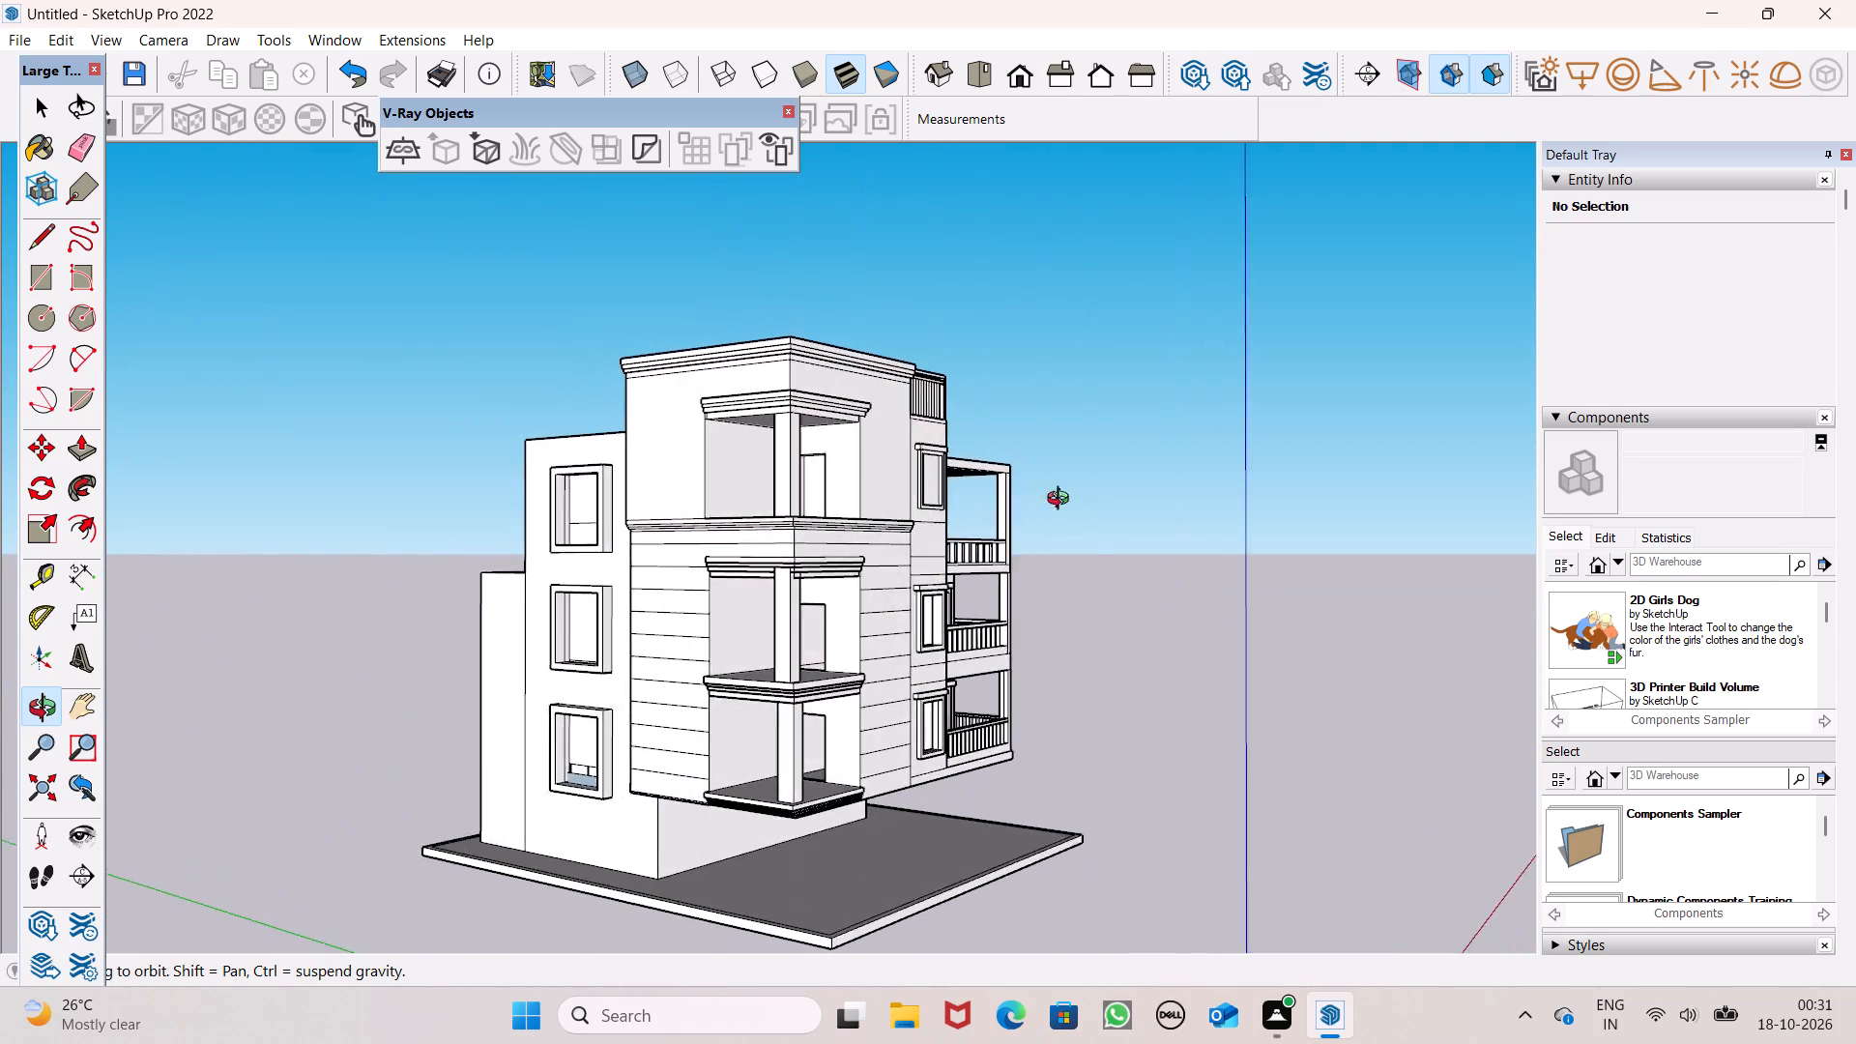
middle_drag(1062, 501, 862, 503)
middle_drag(859, 503, 841, 508)
scroll(1018, 362, down, 2)
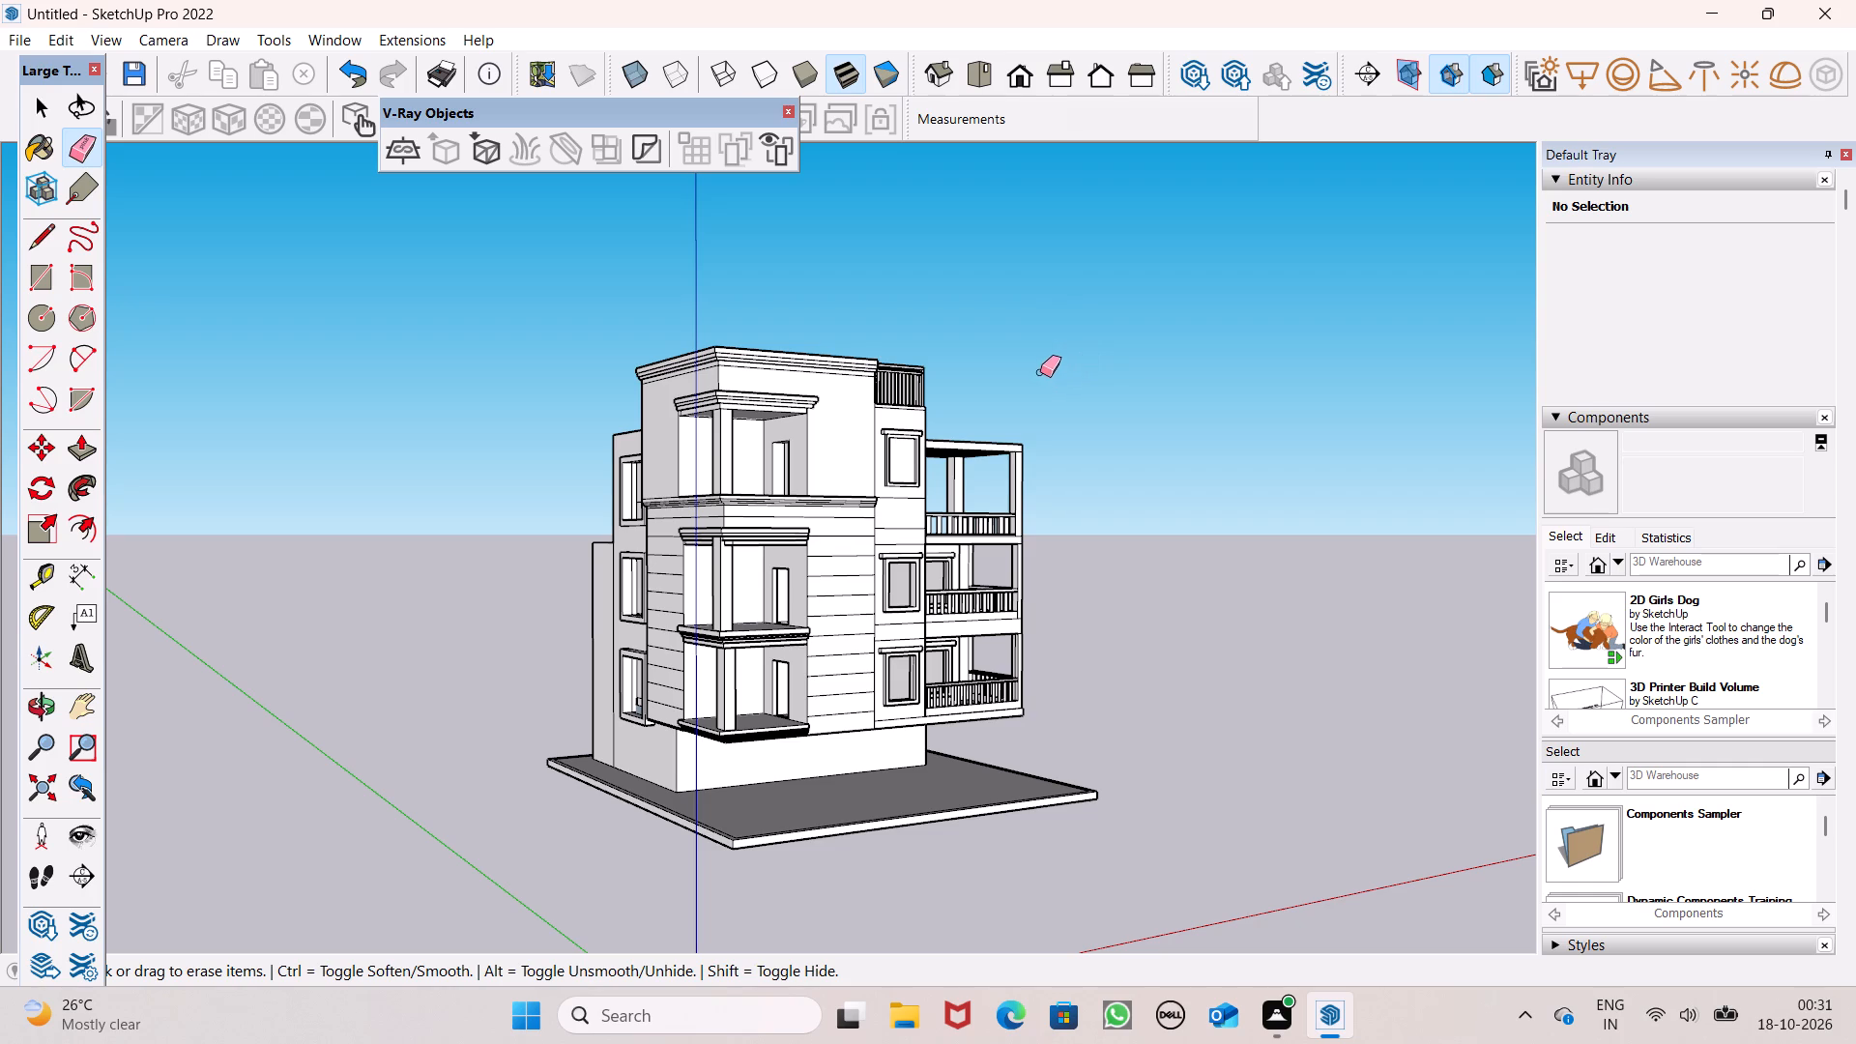
key(space)
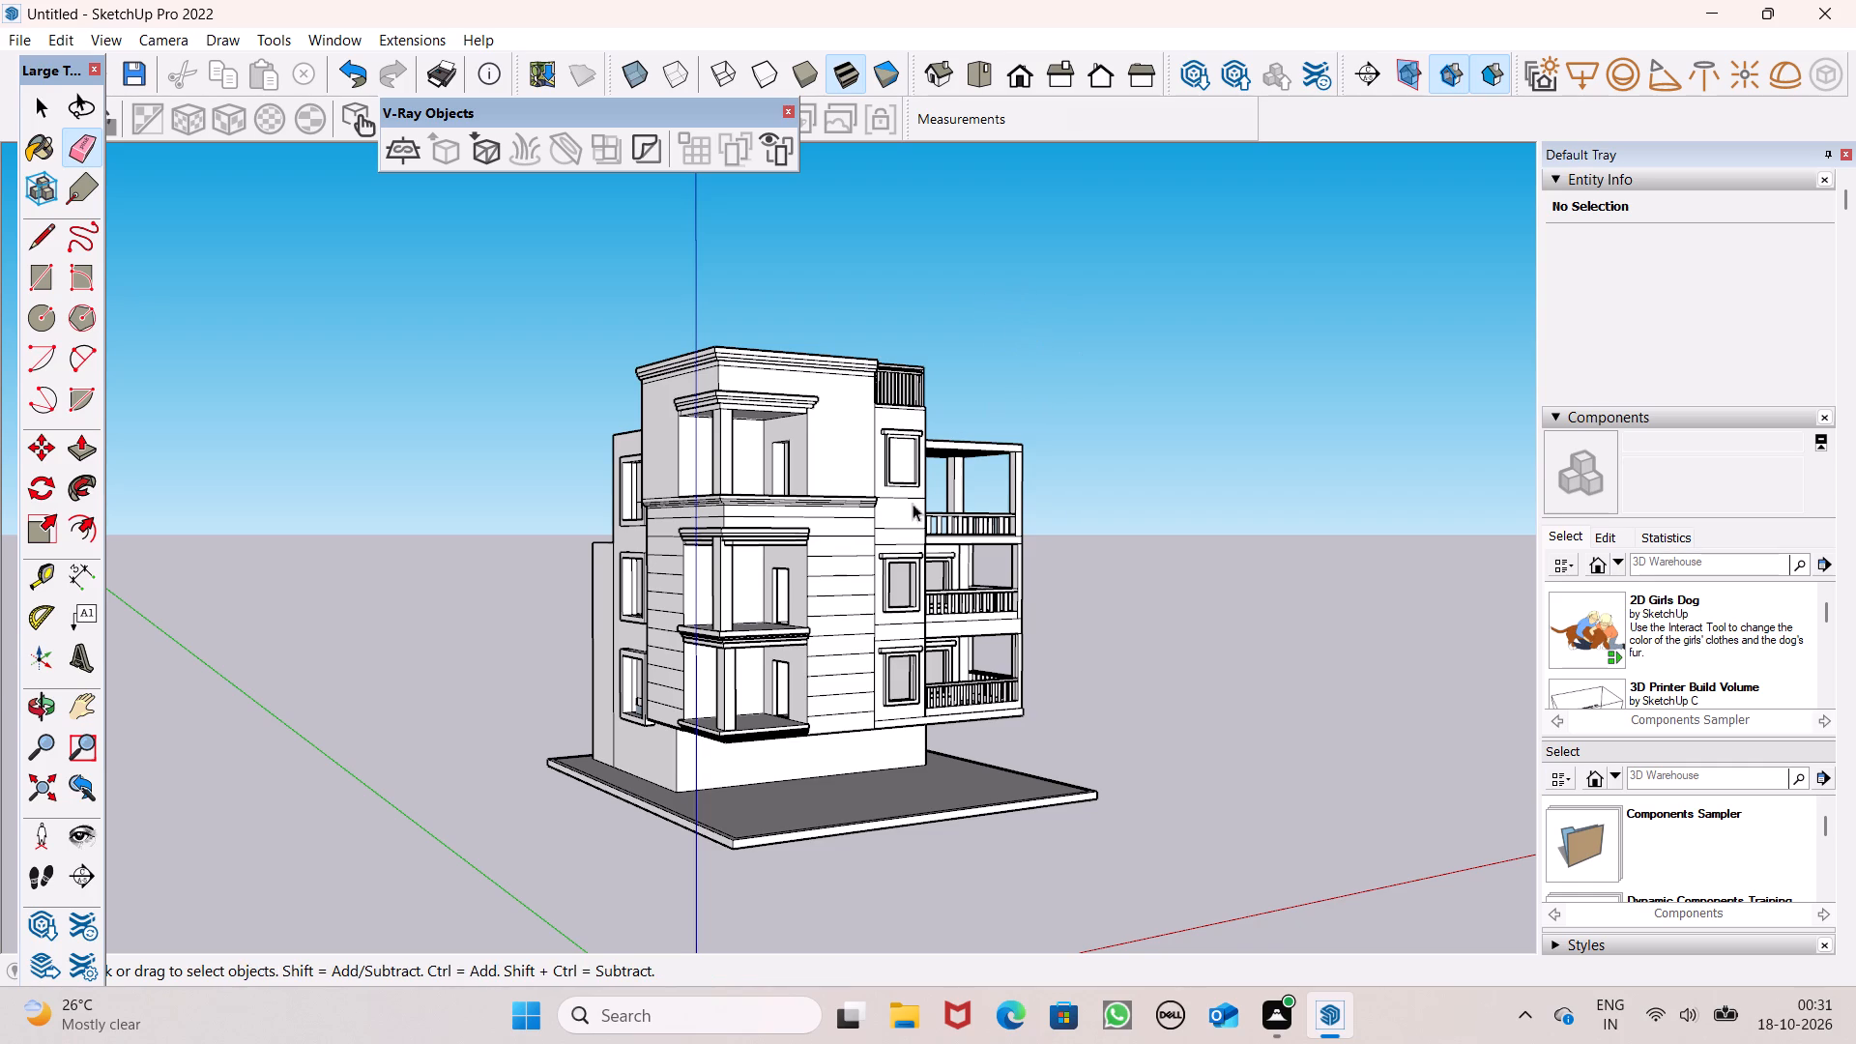
Push the middle-storey corner balcony column's outer face, on the rear block's window side, inward 6 3/16" to align with the column below.
middle_drag(877, 555, 953, 834)
scroll(833, 691, up, 4)
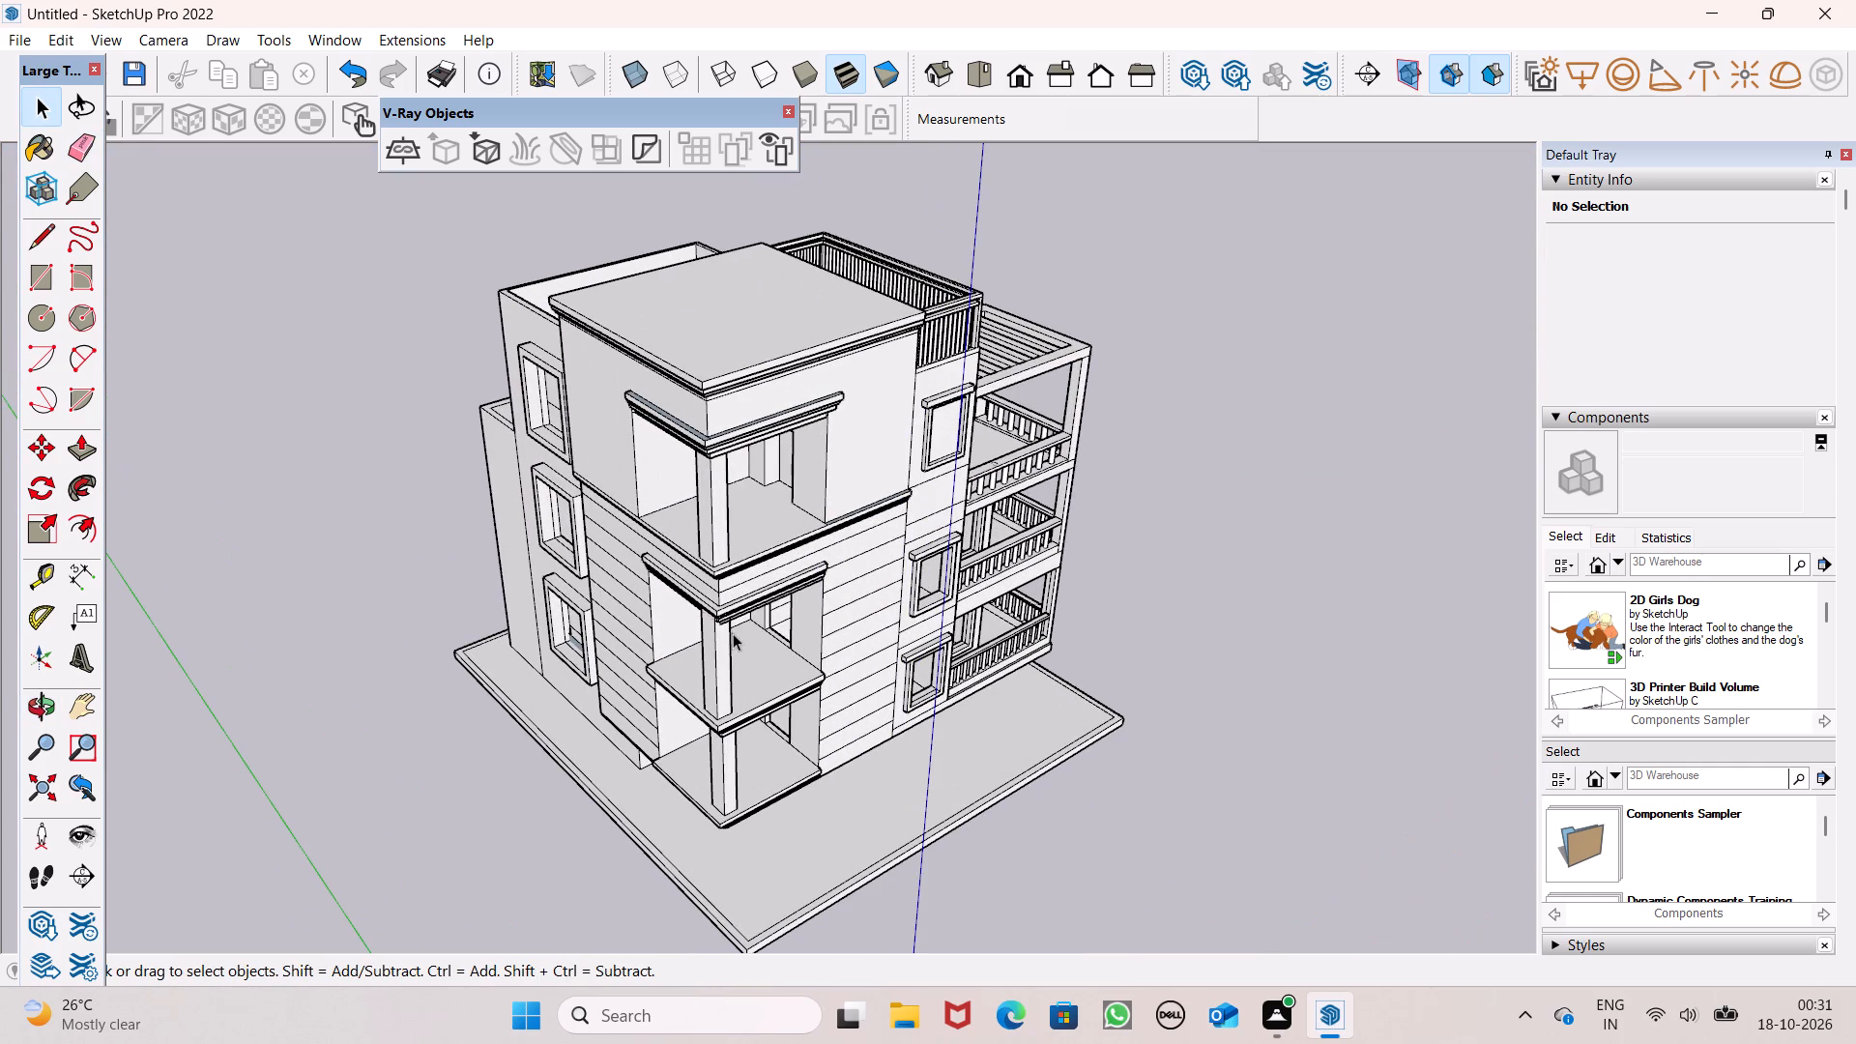
middle_drag(660, 658, 652, 766)
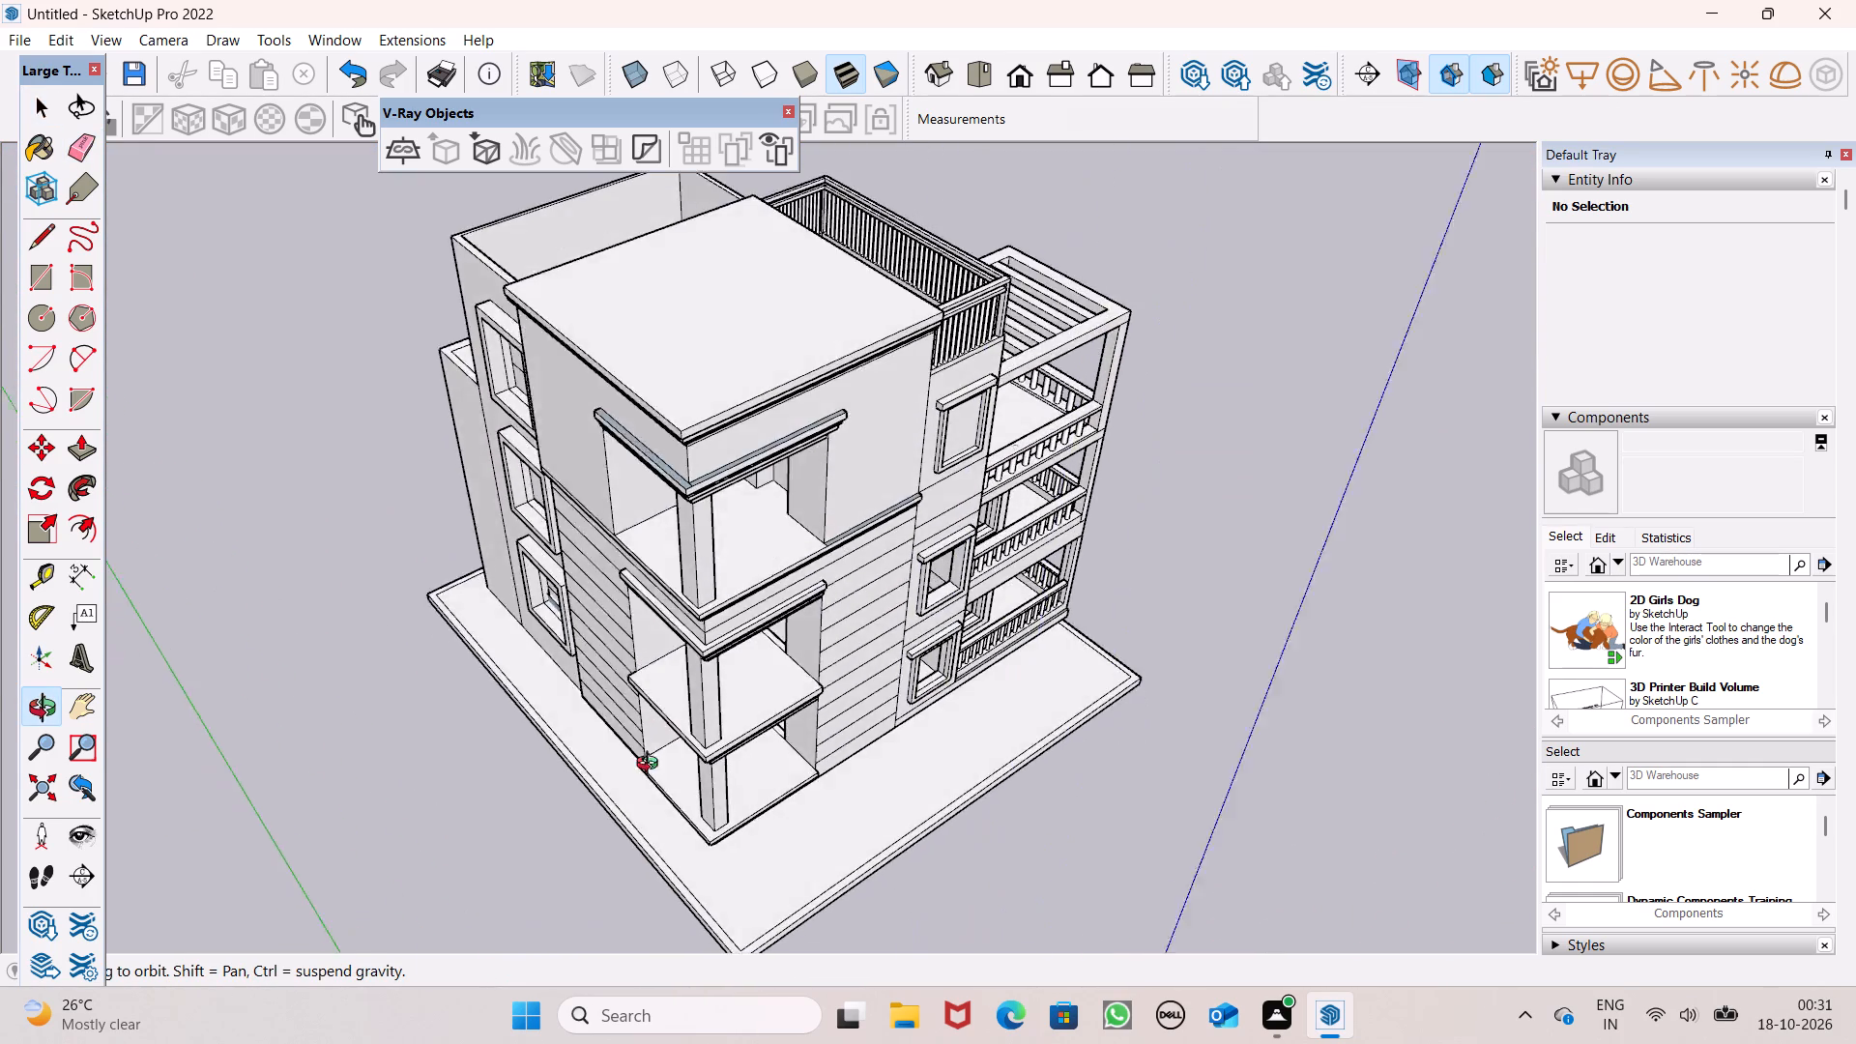
middle_drag(652, 766, 510, 755)
click(84, 445)
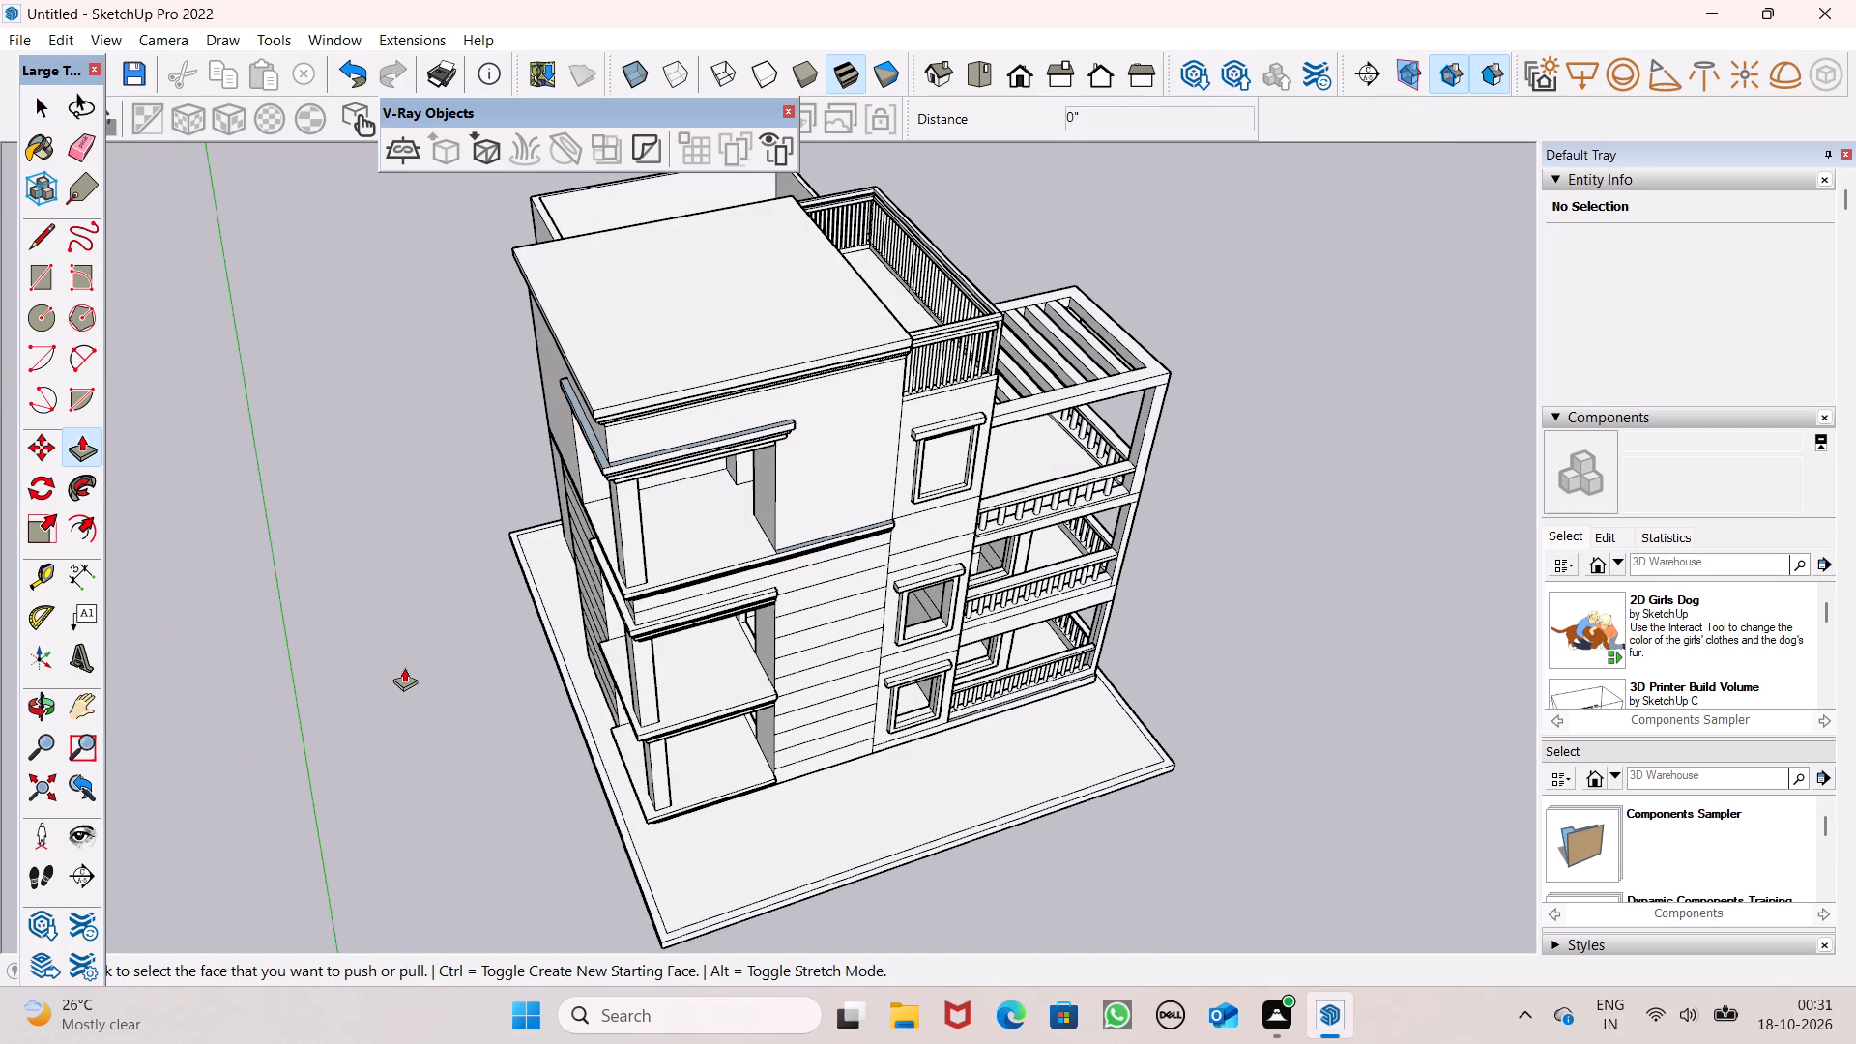
scroll(404, 667, up, 2)
scroll(701, 828, up, 6)
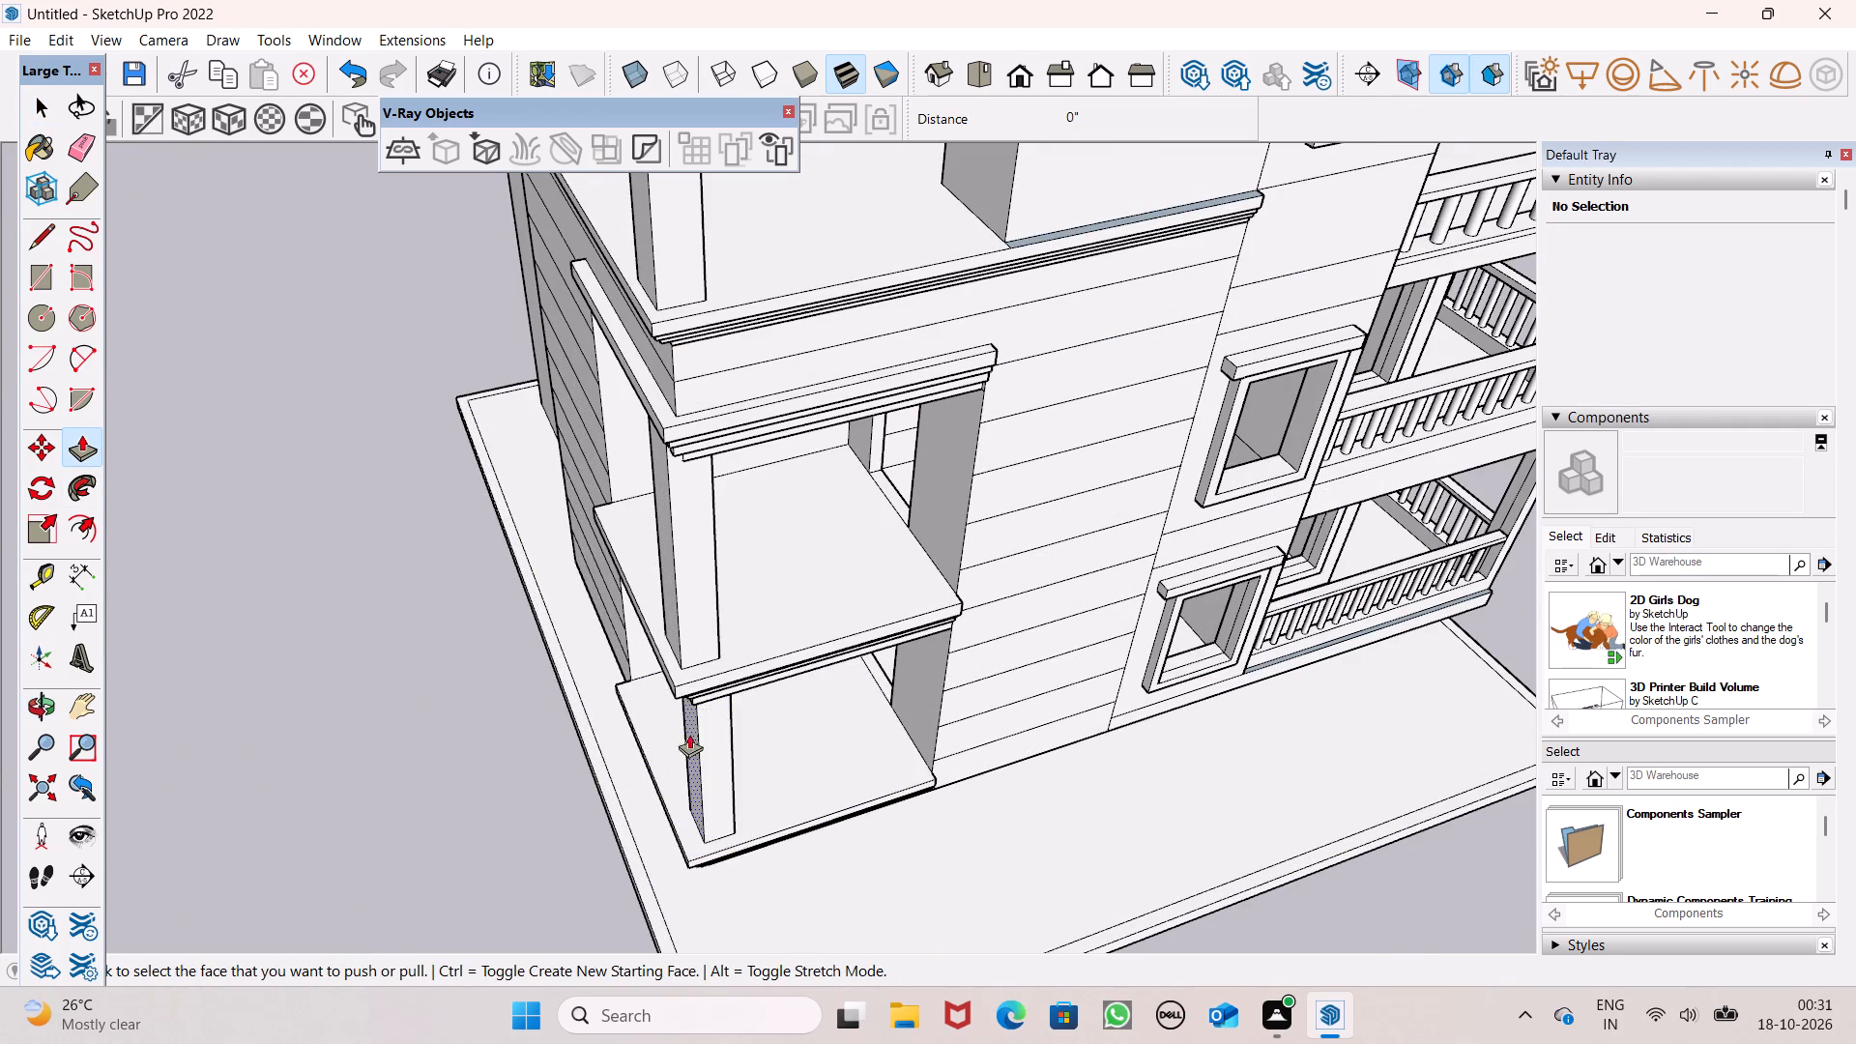
scroll(696, 702, up, 2)
middle_drag(761, 767, 936, 797)
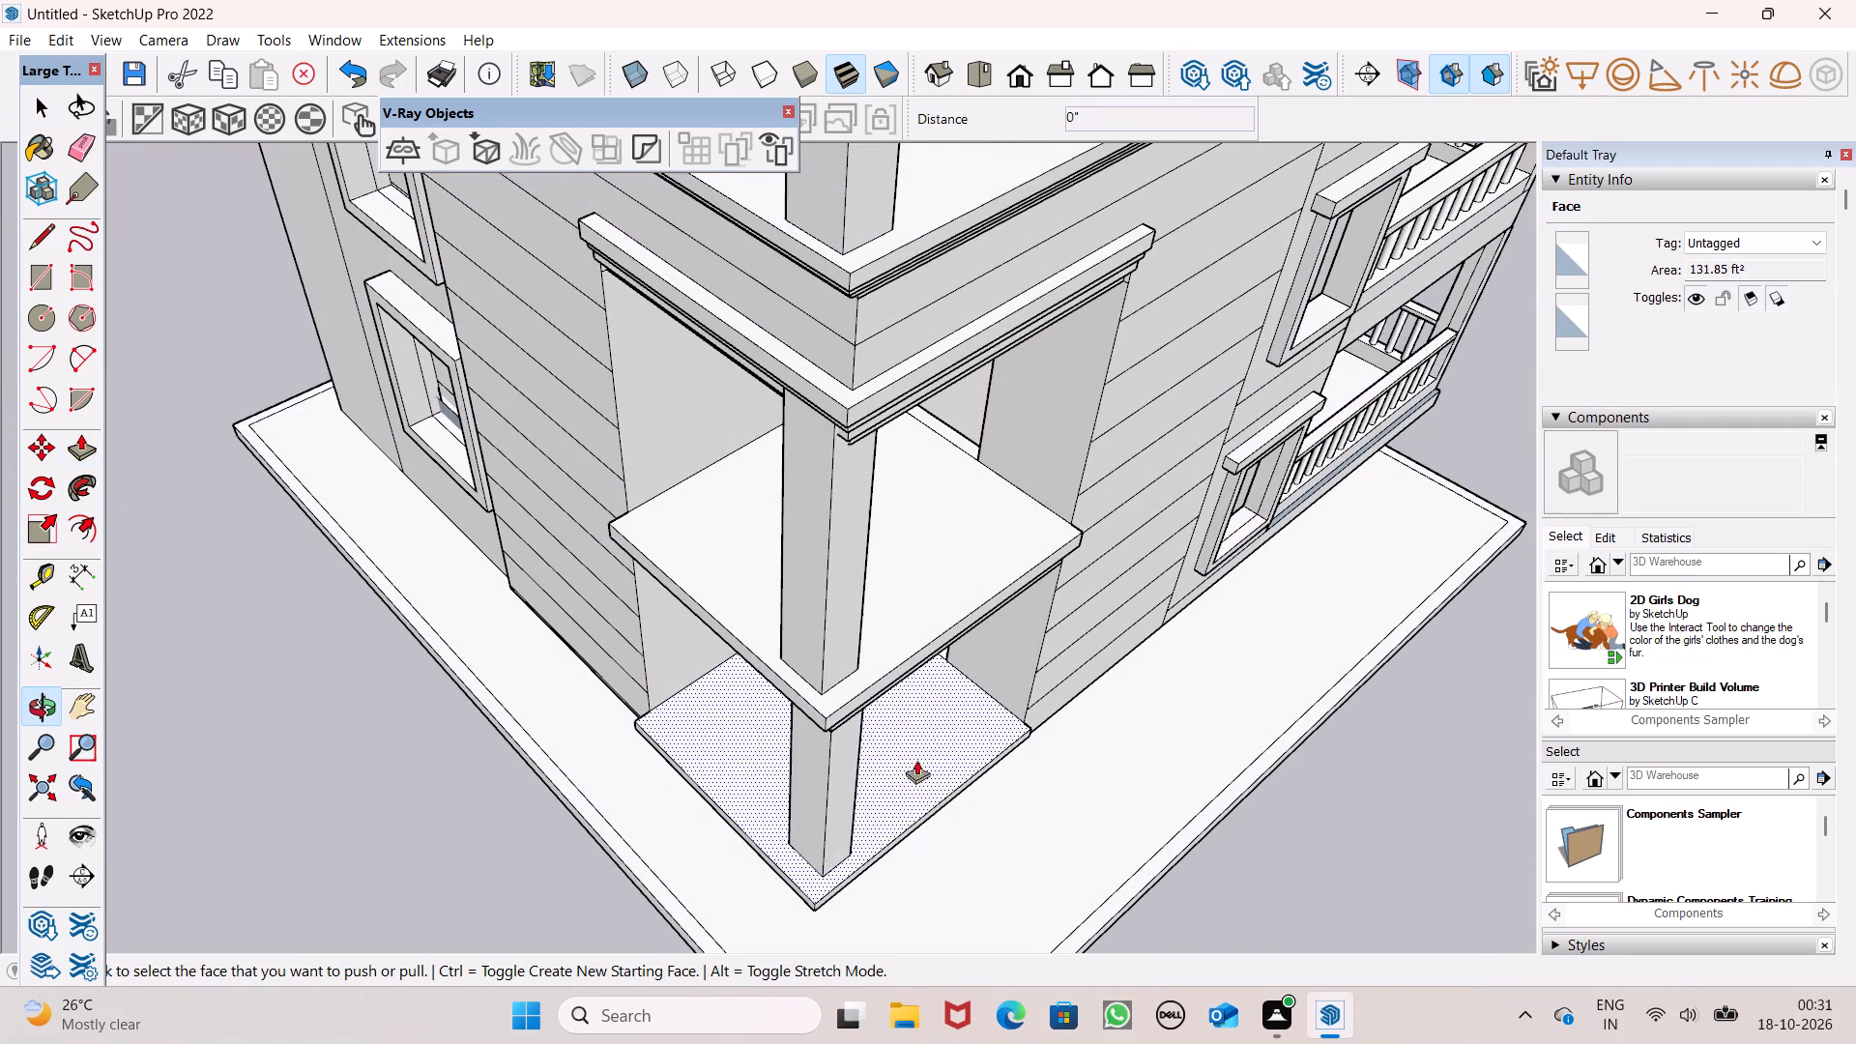
scroll(845, 763, up, 3)
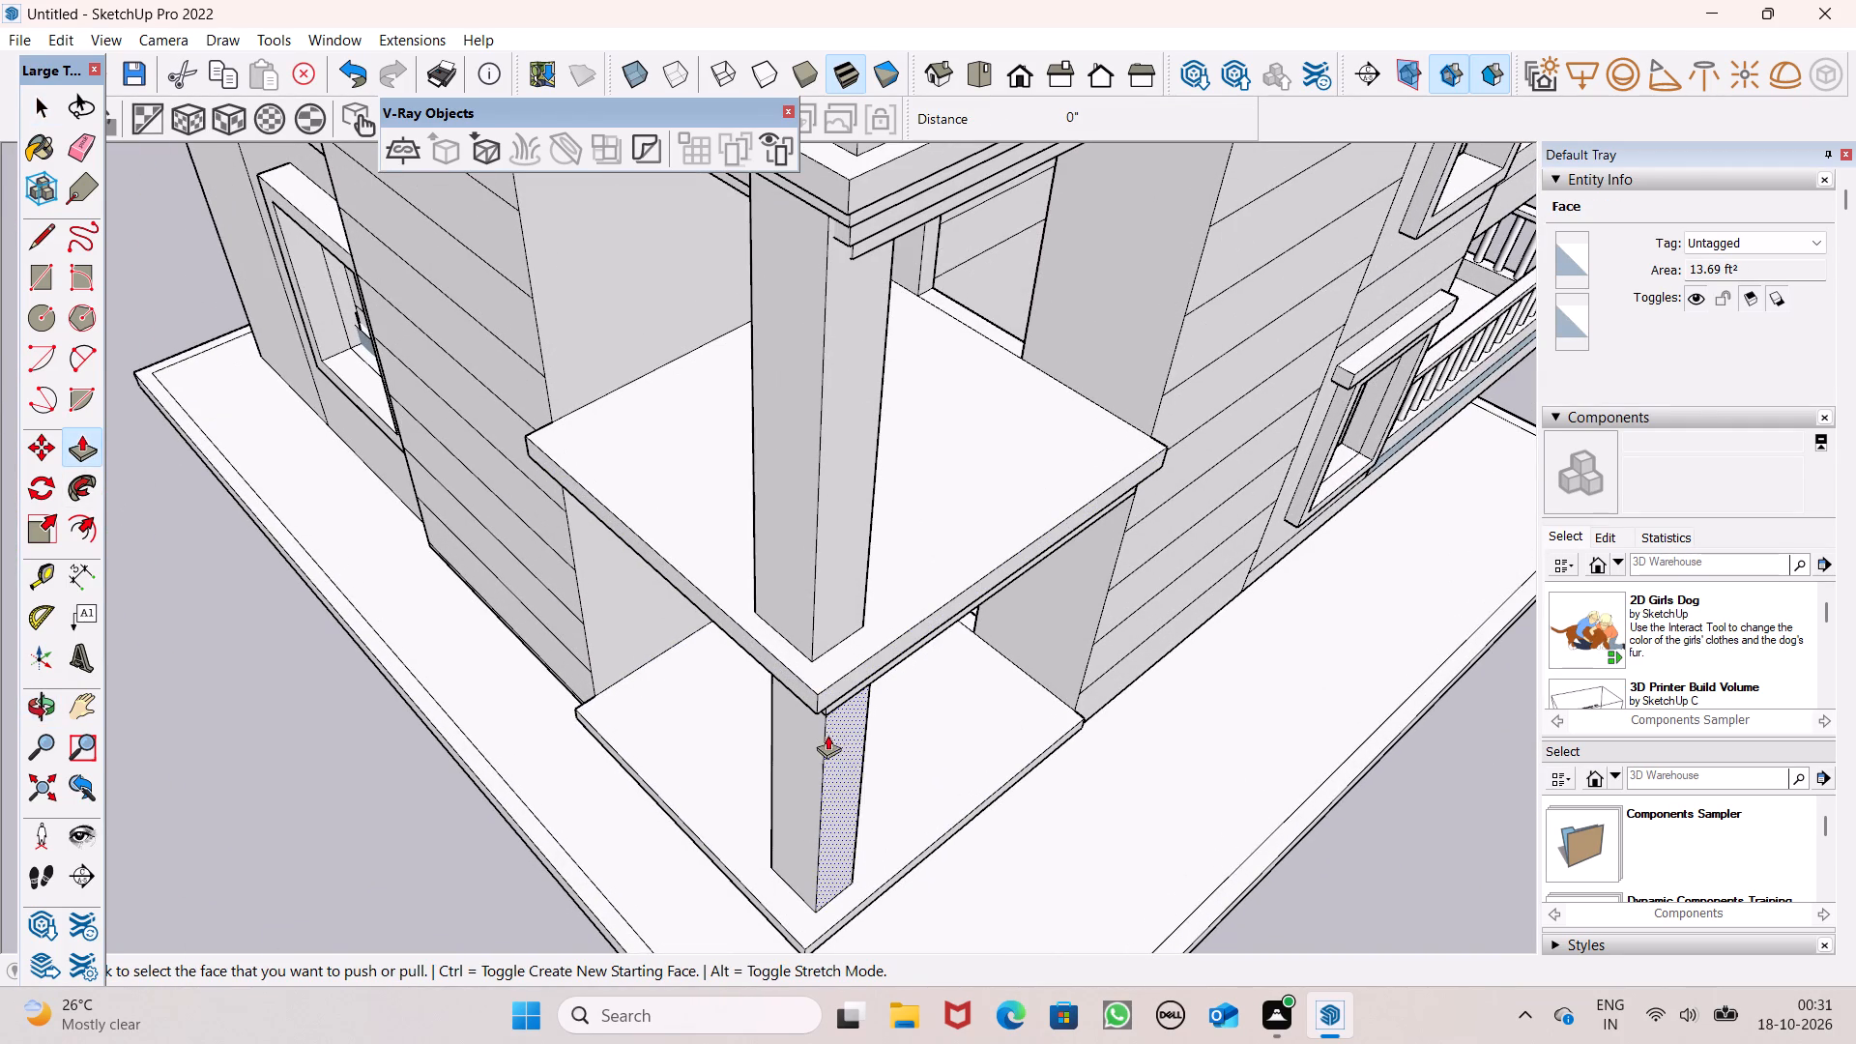
scroll(818, 660, down, 1)
middle_drag(842, 700, 955, 705)
drag(942, 619, 954, 685)
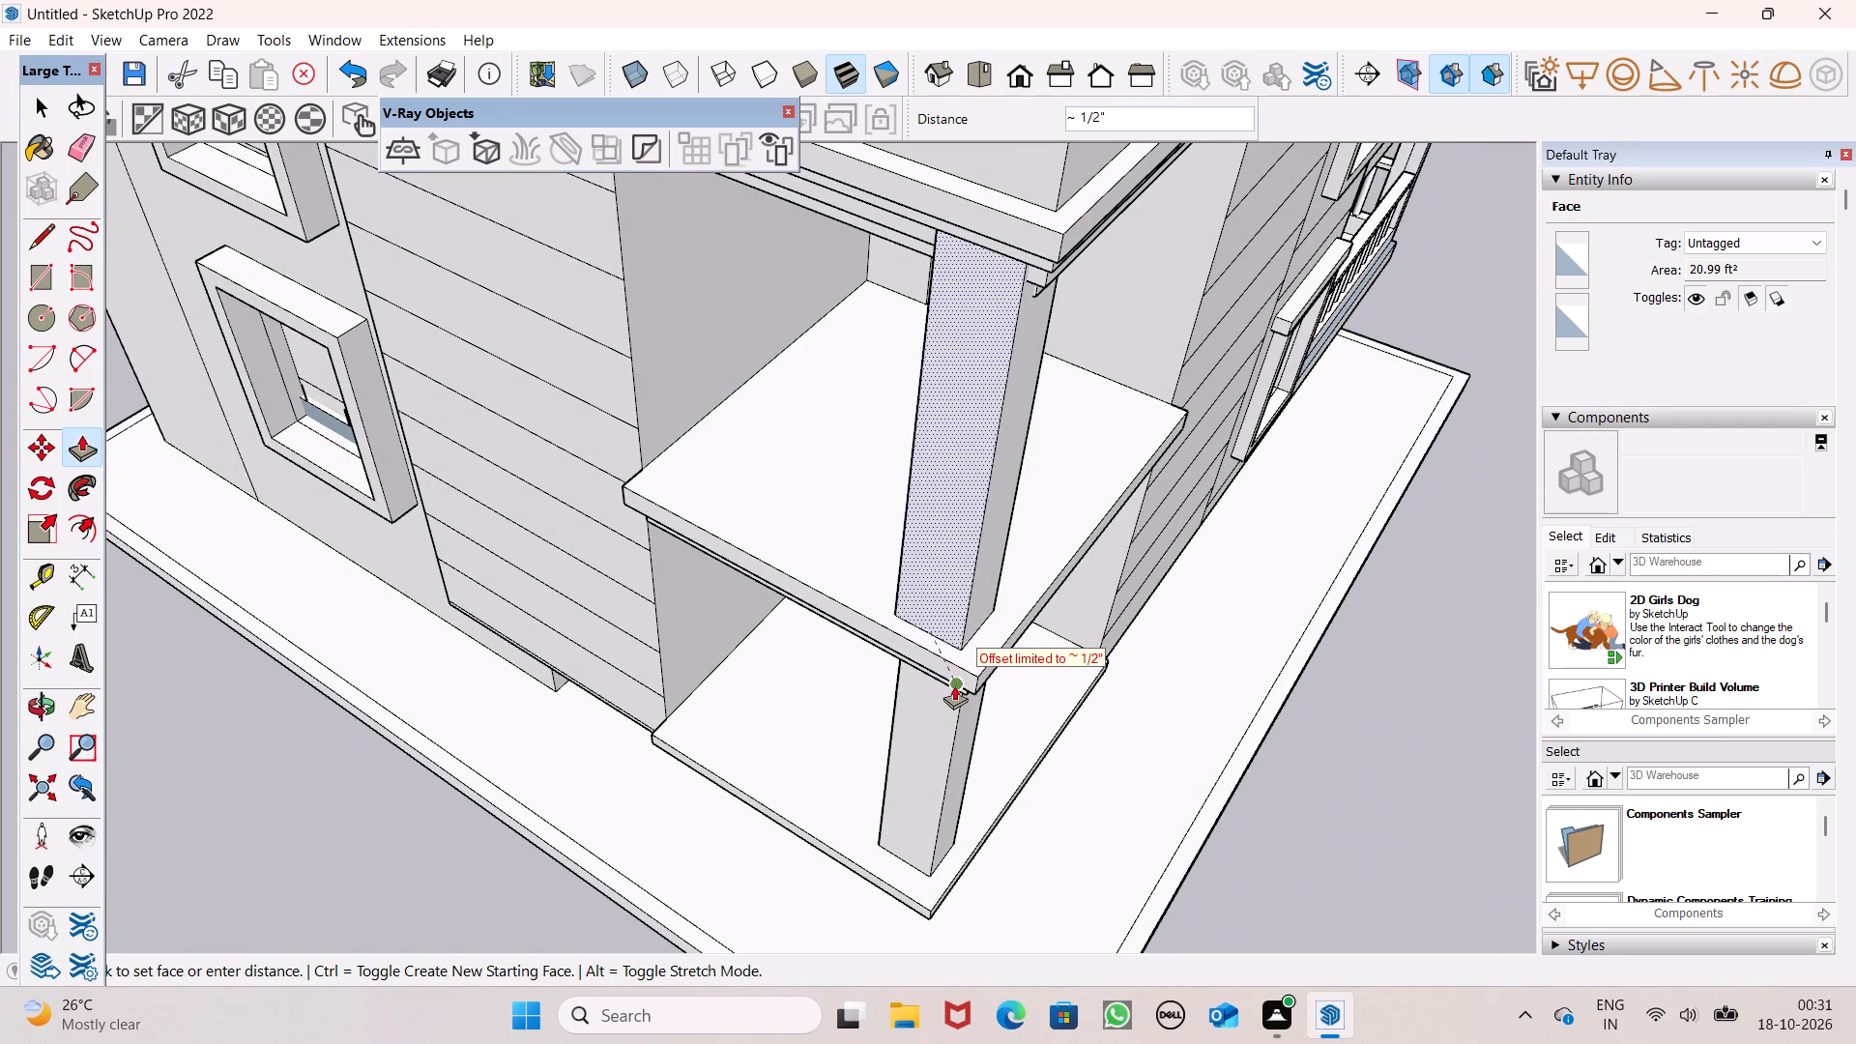
drag(954, 685, 955, 709)
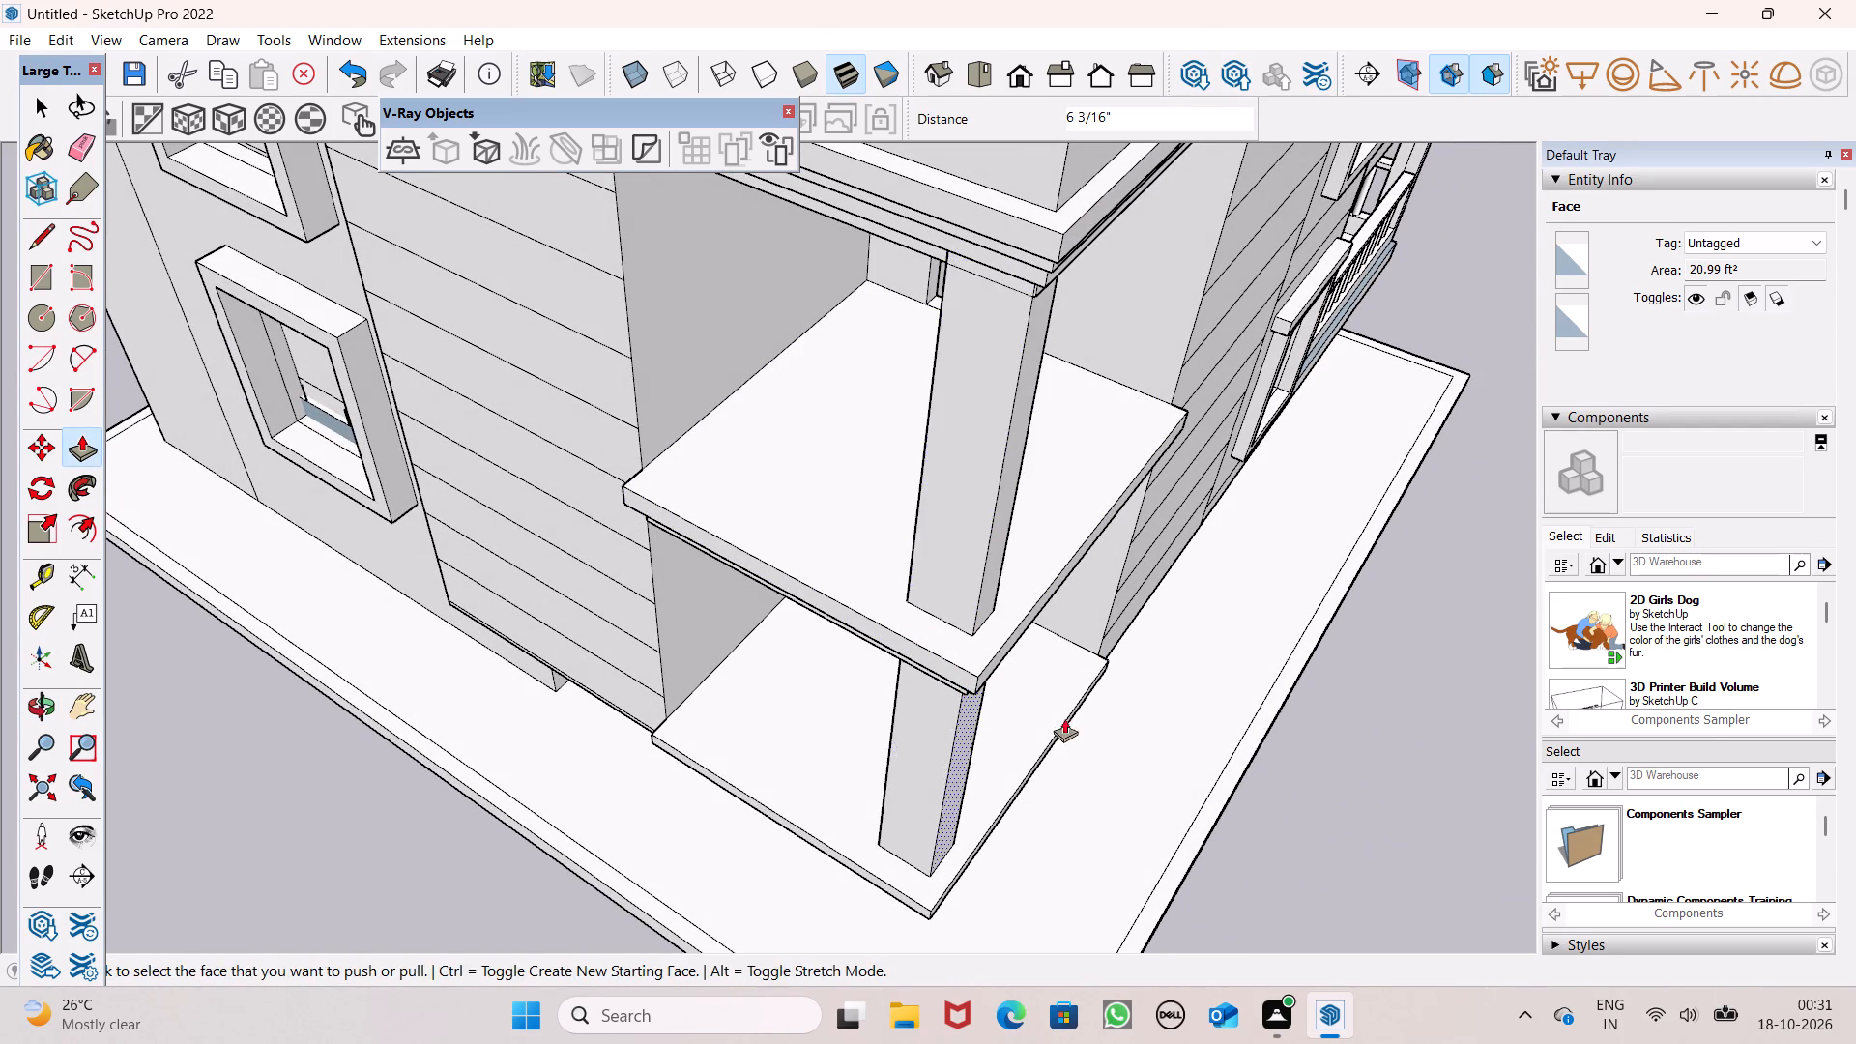
Pull the middle-storey balcony column's inner side face out 4 13/16" to line up with the bottom column's inner side.
middle_drag(1052, 723, 731, 734)
scroll(700, 613, down, 4)
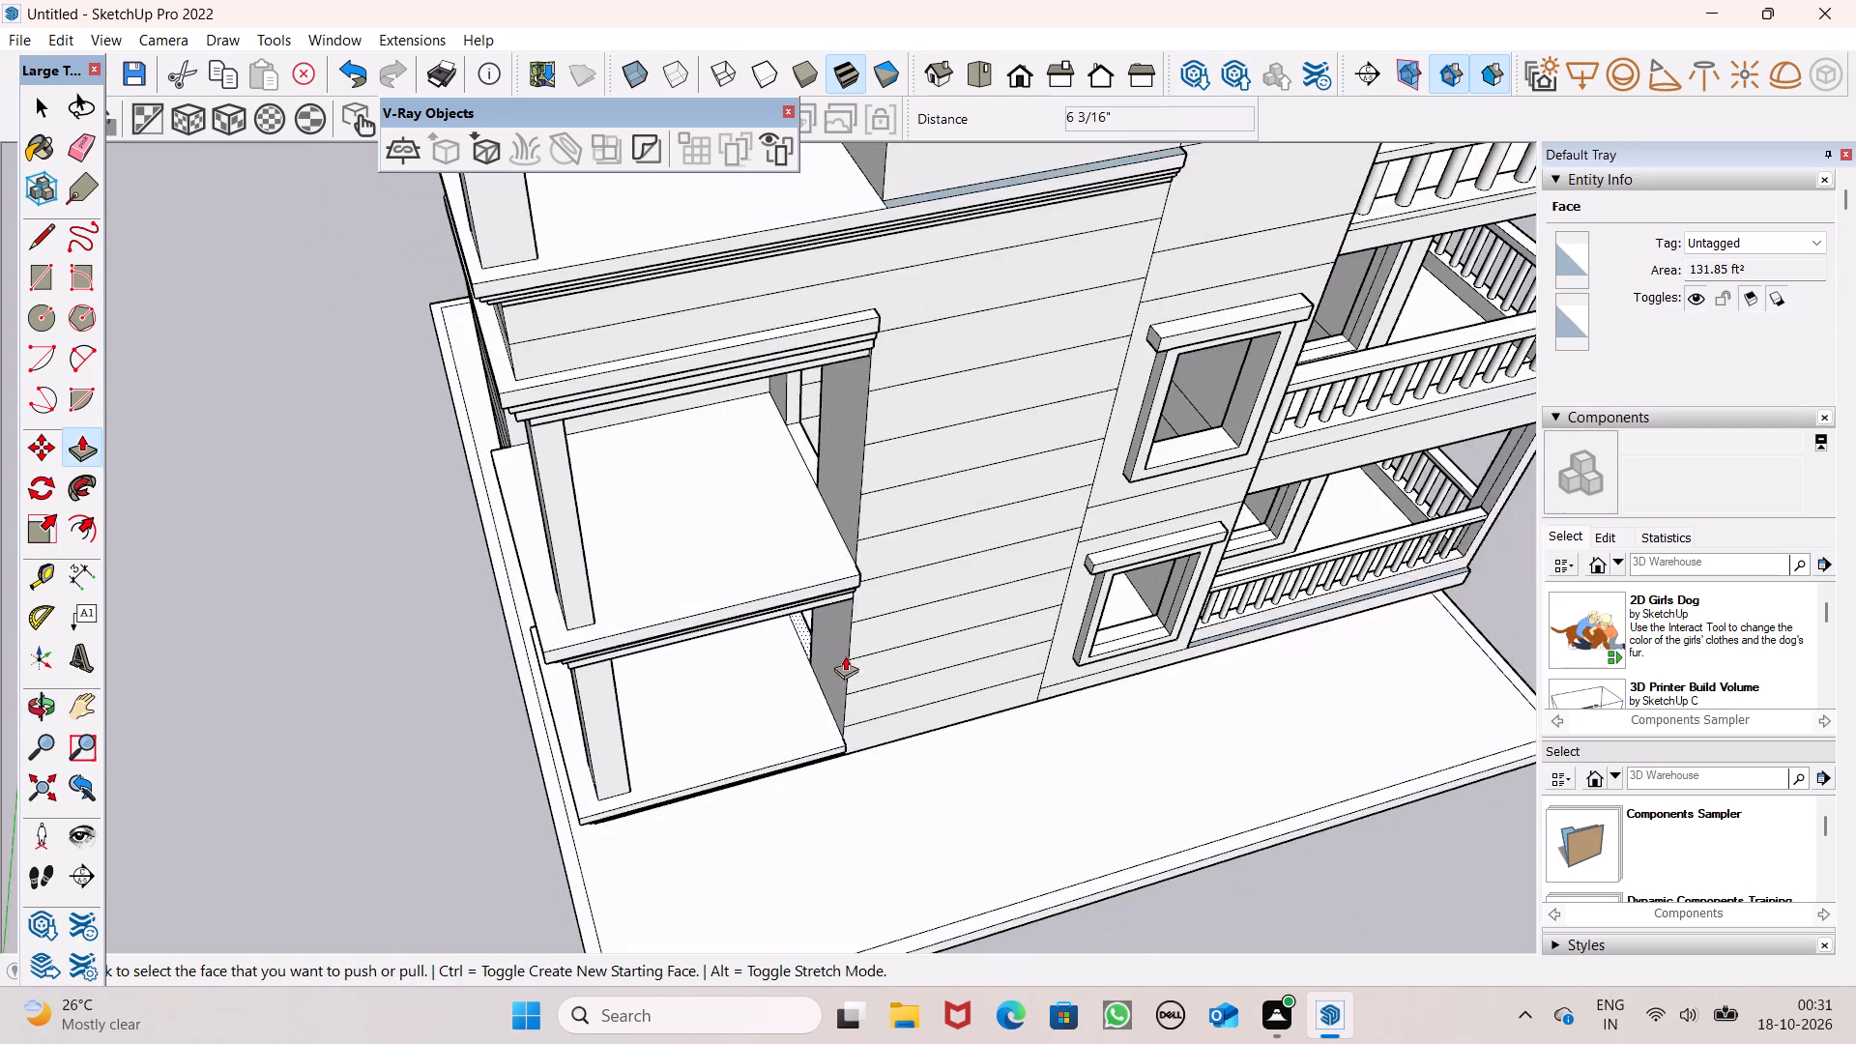
middle_drag(822, 687, 662, 679)
scroll(739, 560, down, 5)
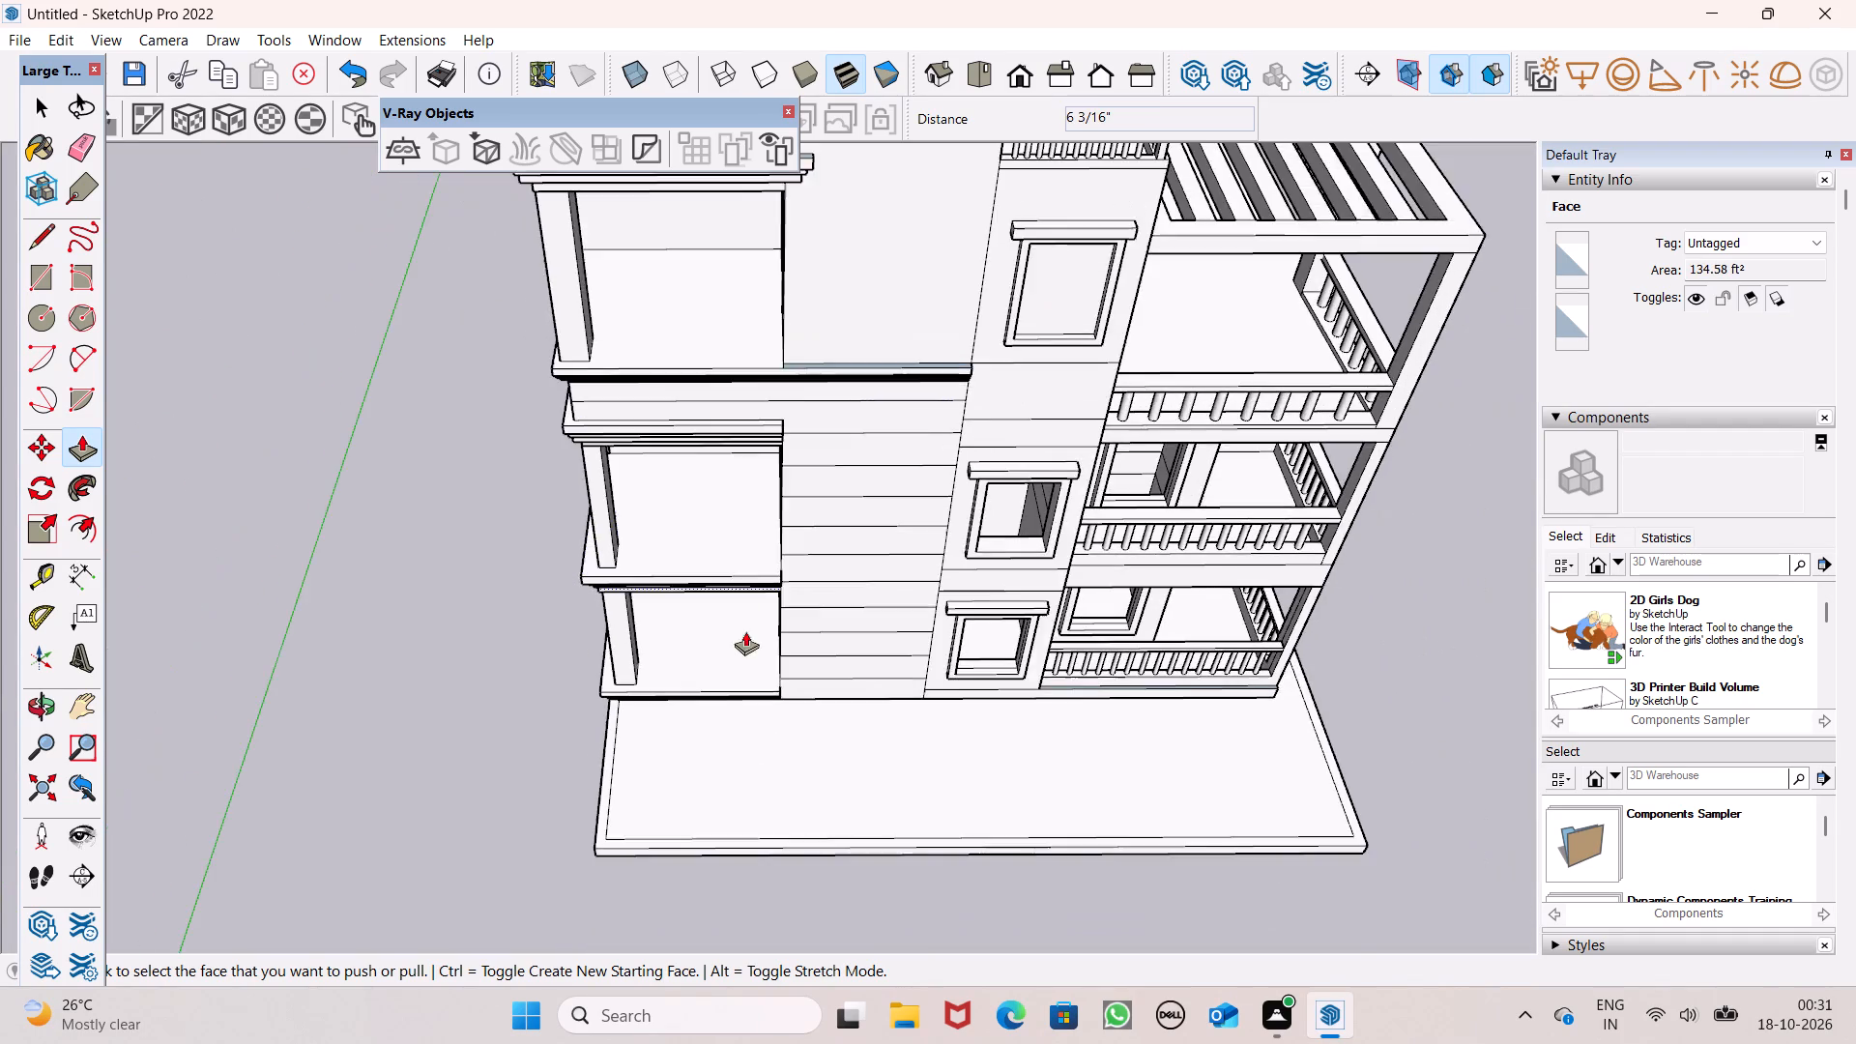
middle_drag(724, 657, 540, 647)
scroll(704, 566, up, 7)
middle_drag(533, 510, 555, 470)
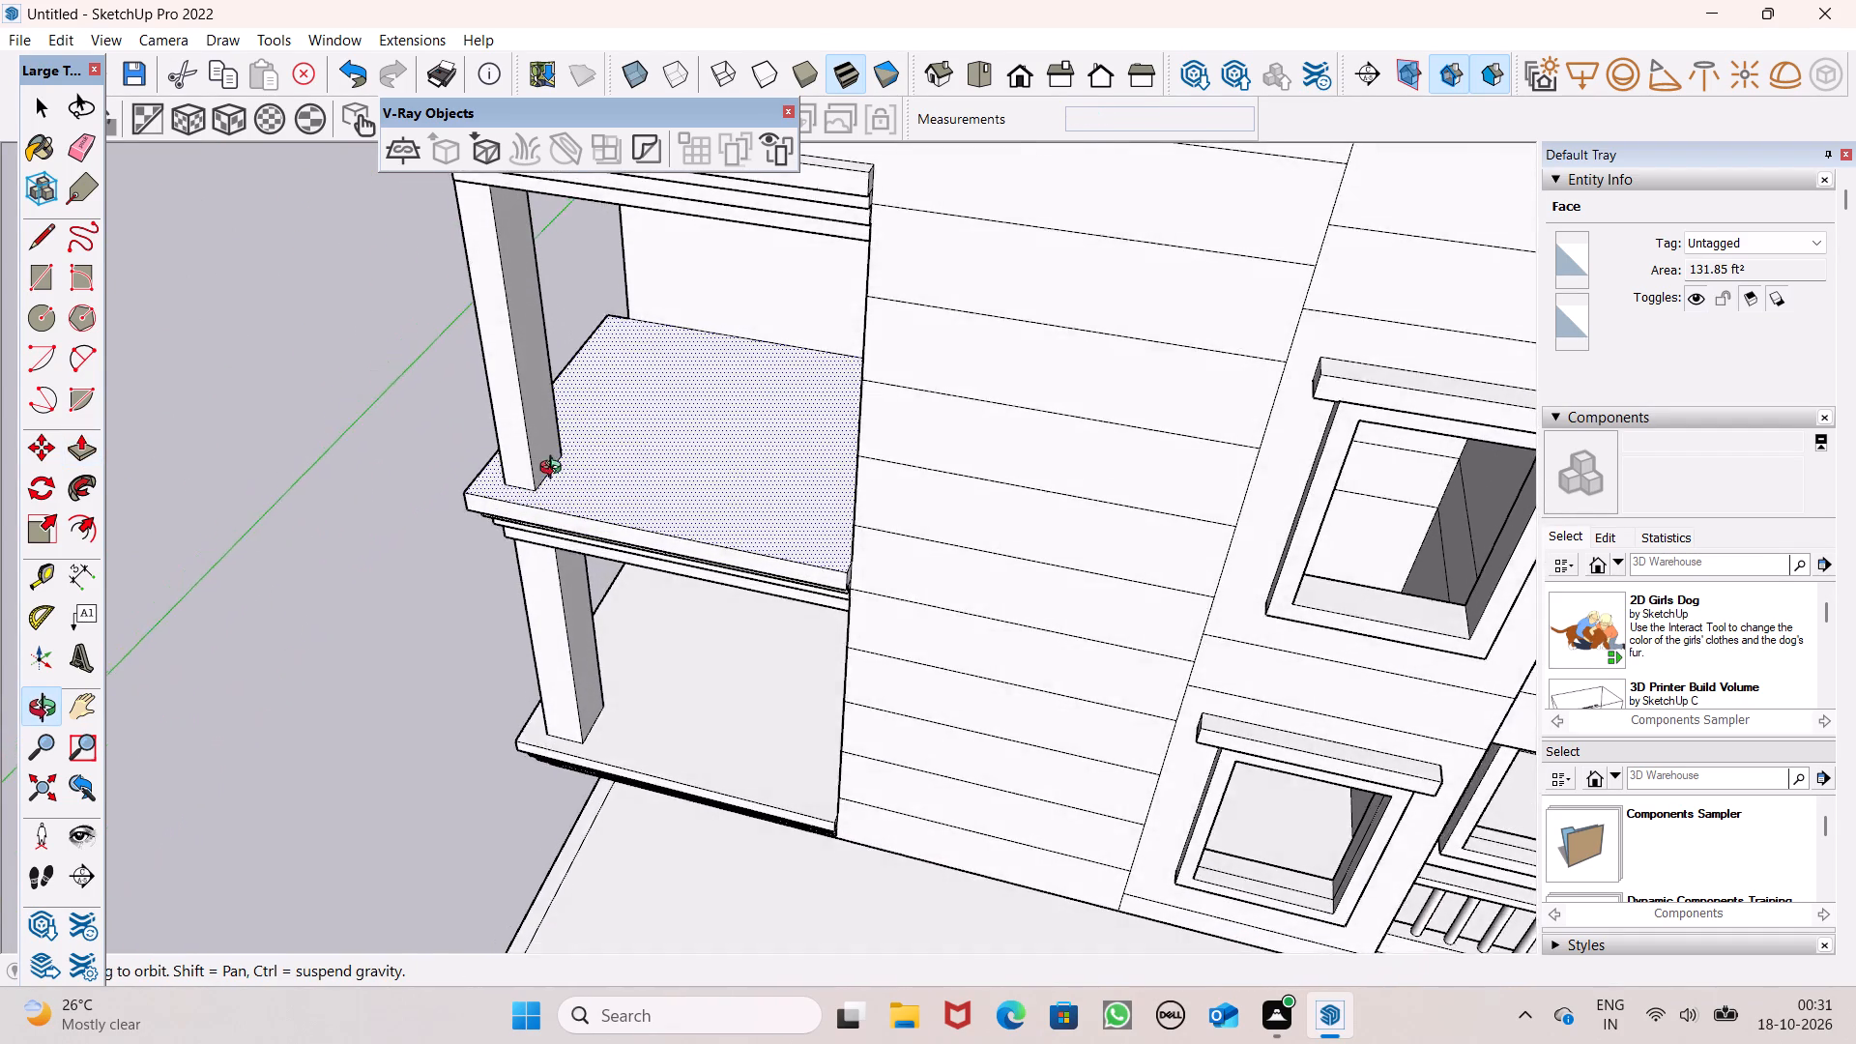
middle_drag(555, 470, 589, 464)
scroll(560, 464, up, 4)
middle_drag(560, 541, 588, 571)
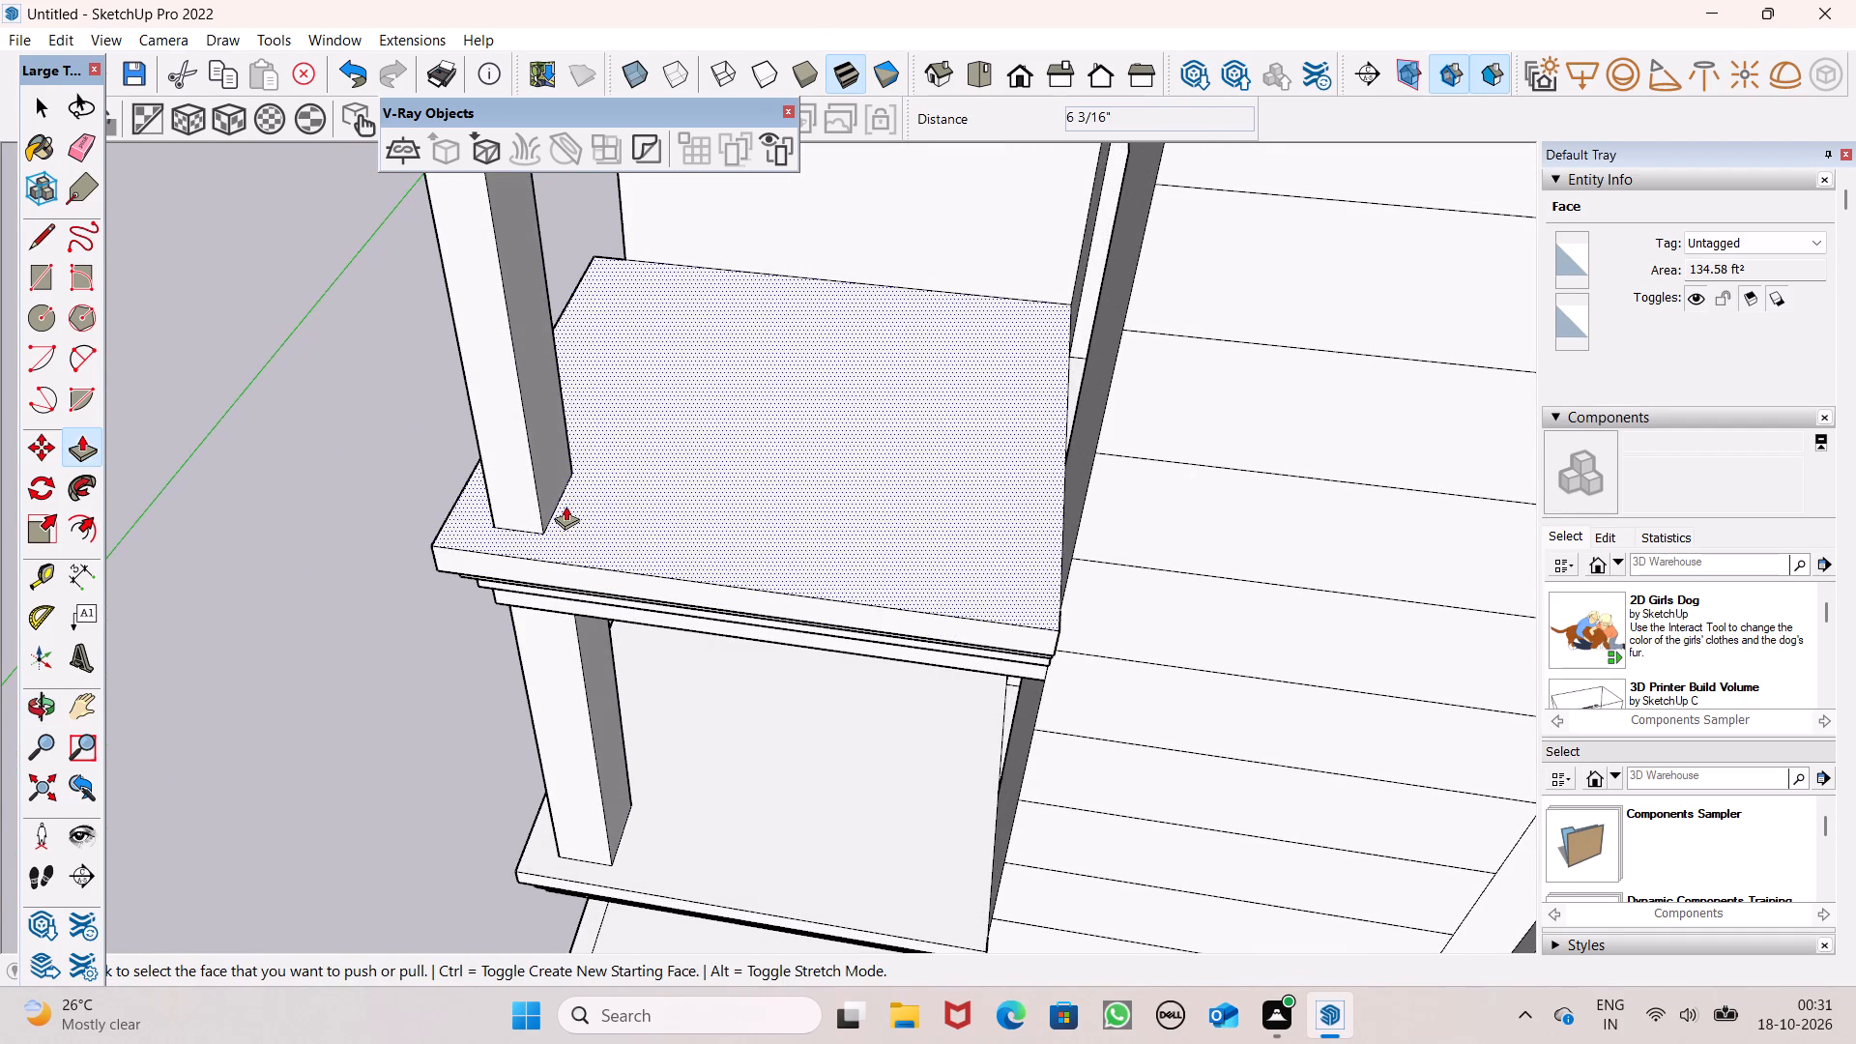
drag(548, 480, 579, 654)
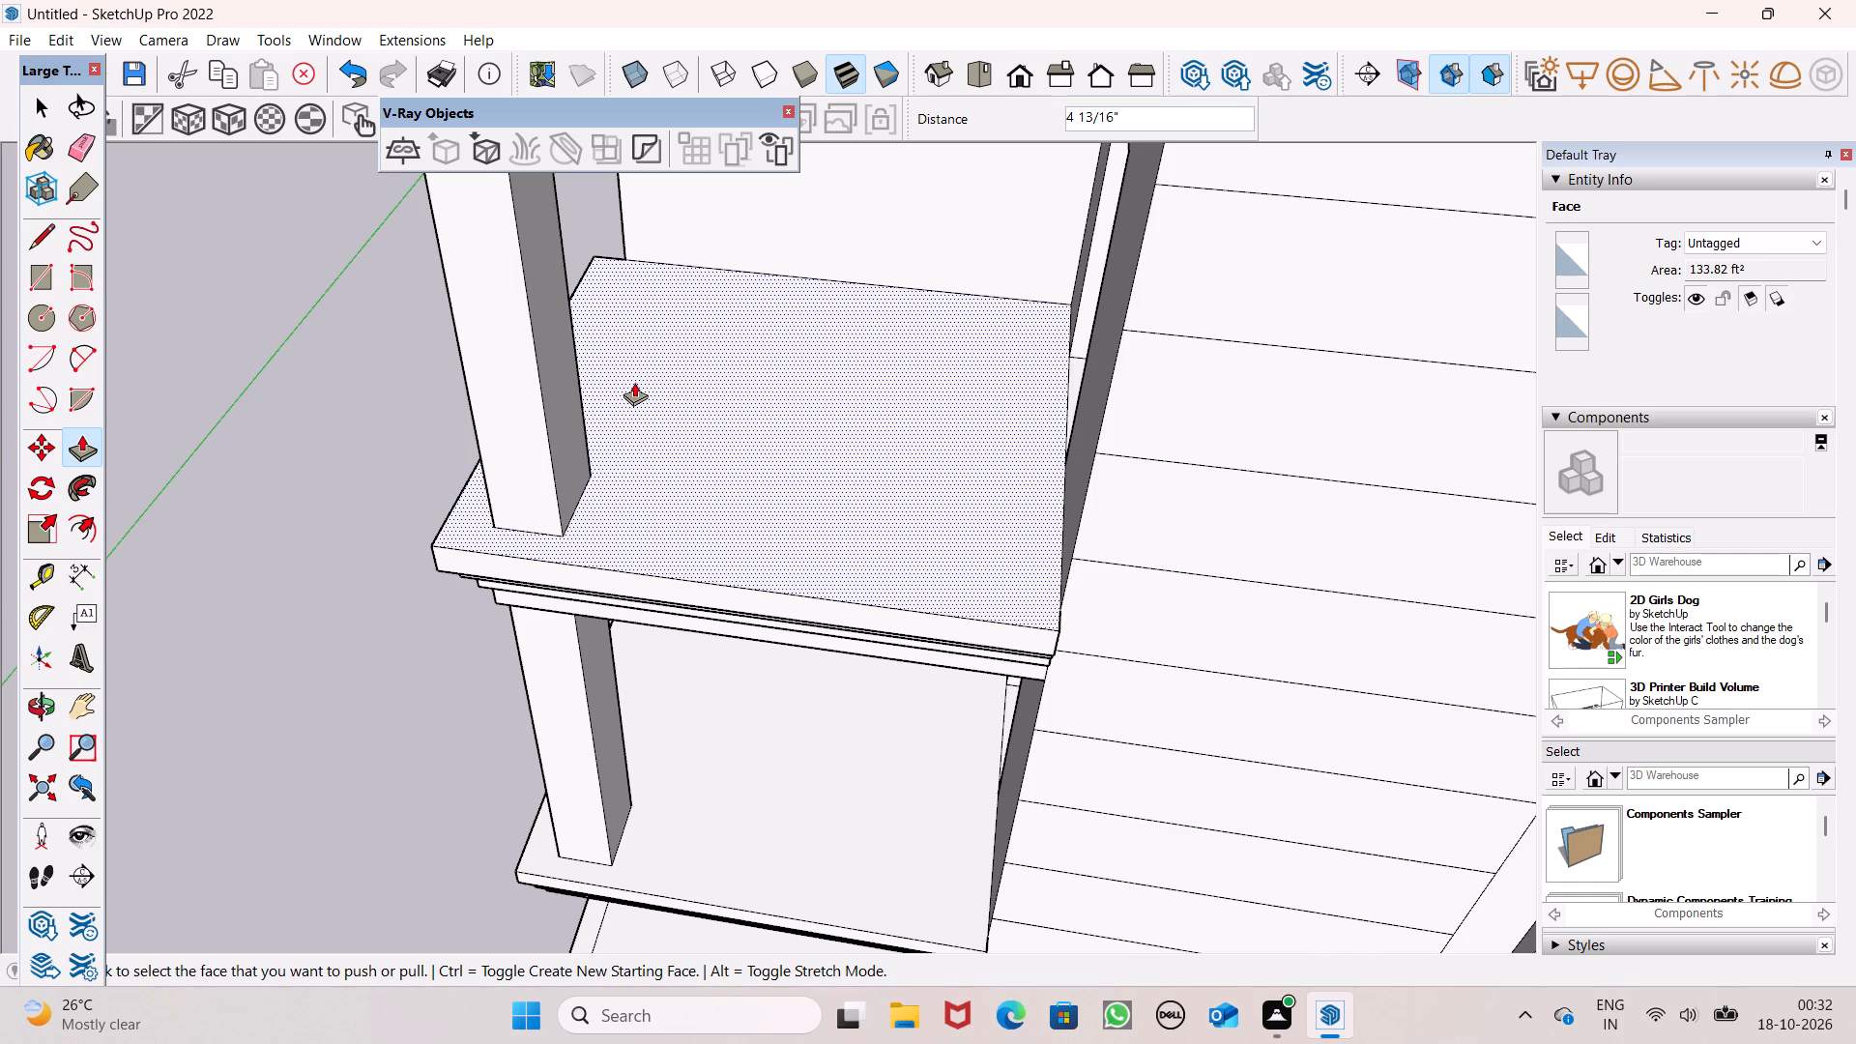
Push the front faces of the bottom, middle and top corner balcony columns back 3 1/16" so they line up.
scroll(643, 415, down, 3)
middle_drag(664, 520, 761, 399)
scroll(769, 479, down, 5)
middle_drag(777, 528, 817, 713)
scroll(725, 529, down, 4)
middle_drag(725, 559, 729, 682)
scroll(693, 544, up, 7)
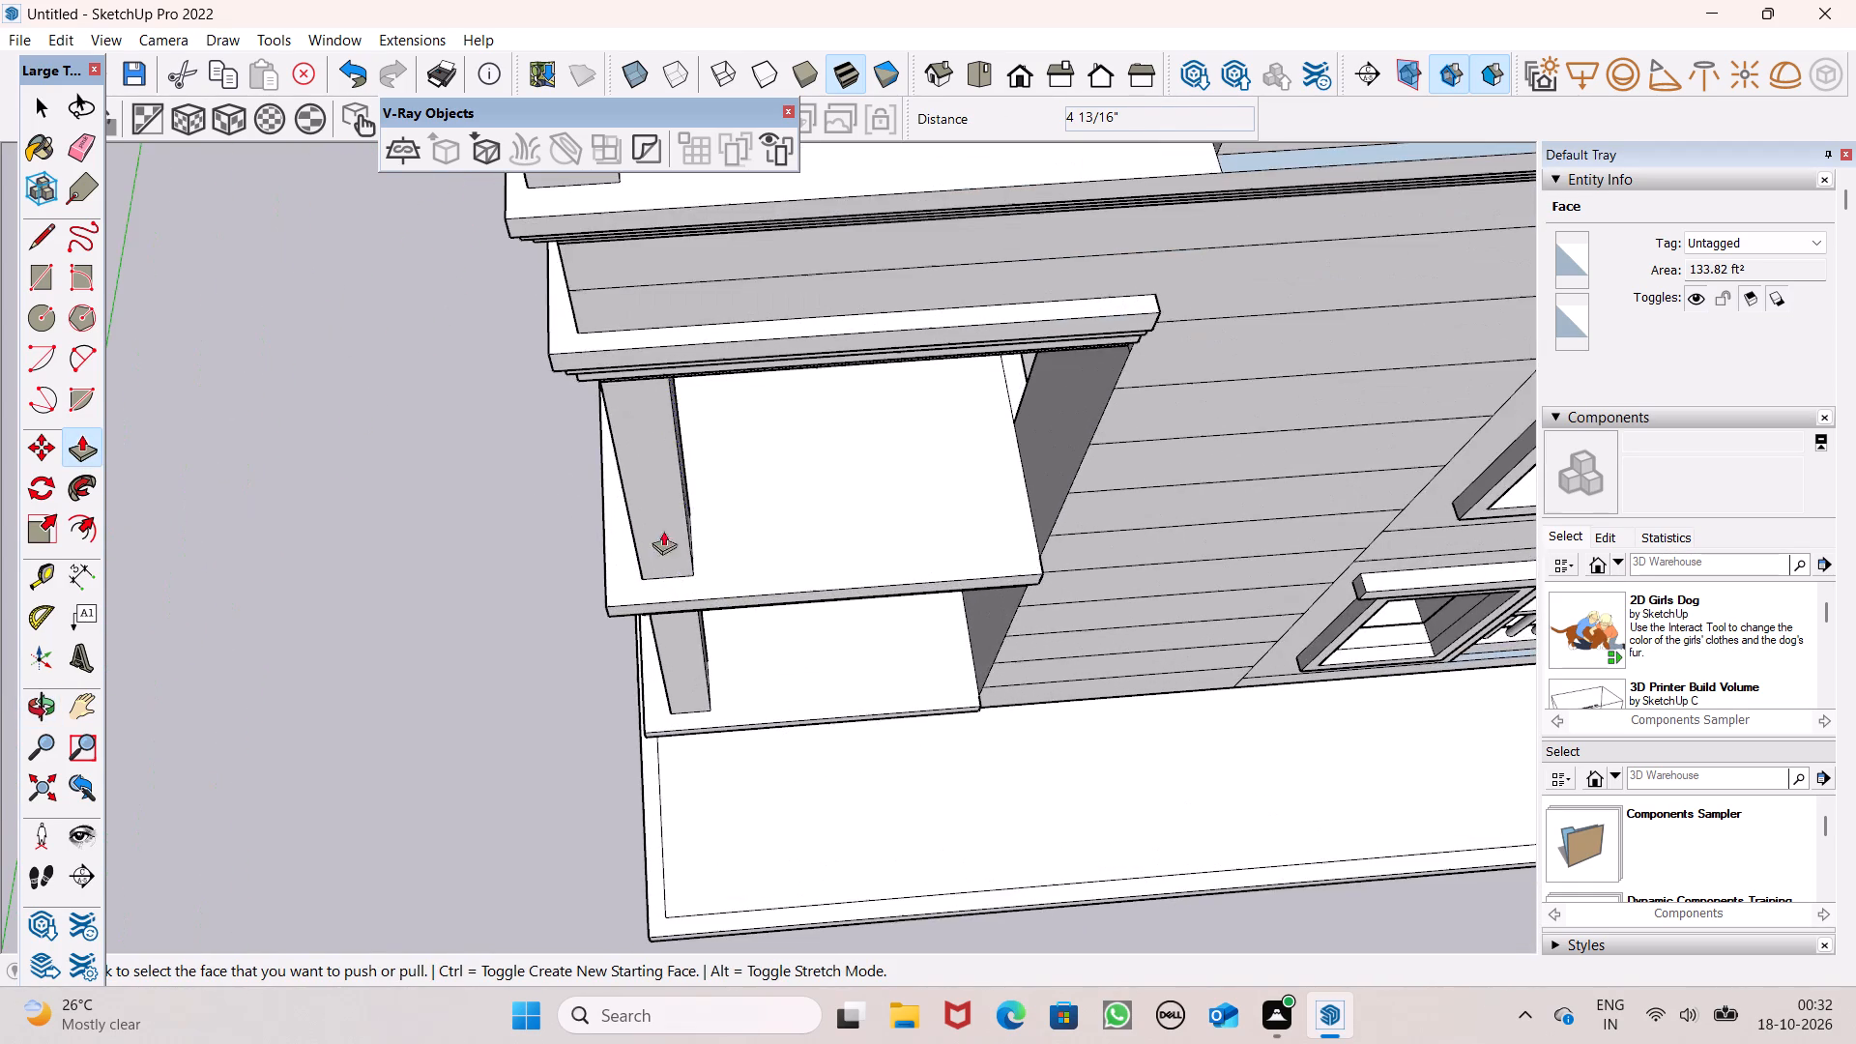
scroll(733, 706, up, 8)
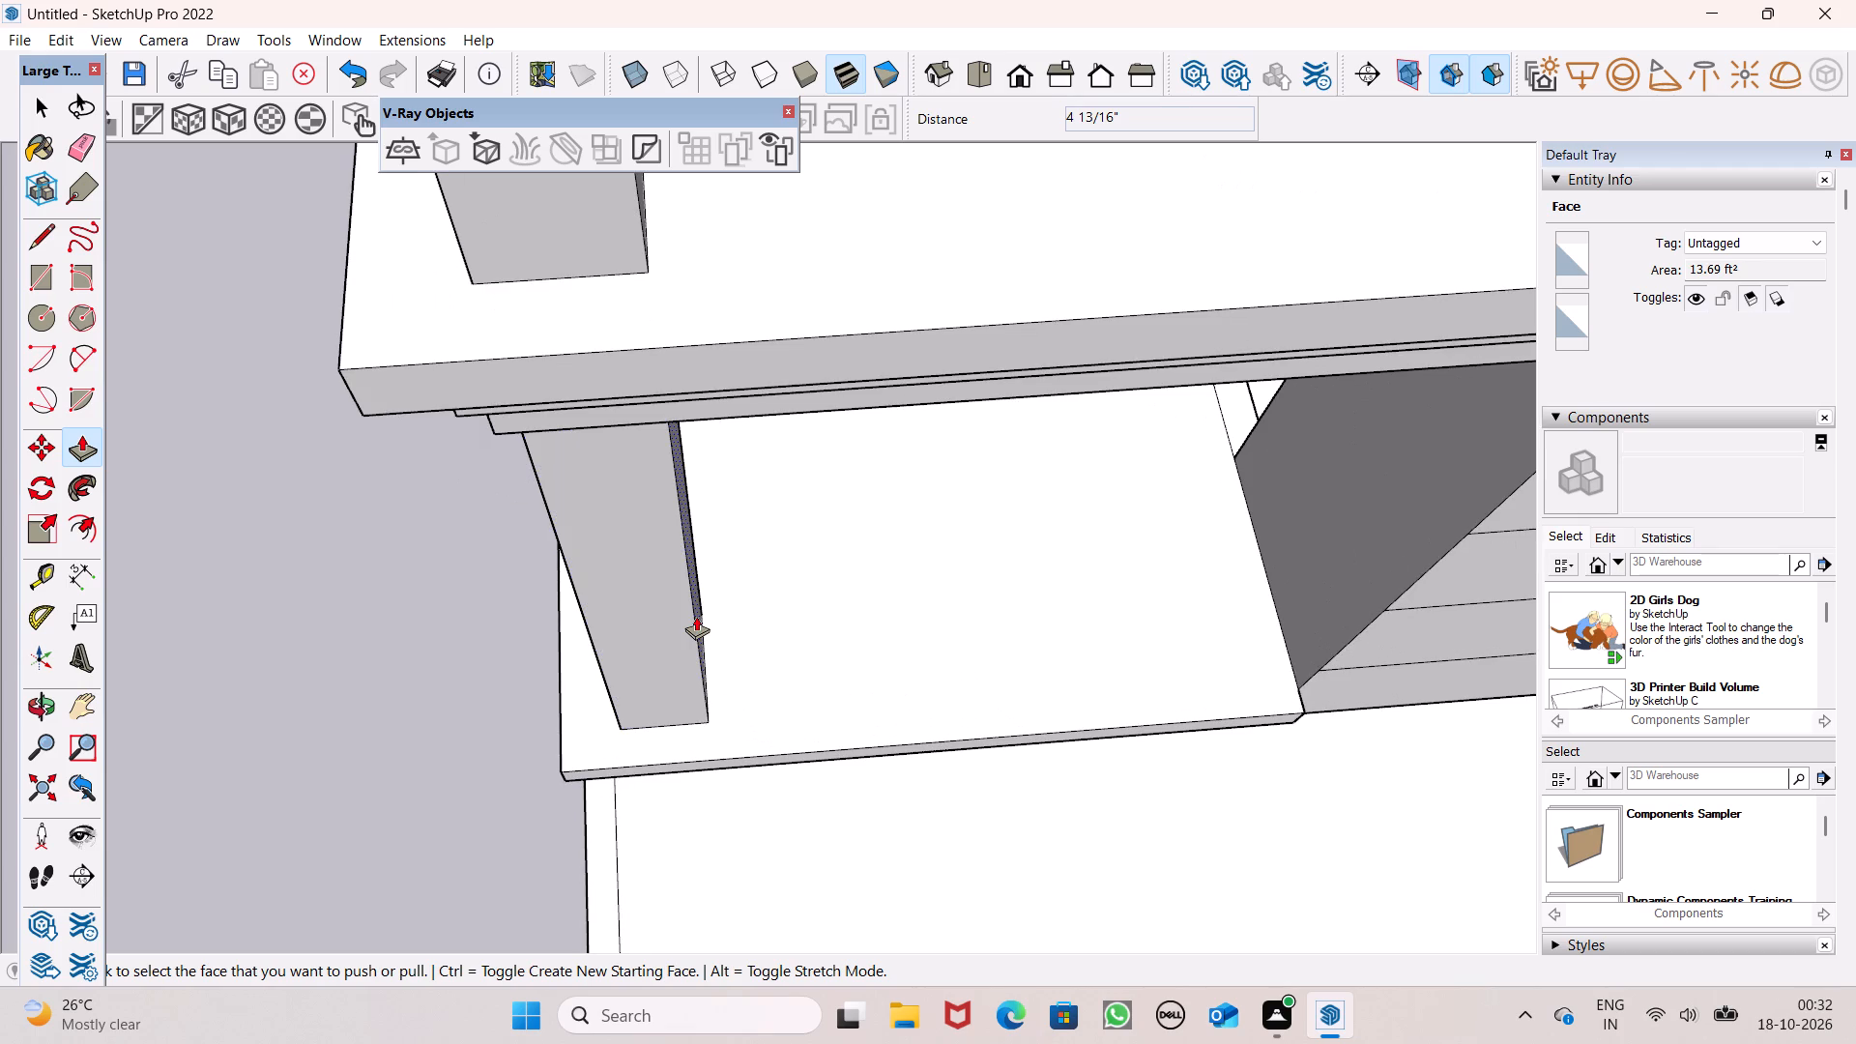
scroll(705, 666, down, 9)
middle_drag(745, 666, 745, 713)
scroll(749, 680, up, 6)
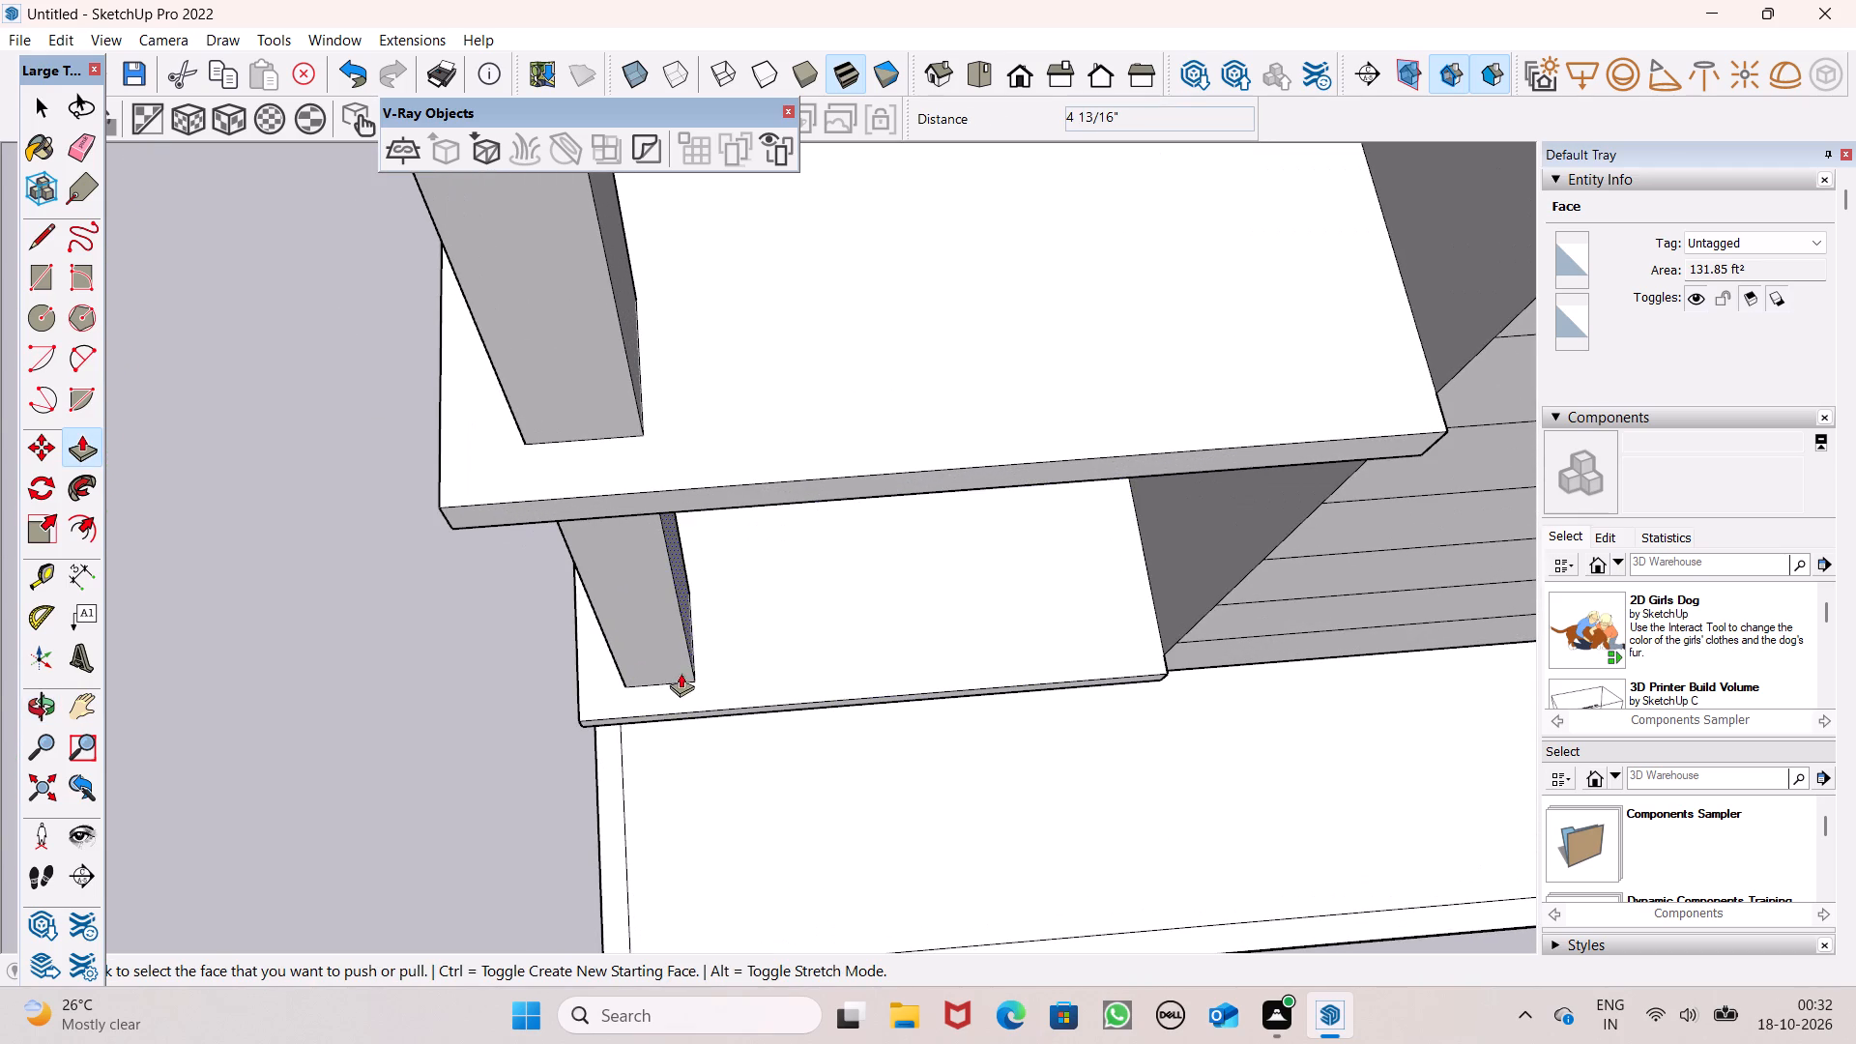
drag(681, 673, 670, 661)
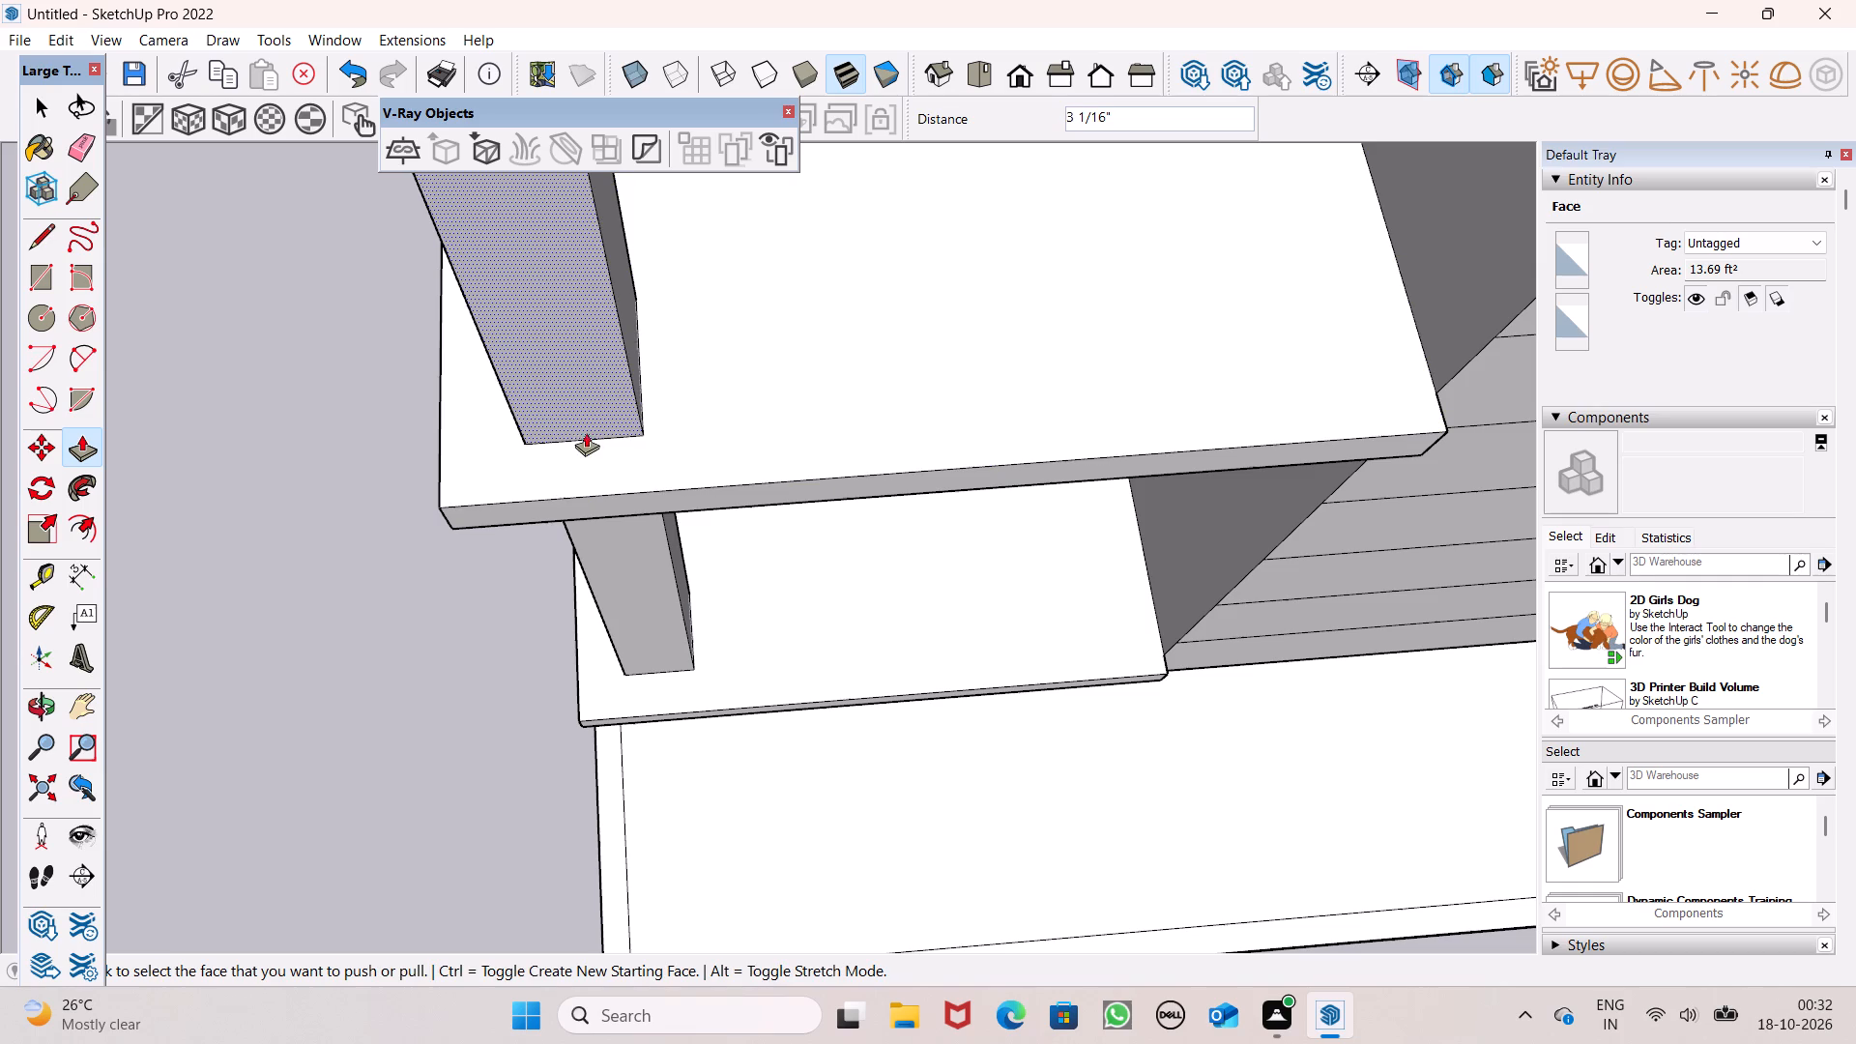
drag(586, 430, 640, 556)
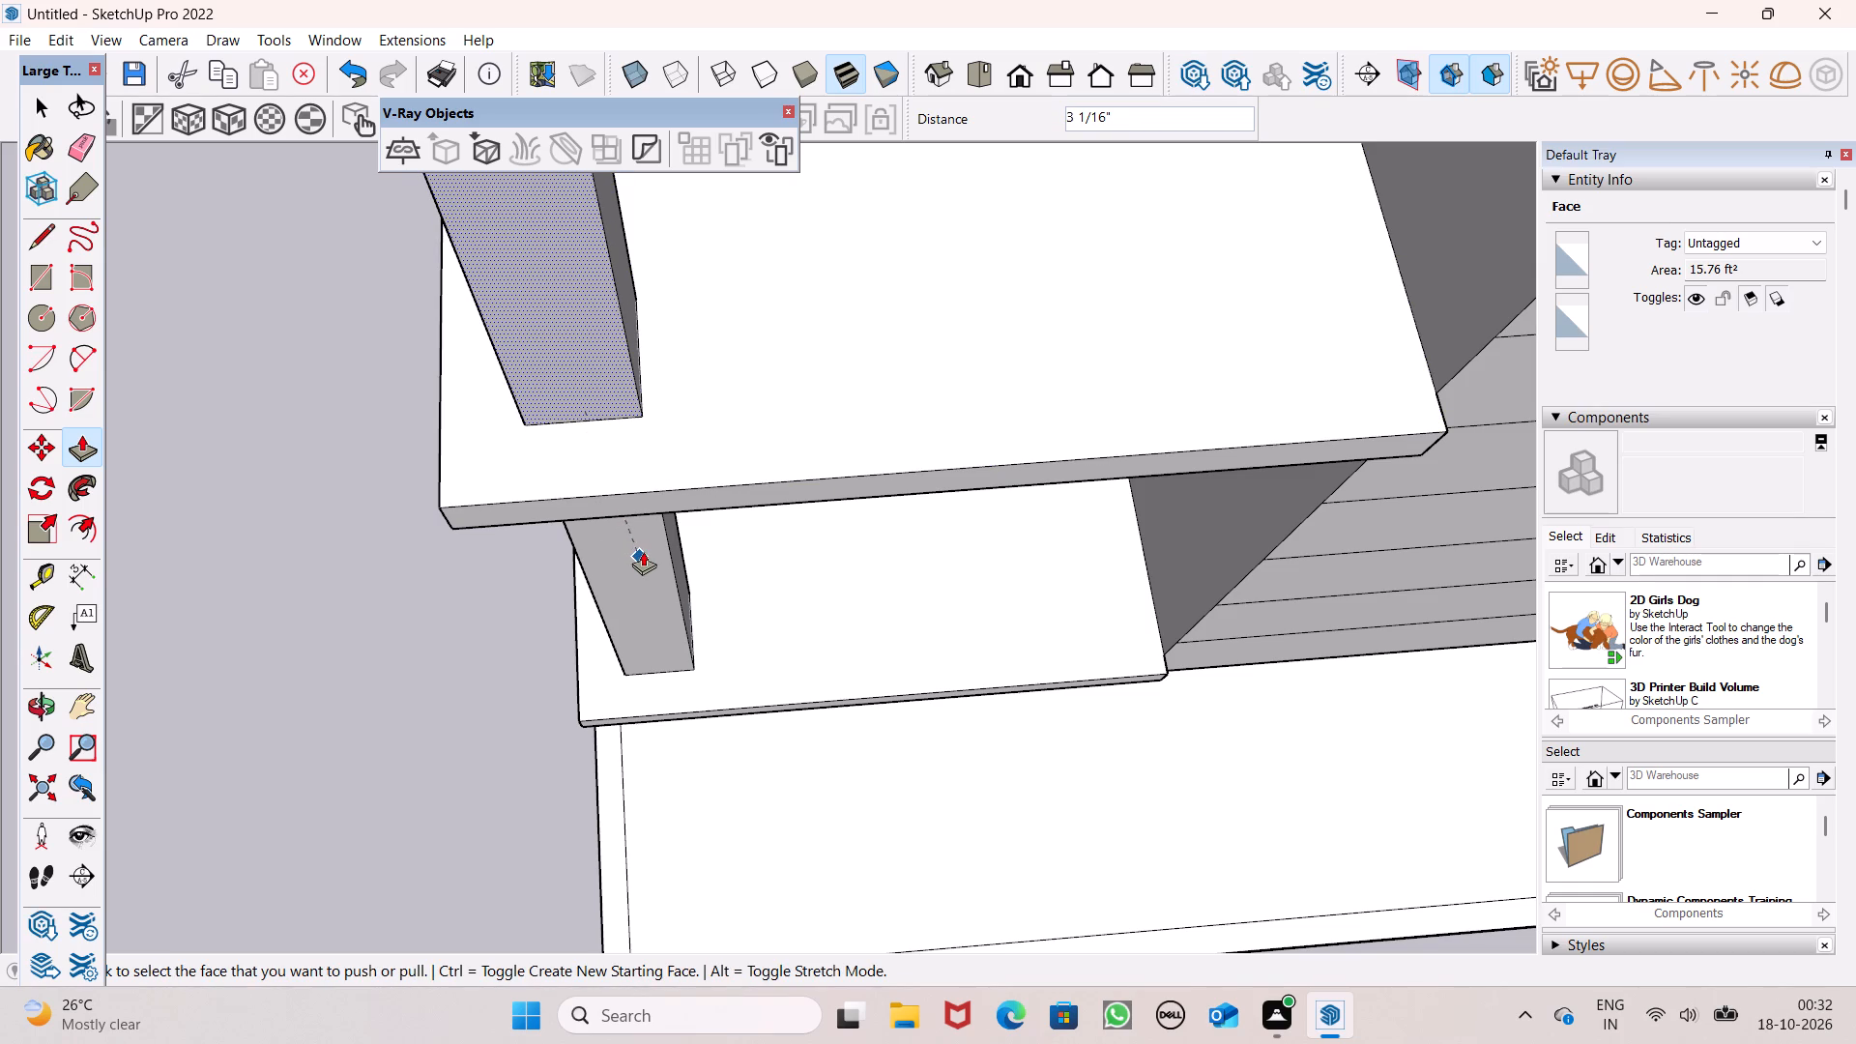
scroll(641, 589, down, 11)
scroll(604, 426, up, 6)
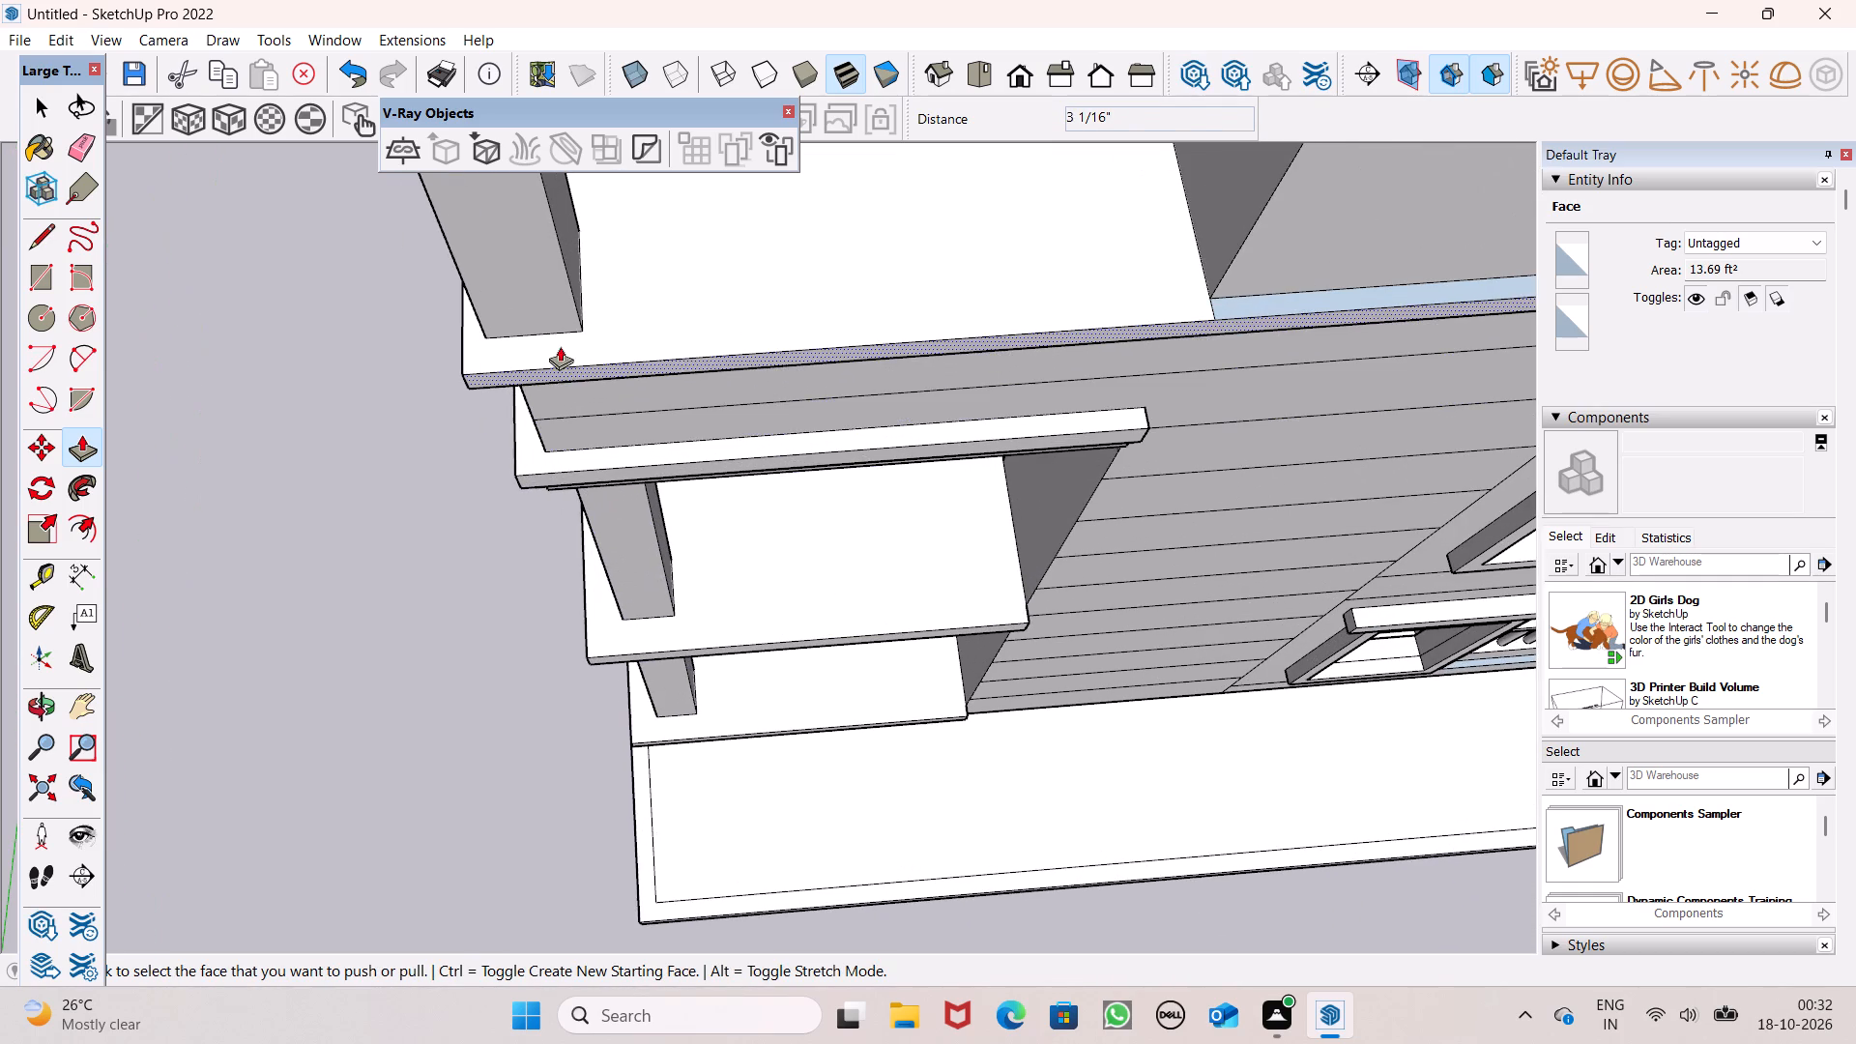
drag(545, 323, 656, 511)
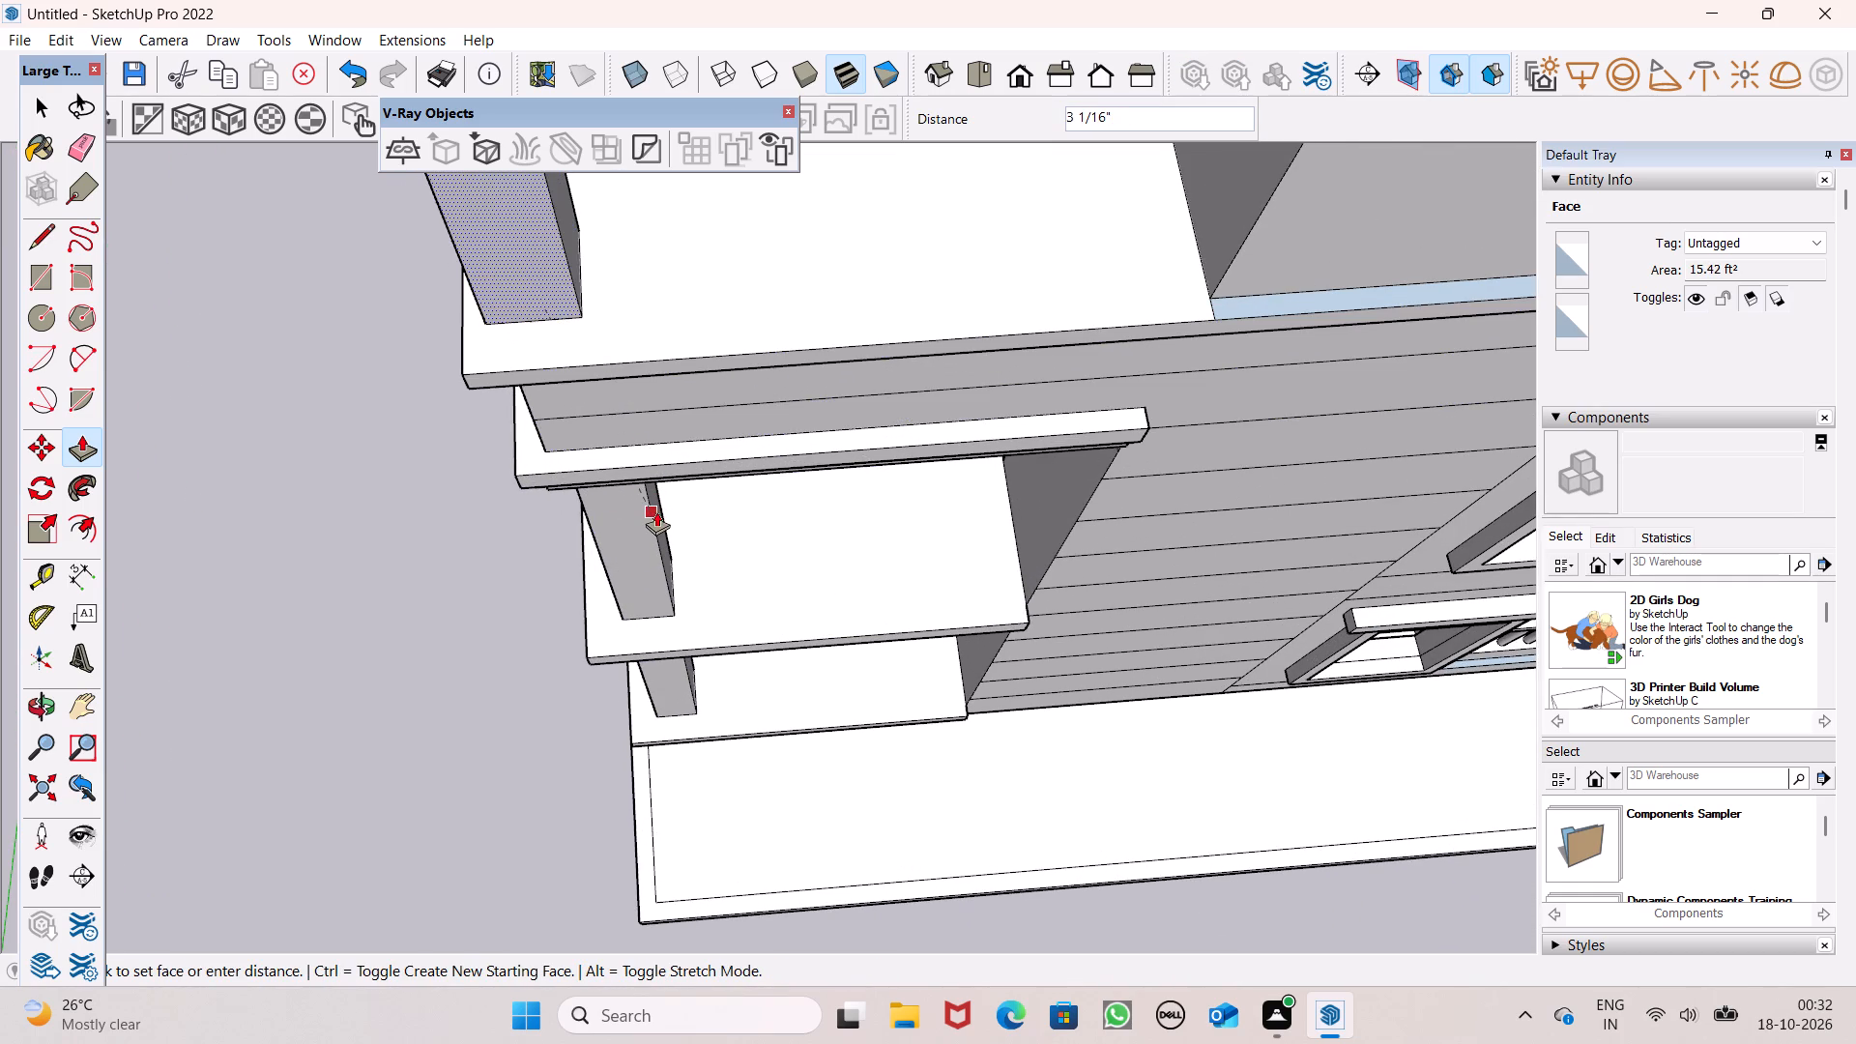
drag(656, 511, 653, 510)
Push the top balcony column's outer face, on the rear block's window side, inward 6 3/16" to align with the columns below.
middle_drag(457, 495, 845, 481)
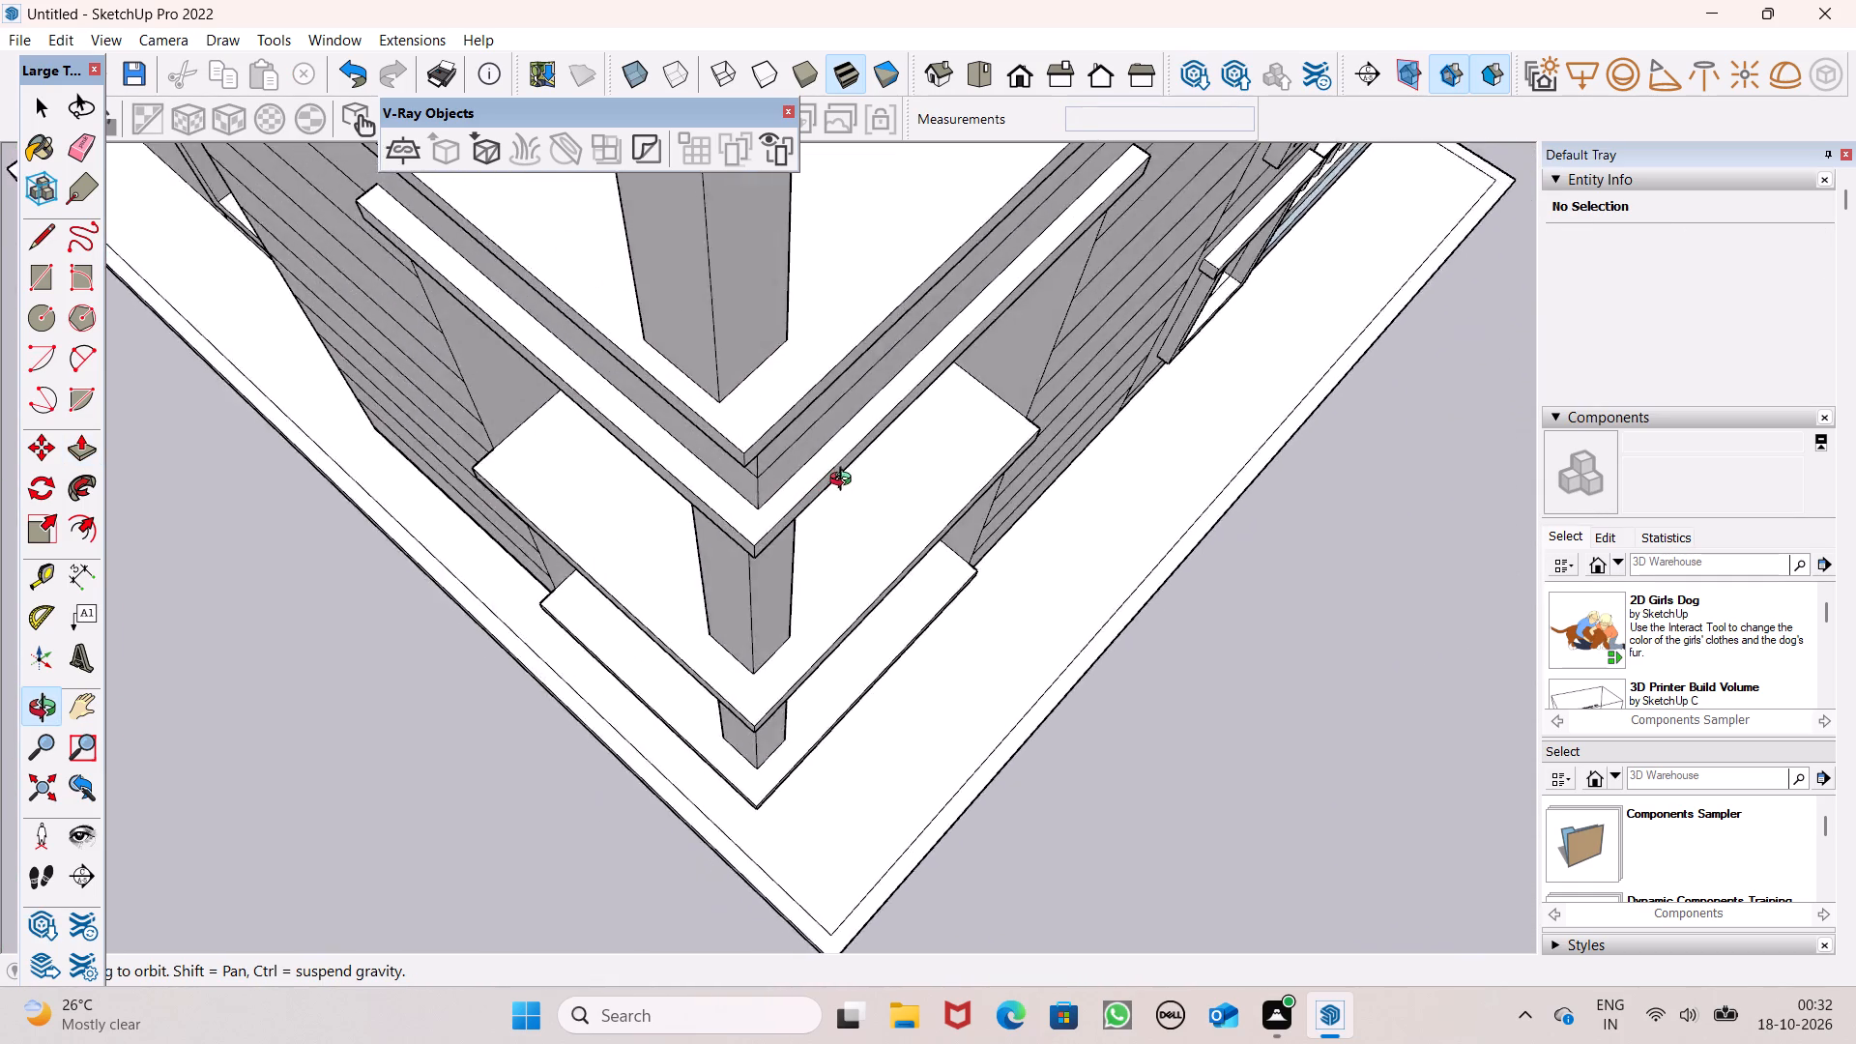
middle_drag(845, 481, 1054, 512)
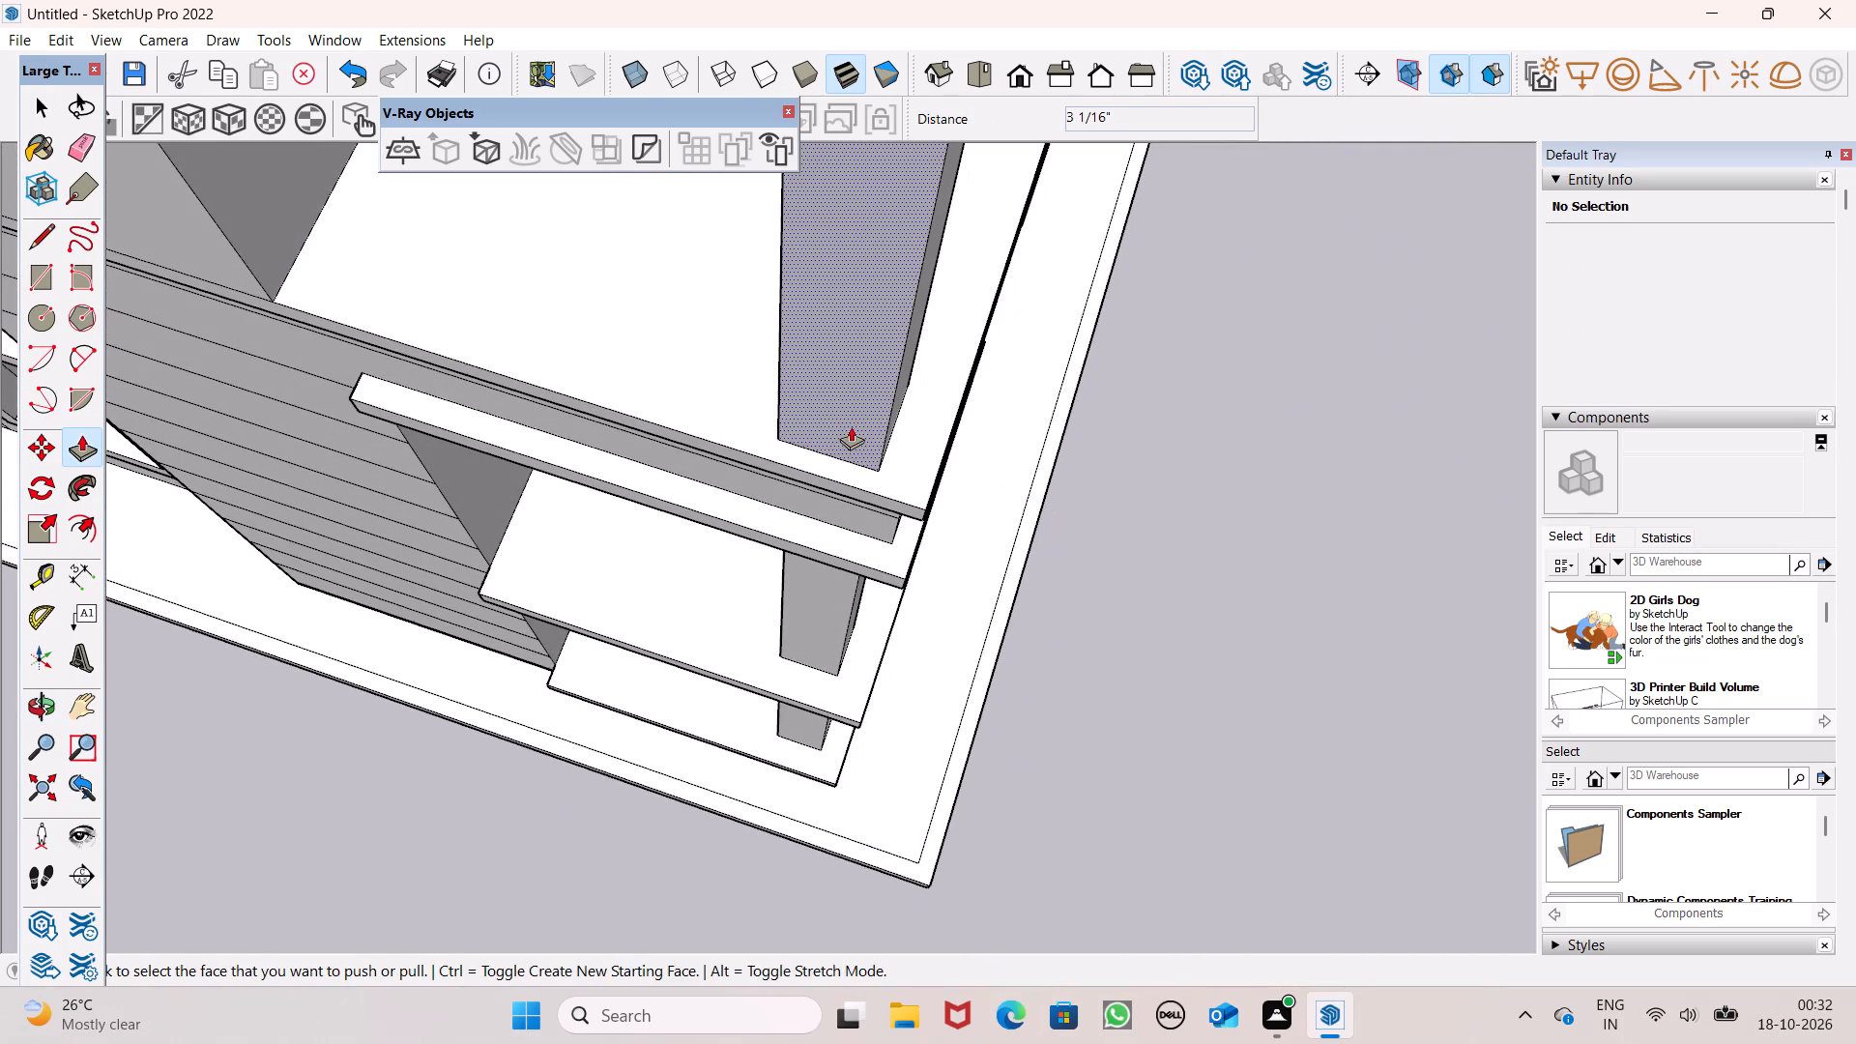
drag(852, 426, 857, 585)
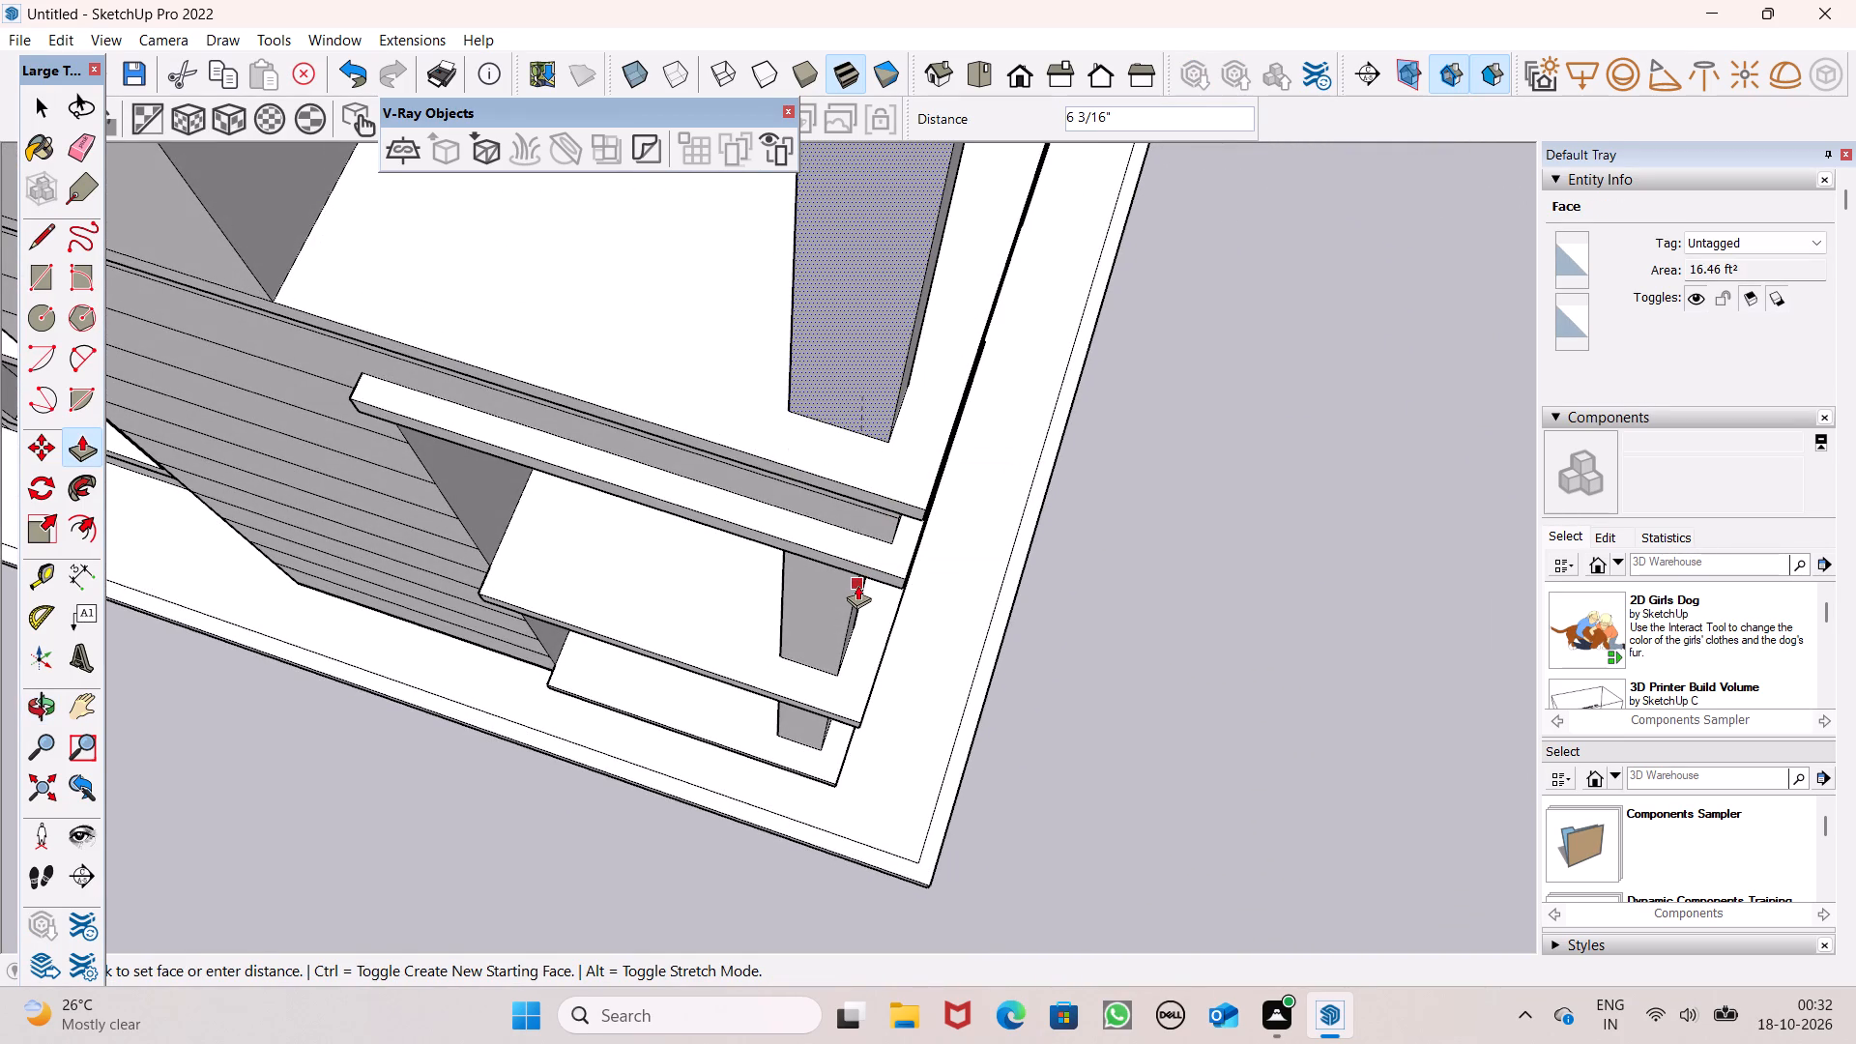
drag(857, 585, 858, 586)
scroll(774, 463, down, 3)
middle_drag(762, 487, 255, 387)
key(space)
Examine the corner balcony columns from both sides of the house, checking their alignment across the storeys.
scroll(297, 361, down, 3)
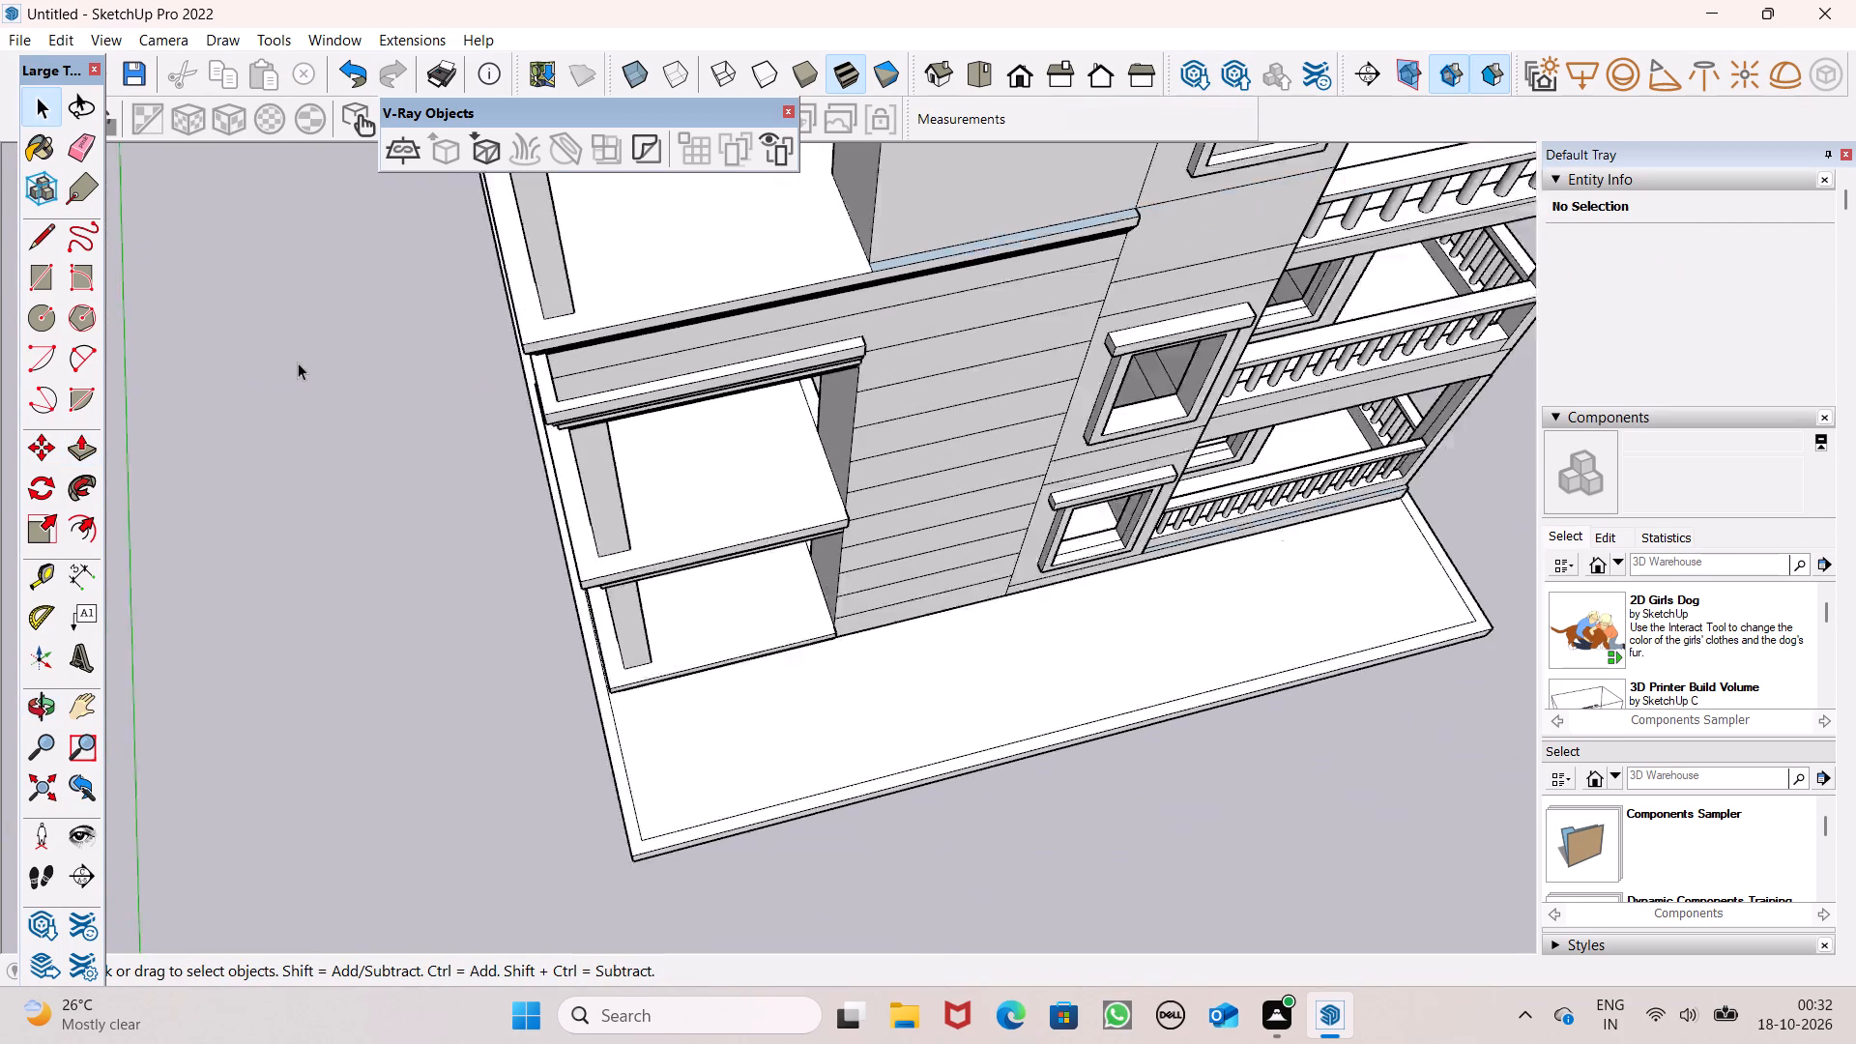
scroll(298, 362, down, 2)
middle_drag(354, 378, 894, 340)
scroll(1019, 349, down, 4)
middle_drag(985, 376, 1018, 339)
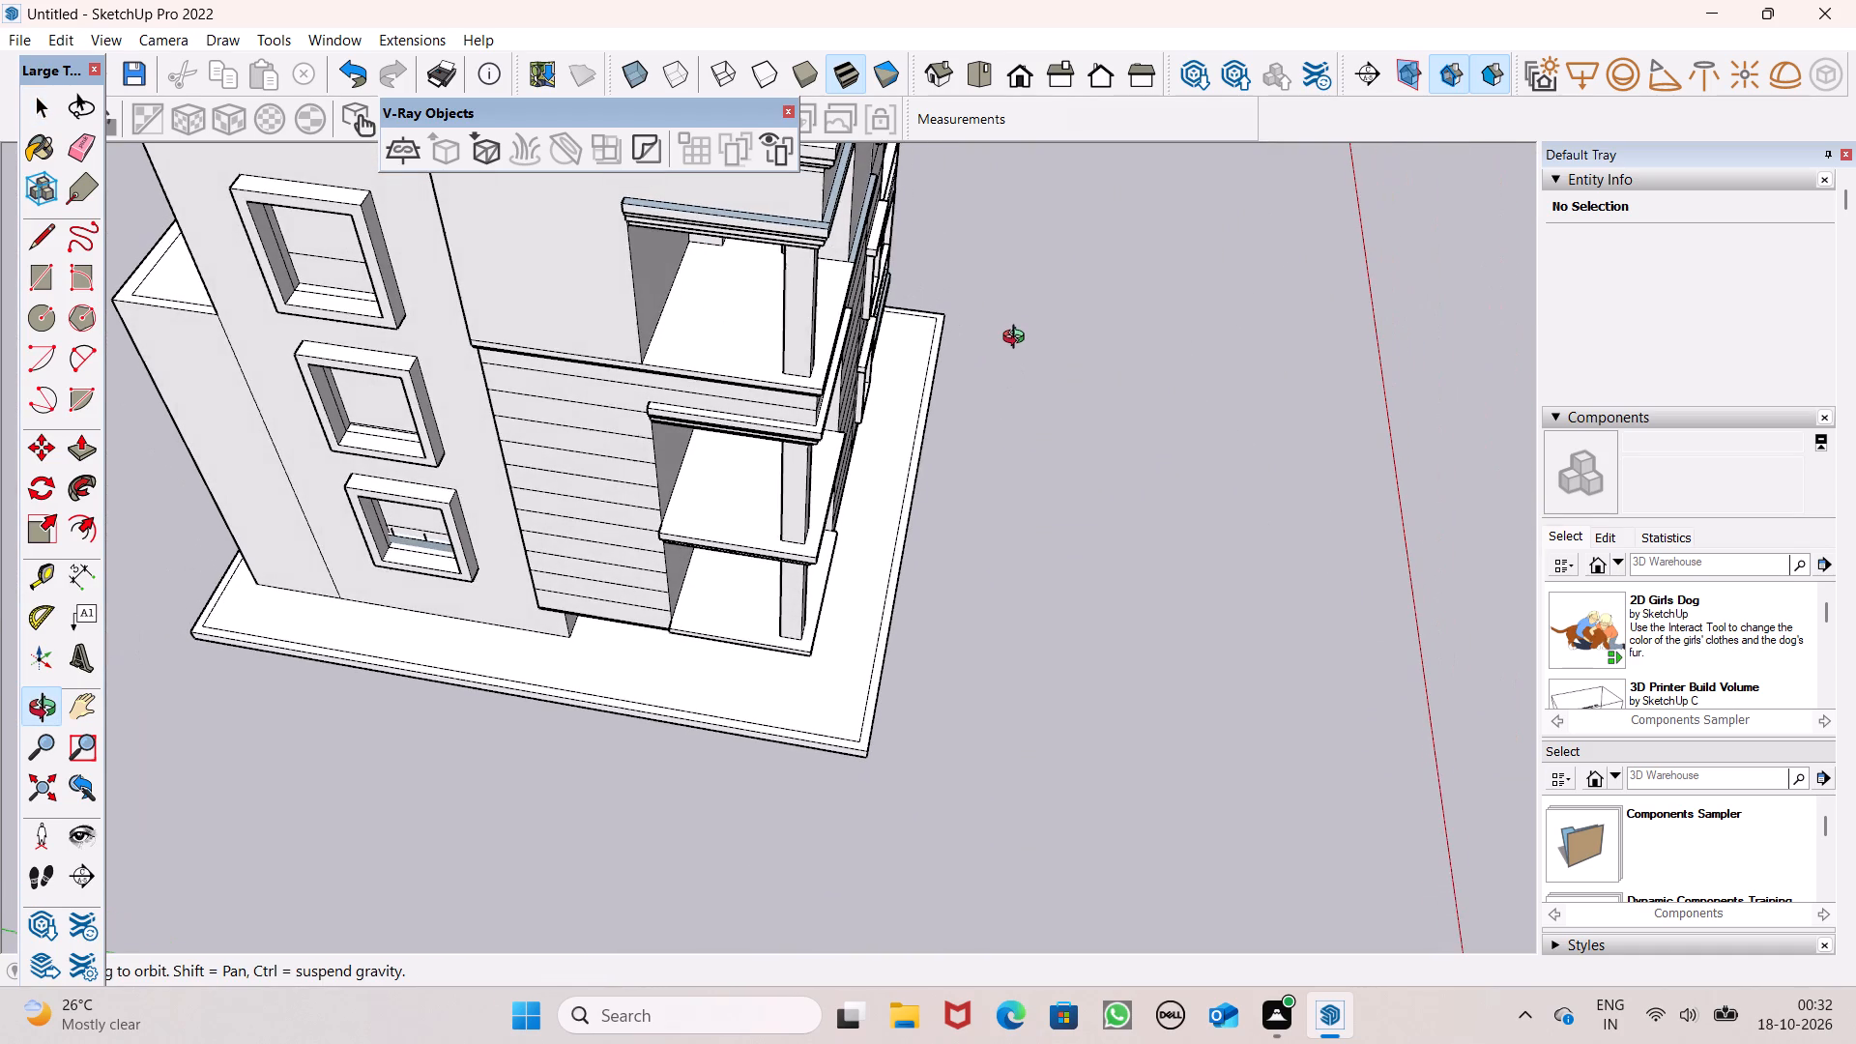
middle_drag(1018, 339, 968, 421)
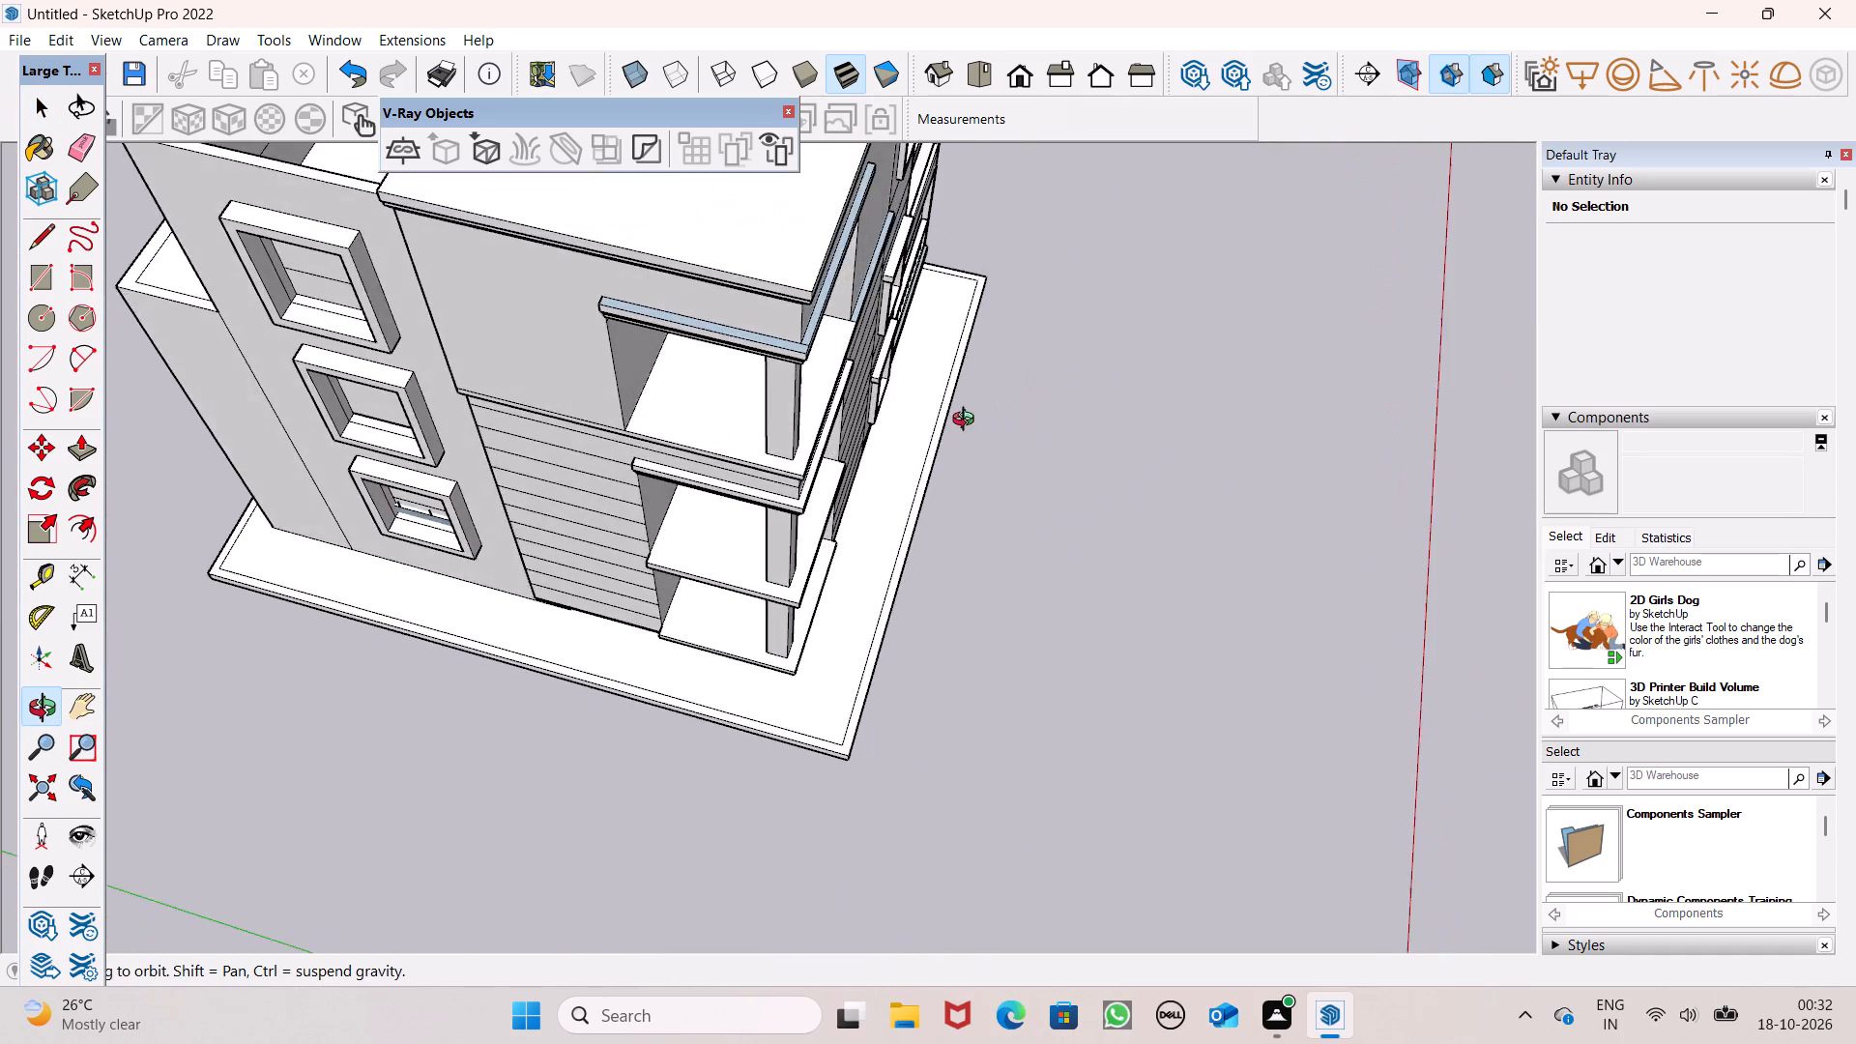
middle_drag(968, 421, 784, 454)
scroll(739, 451, up, 7)
scroll(665, 407, up, 5)
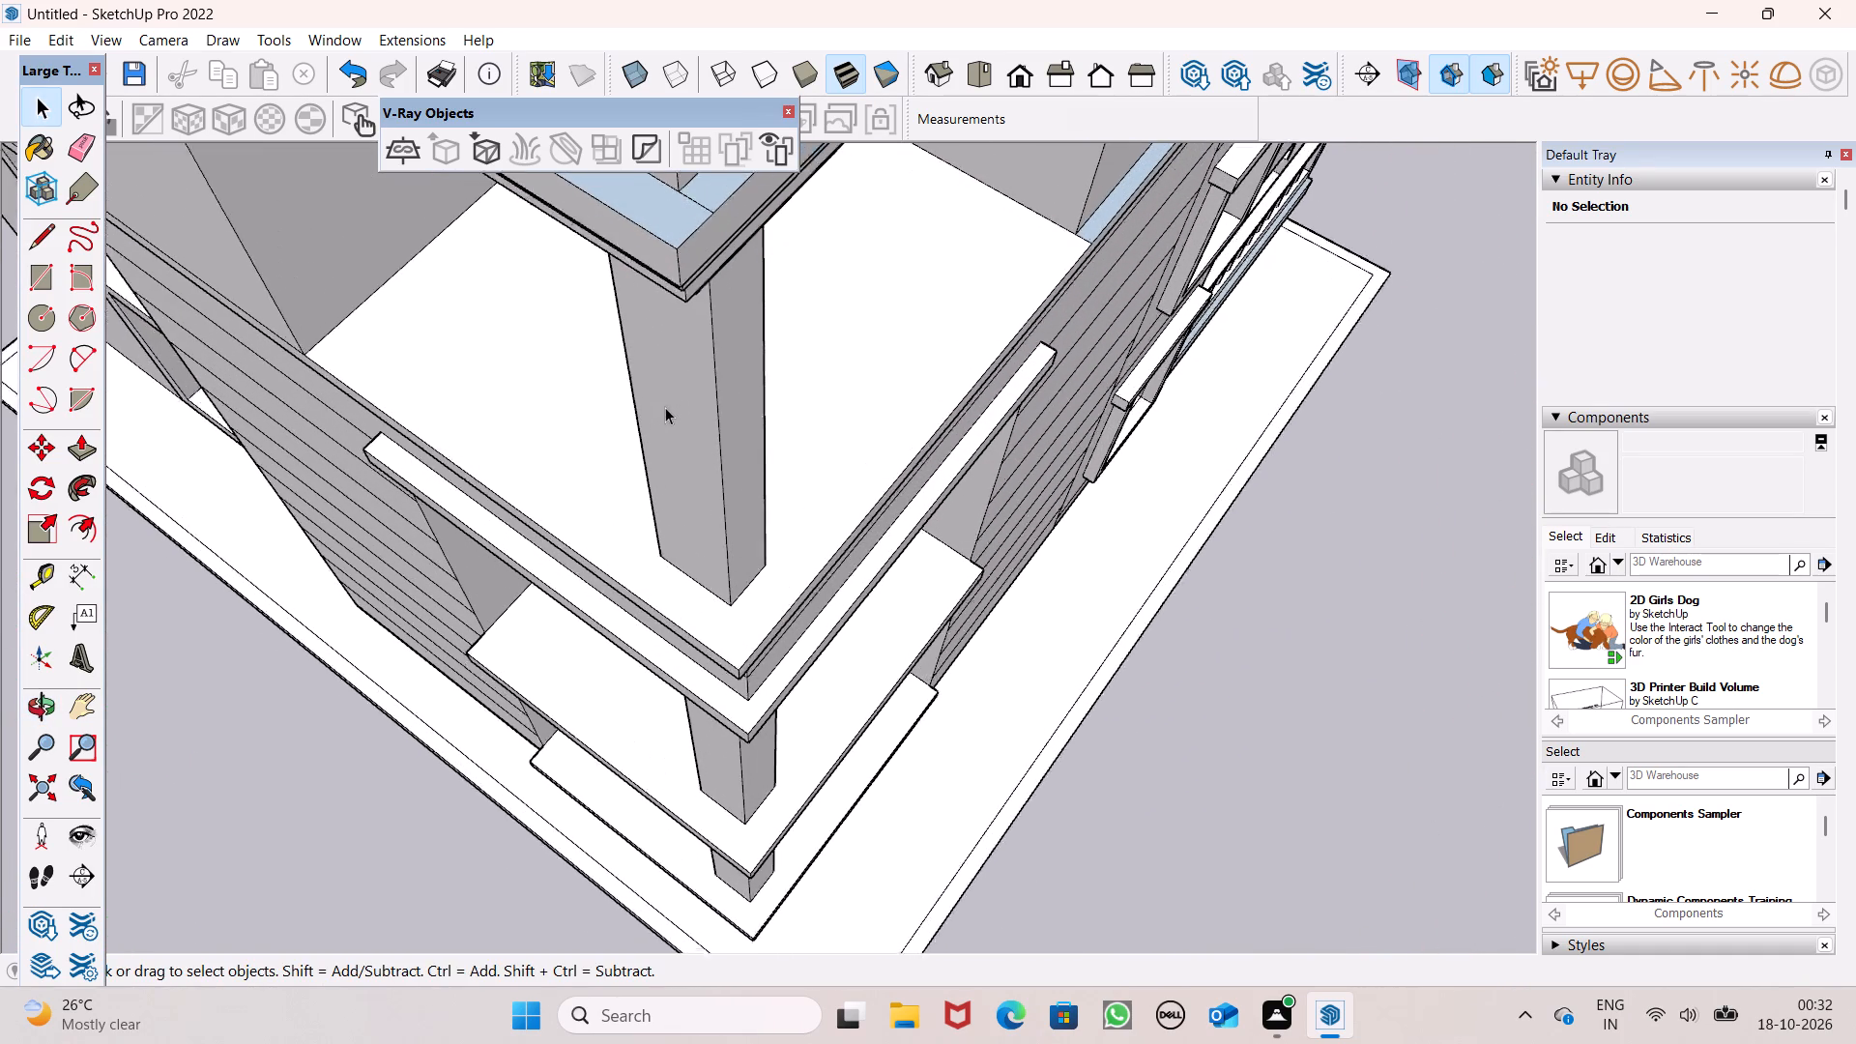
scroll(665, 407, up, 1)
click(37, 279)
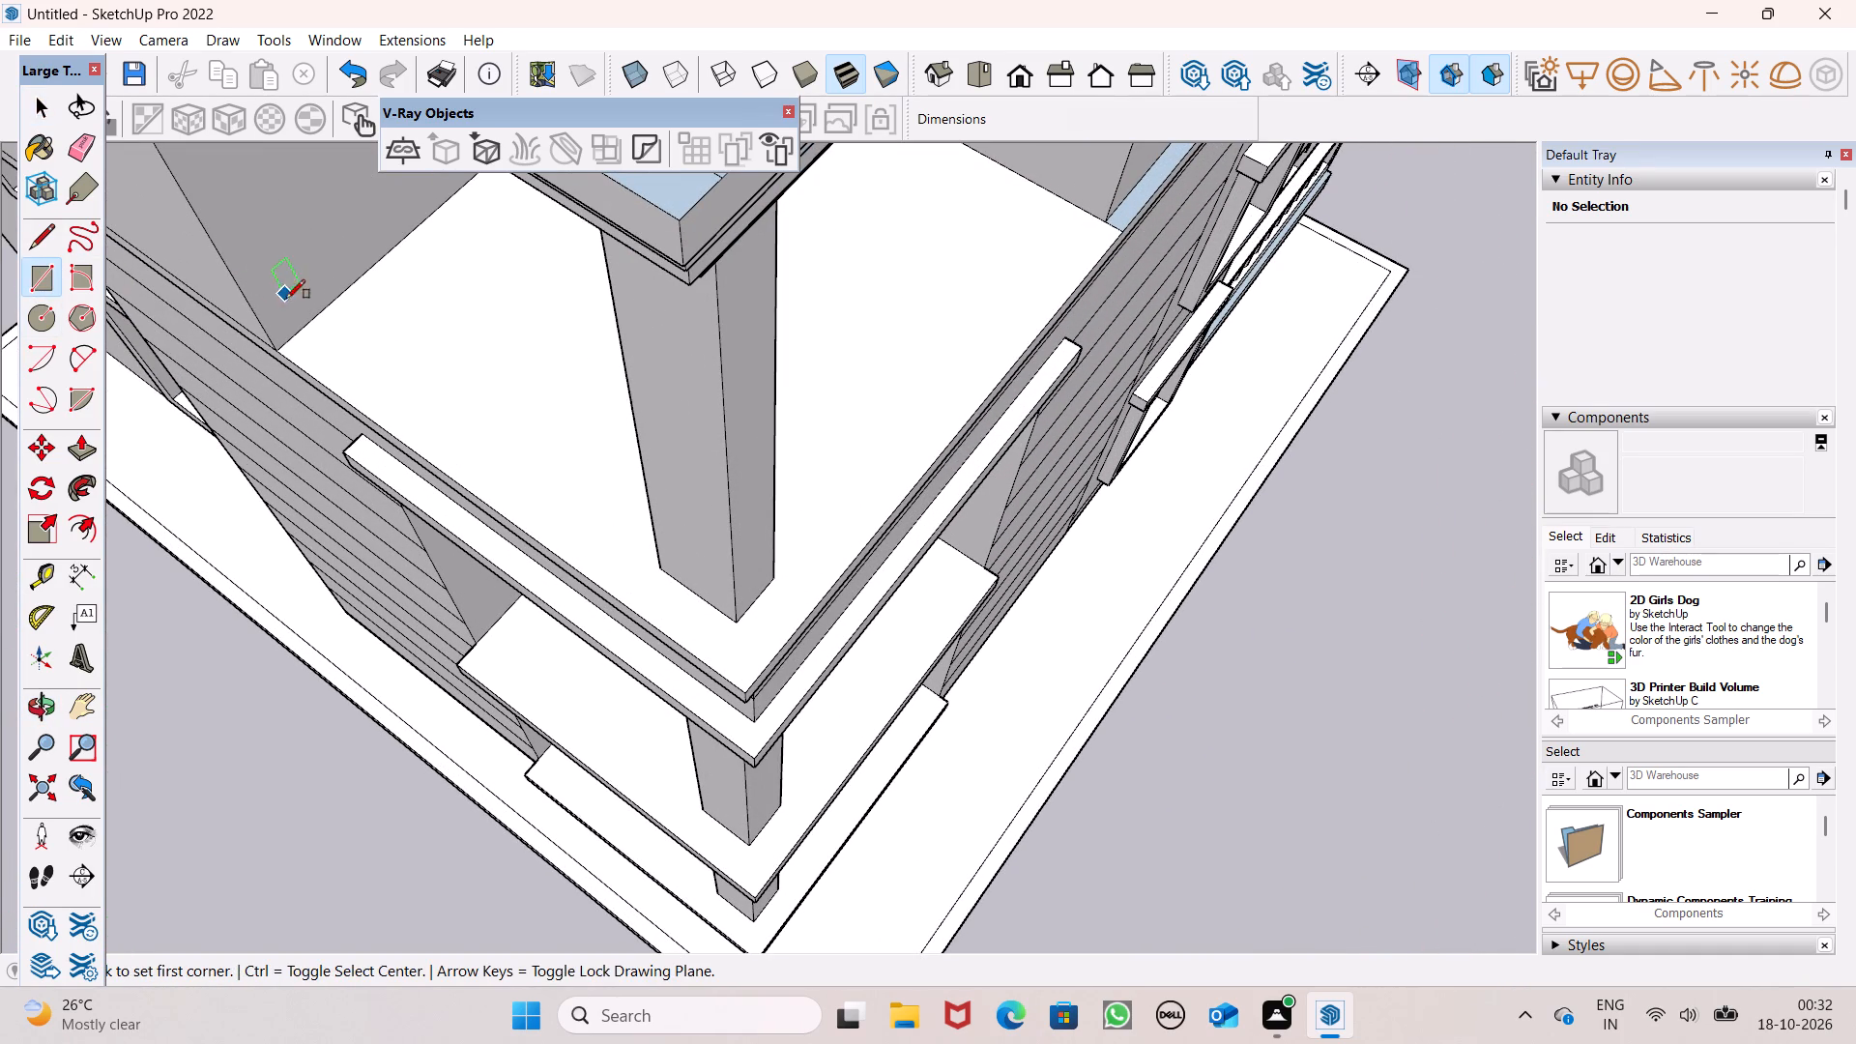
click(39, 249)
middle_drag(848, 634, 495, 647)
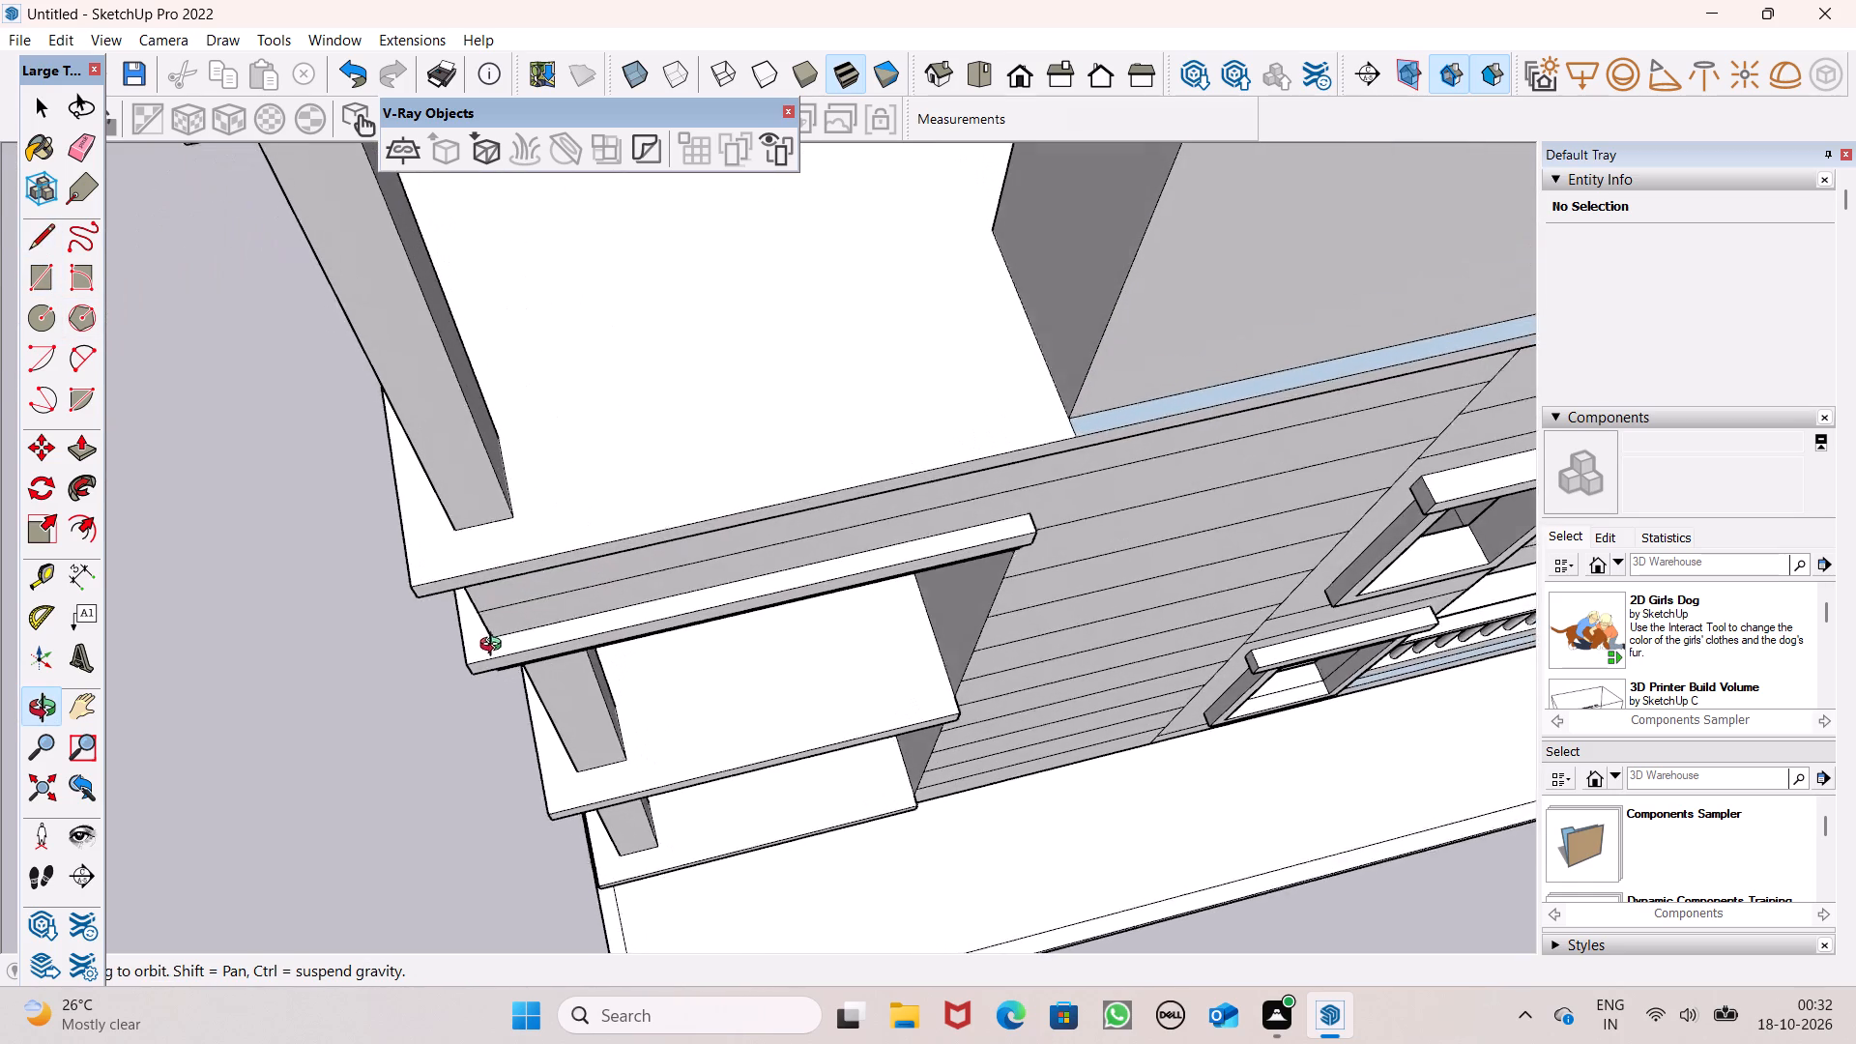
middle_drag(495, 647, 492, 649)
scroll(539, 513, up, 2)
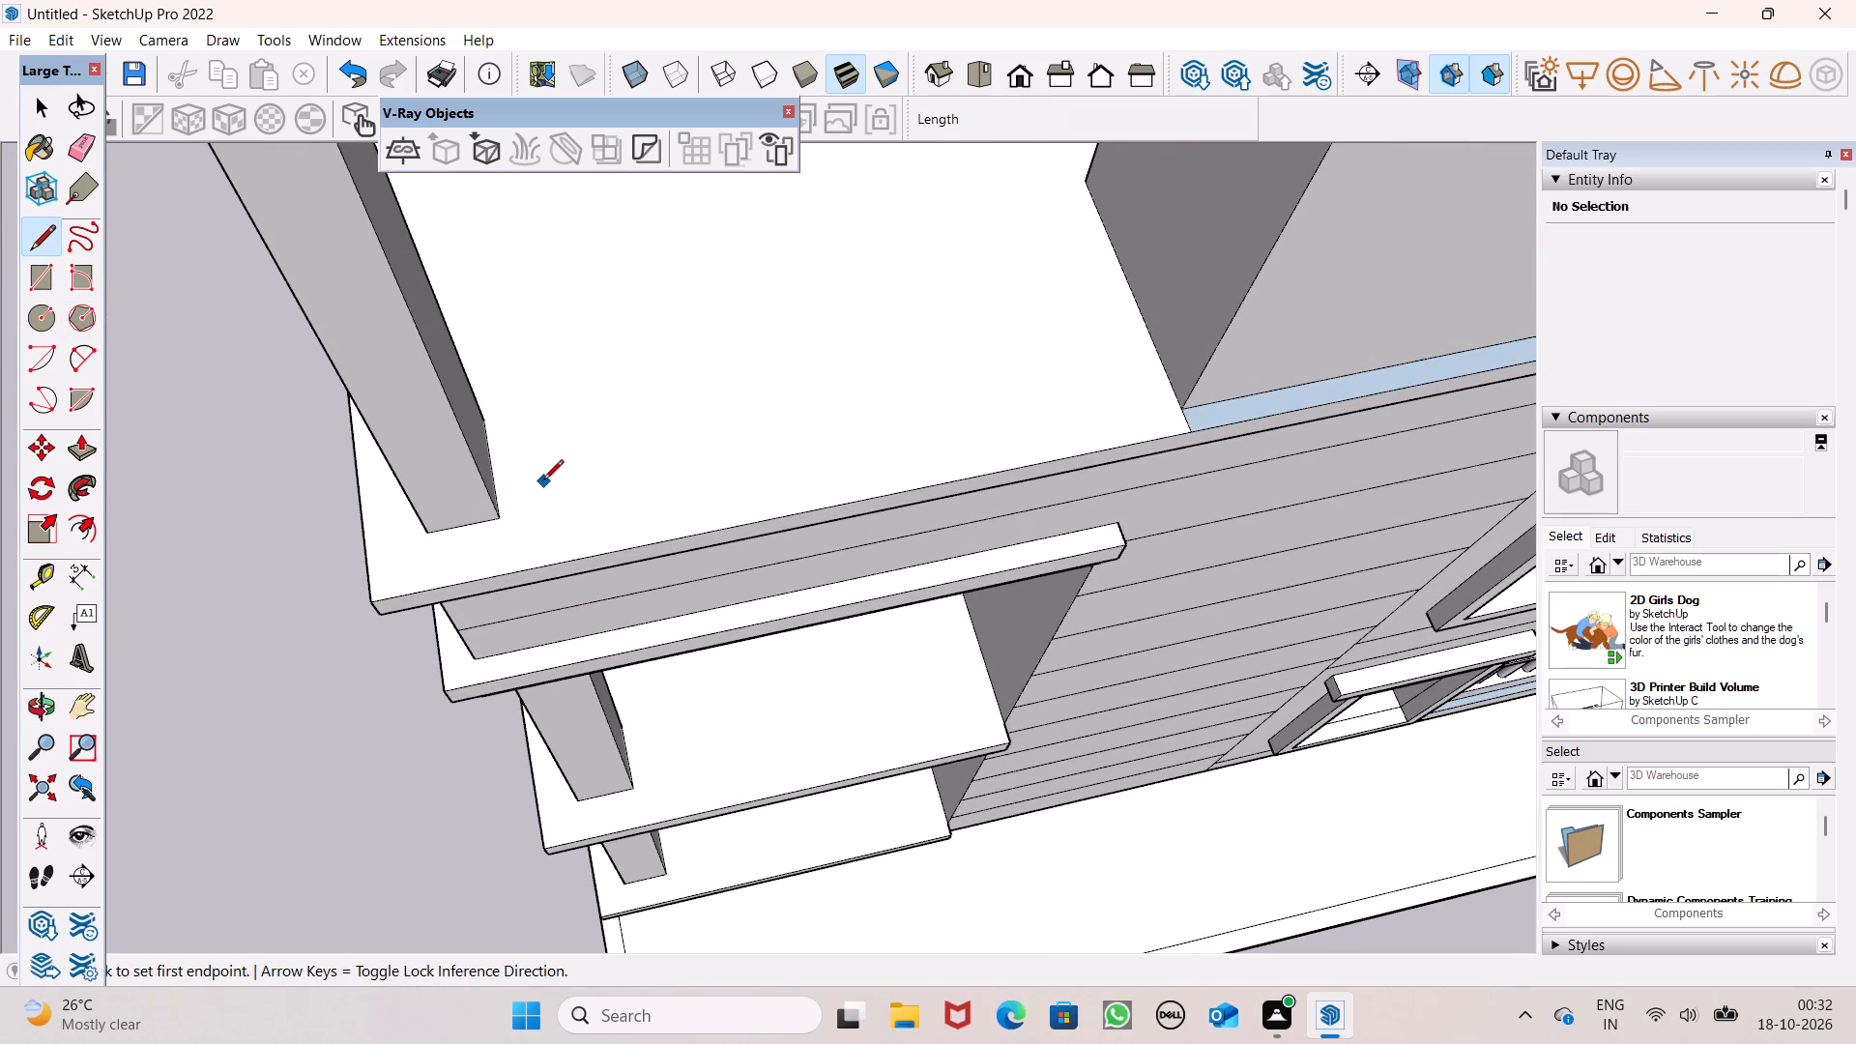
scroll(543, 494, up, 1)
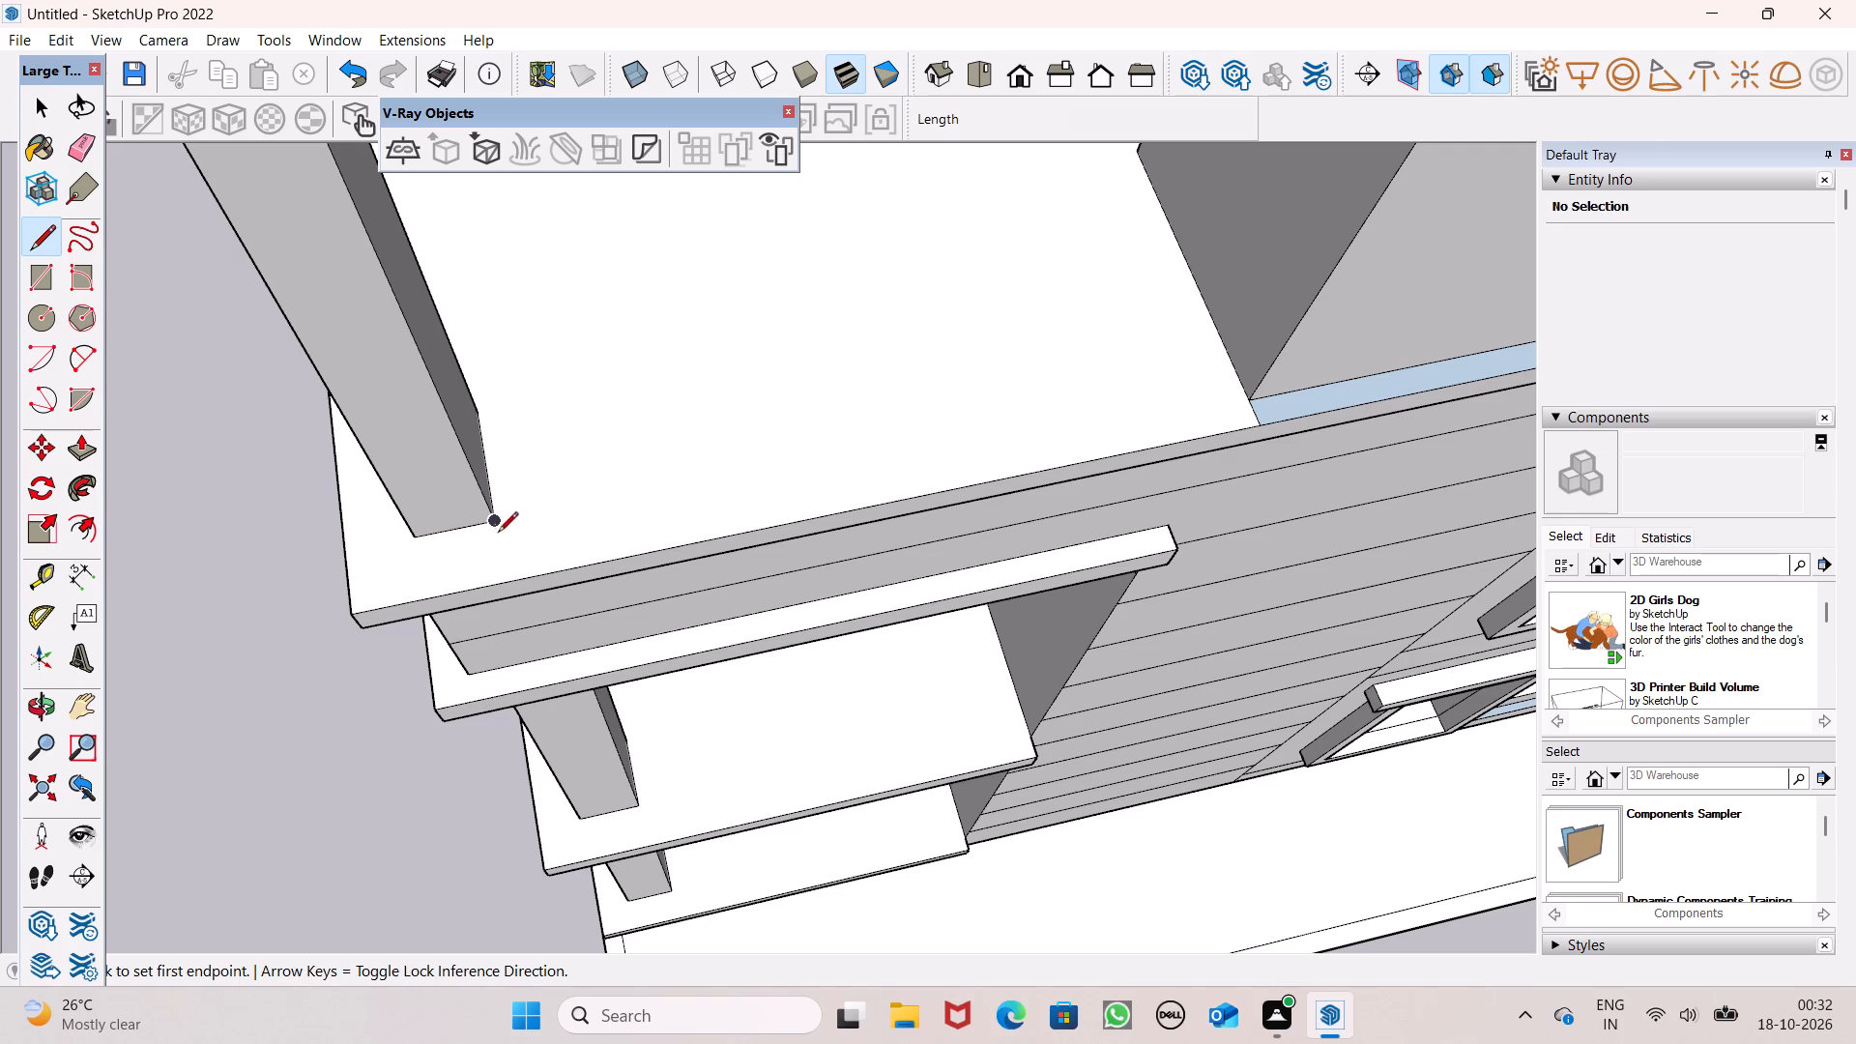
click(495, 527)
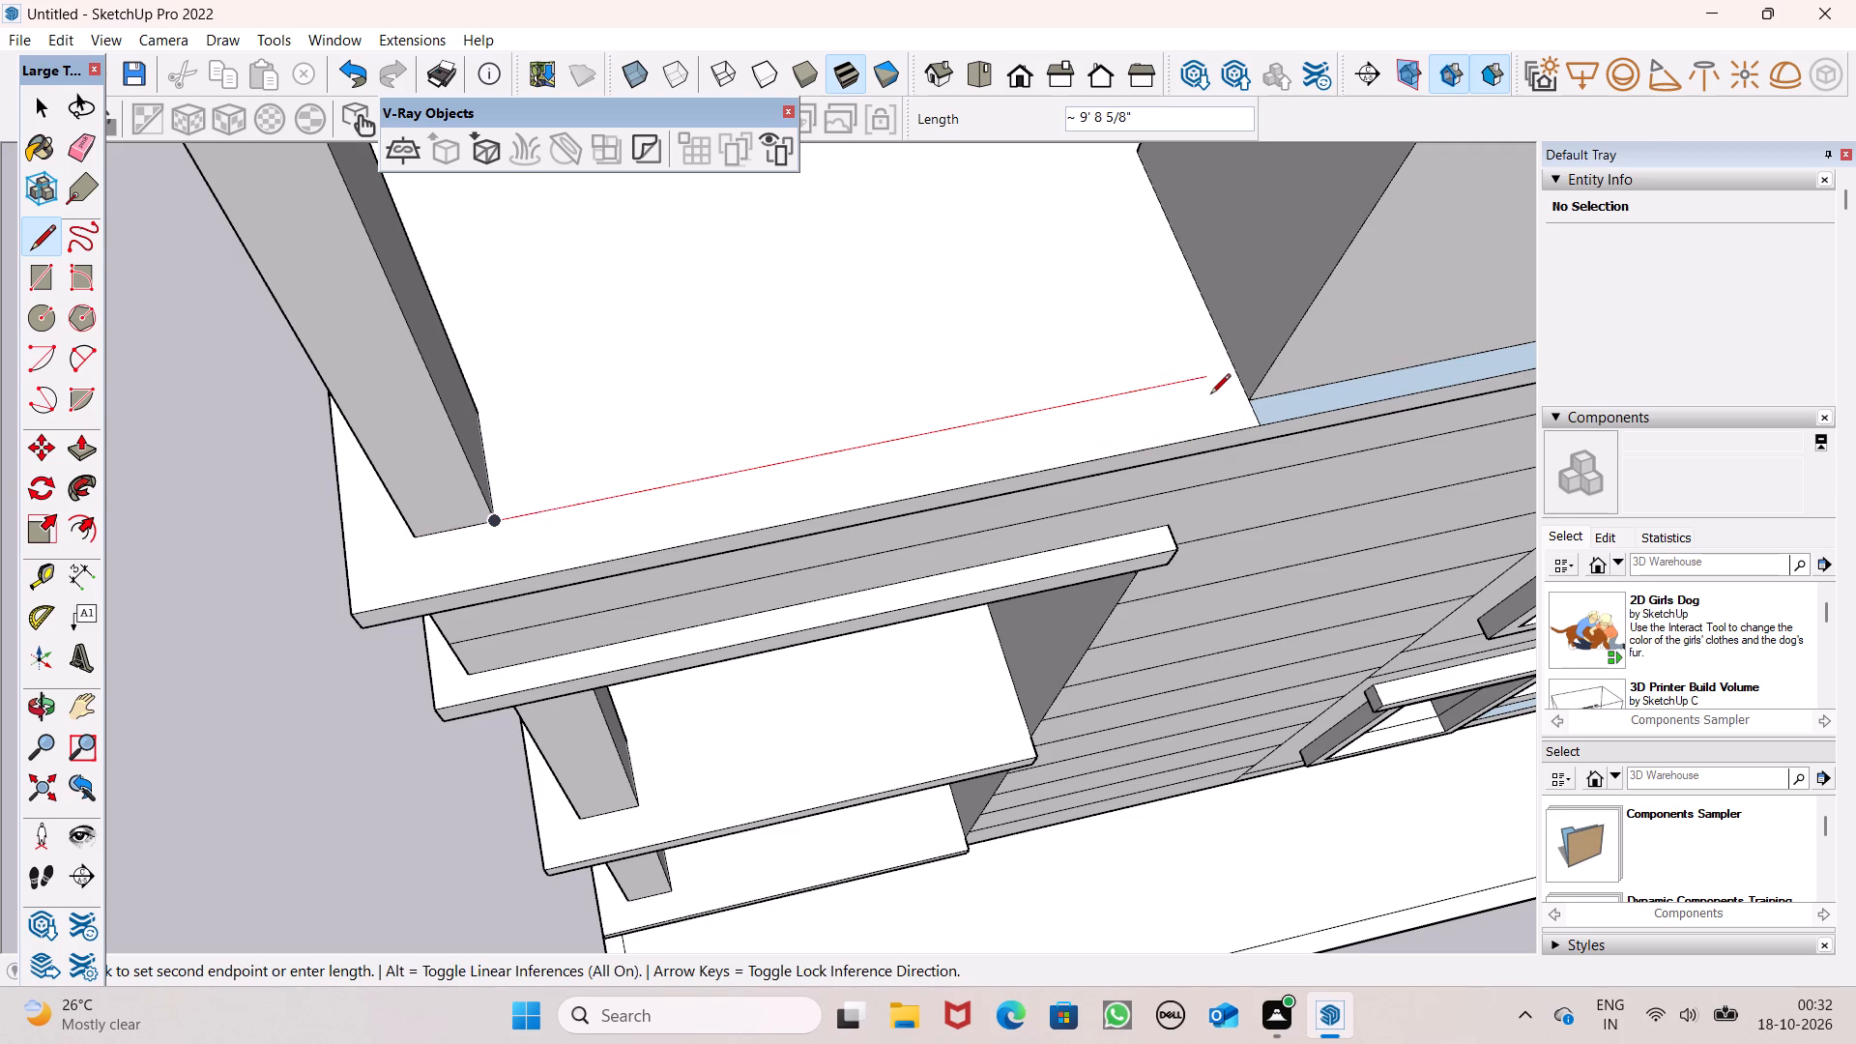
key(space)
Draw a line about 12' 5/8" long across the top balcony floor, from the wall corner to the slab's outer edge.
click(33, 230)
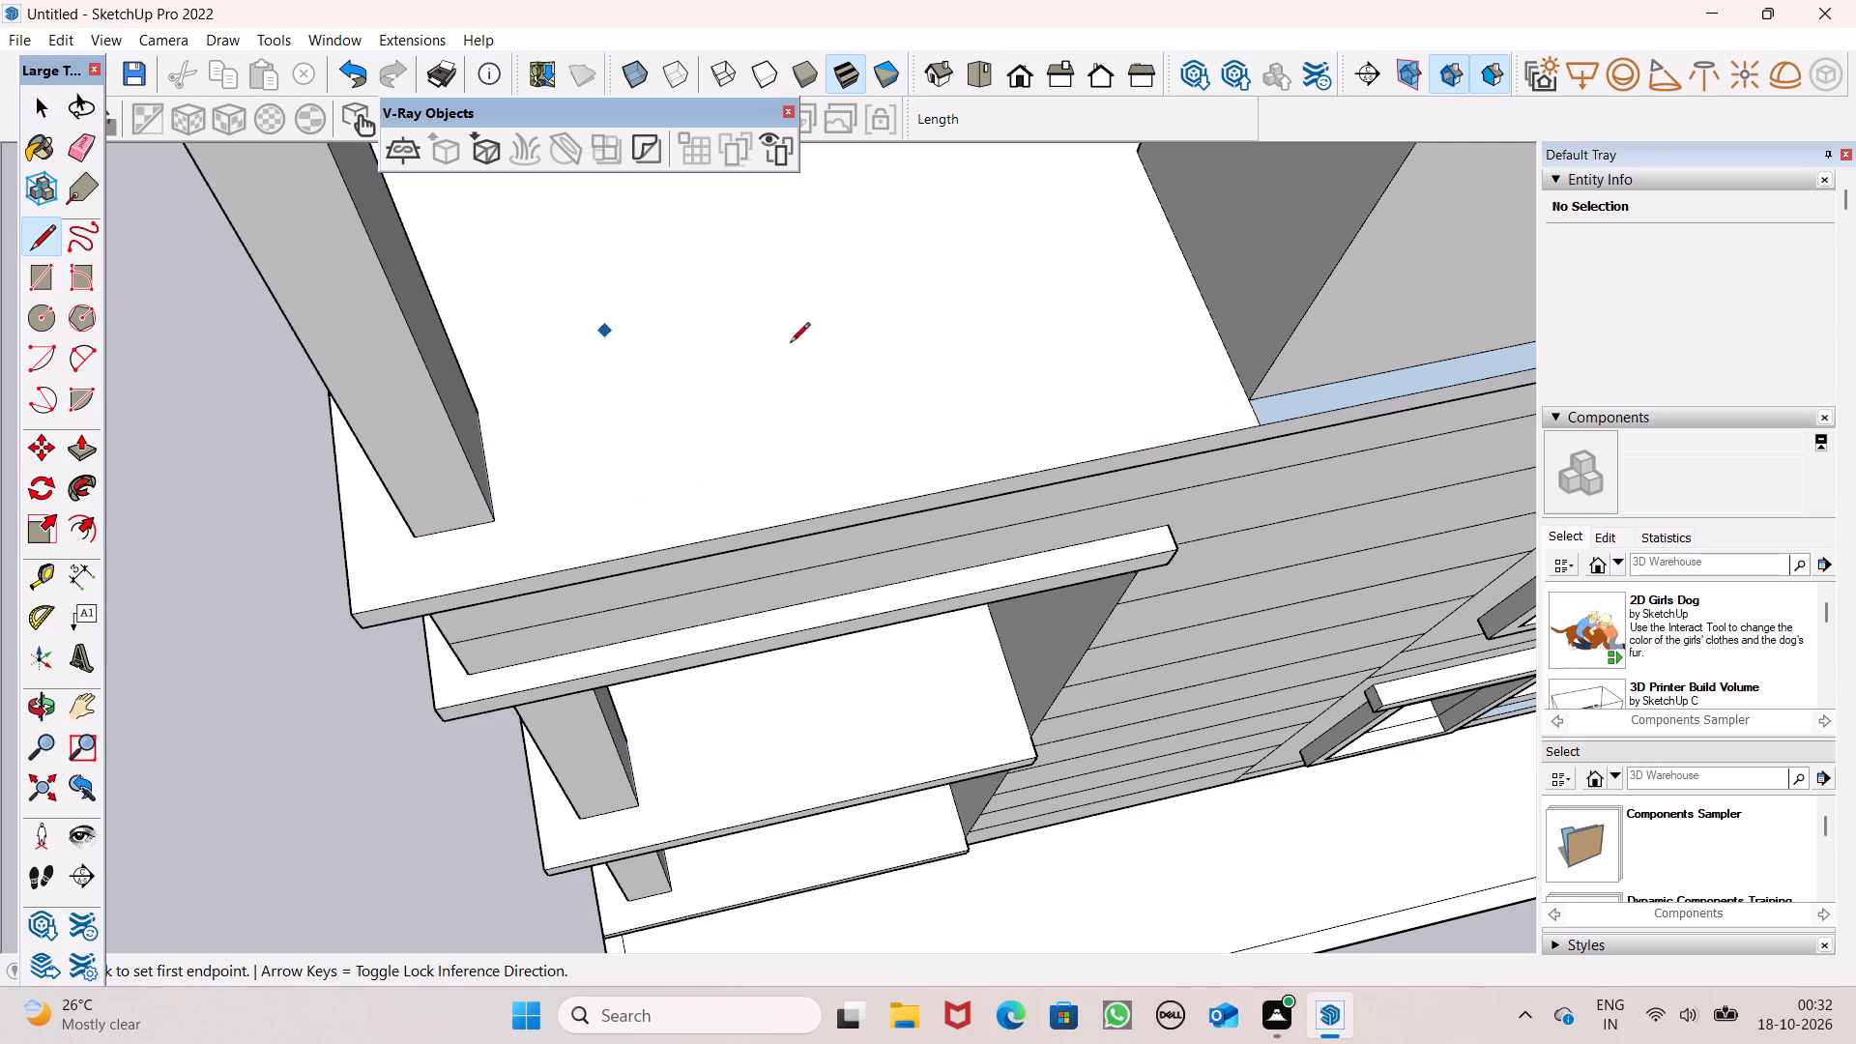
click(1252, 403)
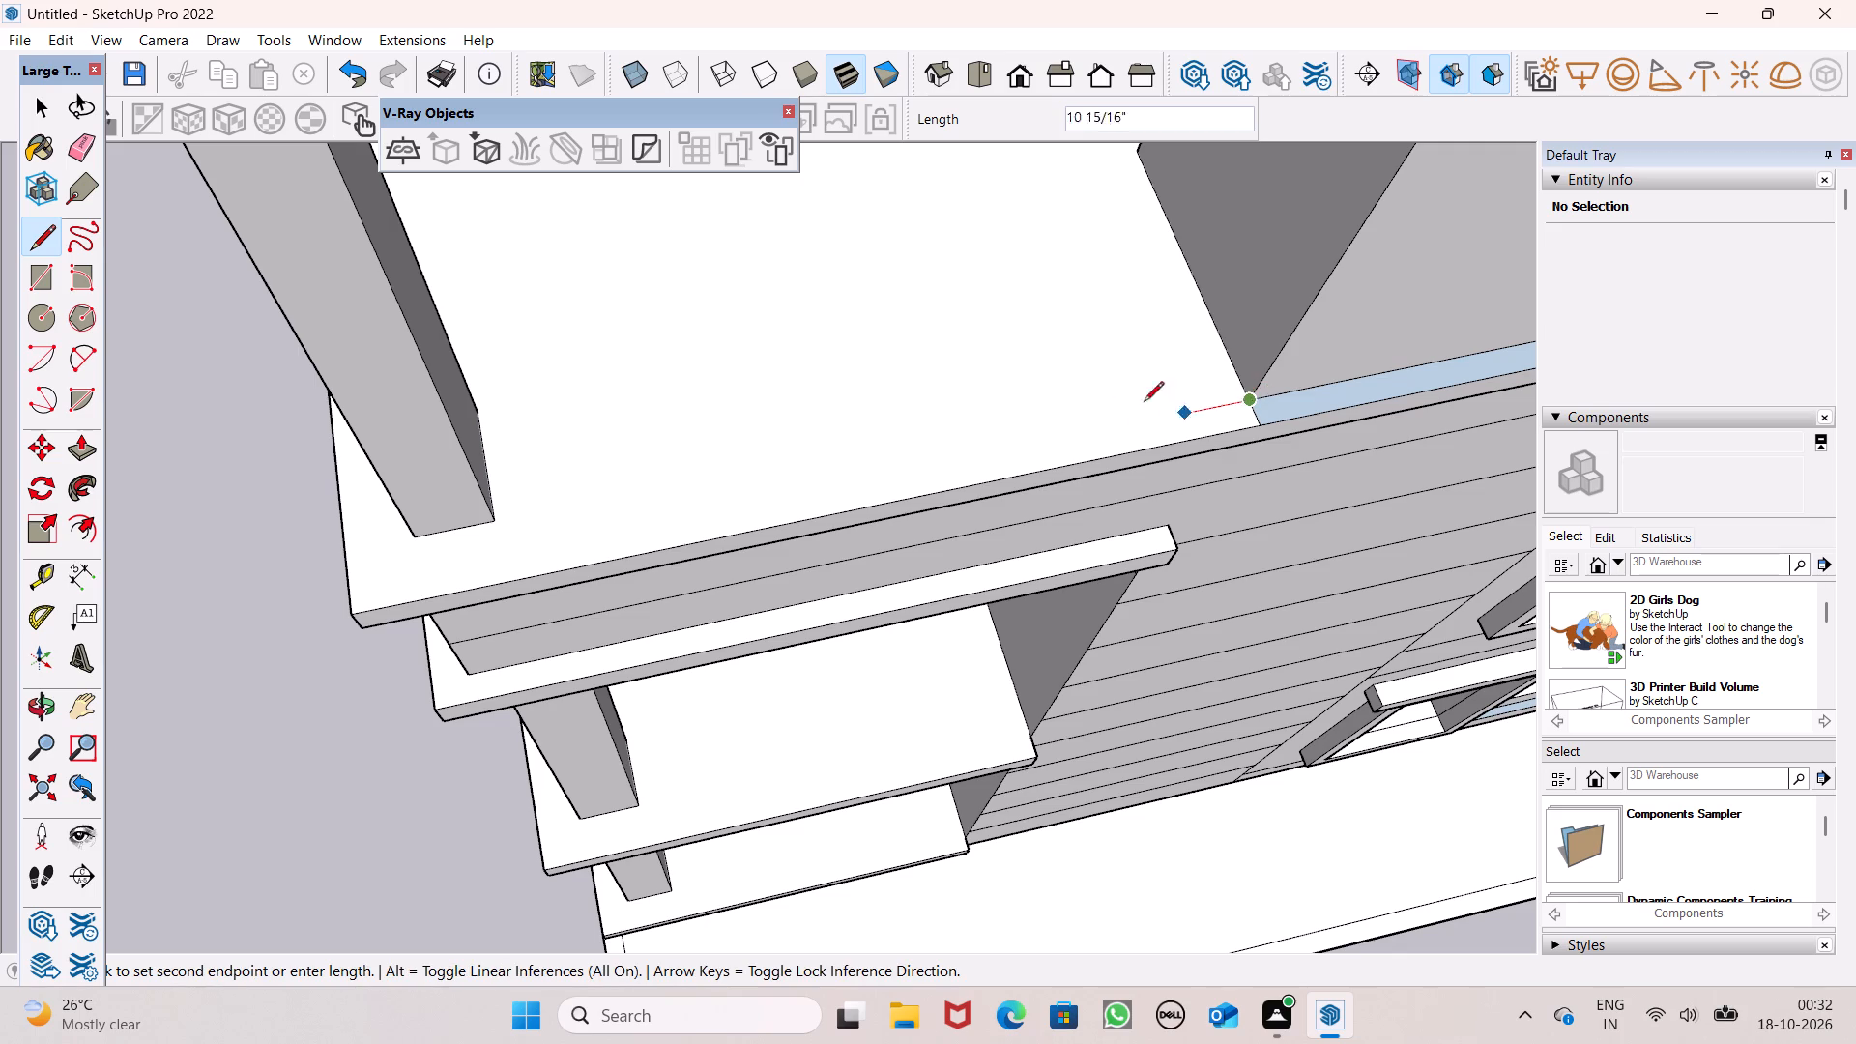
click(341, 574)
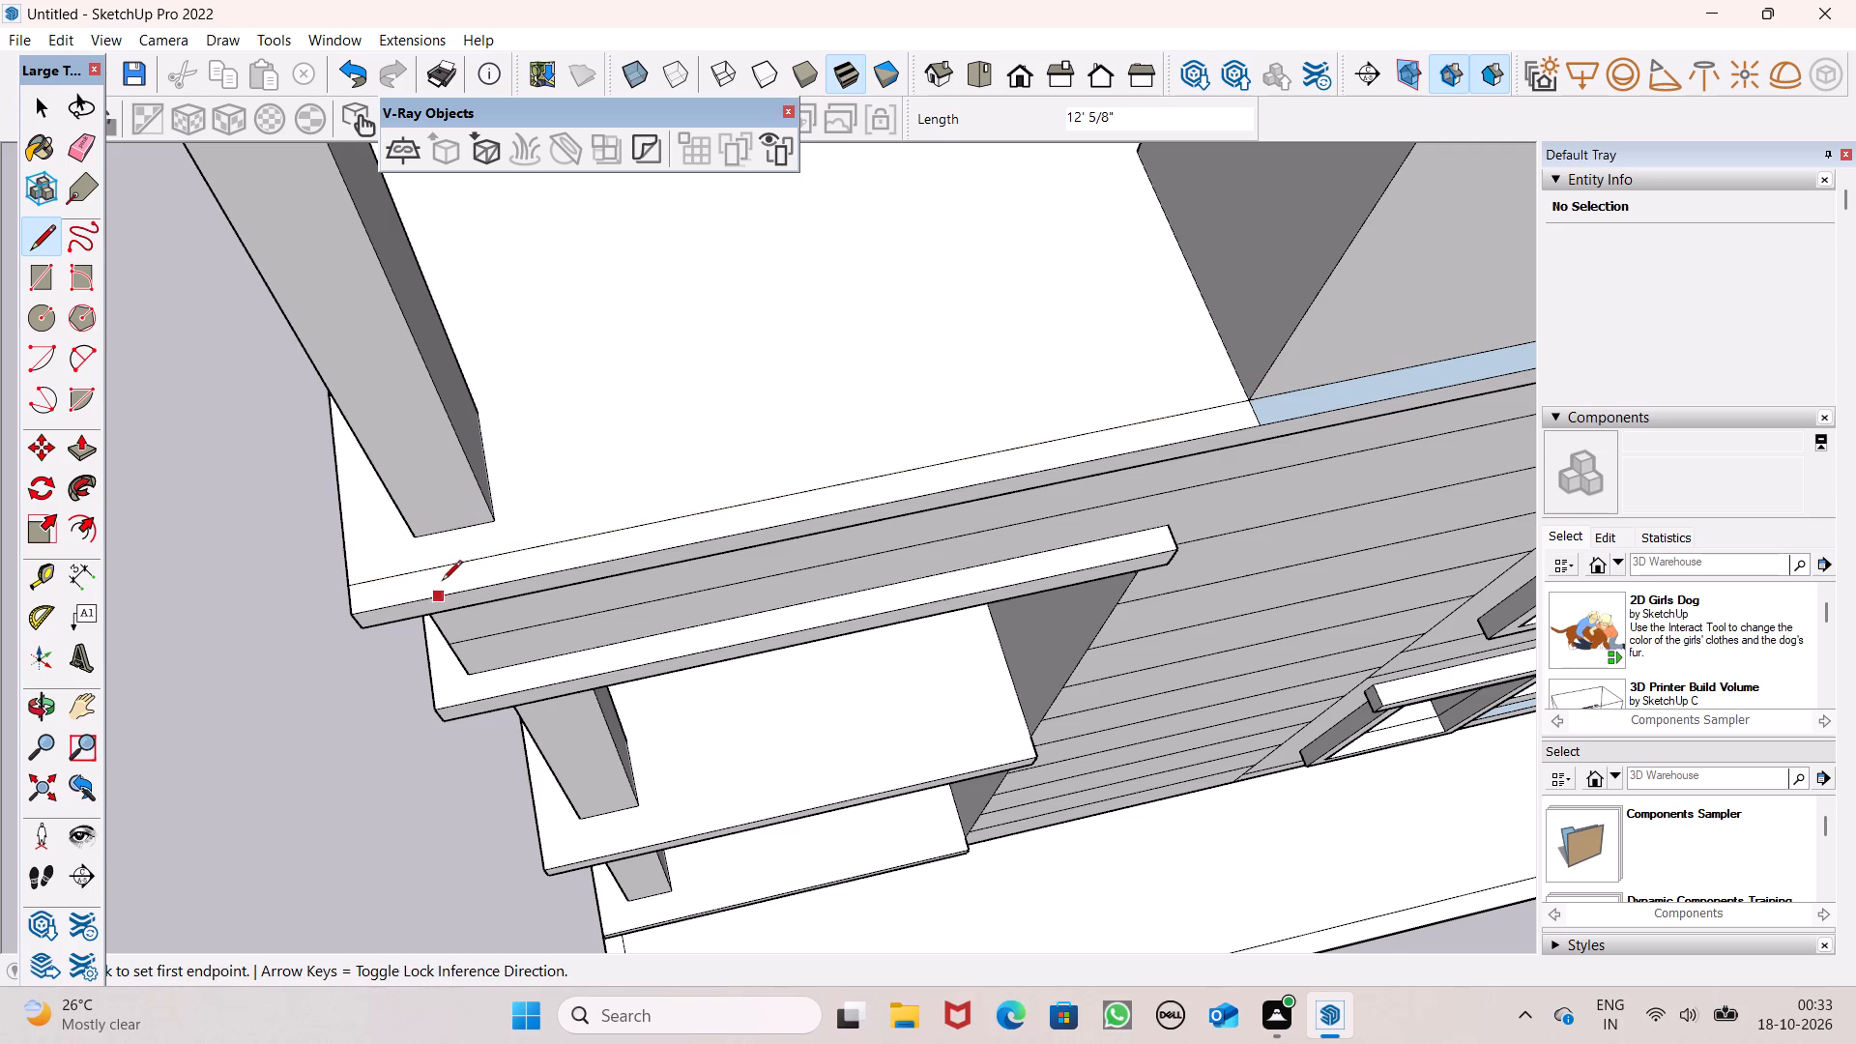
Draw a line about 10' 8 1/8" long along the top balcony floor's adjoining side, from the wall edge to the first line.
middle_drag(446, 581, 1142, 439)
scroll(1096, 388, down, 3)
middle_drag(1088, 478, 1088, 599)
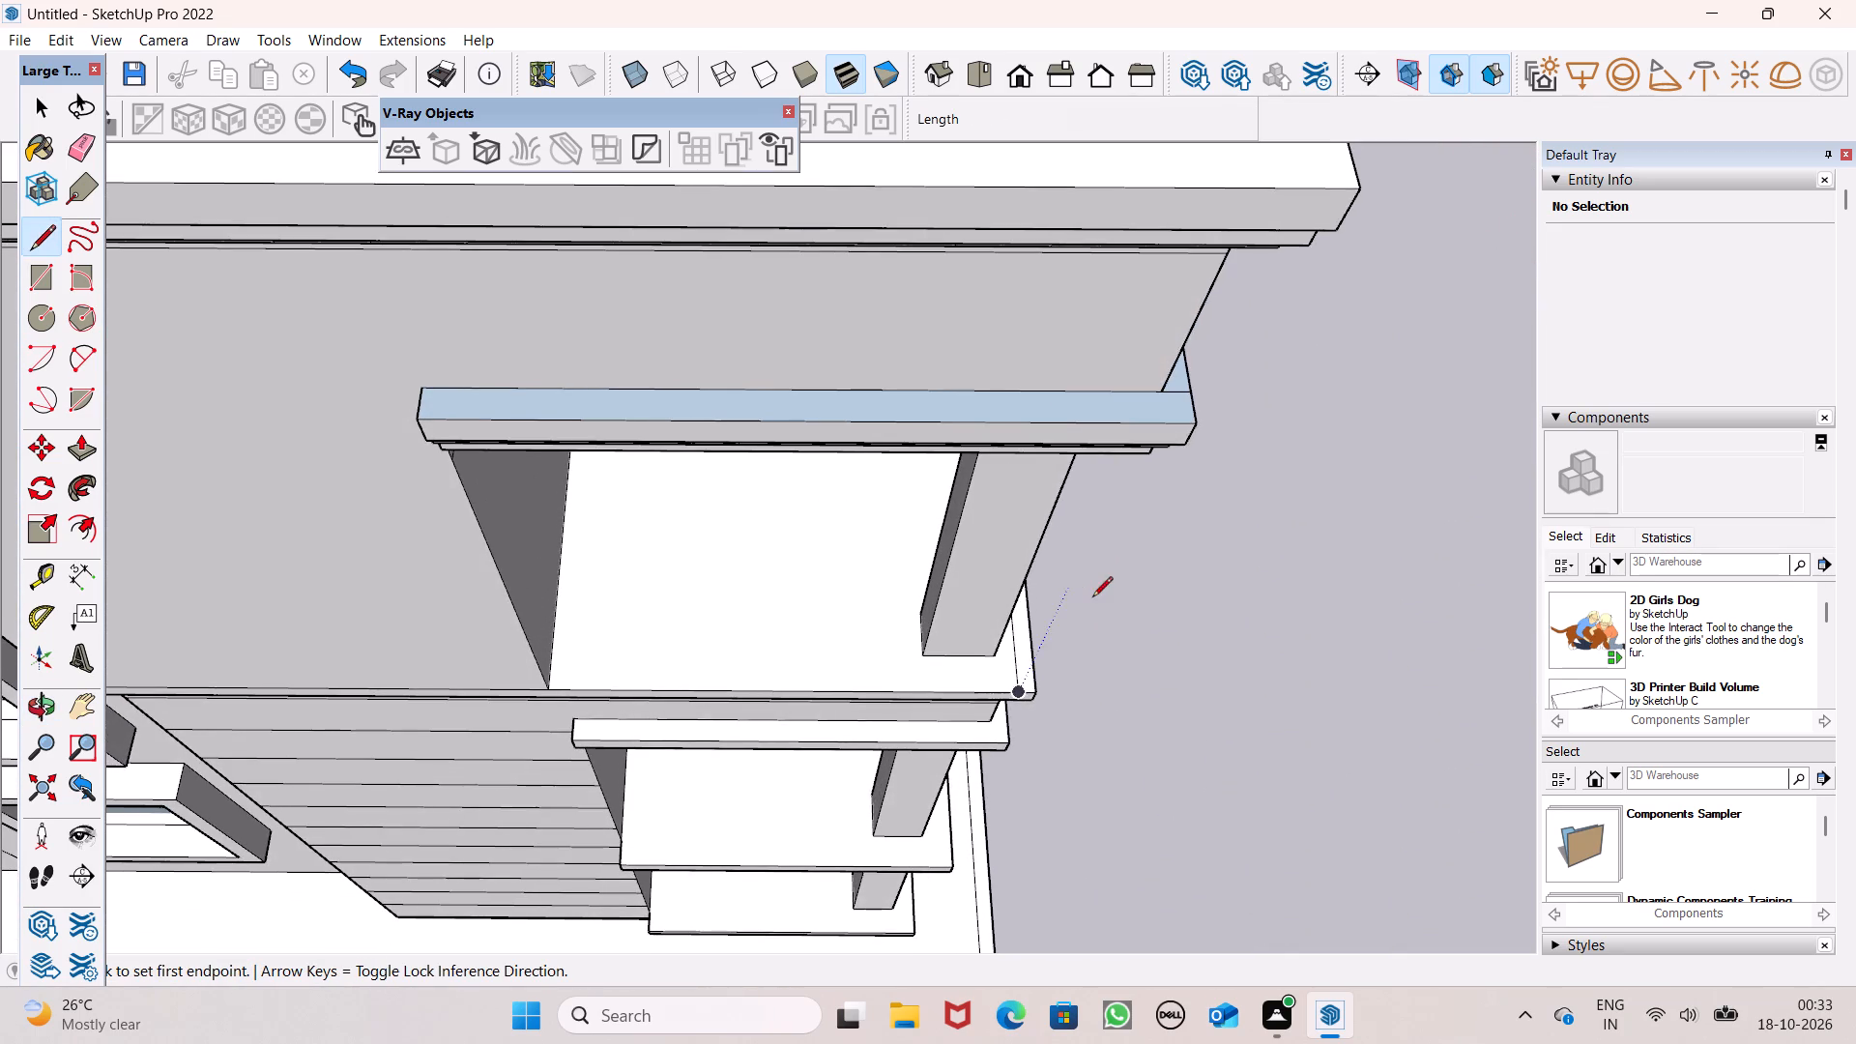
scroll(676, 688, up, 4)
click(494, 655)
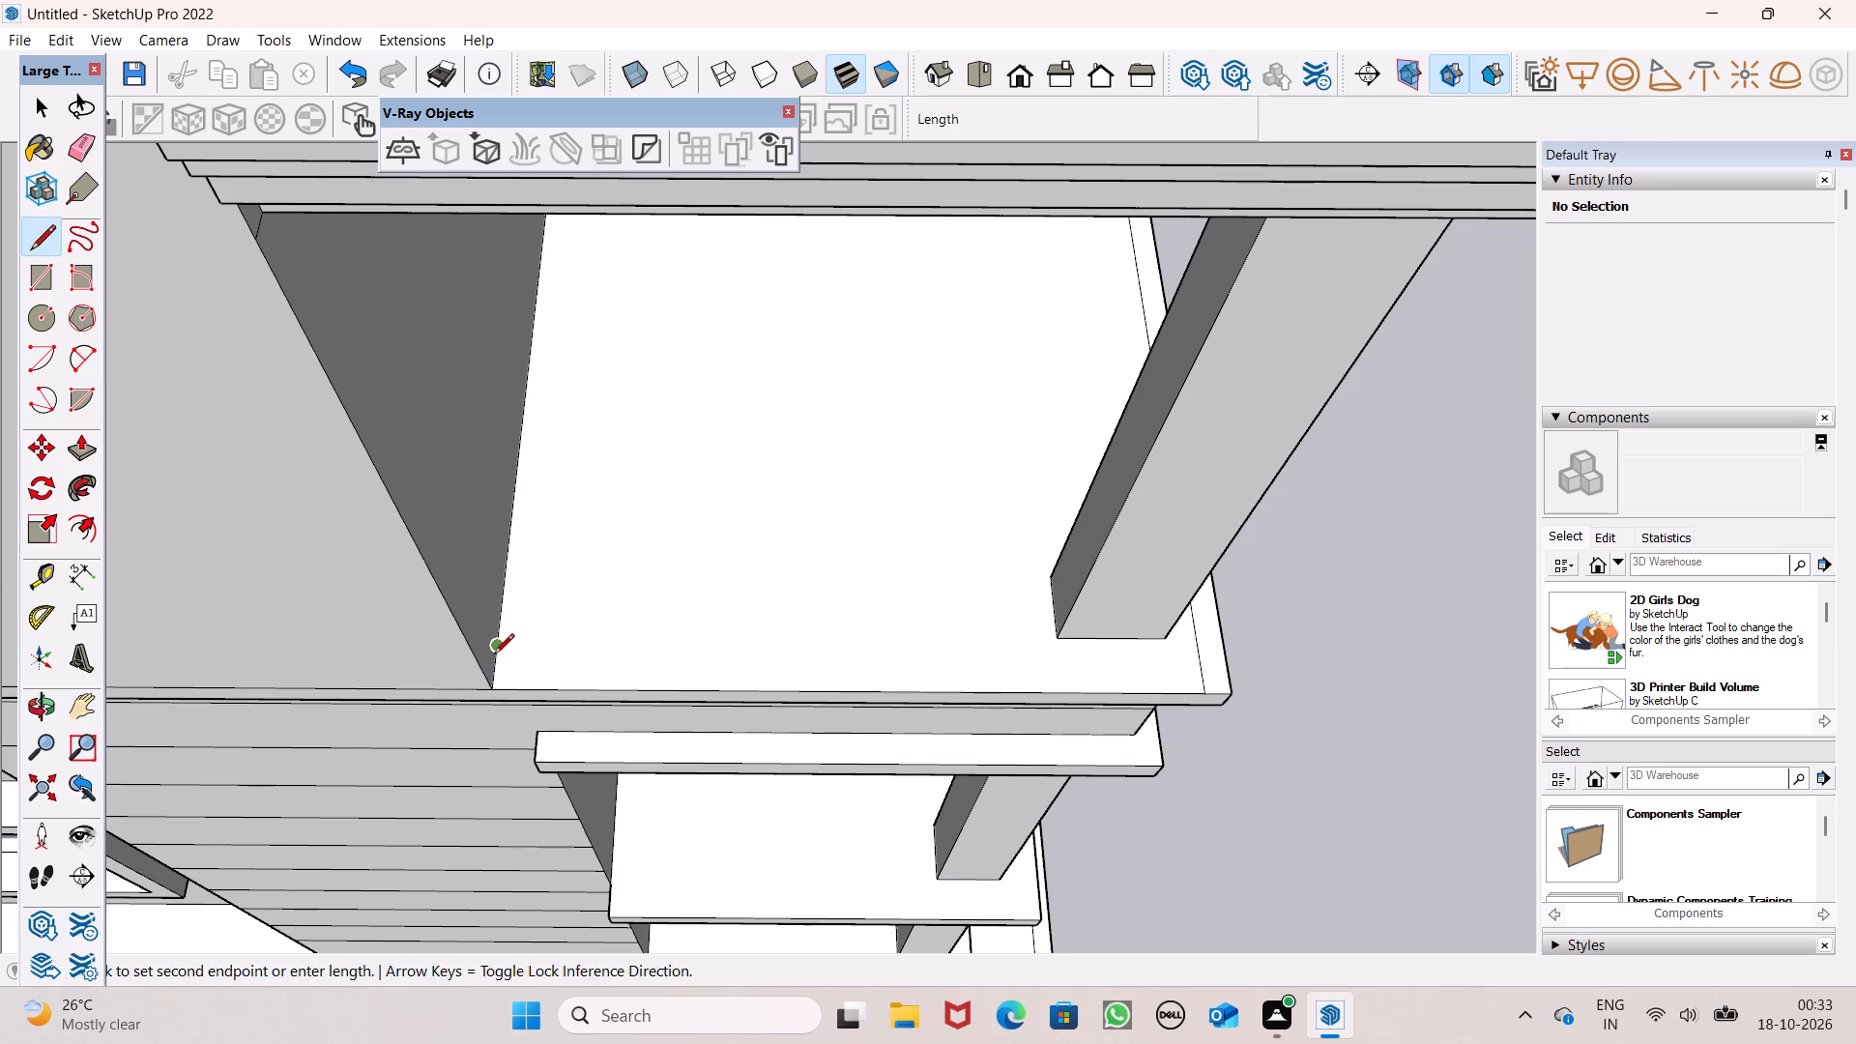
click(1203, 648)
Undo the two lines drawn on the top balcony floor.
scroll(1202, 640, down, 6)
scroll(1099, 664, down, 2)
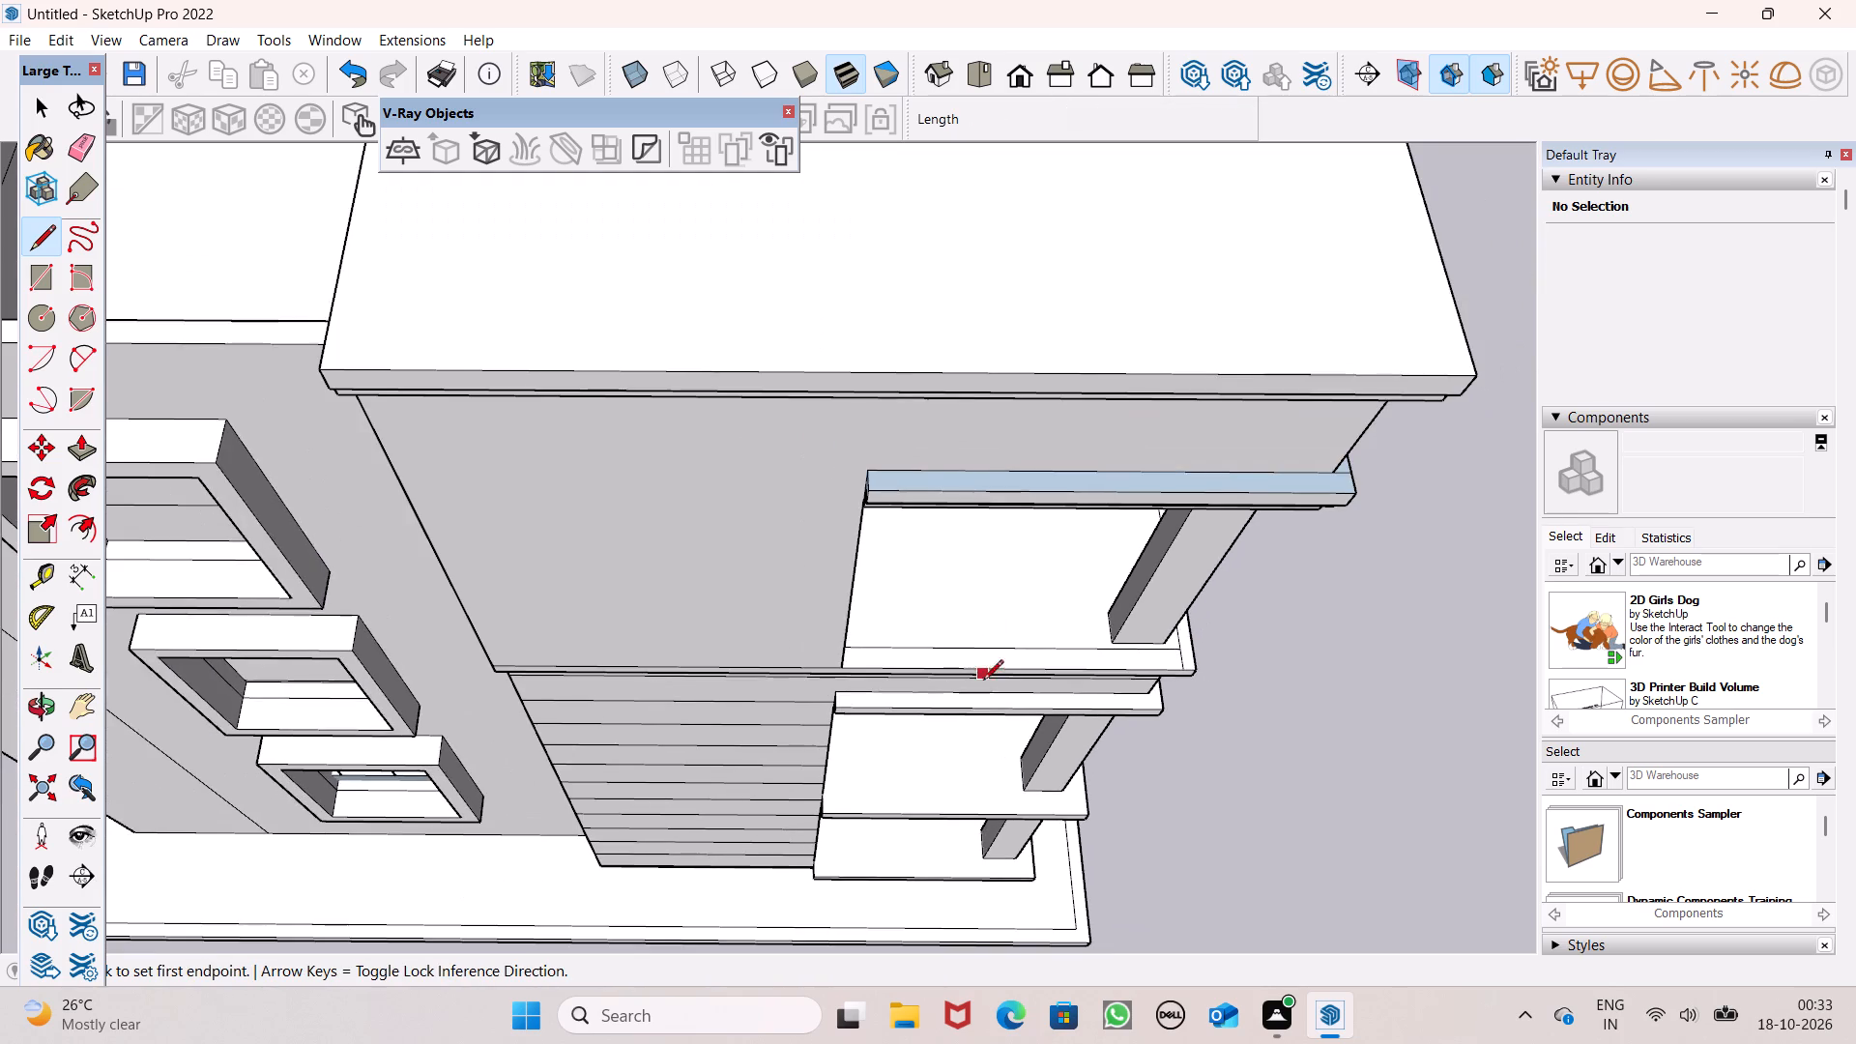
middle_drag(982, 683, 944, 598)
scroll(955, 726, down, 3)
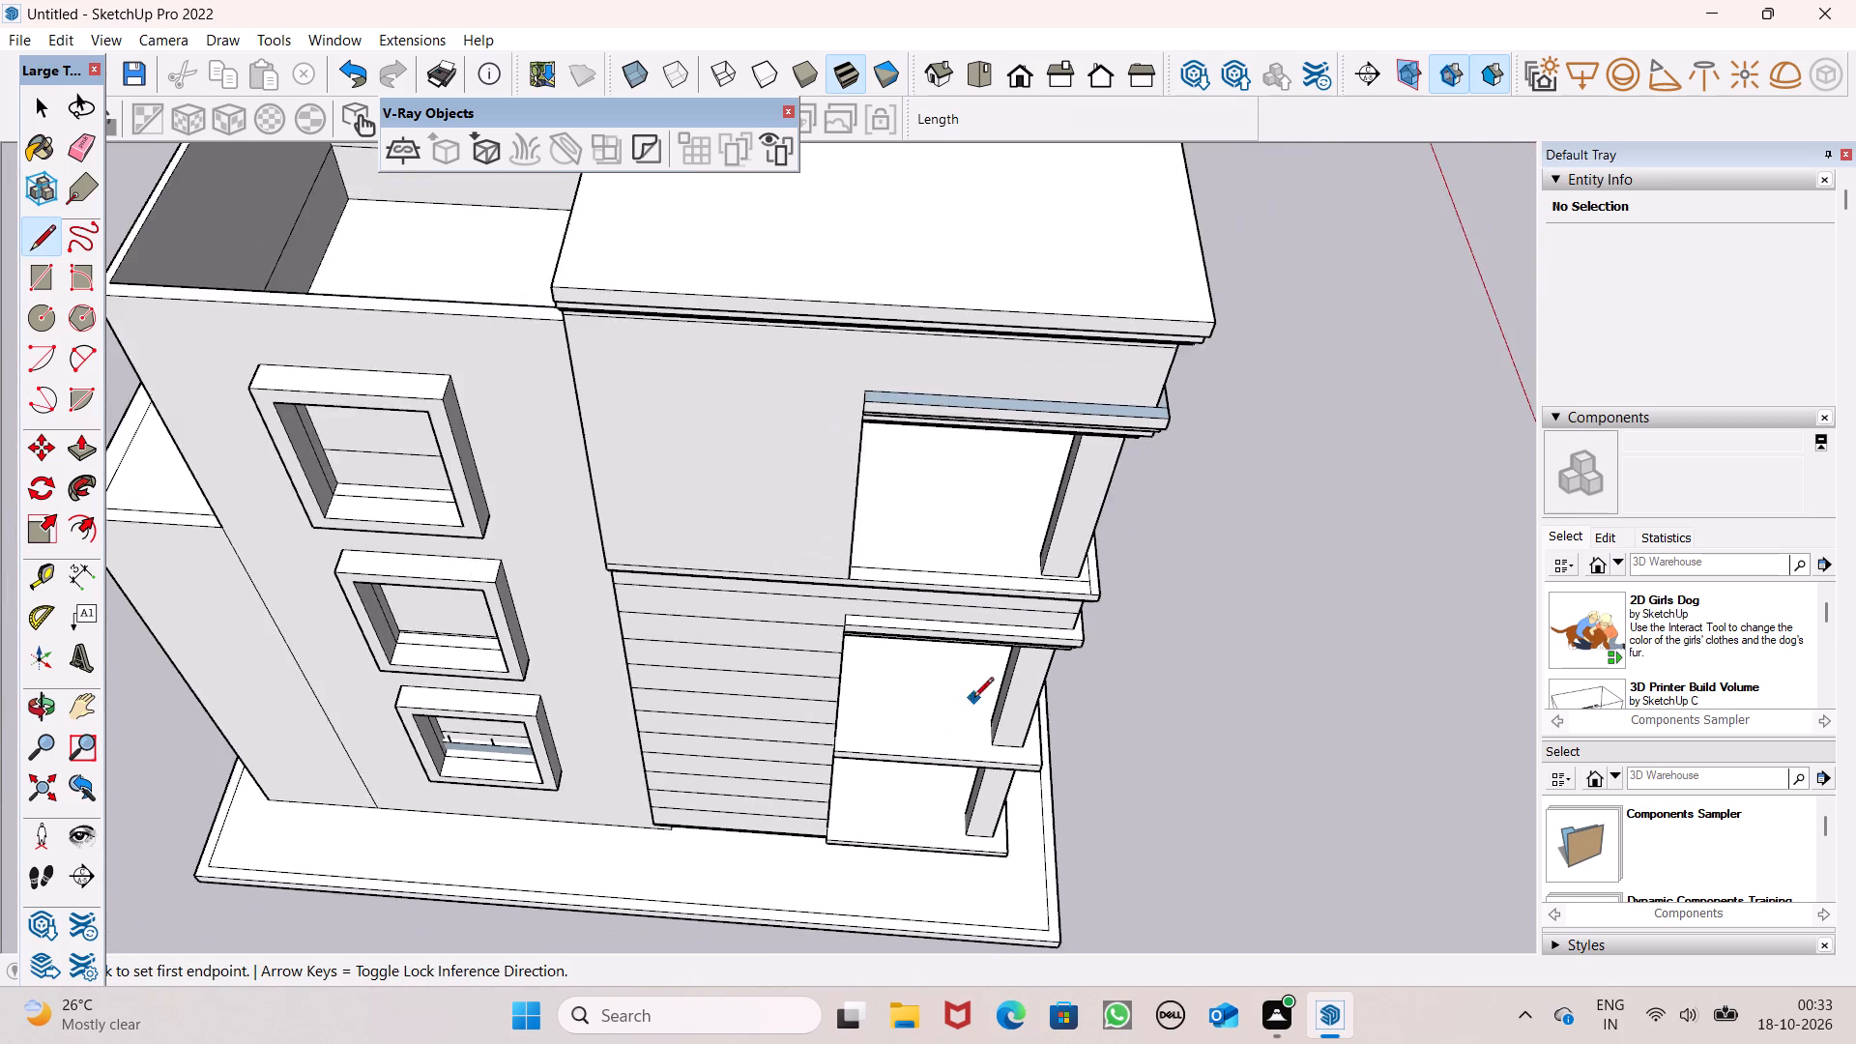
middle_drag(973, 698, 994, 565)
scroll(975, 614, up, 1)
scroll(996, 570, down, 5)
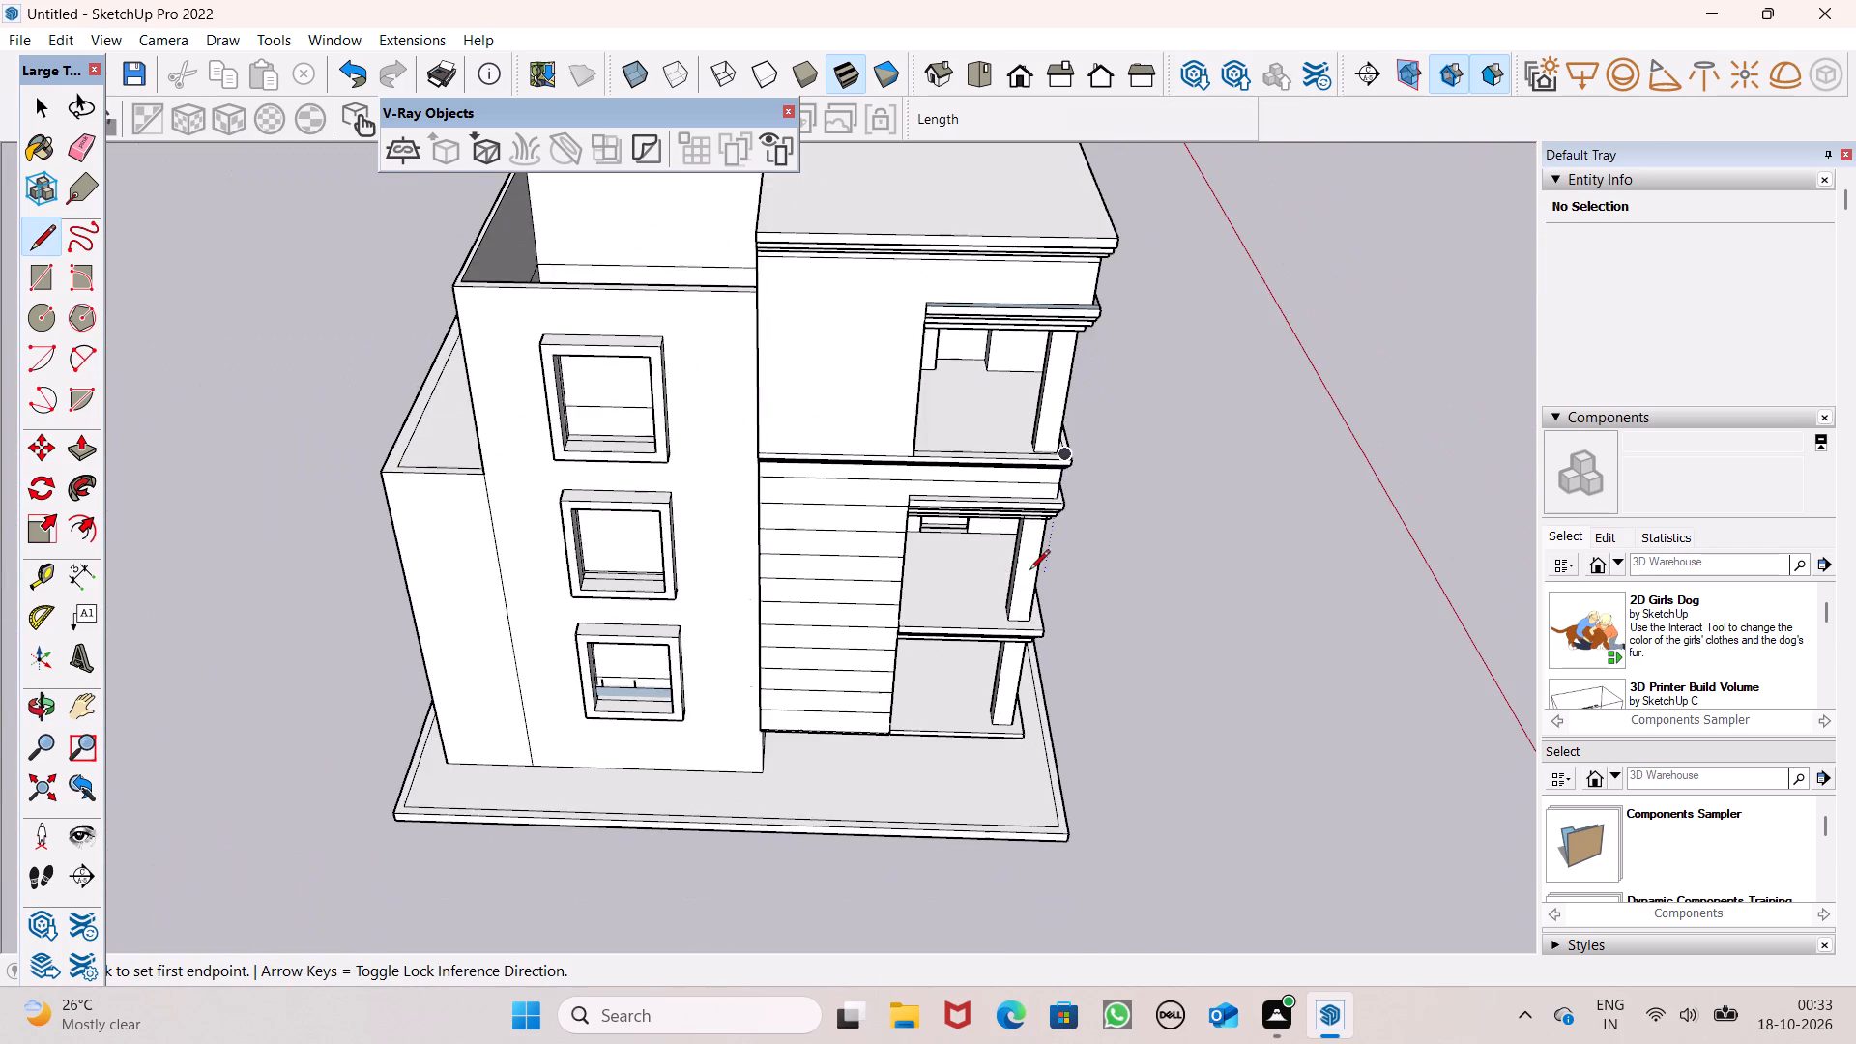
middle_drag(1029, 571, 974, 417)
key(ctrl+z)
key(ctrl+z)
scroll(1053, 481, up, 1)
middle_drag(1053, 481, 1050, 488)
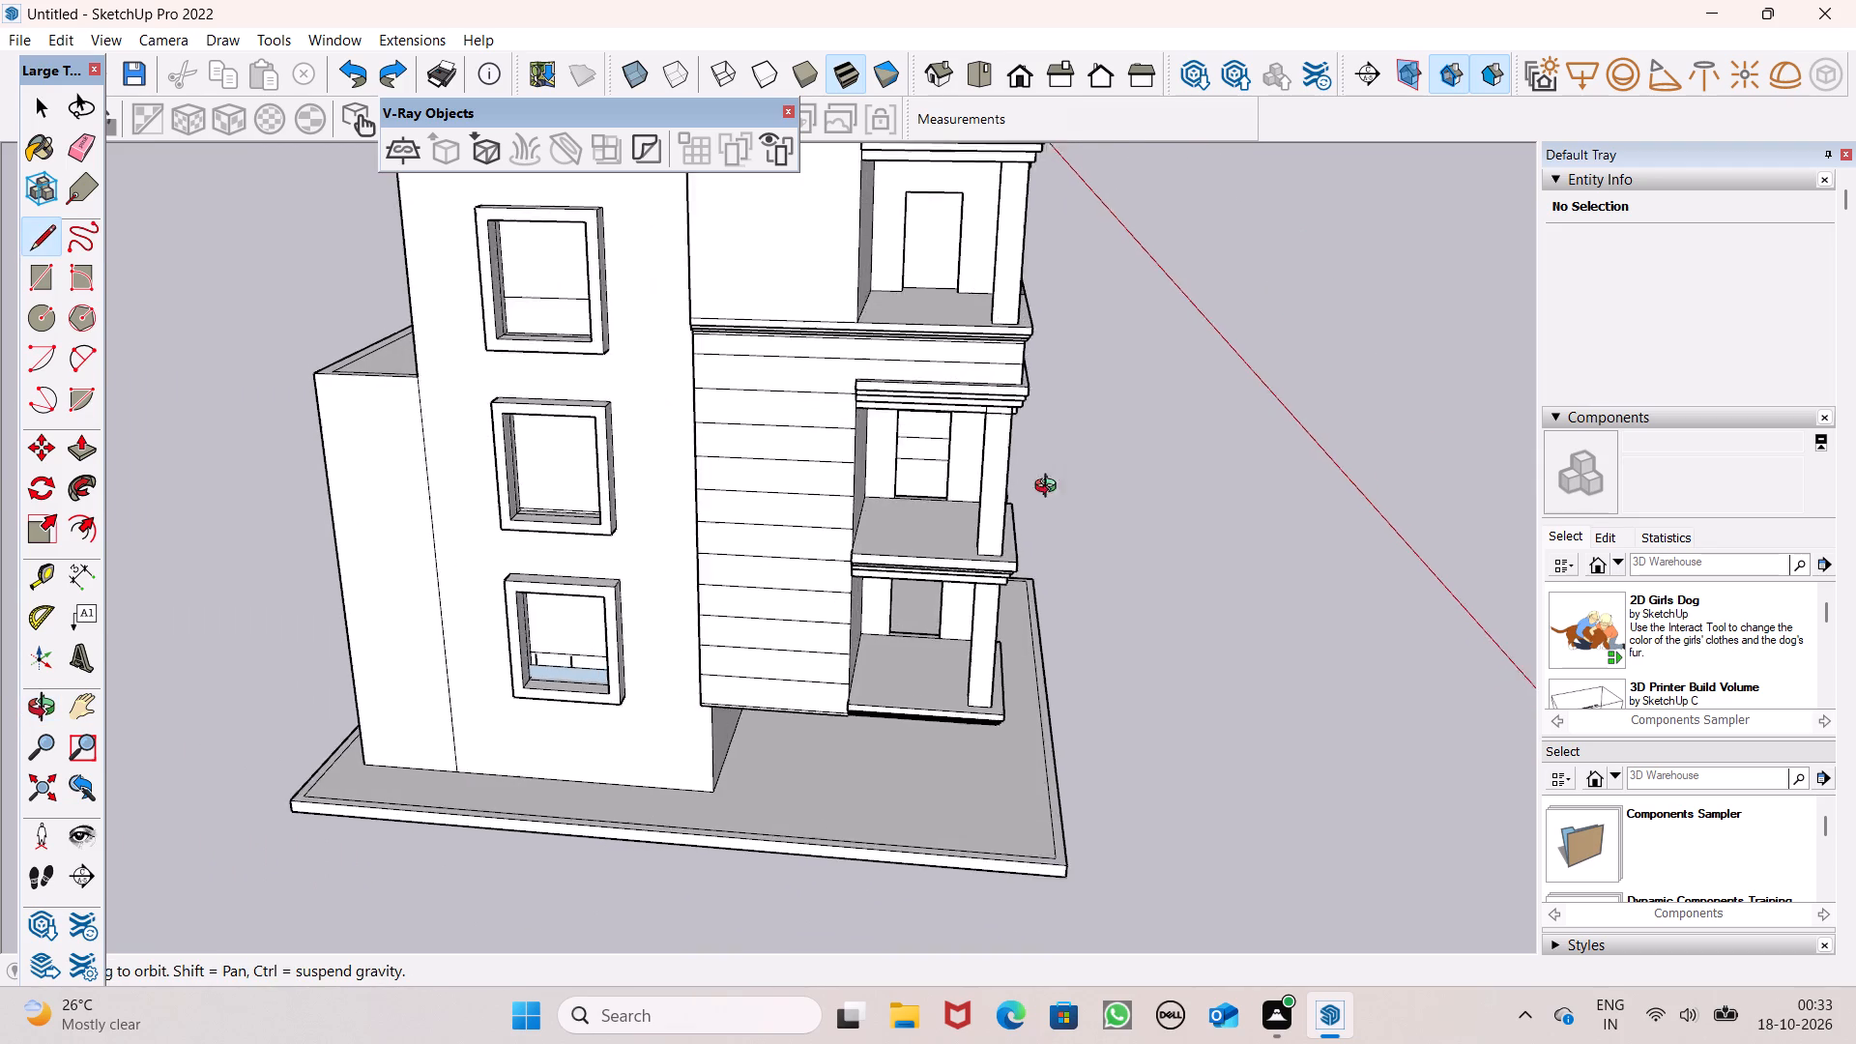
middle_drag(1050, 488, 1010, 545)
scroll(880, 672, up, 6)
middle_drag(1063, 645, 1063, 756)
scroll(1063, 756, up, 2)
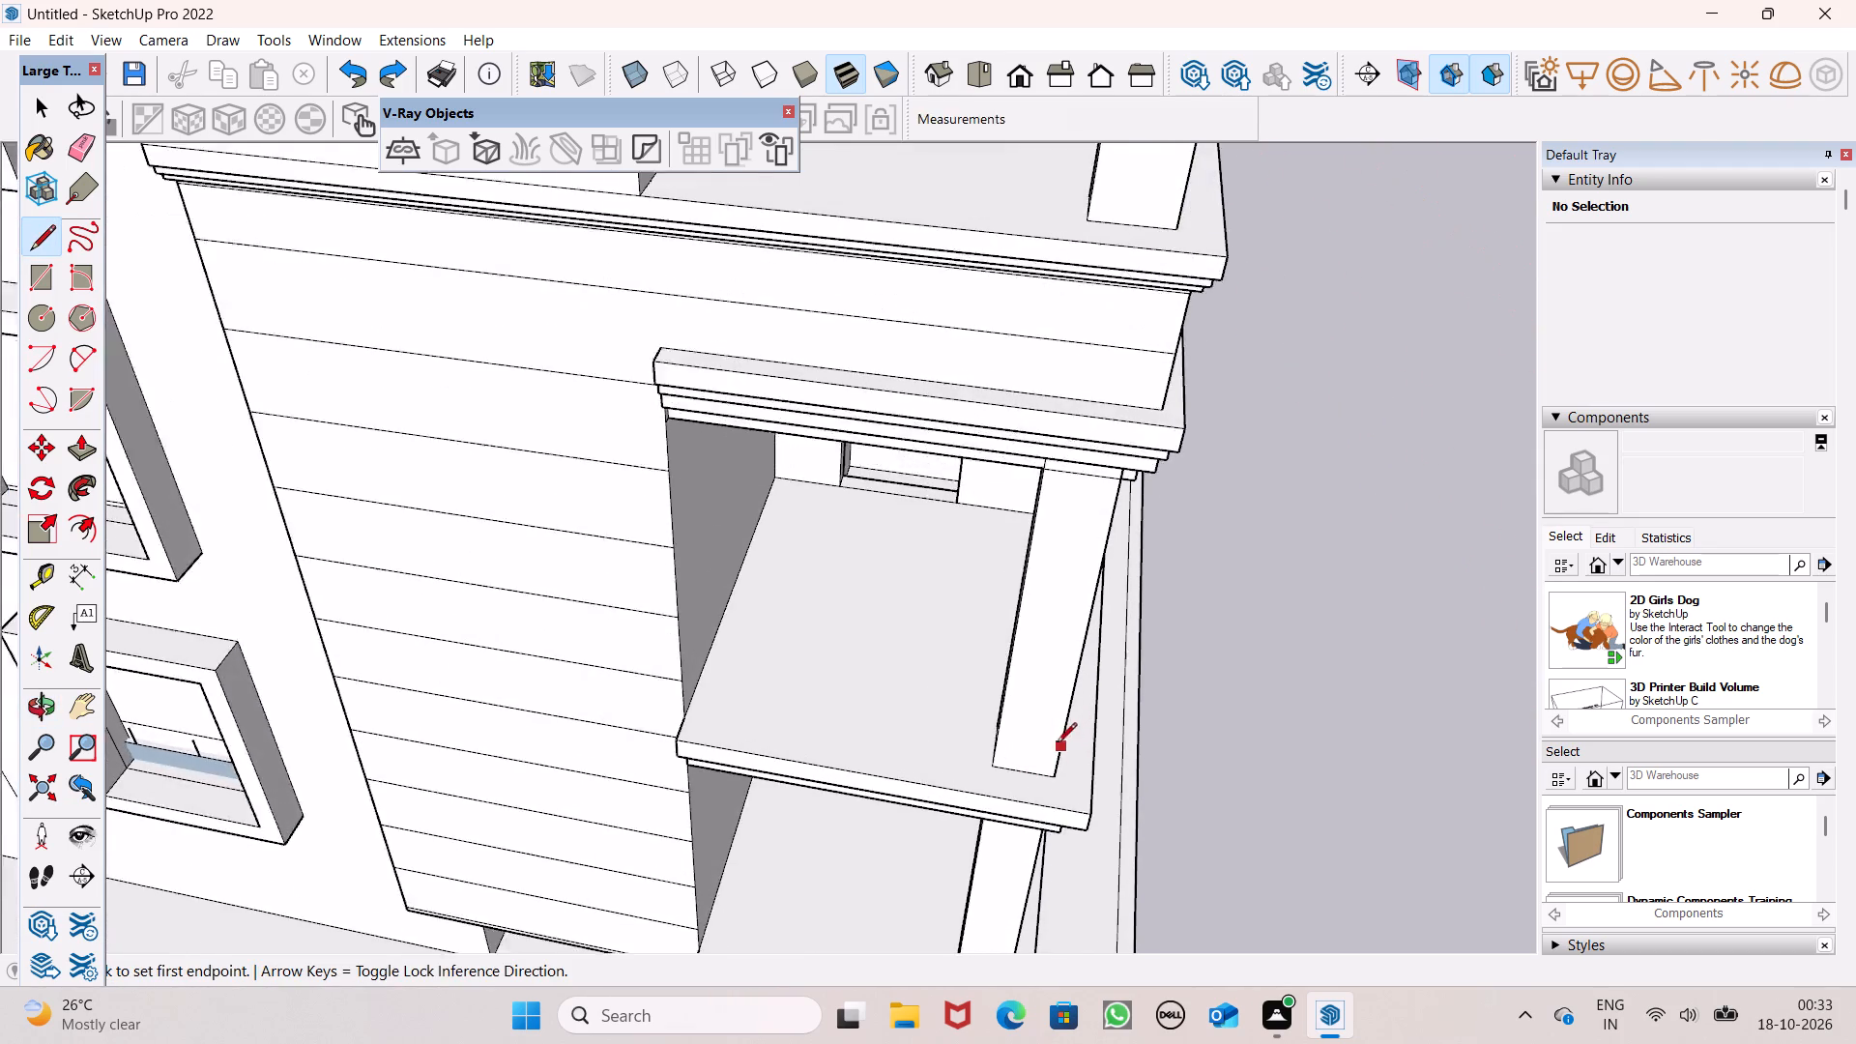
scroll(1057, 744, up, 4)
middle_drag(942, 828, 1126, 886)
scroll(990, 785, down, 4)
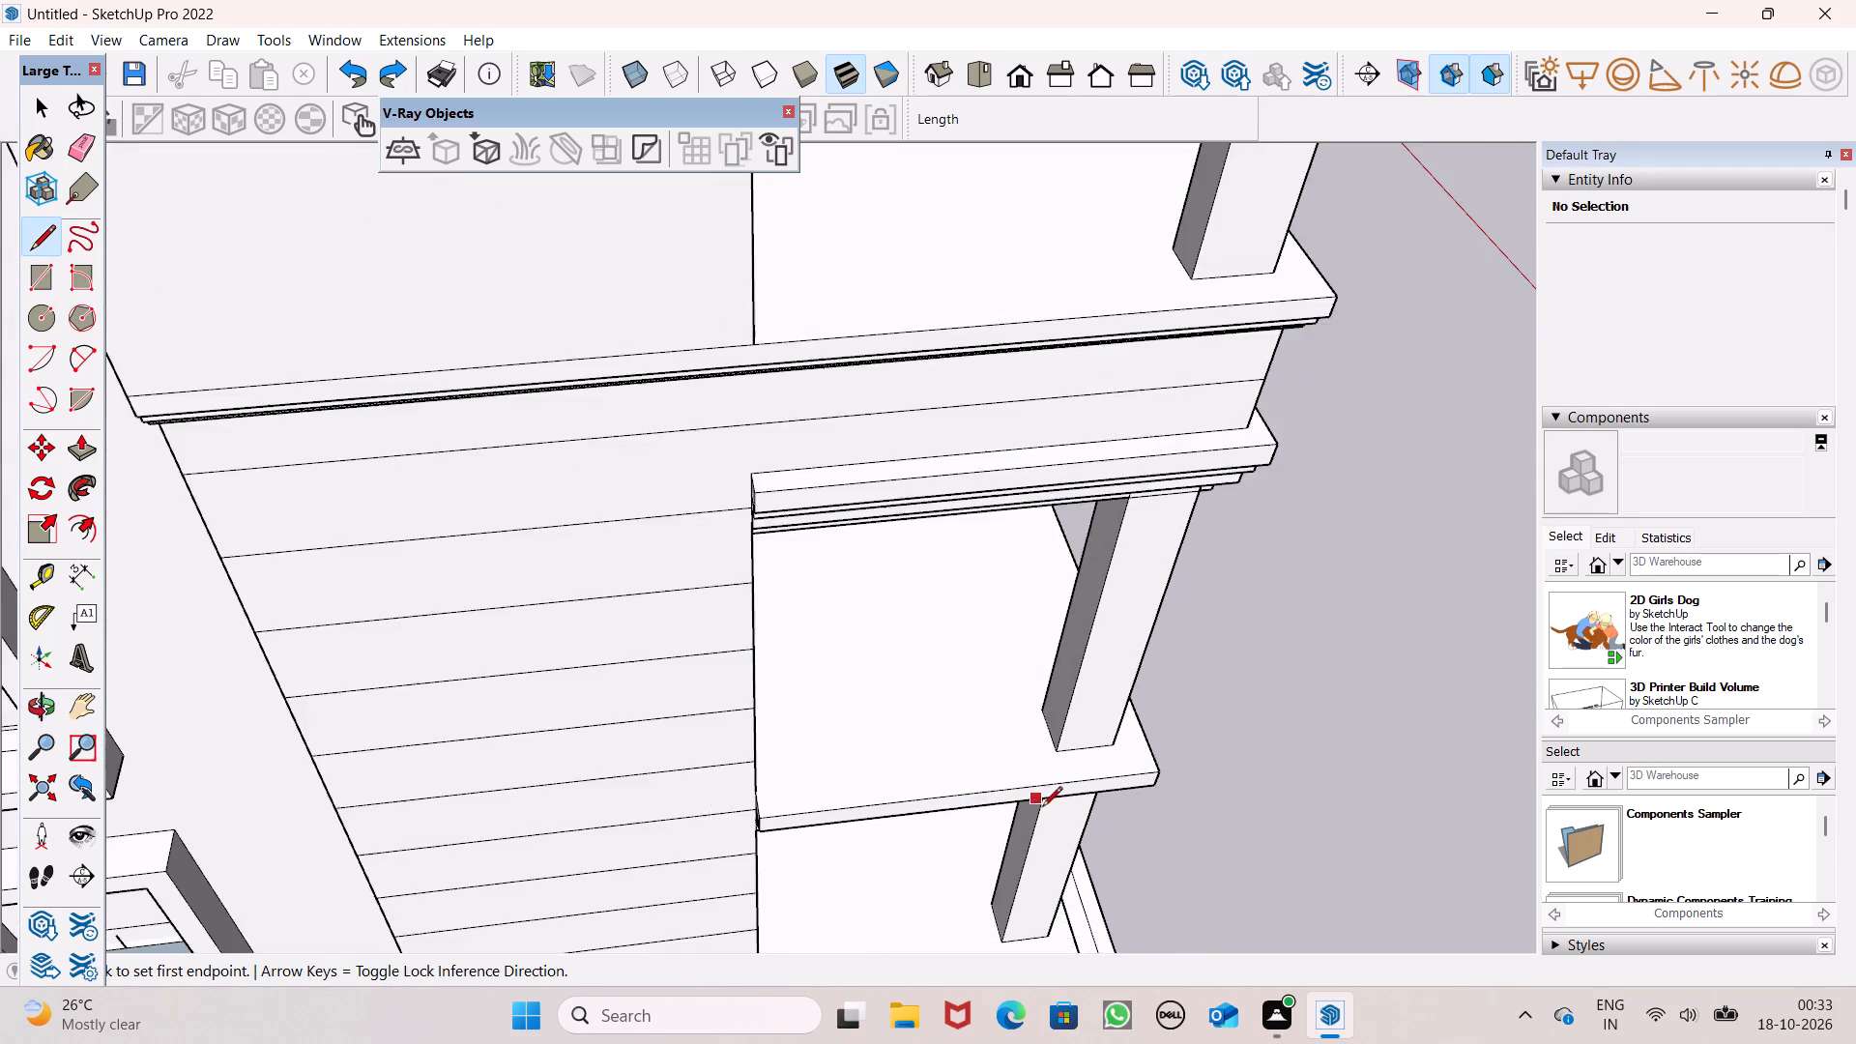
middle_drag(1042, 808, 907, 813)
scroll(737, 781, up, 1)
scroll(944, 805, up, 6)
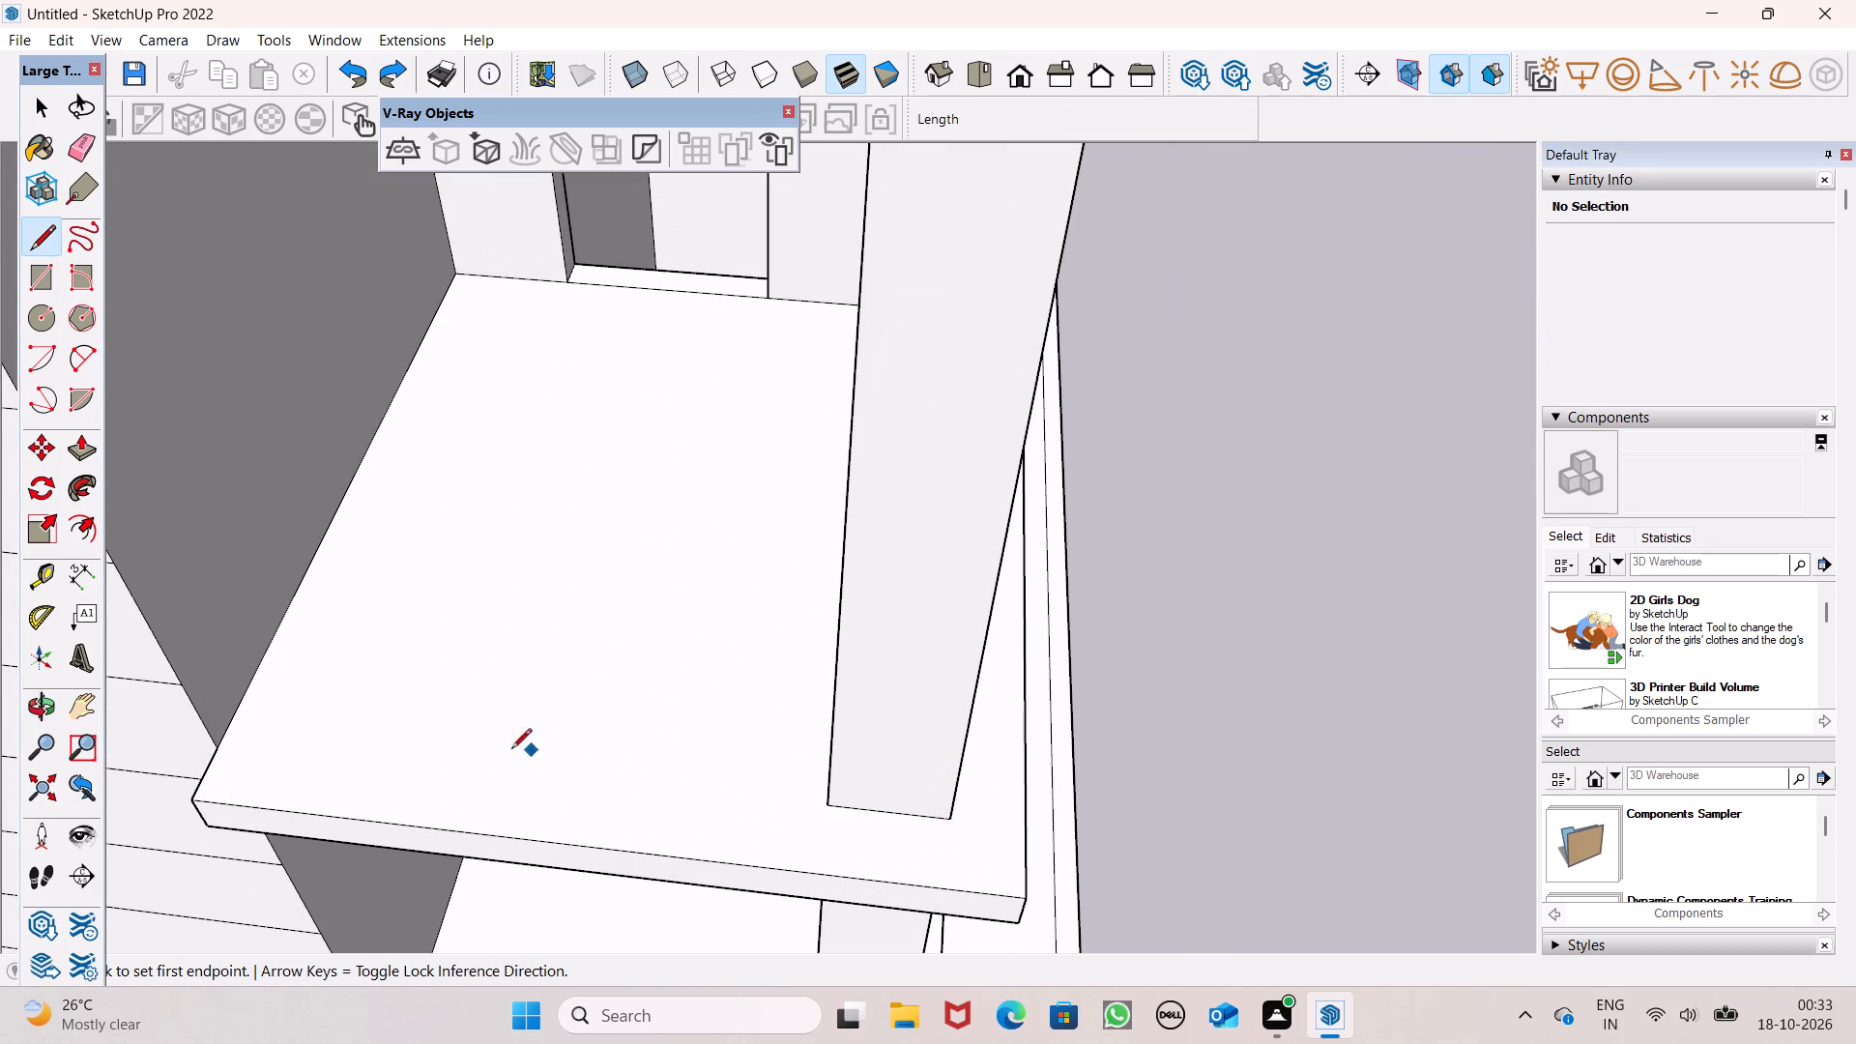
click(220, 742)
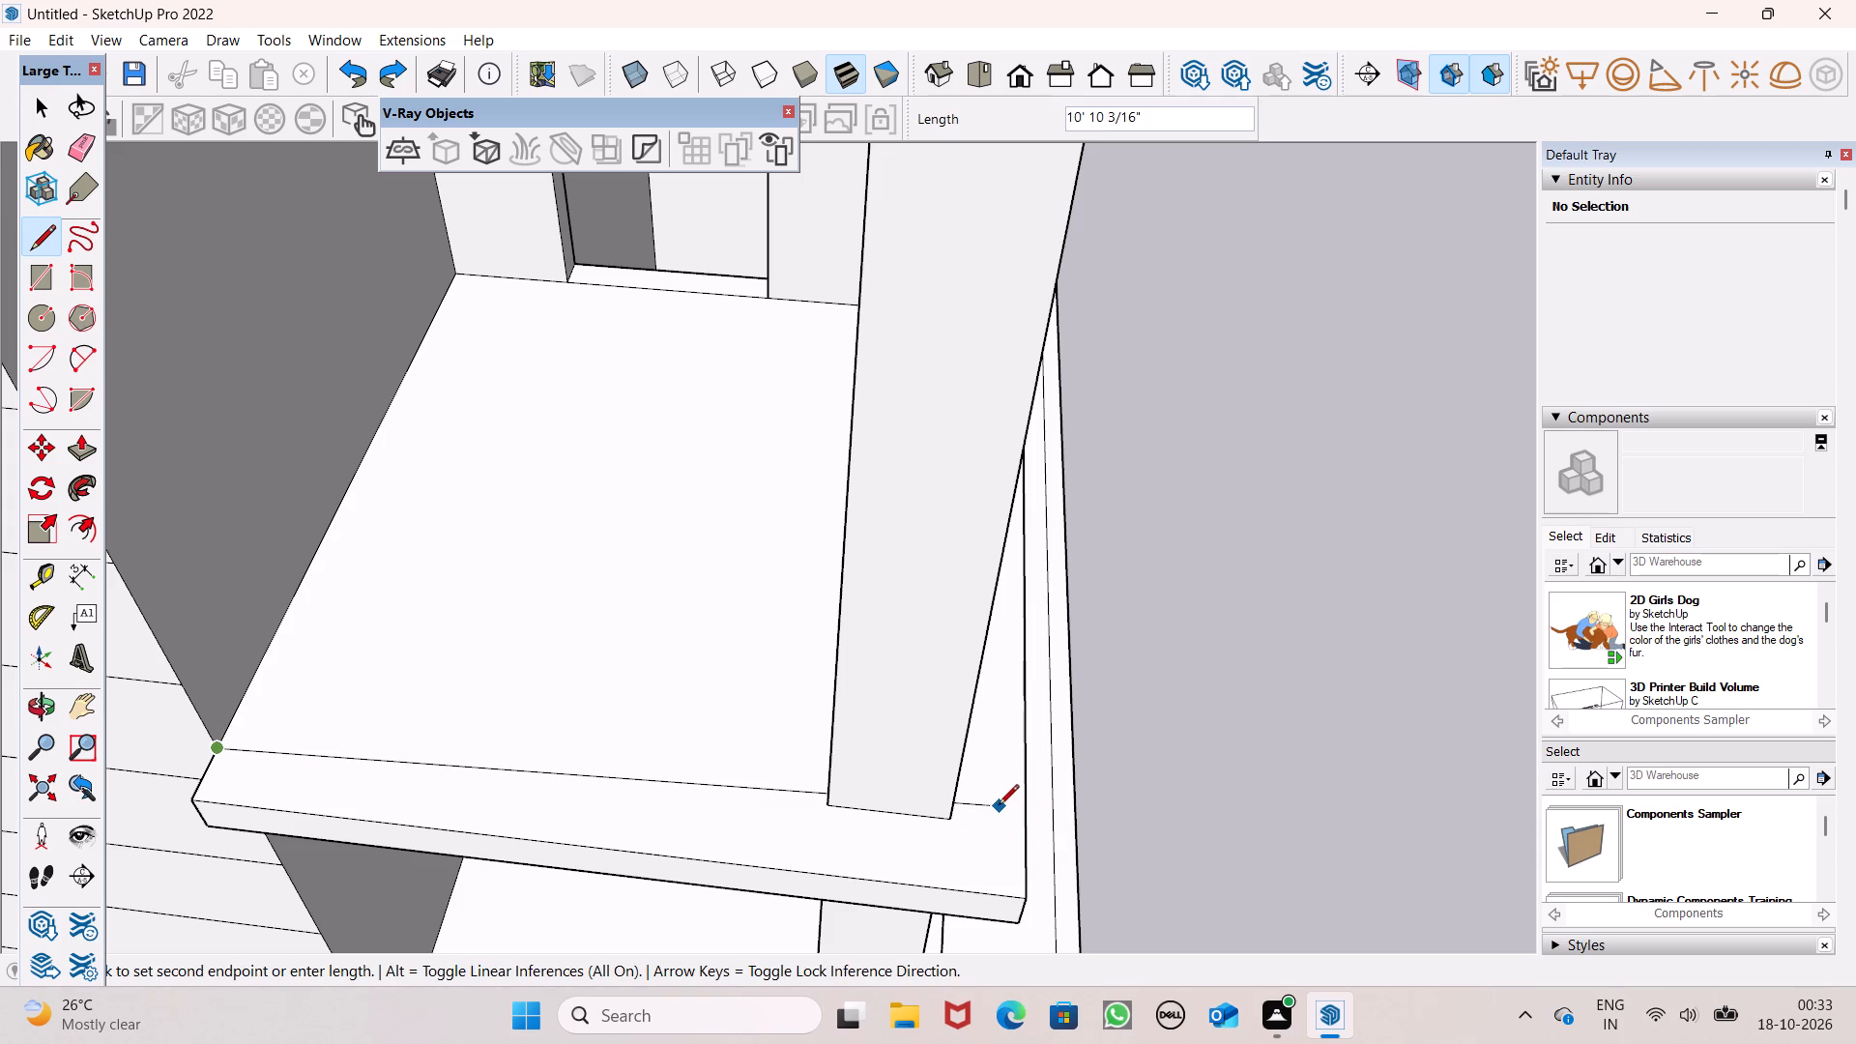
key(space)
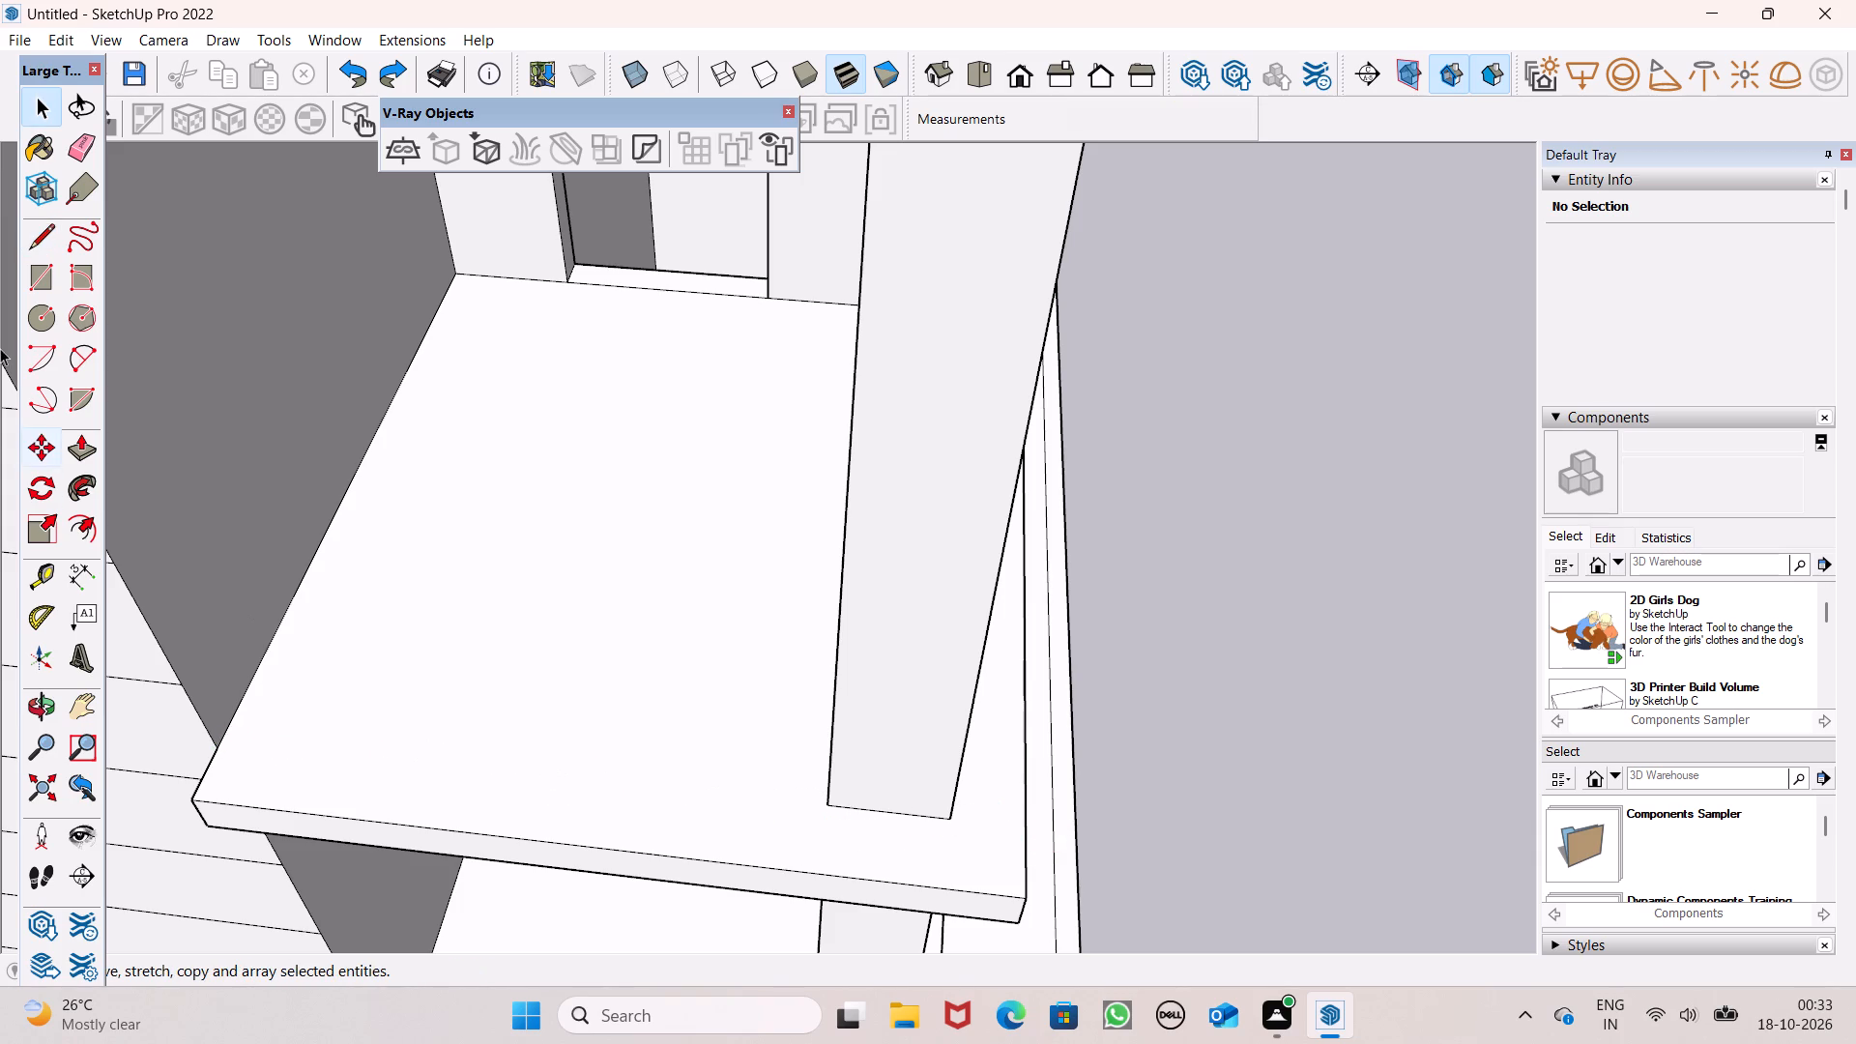
Draw a line about 11' 2 3/8" long on the middle balcony floor along the green axis, from the wall corner to the outer edge.
click(39, 228)
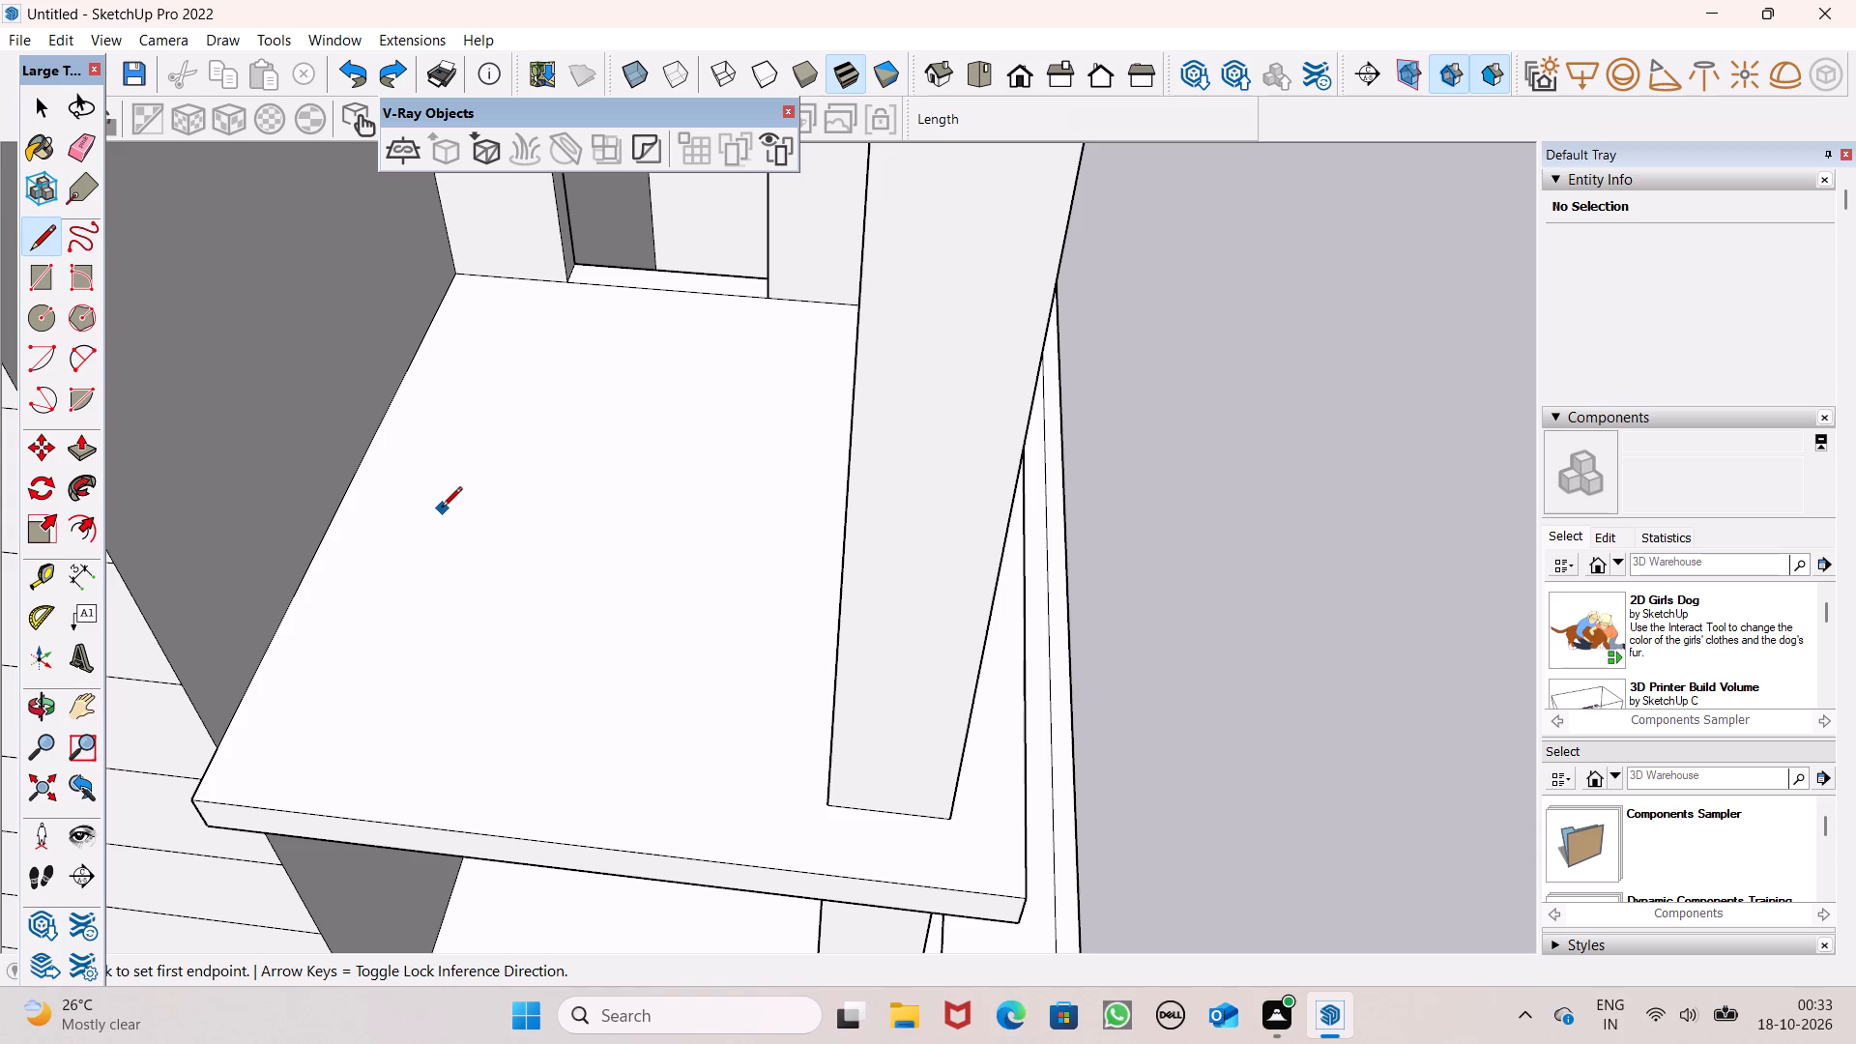
scroll(674, 687, down, 3)
middle_drag(738, 785, 831, 850)
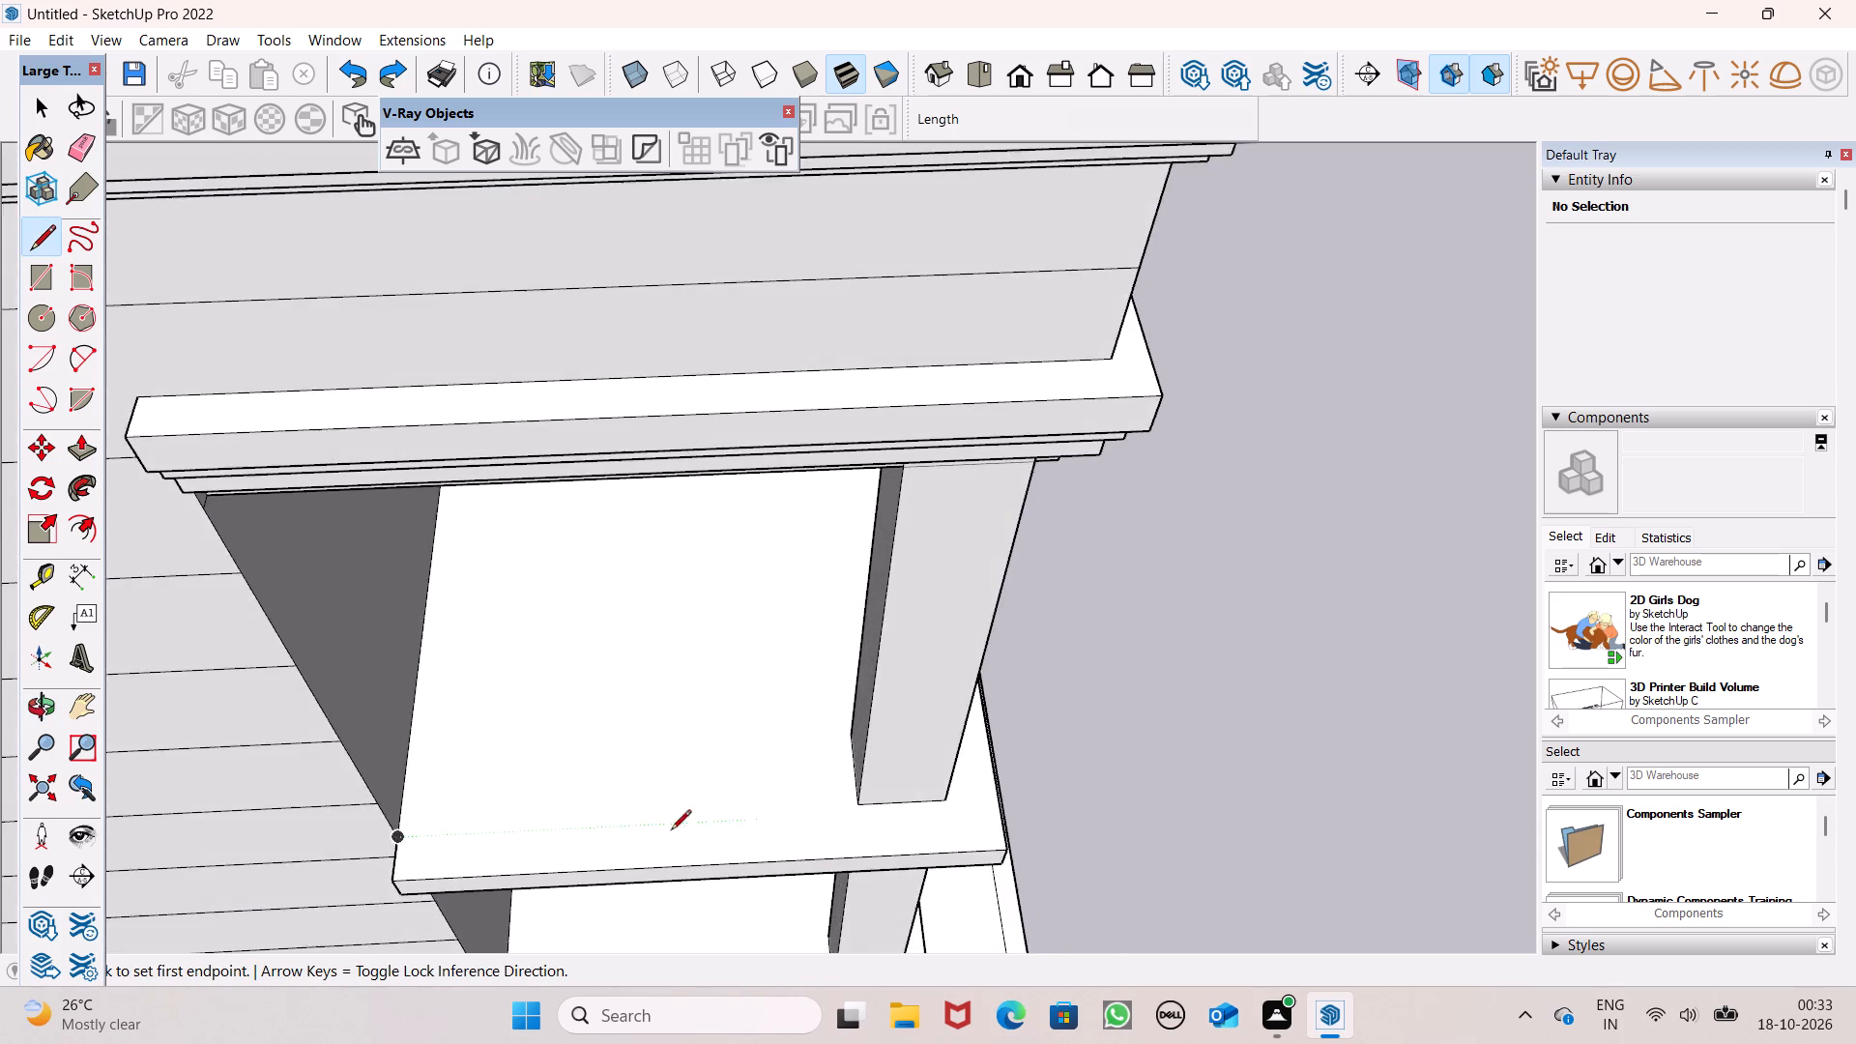
scroll(626, 831, up, 5)
click(273, 834)
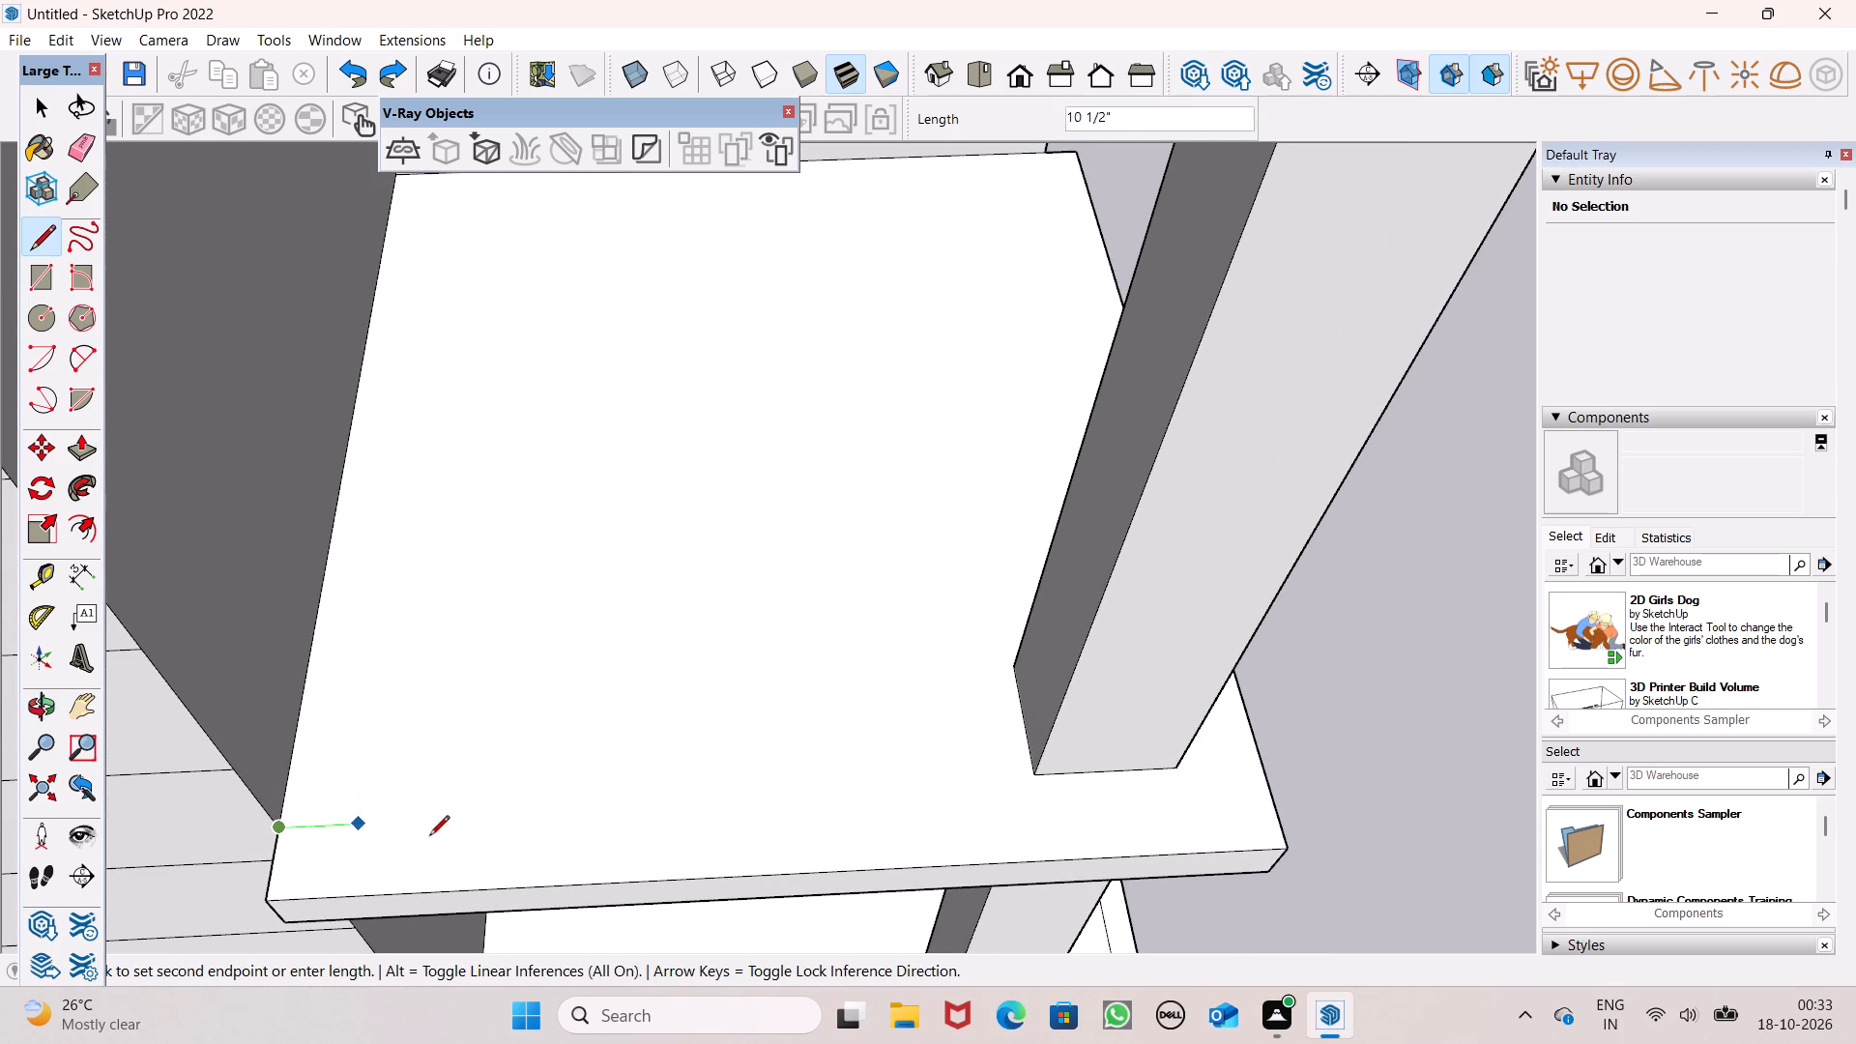
click(1276, 785)
Draw a line along the middle balcony floor's adjoining side, parallel to the slab's edge, from the outer edge to the wall corner.
scroll(1068, 714, down, 3)
middle_drag(1155, 765, 653, 737)
scroll(681, 705, down, 4)
middle_drag(870, 768, 739, 780)
scroll(534, 868, up, 3)
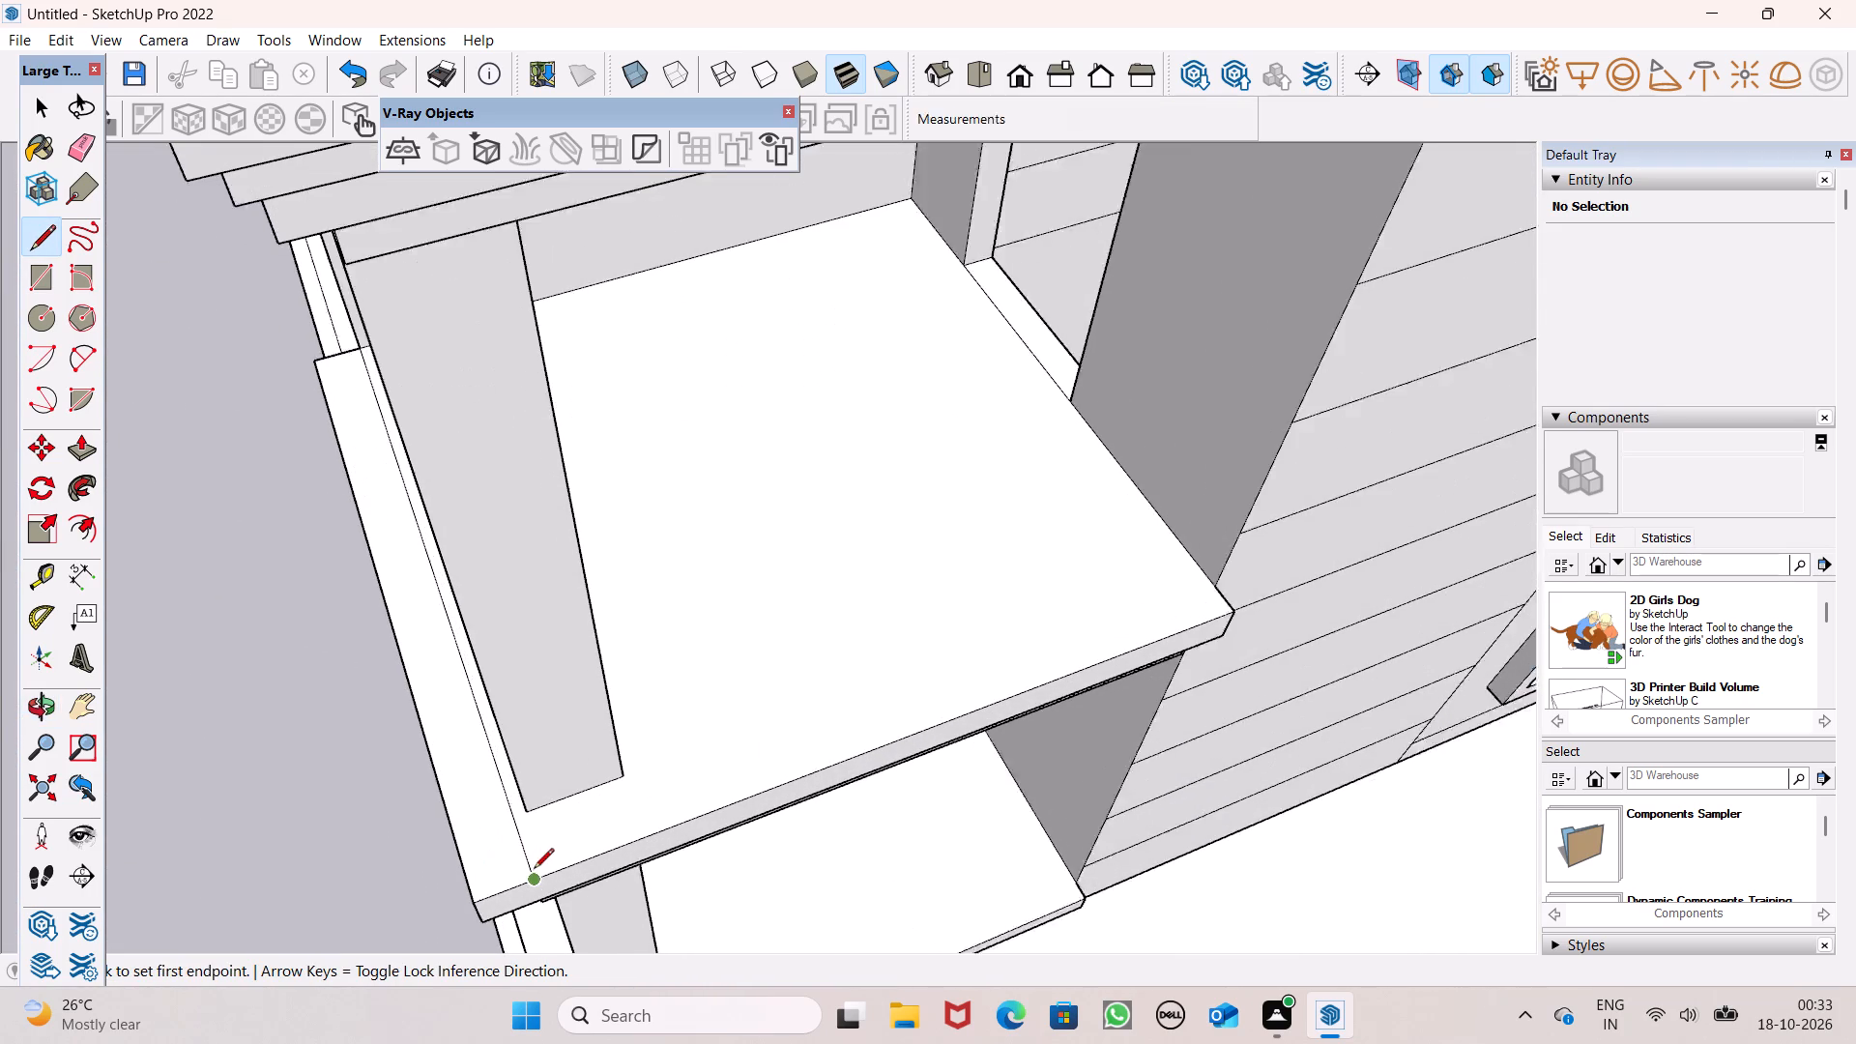
scroll(534, 870, up, 2)
drag(442, 847, 454, 846)
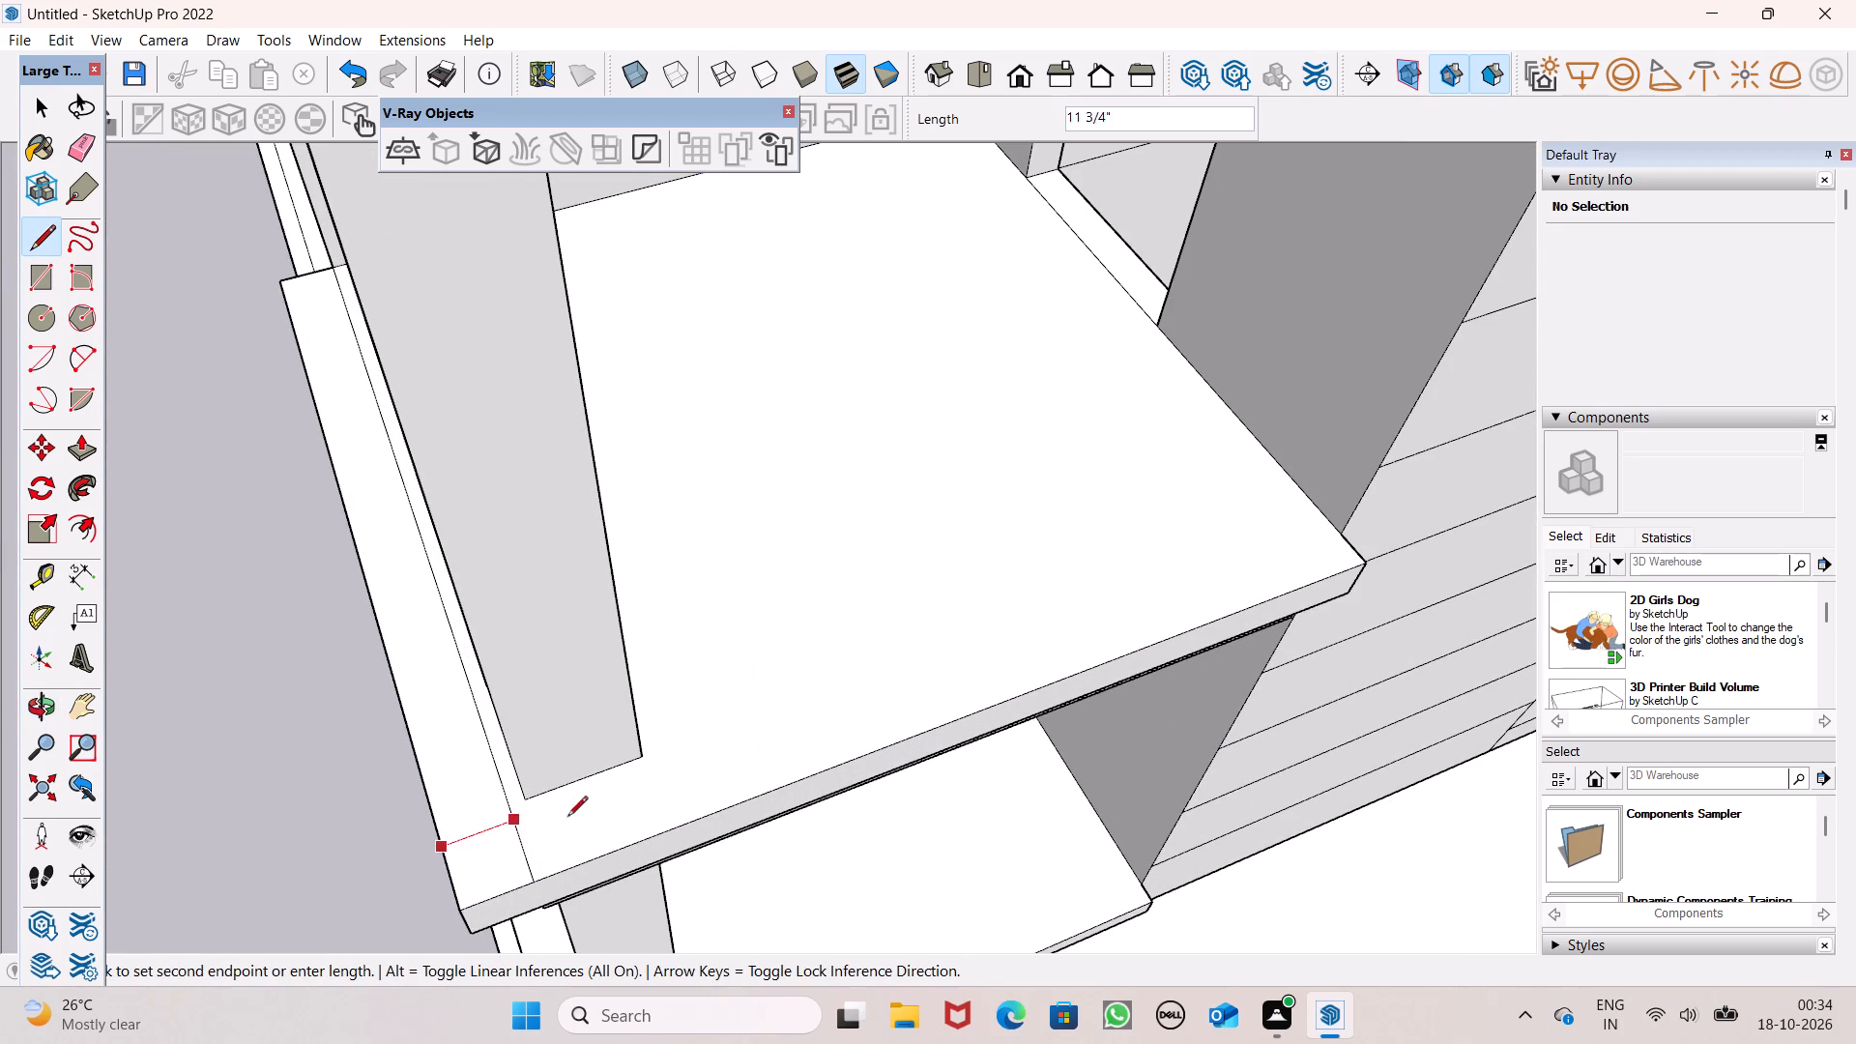
click(1329, 515)
Draw a line about 12' 1 11/16" long on the bottom balcony floor along the red axis, from the outer edge to the wall corner.
scroll(868, 539, down, 3)
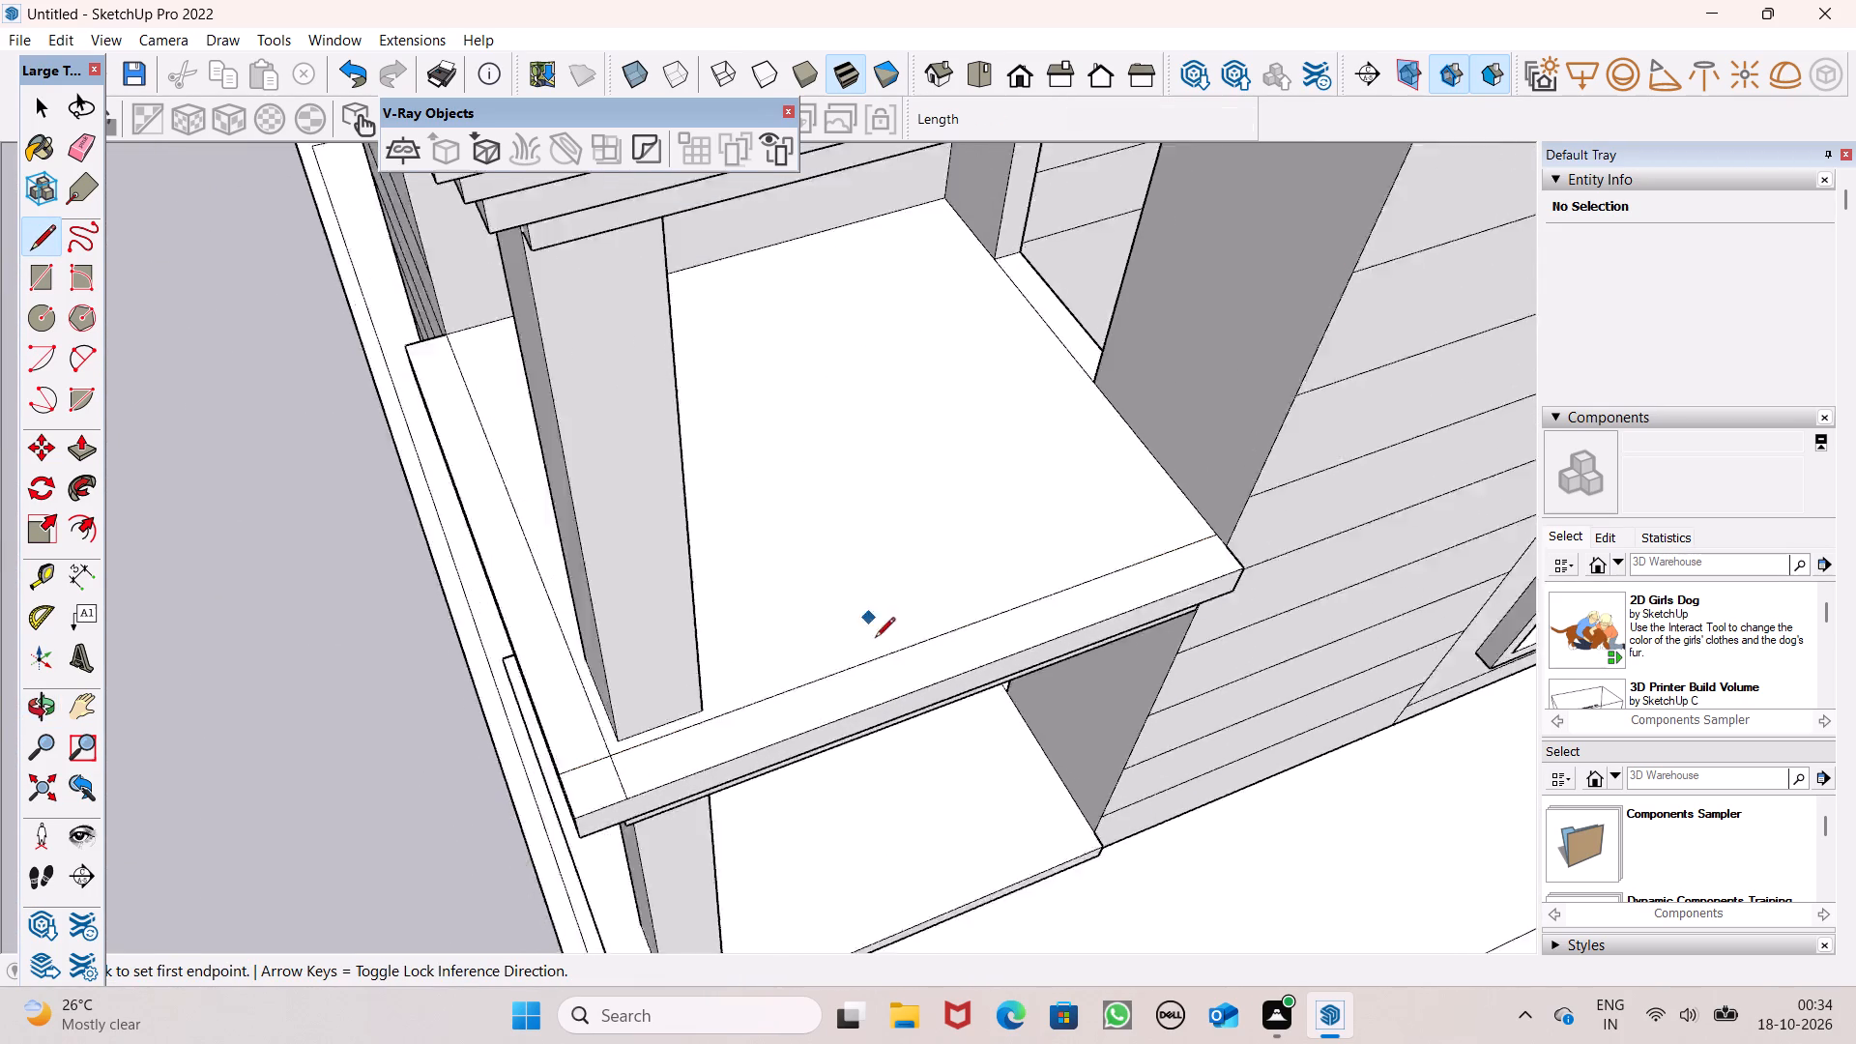
scroll(875, 639, down, 3)
middle_drag(780, 872, 743, 797)
scroll(724, 745, down, 3)
scroll(768, 913, up, 5)
middle_drag(720, 927, 688, 929)
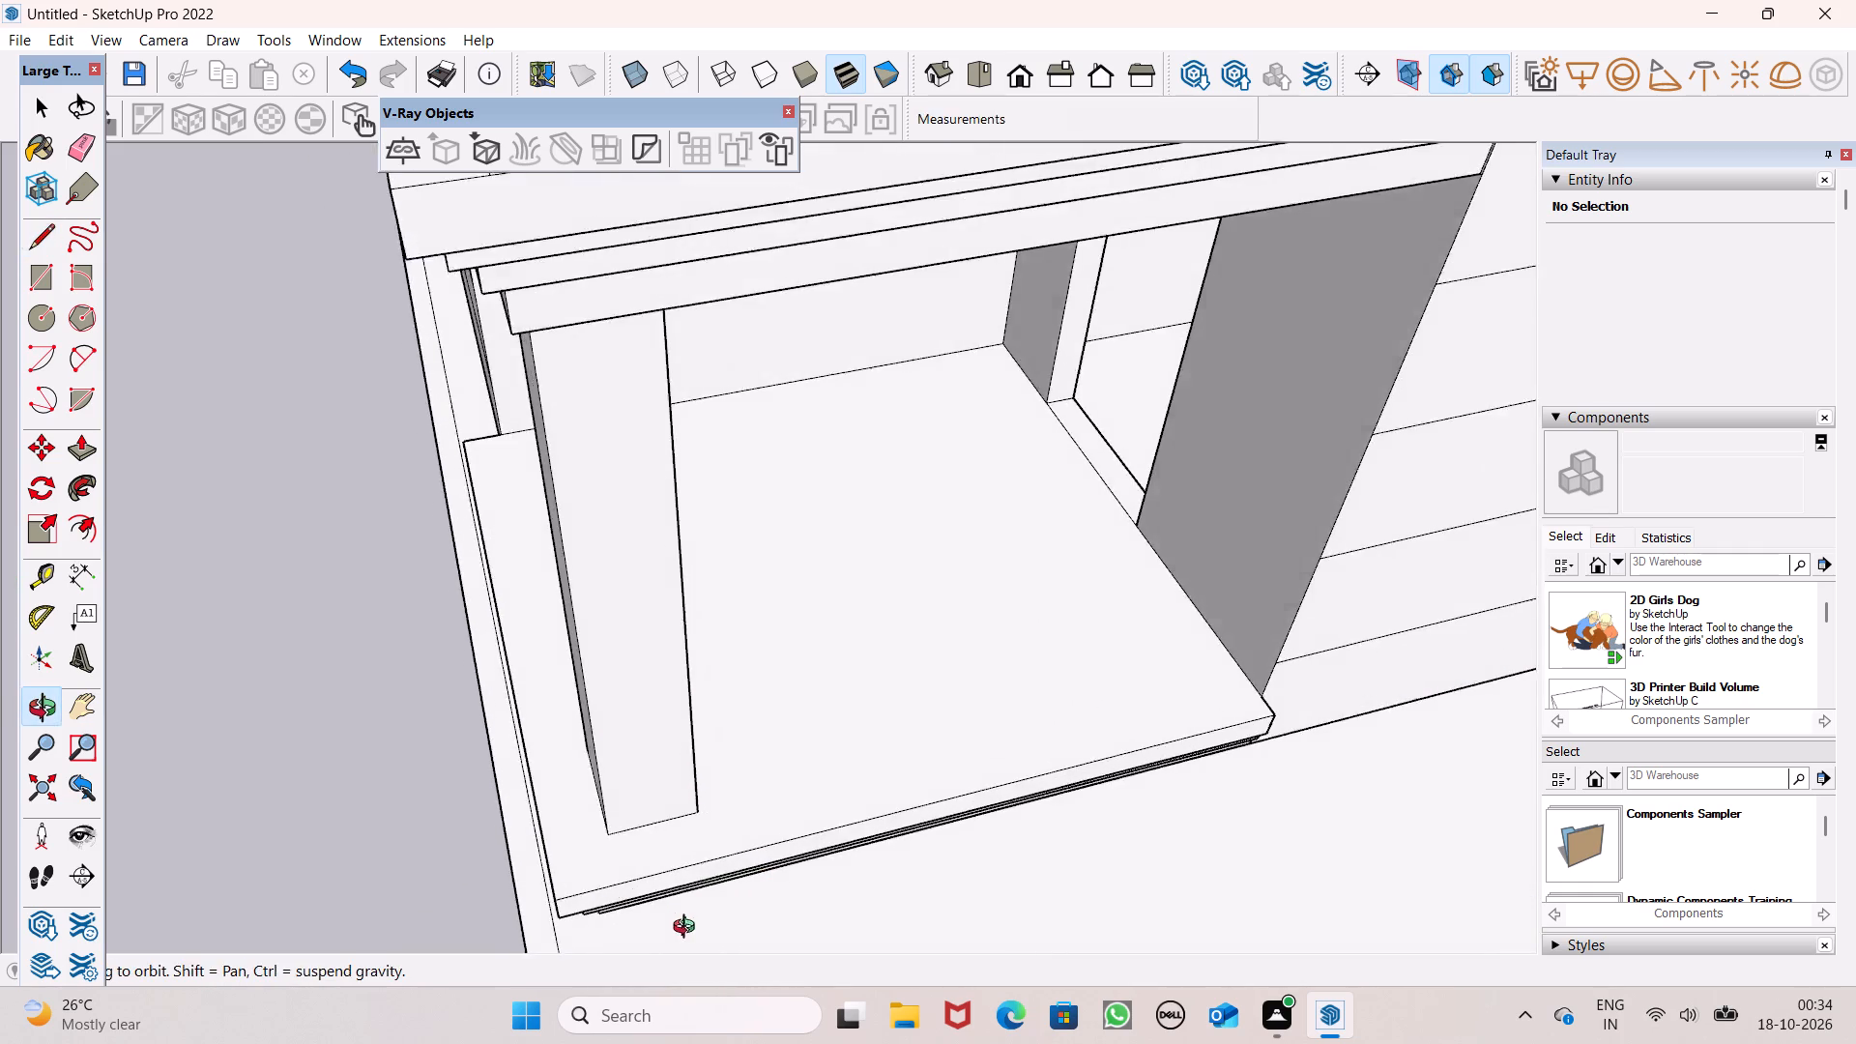
middle_drag(688, 929, 687, 927)
scroll(688, 929, up, 2)
scroll(556, 863, up, 4)
click(495, 824)
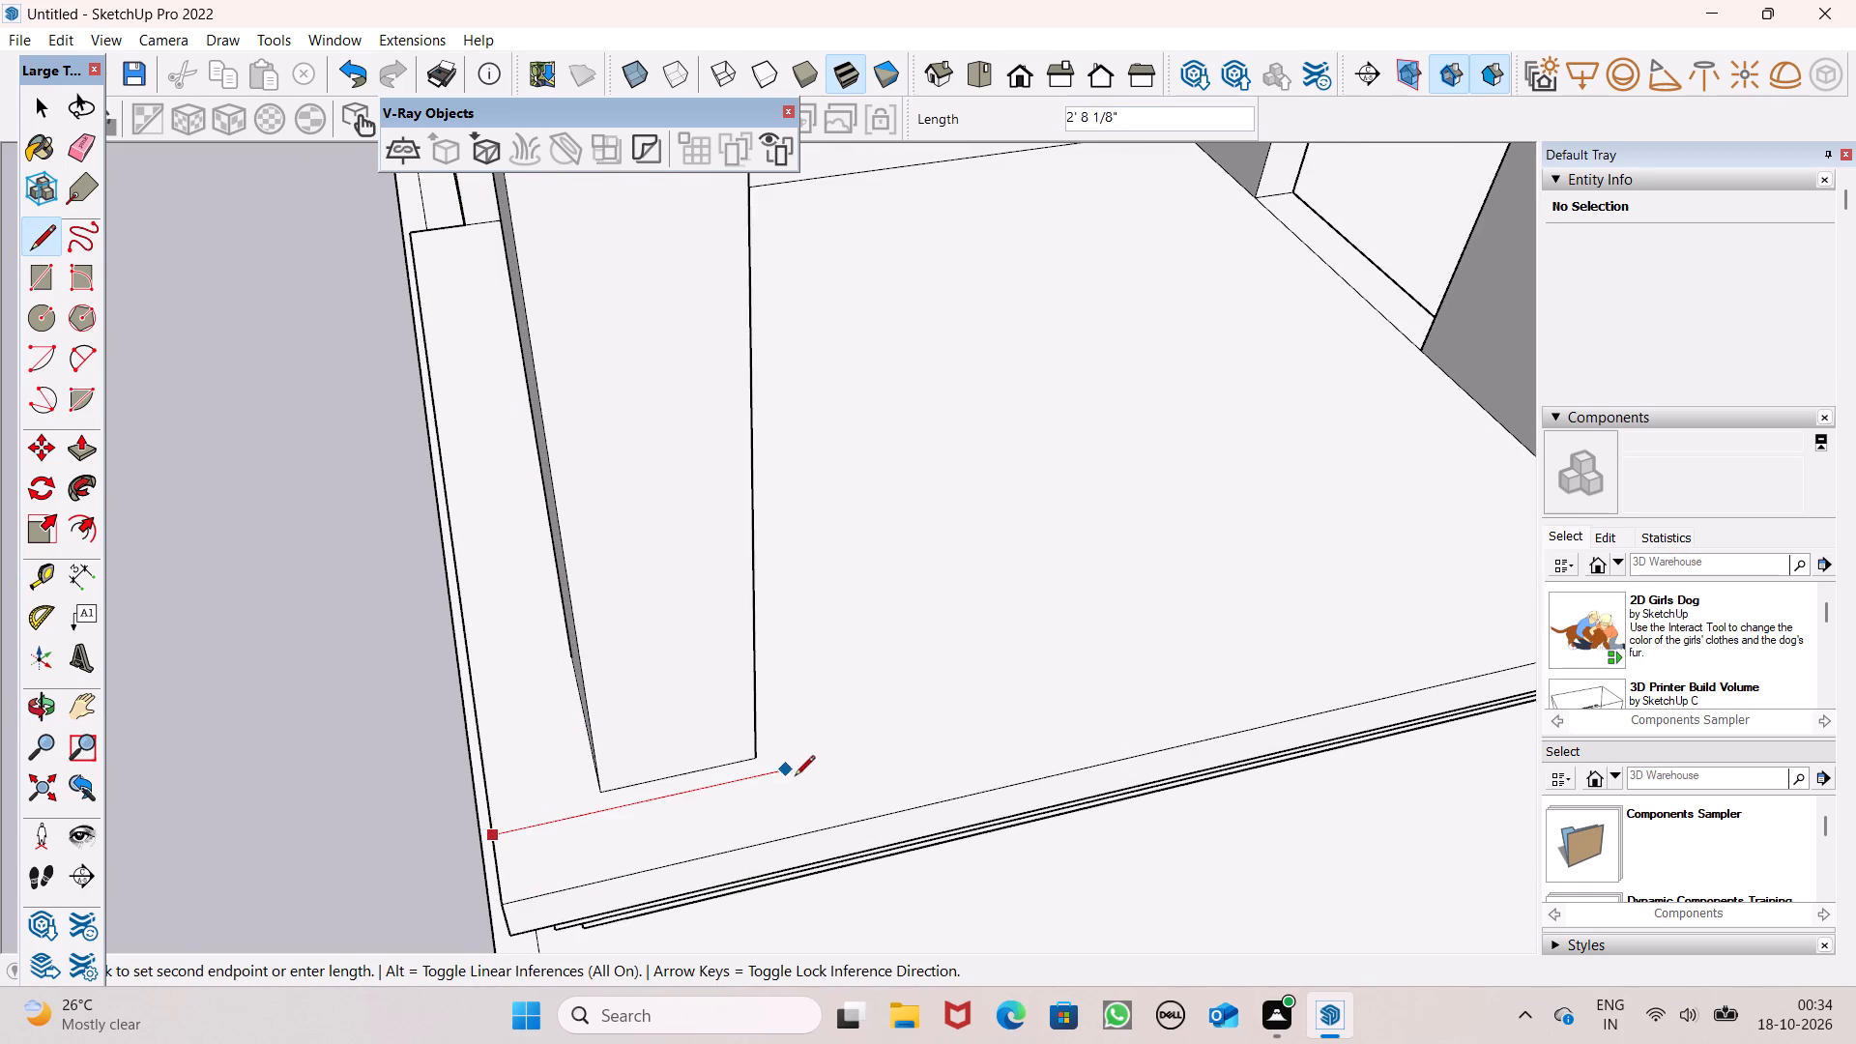
scroll(795, 777, down, 5)
click(1371, 630)
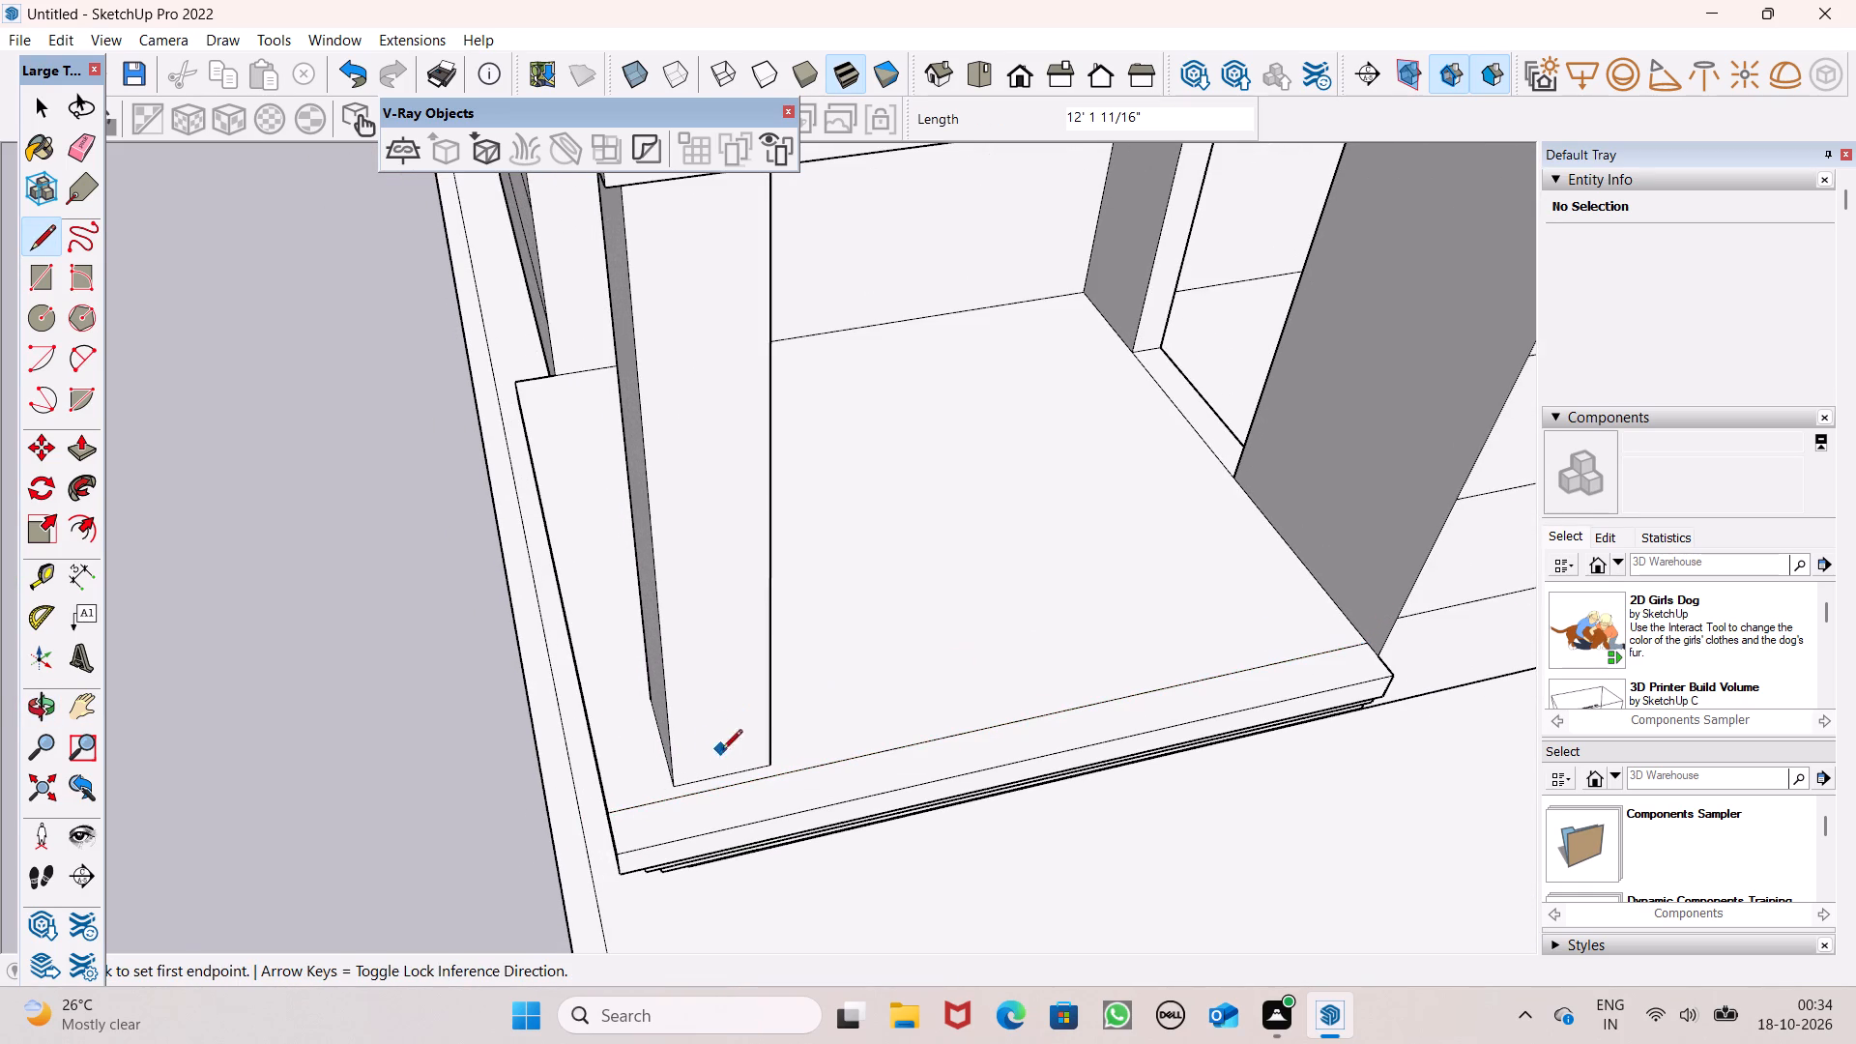
Draw a line about 11' 1" long on the bottom balcony floor along the green axis, from the wall corner to the outer edge.
middle_drag(722, 763, 1433, 839)
middle_drag(841, 834, 971, 912)
scroll(526, 777, up, 2)
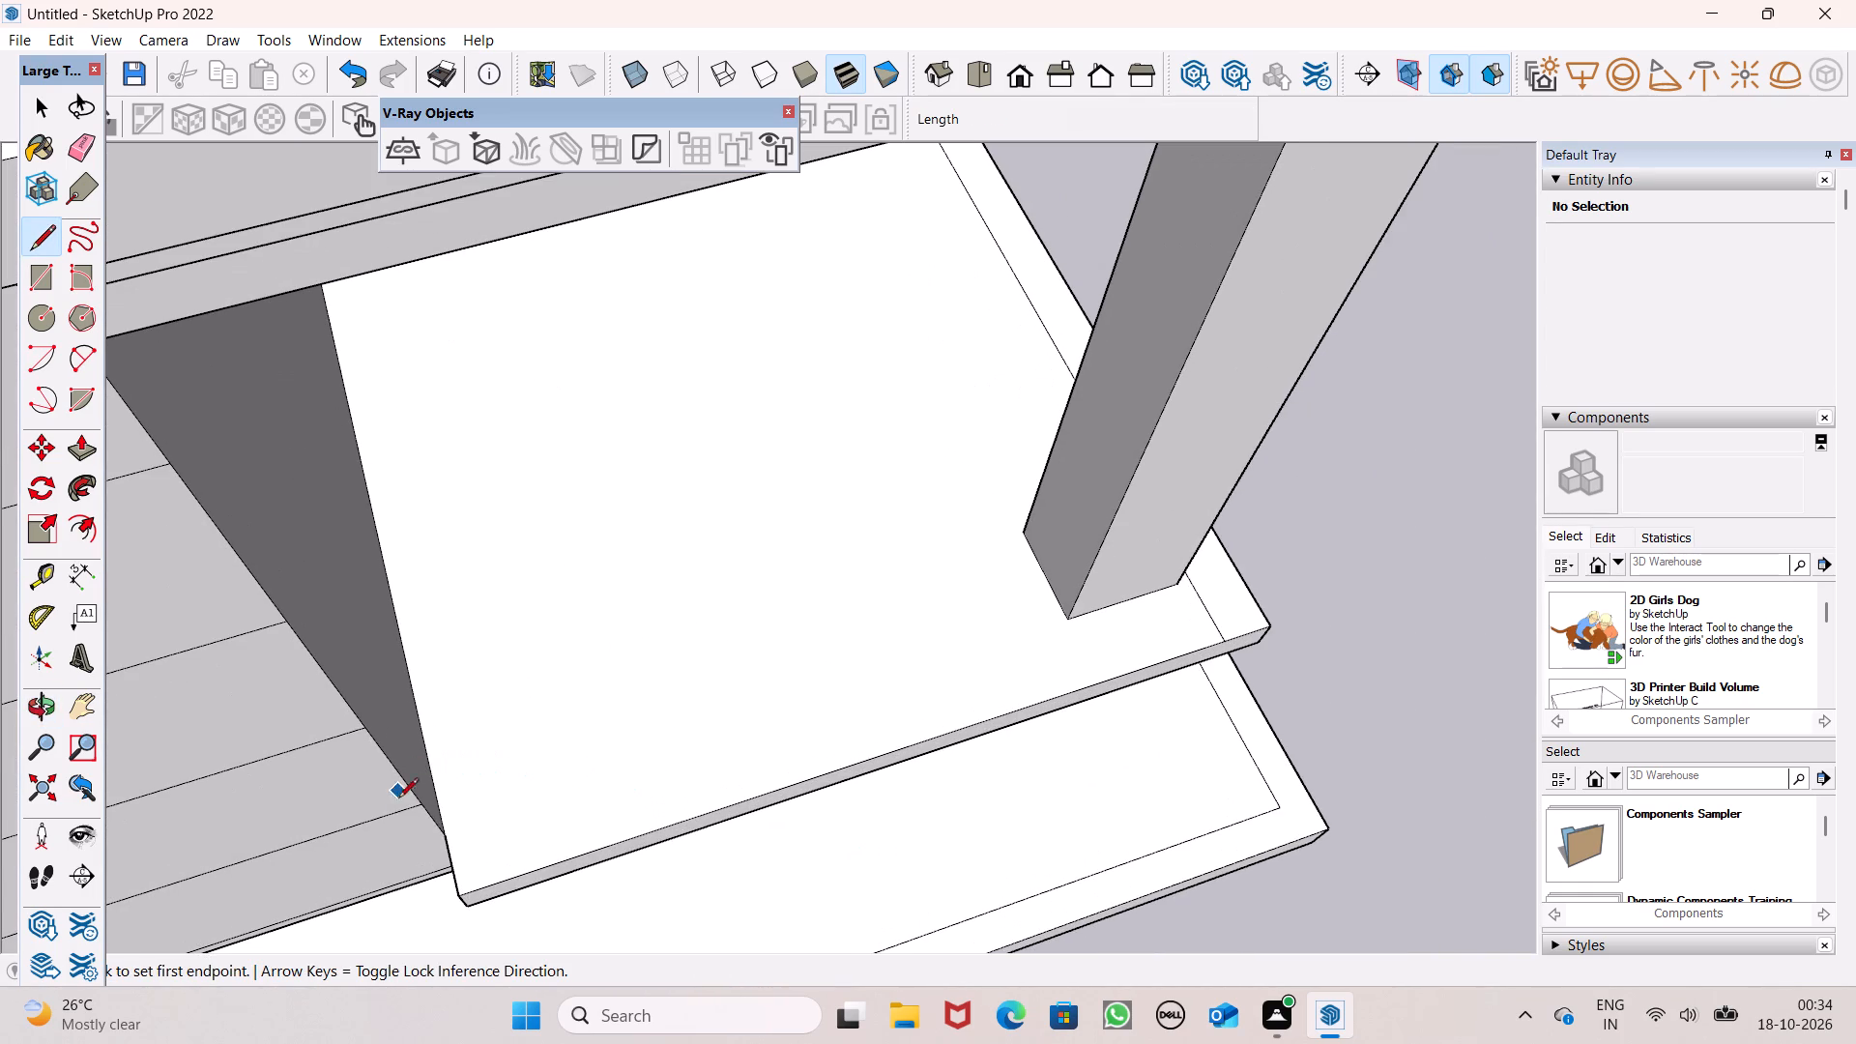
drag(440, 827, 556, 814)
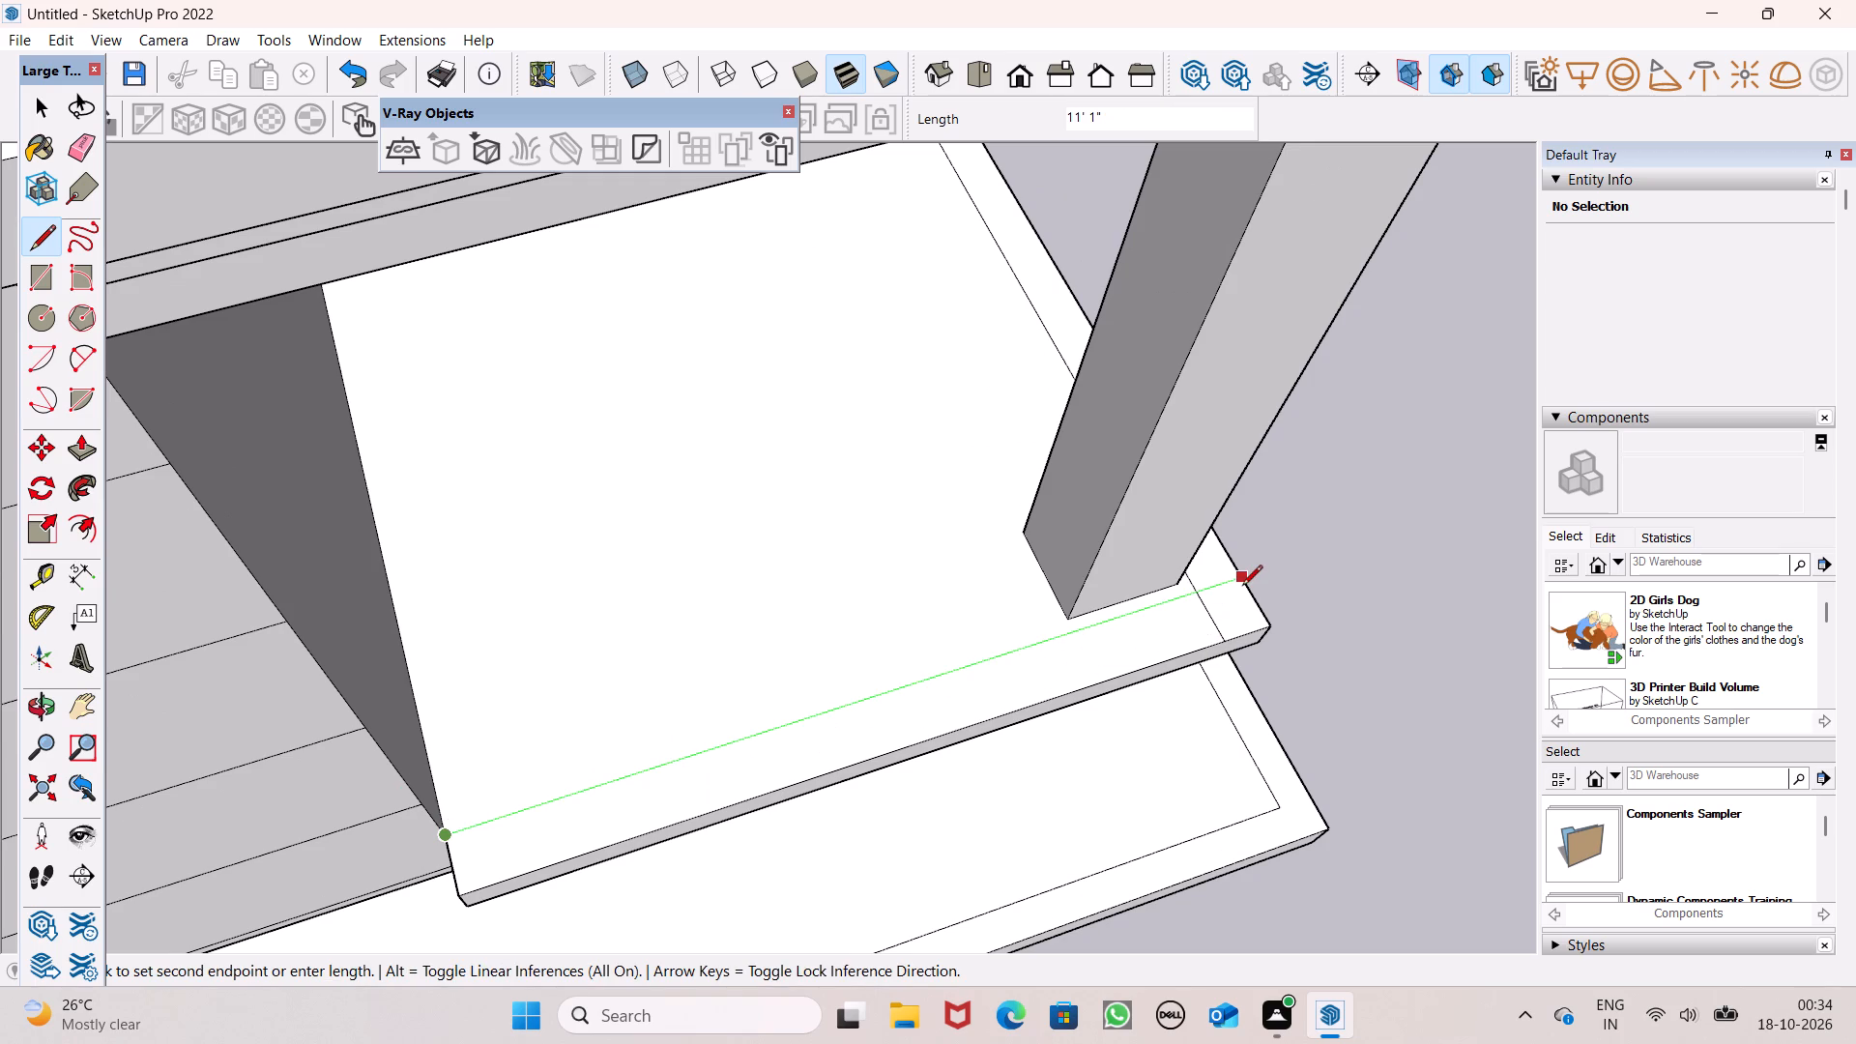
click(1243, 586)
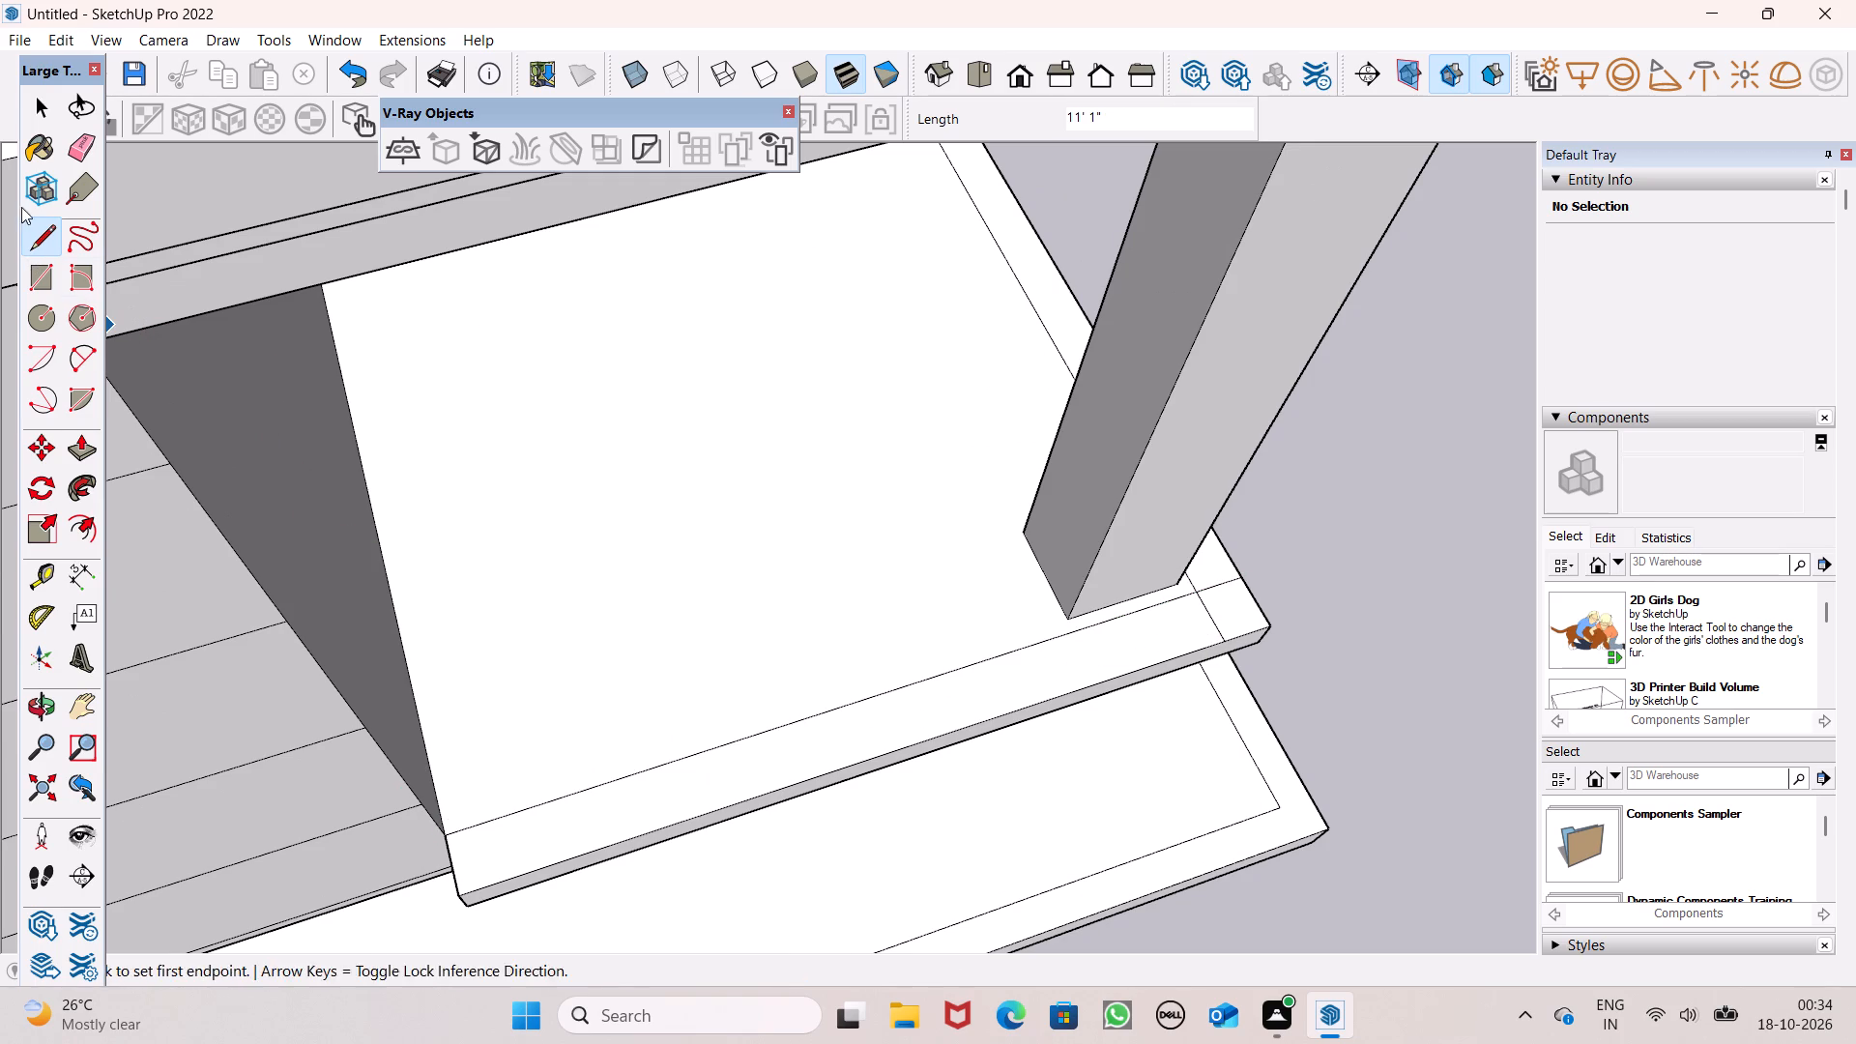
Erase the line ends that overshoot the crossing point at the bottom balcony floor's outer corner.
click(75, 151)
scroll(166, 323, down, 3)
middle_drag(392, 530, 336, 598)
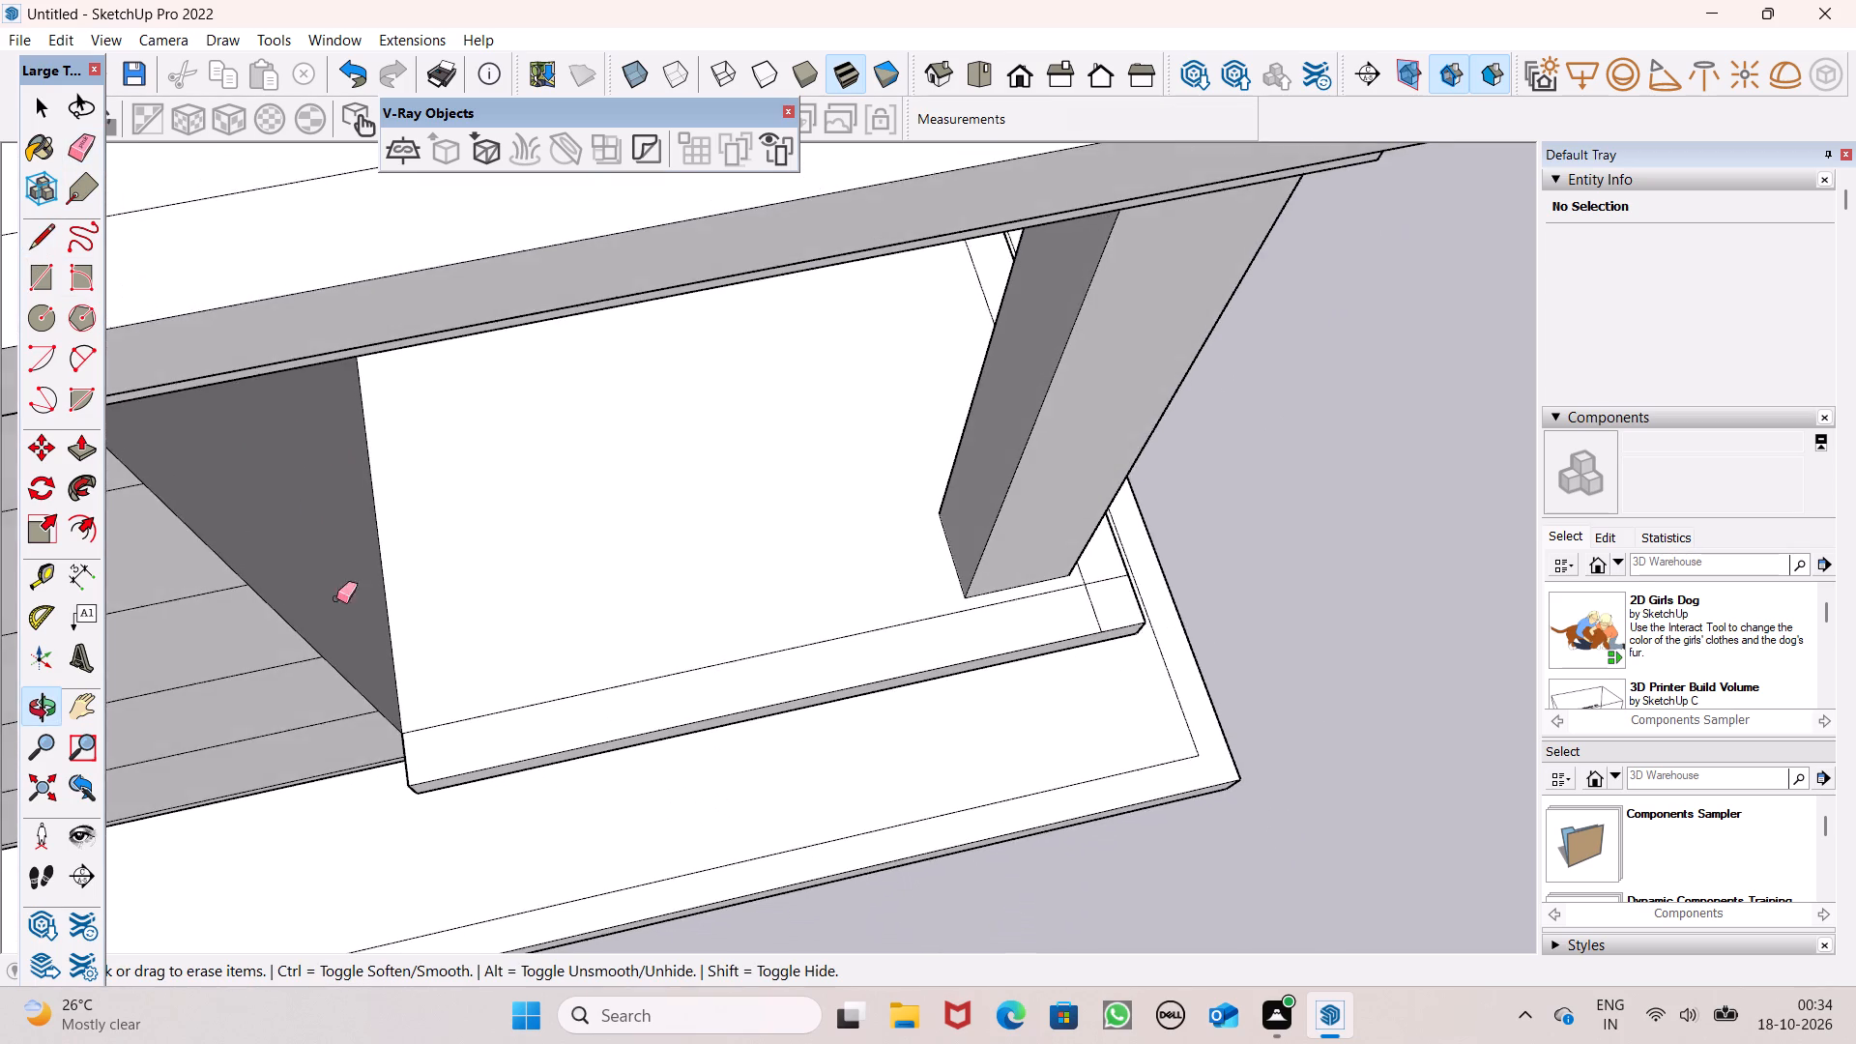
middle_drag(336, 598, 337, 590)
scroll(988, 669, up, 4)
drag(1152, 538, 1130, 589)
scroll(1055, 577, down, 3)
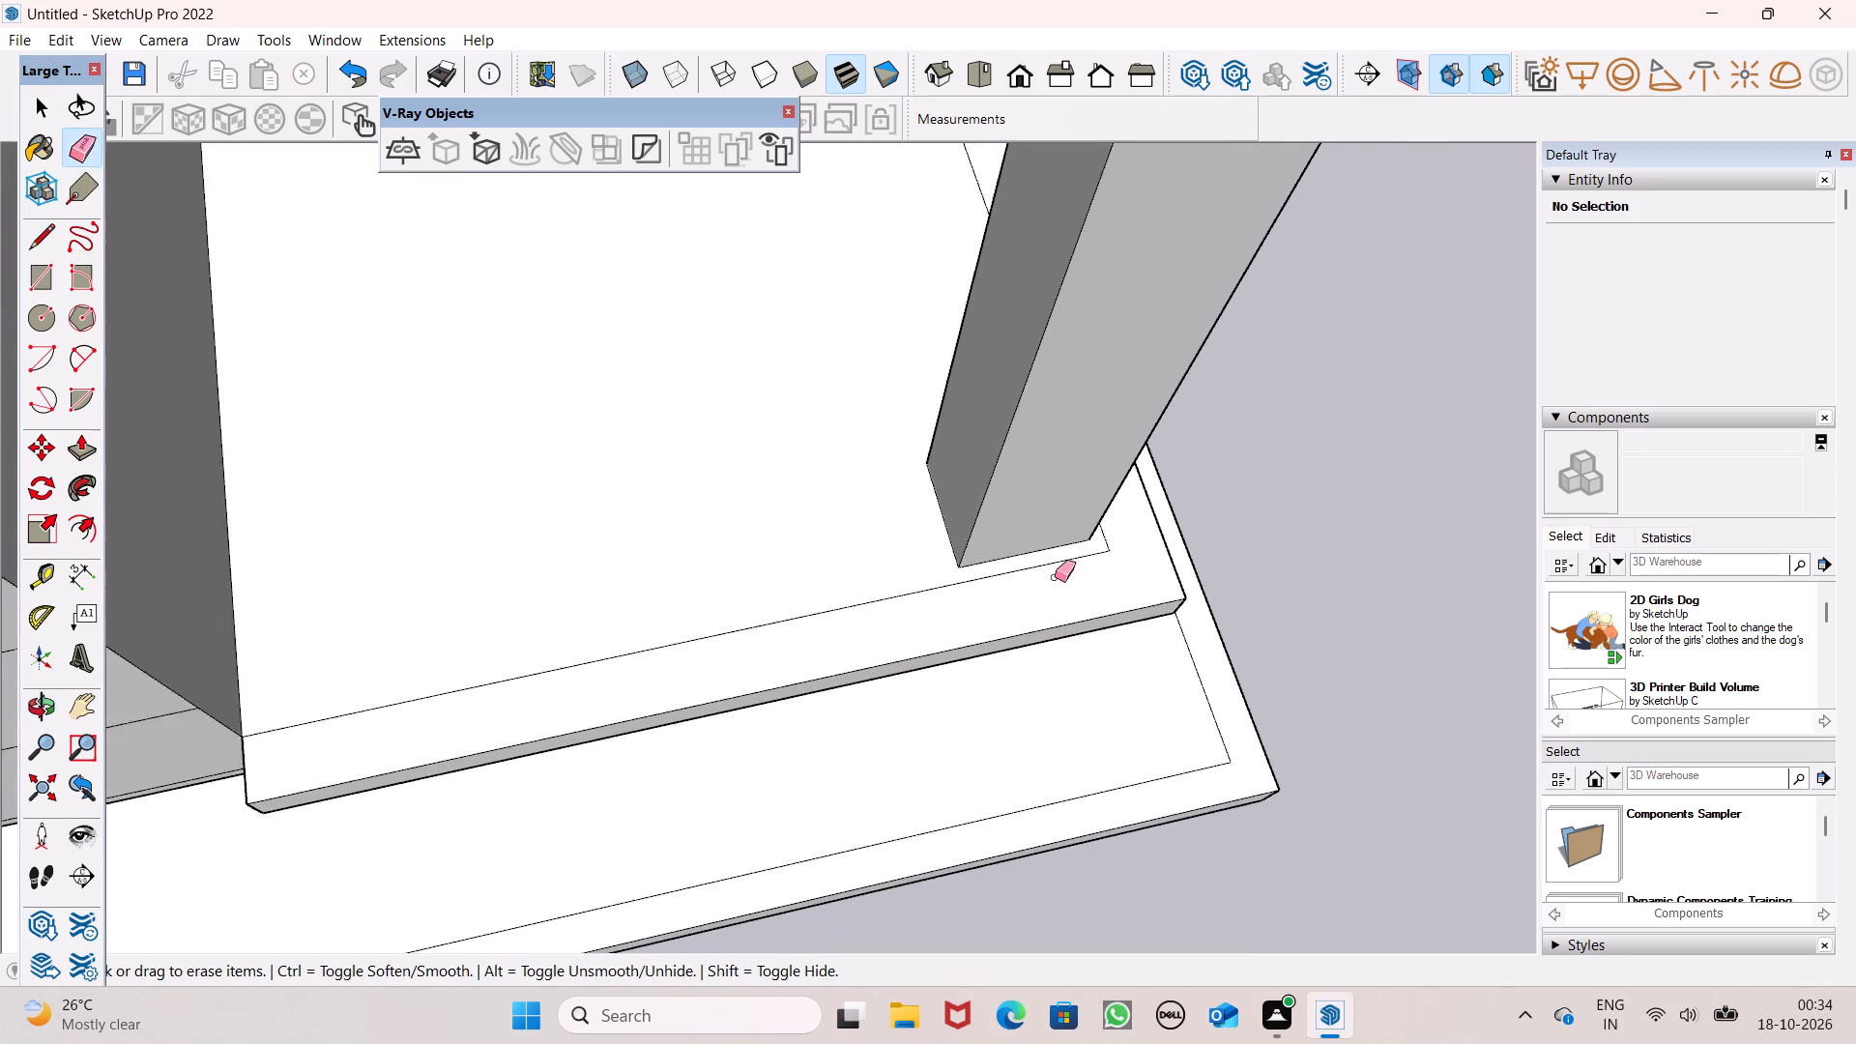
scroll(1055, 577, down, 2)
middle_drag(1043, 580, 390, 478)
middle_drag(361, 451, 354, 443)
scroll(358, 447, up, 1)
scroll(621, 532, down, 5)
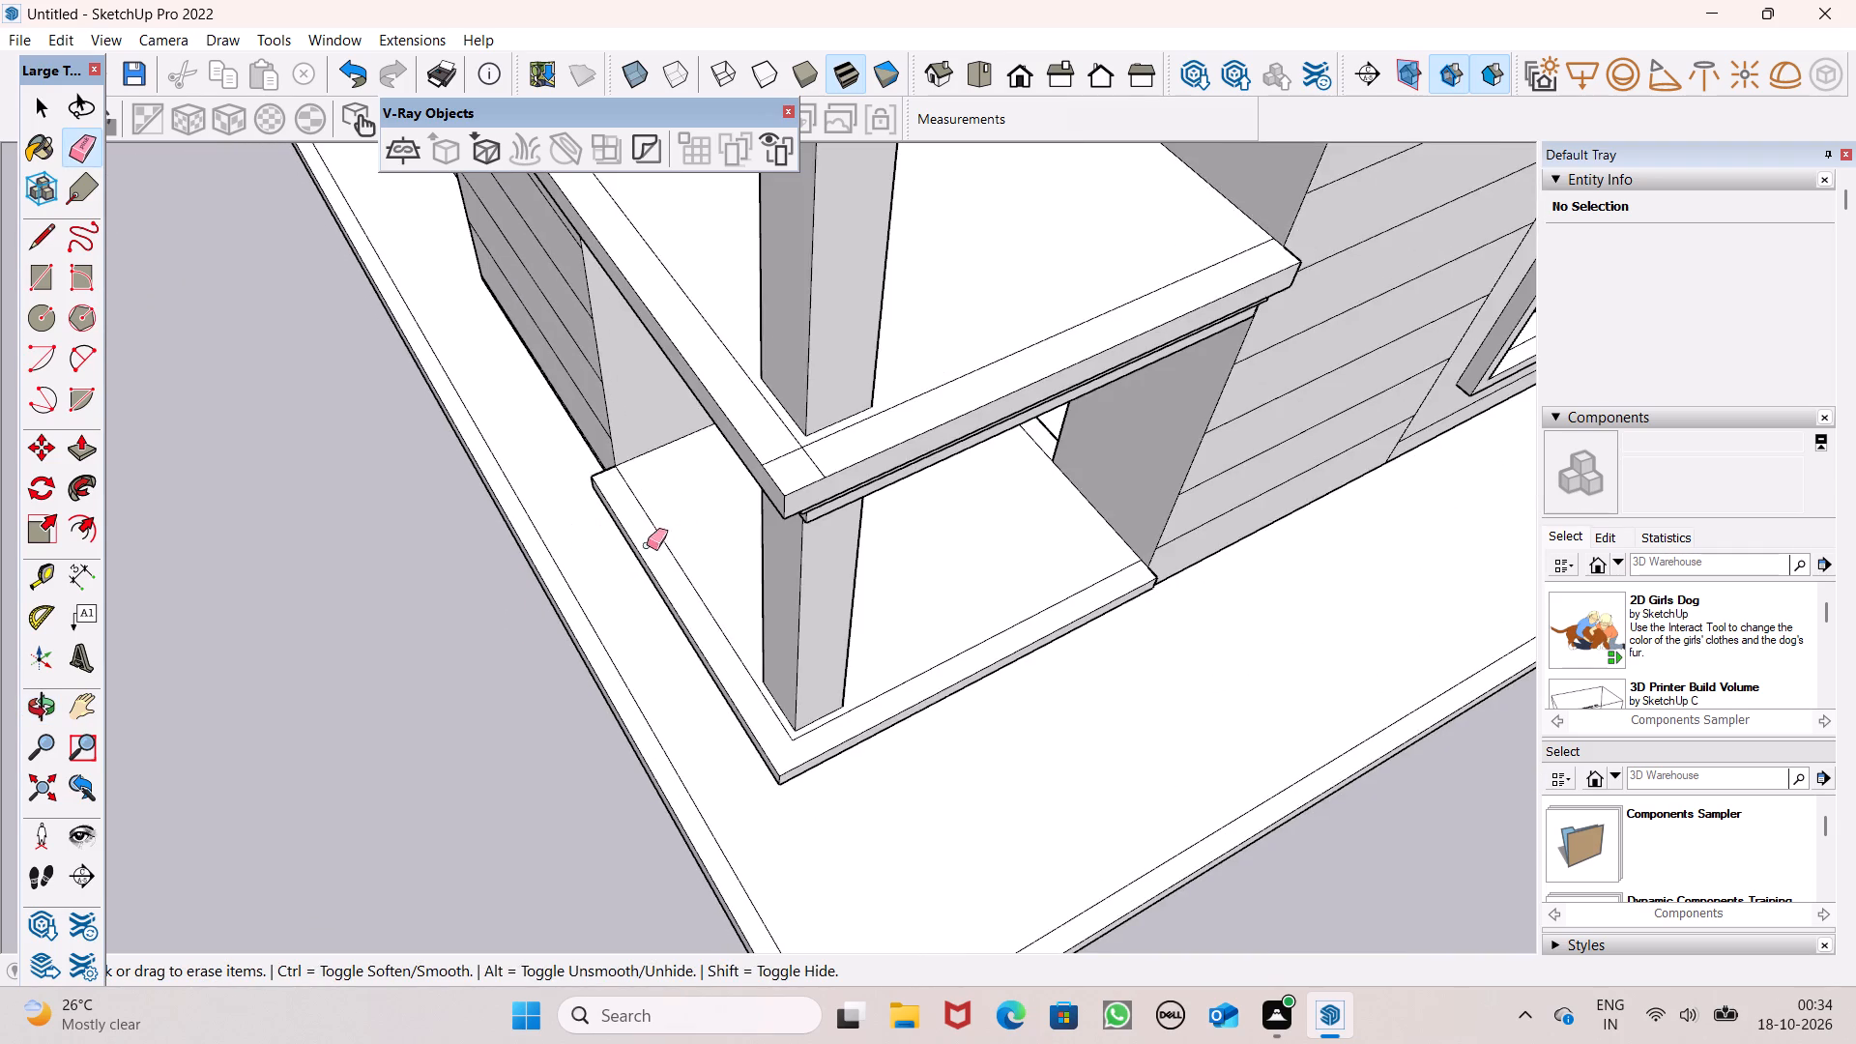
Erase the line ends that overshoot the crossing point at the middle balcony floor's outer corner.
scroll(712, 525, up, 3)
drag(809, 411, 944, 415)
click(944, 415)
Start the Line tool for the middle balcony floor's border strip, at its end beside the wall corner.
scroll(717, 512, down, 2)
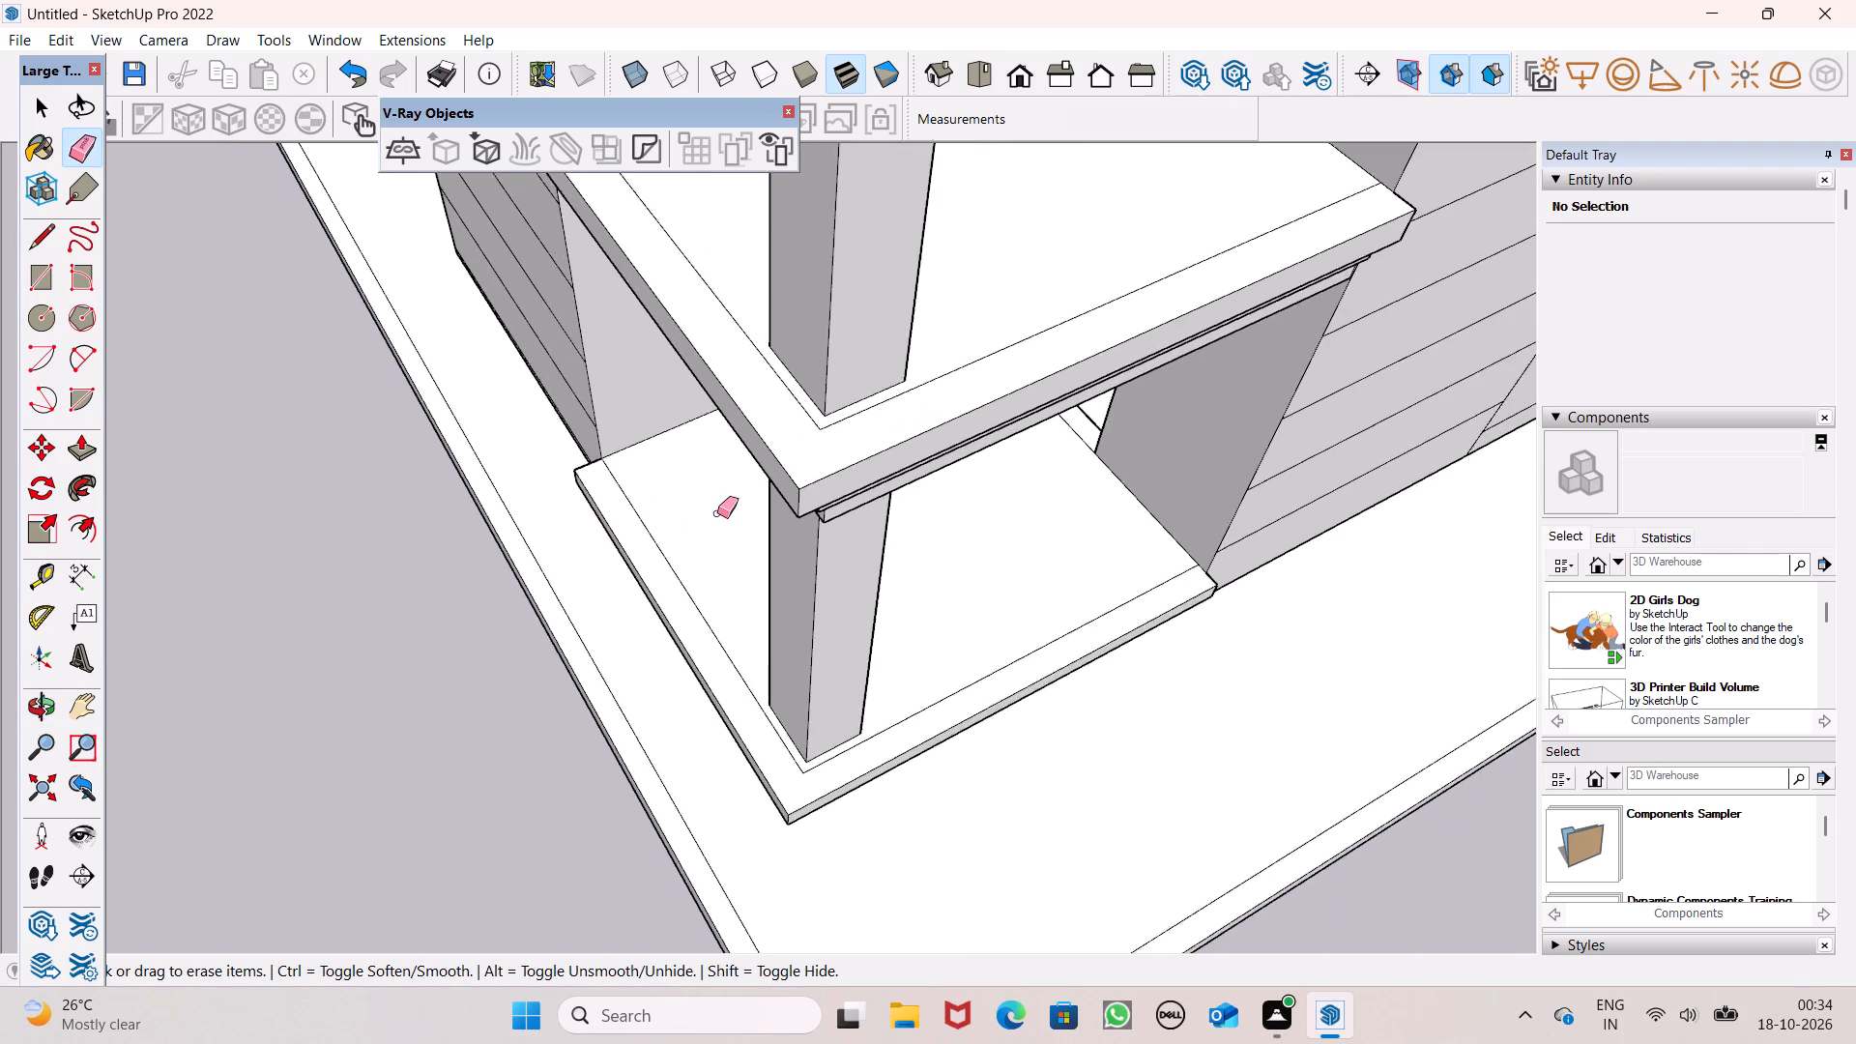
scroll(717, 513, down, 1)
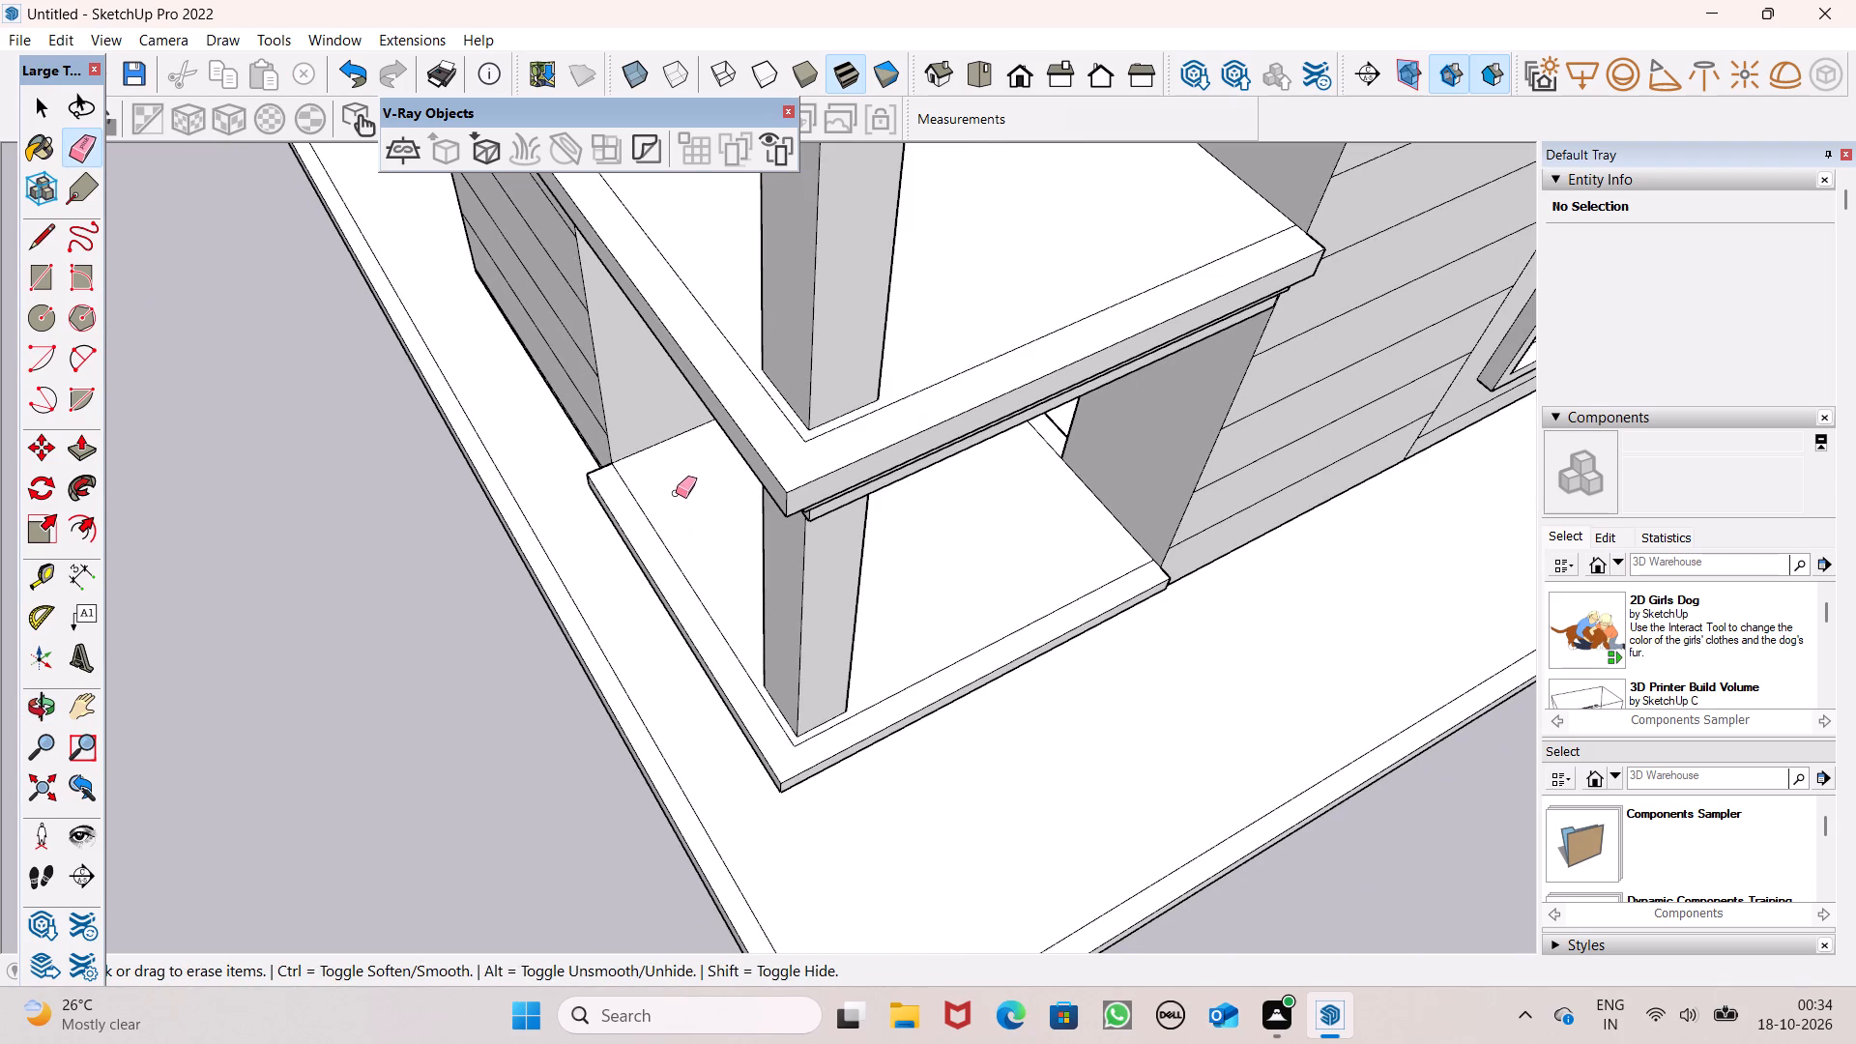
scroll(648, 517, down, 2)
middle_drag(645, 546, 670, 590)
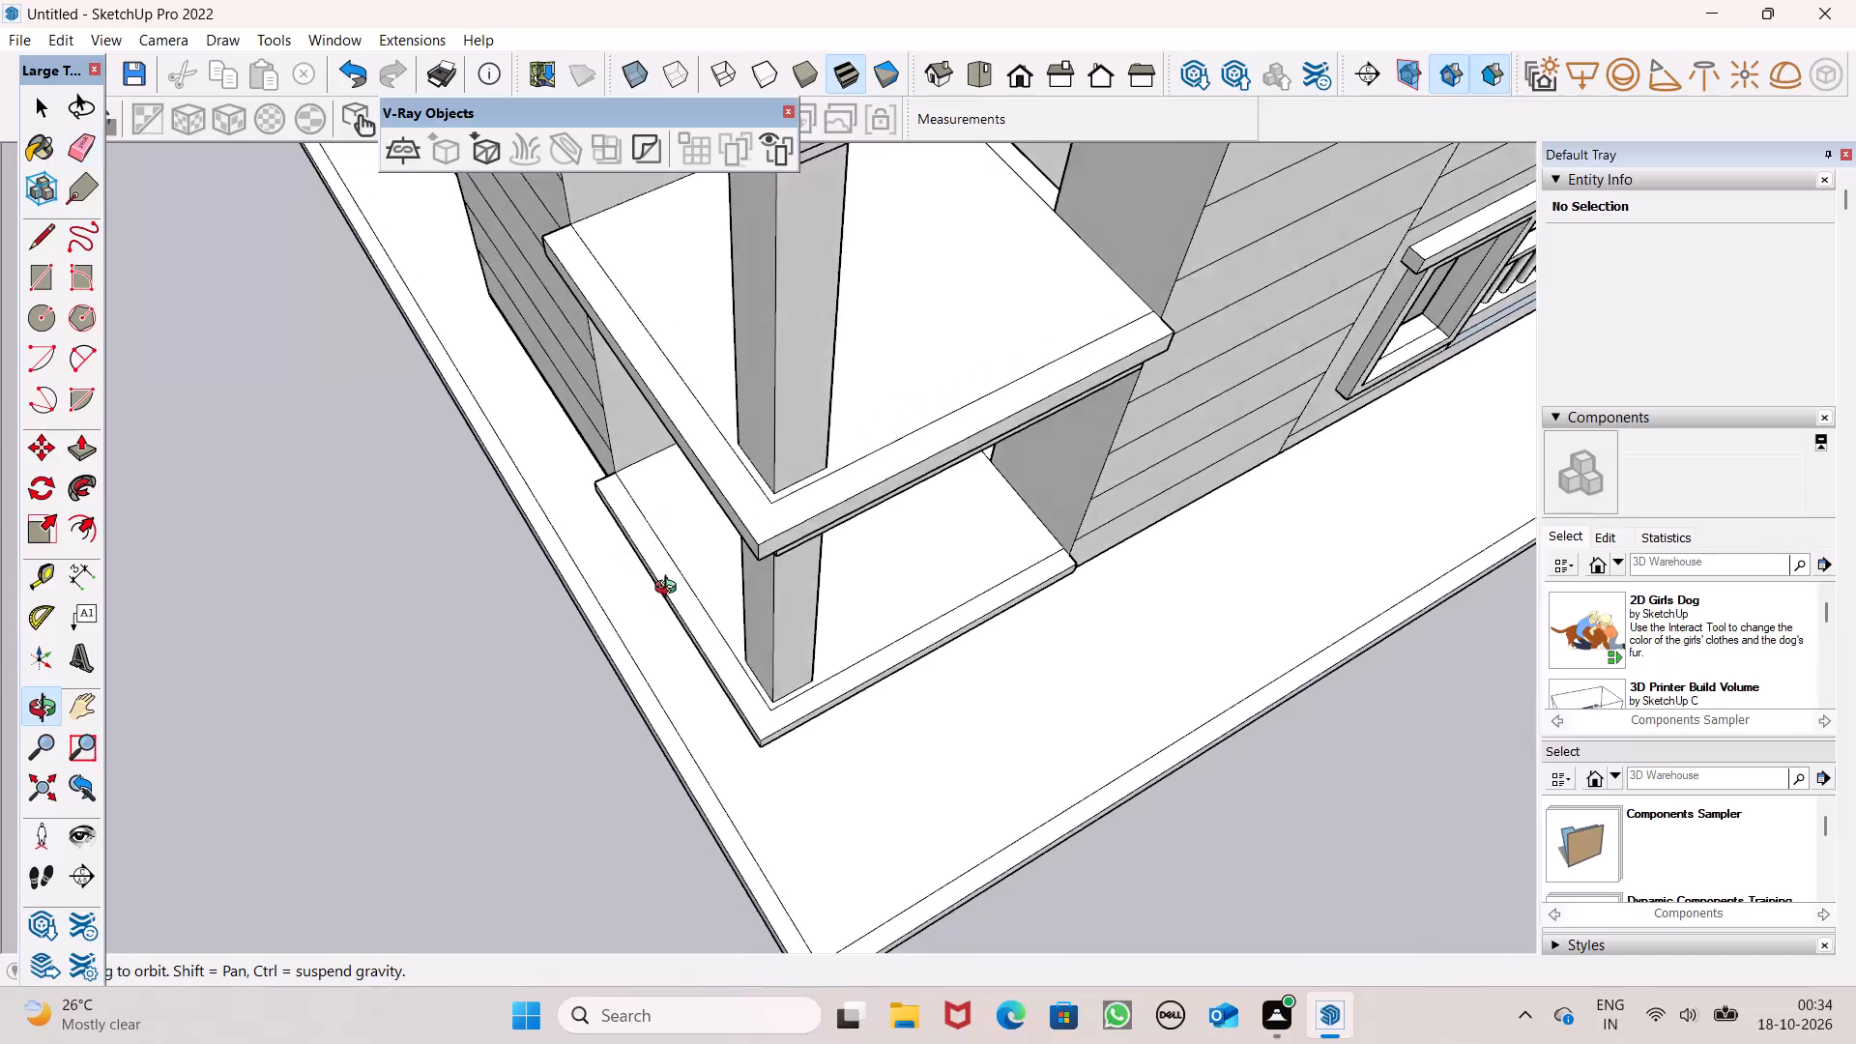
middle_drag(670, 590, 1229, 697)
middle_drag(837, 567, 634, 580)
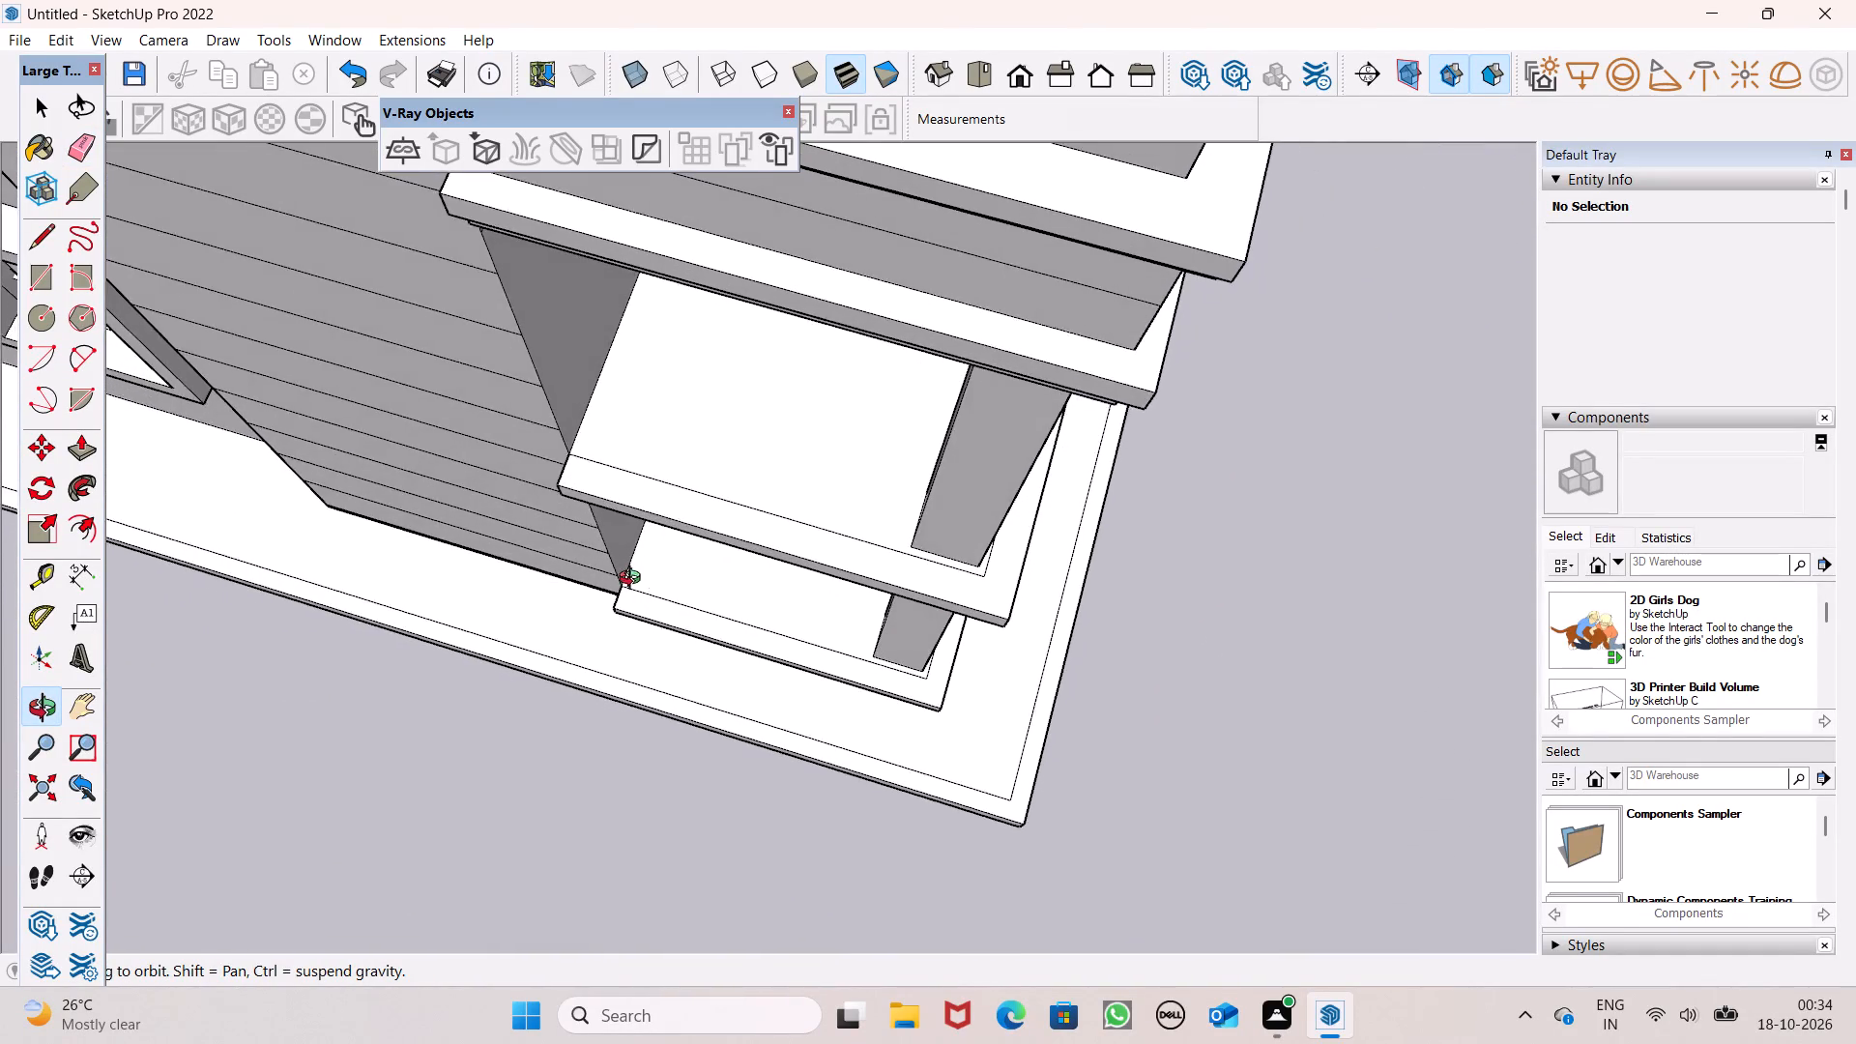
middle_drag(634, 580, 708, 579)
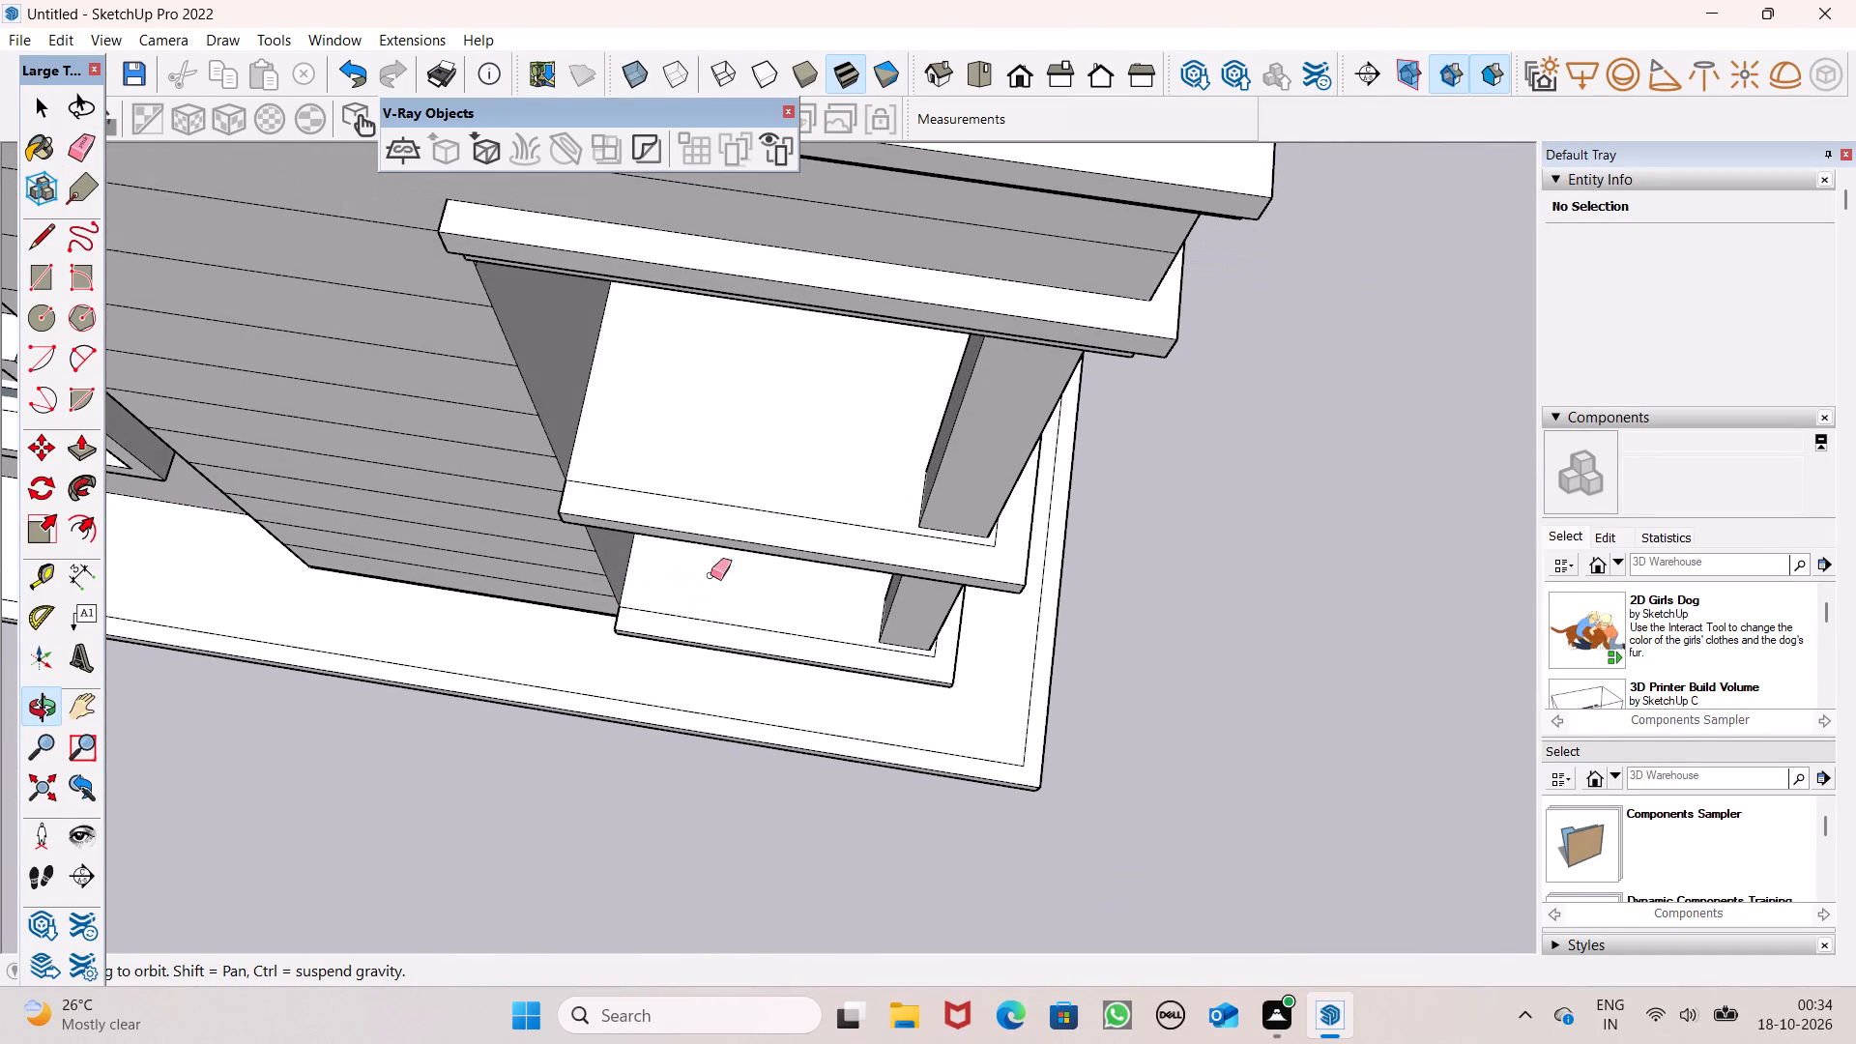
middle_drag(622, 543, 688, 546)
scroll(669, 599, up, 1)
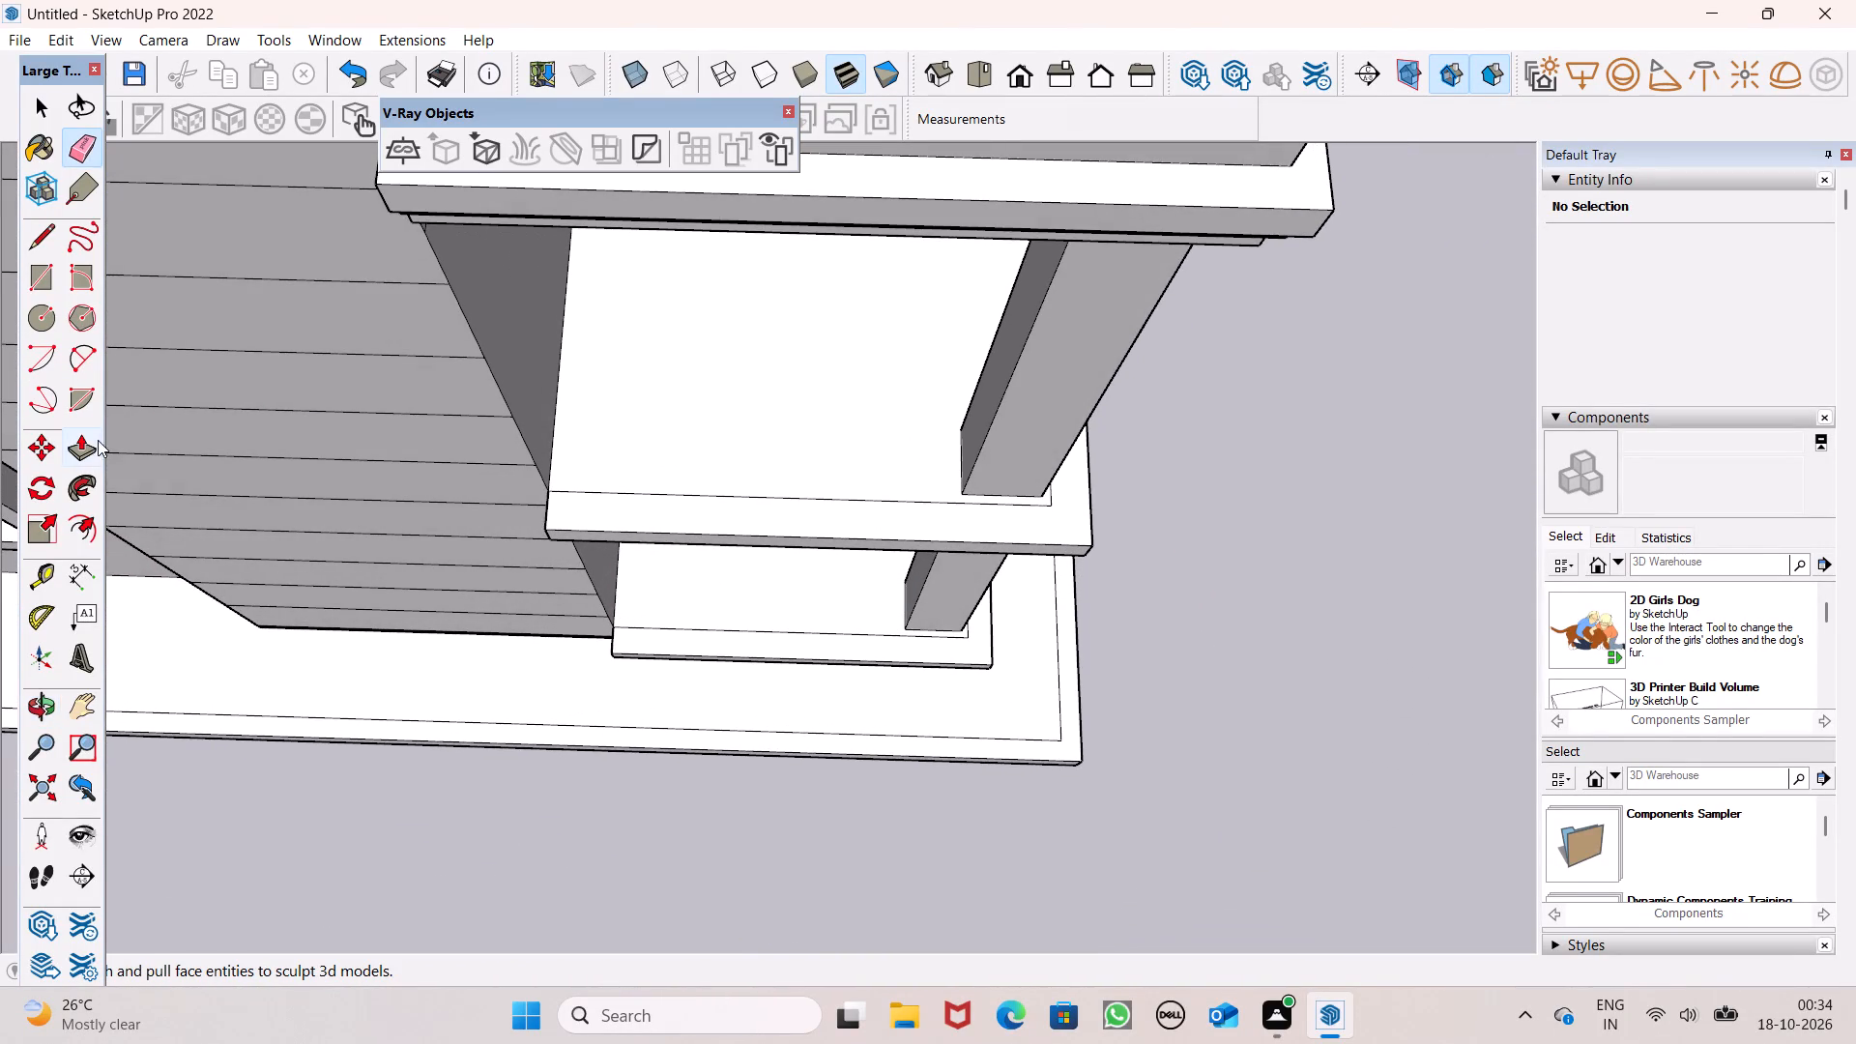
click(95, 453)
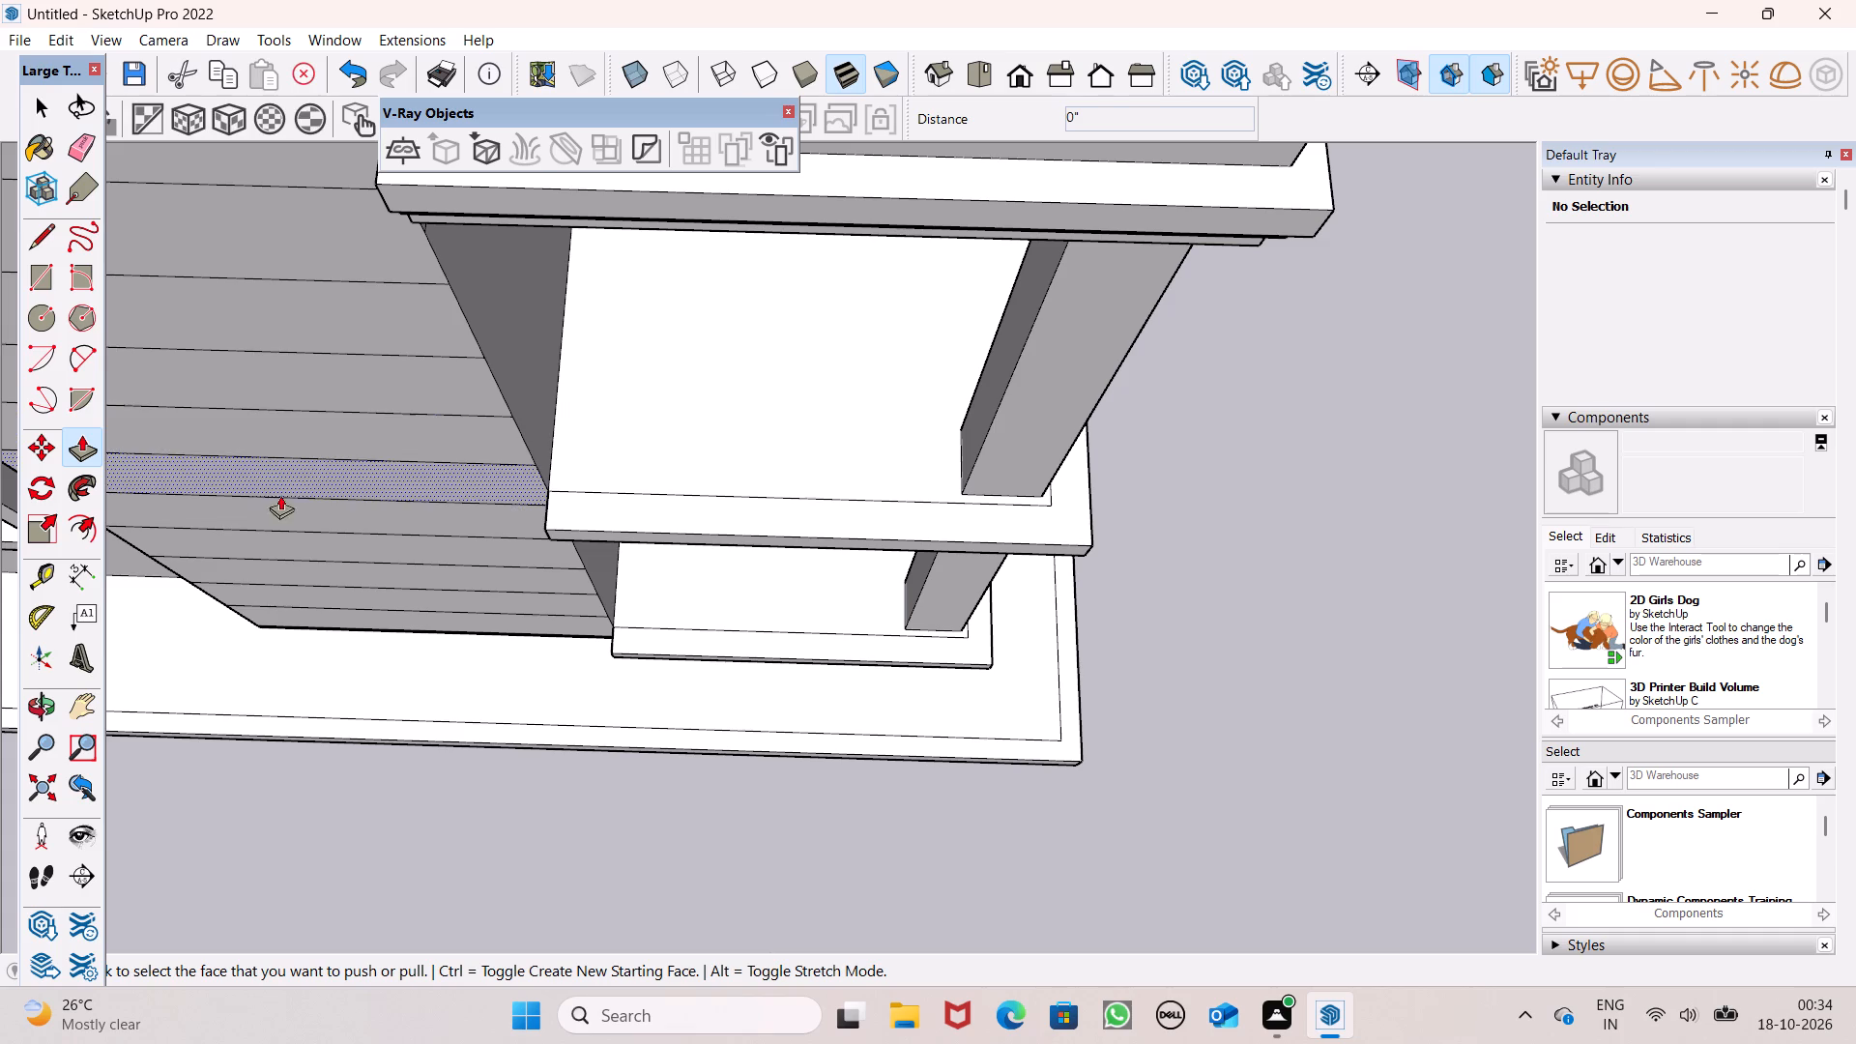
click(37, 244)
scroll(511, 479, up, 6)
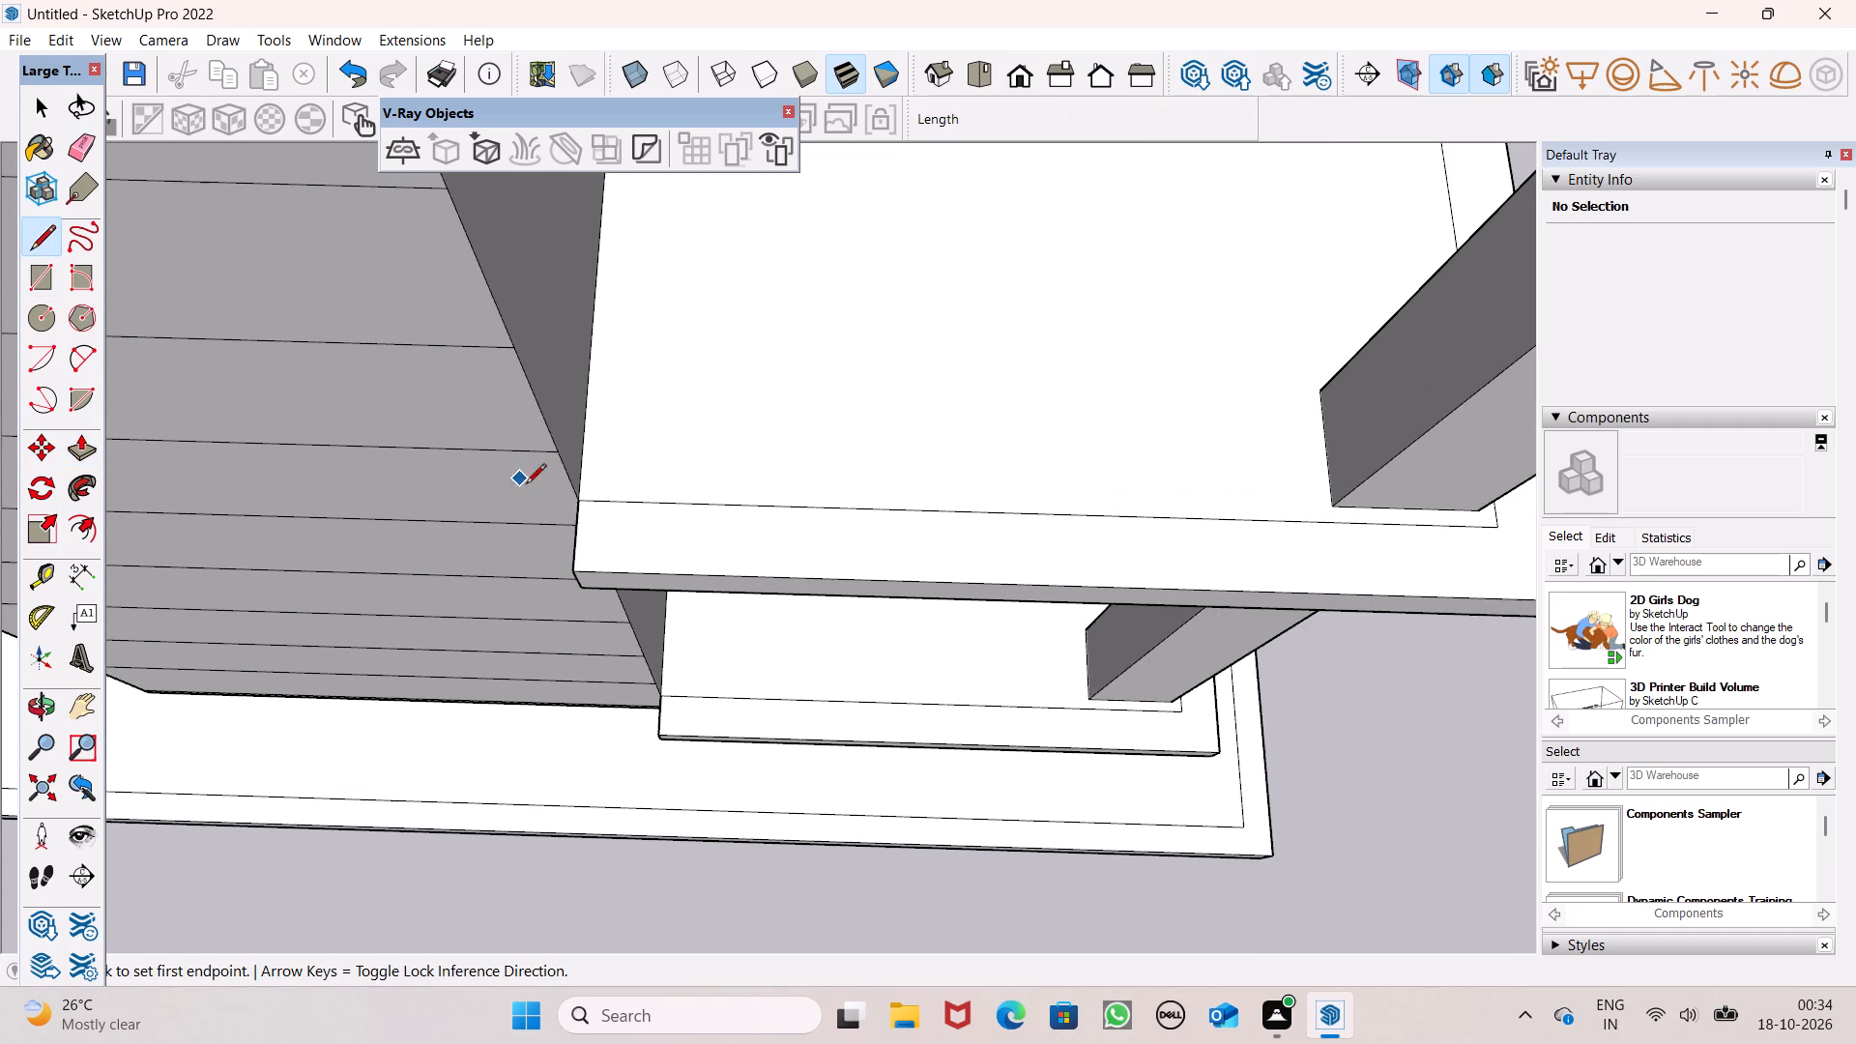
scroll(608, 535, up, 4)
middle_drag(621, 521, 628, 536)
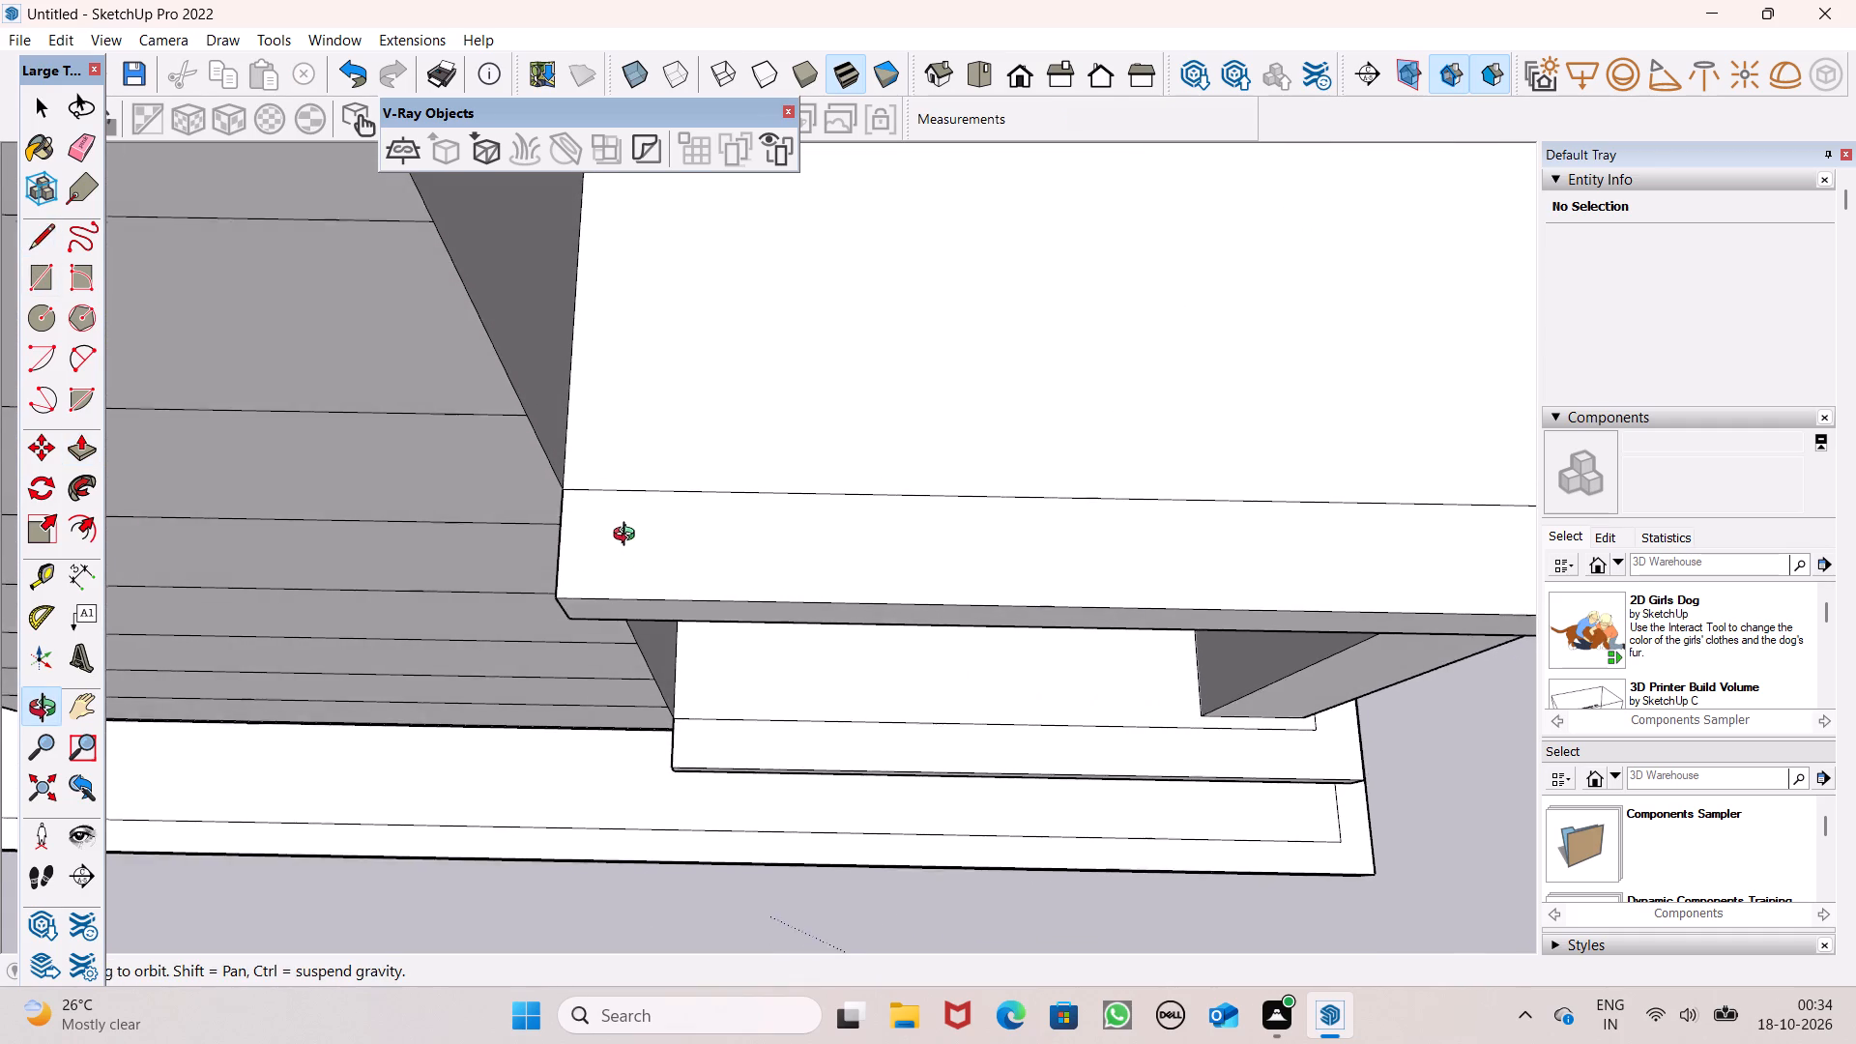
Draw a line about 10 1/16" long across the middle balcony floor's border strip, near its end beside the wall corner.
middle_drag(628, 536, 632, 536)
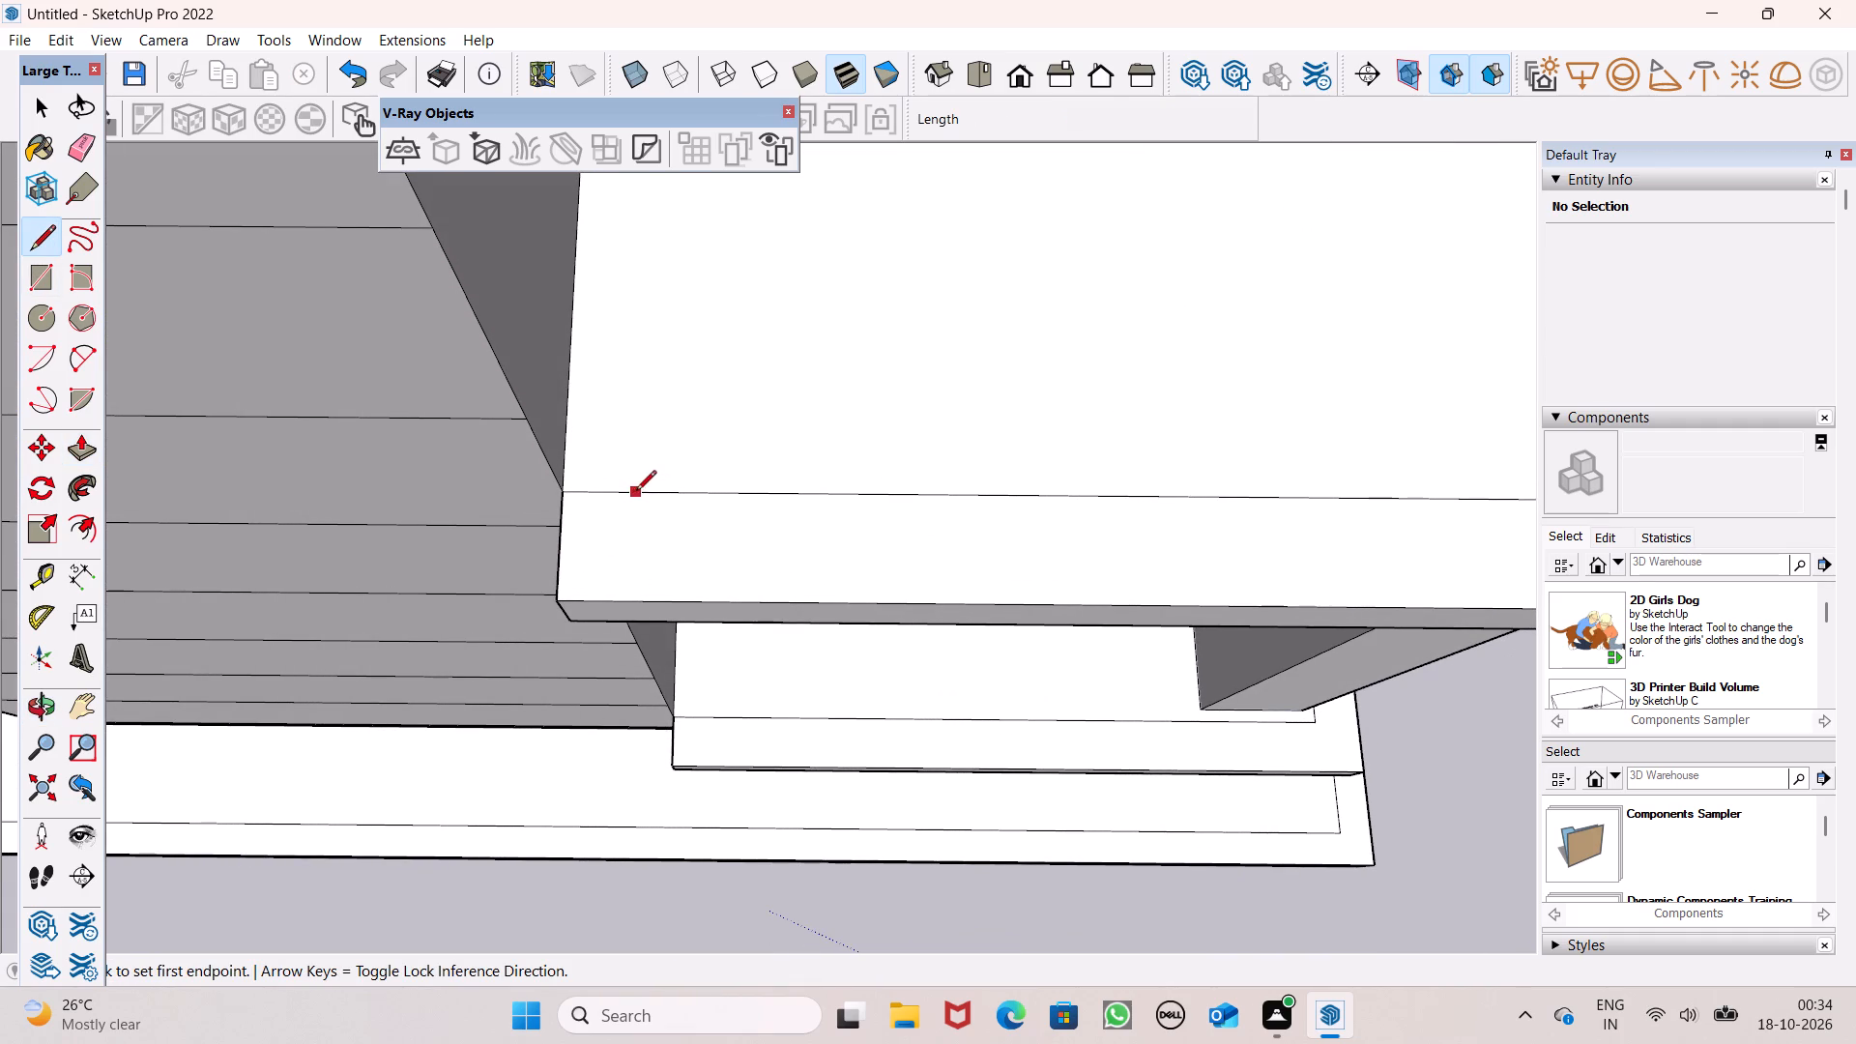
click(635, 491)
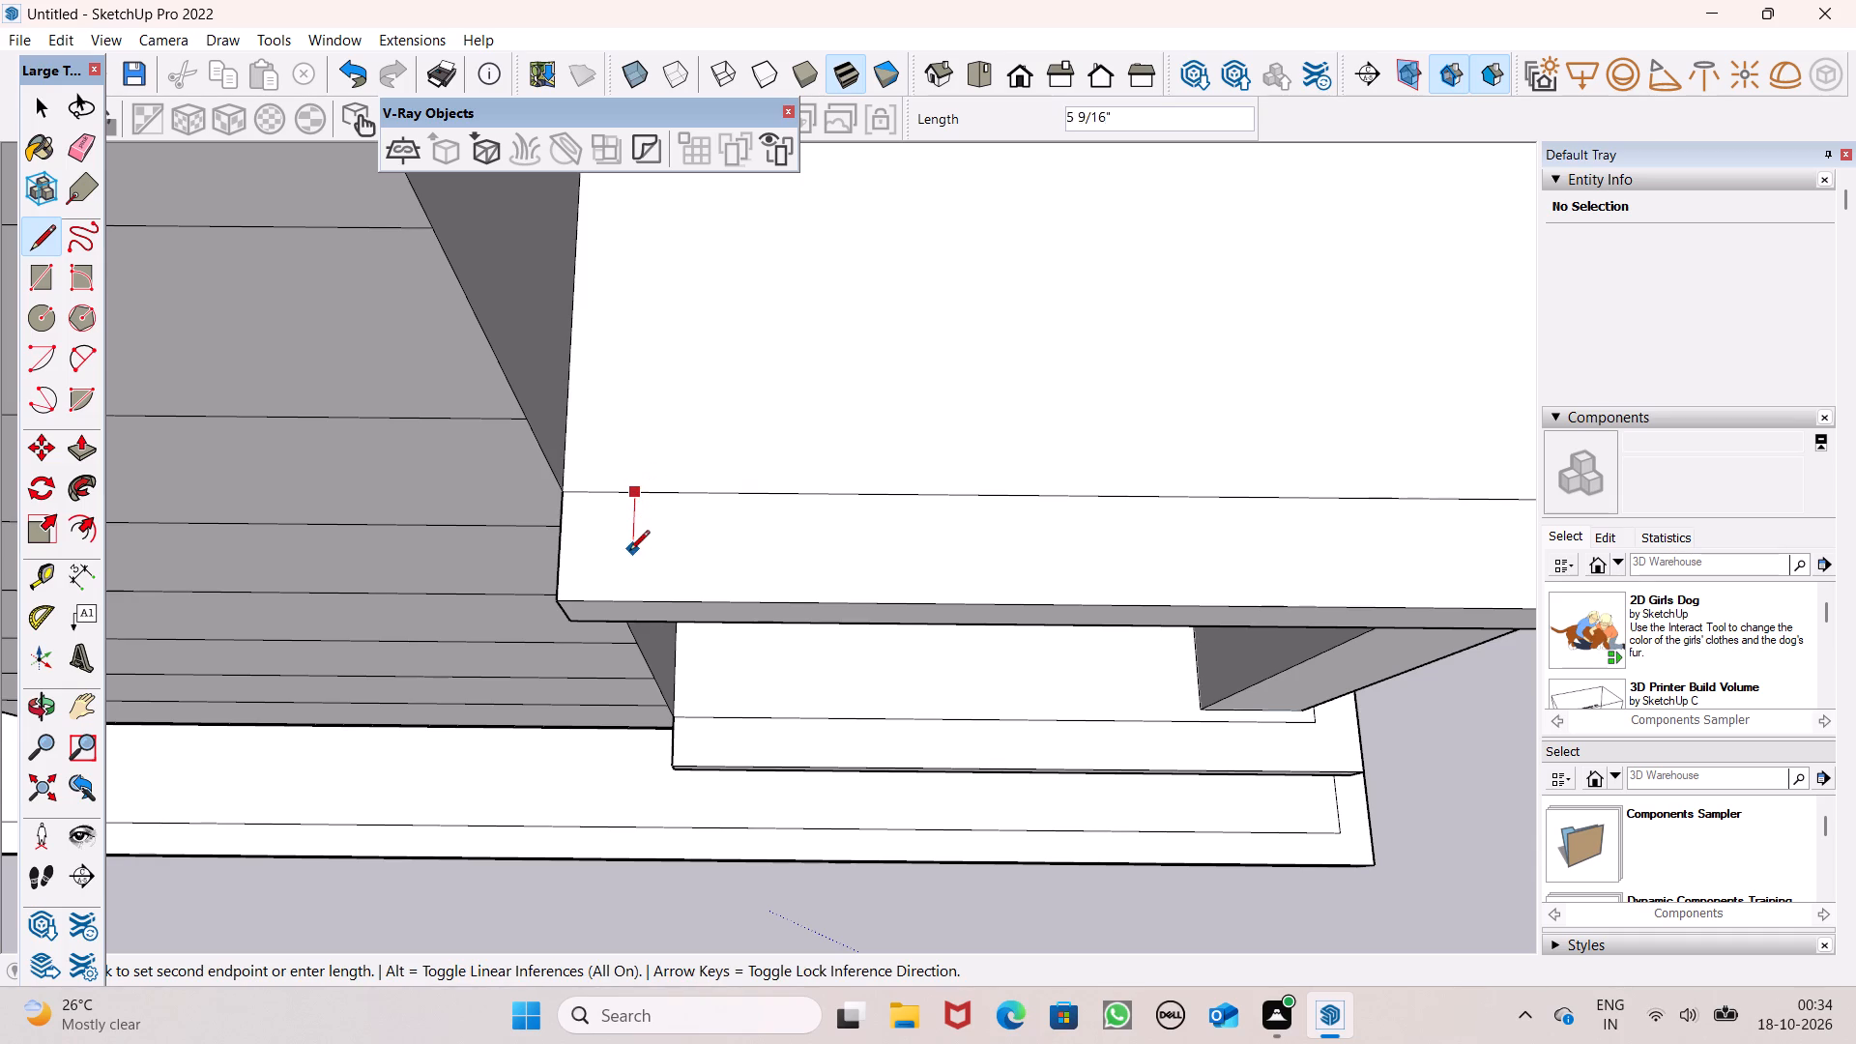
click(625, 601)
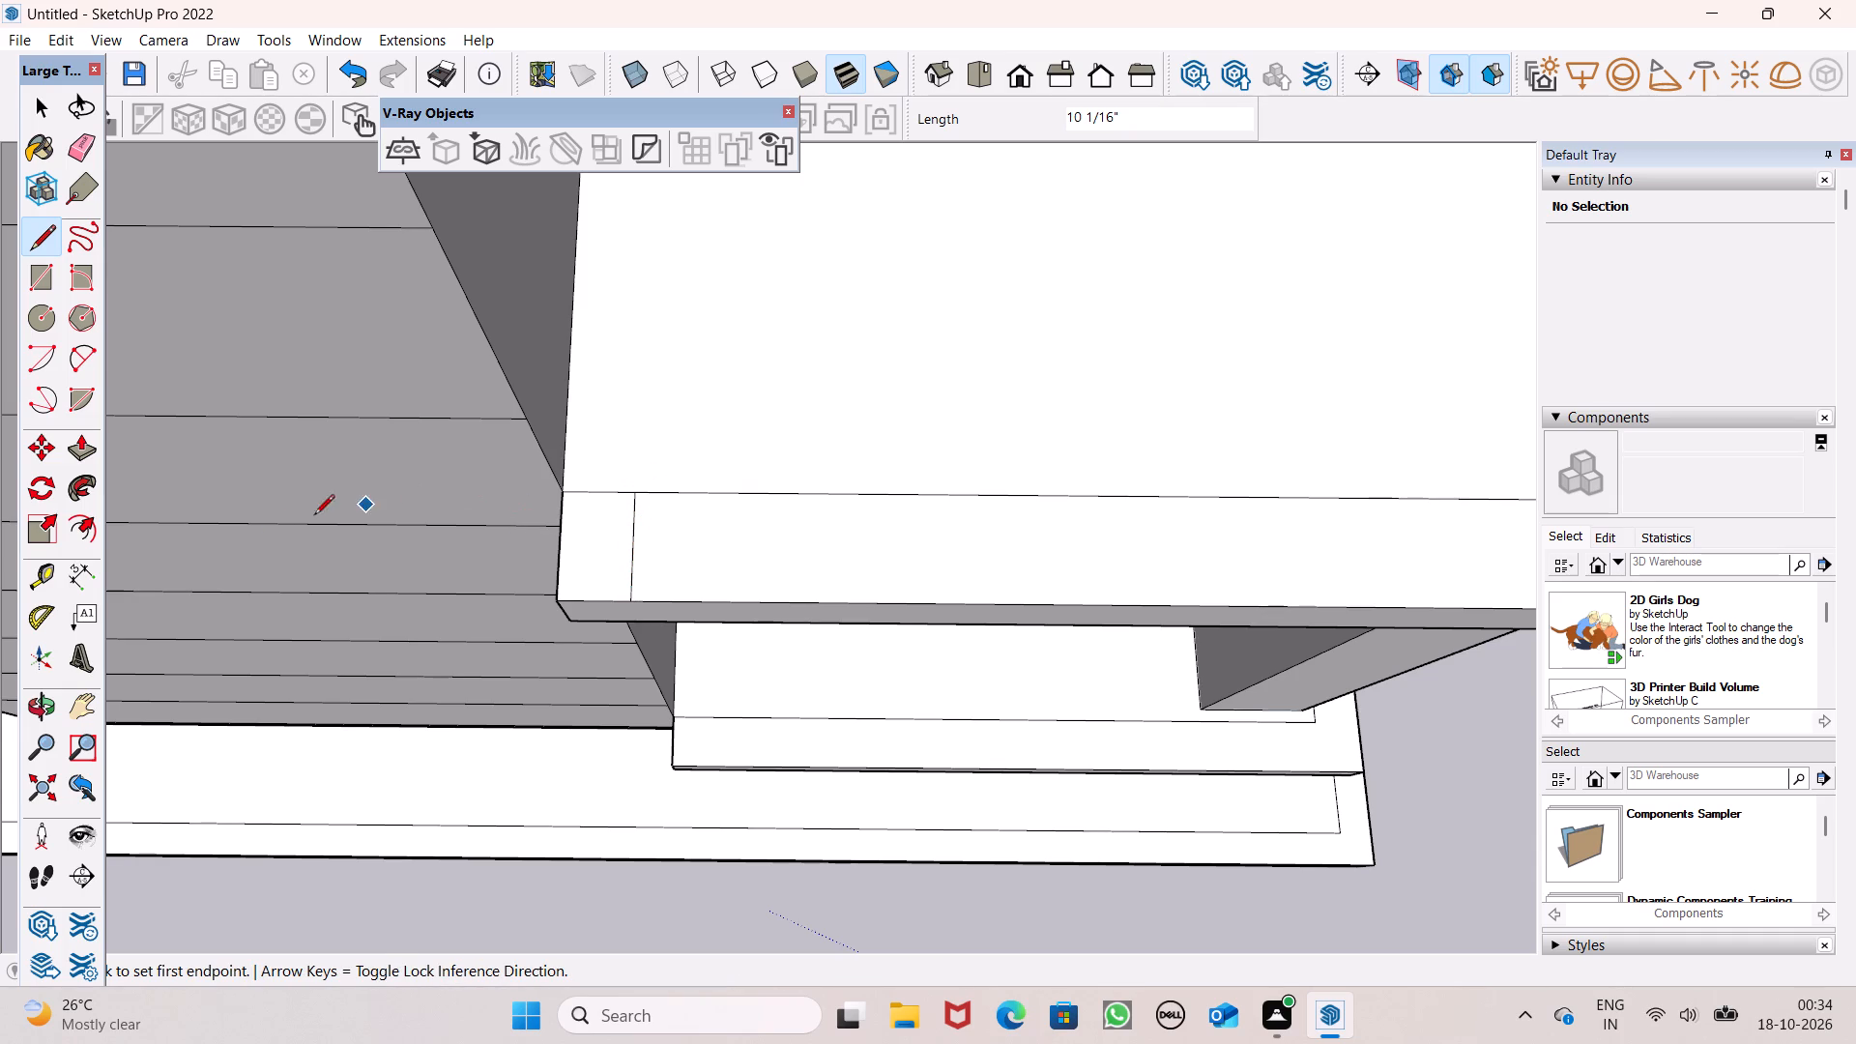
key(space)
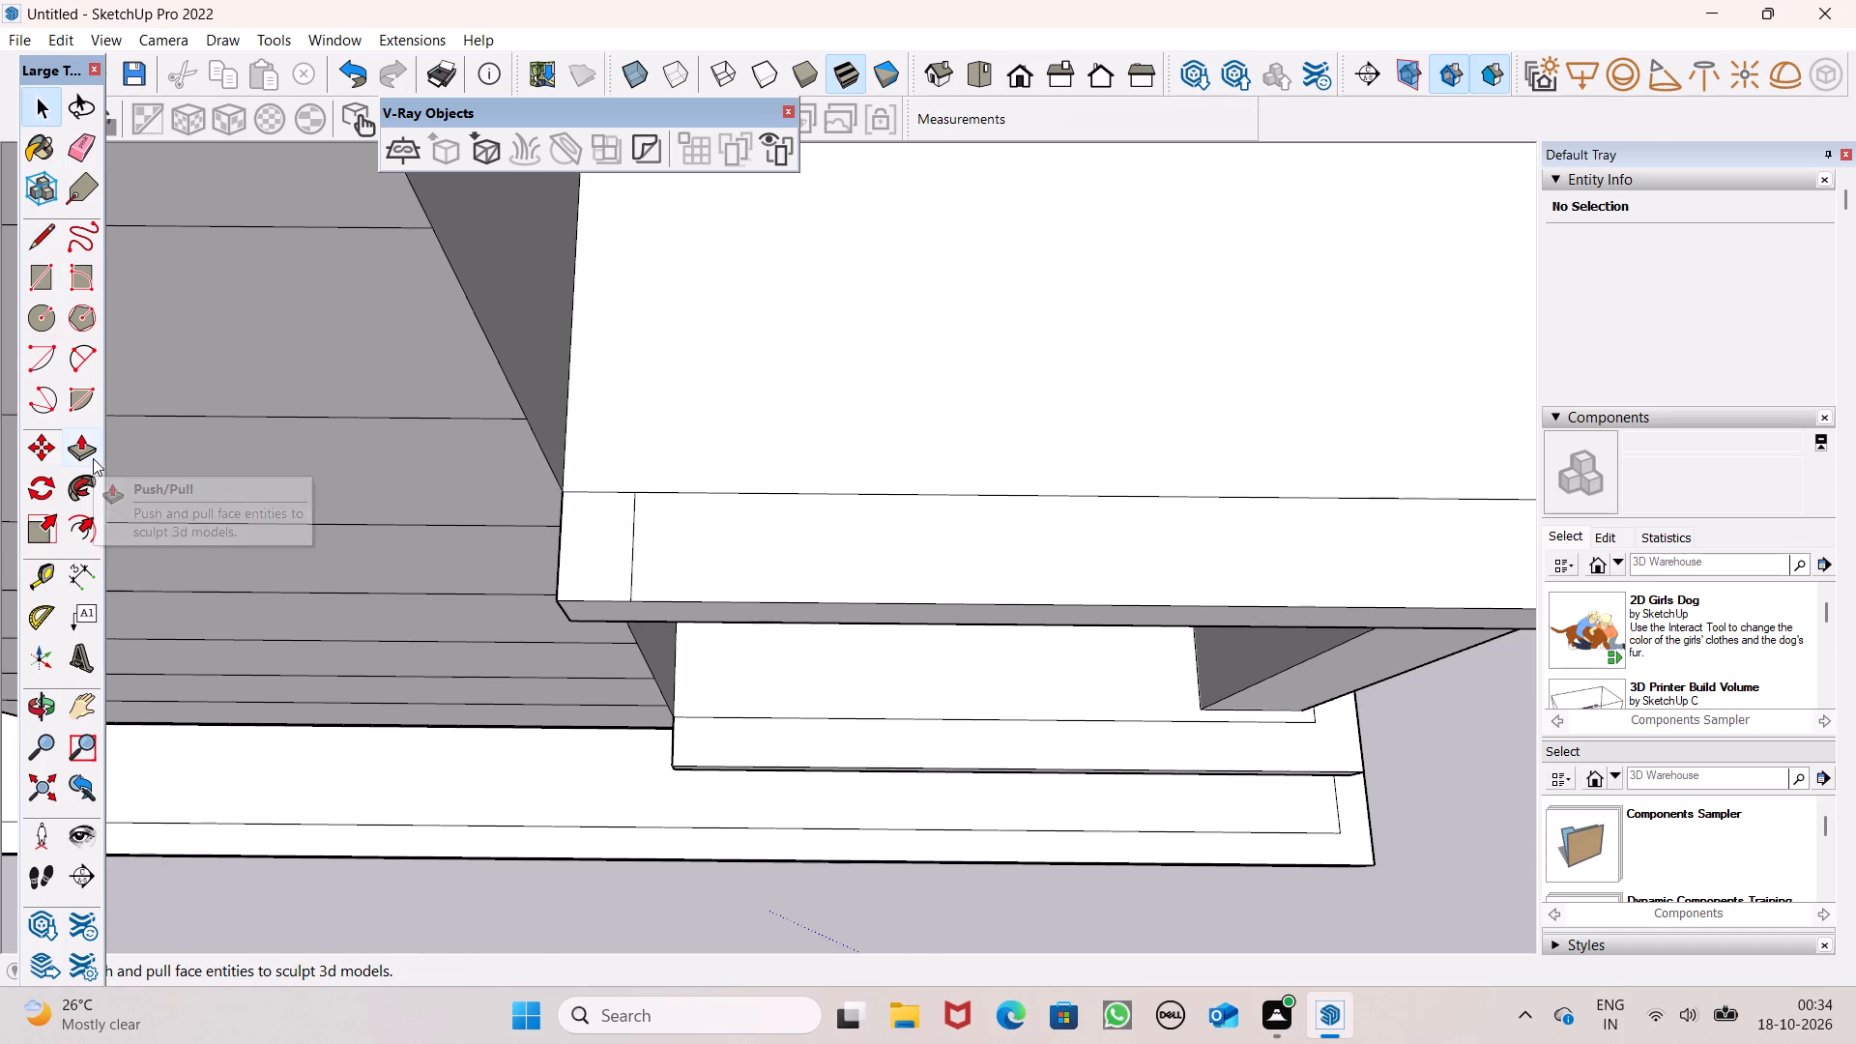
Push/Pull the small rectangle at the border strip's wall end up 3' into a railing post.
click(93, 458)
drag(613, 536, 596, 478)
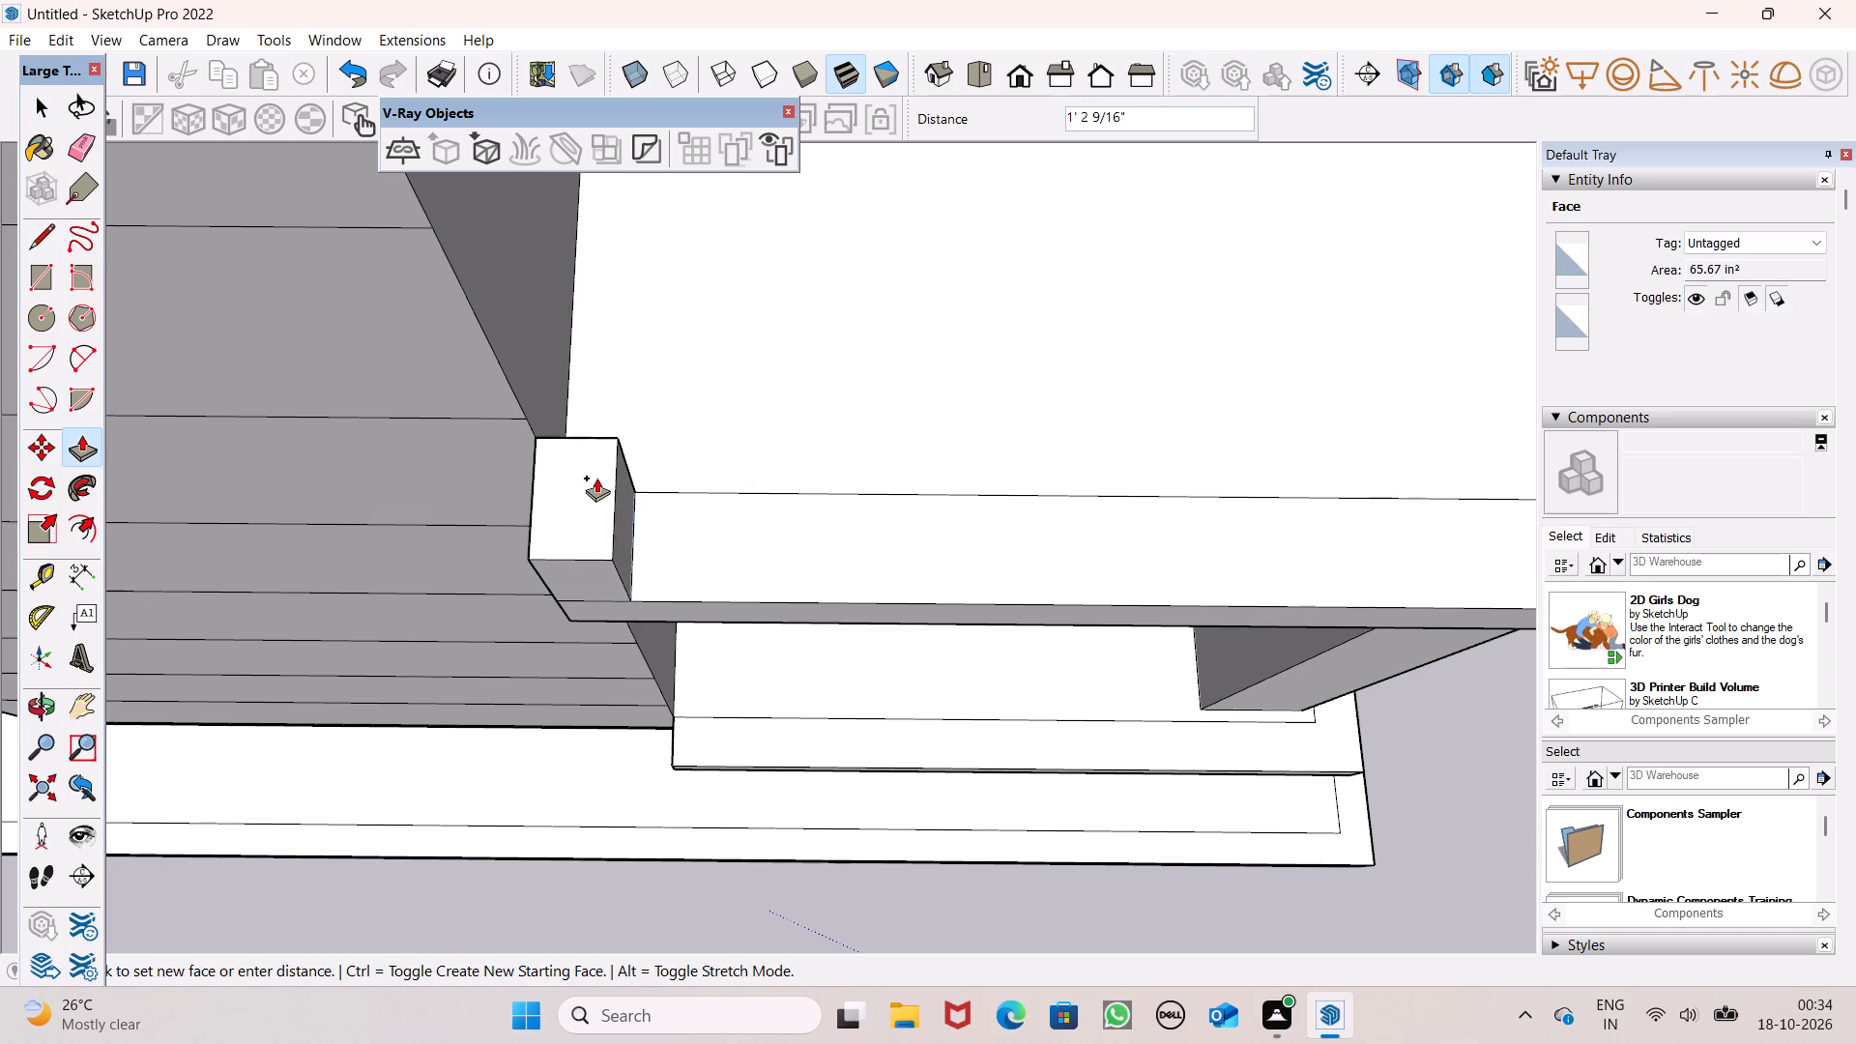
drag(596, 478, 576, 443)
key(3)
key(apostrophe)
key(Return)
Draw a line about 10 1/16" long across the railing post's strip-facing side, just below its top.
middle_drag(616, 494, 466, 410)
scroll(439, 397, down, 6)
middle_drag(612, 442, 390, 384)
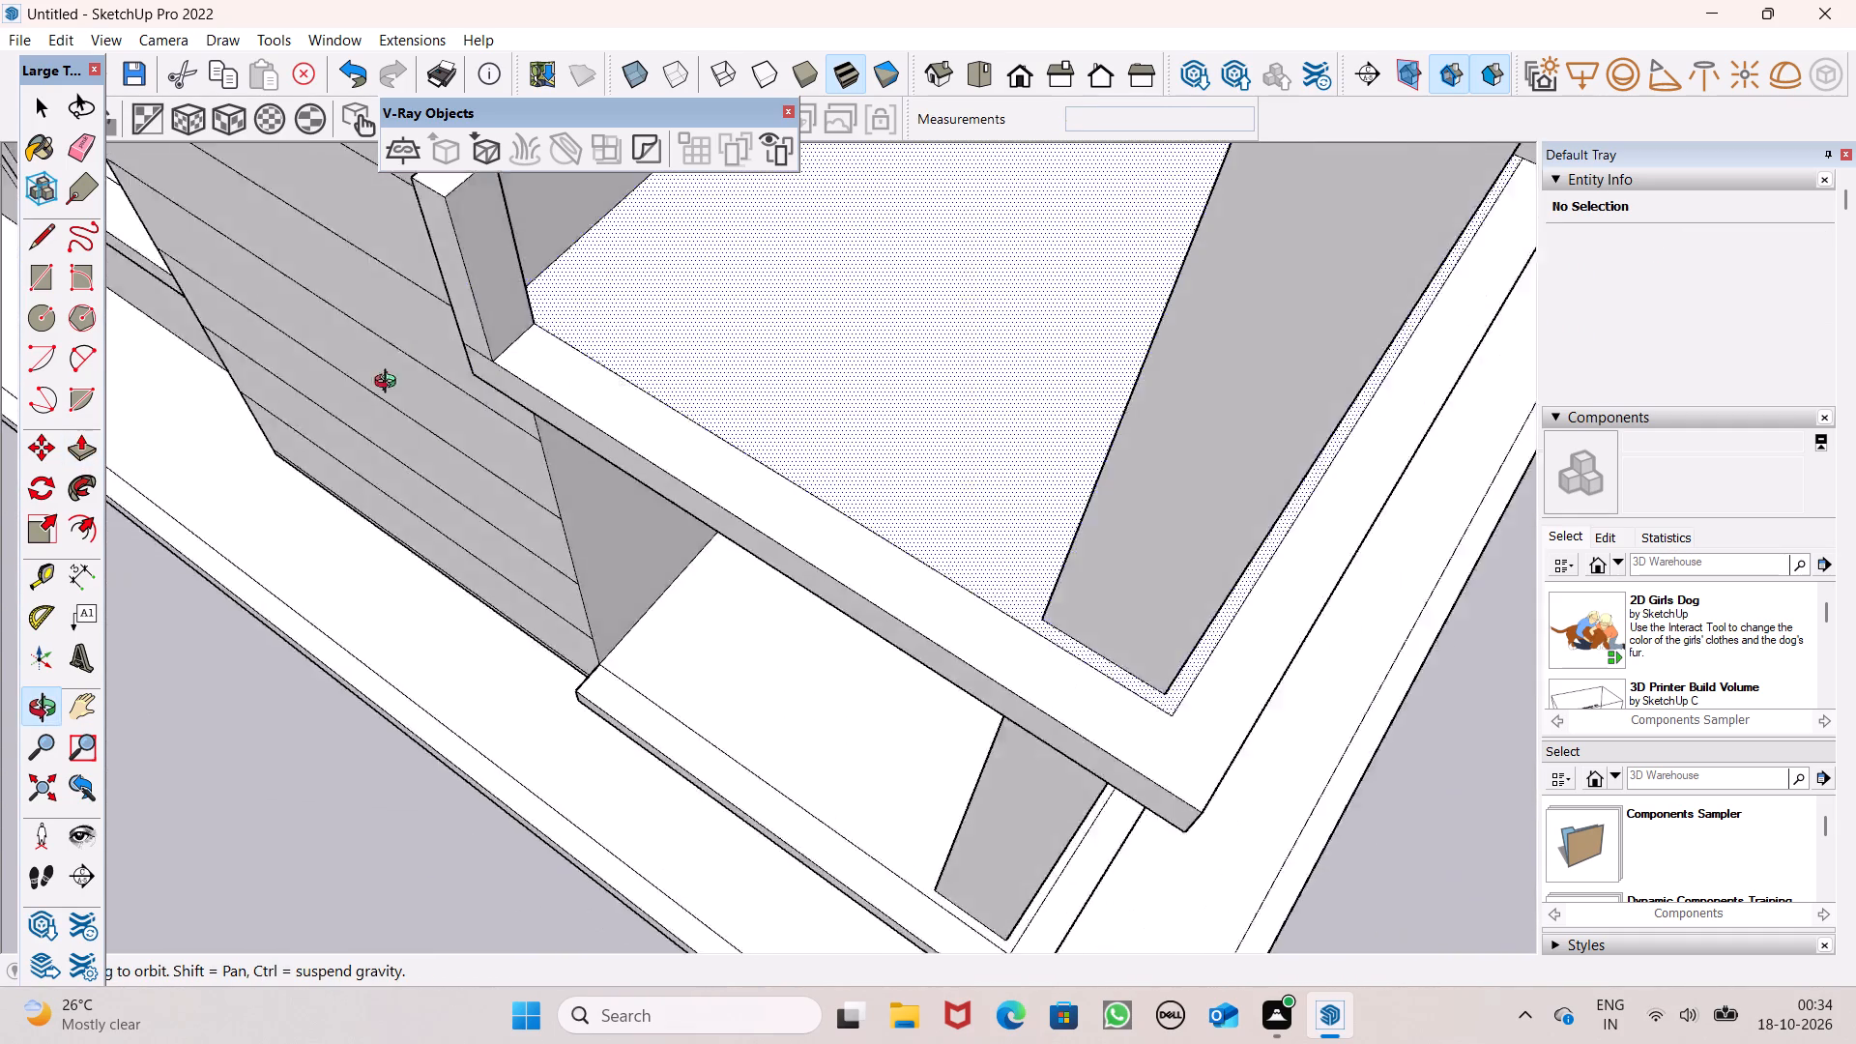
middle_drag(390, 384, 254, 360)
scroll(437, 429, down, 6)
scroll(447, 375, up, 5)
scroll(508, 311, up, 4)
middle_drag(508, 311, 508, 291)
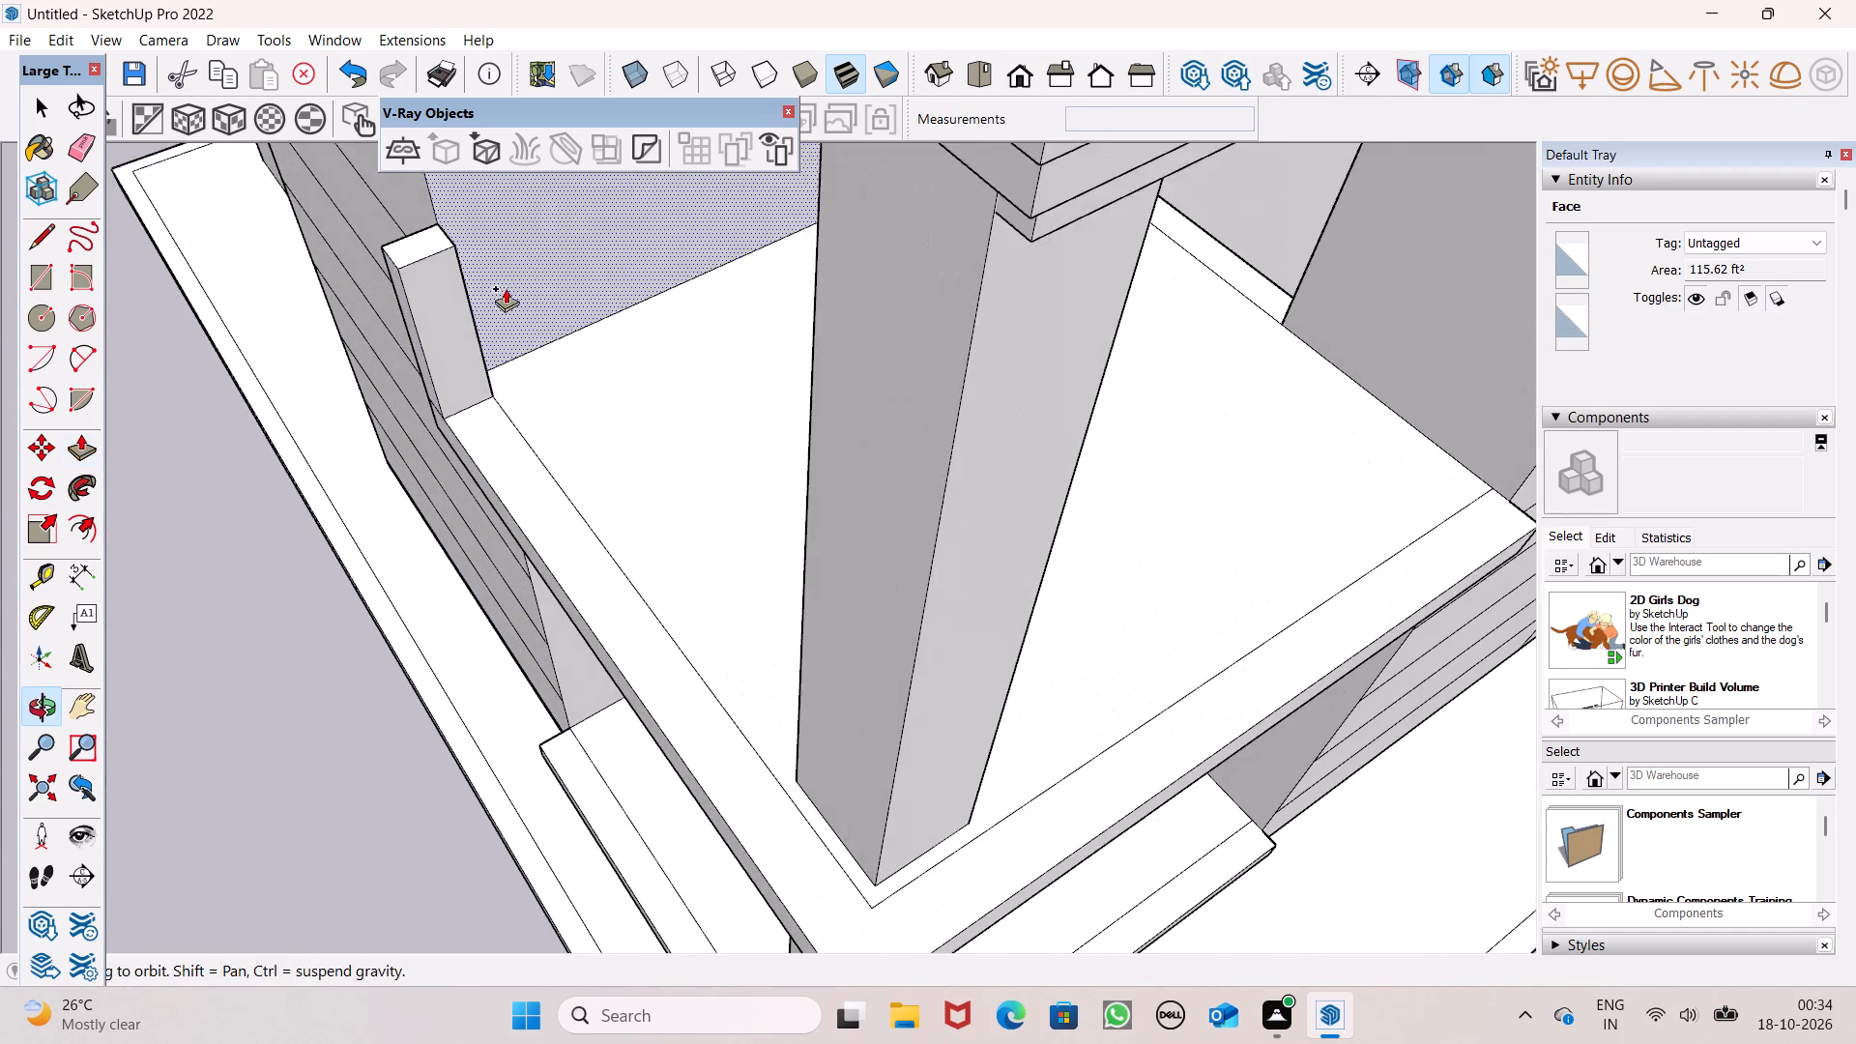
click(50, 236)
scroll(437, 259, up, 4)
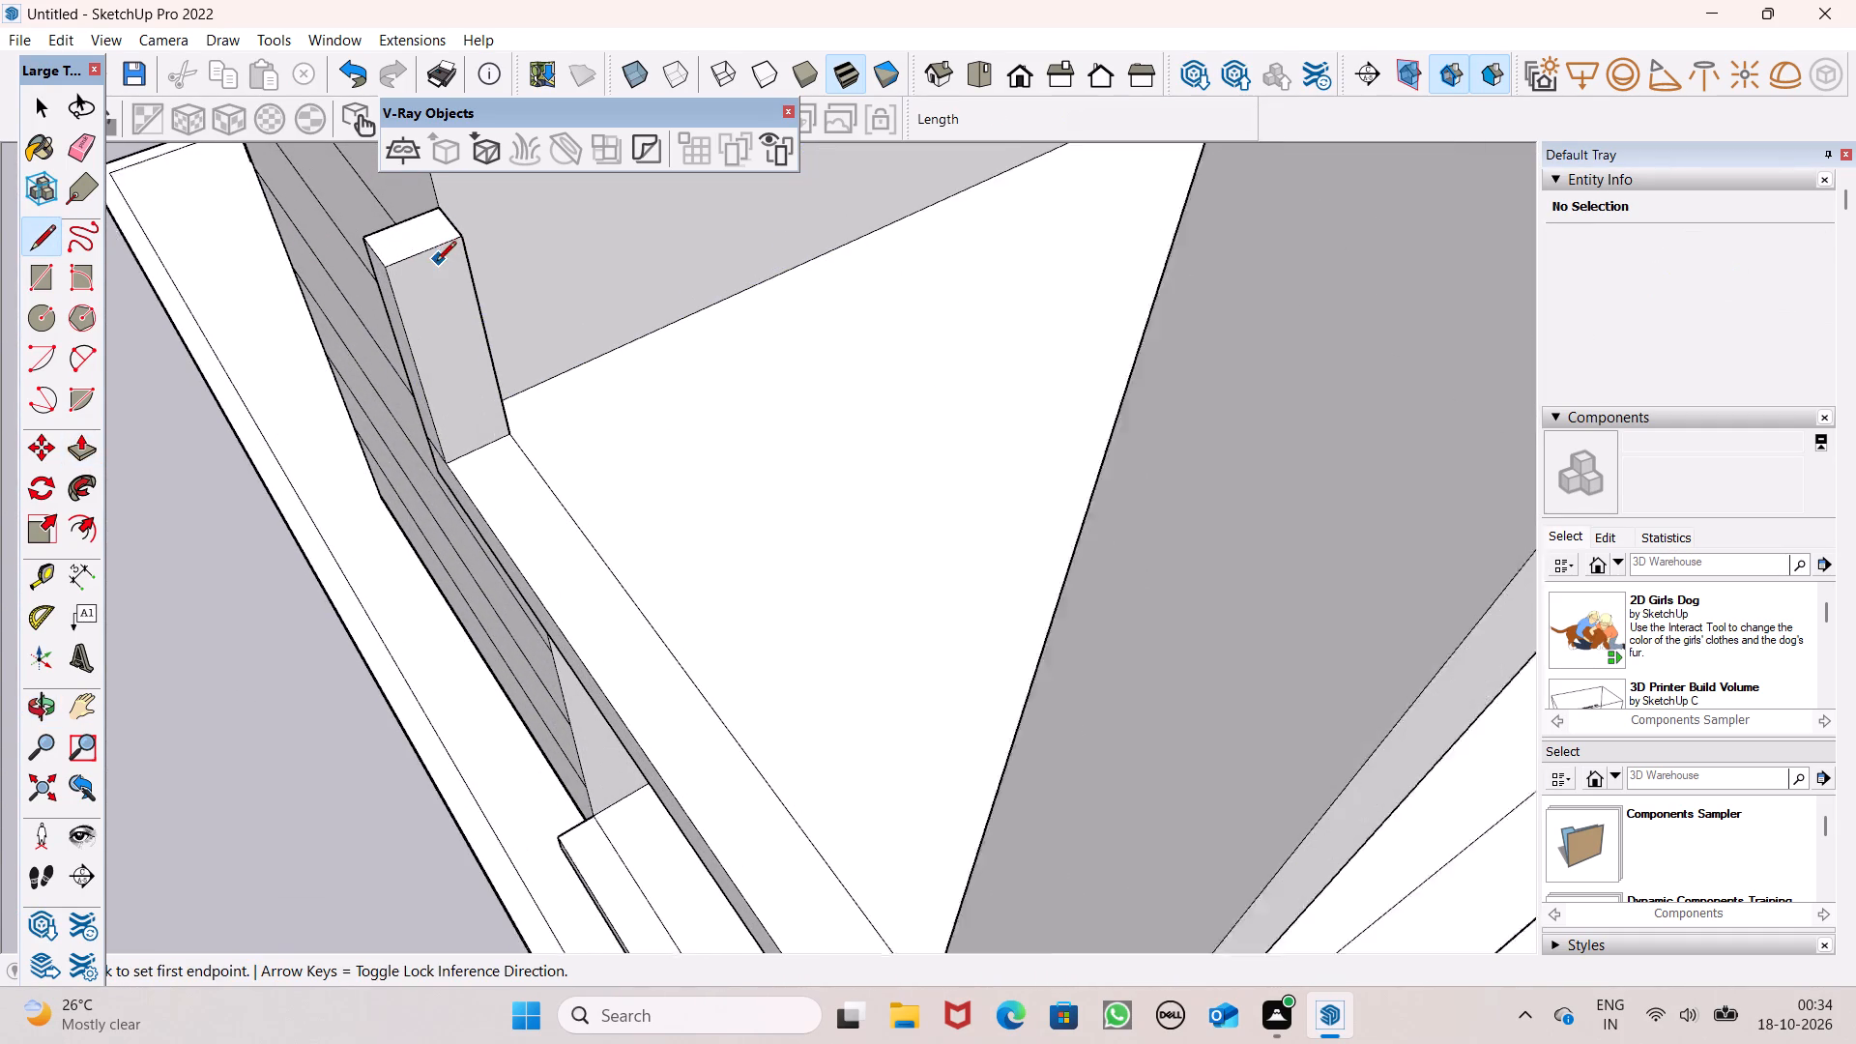
click(393, 291)
click(477, 264)
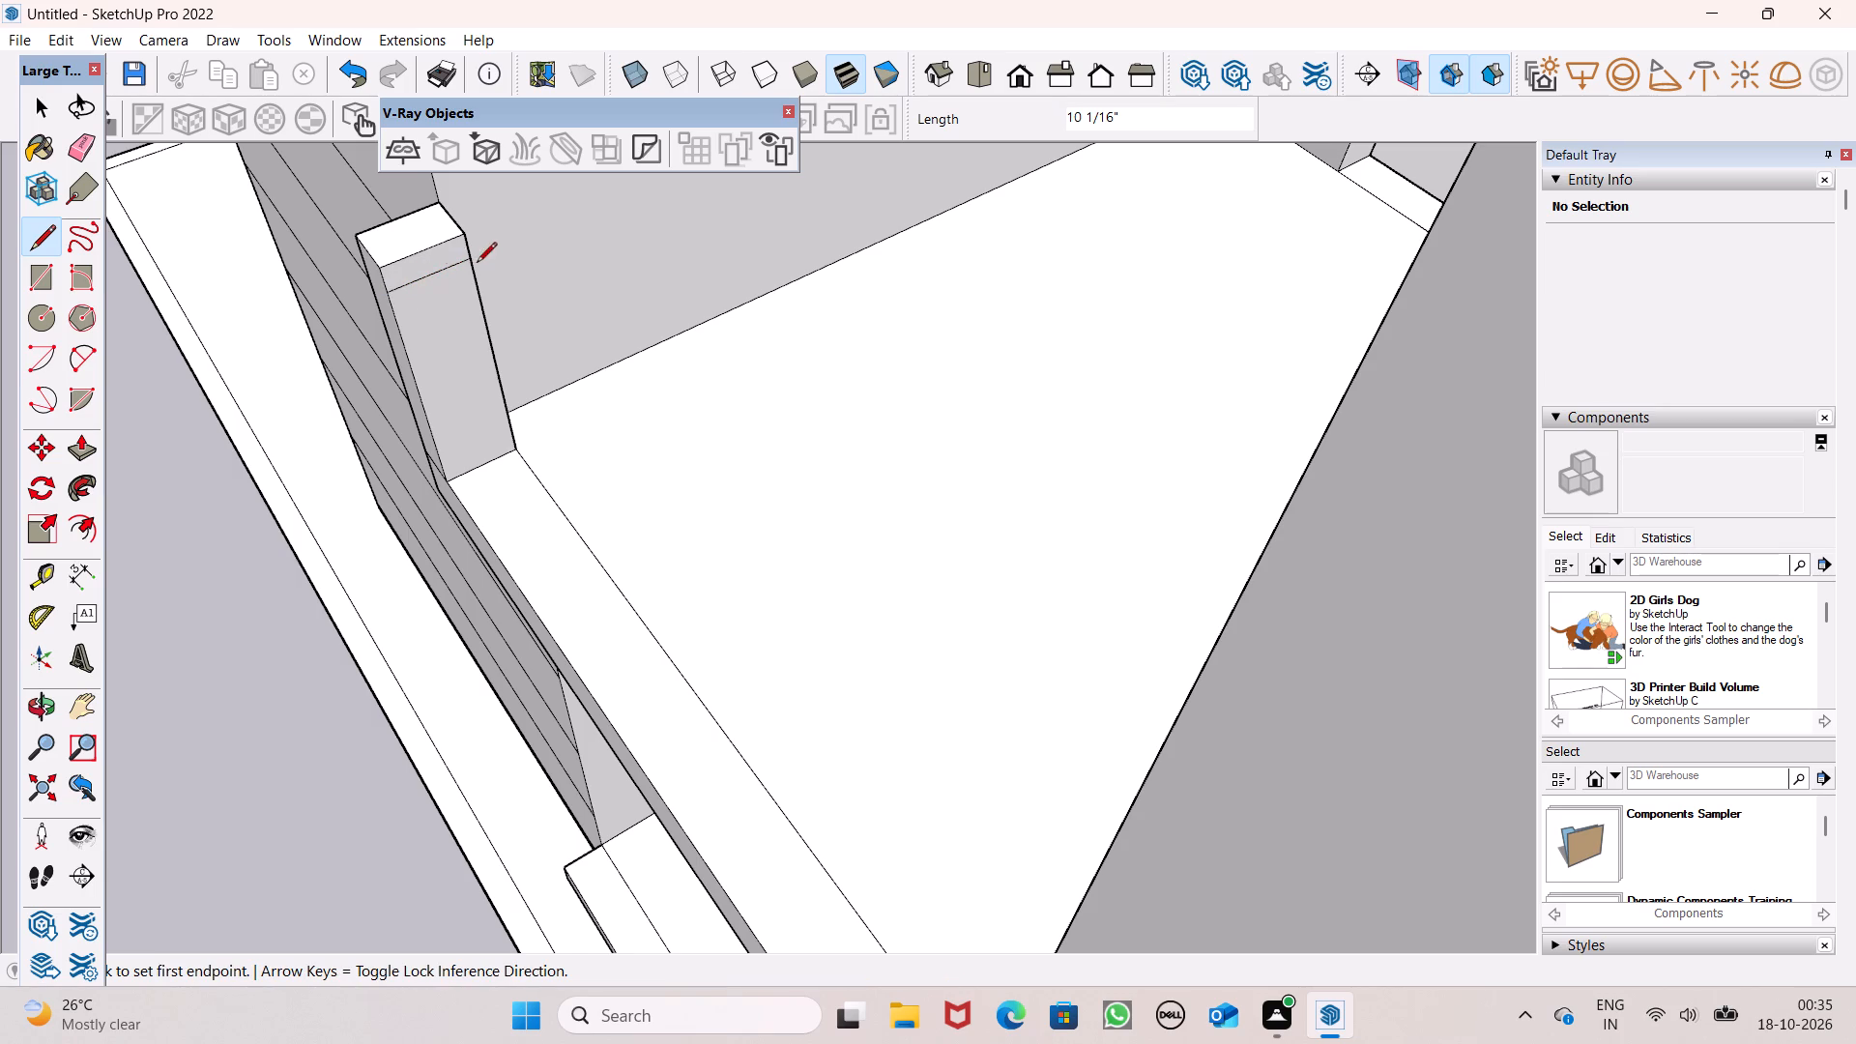
Push/Pull the band at the post's top along the border strip about 10' 6 1/8" towards the balcony's outer corner as a handrail.
click(77, 441)
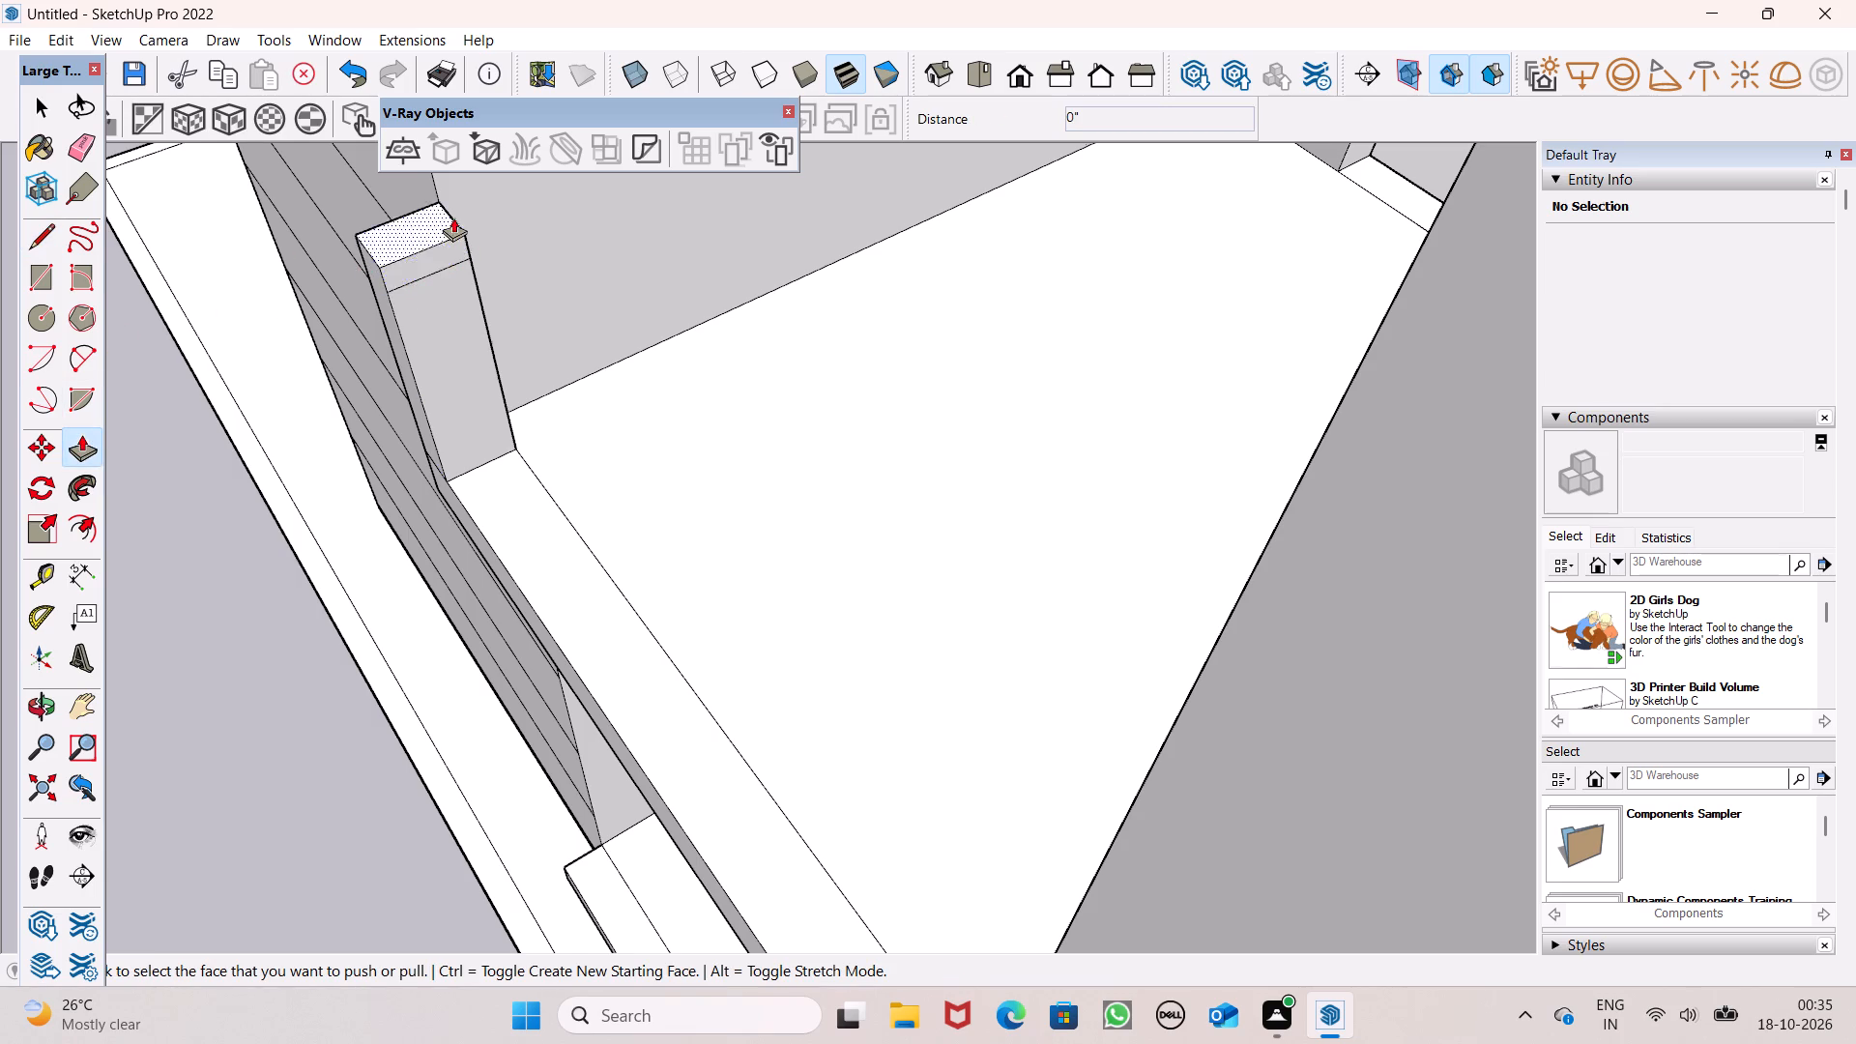
scroll(450, 215, down, 5)
drag(444, 241, 694, 590)
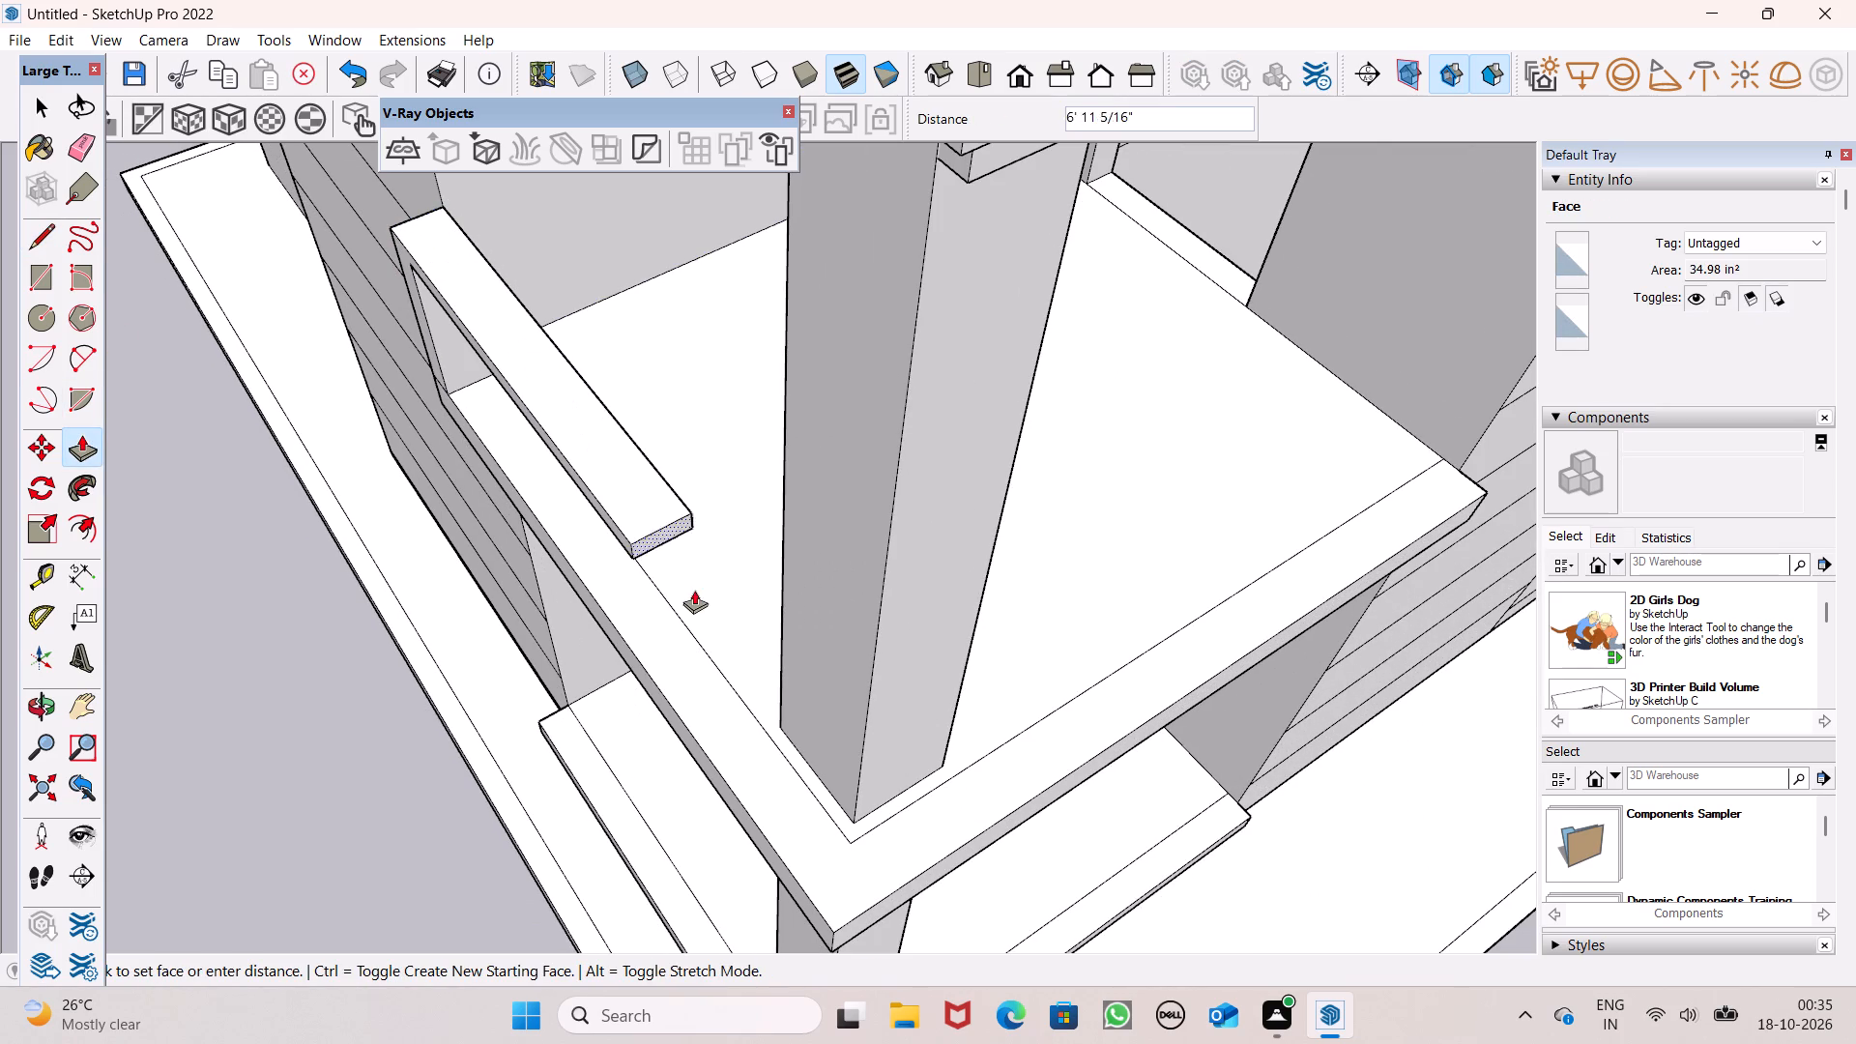
drag(694, 590, 843, 823)
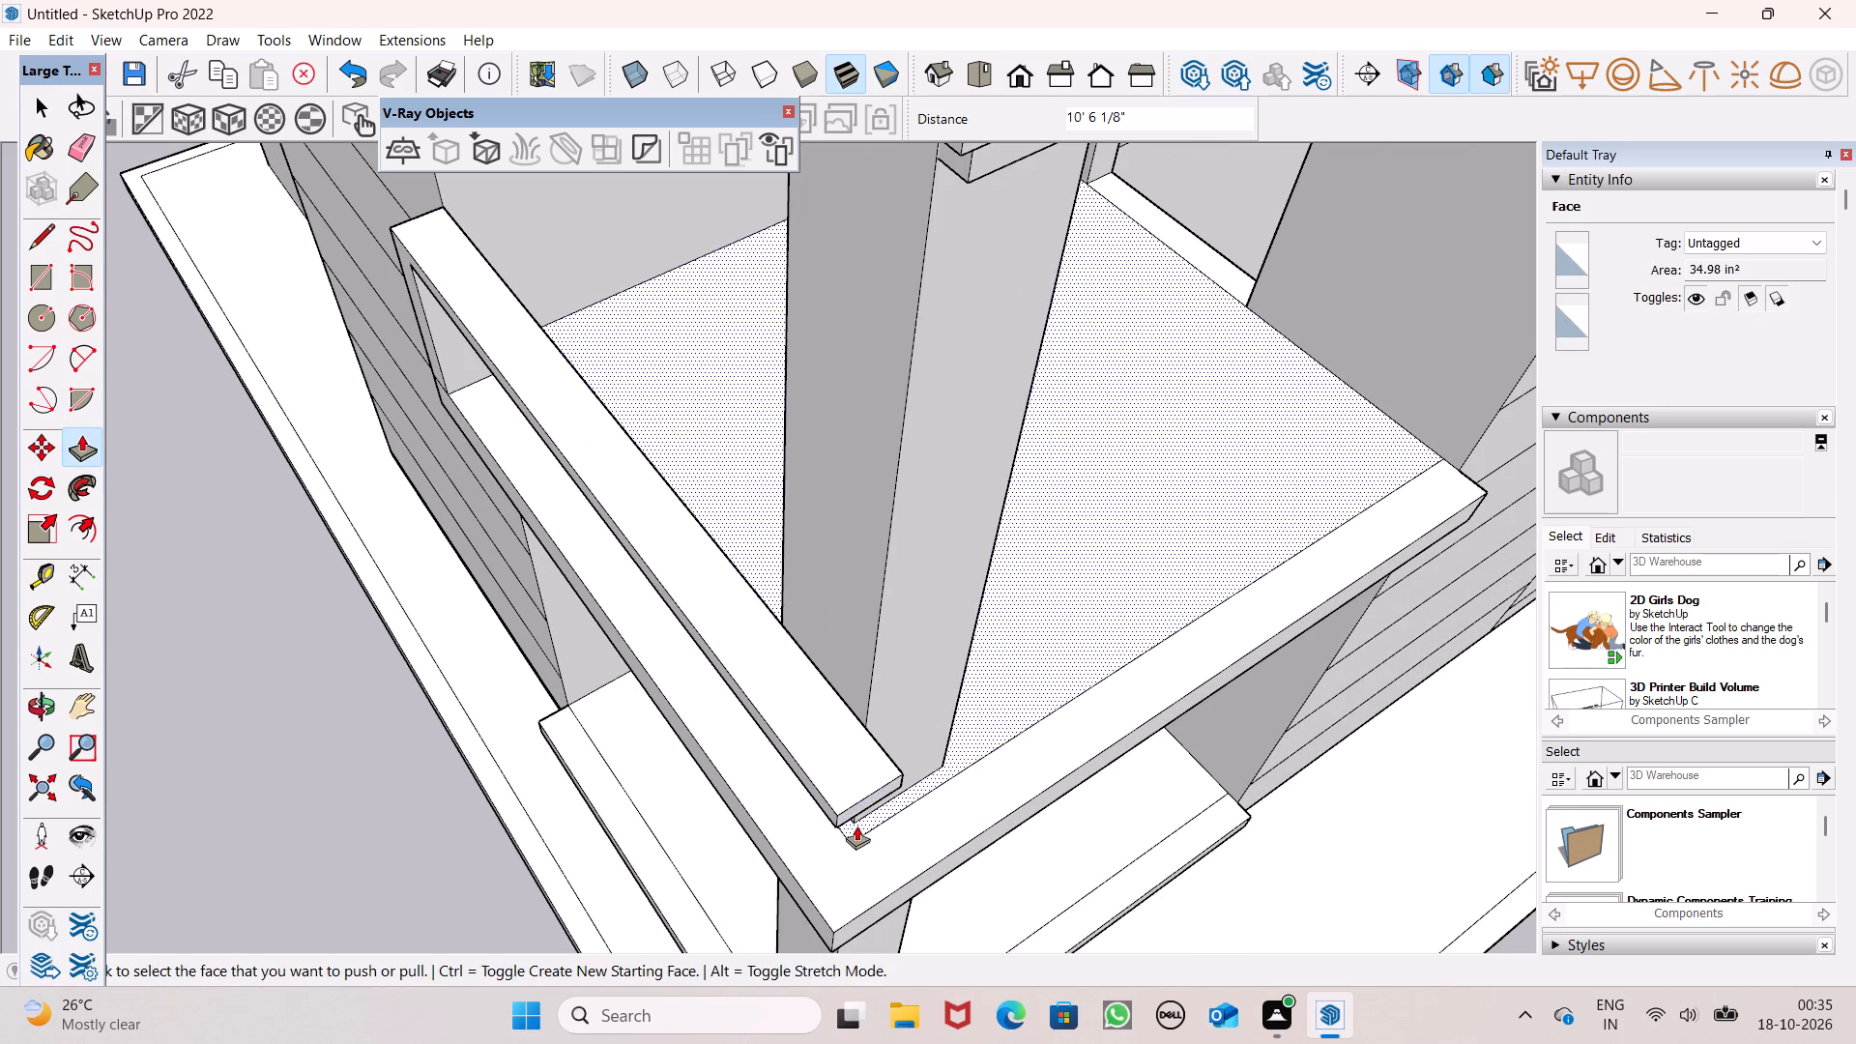
Draw a line about 10 1/16" long across the handrail's underside, near its end at the balcony's outer corner.
middle_drag(857, 826, 612, 578)
middle_drag(685, 628, 430, 542)
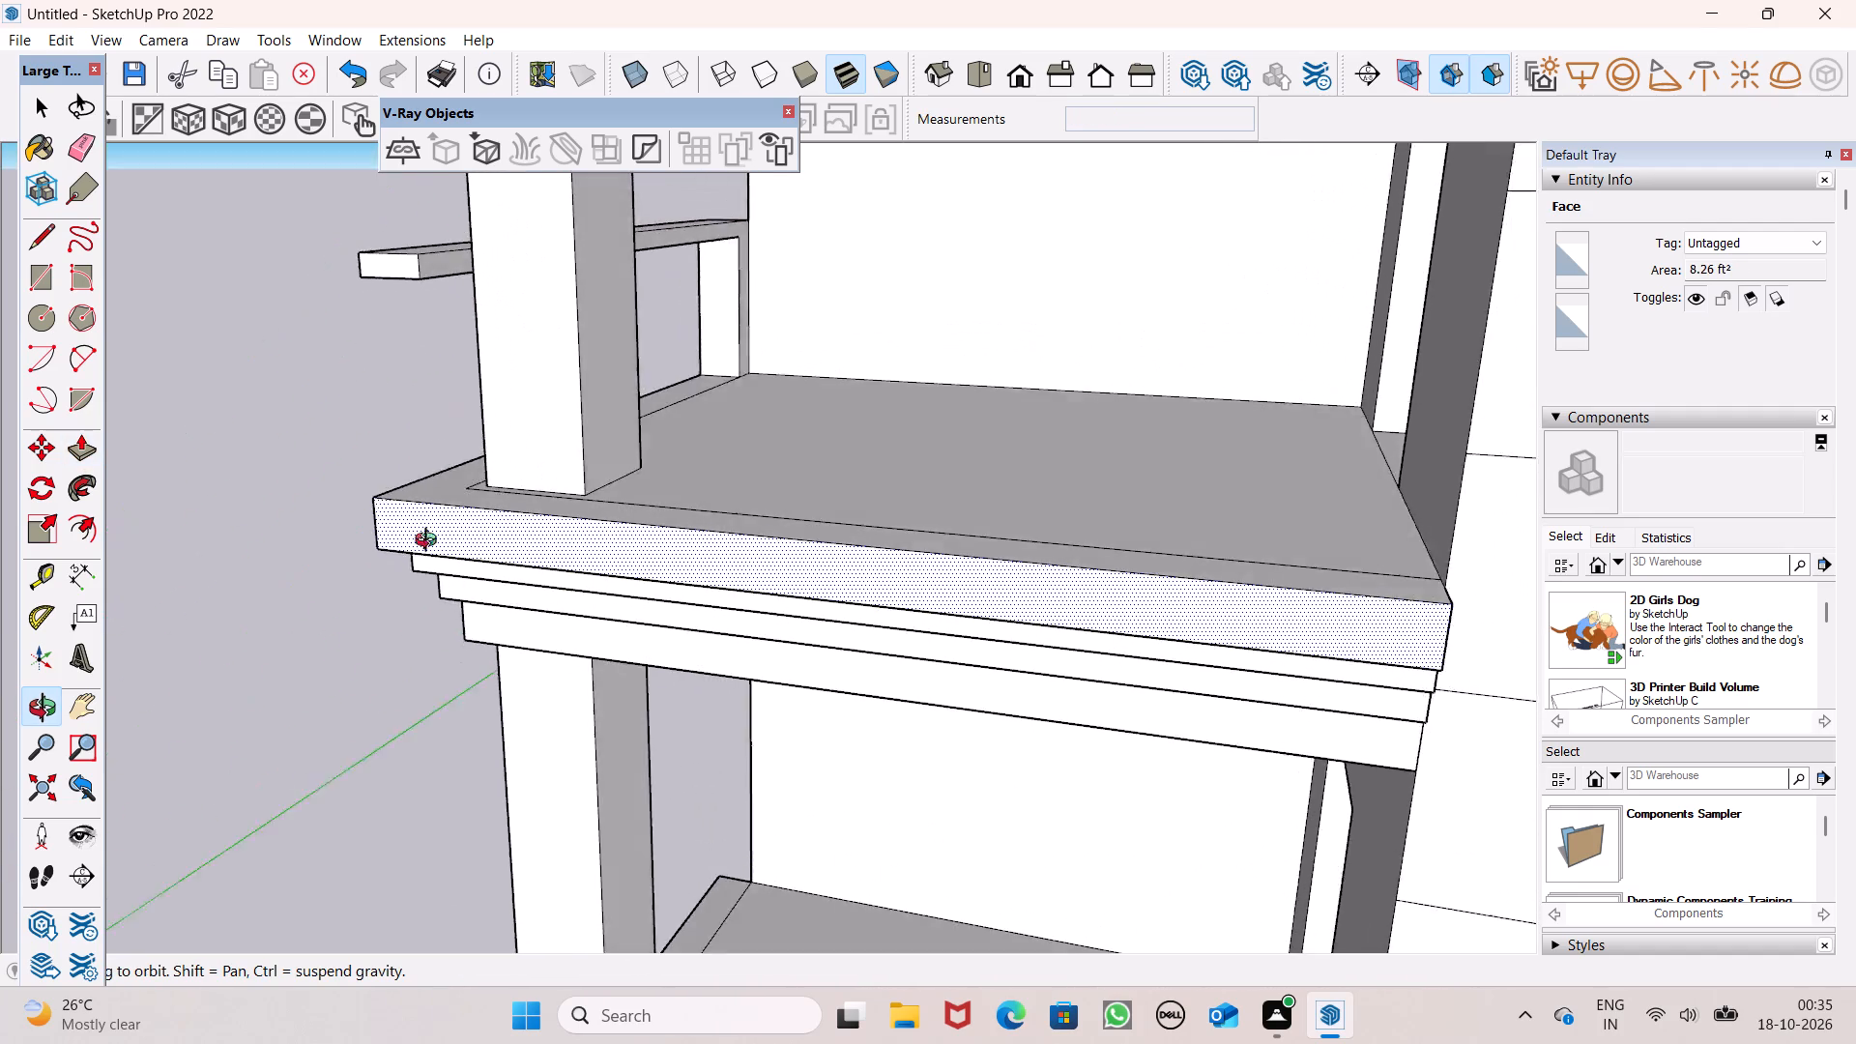
middle_drag(430, 542, 822, 590)
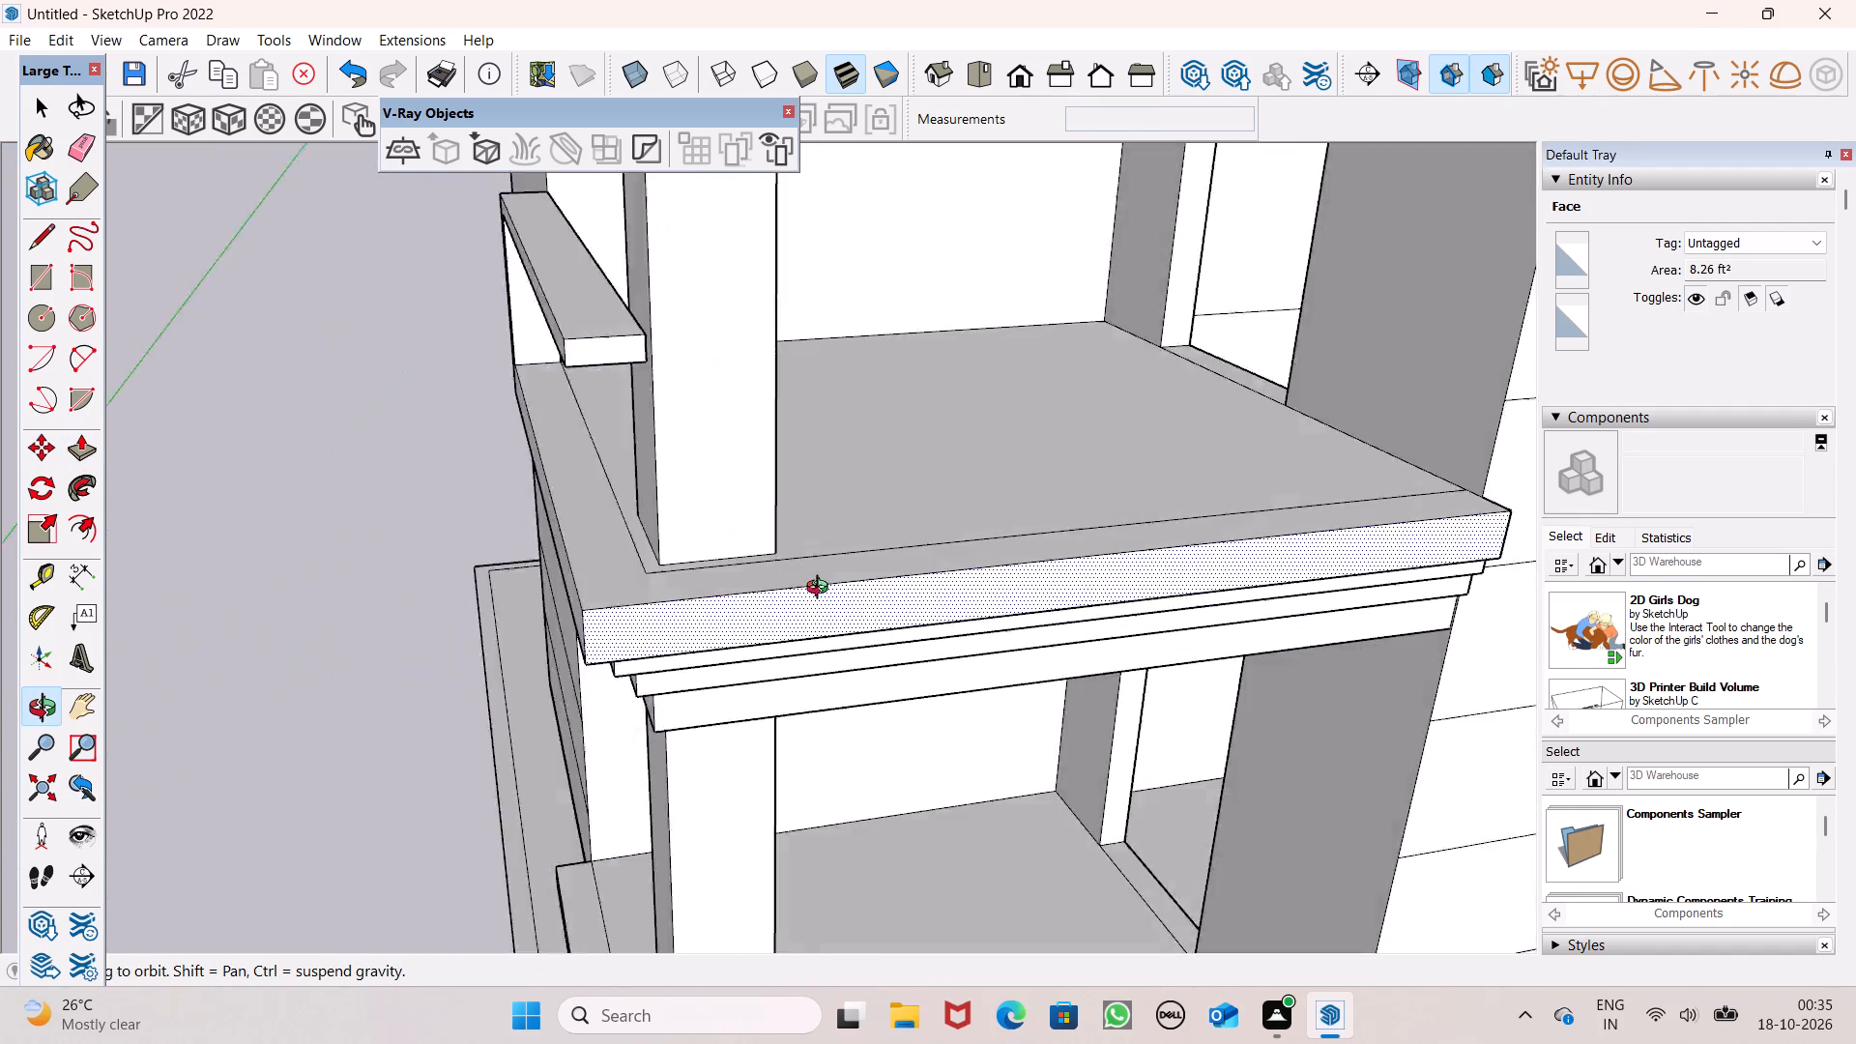
middle_drag(822, 590, 1146, 376)
scroll(1110, 416, down, 3)
scroll(1023, 234, up, 3)
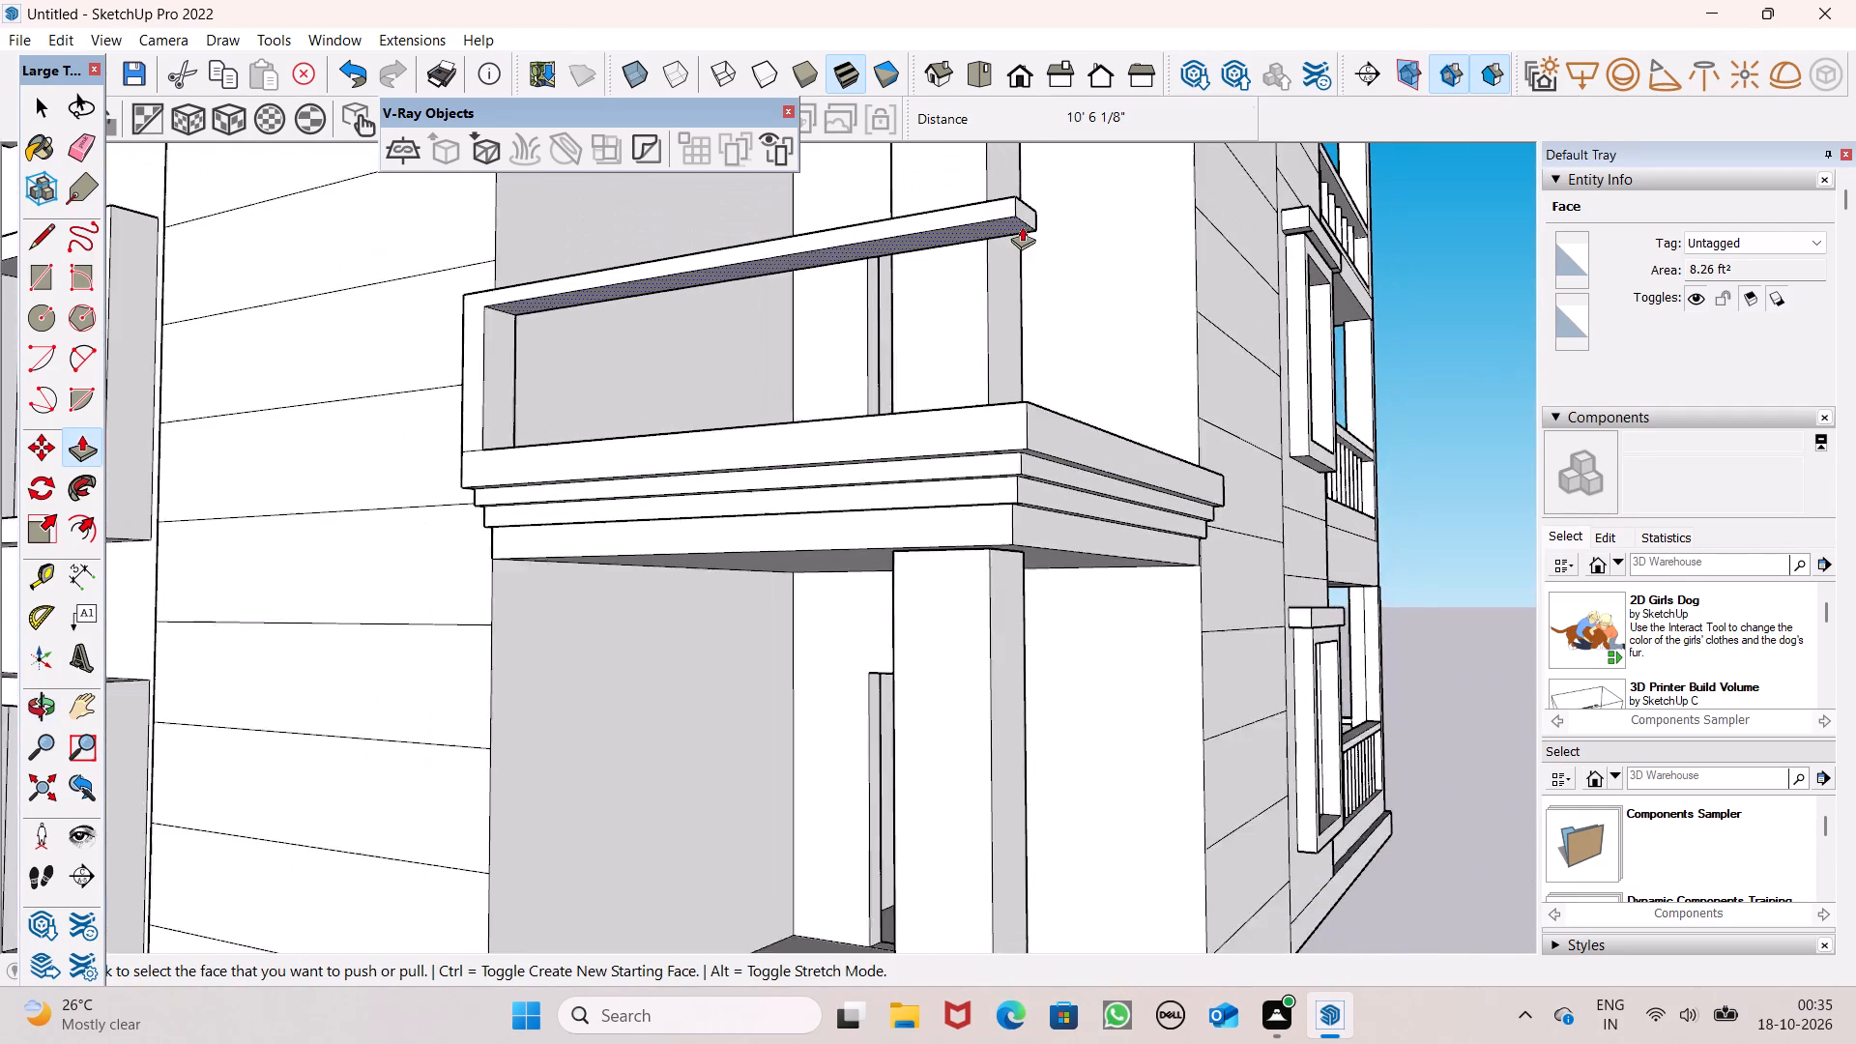
scroll(1022, 226, up, 9)
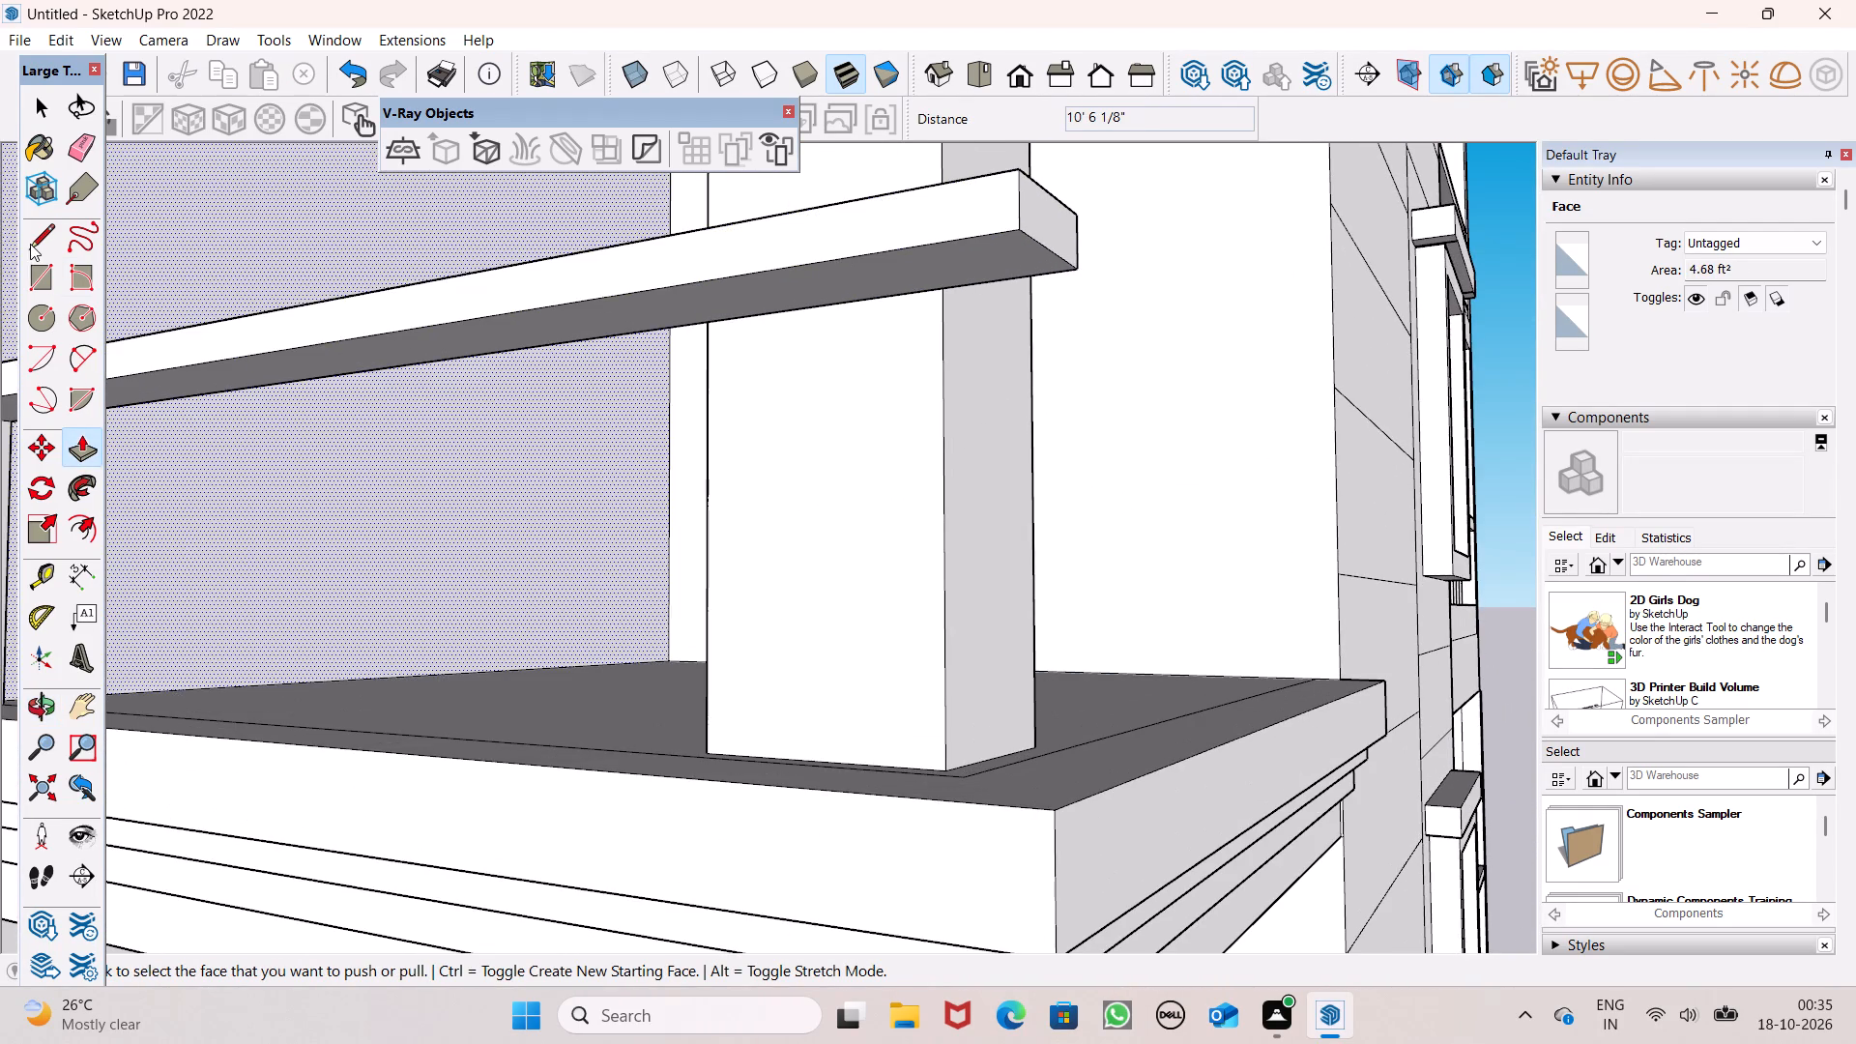
click(30, 243)
scroll(882, 303, up, 3)
scroll(1019, 288, up, 1)
middle_drag(1019, 281, 1079, 229)
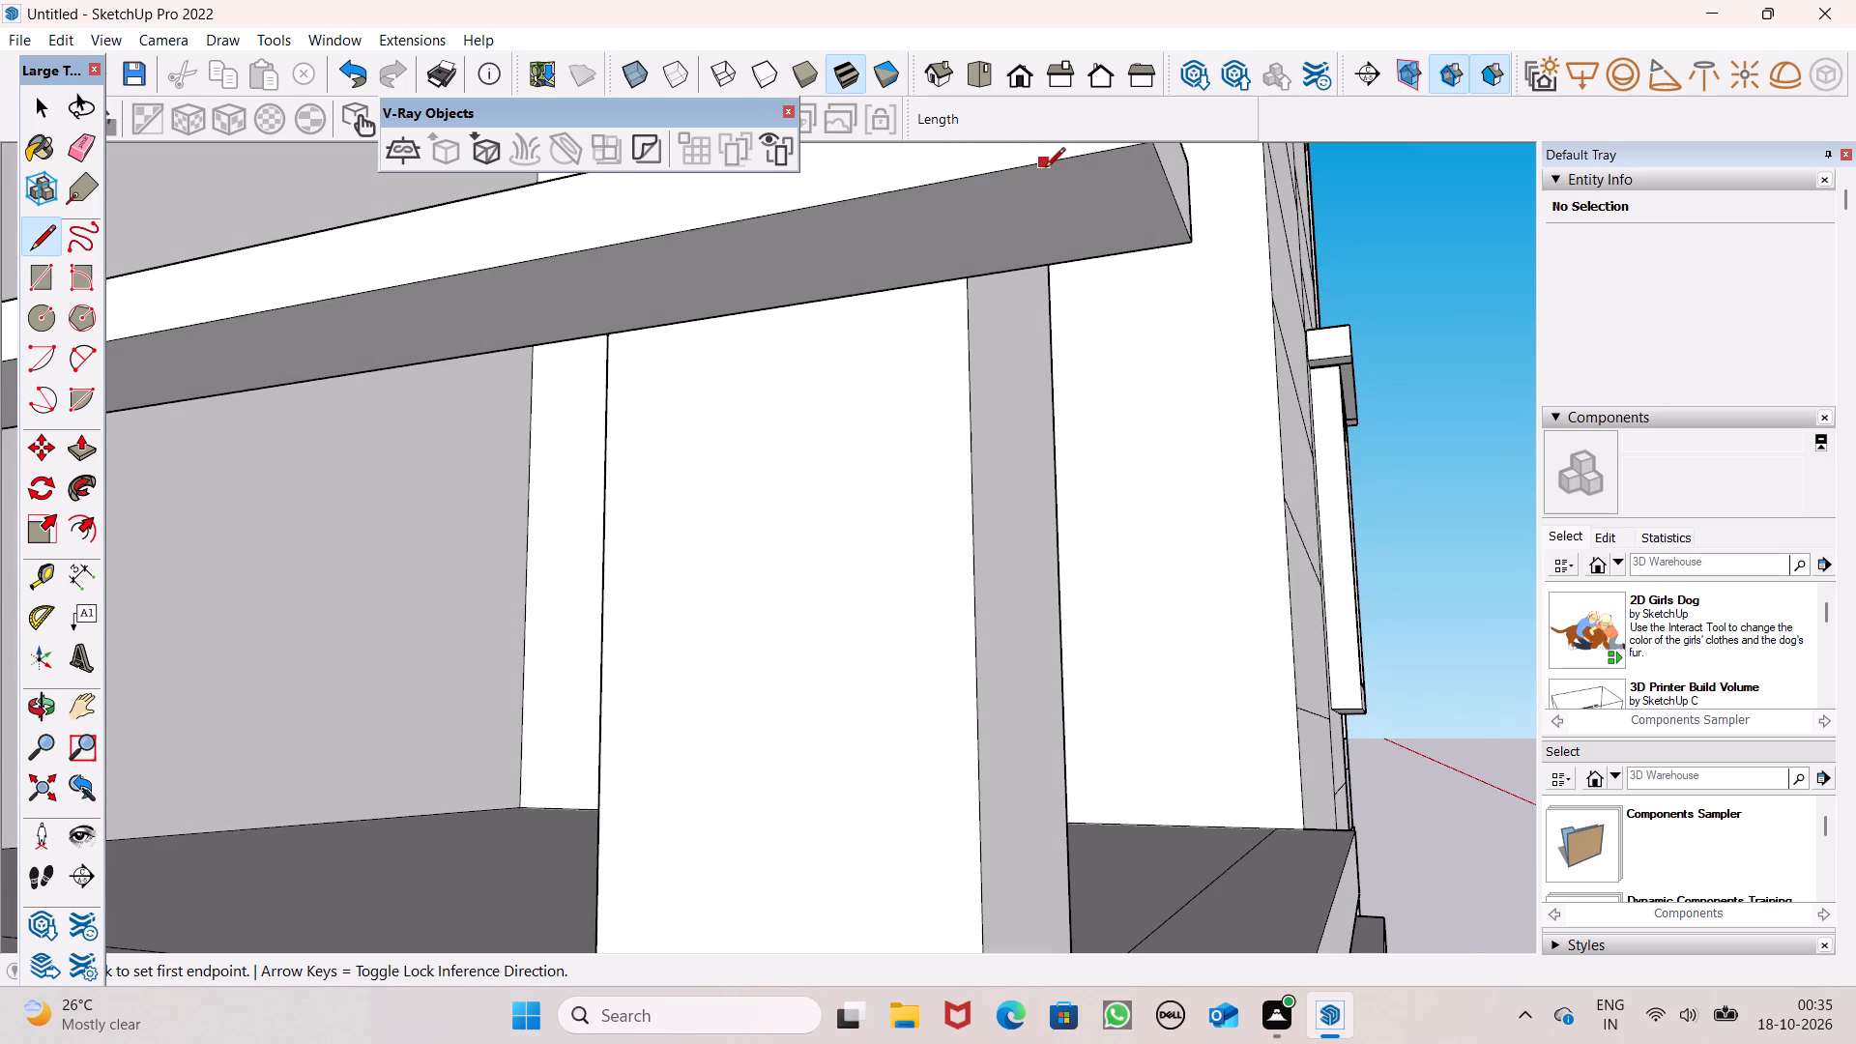
click(1046, 169)
click(1101, 260)
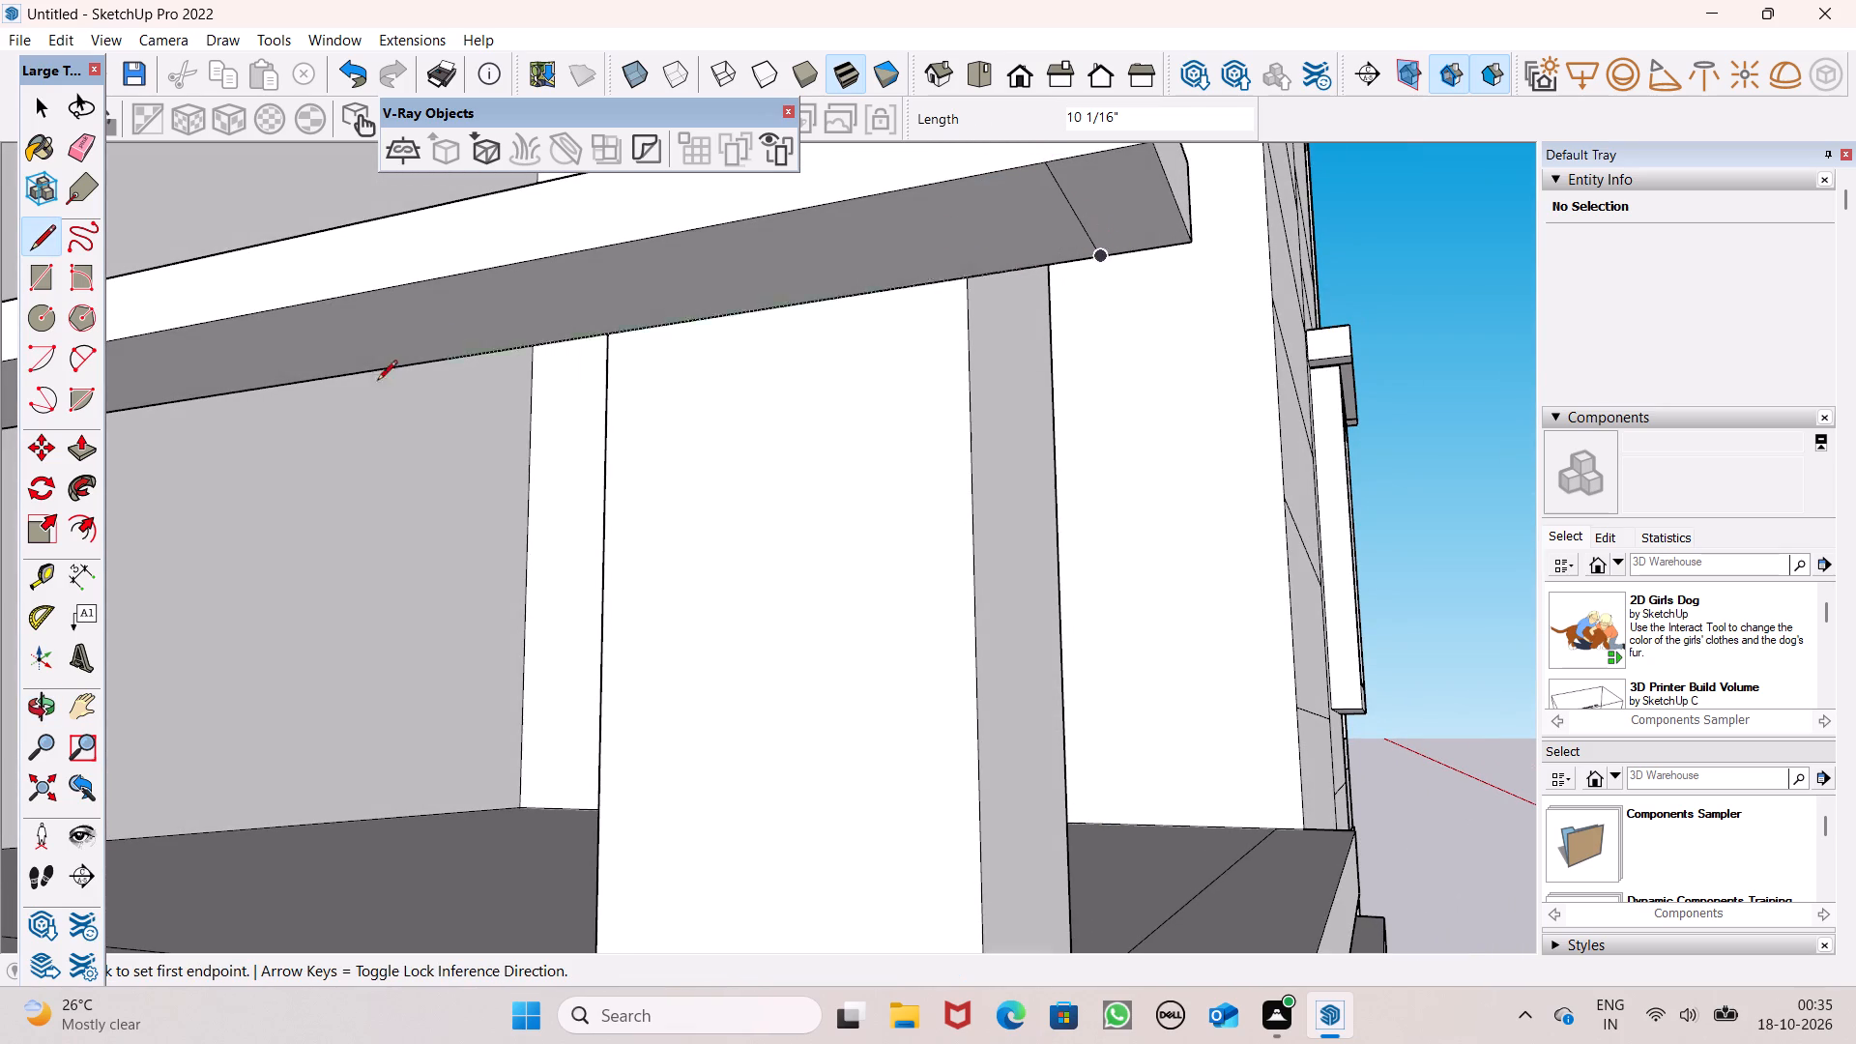
Push/Pull the end section of the handrail's underside down about 1' 10 7/16" as a corner post.
click(67, 430)
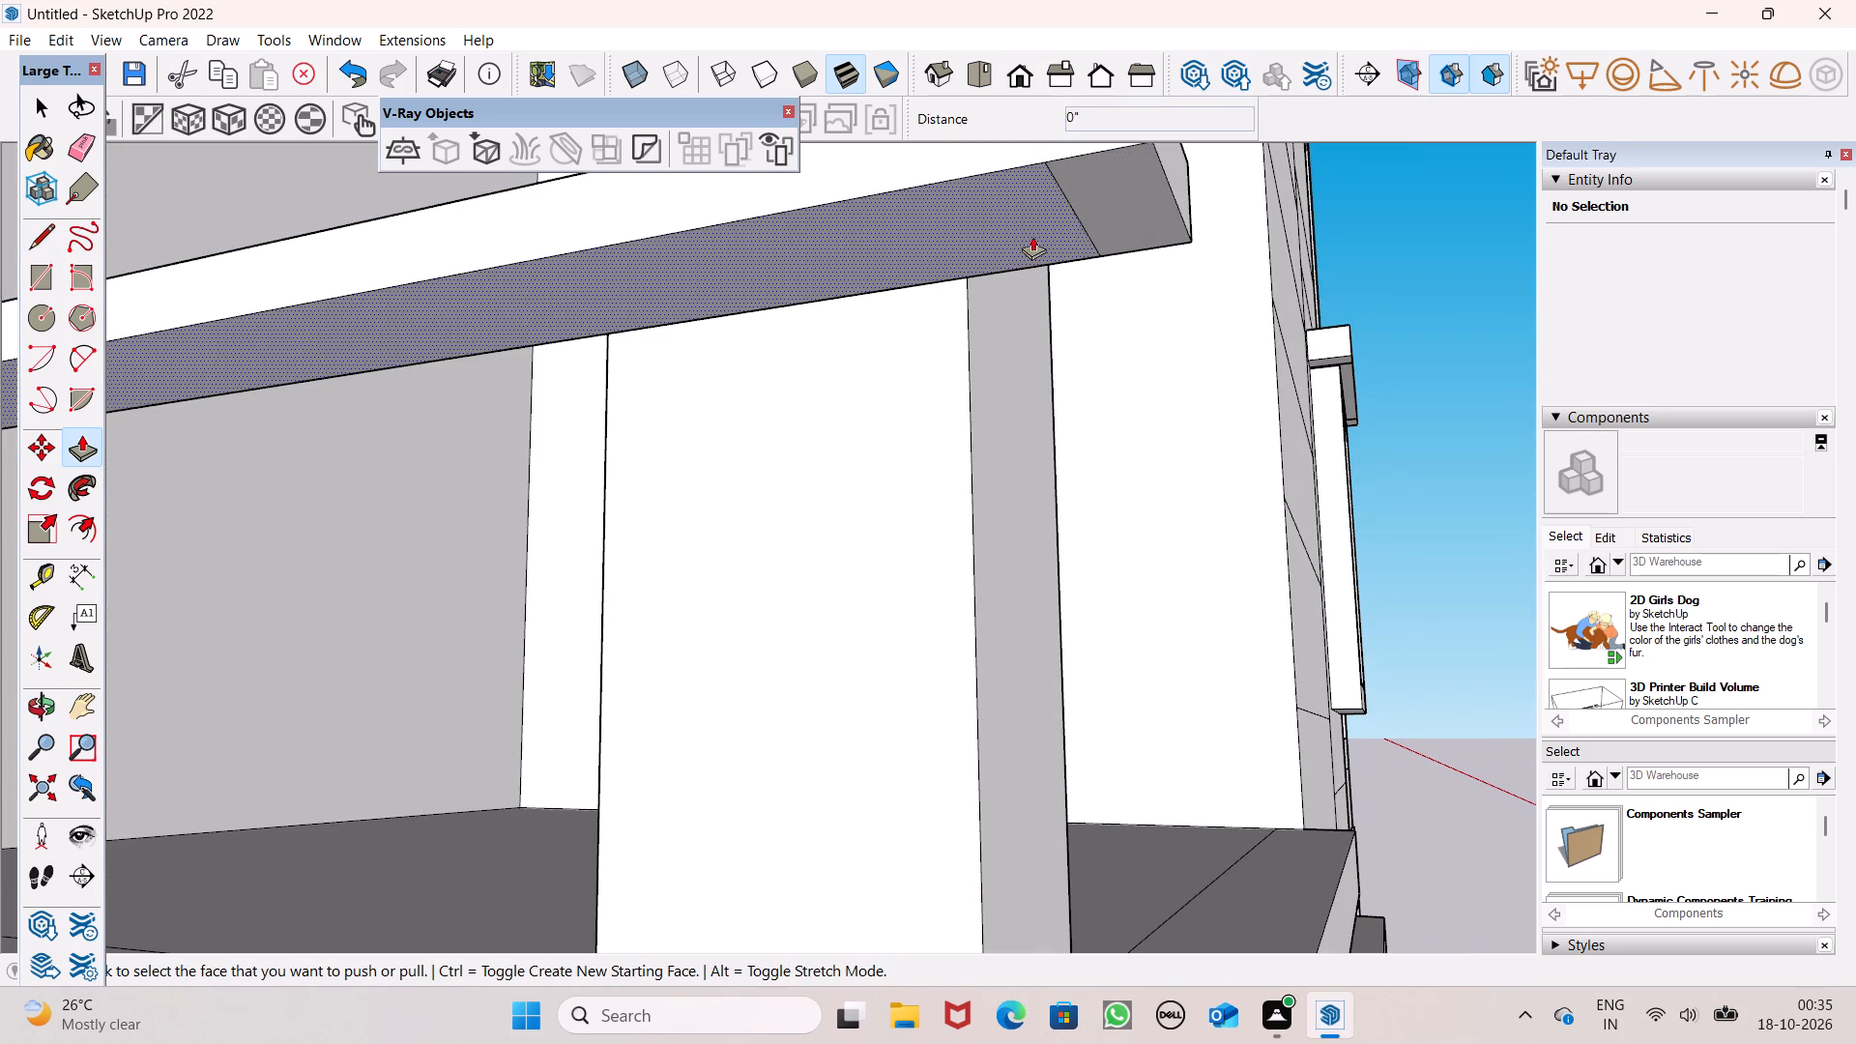
drag(1146, 208, 1145, 793)
scroll(1031, 488, down, 5)
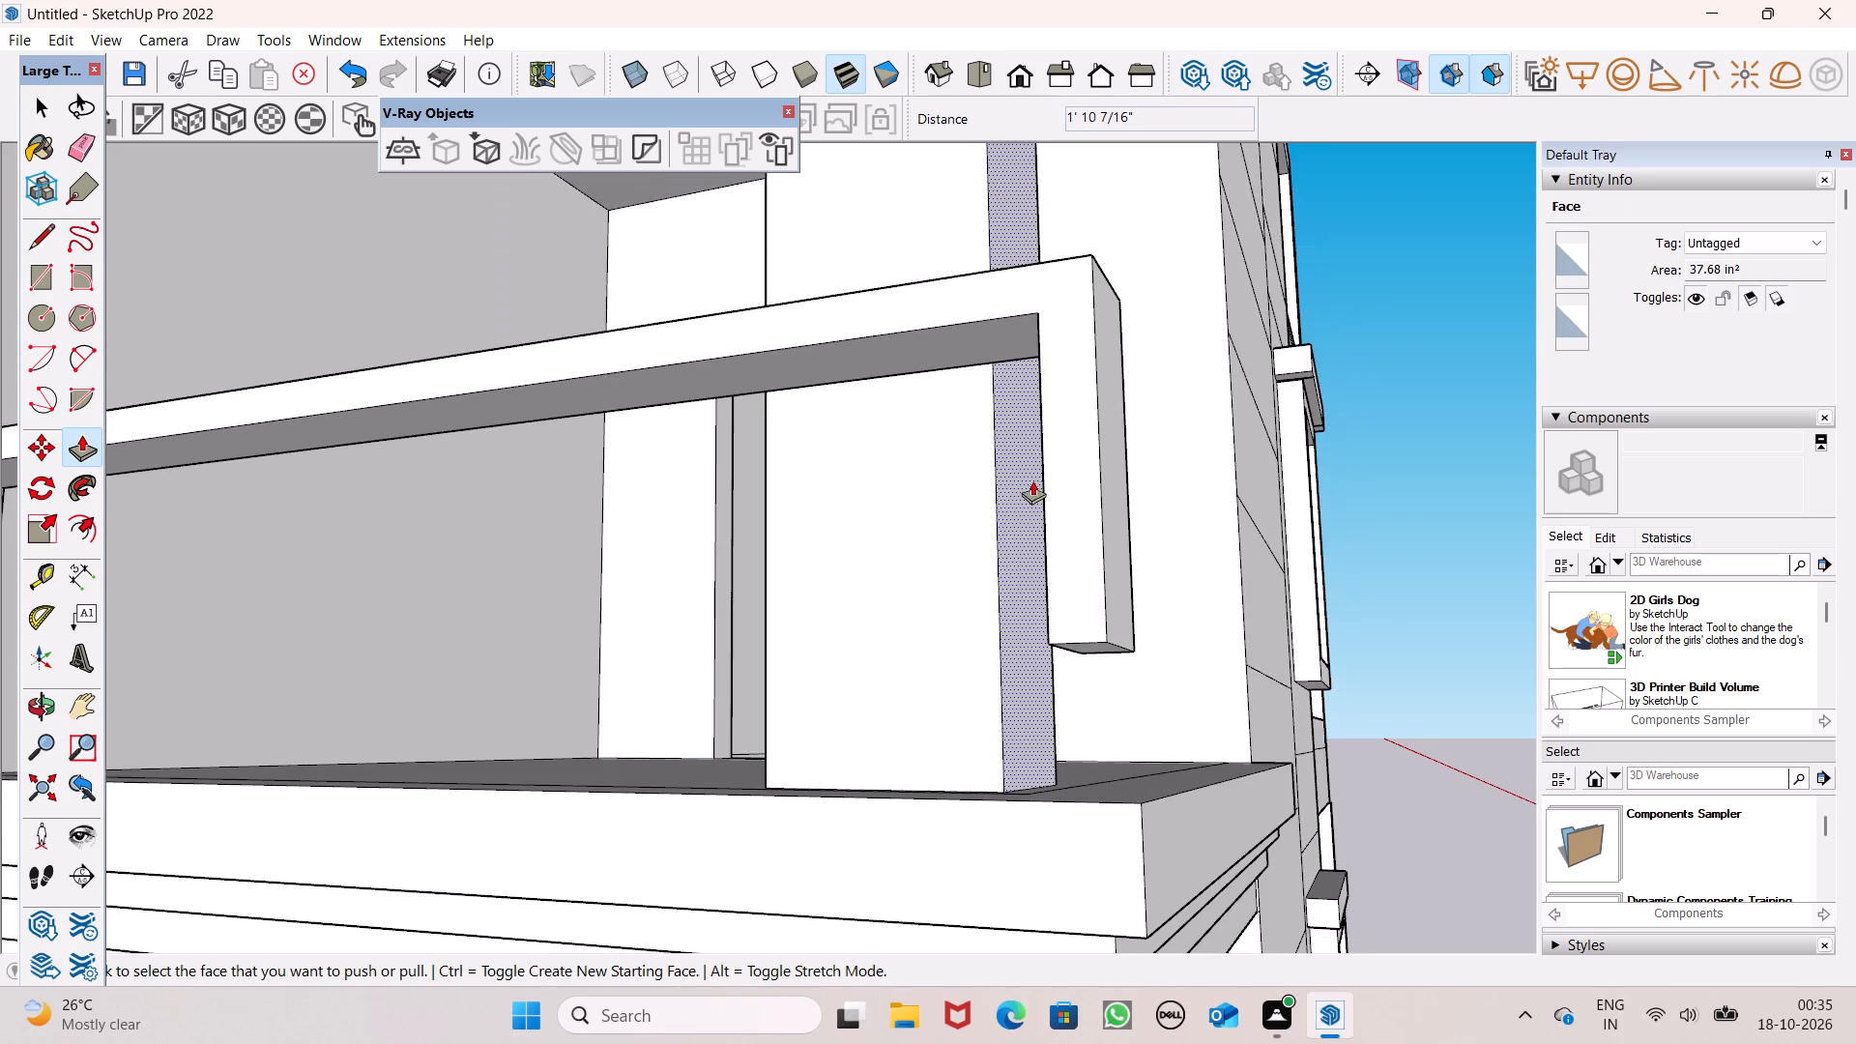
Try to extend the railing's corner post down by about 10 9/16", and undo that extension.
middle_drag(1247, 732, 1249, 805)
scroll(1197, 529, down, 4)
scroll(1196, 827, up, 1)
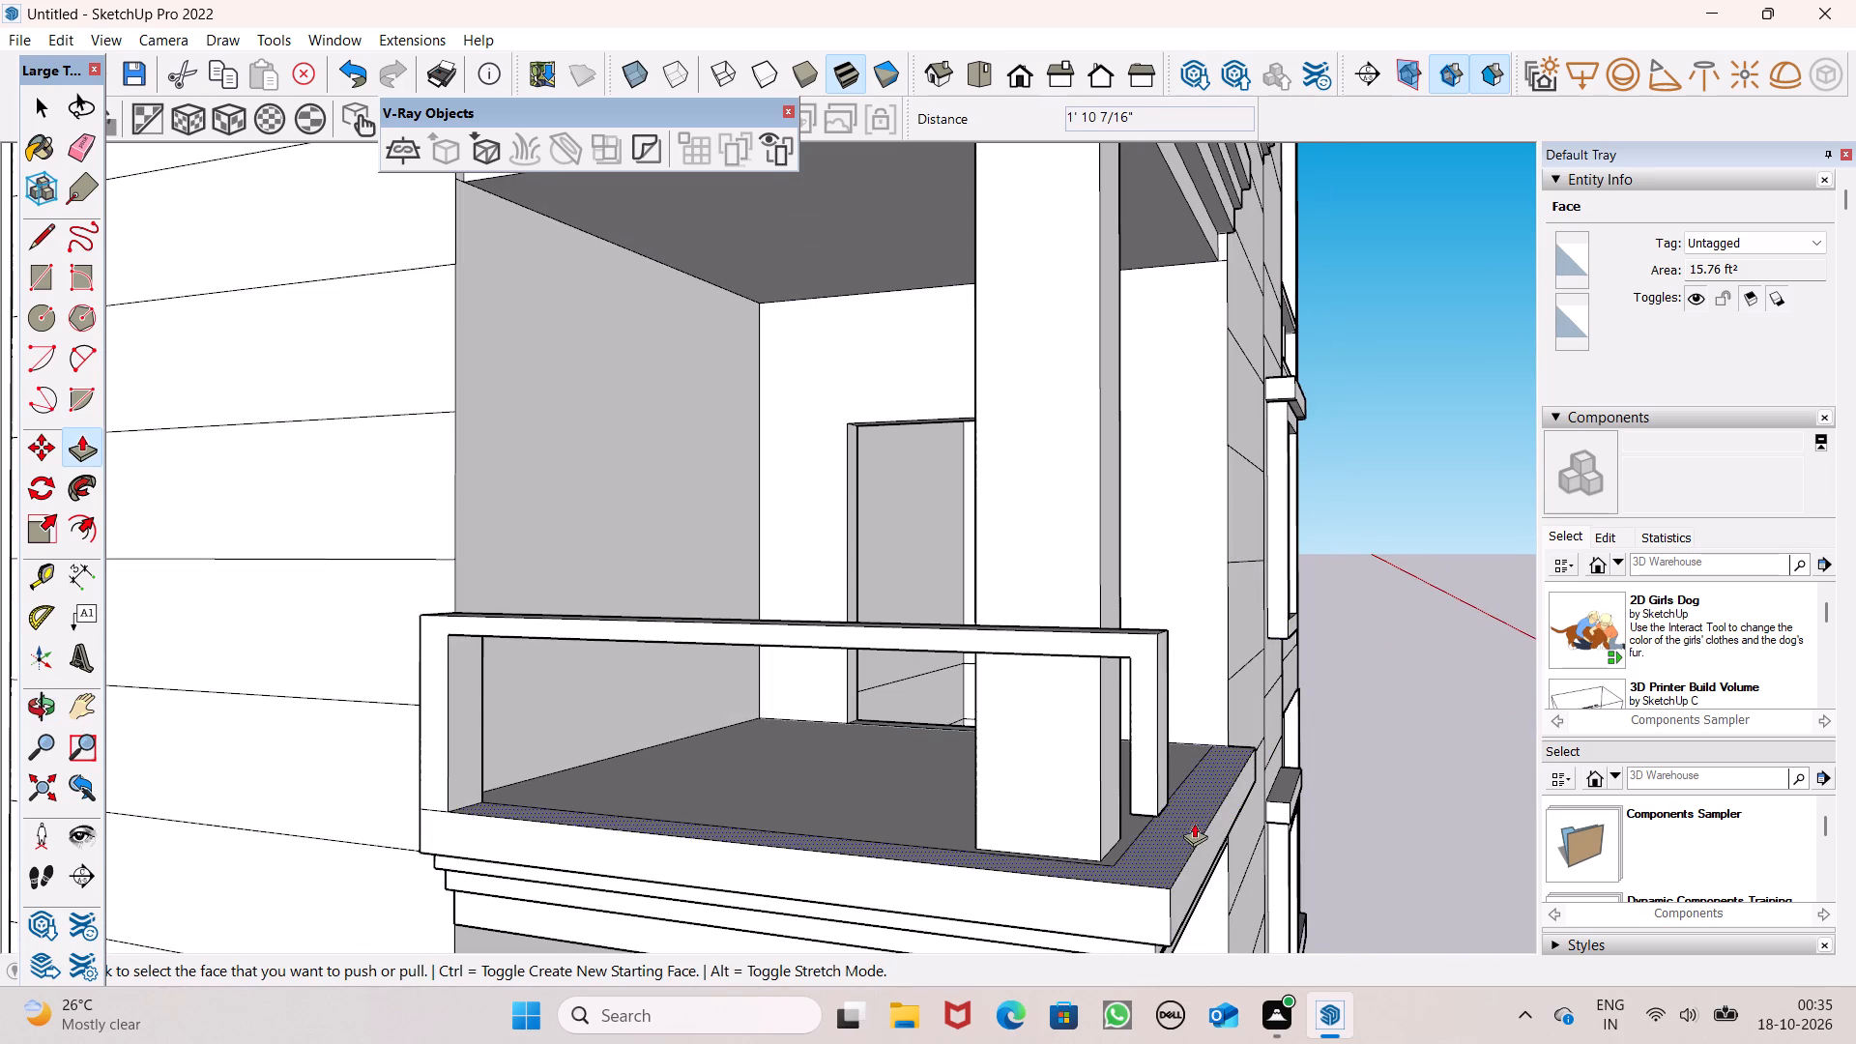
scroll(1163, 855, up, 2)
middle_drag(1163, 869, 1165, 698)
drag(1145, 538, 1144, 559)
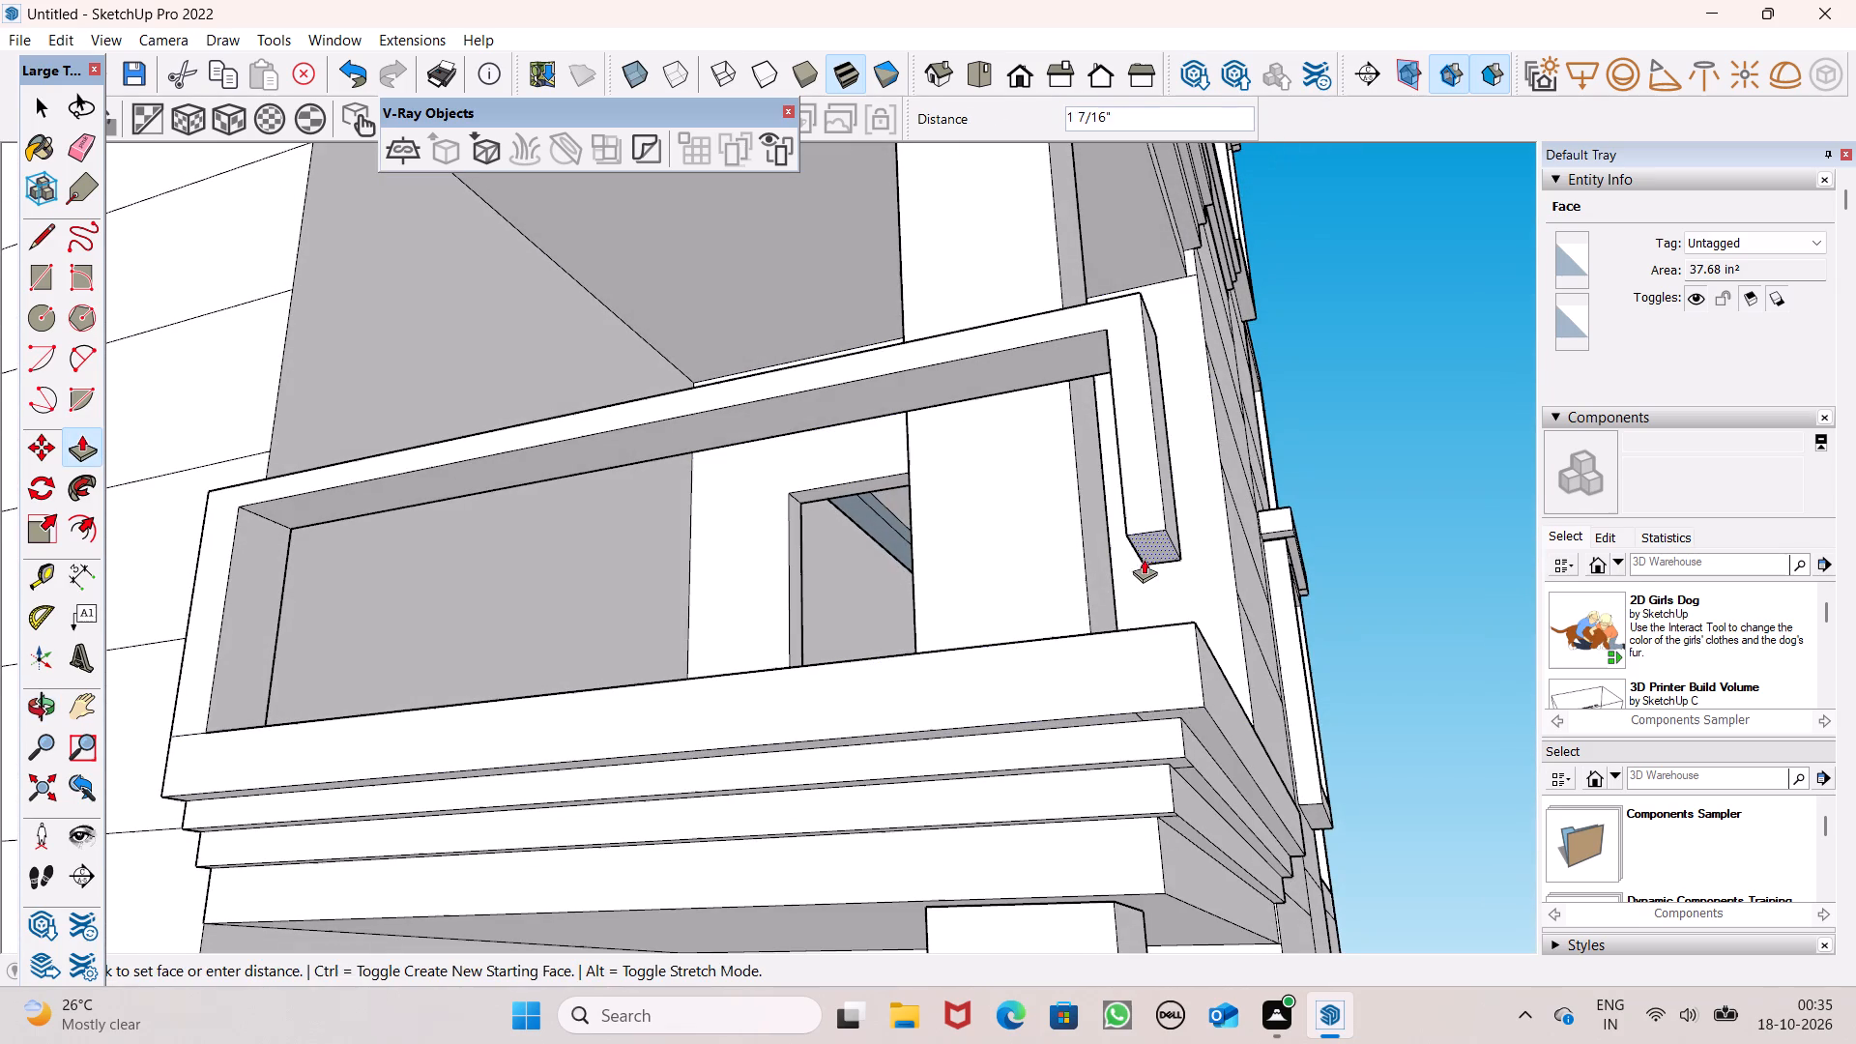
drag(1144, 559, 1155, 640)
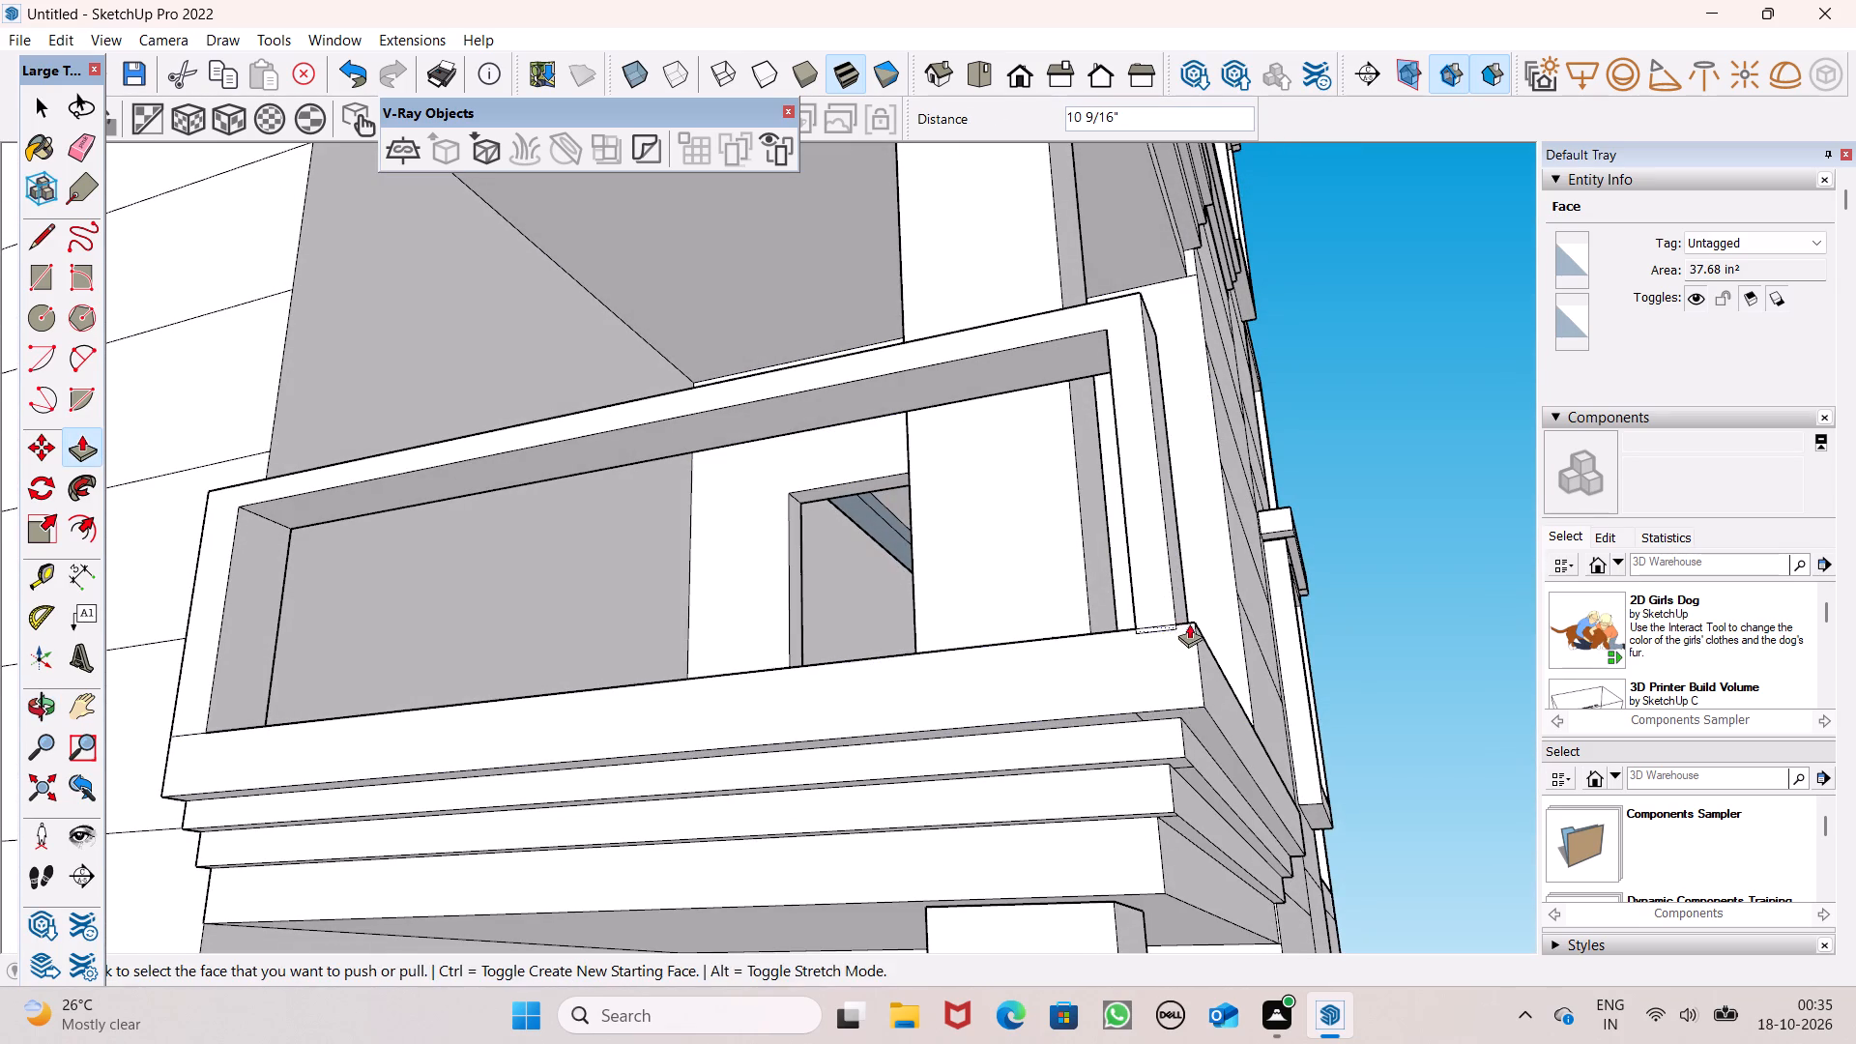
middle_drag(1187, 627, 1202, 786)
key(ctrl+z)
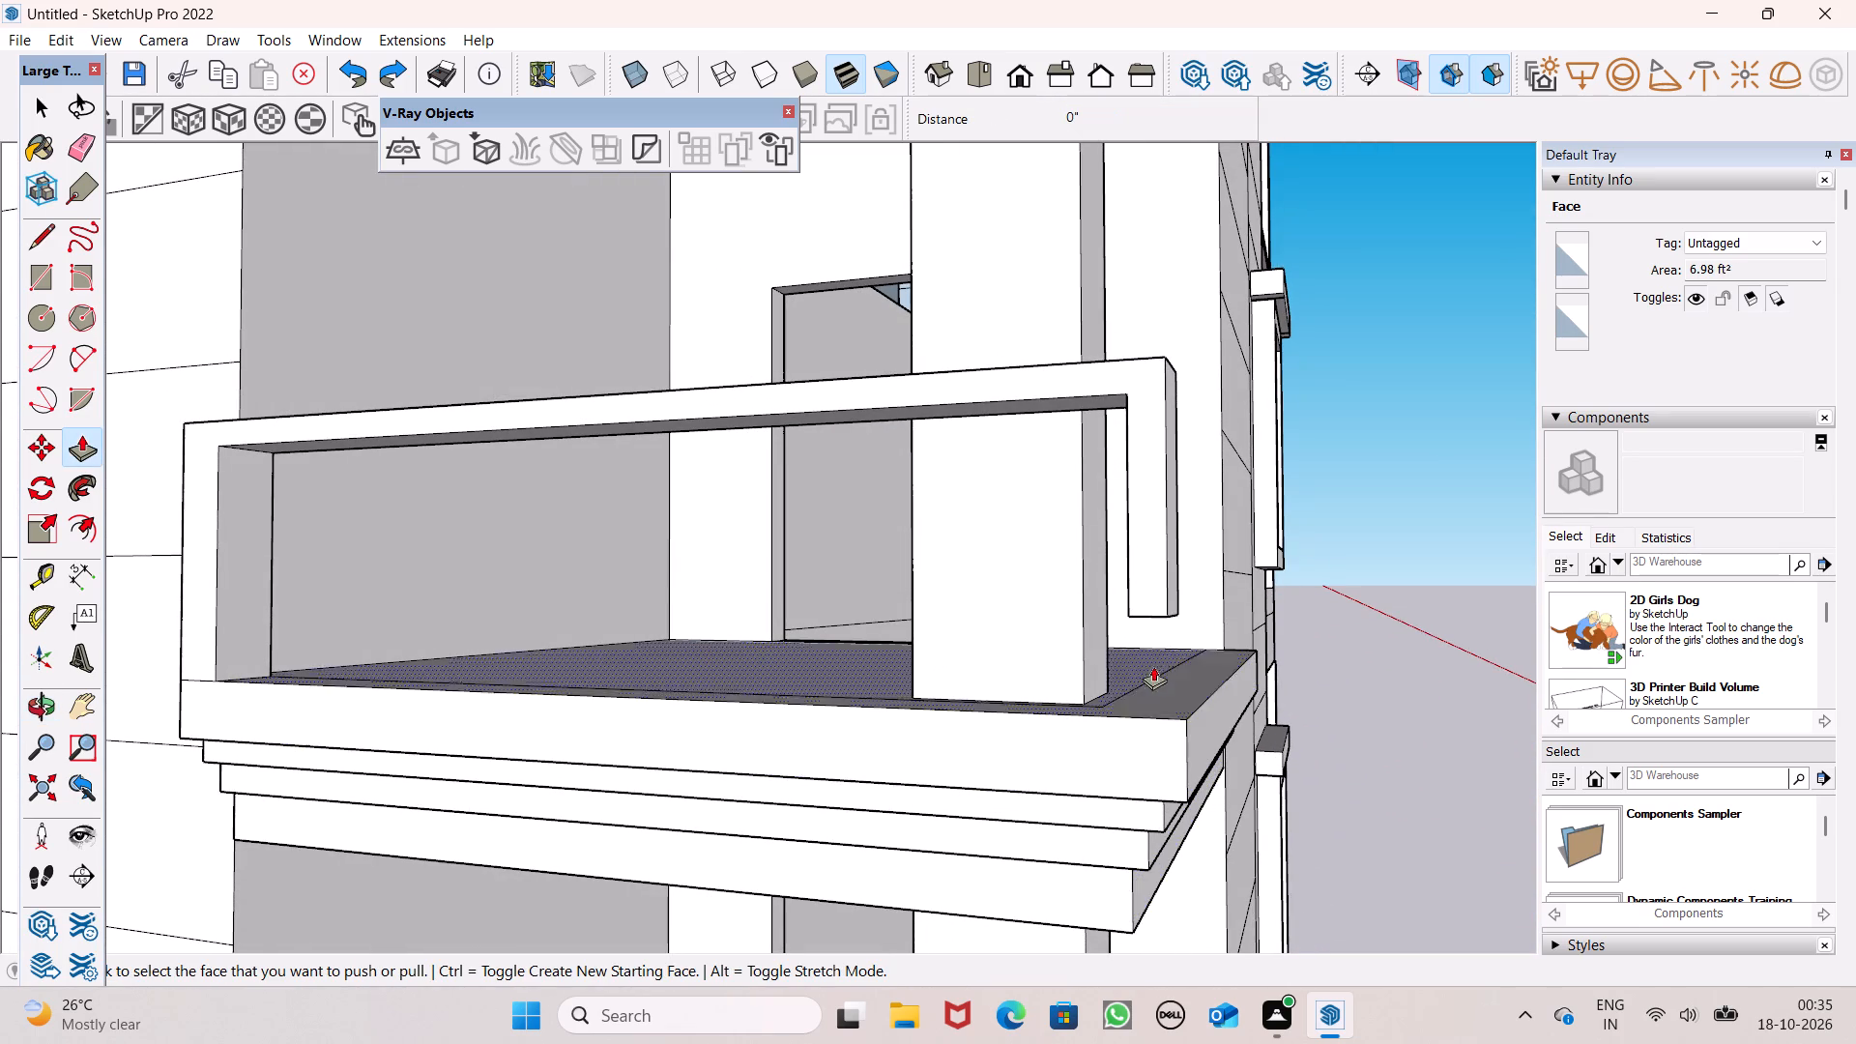
Push/Pull the underside of the railing's corner post down about 10 1/16" to the balcony floor edge.
middle_drag(1160, 656, 1185, 546)
scroll(1163, 633, up, 1)
scroll(1180, 546, down, 5)
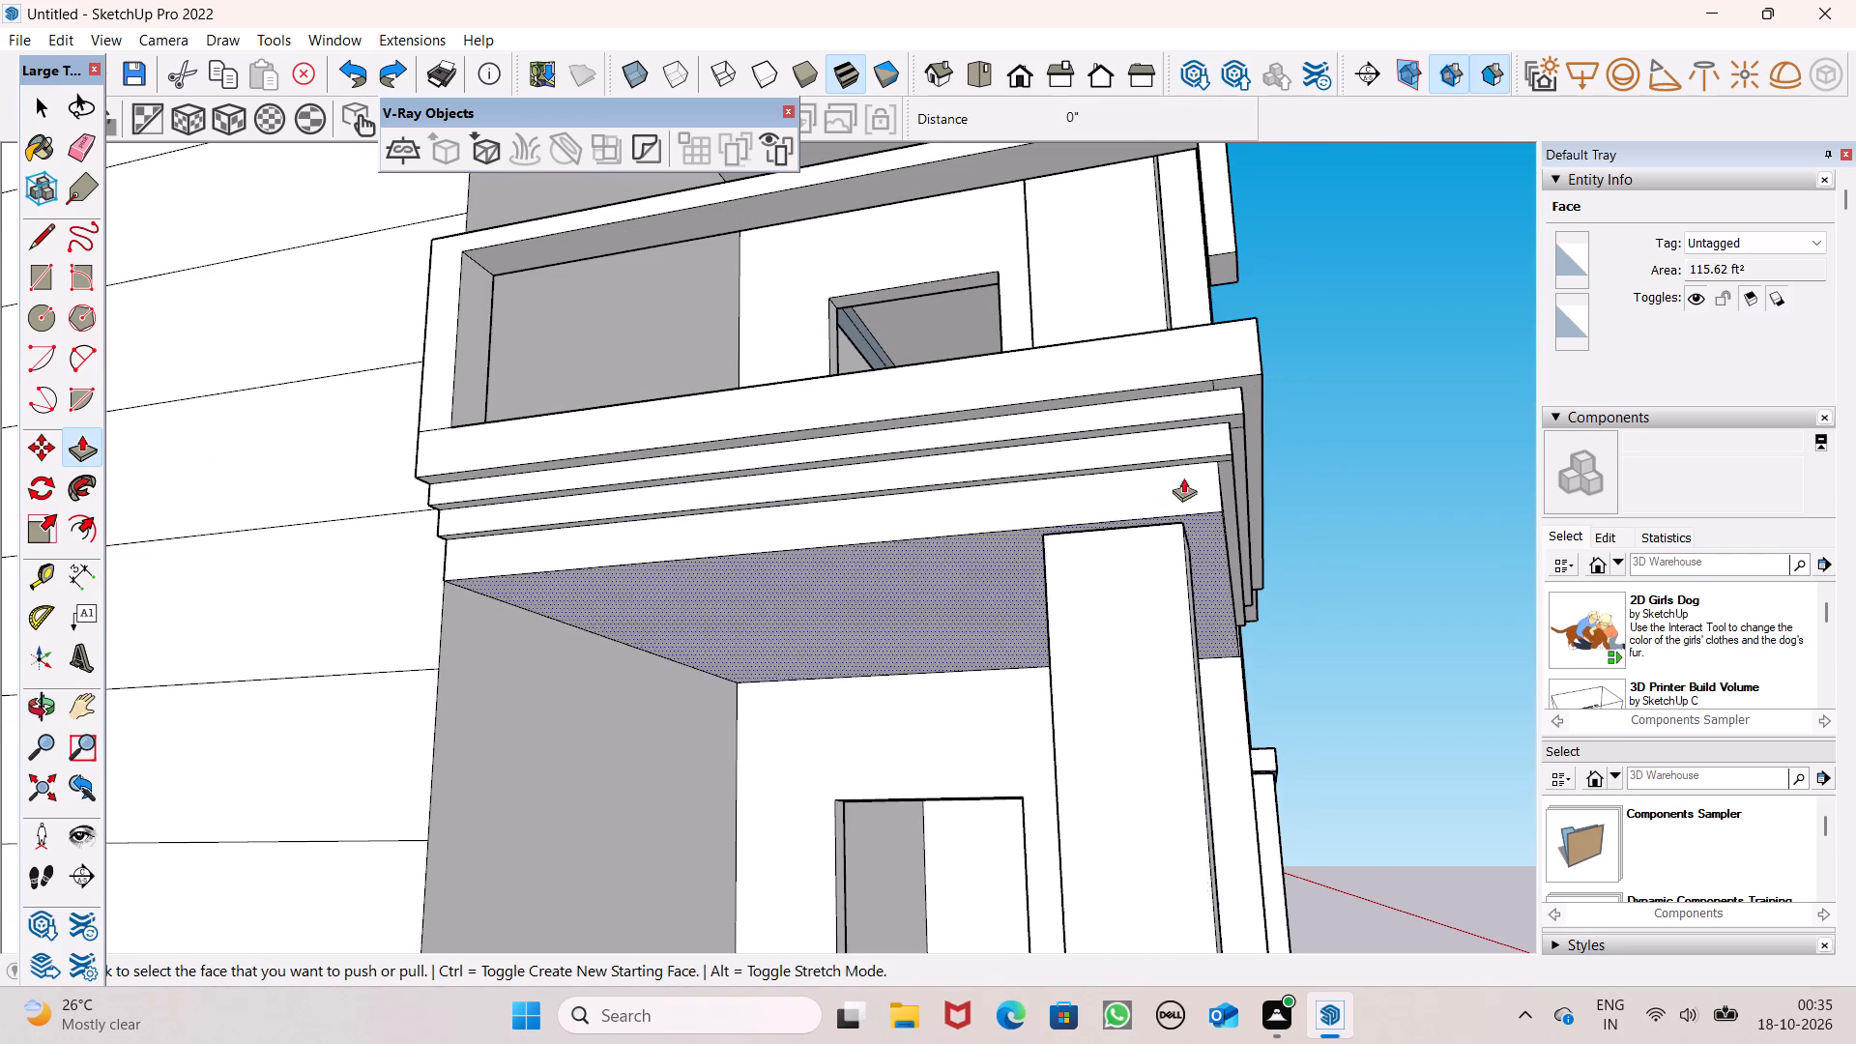
scroll(1228, 278, up, 6)
scroll(1193, 268, down, 4)
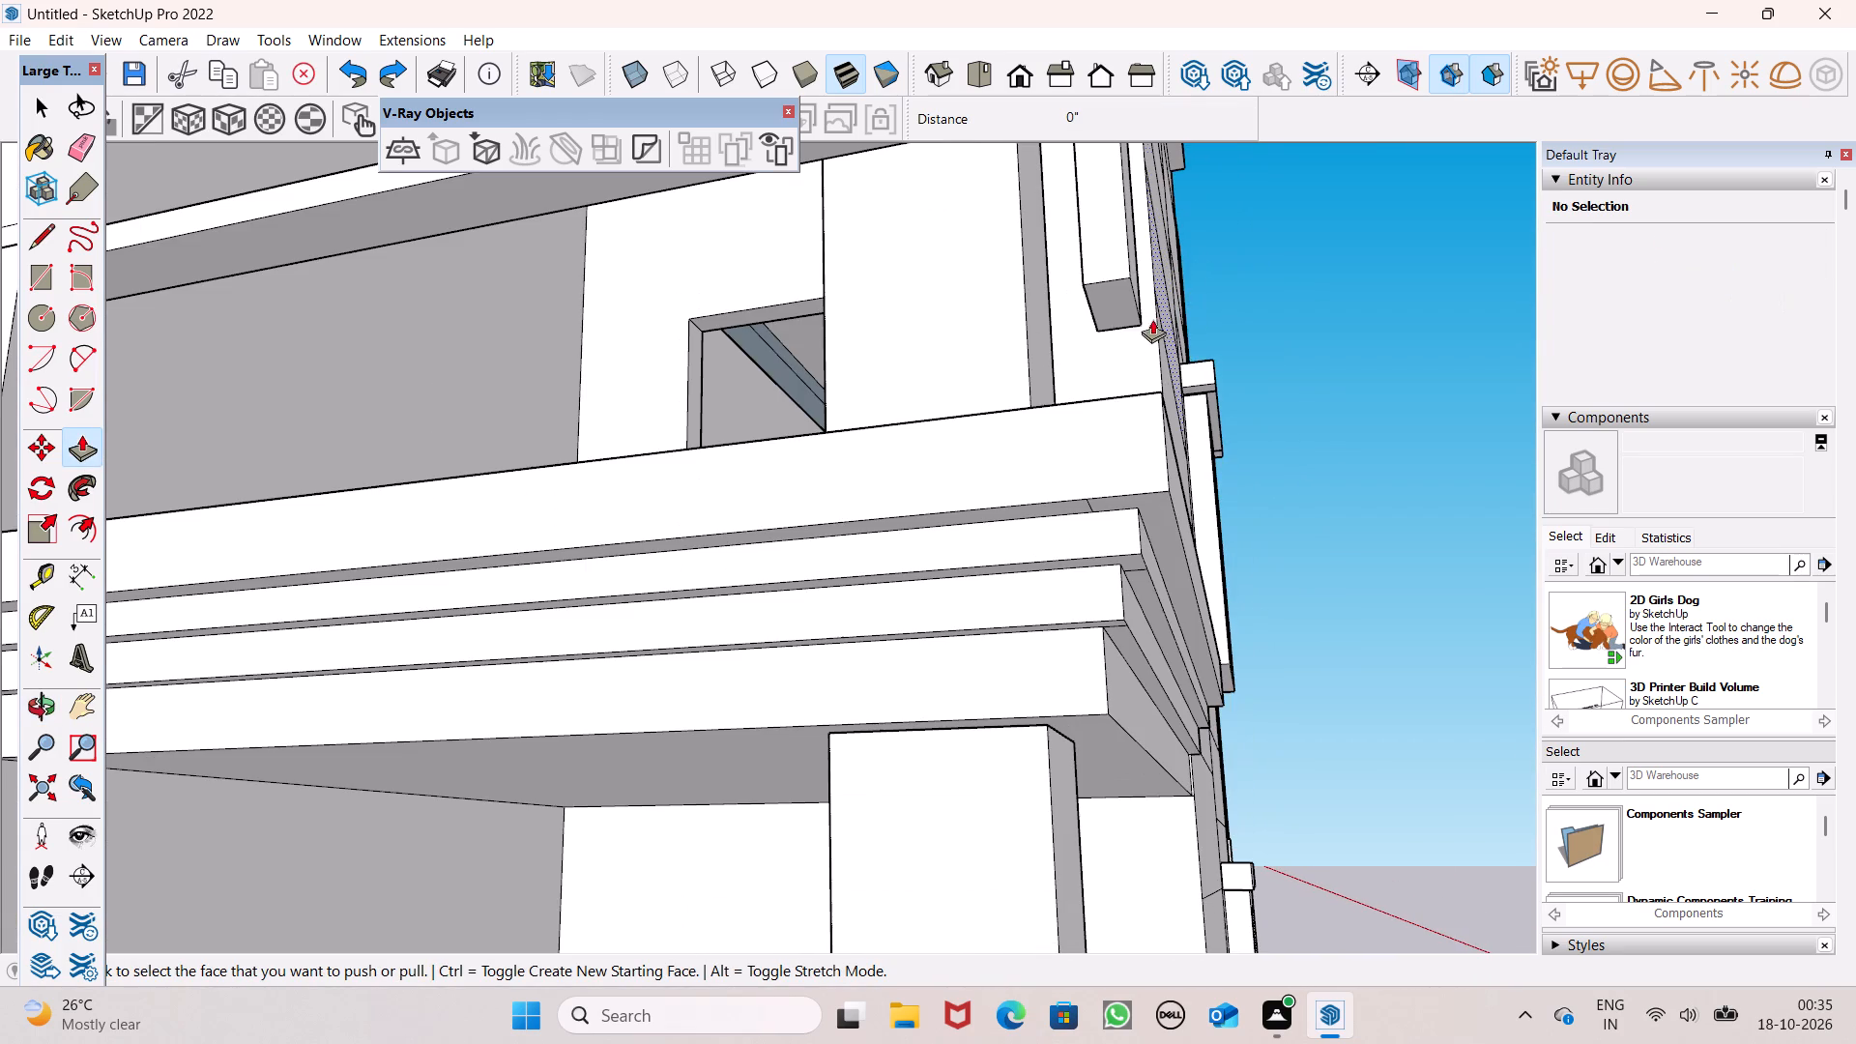
drag(1128, 317, 1139, 408)
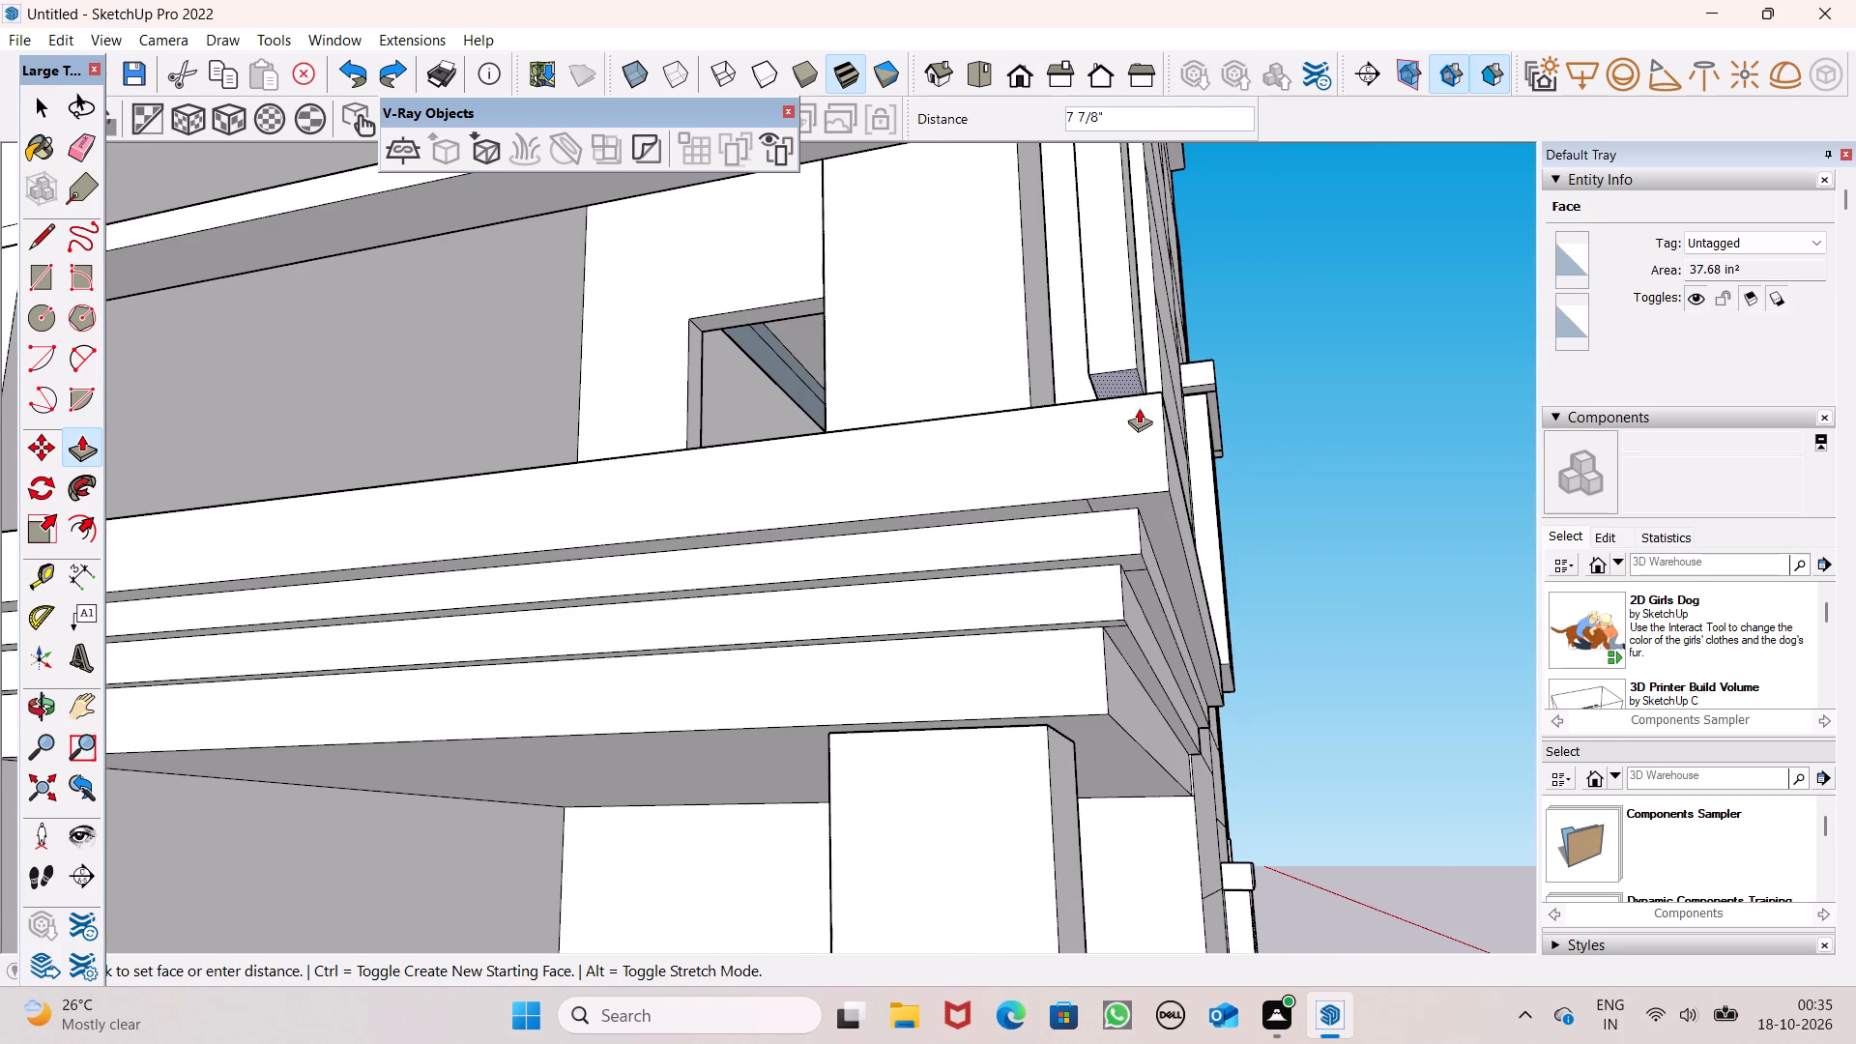
drag(1139, 408, 1162, 401)
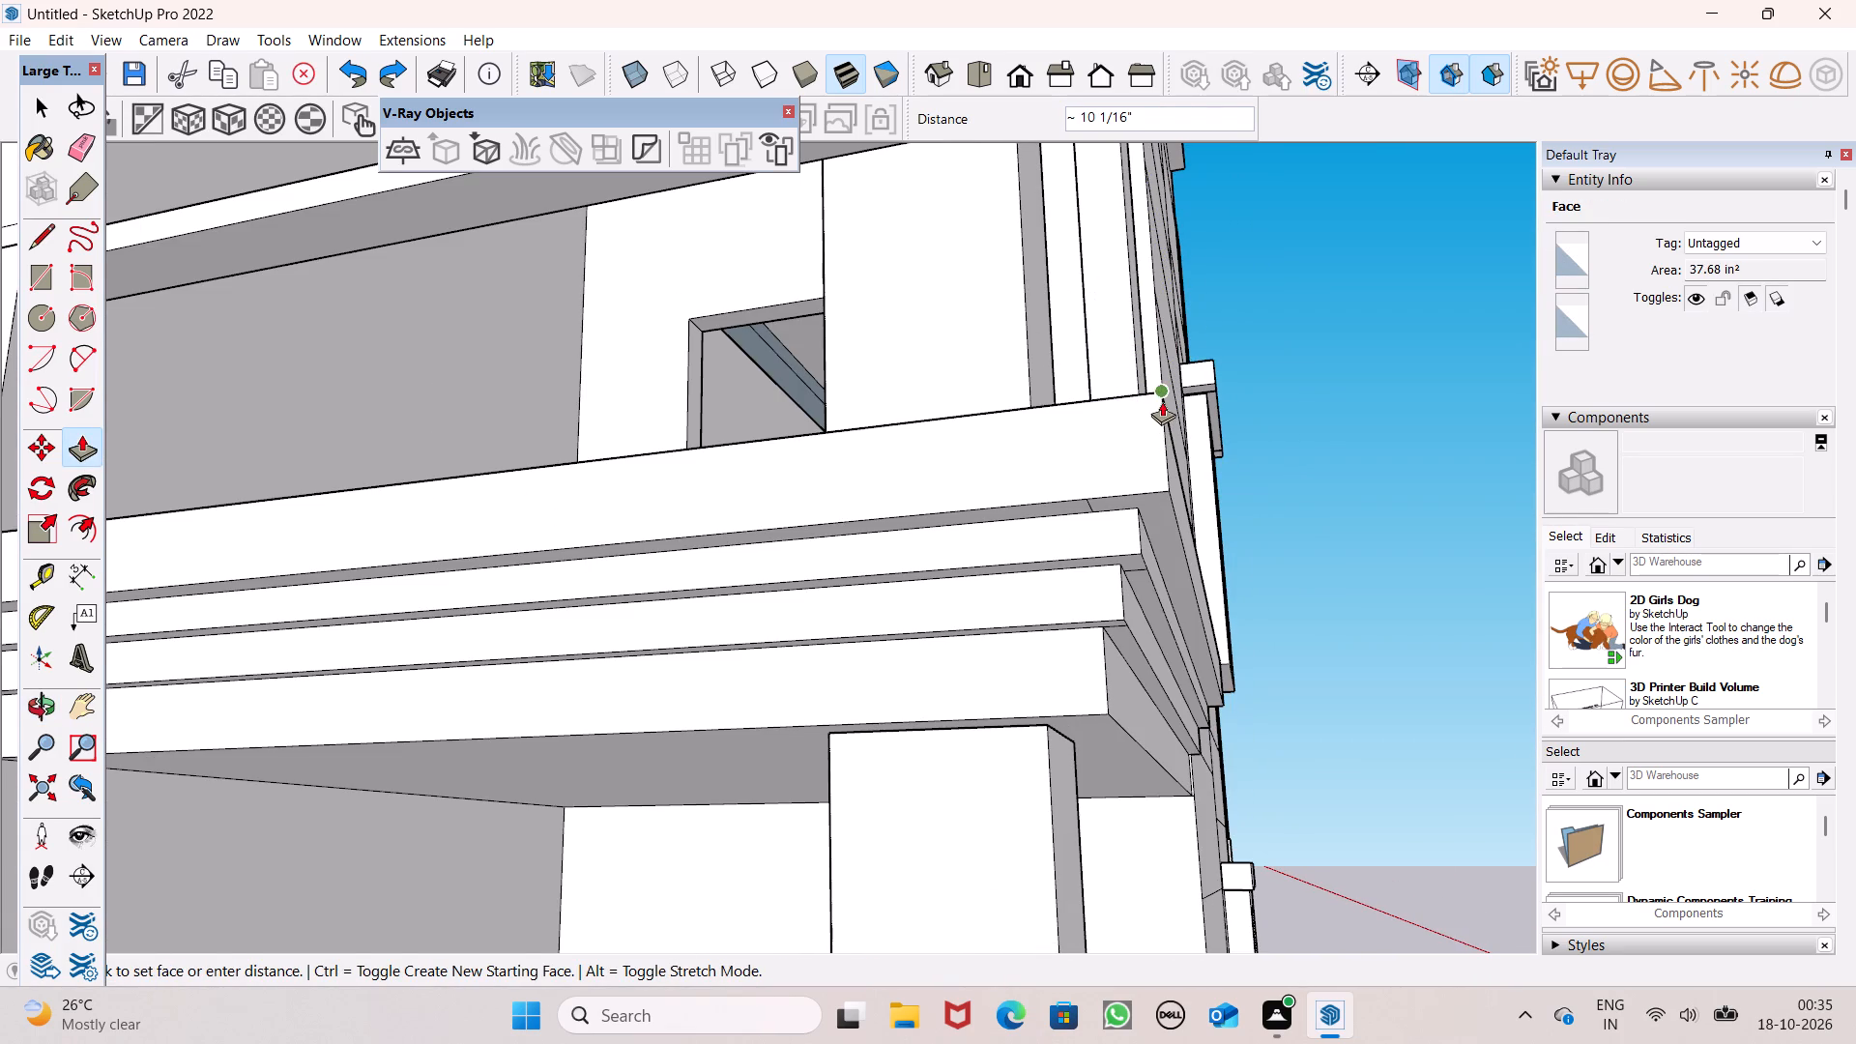
drag(1162, 401, 1163, 397)
Draw lines about 3 1/2" and 3 3/4" long at the top of the corner post's inner face, outlining a handrail end section.
scroll(1165, 422, down, 5)
middle_drag(1193, 454, 1008, 624)
scroll(1087, 478, down, 6)
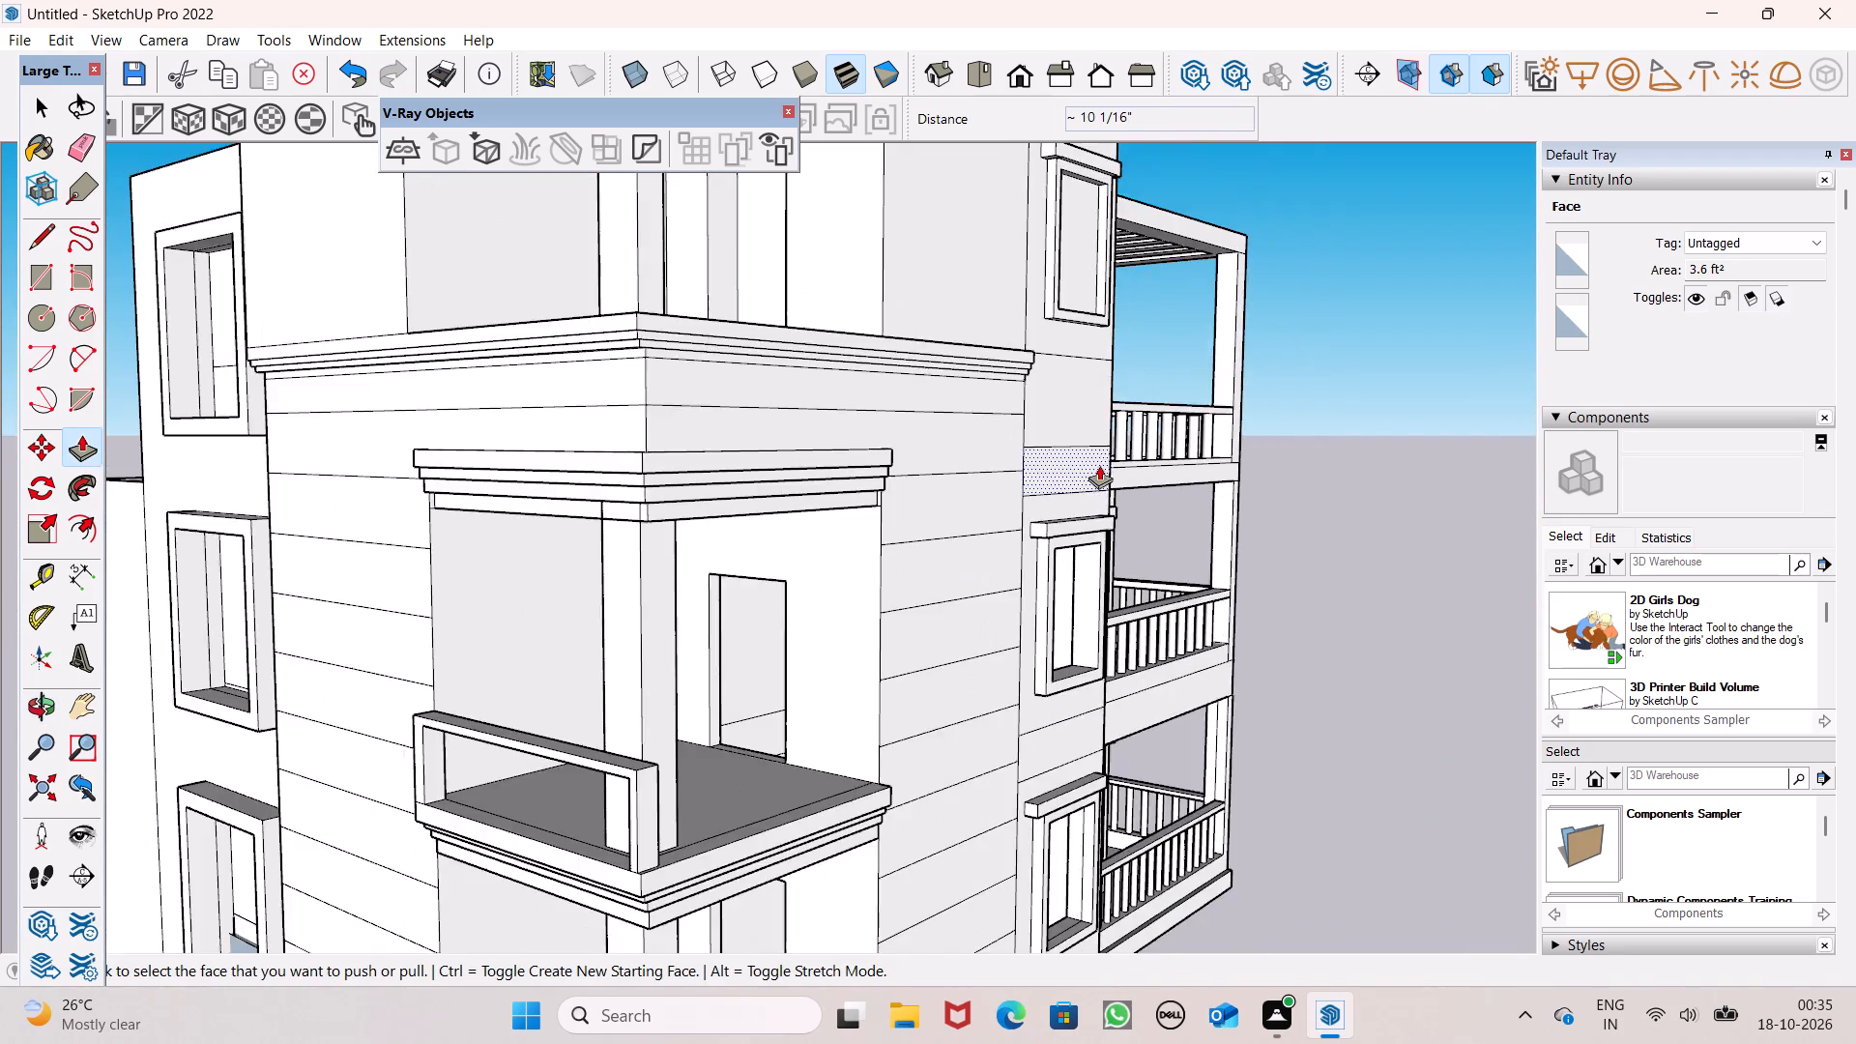
scroll(1101, 456, down, 3)
middle_drag(1144, 471, 432, 565)
scroll(382, 558, up, 4)
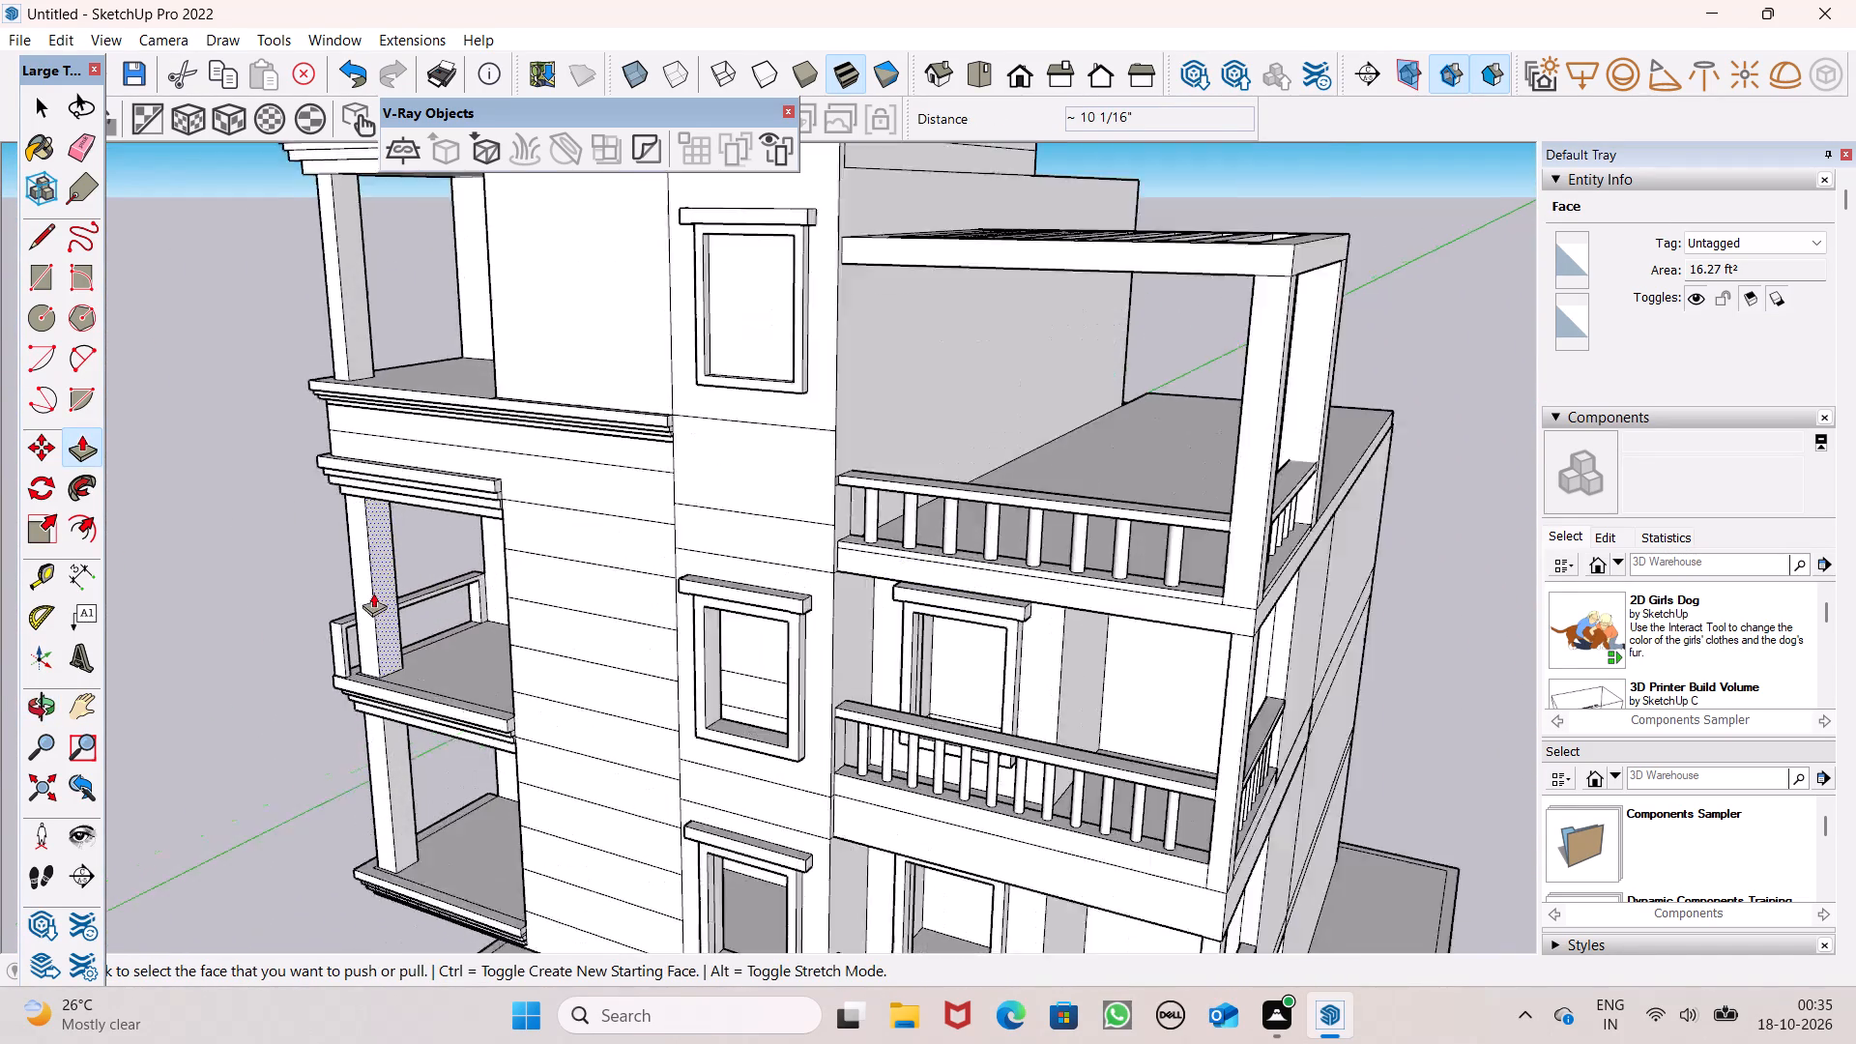
scroll(373, 593, up, 3)
click(31, 254)
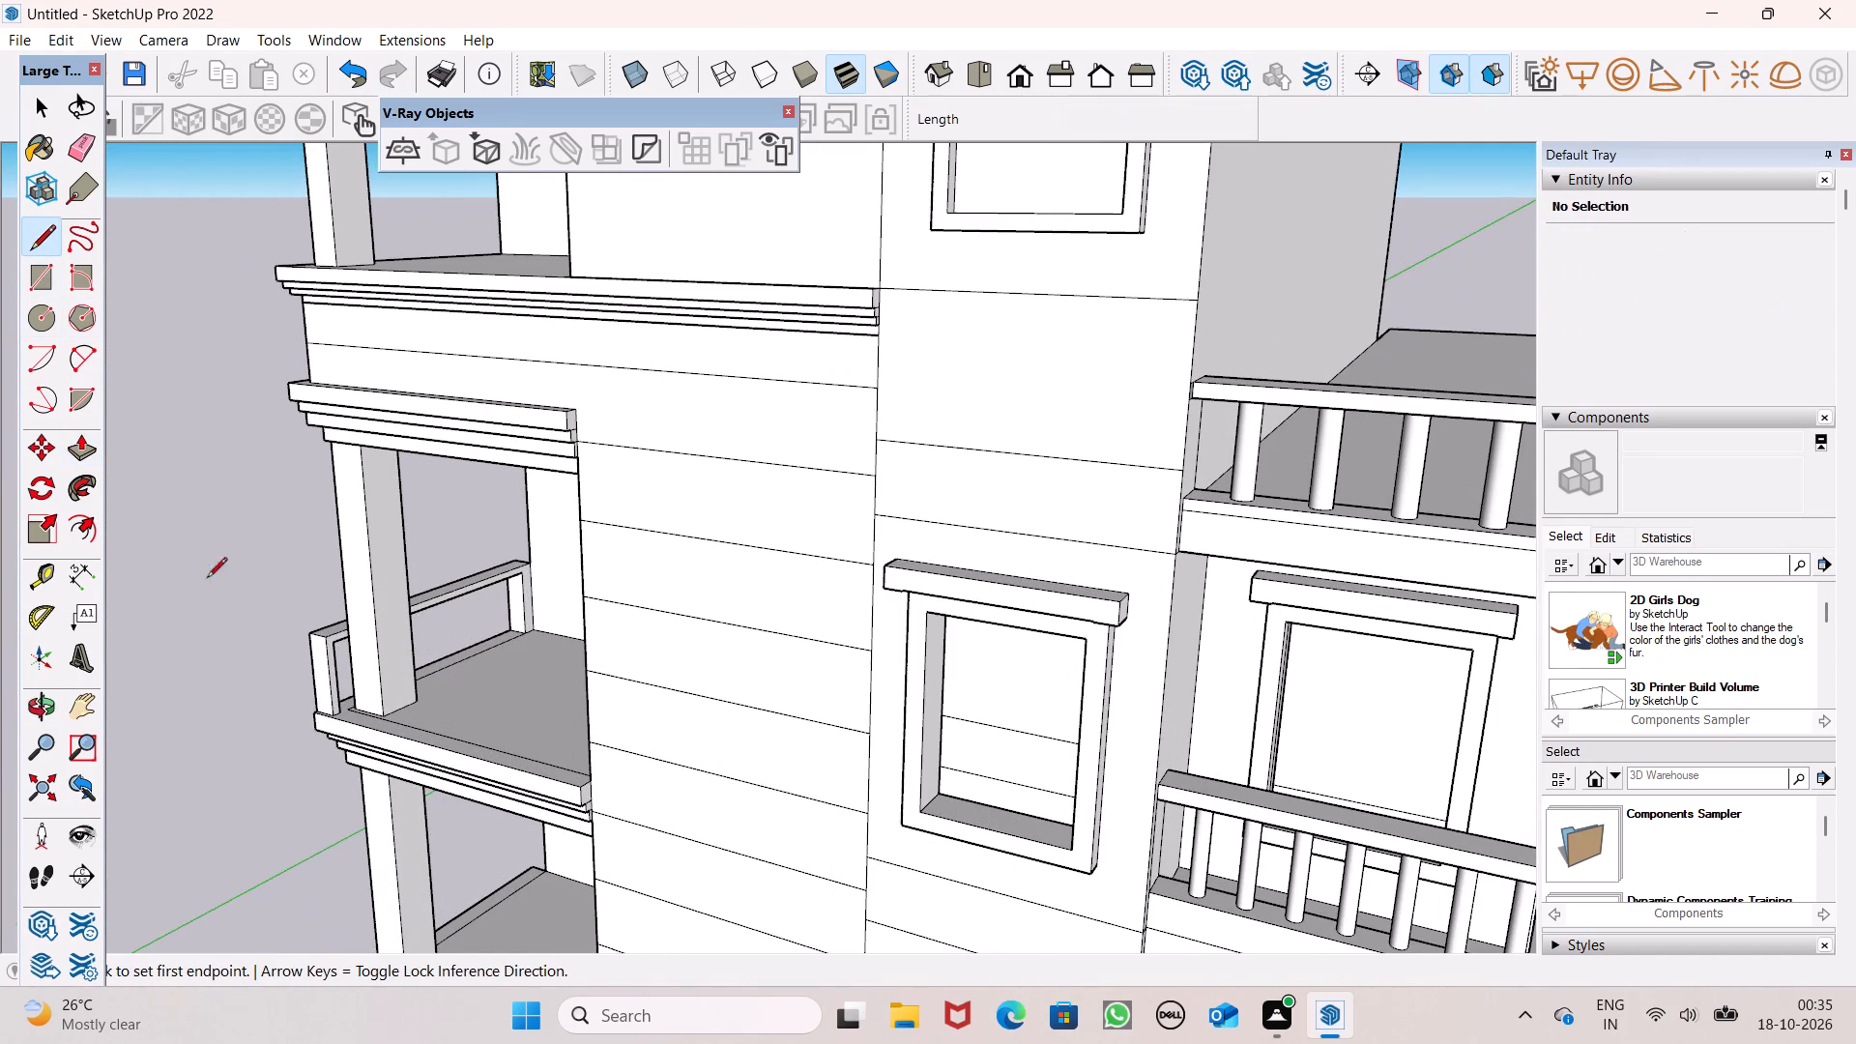
scroll(276, 664, up, 7)
scroll(352, 647, up, 4)
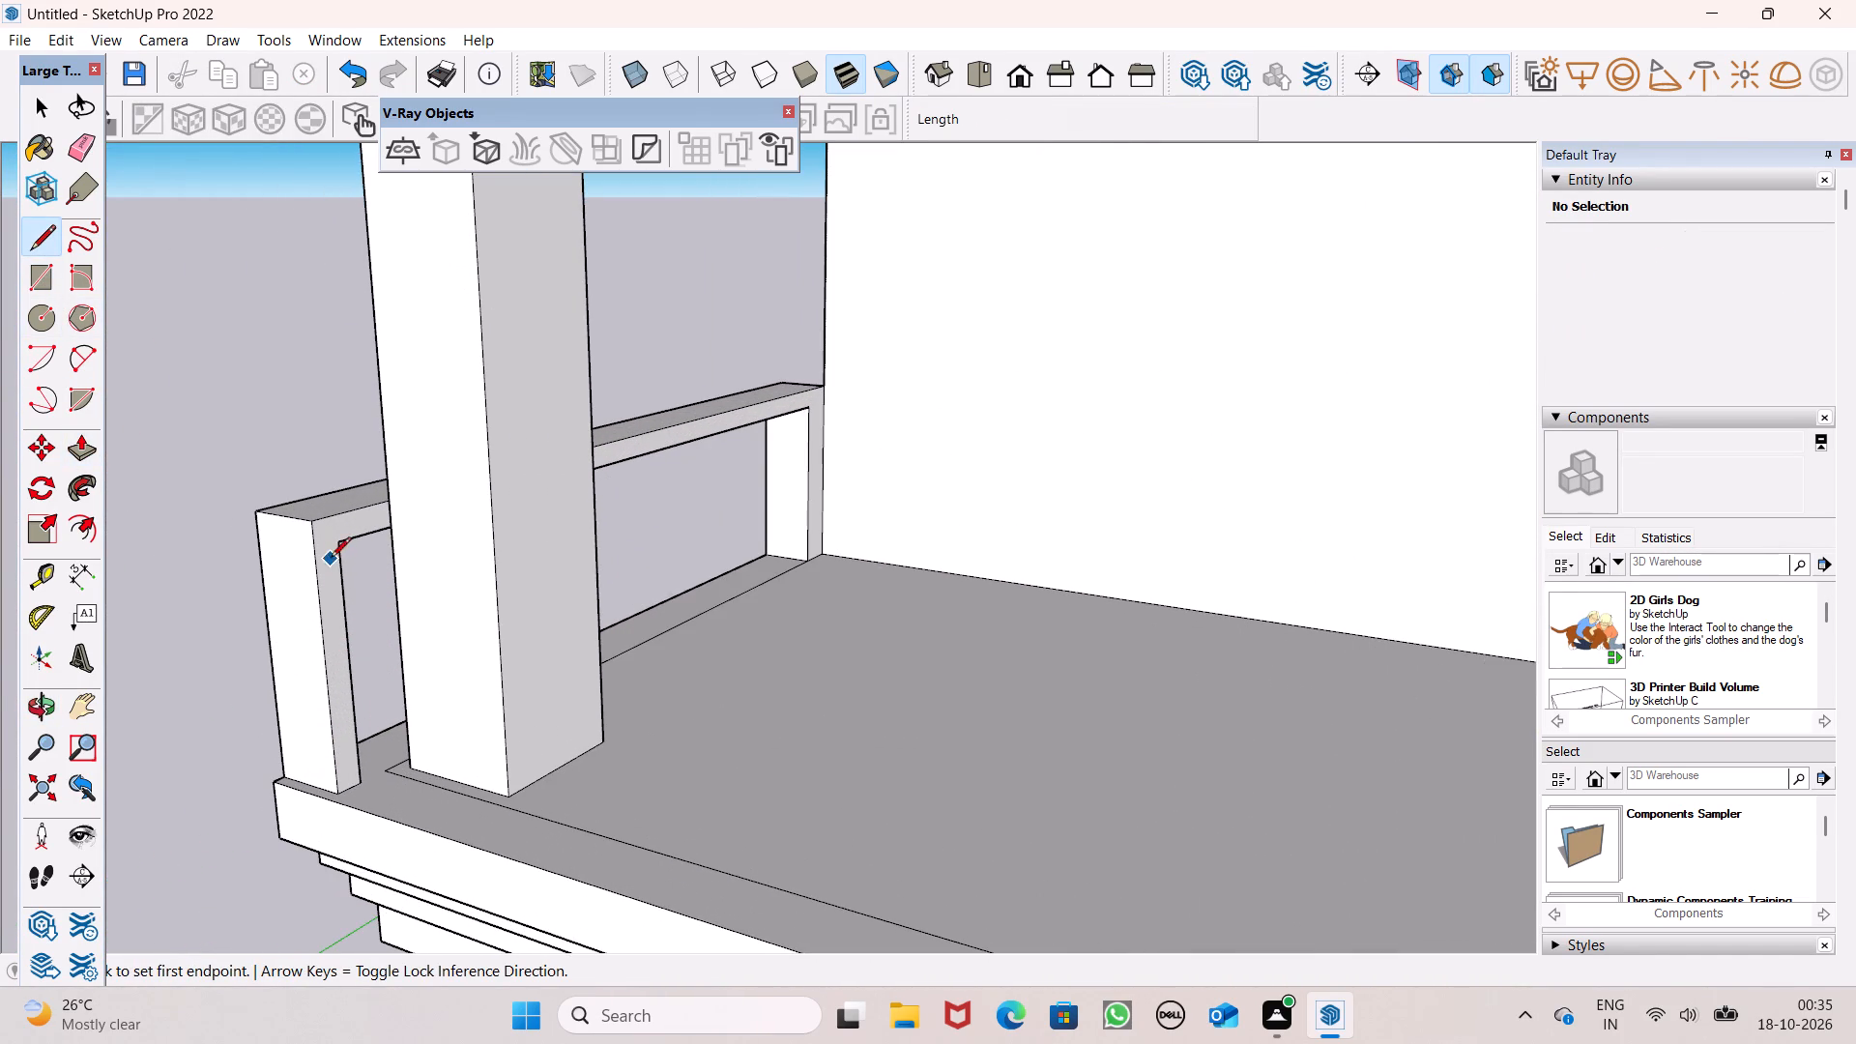
scroll(357, 572, up, 7)
scroll(354, 562, down, 6)
middle_drag(385, 620, 362, 662)
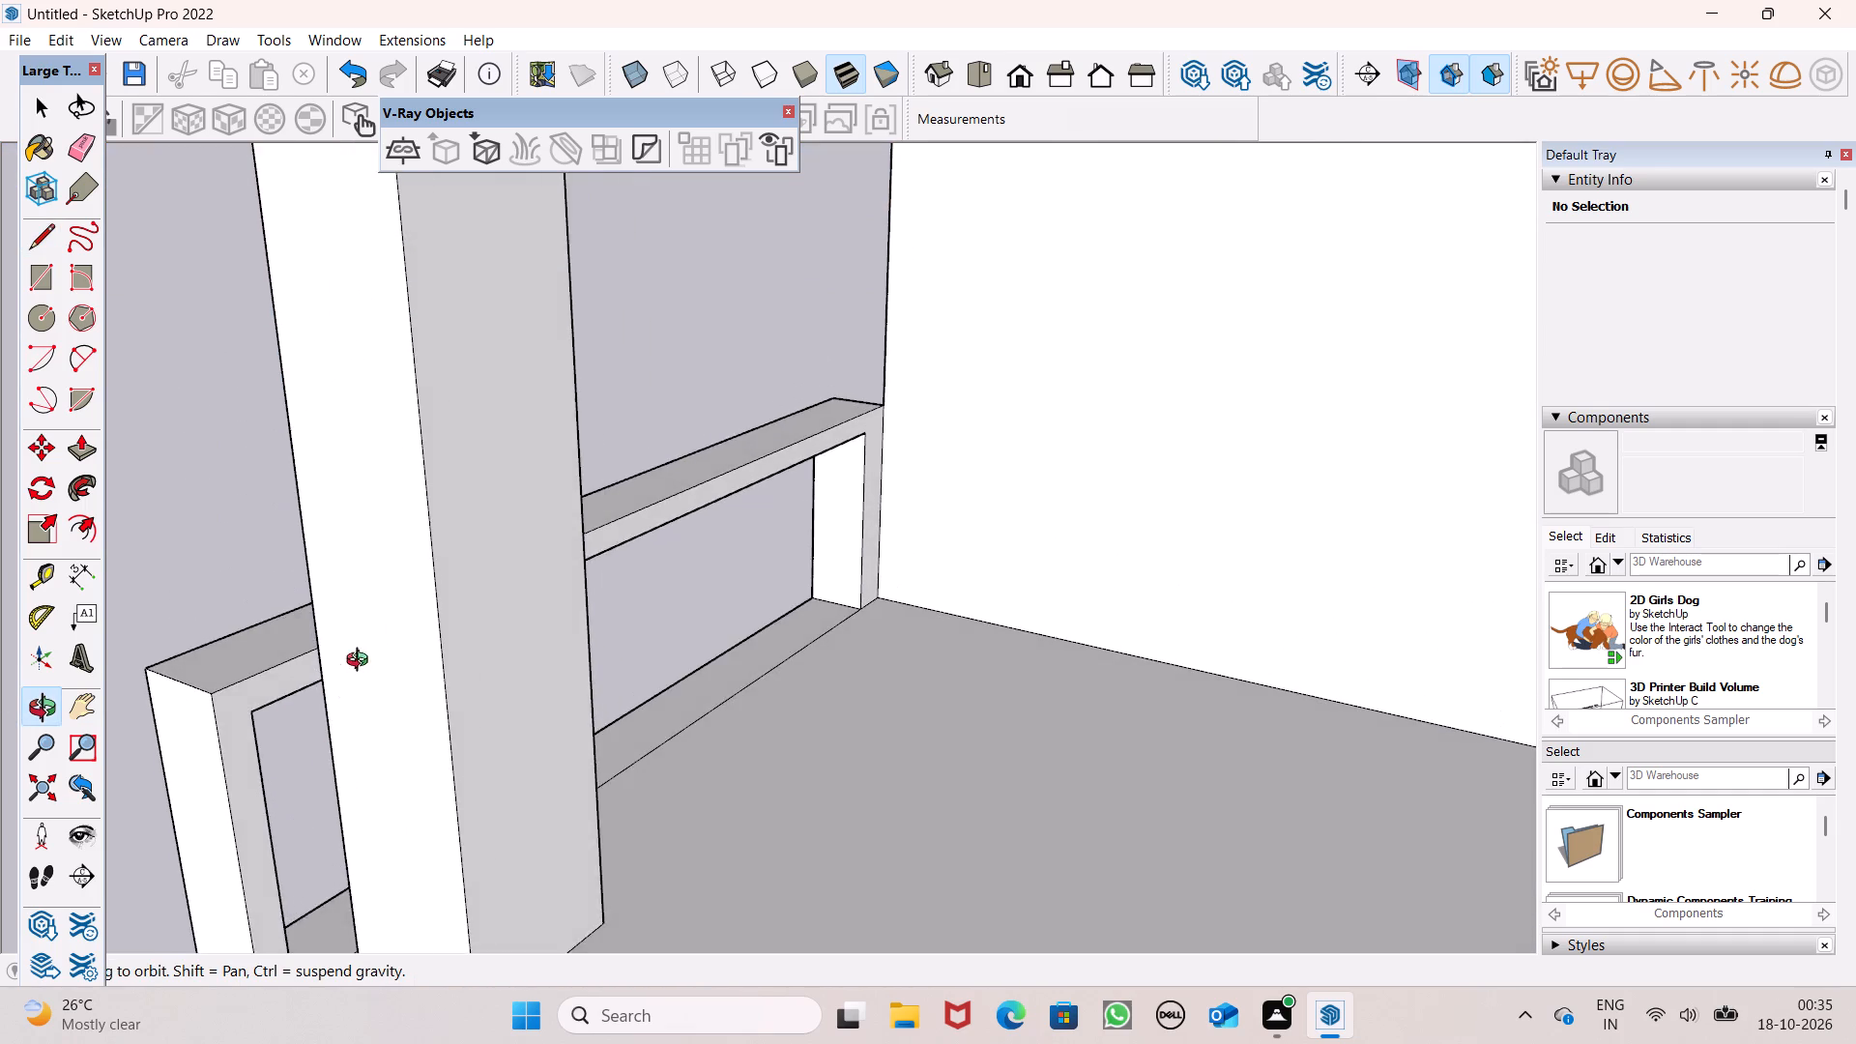
middle_drag(362, 662, 362, 638)
scroll(341, 536, down, 3)
scroll(310, 635, up, 6)
scroll(254, 590, down, 4)
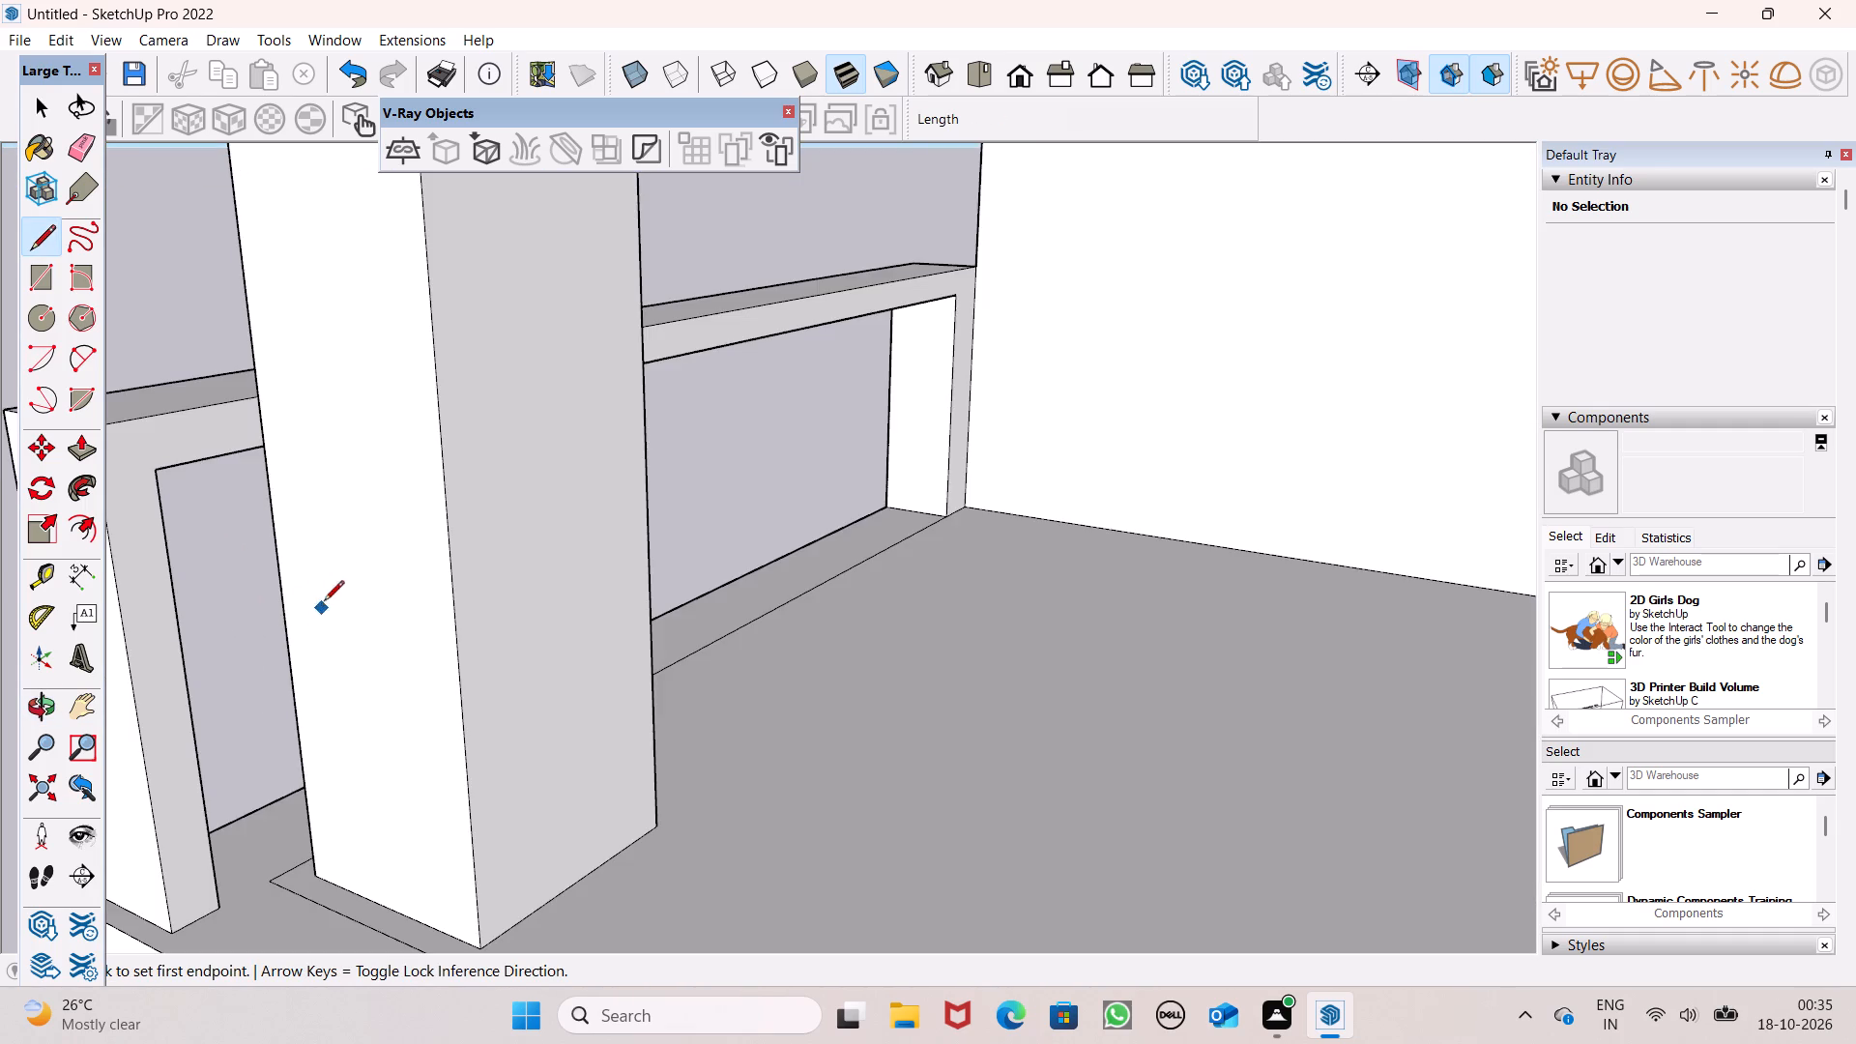
scroll(533, 491, down, 6)
middle_drag(549, 613, 352, 627)
scroll(280, 484, up, 2)
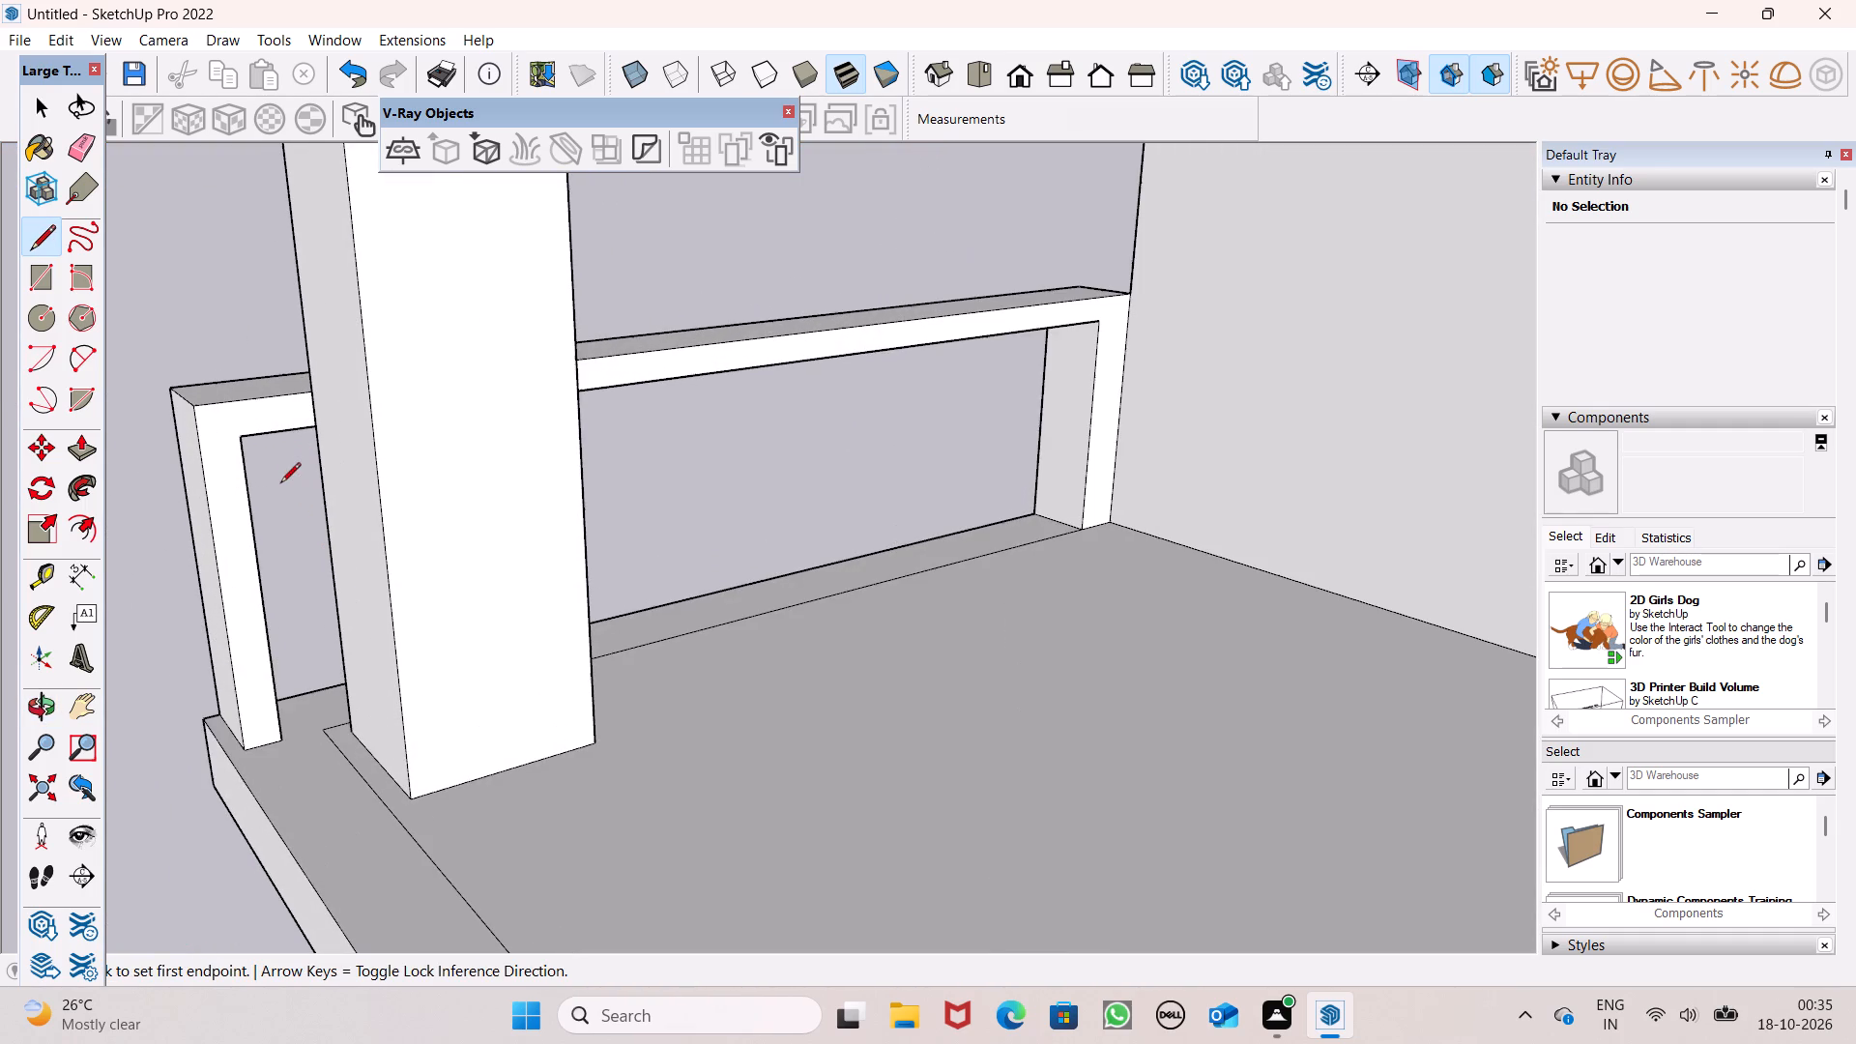
click(222, 413)
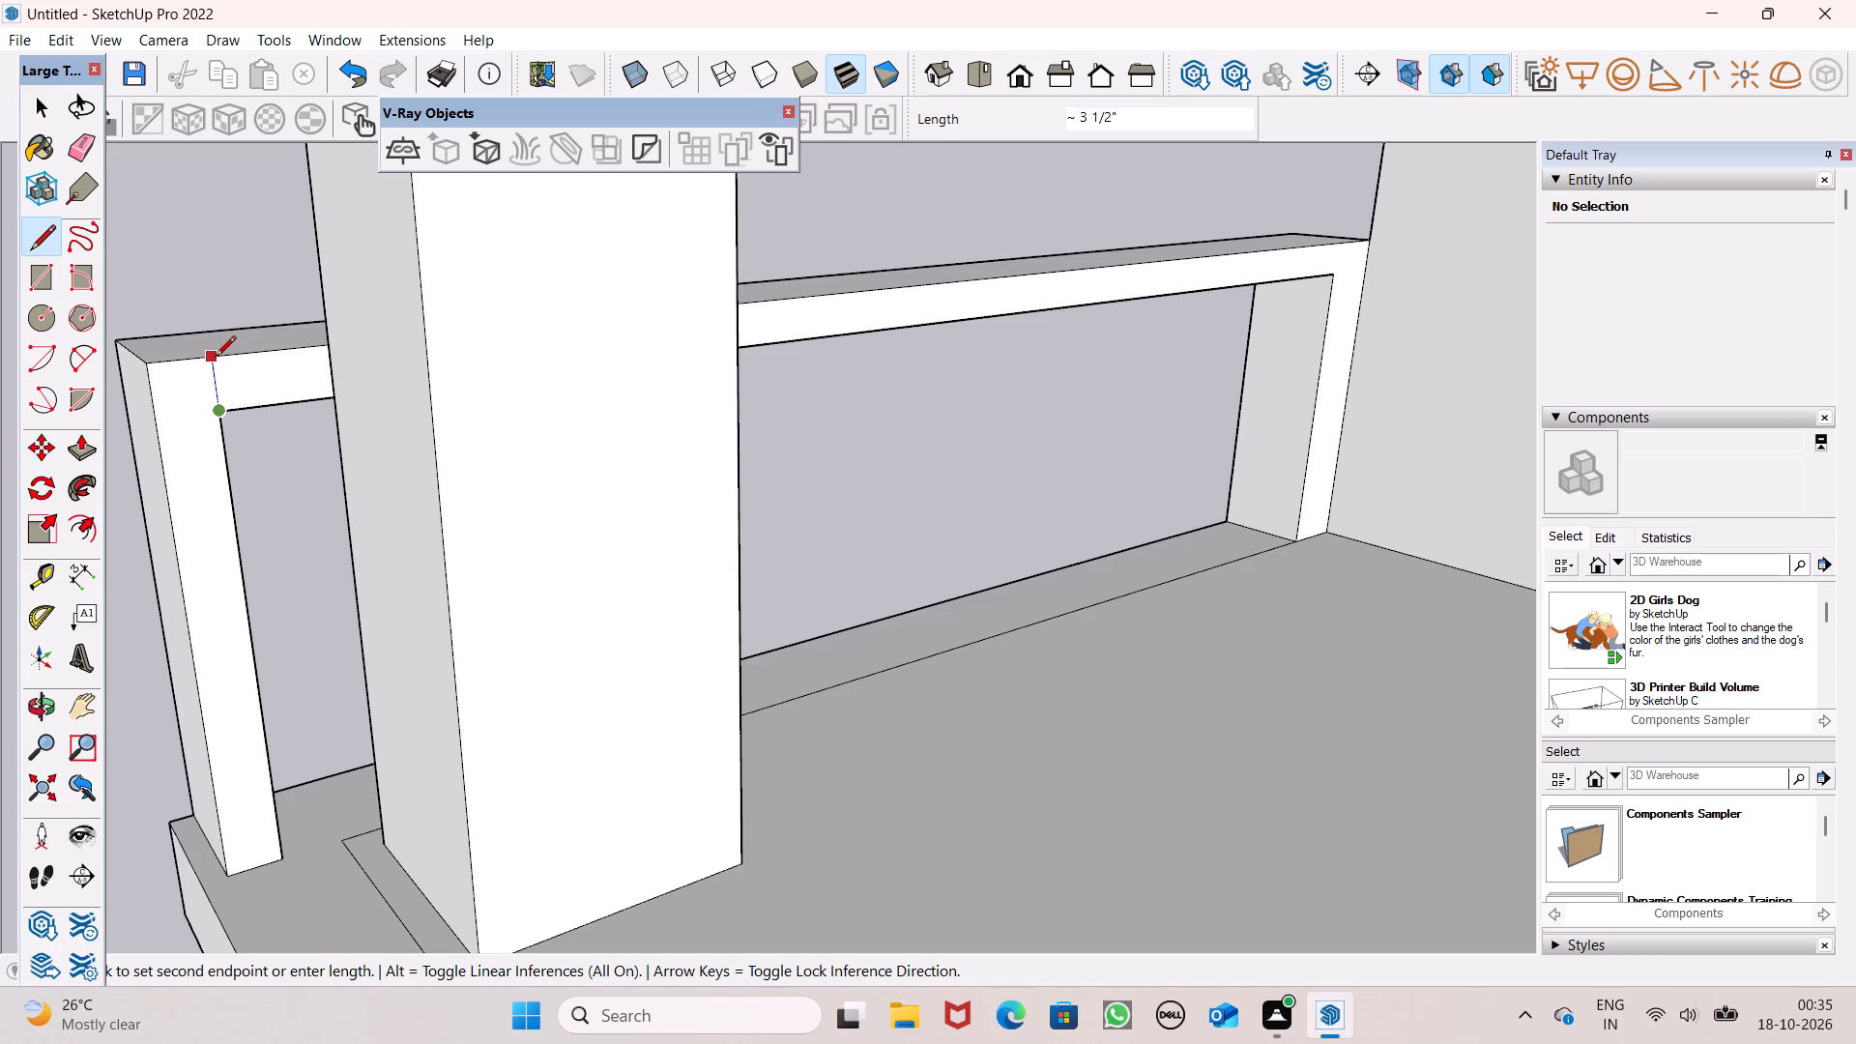
click(219, 357)
click(213, 412)
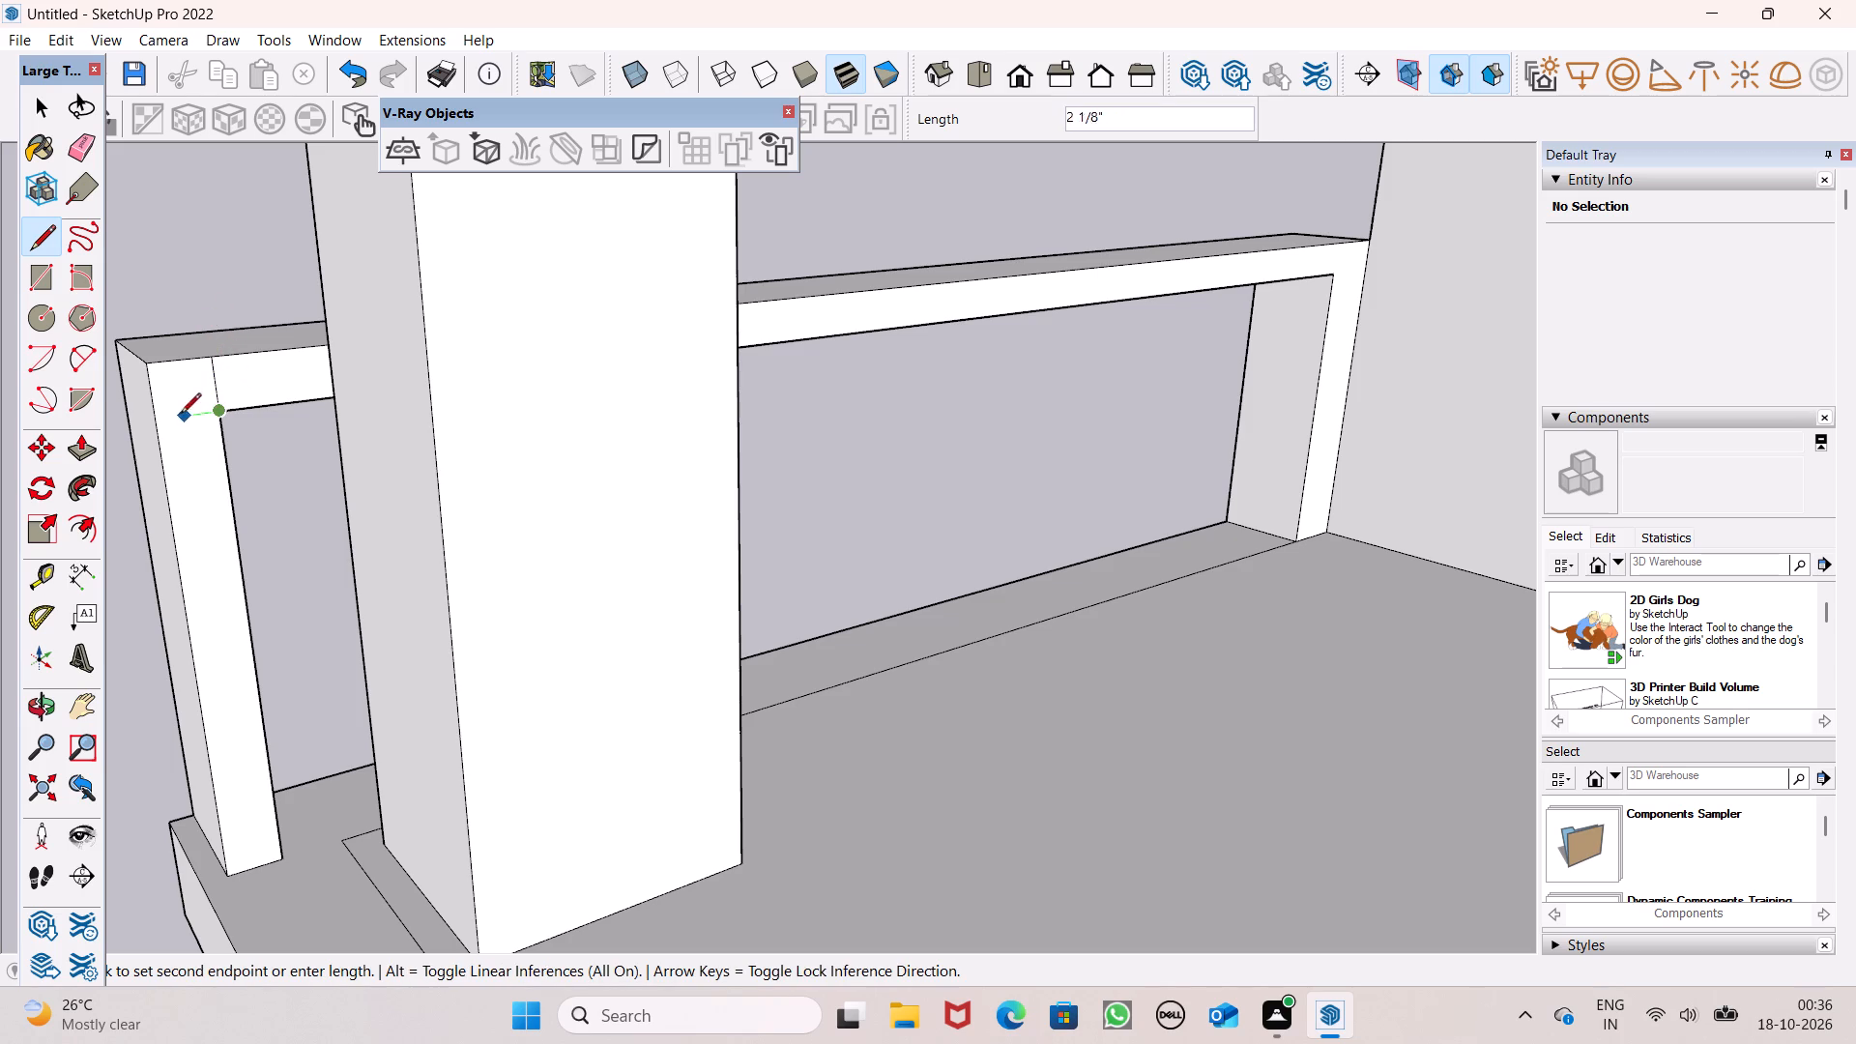
click(148, 415)
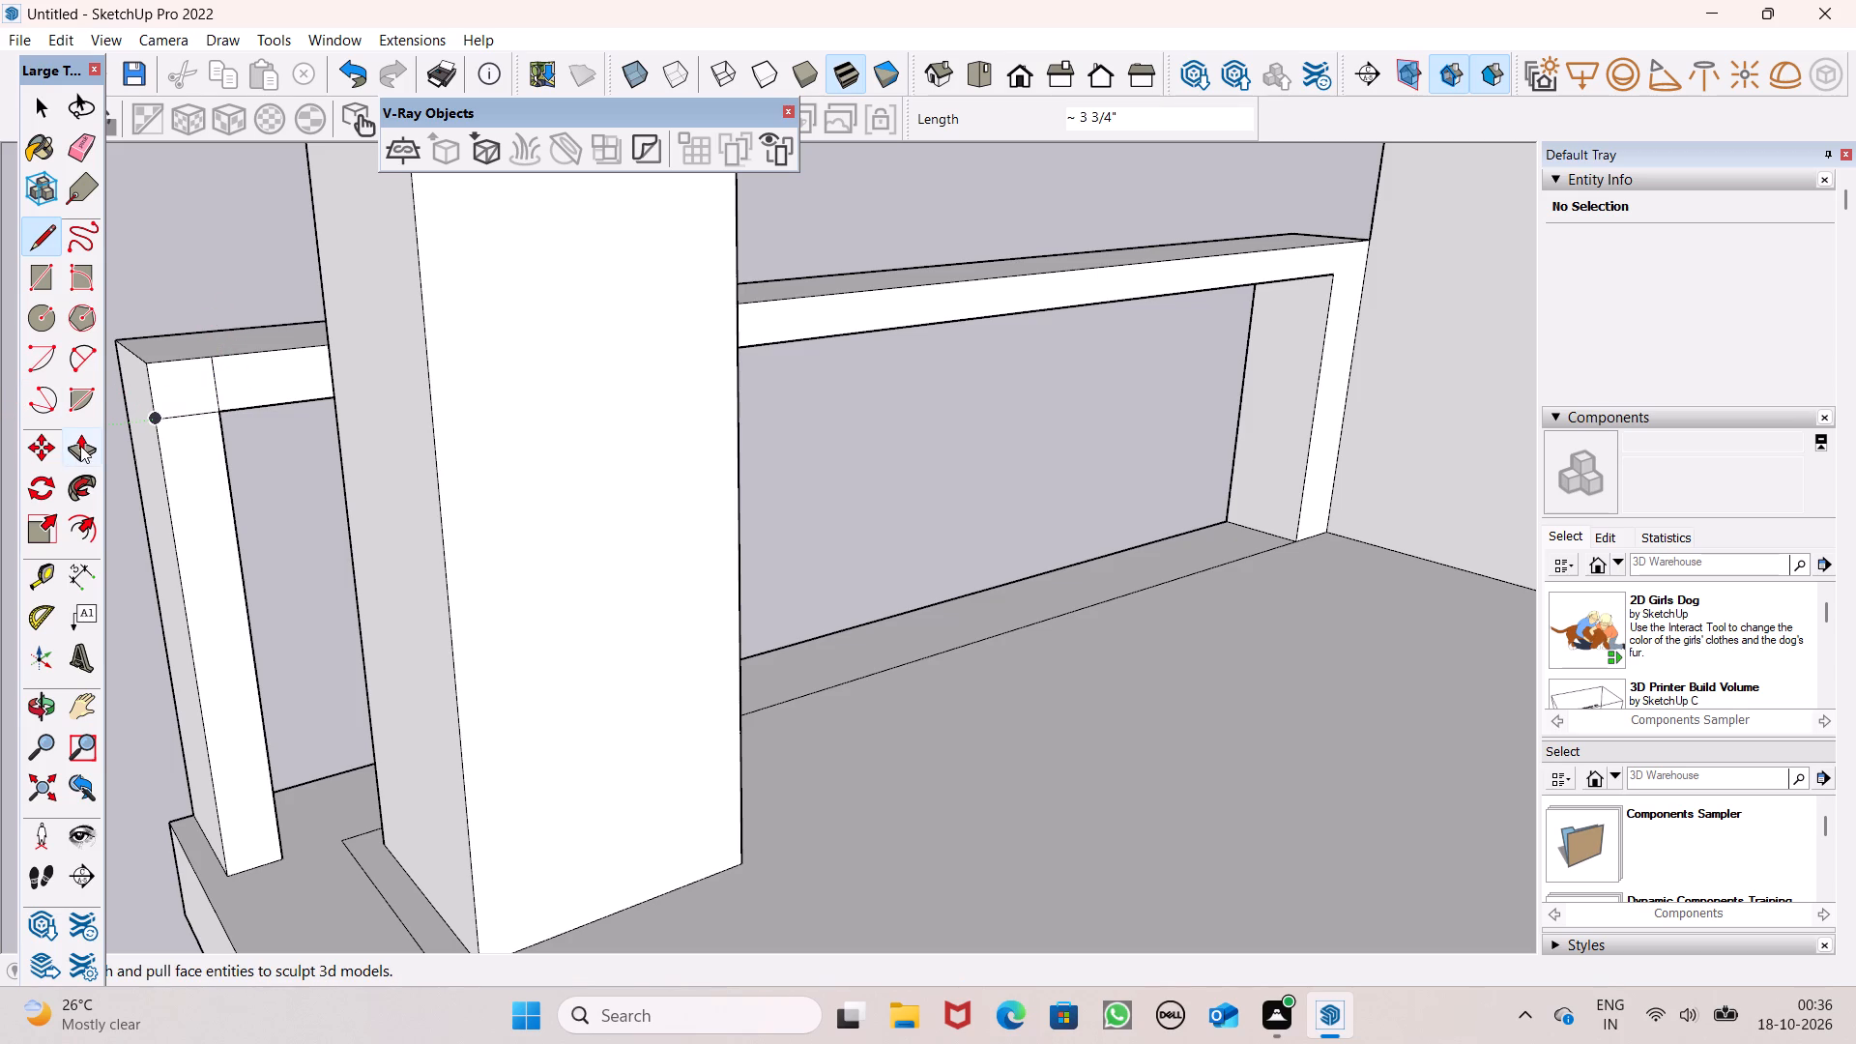
Push/Pull the outlined section out 4' 11 7/16" as a second handrail along the balcony's adjacent open side.
click(80, 446)
drag(183, 389, 704, 766)
scroll(411, 437, down, 7)
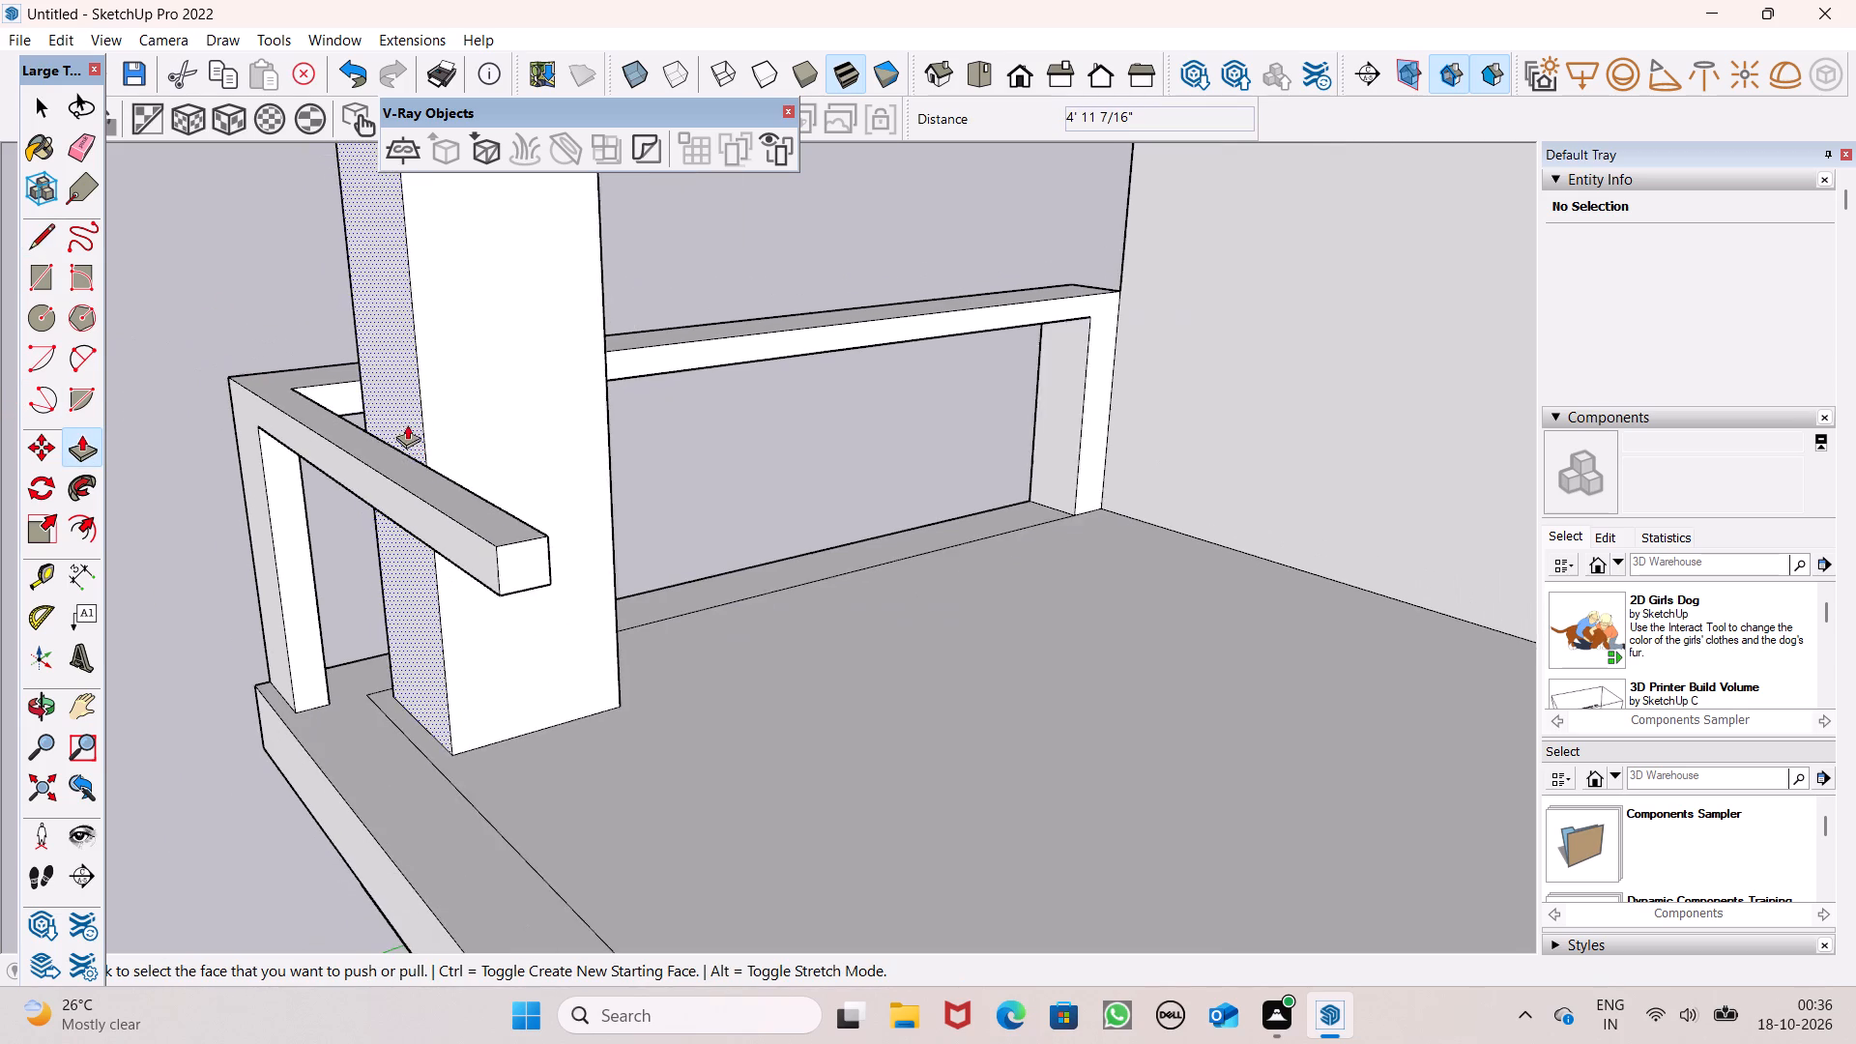
scroll(547, 443, down, 5)
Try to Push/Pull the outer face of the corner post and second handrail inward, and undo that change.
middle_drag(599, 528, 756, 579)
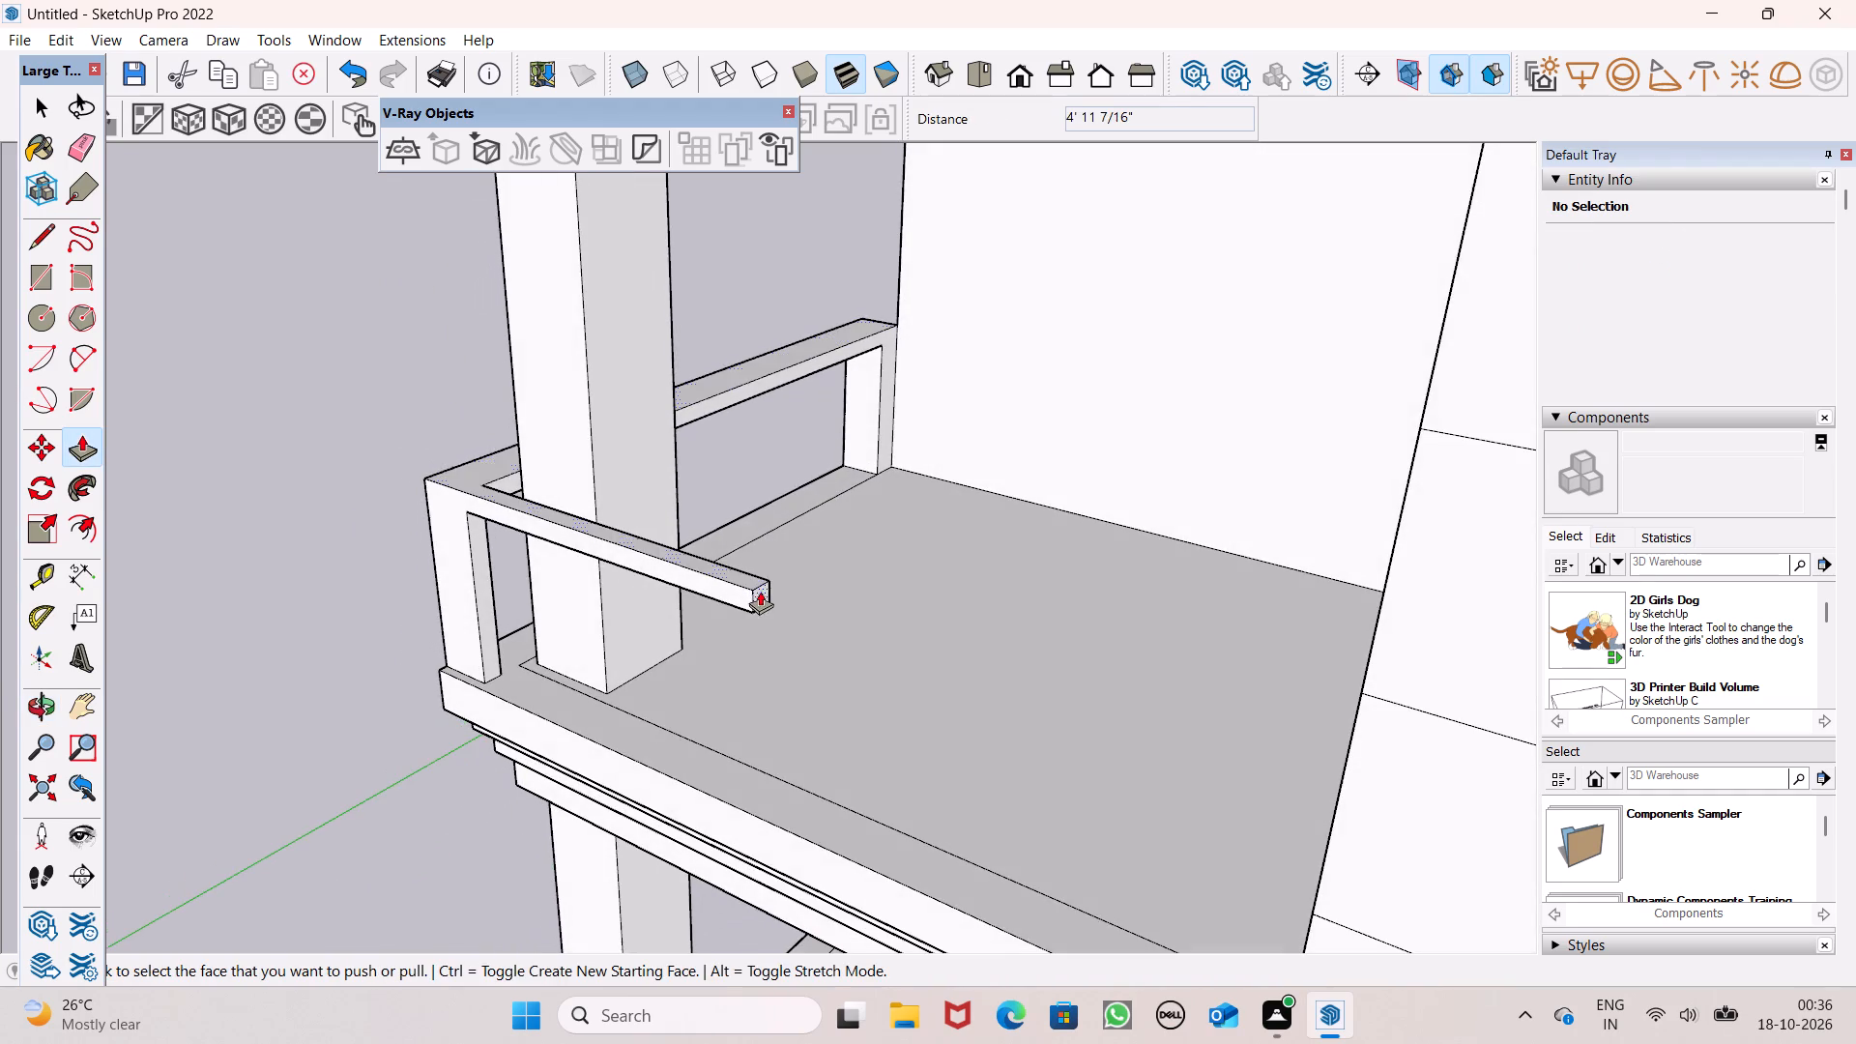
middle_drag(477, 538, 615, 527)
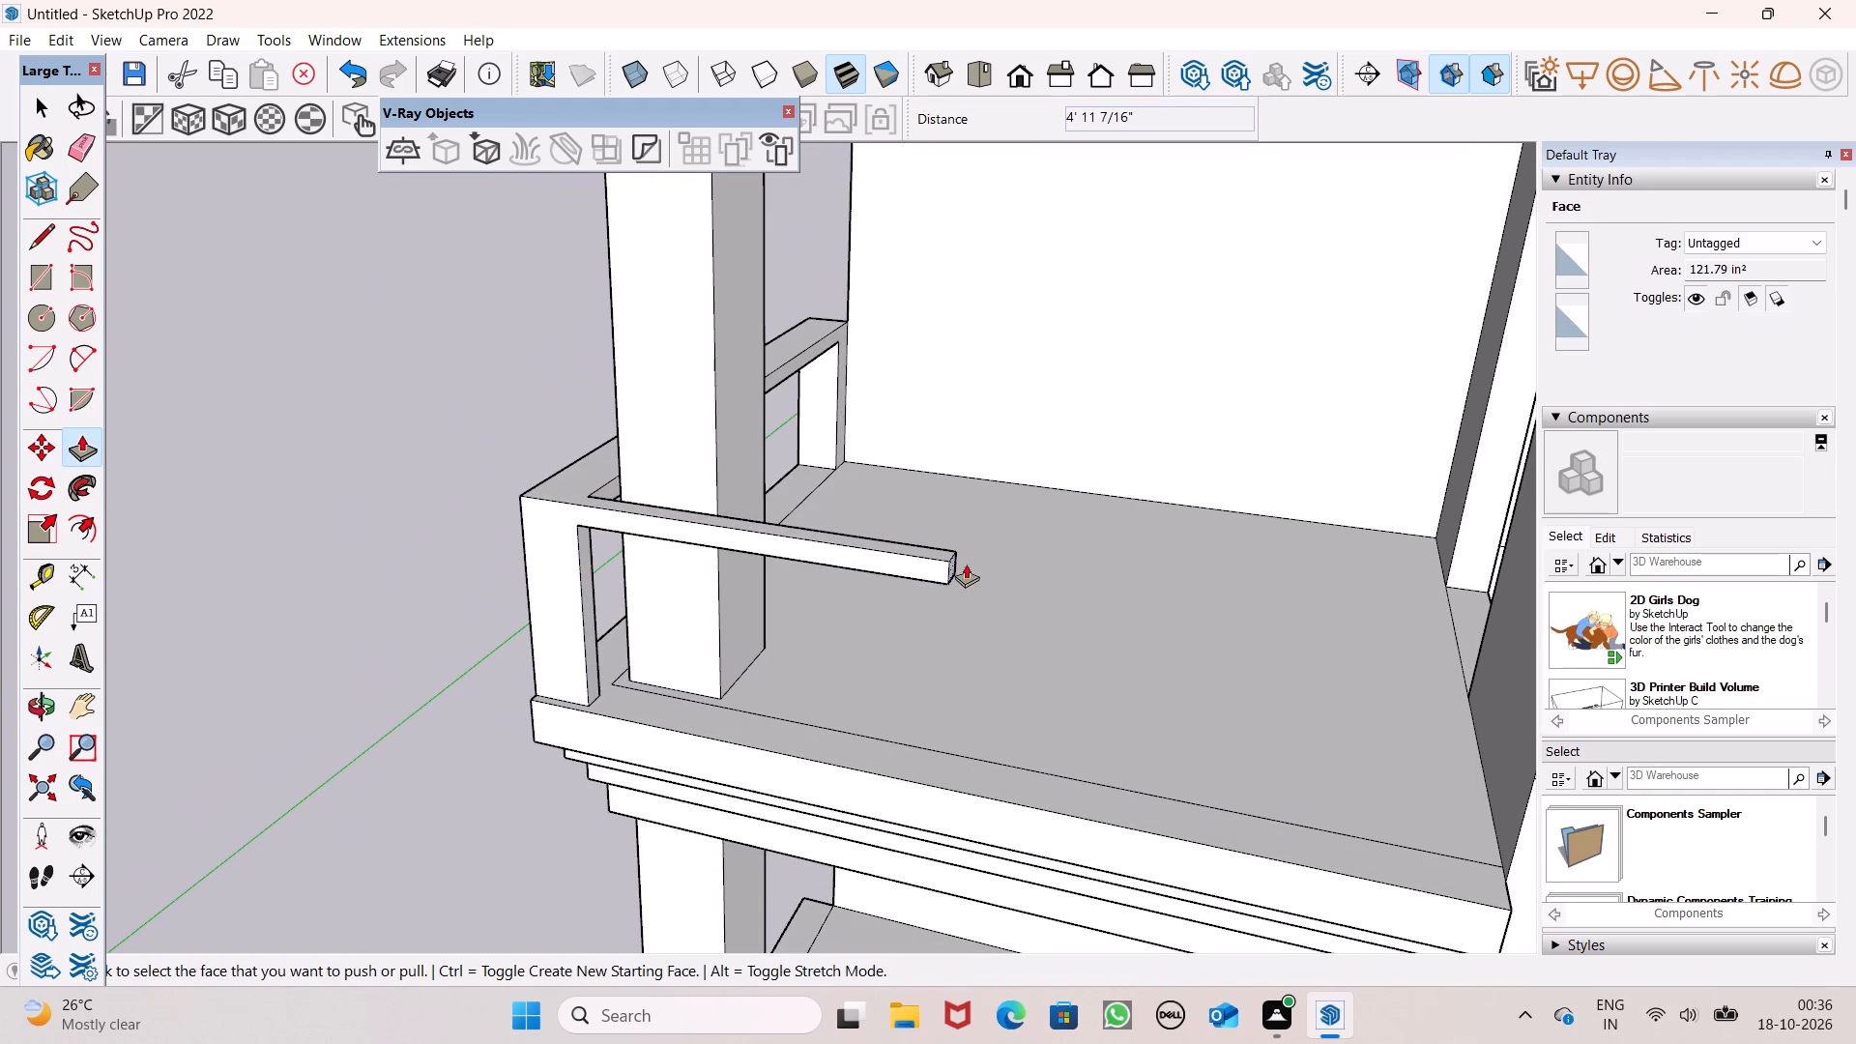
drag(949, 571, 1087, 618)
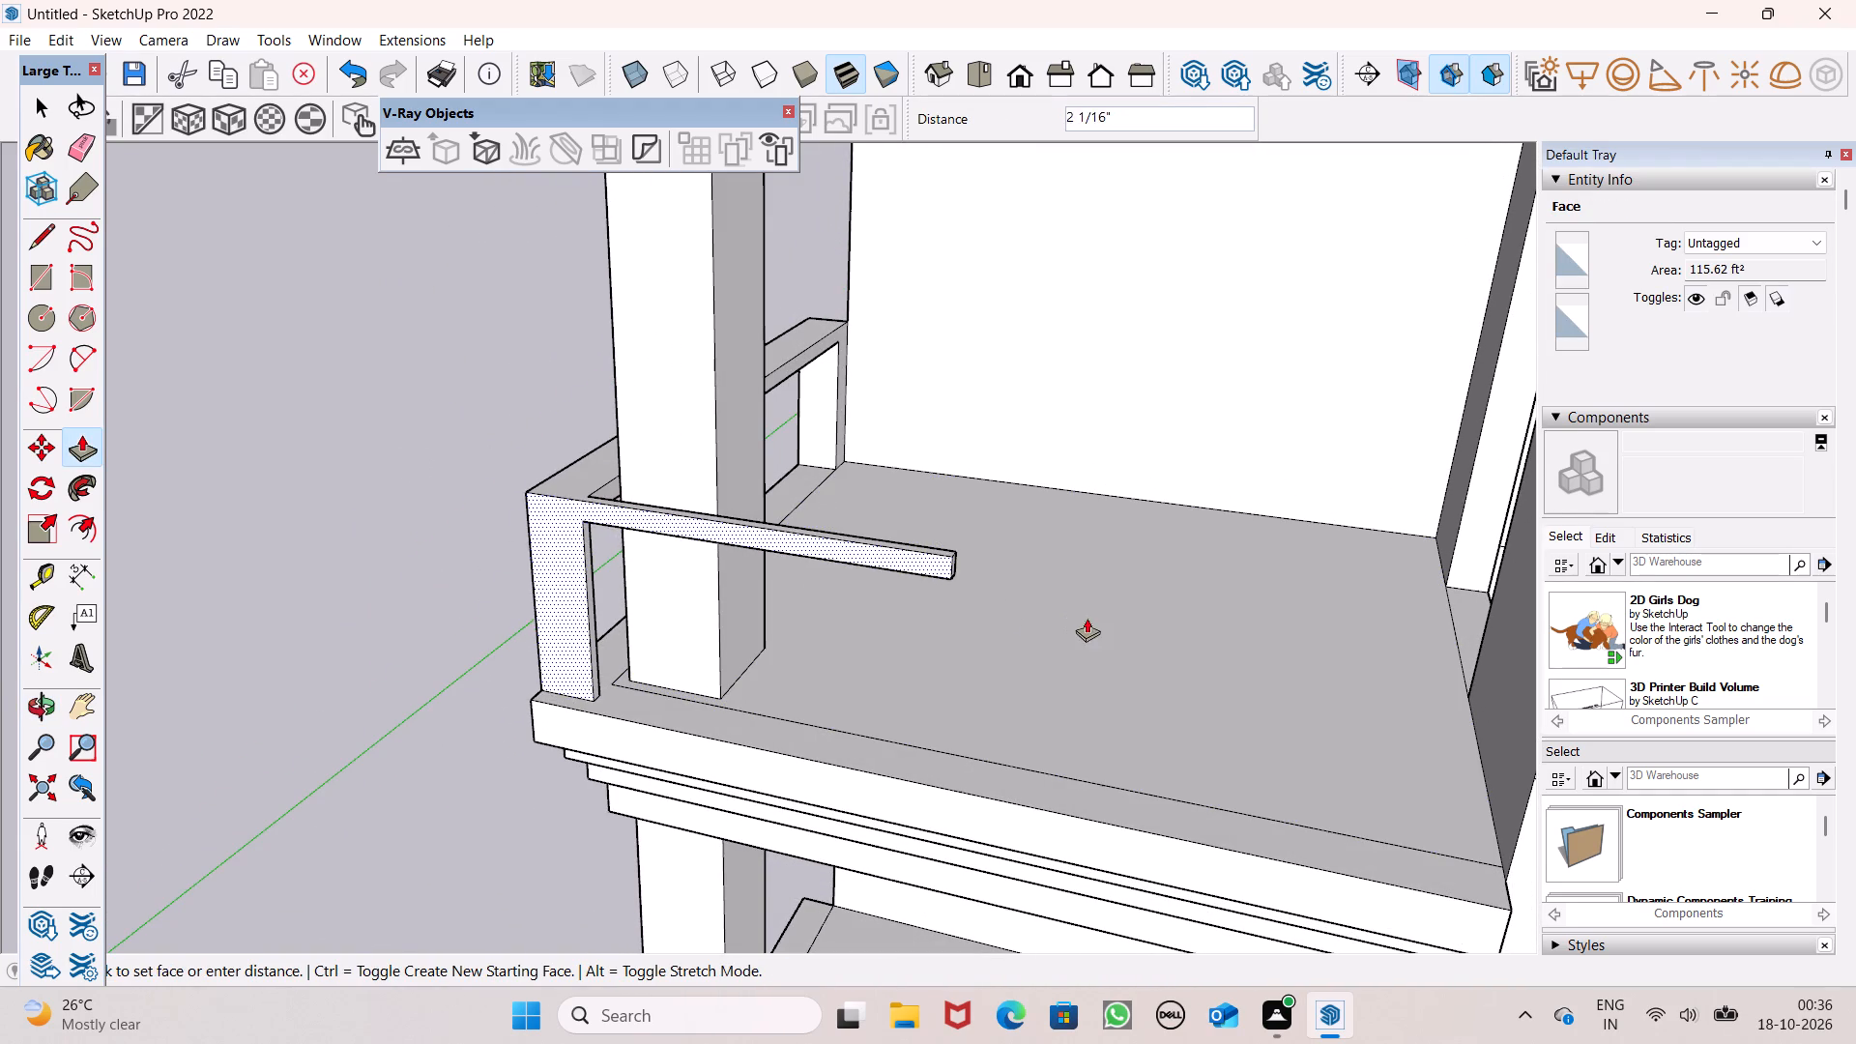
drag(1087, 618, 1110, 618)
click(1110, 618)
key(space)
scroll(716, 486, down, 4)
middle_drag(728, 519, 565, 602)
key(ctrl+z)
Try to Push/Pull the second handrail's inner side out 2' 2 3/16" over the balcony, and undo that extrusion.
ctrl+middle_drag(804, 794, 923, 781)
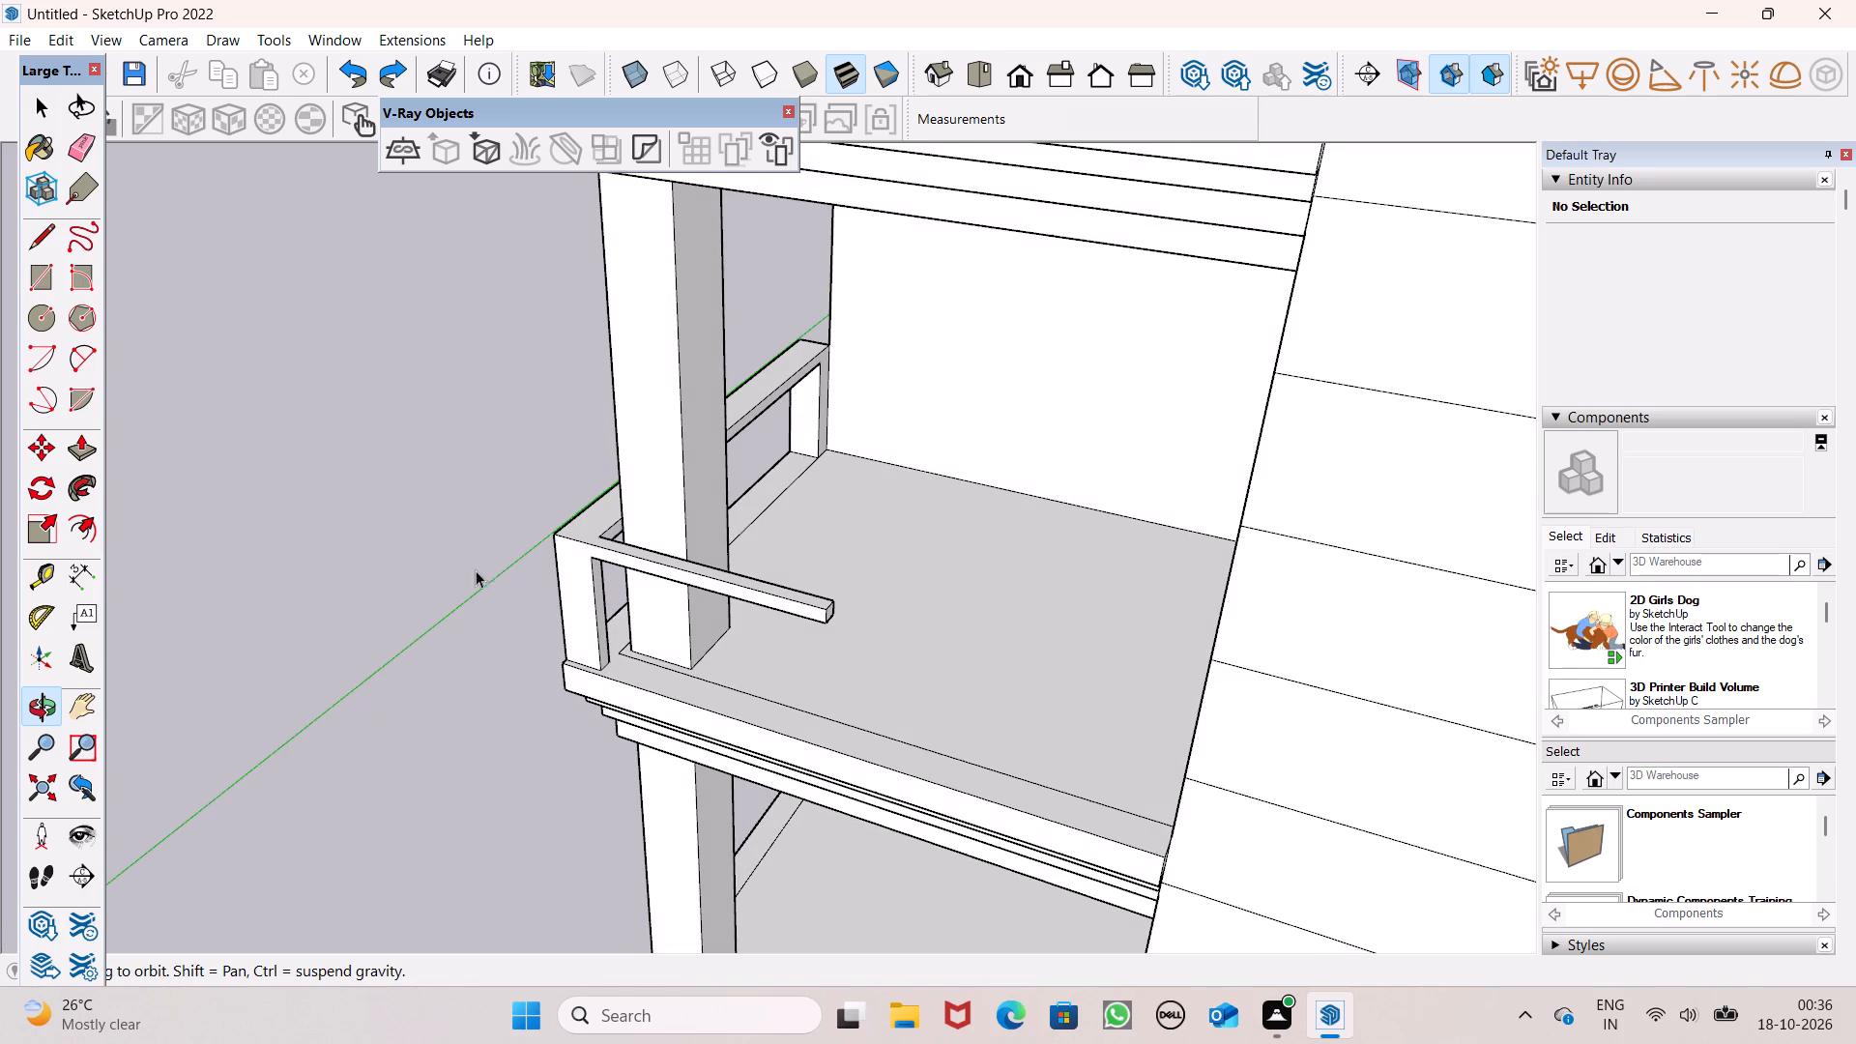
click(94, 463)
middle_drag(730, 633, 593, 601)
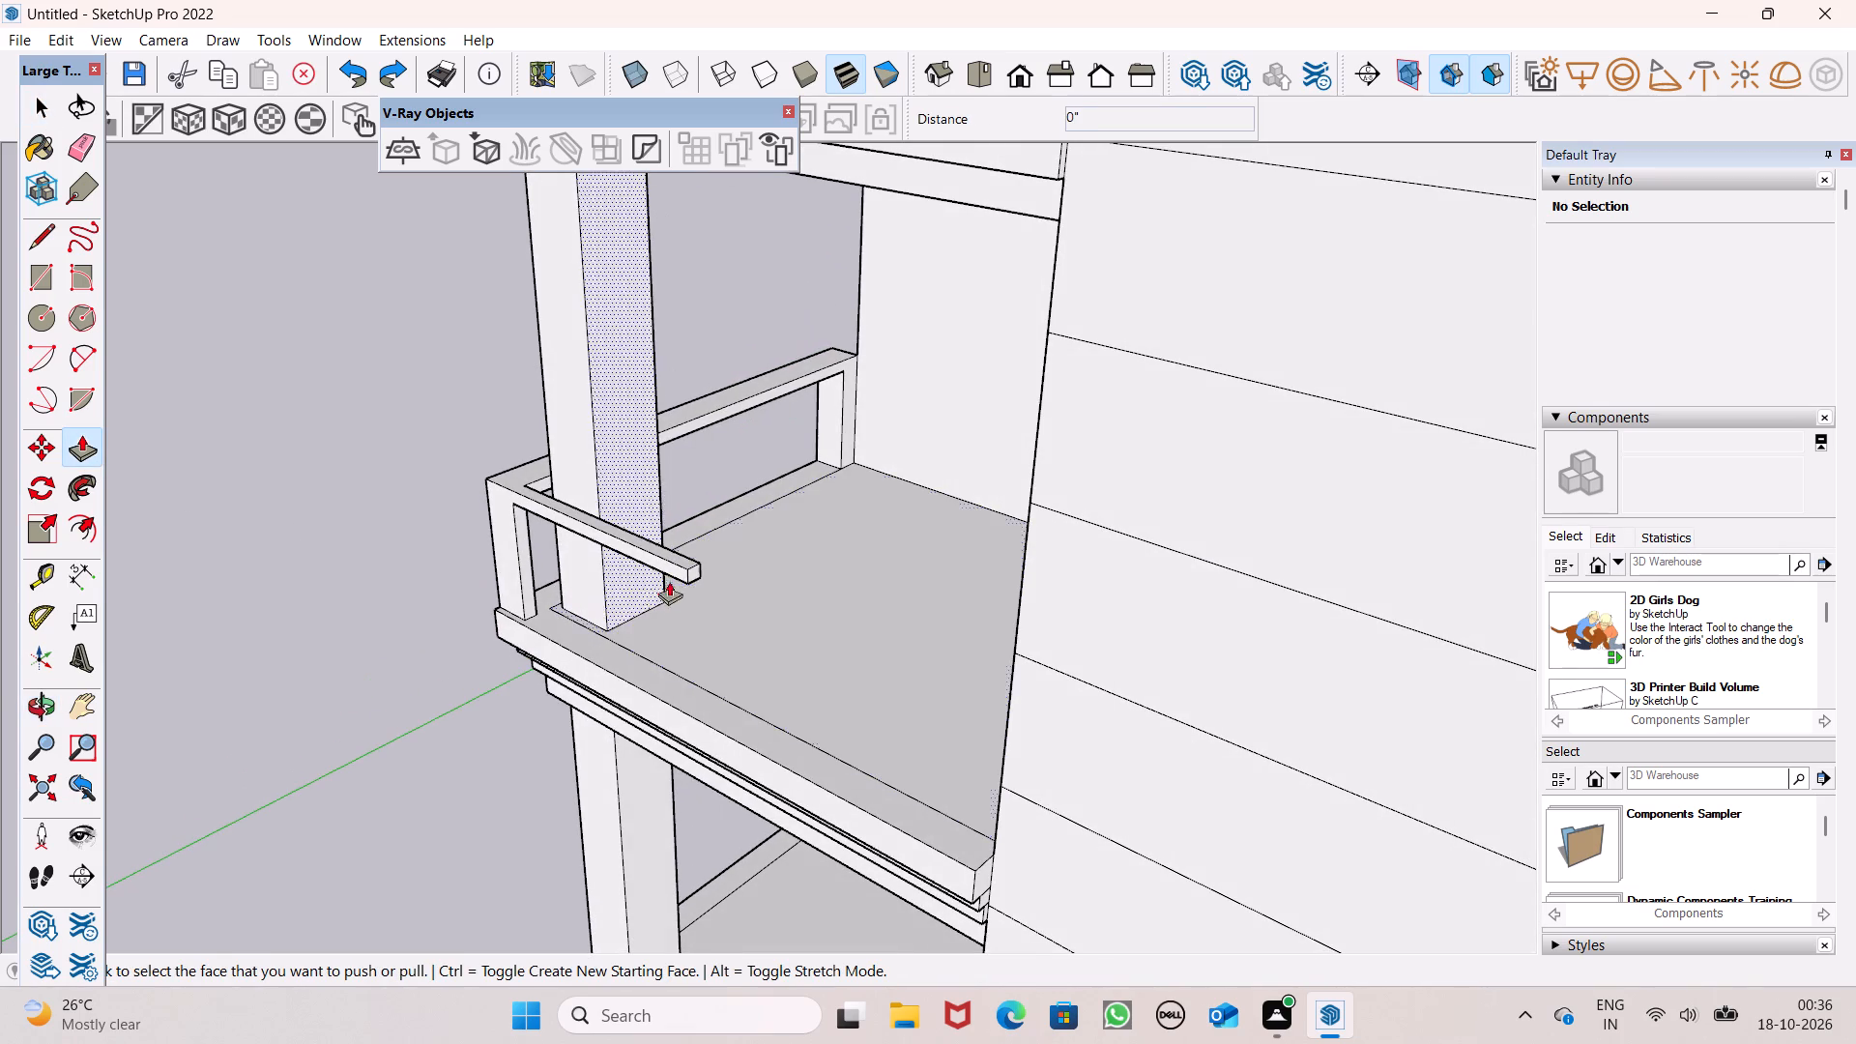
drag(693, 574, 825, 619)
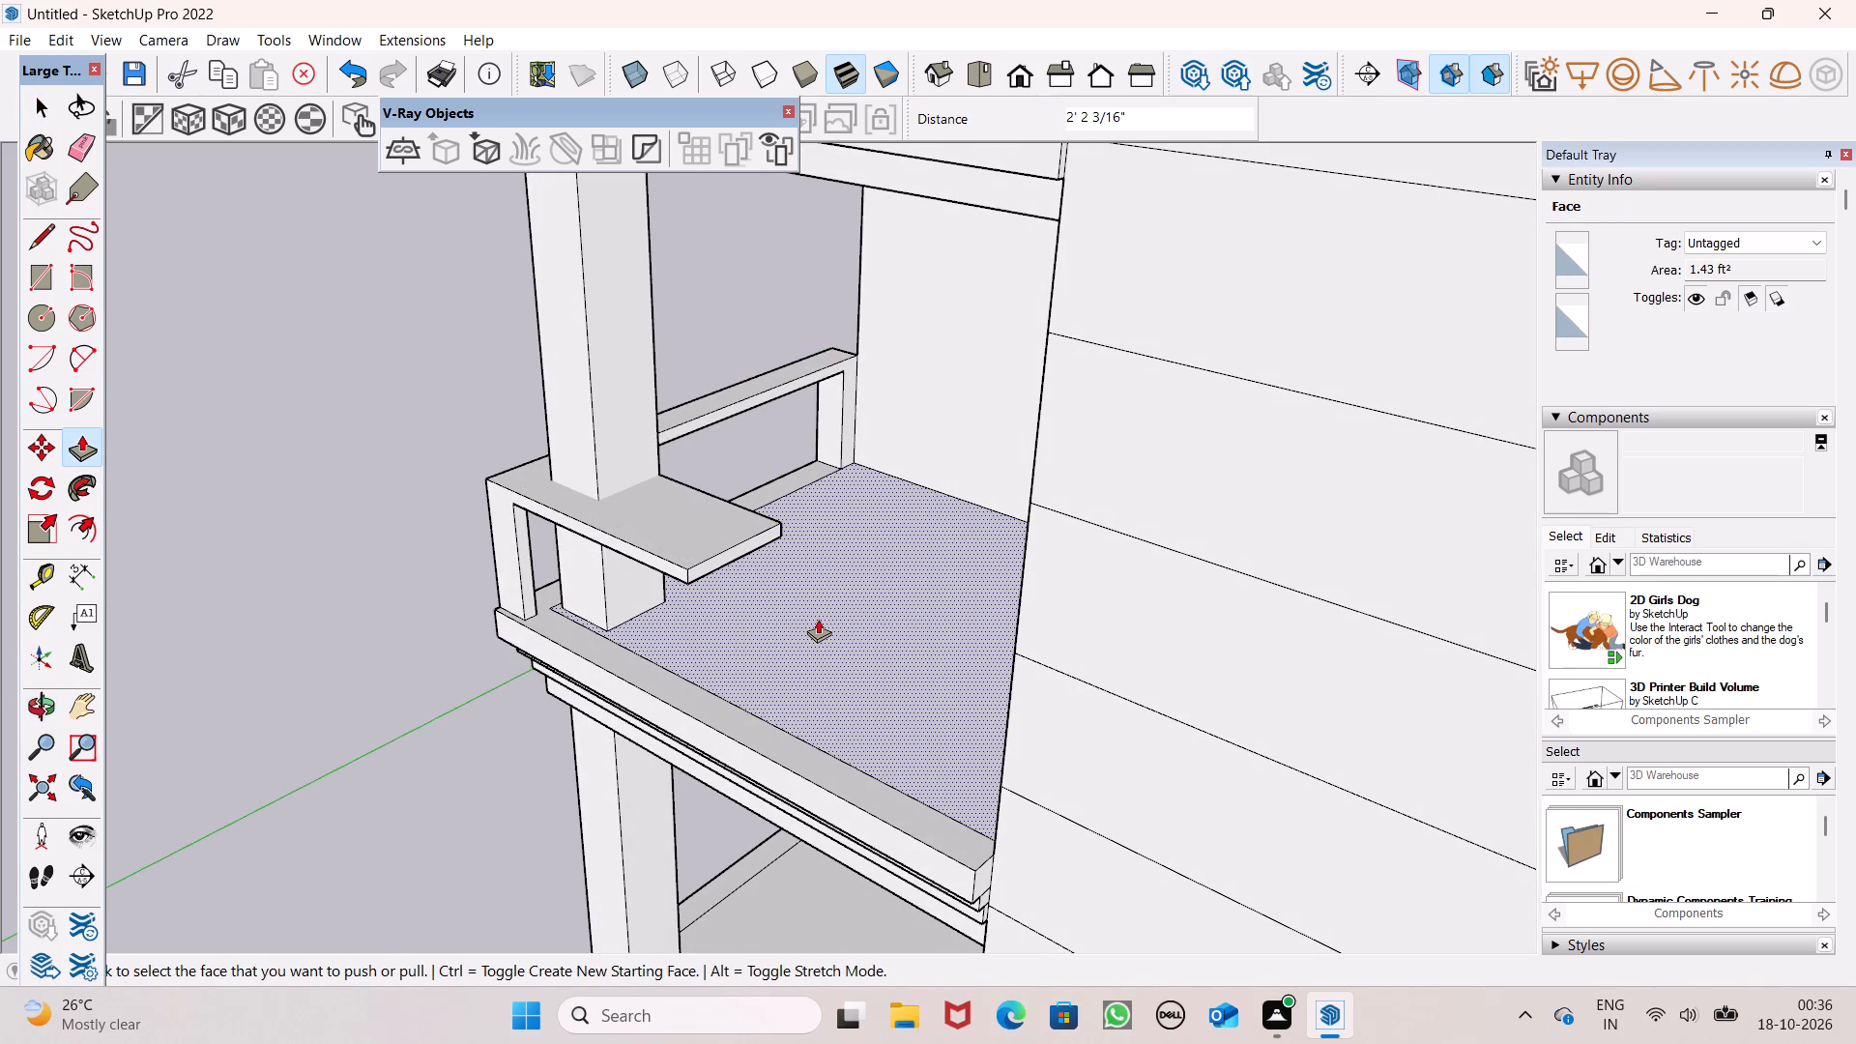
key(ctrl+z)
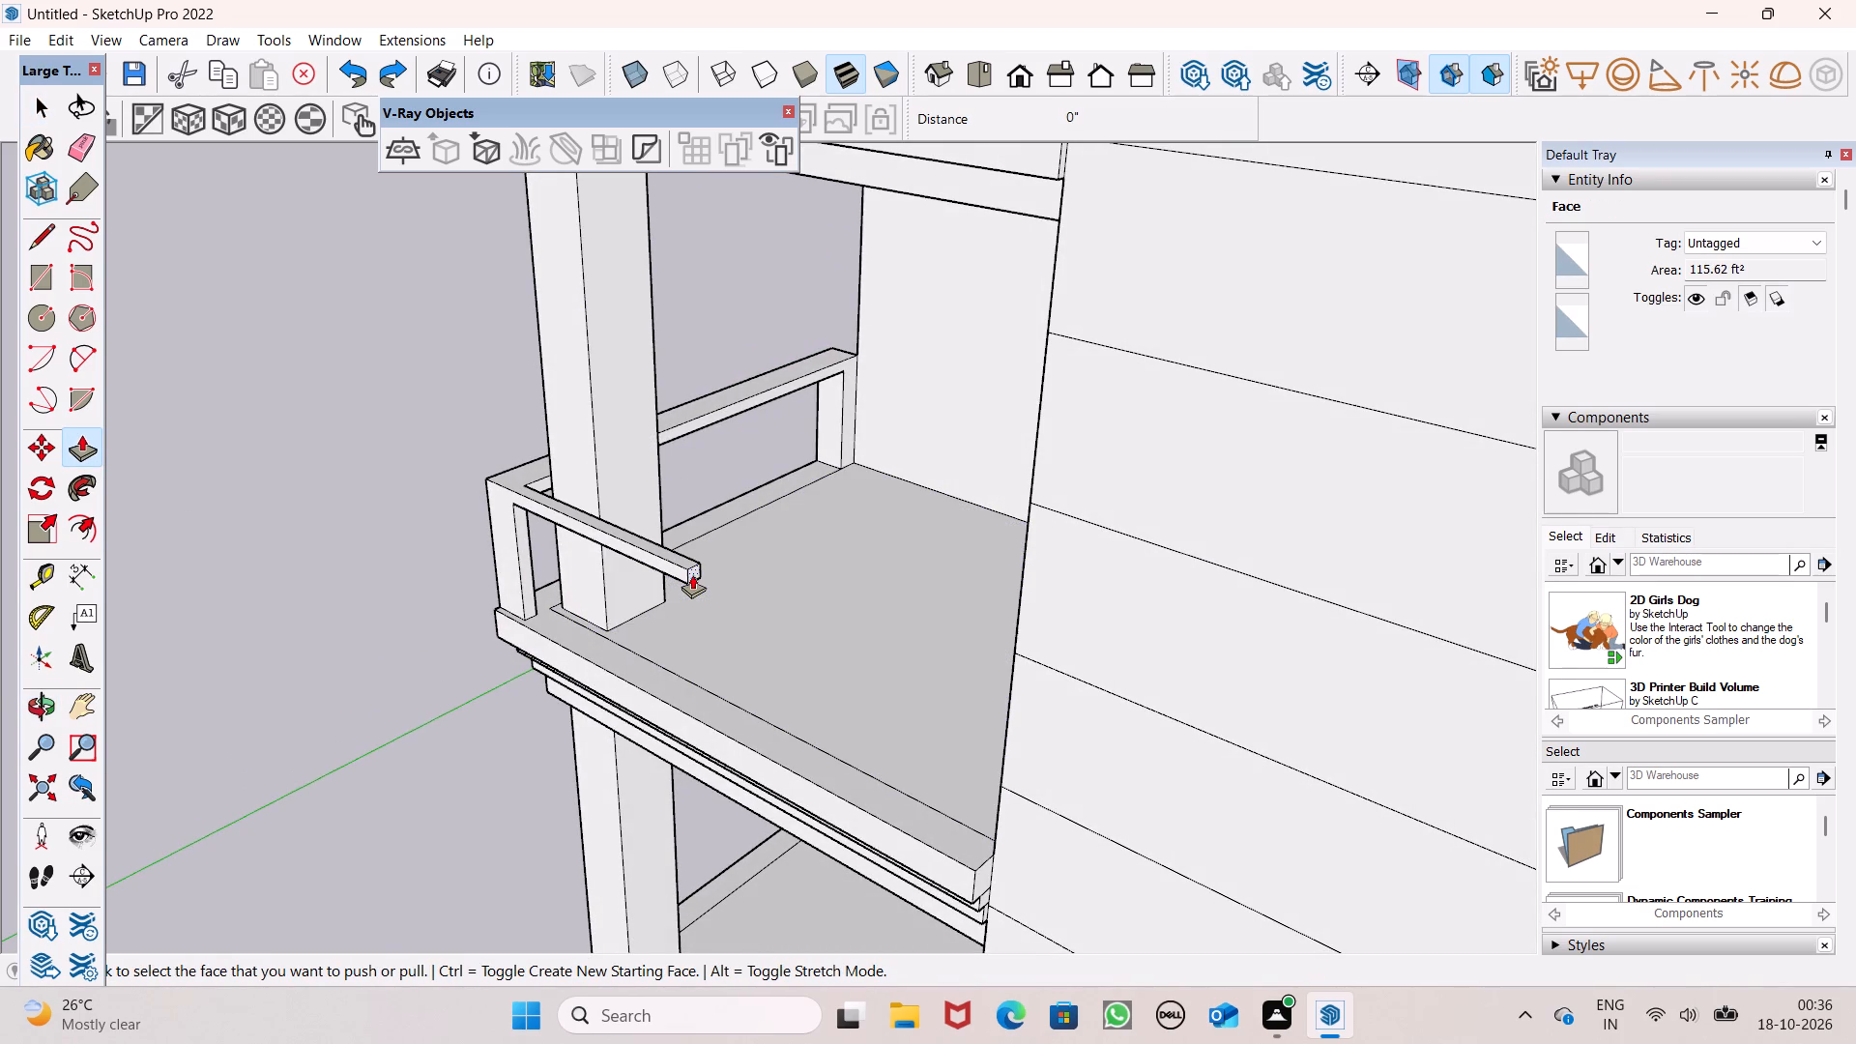
Push/Pull the second handrail's free end further along the balcony edge until it reaches the house wall.
drag(692, 574, 978, 684)
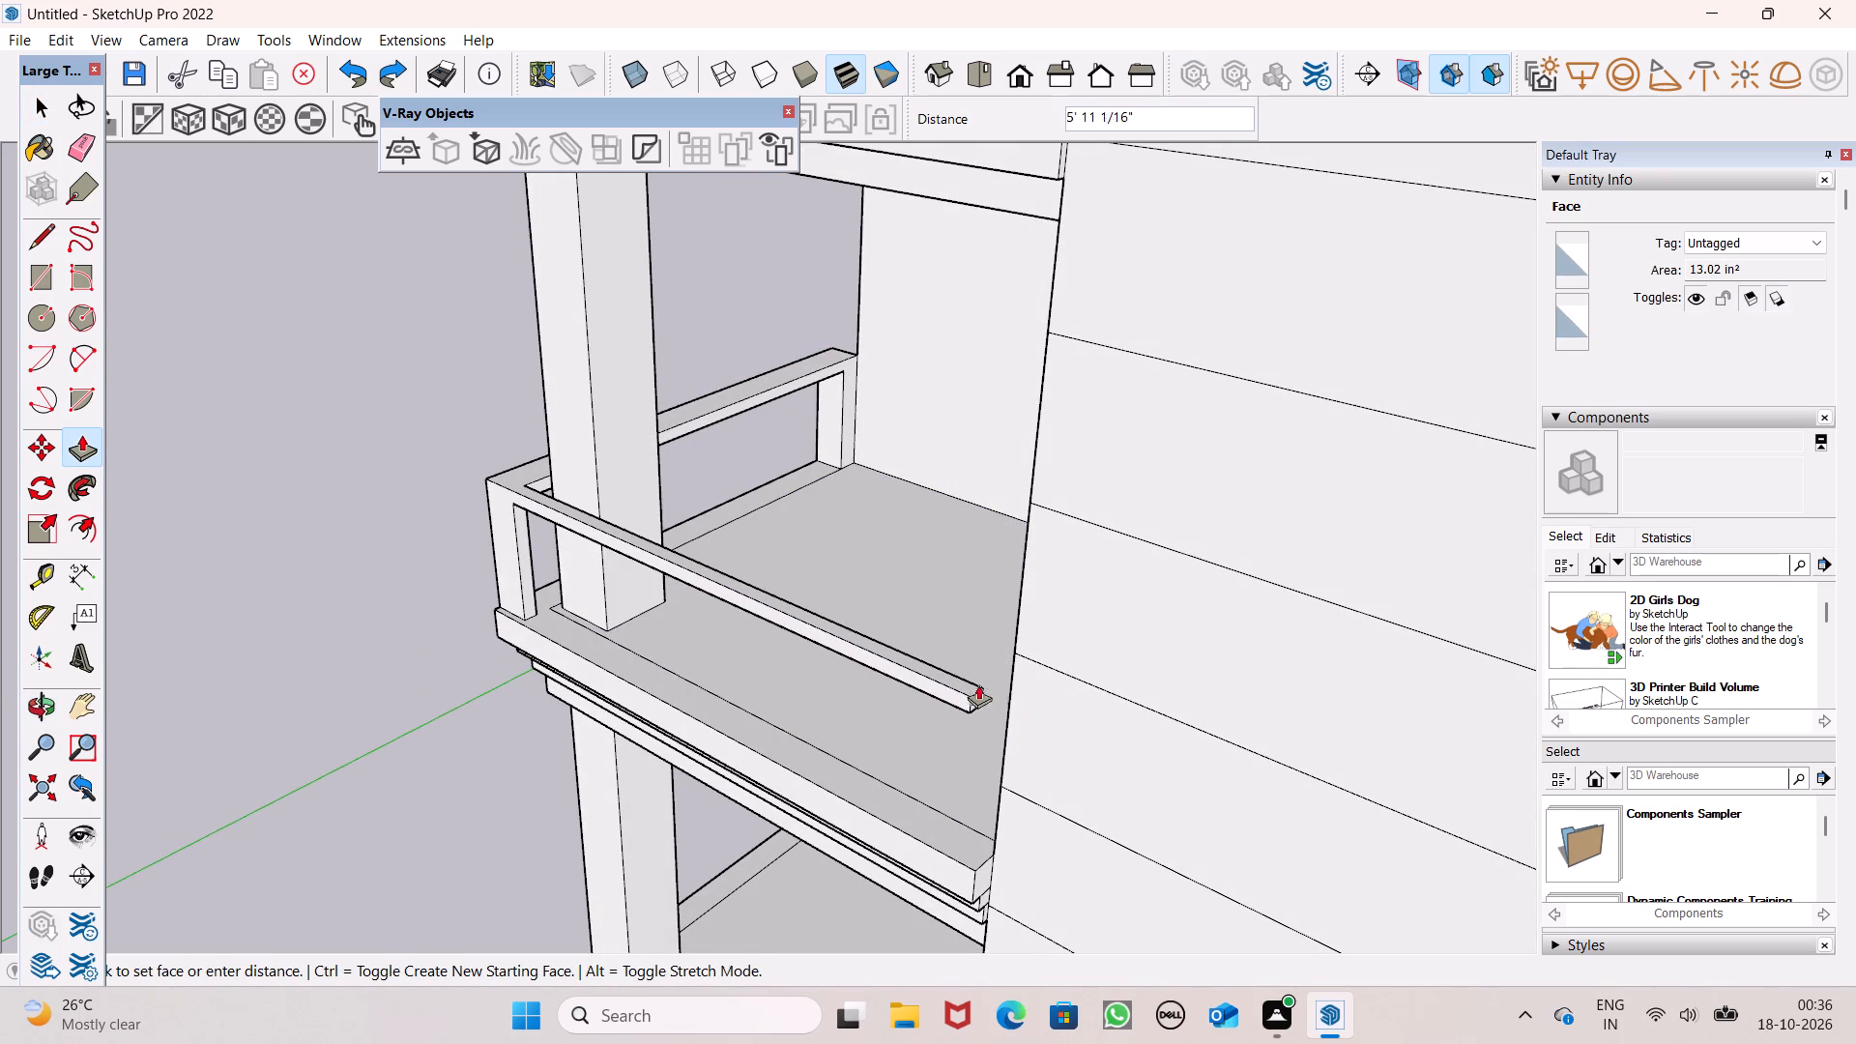
drag(978, 684, 1004, 703)
click(1005, 701)
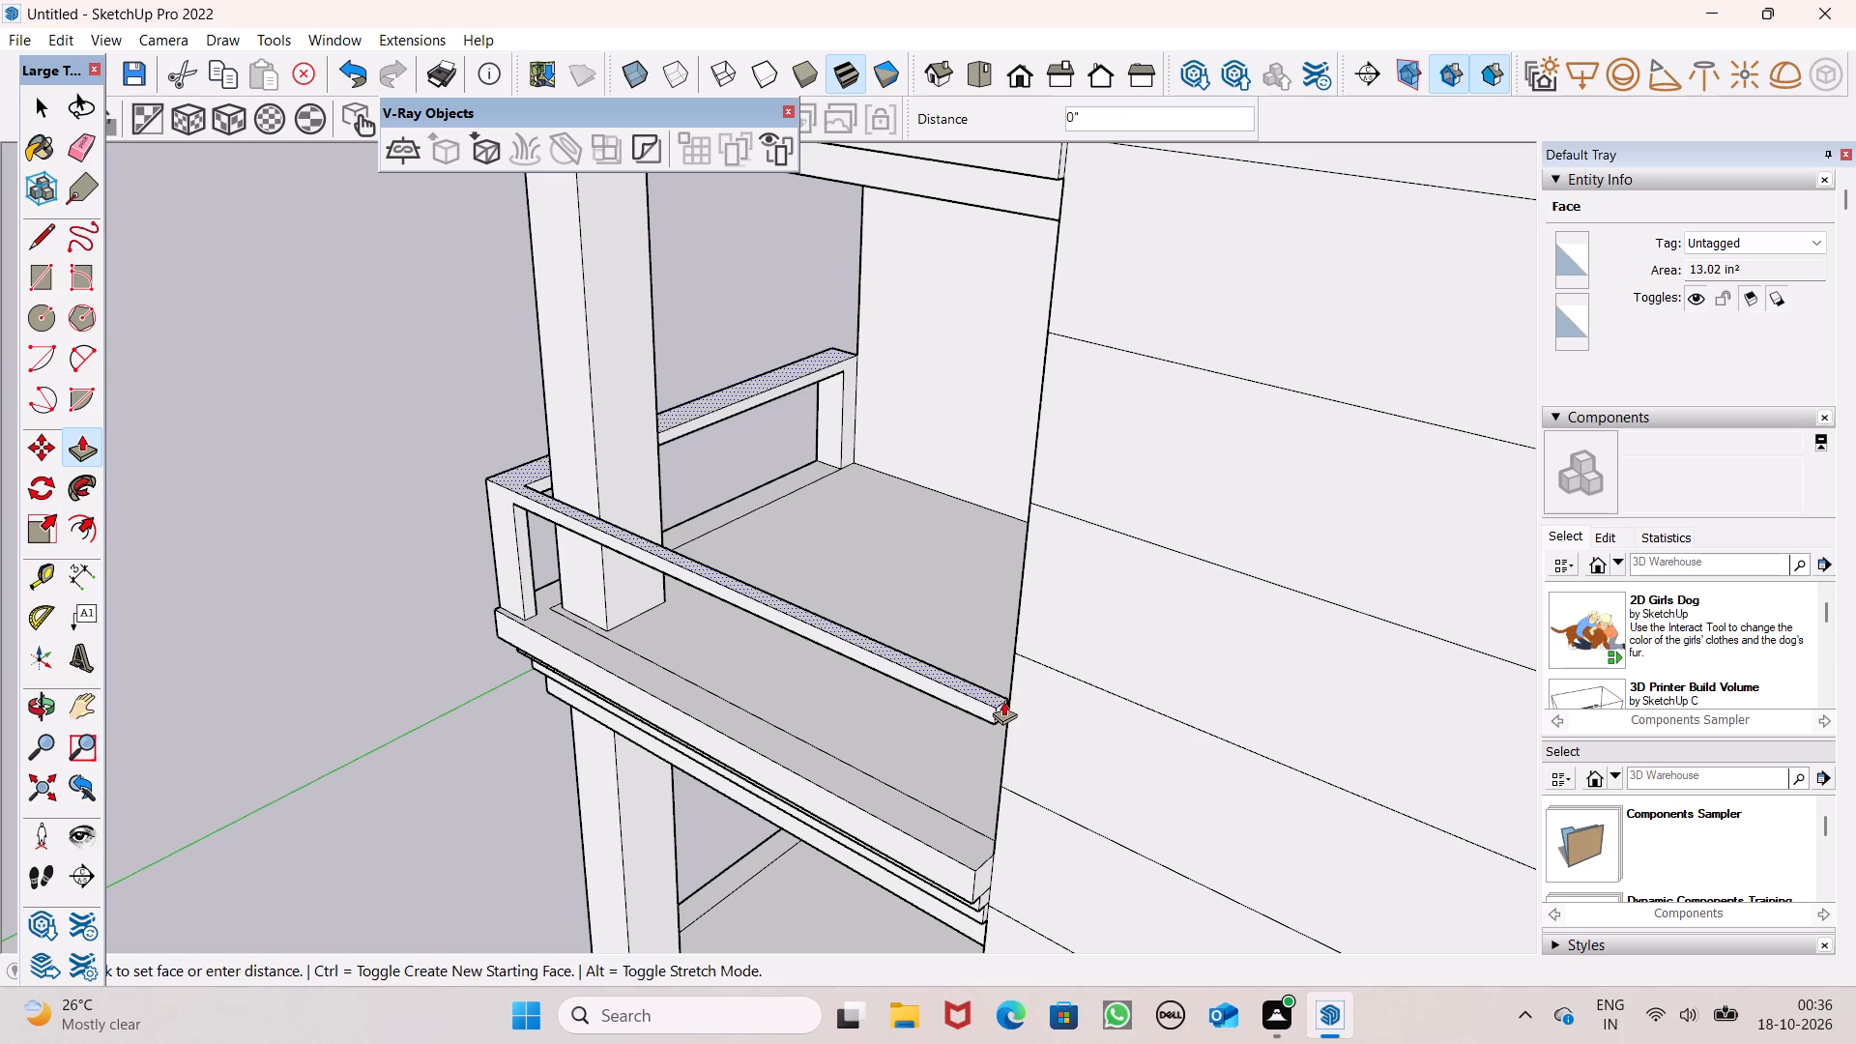
click(1000, 698)
scroll(1015, 774, up, 1)
key(ctrl+z)
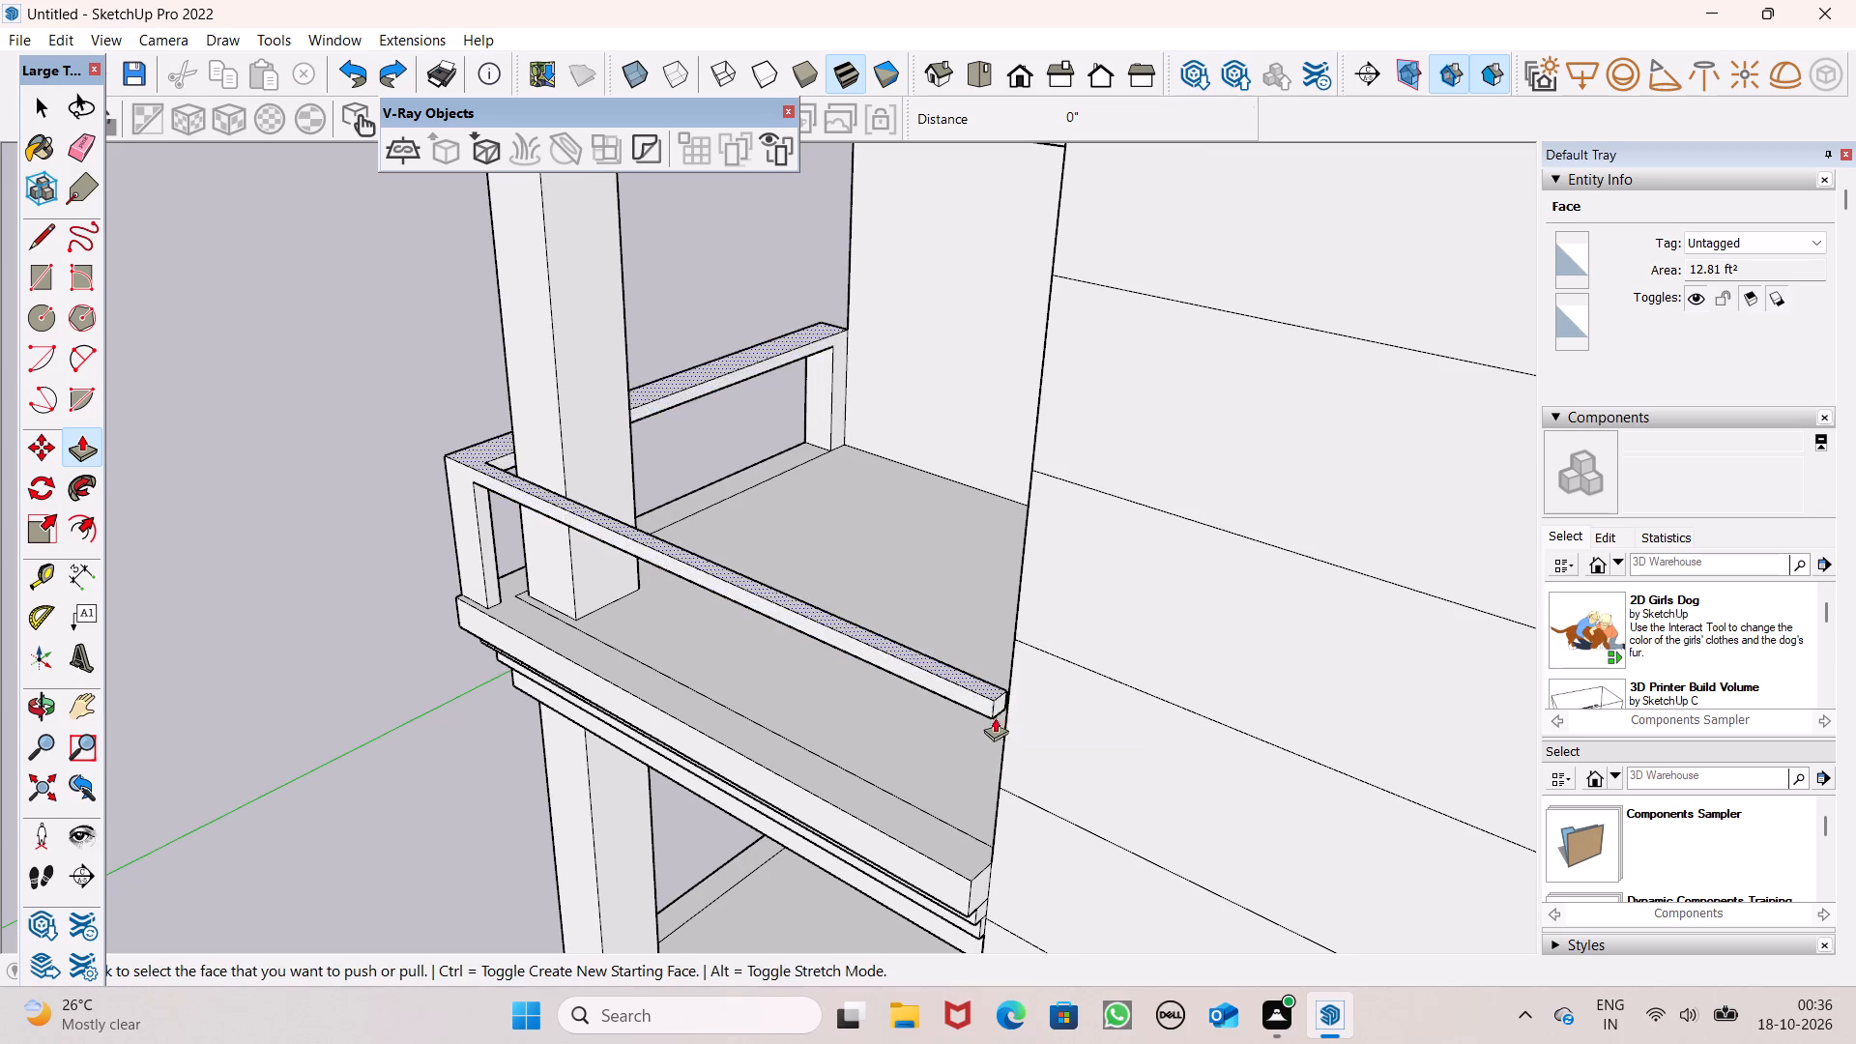
Draw a line about 3 3/4" long across the second handrail's underside, near its end at the house wall.
scroll(1014, 742, up, 1)
middle_drag(1014, 742, 1314, 540)
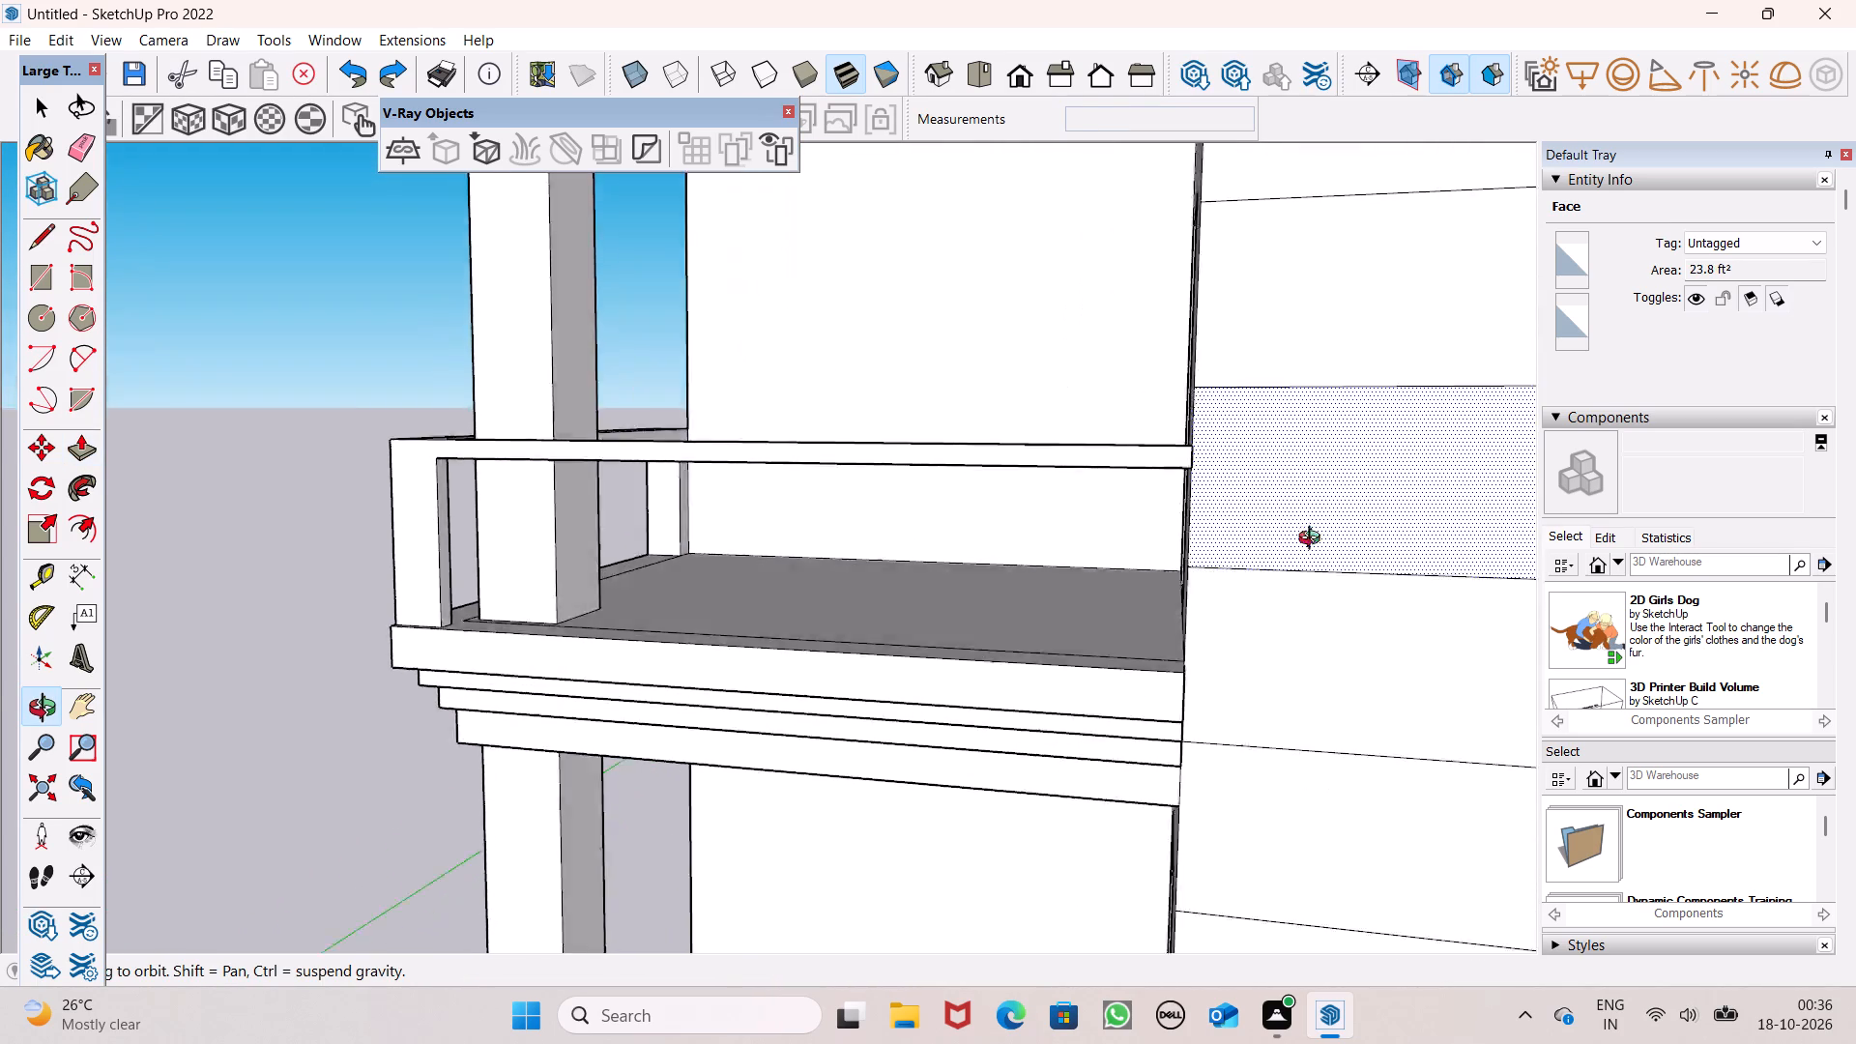
middle_drag(1314, 540, 1335, 359)
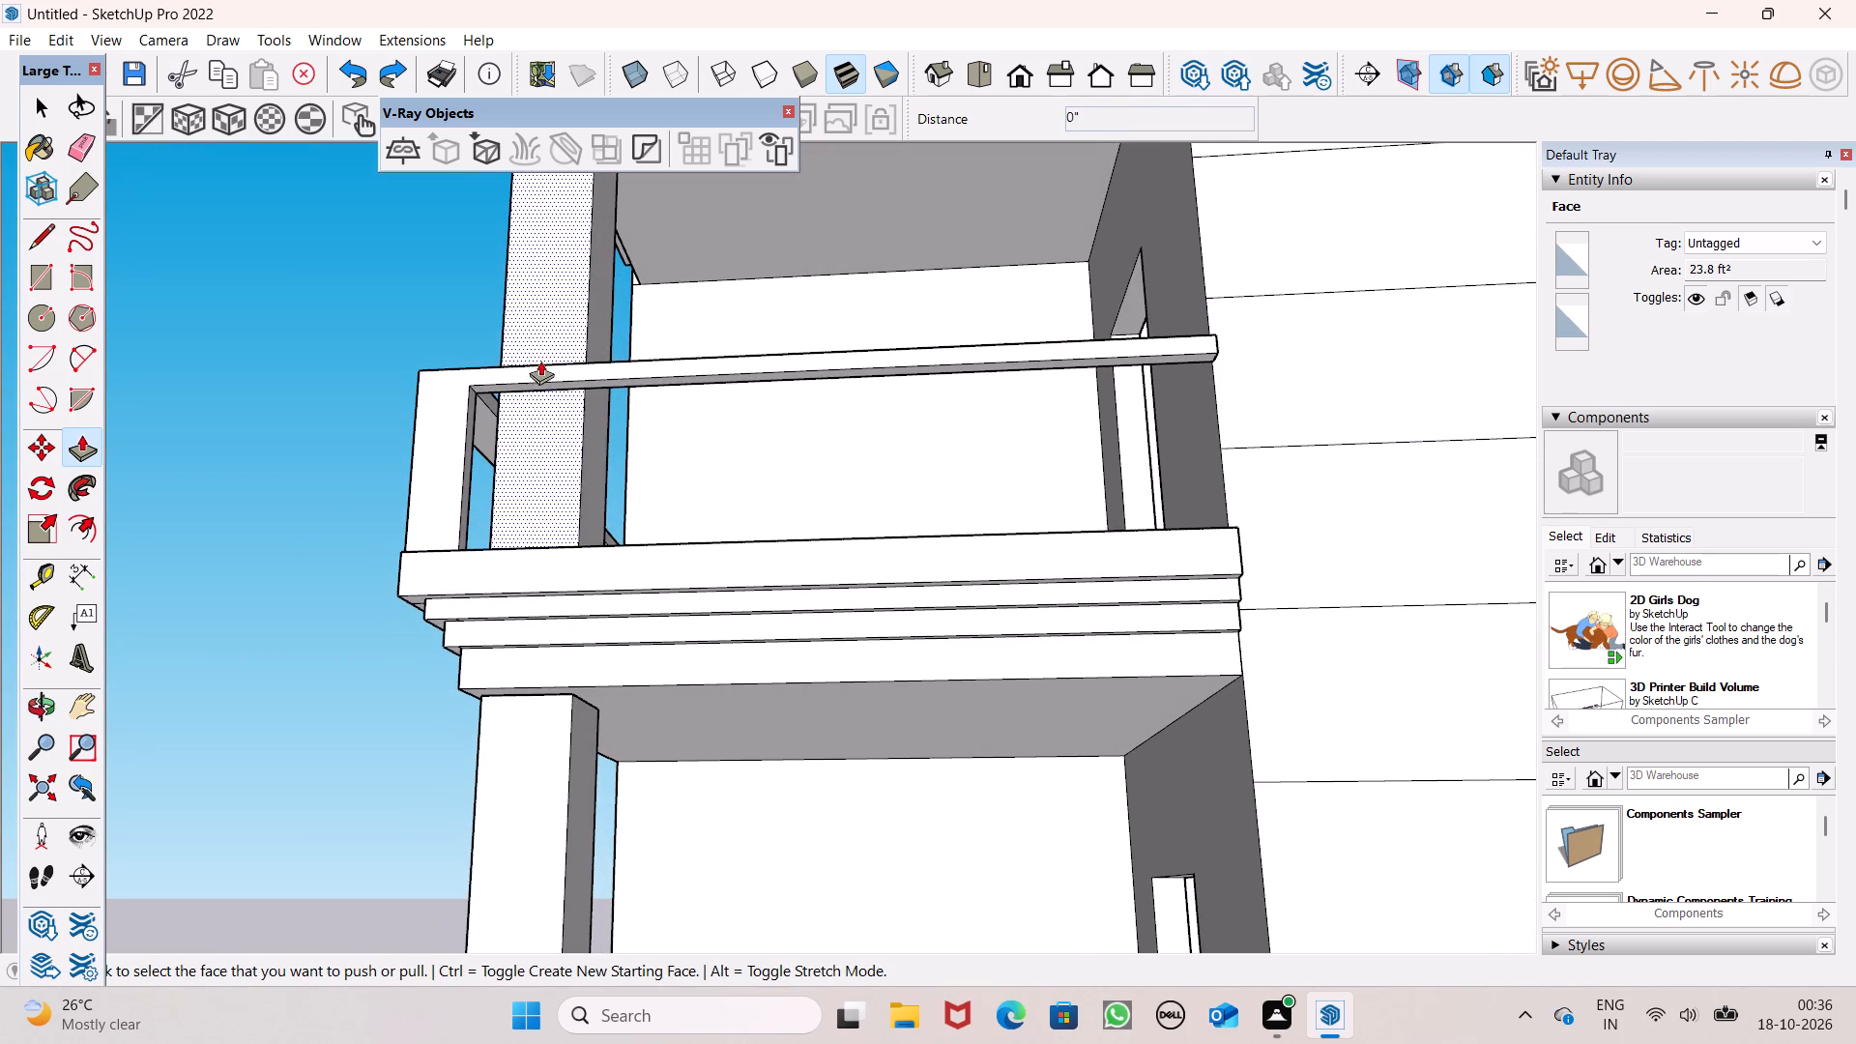
click(43, 224)
scroll(987, 276, up, 3)
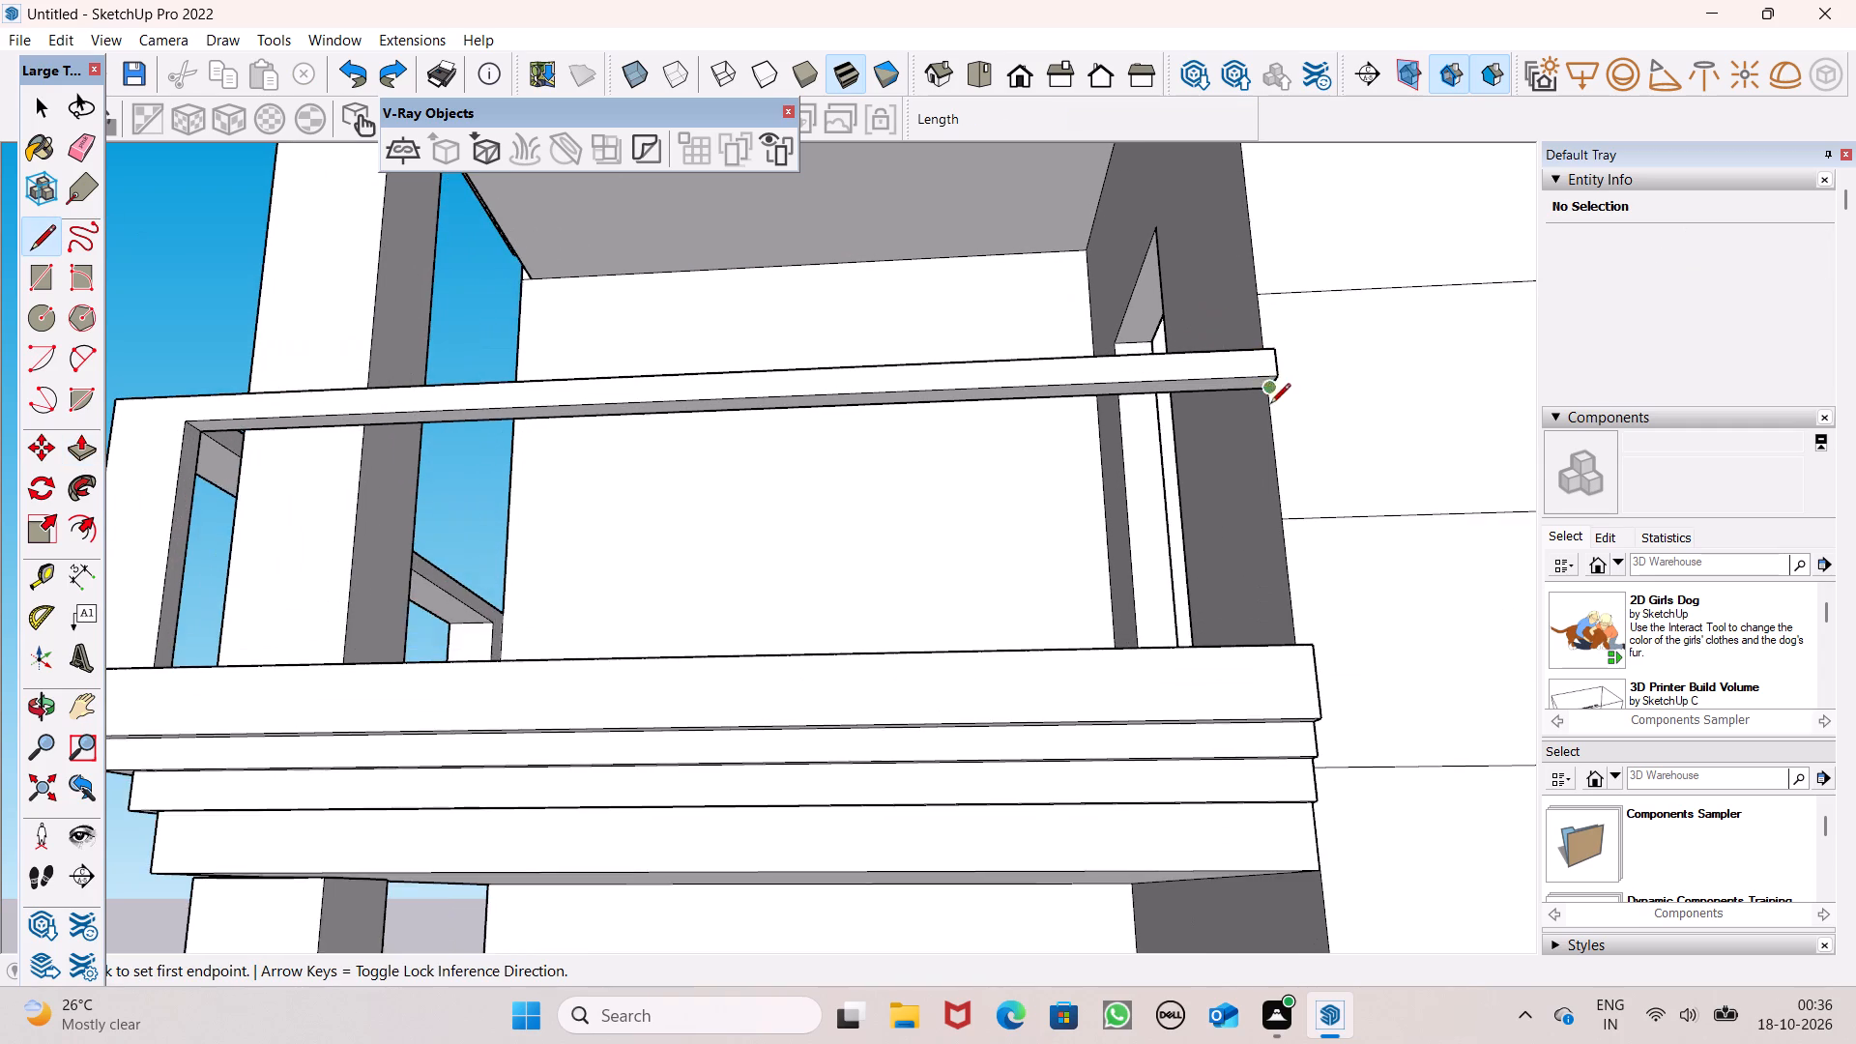
middle_drag(1270, 406, 1255, 353)
scroll(1242, 342, up, 5)
click(1203, 317)
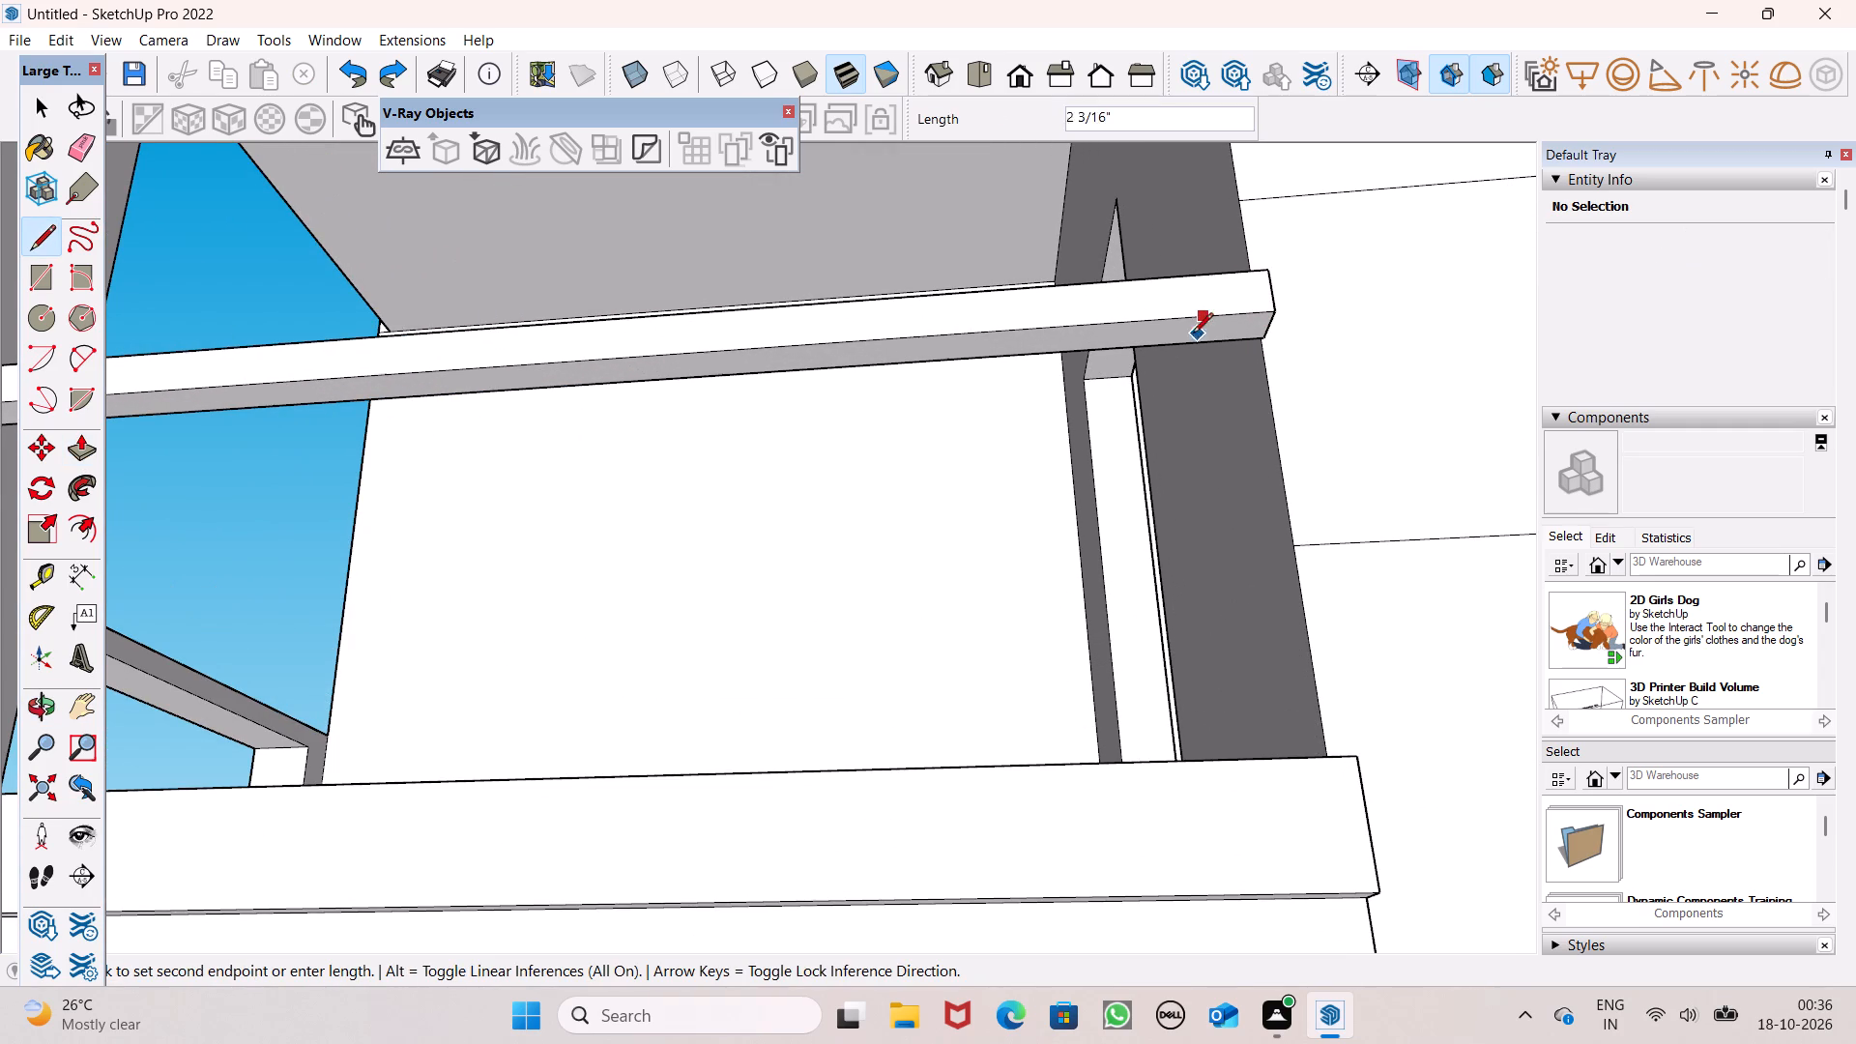
click(1192, 344)
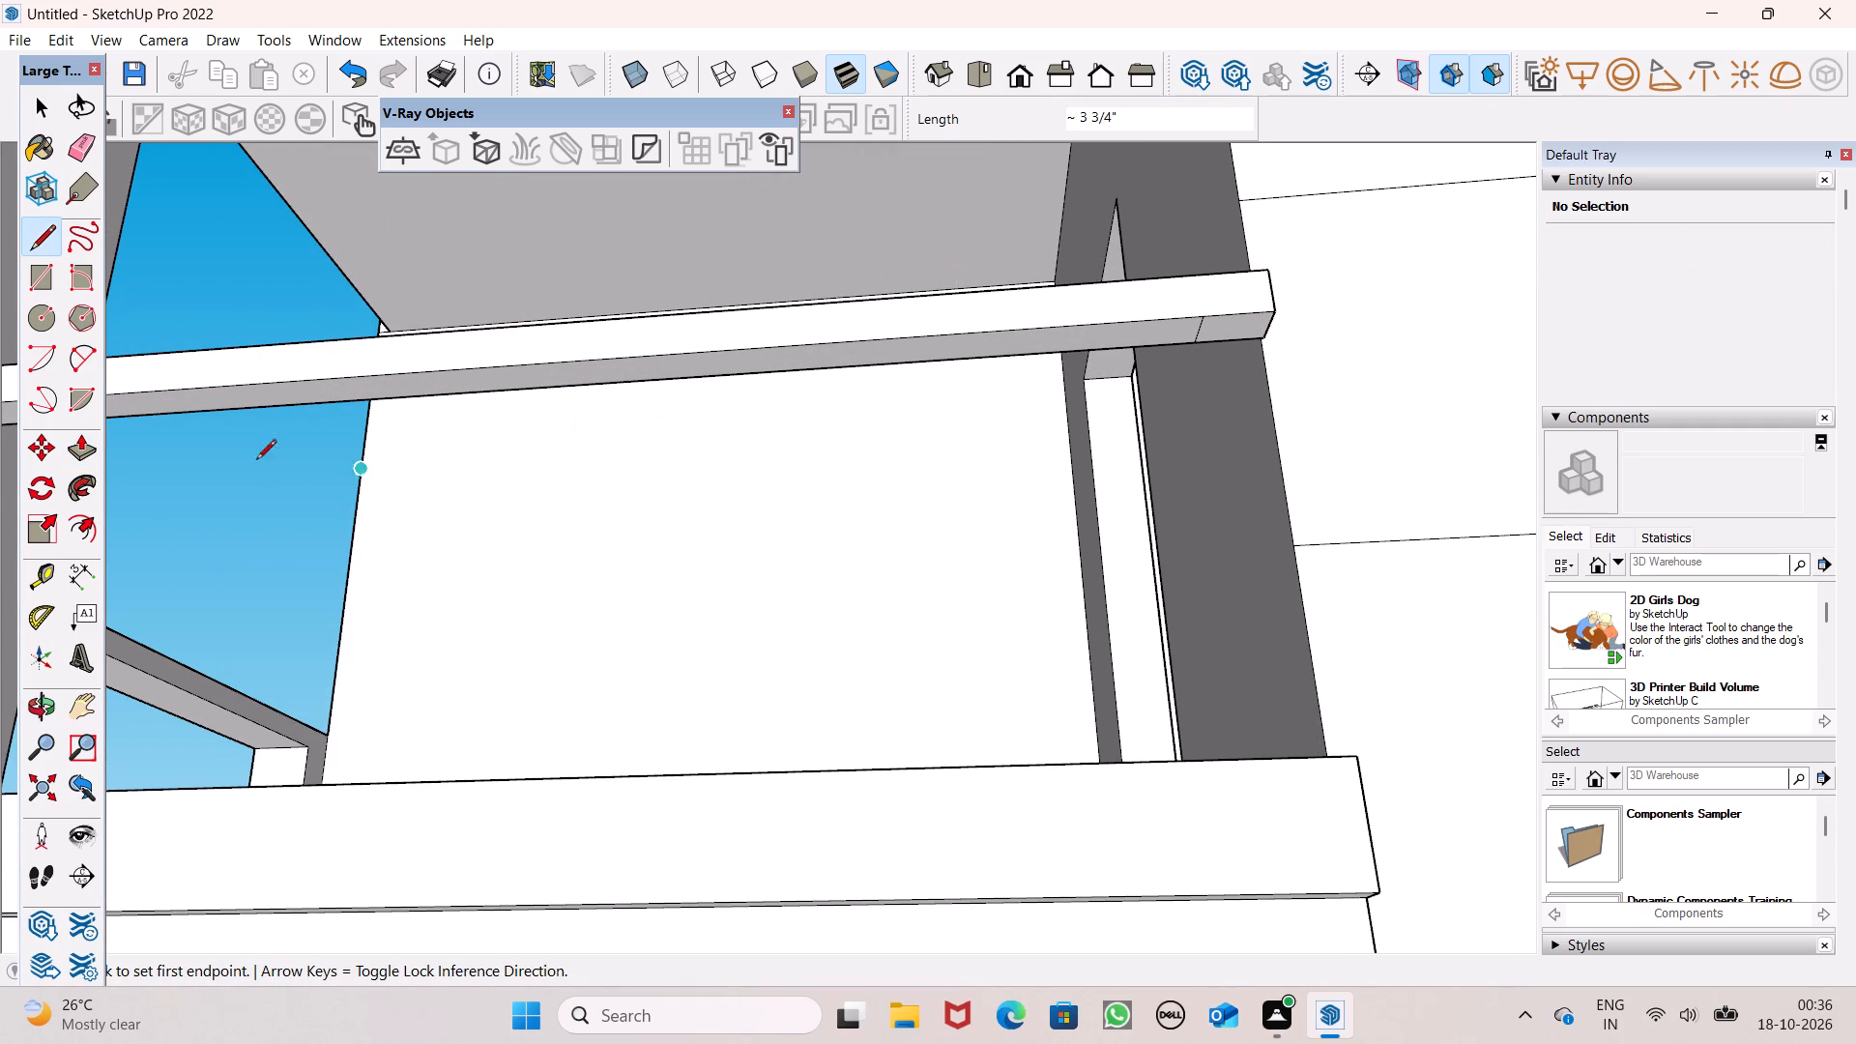
Push/Pull the end section of the second handrail's underside down about 2' 8 1/2" as a wall-side post.
click(97, 455)
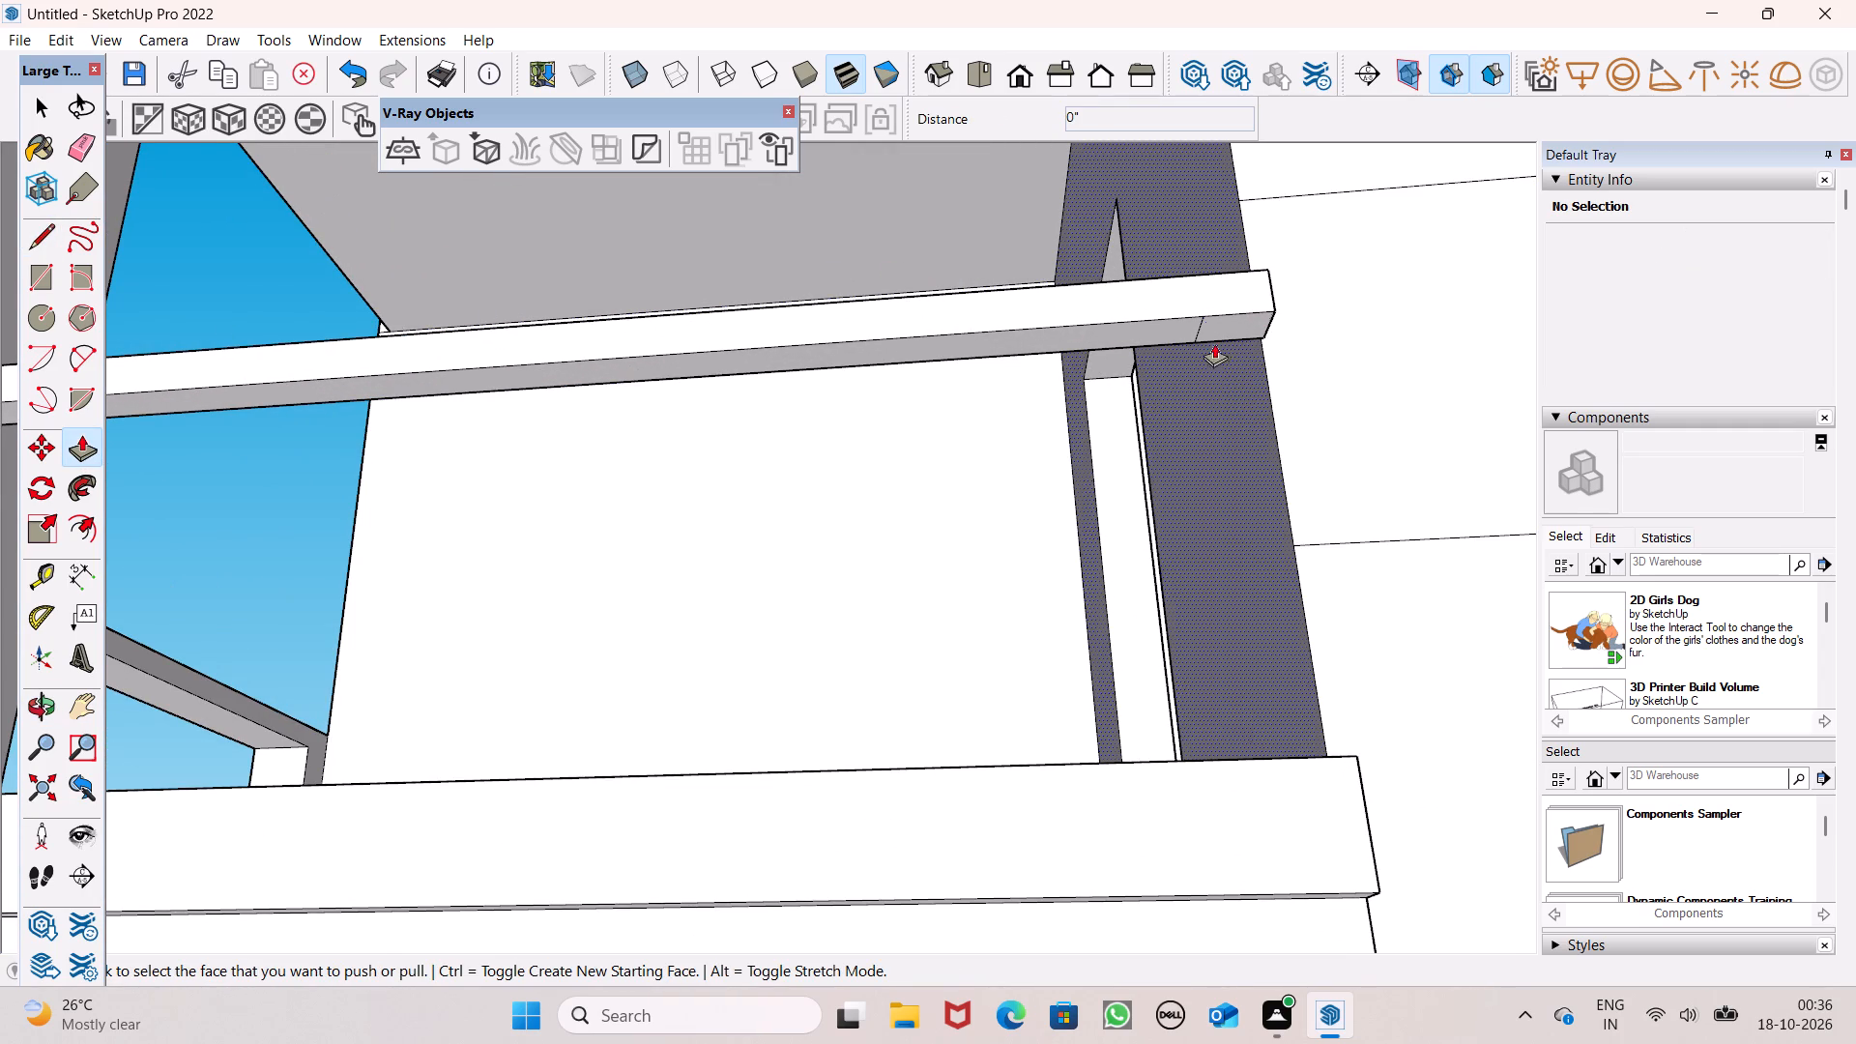
drag(1222, 332, 1327, 750)
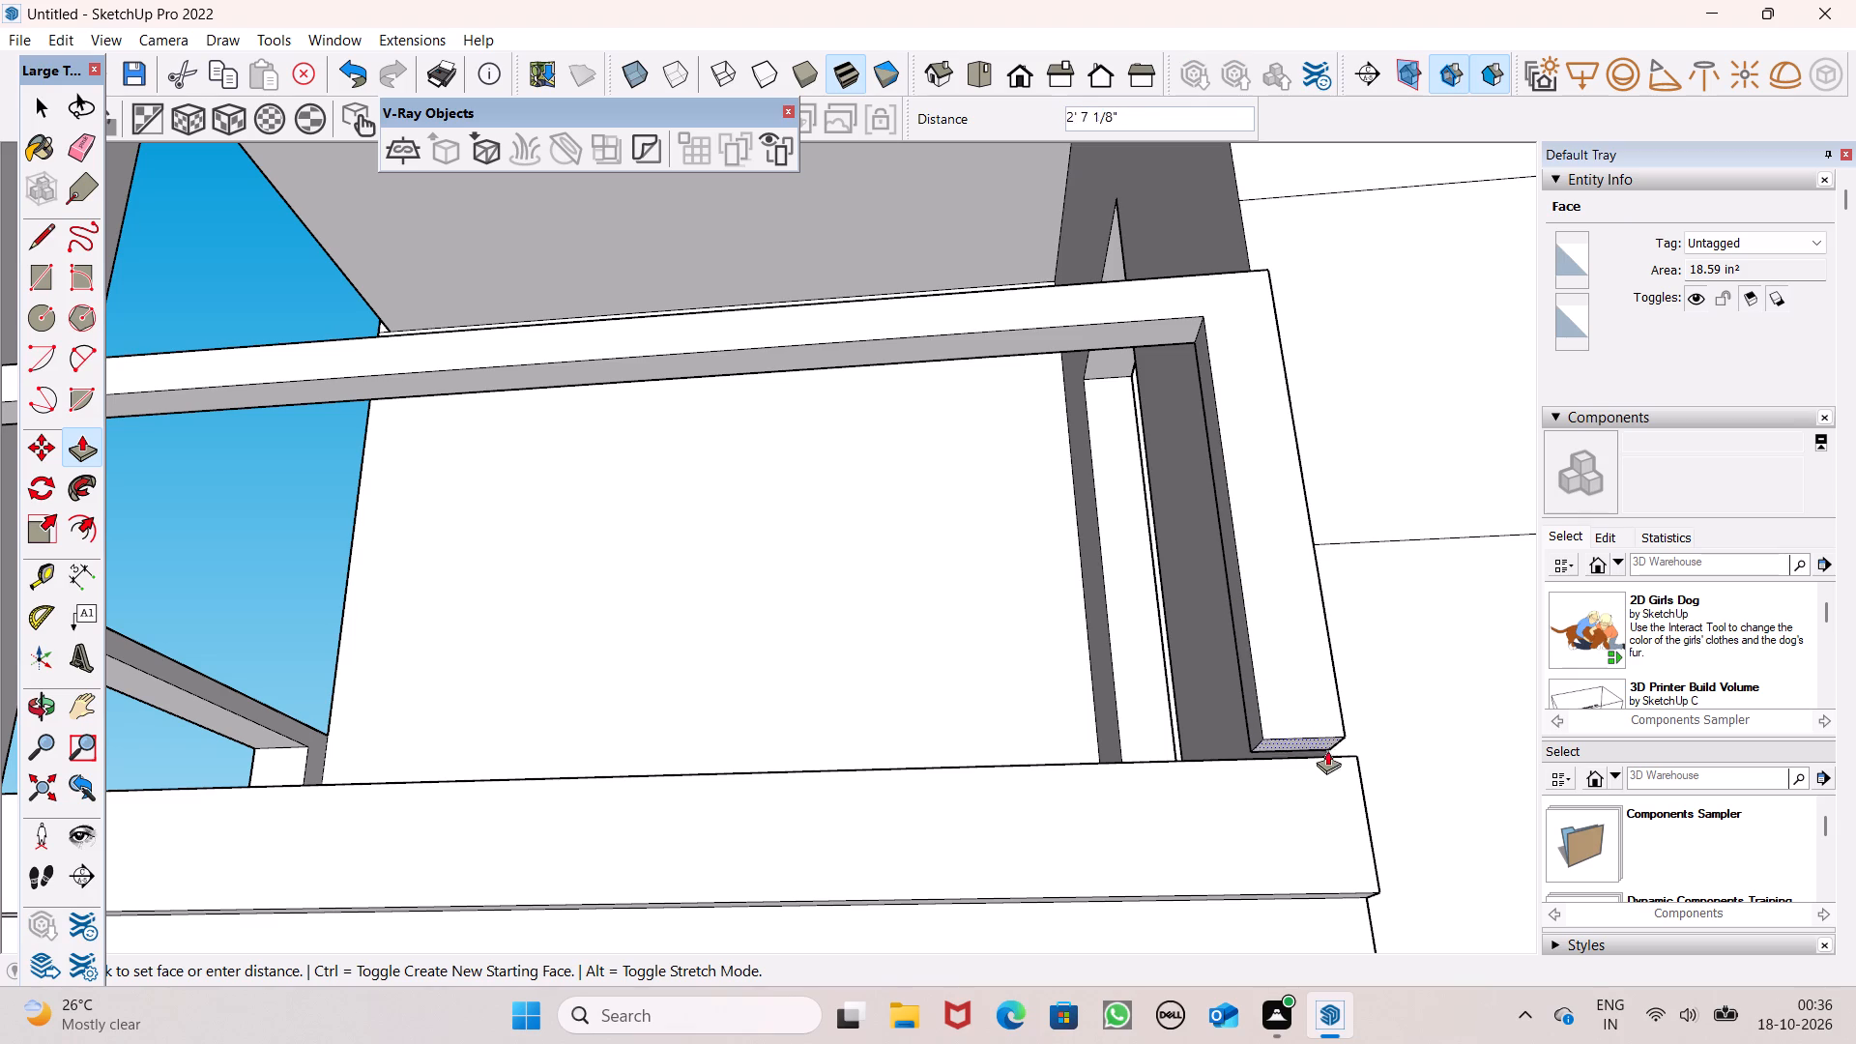
drag(1327, 750, 1329, 755)
Push/Pull the second handrail's underside between its posts down slightly to thicken the rail.
scroll(1288, 643, down, 5)
middle_drag(1306, 548, 1282, 755)
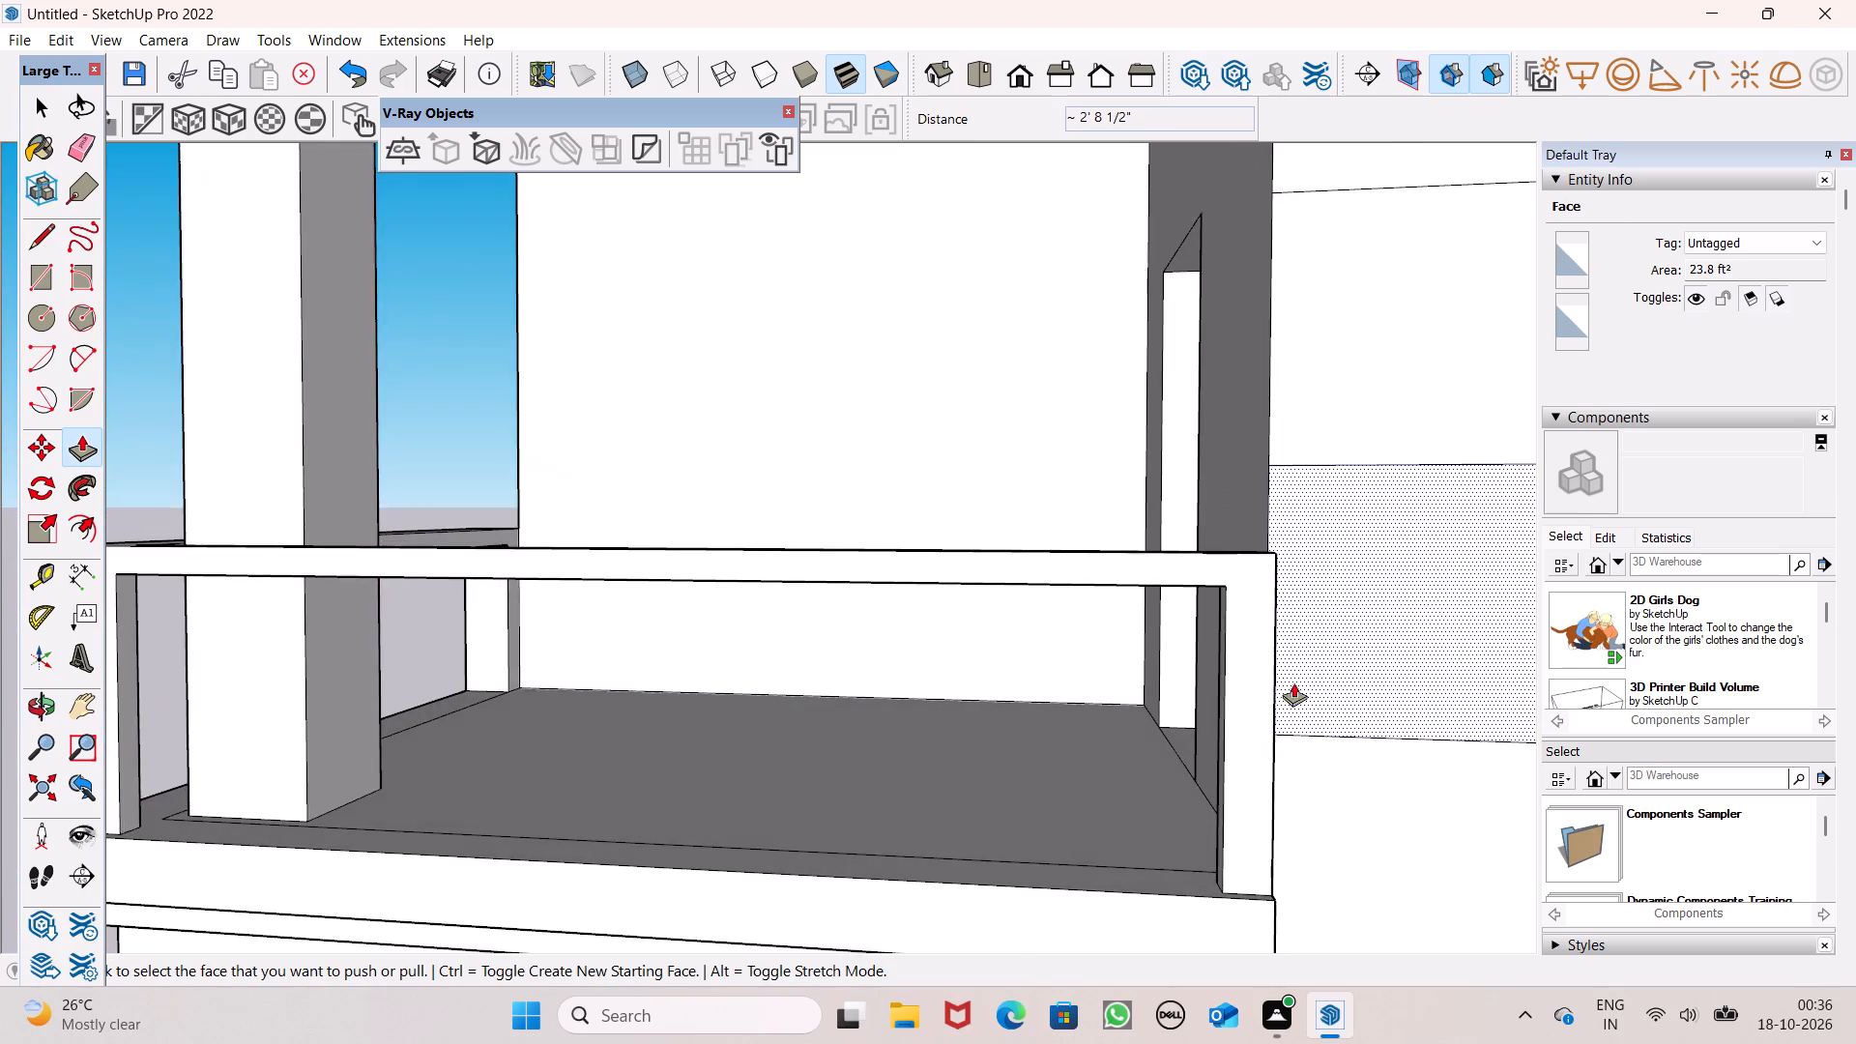
scroll(1287, 657, down, 4)
scroll(1414, 556, down, 4)
middle_drag(1341, 698, 1366, 621)
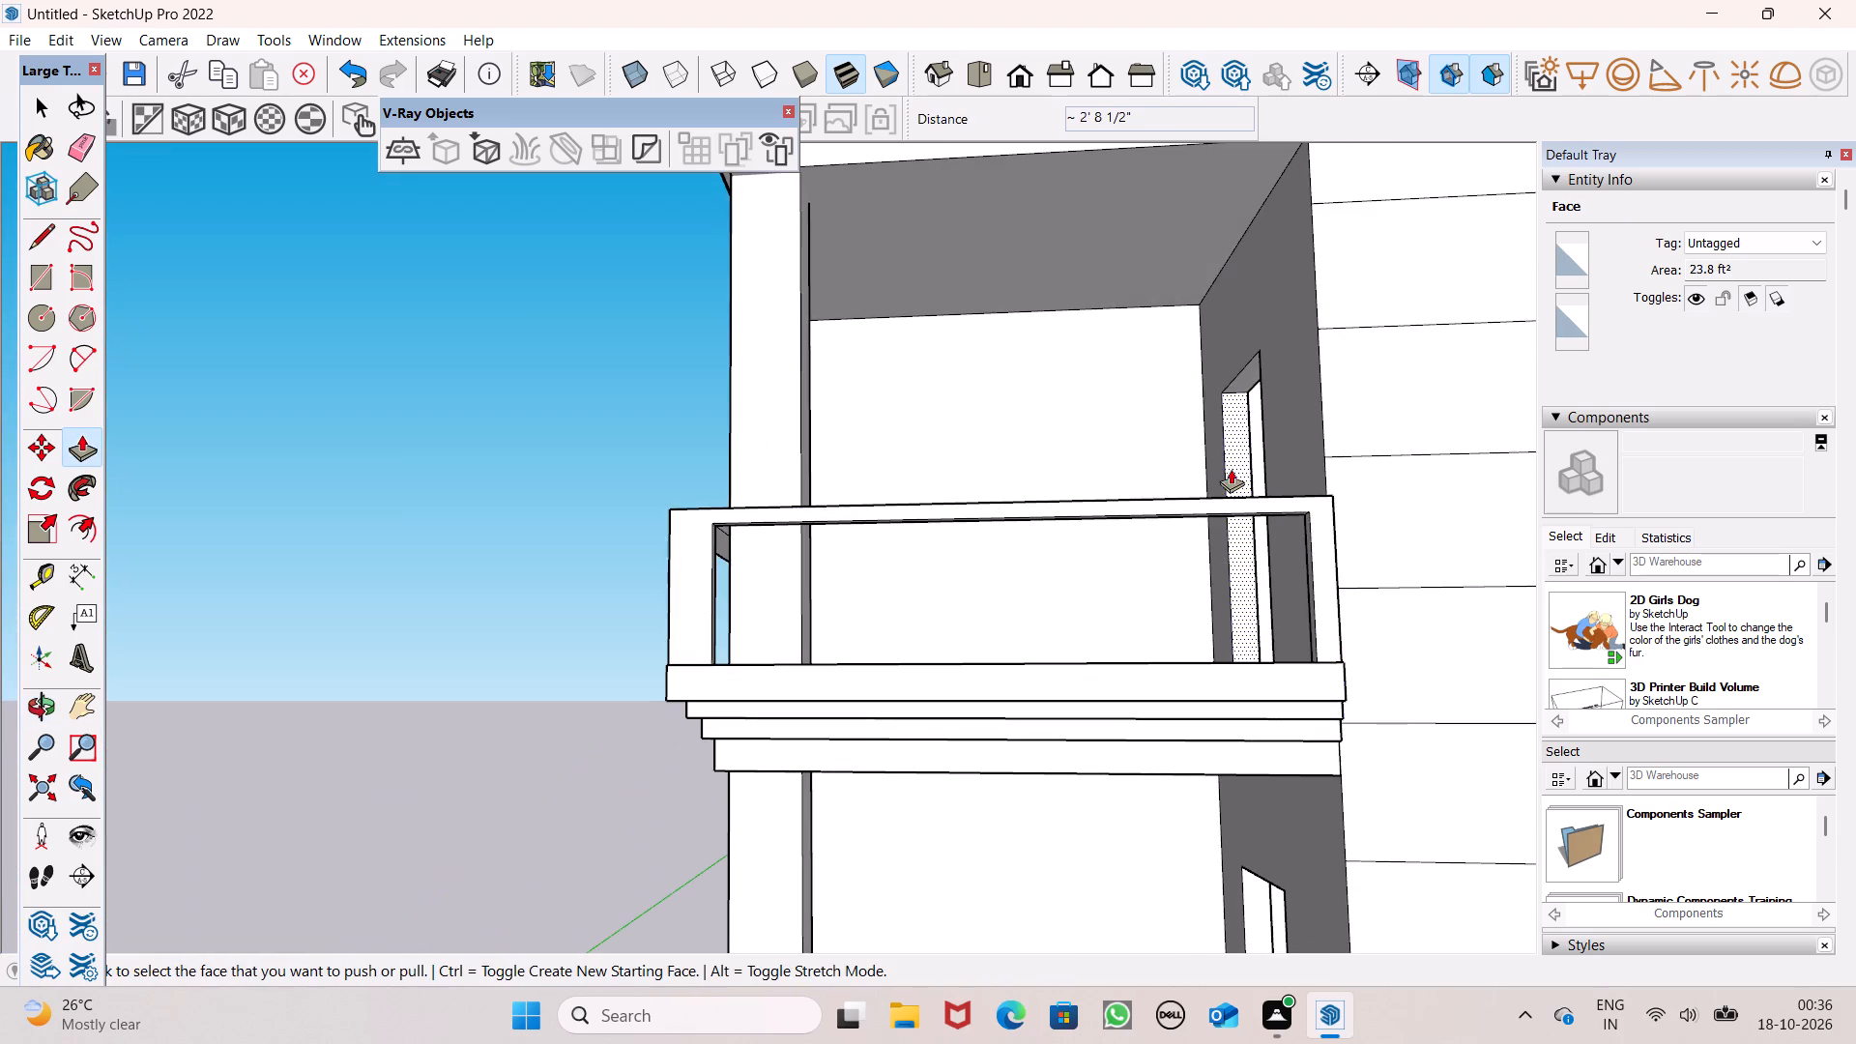
middle_drag(1212, 473, 1141, 337)
scroll(935, 230, up, 3)
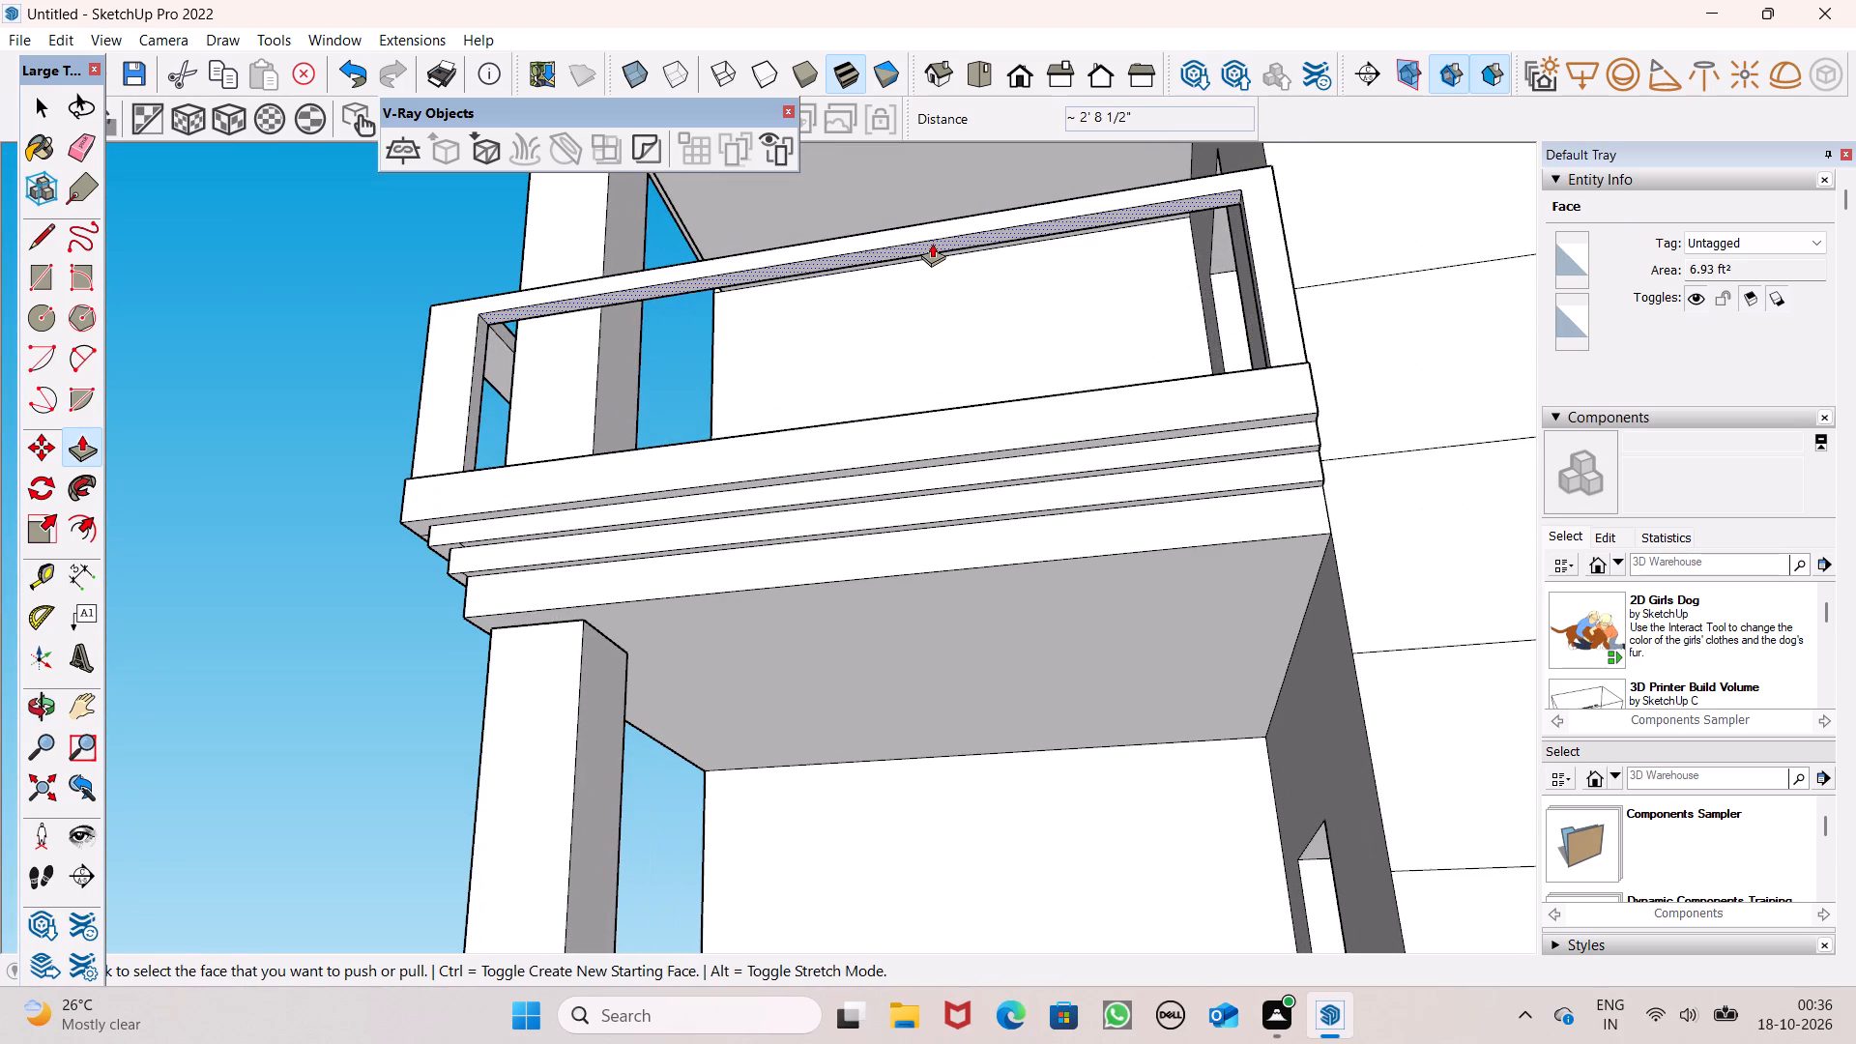
drag(932, 243, 934, 256)
Push/Pull the corner post's face inside the first railing's opening out 4 5/8" to widen the post.
scroll(973, 222, down, 5)
middle_drag(1050, 294, 1218, 475)
scroll(1137, 397, down, 5)
middle_drag(1135, 579, 1504, 732)
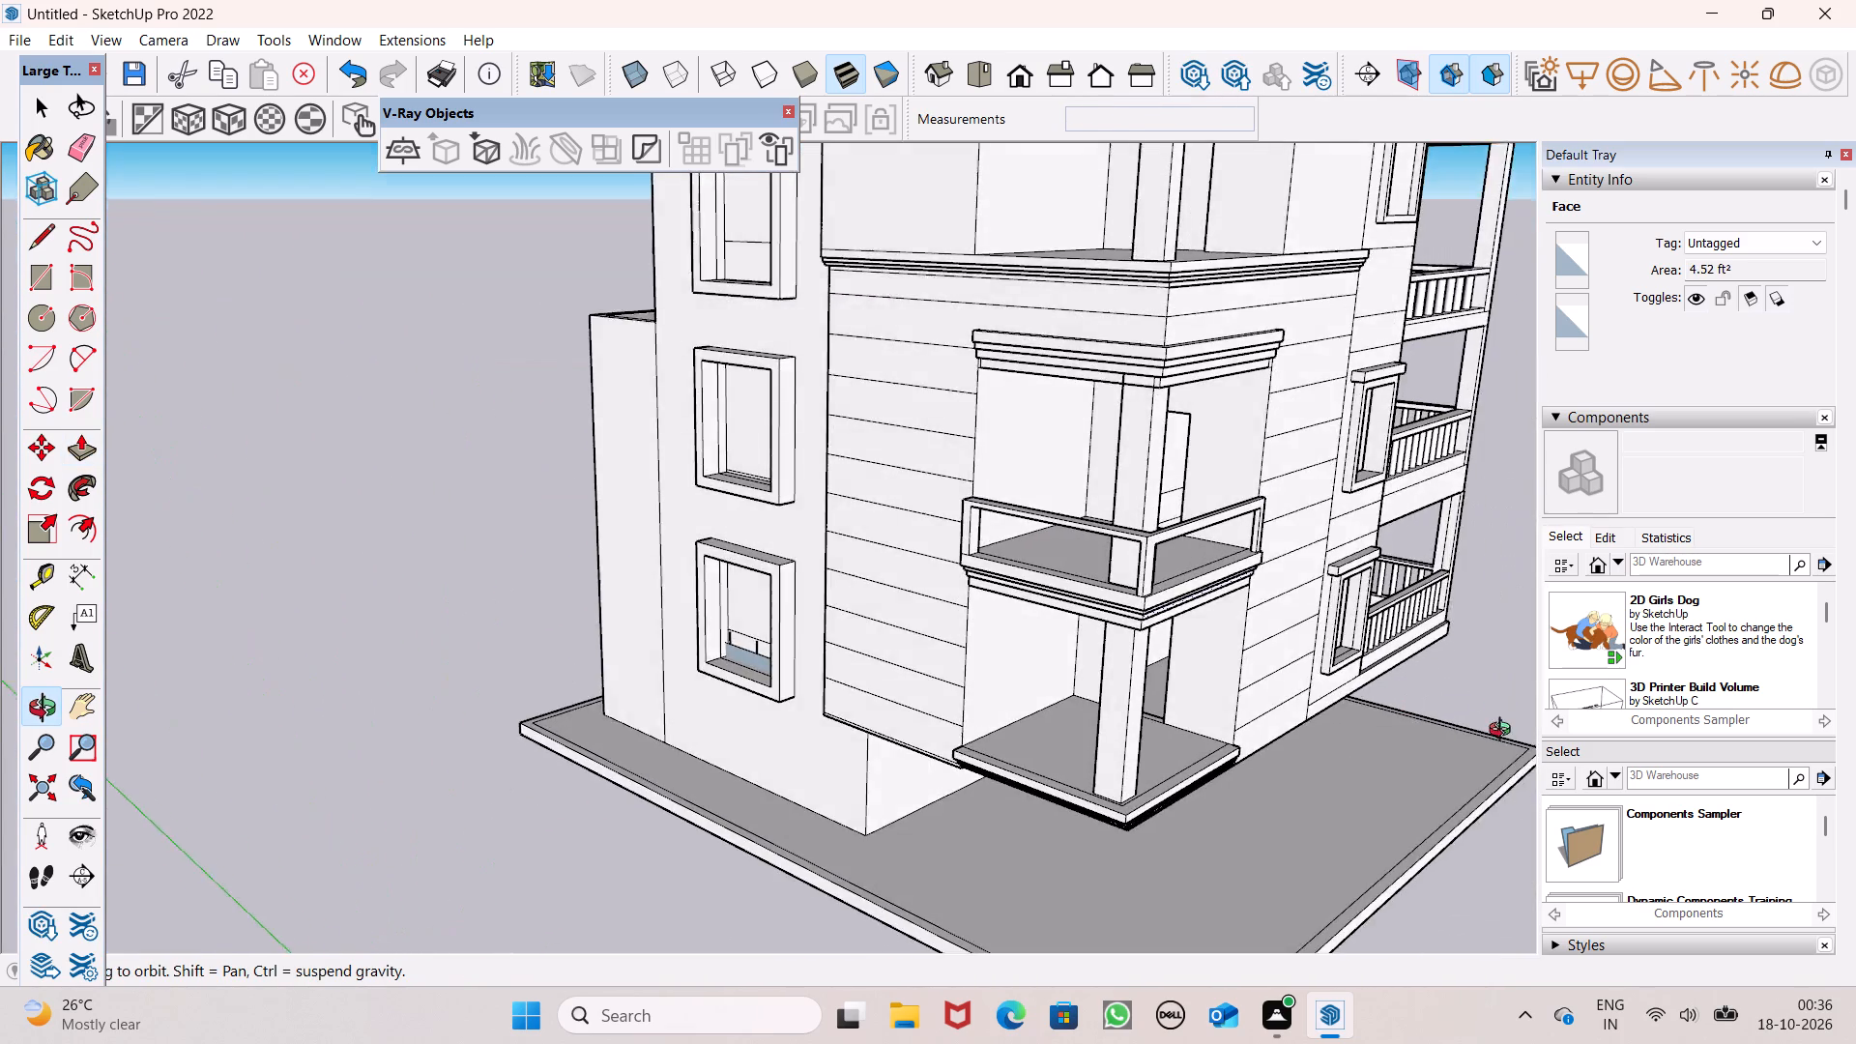
middle_drag(1504, 732, 1504, 704)
middle_drag(1178, 633, 1561, 668)
scroll(1309, 478, up, 6)
middle_drag(1174, 548, 1267, 611)
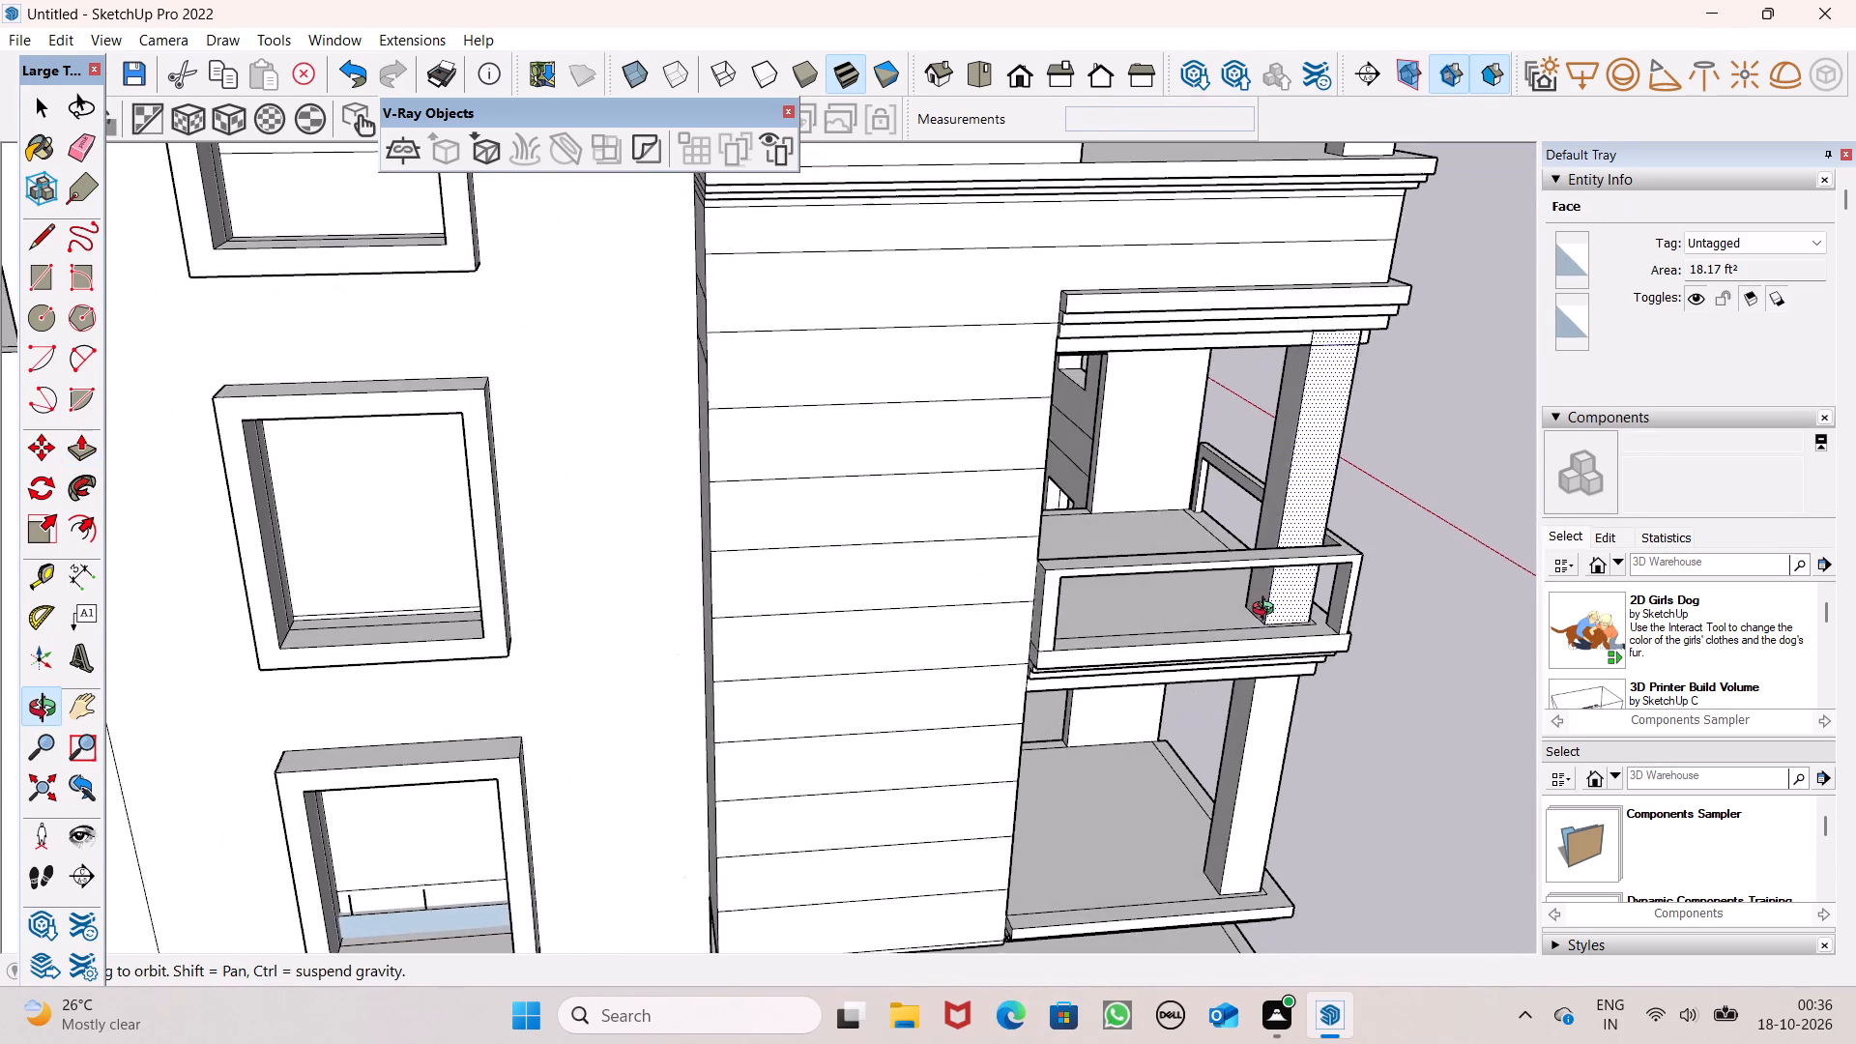
middle_drag(1267, 611, 1244, 604)
scroll(1311, 596, up, 6)
drag(1319, 596, 1300, 600)
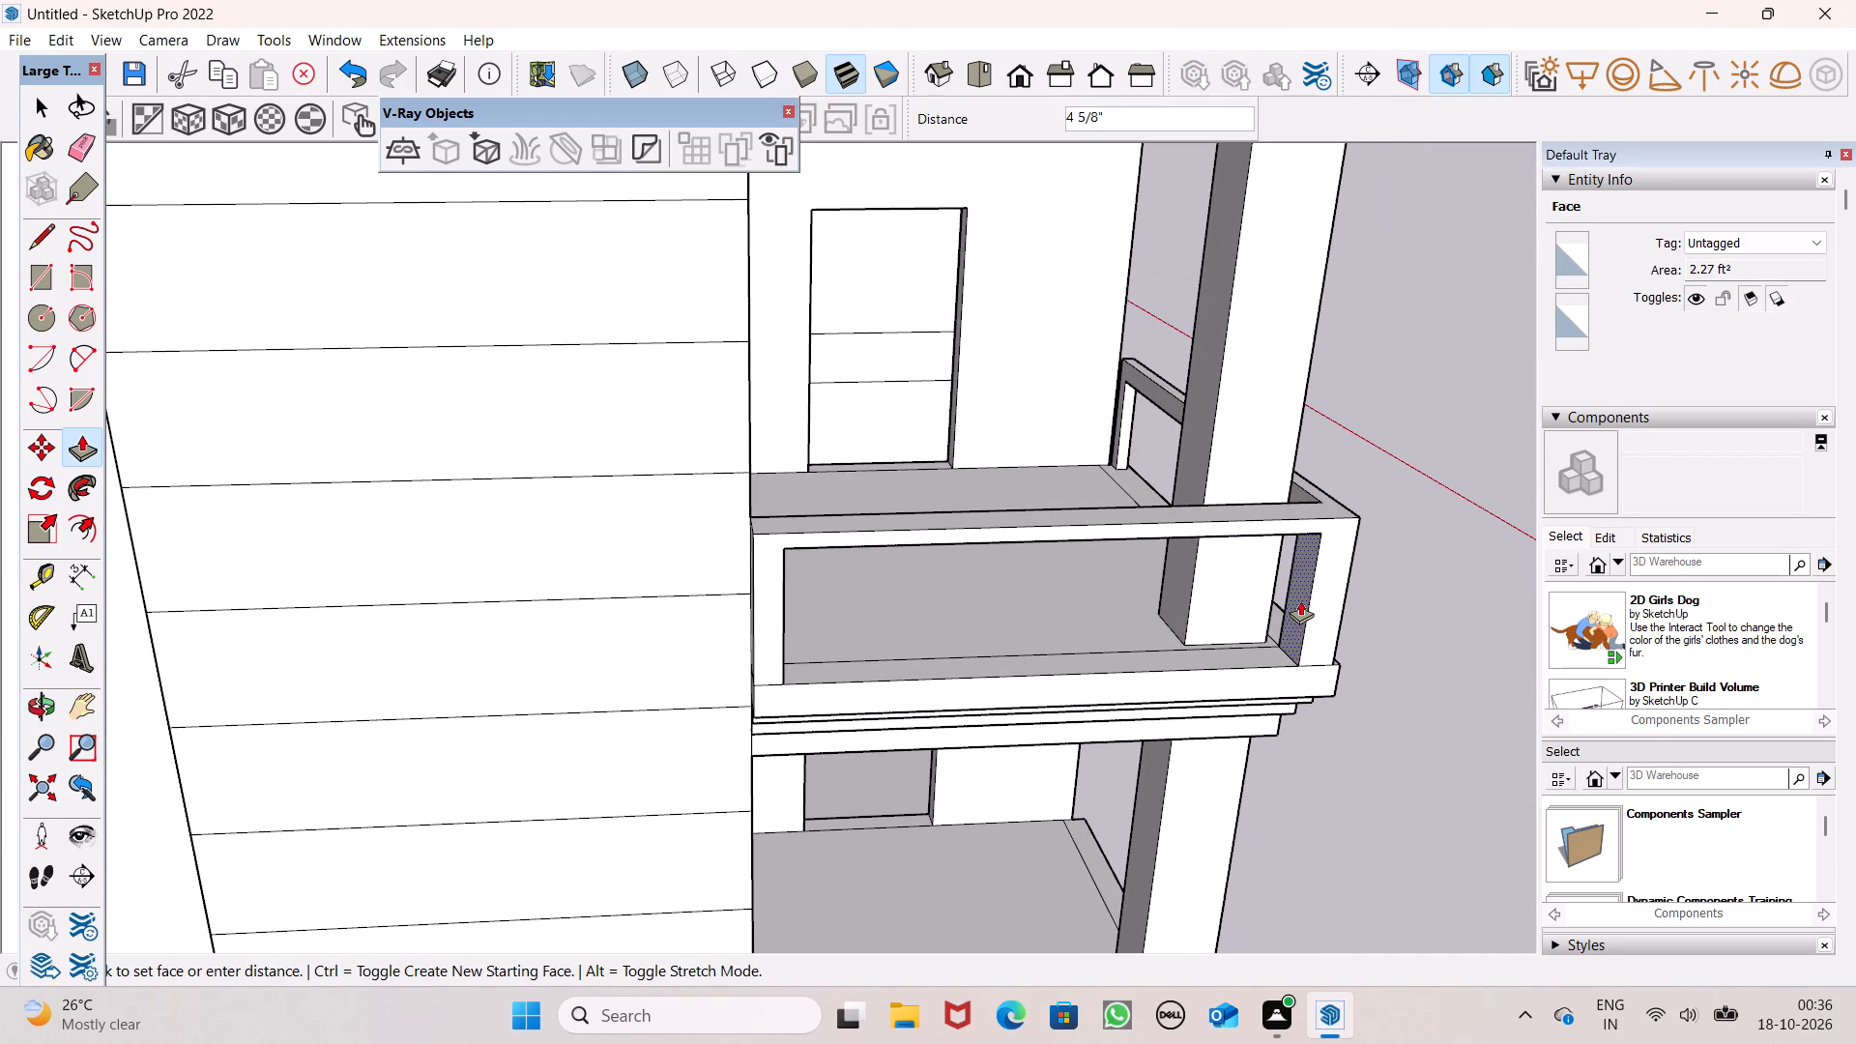
drag(1300, 600, 1300, 602)
scroll(1291, 526, down, 3)
middle_drag(1322, 536, 900, 521)
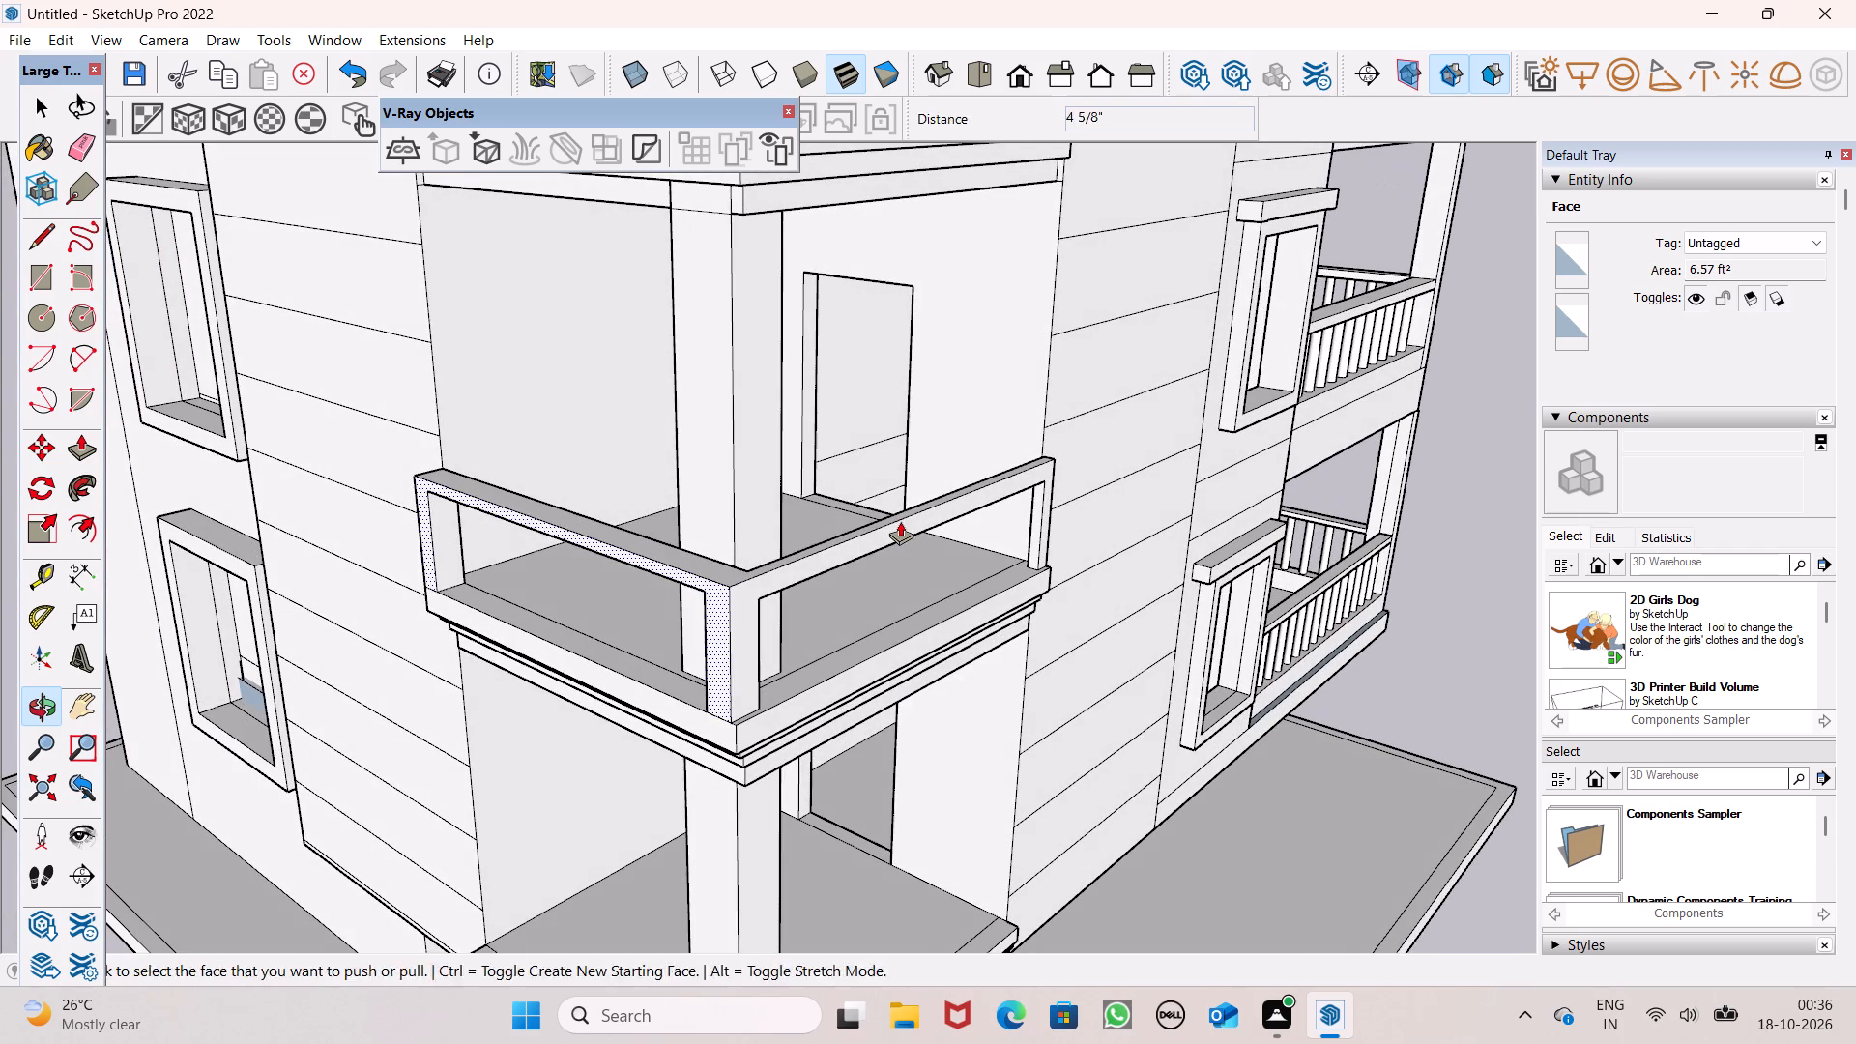
Push/Pull the inner face of the second handrail and its wall-side post by 1 1/16".
middle_click(900, 521)
scroll(899, 511, down, 5)
scroll(1000, 525, up, 7)
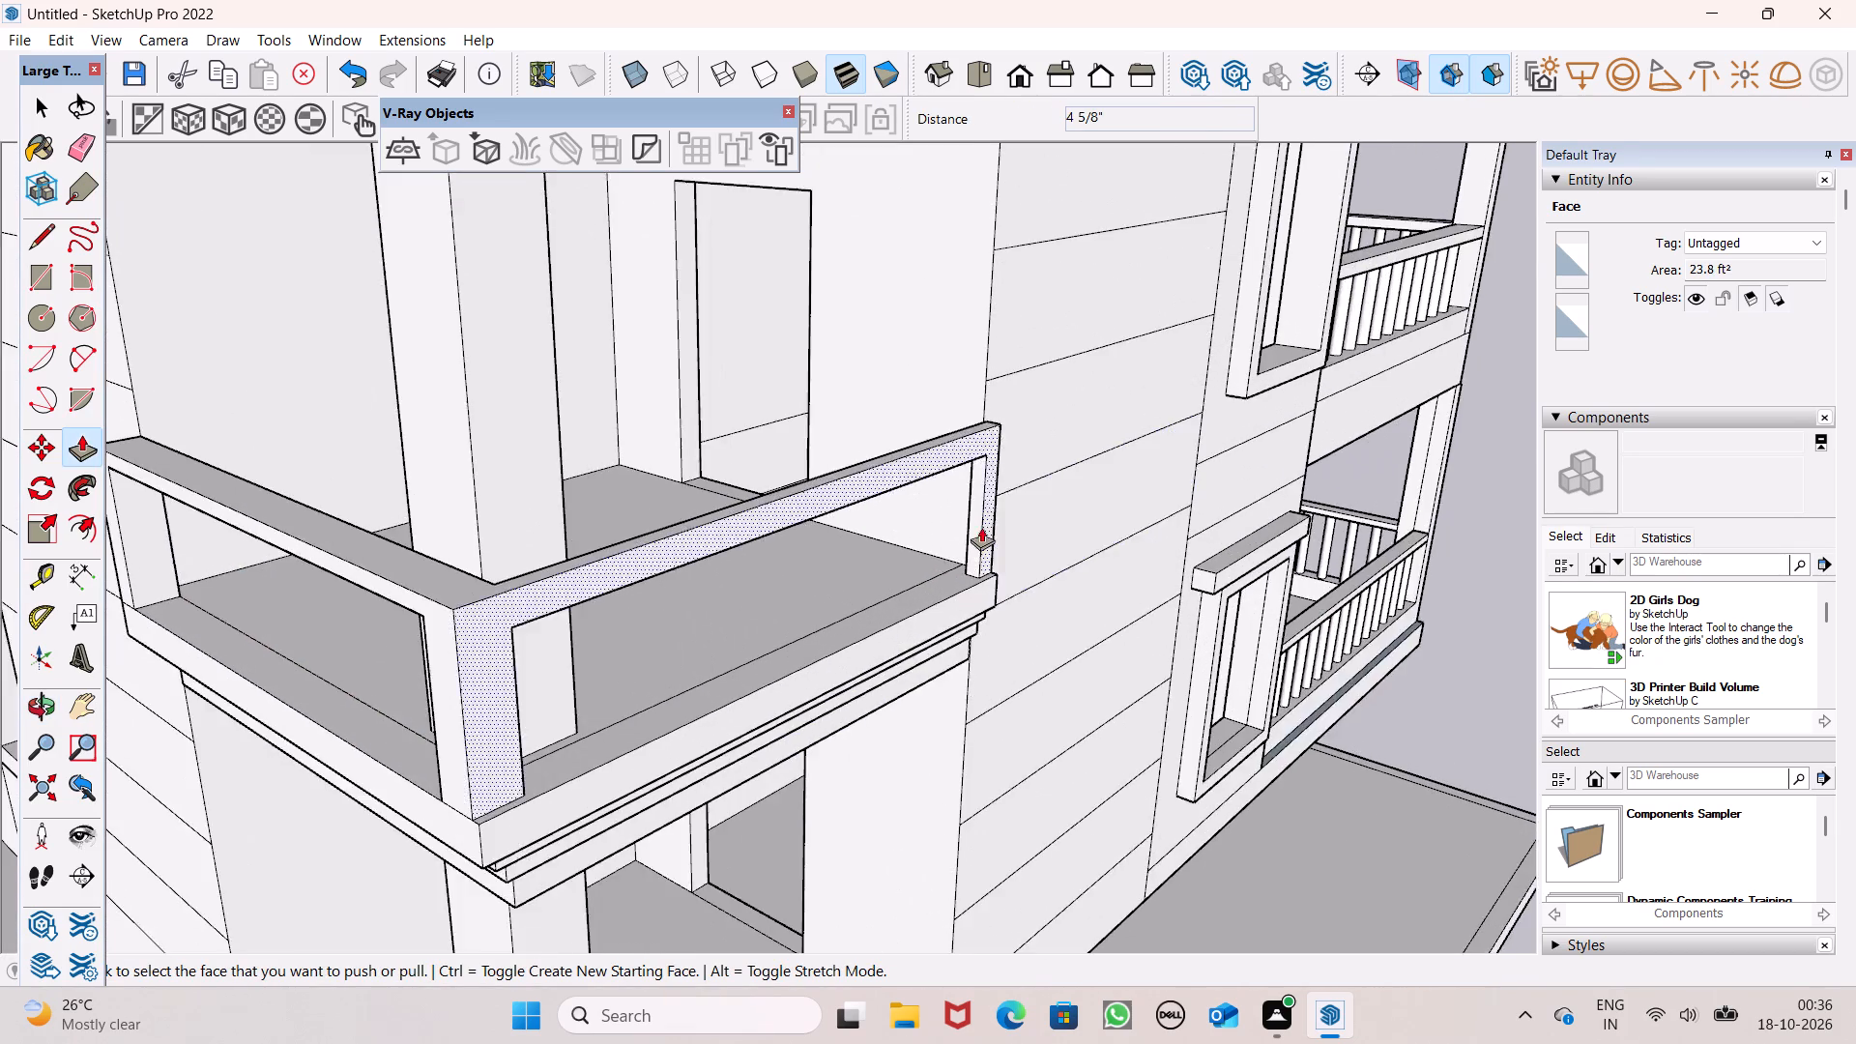
scroll(981, 527, up, 6)
middle_drag(968, 543, 1190, 594)
scroll(967, 544, up, 1)
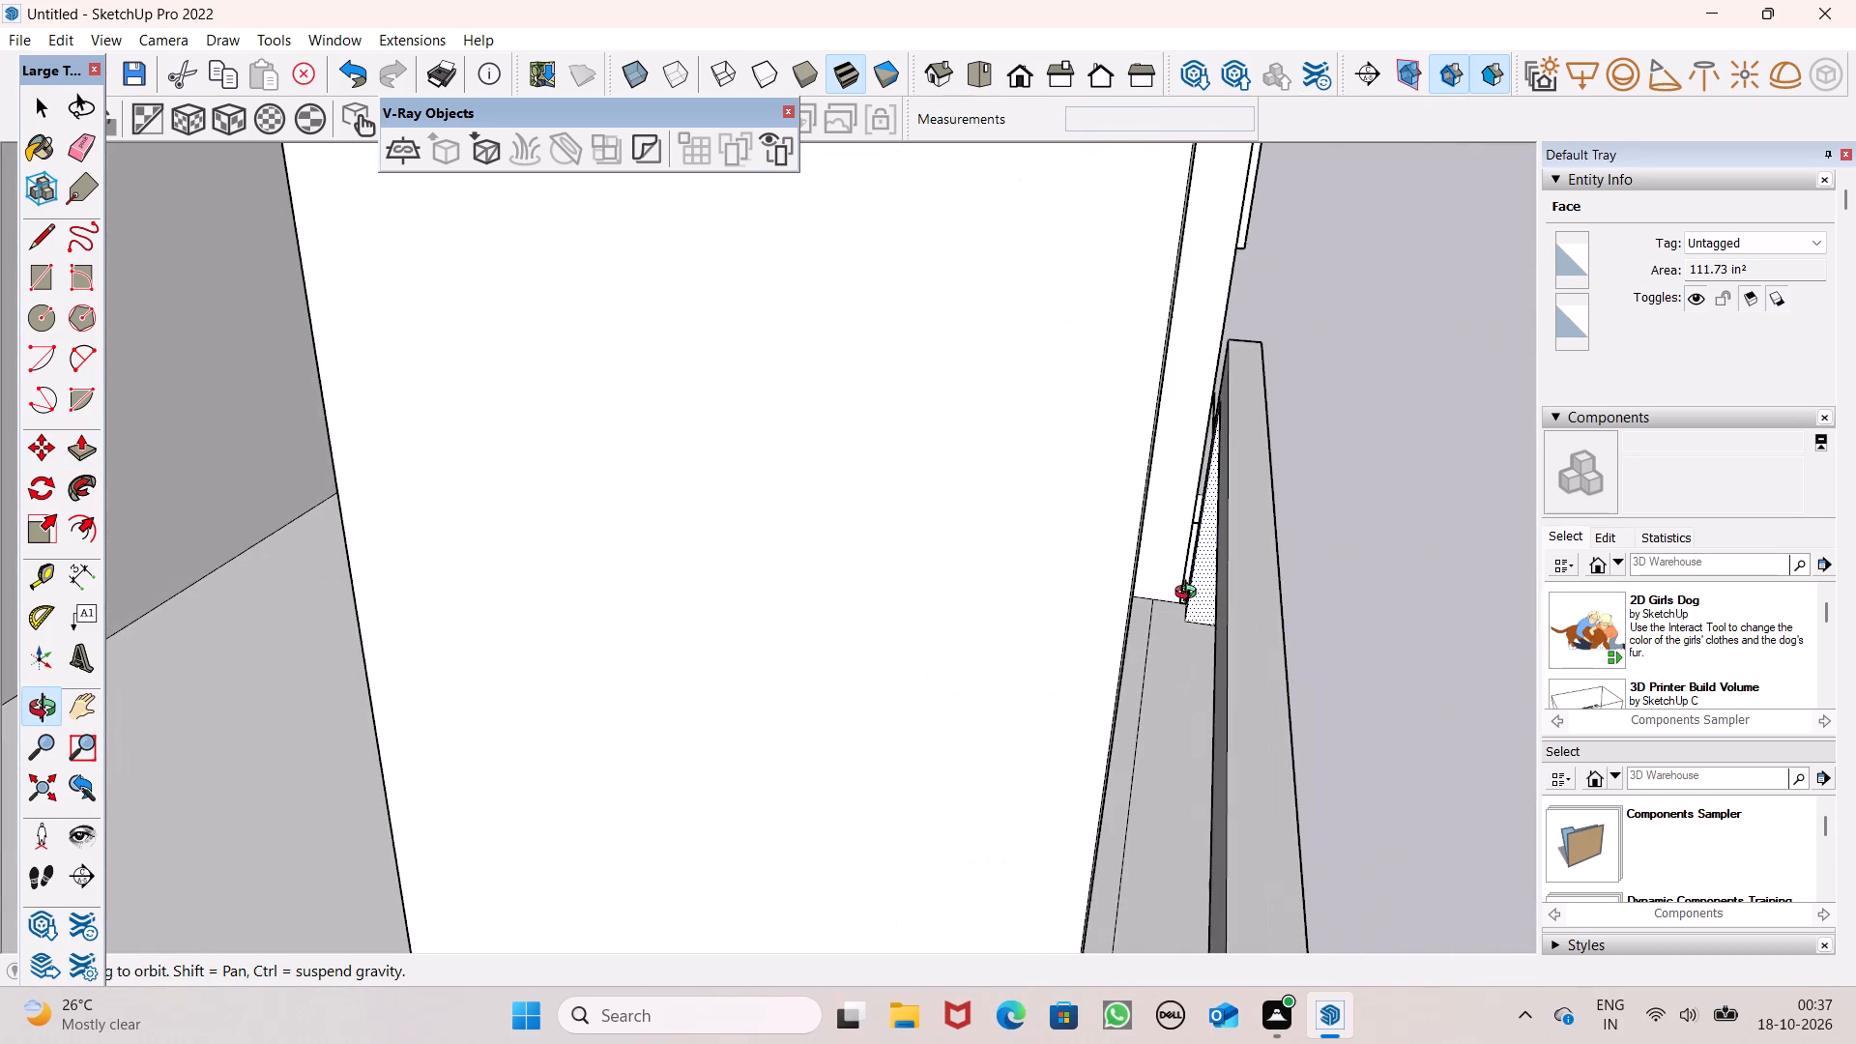
middle_drag(1190, 594, 1110, 565)
scroll(1172, 565, up, 4)
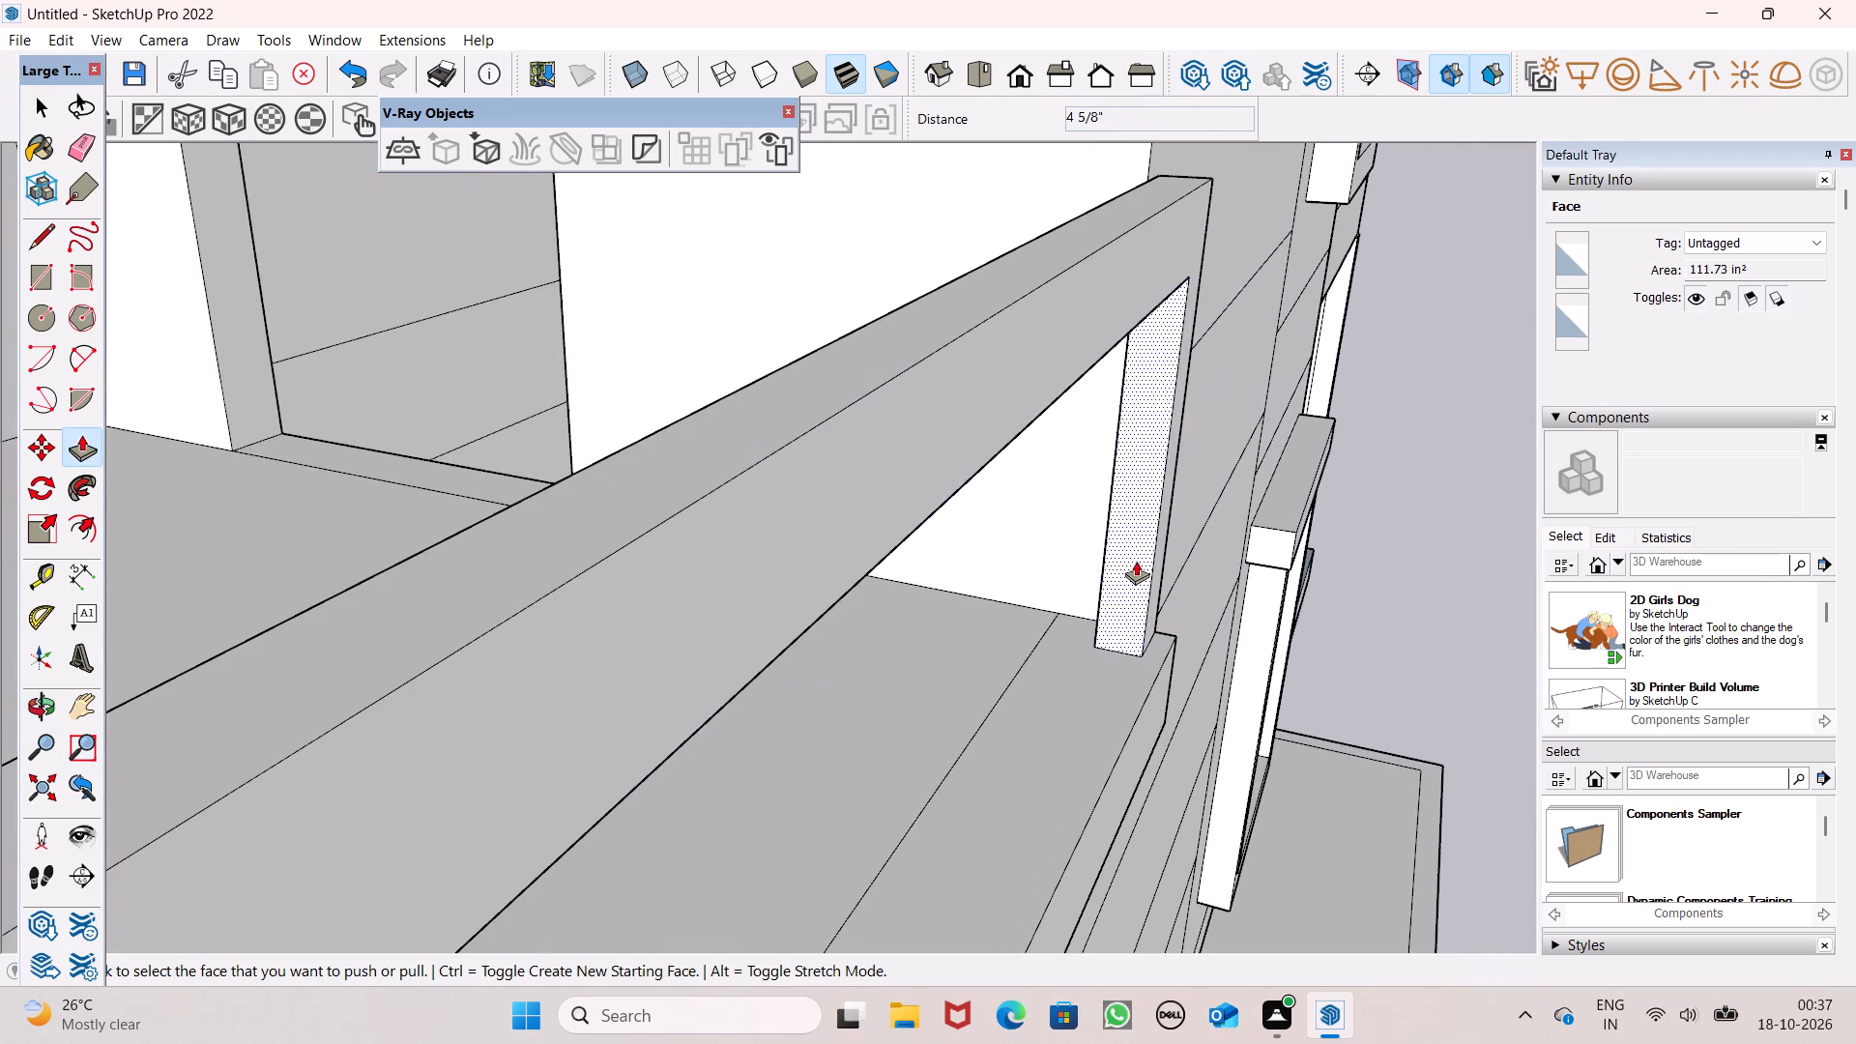
middle_drag(1122, 592, 1320, 575)
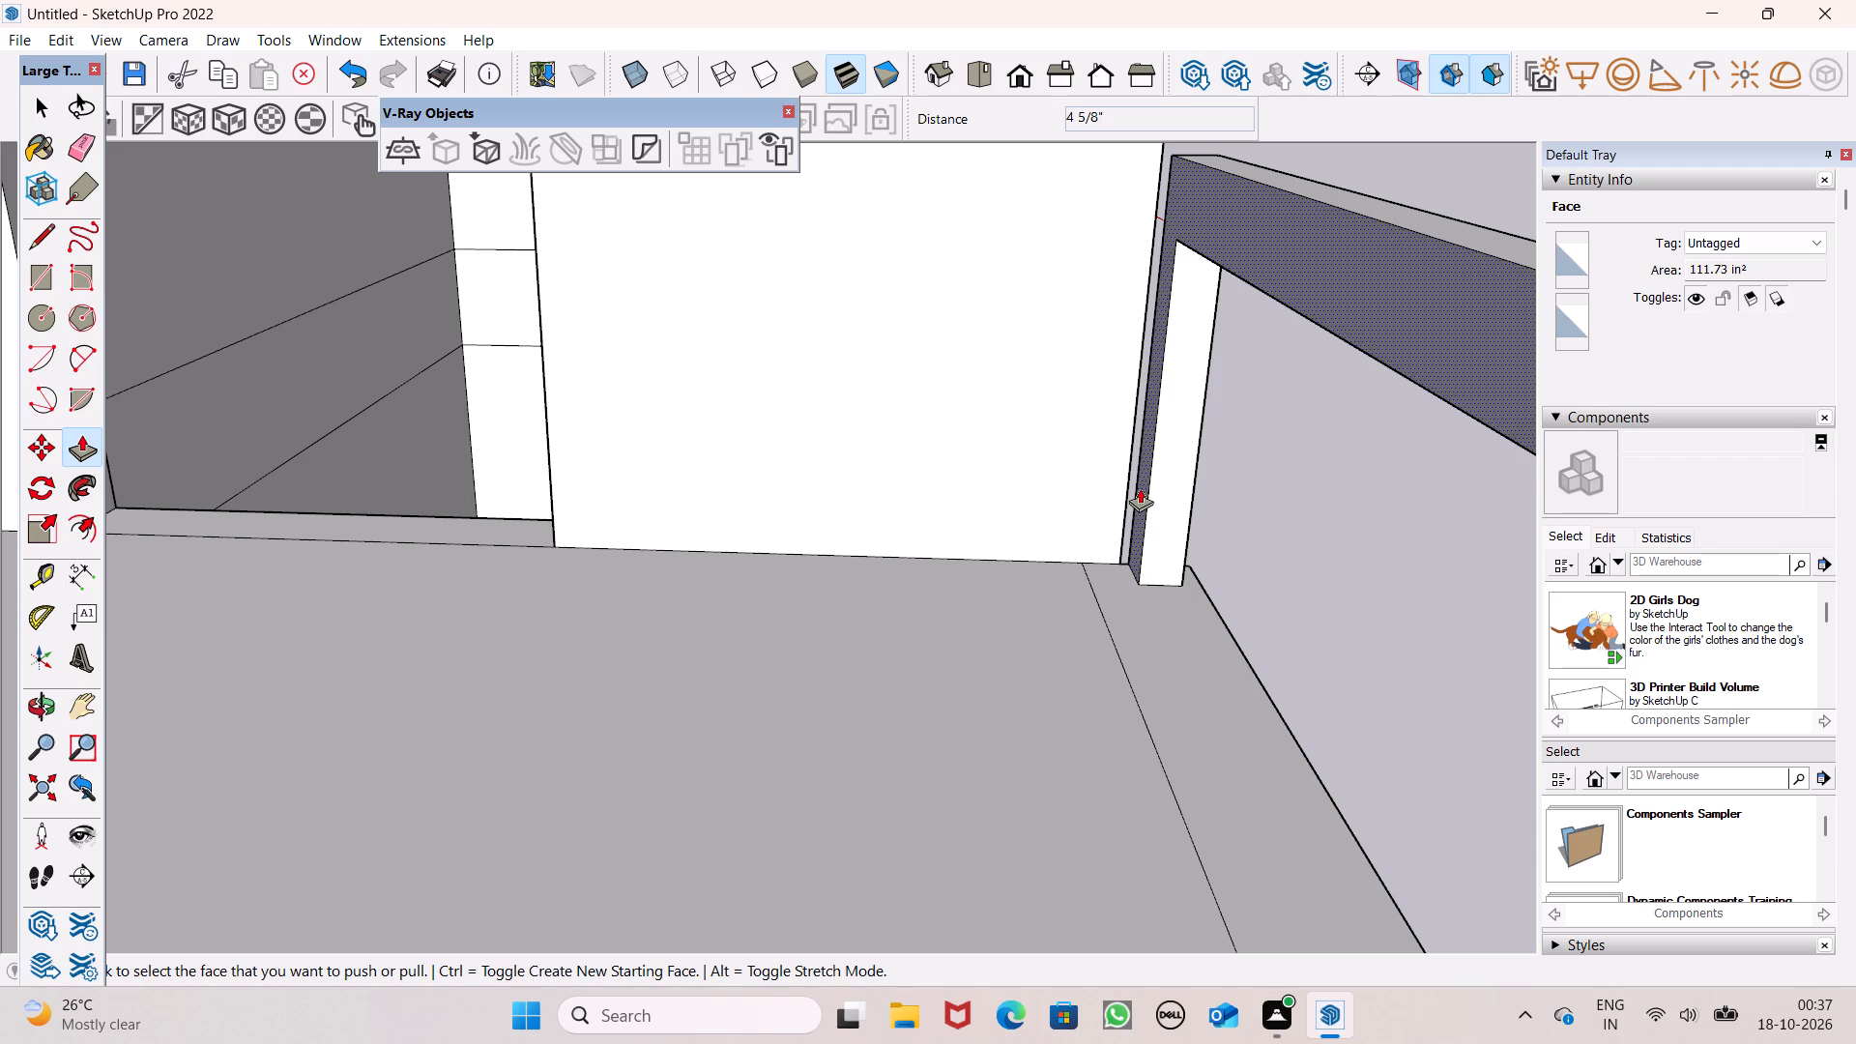
drag(1140, 488, 1127, 495)
Examine the unrailed lowest corner balcony from several sides, including its slab edge, column and the finished railing above.
scroll(1096, 443, down, 4)
middle_drag(1108, 475, 802, 529)
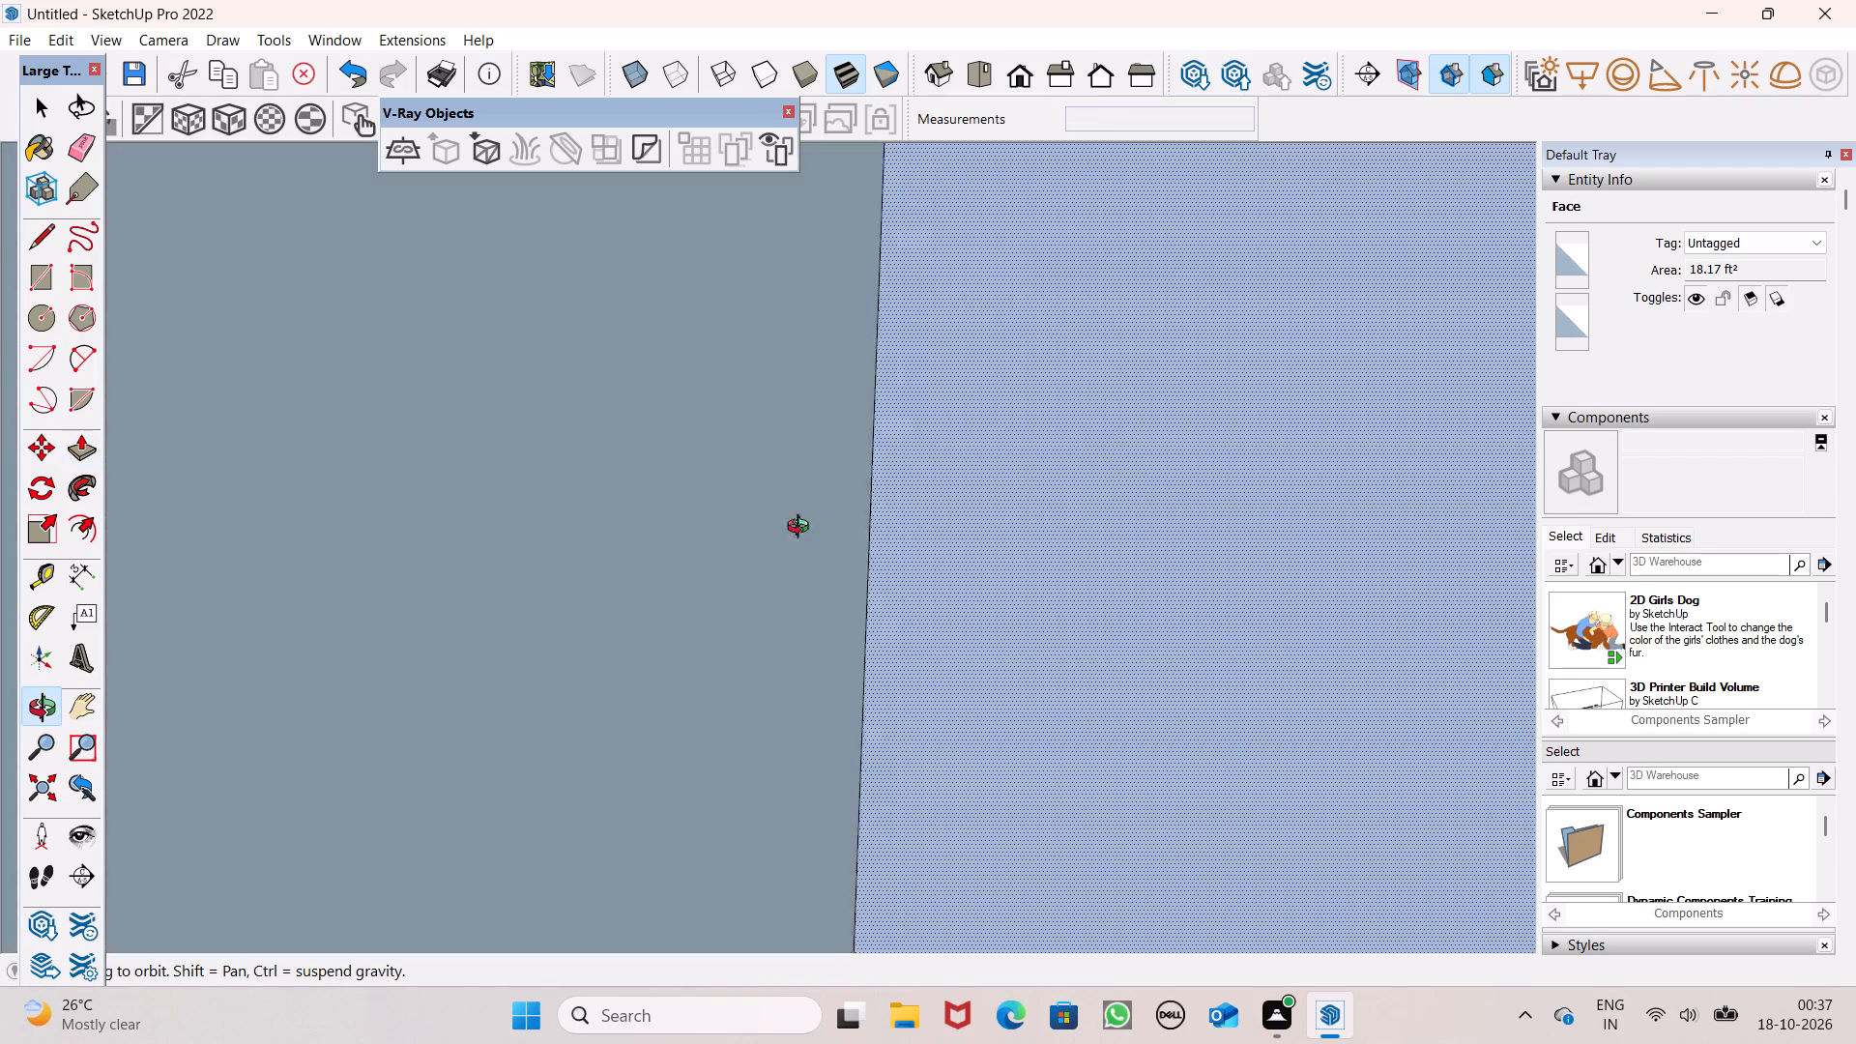
middle_drag(802, 529, 652, 506)
click(1032, 86)
scroll(1032, 113, down, 6)
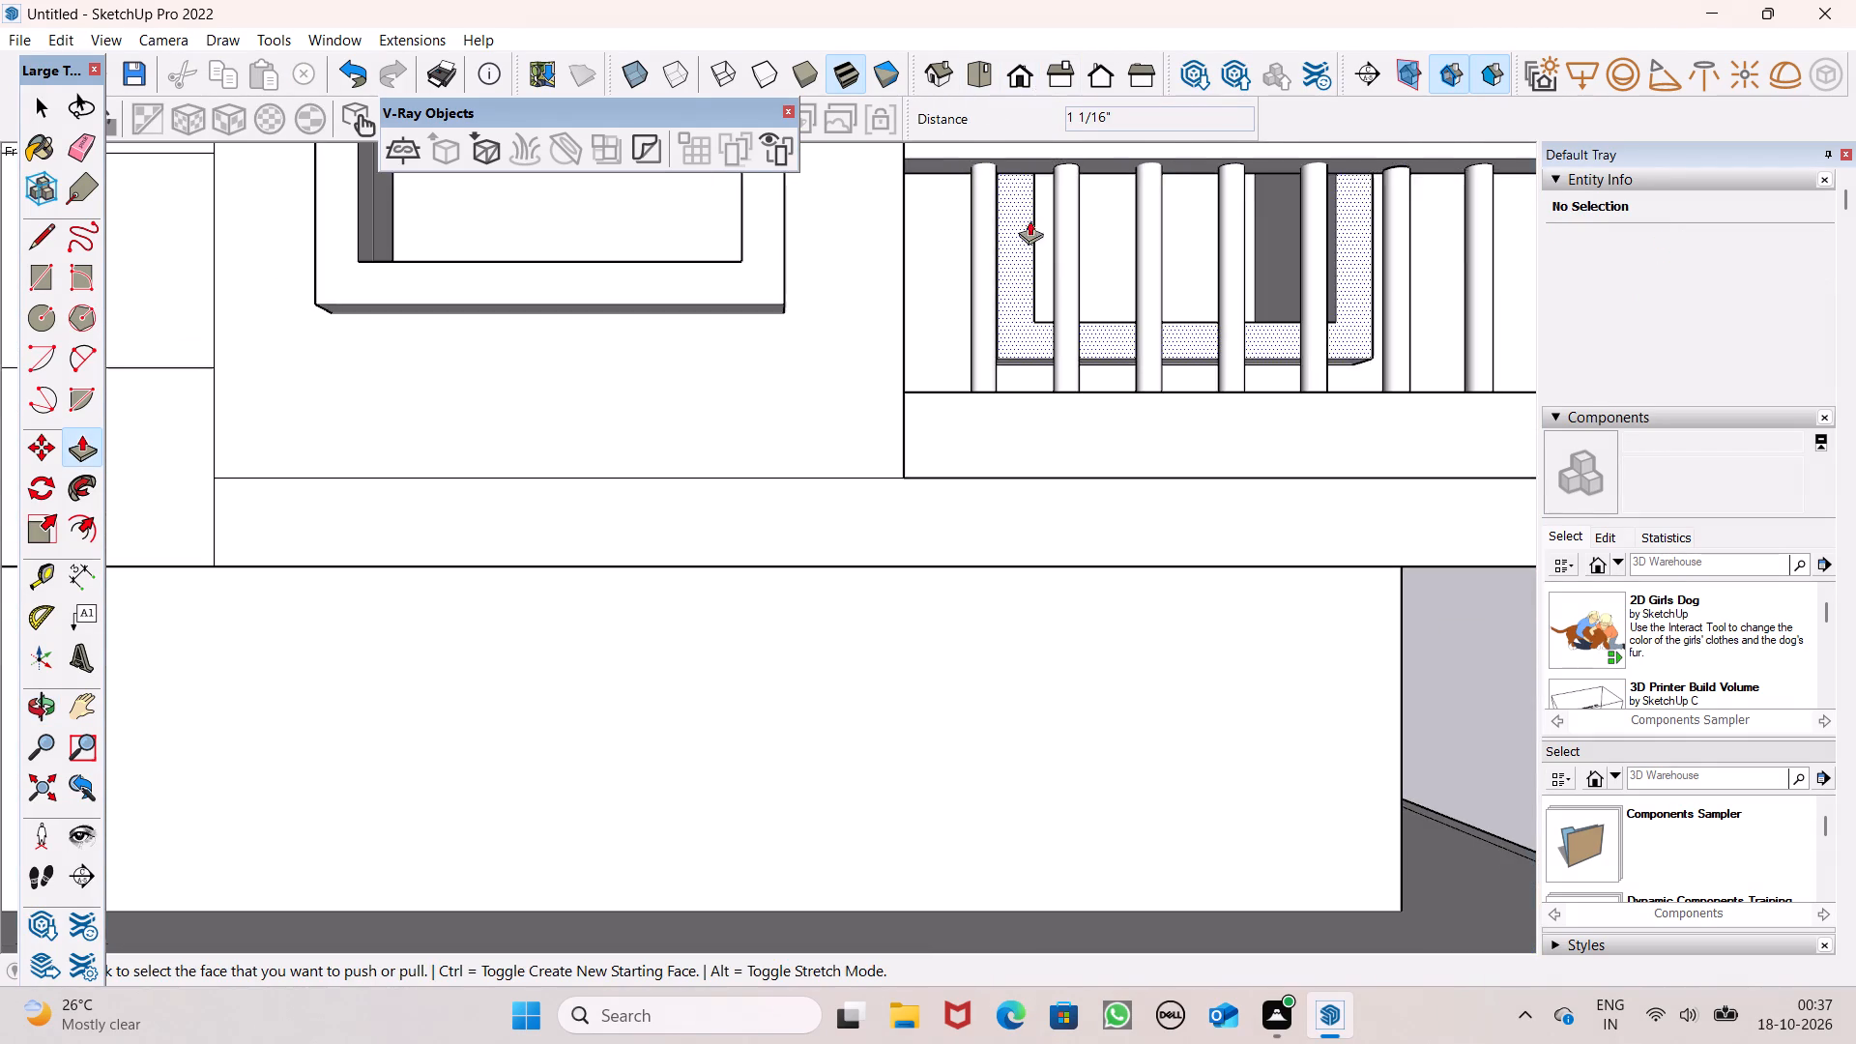
scroll(1029, 220, down, 1)
scroll(1010, 296, down, 7)
scroll(571, 299, down, 13)
middle_drag(758, 418, 842, 549)
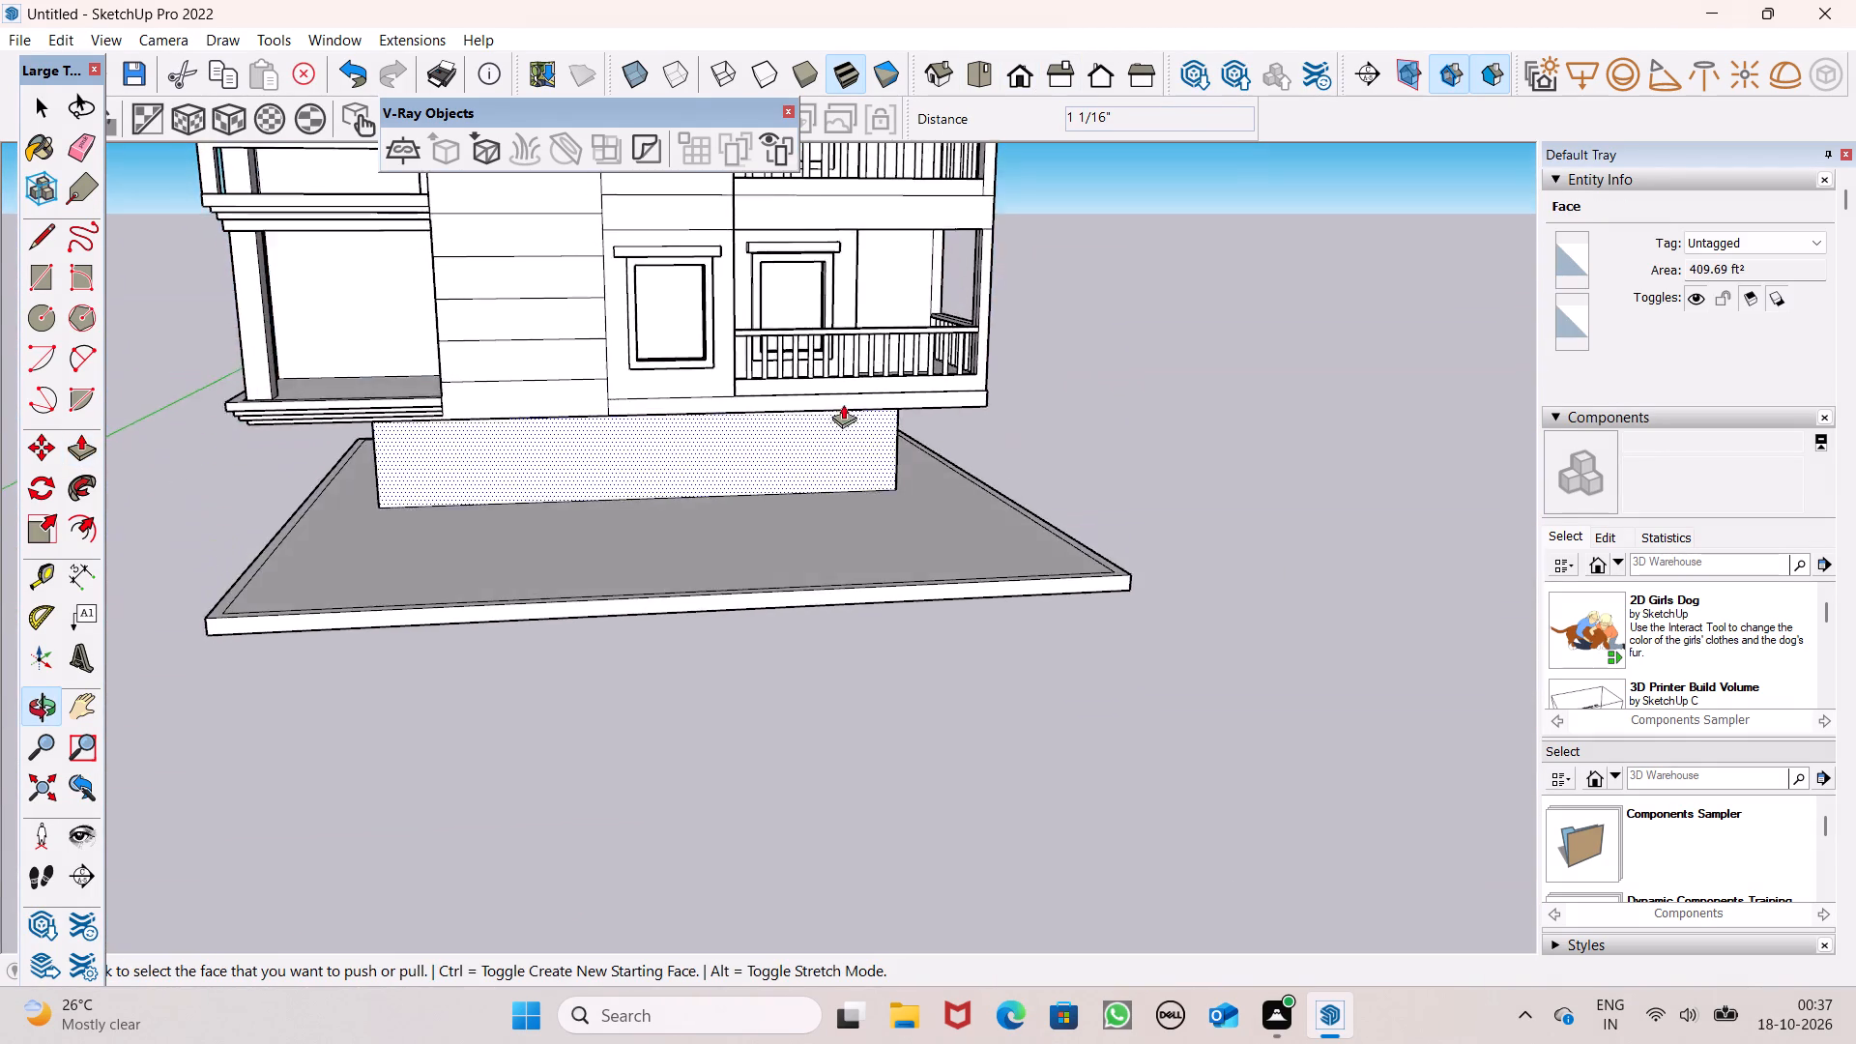
scroll(843, 403, down, 7)
scroll(532, 331, up, 7)
scroll(629, 397, down, 3)
middle_drag(635, 408, 843, 463)
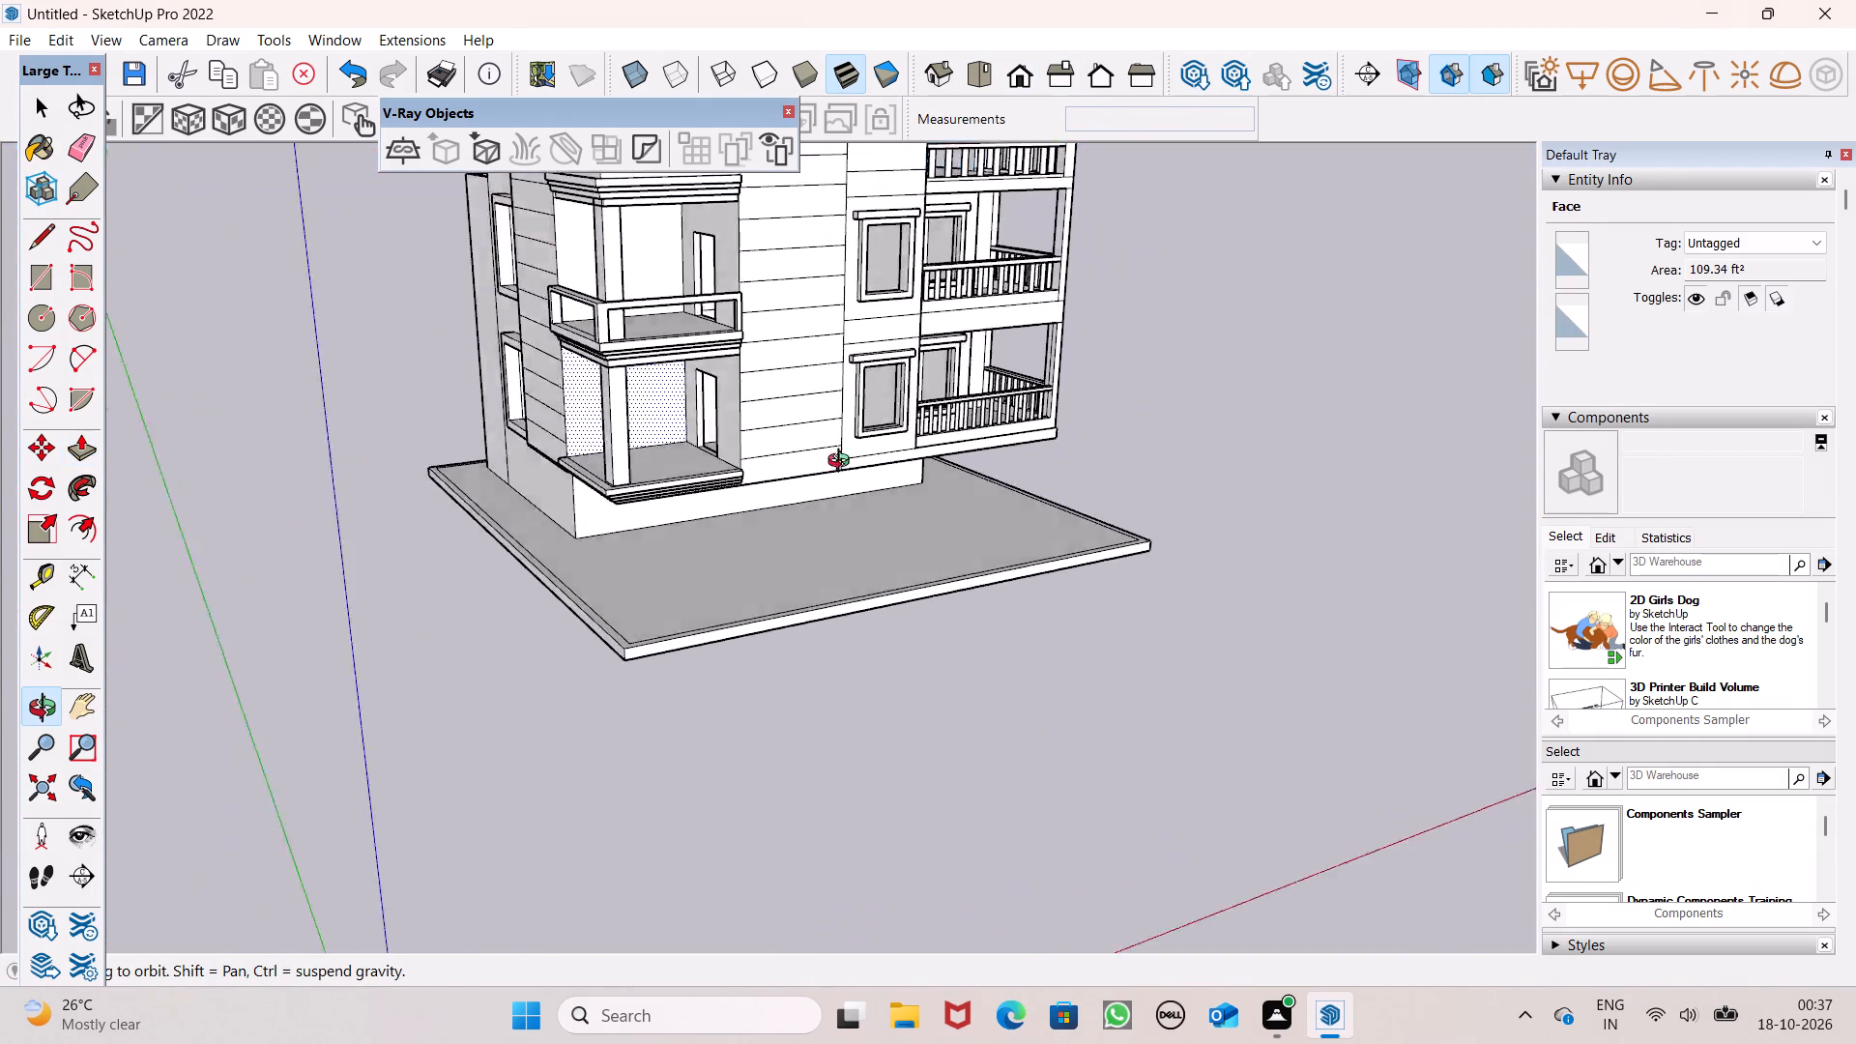
middle_drag(843, 463, 984, 495)
scroll(752, 488, up, 6)
middle_drag(674, 519, 834, 552)
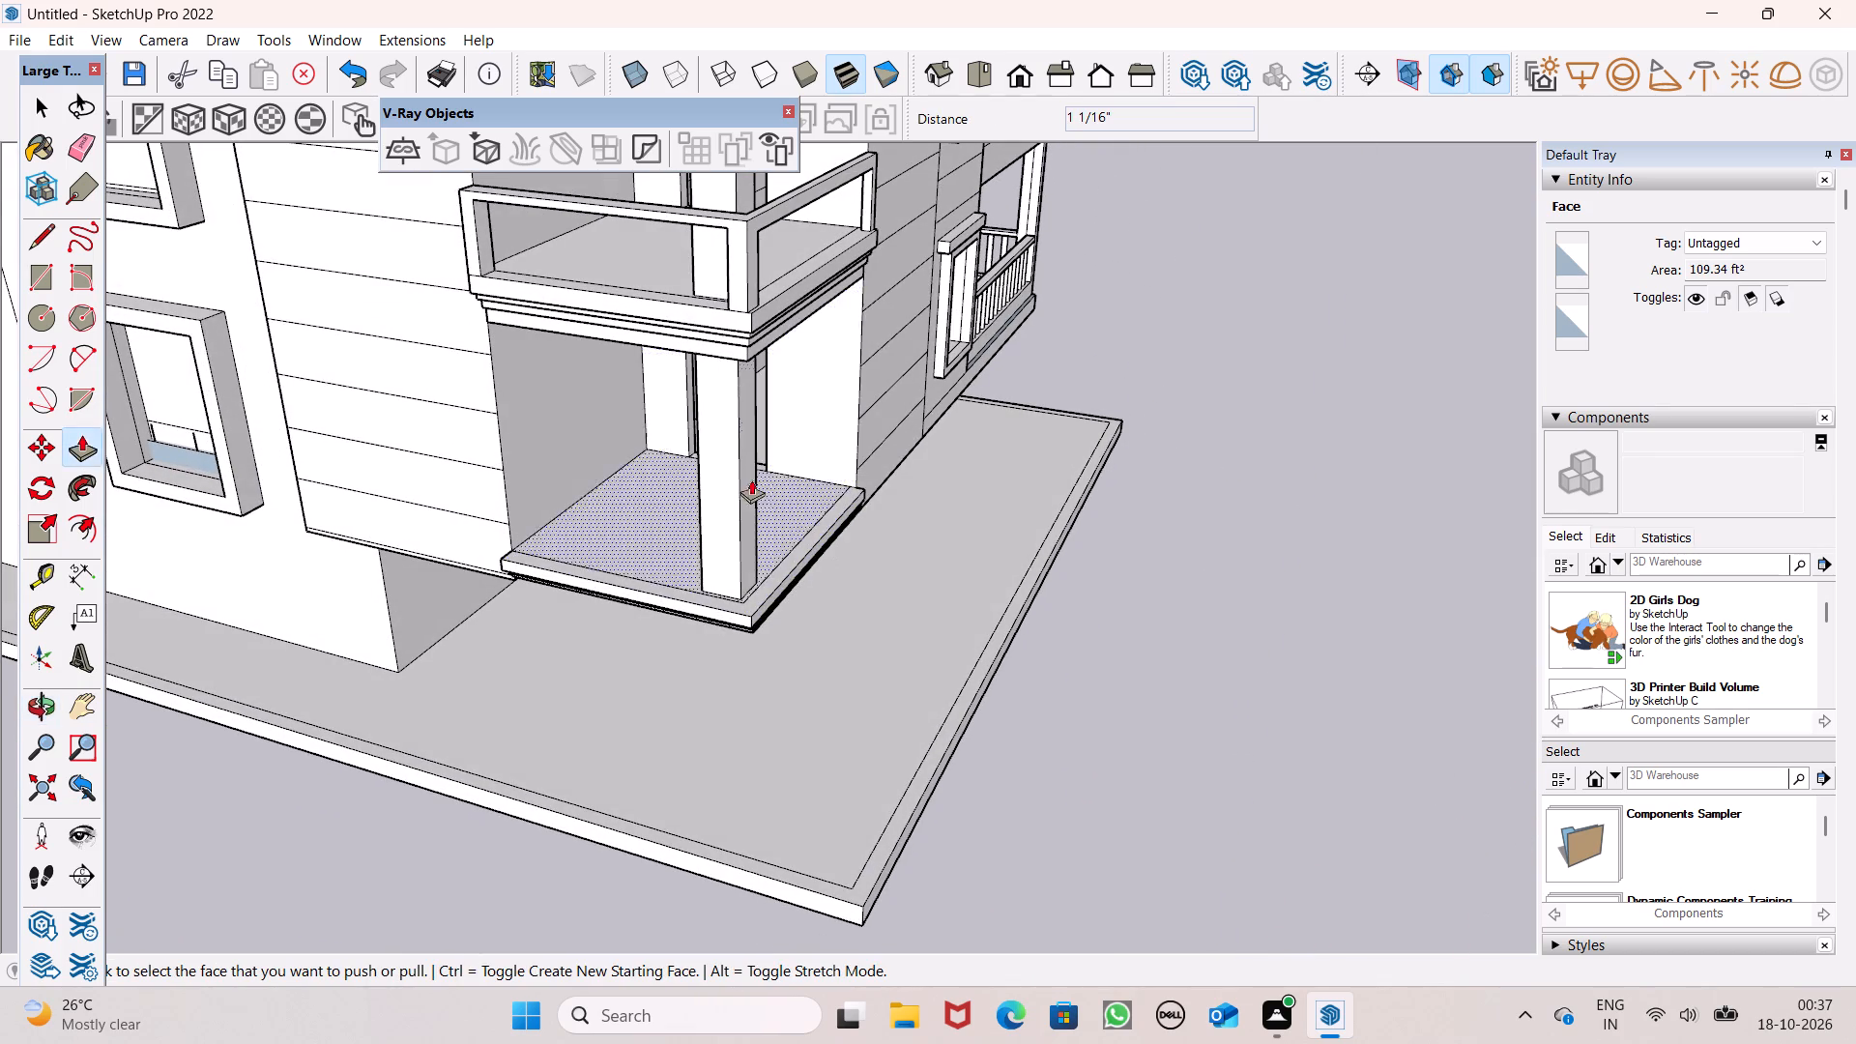
scroll(722, 489, up, 1)
middle_drag(715, 514, 779, 561)
middle_drag(709, 623, 761, 500)
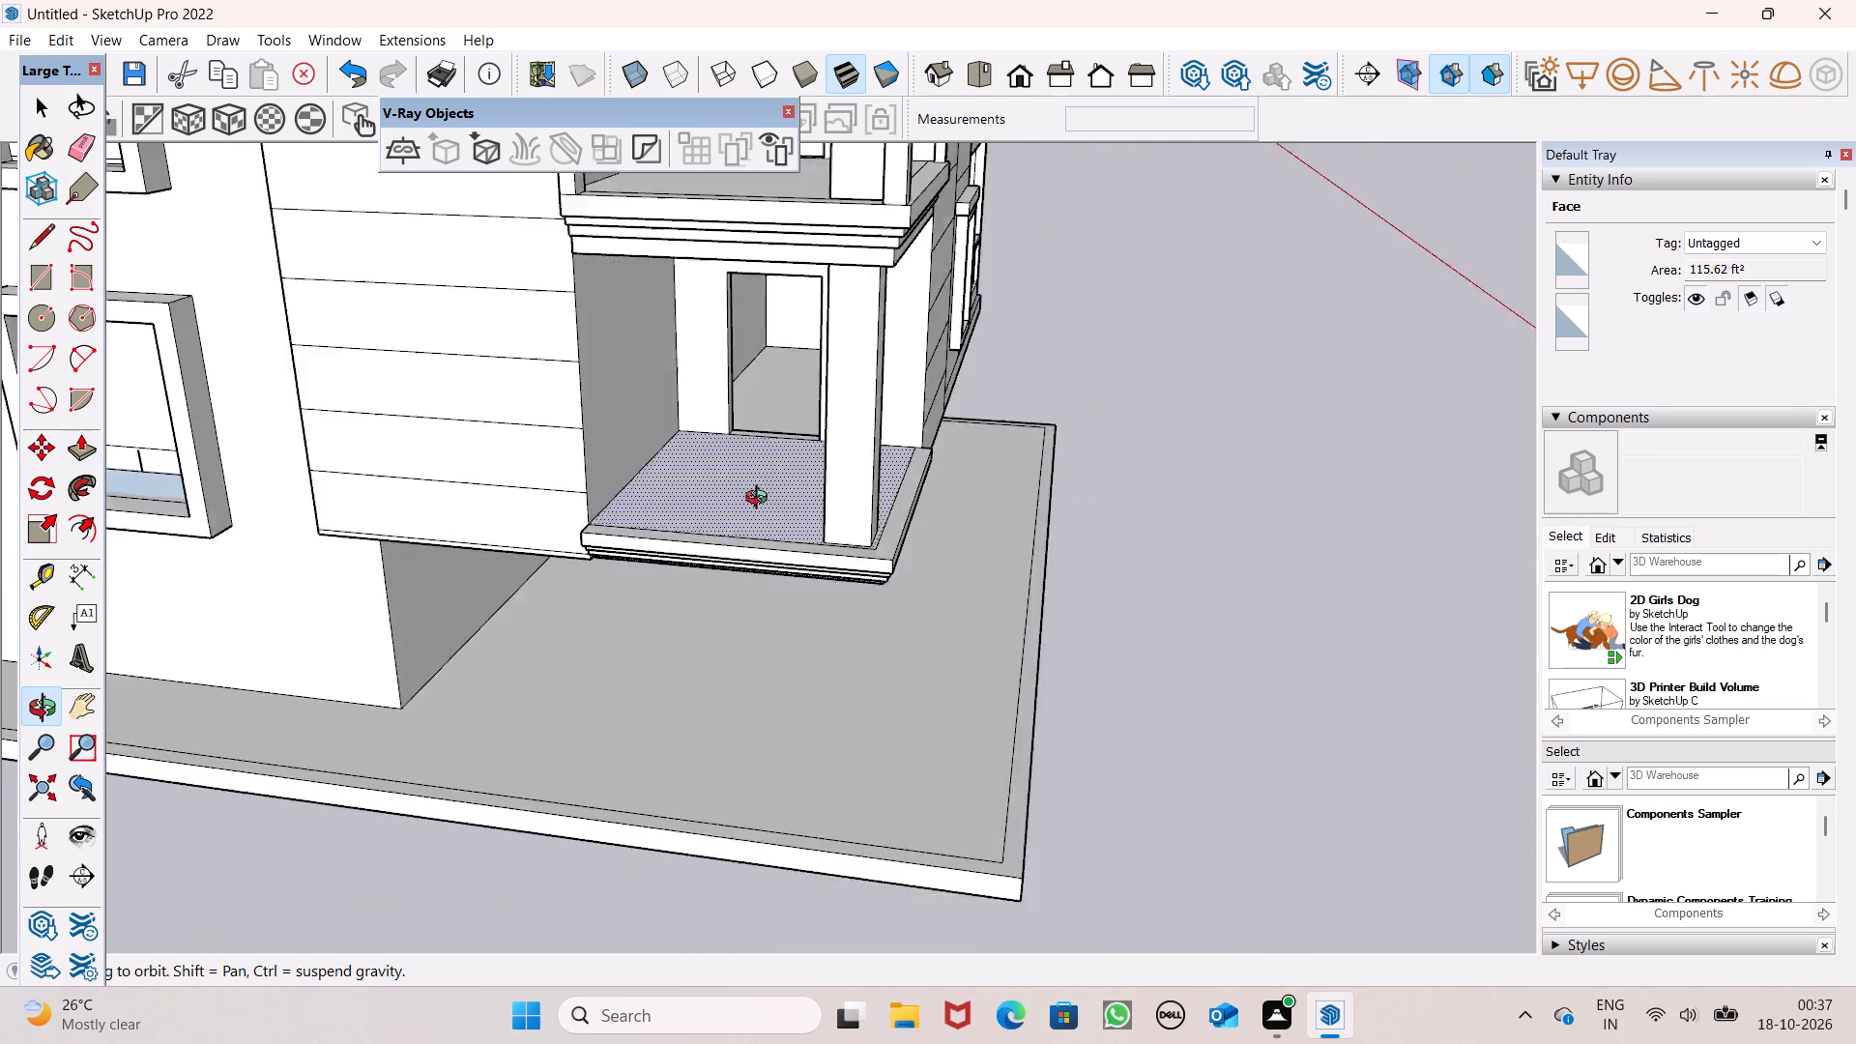
middle_drag(761, 500, 725, 610)
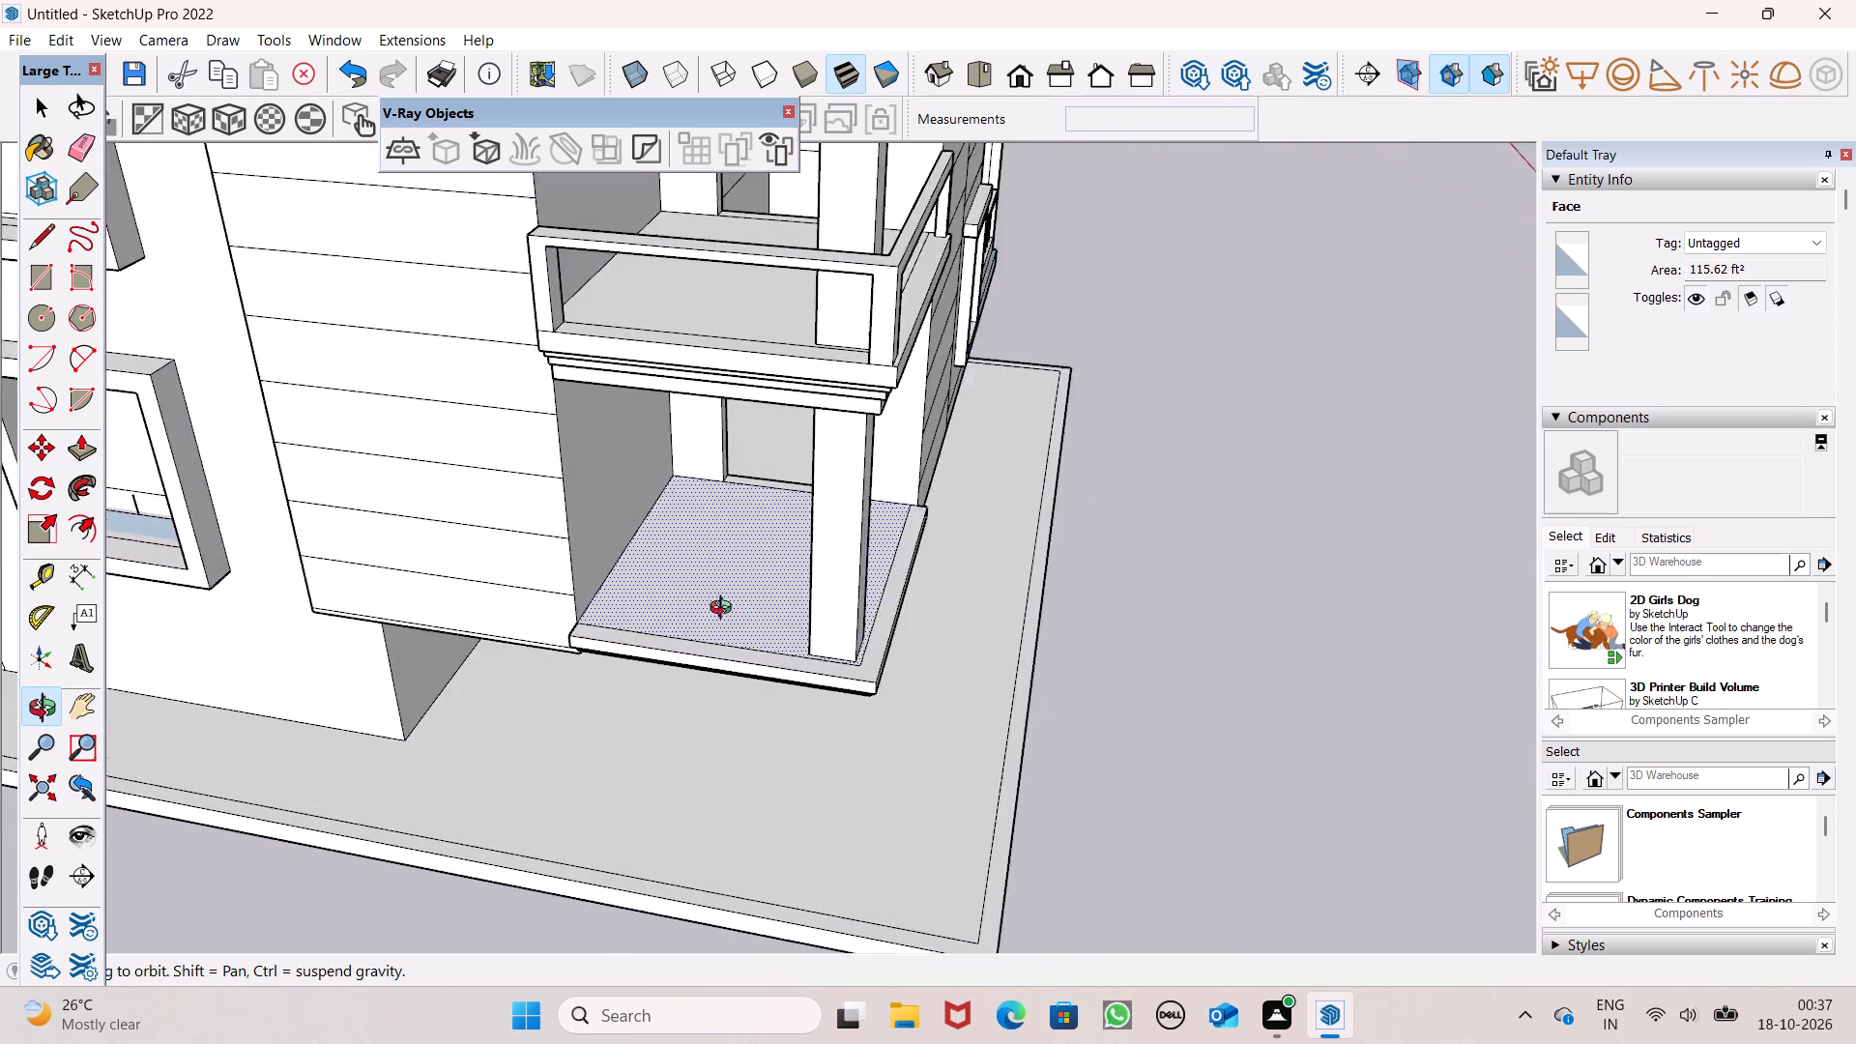
middle_drag(725, 610, 626, 536)
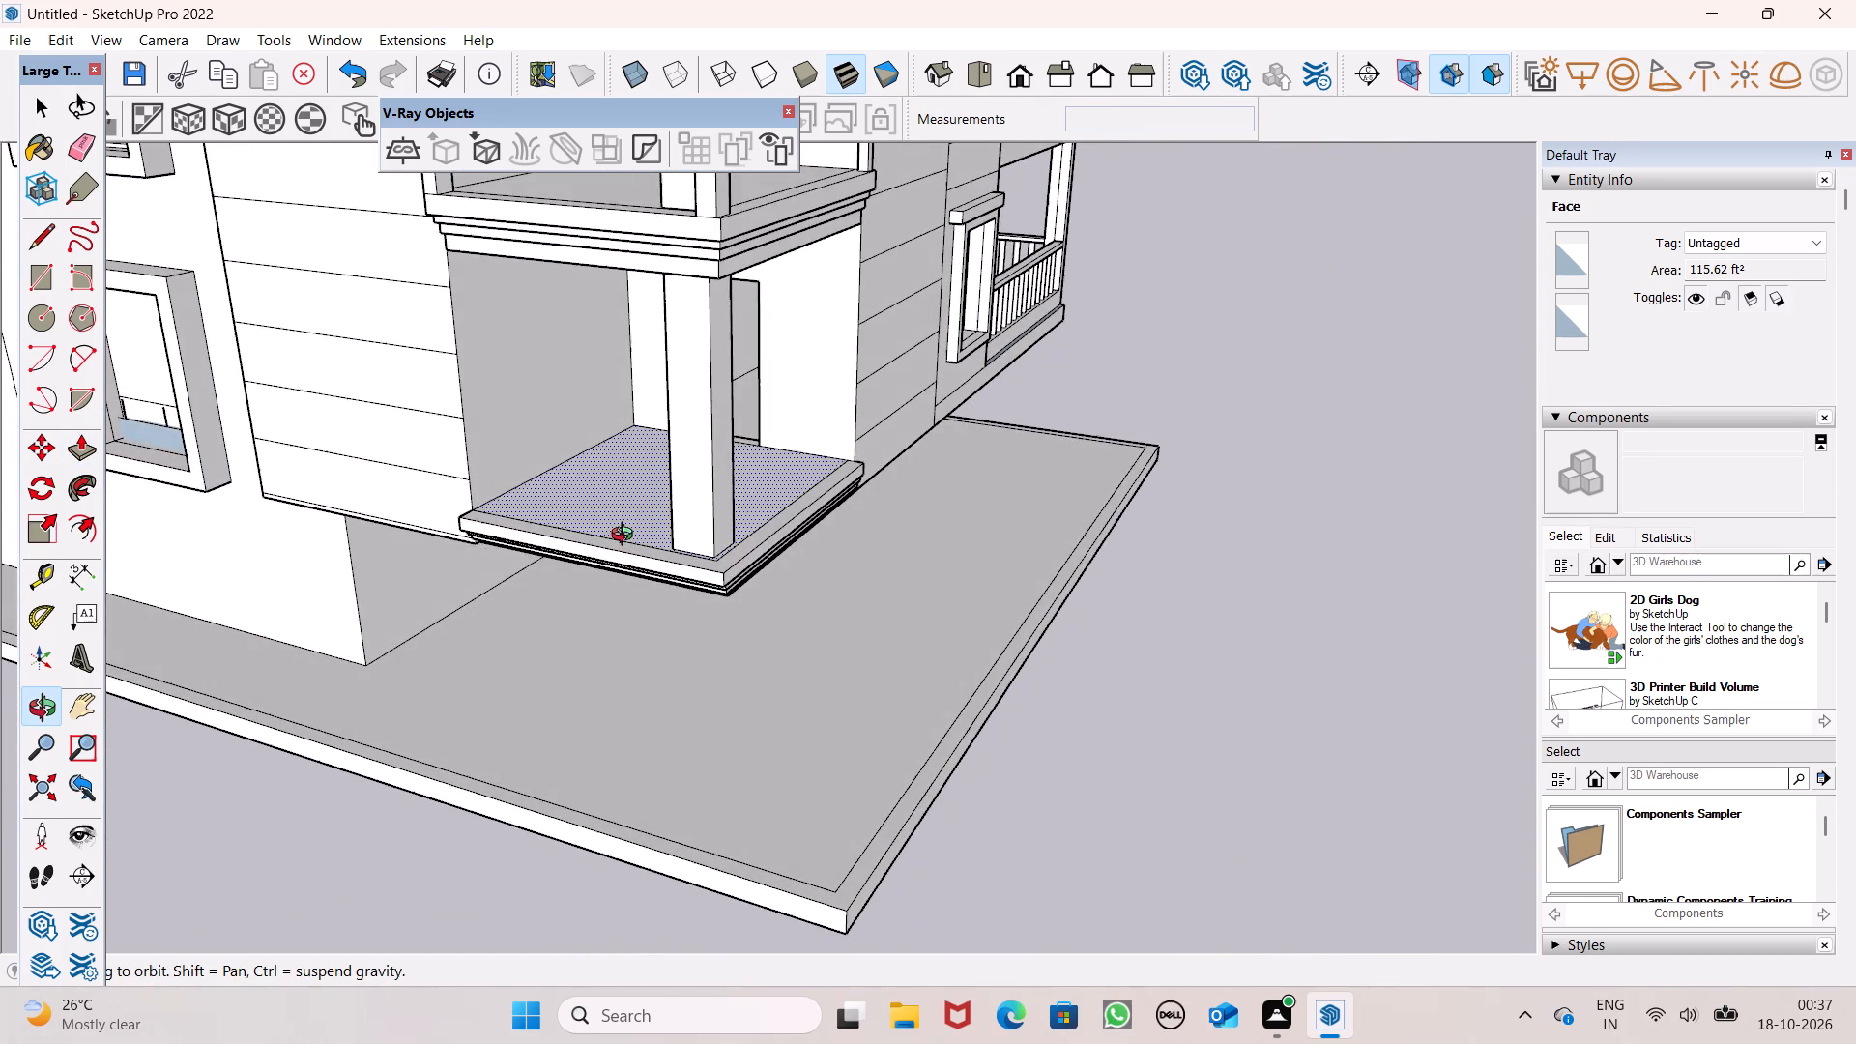
middle_drag(626, 536, 657, 529)
scroll(543, 492, up, 3)
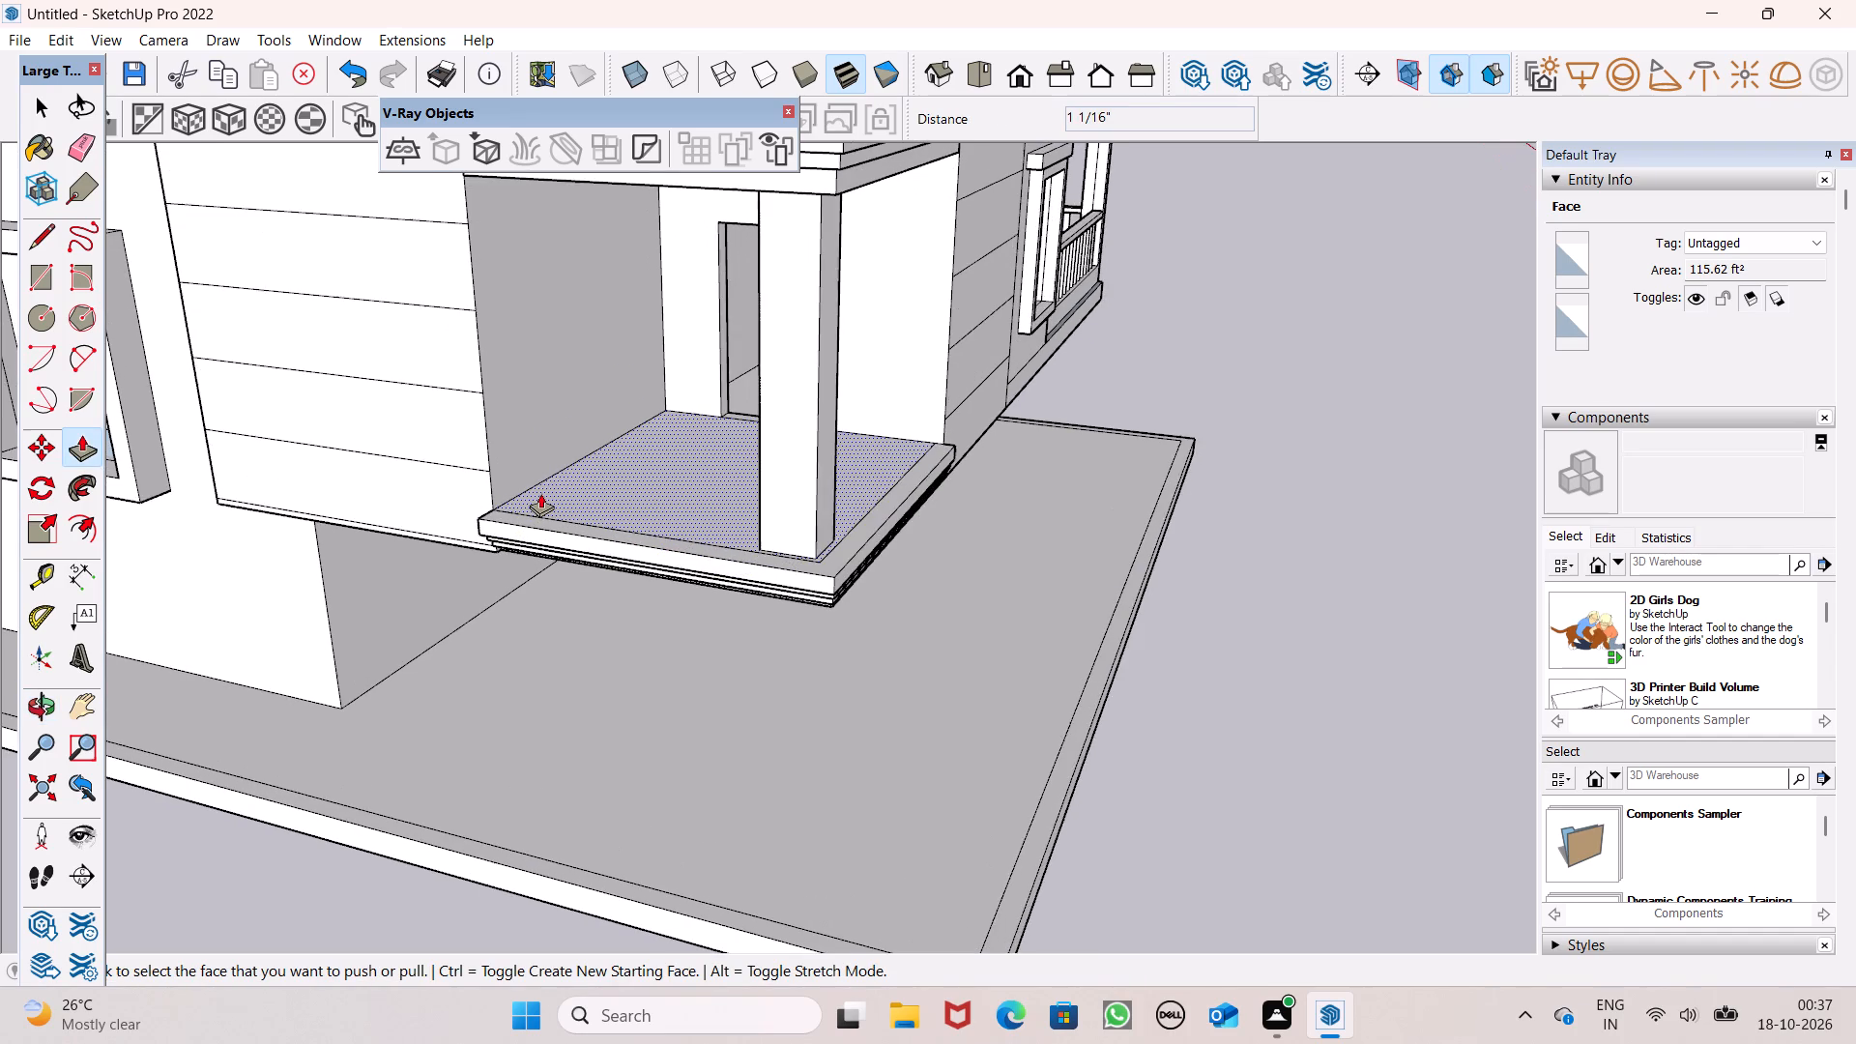
scroll(563, 539, down, 6)
middle_drag(624, 564, 785, 529)
scroll(801, 447, up, 2)
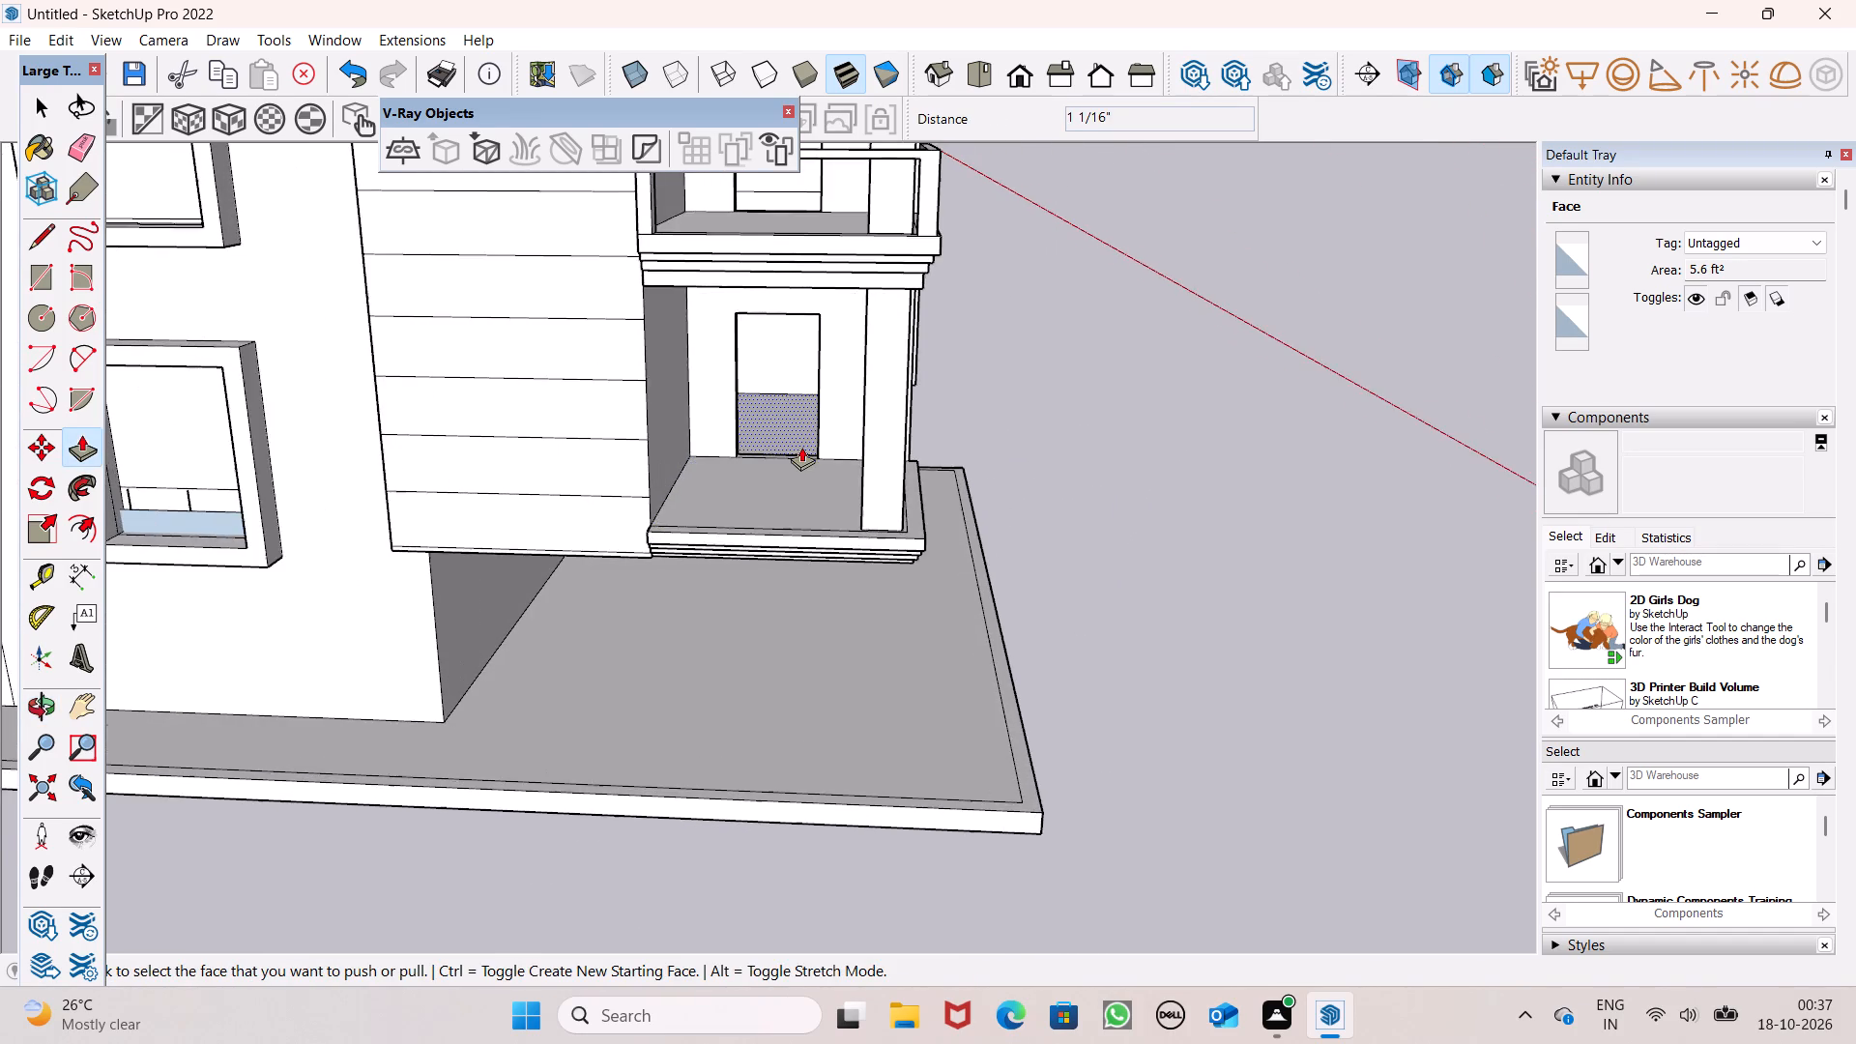
middle_drag(780, 481, 526, 535)
scroll(521, 503, down, 4)
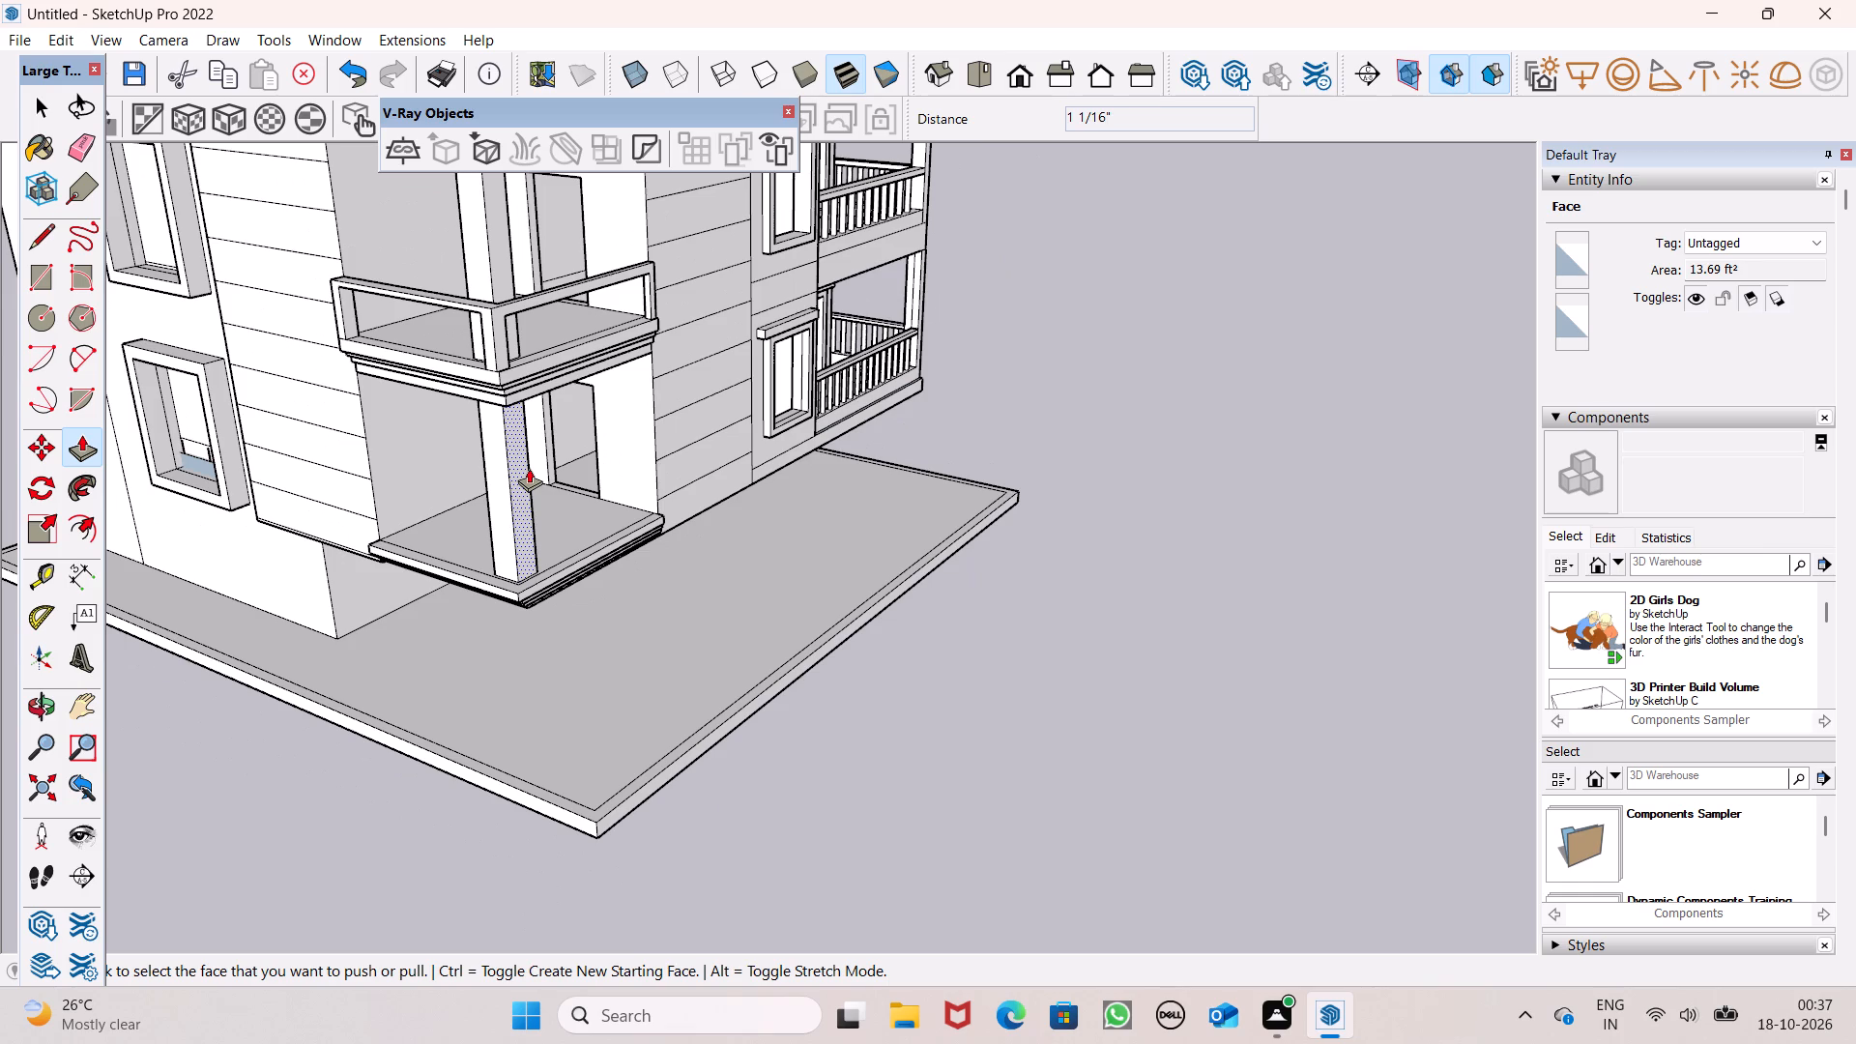
scroll(481, 384, up, 6)
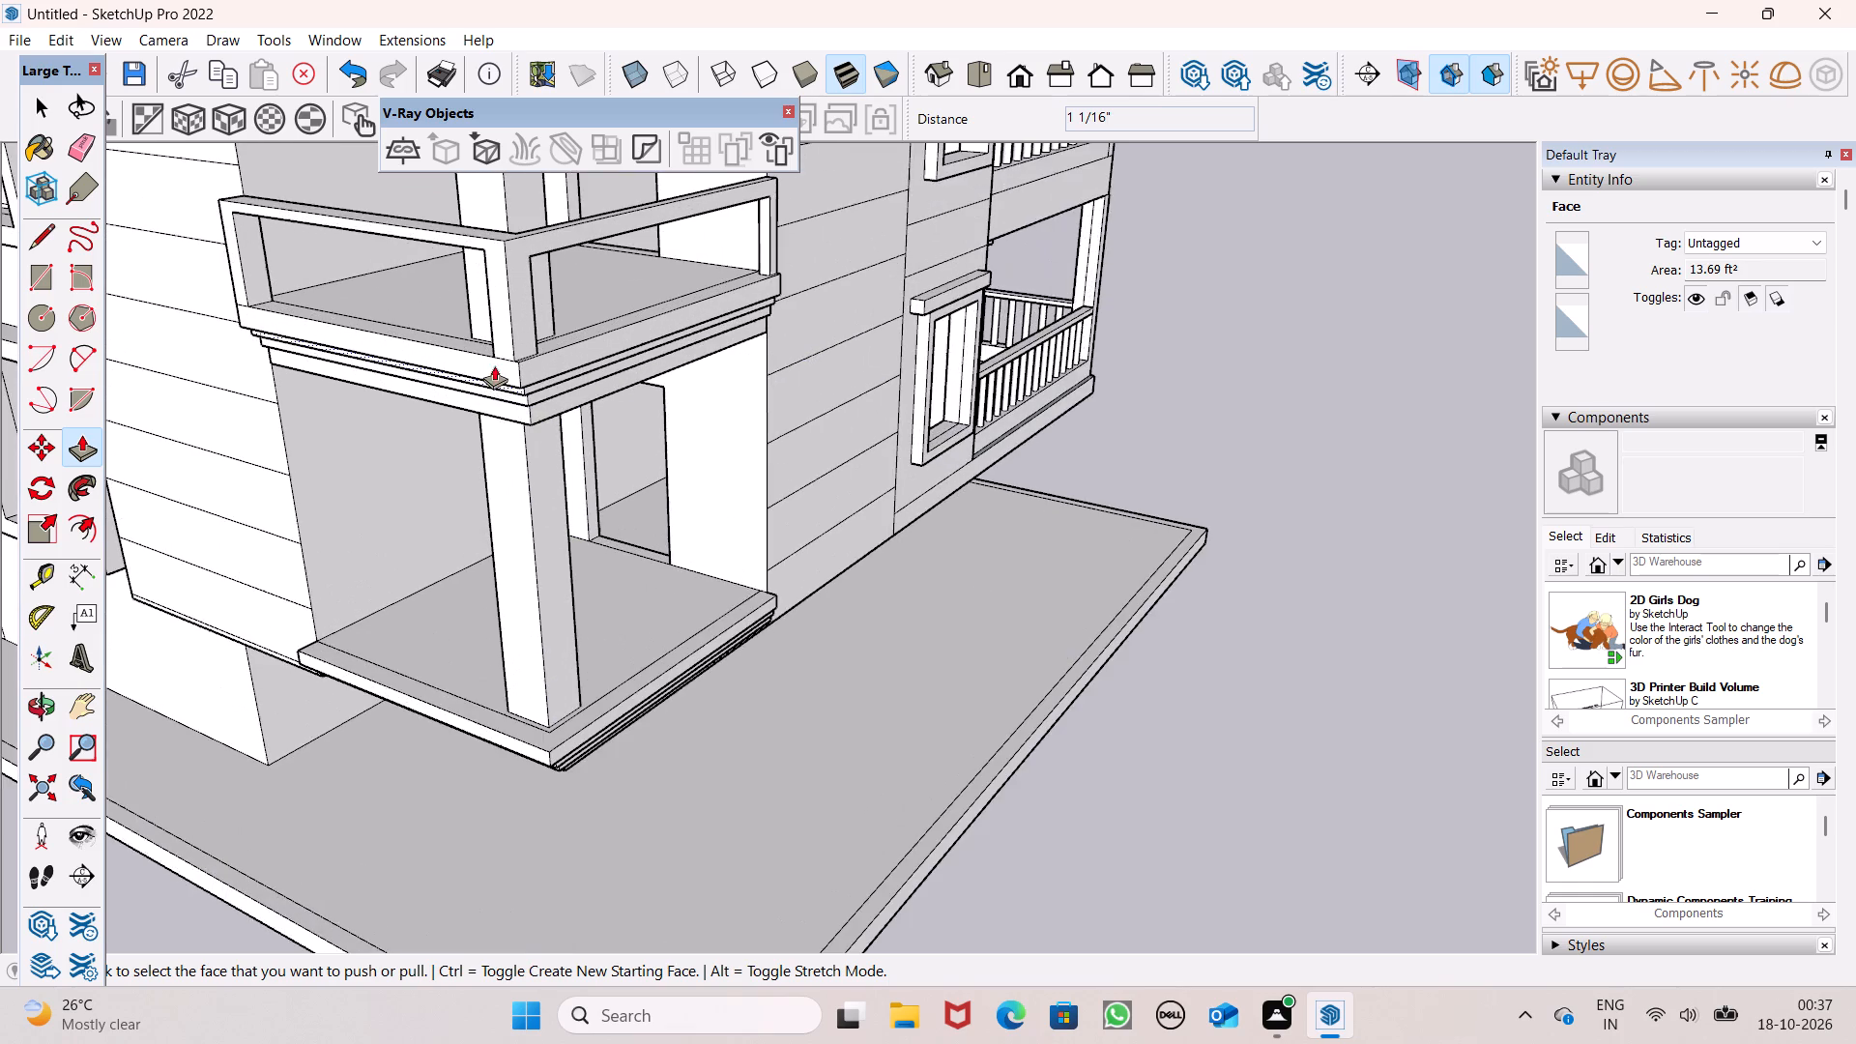
scroll(510, 396, up, 5)
middle_click(519, 403)
scroll(519, 423, up, 1)
middle_drag(513, 423, 618, 333)
scroll(618, 333, down, 6)
scroll(686, 296, down, 2)
middle_drag(694, 429, 672, 568)
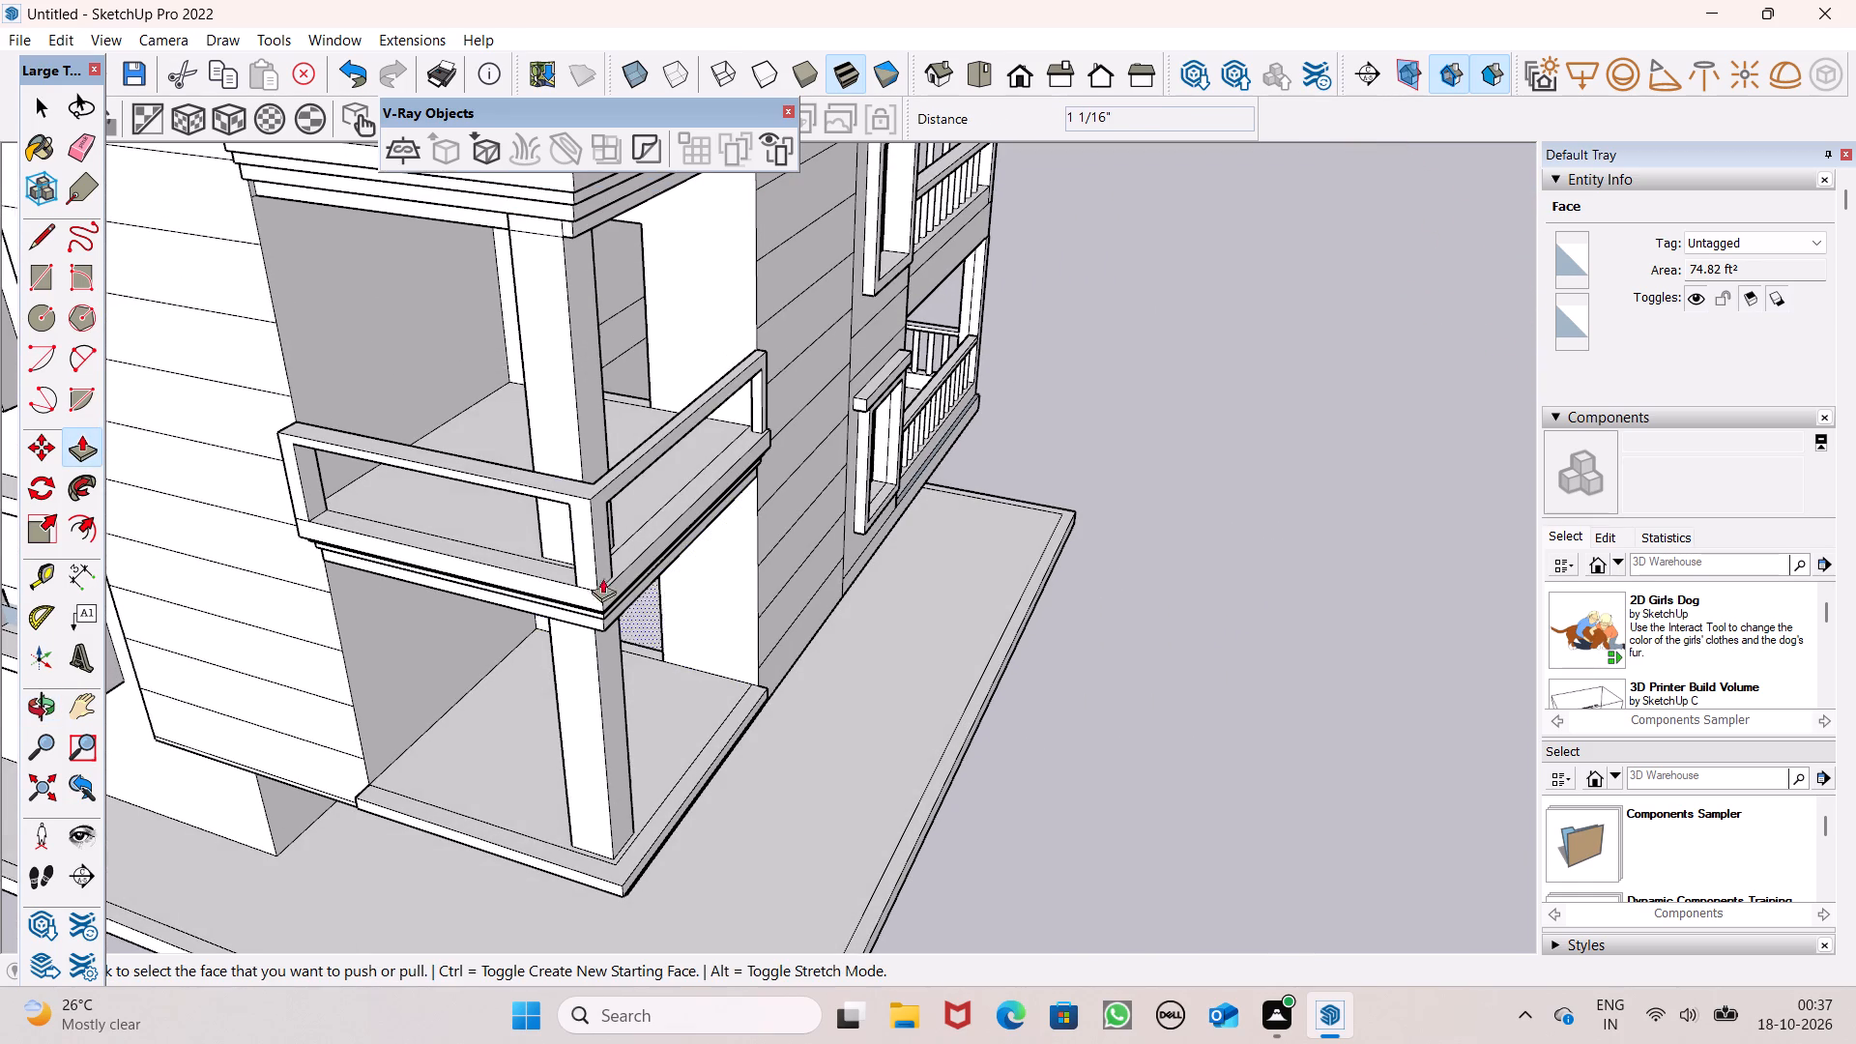
Draw a line 9 7/16" long across the lowest corner balcony's border strip, near the banded wall on its first open side.
click(49, 240)
scroll(587, 188, down, 4)
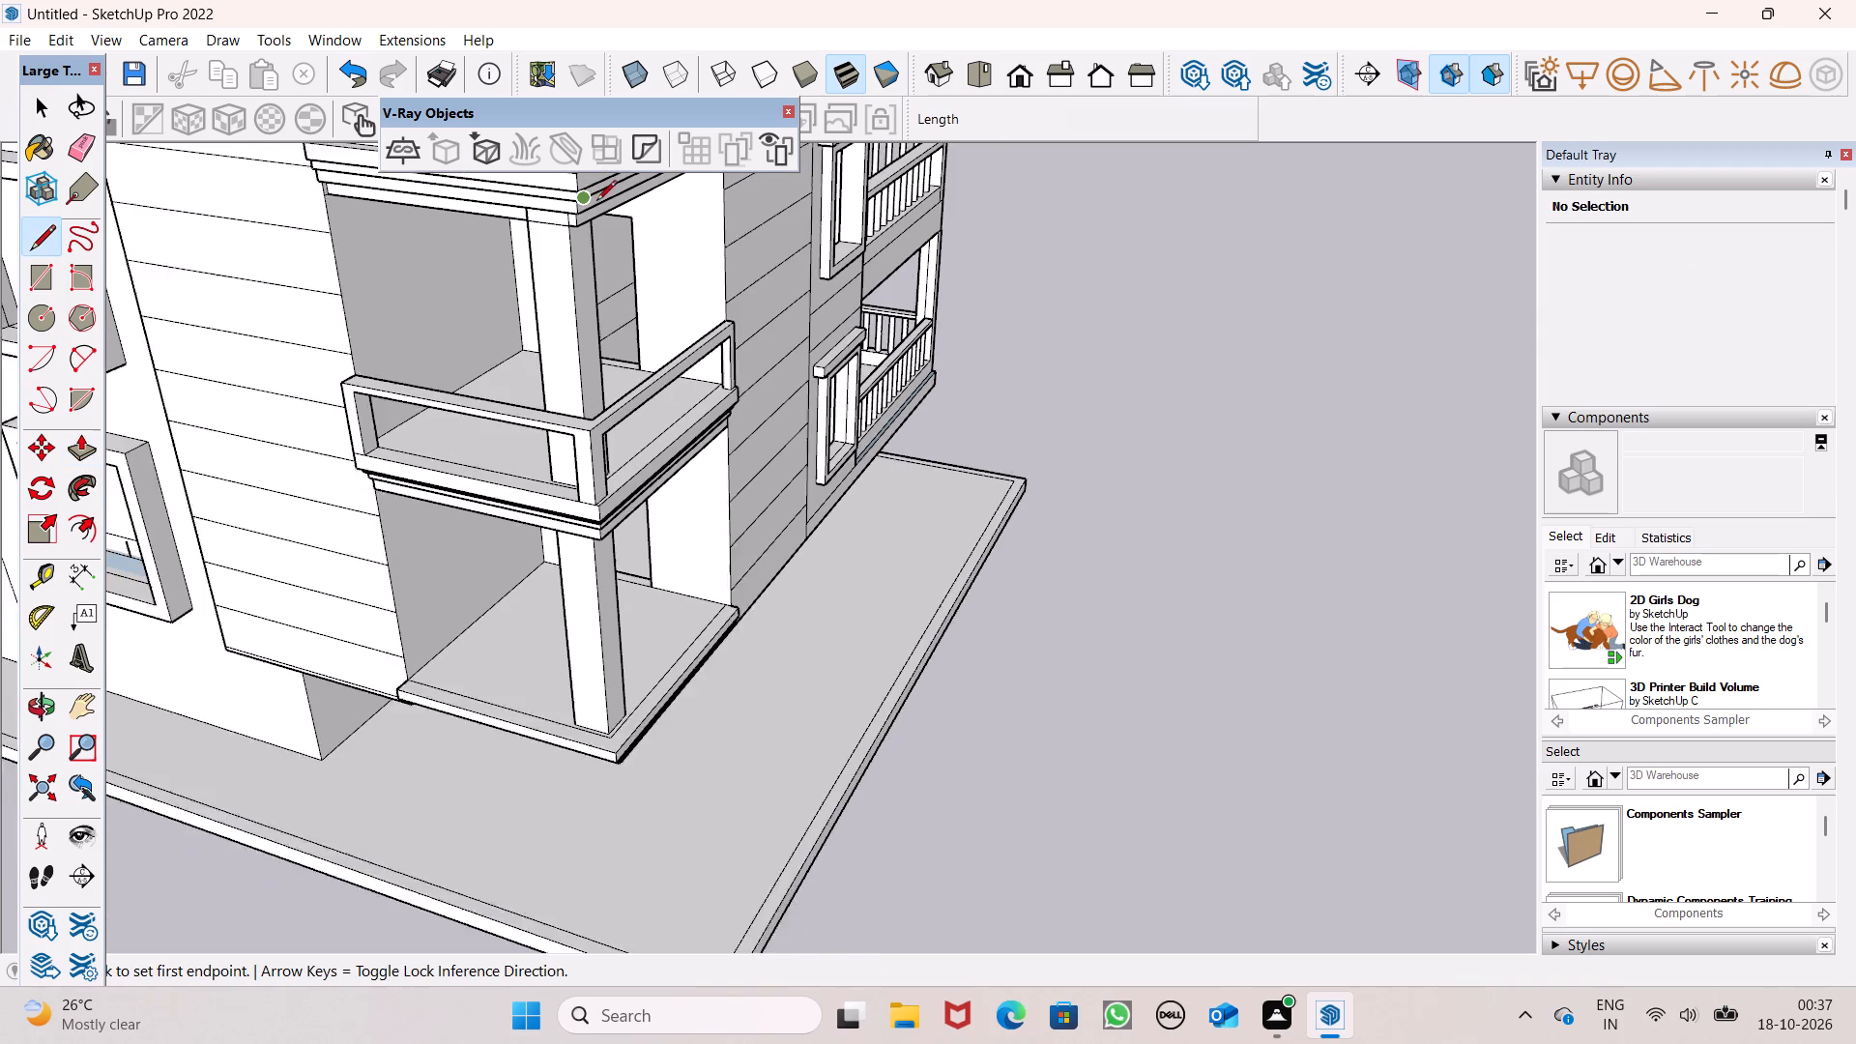
scroll(608, 271, down, 3)
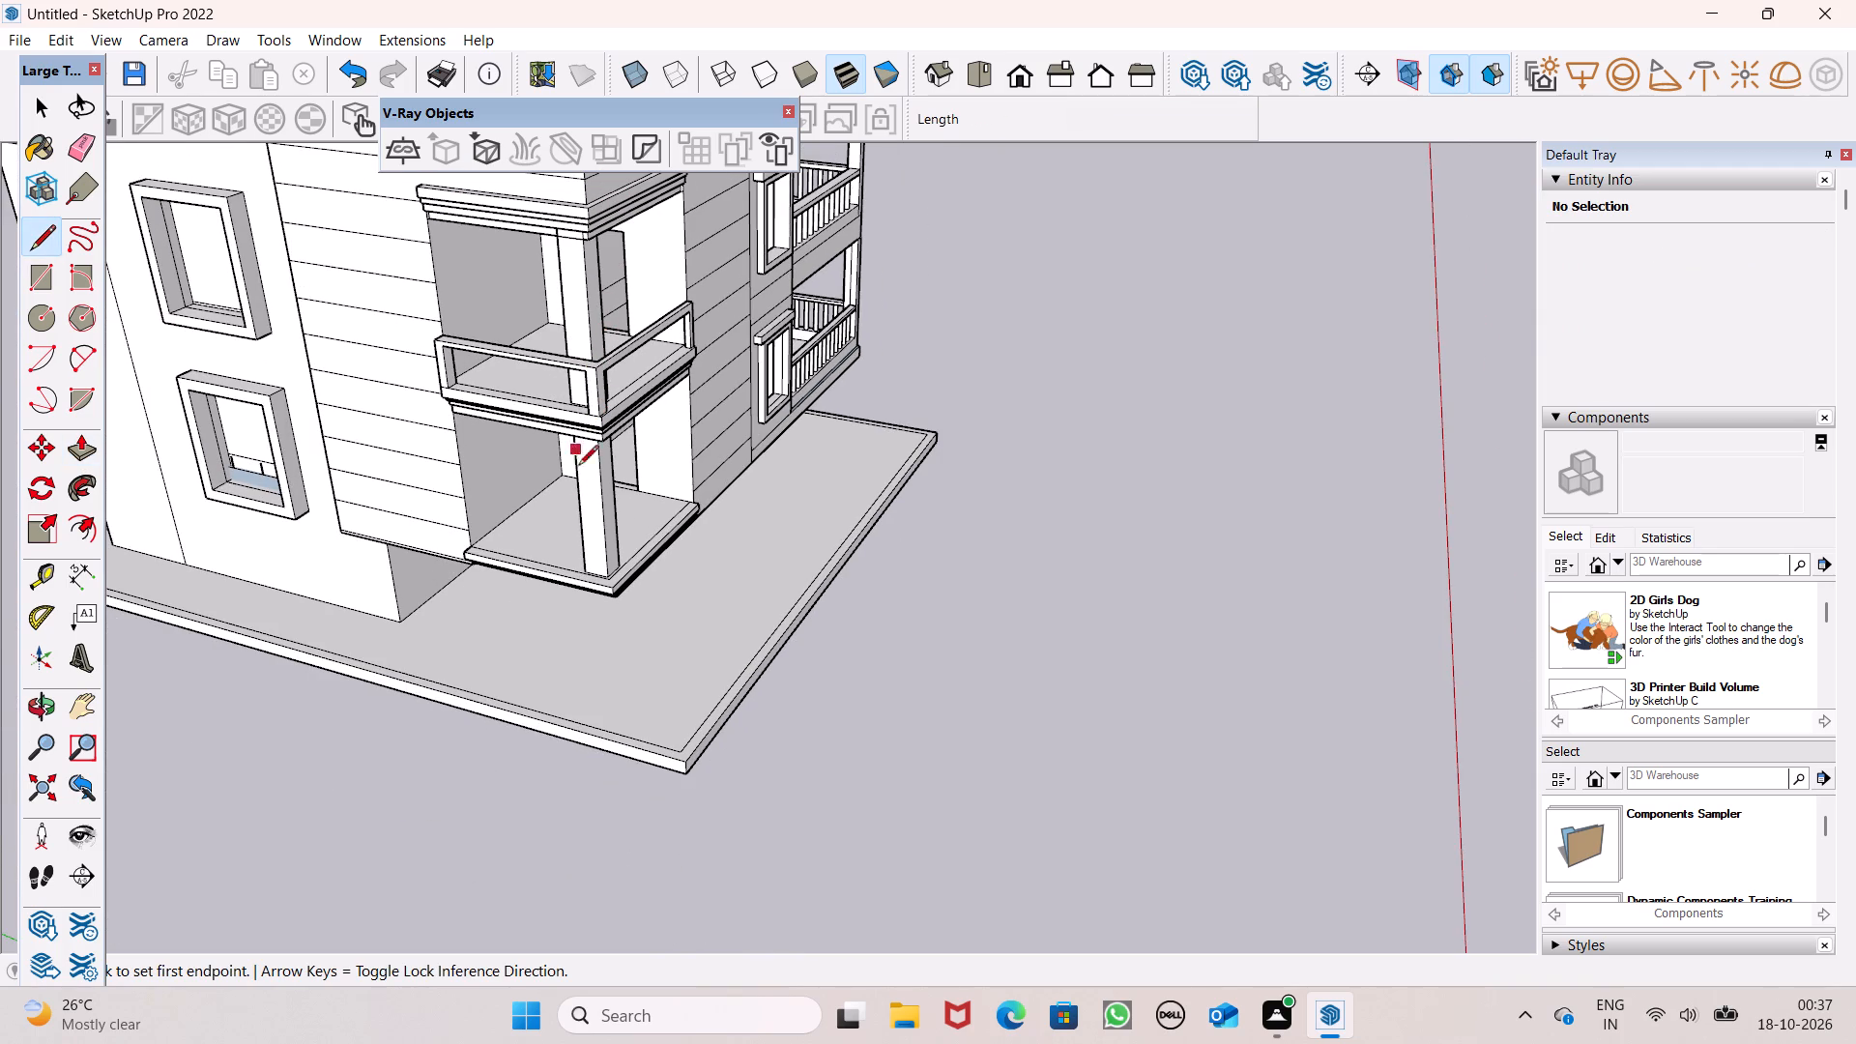
middle_drag(546, 633, 623, 716)
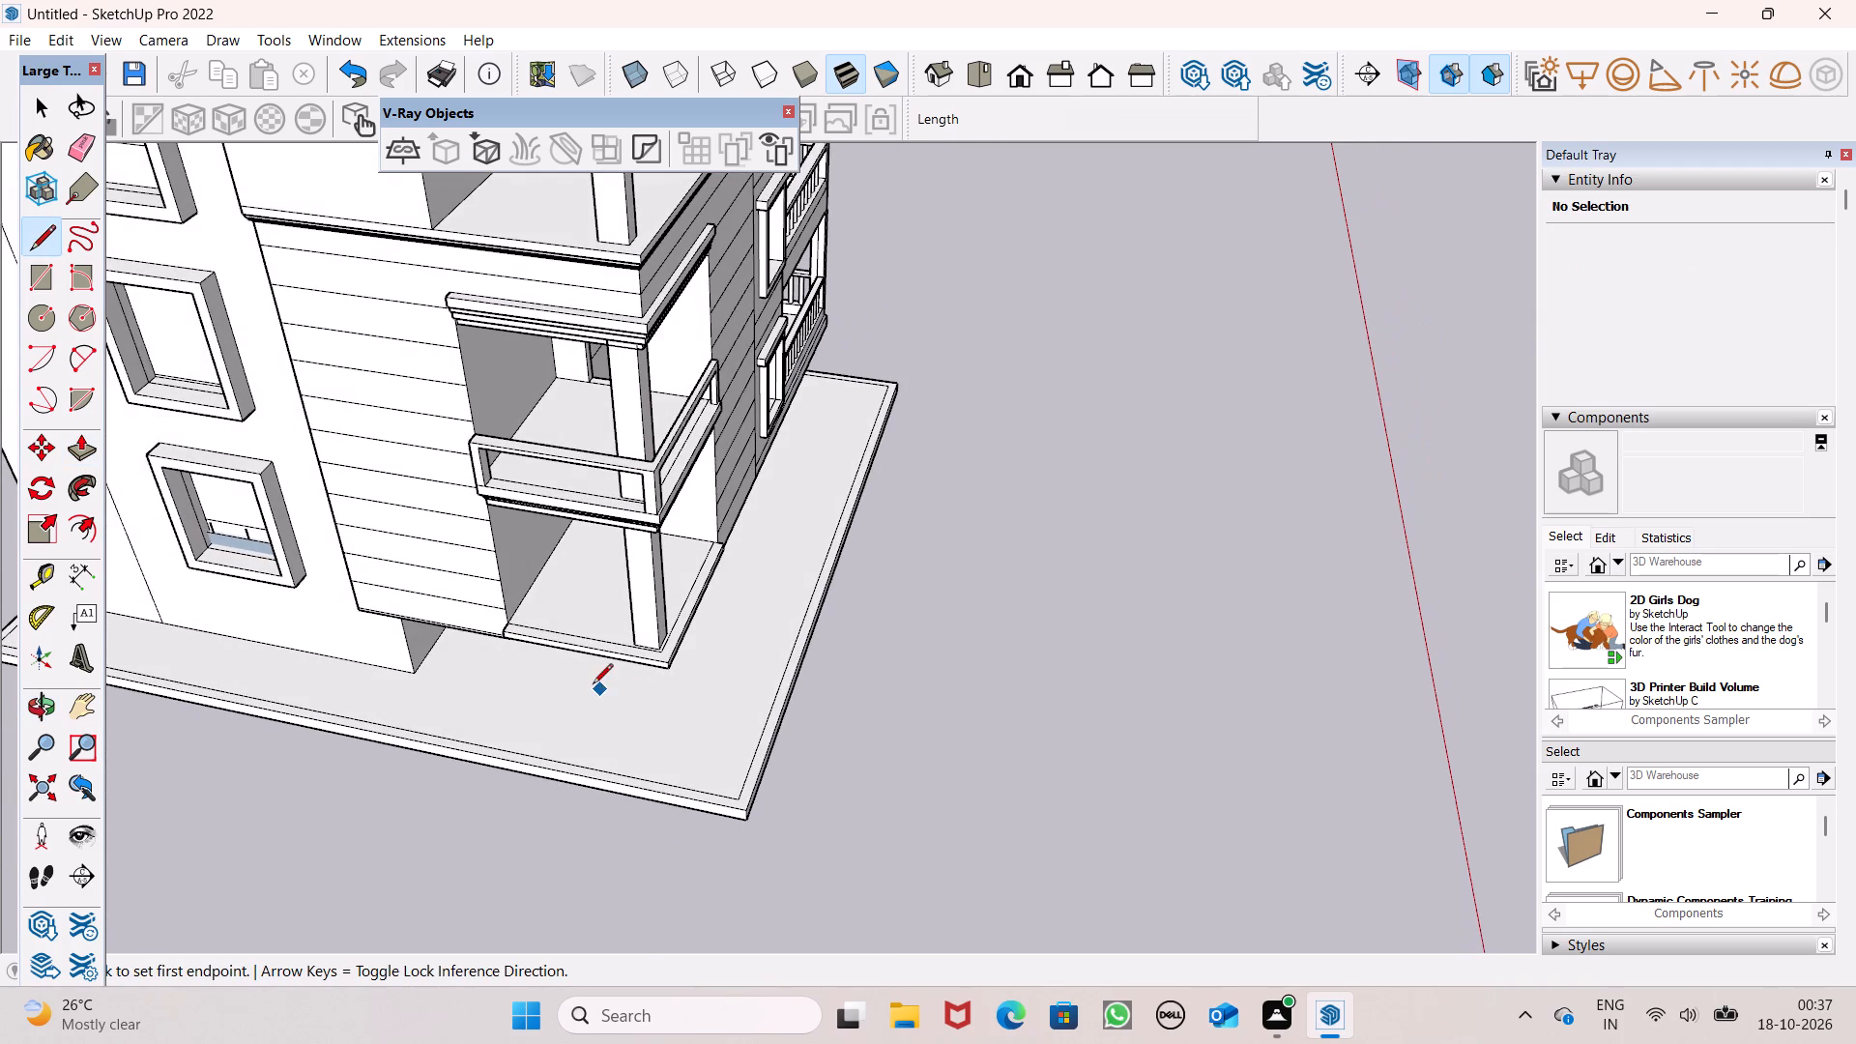
scroll(592, 684, up, 1)
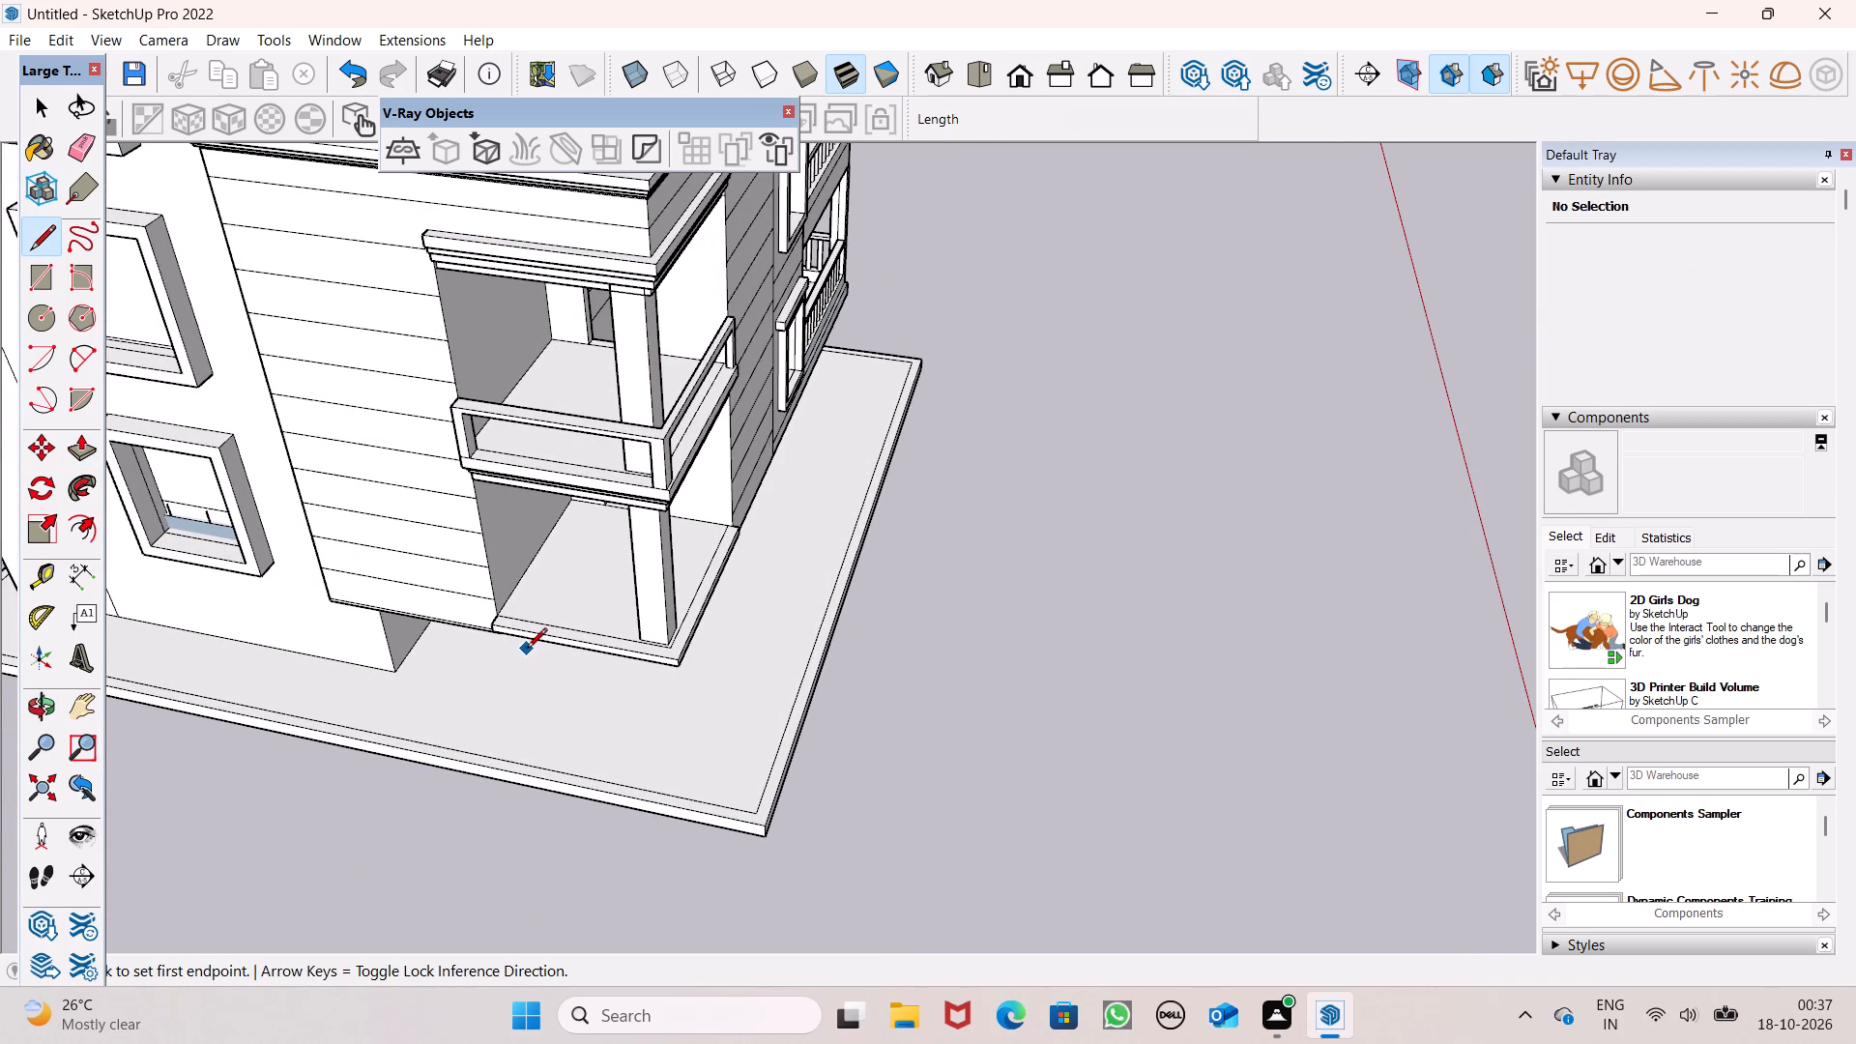
middle_drag(507, 657, 506, 733)
scroll(513, 691, up, 7)
middle_click(513, 667)
scroll(508, 663, up, 3)
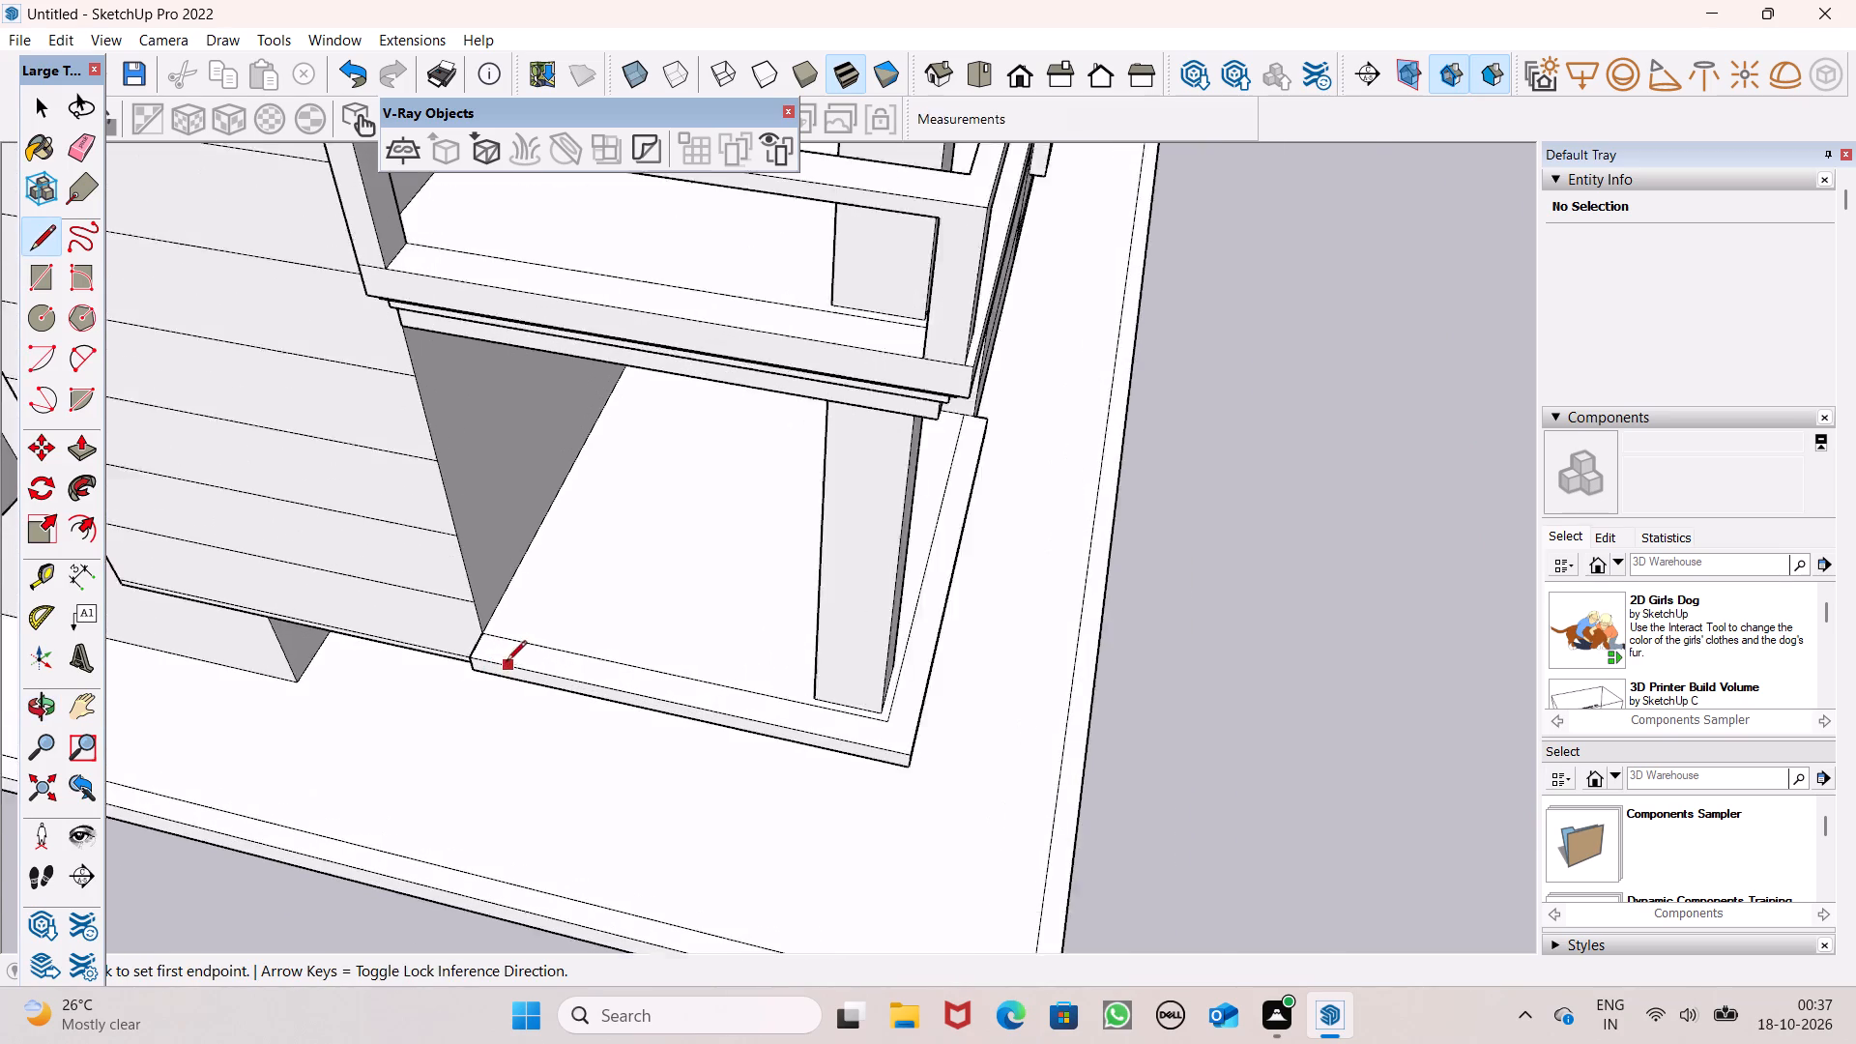
scroll(507, 662, up, 8)
click(507, 617)
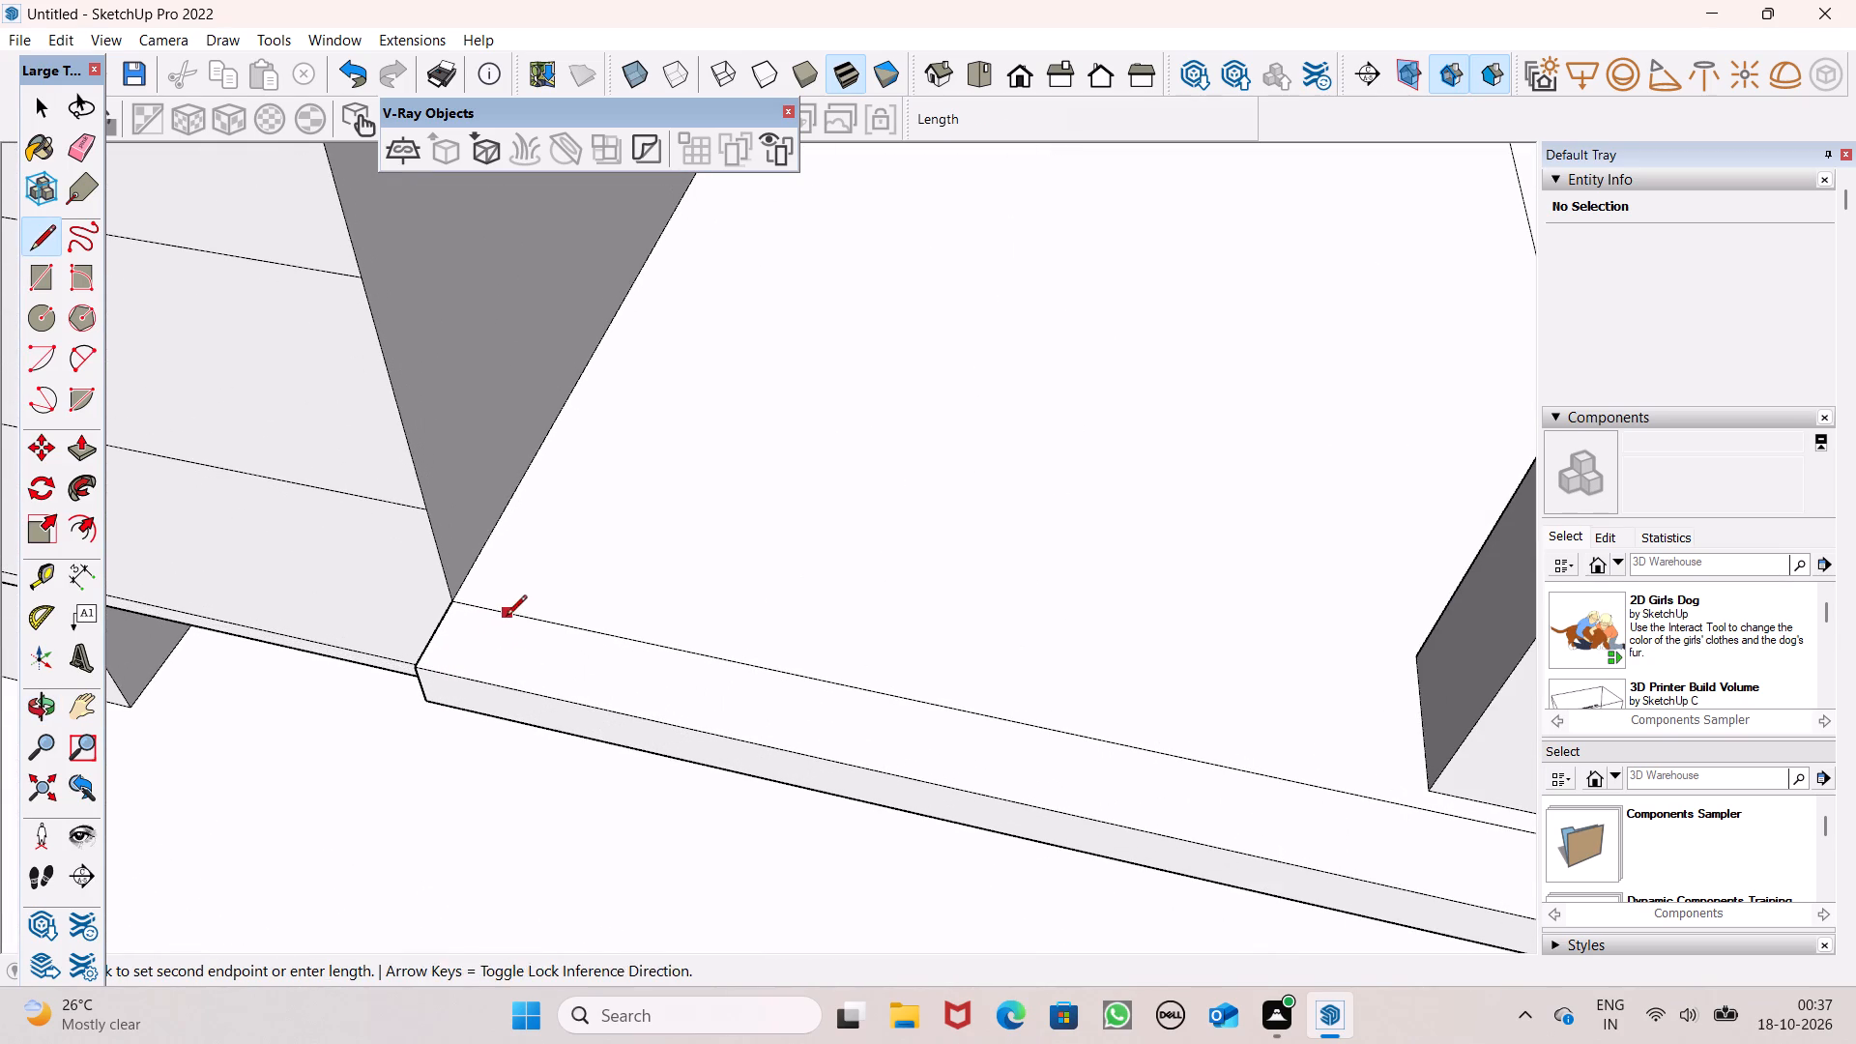
click(468, 686)
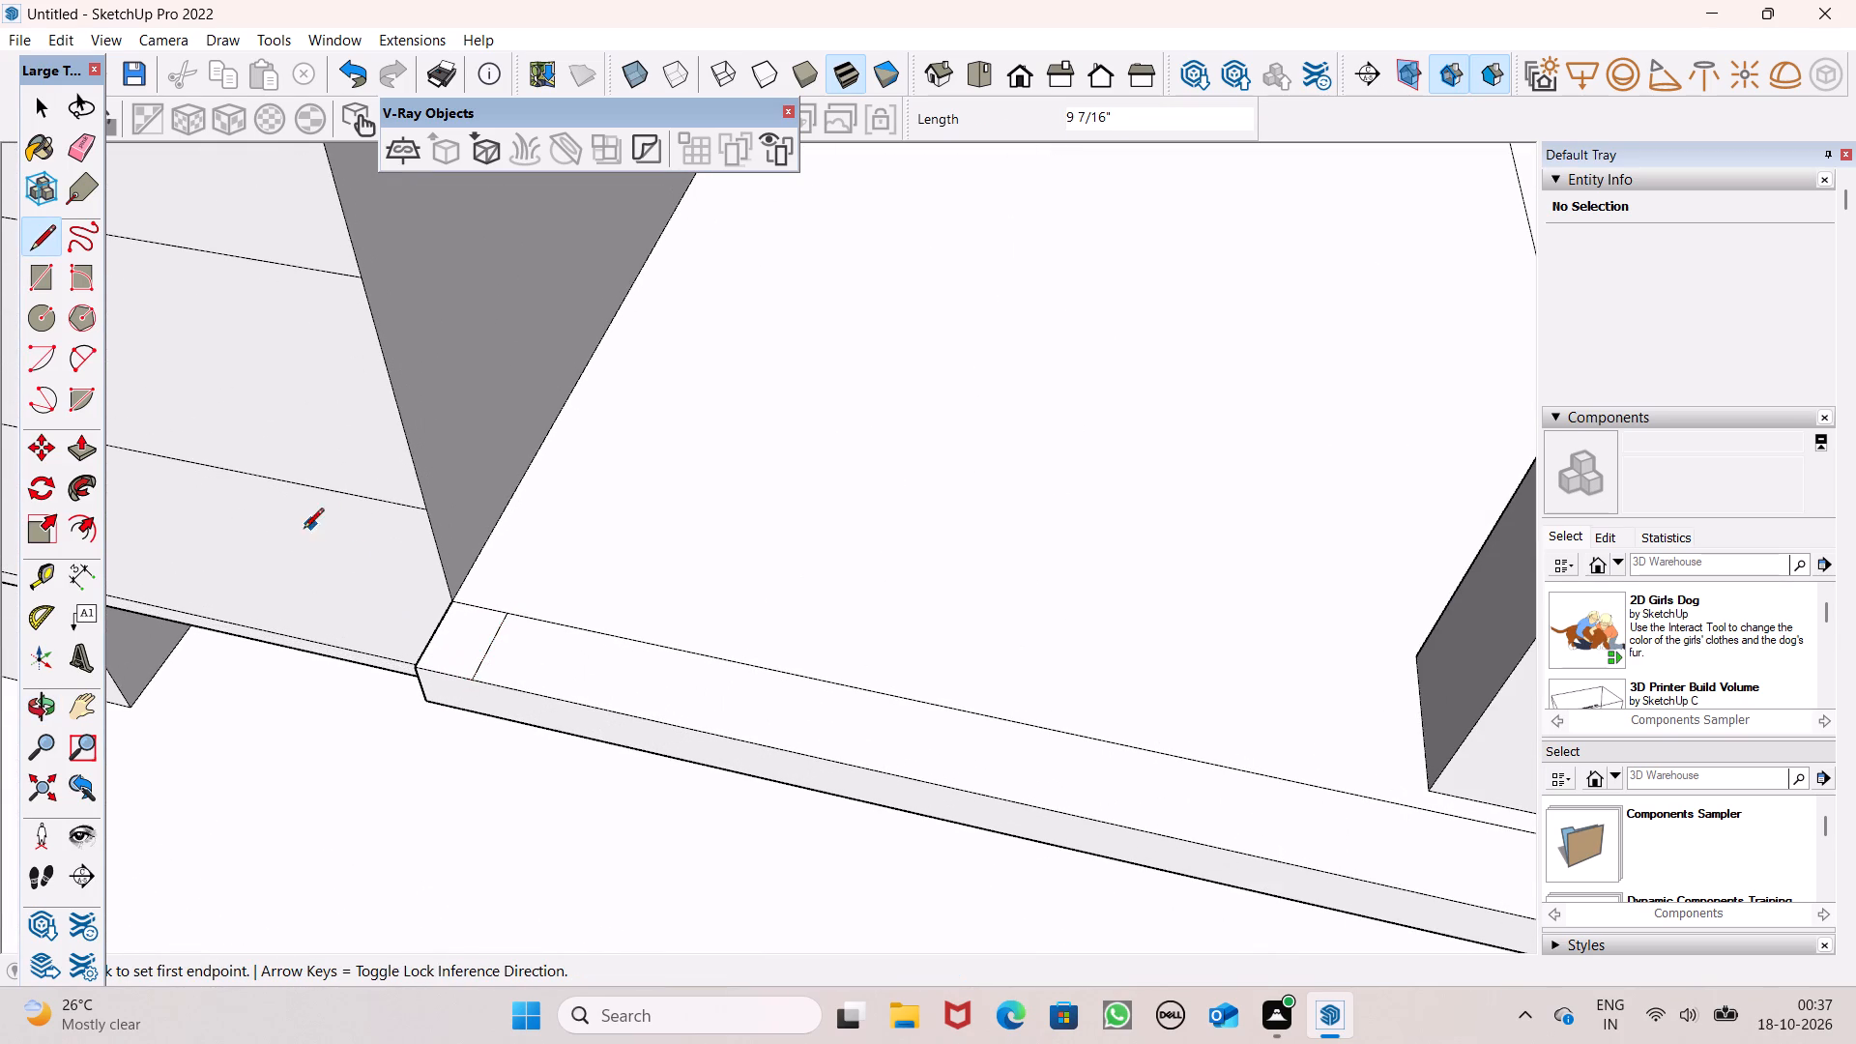
Draw a line about 8 5/16" long across the border strip at the wall end of the balcony's second open side.
scroll(303, 533, down, 11)
middle_drag(585, 643, 546, 660)
scroll(919, 424, up, 4)
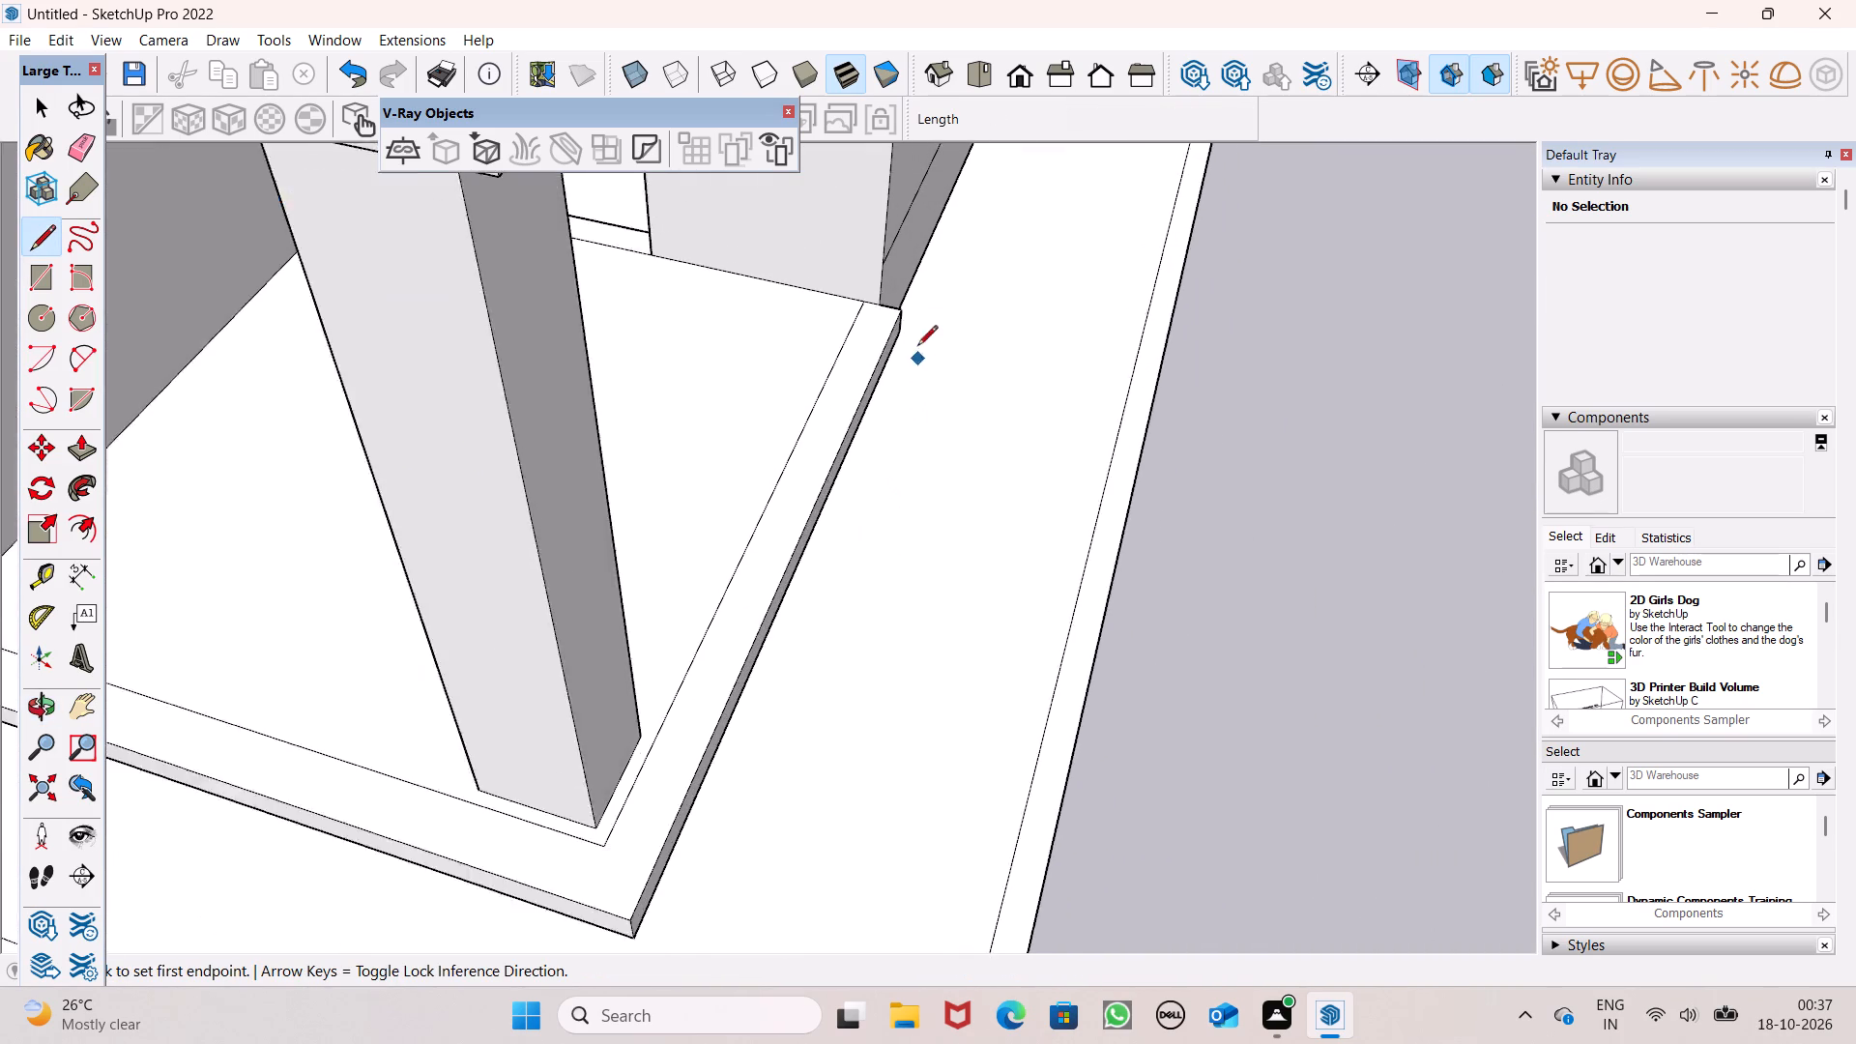
scroll(789, 326, up, 6)
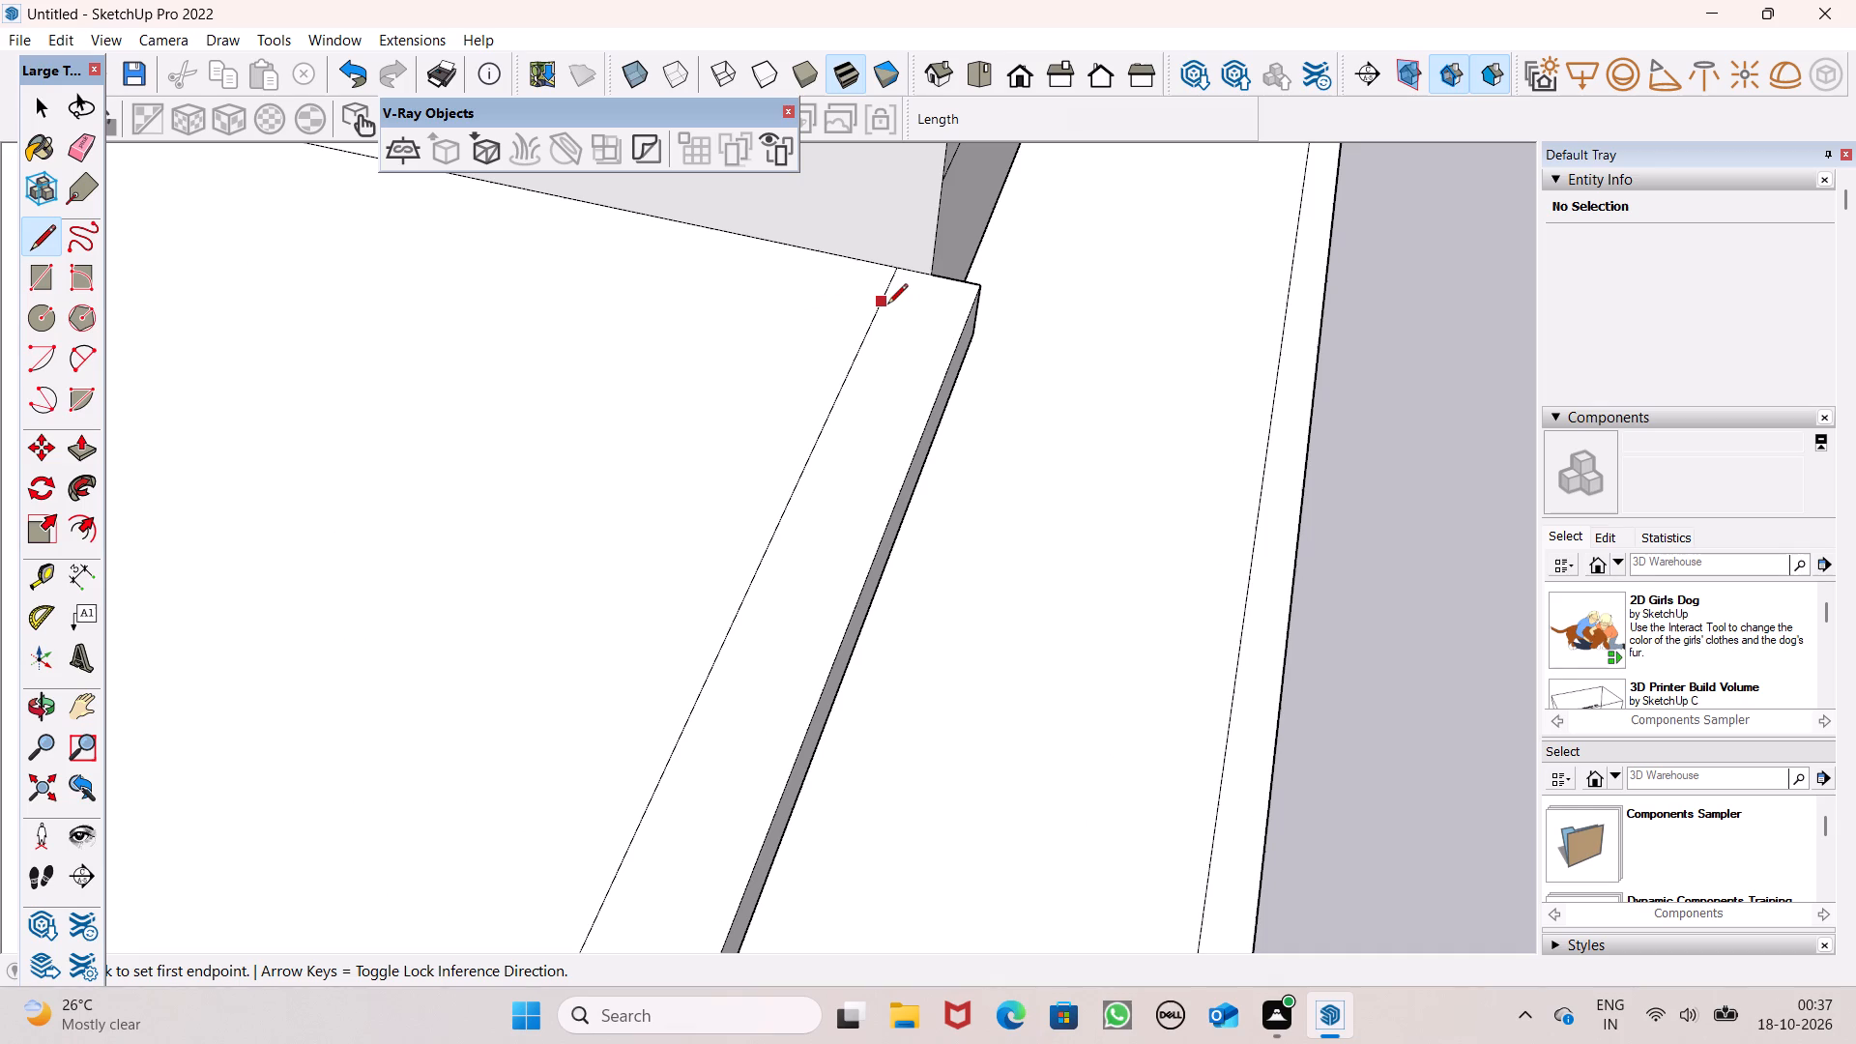
click(887, 305)
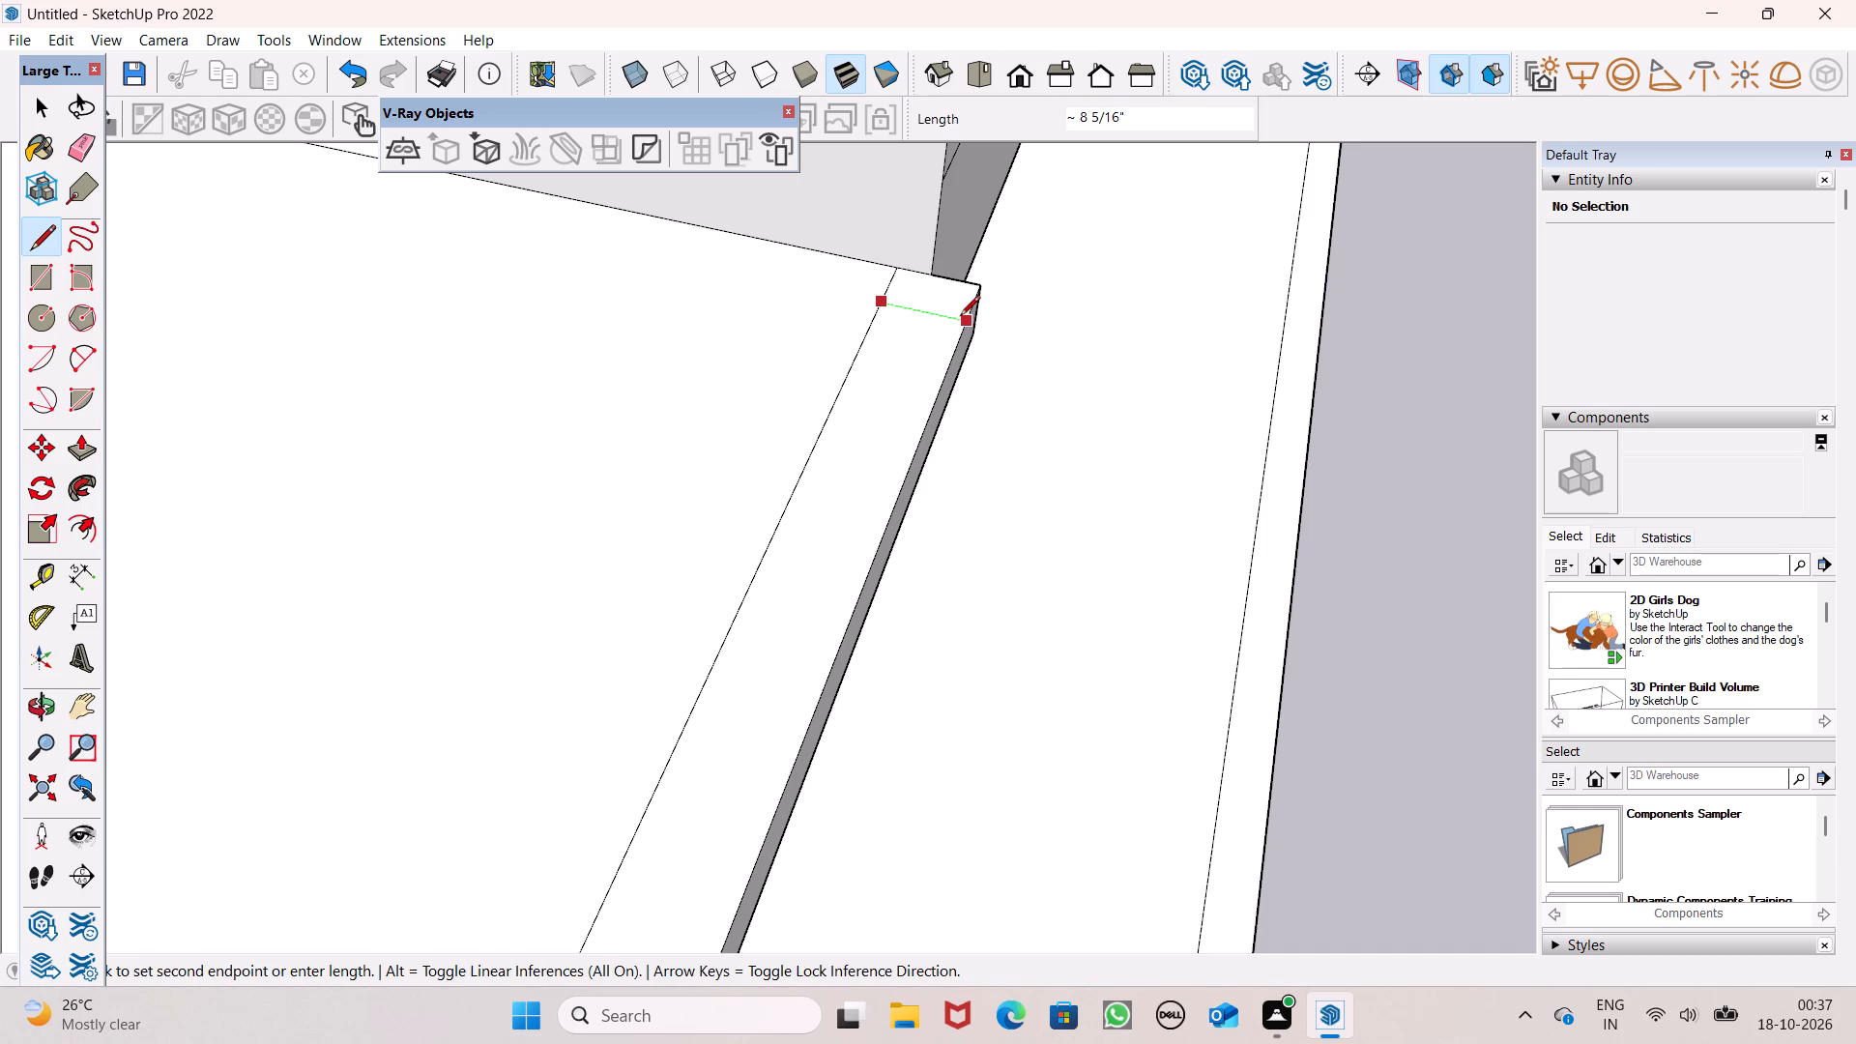
click(960, 317)
Push/Pull the border strip's end section at the first wall up 3' as a railing post.
scroll(1048, 188, down, 7)
scroll(1075, 273, down, 3)
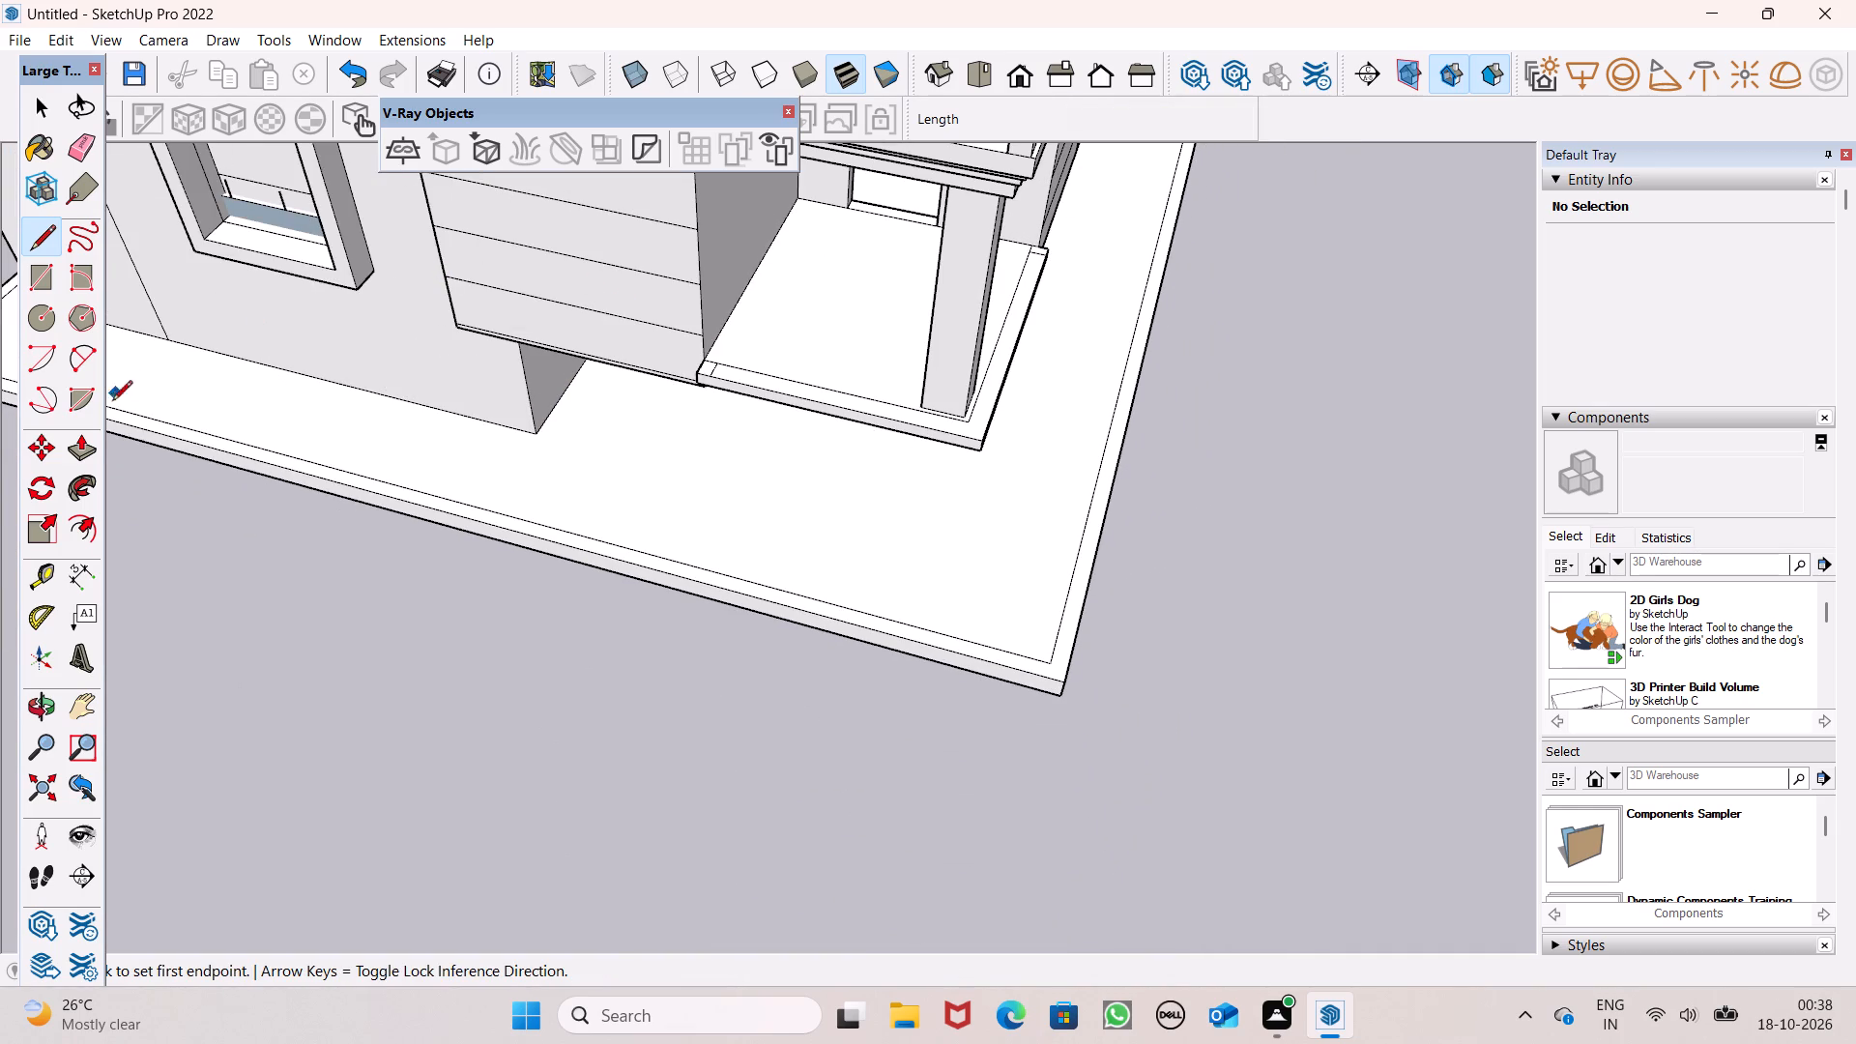
click(101, 457)
middle_drag(539, 460, 500, 584)
scroll(740, 302, up, 5)
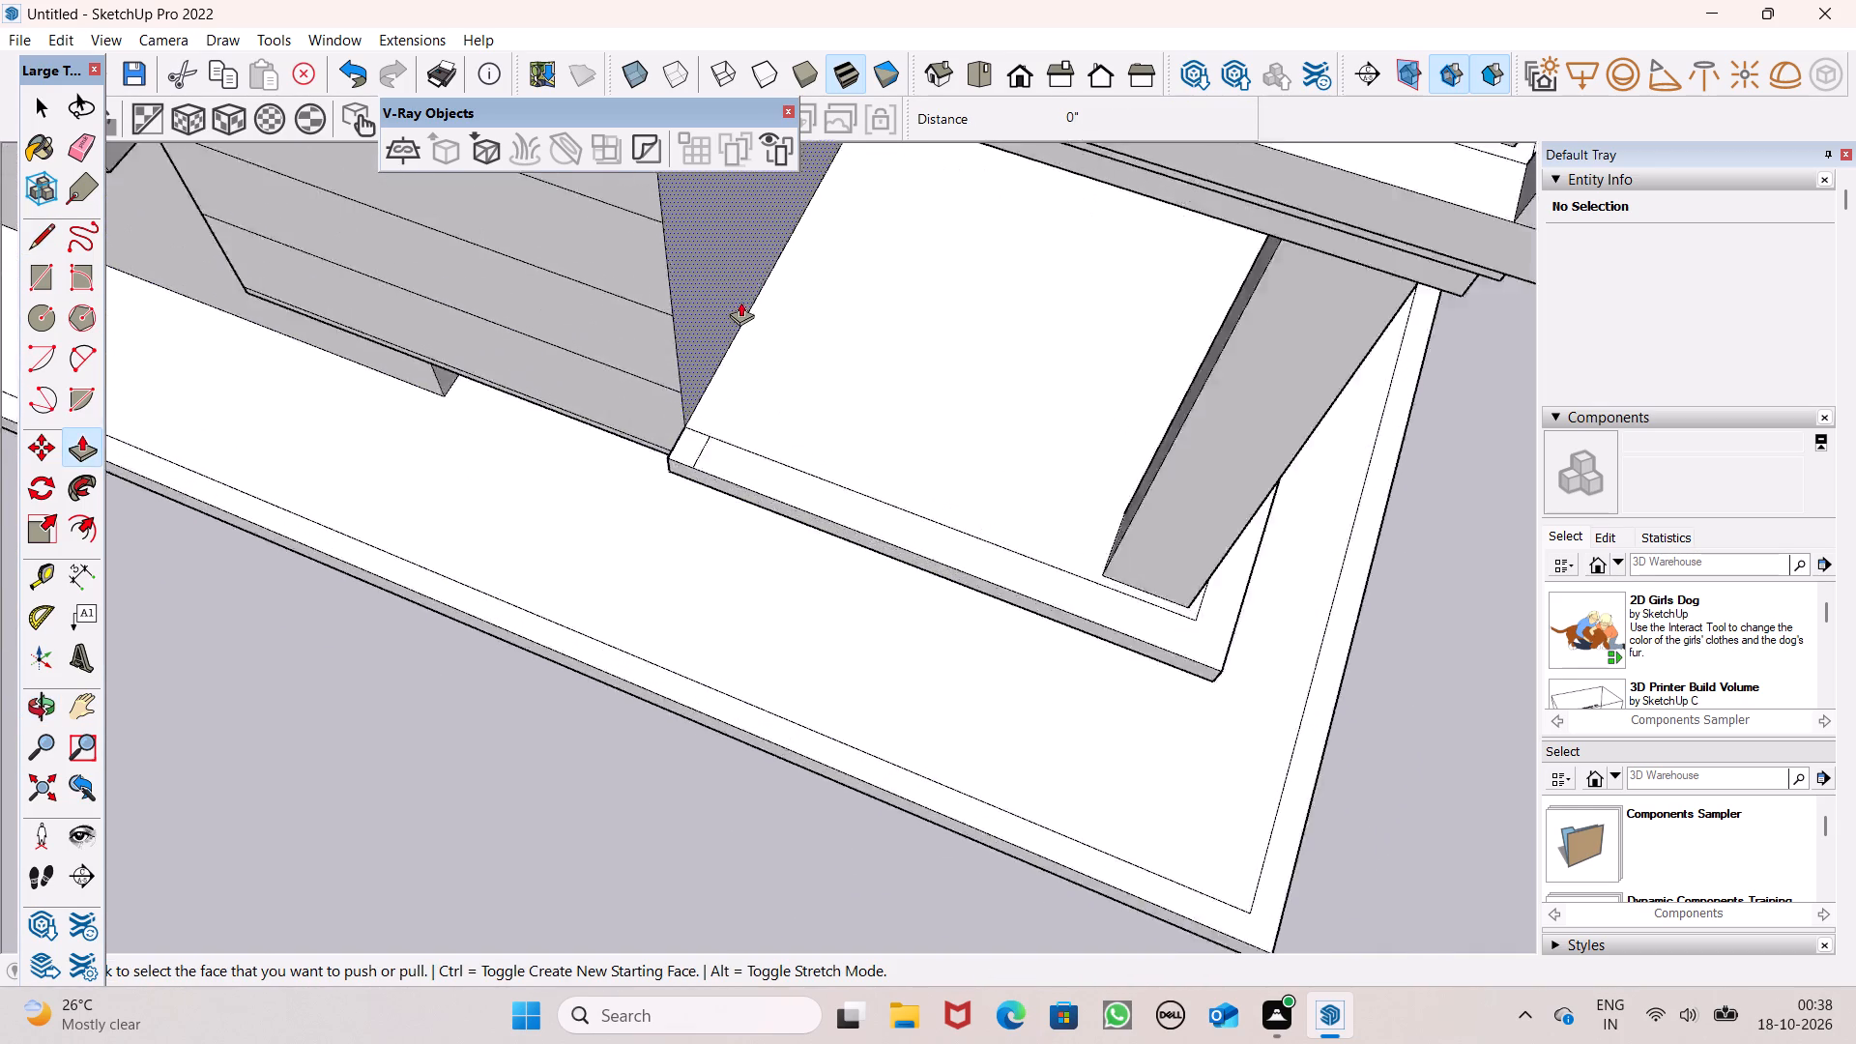
scroll(740, 302, up, 1)
scroll(730, 460, up, 6)
drag(660, 434, 658, 222)
text(3')
key(Return)
Push/Pull the border strip's end section at the wall on the second open side up 3' as a railing post.
scroll(478, 306, down, 5)
middle_drag(475, 366, 349, 242)
scroll(272, 391, down, 2)
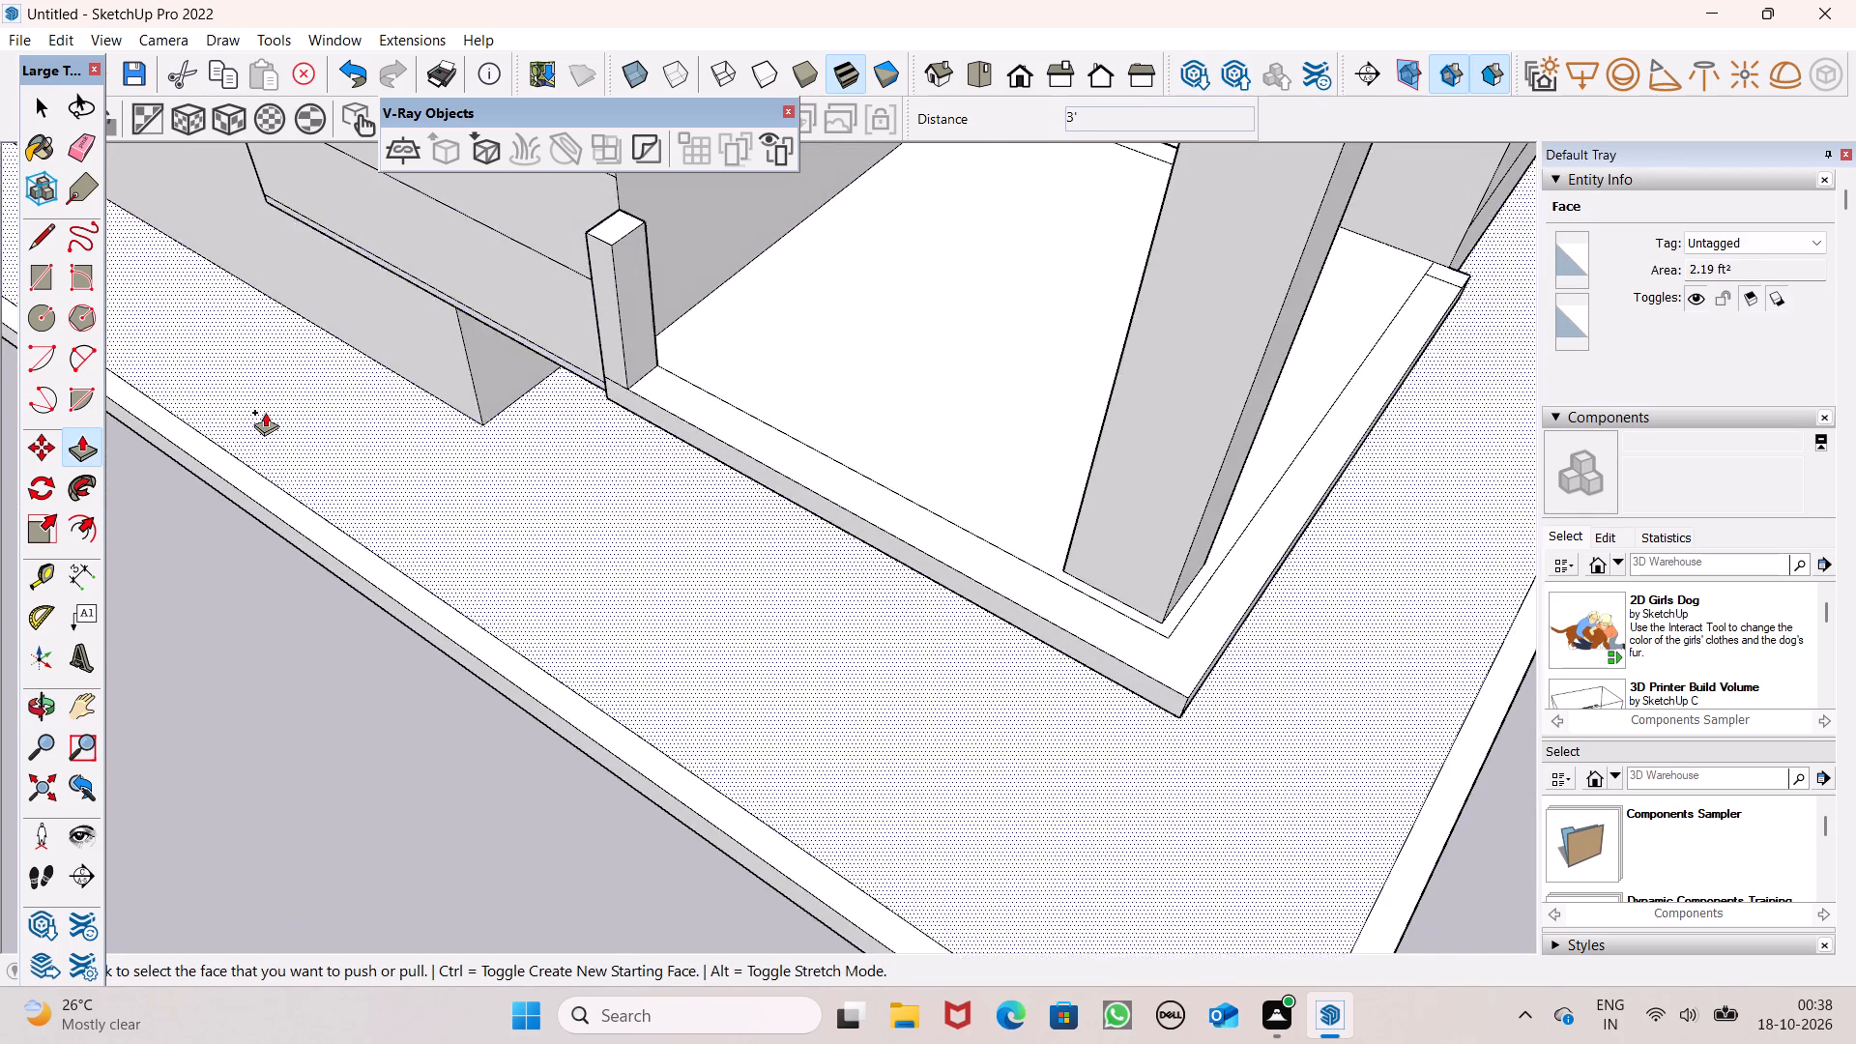
scroll(265, 412, down, 4)
scroll(695, 324, up, 6)
scroll(863, 346, up, 4)
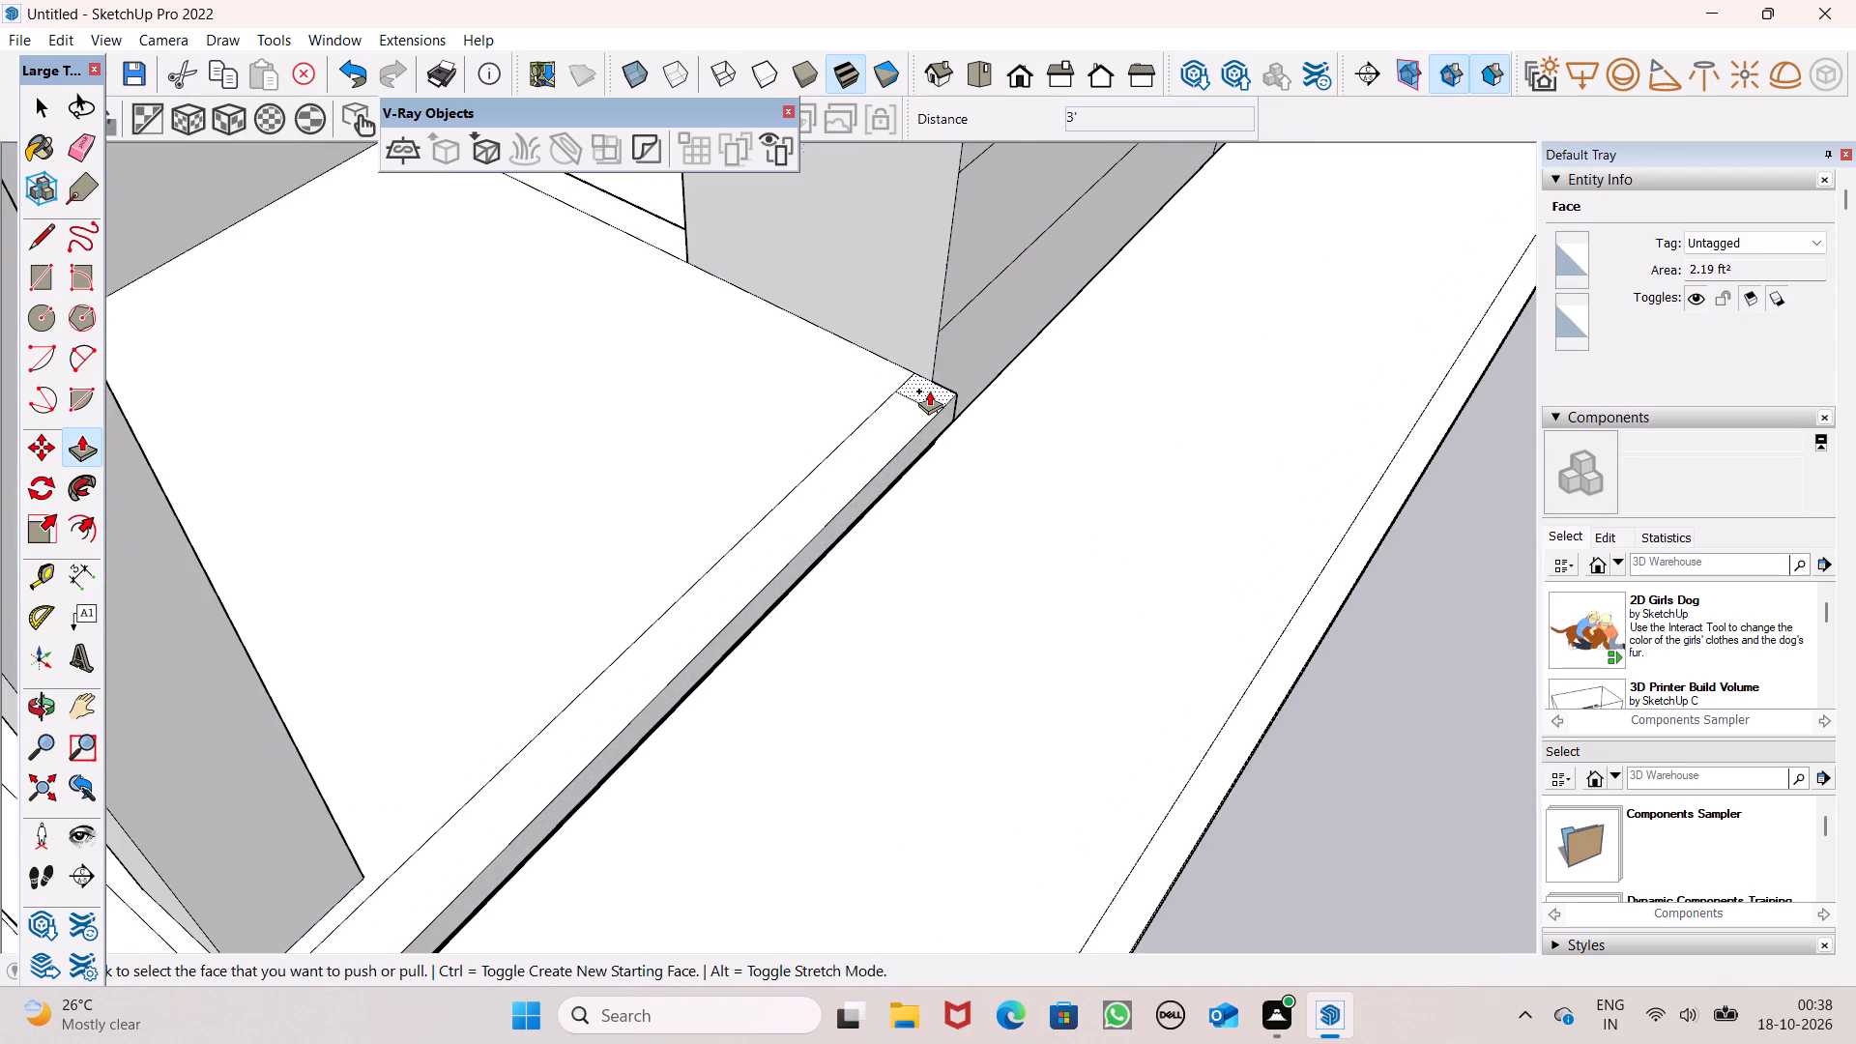
drag(929, 391, 933, 215)
text(3')
drag(933, 215, 933, 214)
key(Return)
Draw a line 9 7/16" long across the inner face of the first open side's railing post, just below its top.
scroll(930, 230, down, 5)
middle_drag(922, 280, 735, 260)
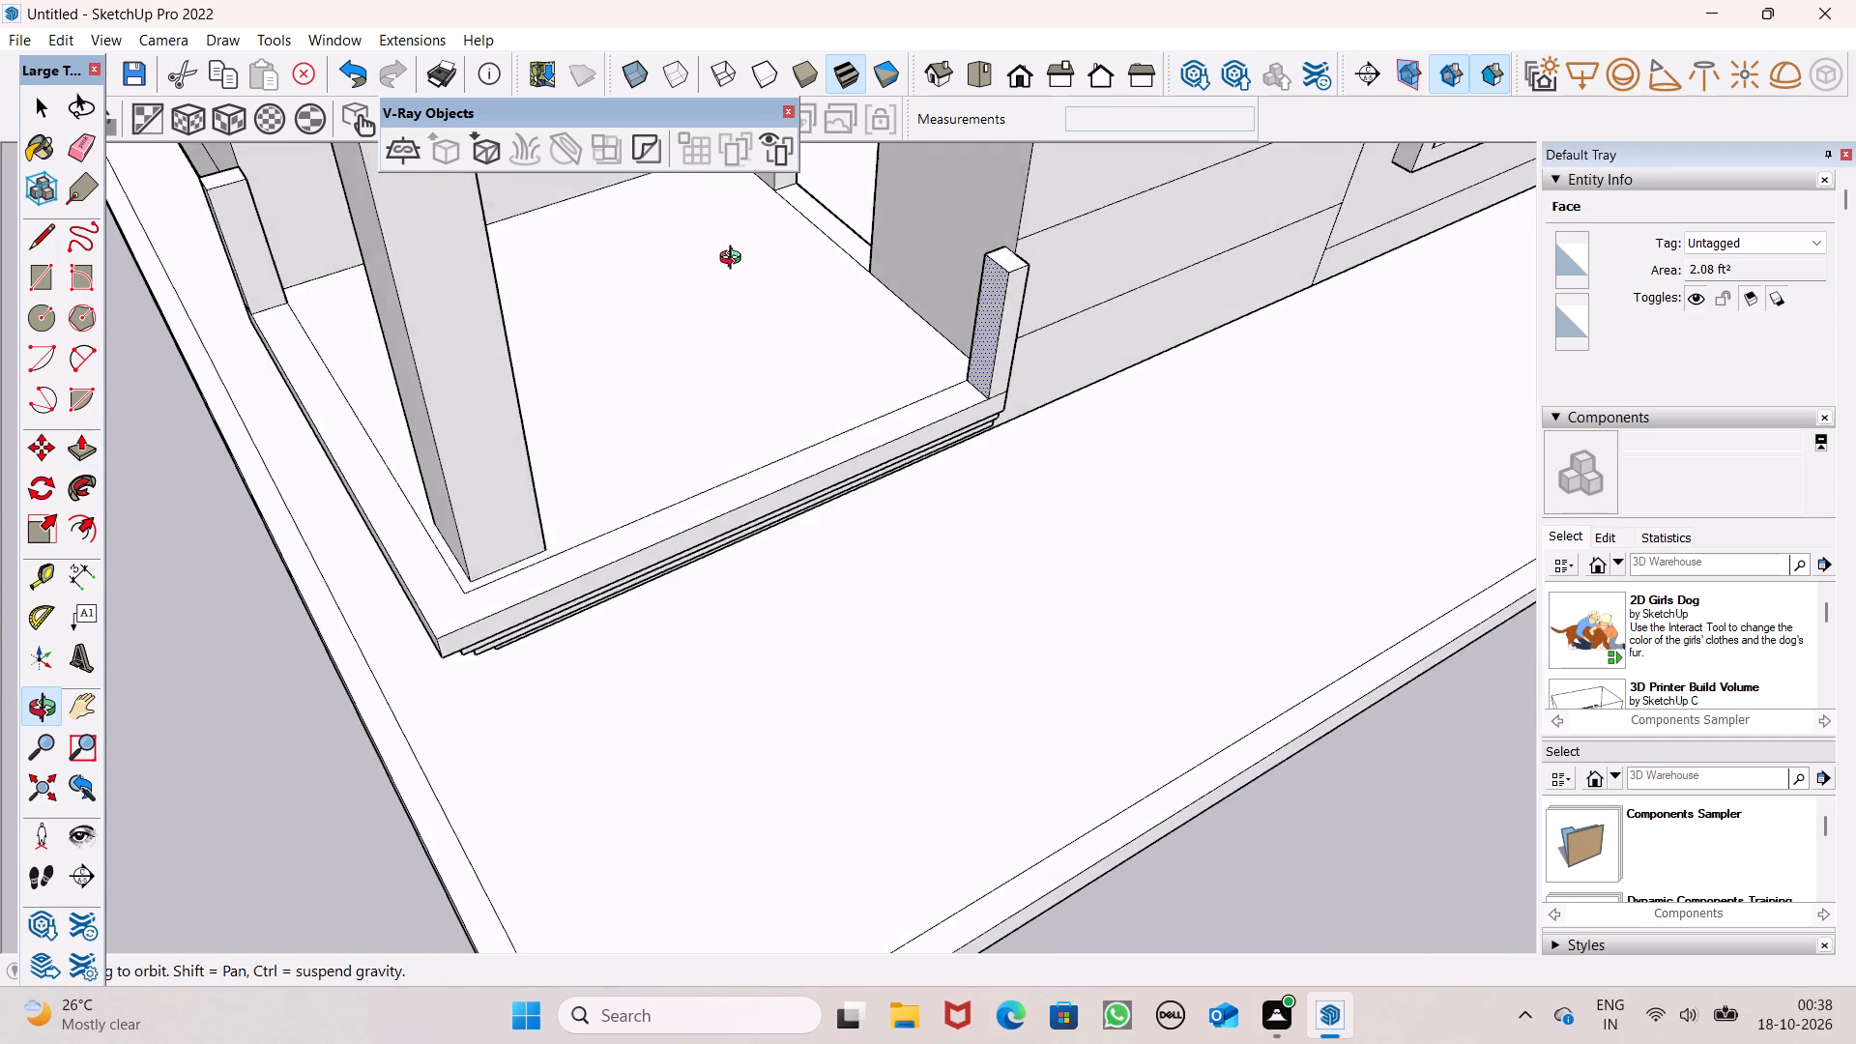
middle_drag(735, 260, 785, 219)
click(43, 246)
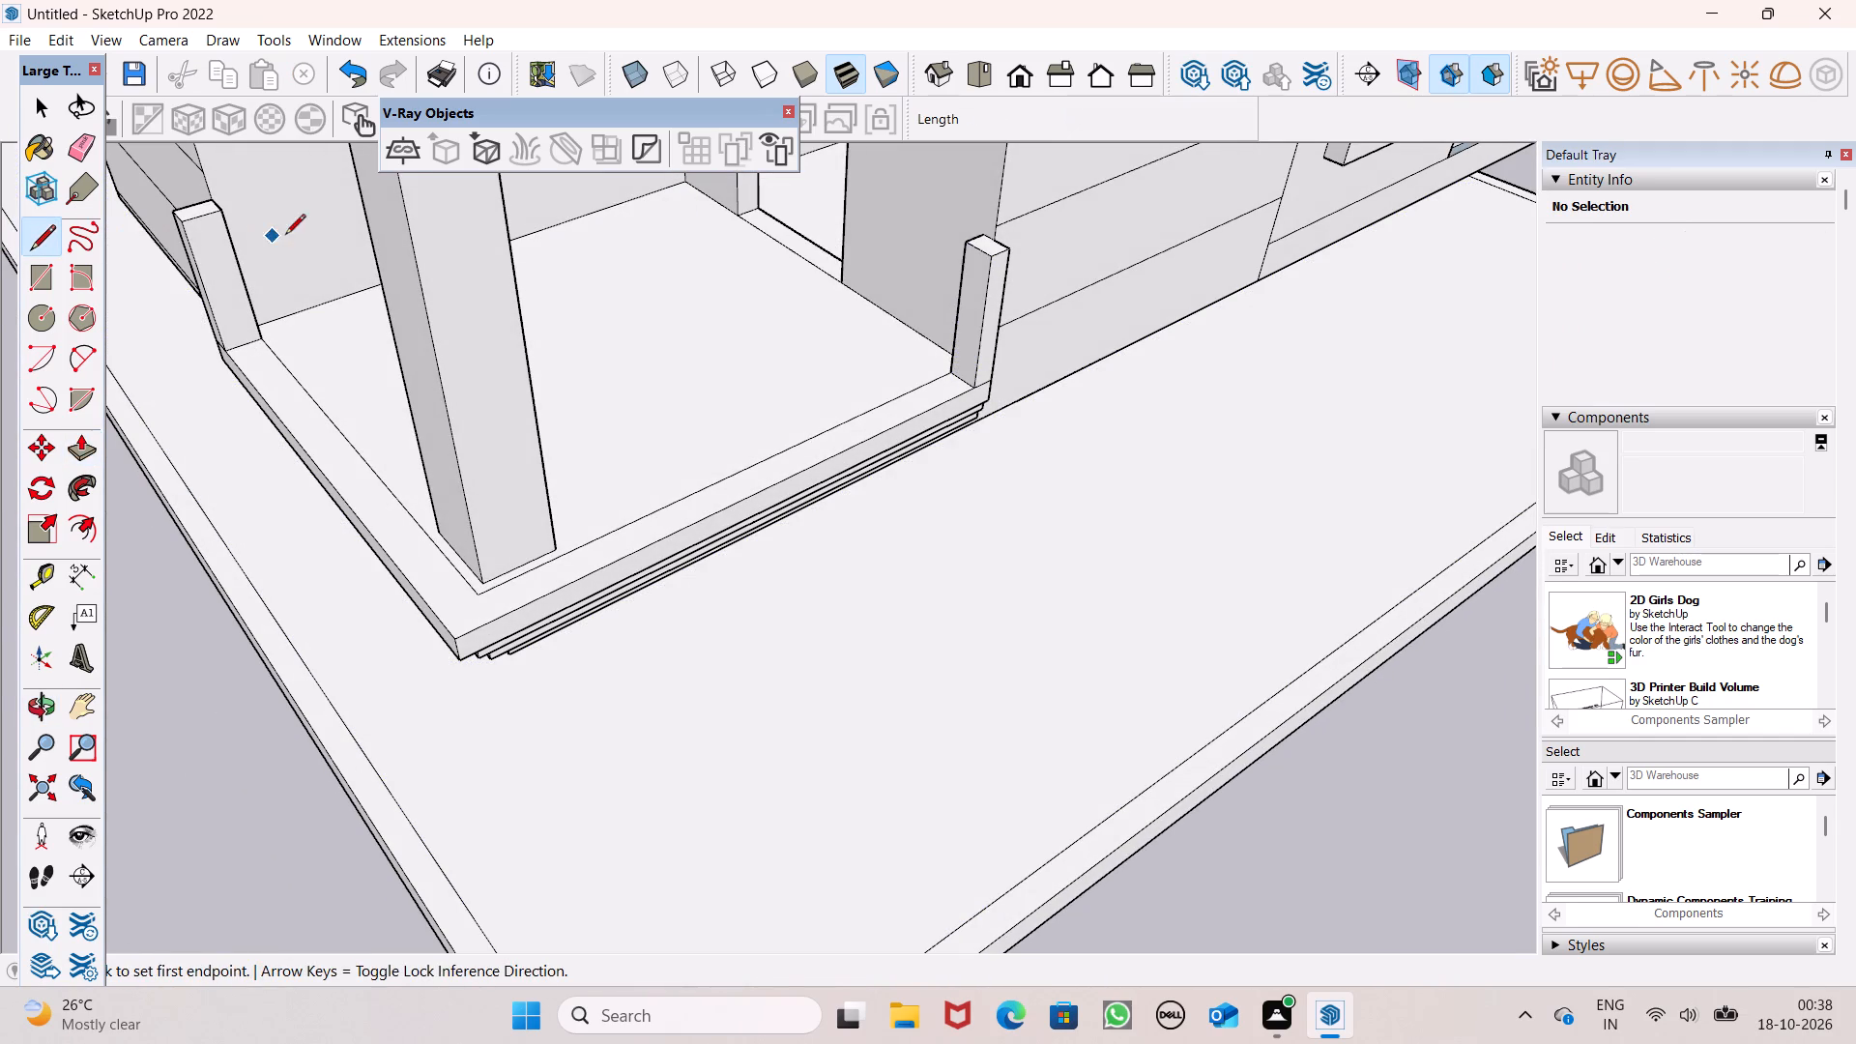
scroll(285, 236, up, 5)
scroll(173, 251, up, 6)
scroll(314, 233, down, 5)
scroll(216, 215, up, 5)
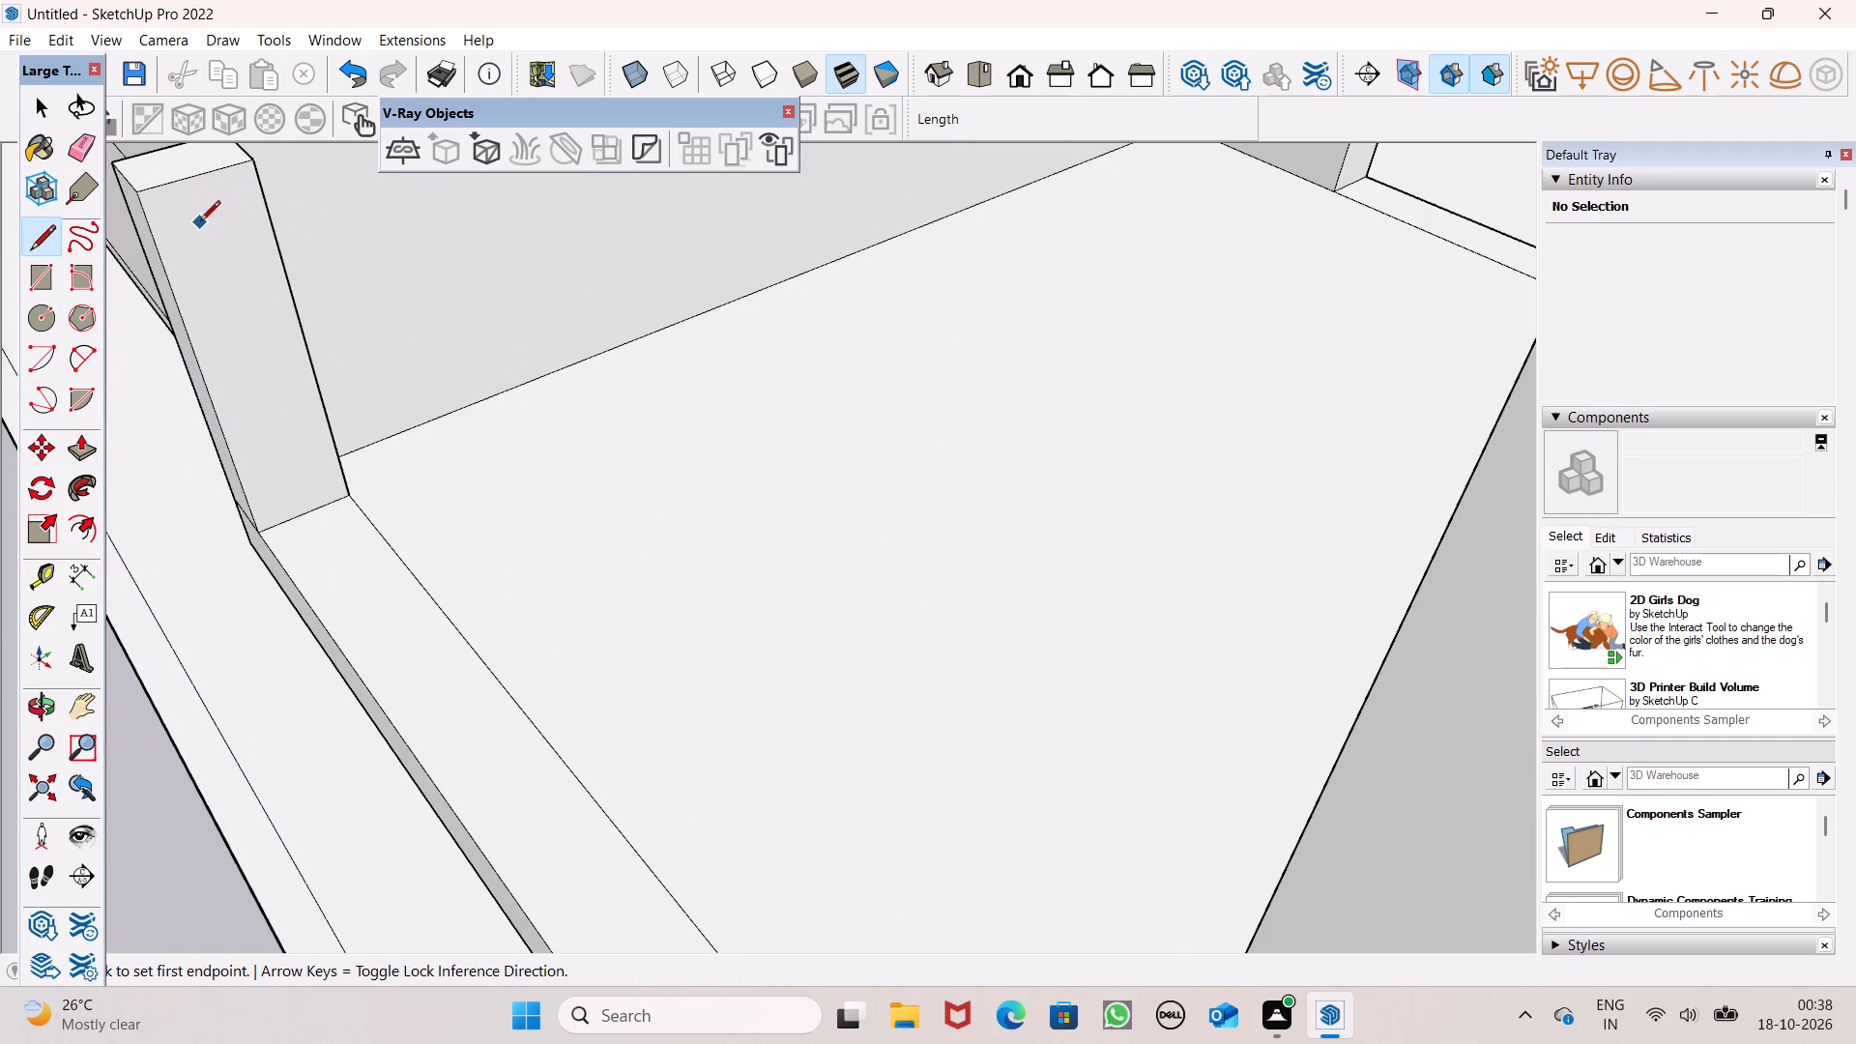
click(151, 231)
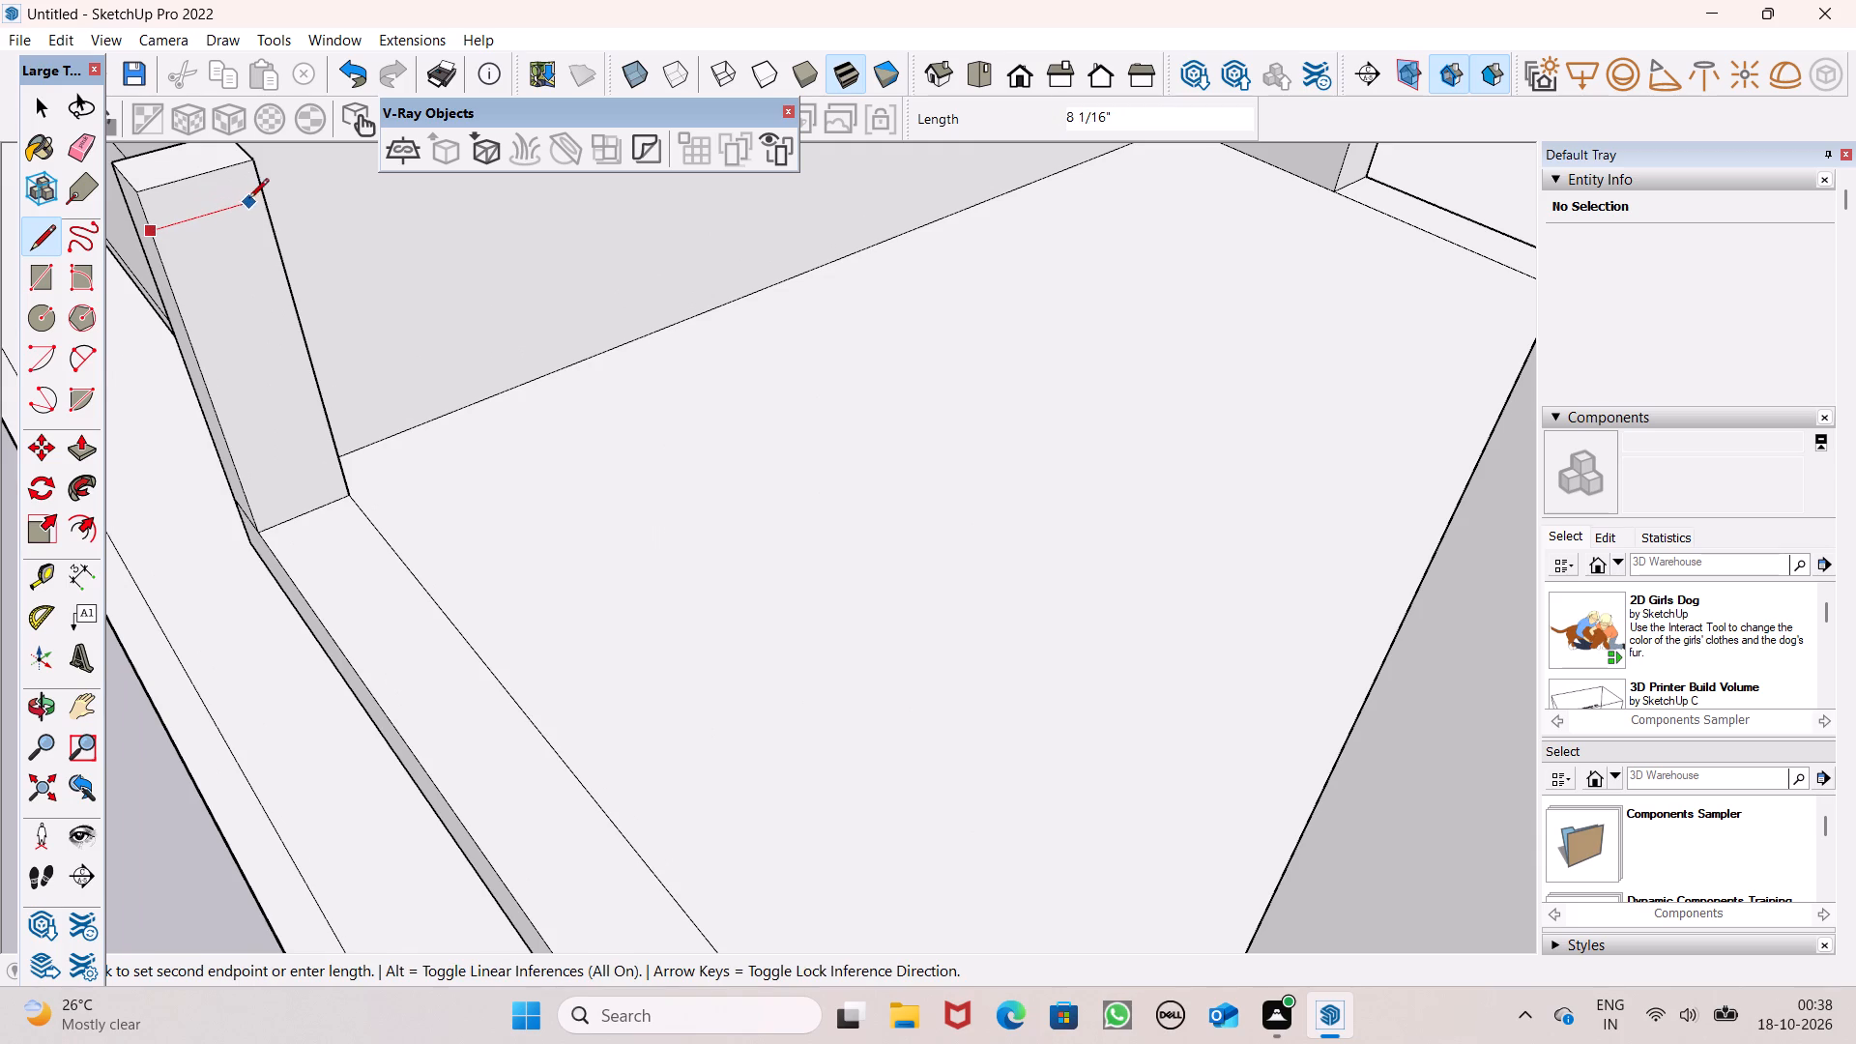
click(265, 194)
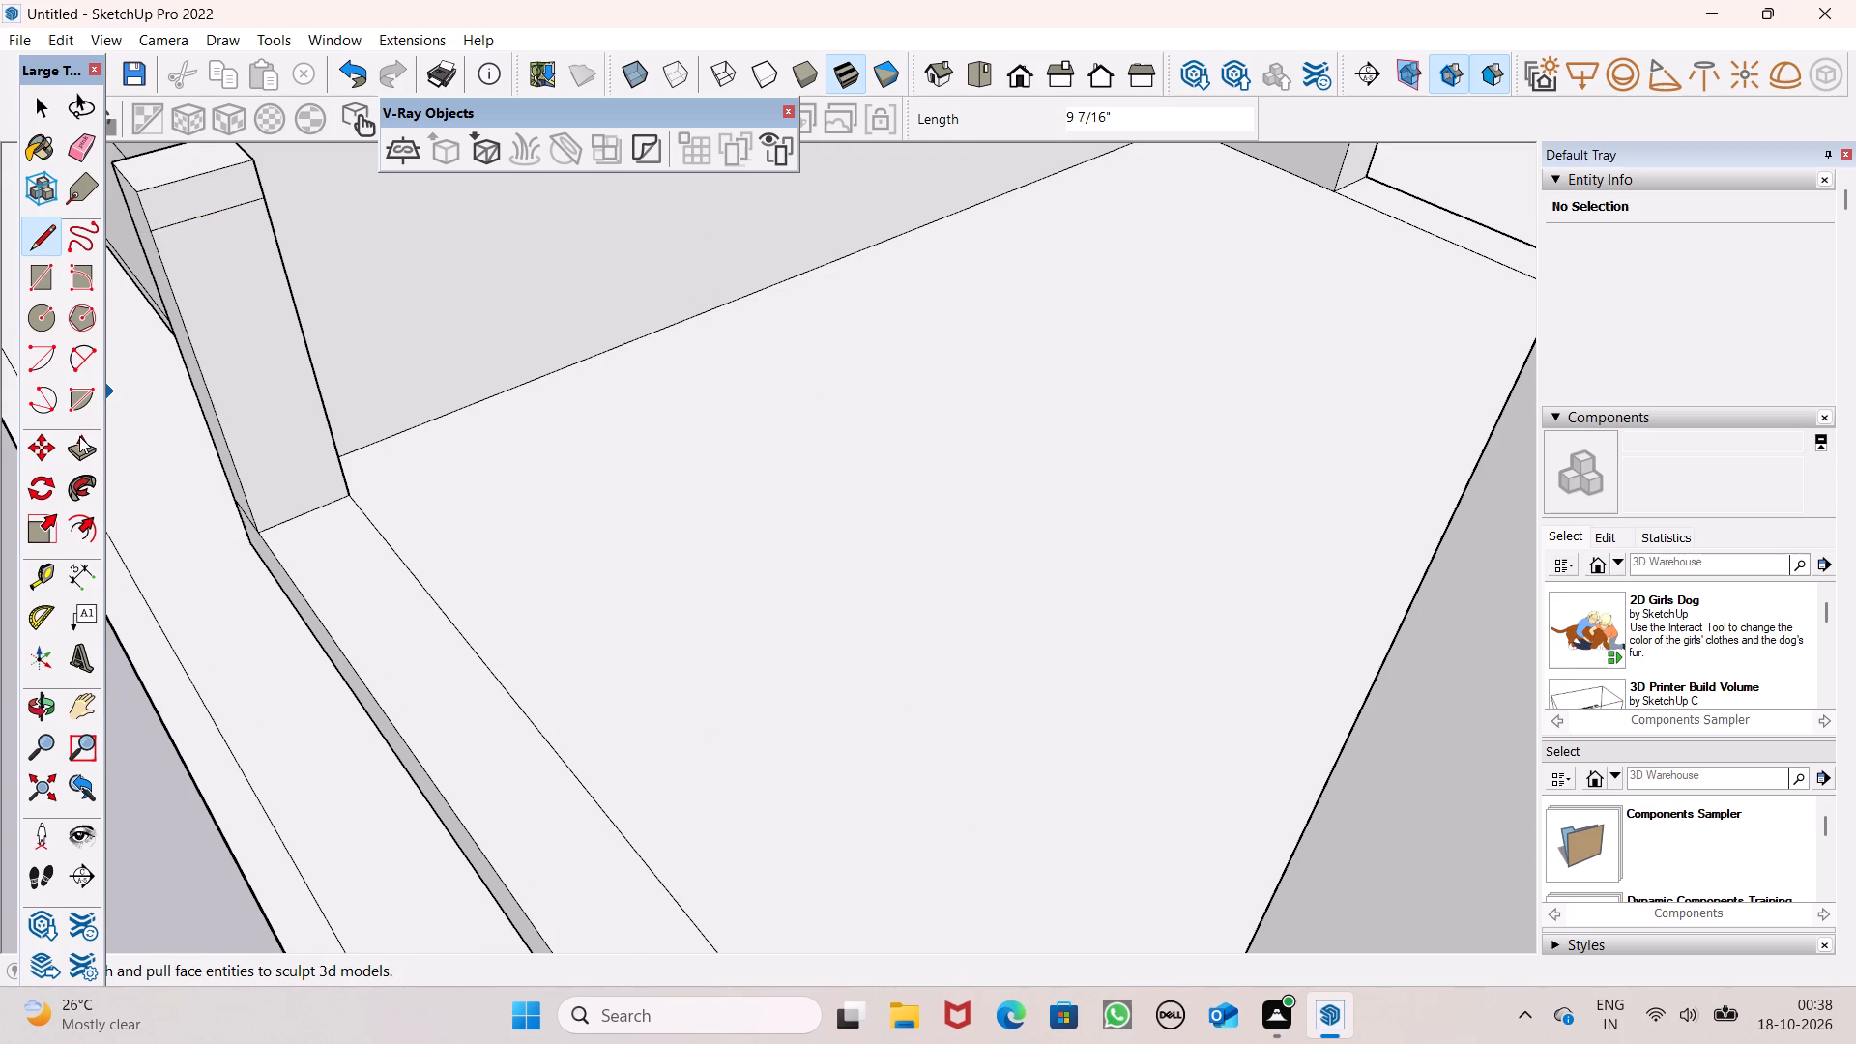
Push/Pull the strip above the line on the first side's post out about 8' 4" toward the corner column as a handrail.
click(79, 436)
drag(206, 197, 1325, 987)
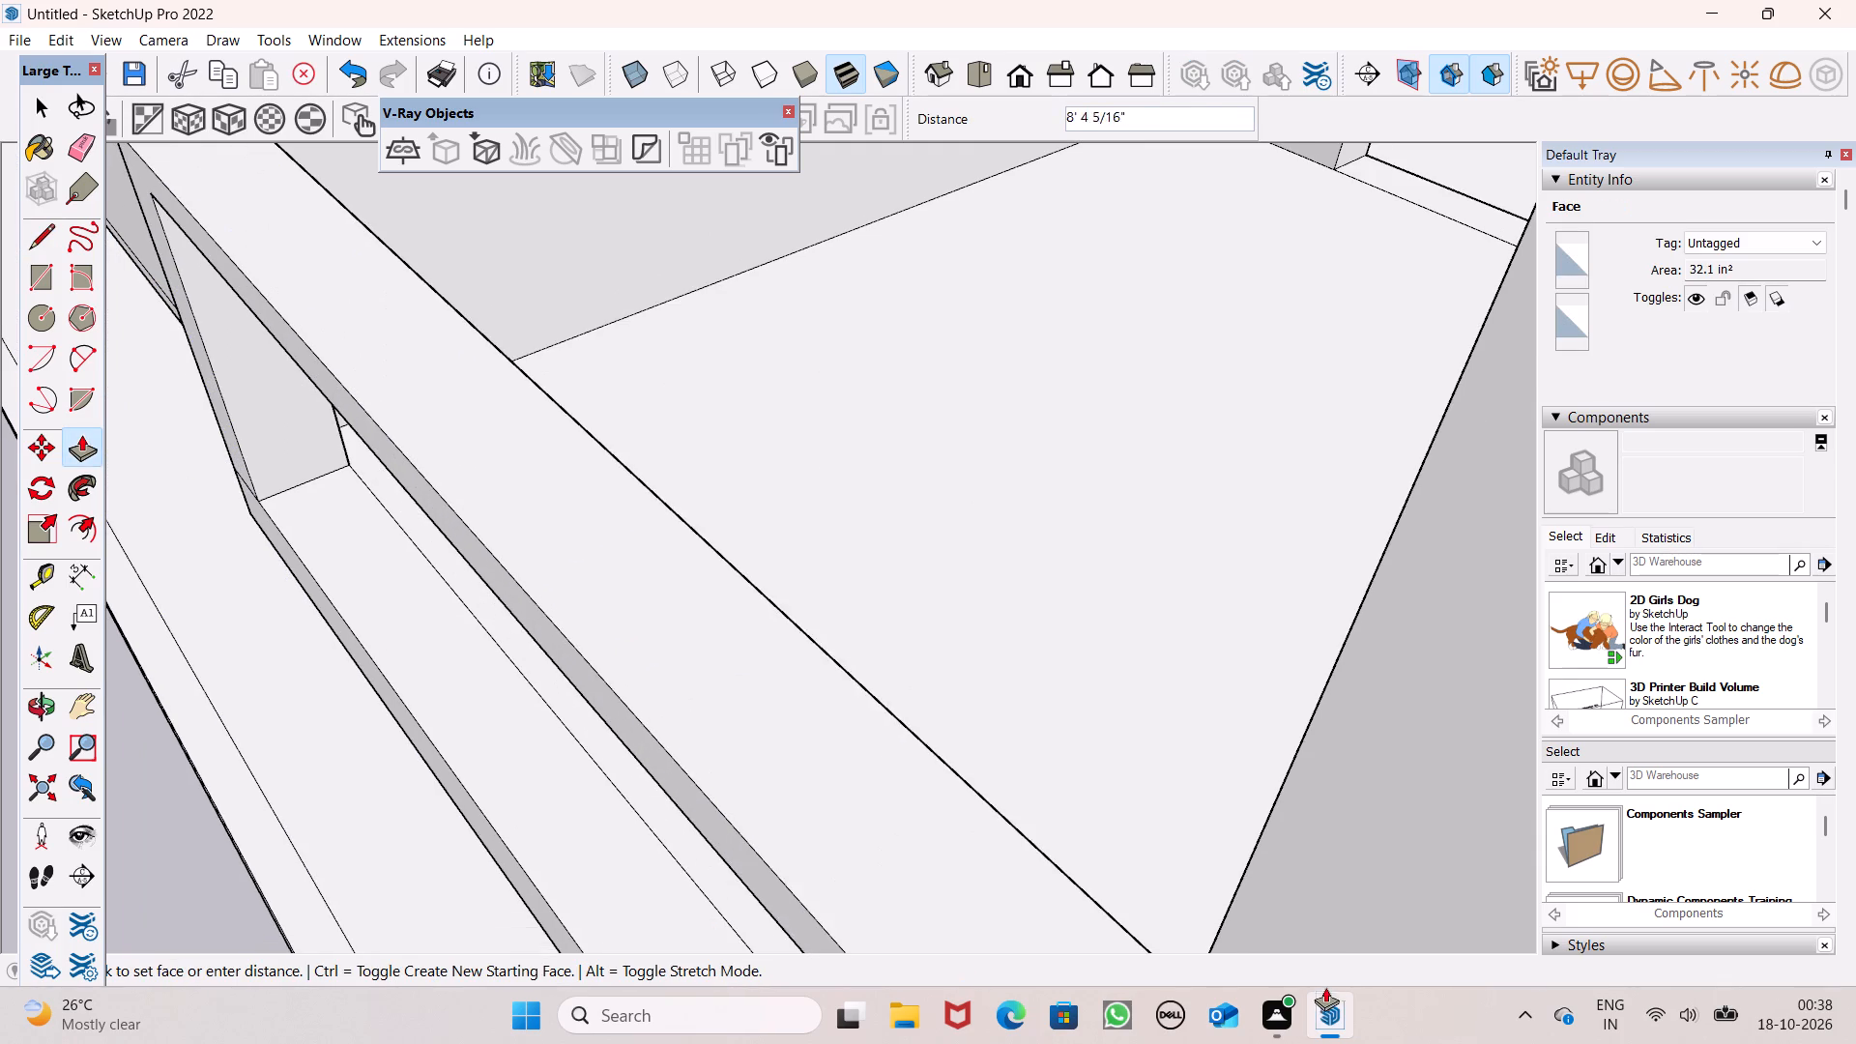
drag(1325, 987, 1322, 958)
scroll(876, 733, down, 6)
scroll(623, 460, down, 5)
middle_drag(921, 733, 827, 623)
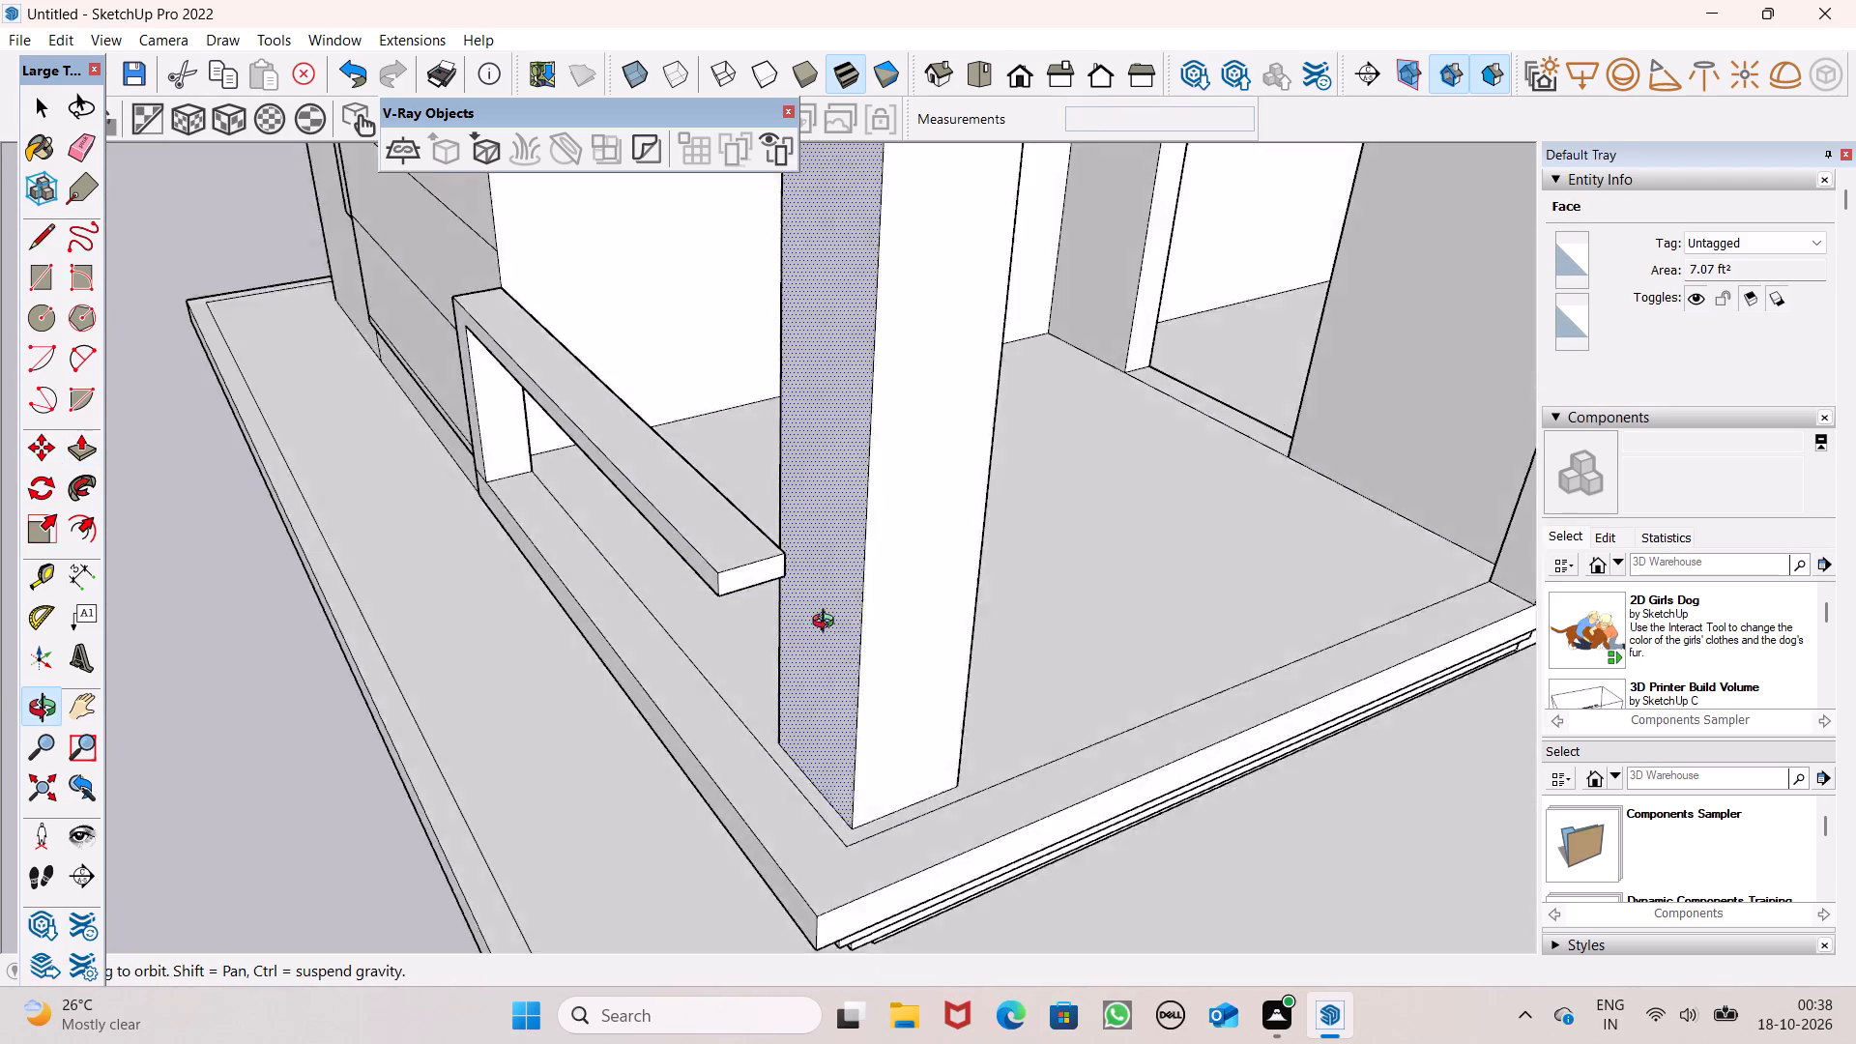
middle_drag(827, 623, 781, 566)
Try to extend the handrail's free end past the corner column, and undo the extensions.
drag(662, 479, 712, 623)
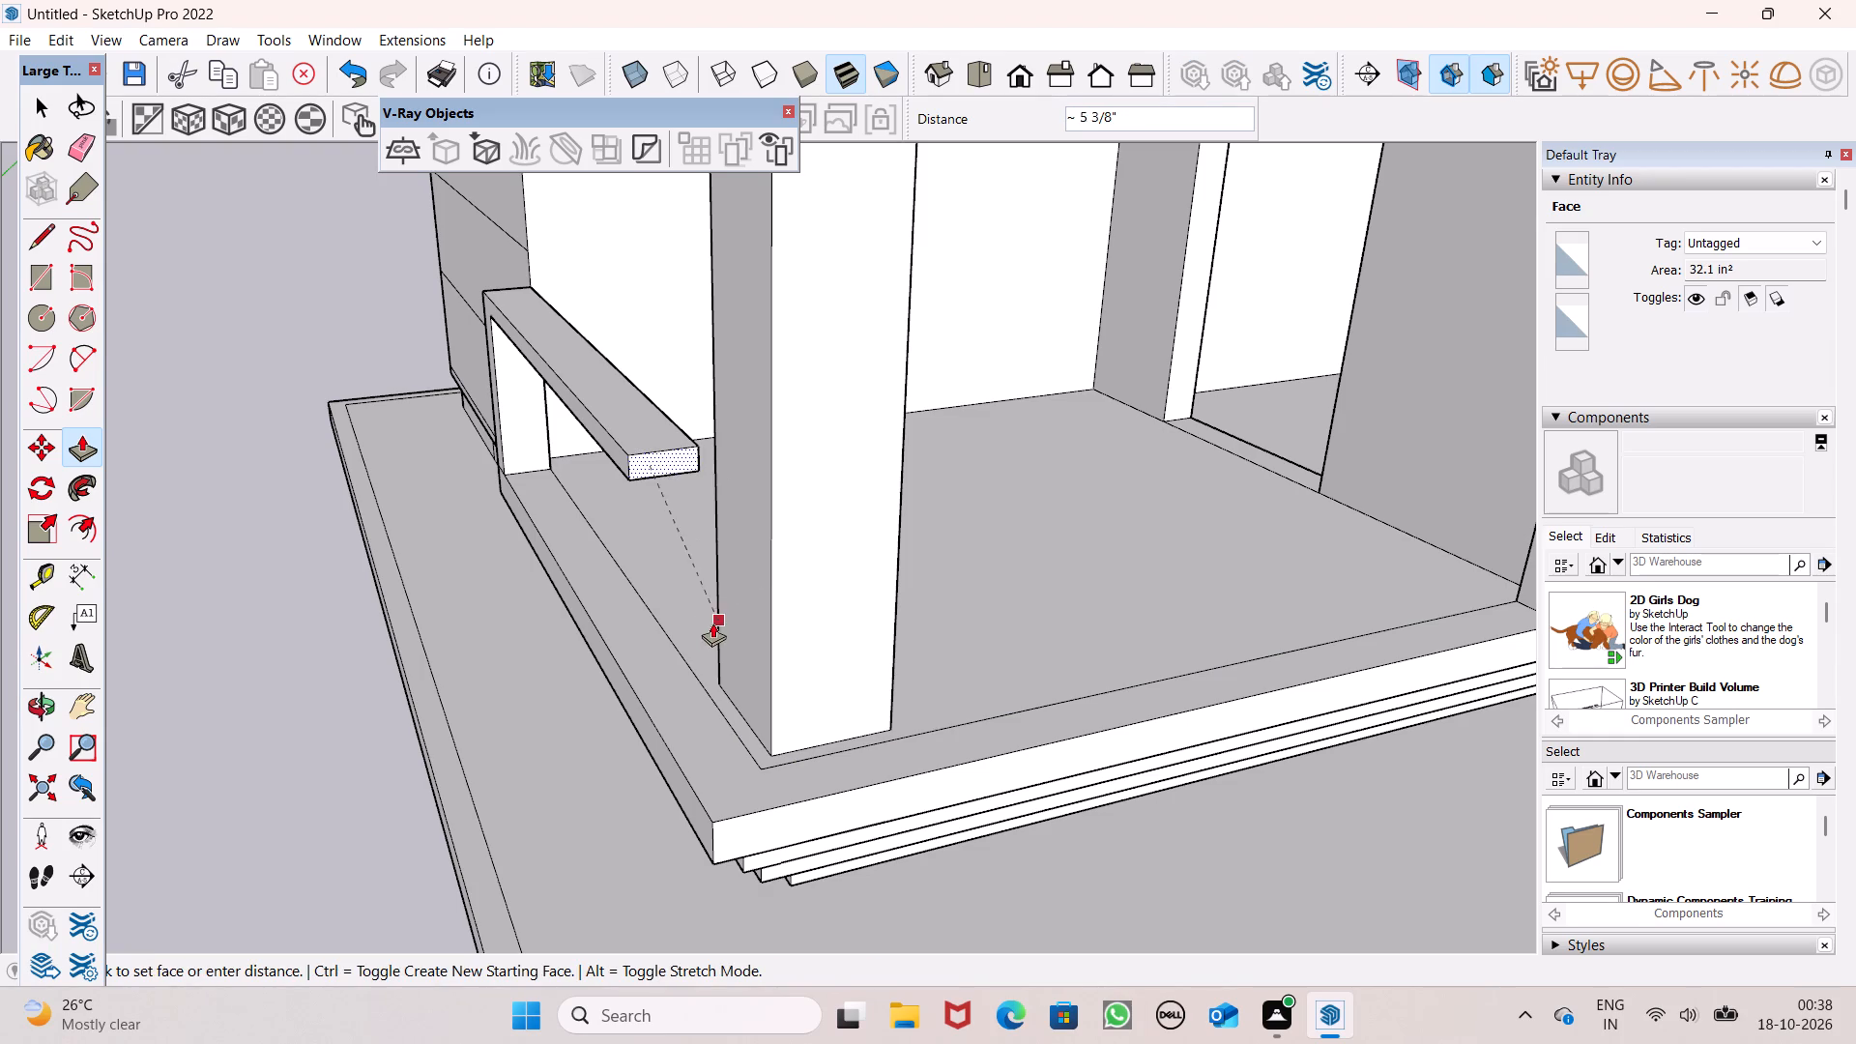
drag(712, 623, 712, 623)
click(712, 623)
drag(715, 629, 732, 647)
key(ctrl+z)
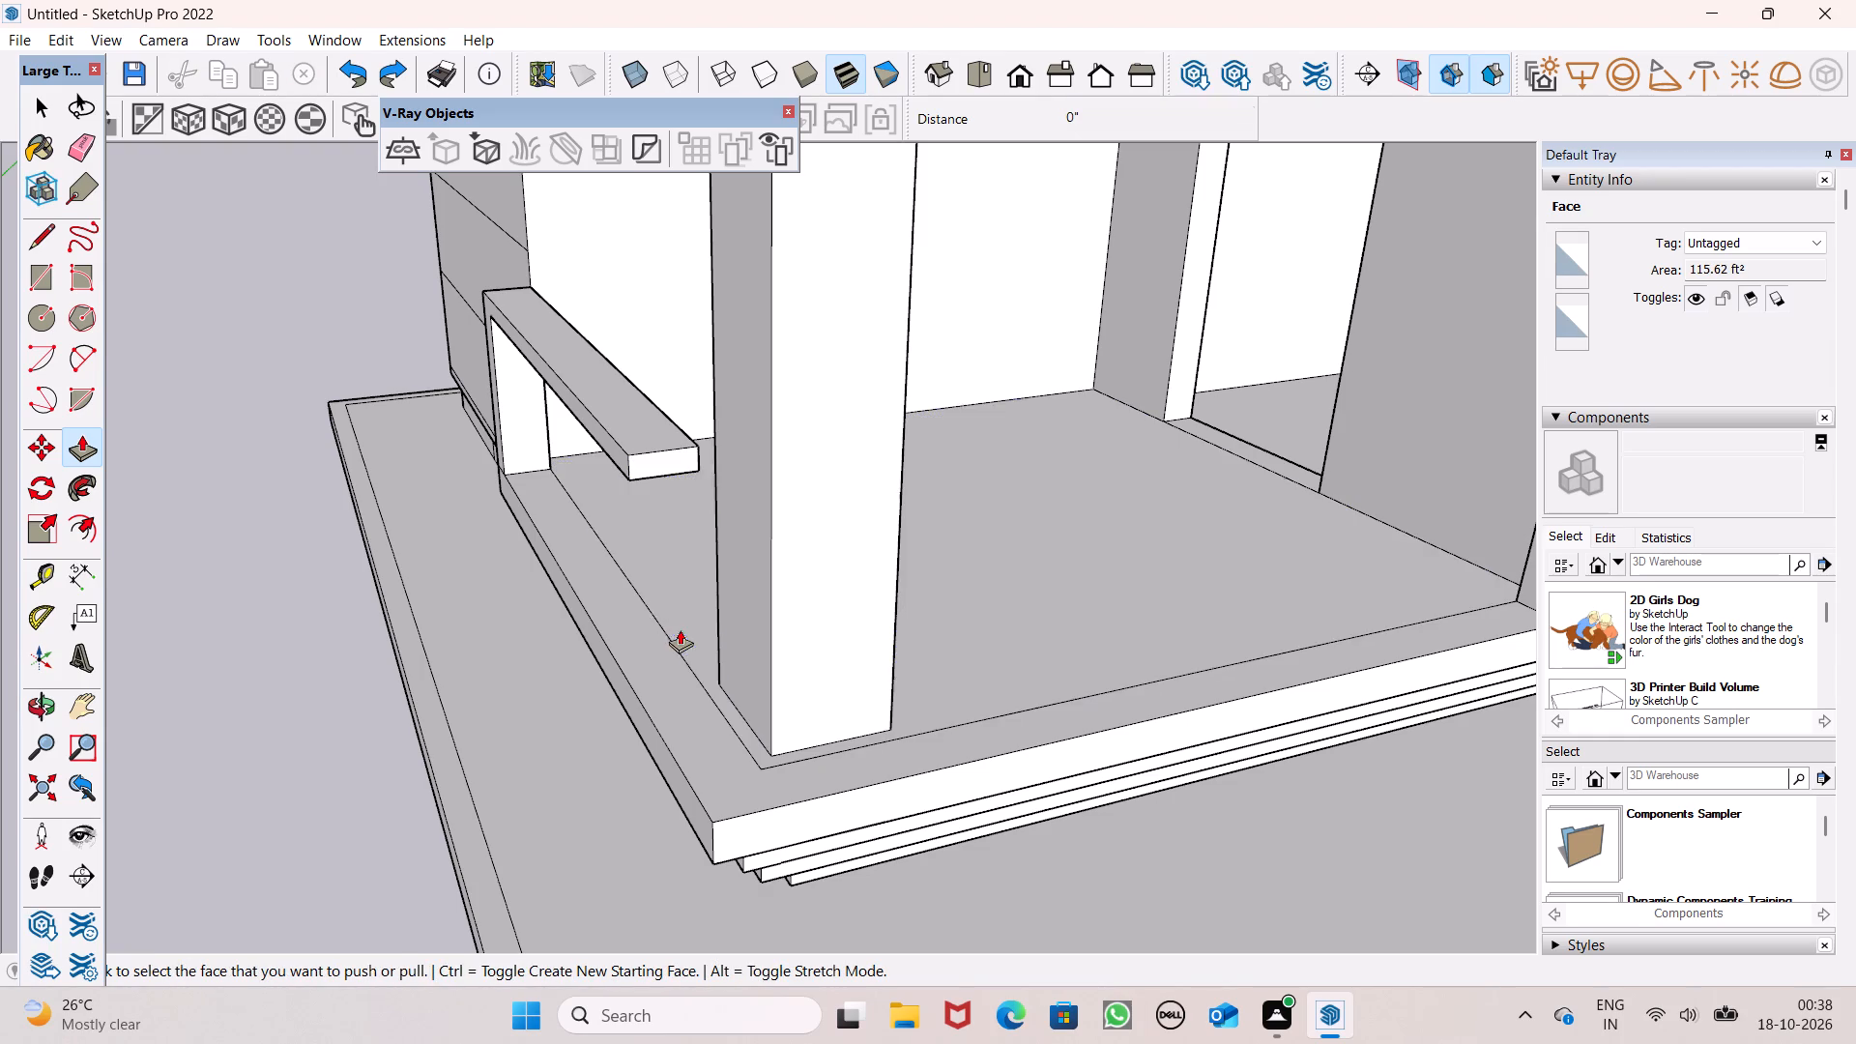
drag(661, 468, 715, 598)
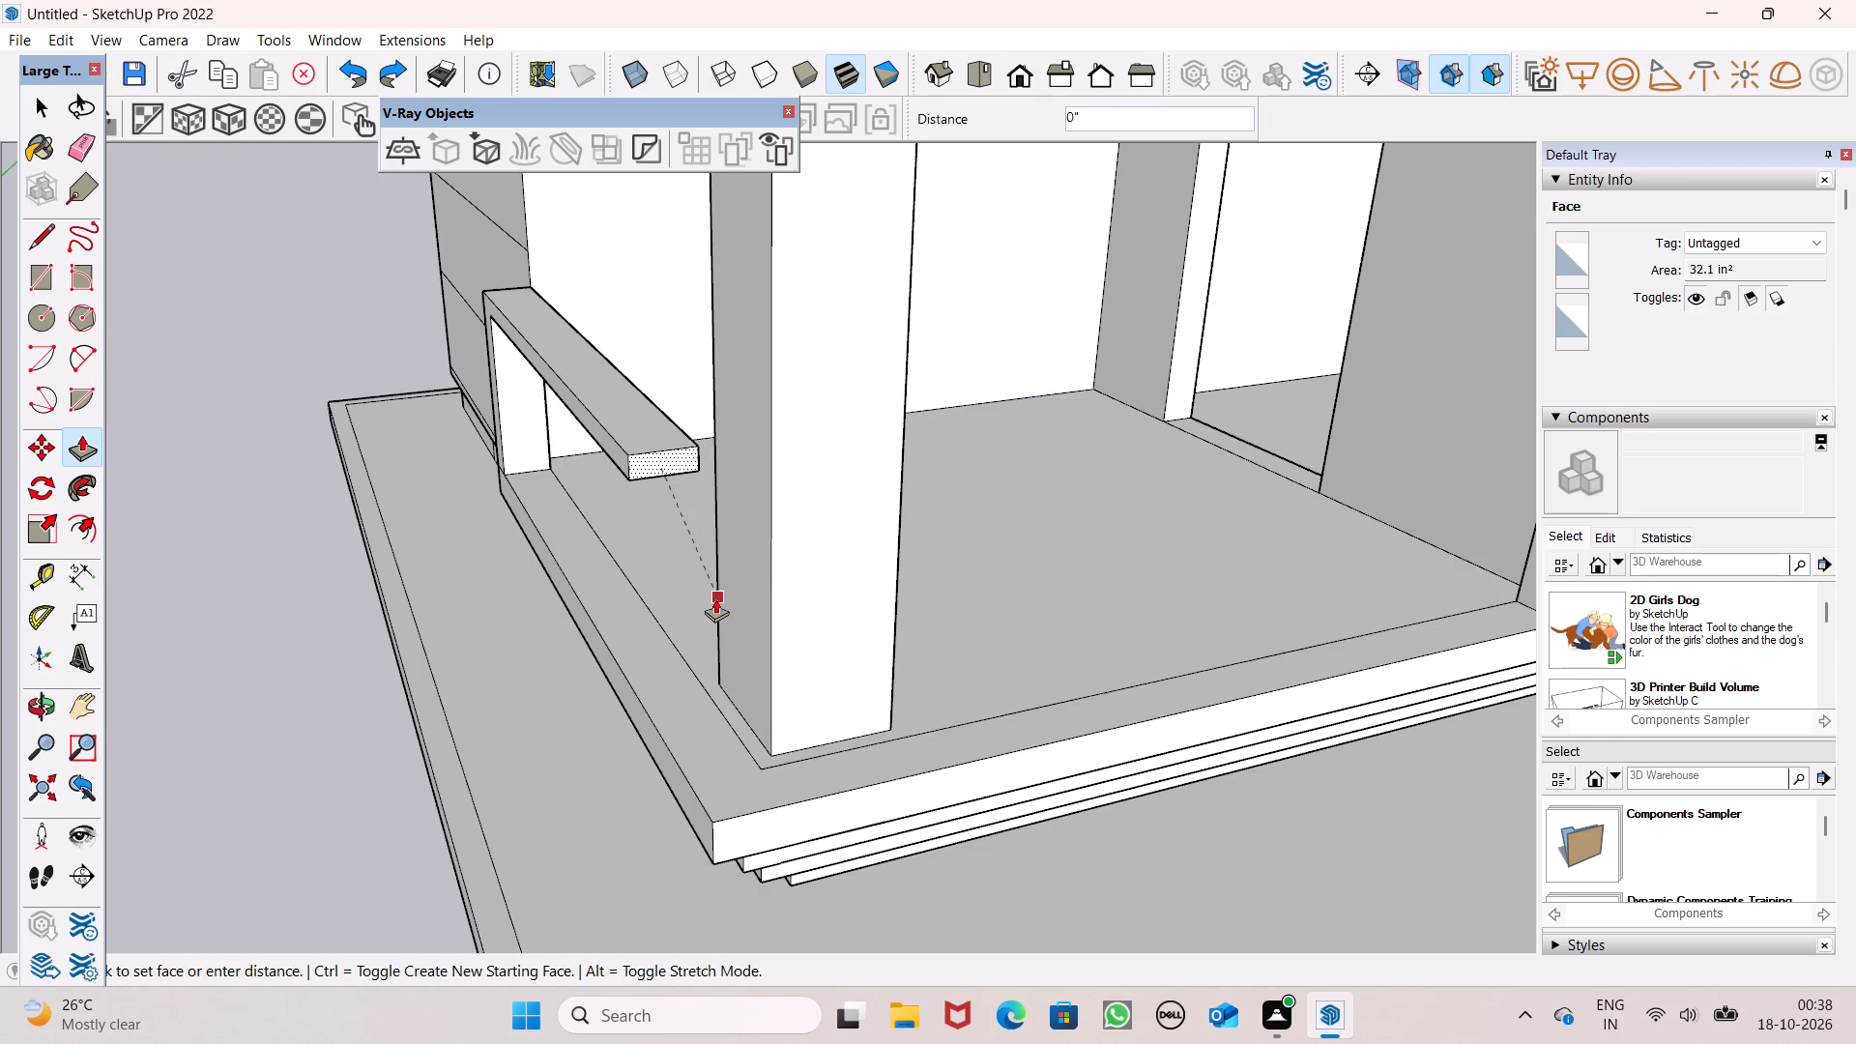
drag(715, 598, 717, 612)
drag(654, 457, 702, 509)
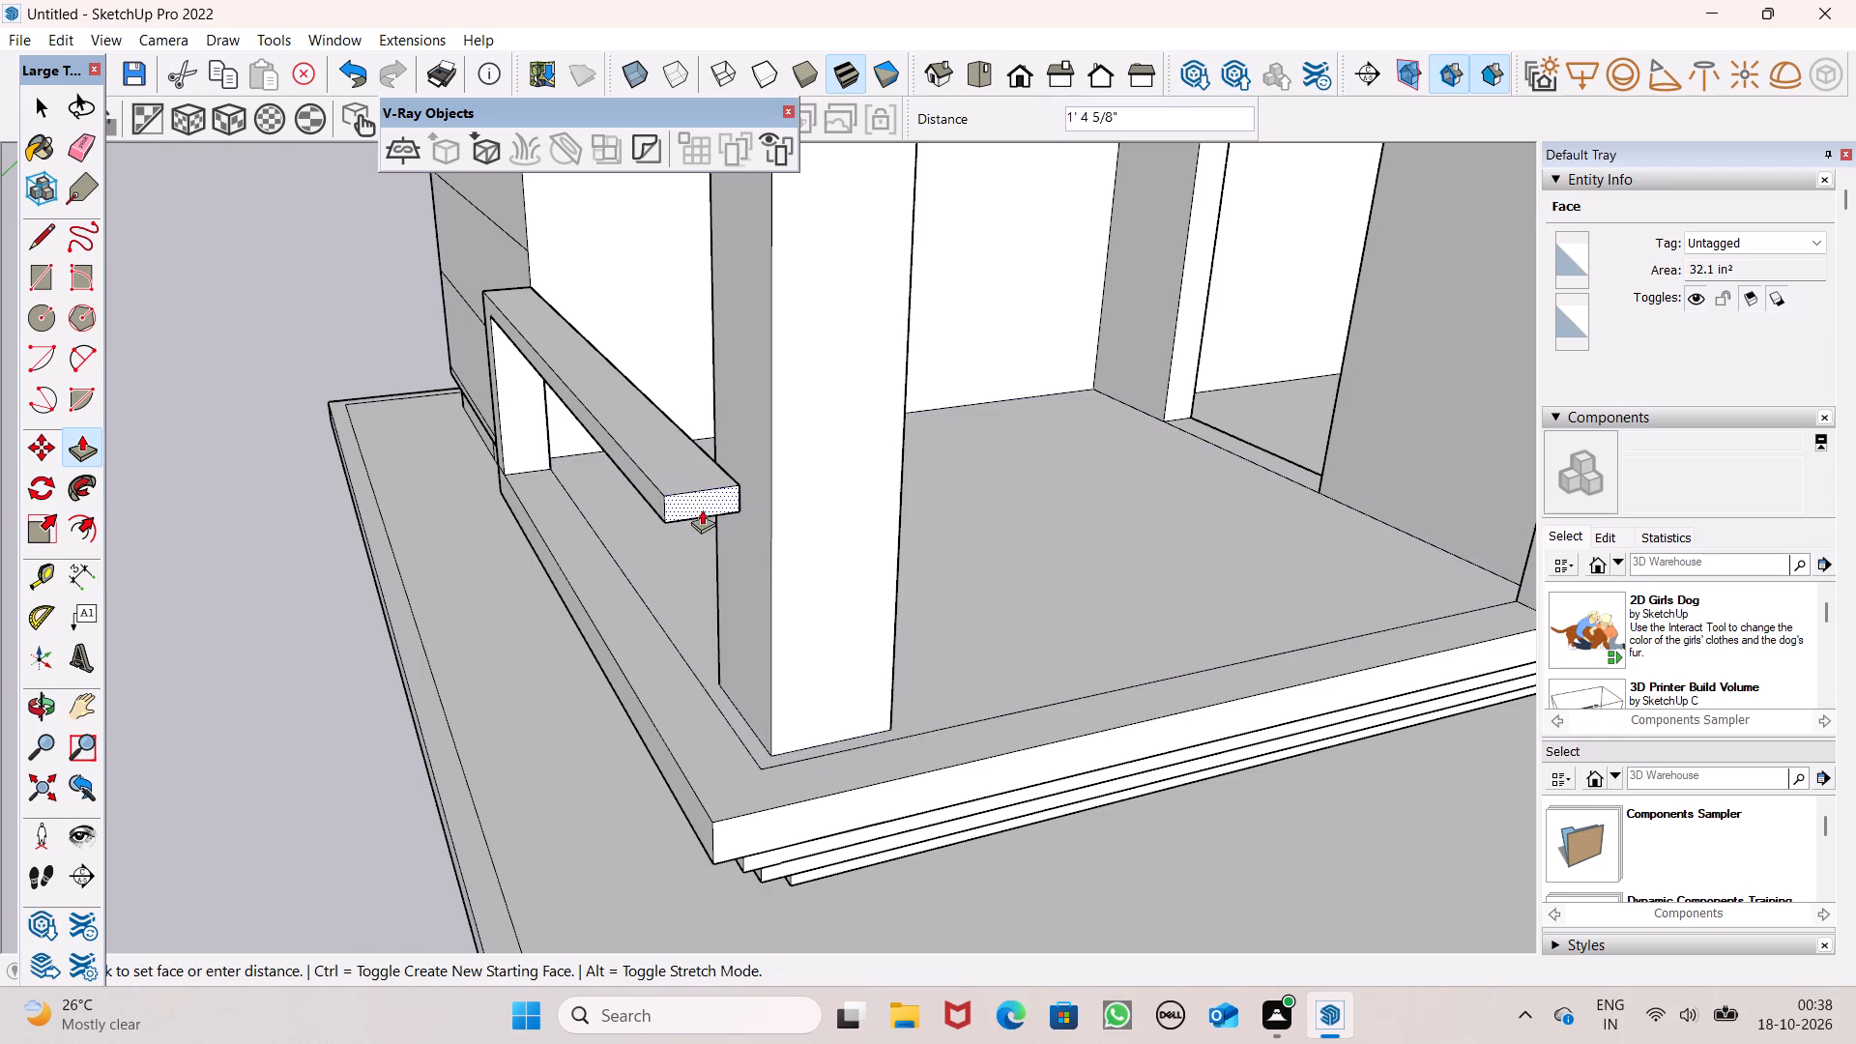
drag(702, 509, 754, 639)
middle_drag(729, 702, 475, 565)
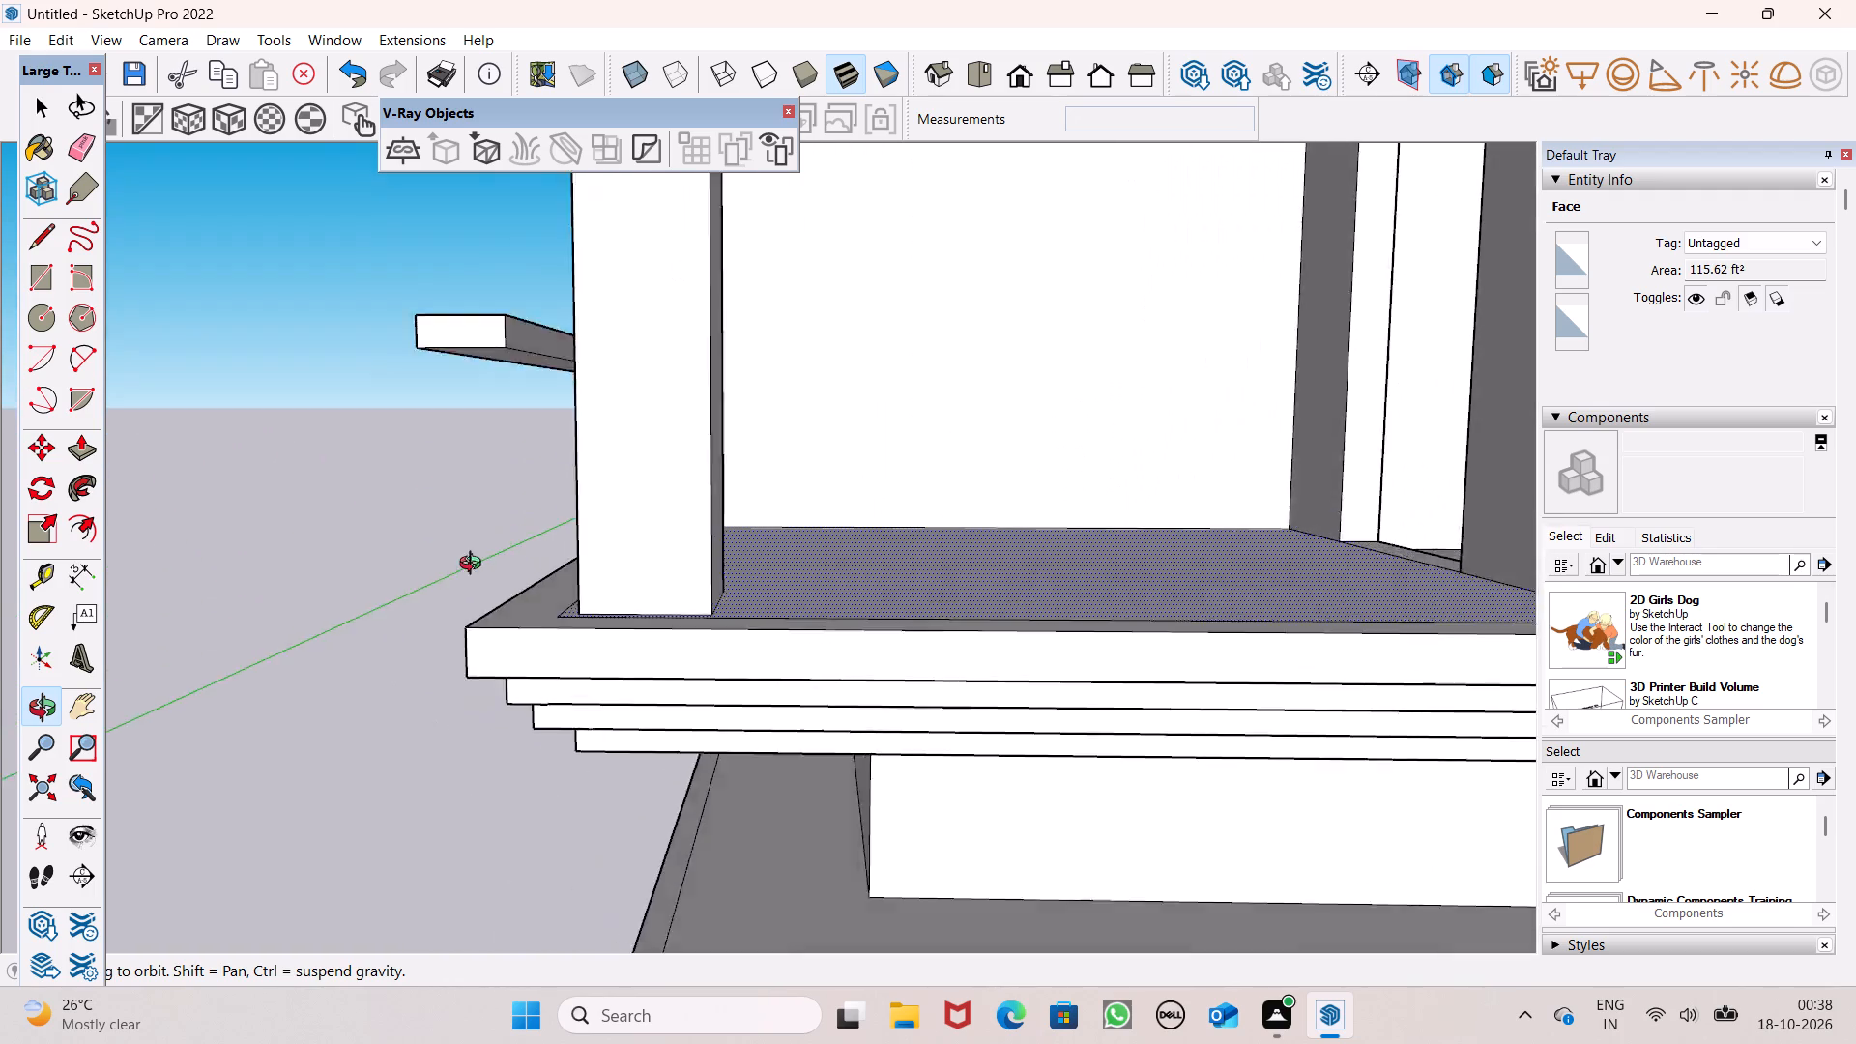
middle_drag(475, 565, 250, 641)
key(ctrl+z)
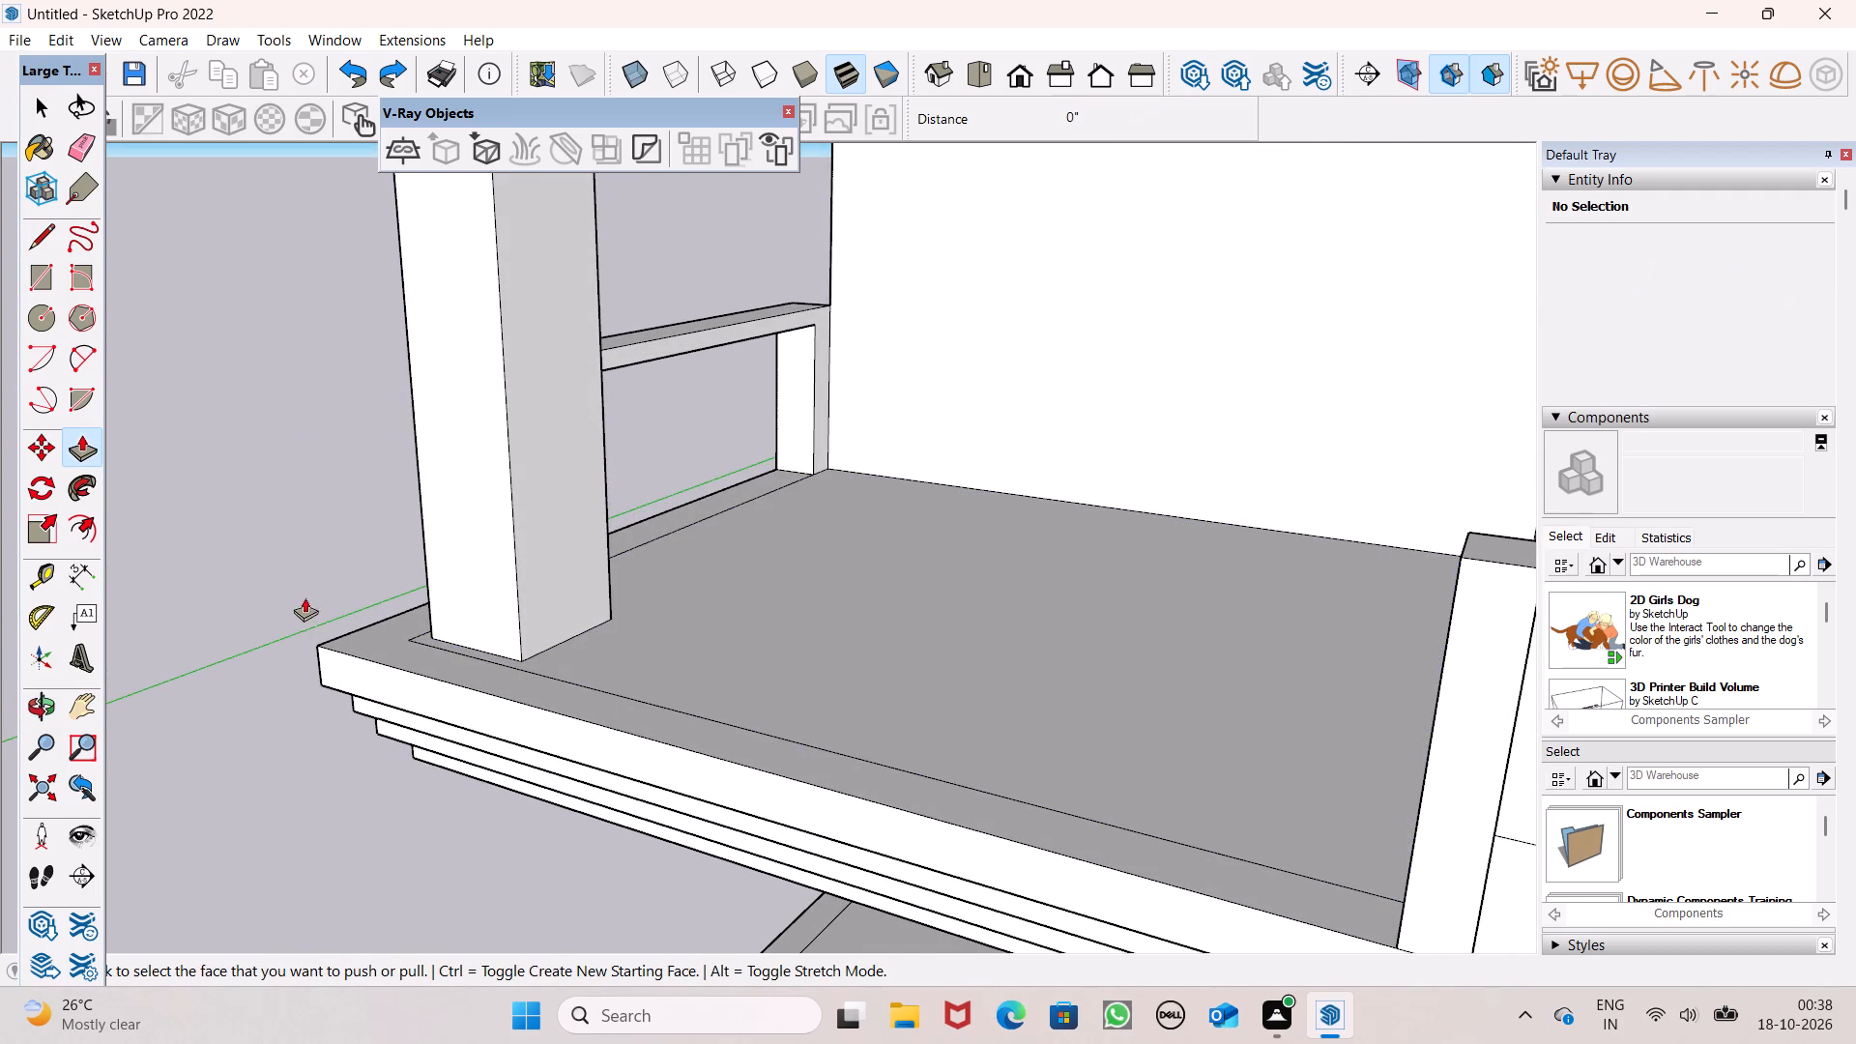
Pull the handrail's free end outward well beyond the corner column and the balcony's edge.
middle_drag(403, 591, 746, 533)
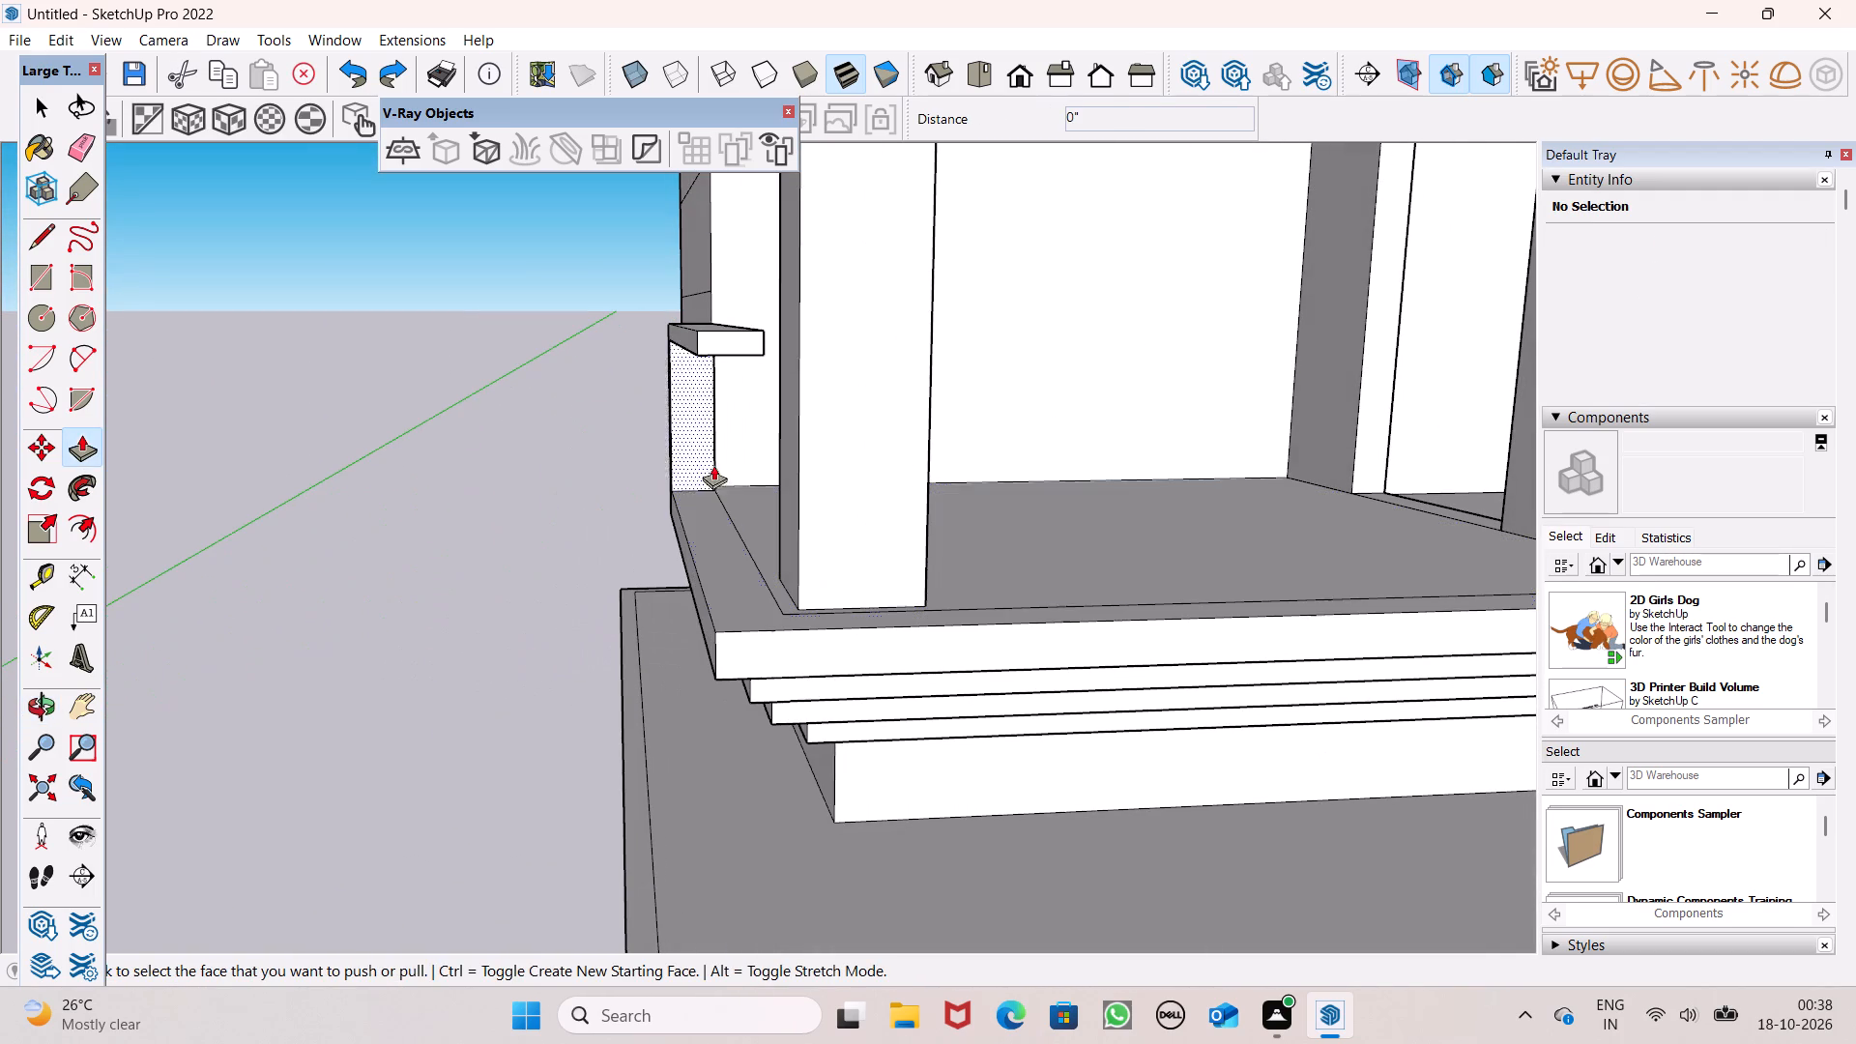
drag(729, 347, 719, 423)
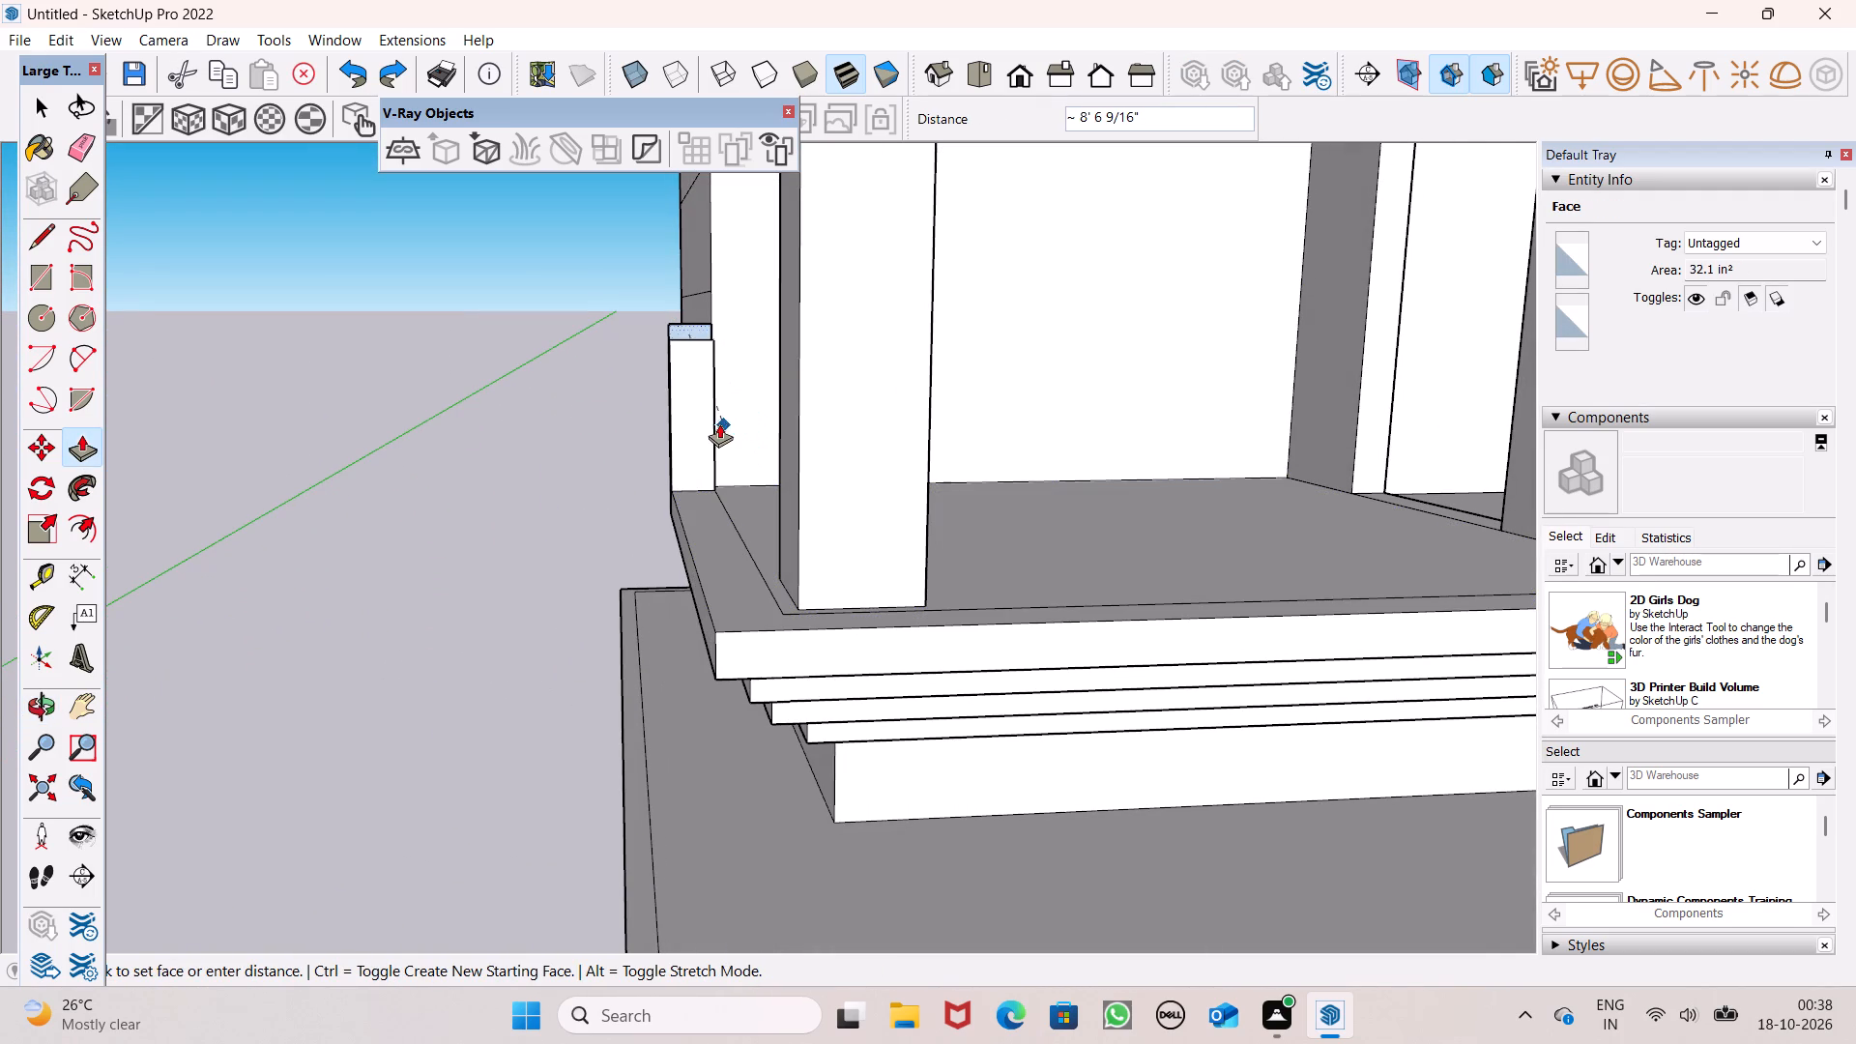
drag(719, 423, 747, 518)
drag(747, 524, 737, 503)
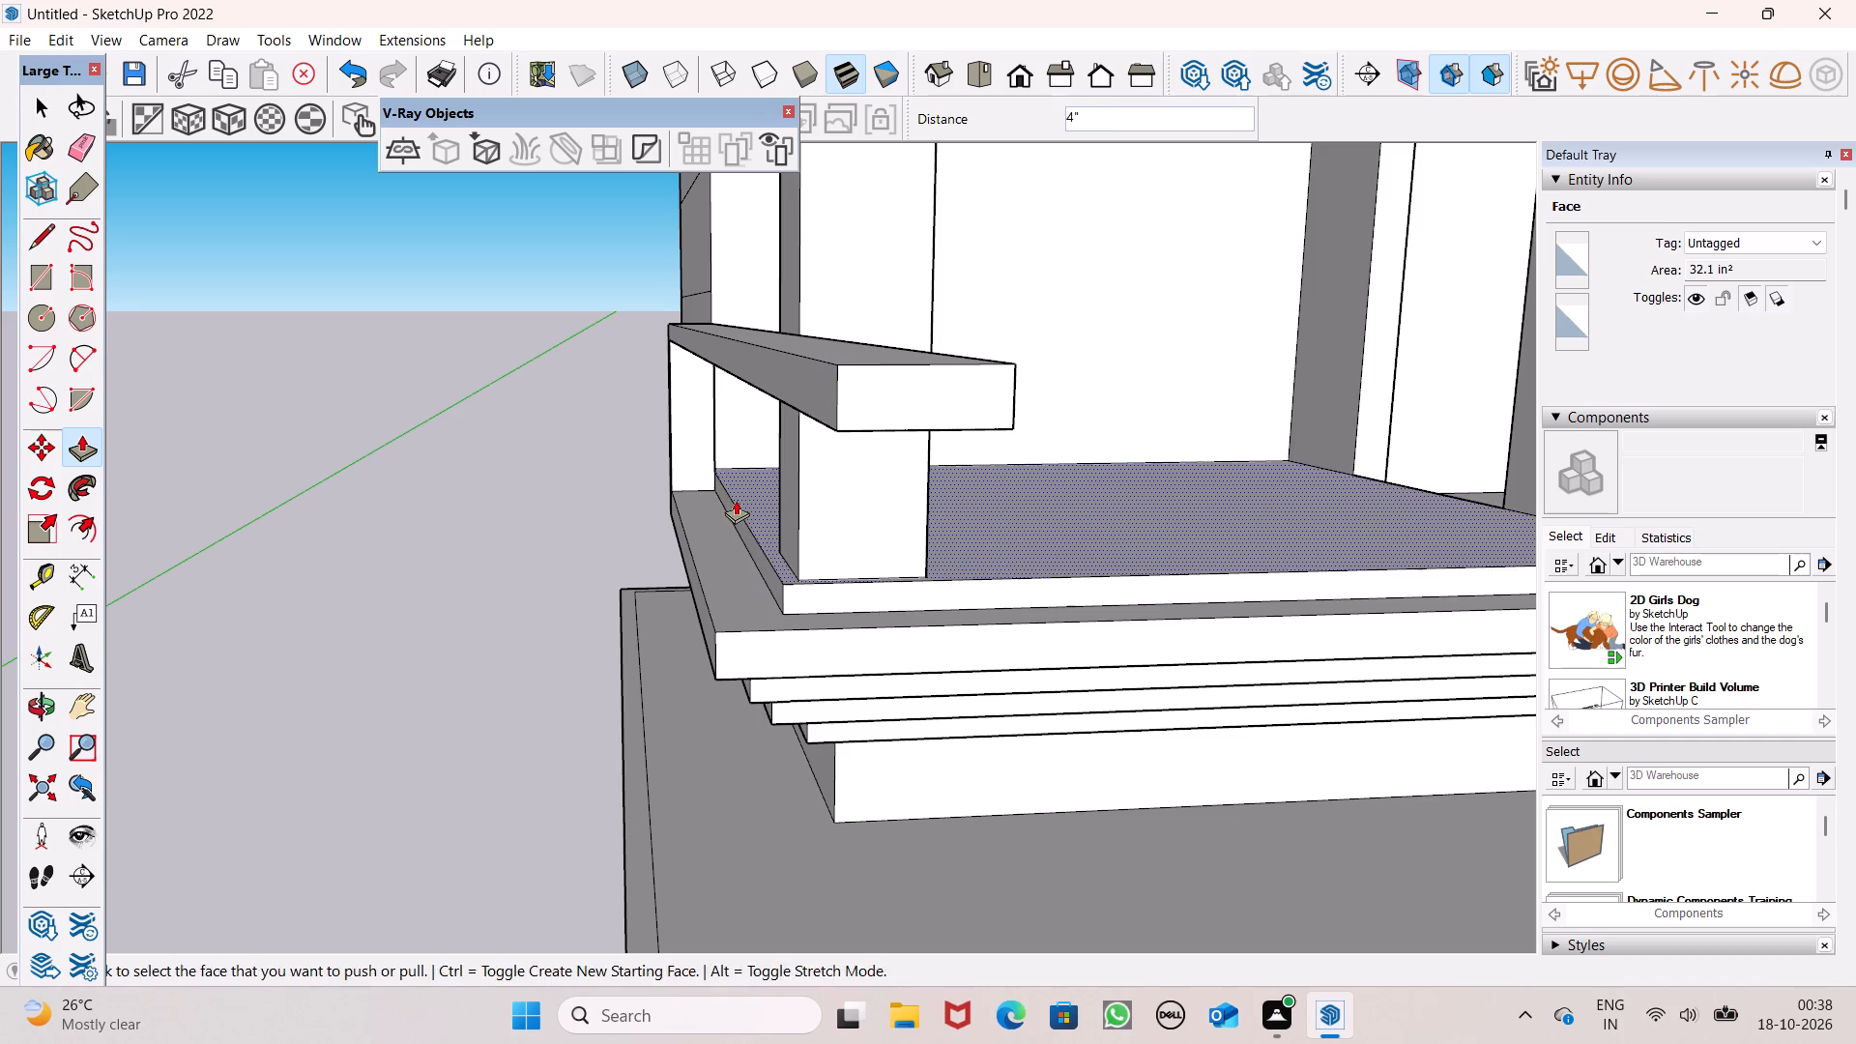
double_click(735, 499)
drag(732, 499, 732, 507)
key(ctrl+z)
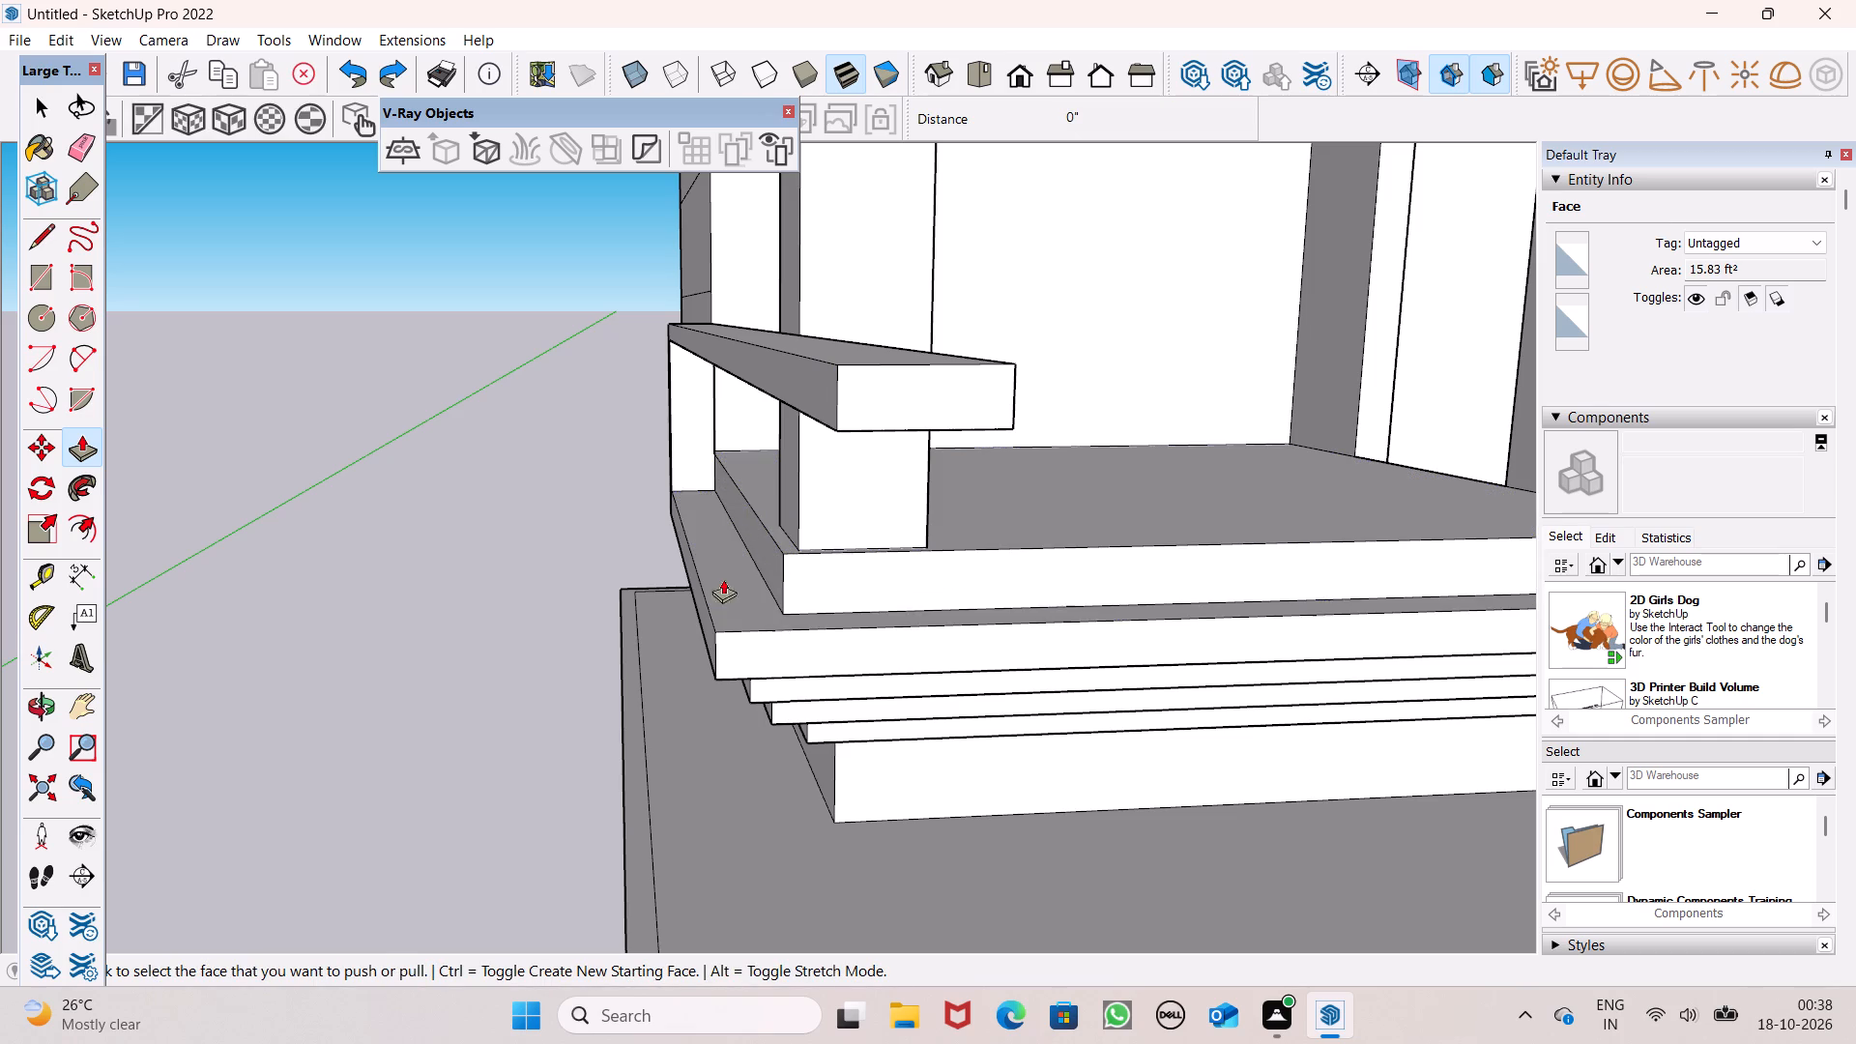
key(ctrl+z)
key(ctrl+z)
Push the overlong handrail's free end back to the corner column.
middle_drag(877, 633, 899, 648)
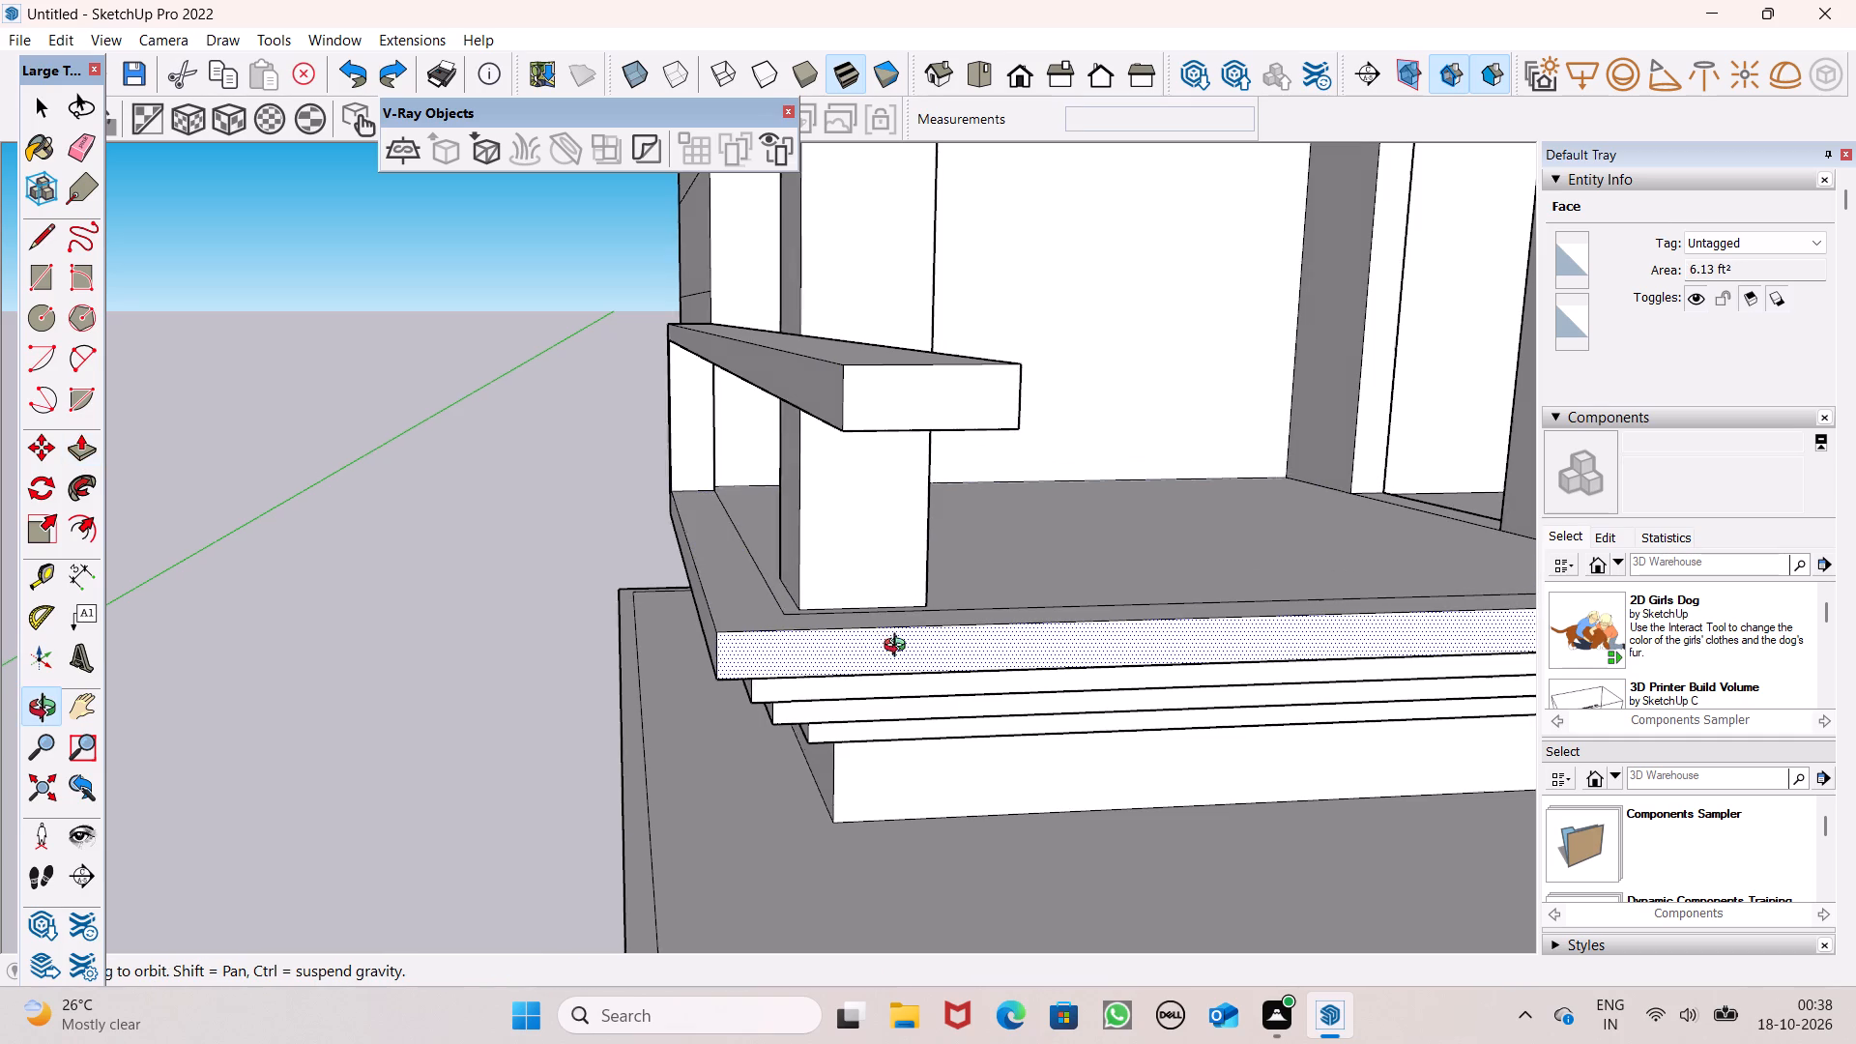
middle_drag(899, 648, 986, 689)
drag(1481, 702, 1479, 703)
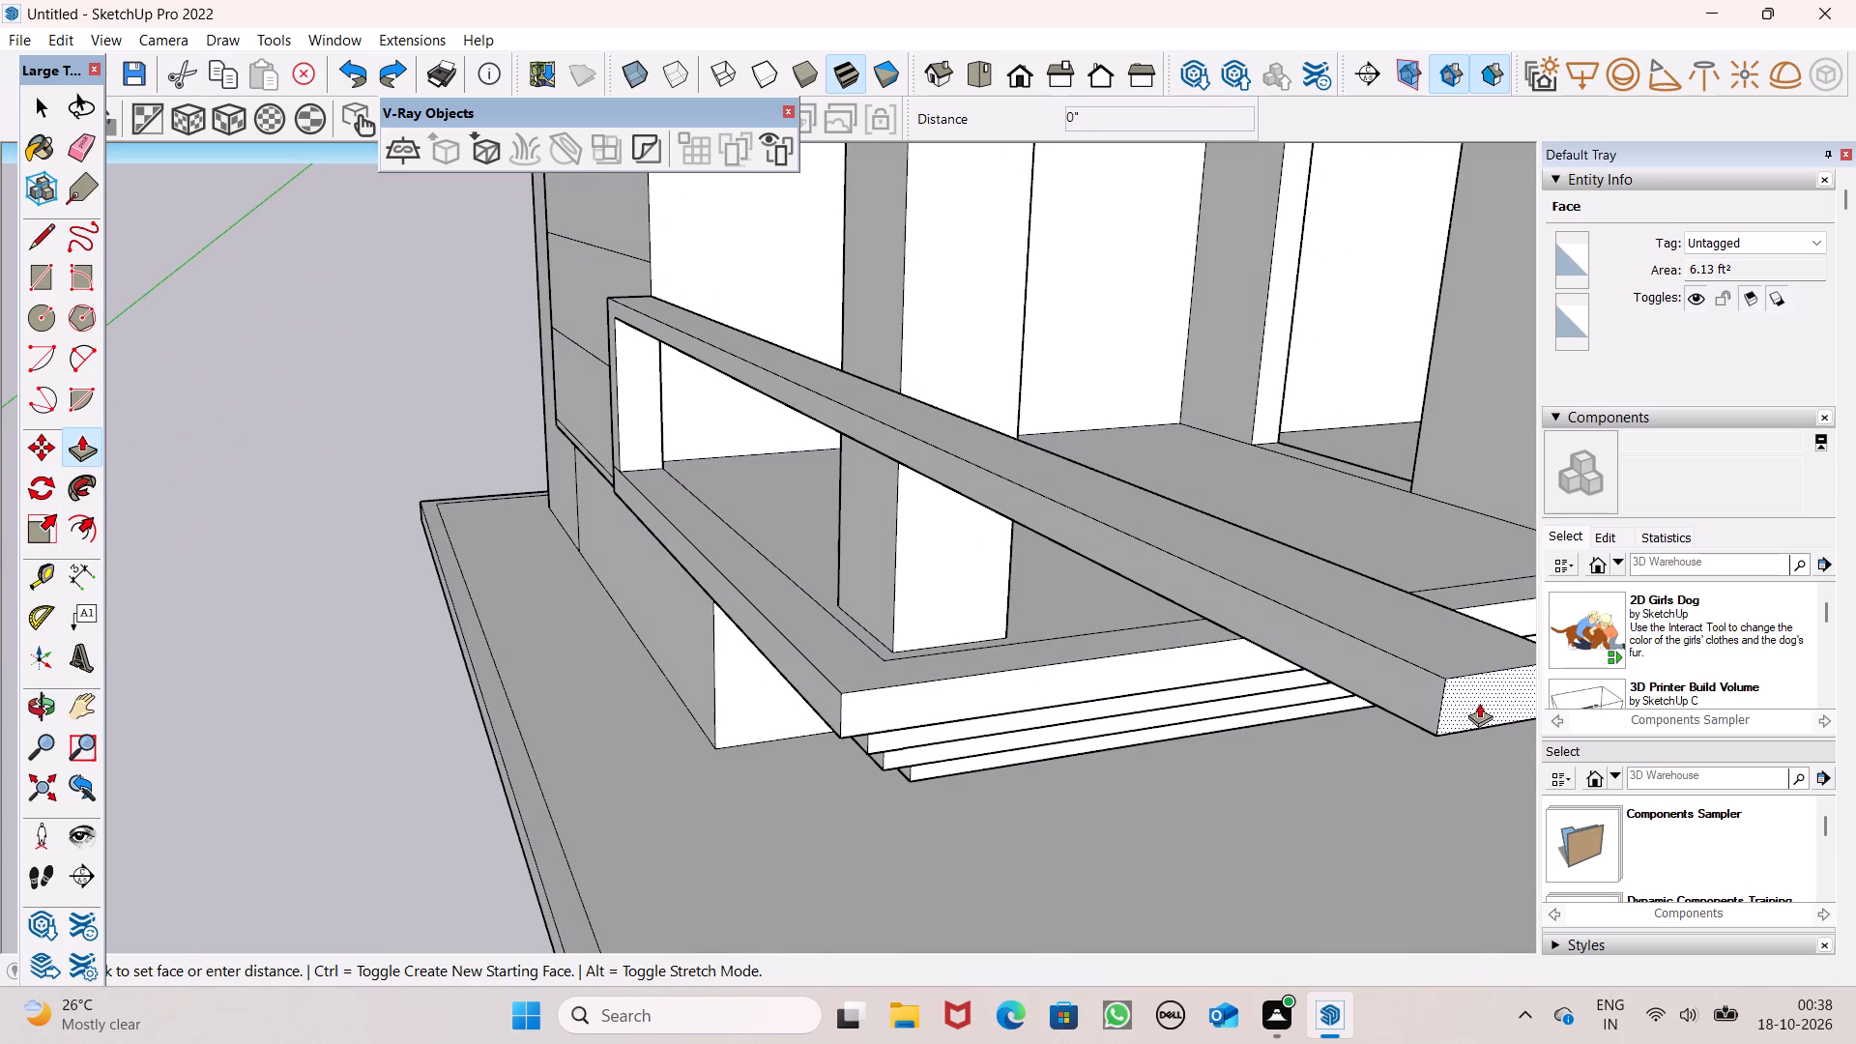
drag(1479, 703, 934, 538)
Push/Pull the handrail's free end out 1' 2 3/4" toward the balcony's outer corner.
middle_drag(888, 568, 860, 653)
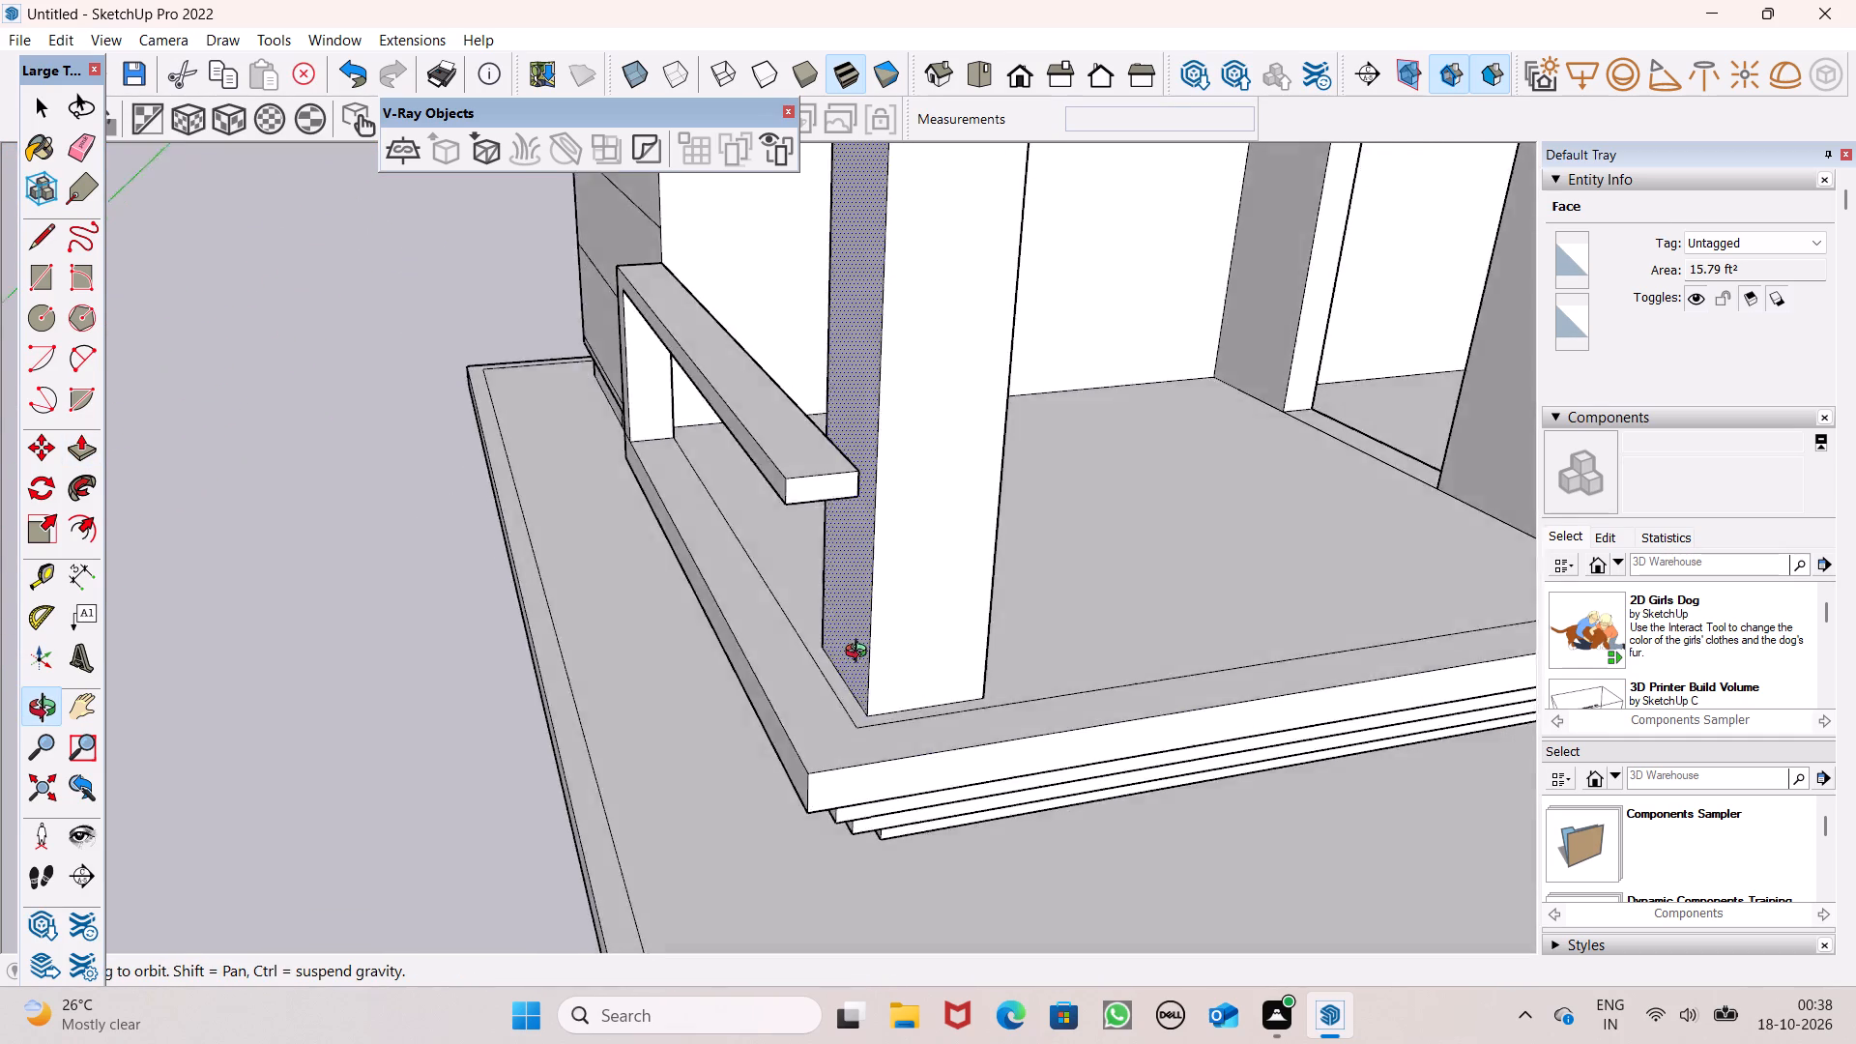
middle_drag(860, 653, 815, 775)
drag(774, 652, 771, 680)
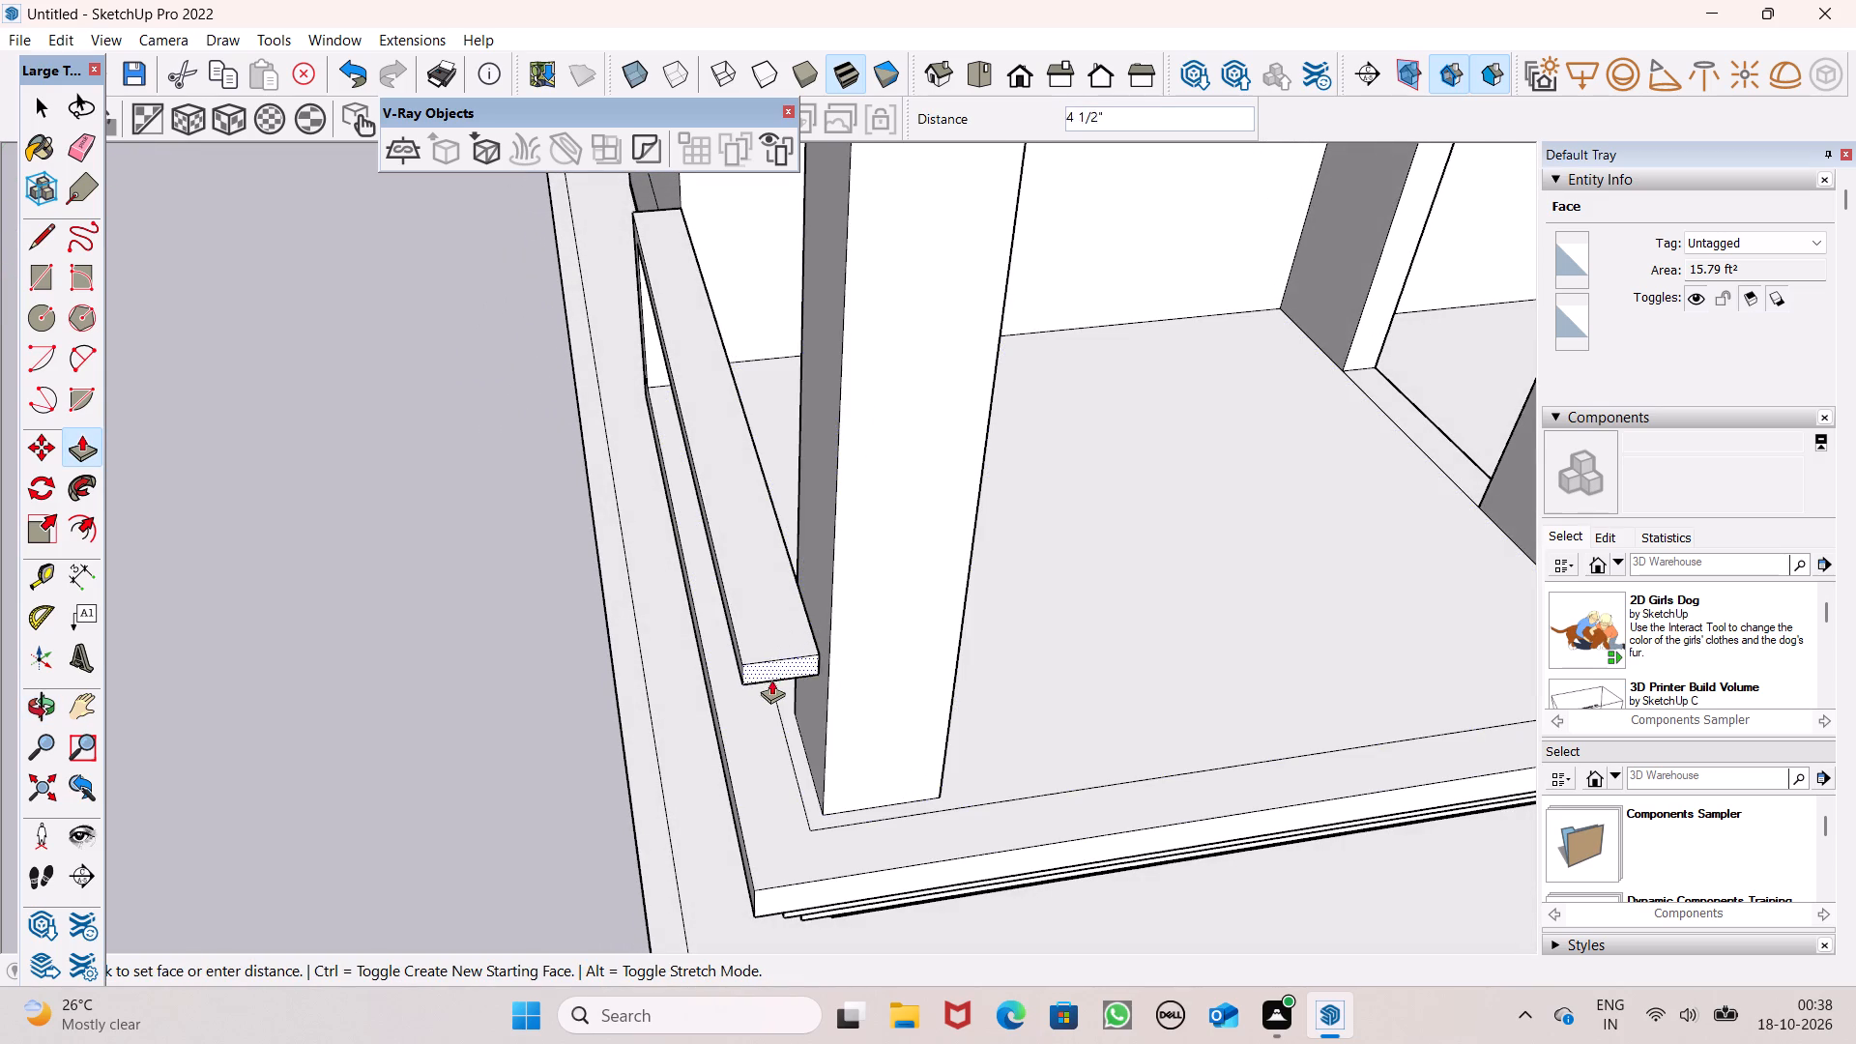
drag(771, 680, 764, 748)
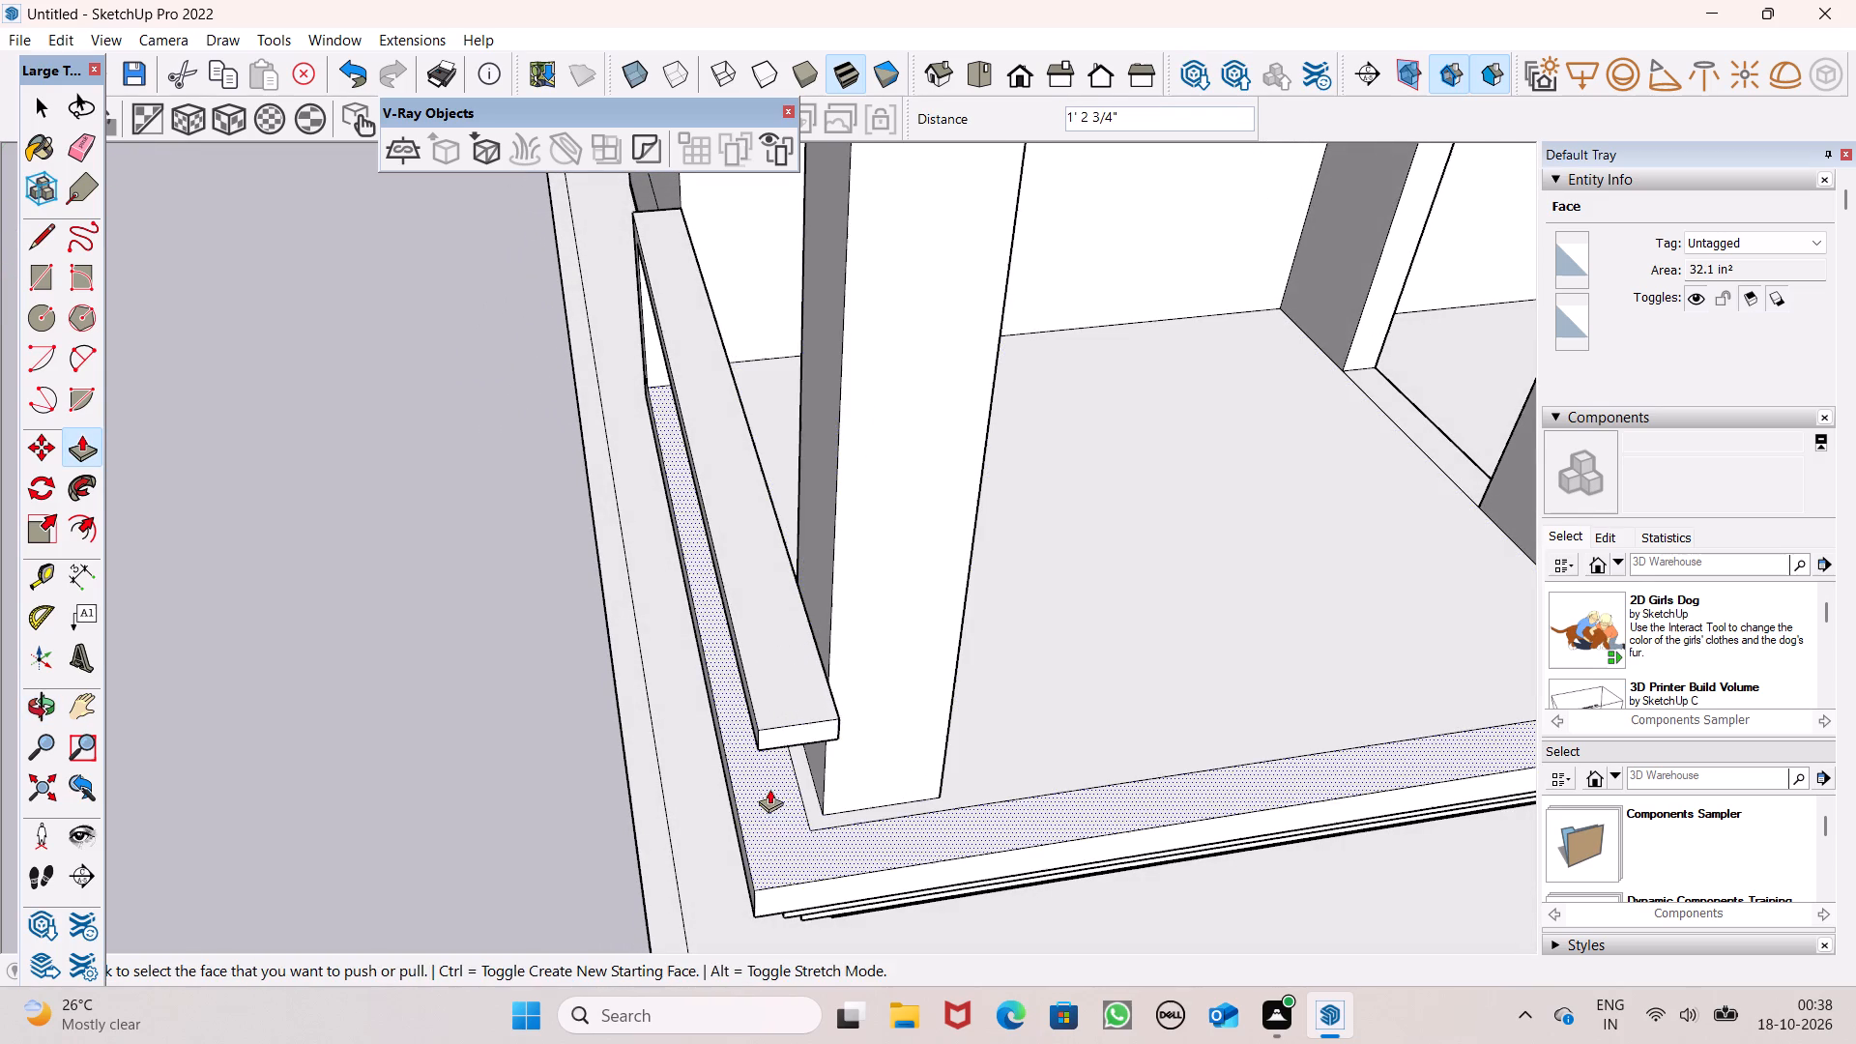
Draw a line 9 7/16" long across the handrail's underside, near its free end at the balcony corner.
middle_drag(793, 782, 657, 524)
scroll(797, 778, up, 1)
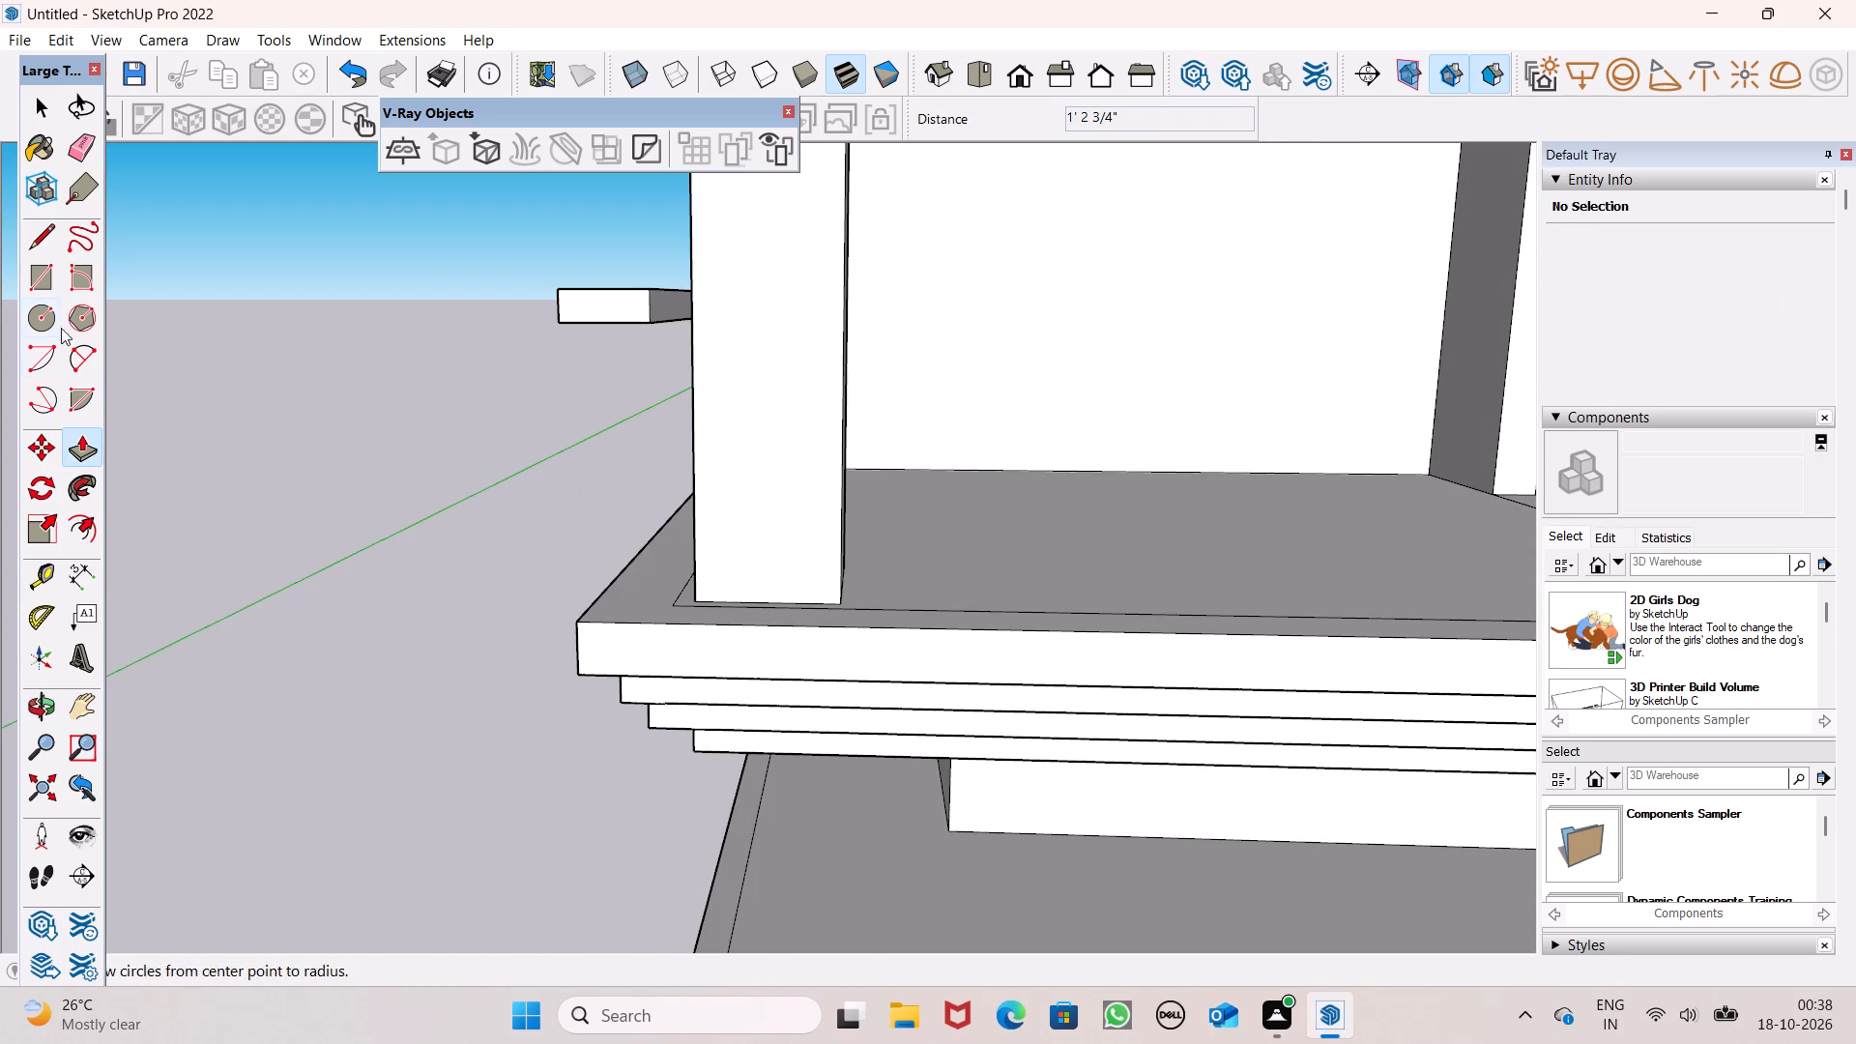
click(40, 249)
scroll(51, 299, down, 3)
middle_drag(268, 385, 228, 284)
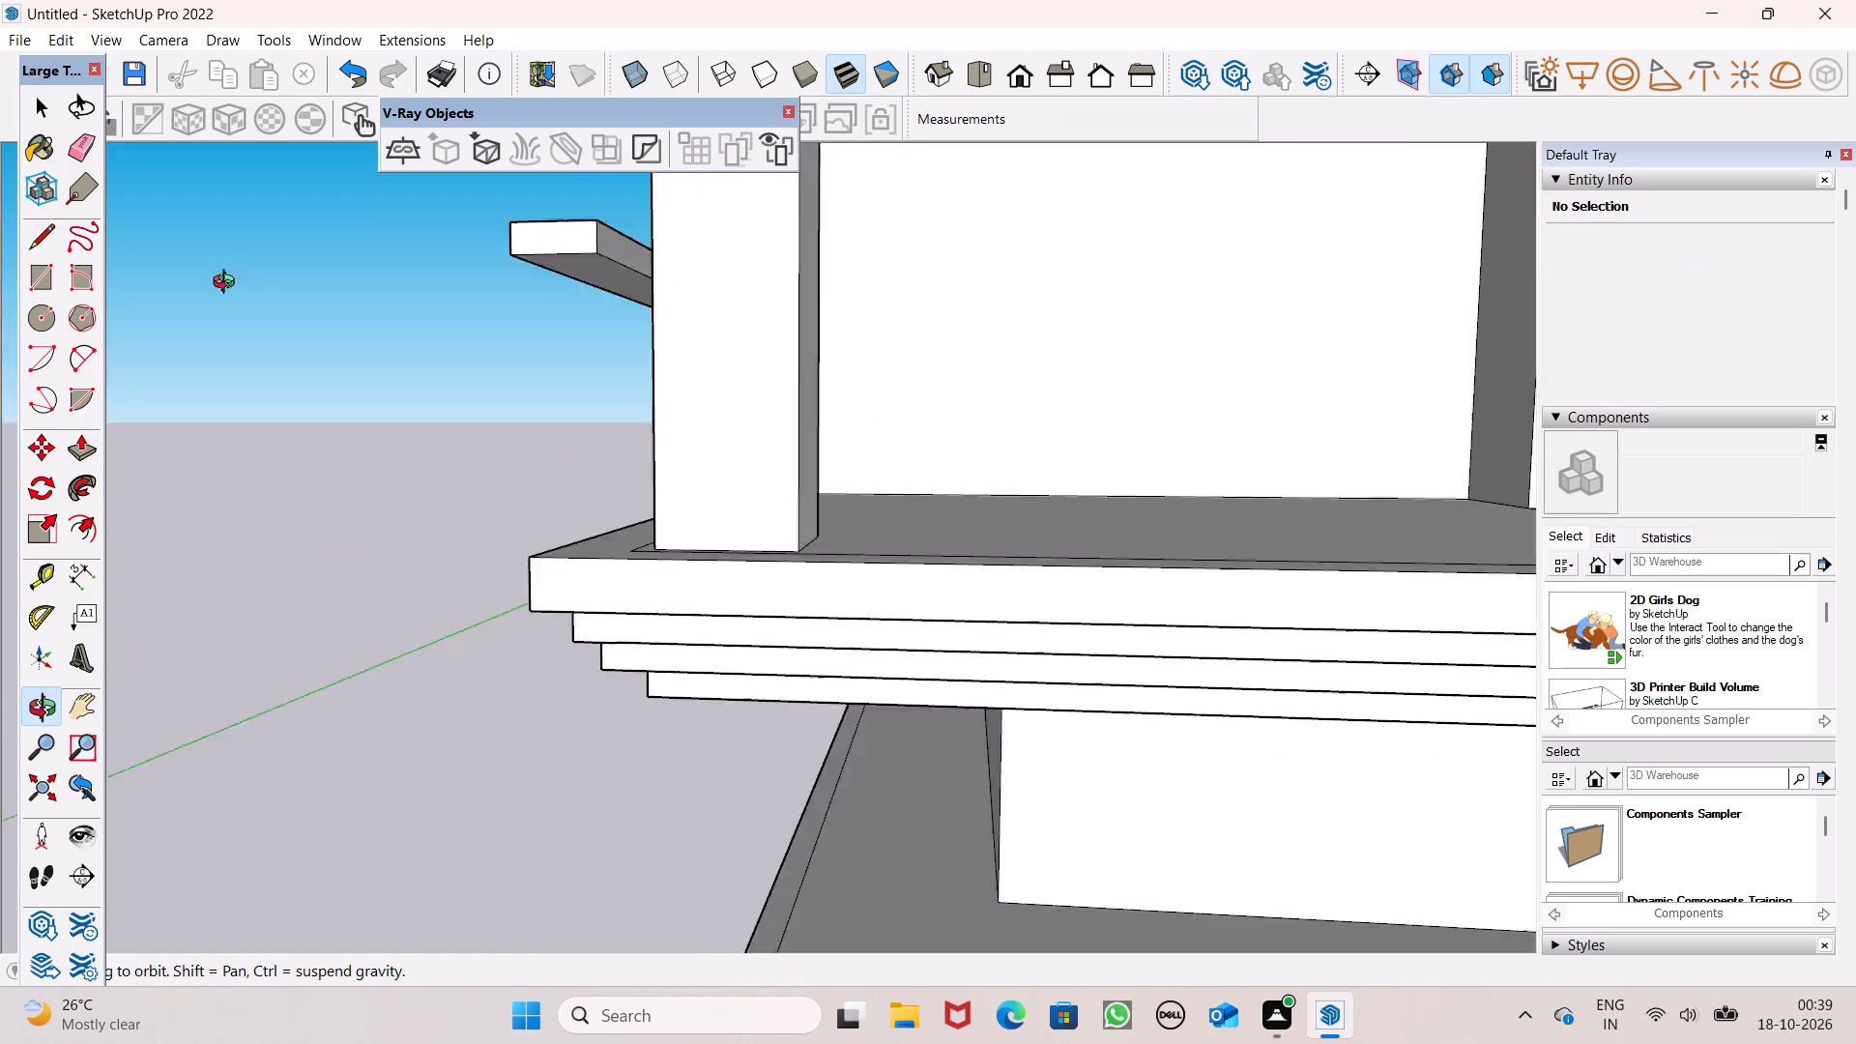
middle_drag(228, 284, 144, 359)
scroll(159, 348, down, 4)
middle_drag(230, 436, 352, 768)
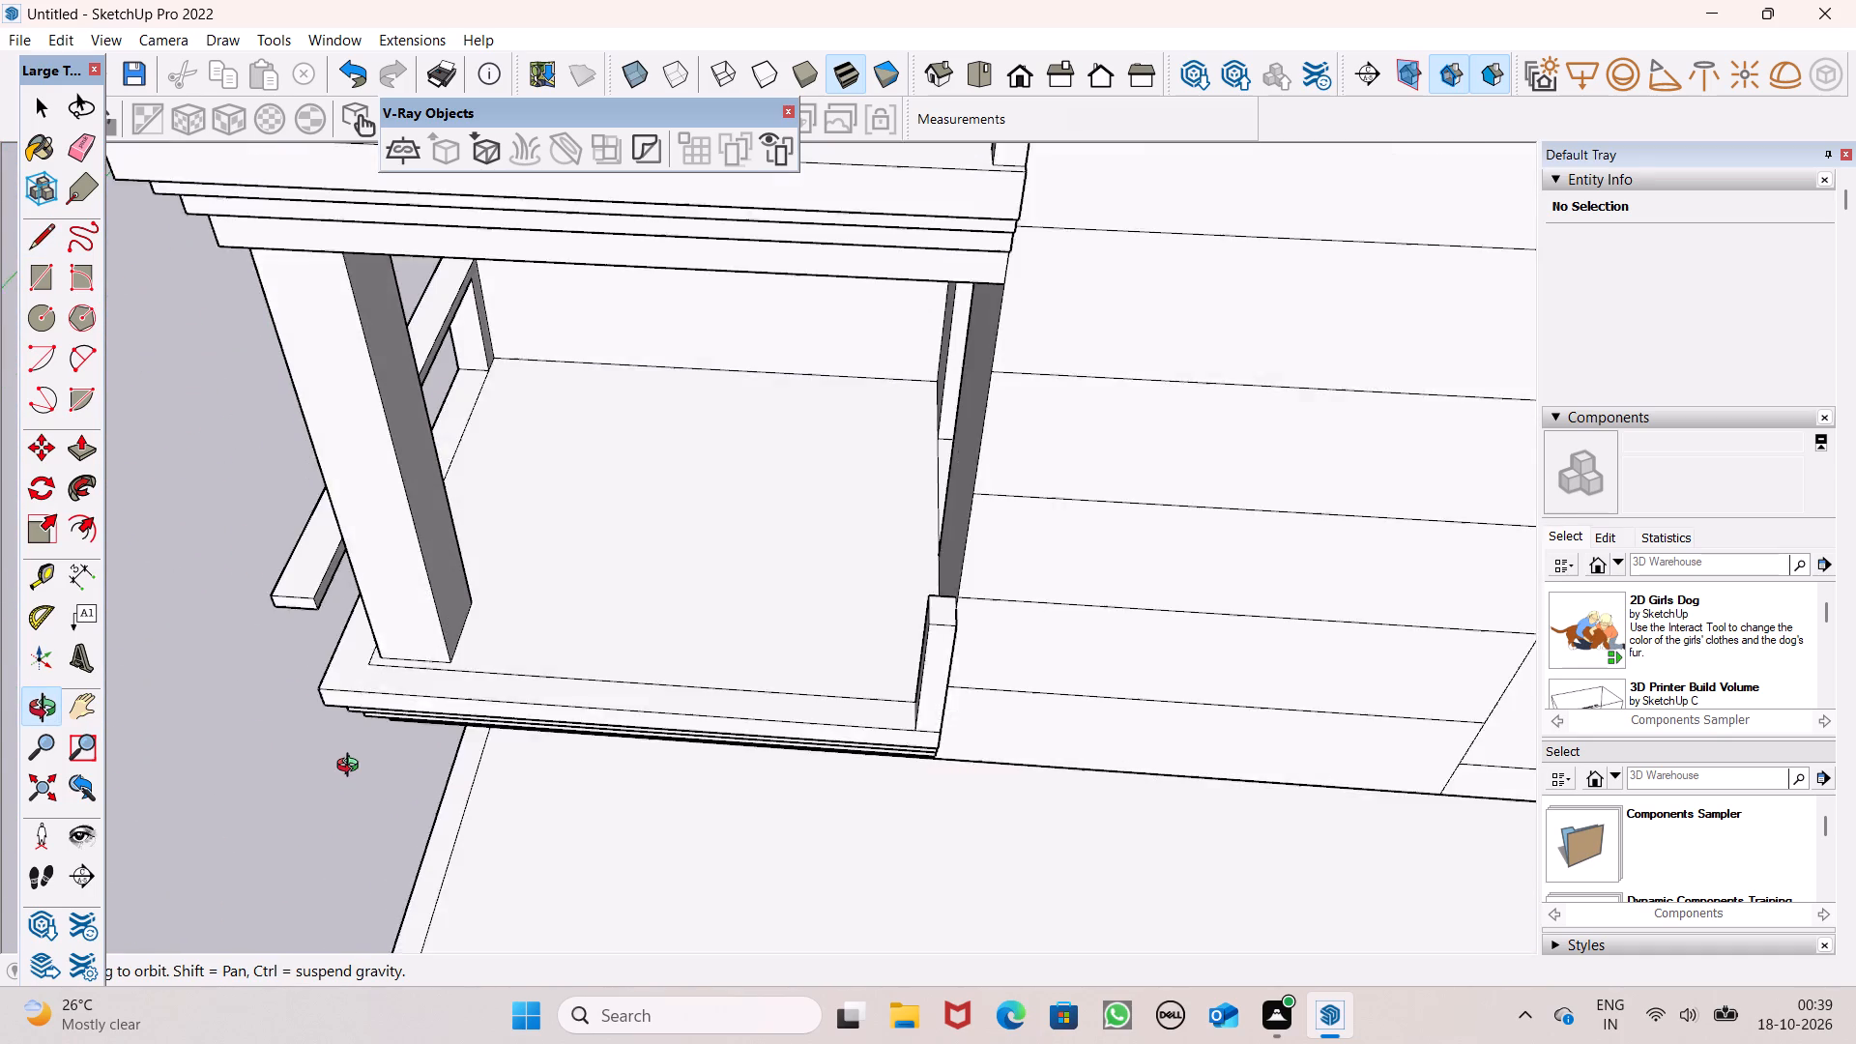
middle_drag(352, 768, 365, 767)
scroll(262, 496, up, 4)
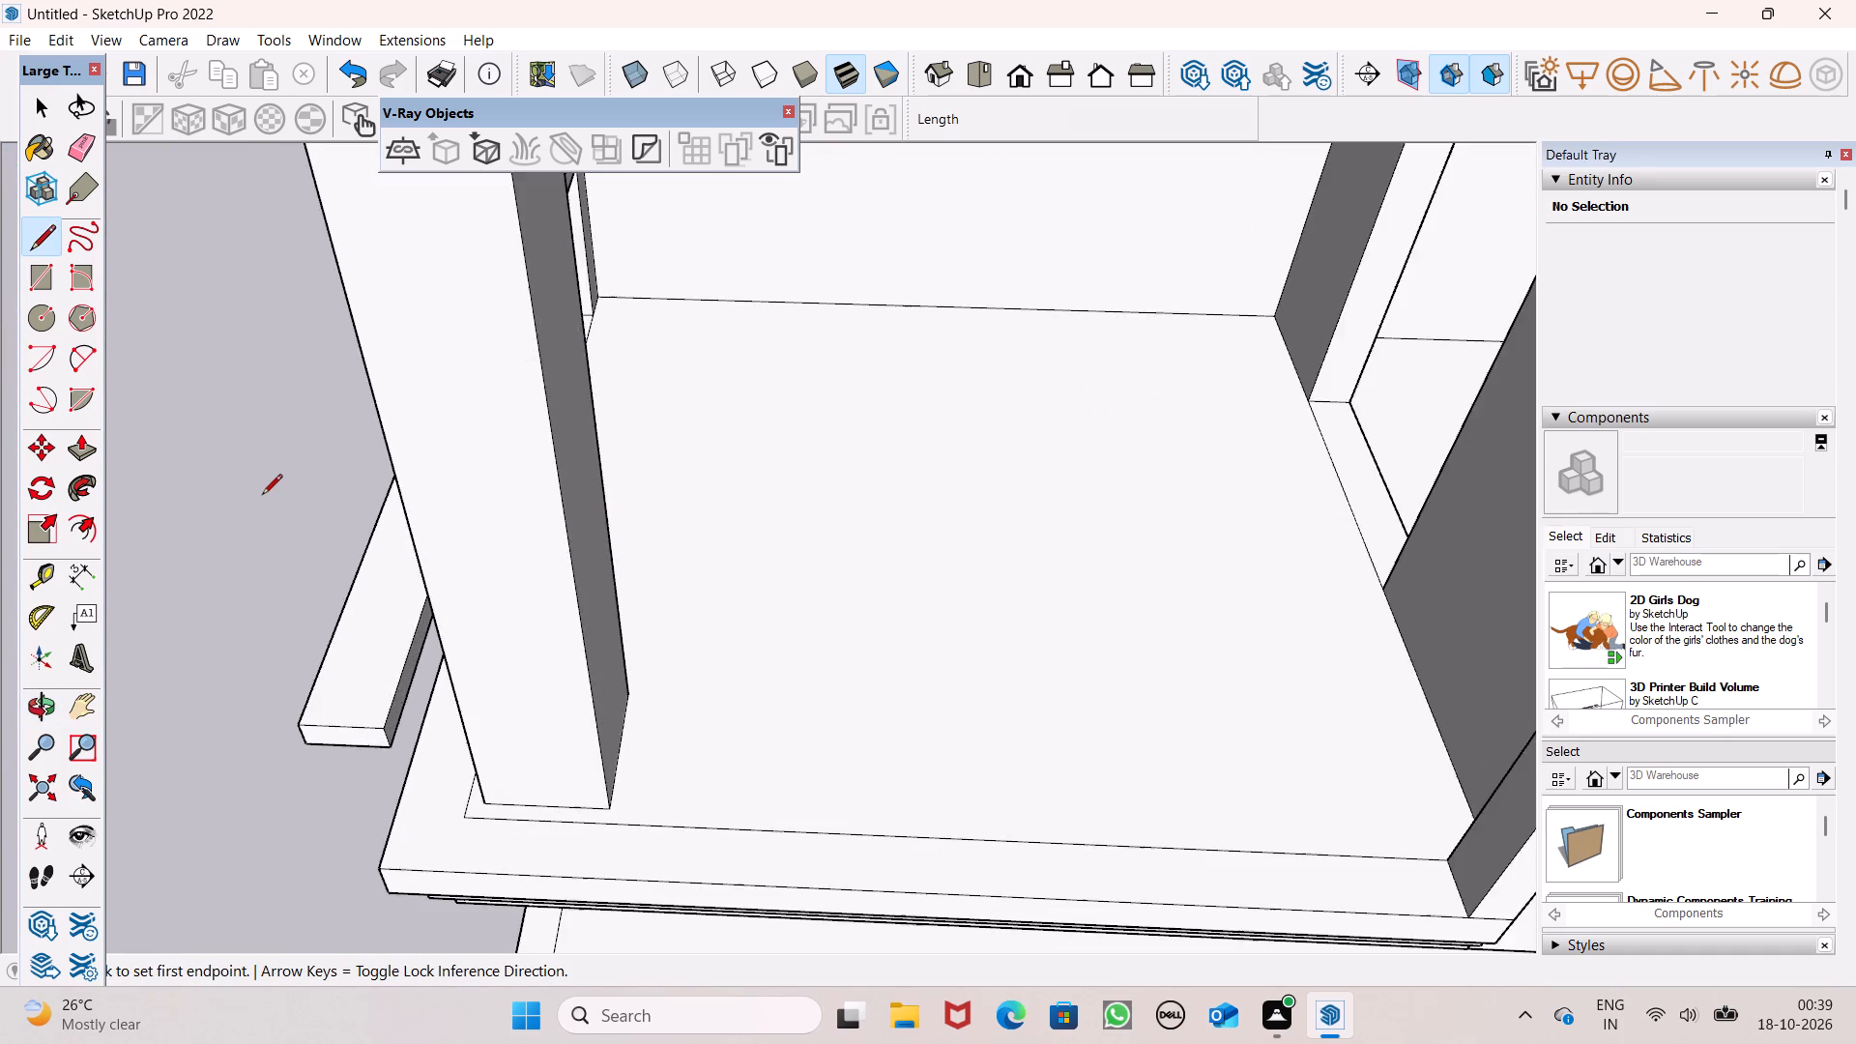
scroll(262, 496, down, 3)
middle_drag(331, 601, 244, 0)
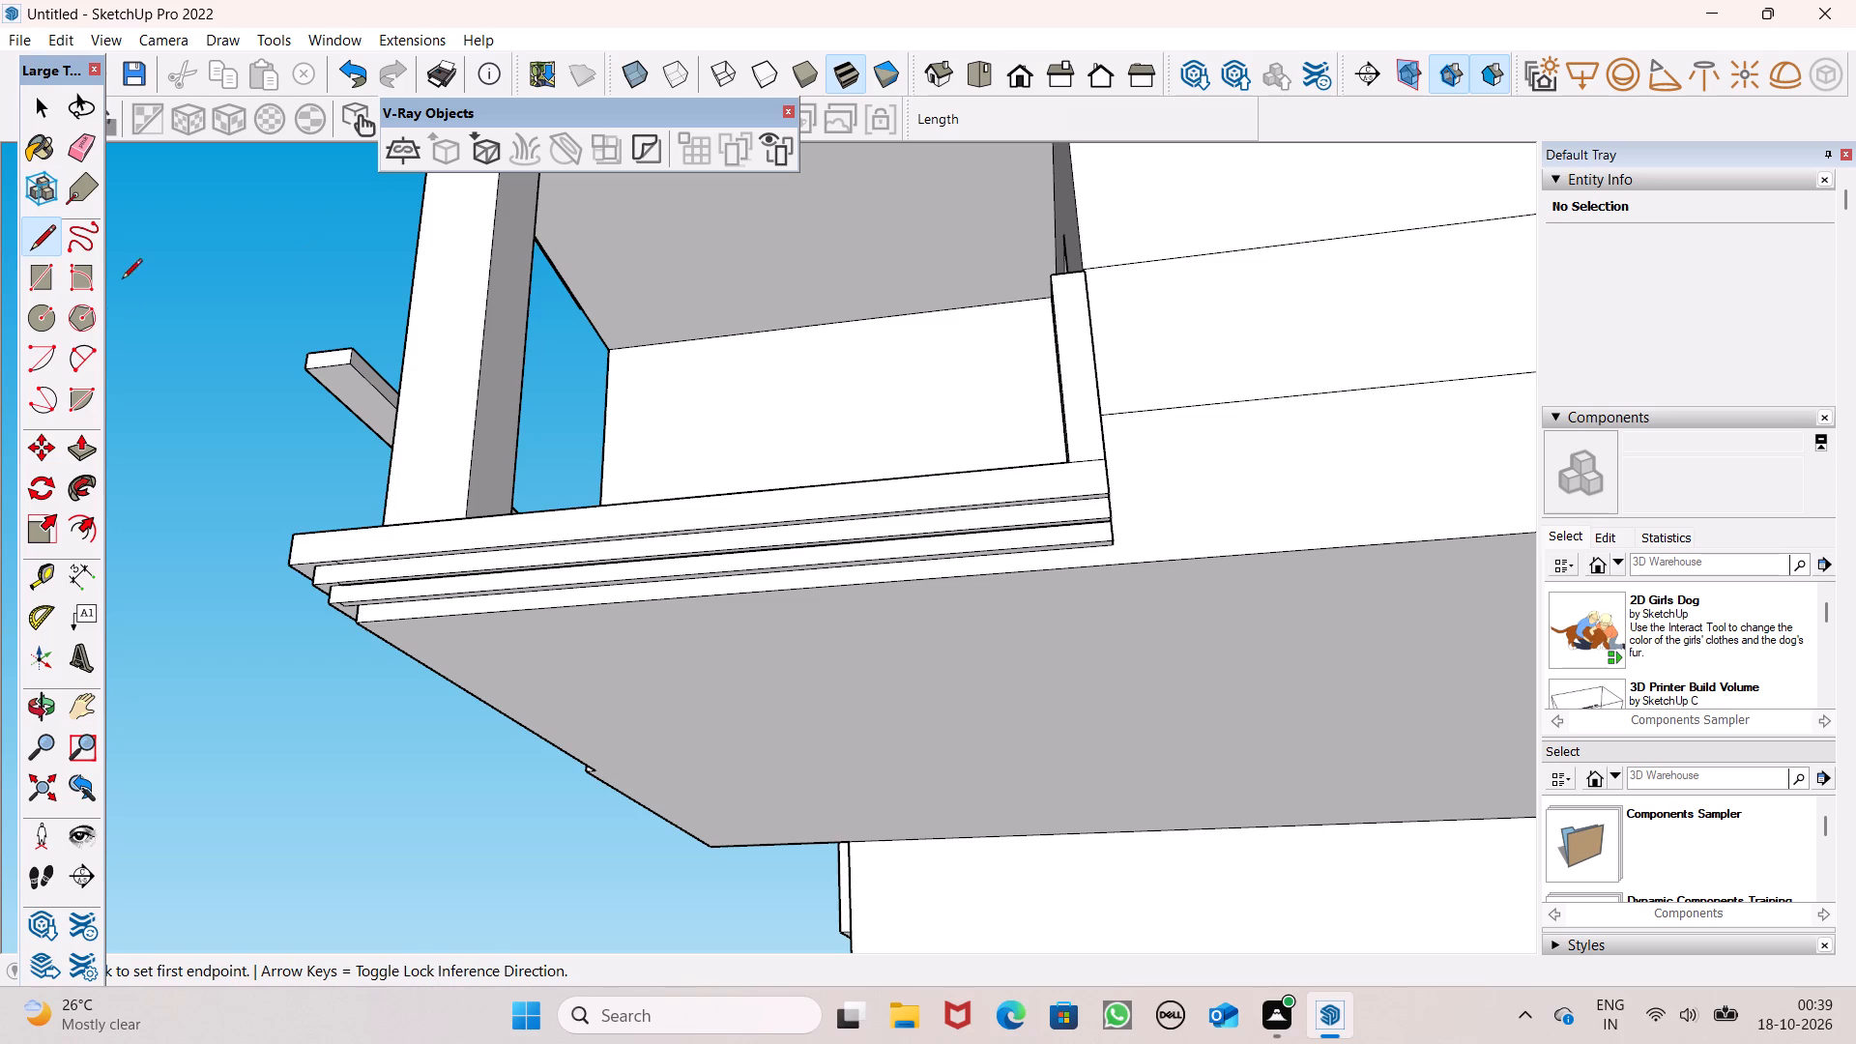
scroll(159, 369, up, 2)
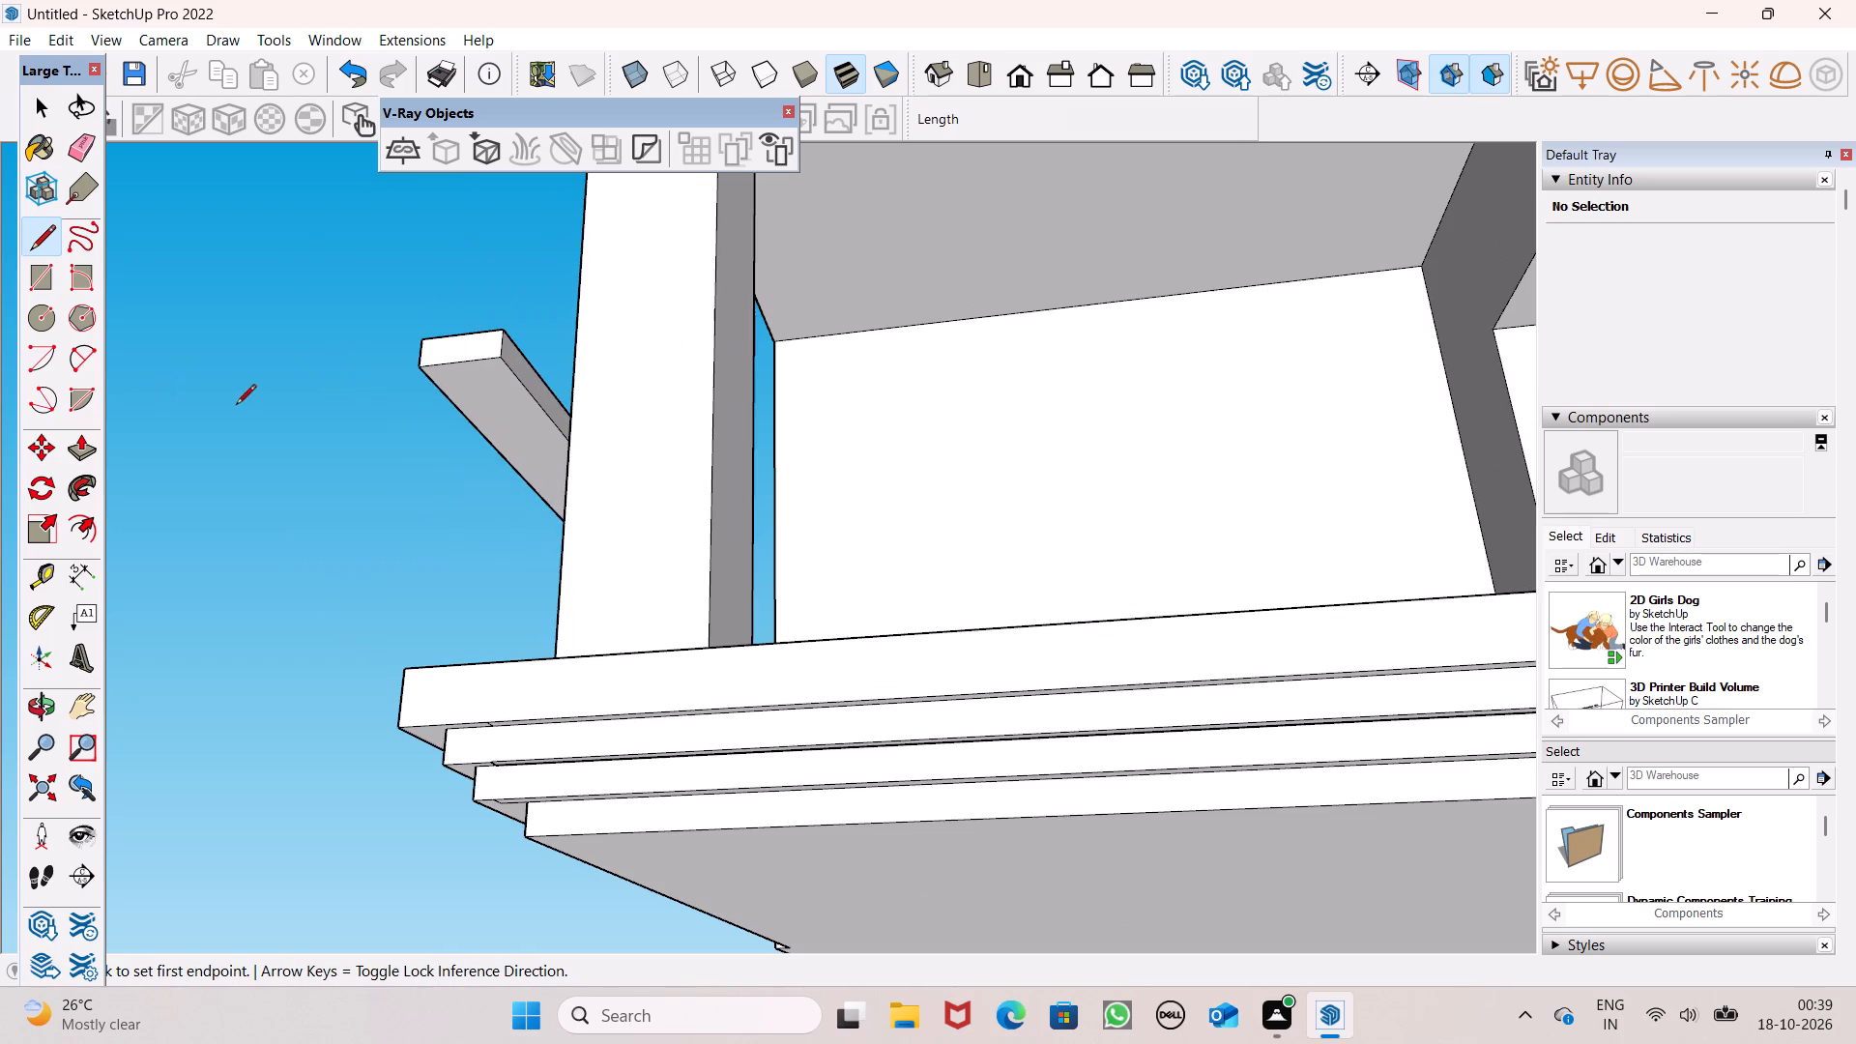
middle_drag(225, 417, 216, 389)
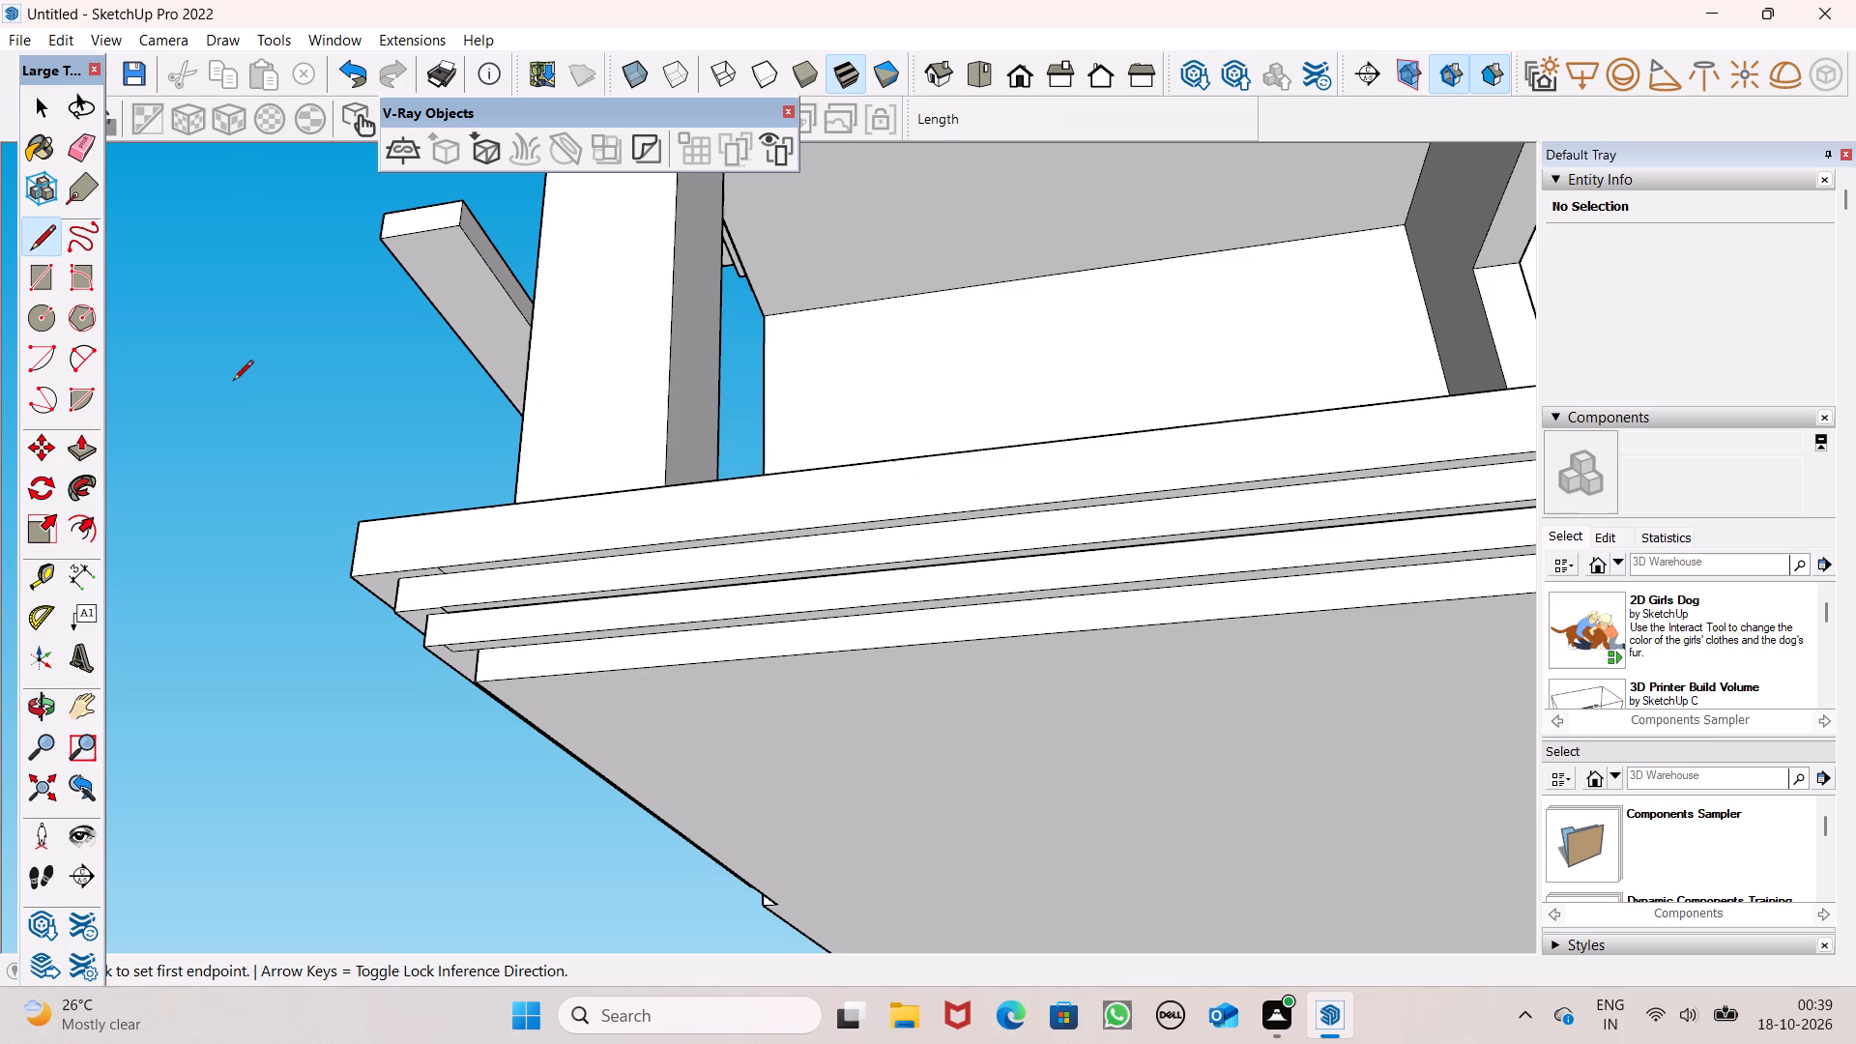
scroll(254, 374, up, 1)
scroll(355, 331, down, 2)
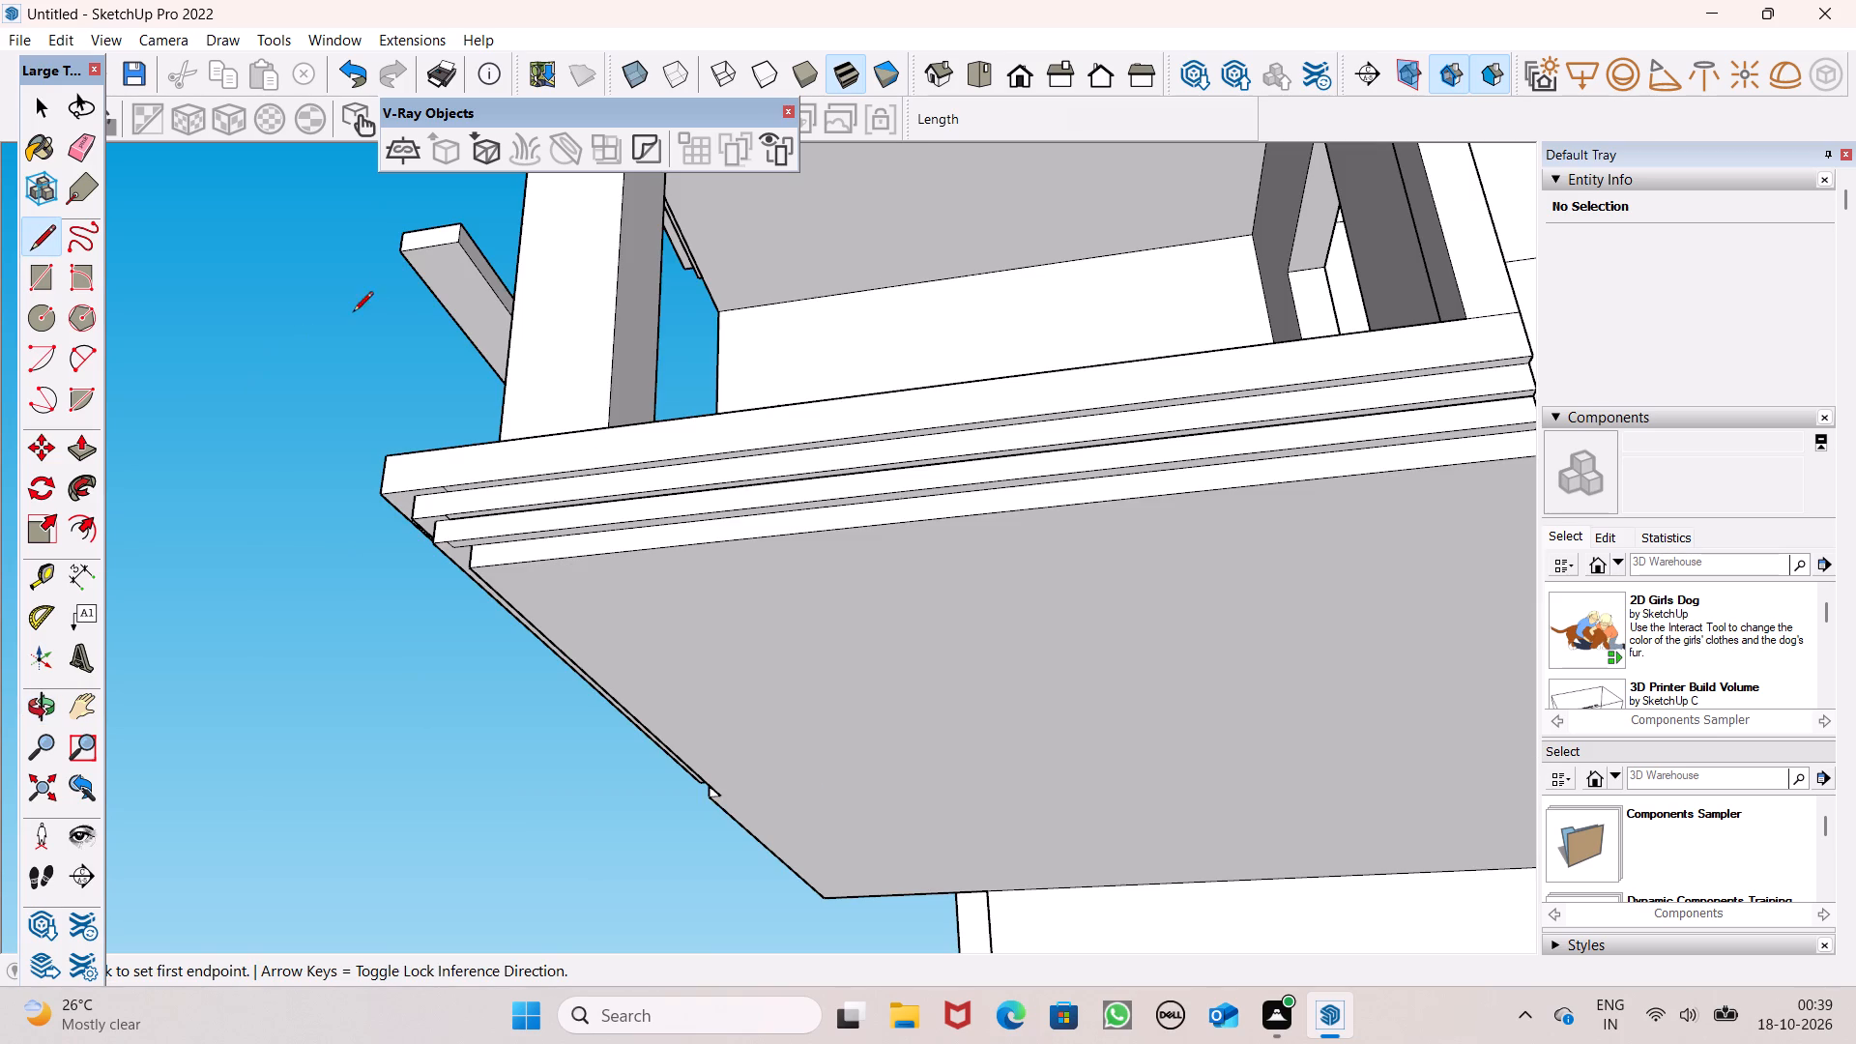
scroll(443, 249, up, 5)
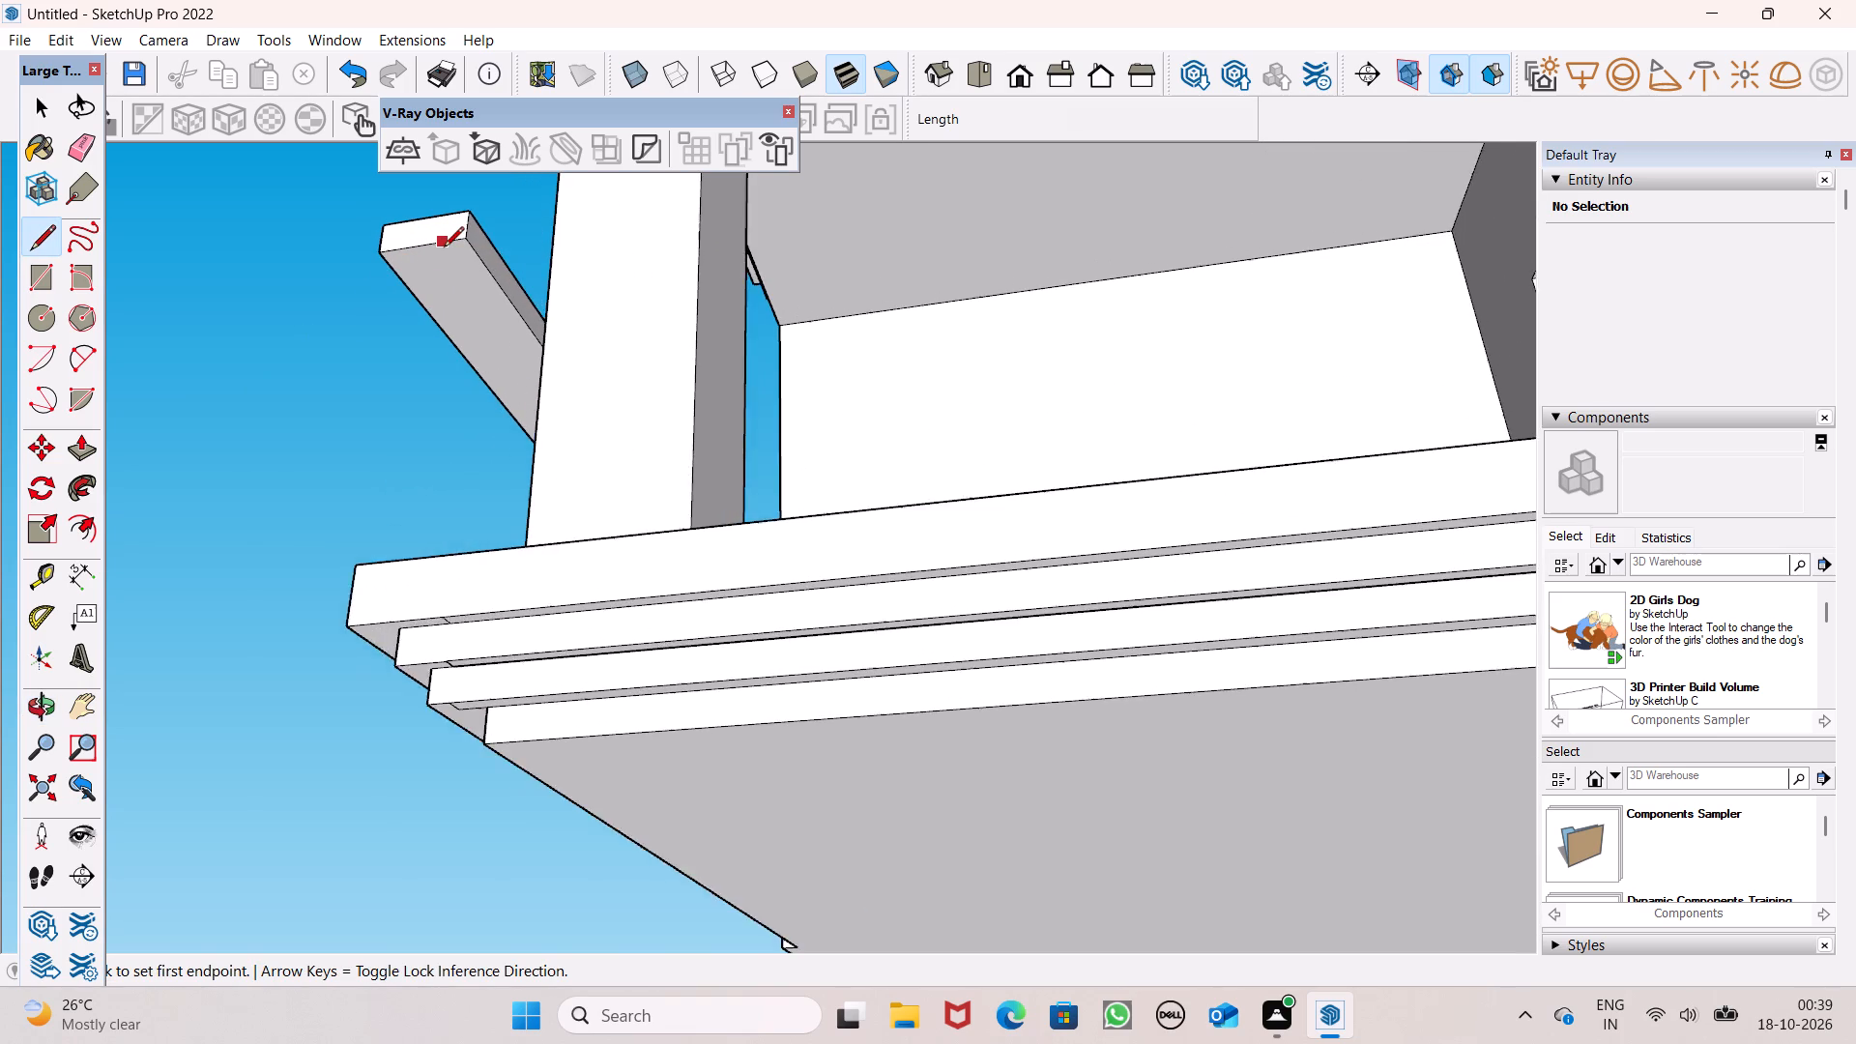
scroll(444, 248, up, 4)
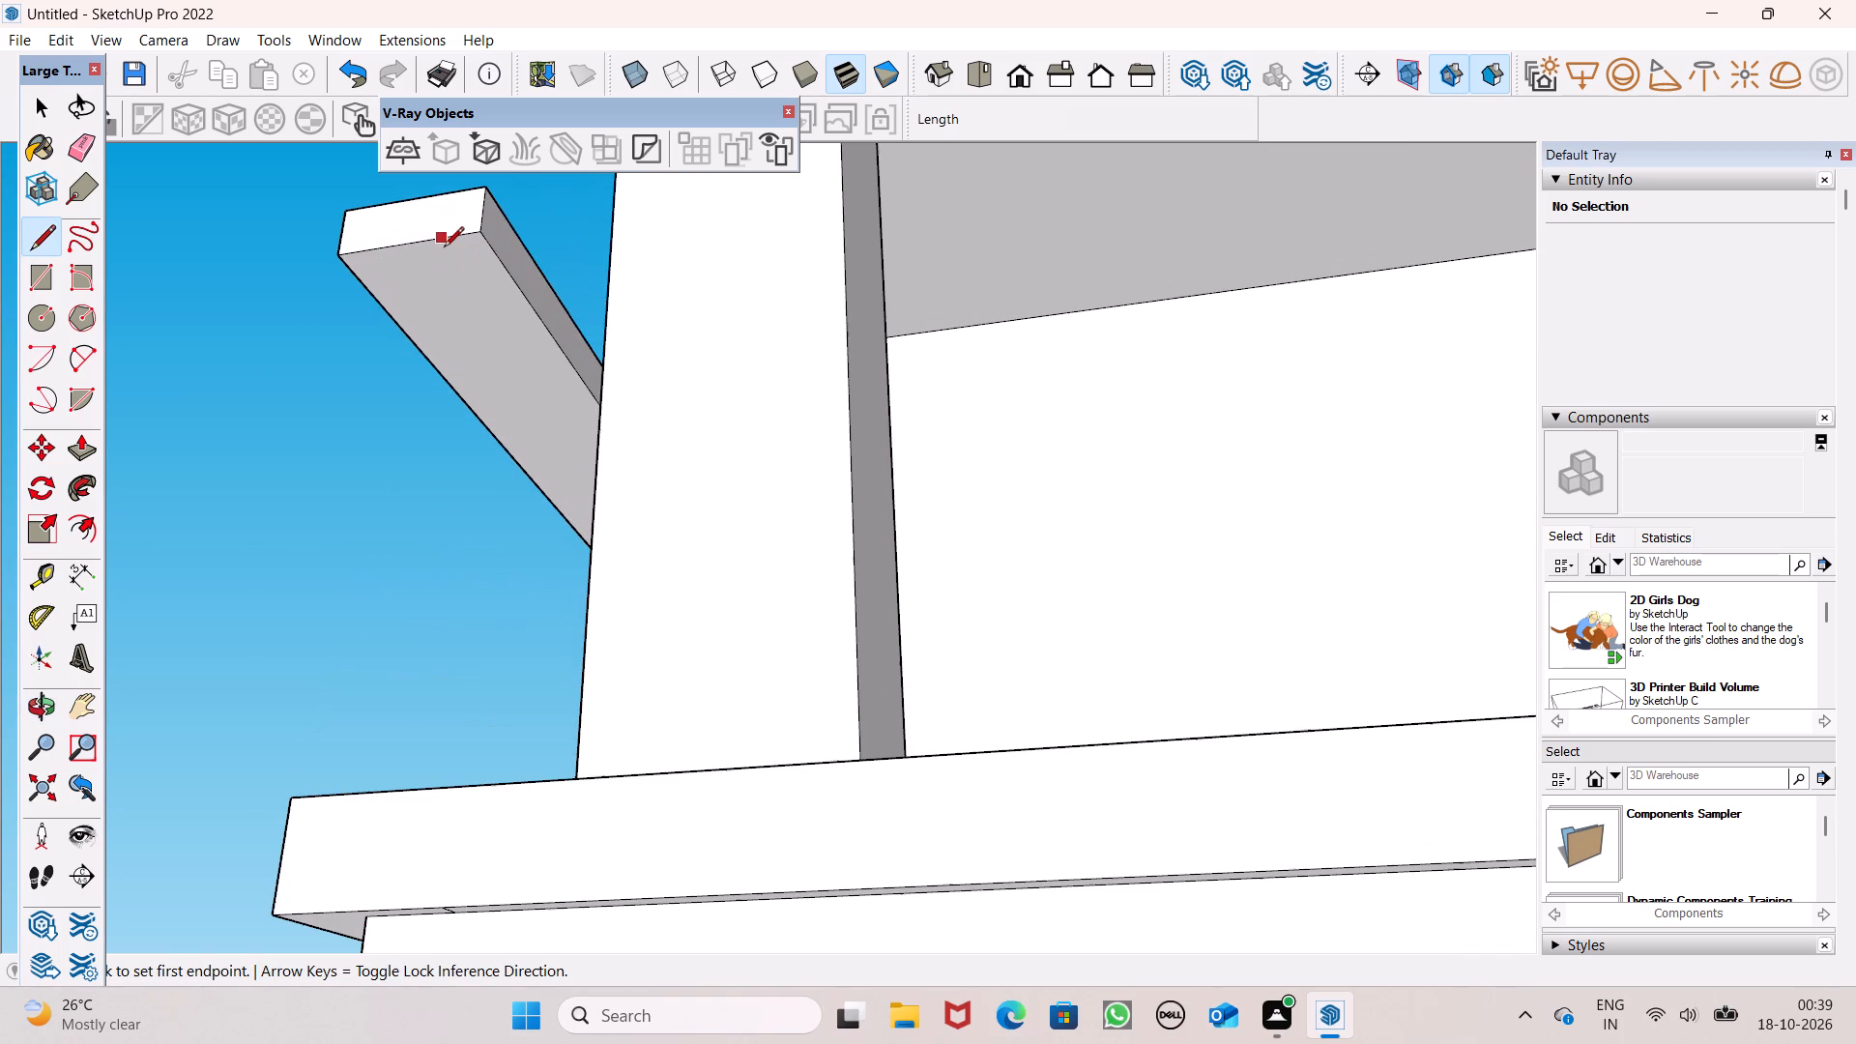
click(370, 287)
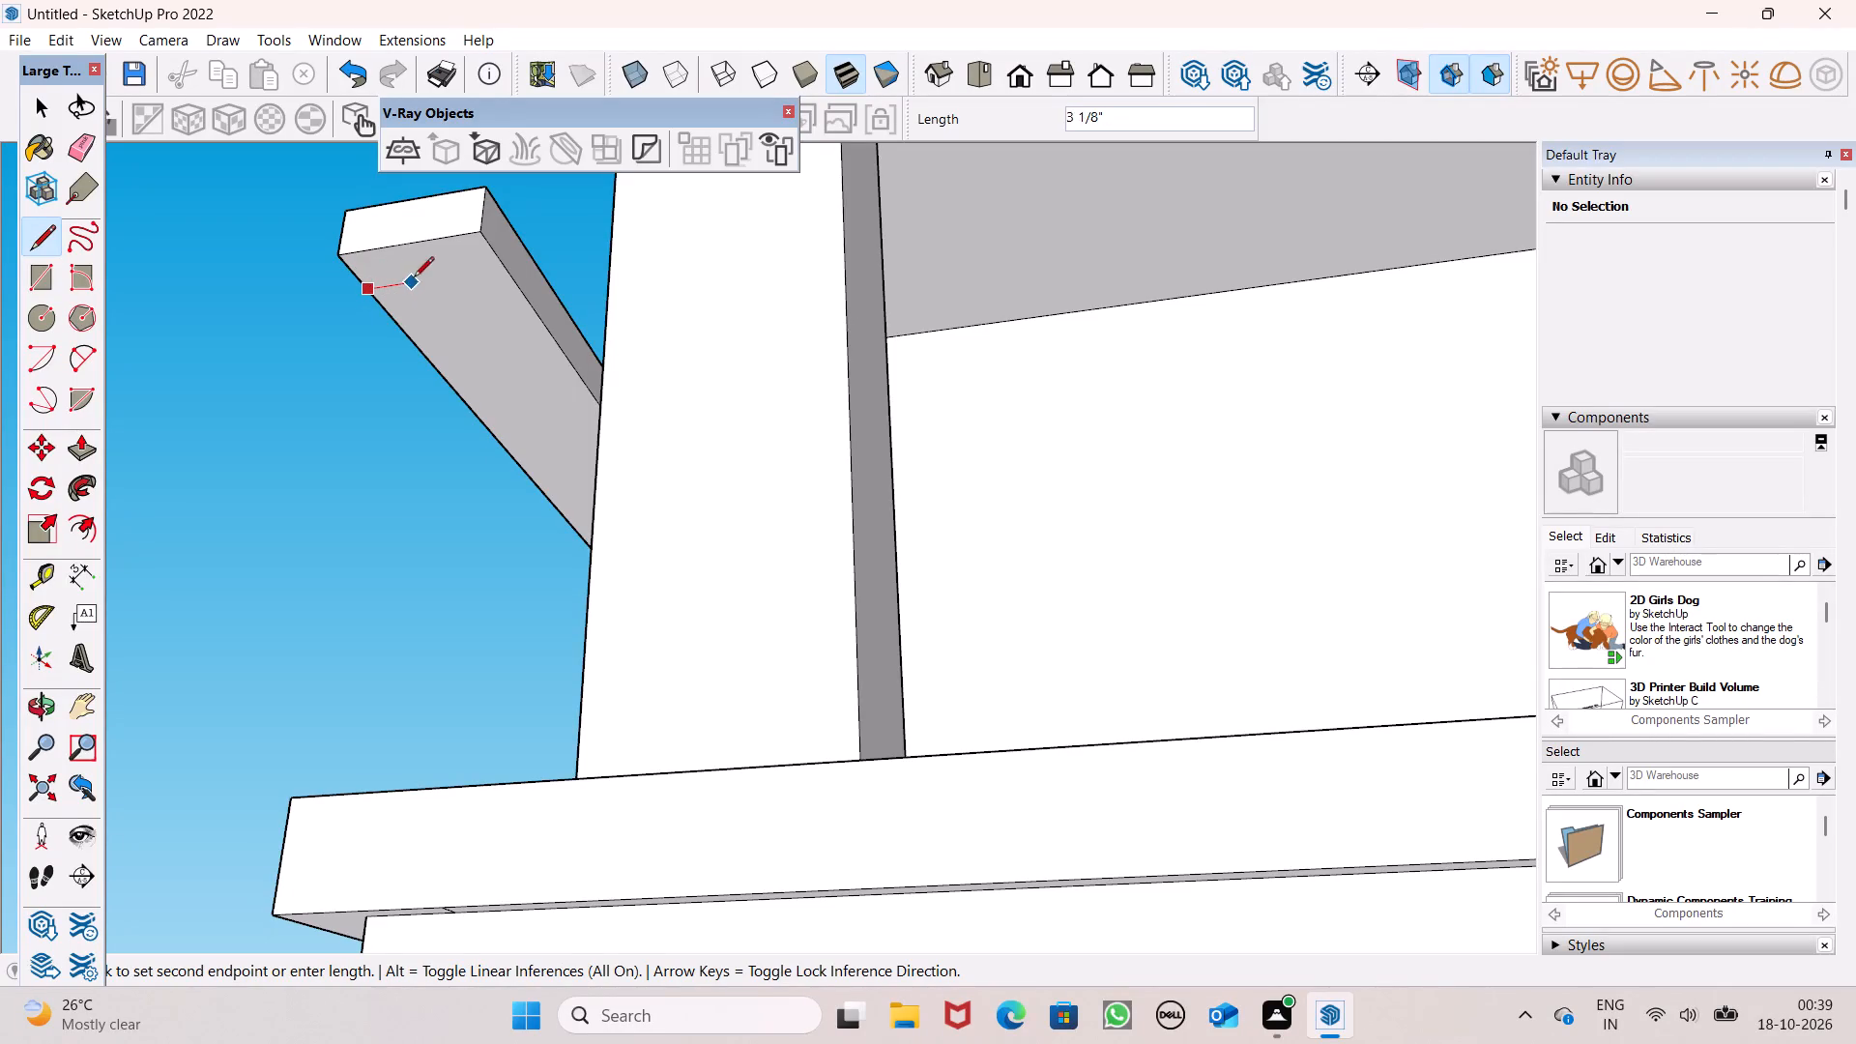
click(494, 259)
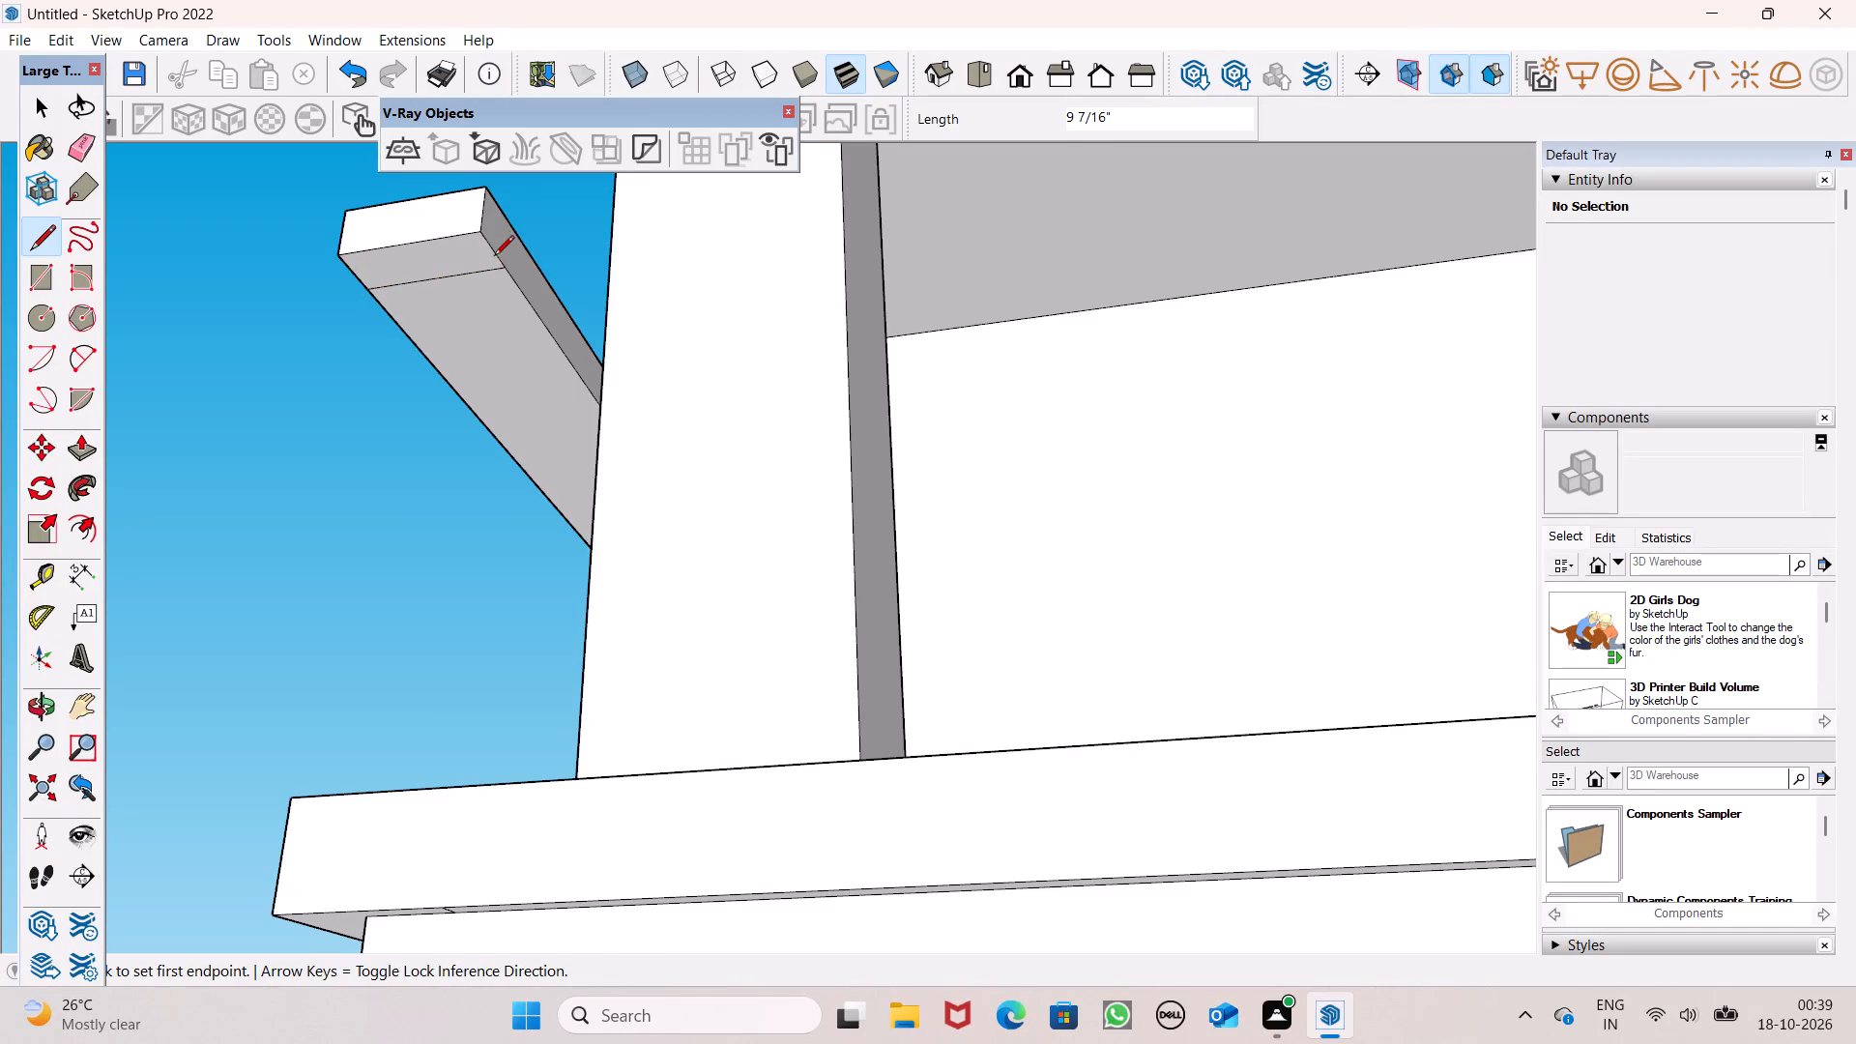
Push/Pull the marked strip on the handrail's underside down to the balcony slab, forming a post at the outer corner.
click(76, 445)
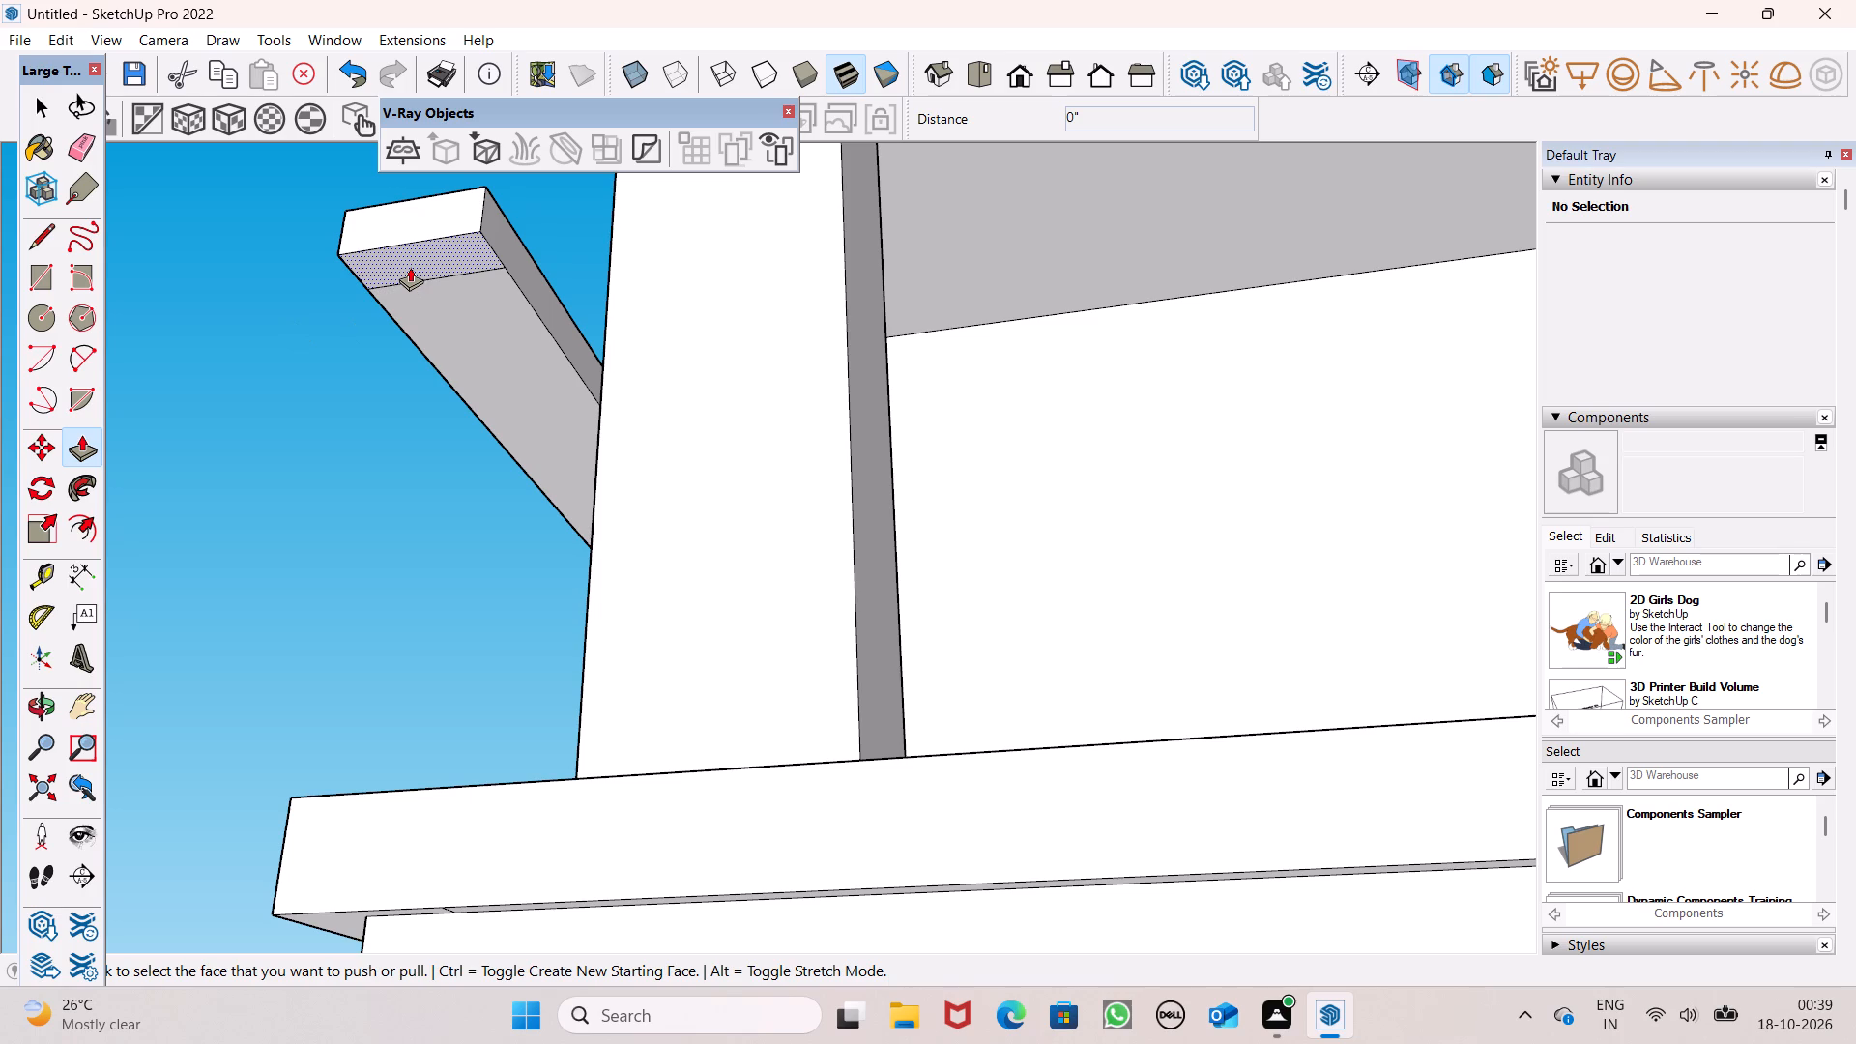
drag(410, 267, 448, 461)
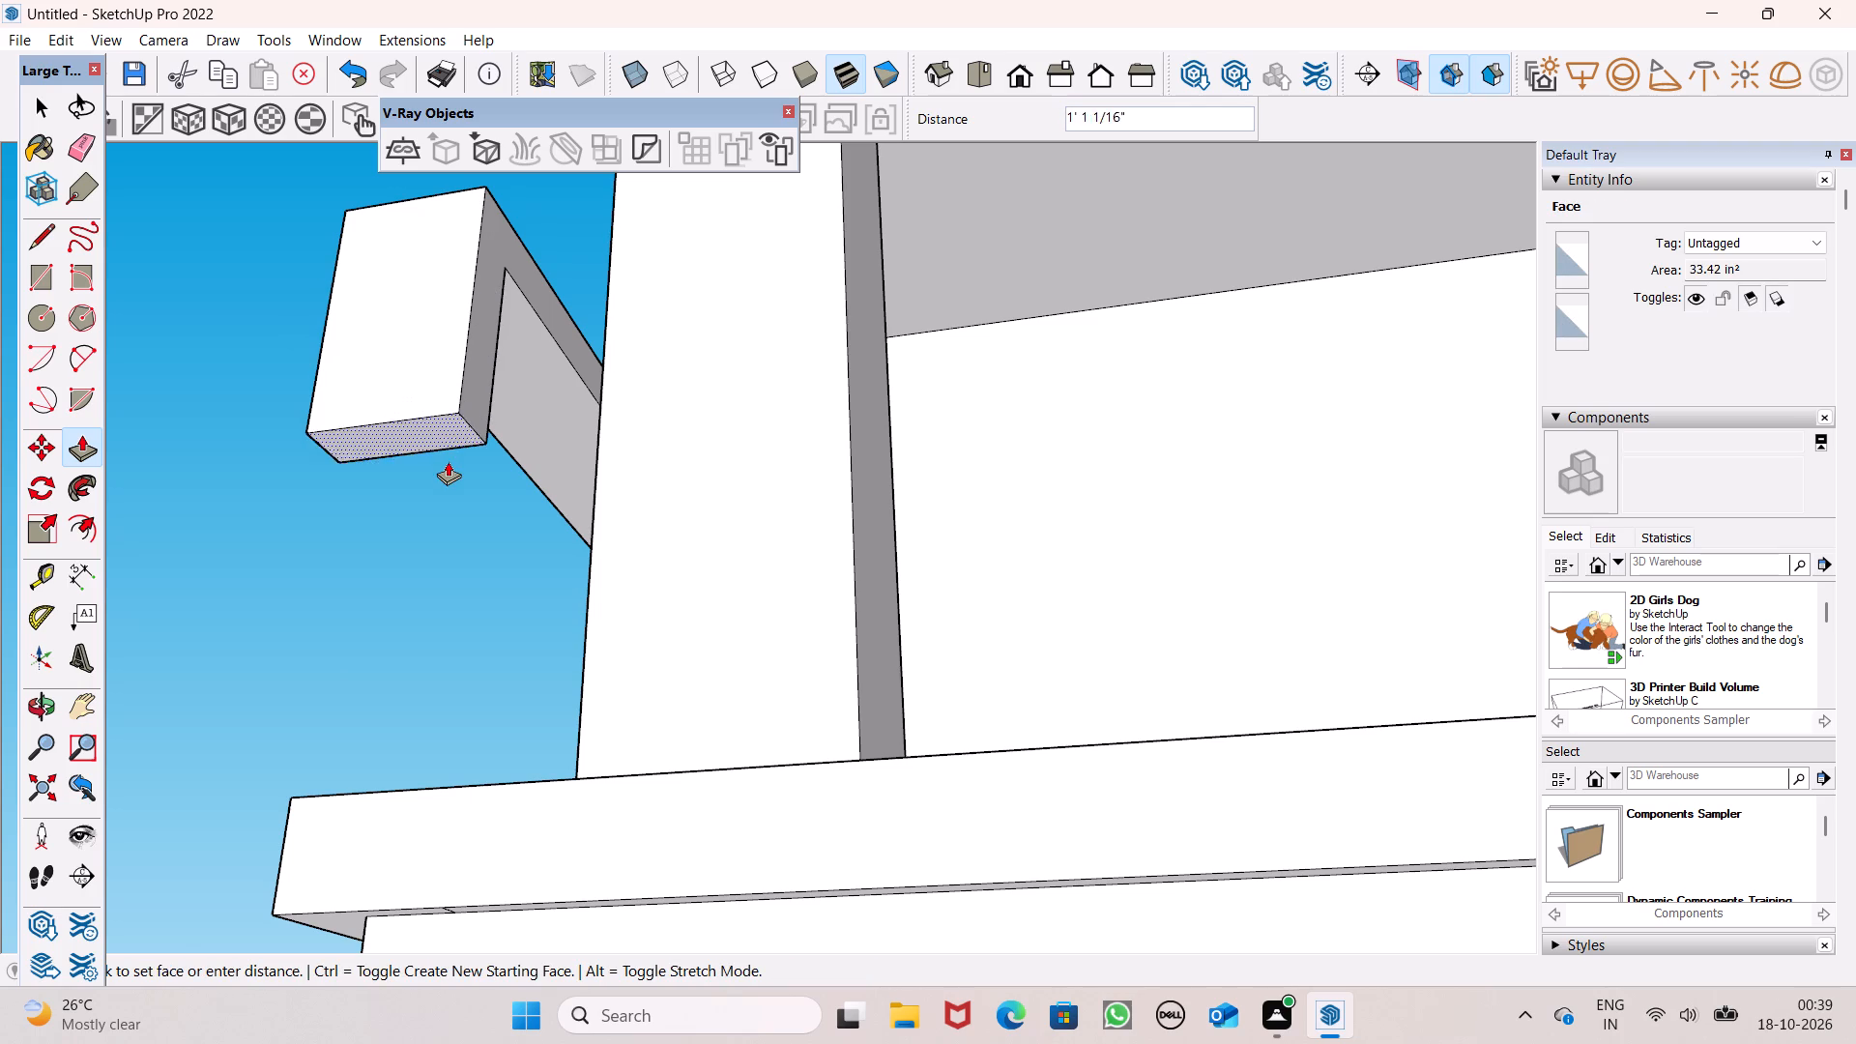
drag(448, 461, 451, 777)
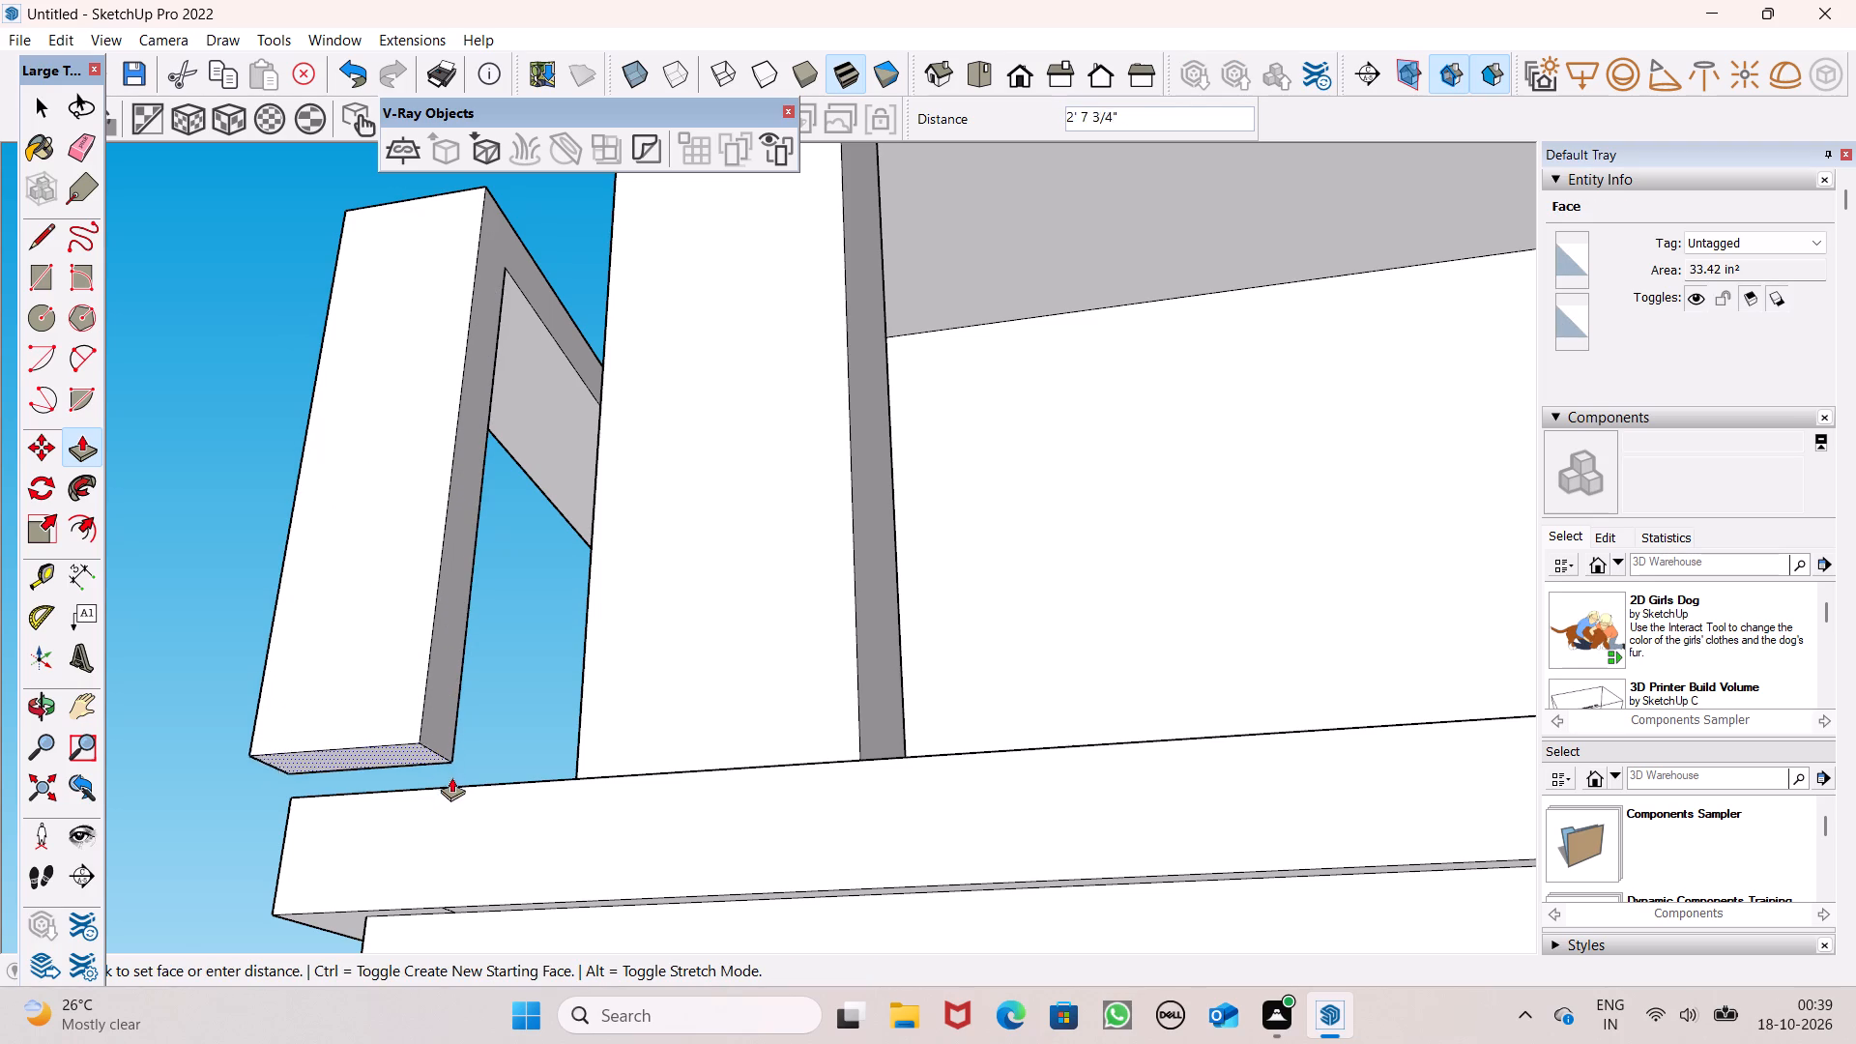
drag(451, 777, 457, 797)
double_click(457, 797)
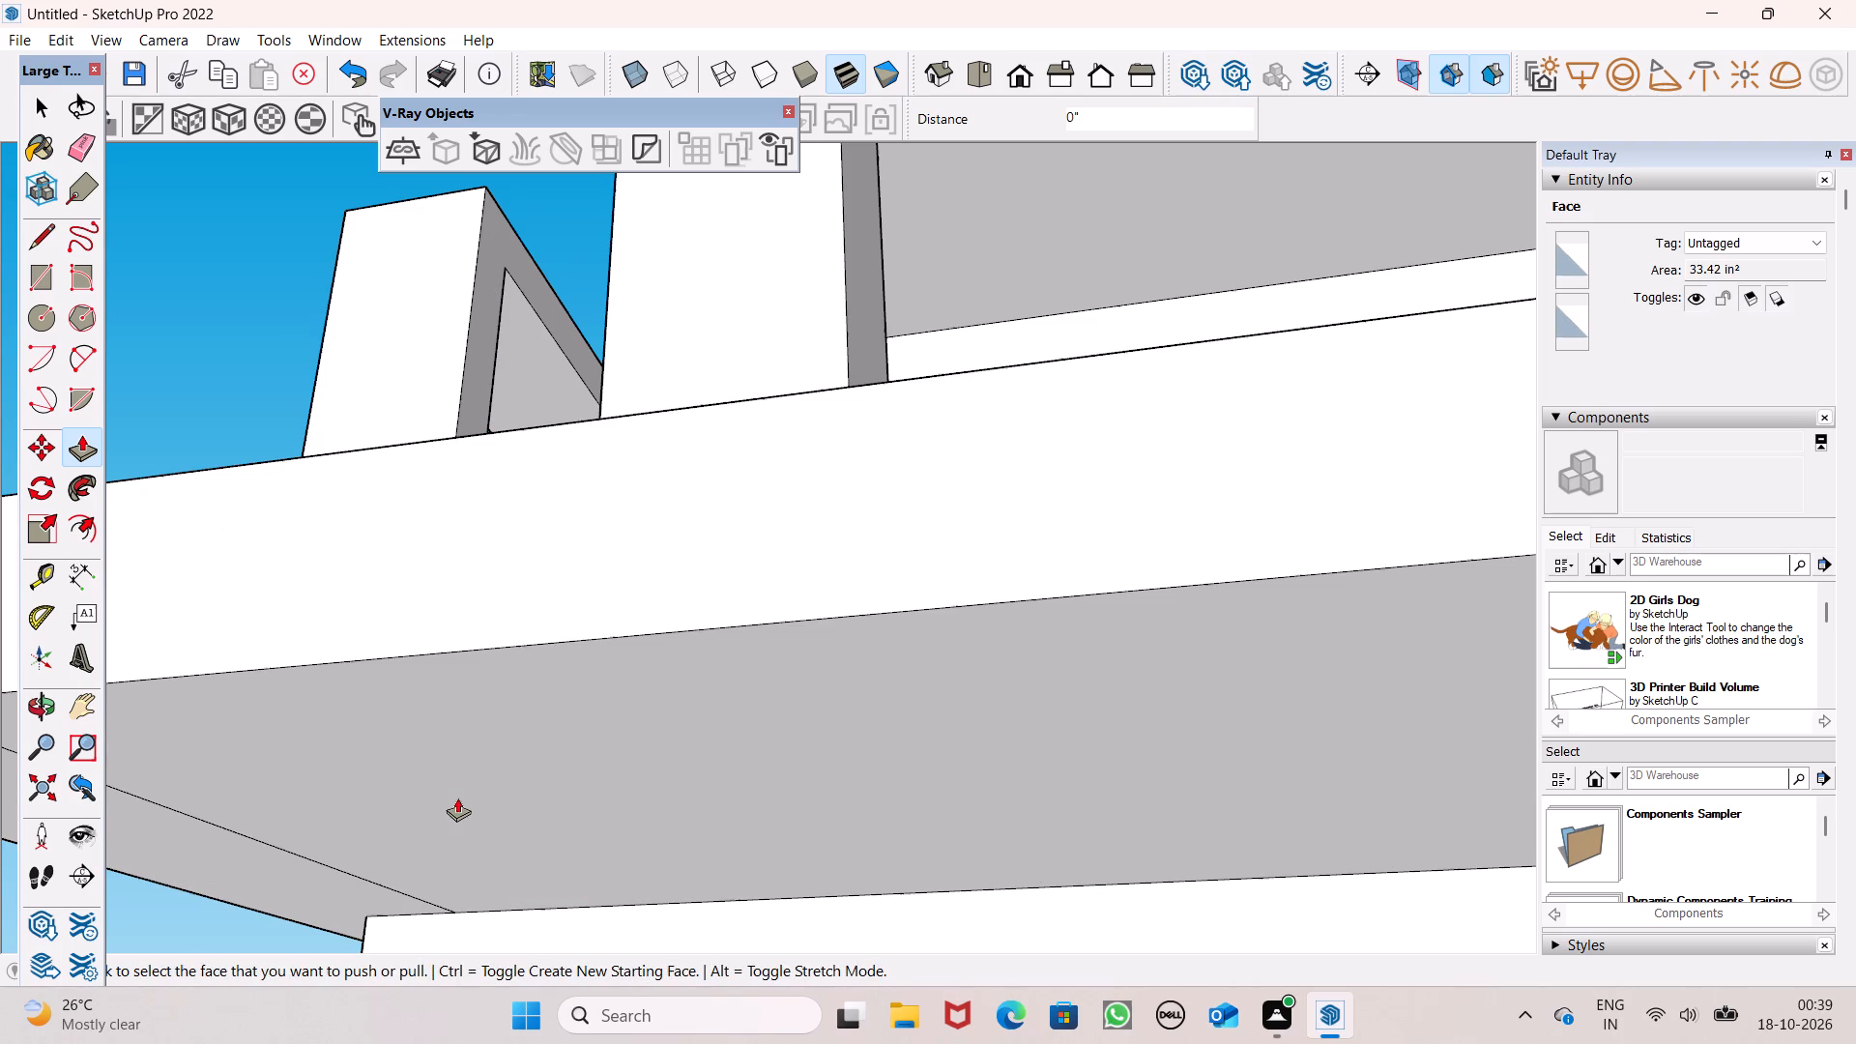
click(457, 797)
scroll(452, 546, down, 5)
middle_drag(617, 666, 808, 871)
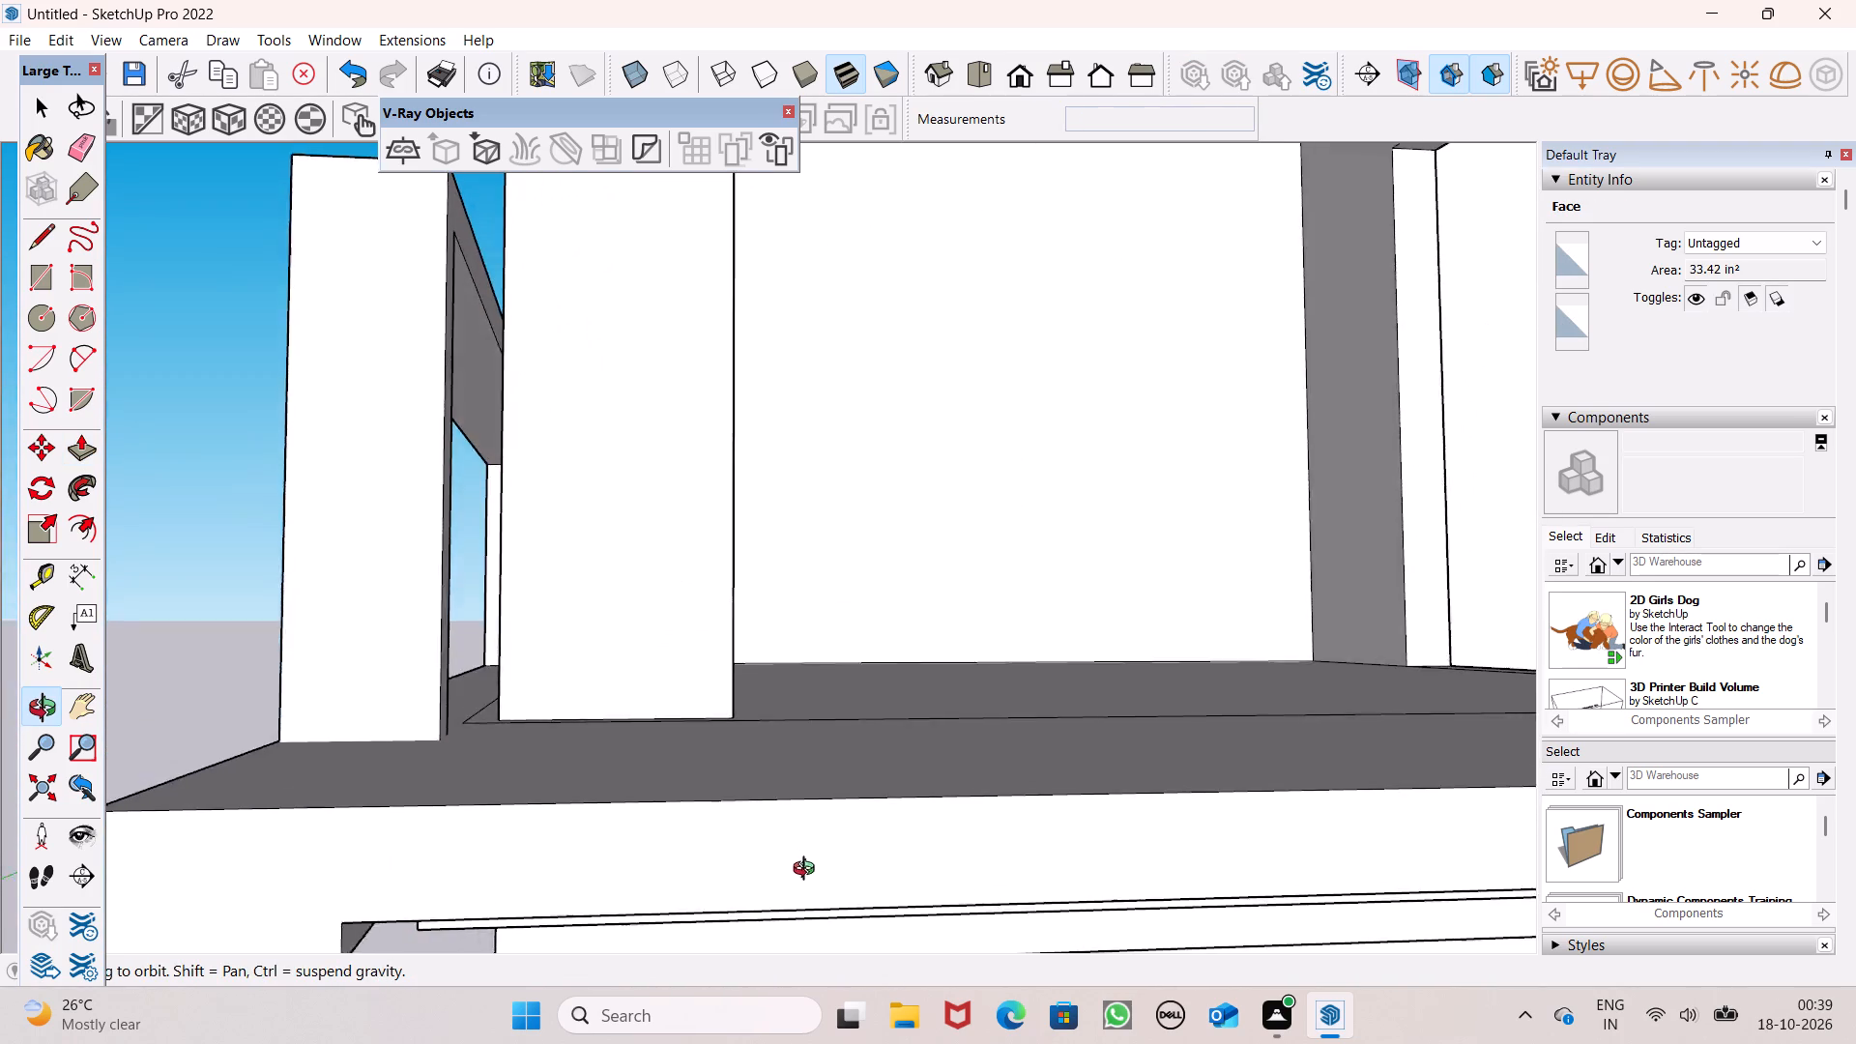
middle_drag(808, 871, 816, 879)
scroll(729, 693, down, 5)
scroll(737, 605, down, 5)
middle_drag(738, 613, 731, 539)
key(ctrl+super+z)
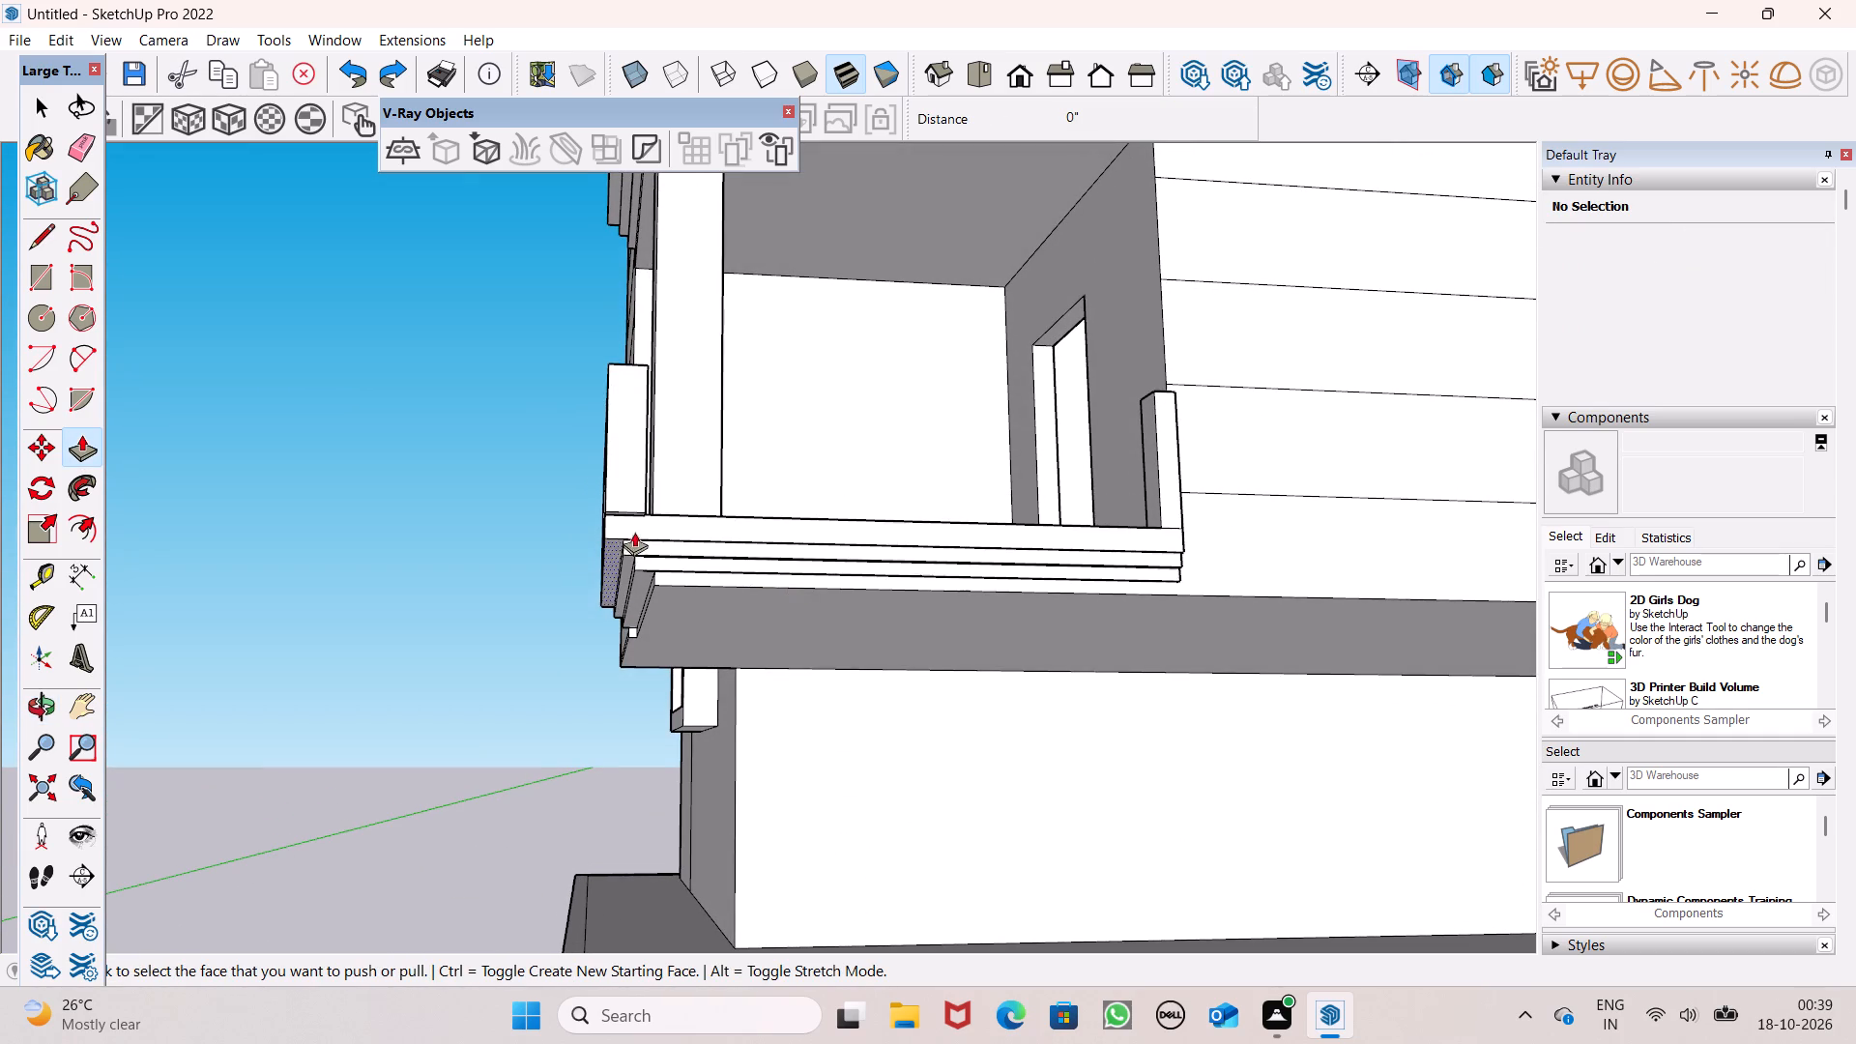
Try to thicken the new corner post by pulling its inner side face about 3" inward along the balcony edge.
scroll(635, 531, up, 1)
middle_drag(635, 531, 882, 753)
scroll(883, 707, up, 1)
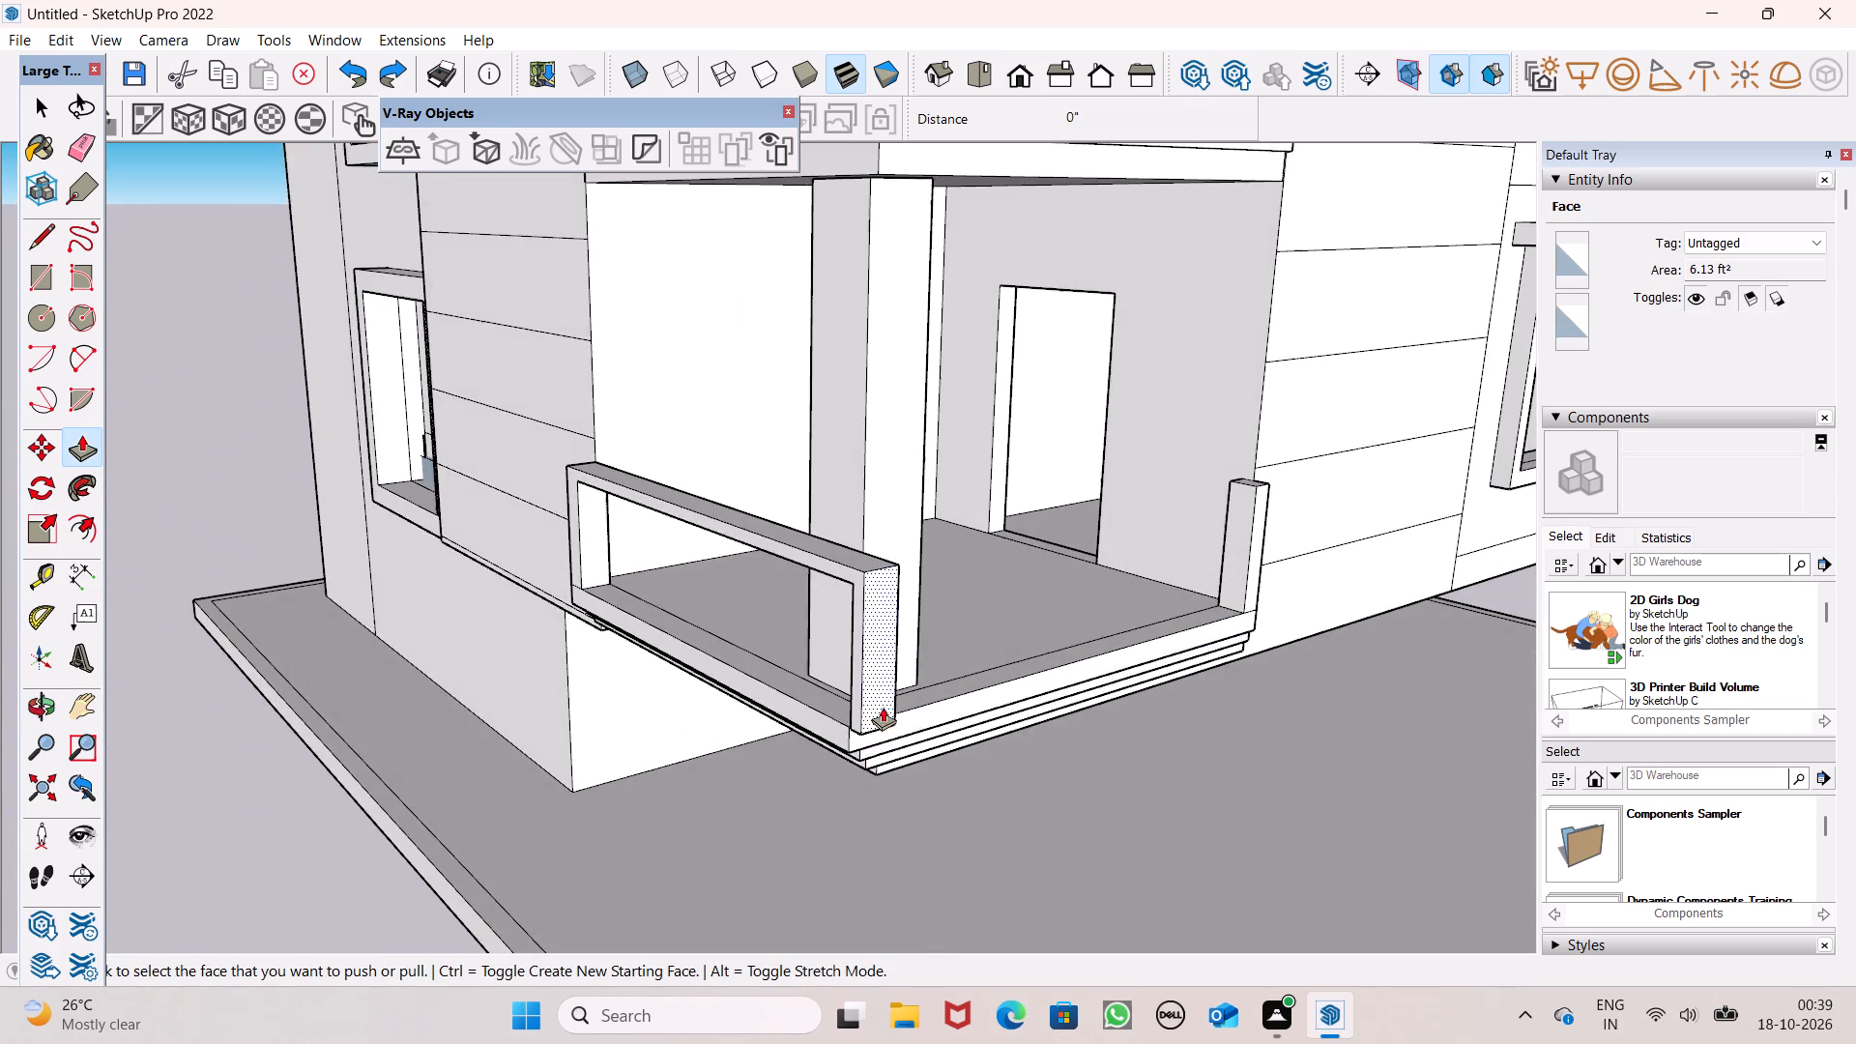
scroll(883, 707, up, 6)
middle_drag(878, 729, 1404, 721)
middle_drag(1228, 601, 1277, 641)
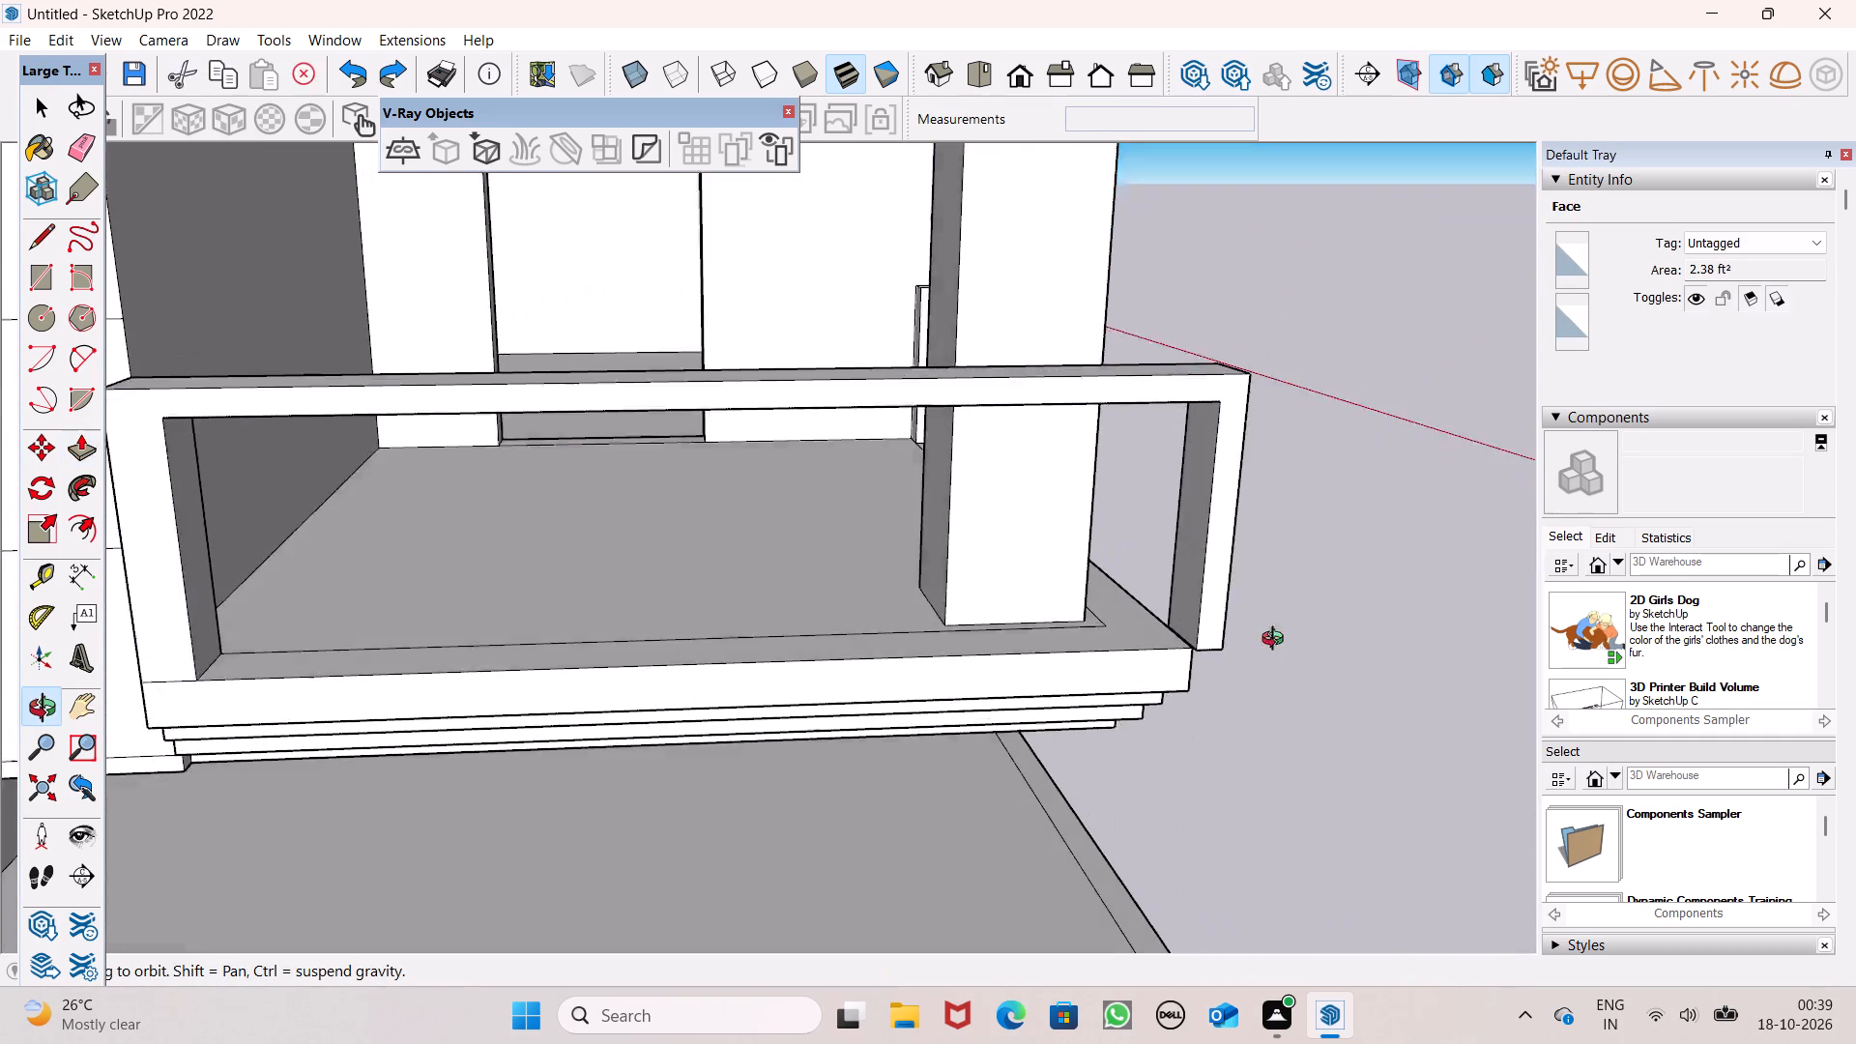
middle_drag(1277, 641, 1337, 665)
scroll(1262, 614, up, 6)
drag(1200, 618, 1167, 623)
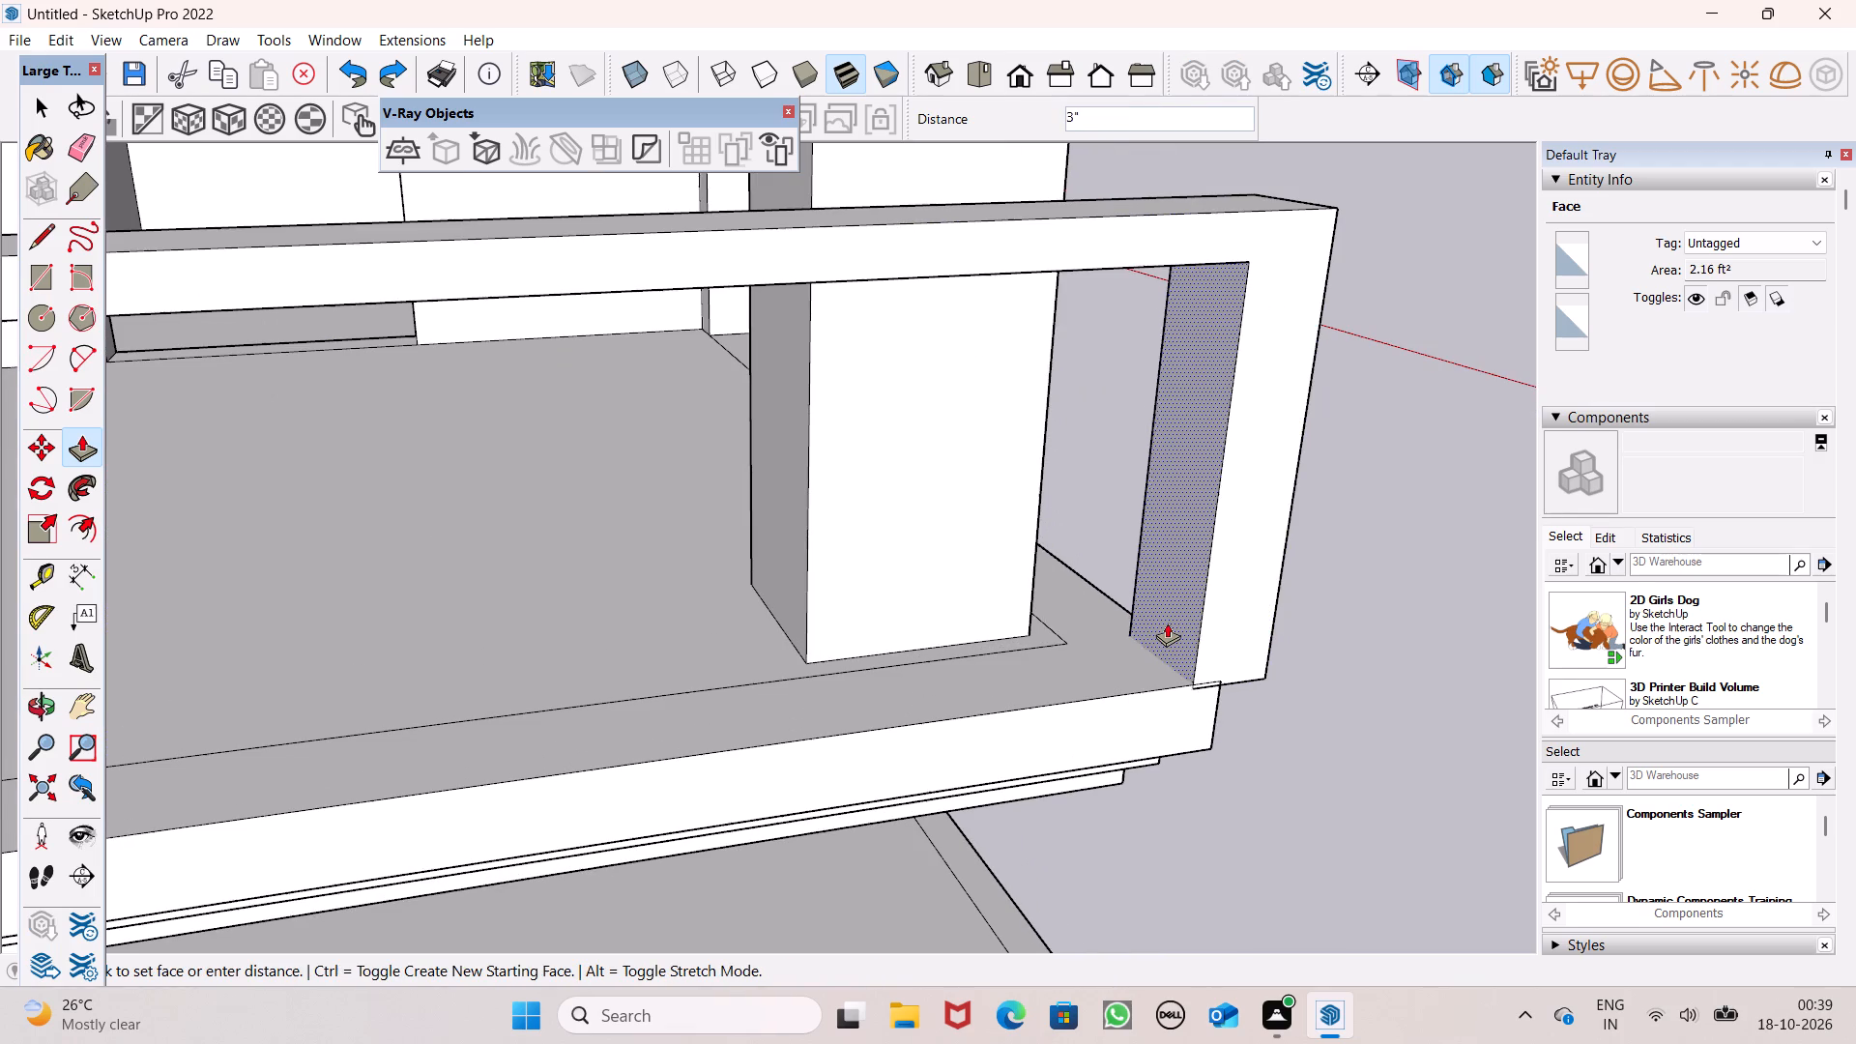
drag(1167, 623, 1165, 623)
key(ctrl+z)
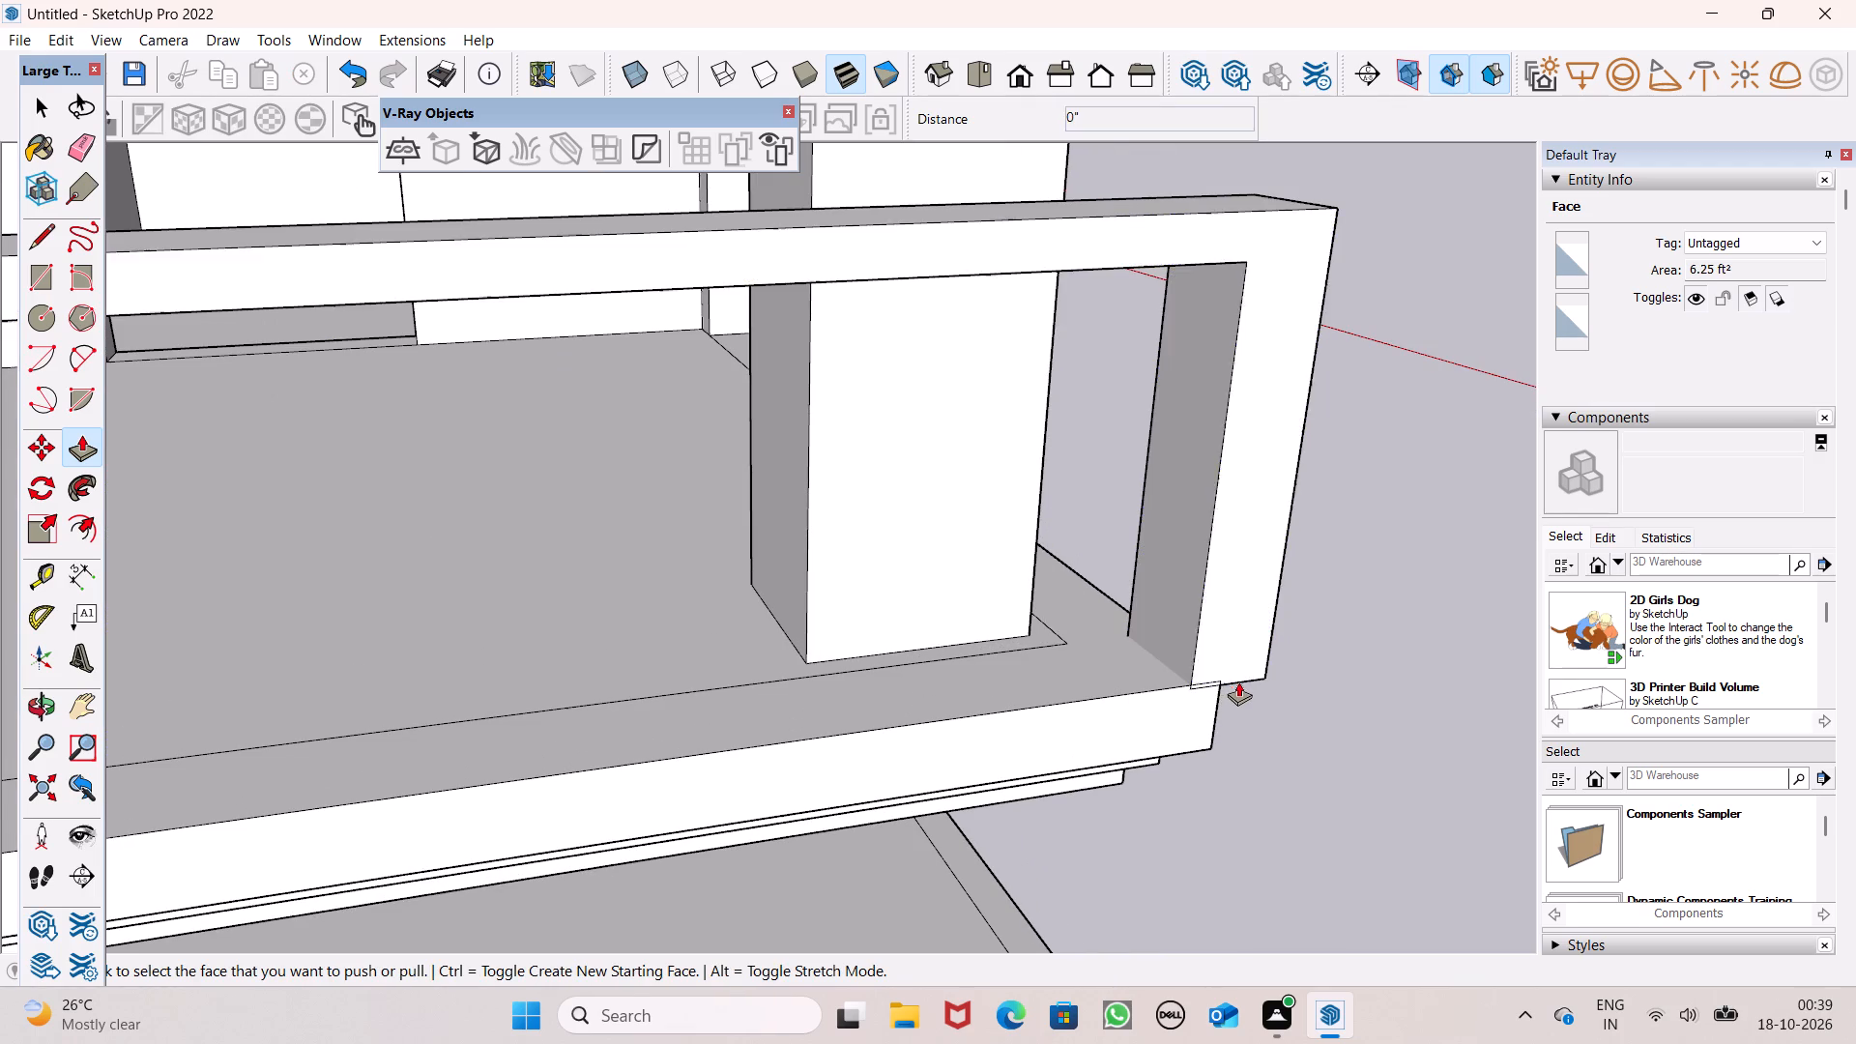
Push the corner post's bottom face up about 5/16" to align with the balcony slab's top edge.
ctrl+scroll(1240, 679, up, 1)
middle_drag(1240, 679, 1122, 426)
drag(1250, 627, 1244, 611)
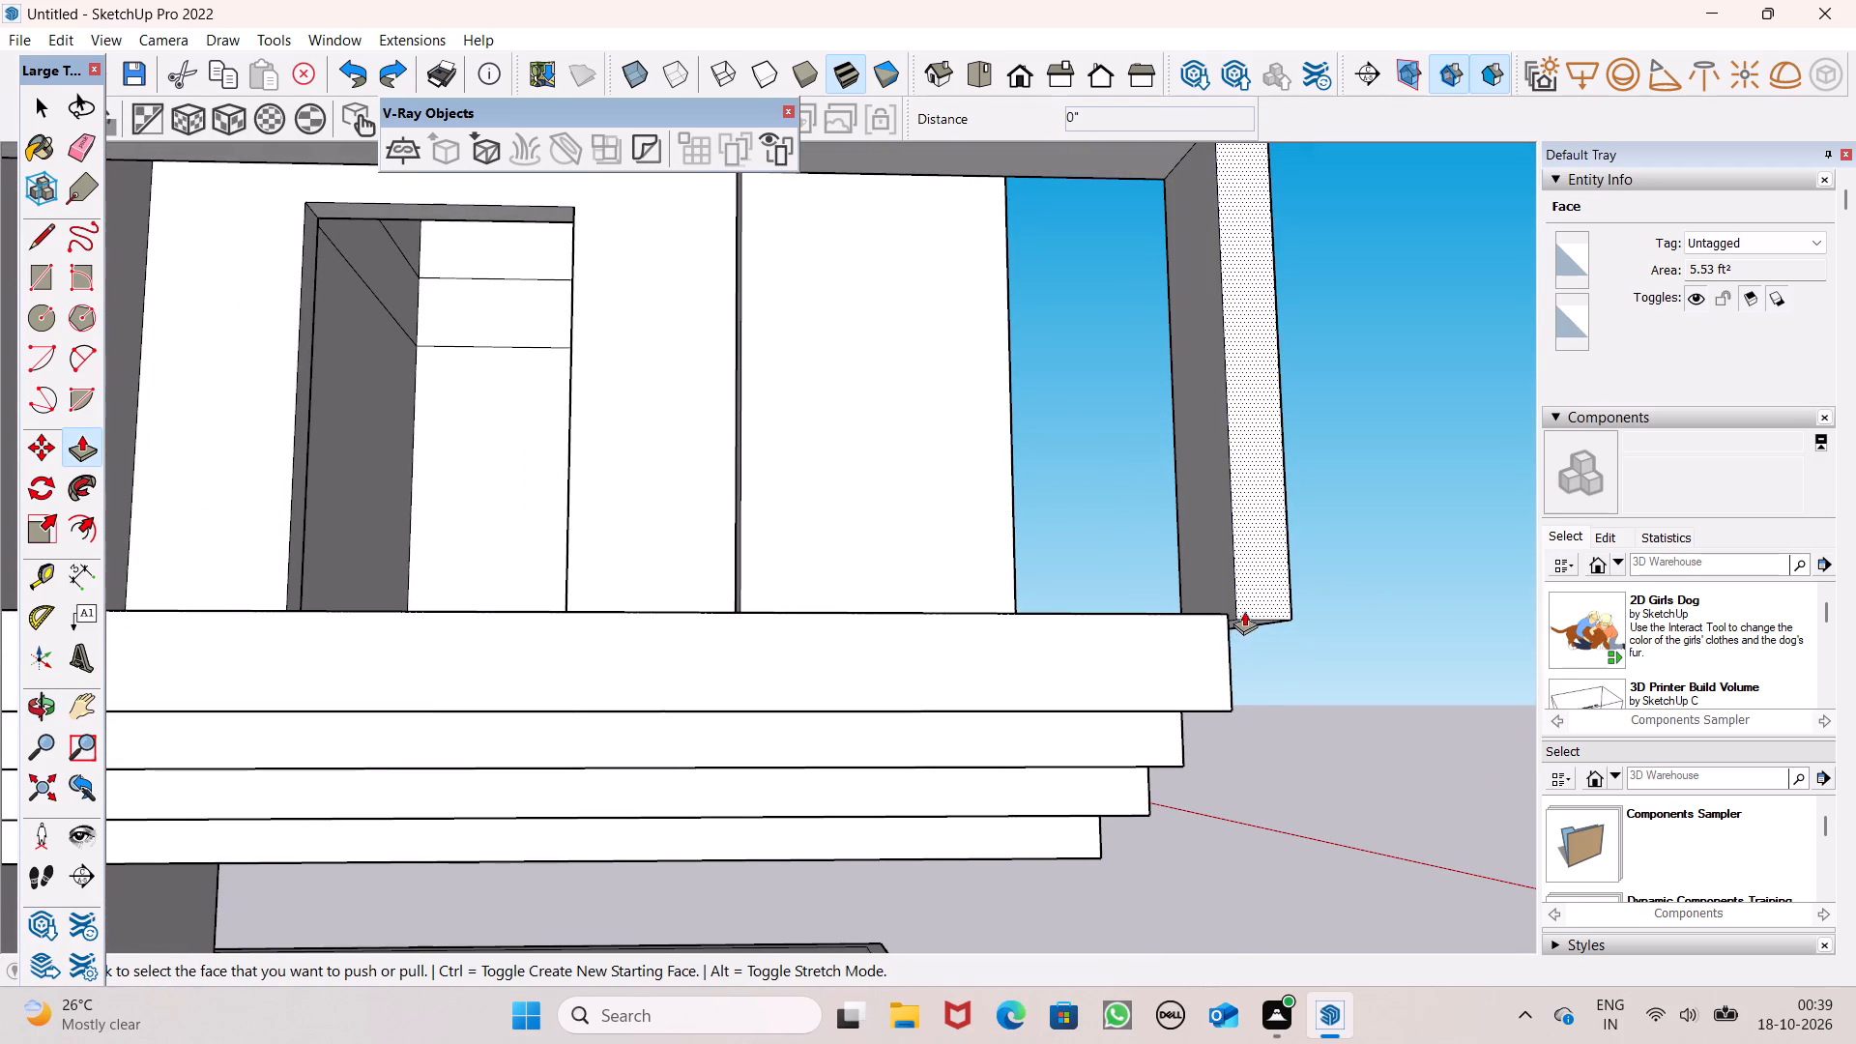
drag(1244, 611, 1240, 605)
scroll(1234, 599, up, 8)
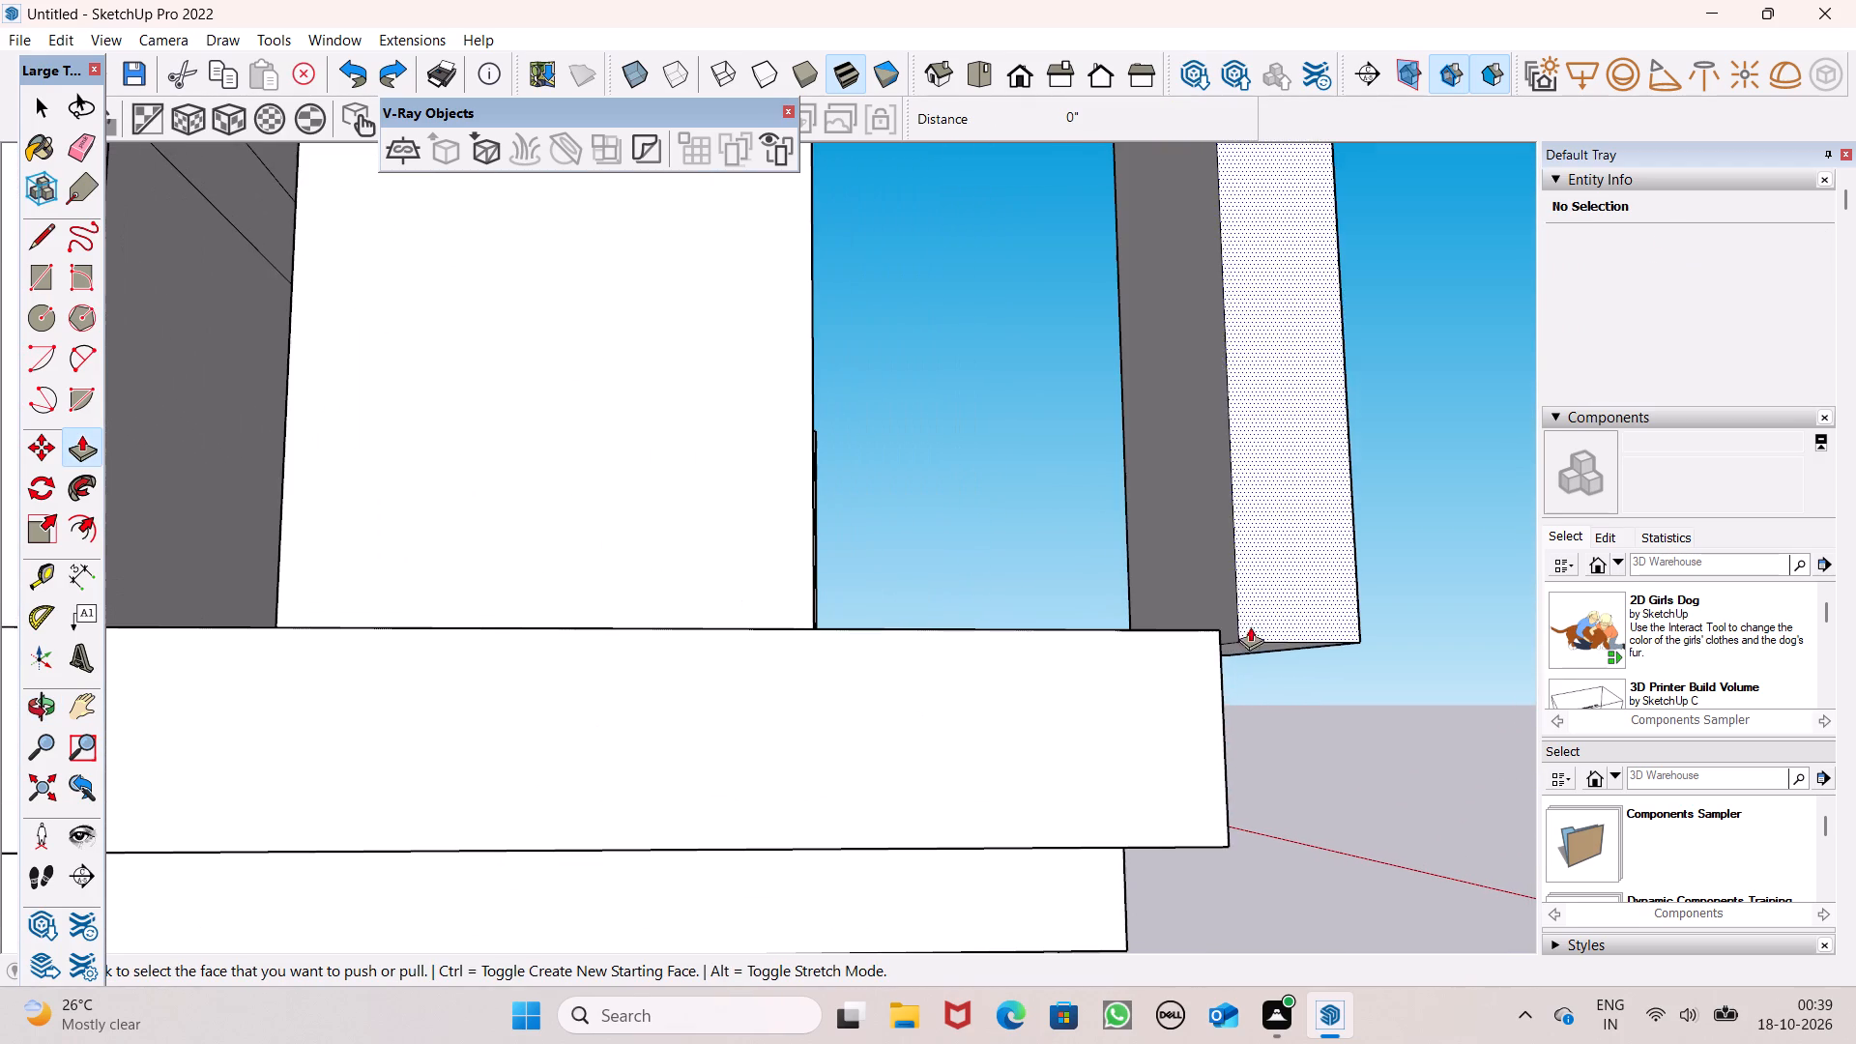
drag(1257, 652, 1206, 636)
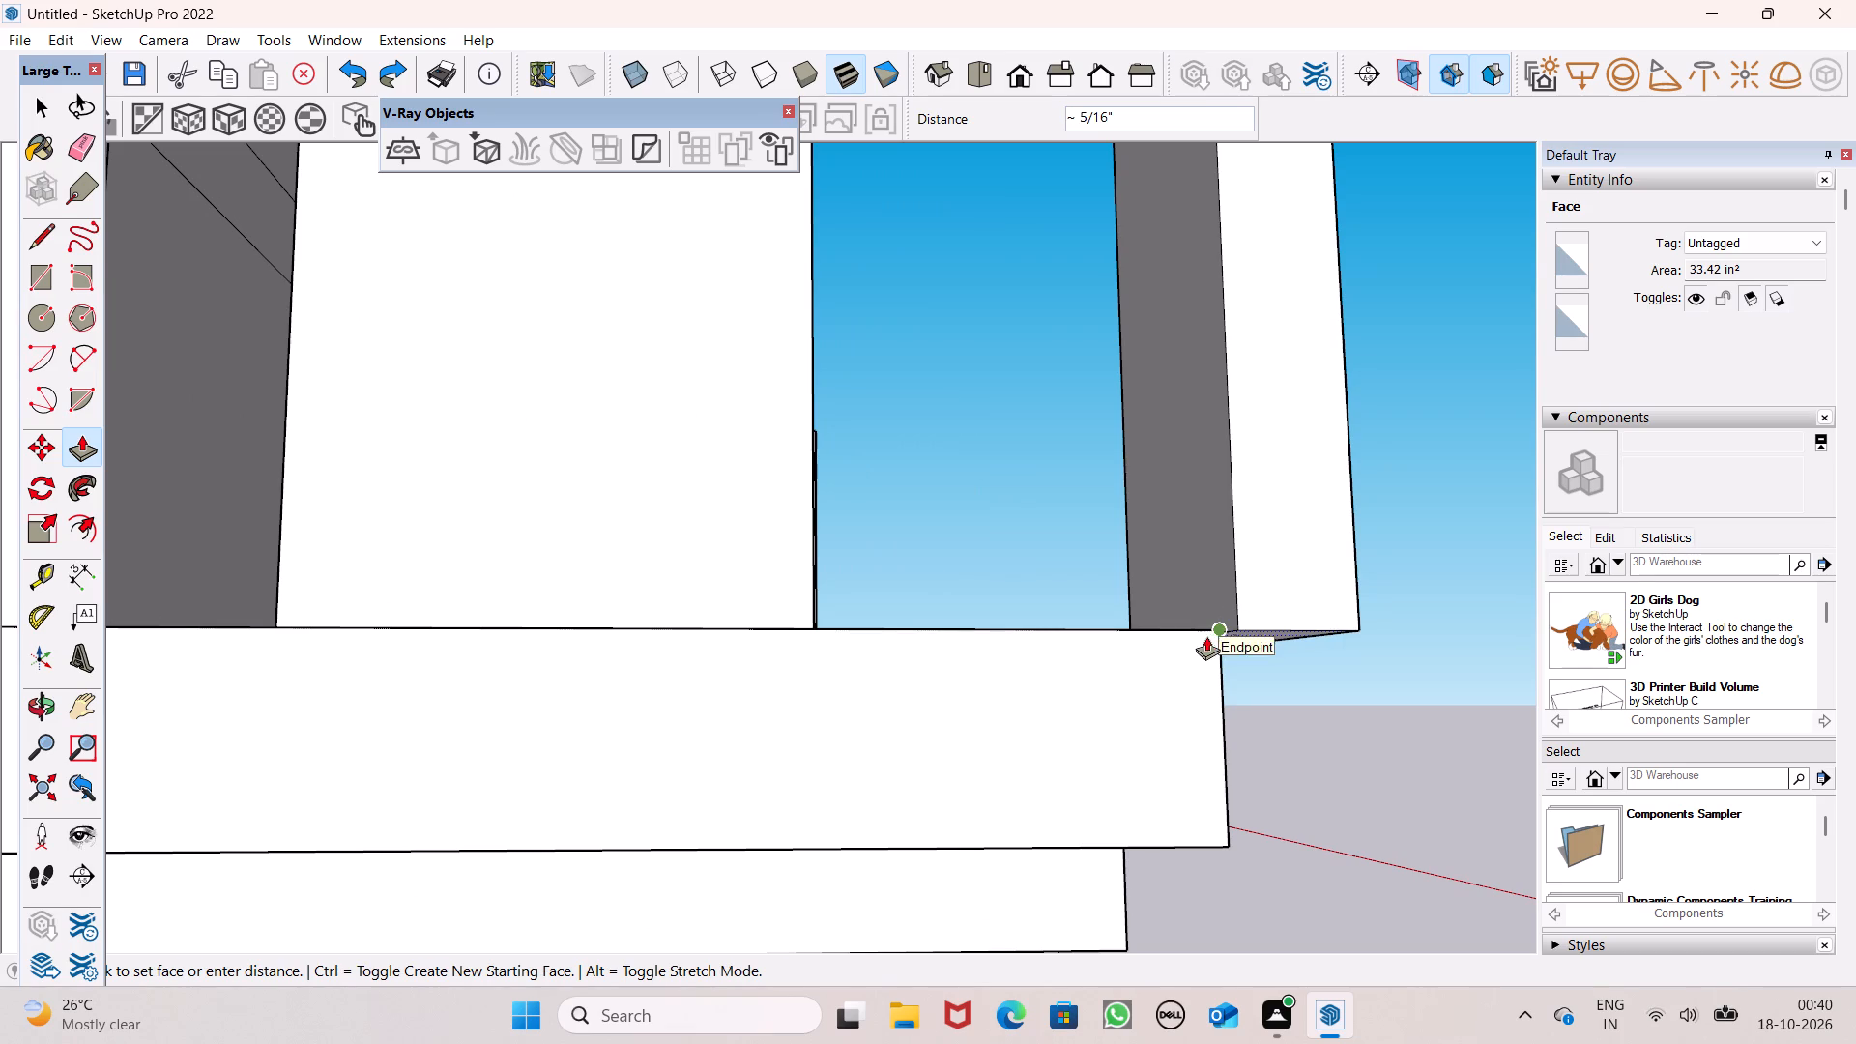
drag(1206, 636, 1205, 636)
Push/Pull the corner post's inner side face inward about 9 1/4" over the balcony slab.
middle_drag(1187, 640, 1363, 854)
drag(1168, 594, 1142, 614)
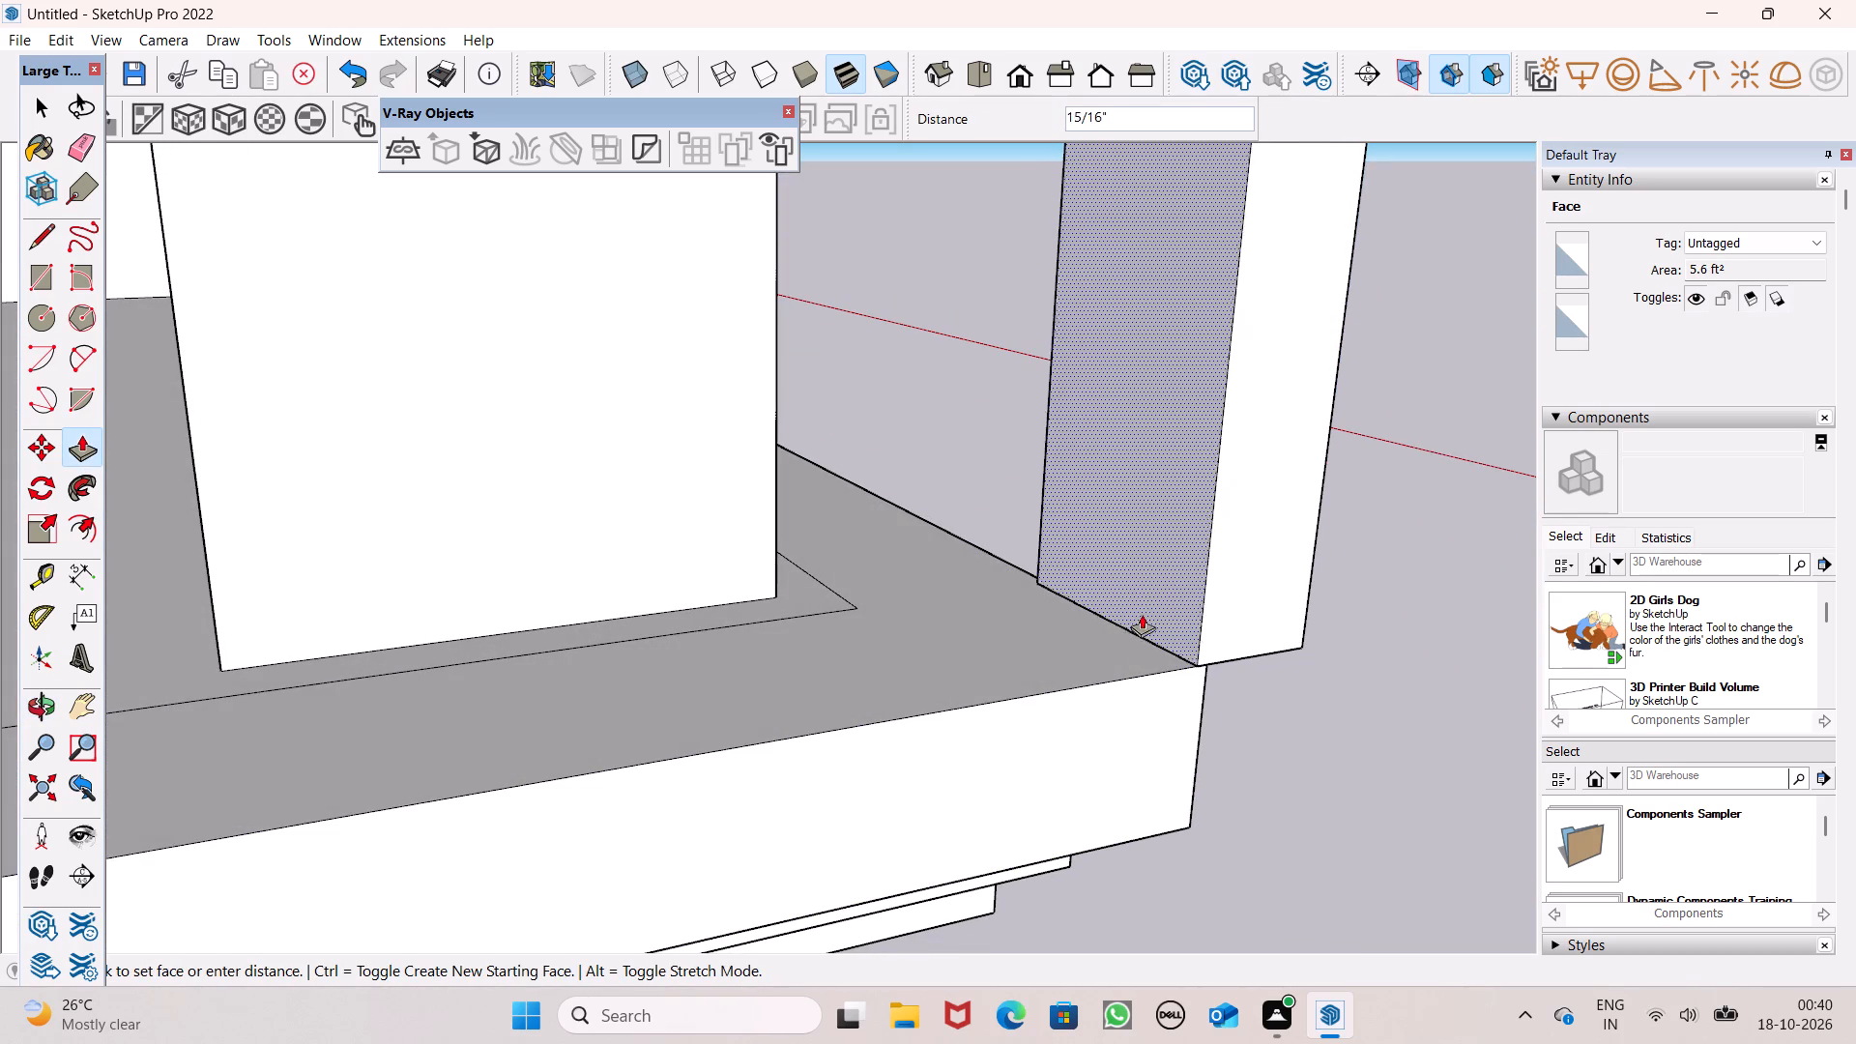
drag(1142, 614, 945, 681)
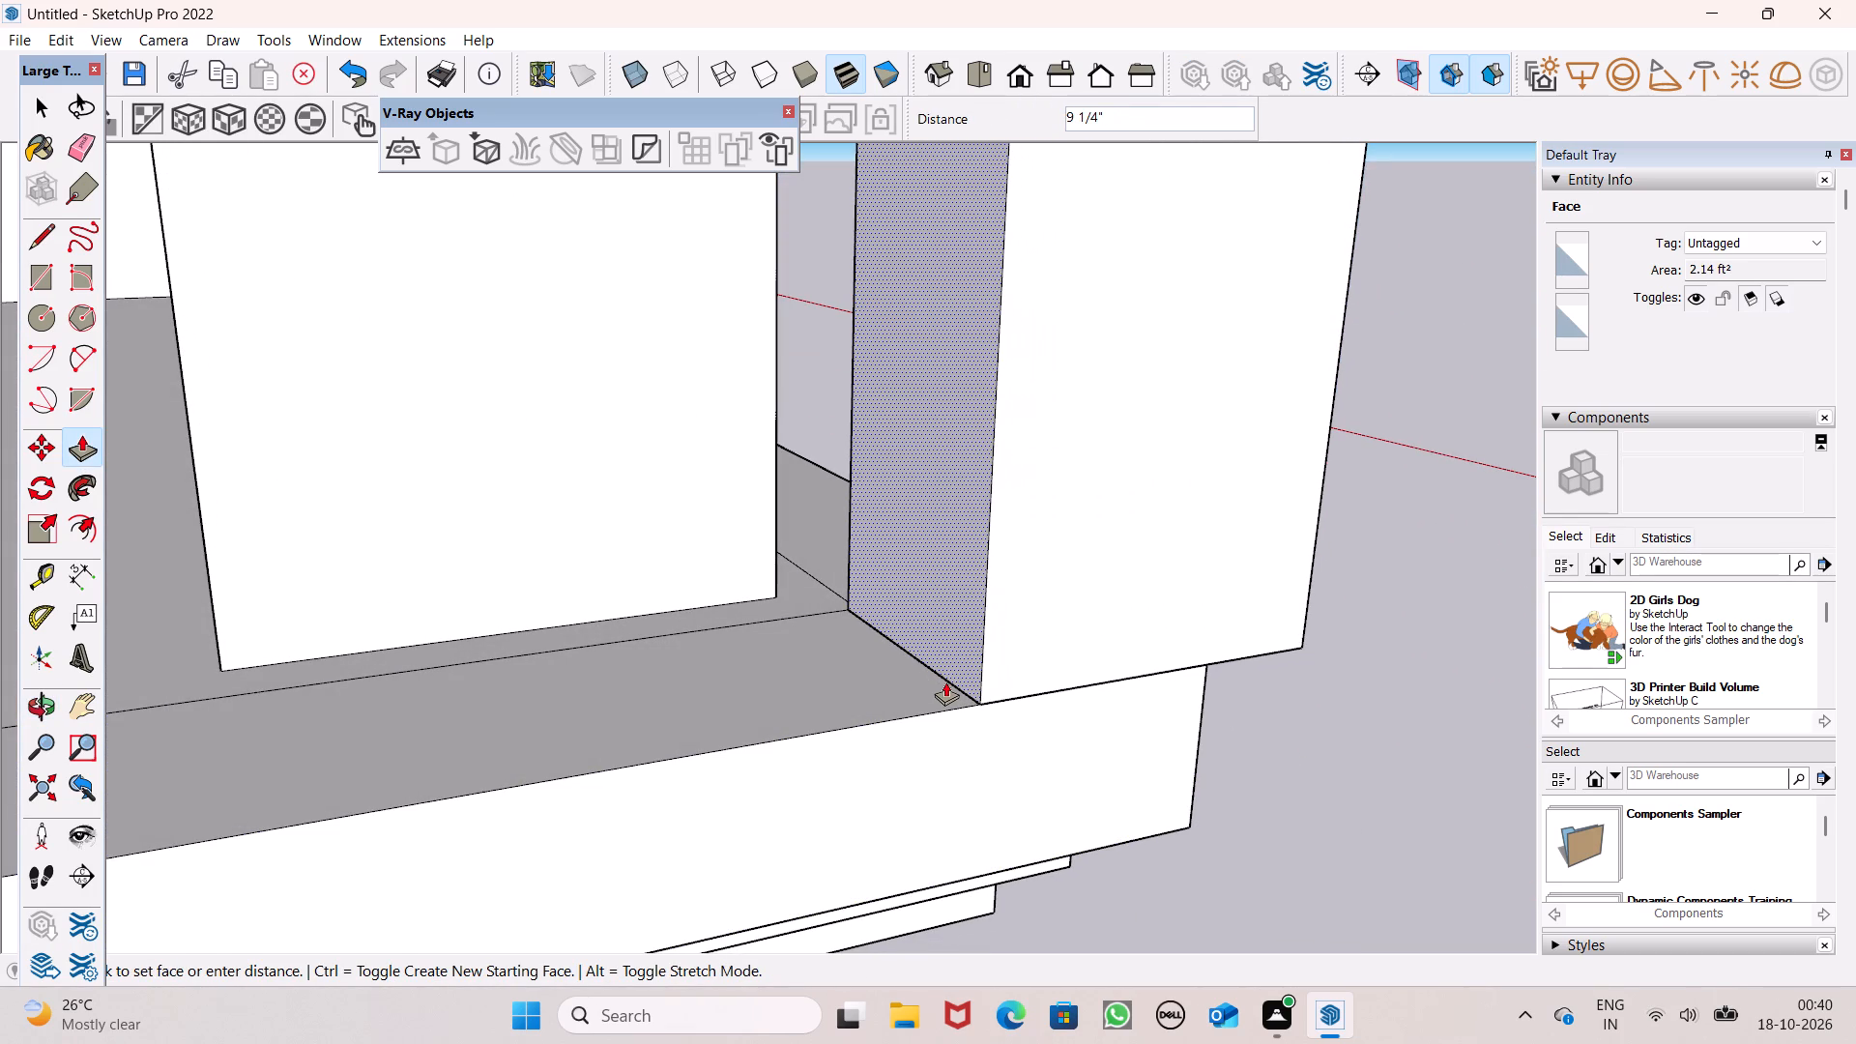
drag(945, 681, 943, 684)
Push the corner post's overhanging outer face back about 4 1/16" to the balcony slab's corner.
scroll(841, 570, down, 4)
middle_drag(877, 627, 309, 685)
drag(831, 743, 740, 735)
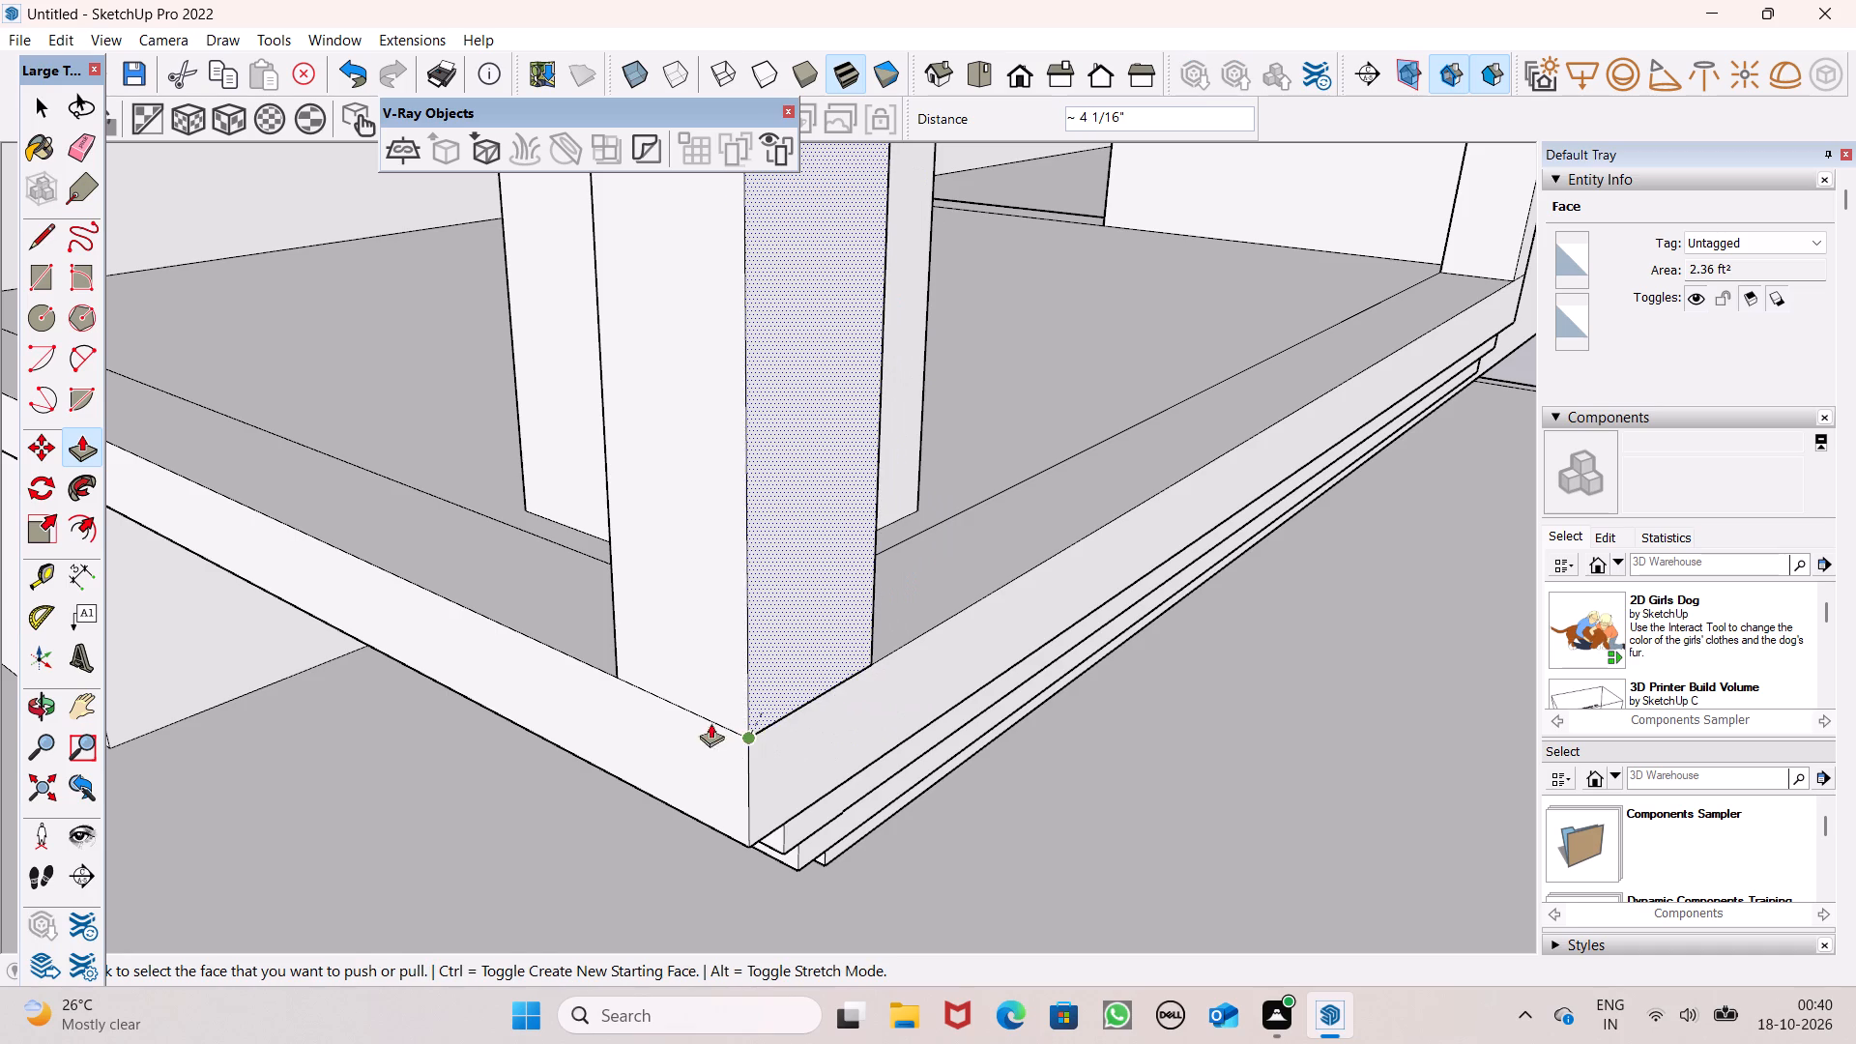
Outline the second handrail's end on the corner post's upper side with a line about 8 13/16" long and another about 3 3/8" long.
scroll(711, 617, down, 6)
scroll(797, 592, down, 4)
middle_drag(888, 642, 295, 706)
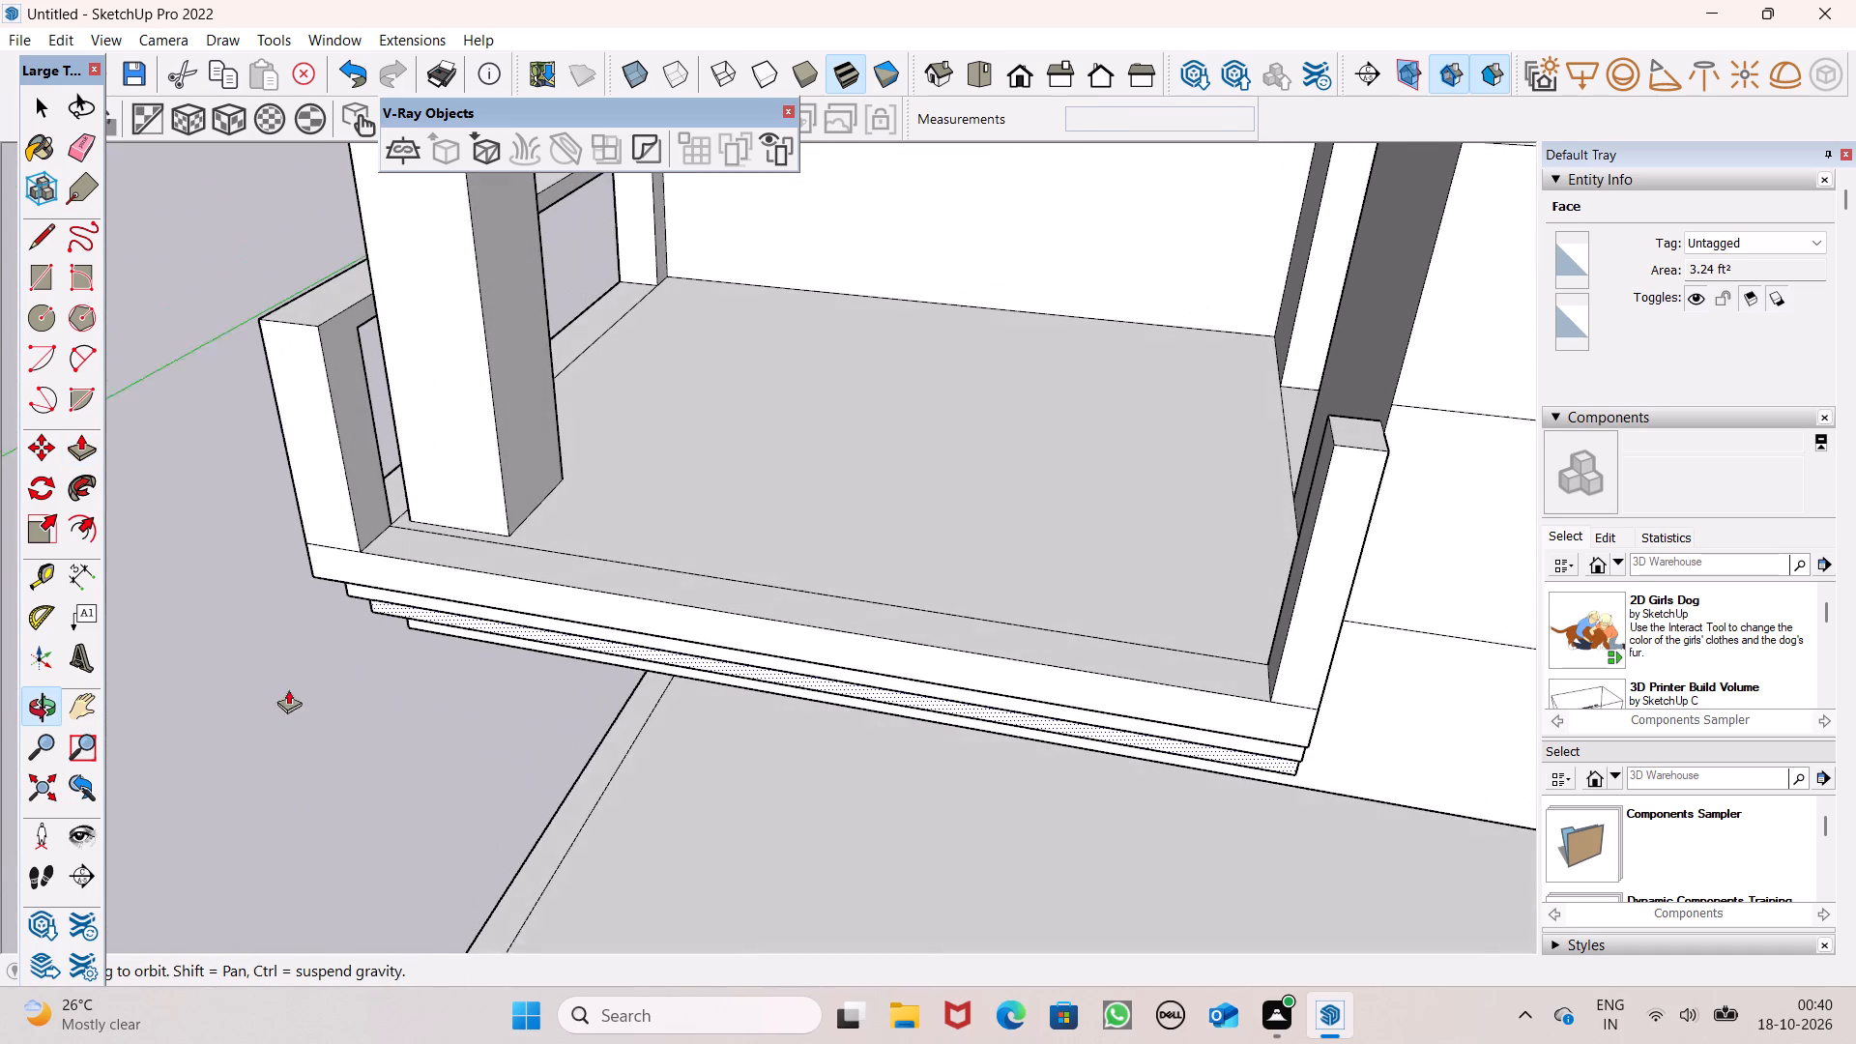
click(49, 240)
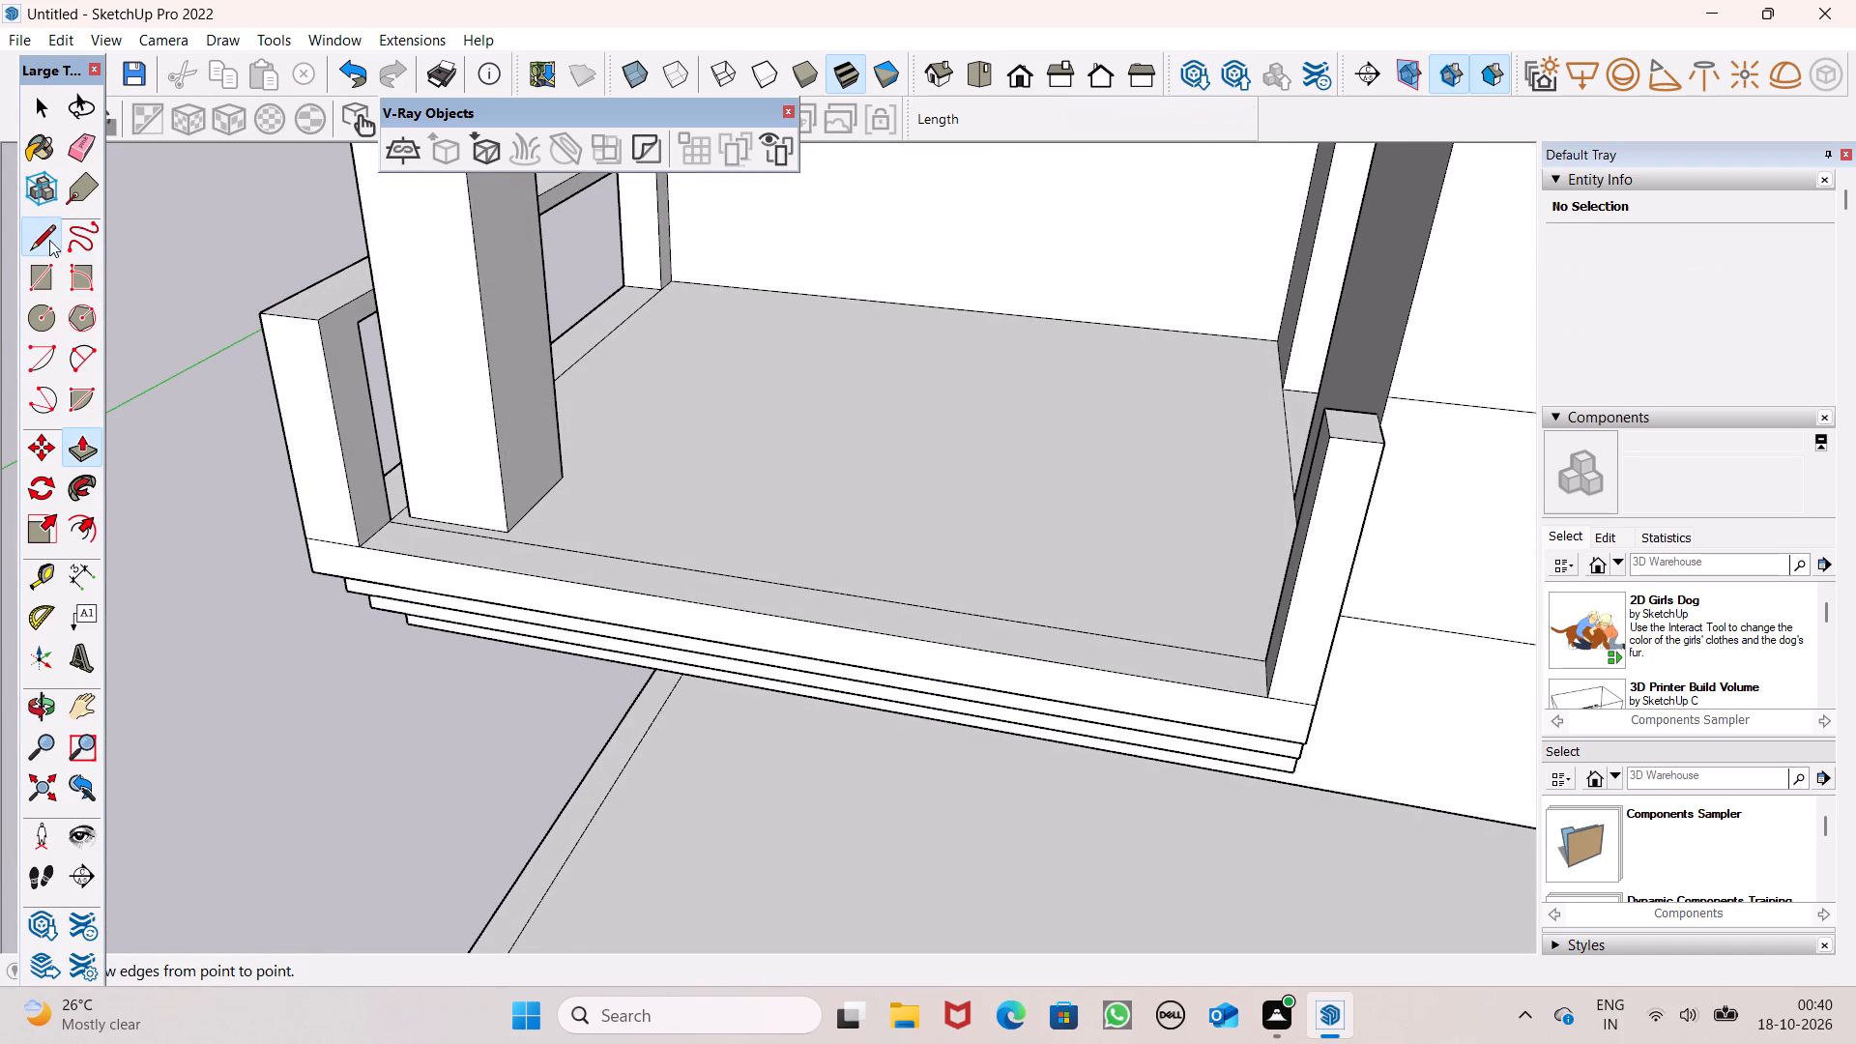
middle_drag(396, 367, 277, 336)
scroll(283, 284, up, 6)
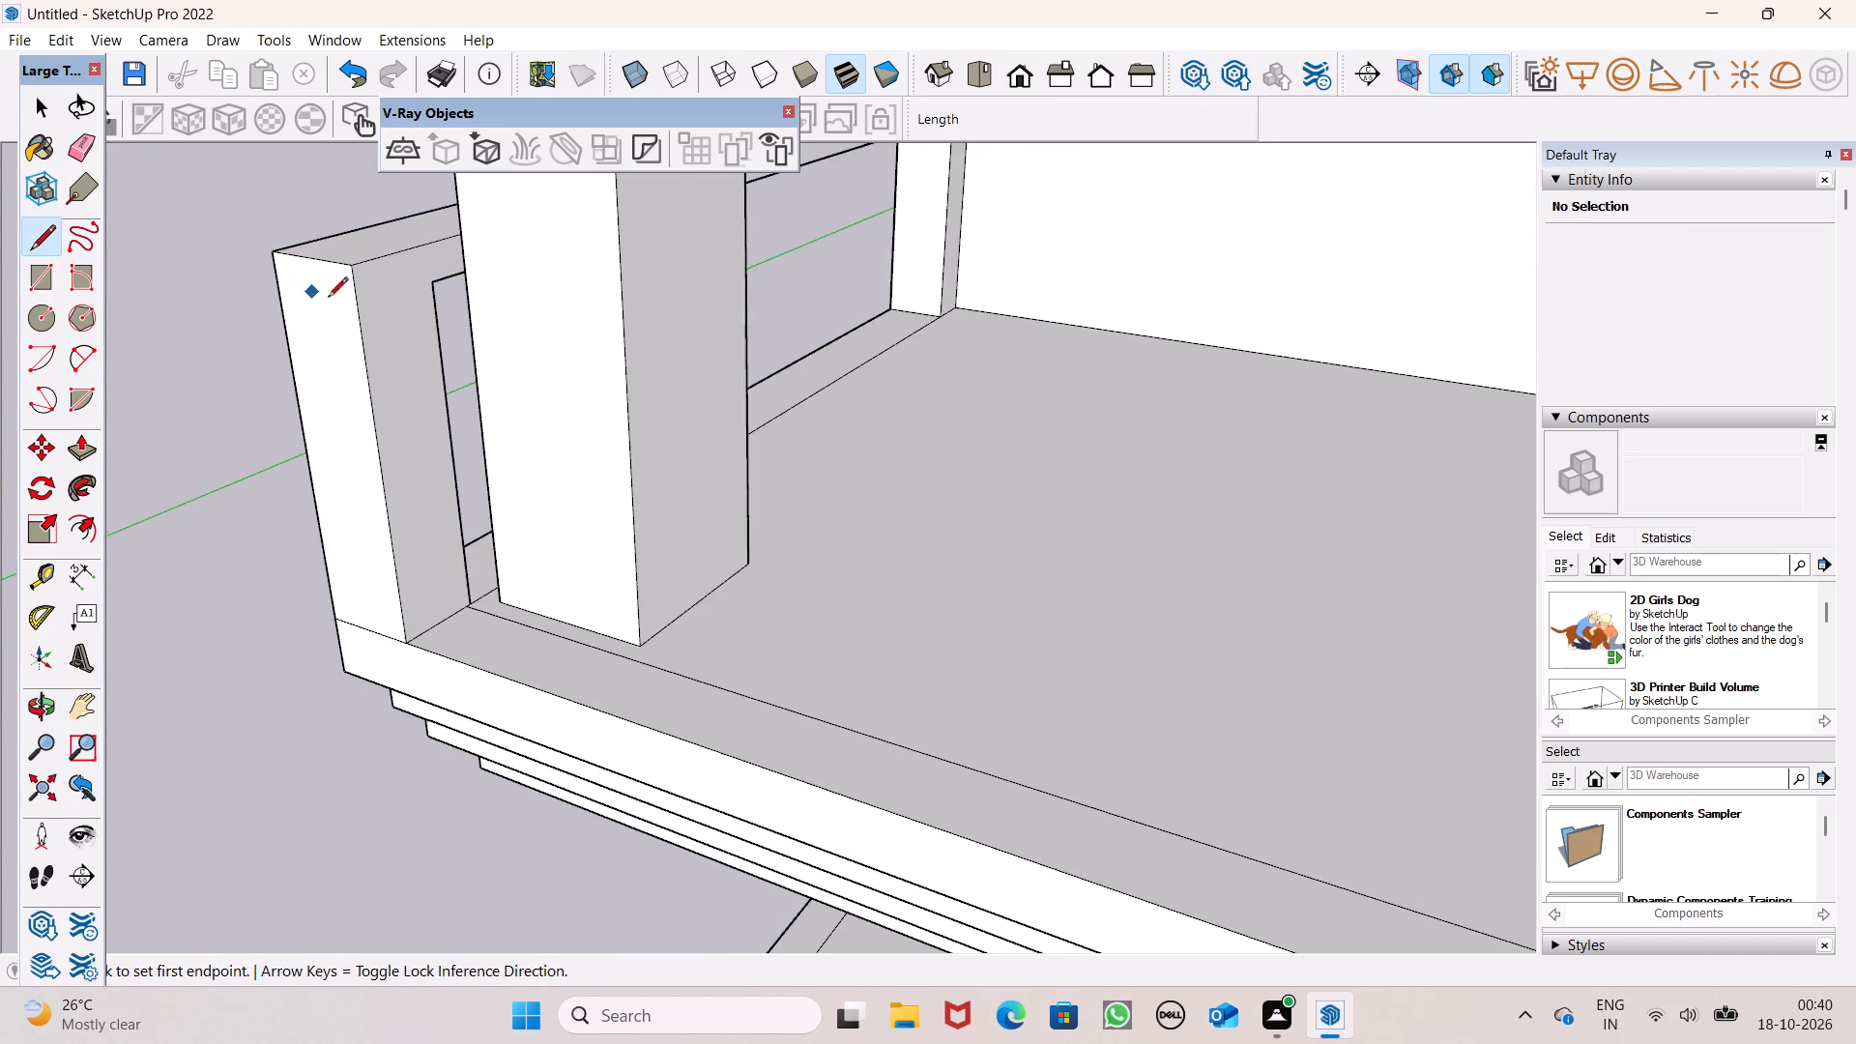
scroll(358, 315, up, 4)
click(364, 312)
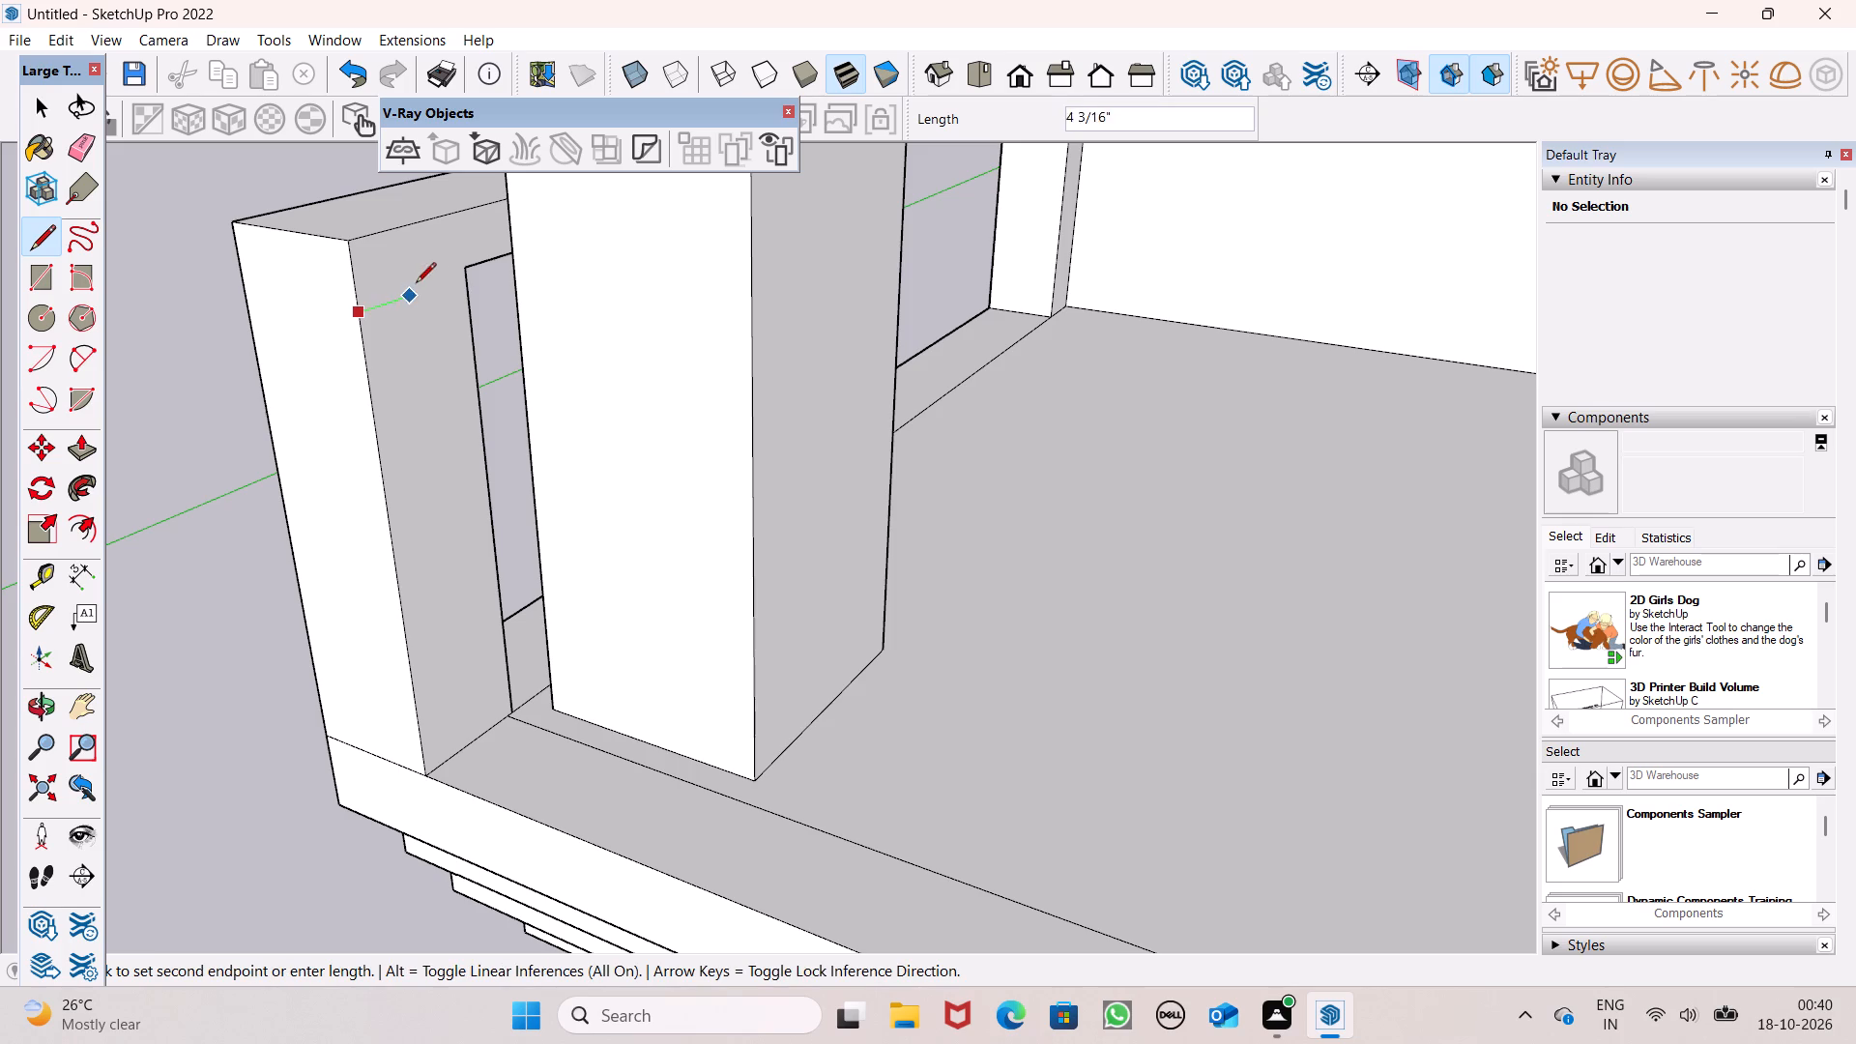
key(space)
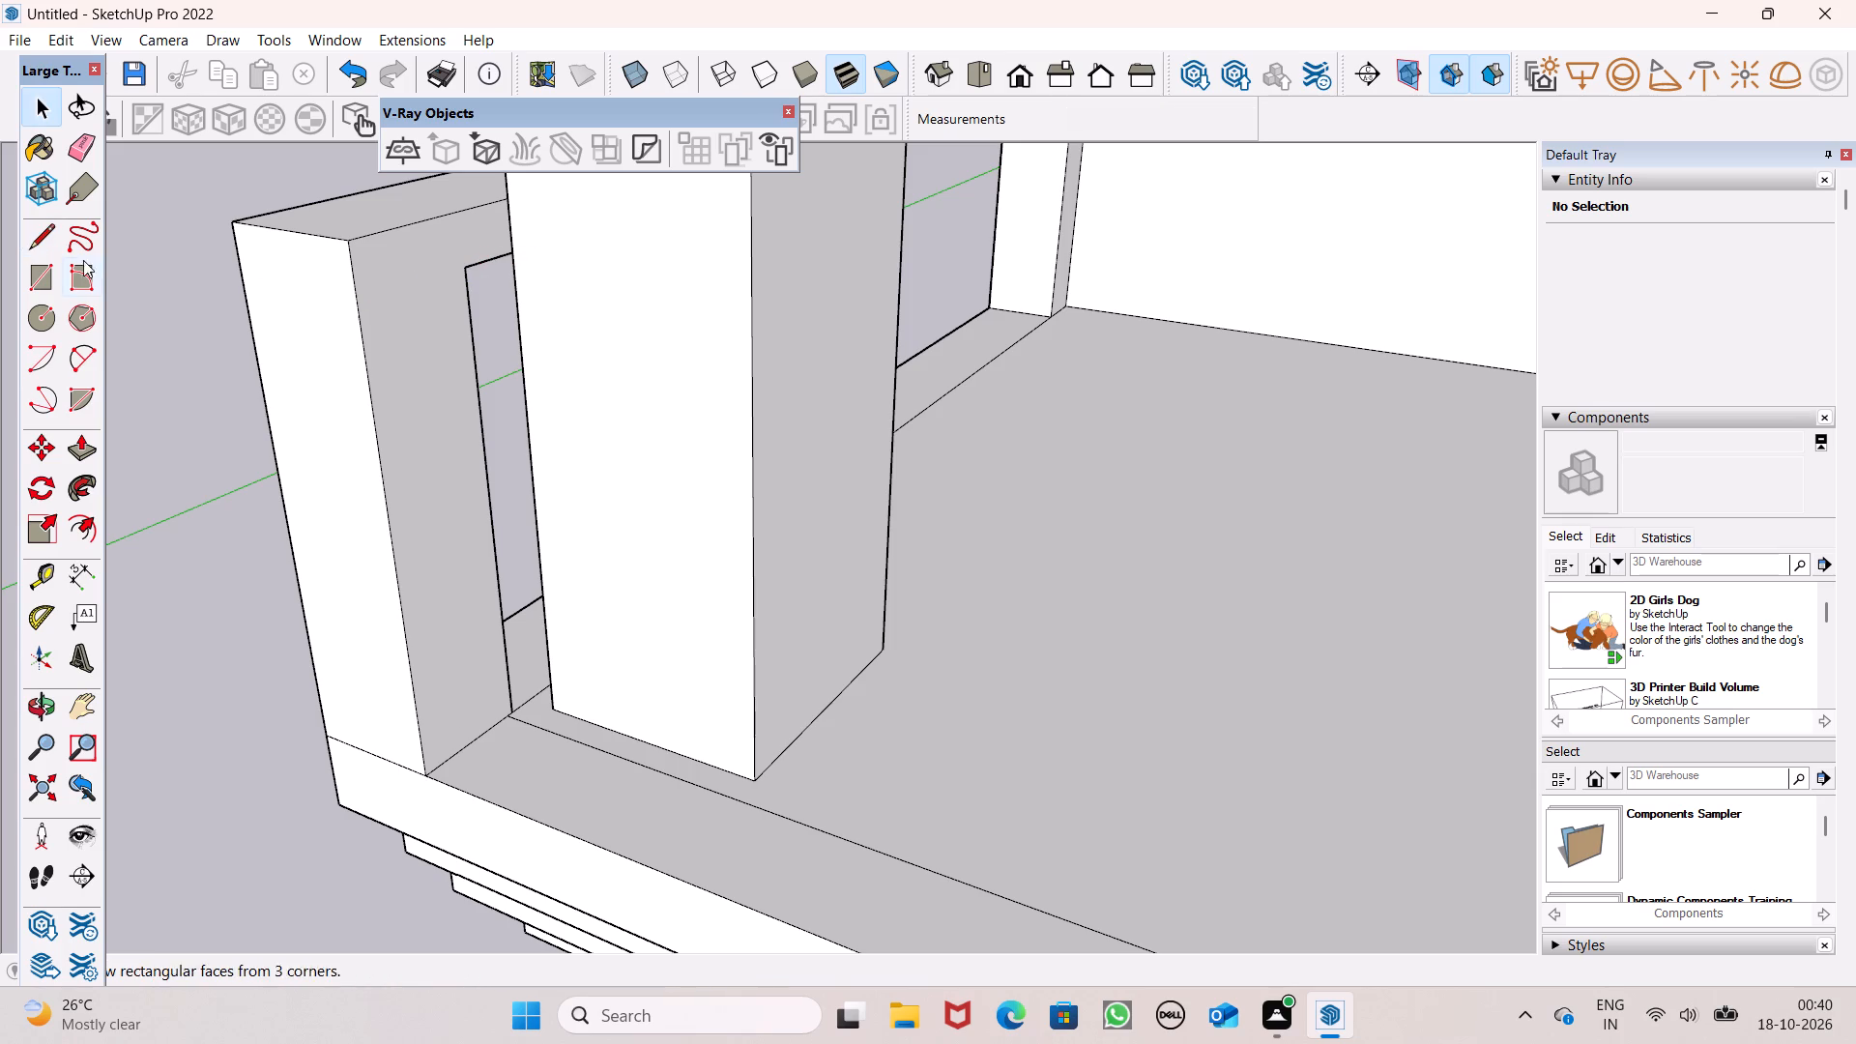
click(42, 246)
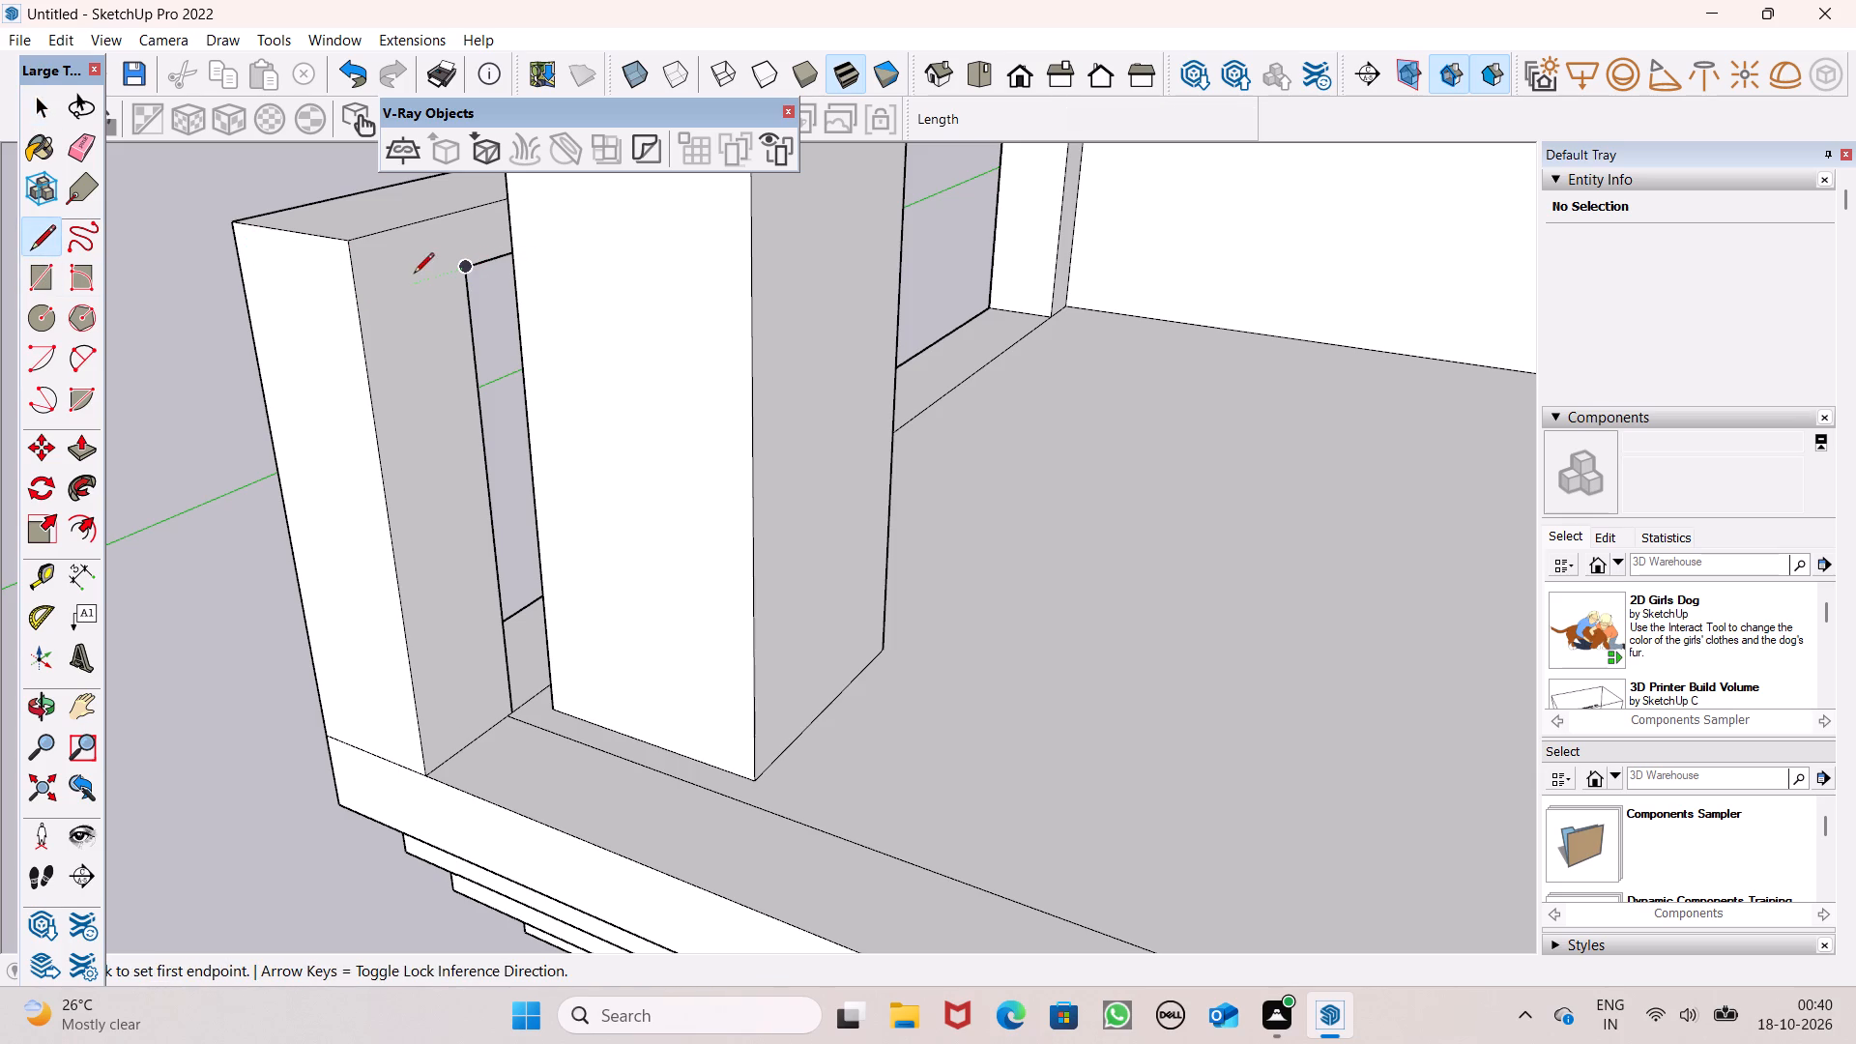
click(463, 267)
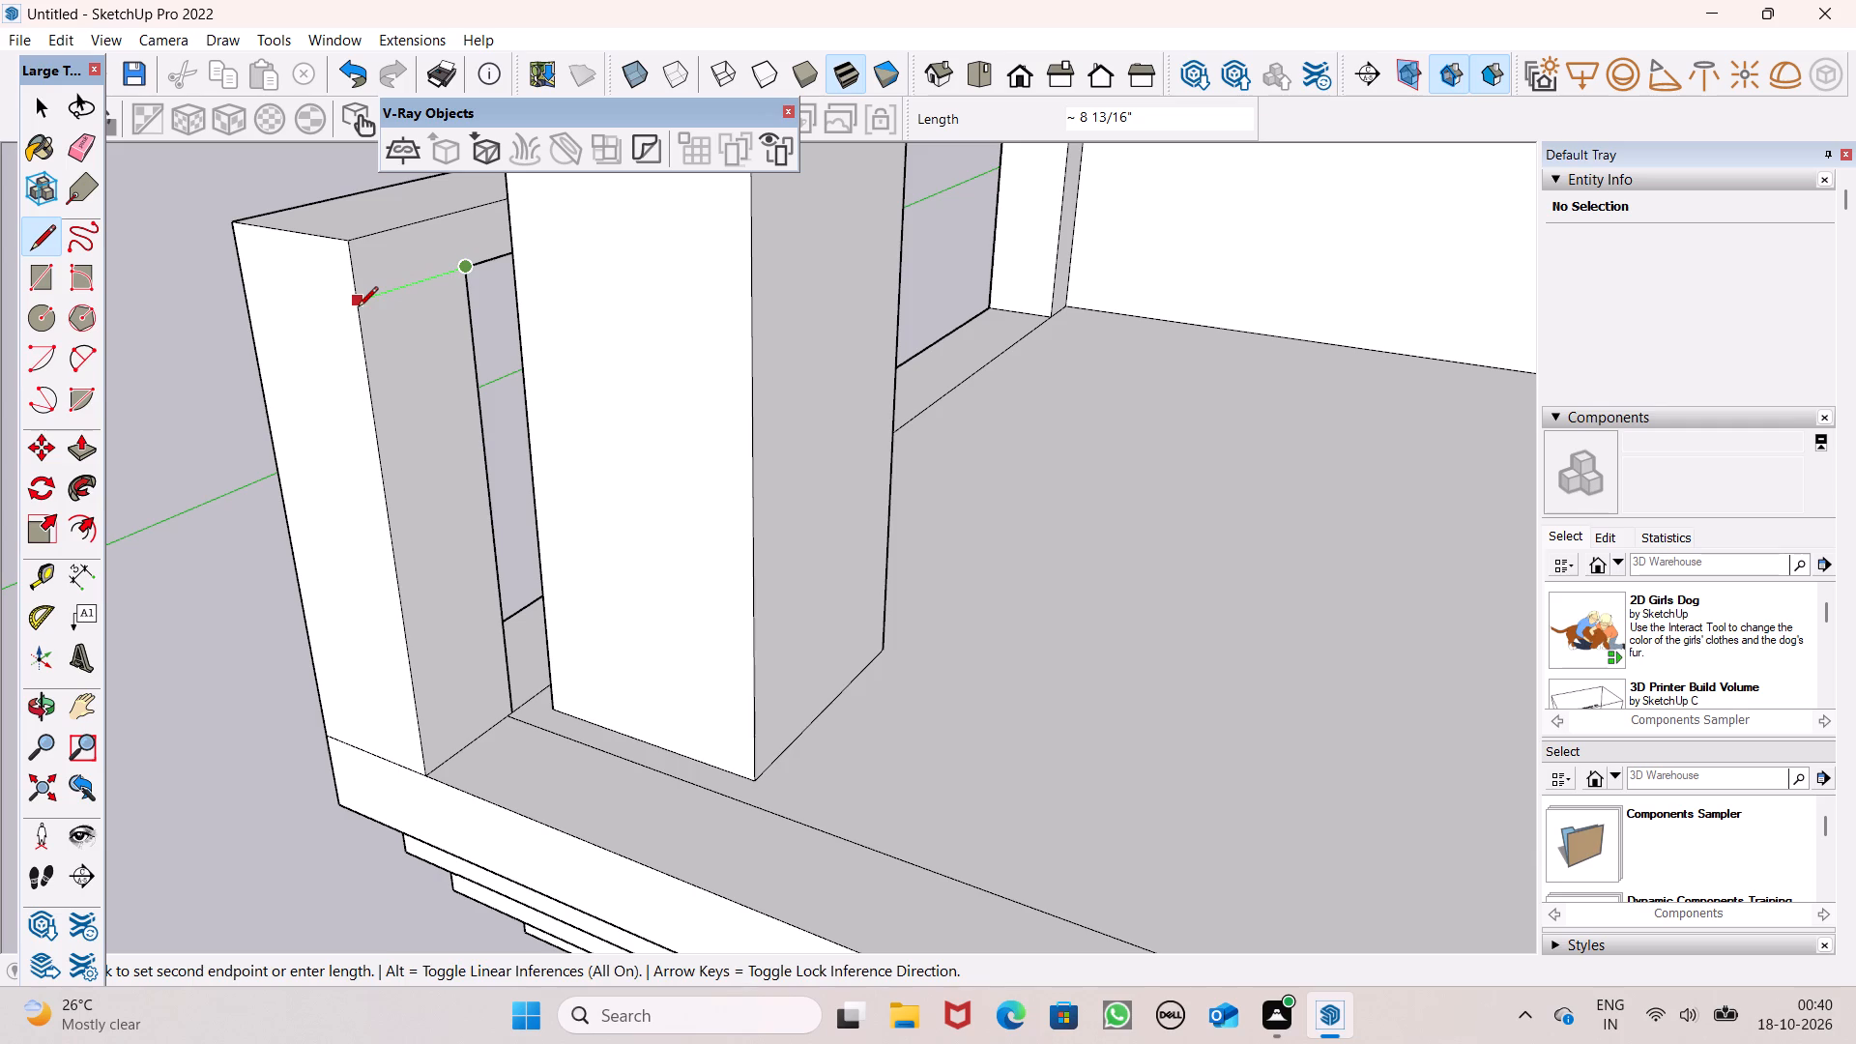
click(356, 305)
click(460, 267)
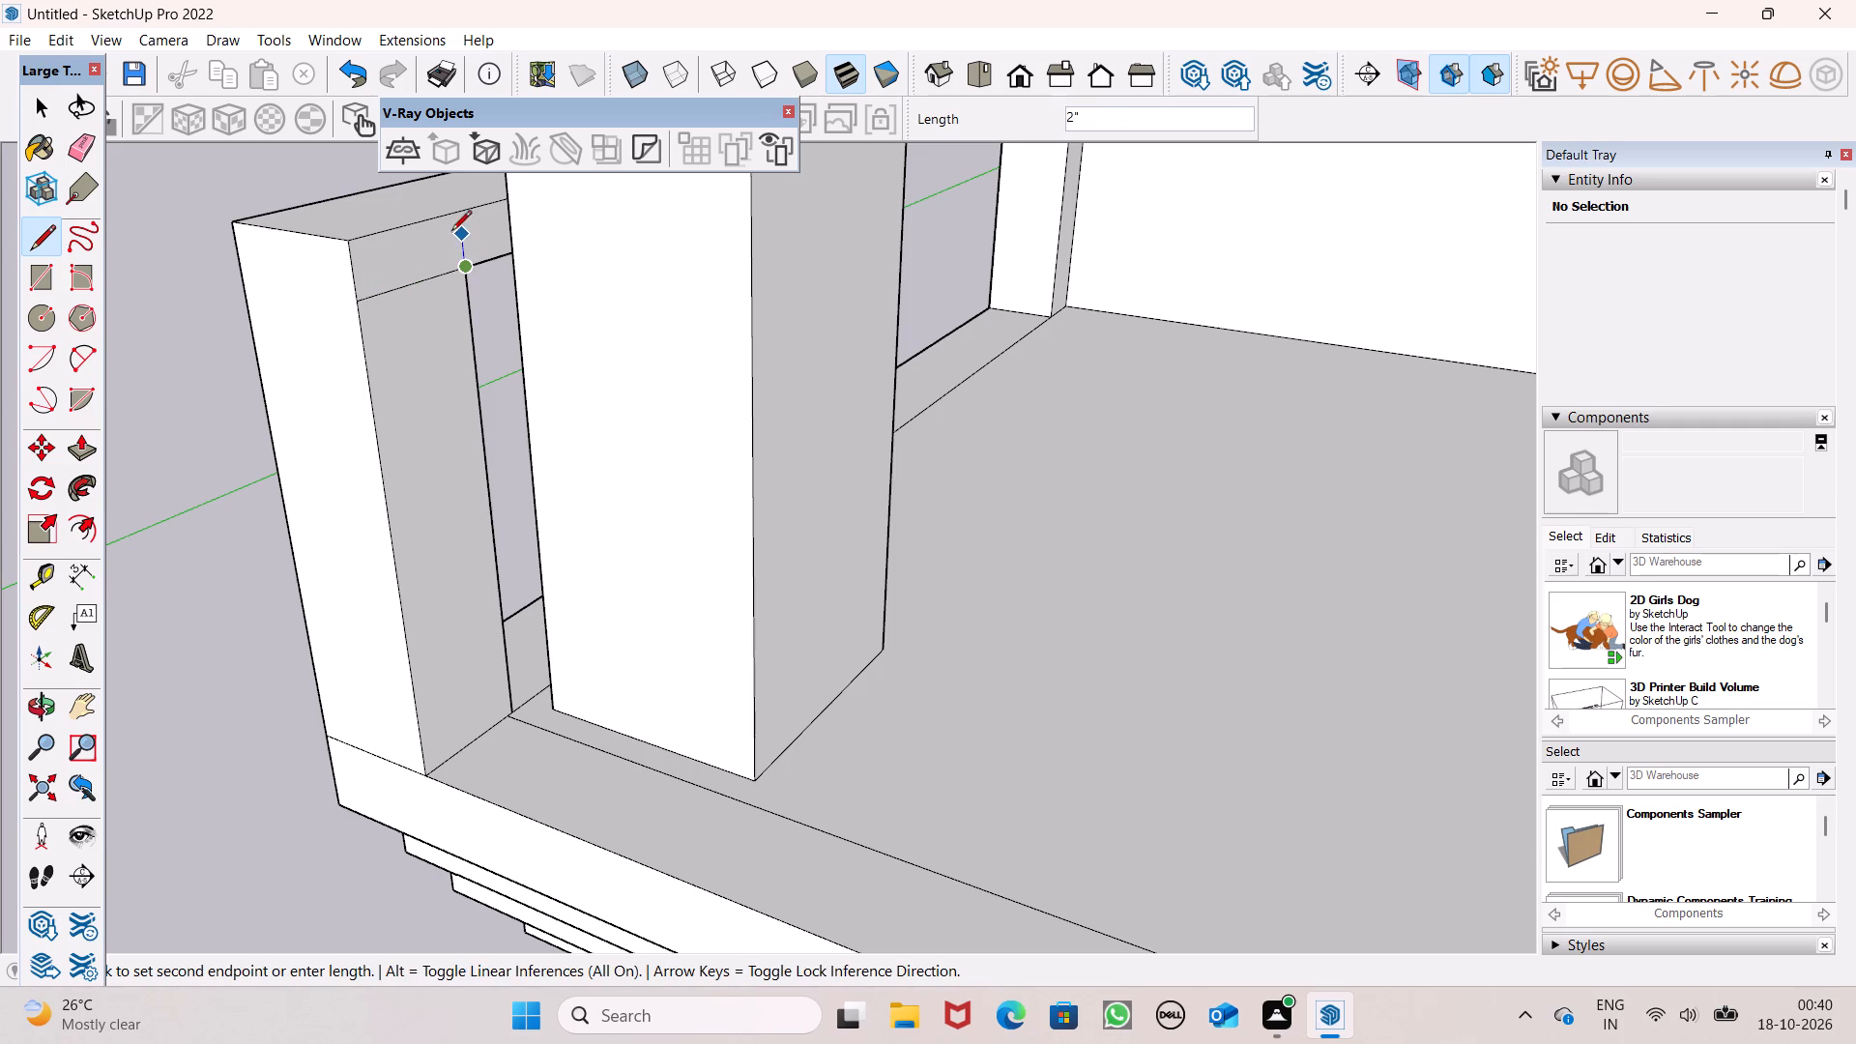
click(446, 214)
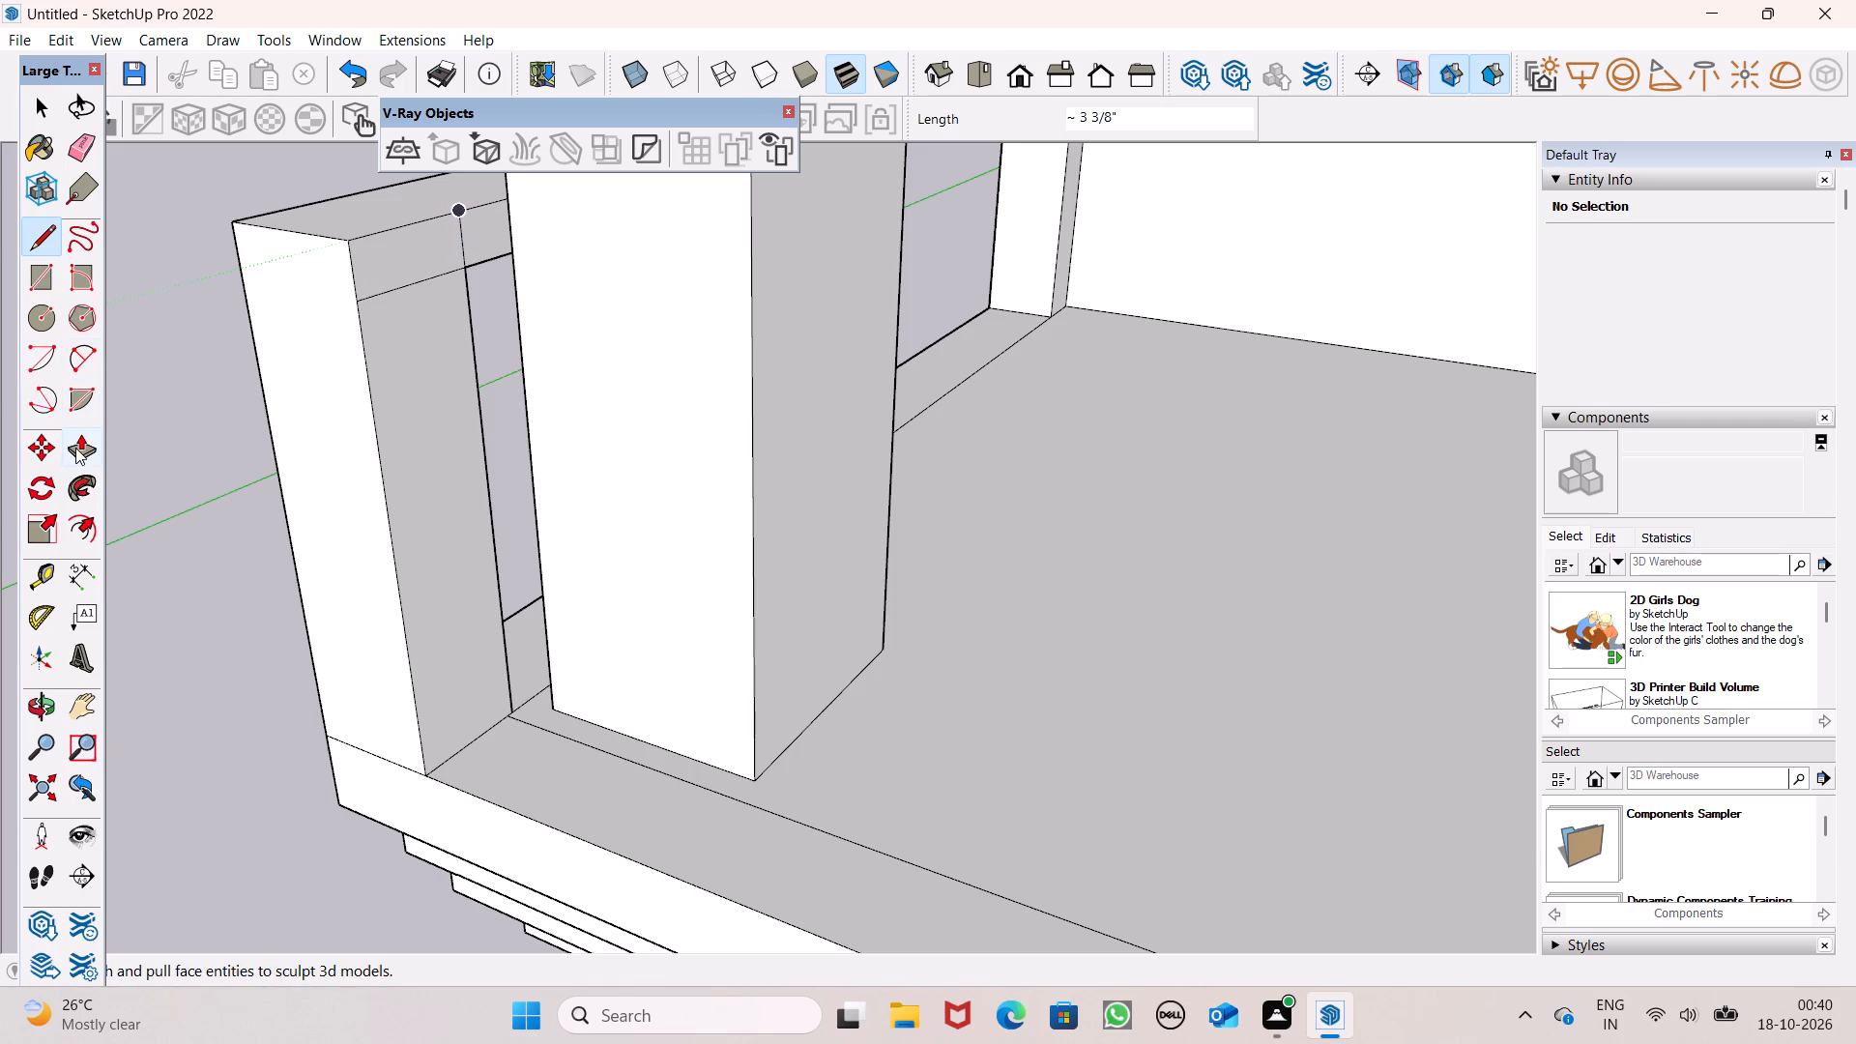
Push/Pull the outlined rectangle 3' 11 11/16" out from the corner post along the balcony's second open side.
click(75, 448)
scroll(249, 239, down, 1)
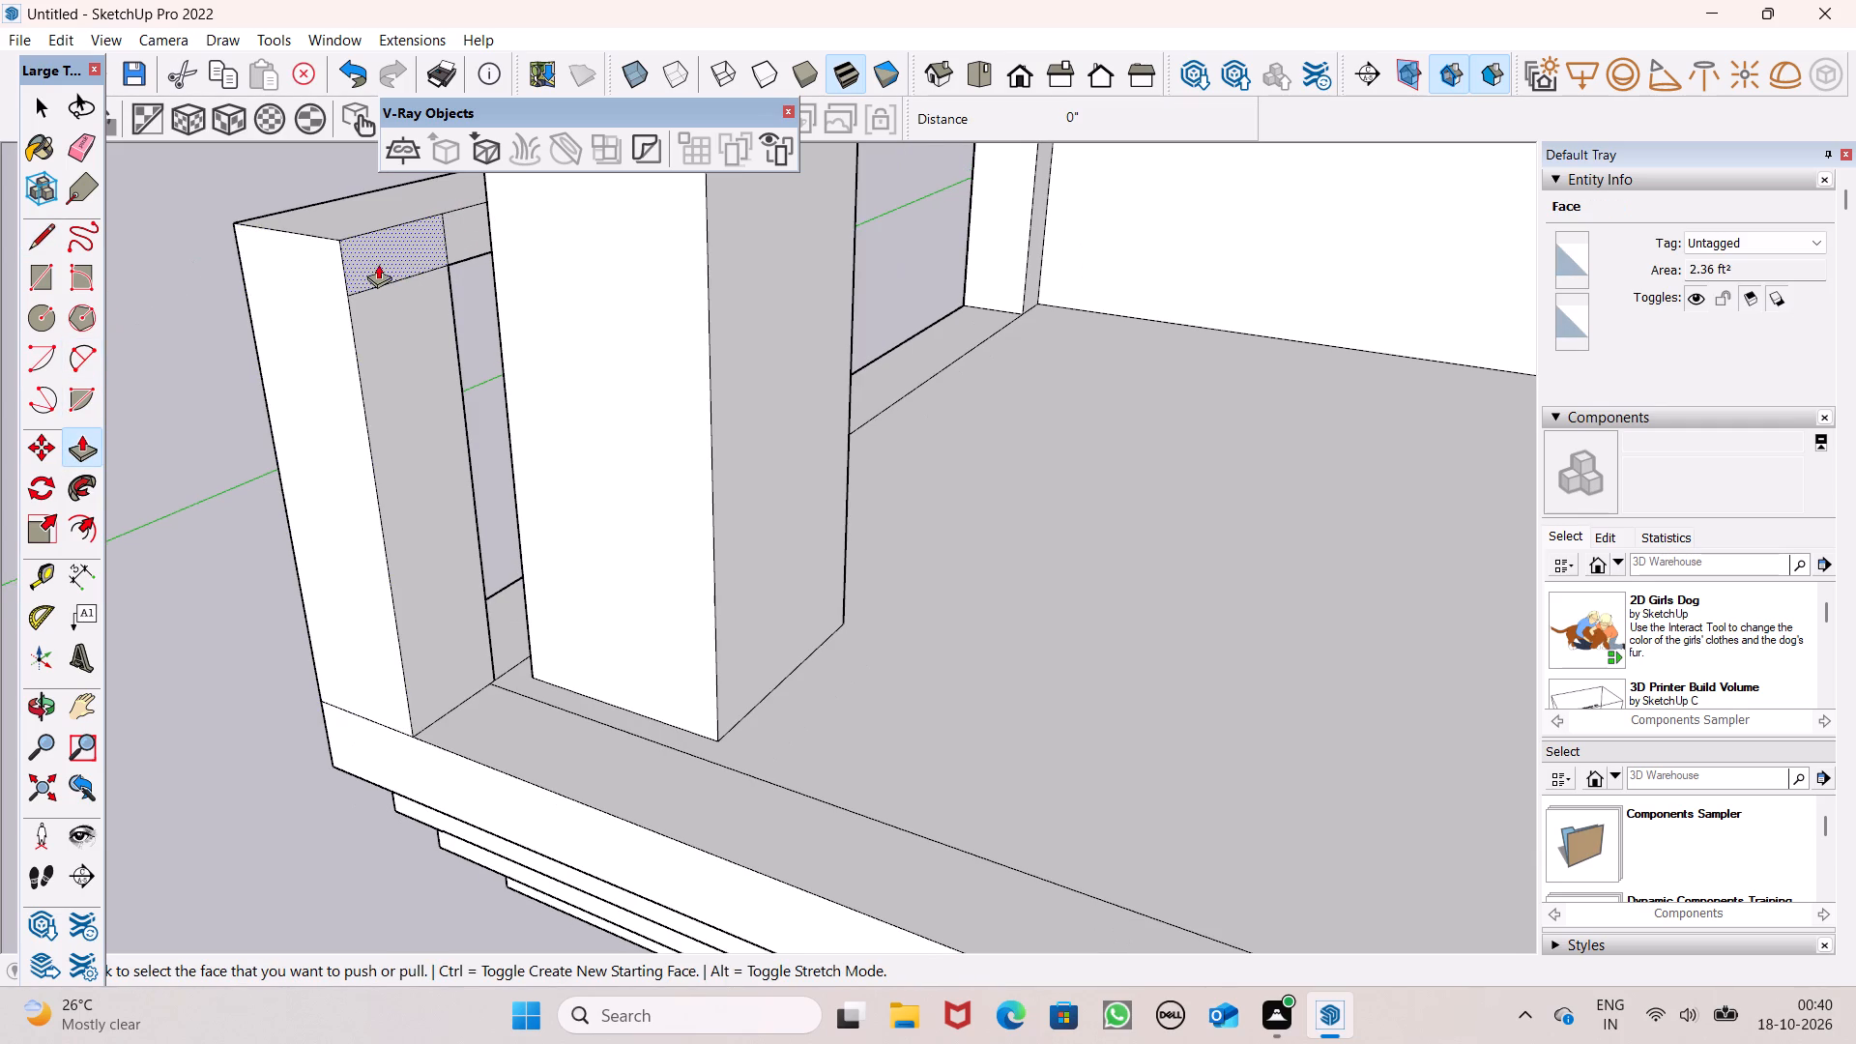
drag(378, 264, 1087, 585)
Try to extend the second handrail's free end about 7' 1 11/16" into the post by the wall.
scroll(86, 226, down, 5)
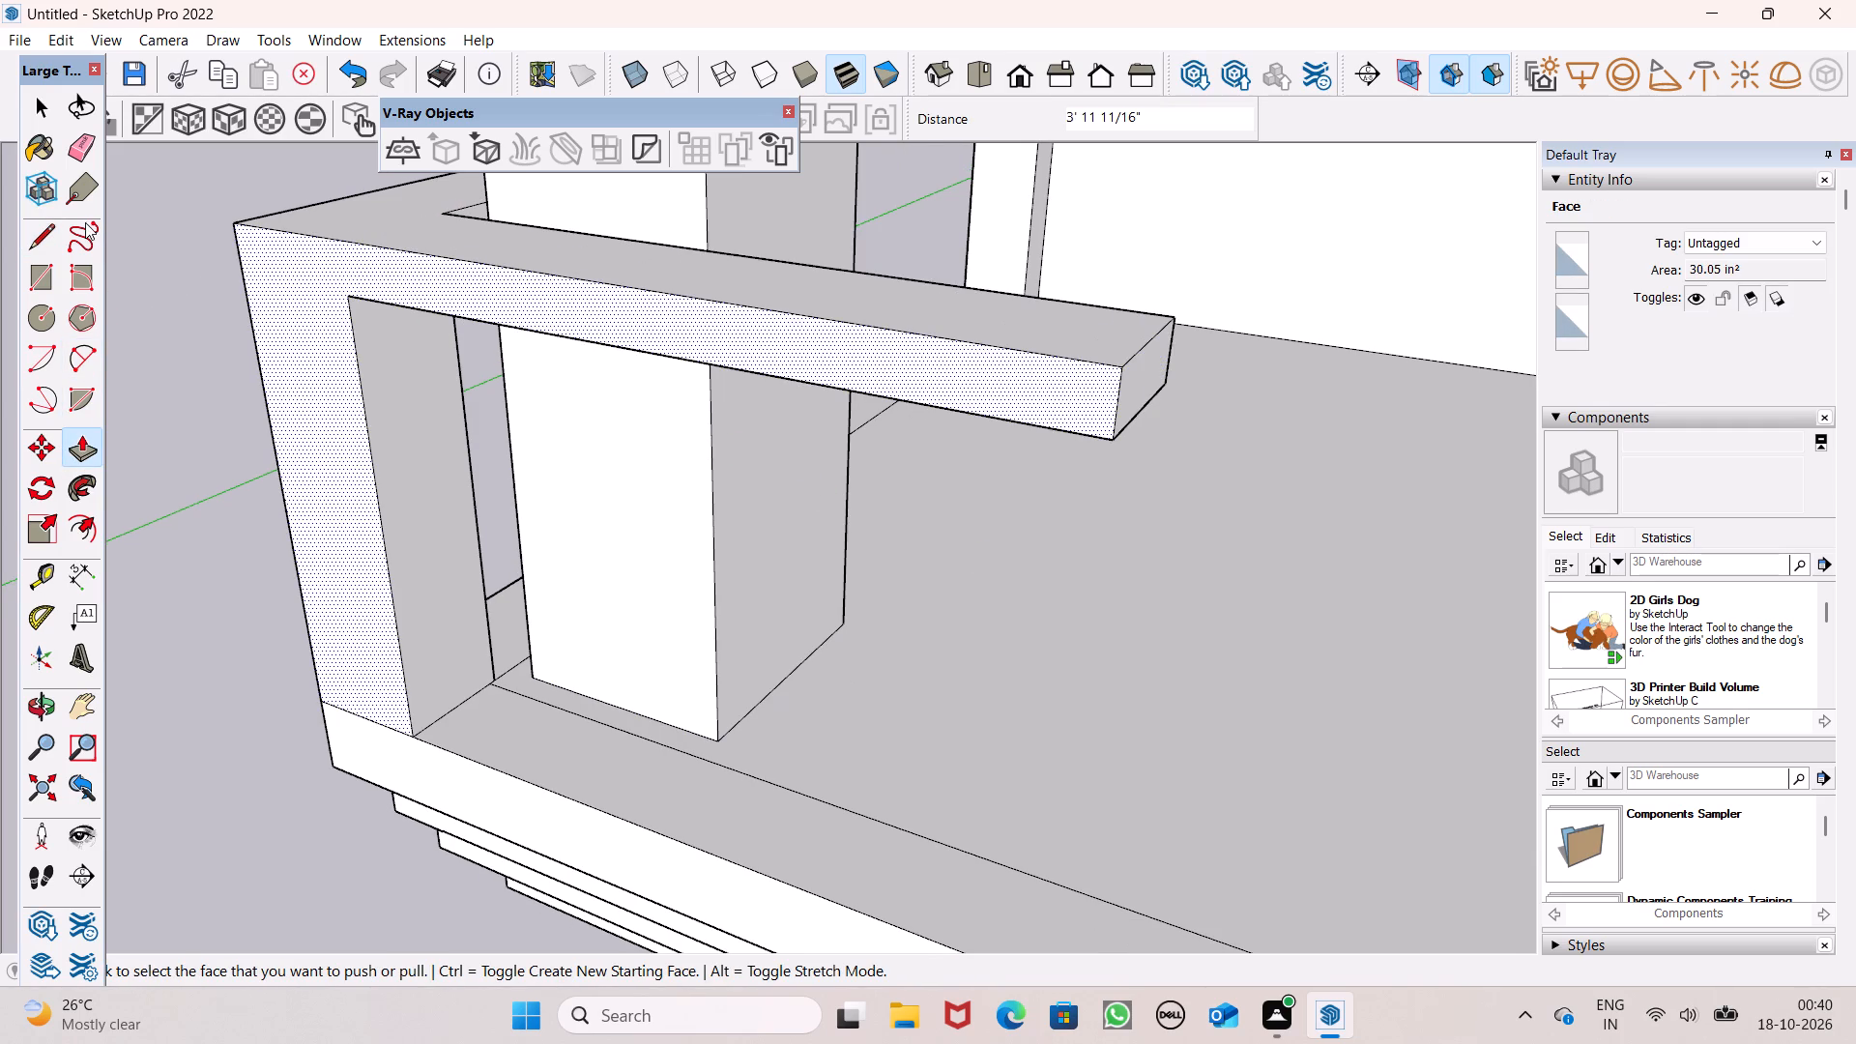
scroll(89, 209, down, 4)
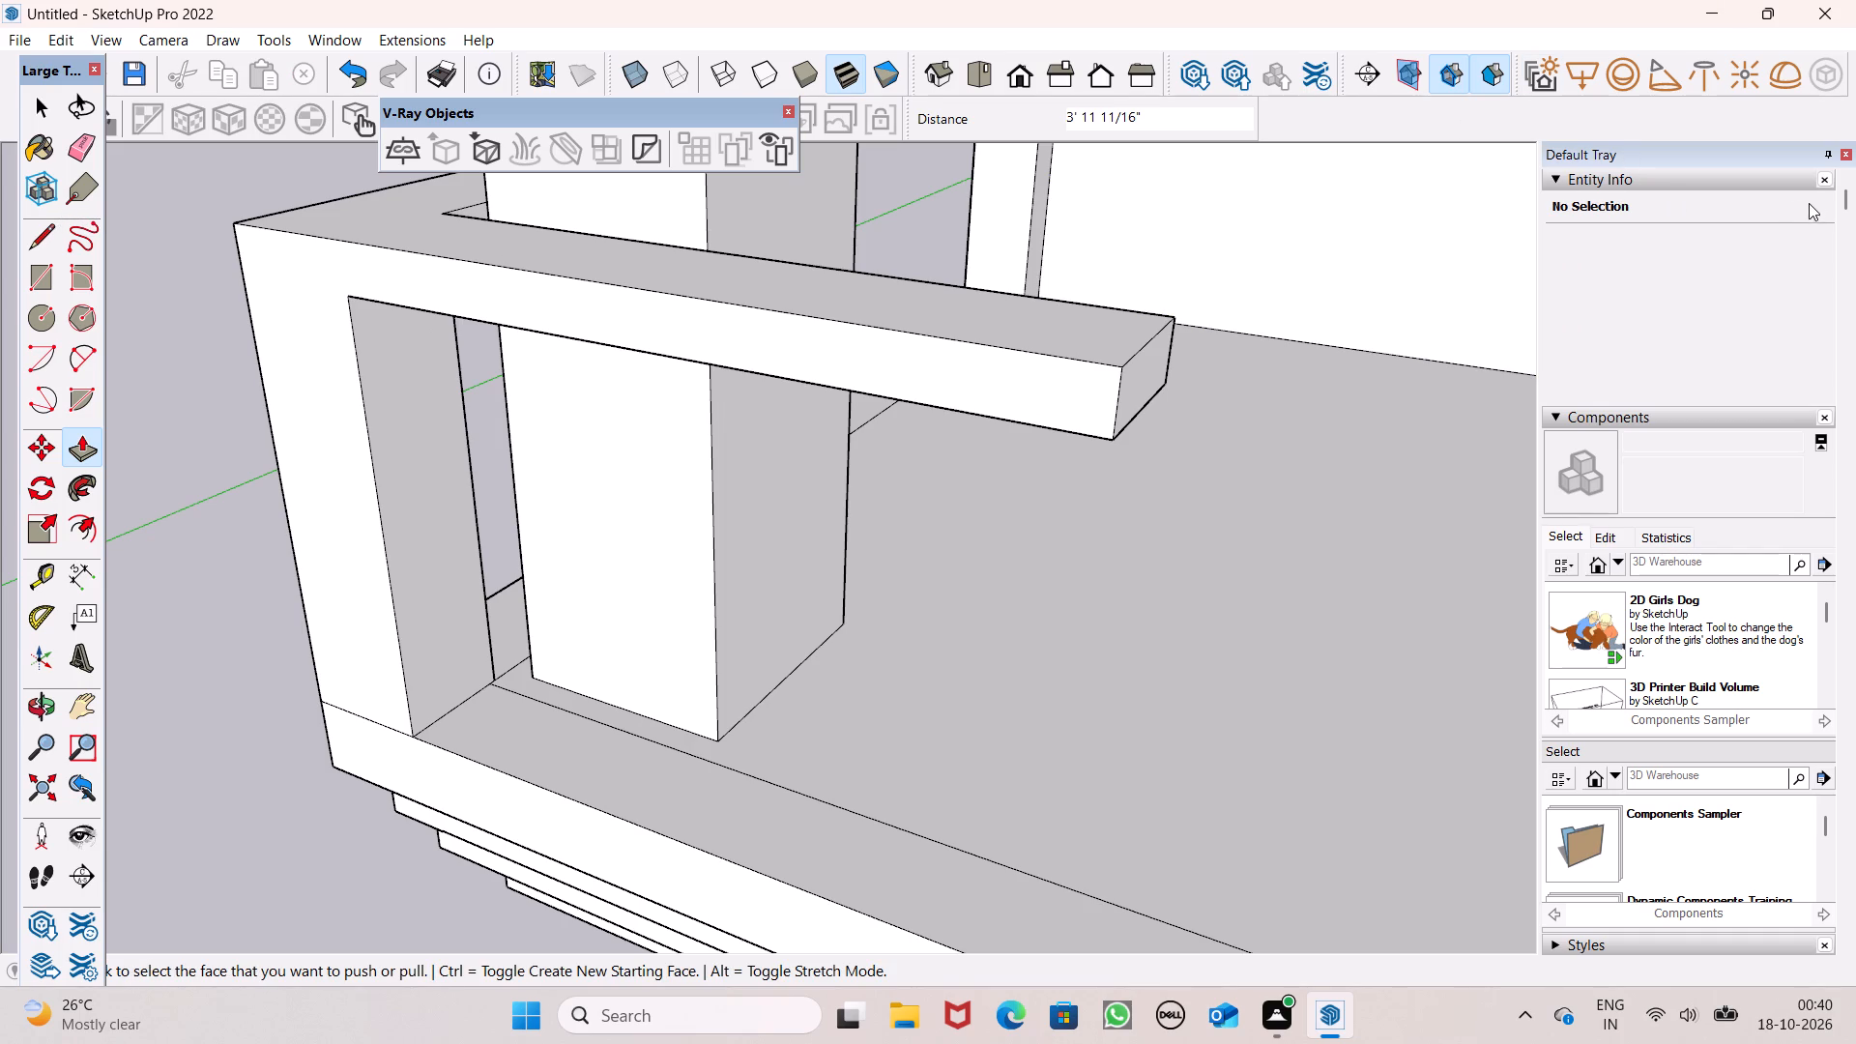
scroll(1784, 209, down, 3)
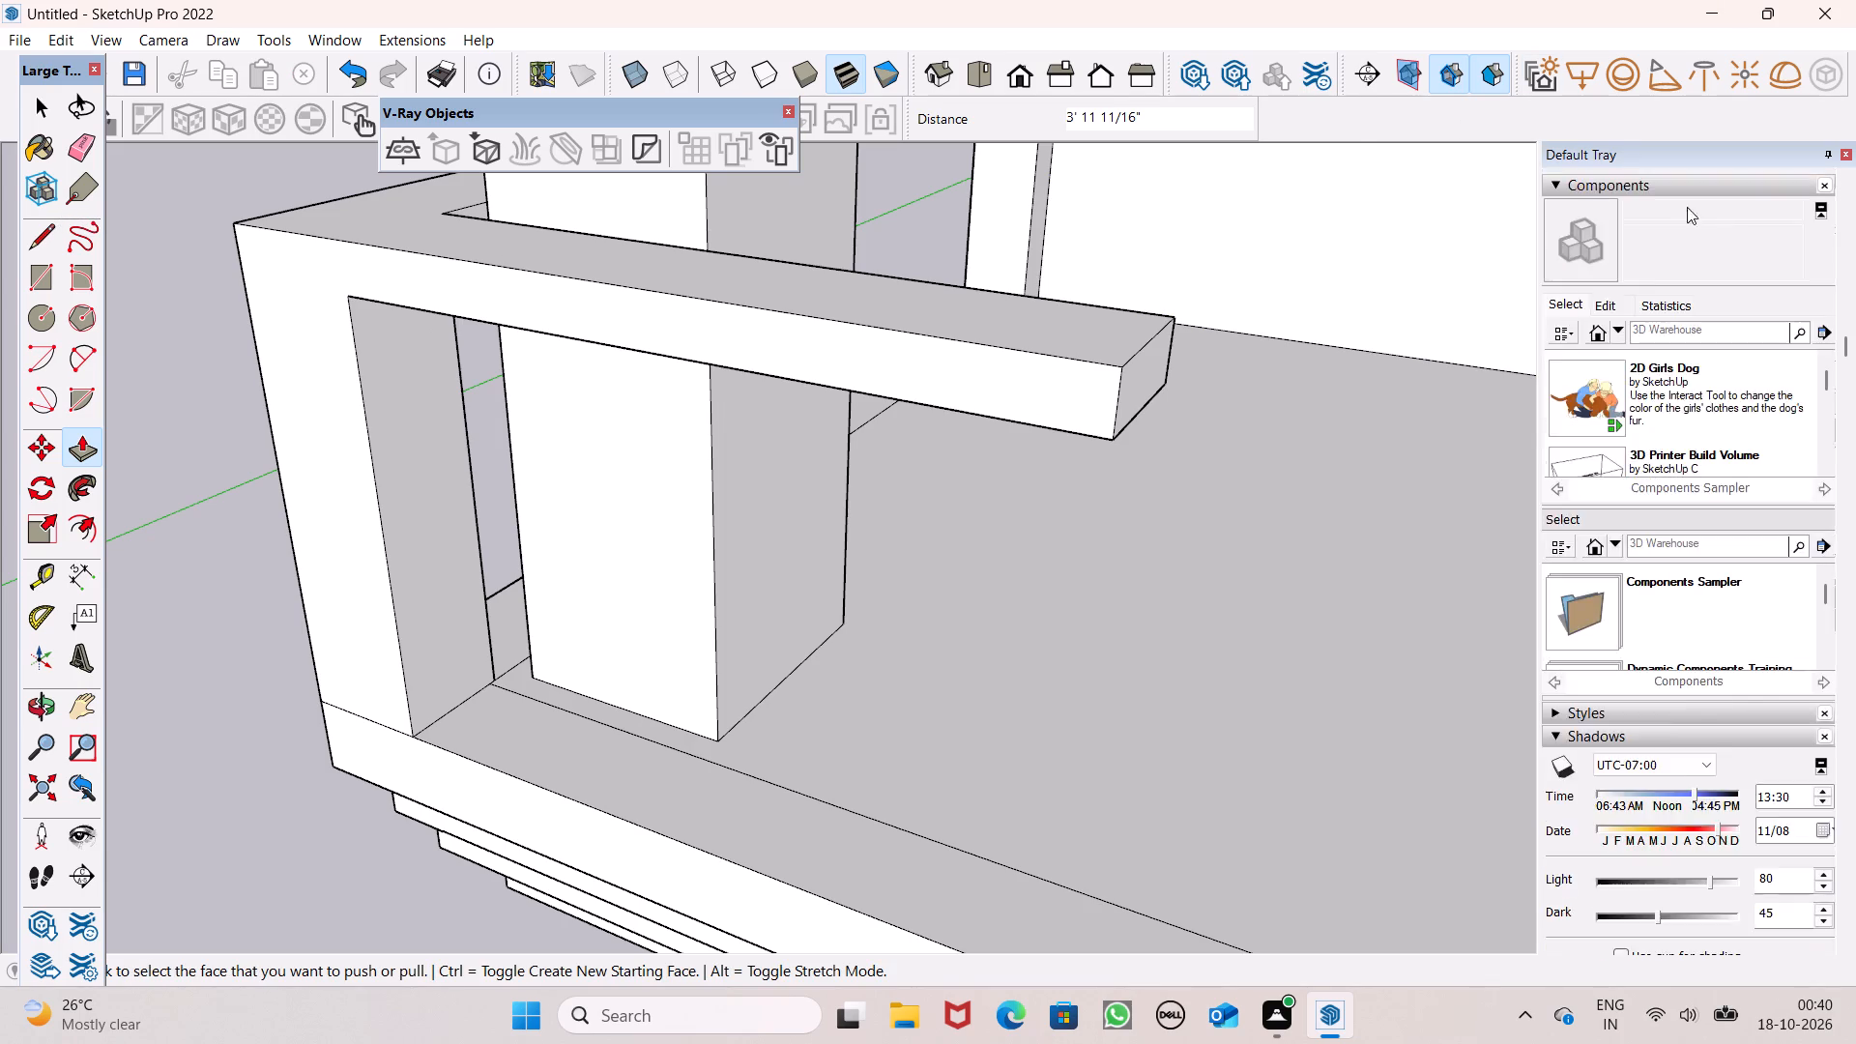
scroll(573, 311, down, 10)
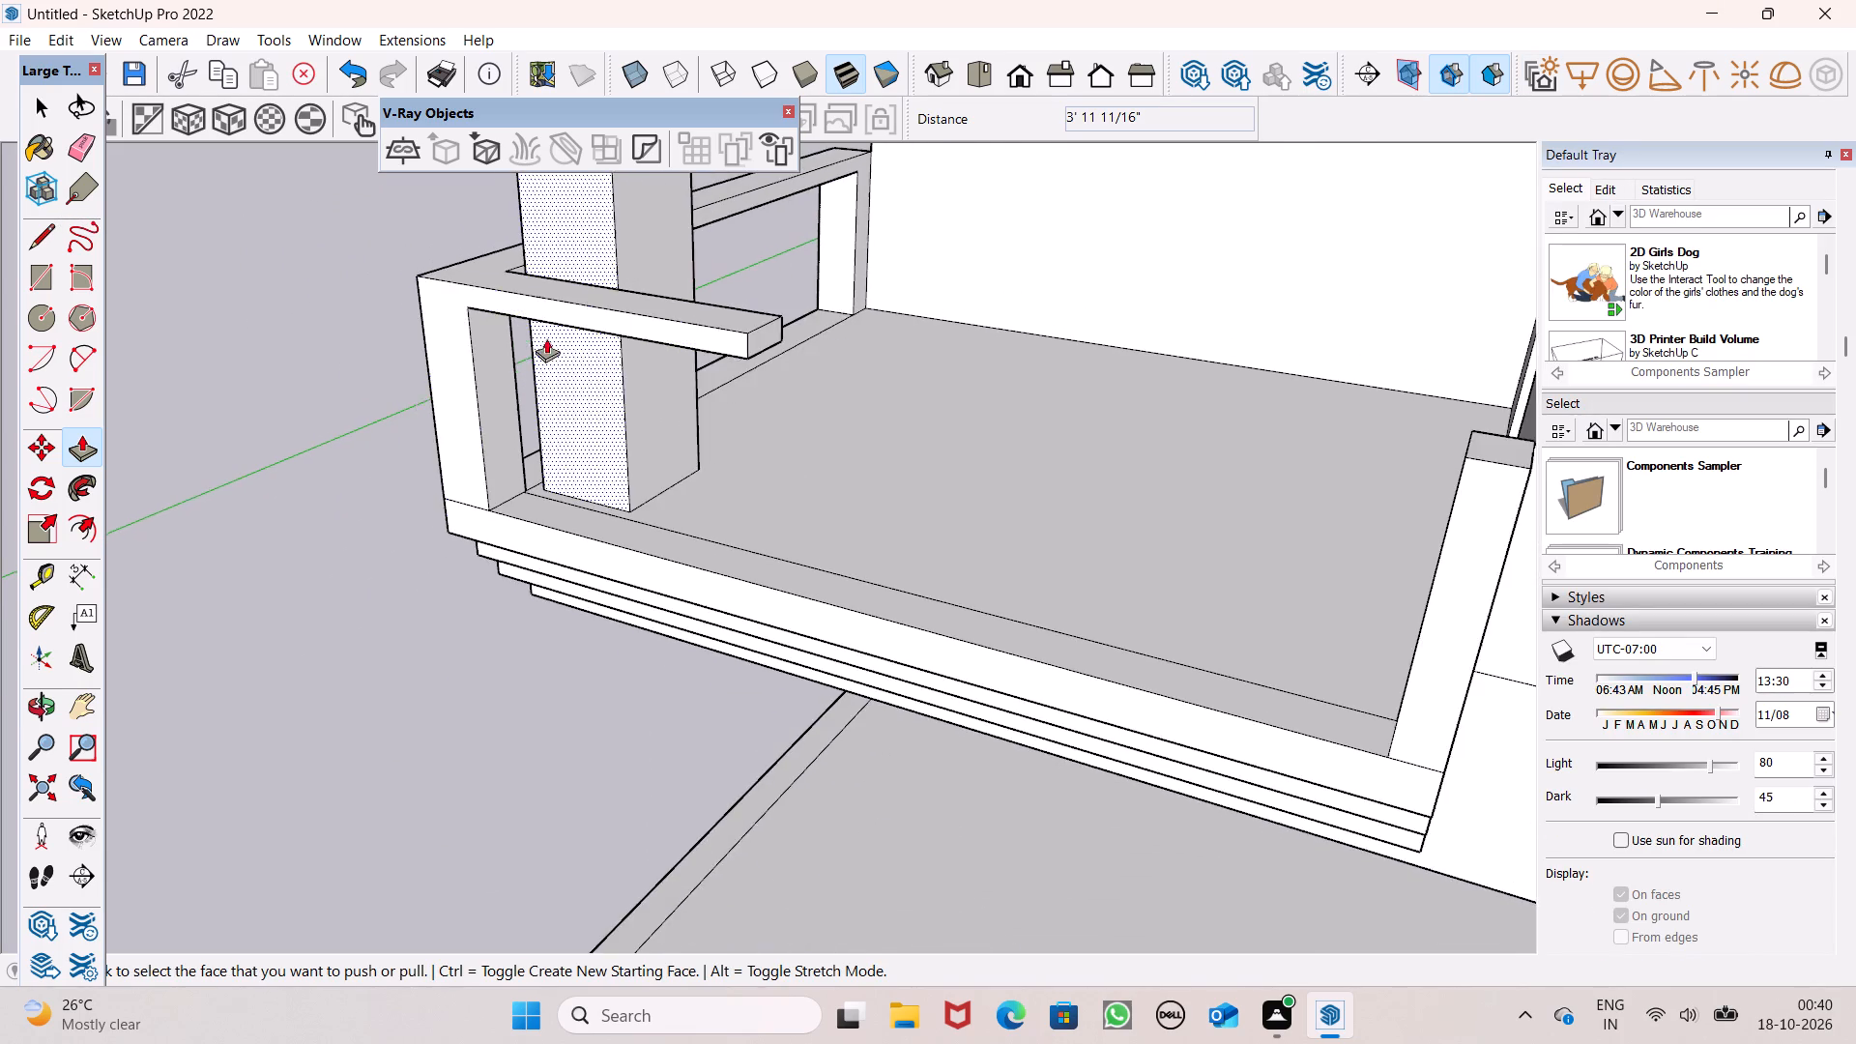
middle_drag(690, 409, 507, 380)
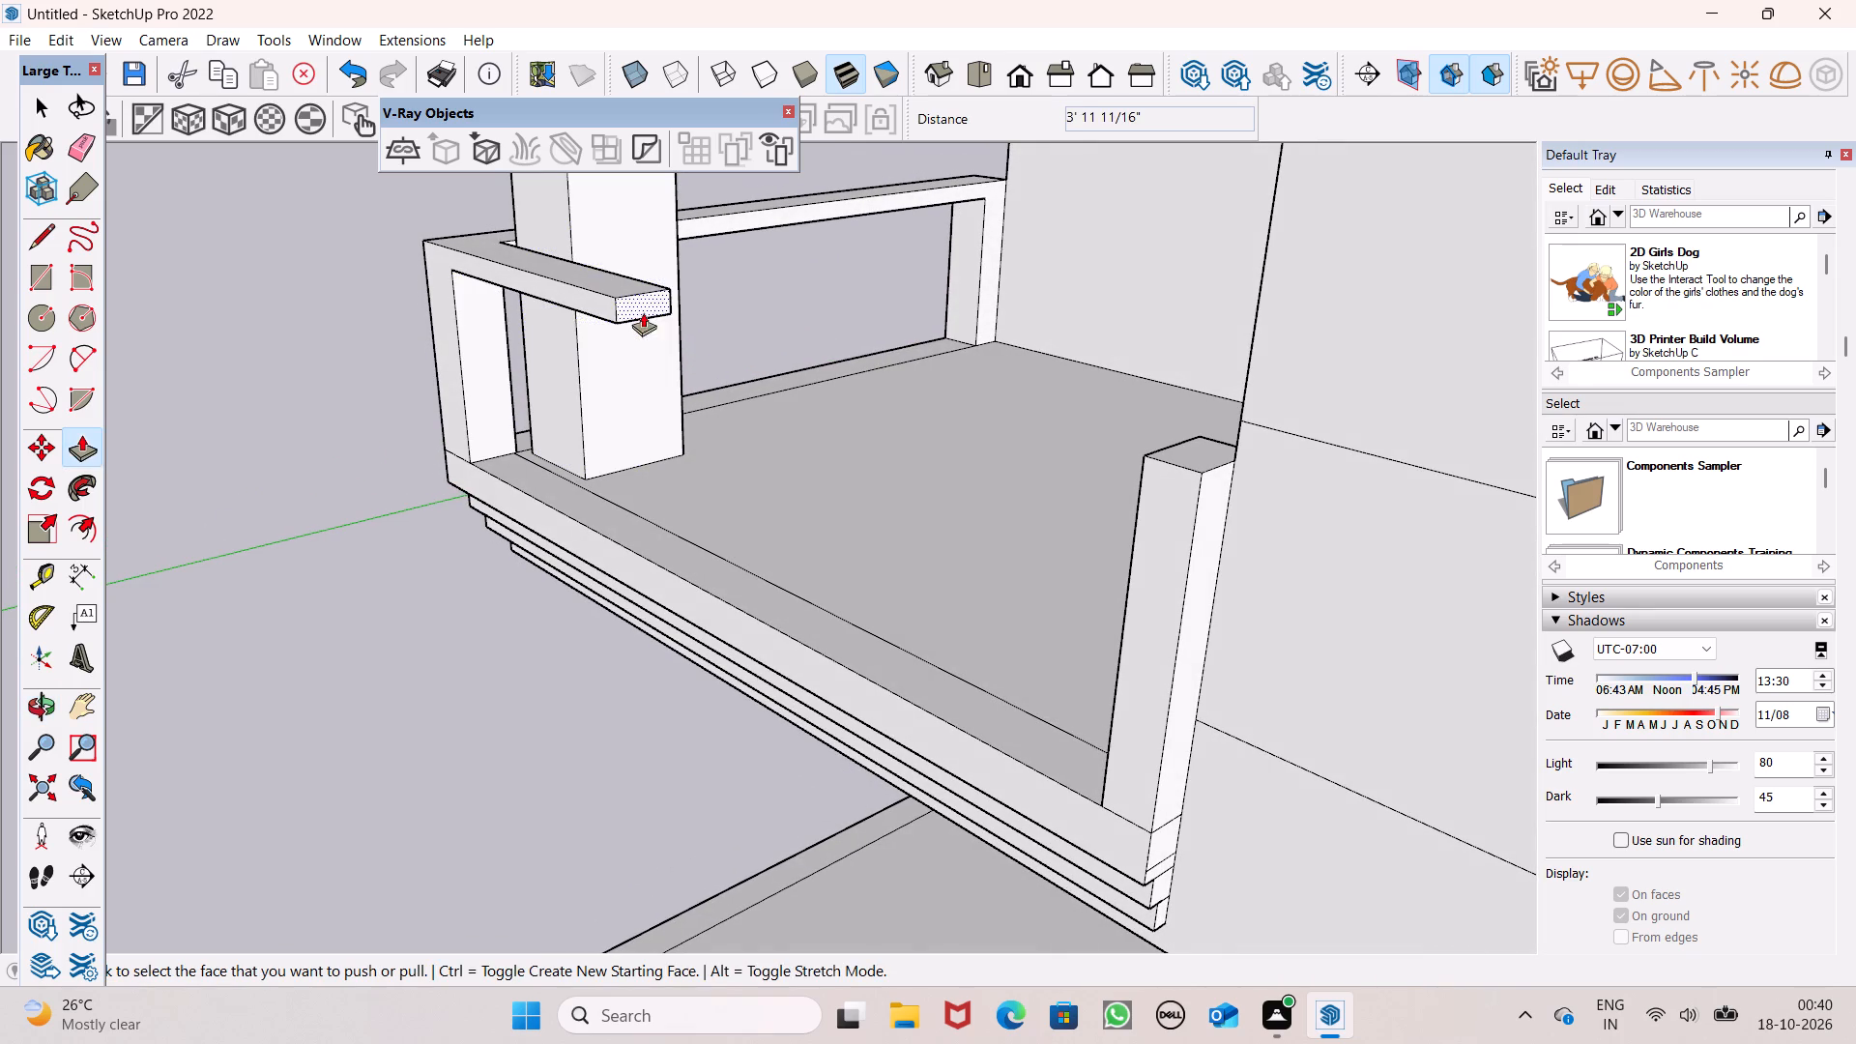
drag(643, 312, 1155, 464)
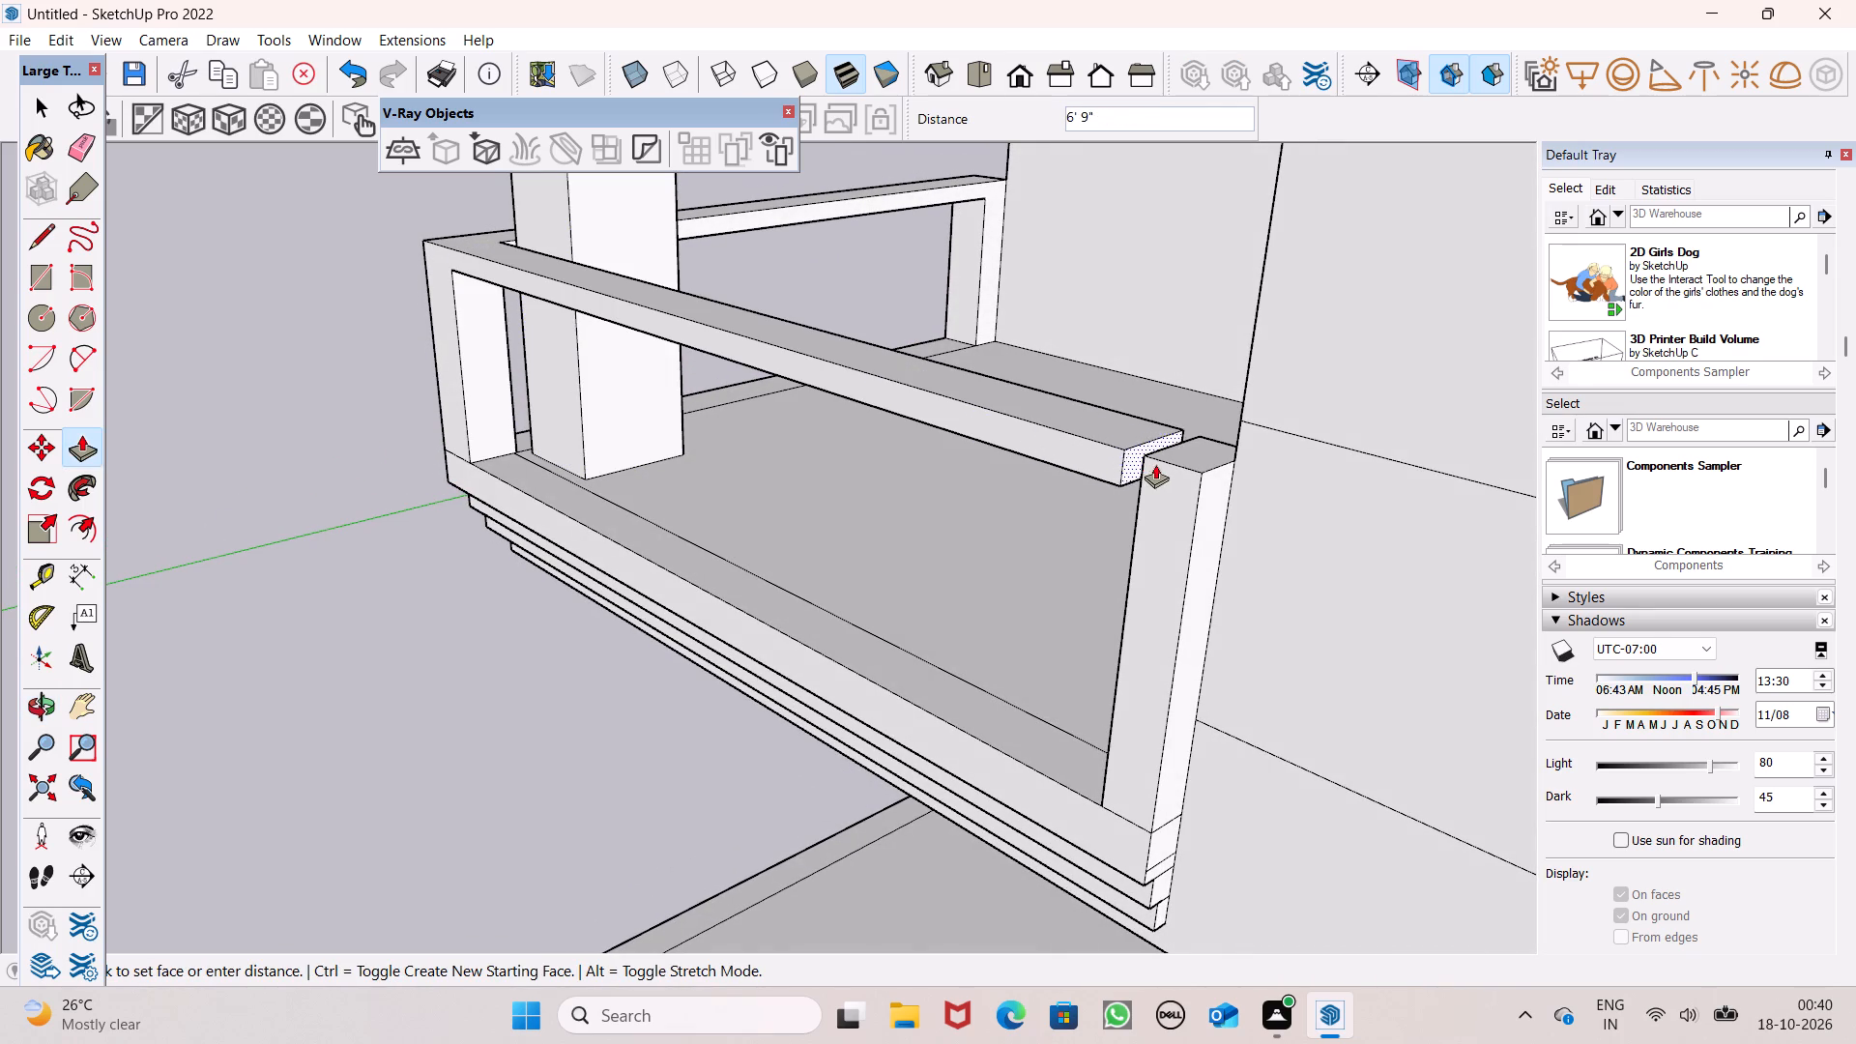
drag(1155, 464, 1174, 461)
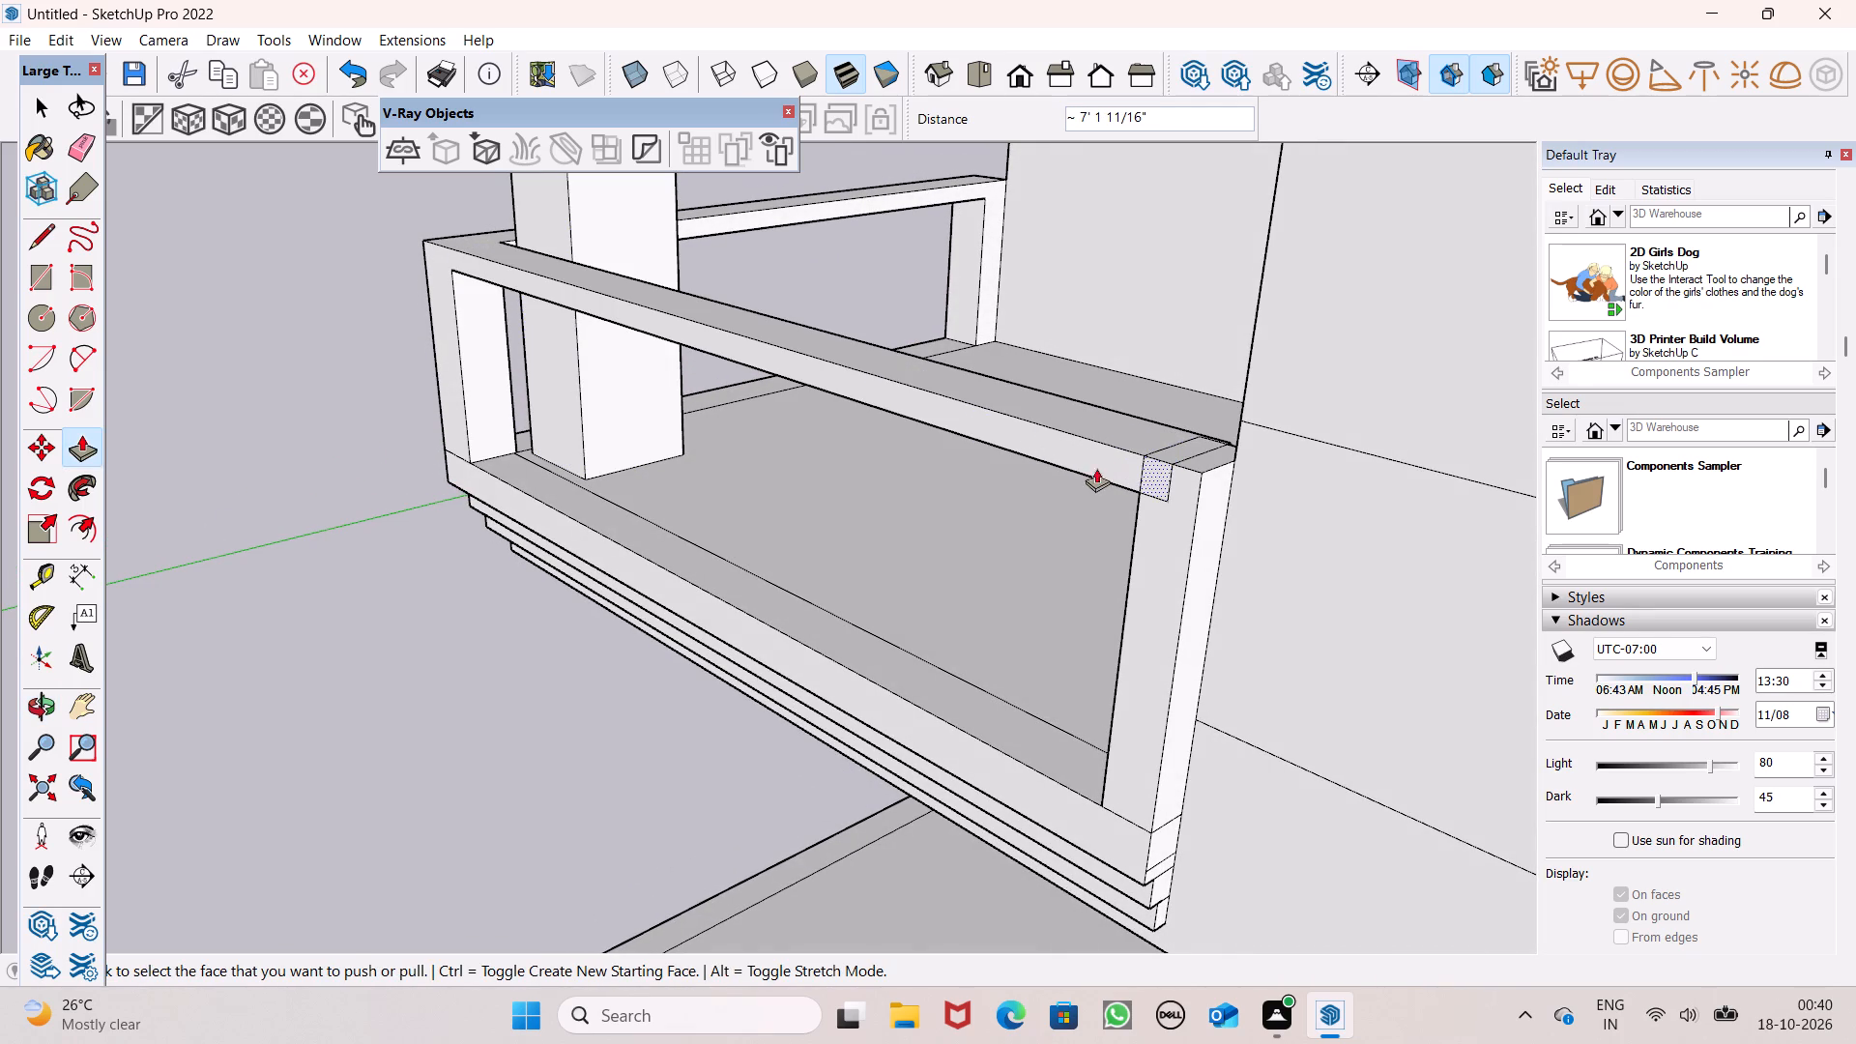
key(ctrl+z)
Extend the second handrail's free end about 6' 10 7/8" to the inner face of the post by the wall.
scroll(1114, 489, up, 1)
middle_drag(1114, 489, 1182, 498)
drag(636, 301, 813, 361)
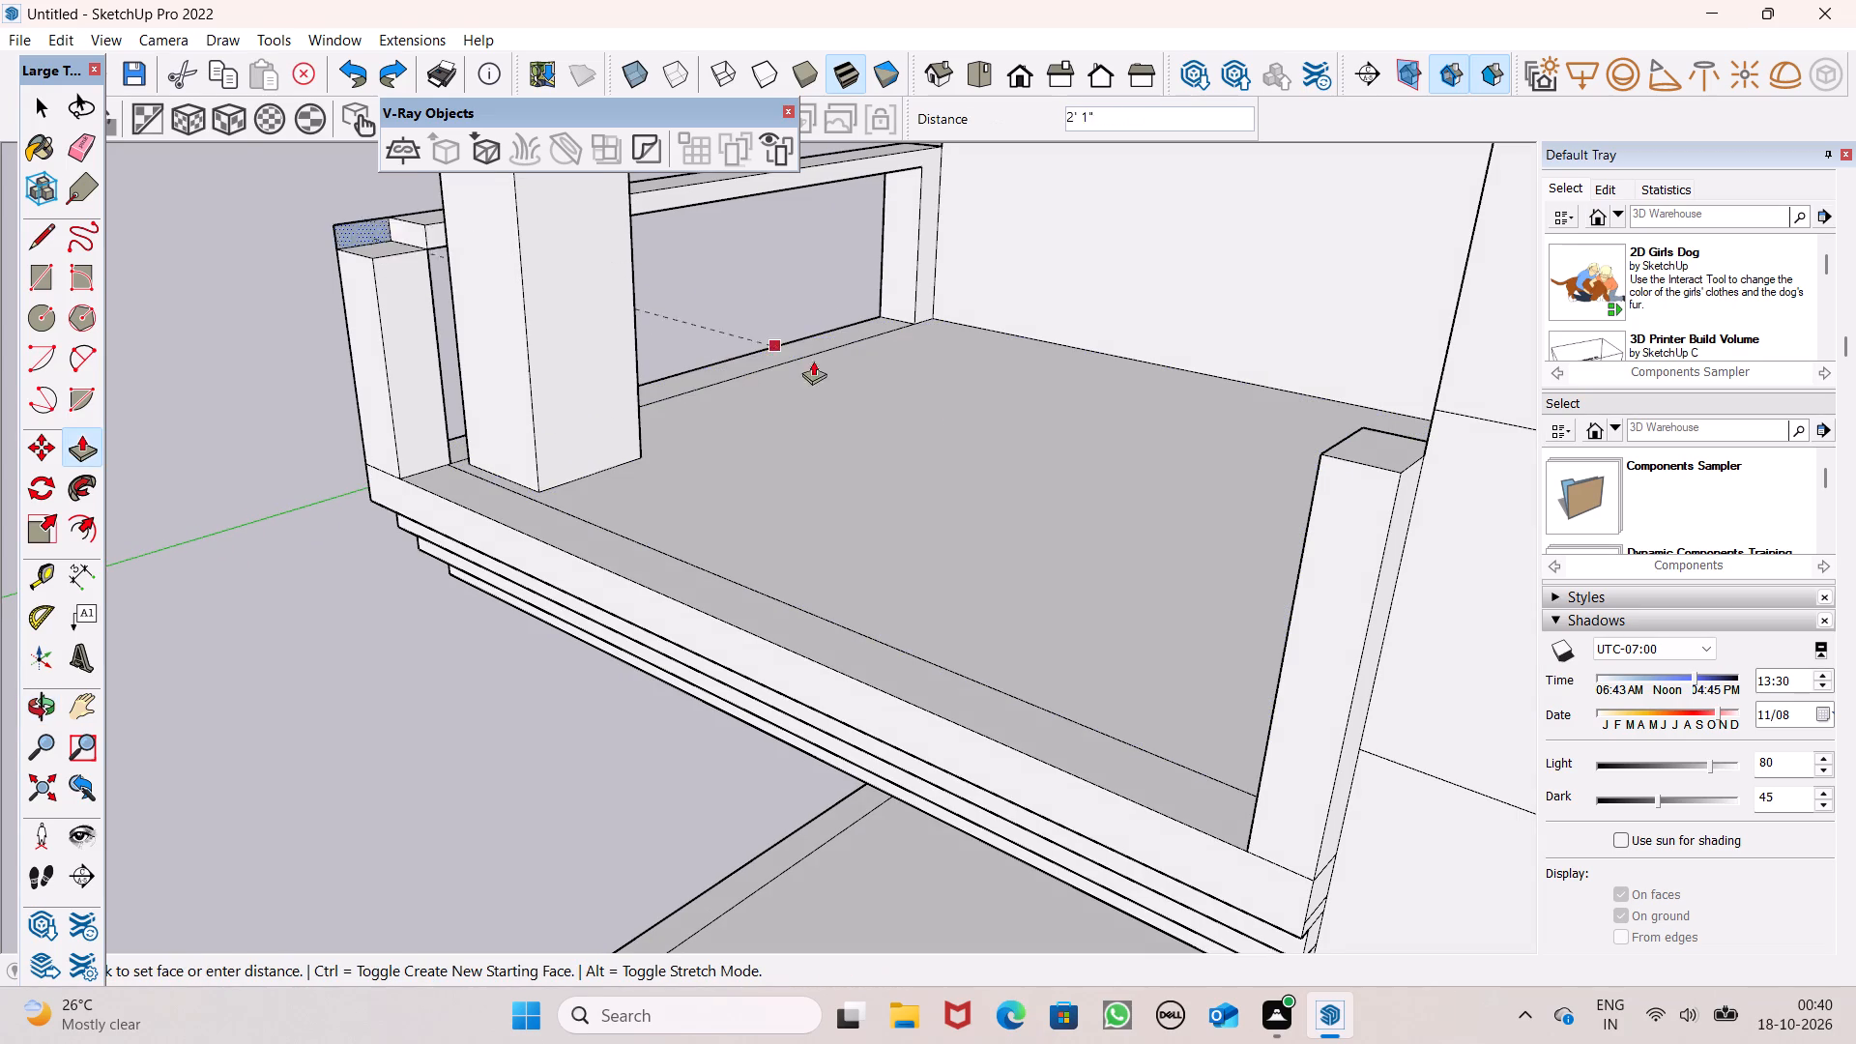
drag(813, 361, 1307, 497)
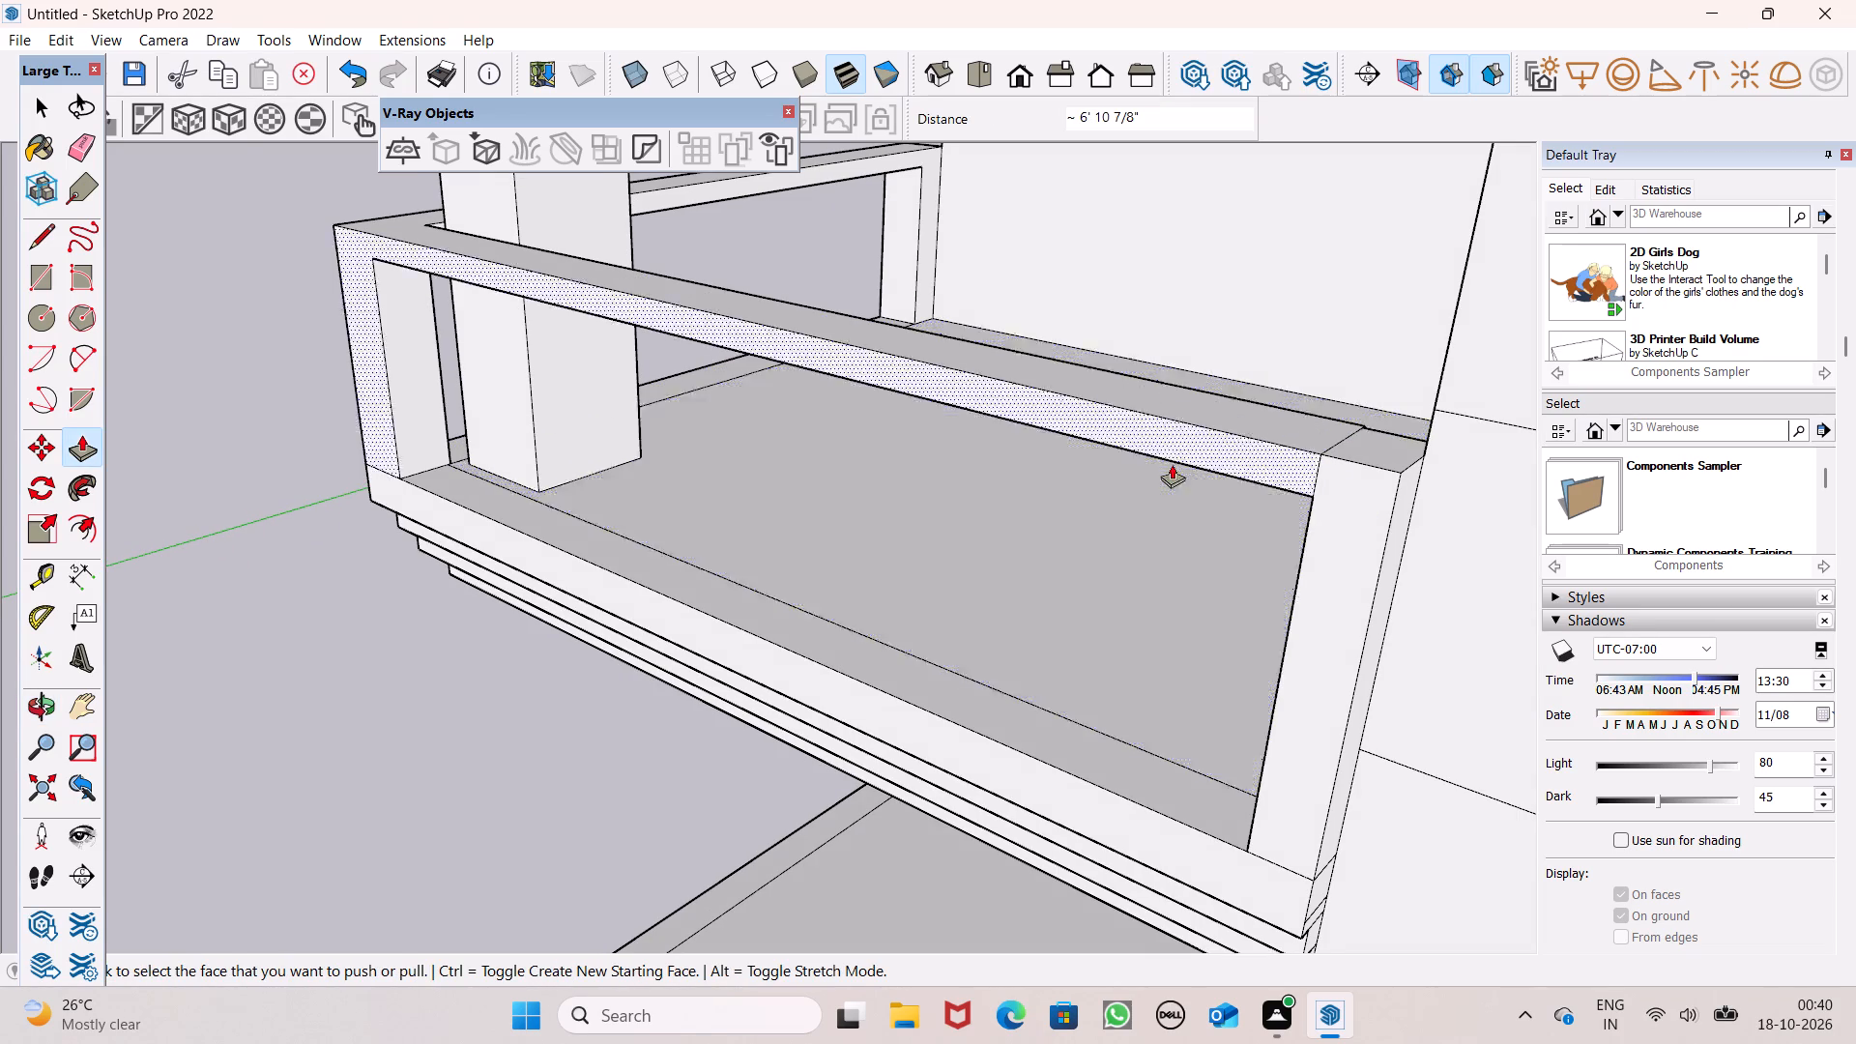
Examine the second handrail's joint with the wall post and the lowest corner balcony's railing from above, the front and the corner.
scroll(1163, 432, down, 2)
middle_drag(1220, 529, 1321, 683)
scroll(1442, 666, up, 8)
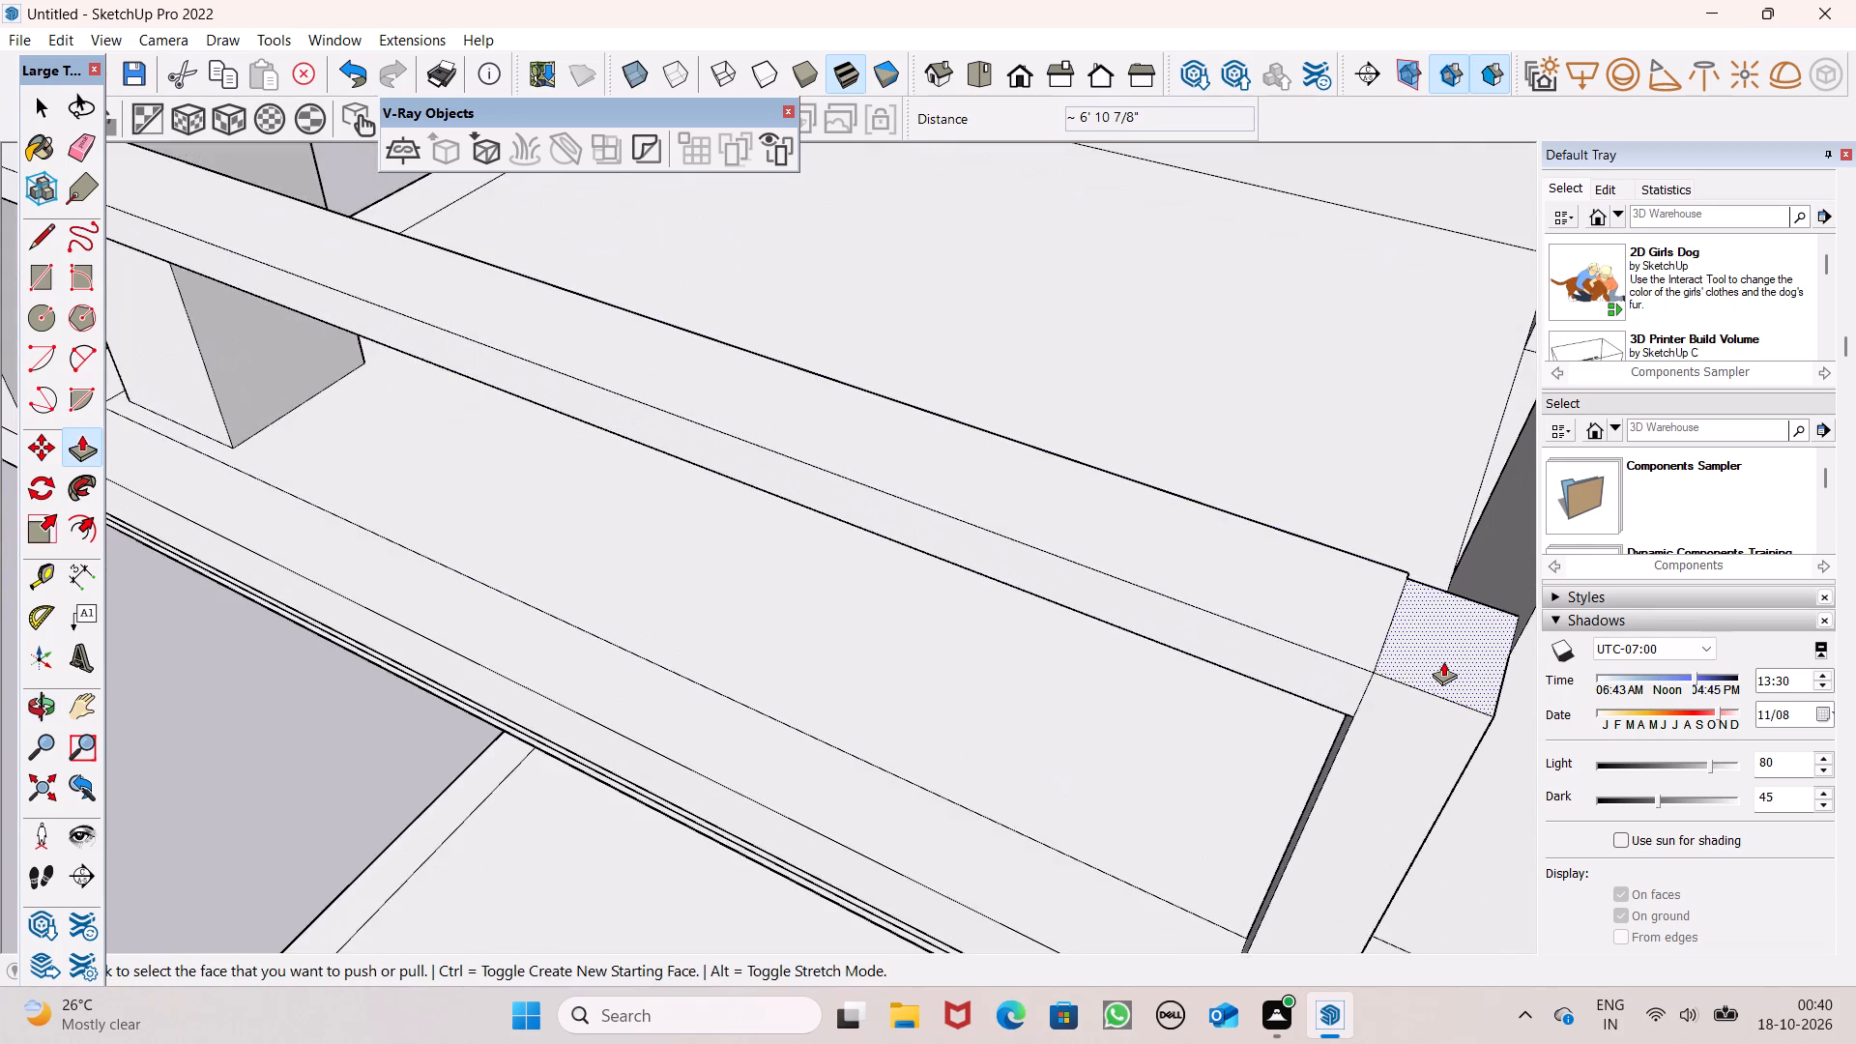
scroll(1435, 665, up, 5)
middle_drag(1435, 665, 1397, 623)
scroll(1137, 516, down, 4)
middle_drag(1253, 652, 1238, 577)
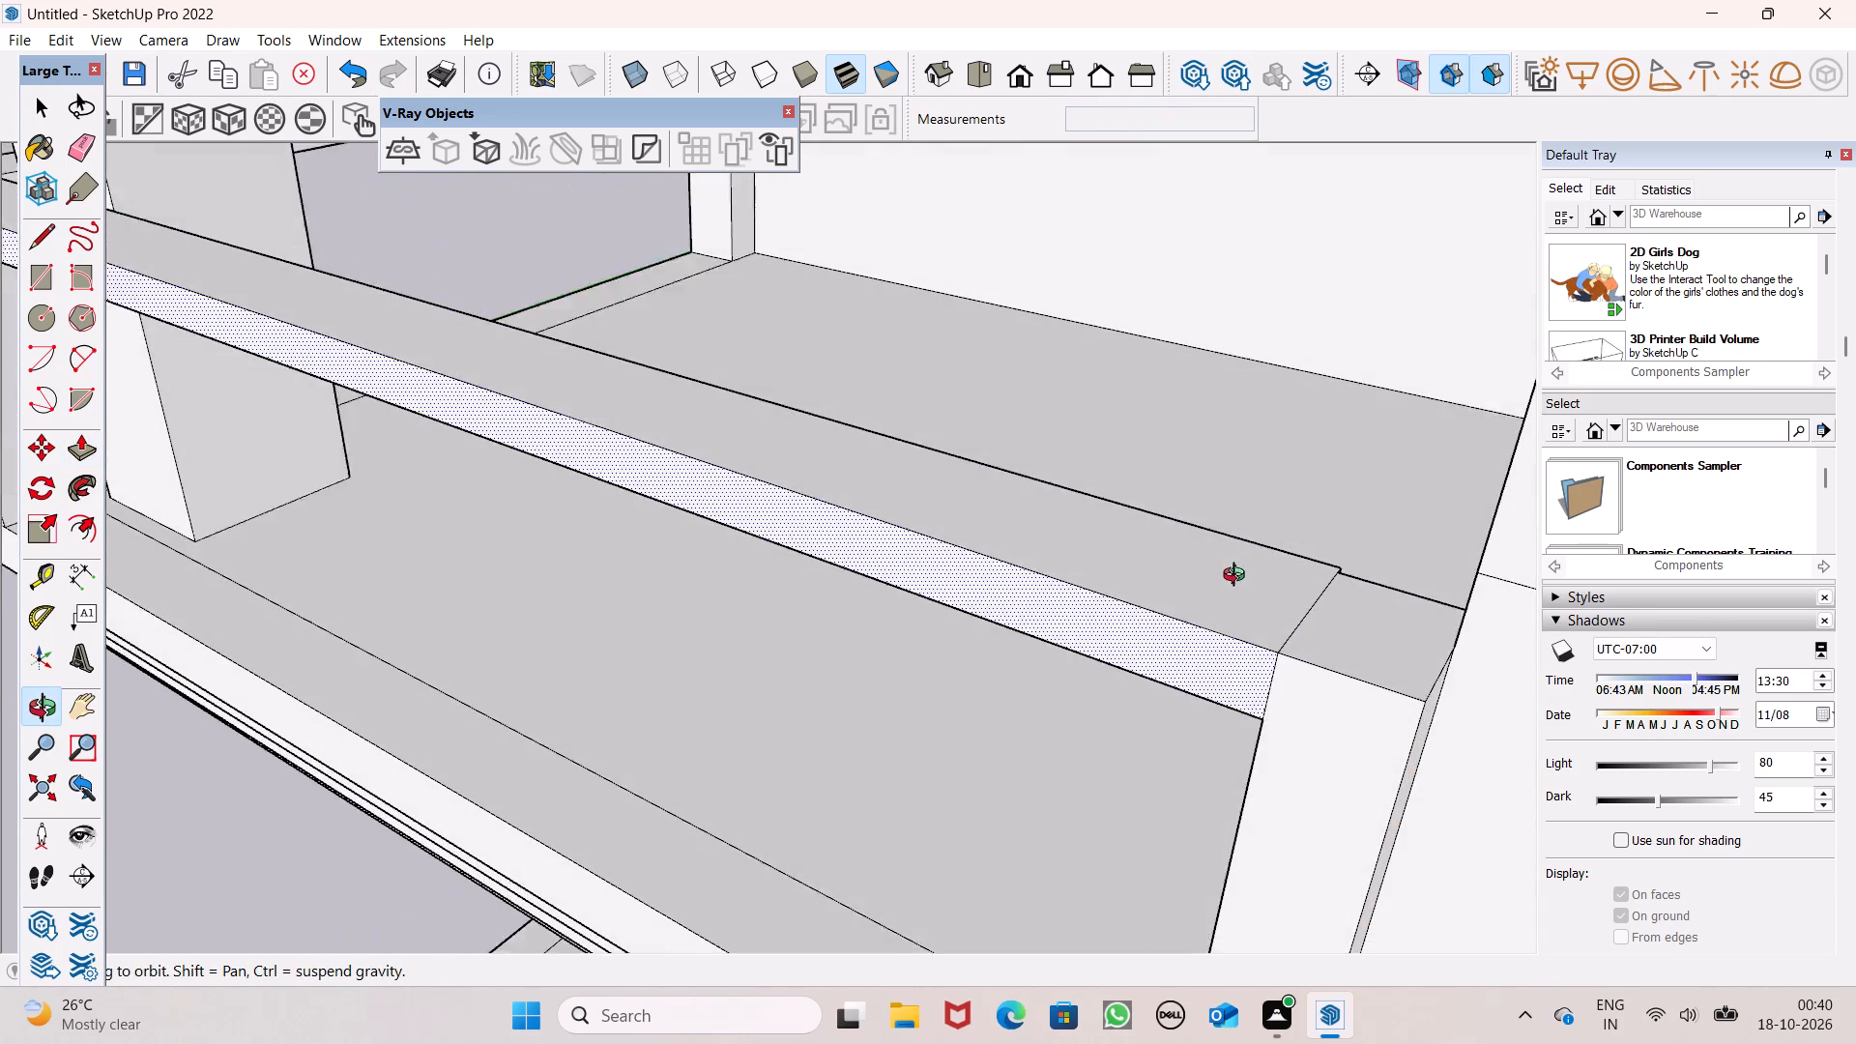
middle_drag(1238, 577, 1232, 562)
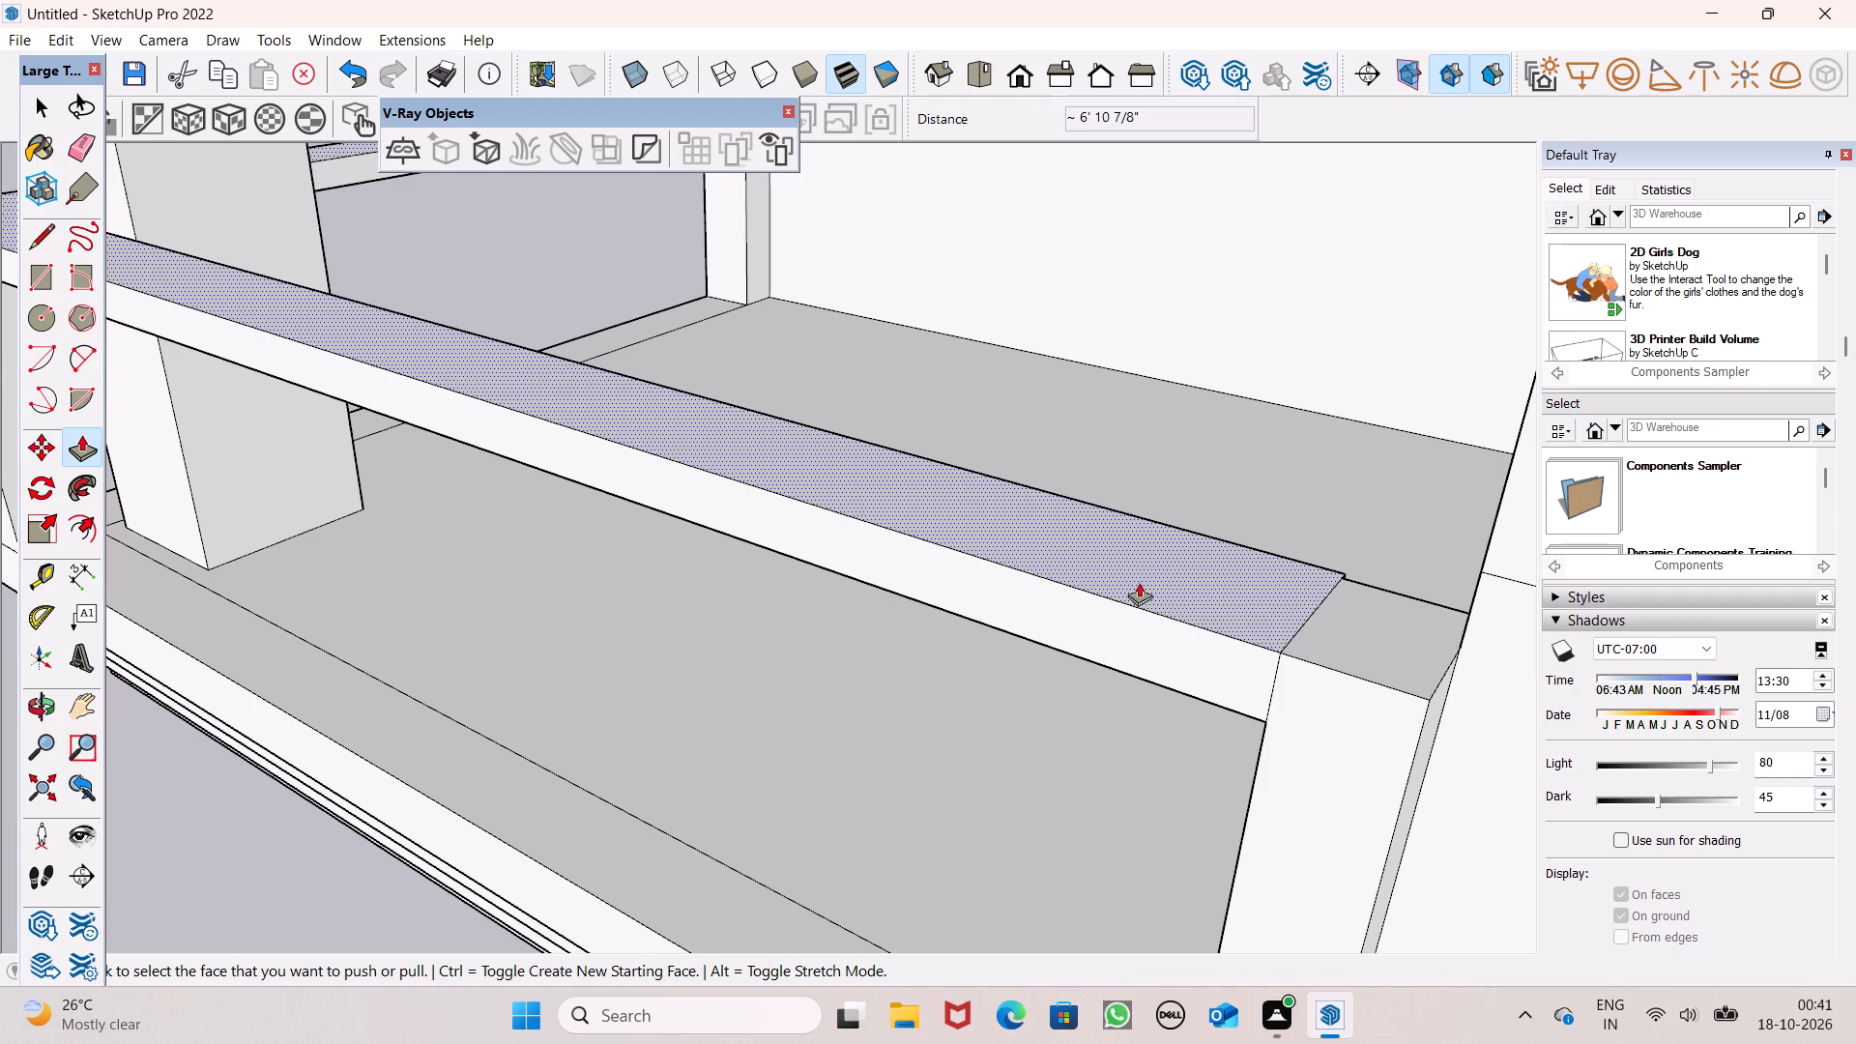
scroll(1029, 567, down, 4)
middle_drag(981, 603, 1148, 737)
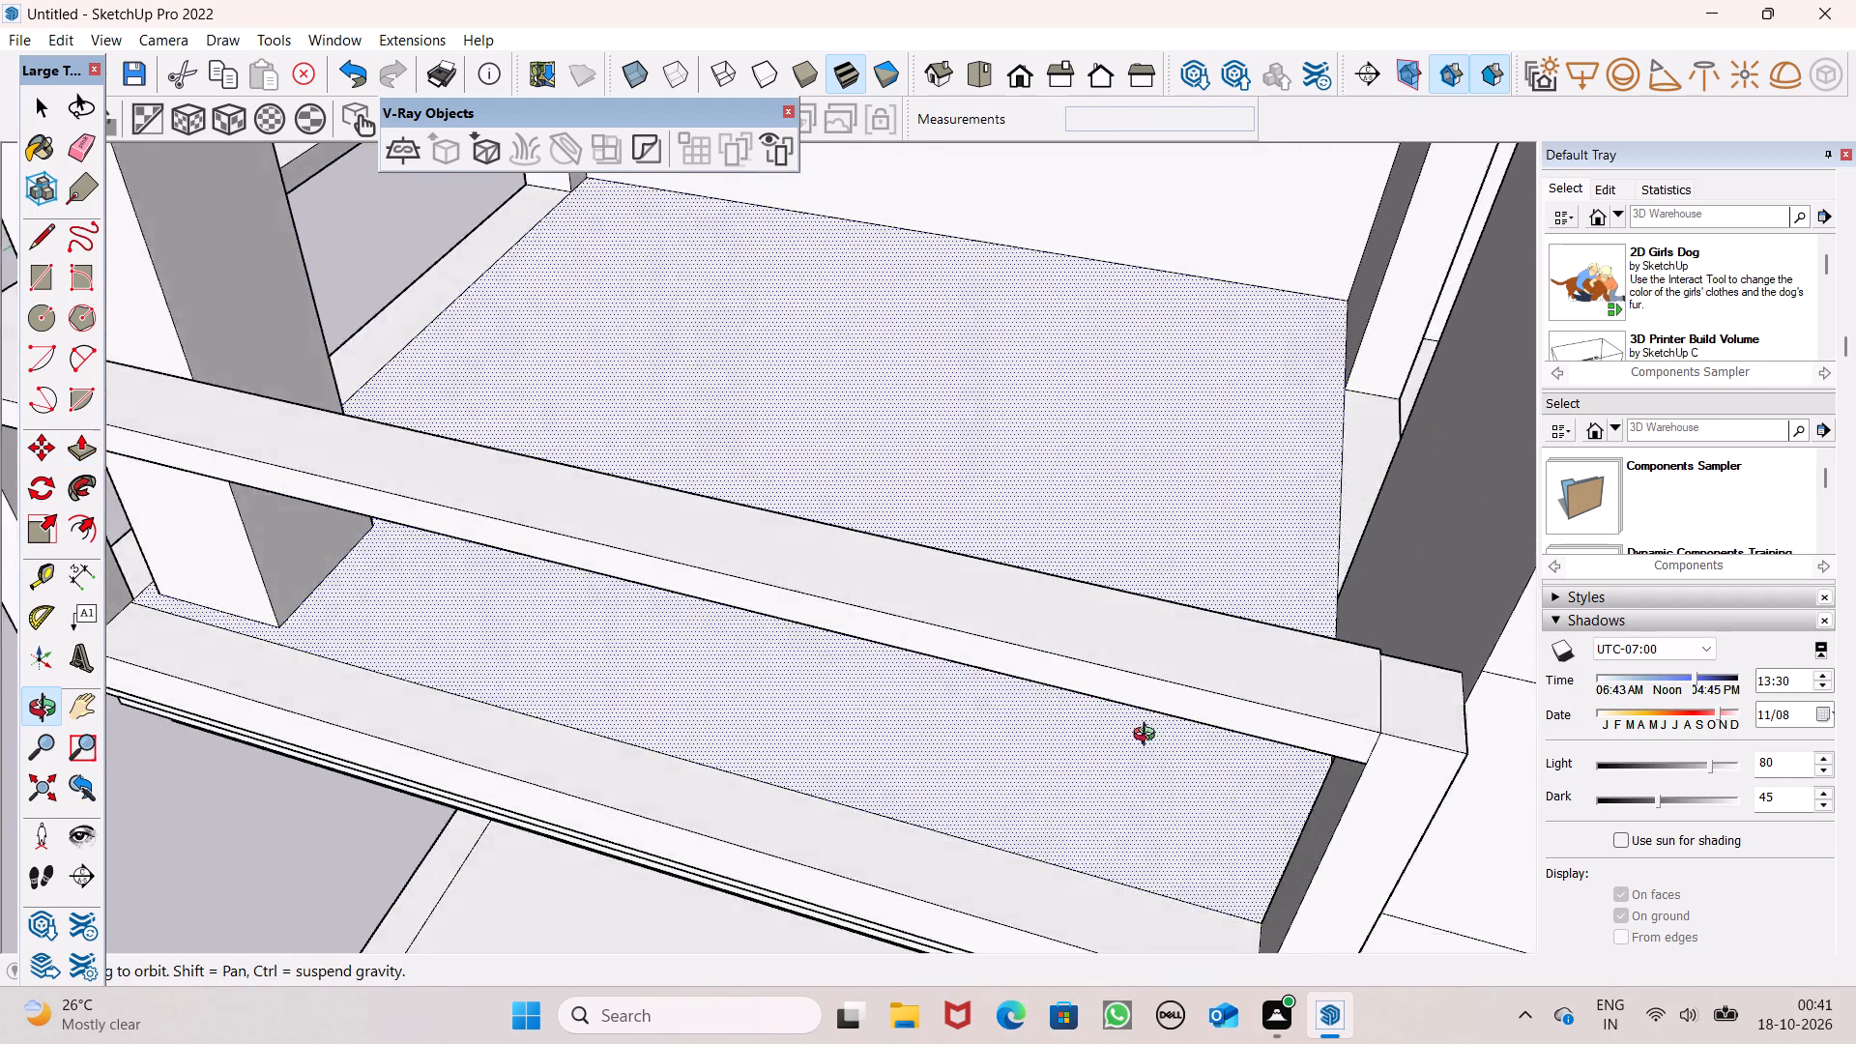
middle_drag(1148, 737, 1576, 819)
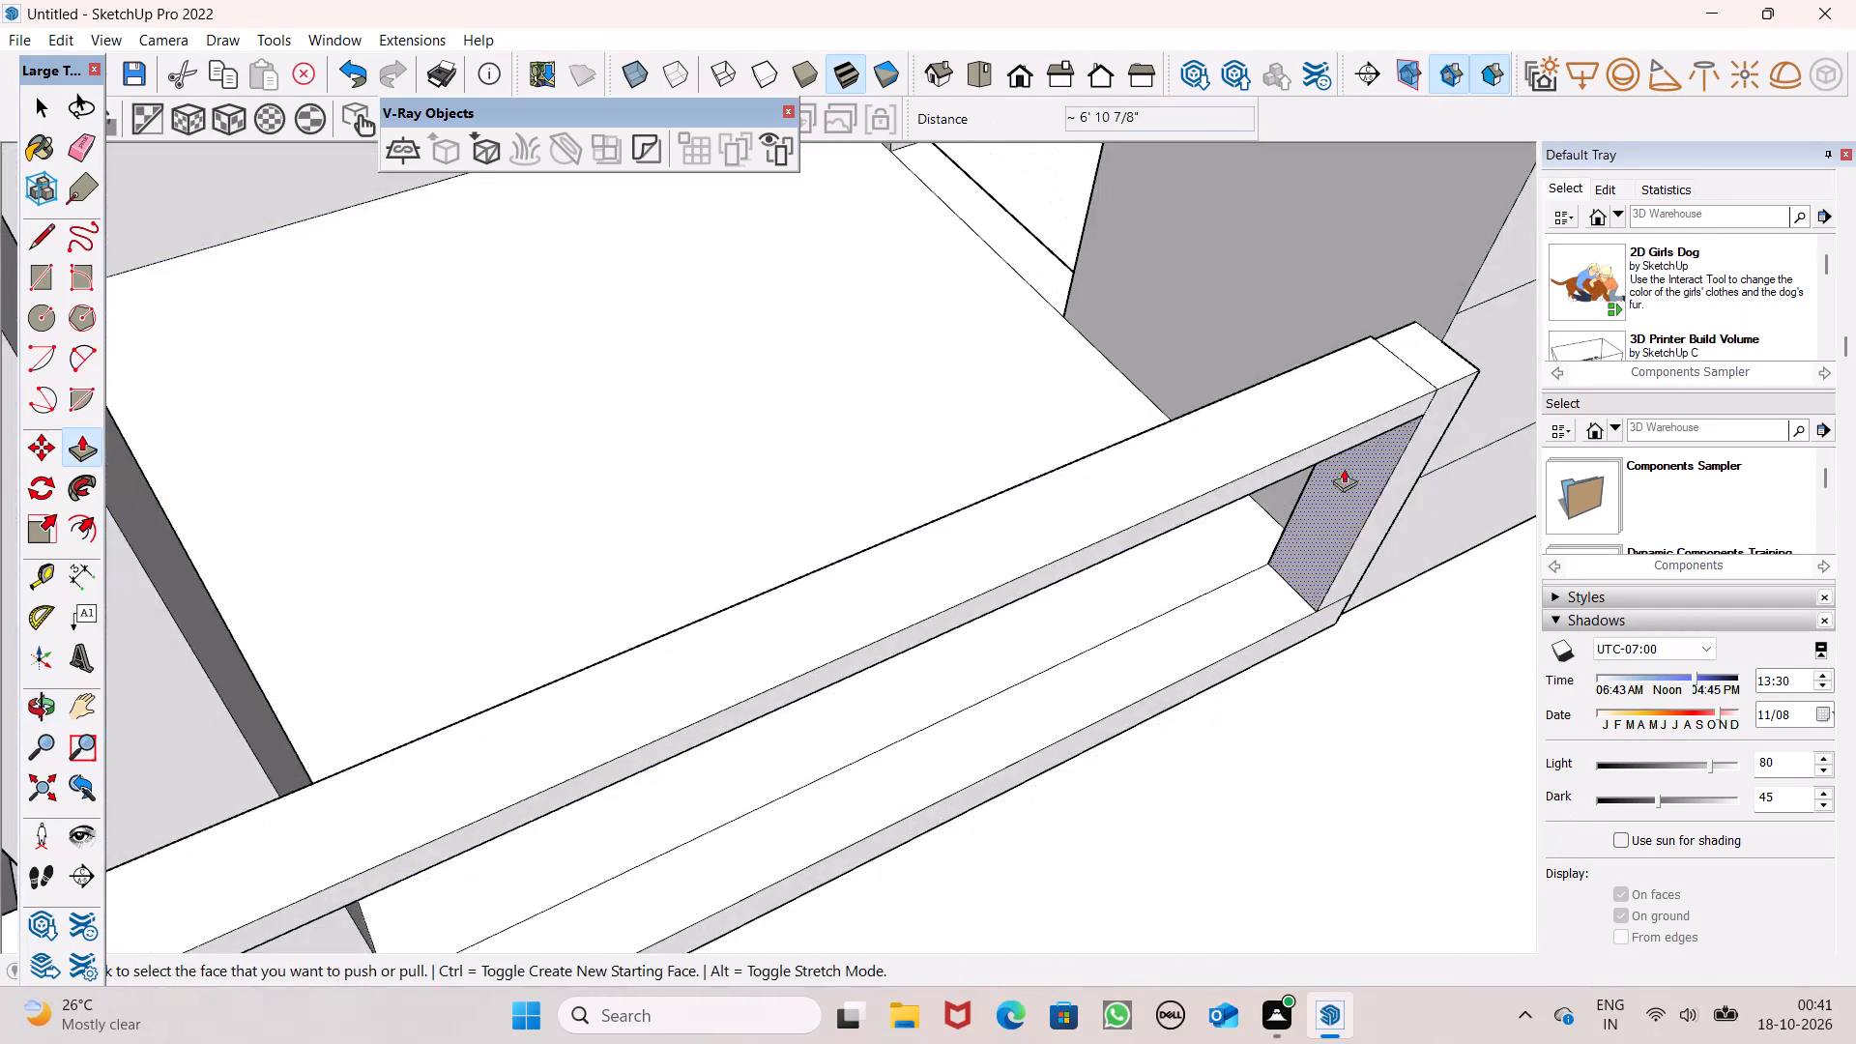
middle_drag(1343, 468, 1428, 525)
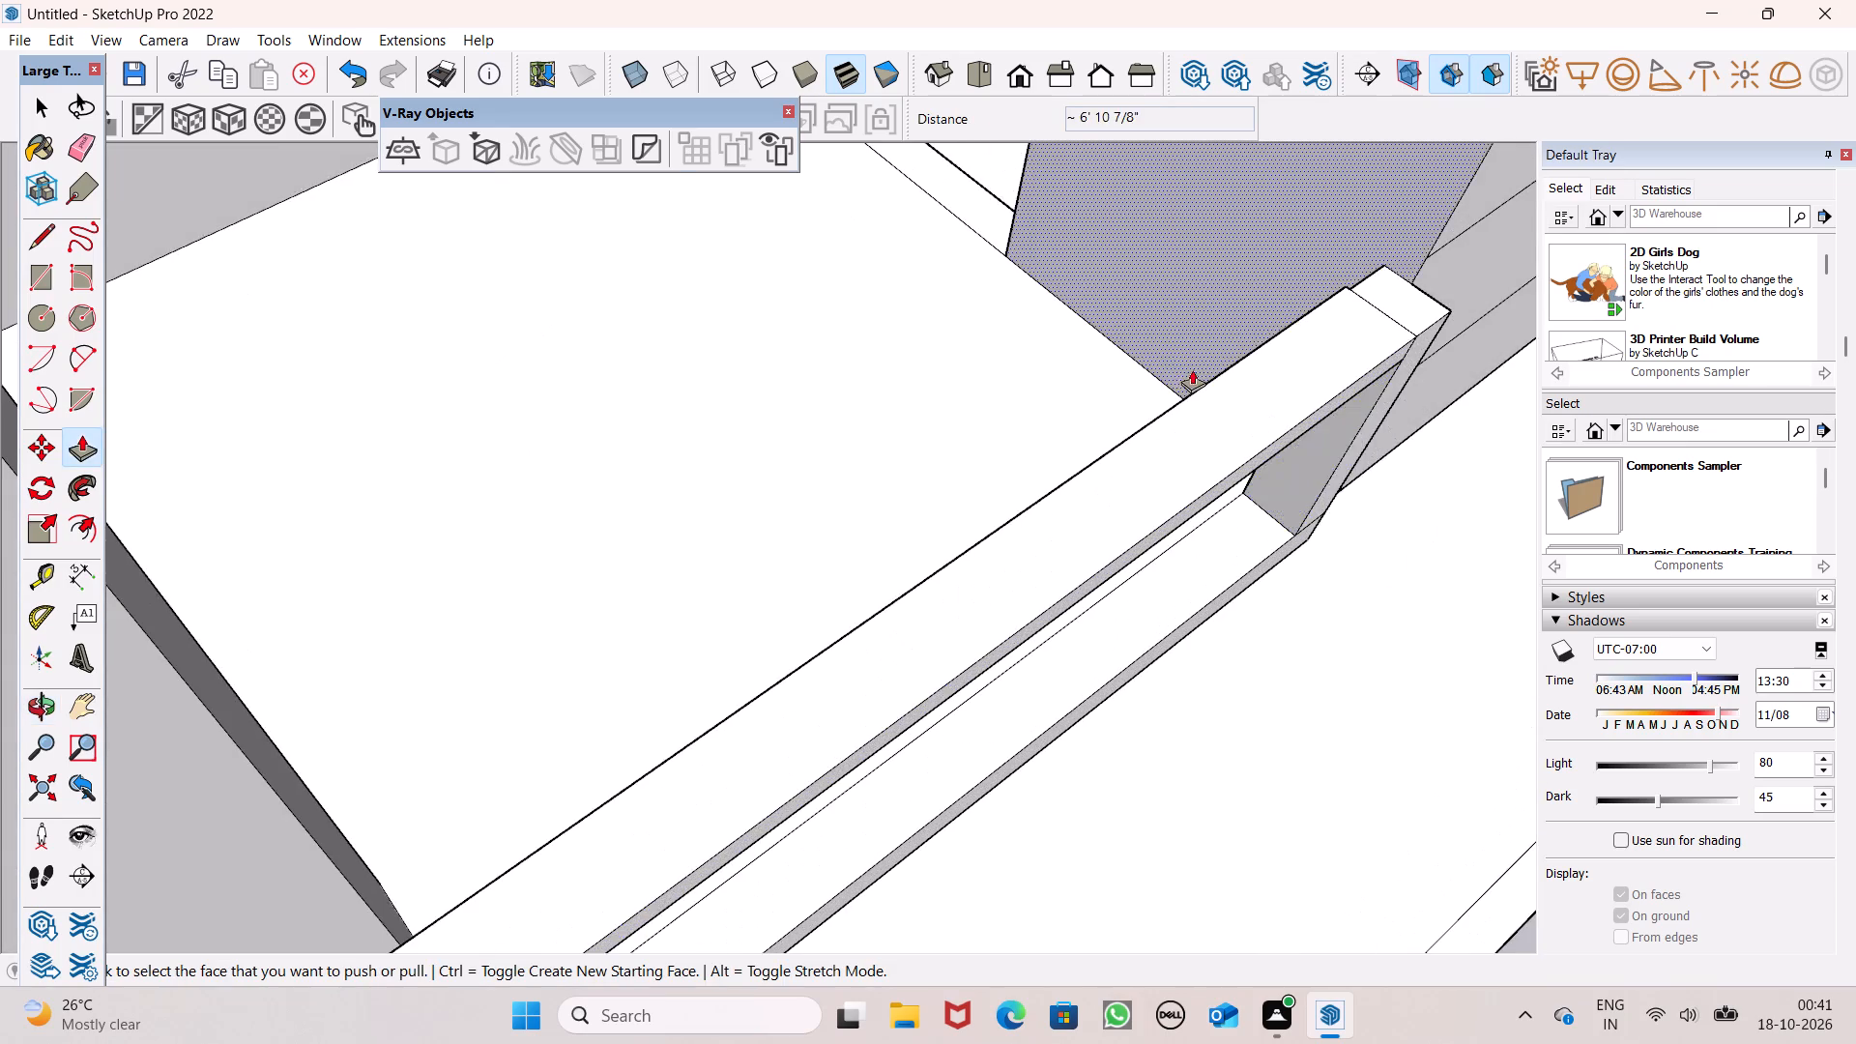
scroll(1172, 358, up, 5)
middle_drag(1060, 561, 1453, 397)
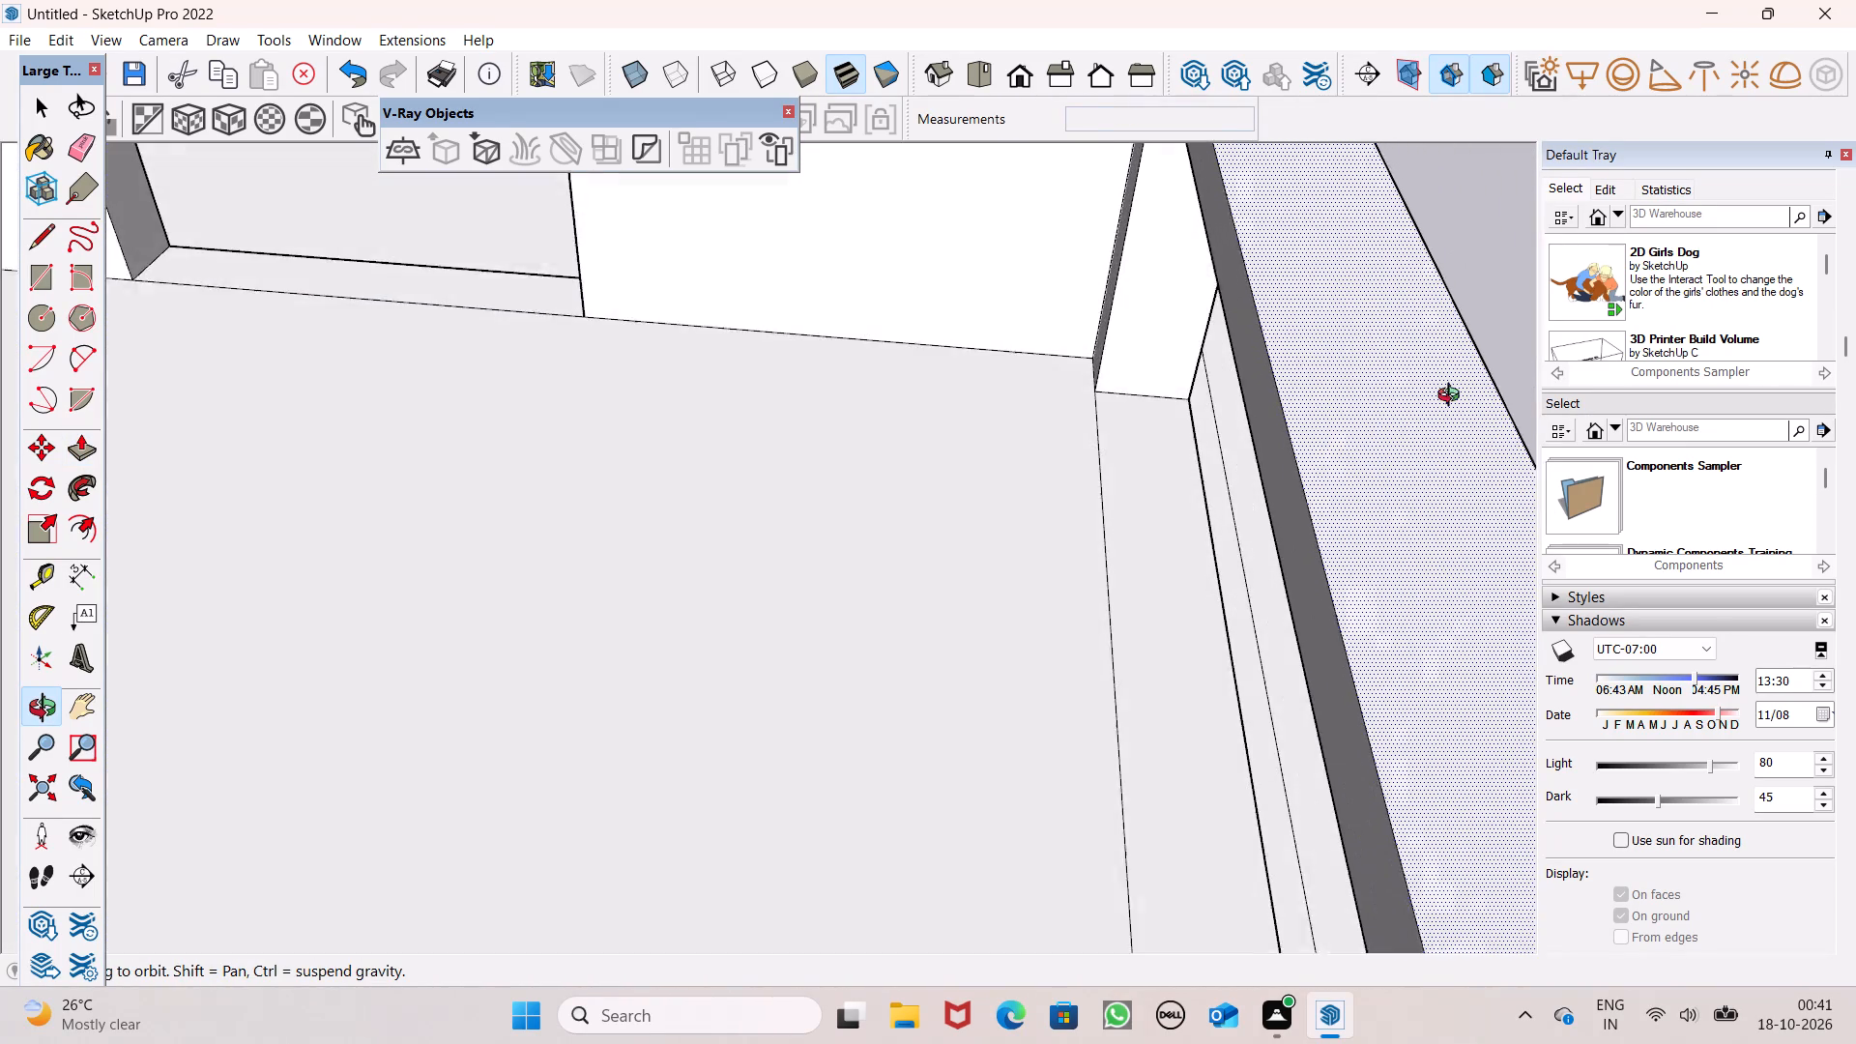
middle_drag(1453, 397, 1454, 395)
scroll(1419, 426, down, 3)
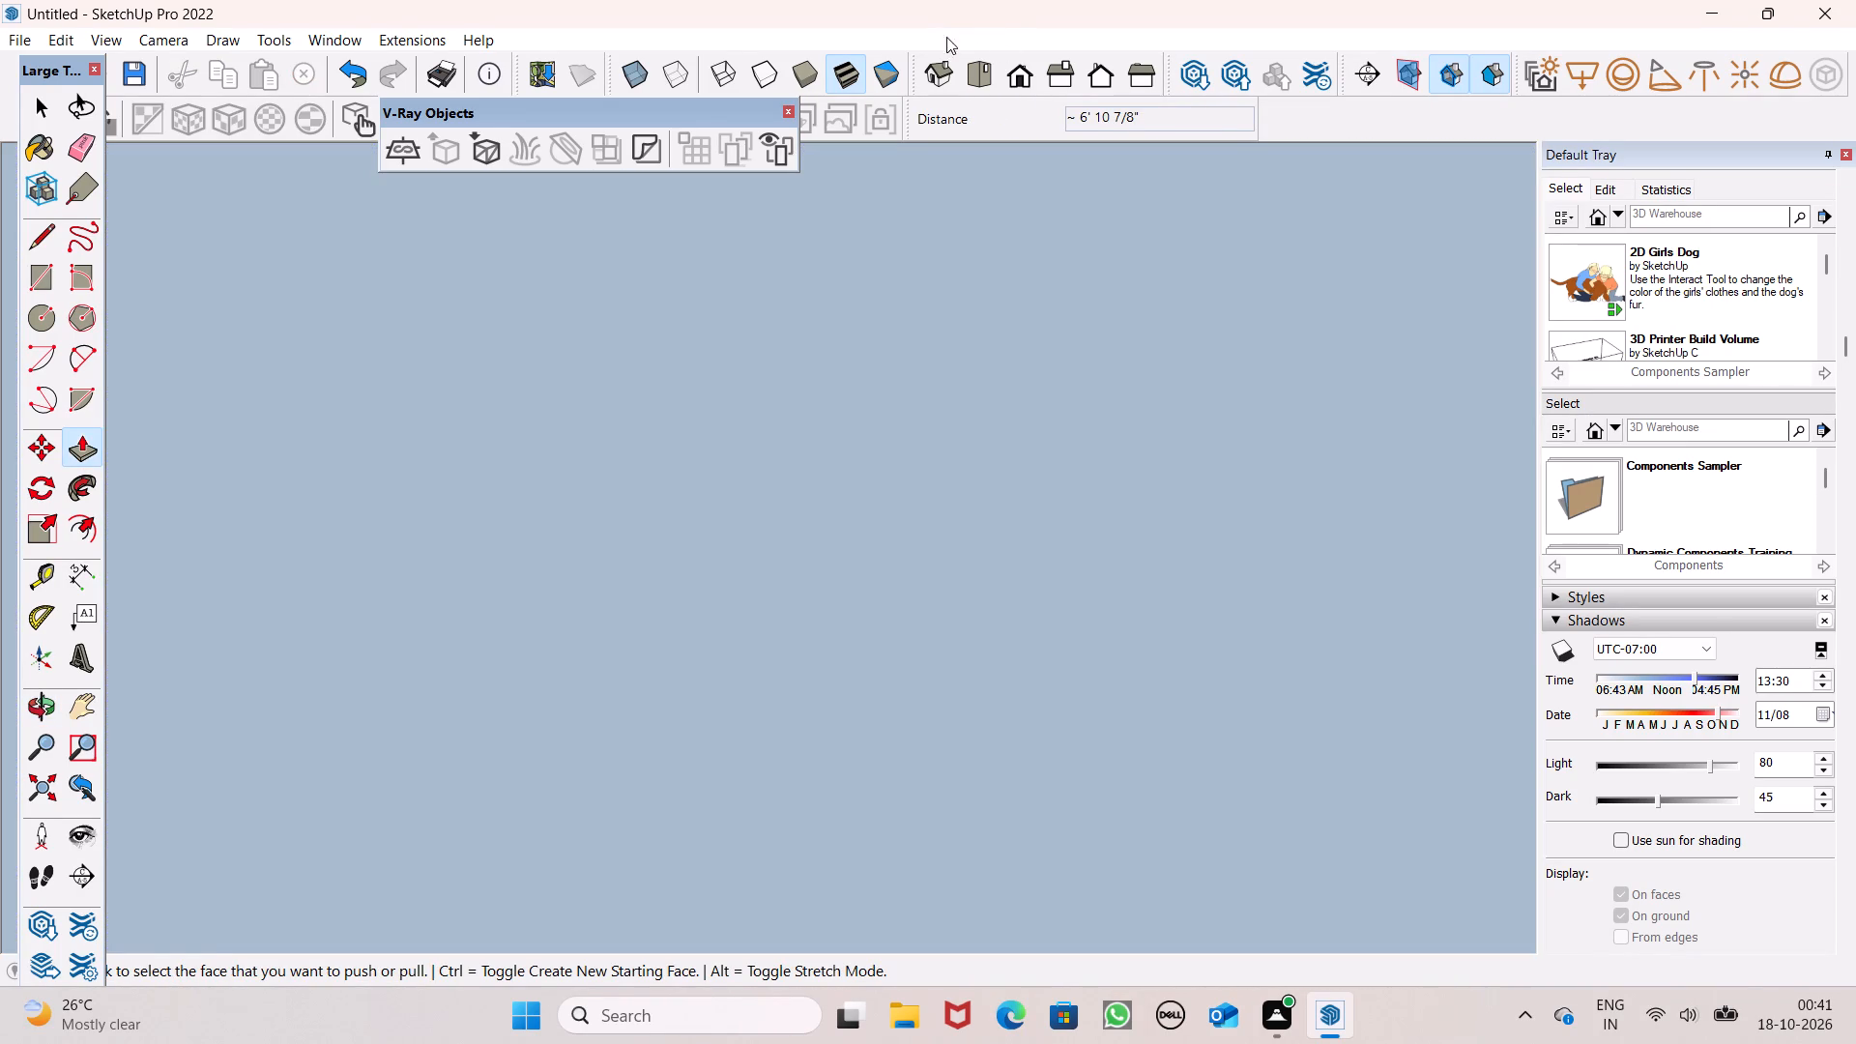
click(1018, 81)
scroll(999, 108, down, 3)
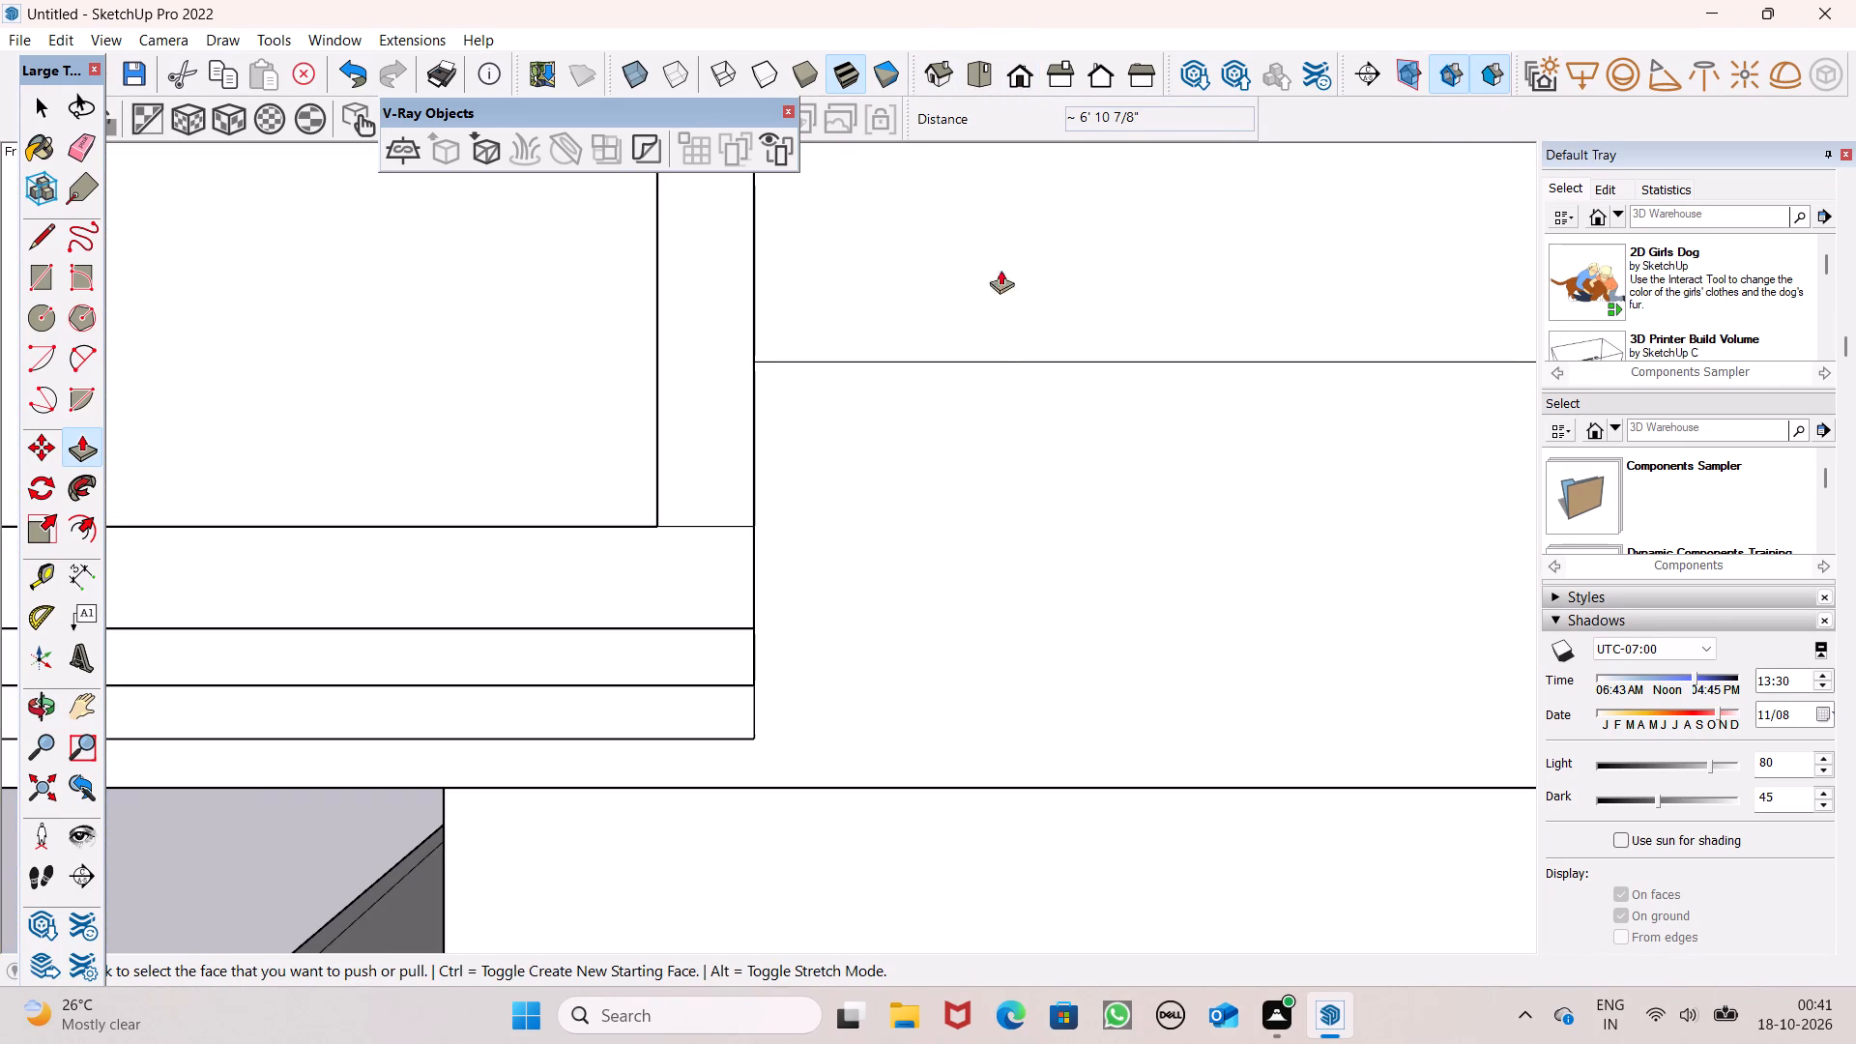
scroll(989, 518, down, 1)
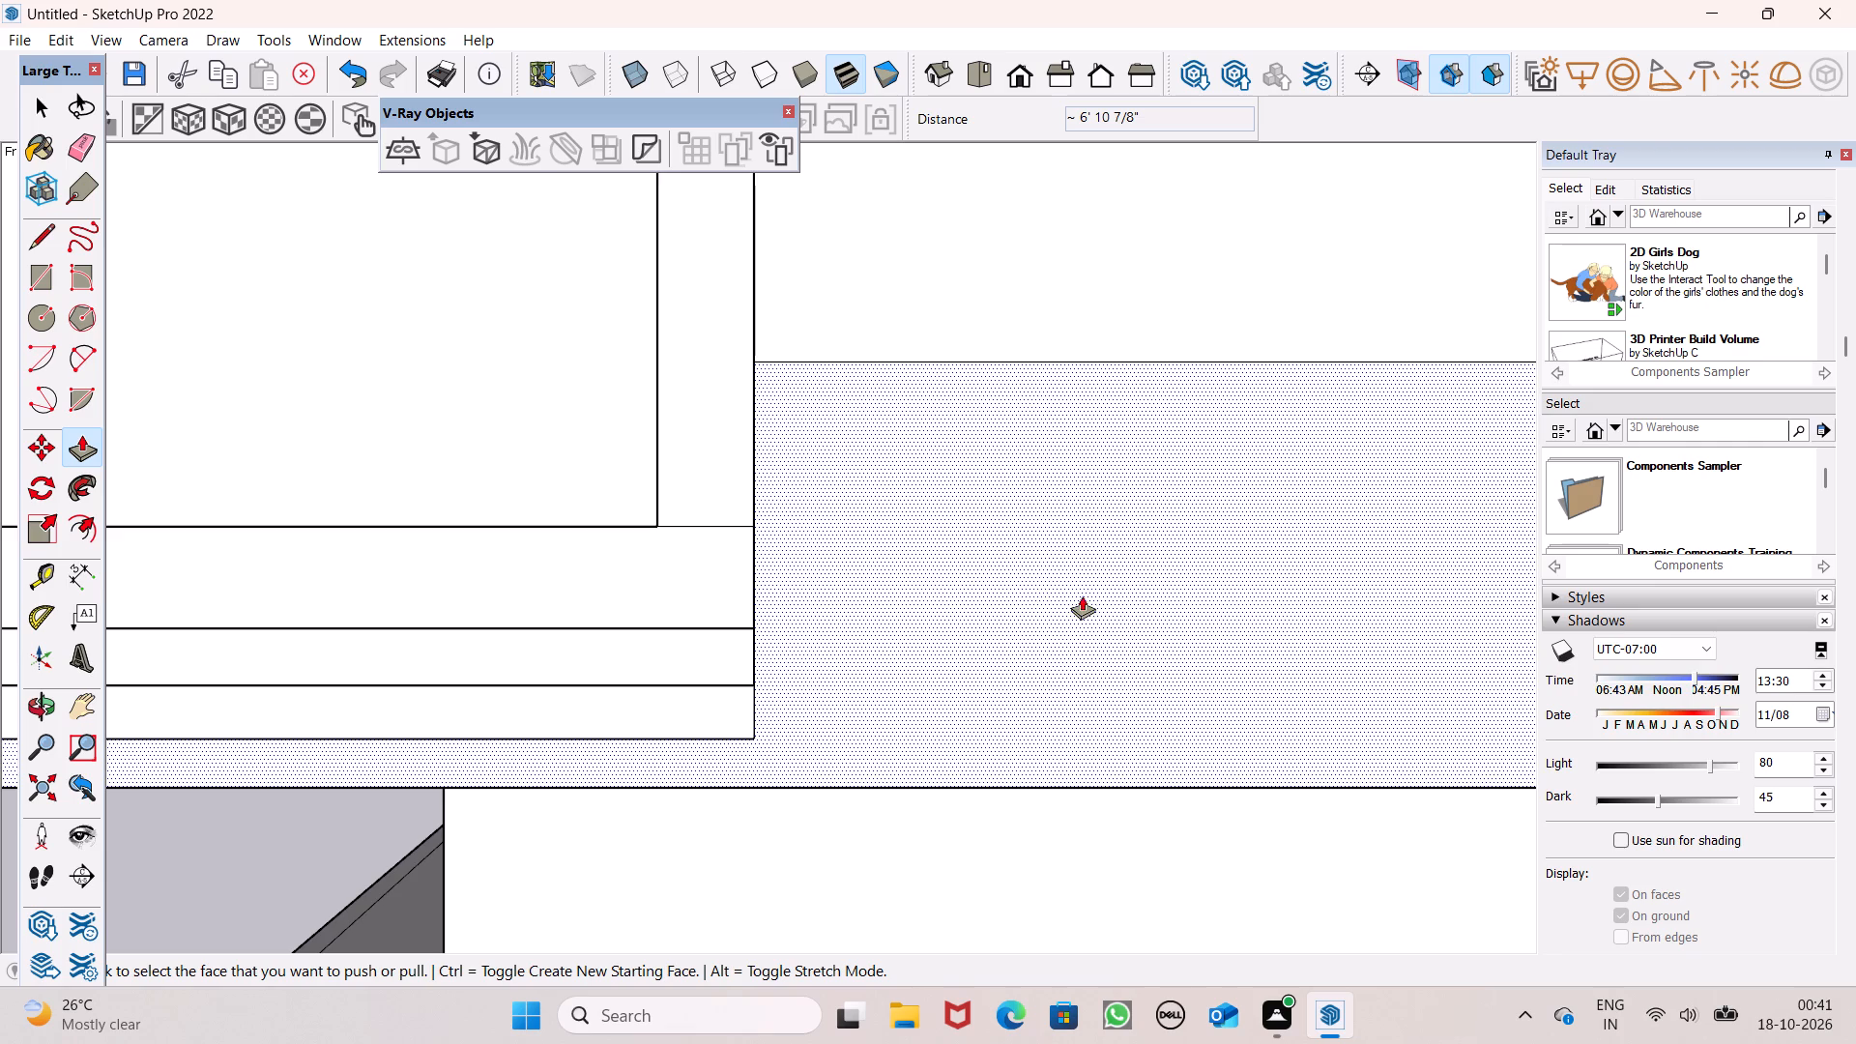
scroll(909, 625, down, 14)
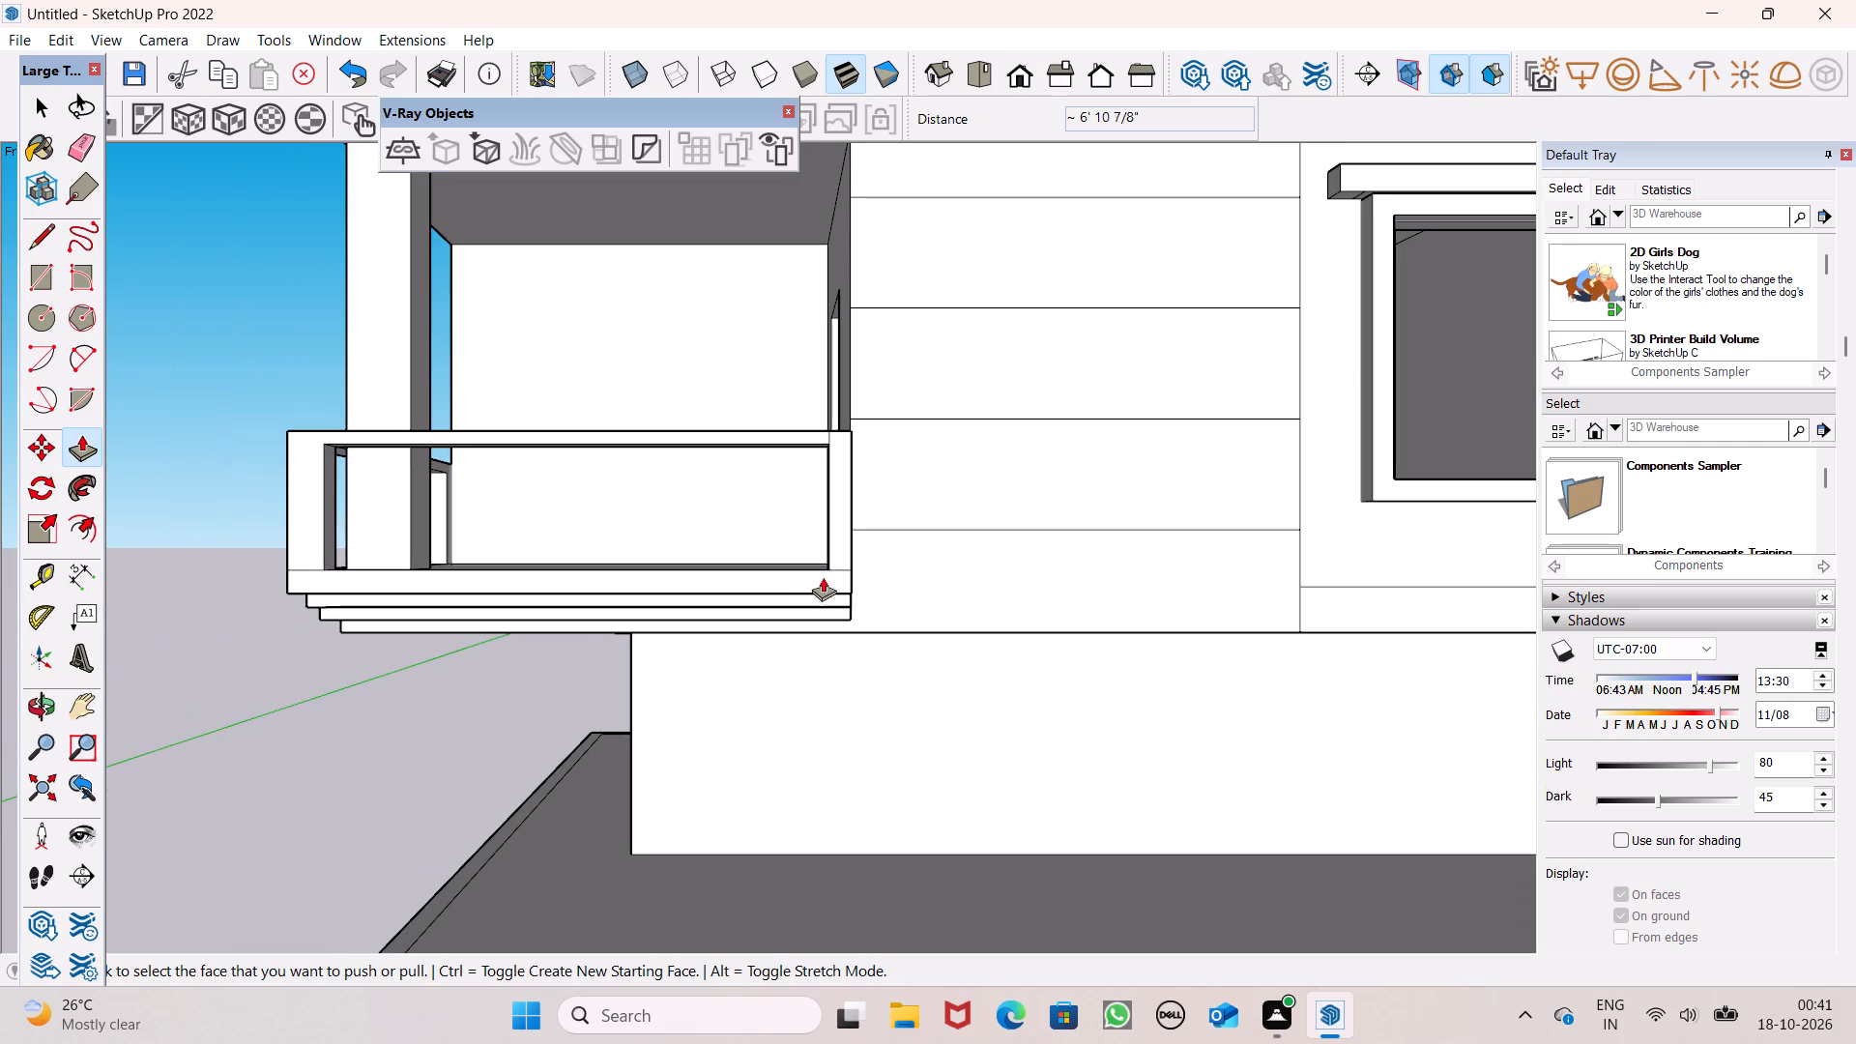
scroll(777, 571, down, 2)
middle_drag(780, 642, 1038, 632)
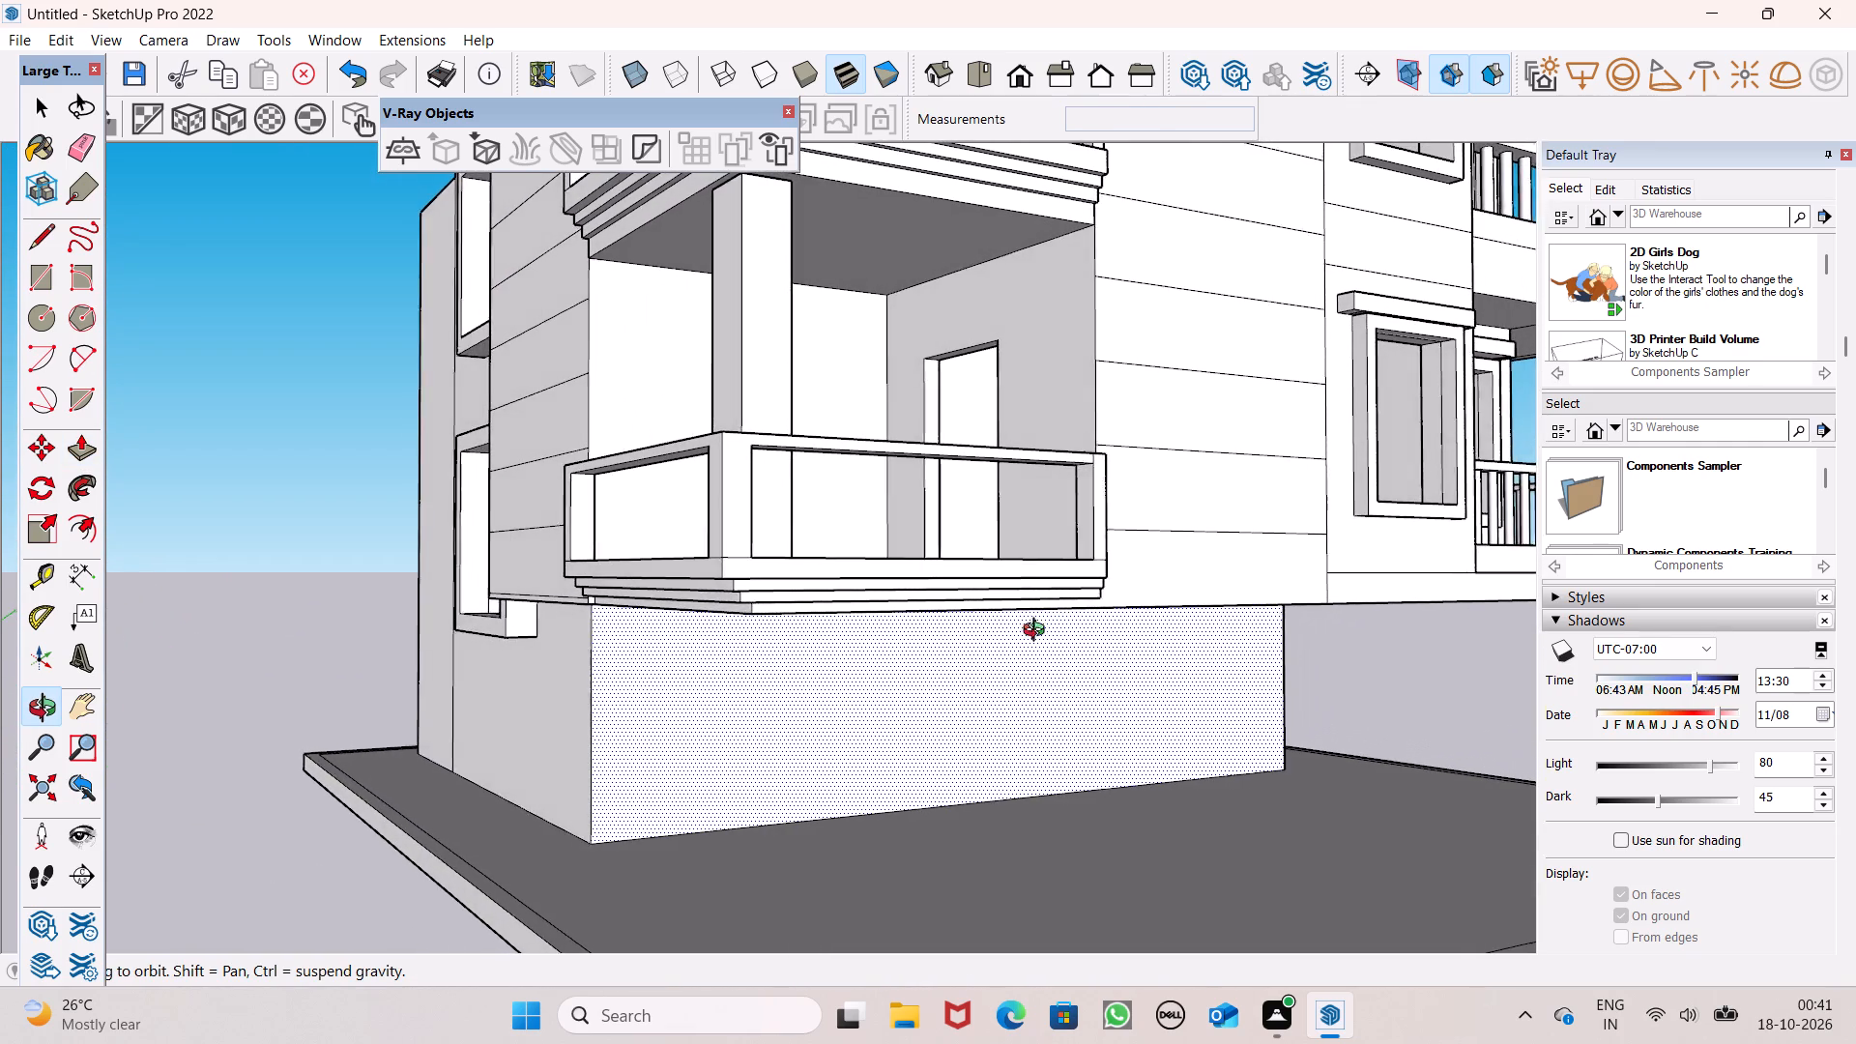
middle_drag(1038, 632, 1046, 733)
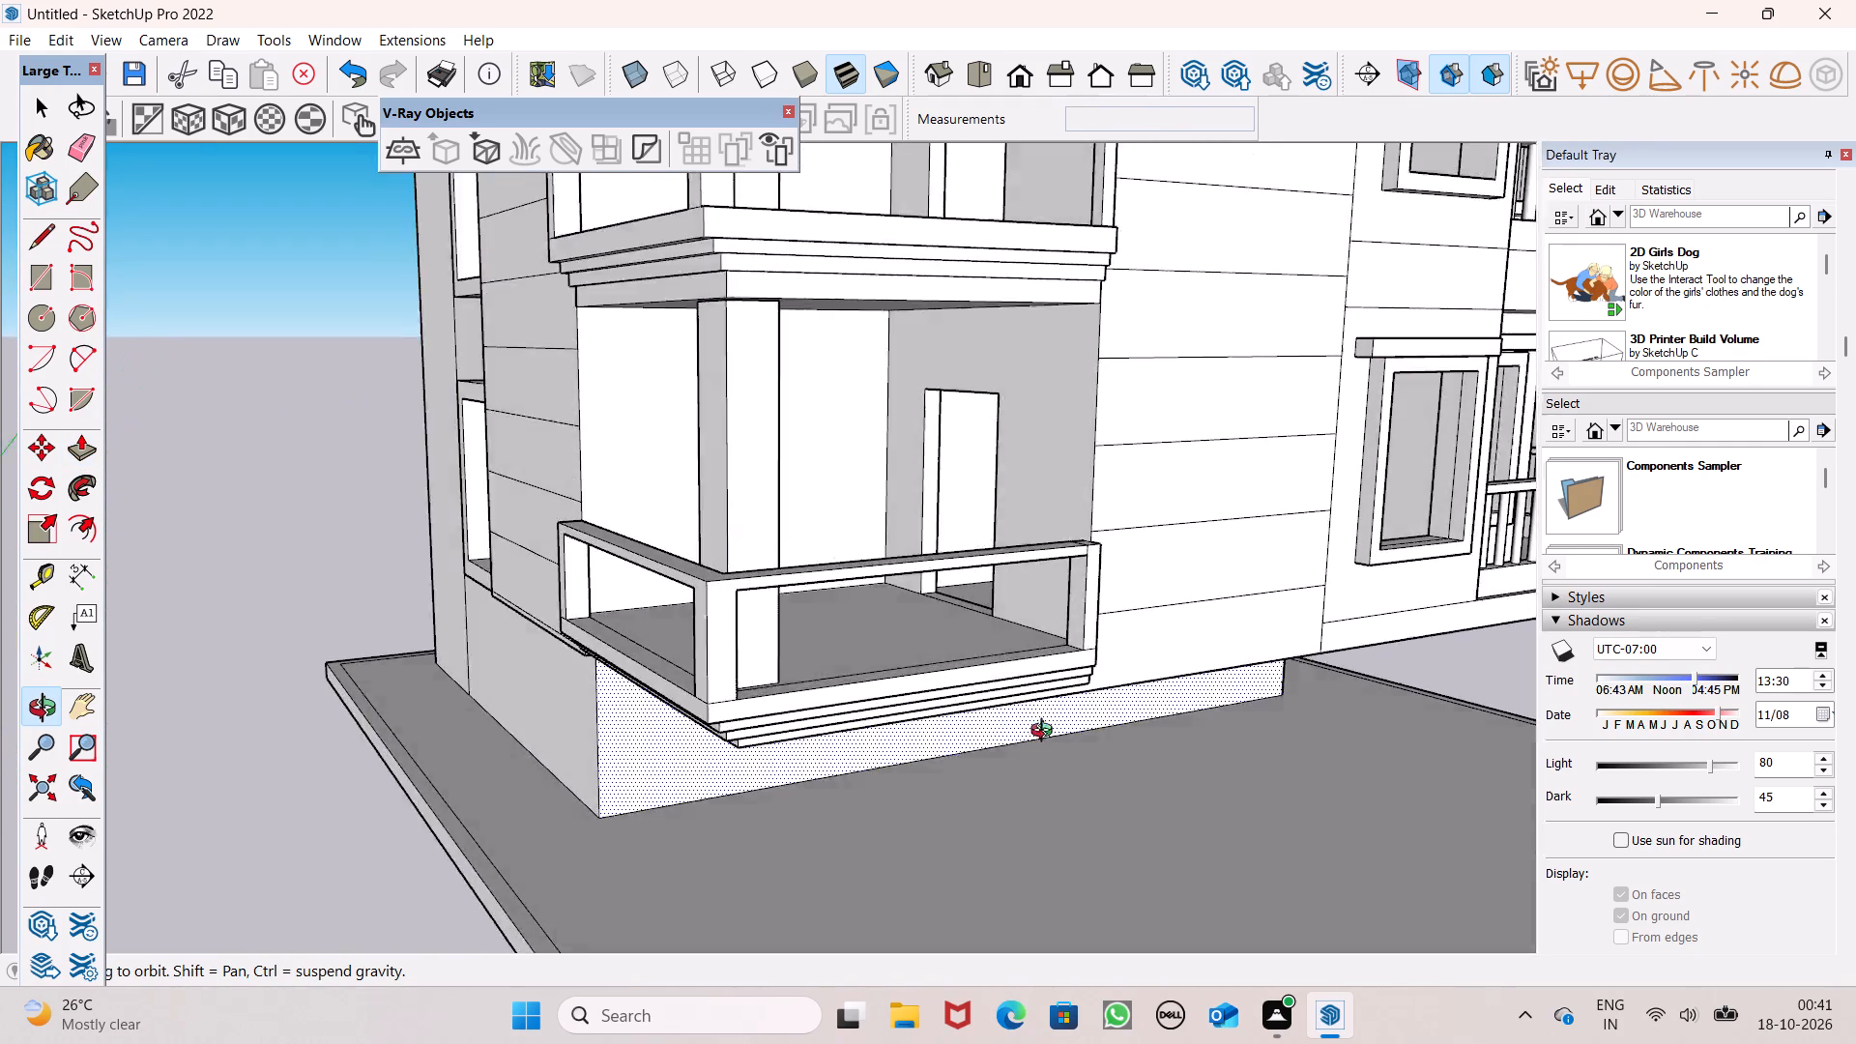
middle_drag(1046, 733, 1091, 741)
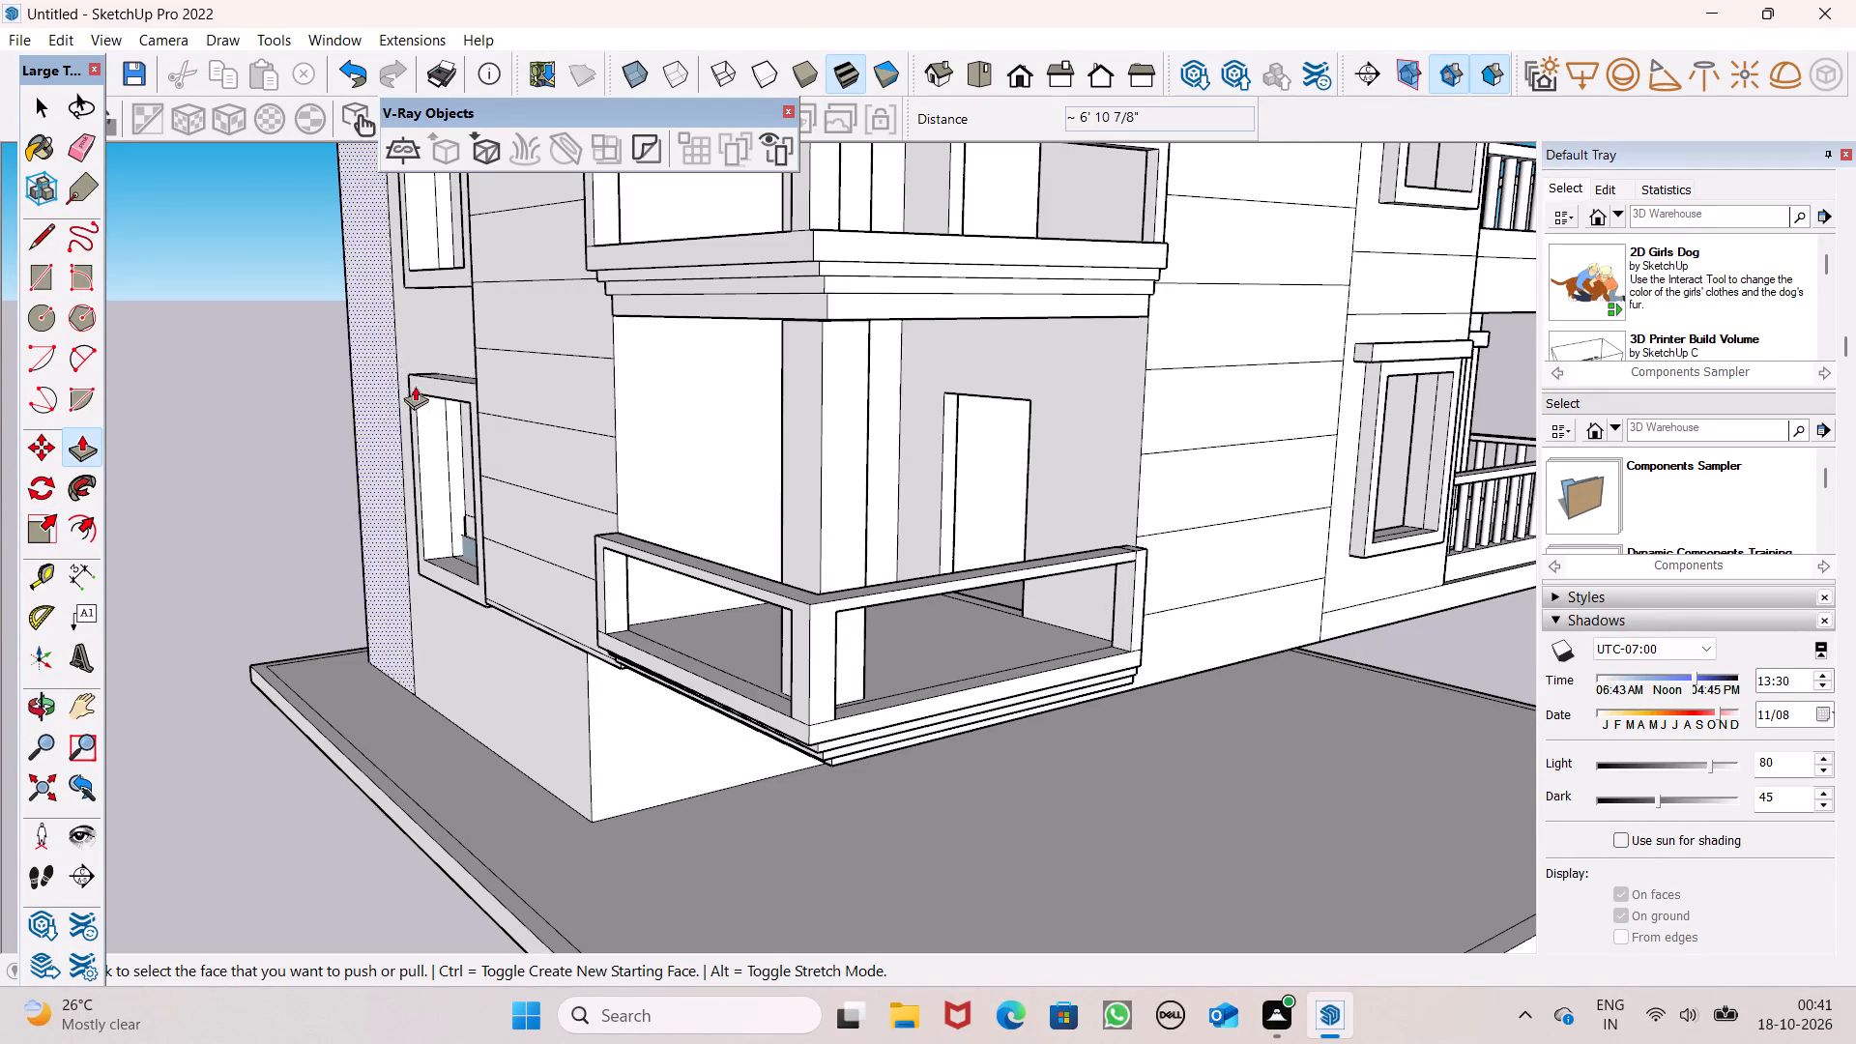
Push/Pull the inner face of the lowest balcony's wall post about 1/2" to align it with the handrail's side.
middle_drag(985, 604, 1511, 647)
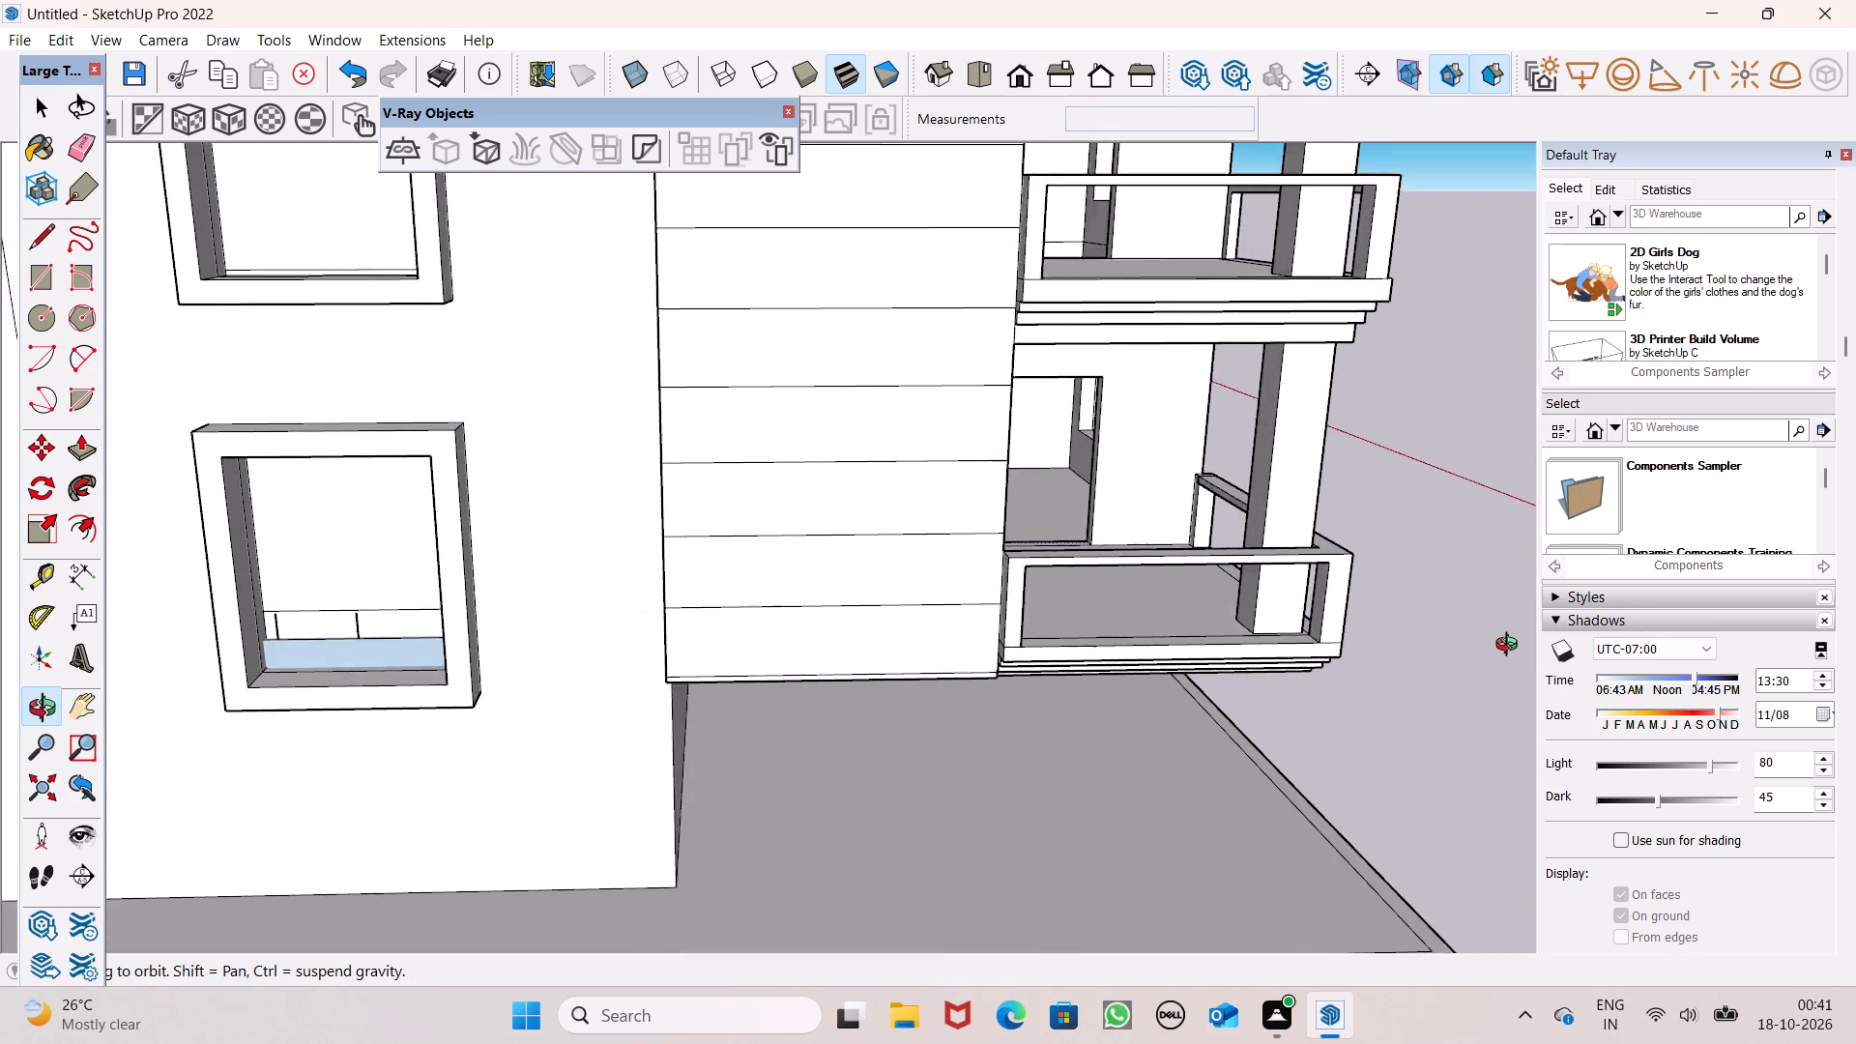
middle_drag(1511, 647, 1597, 644)
scroll(1323, 466, up, 1)
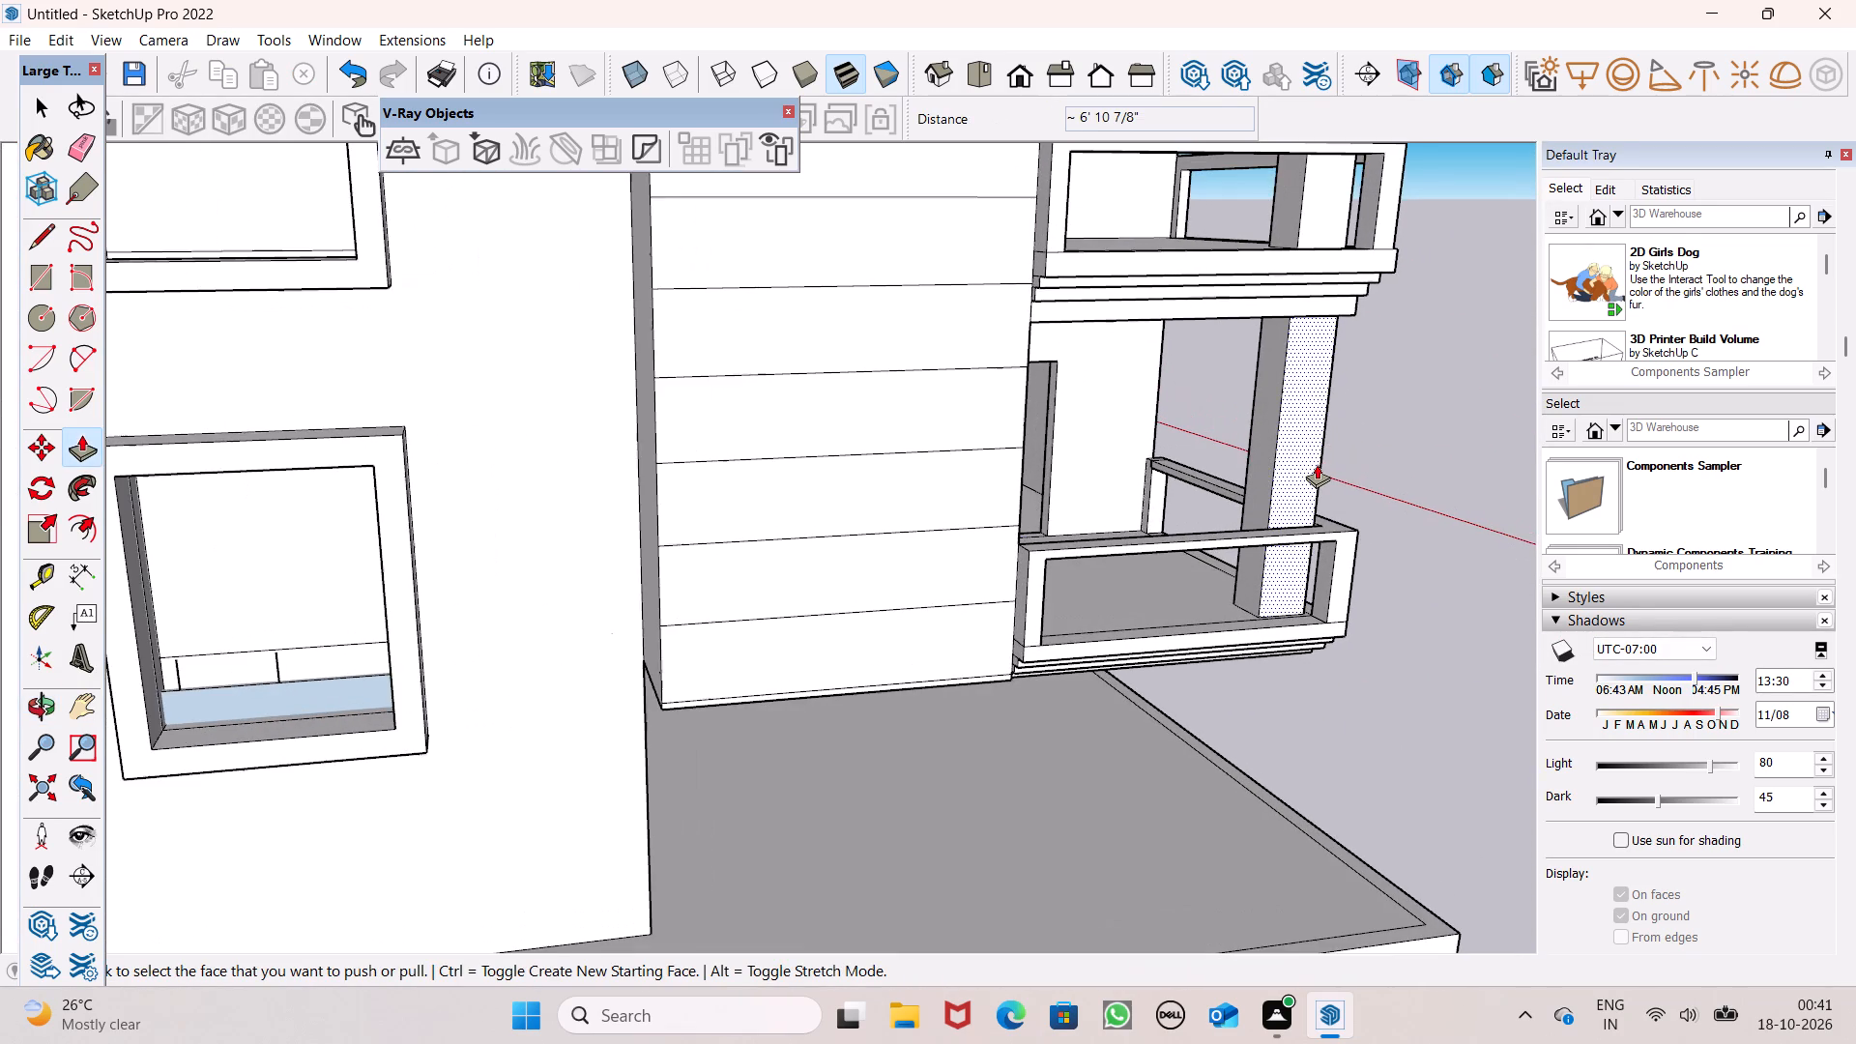
scroll(1317, 464, up, 3)
scroll(1209, 435, up, 4)
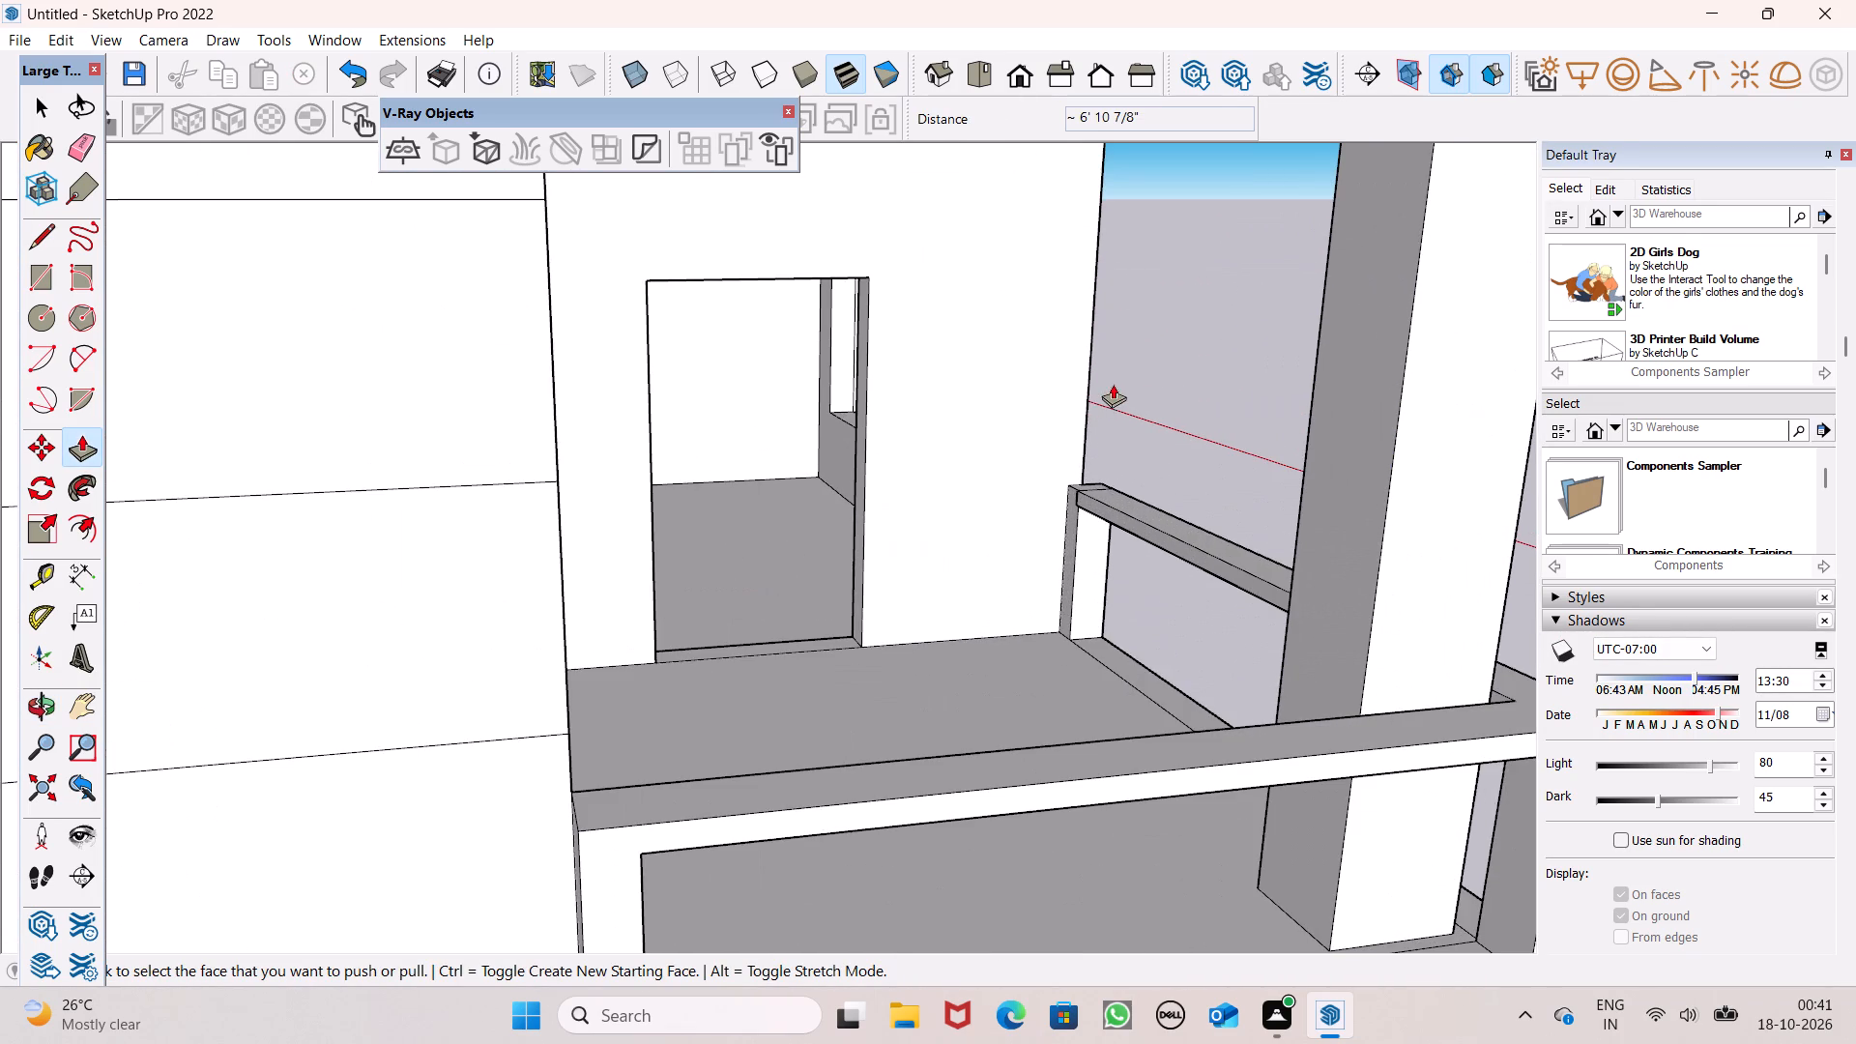
scroll(1100, 425, up, 7)
scroll(1069, 547, down, 5)
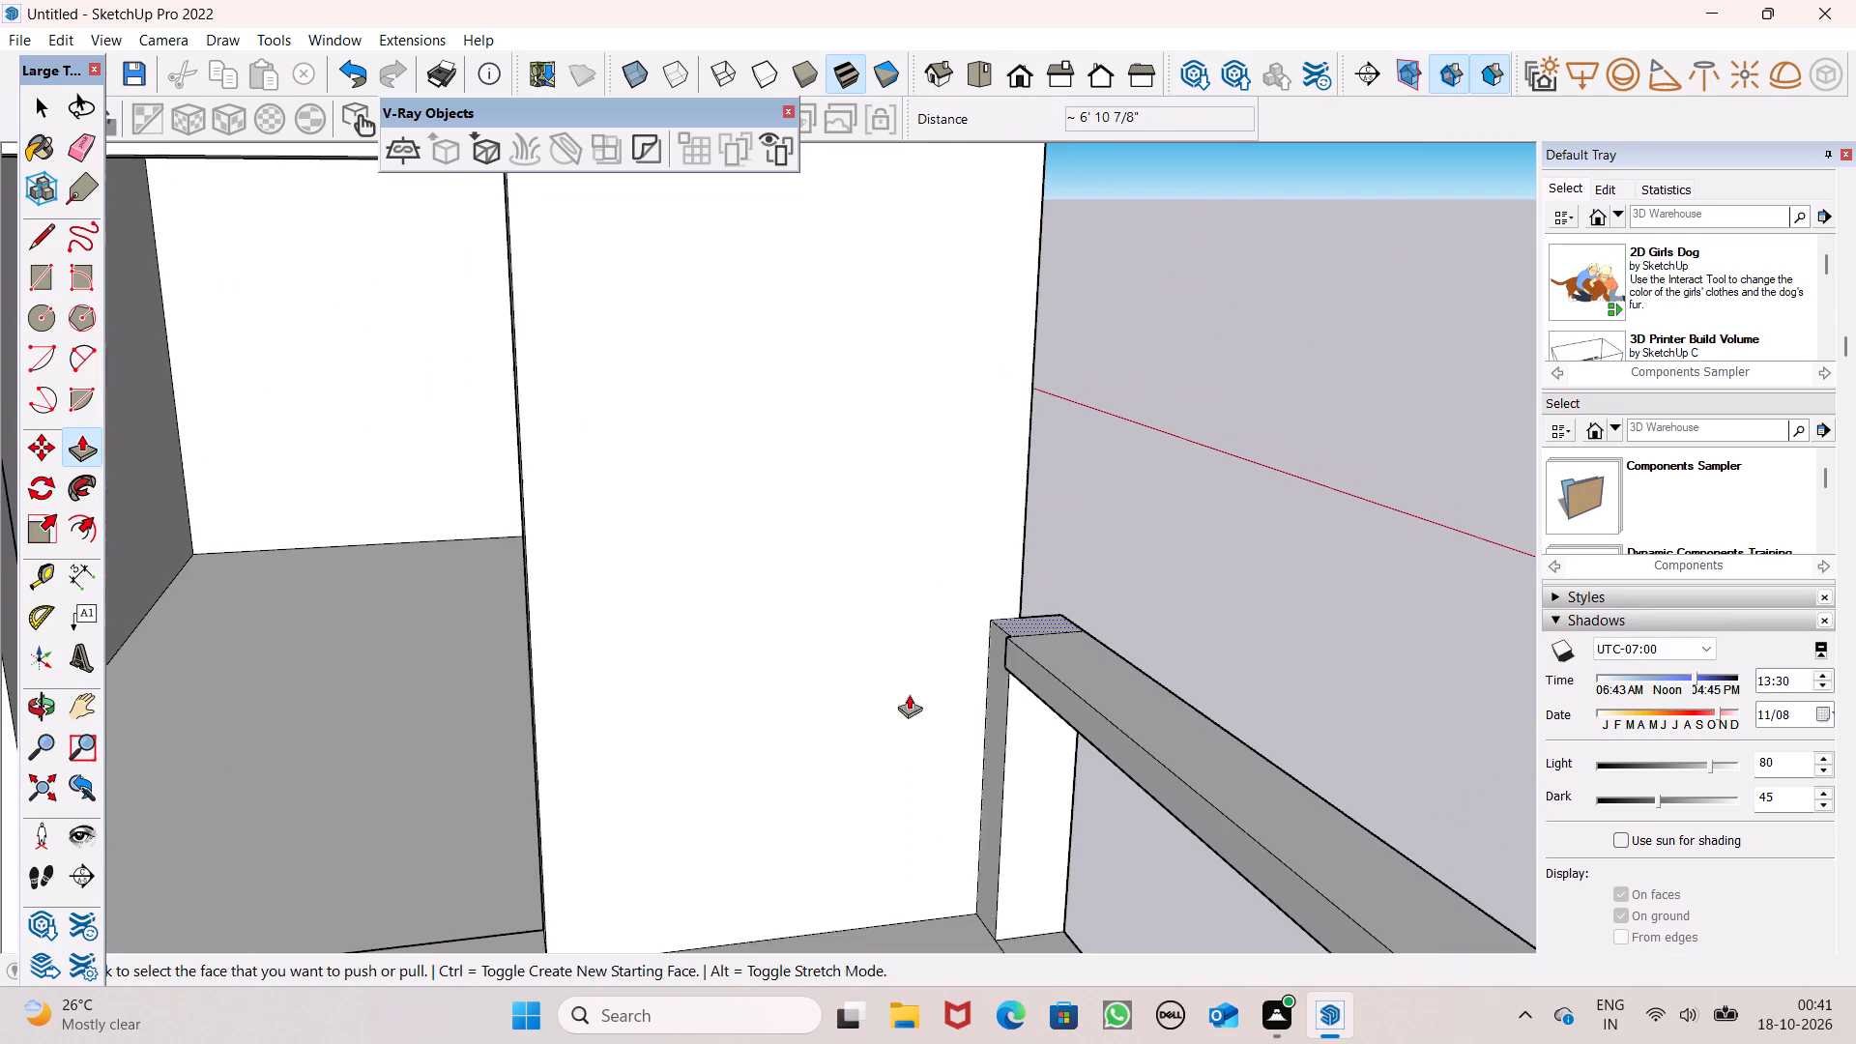
middle_drag(1075, 791, 1282, 833)
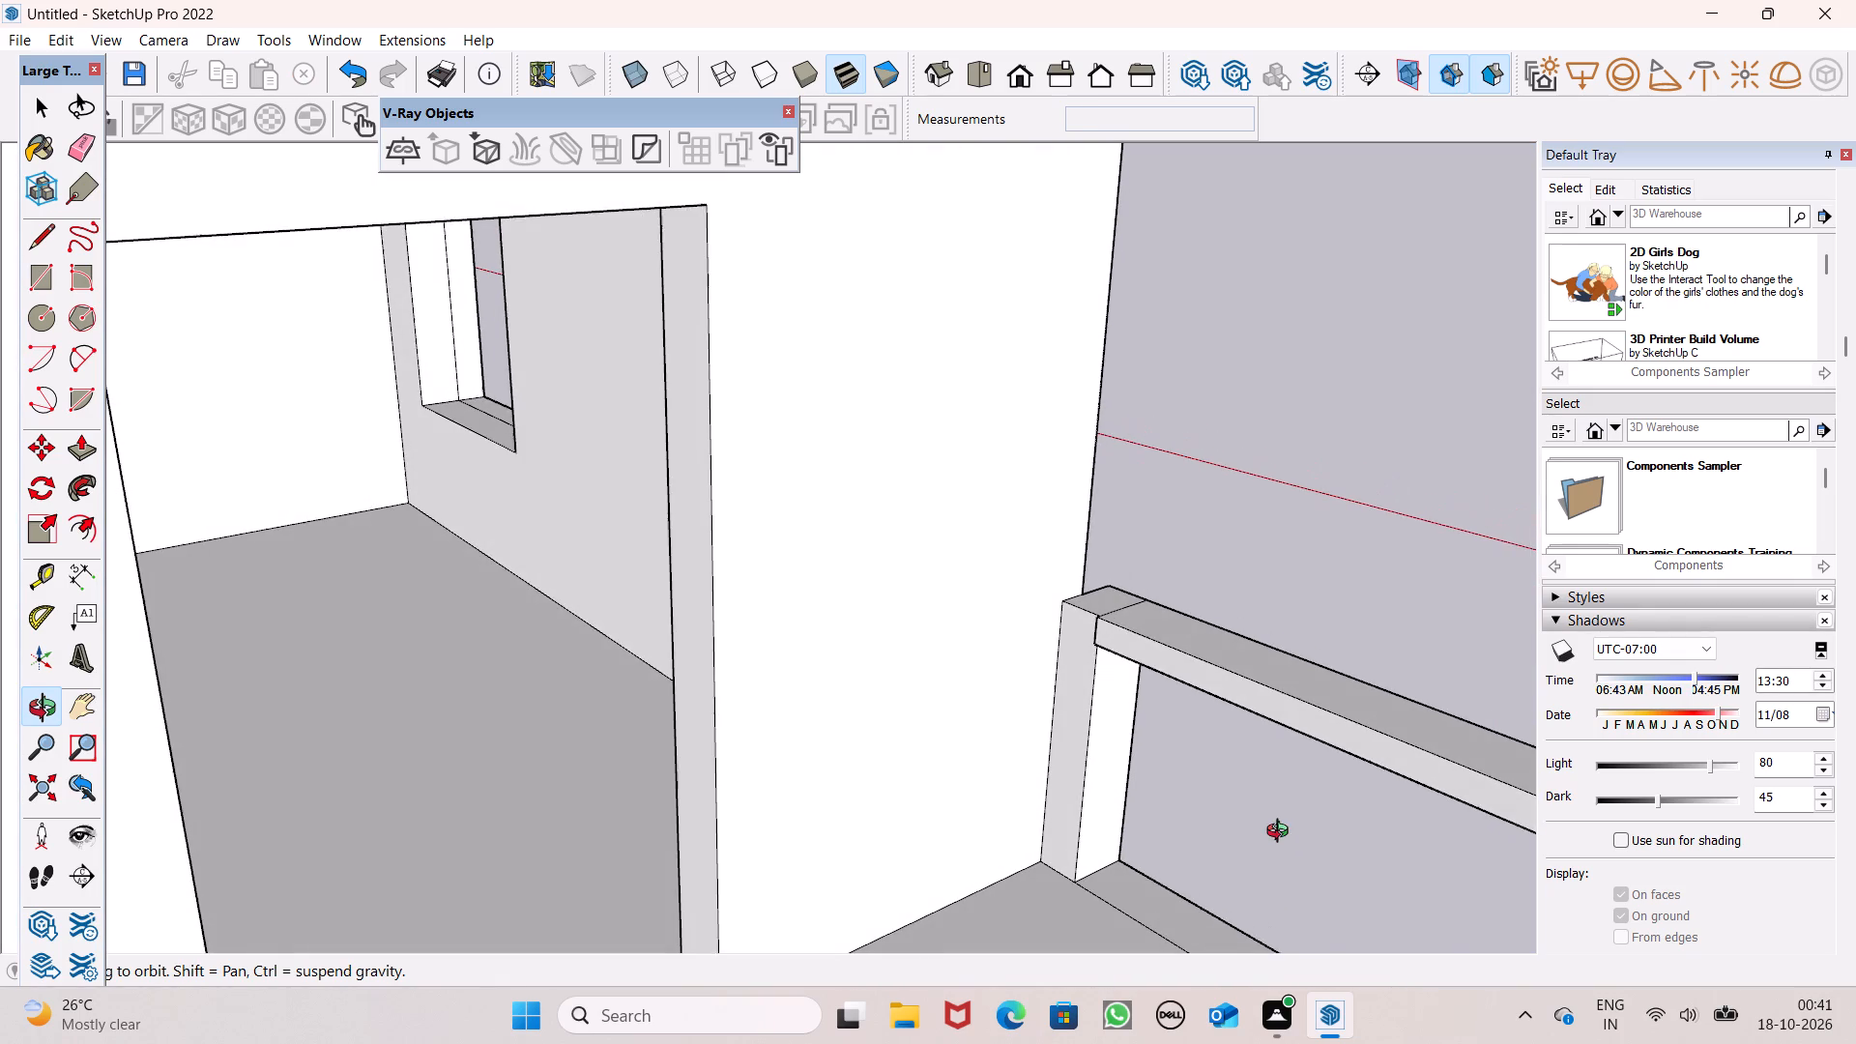
middle_drag(1282, 833, 1282, 815)
scroll(1130, 639, up, 13)
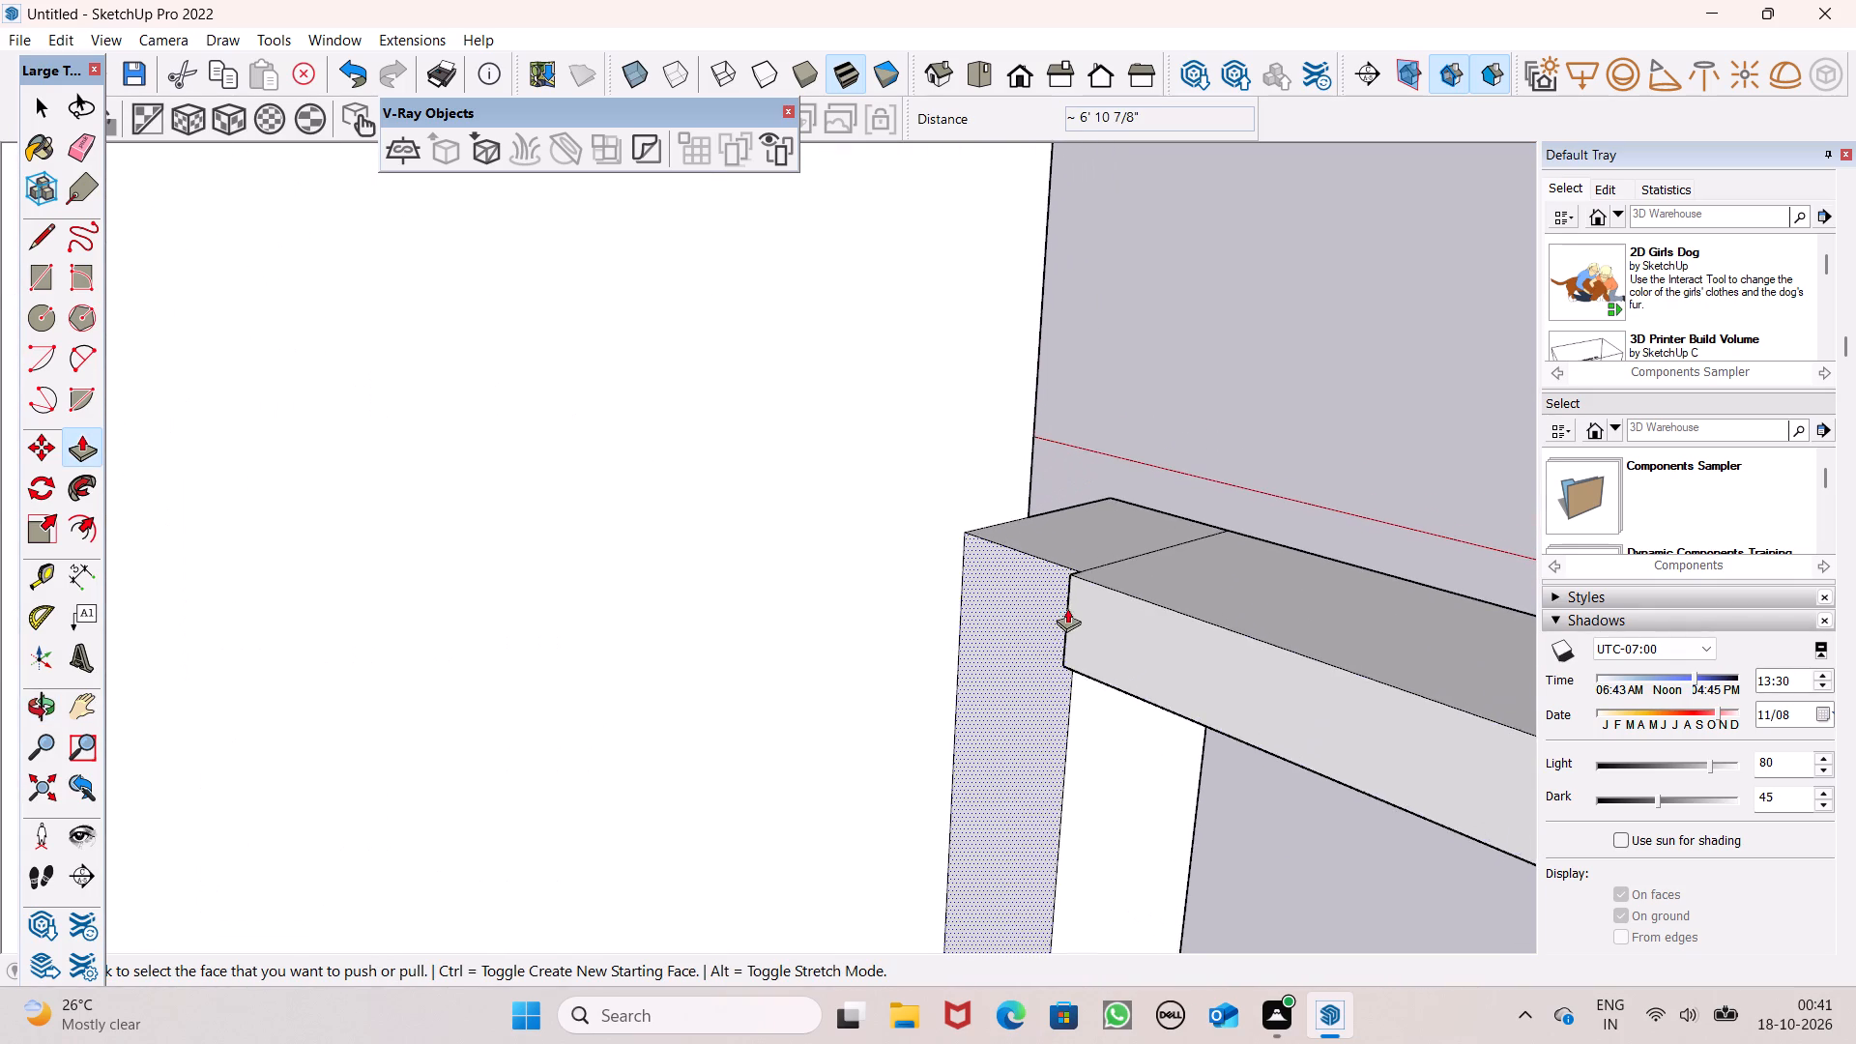
drag(1070, 609, 1062, 567)
Examine the railings of the two stacked corner balconies from the front, the side, above and below.
scroll(1134, 448, down, 2)
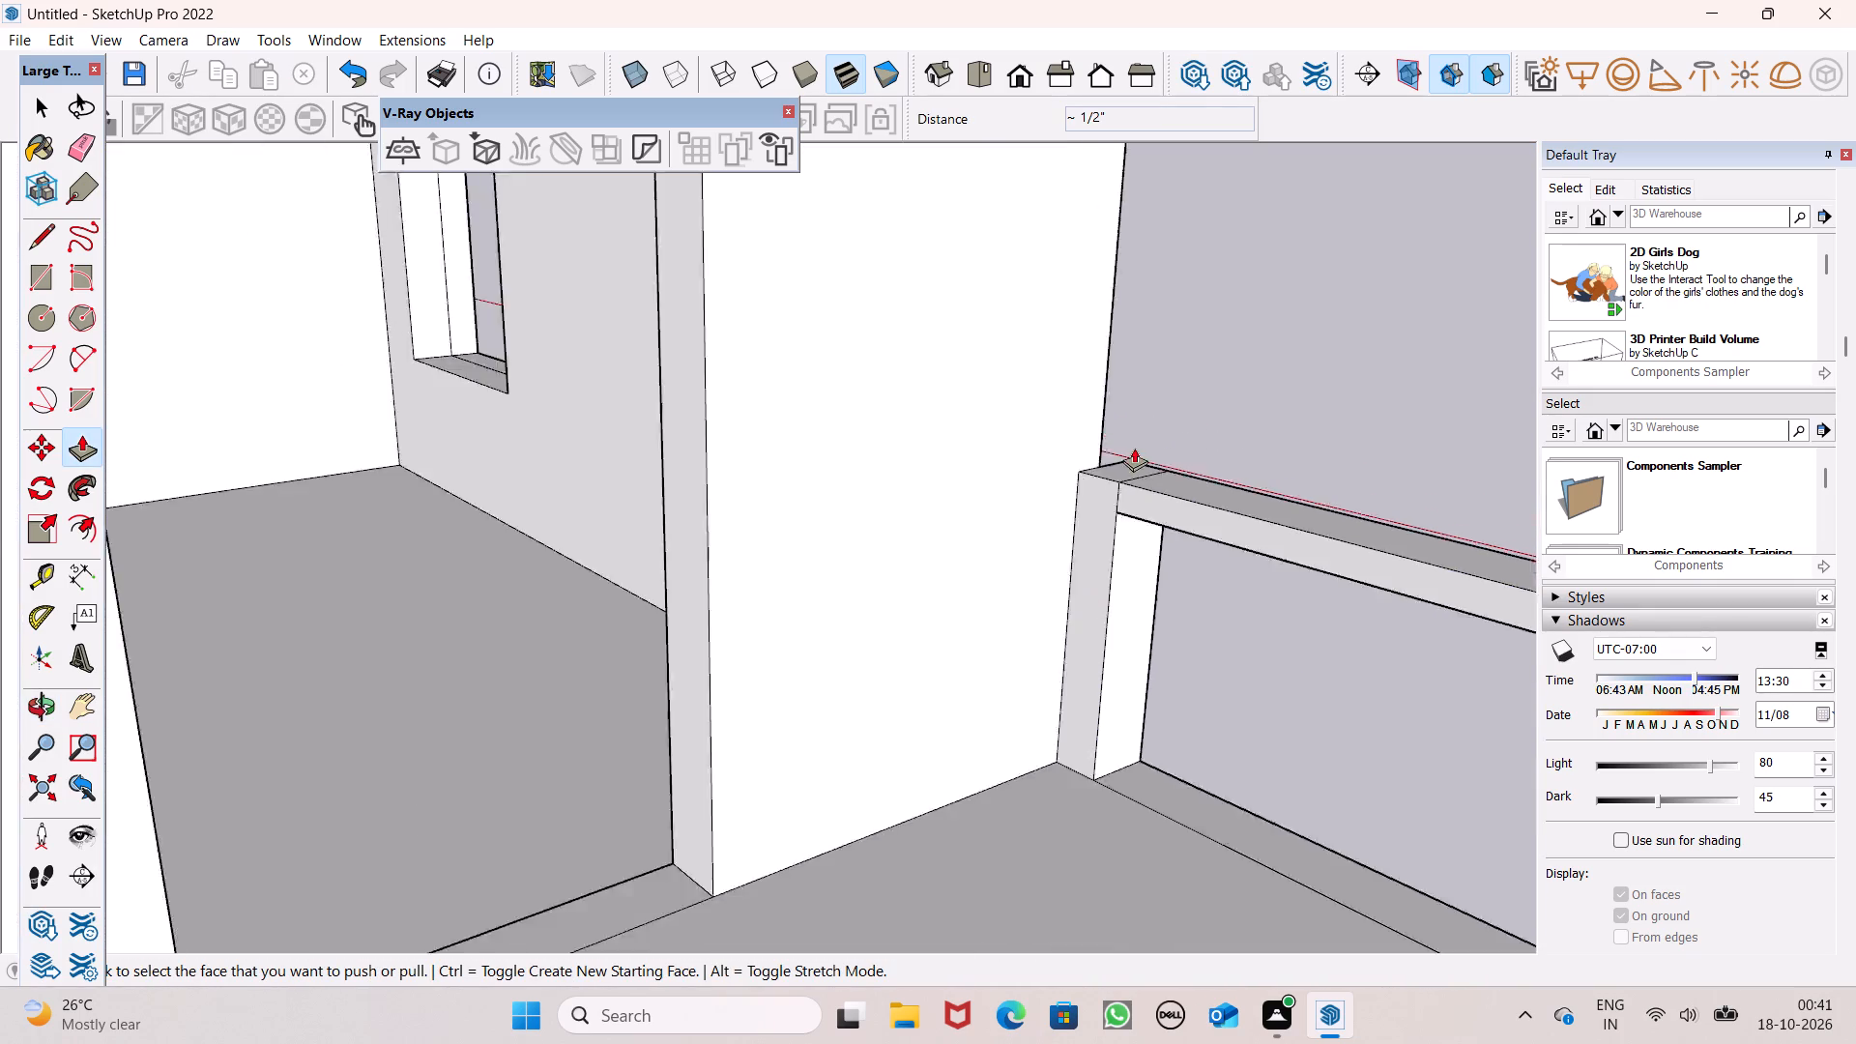
scroll(1134, 448, down, 2)
middle_drag(1260, 547, 697, 390)
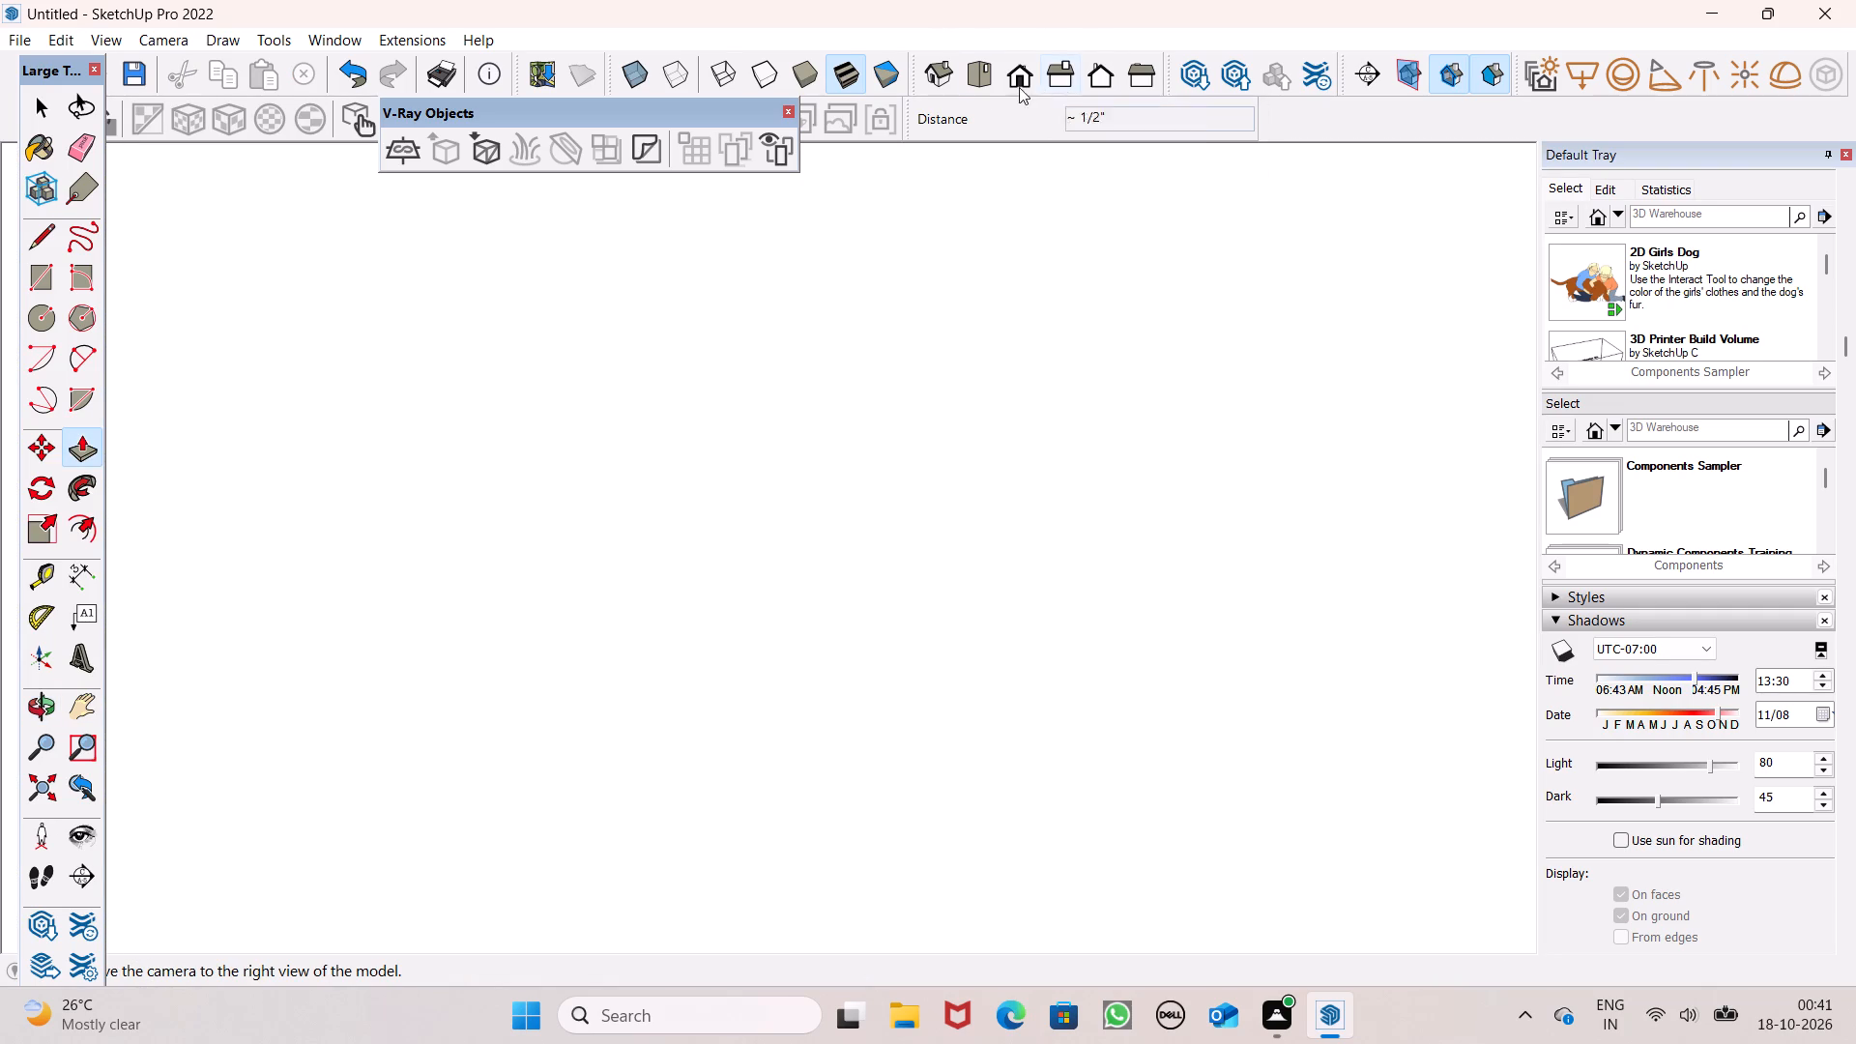
click(1017, 78)
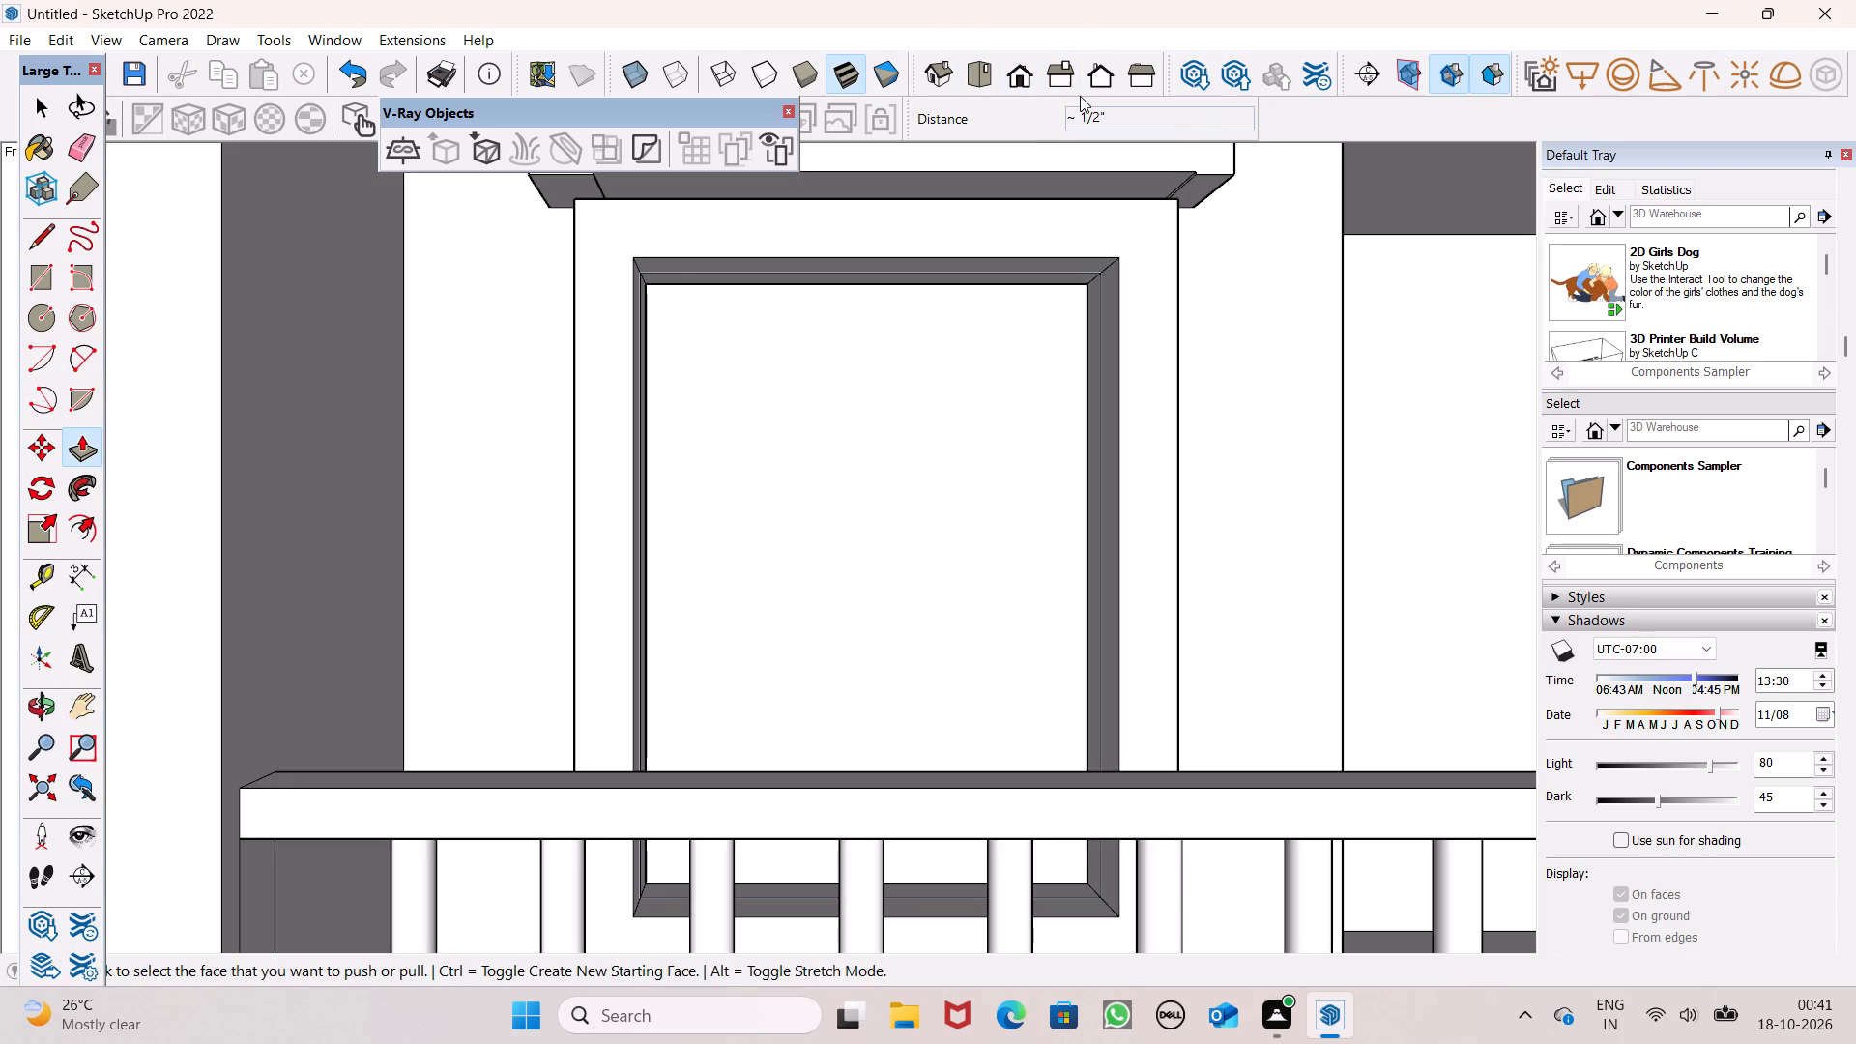
scroll(860, 319, down, 10)
scroll(924, 454, down, 6)
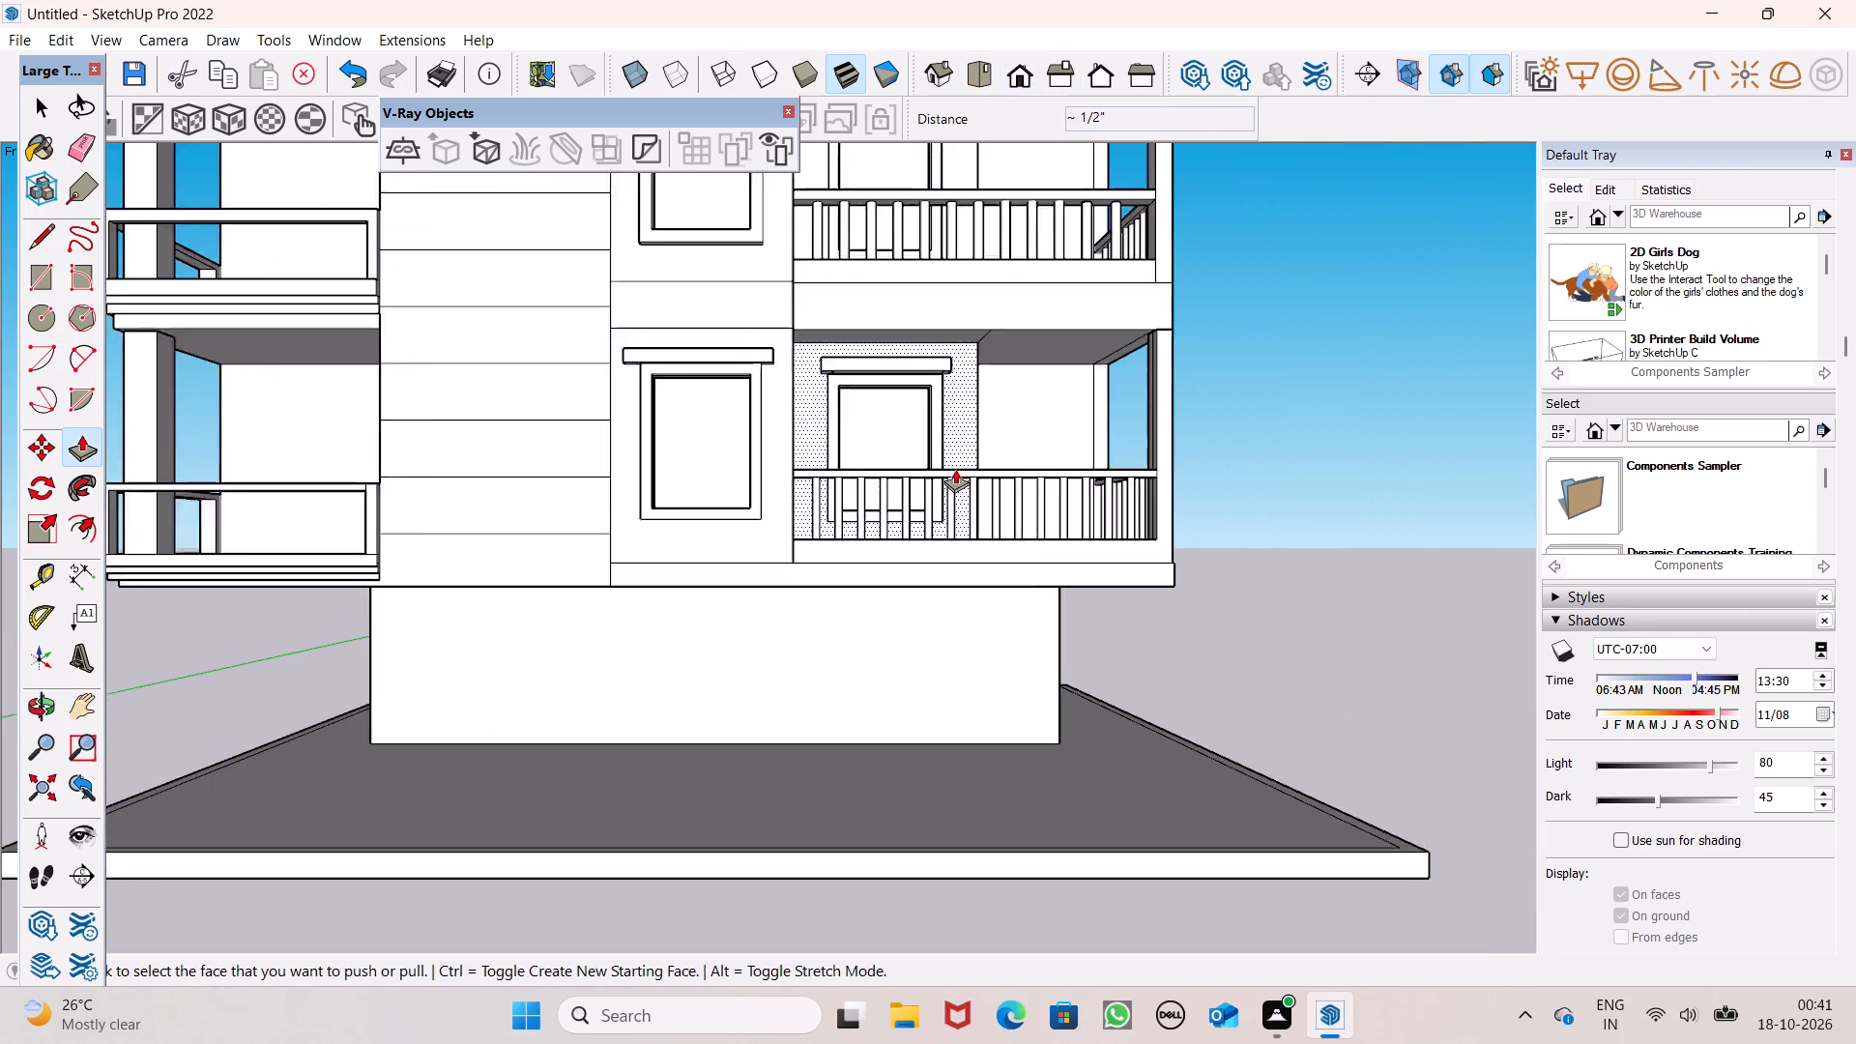
scroll(997, 457, down, 3)
middle_drag(517, 355, 1409, 452)
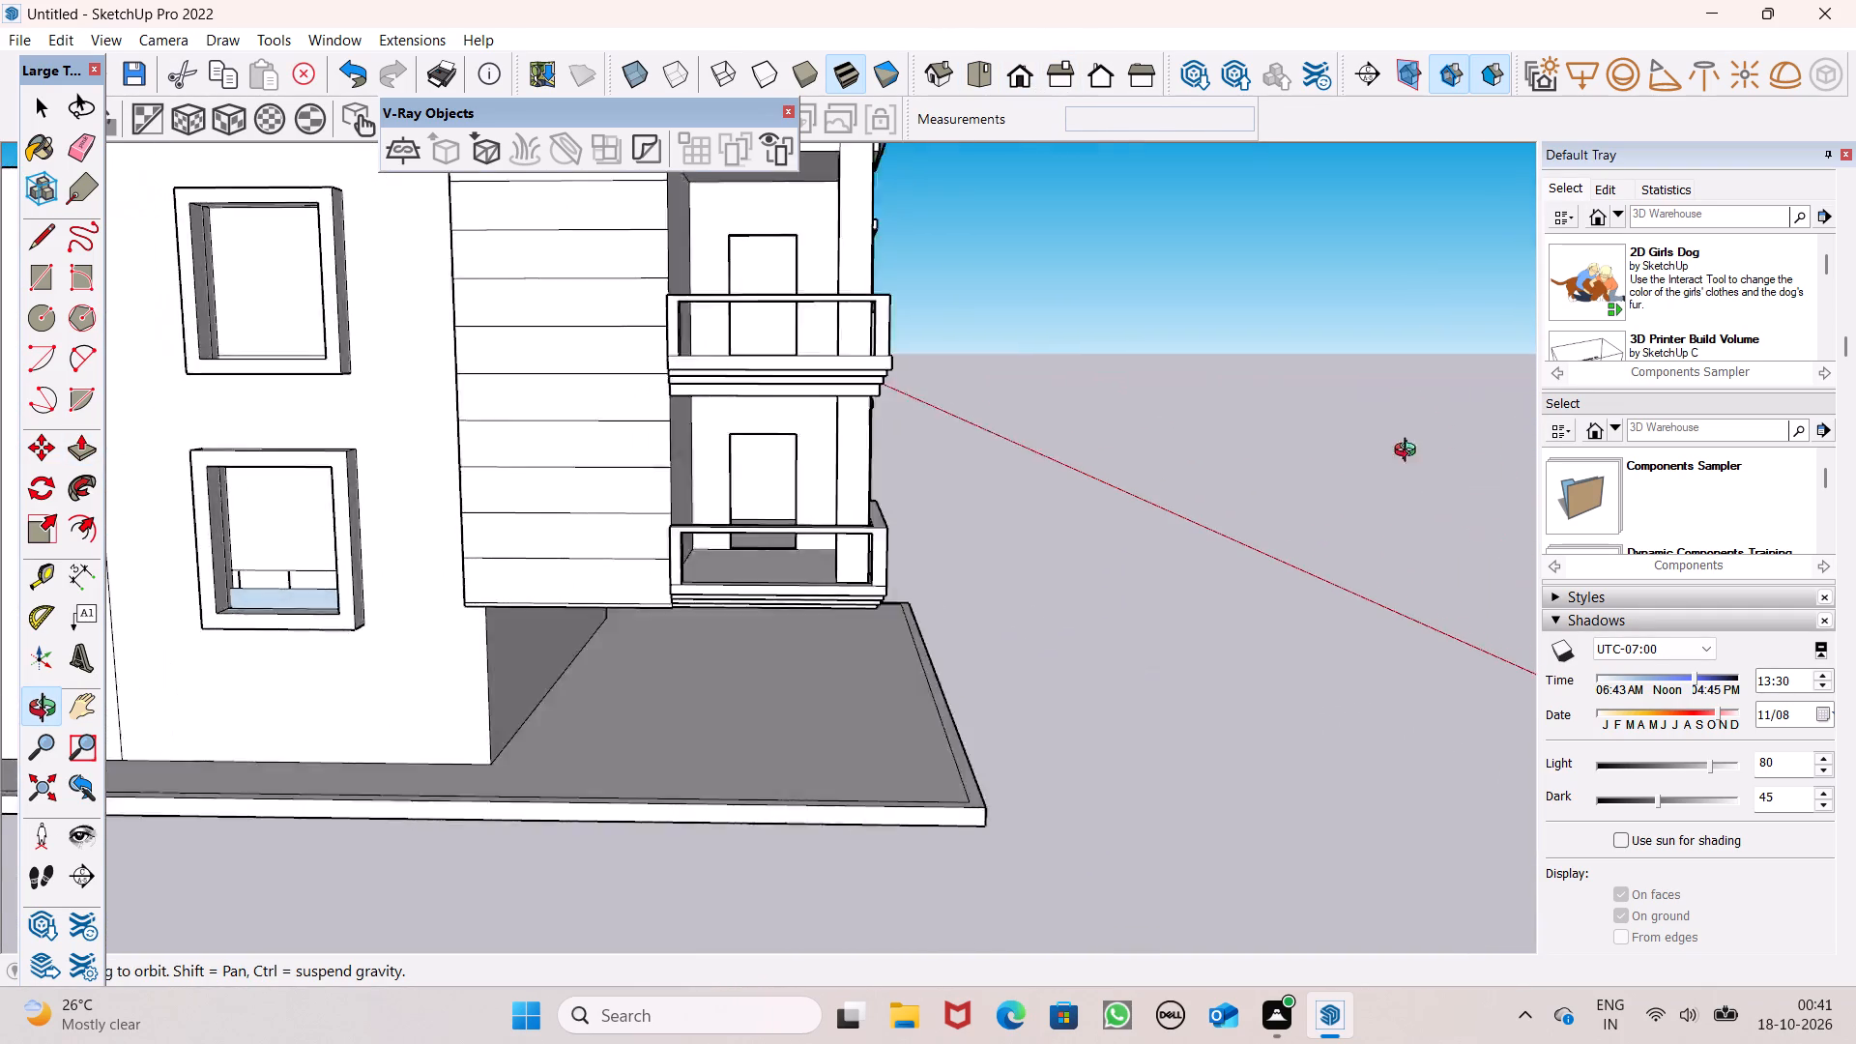
middle_drag(1409, 452, 1449, 469)
scroll(1132, 349, down, 1)
middle_drag(1105, 435, 1056, 603)
scroll(909, 552, up, 4)
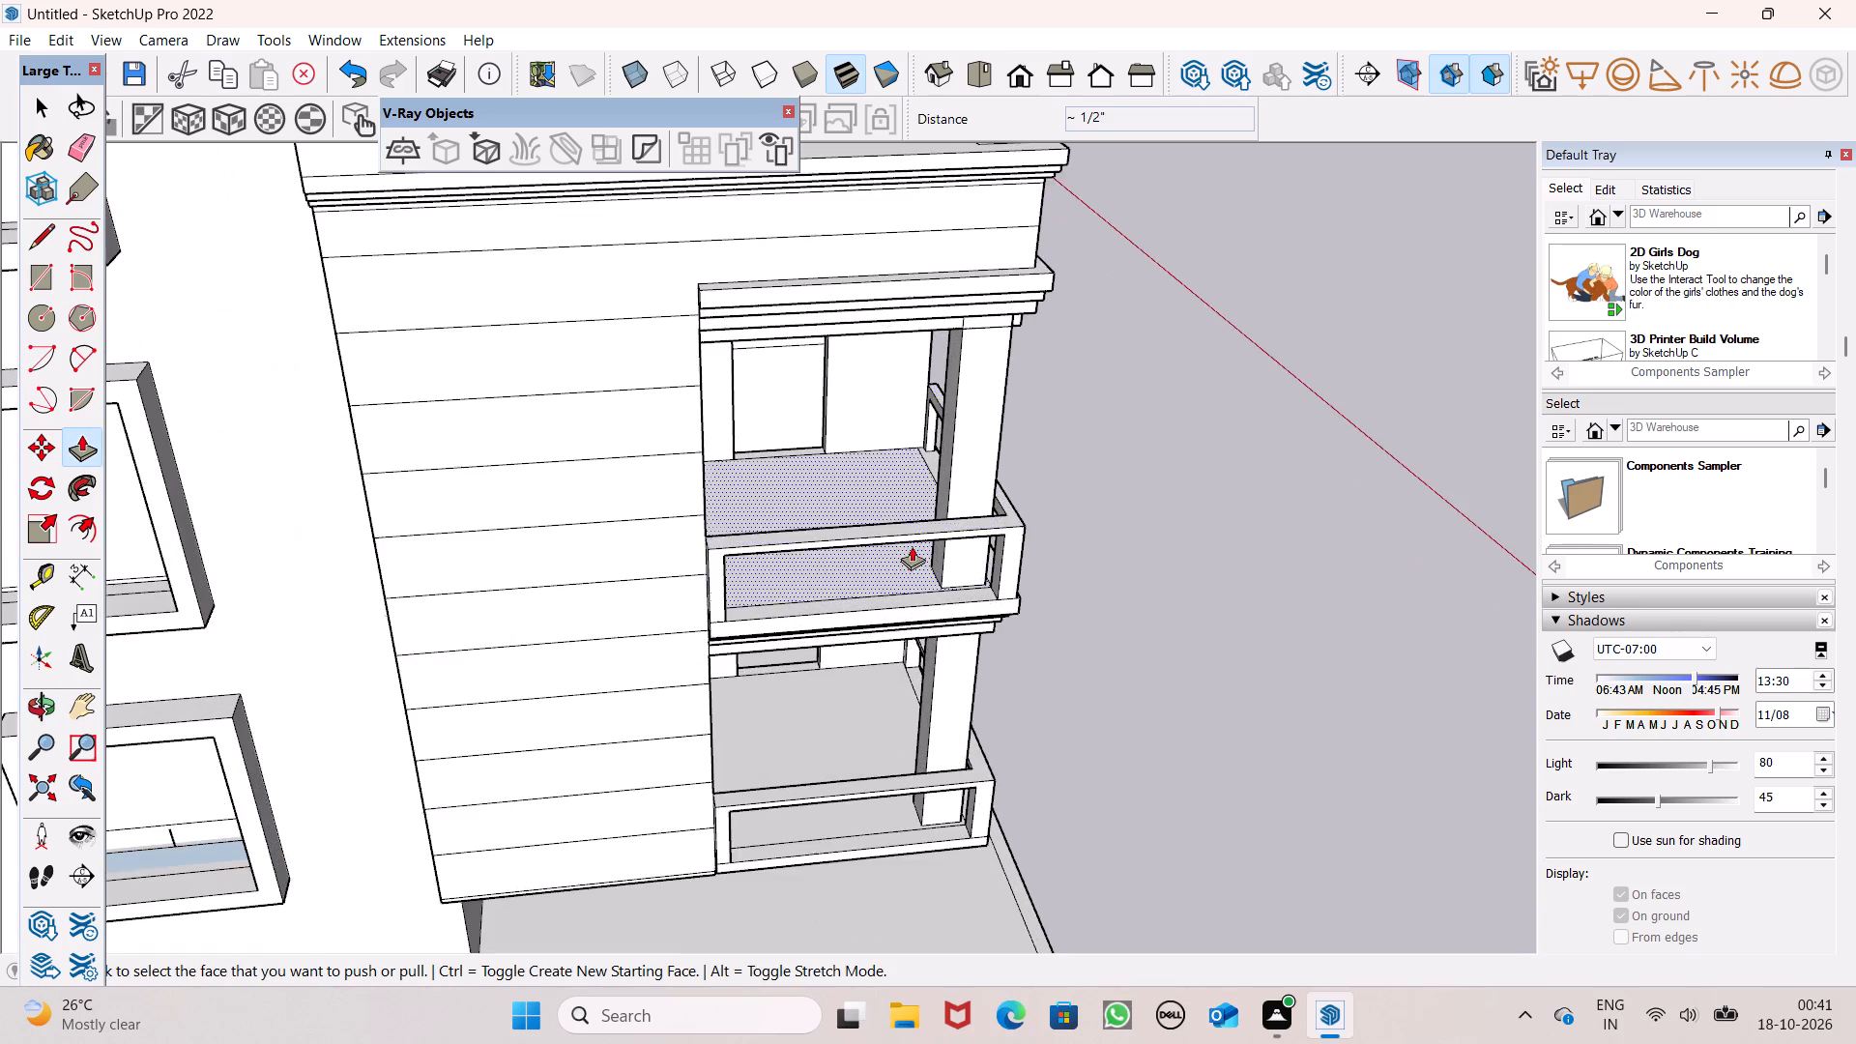
middle_drag(911, 548, 879, 246)
scroll(860, 380, down, 5)
Push/Pull the underside of the upper corner balcony's side handrail down 1 9/16".
scroll(810, 216, up, 3)
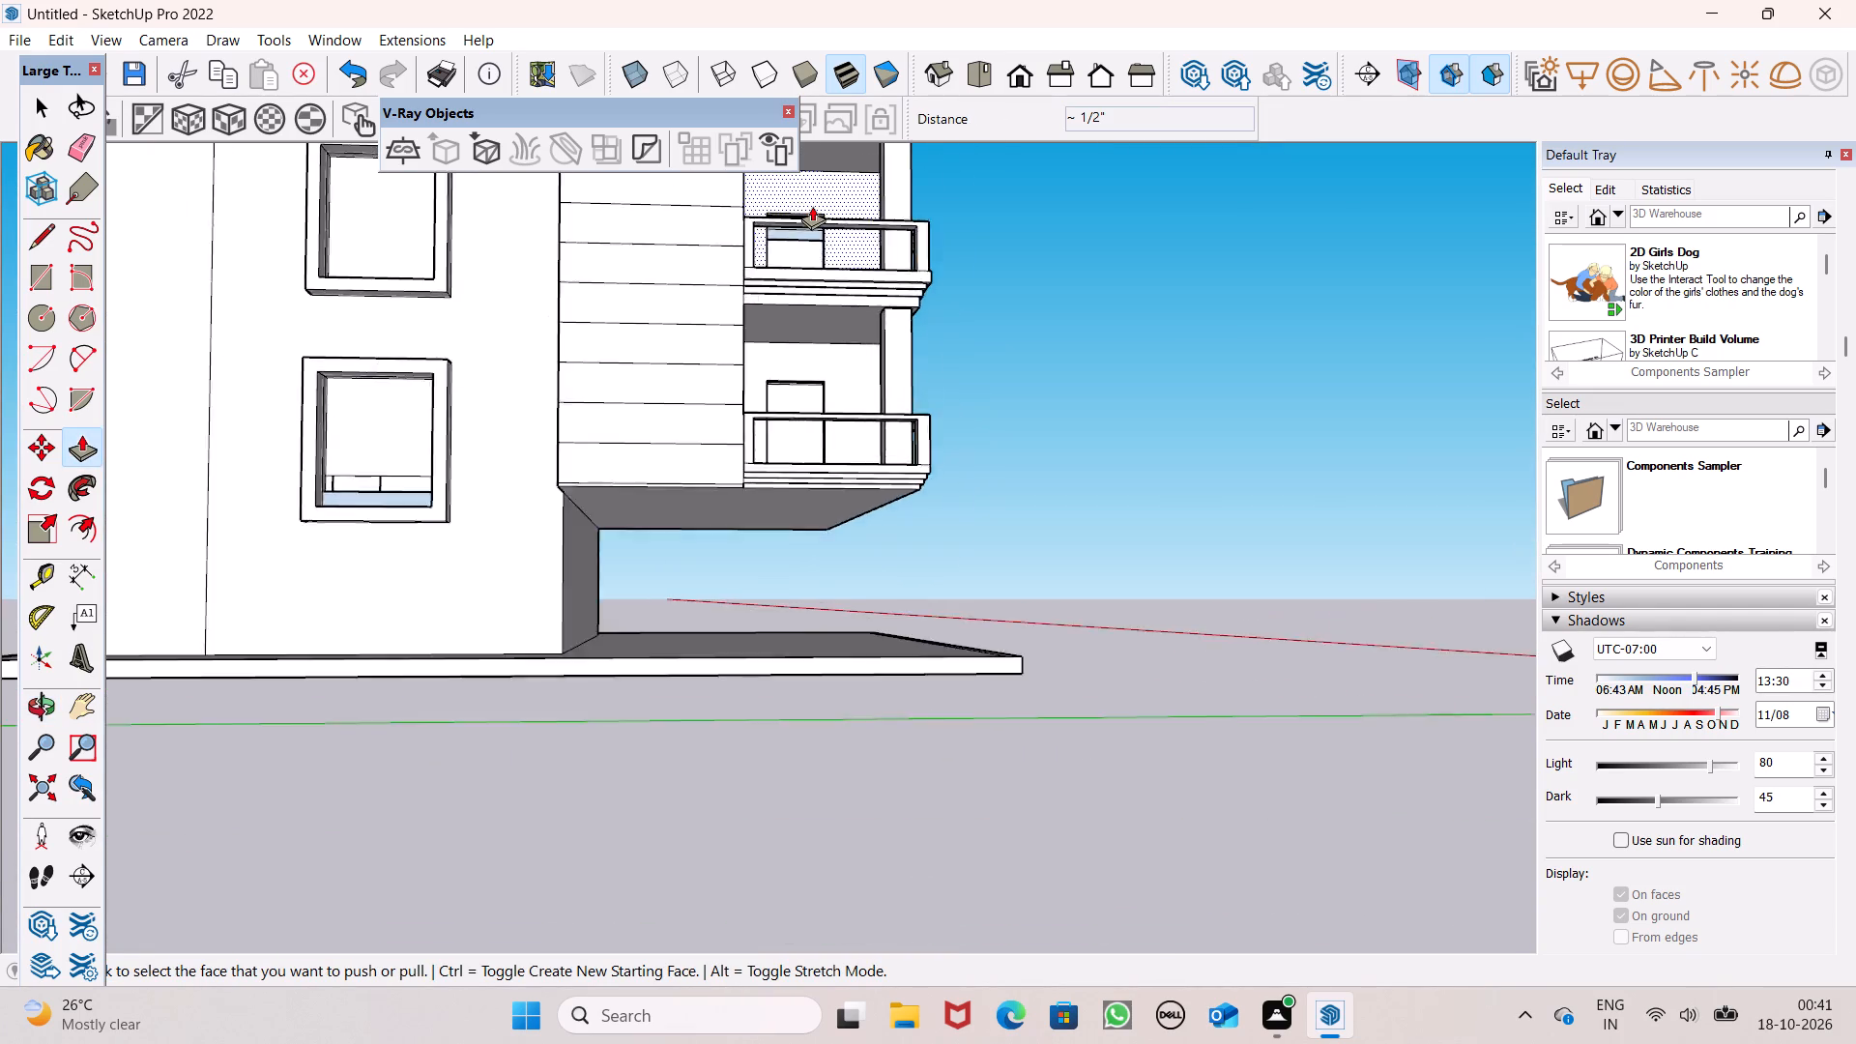
scroll(812, 206, up, 10)
middle_drag(839, 341, 841, 303)
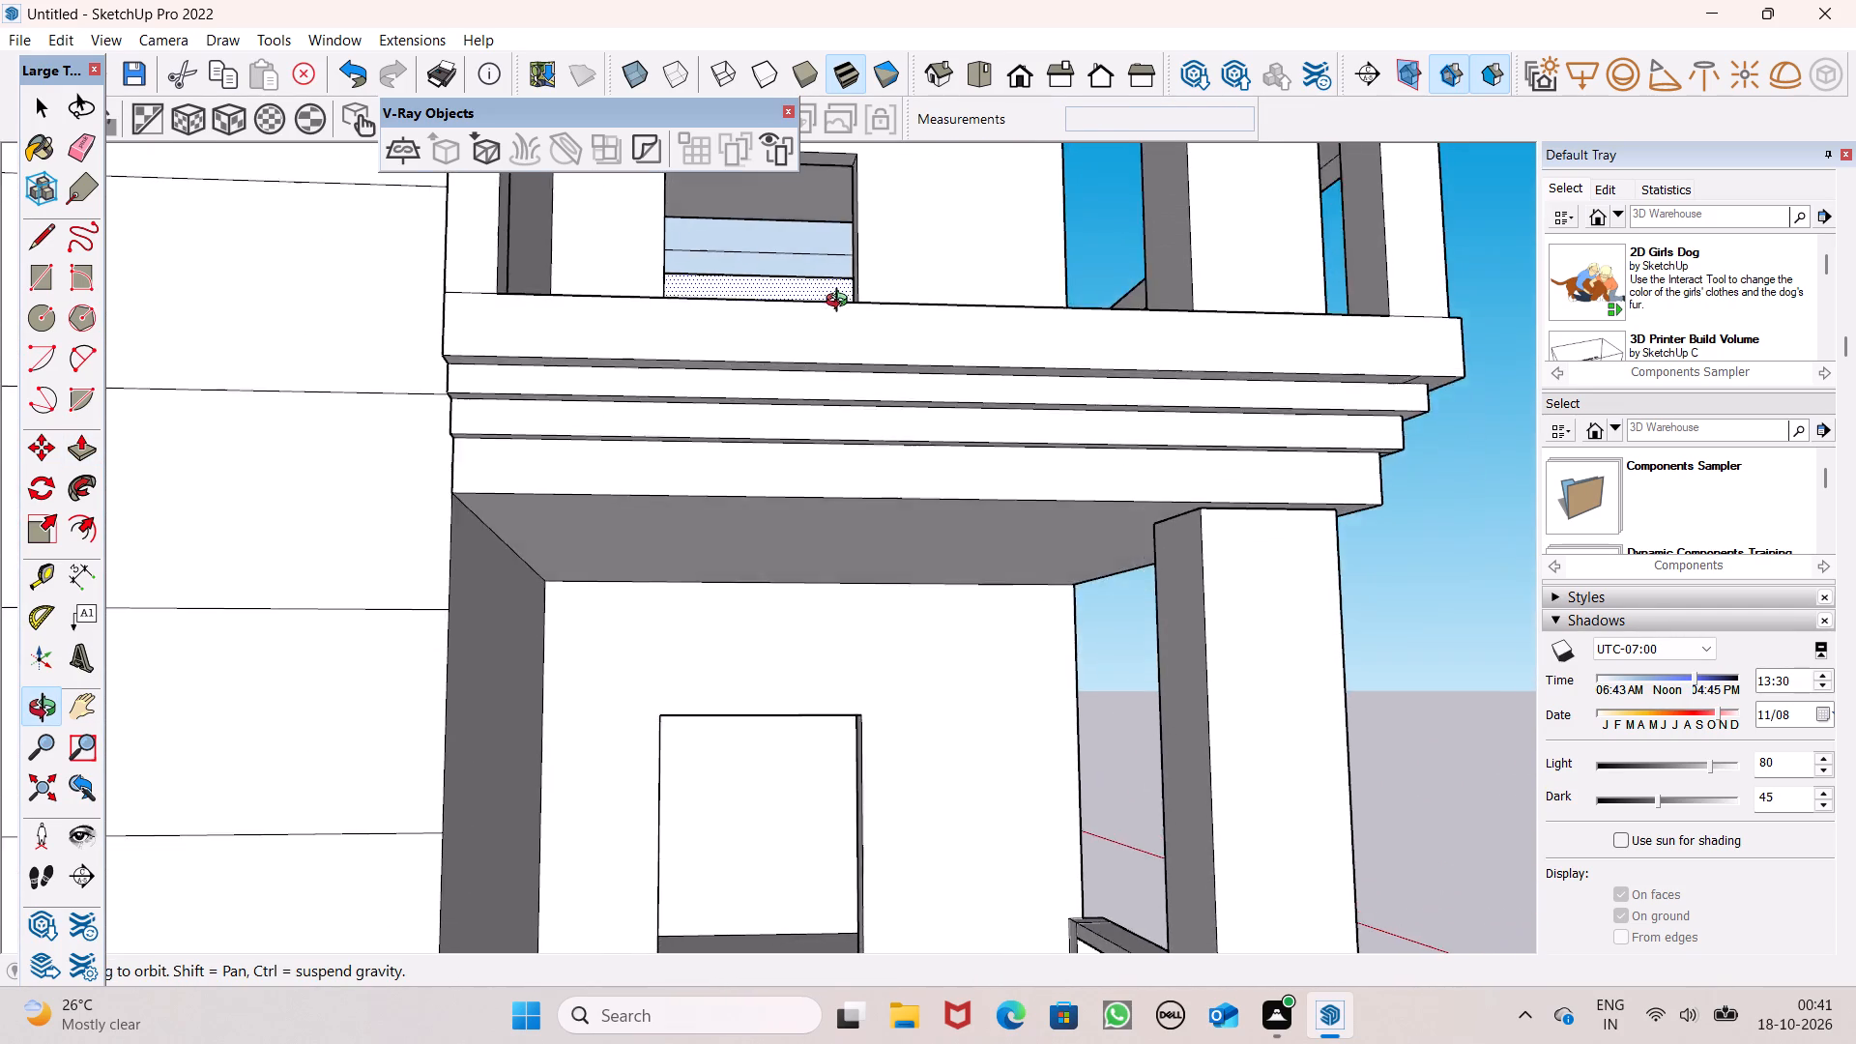
middle_drag(841, 303, 848, 342)
scroll(848, 342, up, 1)
drag(897, 310, 896, 325)
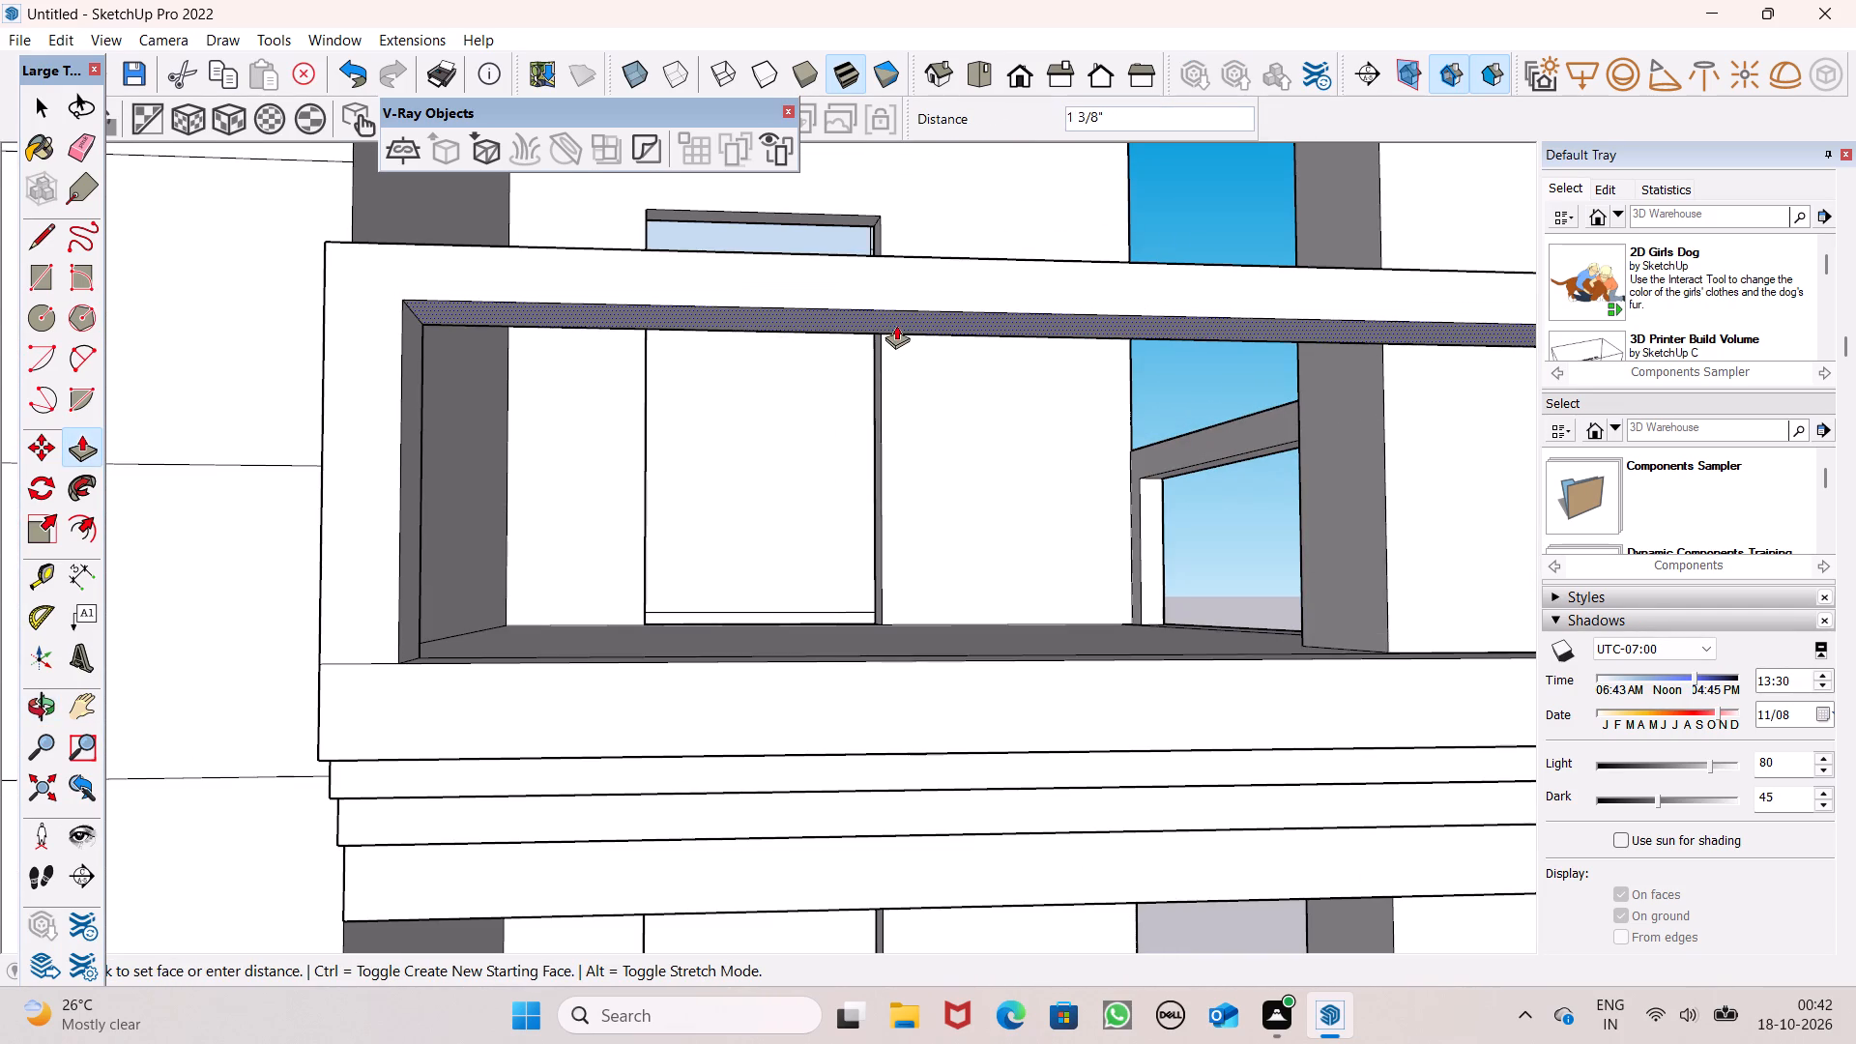
drag(896, 325, 897, 327)
Push/Pull the underside of the lowest corner balcony's side handrail by 1/8".
scroll(855, 244, down, 5)
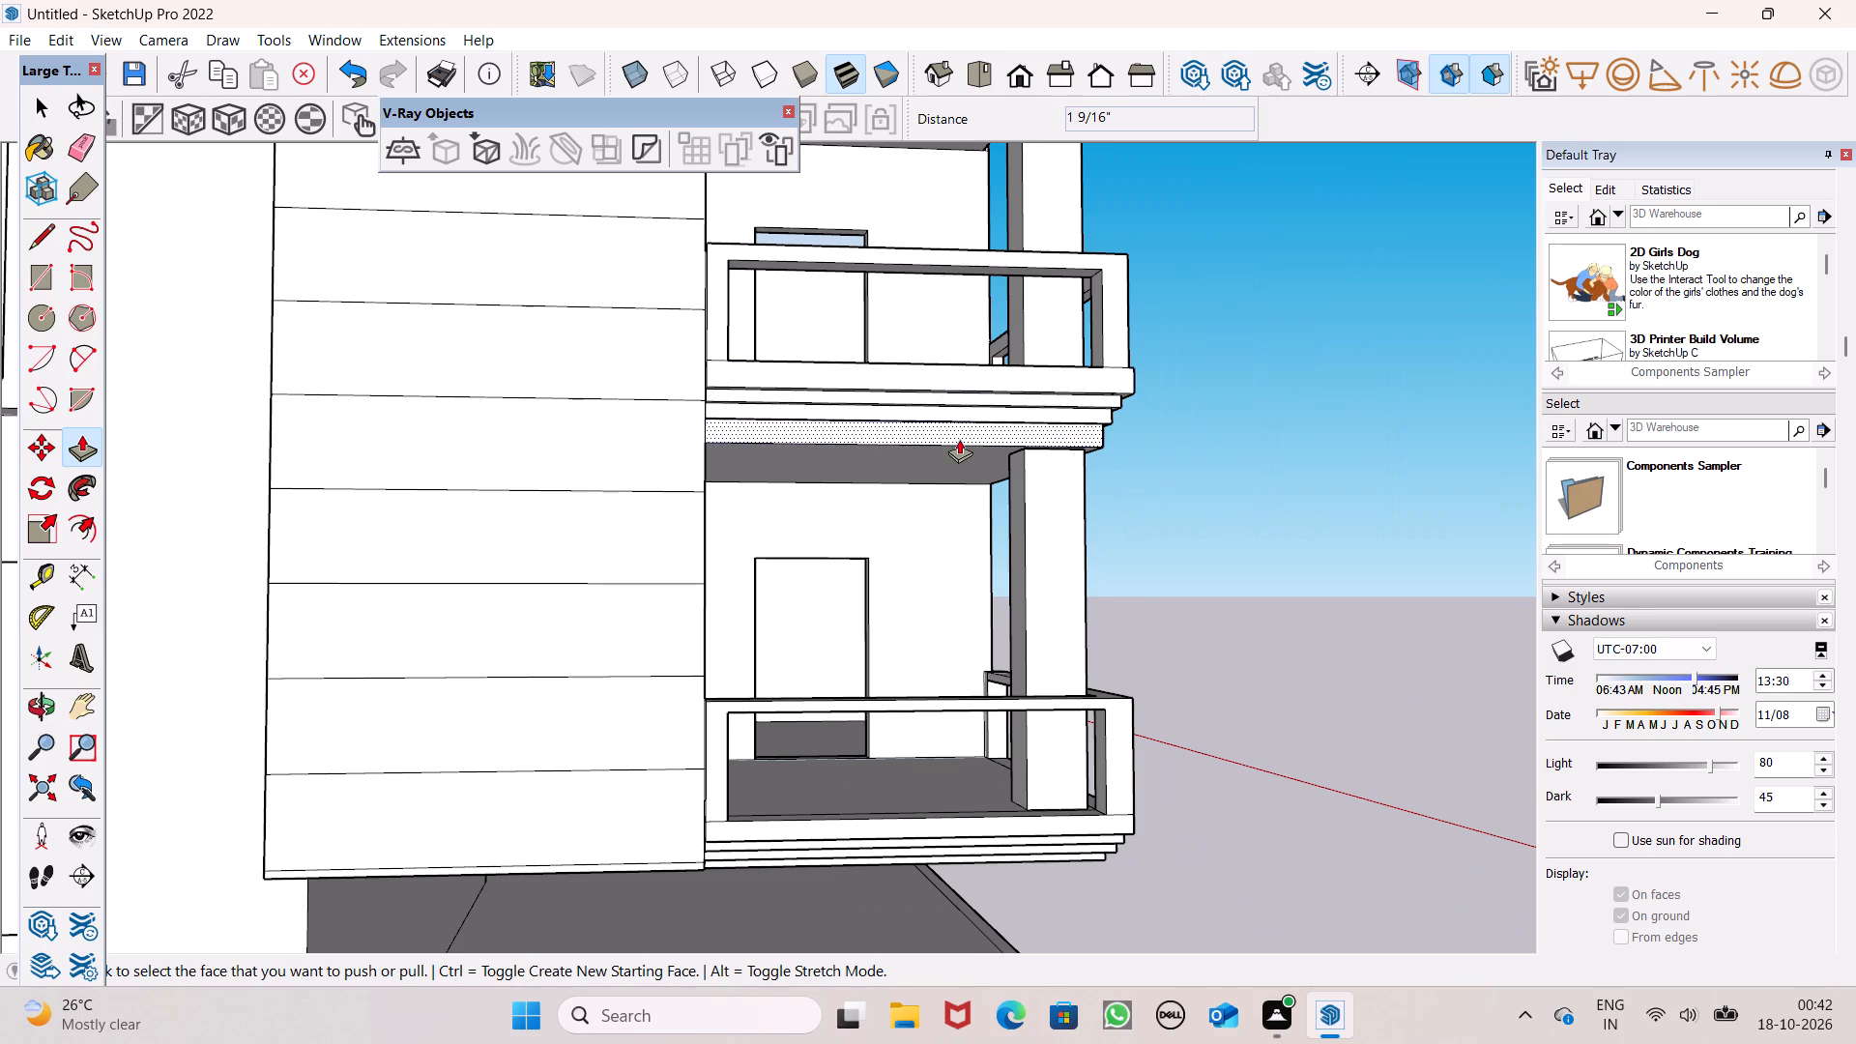
middle_drag(959, 439, 951, 454)
middle_drag(991, 751, 992, 683)
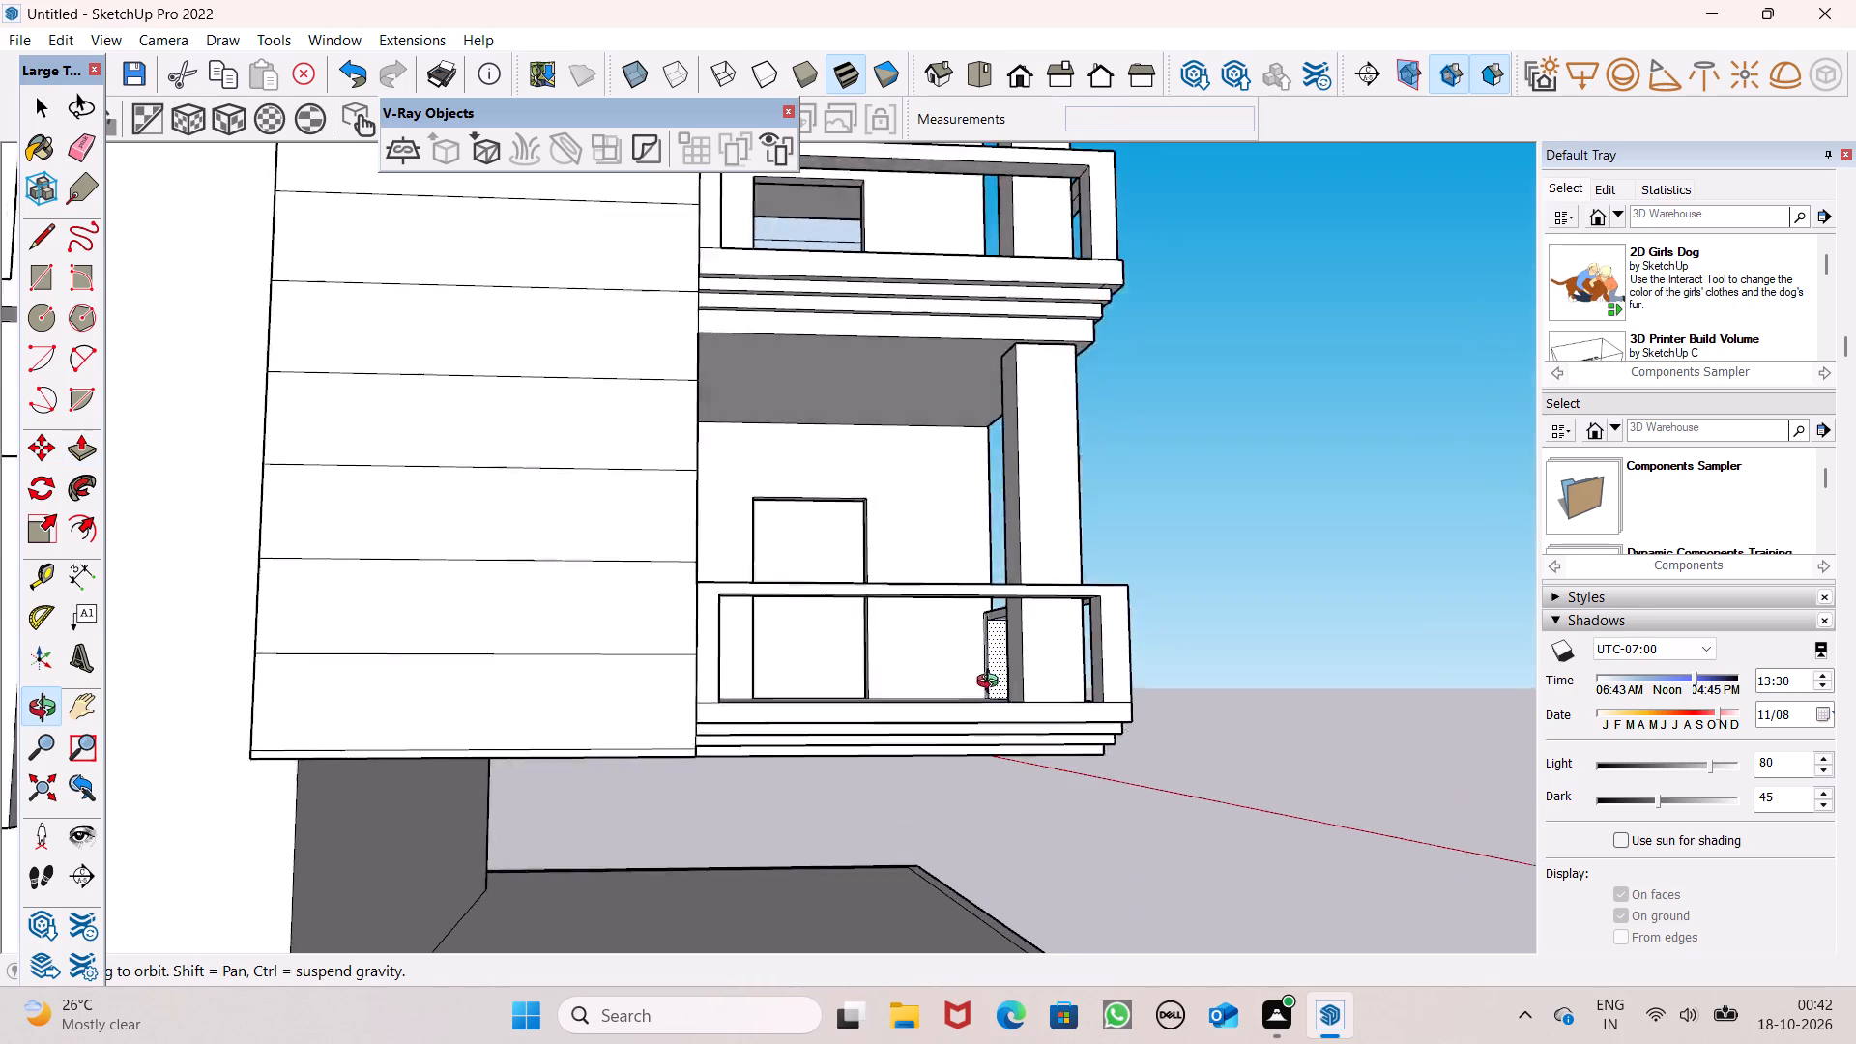
middle_drag(992, 683, 972, 613)
scroll(910, 478, up, 1)
scroll(876, 362, up, 3)
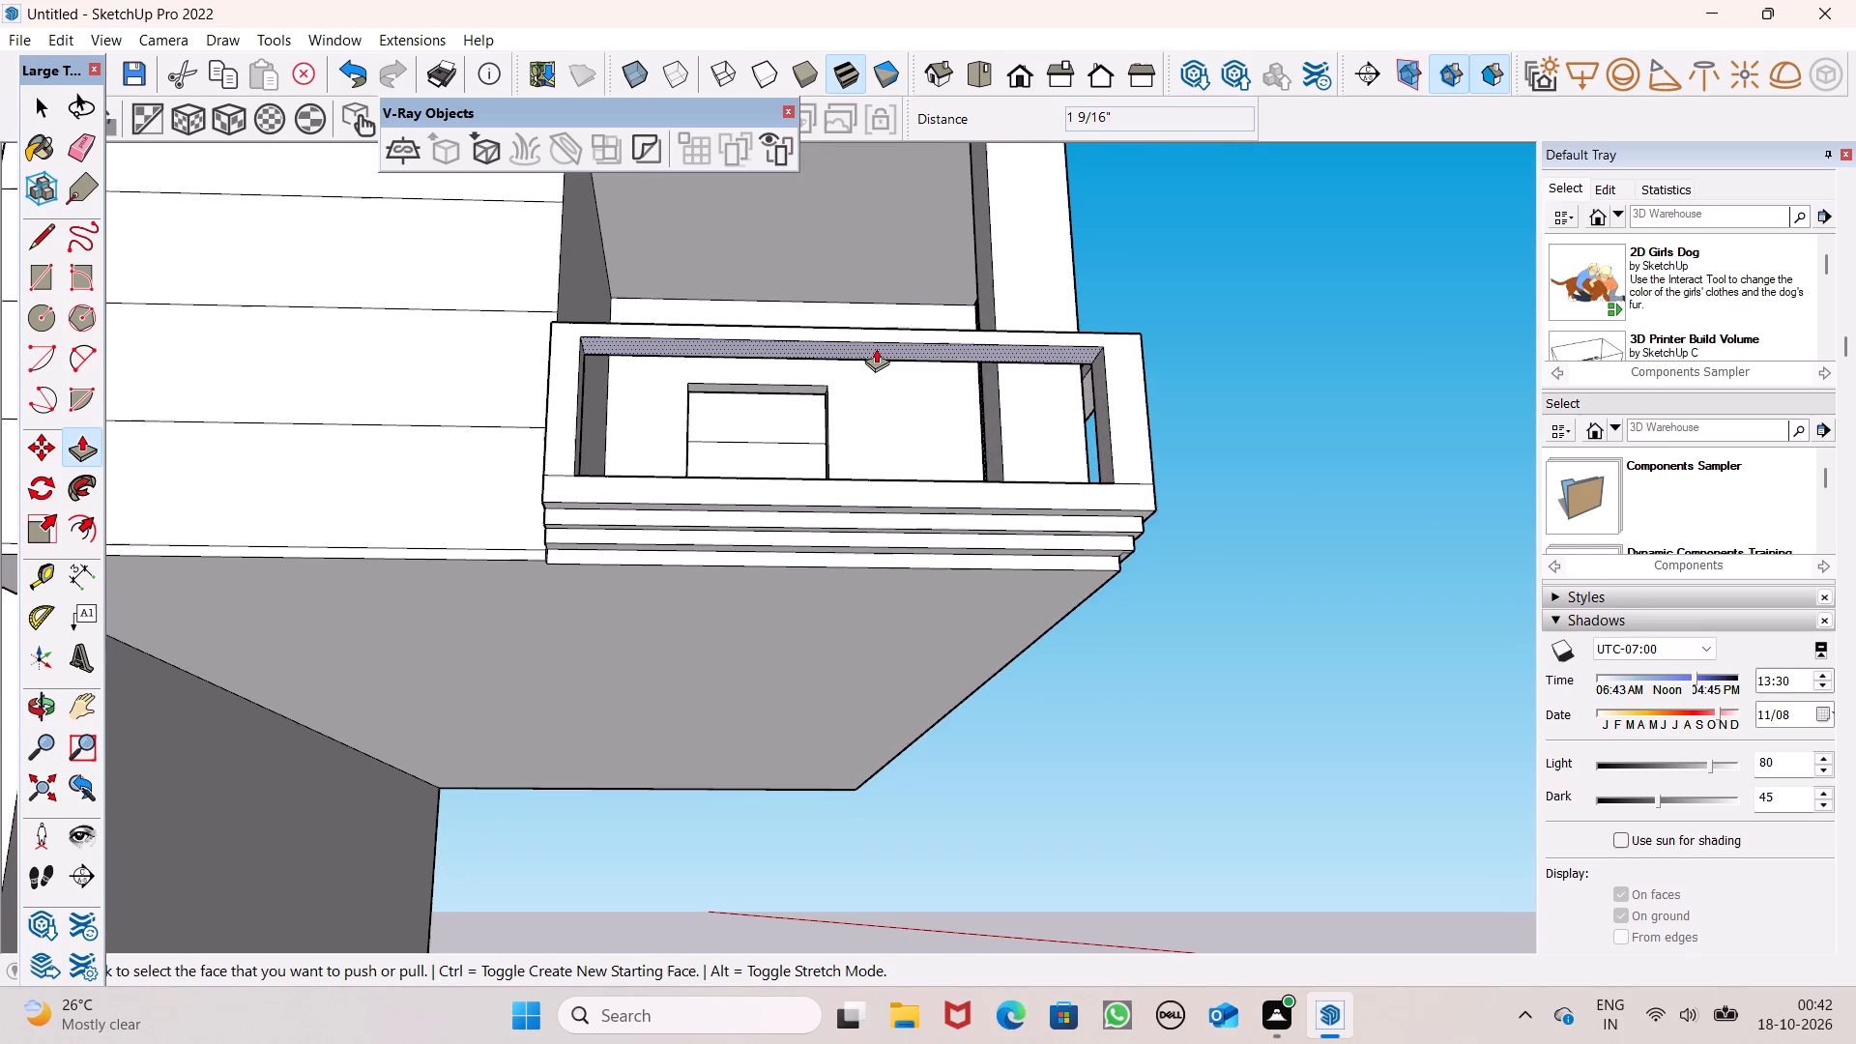
drag(876, 348, 876, 360)
click(876, 360)
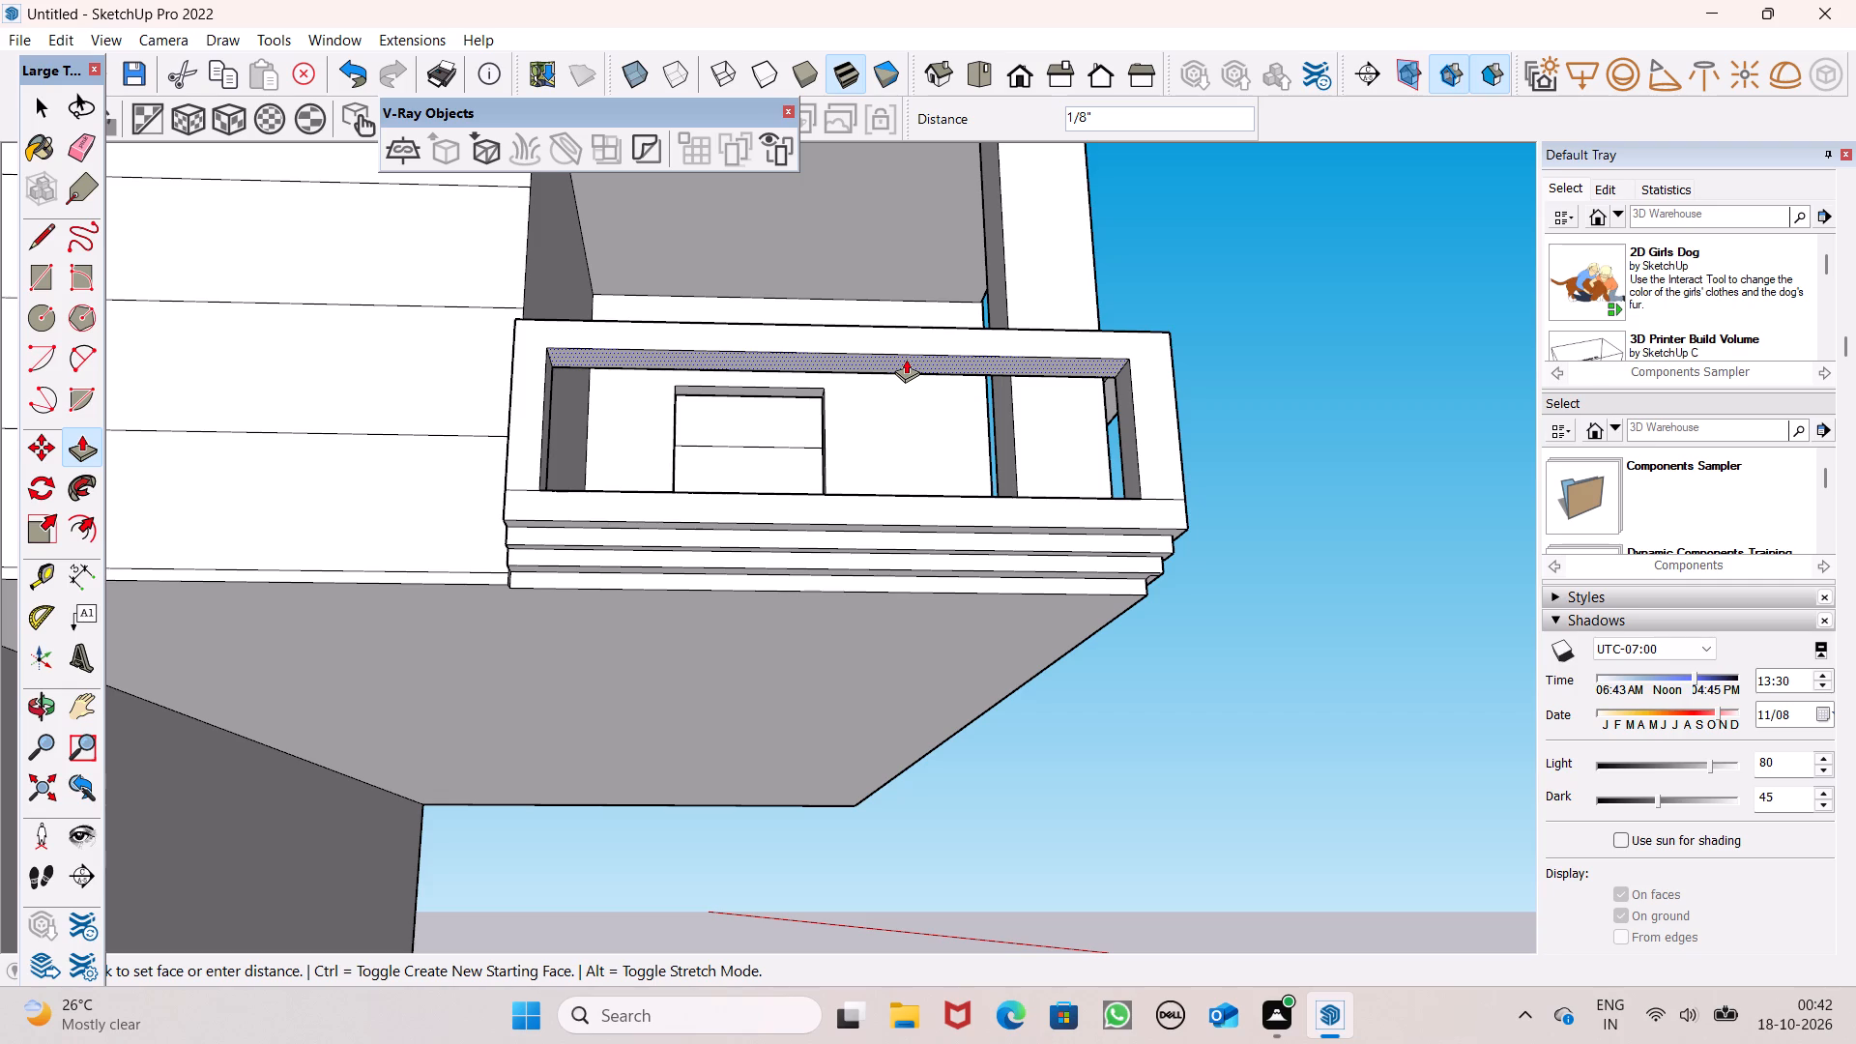
click(906, 359)
scroll(1077, 325, down, 4)
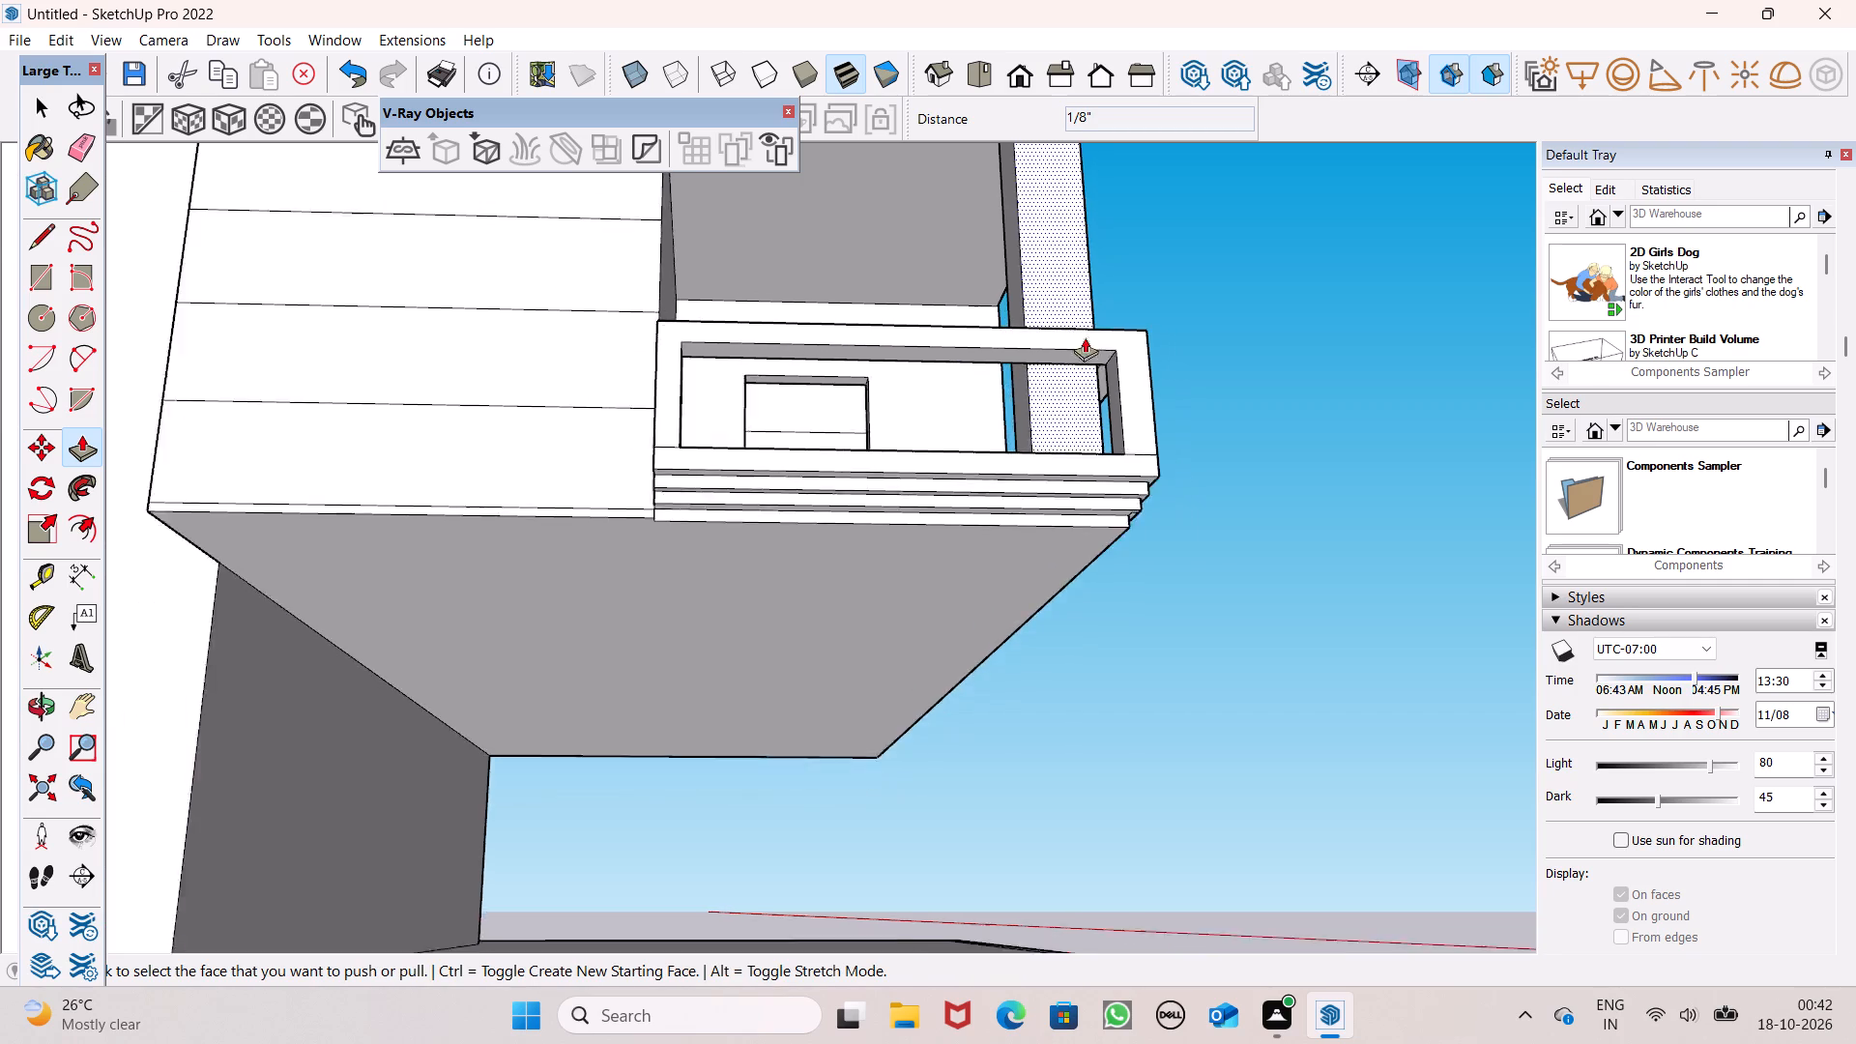
middle_drag(1104, 412, 971, 702)
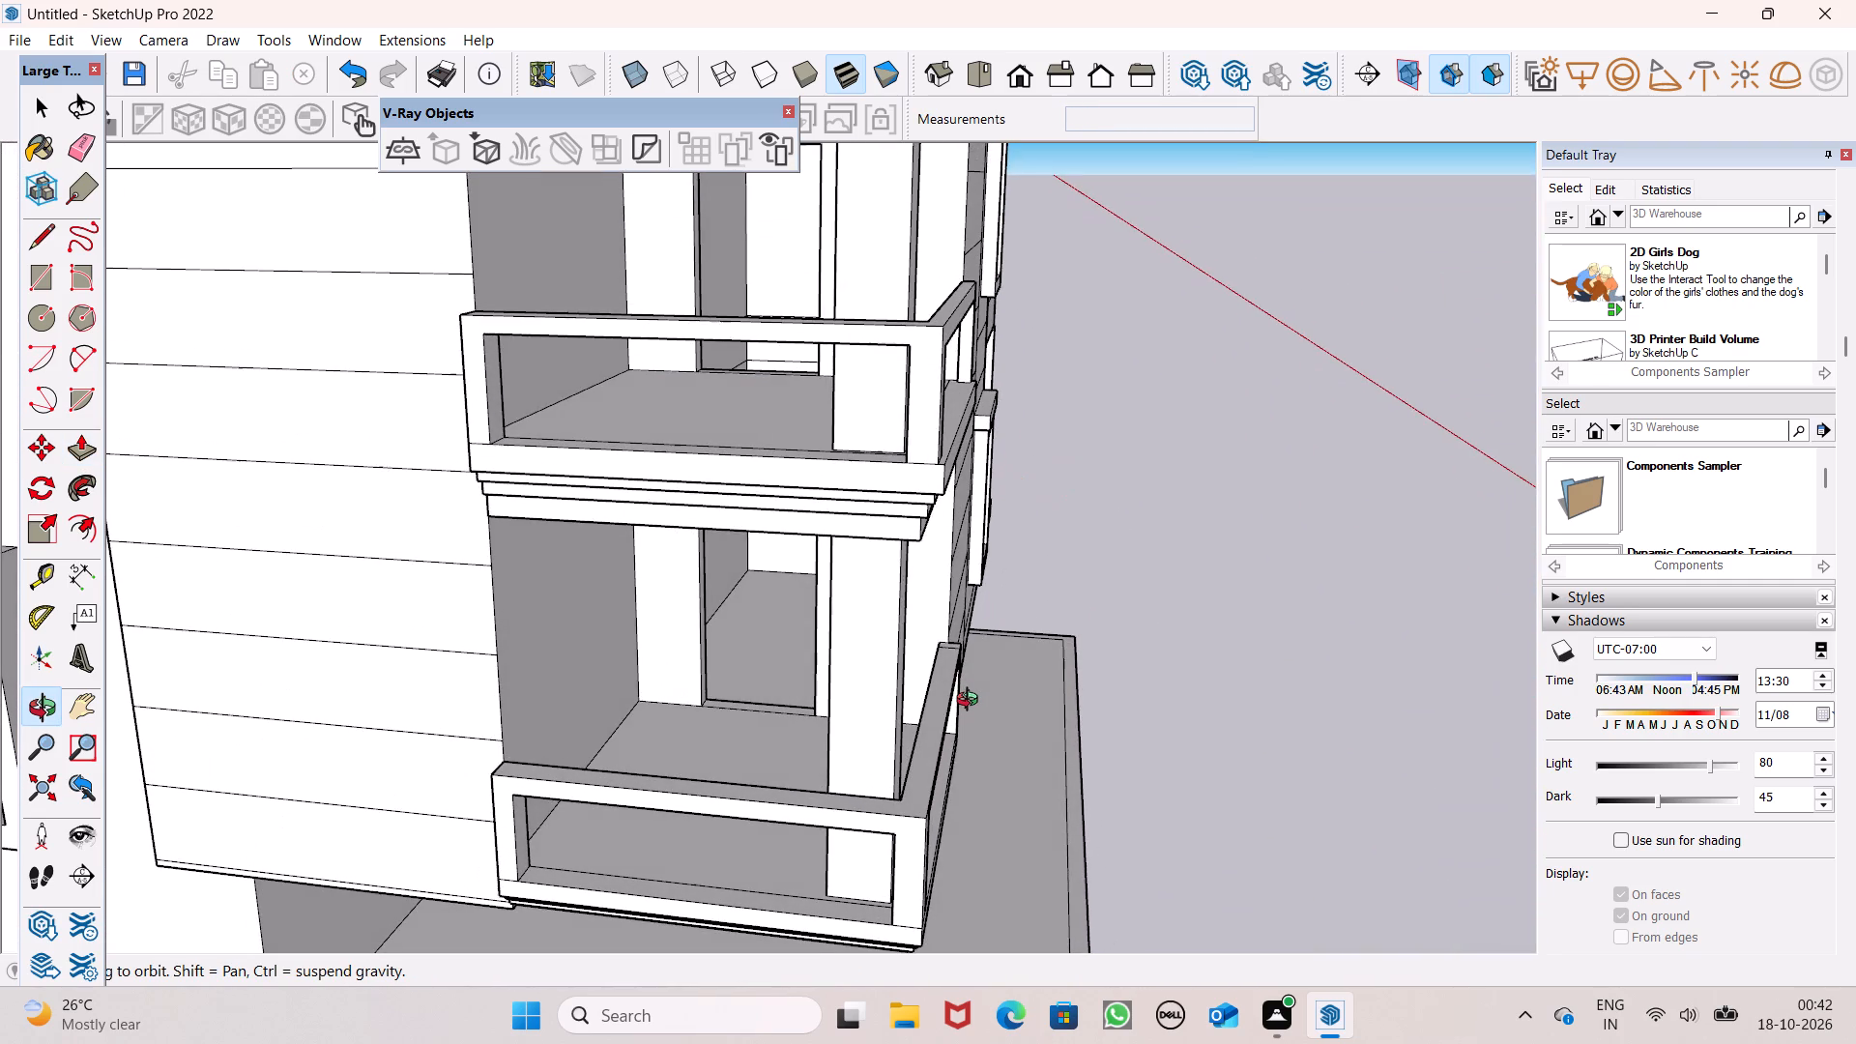
Push/Pull the underside of the lowest corner balcony's handrail downward on the side facing the balustered balconies' facade.
middle_drag(971, 702, 618, 608)
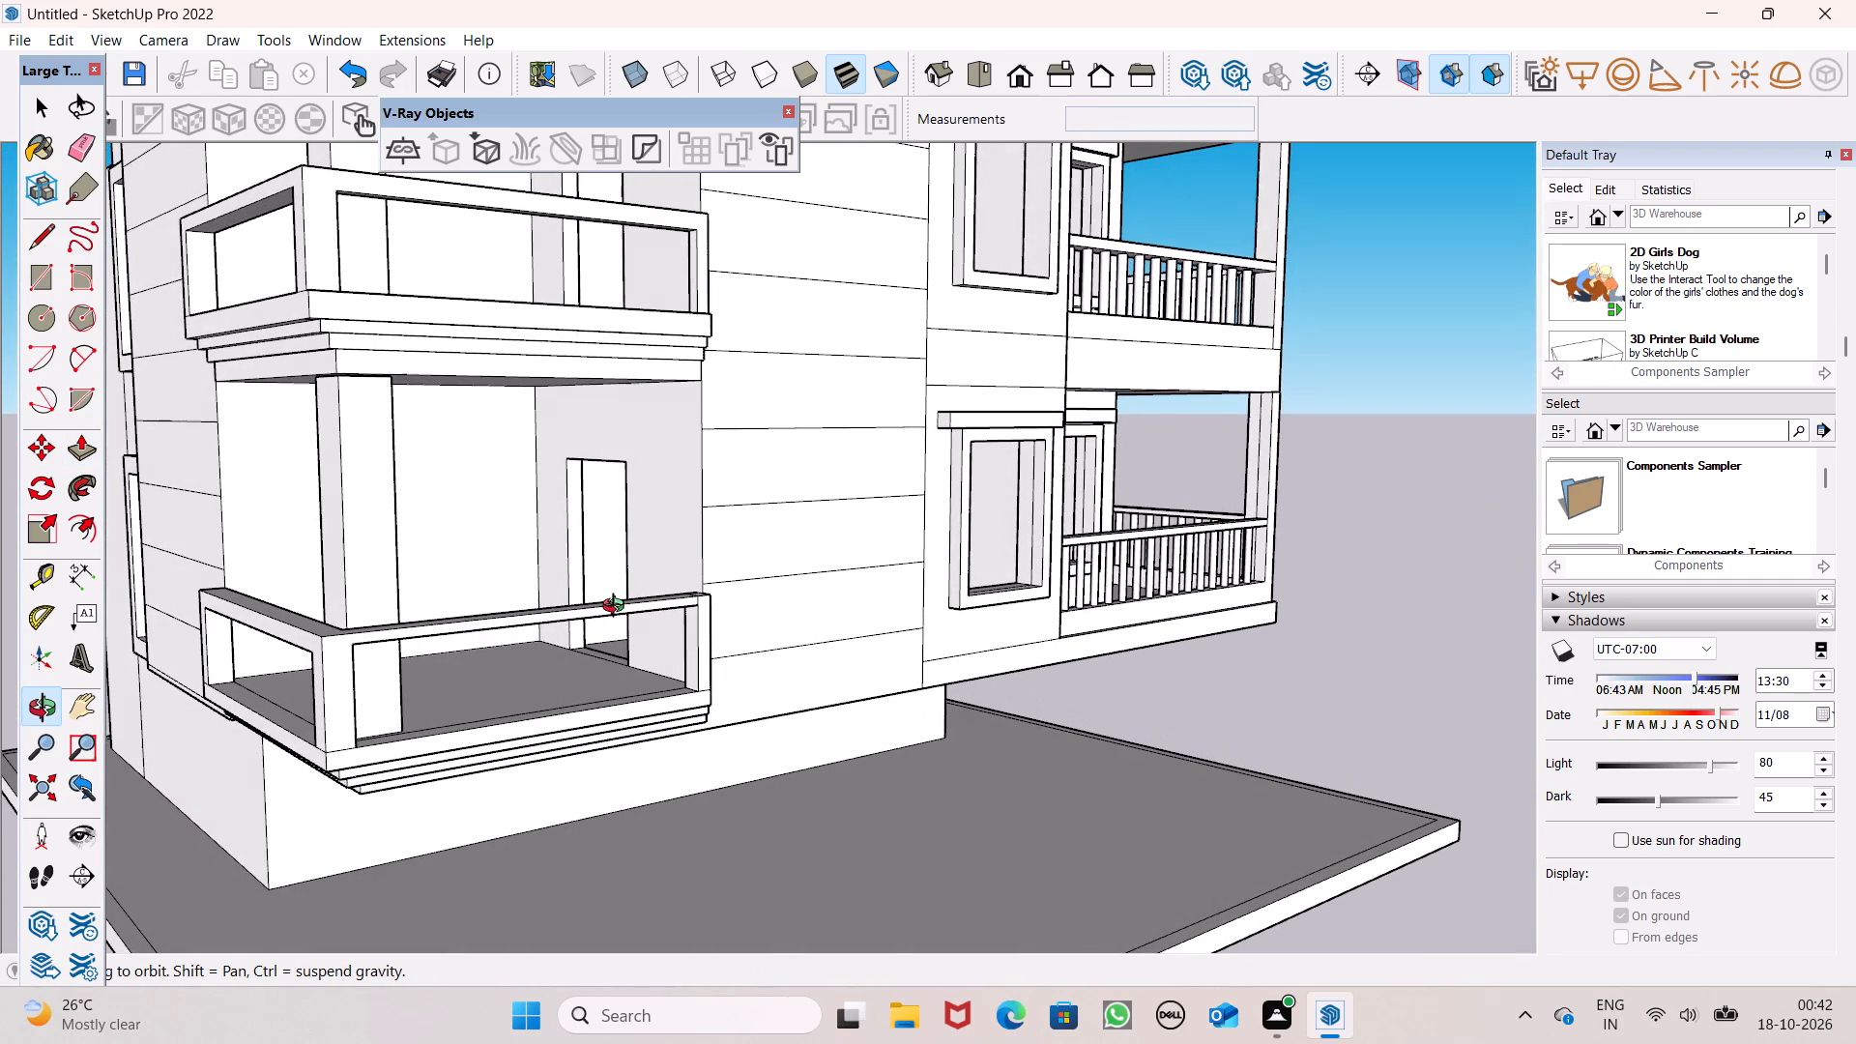
middle_drag(618, 608, 618, 602)
scroll(737, 435, down, 4)
middle_drag(706, 524, 604, 423)
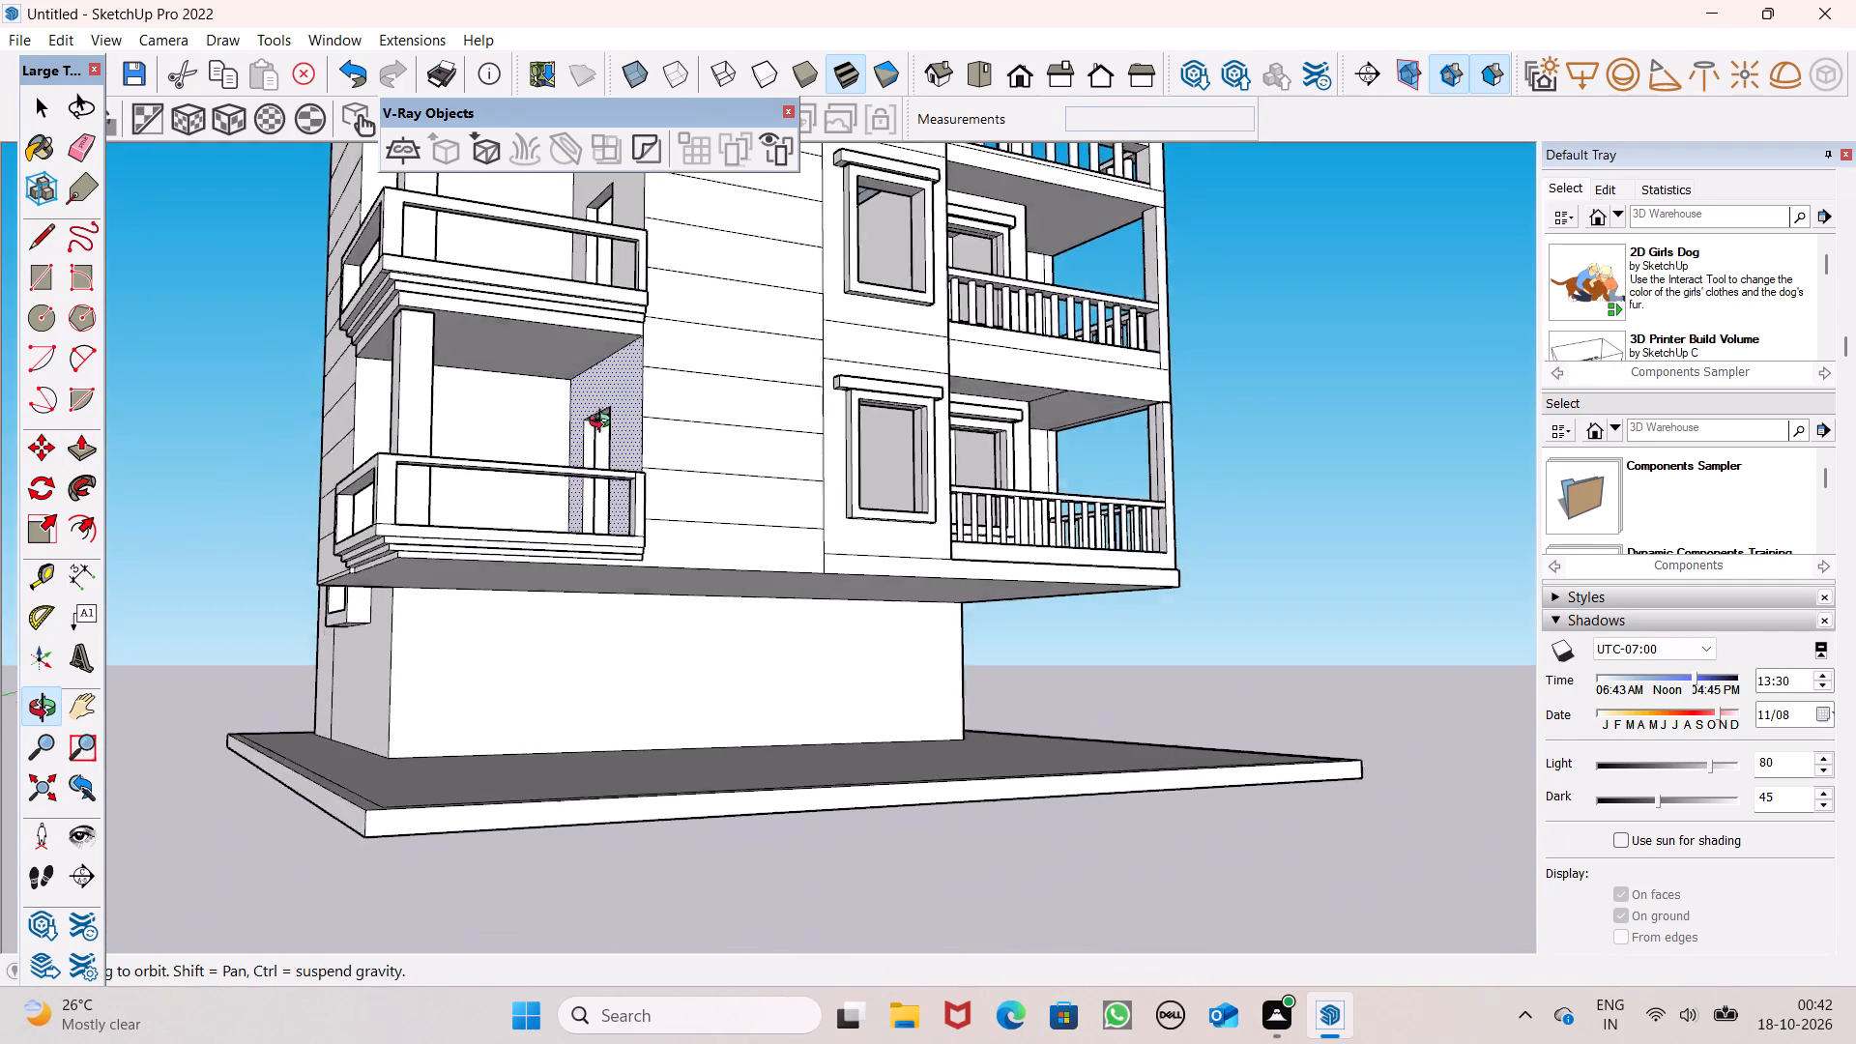
middle_drag(604, 423, 604, 416)
scroll(451, 421, up, 6)
scroll(493, 488, up, 2)
middle_drag(493, 488, 515, 420)
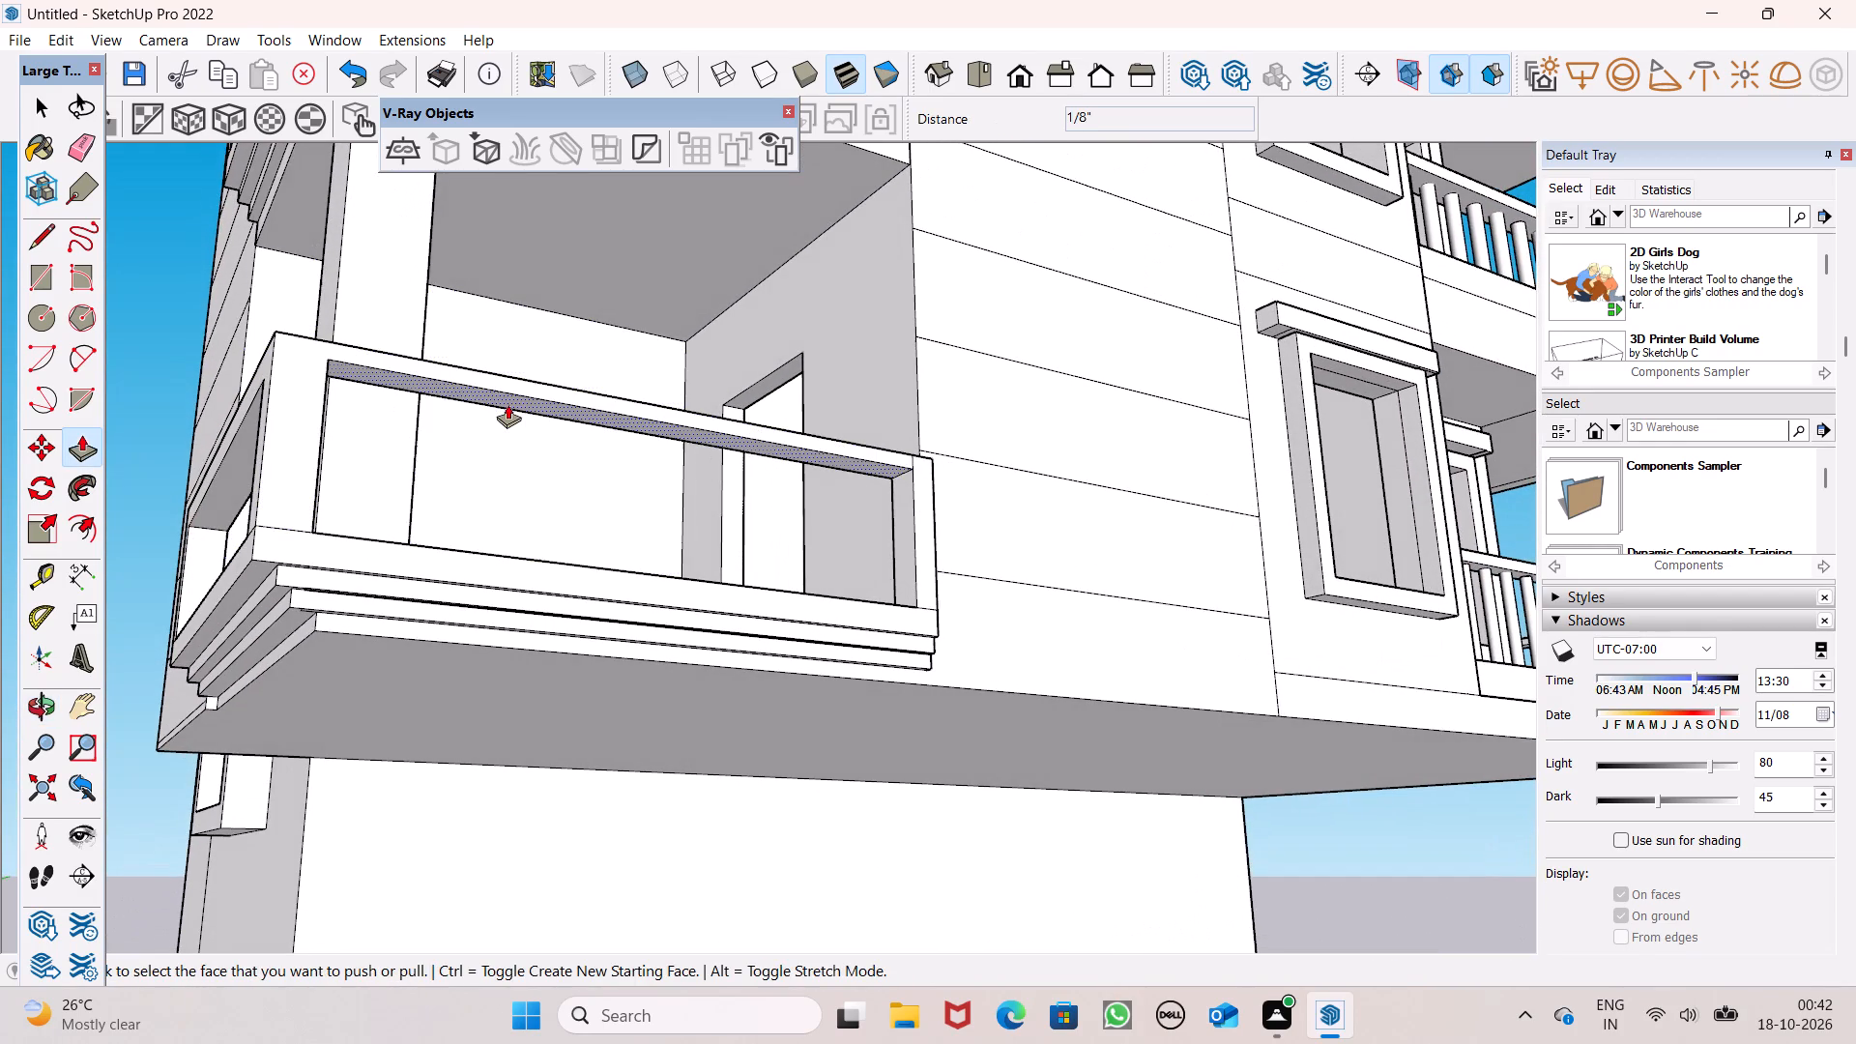
drag(507, 404, 505, 422)
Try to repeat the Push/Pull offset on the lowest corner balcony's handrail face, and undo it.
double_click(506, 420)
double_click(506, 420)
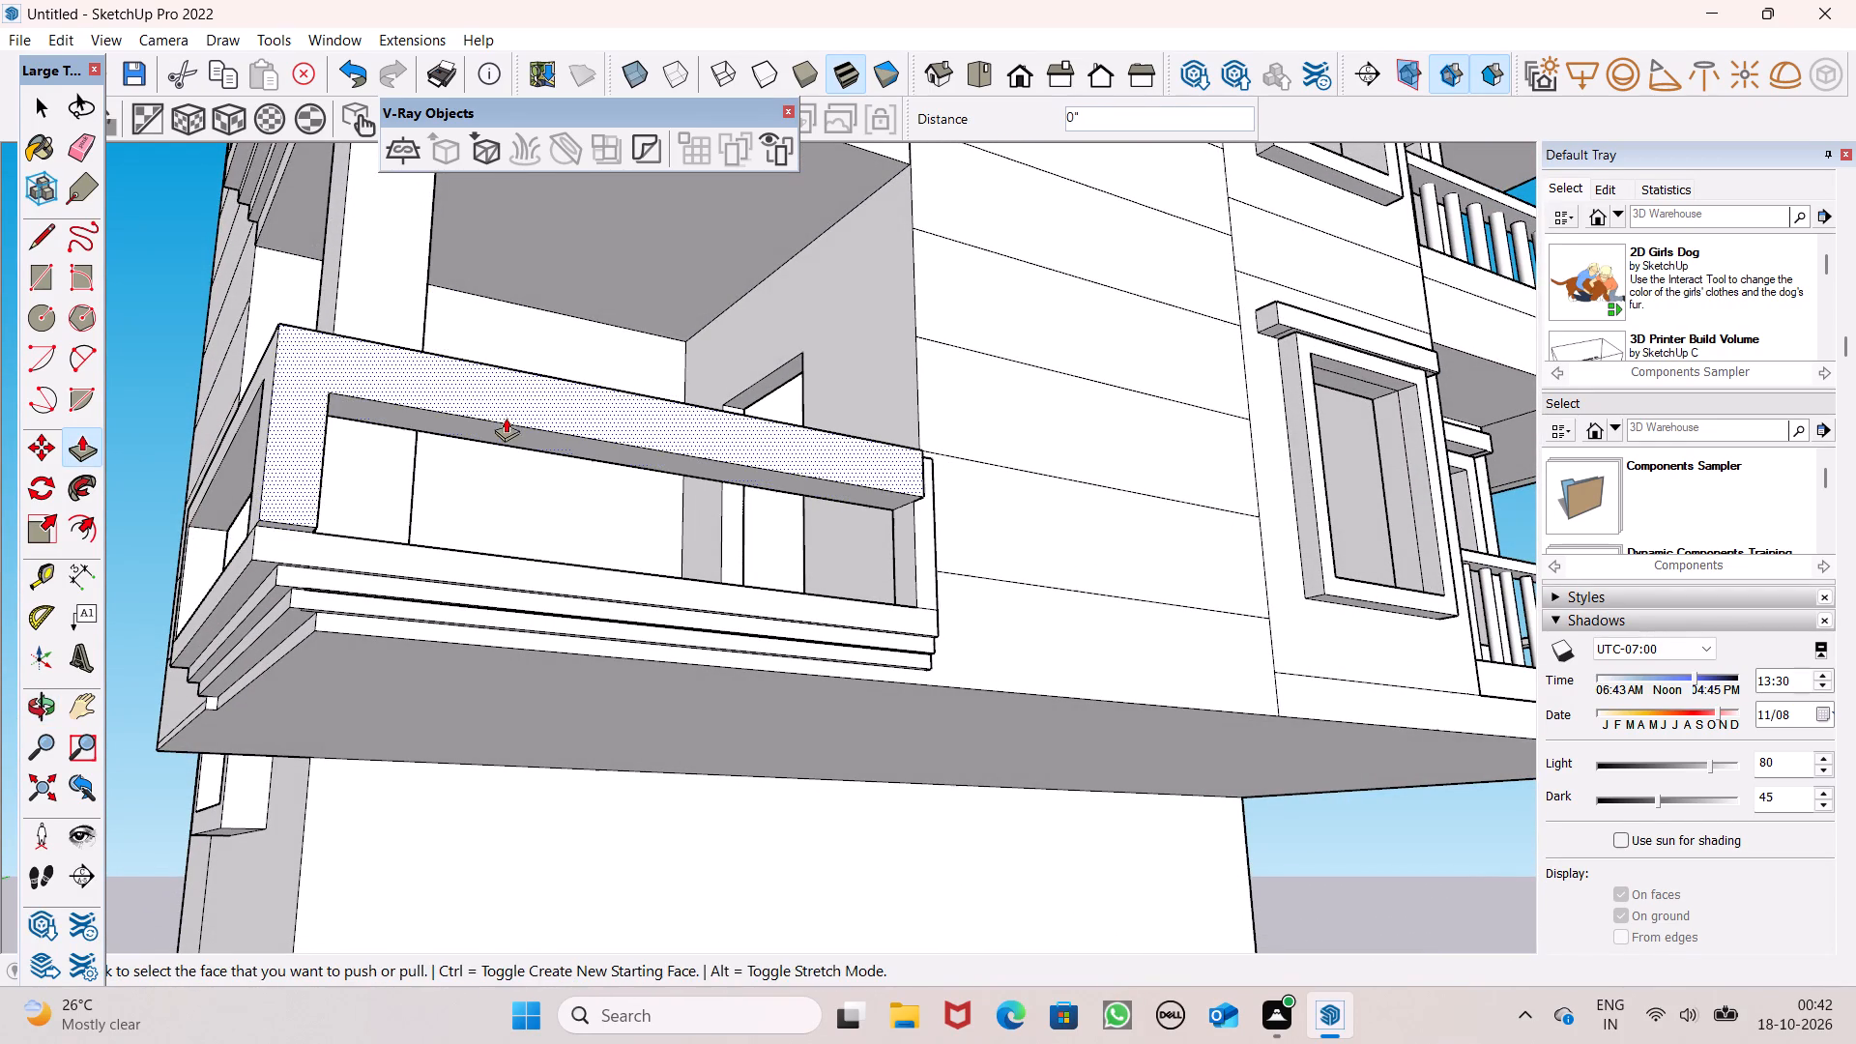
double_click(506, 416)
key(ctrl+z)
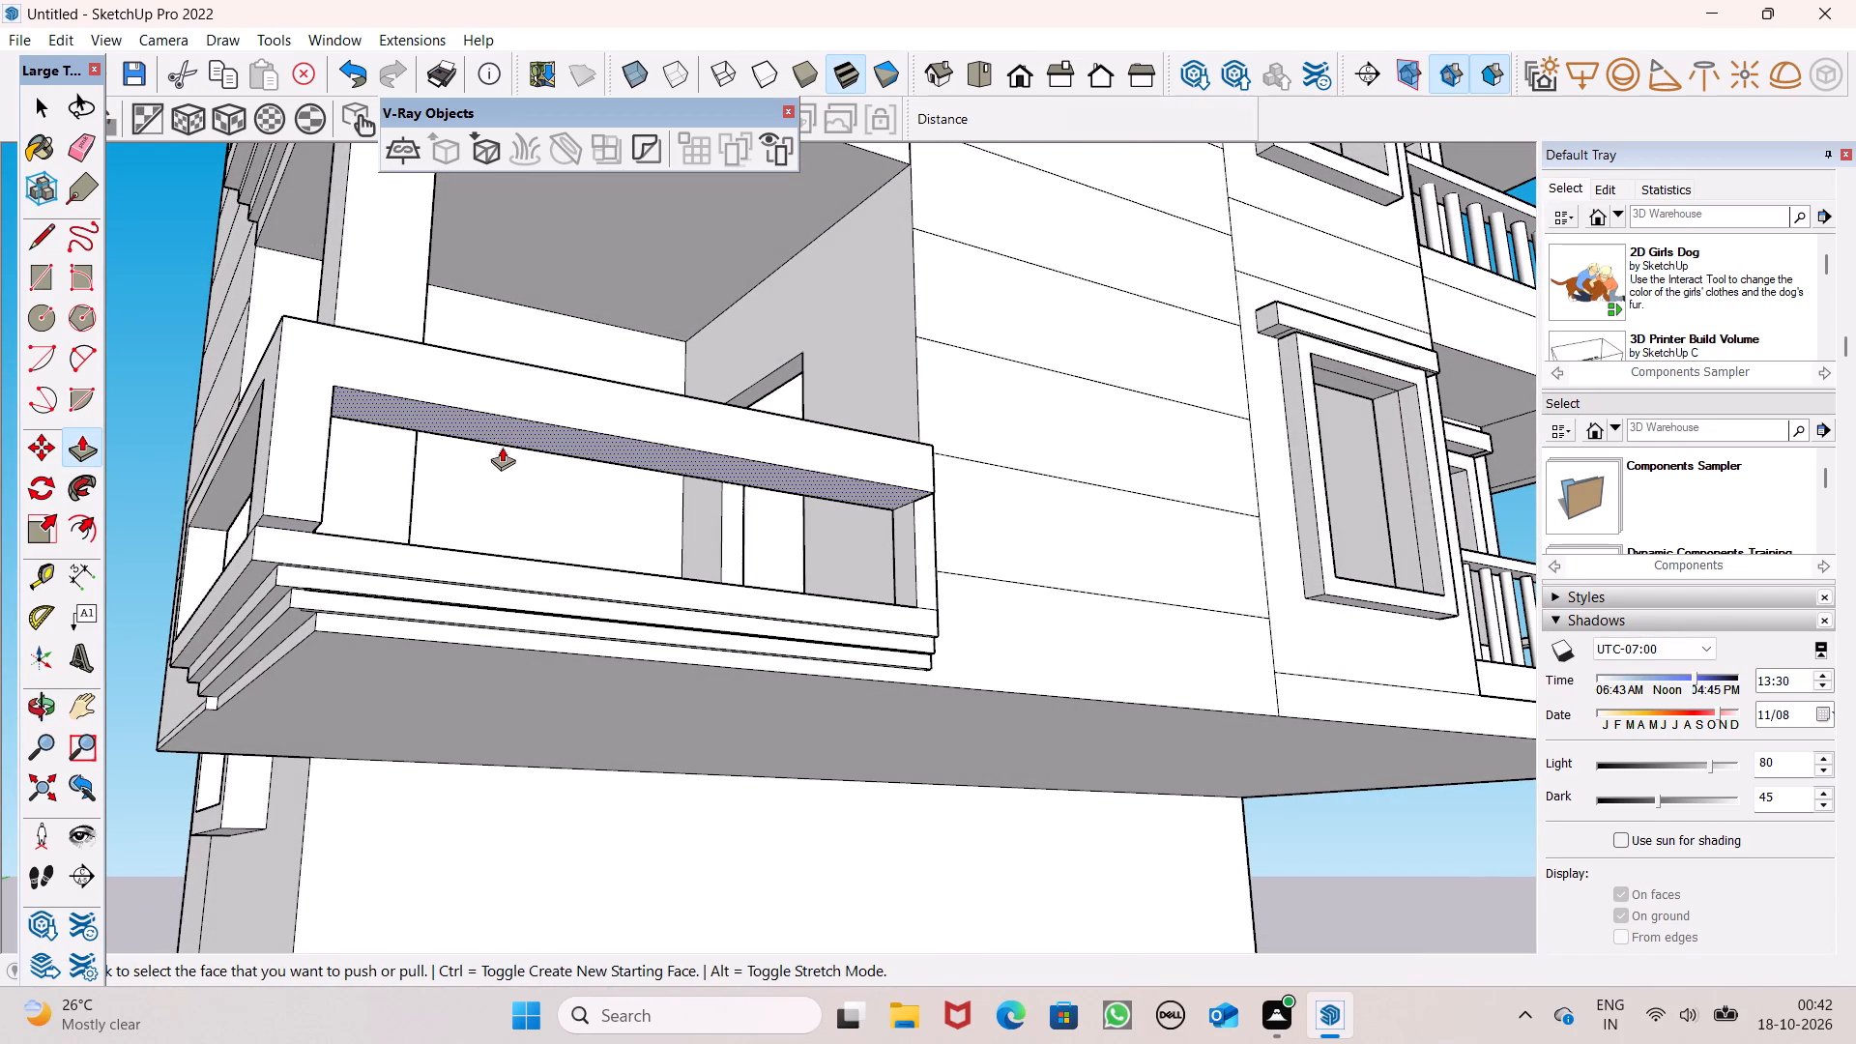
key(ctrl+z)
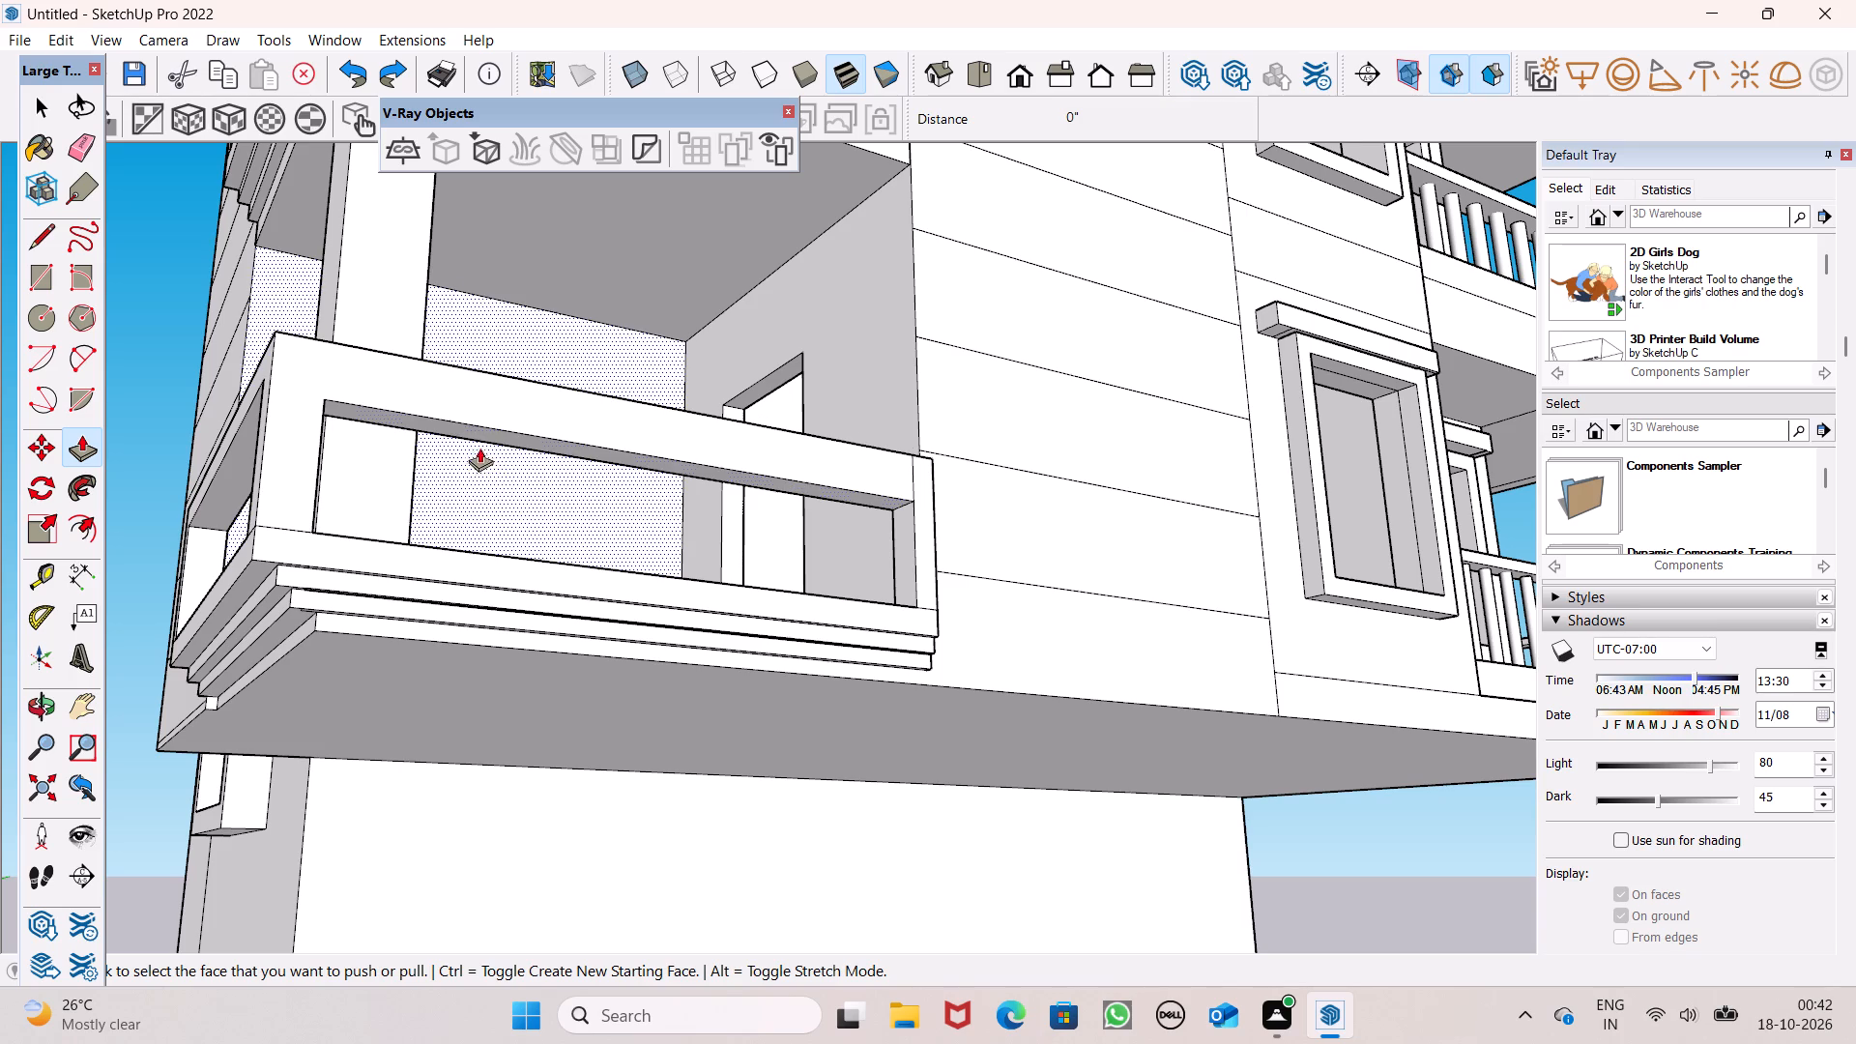
Push/Pull the underside of that lowest corner balcony handrail up 3 1/4".
scroll(467, 438, up, 3)
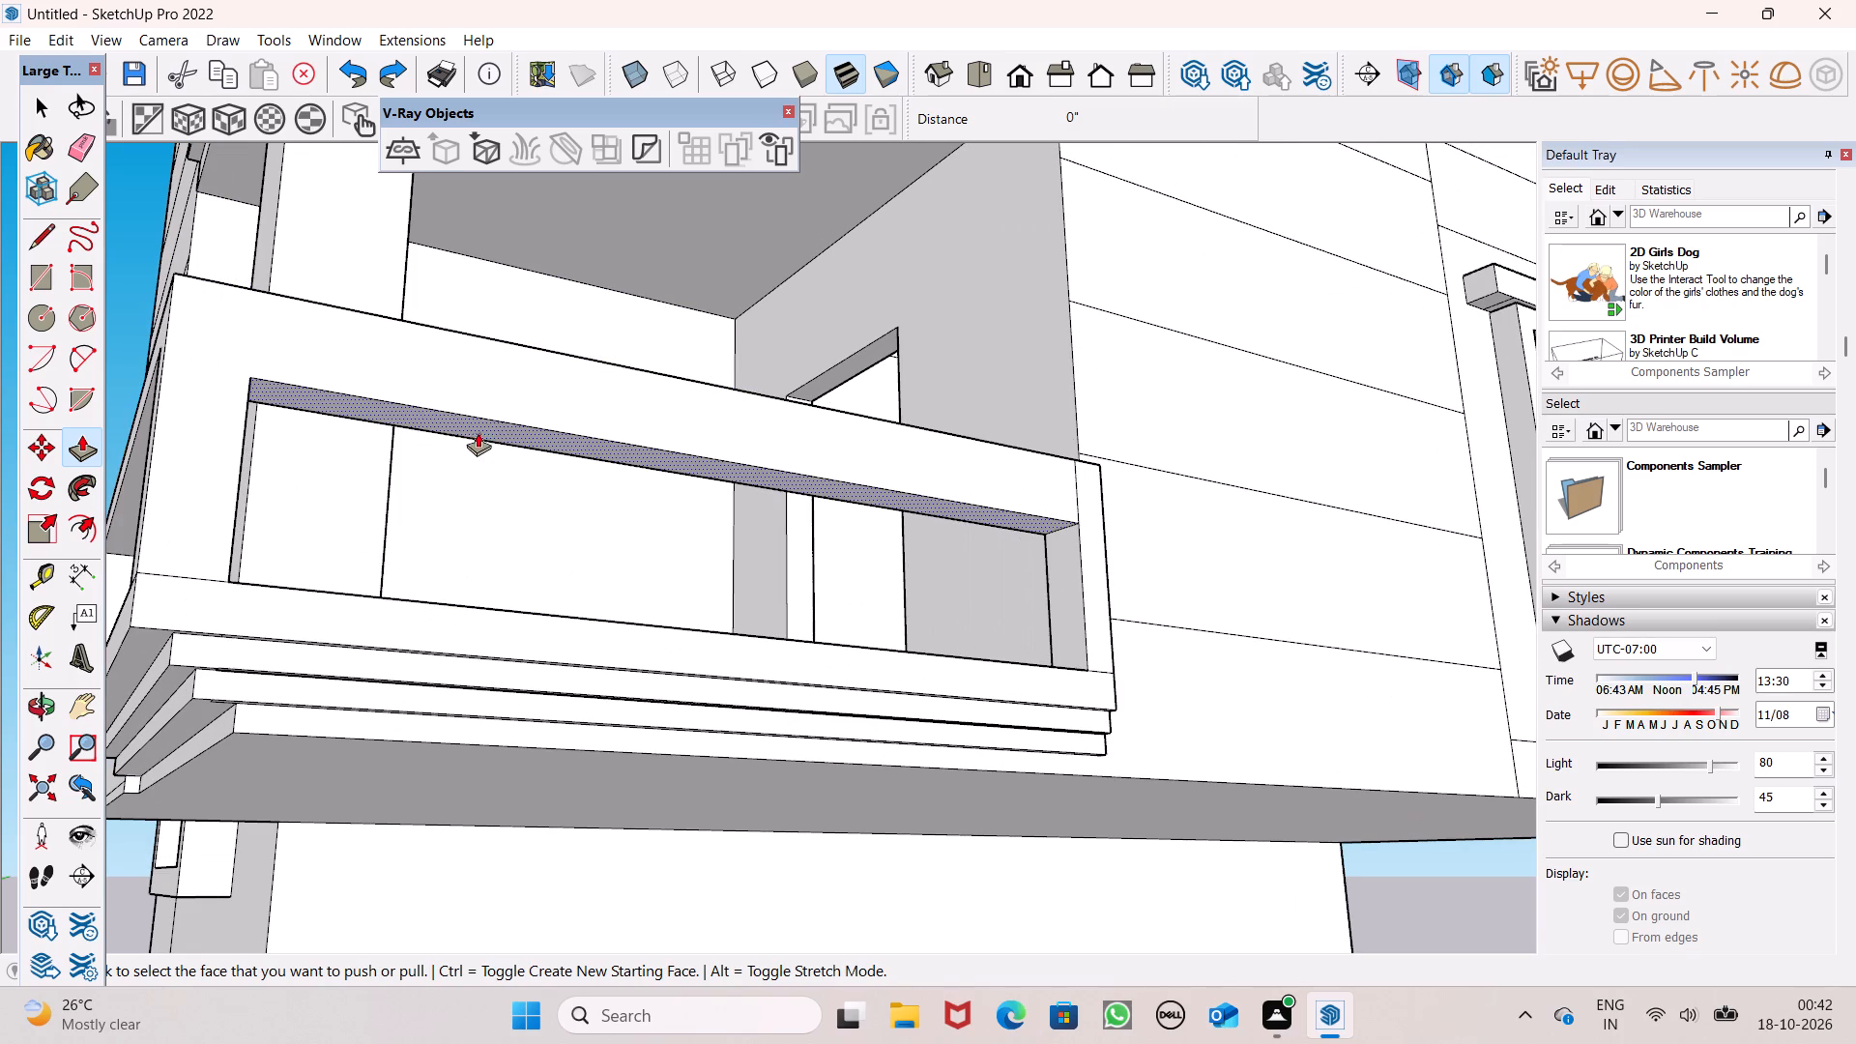
drag(478, 430, 478, 407)
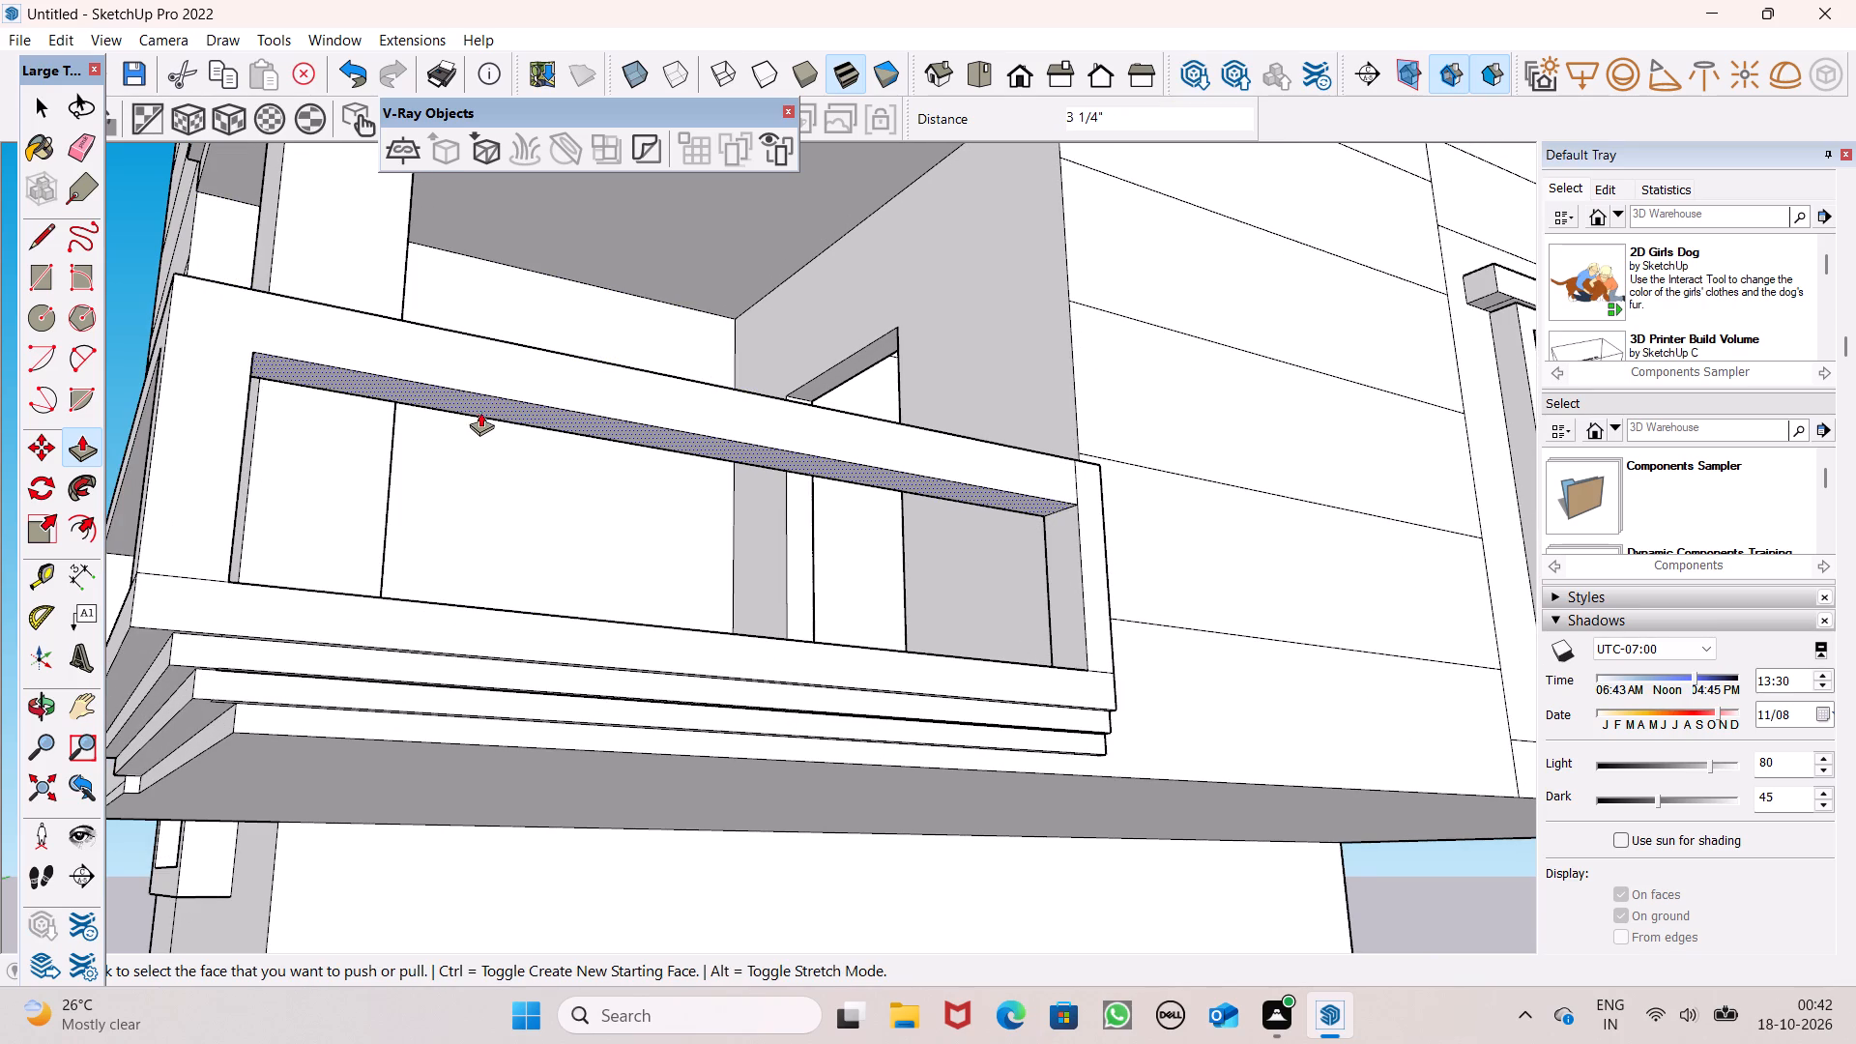
Push/Pull the underside of the upper corner balcony's matching handrail down about 1 1/8".
scroll(736, 370, down, 4)
middle_drag(802, 464, 804, 567)
scroll(885, 474, down, 1)
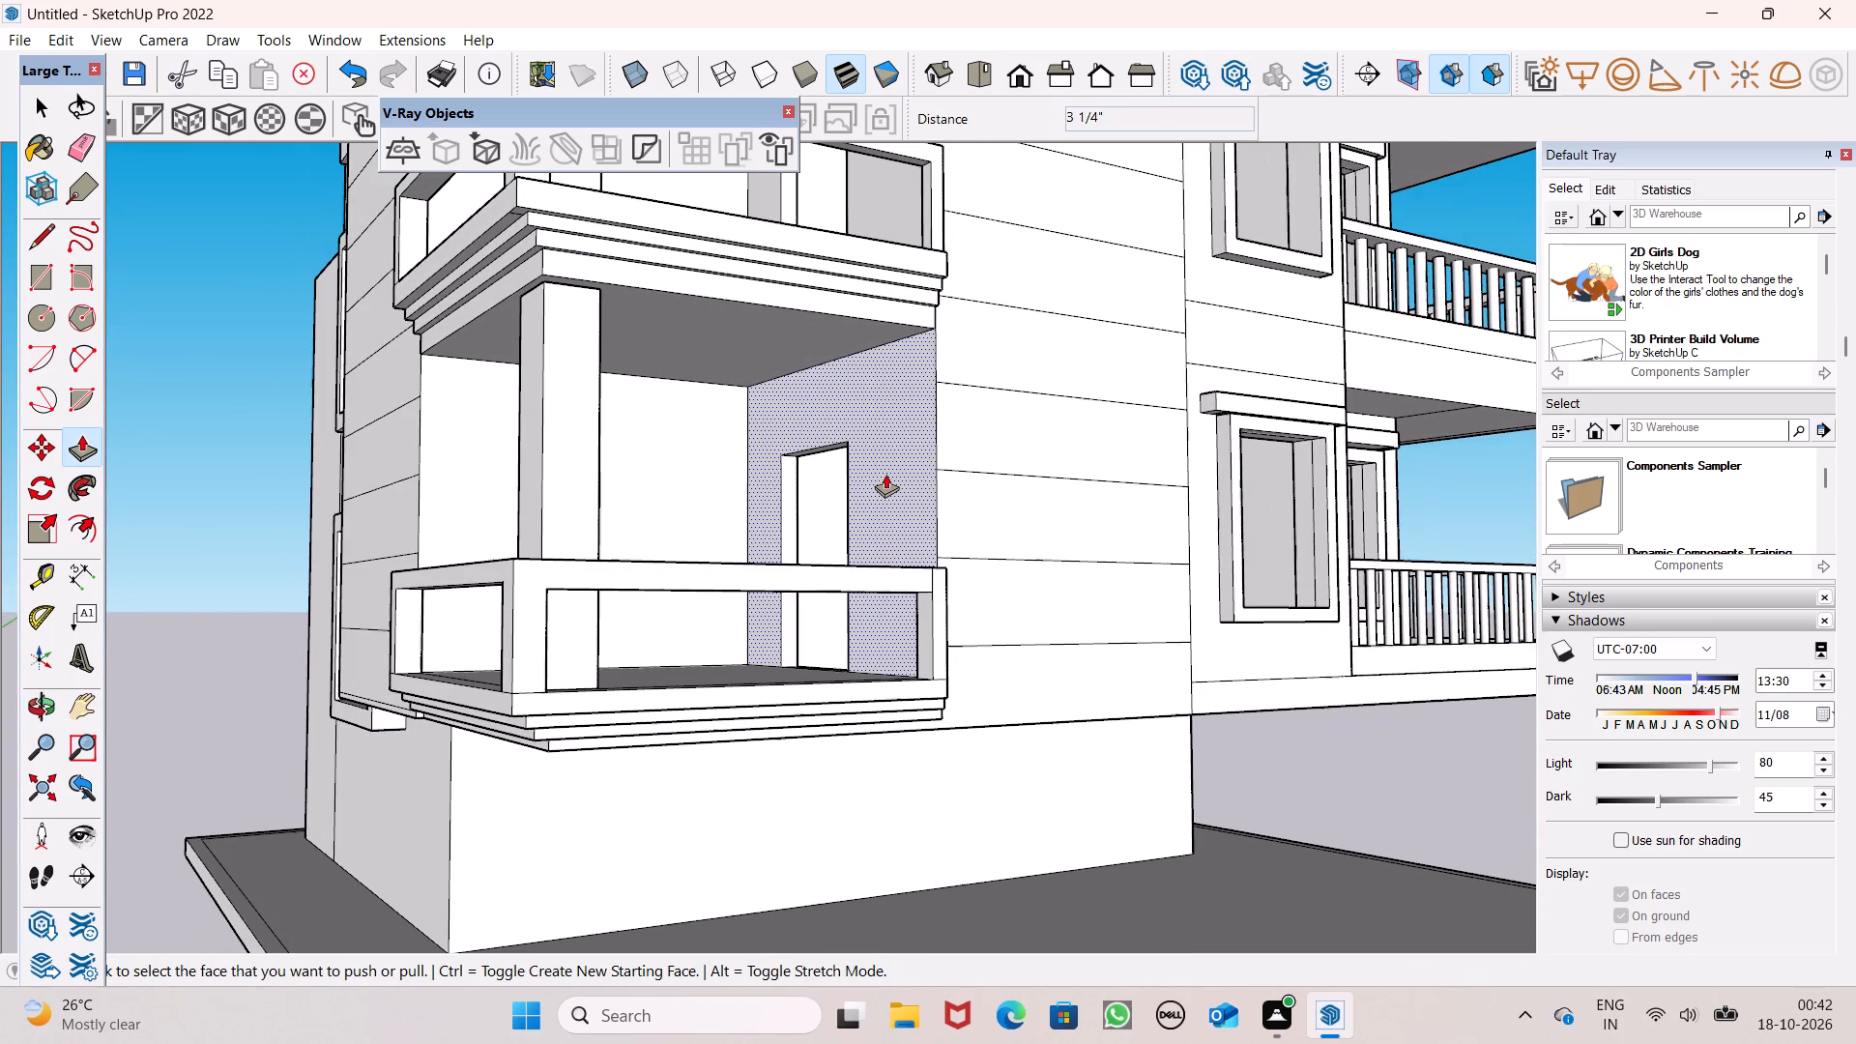
scroll(885, 474, down, 3)
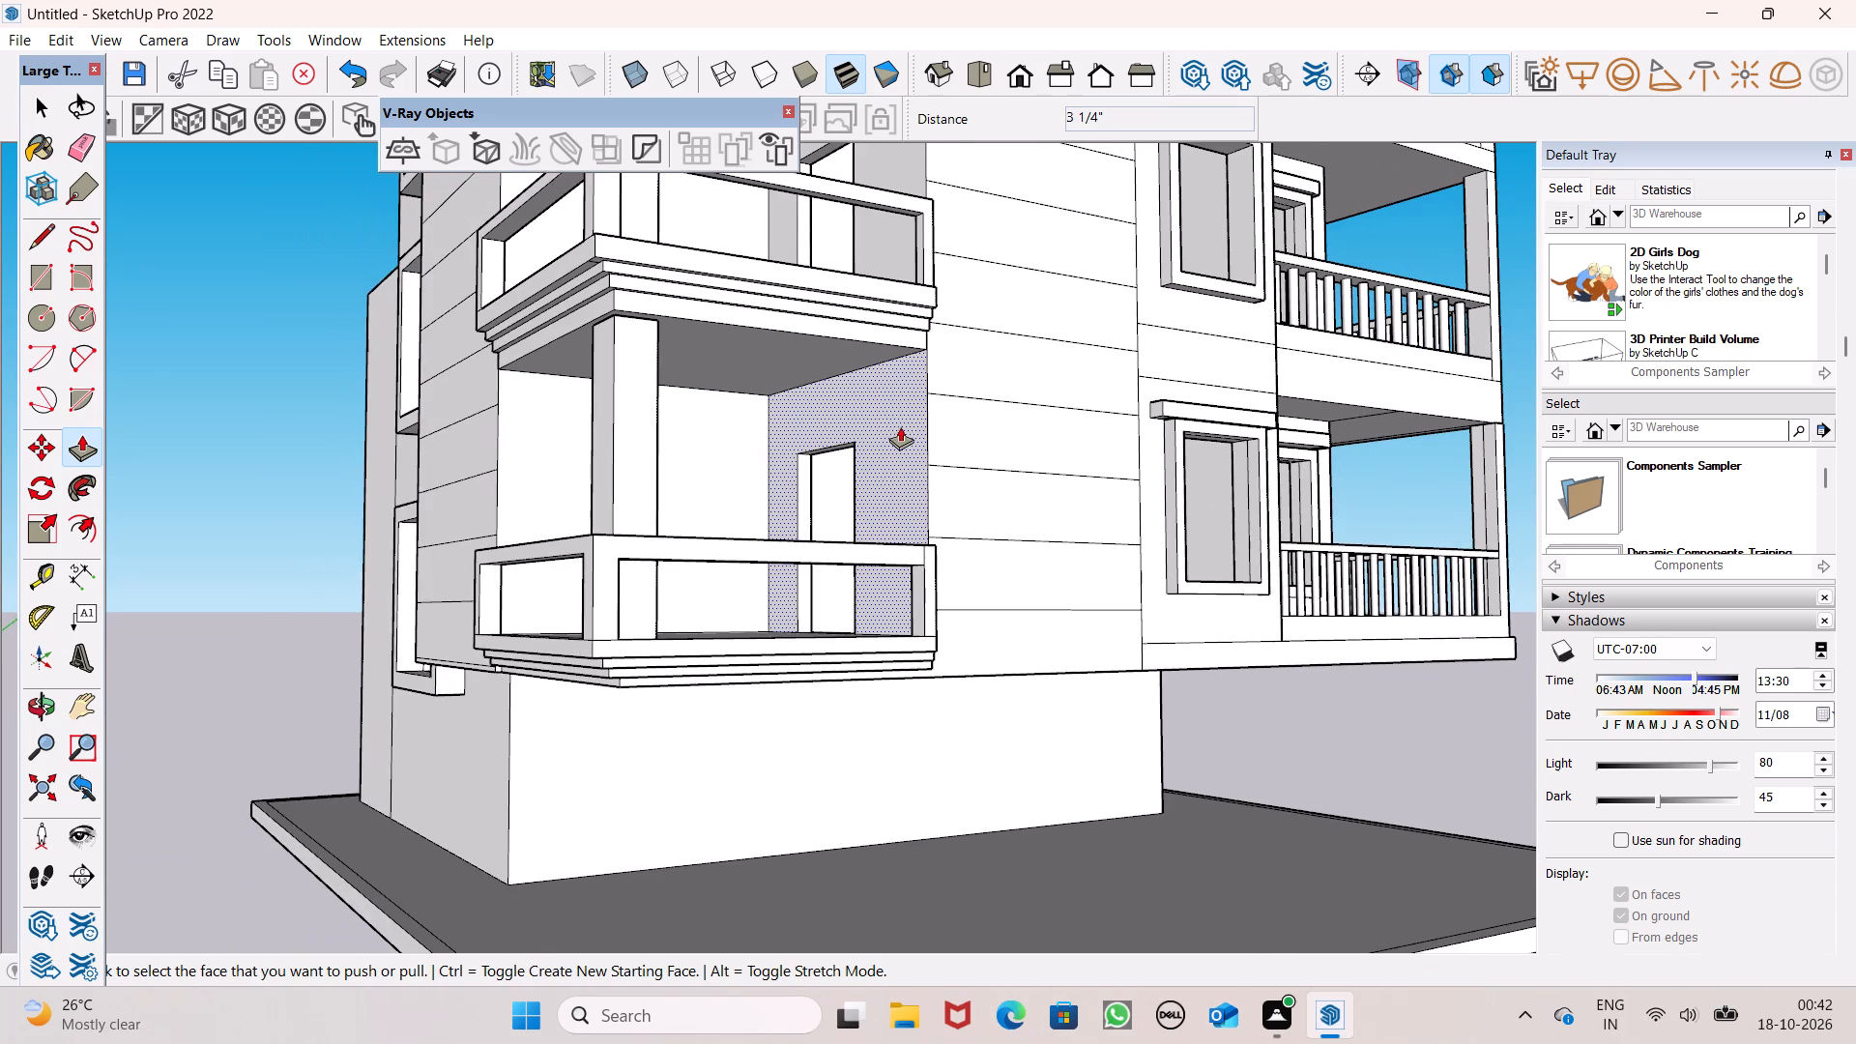
scroll(900, 428, down, 8)
middle_drag(928, 487, 892, 571)
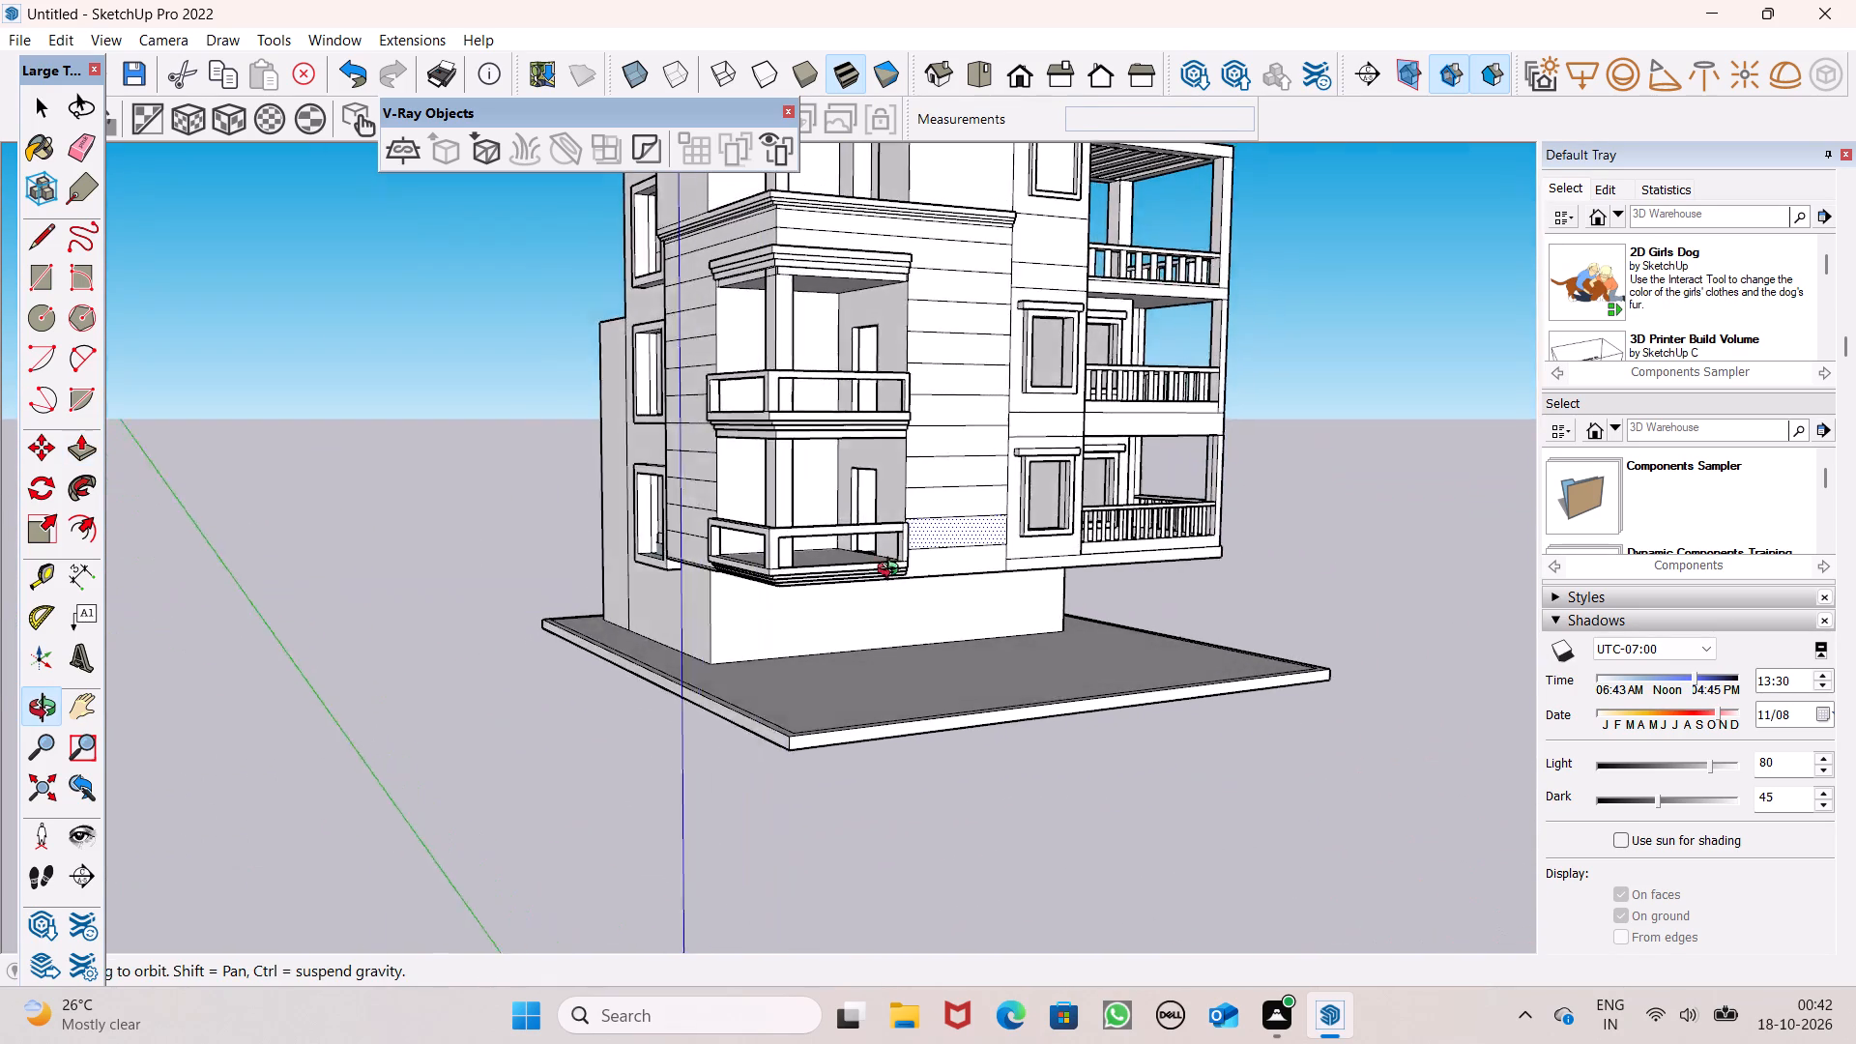
middle_drag(892, 571, 852, 592)
scroll(844, 500, down, 2)
scroll(825, 400, up, 6)
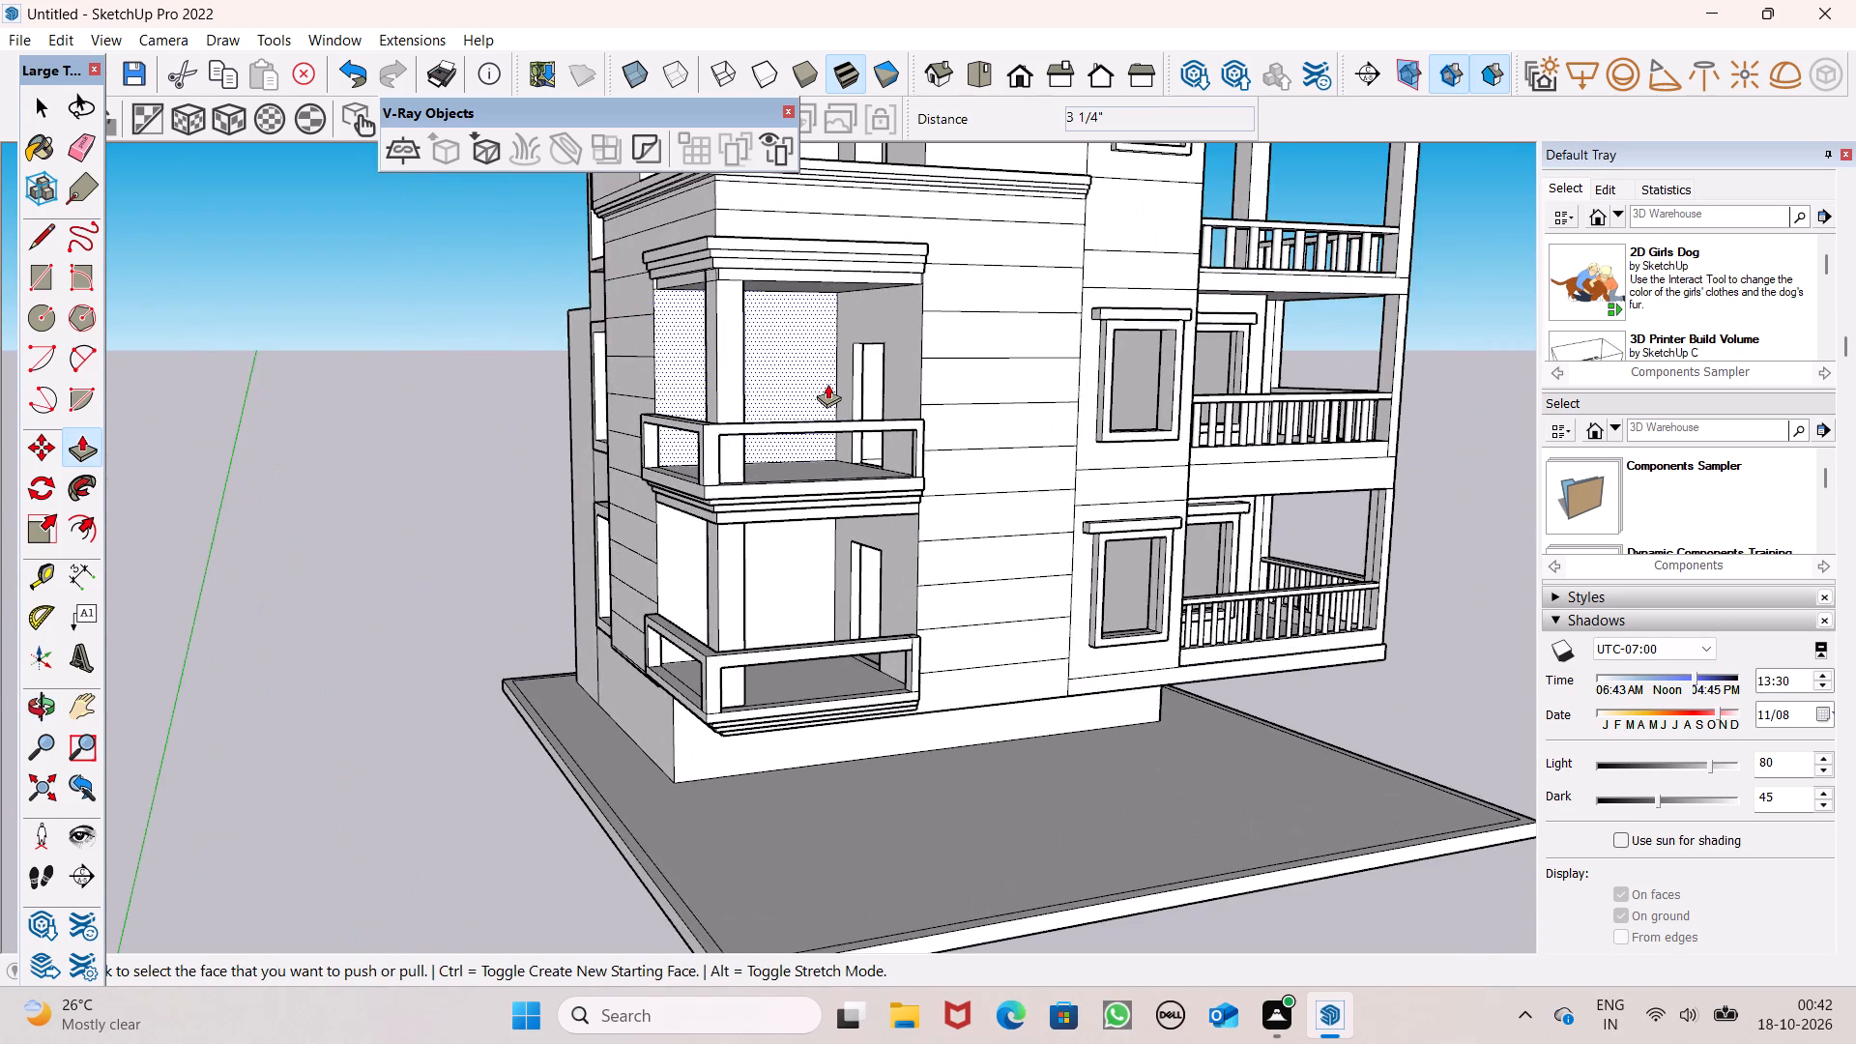
scroll(827, 384, up, 3)
scroll(827, 410, down, 1)
middle_drag(823, 448, 782, 291)
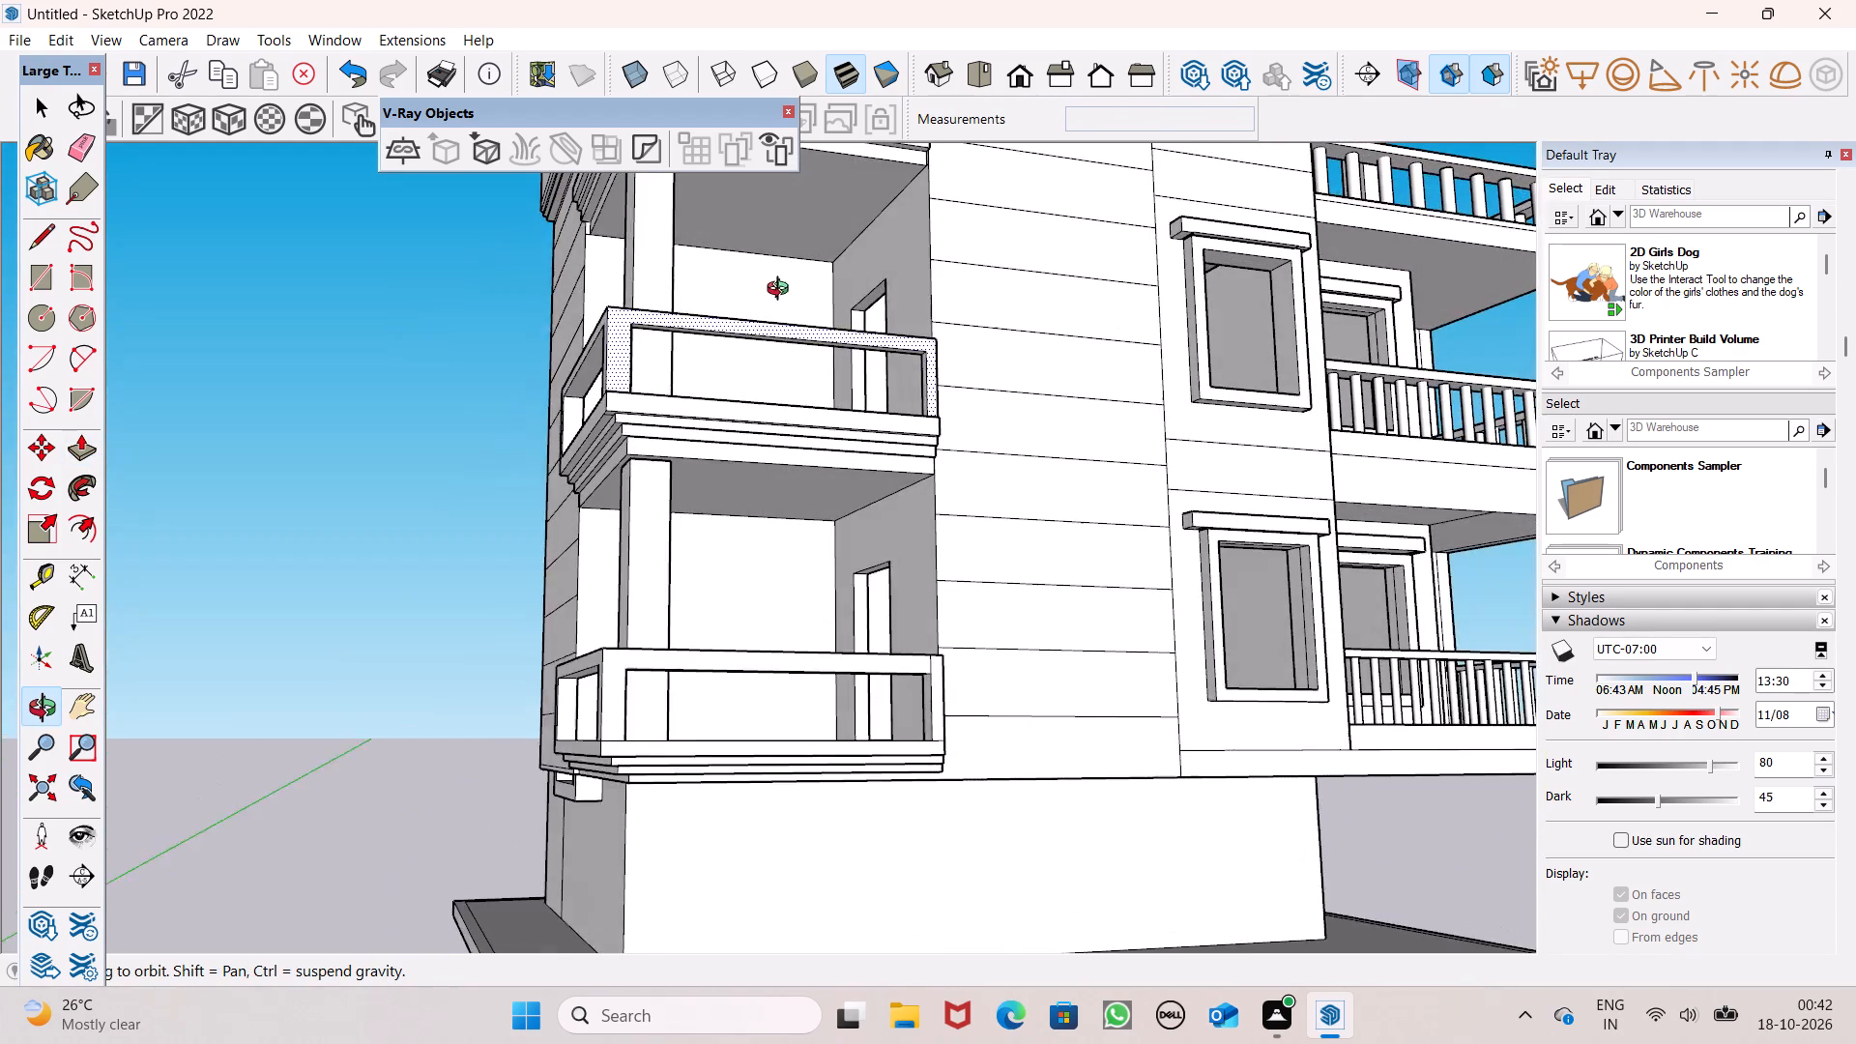
middle_drag(782, 291, 774, 280)
scroll(748, 335, up, 8)
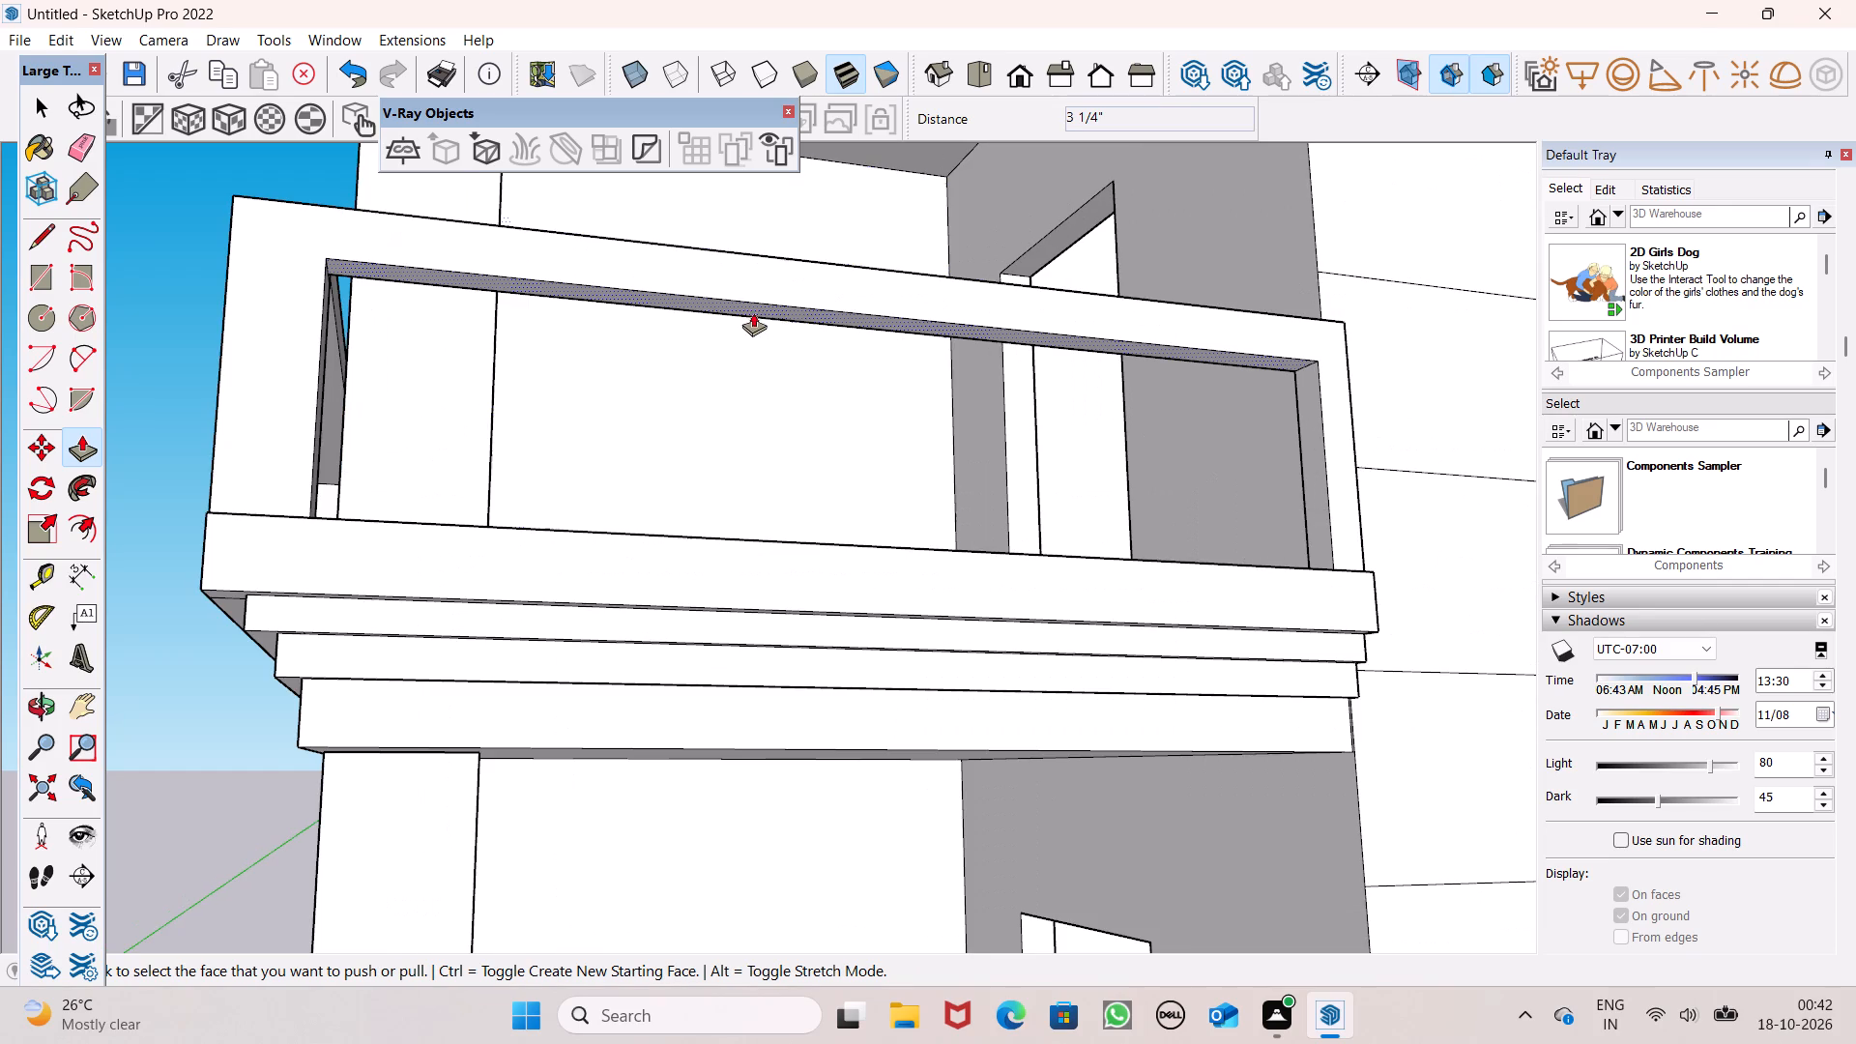
drag(739, 312, 738, 322)
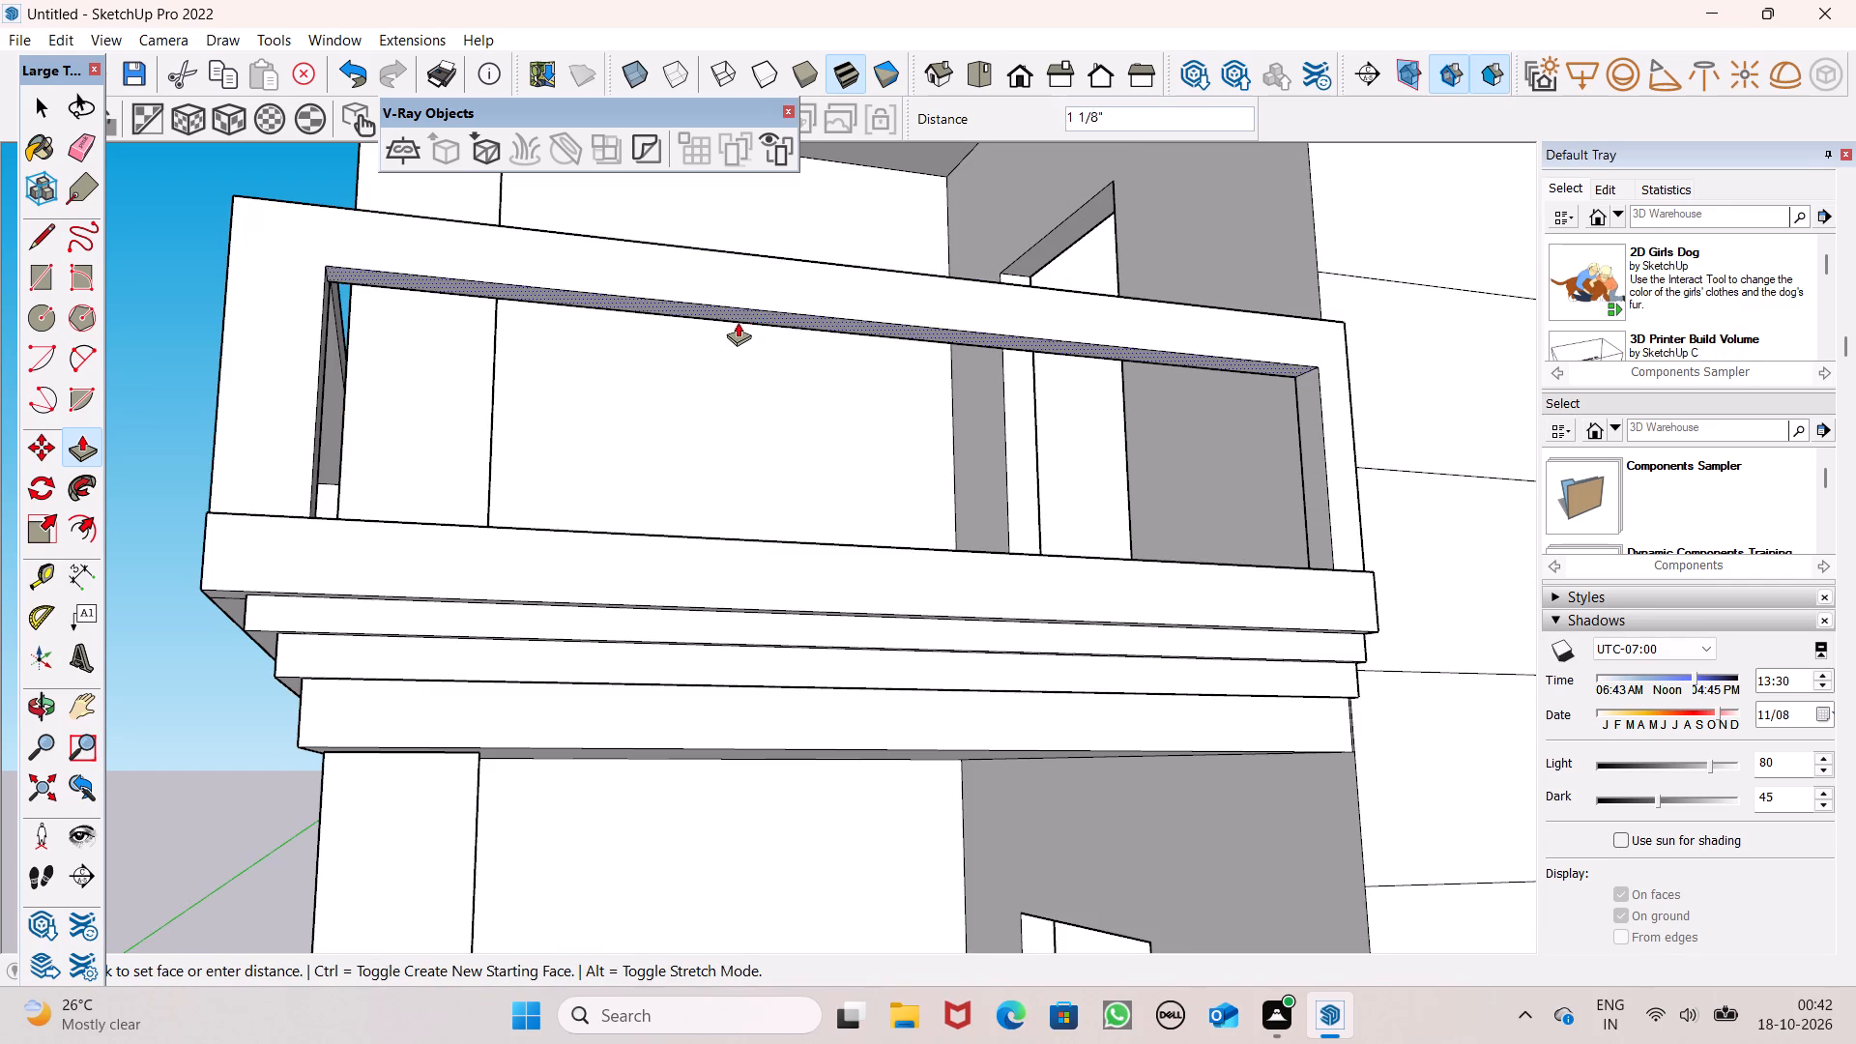
drag(738, 322, 738, 324)
Push/Pull the inner face of the same upper corner balcony railing about 2" toward the balcony floor.
scroll(786, 292, down, 3)
middle_drag(814, 396, 950, 501)
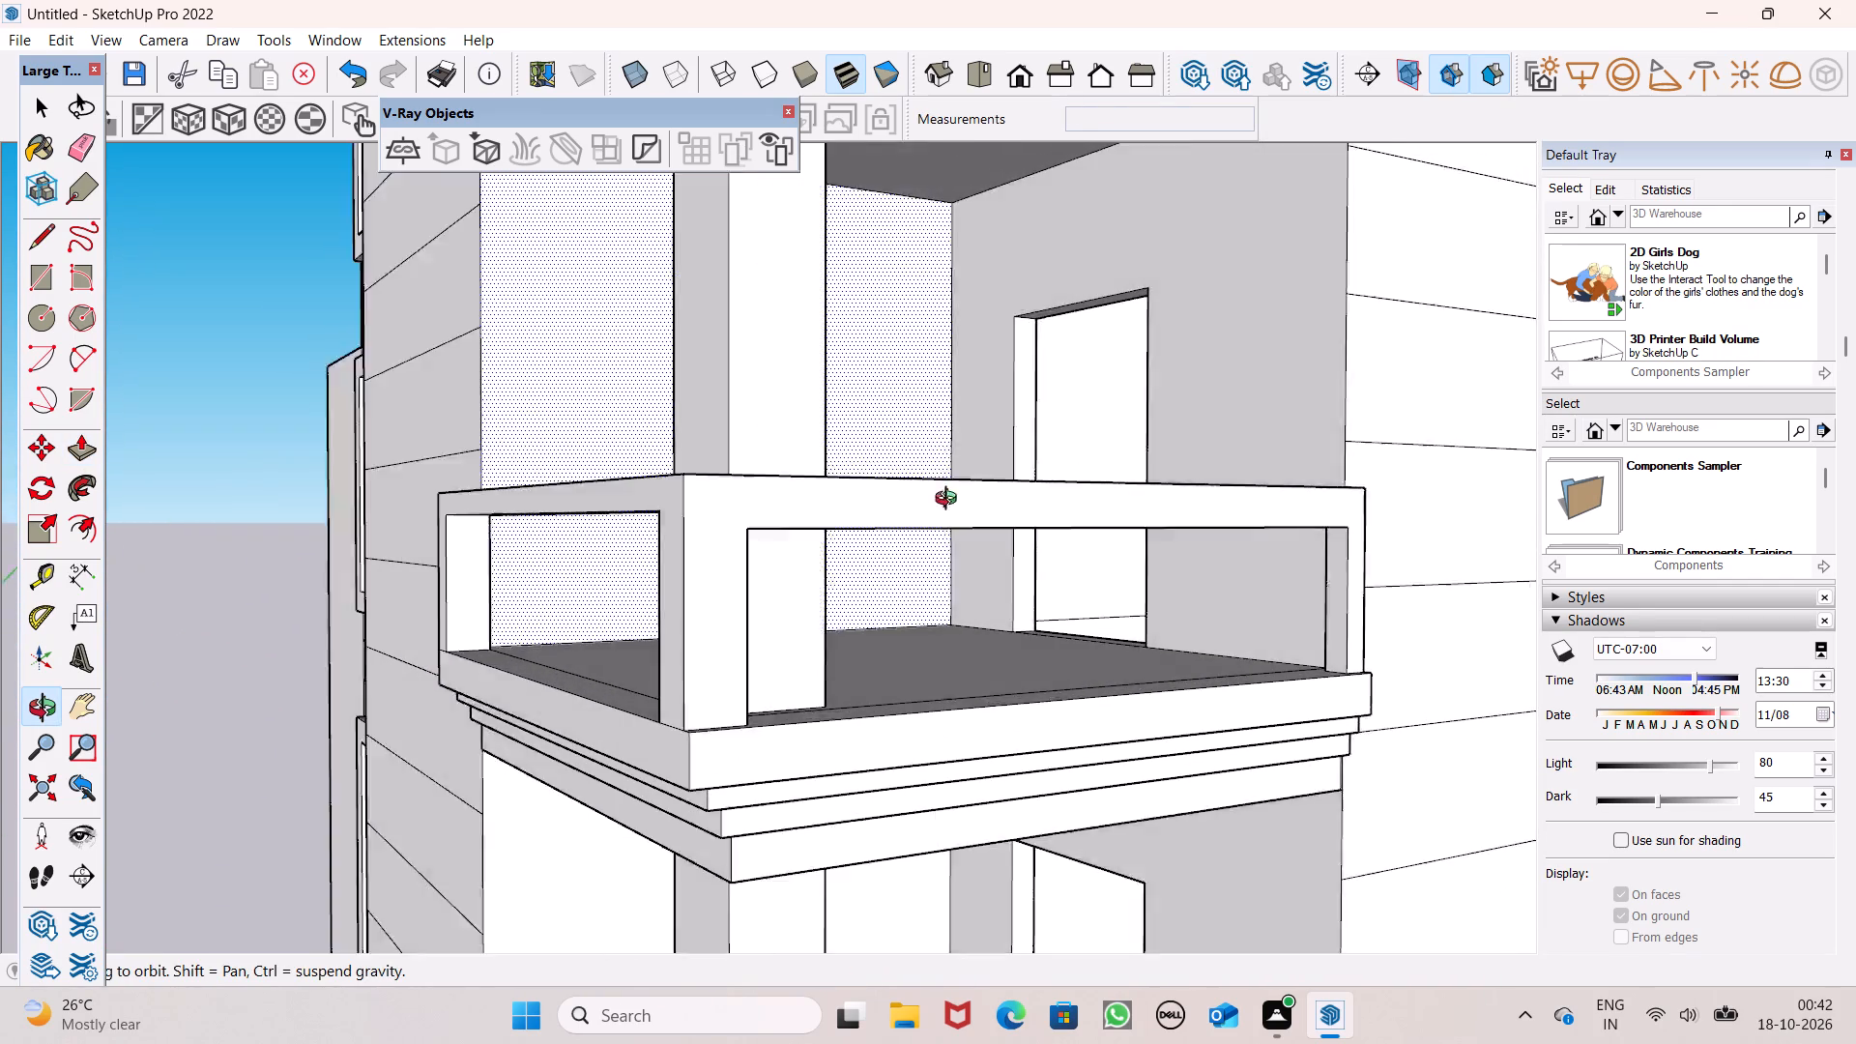
middle_drag(950, 501, 982, 505)
middle_drag(1056, 621, 1327, 835)
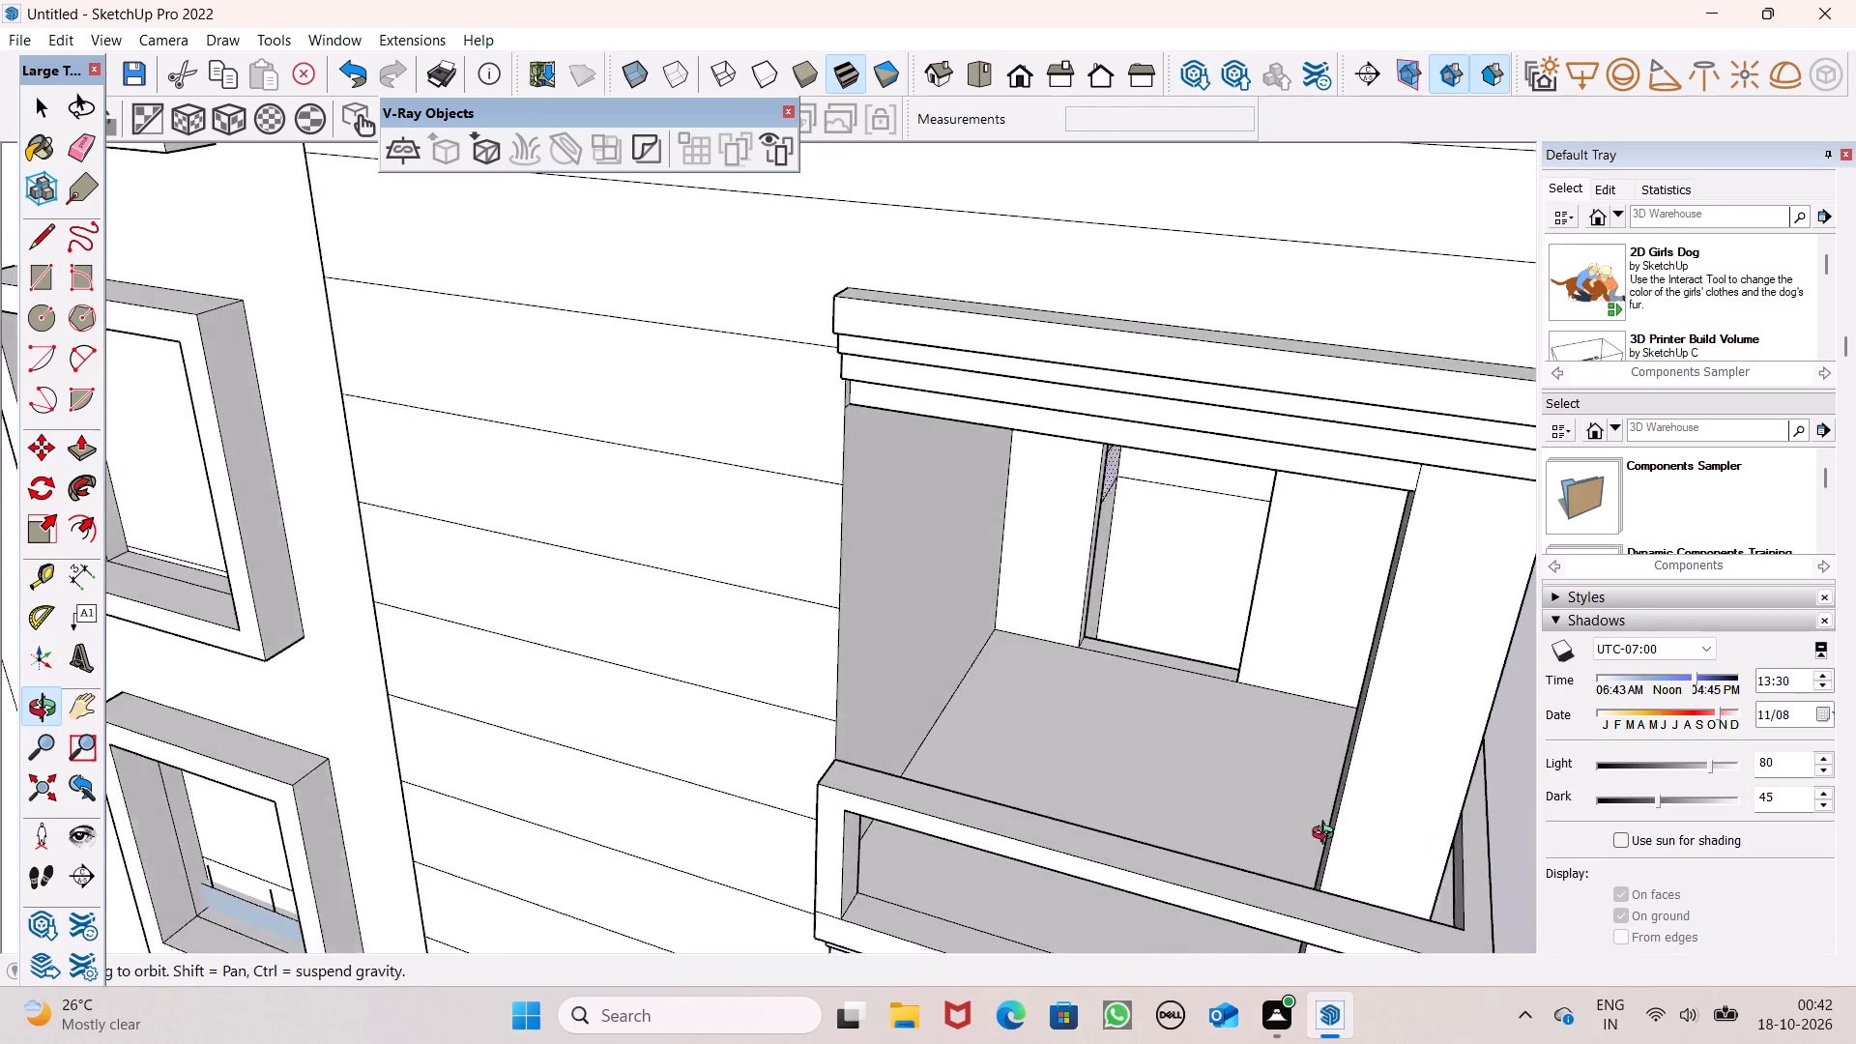
middle_drag(1327, 835, 1614, 826)
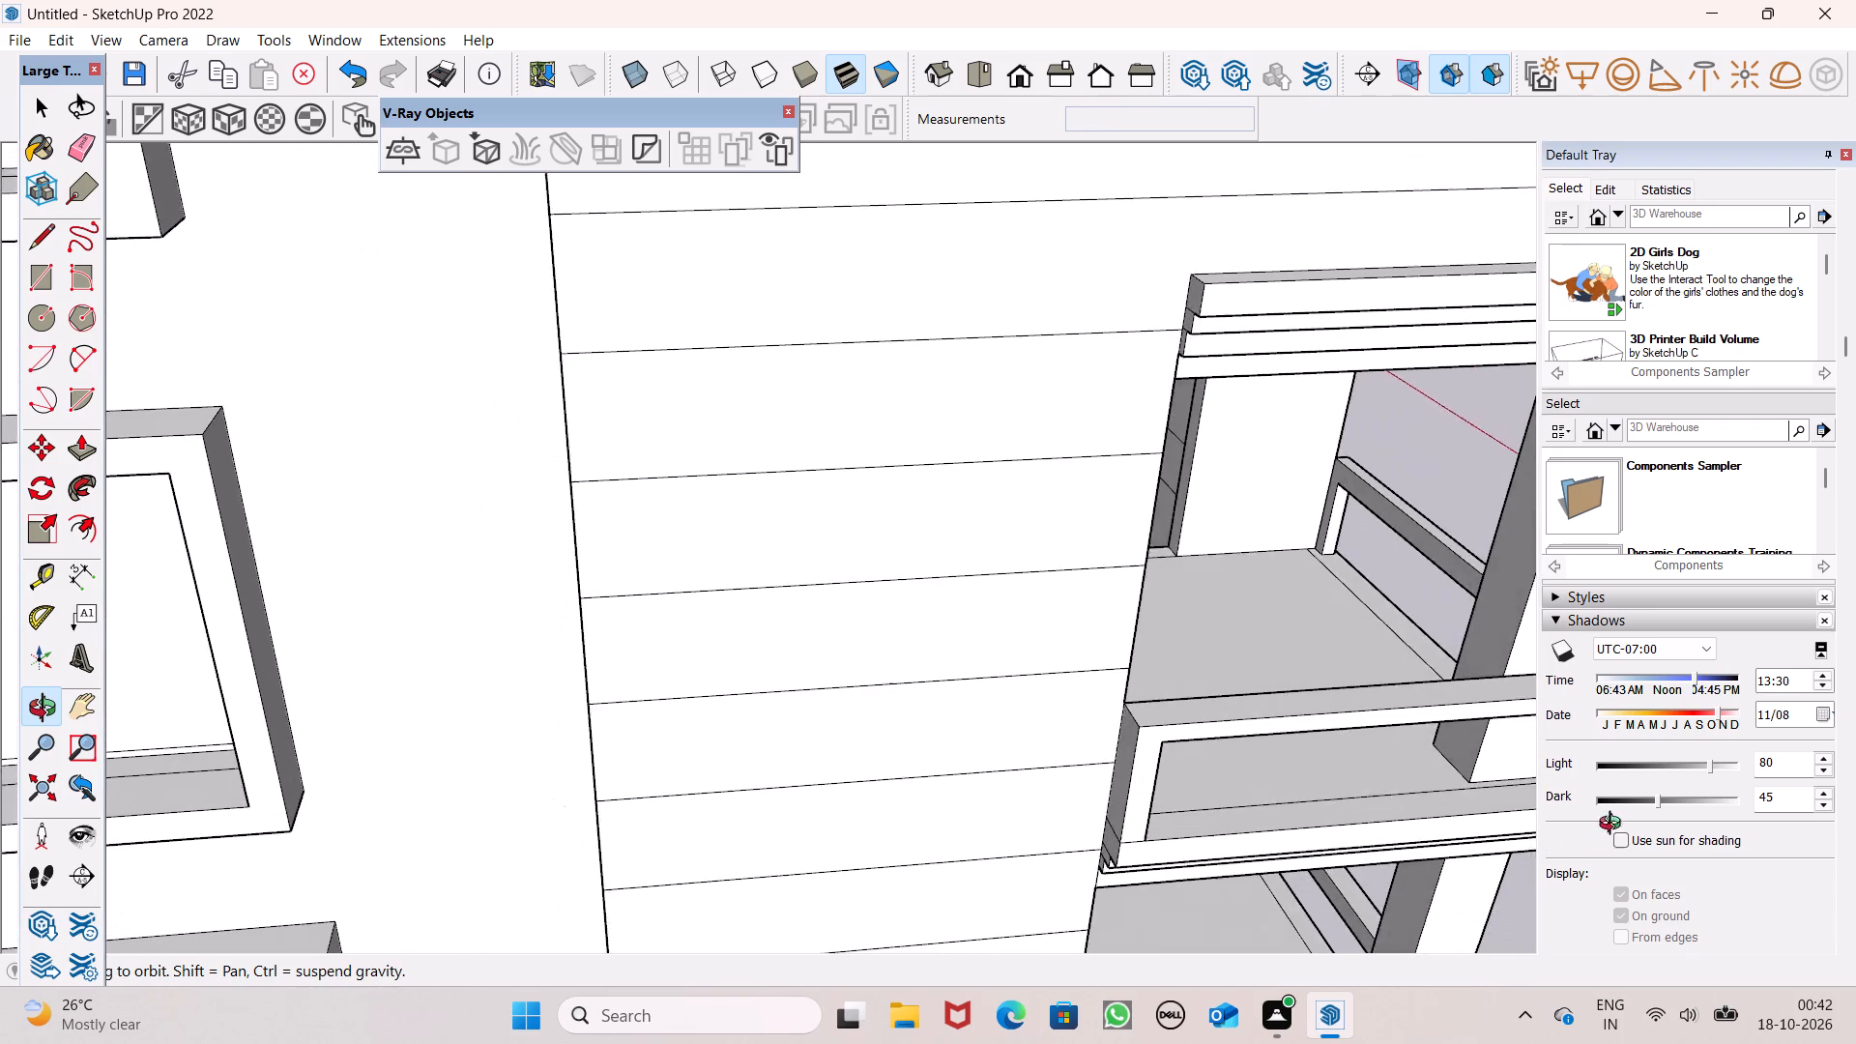
middle_drag(1614, 826, 1613, 814)
scroll(1461, 546, up, 6)
drag(1403, 520, 1392, 526)
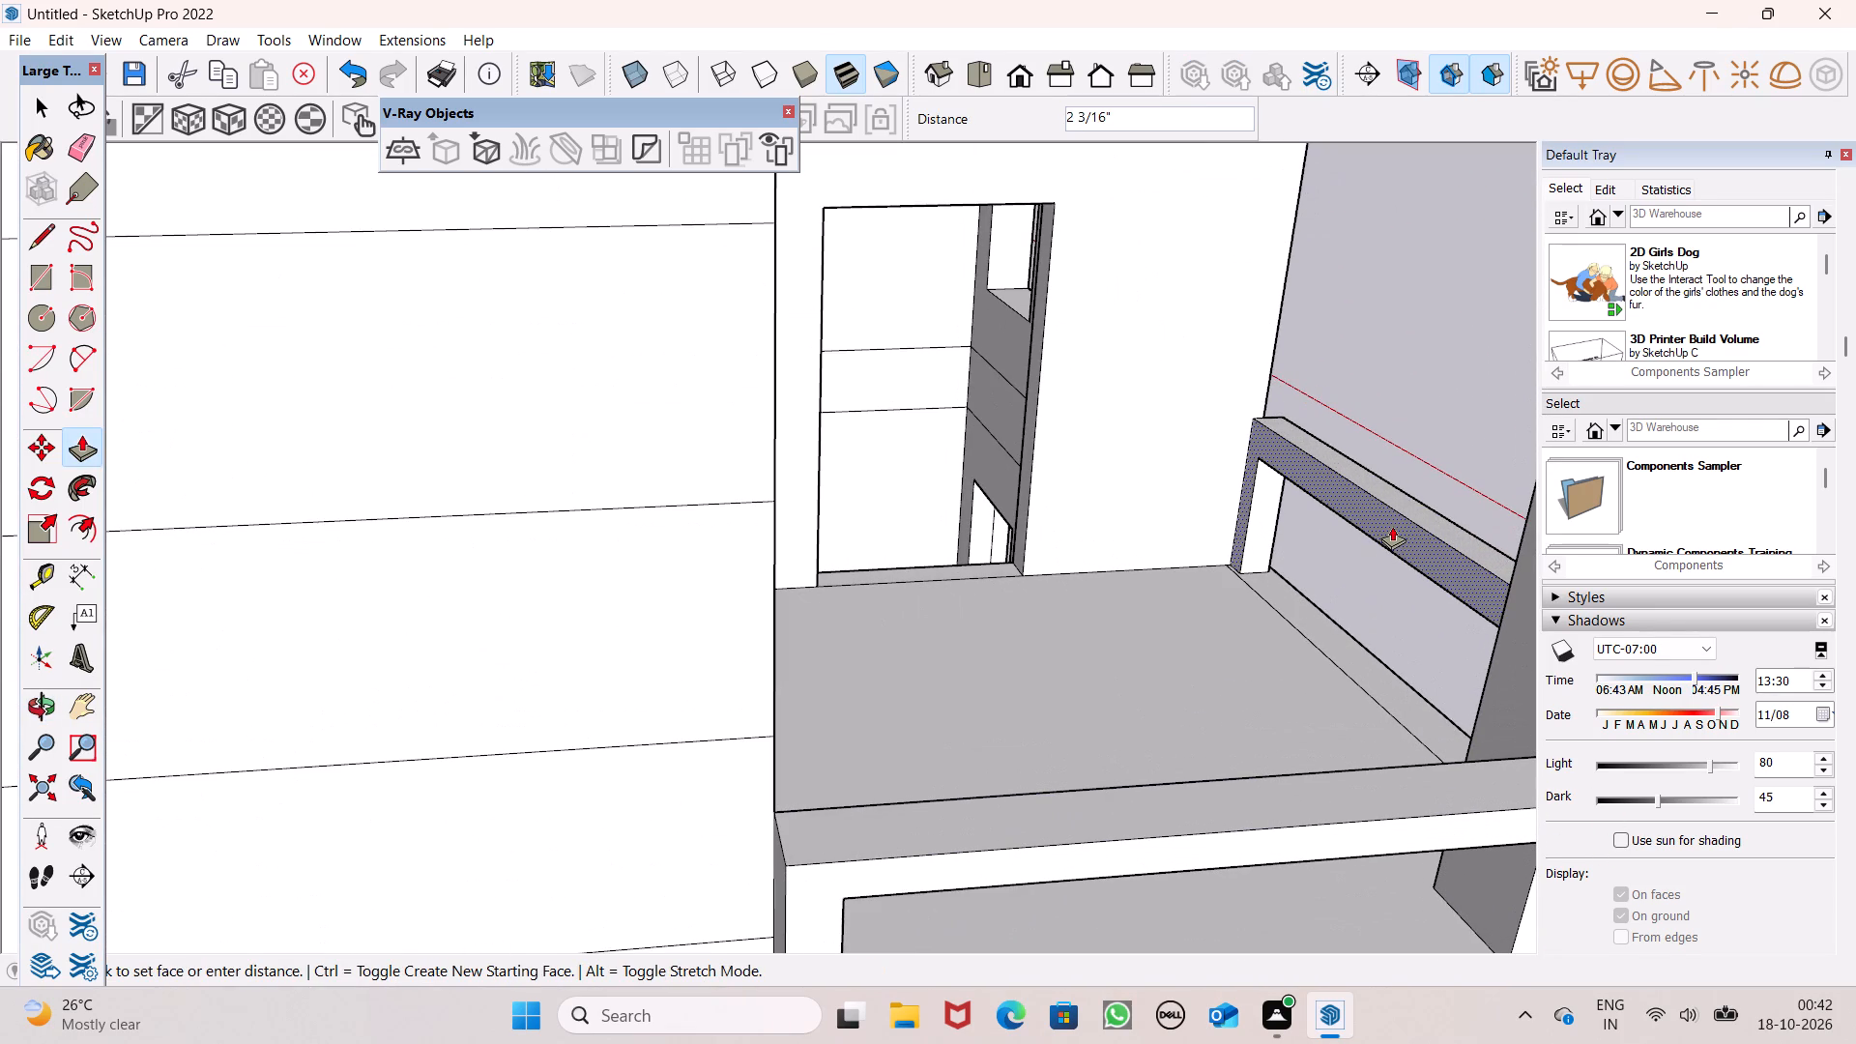
drag(1392, 526, 1393, 526)
Draw a small circle on top of the upper corner balcony's bottom rail, near the wall post on the banded-wall side.
scroll(1258, 441, down, 5)
middle_drag(1375, 604, 1029, 560)
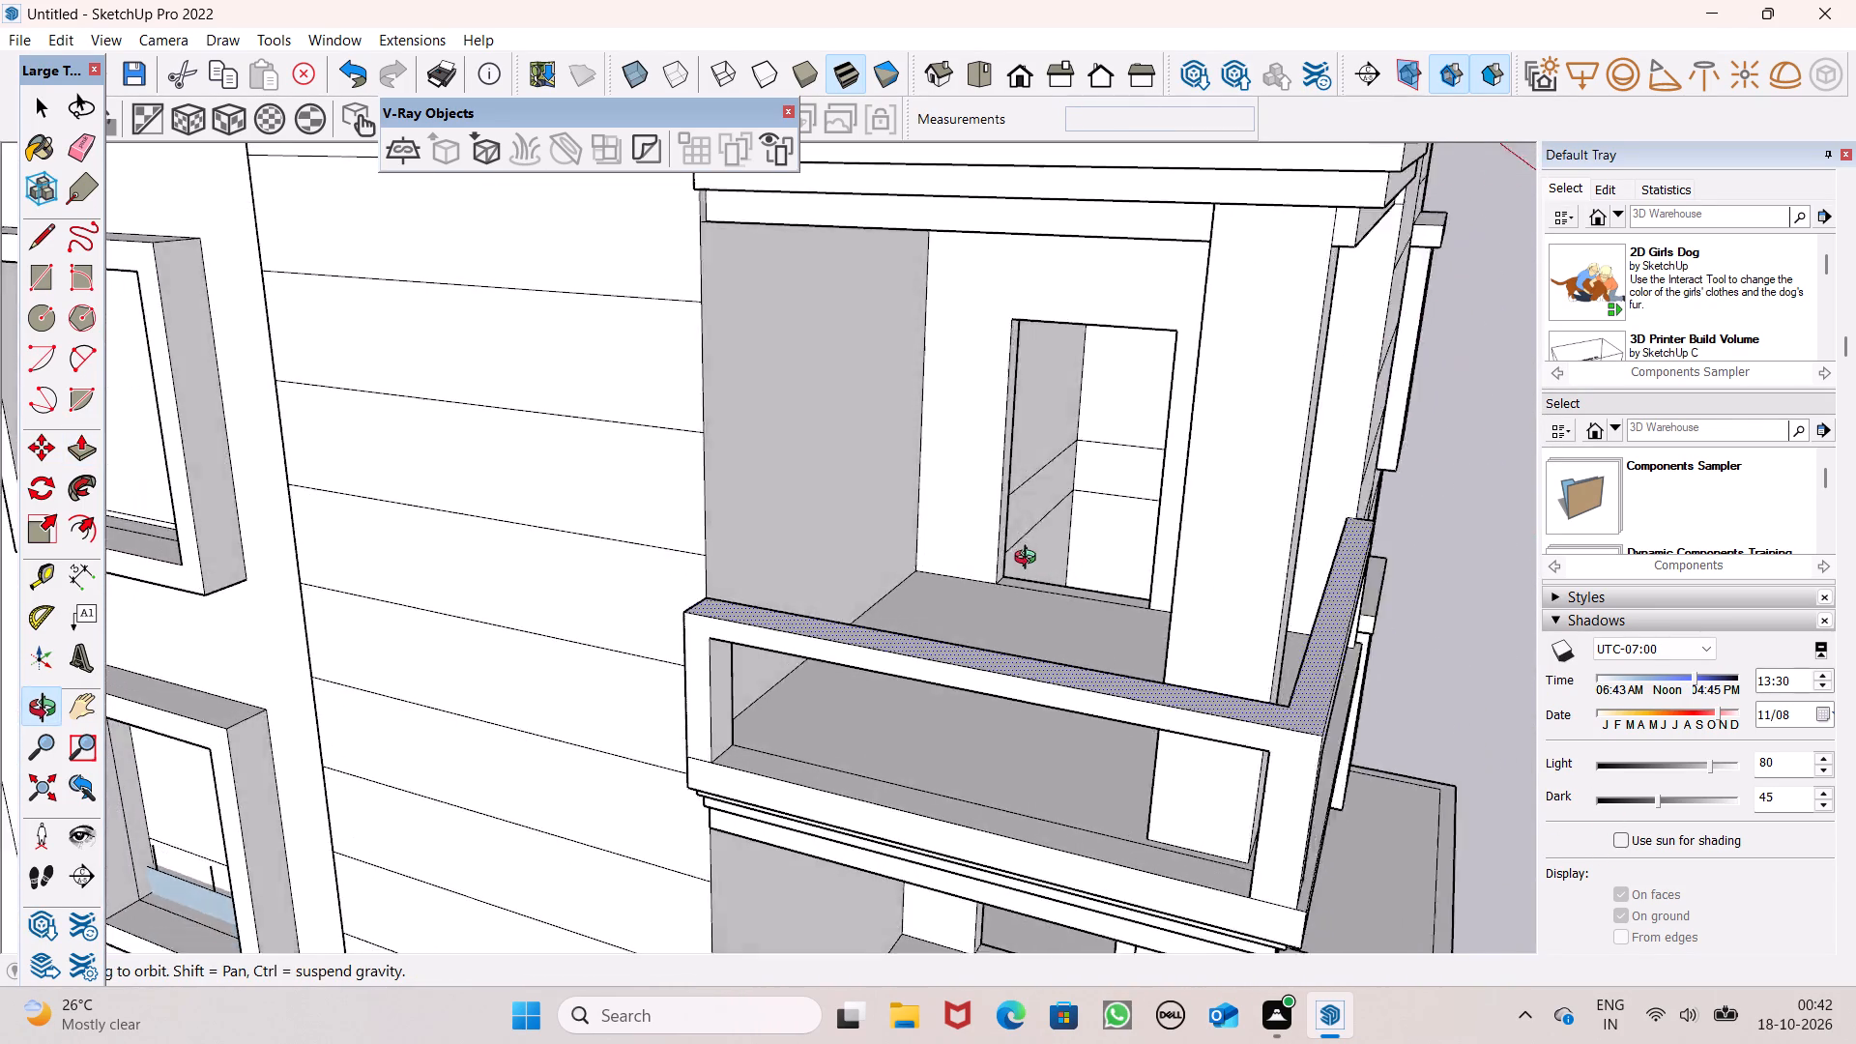
middle_drag(1029, 560, 1002, 548)
scroll(995, 511, down, 9)
scroll(1133, 786, up, 1)
middle_drag(992, 826, 1113, 818)
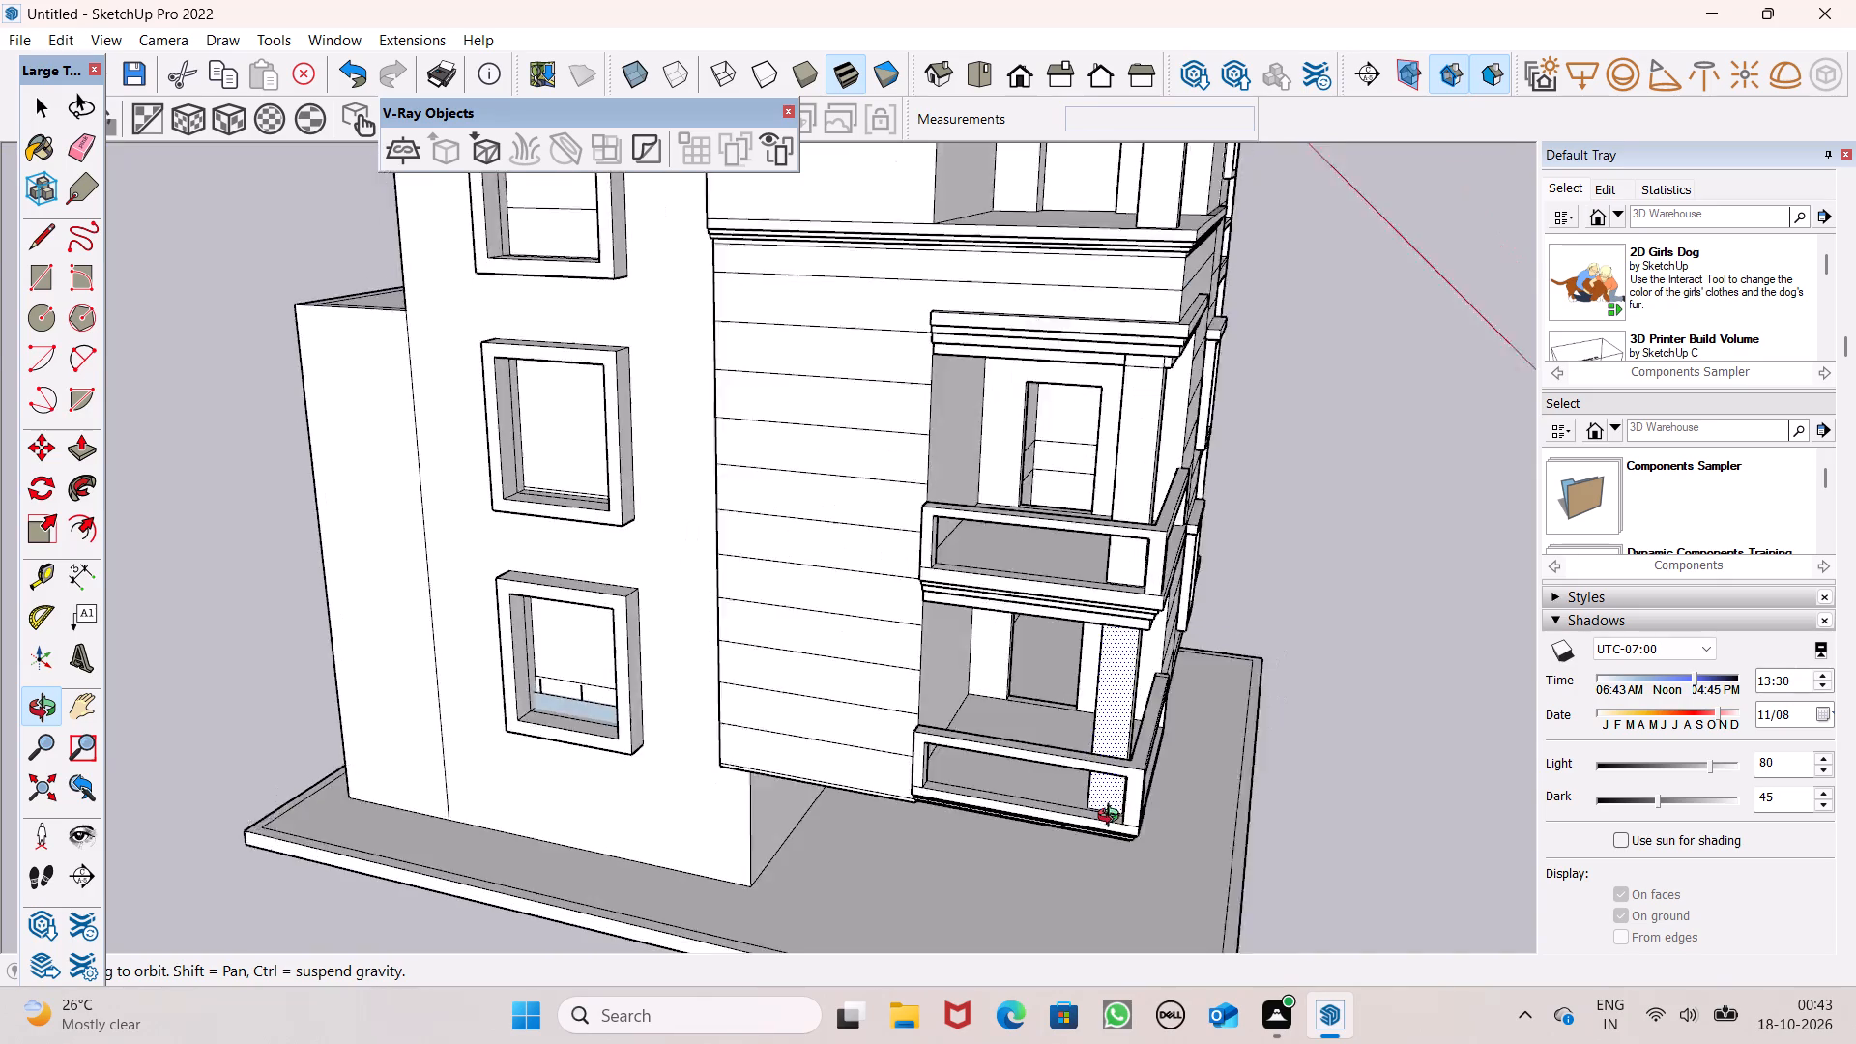
middle_drag(1113, 818, 1131, 748)
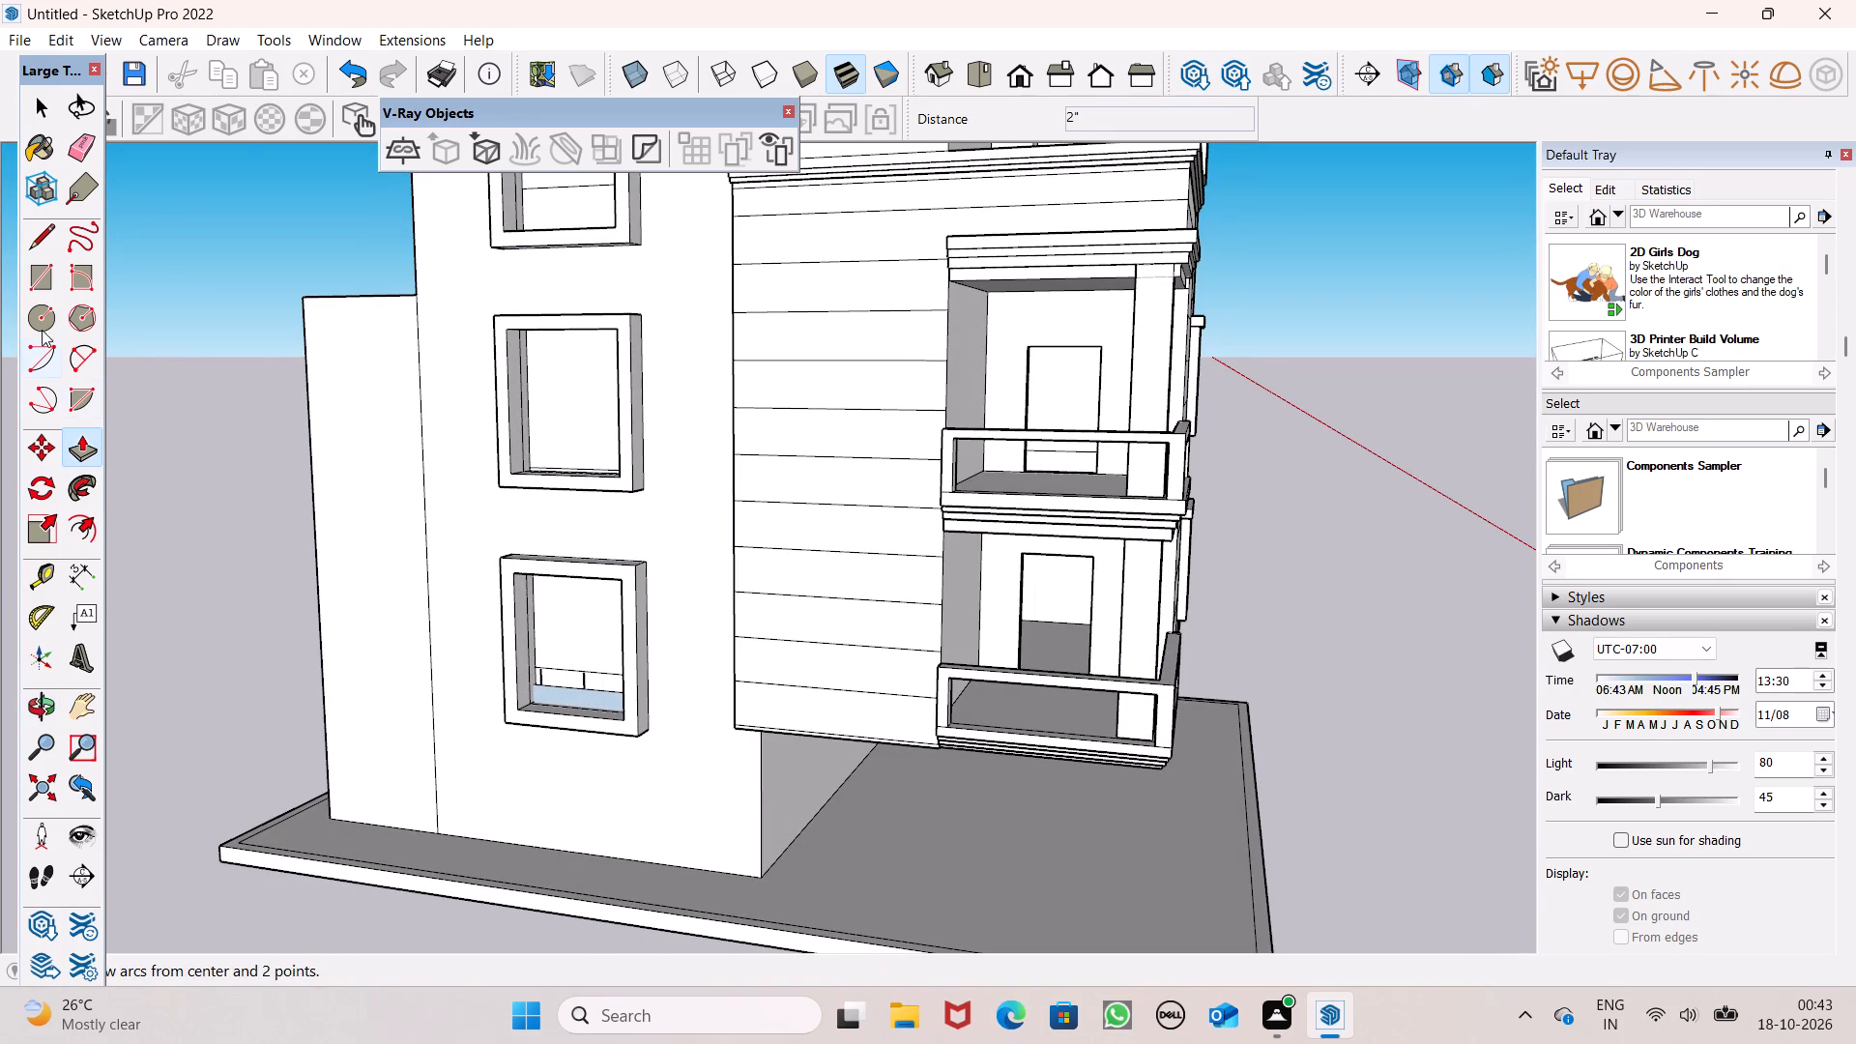
click(39, 309)
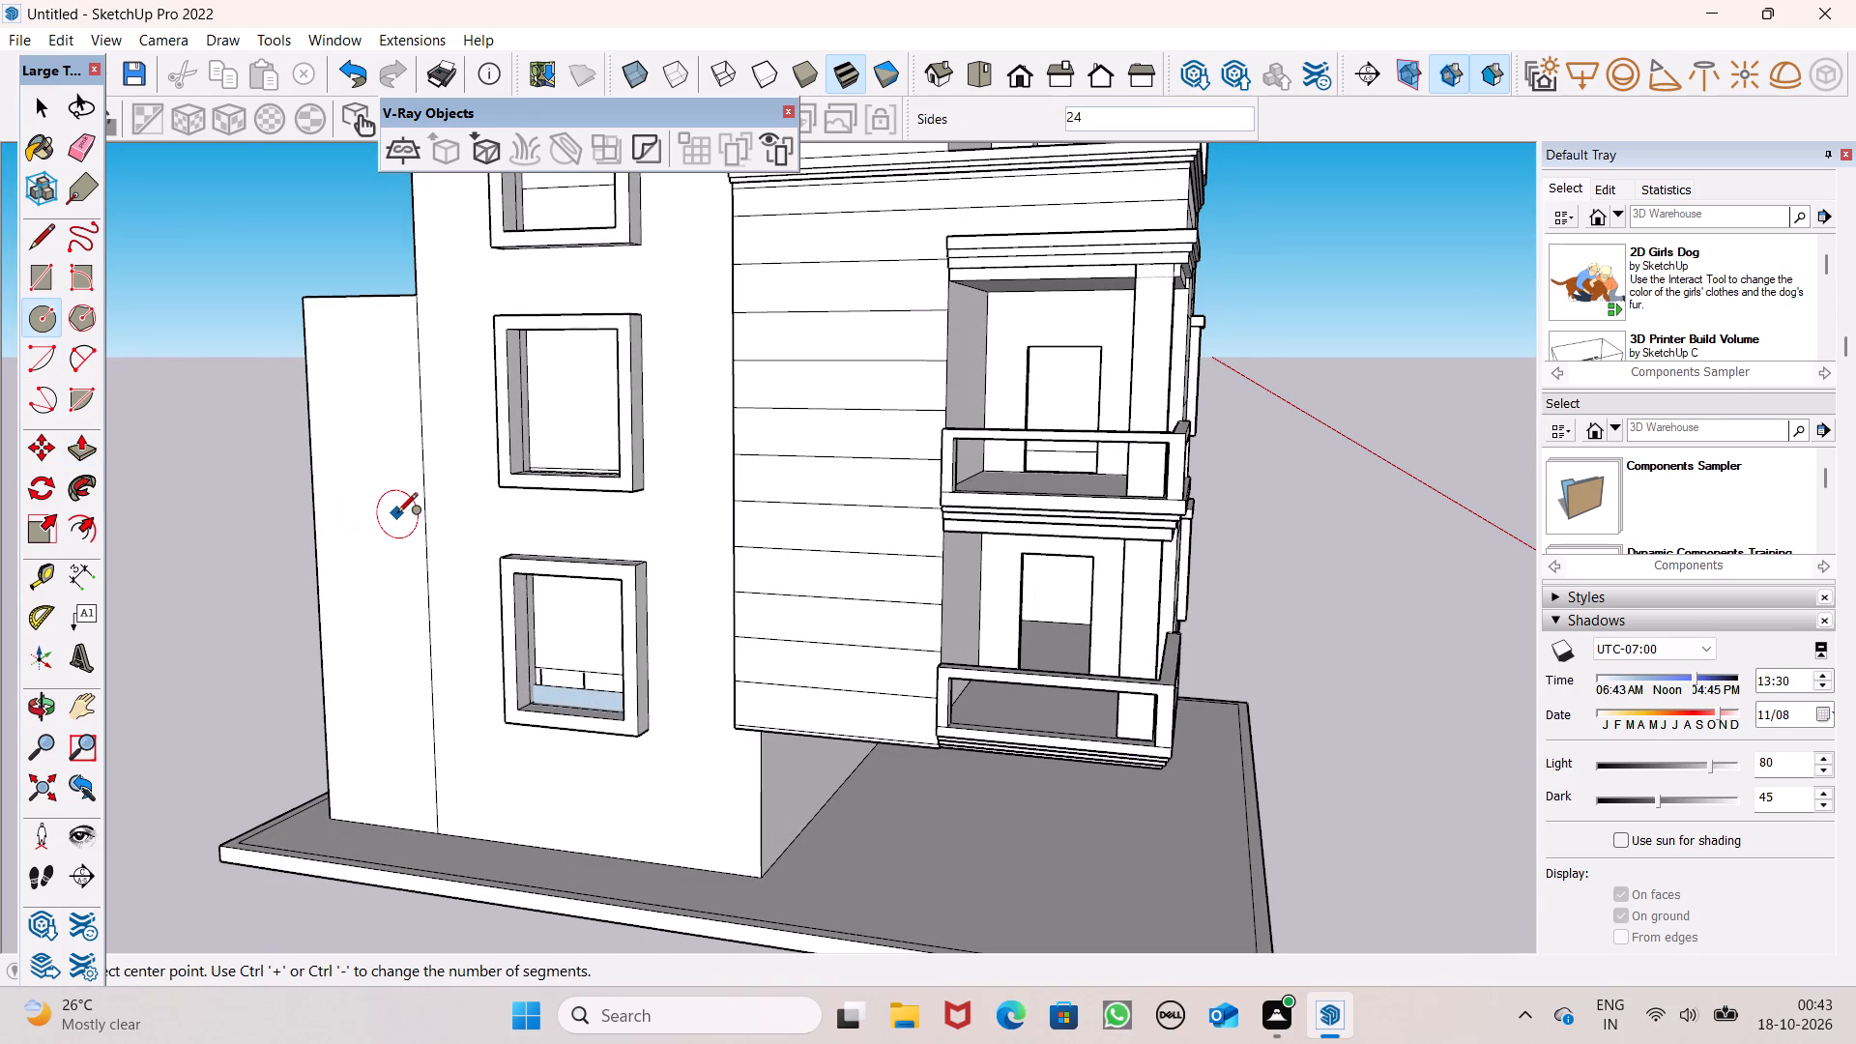
middle_drag(1103, 470, 1233, 733)
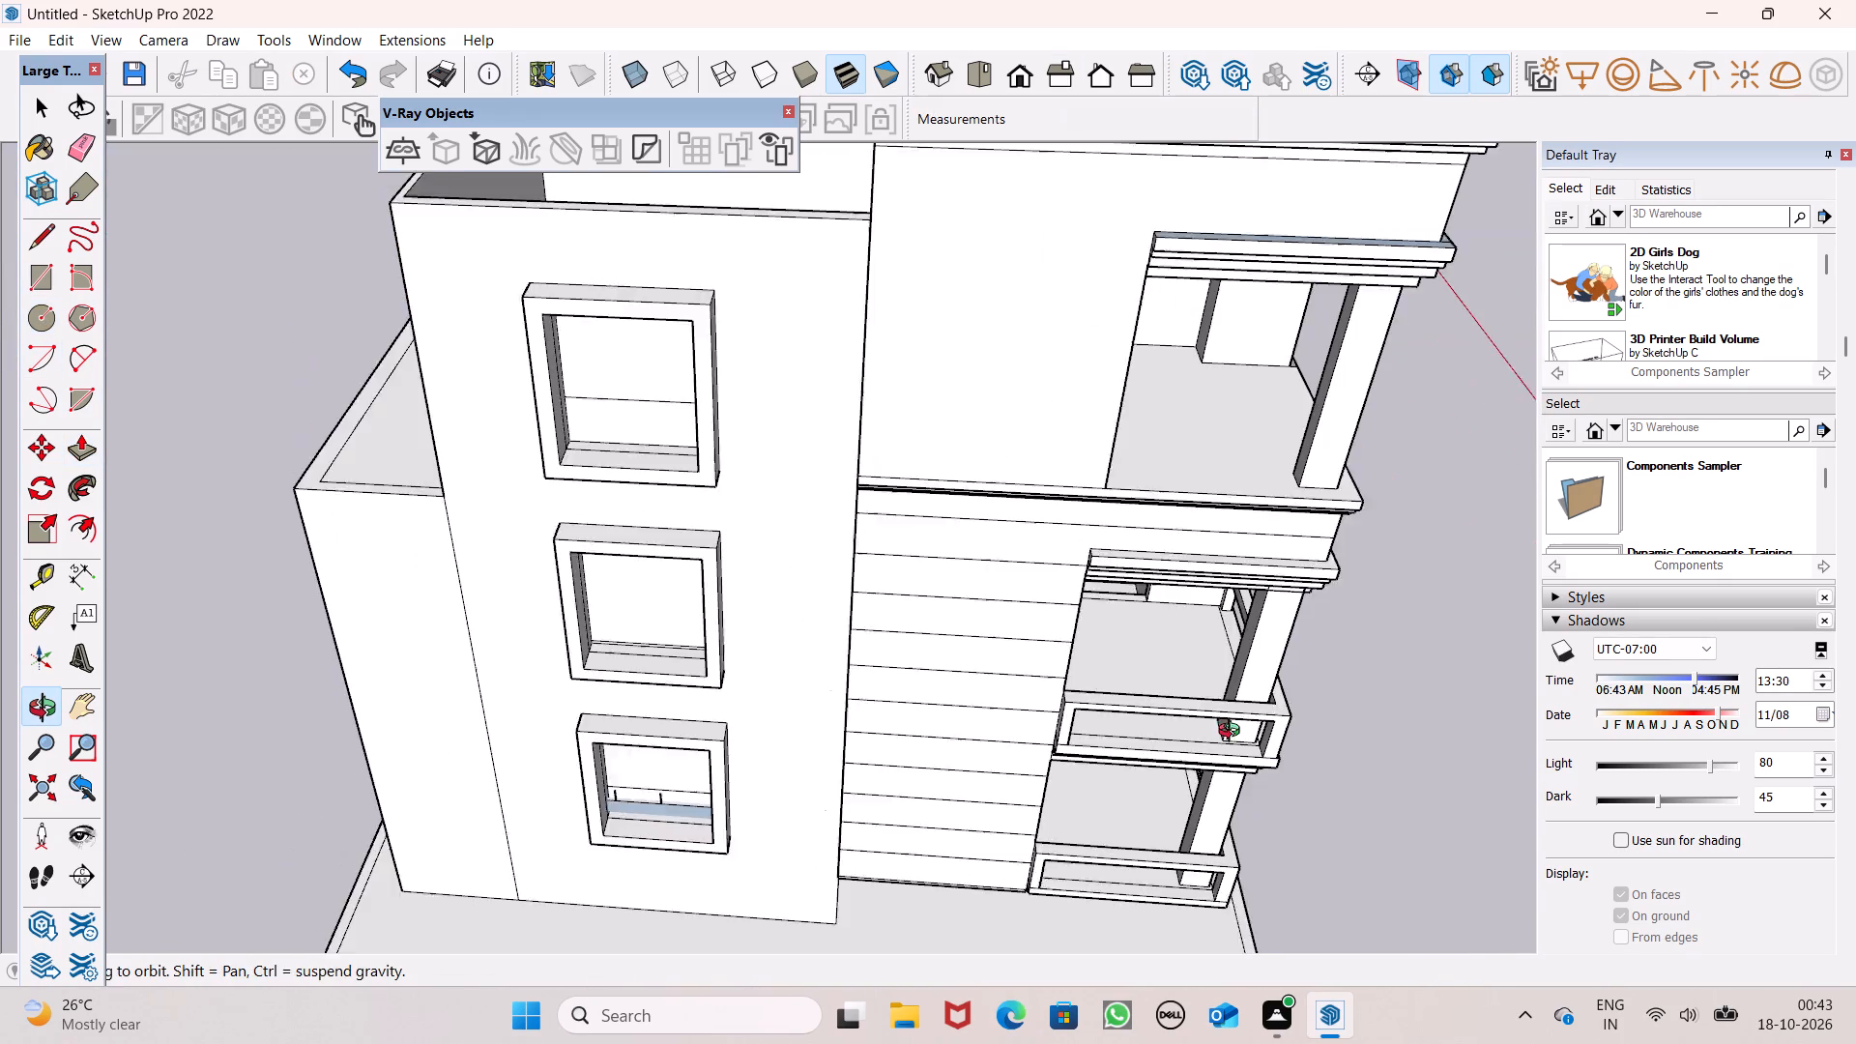
middle_drag(1233, 733, 1253, 736)
scroll(1277, 768, up, 3)
scroll(1020, 618, down, 2)
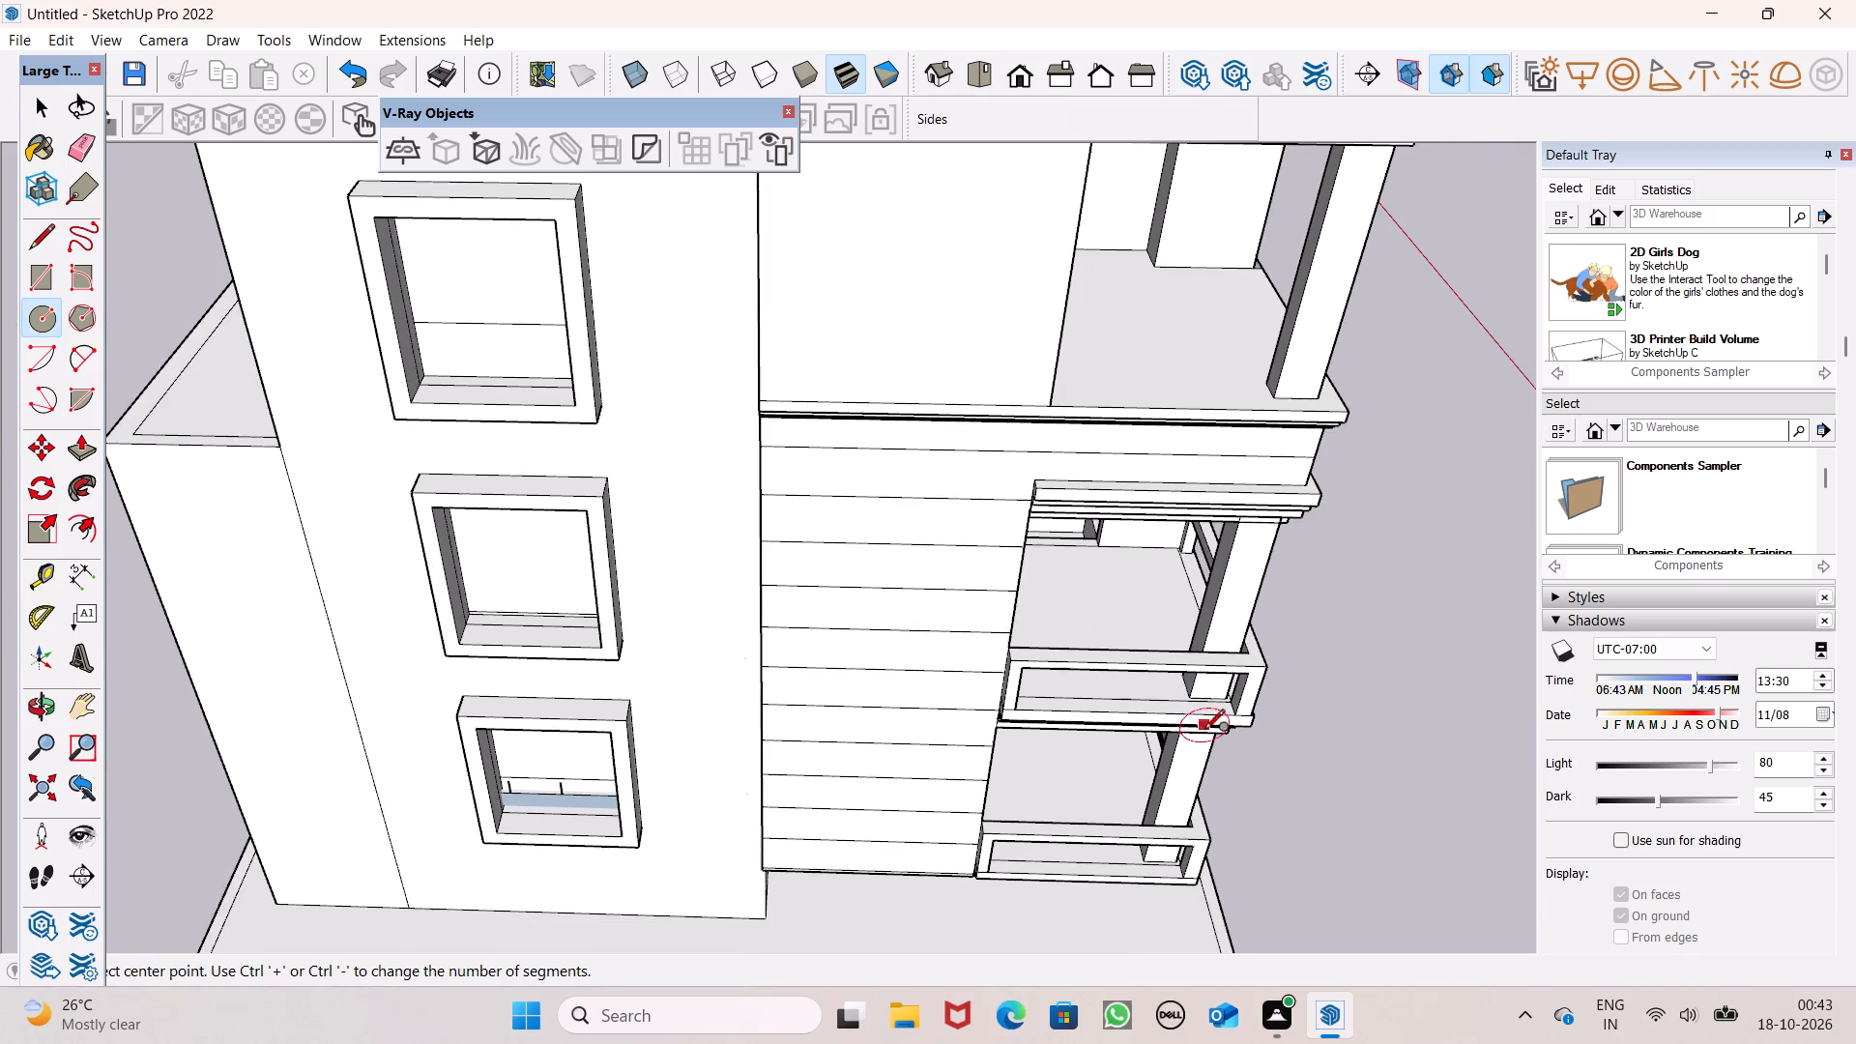
scroll(1201, 736, up, 14)
middle_drag(894, 722, 918, 798)
scroll(618, 687, up, 6)
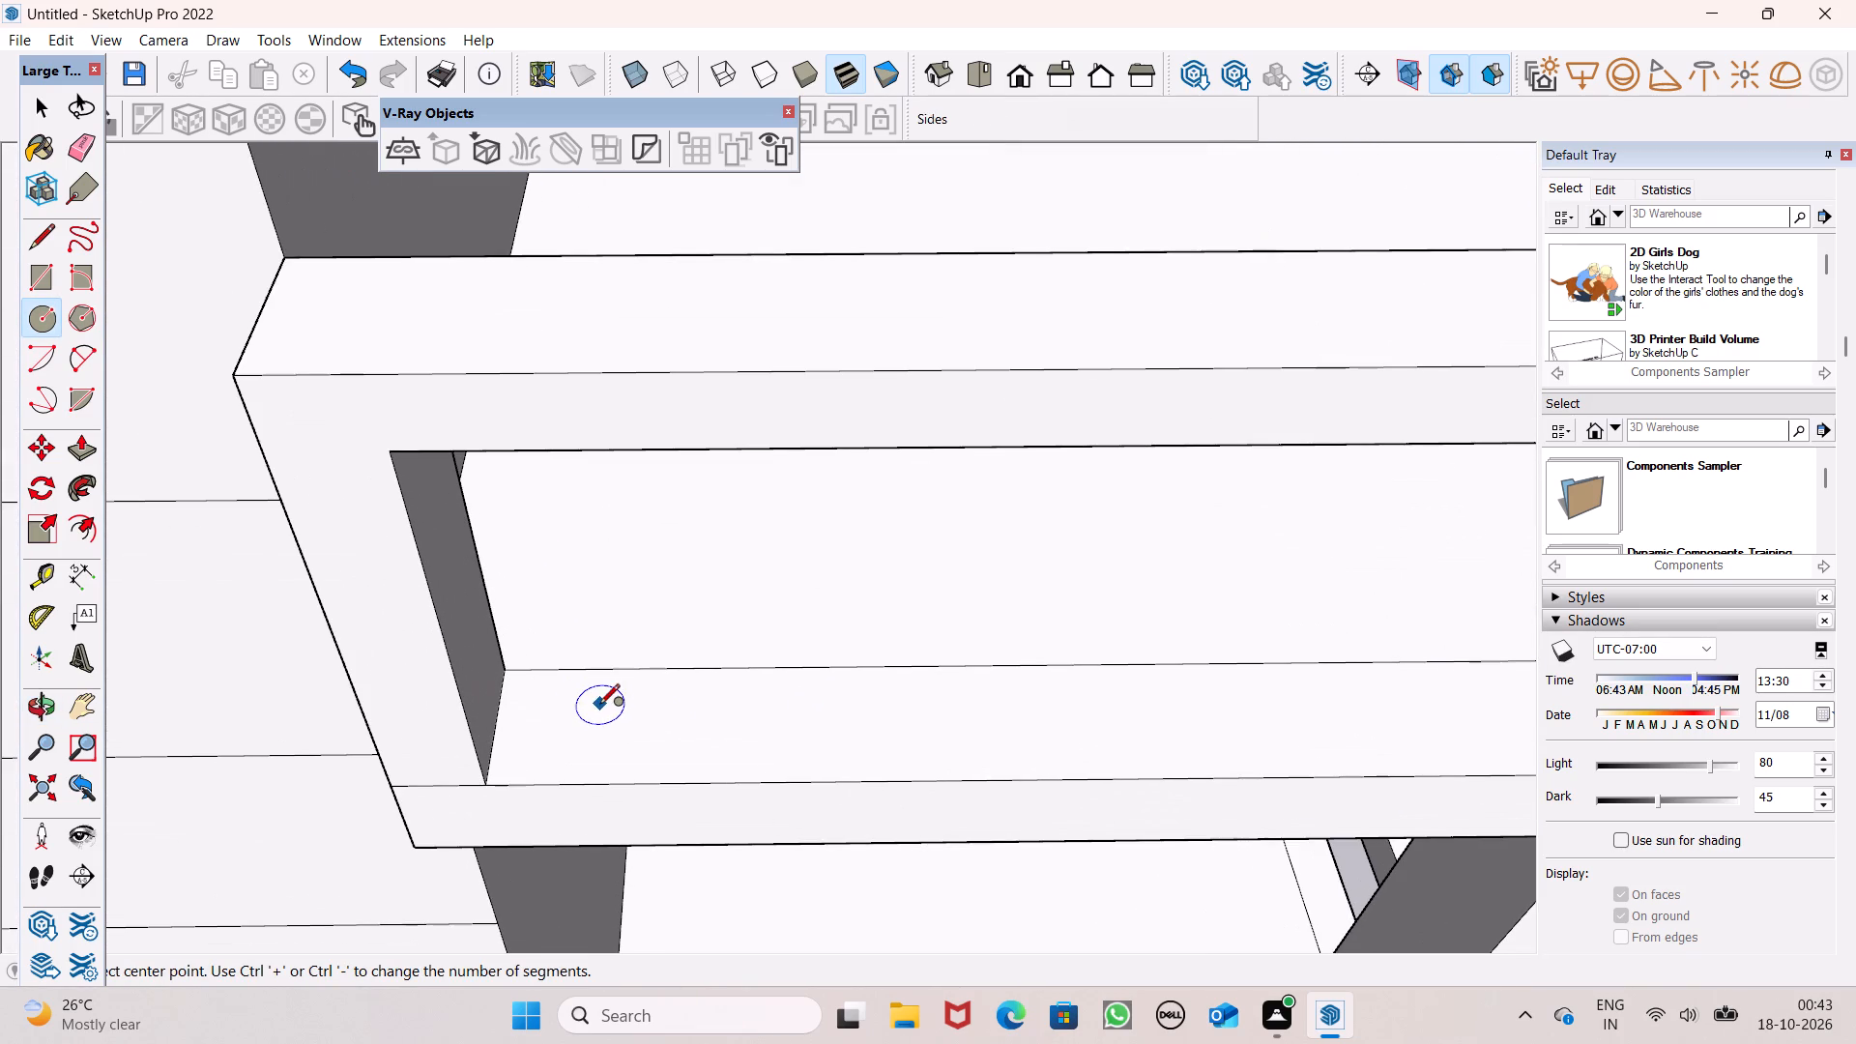
drag(622, 710, 623, 717)
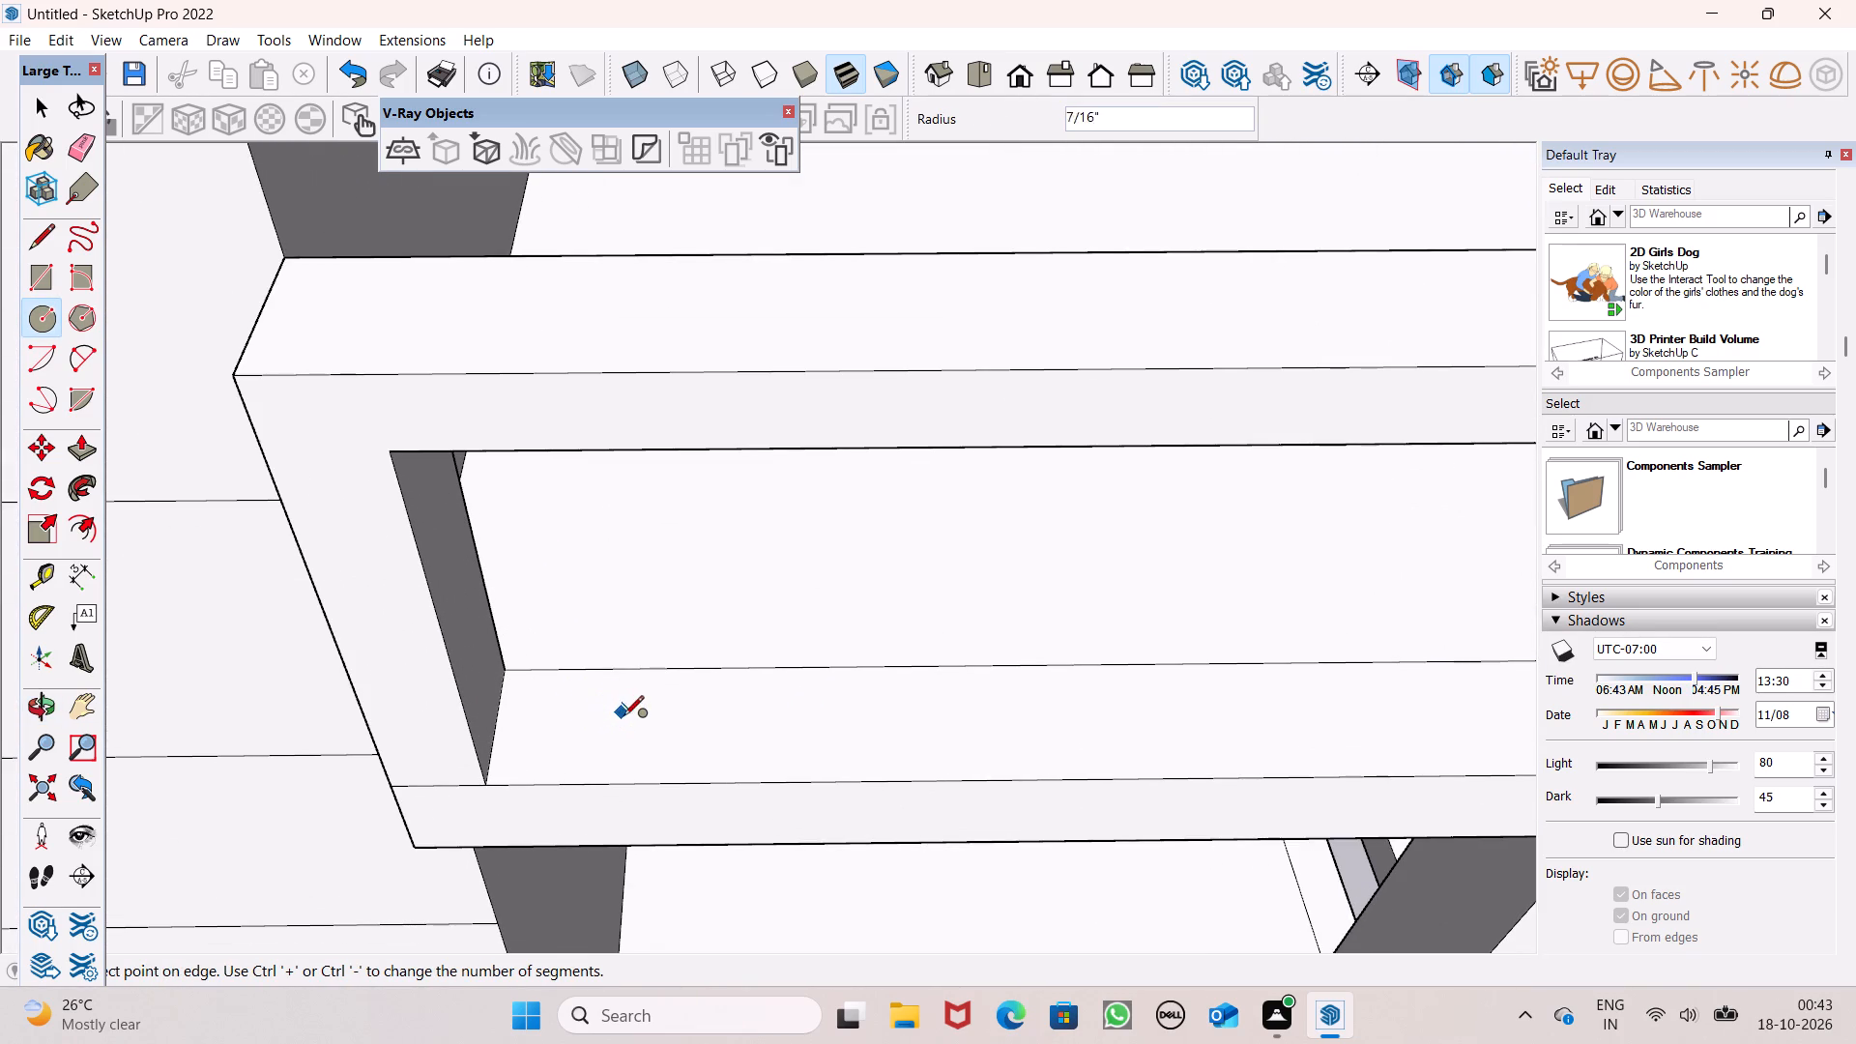
drag(623, 717, 634, 734)
click(634, 734)
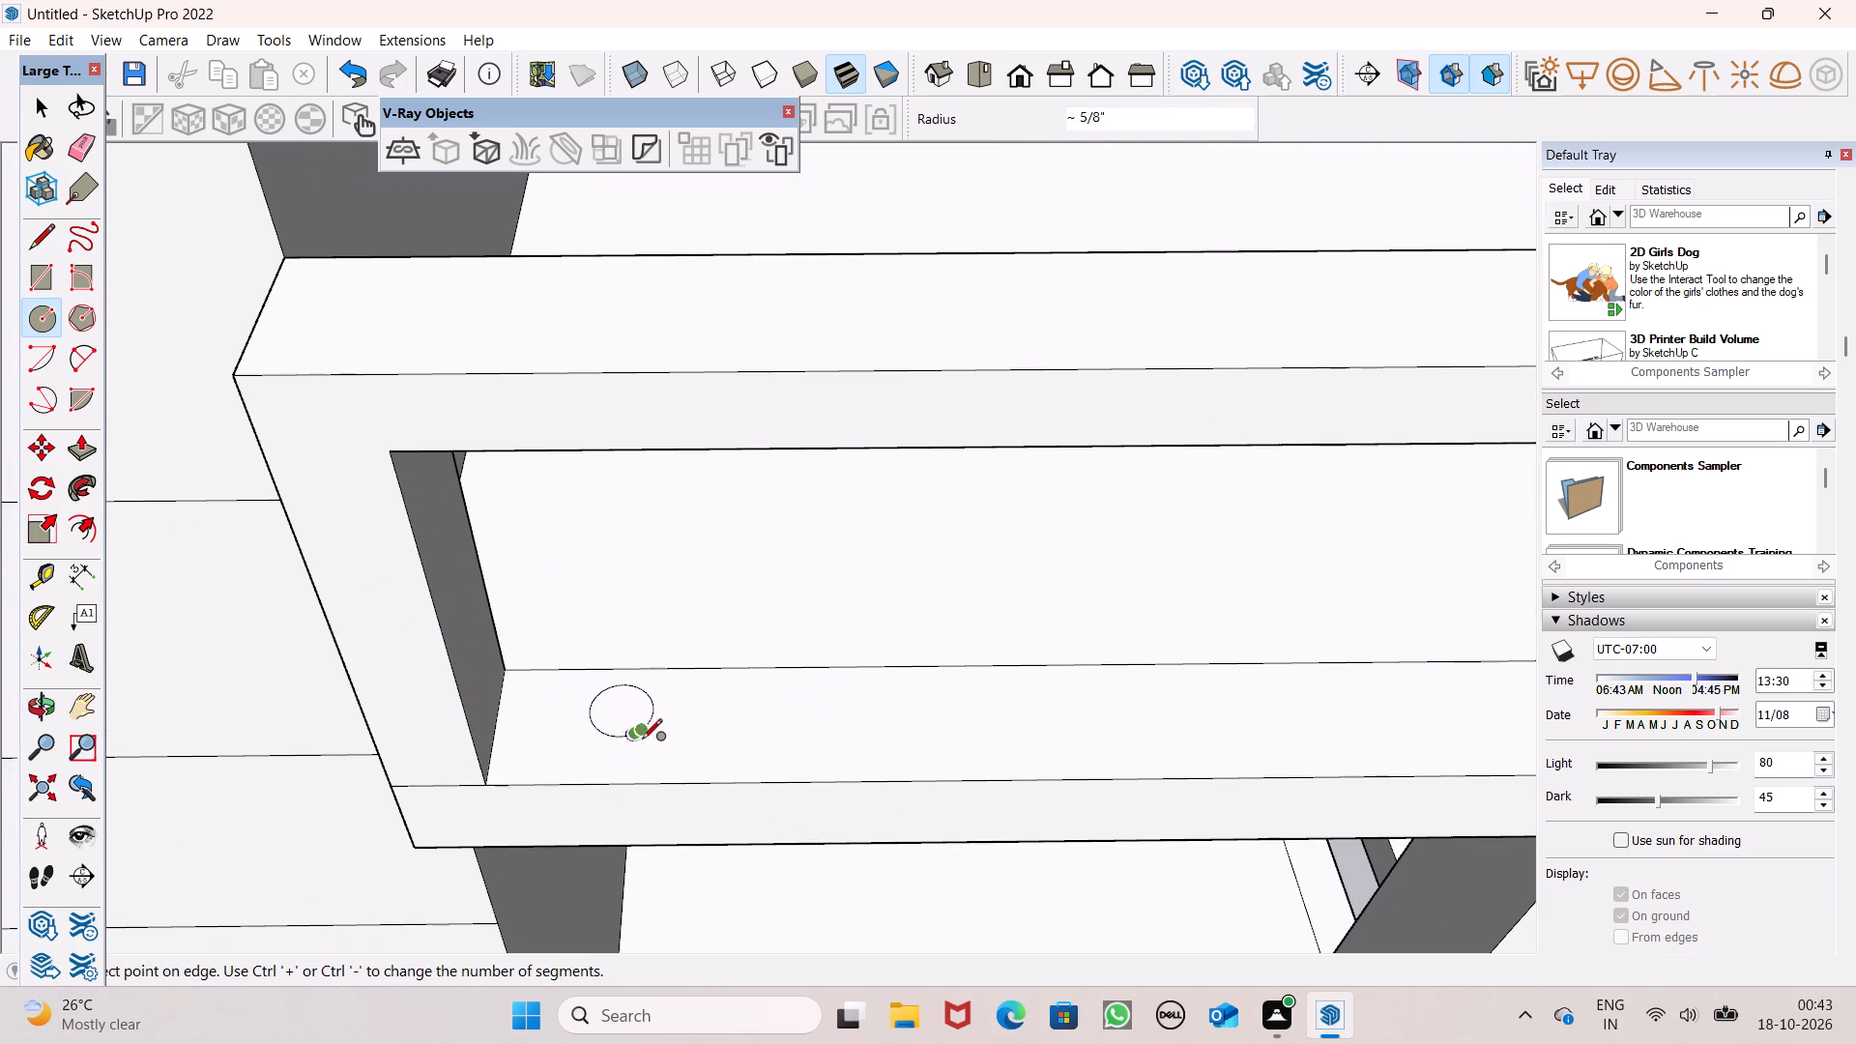
Select the circle with its edge and move it about 15/16" toward the outer edge of the bottom rail.
key(space)
double_click(626, 723)
scroll(510, 566, down, 3)
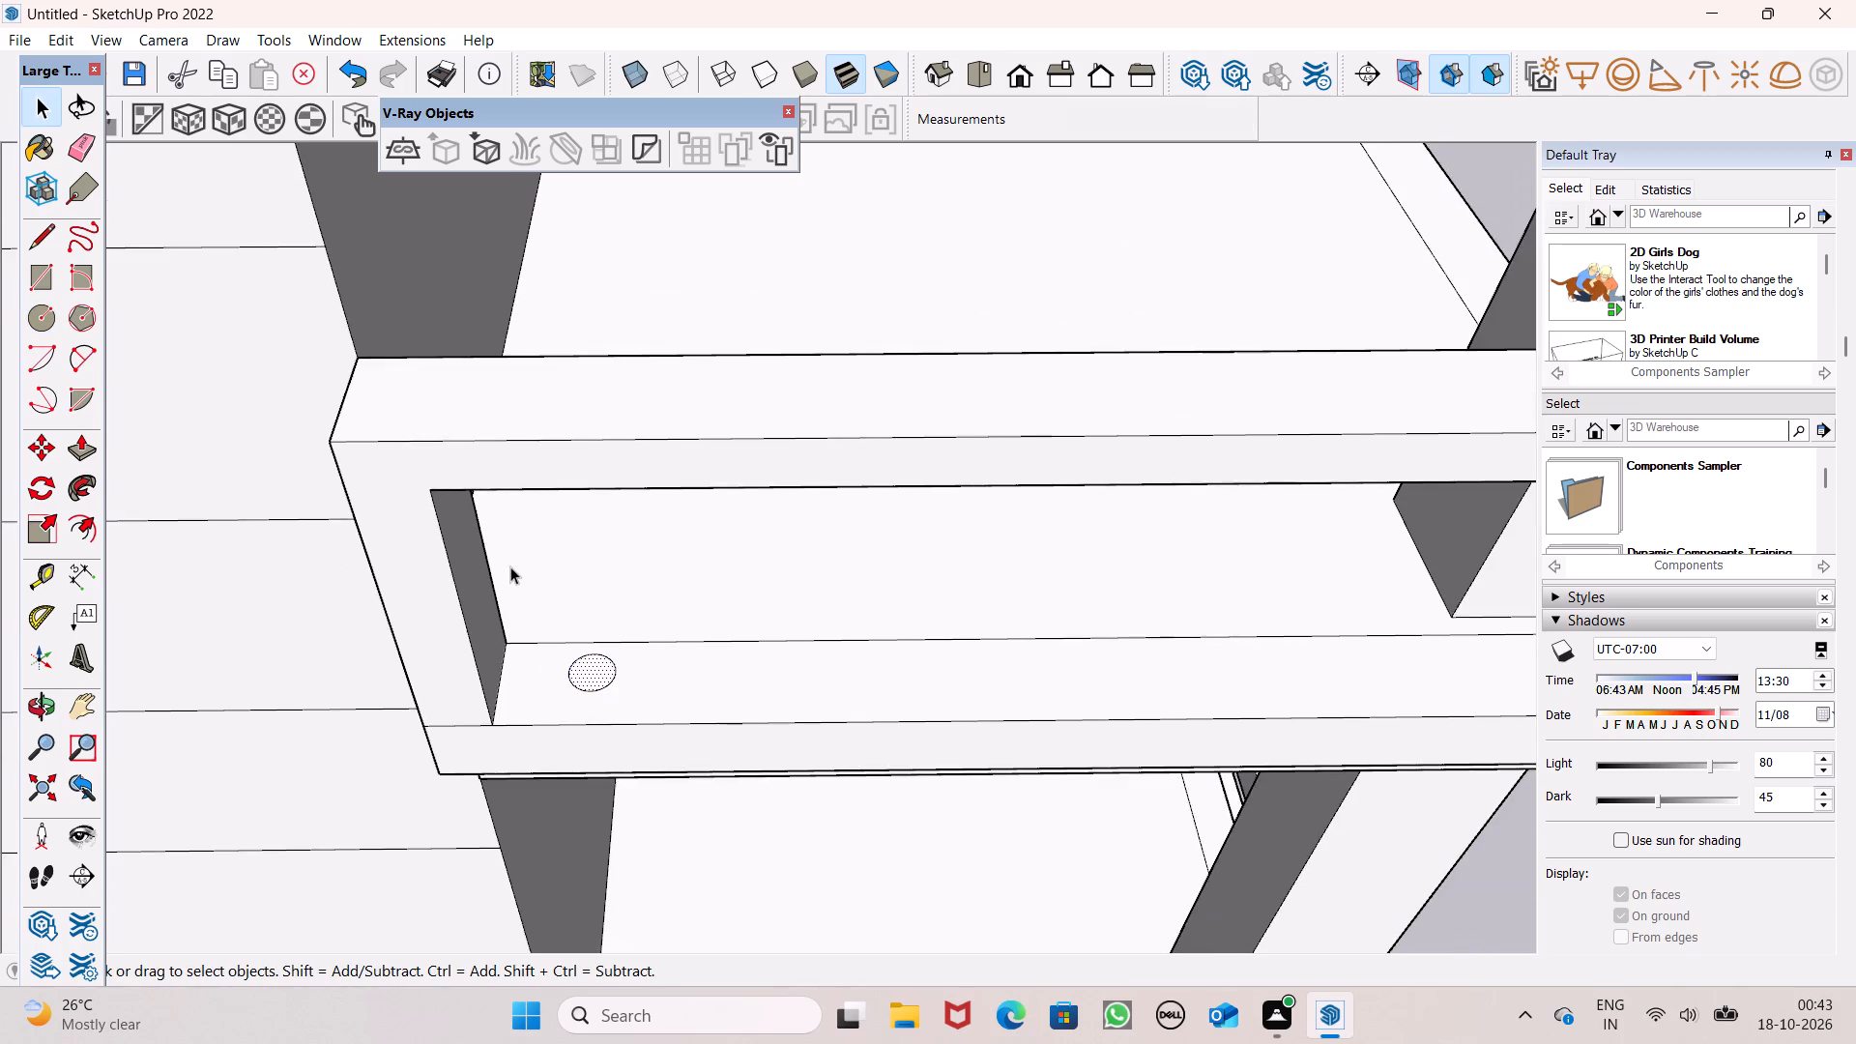
middle_drag(527, 590, 532, 655)
double_click(592, 690)
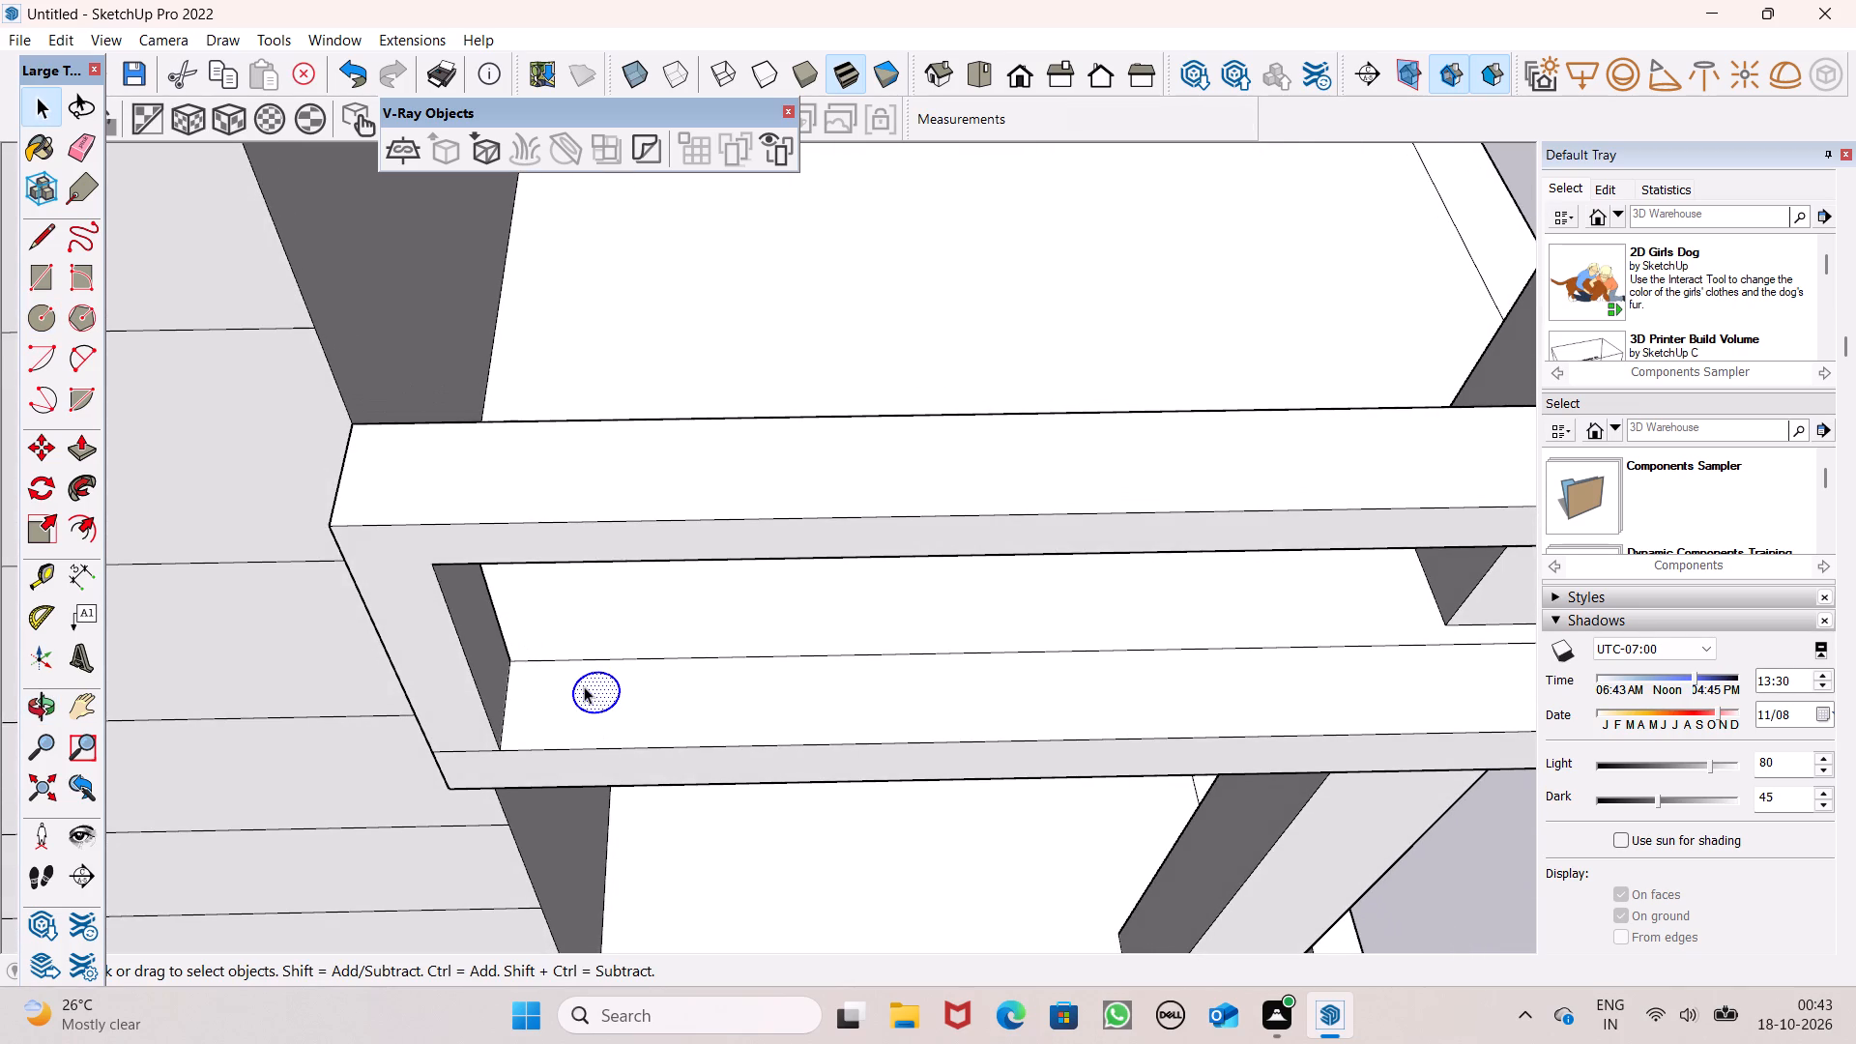
key(m)
key(Return)
middle_drag(602, 713, 624, 765)
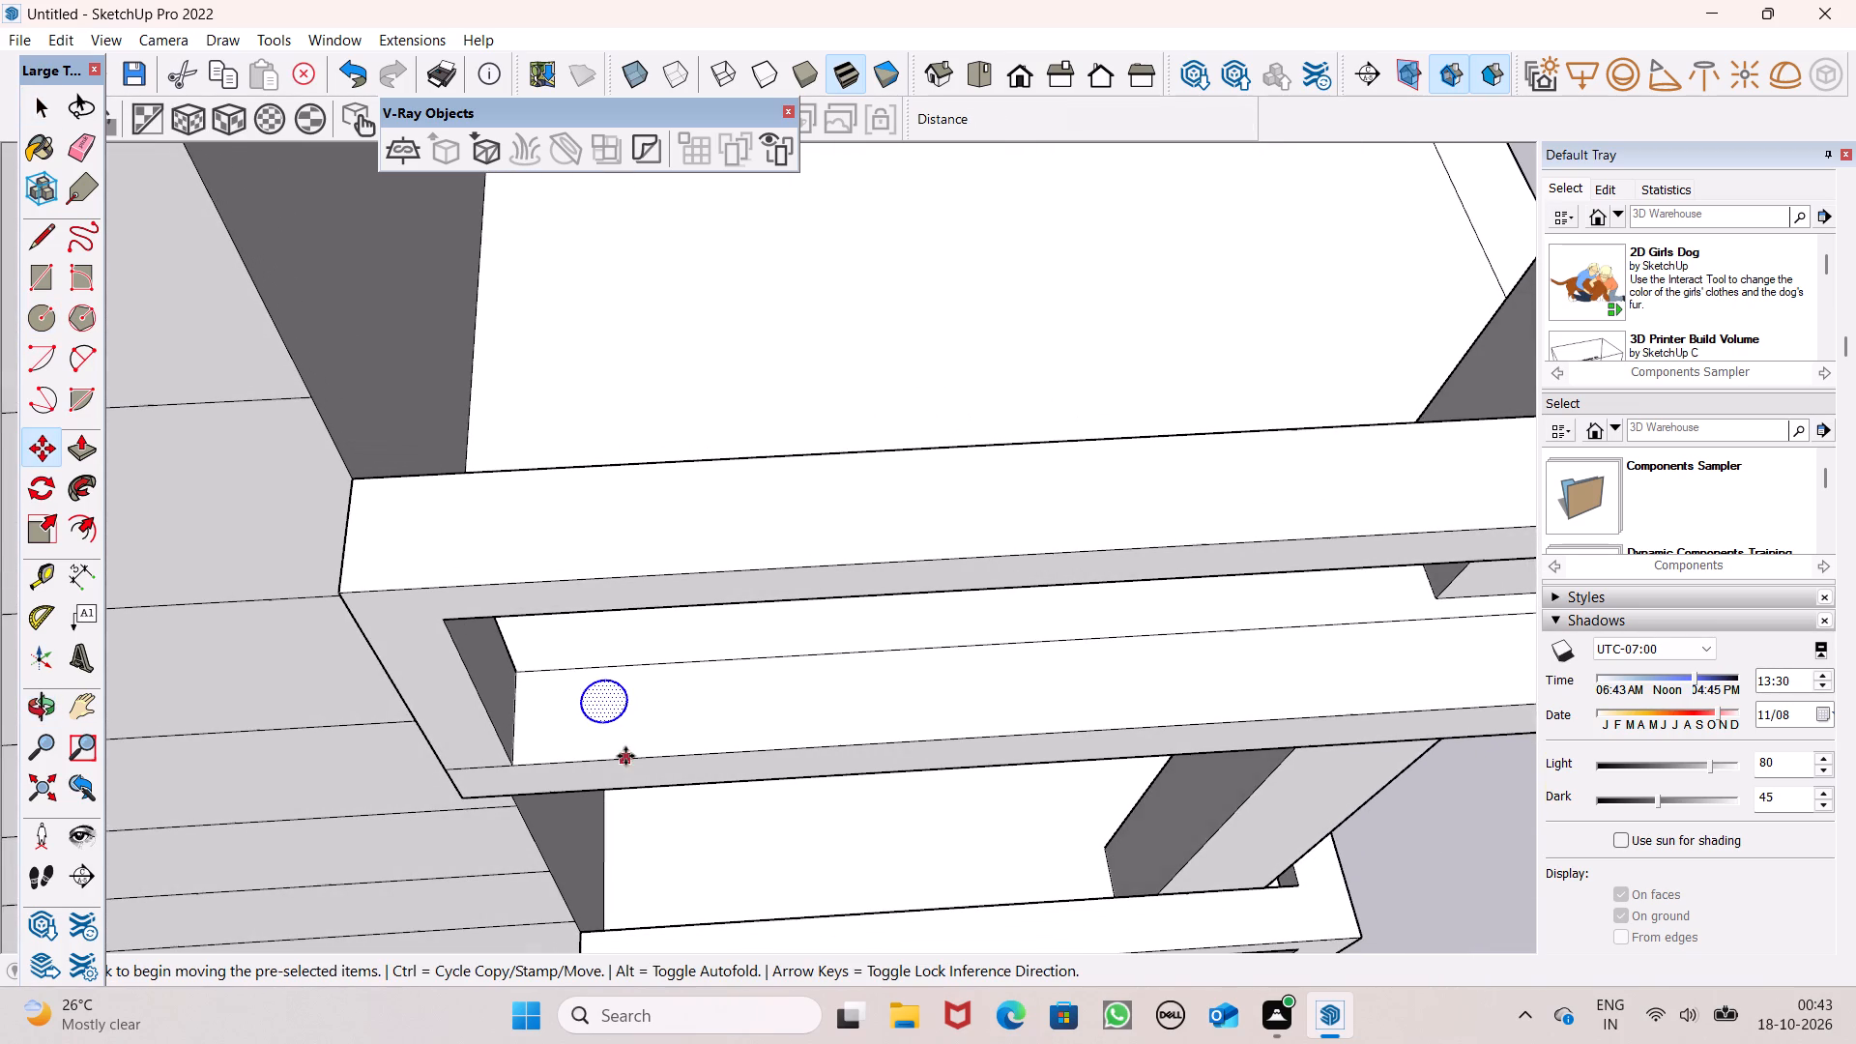
scroll(625, 723, up, 3)
drag(626, 710, 628, 716)
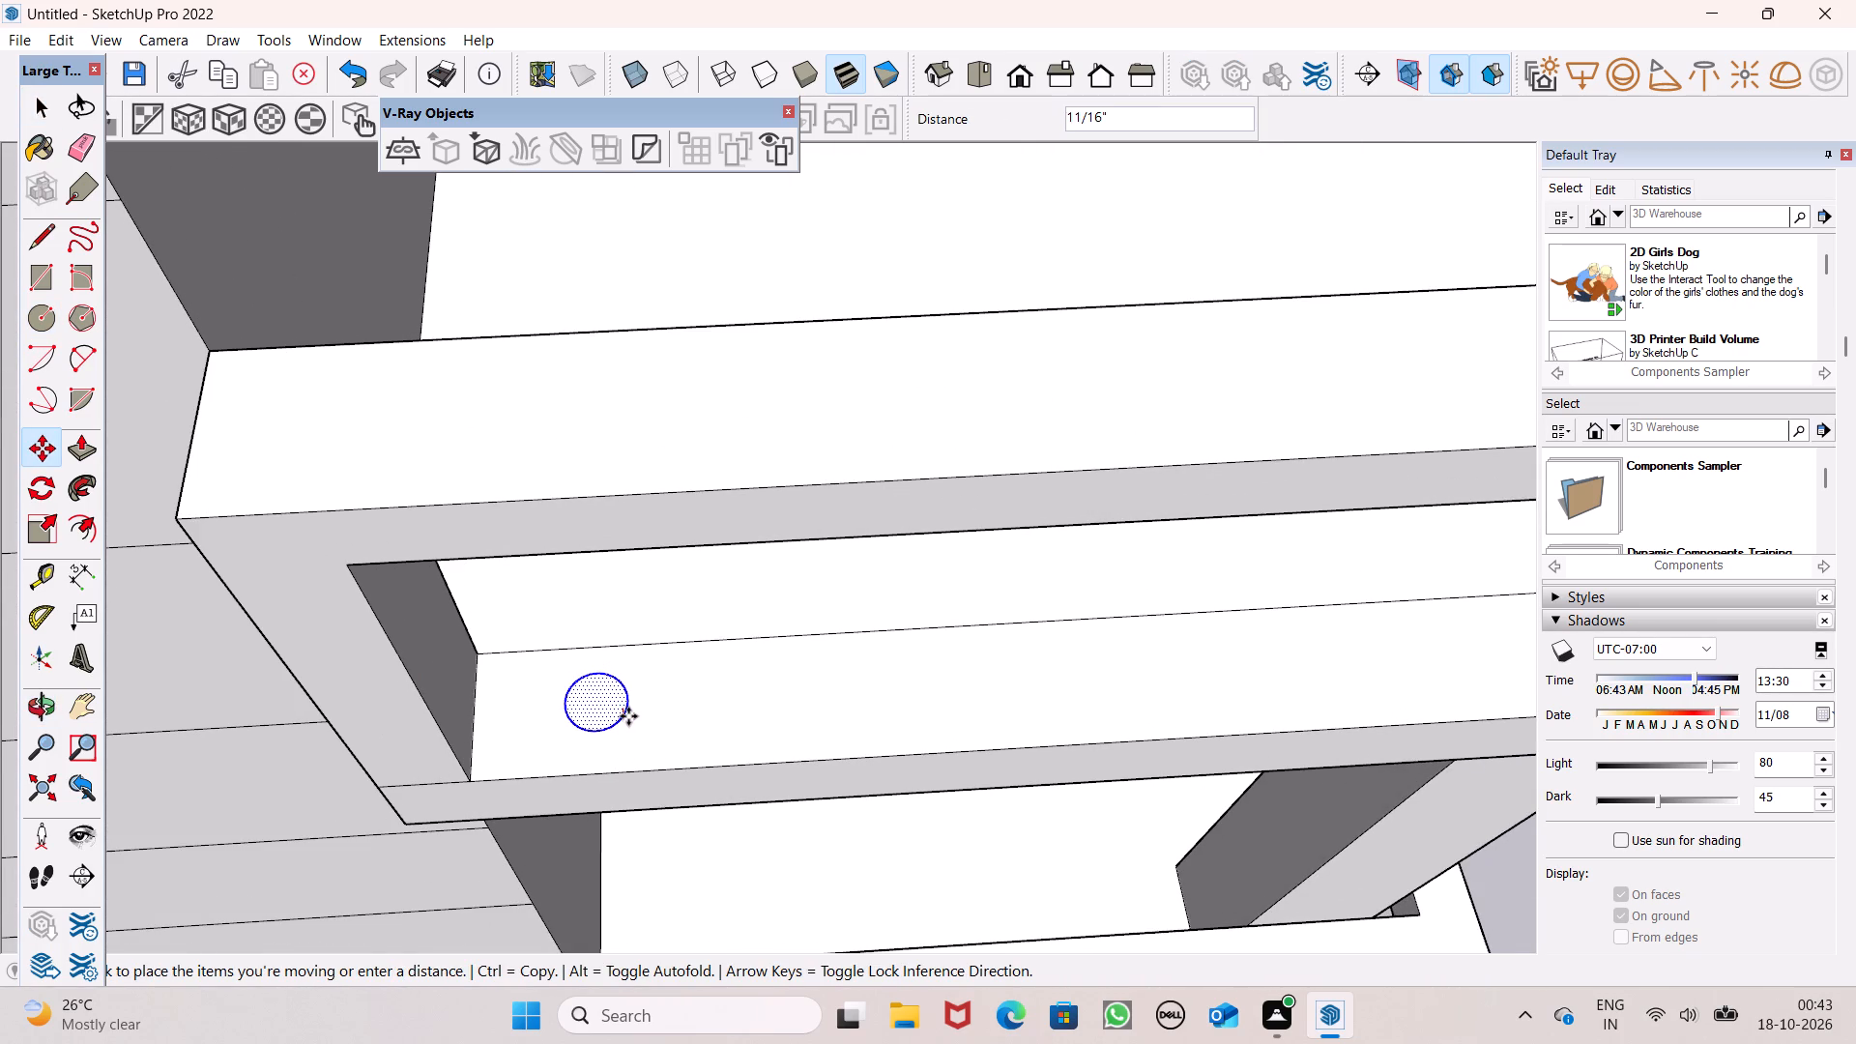
drag(628, 716, 631, 719)
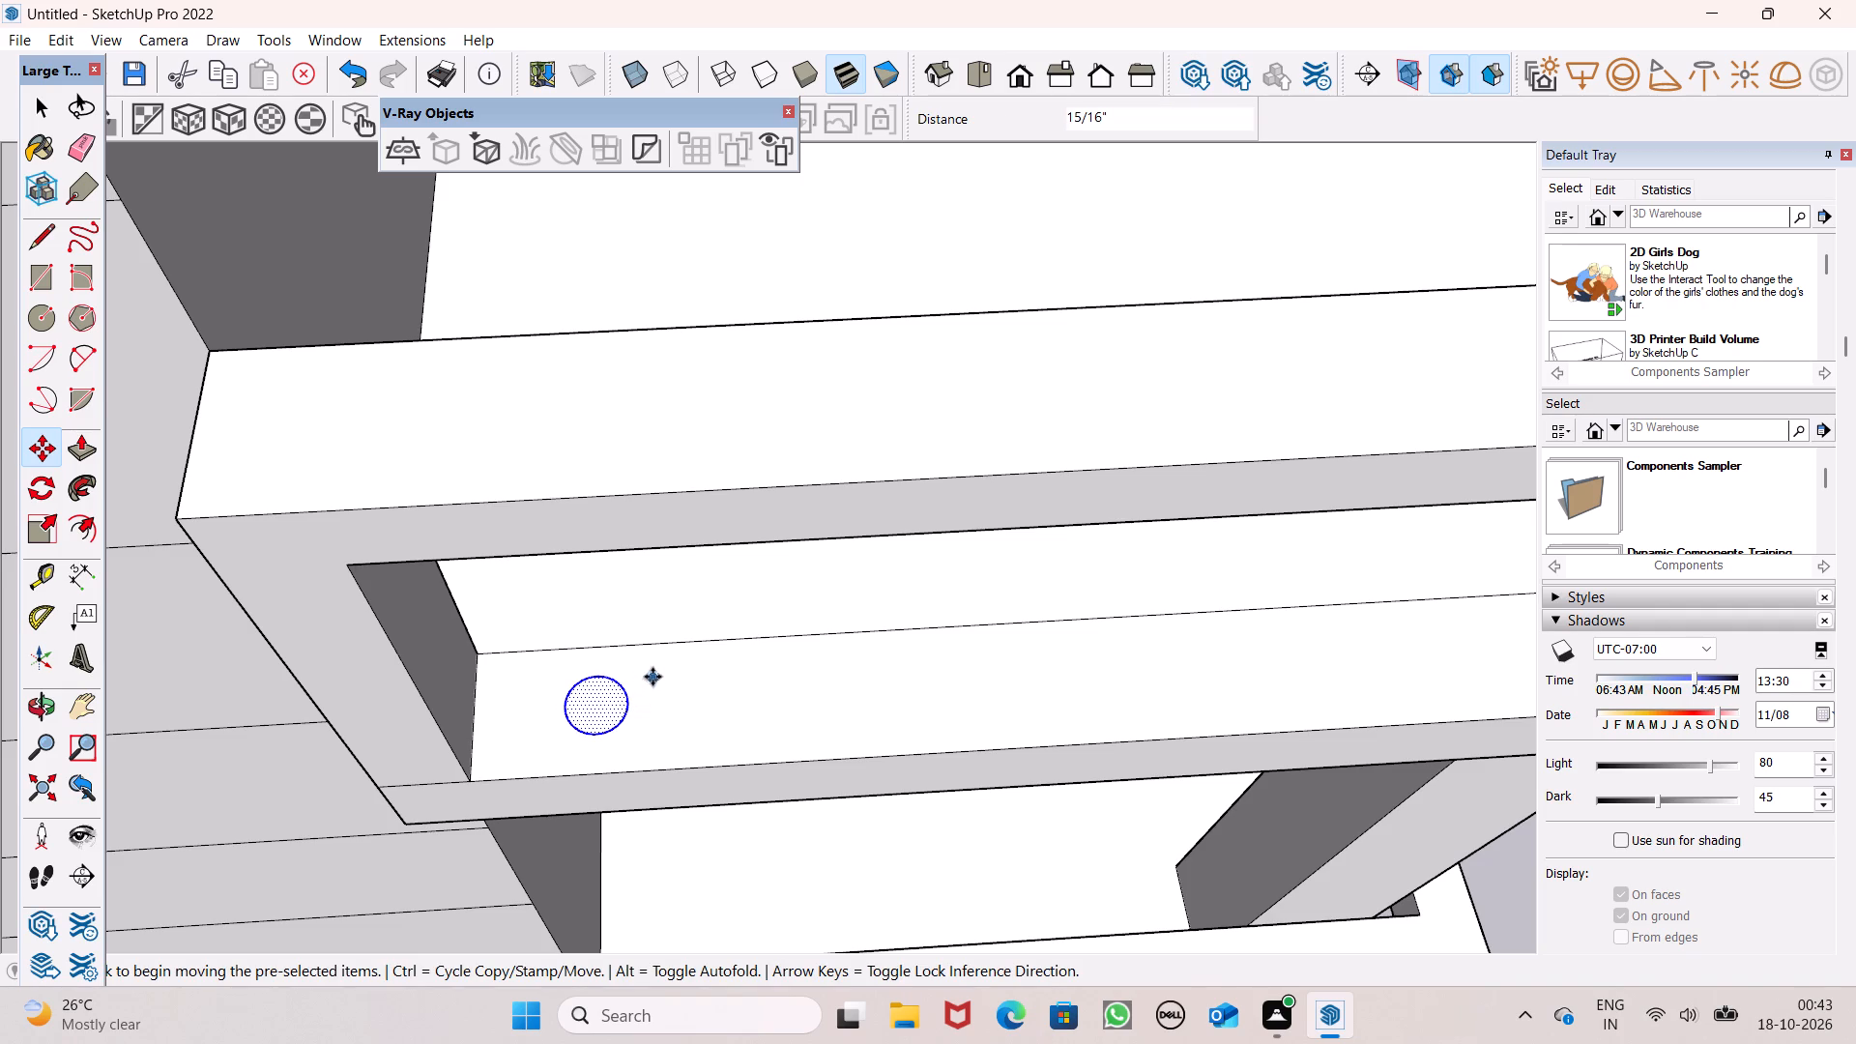
Copy the circle about 1' 1 7/8" along the upper corner balcony's bottom rail and multiply the copy into a *15 array.
key(m)
key(Return)
drag(623, 719, 815, 703)
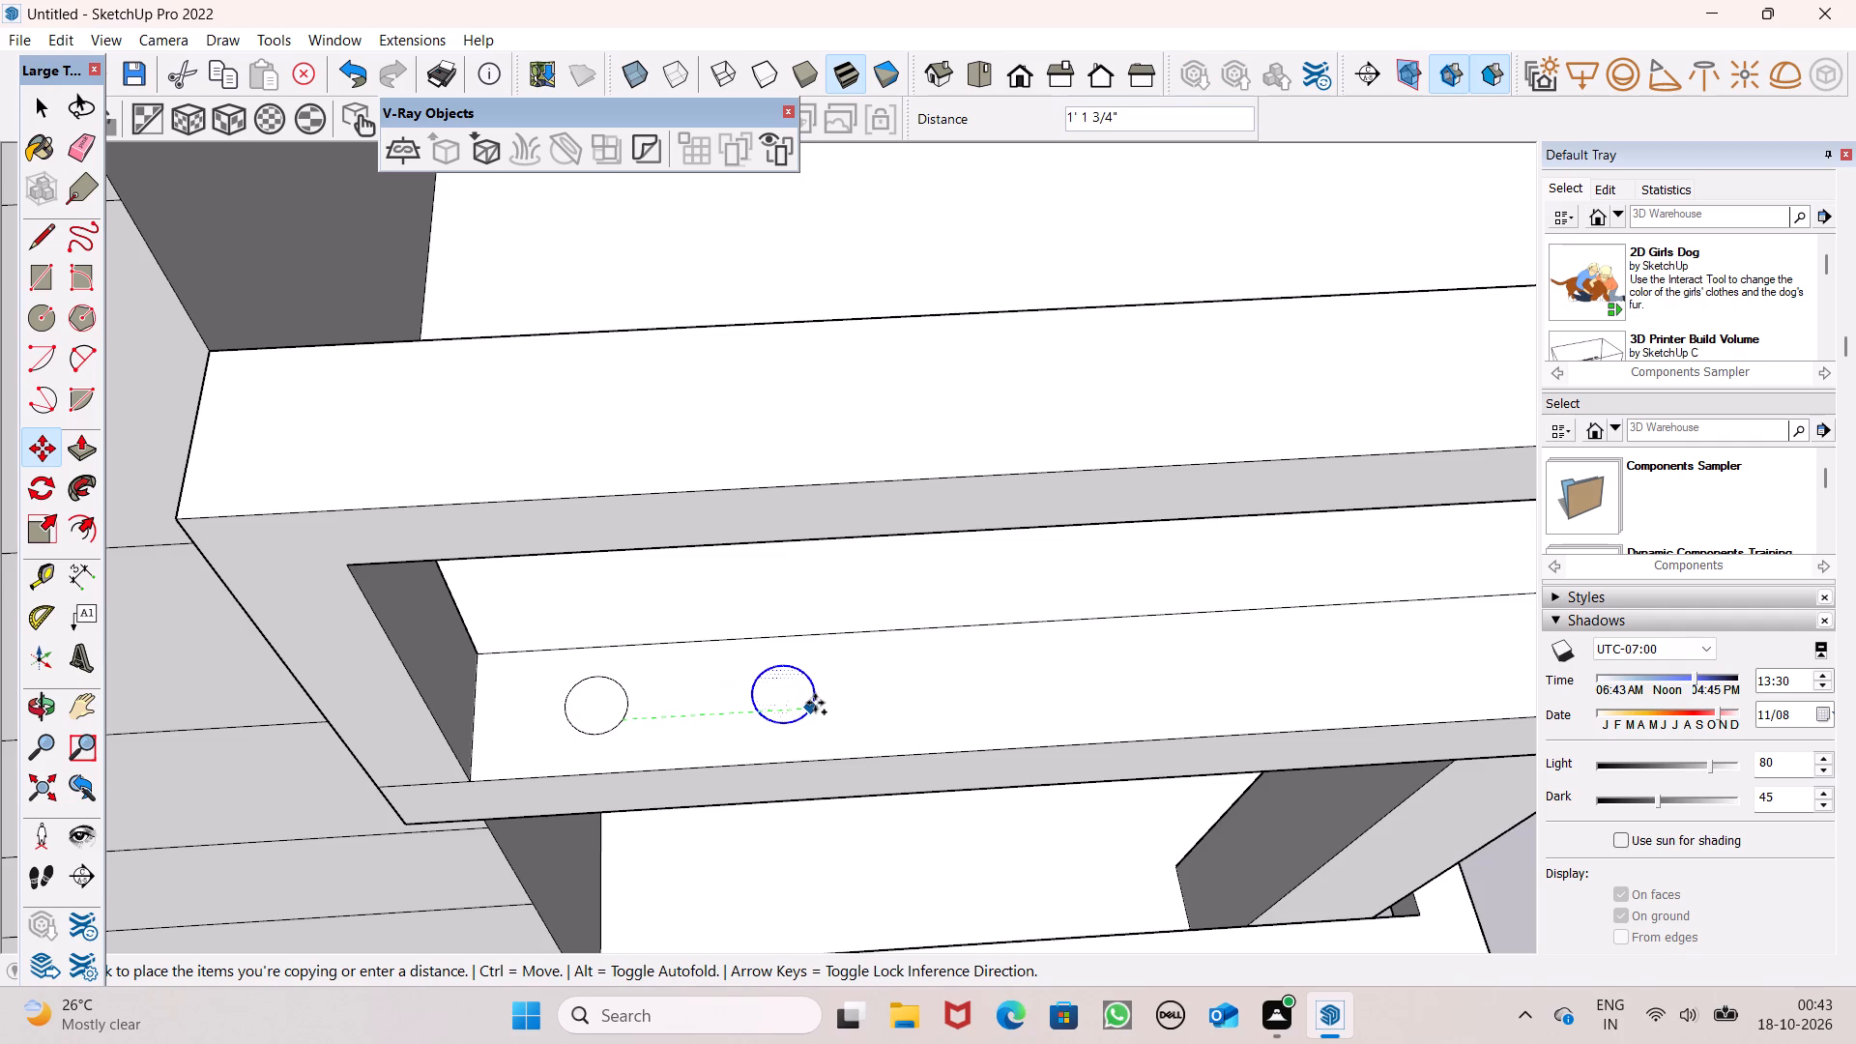
drag(815, 703, 809, 698)
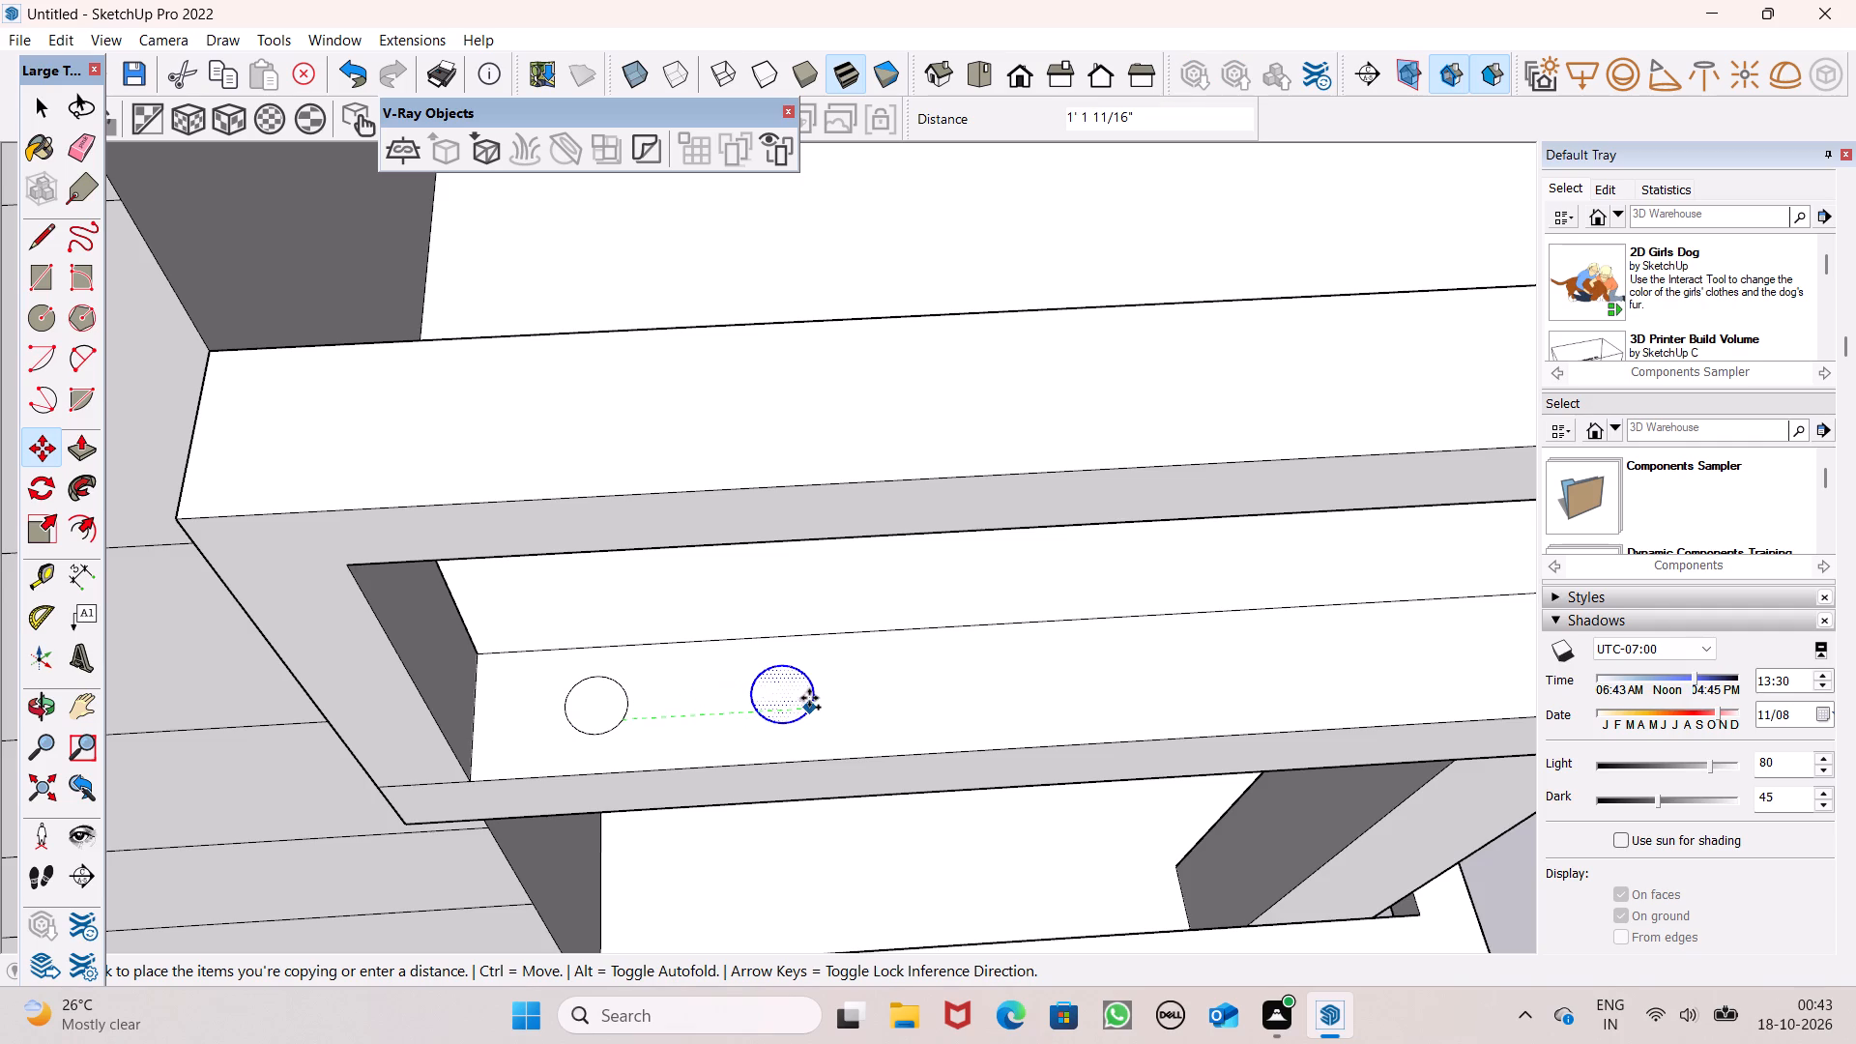
drag(809, 698, 812, 695)
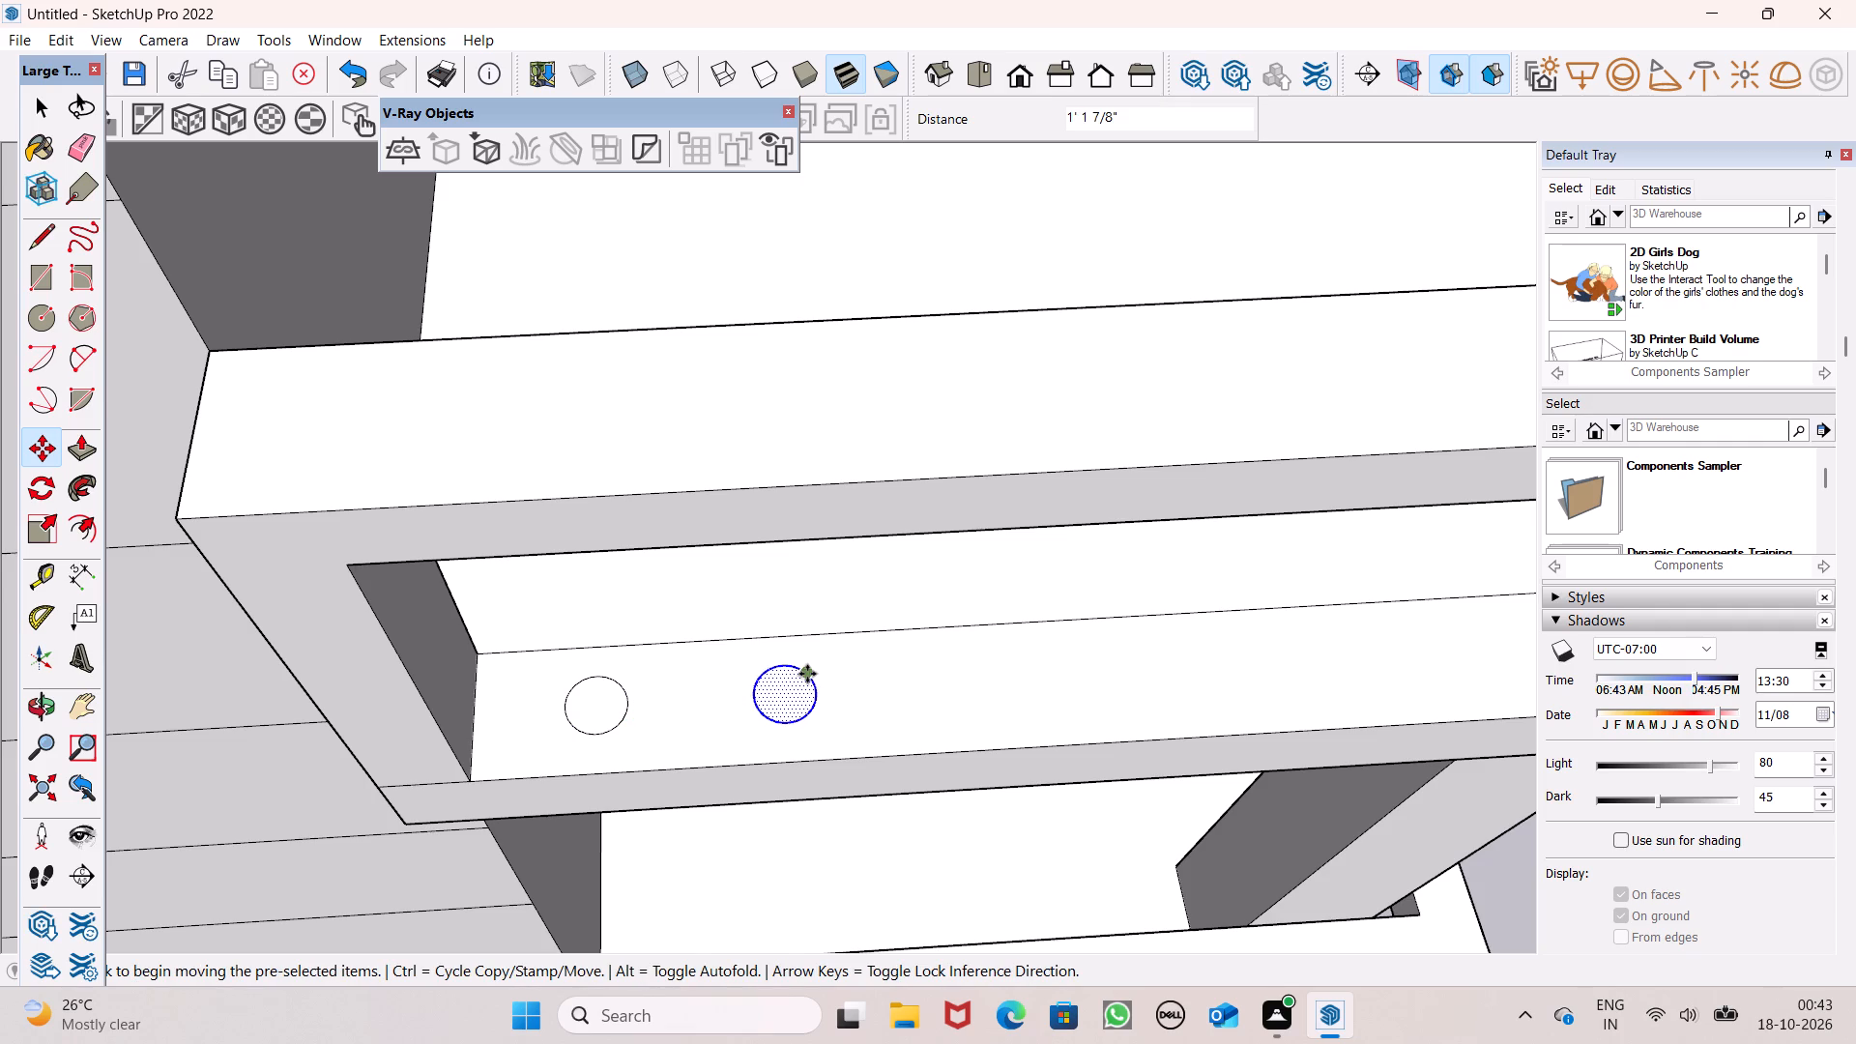
key(shift+asterisk)
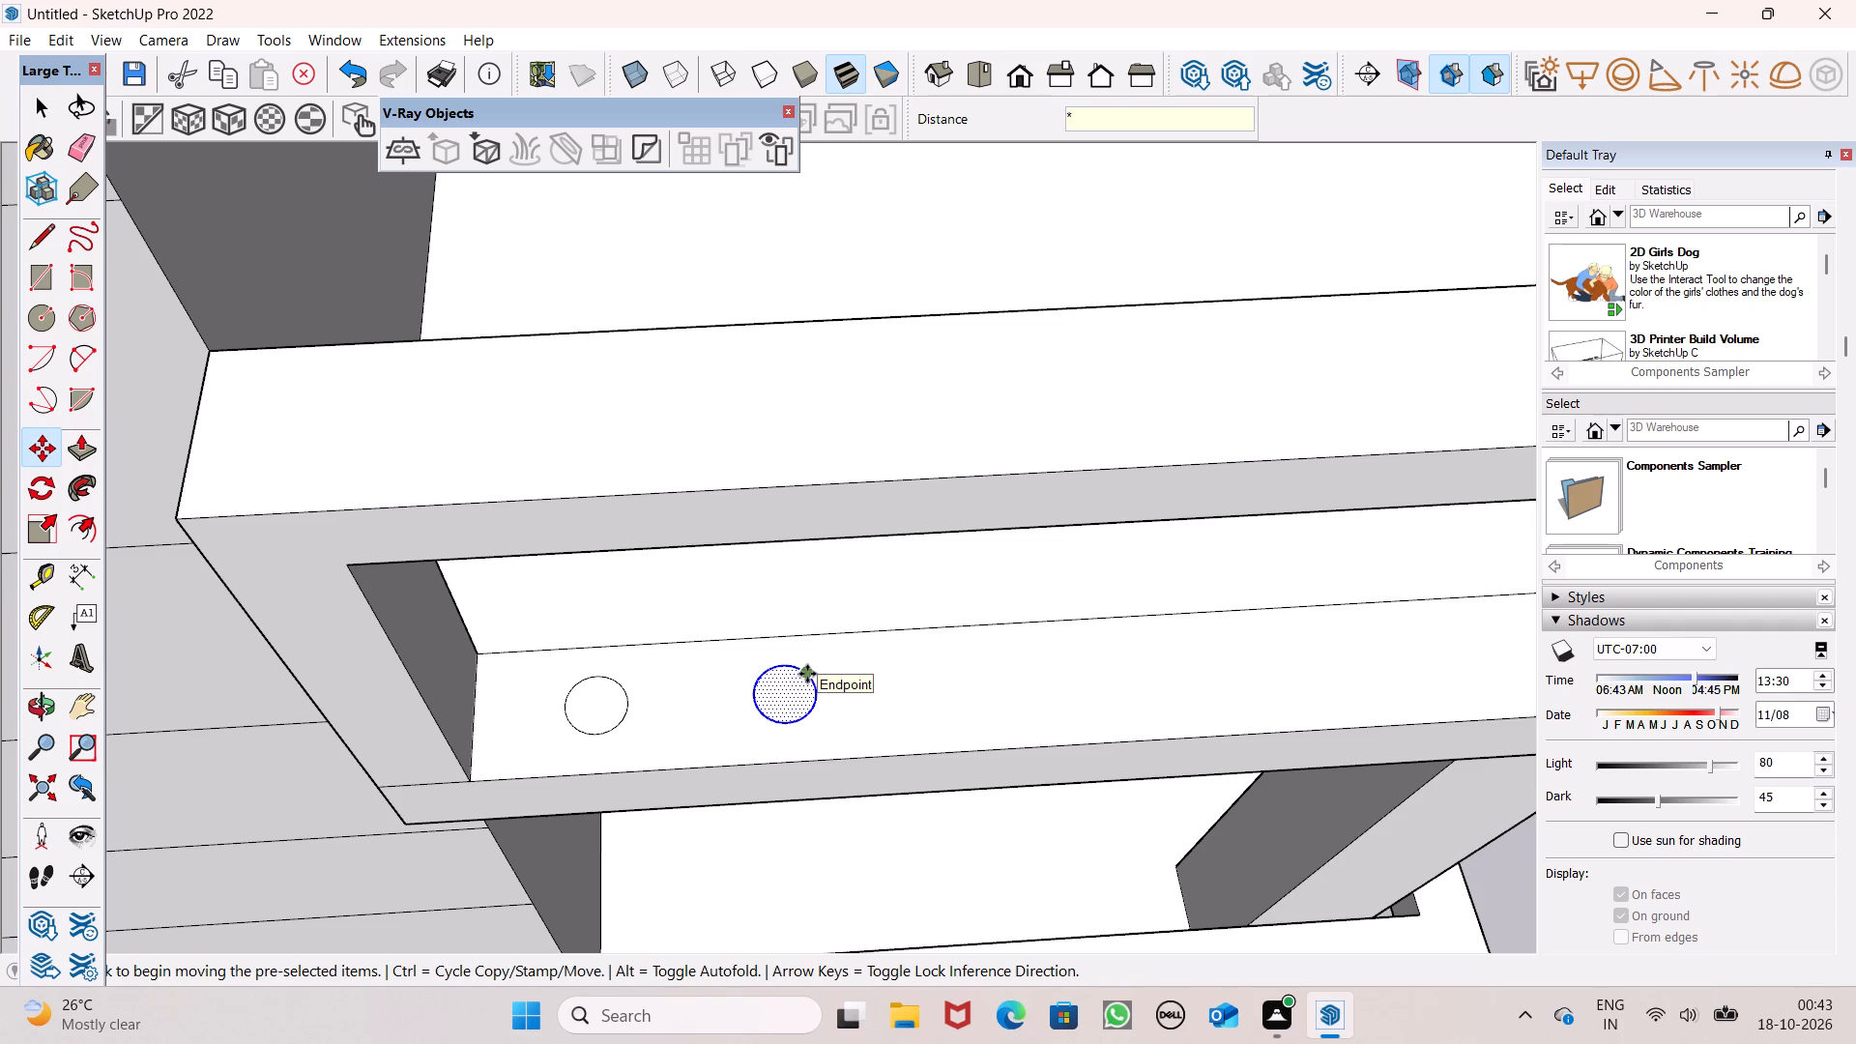
key(1)
key(5)
key(Return)
Erase the seven surplus circles floating past the upper corner balcony's railing corner, keeping the ground slab's edge lines intact.
scroll(700, 637, down, 6)
scroll(528, 588, down, 4)
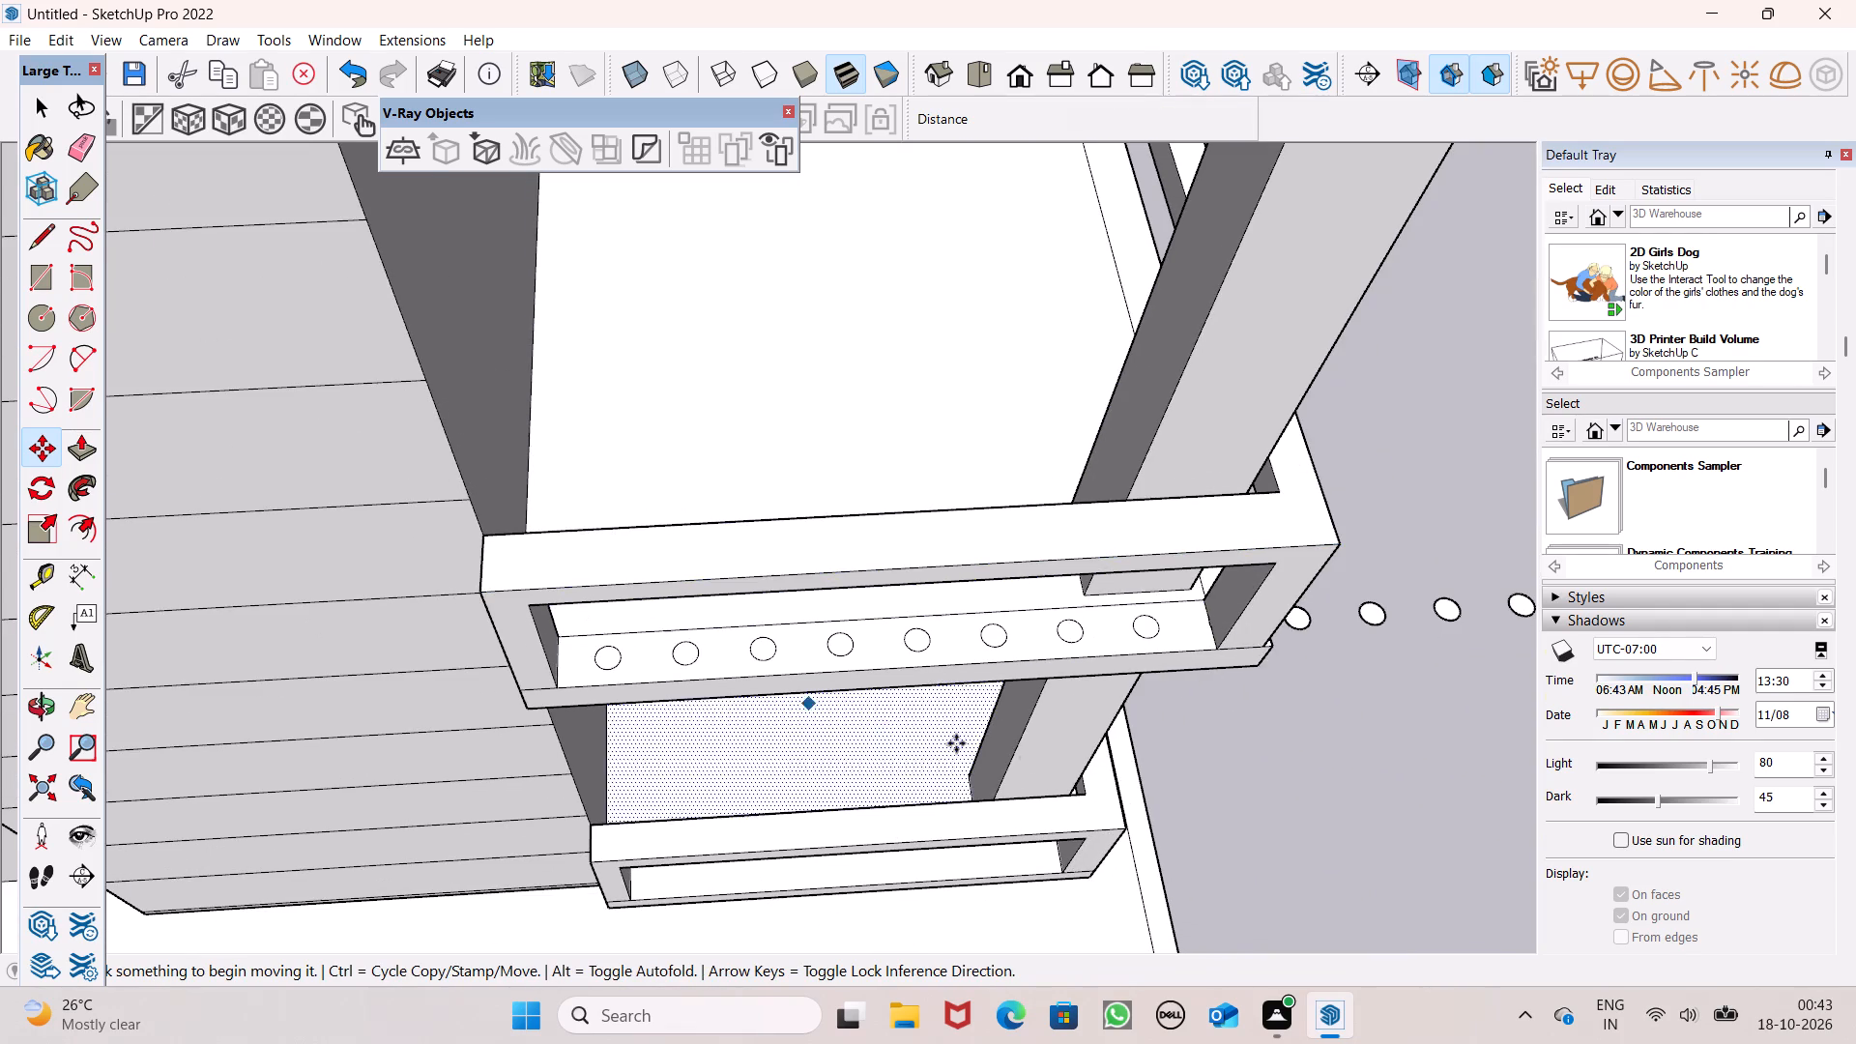
scroll(1092, 710, down, 5)
middle_drag(1190, 771, 1039, 682)
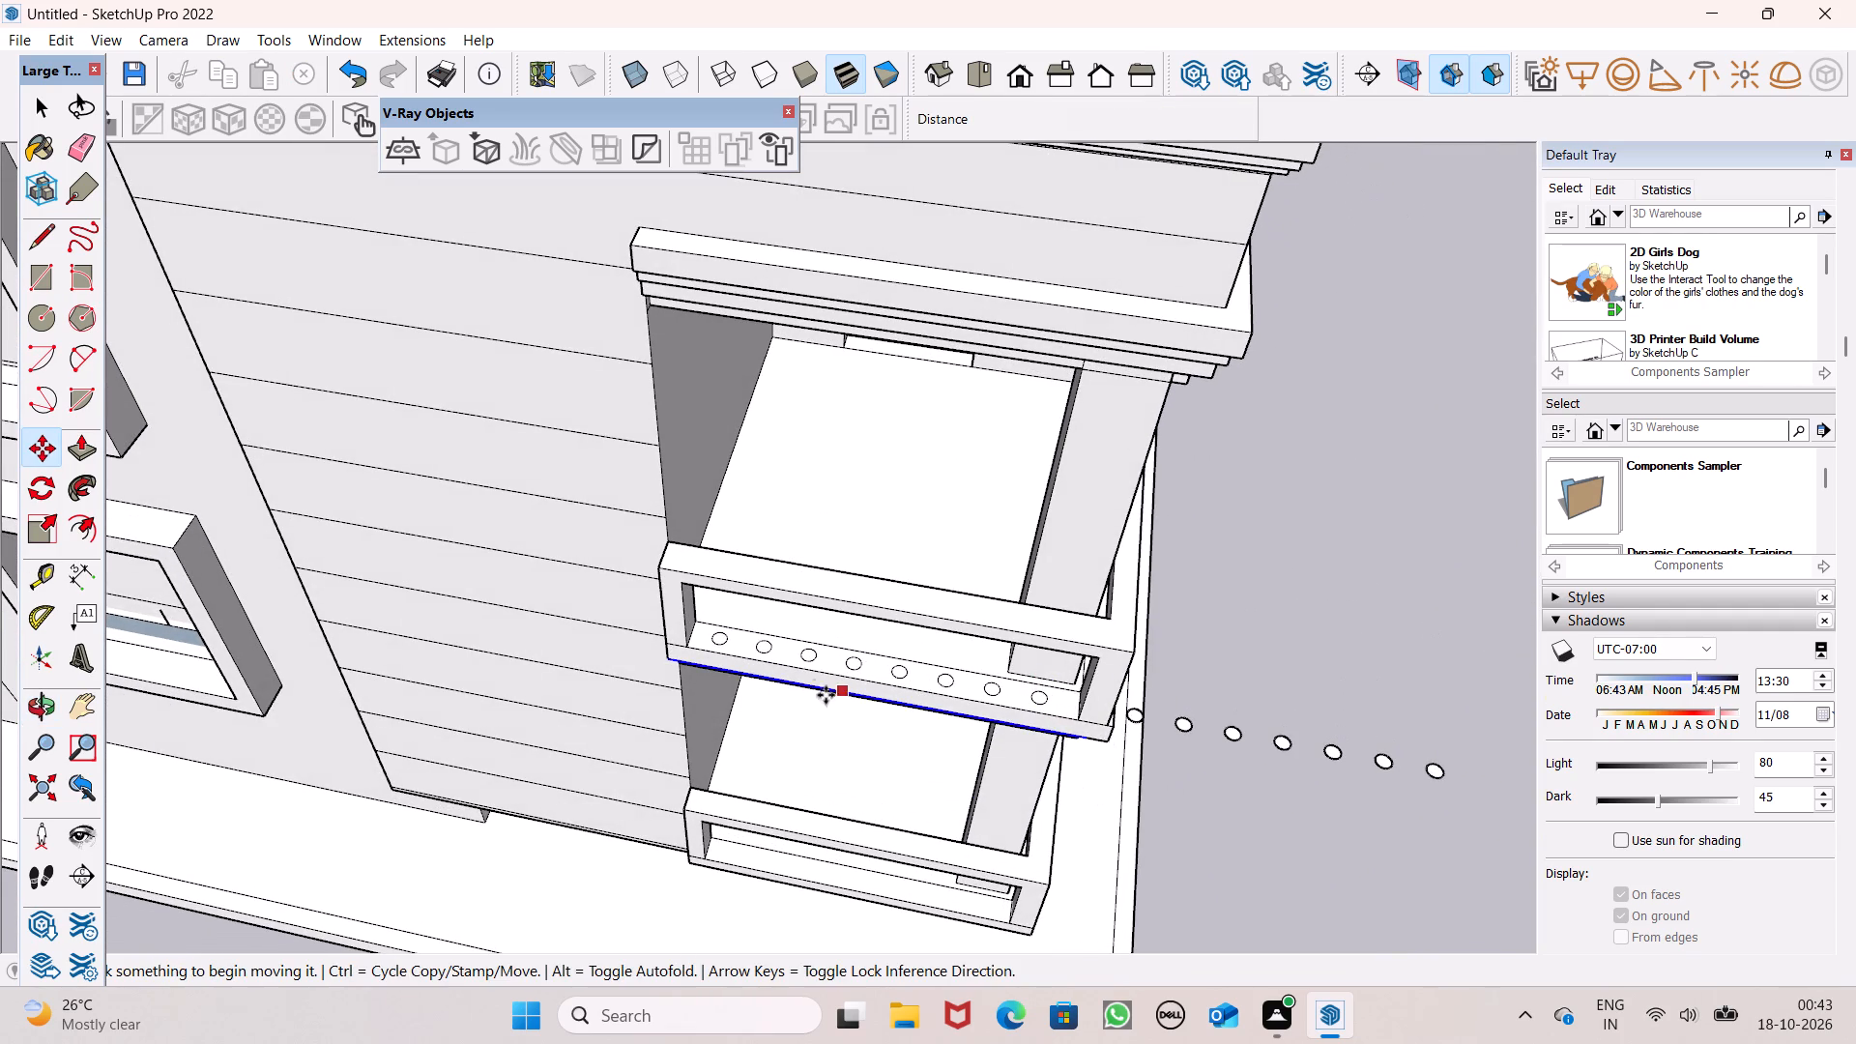
key(space)
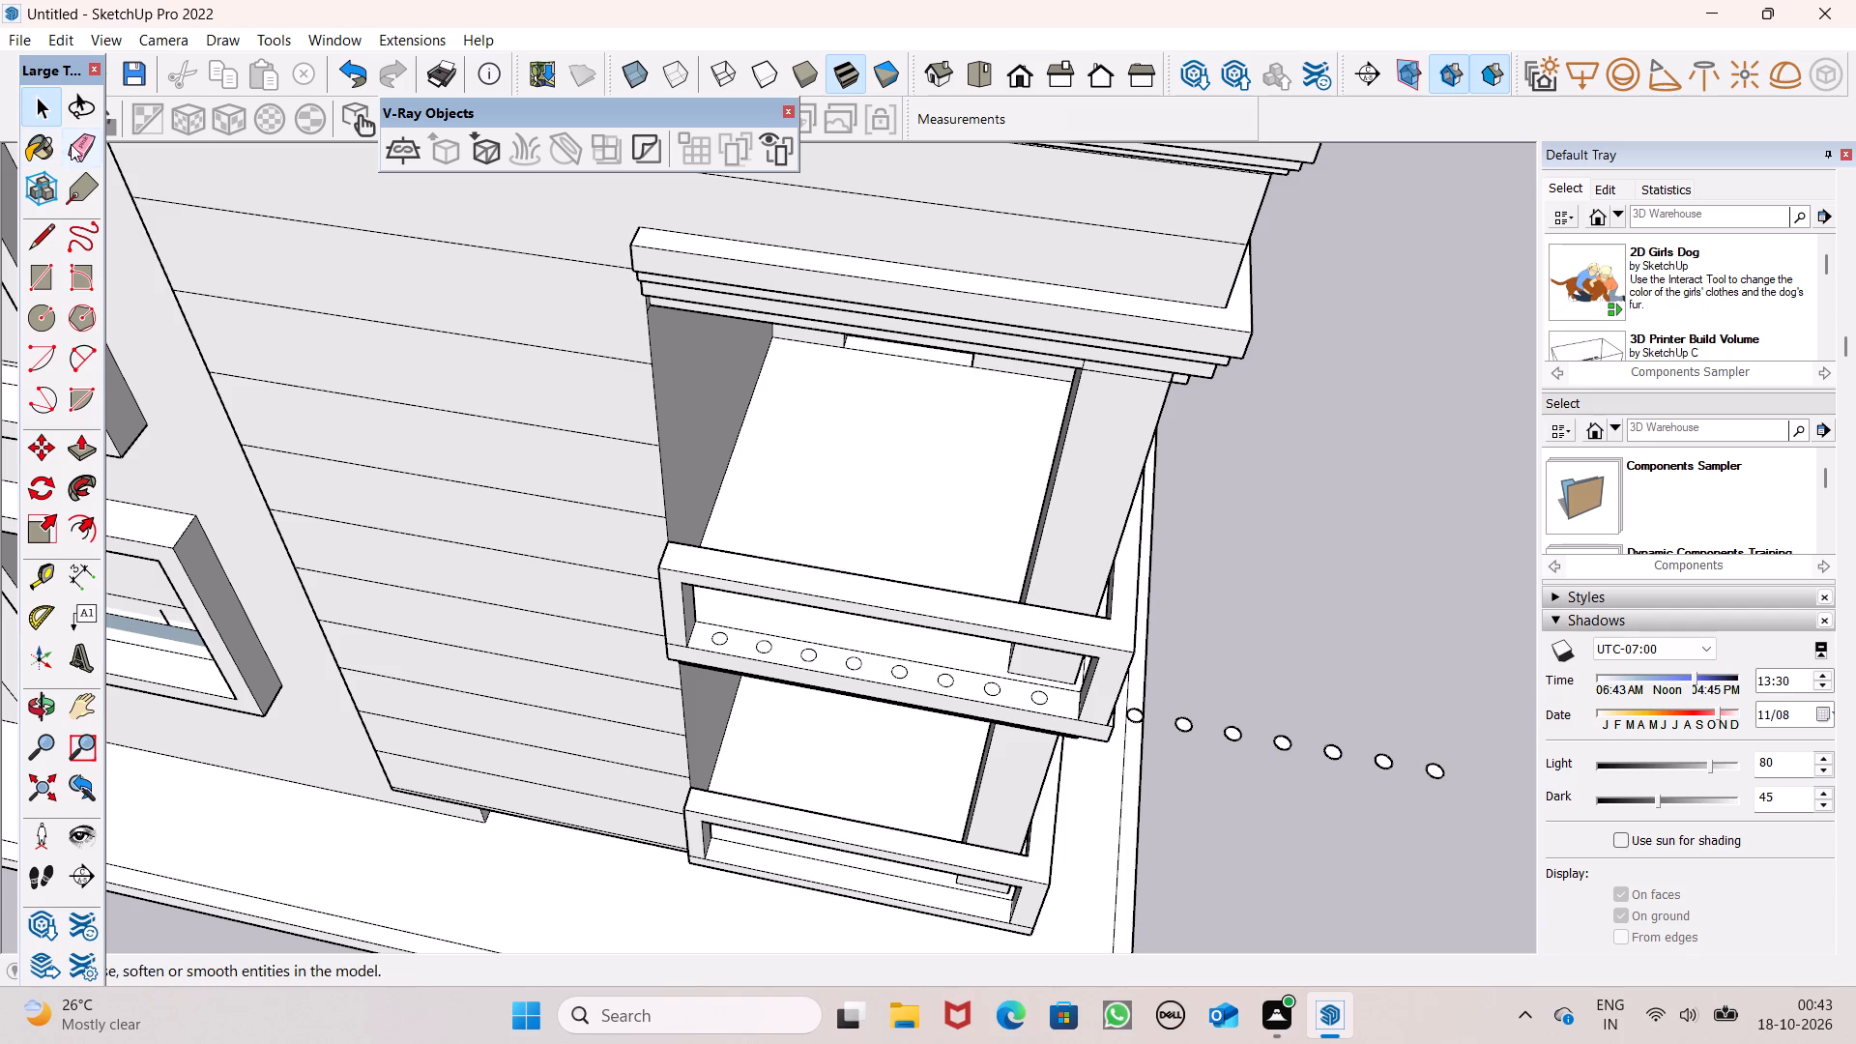
click(78, 144)
scroll(102, 179, down, 5)
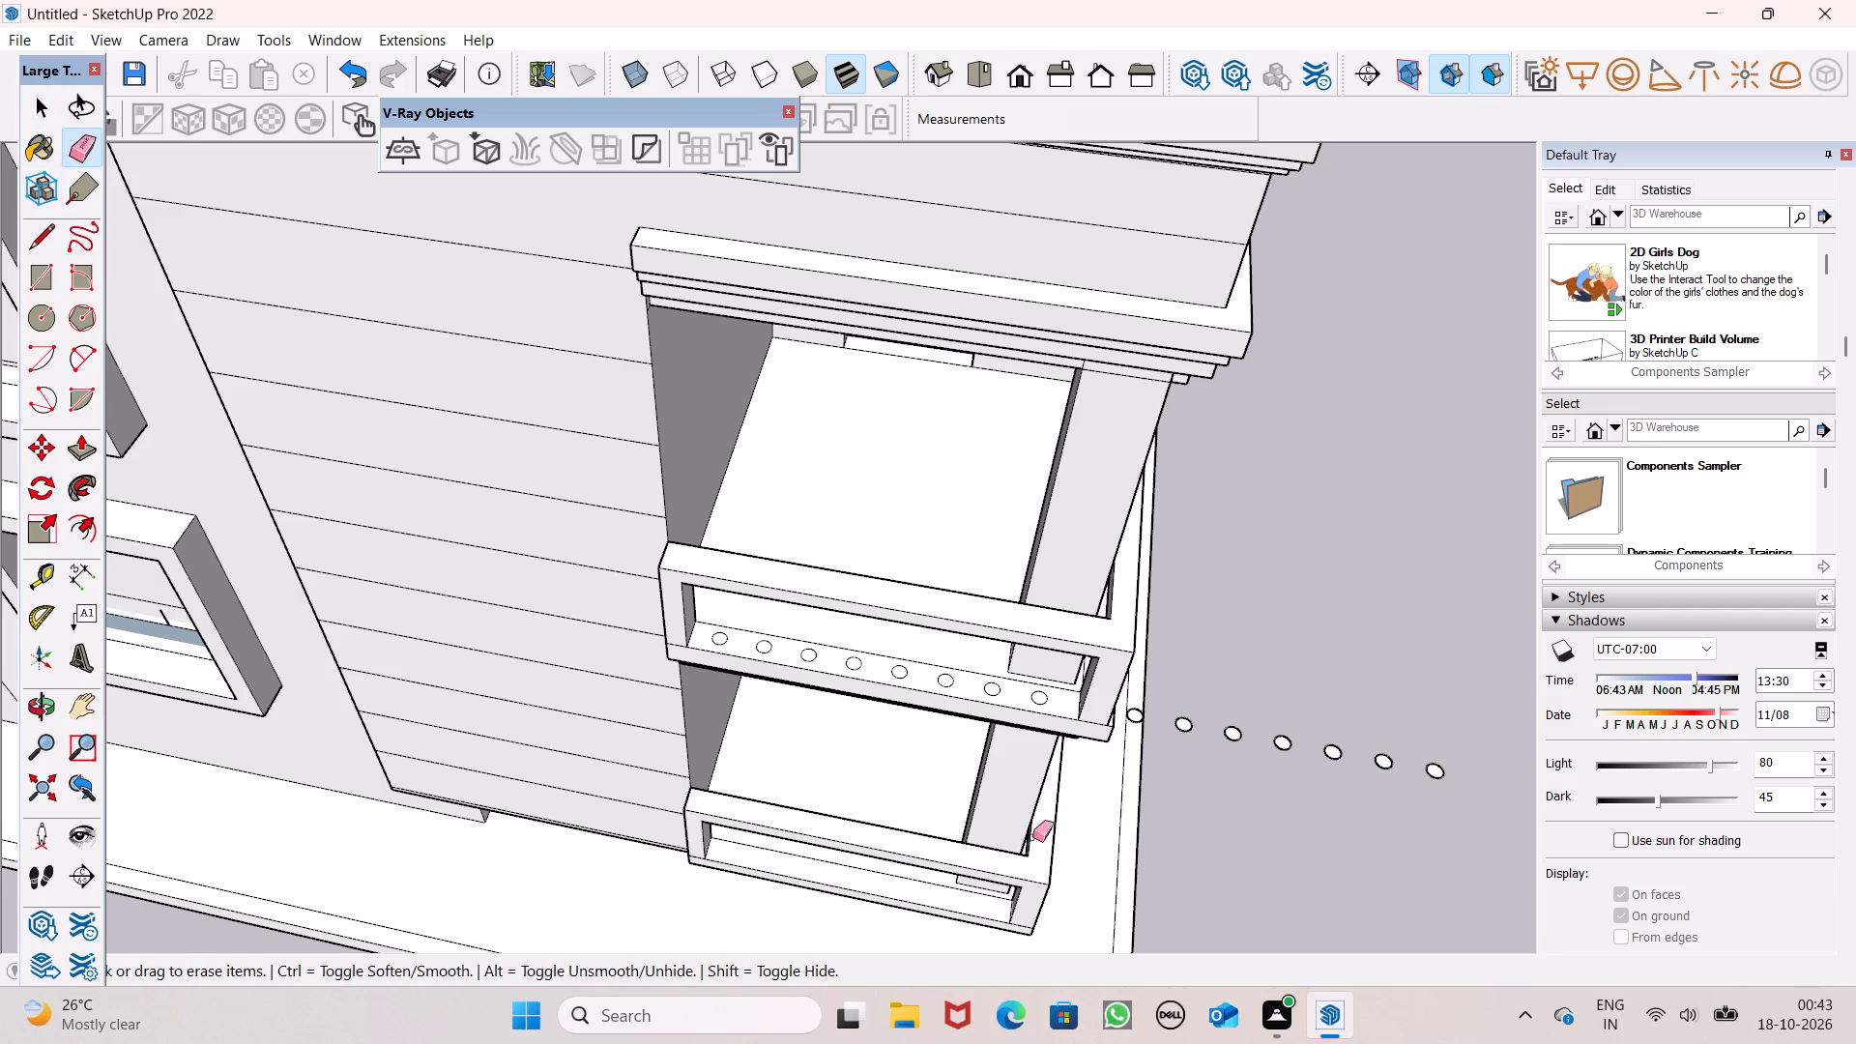
scroll(885, 633, down, 3)
scroll(1275, 744, up, 7)
click(1195, 707)
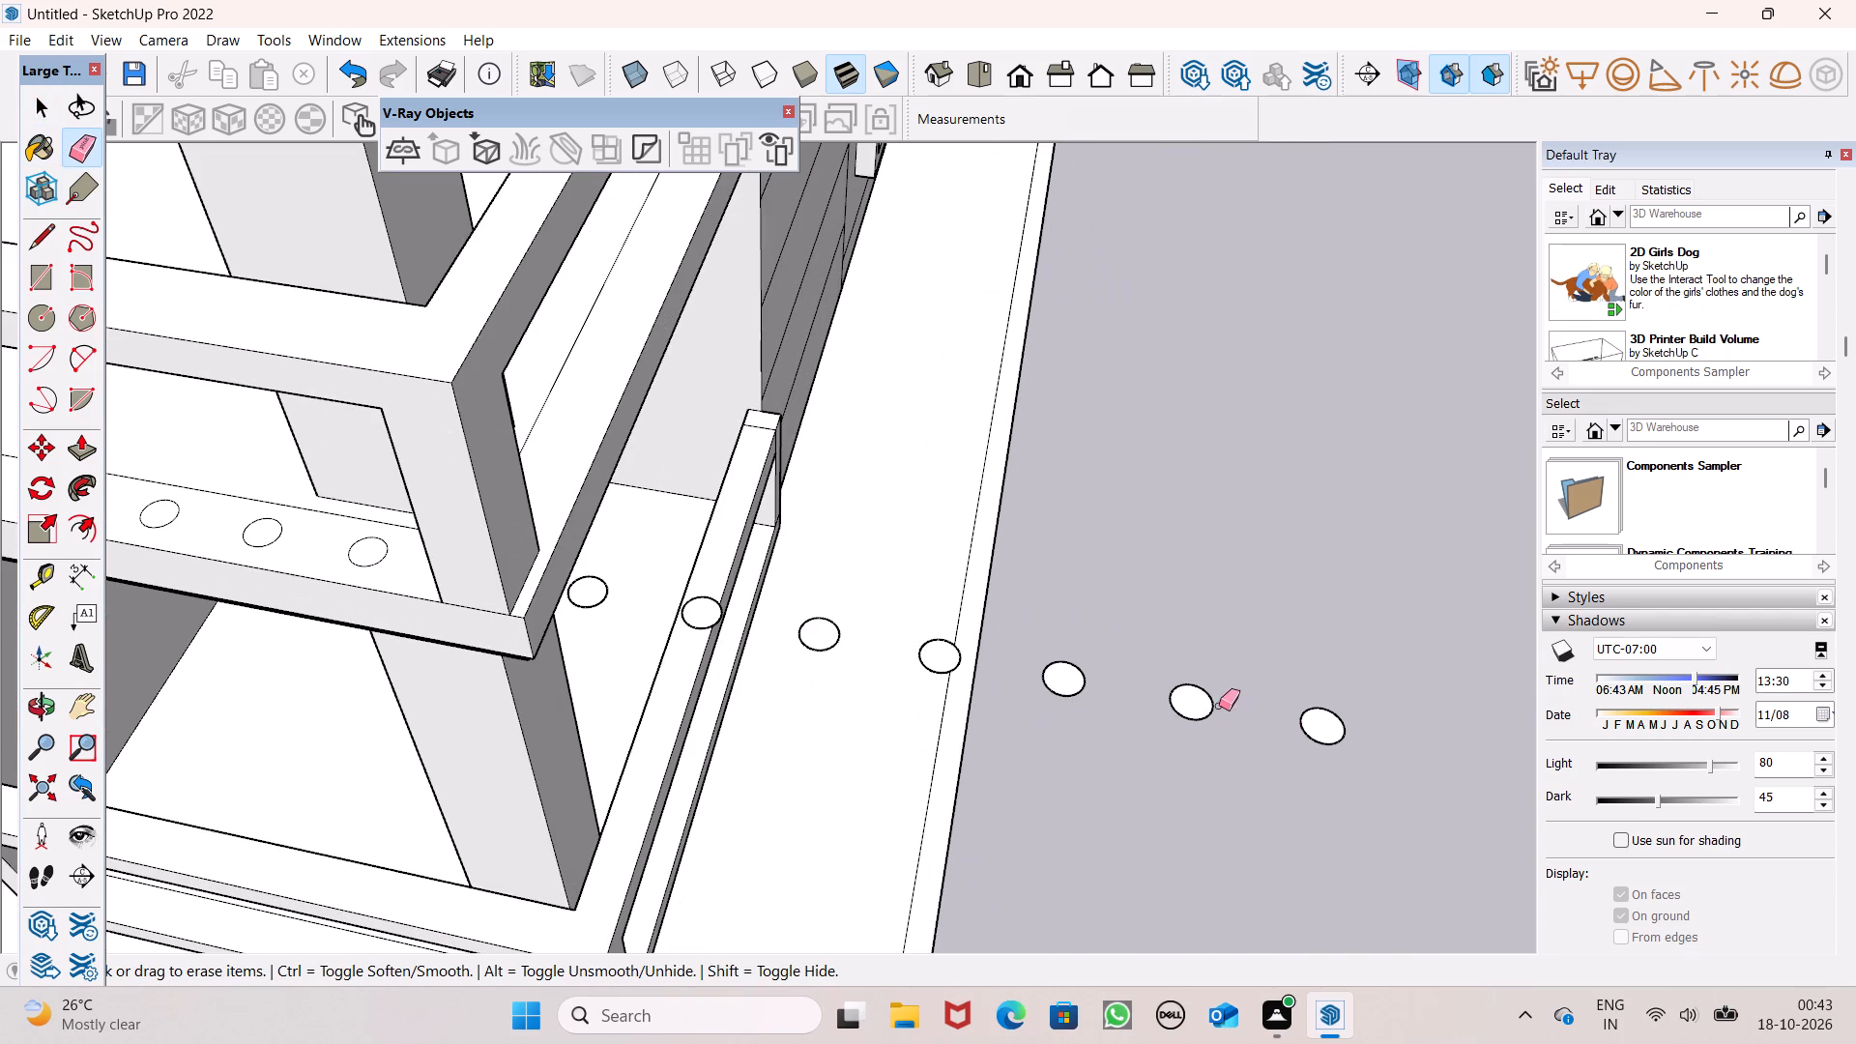
drag(1192, 697, 1322, 739)
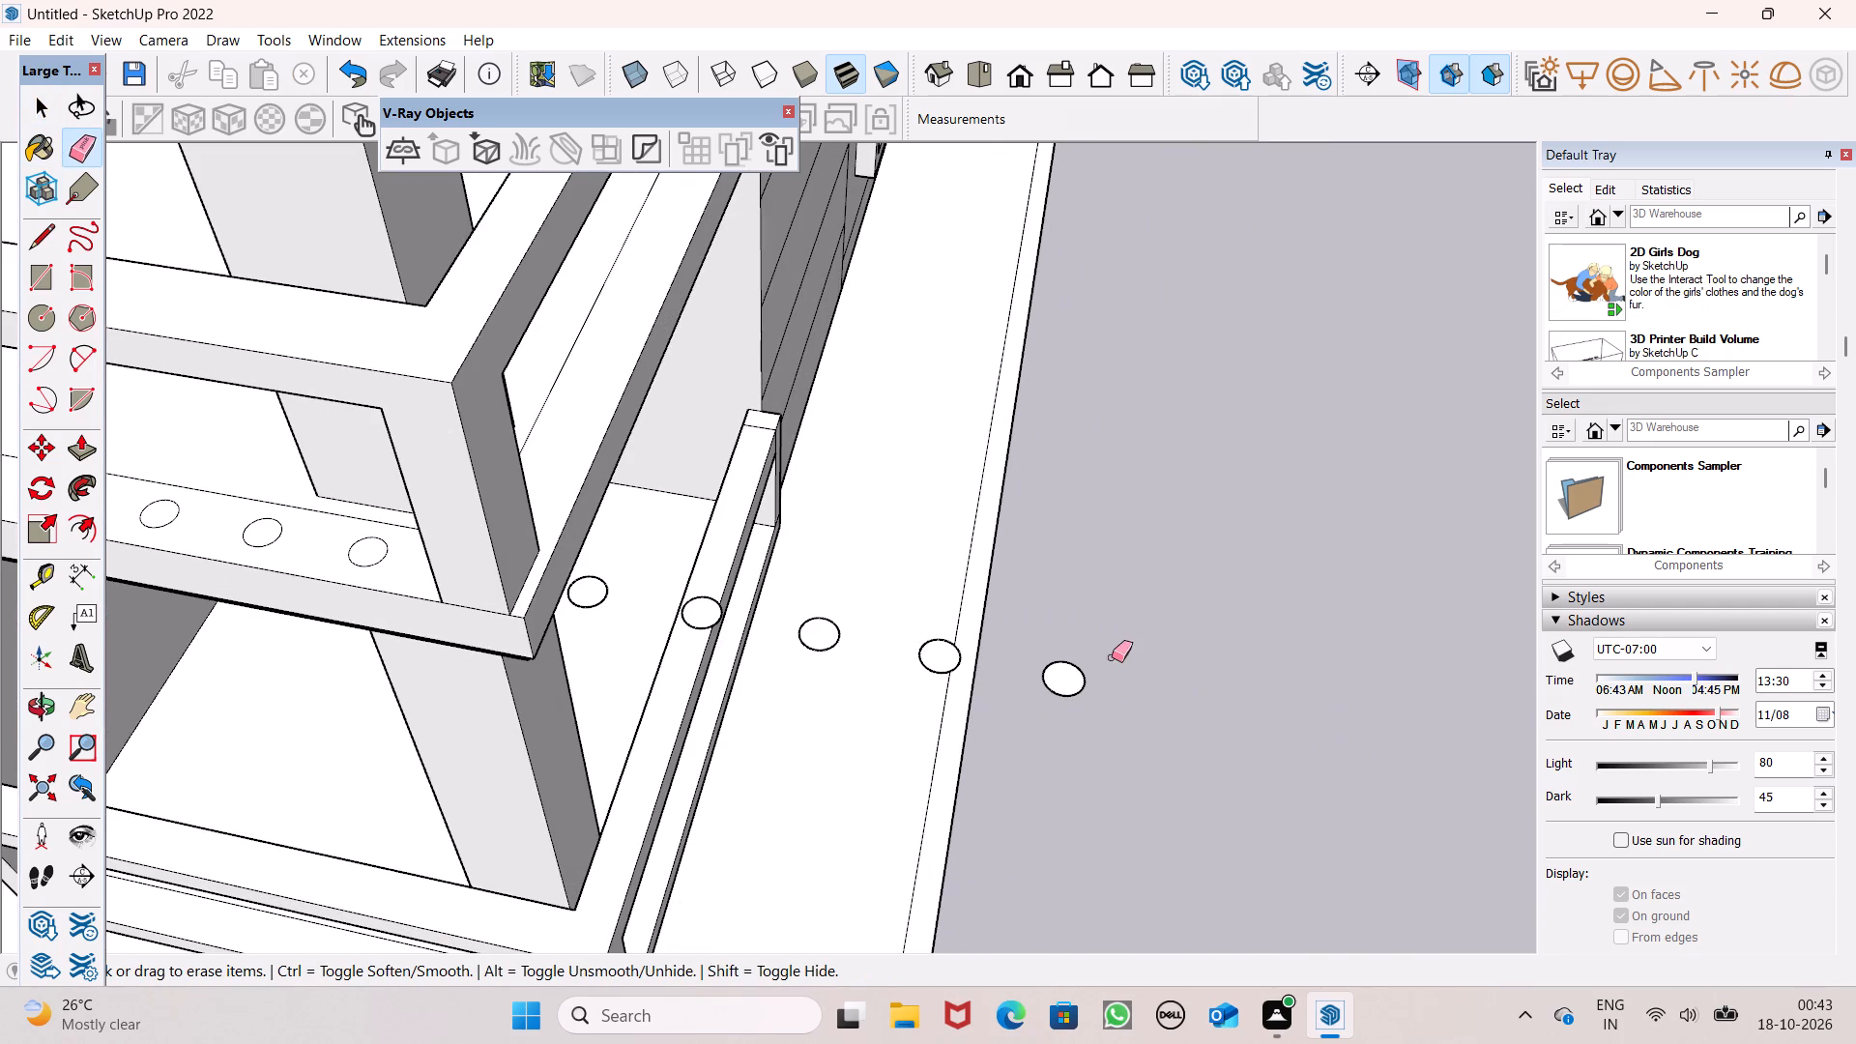
drag(1106, 655, 1050, 645)
drag(954, 633, 926, 664)
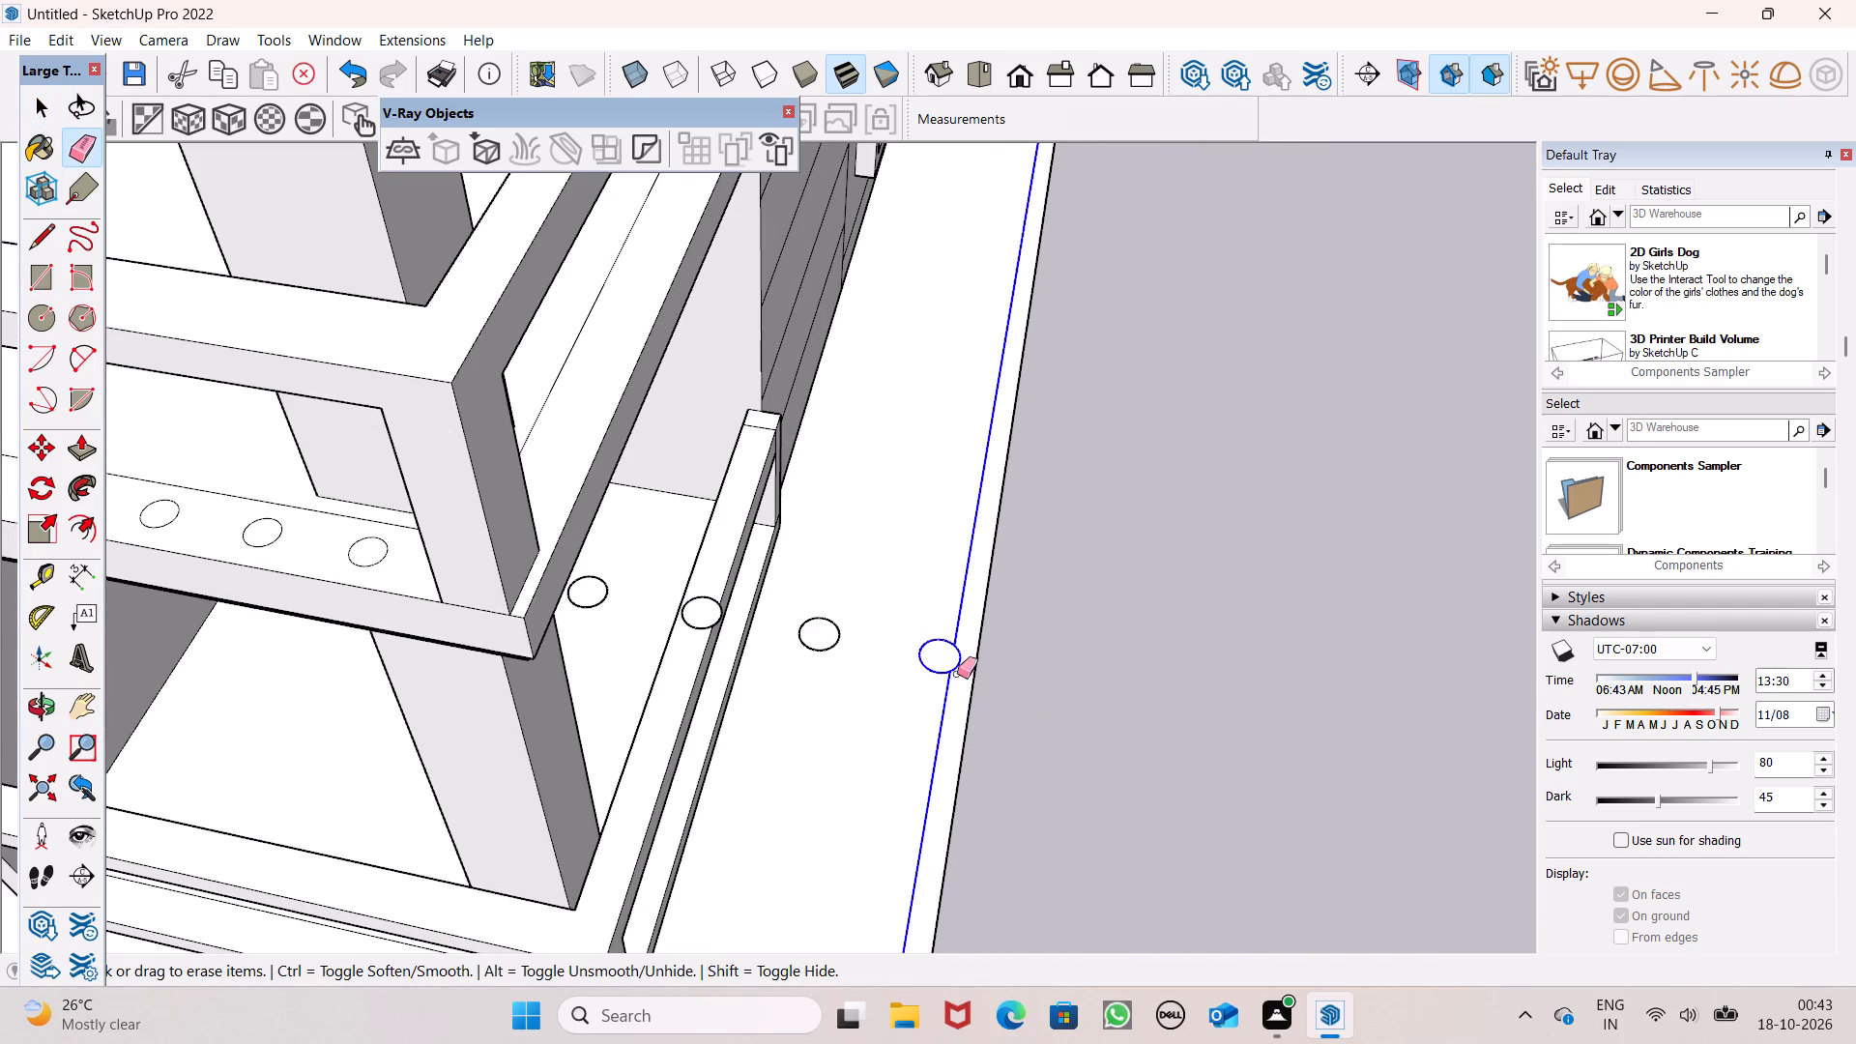
key(ctrl+z)
drag(939, 649, 935, 671)
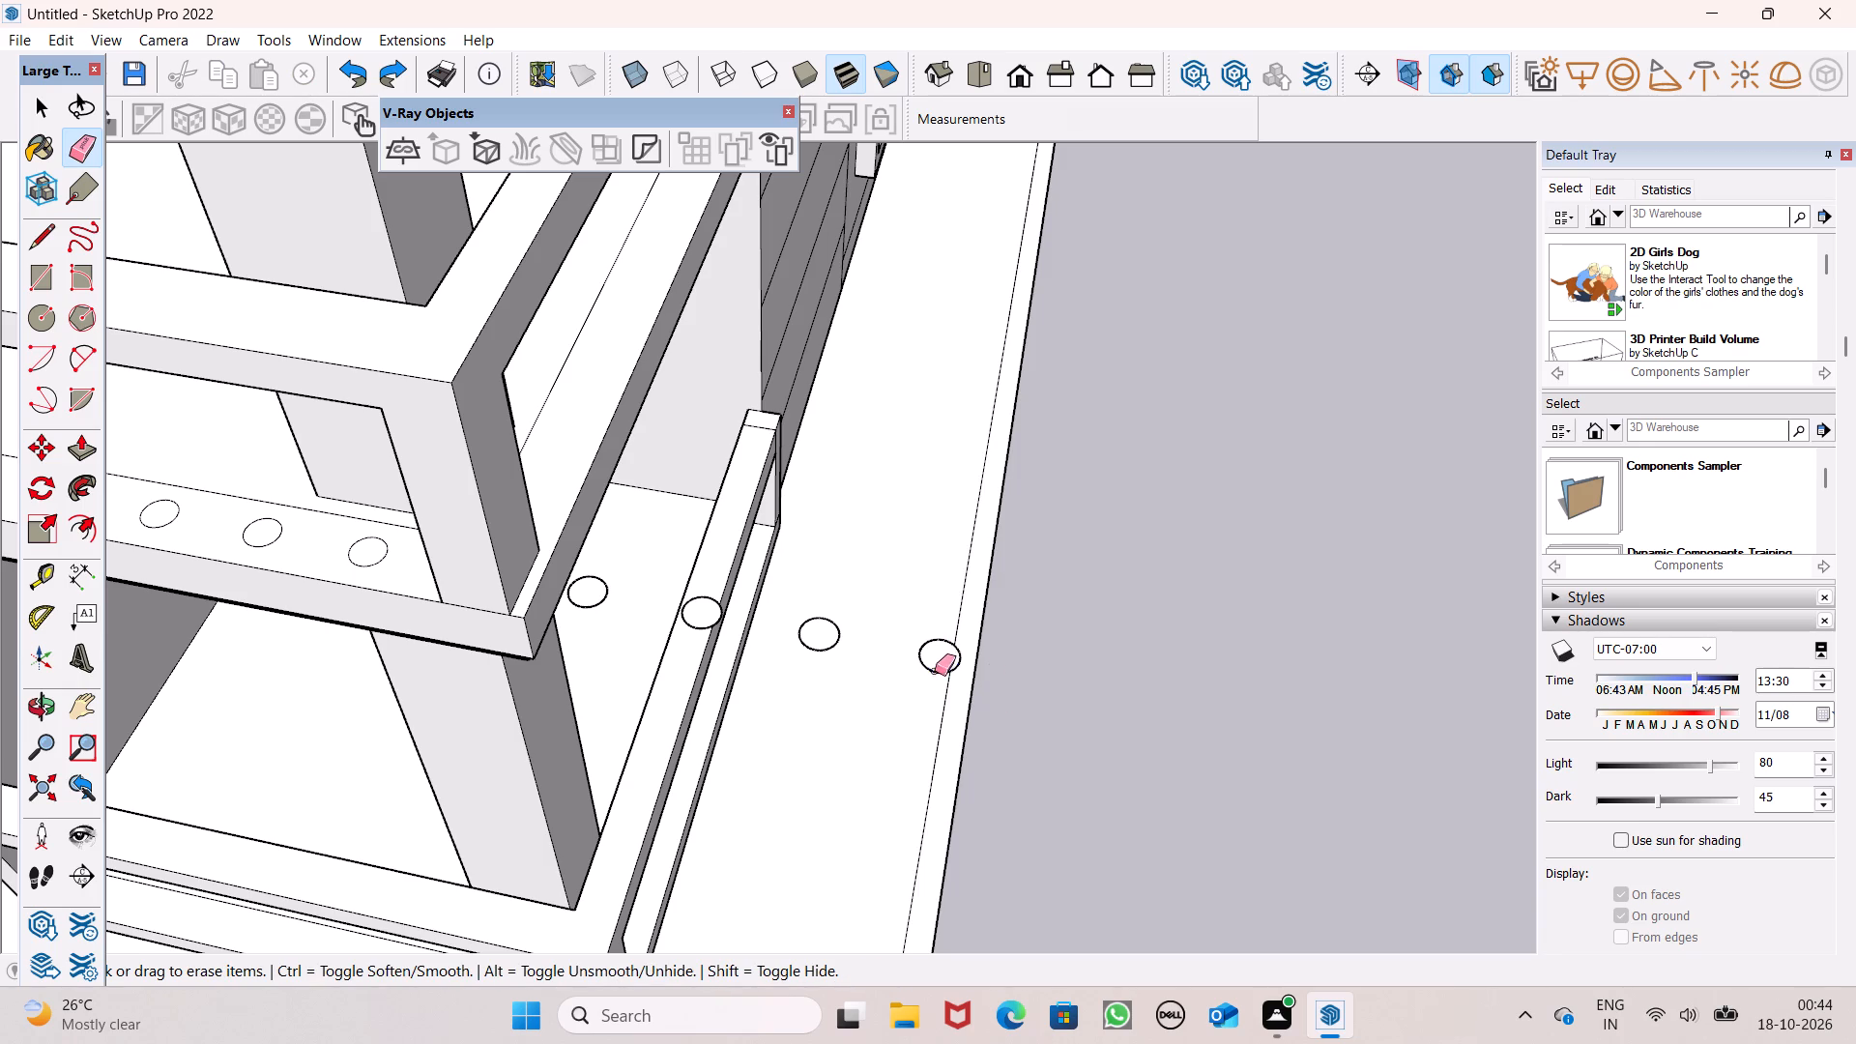
drag(935, 671, 922, 659)
drag(858, 624, 809, 640)
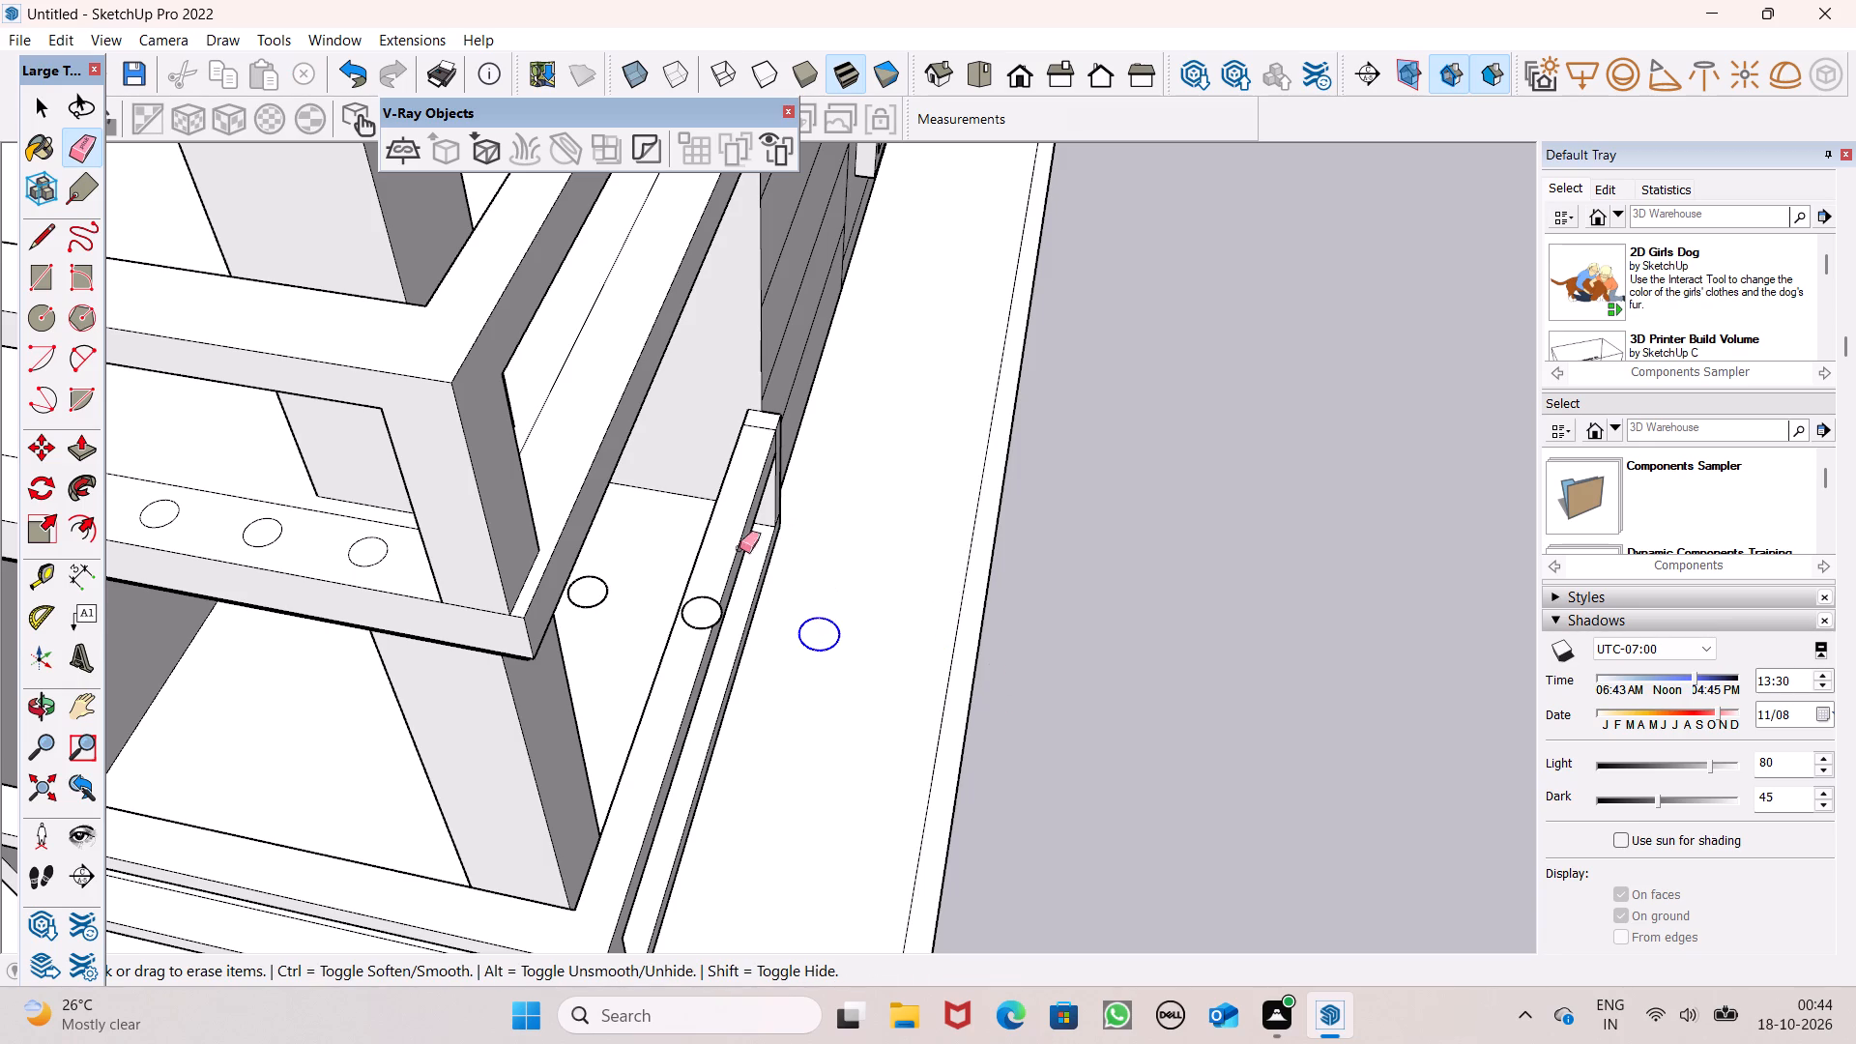
drag(631, 566, 595, 597)
scroll(688, 600, up, 2)
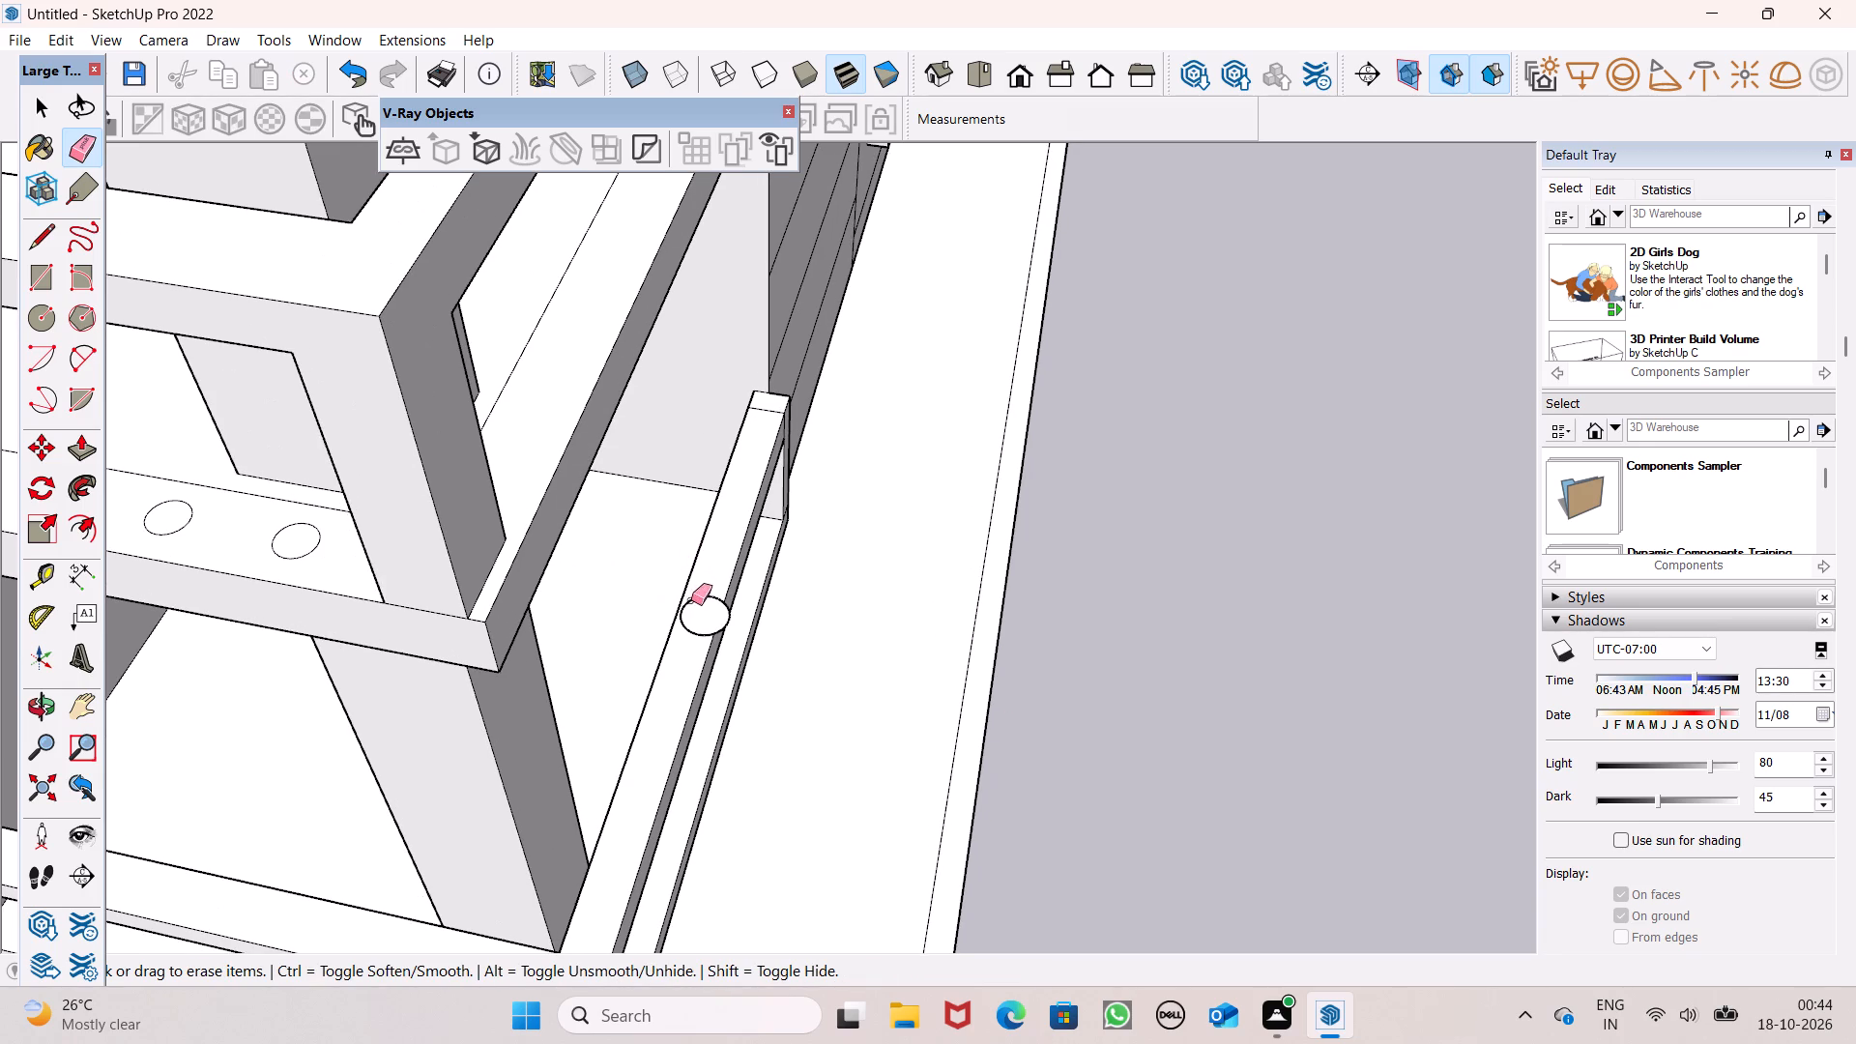
drag(710, 595, 696, 621)
scroll(738, 667, up, 1)
scroll(675, 523, down, 3)
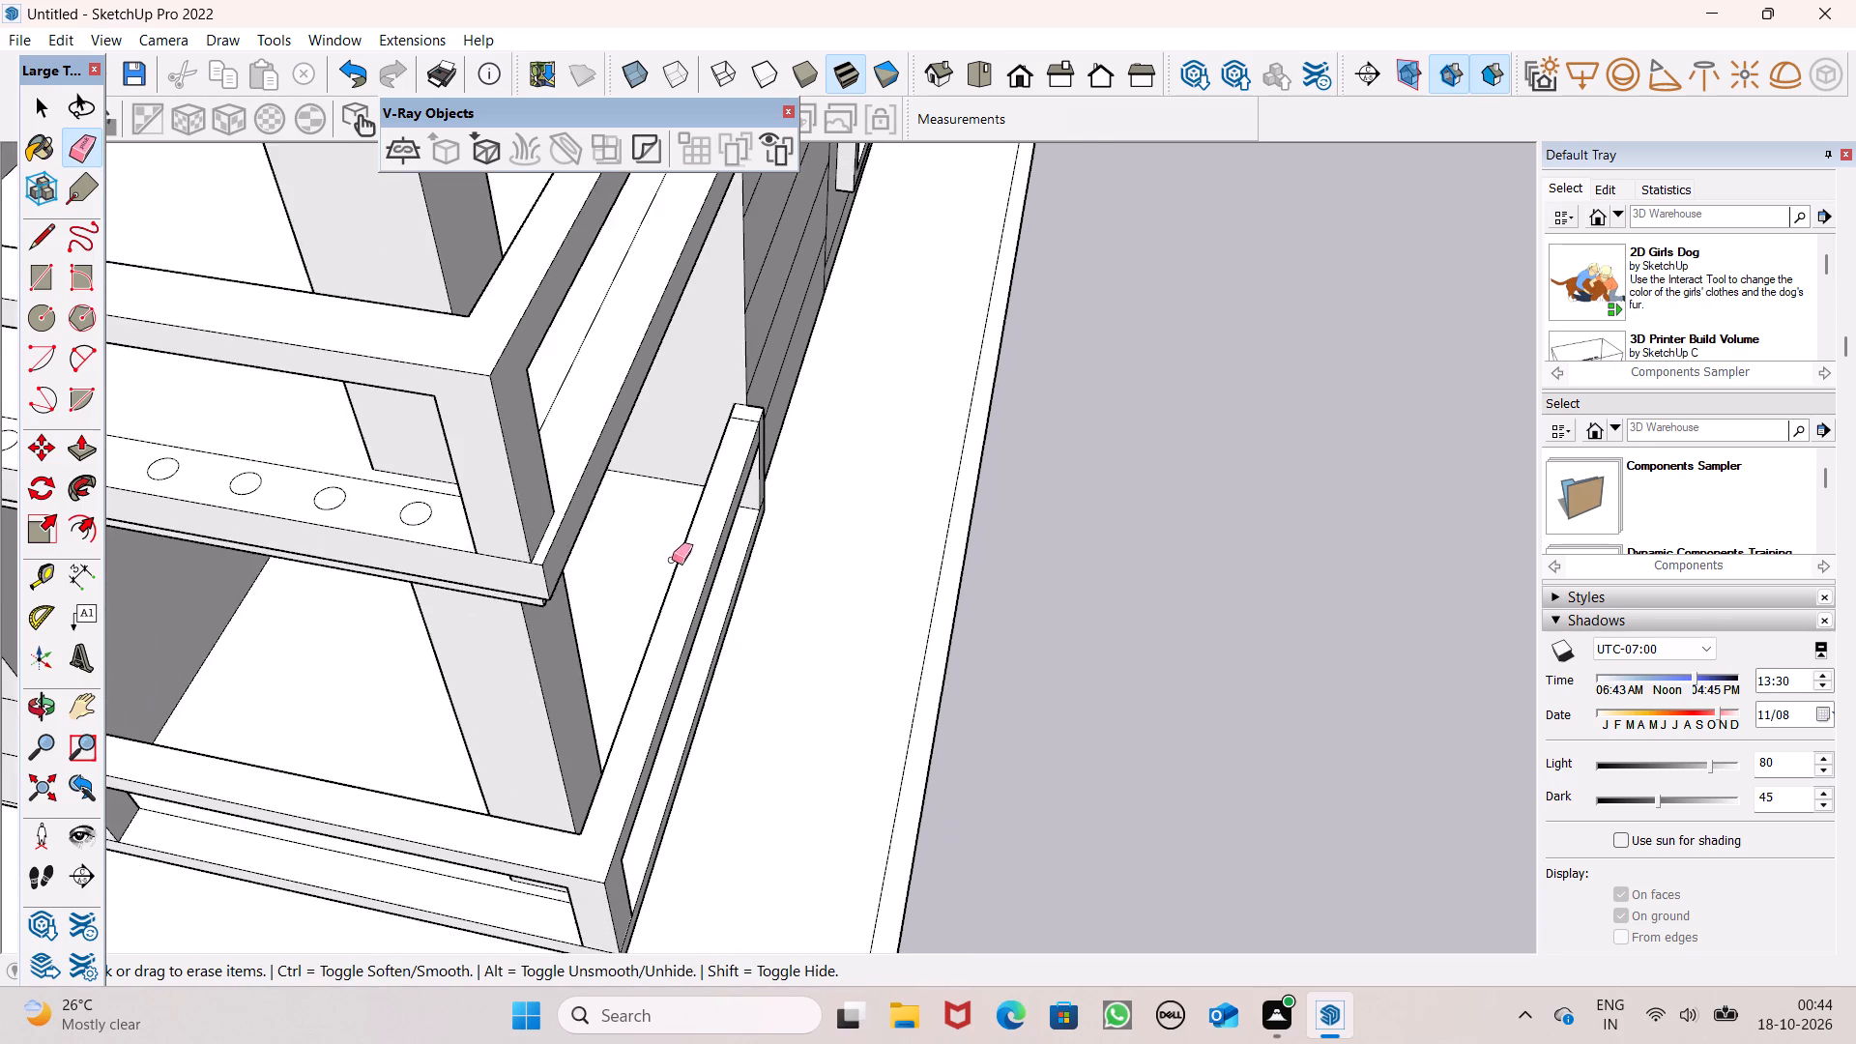
Draw a small circle on top of the upper corner balcony's adjoining bottom rail, near the railing corner post.
middle_drag(672, 560, 651, 610)
scroll(671, 537, up, 1)
scroll(780, 529, down, 5)
key(space)
scroll(827, 541, down, 2)
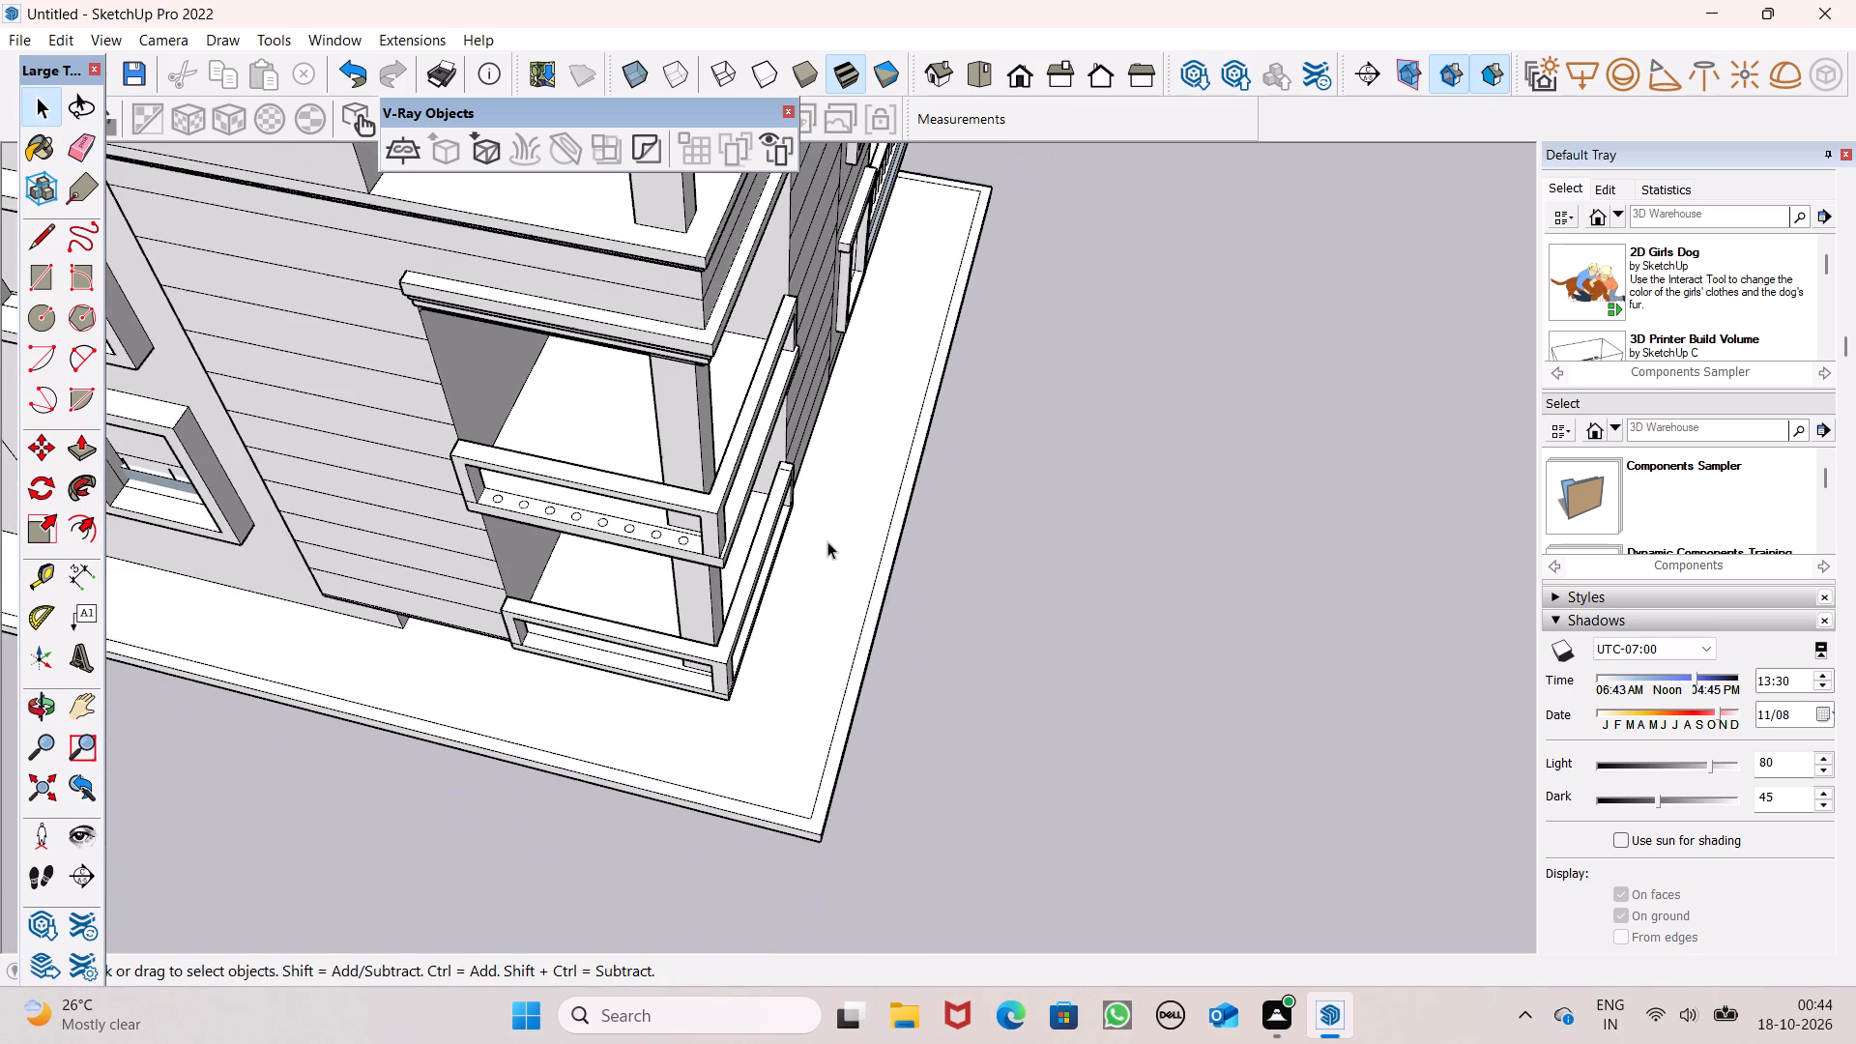
middle_drag(762, 575, 215, 419)
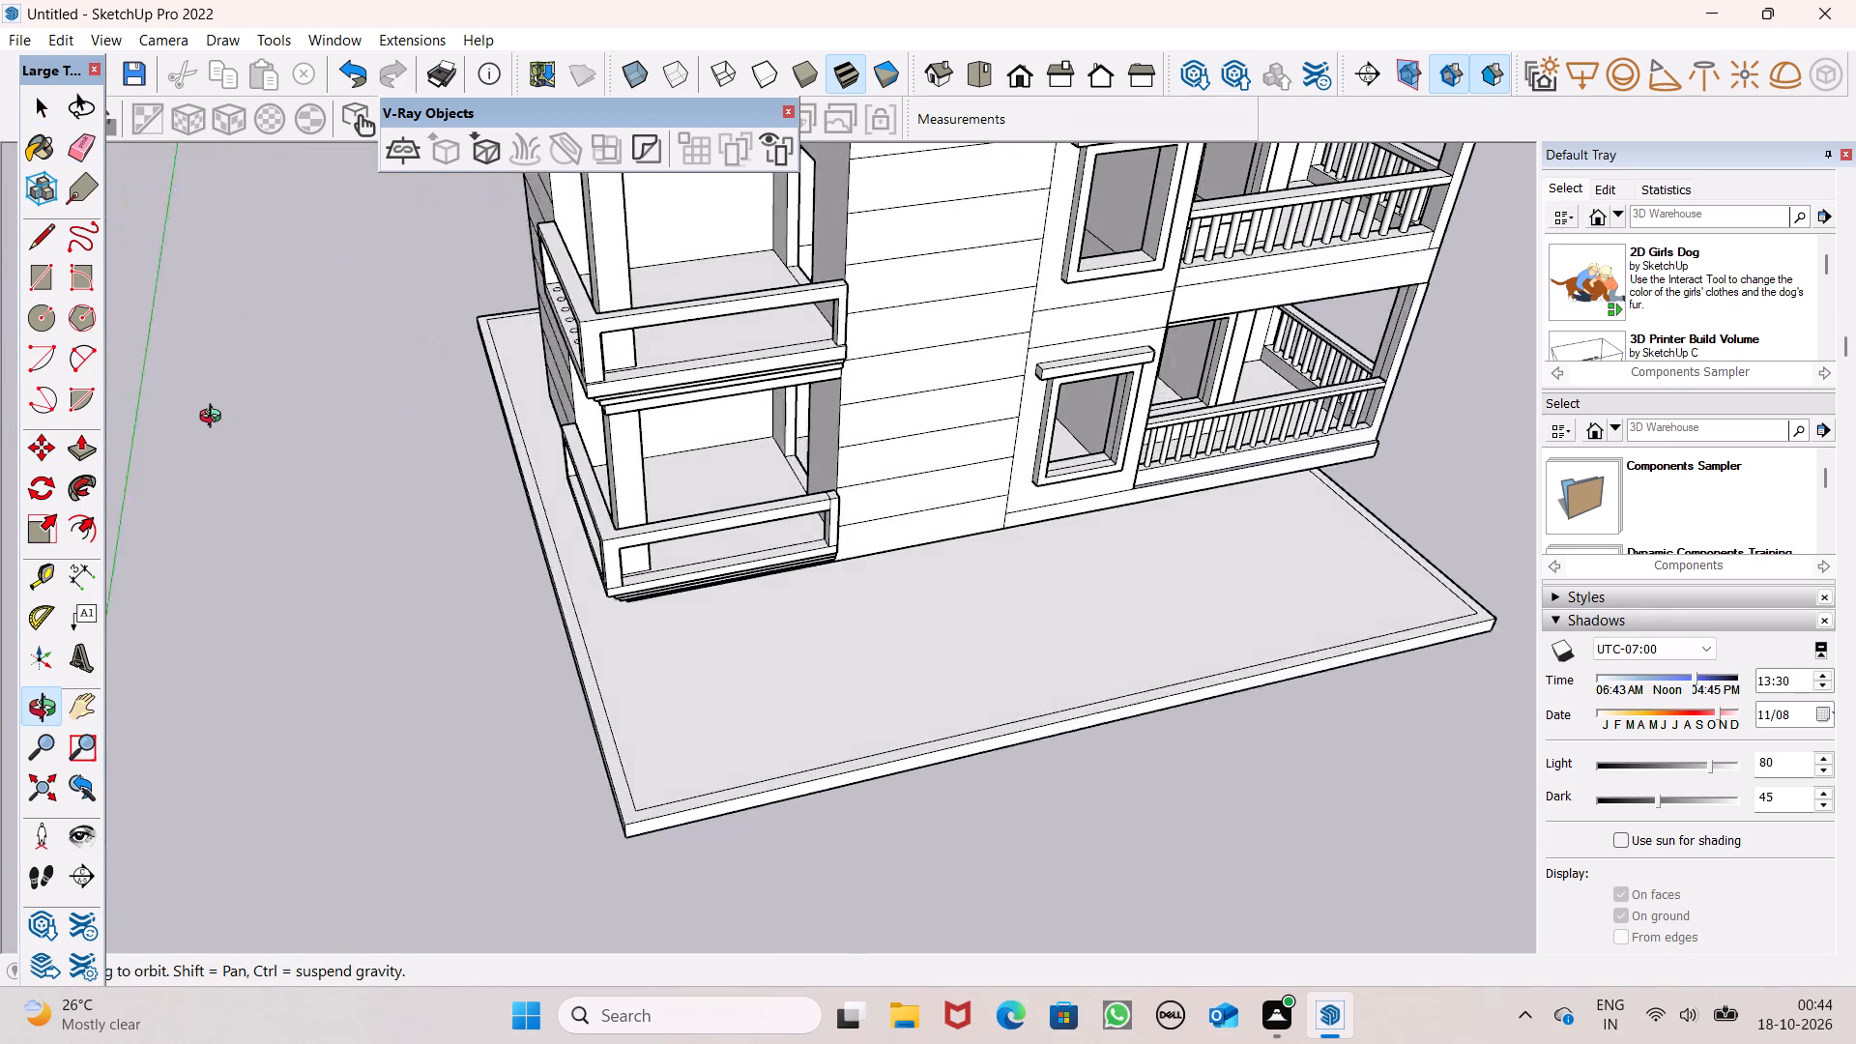
middle_drag(215, 419, 207, 420)
scroll(559, 395, up, 1)
middle_drag(729, 406, 618, 583)
scroll(643, 460, up, 8)
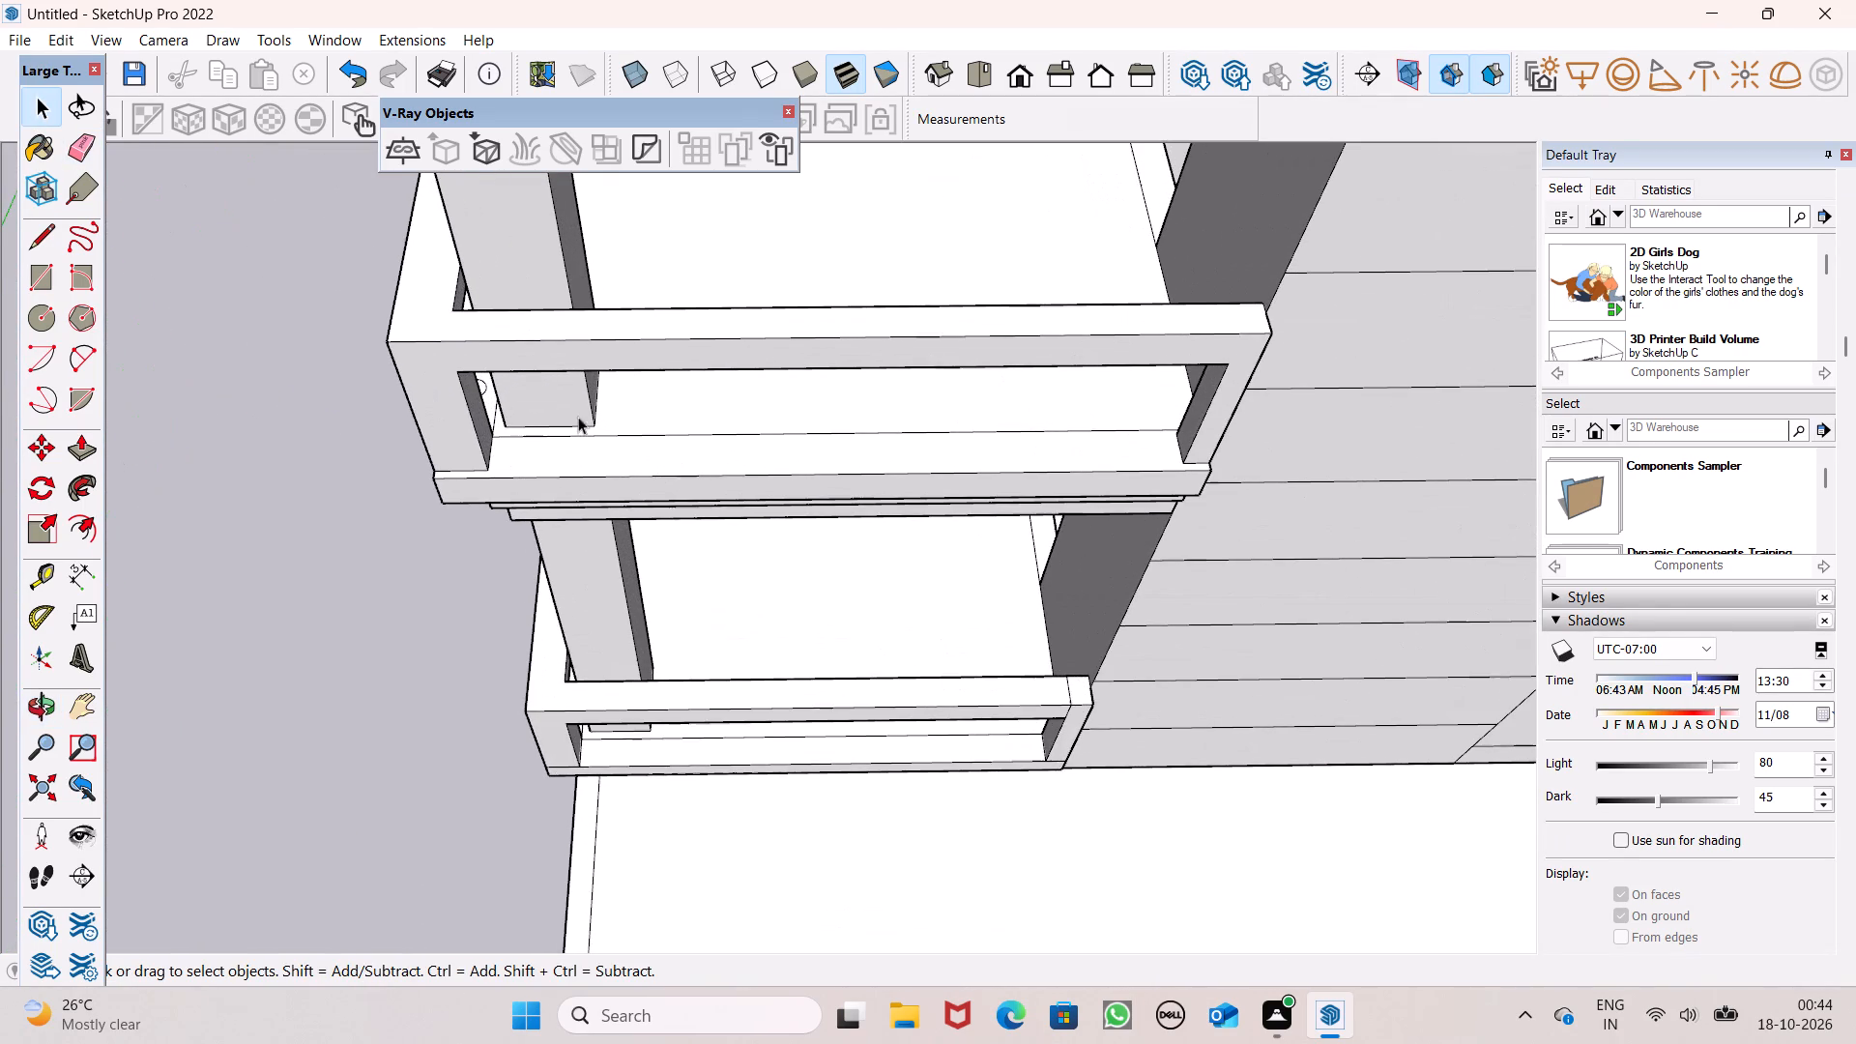
click(49, 316)
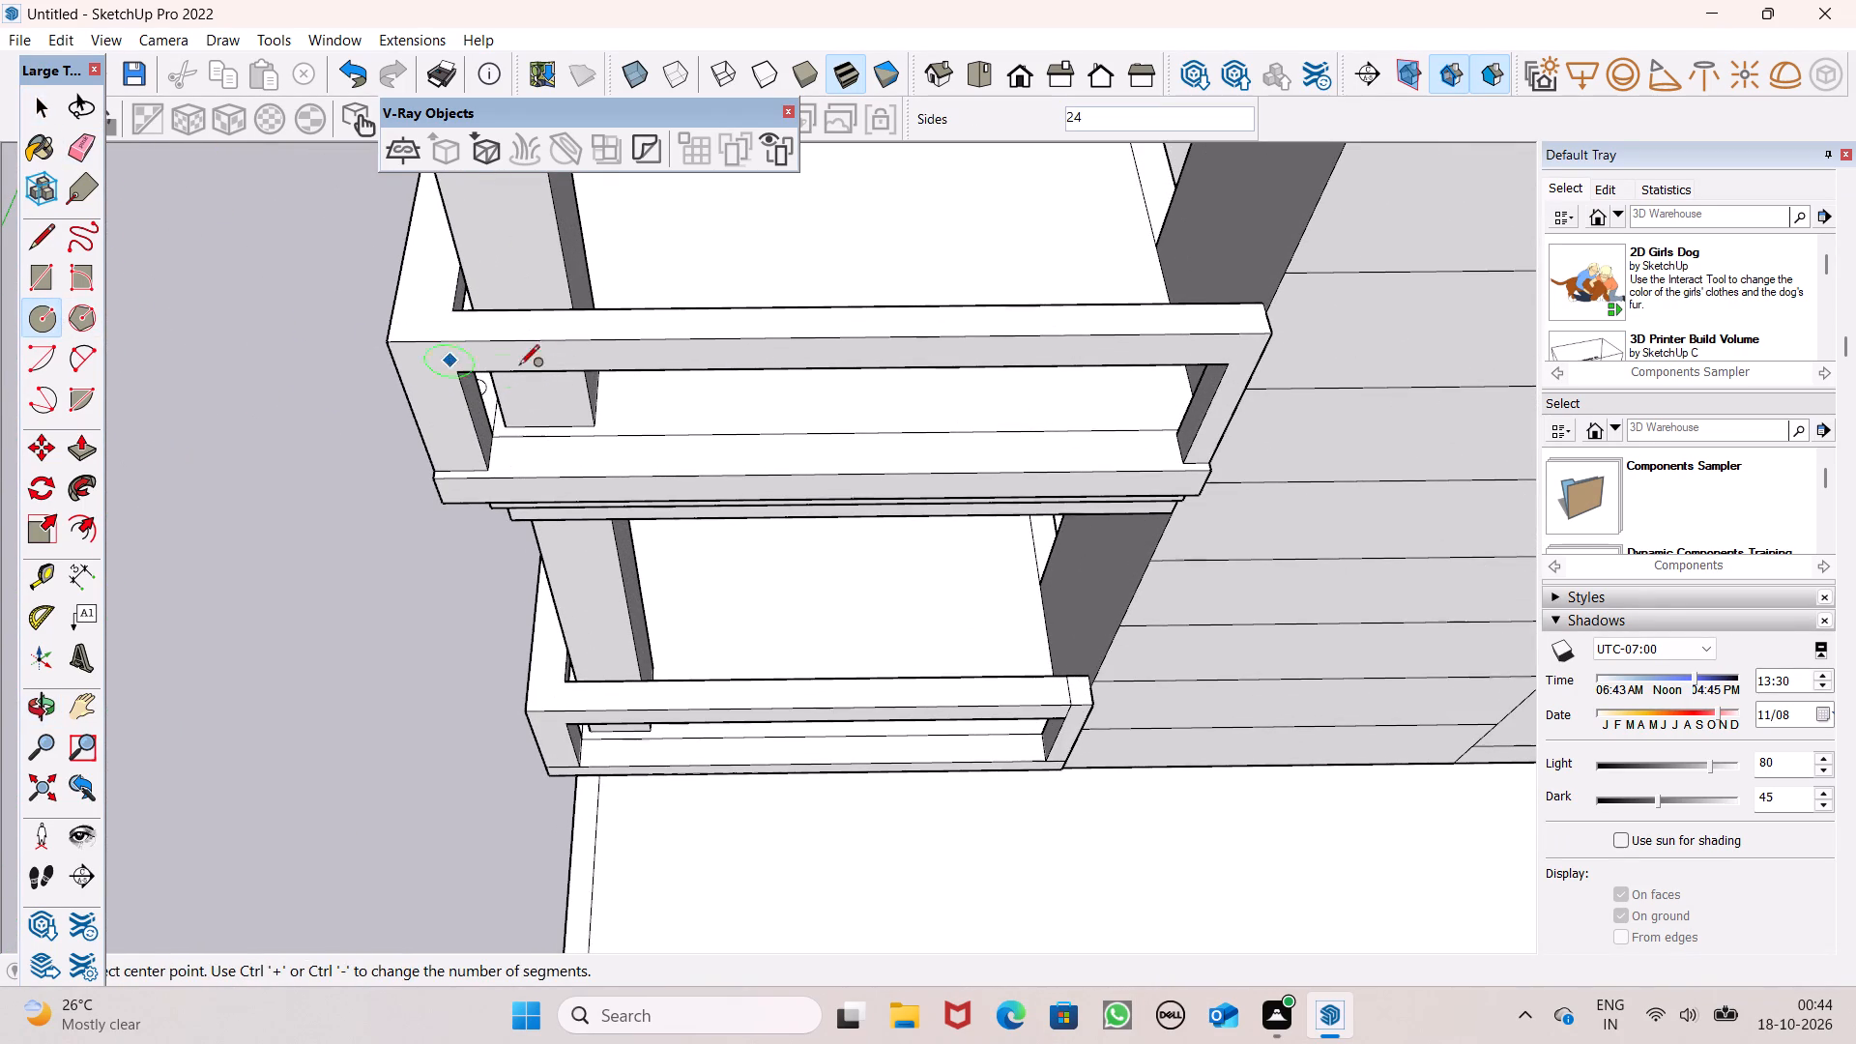
click(42, 319)
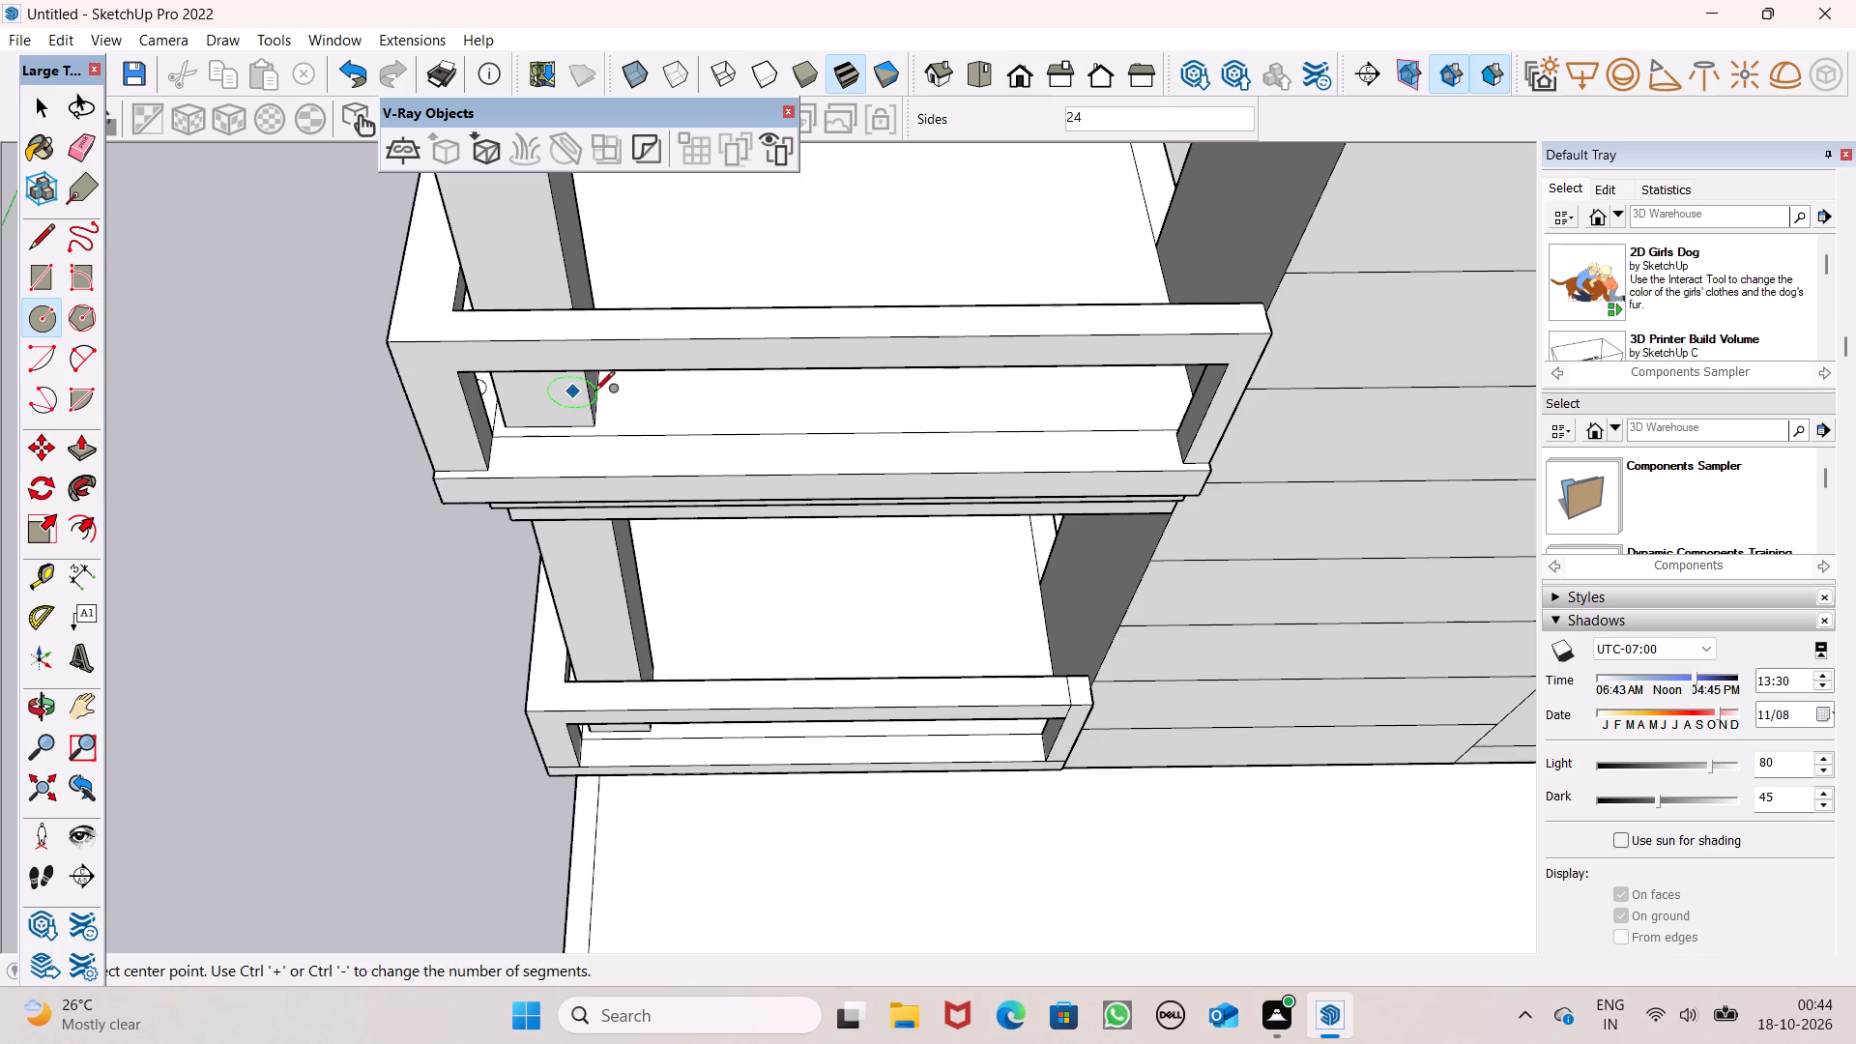
middle_drag(661, 515, 661, 575)
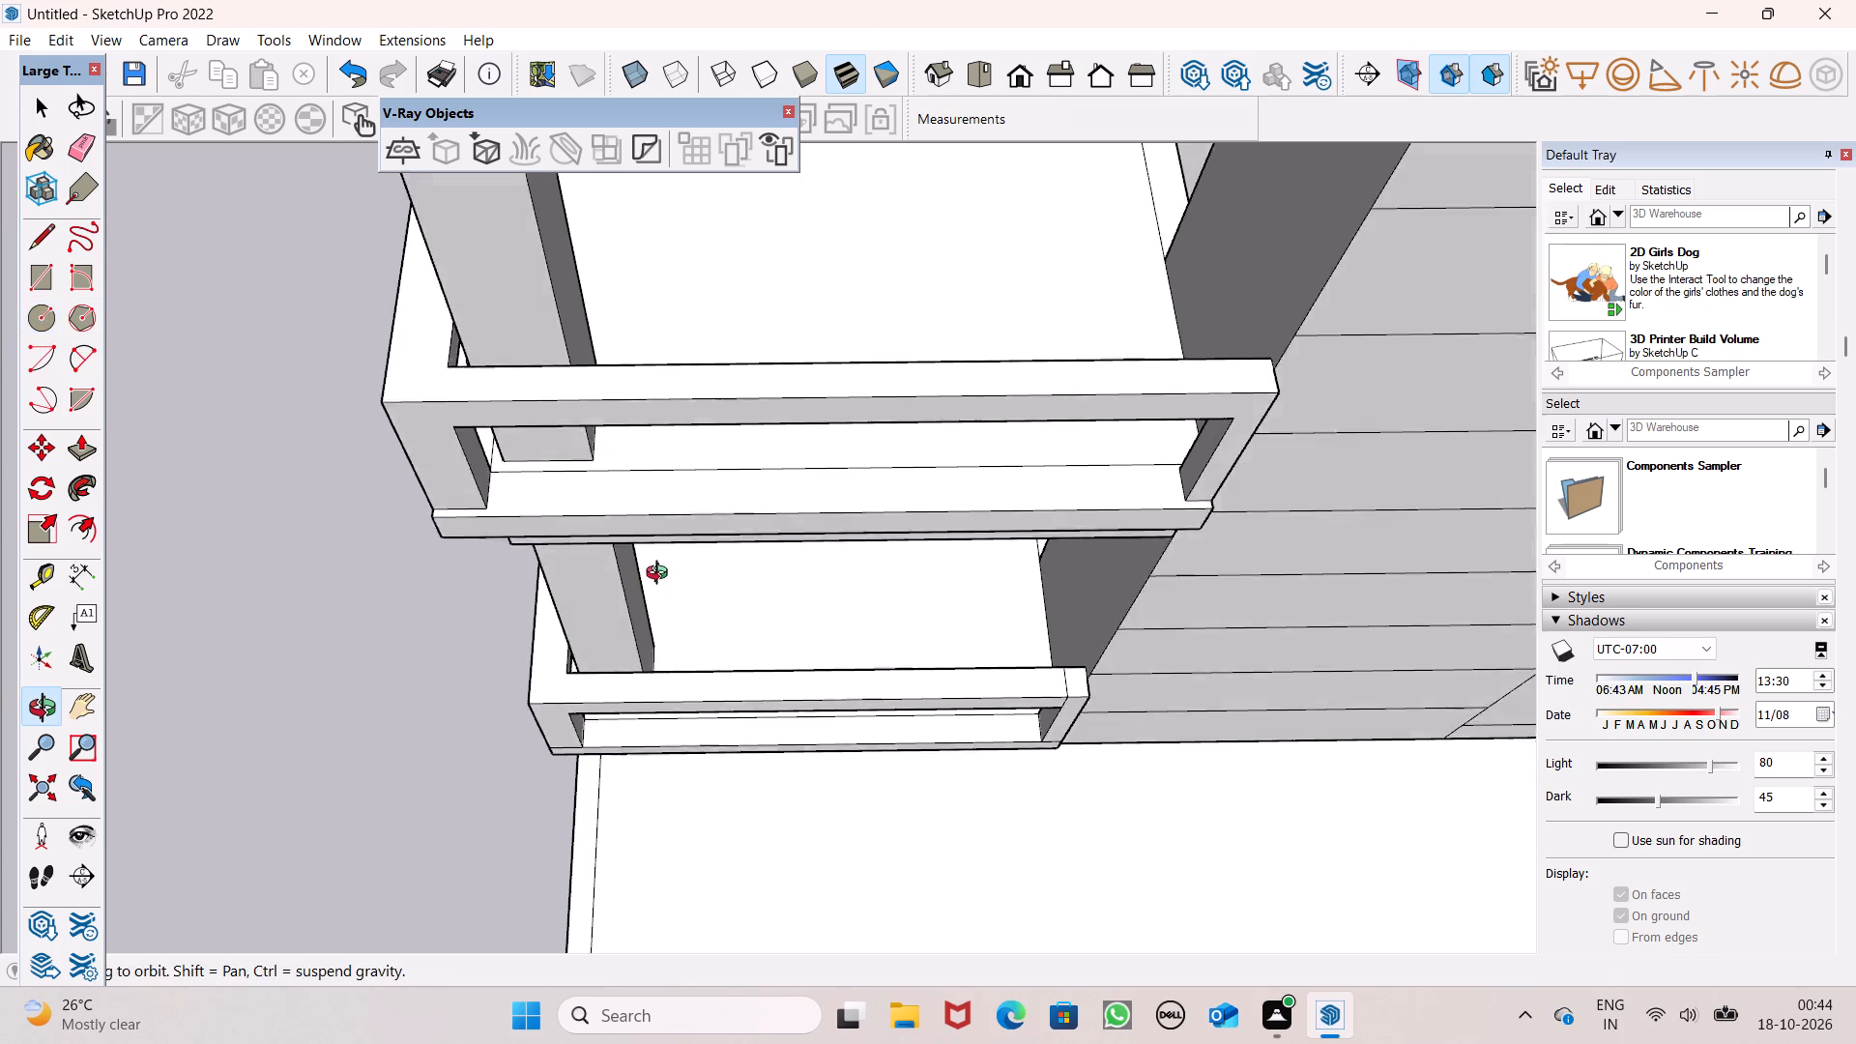
middle_drag(661, 575, 656, 614)
scroll(615, 583, up, 1)
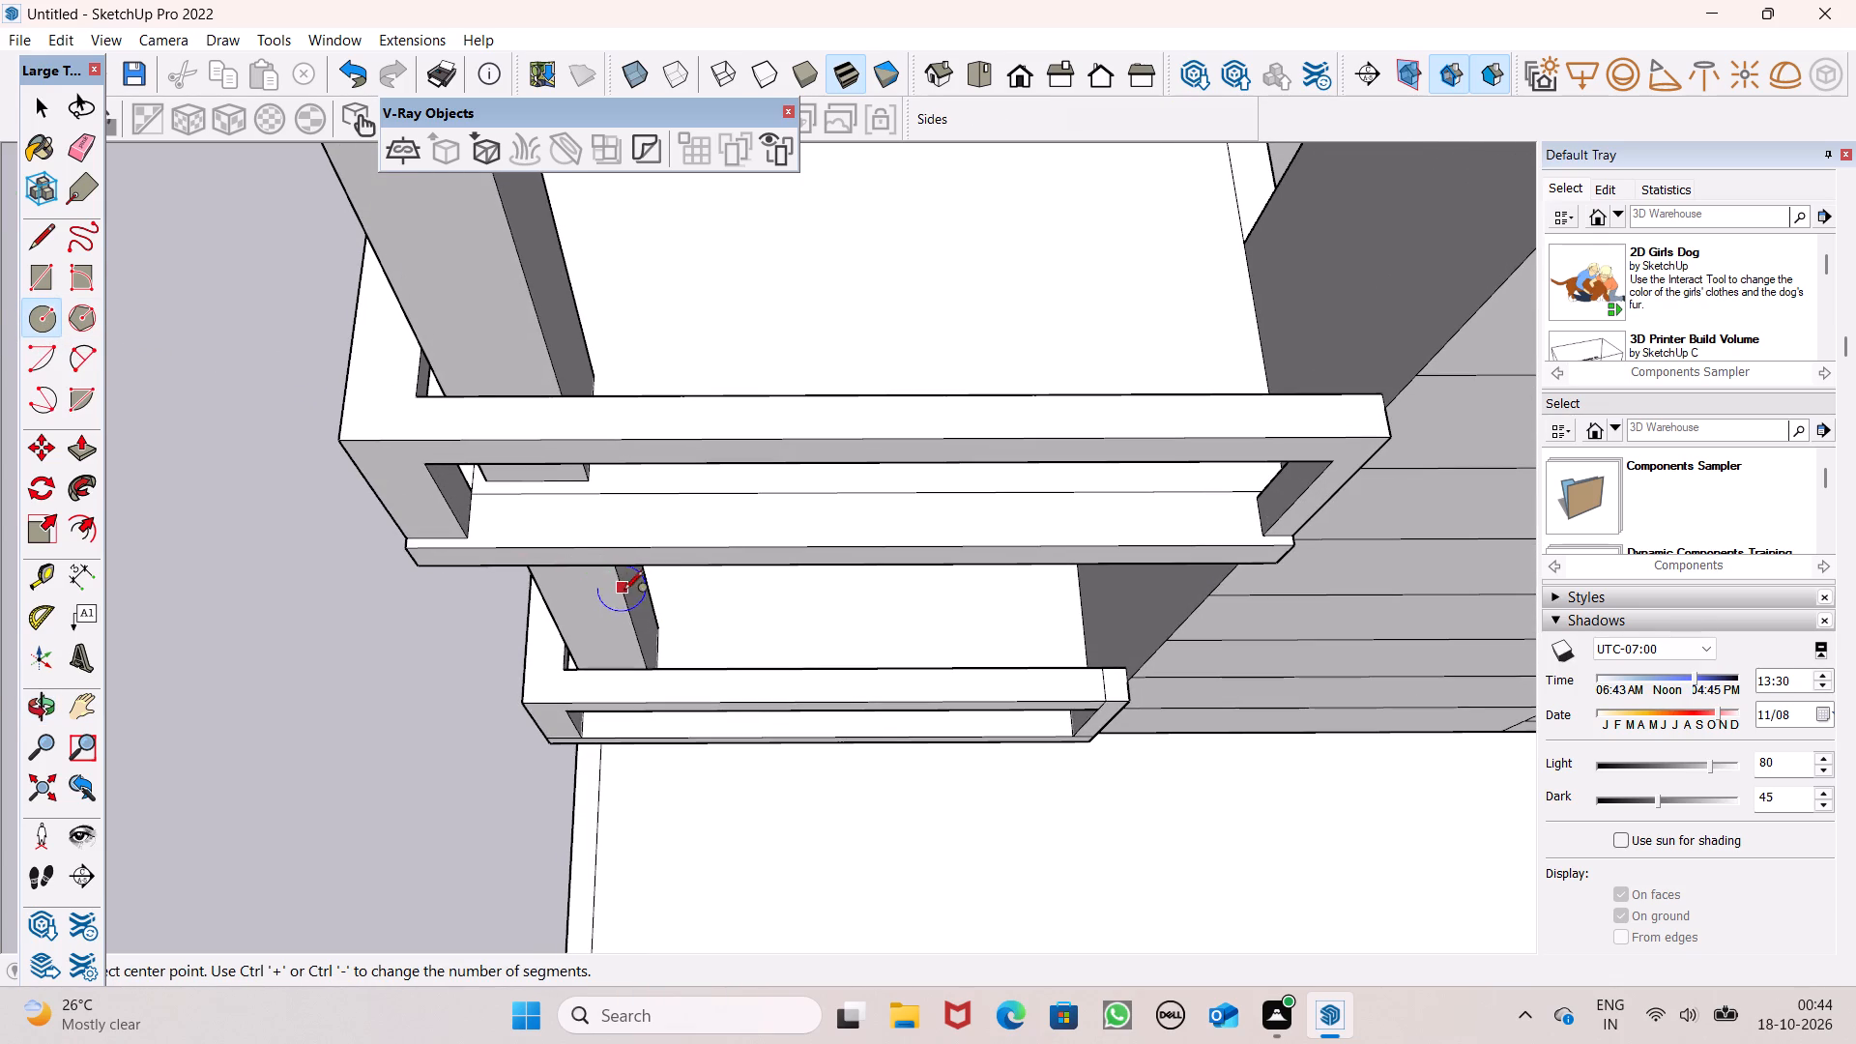
middle_drag(623, 596, 605, 609)
scroll(563, 567, up, 2)
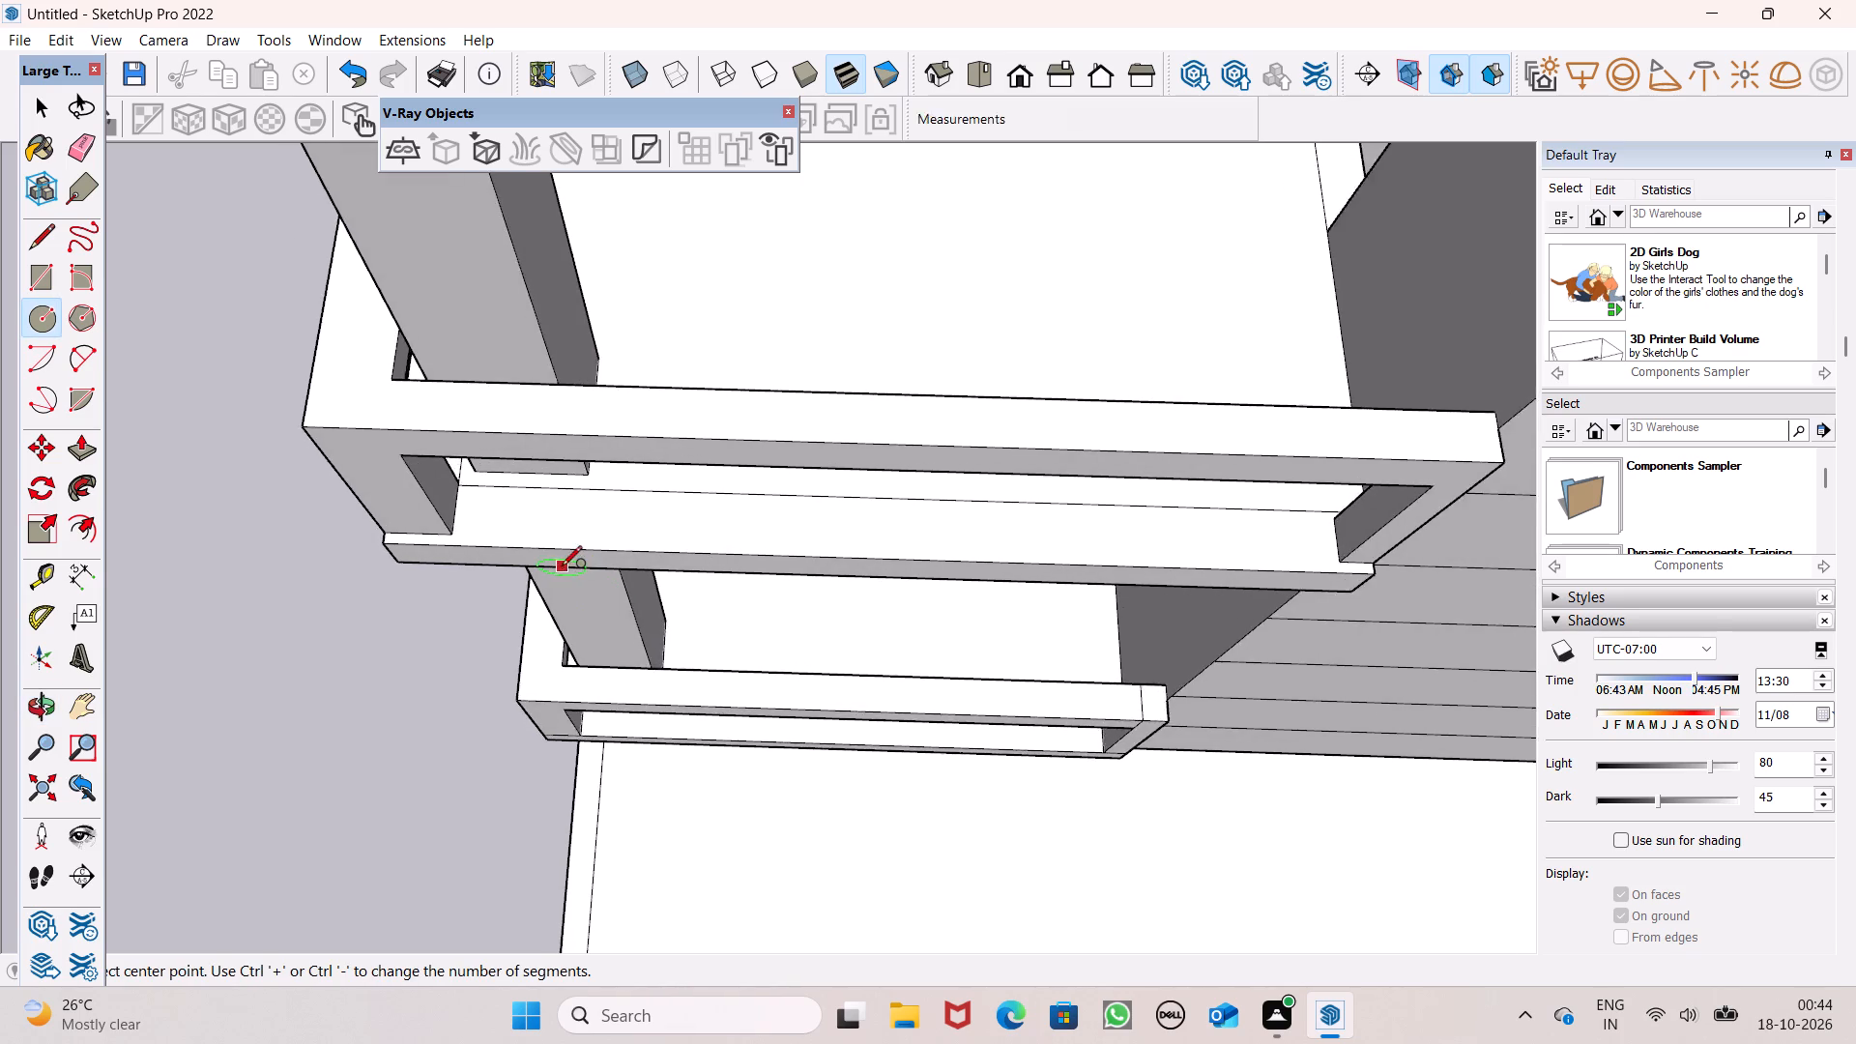
scroll(562, 567, up, 4)
scroll(777, 467, down, 2)
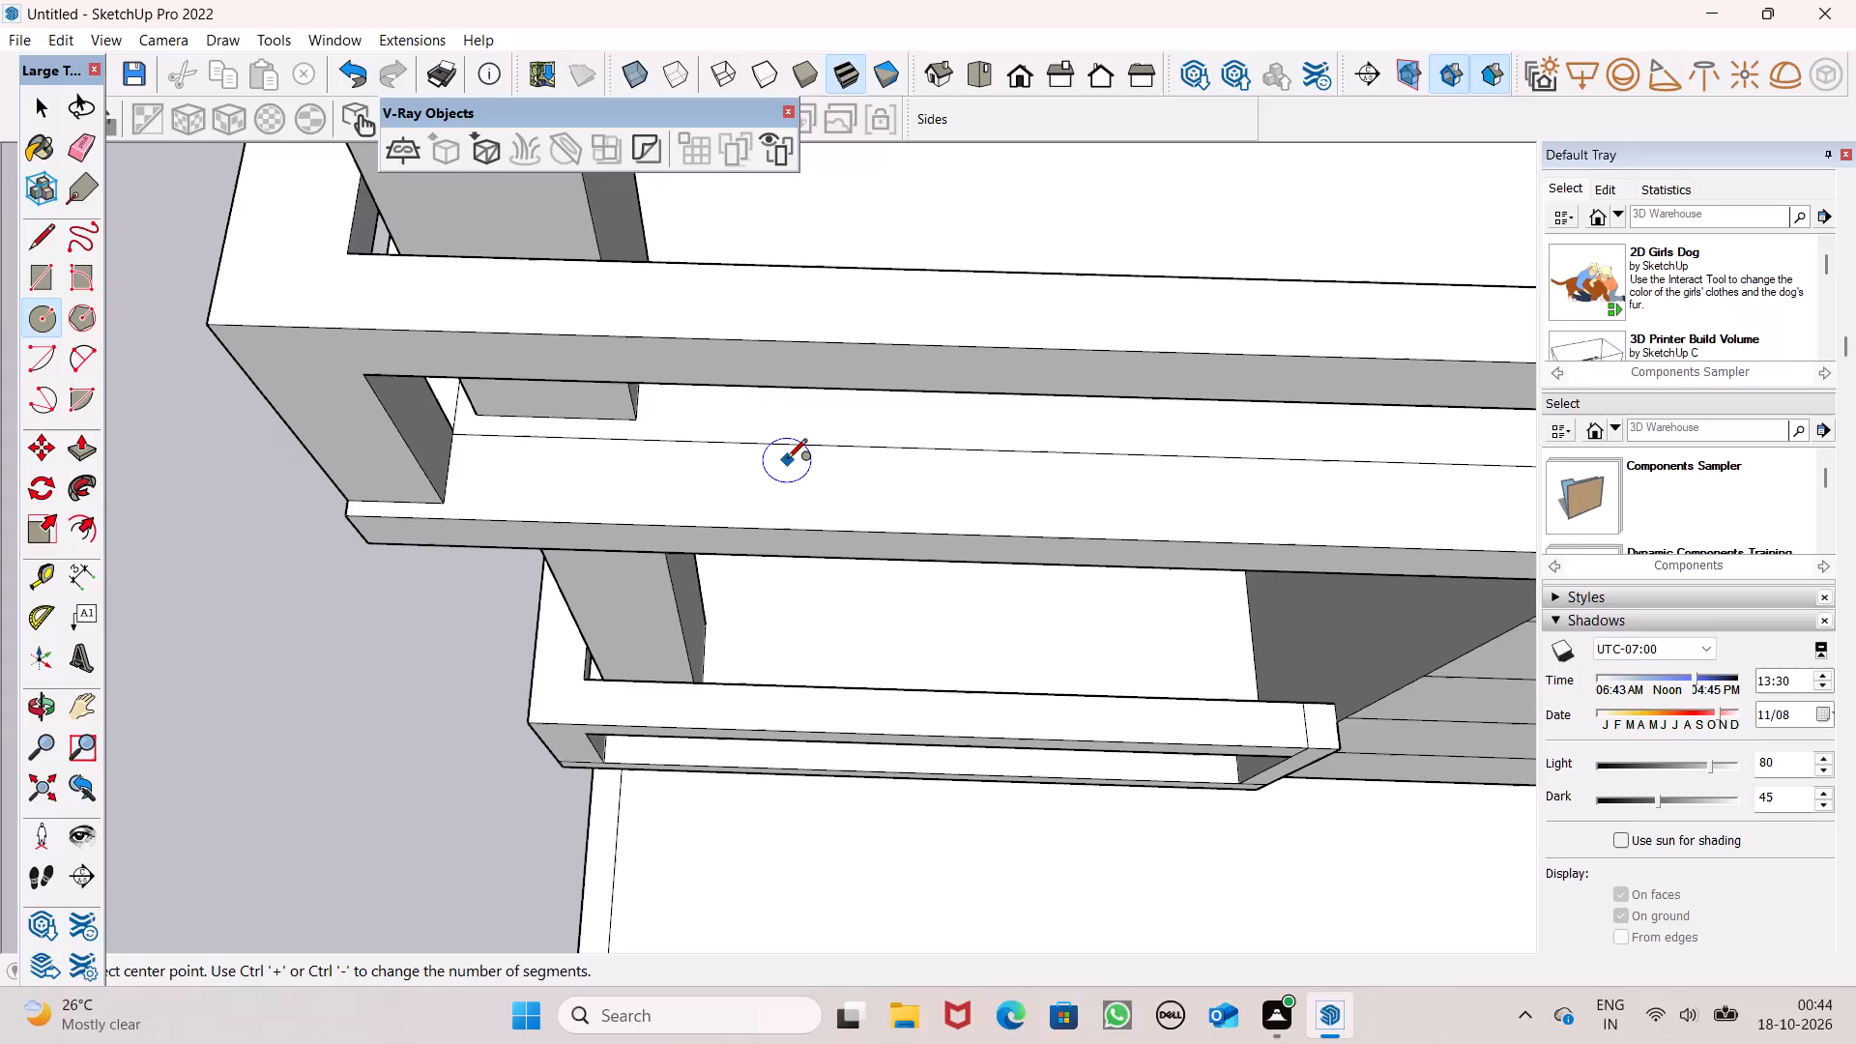
scroll(697, 508, up, 3)
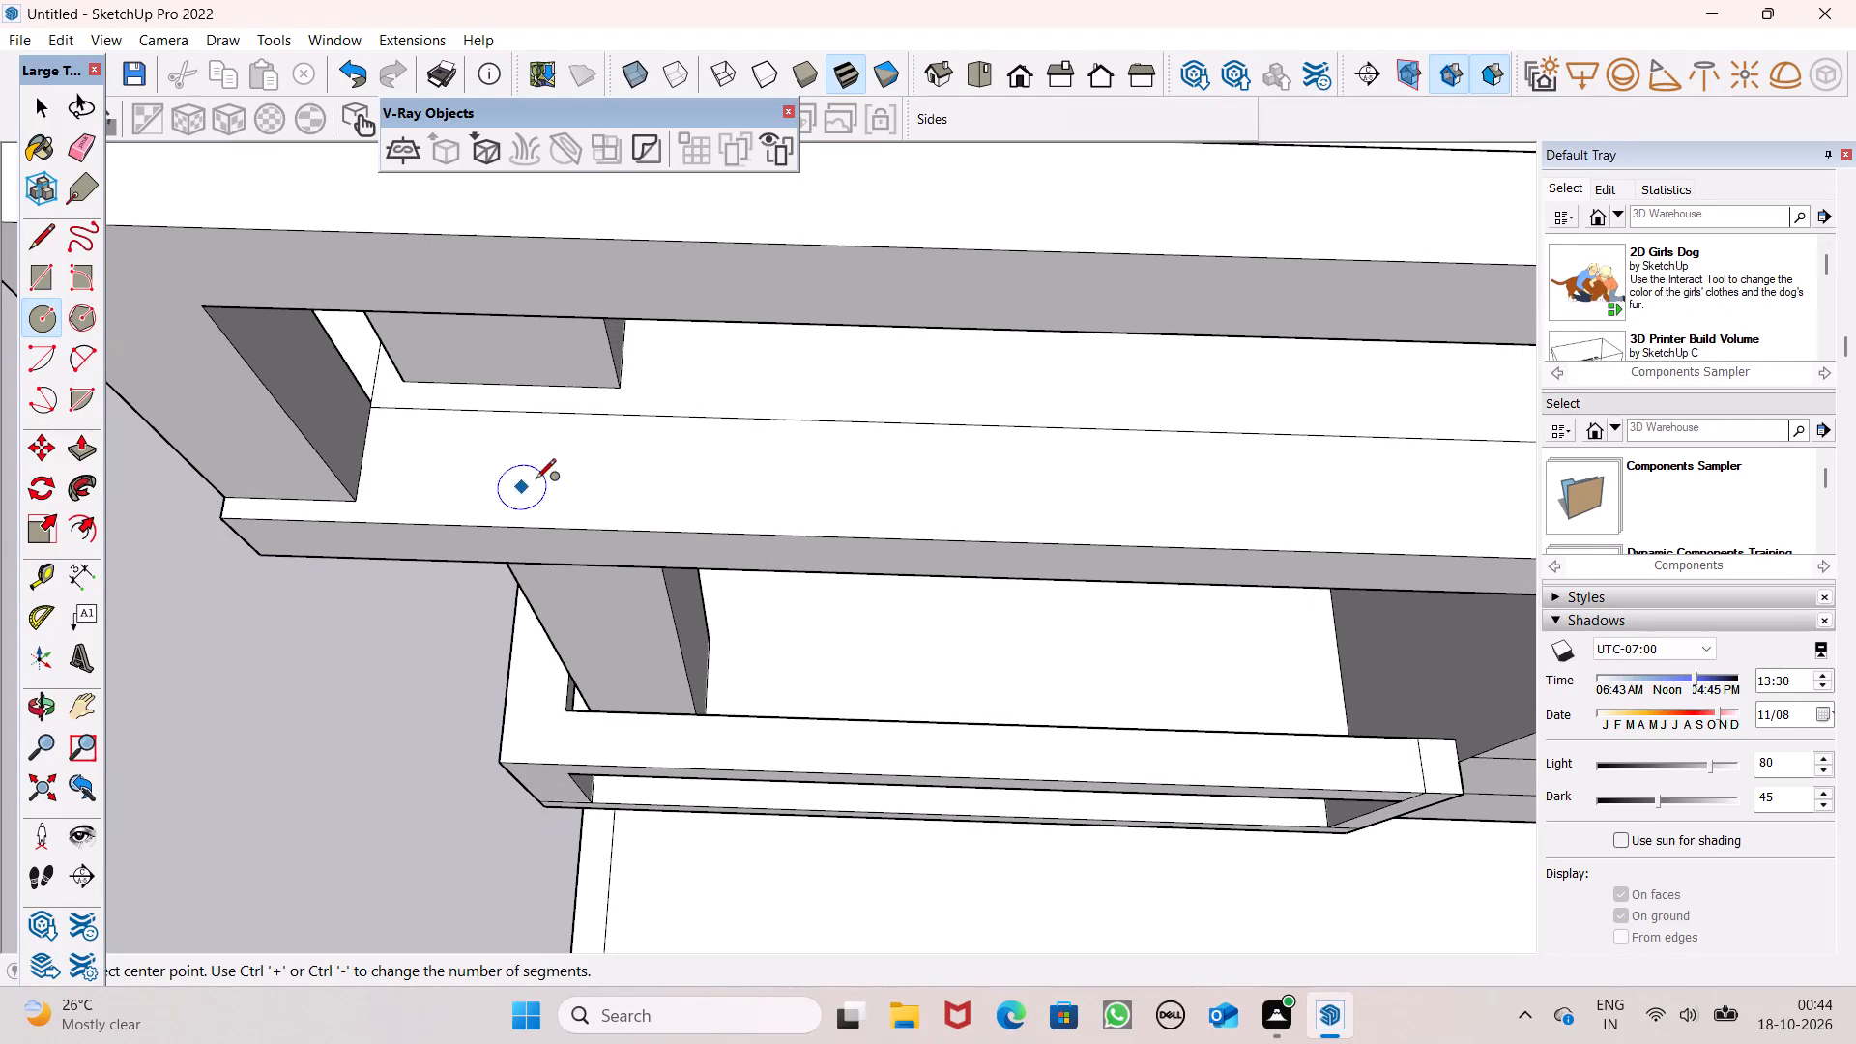
scroll(649, 413, down, 1)
middle_drag(649, 443, 644, 482)
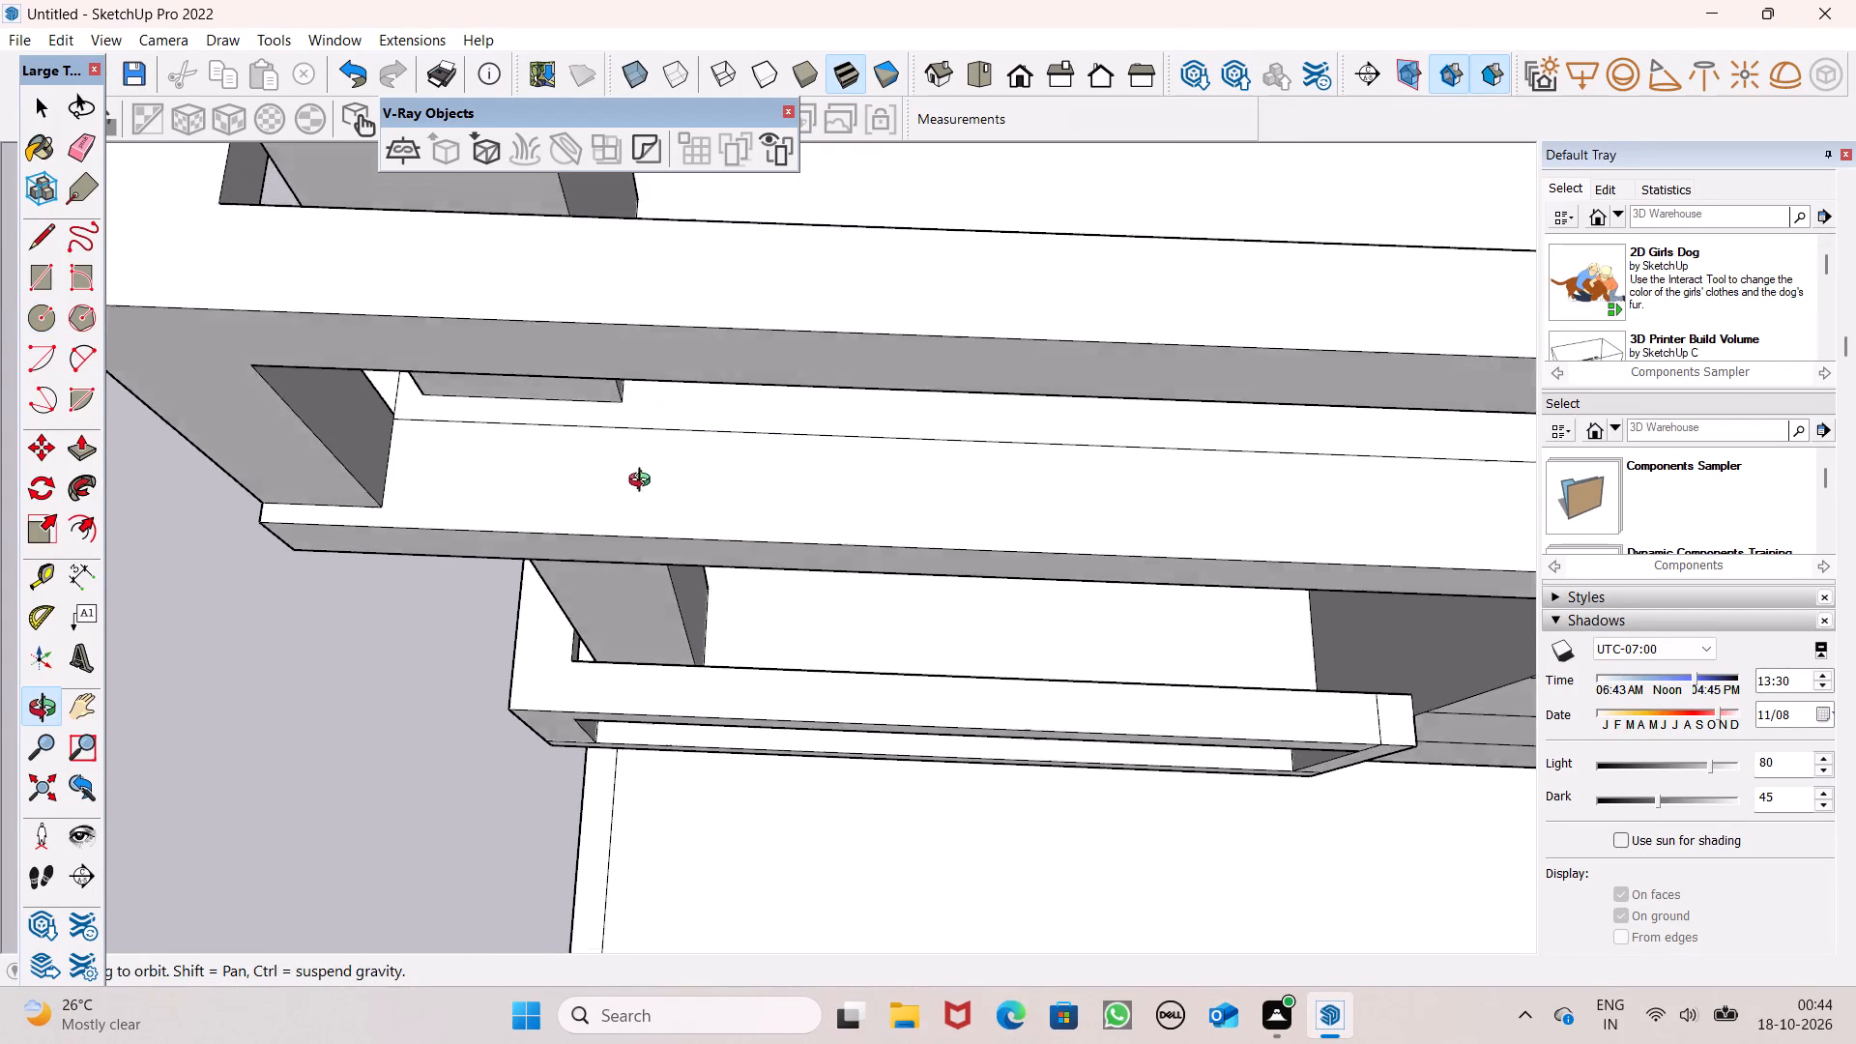
middle_drag(644, 482, 641, 492)
scroll(616, 500, up, 3)
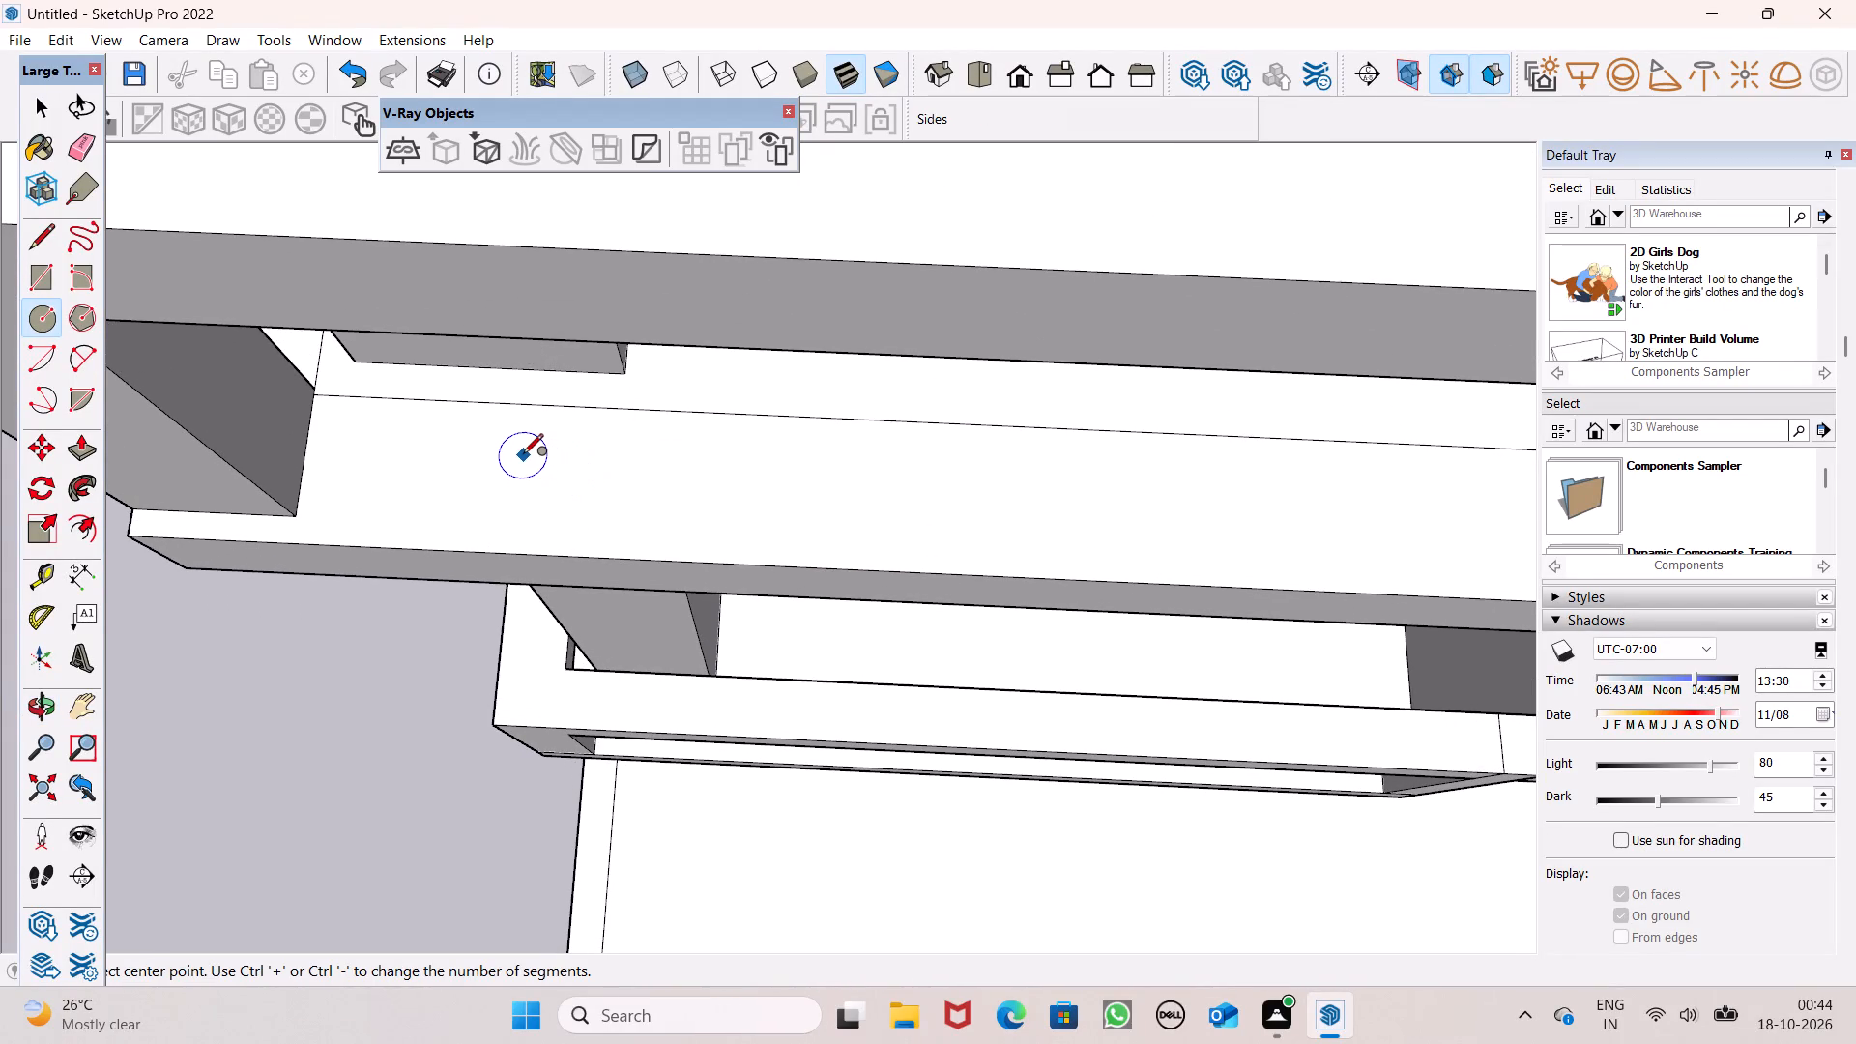
scroll(524, 453, down, 1)
scroll(517, 467, up, 3)
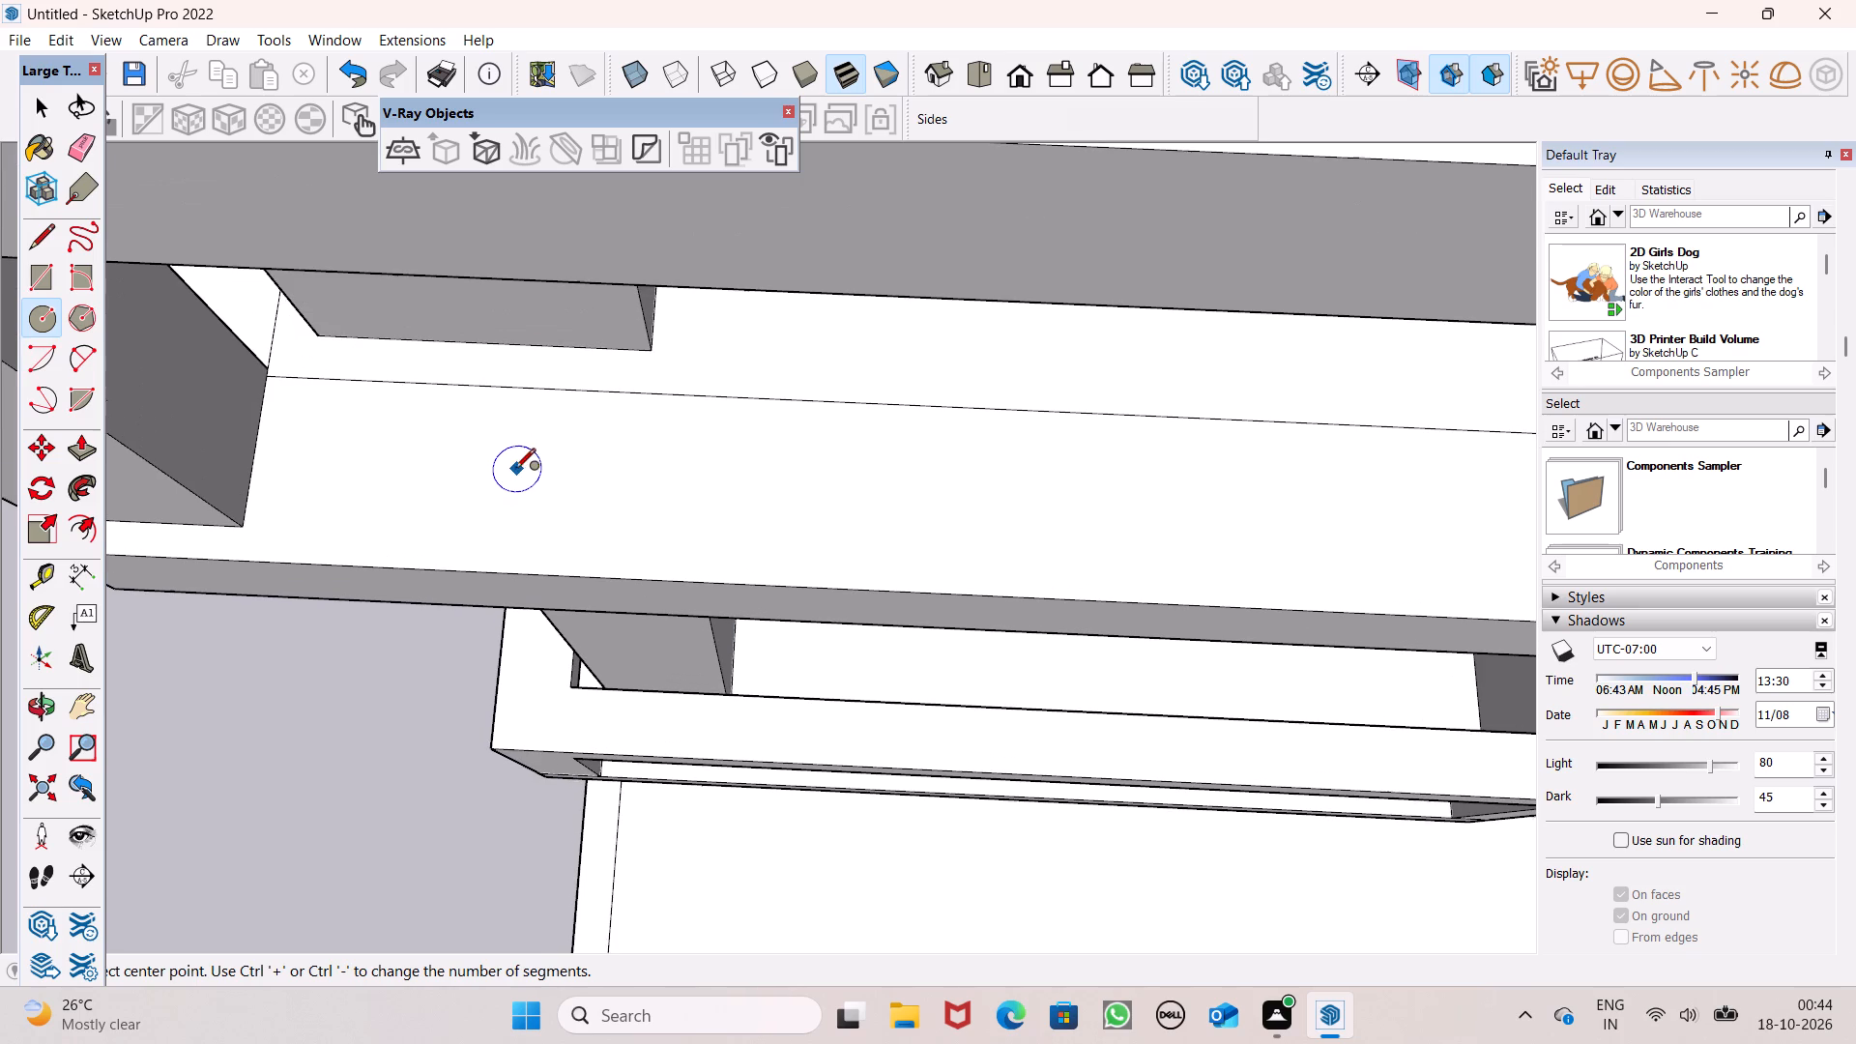
scroll(588, 415, down, 1)
scroll(548, 460, up, 2)
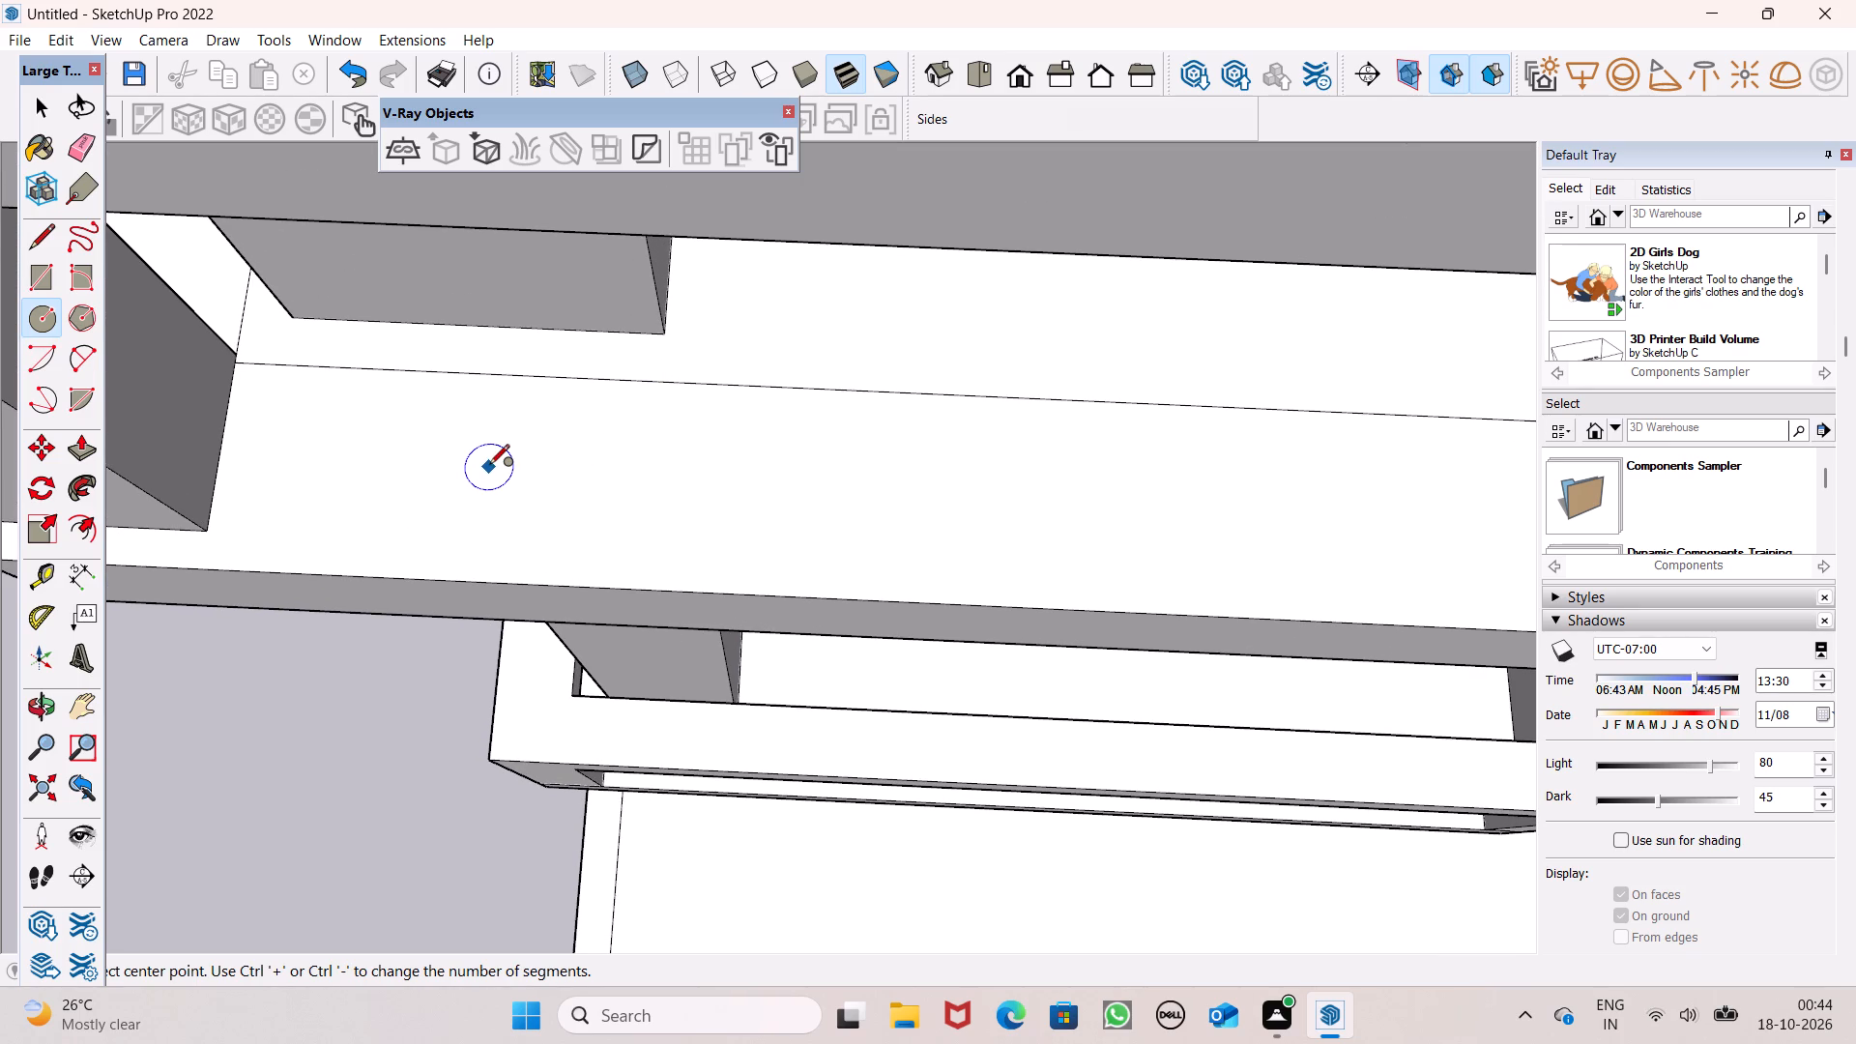
drag(491, 453, 501, 482)
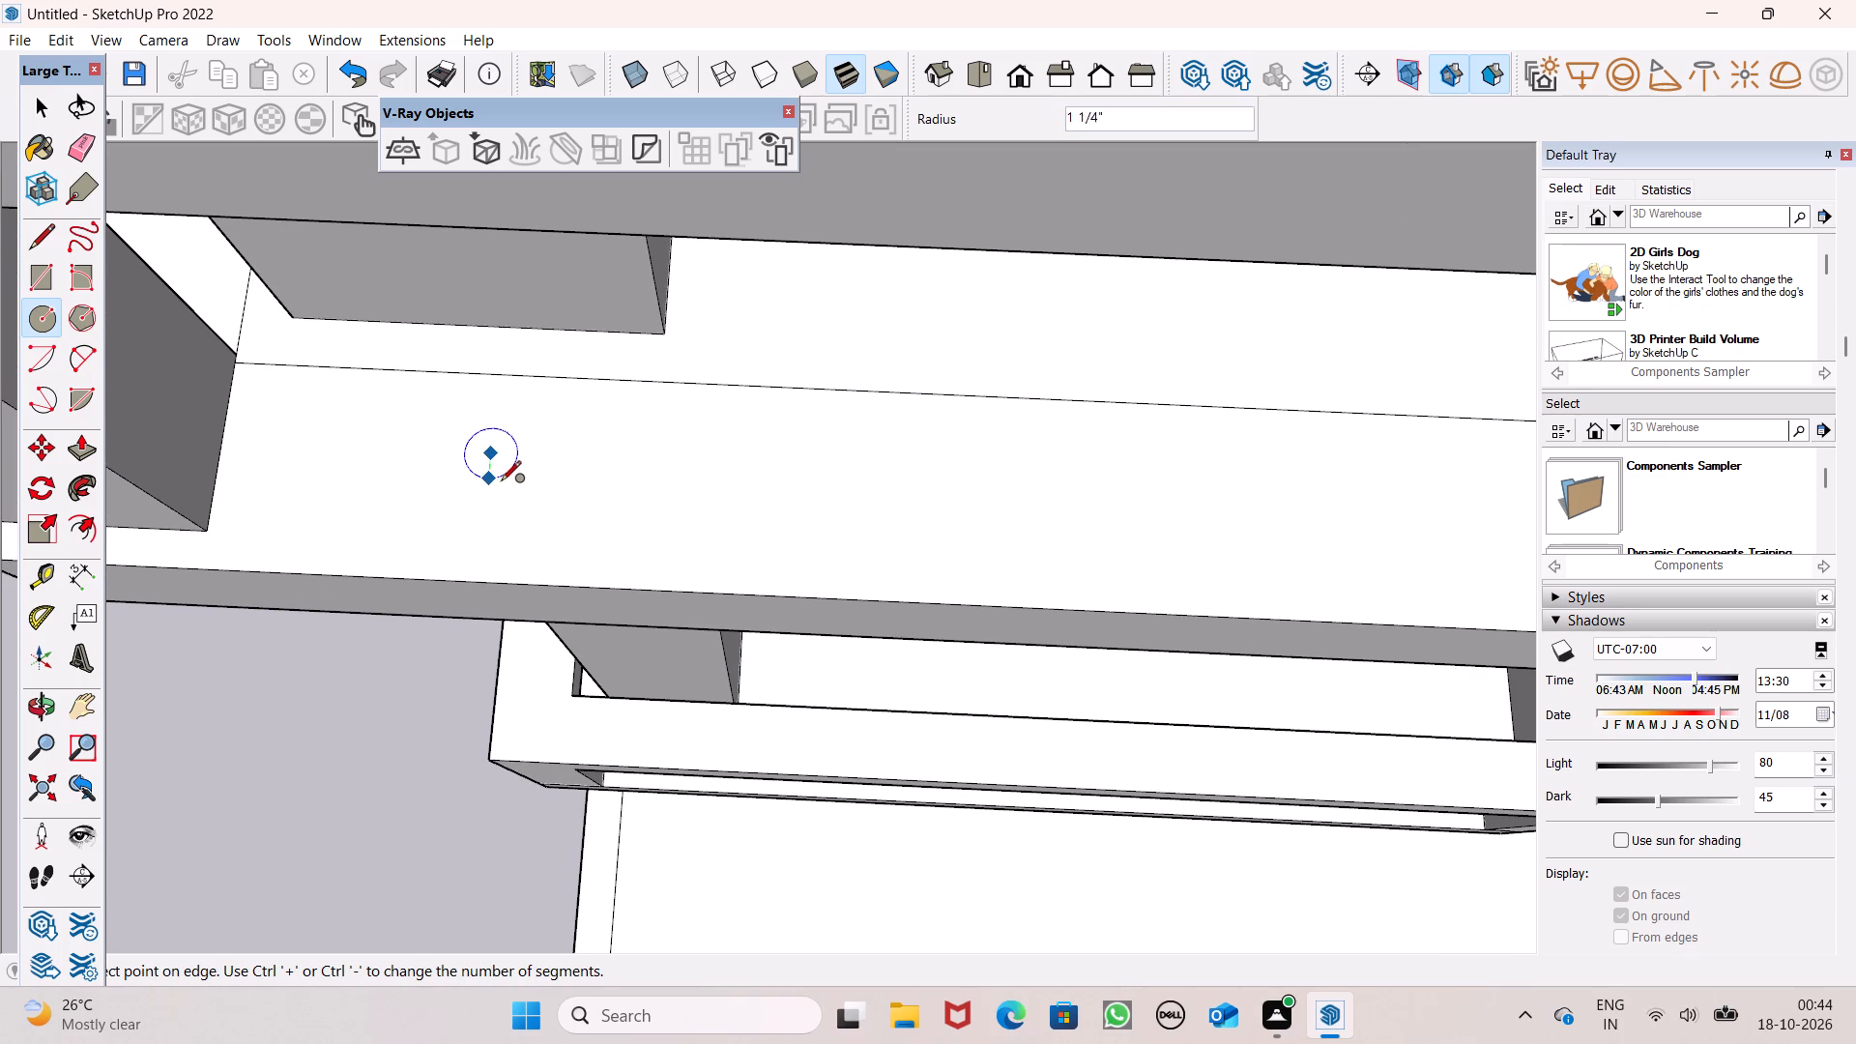
drag(501, 482, 506, 491)
key(space)
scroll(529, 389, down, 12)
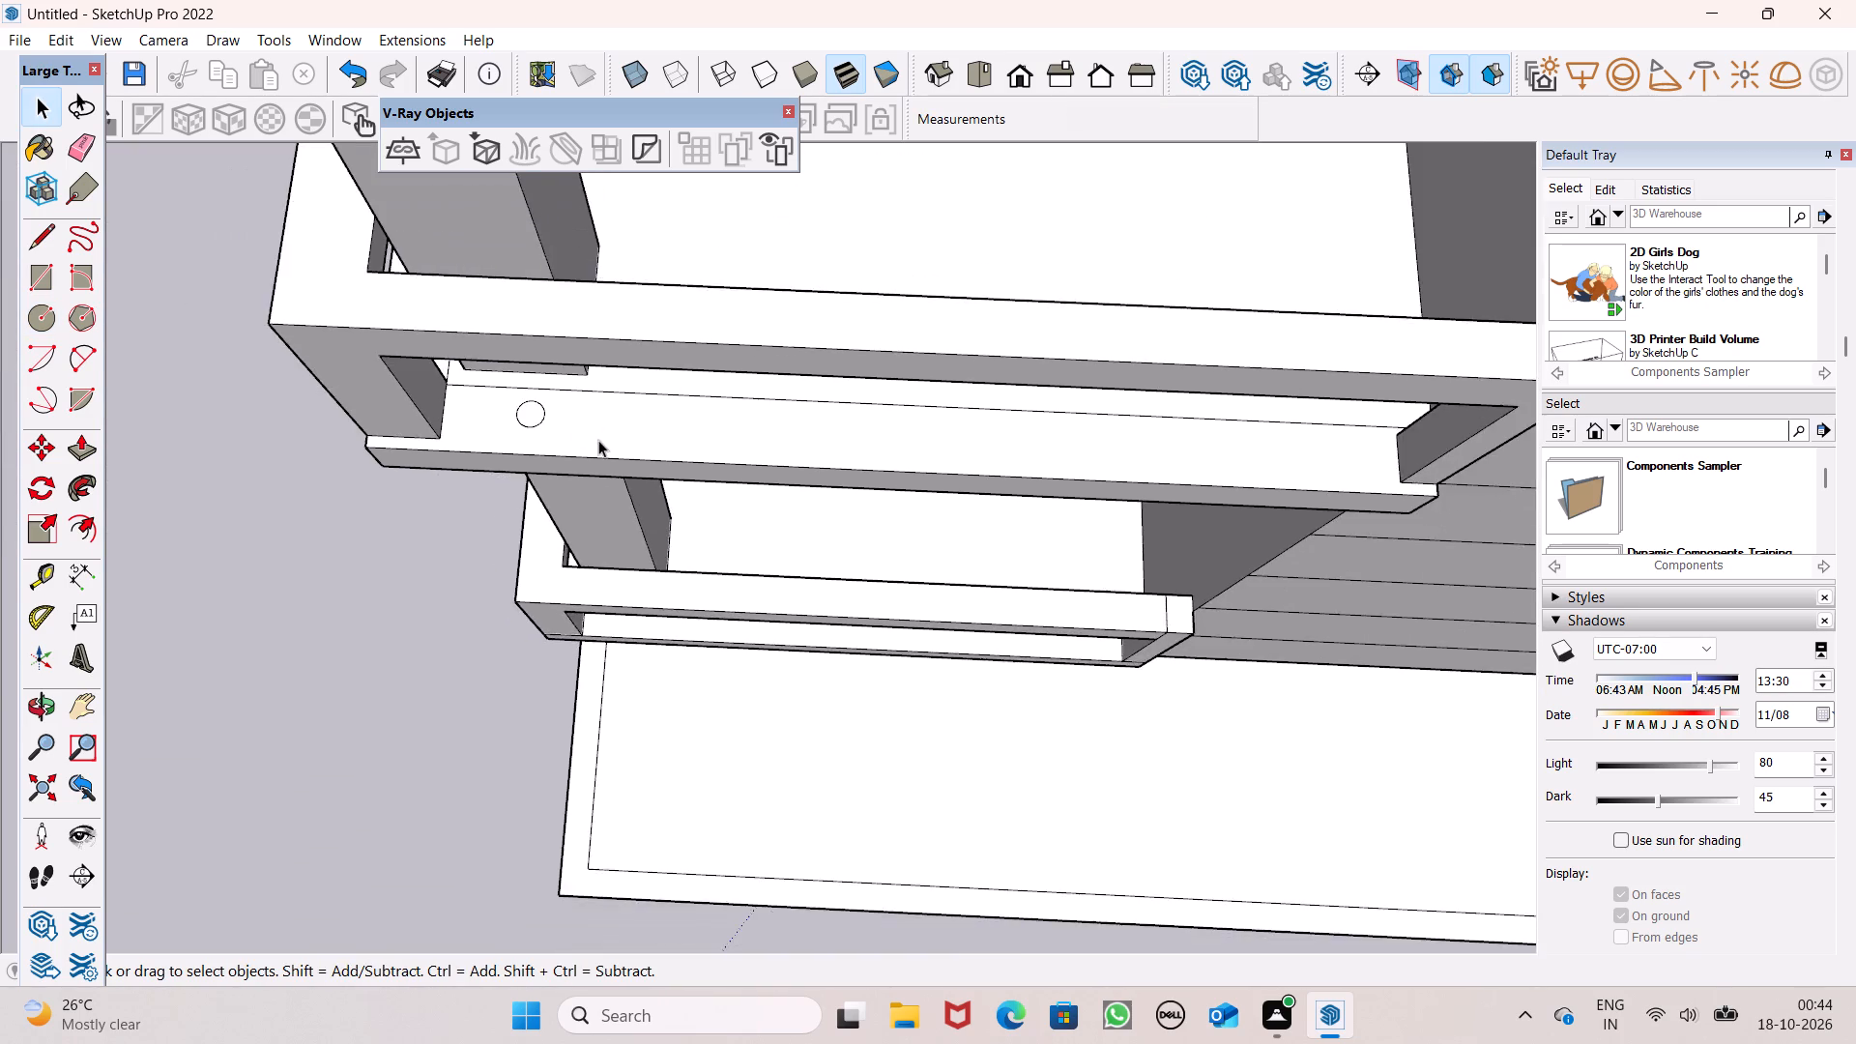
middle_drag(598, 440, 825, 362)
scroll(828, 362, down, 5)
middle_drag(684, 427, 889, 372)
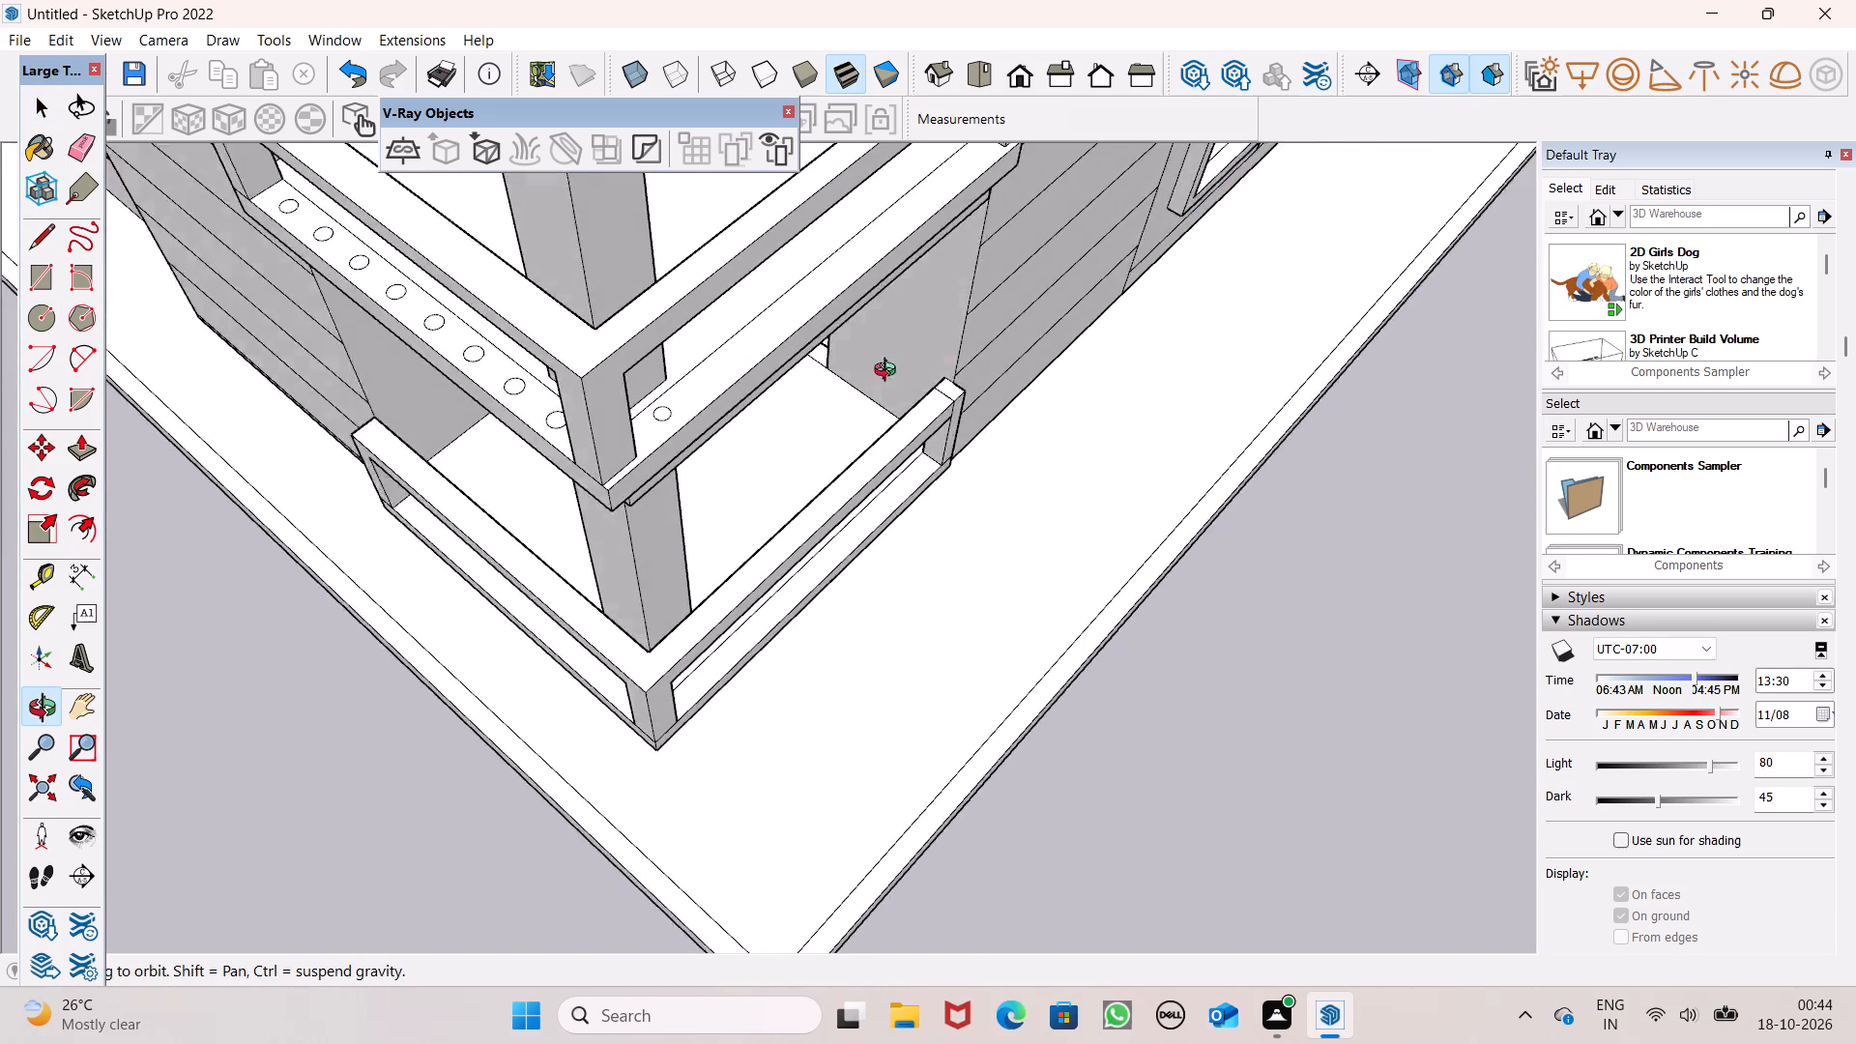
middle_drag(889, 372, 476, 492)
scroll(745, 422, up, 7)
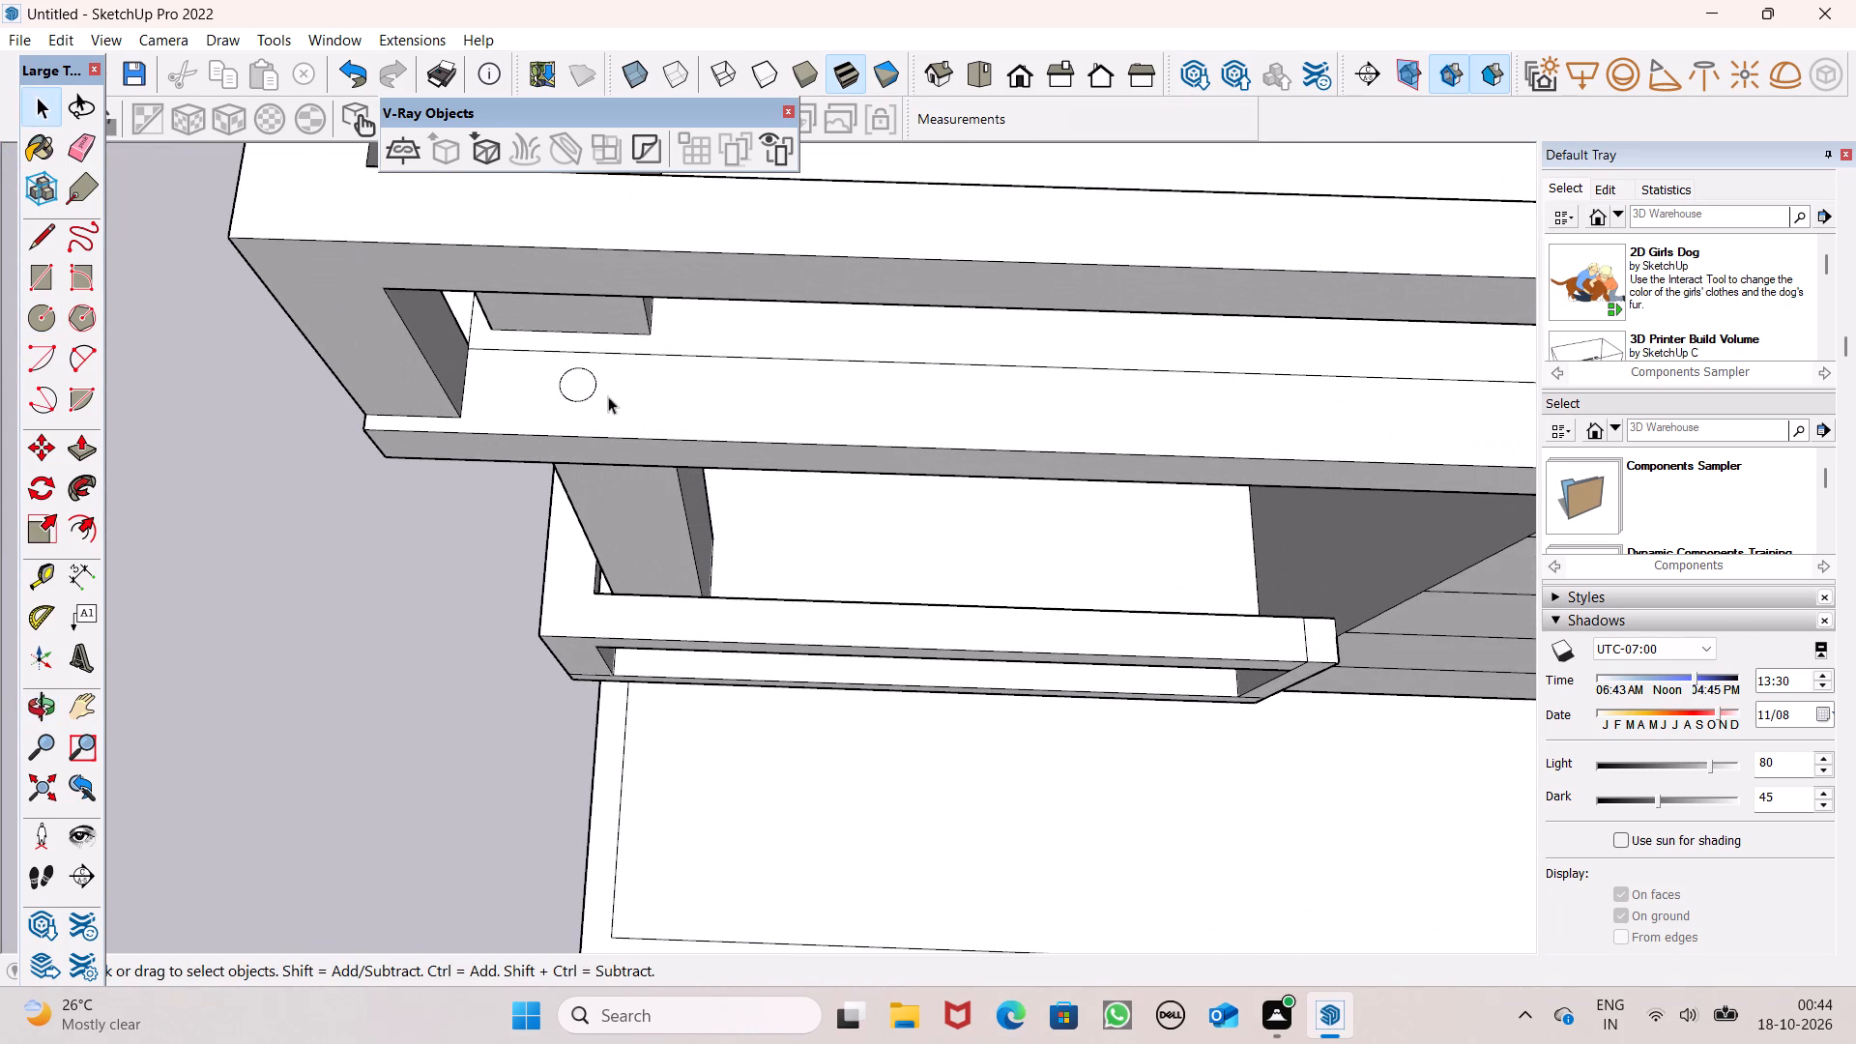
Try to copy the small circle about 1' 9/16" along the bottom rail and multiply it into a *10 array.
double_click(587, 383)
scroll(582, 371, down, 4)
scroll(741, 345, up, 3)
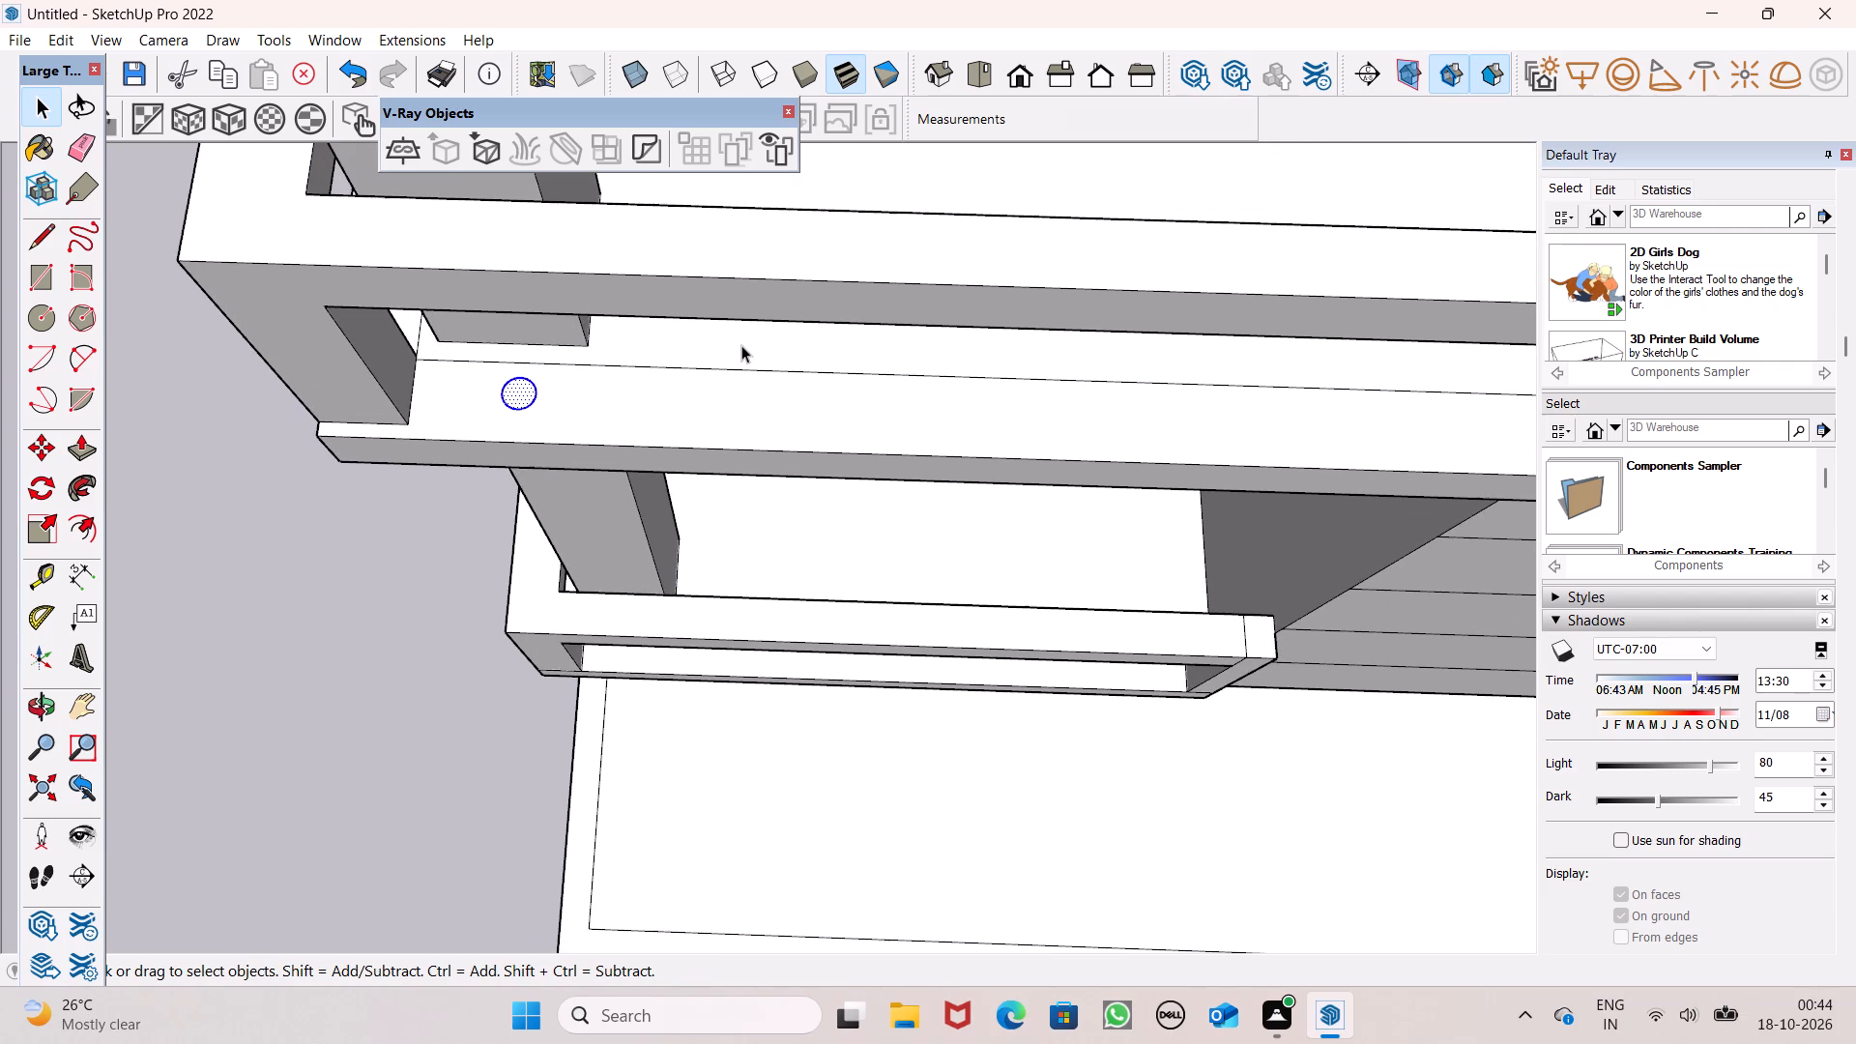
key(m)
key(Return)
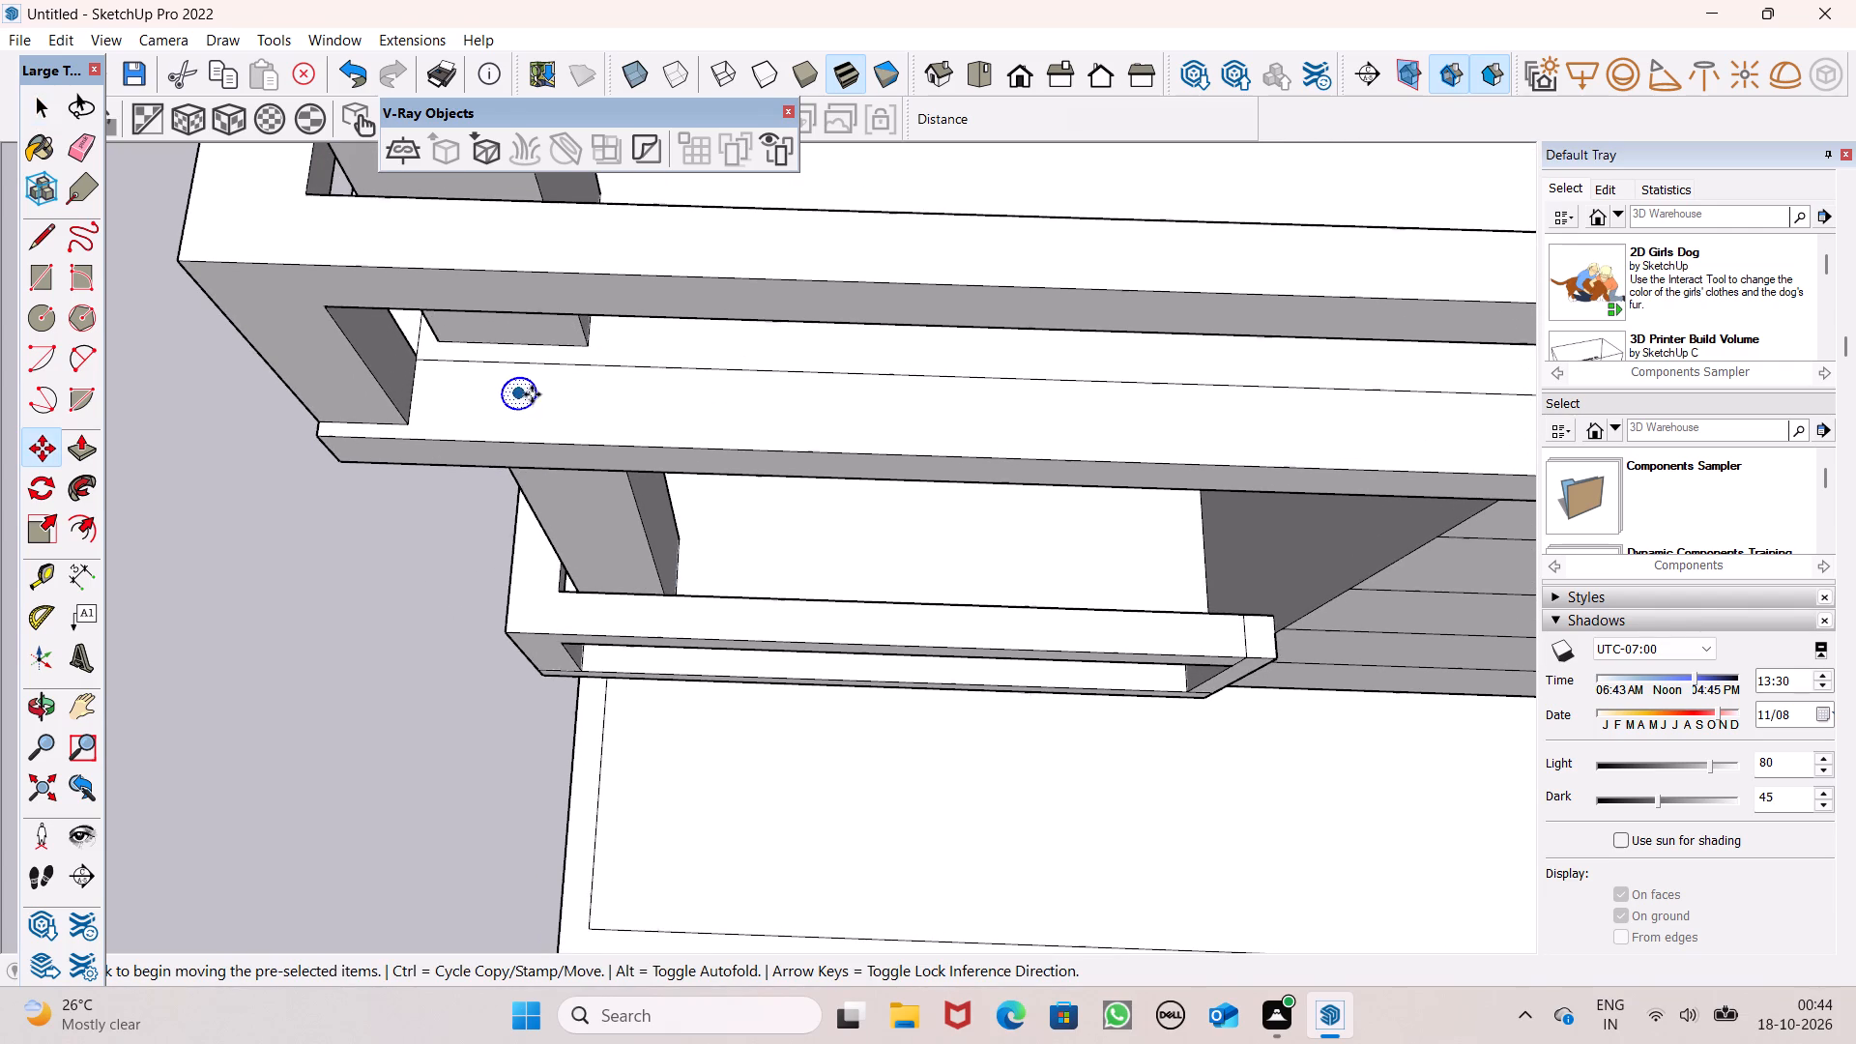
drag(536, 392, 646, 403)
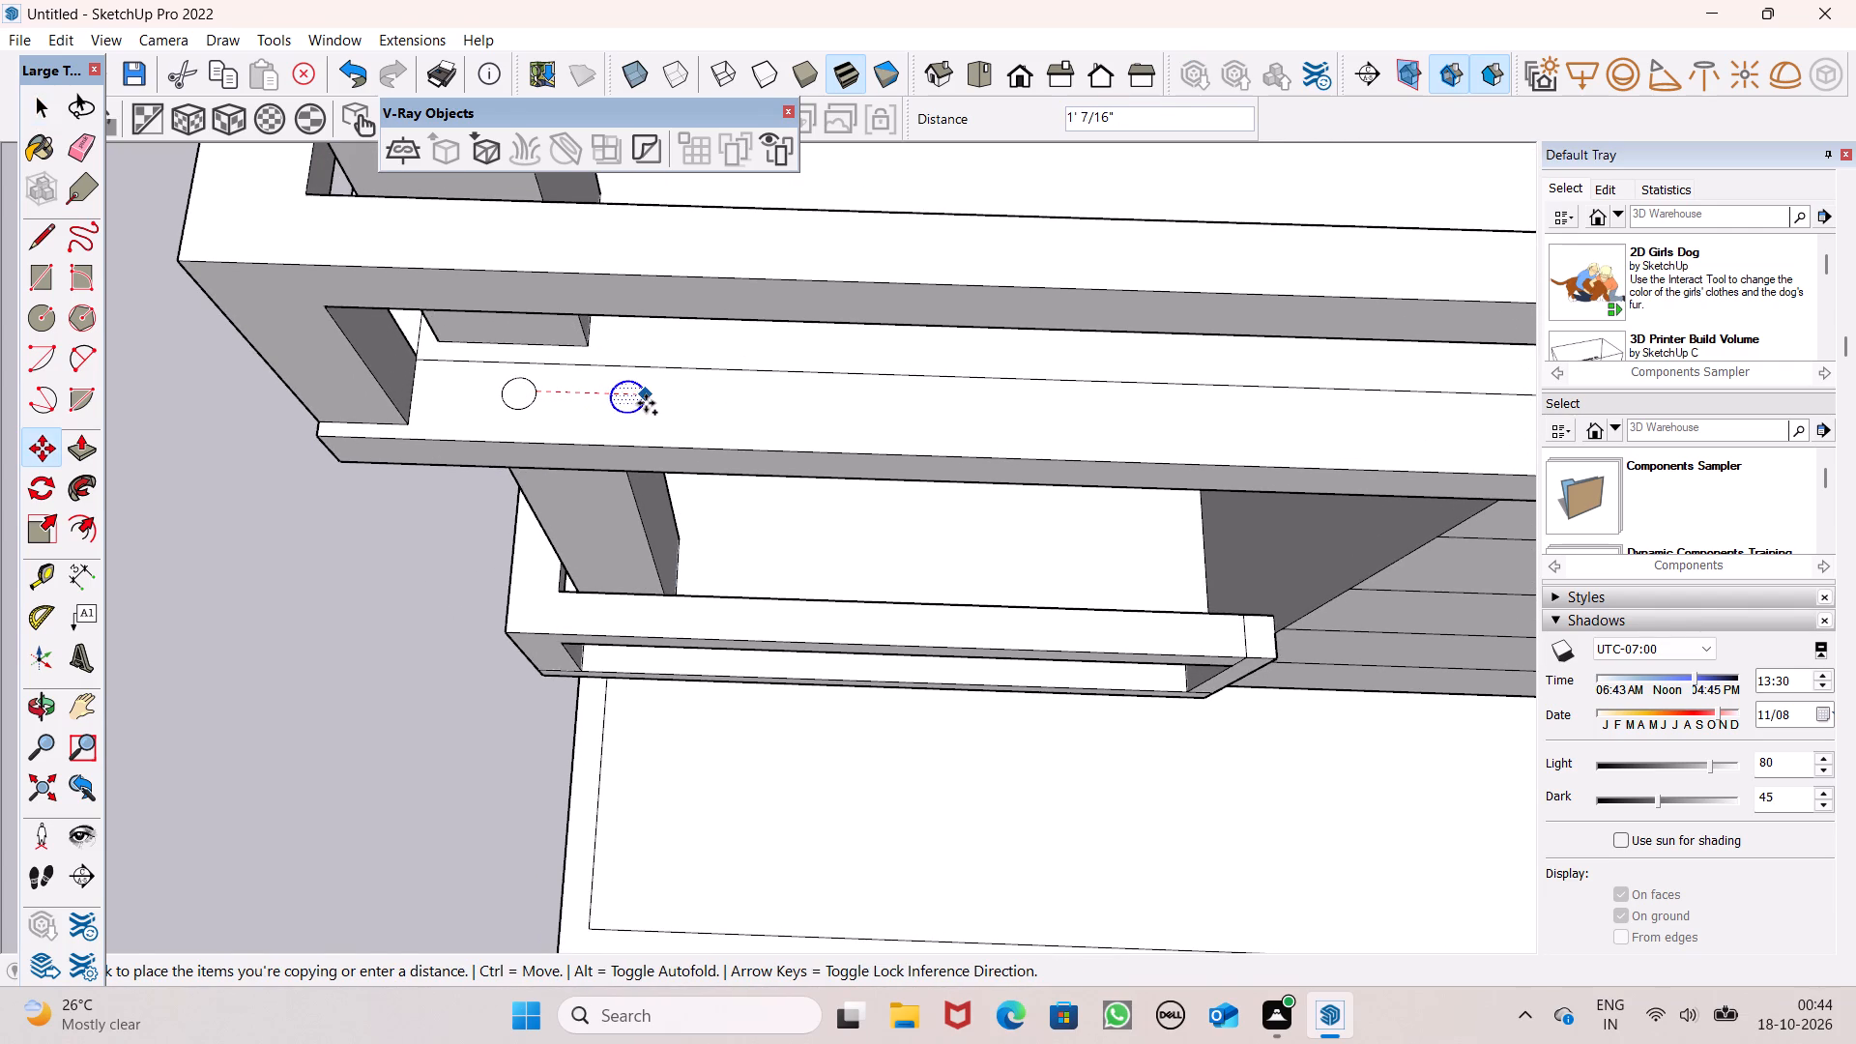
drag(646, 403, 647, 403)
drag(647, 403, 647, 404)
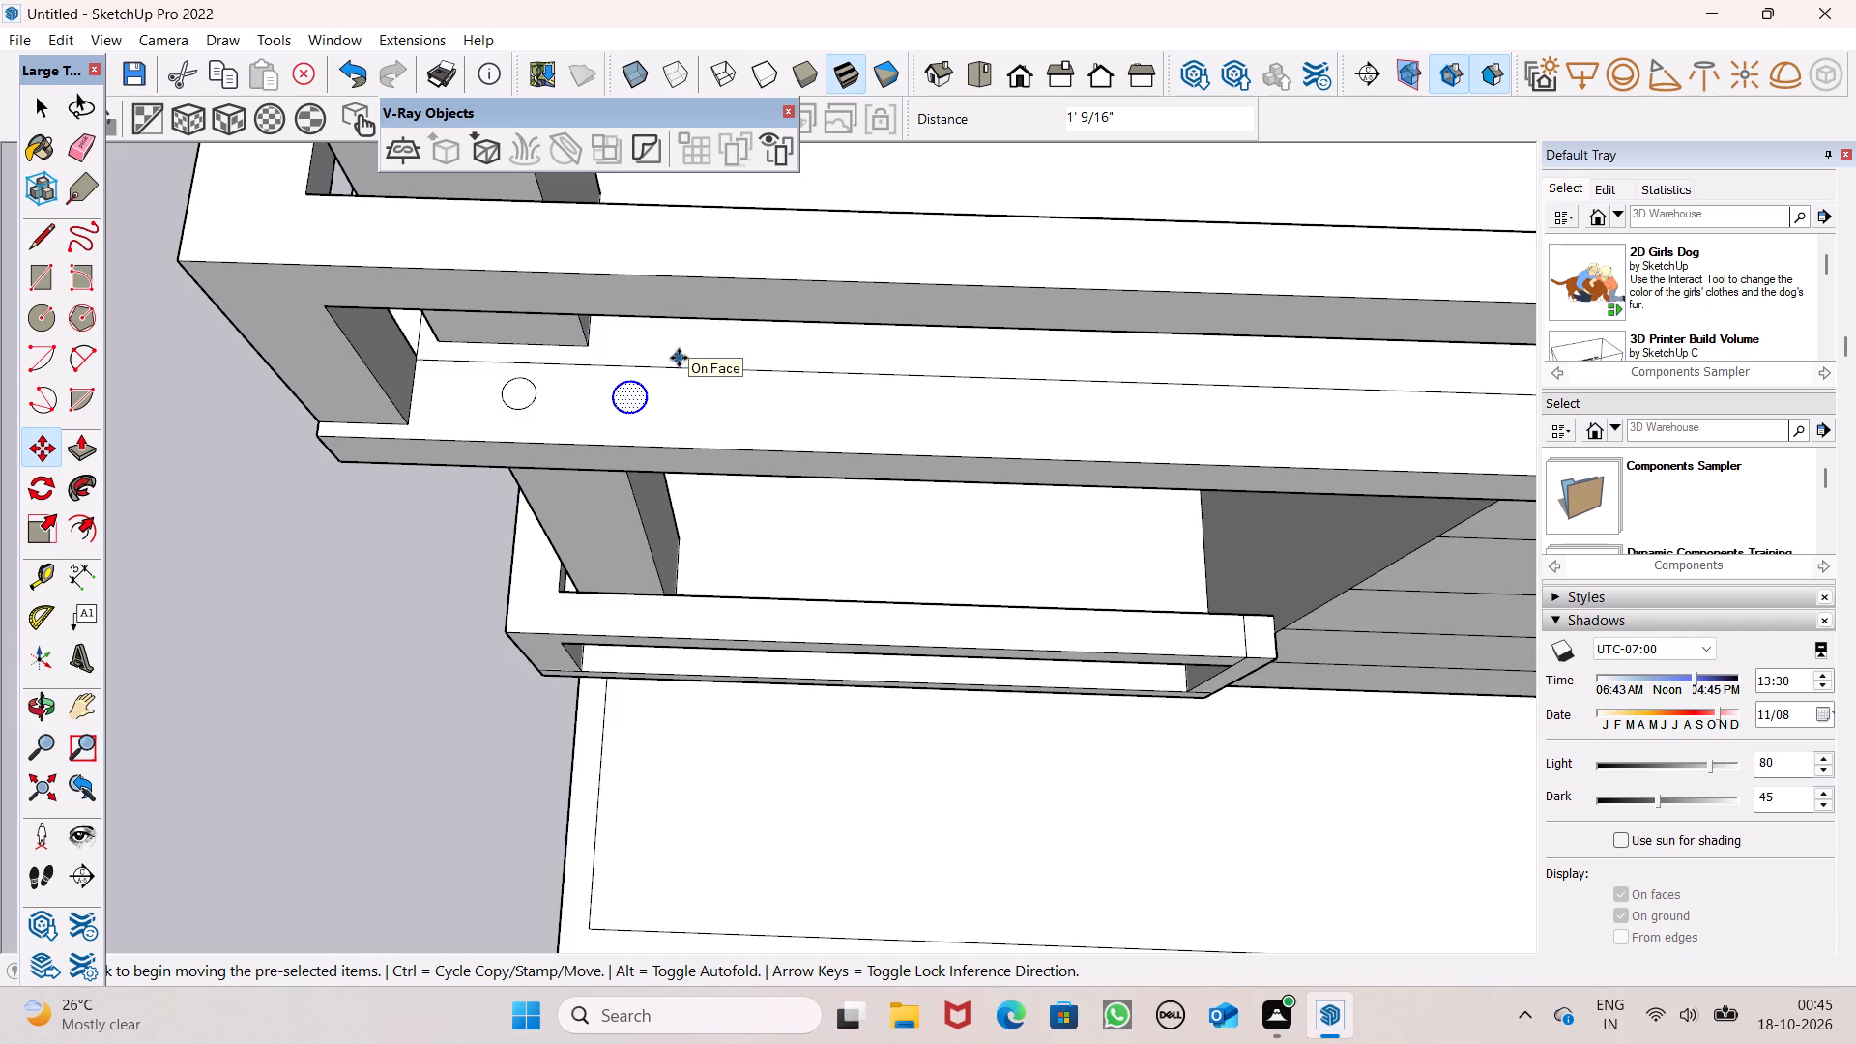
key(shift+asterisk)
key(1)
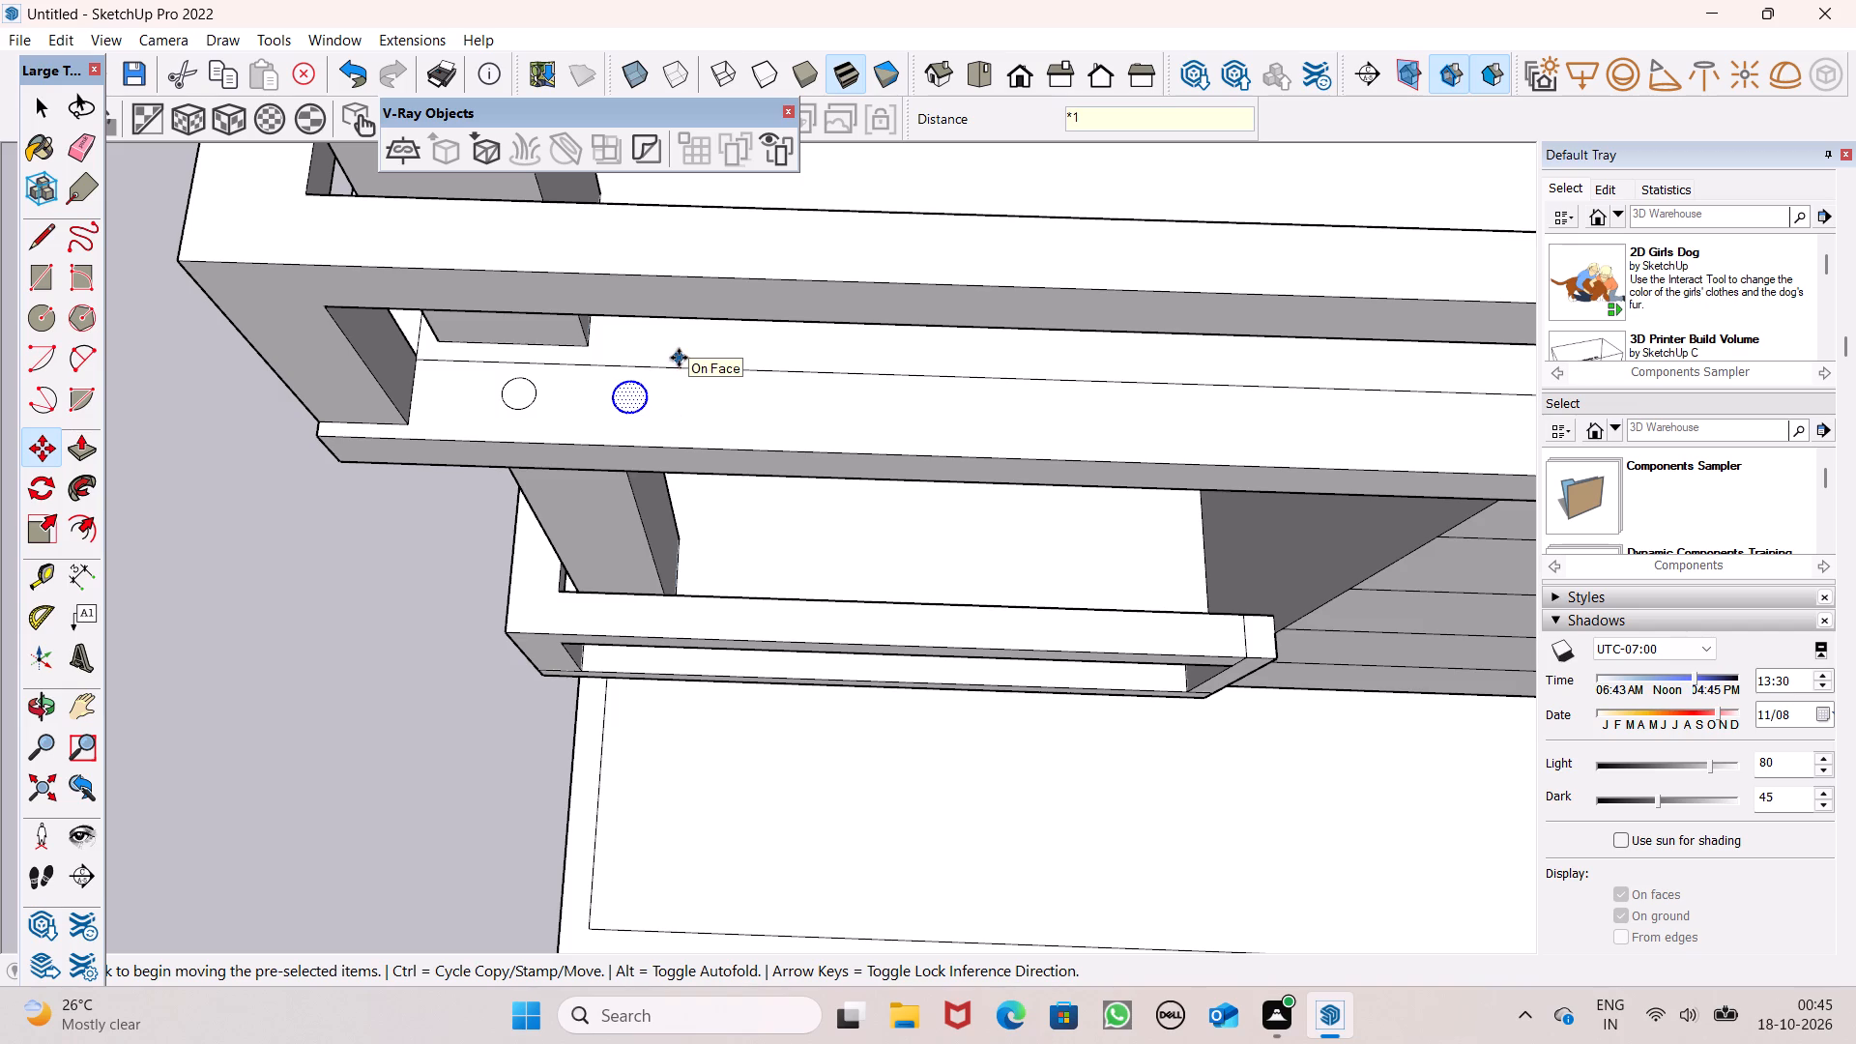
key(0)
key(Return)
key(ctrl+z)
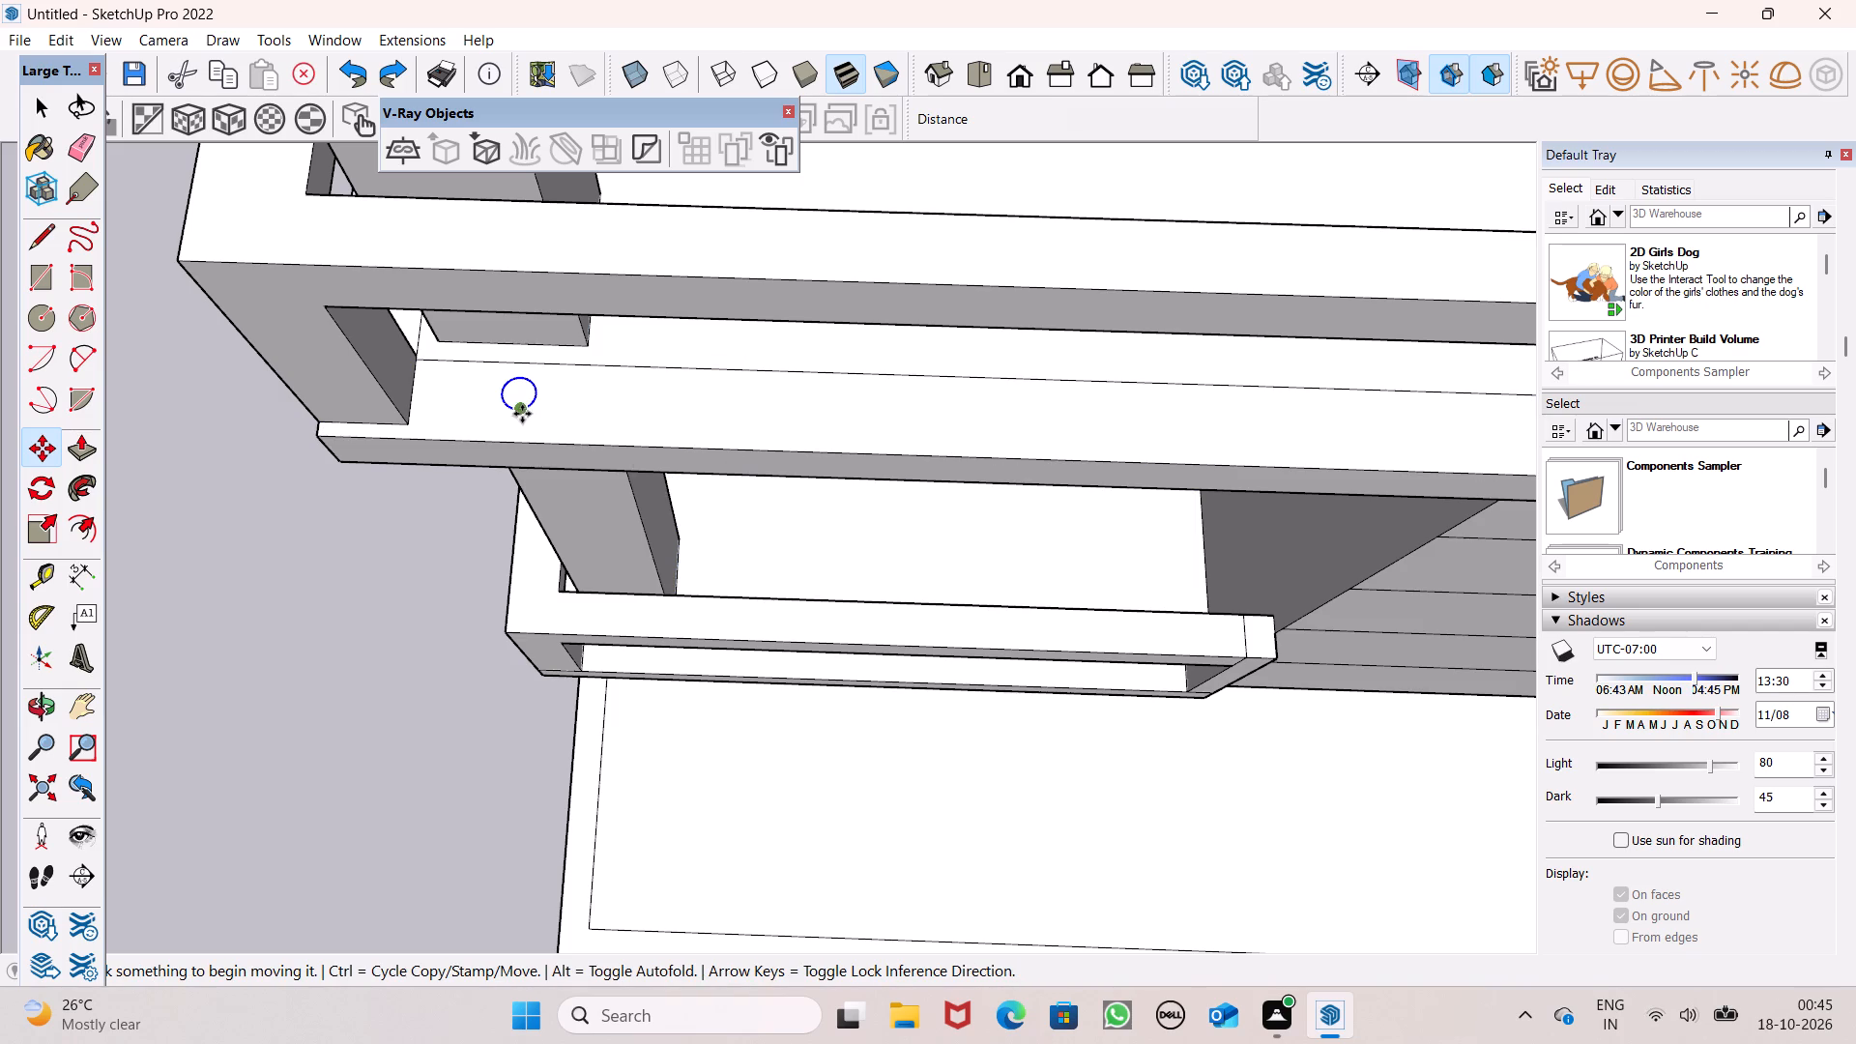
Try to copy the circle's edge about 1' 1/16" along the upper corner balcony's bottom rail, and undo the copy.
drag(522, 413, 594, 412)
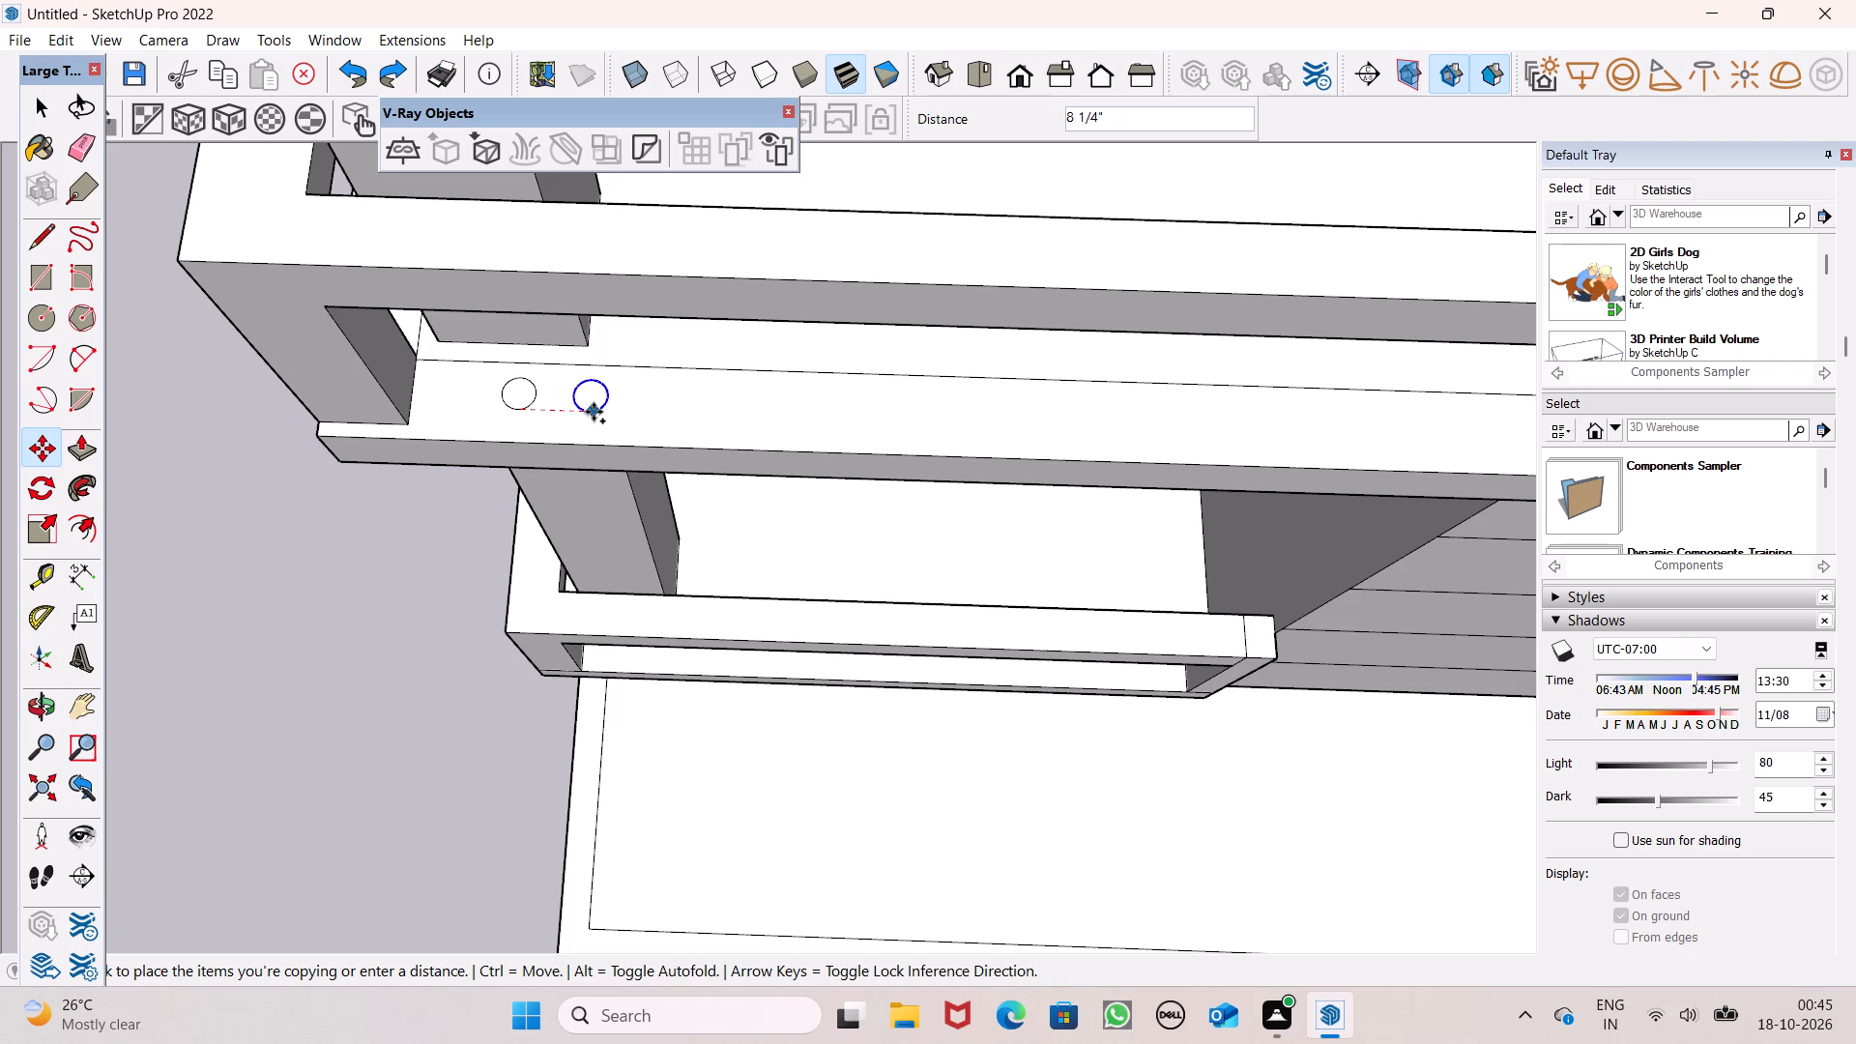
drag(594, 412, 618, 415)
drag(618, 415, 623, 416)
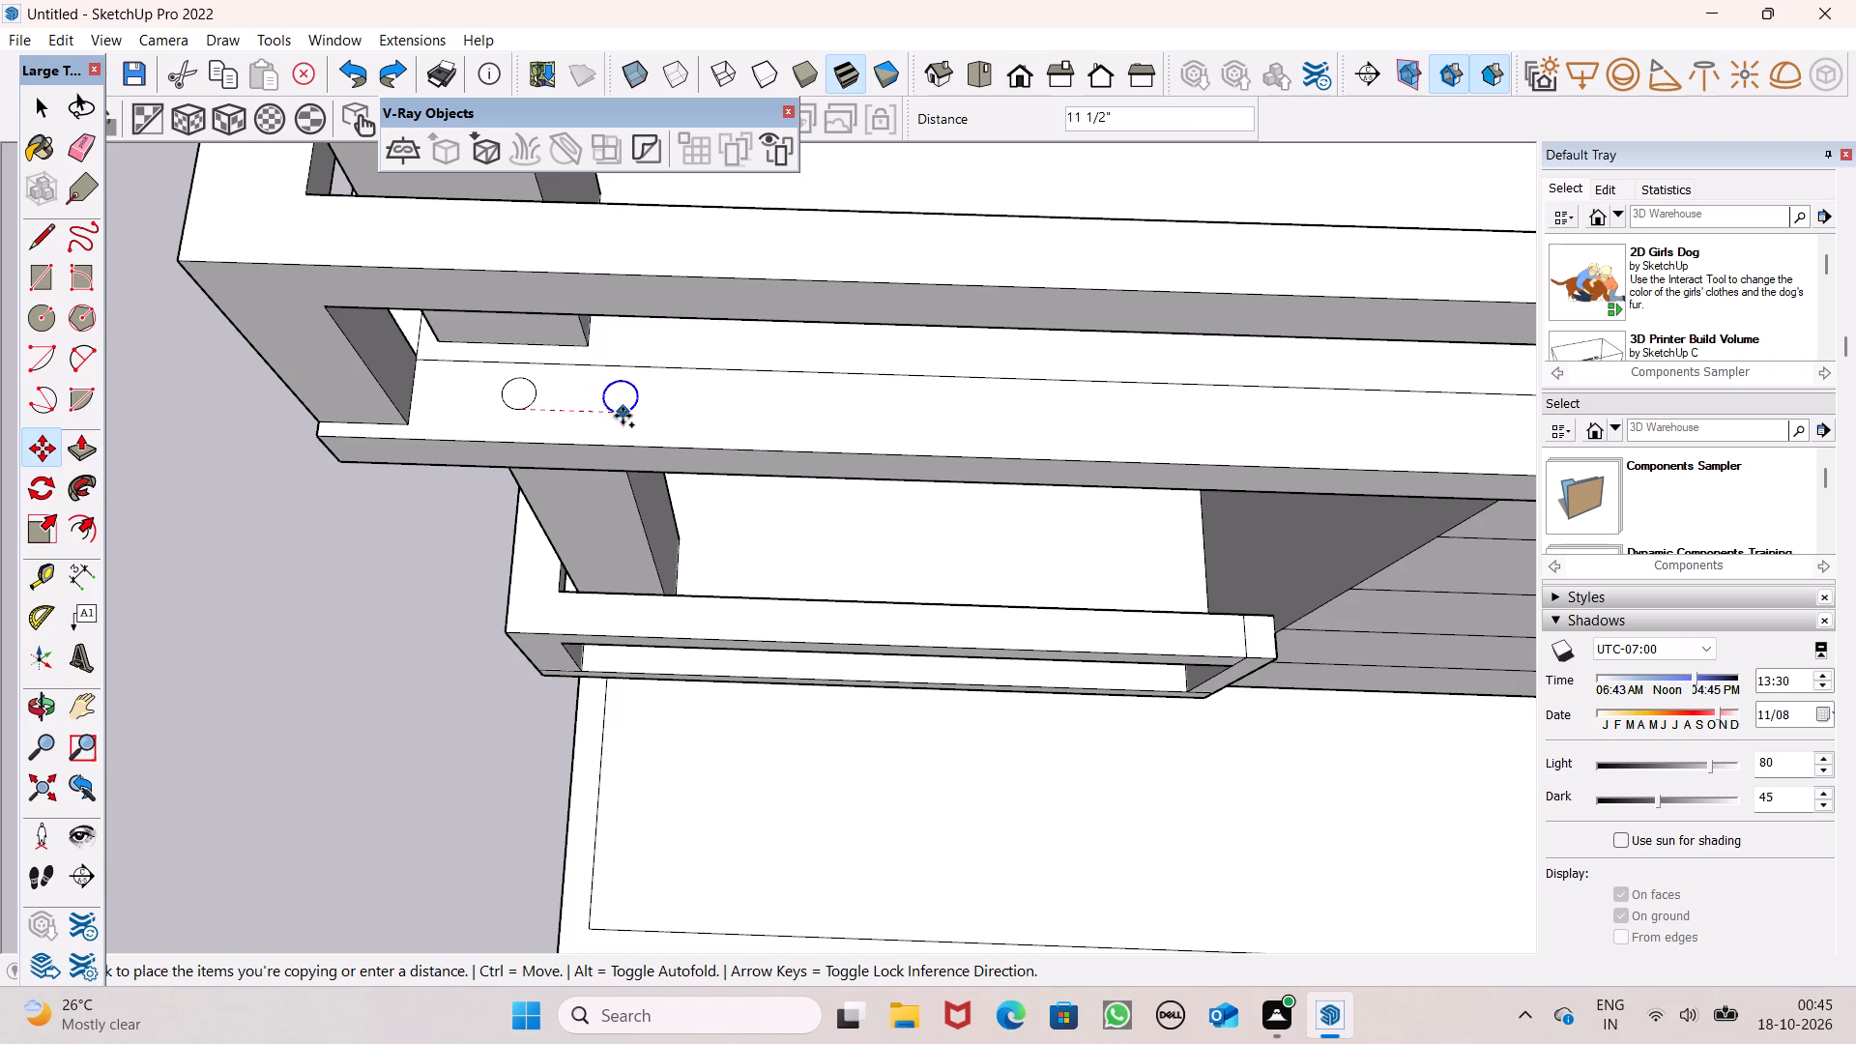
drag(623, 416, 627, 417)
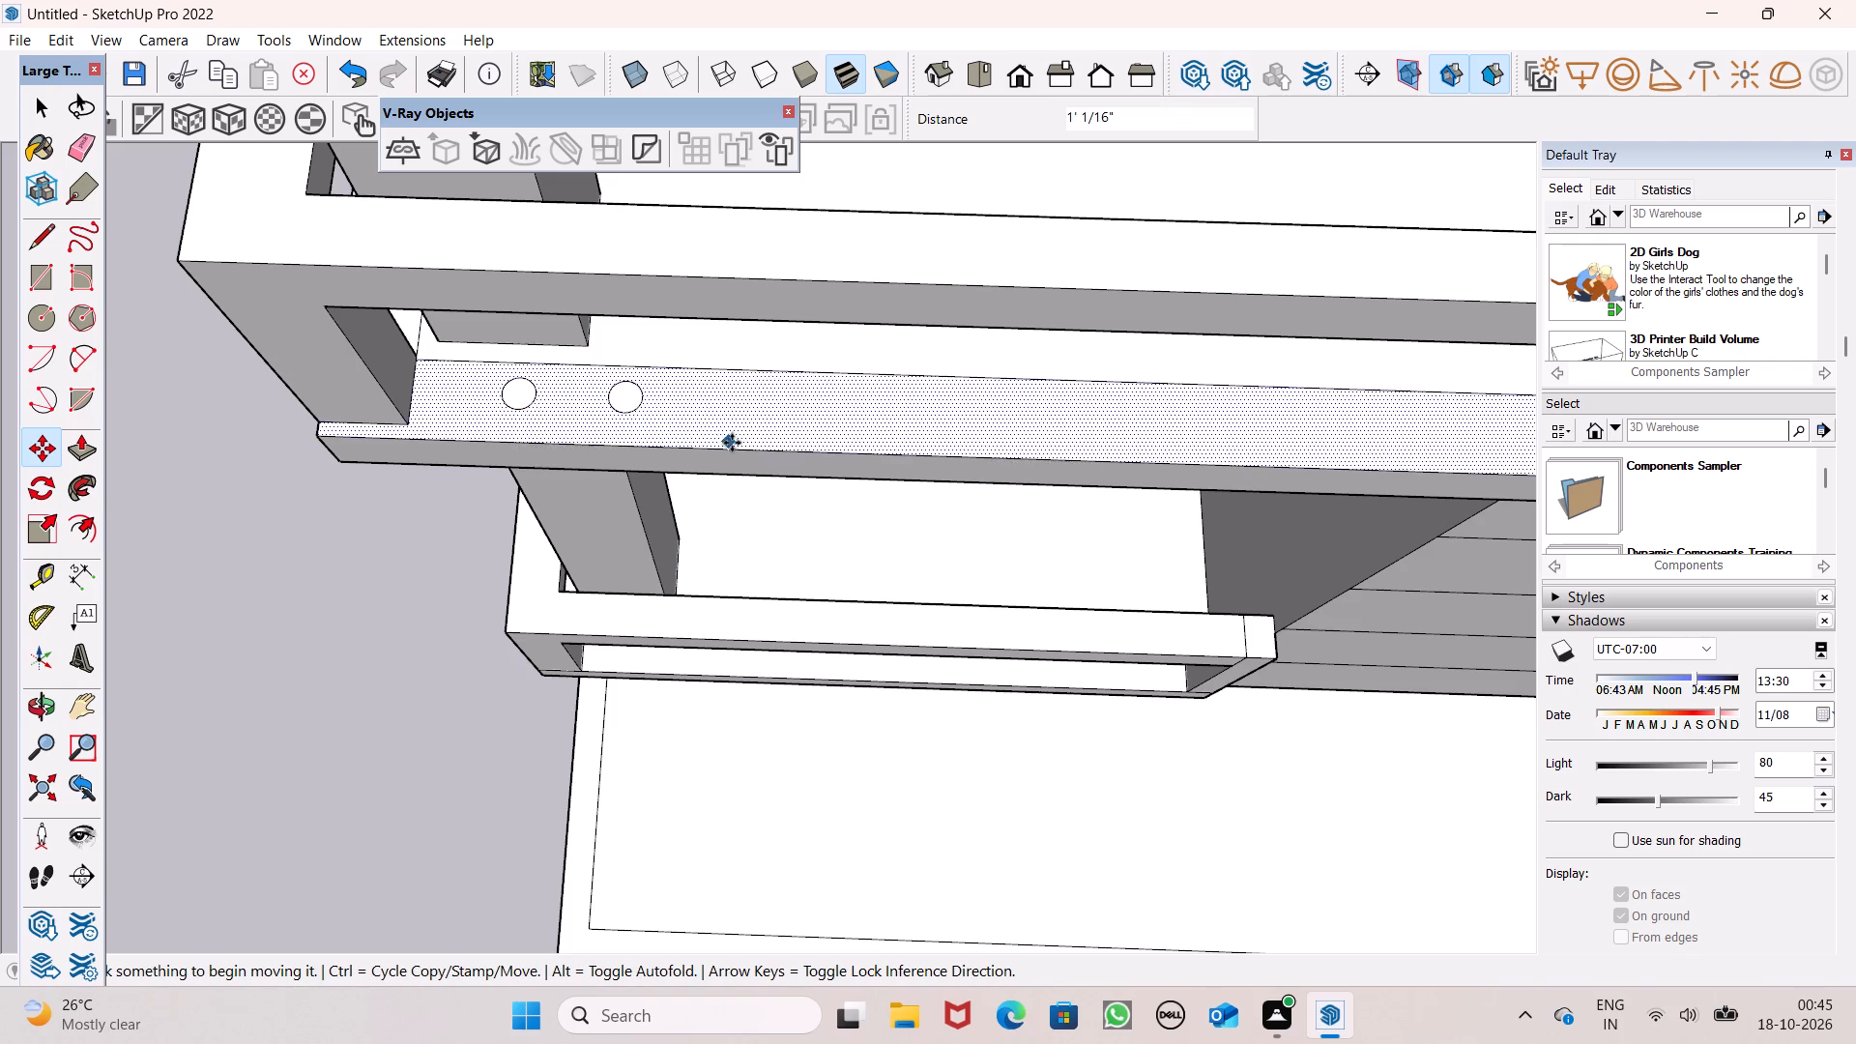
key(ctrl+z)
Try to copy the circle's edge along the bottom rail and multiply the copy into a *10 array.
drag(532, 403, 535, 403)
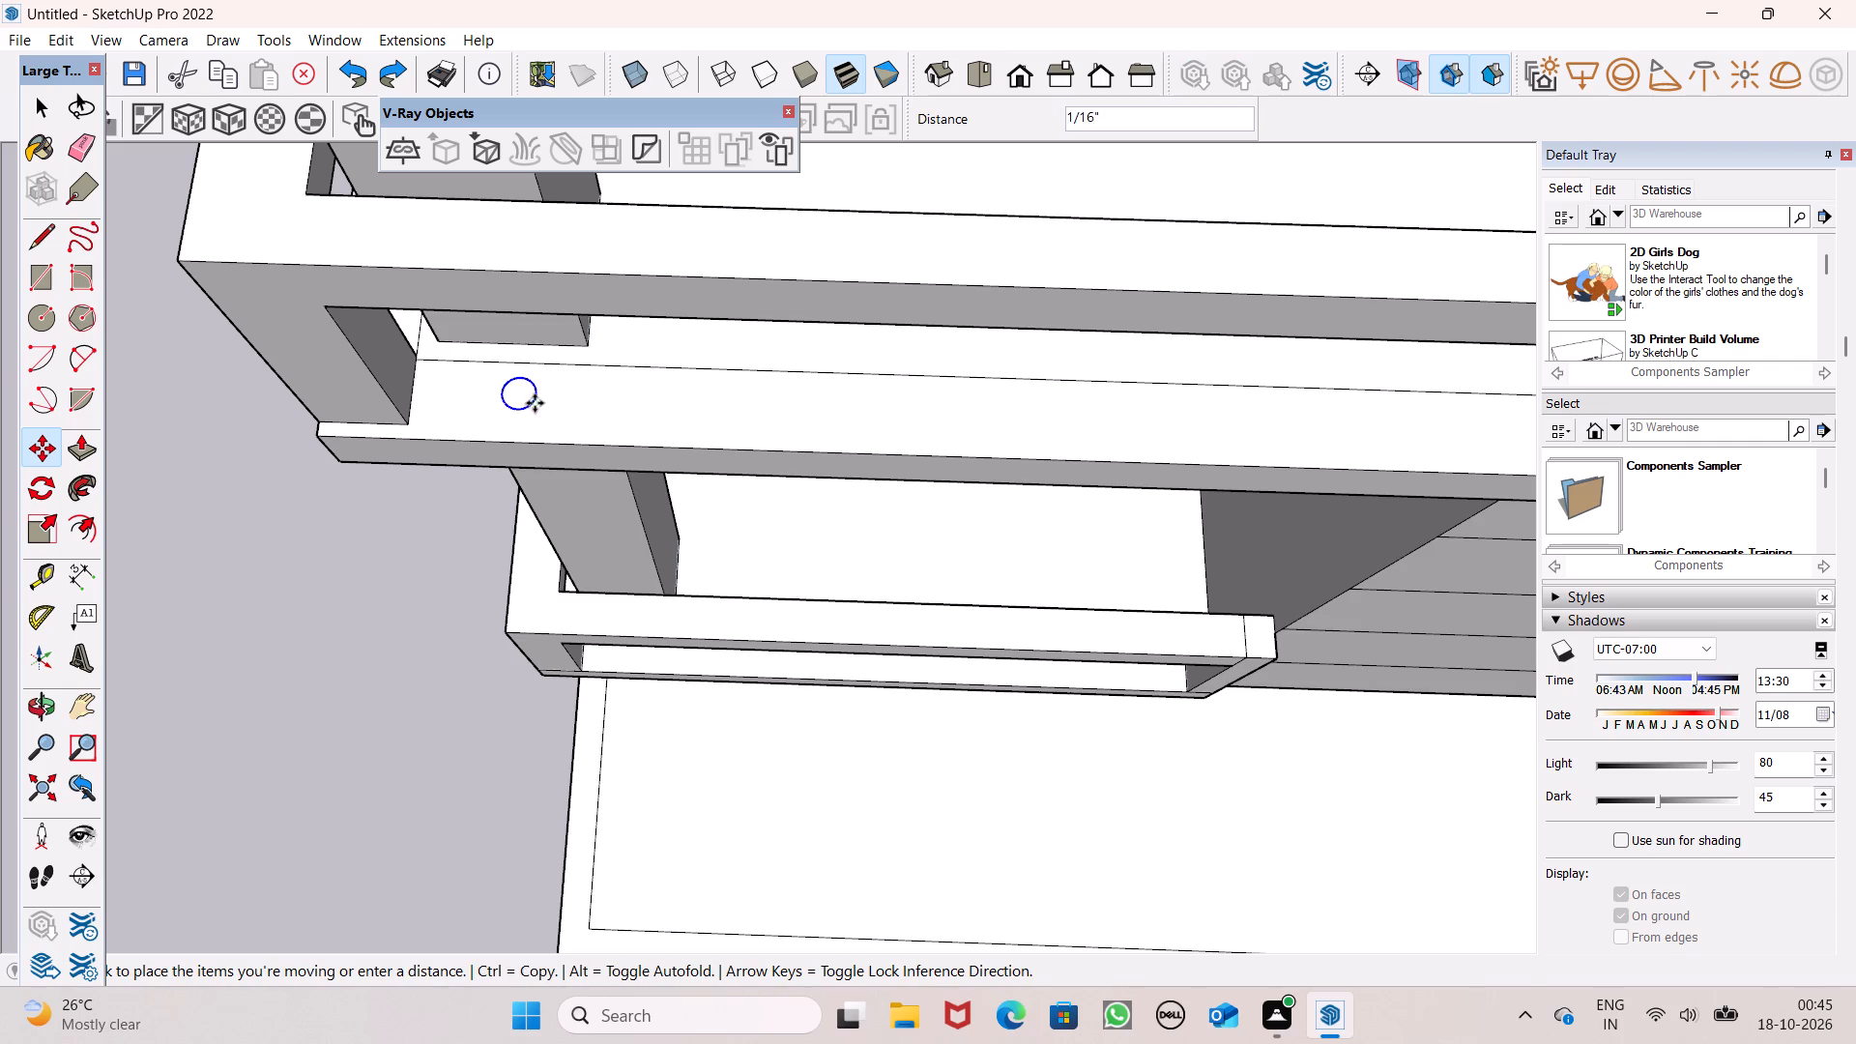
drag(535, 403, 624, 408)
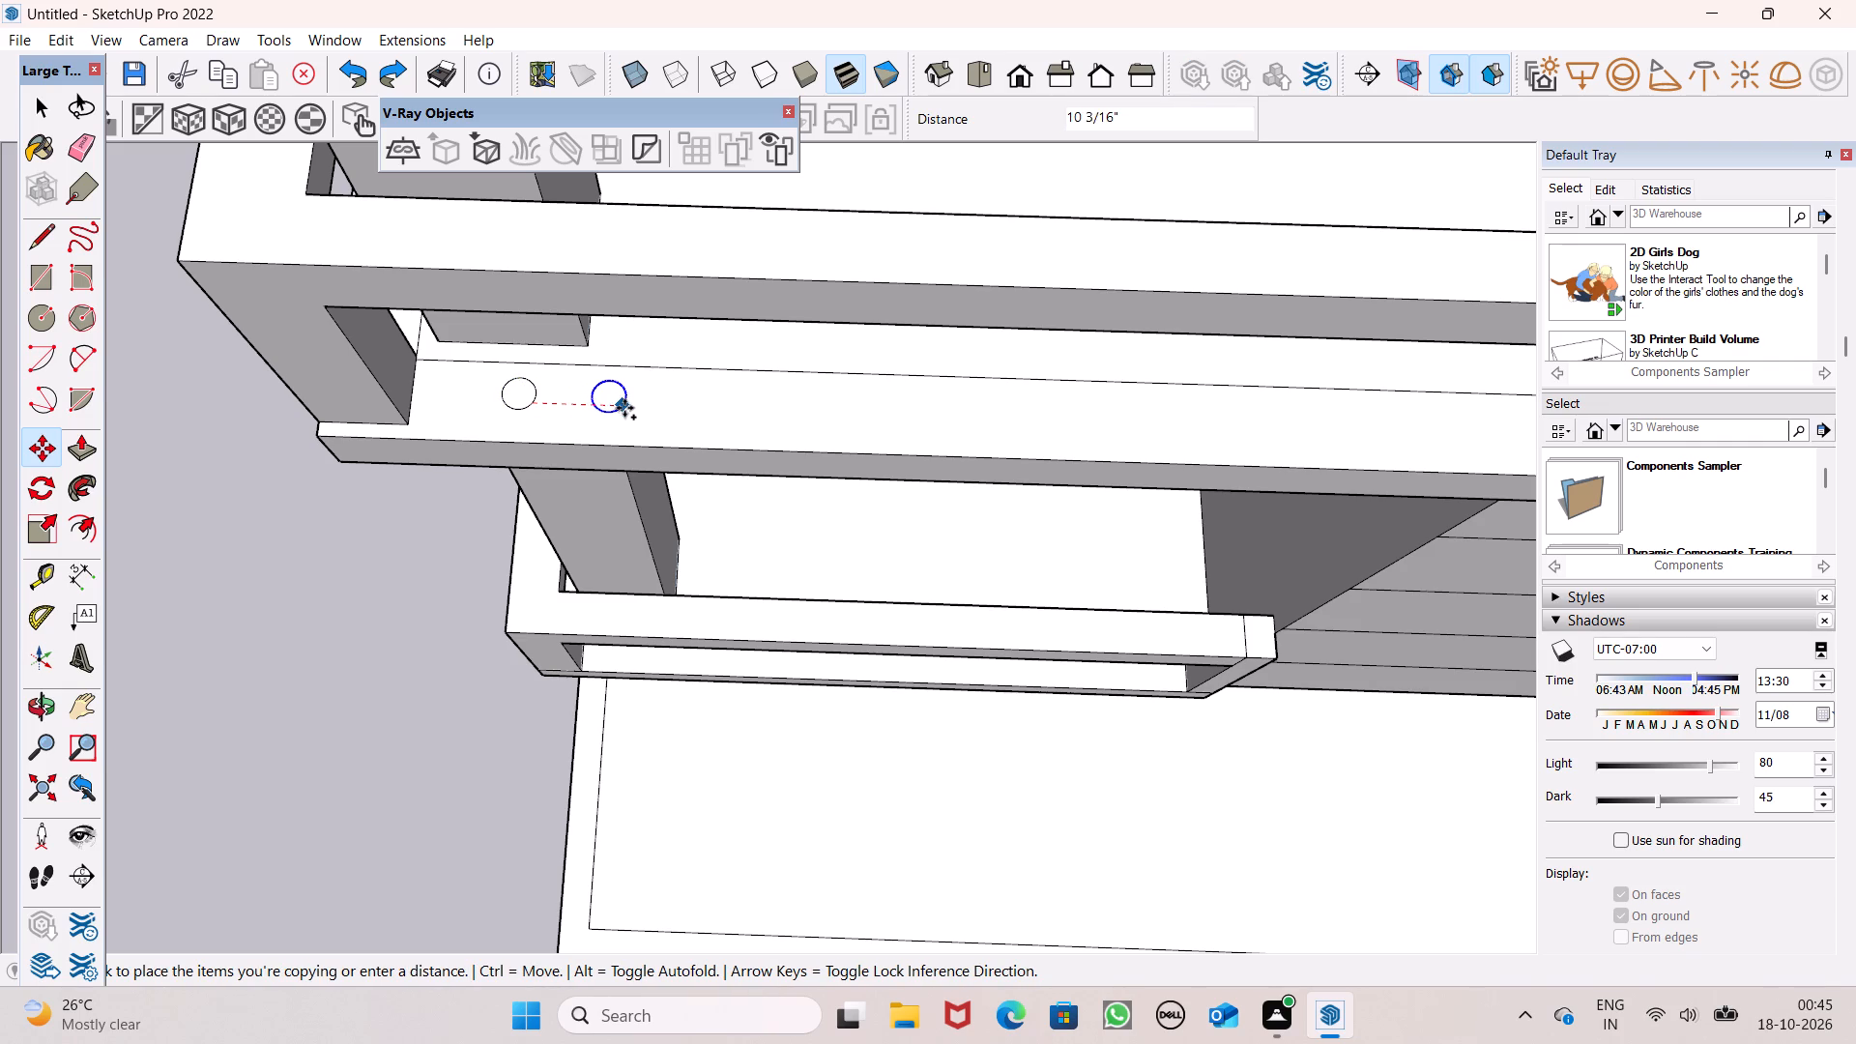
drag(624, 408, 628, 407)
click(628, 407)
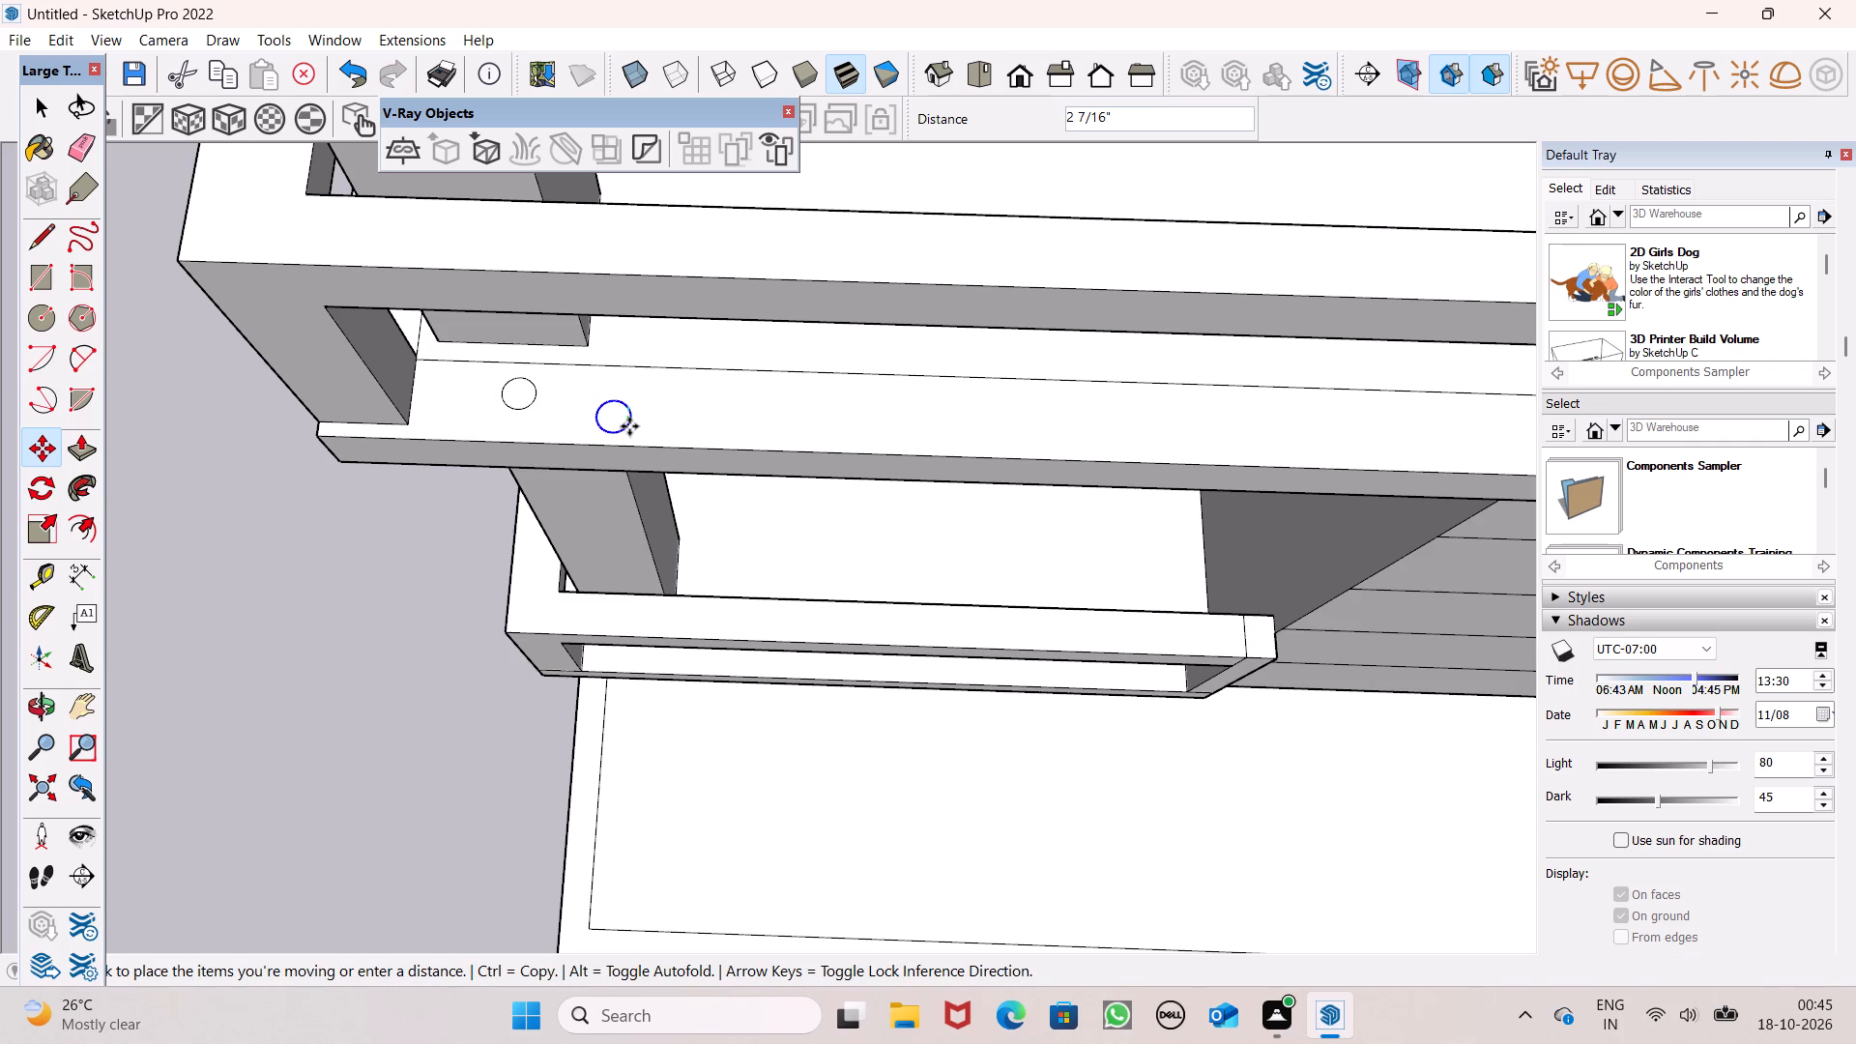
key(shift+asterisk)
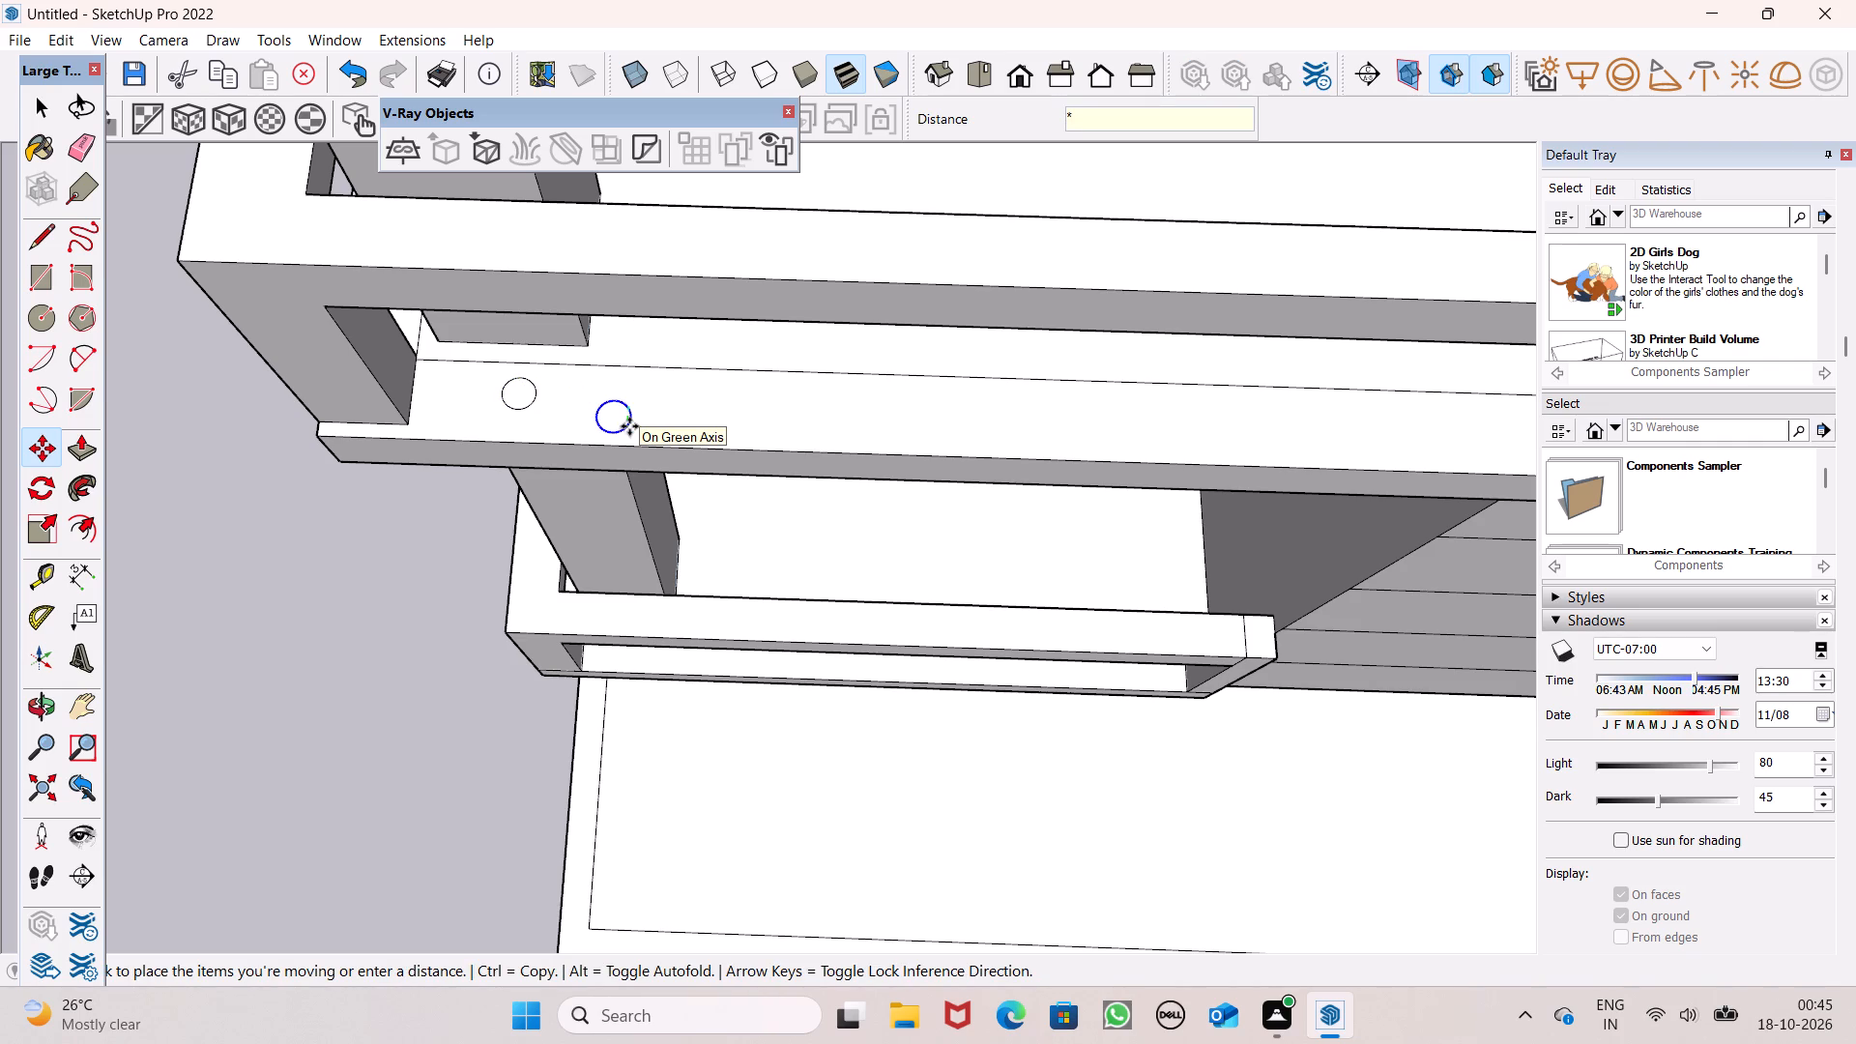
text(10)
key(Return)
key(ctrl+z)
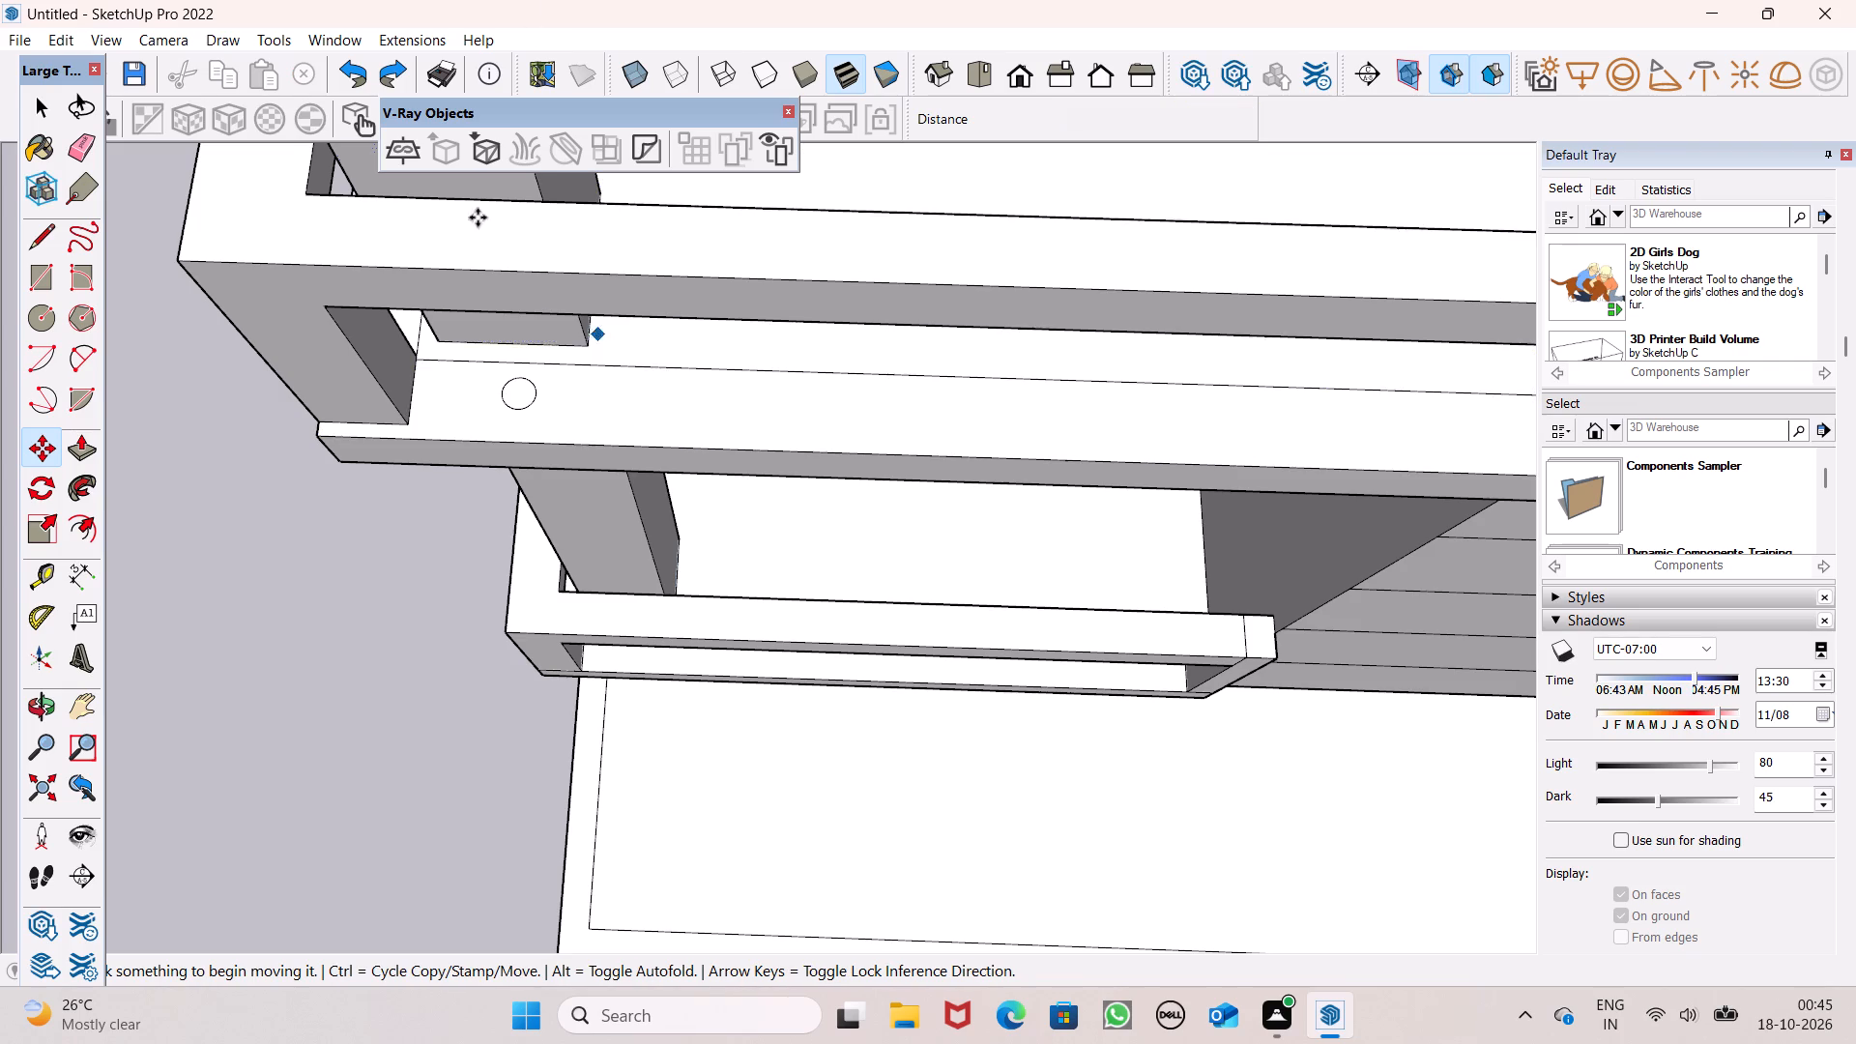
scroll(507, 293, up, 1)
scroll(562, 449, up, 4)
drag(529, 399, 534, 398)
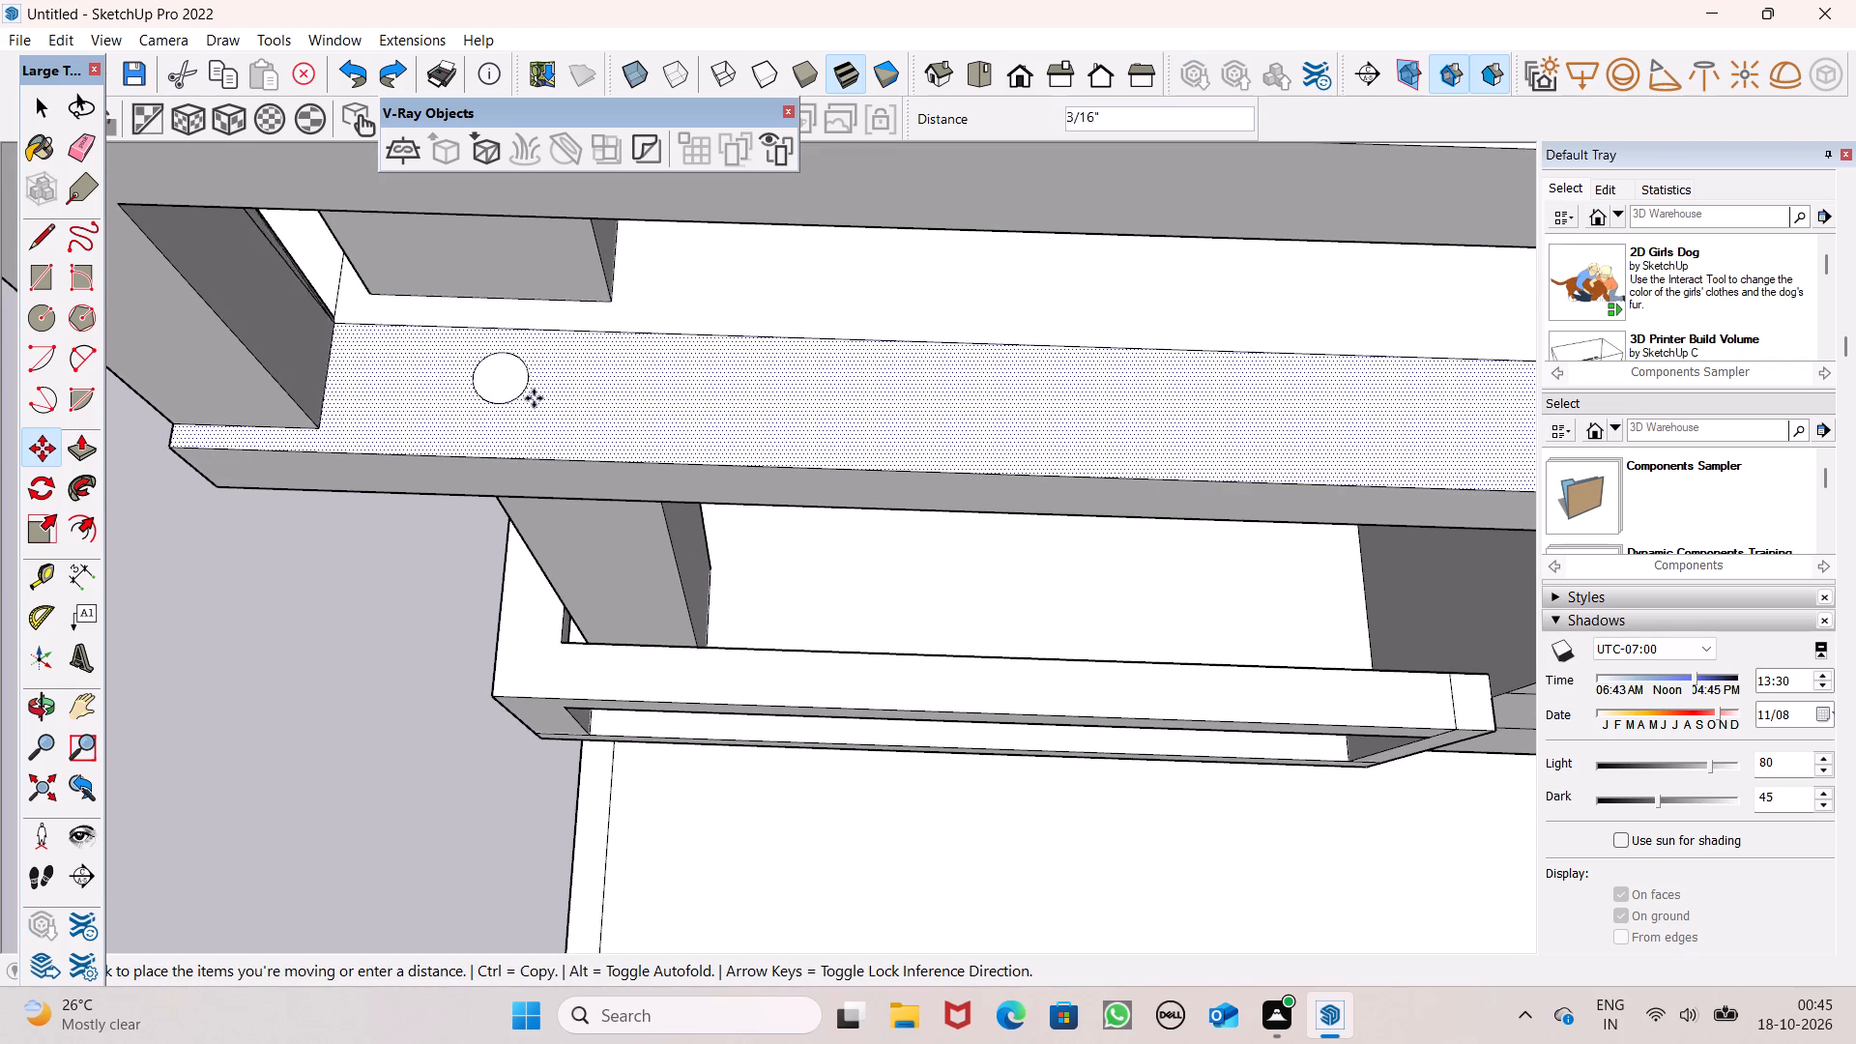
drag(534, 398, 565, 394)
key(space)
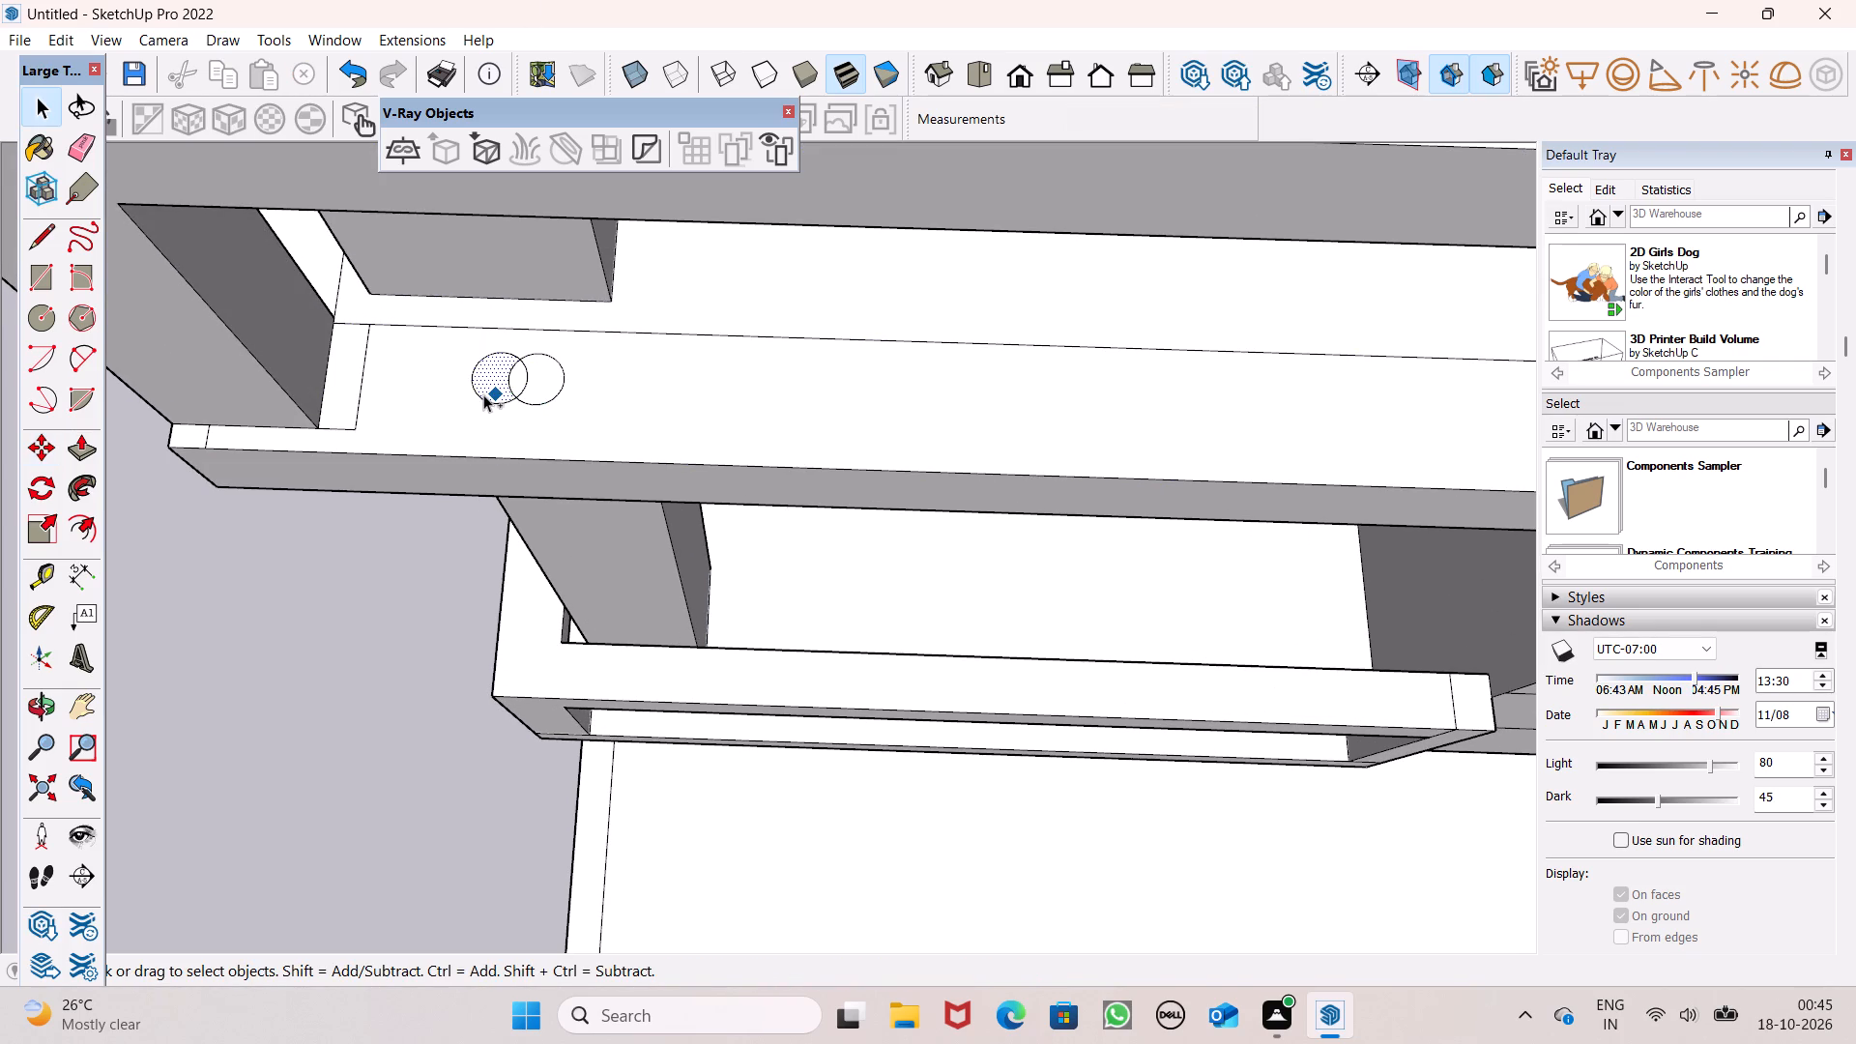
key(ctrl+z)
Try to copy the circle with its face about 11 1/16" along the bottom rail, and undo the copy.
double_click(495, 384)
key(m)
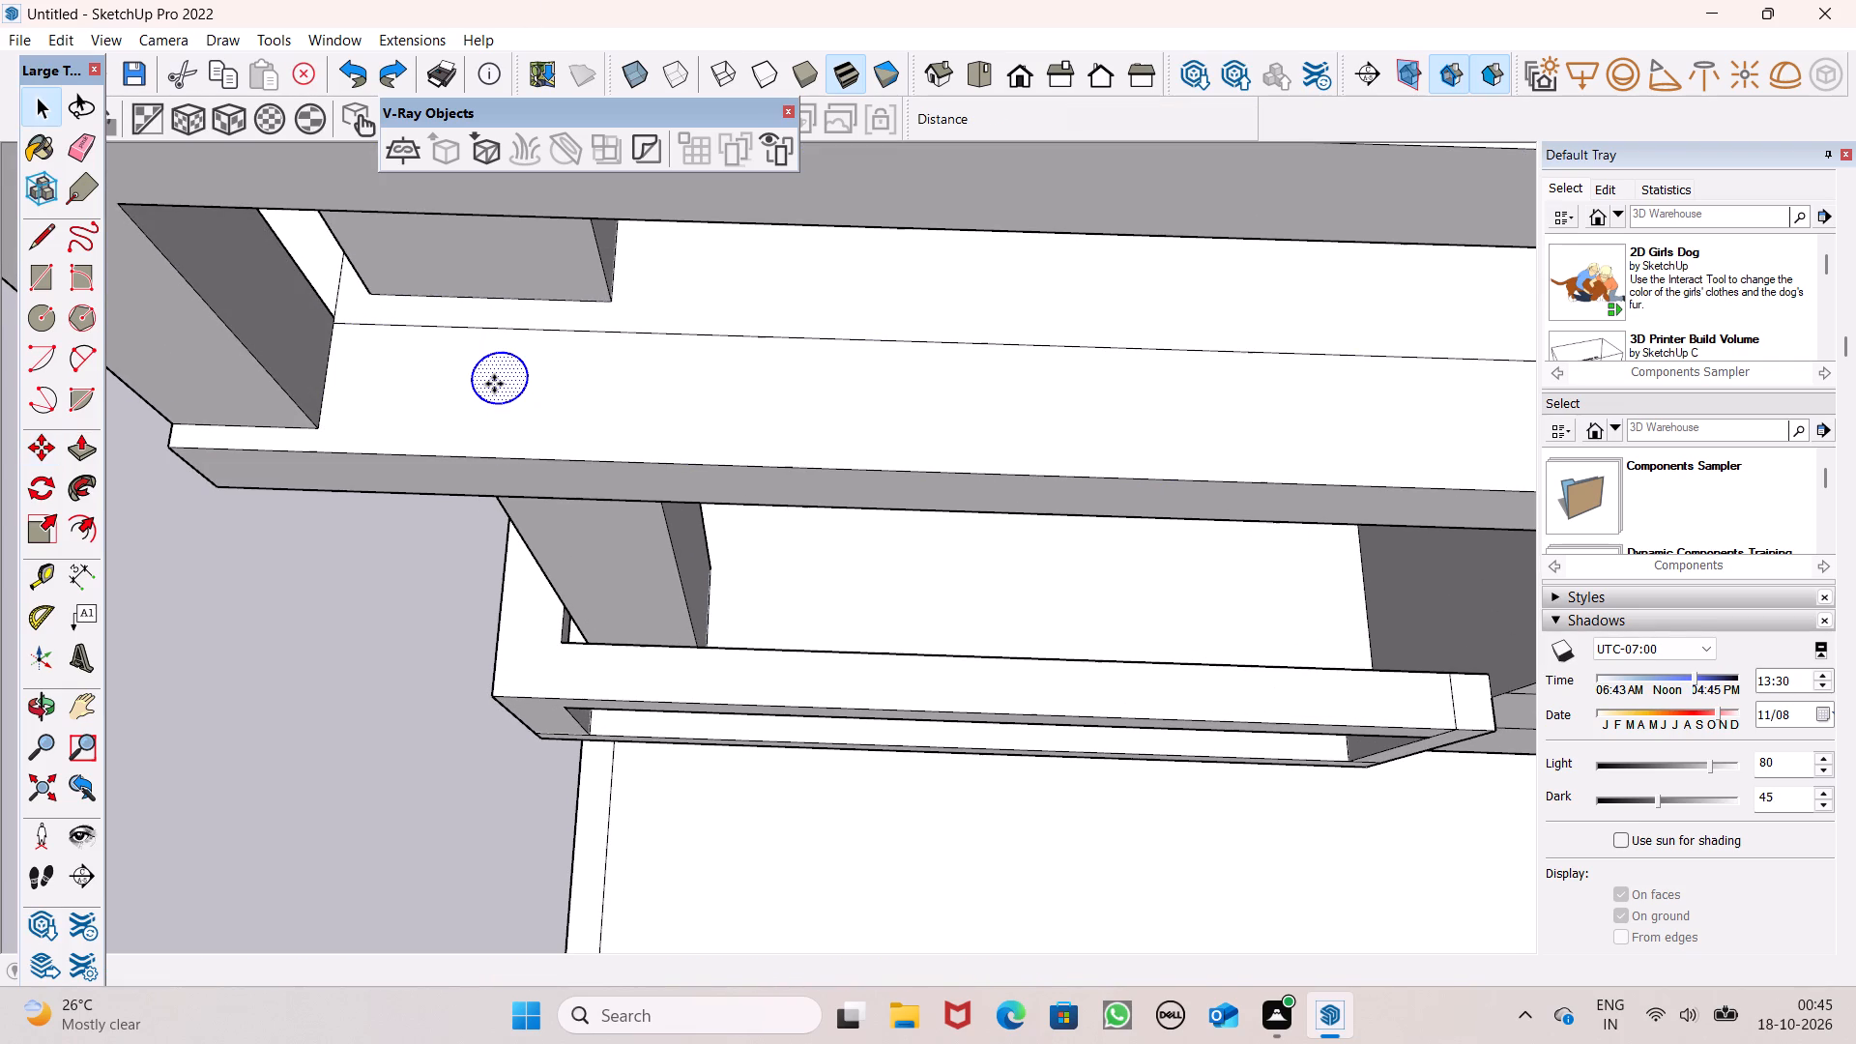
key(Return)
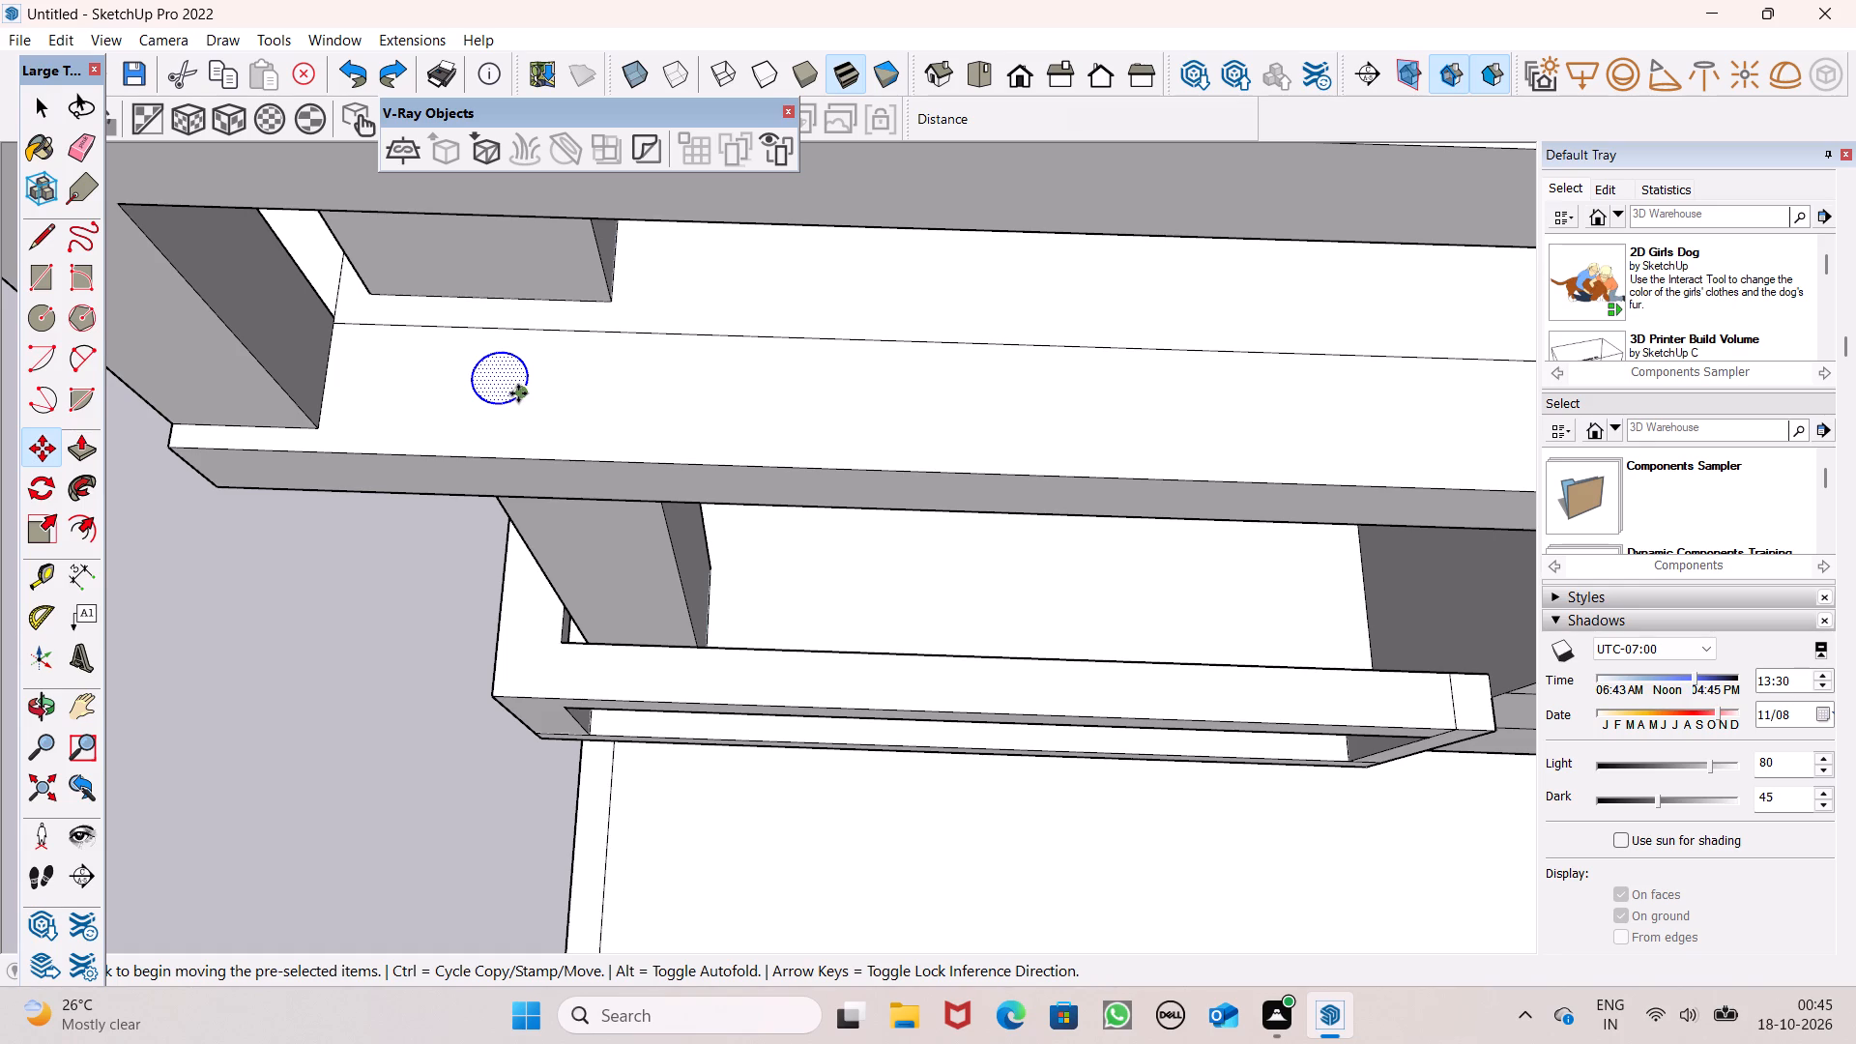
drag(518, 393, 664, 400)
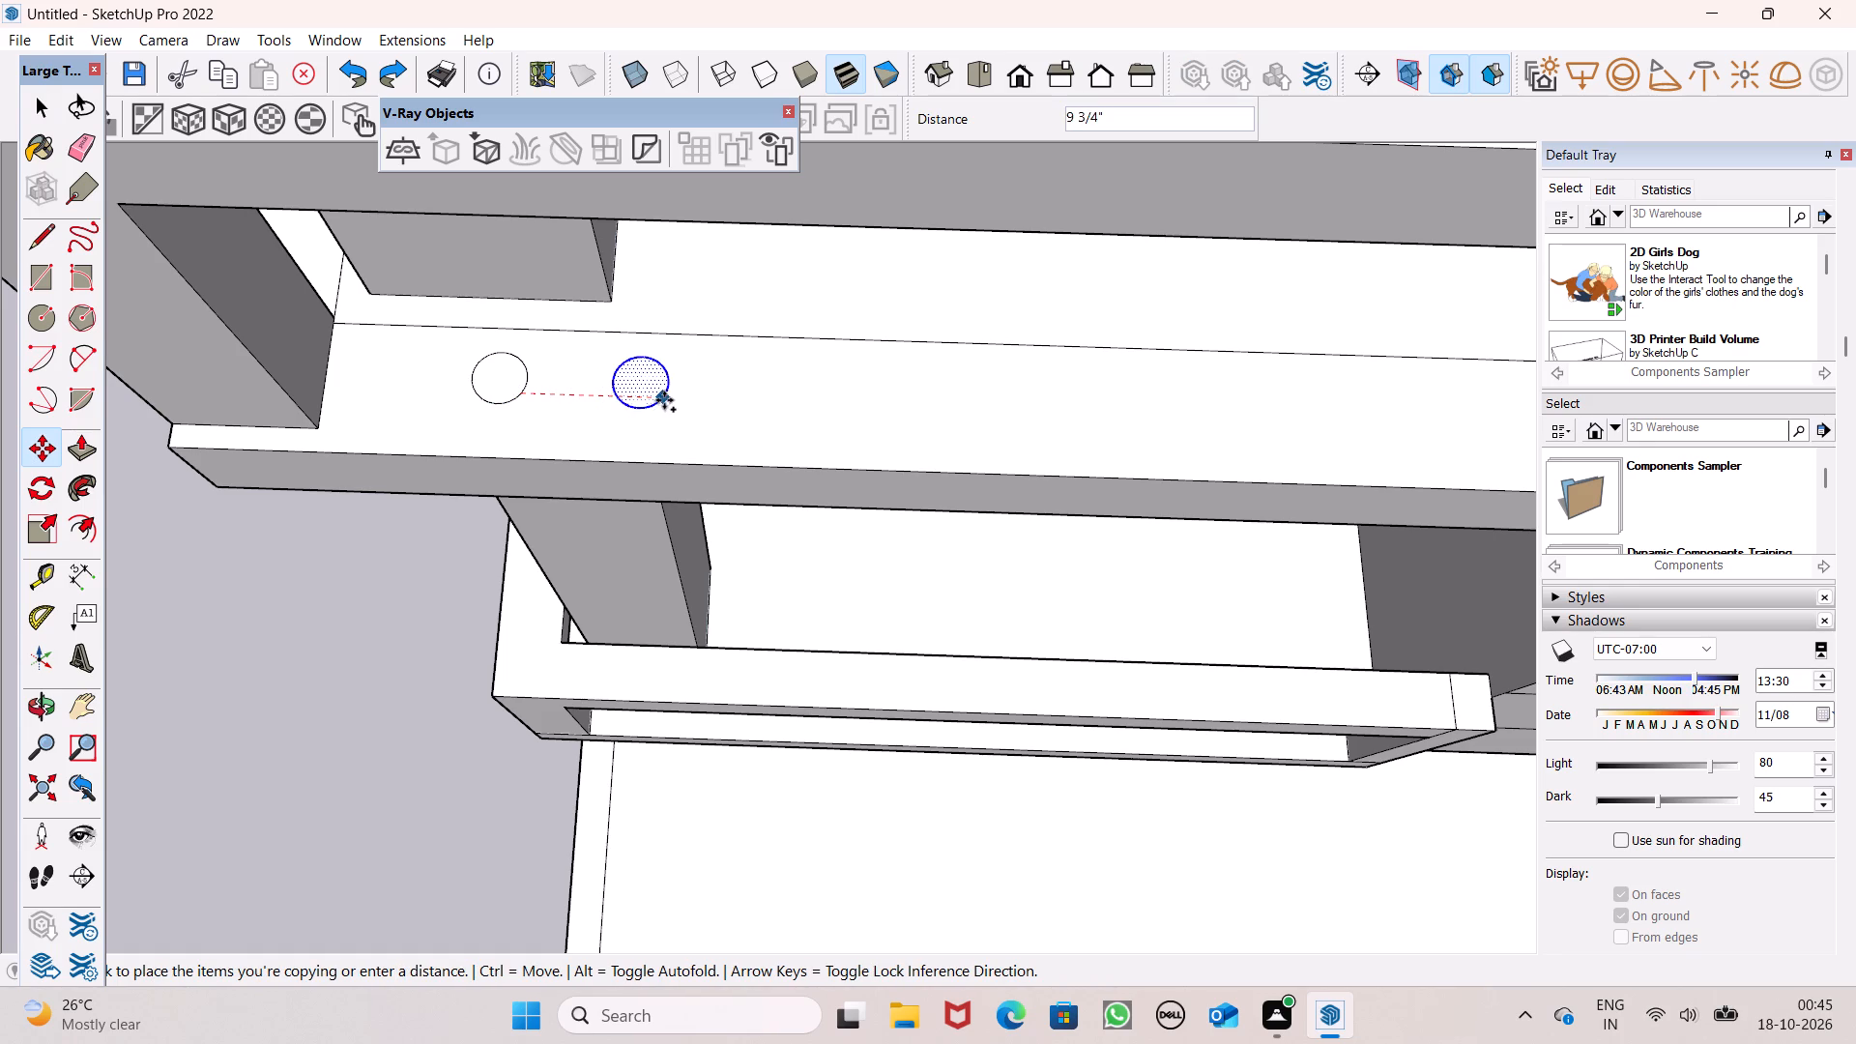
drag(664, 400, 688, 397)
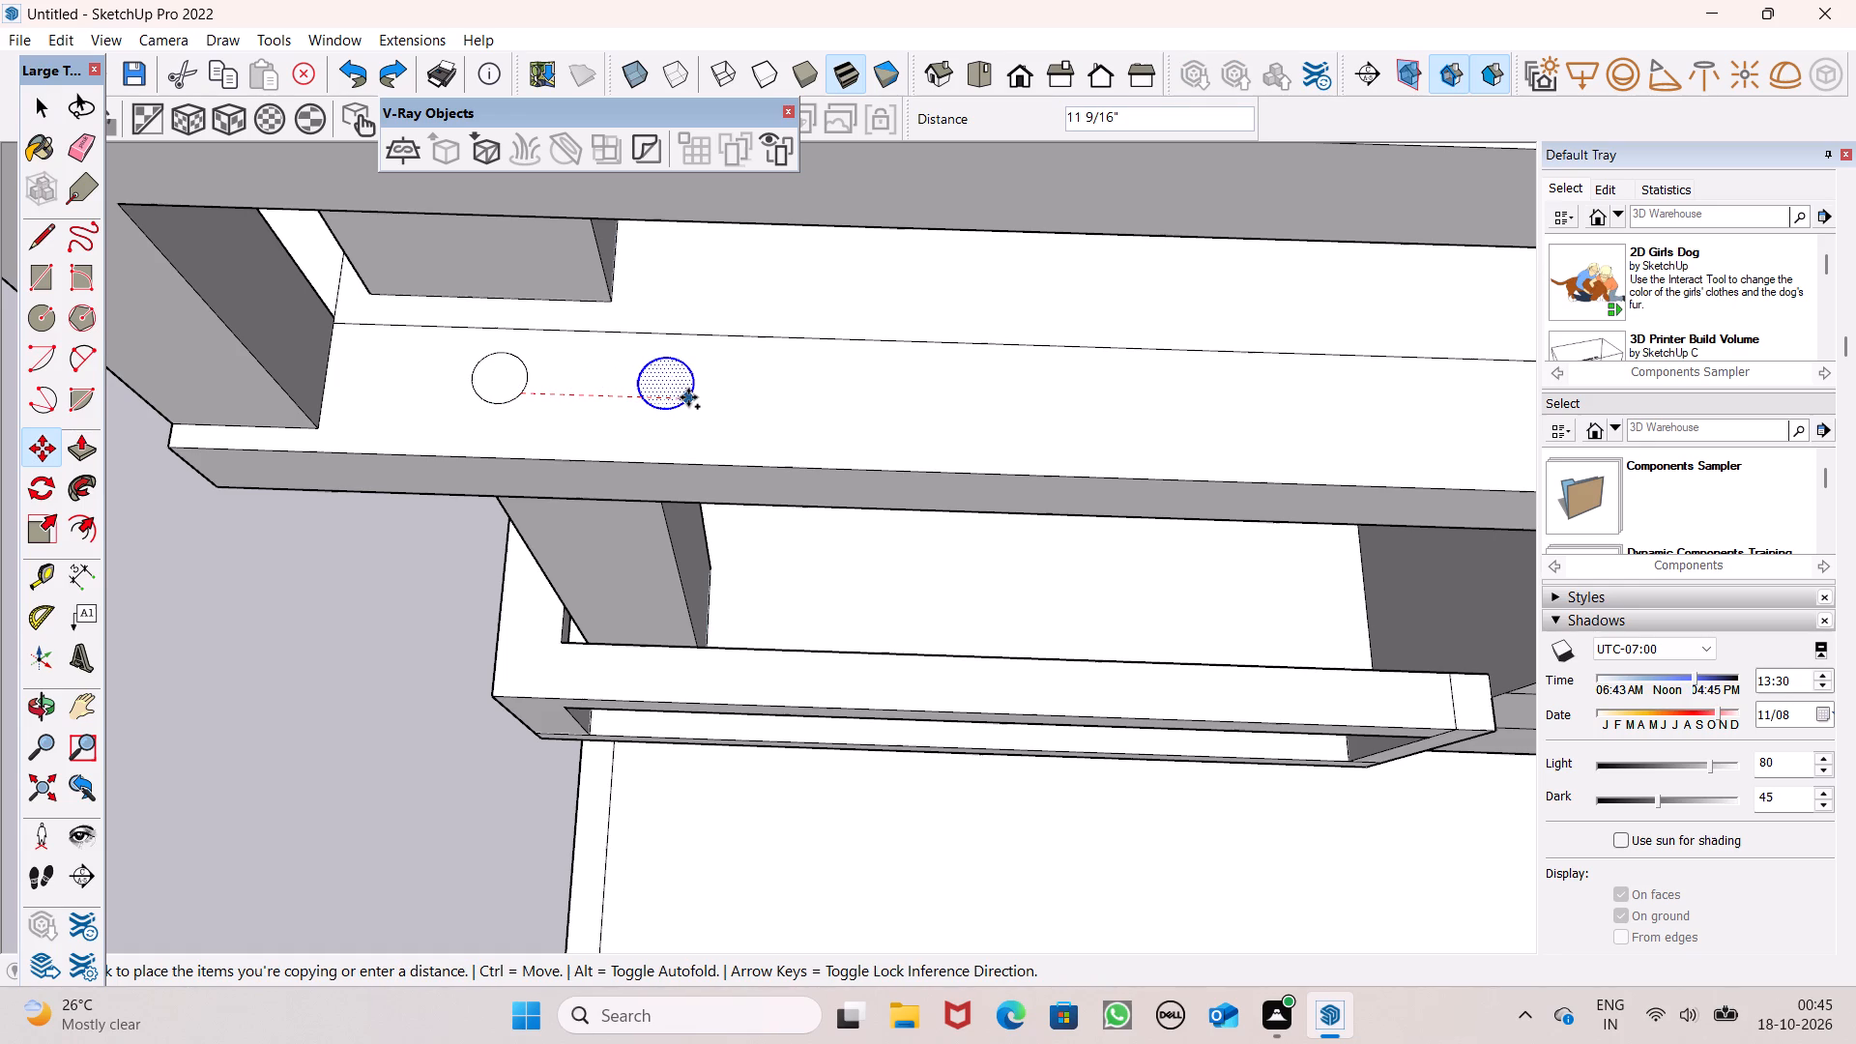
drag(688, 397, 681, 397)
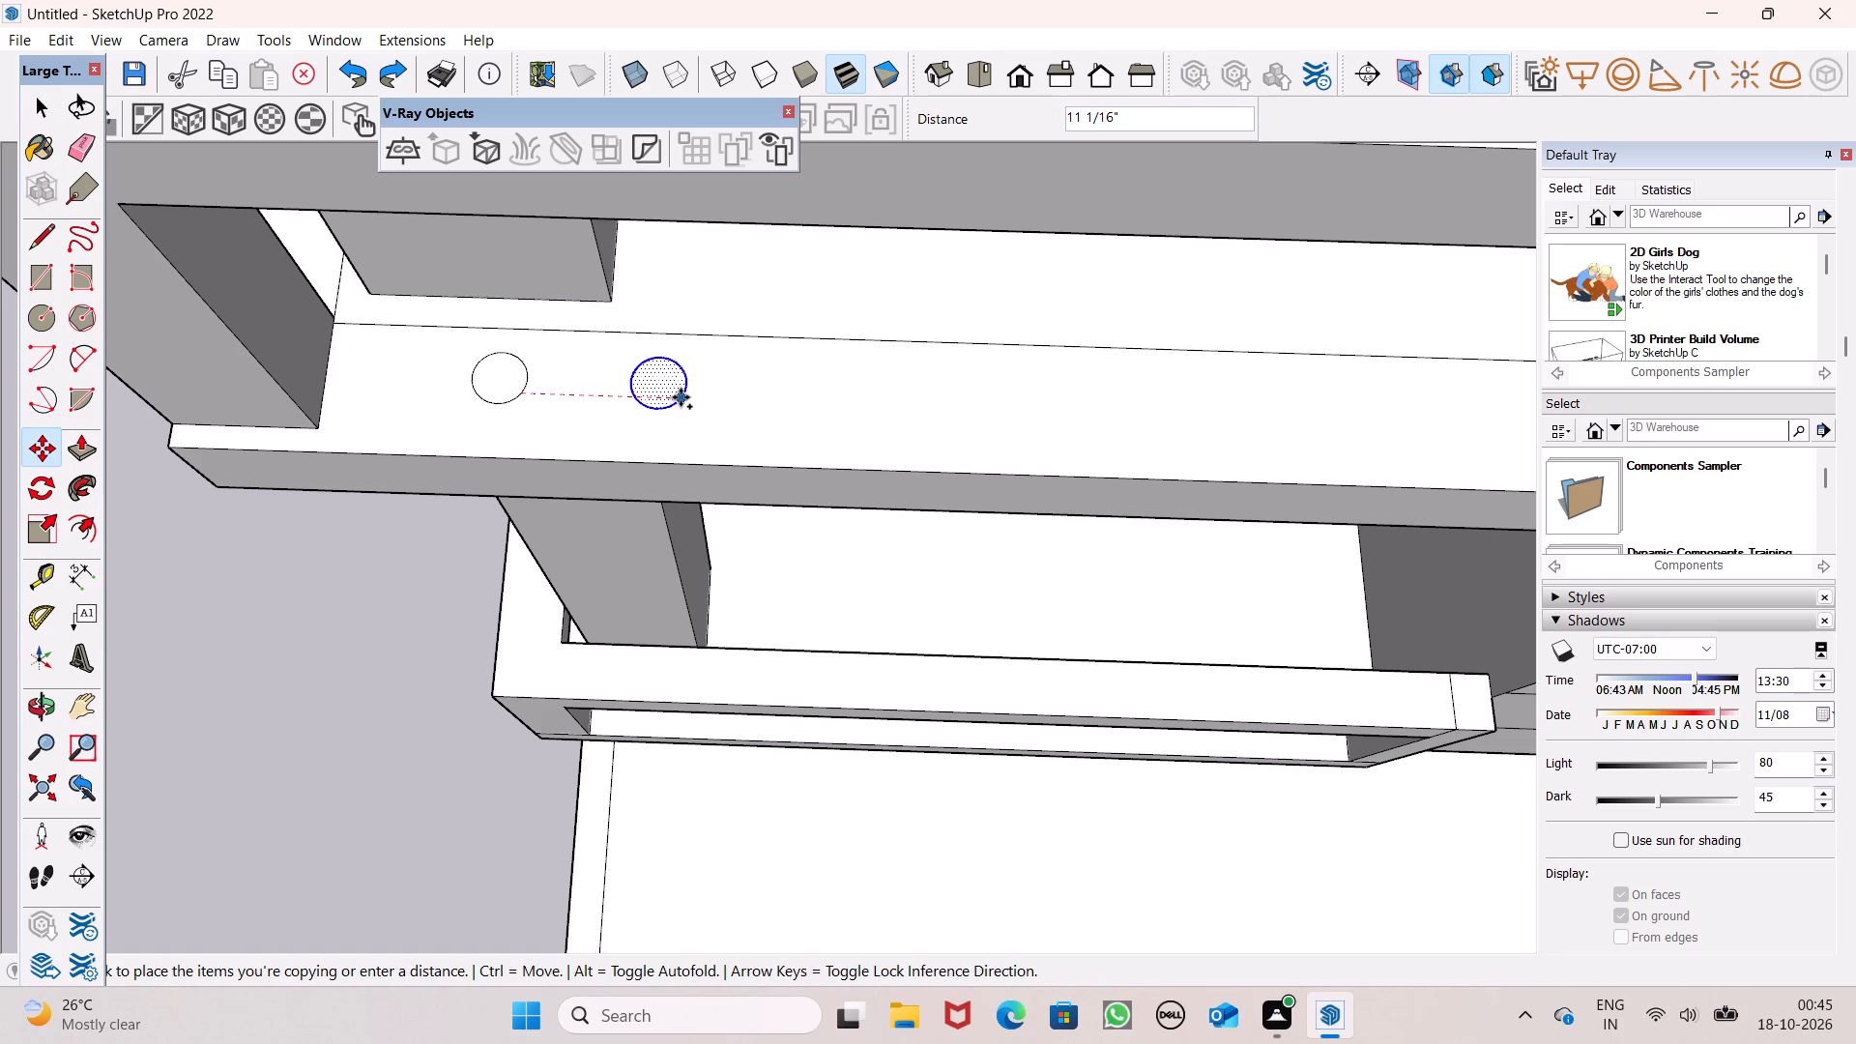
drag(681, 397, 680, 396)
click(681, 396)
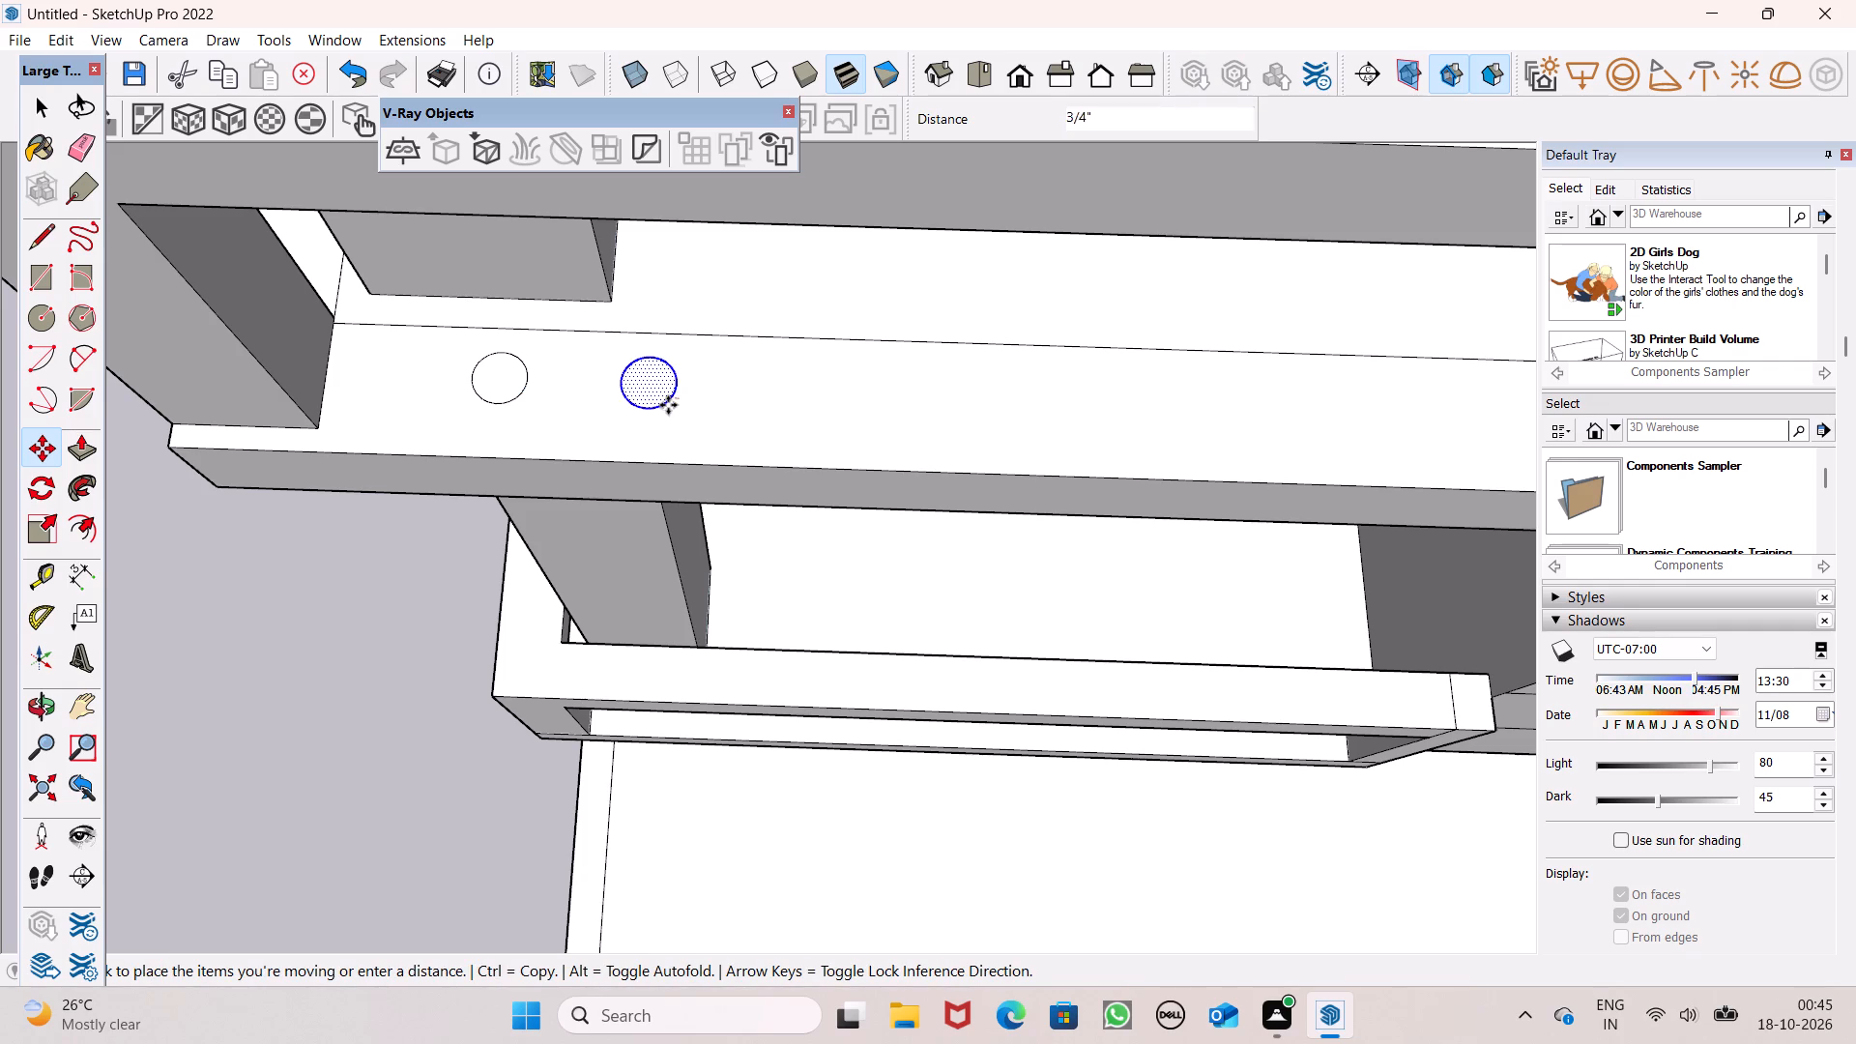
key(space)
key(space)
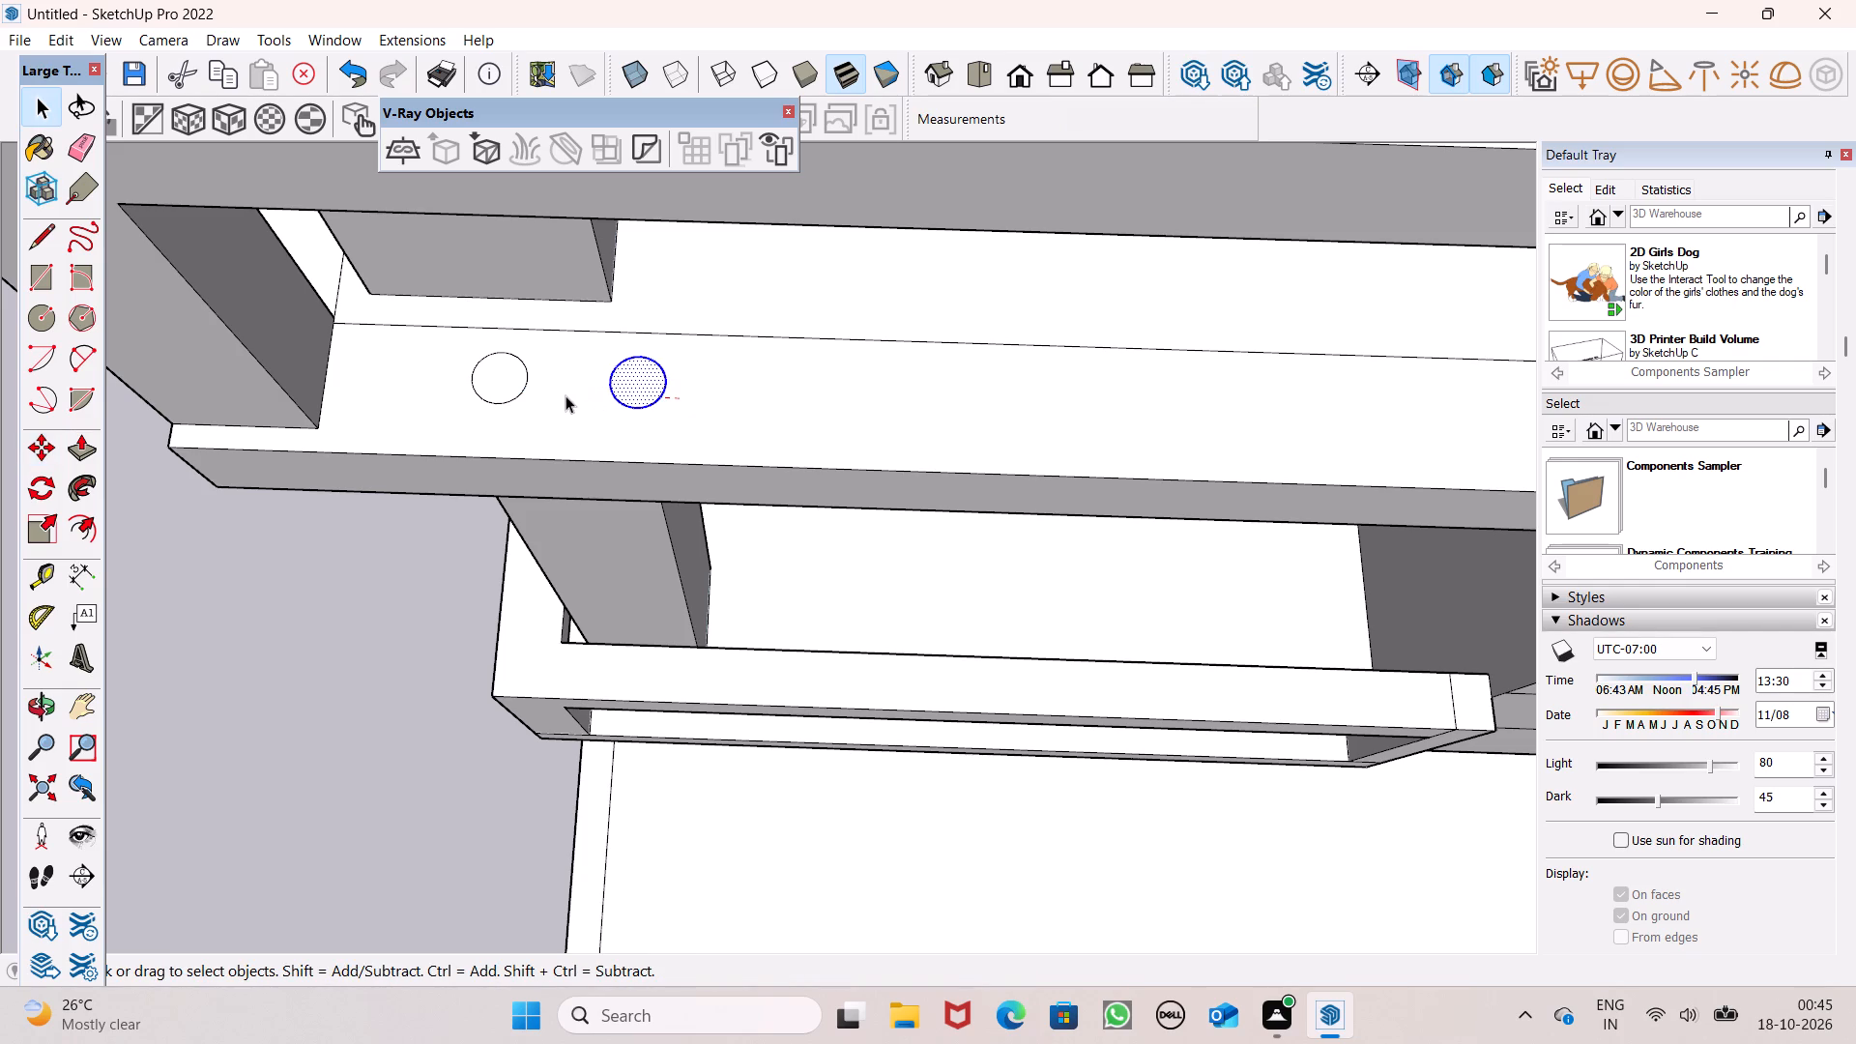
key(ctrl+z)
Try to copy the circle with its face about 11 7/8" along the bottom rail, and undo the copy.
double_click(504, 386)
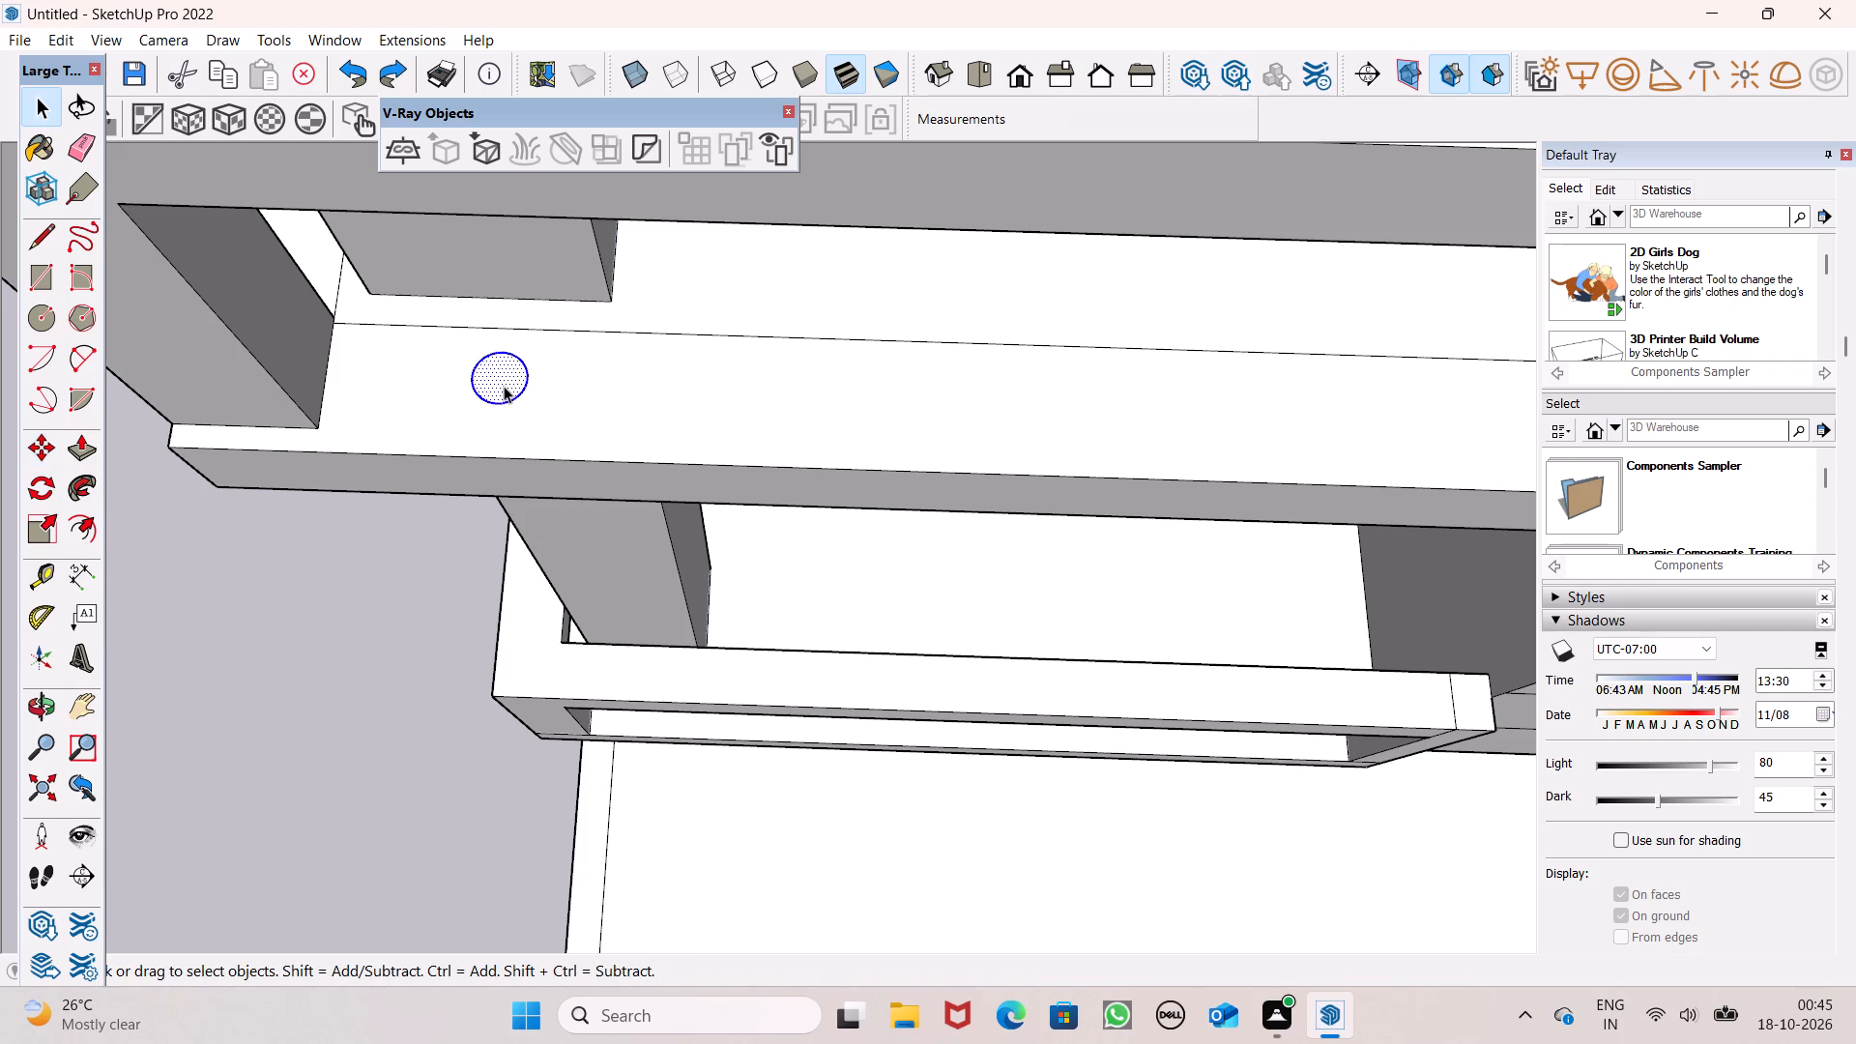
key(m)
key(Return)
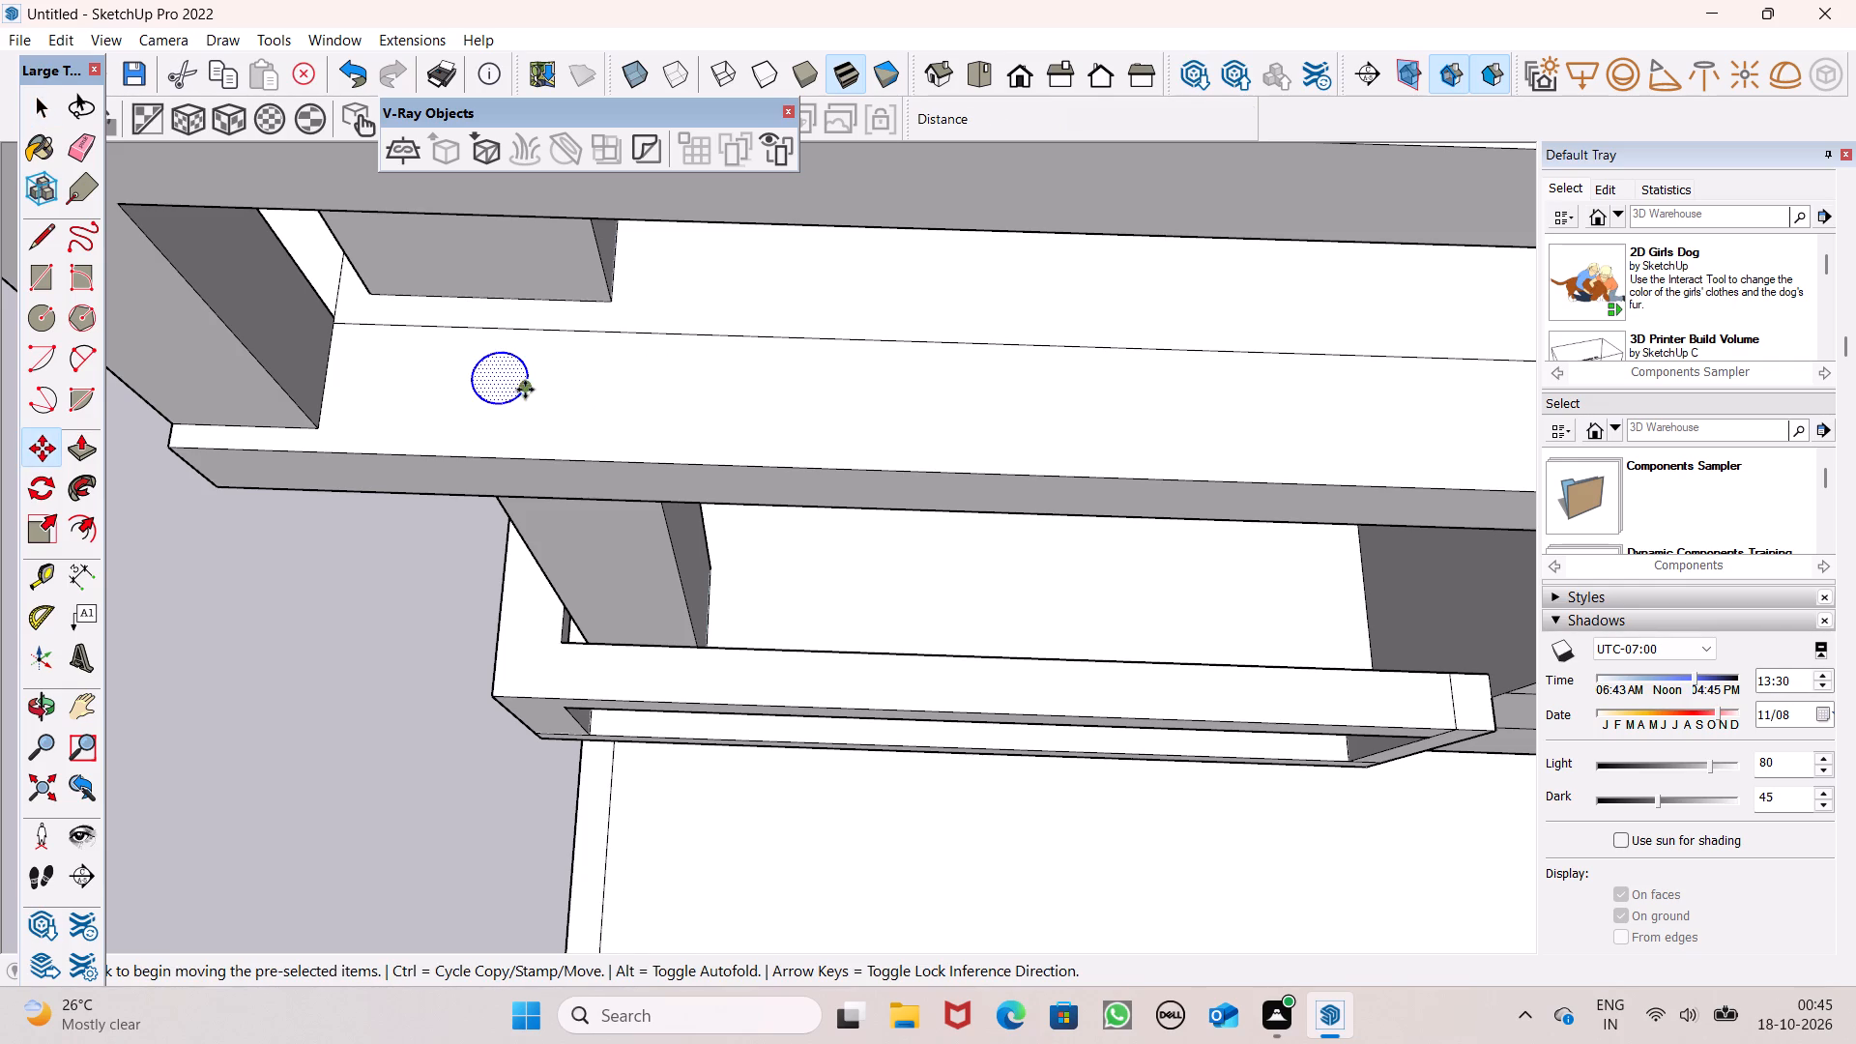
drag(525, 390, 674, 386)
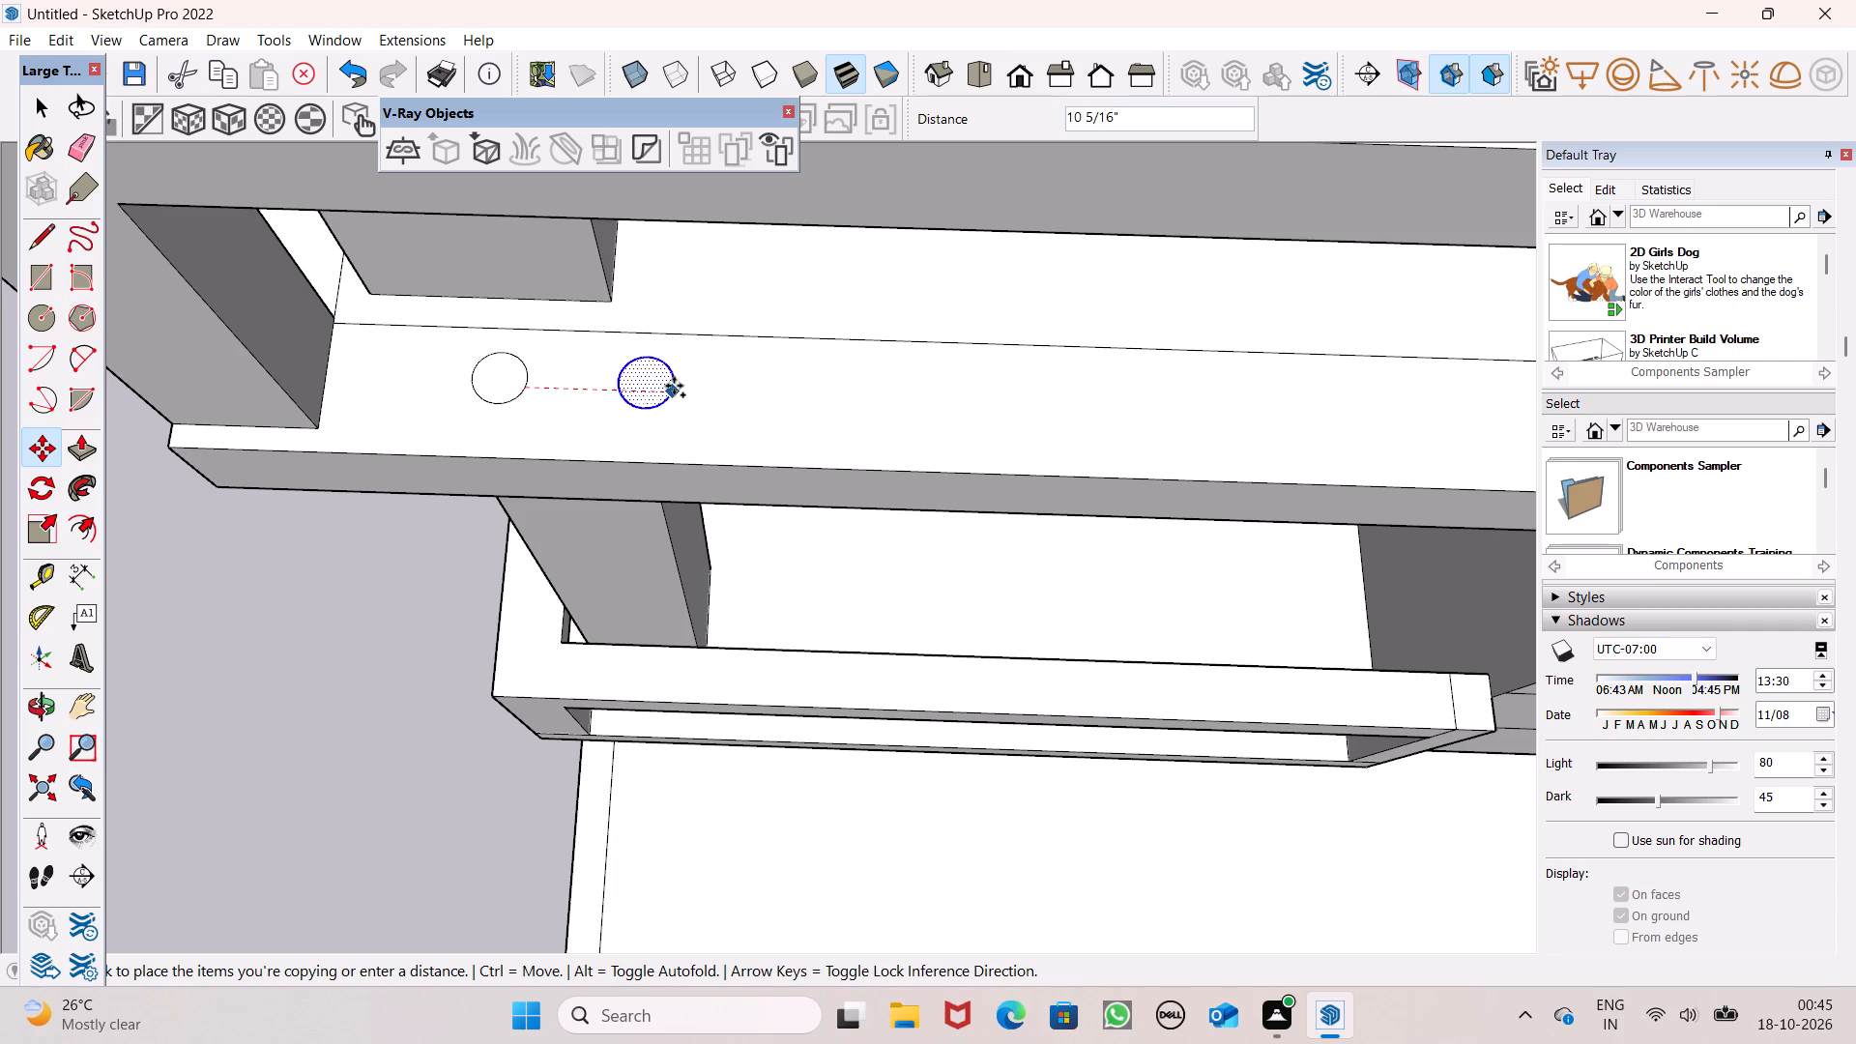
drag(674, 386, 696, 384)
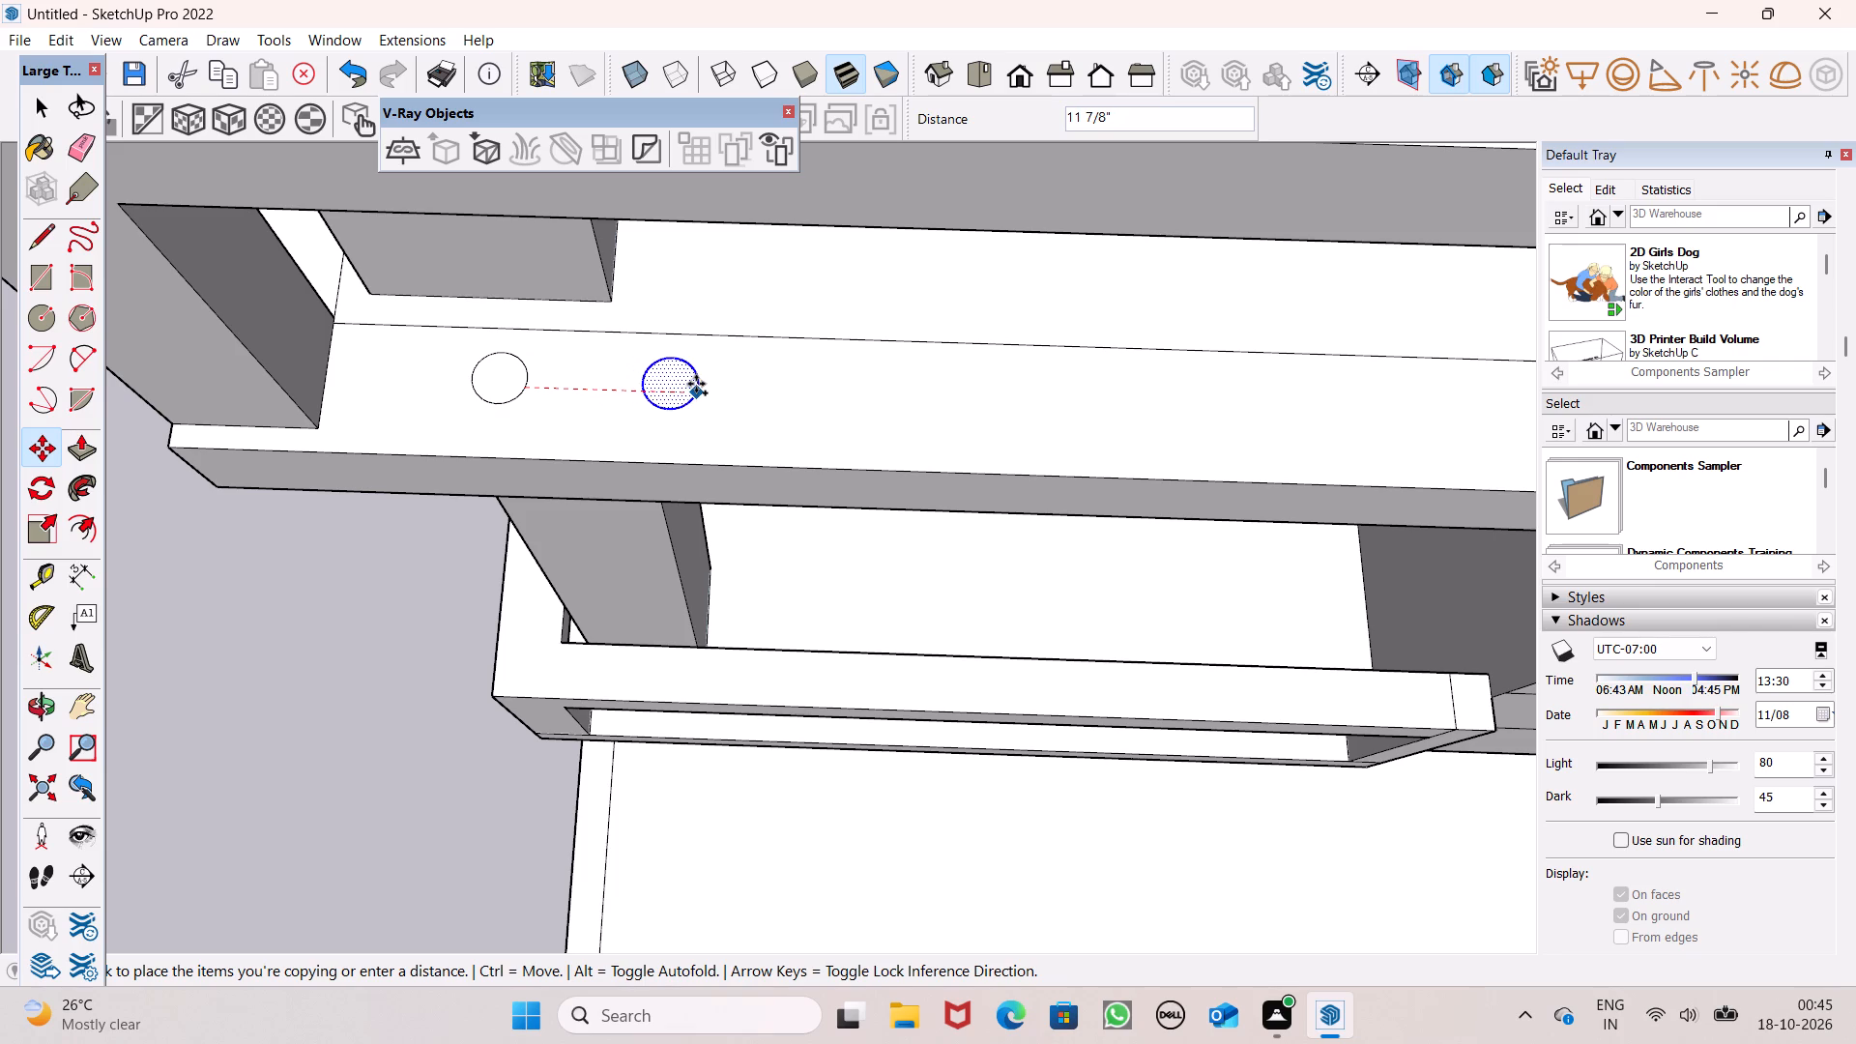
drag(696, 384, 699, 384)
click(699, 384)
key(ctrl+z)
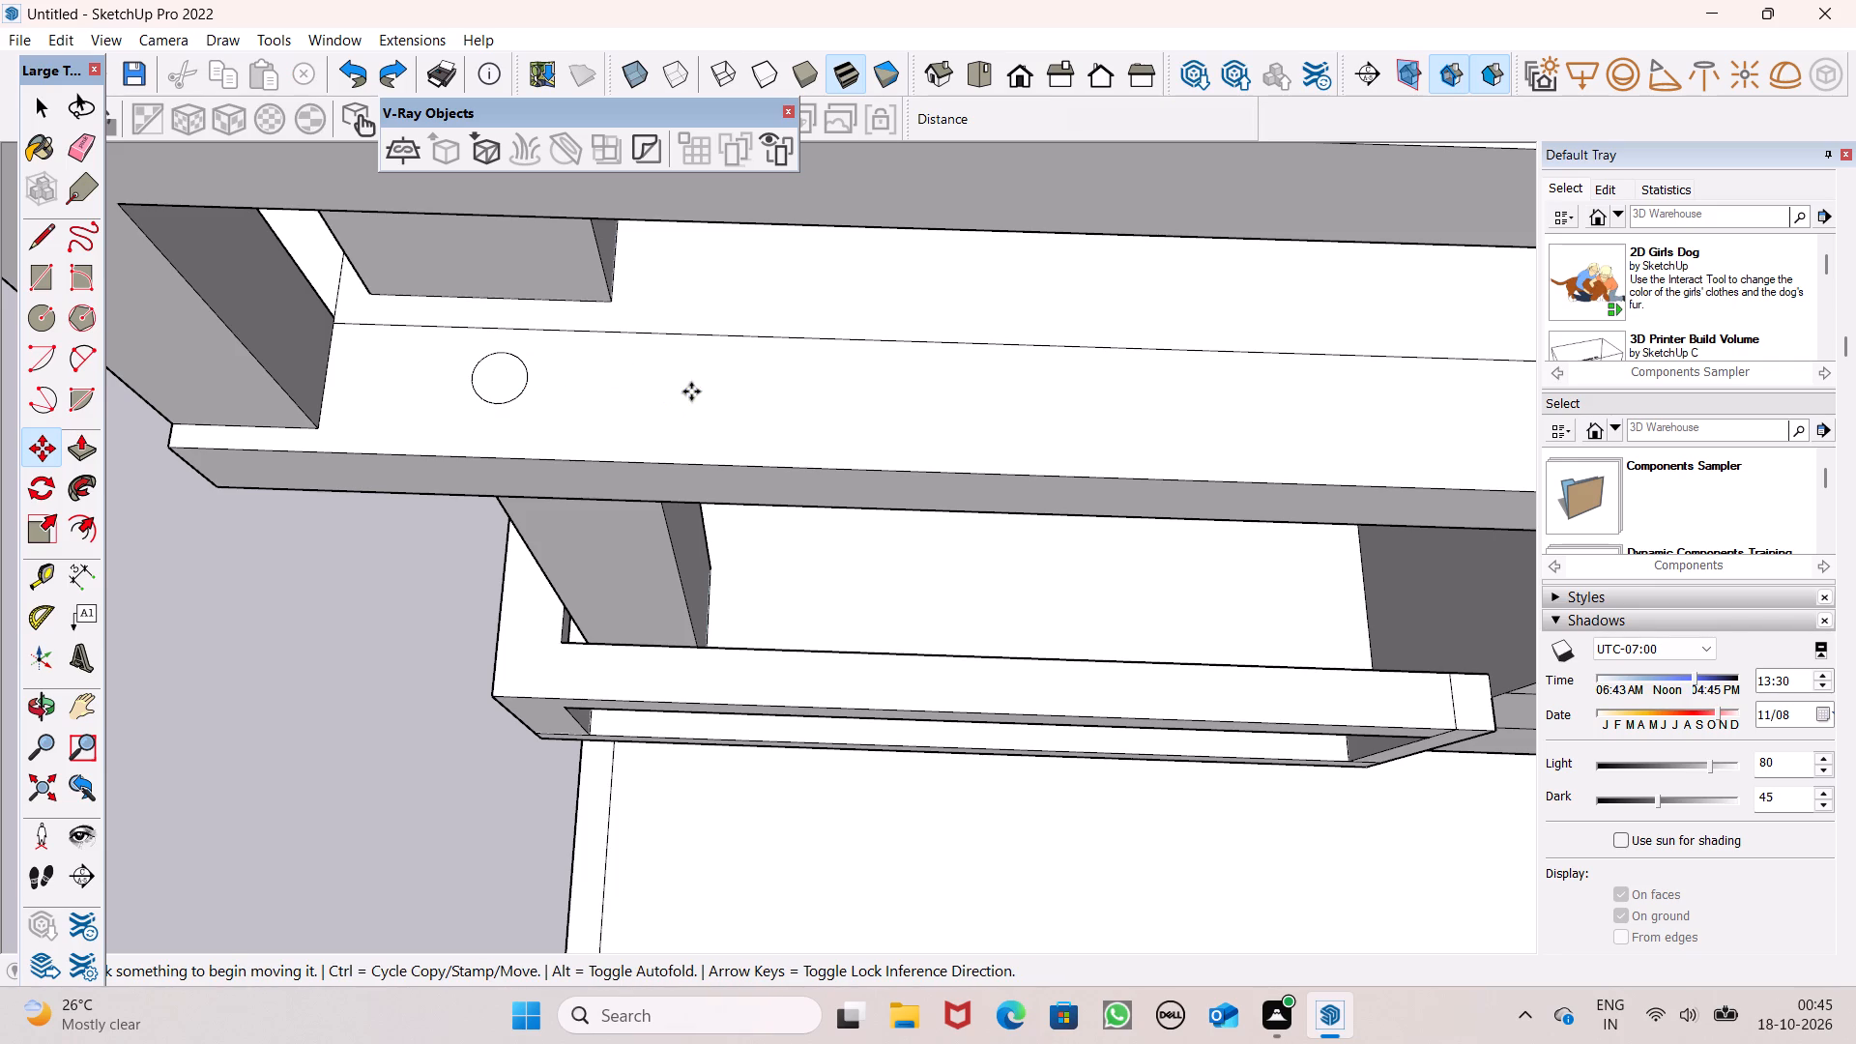
Copy the circle with its face about 1' 3/16" along the upper corner balcony's bottom rail and multiply the copy into a *8 array.
key(space)
double_click(509, 388)
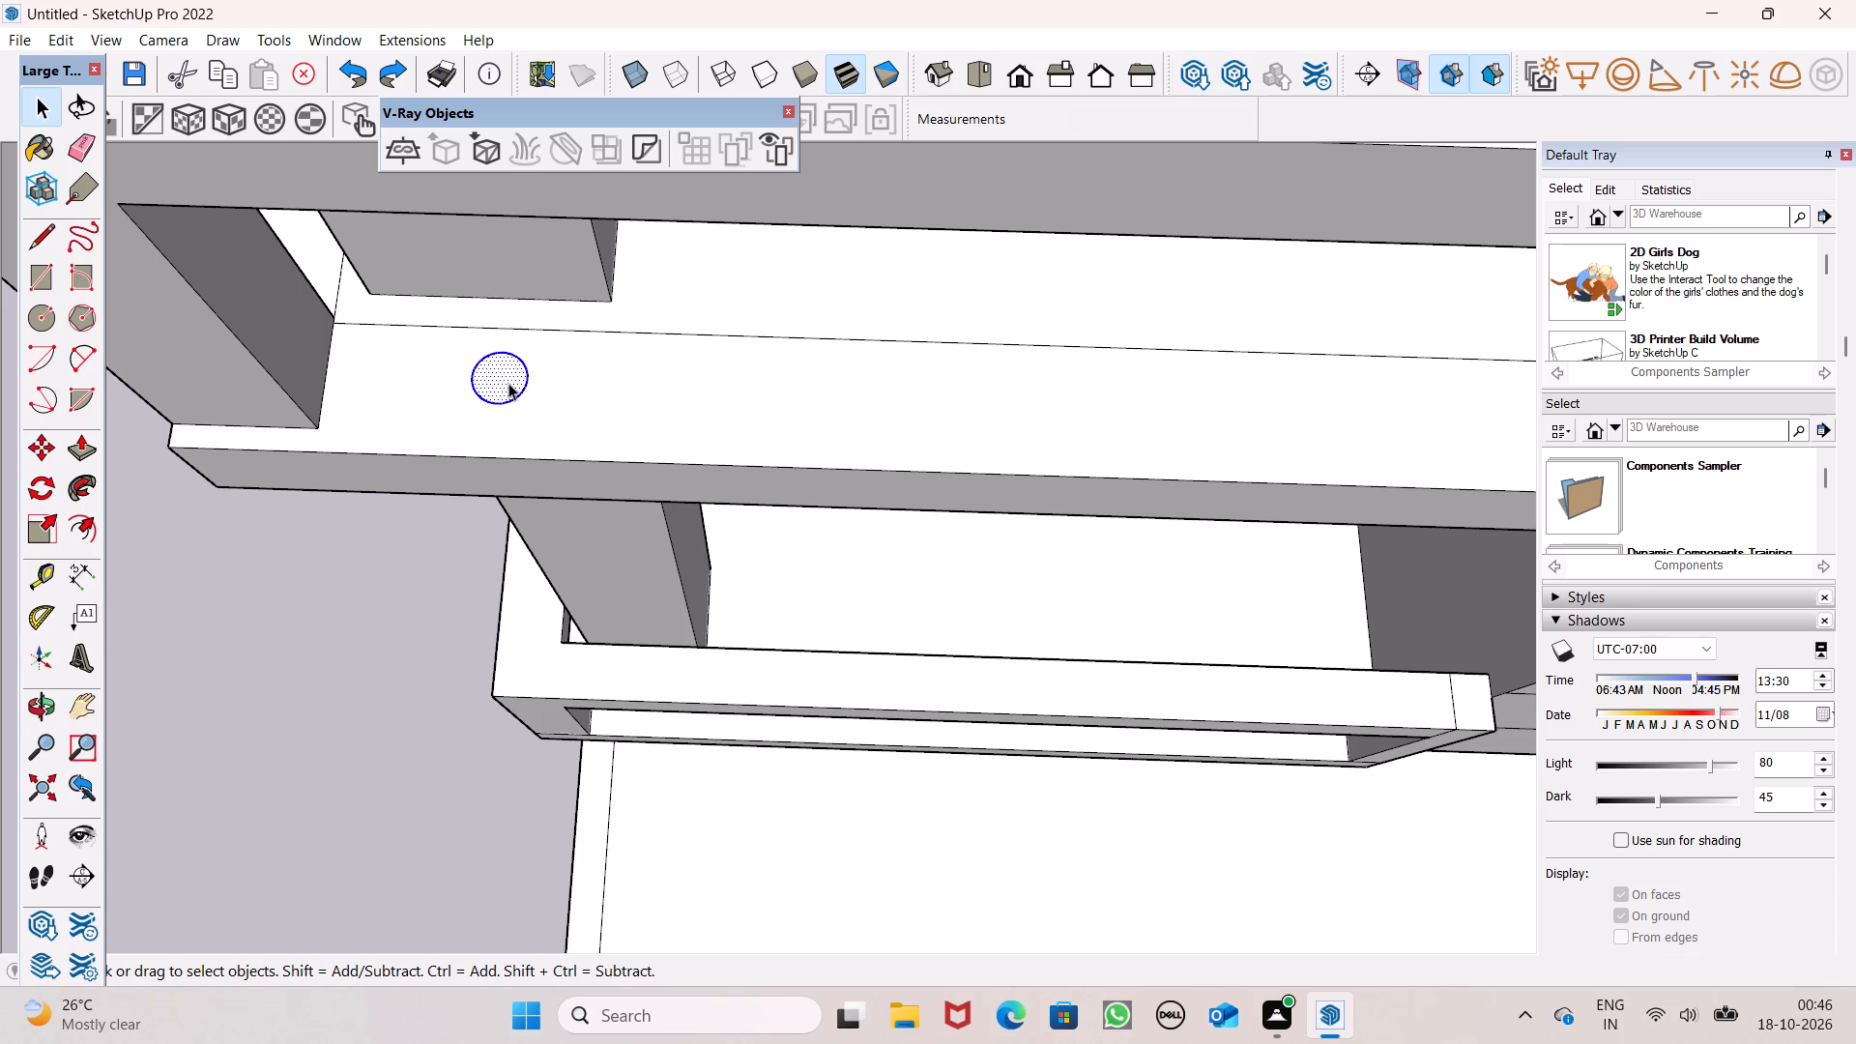
key(m)
key(Return)
drag(526, 398, 526, 397)
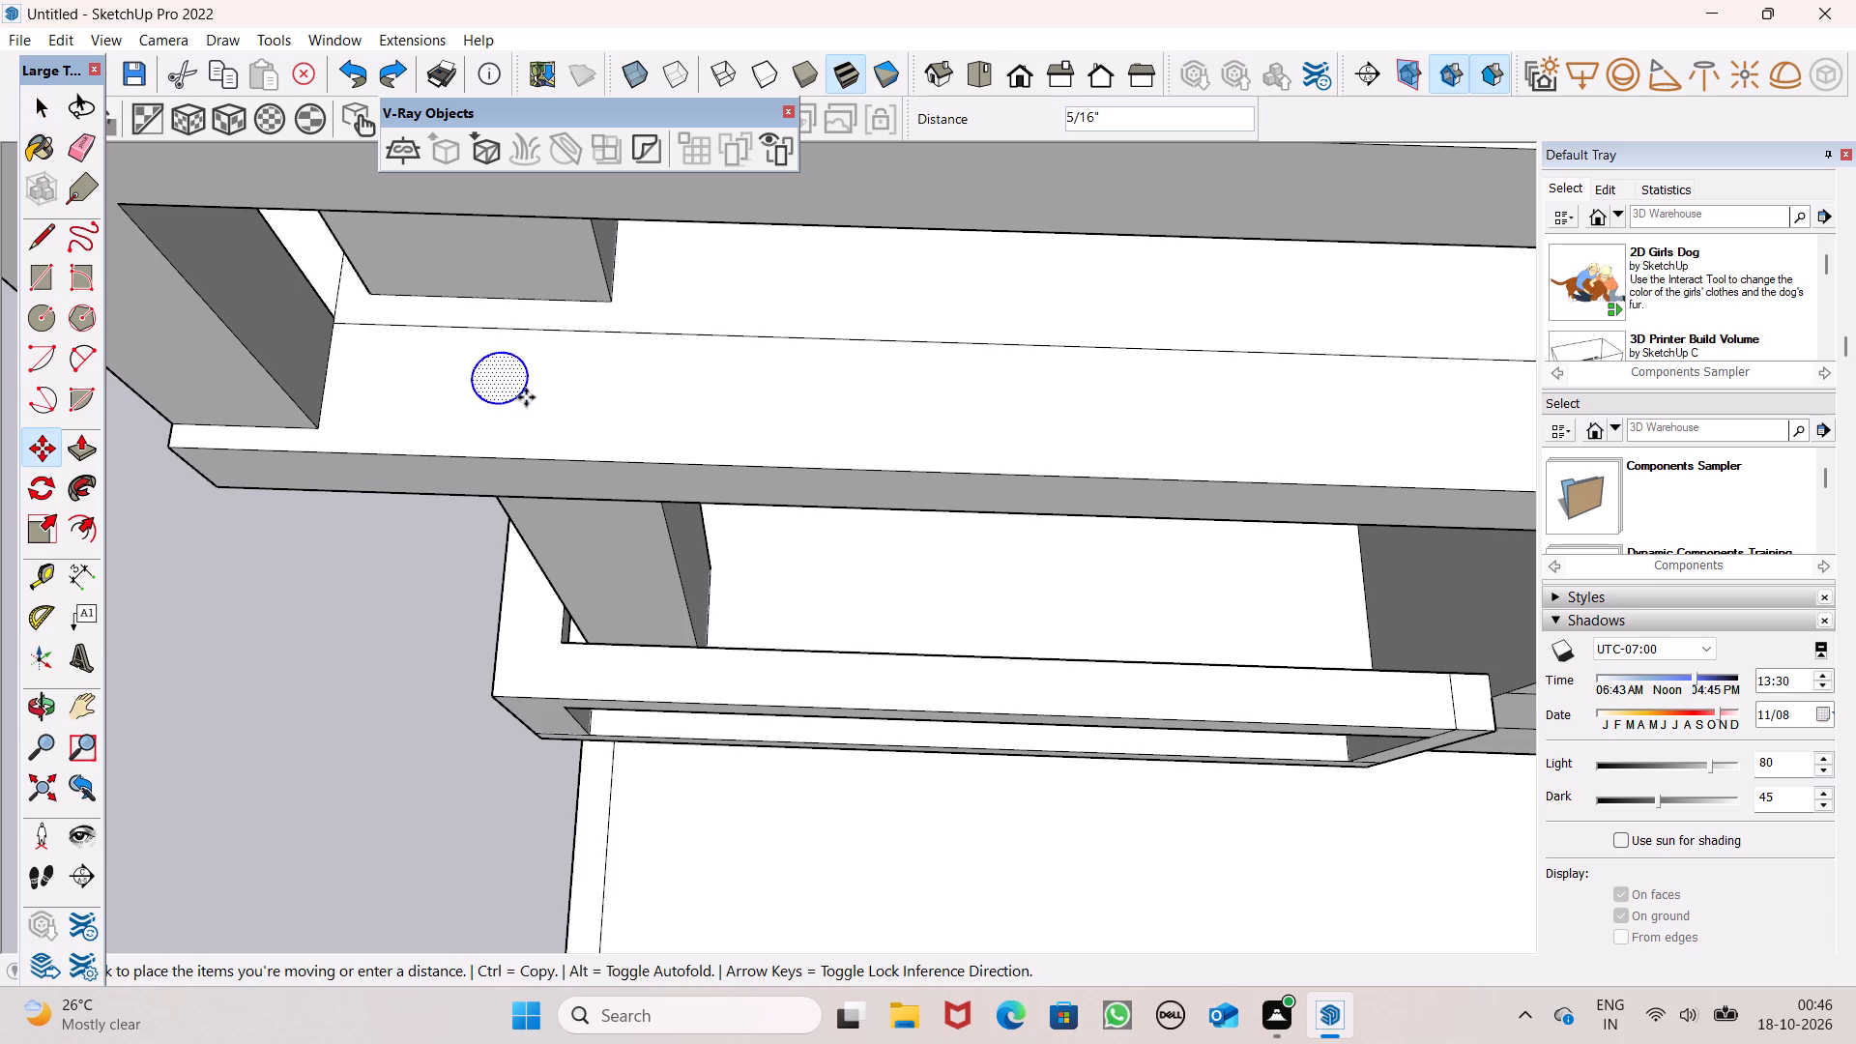
drag(526, 397, 695, 396)
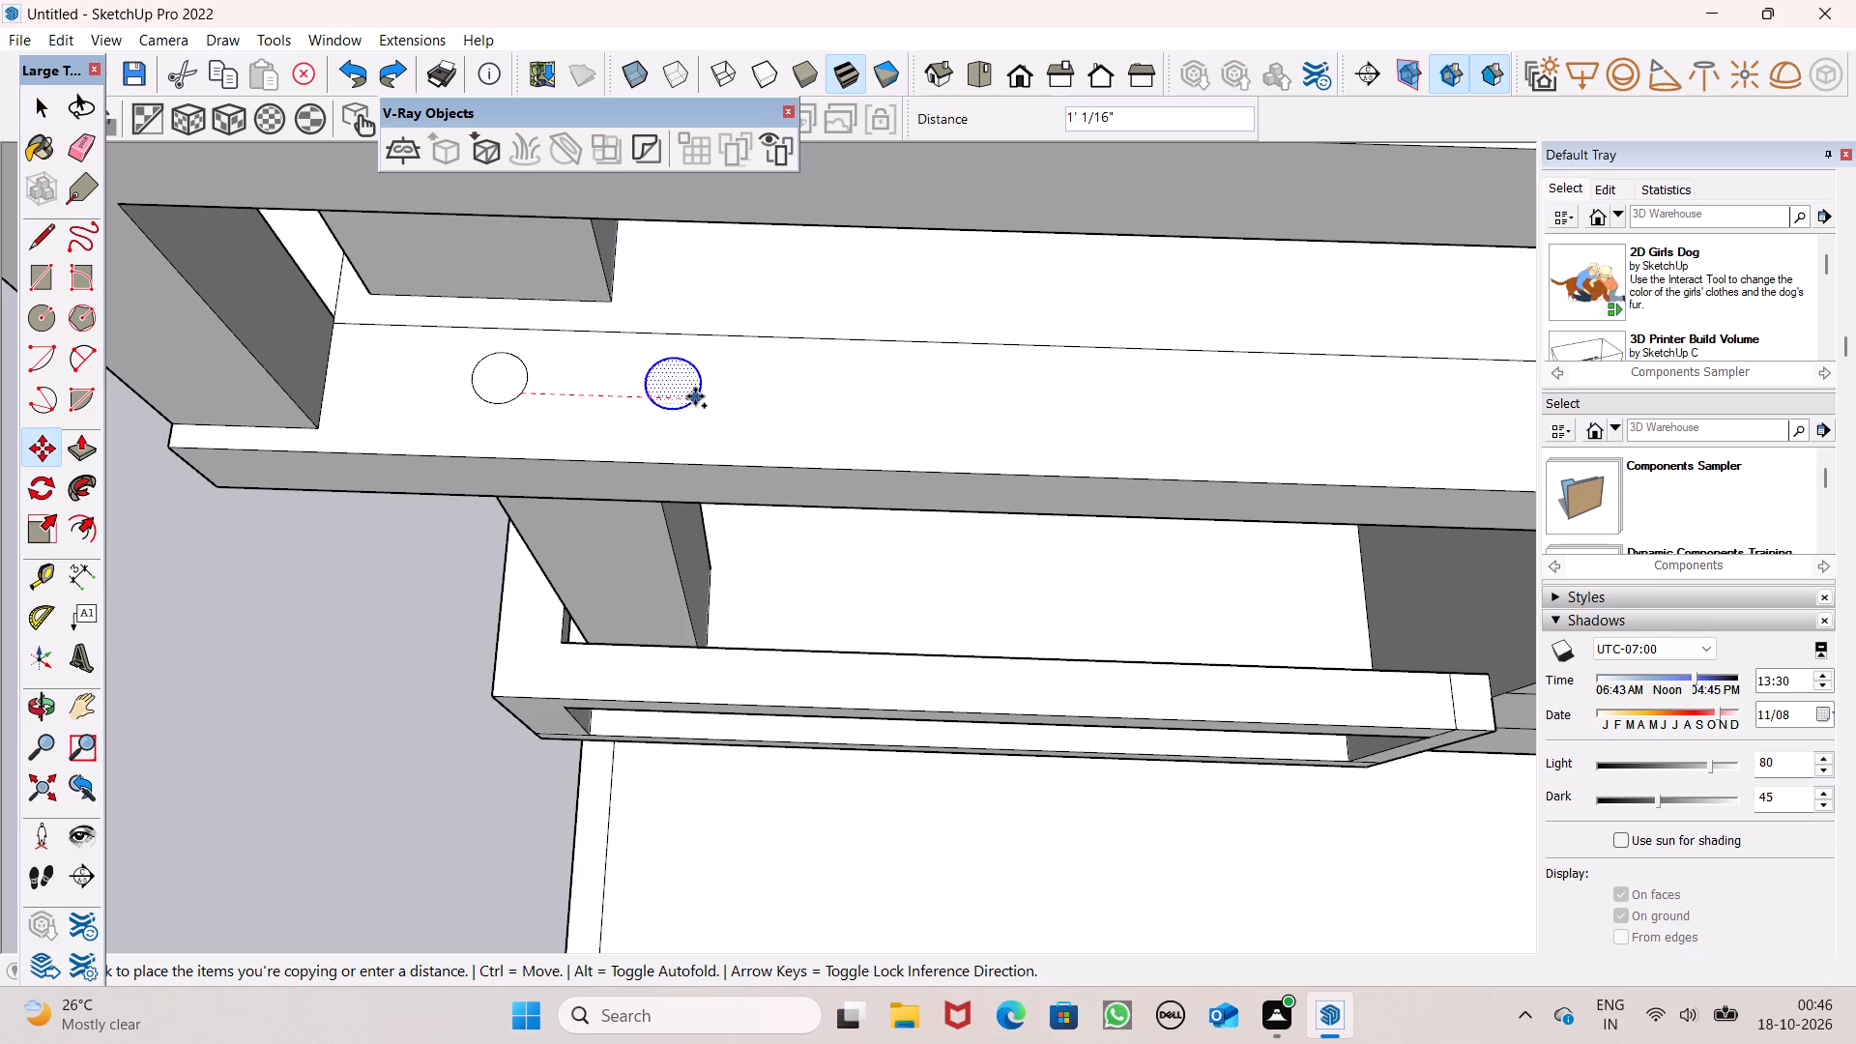
drag(695, 396, 697, 396)
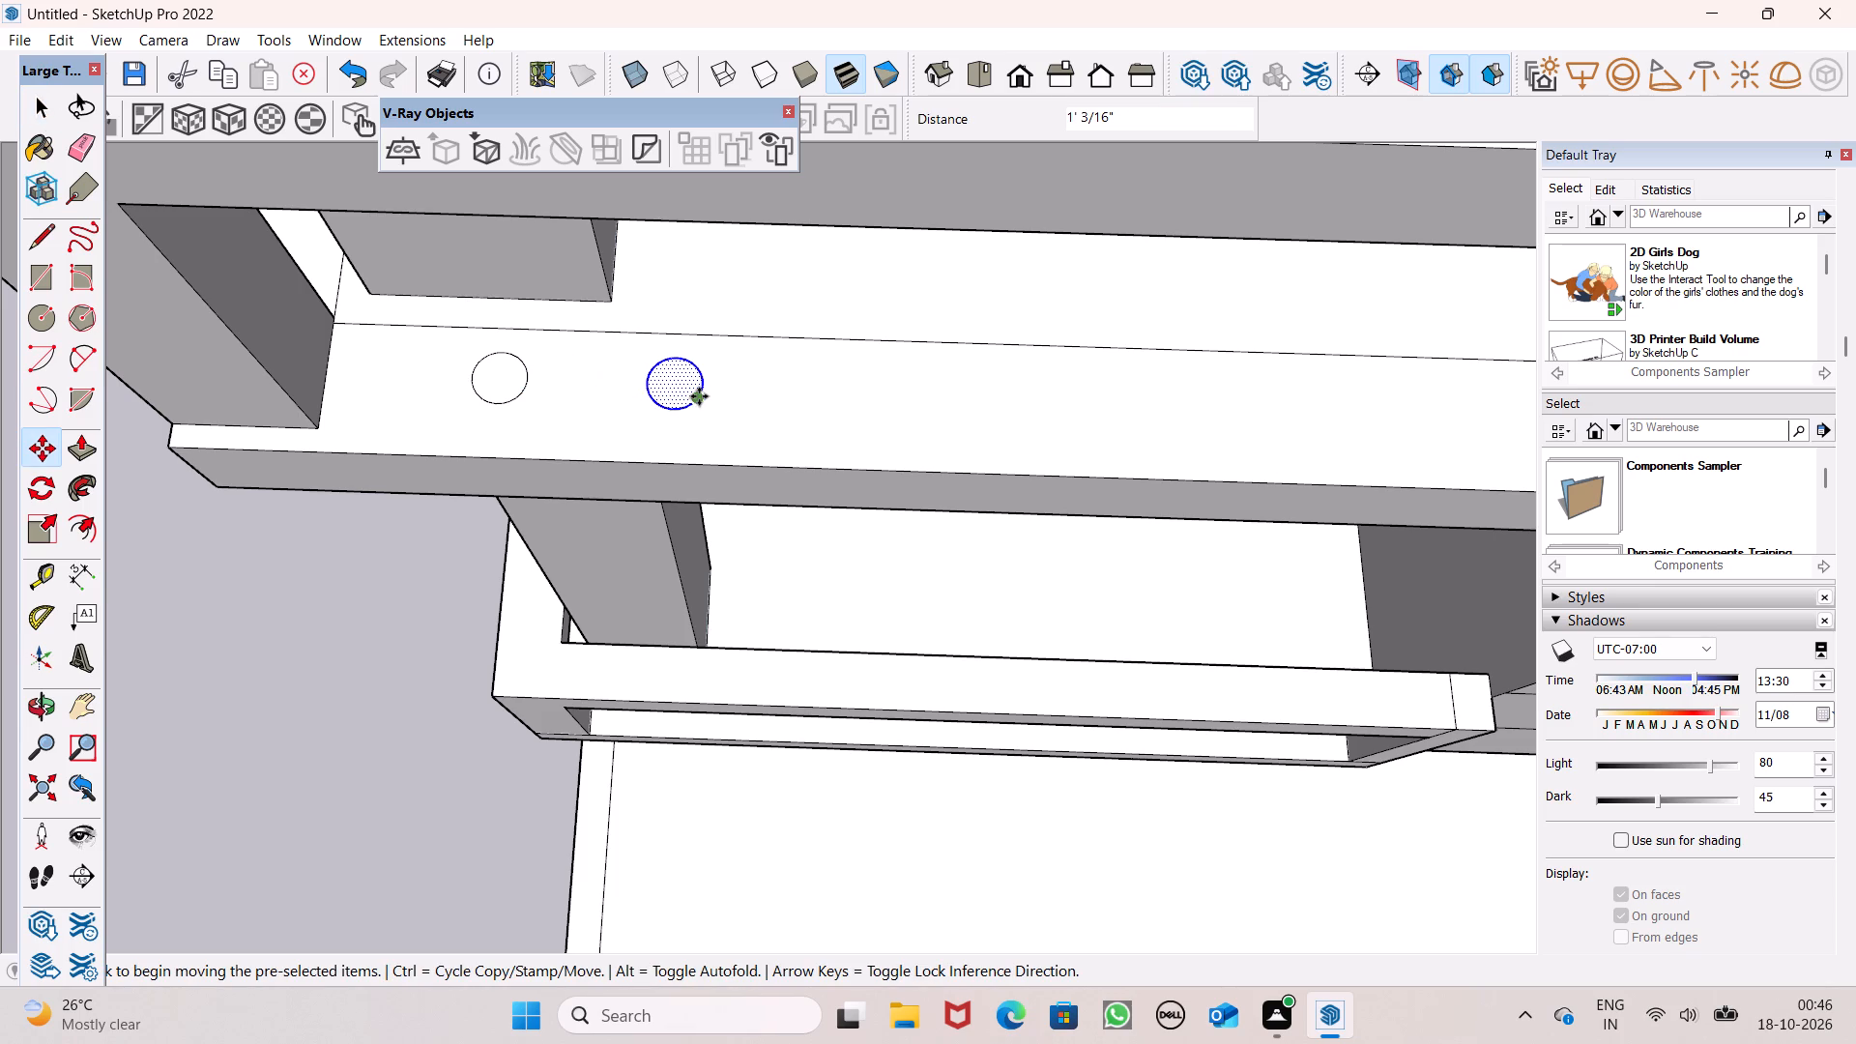
key(shift+asterisk)
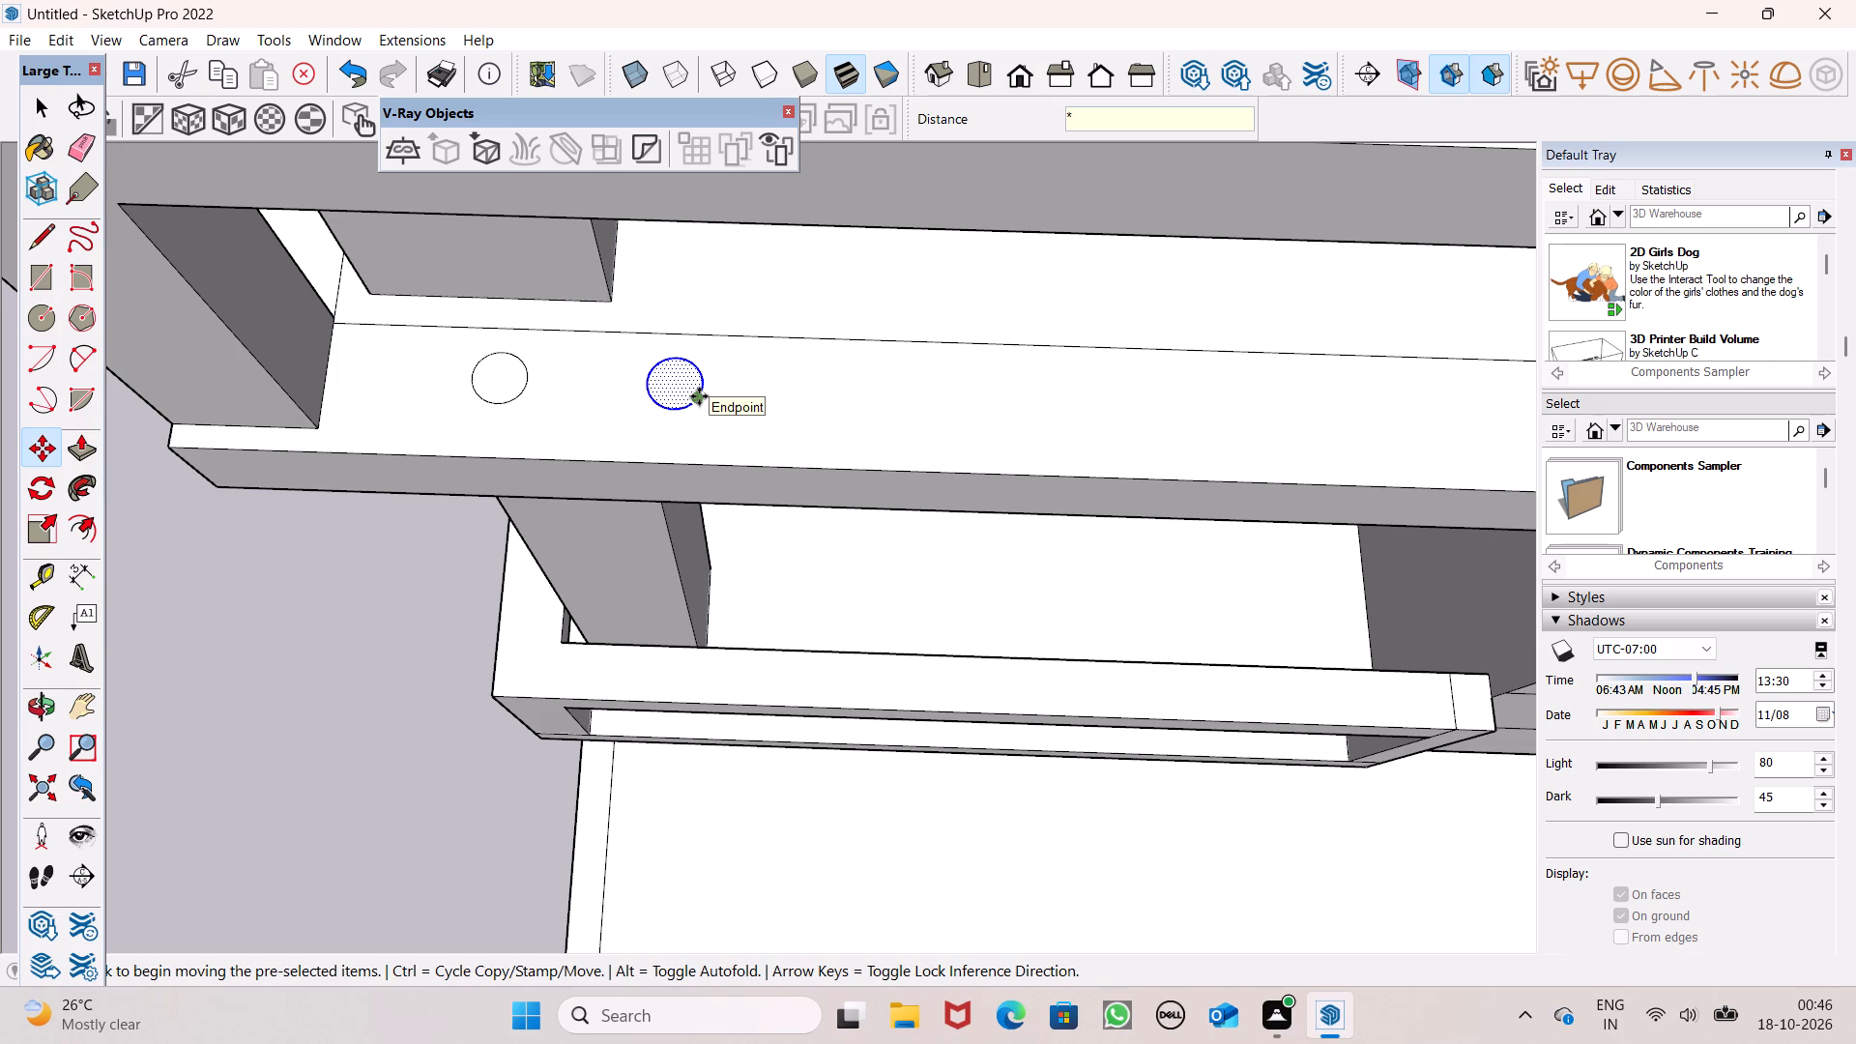
key(8)
key(Return)
scroll(1207, 505, down, 6)
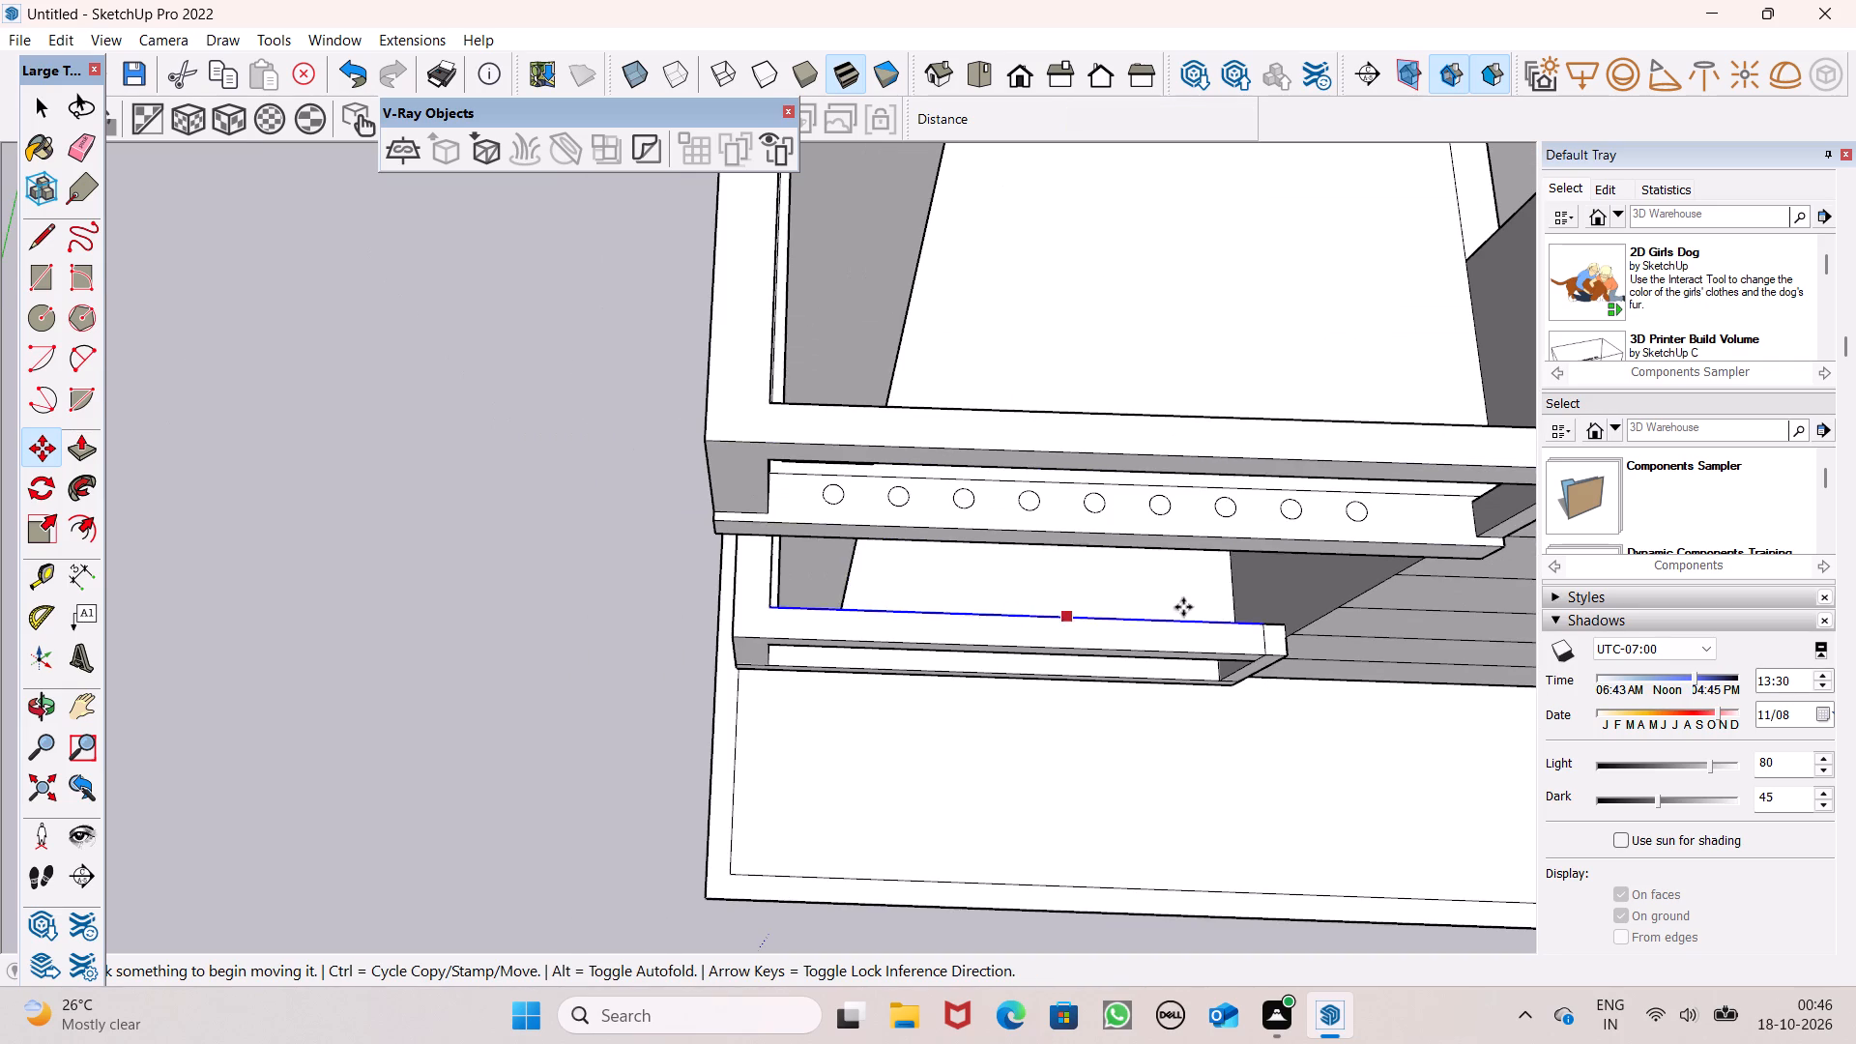
scroll(762, 573, down, 1)
Copy the last circle of the row once more toward the far end of the upper balcony's bottom rail.
key(space)
scroll(1610, 600, up, 1)
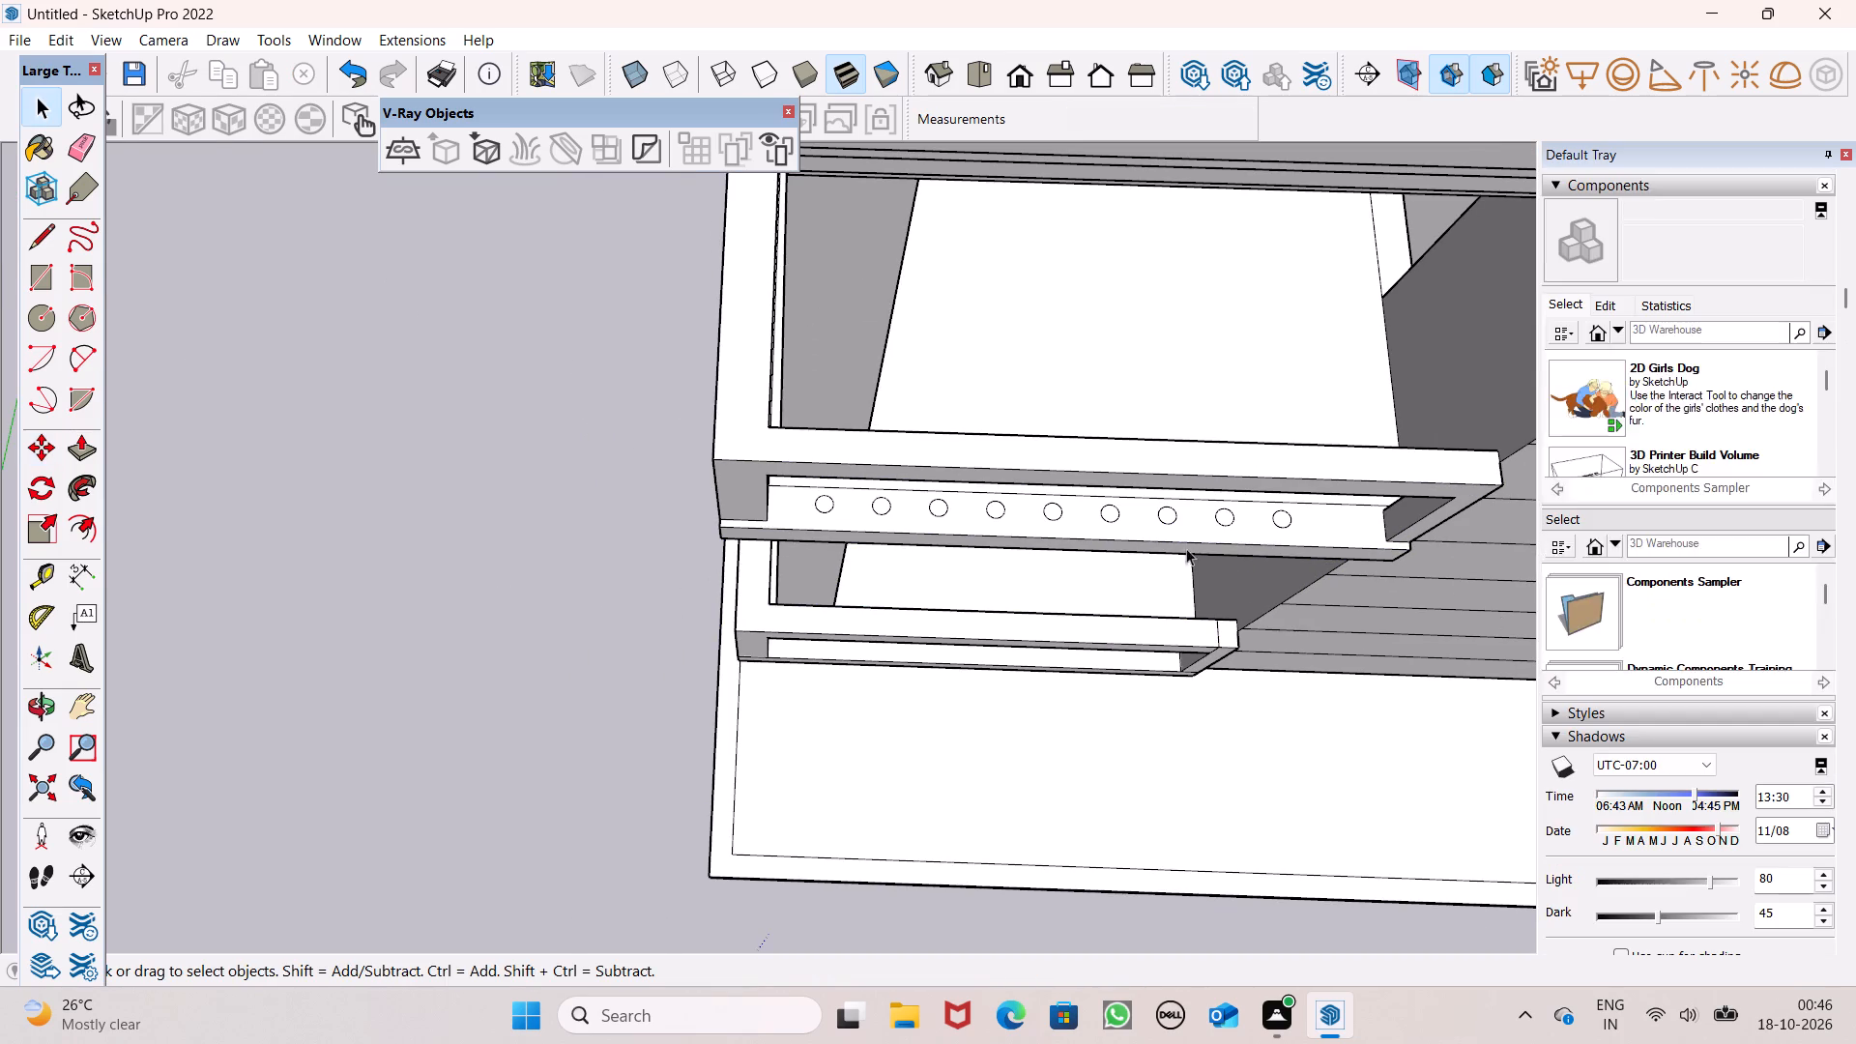
scroll(888, 614, down, 3)
scroll(1436, 533, up, 6)
scroll(1106, 582, up, 6)
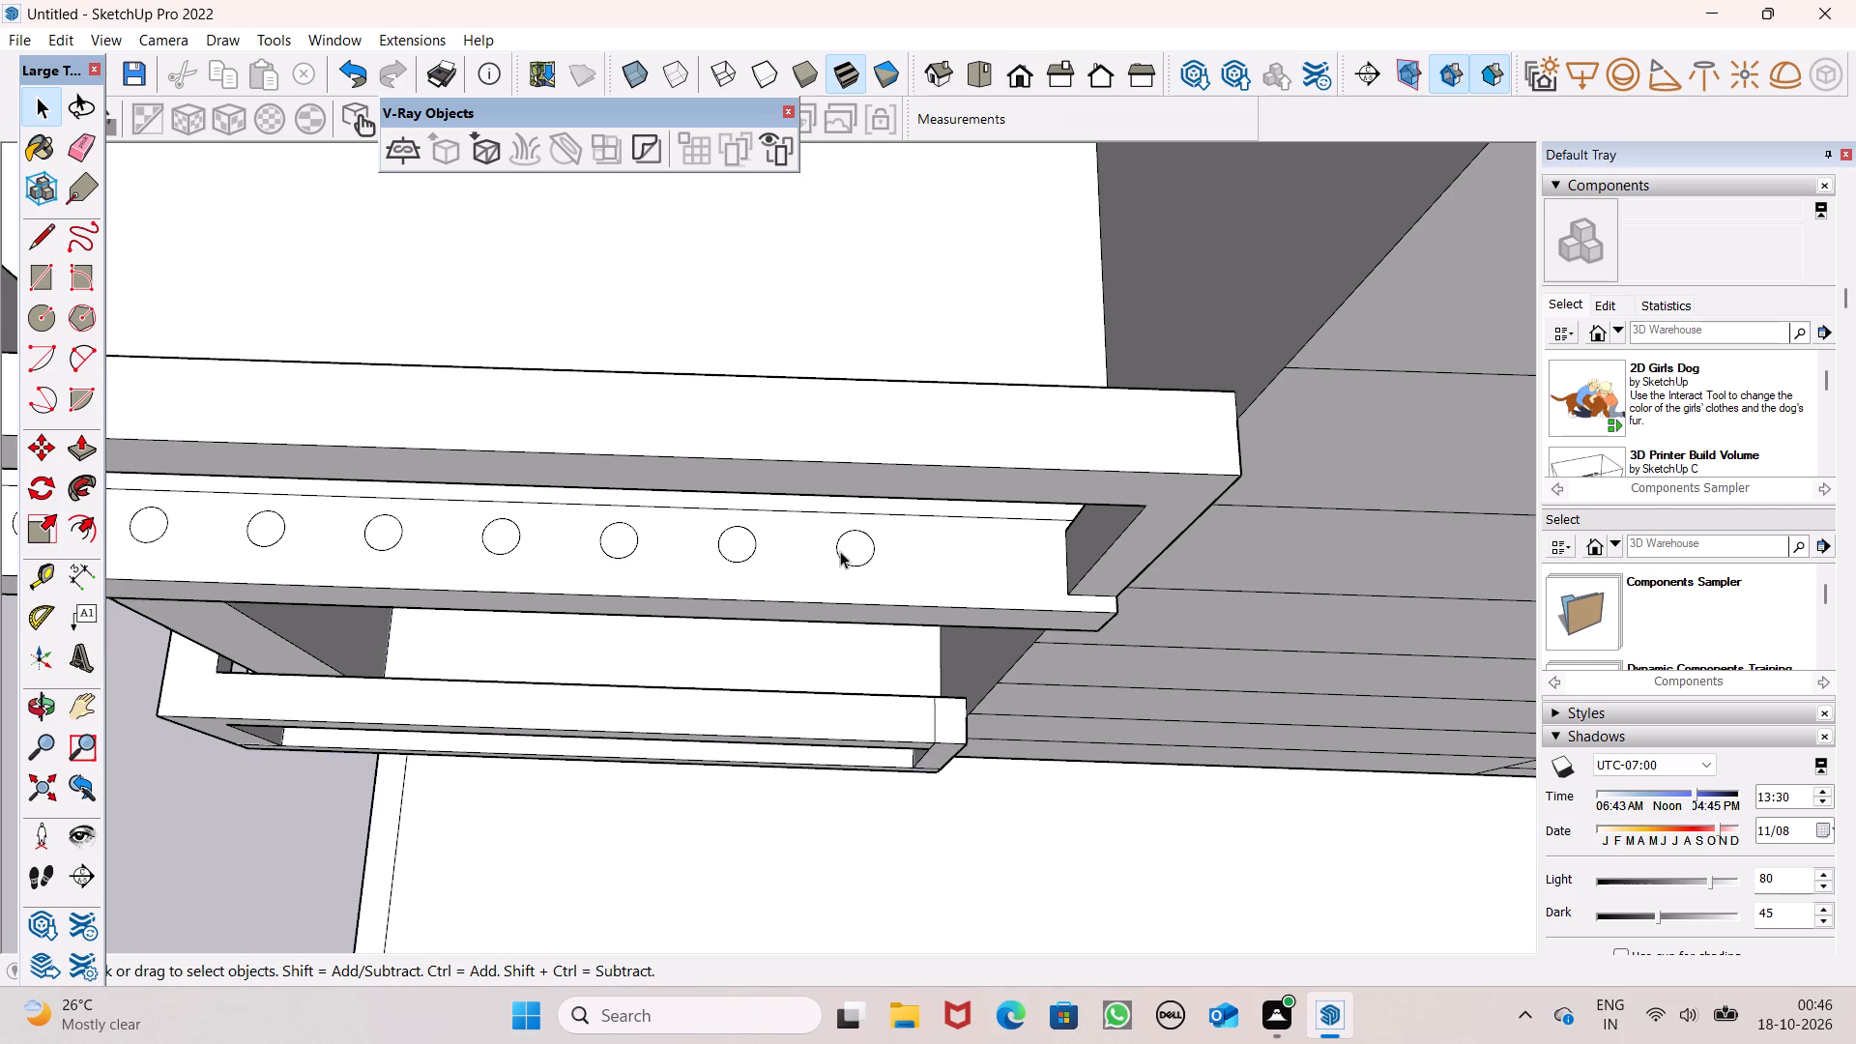
double_click(859, 546)
scroll(992, 585, up, 6)
key(m)
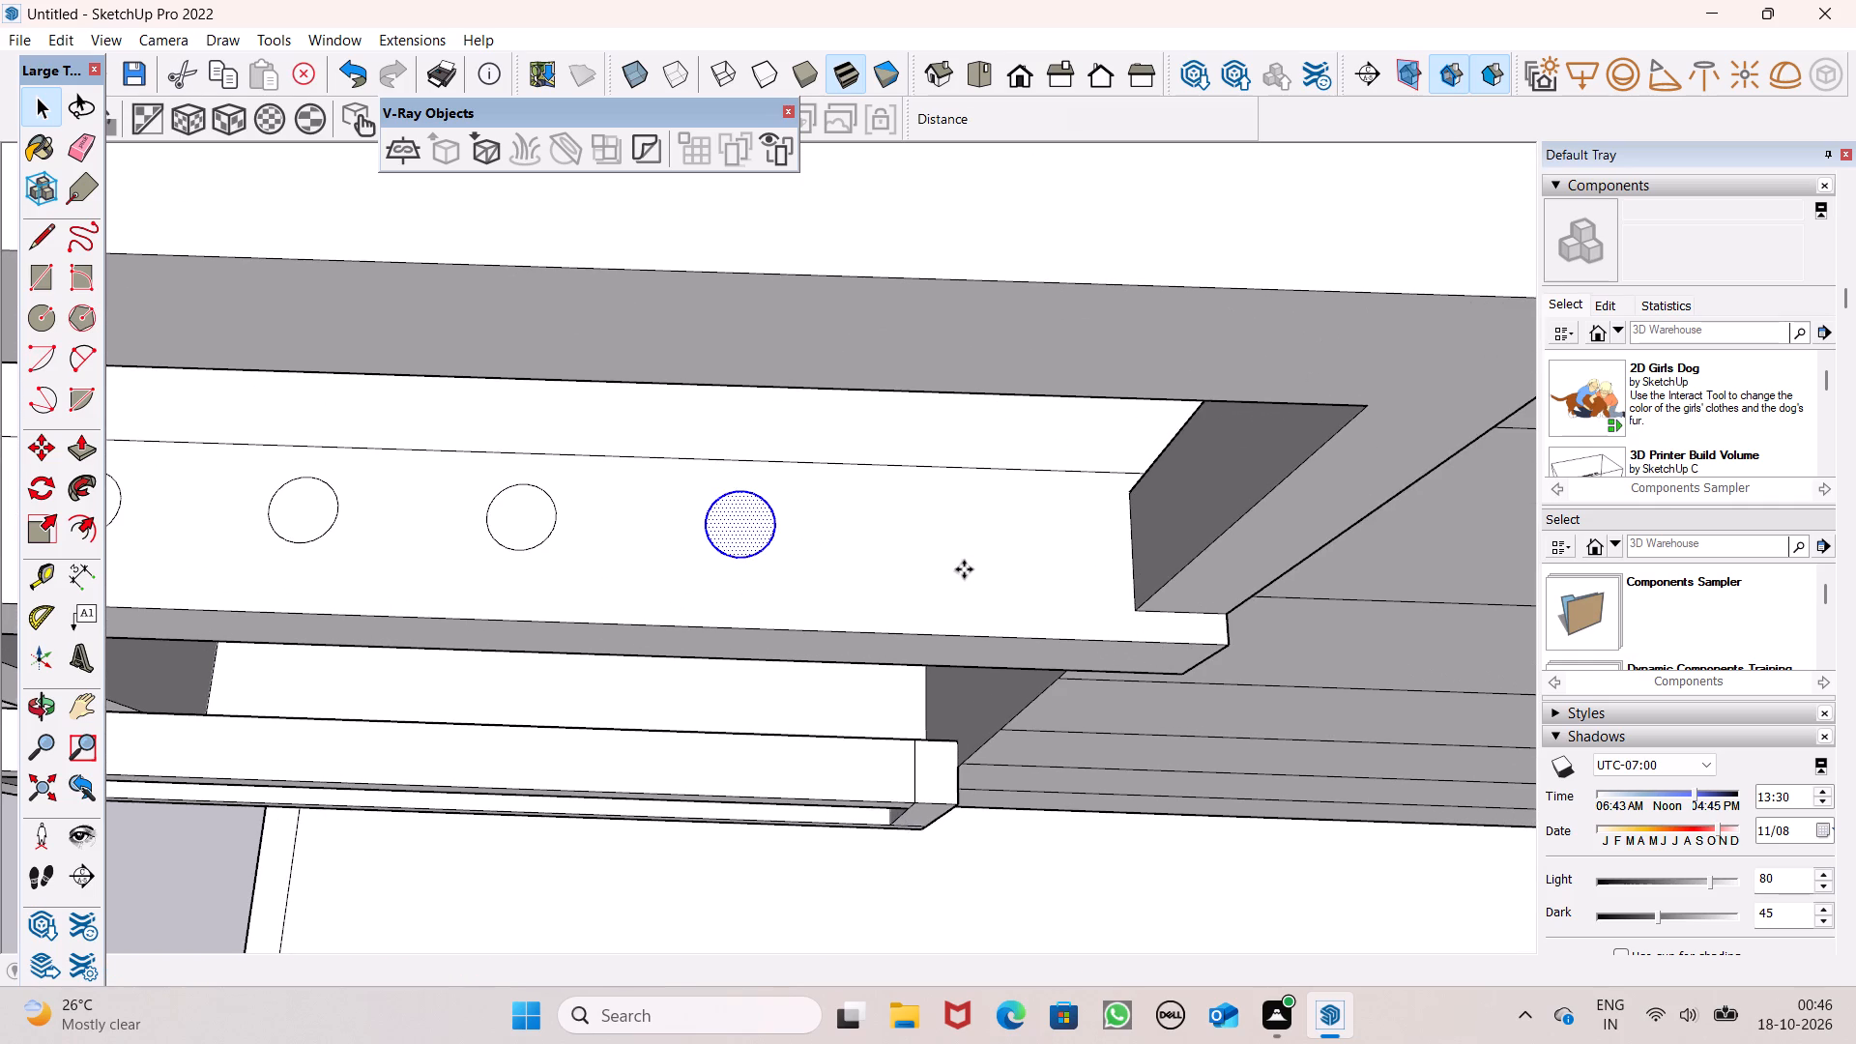
key(Return)
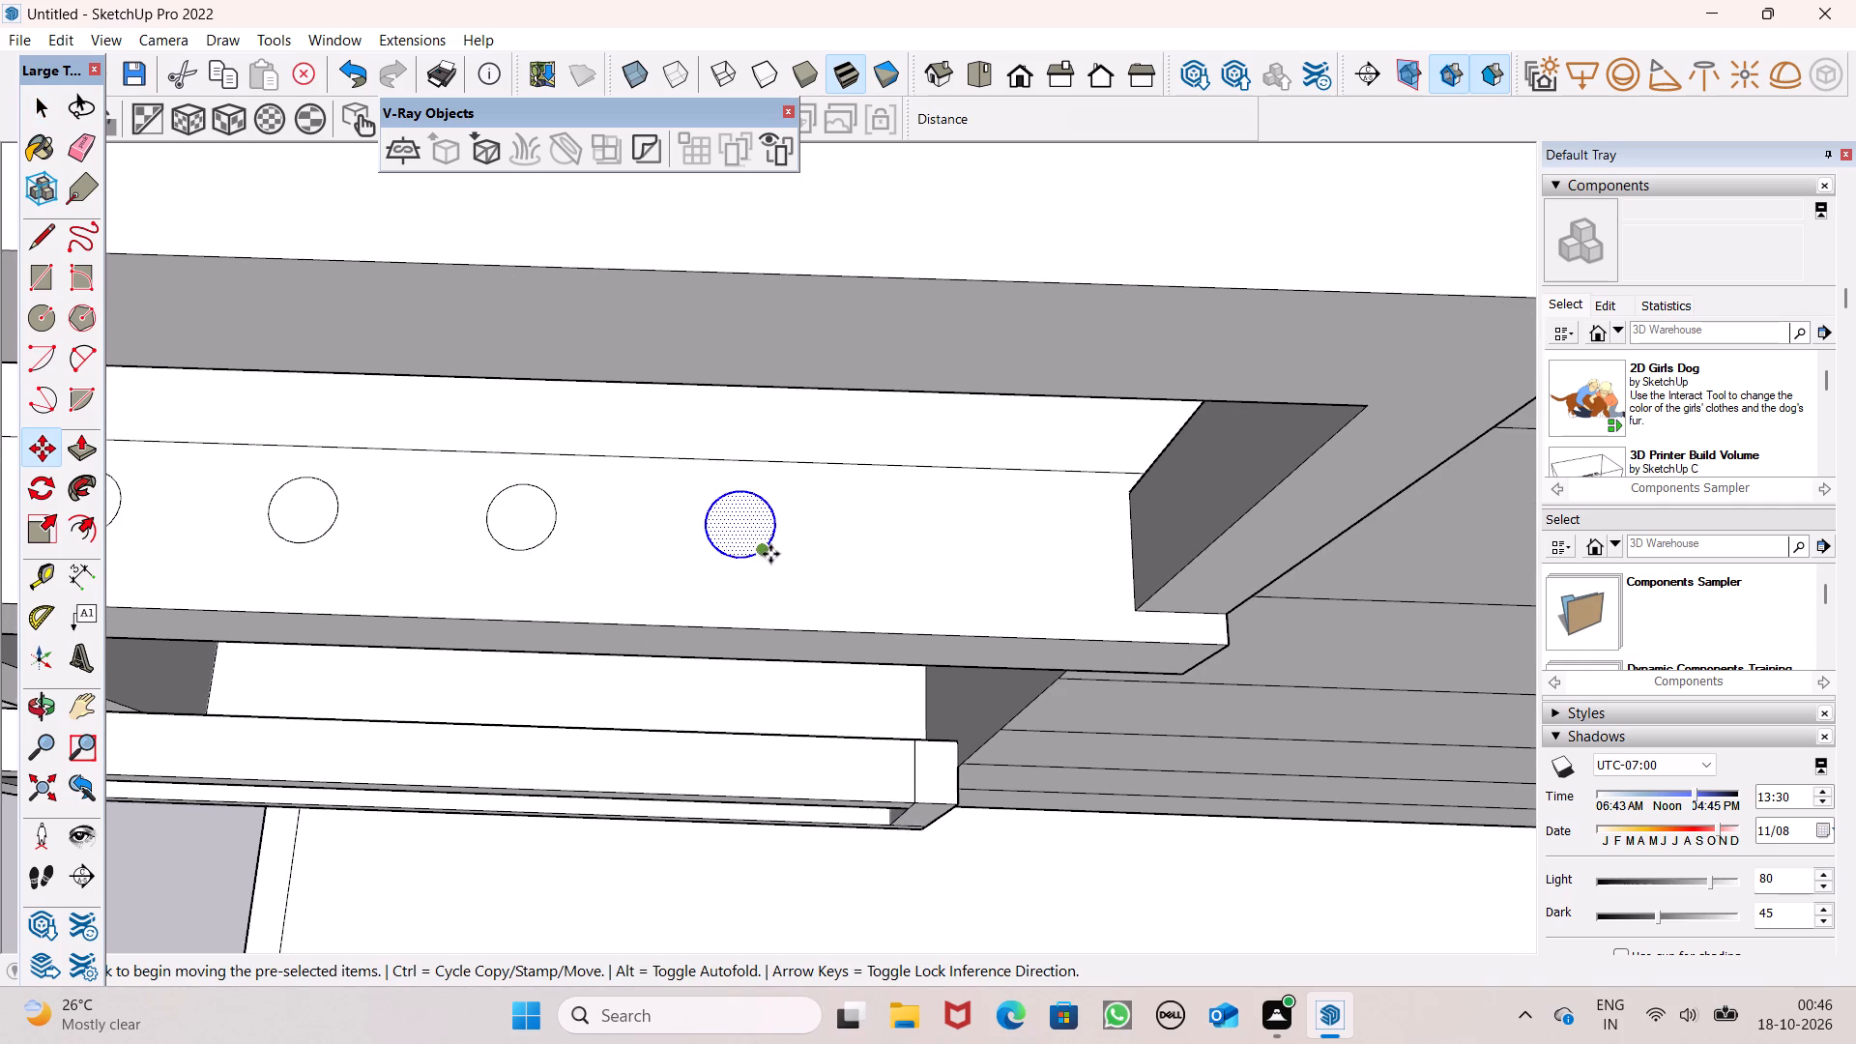
drag(770, 551, 972, 565)
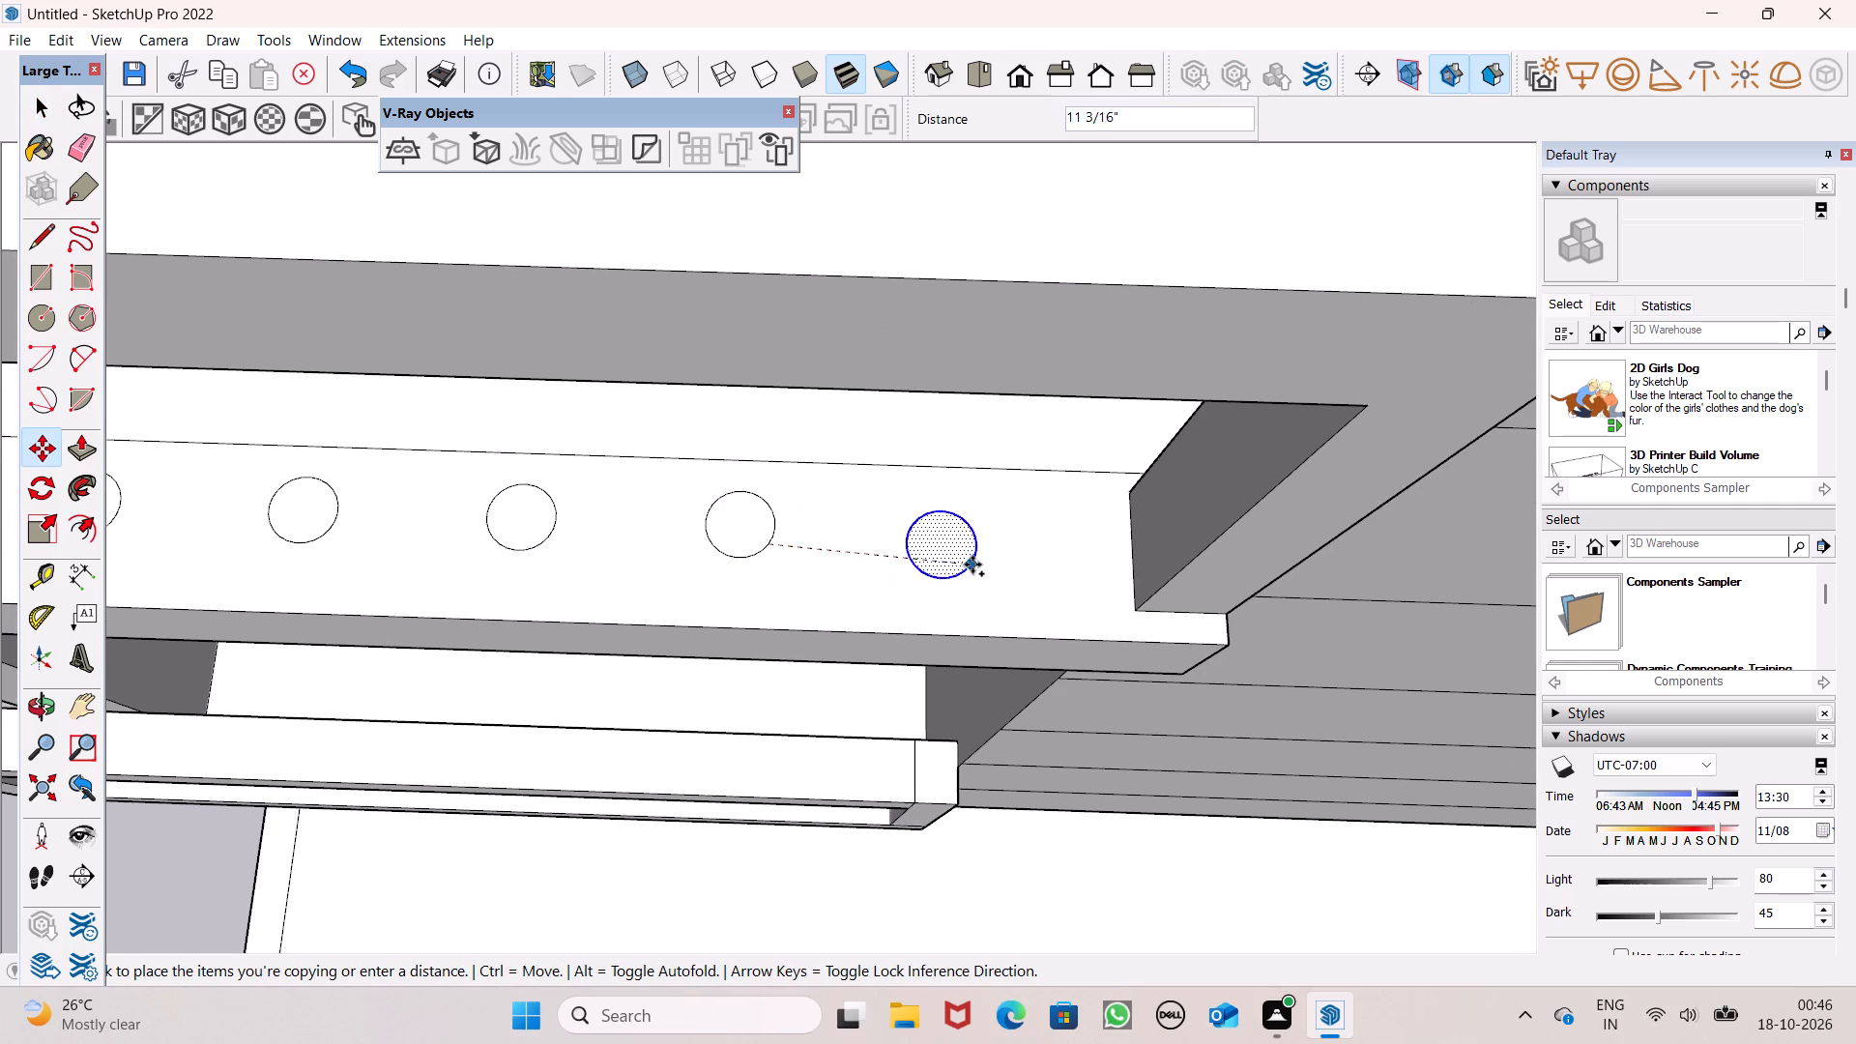
drag(972, 565, 983, 558)
key(space)
scroll(980, 531, down, 7)
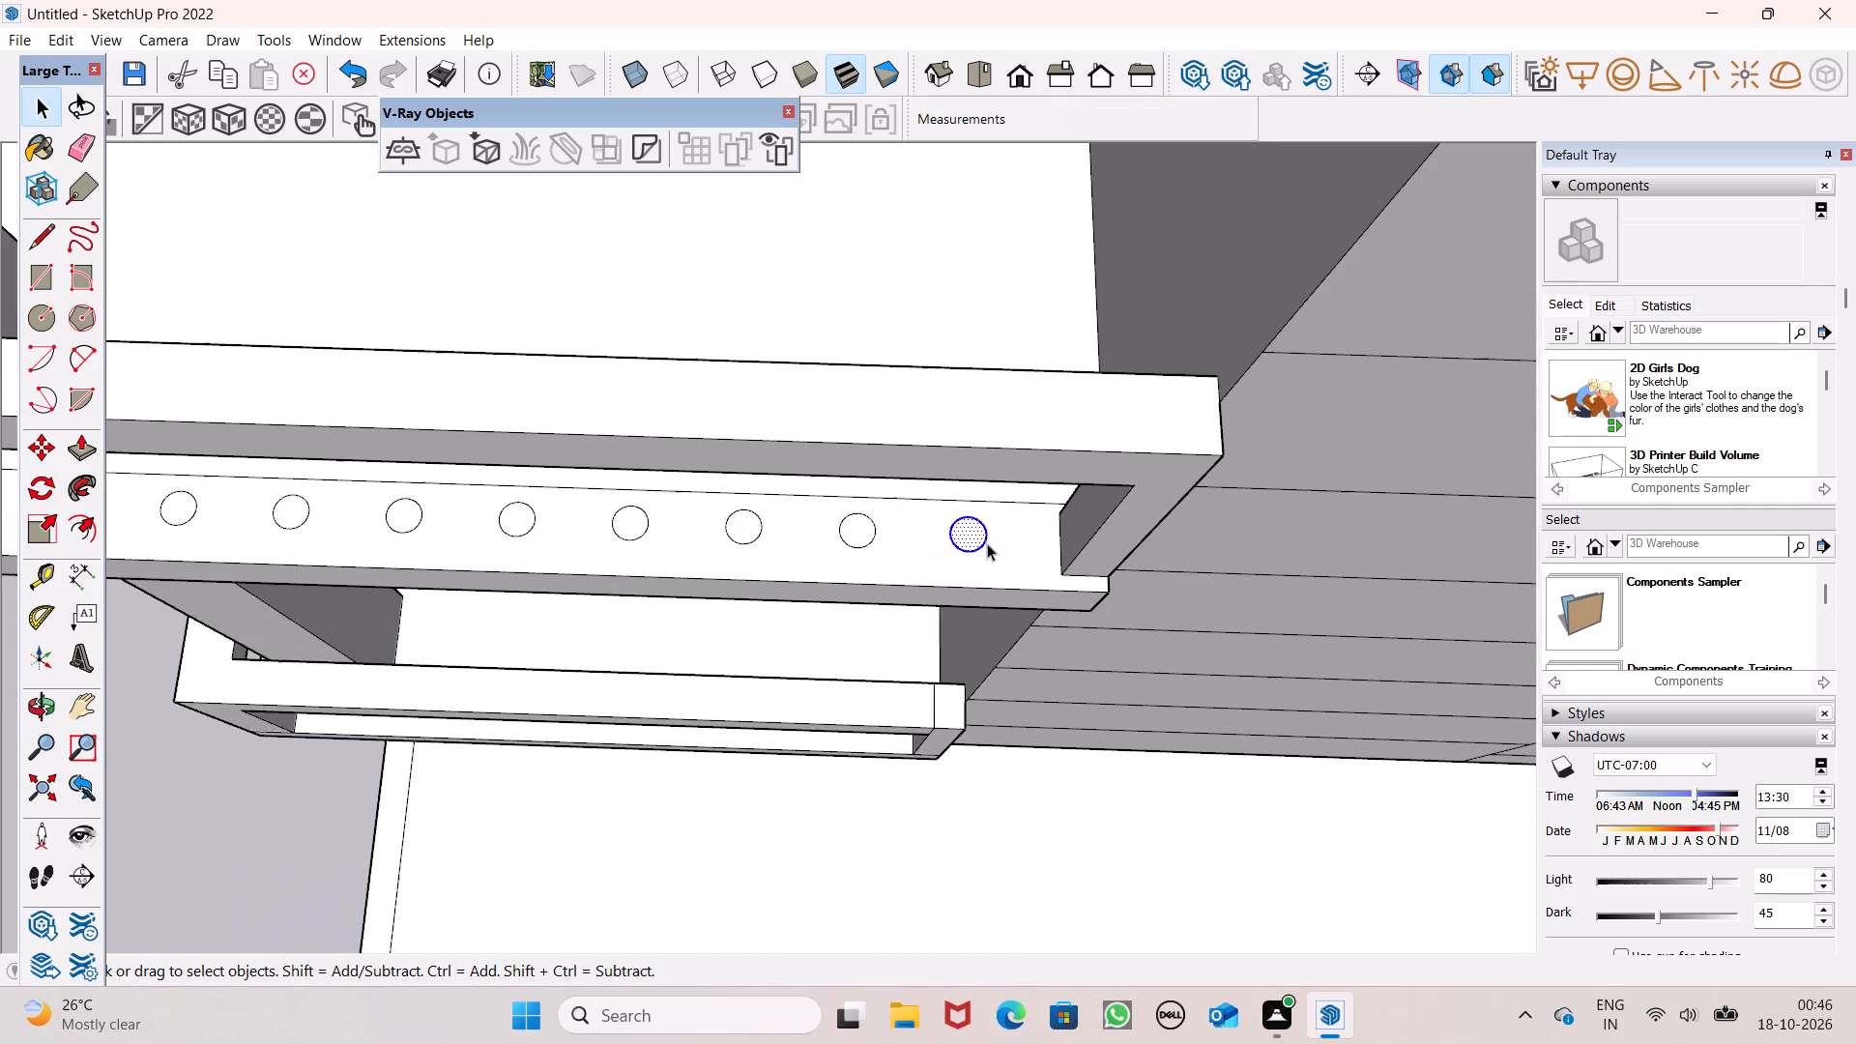
scroll(1128, 514, down, 6)
click(286, 629)
Draw a circle of about 2" radius on the lower corner balcony's bottom rail, near its end at the banded wall.
scroll(647, 489, down, 2)
middle_drag(588, 582, 621, 546)
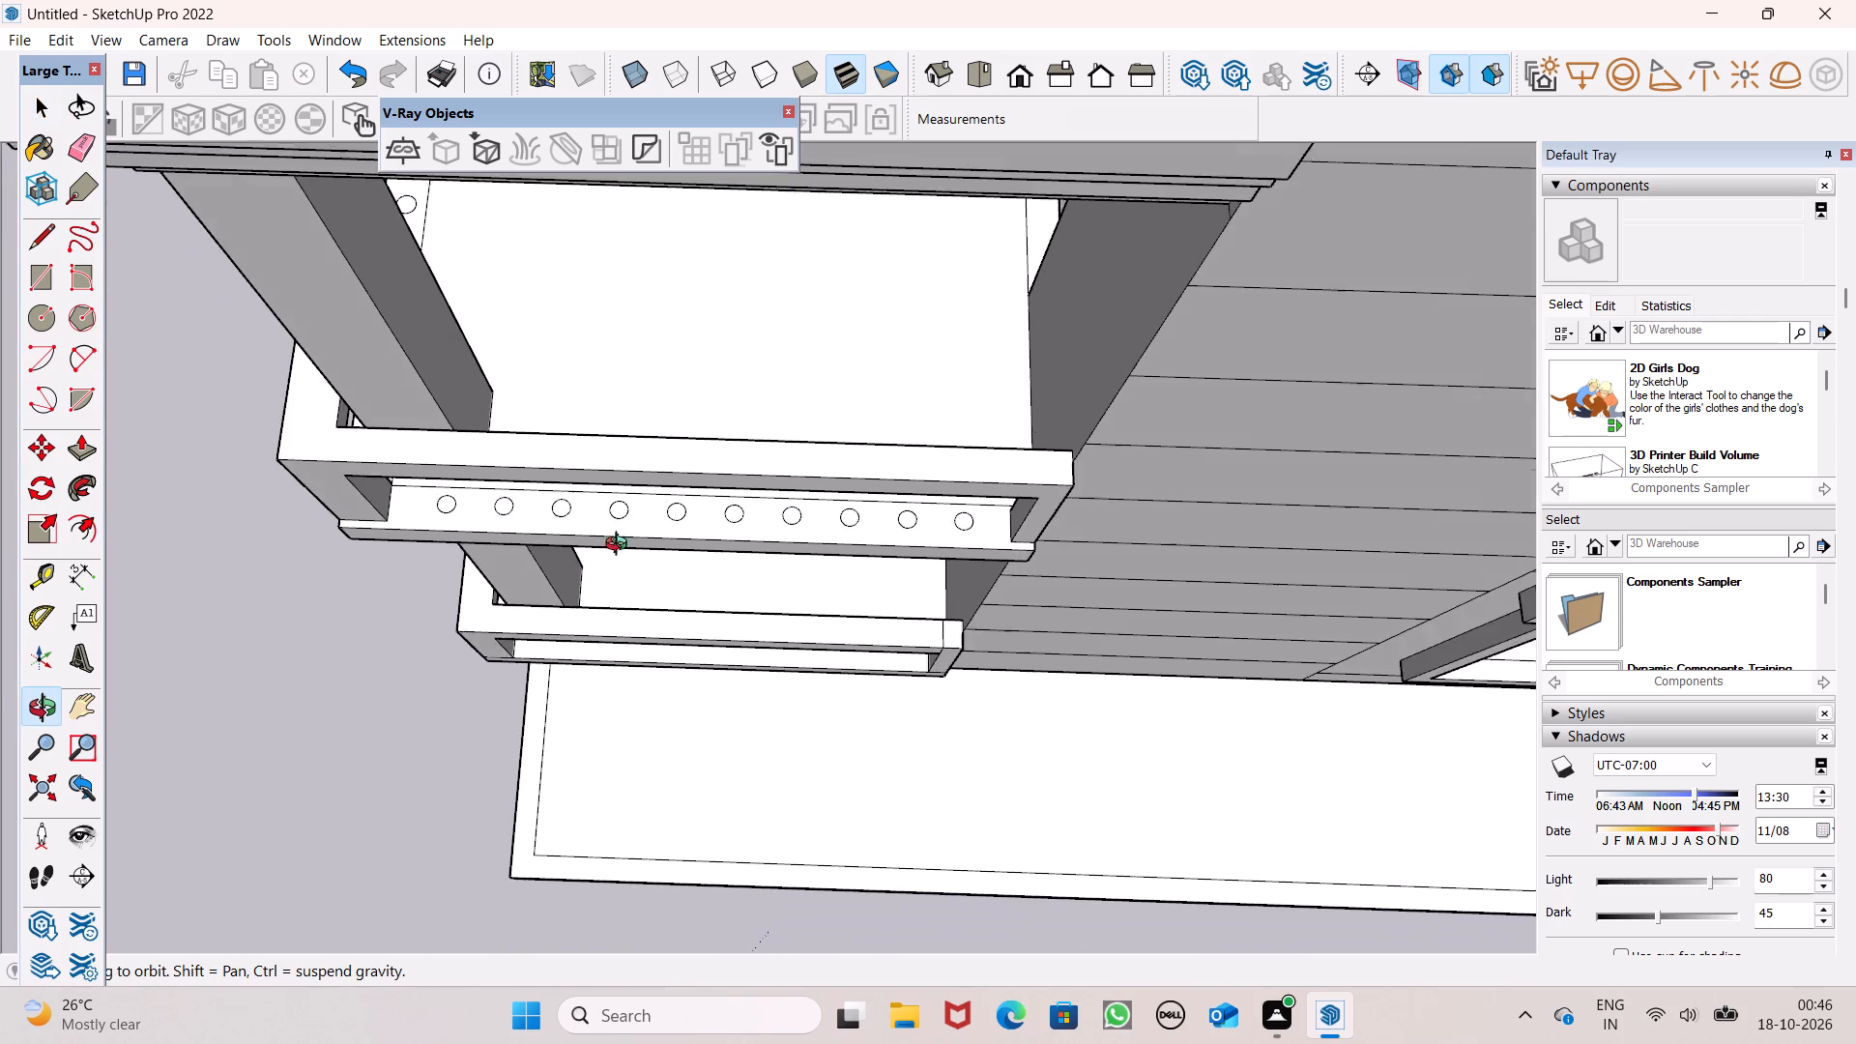
middle_drag(621, 546, 1127, 378)
scroll(1108, 394, down, 3)
middle_drag(919, 460, 1078, 361)
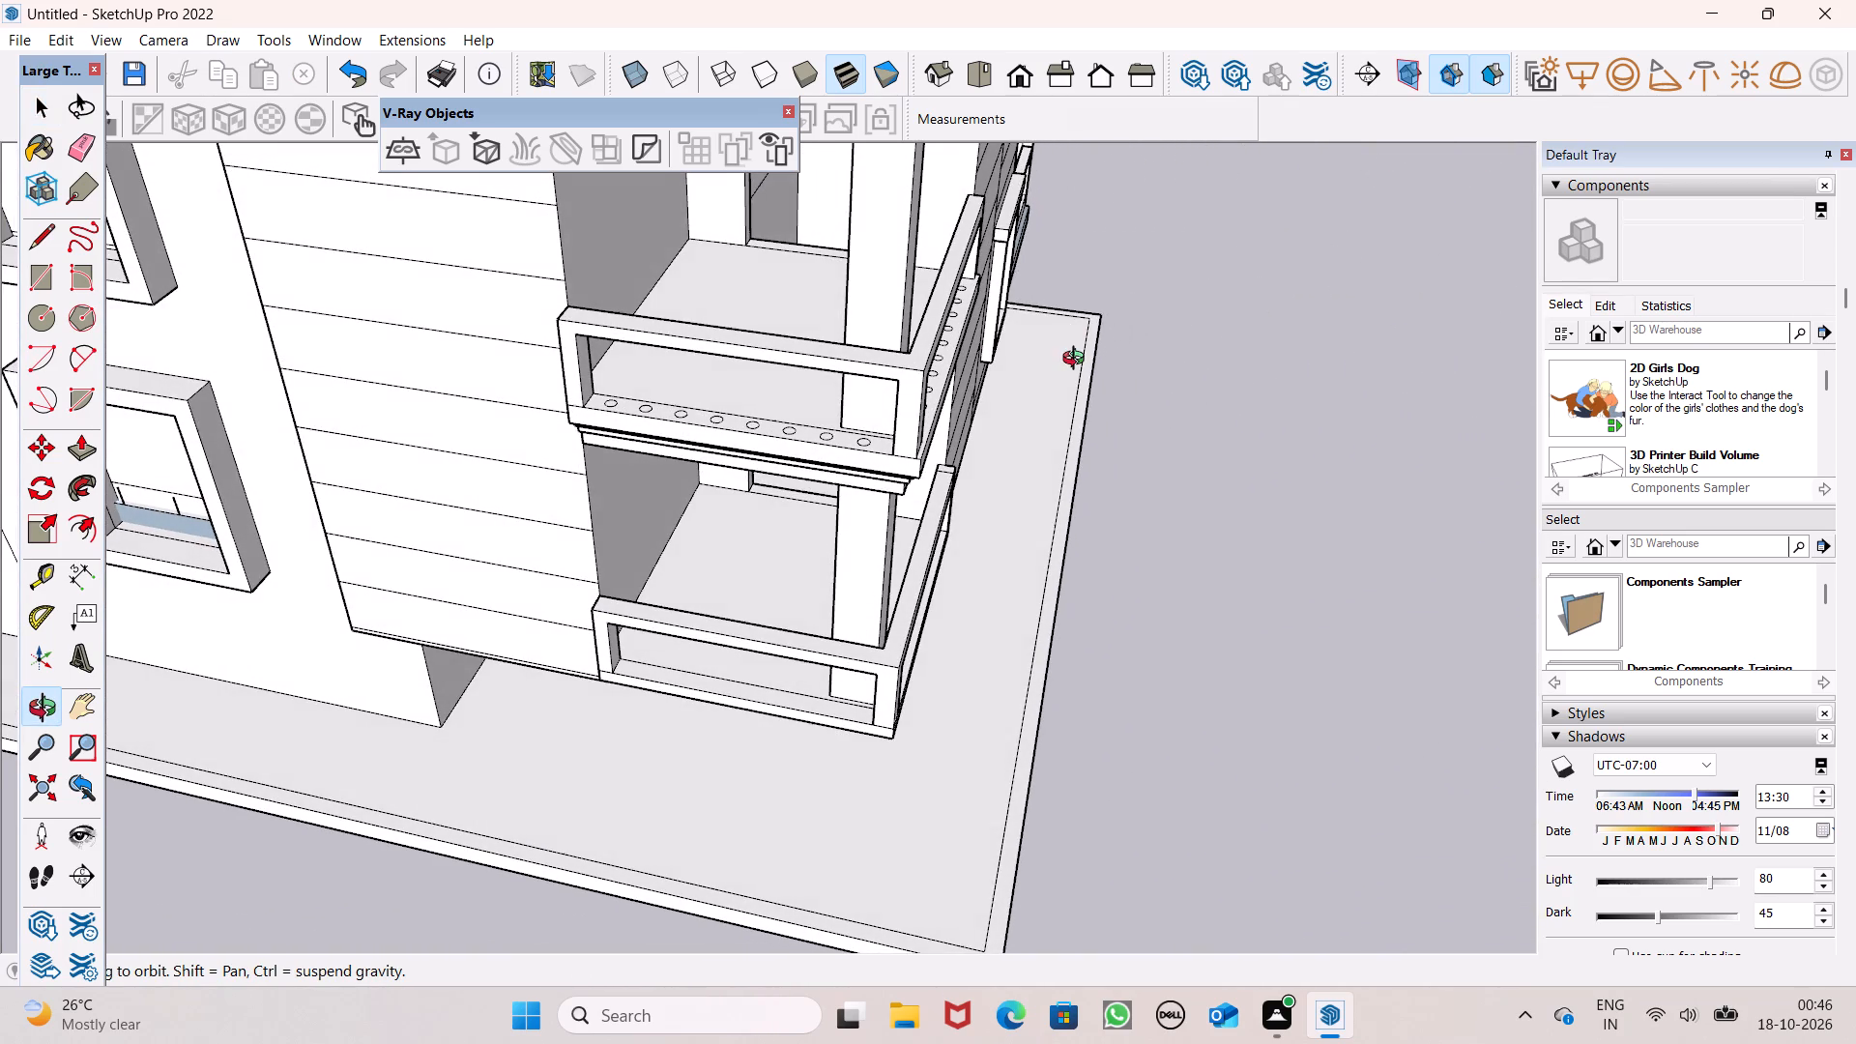
middle_drag(1078, 361, 1067, 383)
middle_drag(862, 505, 1101, 395)
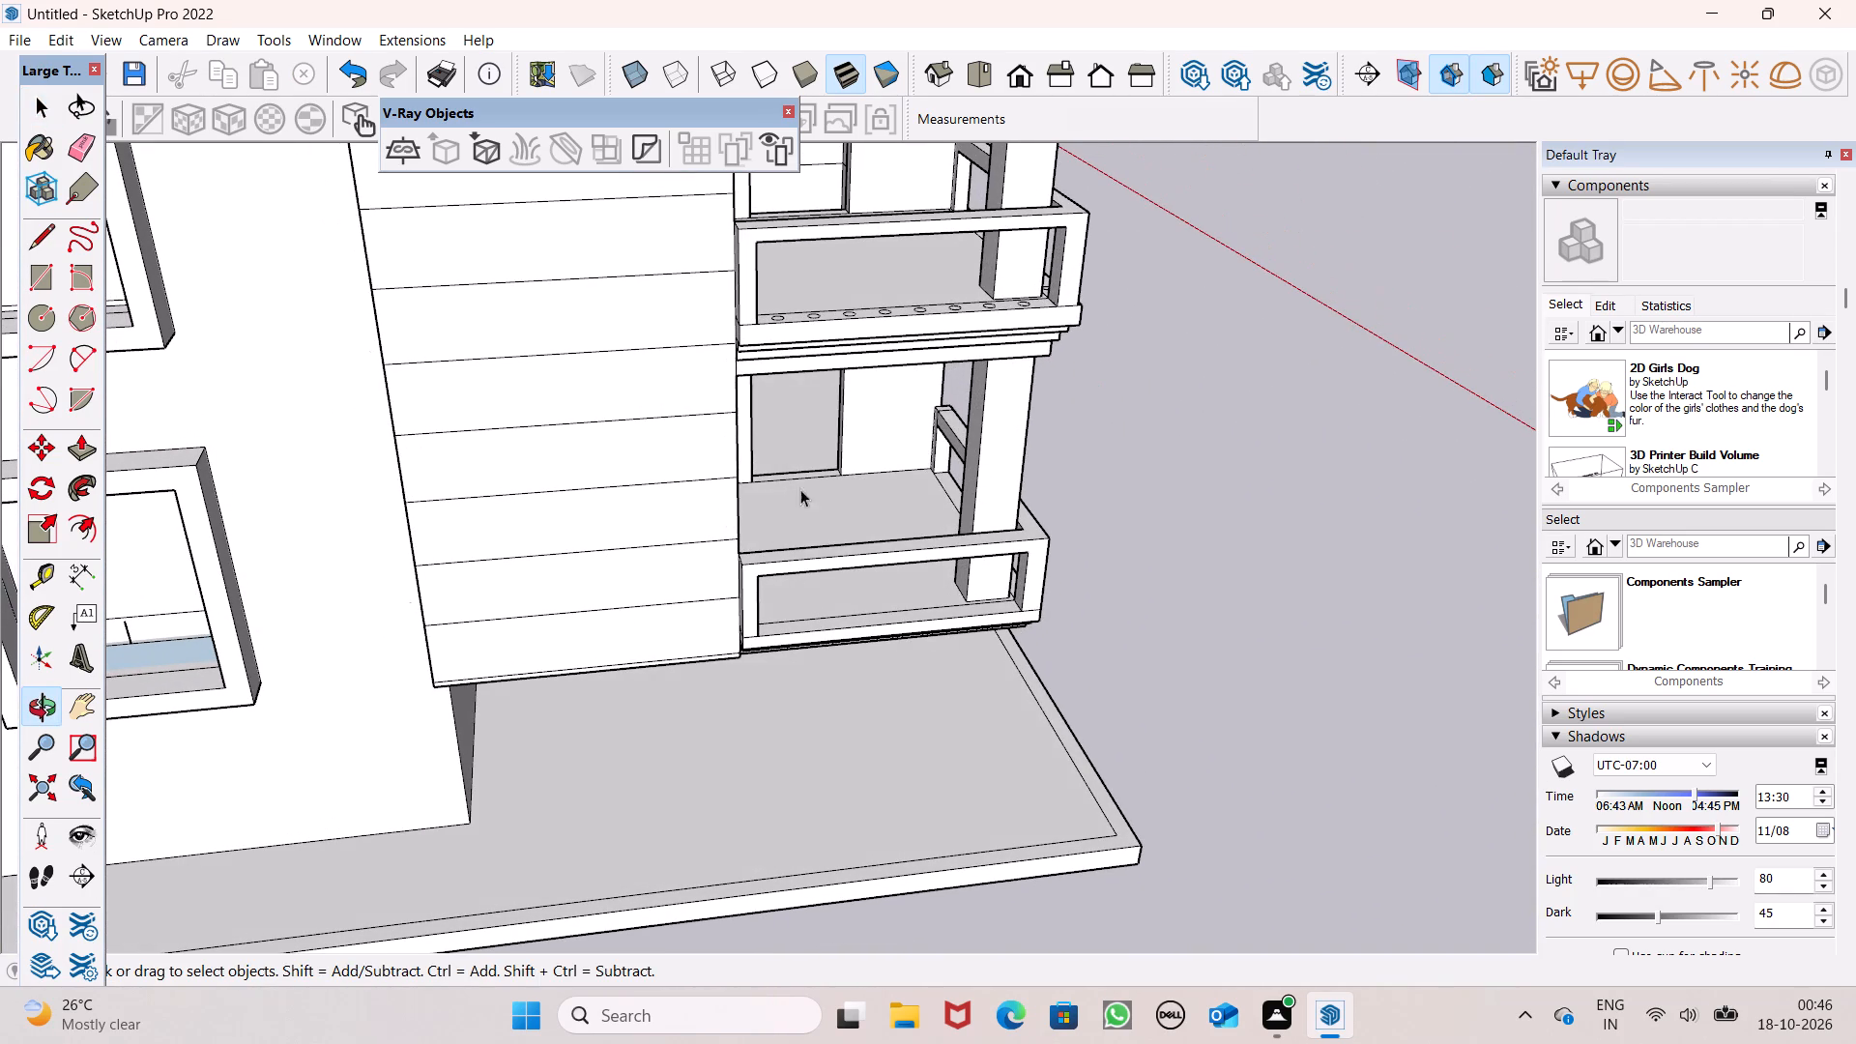
click(45, 334)
scroll(597, 601, up, 3)
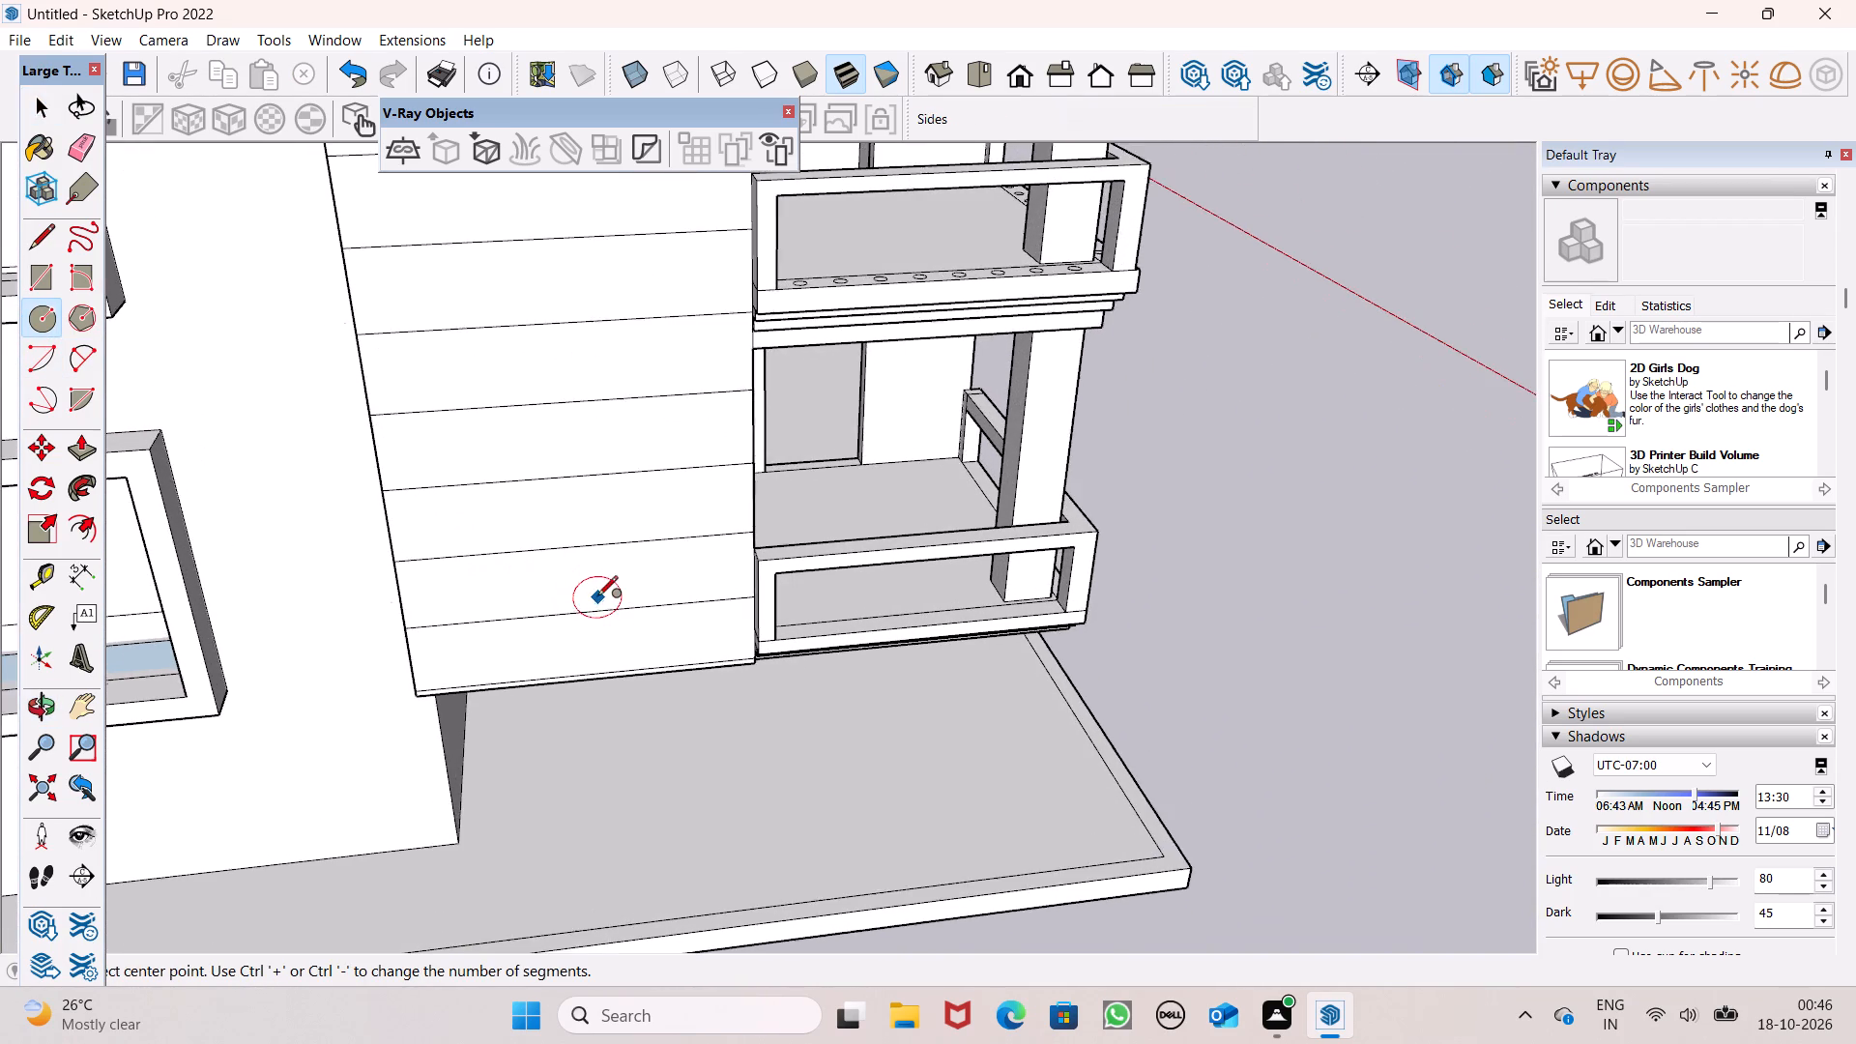
scroll(597, 597, up, 2)
scroll(615, 603, down, 1)
middle_drag(714, 715, 683, 855)
scroll(735, 753, down, 2)
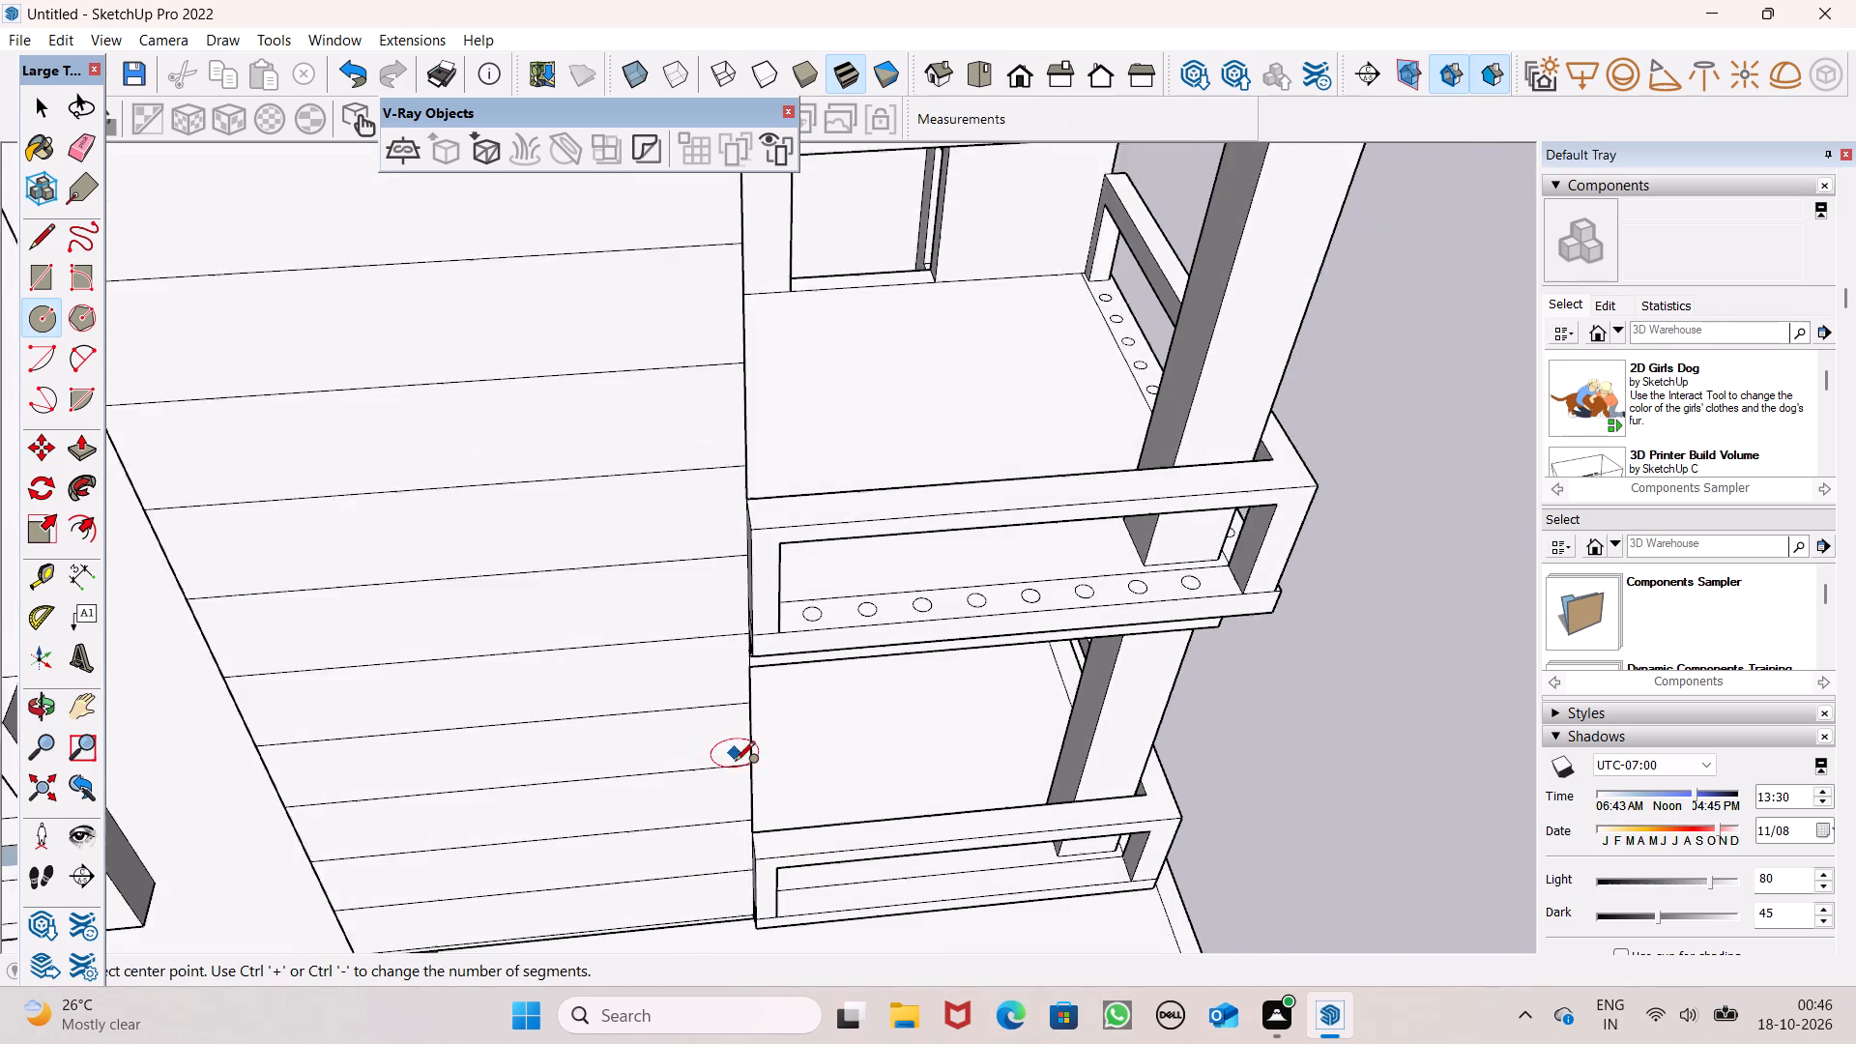
scroll(840, 958, up, 14)
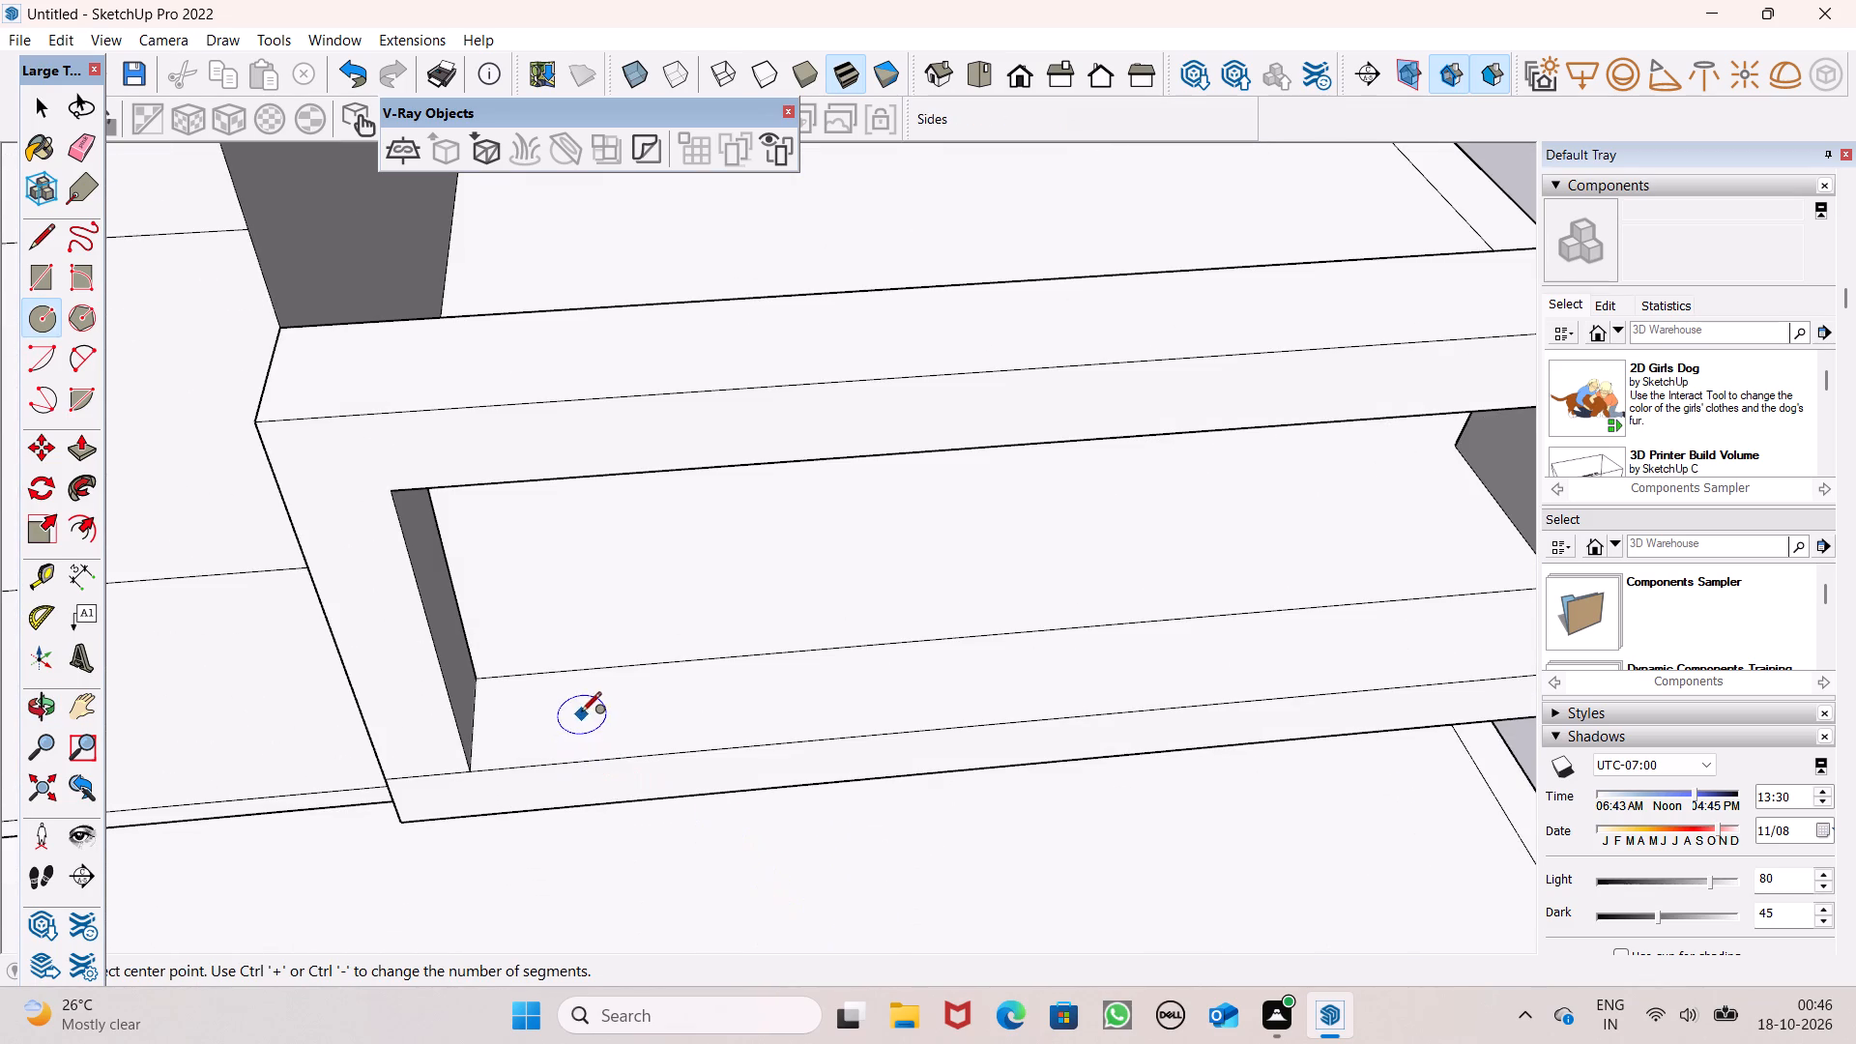
middle_drag(594, 731, 566, 785)
scroll(562, 786, up, 3)
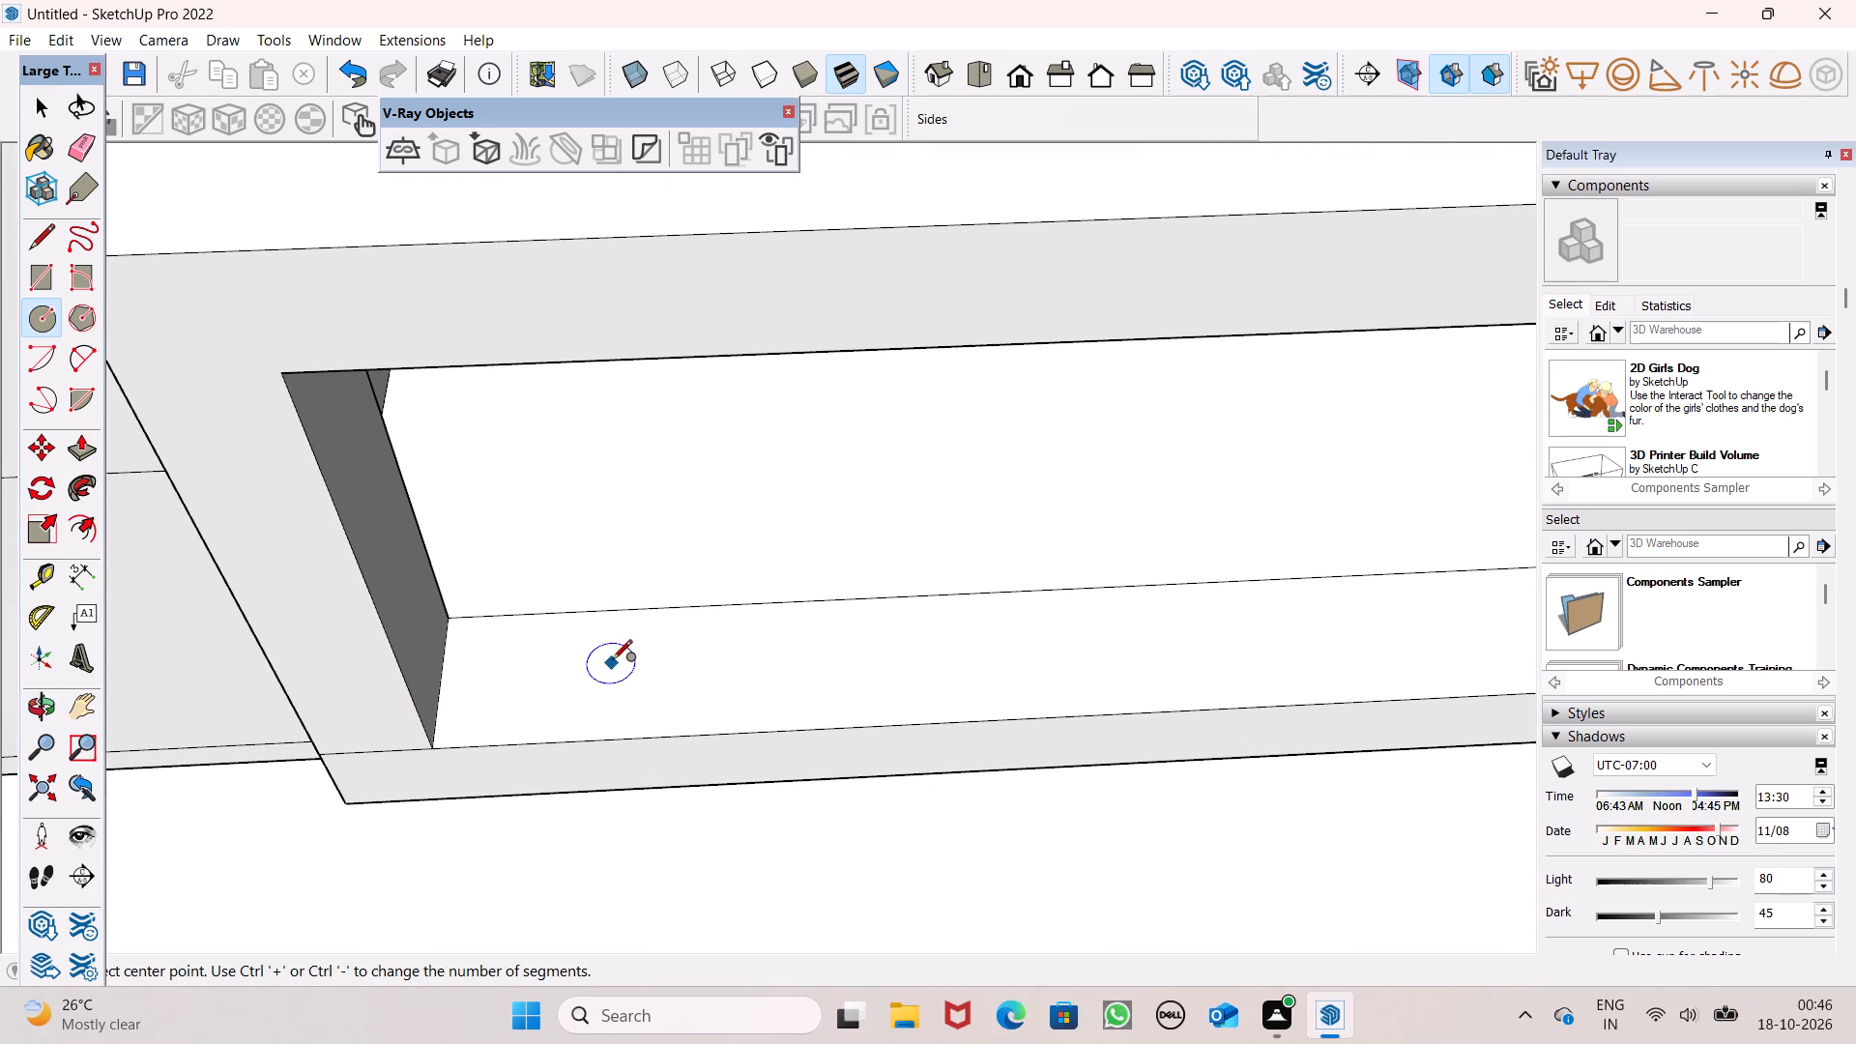
drag(606, 661, 626, 680)
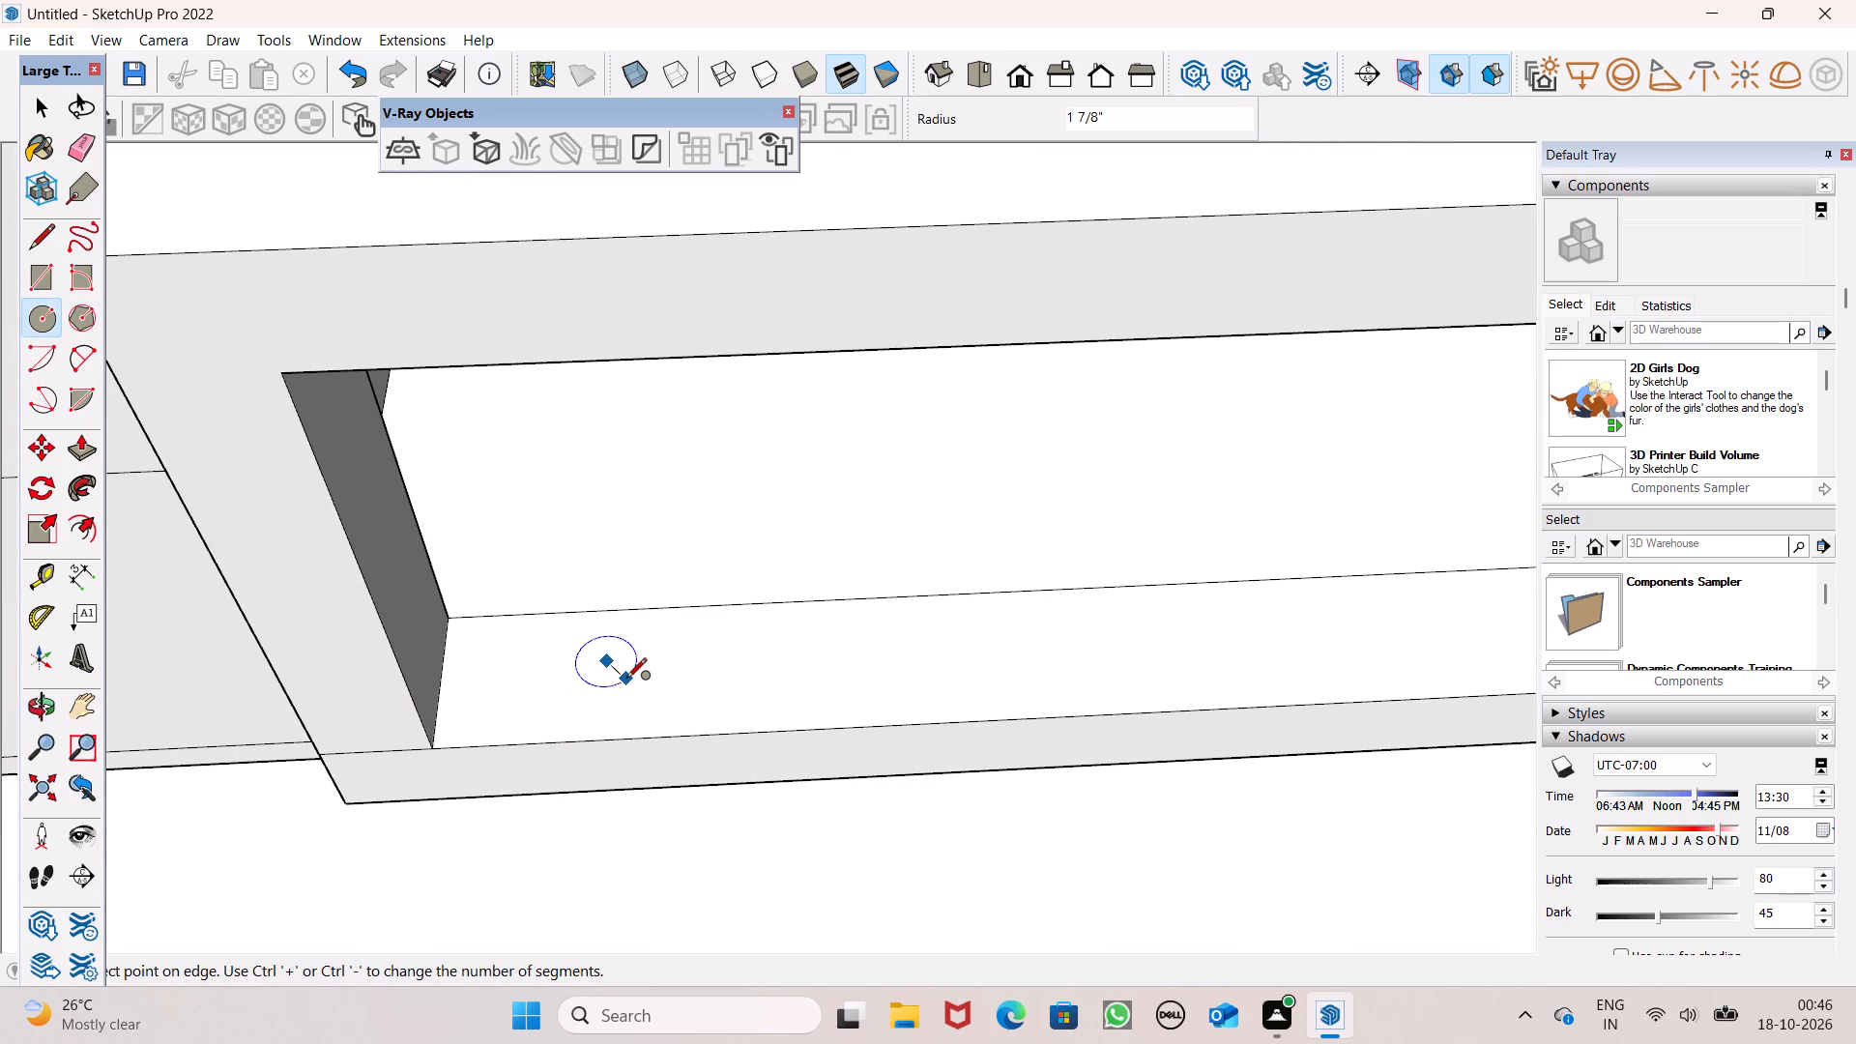
drag(626, 680, 628, 682)
key(space)
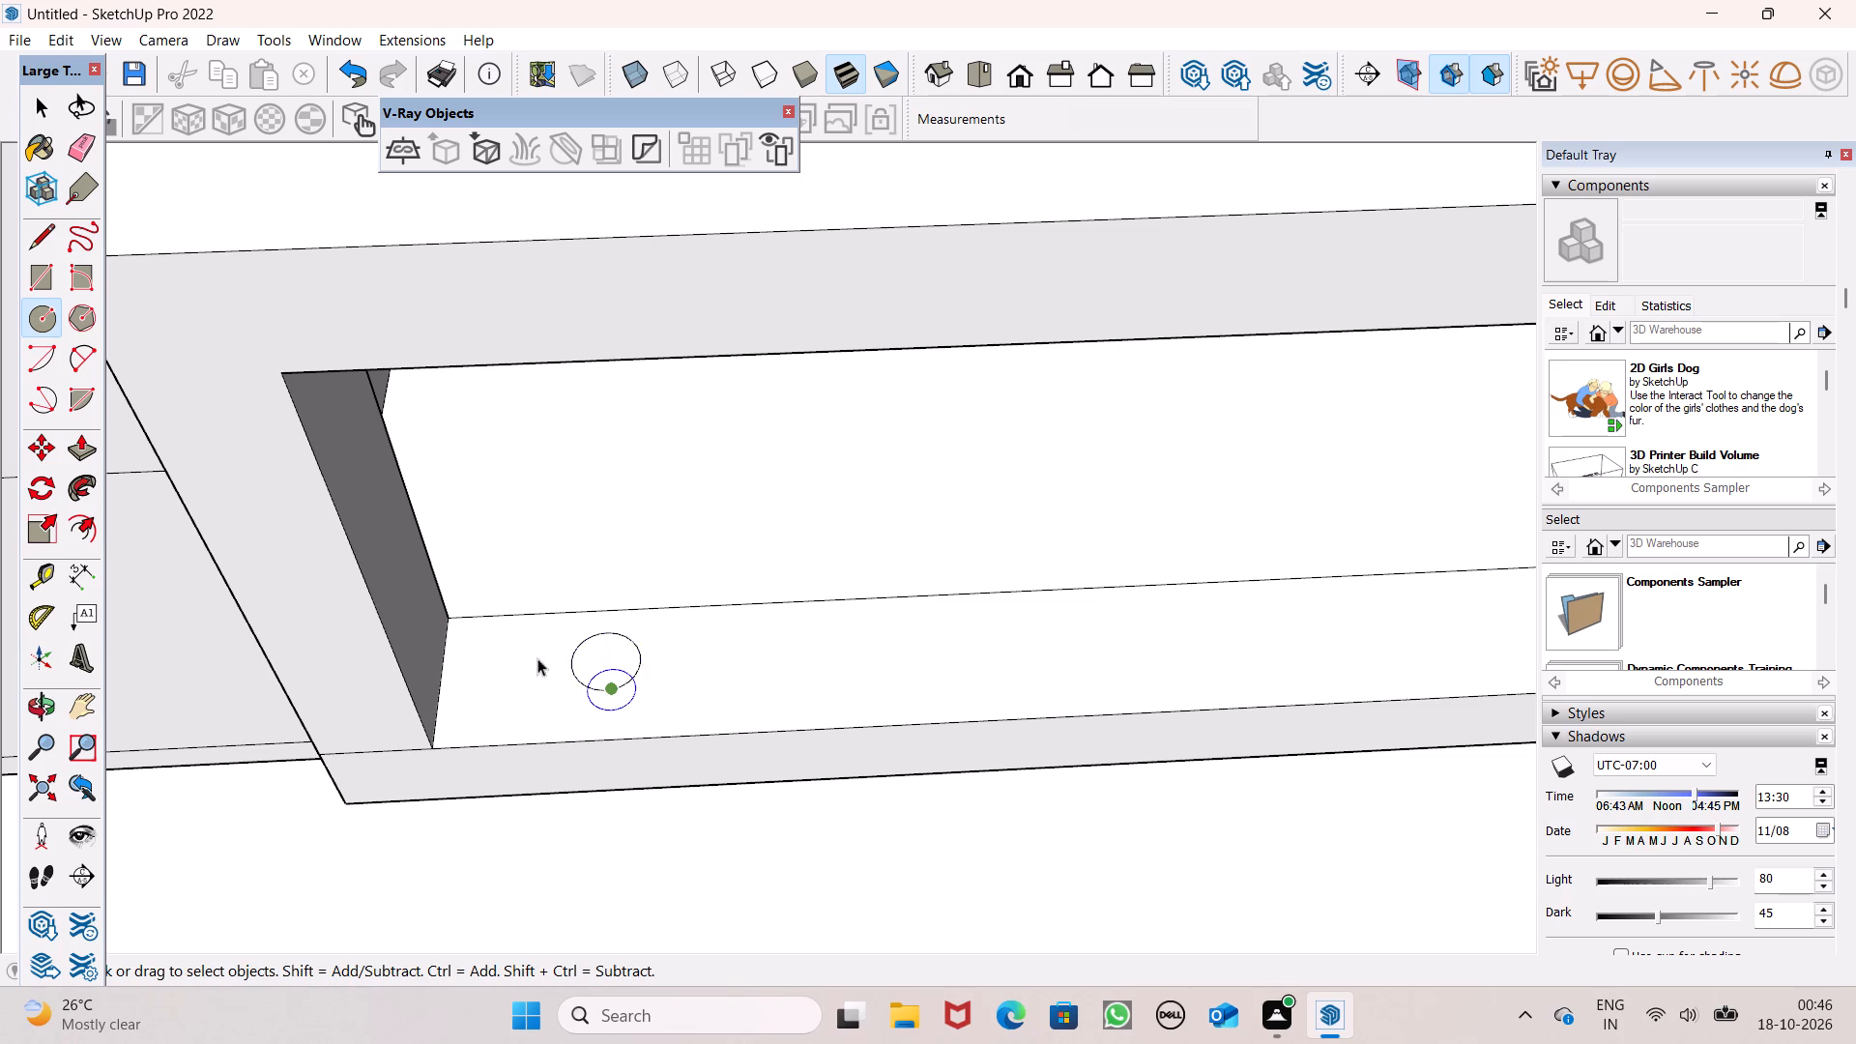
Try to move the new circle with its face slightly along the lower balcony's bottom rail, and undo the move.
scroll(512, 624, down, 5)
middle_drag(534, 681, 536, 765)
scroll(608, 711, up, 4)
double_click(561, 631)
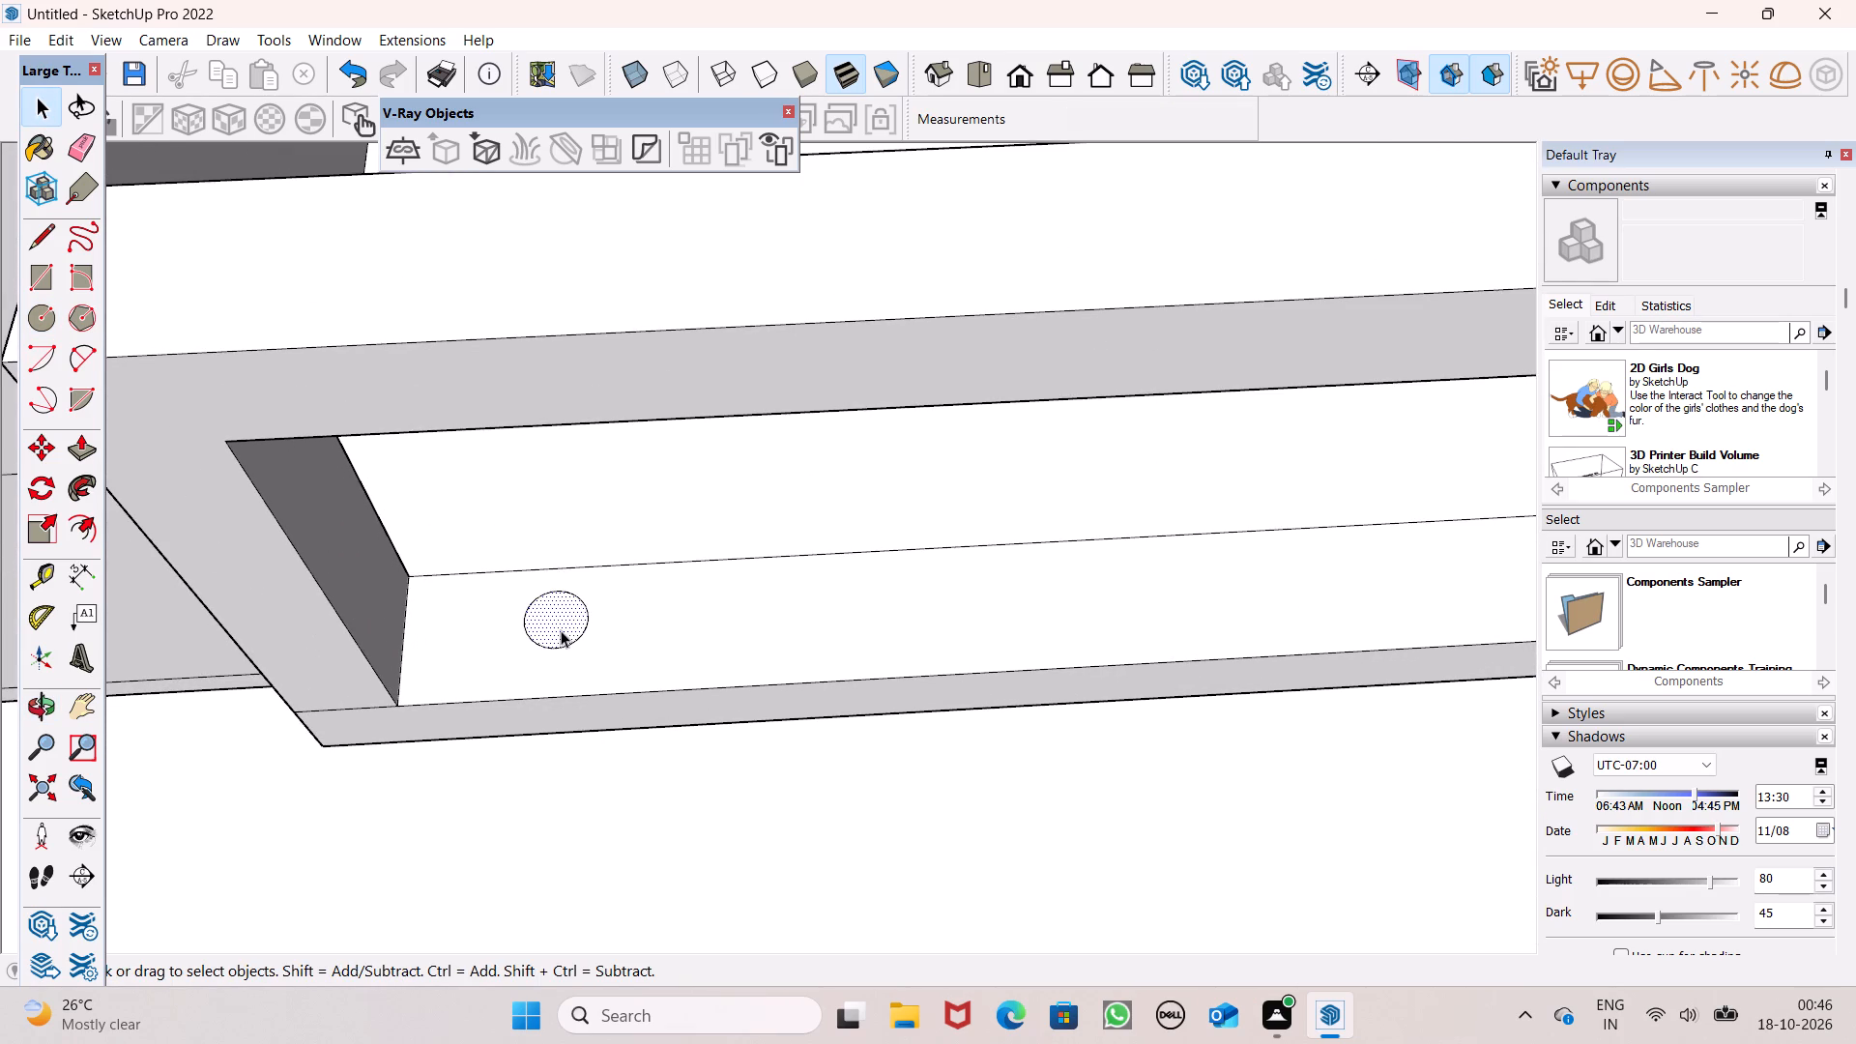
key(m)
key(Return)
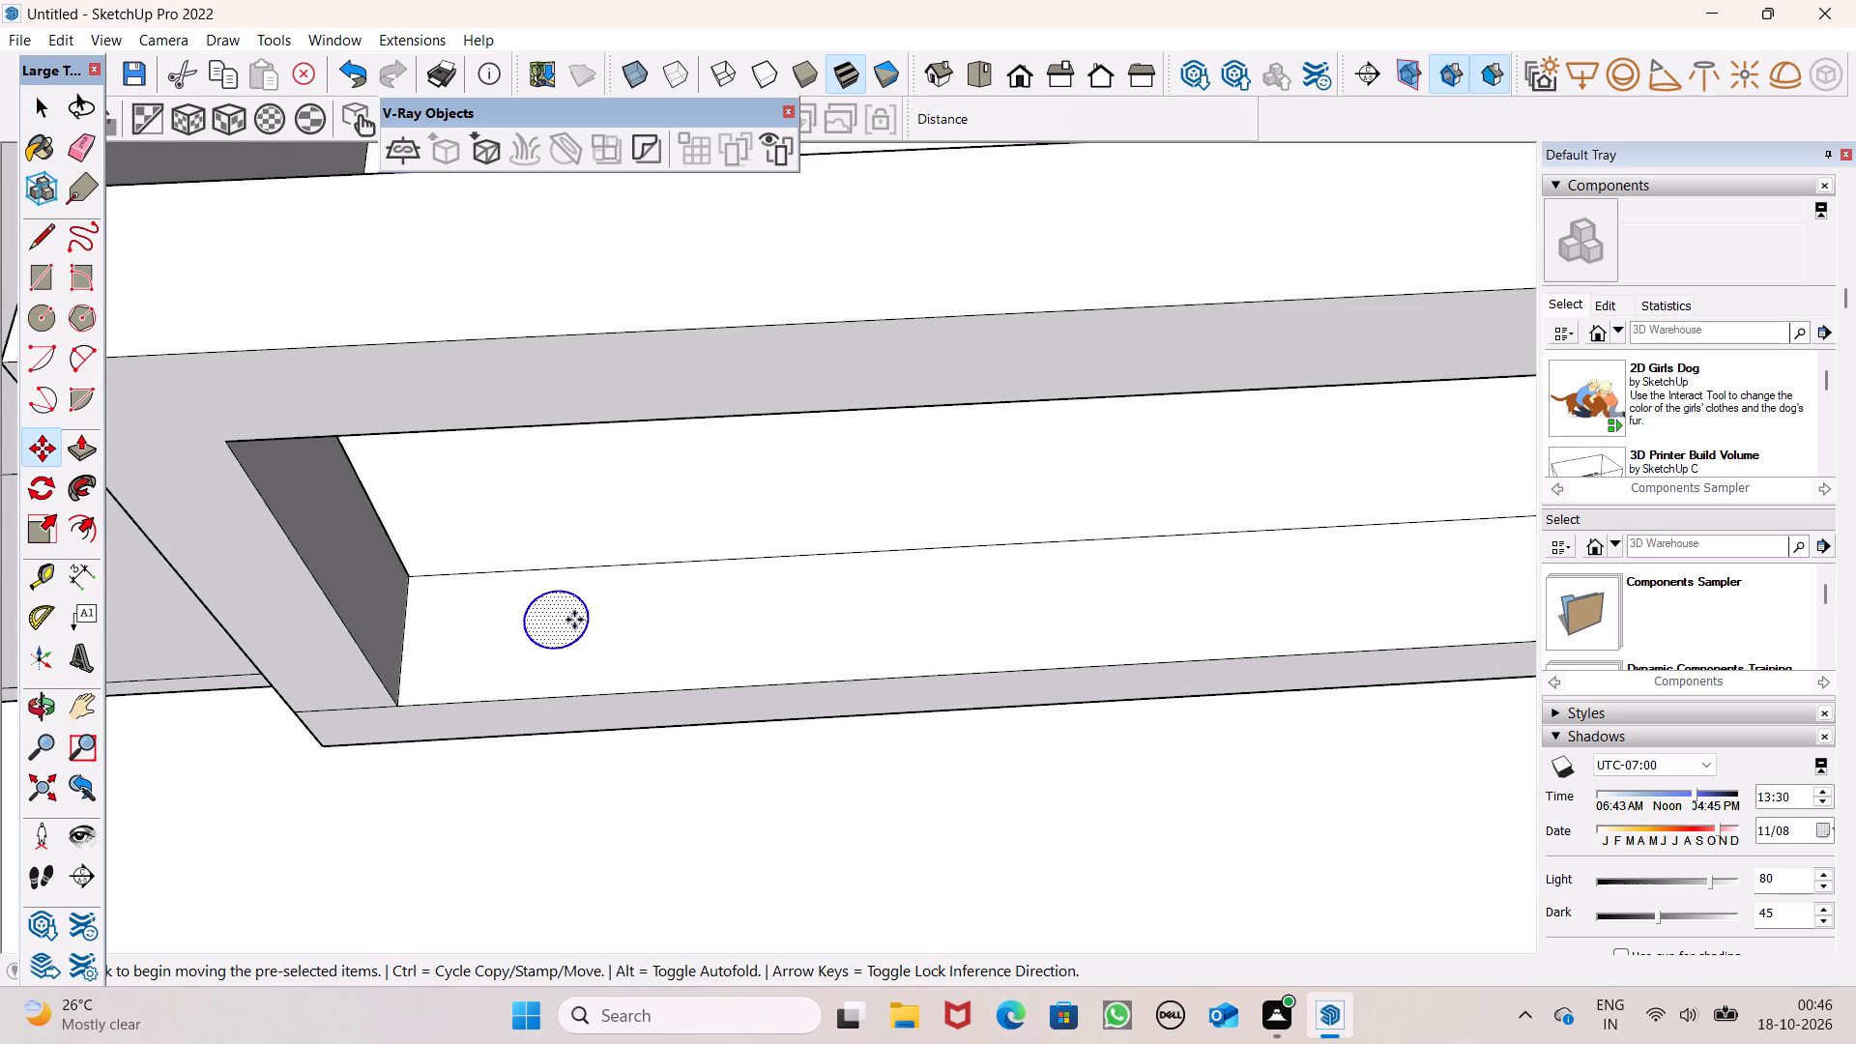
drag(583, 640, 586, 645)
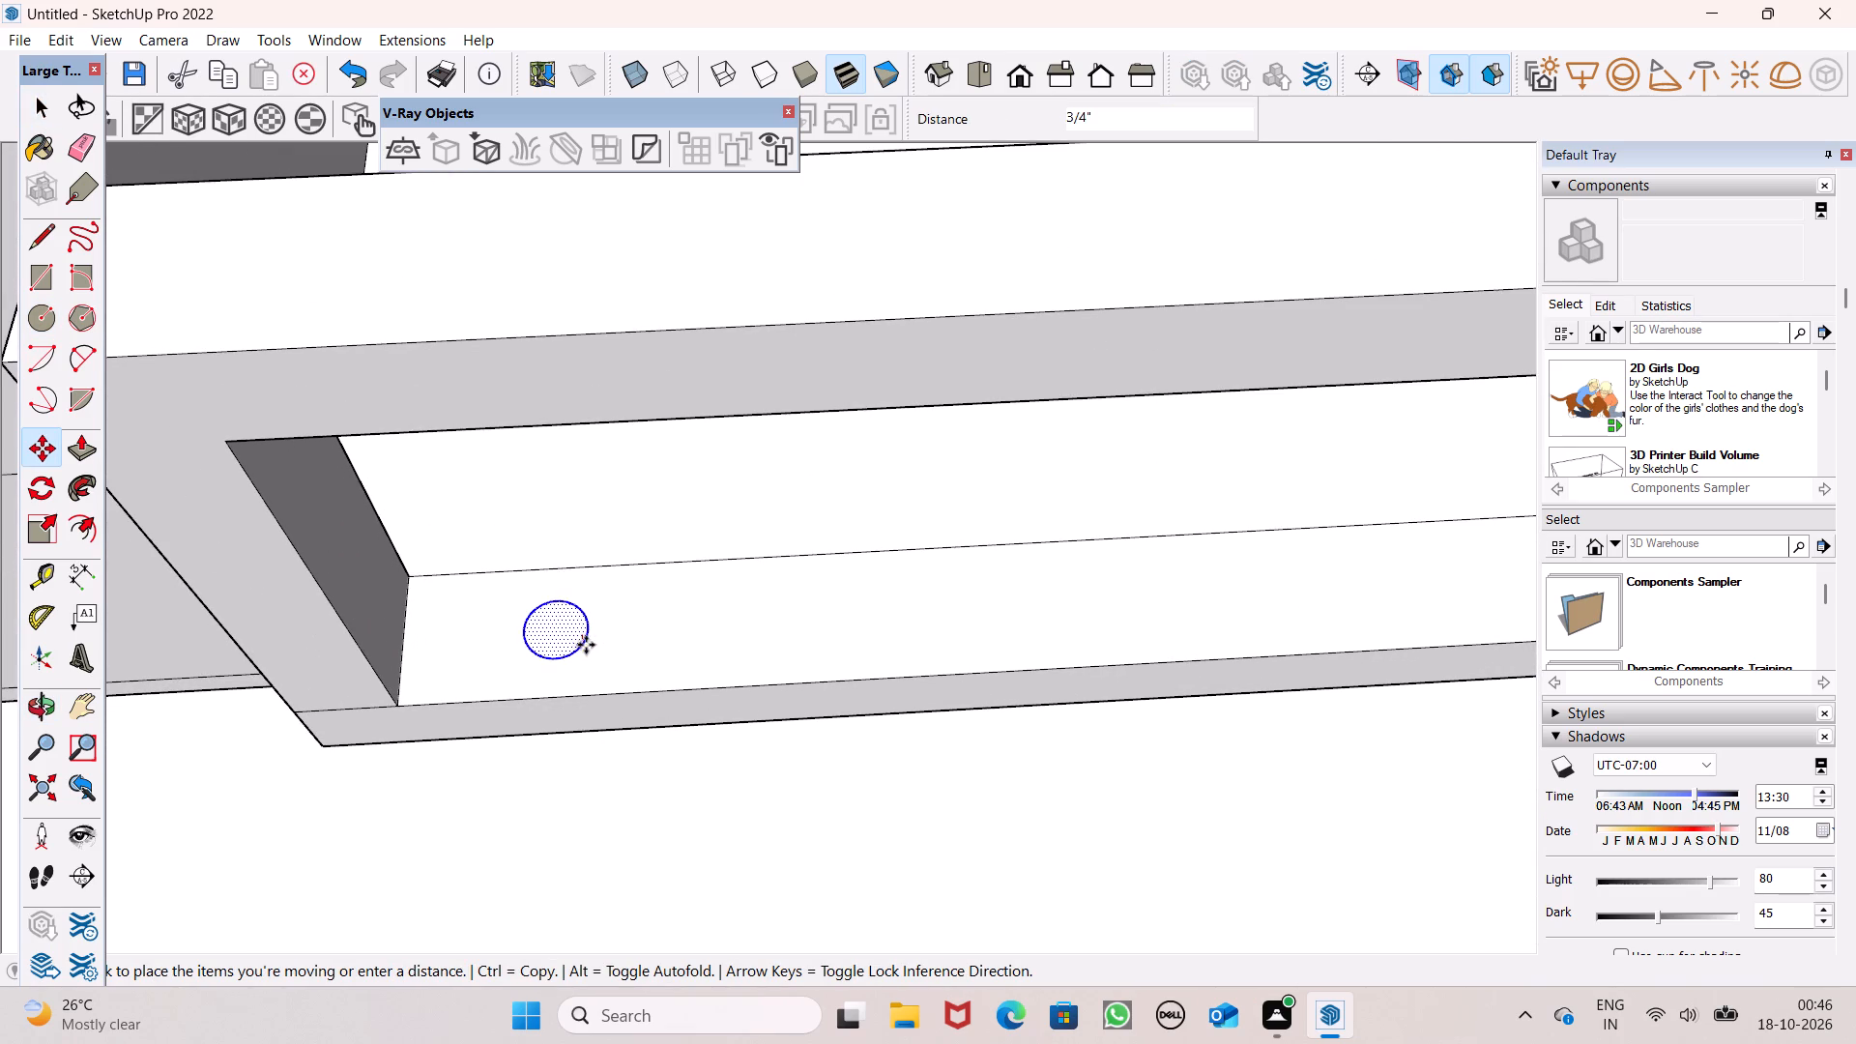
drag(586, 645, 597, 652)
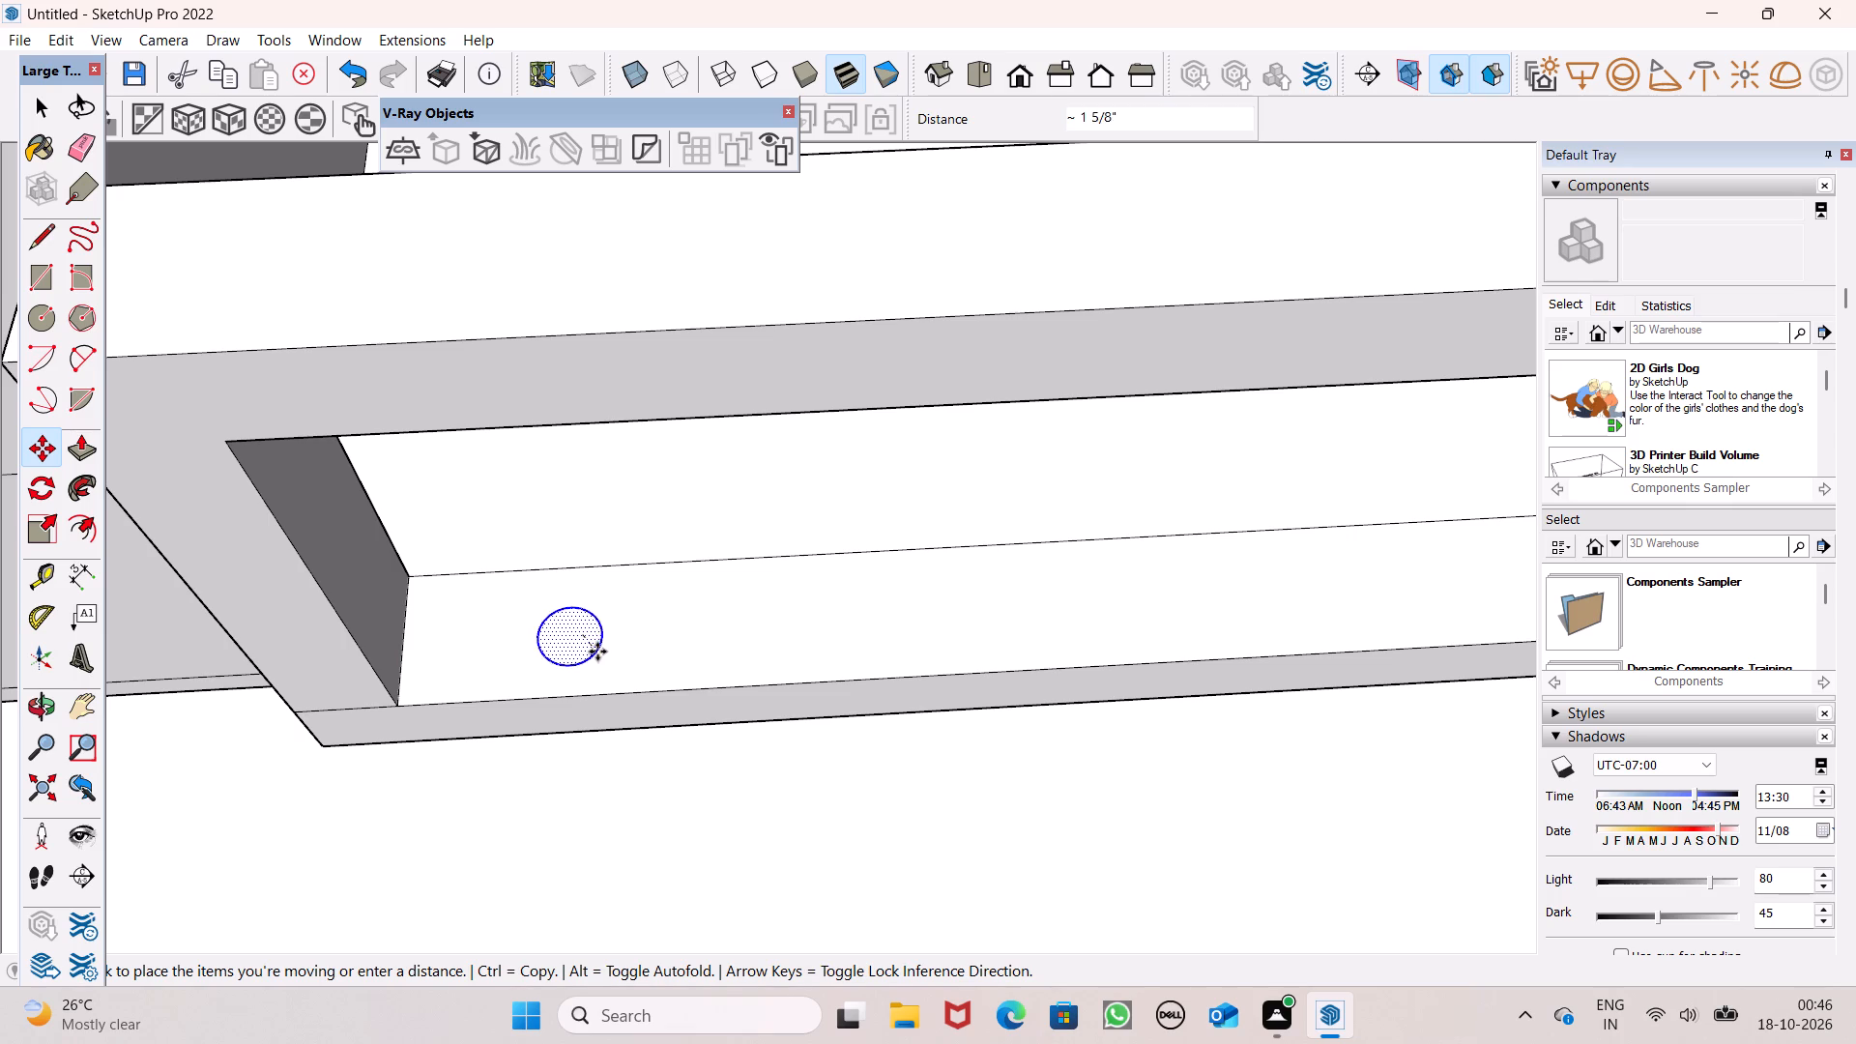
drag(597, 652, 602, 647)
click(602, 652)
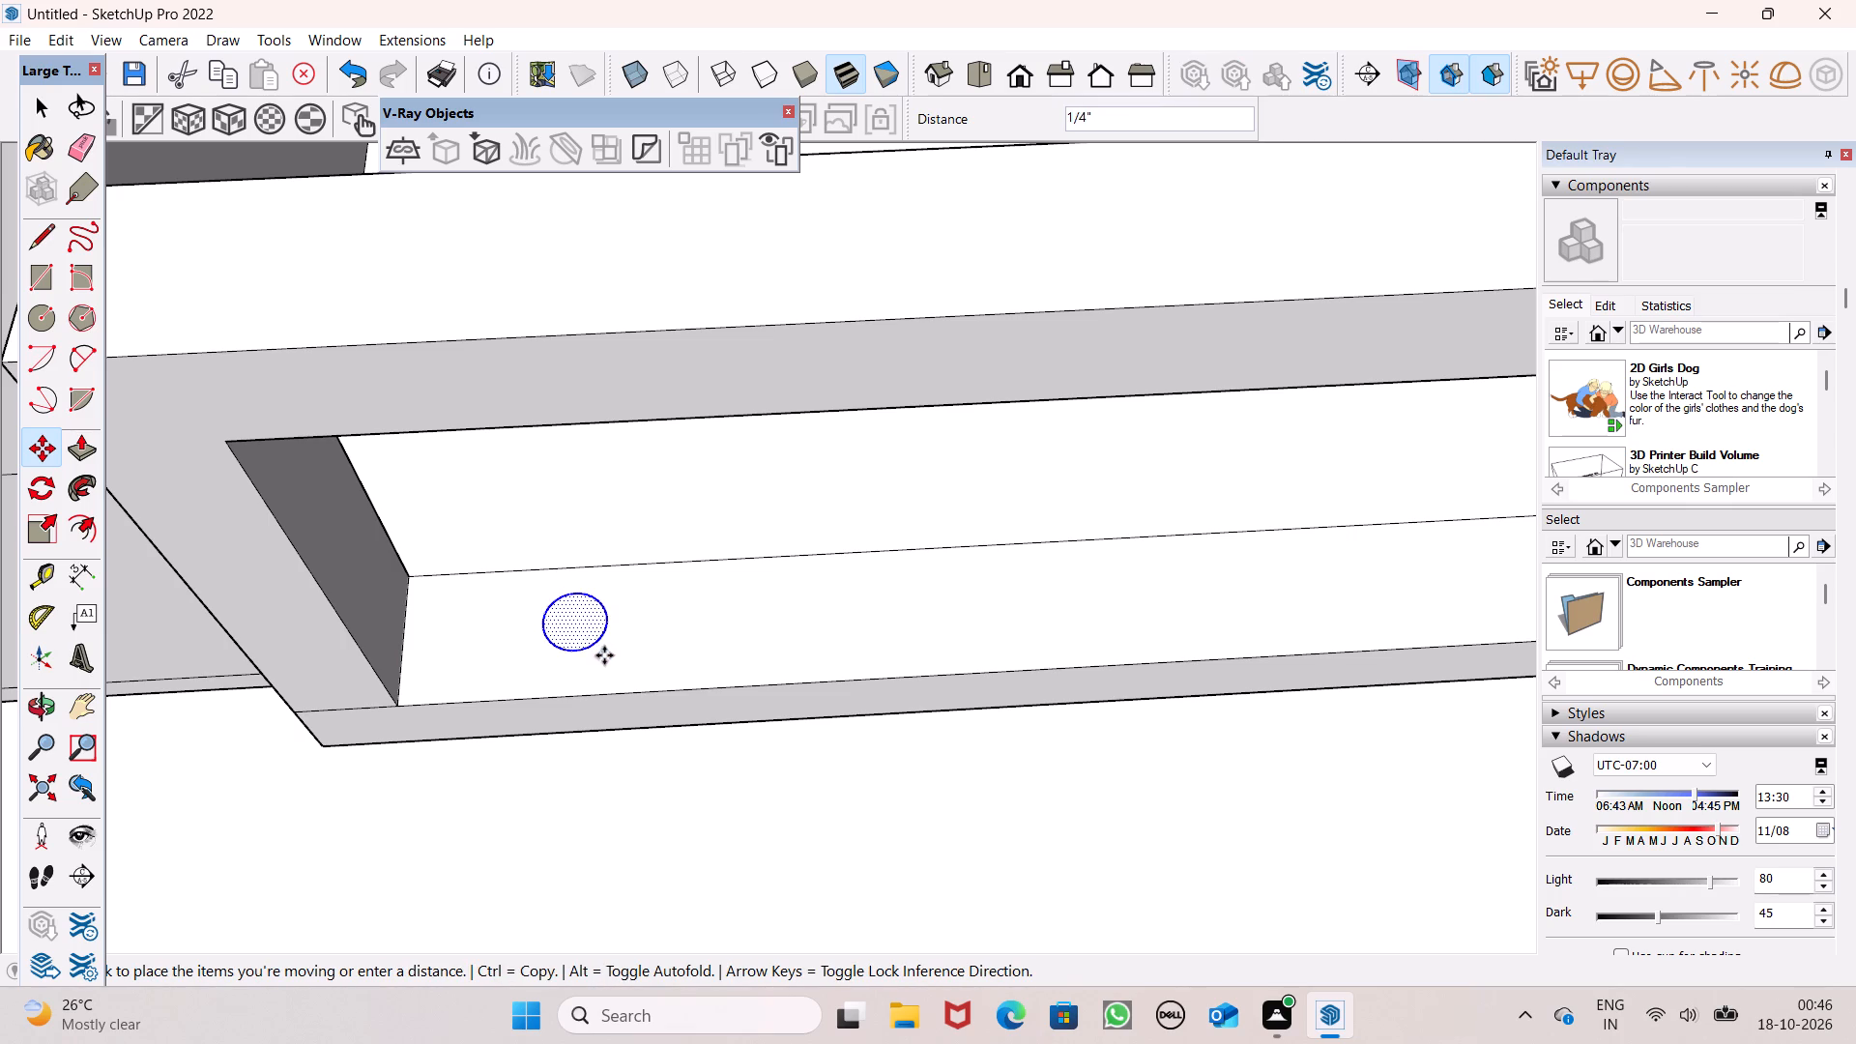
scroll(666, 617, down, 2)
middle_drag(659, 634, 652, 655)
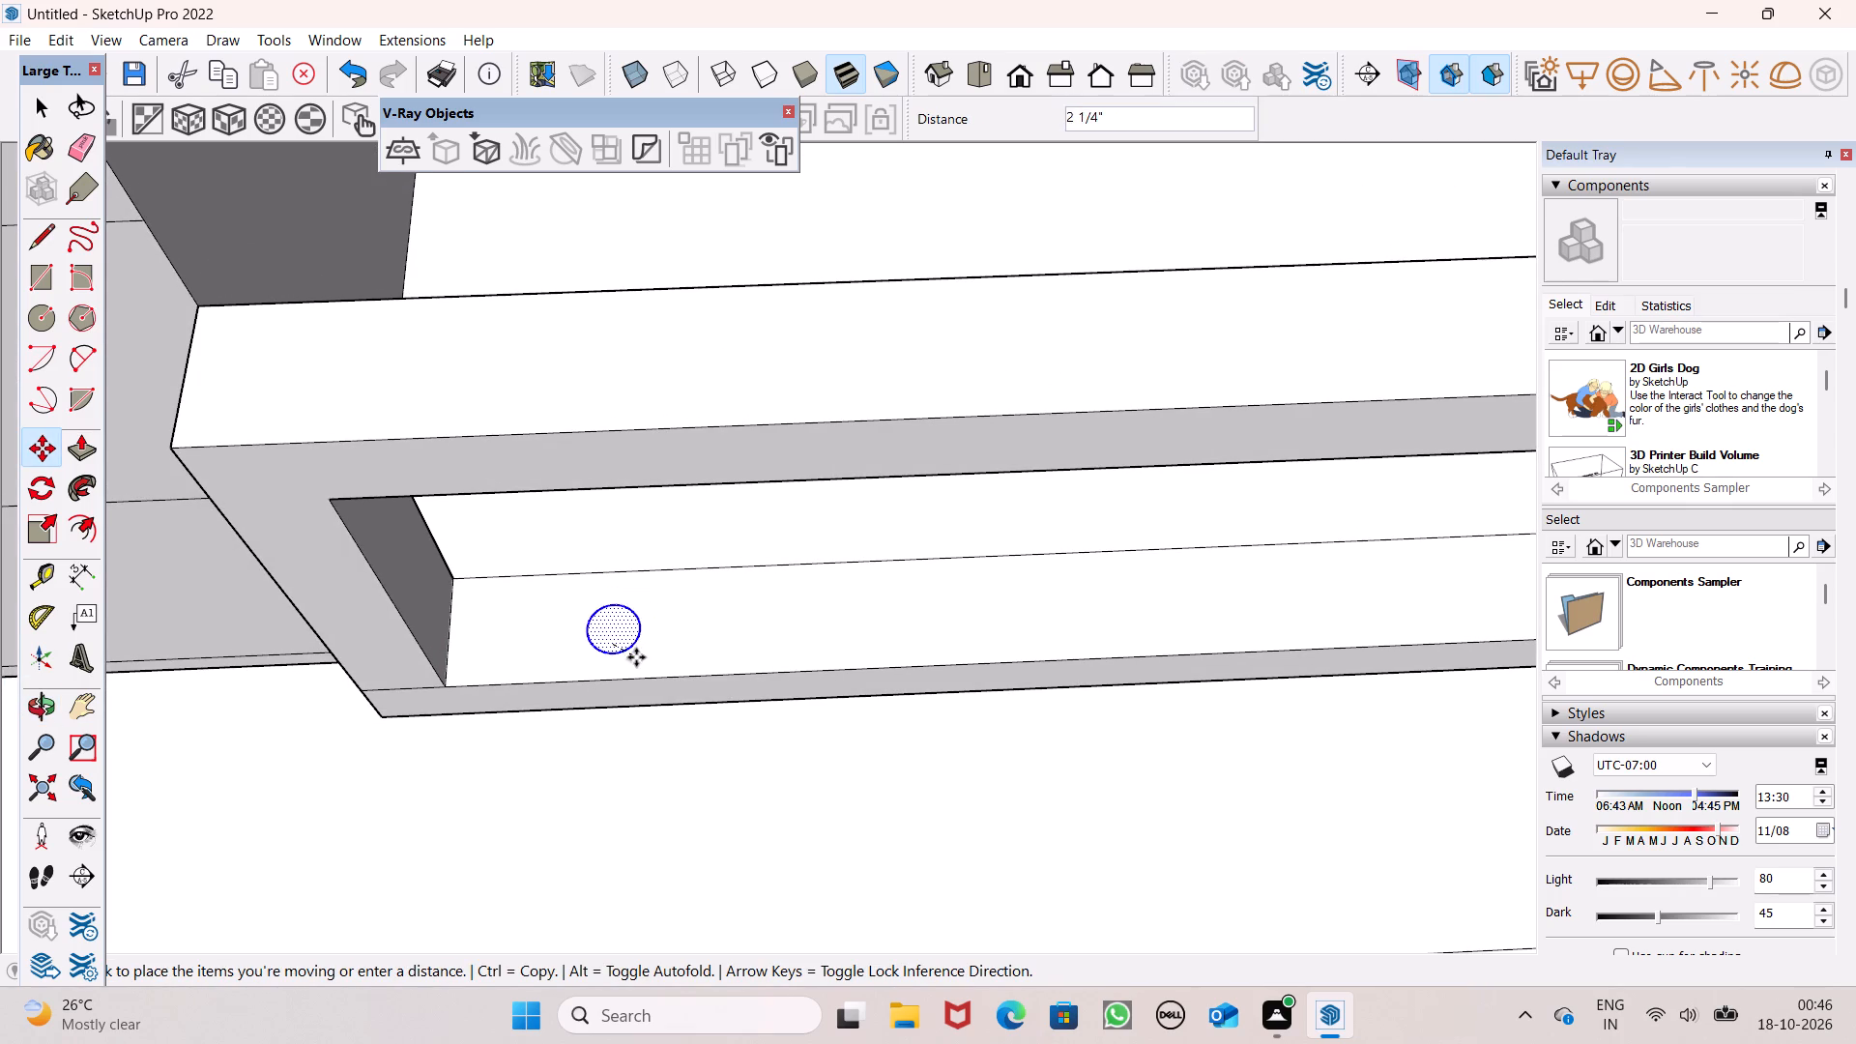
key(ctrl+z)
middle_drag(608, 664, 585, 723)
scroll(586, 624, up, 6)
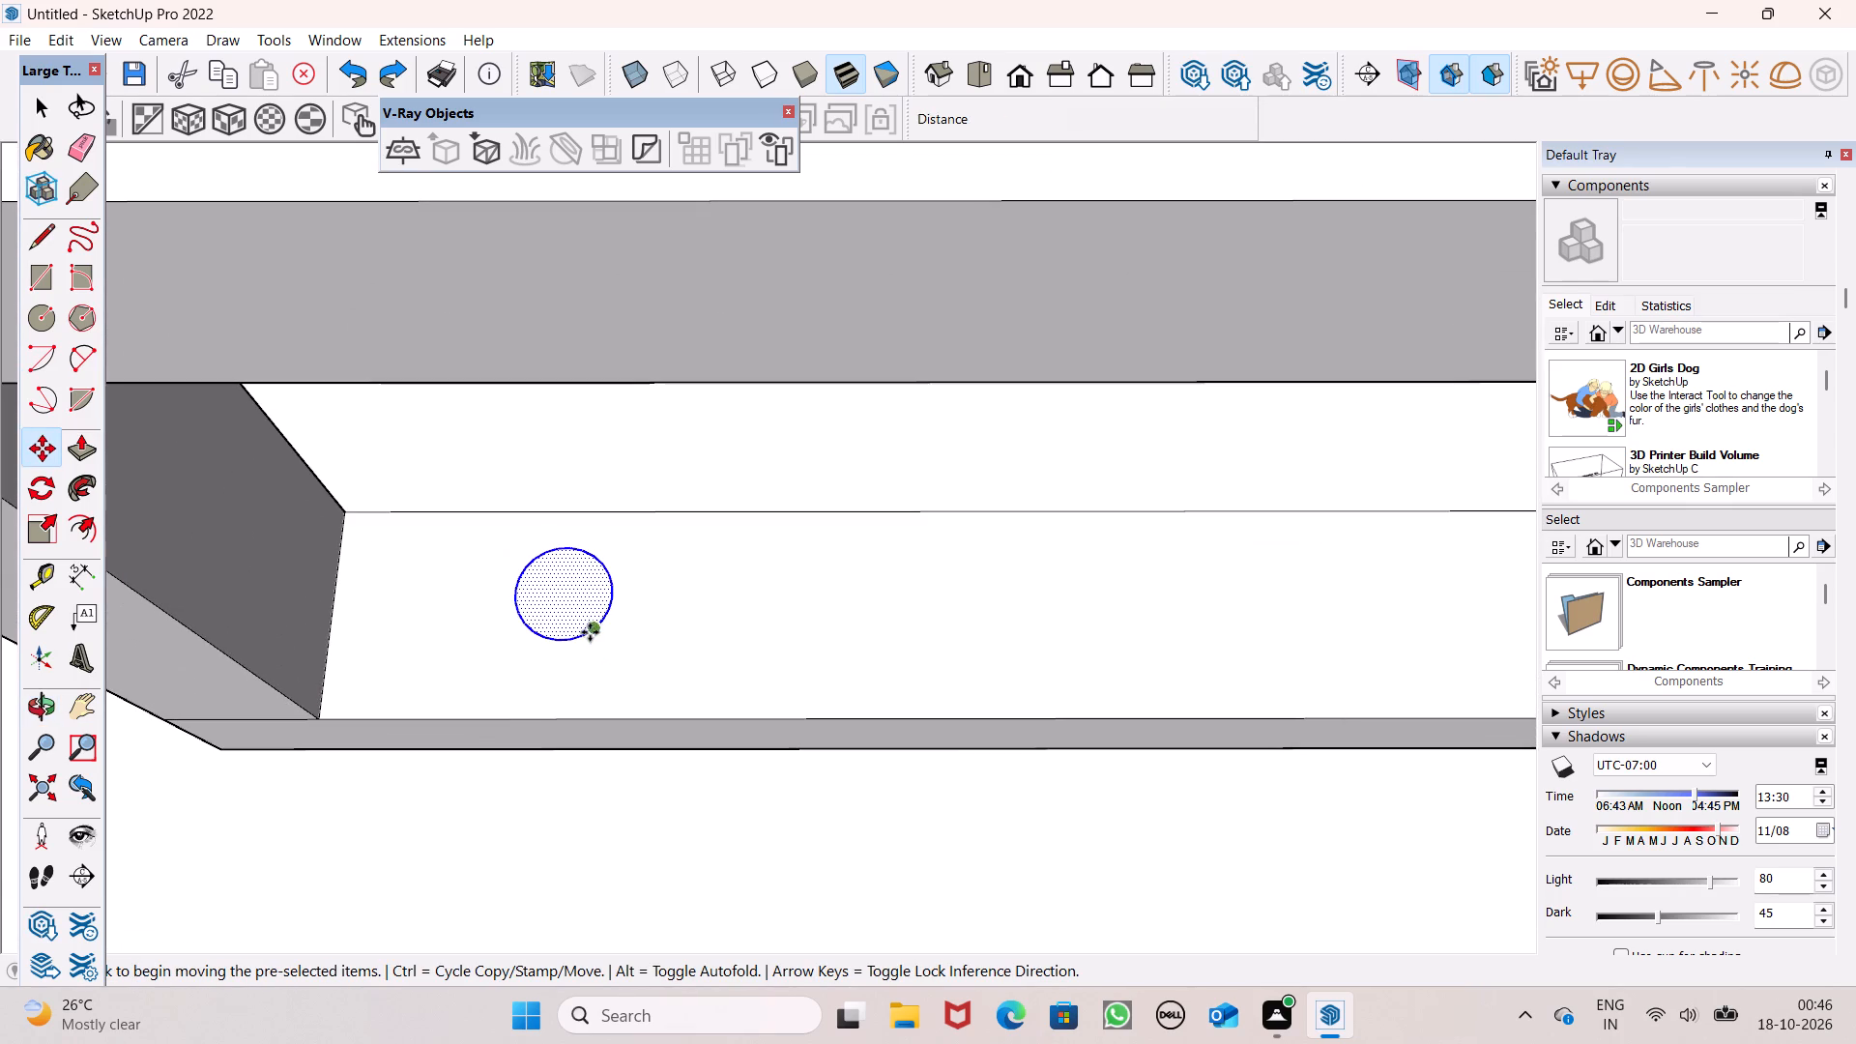
Move the circle with its face about 2" away from the banded-wall end of the lower balcony's bottom rail.
drag(596, 631, 631, 652)
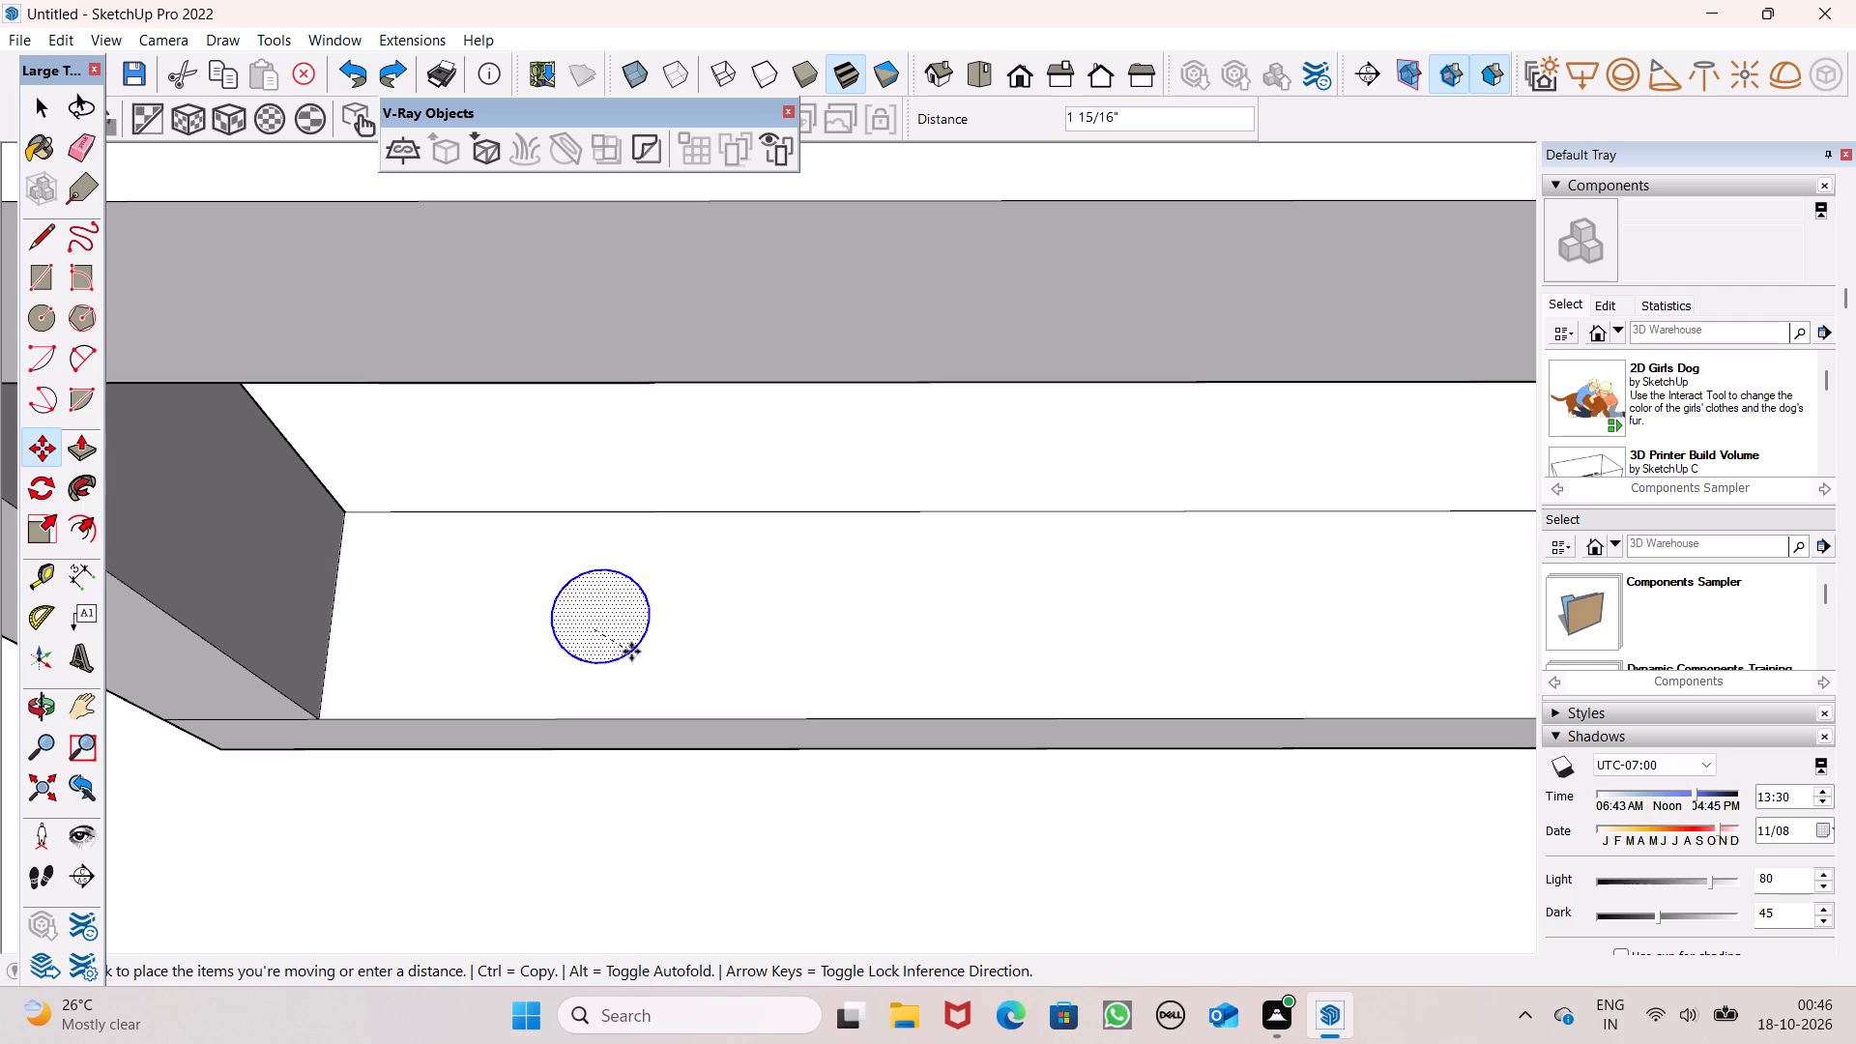
drag(631, 652, 634, 644)
Copy the circle about 1' 5/16" along the lower balcony's bottom rail and multiply the copy into a *5 array.
drag(632, 641, 632, 639)
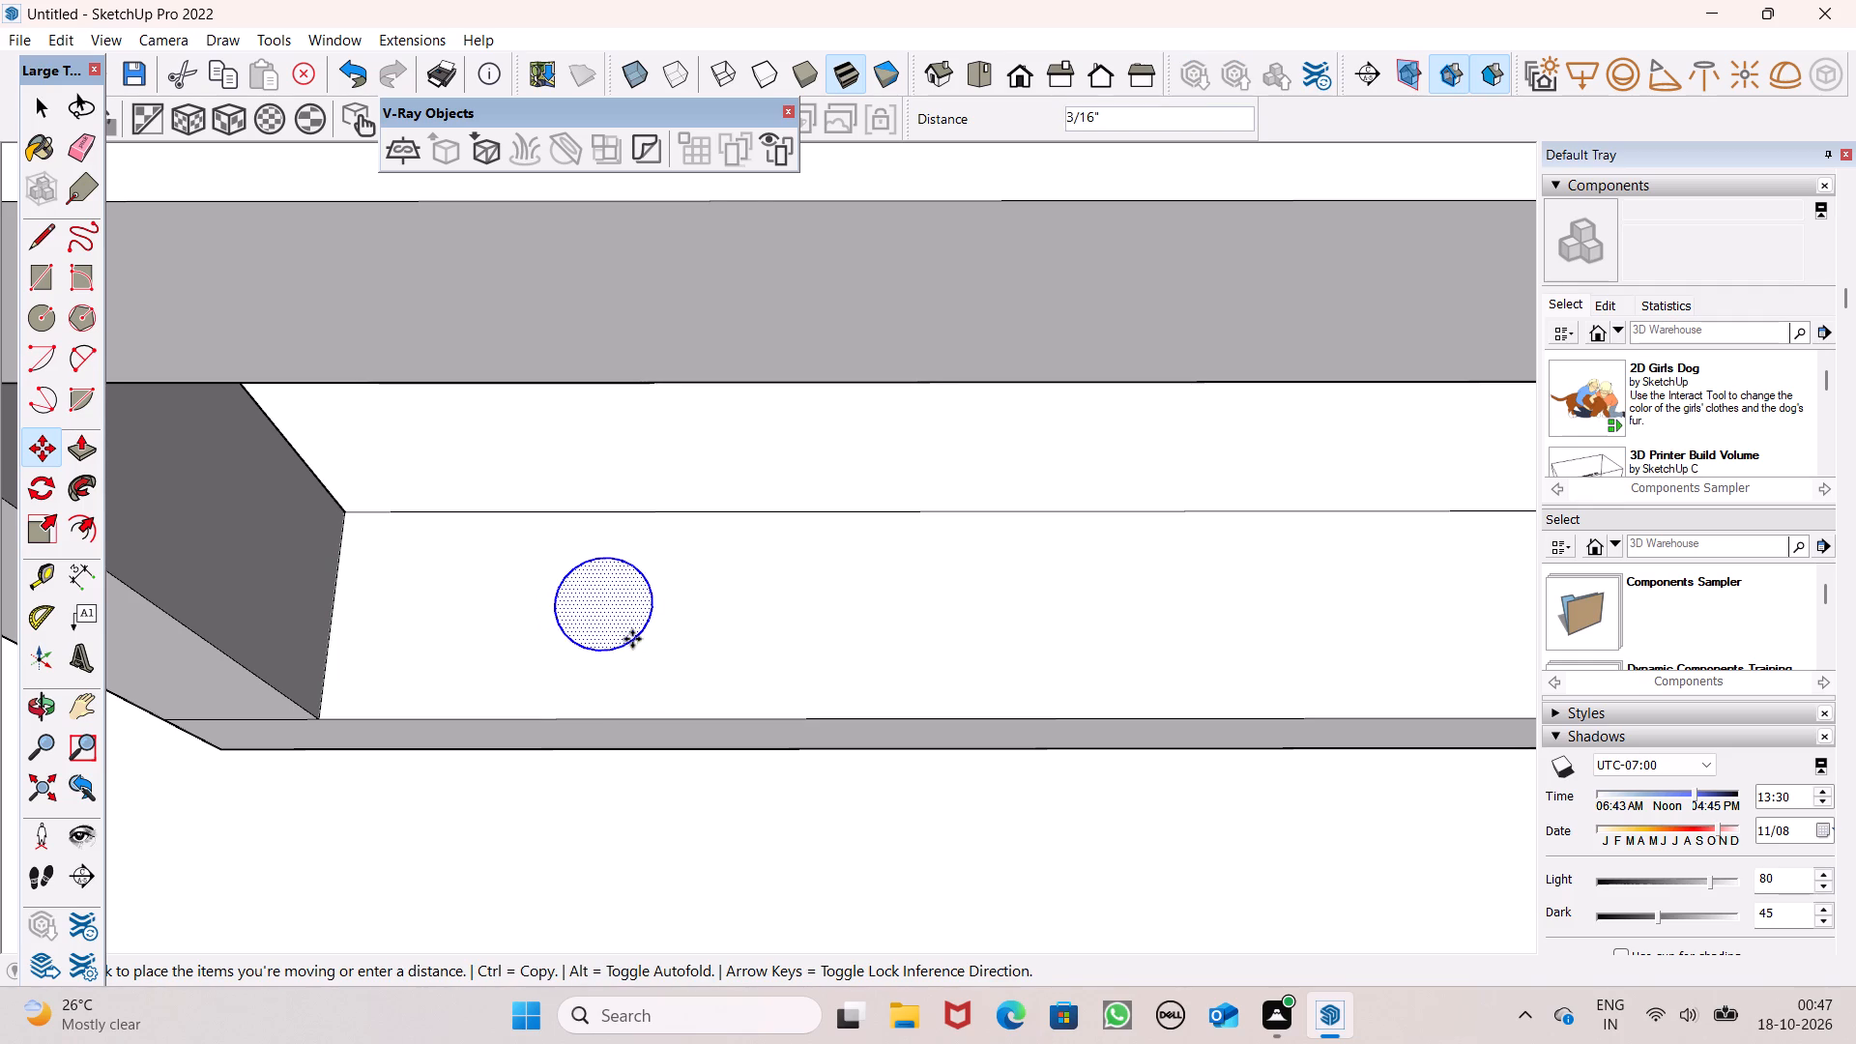
drag(632, 639, 911, 635)
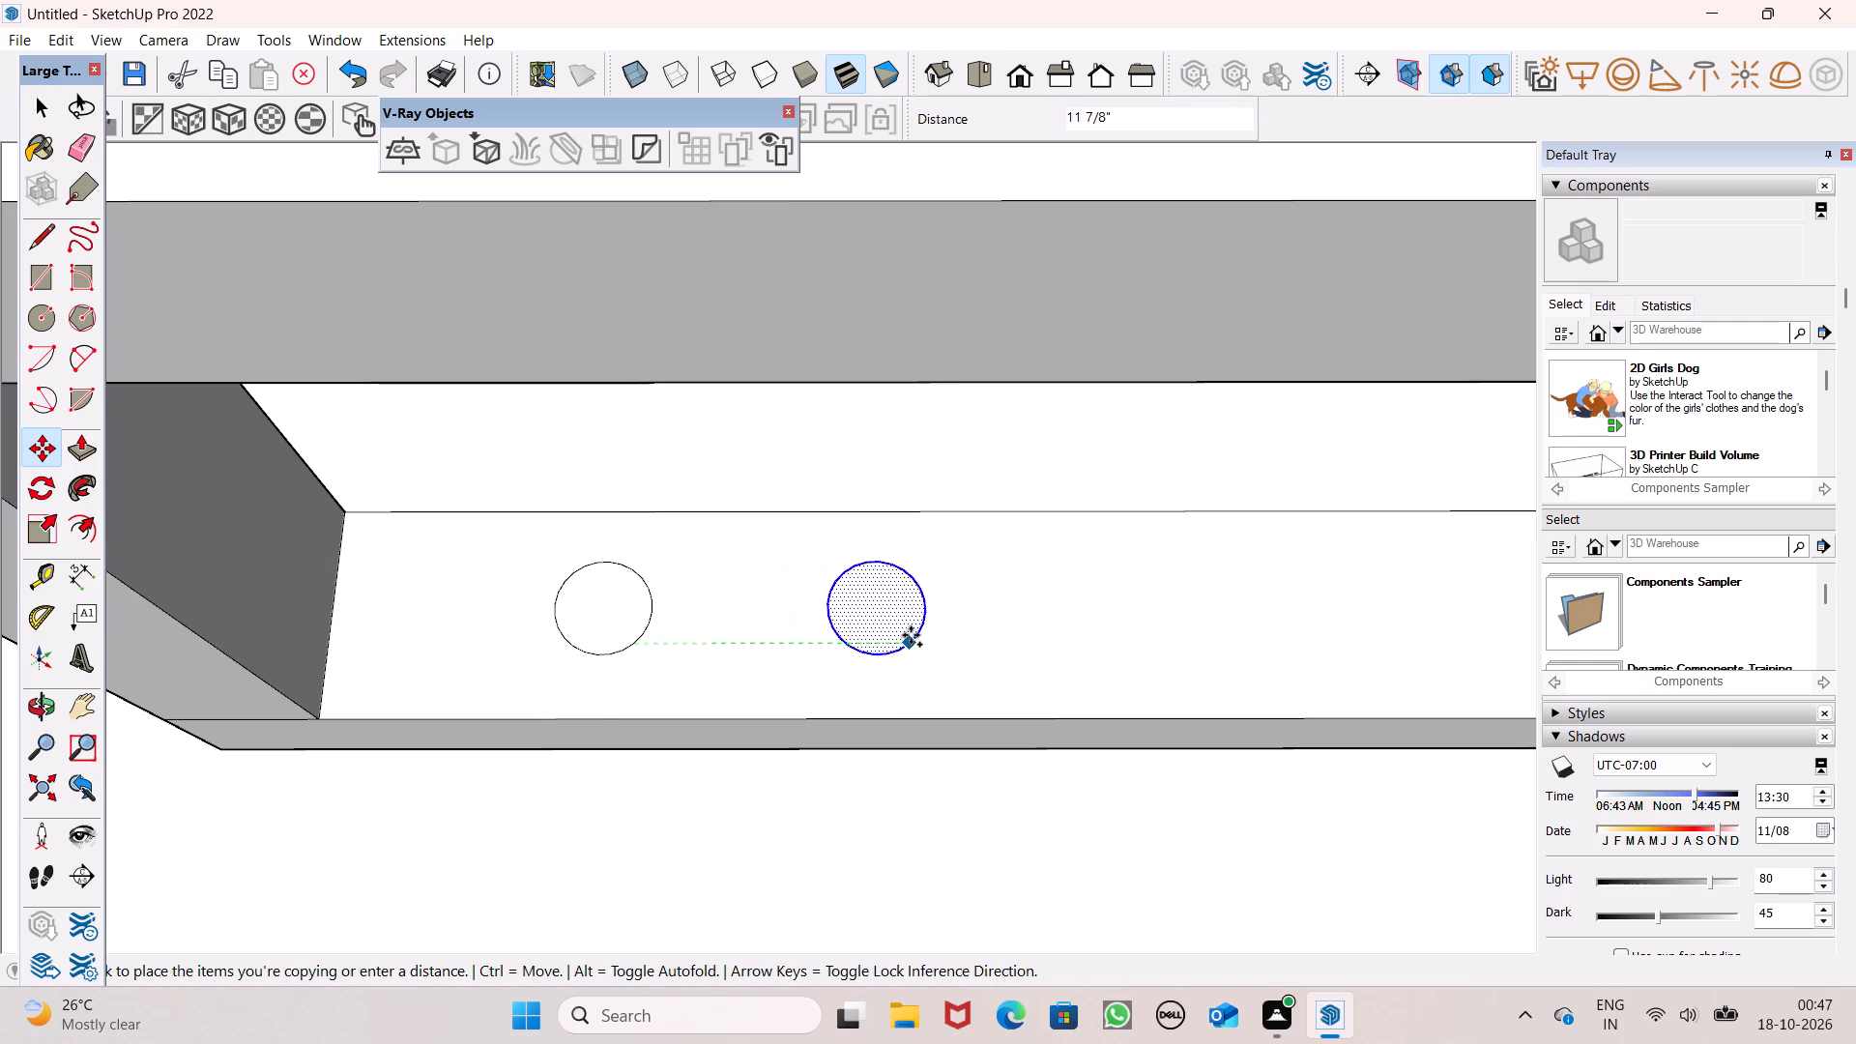
drag(911, 635, 919, 633)
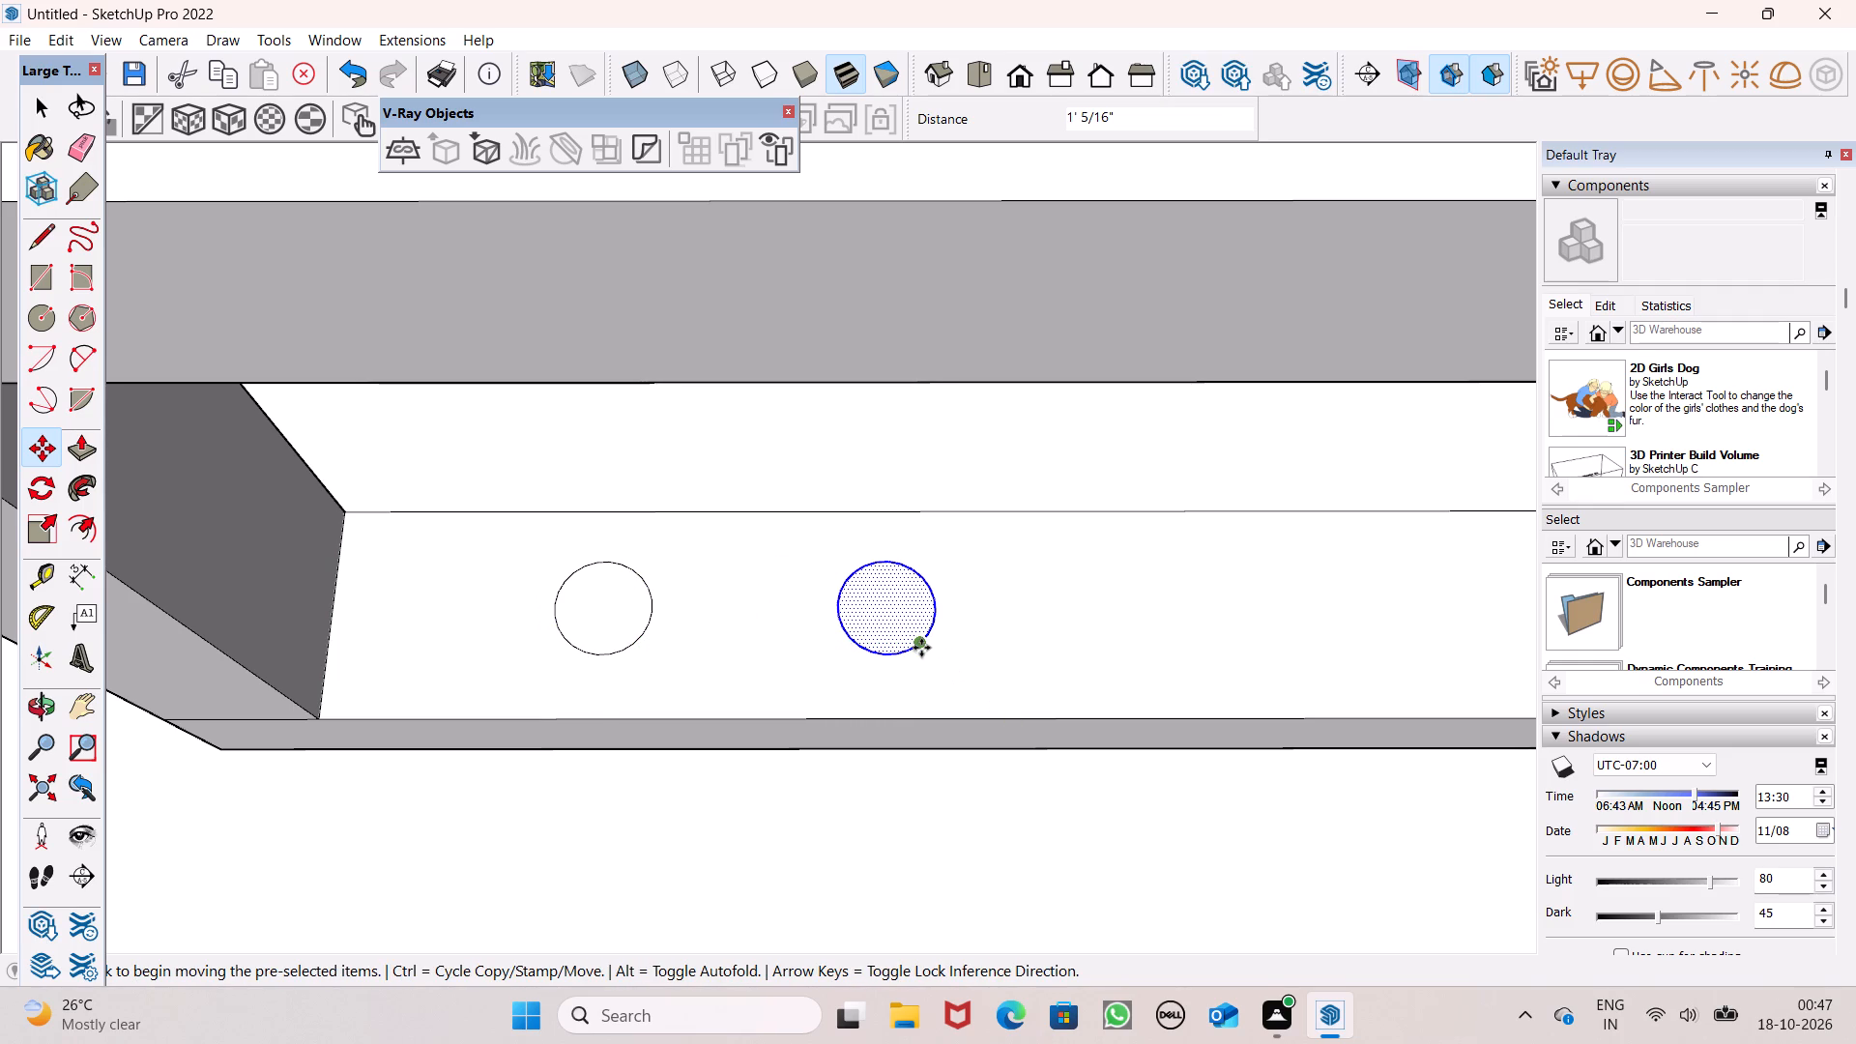
text(*5)
key(Return)
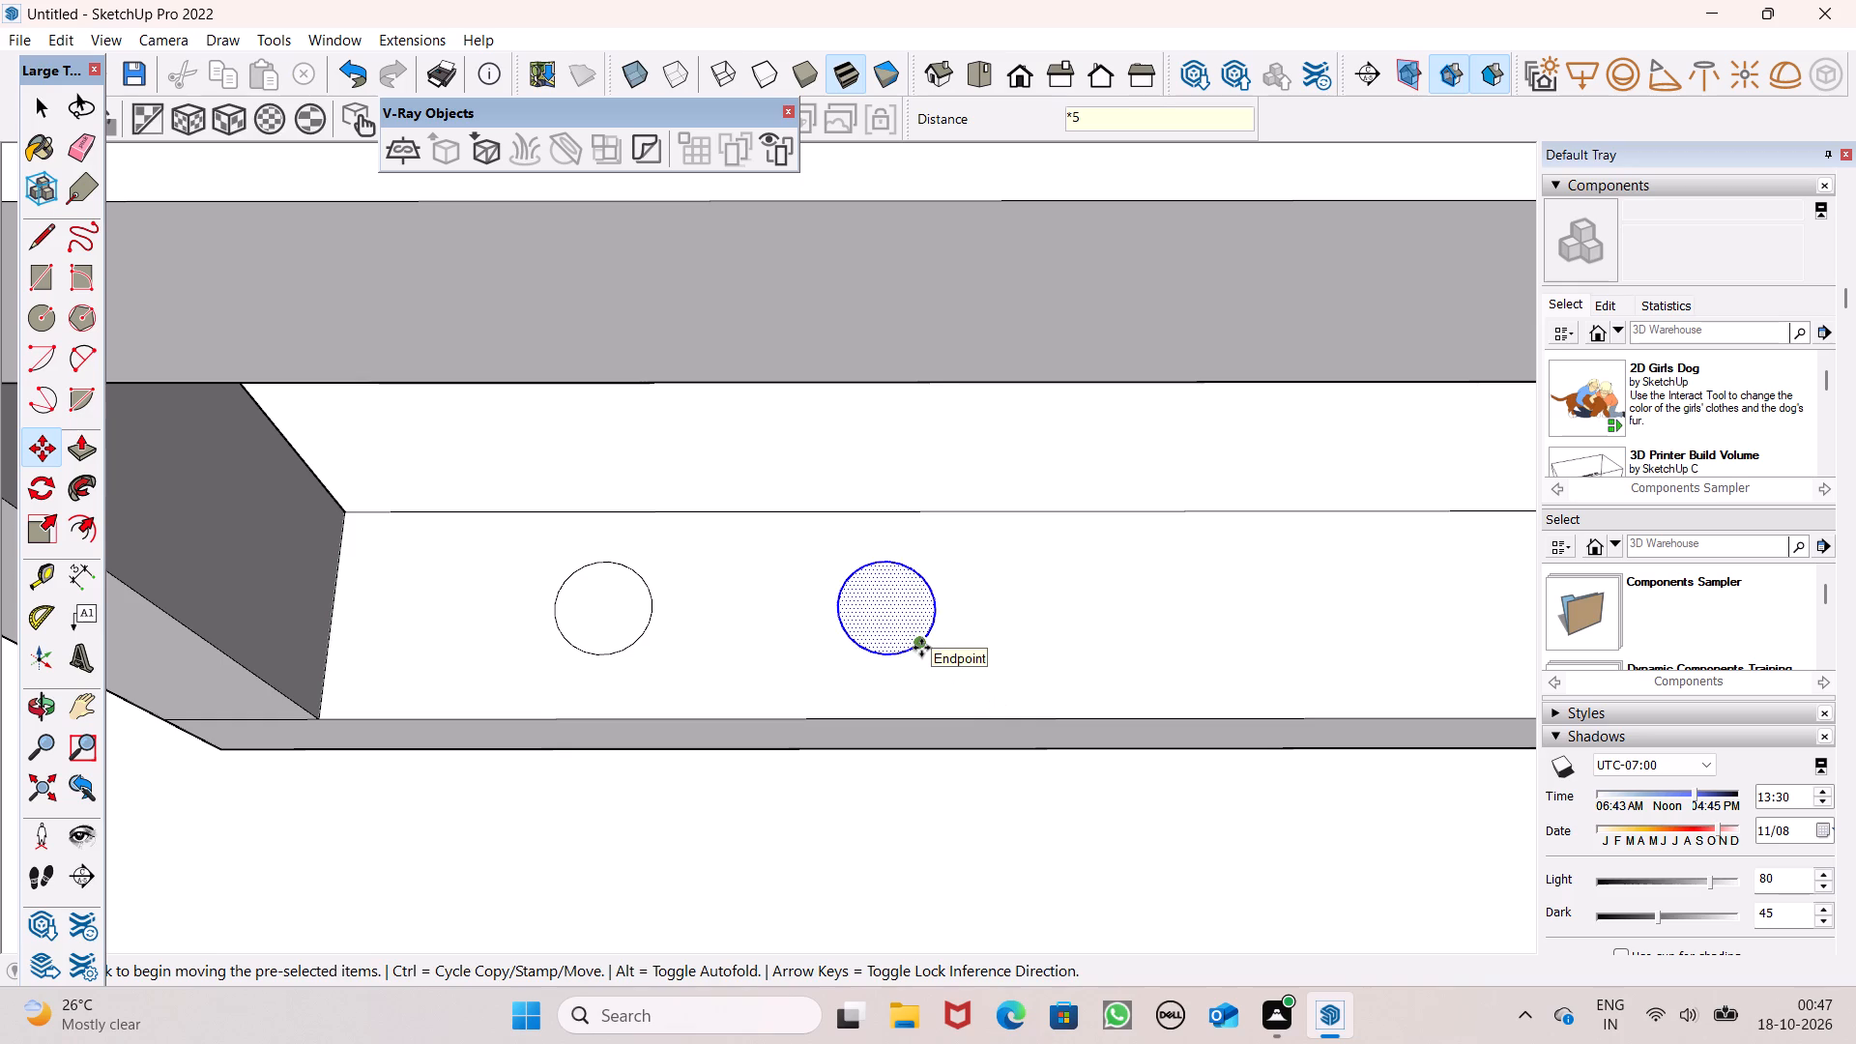
scroll(955, 732, down, 4)
scroll(797, 634, down, 6)
scroll(382, 690, down, 4)
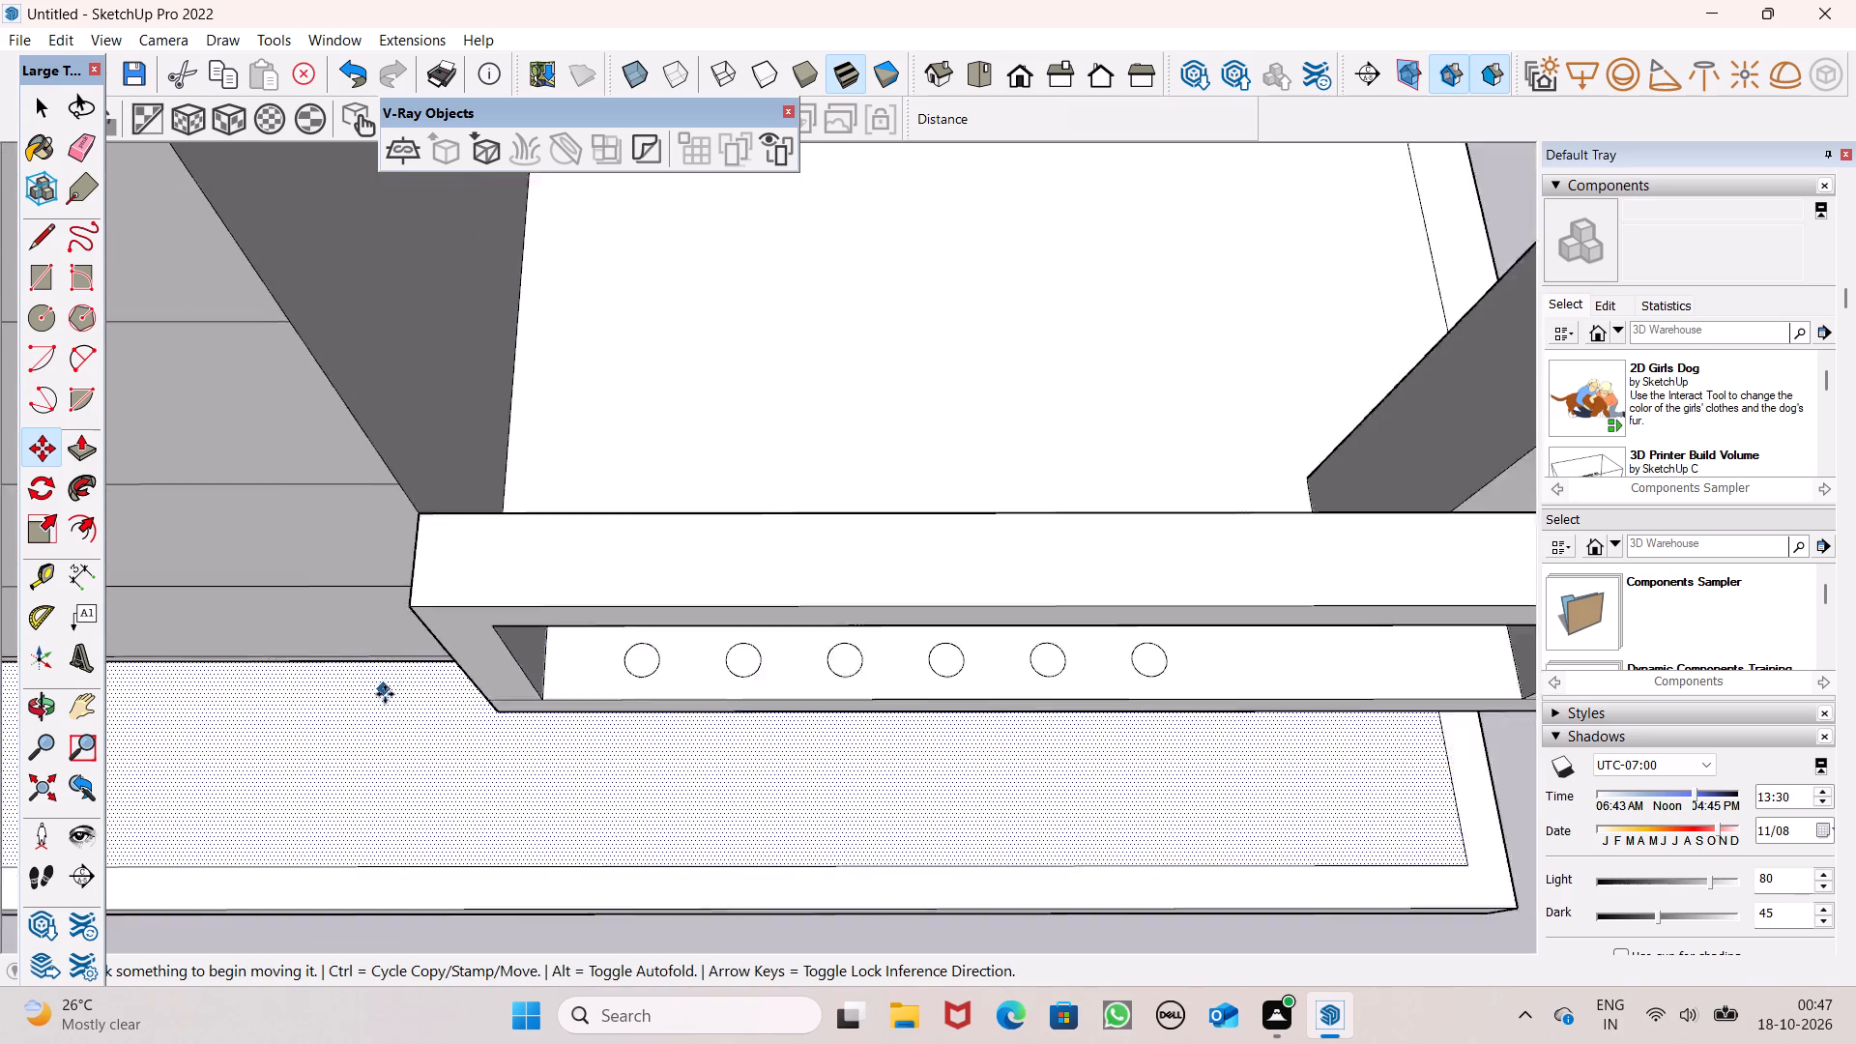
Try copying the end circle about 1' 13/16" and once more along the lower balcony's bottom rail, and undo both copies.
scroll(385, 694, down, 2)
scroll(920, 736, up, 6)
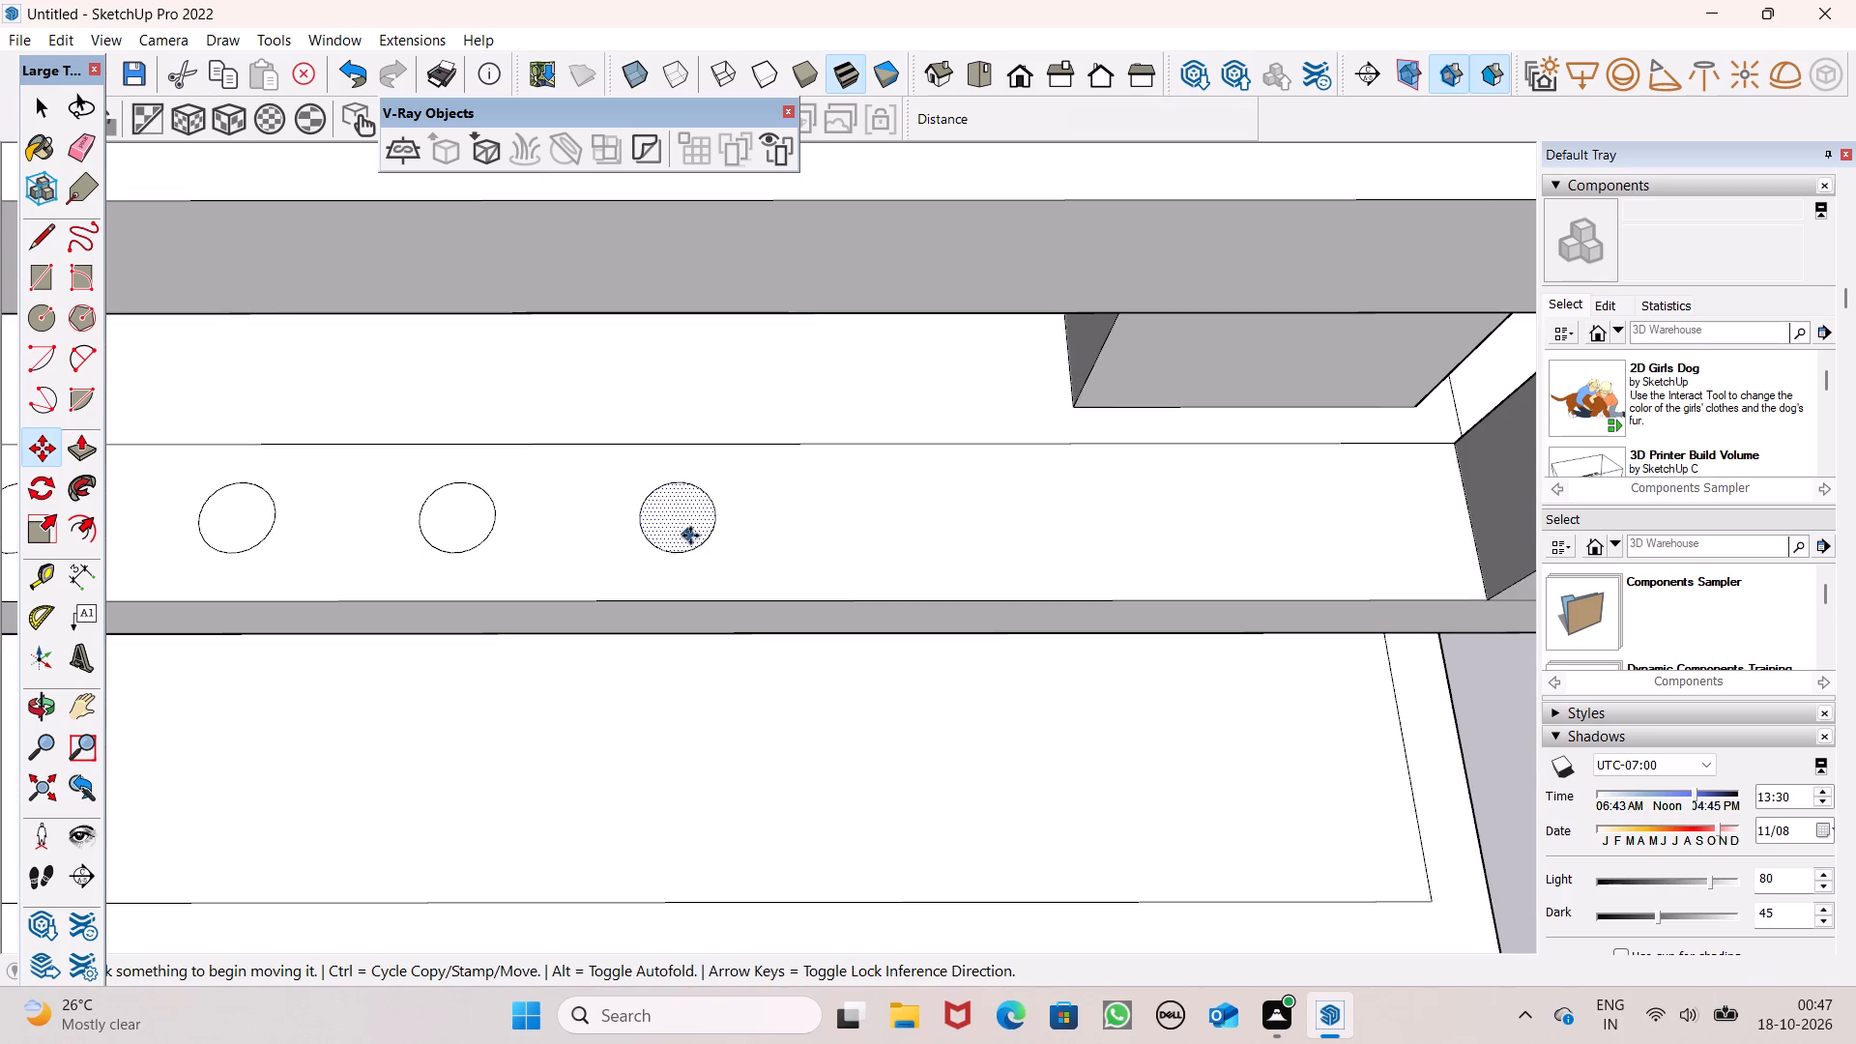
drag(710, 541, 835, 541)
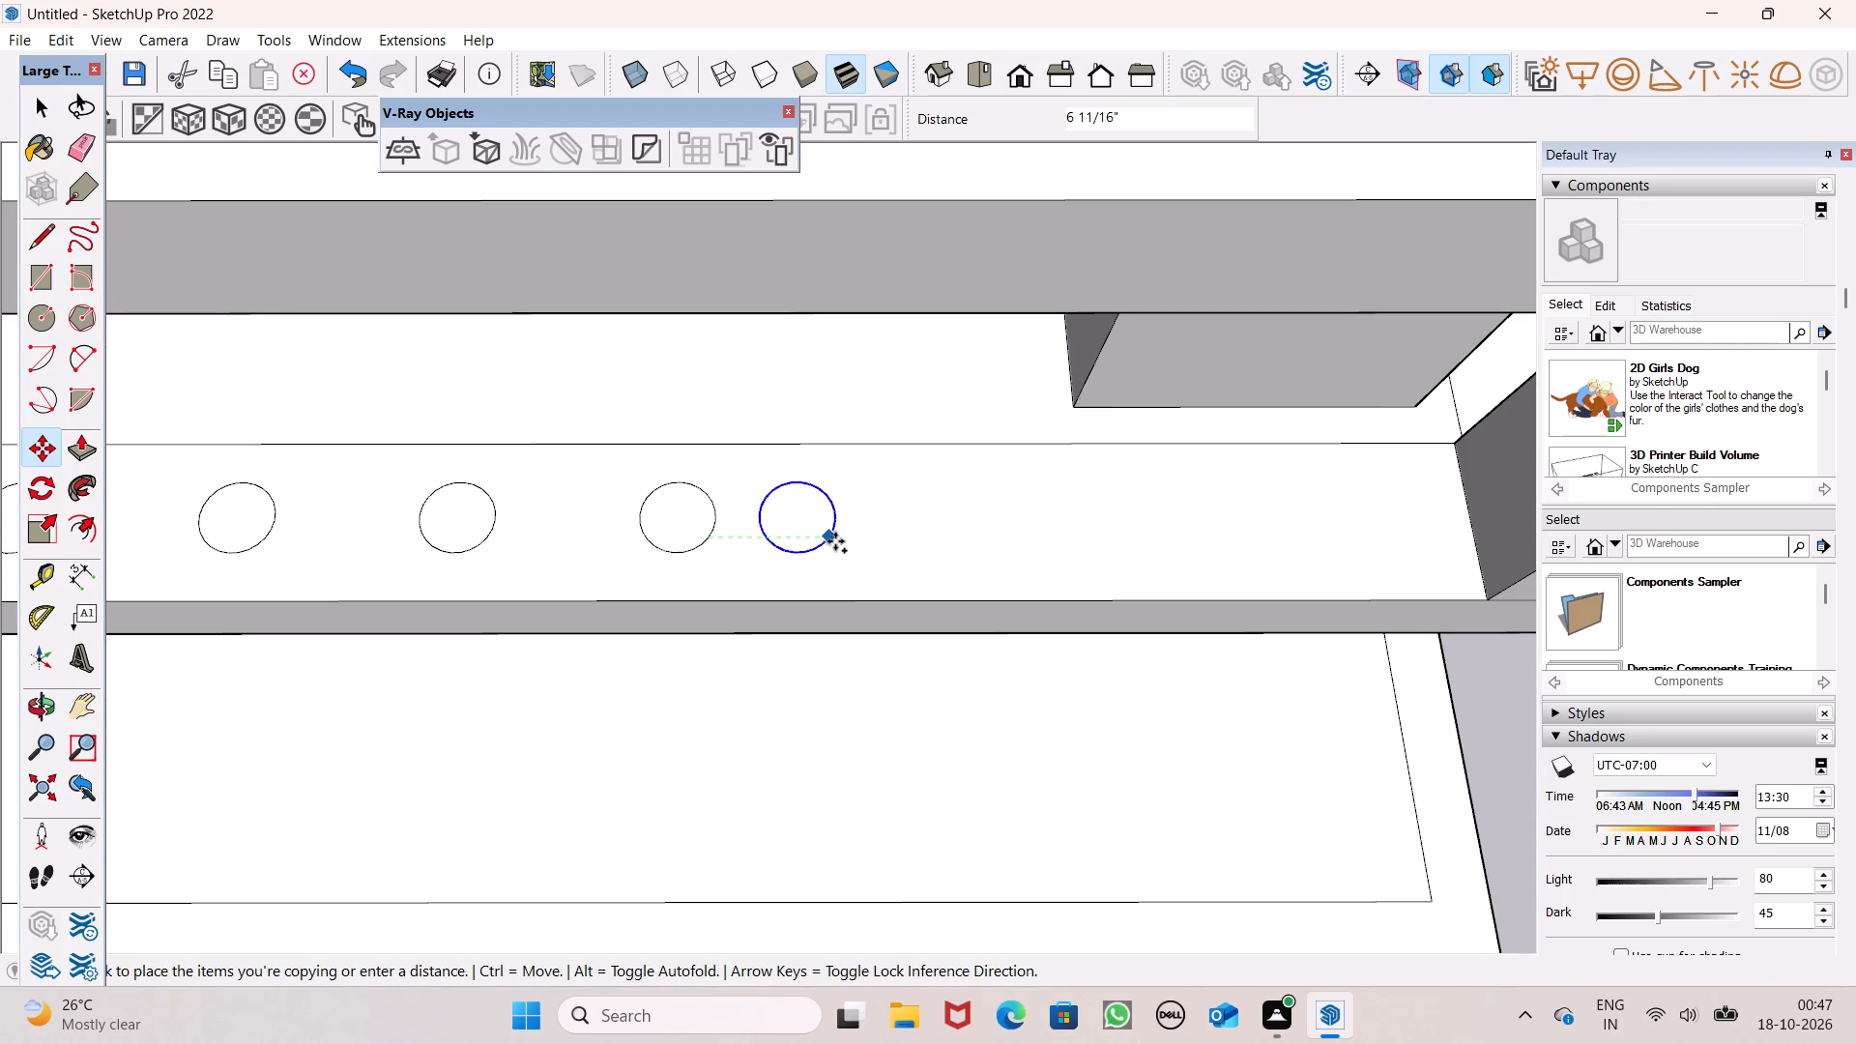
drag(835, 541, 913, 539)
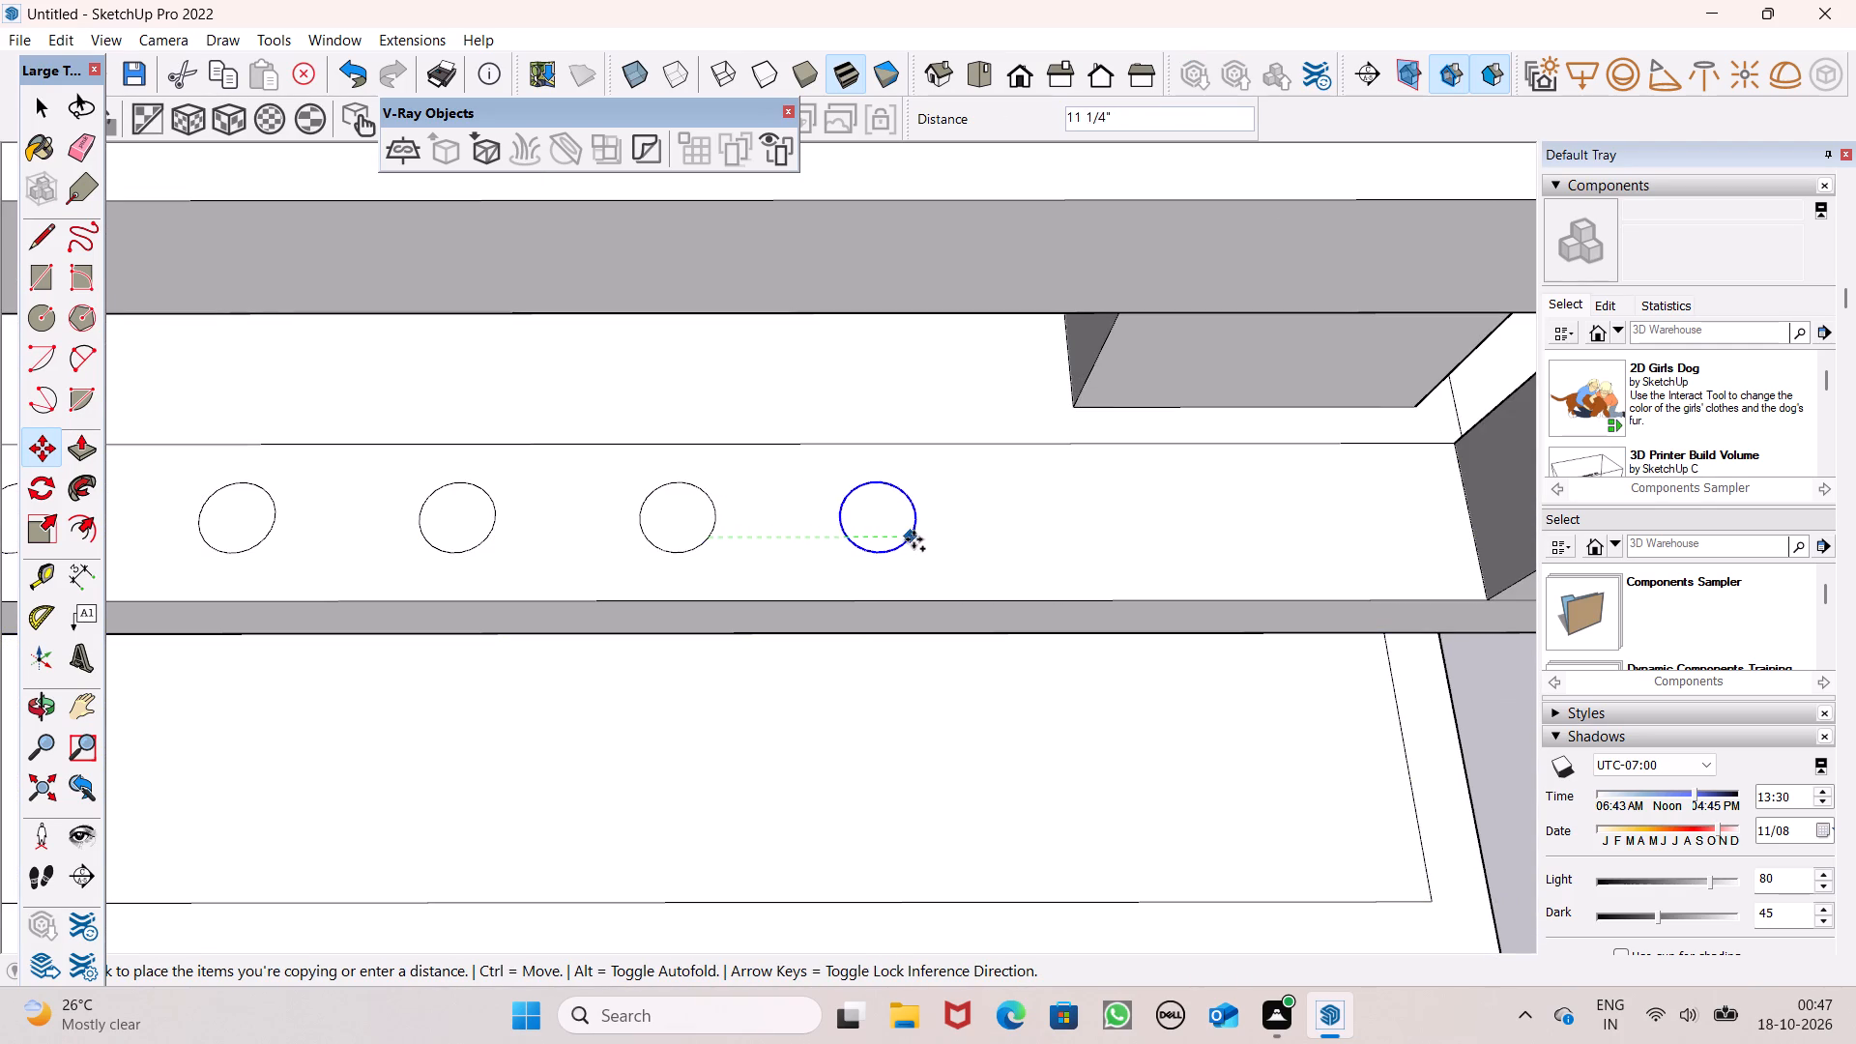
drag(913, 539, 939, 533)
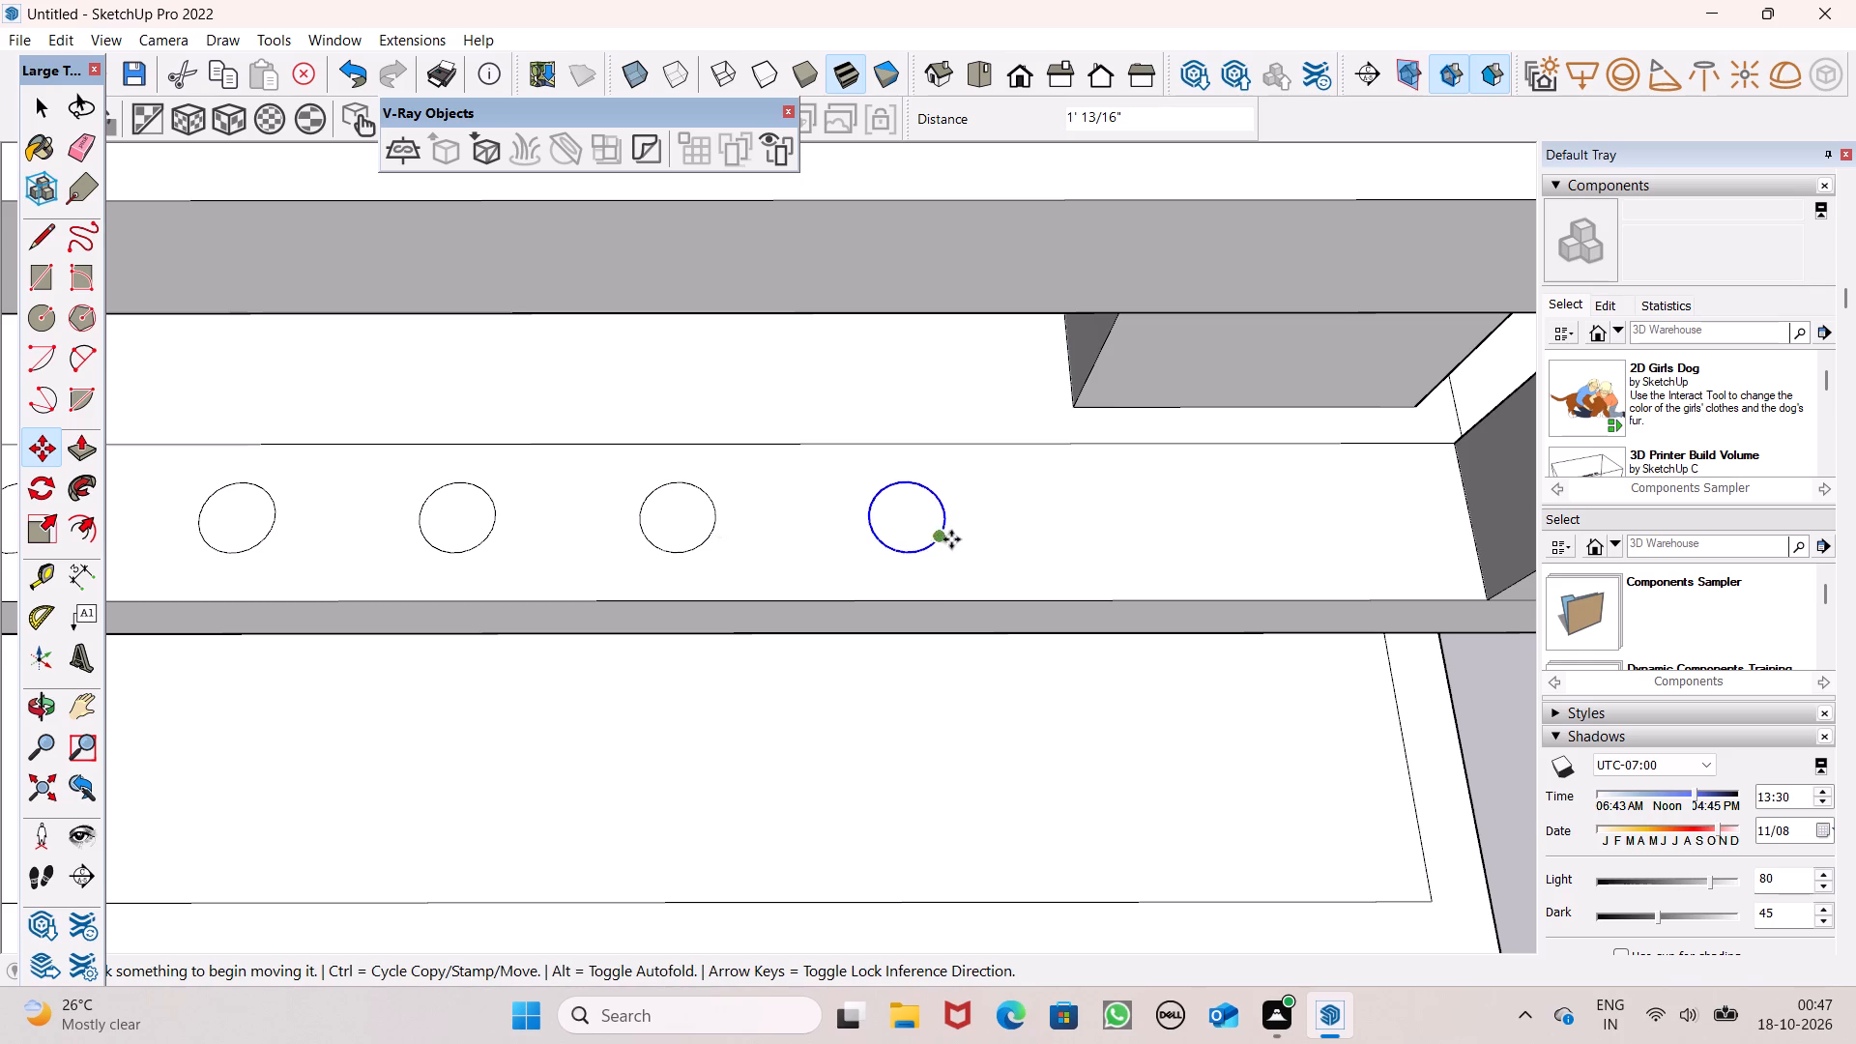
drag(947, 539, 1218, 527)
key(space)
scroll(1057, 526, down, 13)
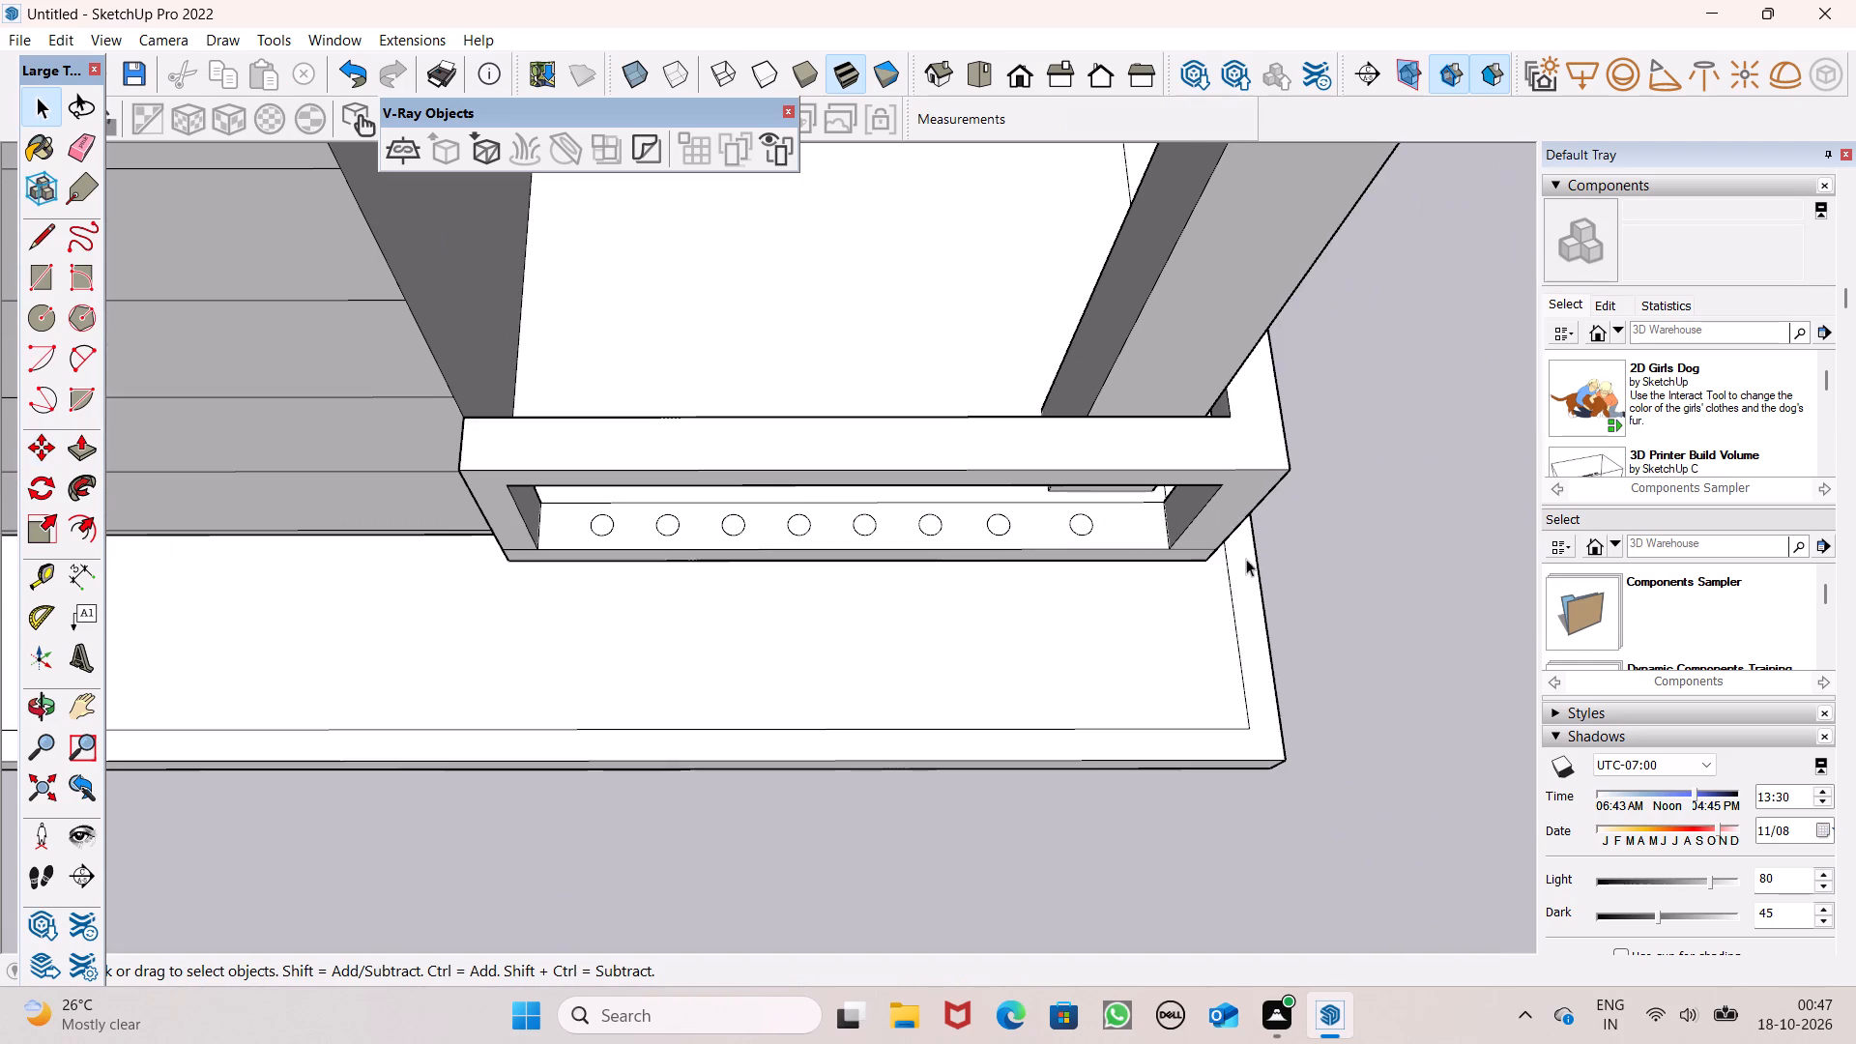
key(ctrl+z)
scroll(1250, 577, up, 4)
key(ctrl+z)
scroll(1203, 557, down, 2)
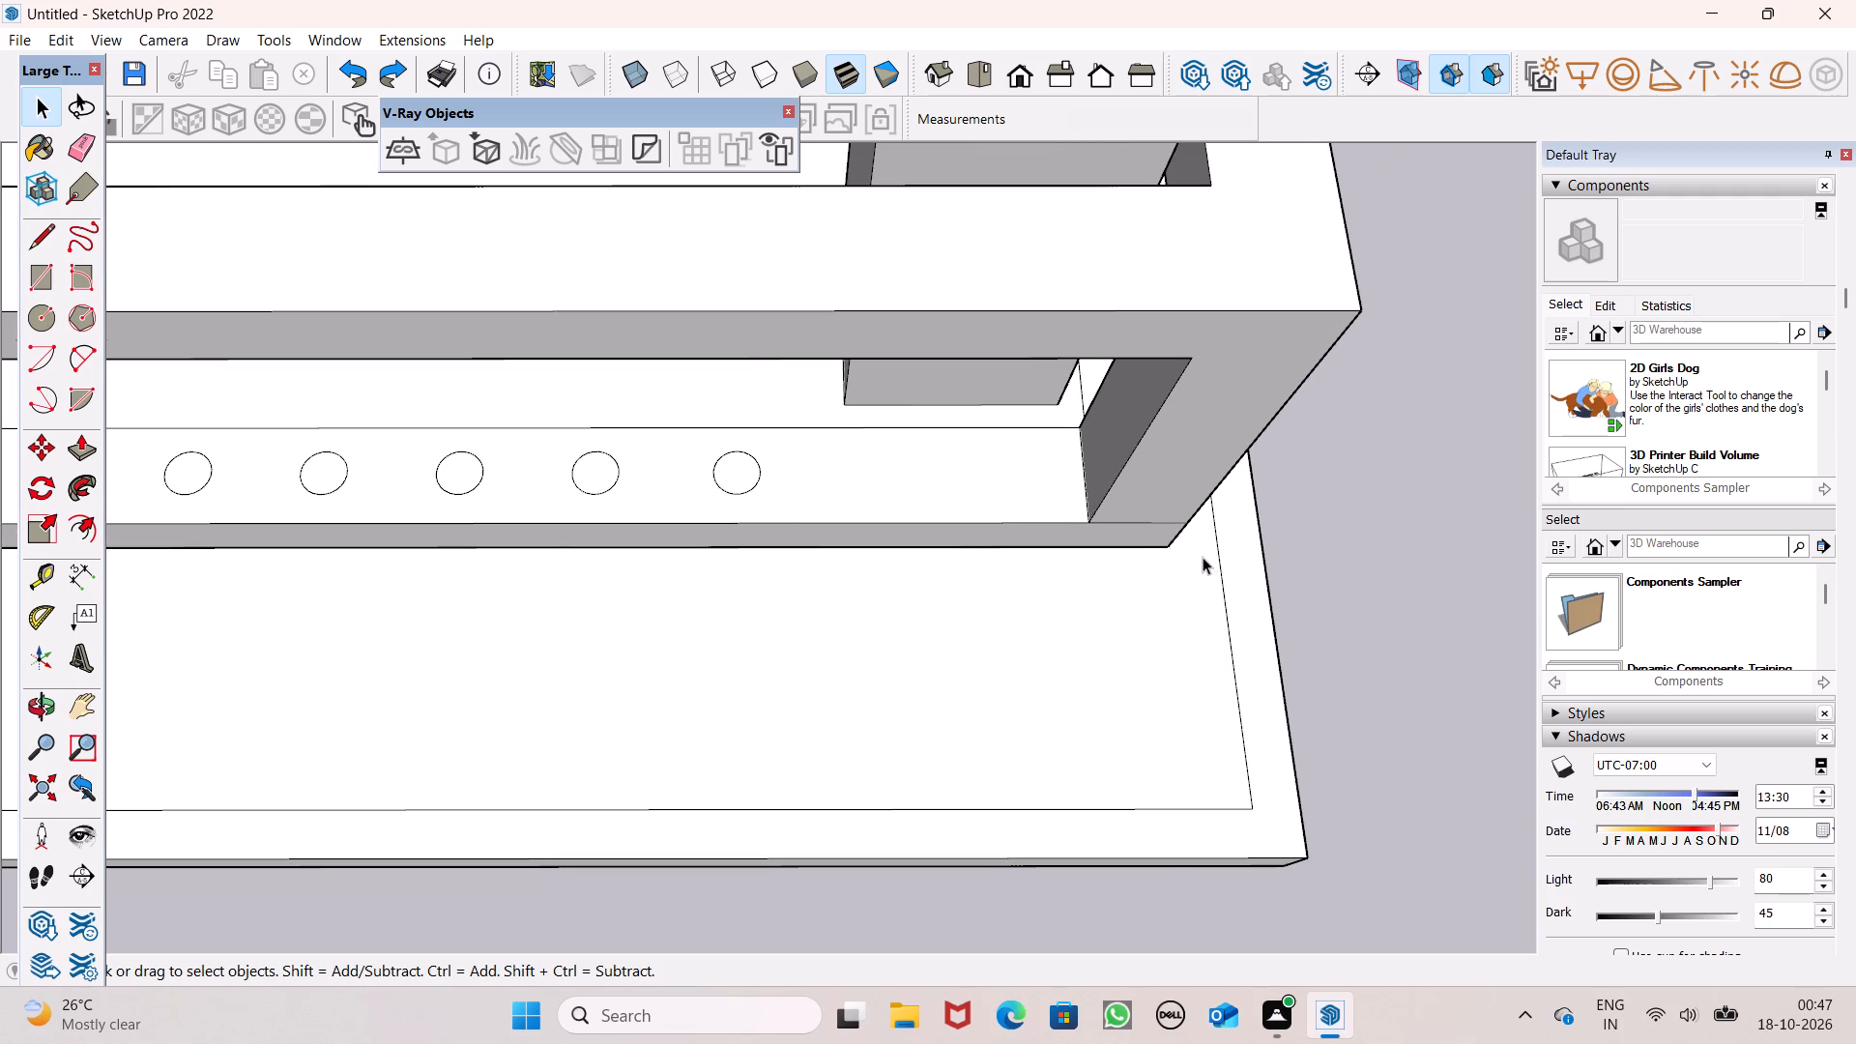
Copy the end circle with its face twice along the lower balcony's bottom rail toward the outer corner, spacing the second about 1' 2 5/8".
scroll(1203, 557, down, 2)
scroll(957, 539, up, 4)
double_click(871, 506)
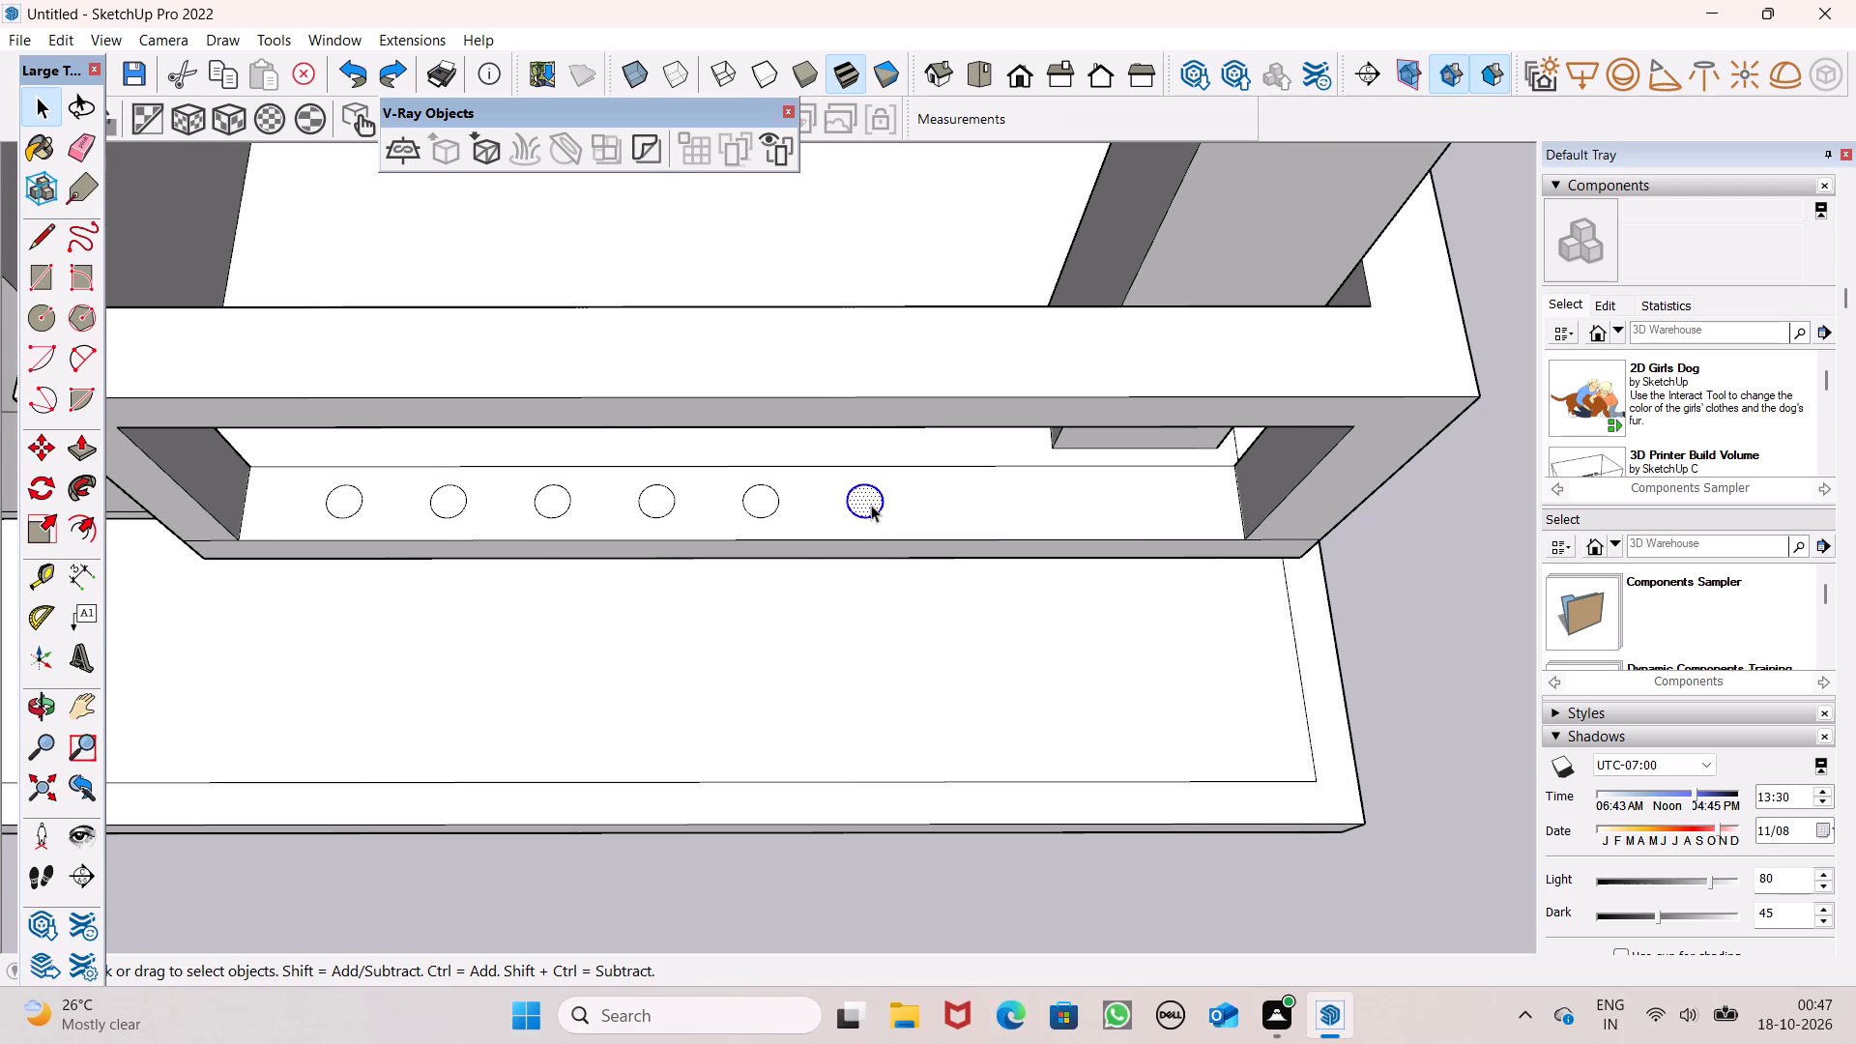
middle_drag(969, 585, 943, 626)
key(m)
key(Return)
scroll(949, 568, up, 5)
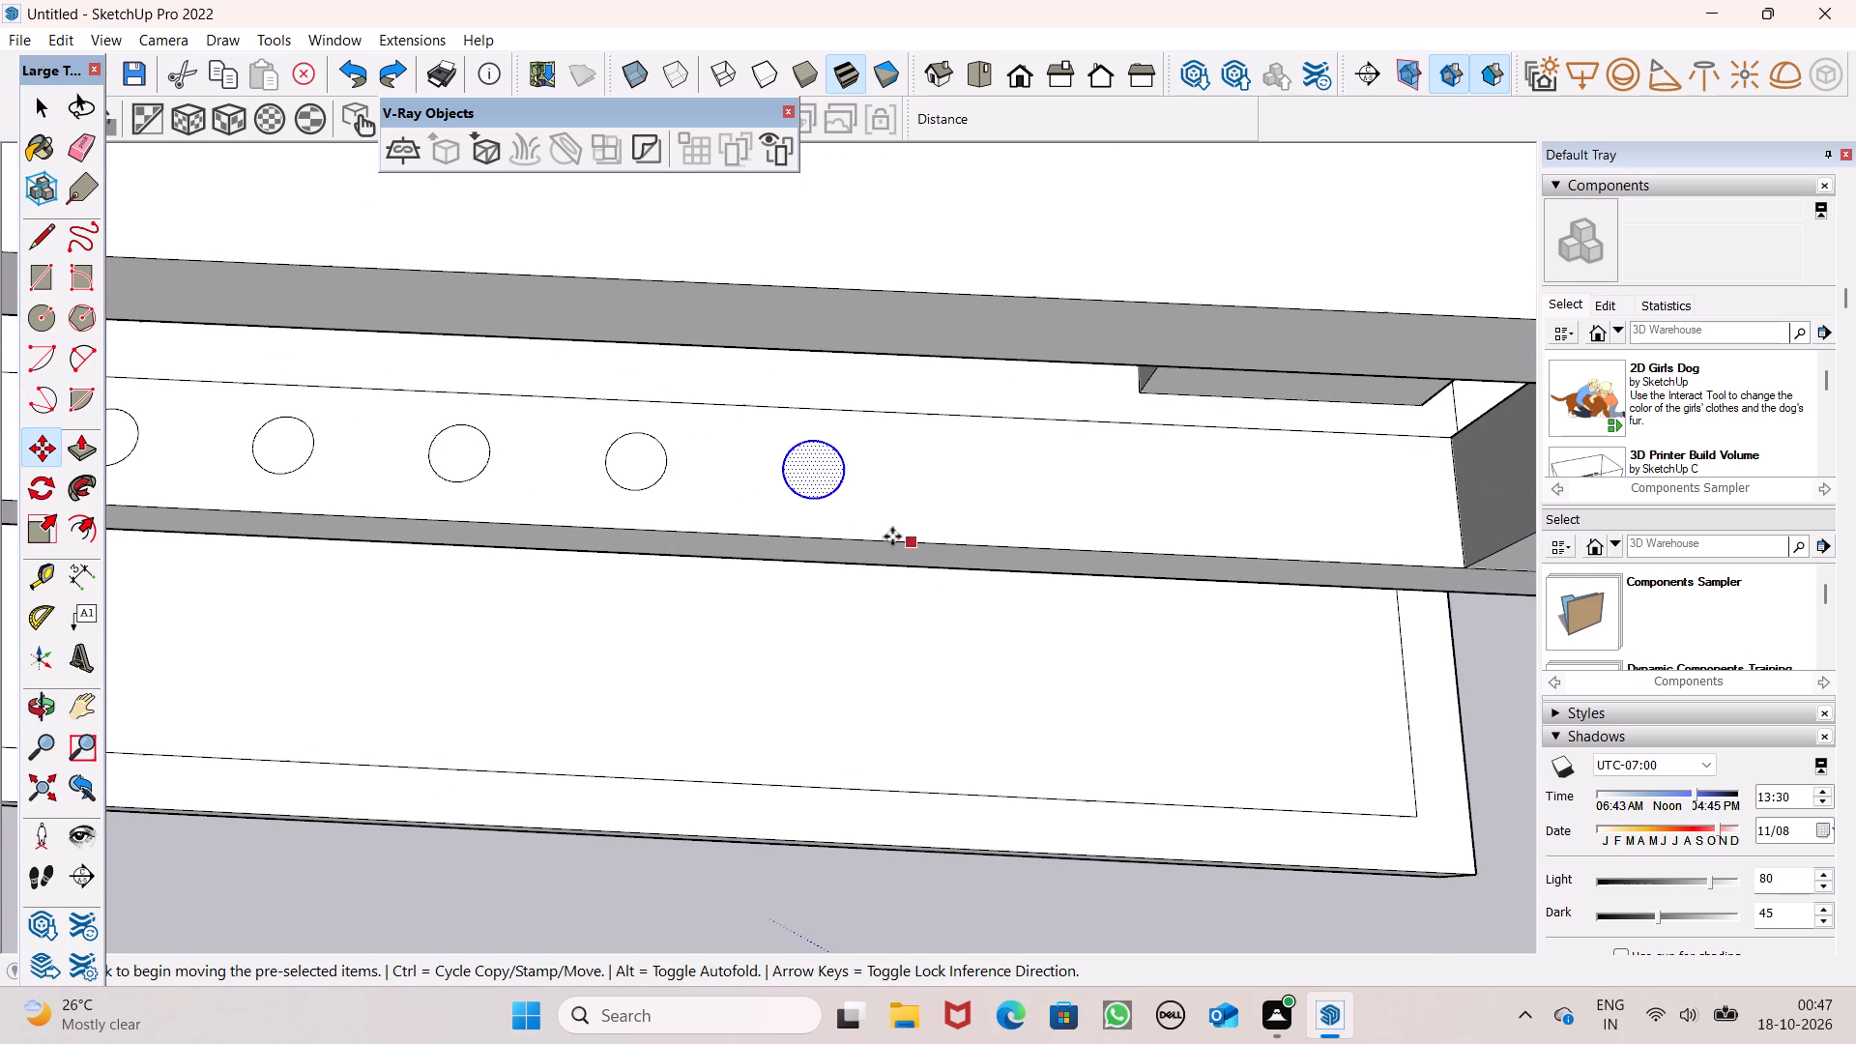
drag(841, 484, 890, 476)
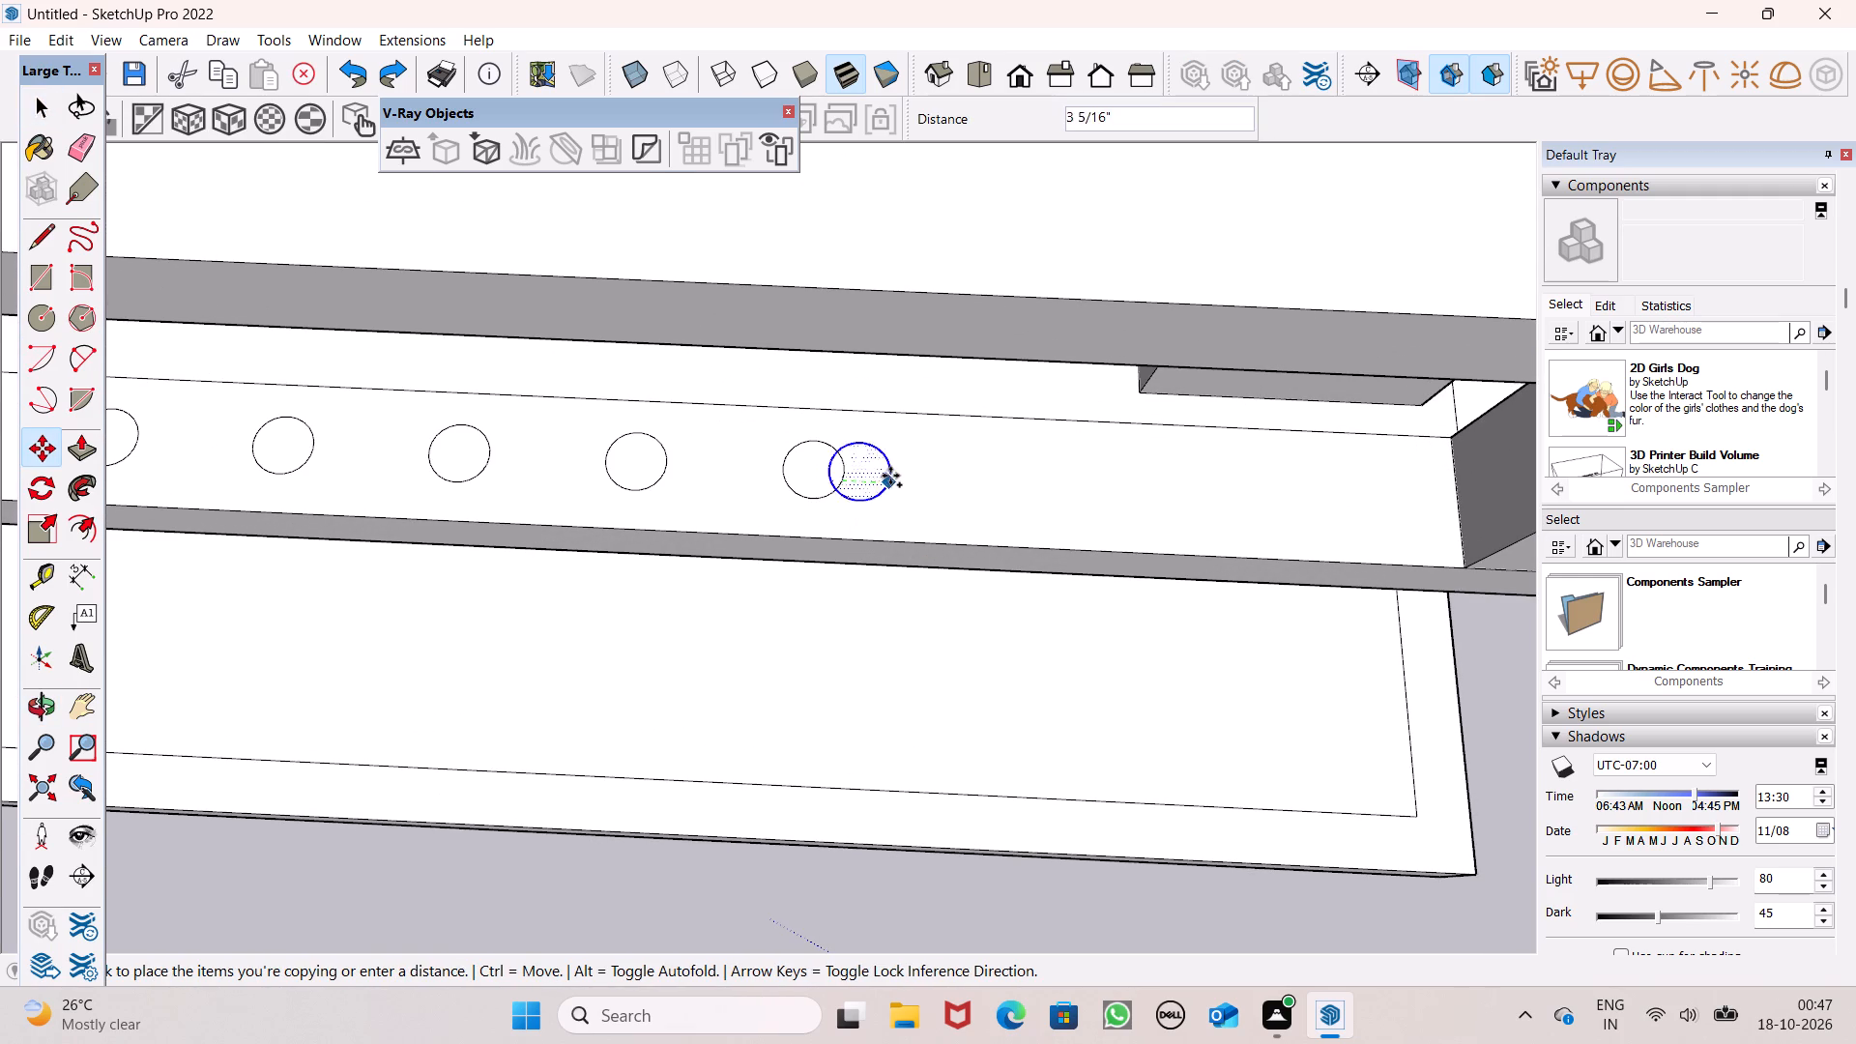
drag(890, 476, 1051, 483)
drag(1052, 483, 1267, 483)
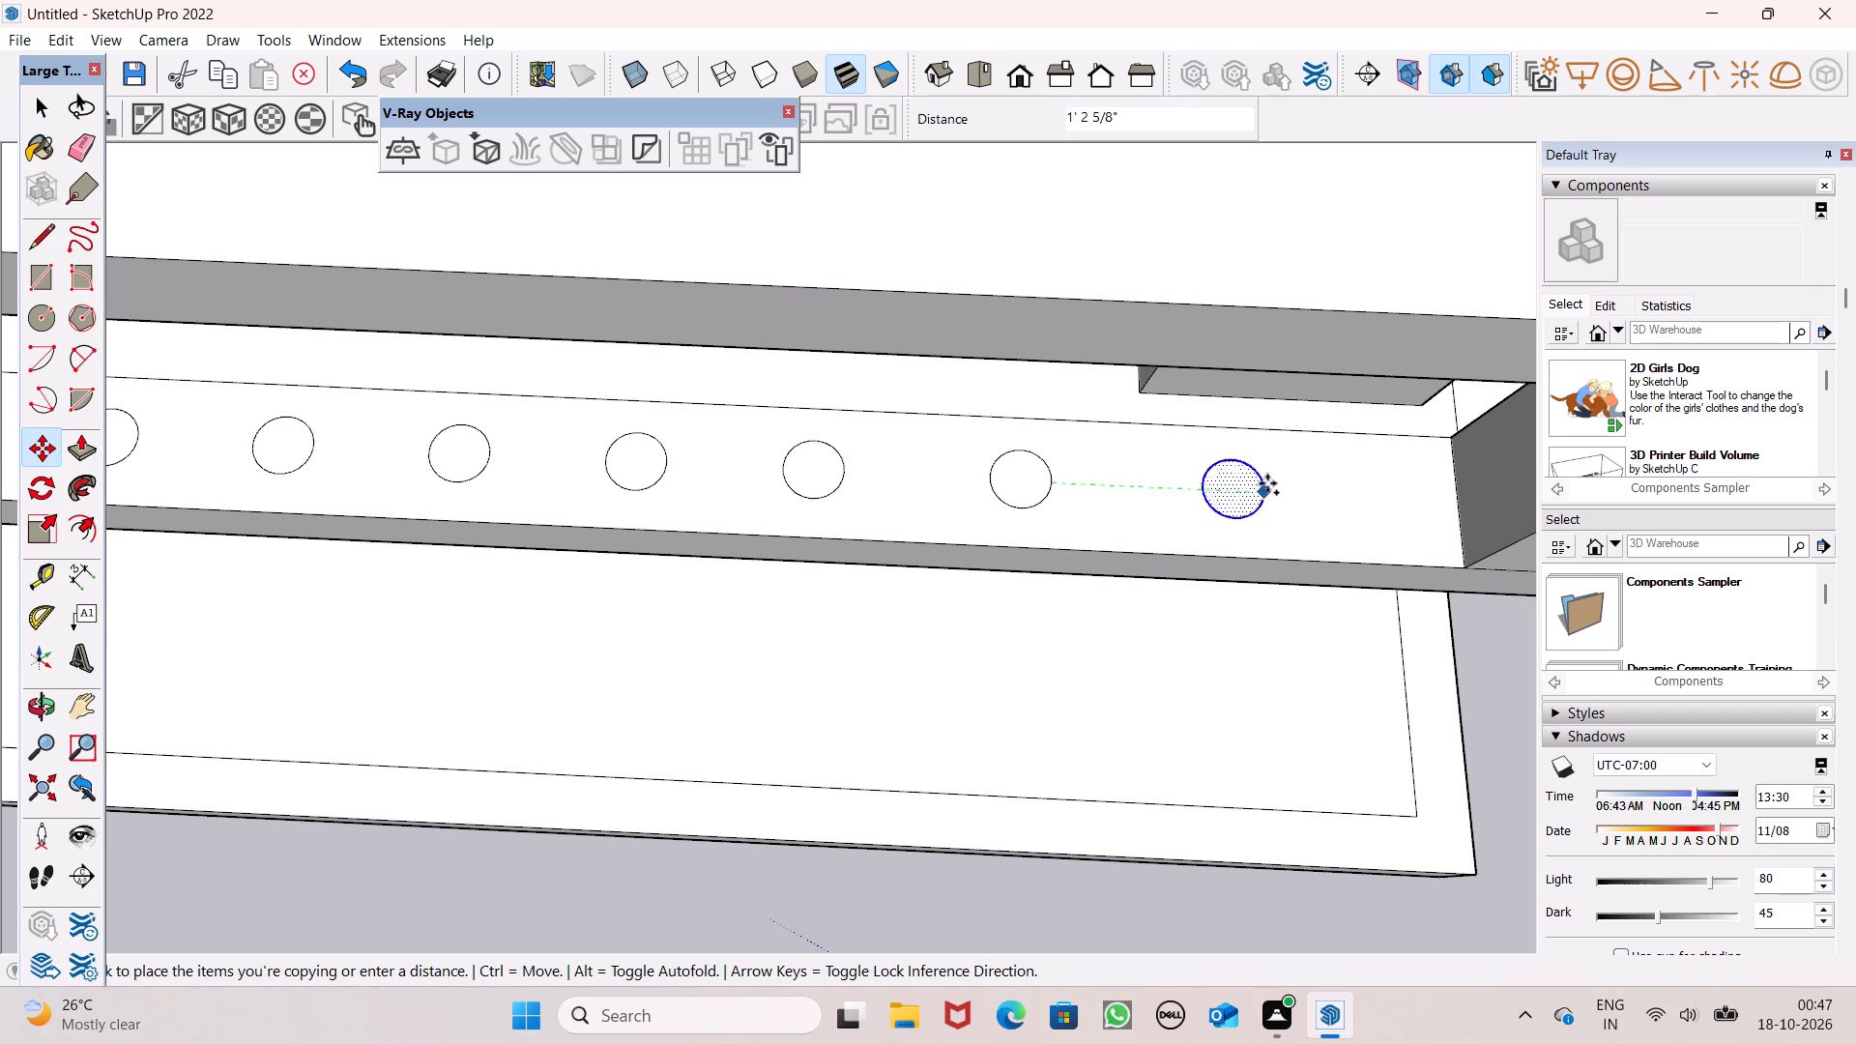
drag(1267, 483, 1267, 485)
click(1267, 485)
key(space)
scroll(889, 547, down, 7)
click(1396, 645)
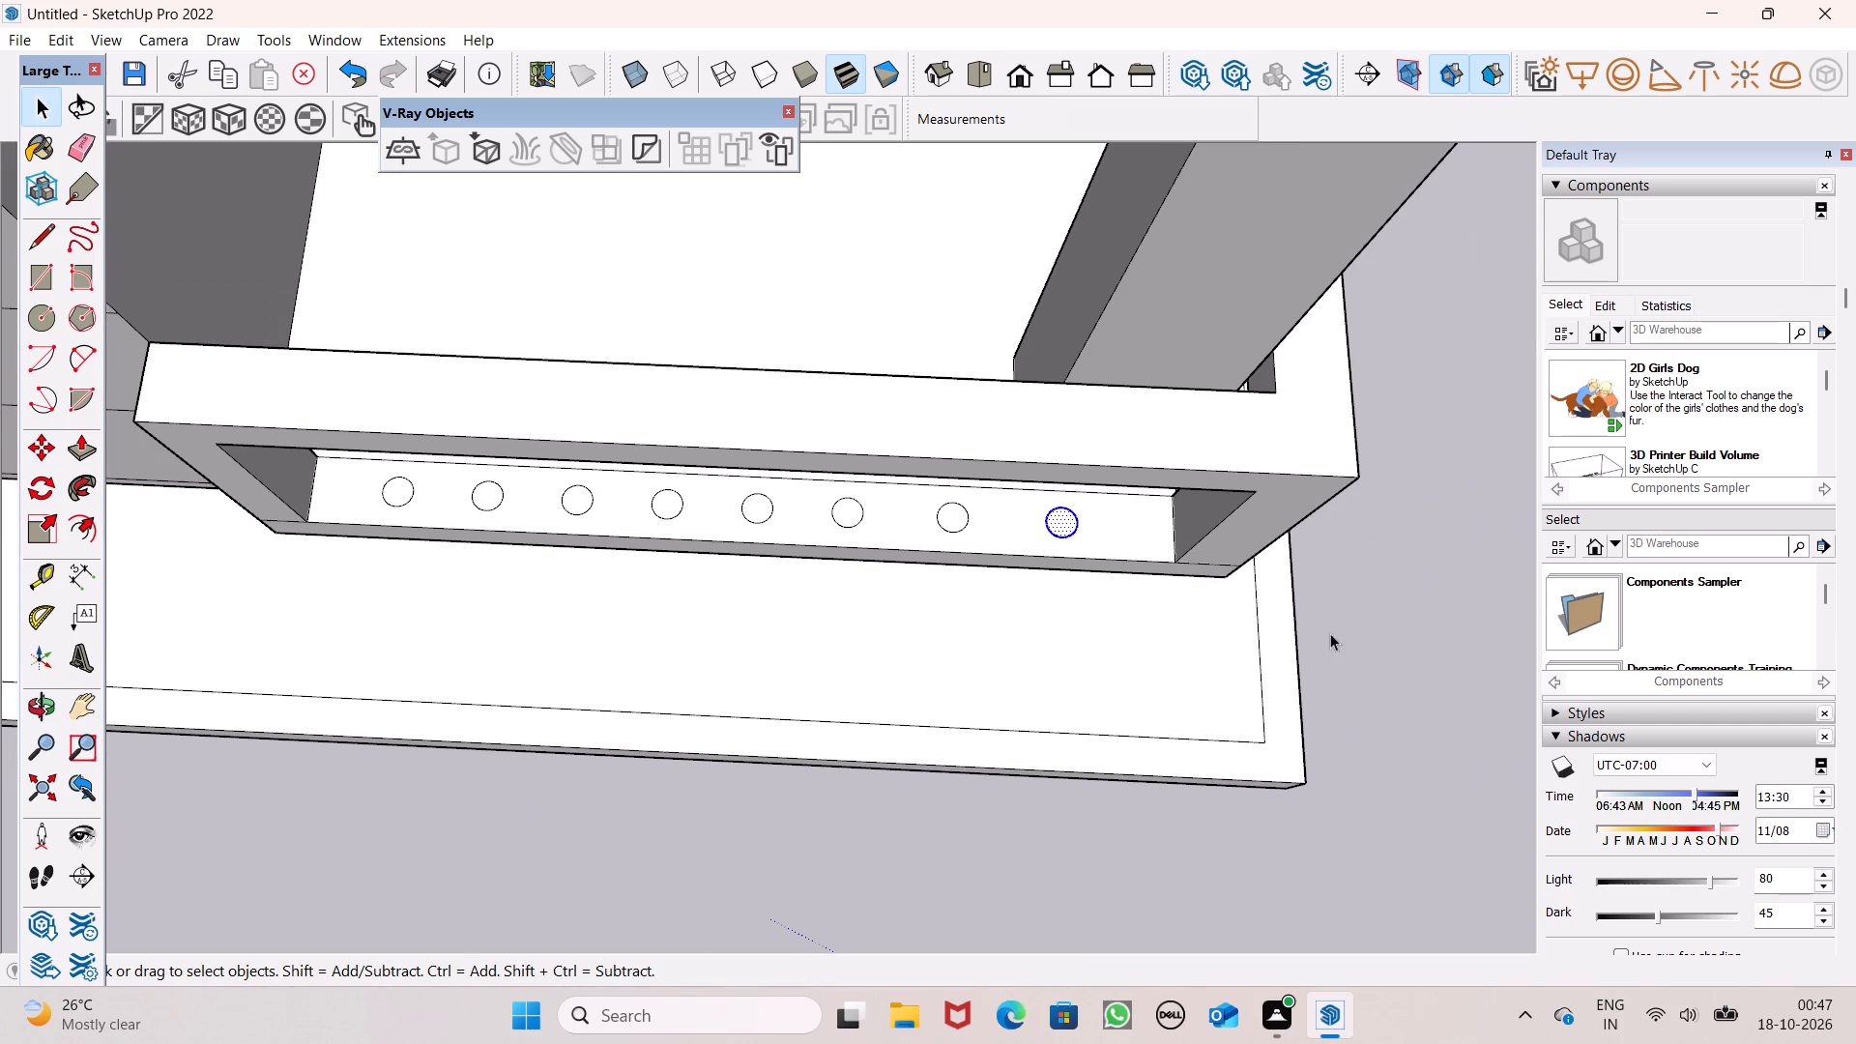
Draw a circle of about 1 15/16" radius on the lower corner balcony's other bottom rail, near the outer corner.
scroll(1116, 532, down, 6)
middle_drag(1145, 584, 344, 383)
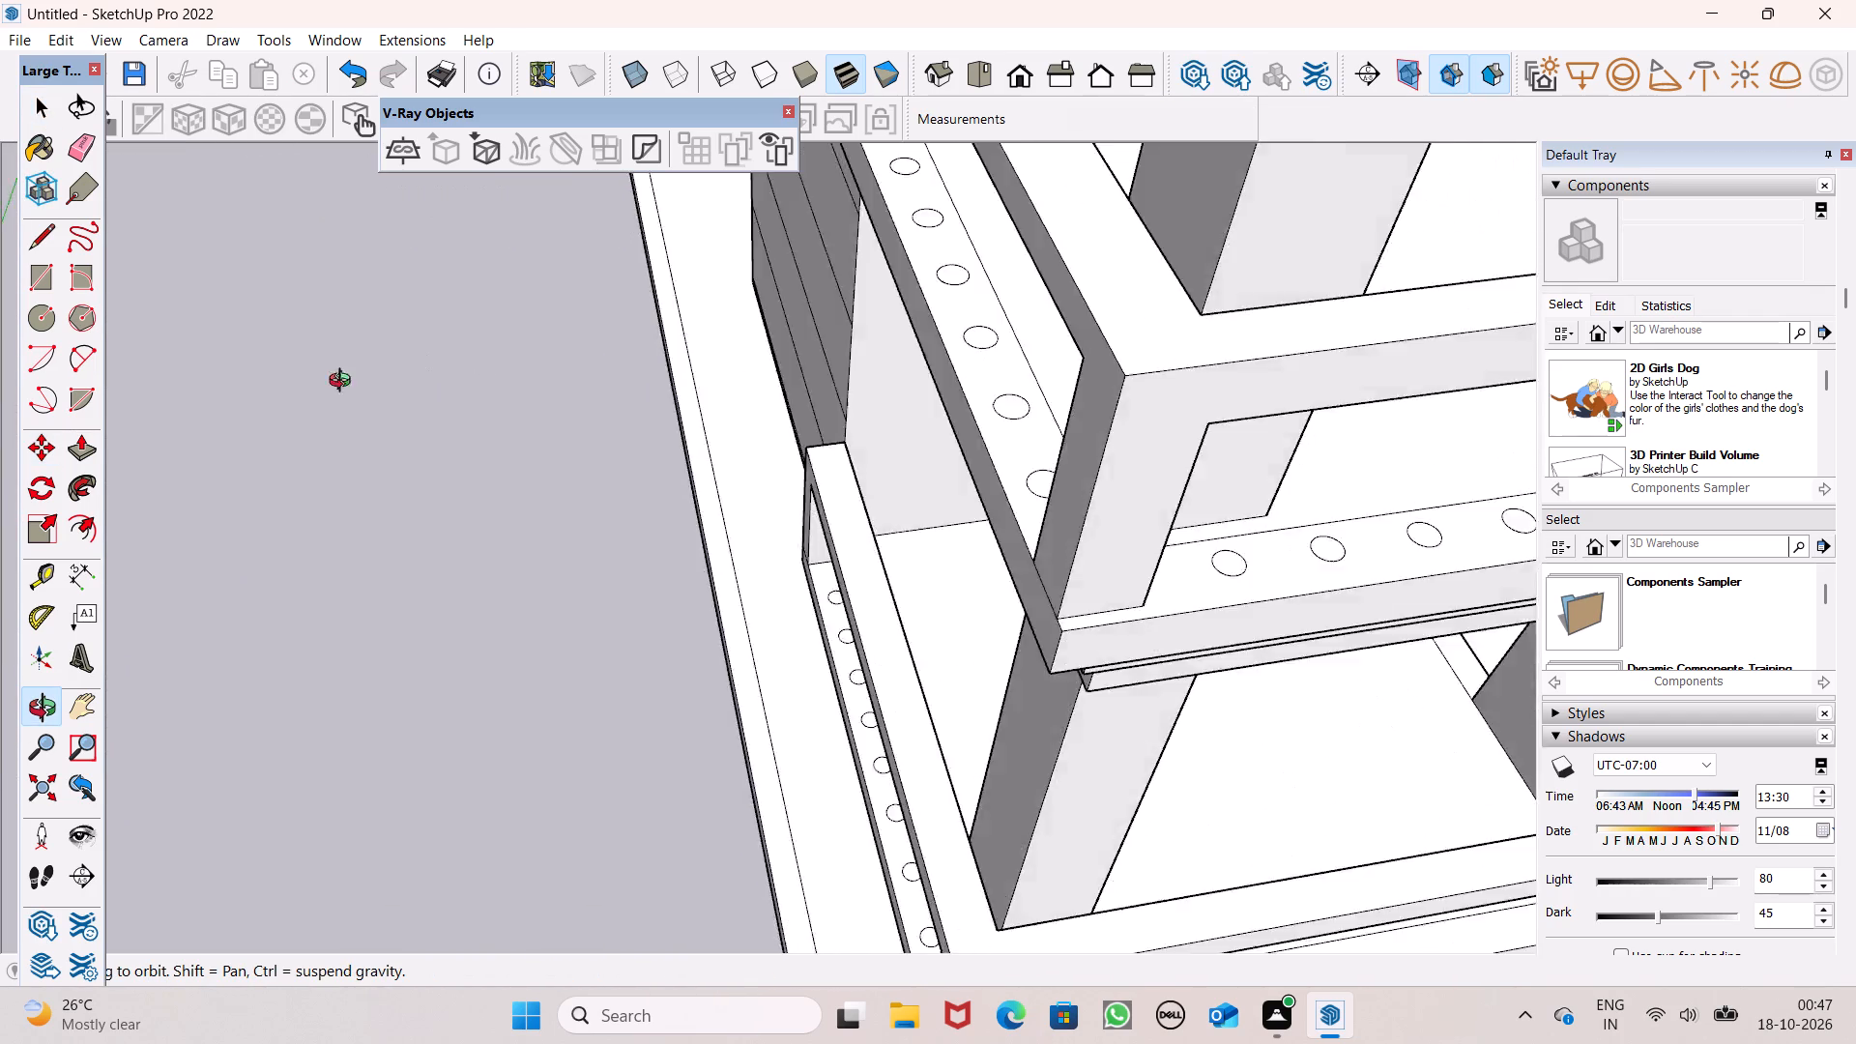
middle_drag(344, 383, 316, 389)
scroll(316, 389, up, 1)
scroll(535, 390, down, 10)
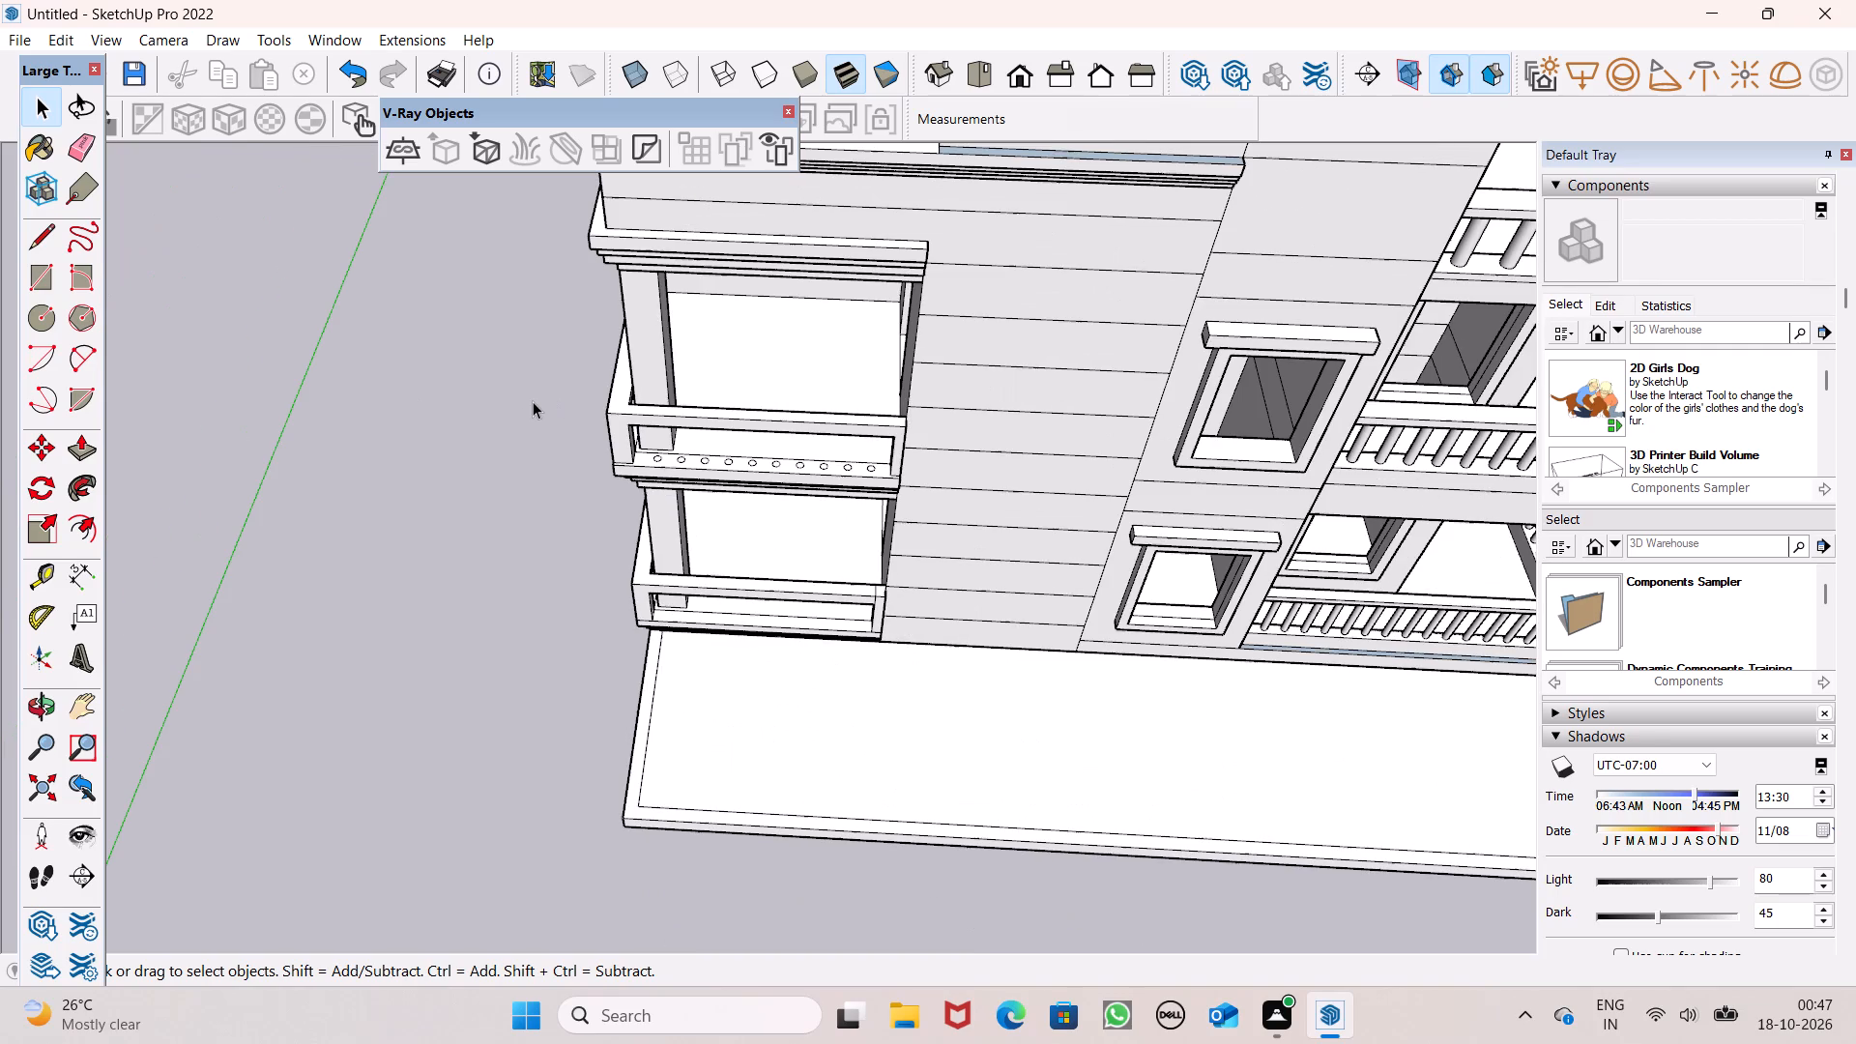
scroll(637, 475, down, 1)
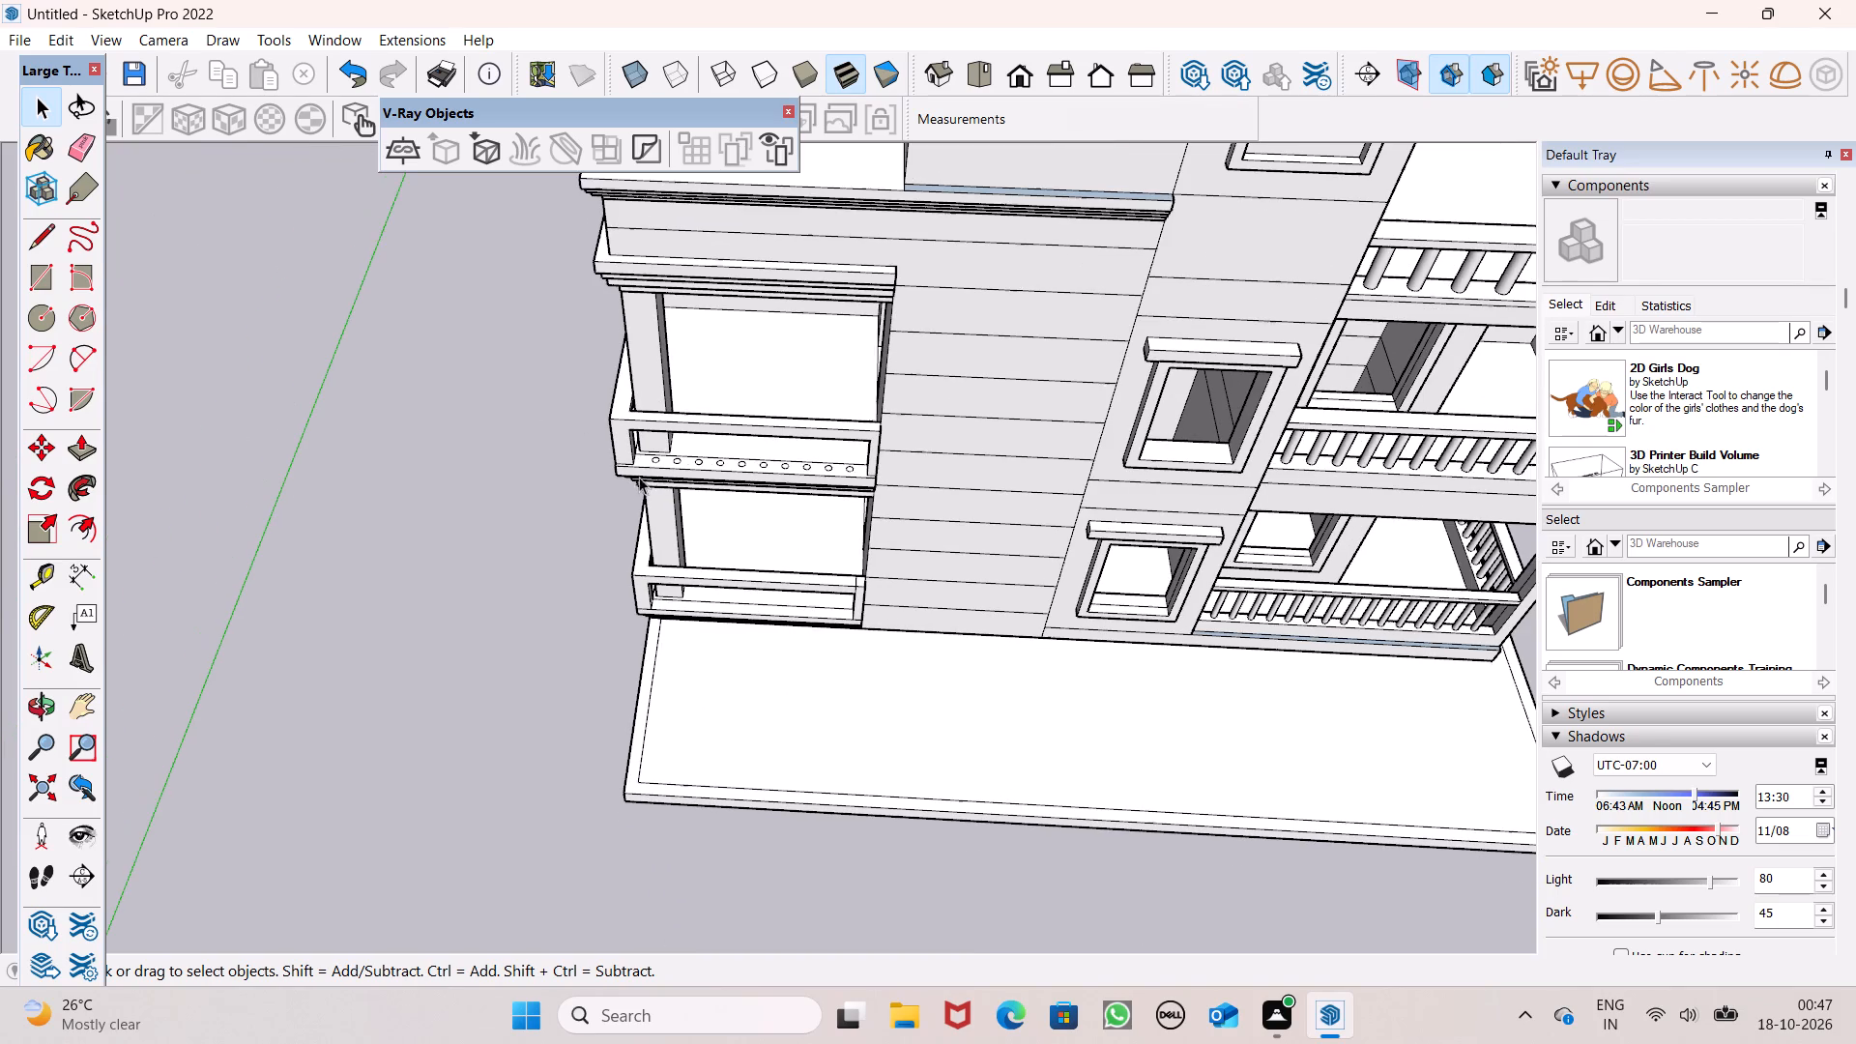
middle_drag(650, 575, 697, 608)
scroll(689, 618, up, 13)
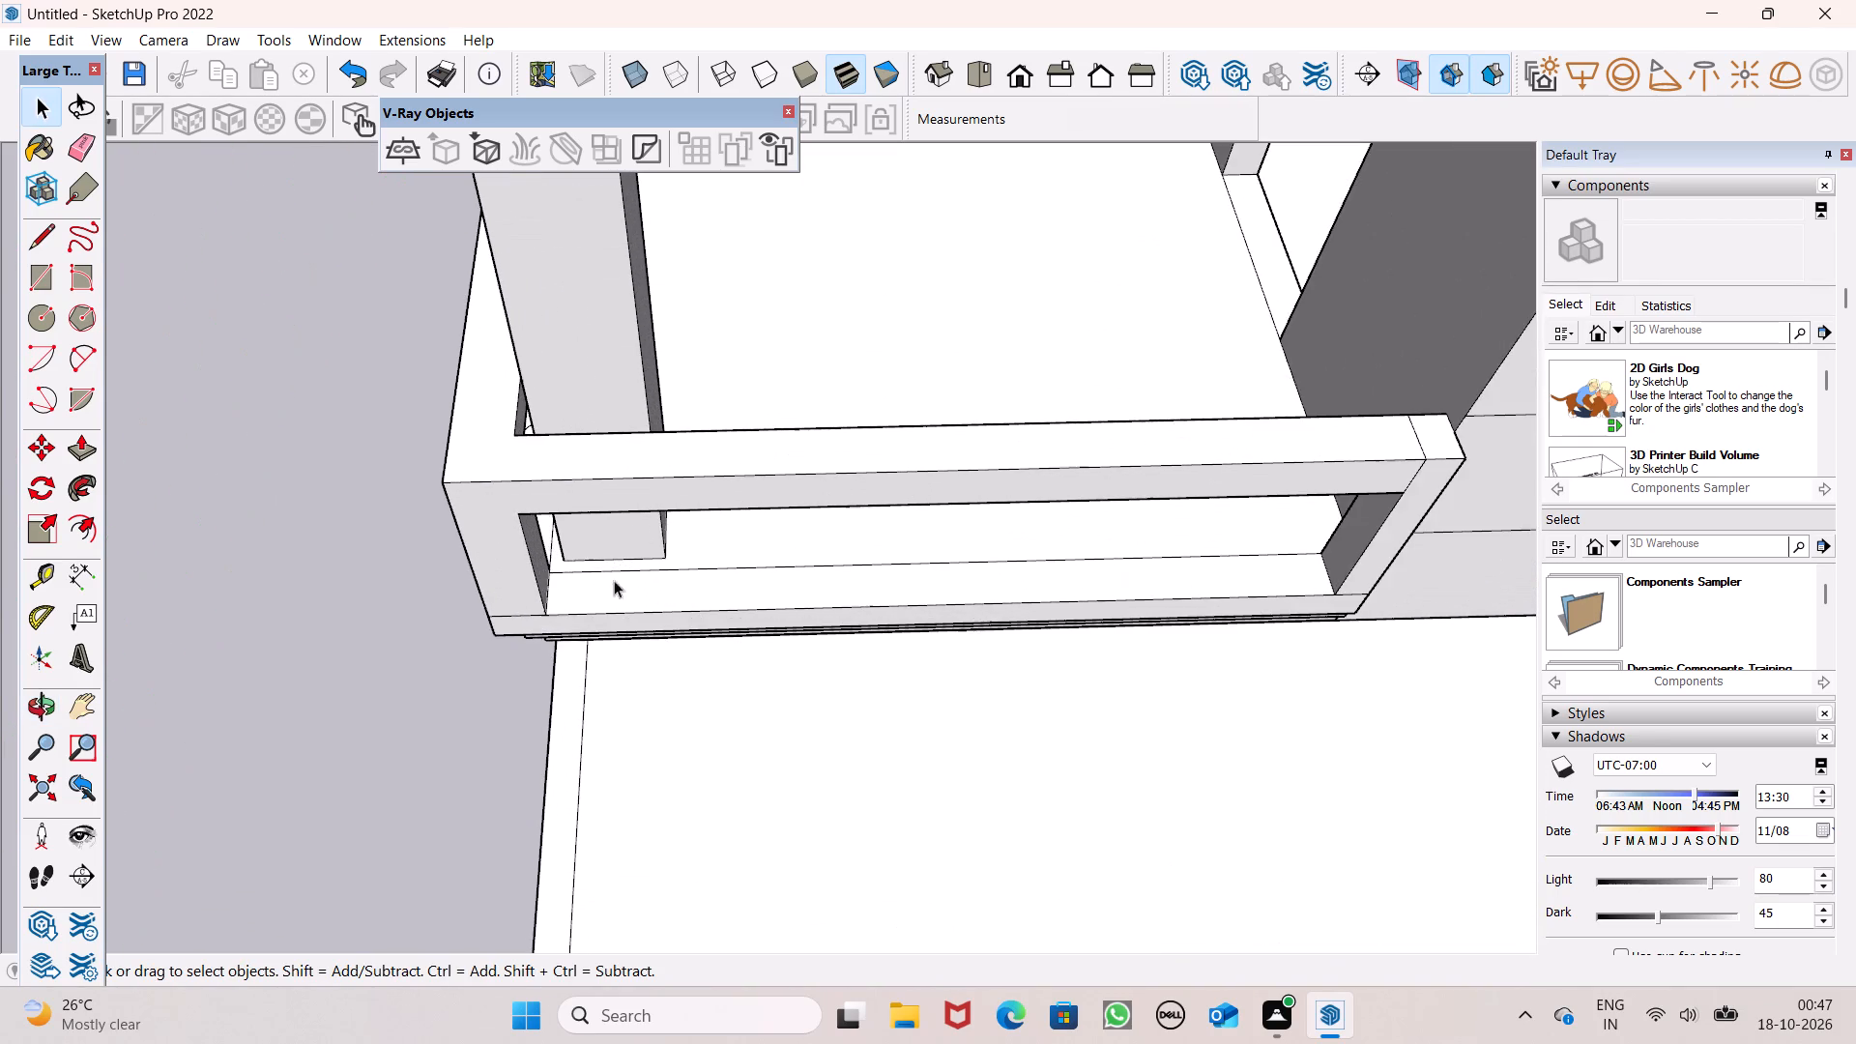
scroll(518, 573, up, 1)
middle_drag(772, 656, 768, 677)
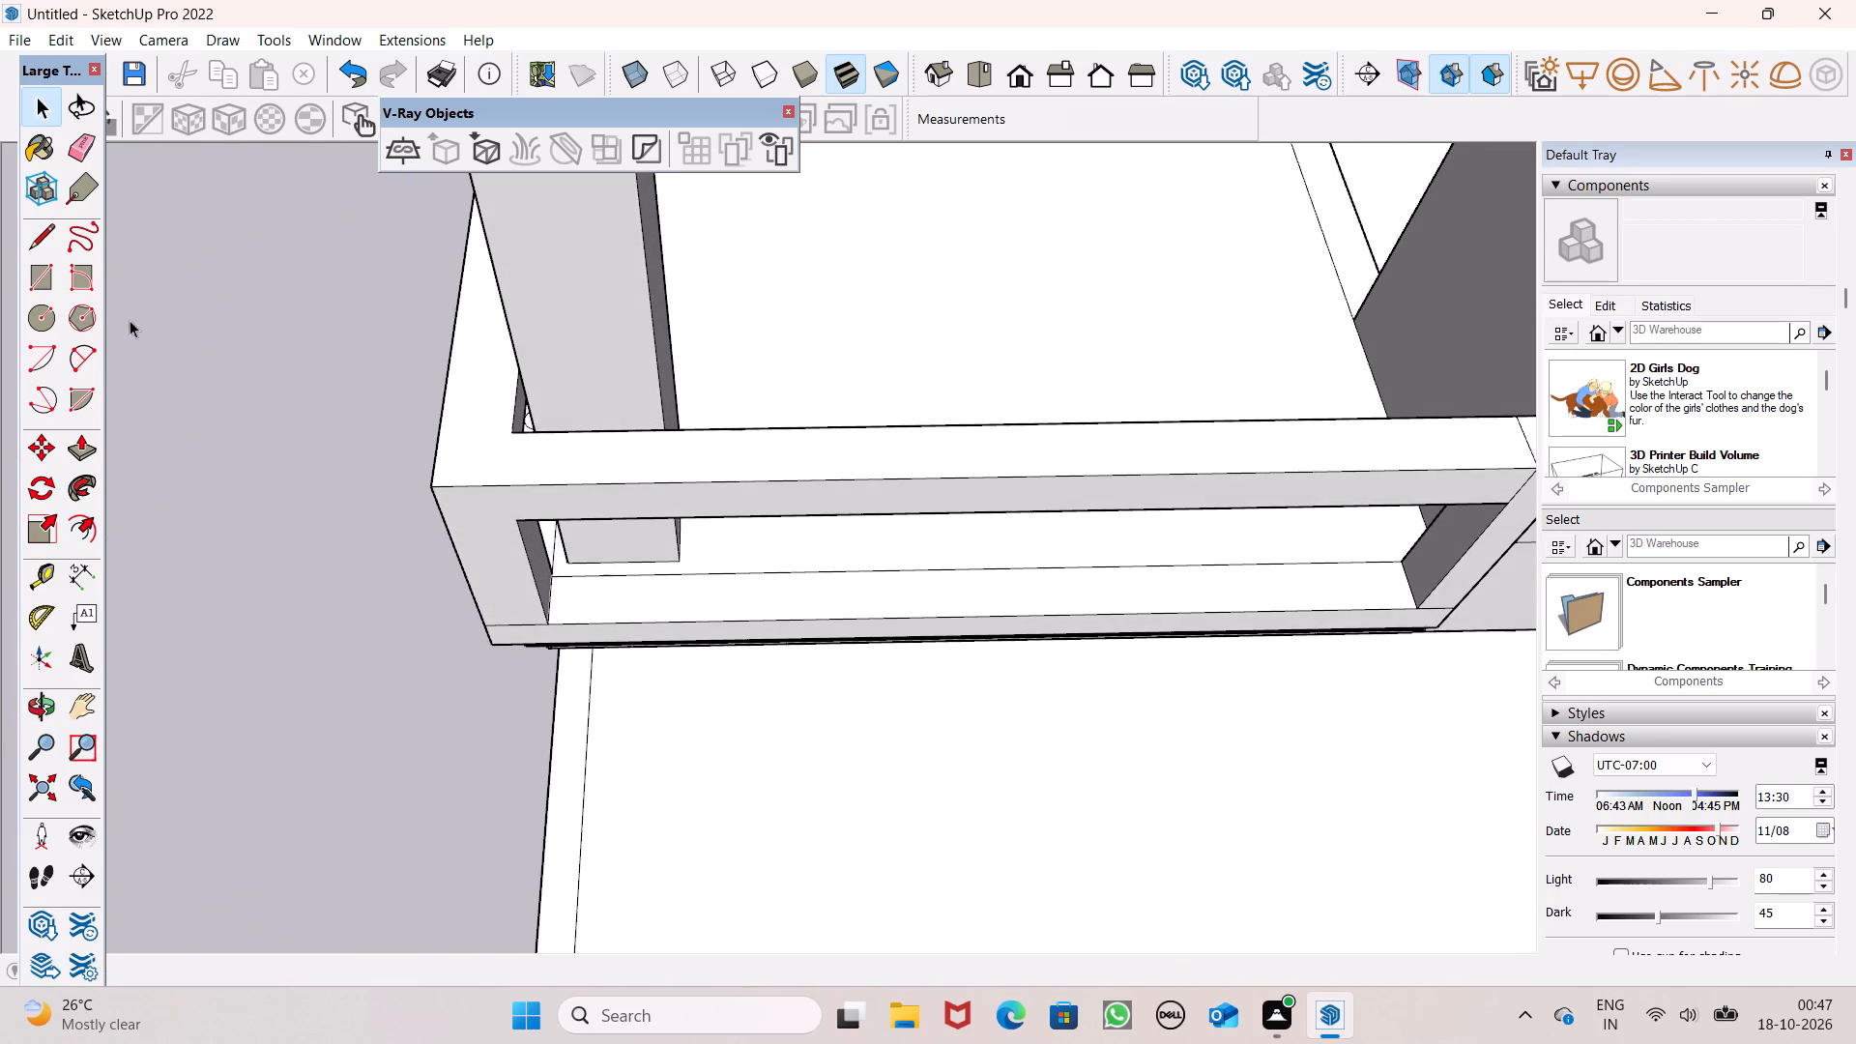
click(36, 326)
scroll(519, 570, up, 2)
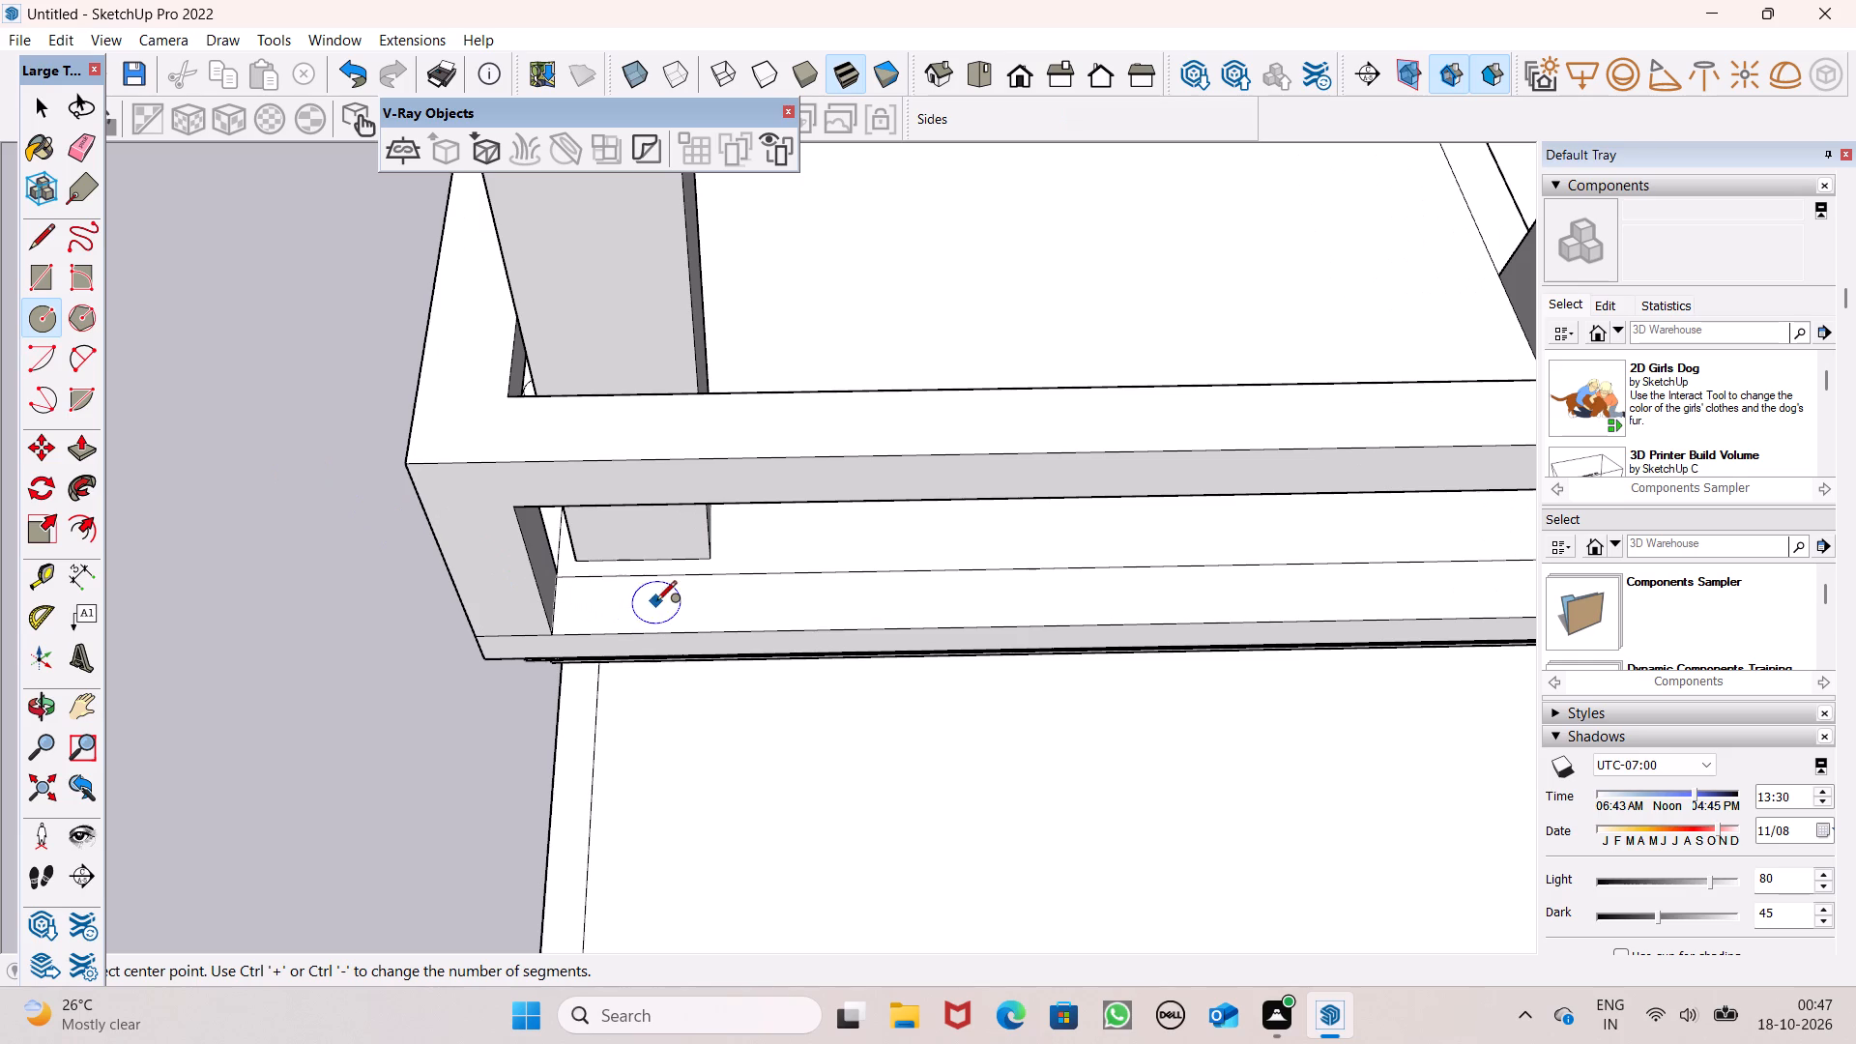
middle_drag(677, 652, 691, 712)
scroll(688, 714, up, 6)
scroll(681, 630, down, 4)
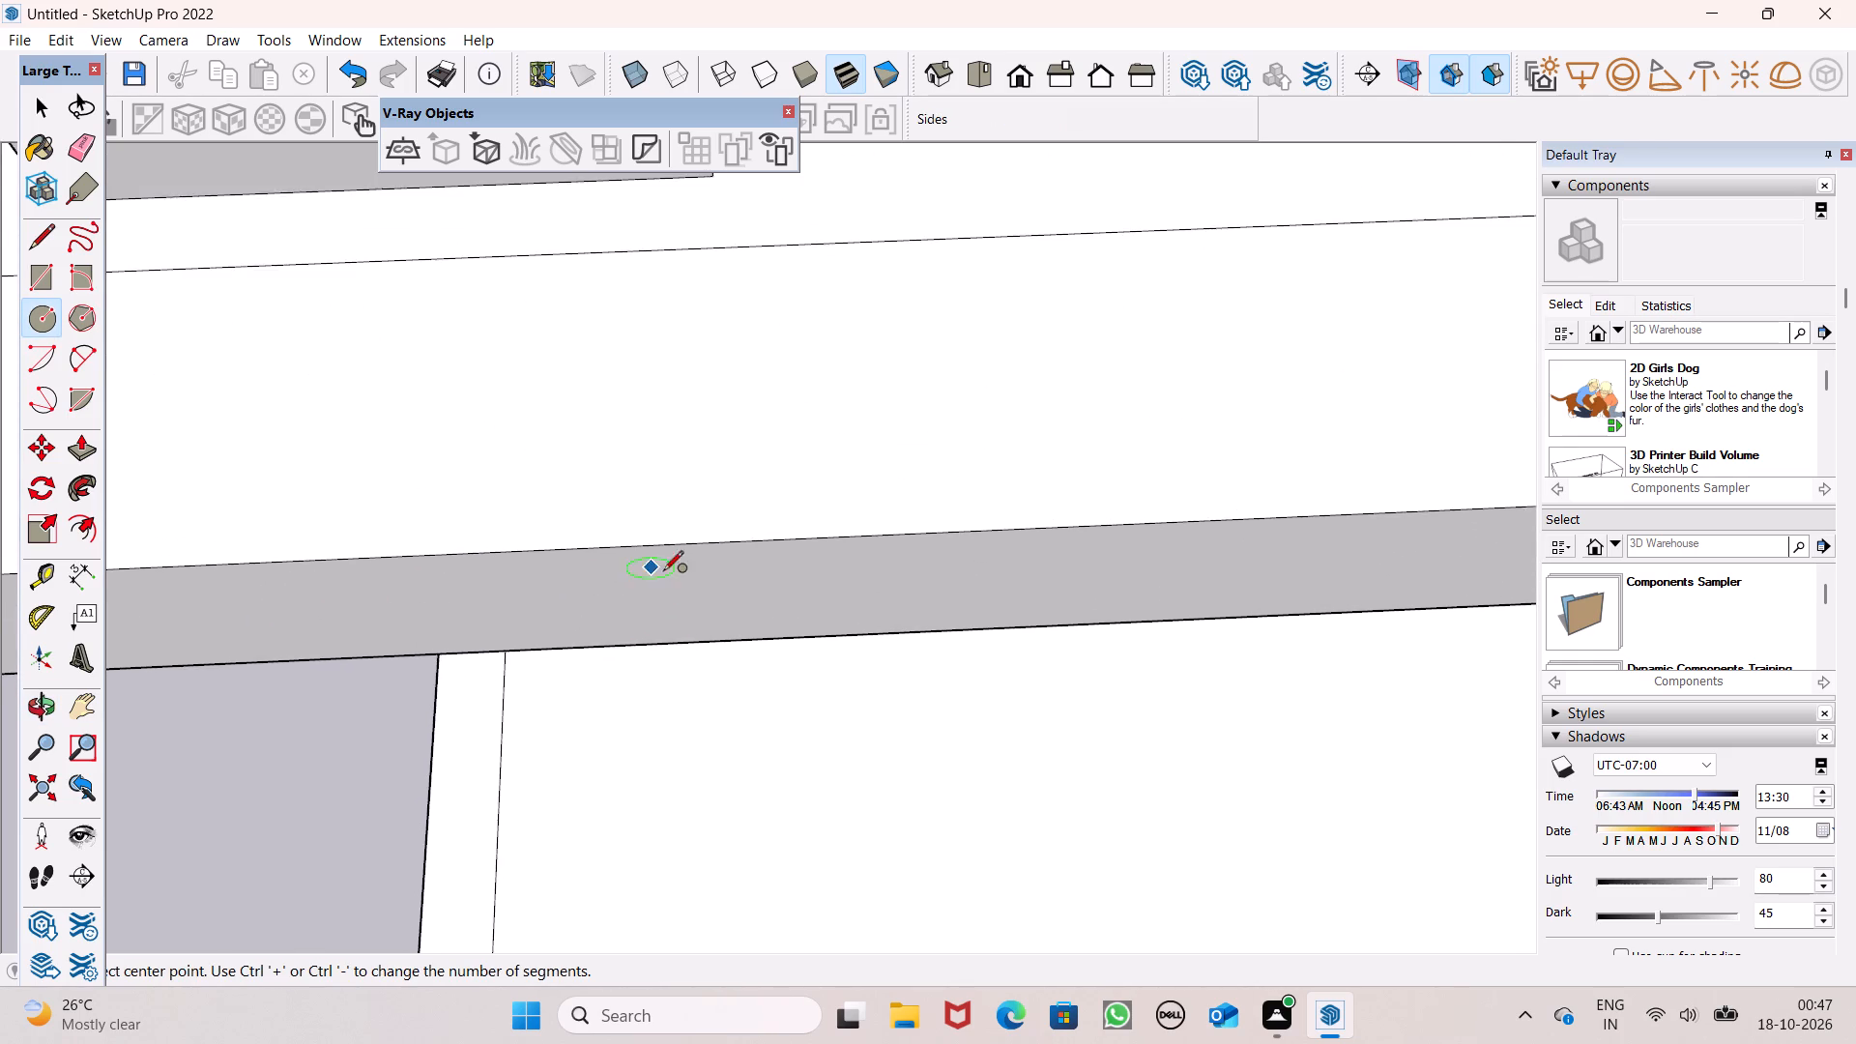
scroll(674, 591, down, 4)
scroll(598, 495, down, 3)
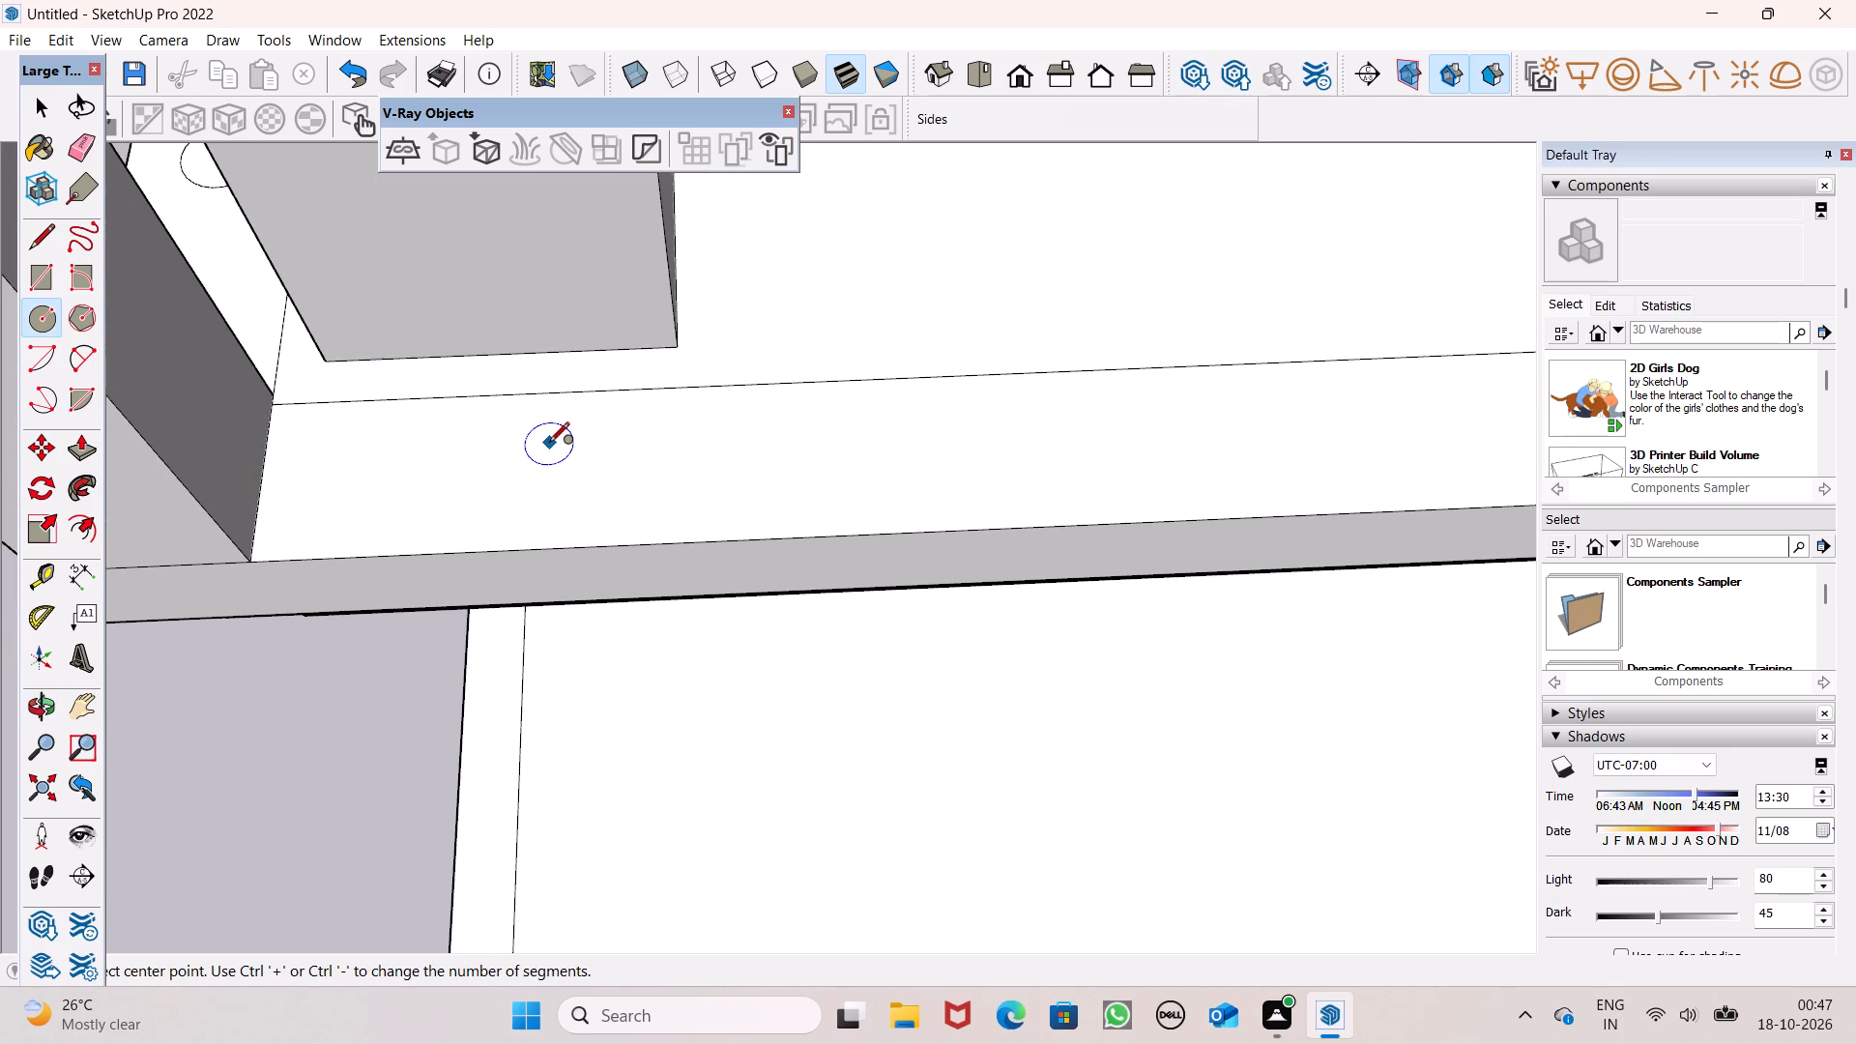
drag(549, 443, 573, 471)
key(space)
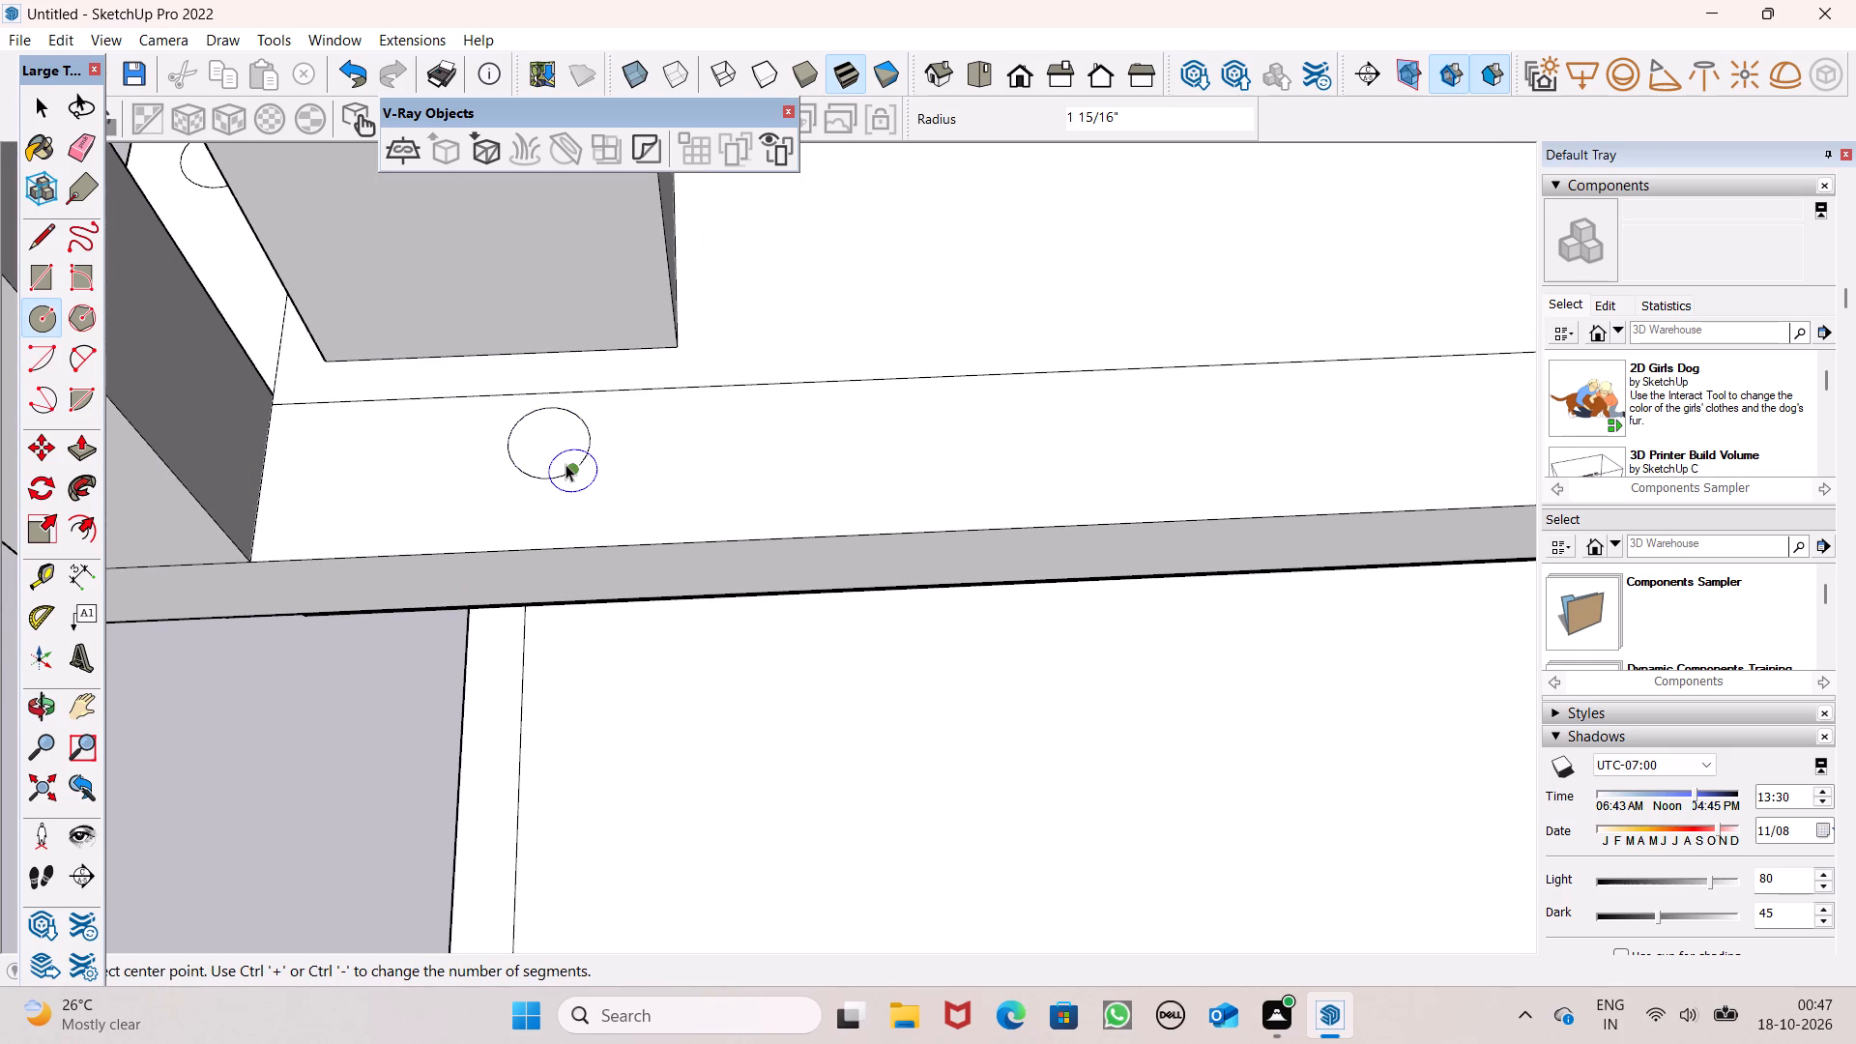
Move the new circle with its face about 1" across the bottom rail toward the rail's outer edge.
double_click(564, 463)
key(m)
key(Return)
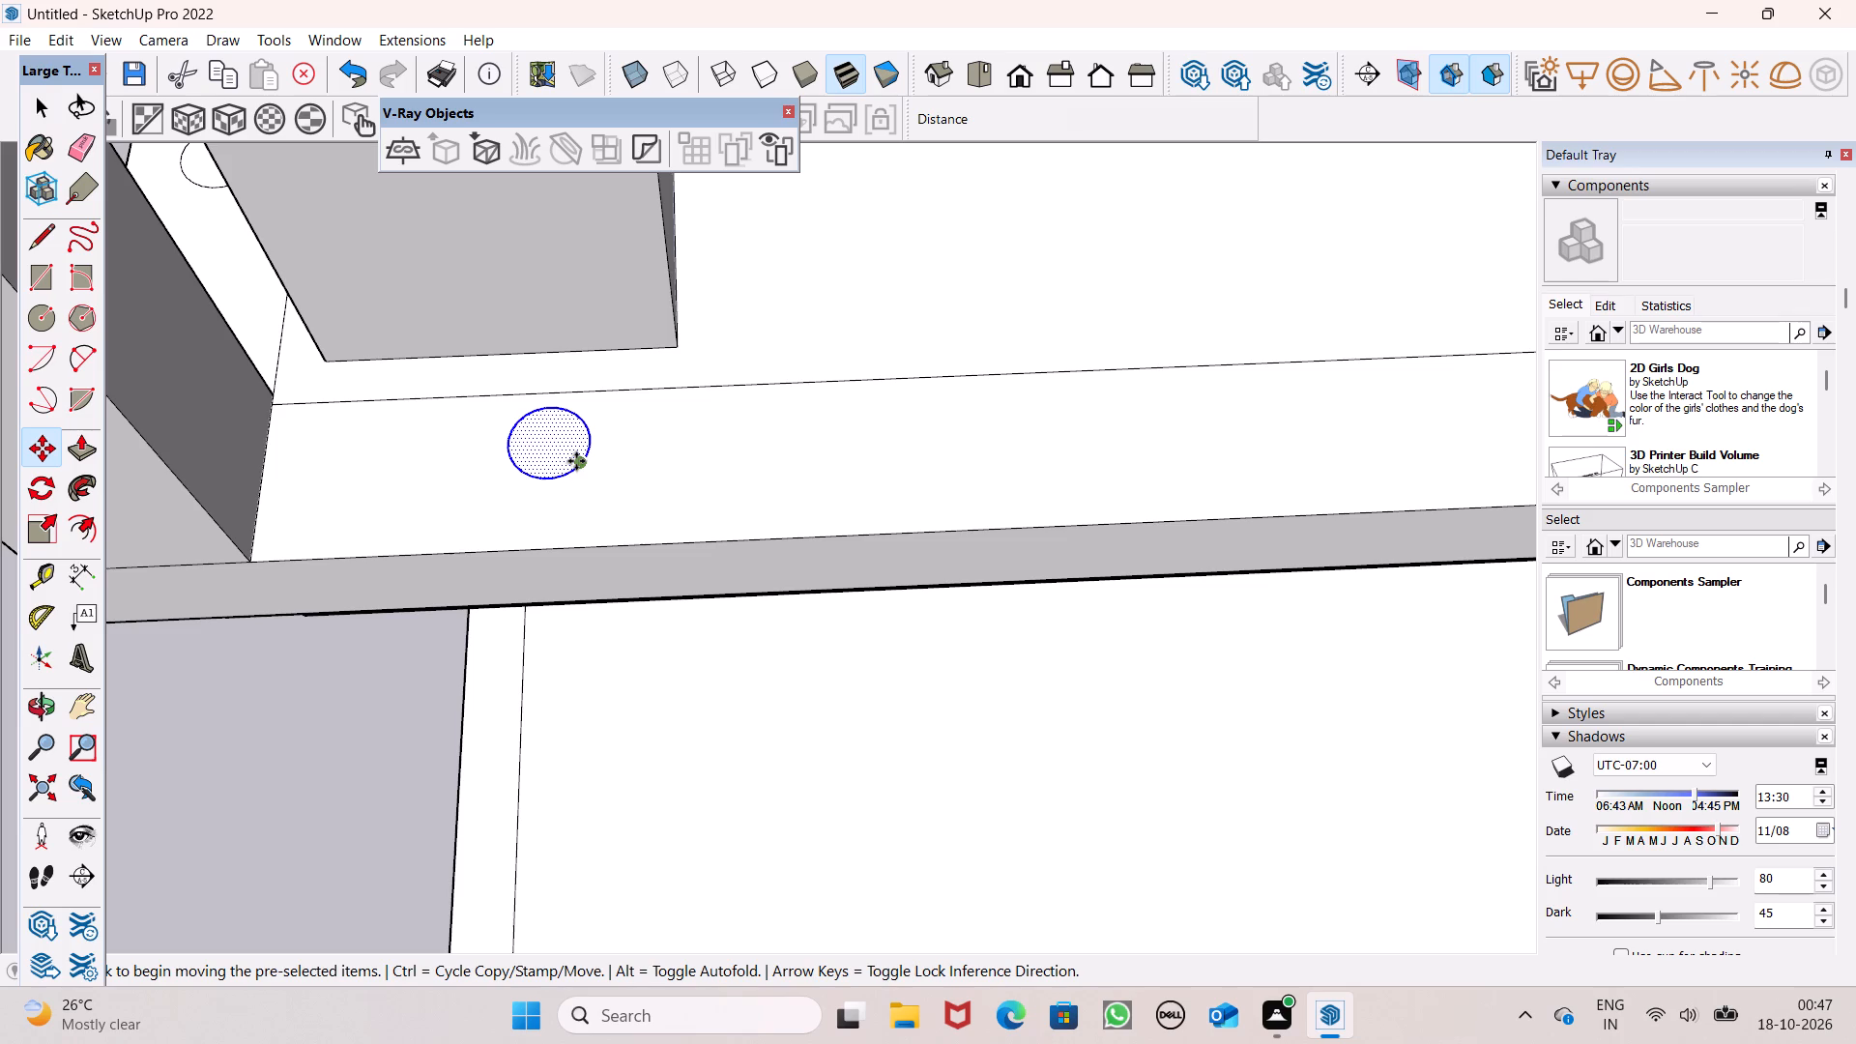
drag(576, 464, 593, 482)
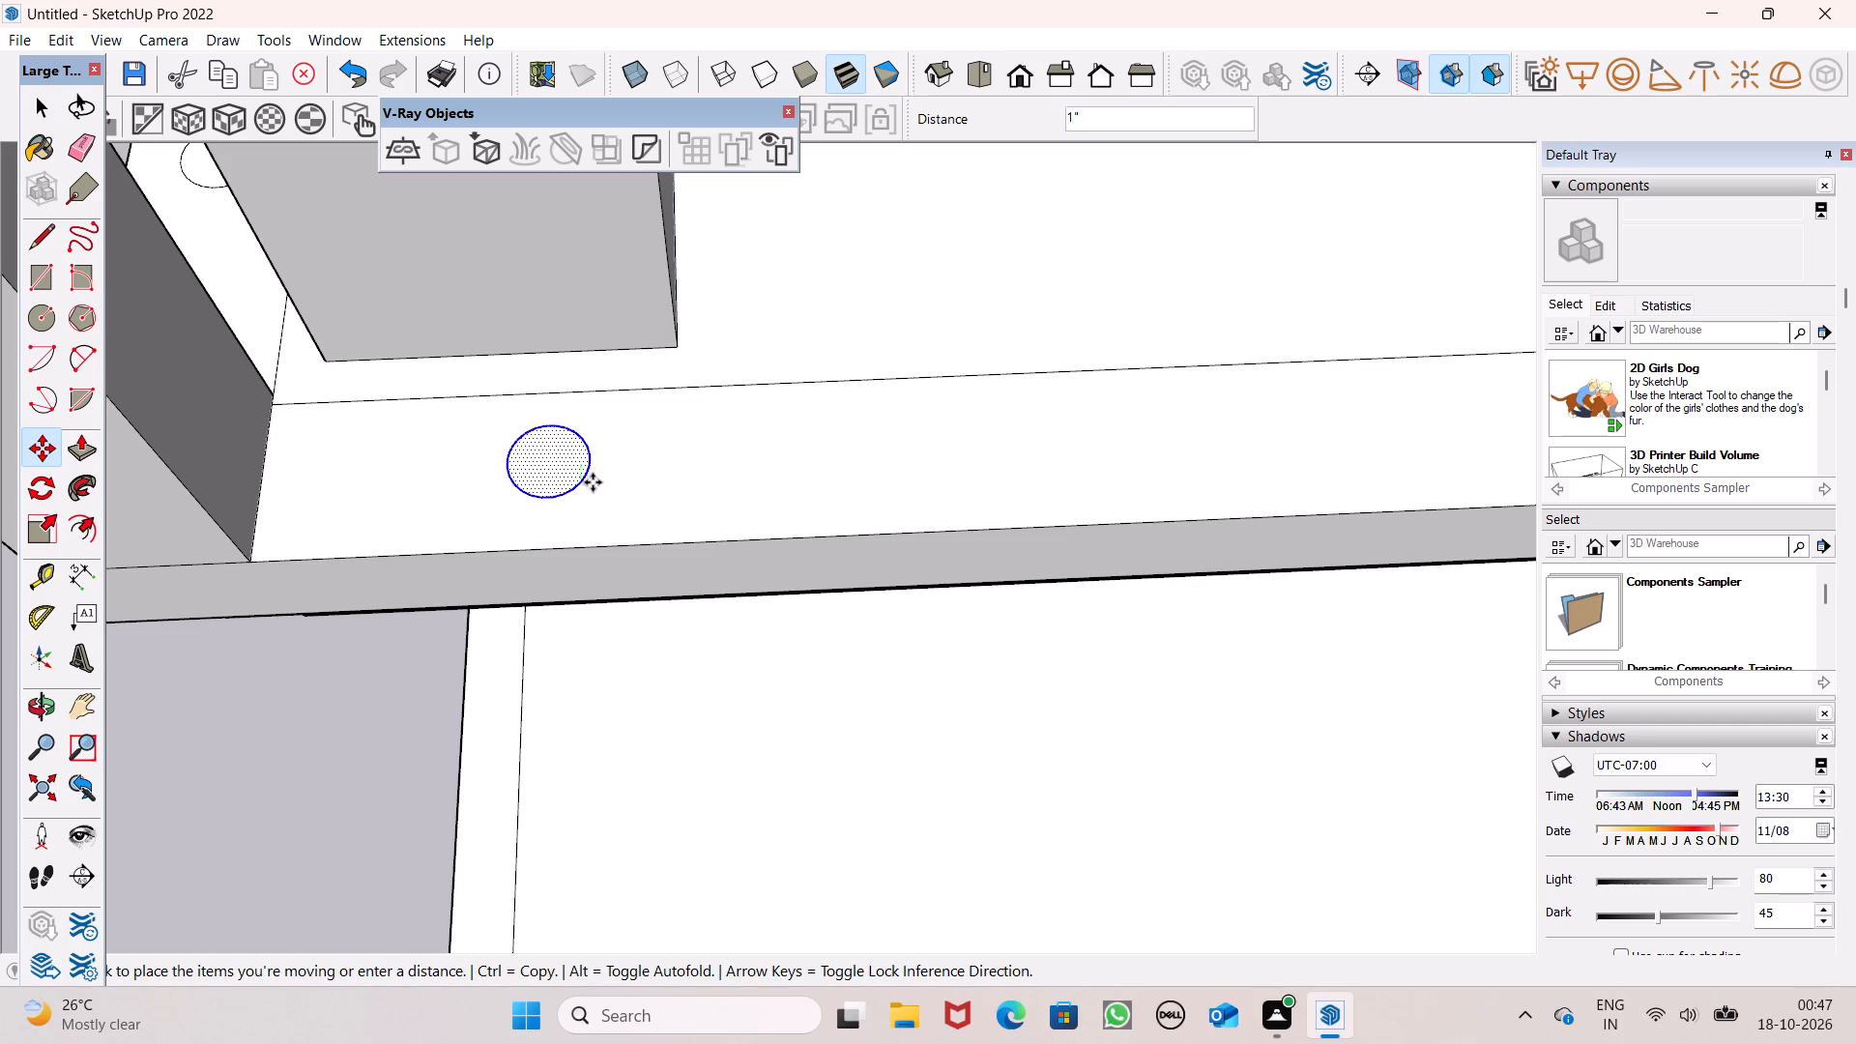
drag(593, 482, 594, 481)
Copy the circle with its face about 1' 3/4" along this bottom rail and multiply the copy into a *7 array.
scroll(635, 431, down, 5)
middle_drag(678, 474, 678, 500)
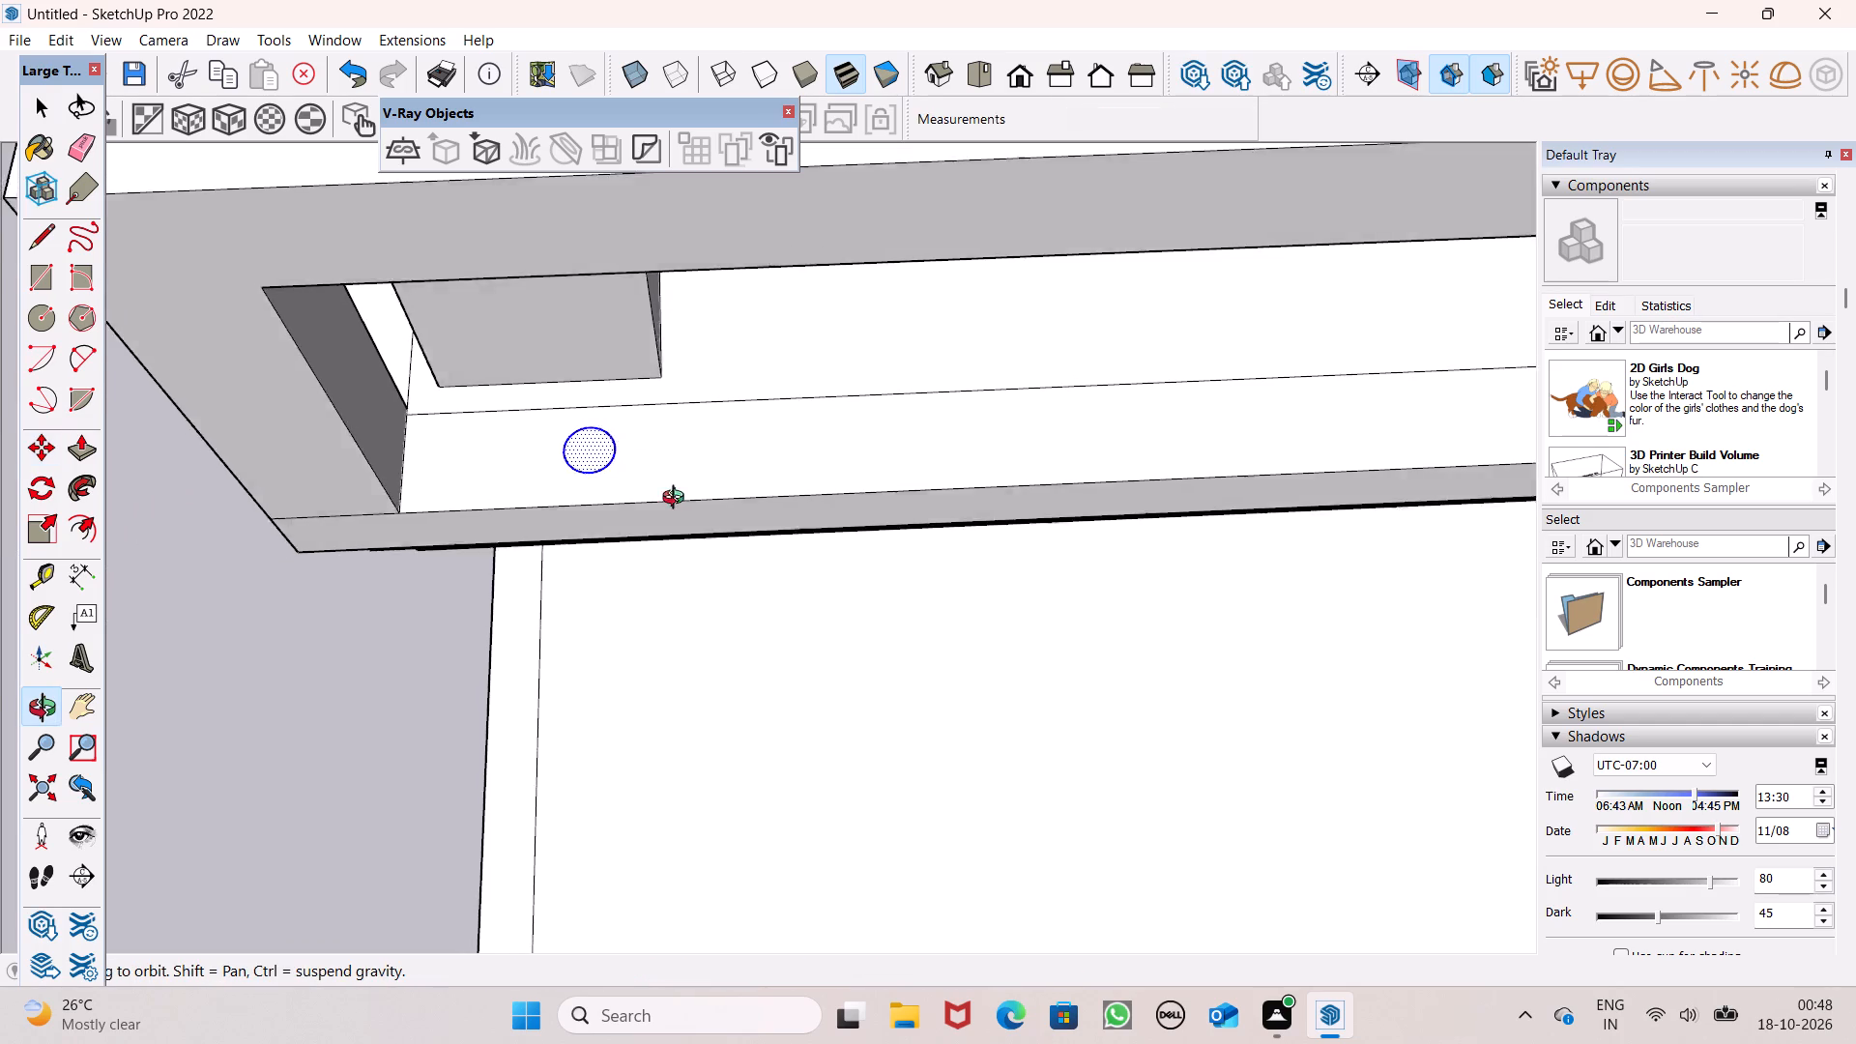
middle_drag(678, 500, 671, 539)
drag(620, 462, 620, 461)
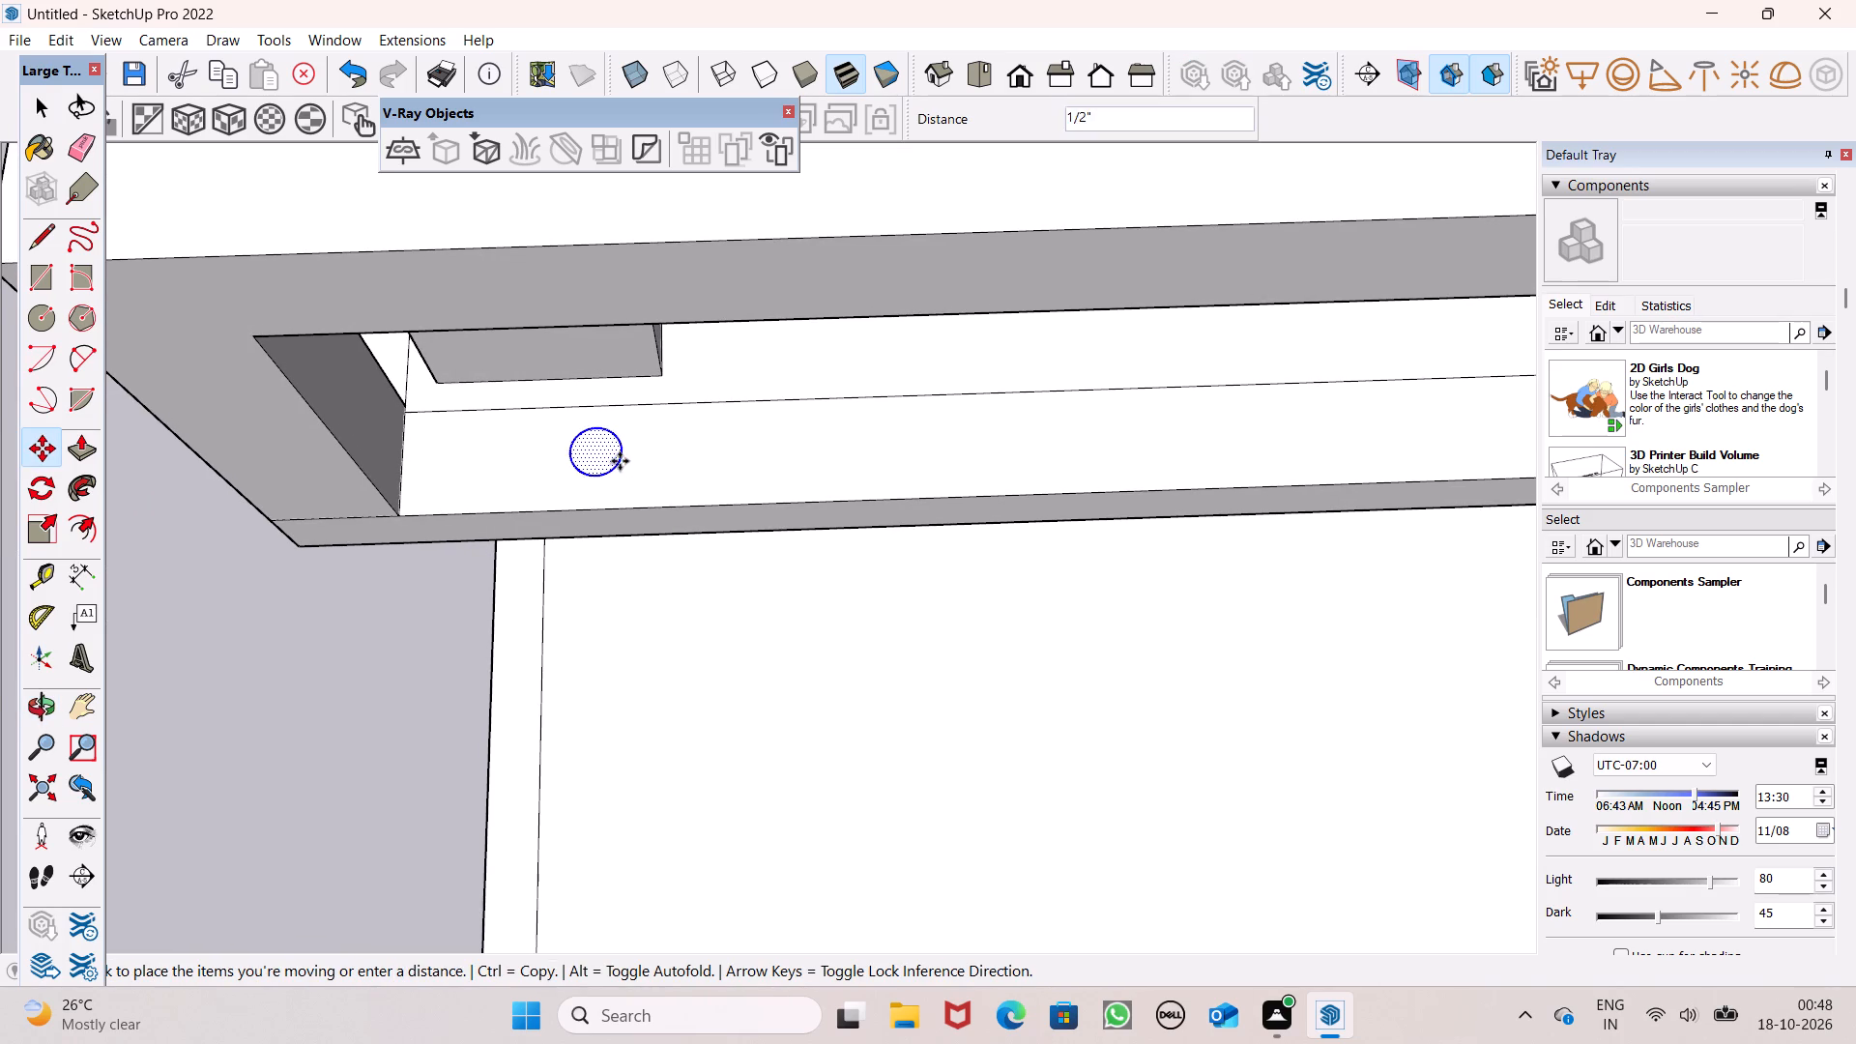
drag(620, 461, 761, 464)
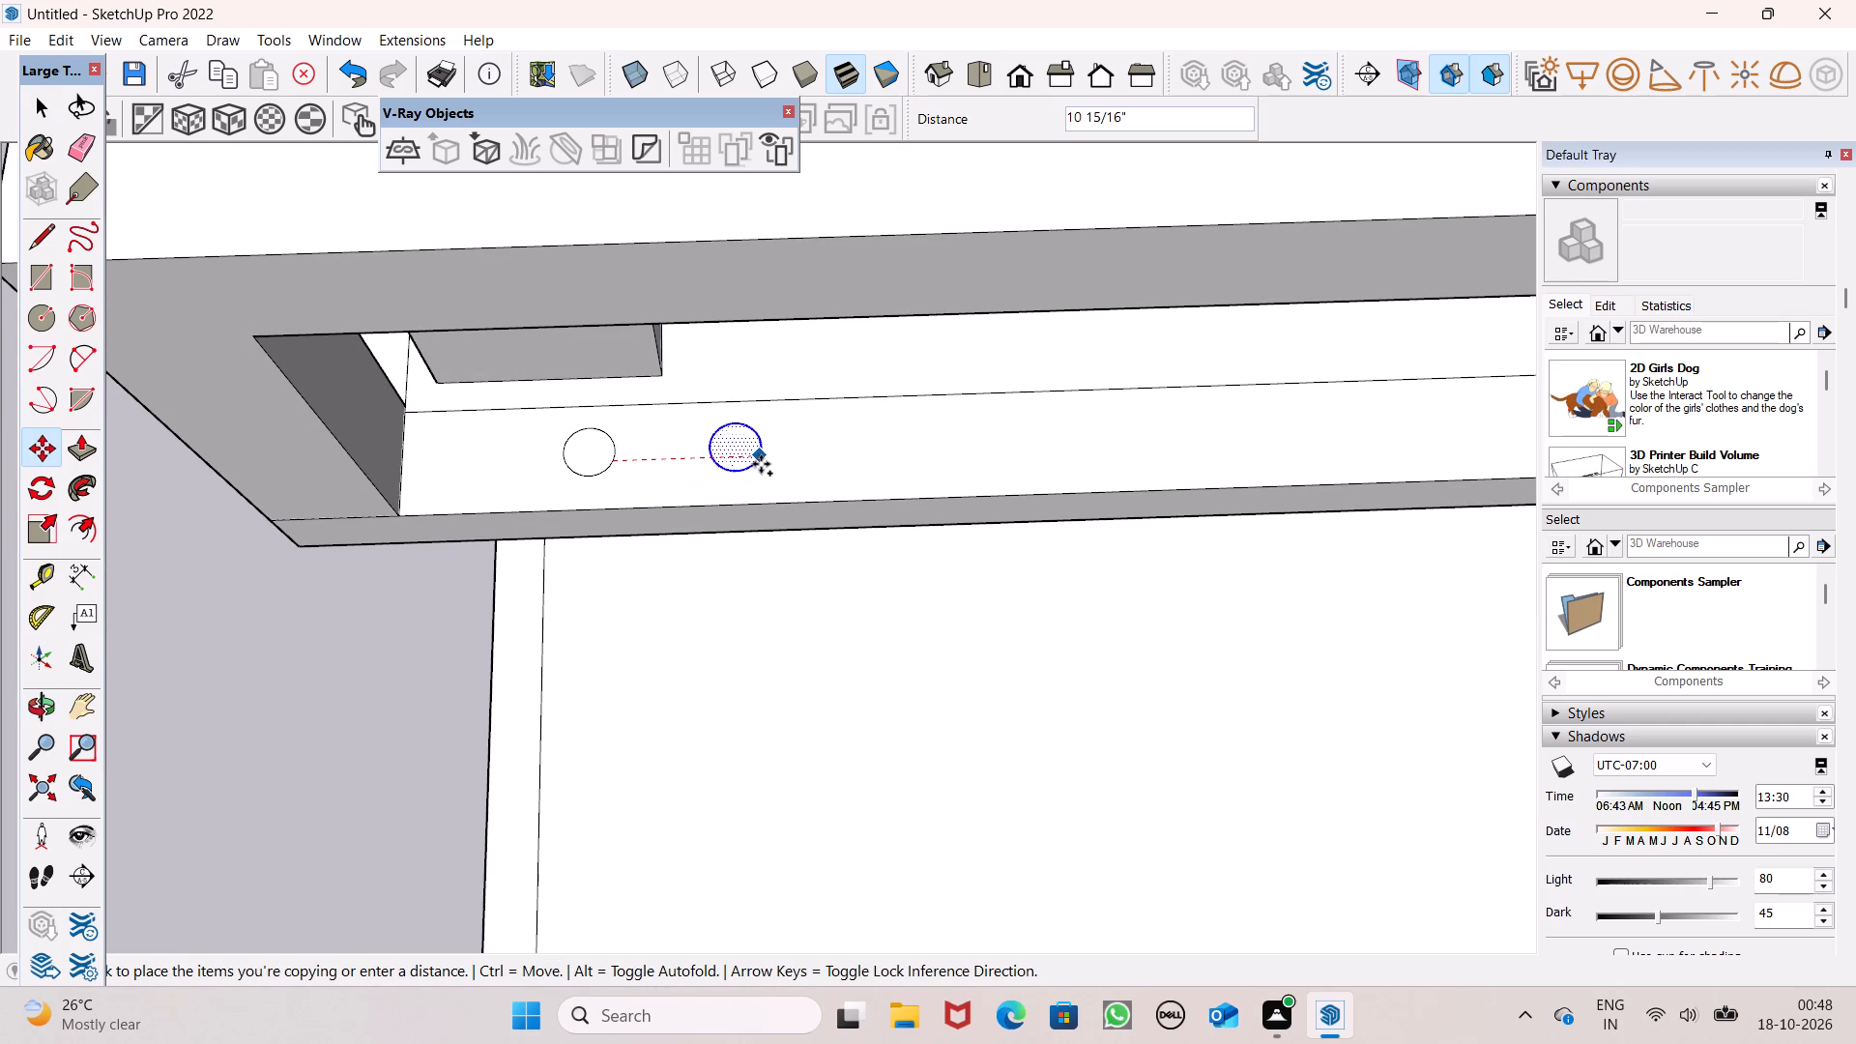
drag(761, 464, 783, 455)
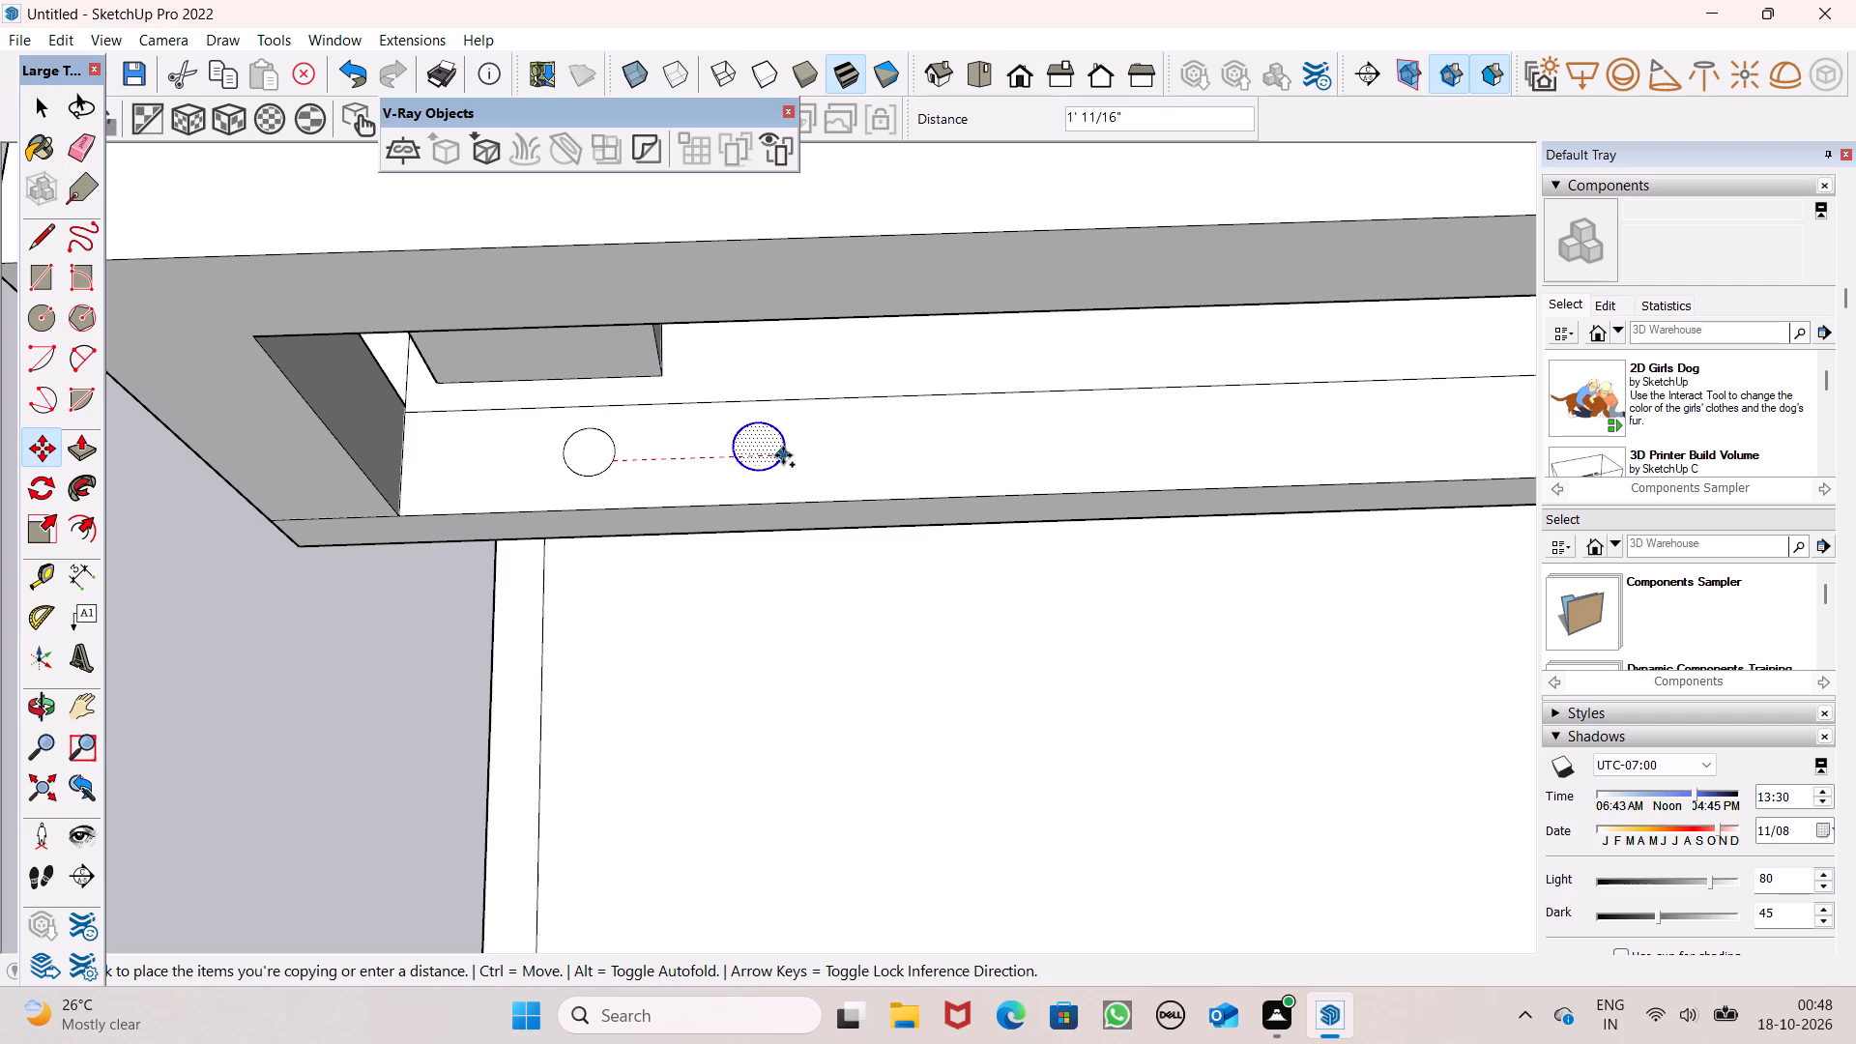
drag(783, 455, 784, 455)
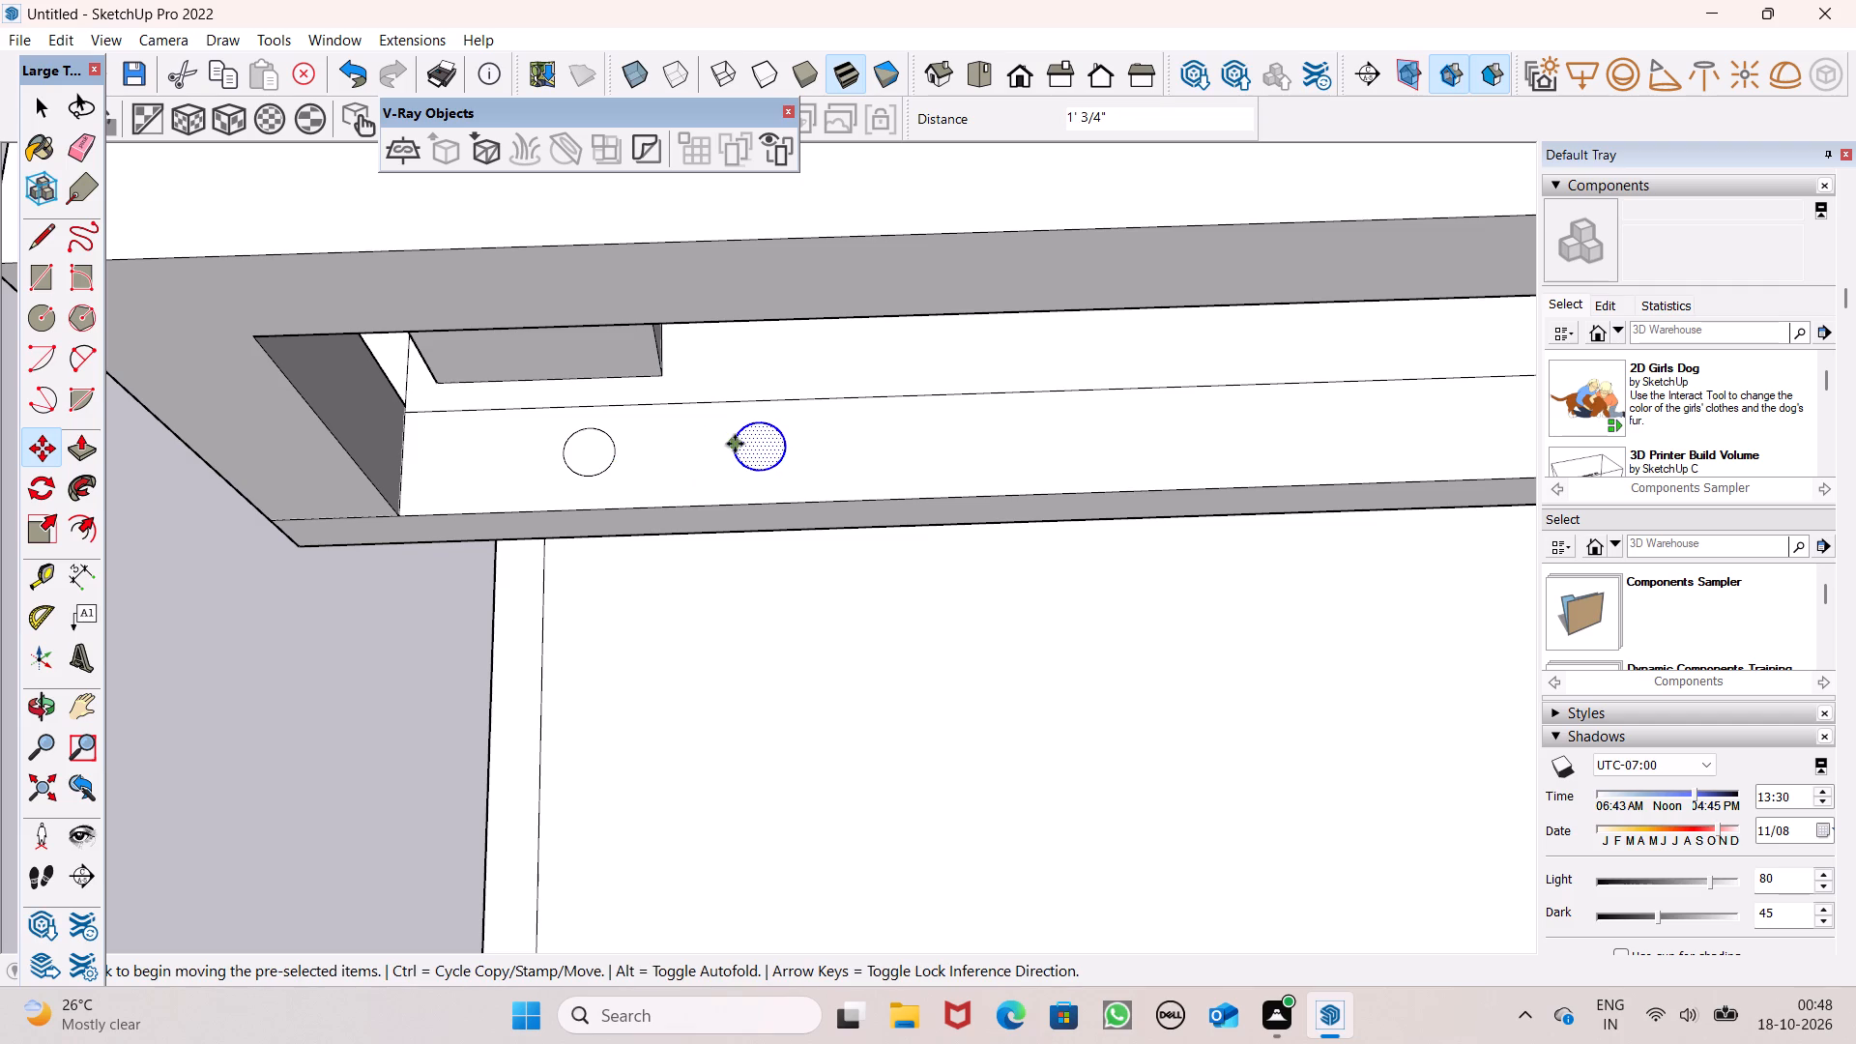
key(shift+asterisk)
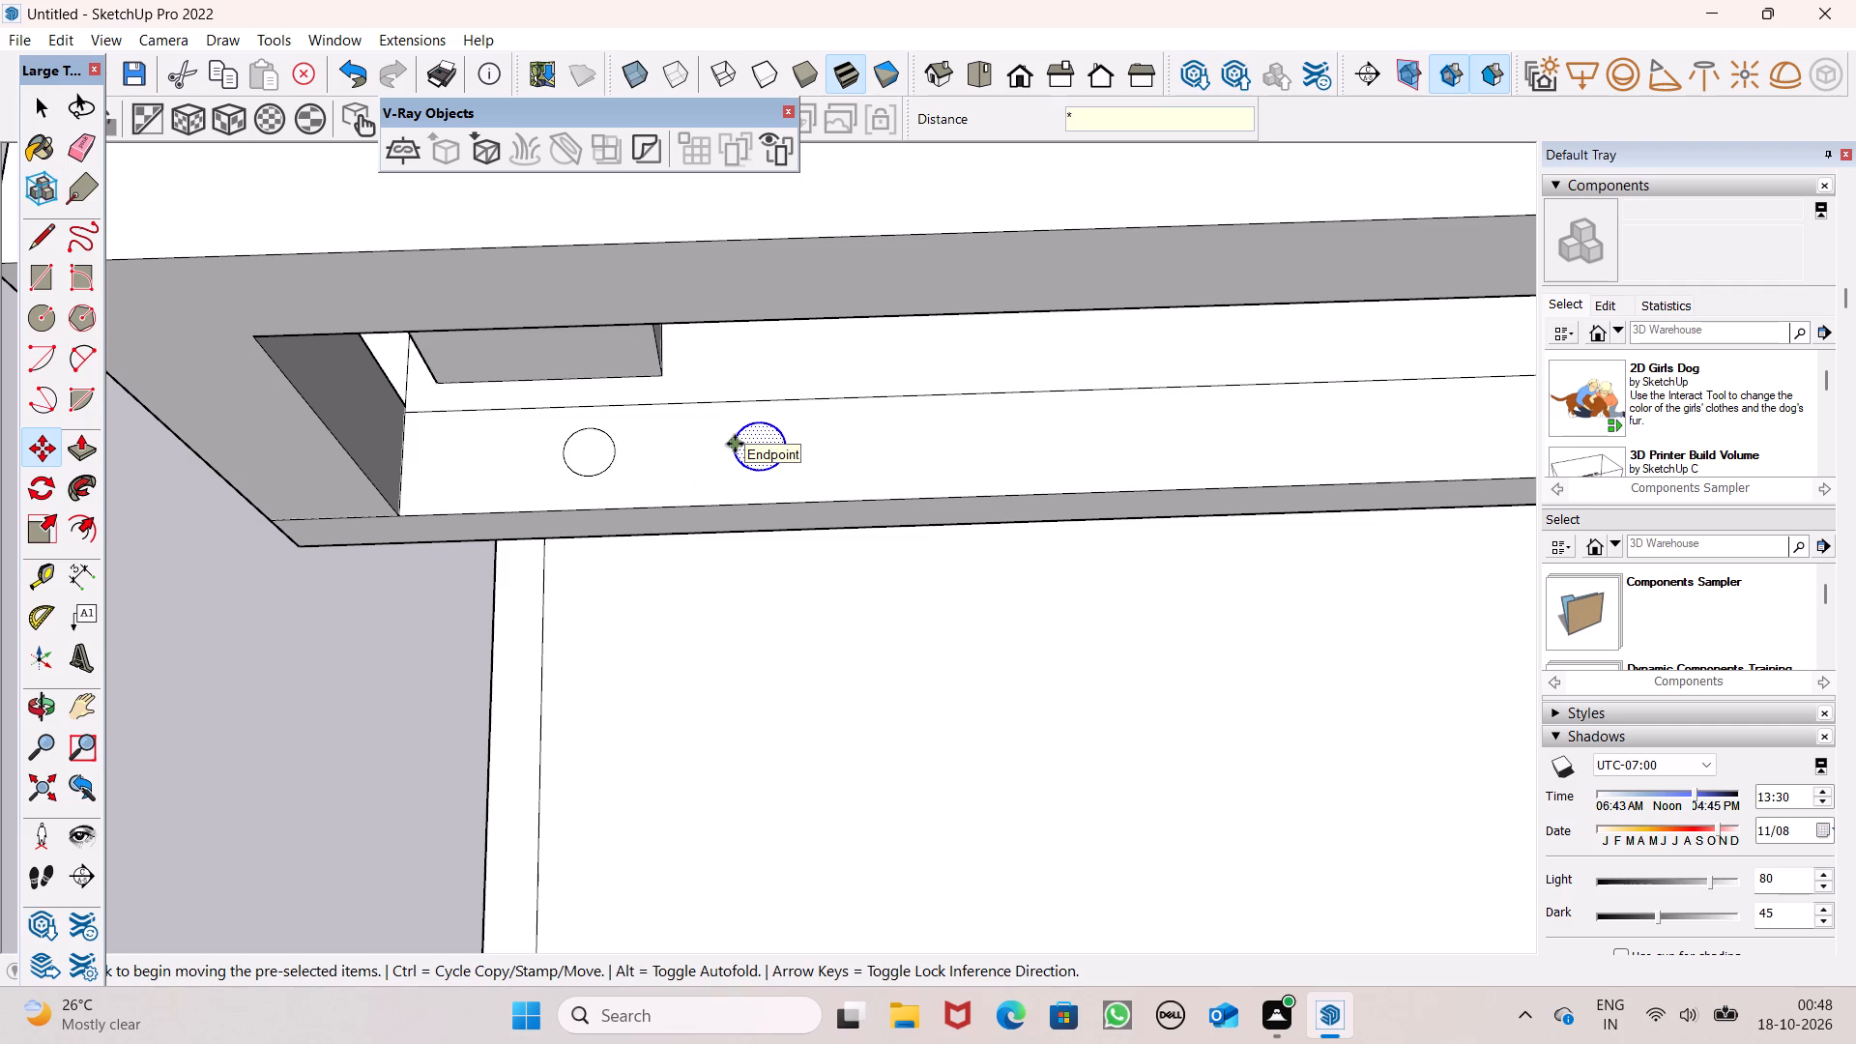
key(7)
key(Return)
scroll(790, 427, down, 7)
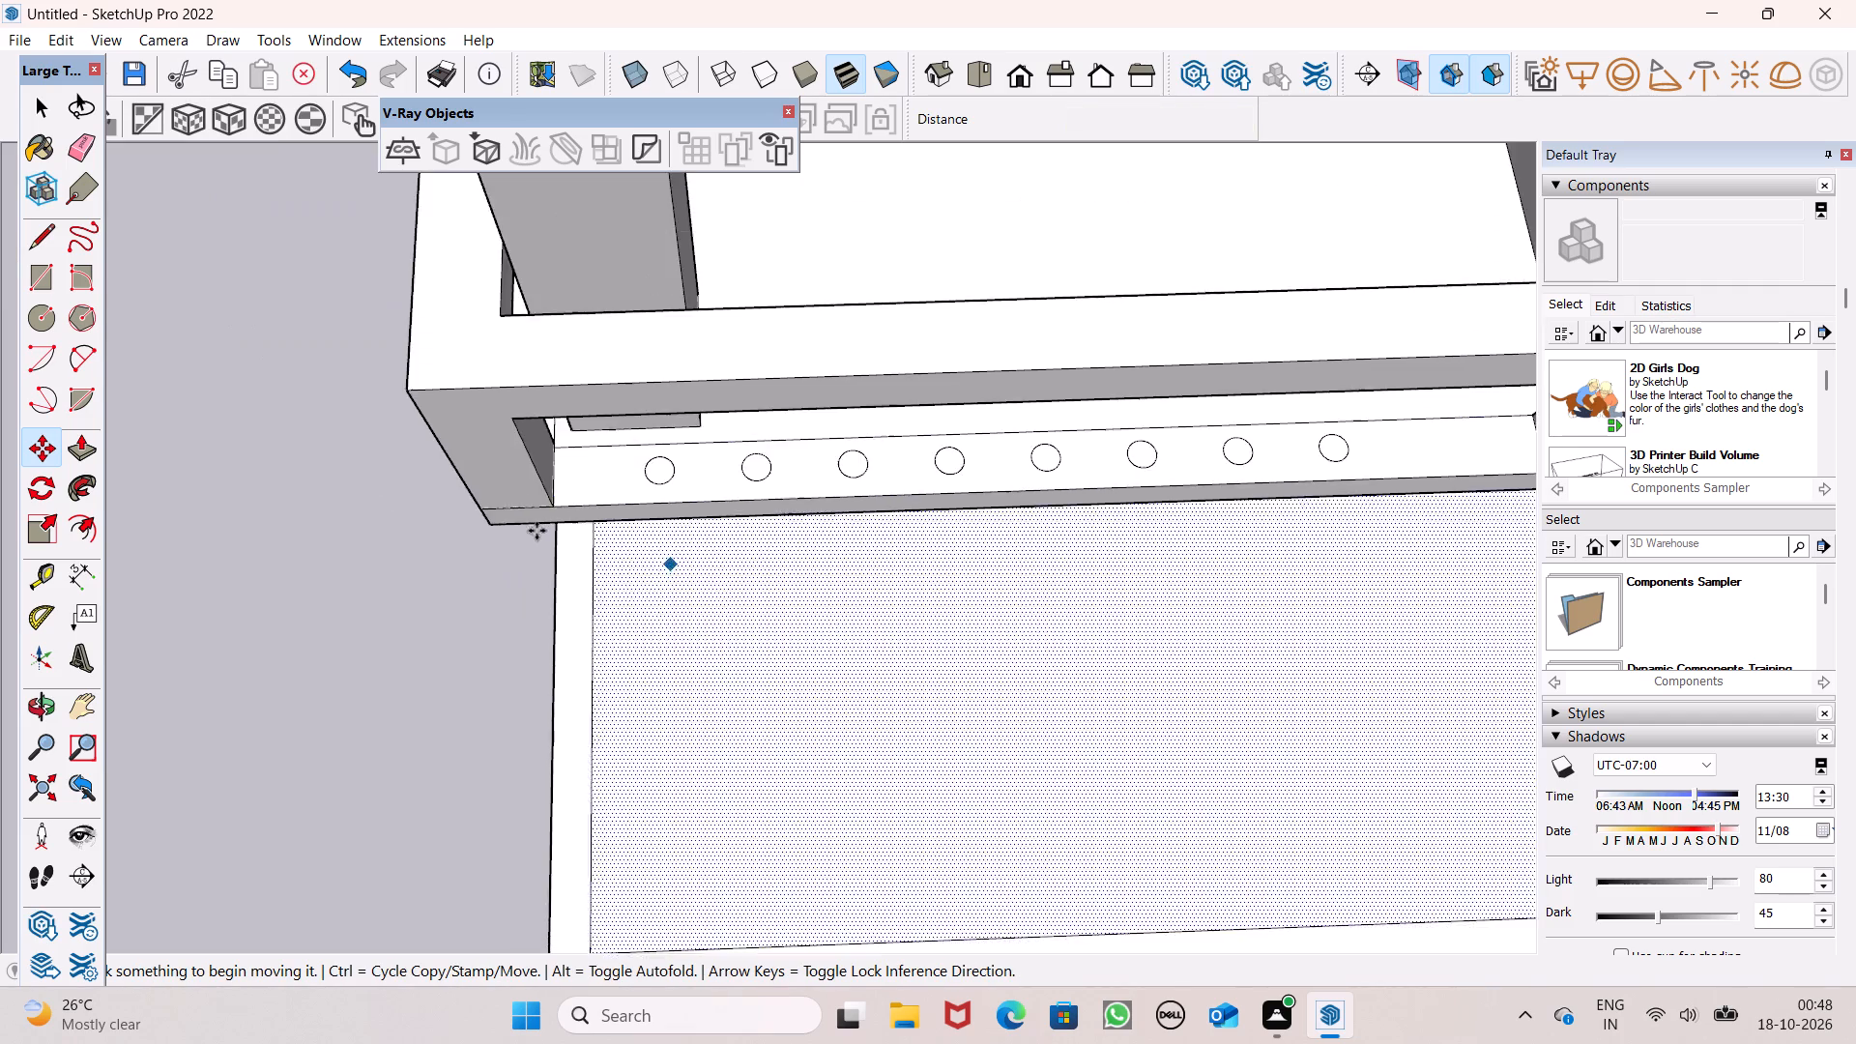
Copy the array's last circle once more along the bottom rail toward the wall end.
scroll(490, 531, down, 5)
scroll(1099, 510, up, 5)
scroll(888, 500, up, 6)
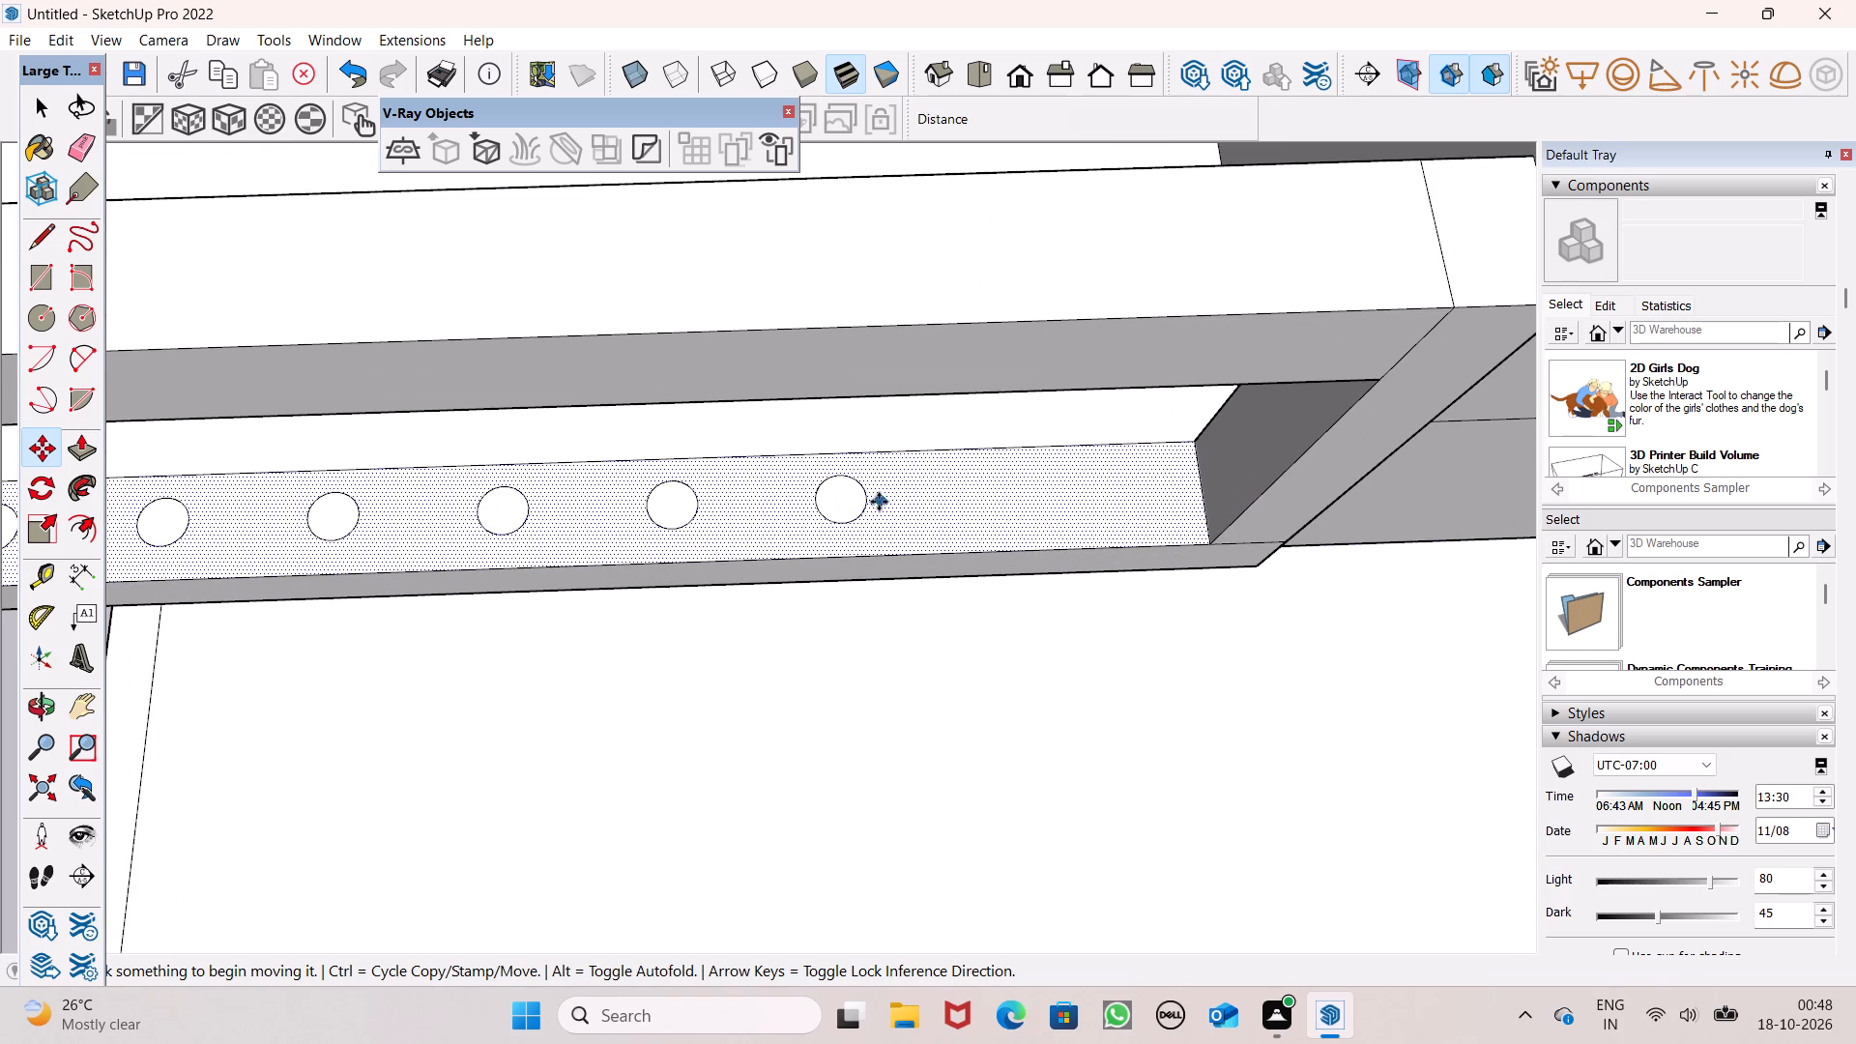
drag(869, 507, 1009, 494)
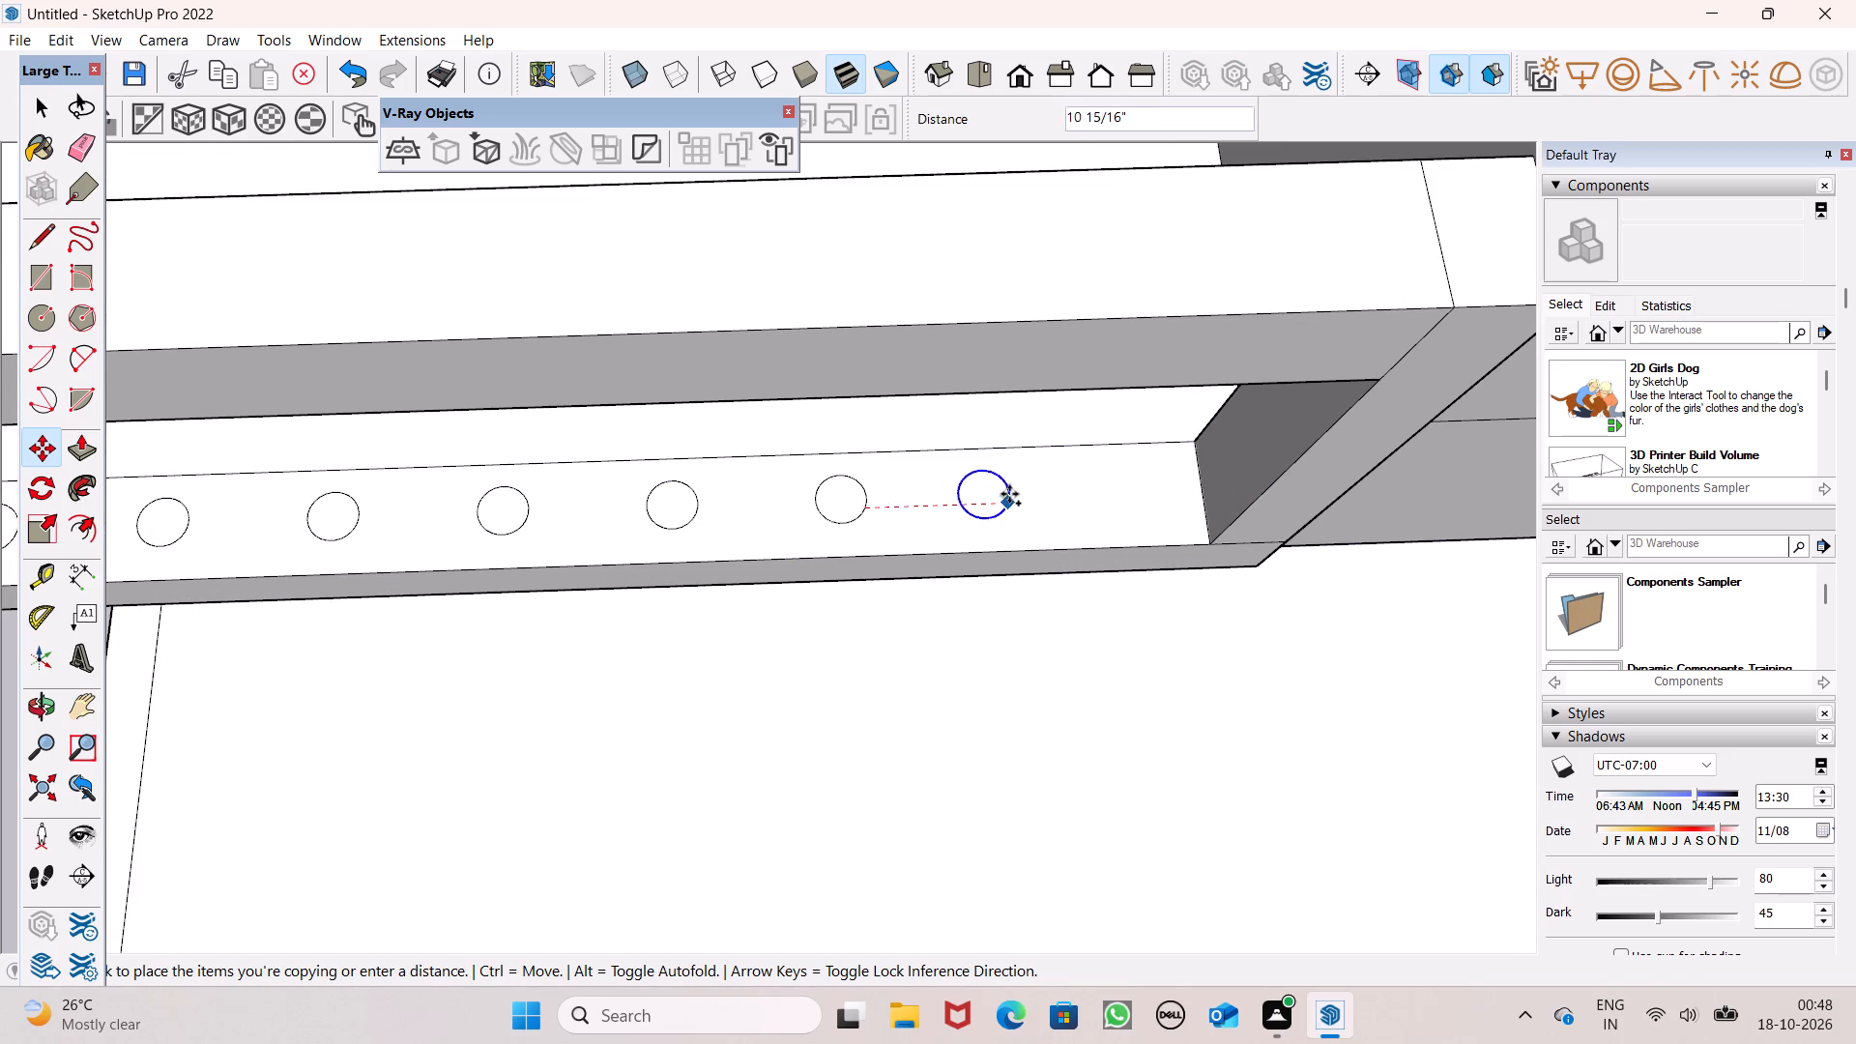
drag(1009, 494, 1034, 493)
key(space)
scroll(1025, 474, down, 7)
click(195, 681)
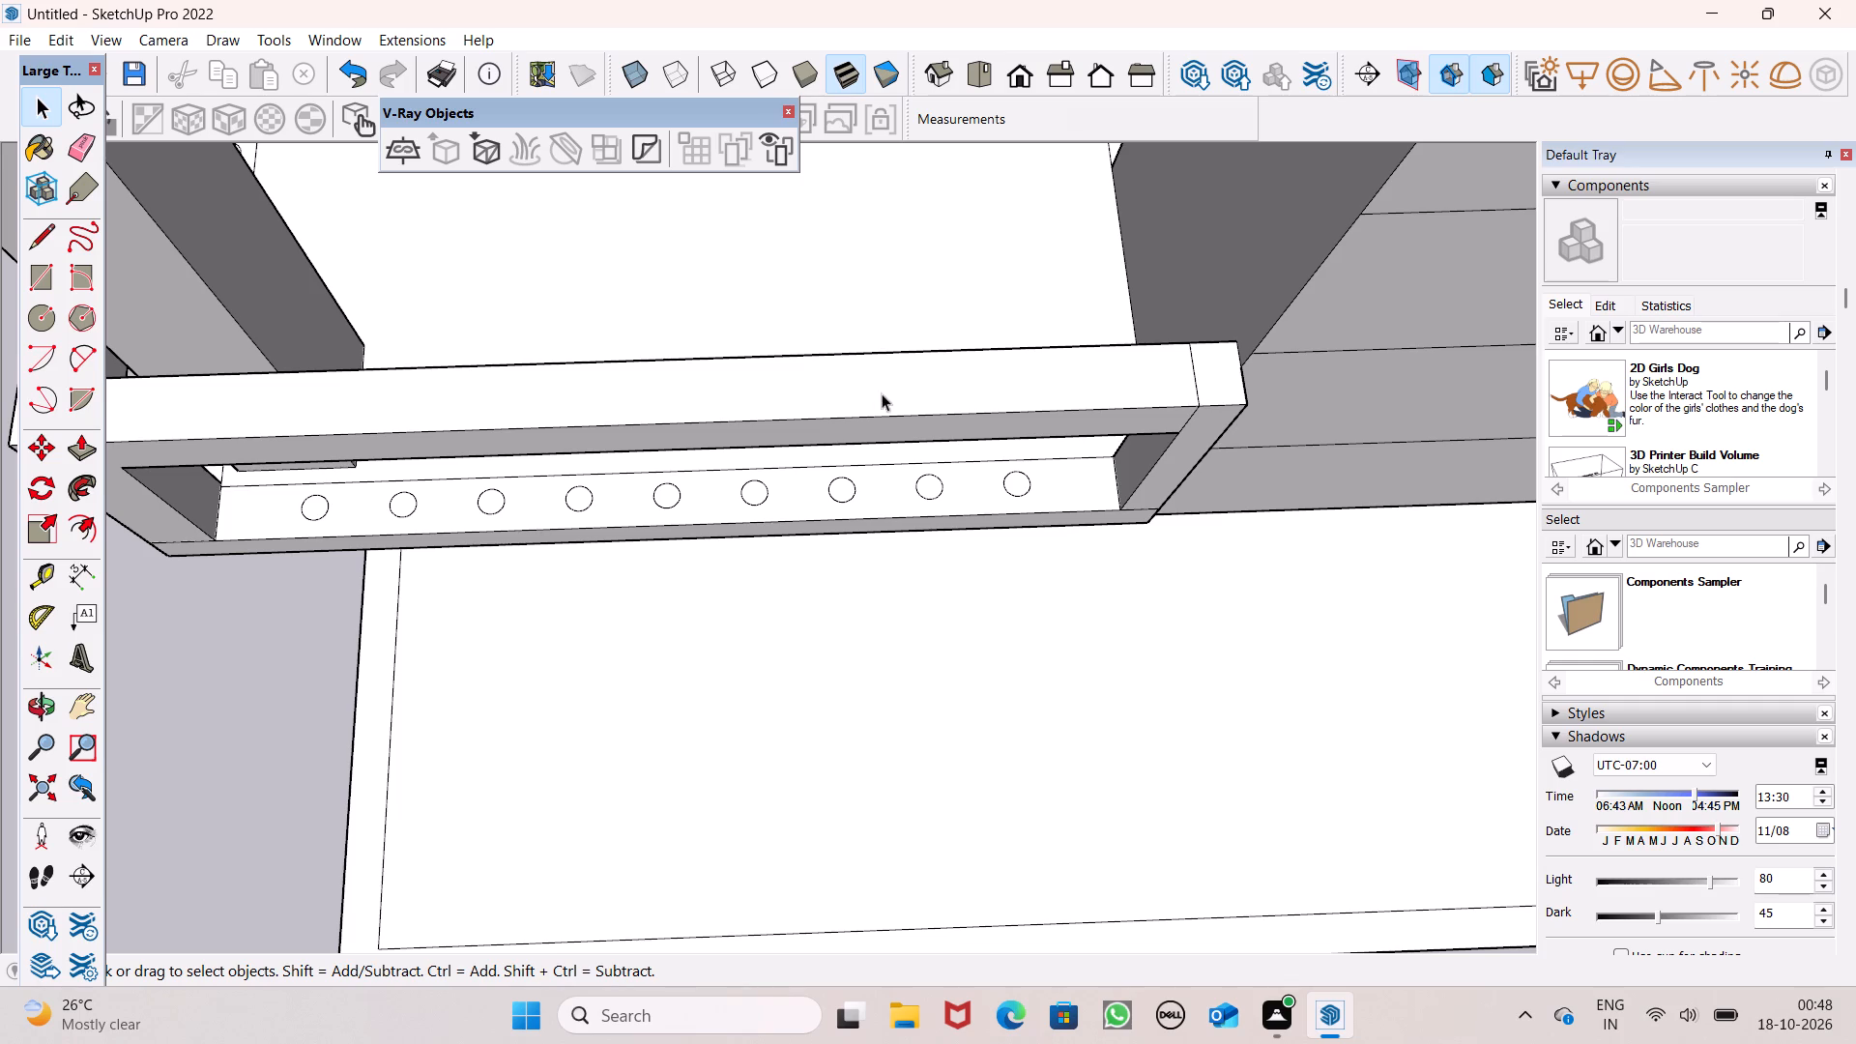
Examine the circle layout along both bottom rails of the lower corner balcony from outside the corner.
scroll(882, 395, down, 12)
scroll(1119, 393, down, 10)
middle_drag(942, 422, 900, 308)
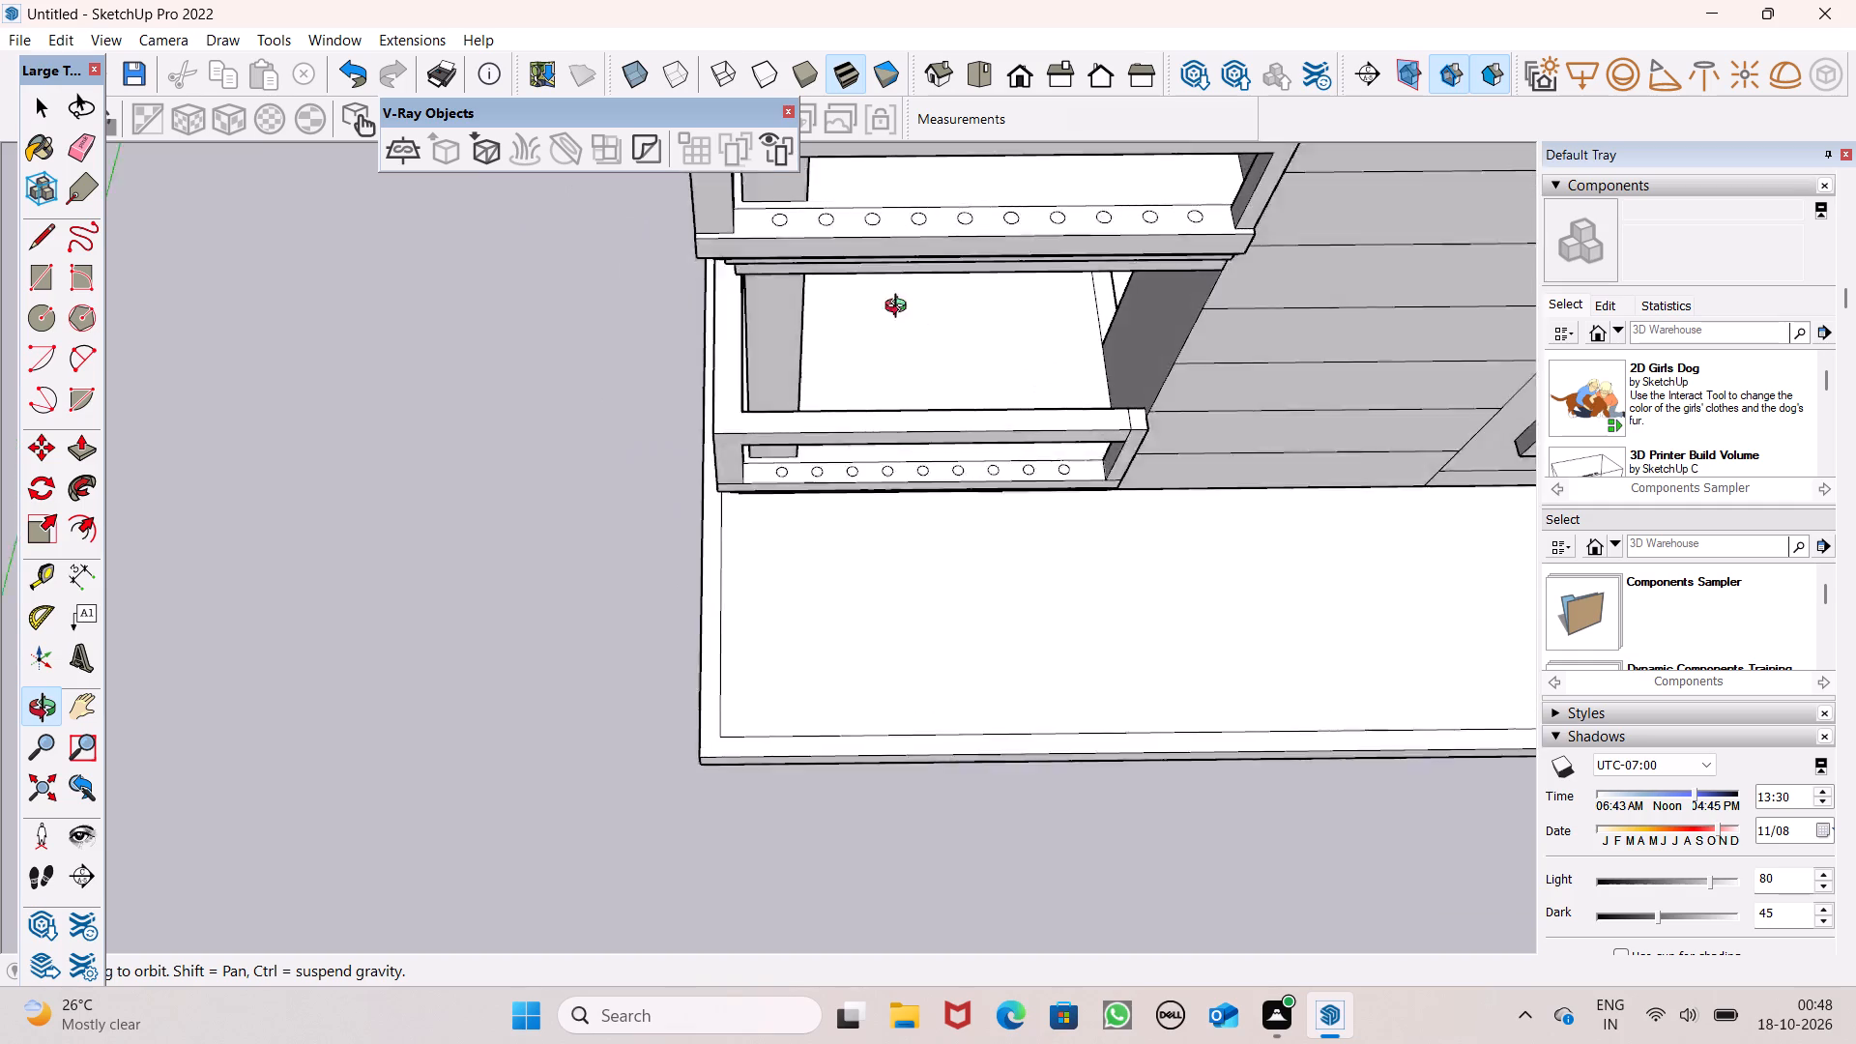
middle_drag(900, 308, 954, 157)
scroll(957, 180, up, 1)
scroll(812, 420, up, 2)
middle_drag(822, 488, 953, 352)
scroll(942, 140, up, 1)
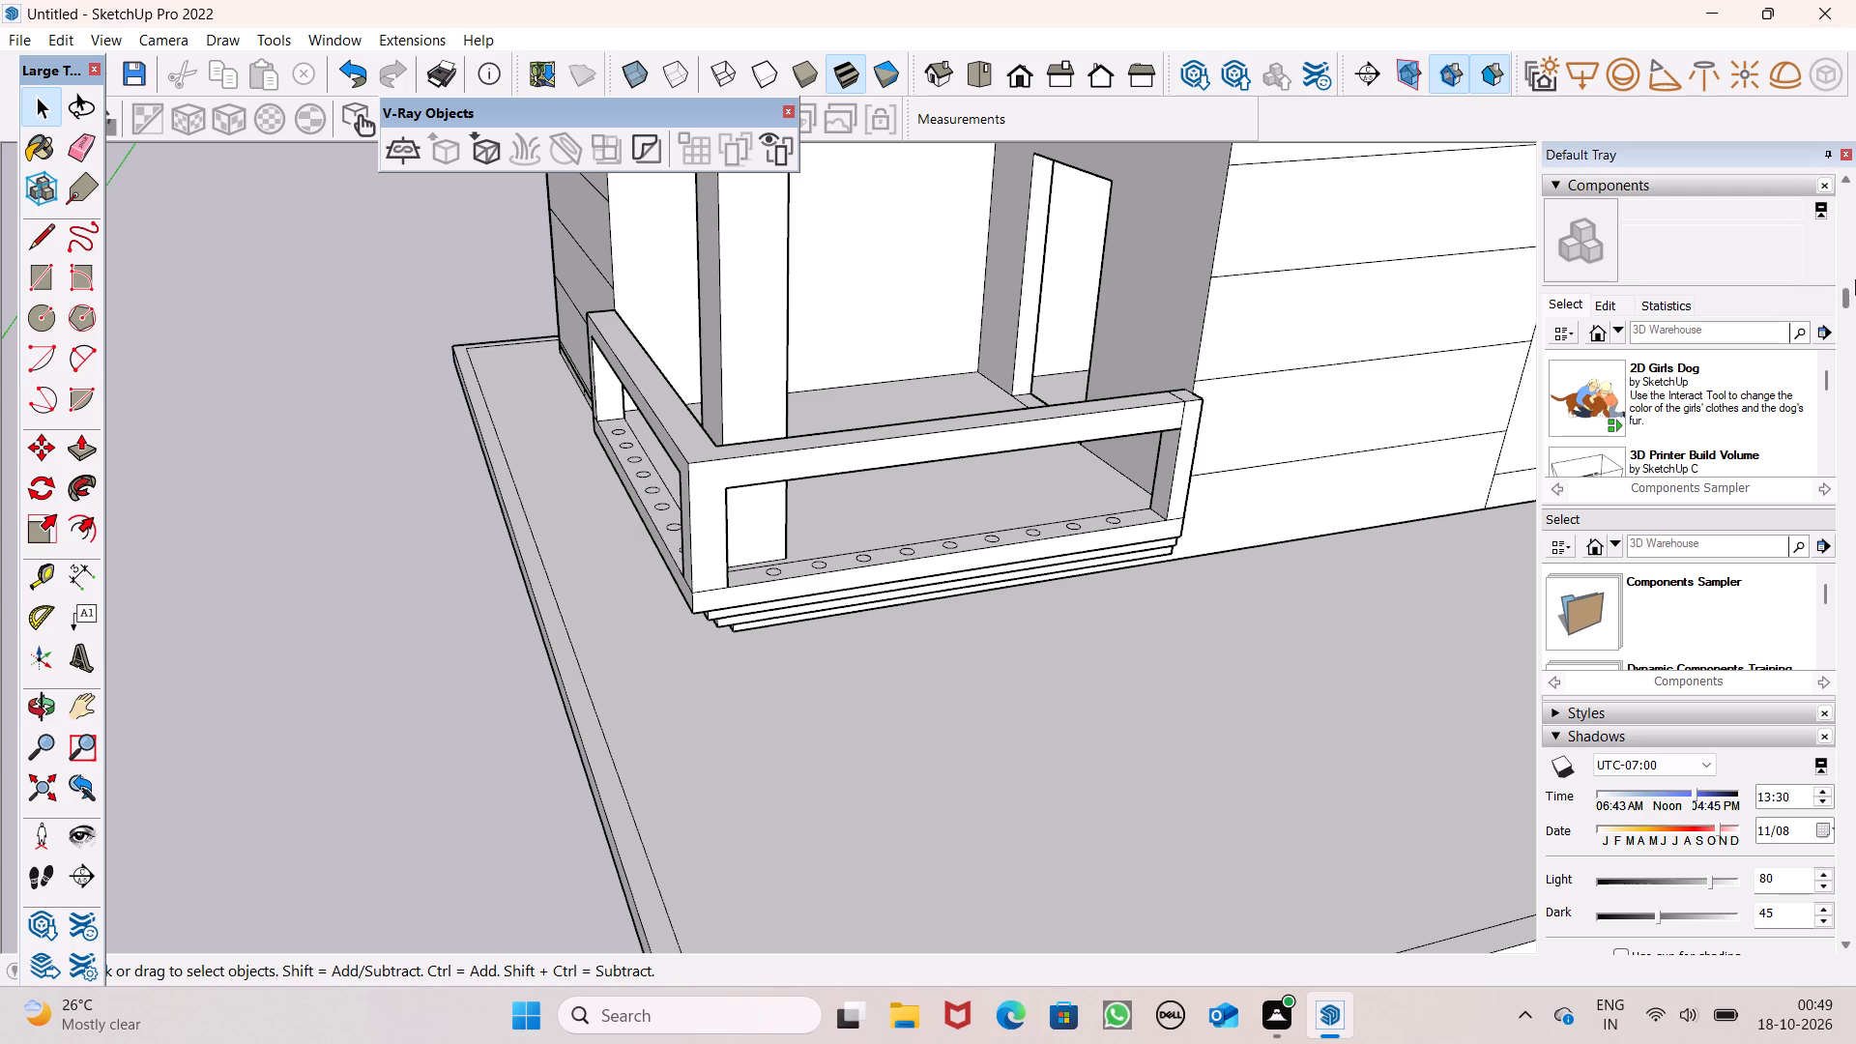
Push/Pull the first circle beside the corner post of the lower corner balcony's nine-circle rail up about 1' 10 1/2".
scroll(1449, 266, down, 1)
middle_drag(1259, 499, 1218, 527)
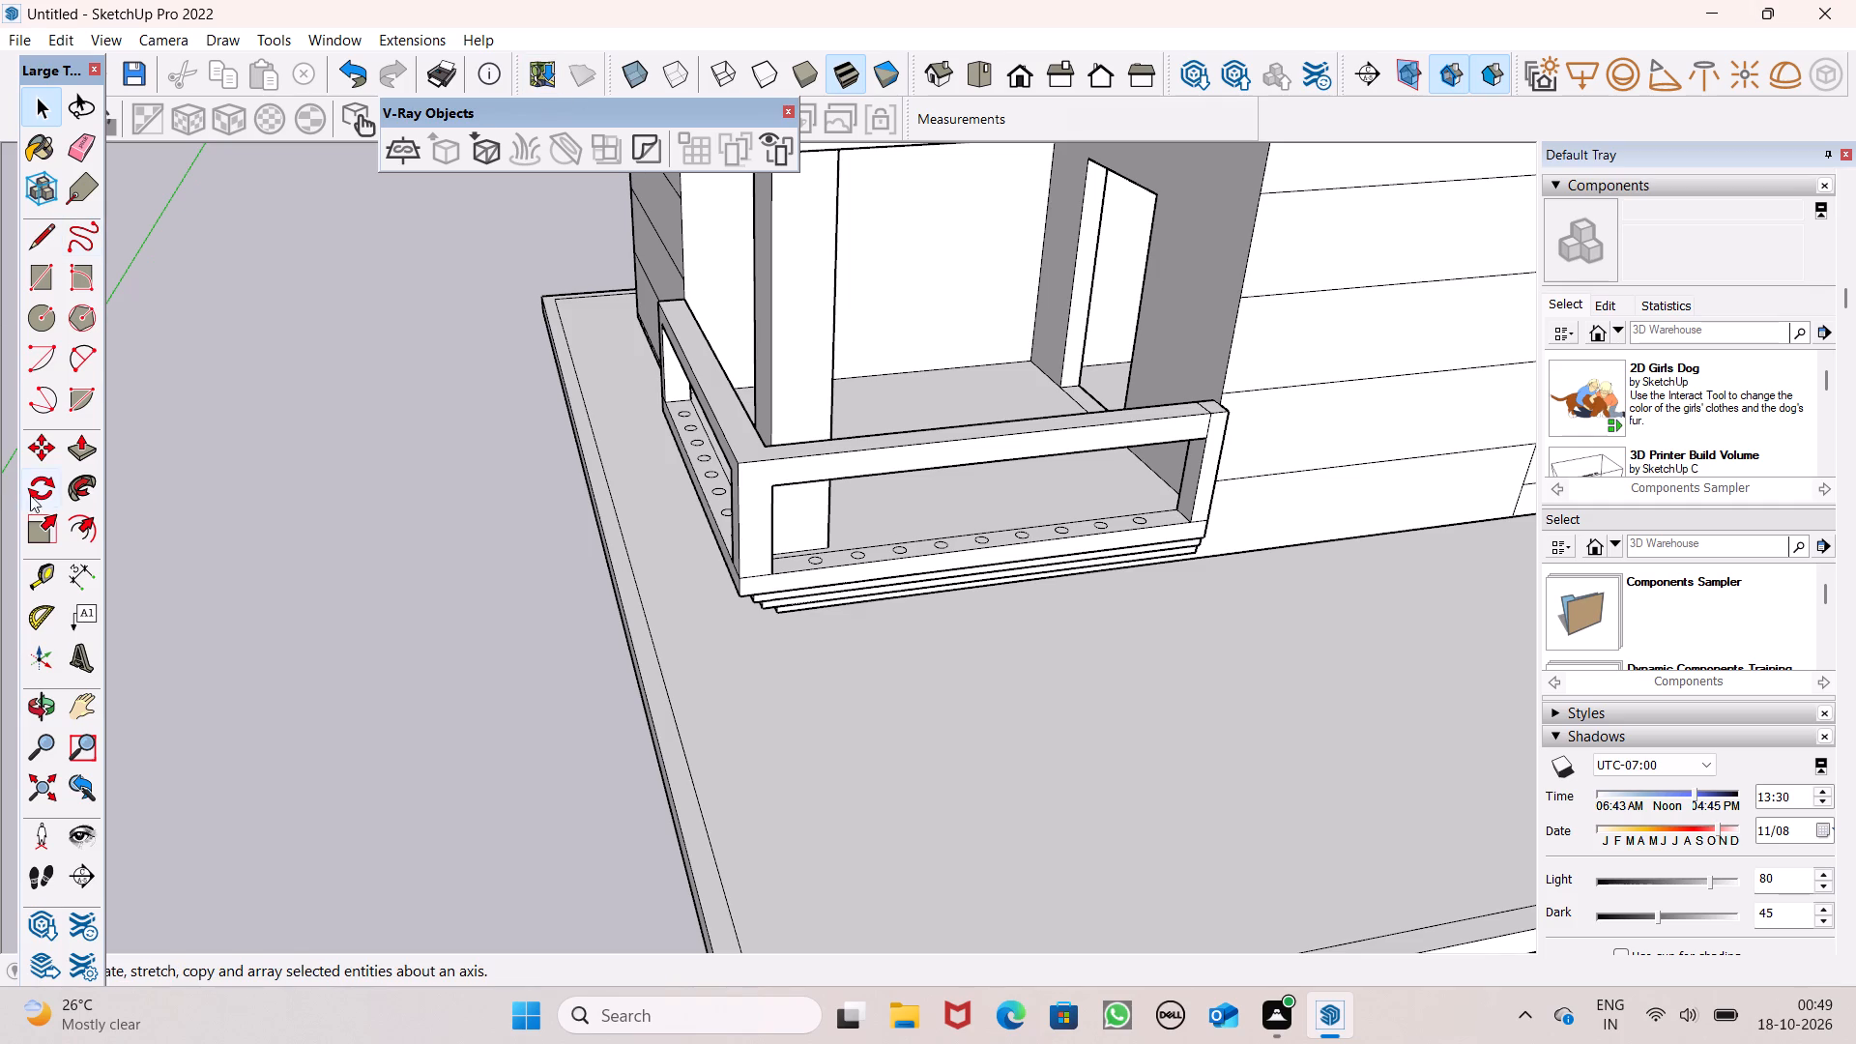
click(59, 458)
click(81, 436)
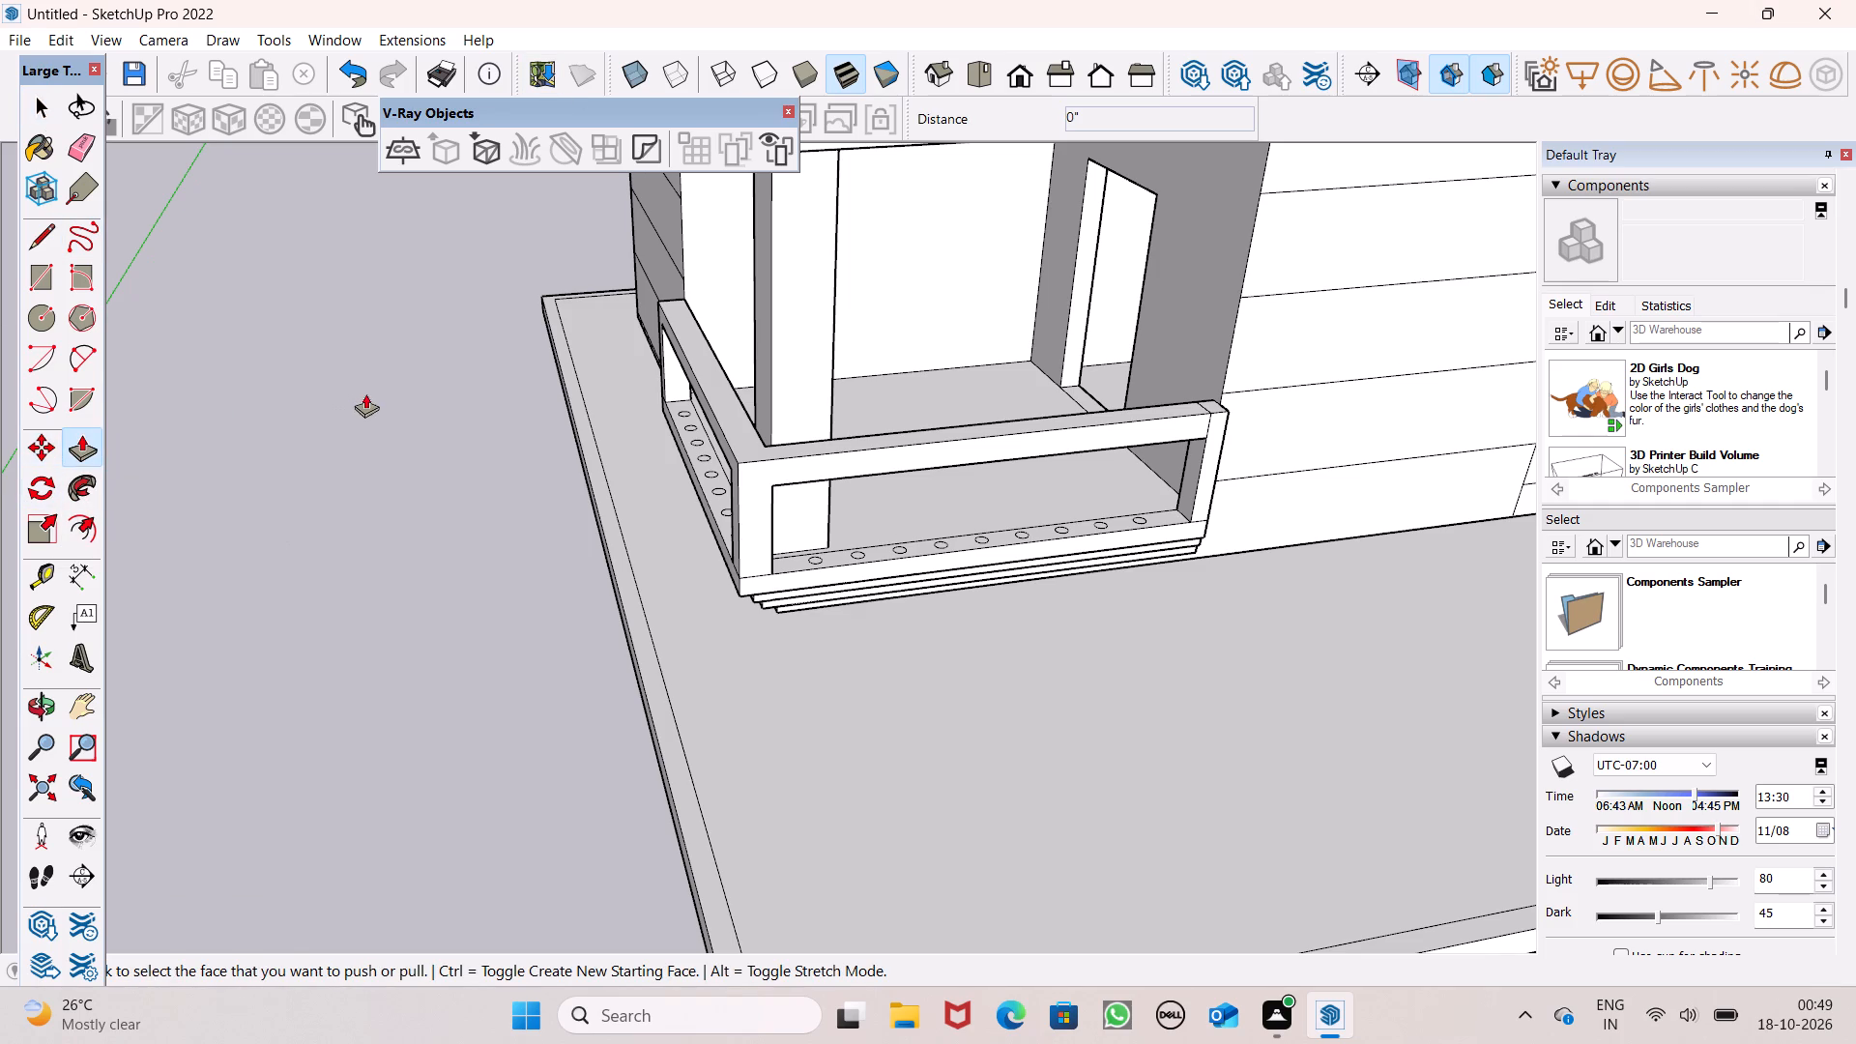
middle_drag(495, 472, 435, 724)
scroll(435, 724, up, 1)
scroll(772, 681, up, 7)
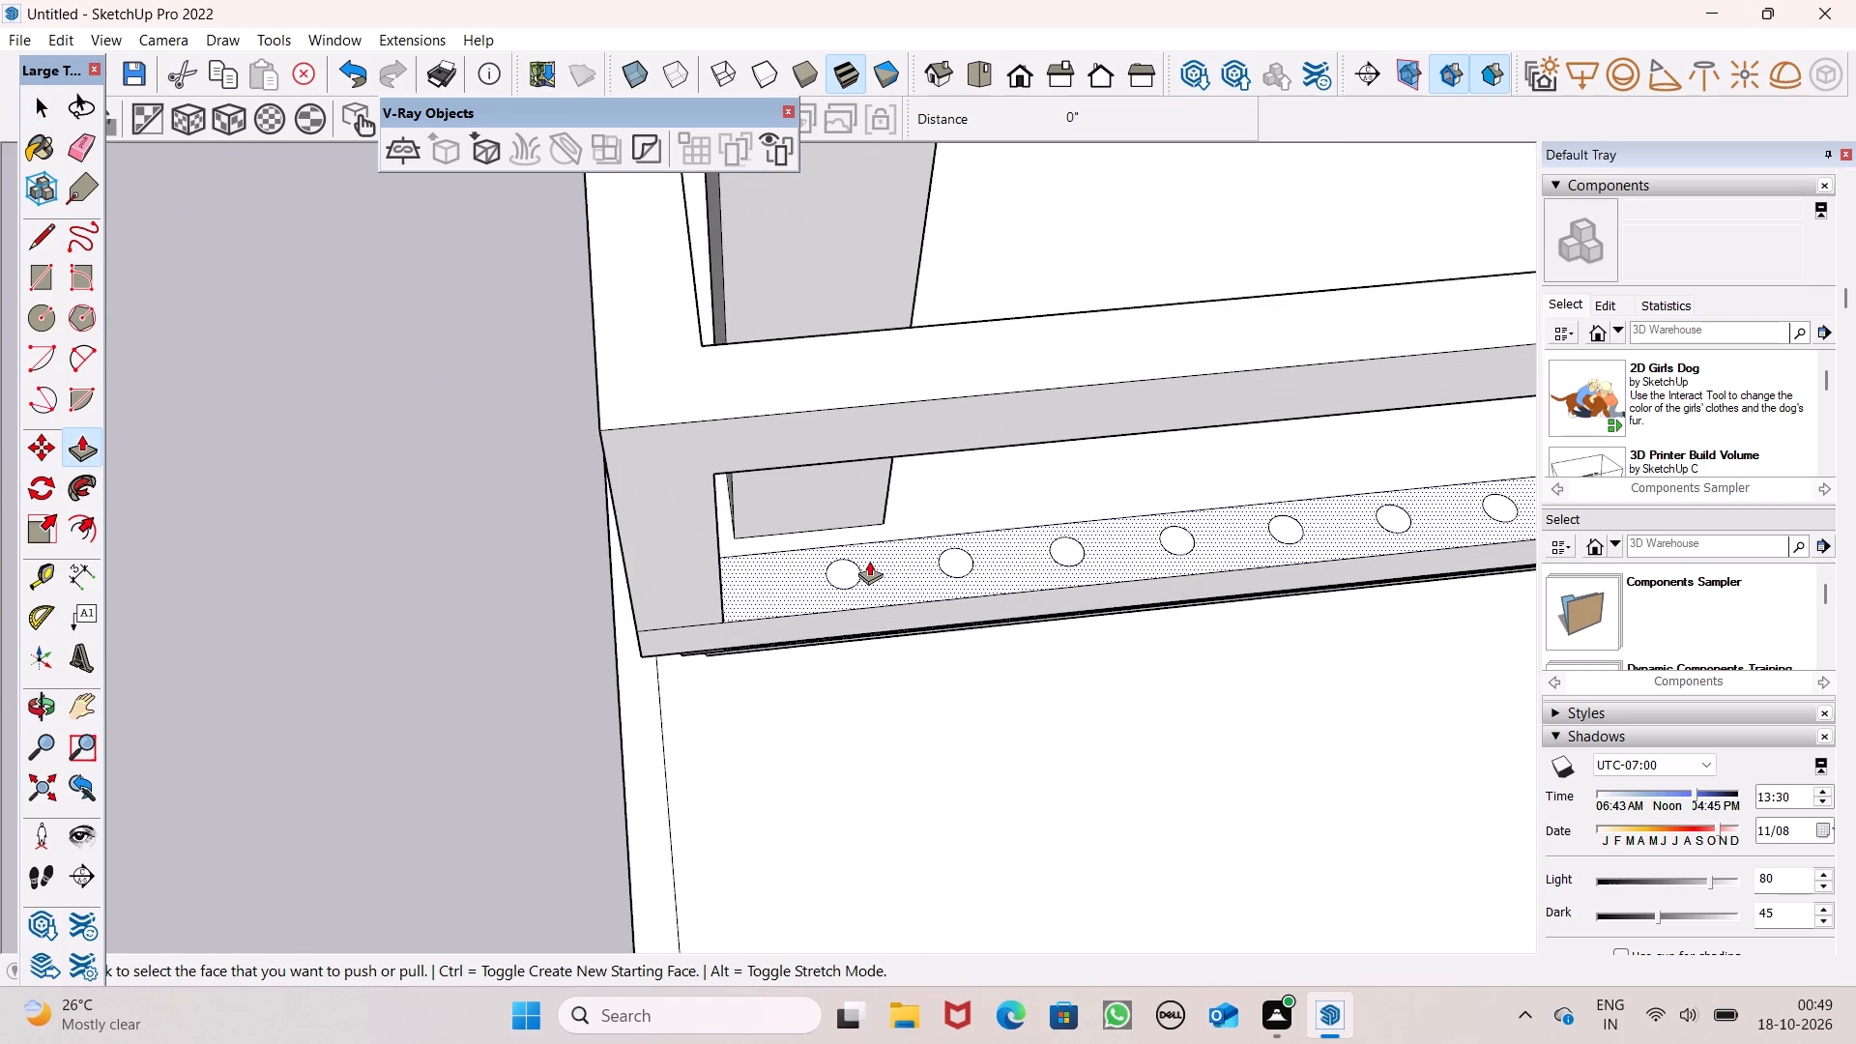
scroll(869, 561, up, 3)
drag(837, 579, 814, 447)
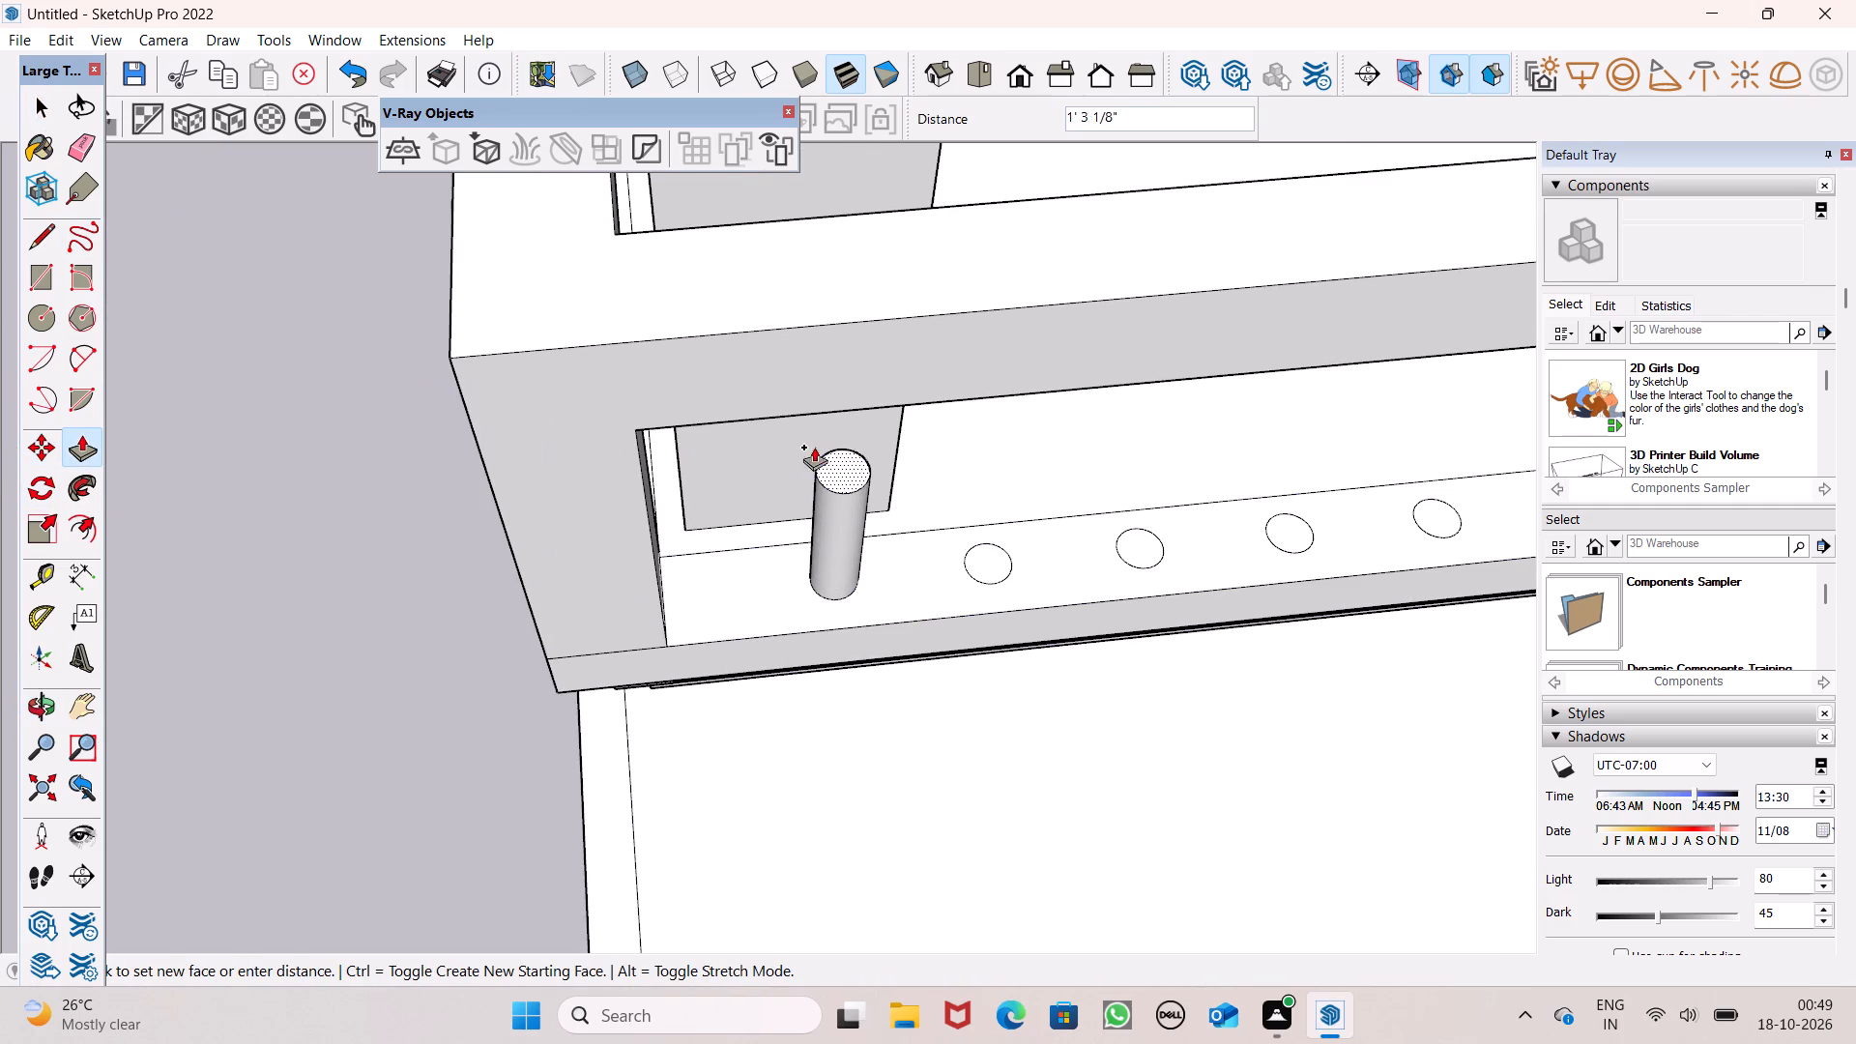
drag(814, 447, 800, 405)
Extrude the second and third circles on this bottom rail up to the top rail, the third by about 2' 4 9/16".
scroll(510, 447, down, 5)
scroll(952, 503, up, 2)
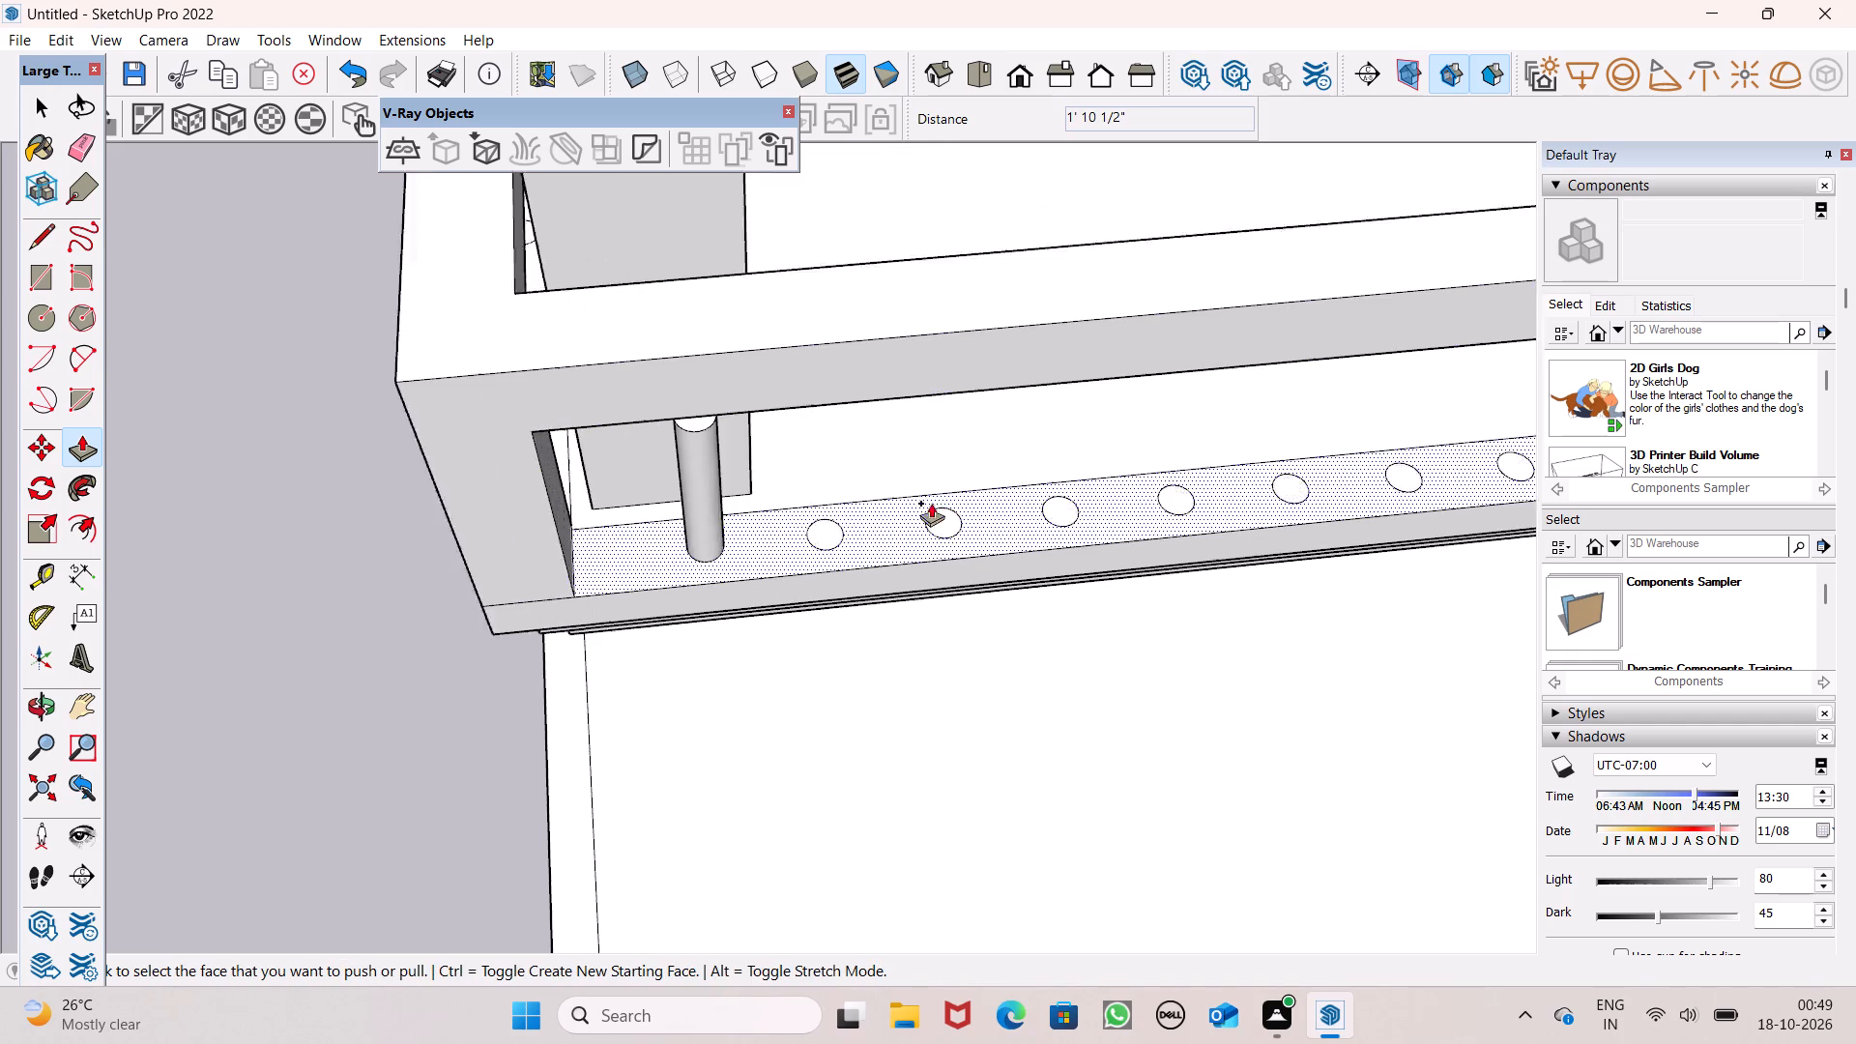
scroll(931, 503, up, 1)
drag(797, 540, 816, 359)
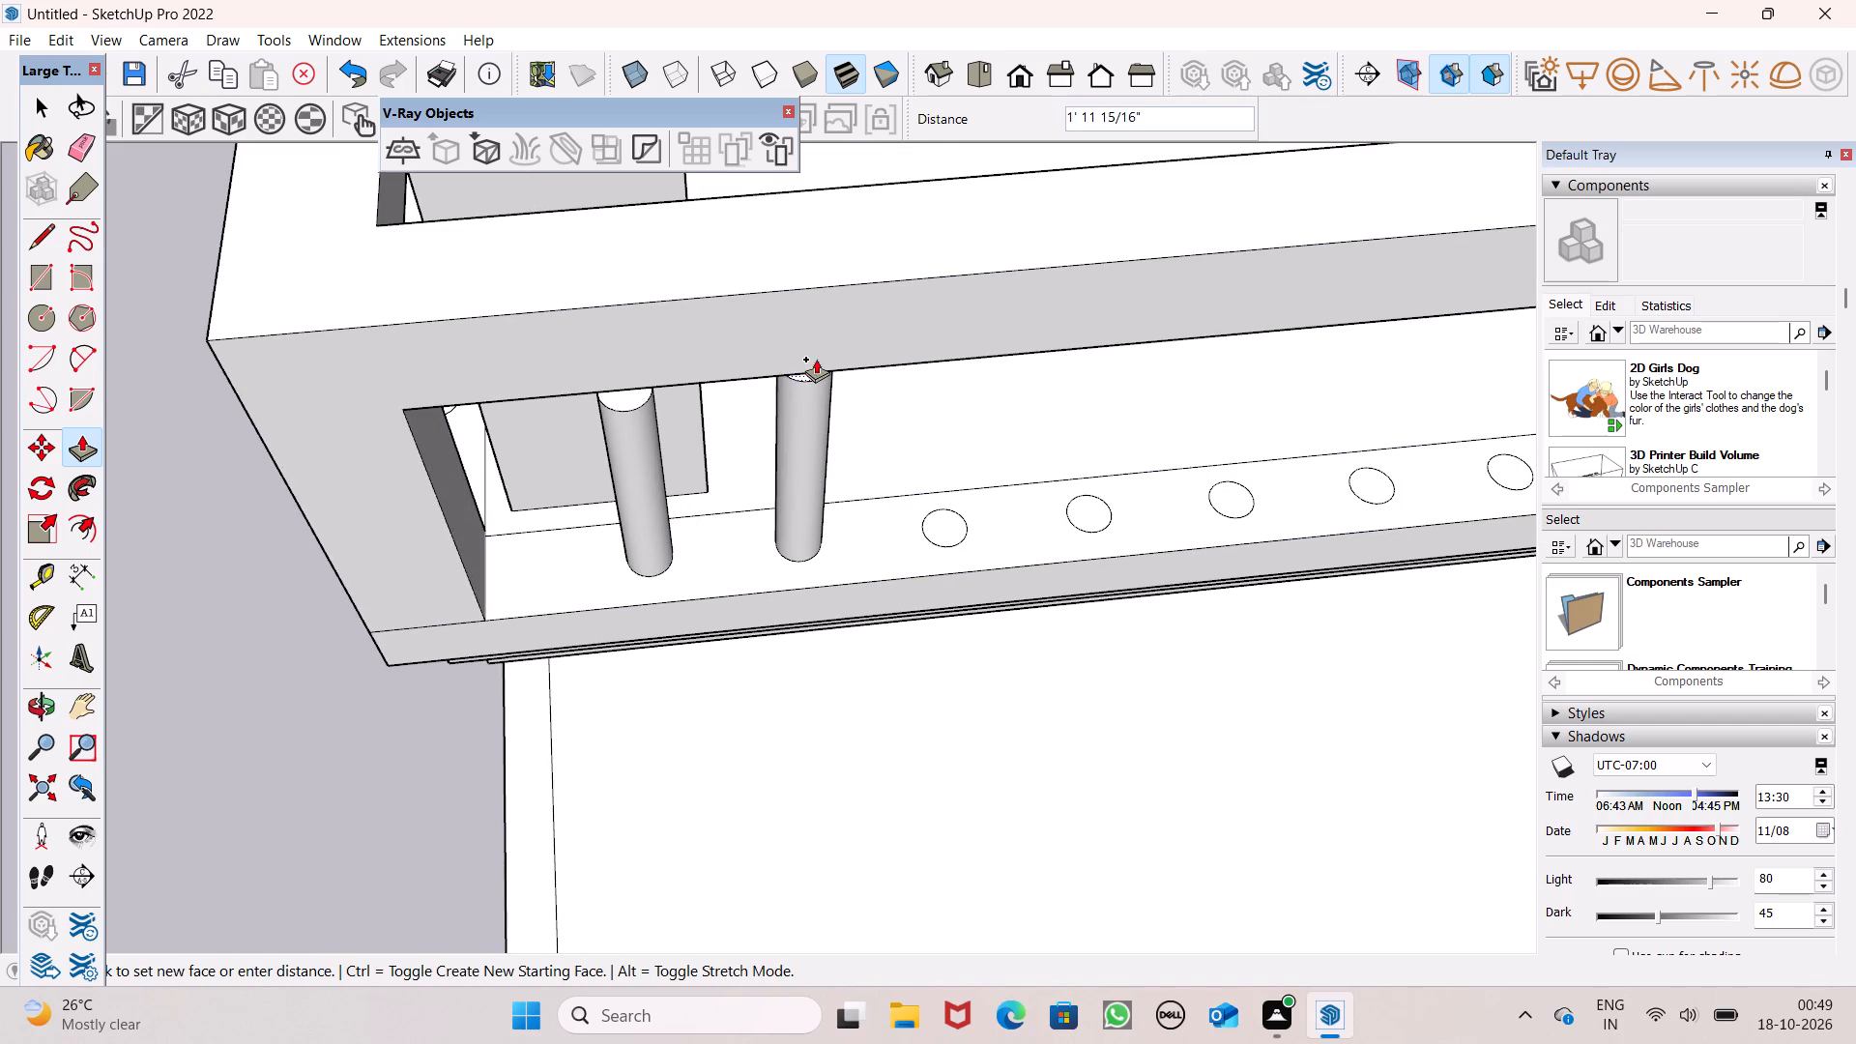
drag(816, 359, 822, 345)
drag(947, 530, 970, 366)
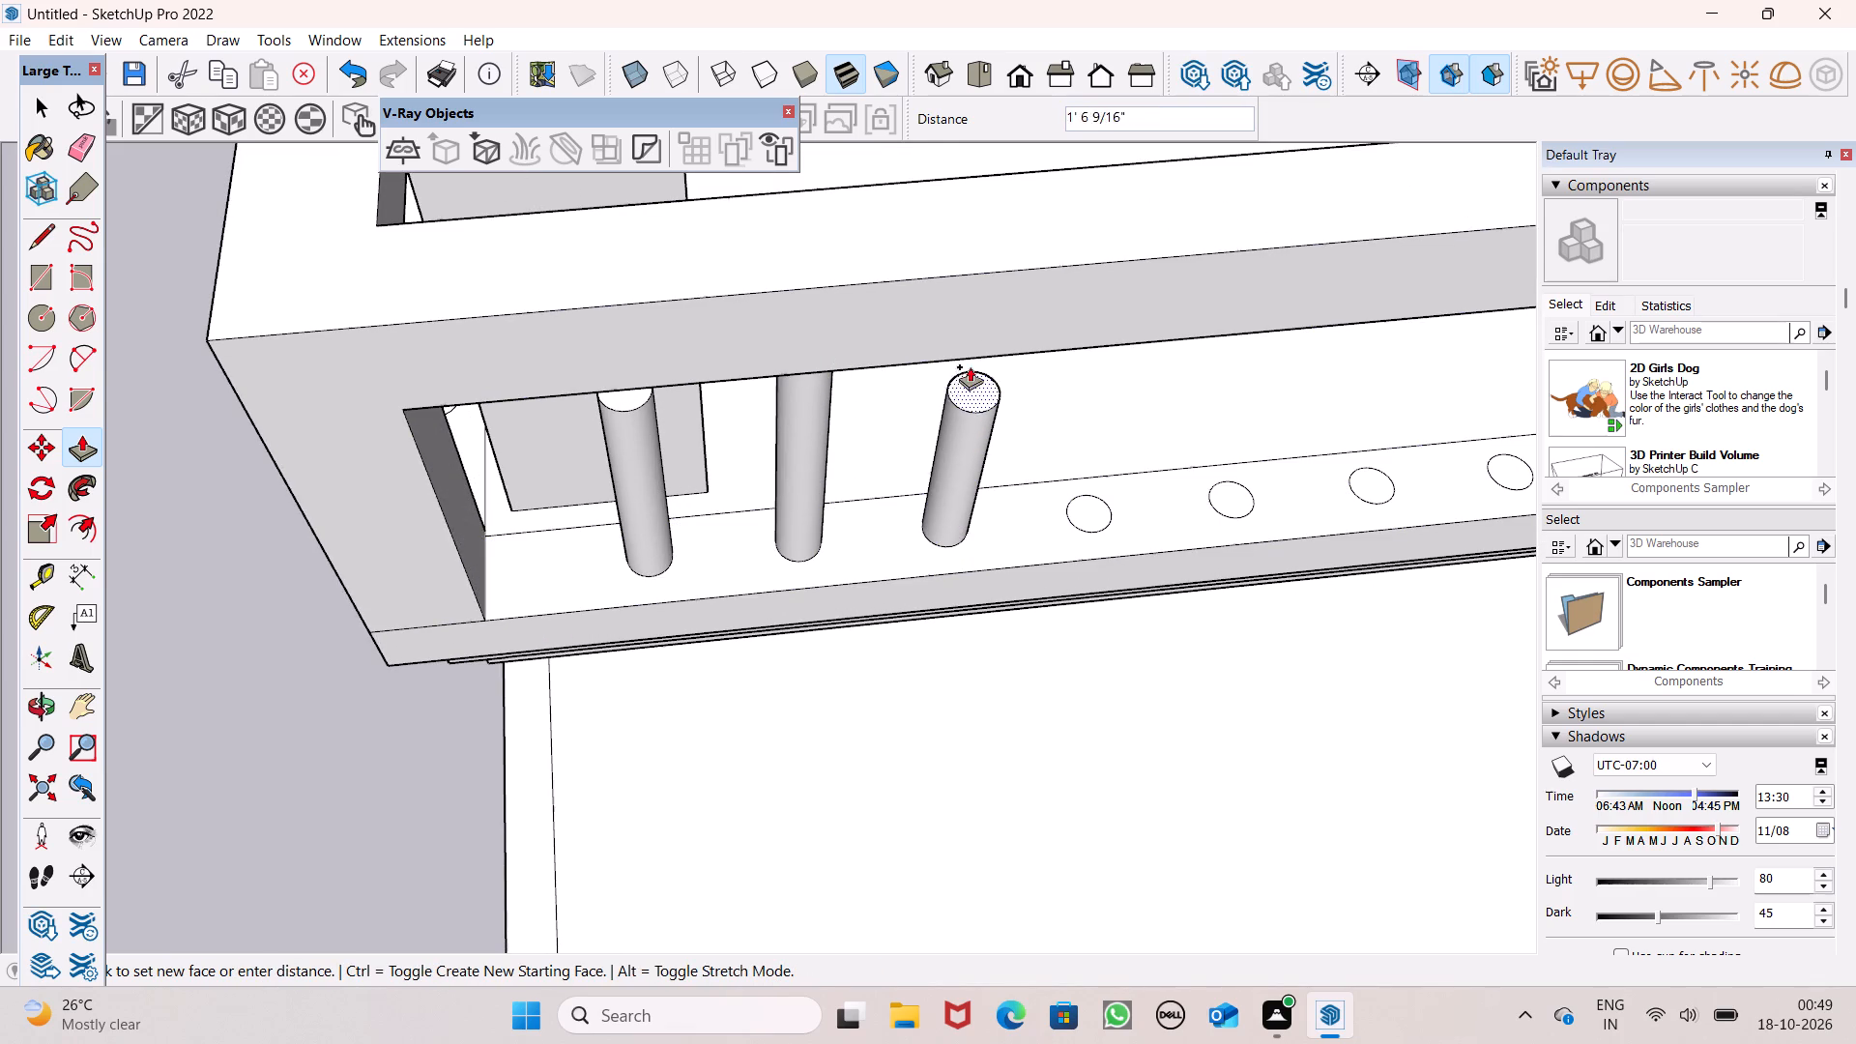
drag(970, 366, 994, 300)
Extrude the fourth, fifth and sixth circles up to the top rail, undoing the stray 5/16" push.
scroll(480, 433, down, 6)
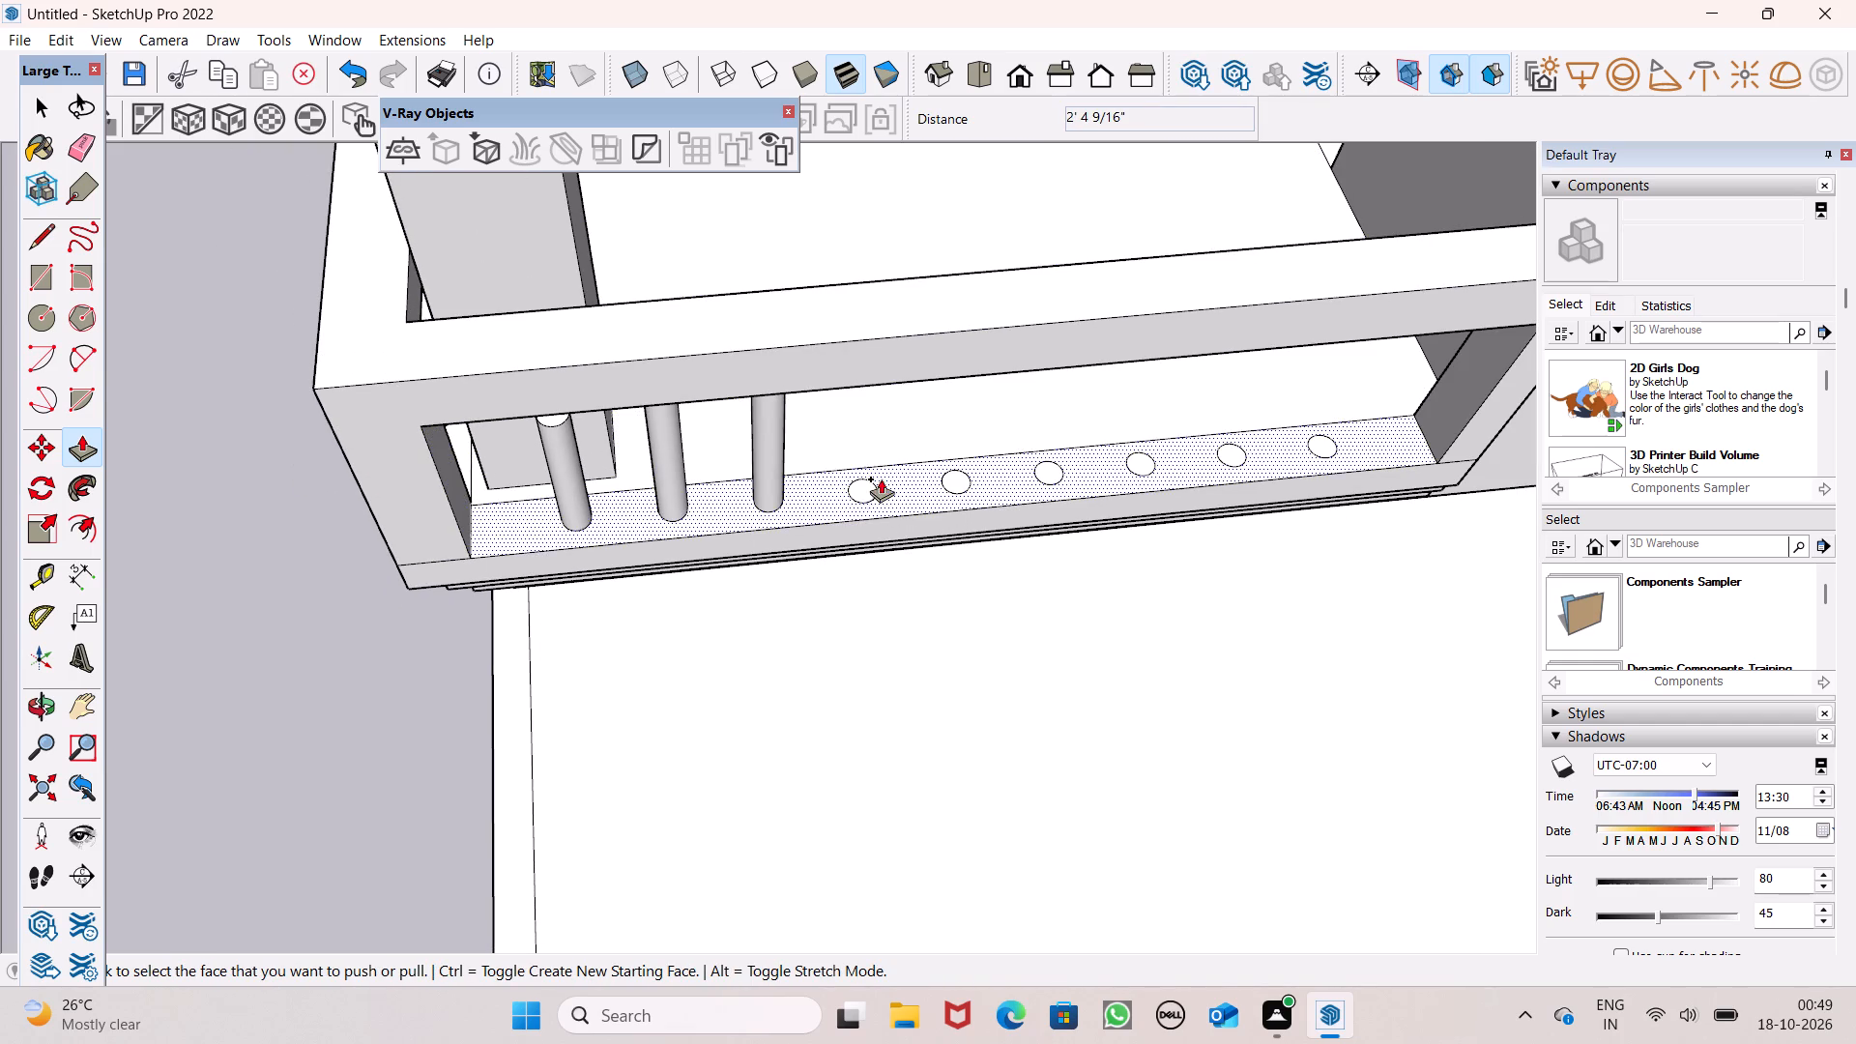
drag(871, 489, 883, 354)
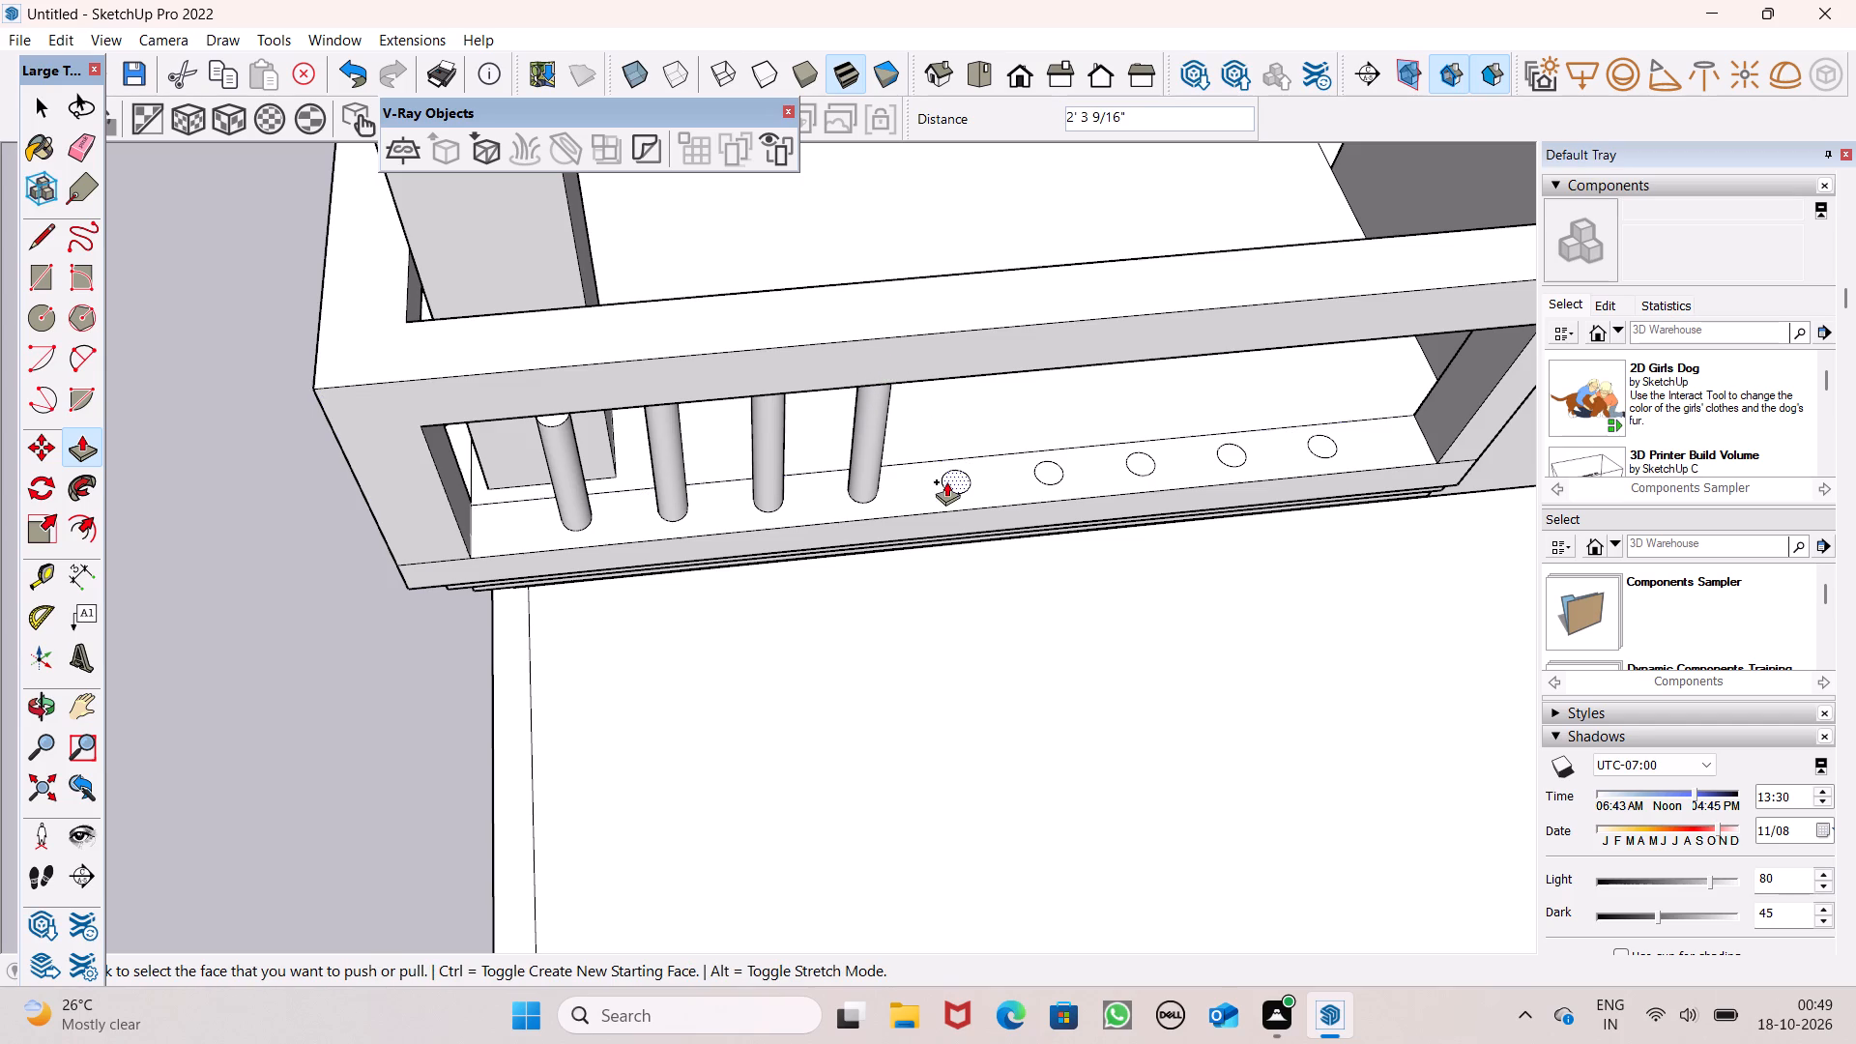
drag(946, 478, 941, 361)
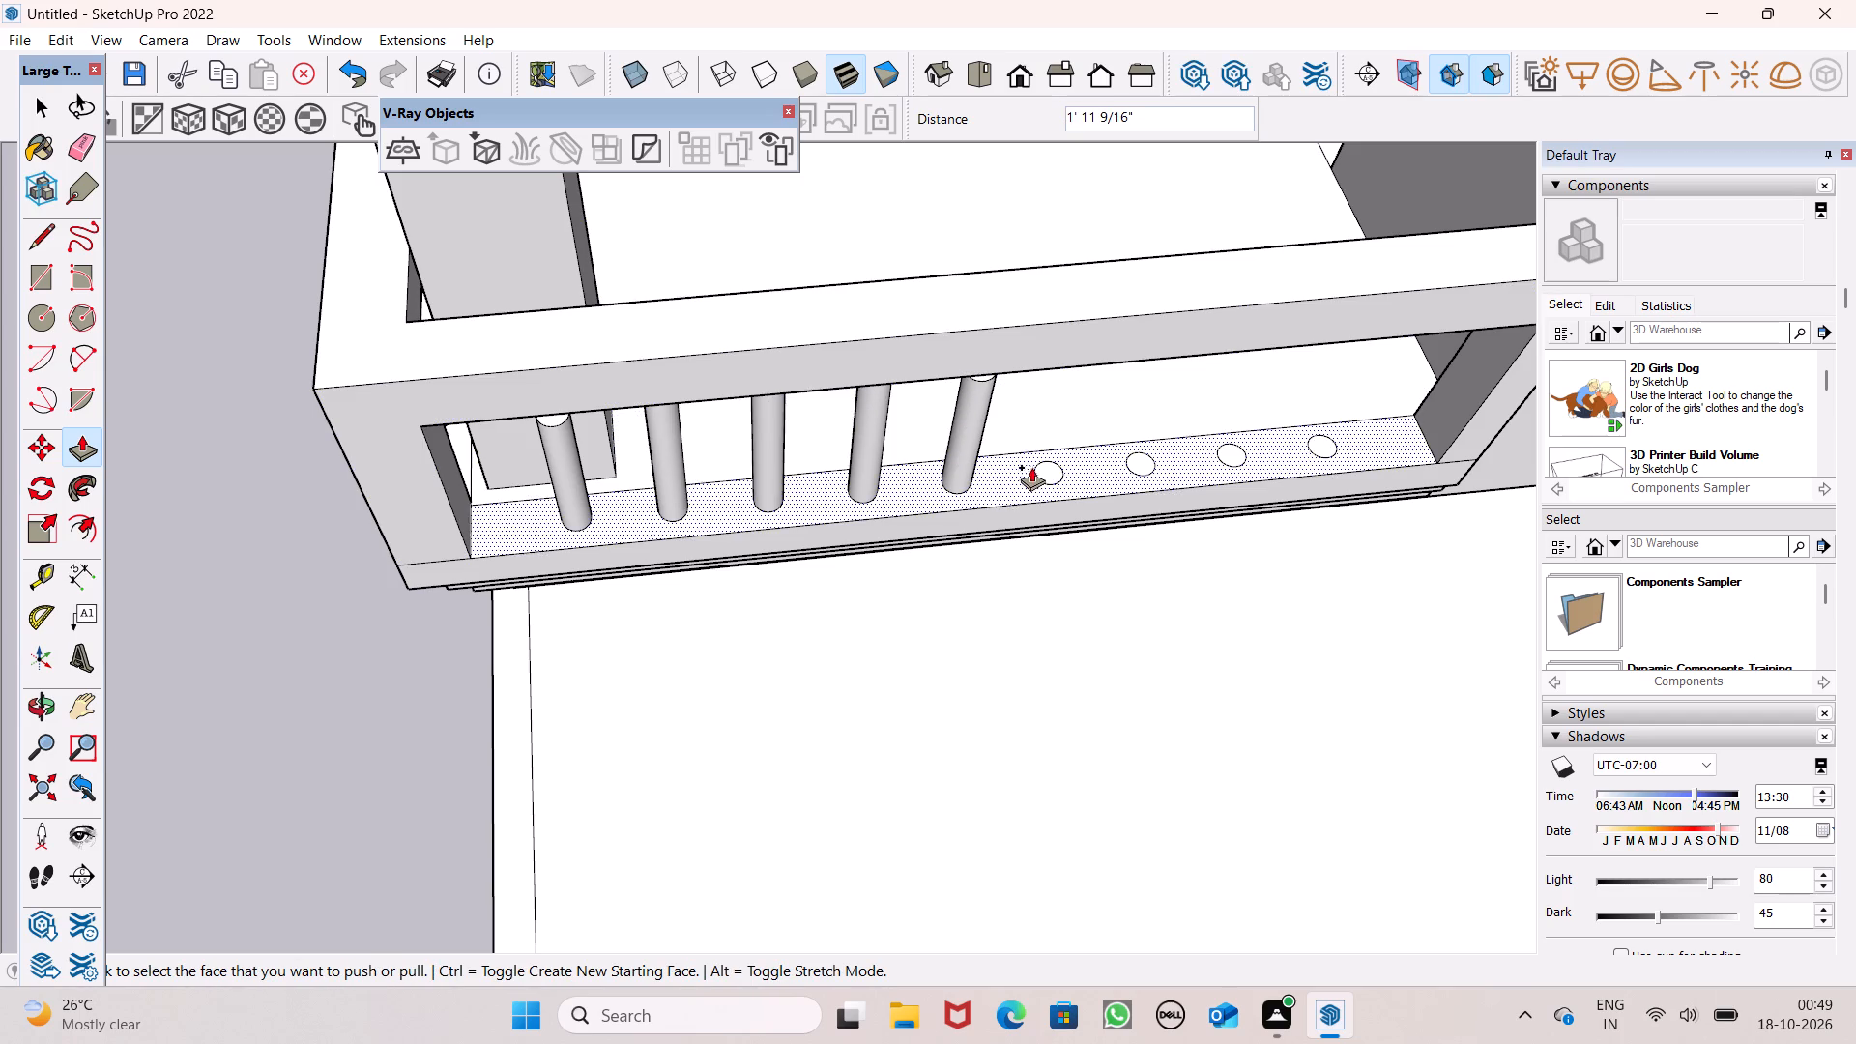
drag(1052, 471, 1069, 344)
click(1069, 344)
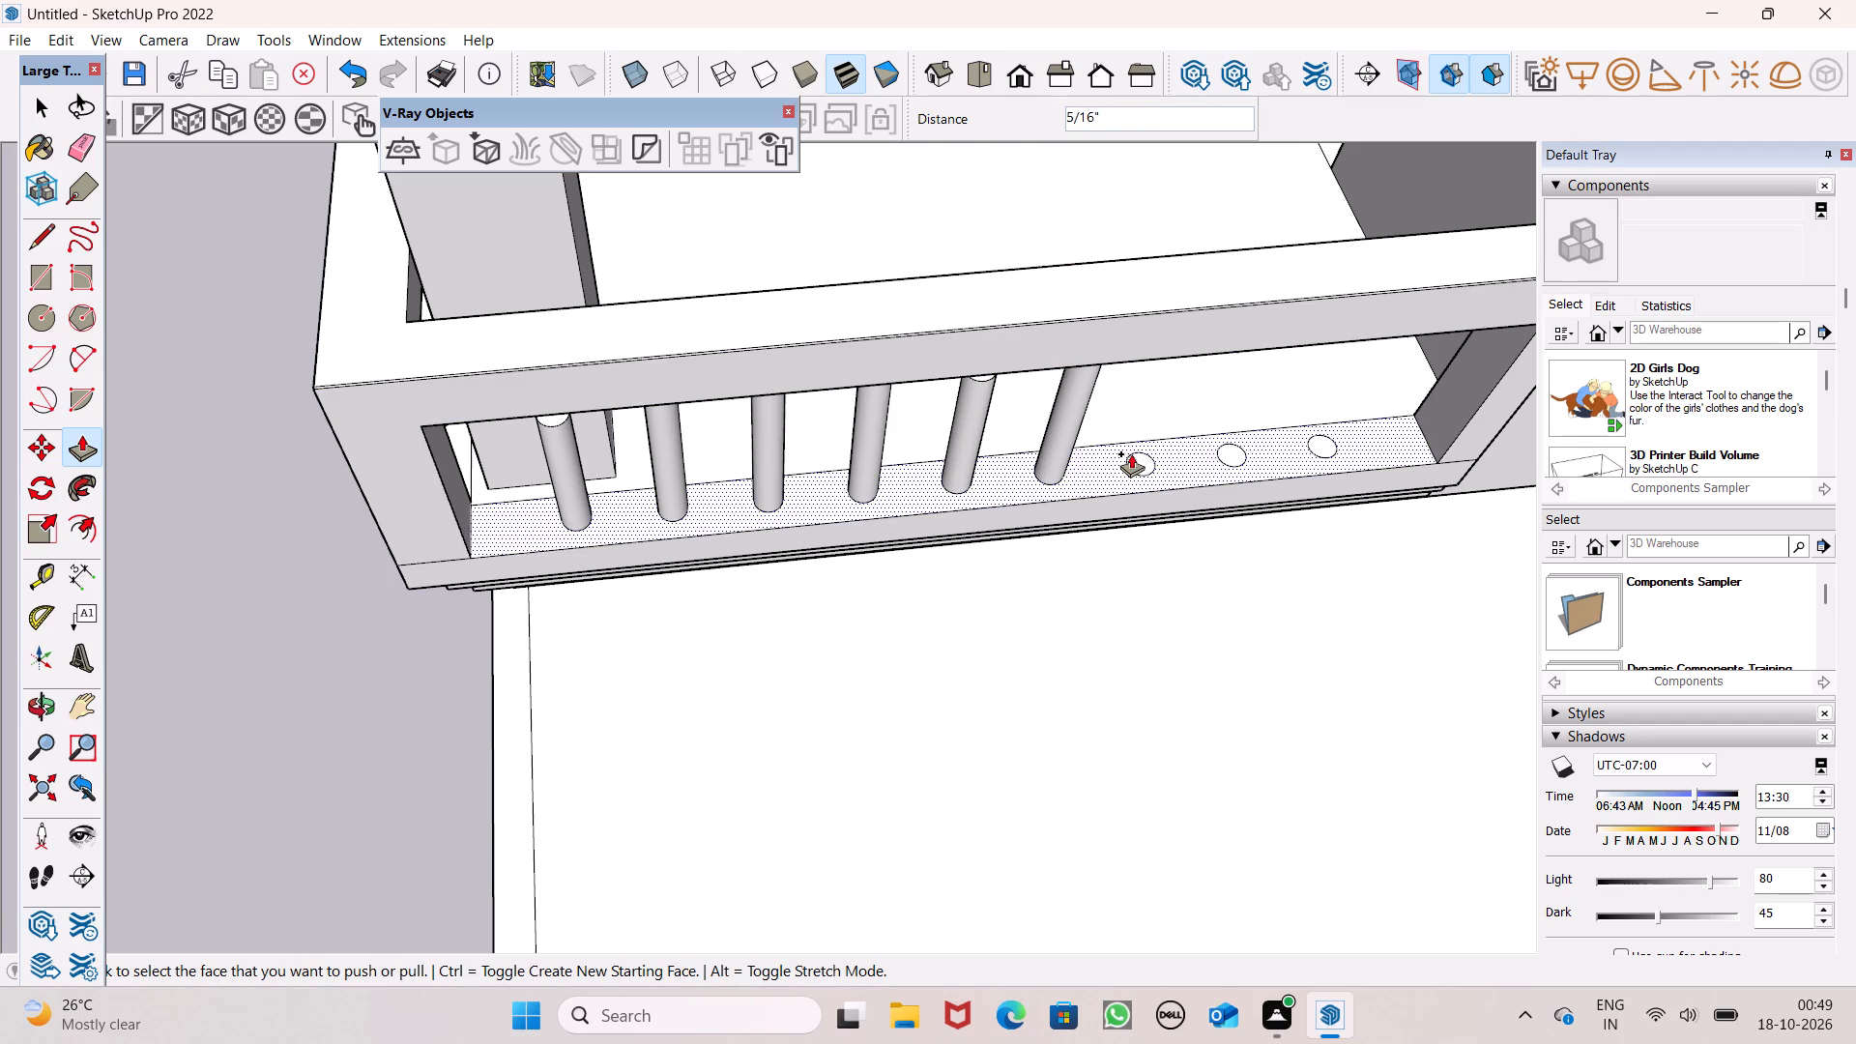
key(ctrl+z)
Extrude the last three circles of this bottom rail up to the top rail, the final one about 1' 11 1/4".
scroll(590, 438, down, 3)
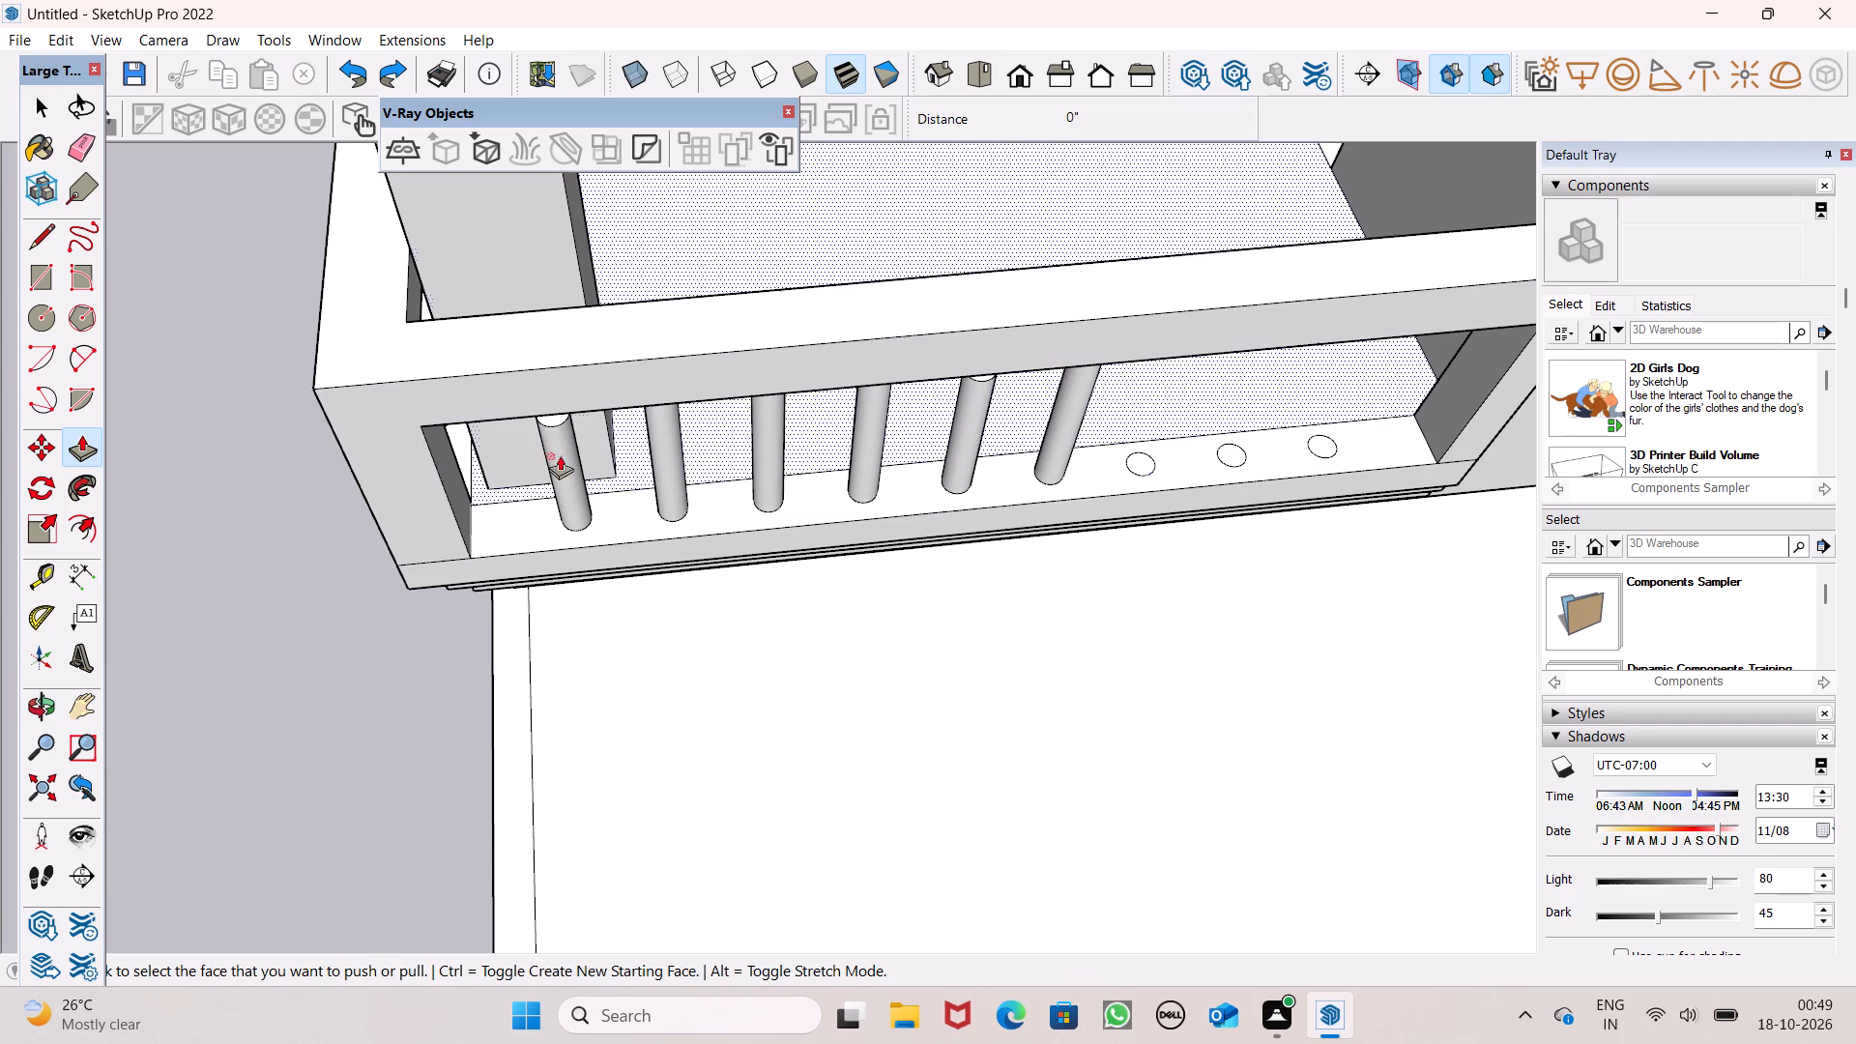
scroll(560, 455, down, 3)
scroll(1135, 446, up, 7)
drag(816, 481, 794, 341)
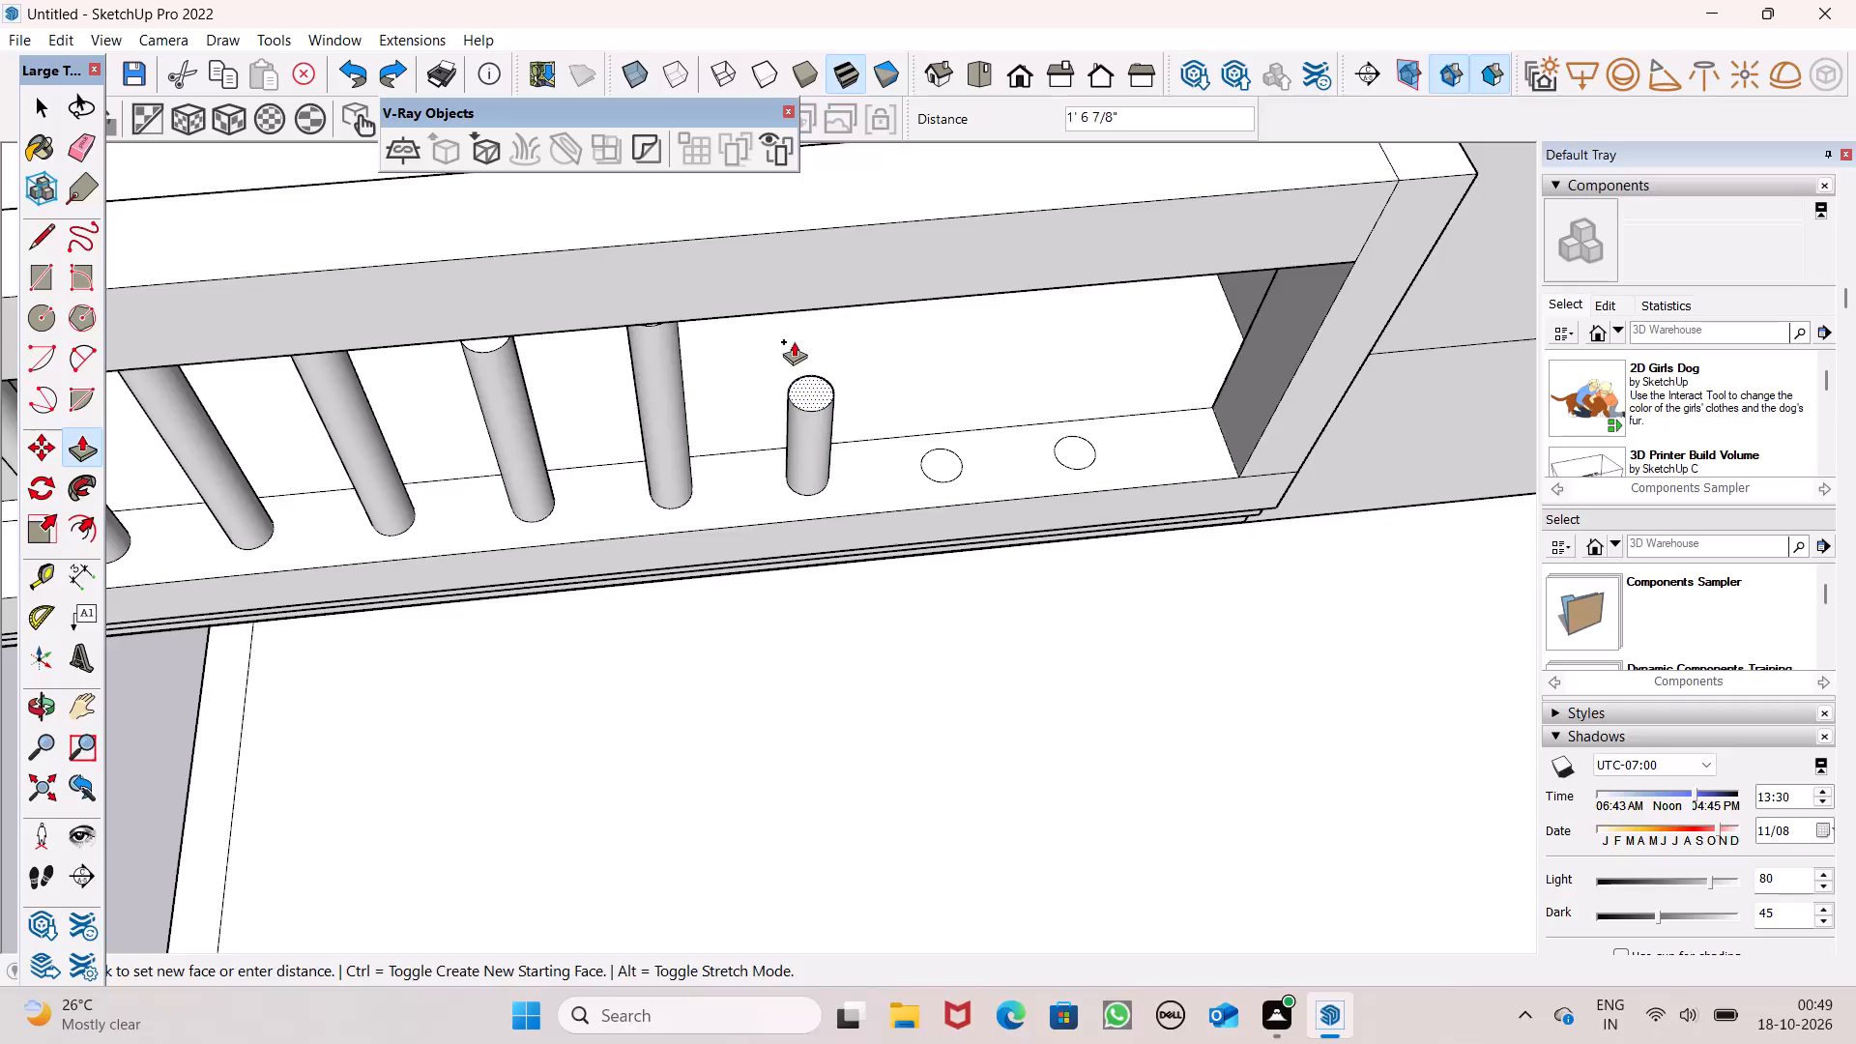
drag(794, 341, 799, 288)
drag(933, 467, 934, 467)
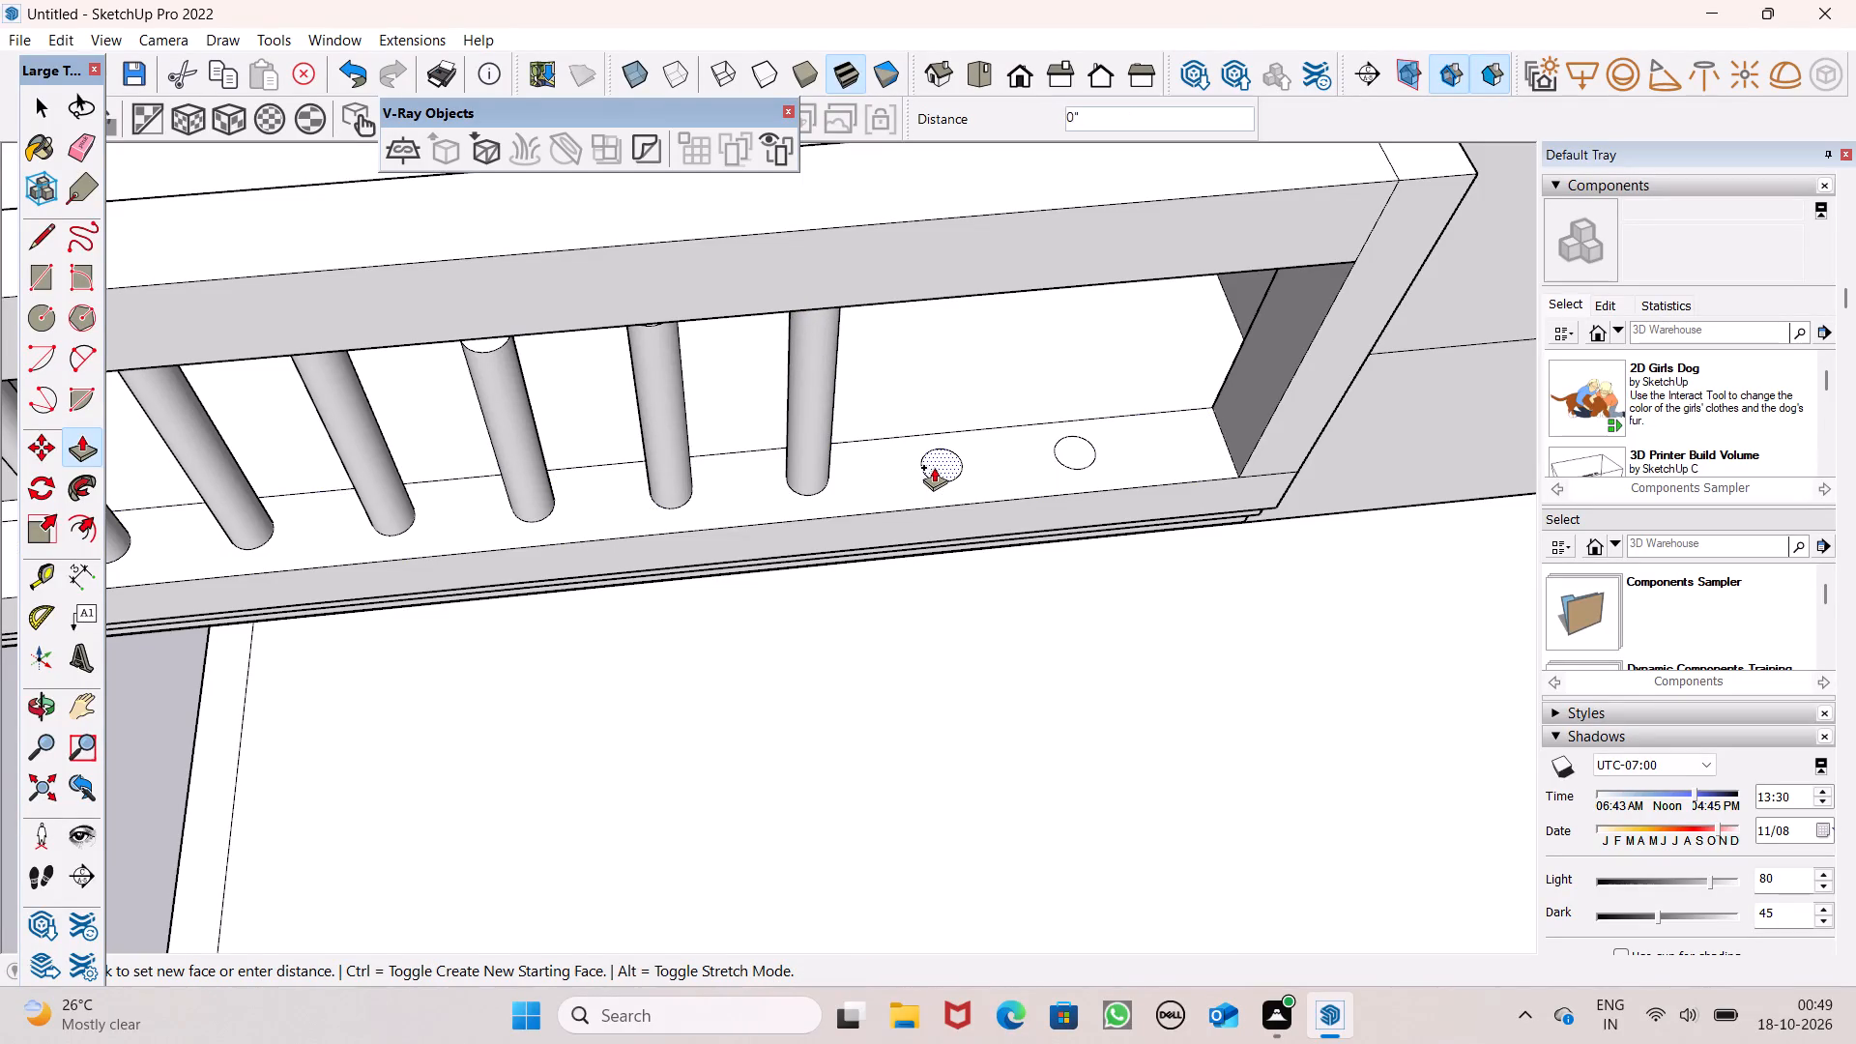
drag(934, 467, 968, 259)
click(968, 259)
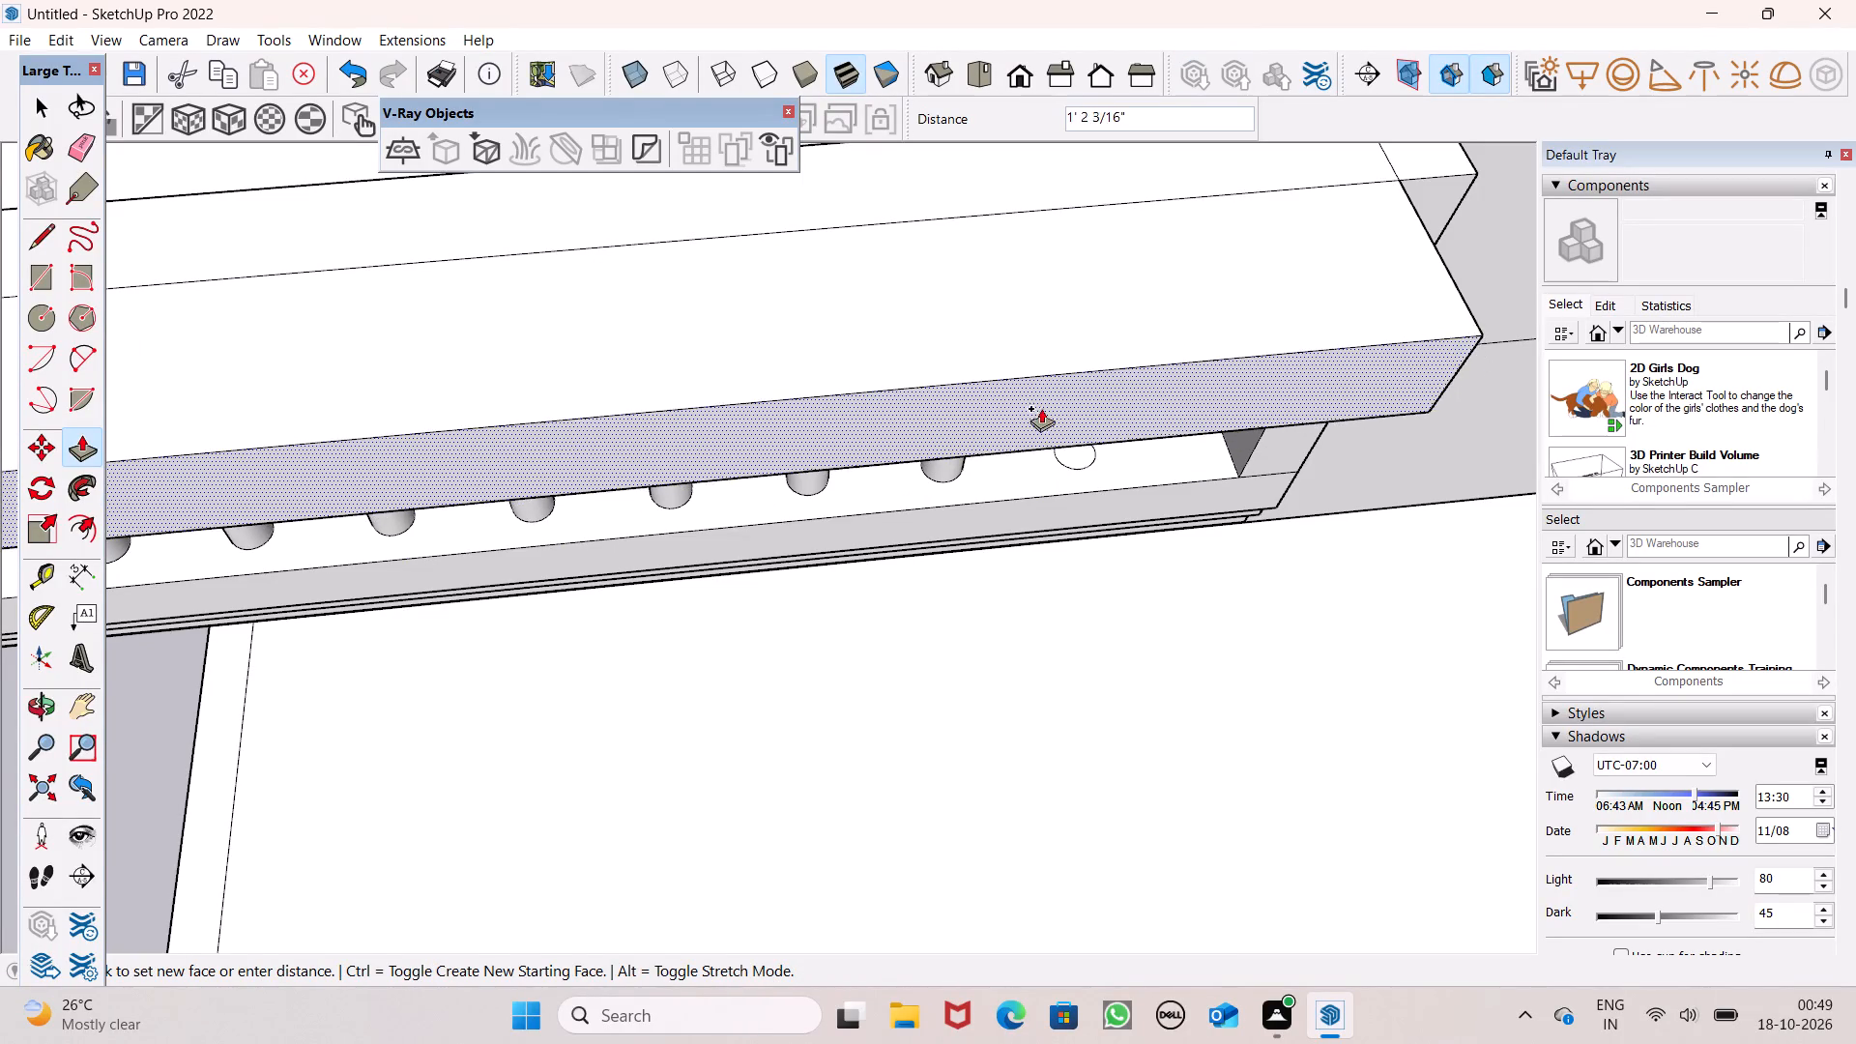
key(space)
click(87, 447)
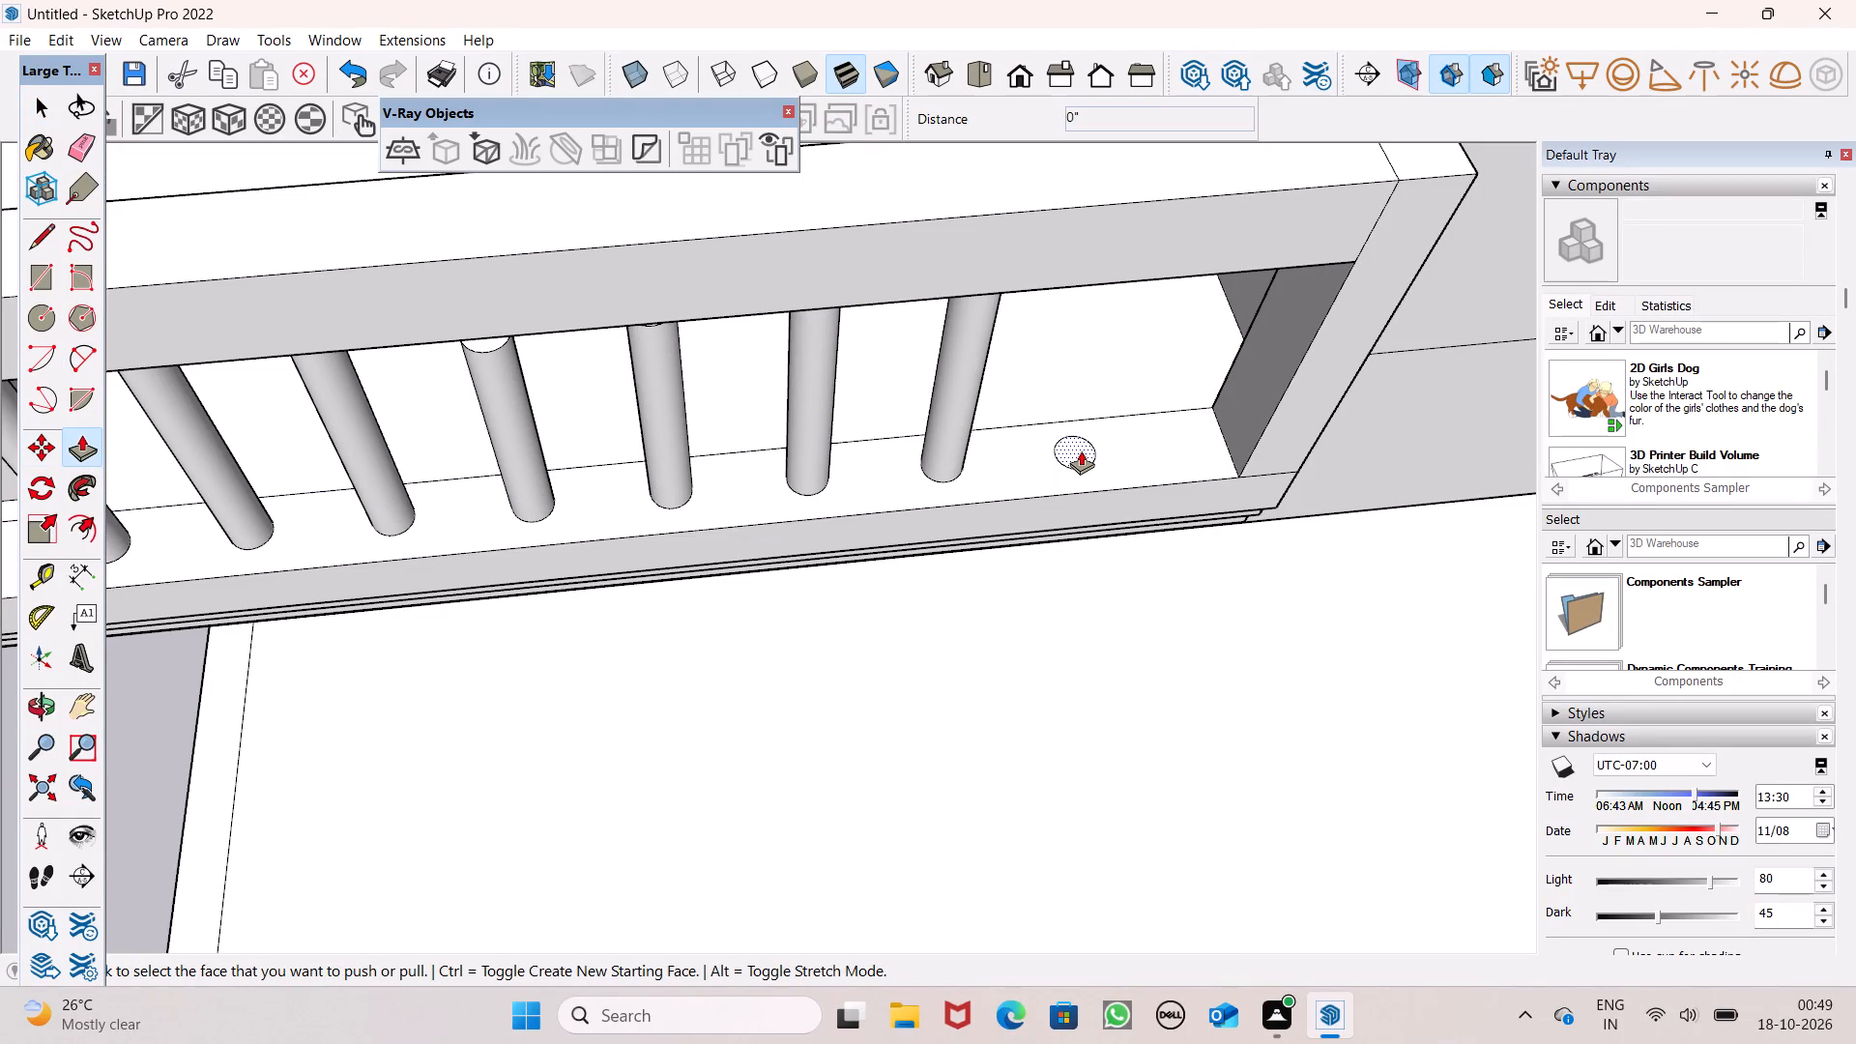
drag(1081, 450, 1115, 270)
scroll(1134, 398, down, 7)
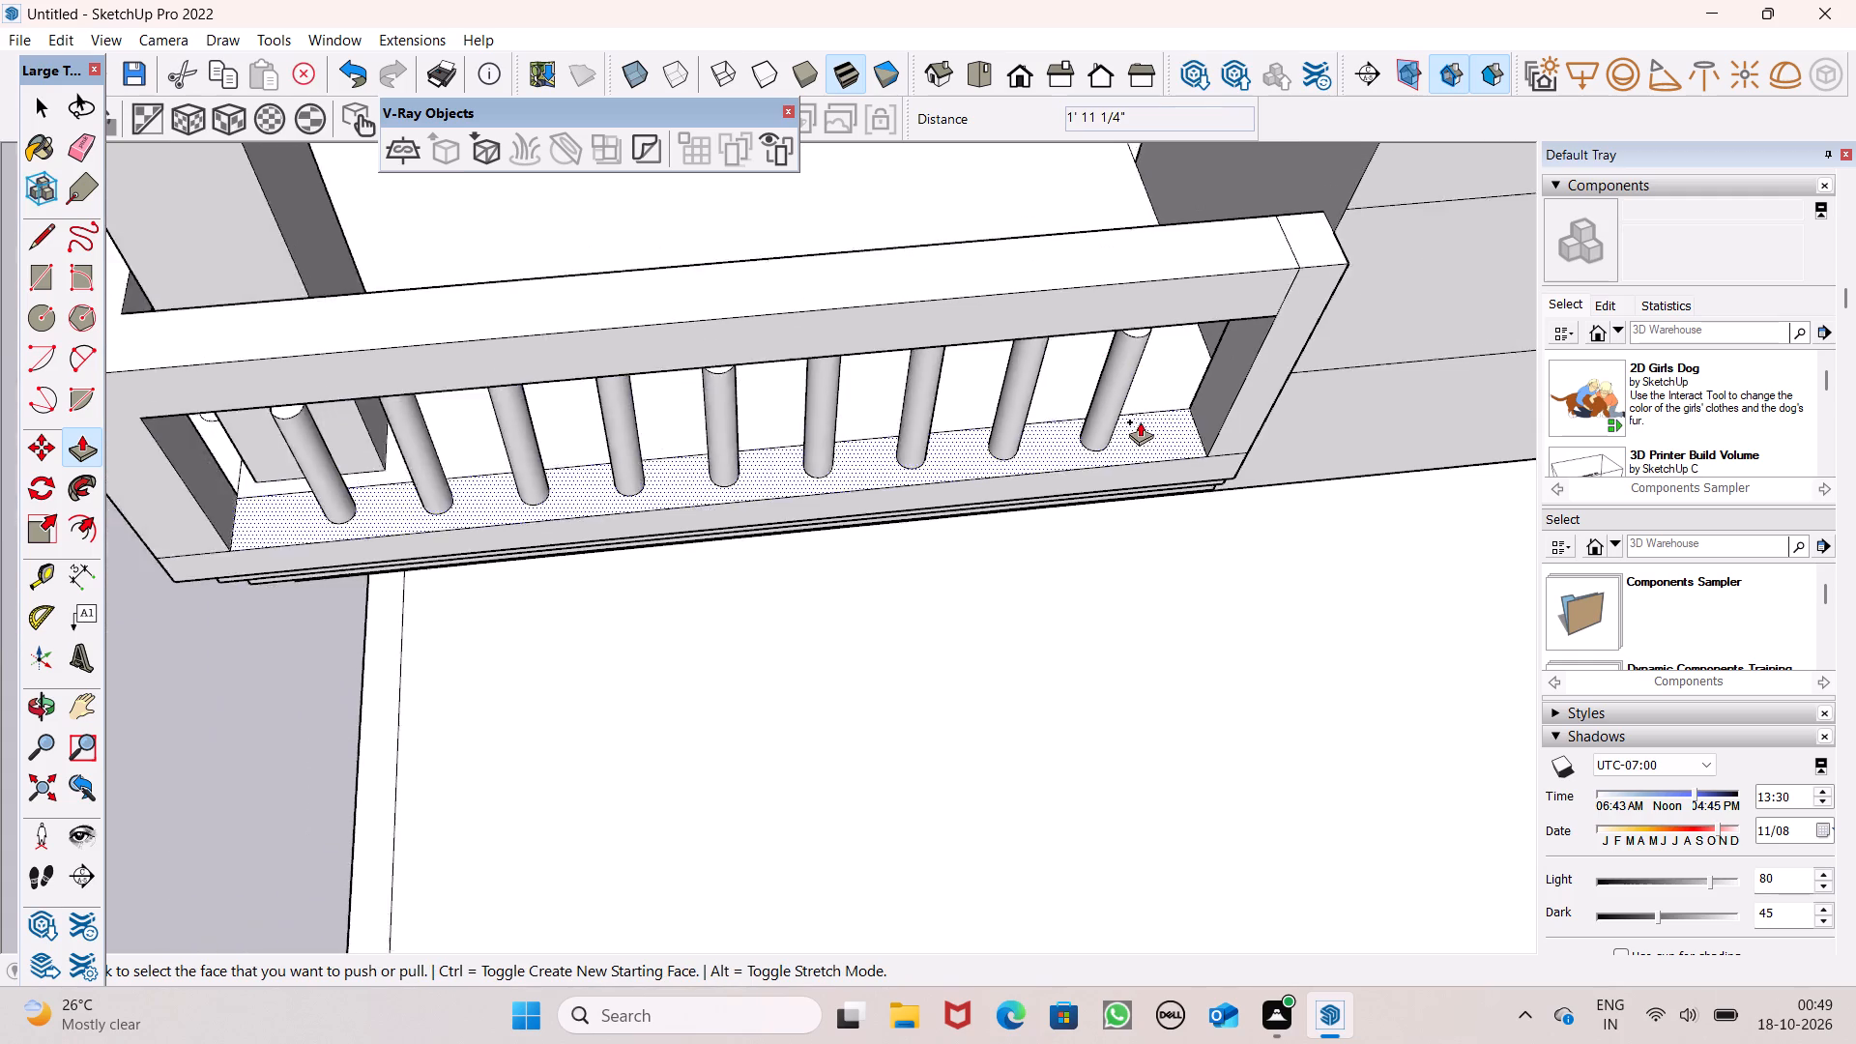
On the balcony's other bottom rail, extrude the first two circles from the wall end up to the top rail.
scroll(1158, 390, down, 6)
middle_drag(365, 516, 1120, 431)
scroll(1124, 426, down, 6)
scroll(469, 433, up, 3)
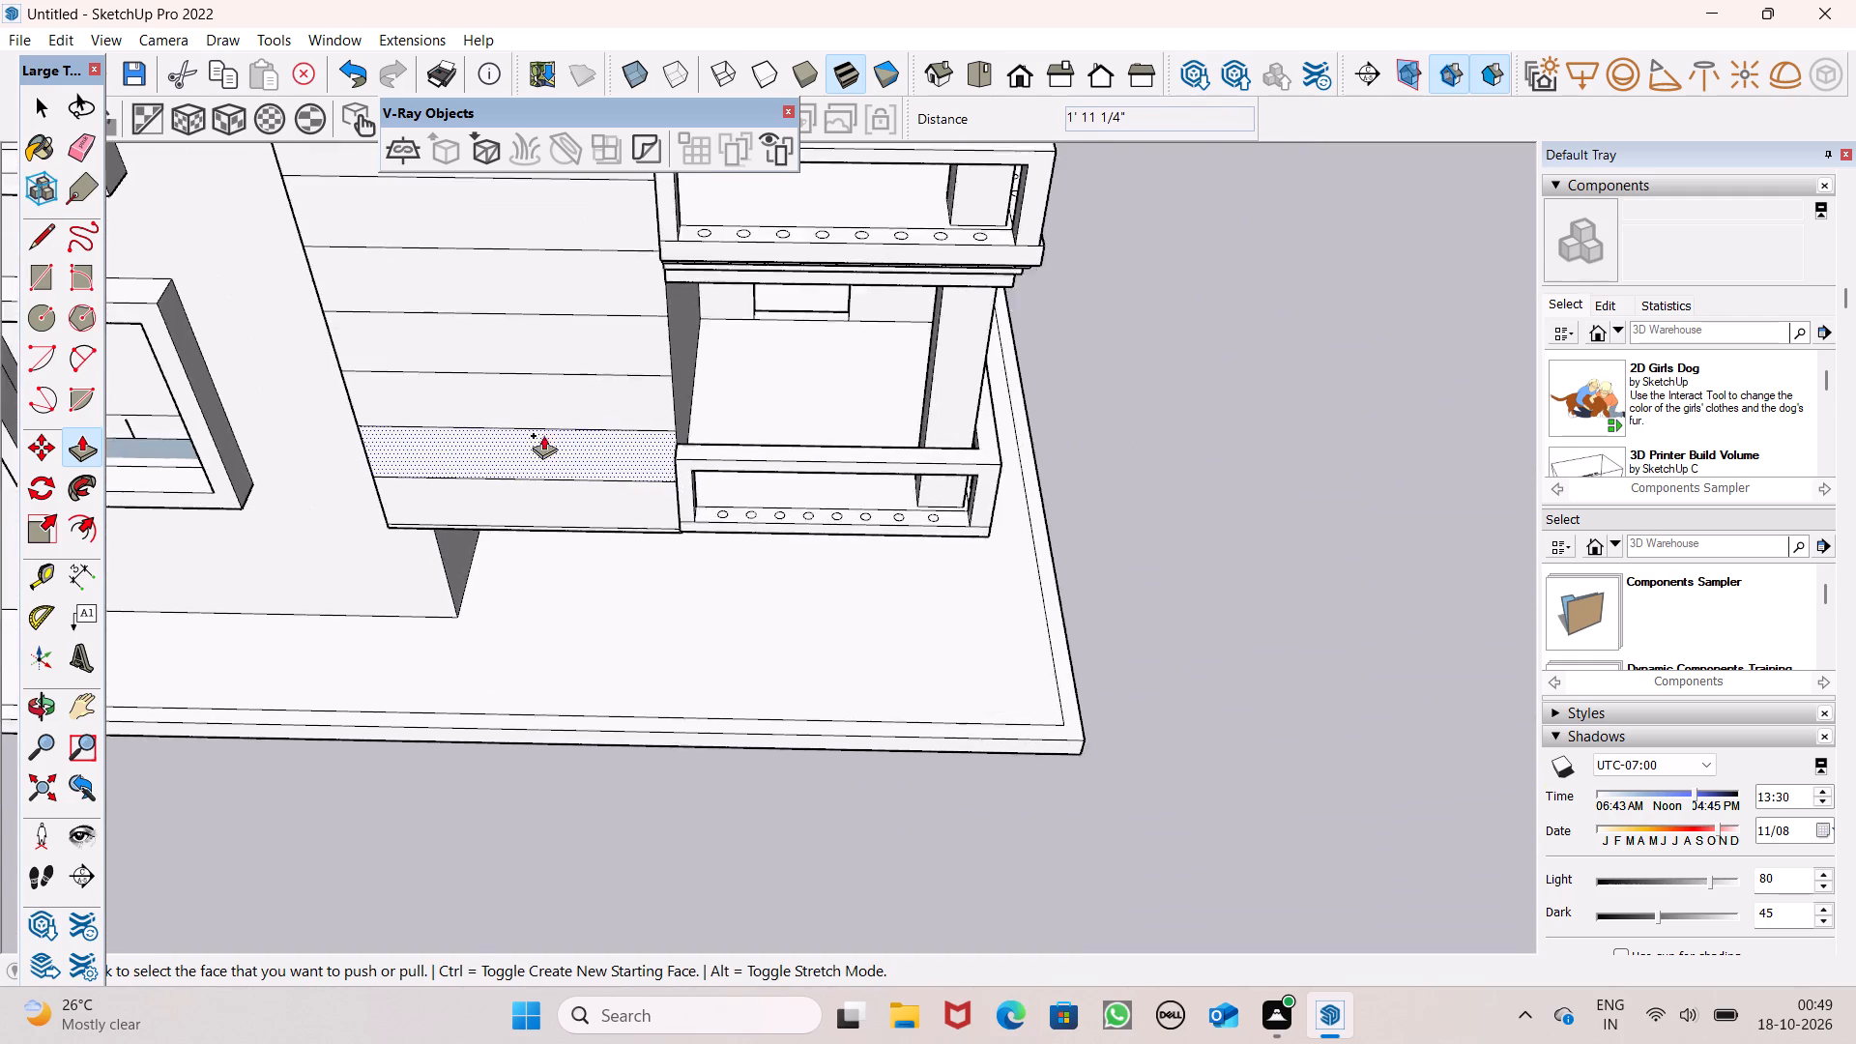
scroll(543, 435, up, 8)
scroll(682, 481, down, 4)
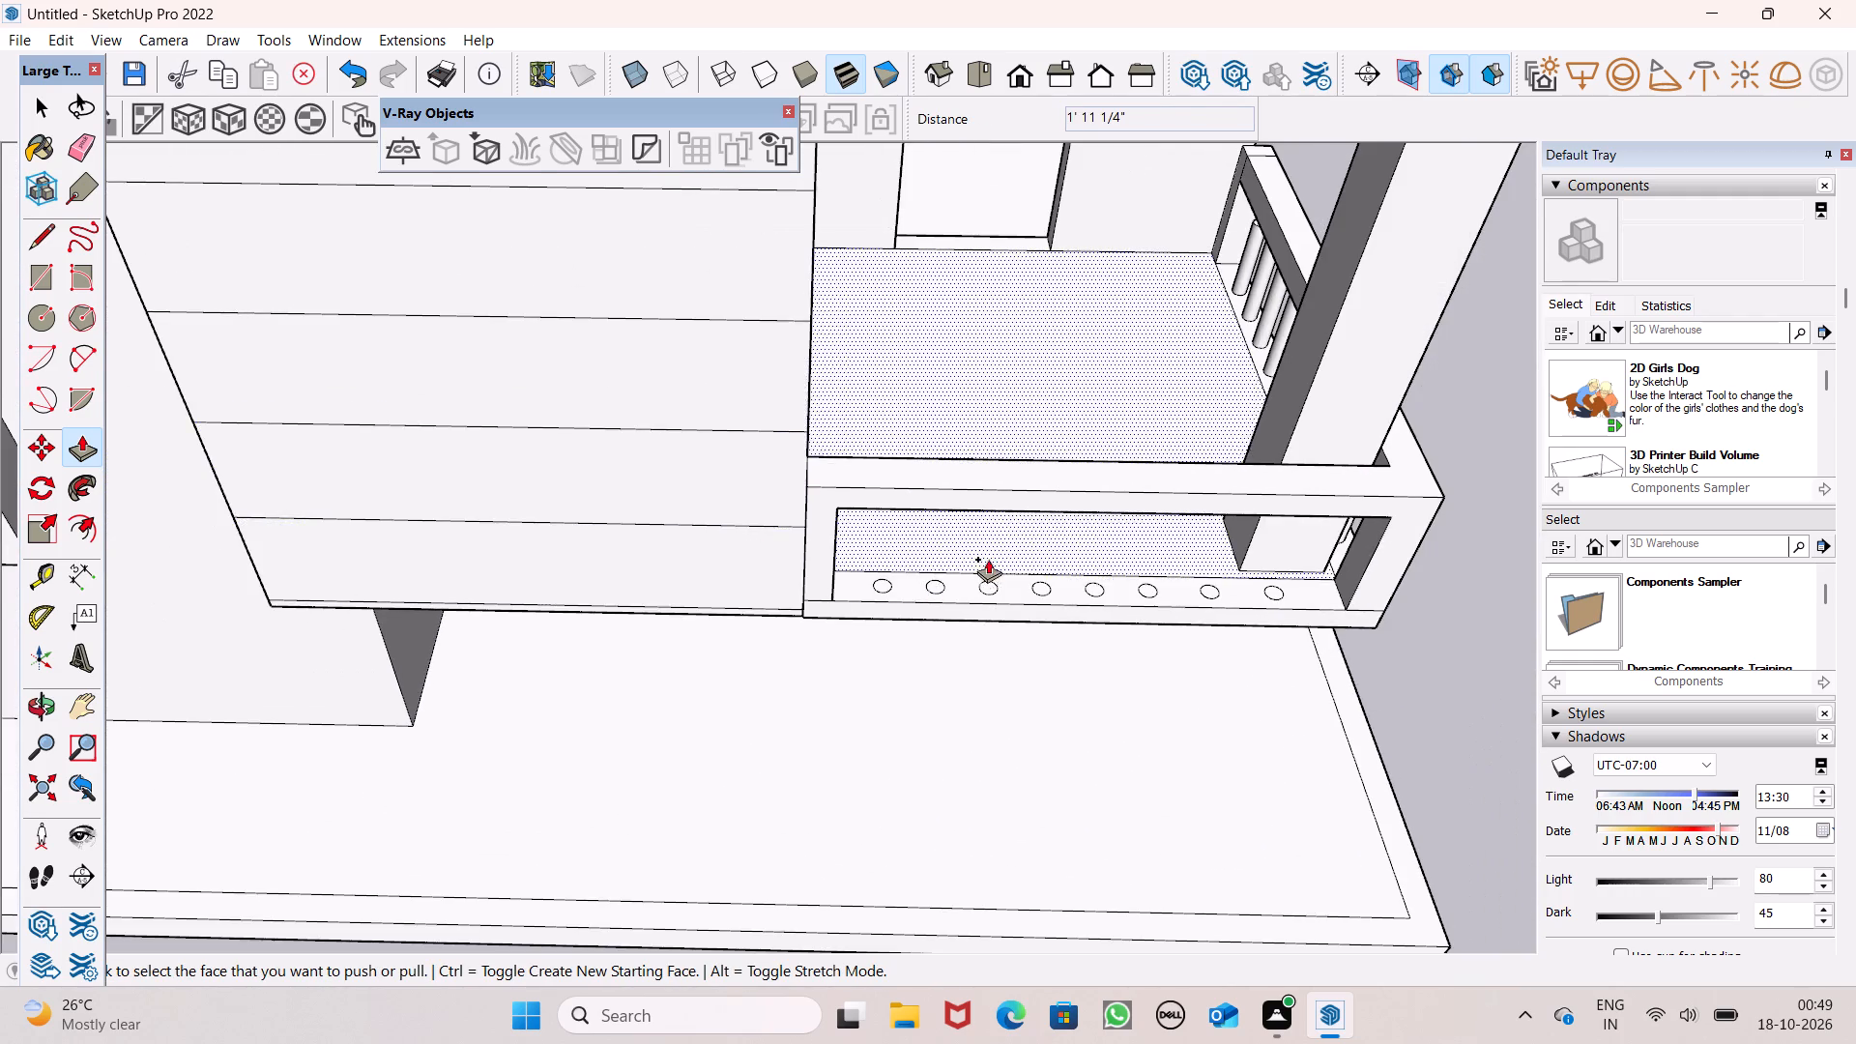
scroll(988, 559, up, 4)
drag(831, 596, 842, 465)
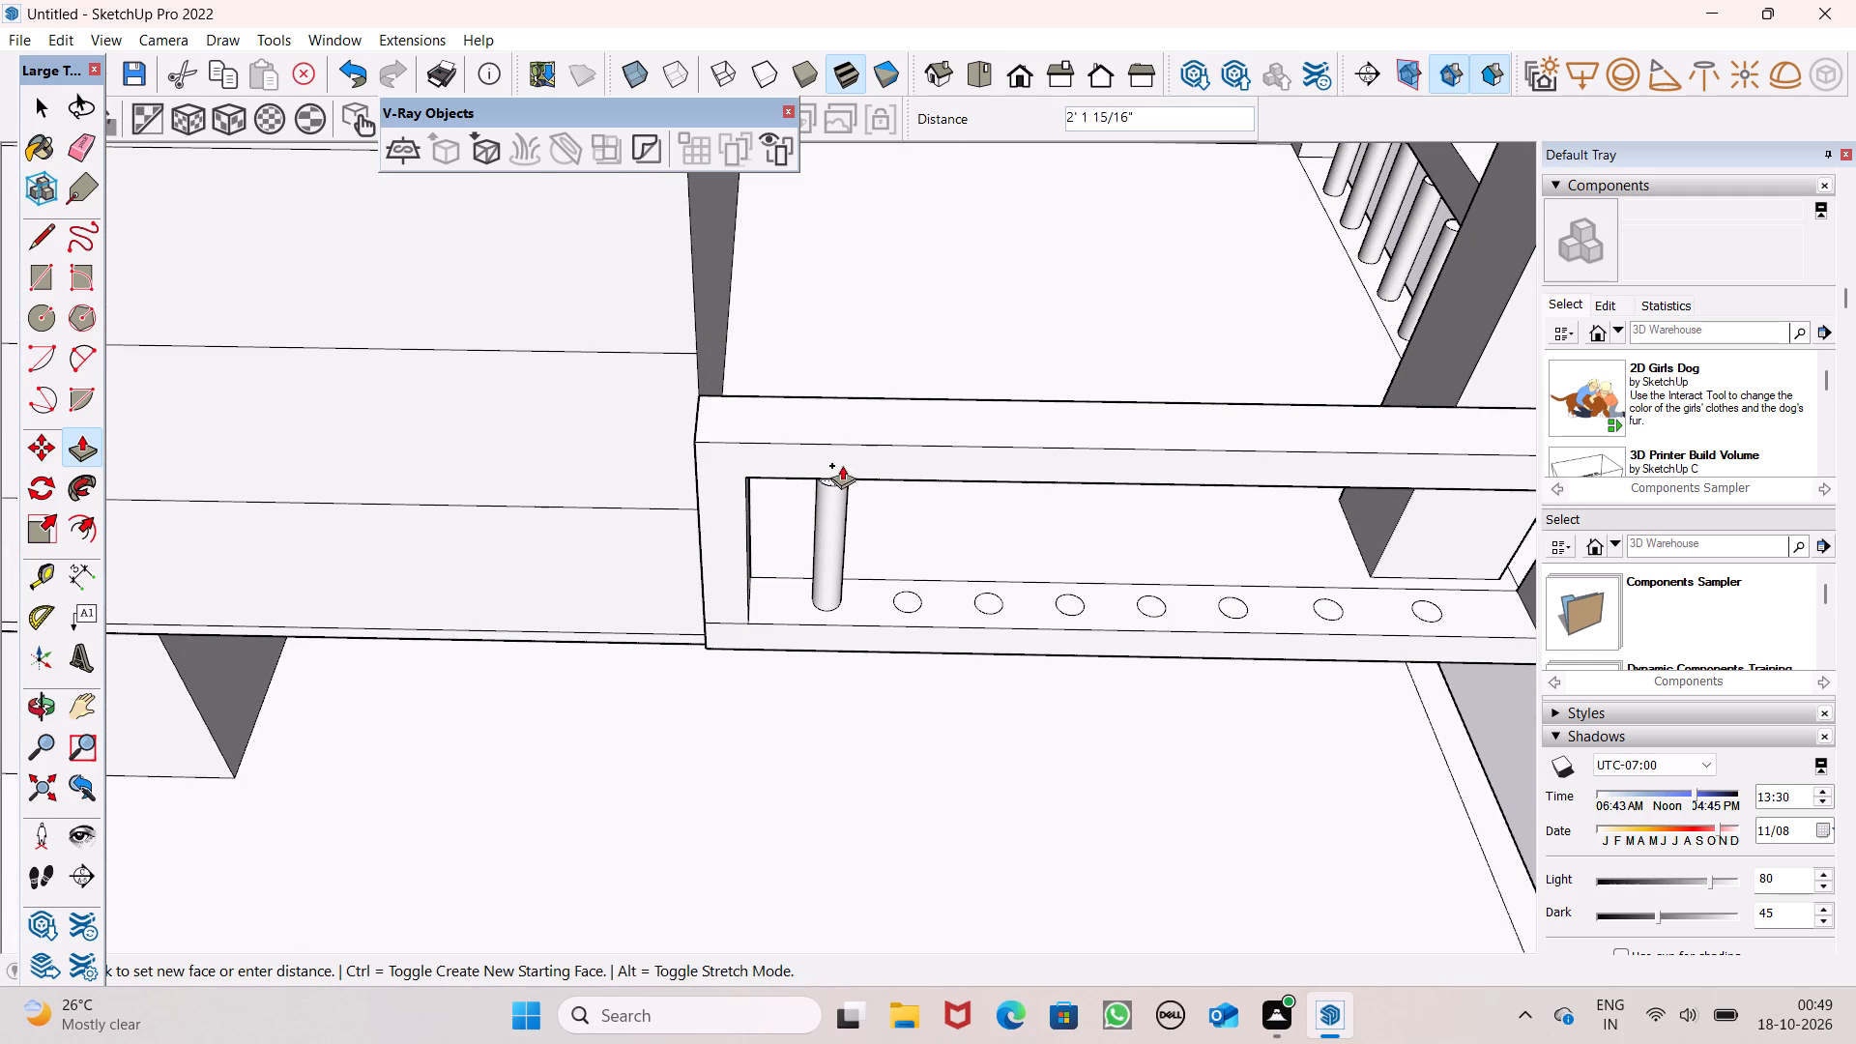
drag(842, 465, 844, 456)
drag(903, 602, 919, 487)
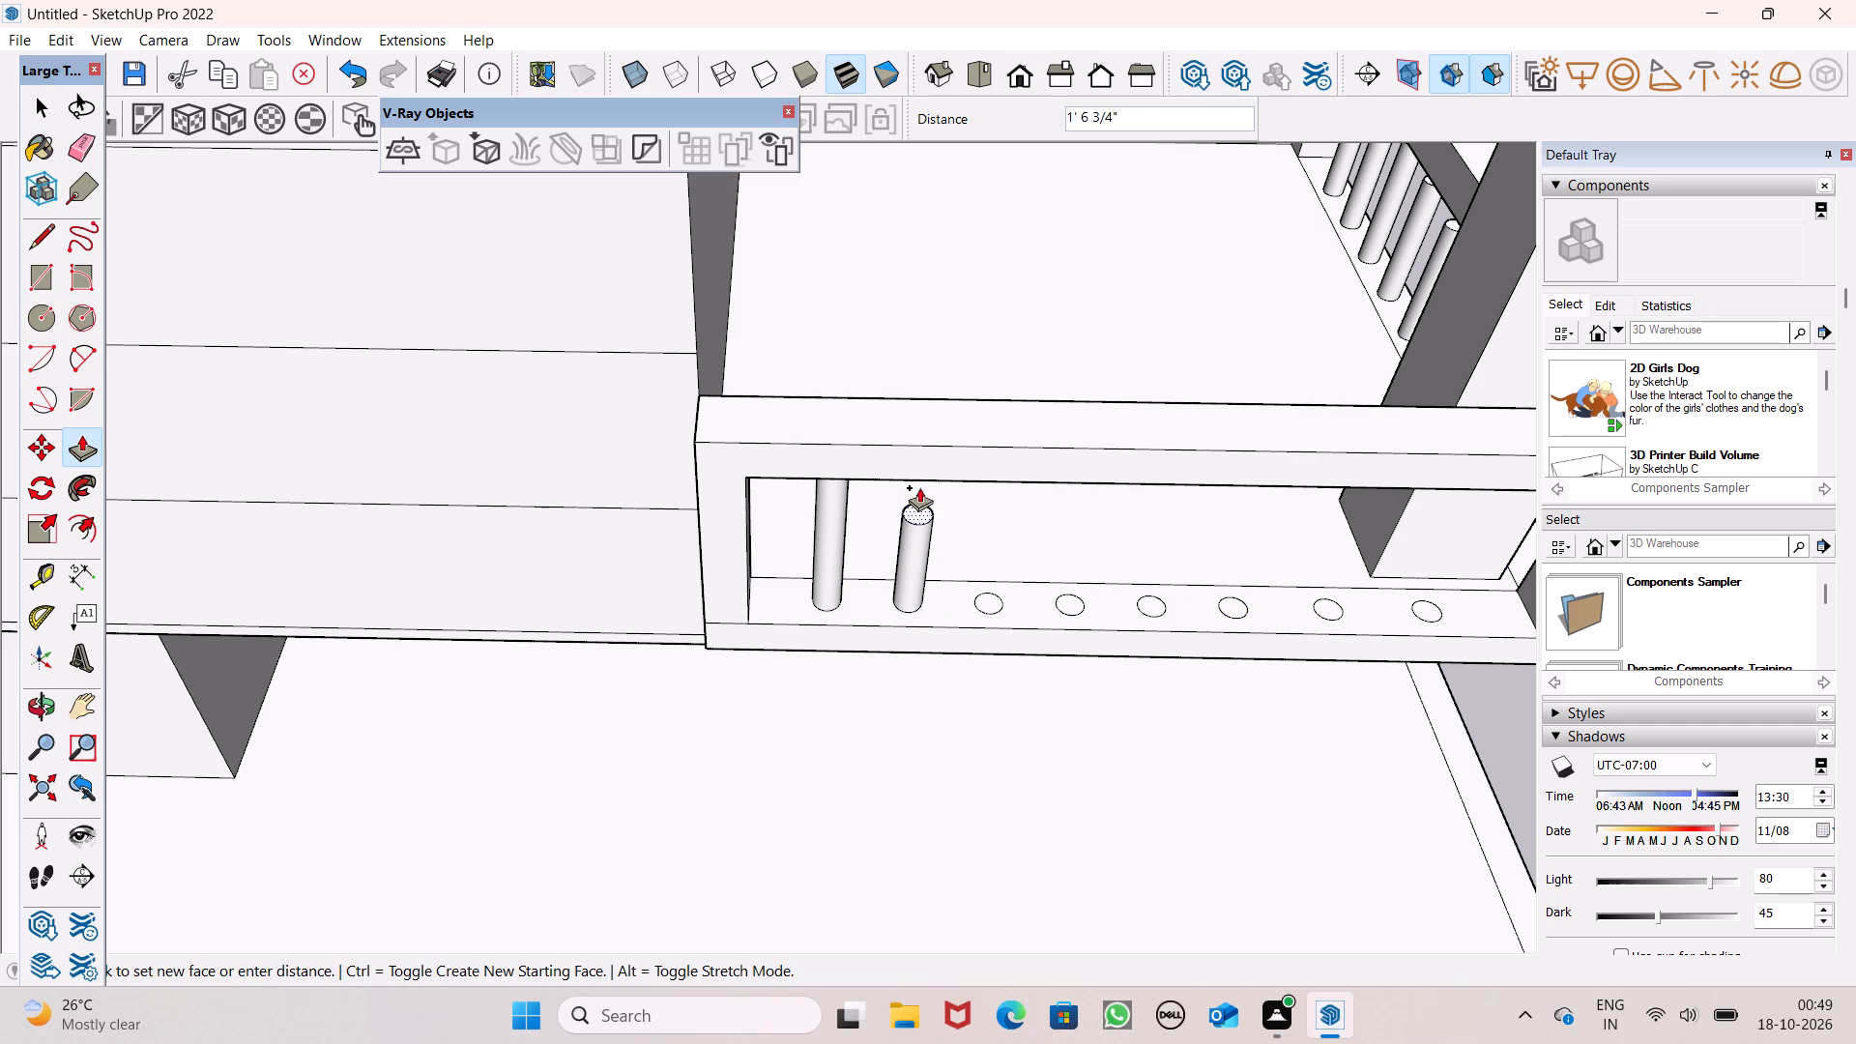
drag(919, 487, 915, 451)
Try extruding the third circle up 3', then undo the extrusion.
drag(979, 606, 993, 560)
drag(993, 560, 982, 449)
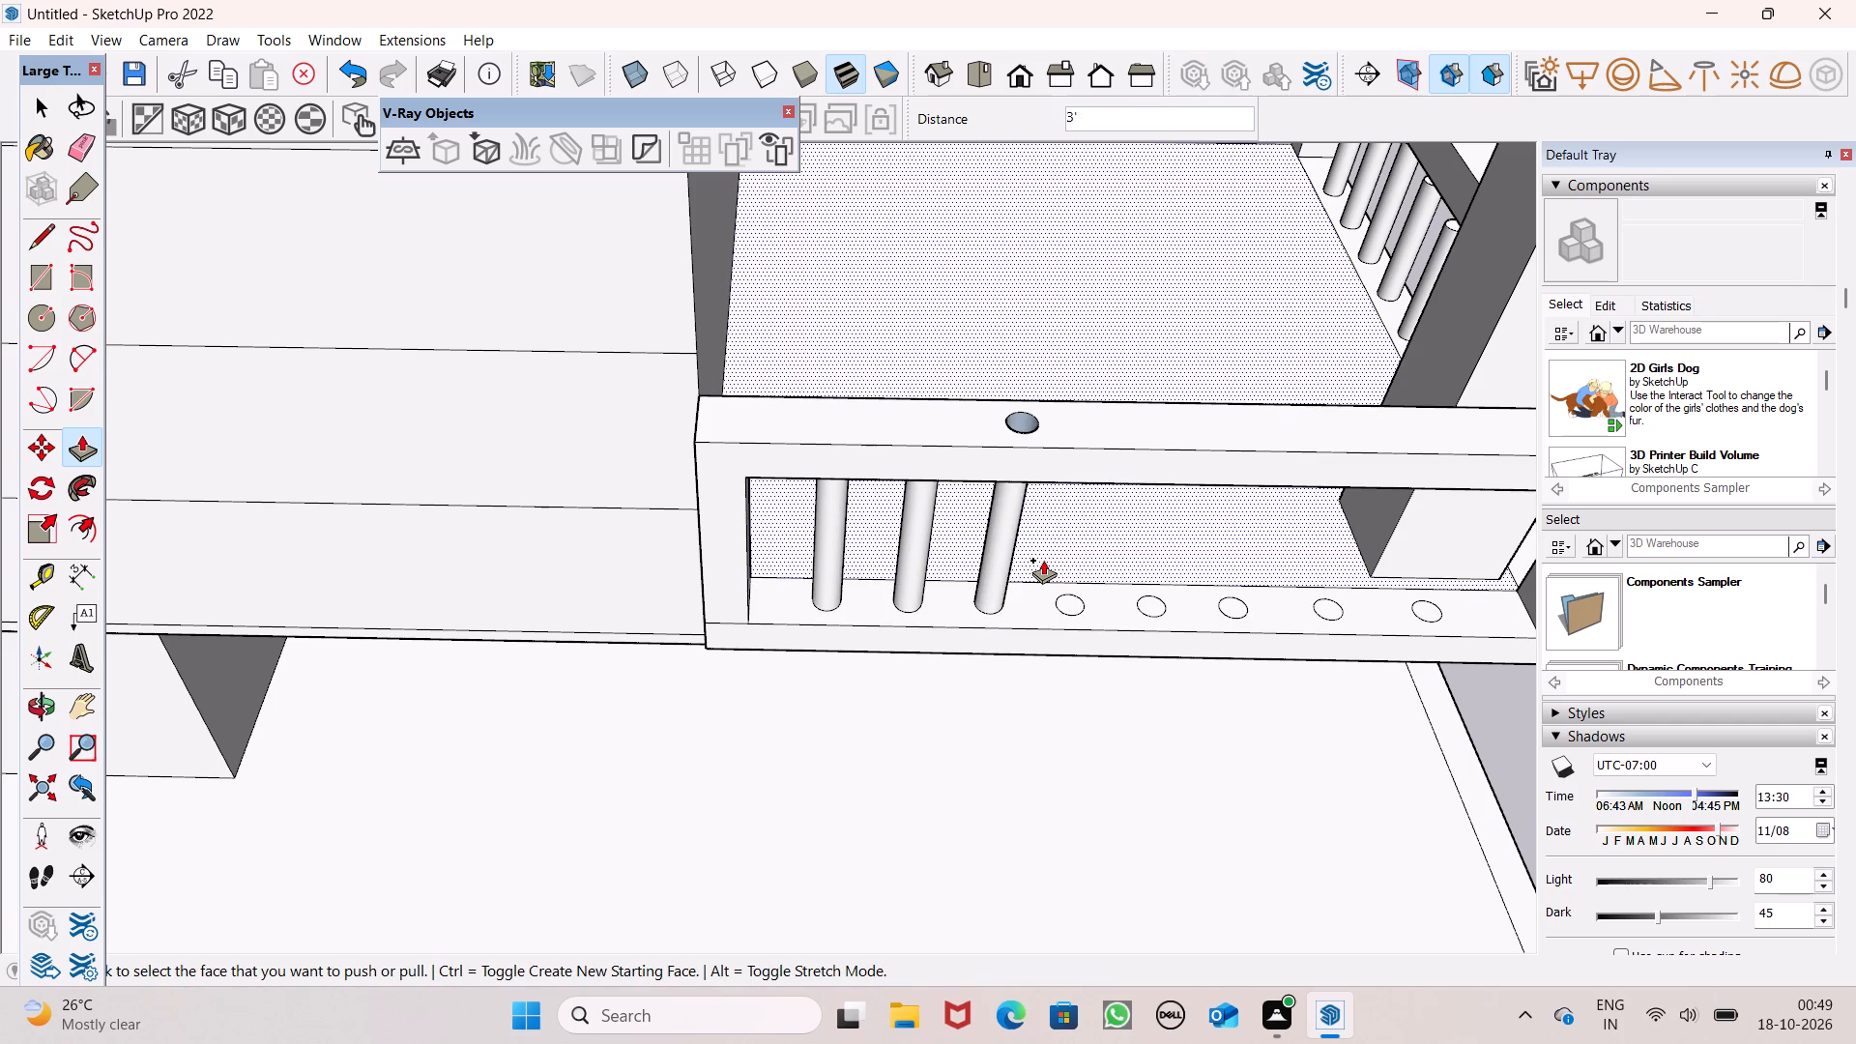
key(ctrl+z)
Extrude the third, fourth and fifth circles up to the top rail, the third by about 2' 2 7/8".
drag(988, 597, 1003, 466)
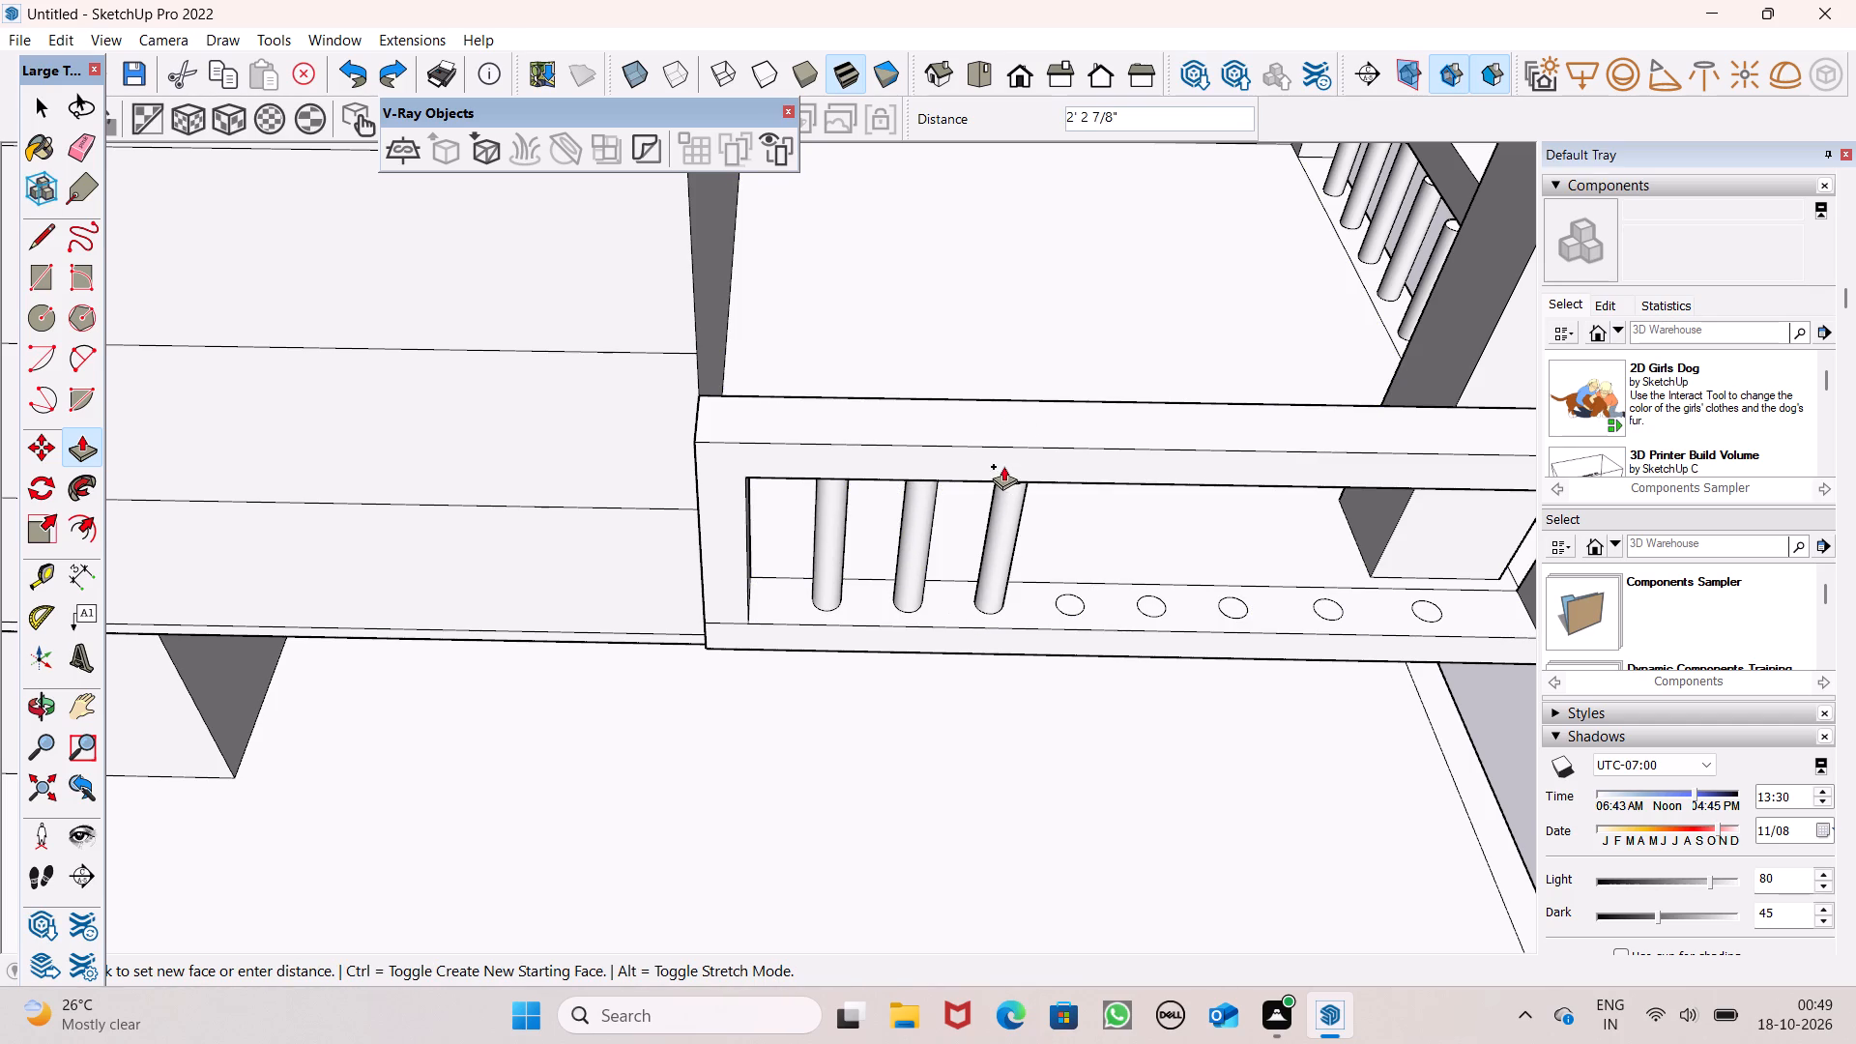
drag(1003, 466, 1004, 463)
drag(1072, 599, 1082, 498)
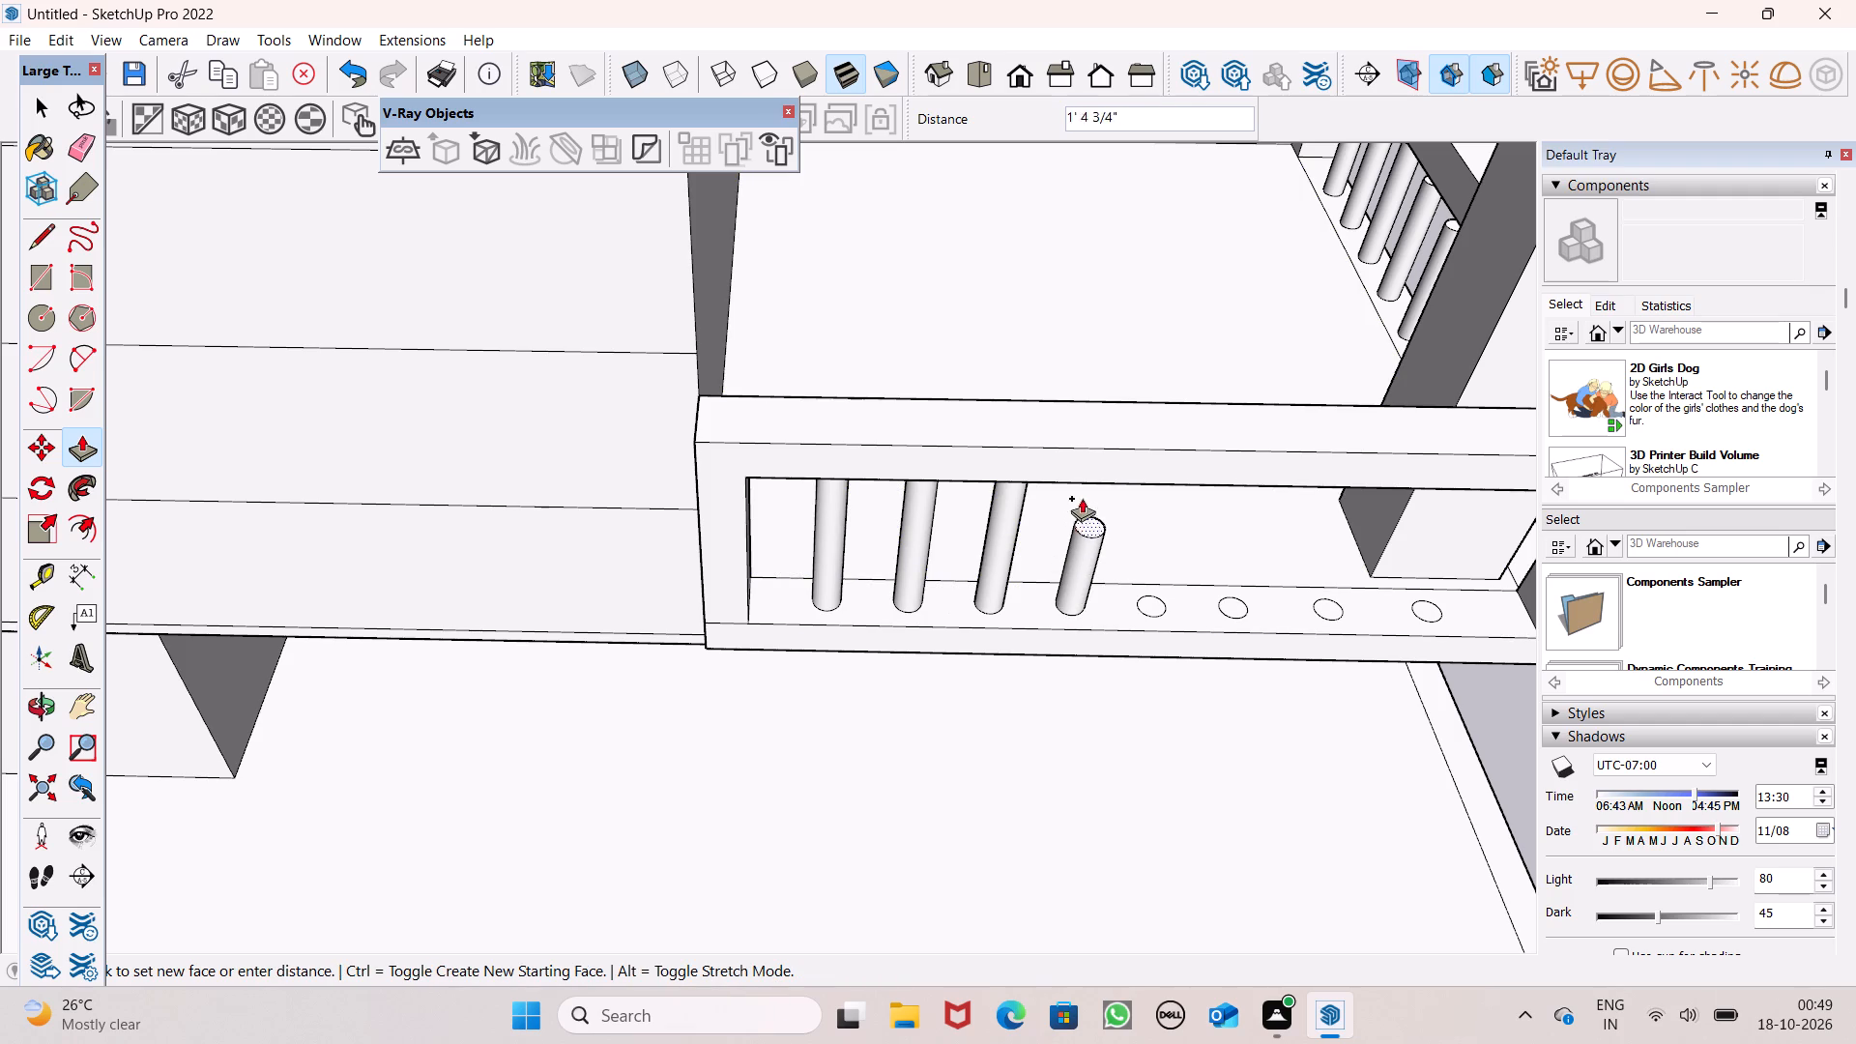
drag(1082, 498, 1095, 461)
drag(1150, 608, 1173, 545)
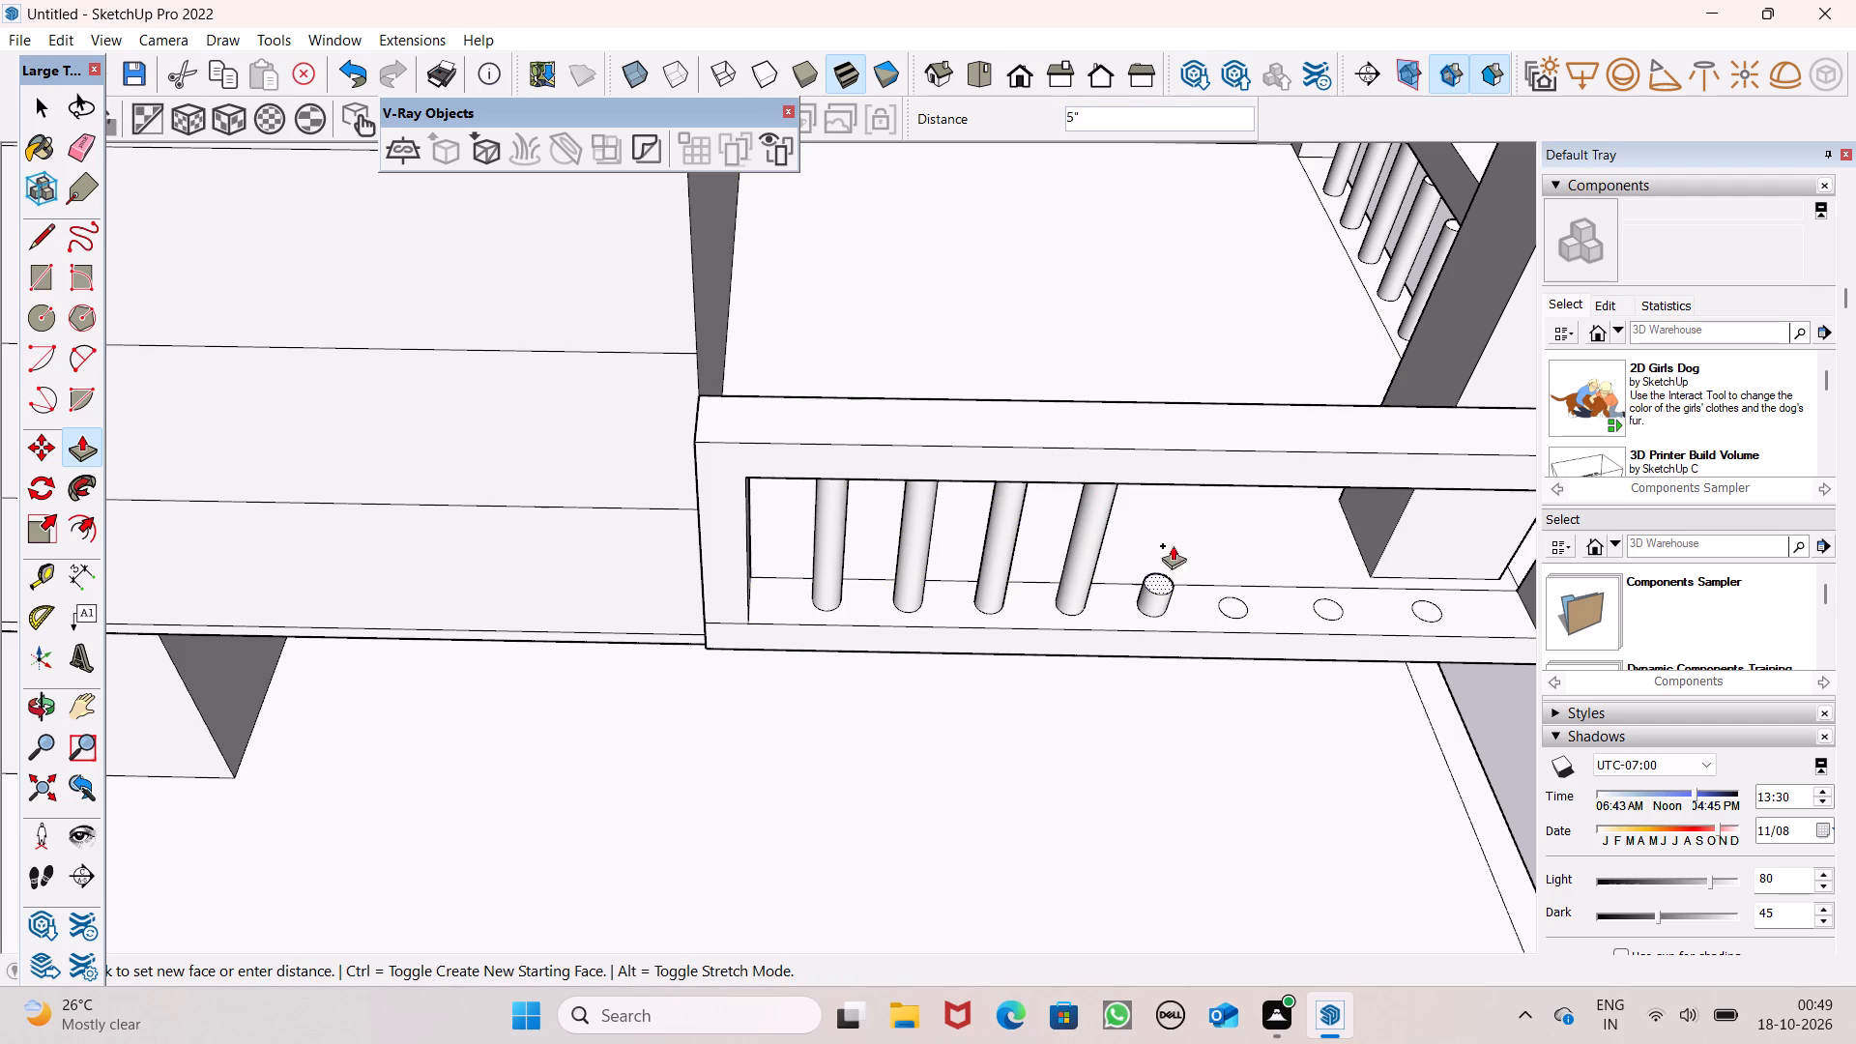
drag(1173, 545, 1180, 468)
Extrude the remaining three circles toward the corner post up to the top rail, by about 2' 4" to 2' 6".
scroll(866, 561, down, 6)
scroll(1274, 583, up, 5)
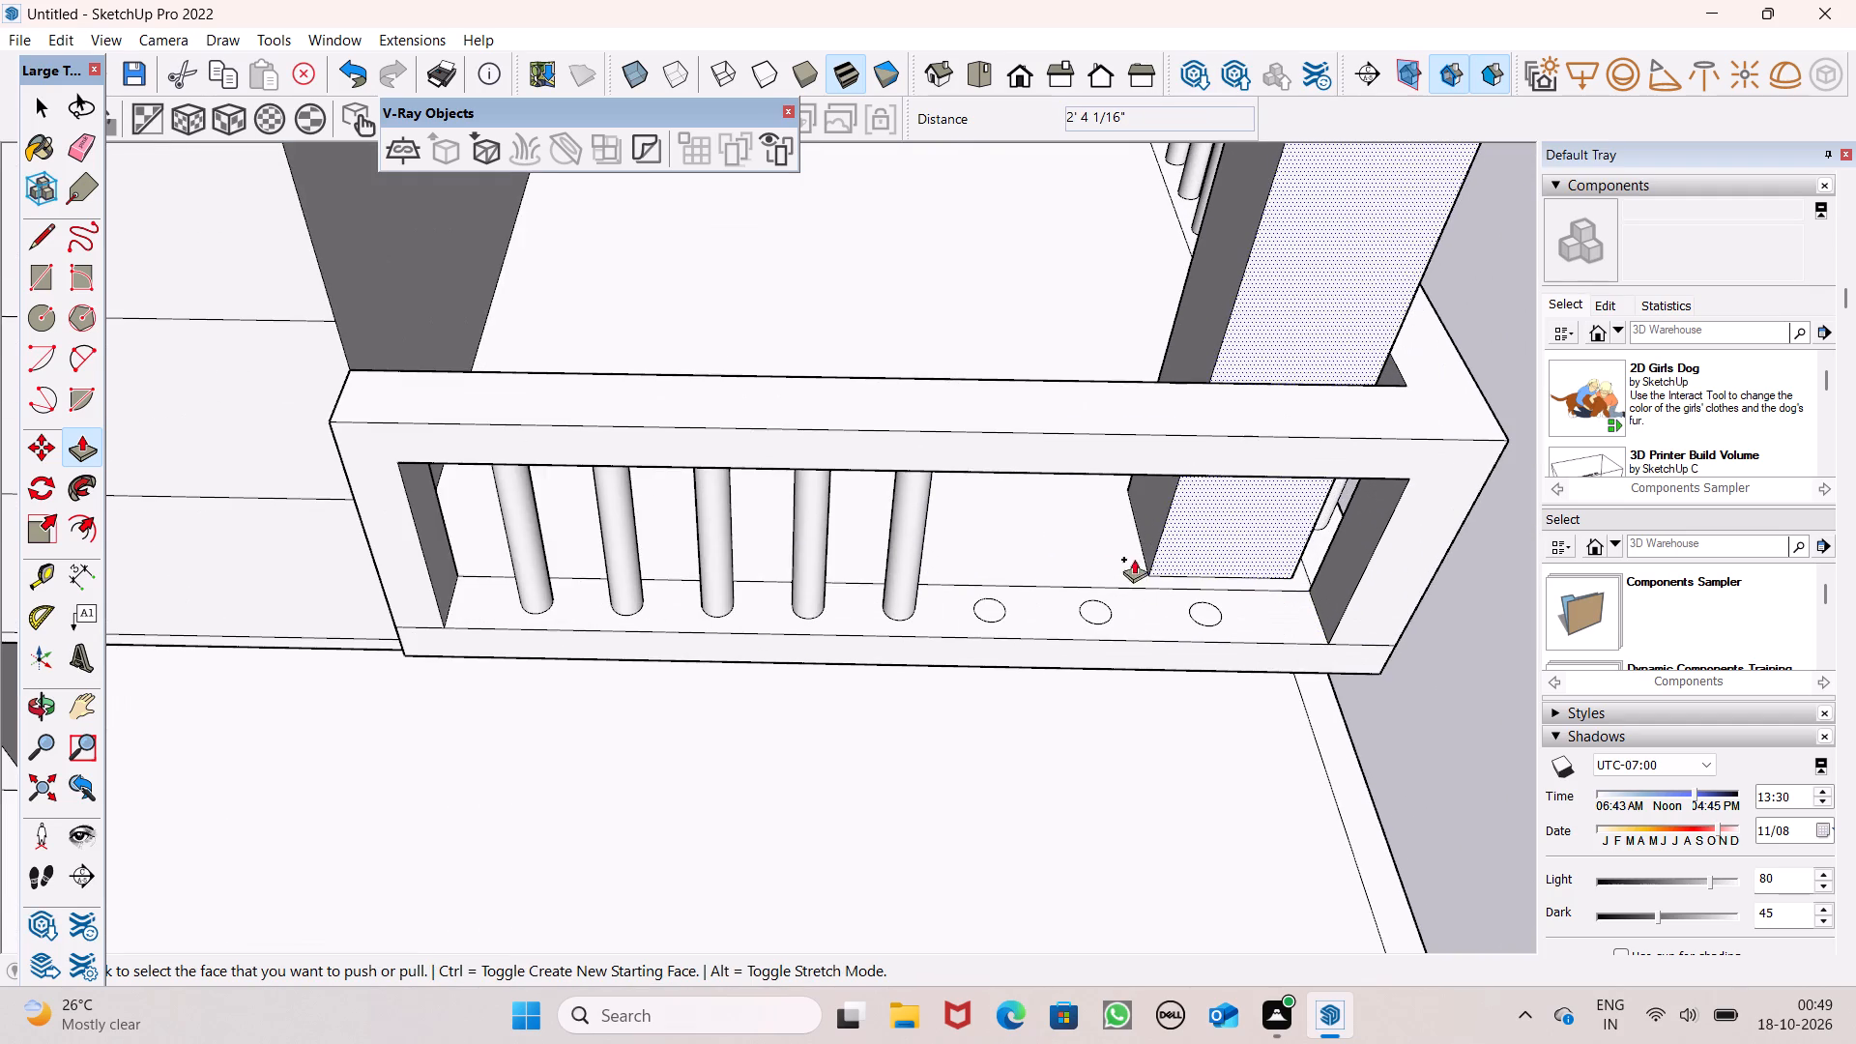
drag(989, 607, 1026, 468)
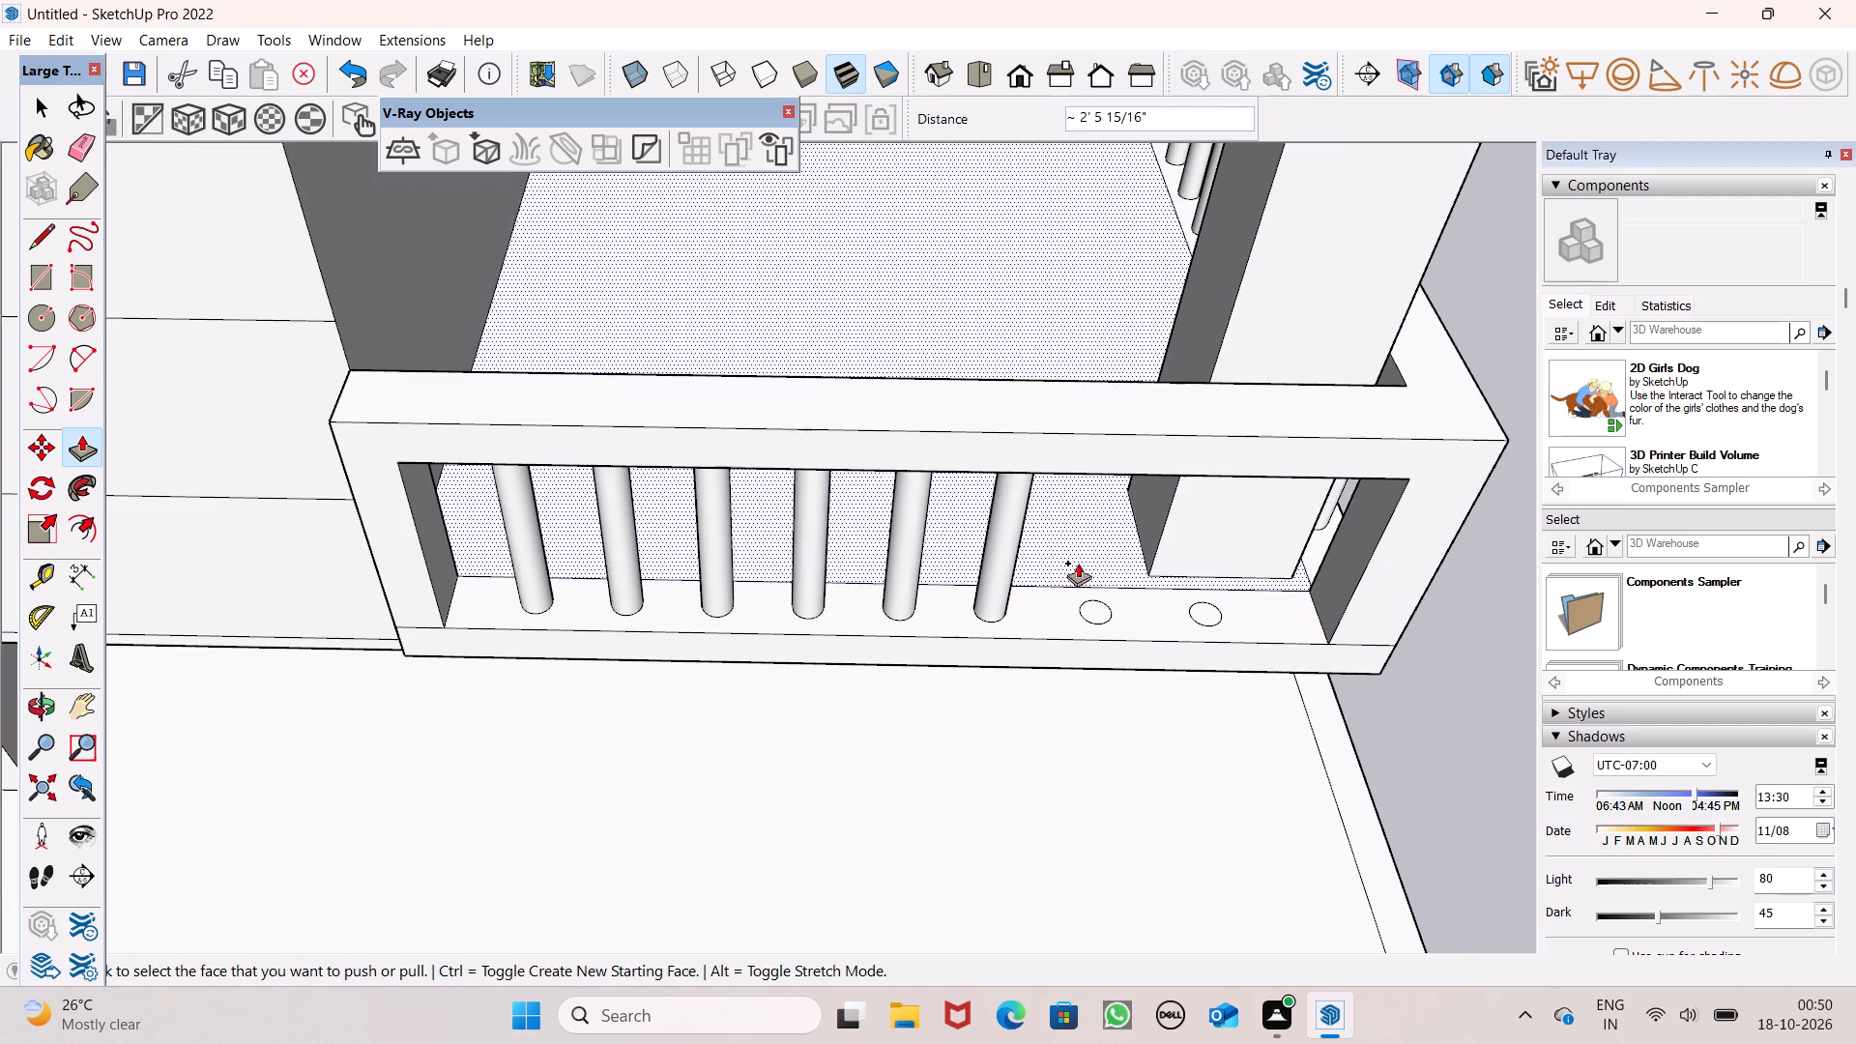
drag(1097, 613, 1123, 452)
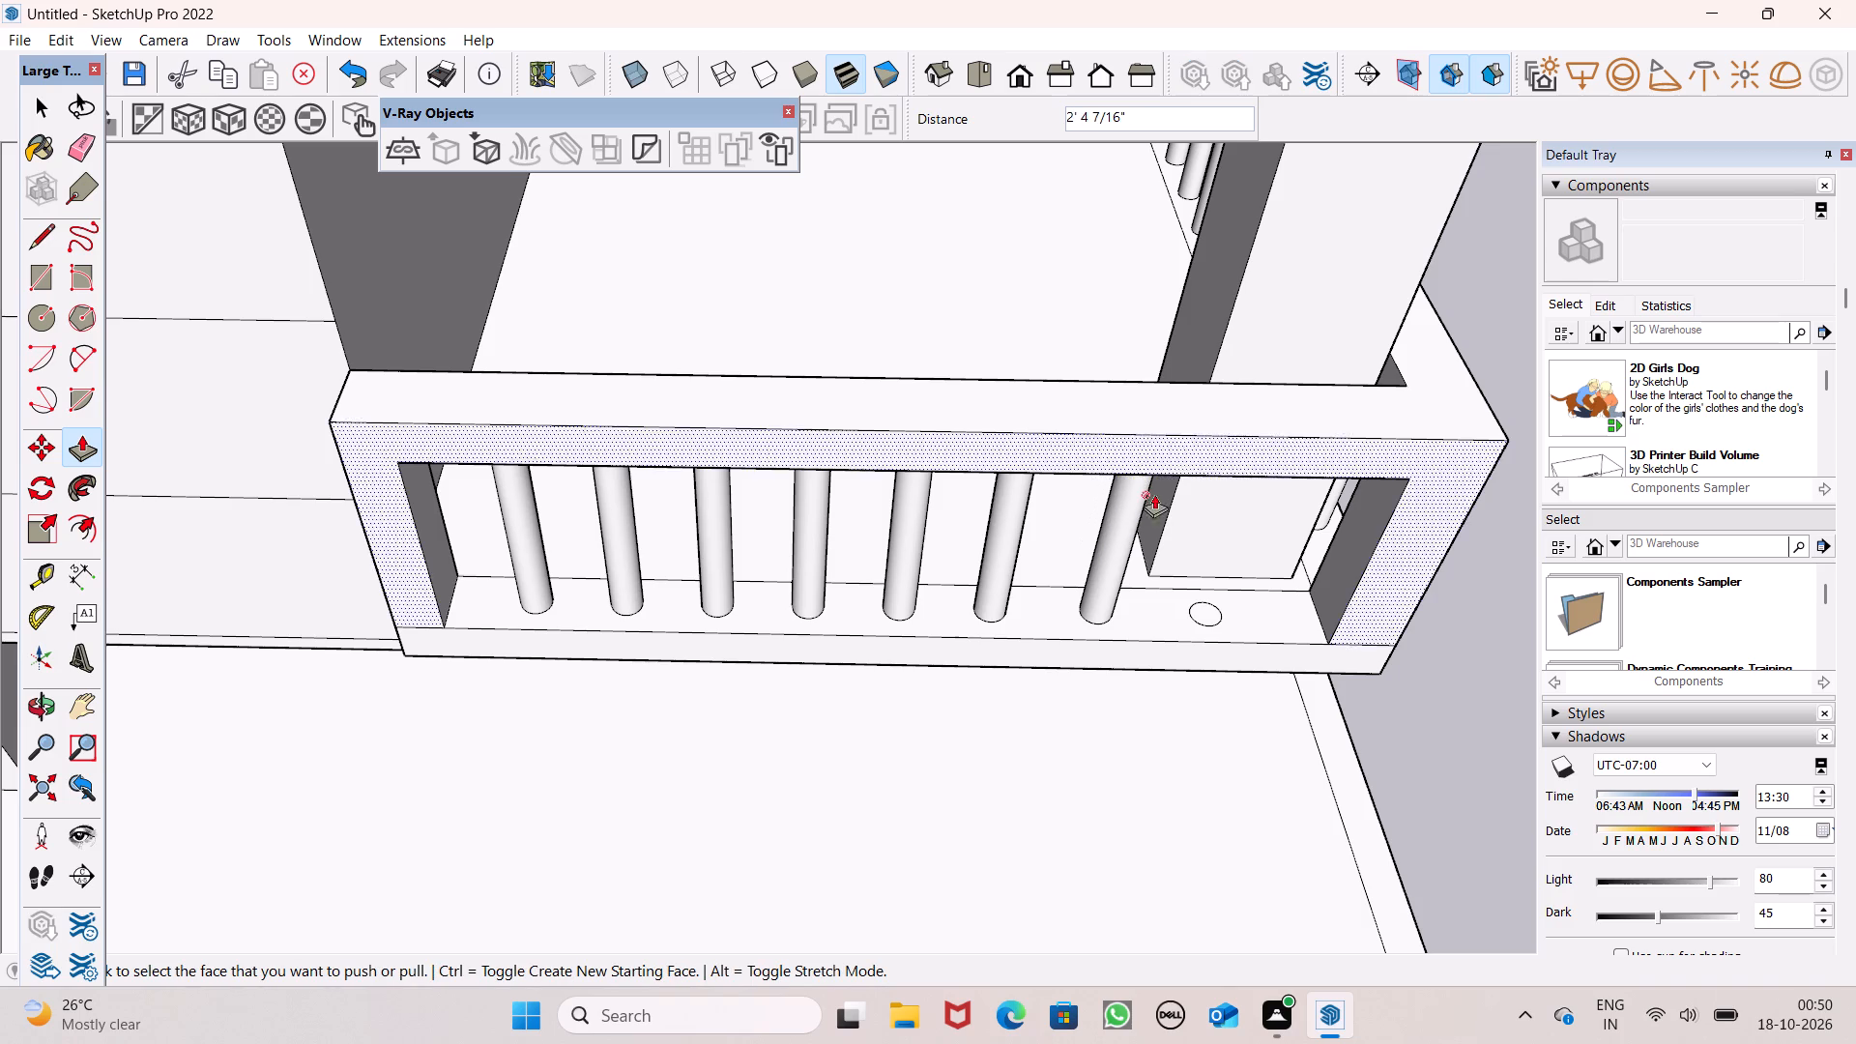
drag(1215, 621, 1243, 453)
click(1243, 453)
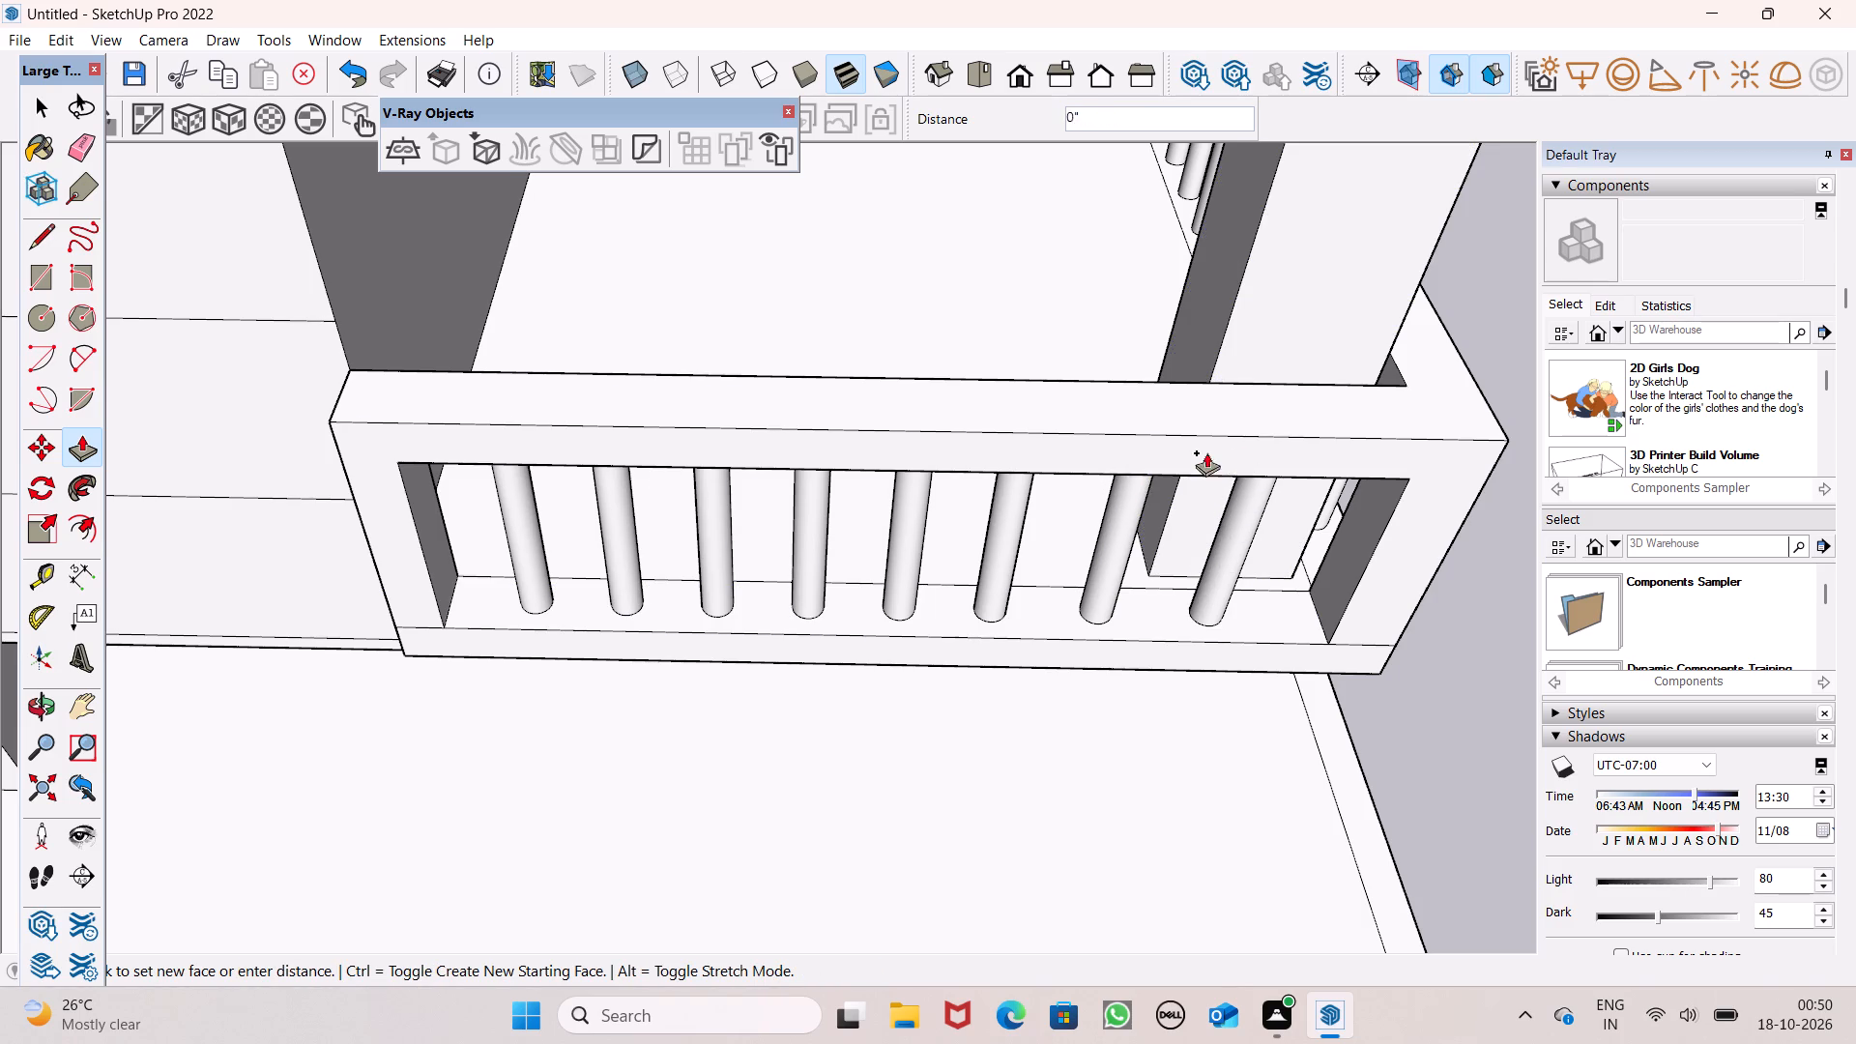
Extend the first and third balusters from the wall end up to the top rail, by about 1 11/16" and 3".
scroll(1147, 456, down, 5)
middle_drag(1036, 536, 1049, 425)
key(space)
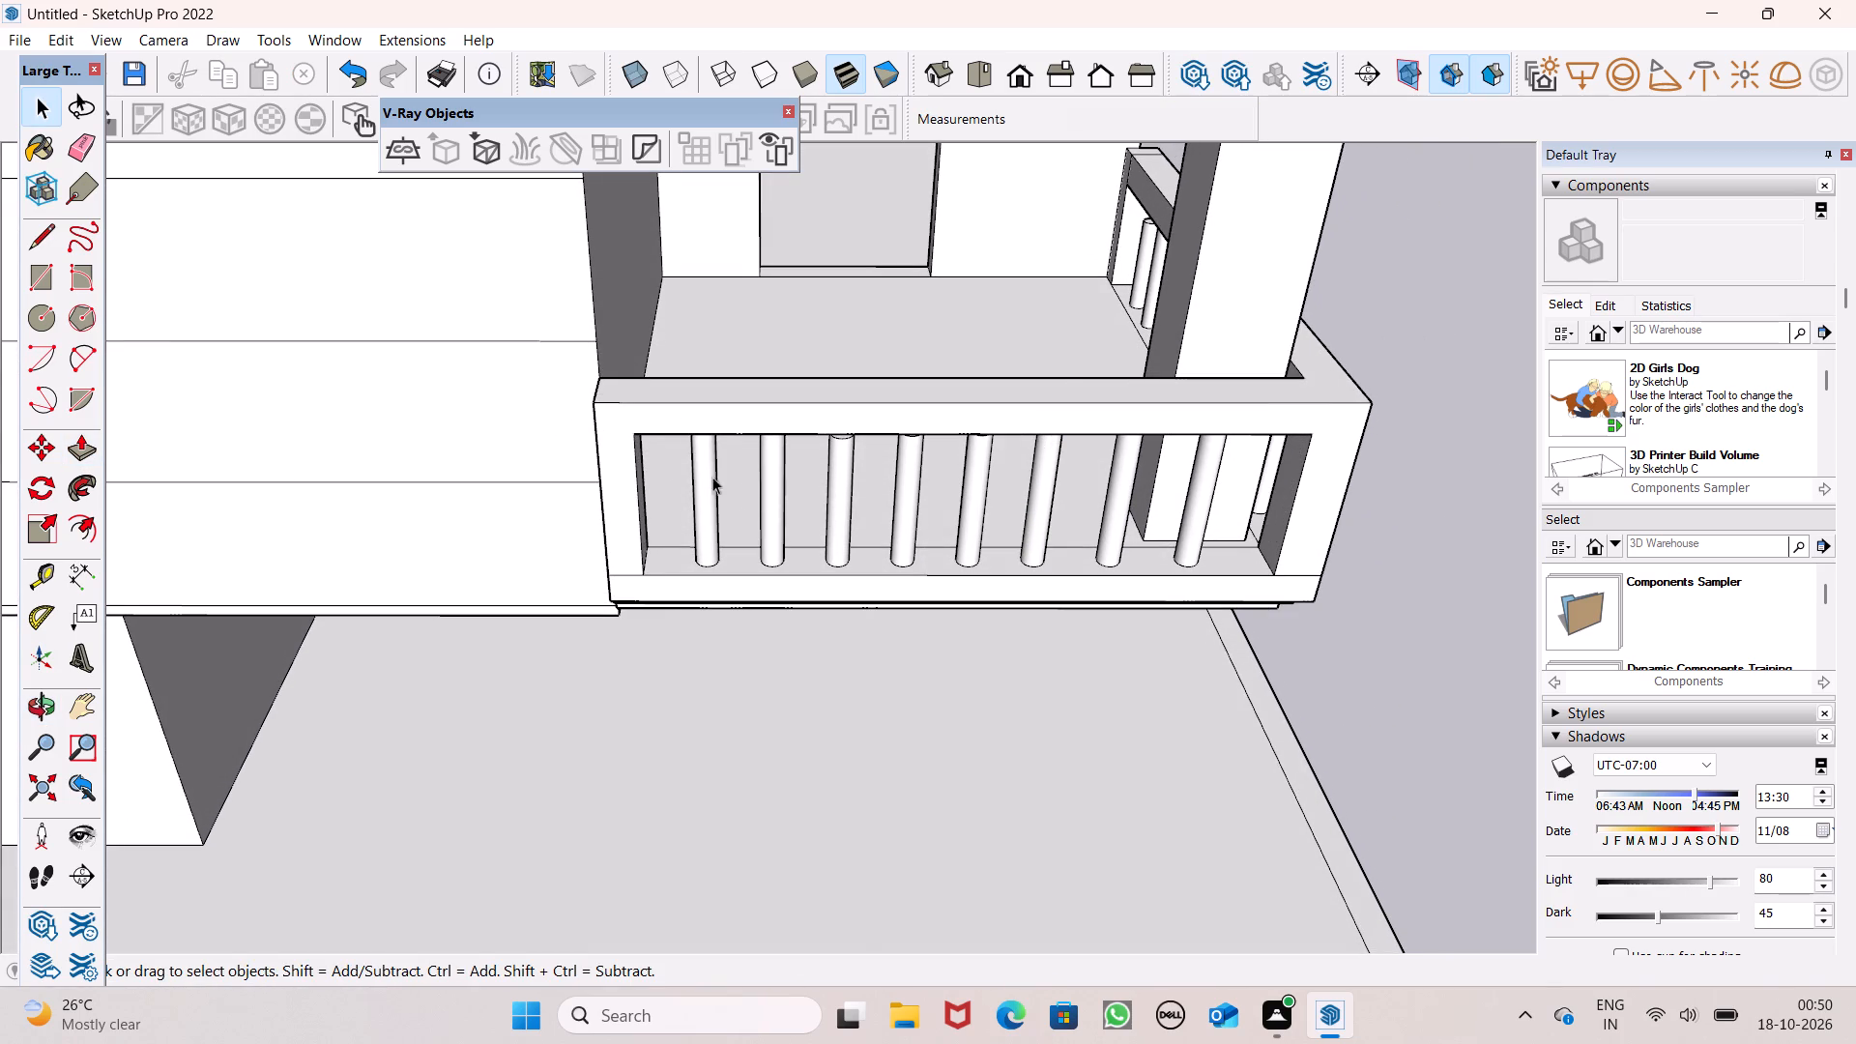
click(75, 453)
scroll(541, 463, up, 6)
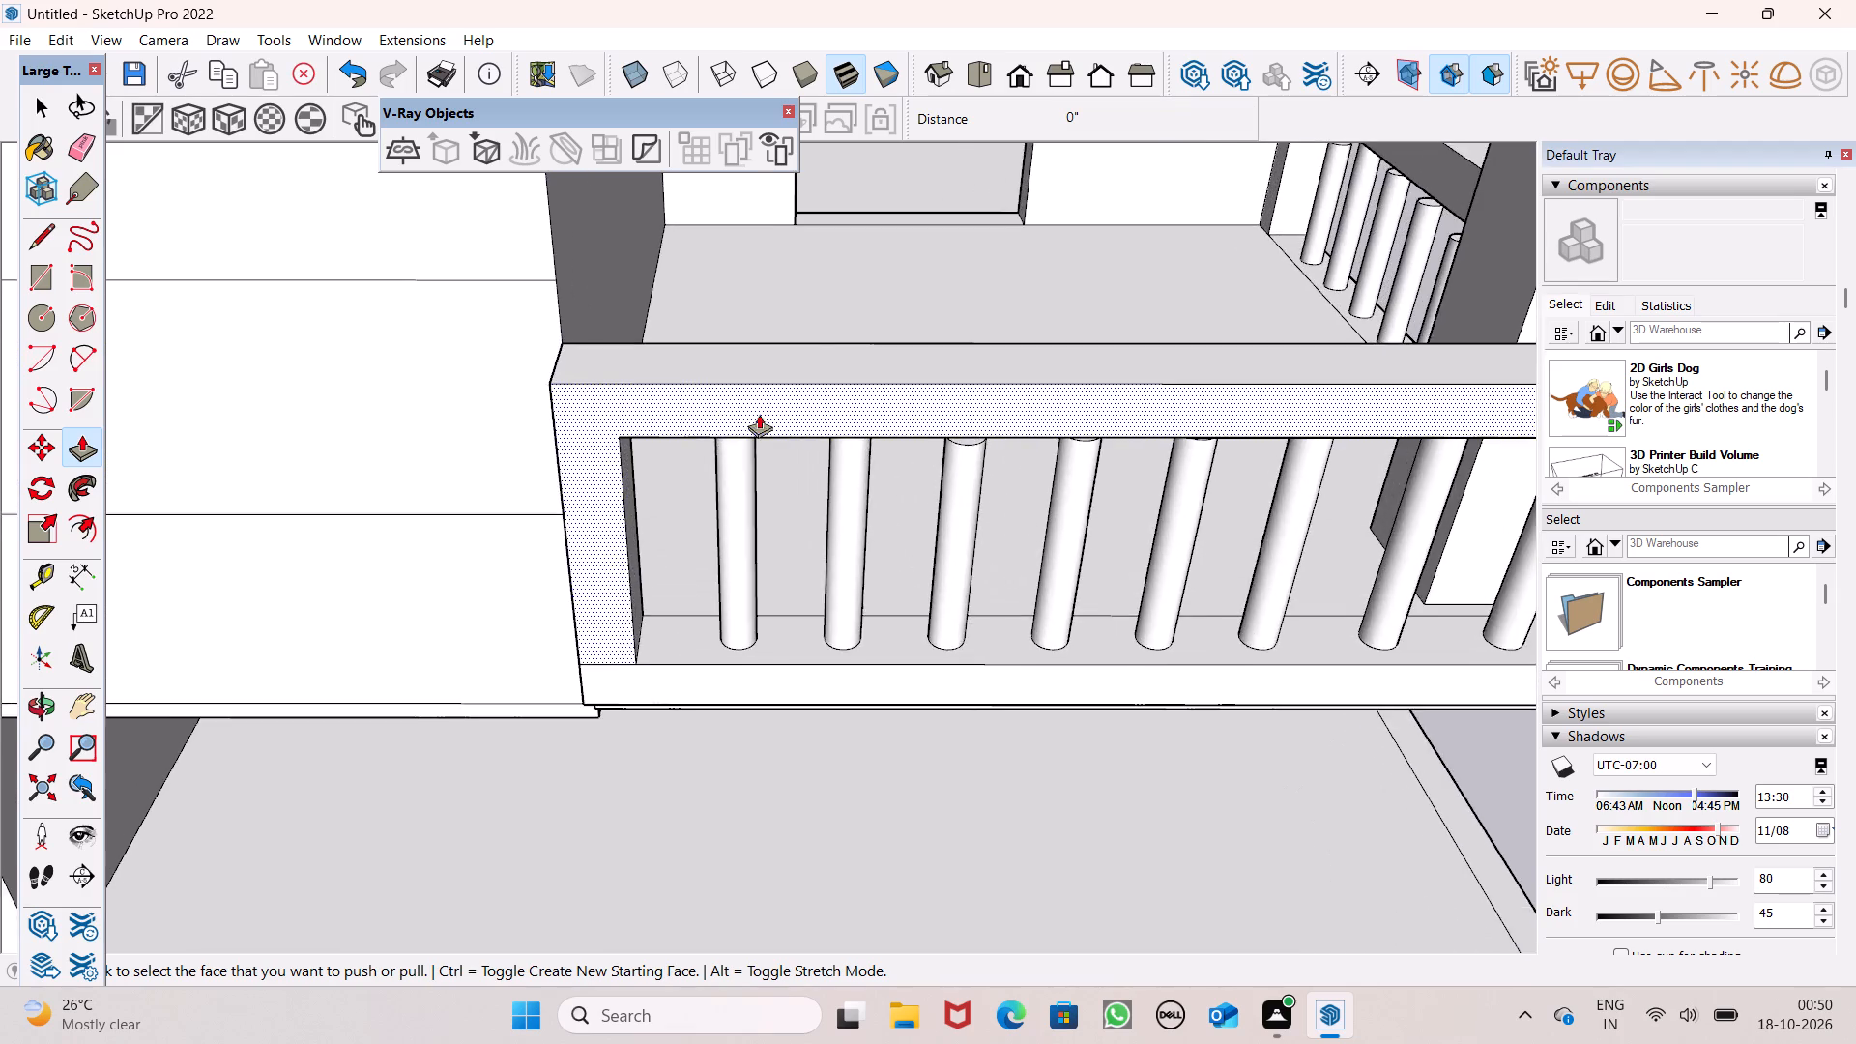
middle_drag(796, 414, 821, 264)
scroll(815, 320, up, 7)
scroll(656, 360, down, 3)
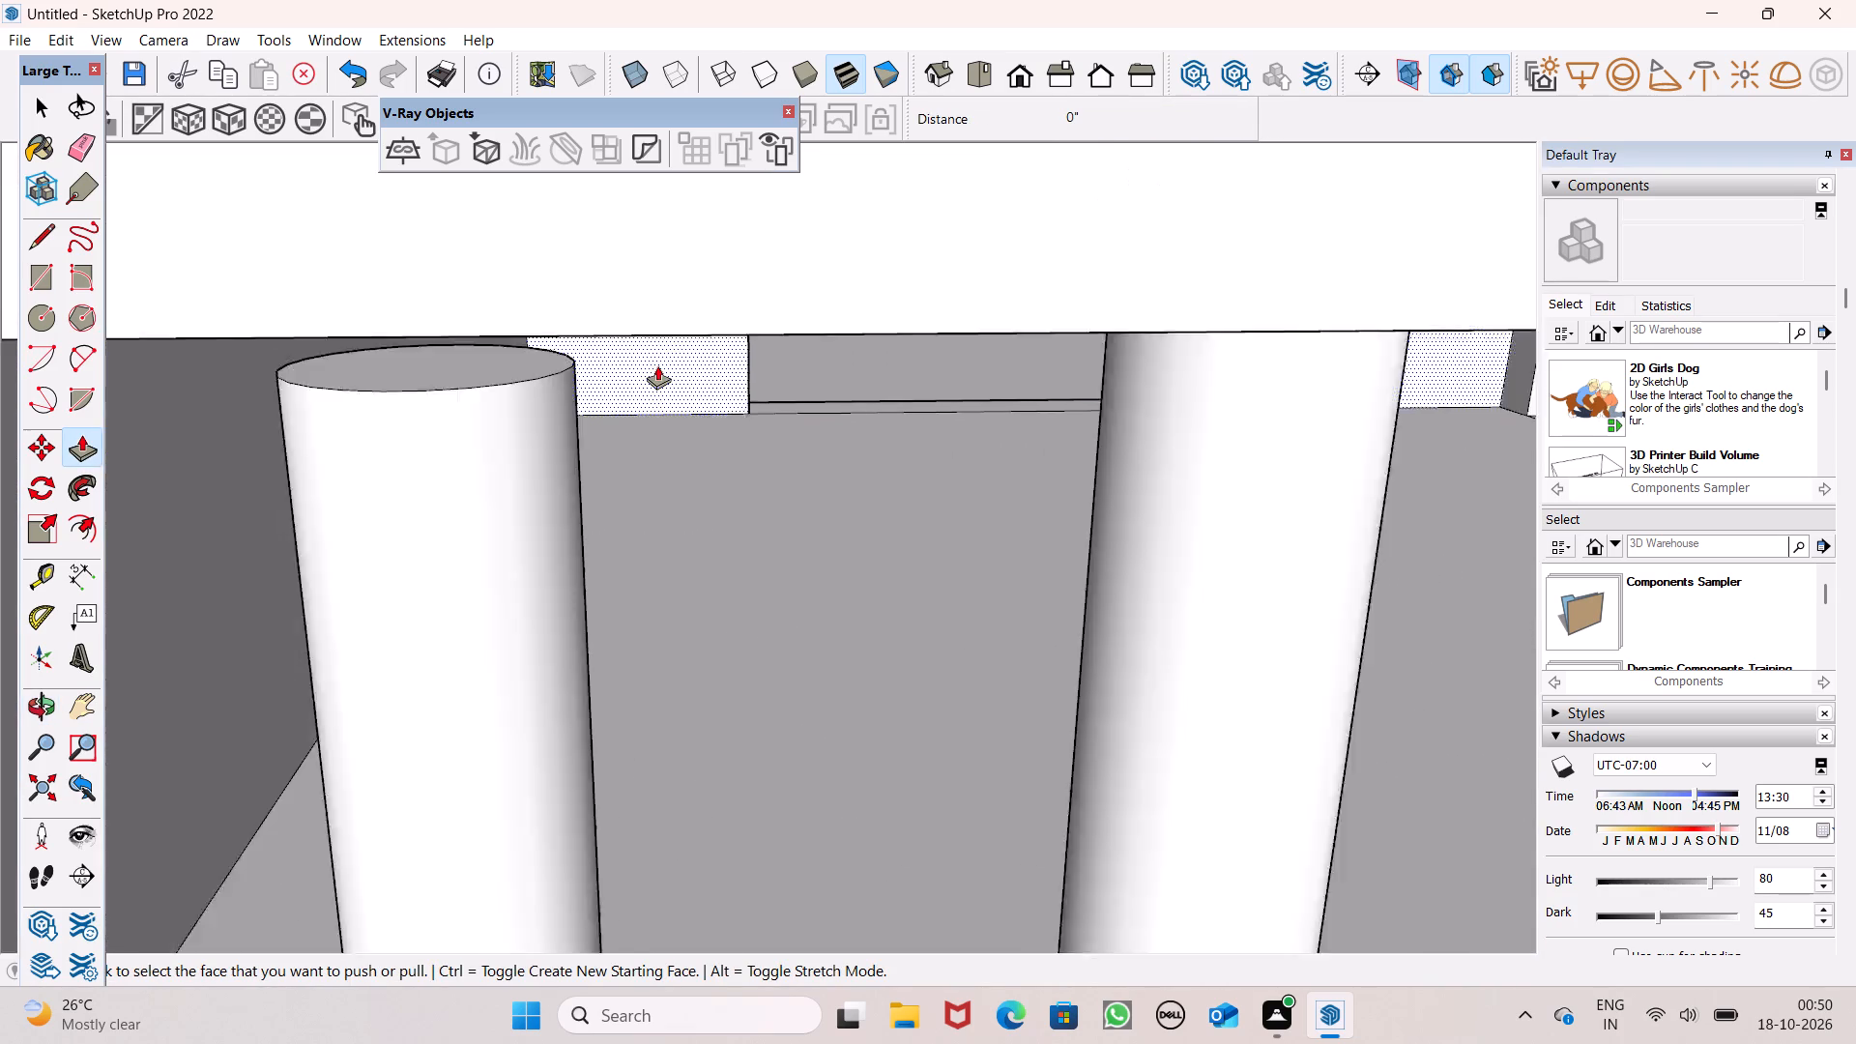
scroll(657, 365, down, 1)
drag(579, 371, 586, 328)
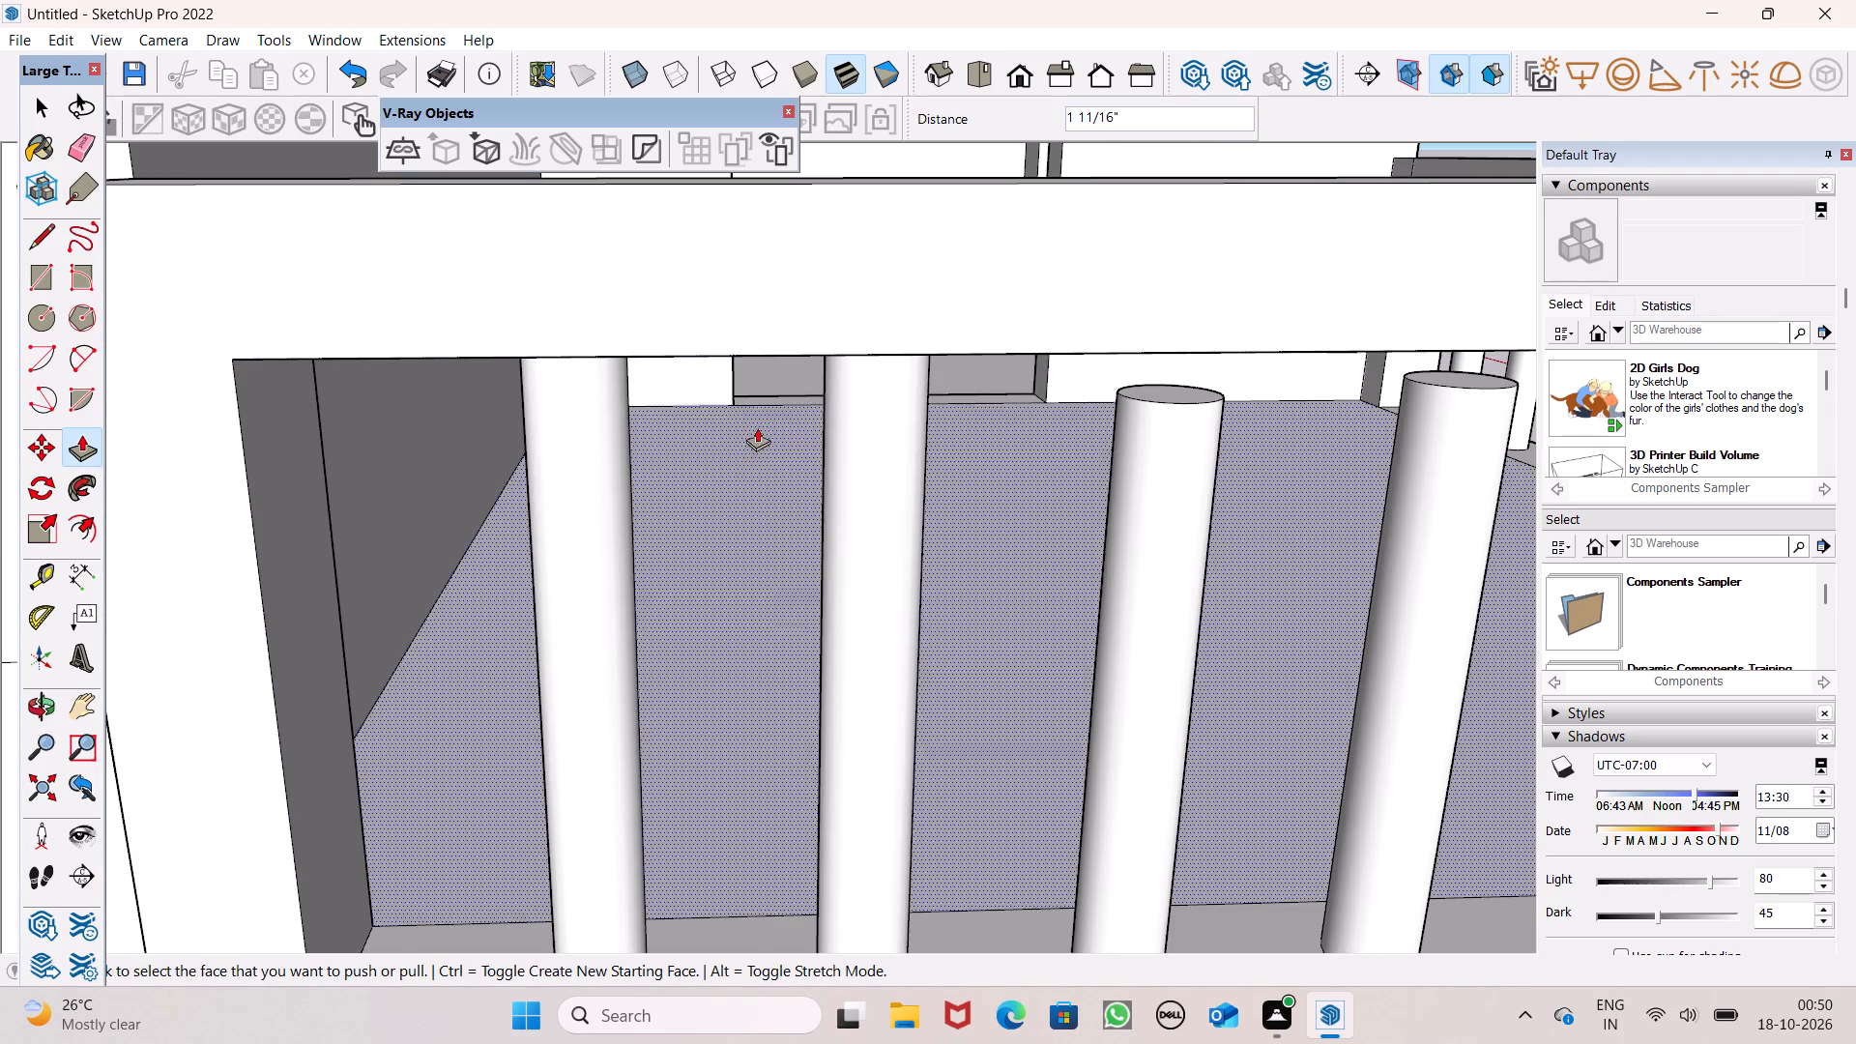
drag(1163, 392, 1174, 320)
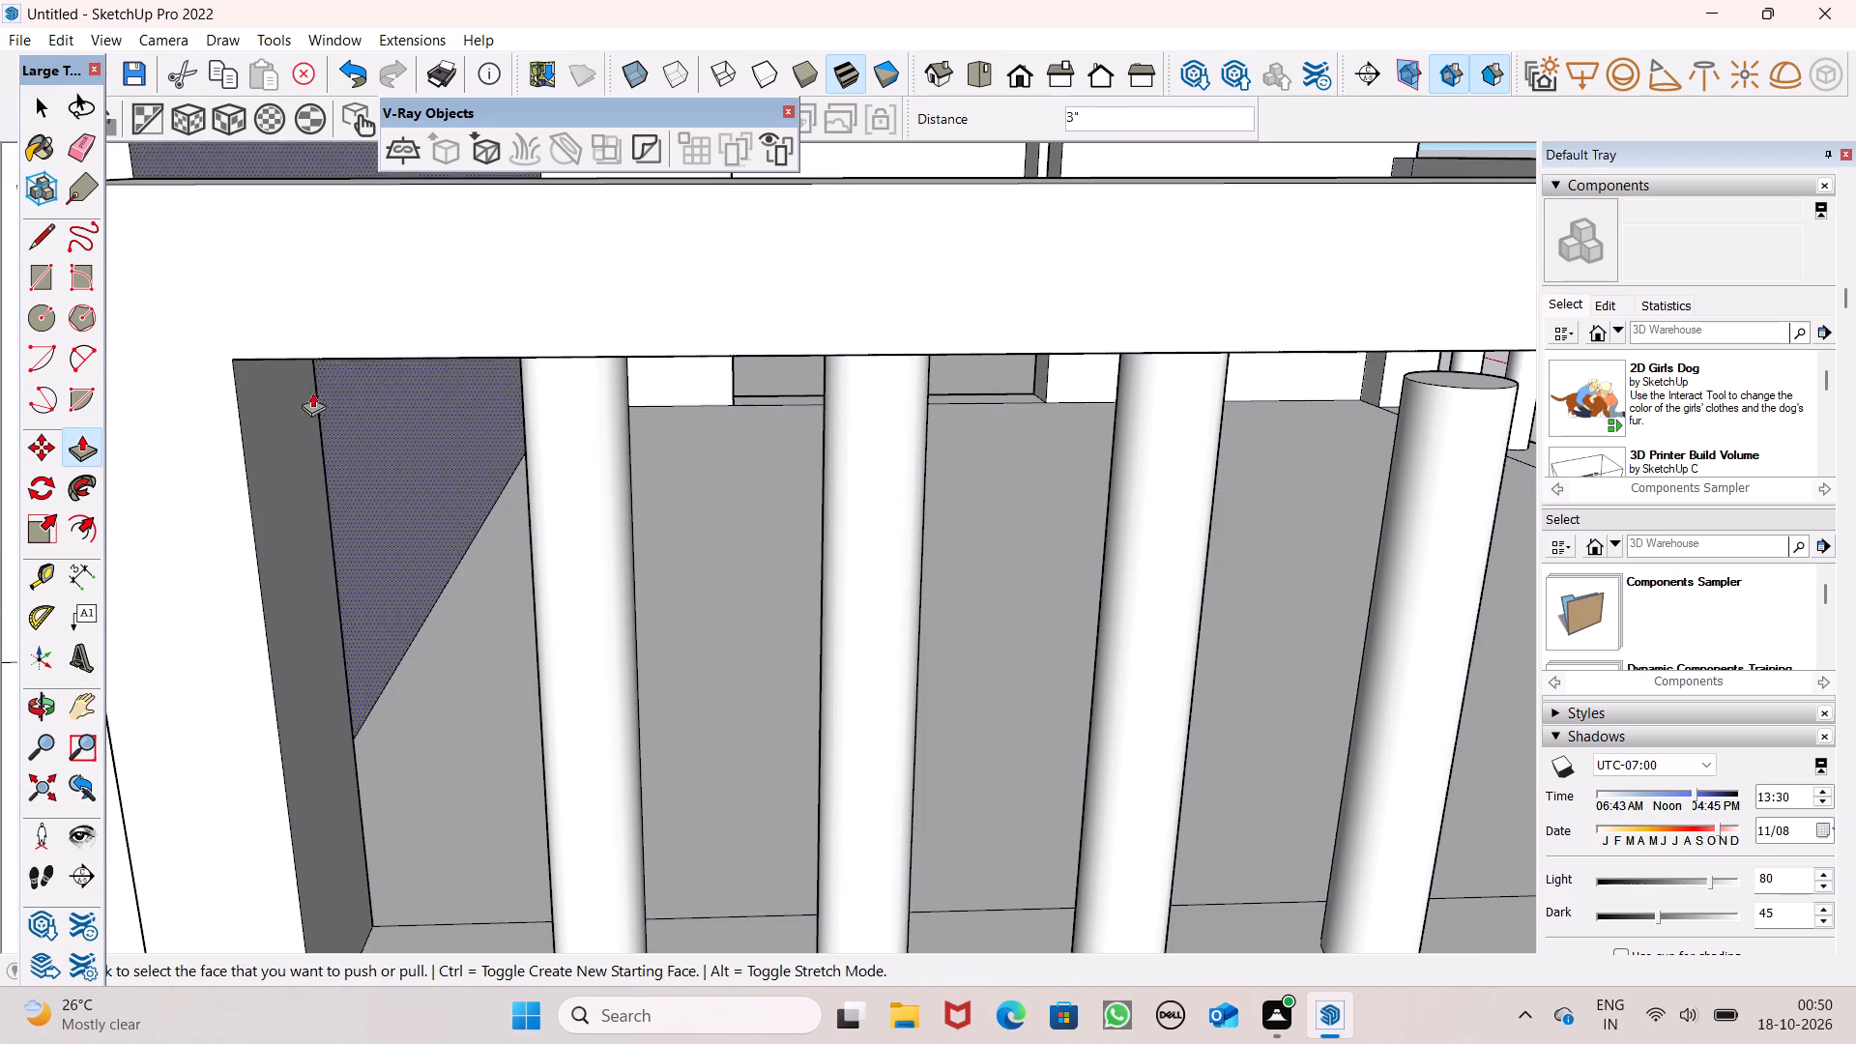
Extend the fourth and fifth balusters on the same side up to the top rail, by about 2 9/16" and 2 1/2".
scroll(254, 423, down, 4)
middle_drag(432, 449, 316, 498)
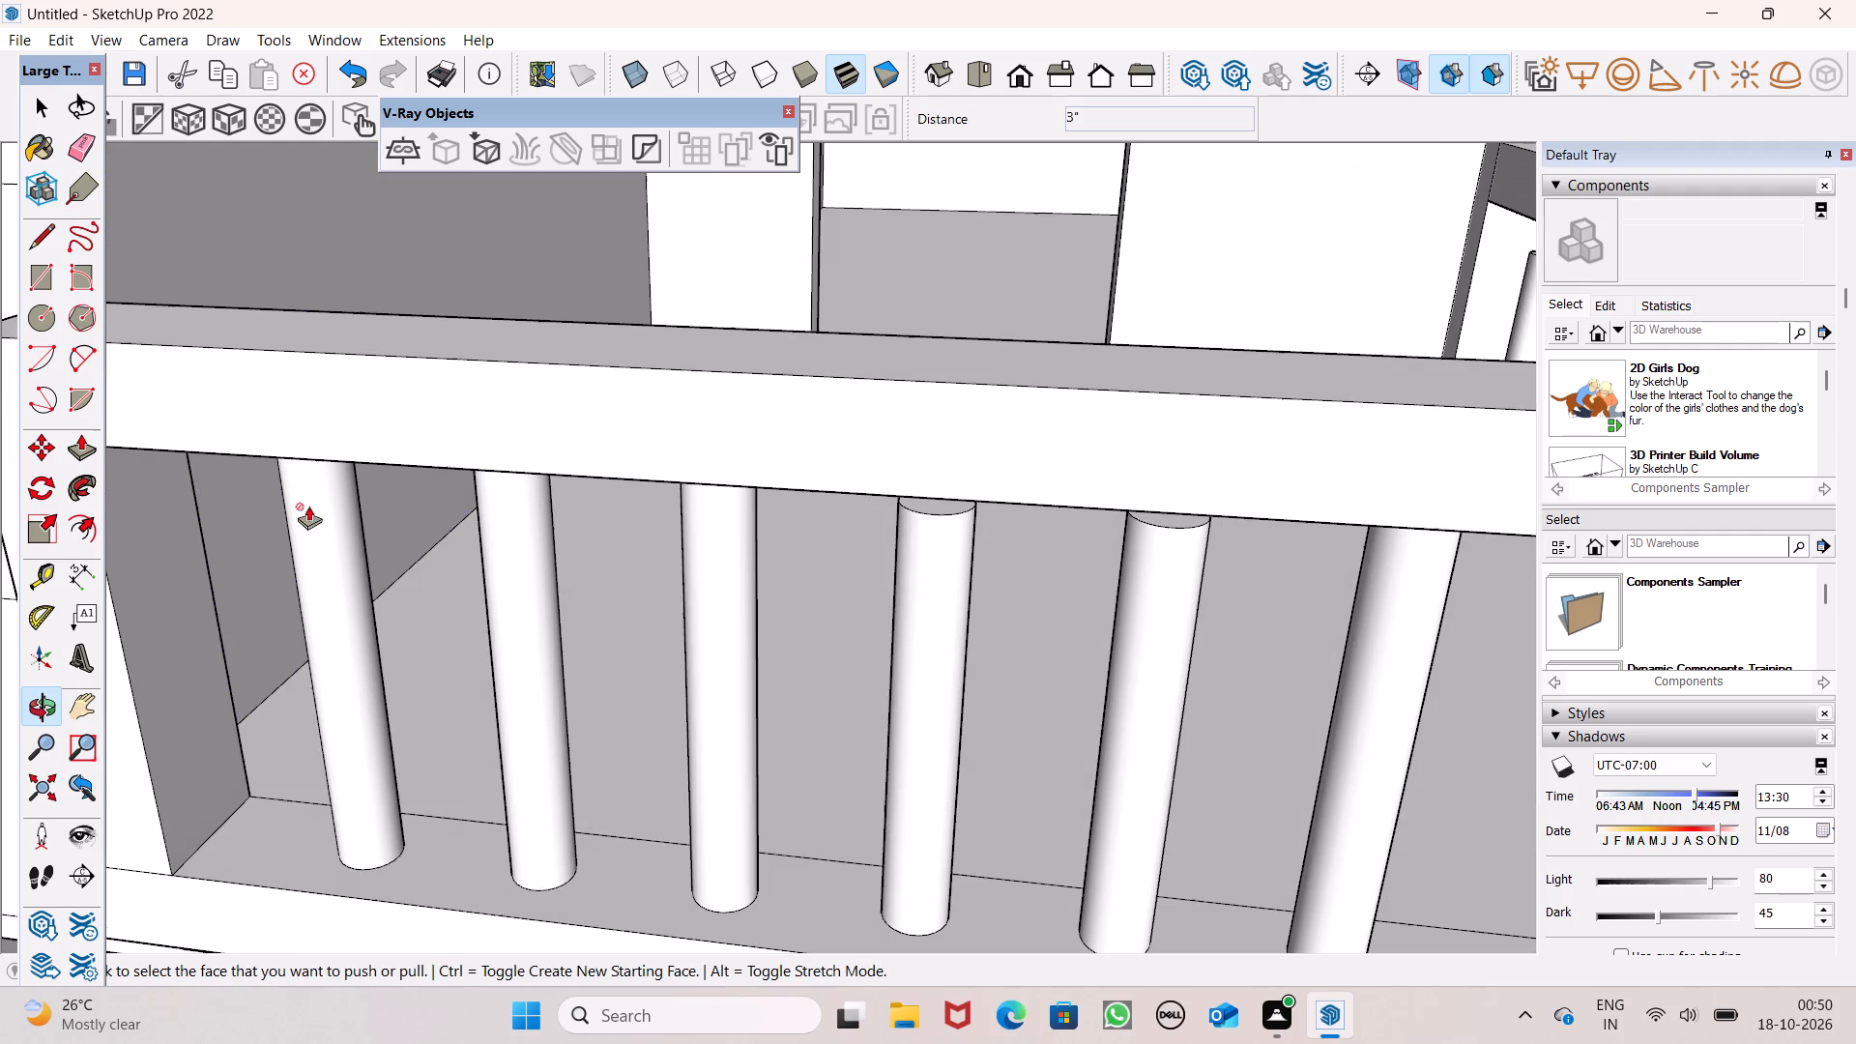
drag(952, 504, 959, 459)
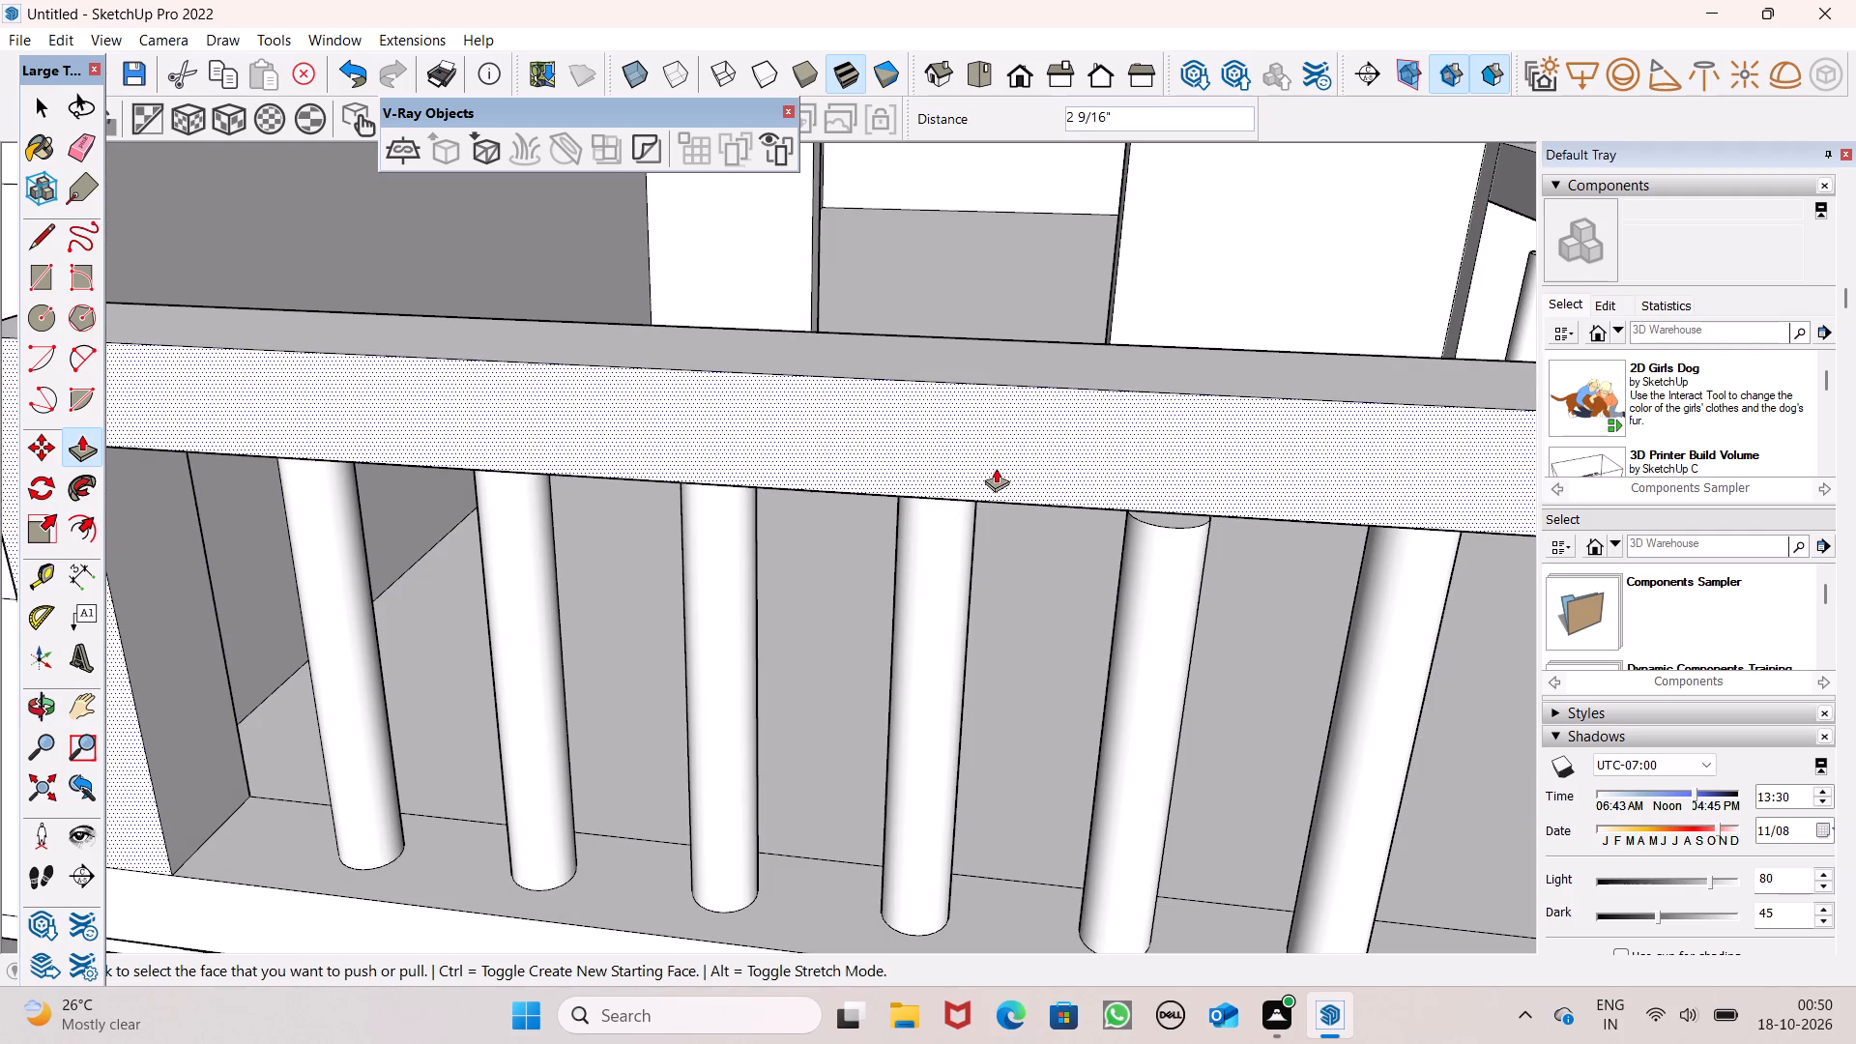
drag(1167, 521, 1167, 476)
scroll(884, 465, down, 2)
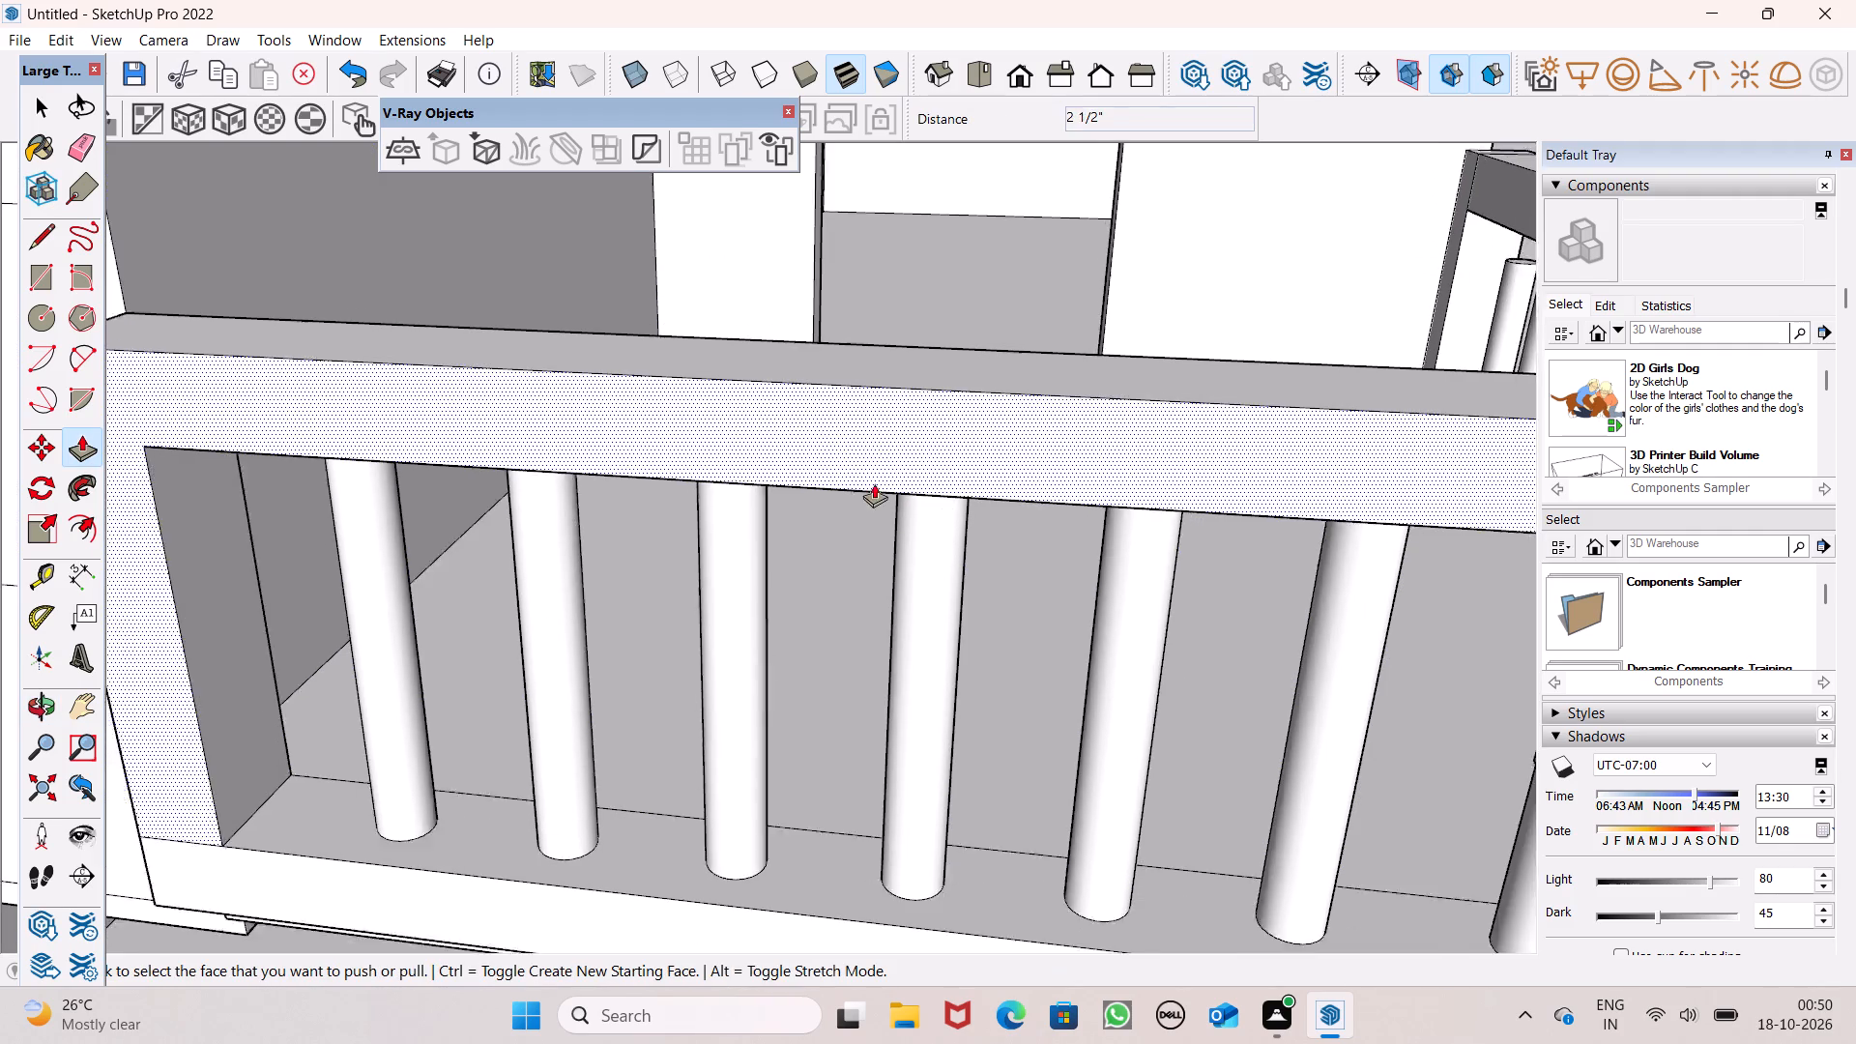
Extend the last two balusters before the corner post up to the top rail, by about 3 3/8" and 2 7/16".
scroll(874, 483, down, 3)
middle_drag(864, 441, 876, 237)
scroll(858, 298, down, 3)
scroll(1154, 321, up, 6)
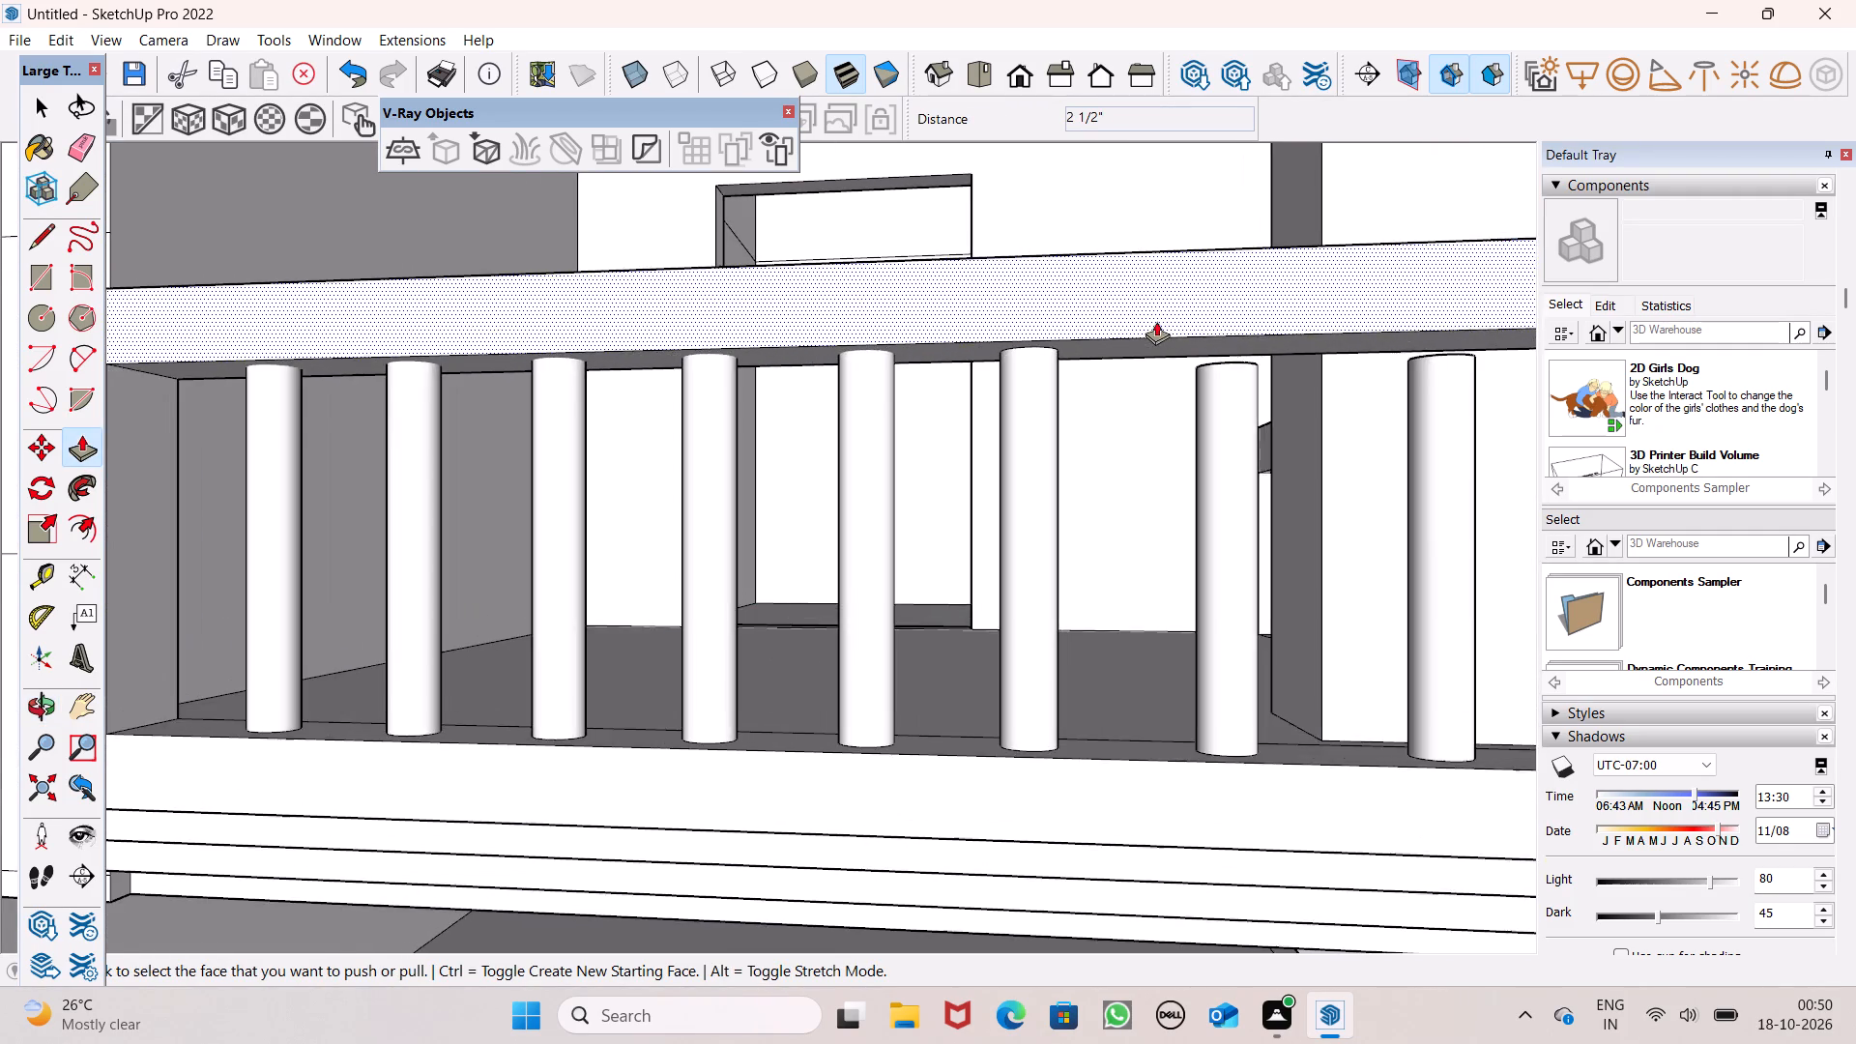
scroll(1156, 321, up, 1)
middle_drag(1224, 395, 1187, 498)
scroll(1188, 498, up, 1)
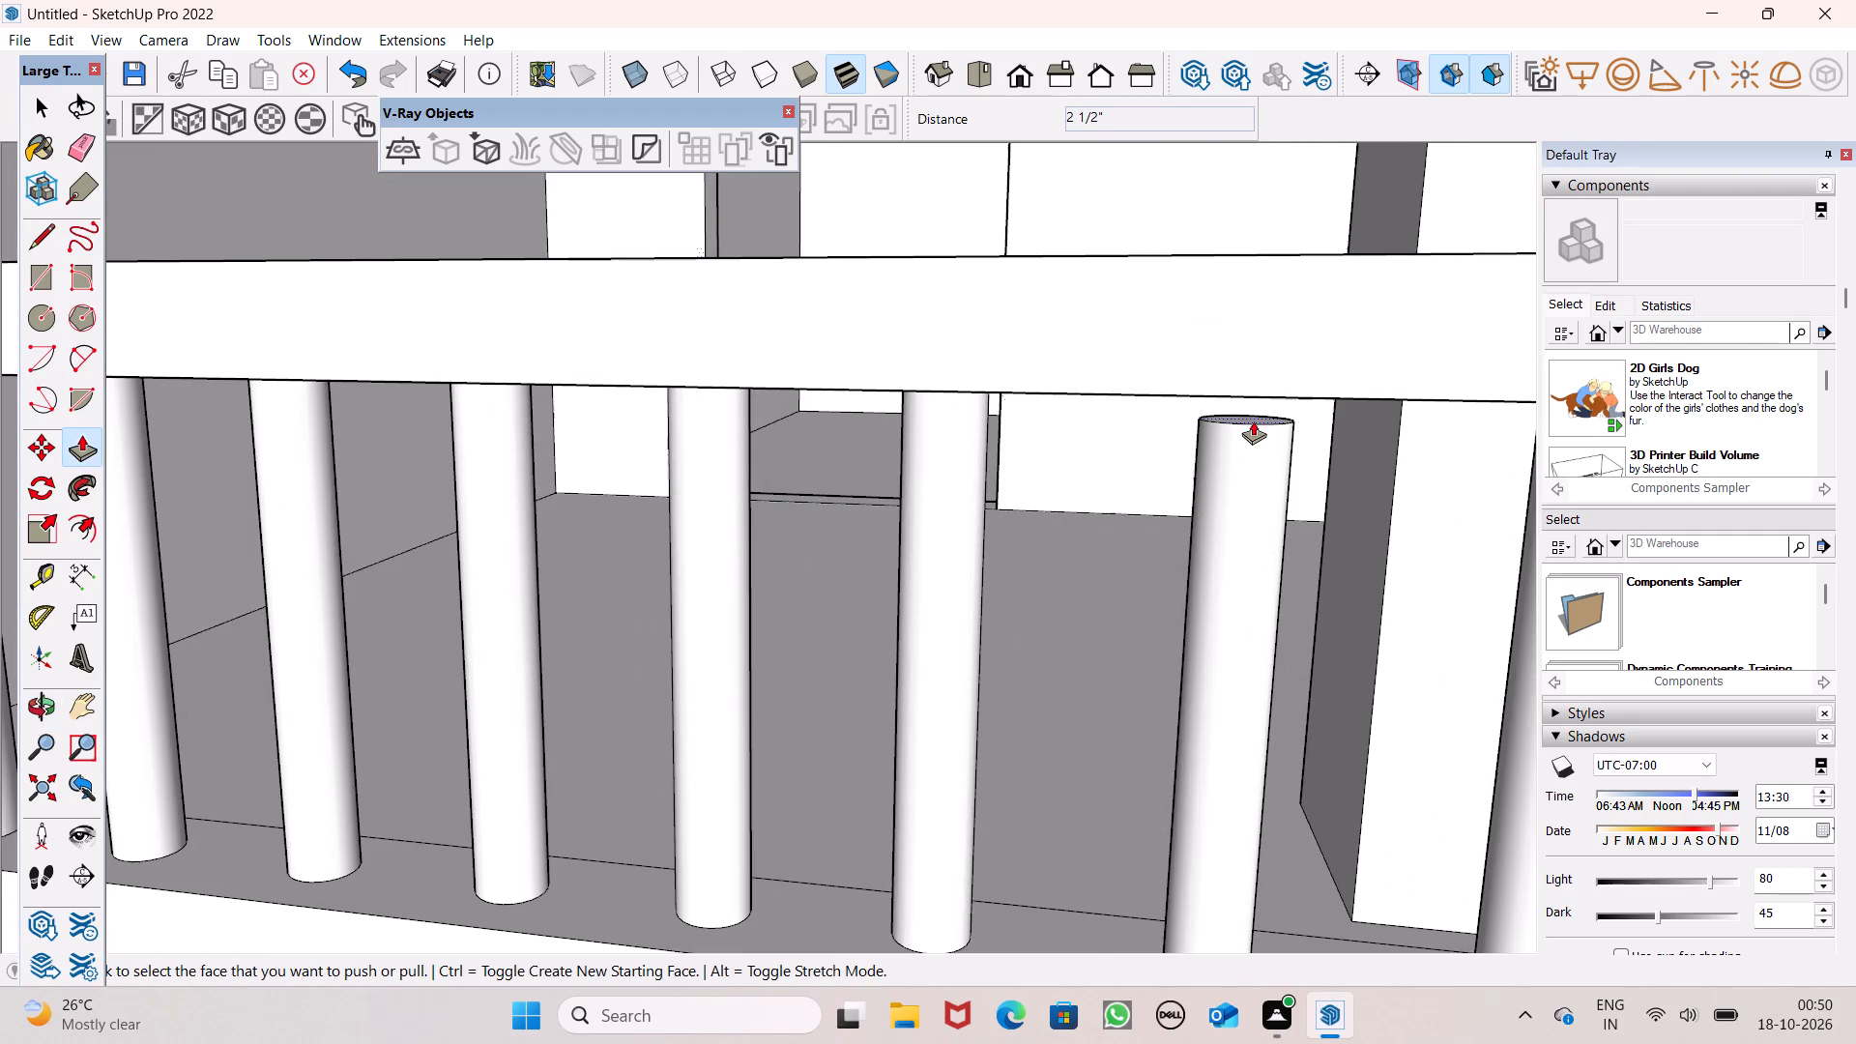
drag(1253, 420, 1263, 349)
scroll(586, 354, down, 5)
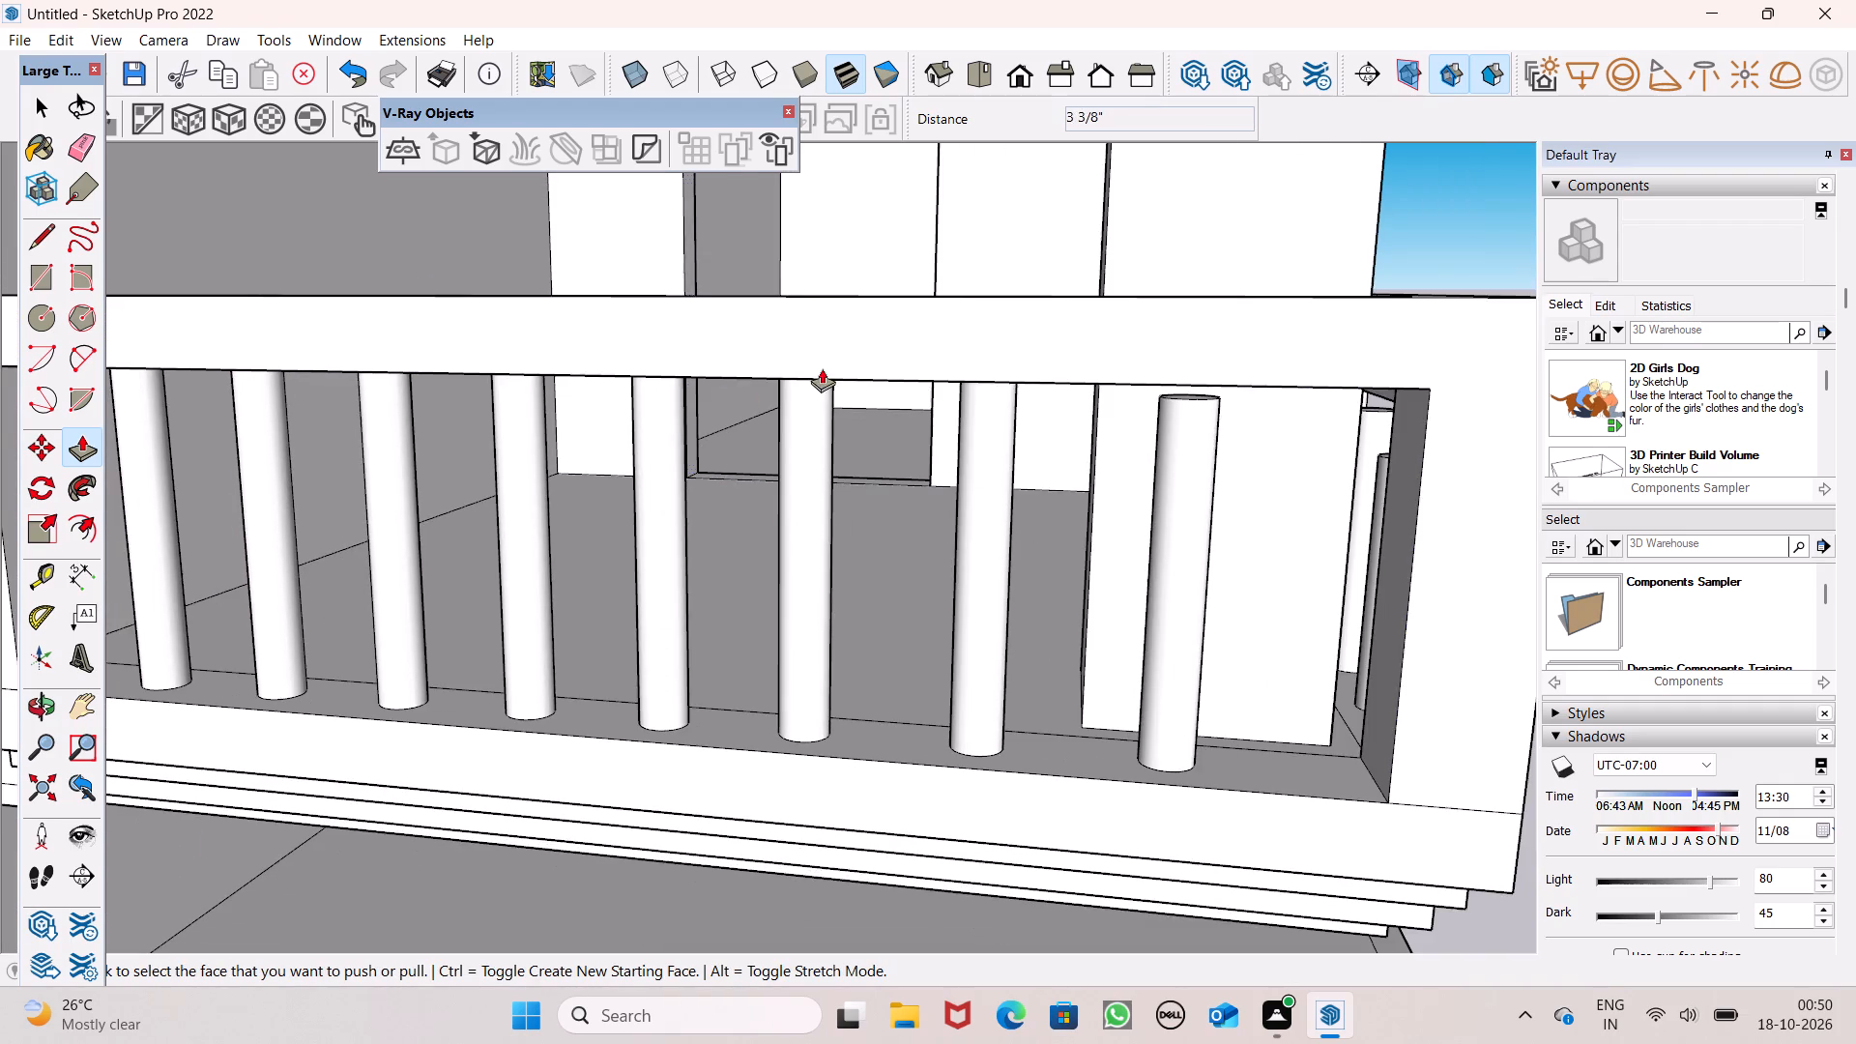
scroll(915, 377, up, 5)
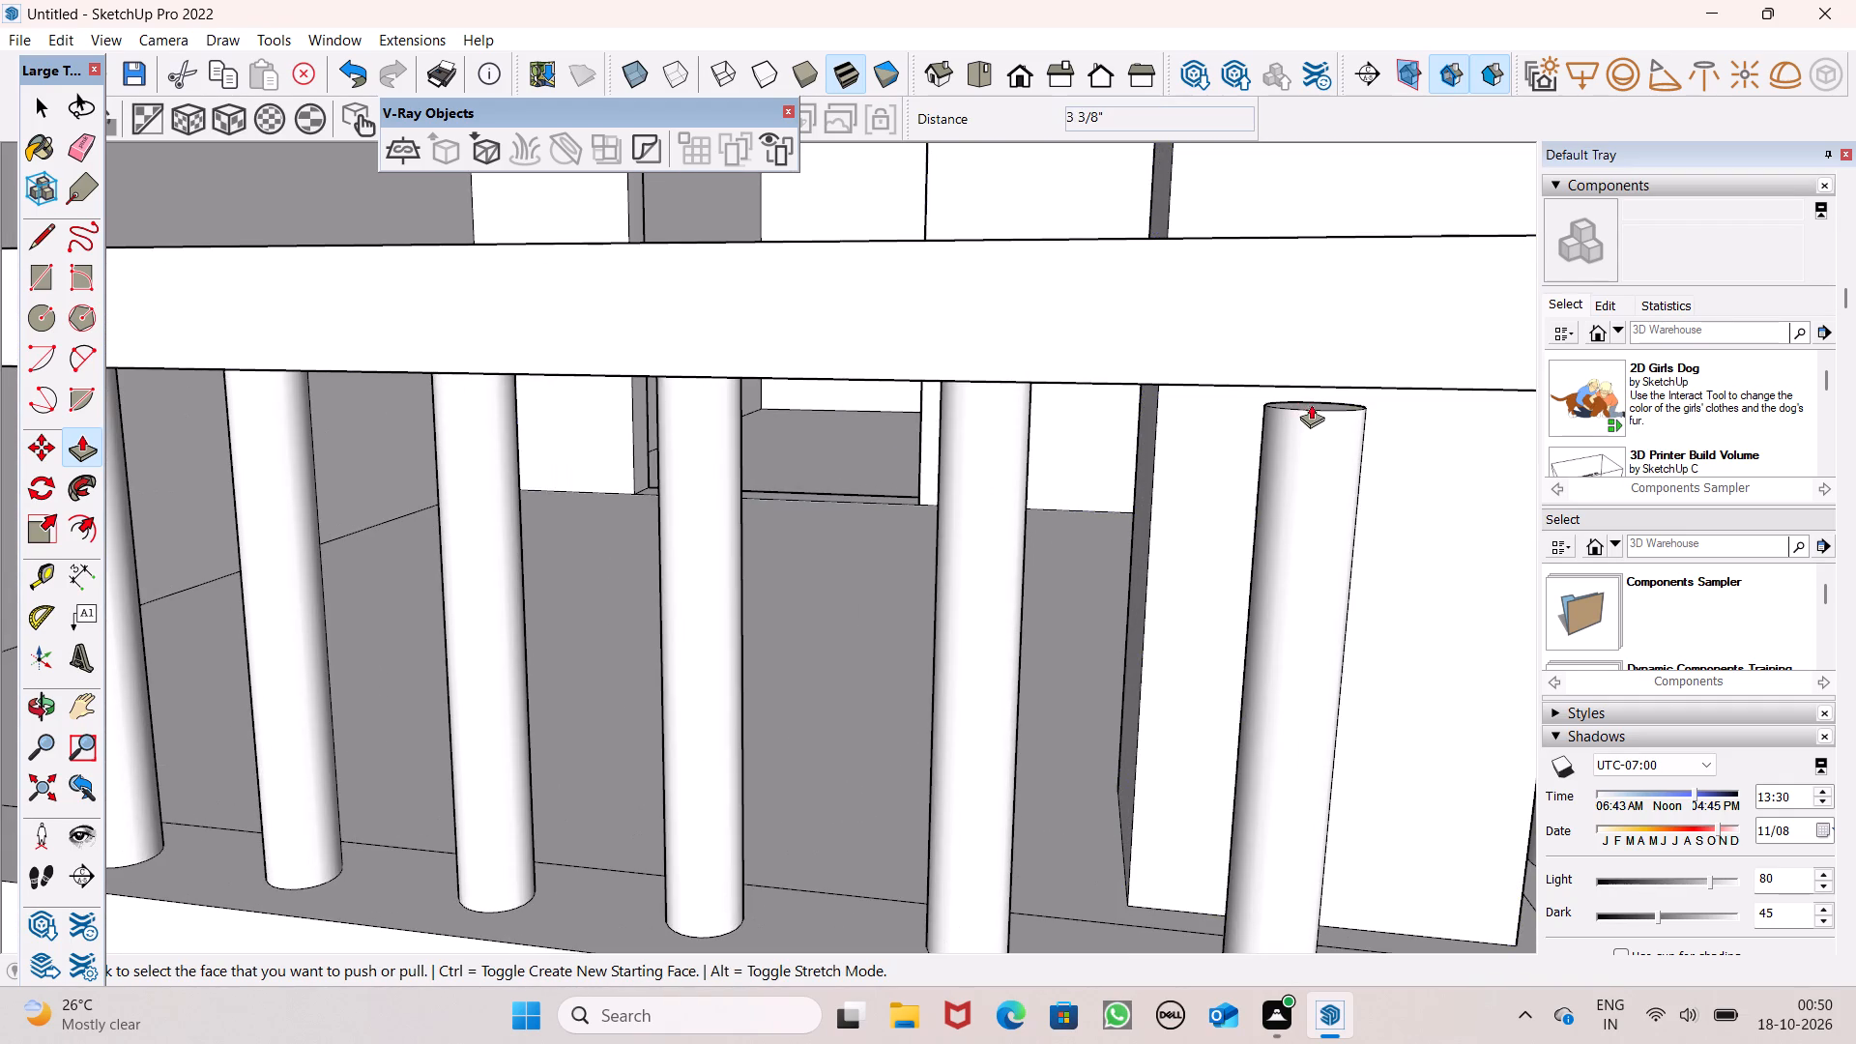
drag(1311, 408, 1334, 354)
scroll(825, 419, down, 3)
On the balcony's adjoining longer side, extend the first two balusters from the corner post up to the top rail, the second by about 3 3/8".
middle_drag(813, 394, 810, 283)
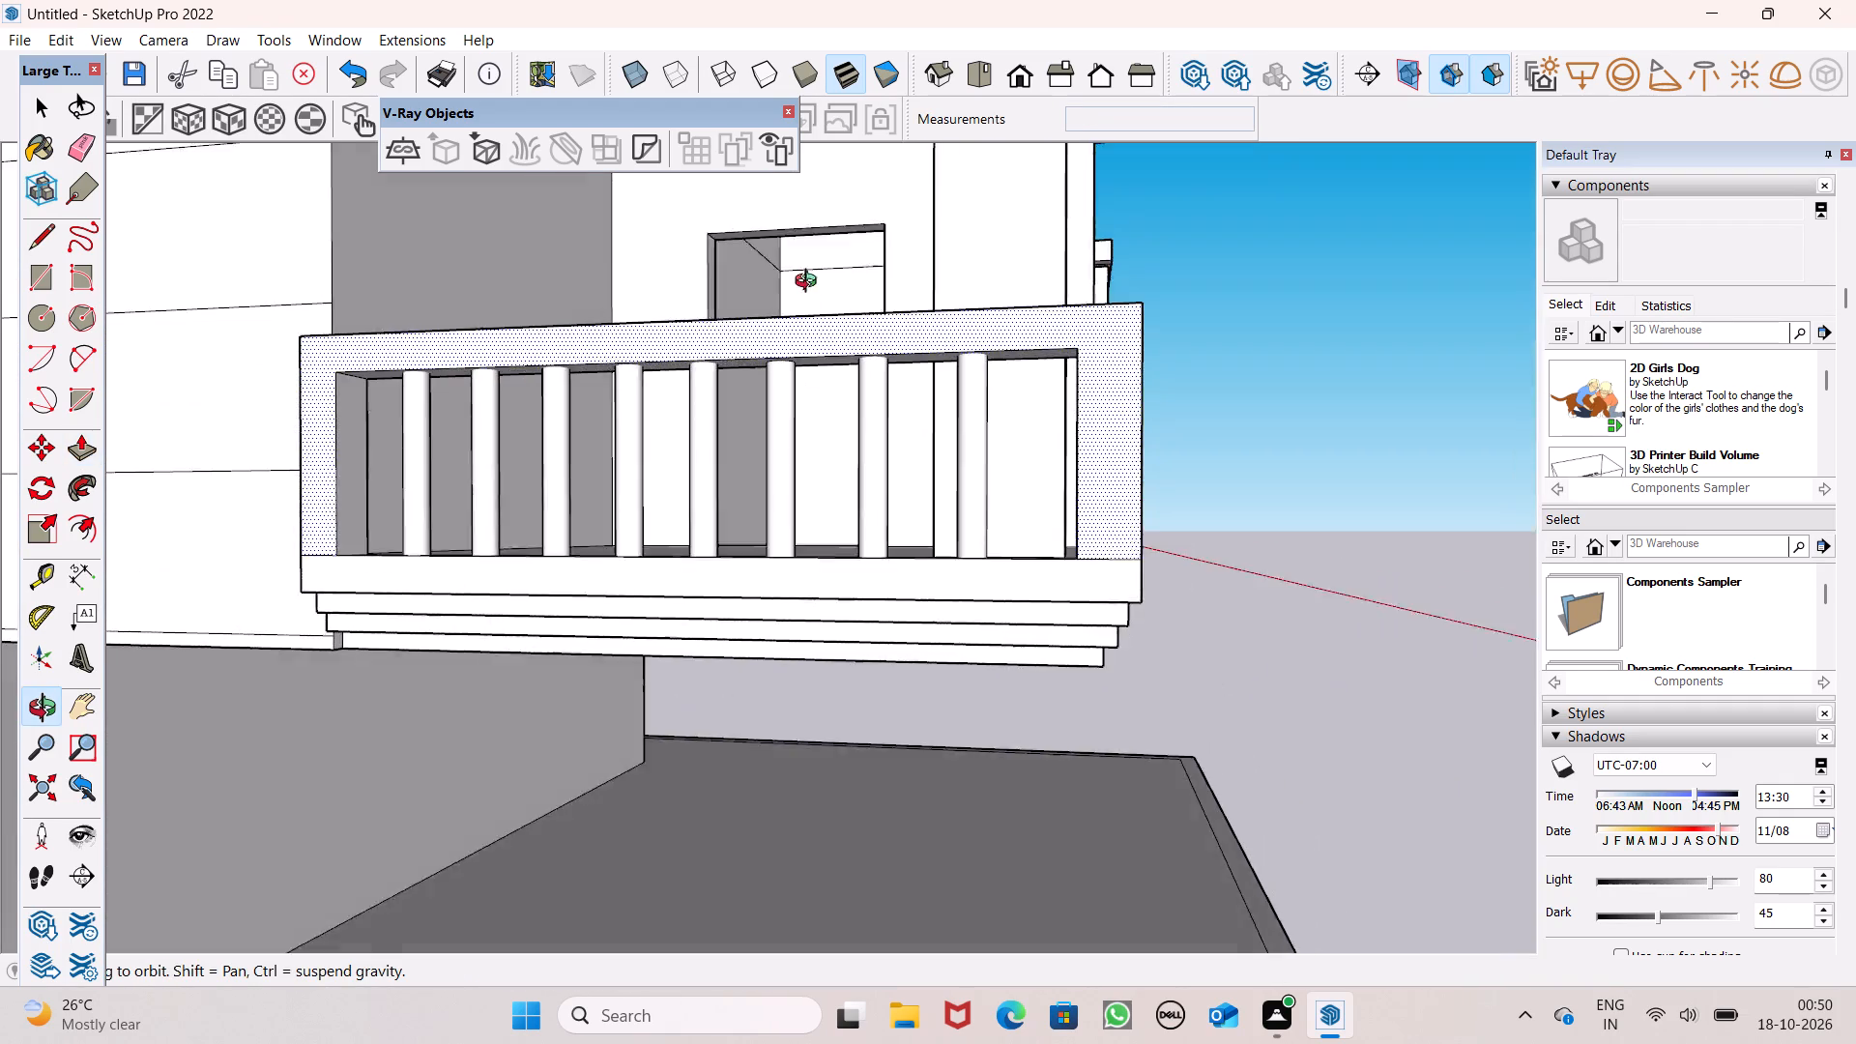
middle_drag(810, 283, 254, 437)
middle_drag(252, 438, 91, 418)
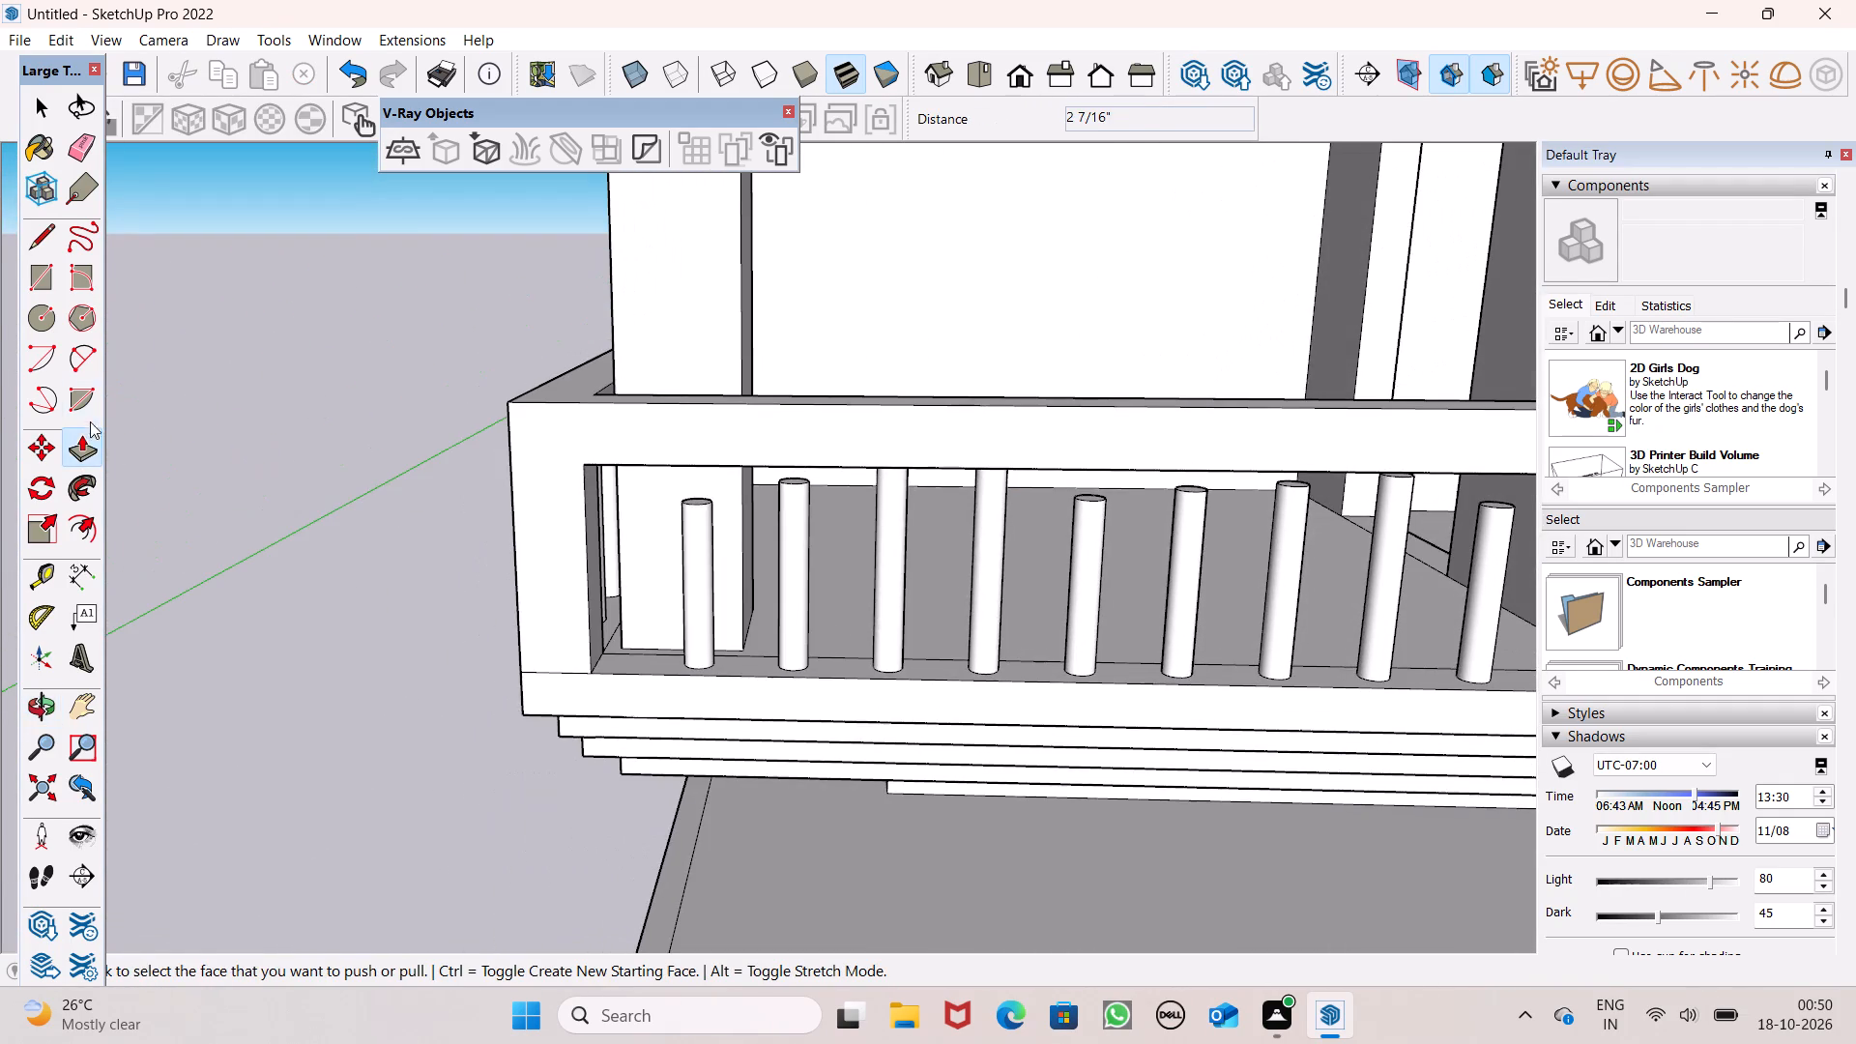
scroll(681, 477, up, 4)
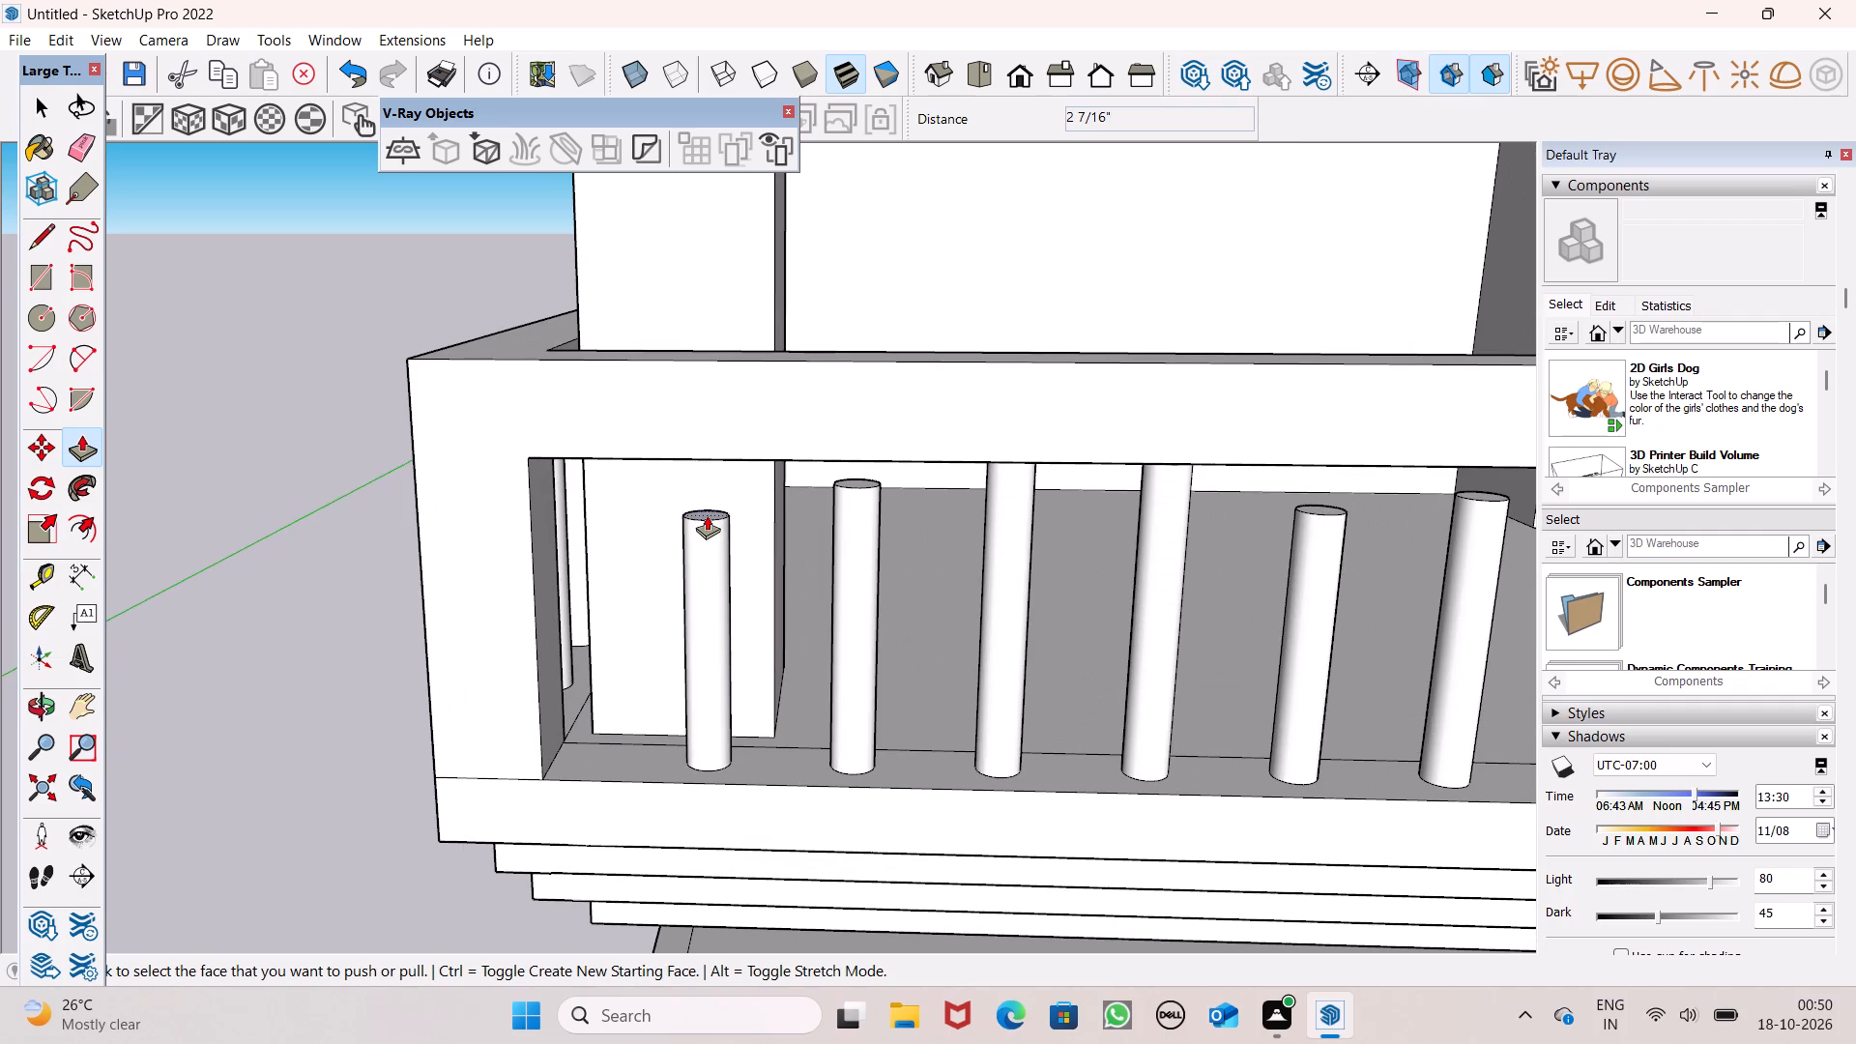
drag(707, 515, 720, 429)
drag(851, 484, 865, 452)
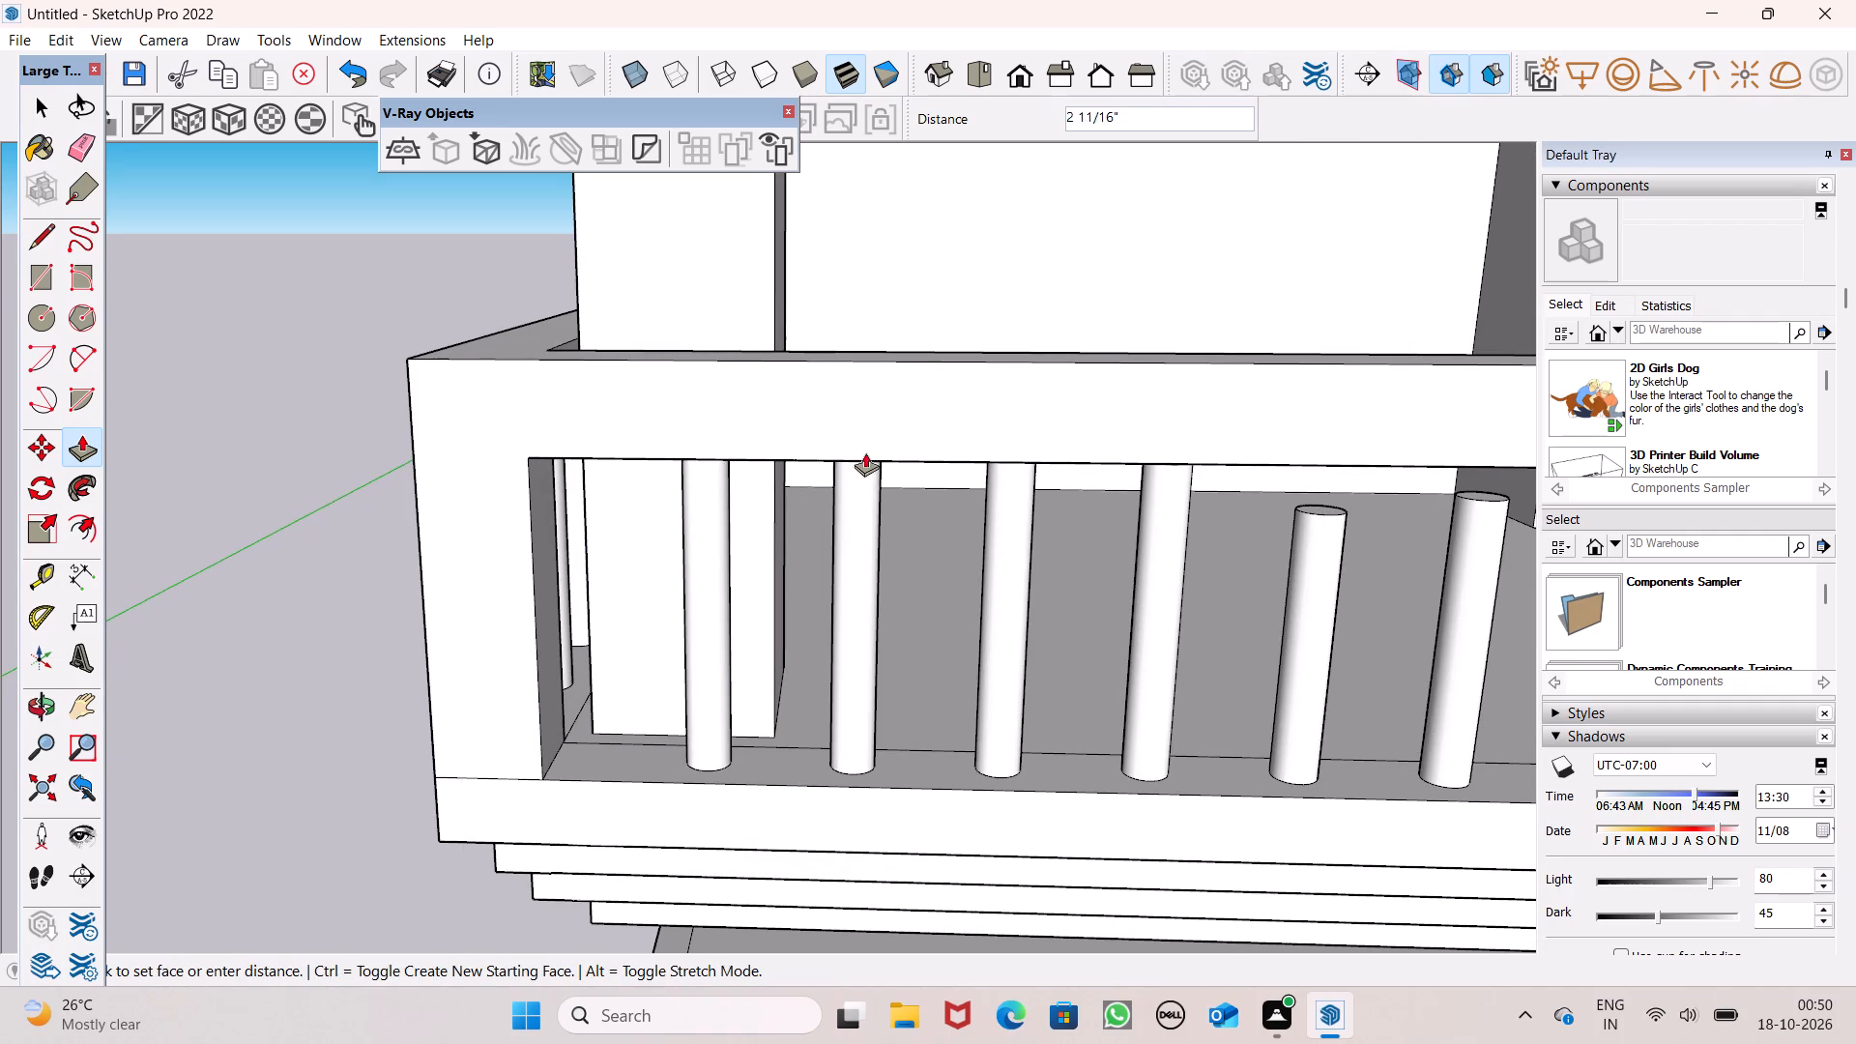
drag(865, 452, 868, 445)
Extend the fourth, fifth and sixth balusters from the corner up to the top rail, the fifth by about 5 1/16" and the sixth by about 2 7/16".
middle_drag(962, 489, 749, 455)
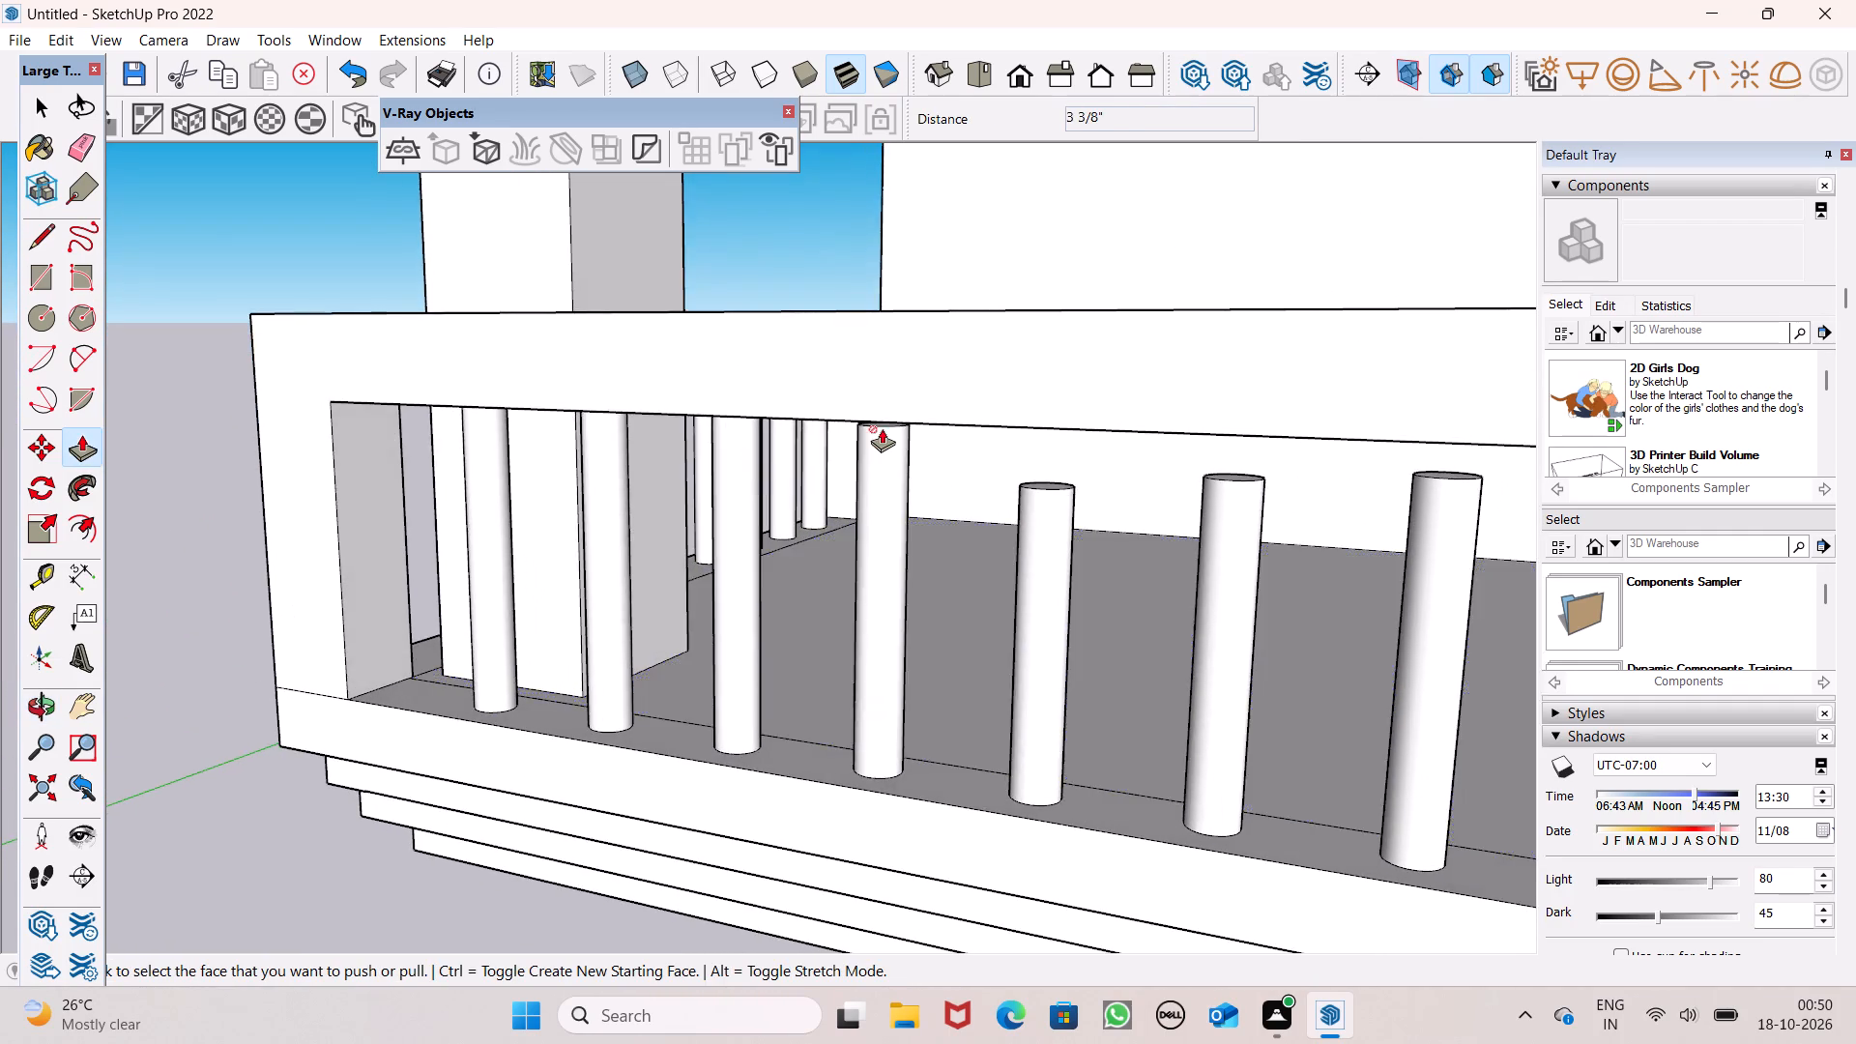
scroll(888, 428, up, 5)
drag(888, 425, 891, 397)
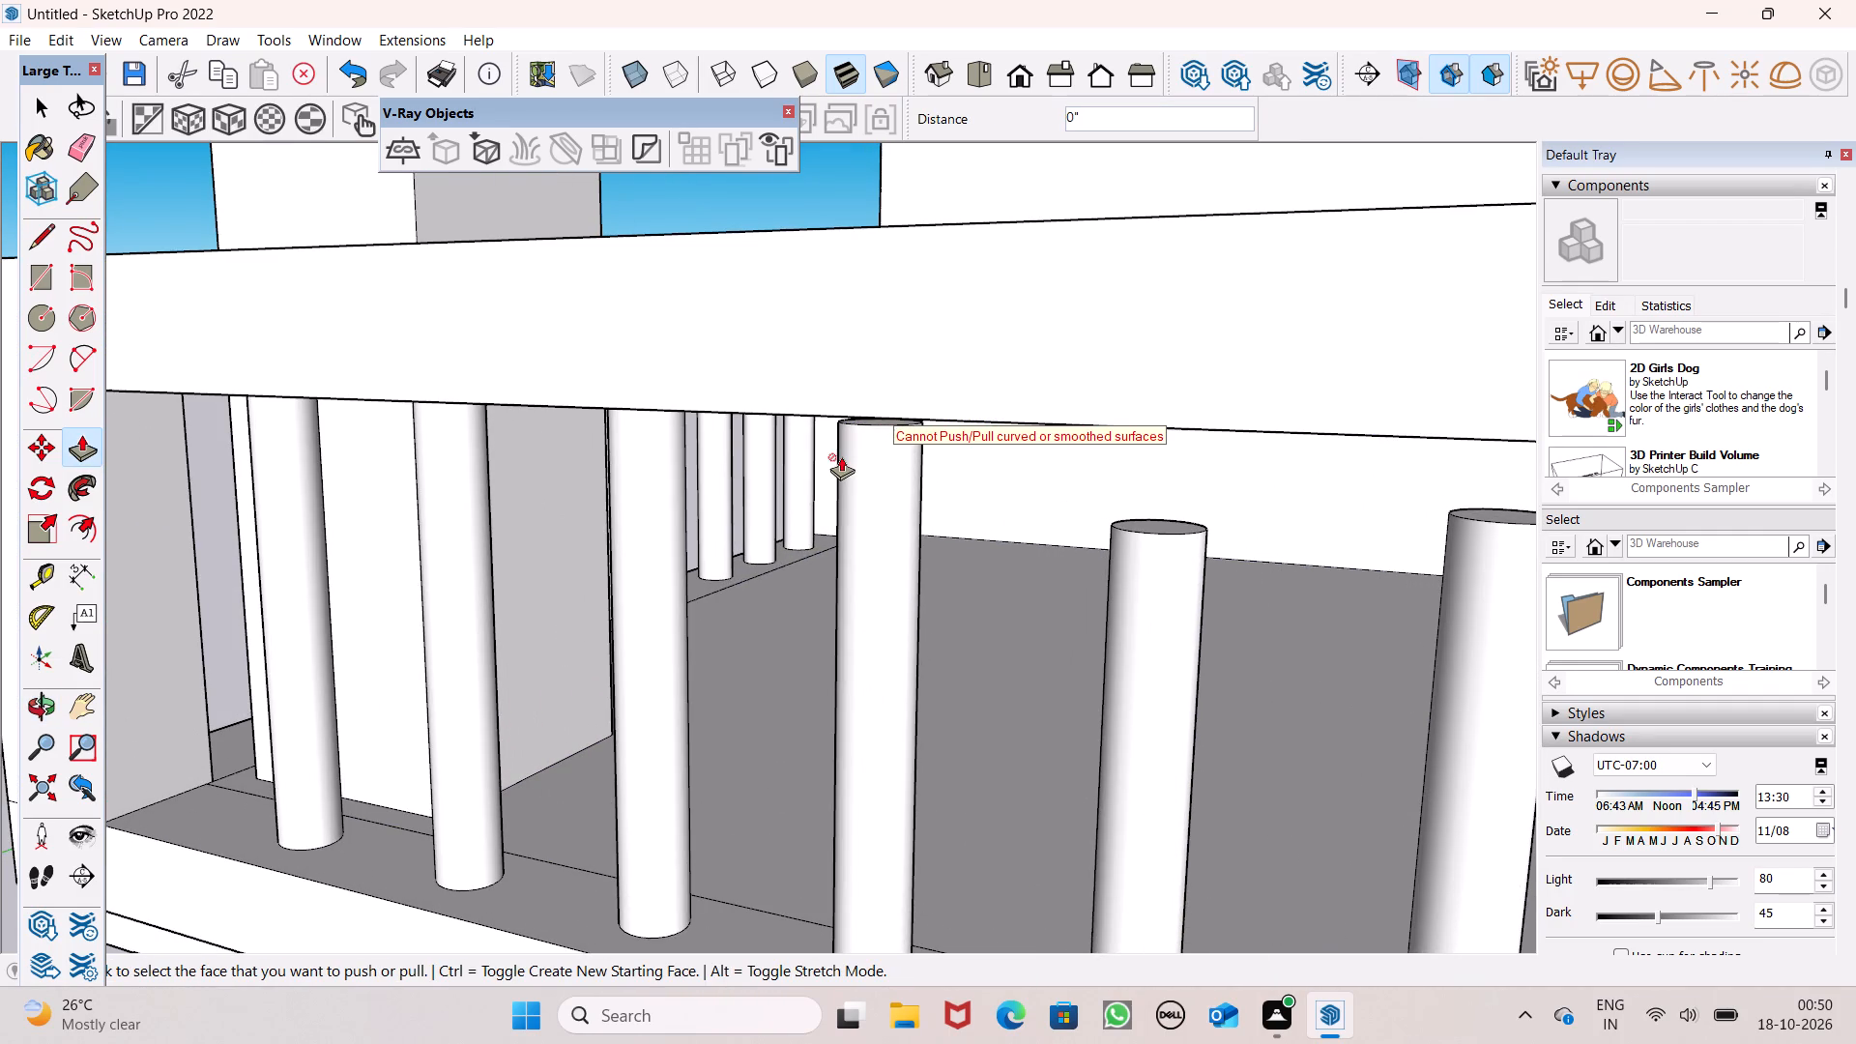
scroll(855, 427, up, 4)
drag(877, 423, 882, 387)
drag(1300, 582, 1316, 397)
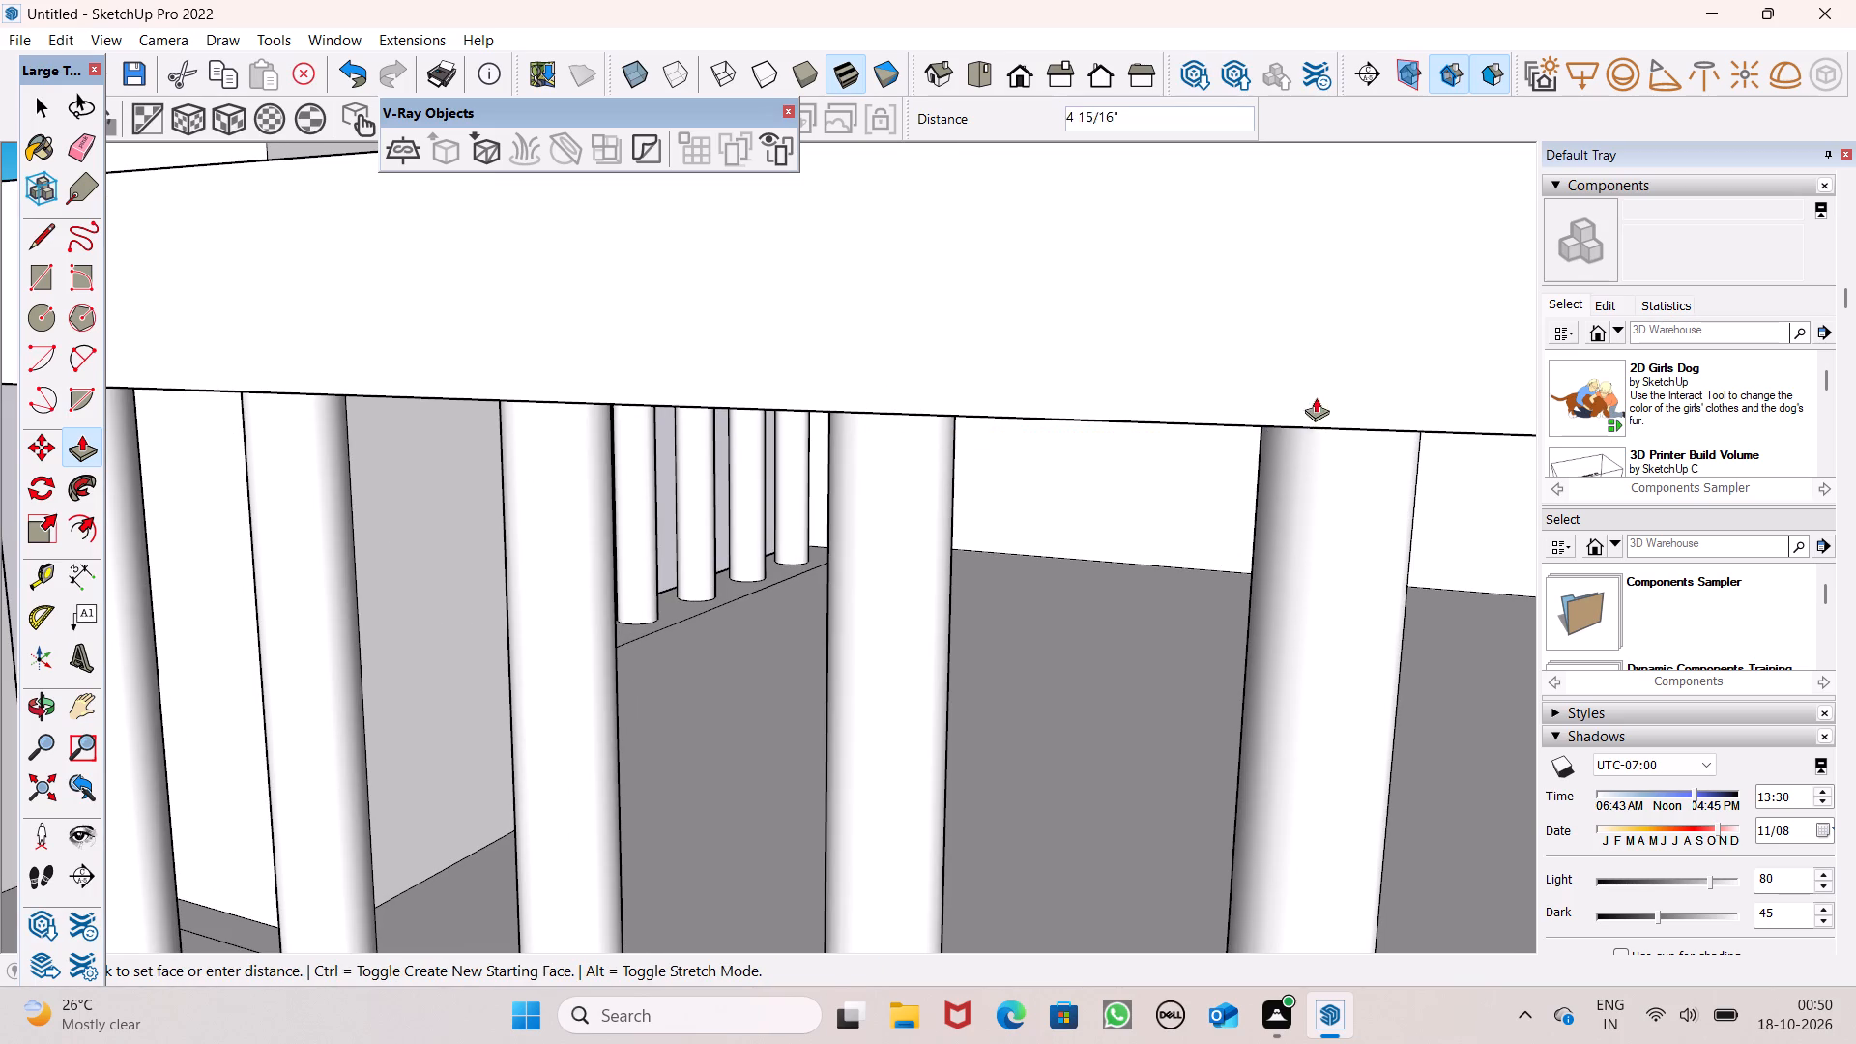
drag(1316, 397, 1316, 395)
scroll(713, 488, down, 6)
middle_drag(1074, 534, 1116, 716)
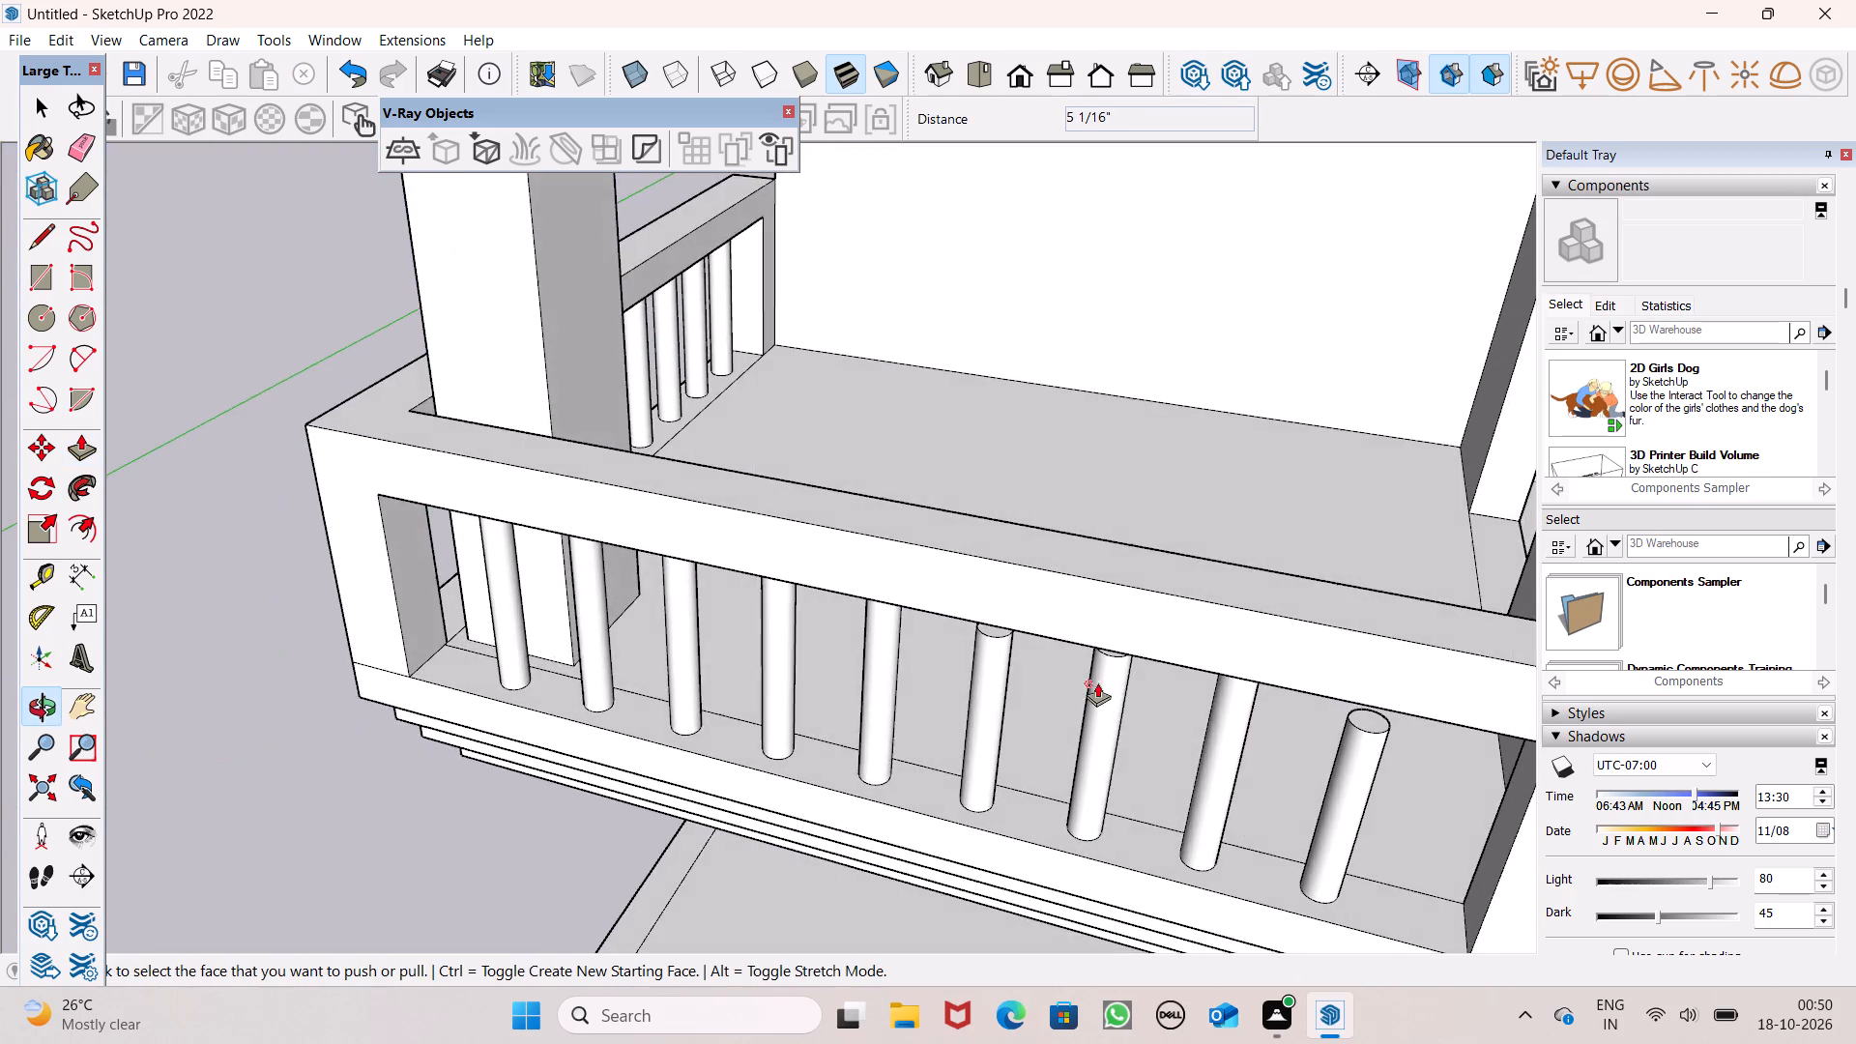
scroll(1087, 659, up, 4)
drag(954, 616, 967, 587)
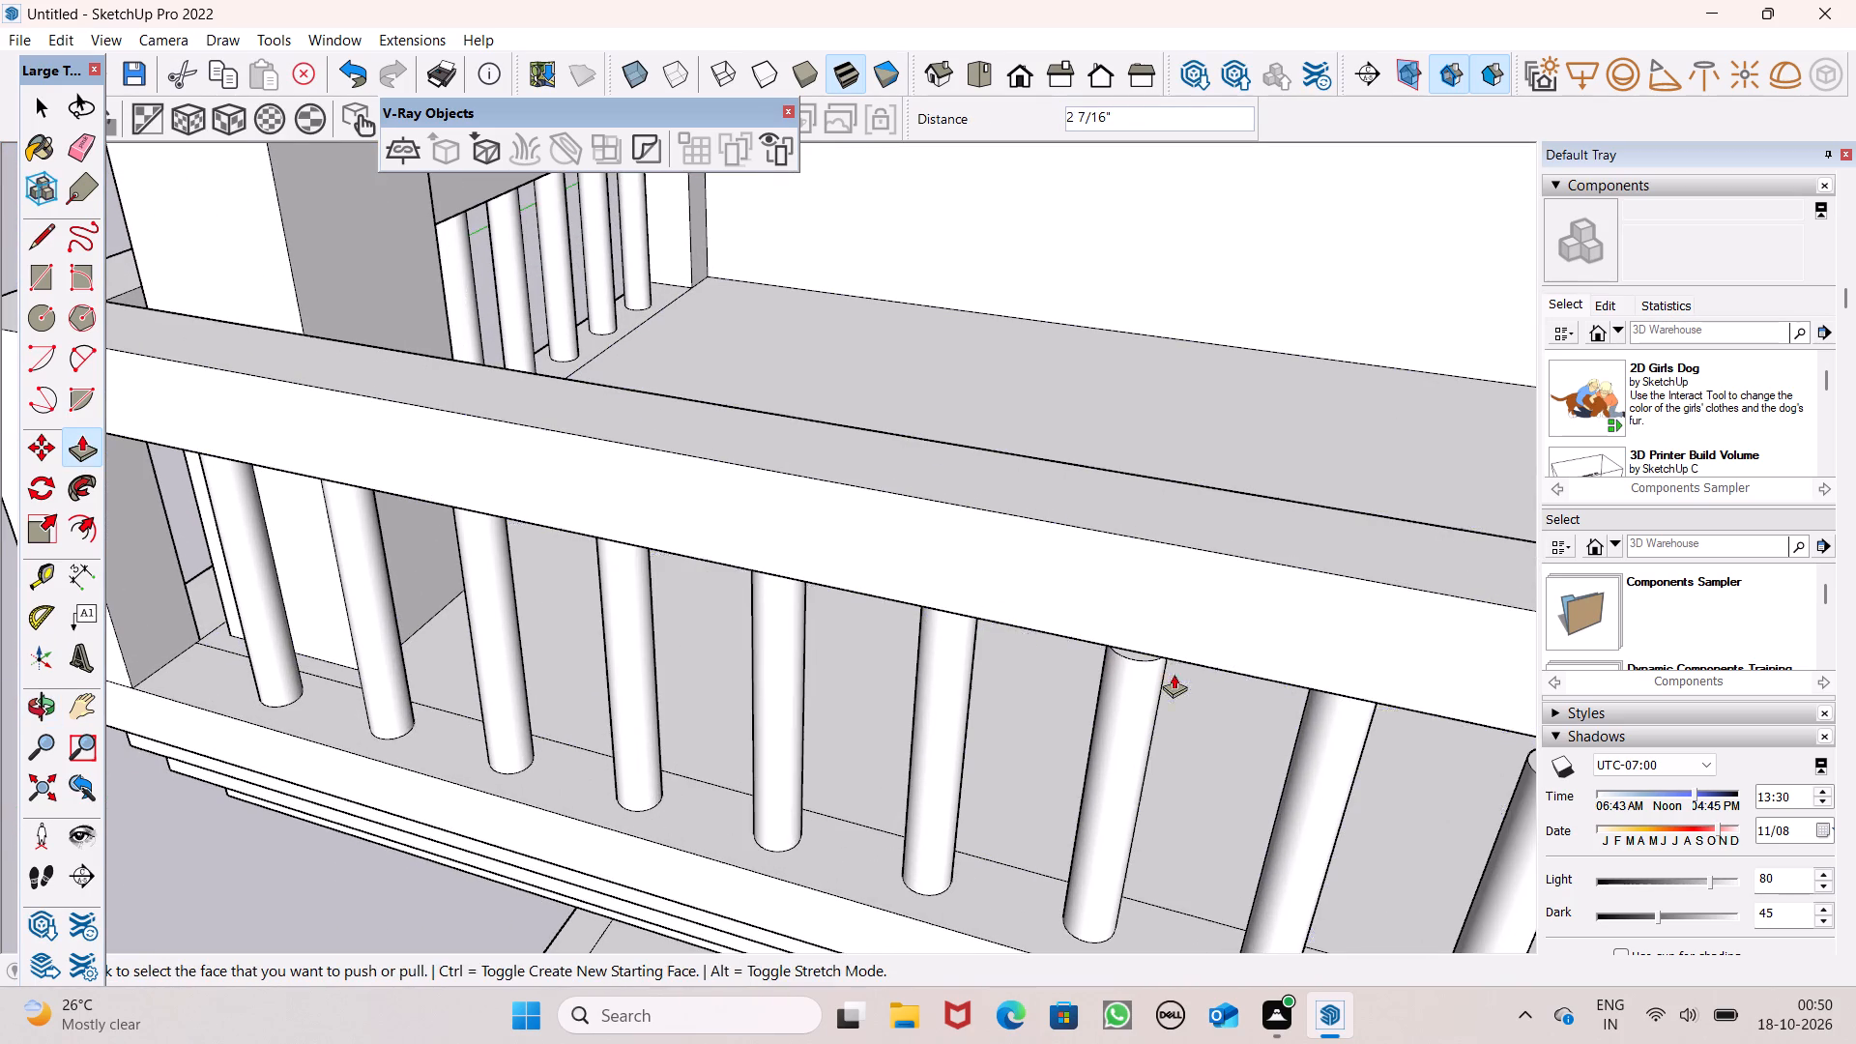
Extend the next two short balusters toward the far end up to the top rail, the second by about 3 3/16".
middle_drag(1174, 674, 1191, 555)
scroll(1000, 468, up, 5)
scroll(1006, 451, down, 2)
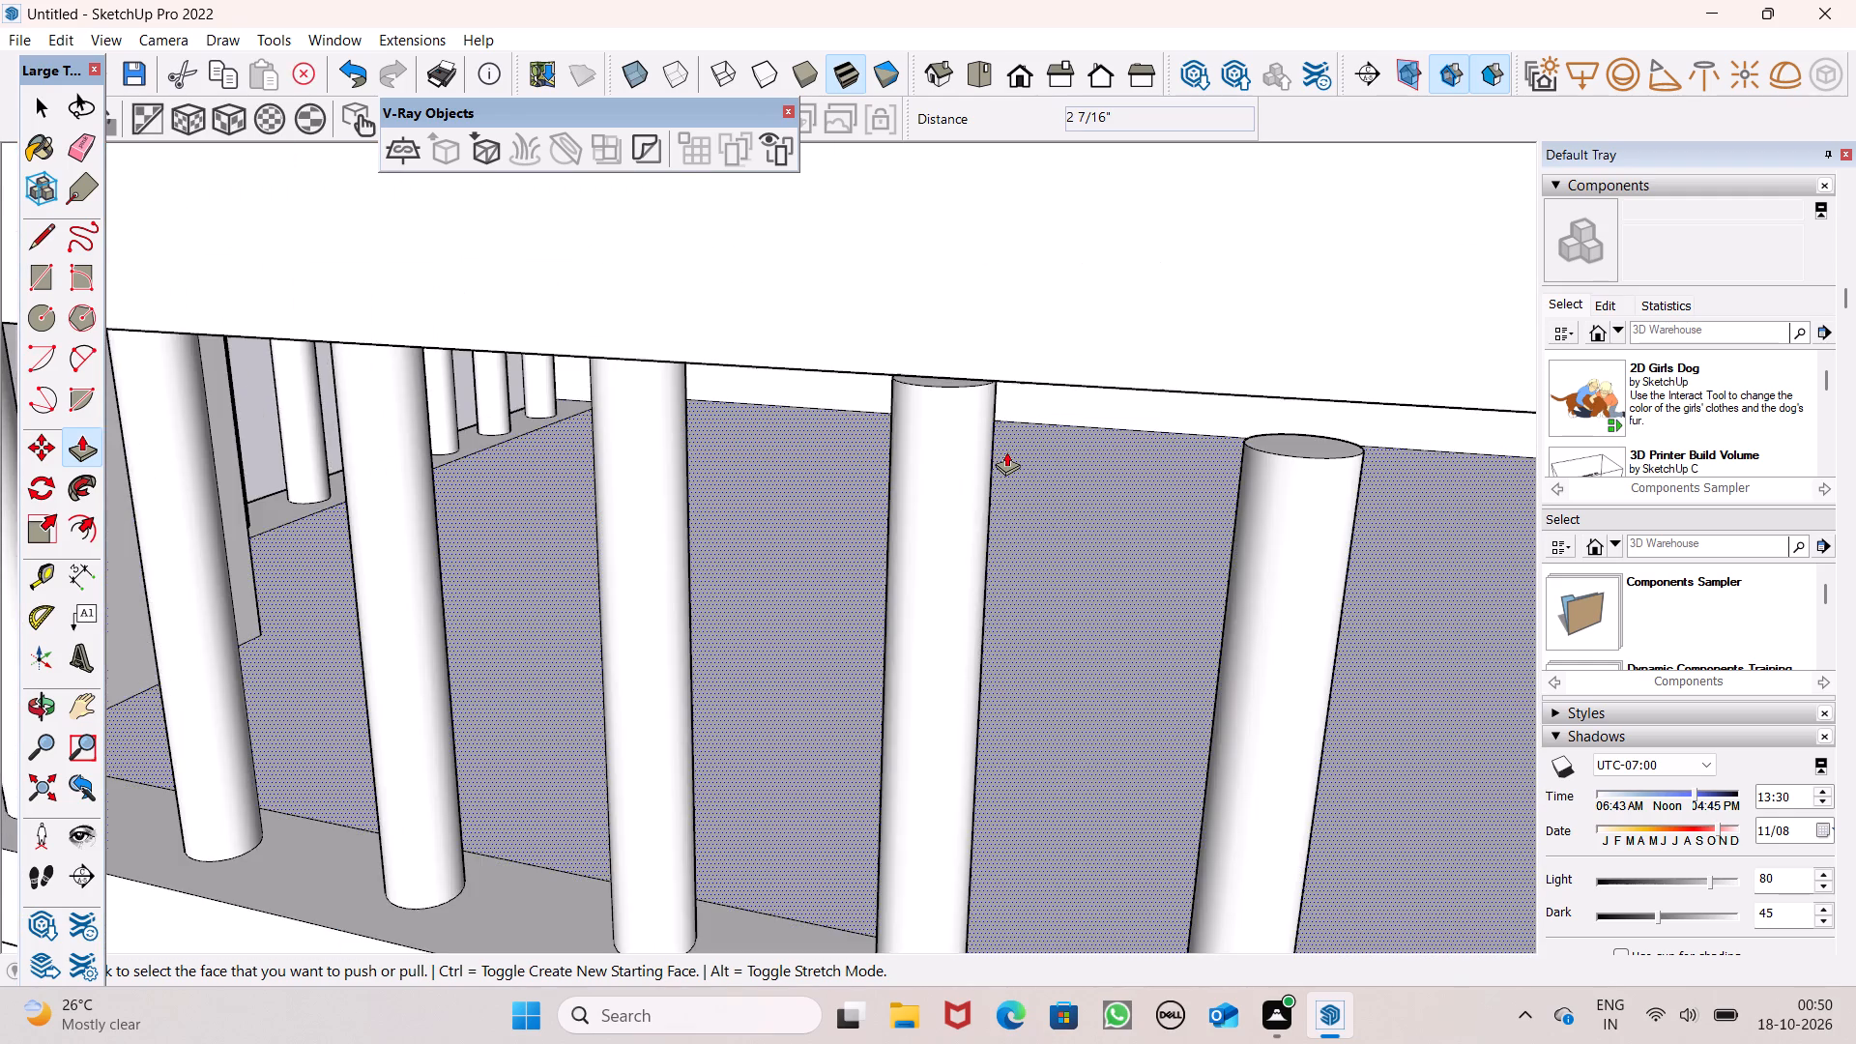
scroll(1006, 451, down, 2)
drag(946, 403, 947, 403)
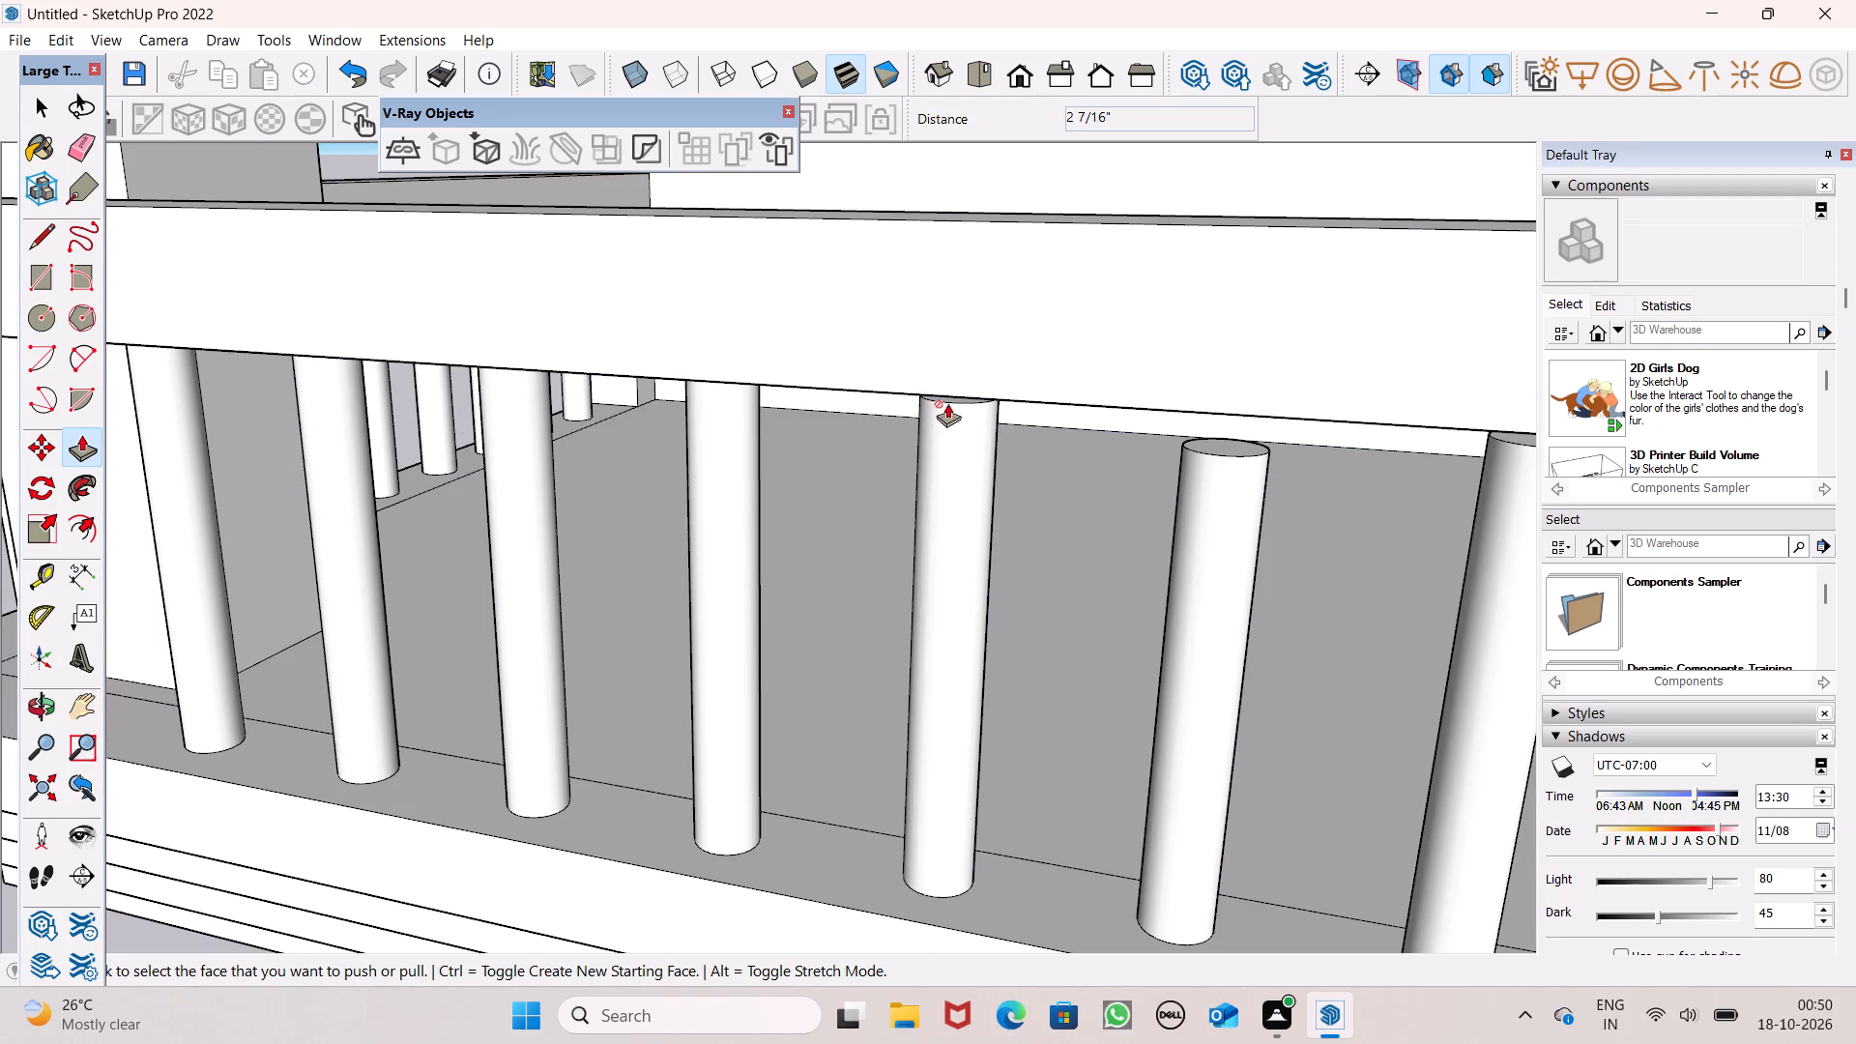
drag(947, 403, 958, 381)
middle_drag(964, 439, 1043, 383)
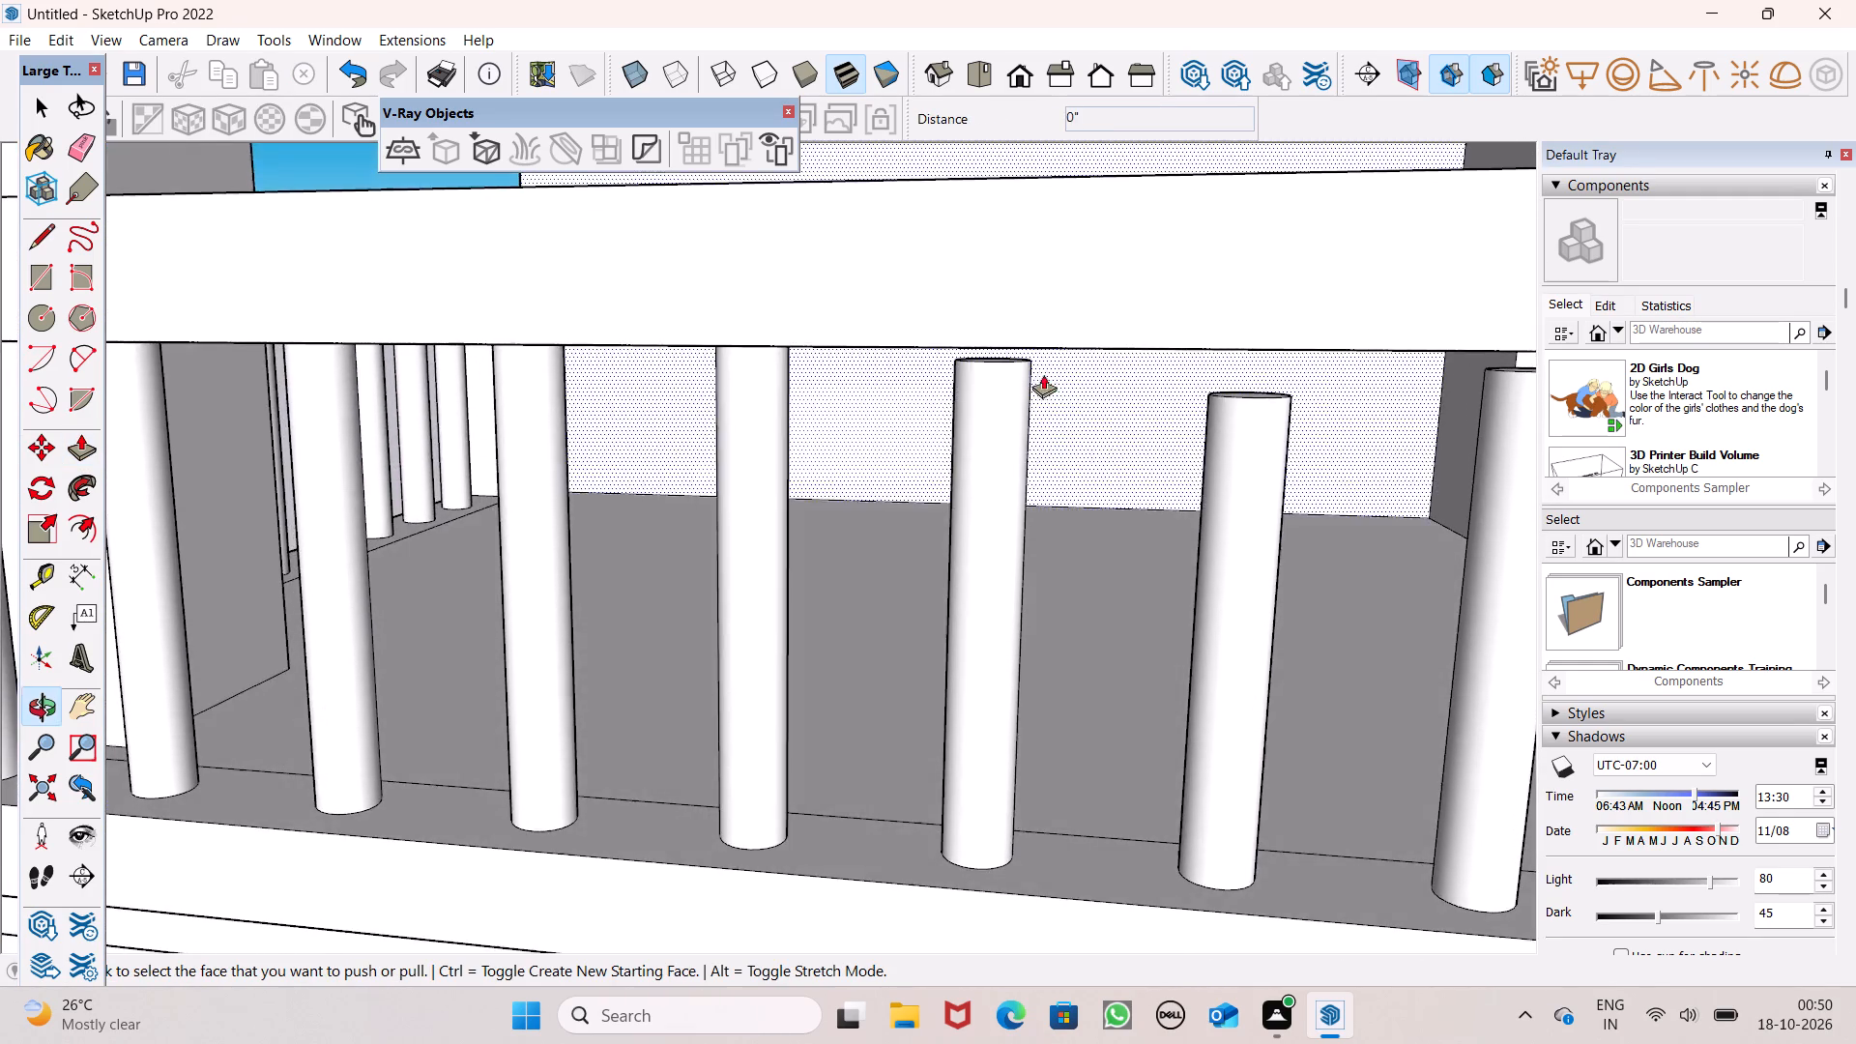
scroll(1011, 362, up, 5)
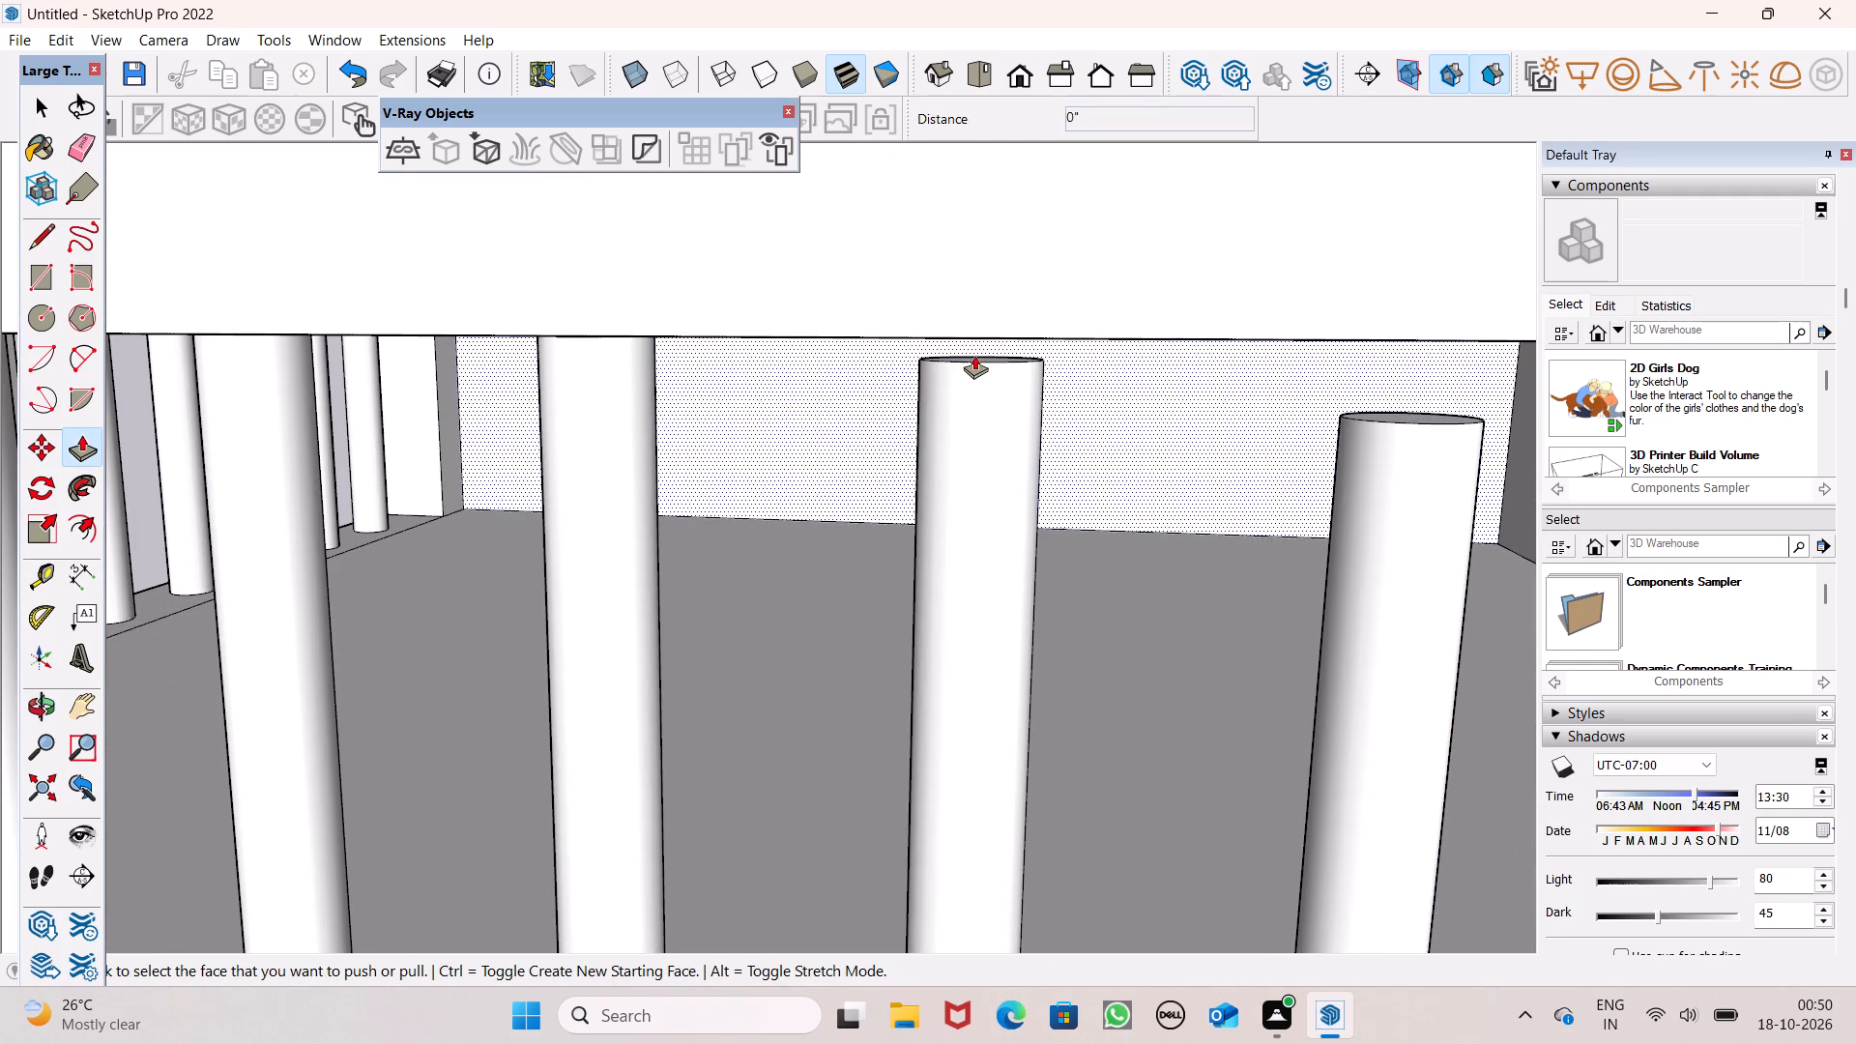
middle_drag(997, 392, 1031, 420)
drag(982, 359, 982, 349)
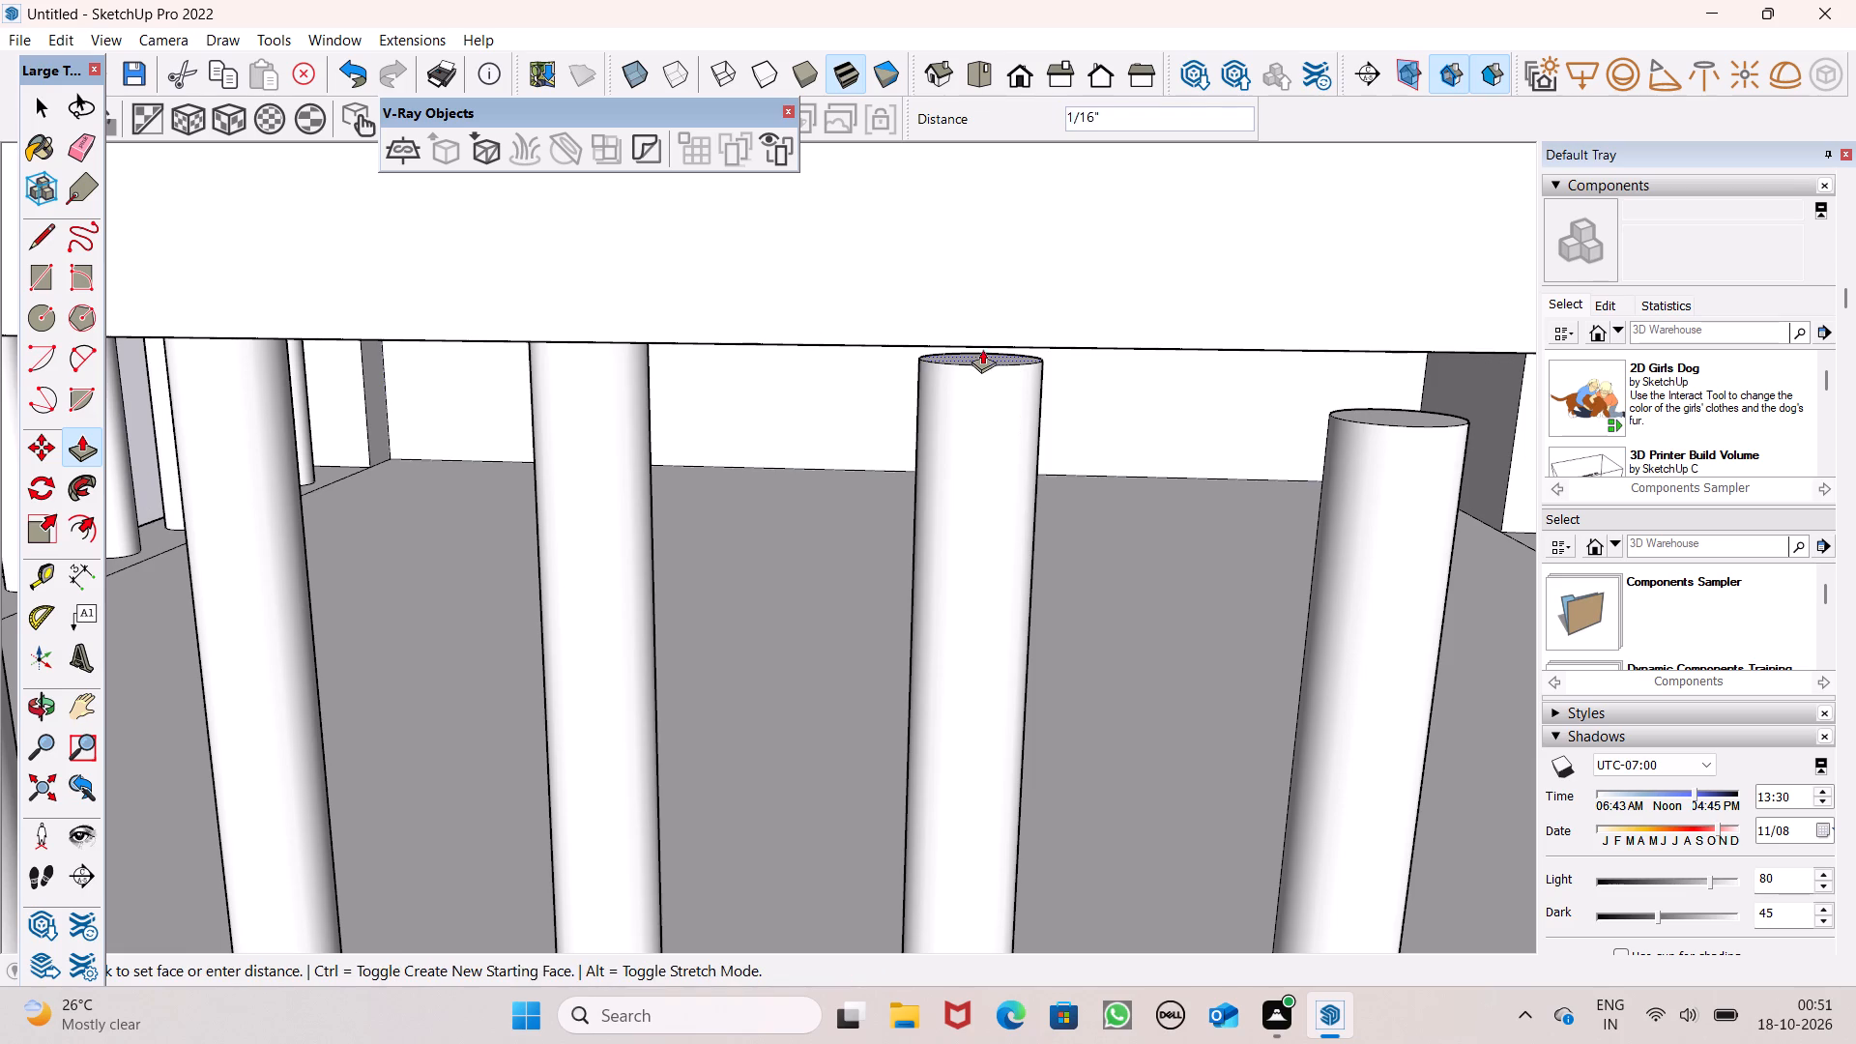
drag(982, 349, 992, 312)
drag(1376, 415, 1384, 321)
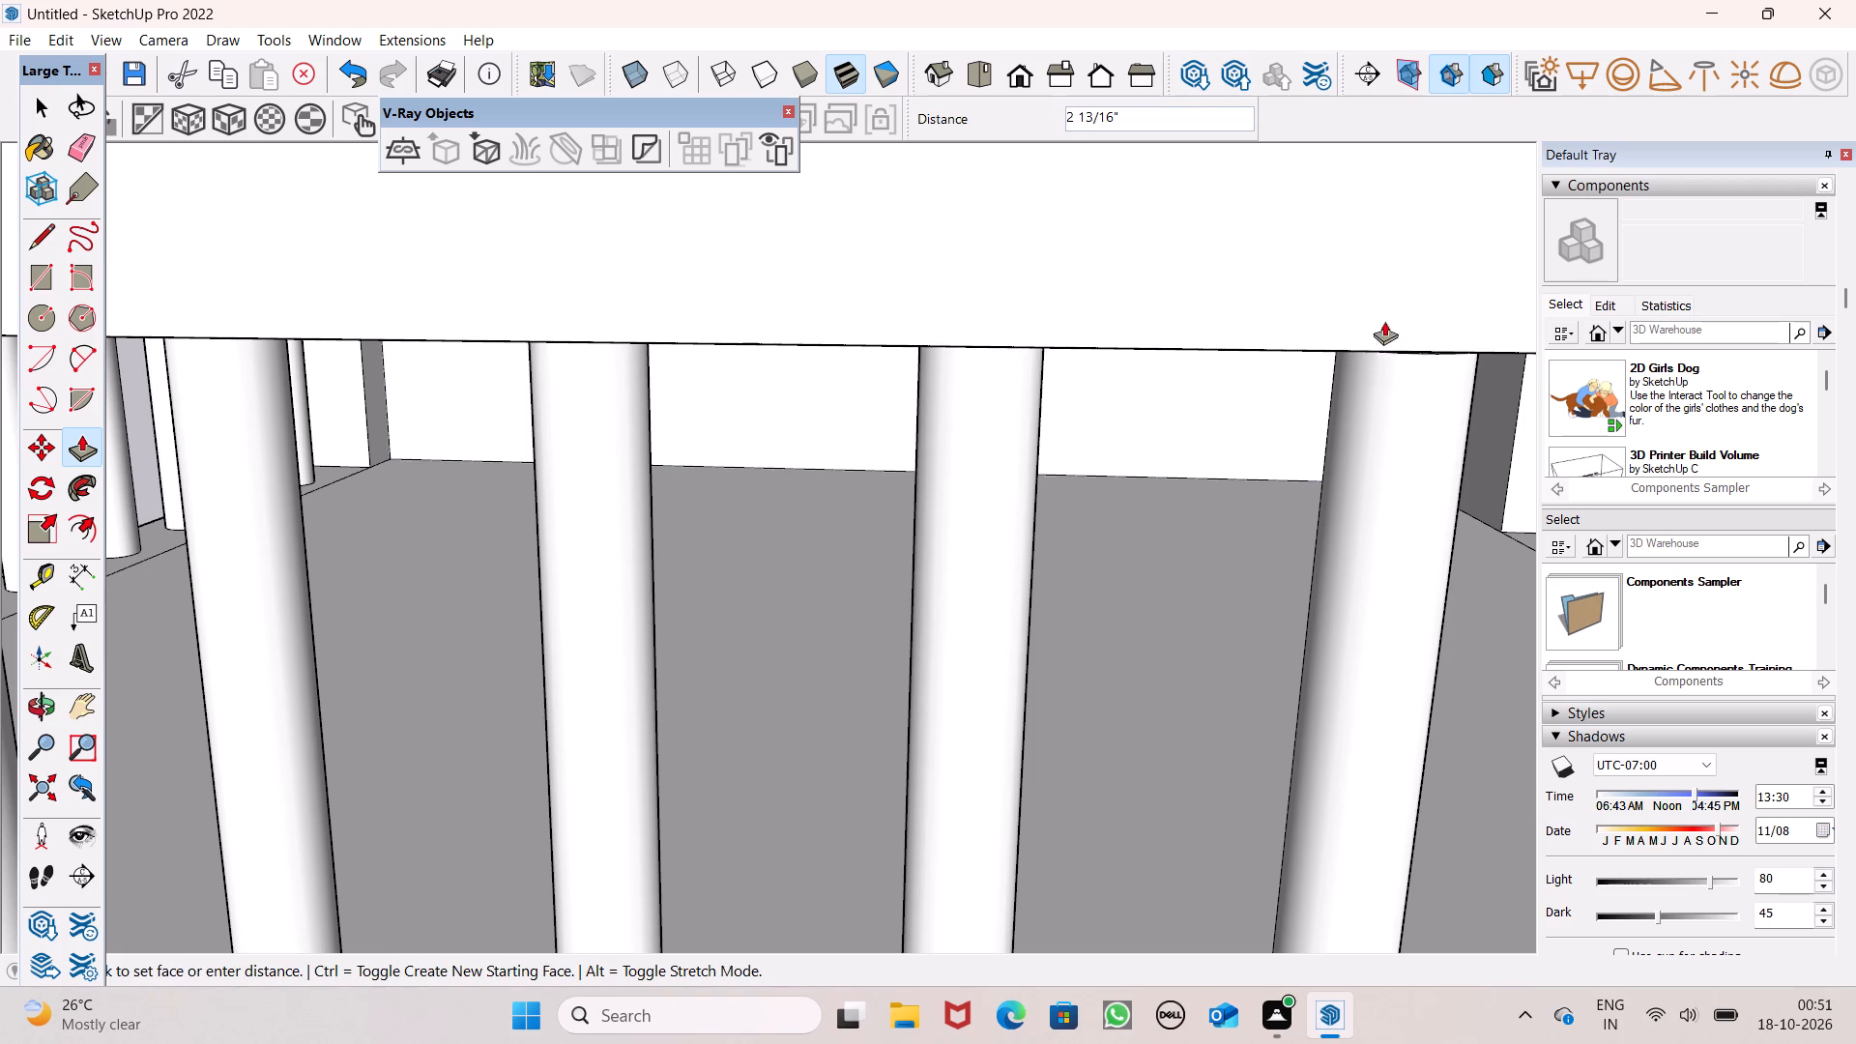
drag(1384, 321, 1382, 310)
Extend the last two balusters at the far end of this side up to the top rail, by about 2 1/4" and 5 3/4".
scroll(804, 413, down, 7)
scroll(1172, 376, up, 6)
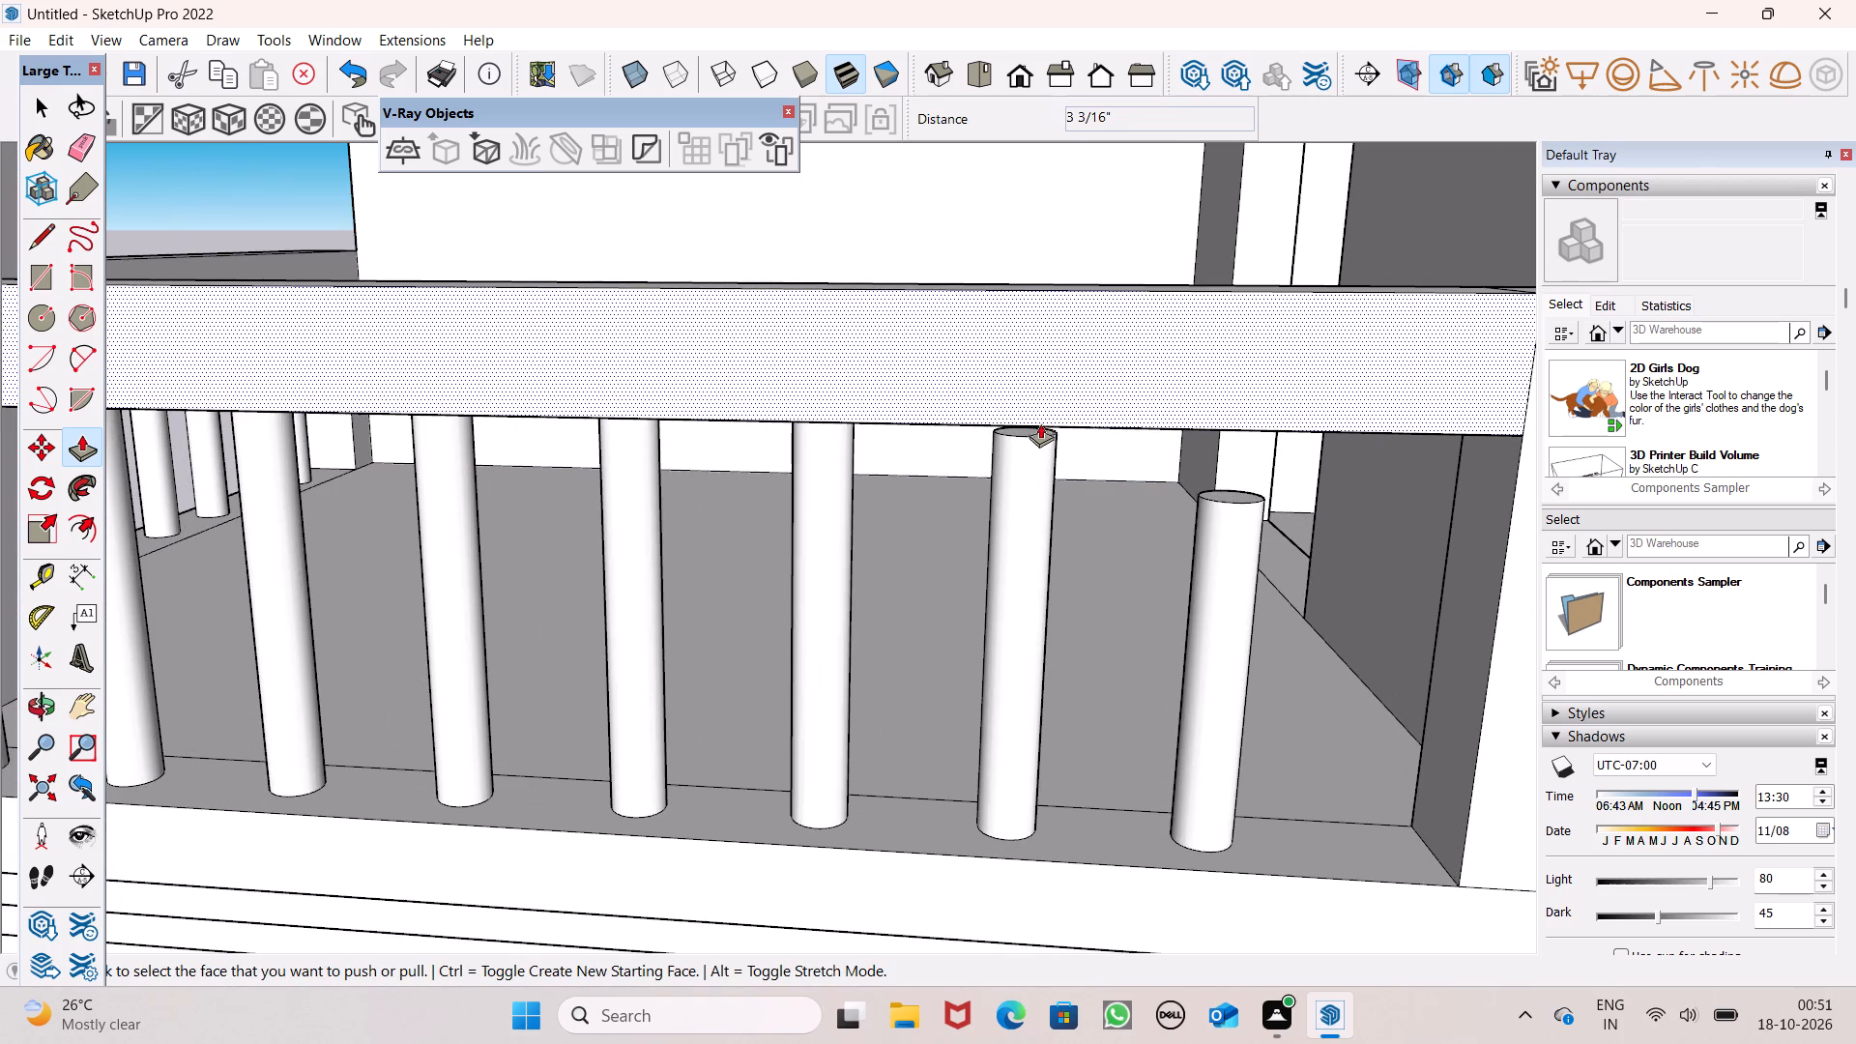
drag(1023, 432, 1031, 393)
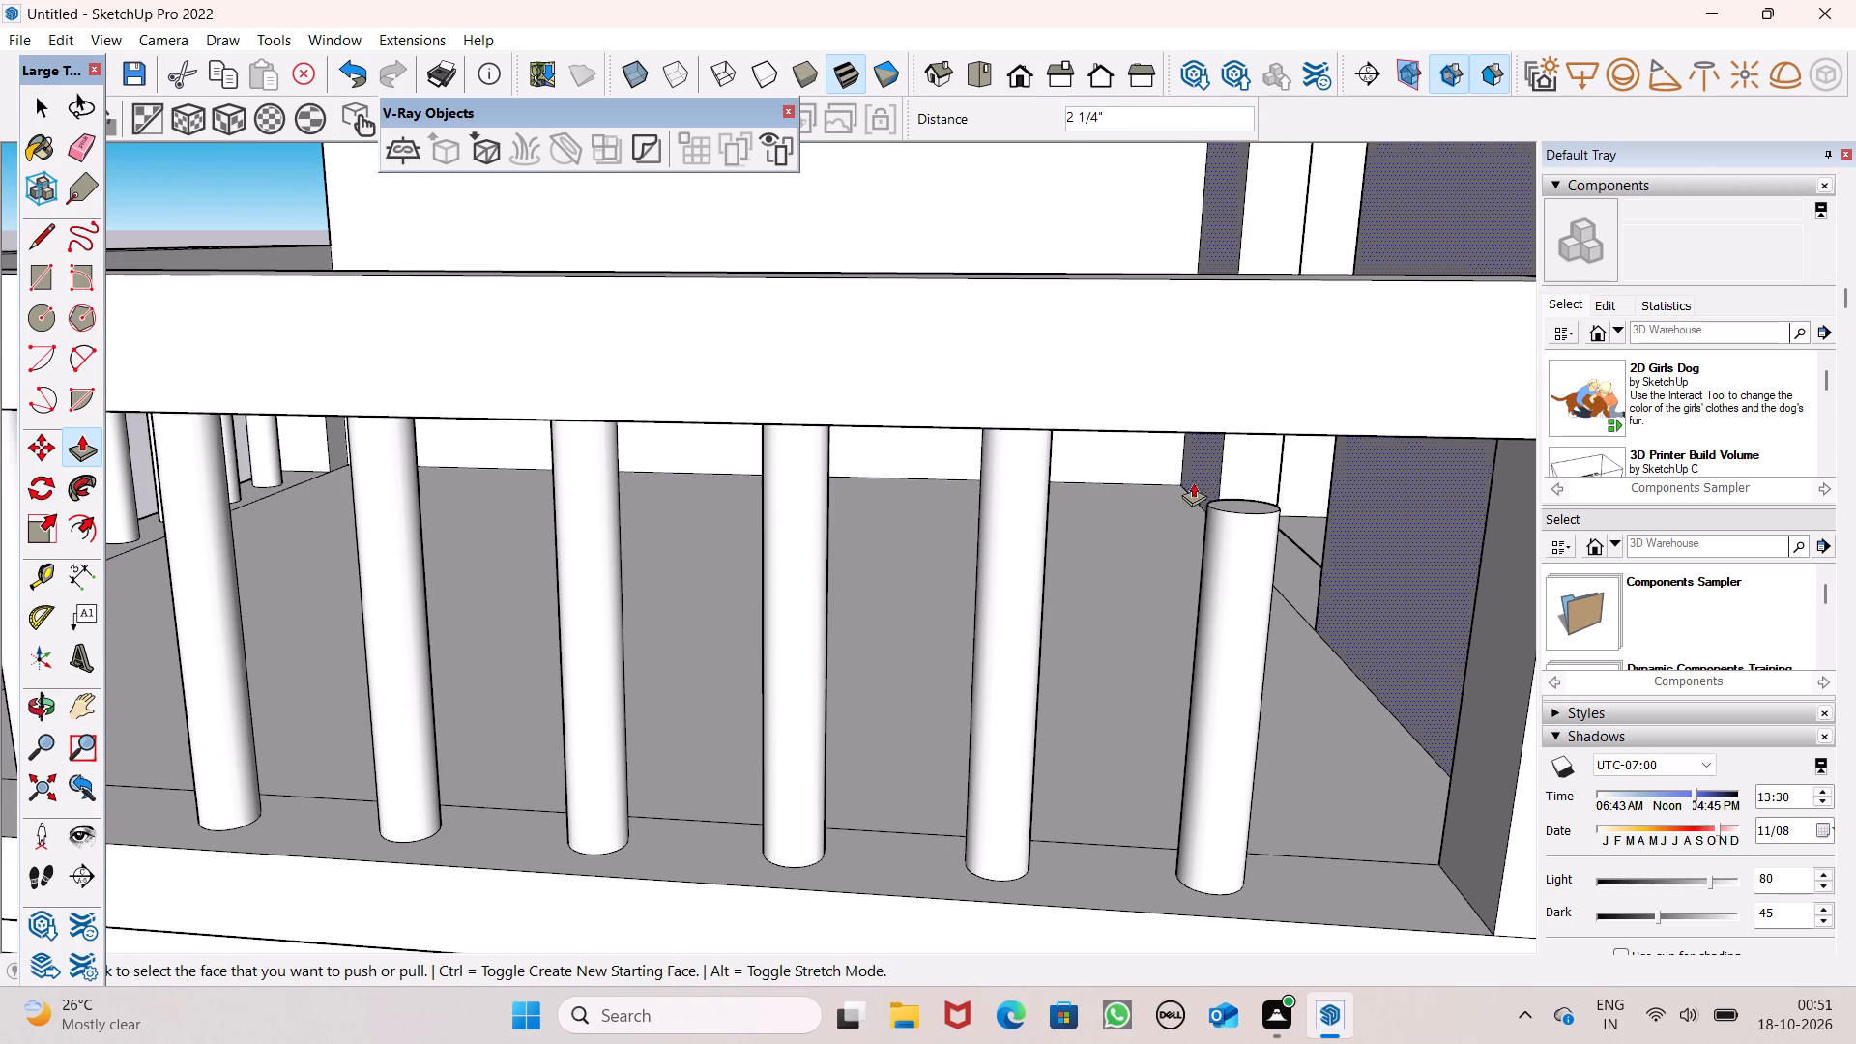
drag(1235, 507, 1246, 474)
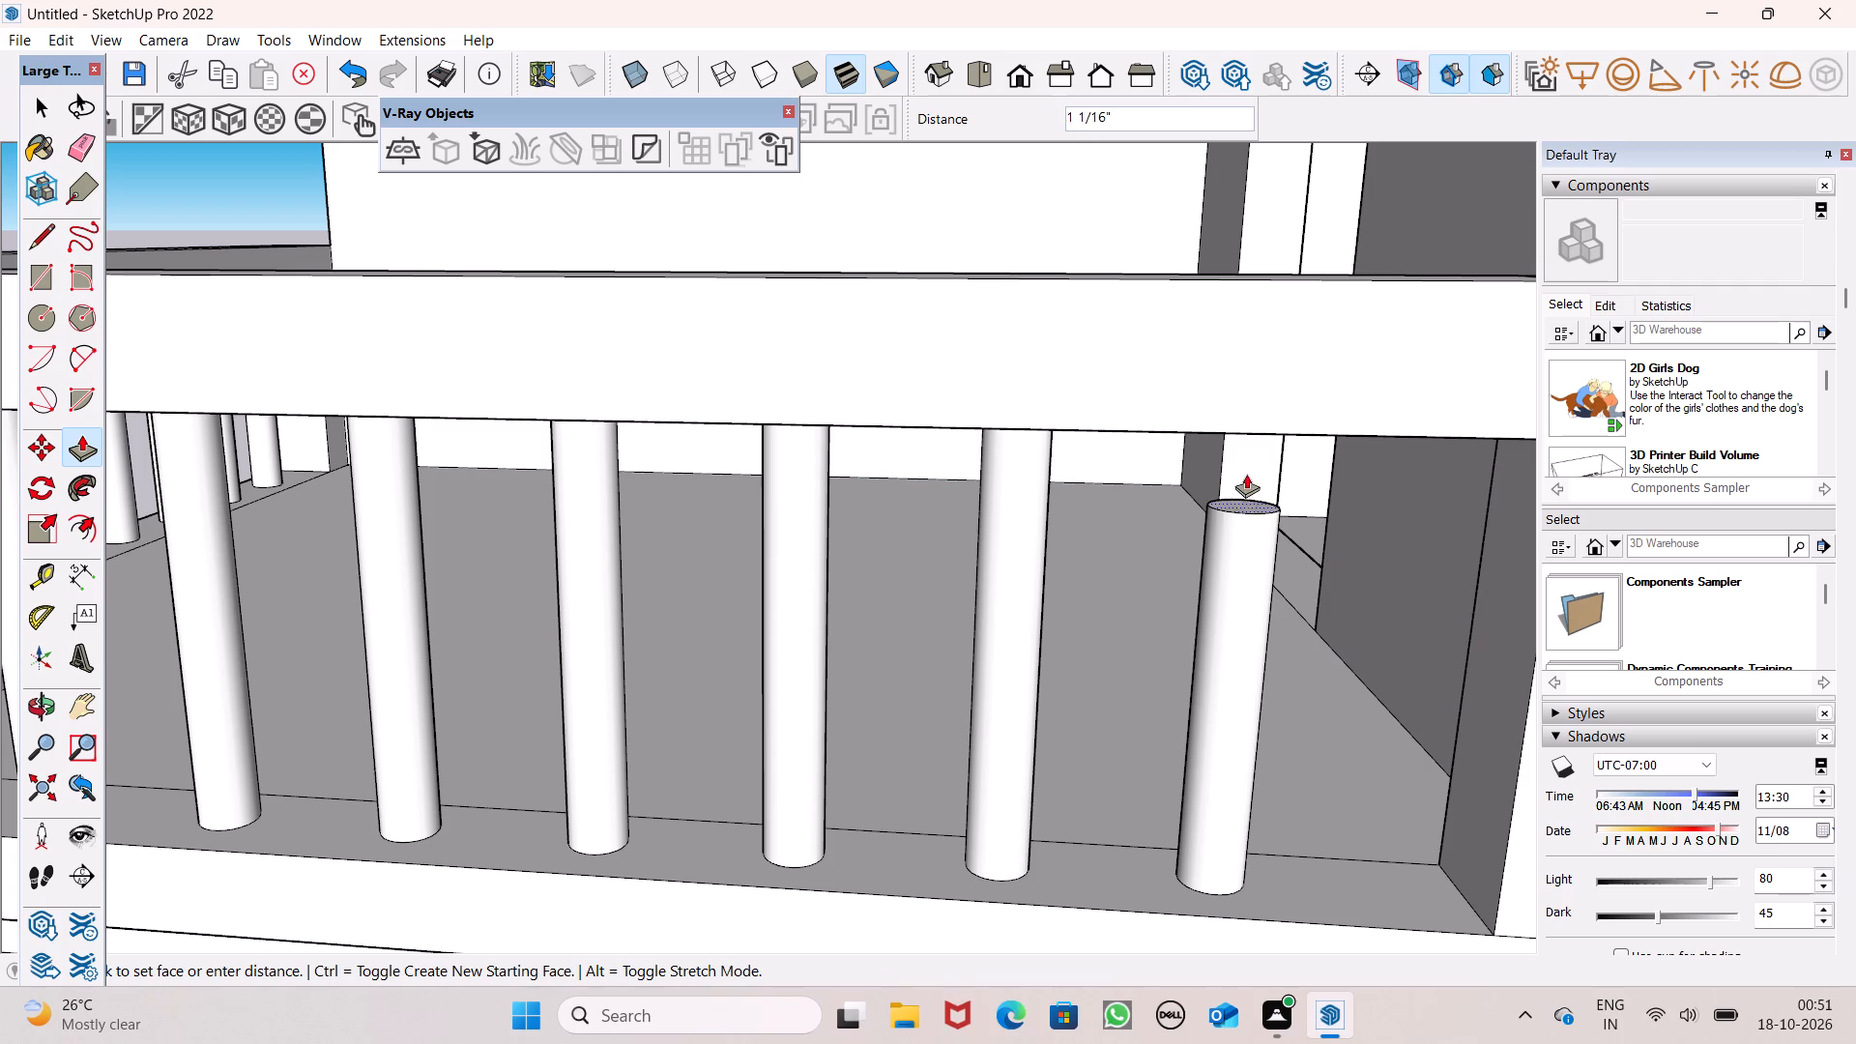
drag(1246, 474, 1252, 406)
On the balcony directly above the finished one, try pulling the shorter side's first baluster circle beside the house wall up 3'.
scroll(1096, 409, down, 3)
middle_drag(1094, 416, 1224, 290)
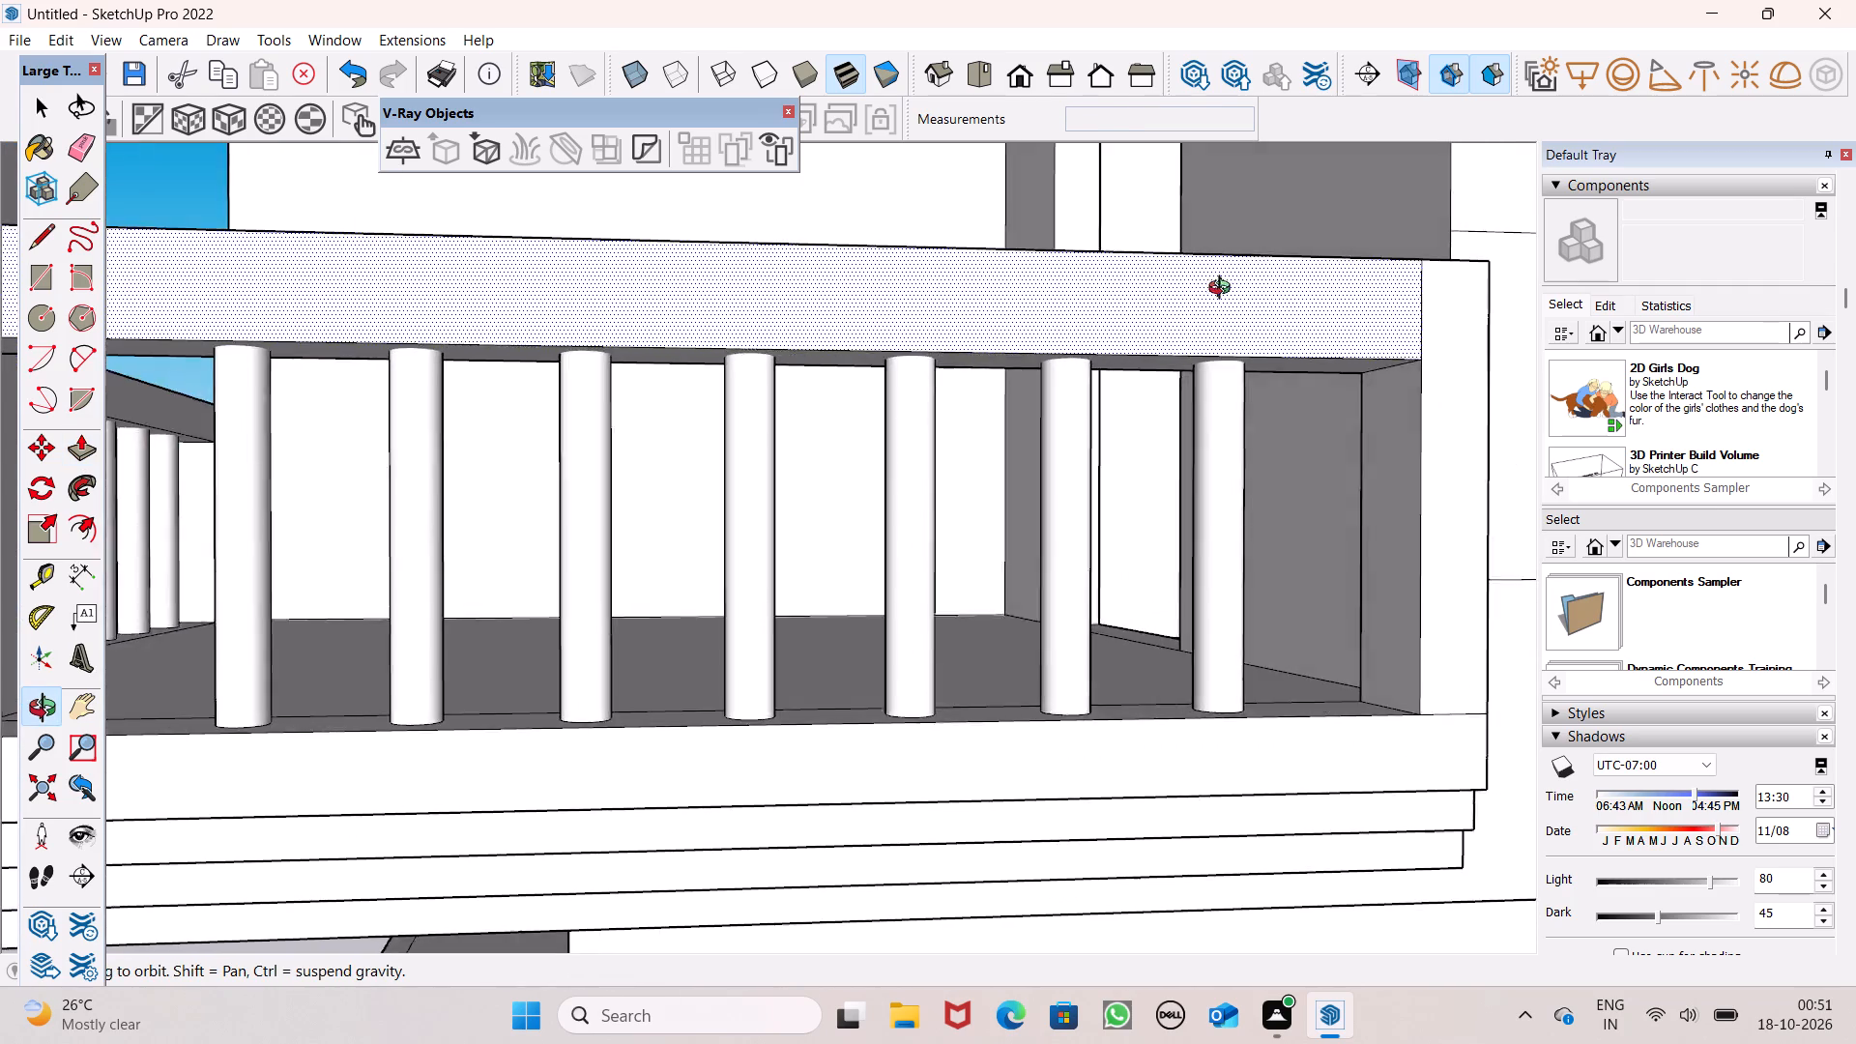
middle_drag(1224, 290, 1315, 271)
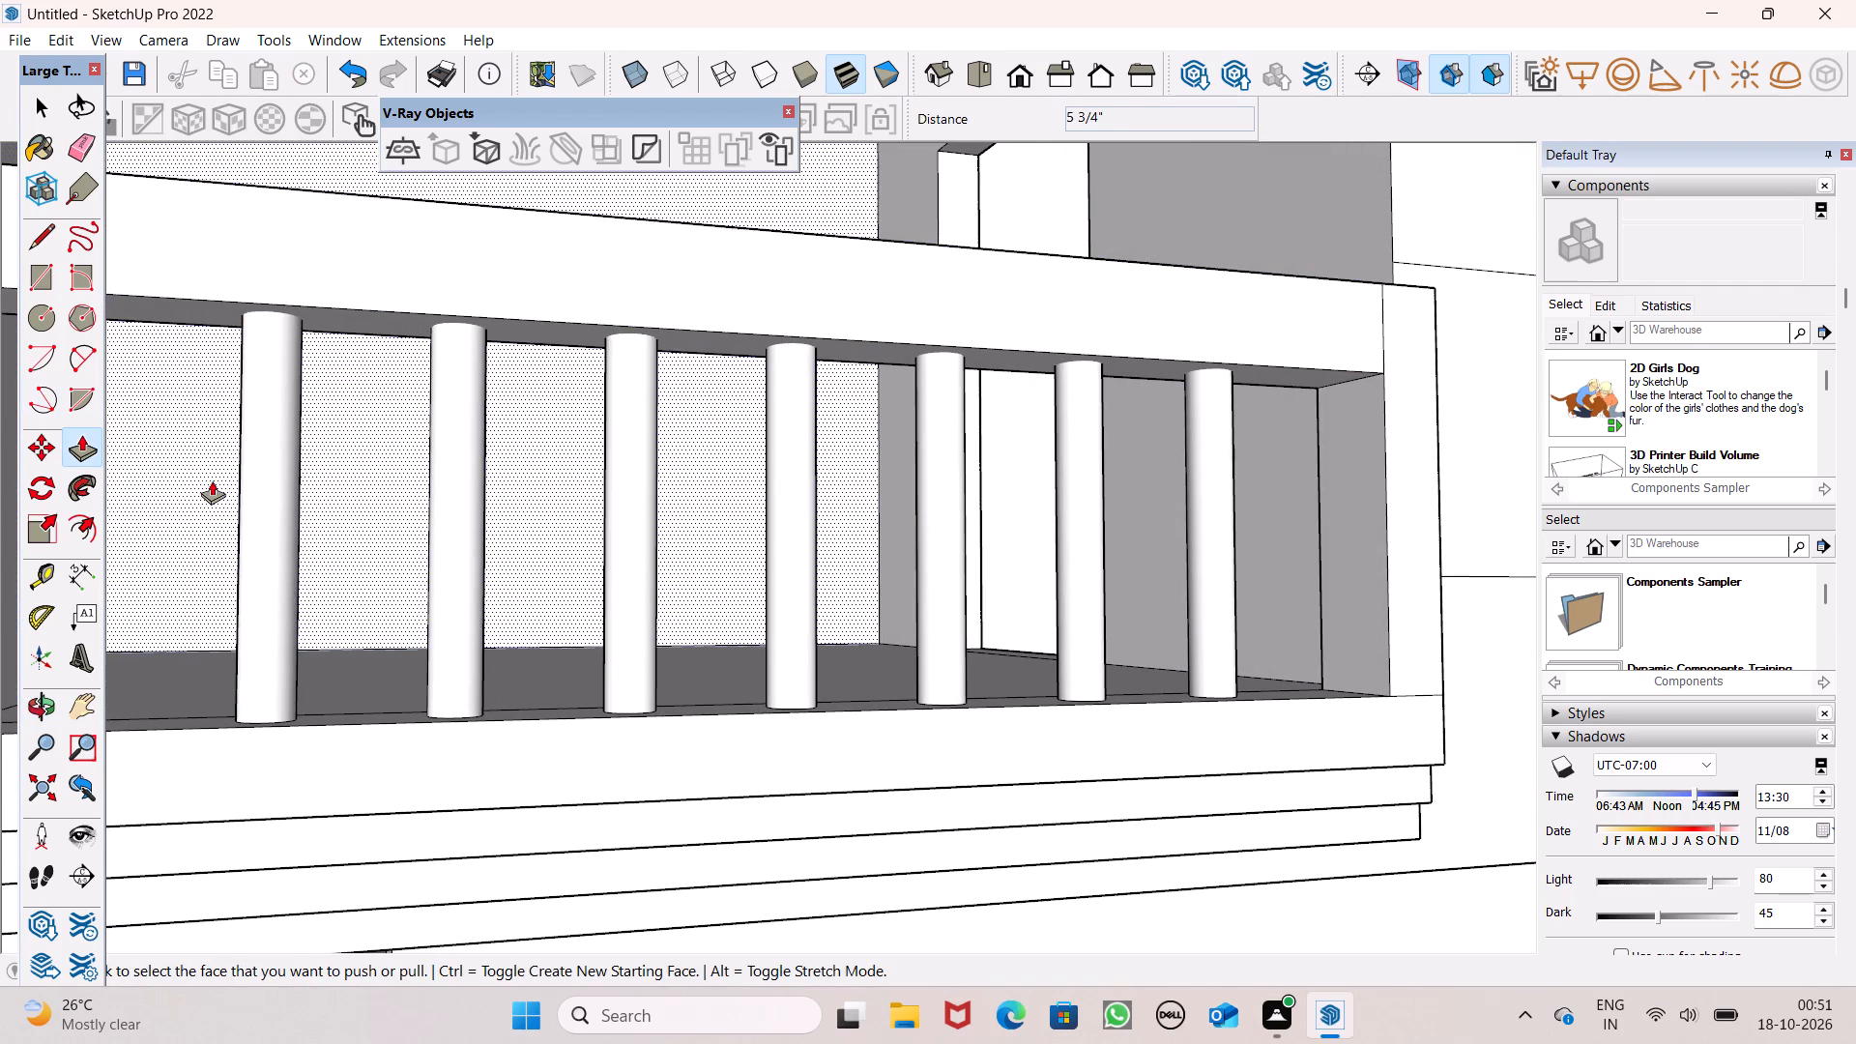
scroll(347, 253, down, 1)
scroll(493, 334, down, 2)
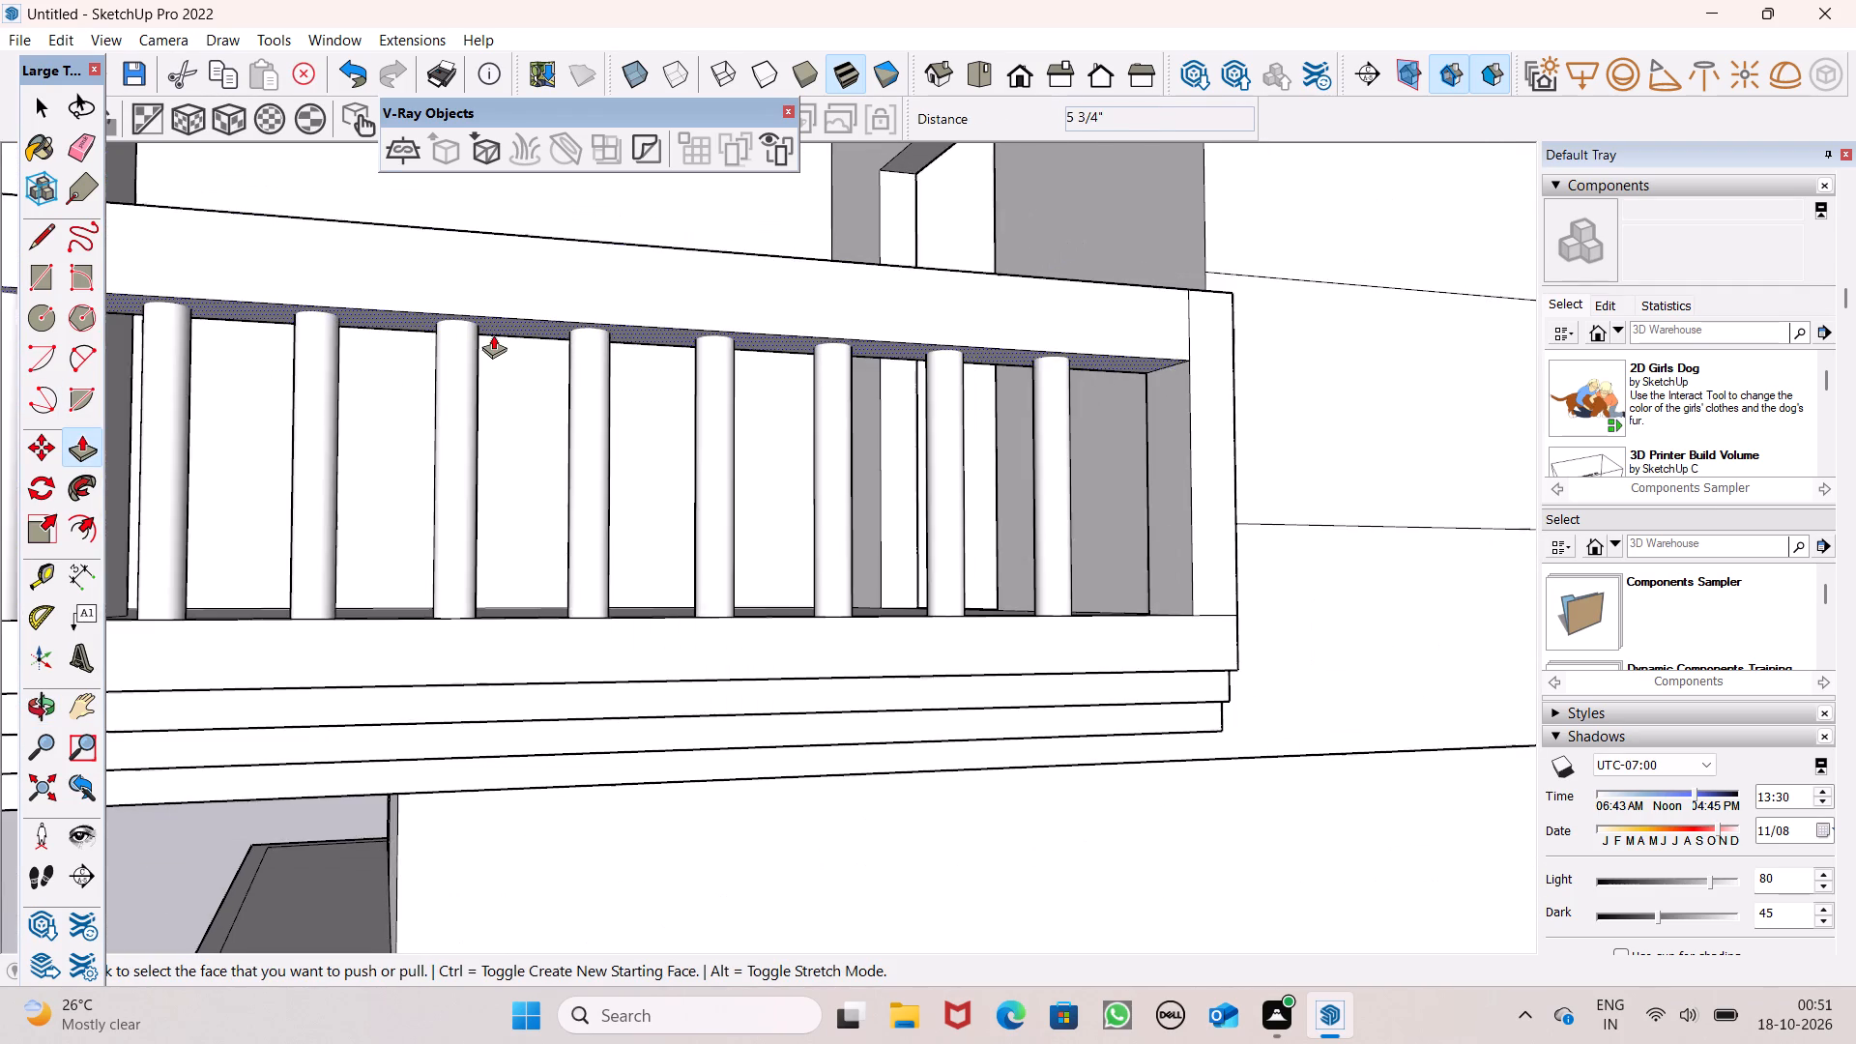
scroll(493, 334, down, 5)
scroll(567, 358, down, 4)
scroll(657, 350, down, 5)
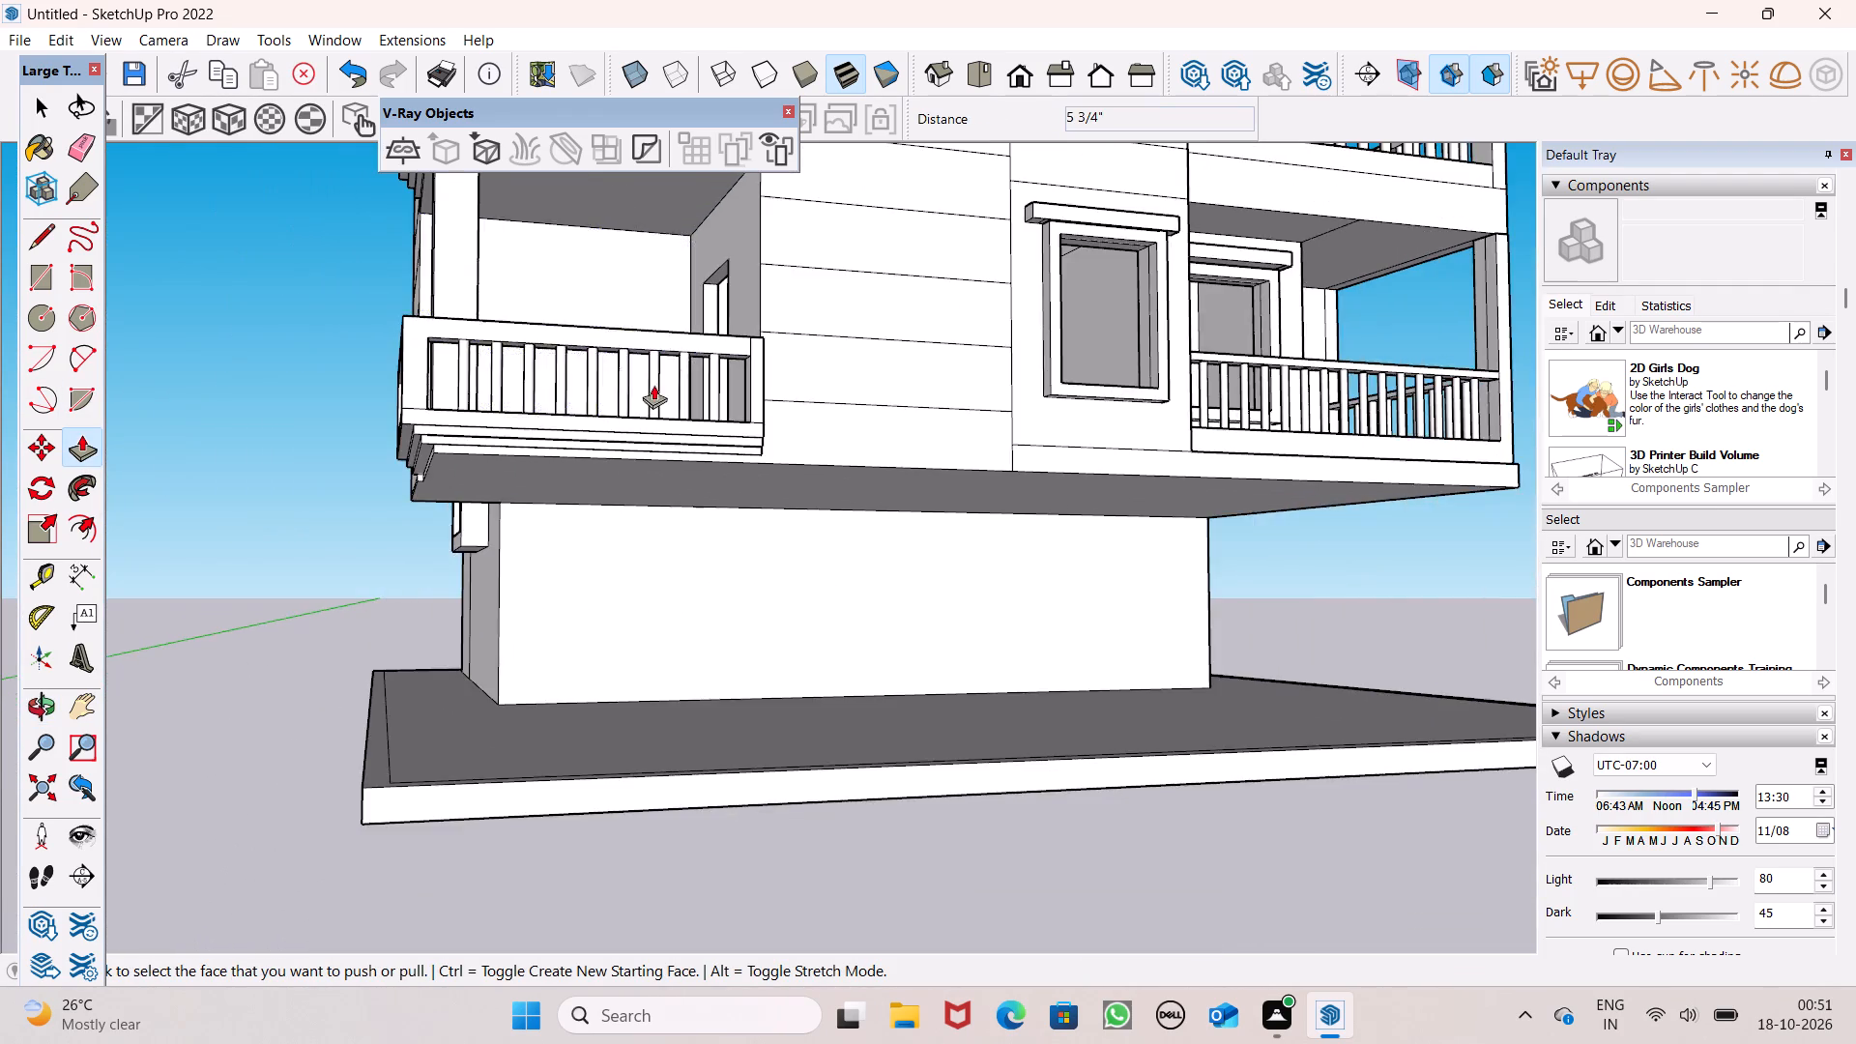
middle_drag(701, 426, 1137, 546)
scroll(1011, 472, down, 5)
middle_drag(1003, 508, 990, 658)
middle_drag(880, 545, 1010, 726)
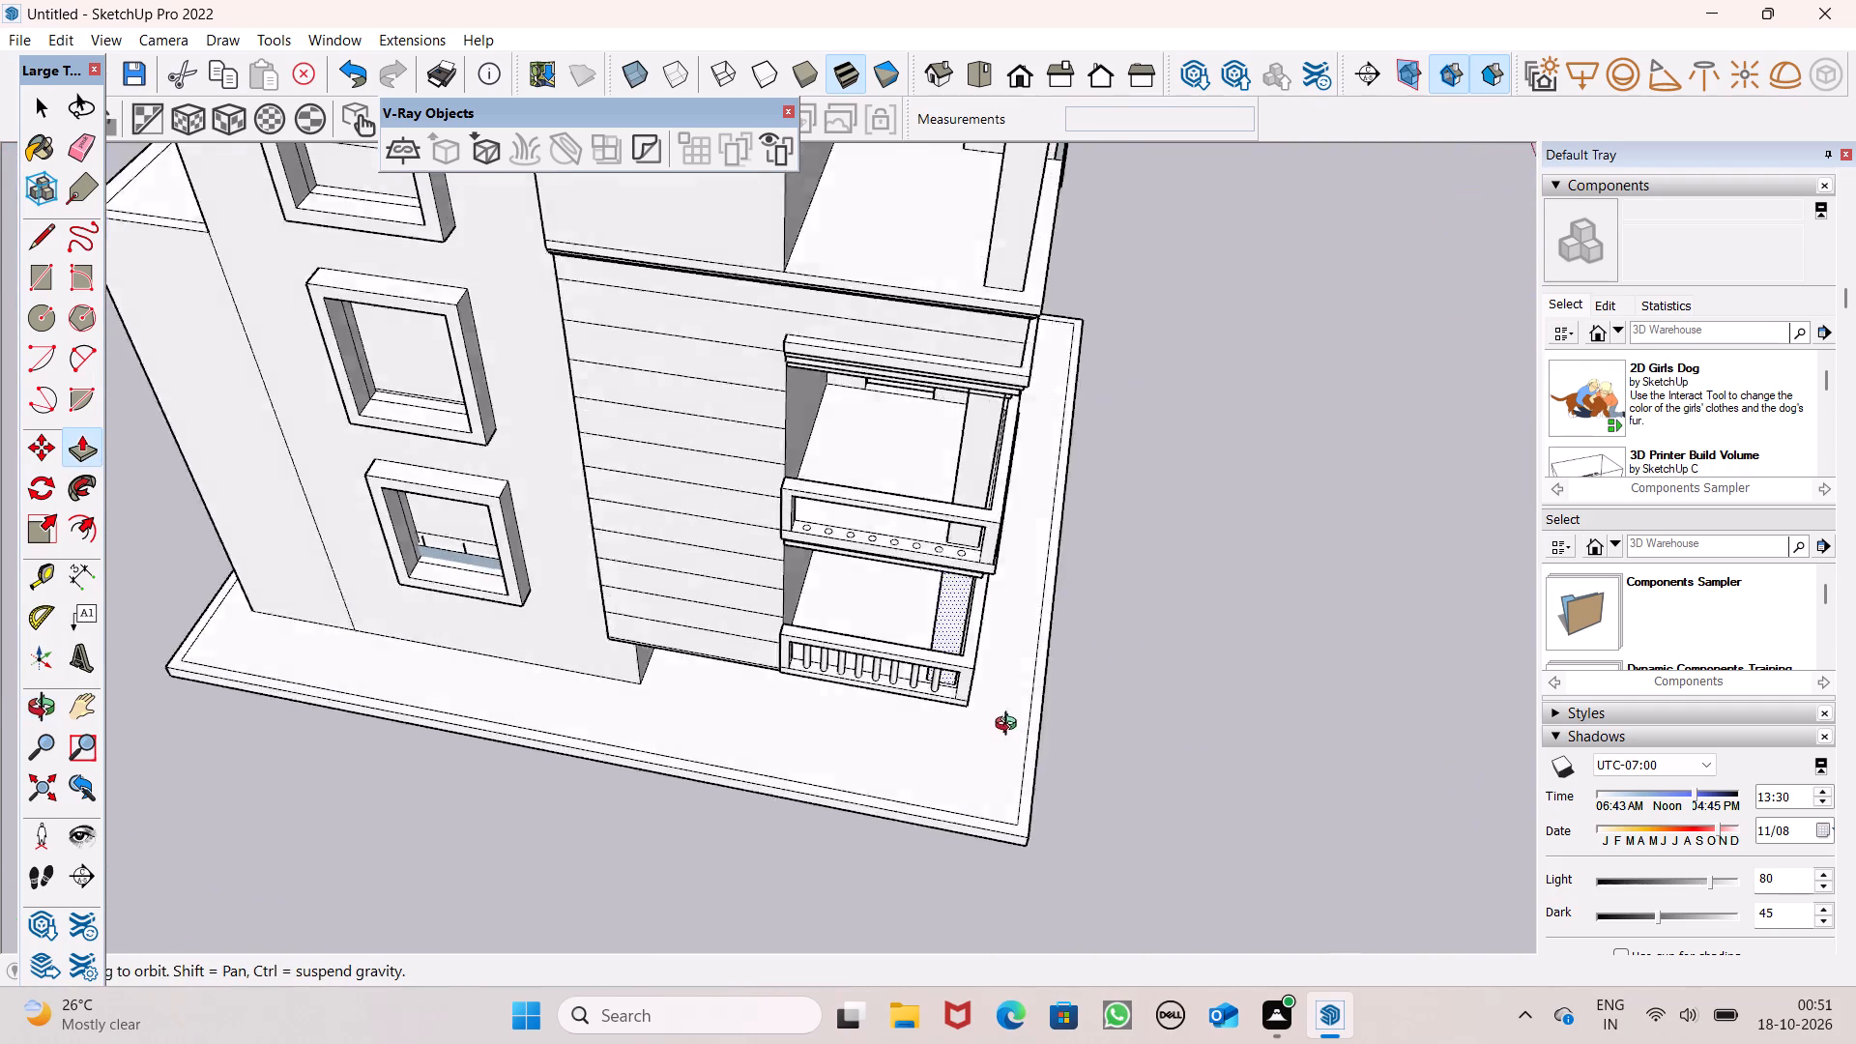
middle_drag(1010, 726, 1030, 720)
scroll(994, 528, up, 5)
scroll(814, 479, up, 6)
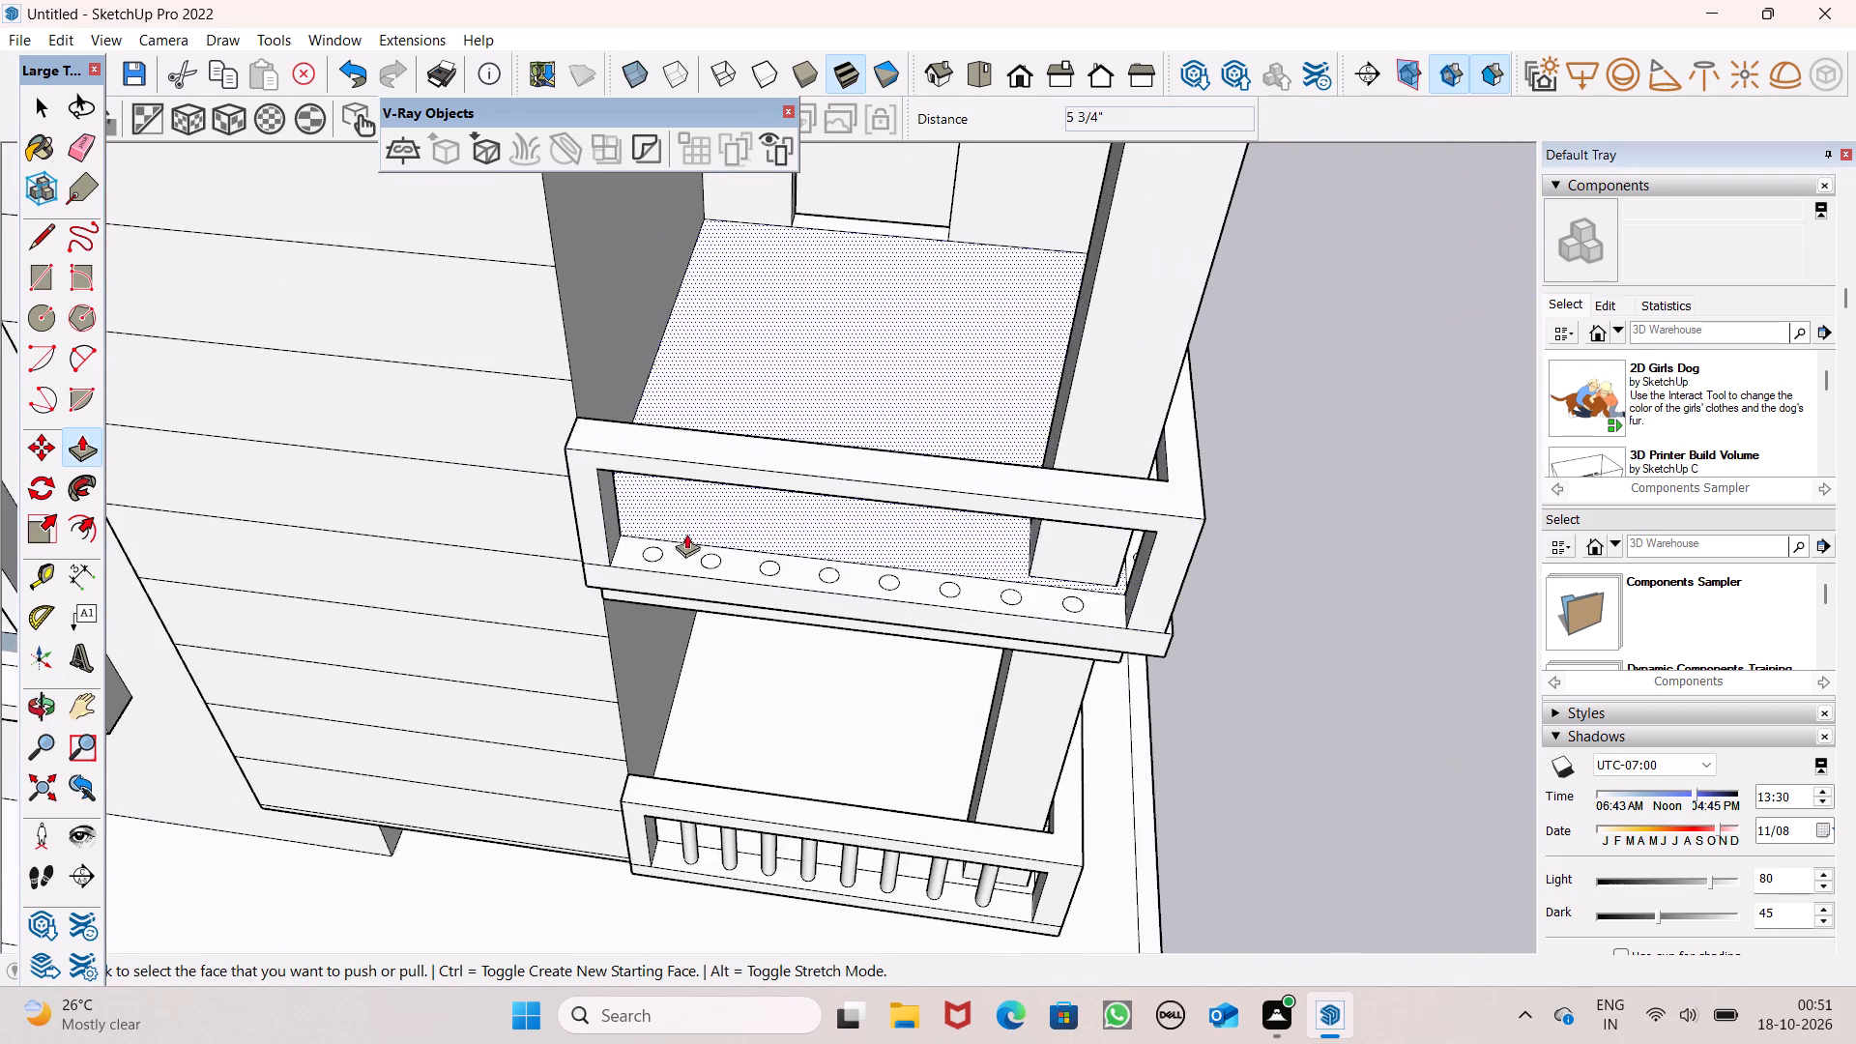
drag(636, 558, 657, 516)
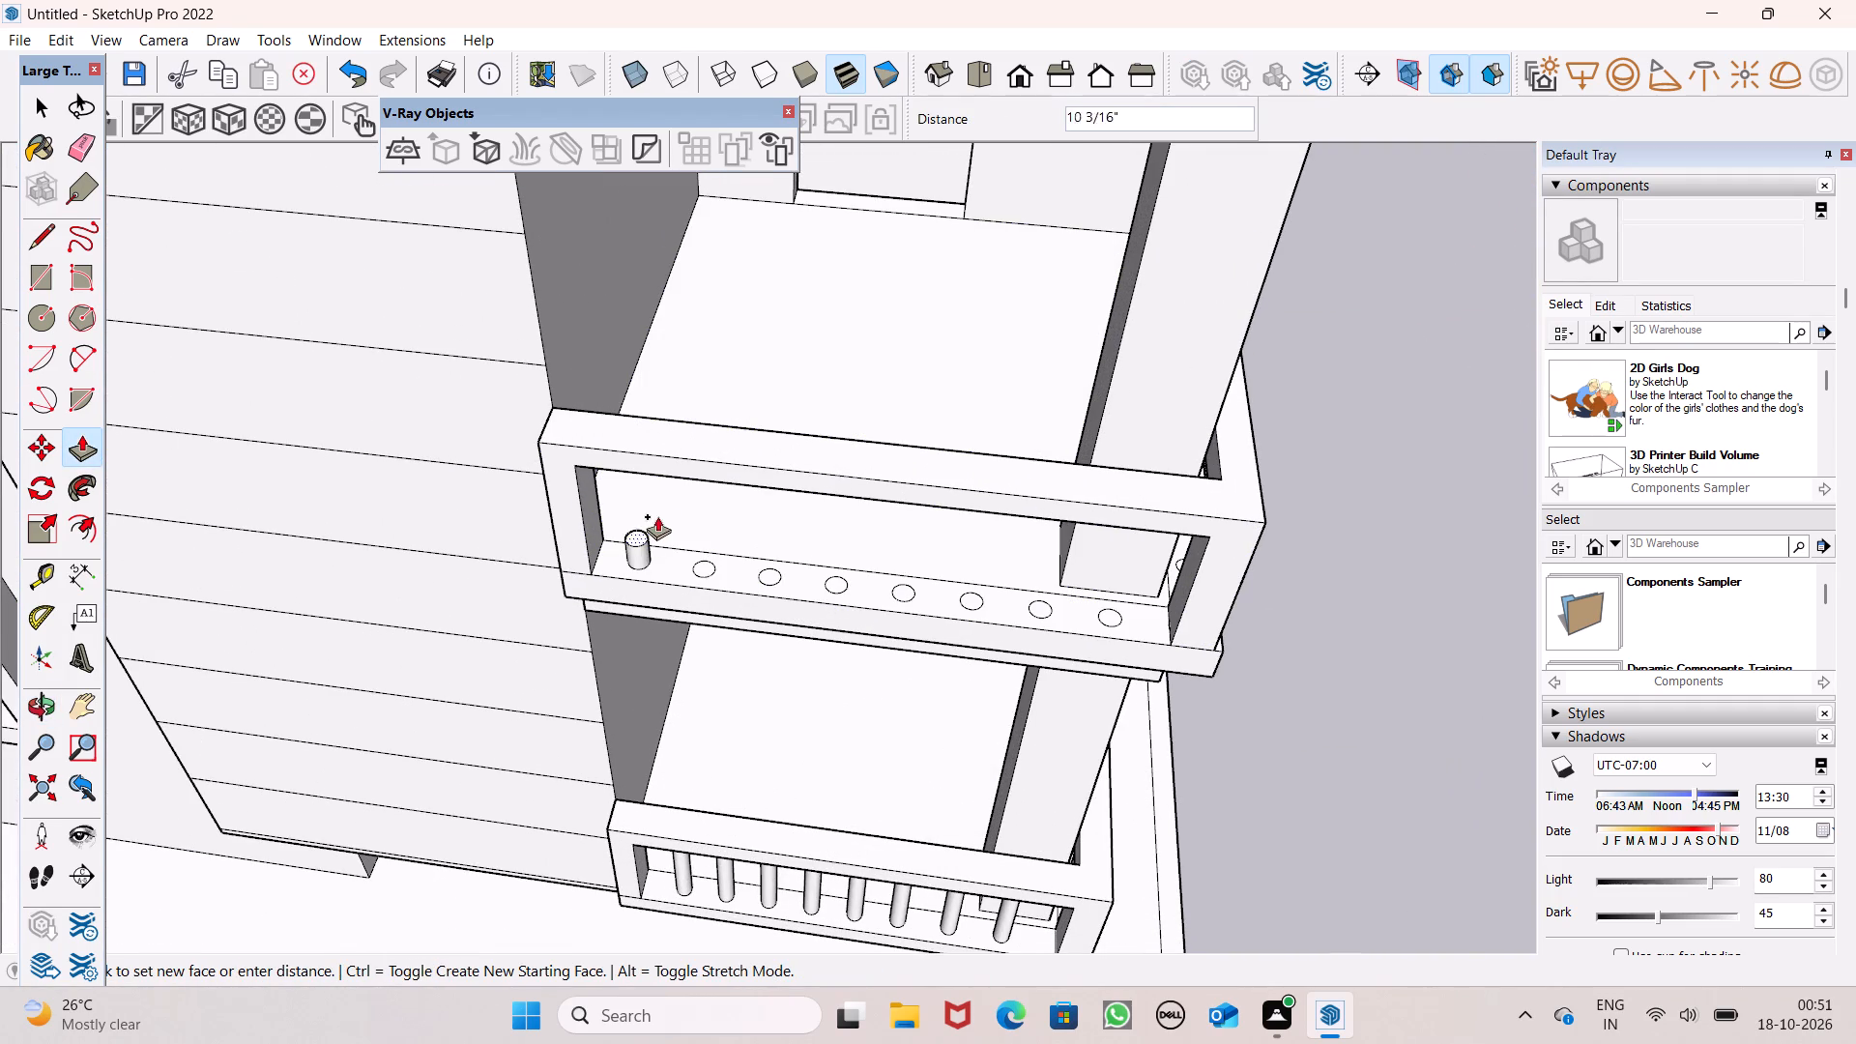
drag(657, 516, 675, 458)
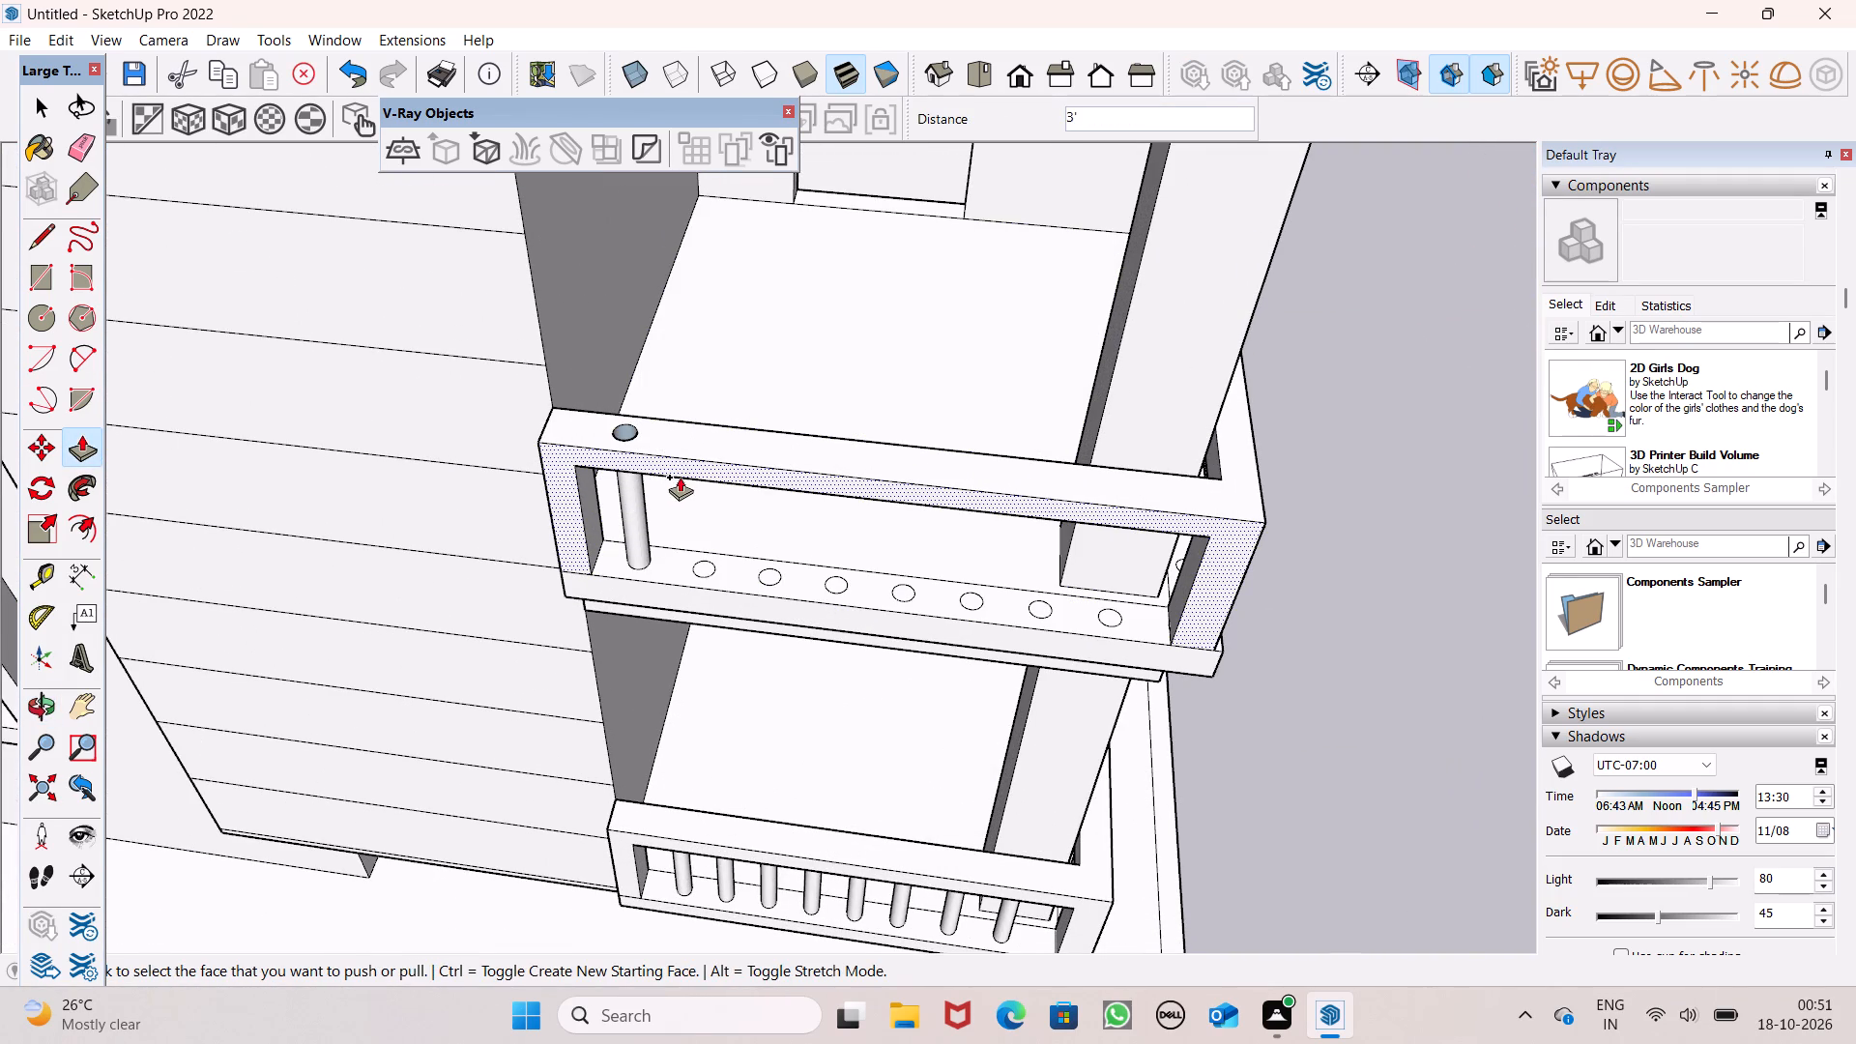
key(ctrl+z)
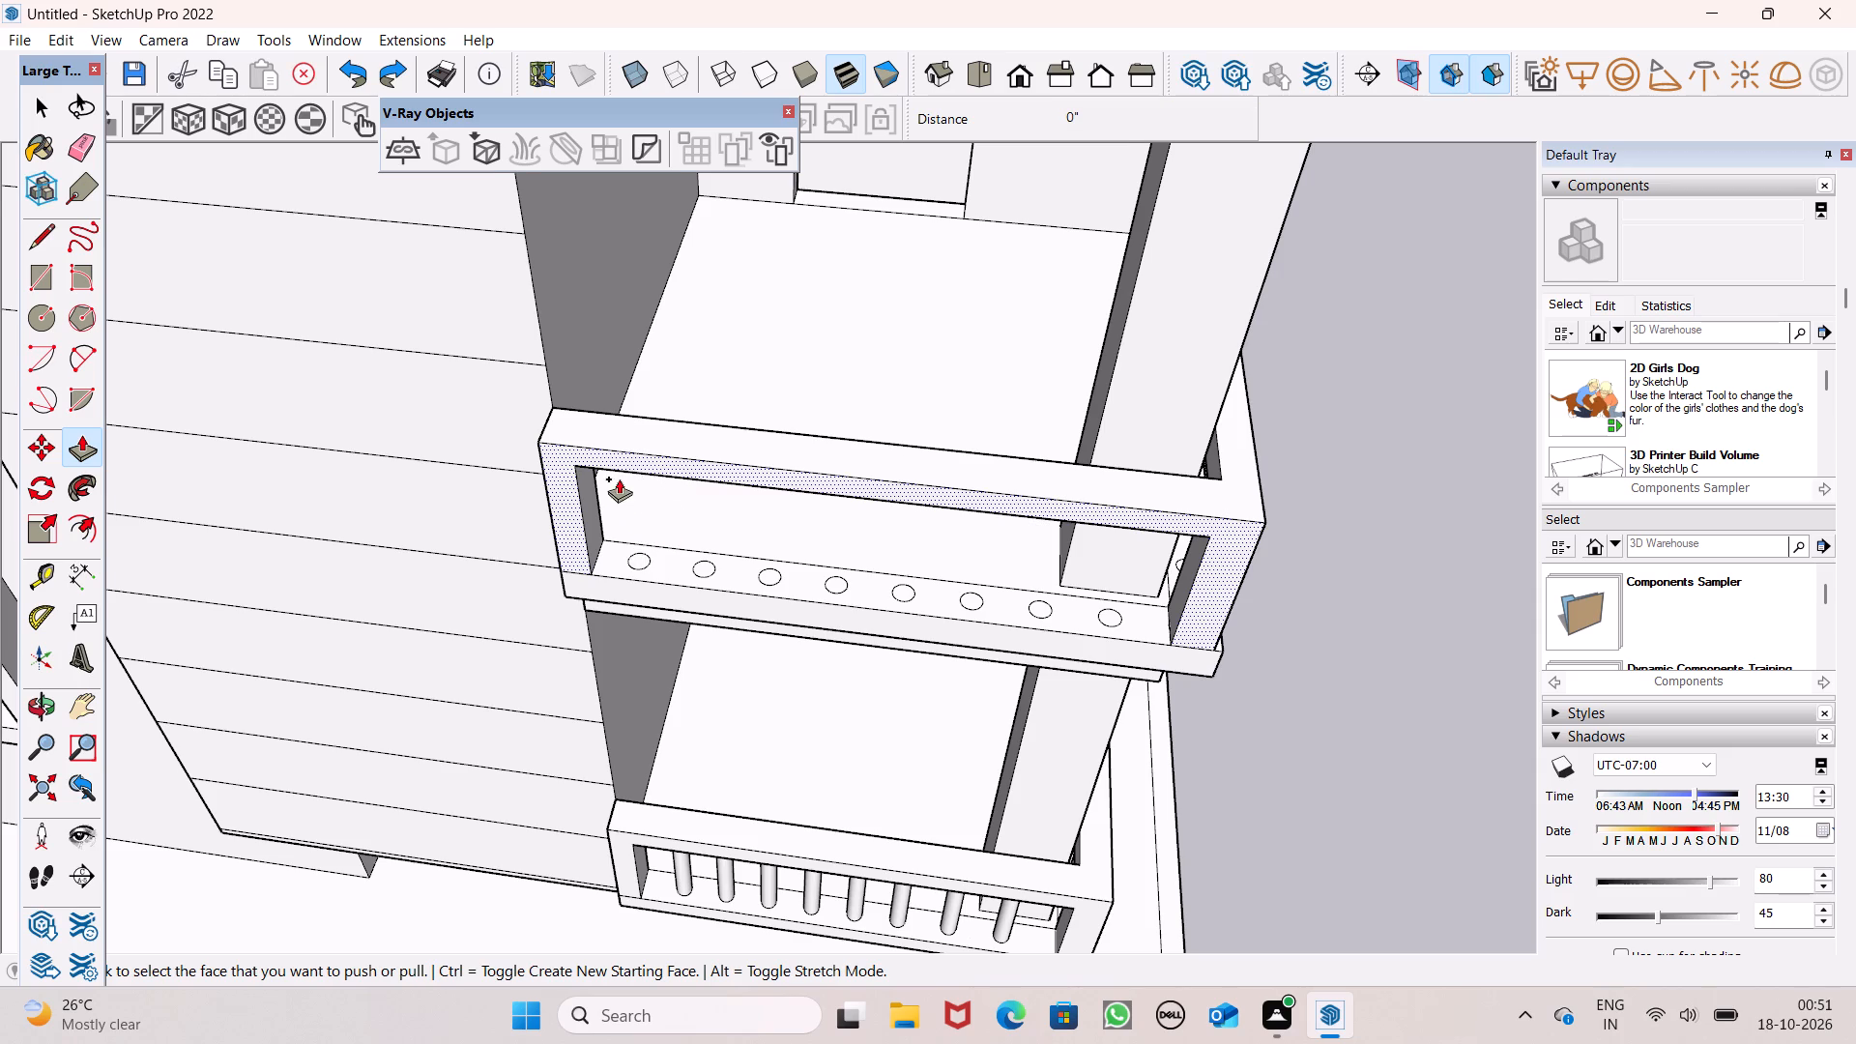
Pull the shorter side's first four baluster circles from the wall up to the top rail, the second about 2' 4" and third about 2' 4 3/16".
scroll(610, 479, down, 3)
scroll(681, 464, up, 8)
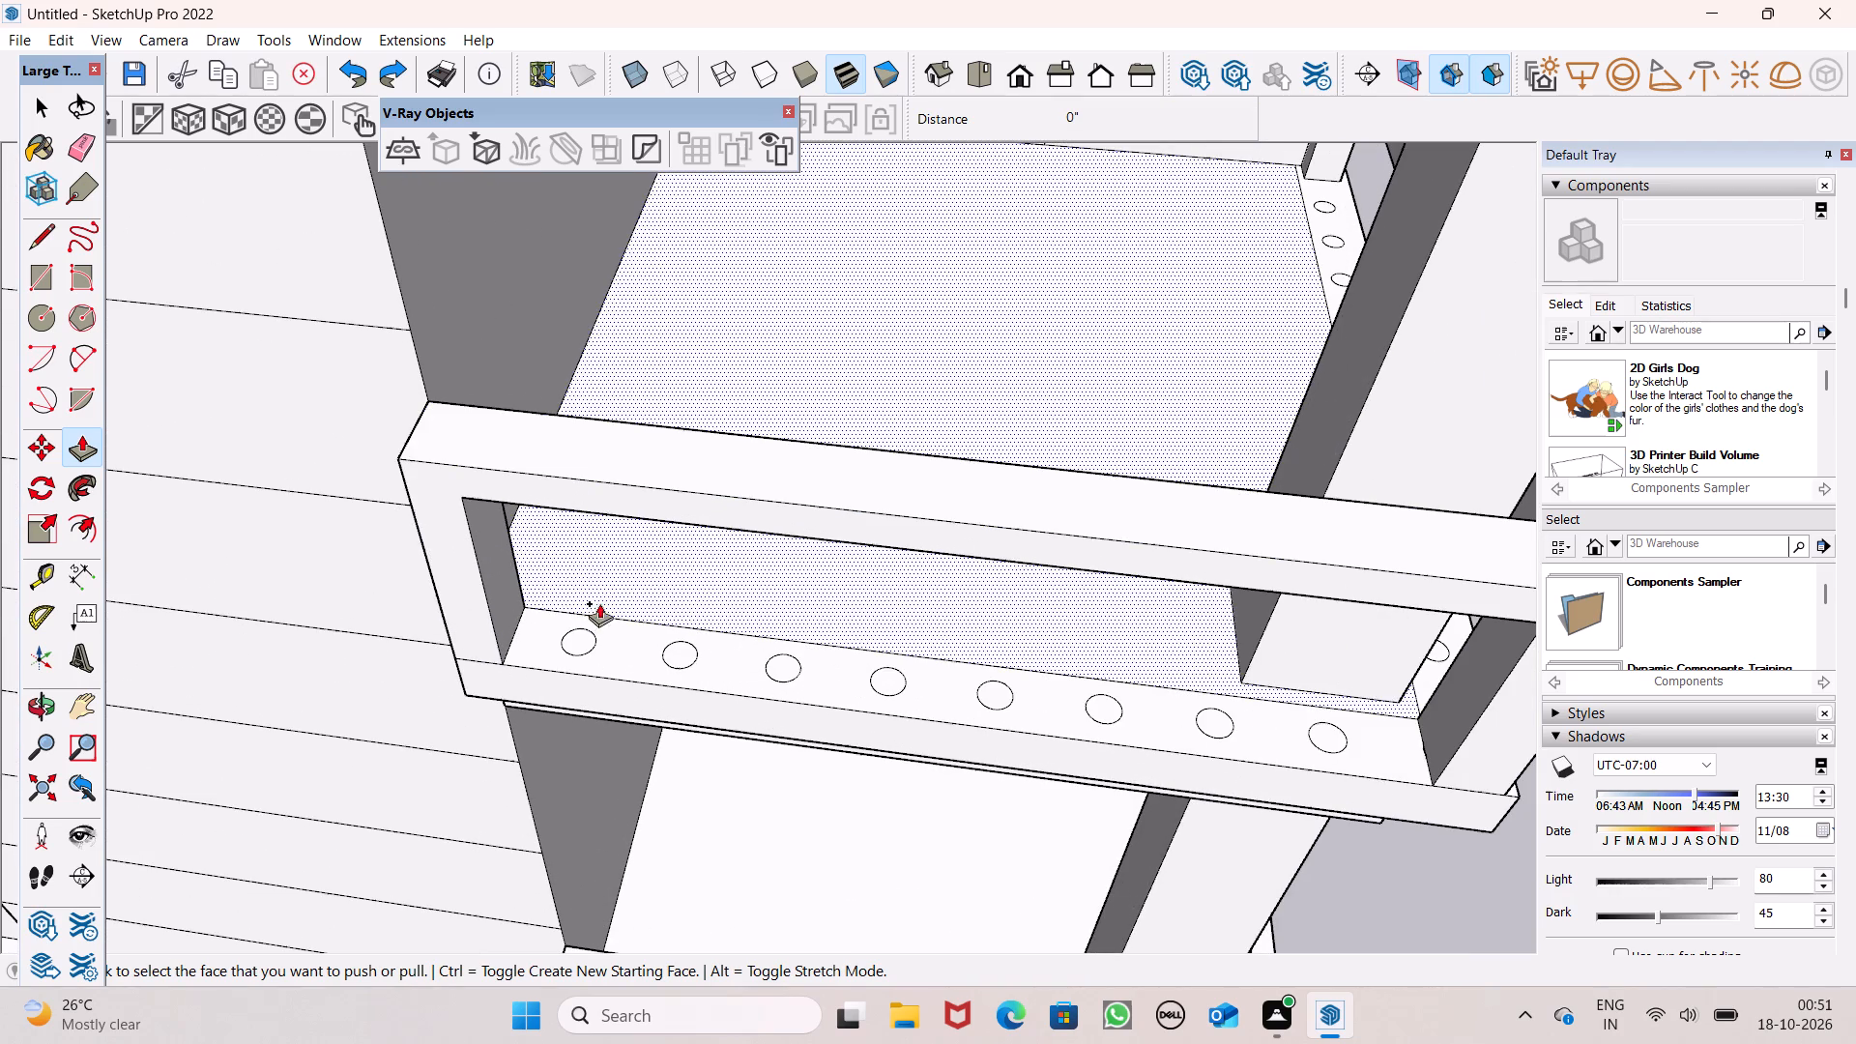
drag(579, 646, 577, 513)
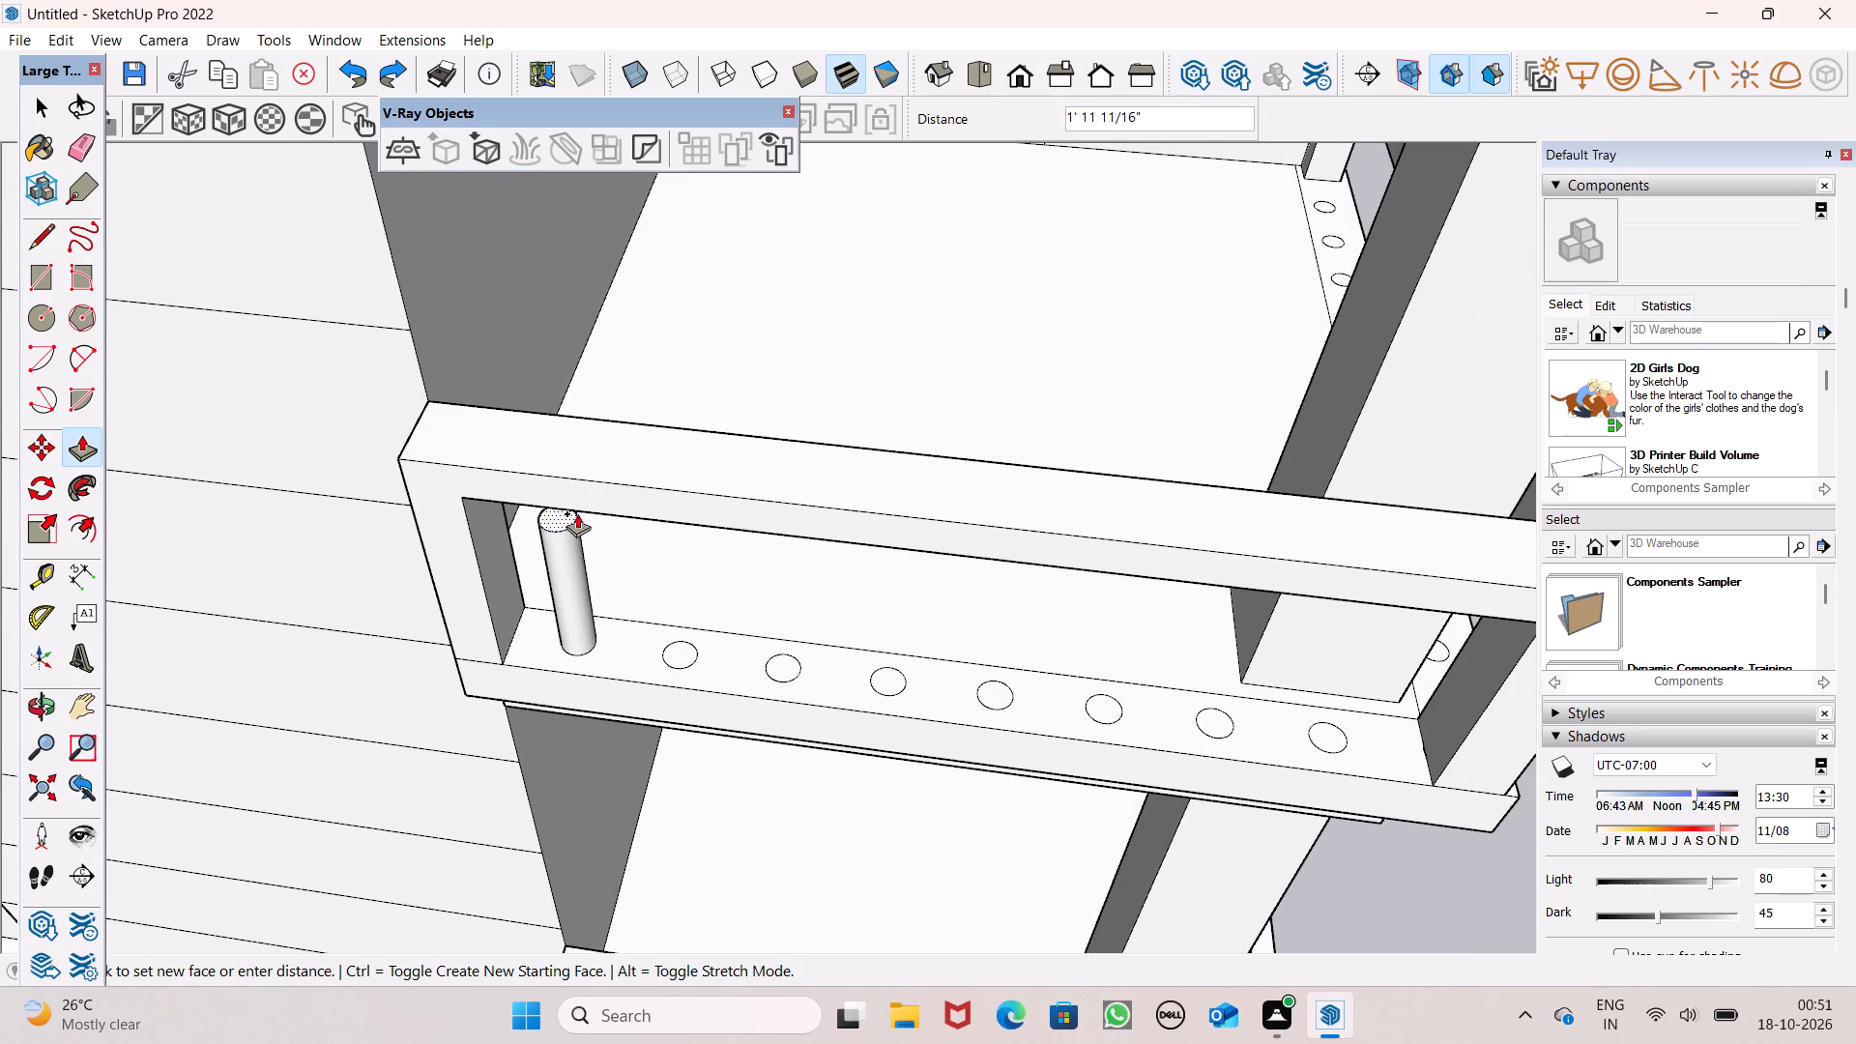
drag(577, 513, 578, 507)
drag(681, 653, 681, 616)
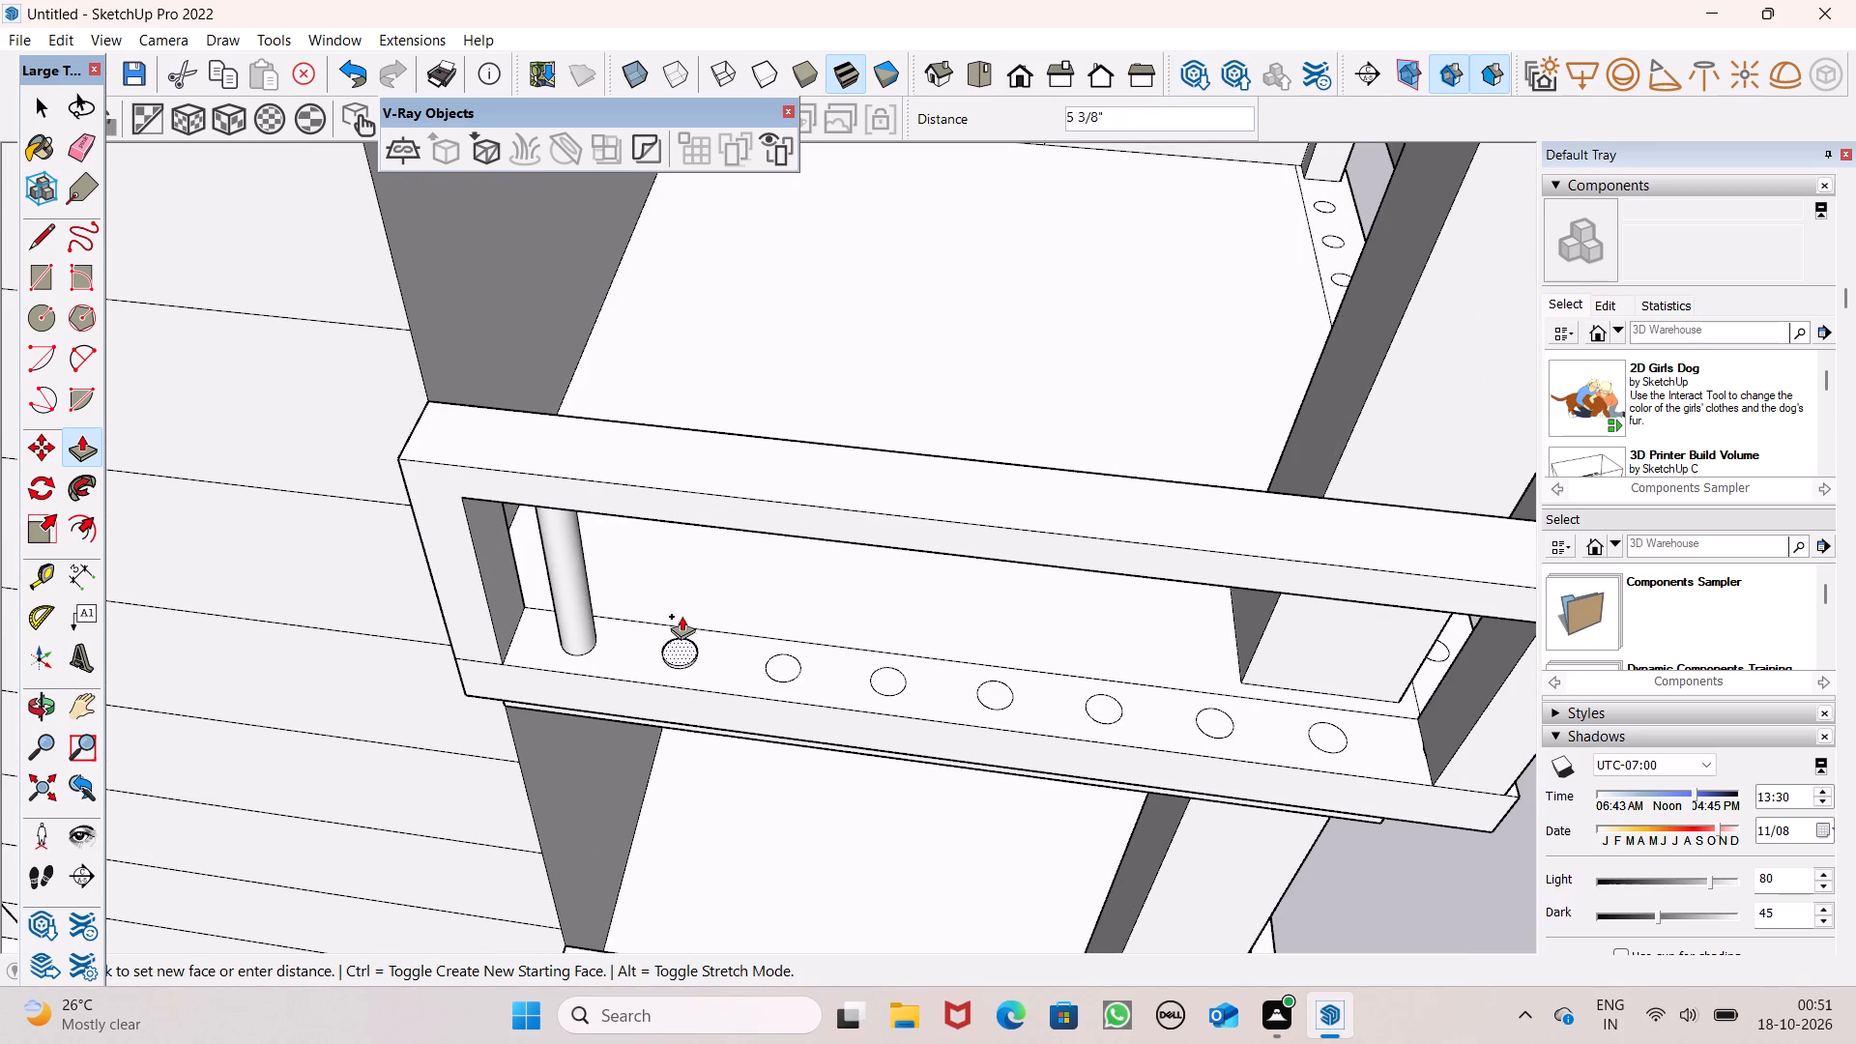
drag(681, 616, 667, 505)
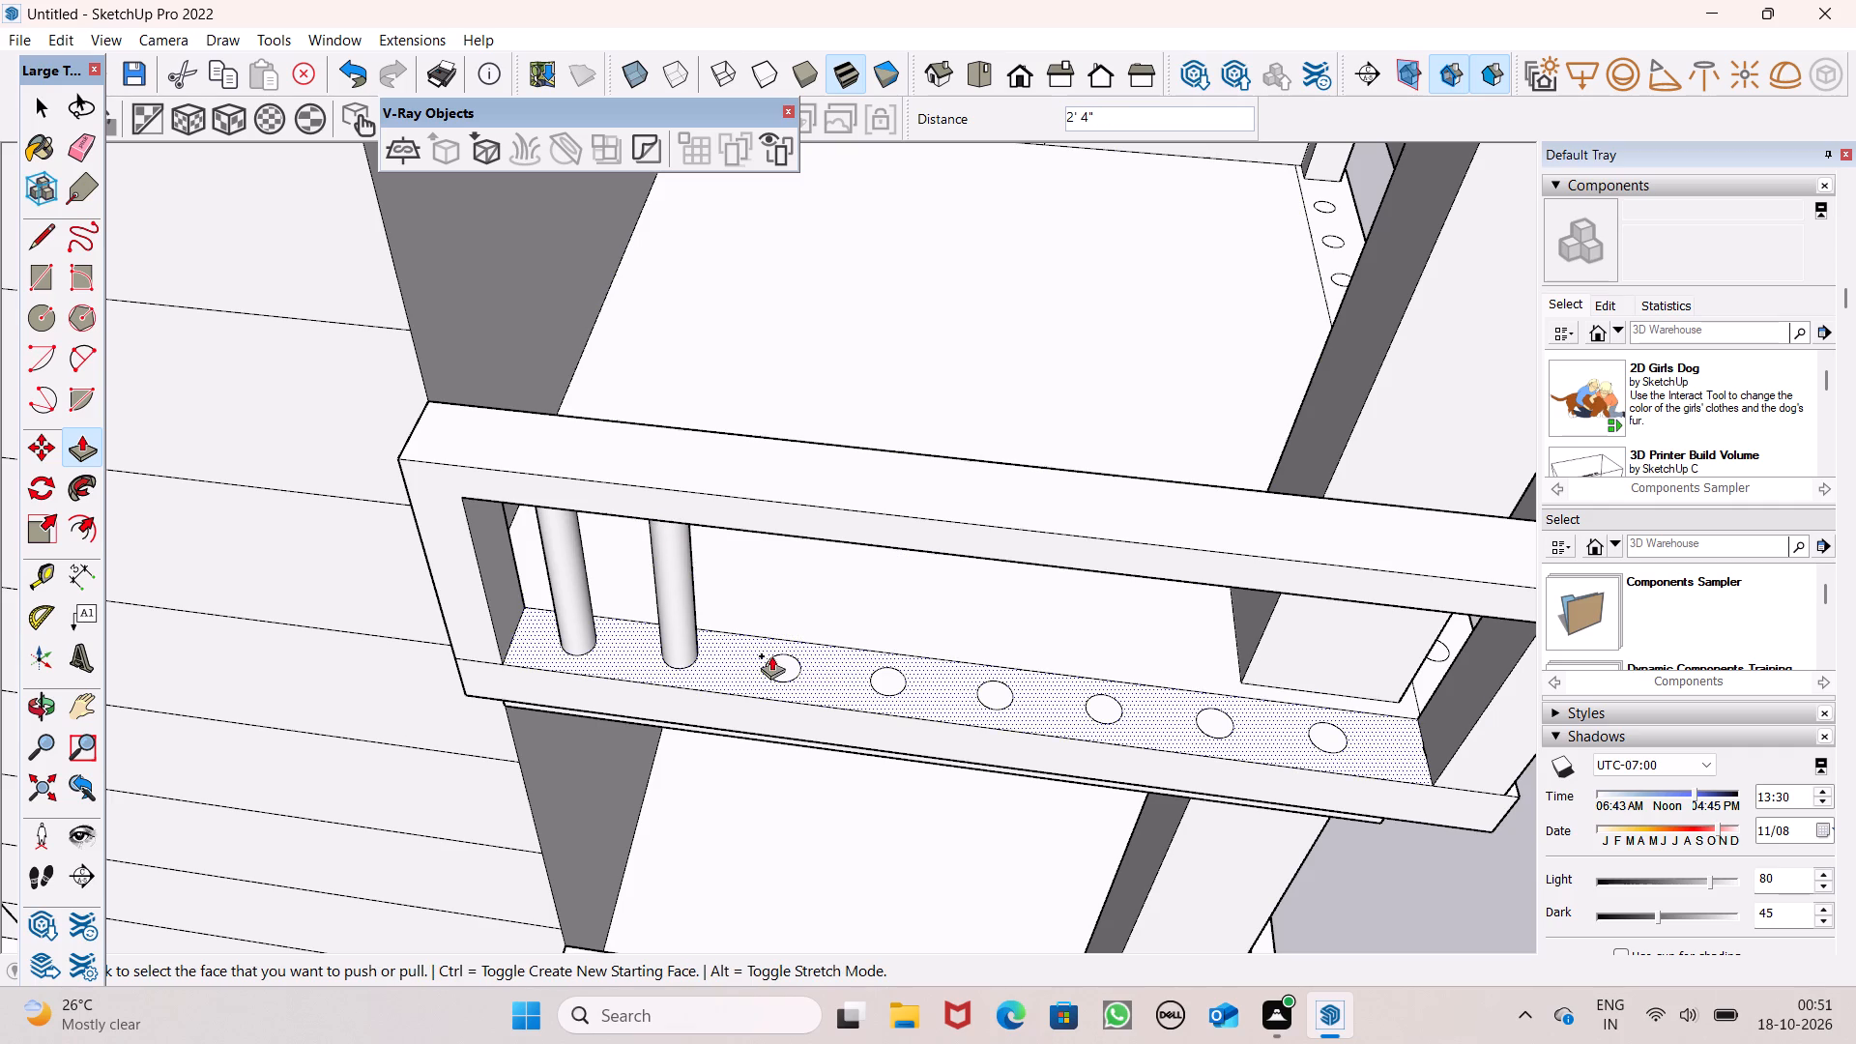
drag(784, 671, 775, 521)
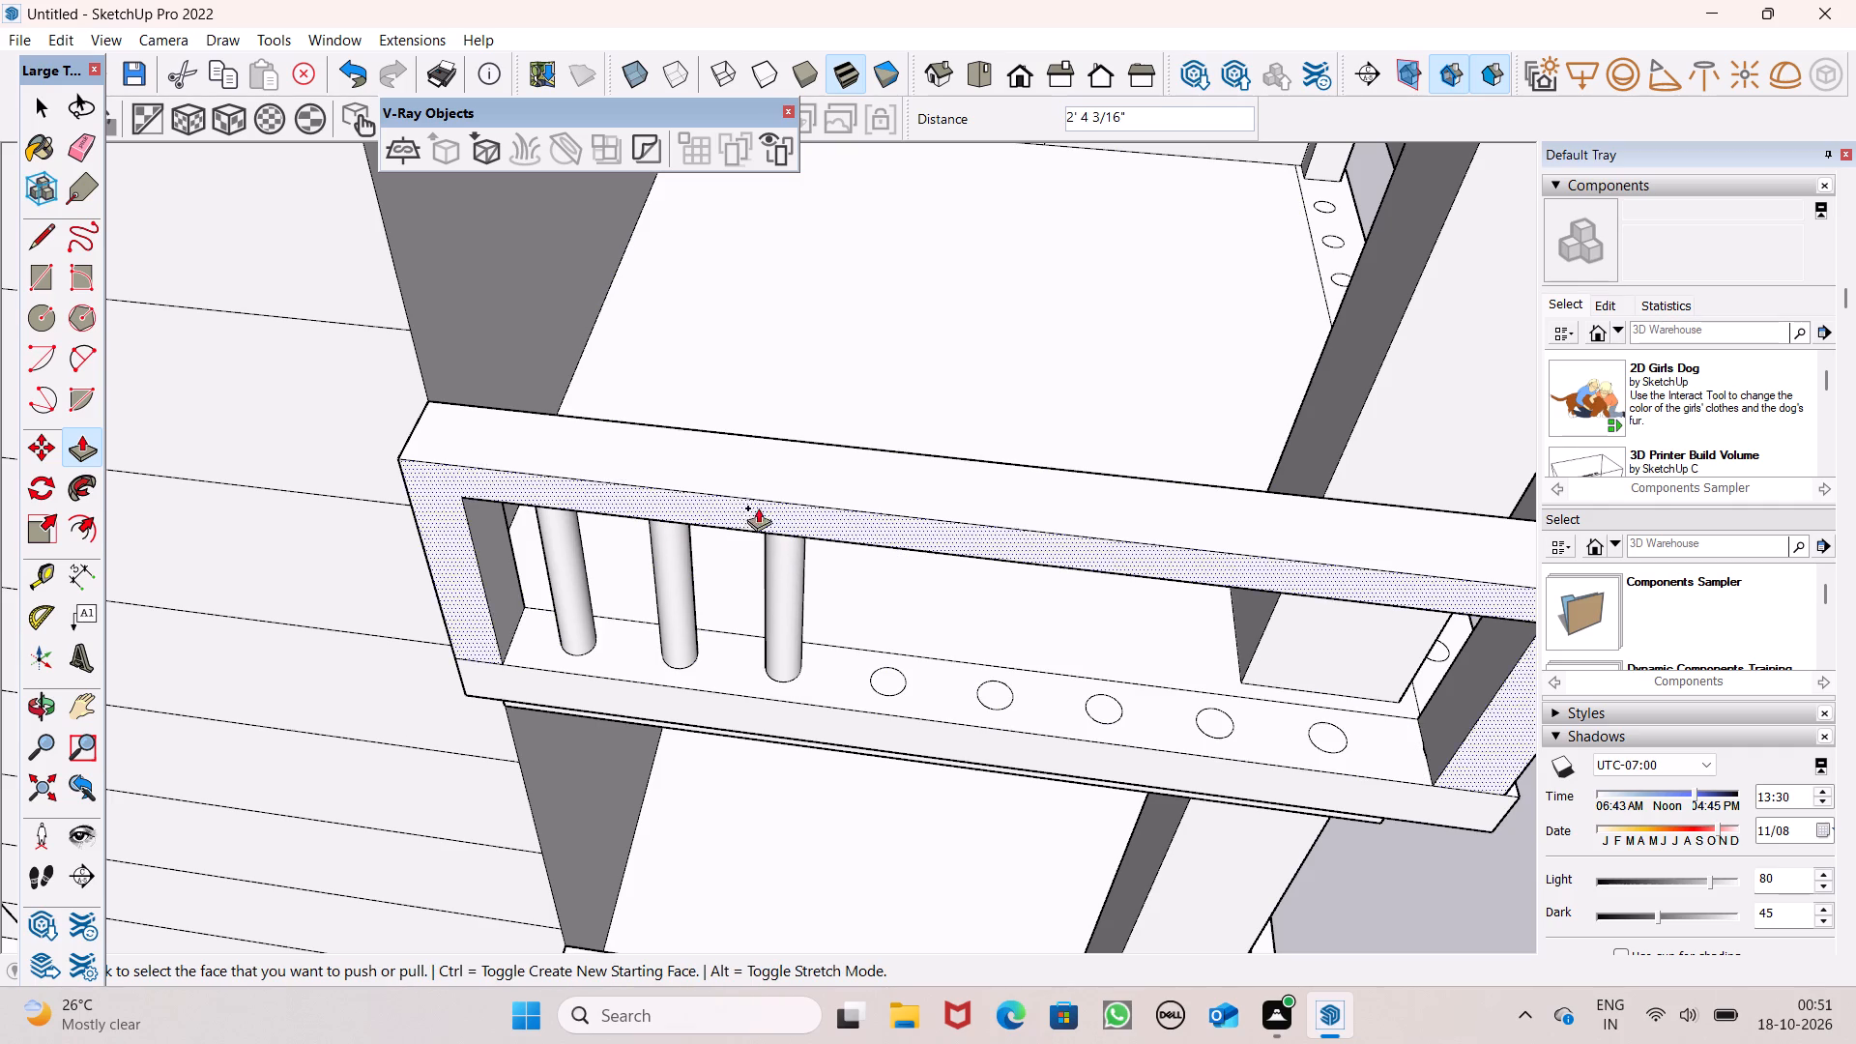
scroll(545, 478, down, 4)
scroll(811, 508, up, 5)
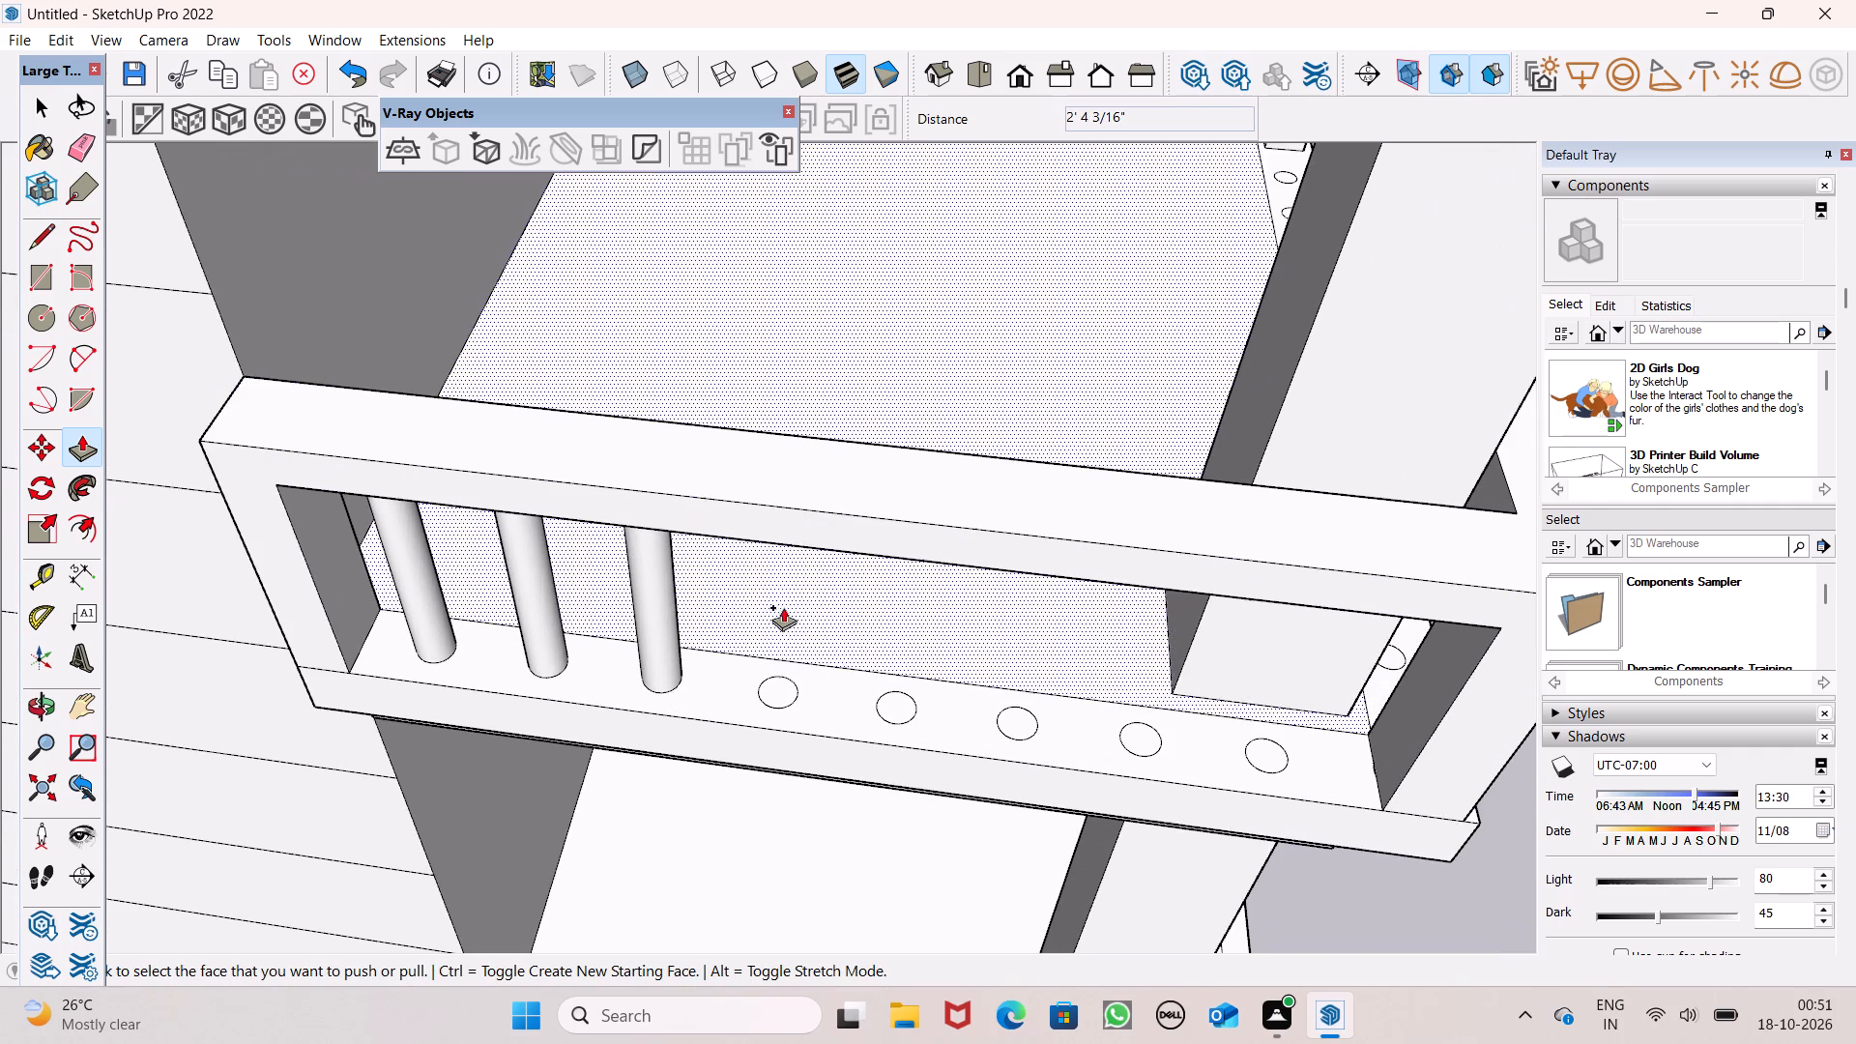
drag(792, 690, 800, 537)
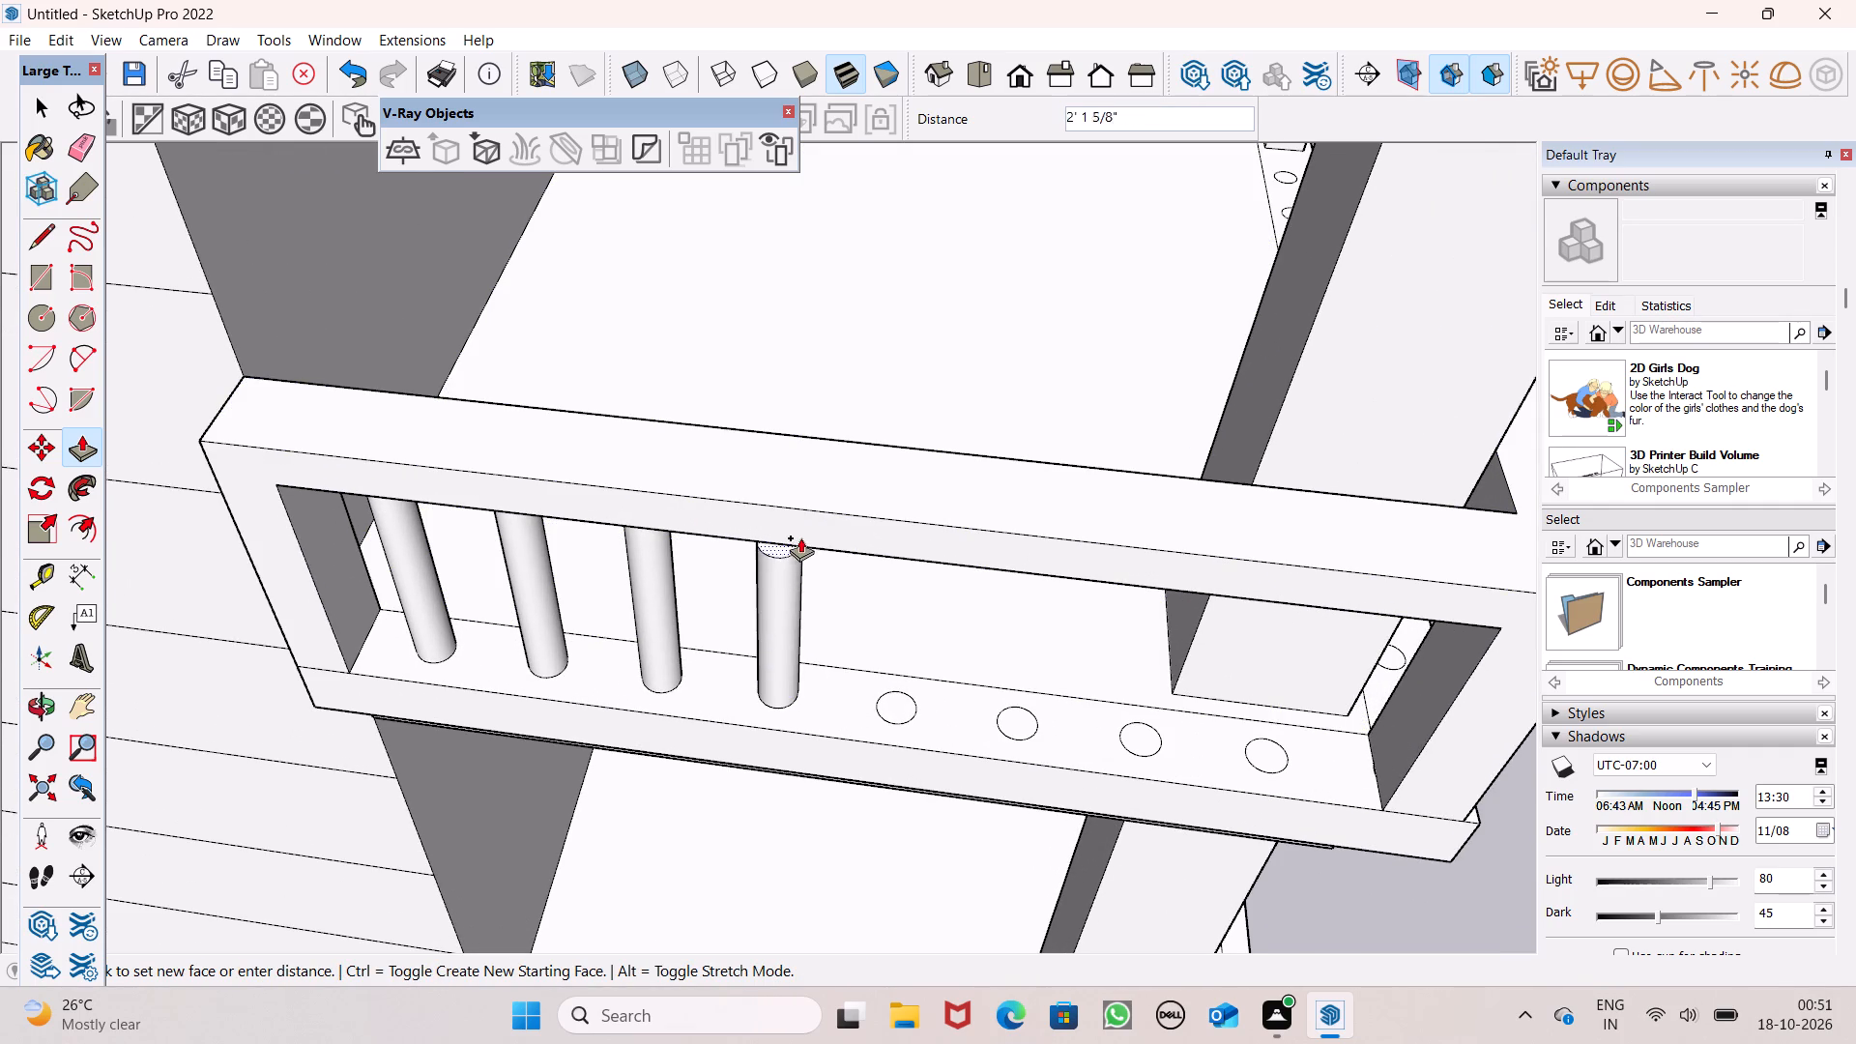
drag(800, 537, 806, 526)
click(806, 526)
key(space)
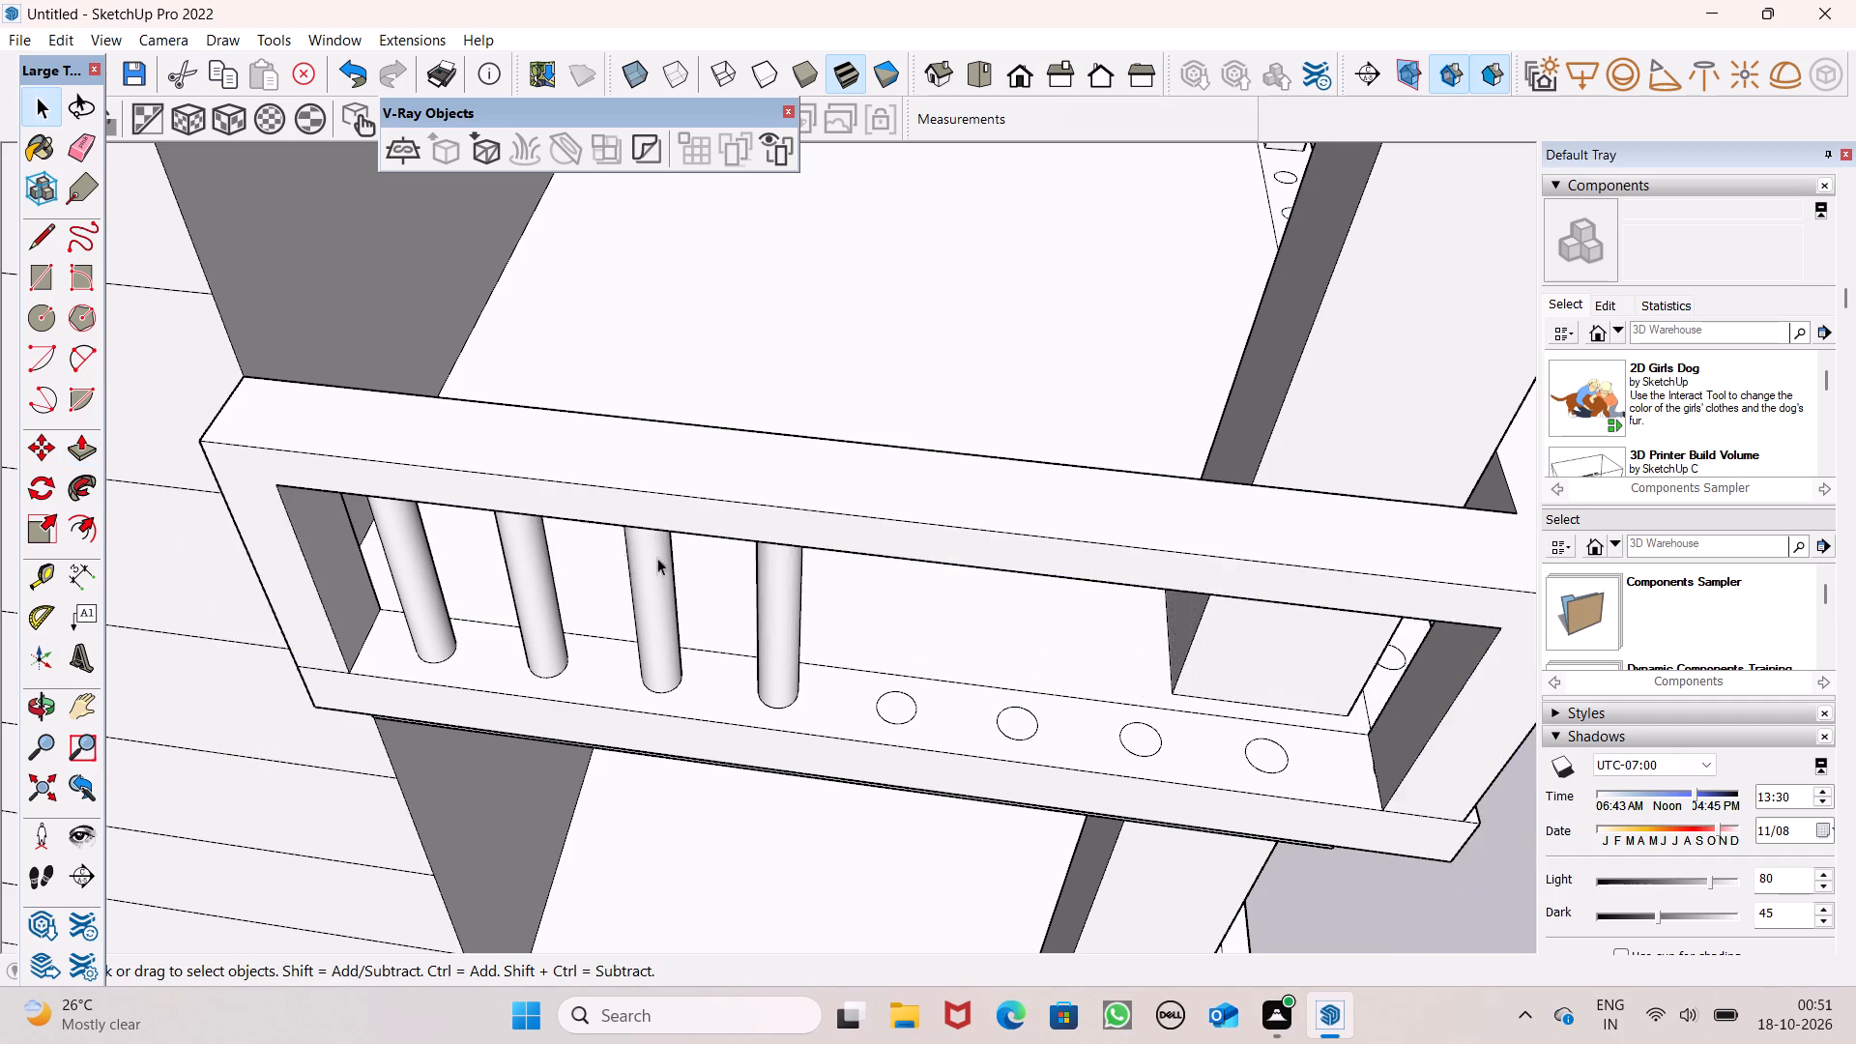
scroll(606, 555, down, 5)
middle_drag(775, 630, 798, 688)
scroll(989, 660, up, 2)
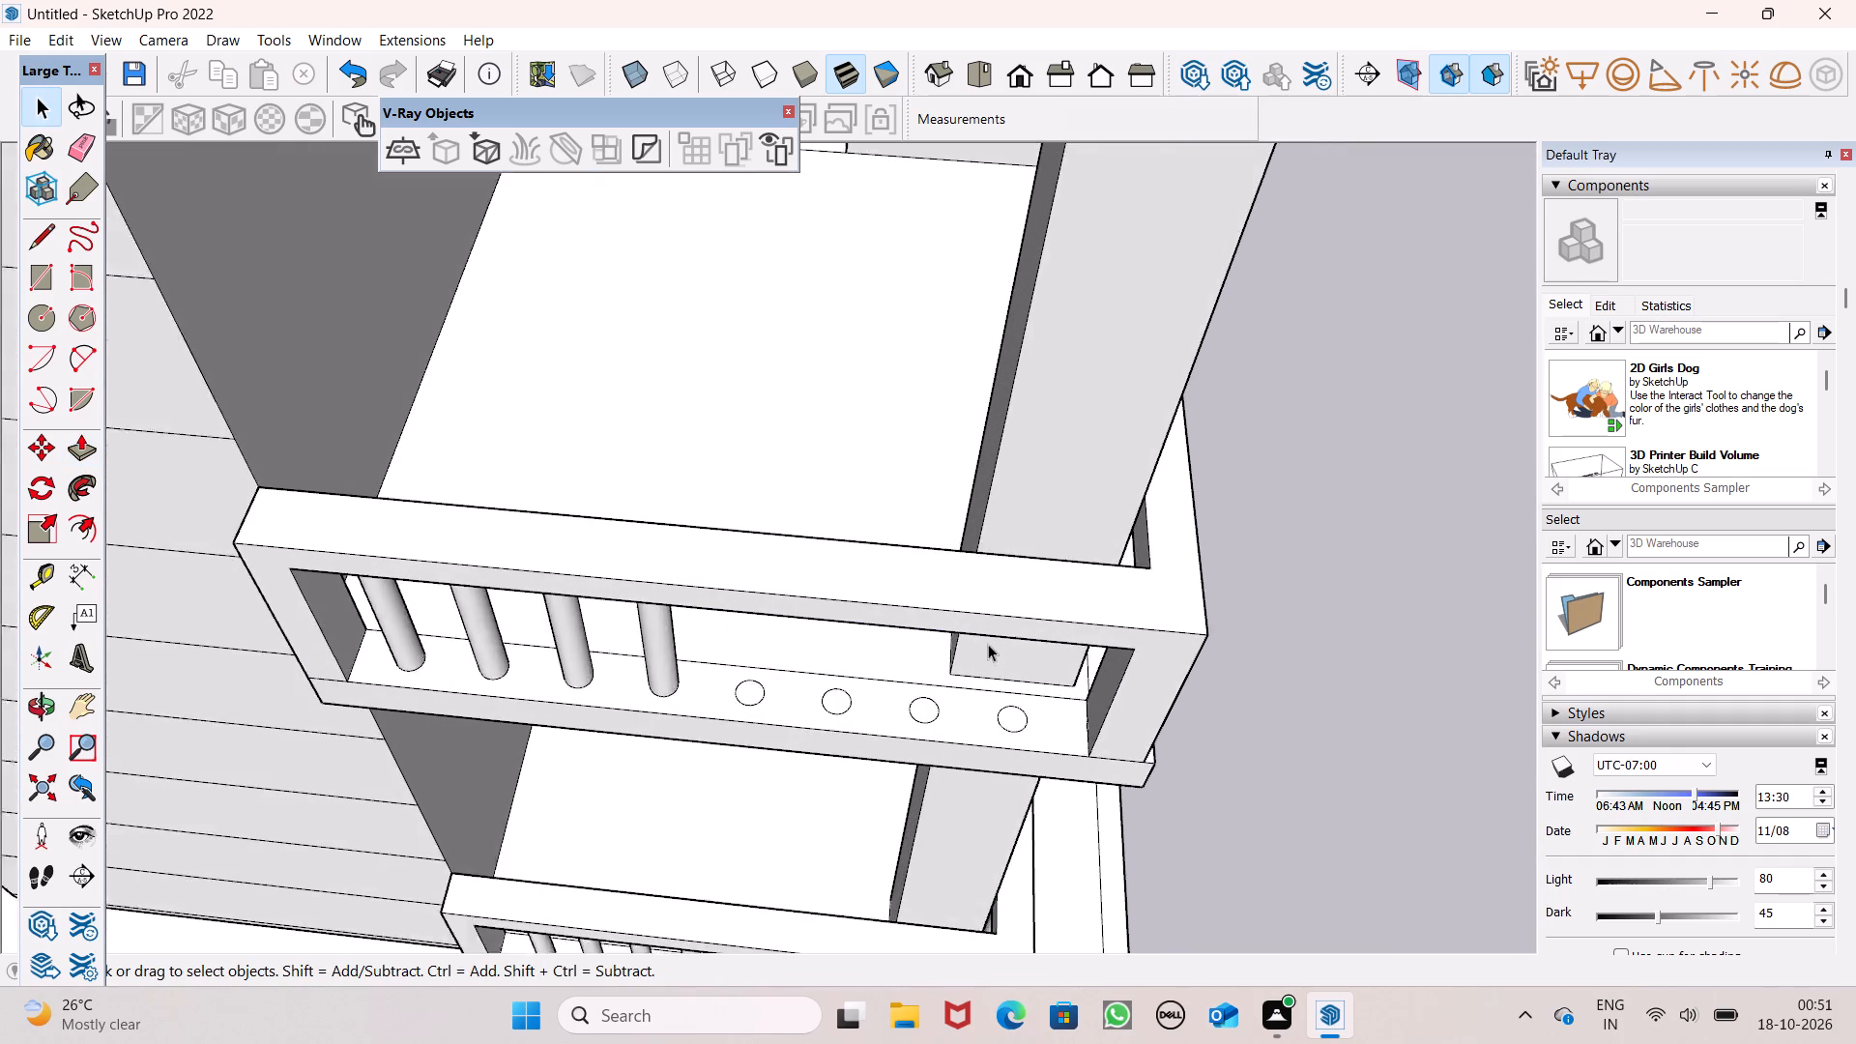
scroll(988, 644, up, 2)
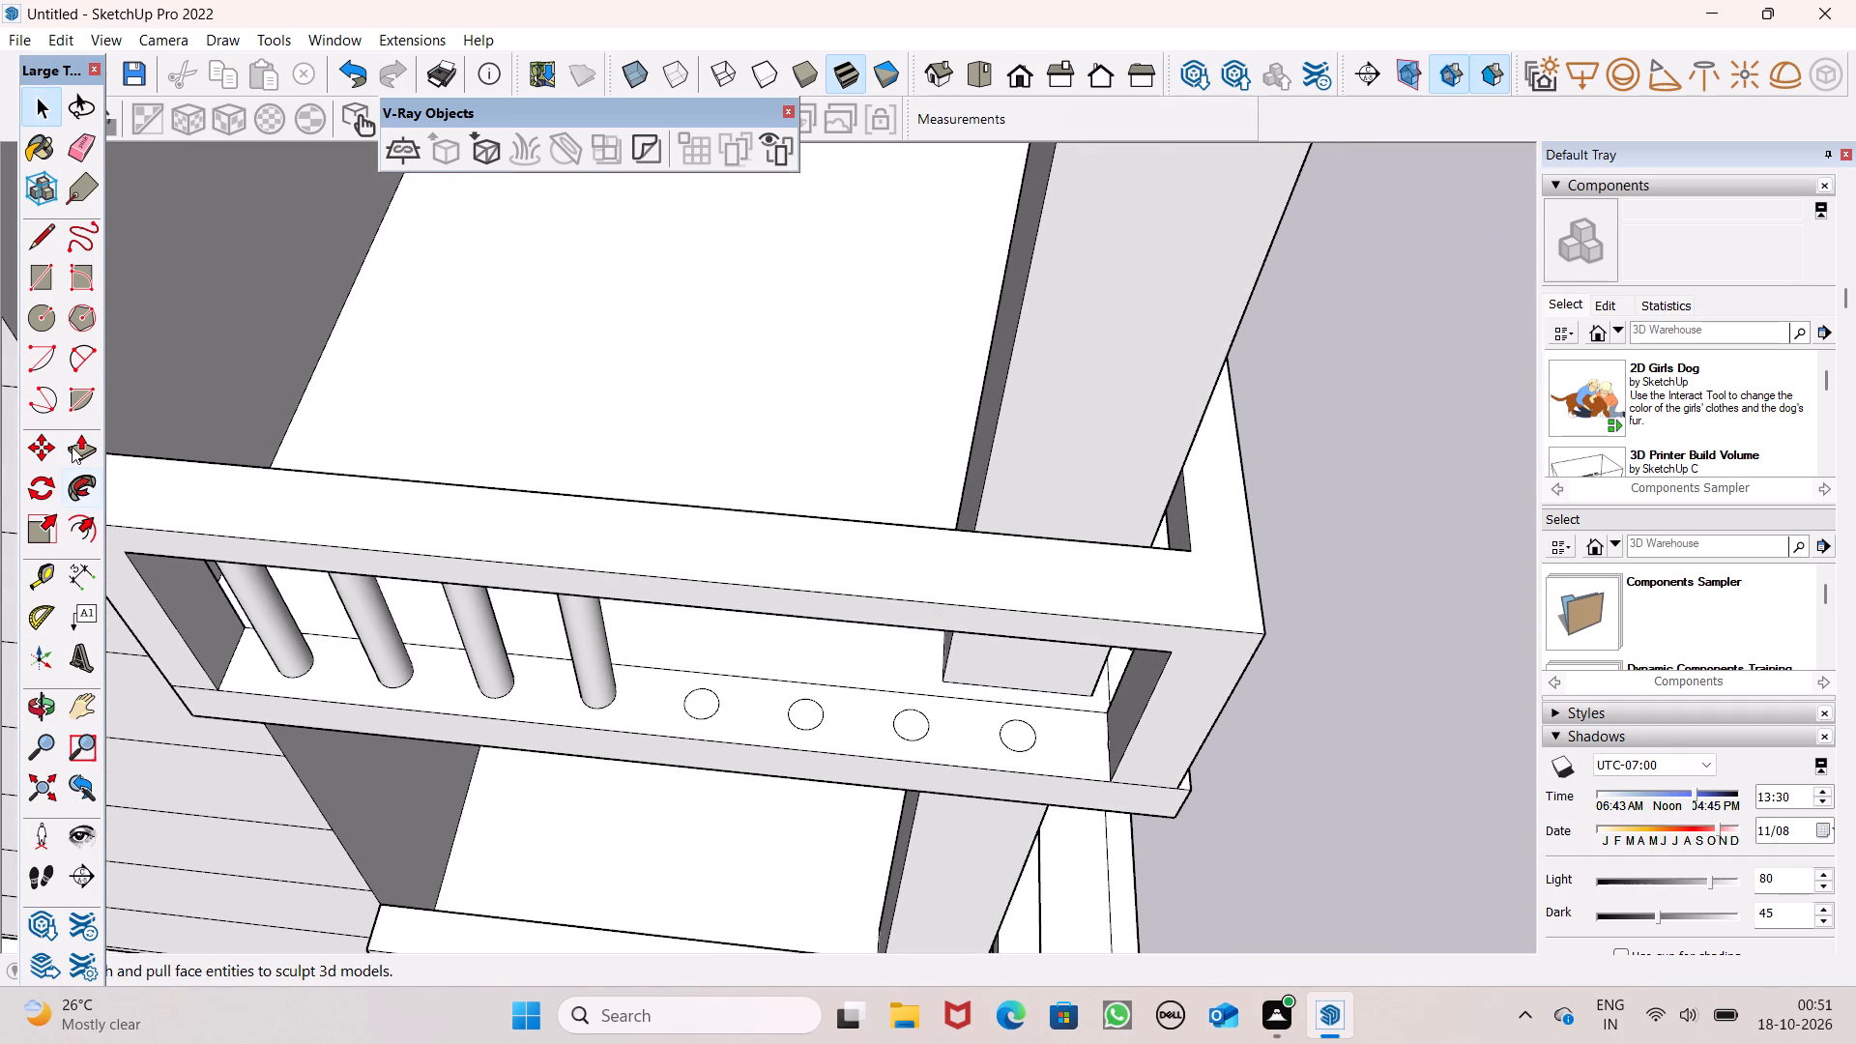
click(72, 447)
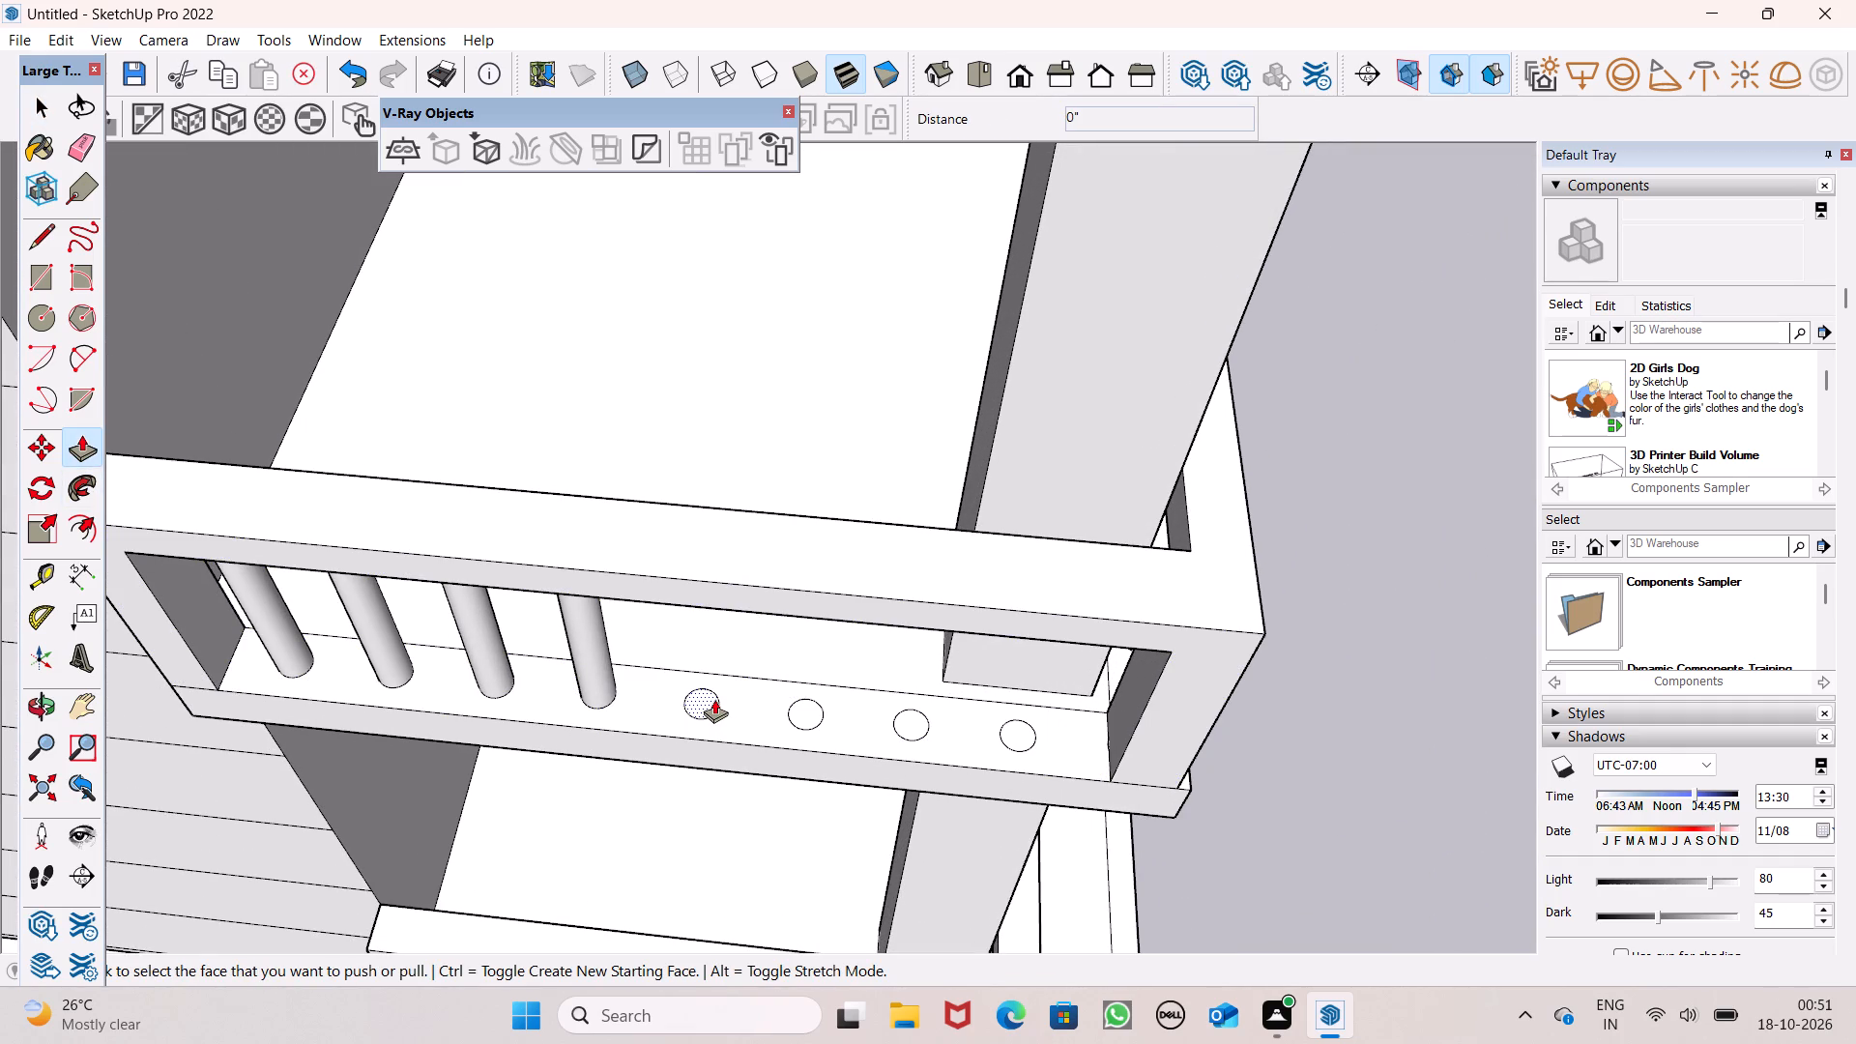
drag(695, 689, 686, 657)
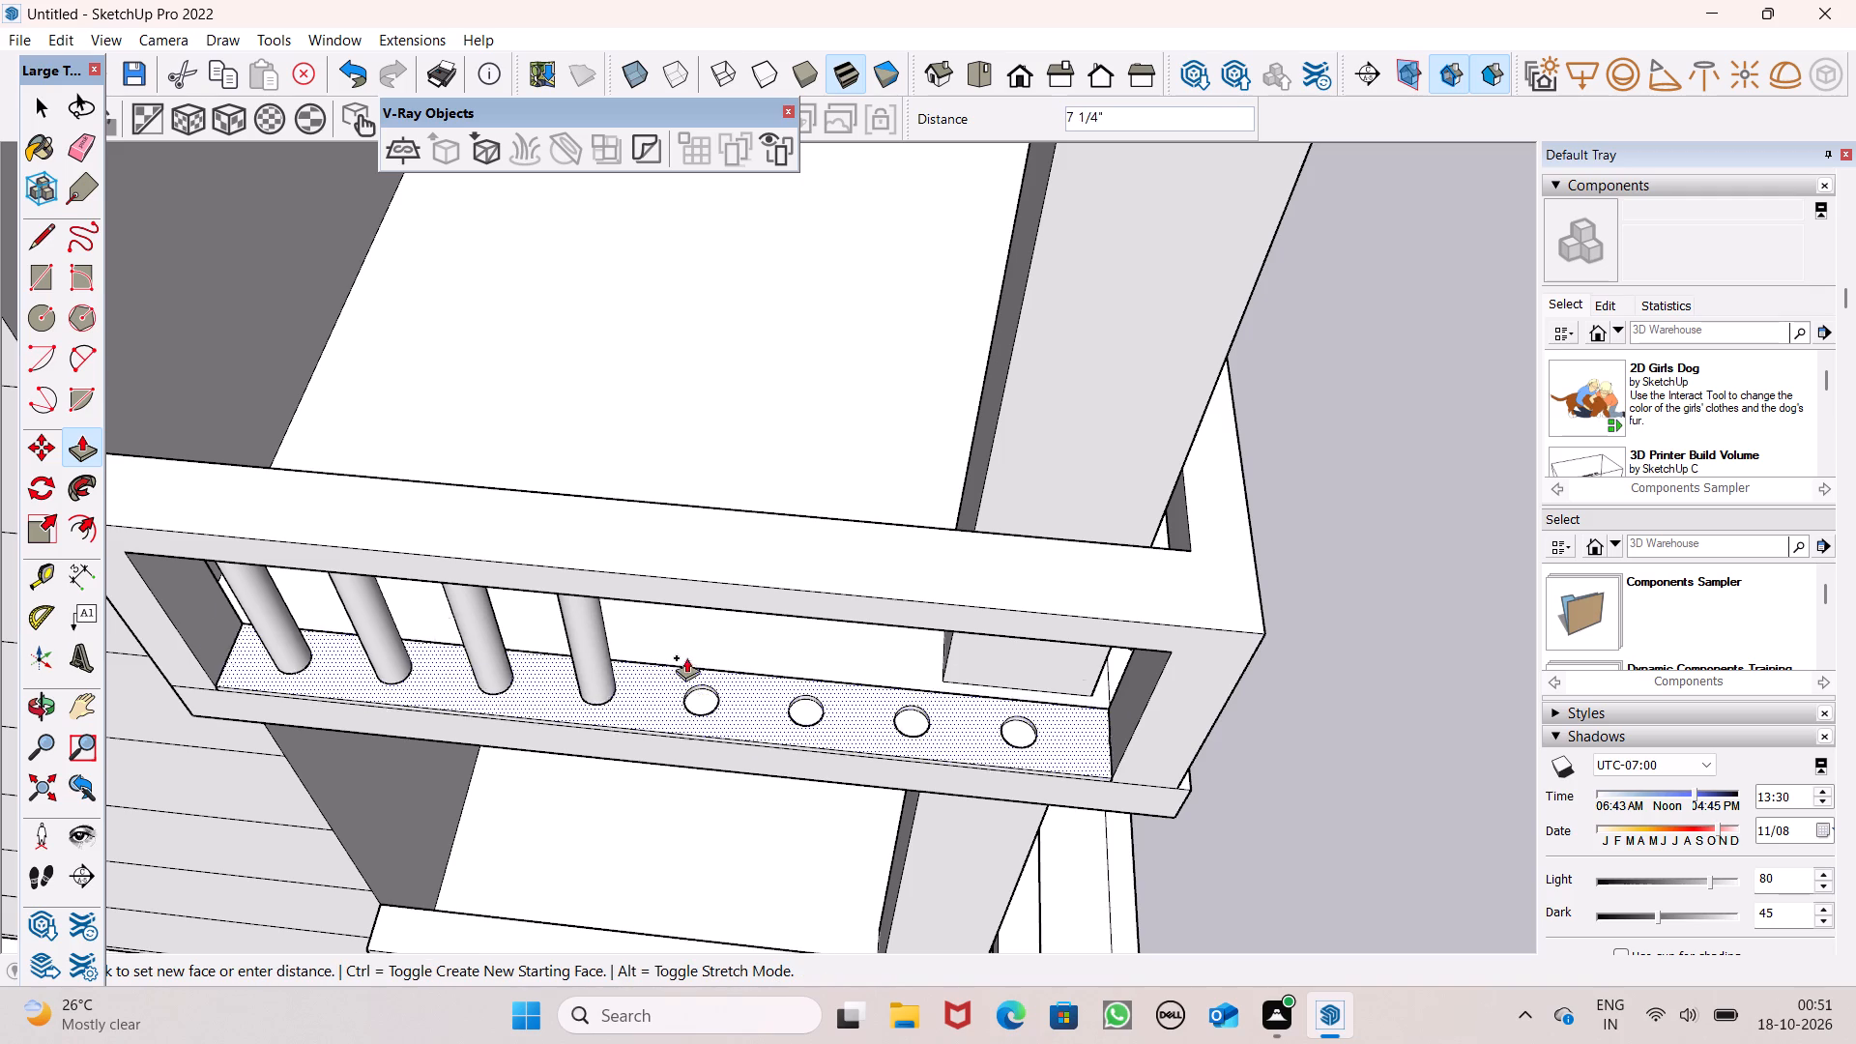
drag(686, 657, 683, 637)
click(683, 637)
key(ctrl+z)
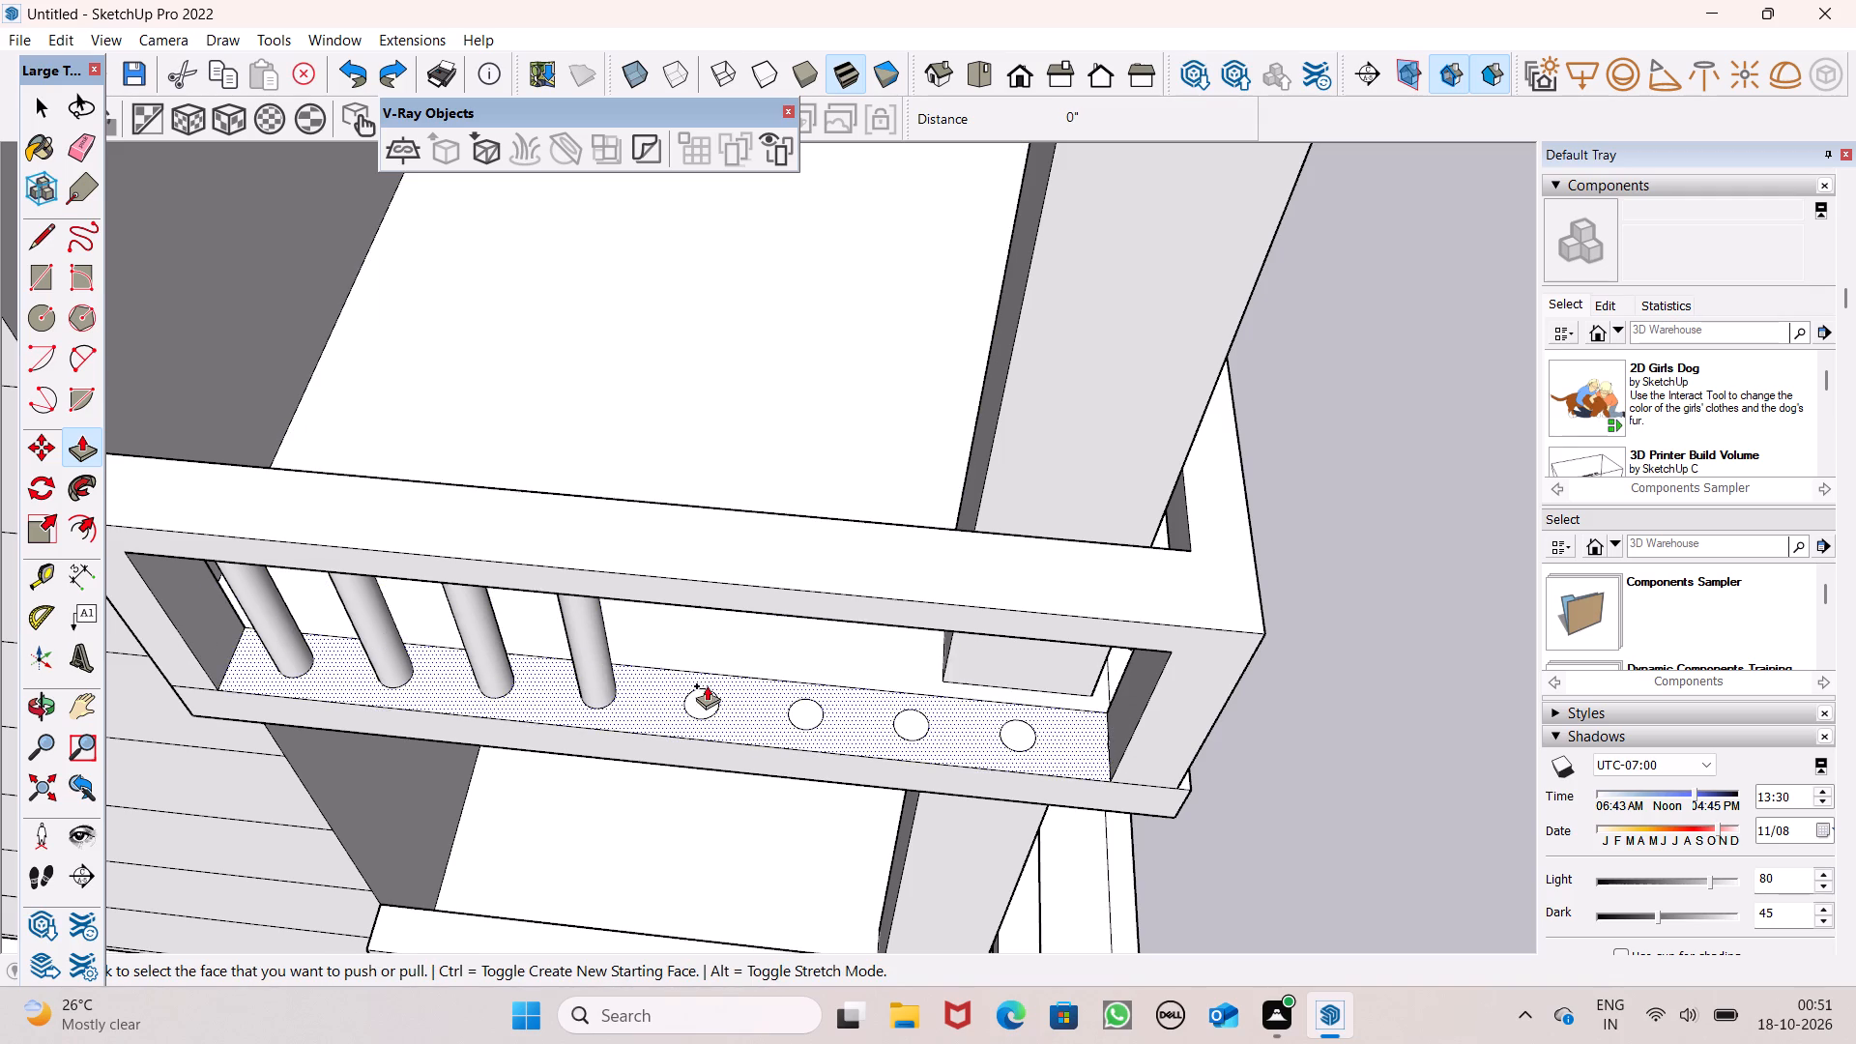
Pull the remaining four baluster circles up toward the top rail, the first by about 1' 10 7/8" and the second by about 2' 15/16".
drag(703, 699, 716, 600)
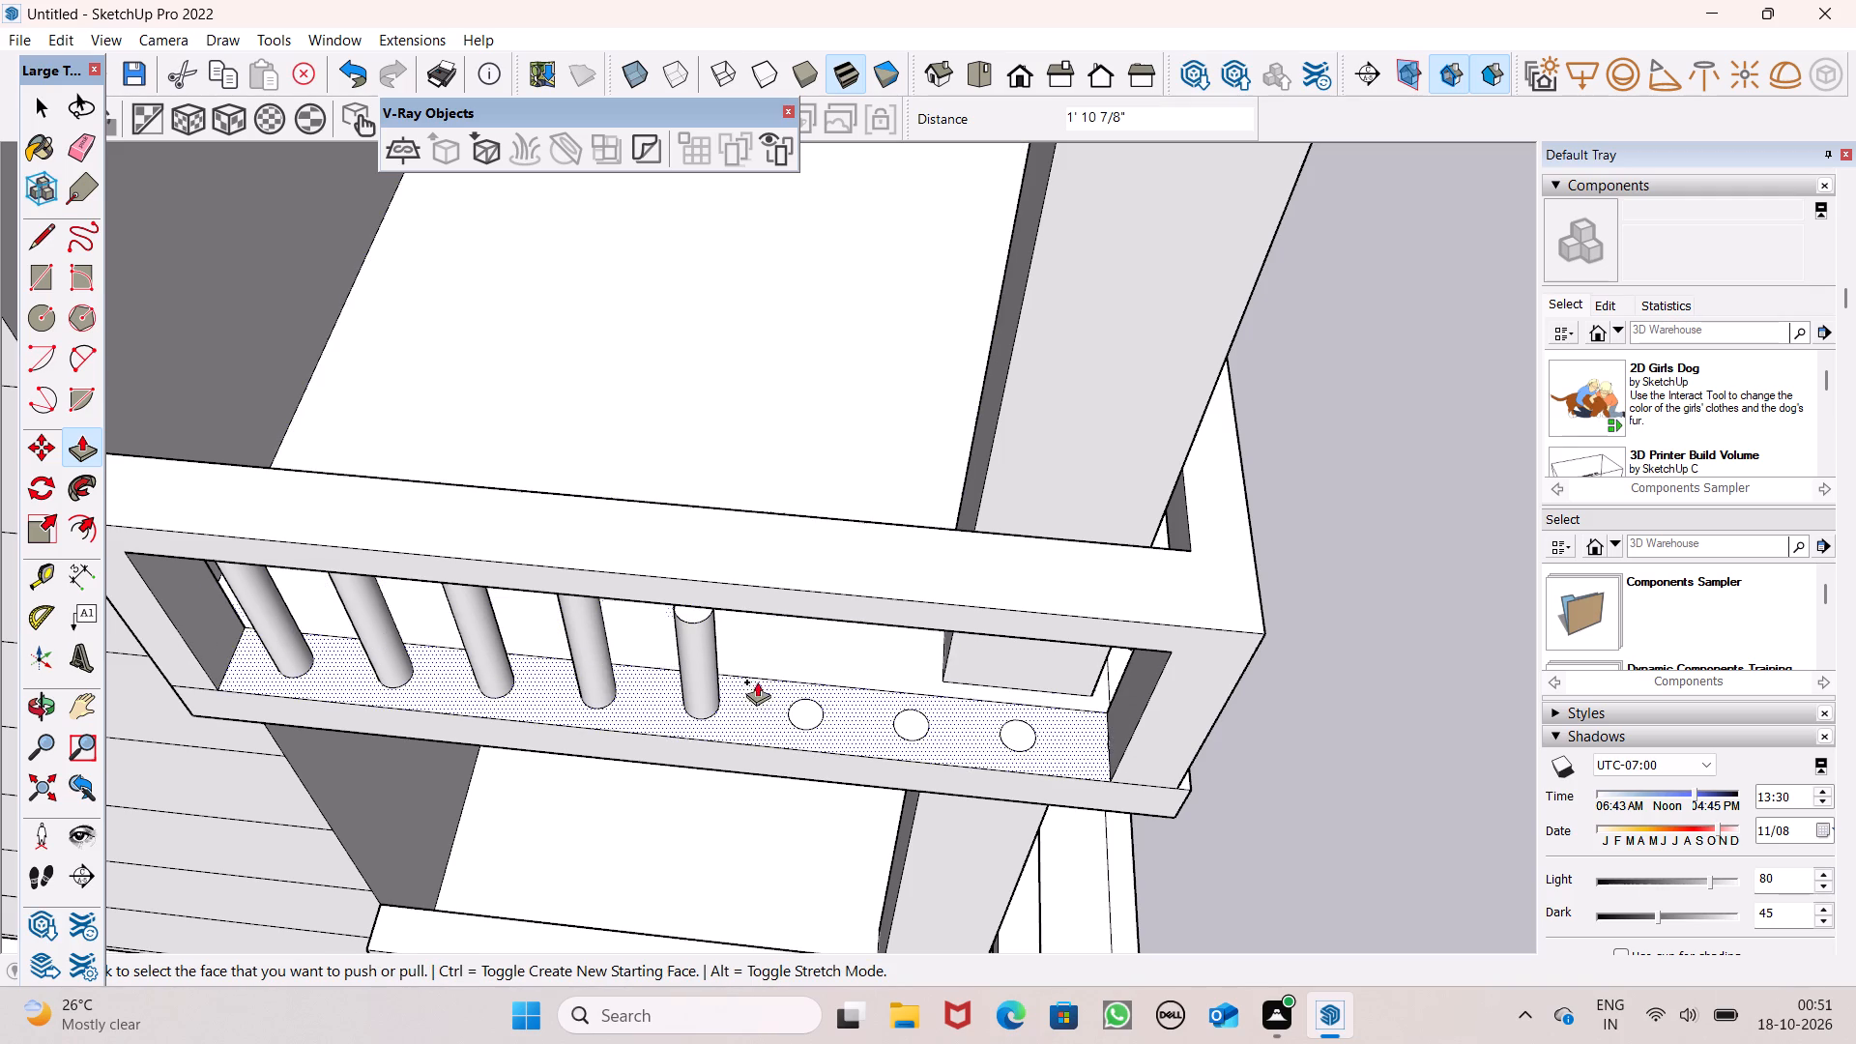
drag(812, 715, 813, 609)
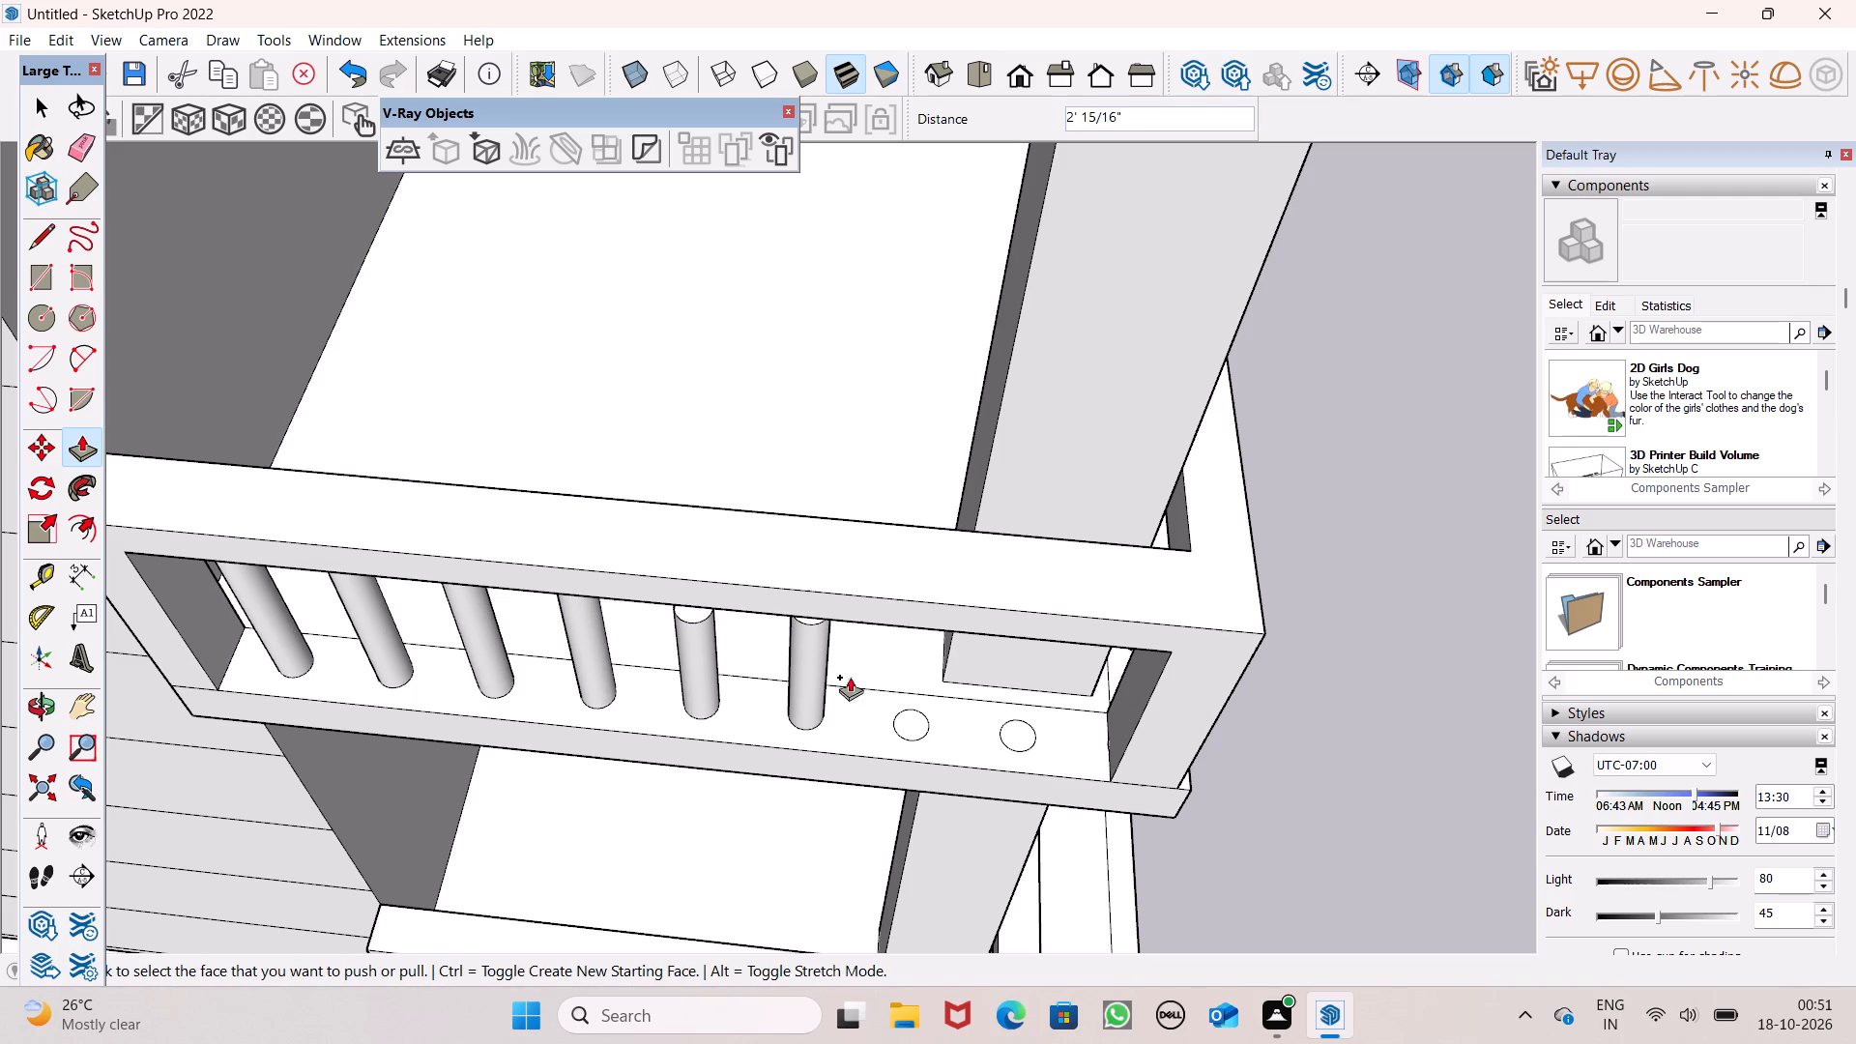
drag(913, 719, 915, 626)
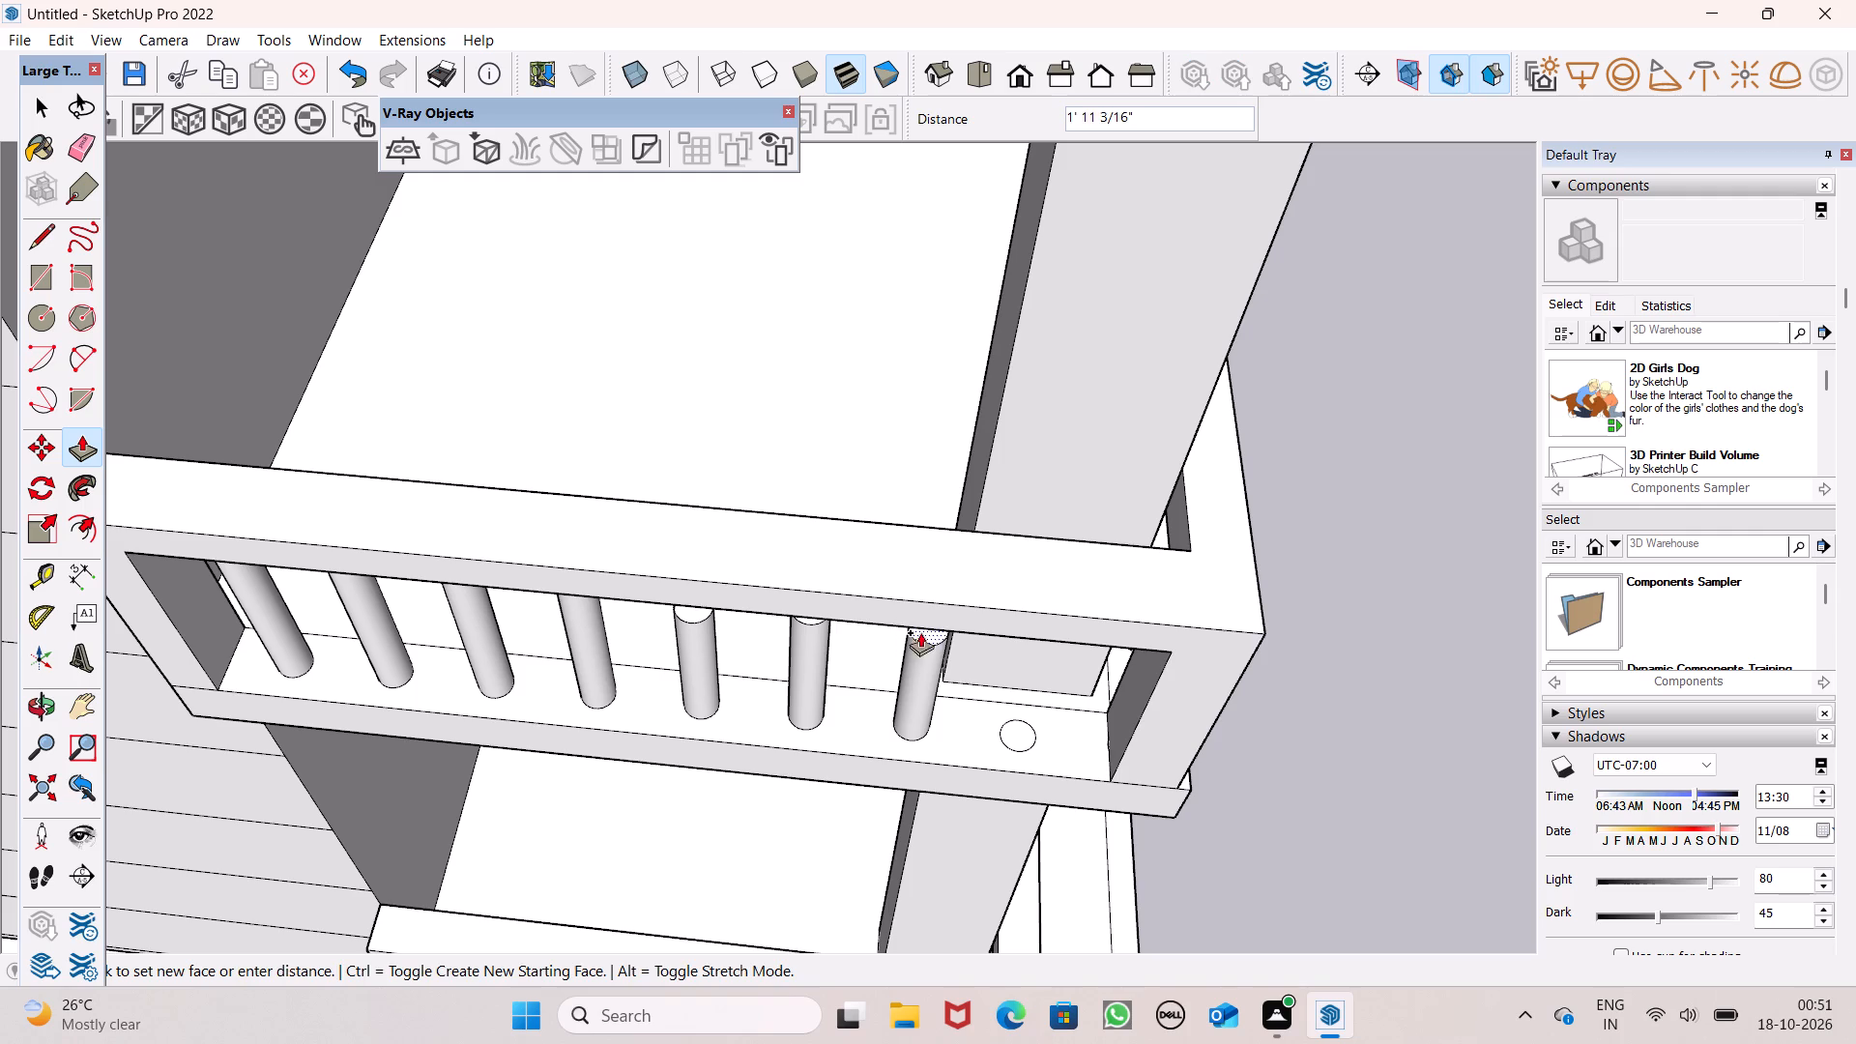
drag(1020, 733, 1043, 623)
On this balcony's adjoining longer side, pull the first baluster circle beside the corner post up to the top rail.
scroll(716, 593, down, 4)
middle_drag(768, 634, 83, 582)
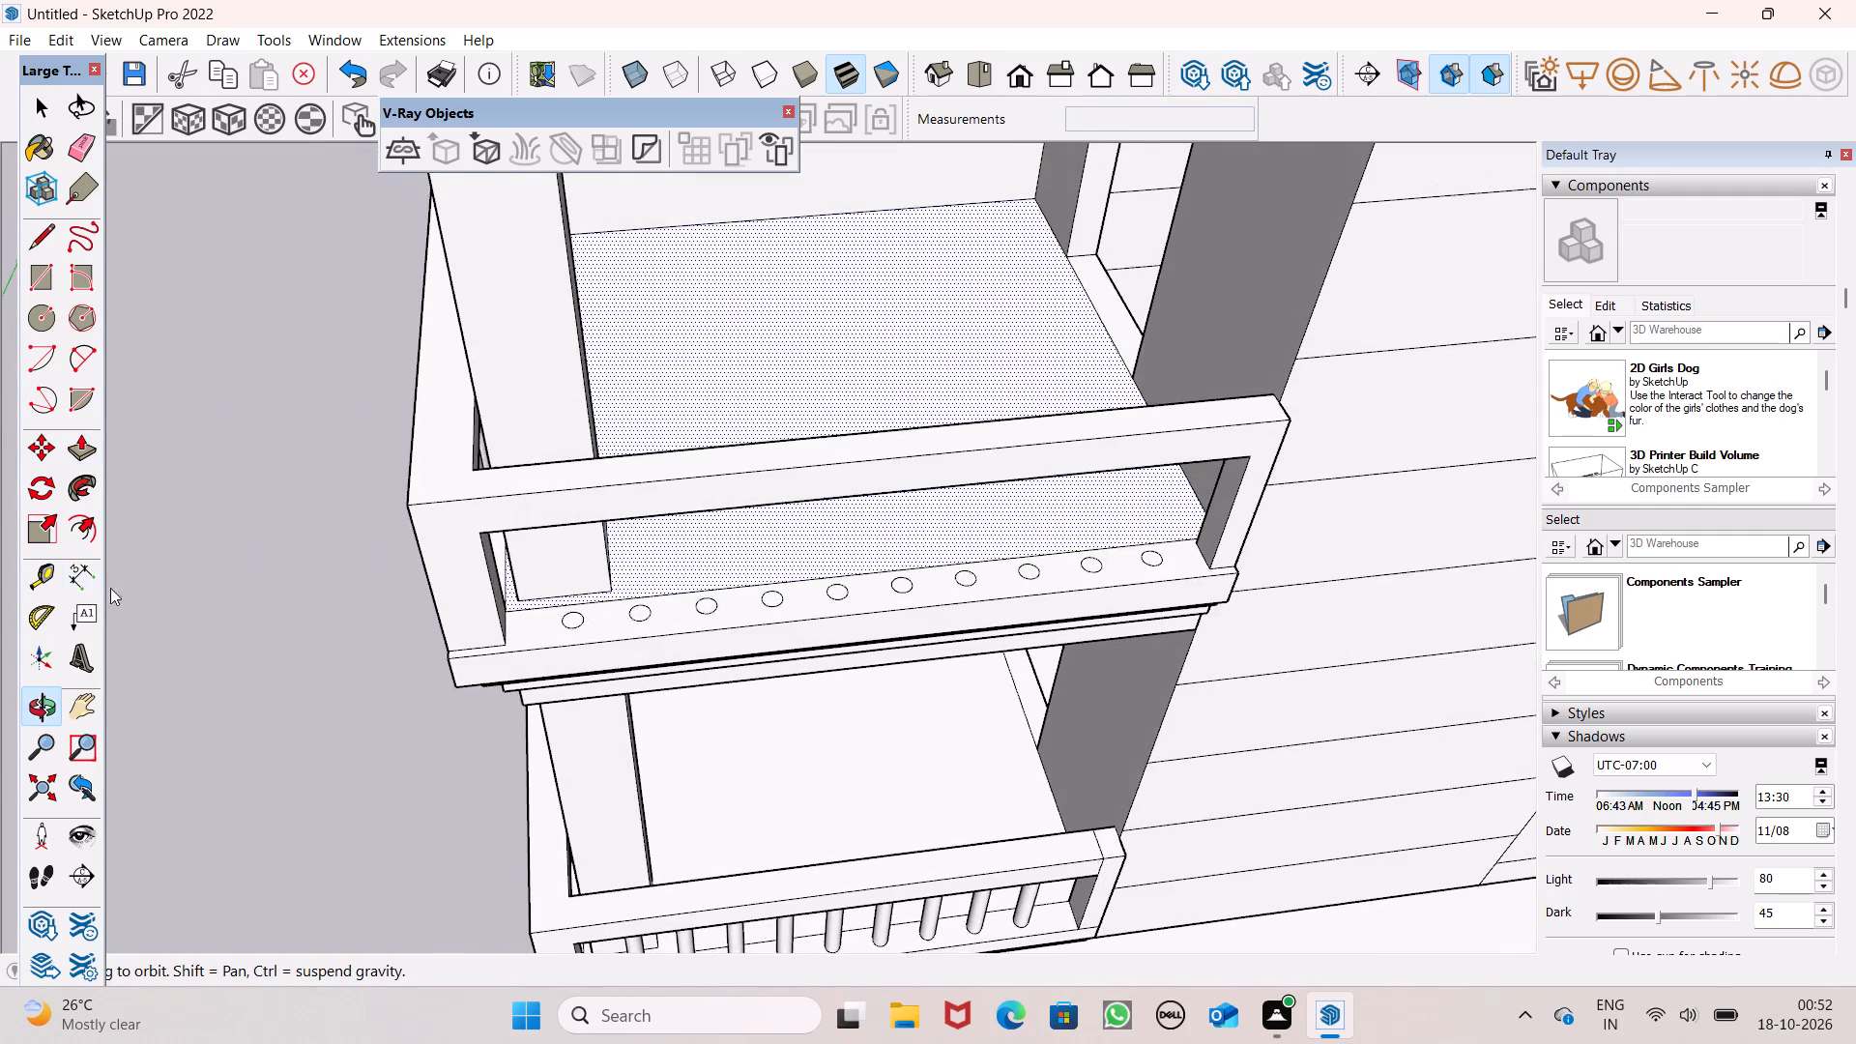
scroll(489, 572, up, 5)
drag(612, 641, 623, 547)
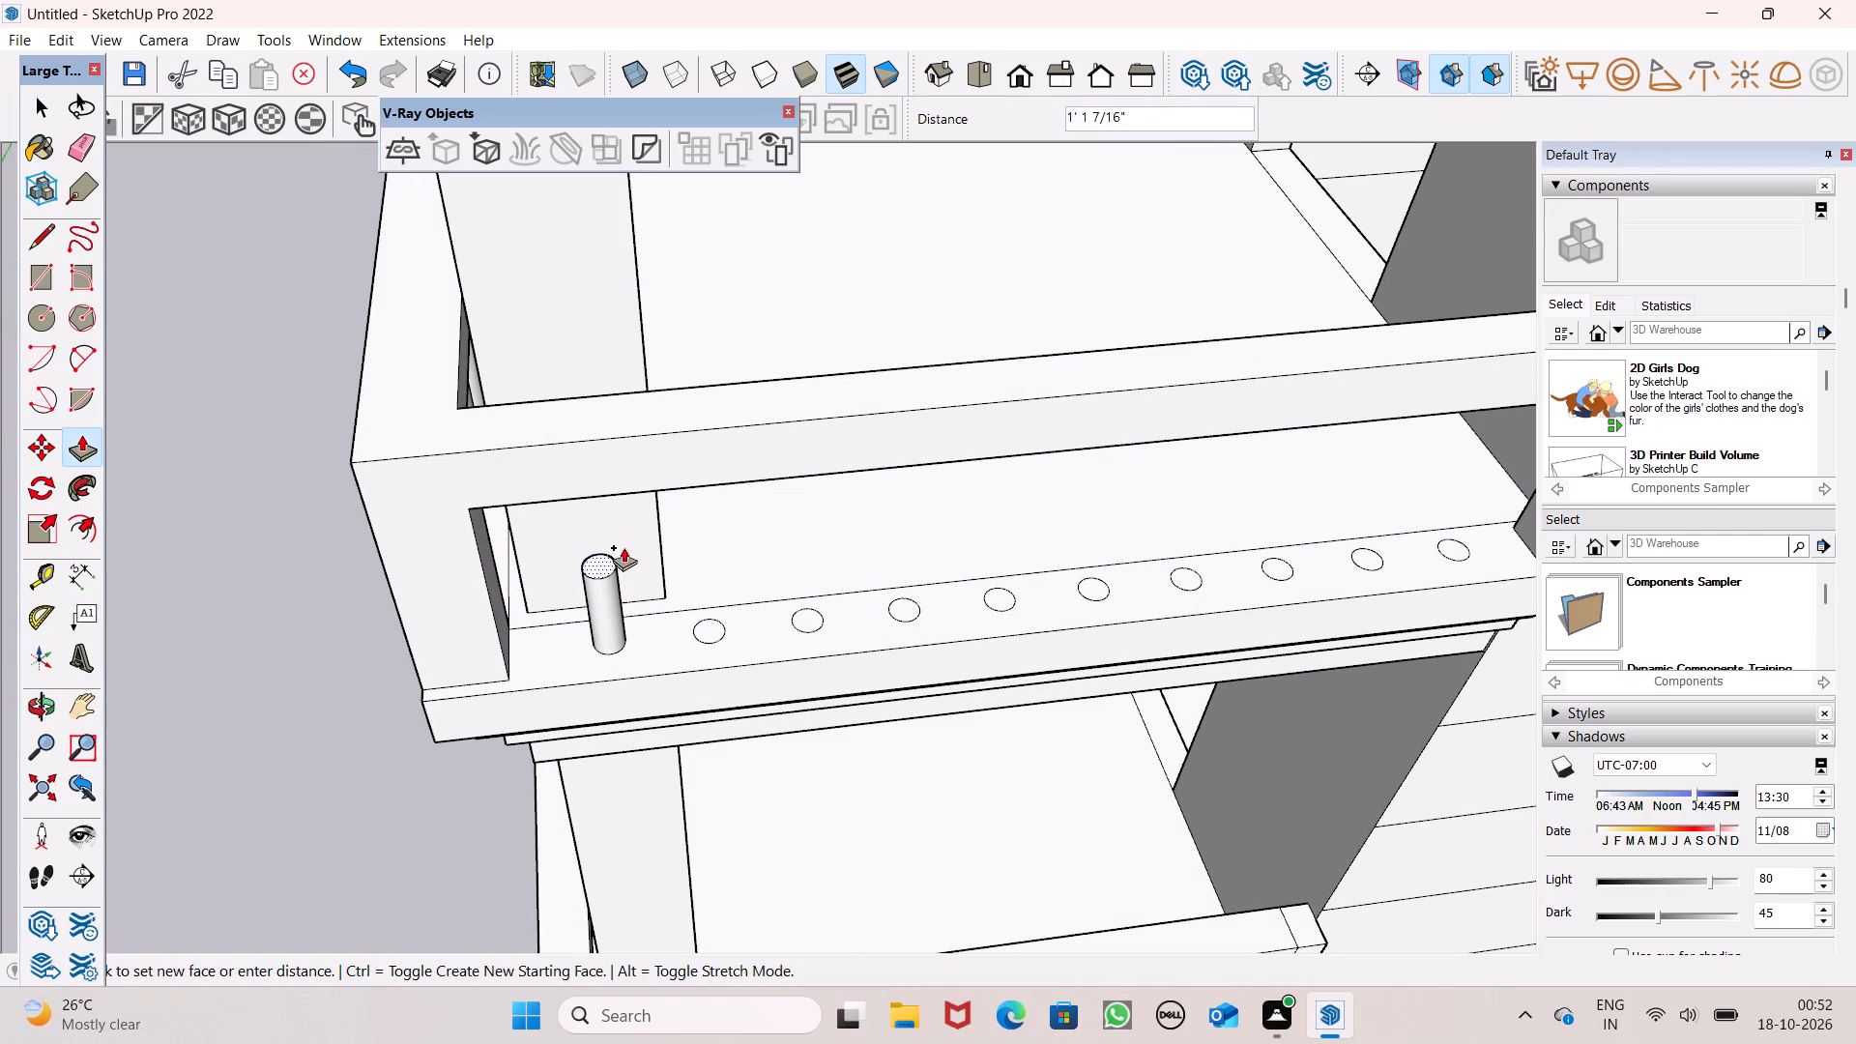
drag(623, 547, 623, 498)
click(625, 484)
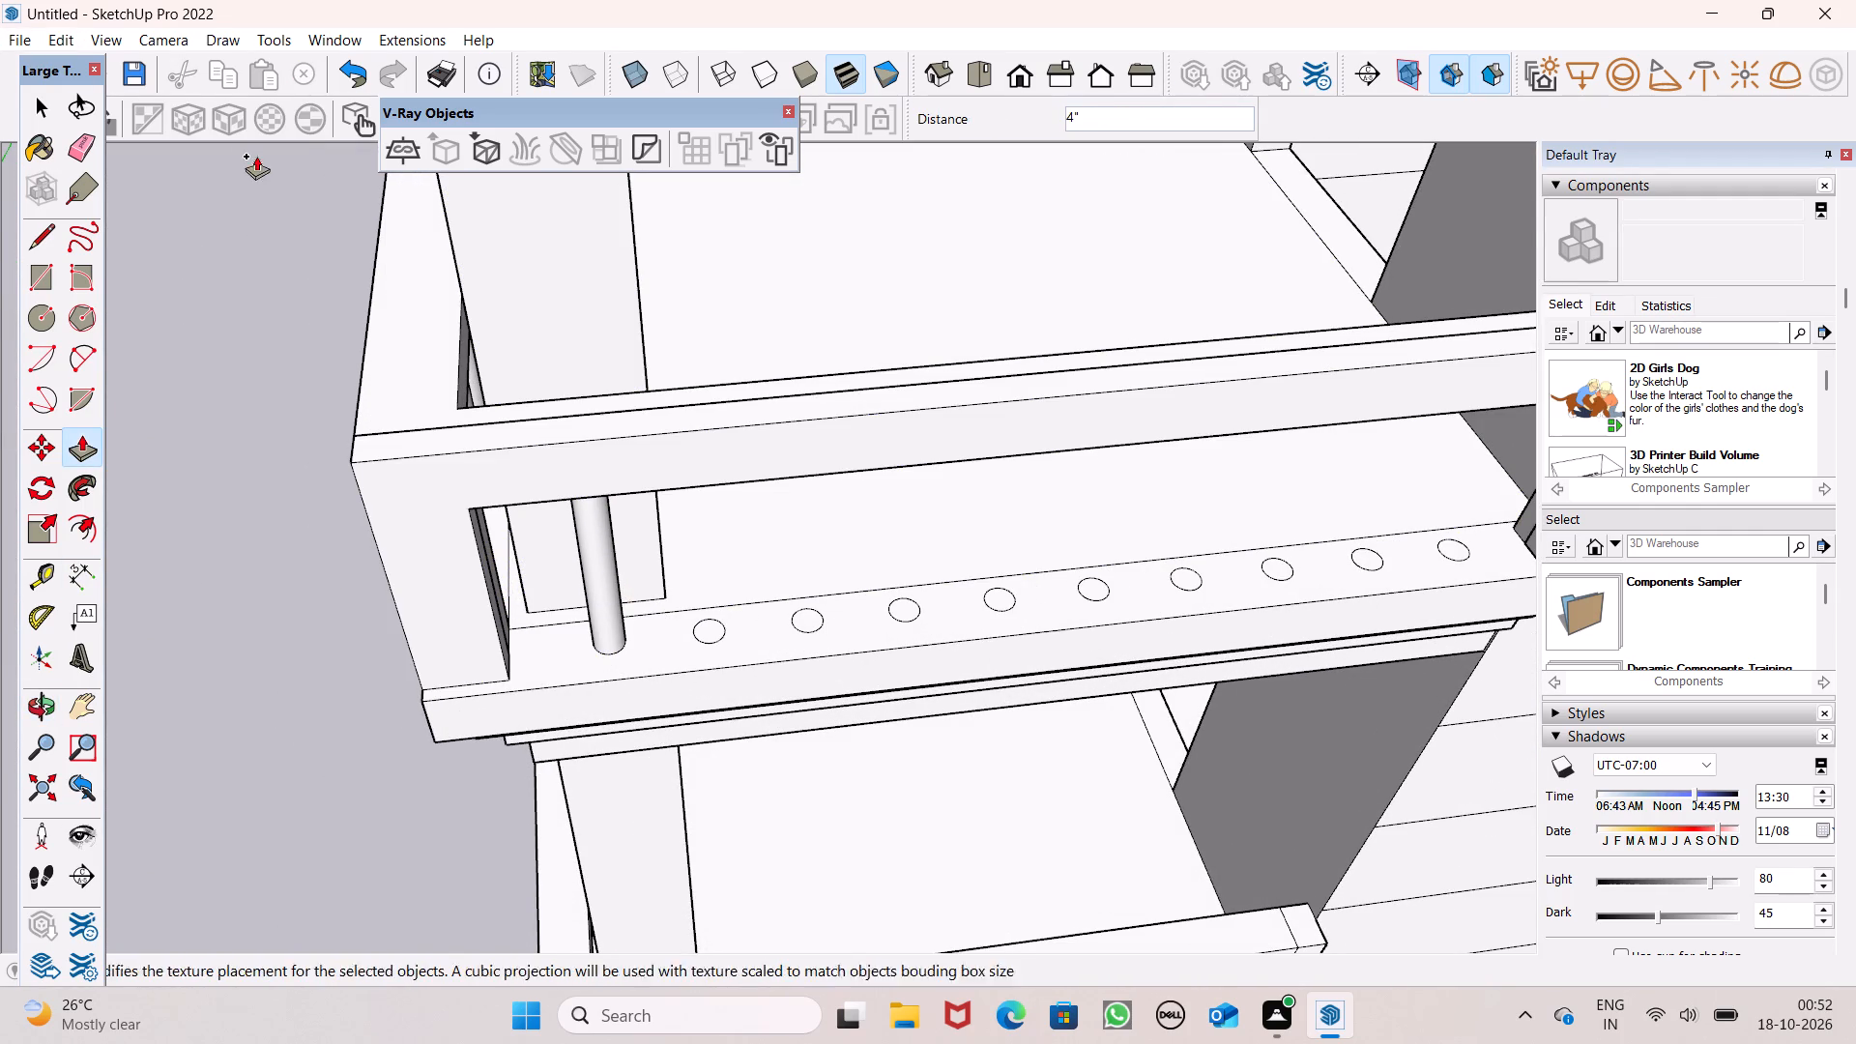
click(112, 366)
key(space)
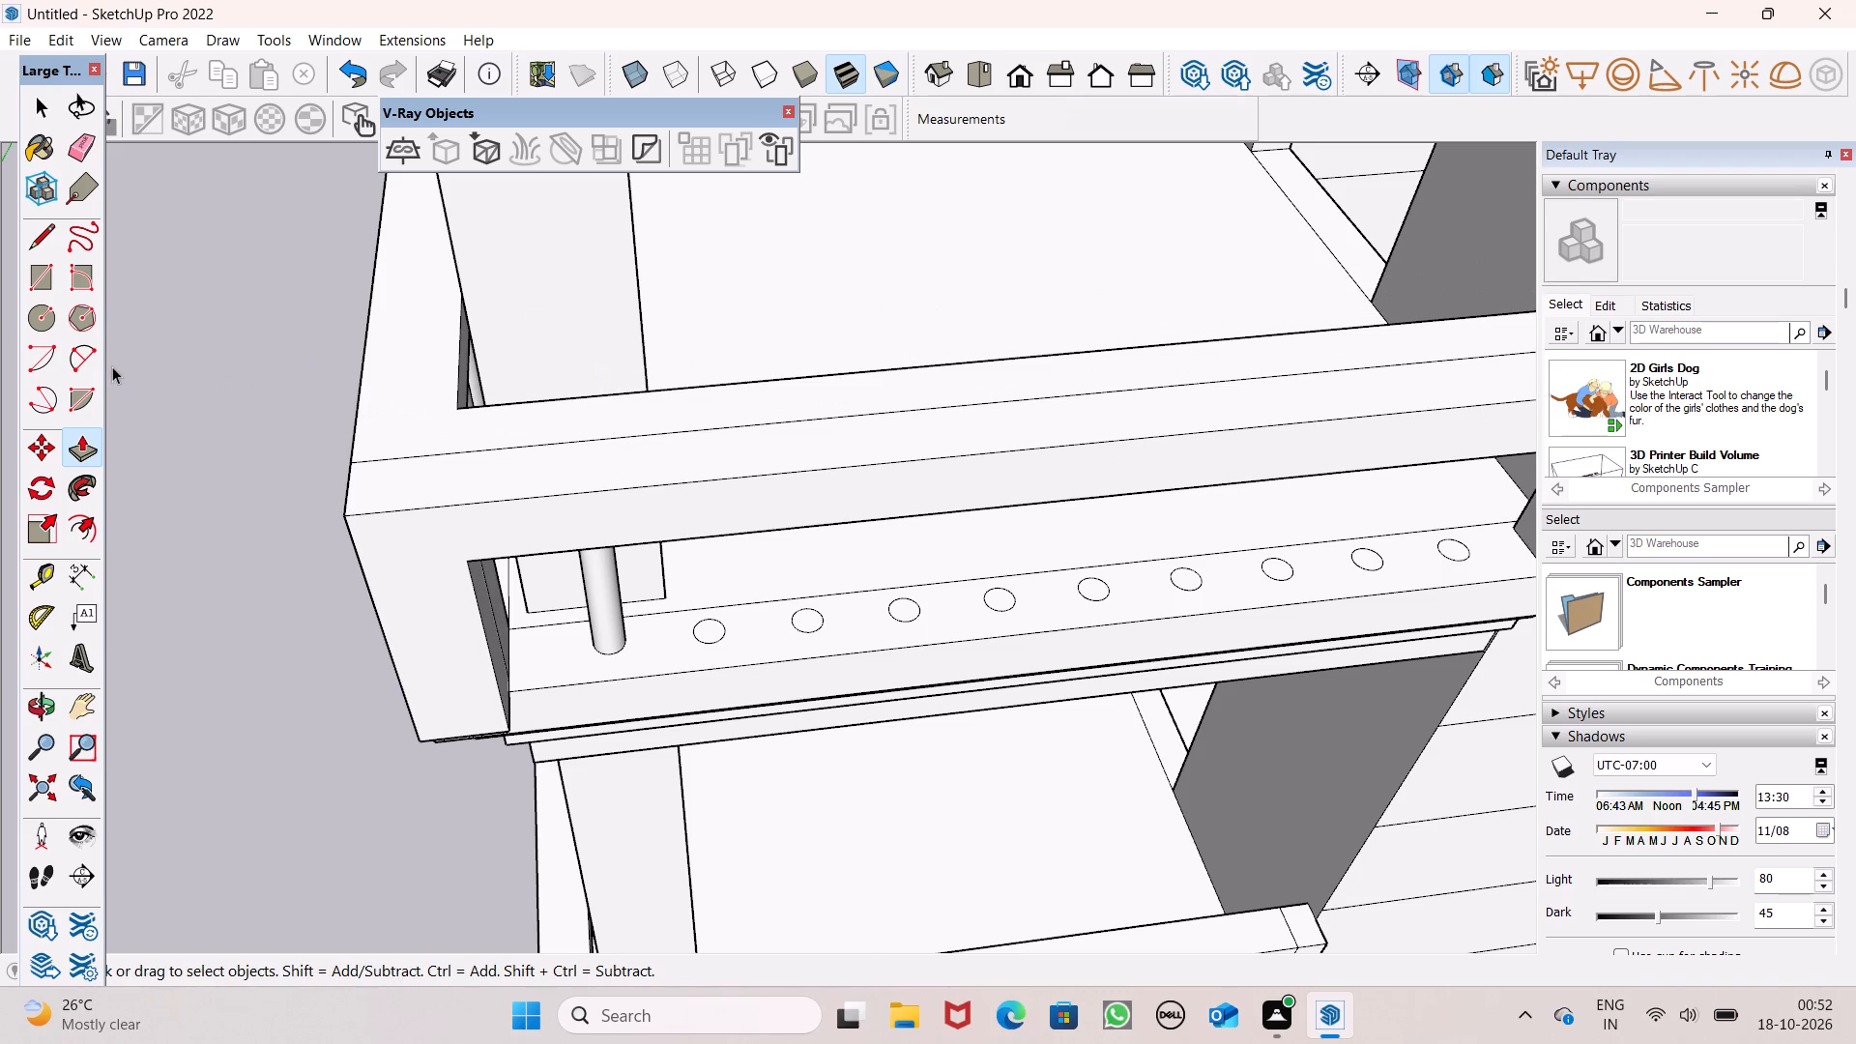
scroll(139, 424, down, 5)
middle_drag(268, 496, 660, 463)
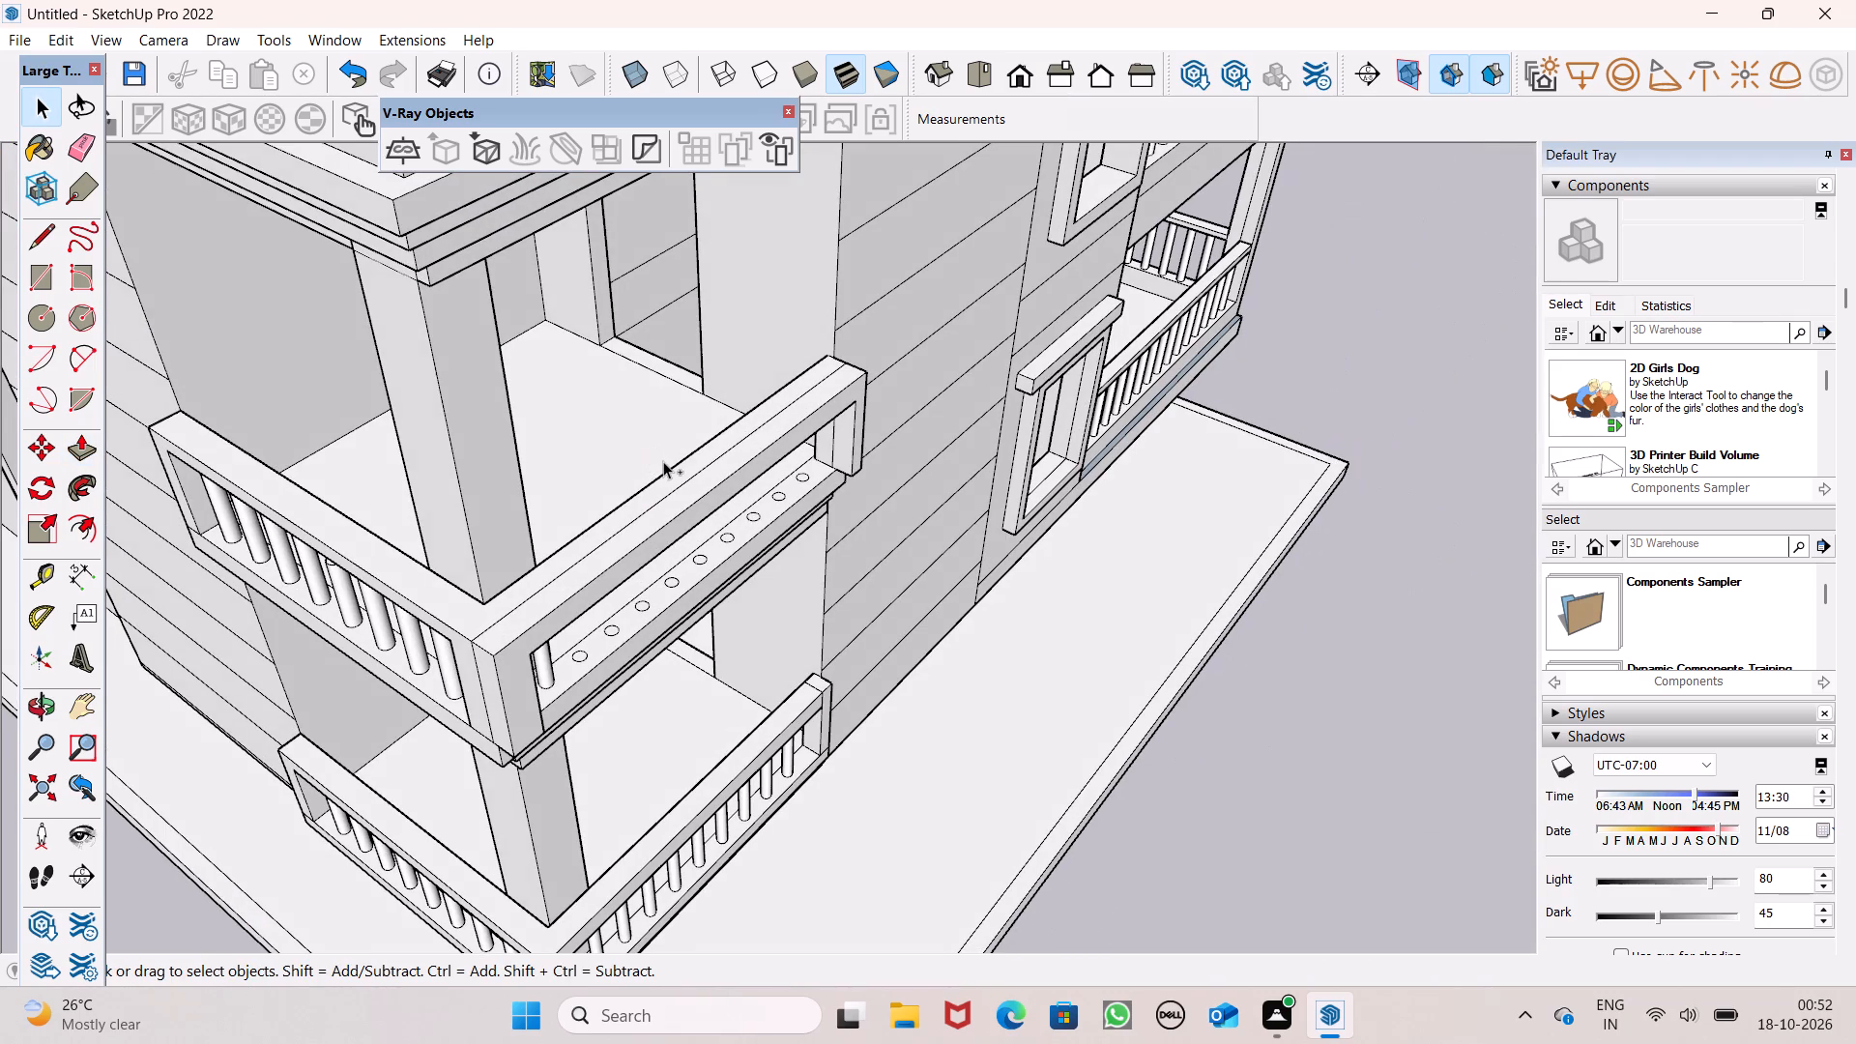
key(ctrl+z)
Pull the longer side's second and third baluster circles from the corner post up to the top rail.
middle_drag(733, 600, 453, 709)
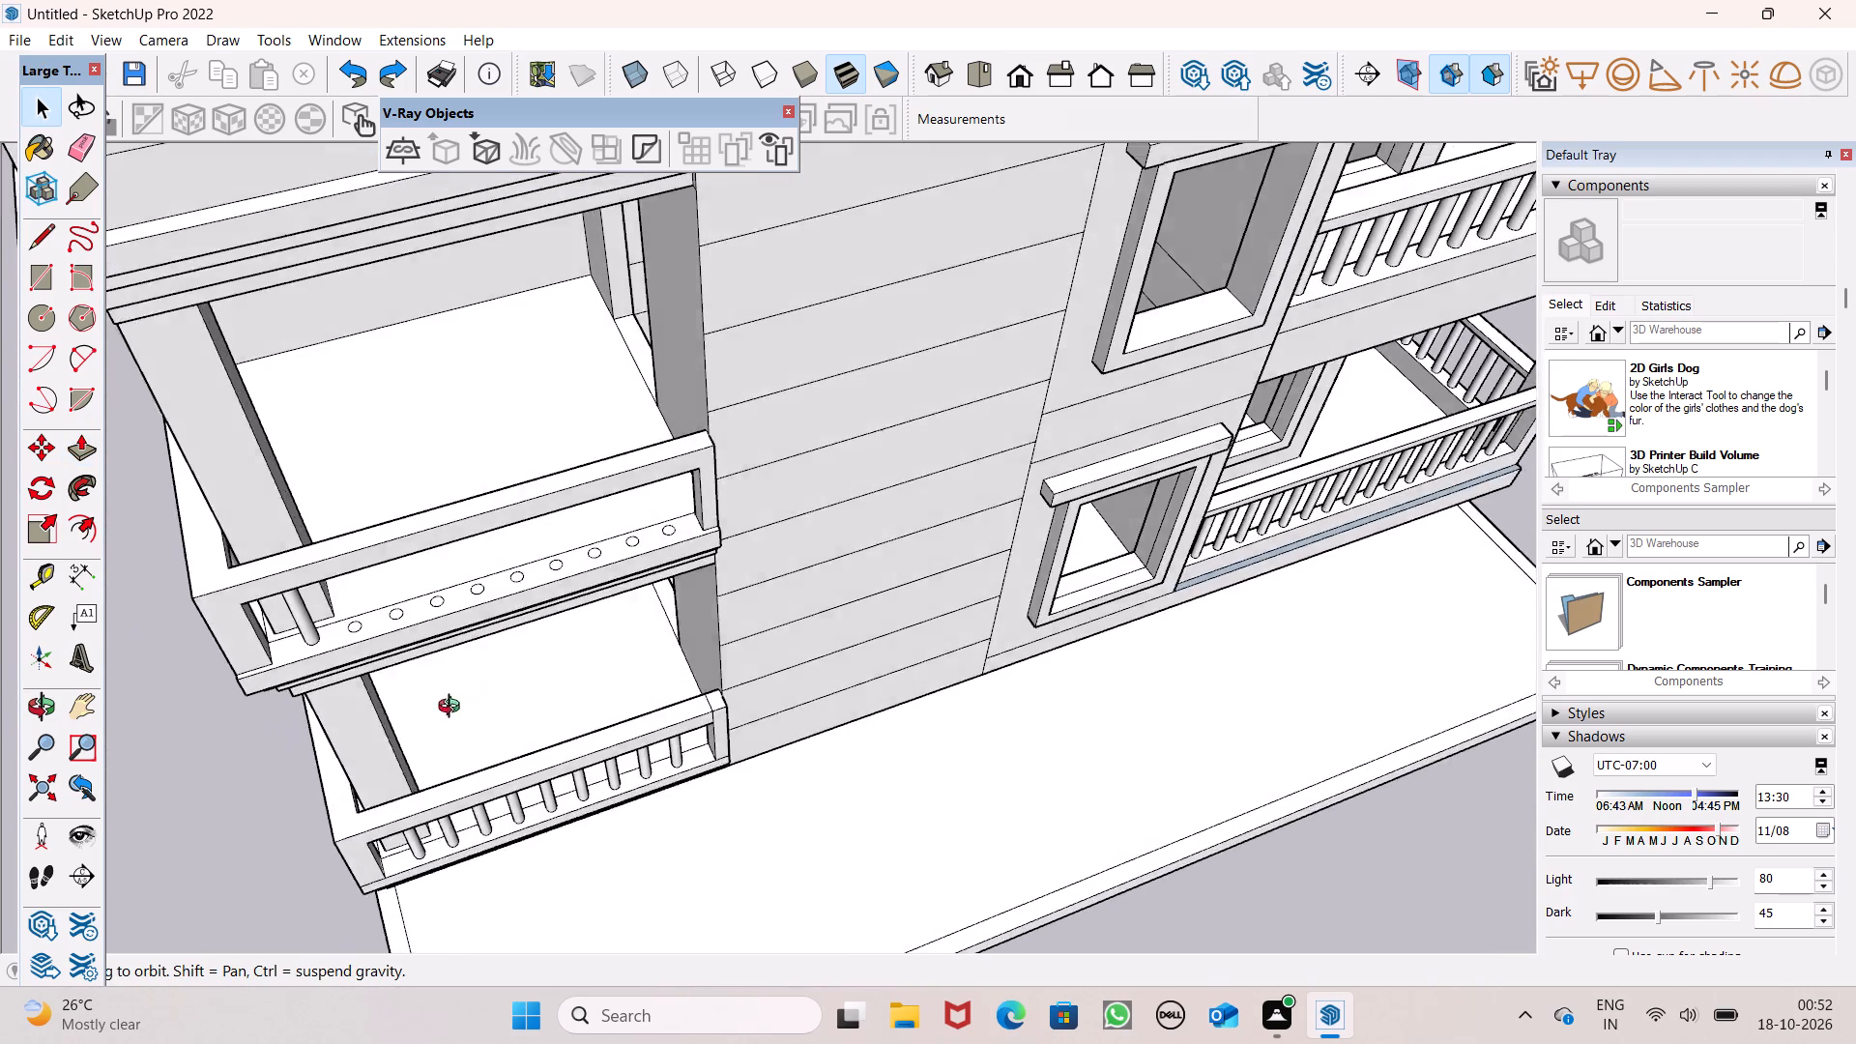
middle_drag(453, 709, 453, 715)
click(94, 463)
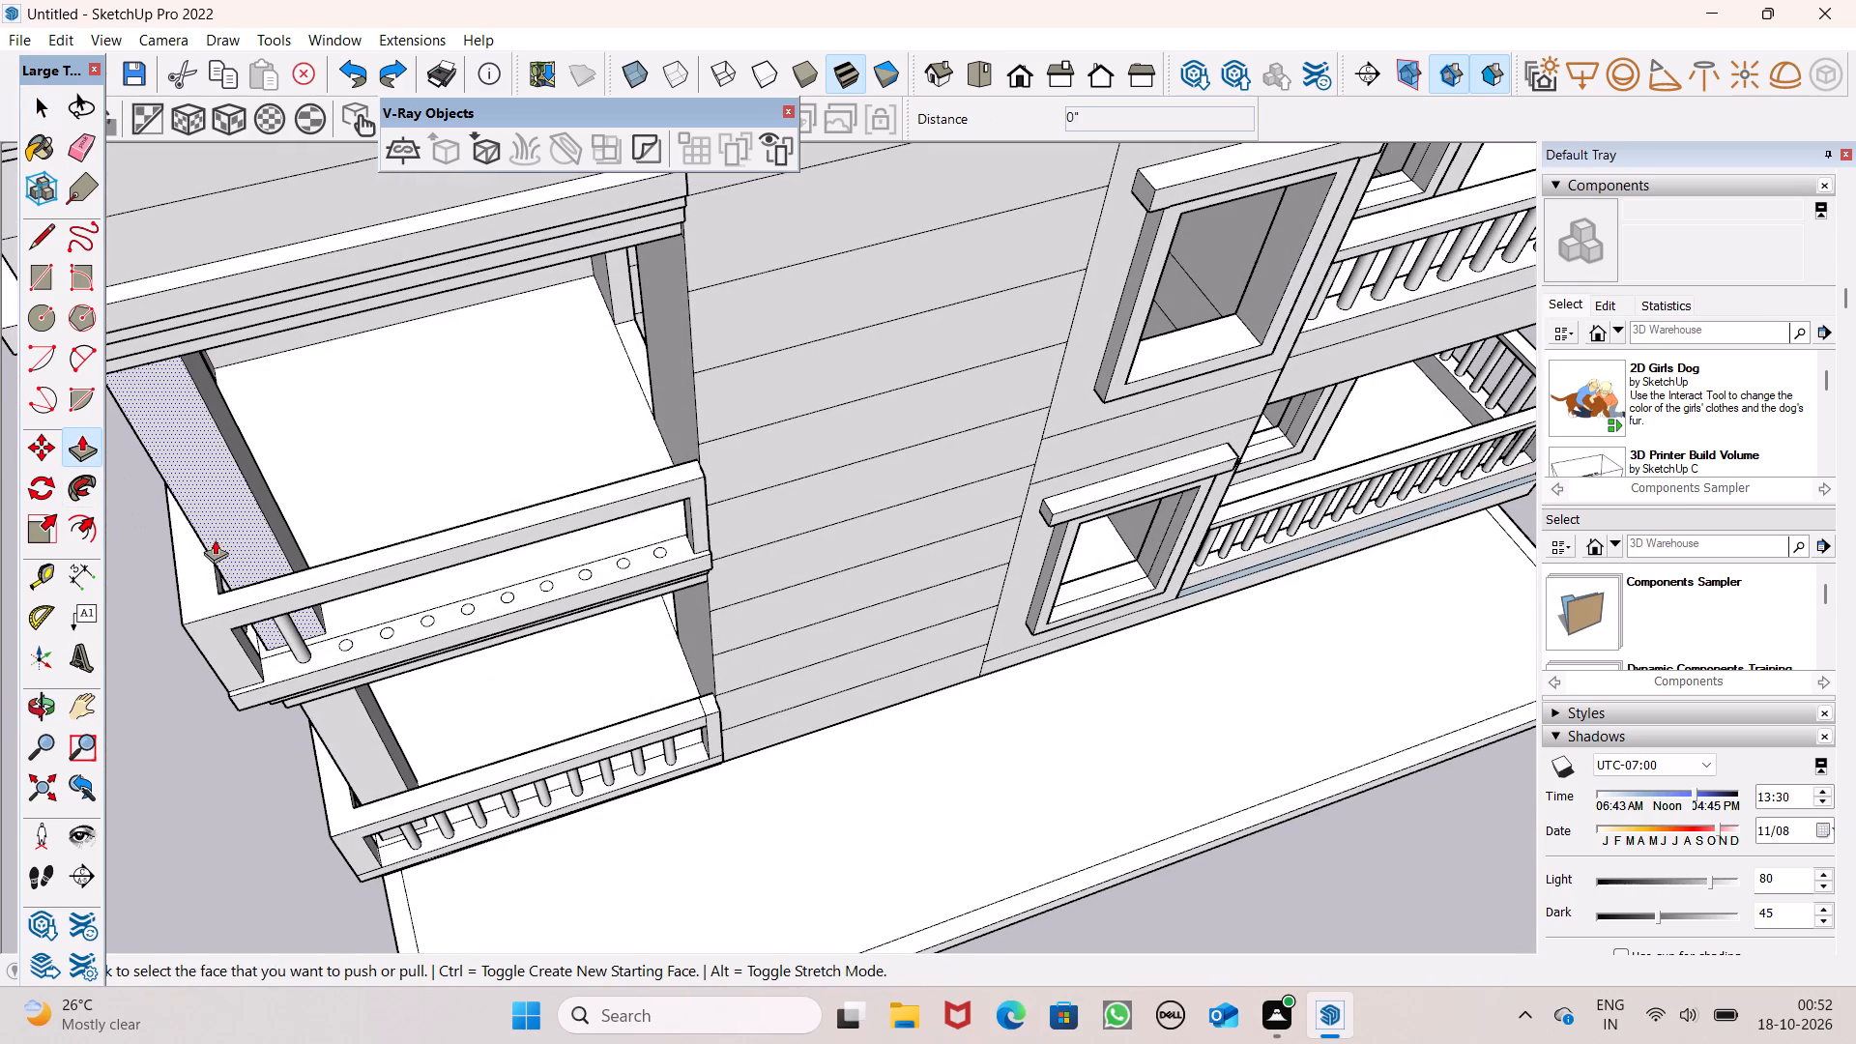
scroll(300, 635, up, 11)
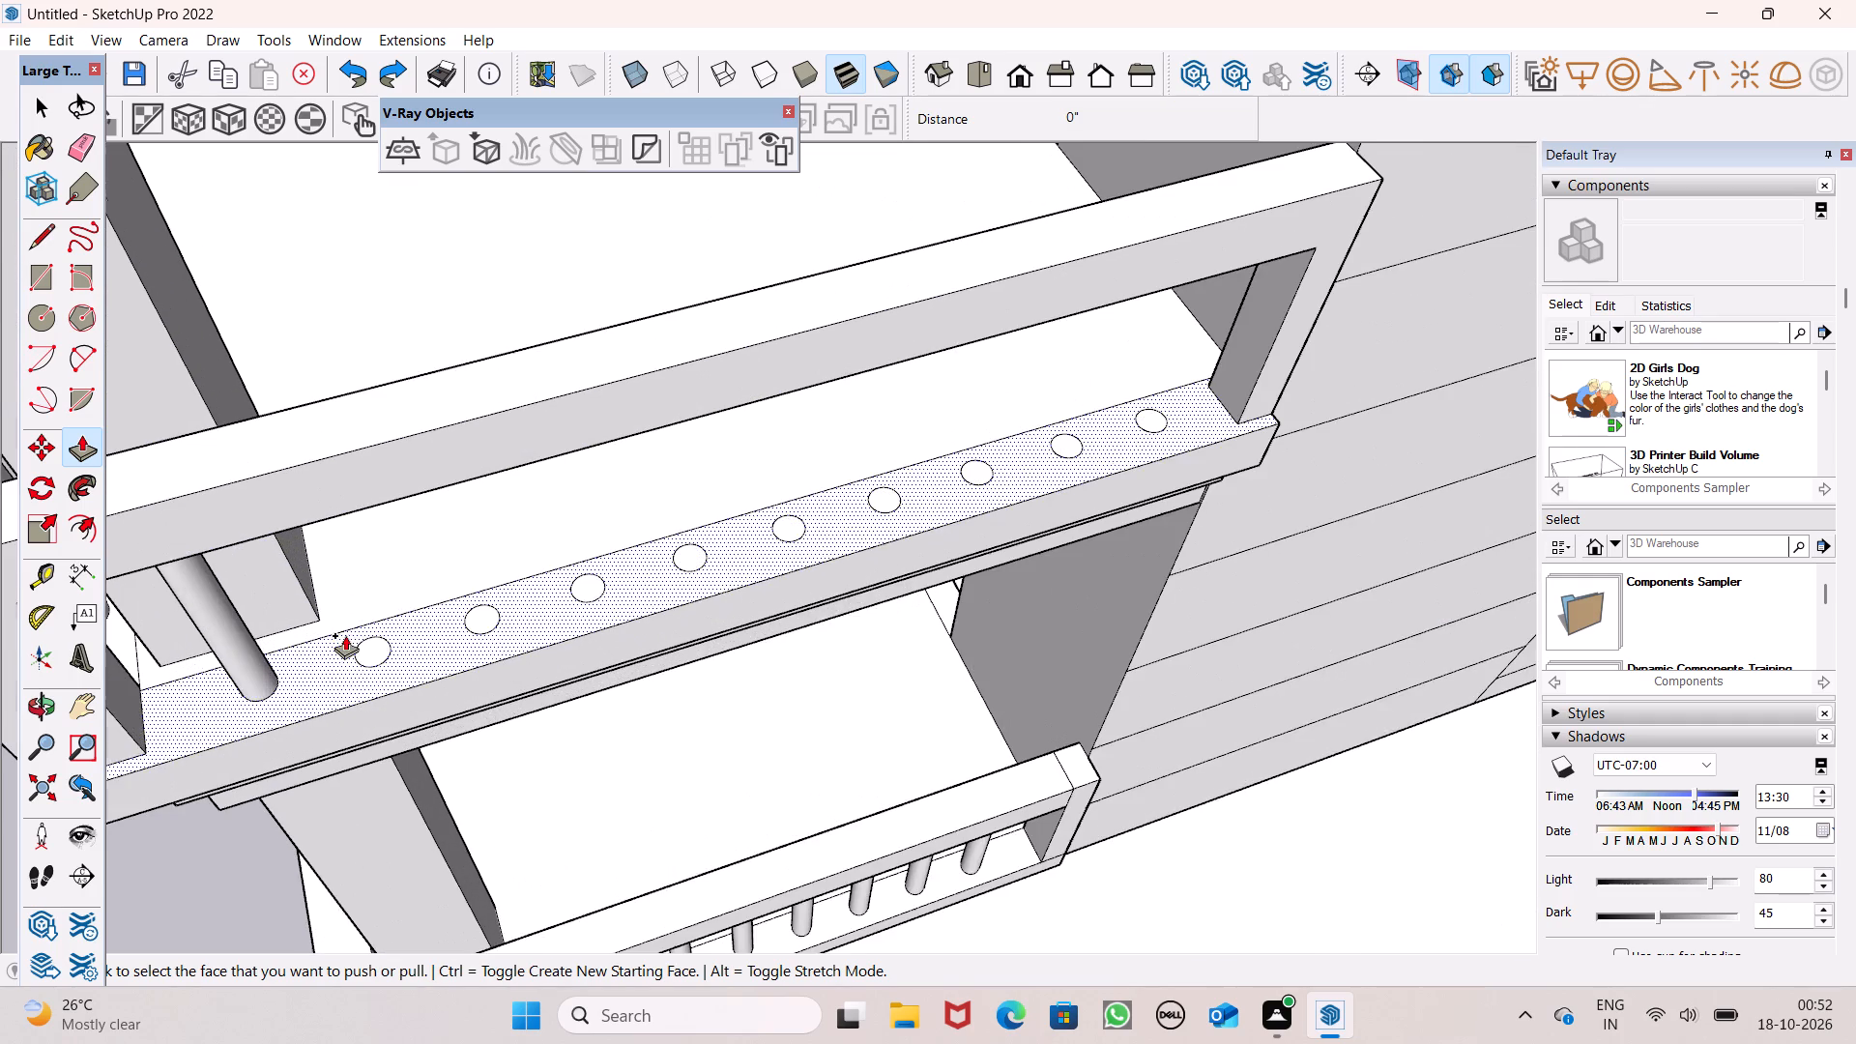
scroll(345, 635, up, 2)
drag(382, 647, 343, 467)
drag(498, 613, 466, 461)
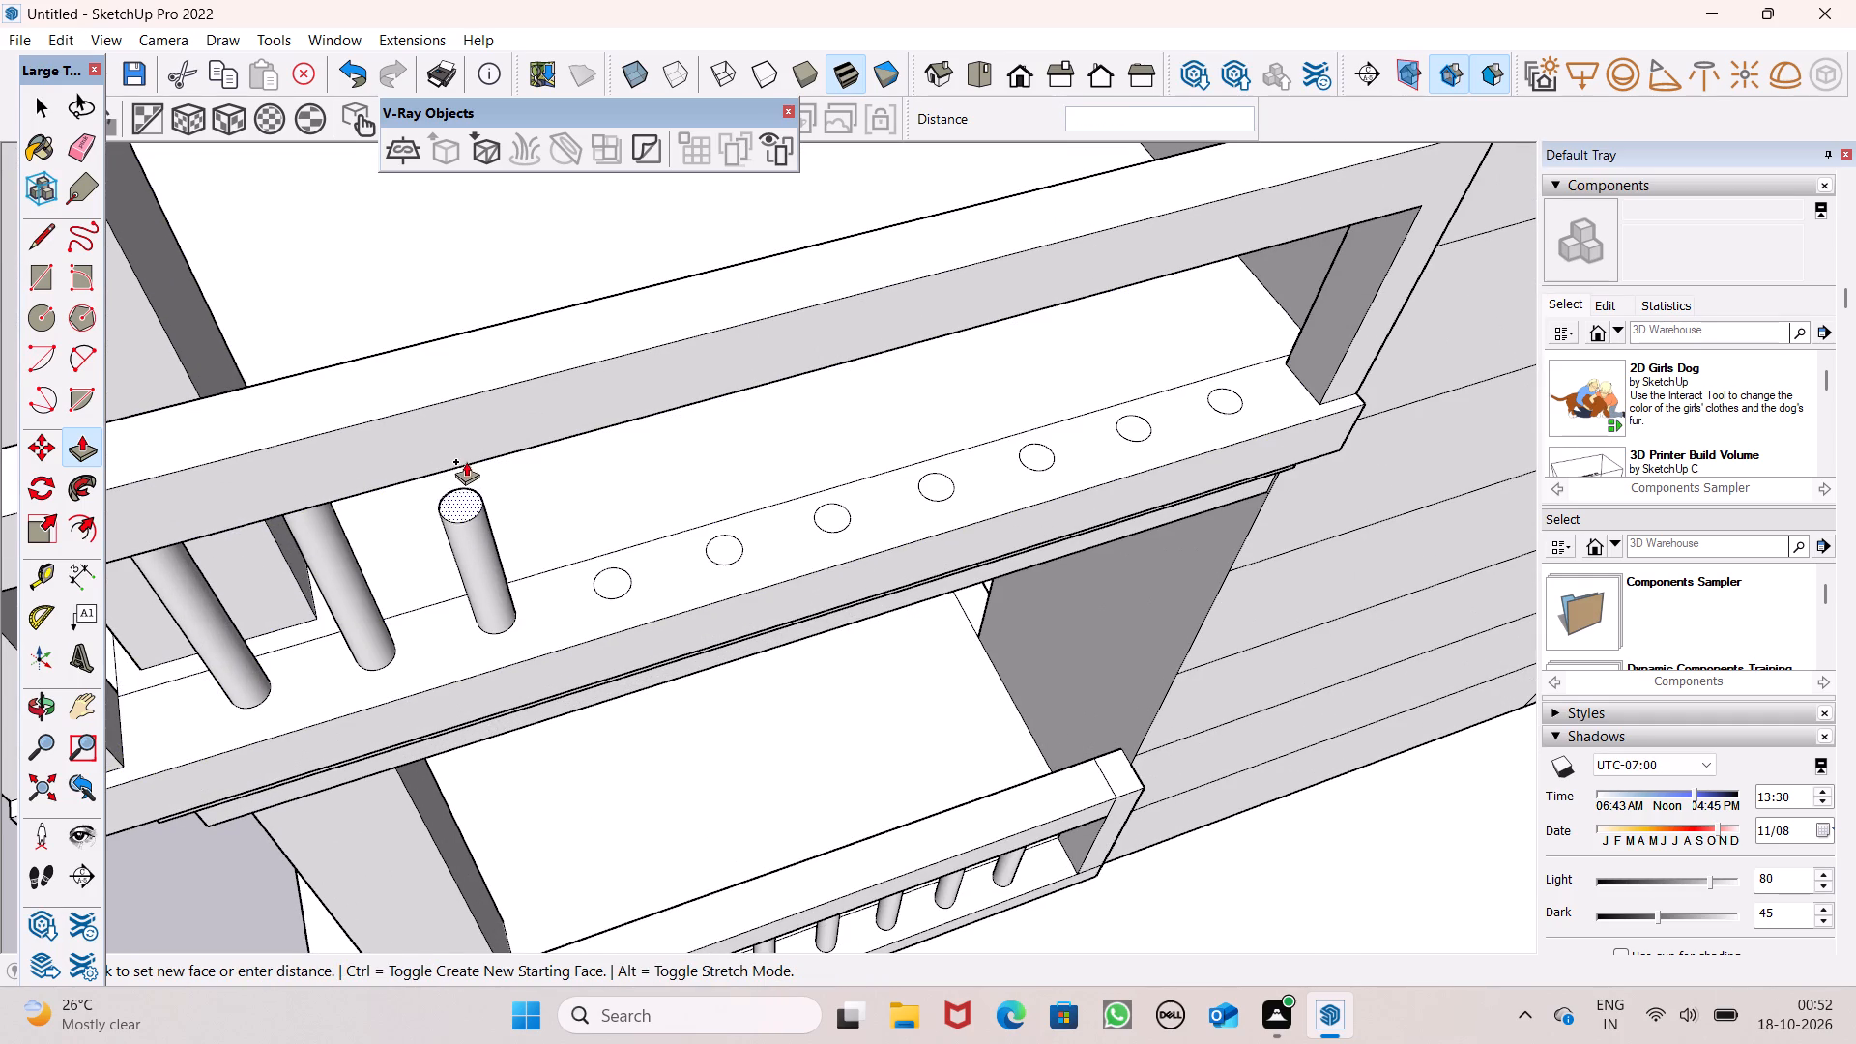
drag(466, 461, 457, 443)
click(457, 443)
key(space)
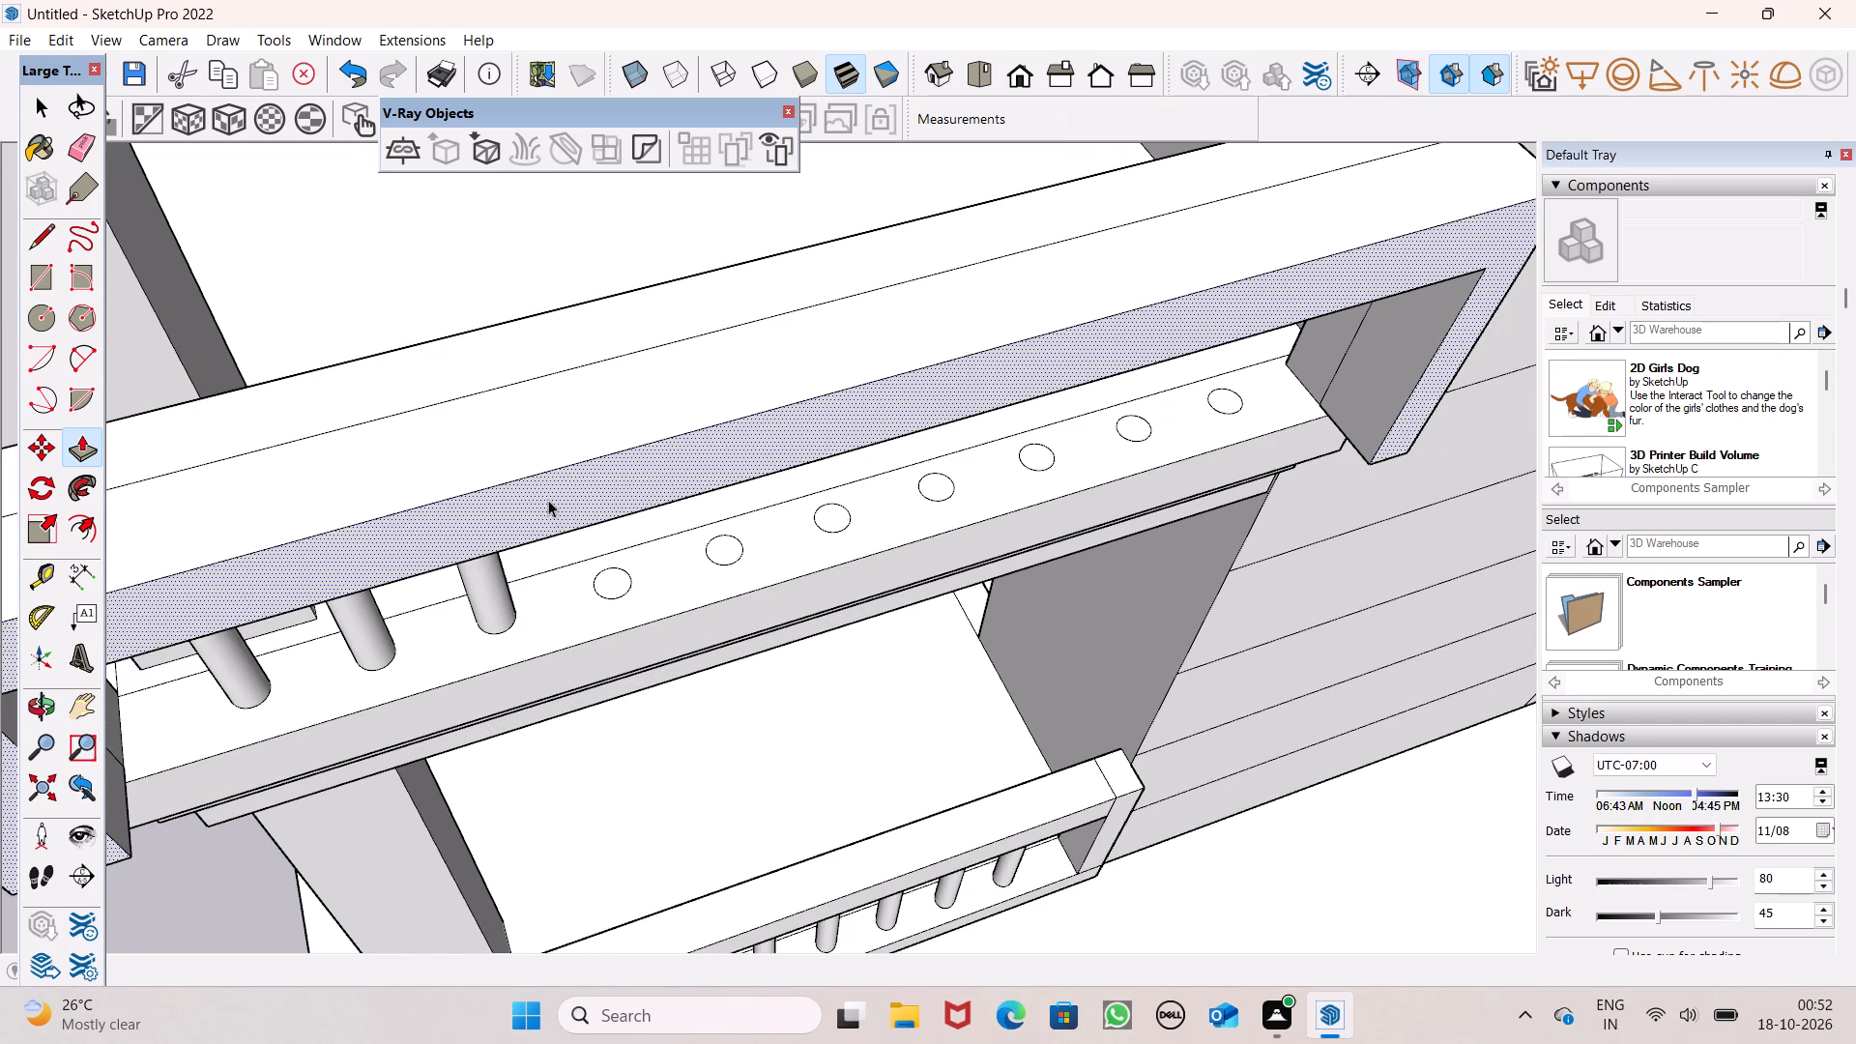
Pull the longer side's fourth, fifth and sixth baluster circles from the corner post up to the top rail, the fourth and sixth about 2' 2 3/16".
click(73, 445)
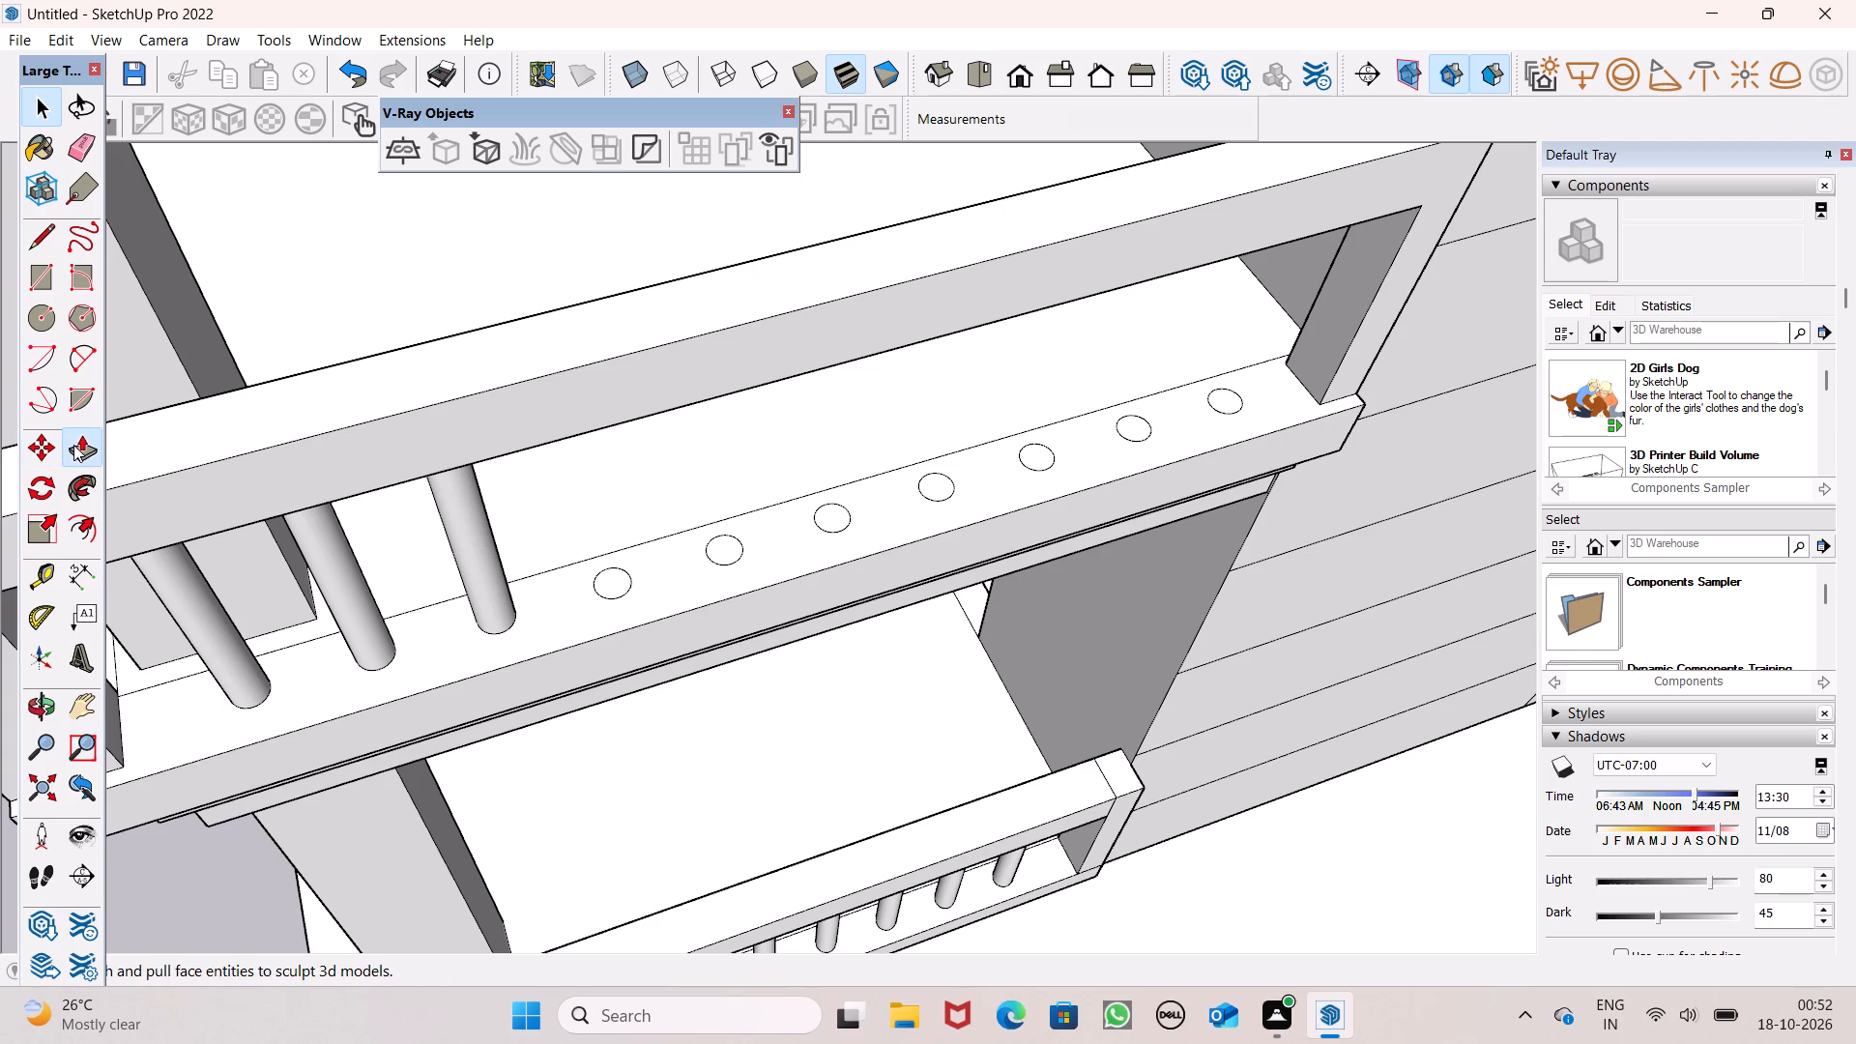
drag(621, 587, 590, 424)
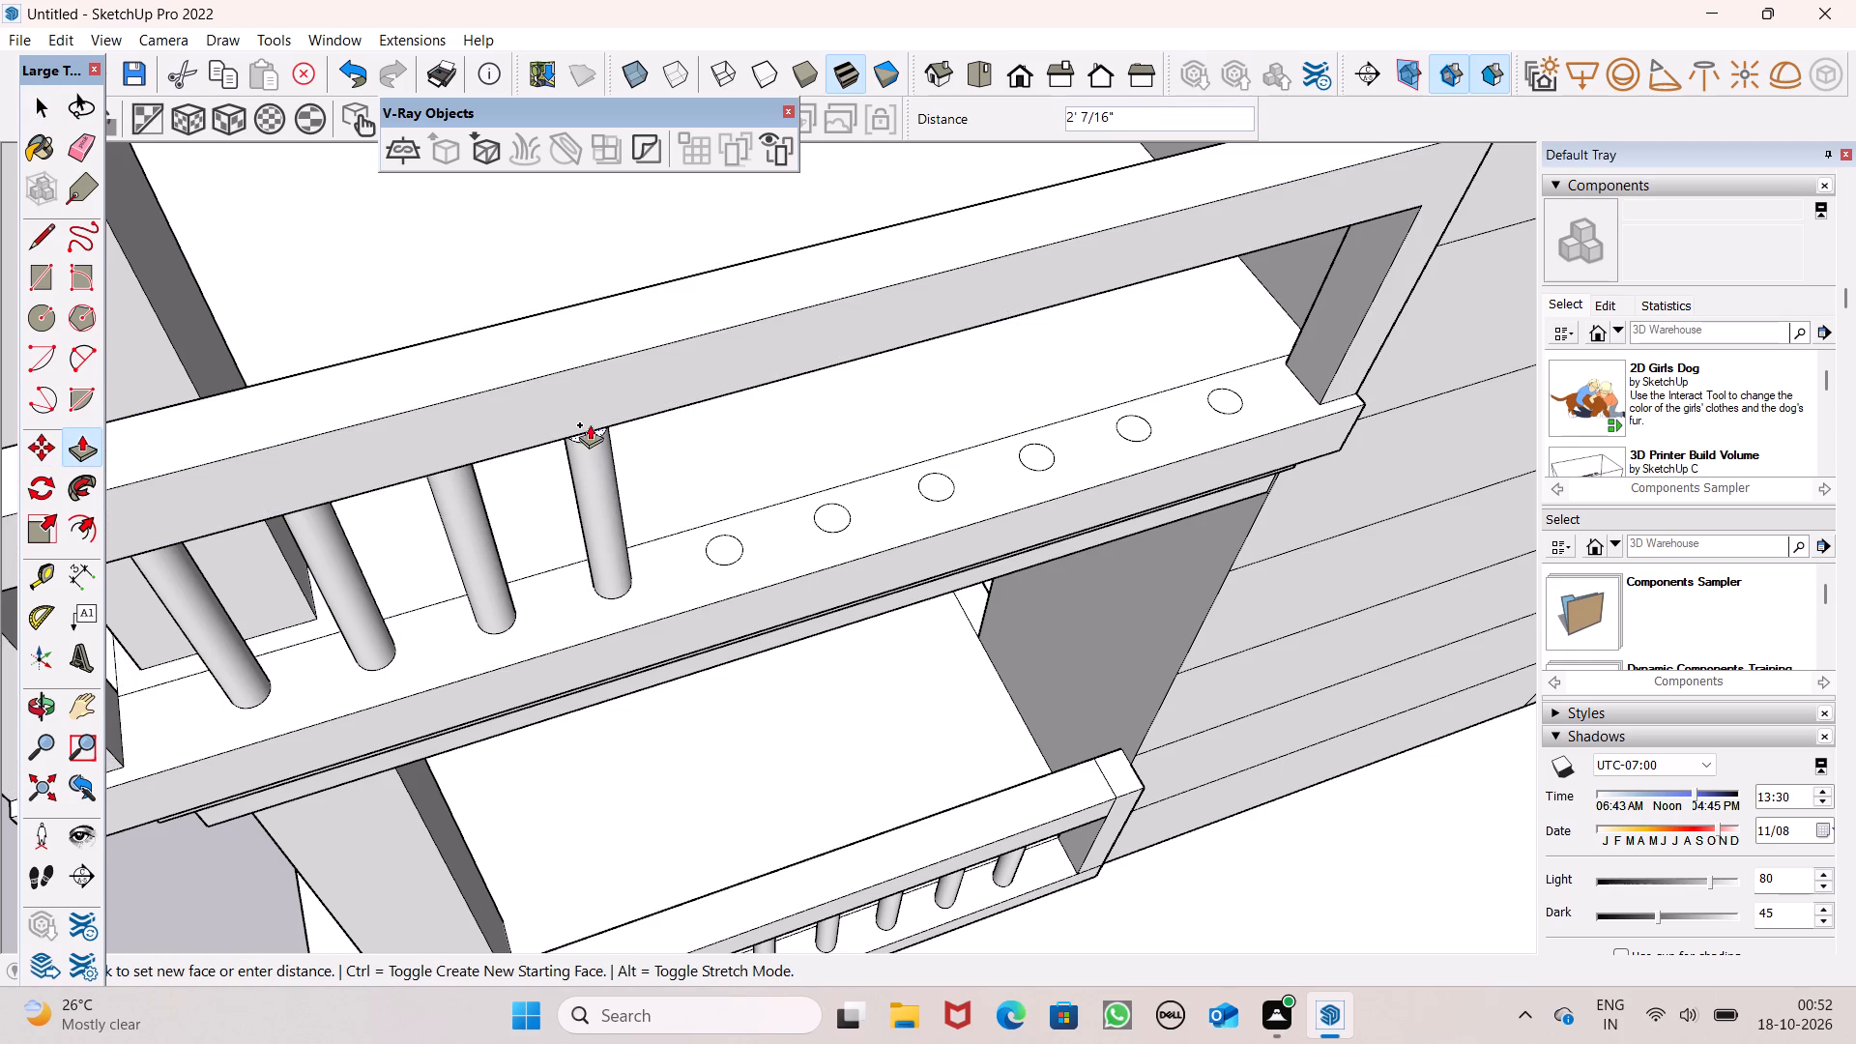
drag(590, 424, 583, 418)
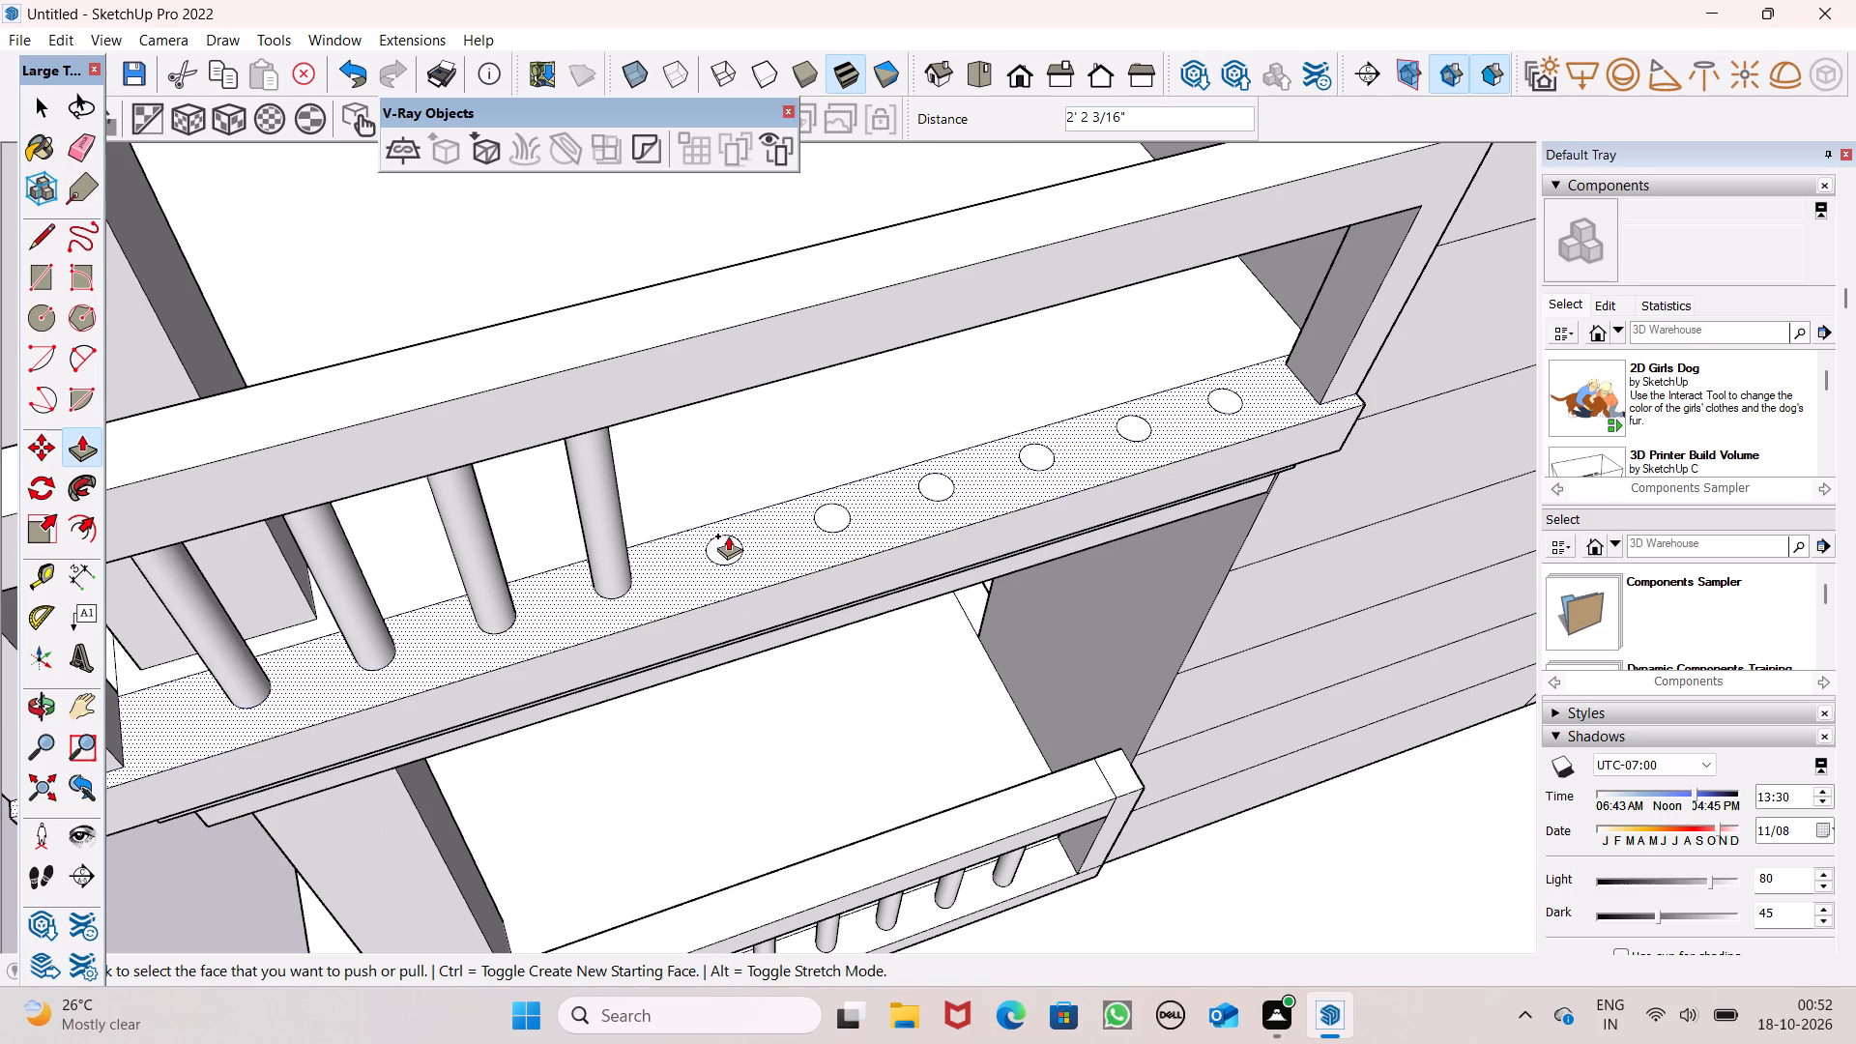
drag(738, 549, 703, 380)
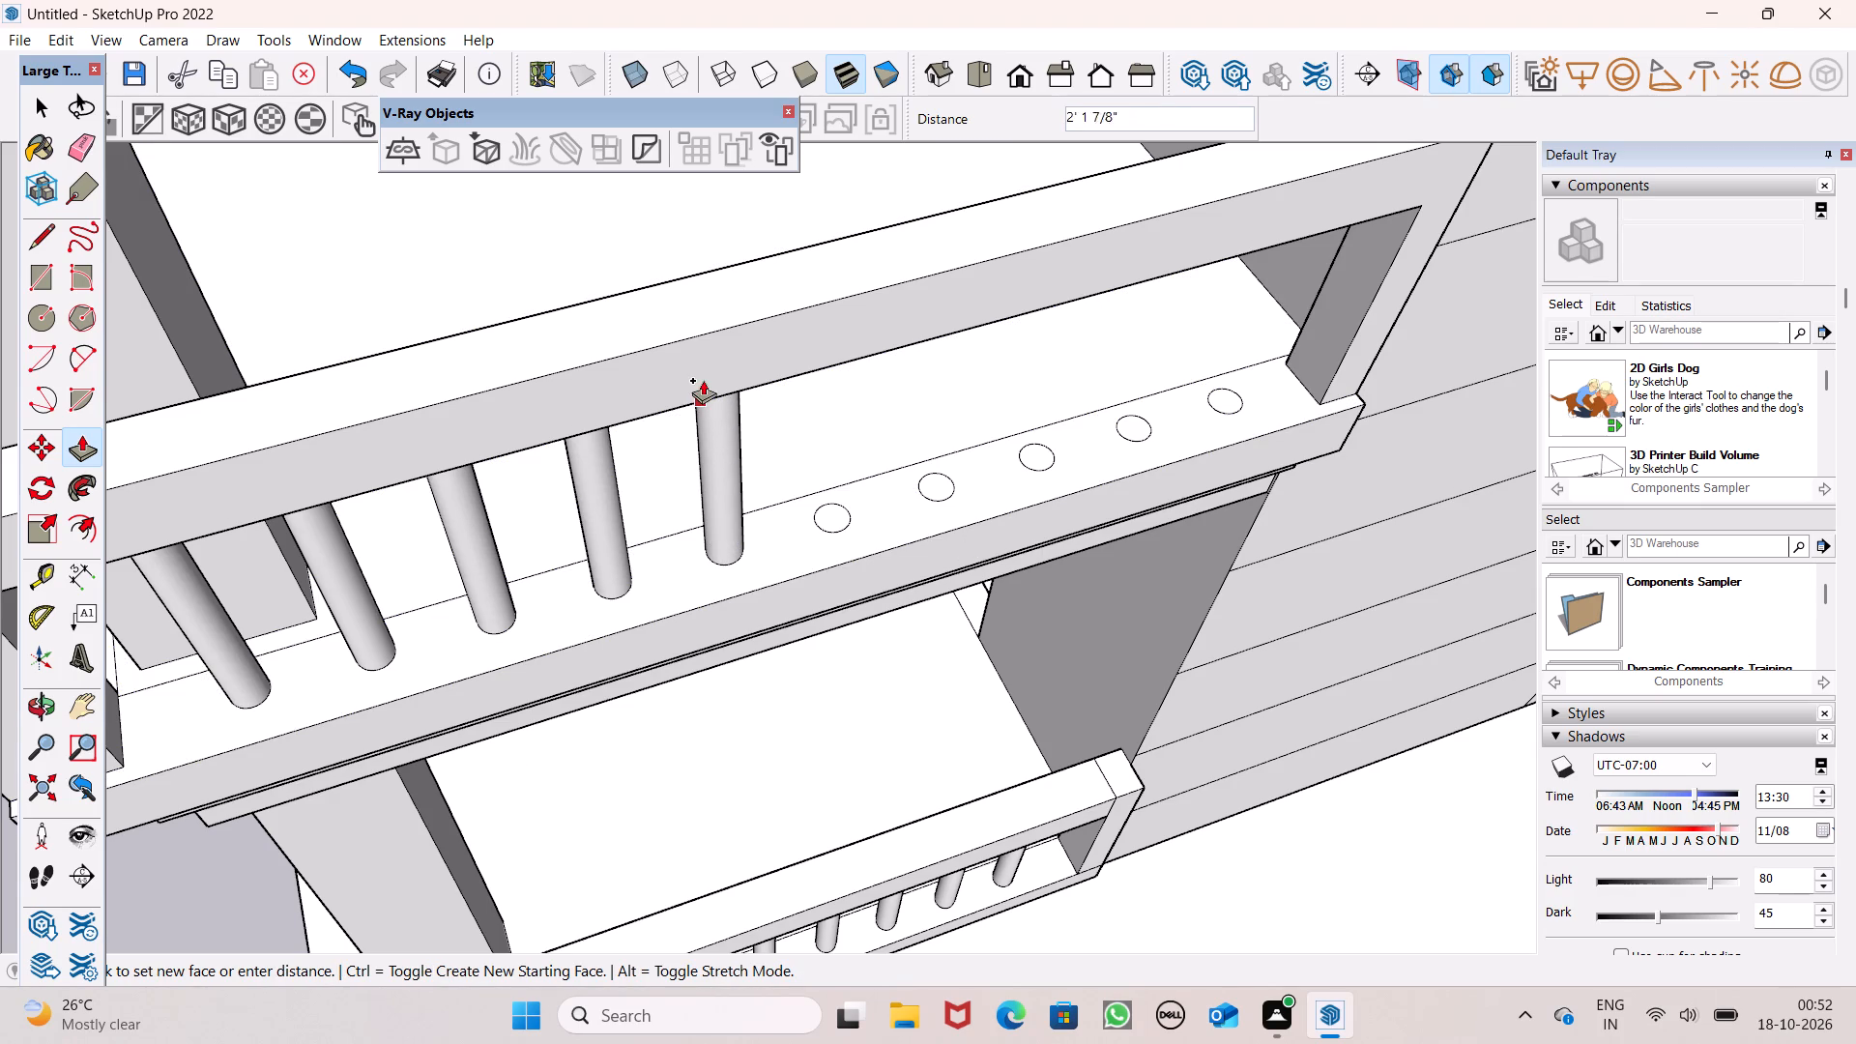
drag(703, 380, 704, 369)
drag(838, 508, 808, 372)
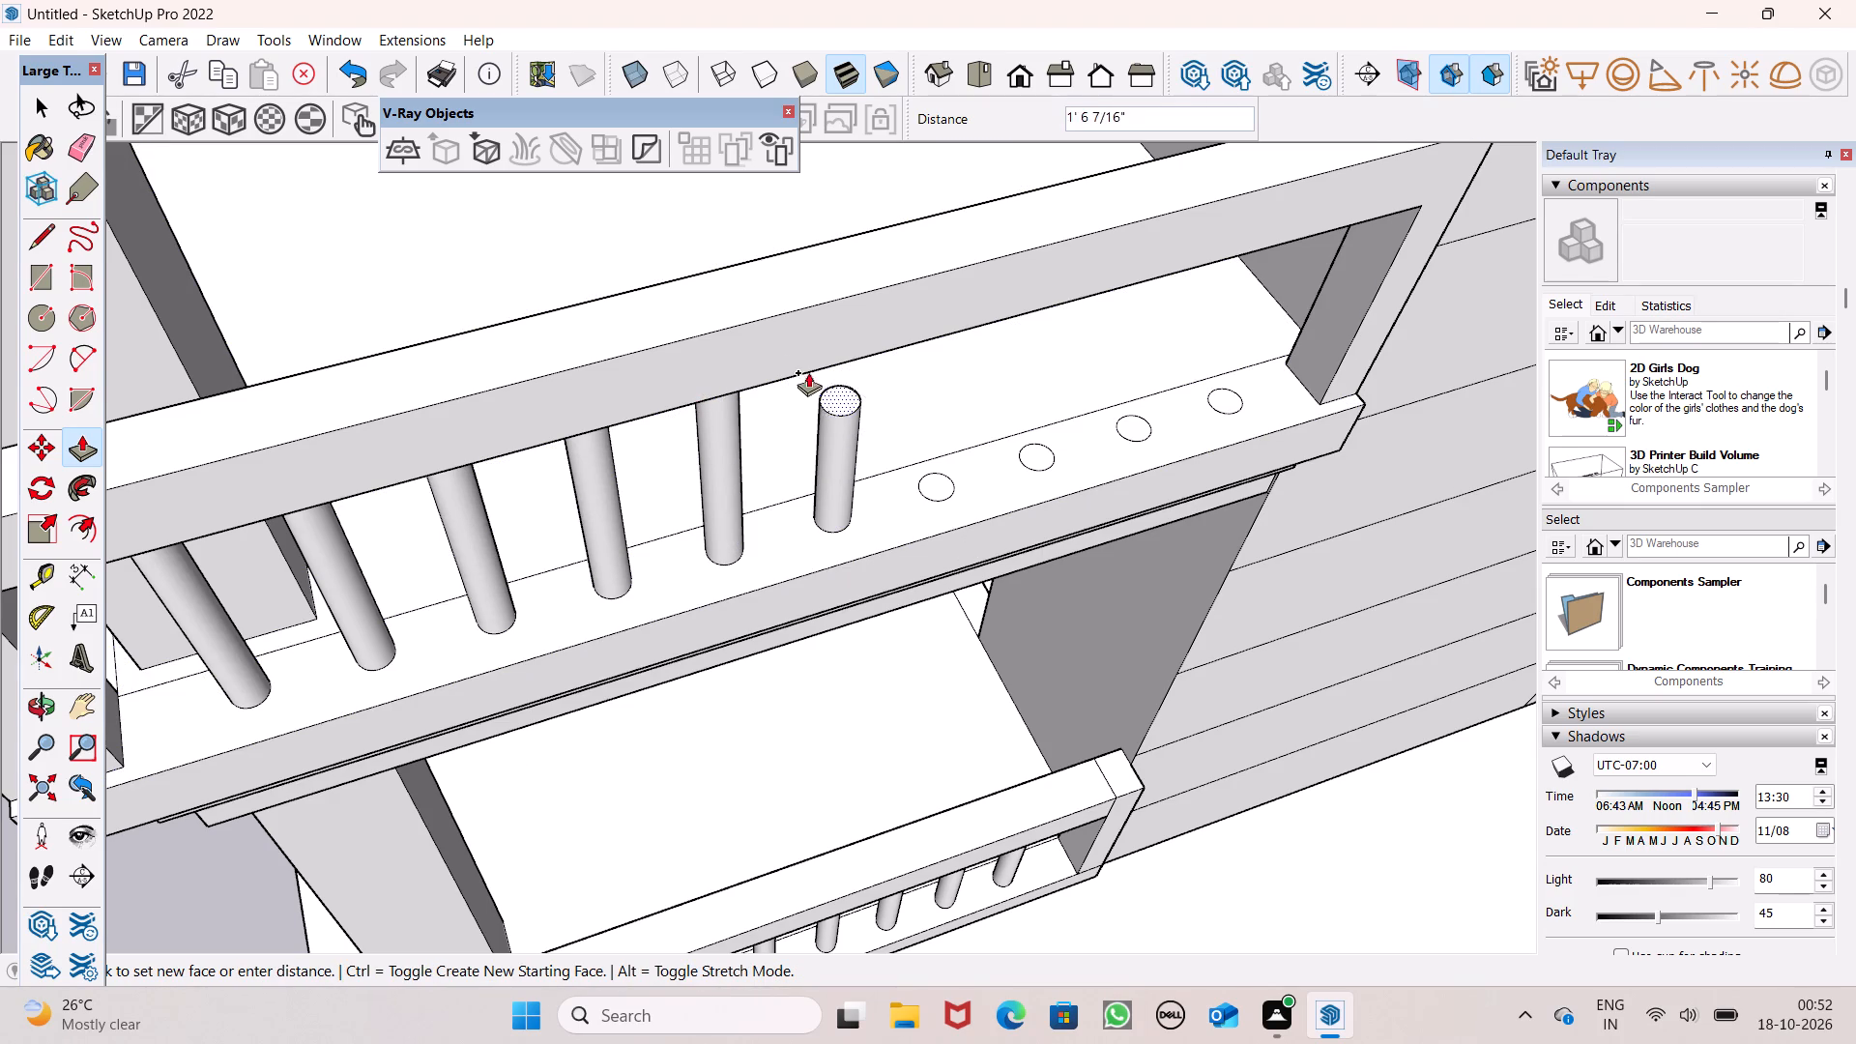
drag(808, 372, 792, 332)
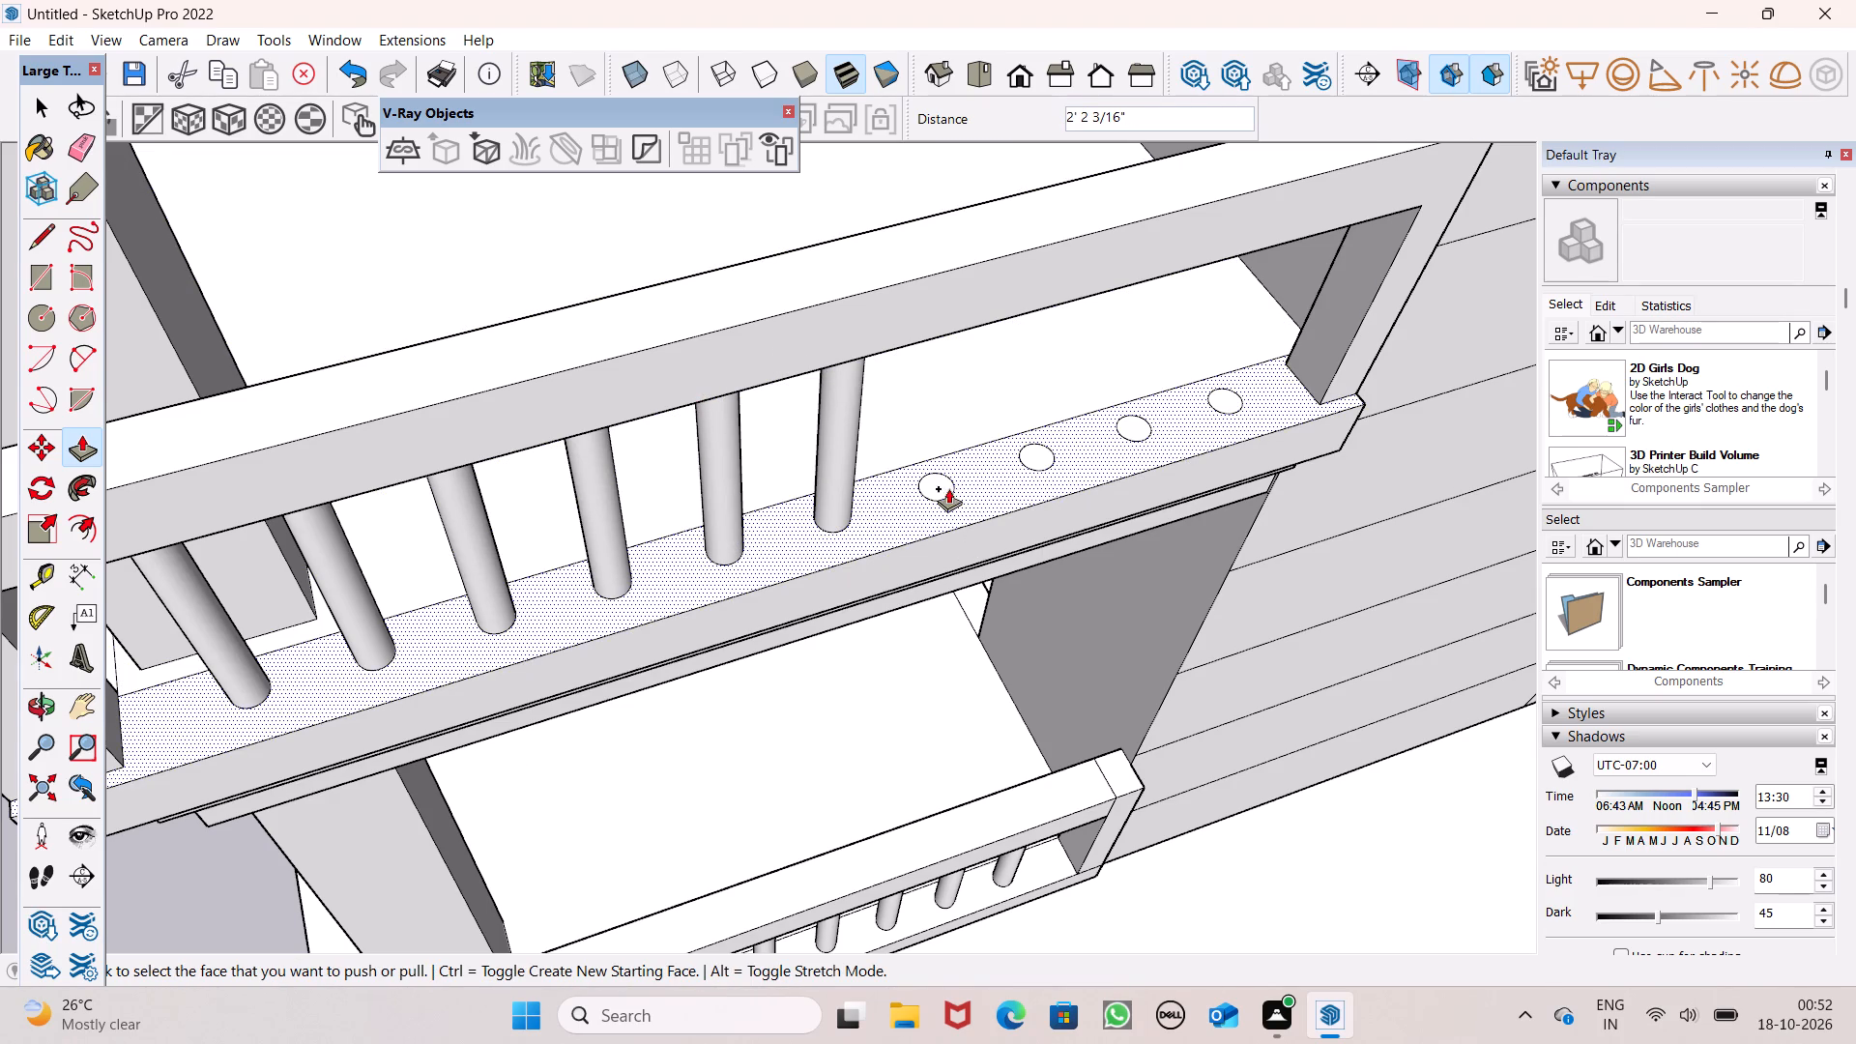
Pull the longer side's remaining four baluster circles up toward the top rail, the first about 2' 13/16", second about 2' 1 15/16" and last about 2' 3 7/8".
drag(944, 486, 944, 316)
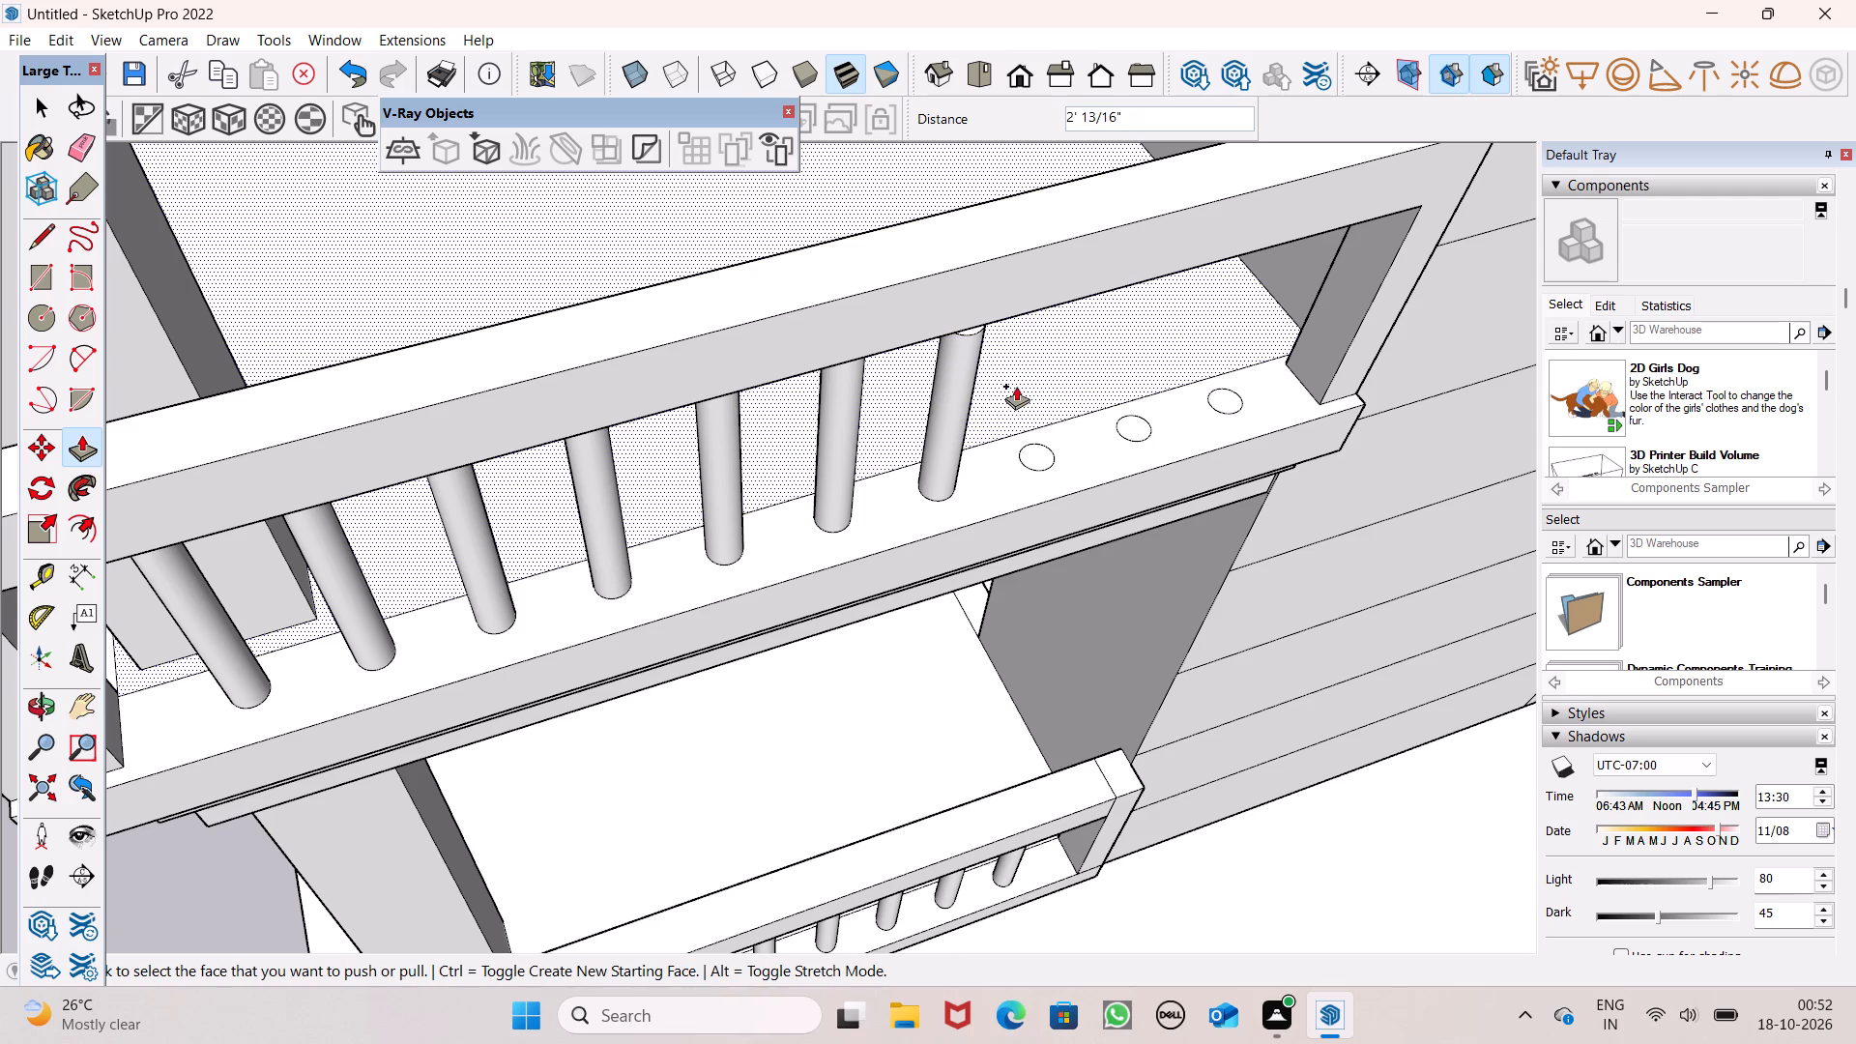
drag(1043, 462, 1031, 309)
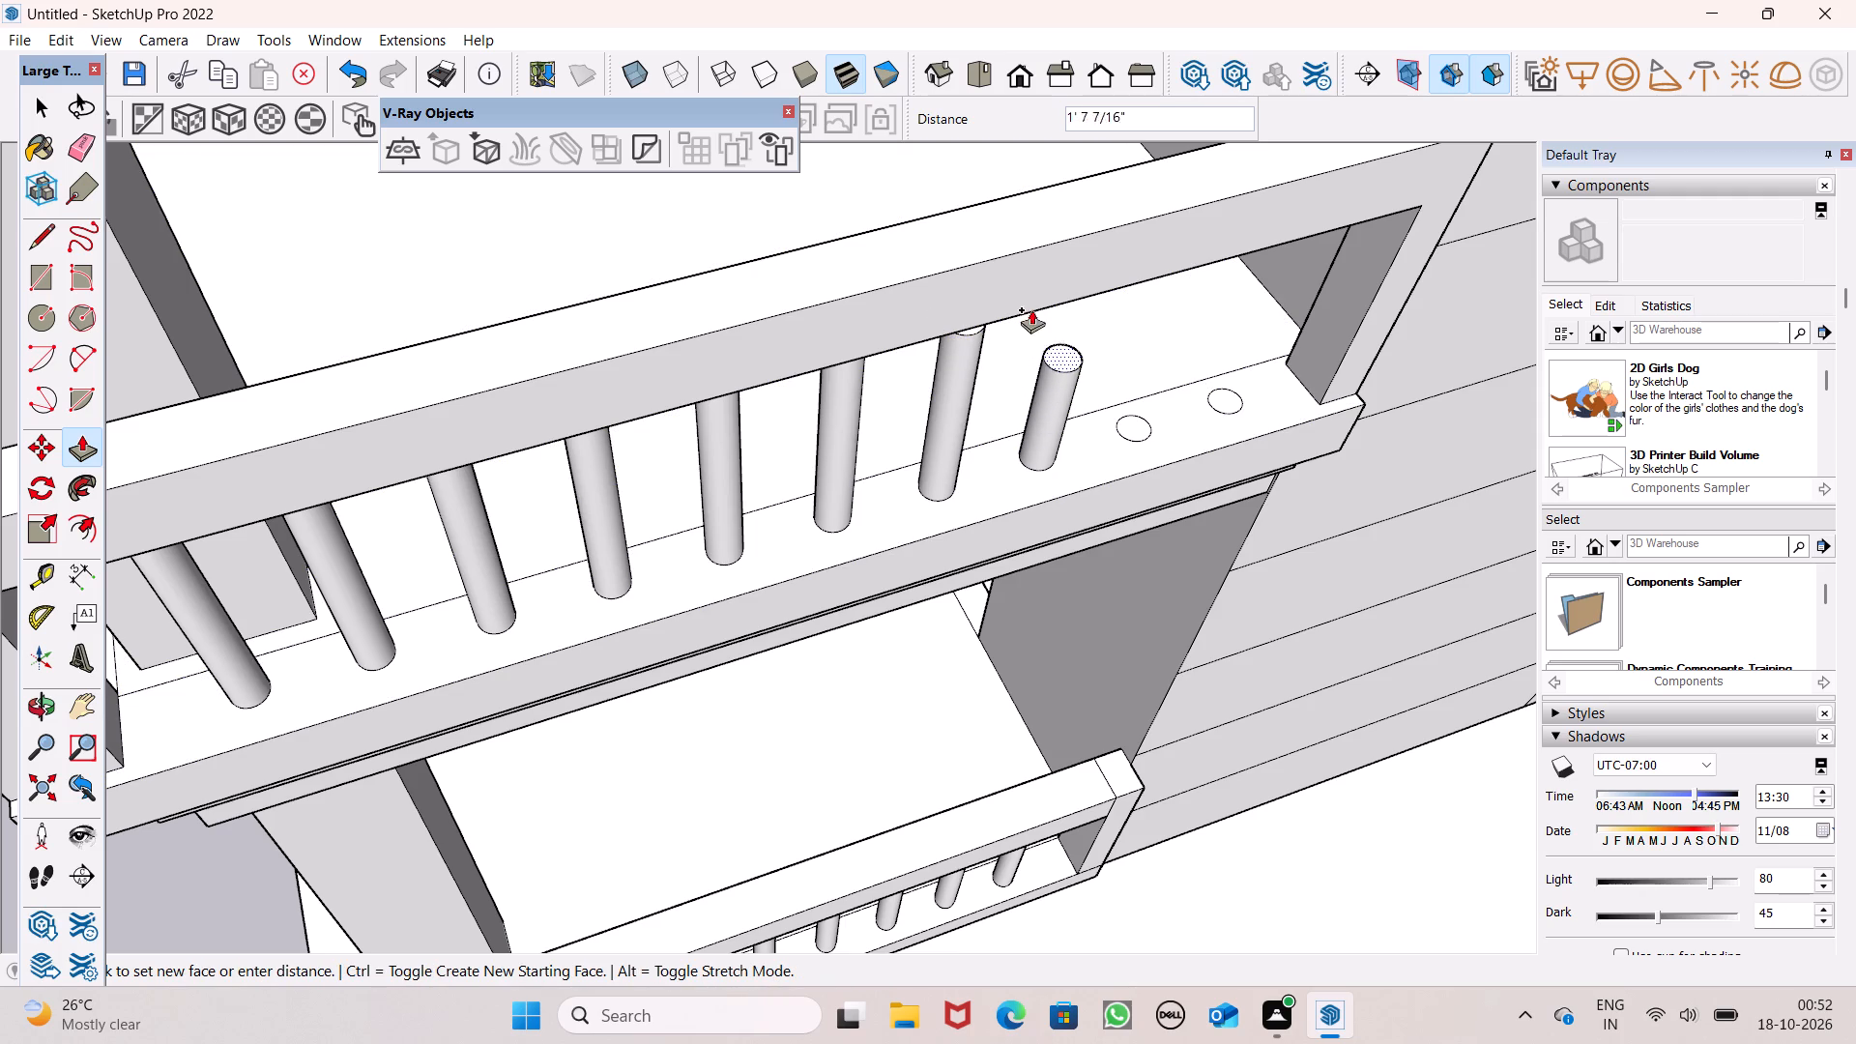
drag(1031, 309, 1022, 274)
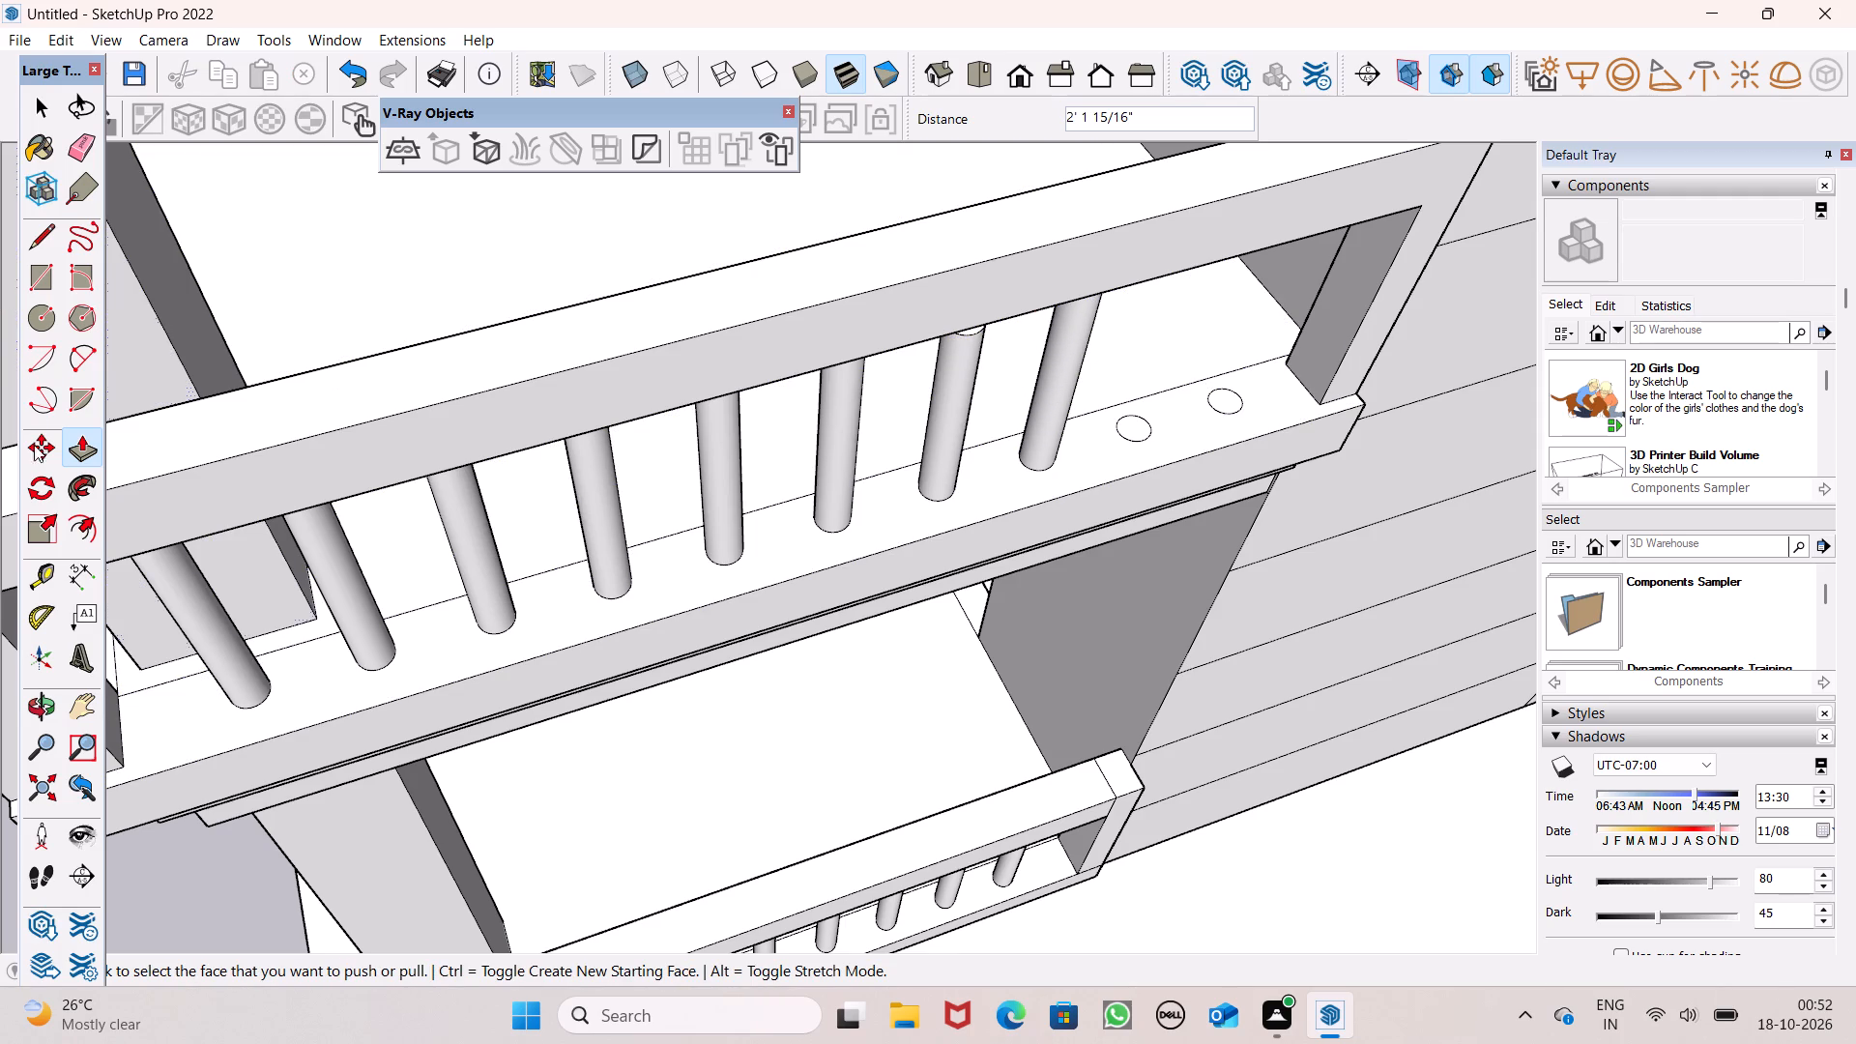
scroll(297, 499, down, 8)
scroll(704, 502, up, 6)
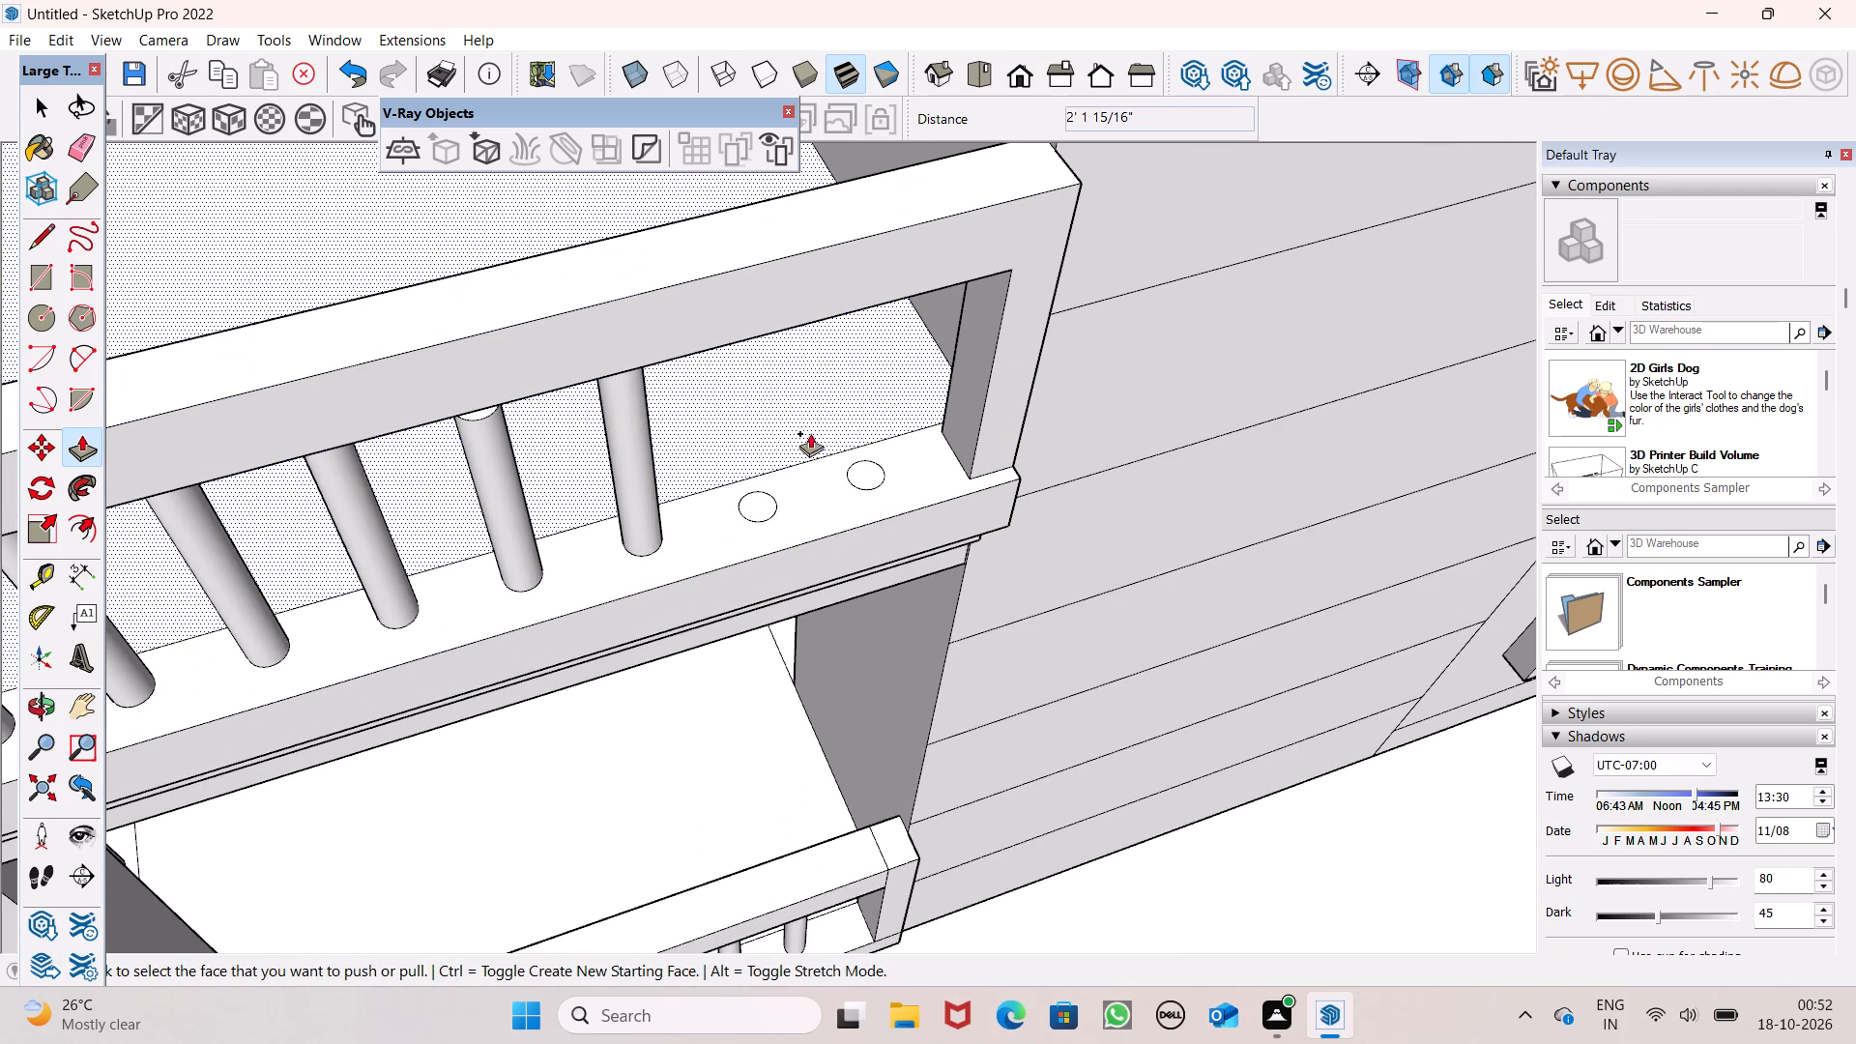
drag(765, 503, 757, 310)
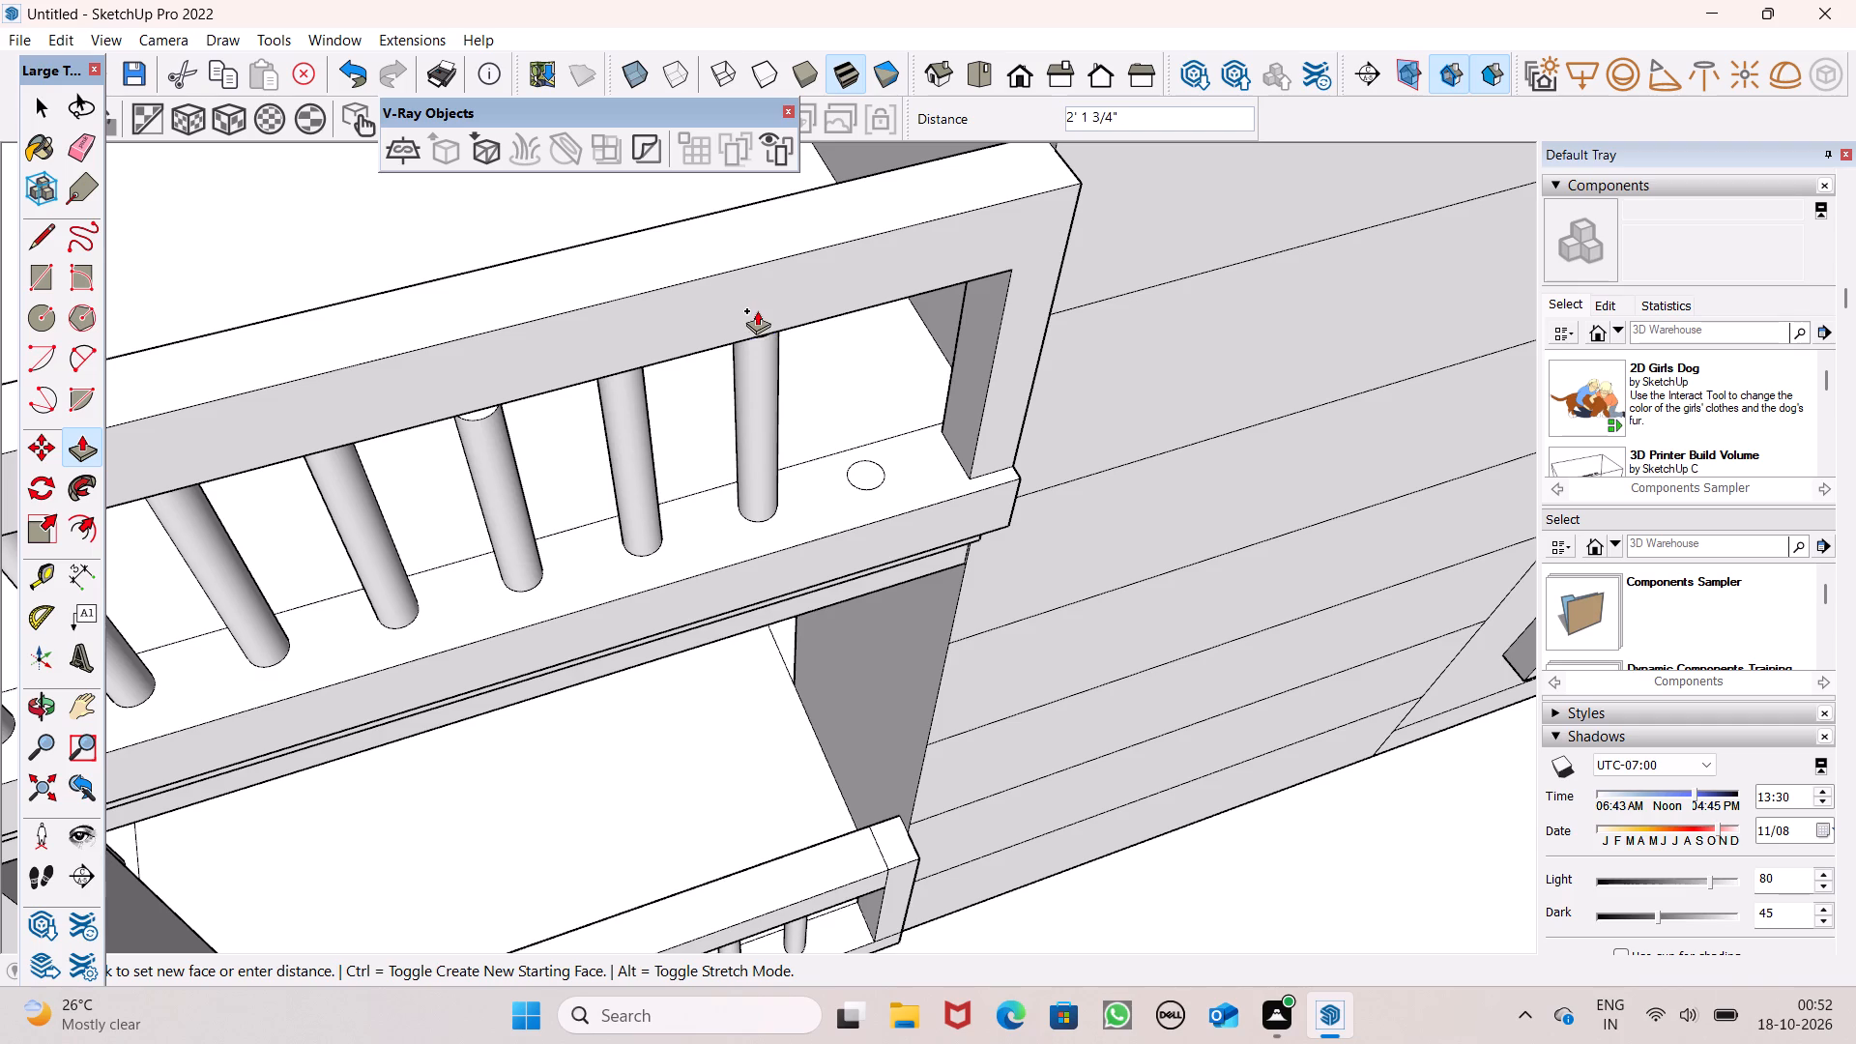
drag(757, 310, 757, 308)
drag(879, 474, 886, 267)
Extend the tops of the longer side's second to fifth balusters from the corner post into the top rail, the fifth by about 2 1/4".
scroll(848, 422, down, 2)
middle_drag(831, 428, 816, 366)
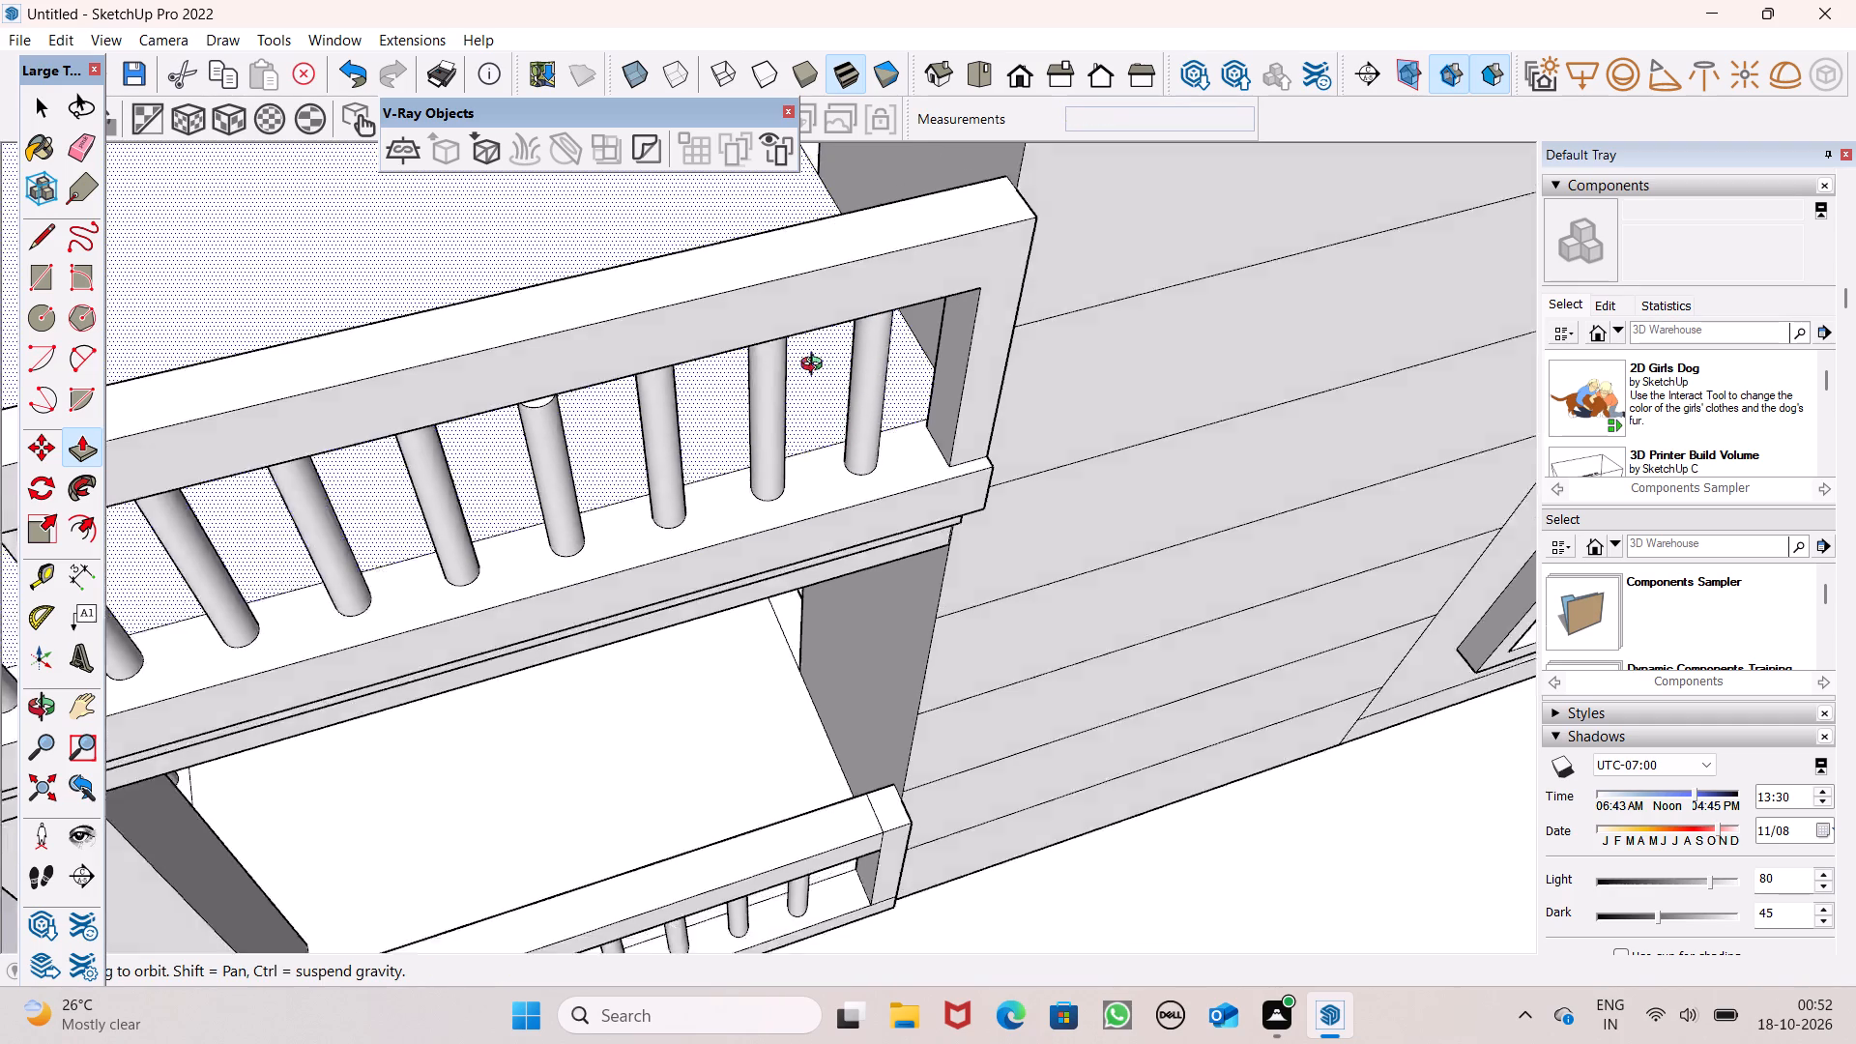
middle_drag(816, 366, 809, 211)
scroll(792, 377, down, 8)
scroll(428, 207, up, 7)
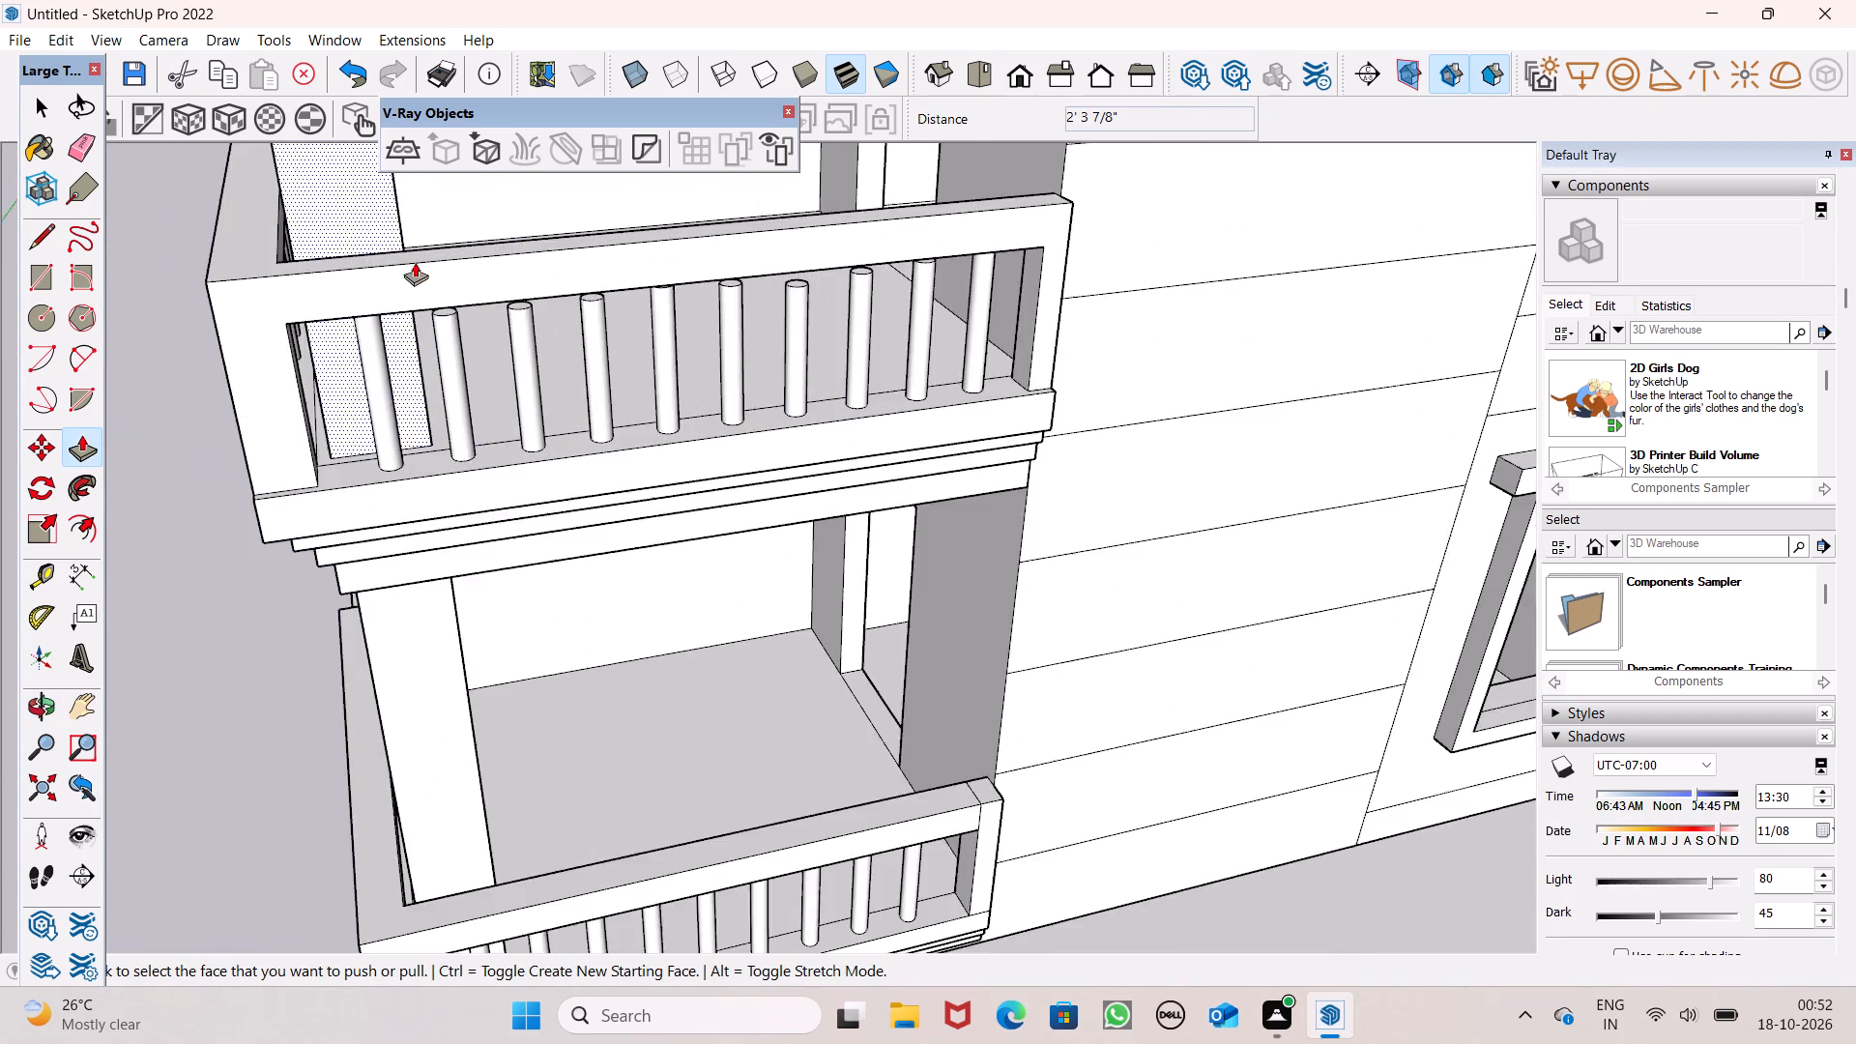
scroll(416, 262, up, 6)
middle_drag(487, 312, 475, 174)
scroll(501, 261, up, 2)
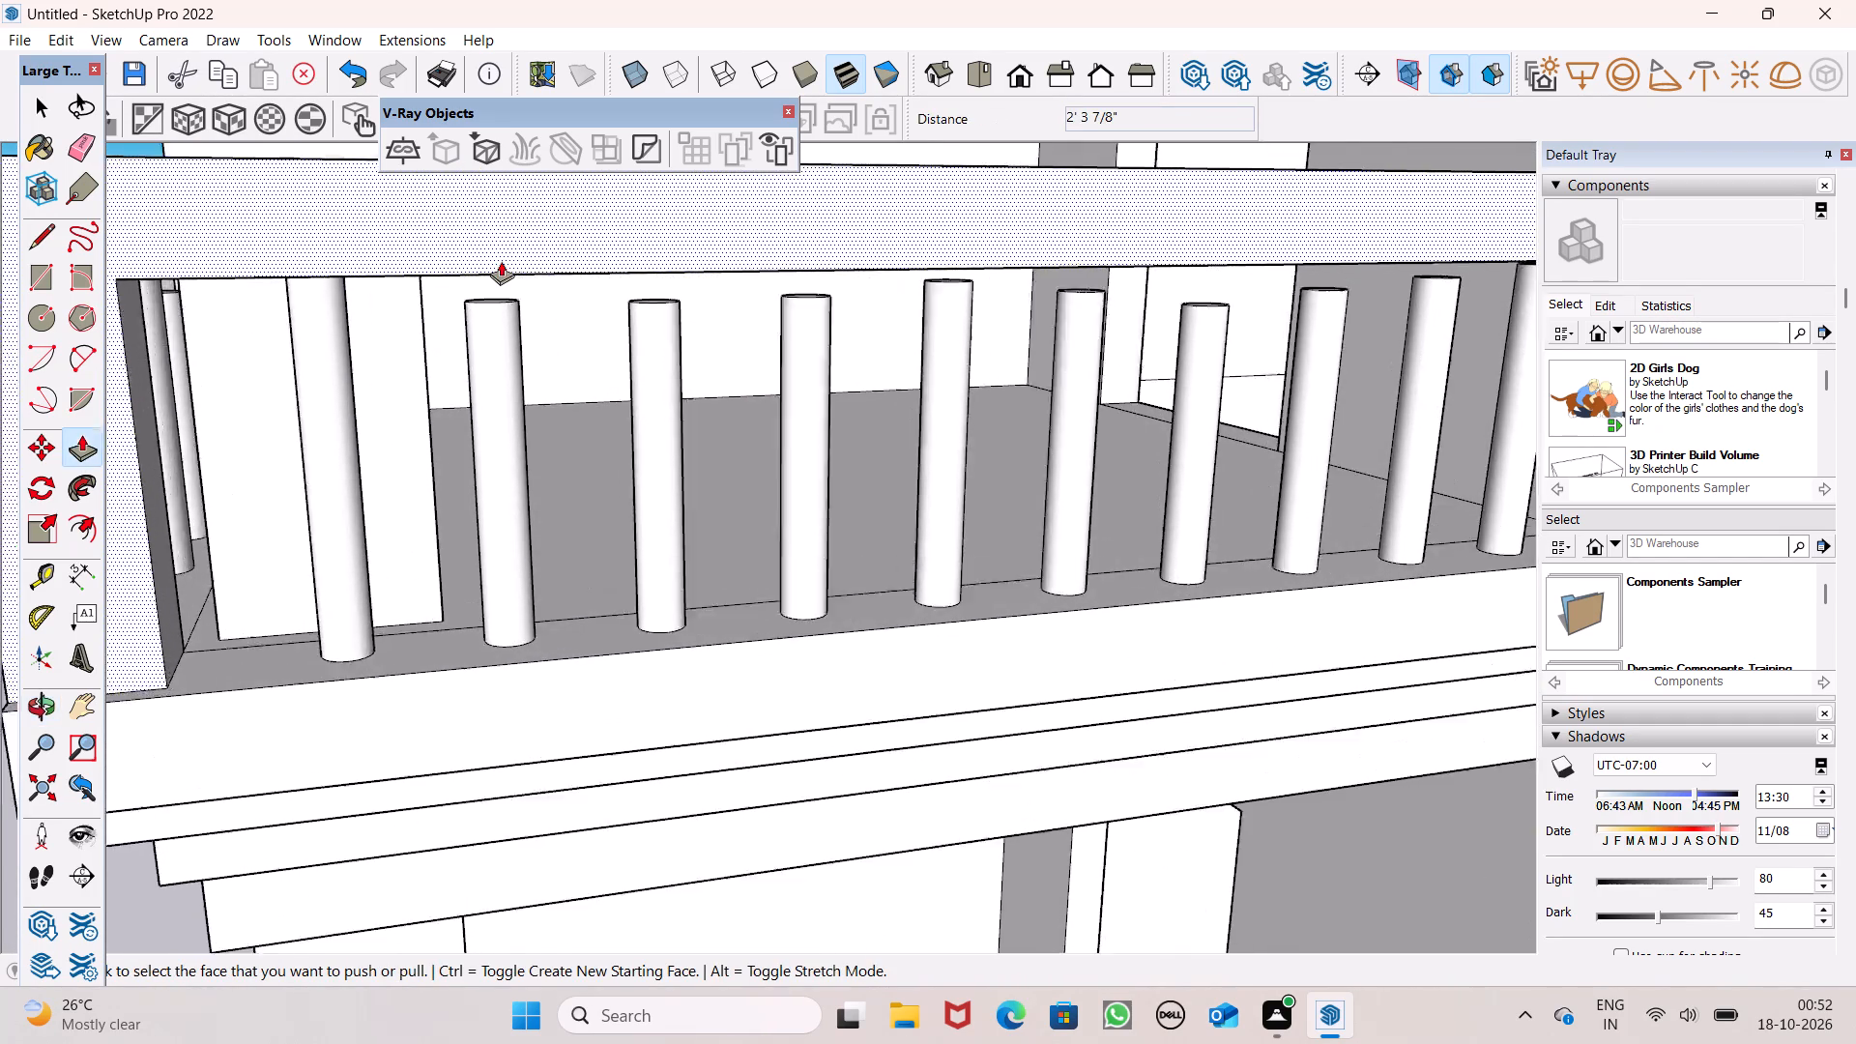
scroll(501, 261, up, 3)
middle_drag(495, 334, 516, 393)
drag(495, 362, 499, 312)
drag(719, 345, 714, 281)
drag(933, 331, 925, 314)
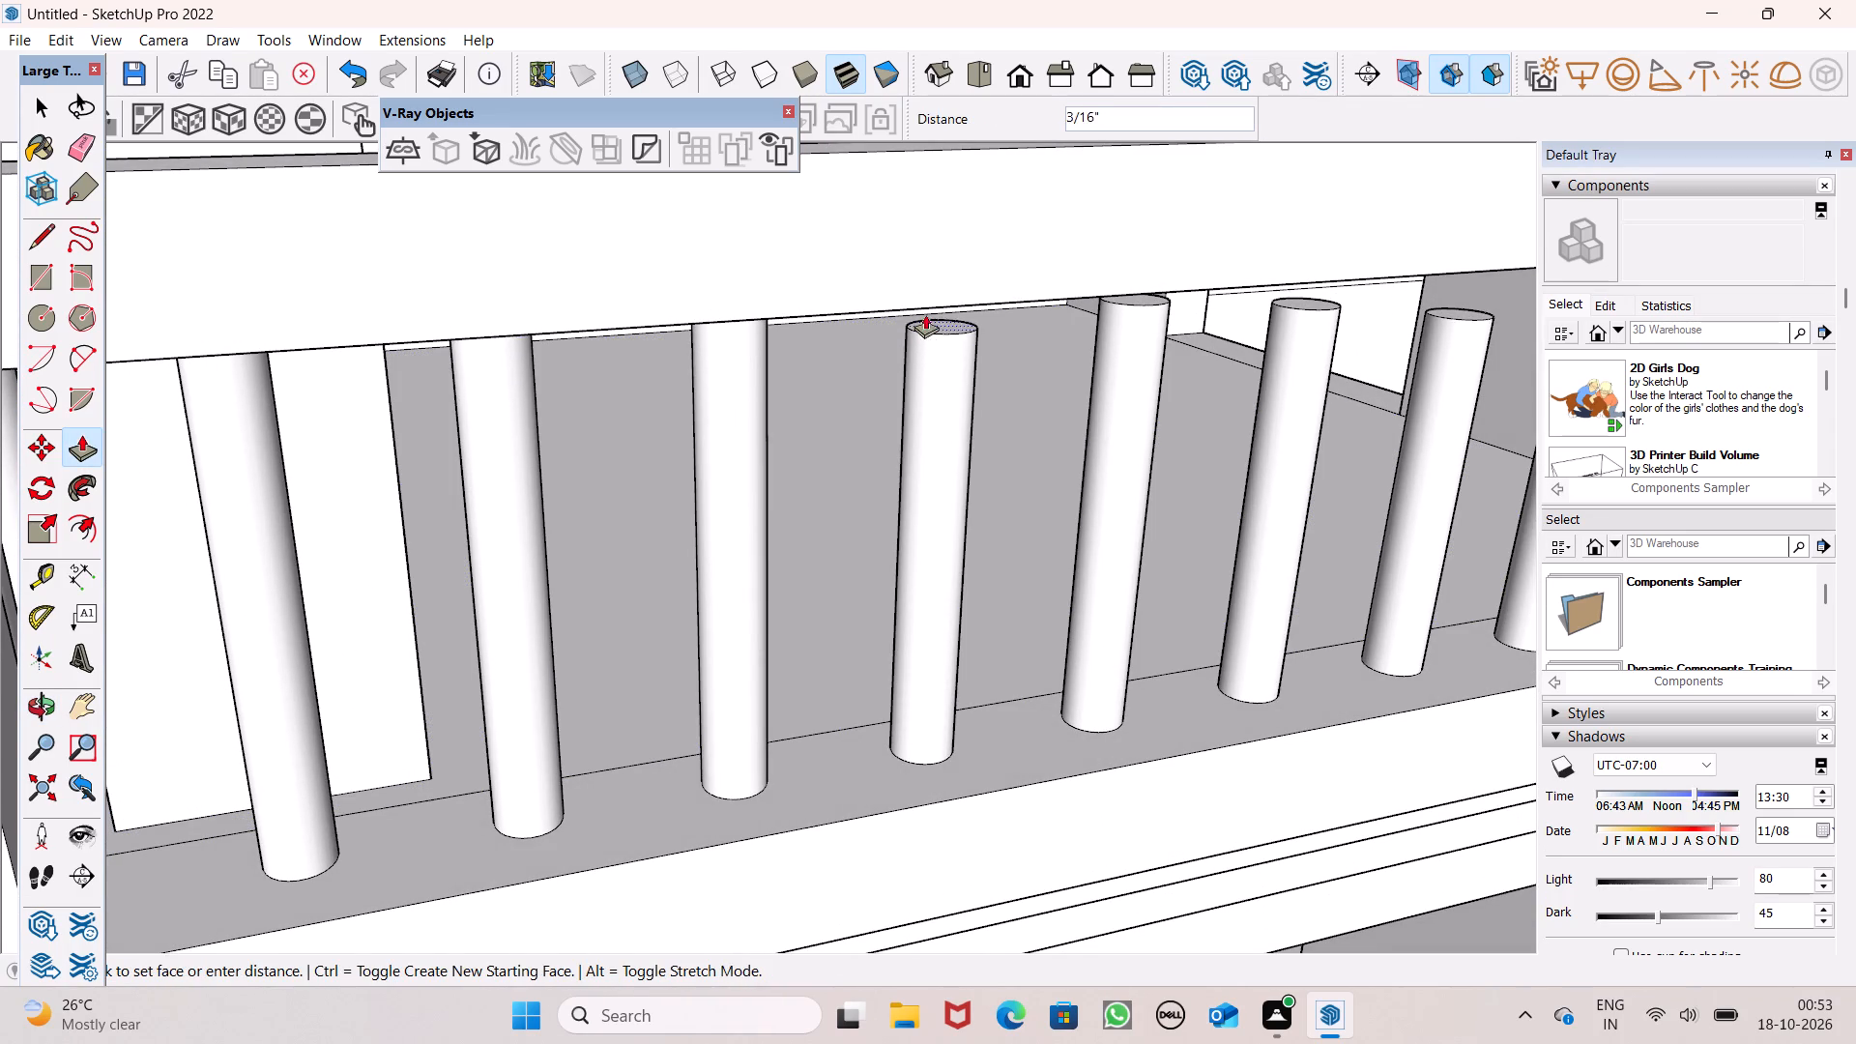
drag(925, 314, 884, 266)
drag(1141, 298, 1110, 257)
Extend the tops of the longer side's sixth, seventh and eighth balusters into the top rail, the eighth by about 5".
scroll(663, 446, down, 1)
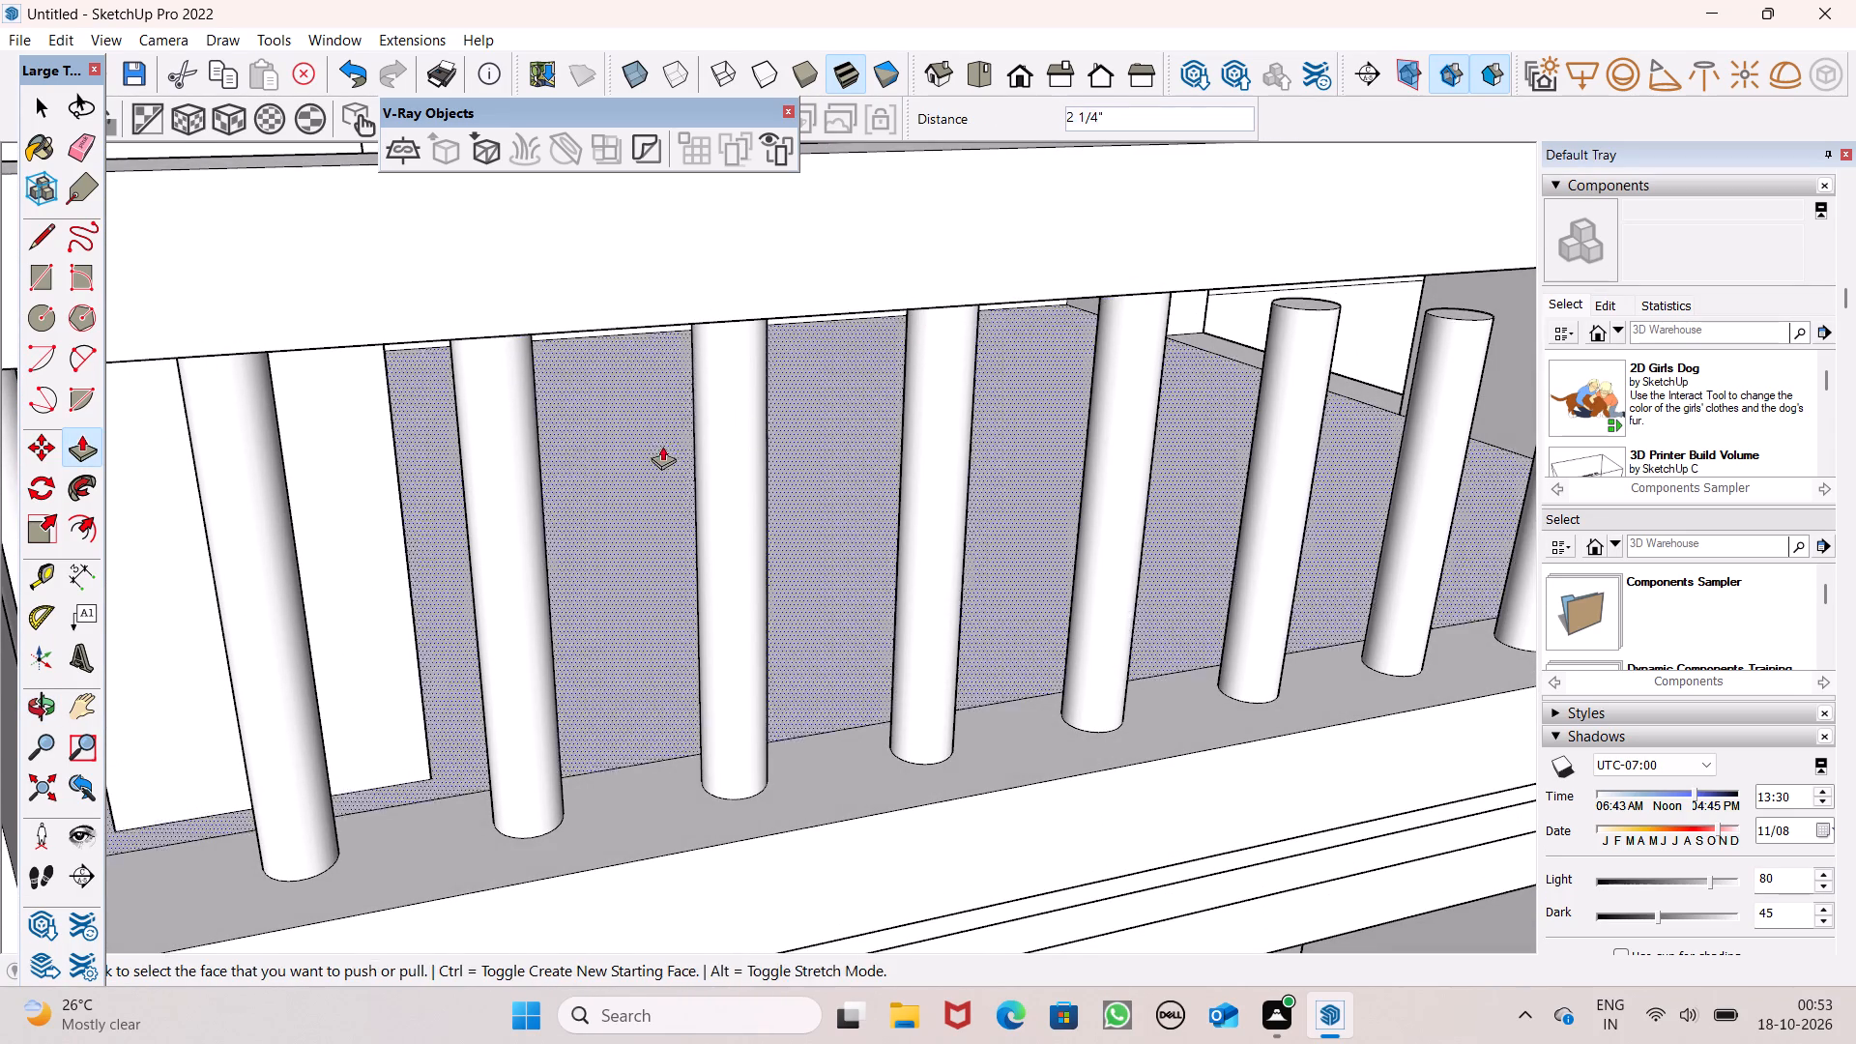
scroll(662, 446, down, 1)
middle_drag(685, 399, 510, 280)
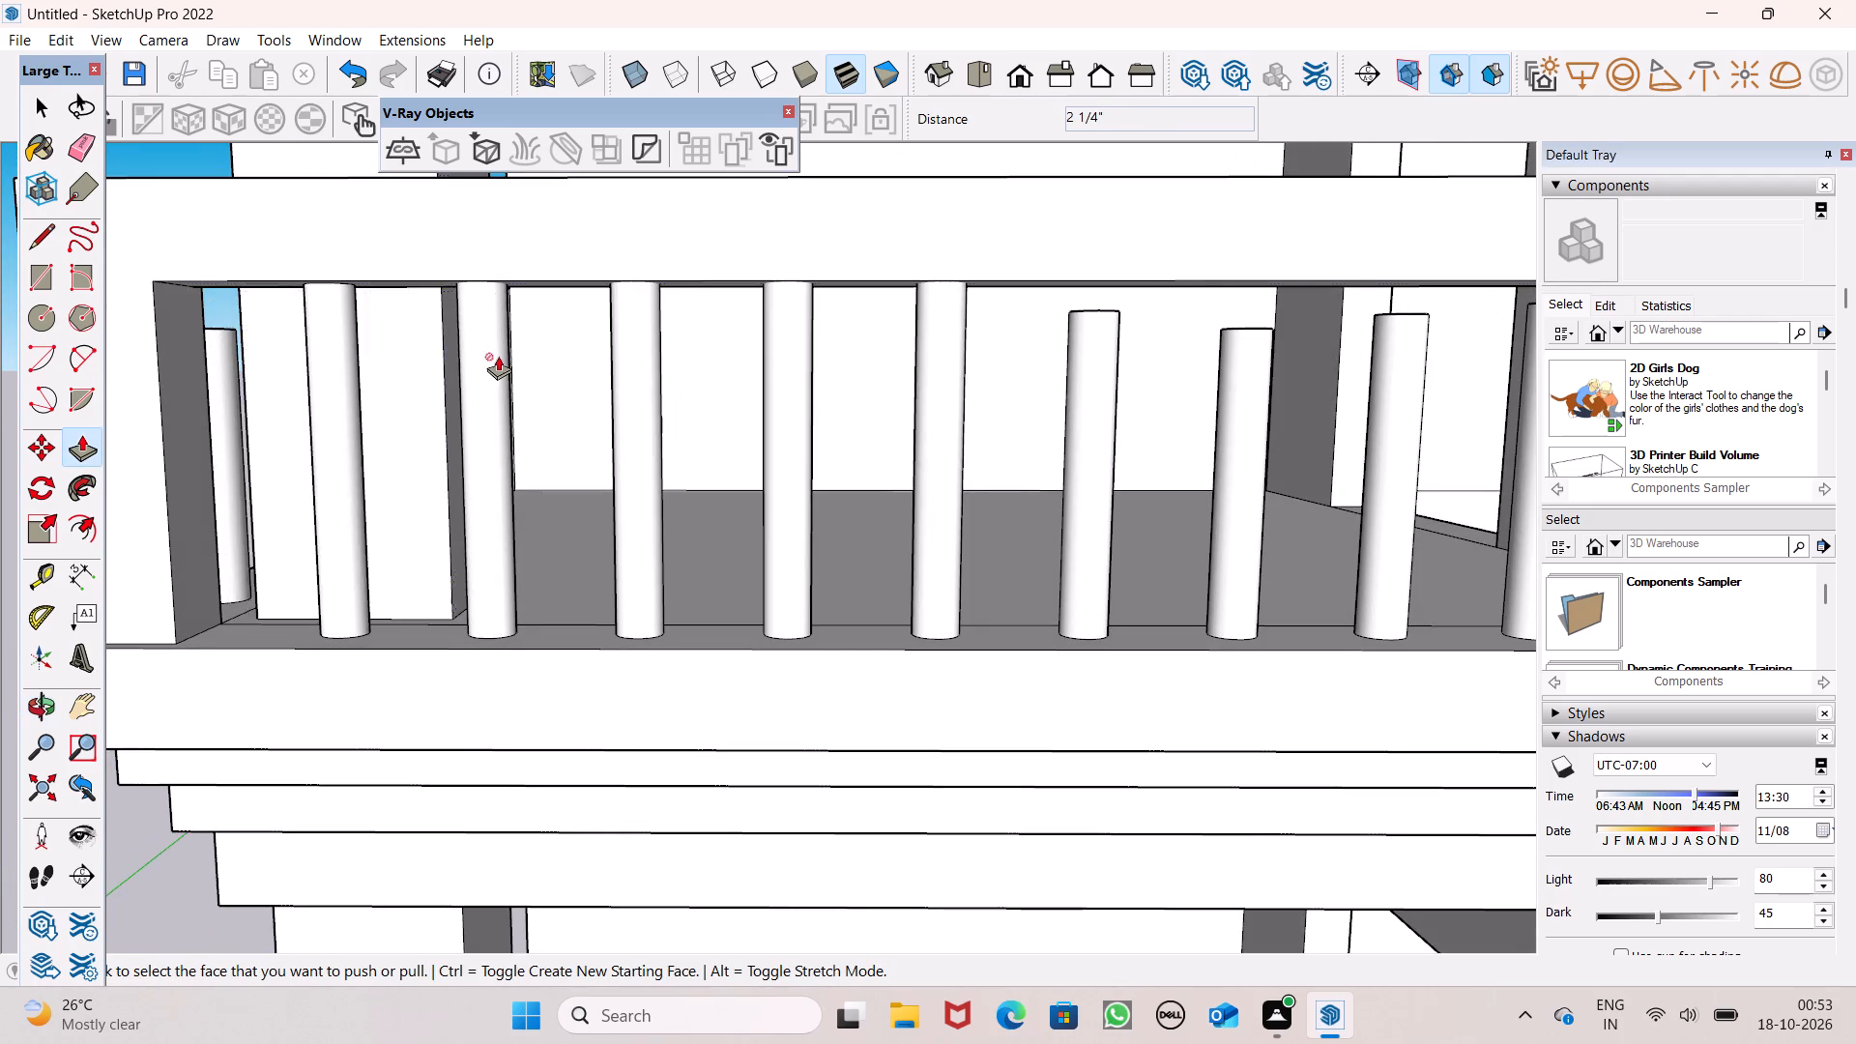
scroll(499, 355, down, 6)
middle_drag(883, 396, 888, 477)
scroll(932, 391, up, 7)
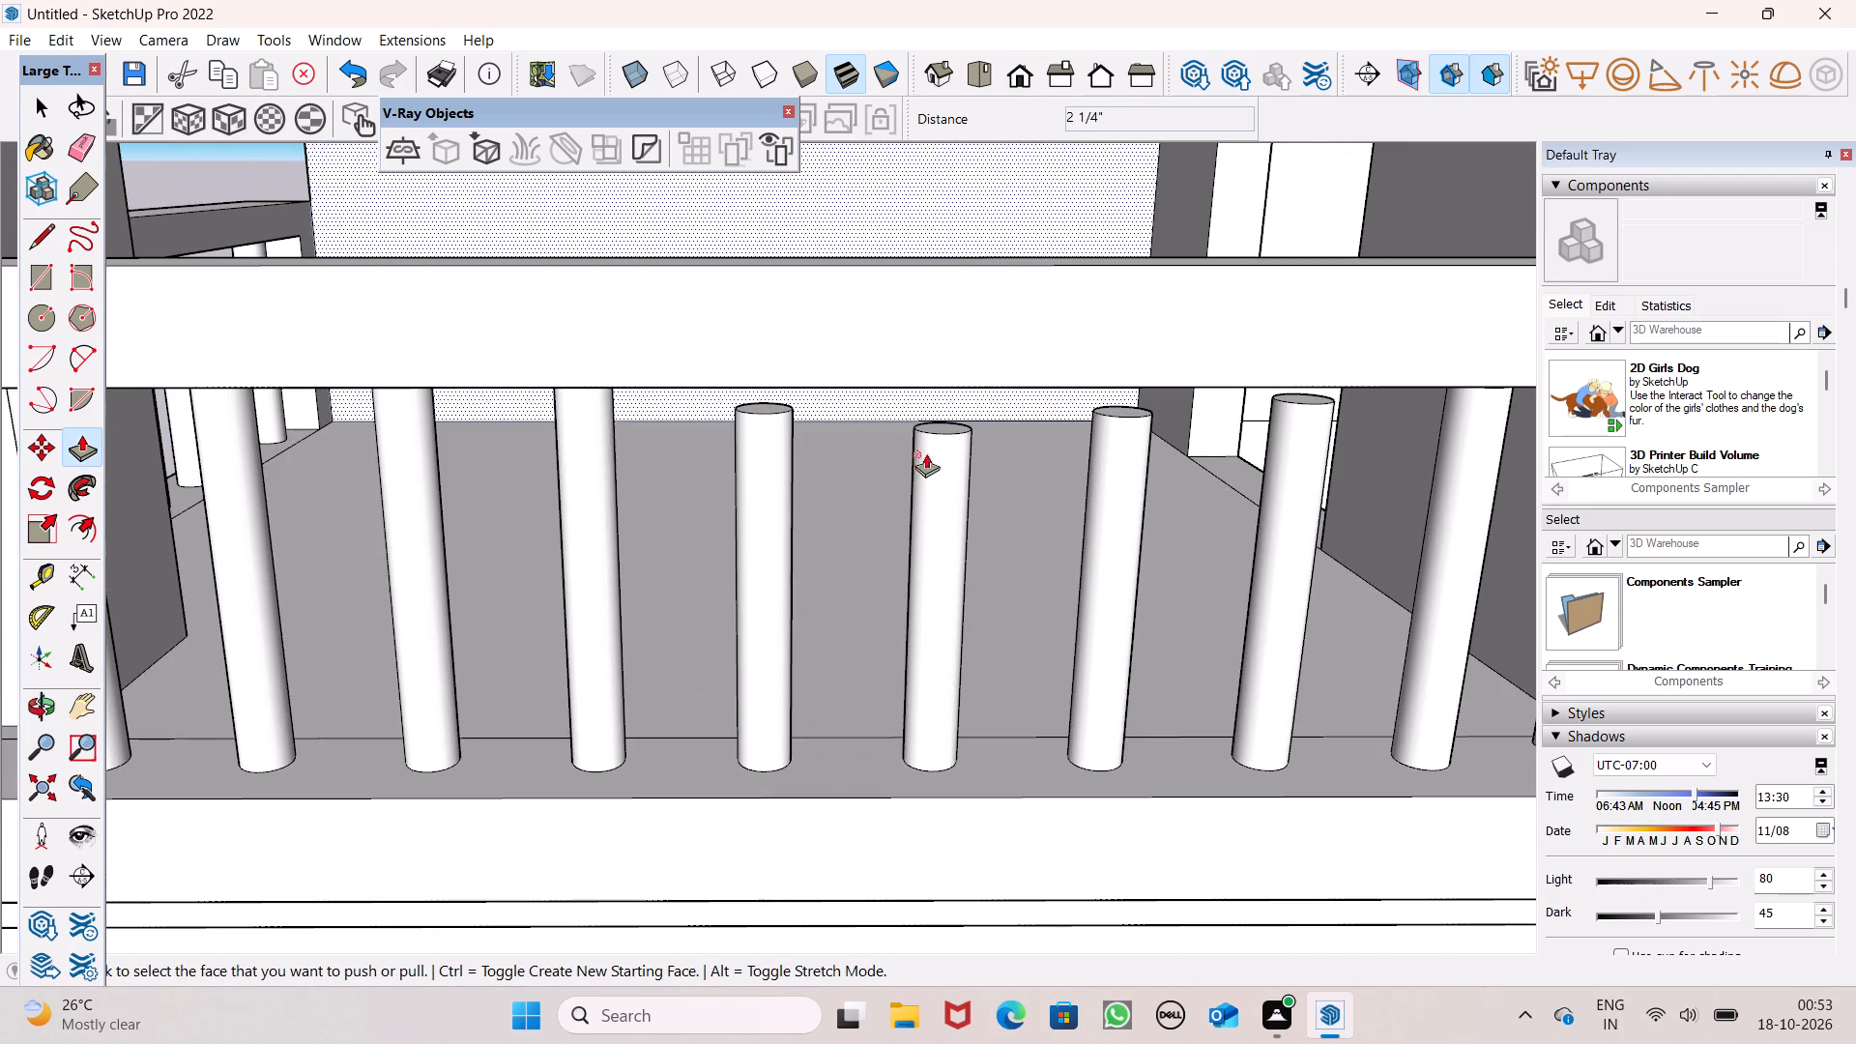
drag(767, 405, 745, 326)
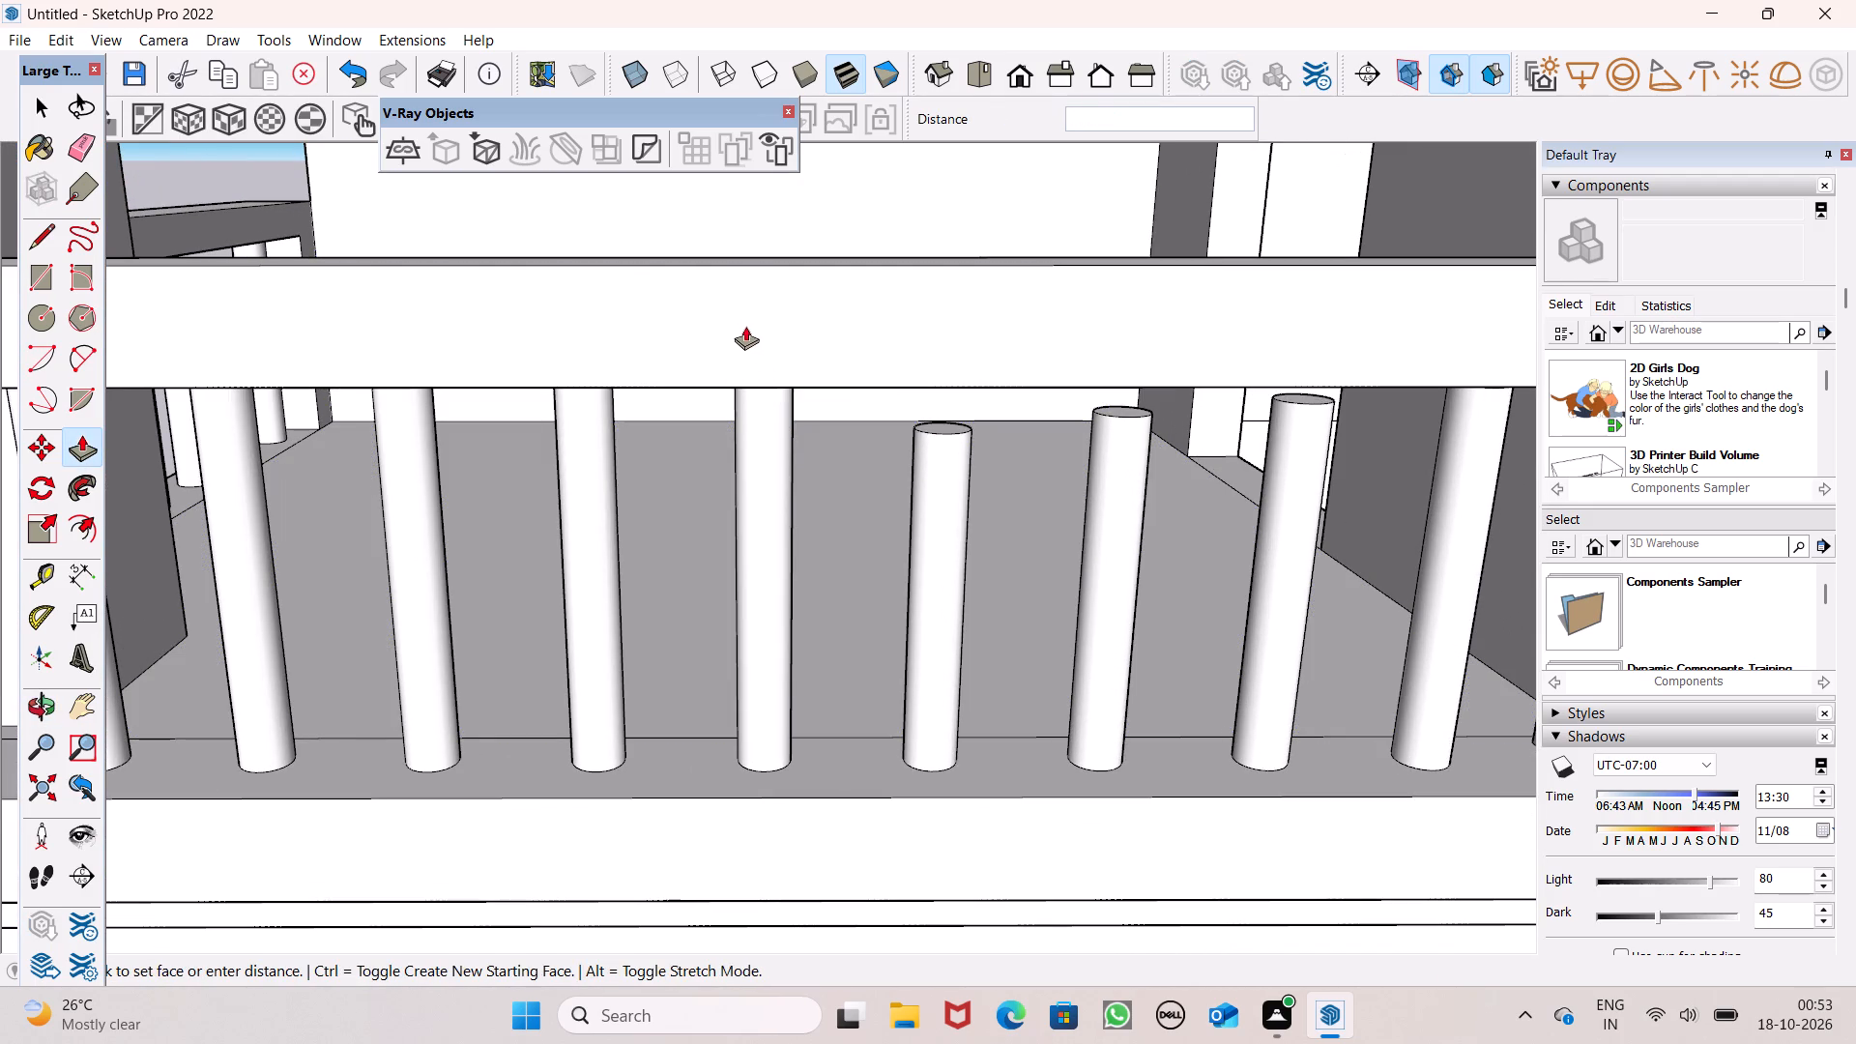
drag(745, 326, 744, 323)
drag(942, 432, 935, 350)
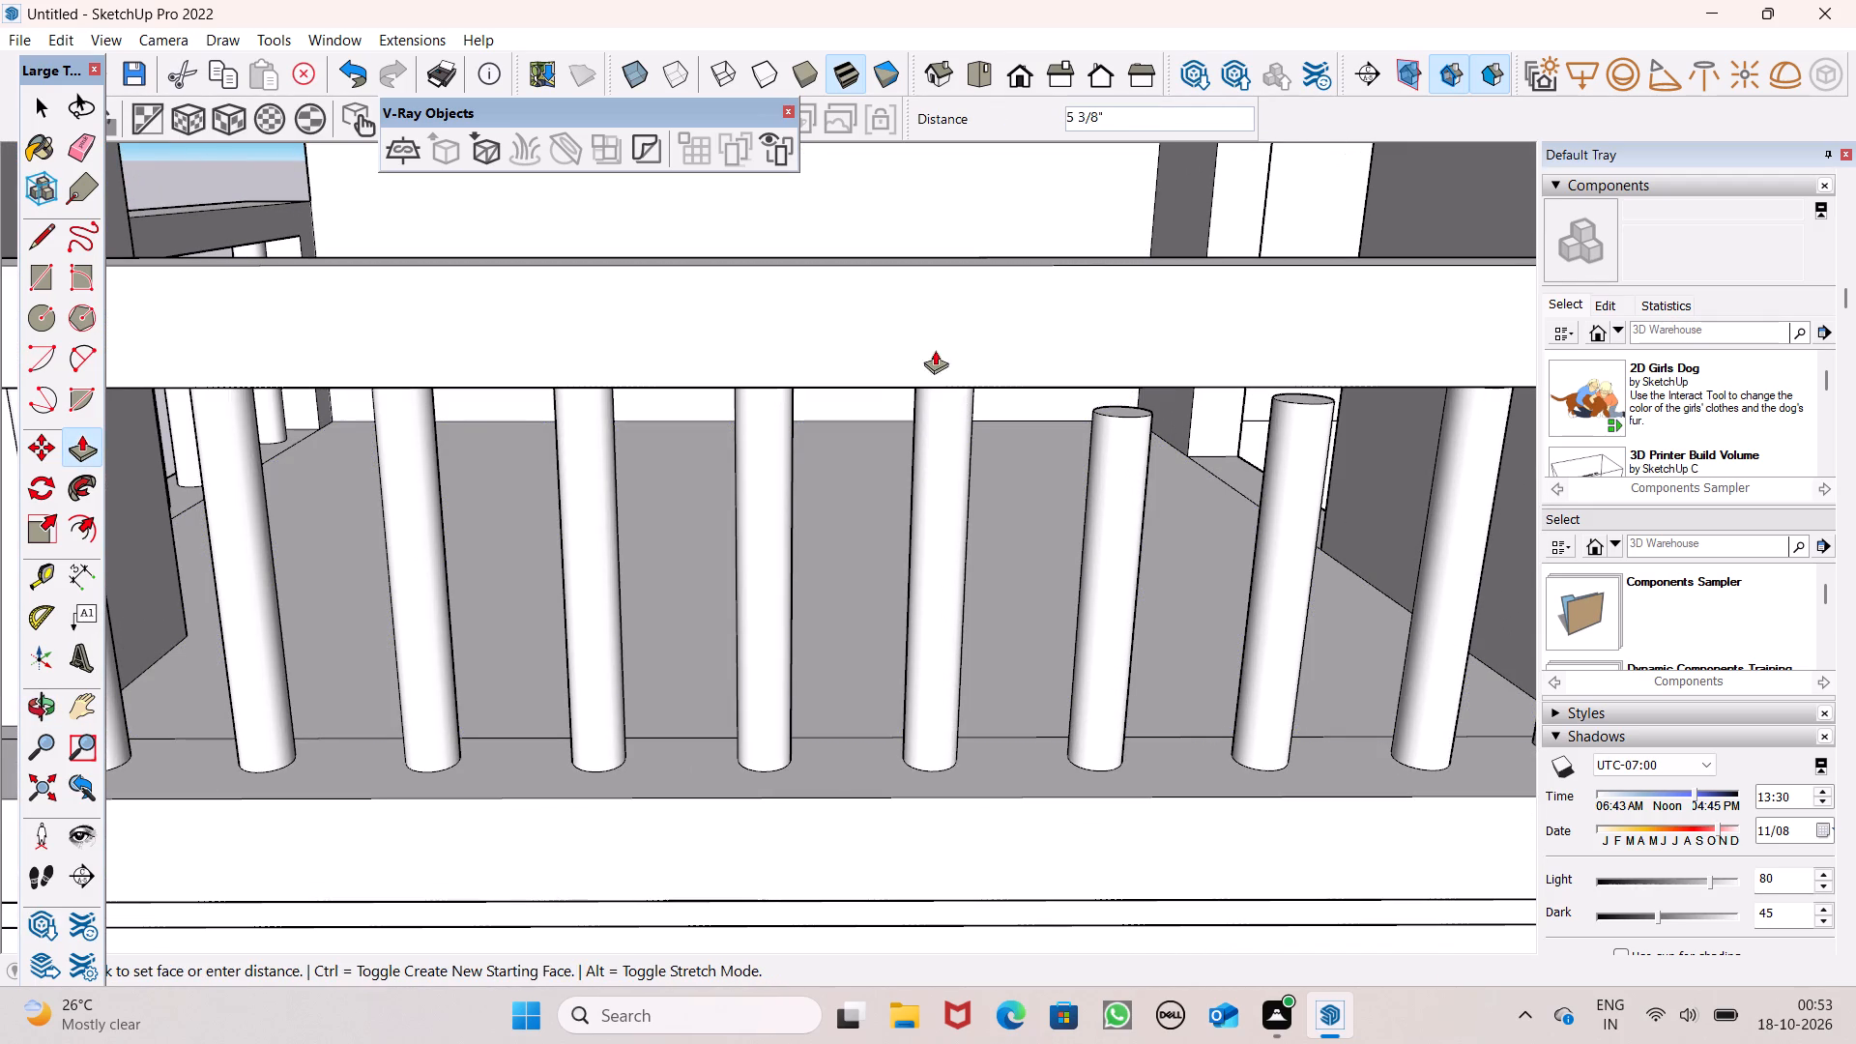
drag(935, 350, 934, 337)
drag(1131, 409, 1132, 335)
Extend the longer side's last two balusters beside the wall into the top rail, the ninth by about 4" and the tenth by about 1 5/8".
middle_drag(720, 513, 727, 368)
scroll(686, 393, down, 6)
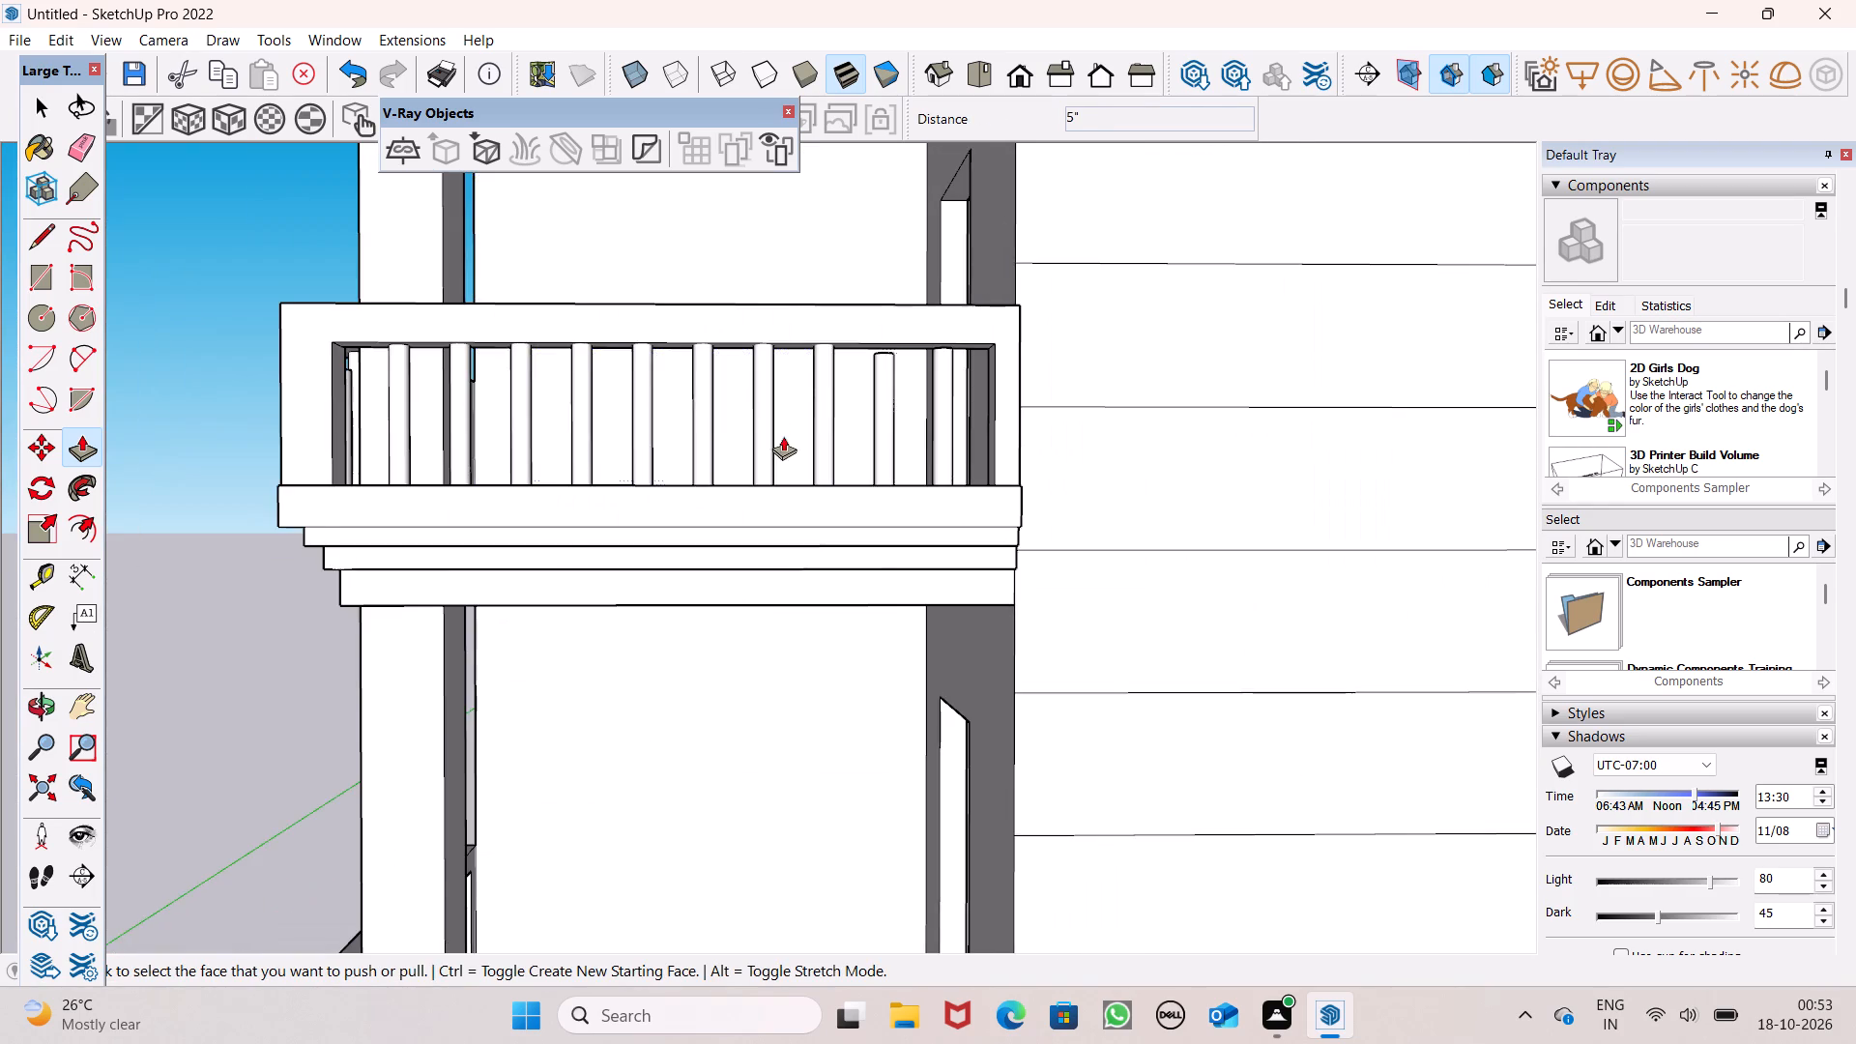
middle_drag(783, 441, 784, 517)
scroll(991, 378, up, 6)
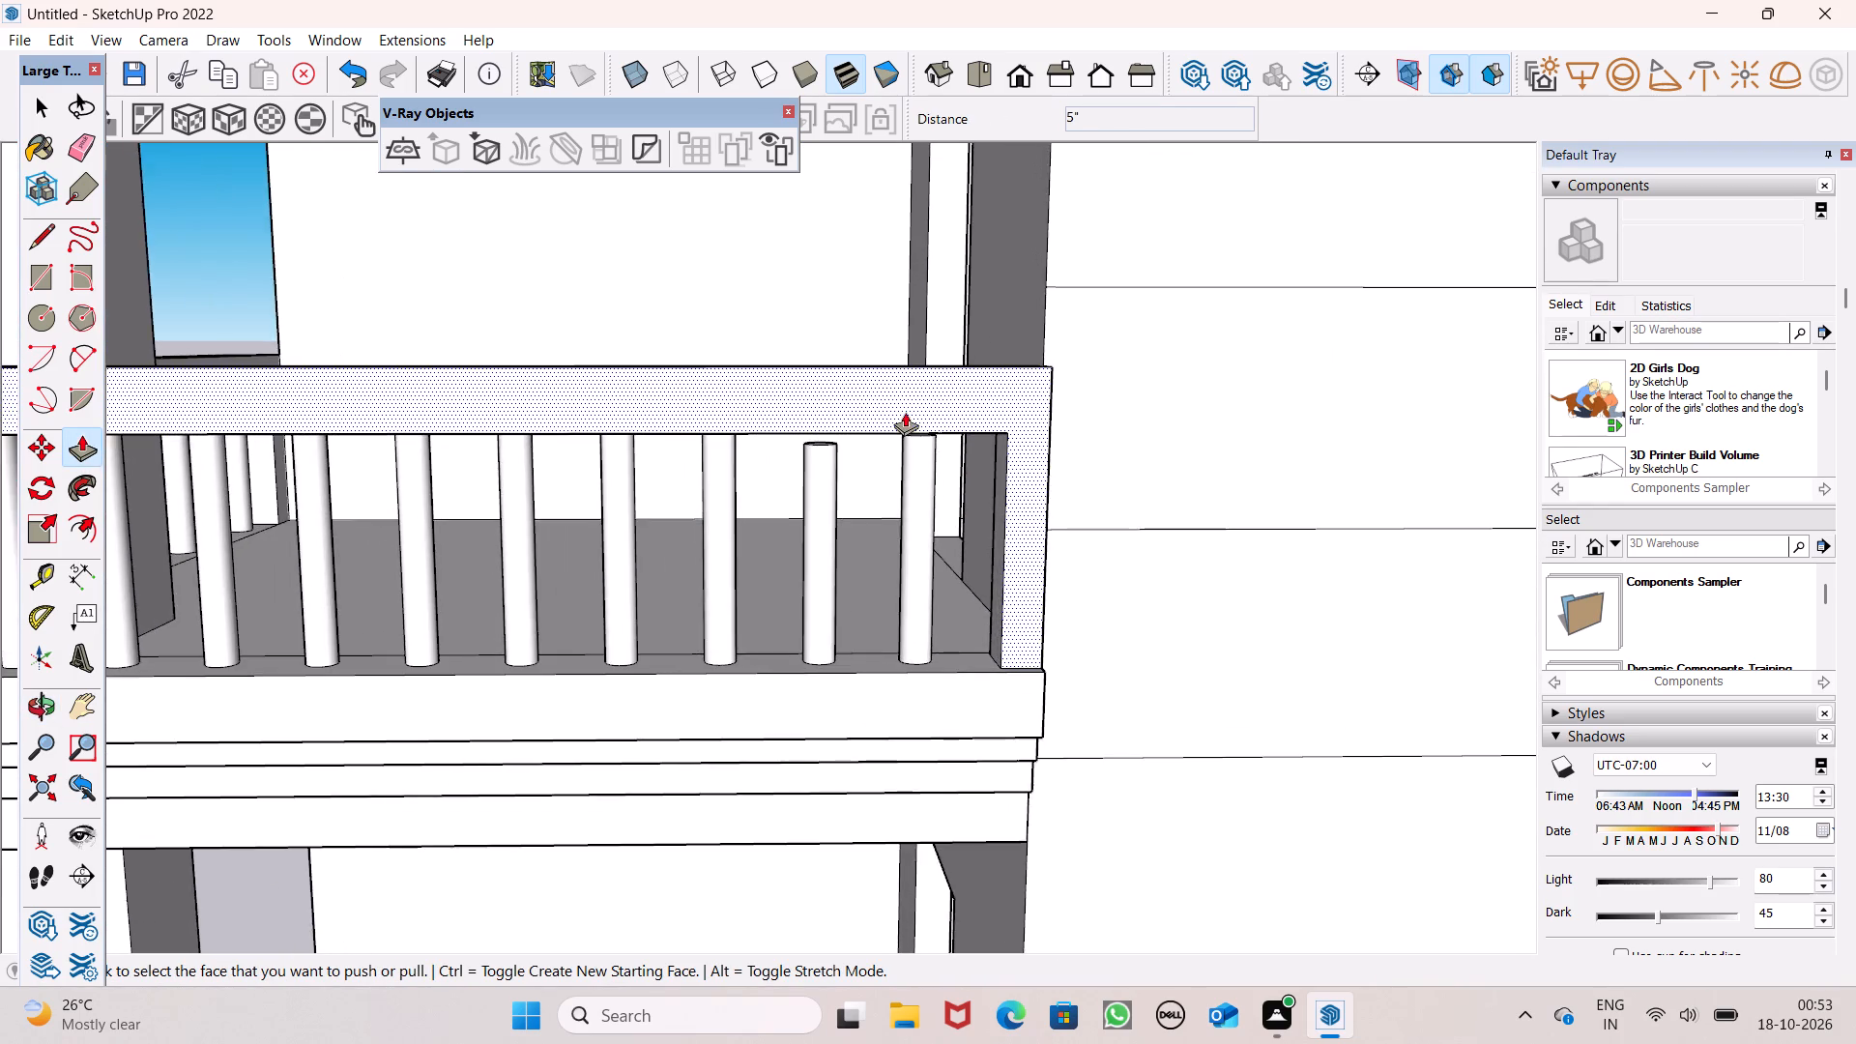
scroll(888, 416, up, 4)
click(771, 464)
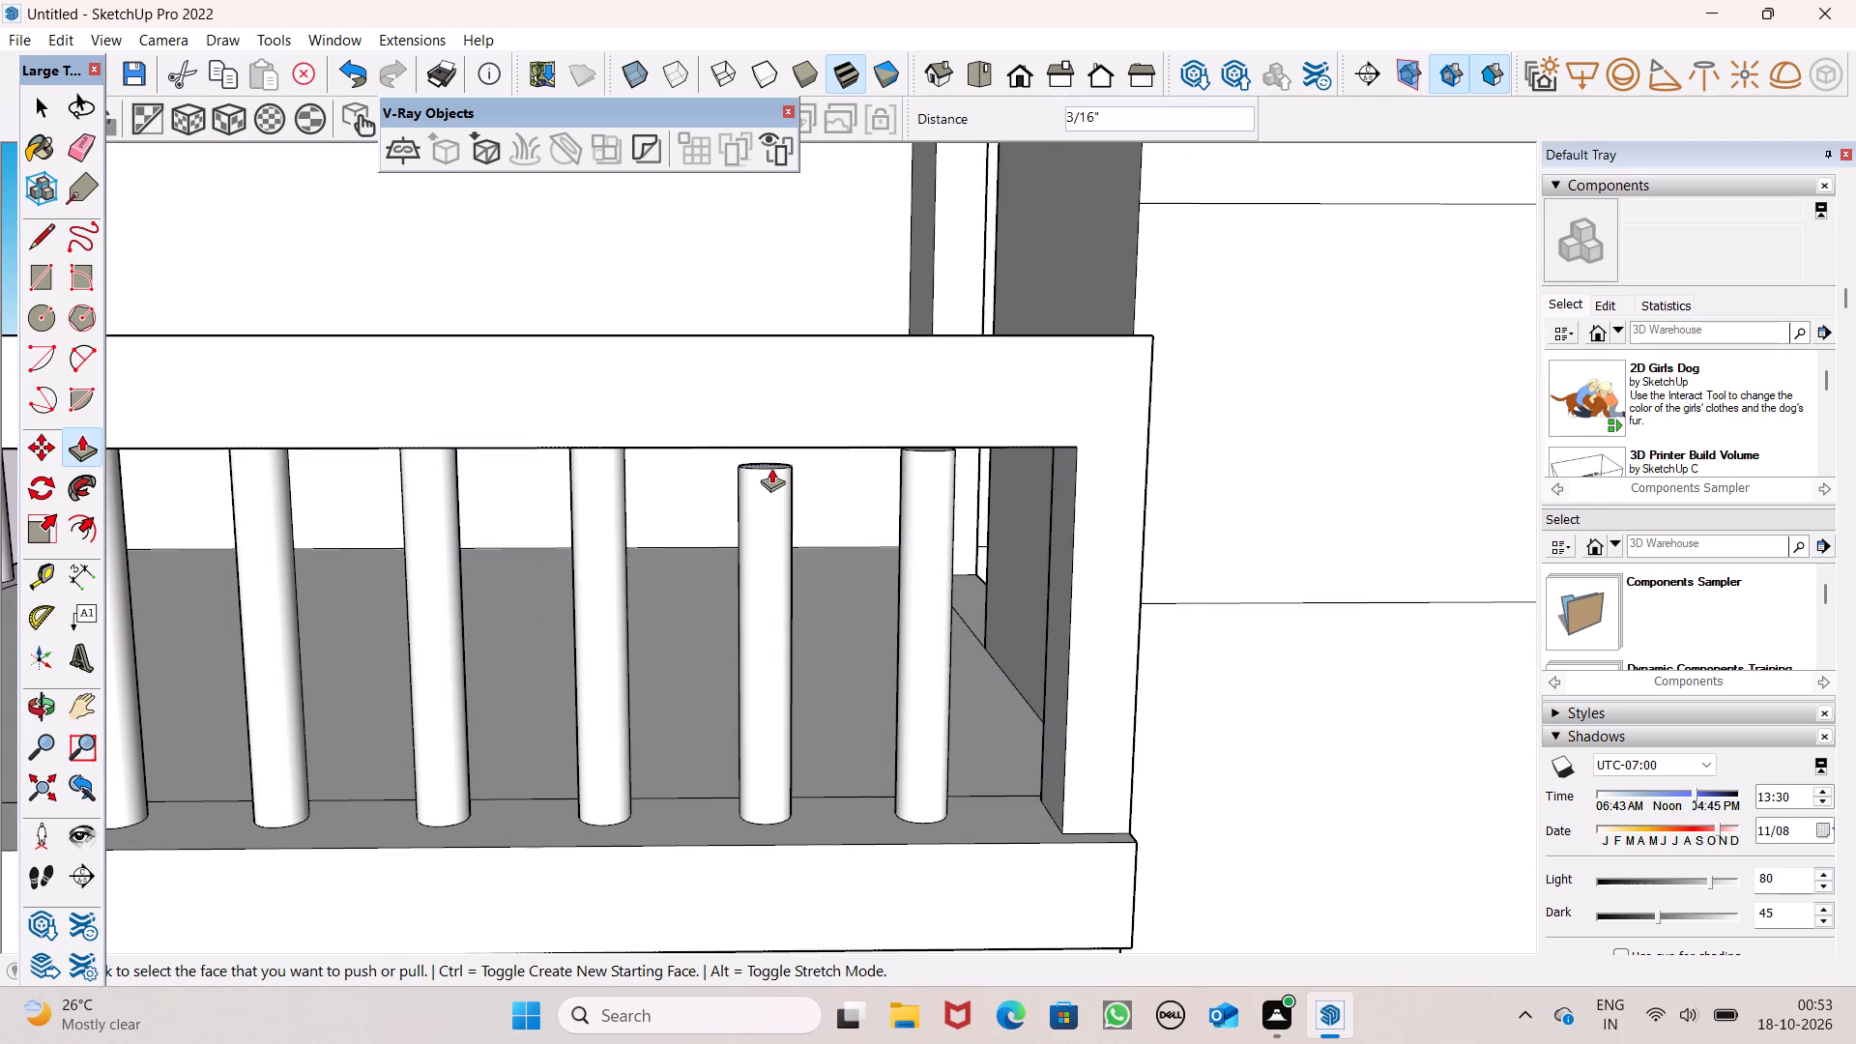
middle_drag(770, 484, 777, 534)
drag(769, 465, 757, 416)
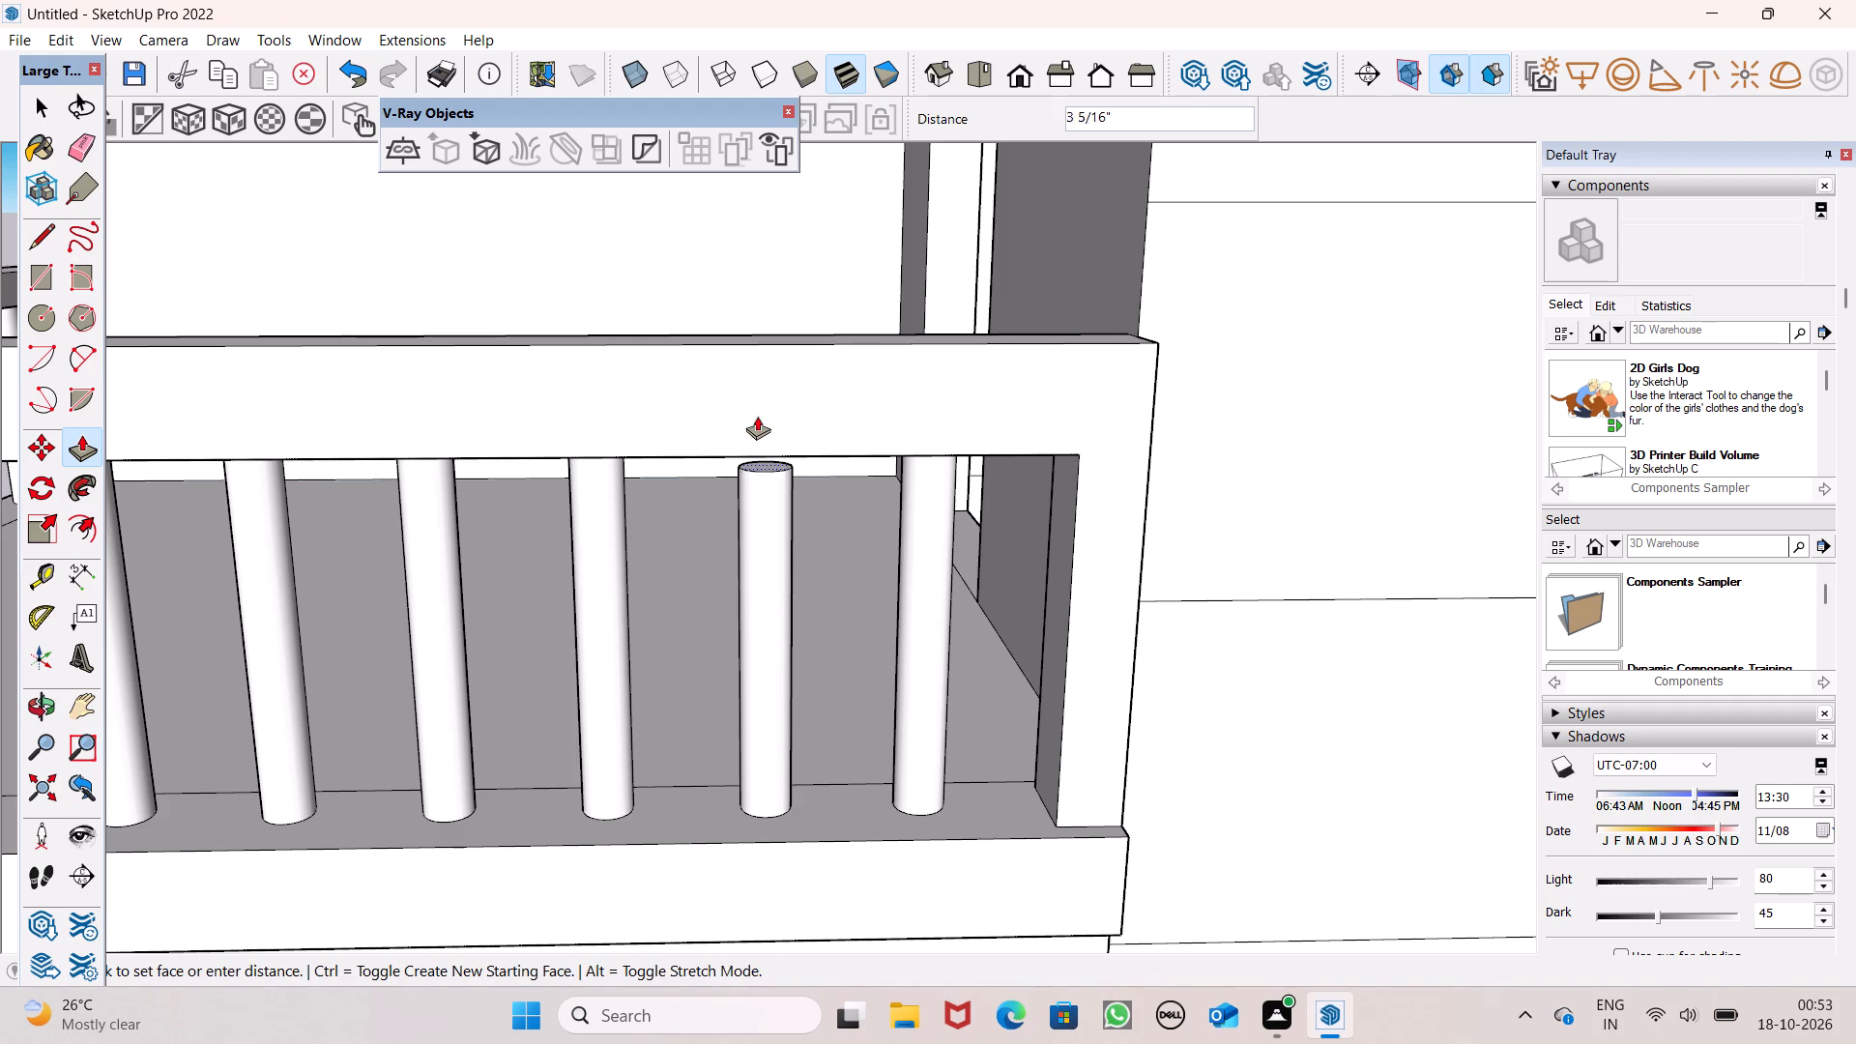
drag(757, 416, 760, 411)
middle_drag(937, 456, 939, 362)
scroll(915, 420, up, 2)
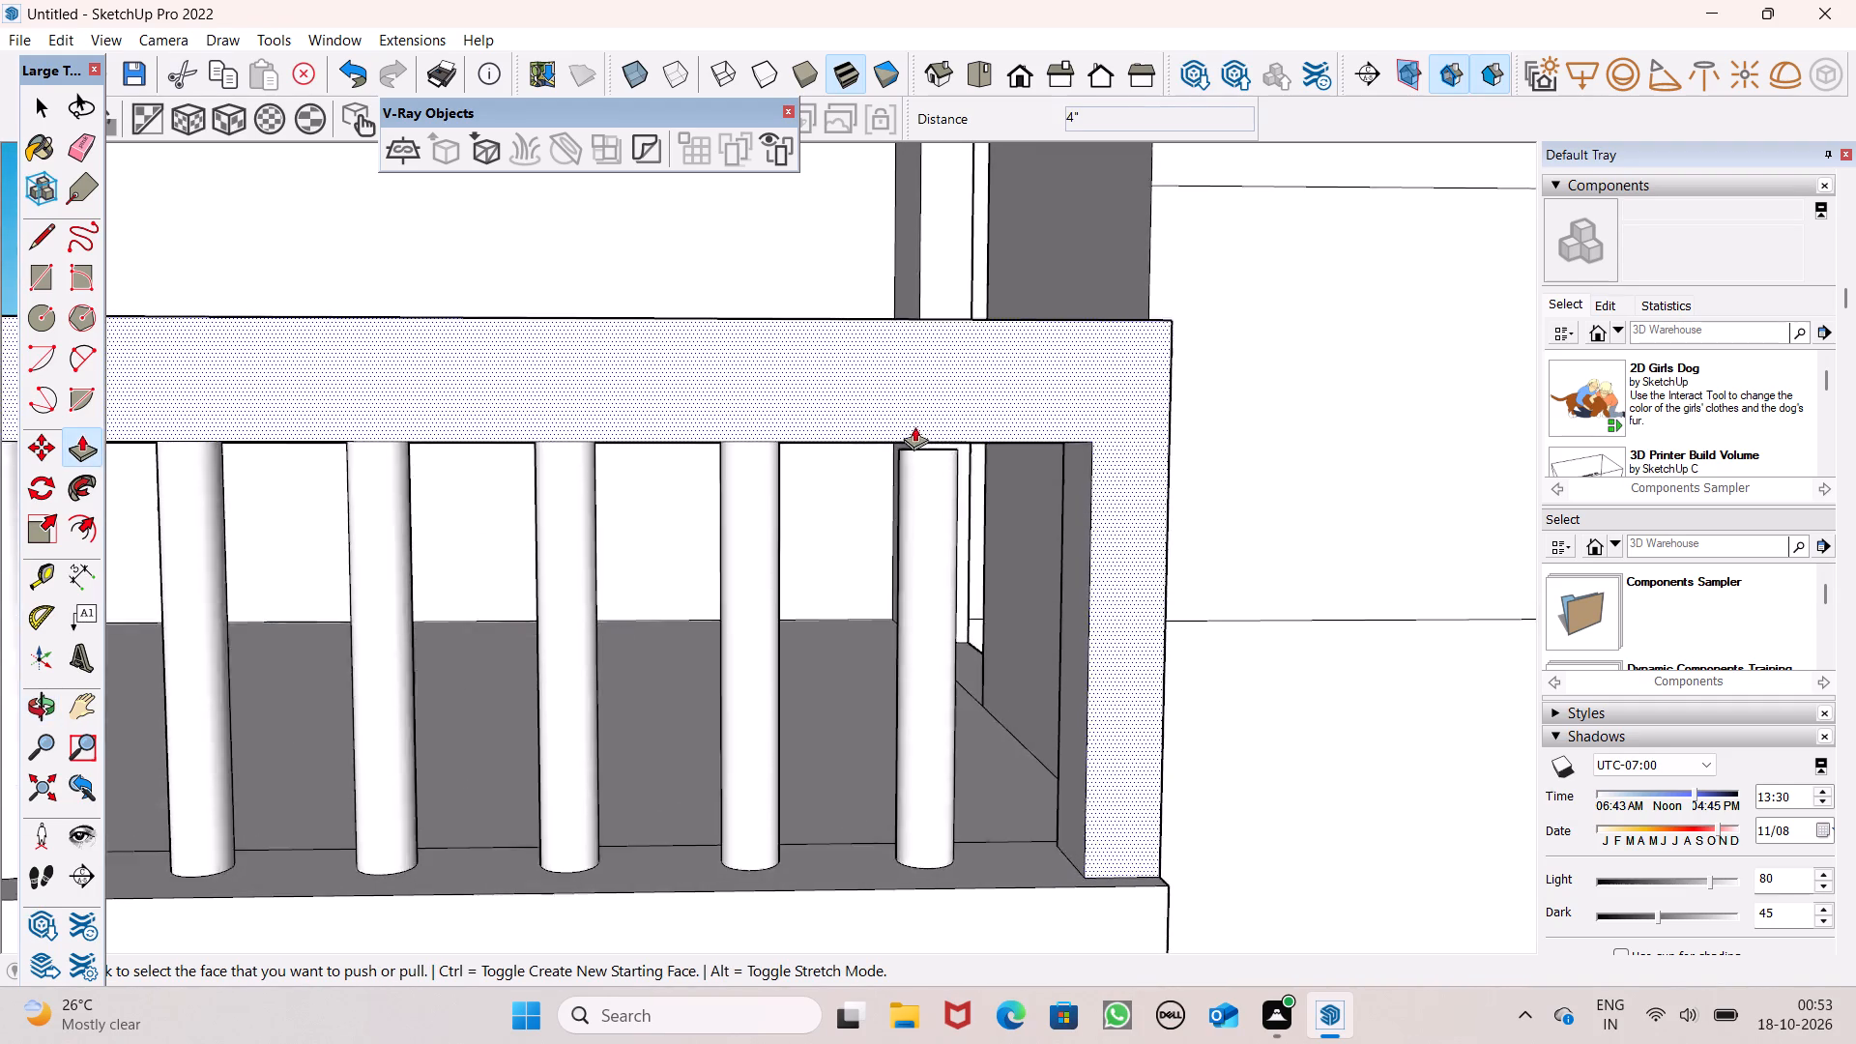
scroll(914, 426, up, 6)
drag(932, 472, 939, 440)
middle_drag(939, 483, 1017, 632)
scroll(901, 518, down, 1)
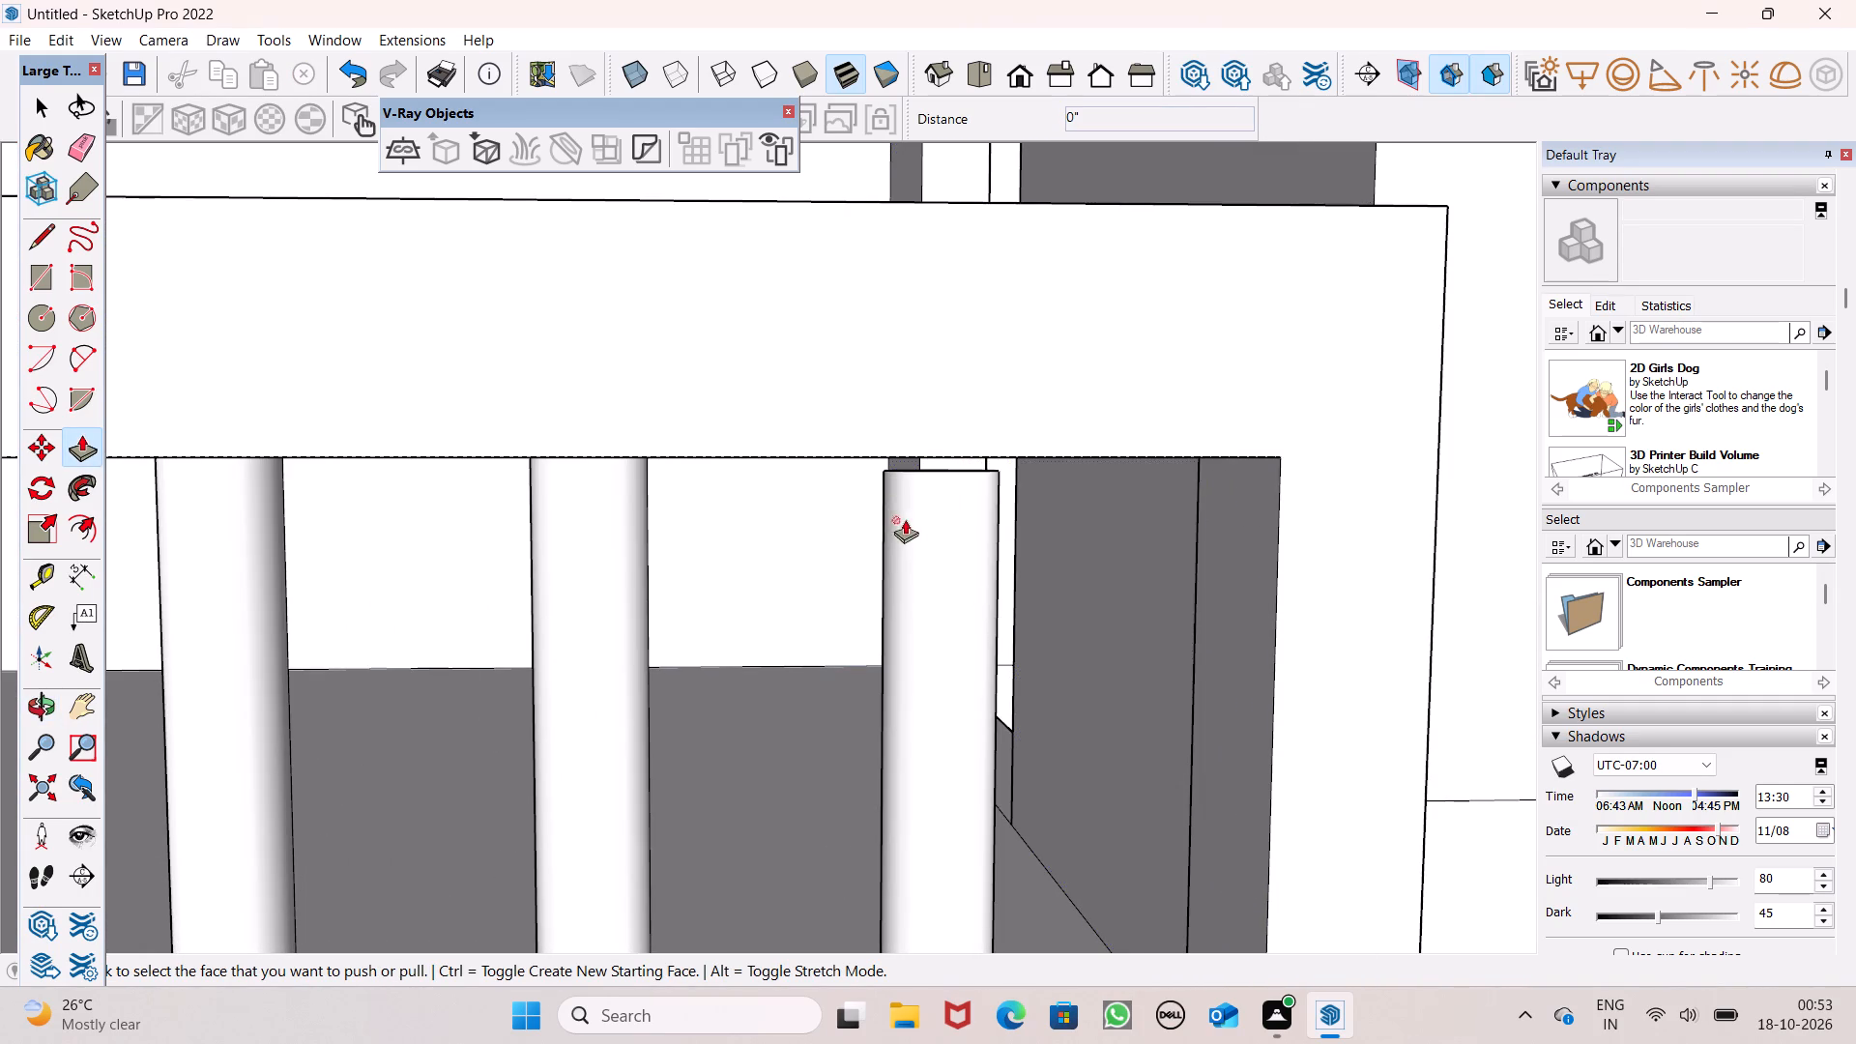
middle_drag(948, 573, 987, 600)
scroll(960, 492, up, 5)
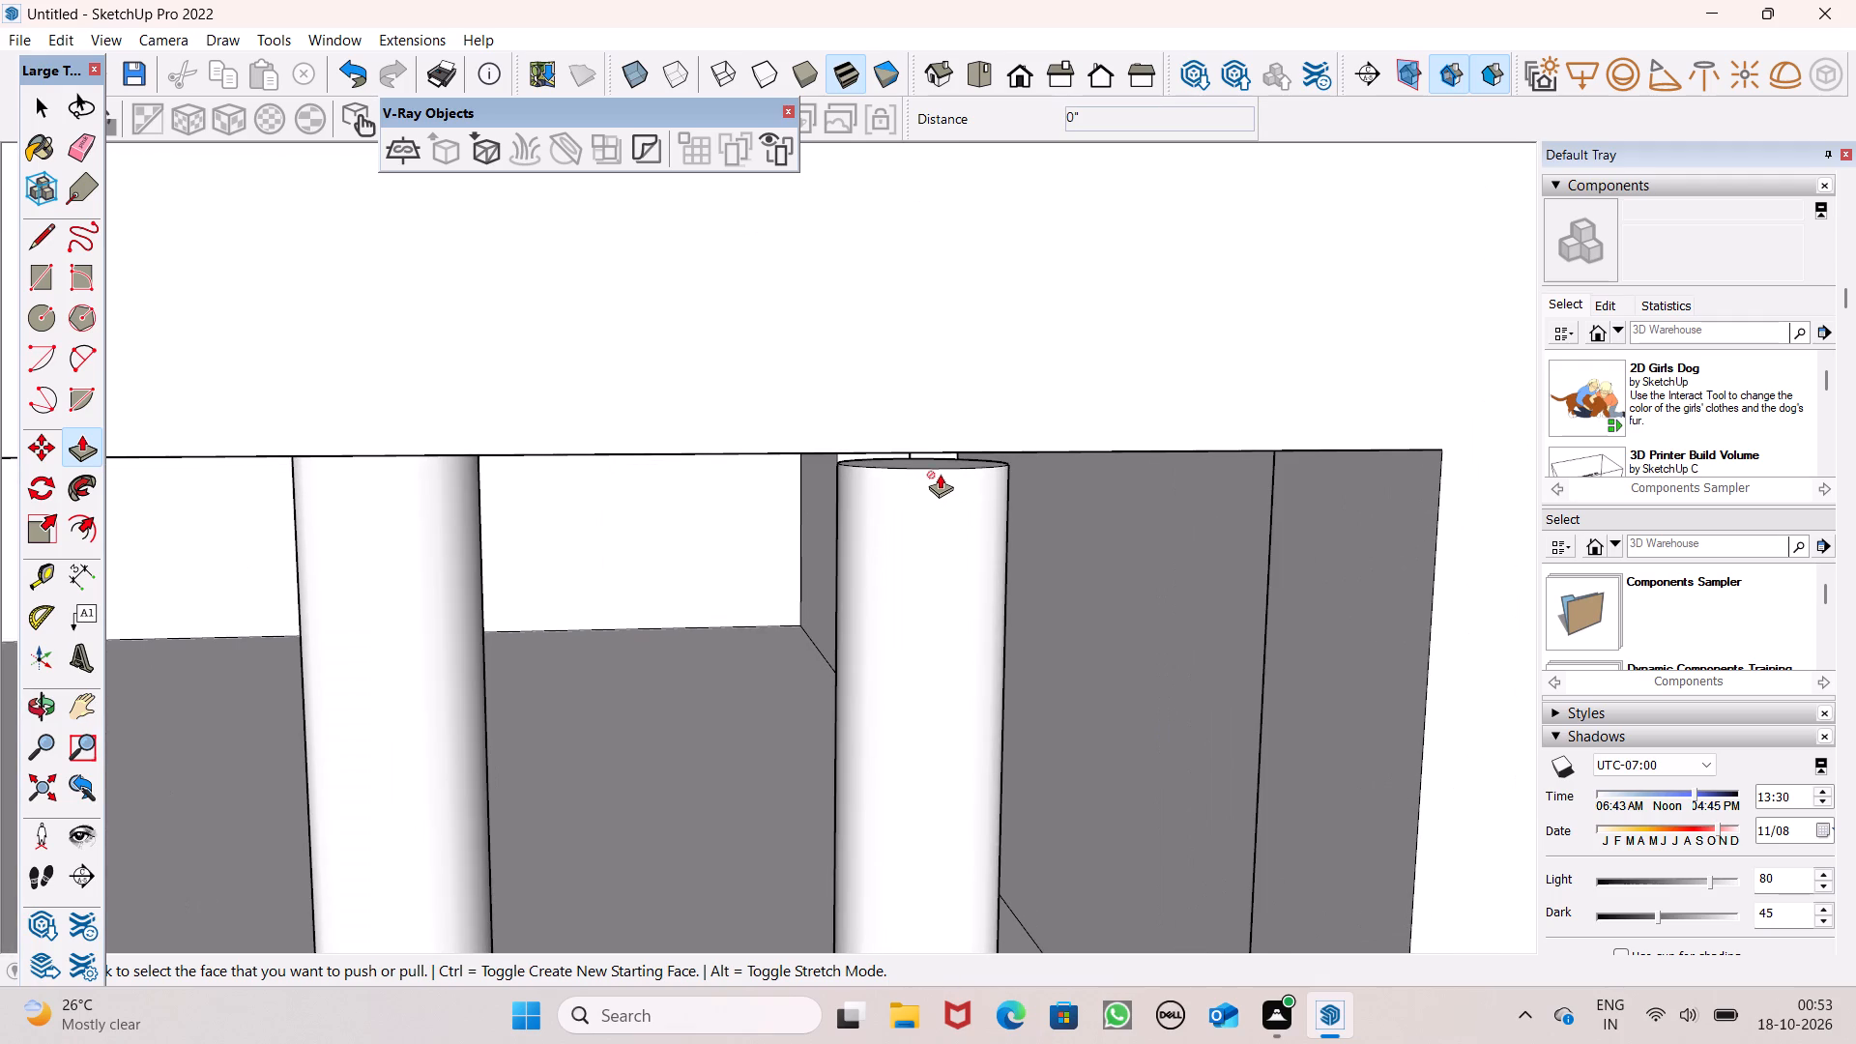
drag(940, 467, 961, 391)
On the shorter side, extend the second, third and fourth balusters from the wall into the top rail, the second by about 4 1/4" and fourth by 3 5/16".
scroll(964, 423, down, 7)
middle_drag(964, 426, 947, 303)
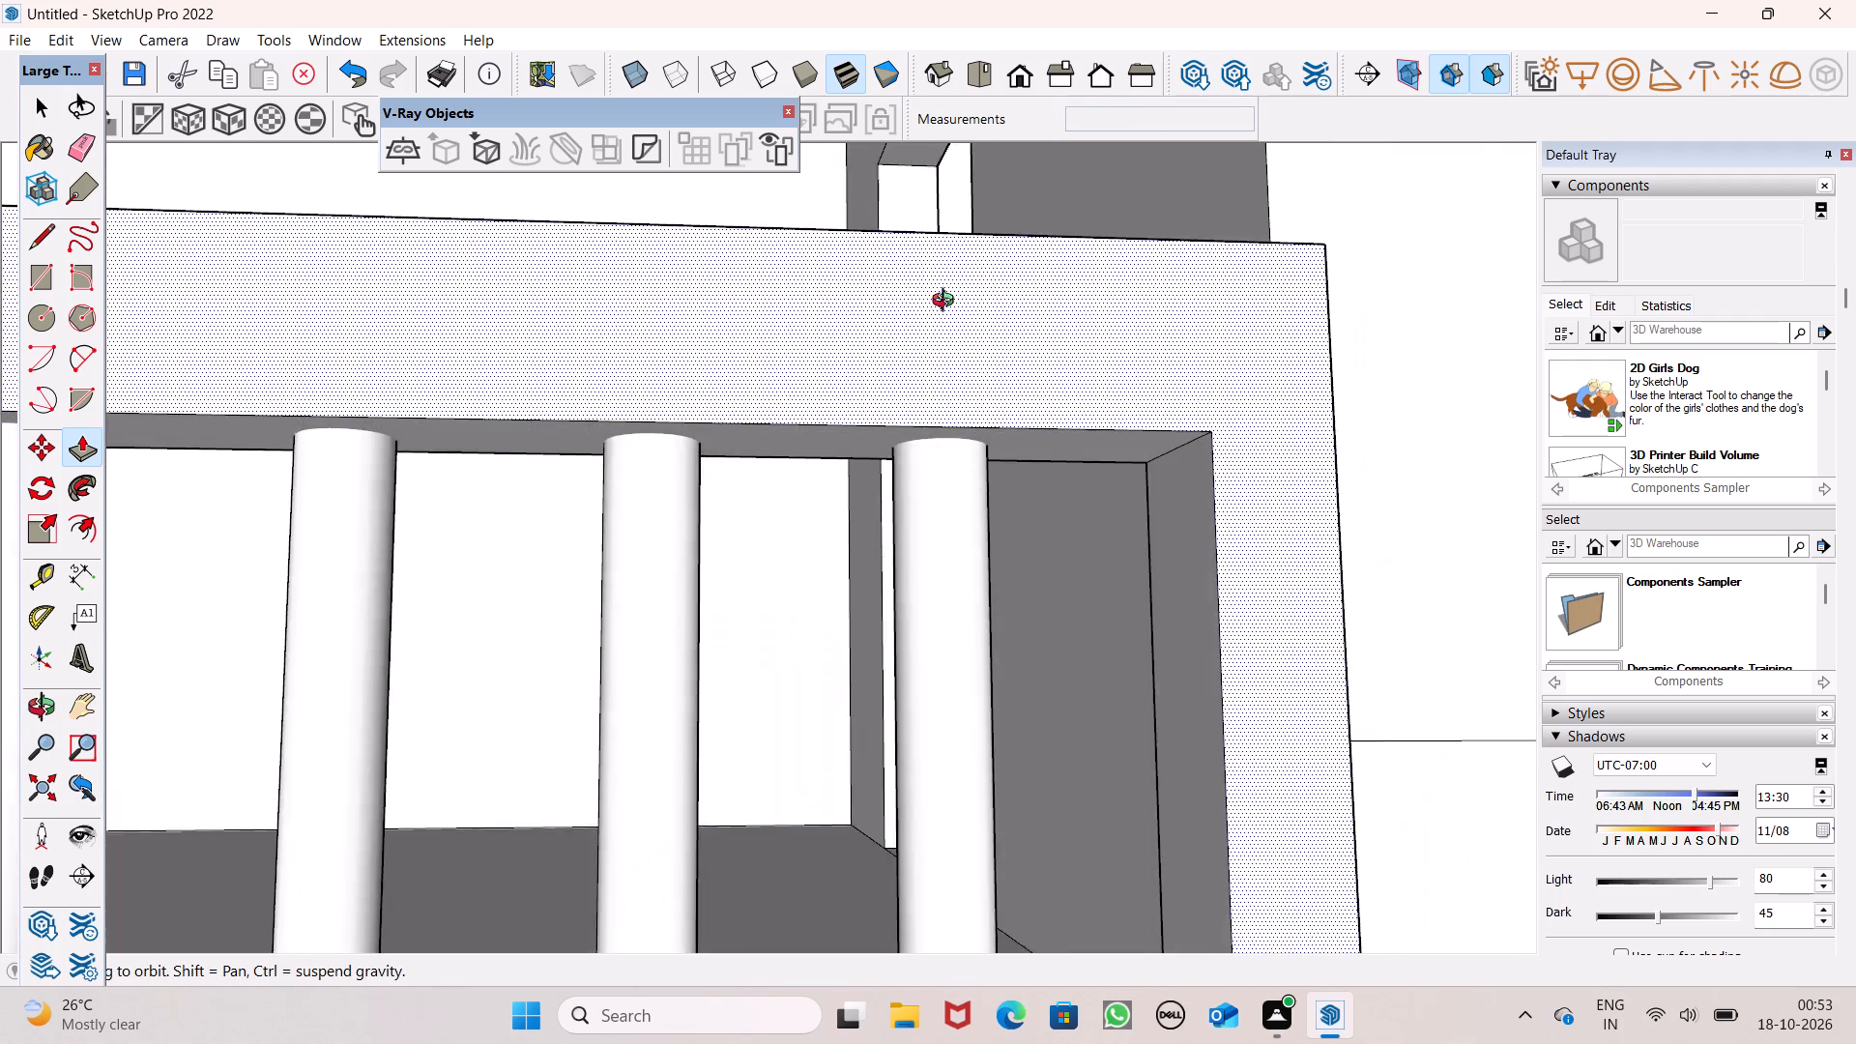
middle_drag(947, 303, 1024, 410)
scroll(1036, 362, down, 20)
middle_drag(1016, 427, 1213, 450)
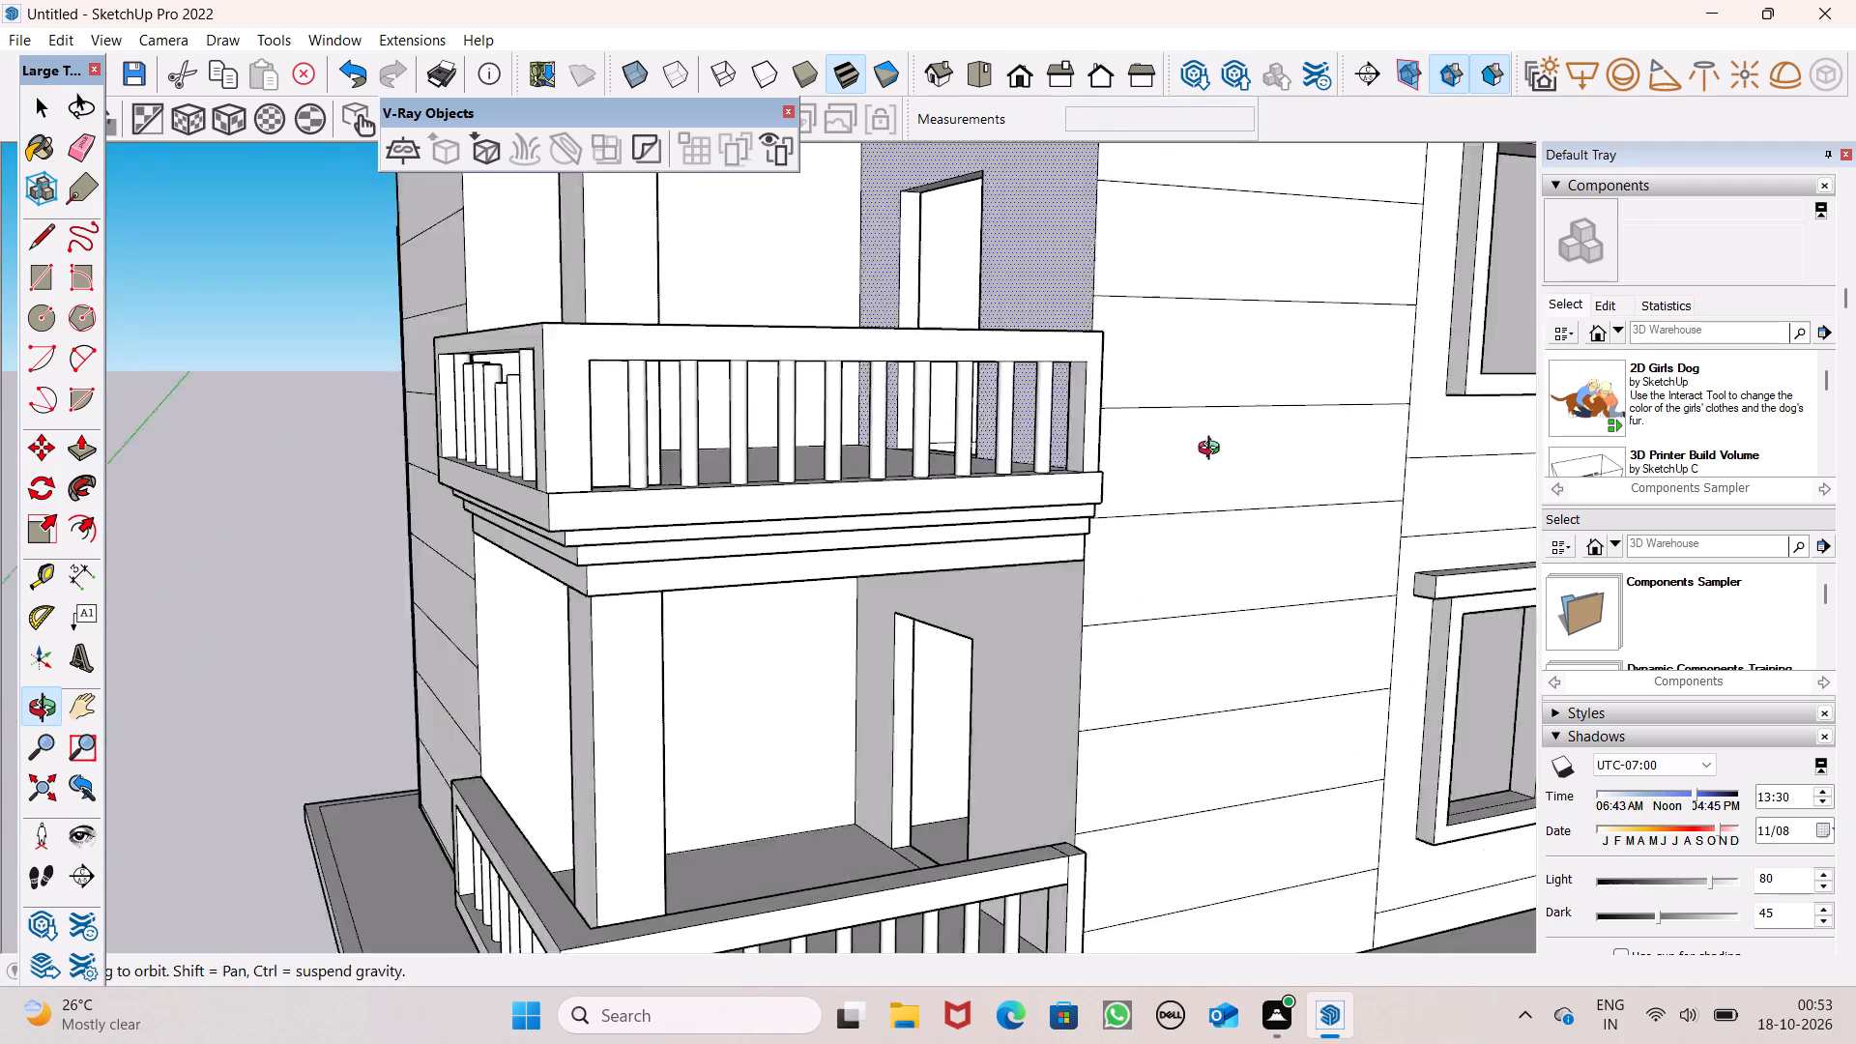
middle_drag(1213, 450, 1302, 451)
scroll(575, 393, down, 2)
middle_drag(518, 378, 780, 526)
scroll(743, 507, up, 6)
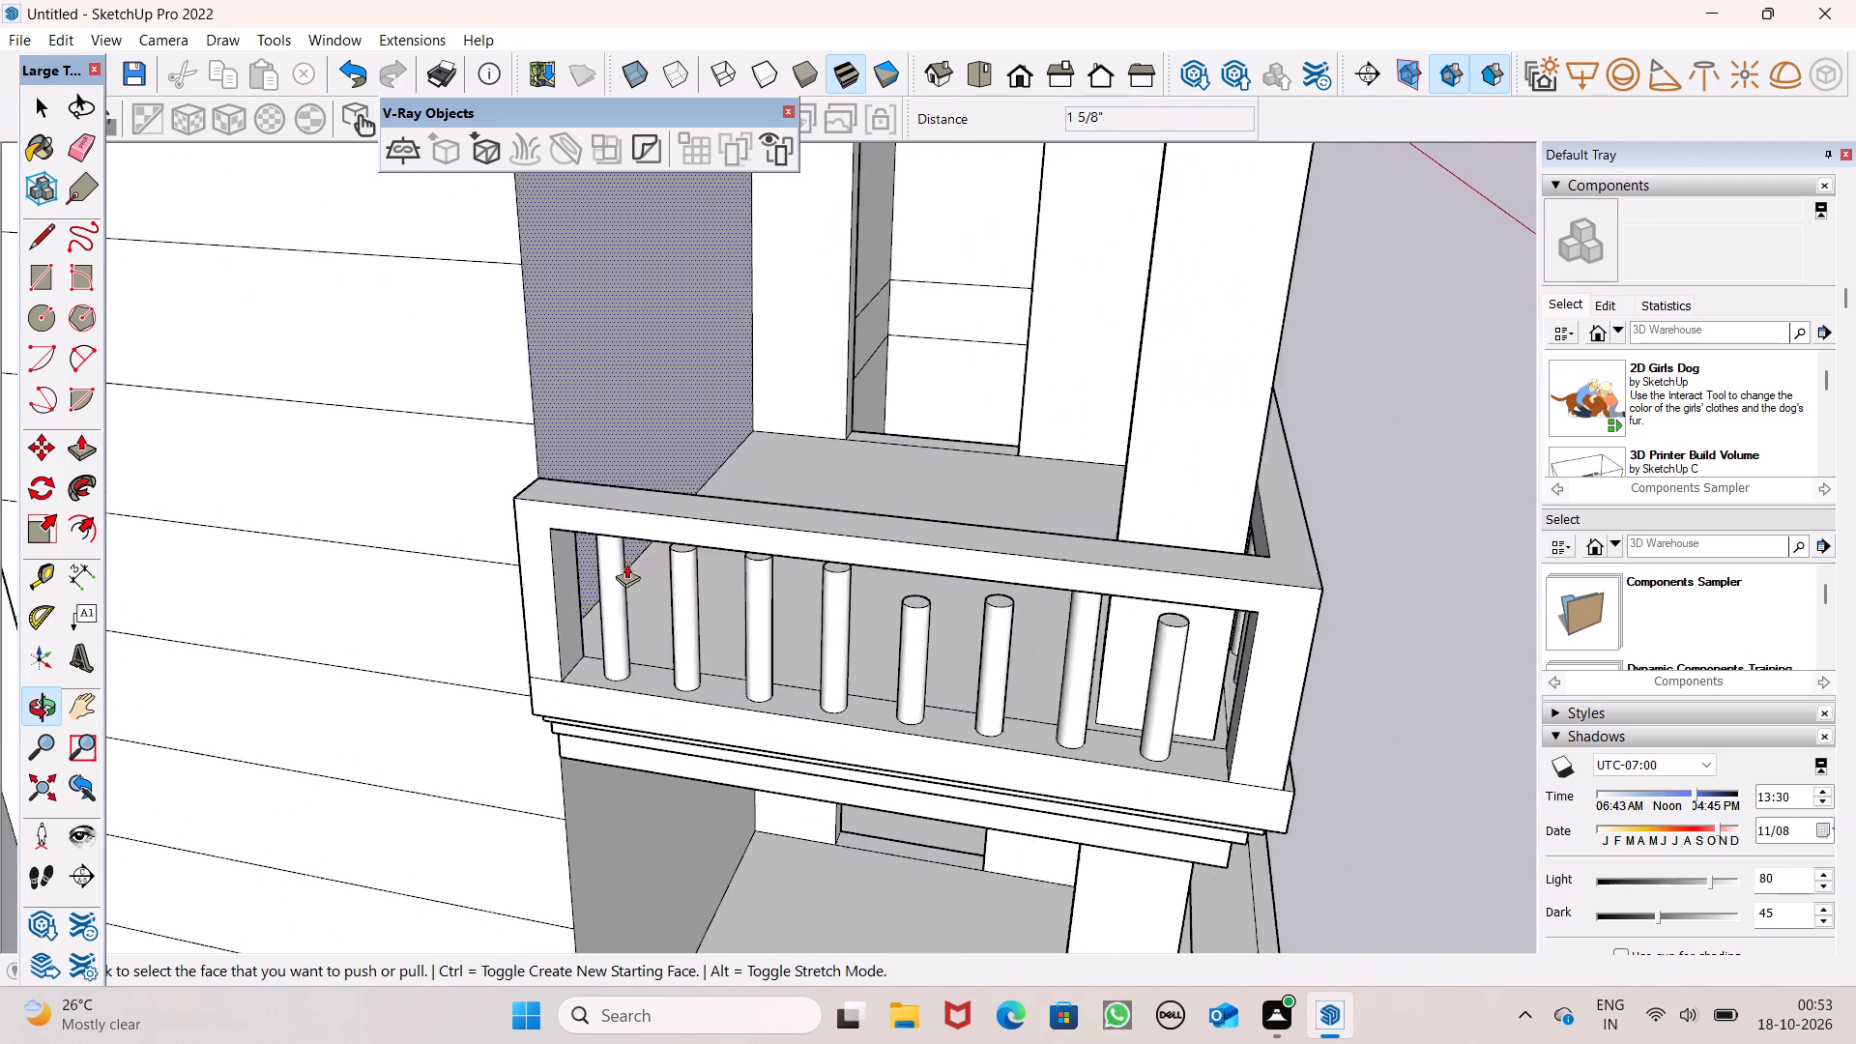
scroll(626, 564, up, 7)
middle_drag(674, 559, 715, 414)
middle_drag(818, 446, 882, 357)
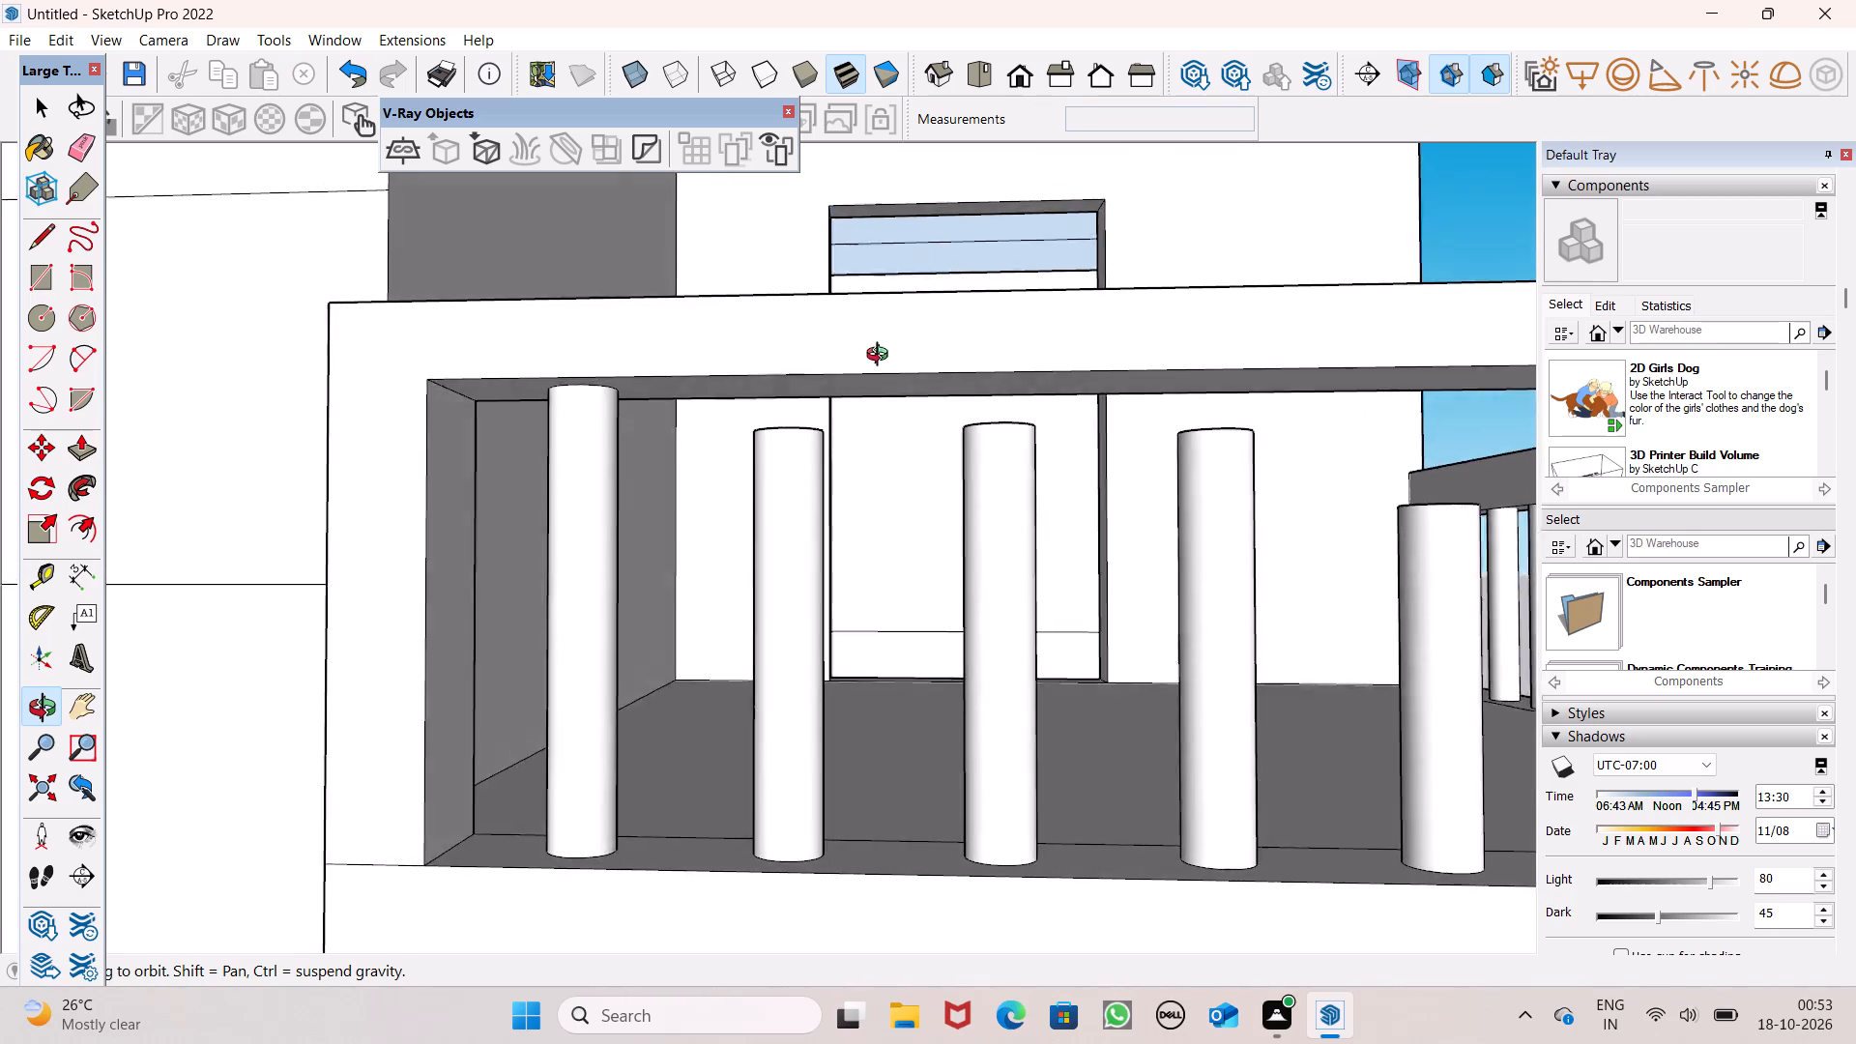
middle_drag(882, 357, 800, 570)
scroll(800, 534, up, 1)
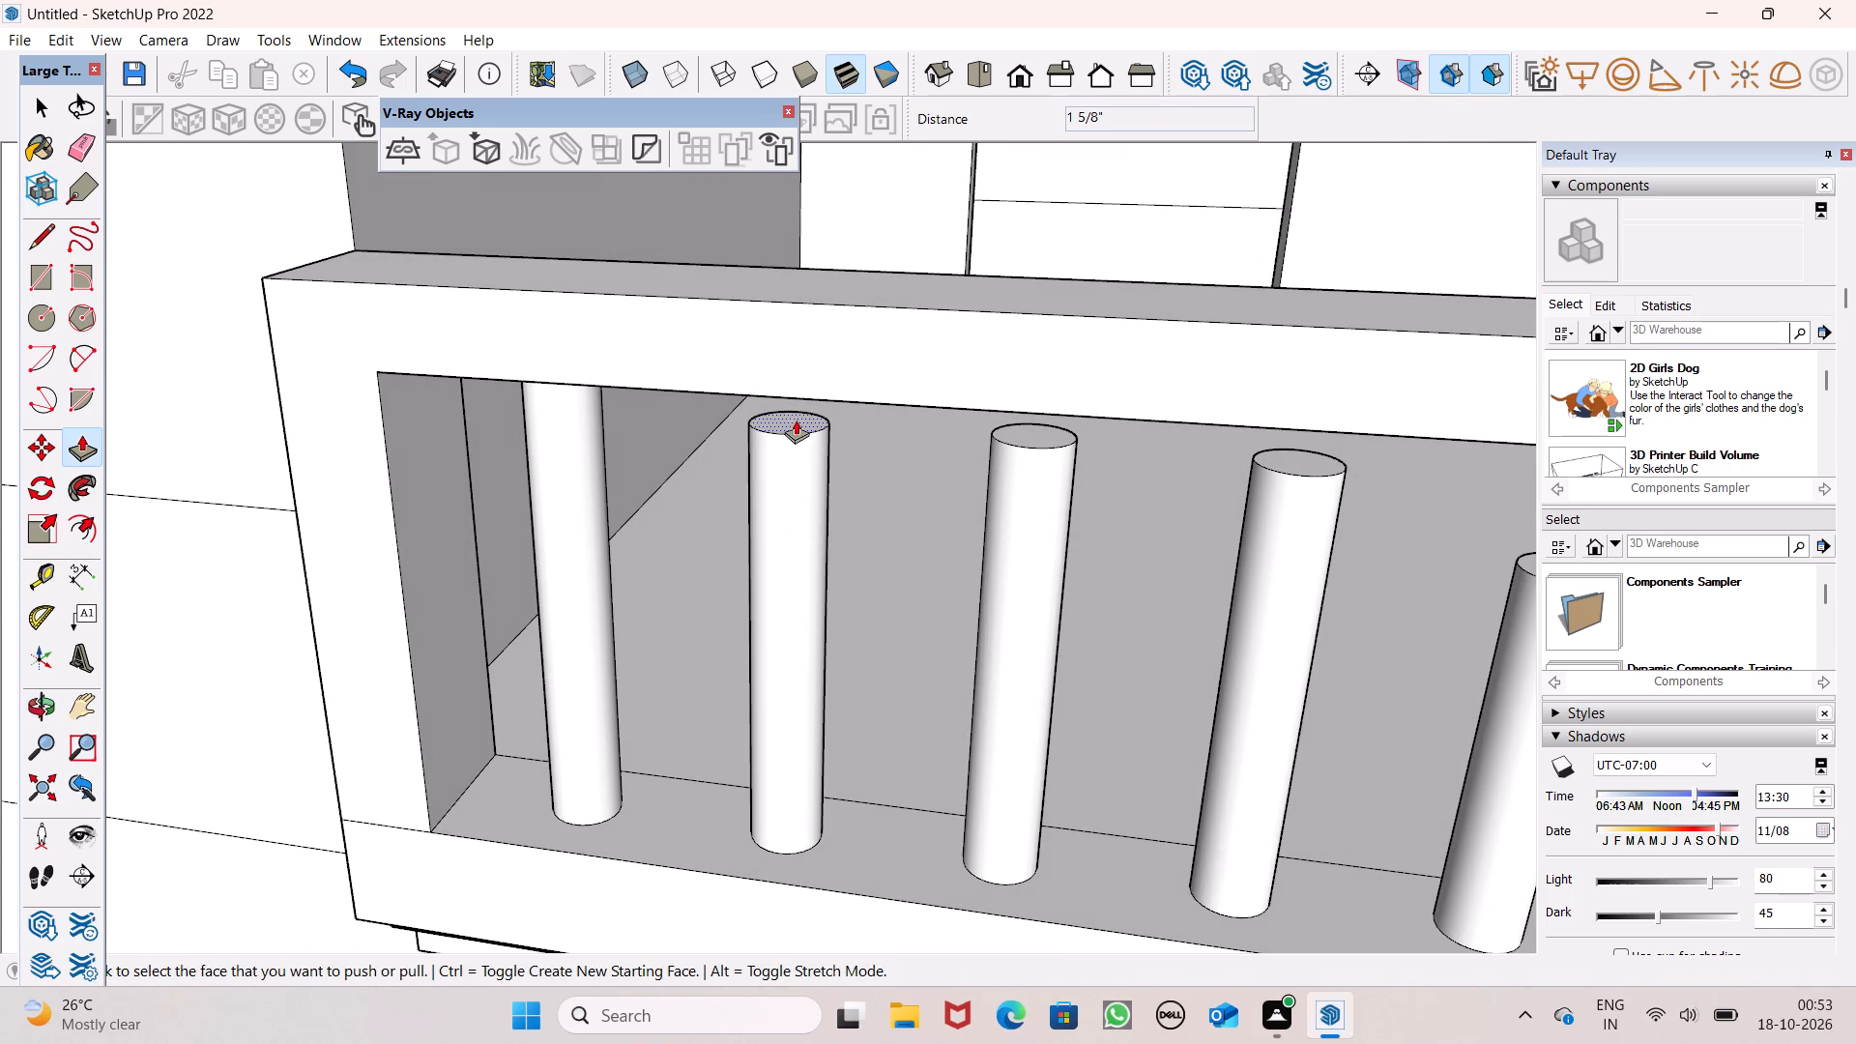
drag(796, 420, 797, 347)
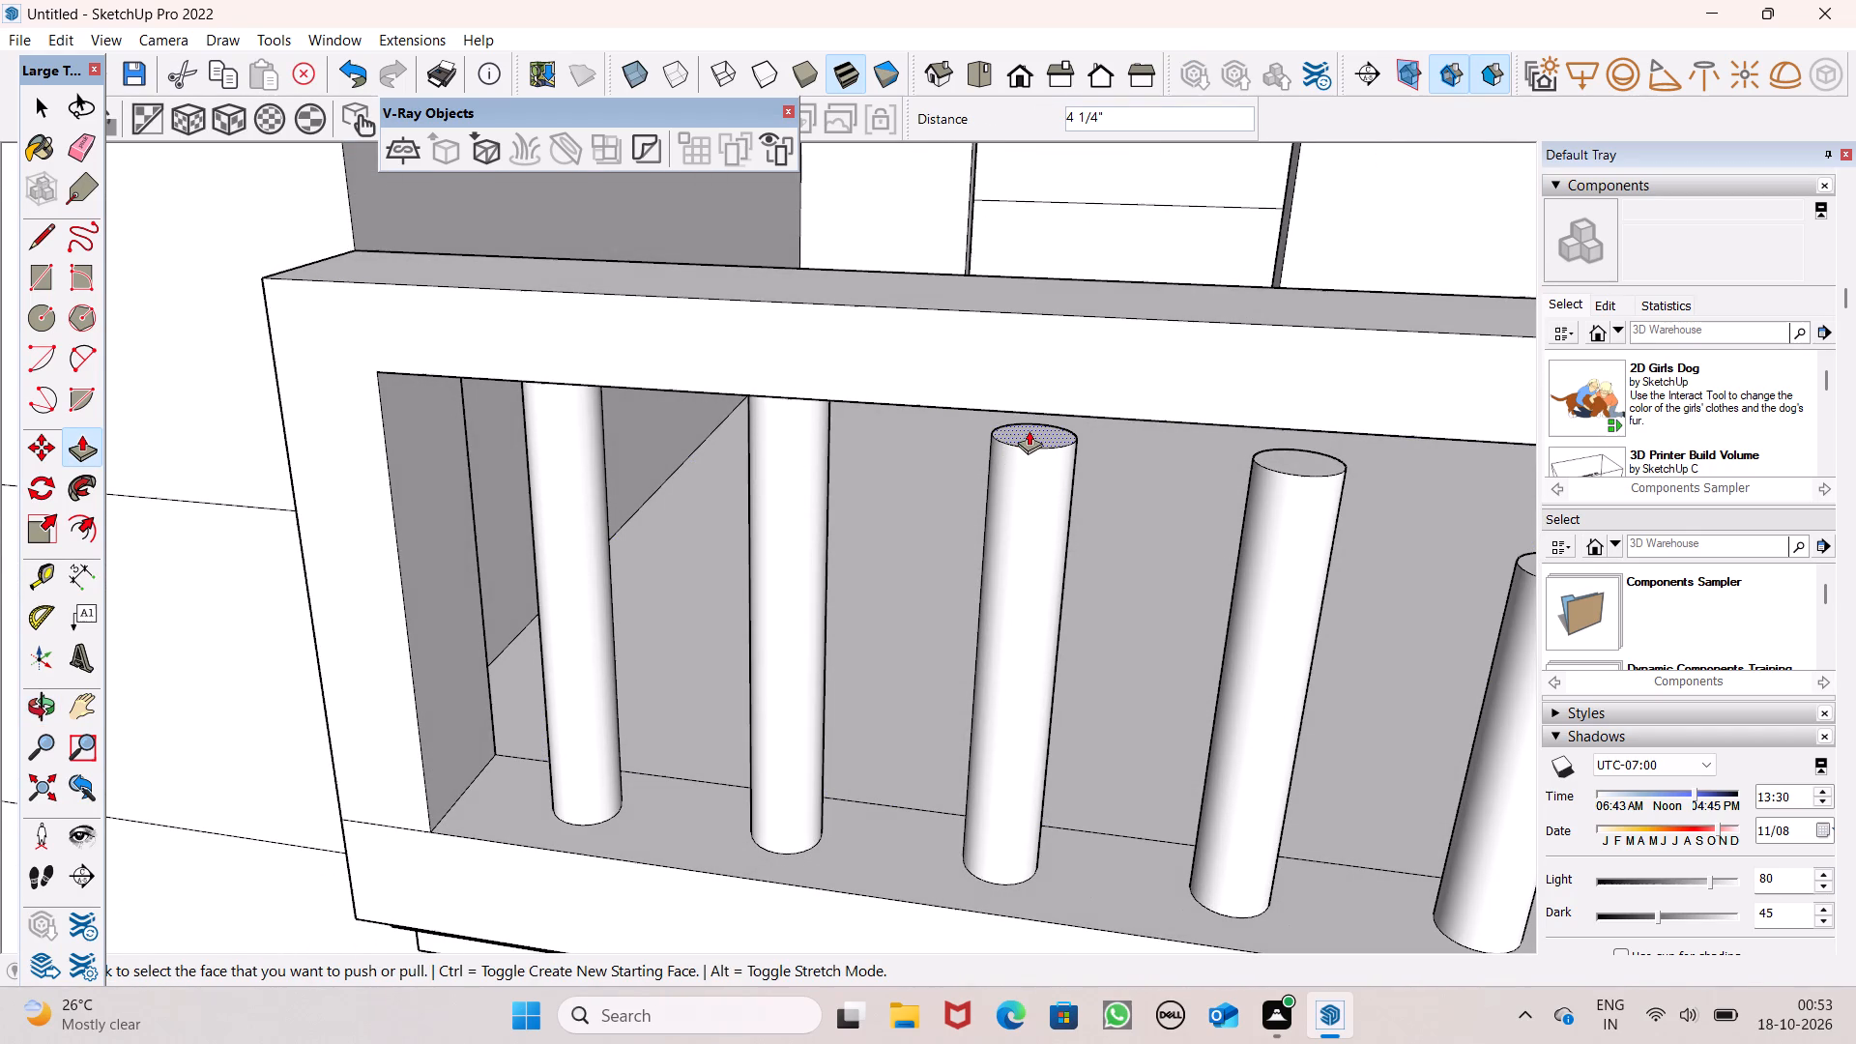
drag(1029, 430, 1030, 364)
drag(1309, 474, 1304, 453)
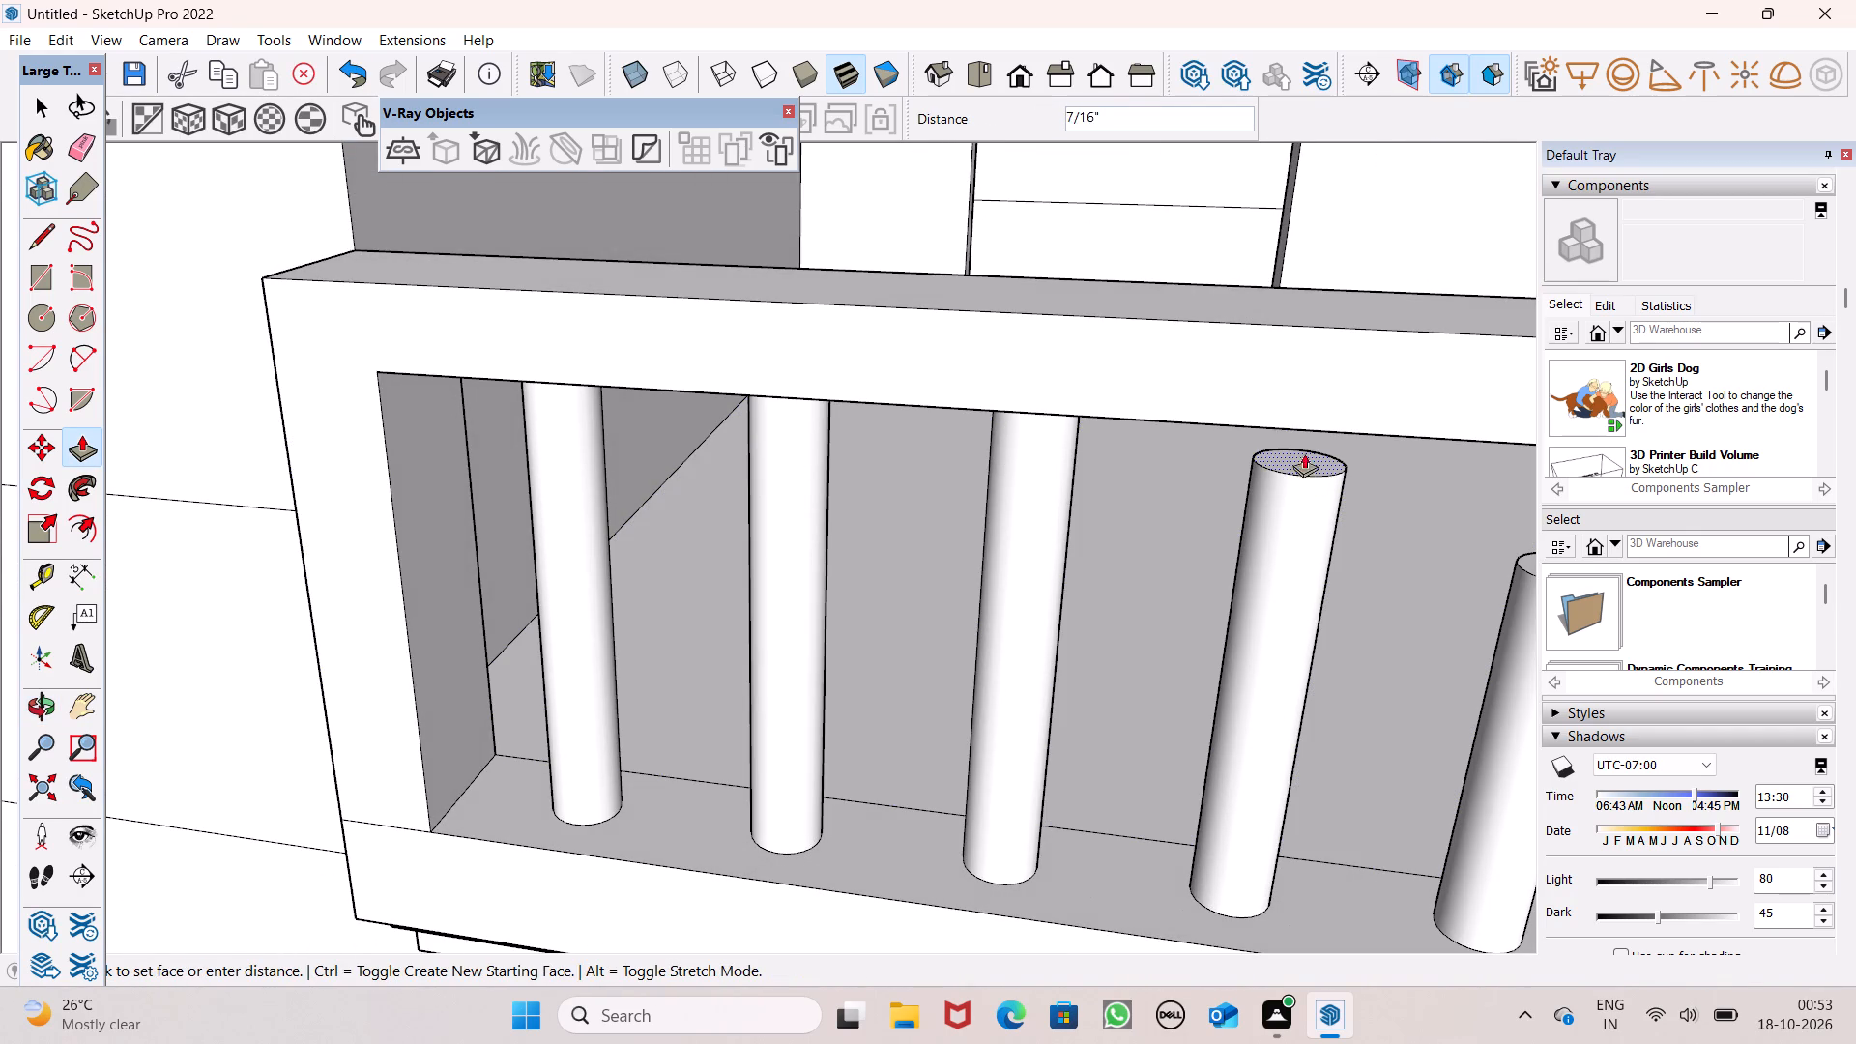
drag(1304, 453, 1296, 410)
scroll(108, 422, down, 5)
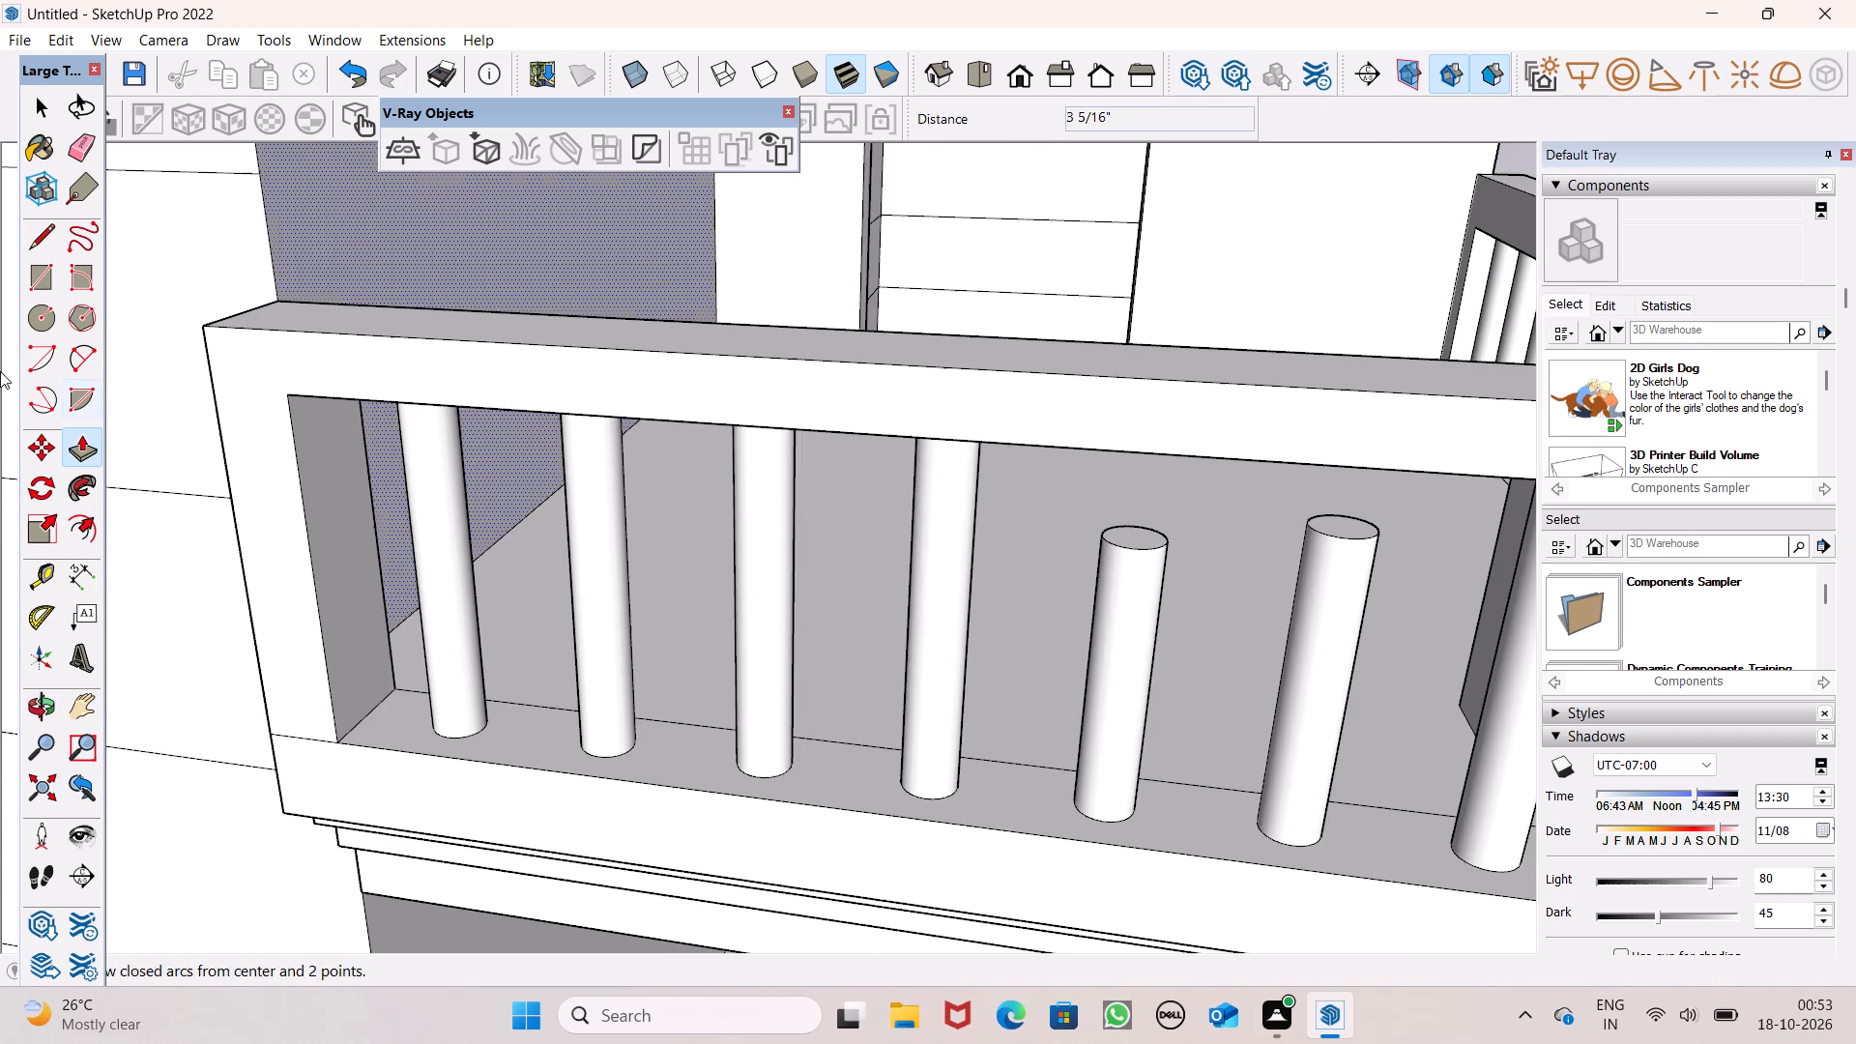
On the shorter side, extend the sixth and fifth balusters from the wall into the top rail, the sixth by about 7 15/16".
scroll(309, 480, down, 6)
middle_drag(624, 558, 664, 461)
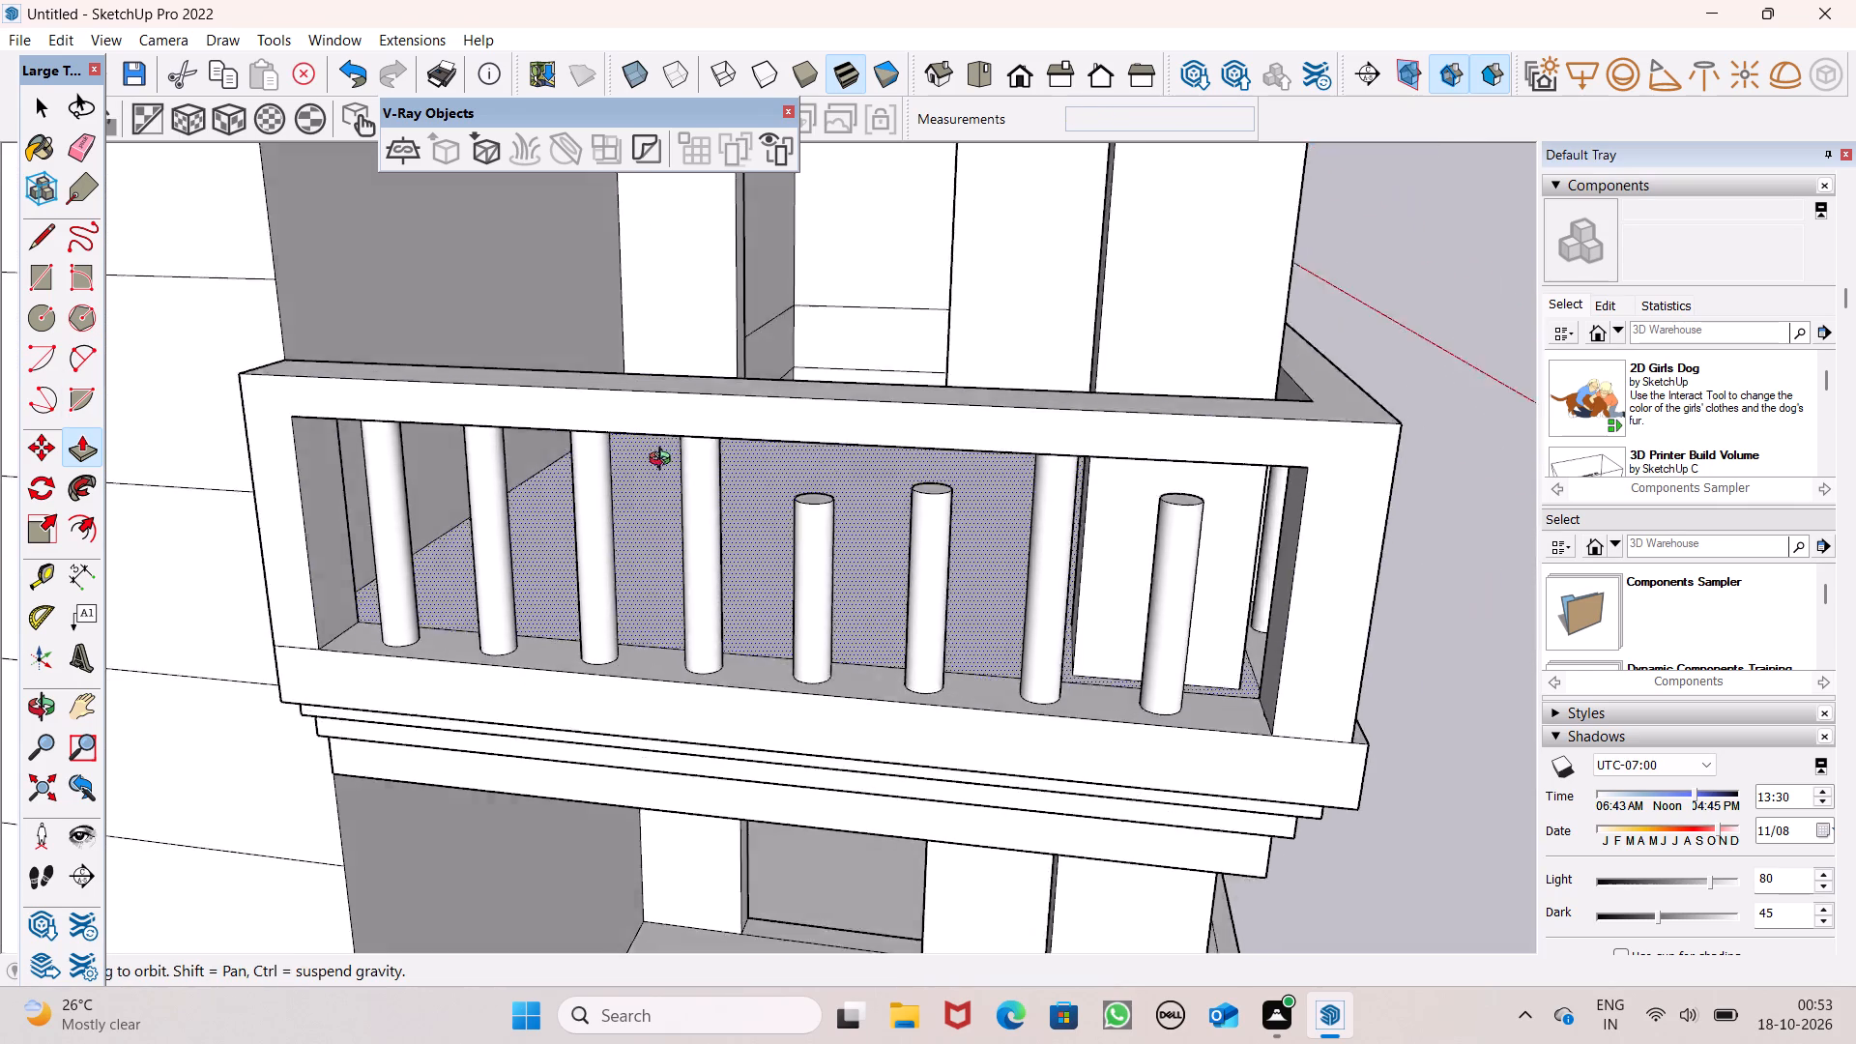
middle_drag(664, 461, 686, 390)
middle_drag(876, 426, 915, 543)
scroll(915, 578, up, 1)
scroll(894, 501, down, 5)
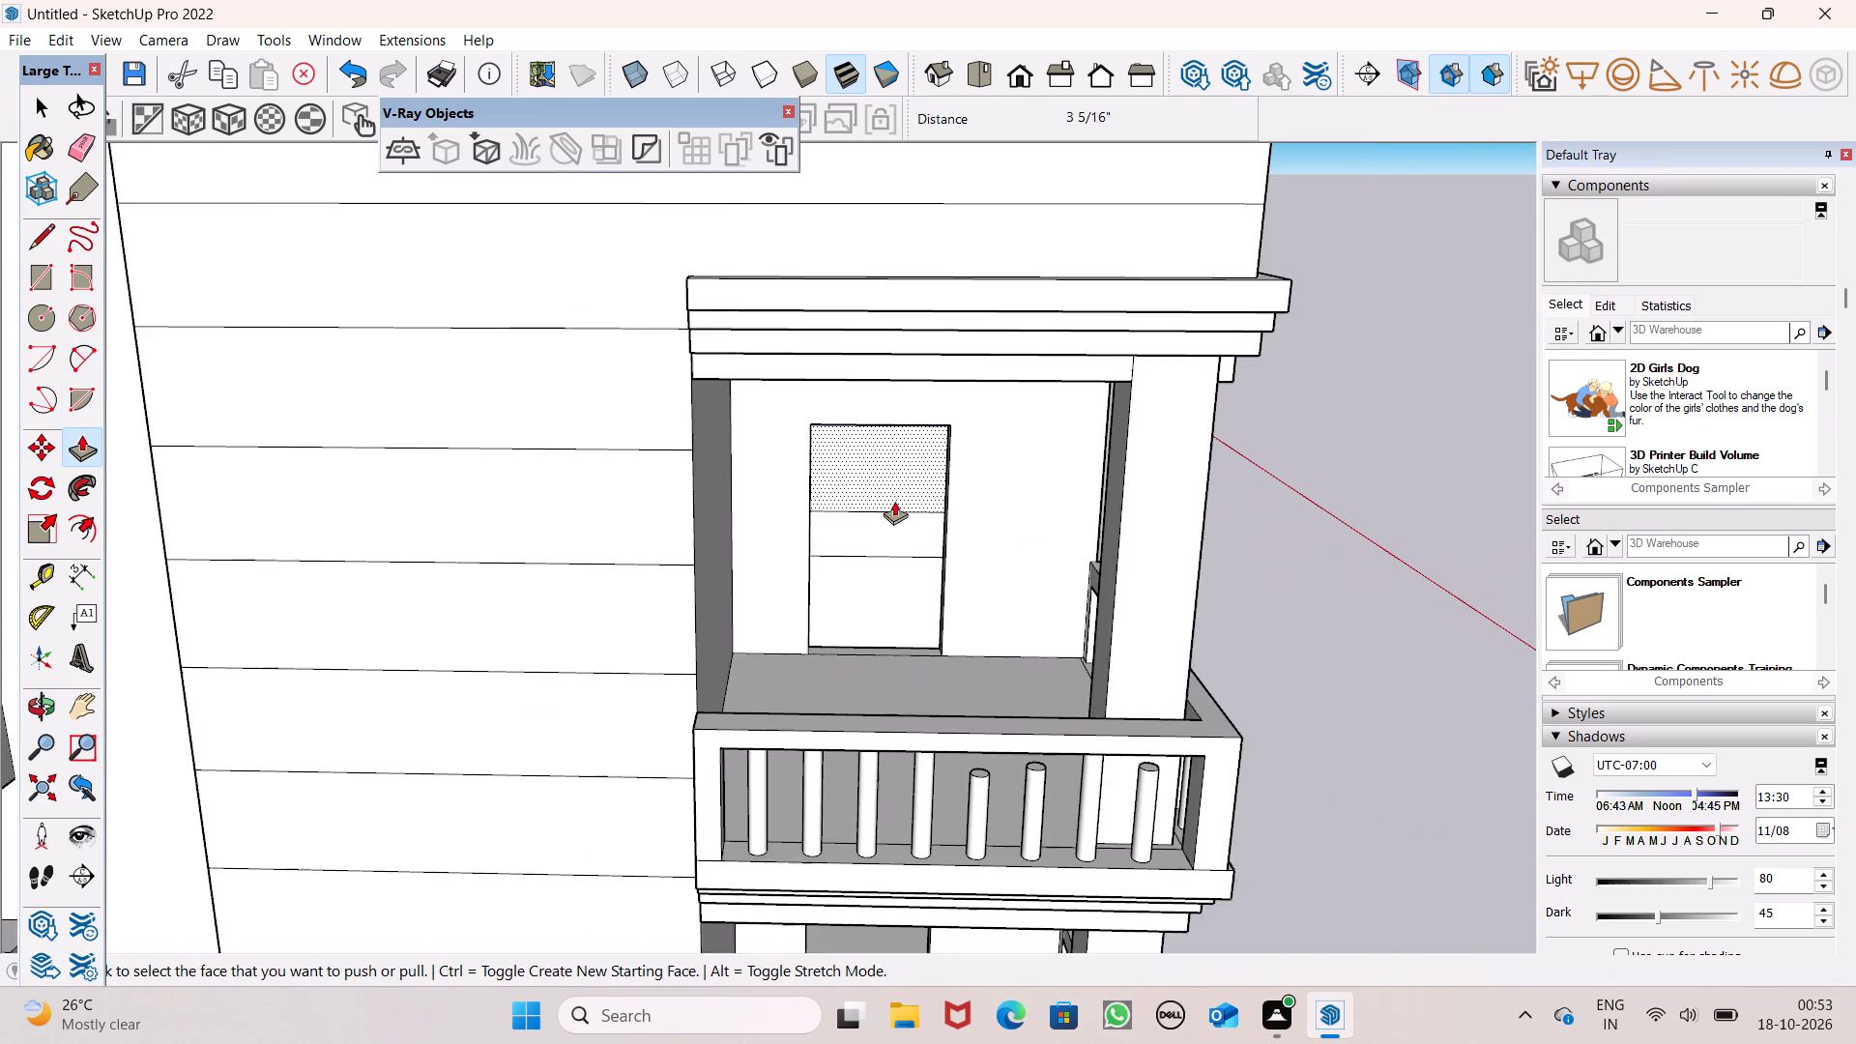
scroll(1095, 713, up, 7)
scroll(985, 713, up, 4)
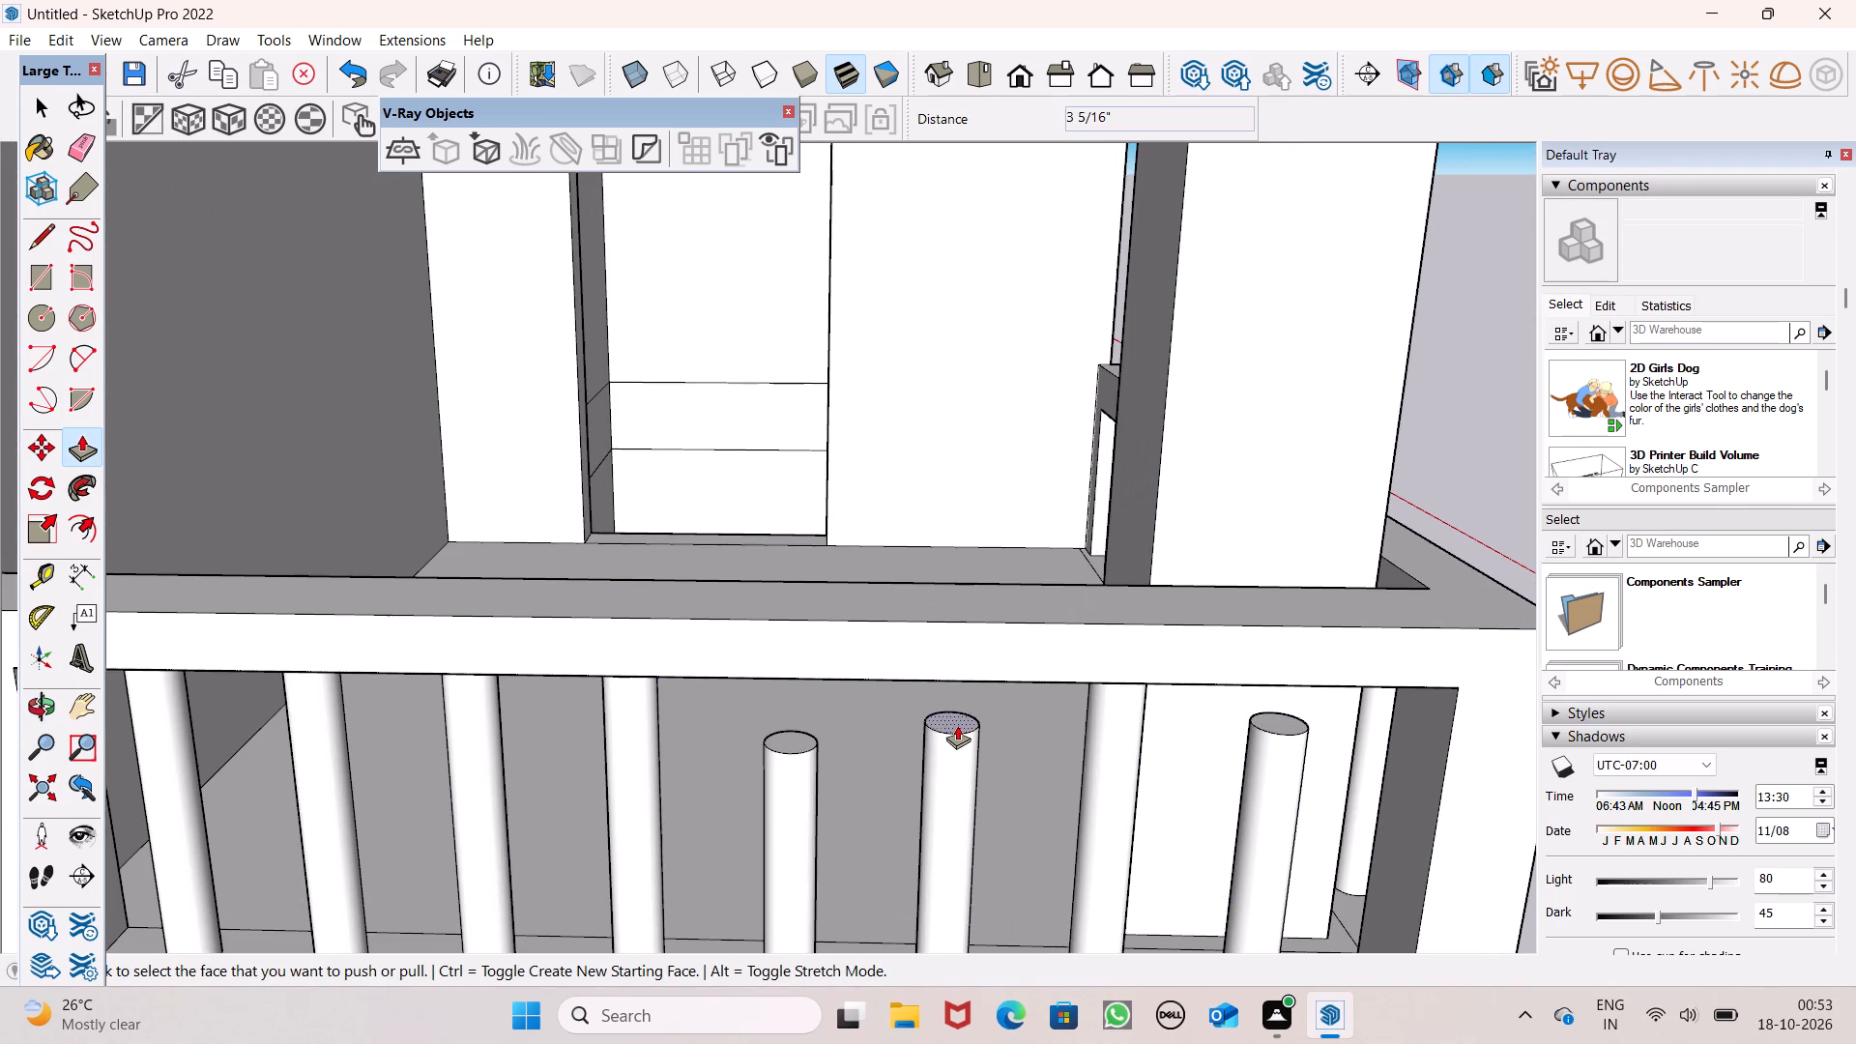
drag(957, 725, 948, 637)
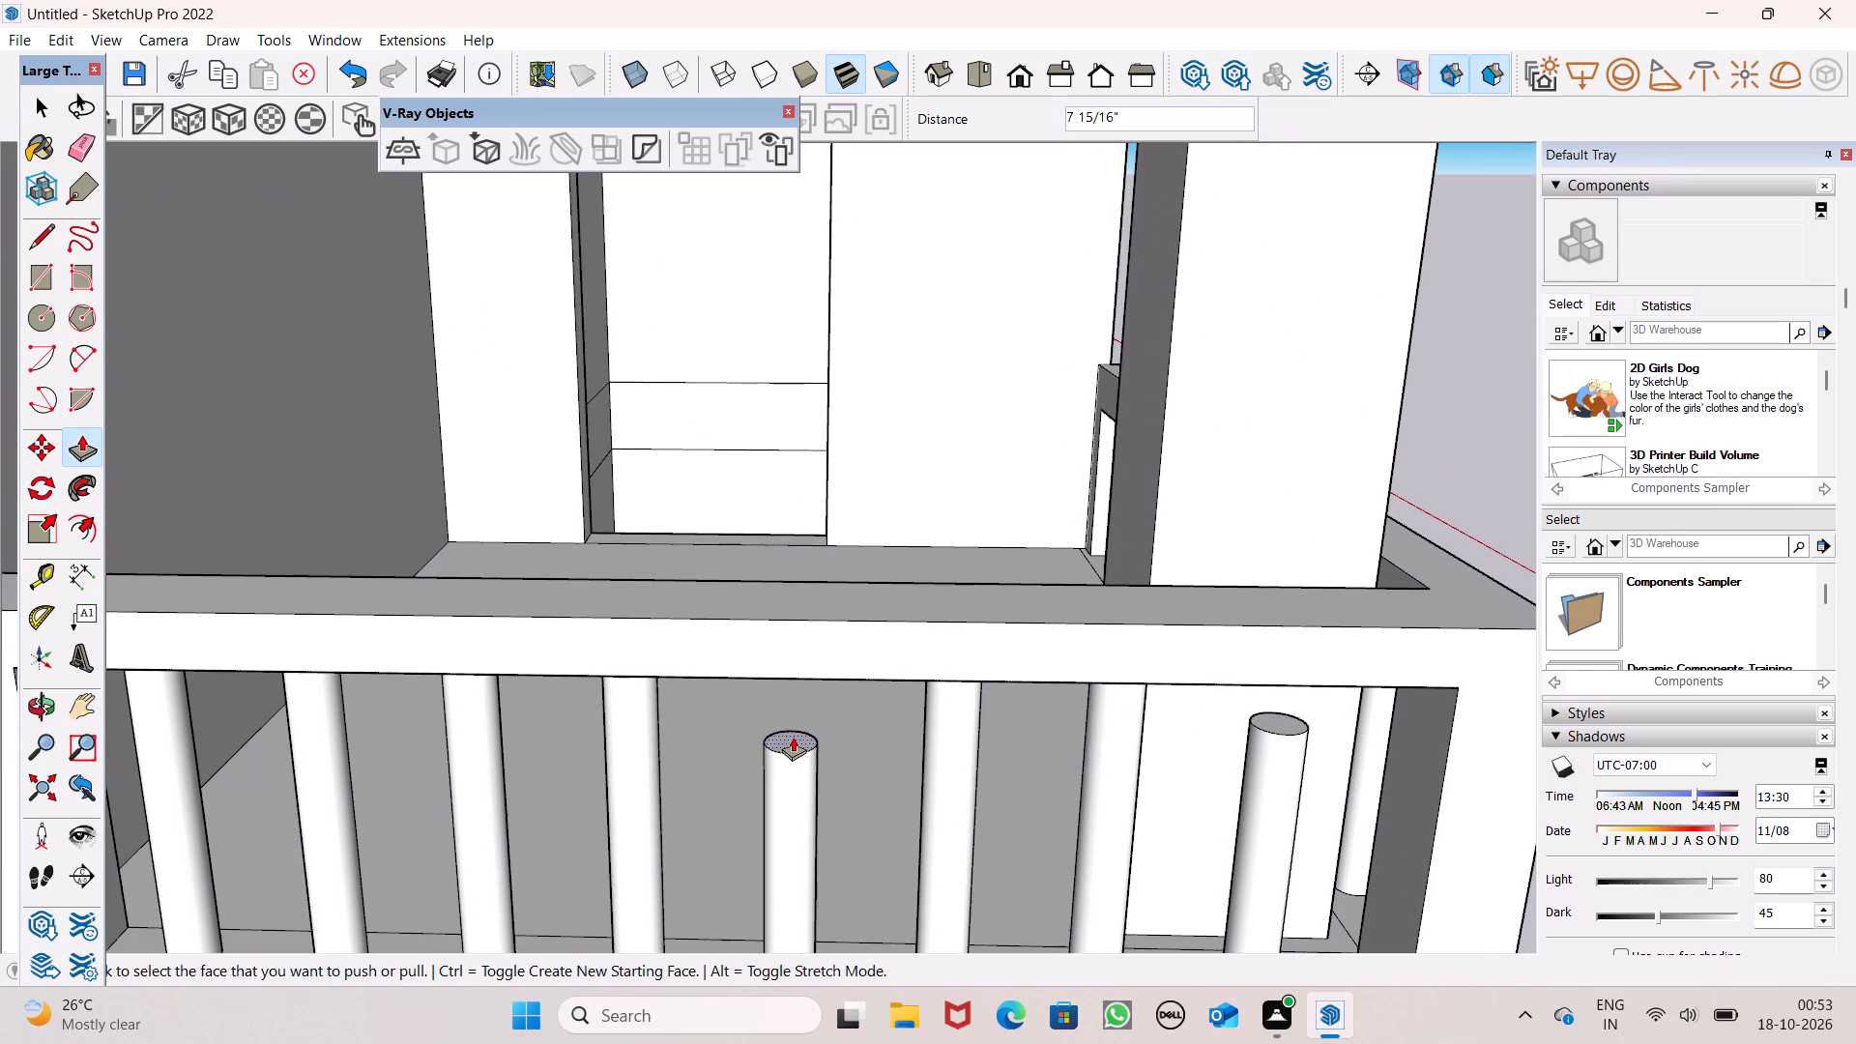
drag(793, 737, 802, 624)
Extend the shorter side's eighth baluster, beside the corner post, into the top rail by about 9 3/8".
scroll(805, 690, down, 3)
middle_drag(960, 739, 980, 569)
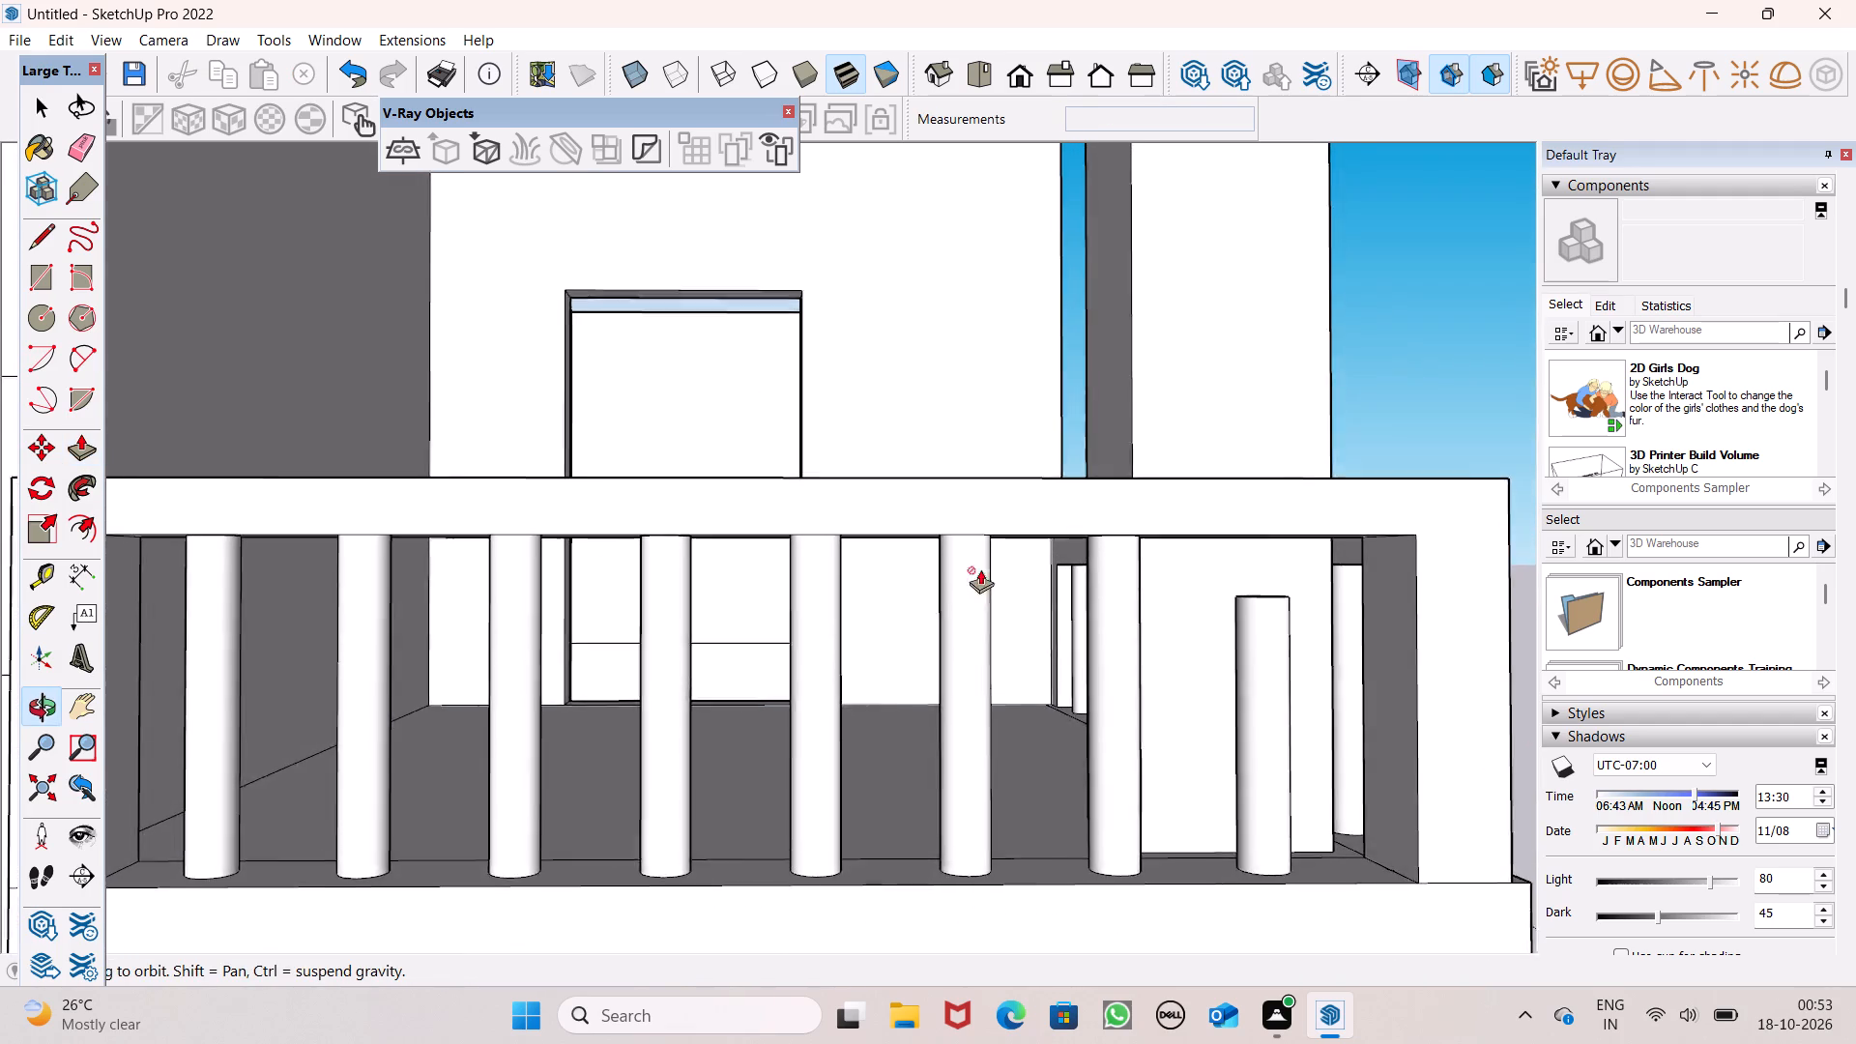
middle_drag(980, 569, 986, 576)
scroll(940, 545, down, 5)
middle_drag(1117, 605, 1115, 797)
scroll(1094, 735, up, 6)
drag(1067, 648, 1064, 578)
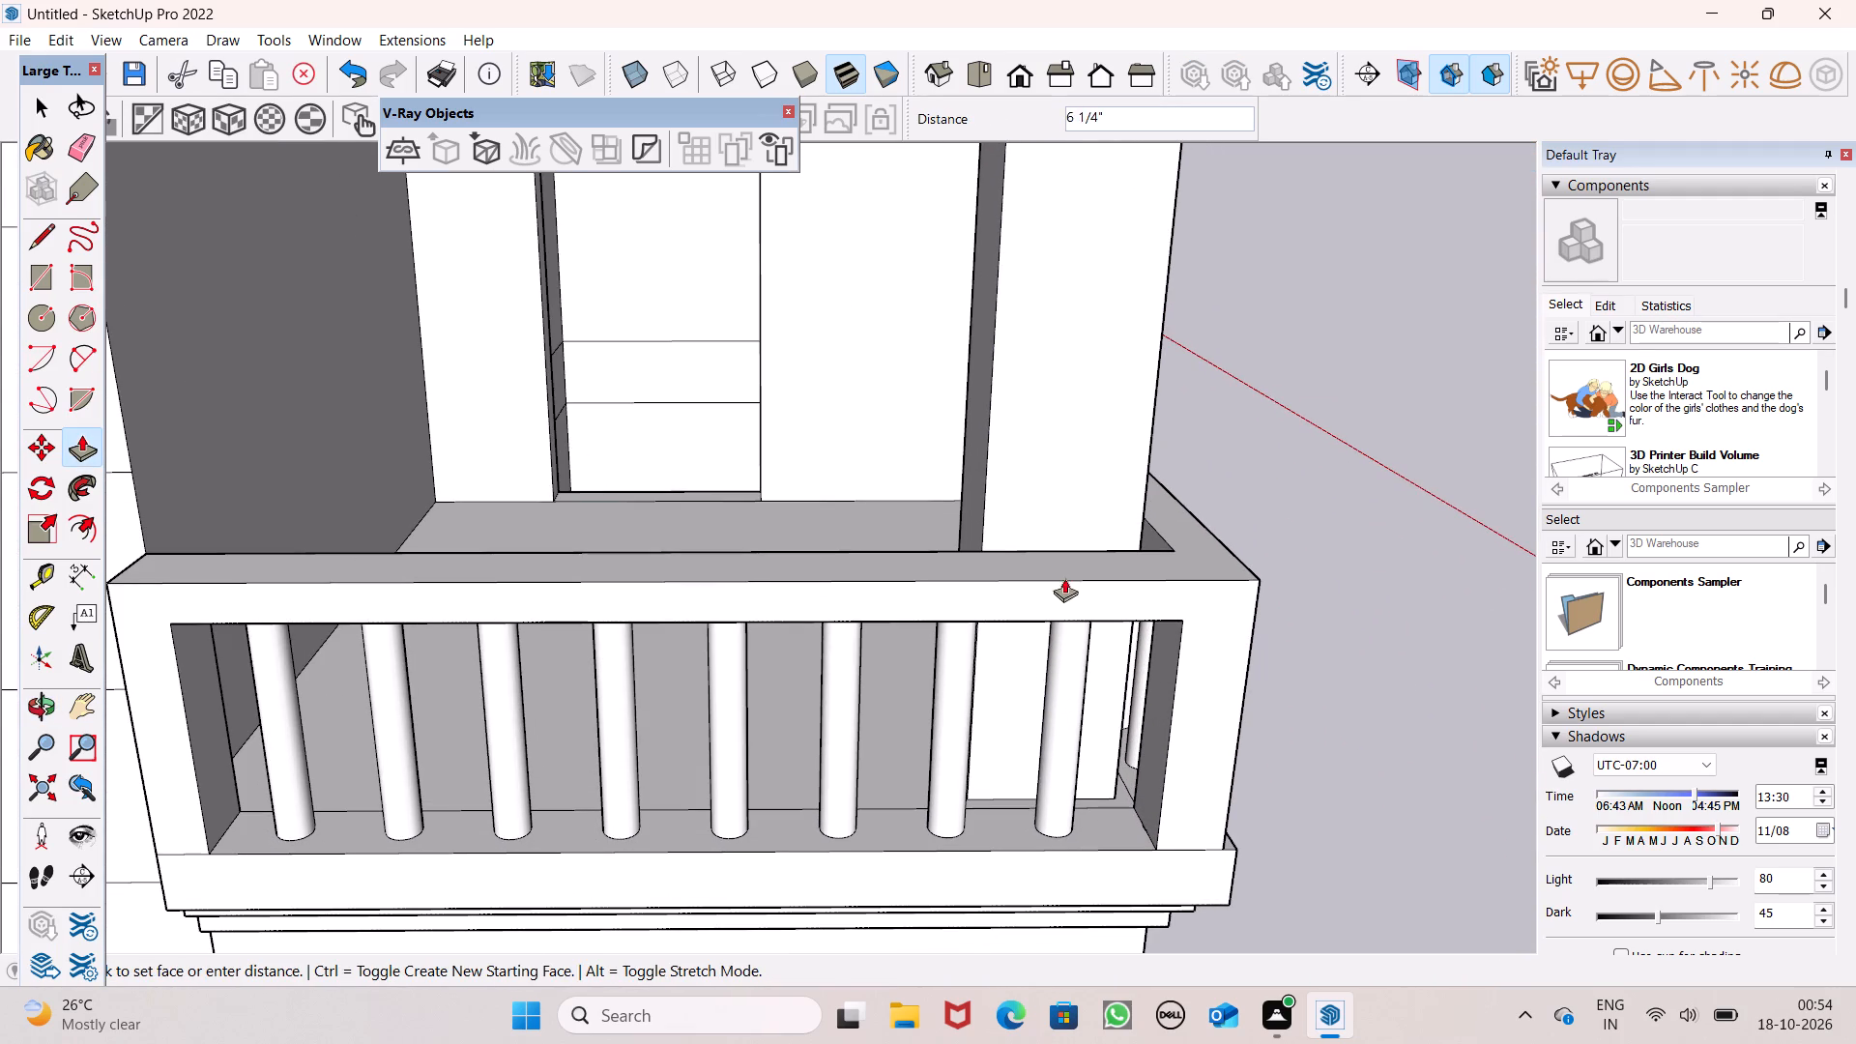
drag(1064, 578, 1065, 575)
scroll(1076, 639, down, 1)
middle_drag(1076, 643, 1090, 467)
scroll(1093, 466, down, 1)
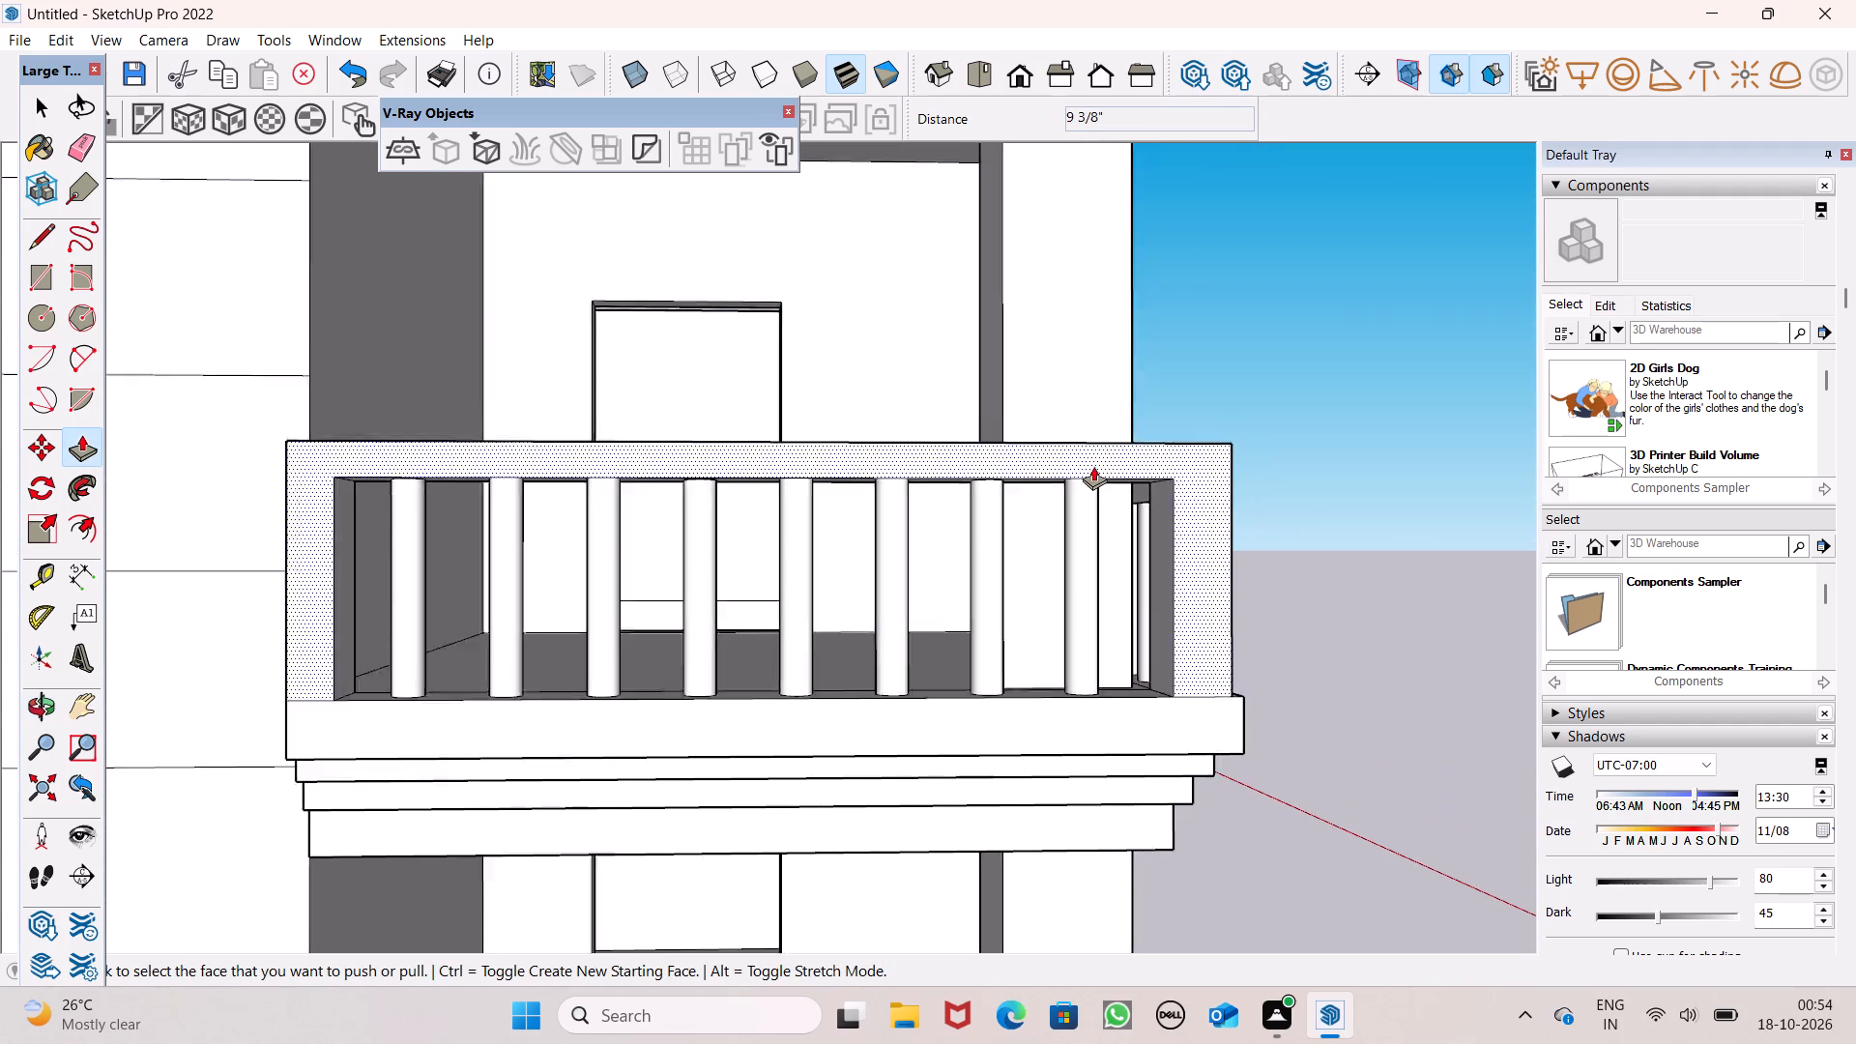
scroll(1093, 466, down, 3)
key(space)
Examine the whole house from several sides, including the corner balconies and the side balconies.
scroll(1505, 530, down, 4)
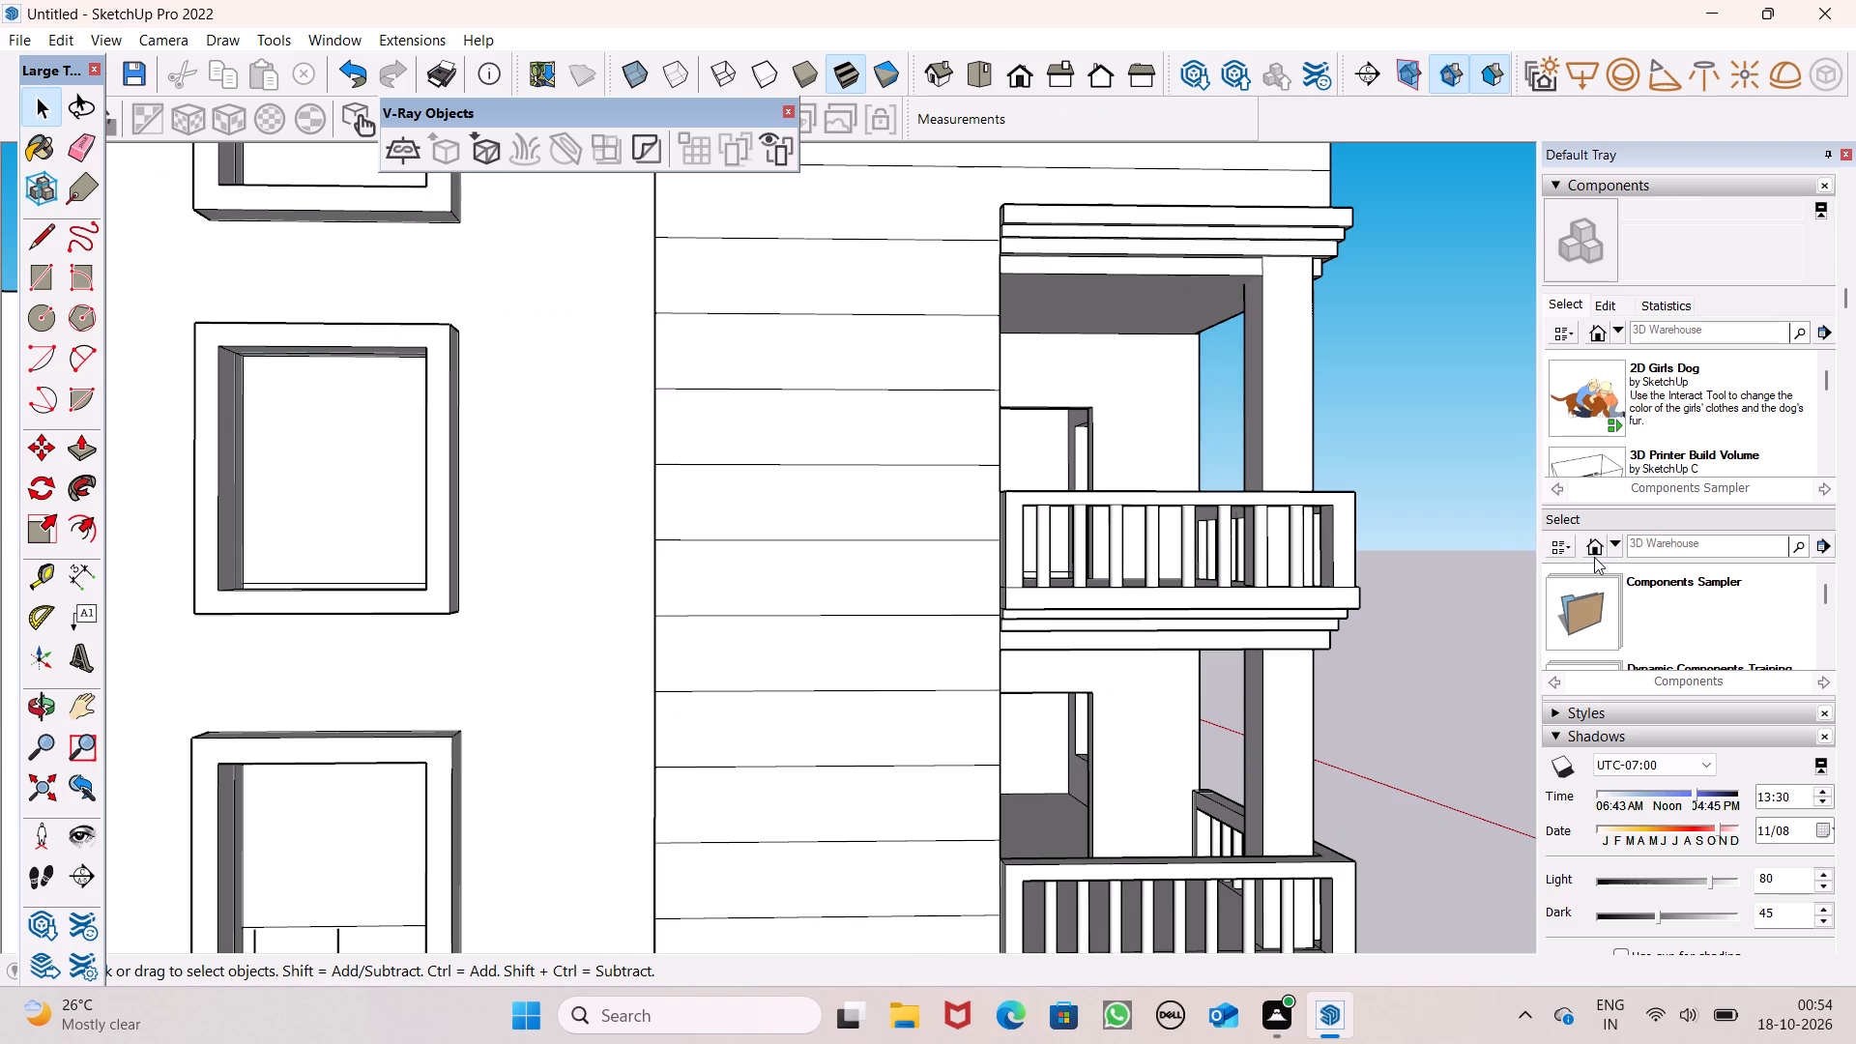
scroll(1561, 558, down, 1)
scroll(1074, 536, down, 6)
middle_drag(1136, 580, 681, 693)
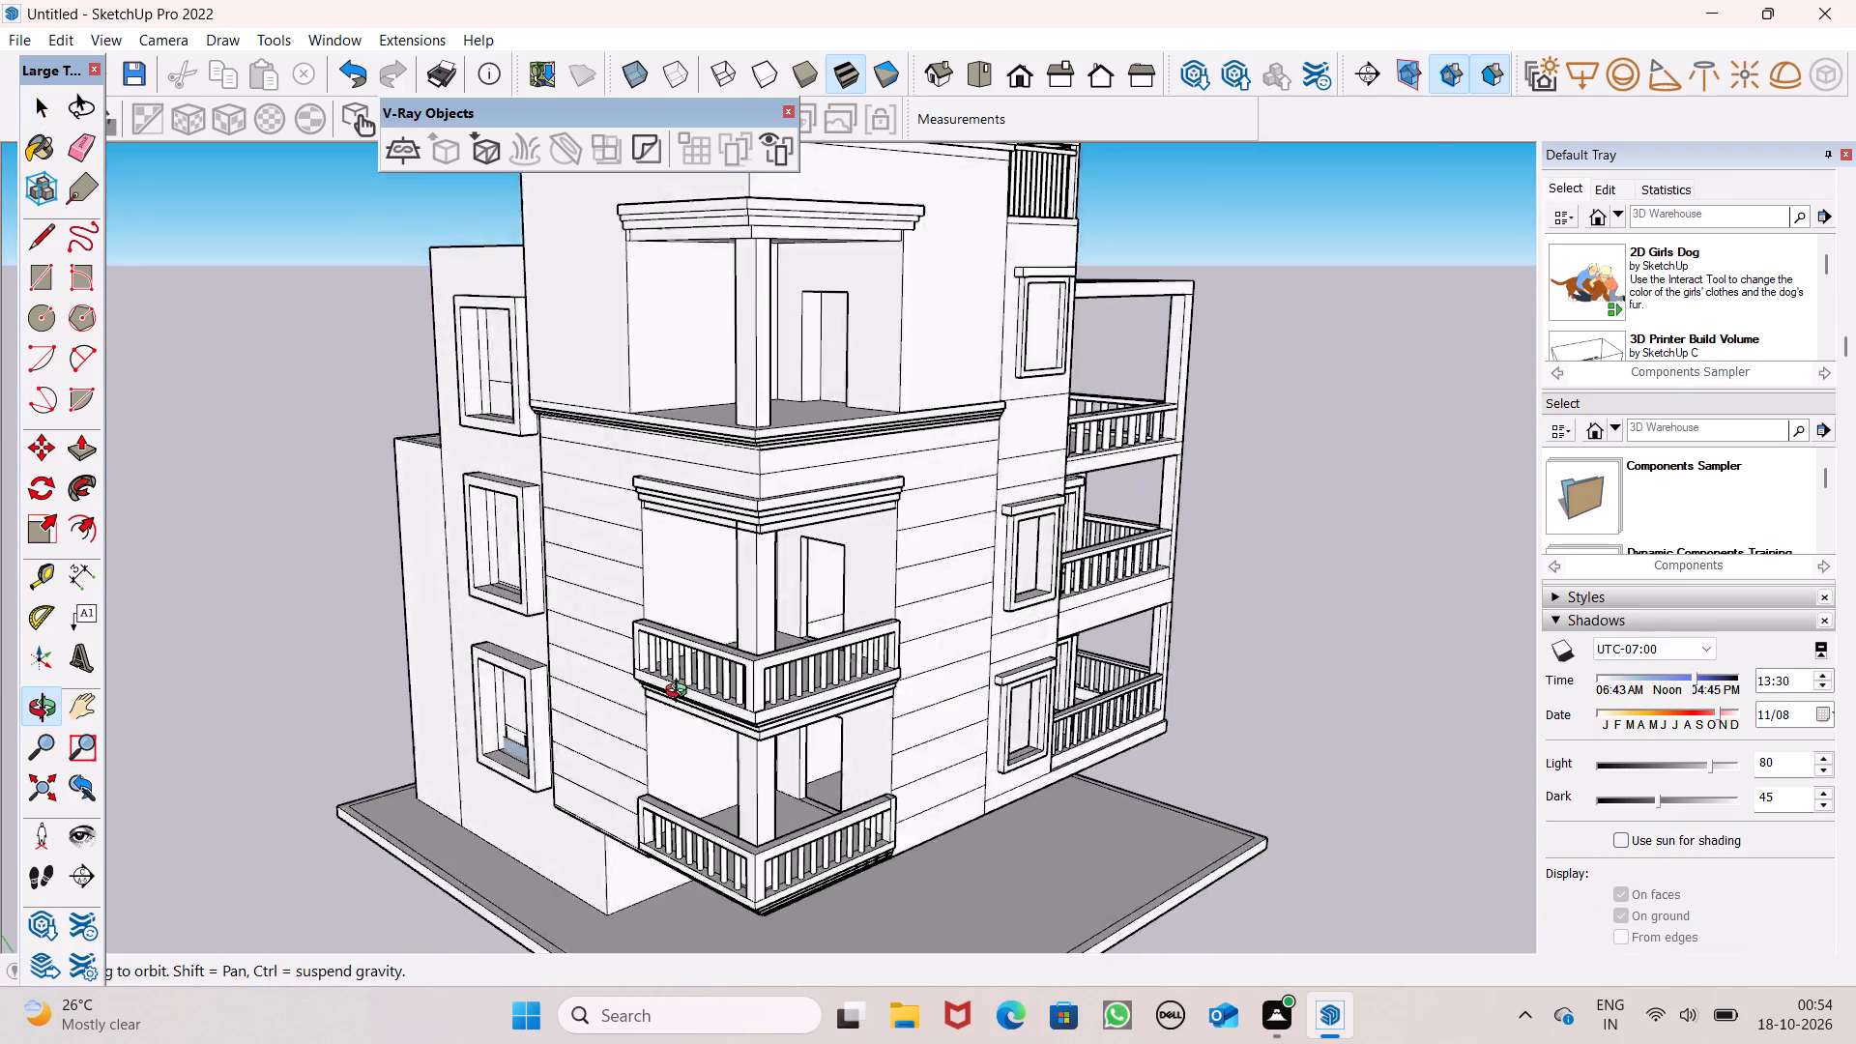
middle_drag(681, 693, 934, 693)
scroll(951, 636, down, 6)
middle_drag(1055, 656, 730, 712)
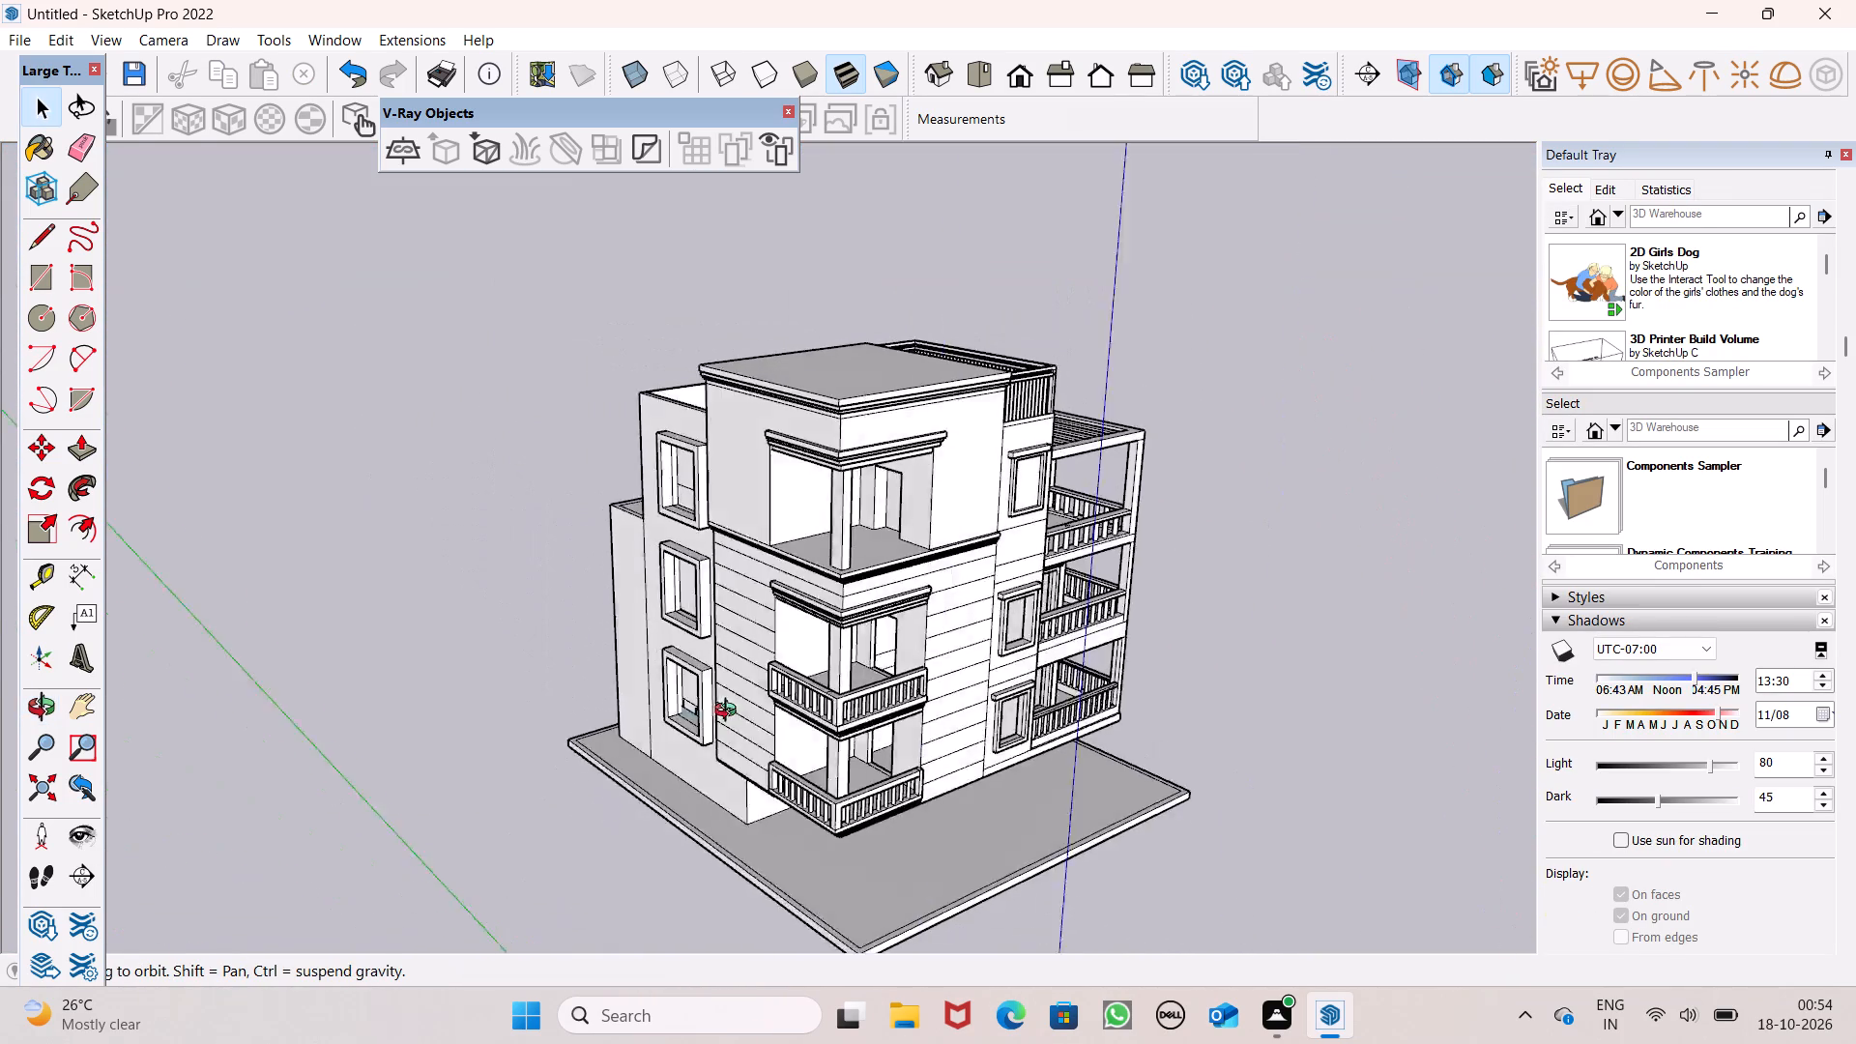
middle_drag(730, 712, 492, 668)
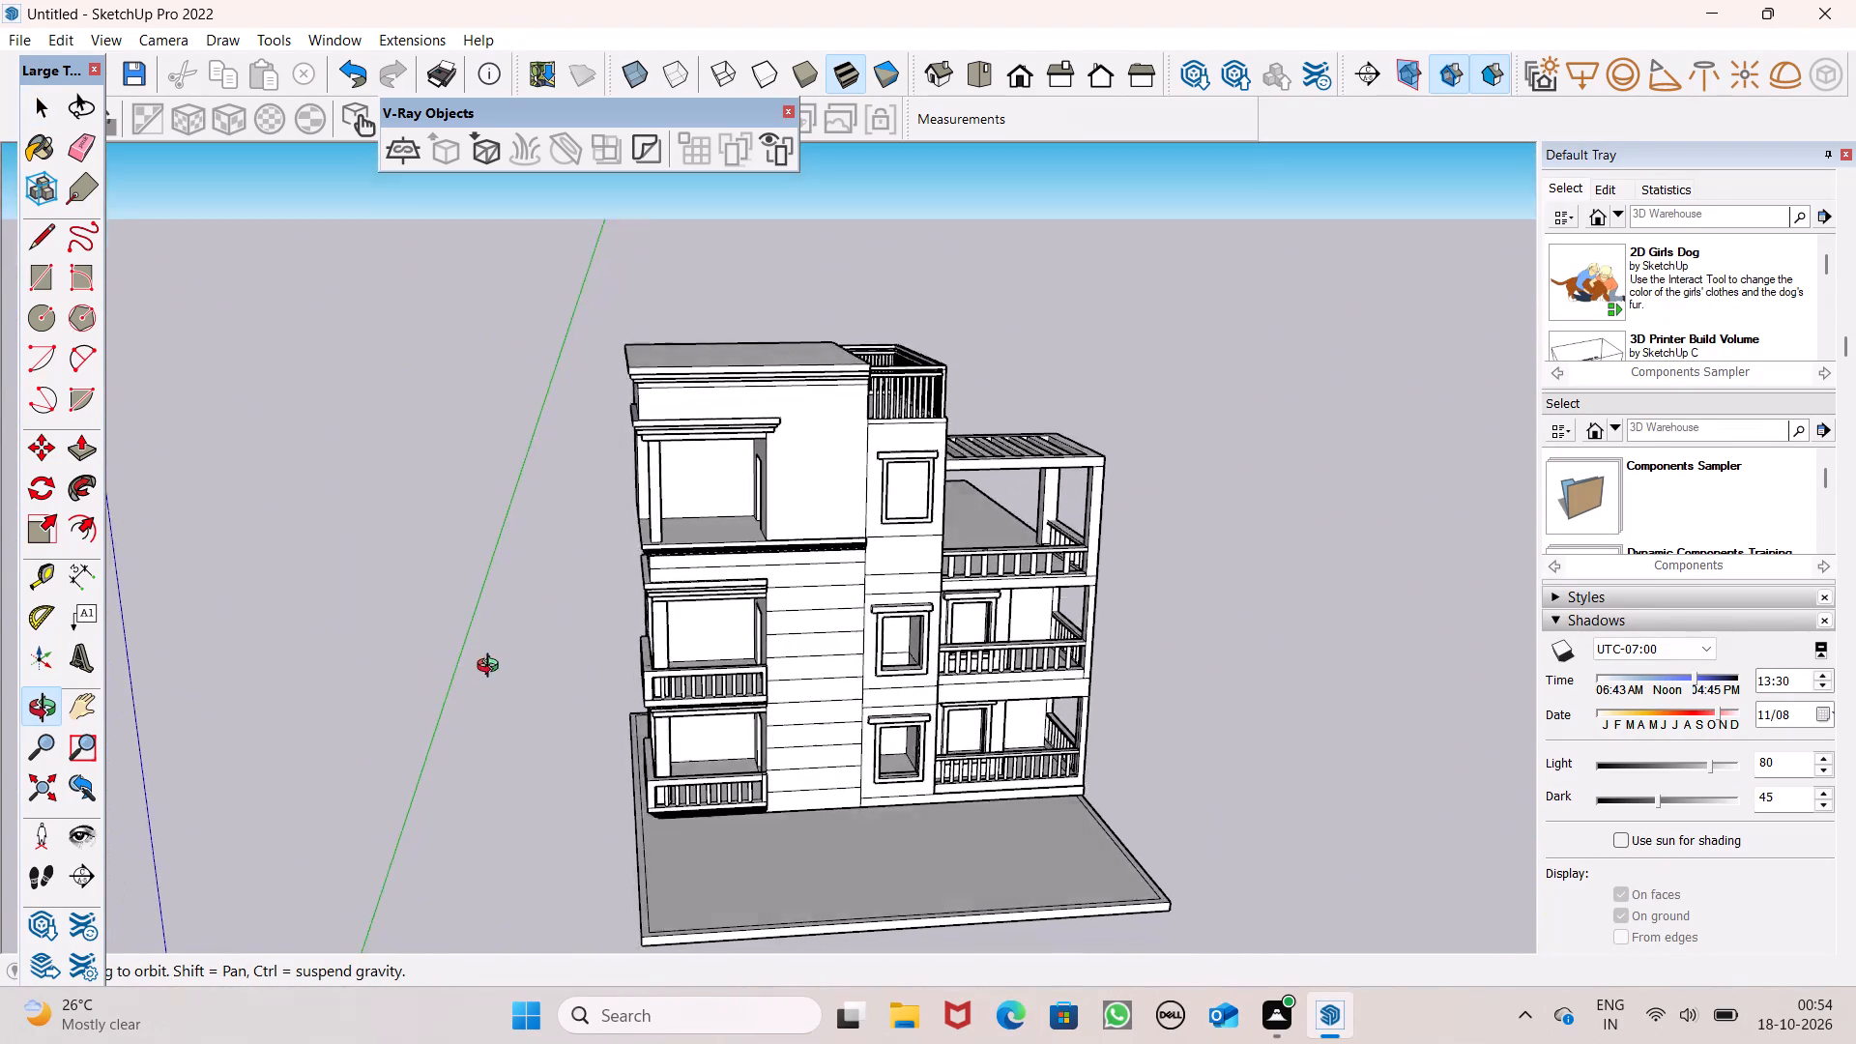
middle_drag(492, 668, 497, 641)
middle_drag(504, 618, 514, 589)
Pick the Metal Seamed material from the Metal collection for painting.
scroll(1647, 624, down, 1)
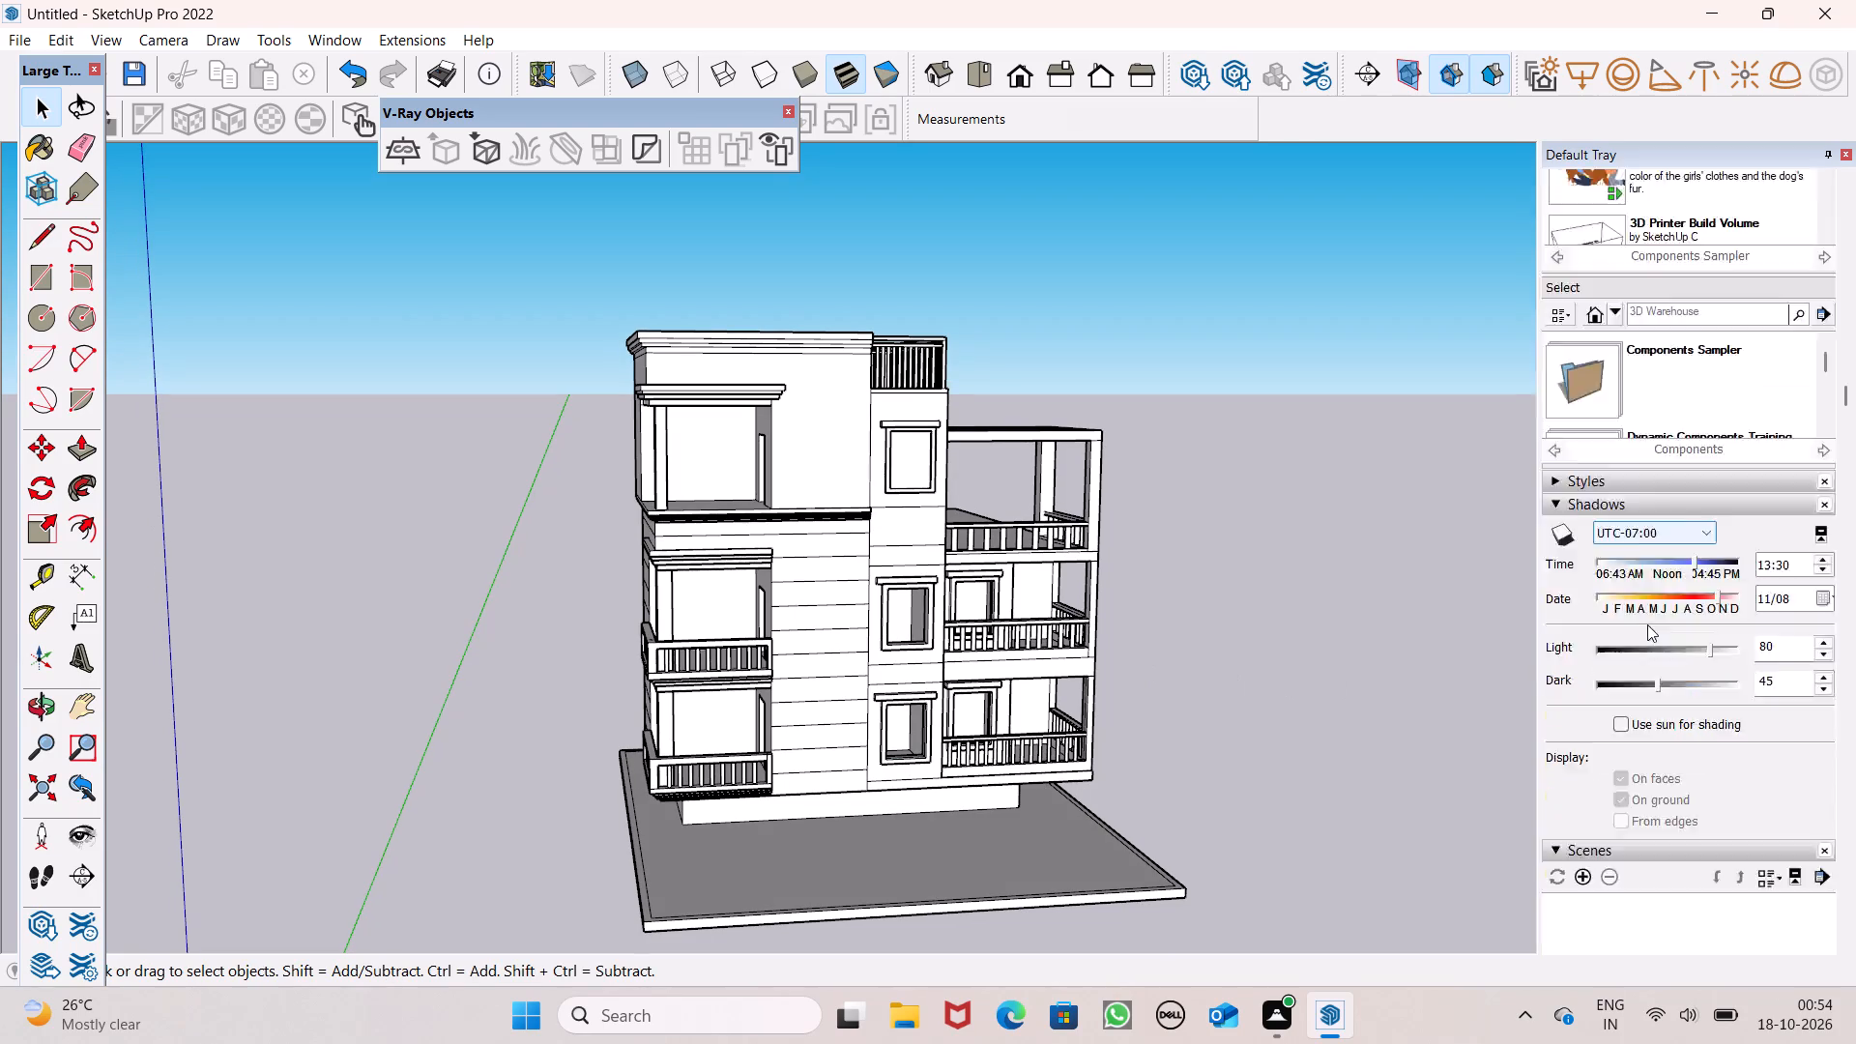
scroll(1647, 624, down, 13)
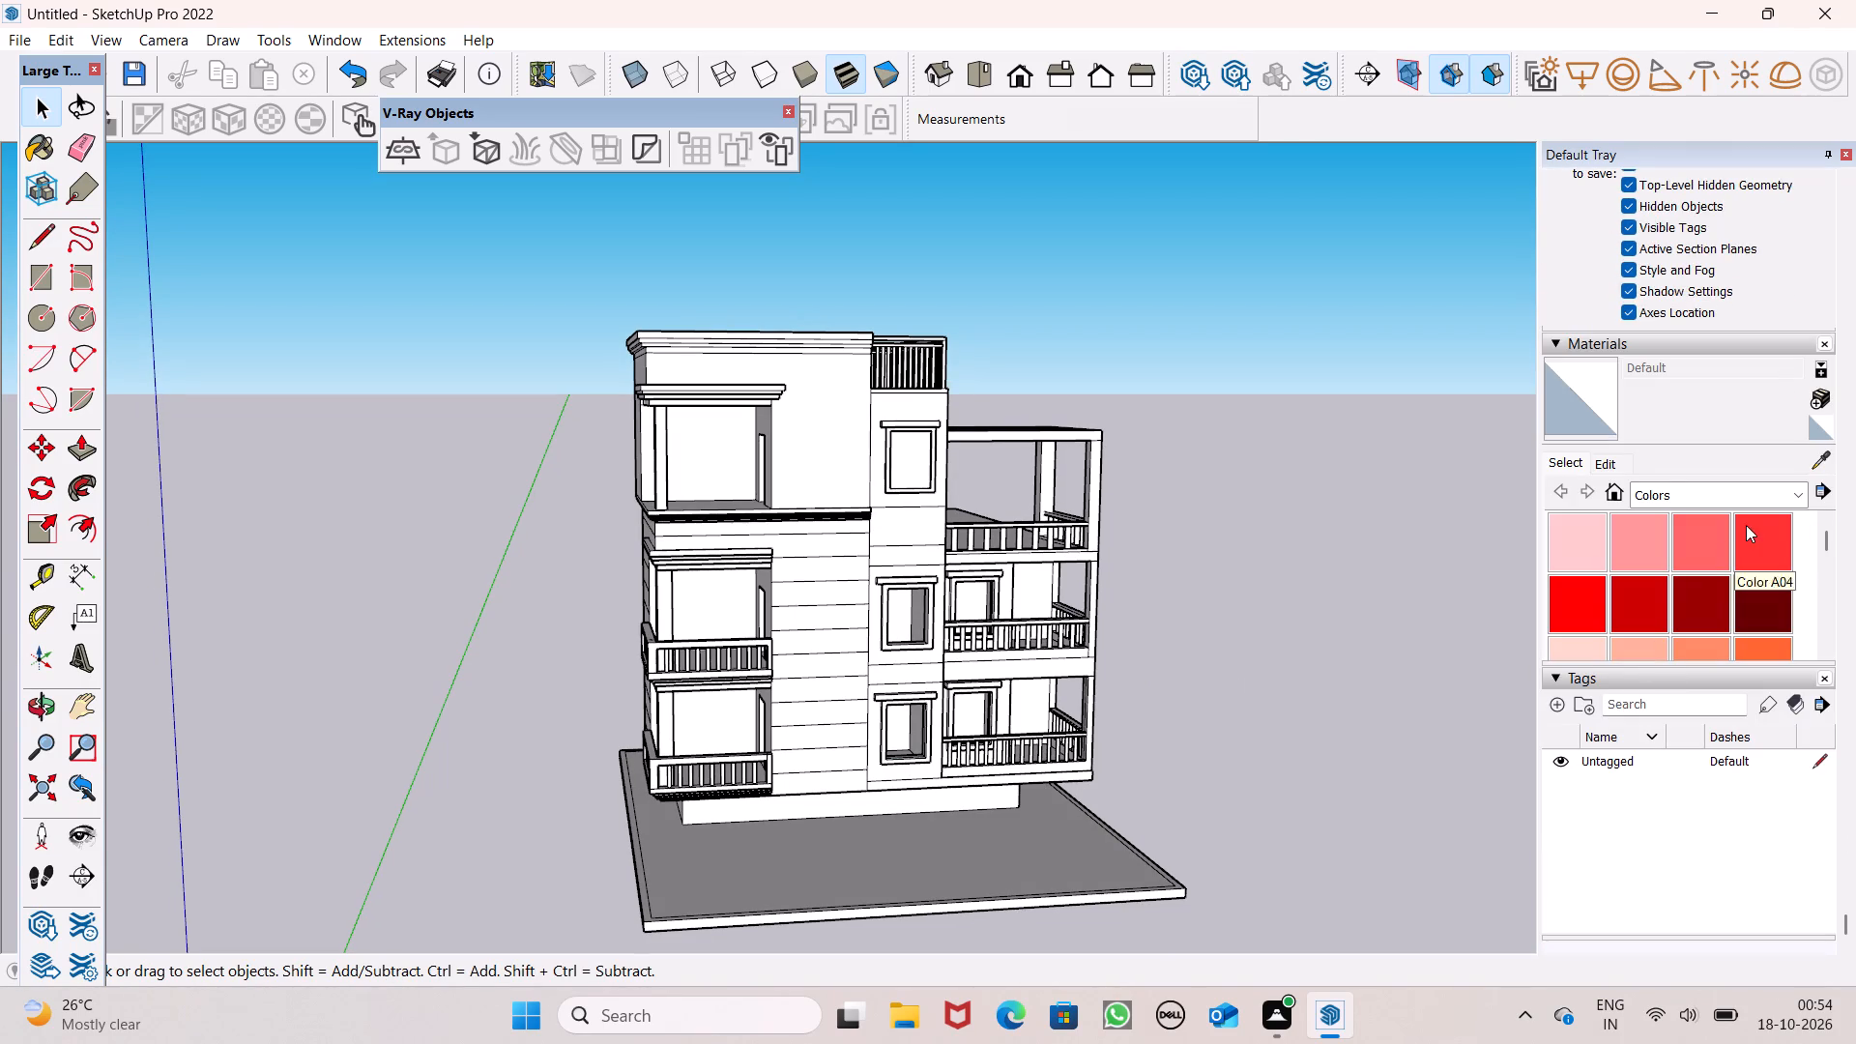
click(1749, 494)
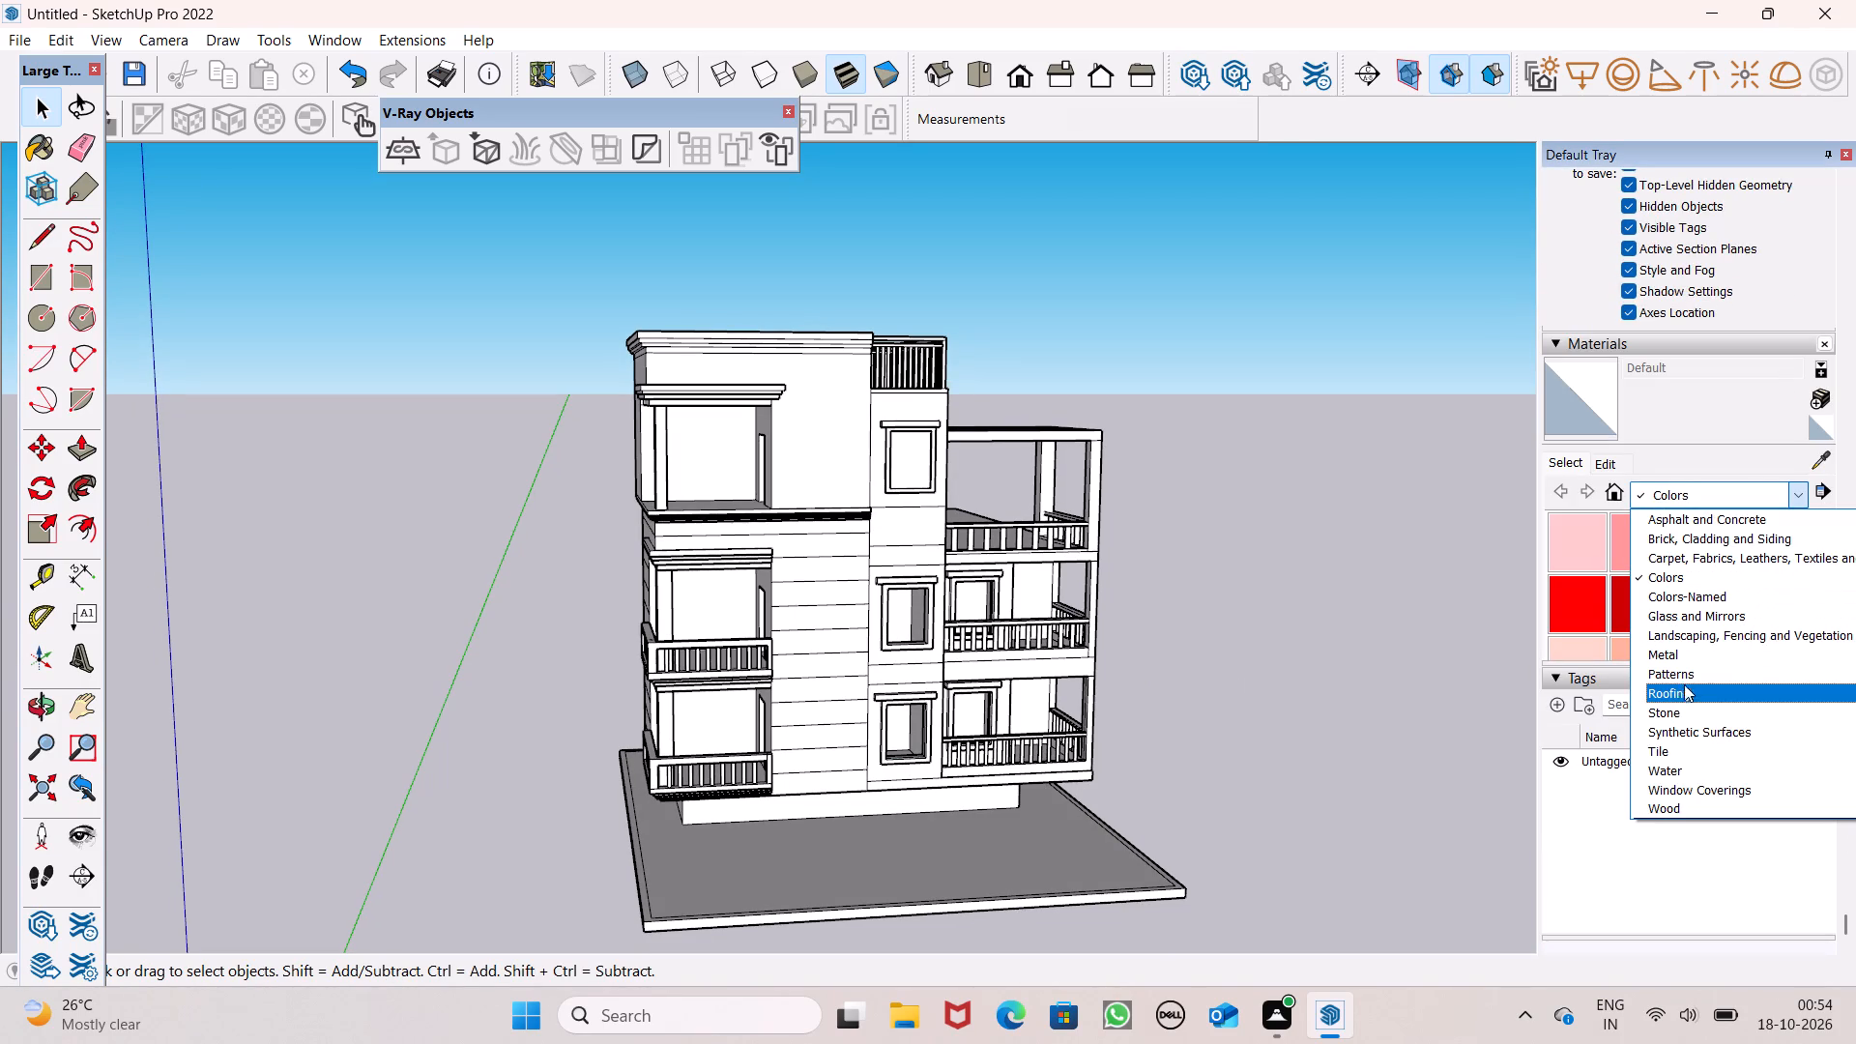
click(1648, 653)
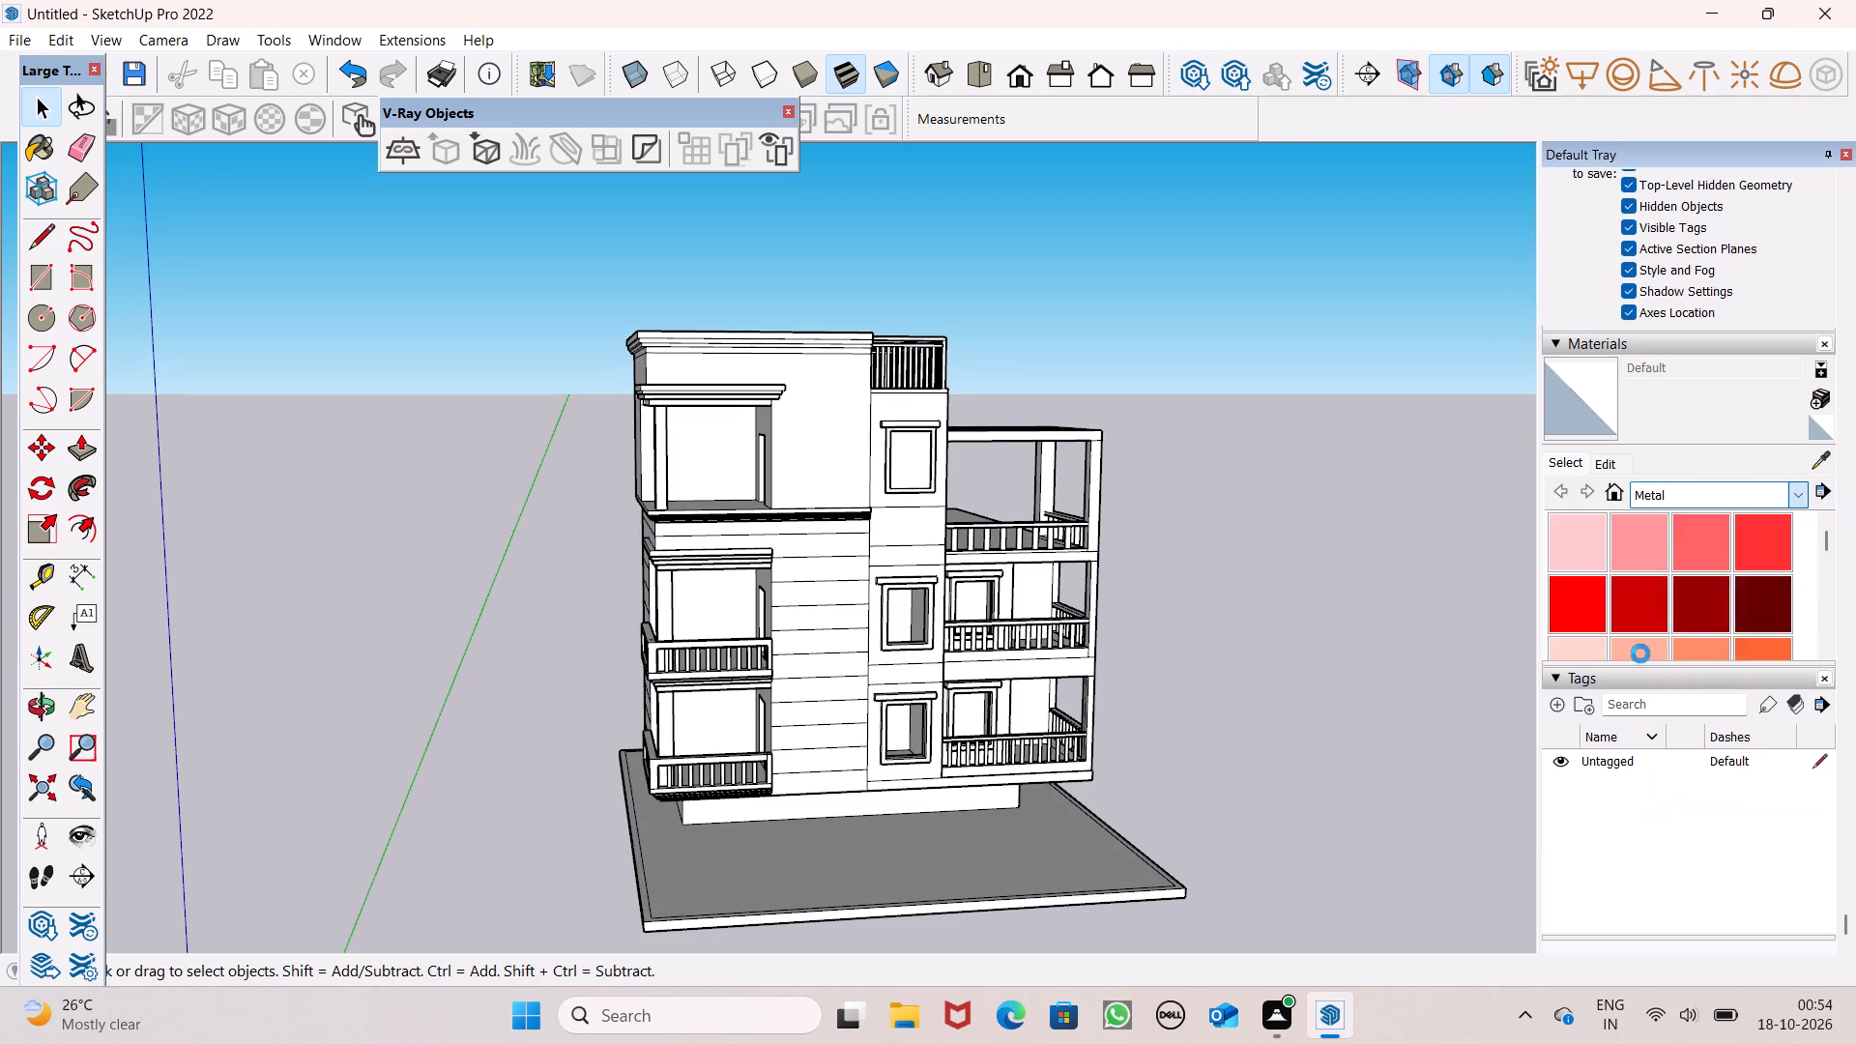
scroll(1703, 617, down, 3)
scroll(1706, 590, up, 1)
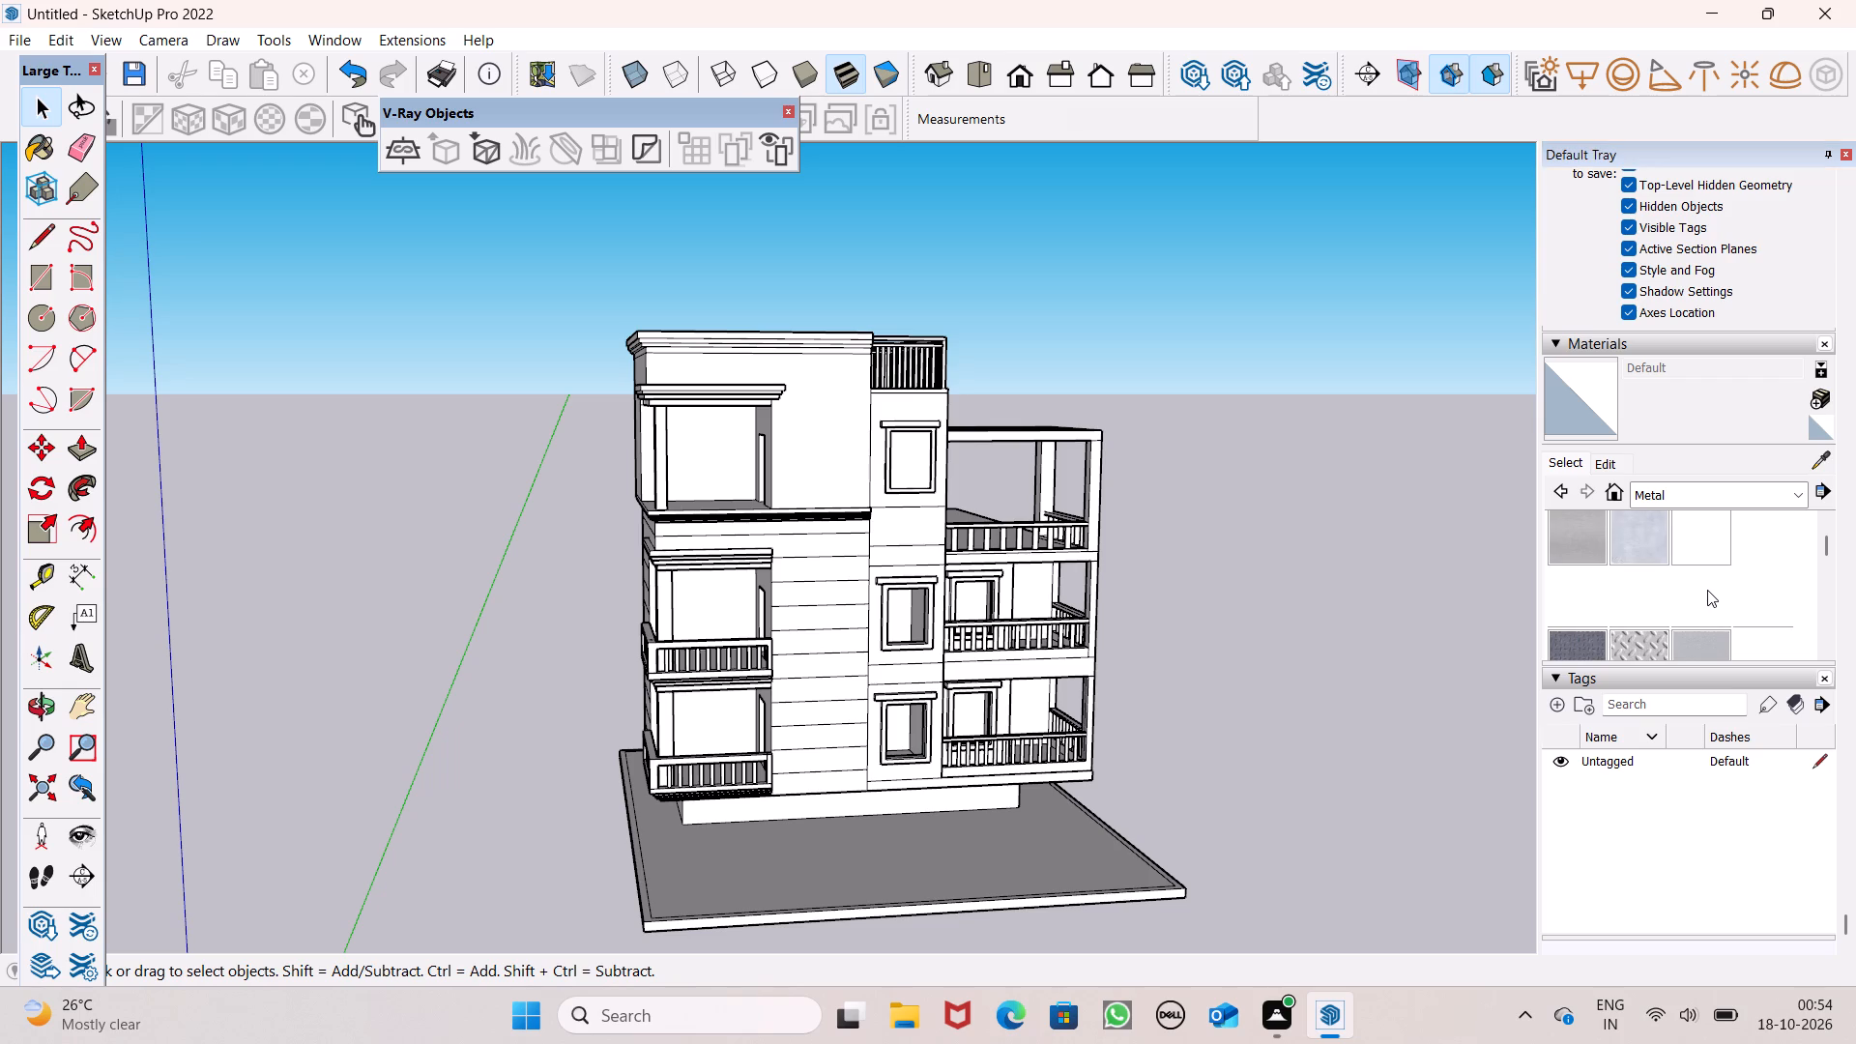
click(1707, 590)
Paint the first five balusters from the wall on the upper corner balcony's shorter side with Metal Seamed.
middle_drag(1194, 541, 1671, 578)
scroll(1671, 578, up, 1)
middle_drag(869, 562, 1112, 594)
scroll(936, 648, up, 7)
scroll(782, 726, up, 7)
scroll(652, 709, up, 5)
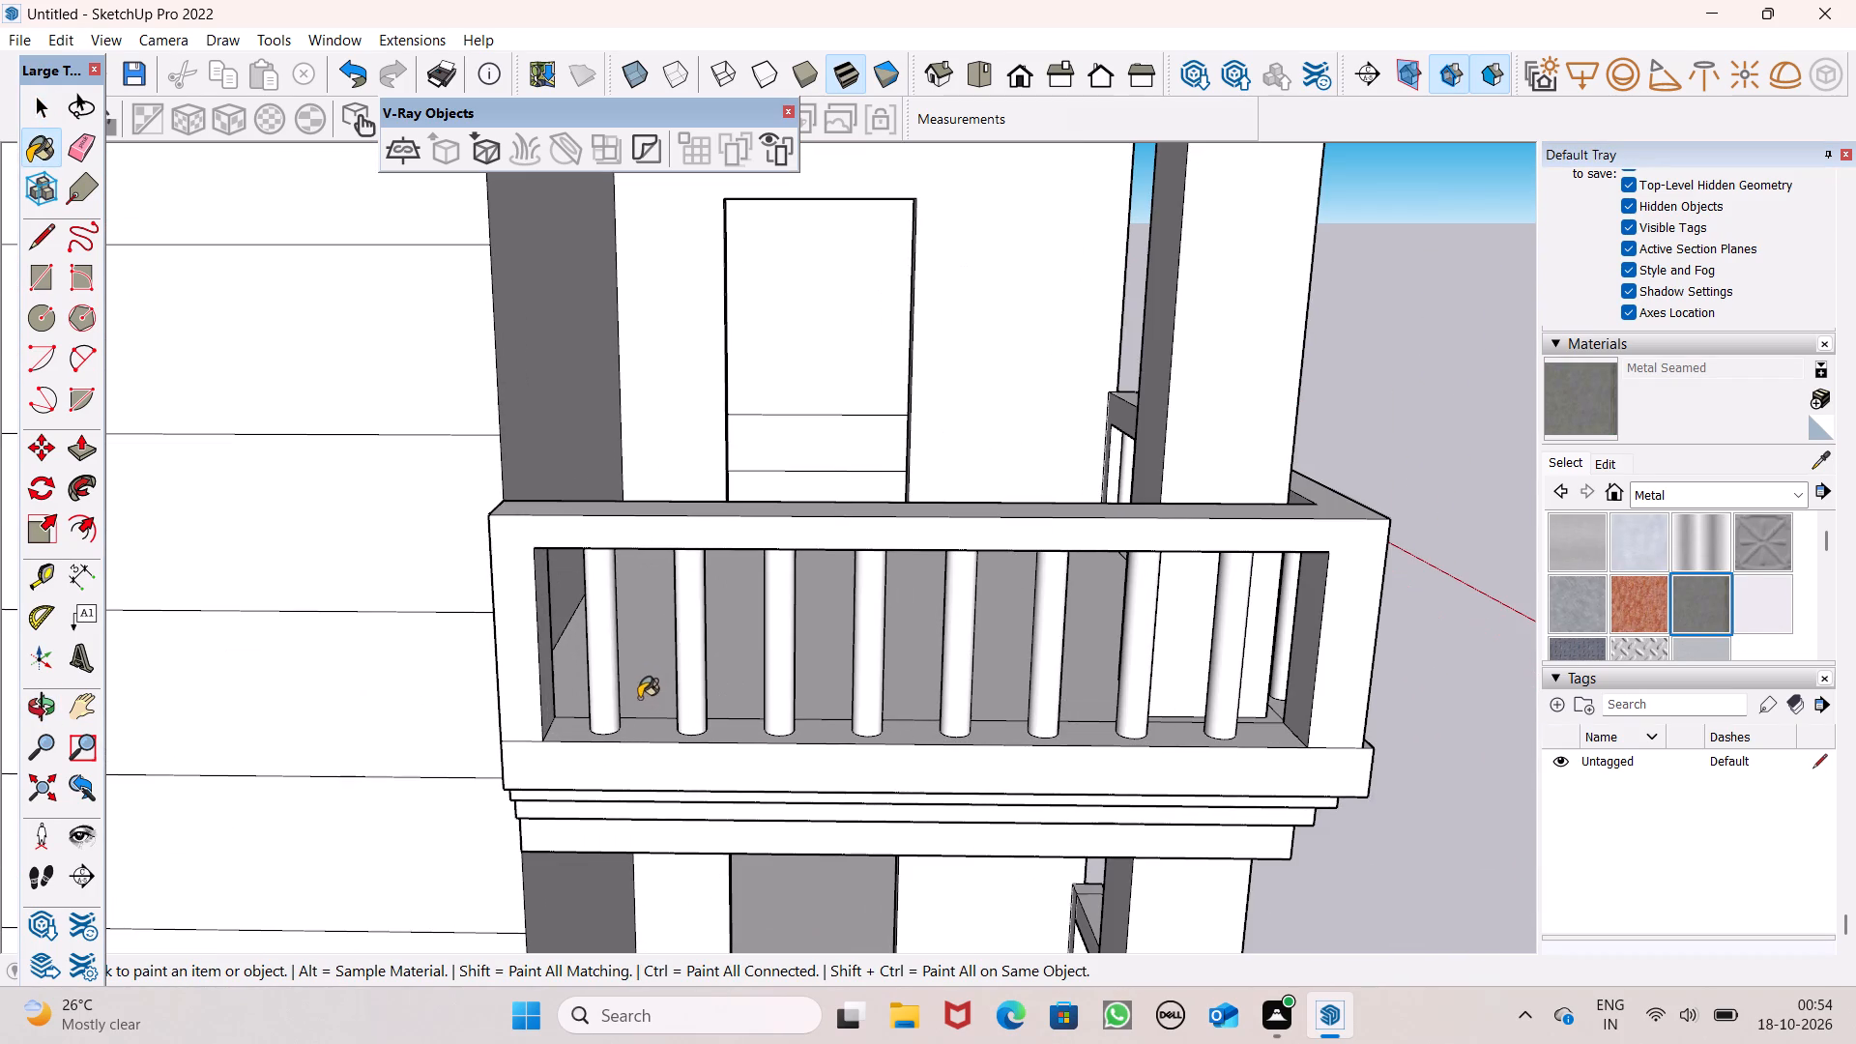
click(606, 689)
click(687, 670)
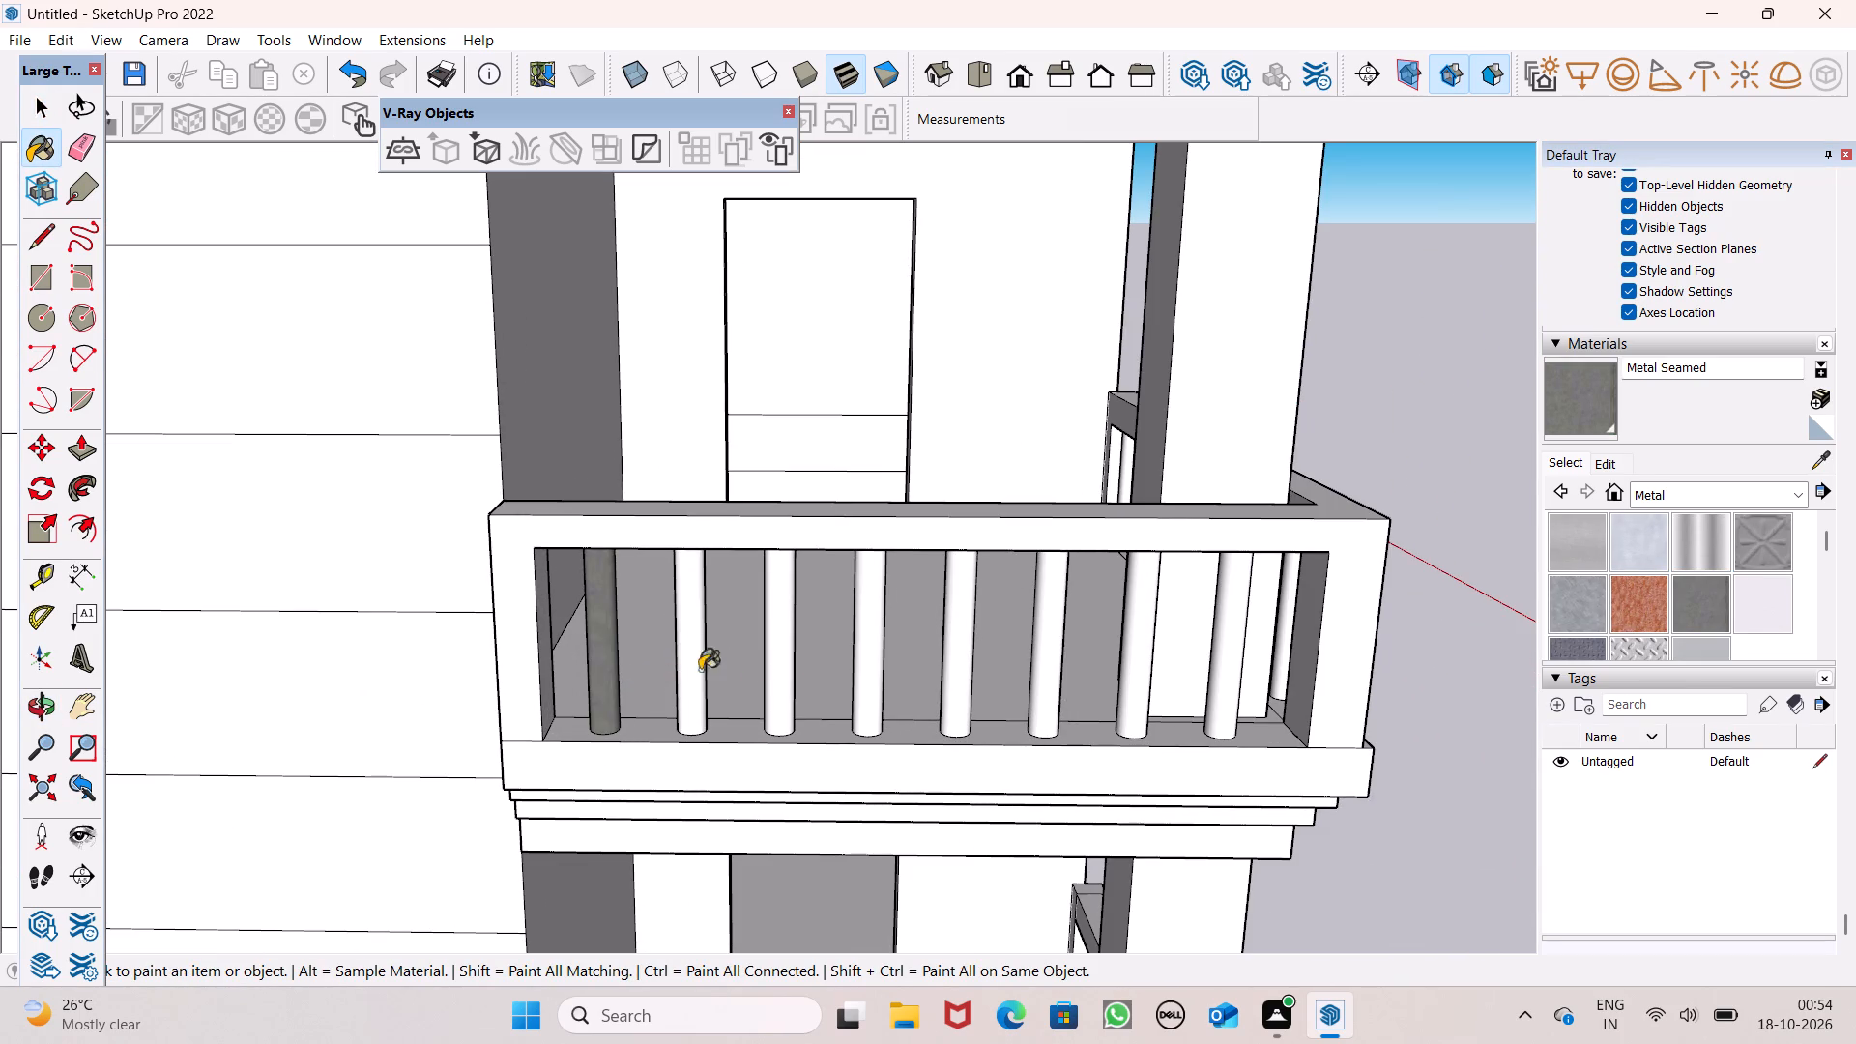
click(786, 678)
click(878, 686)
click(961, 666)
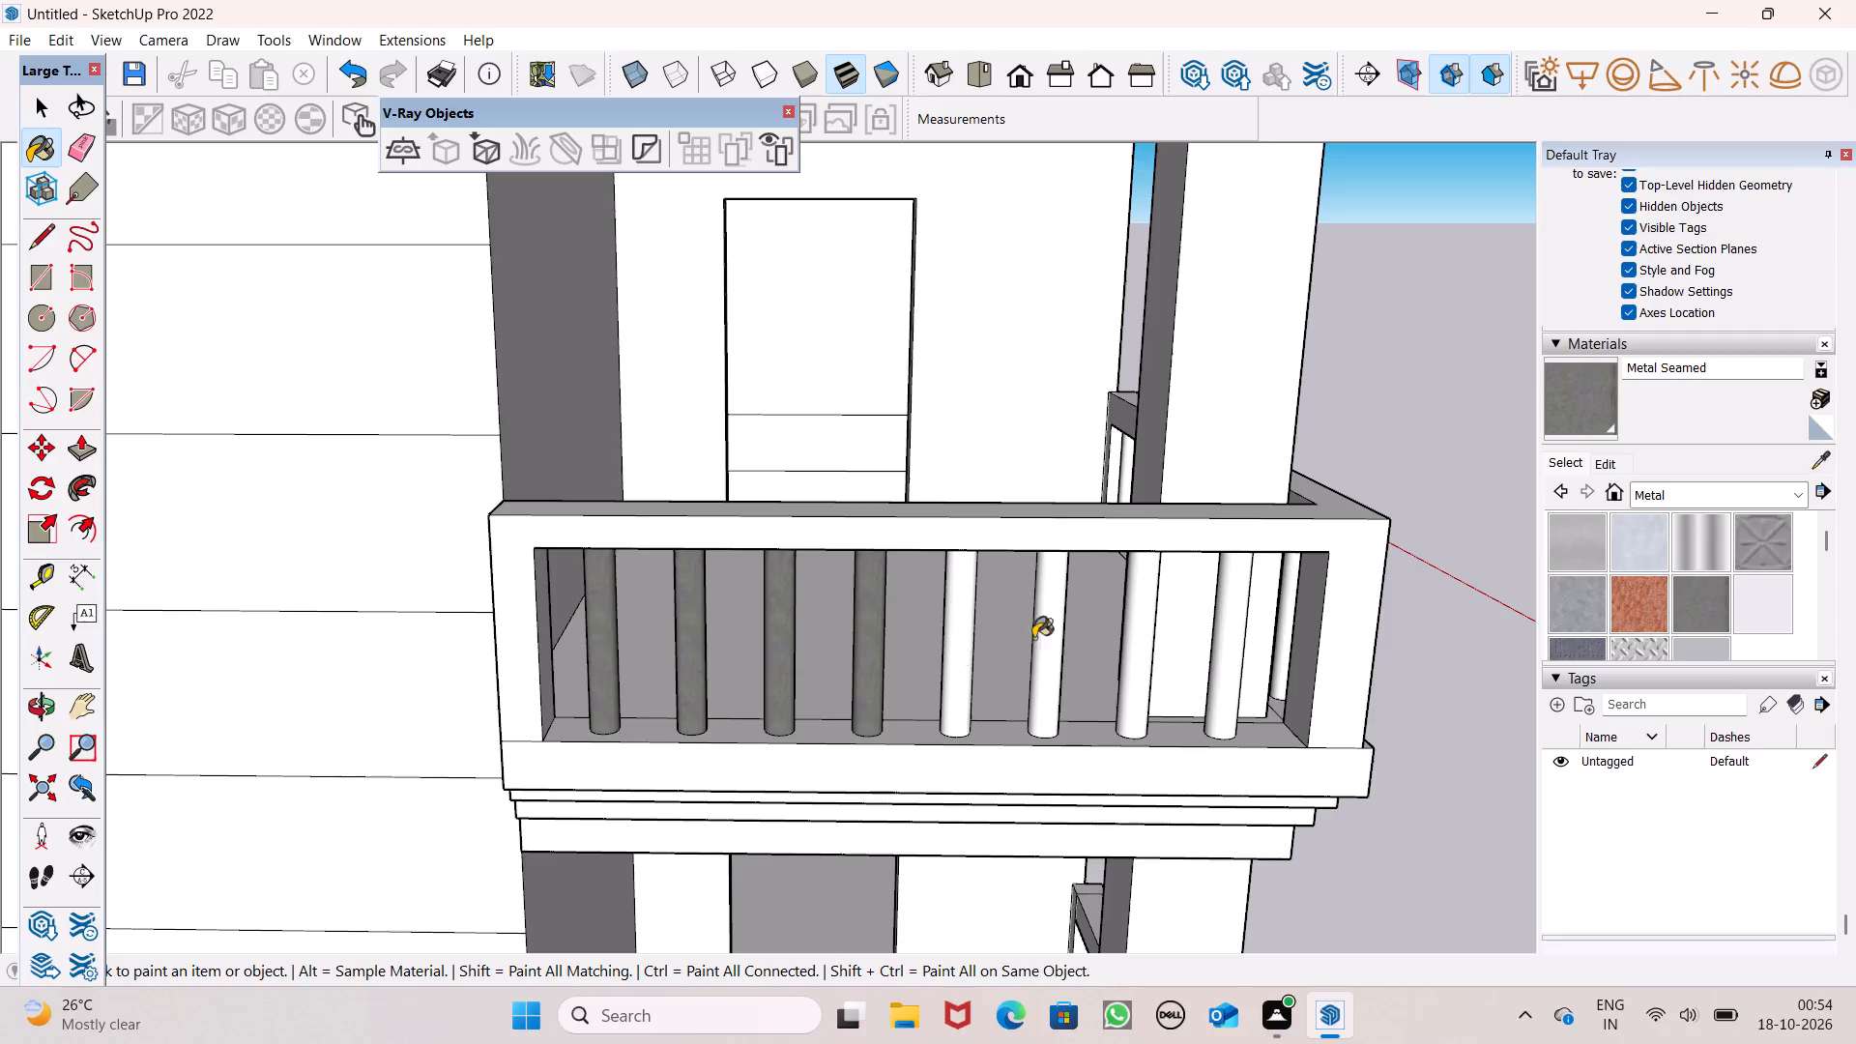
Darken the Metal Seamed material's colour to red 35, green 0 and blue 0.
click(1611, 463)
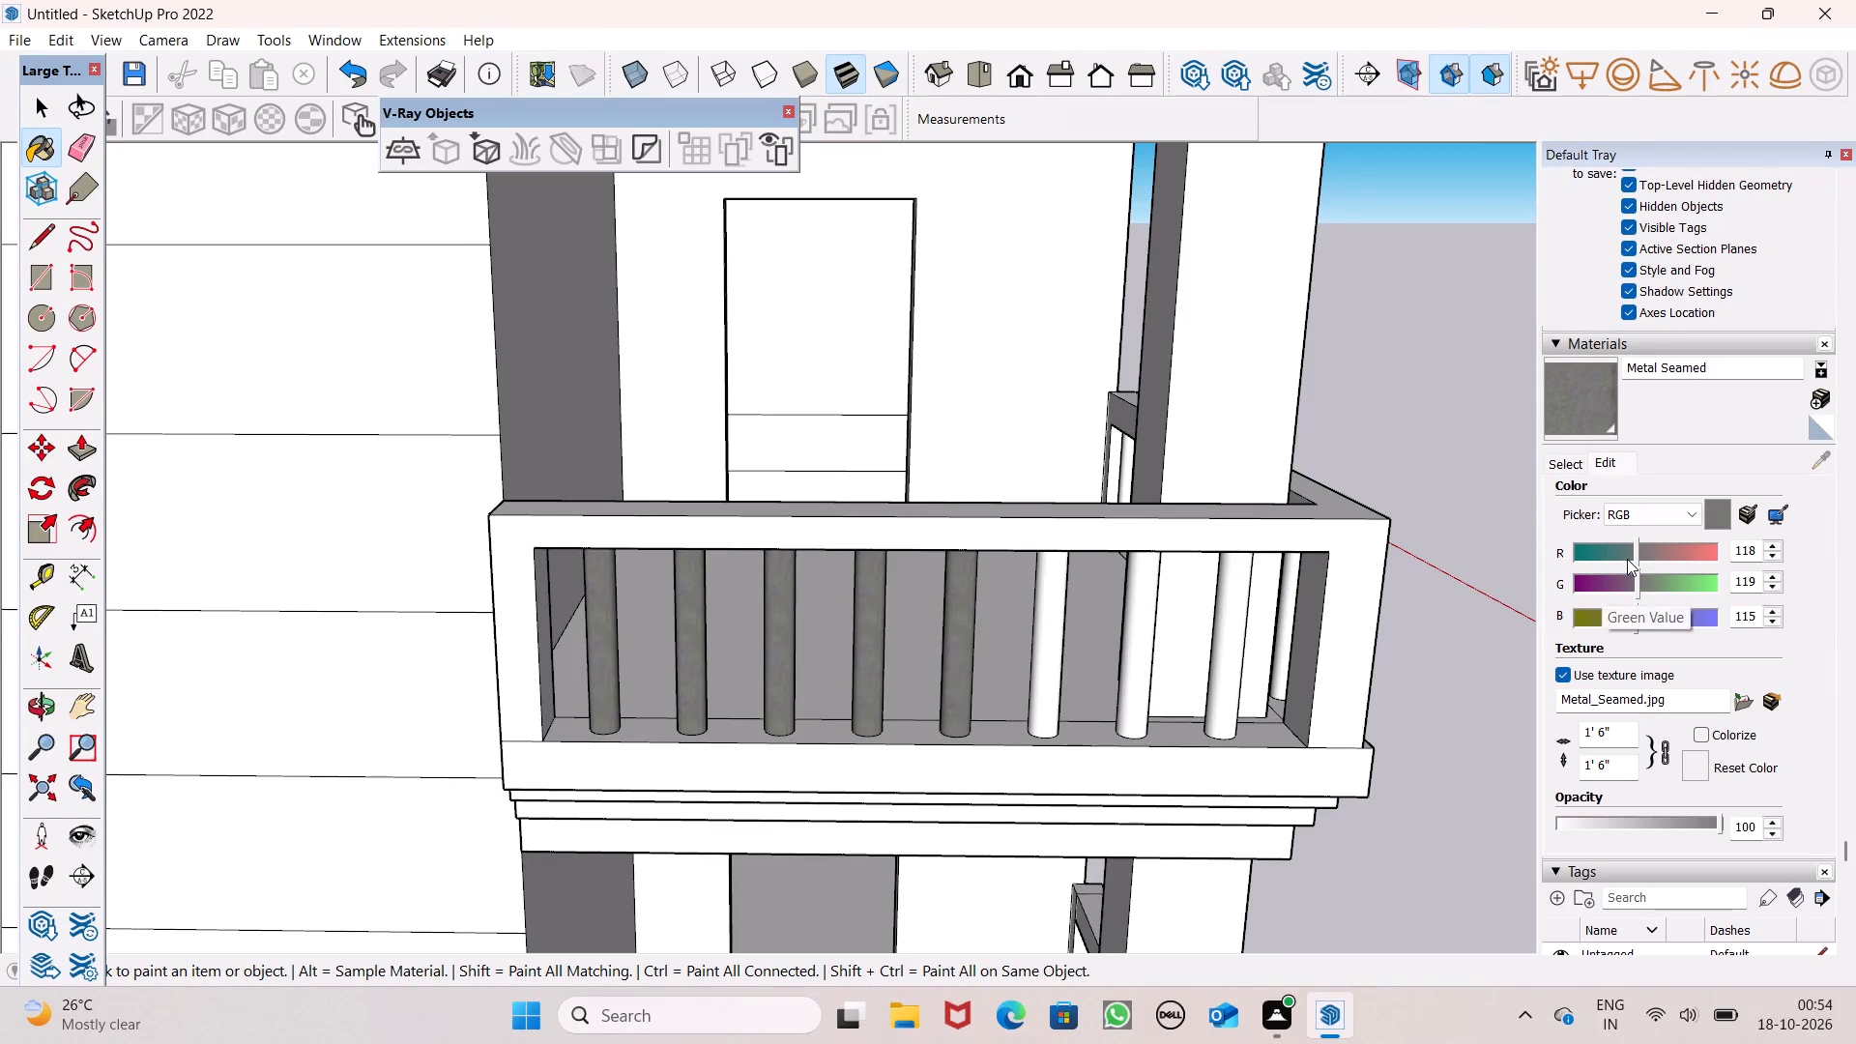
drag(1632, 579, 1604, 584)
drag(1604, 584, 1571, 589)
click(1571, 589)
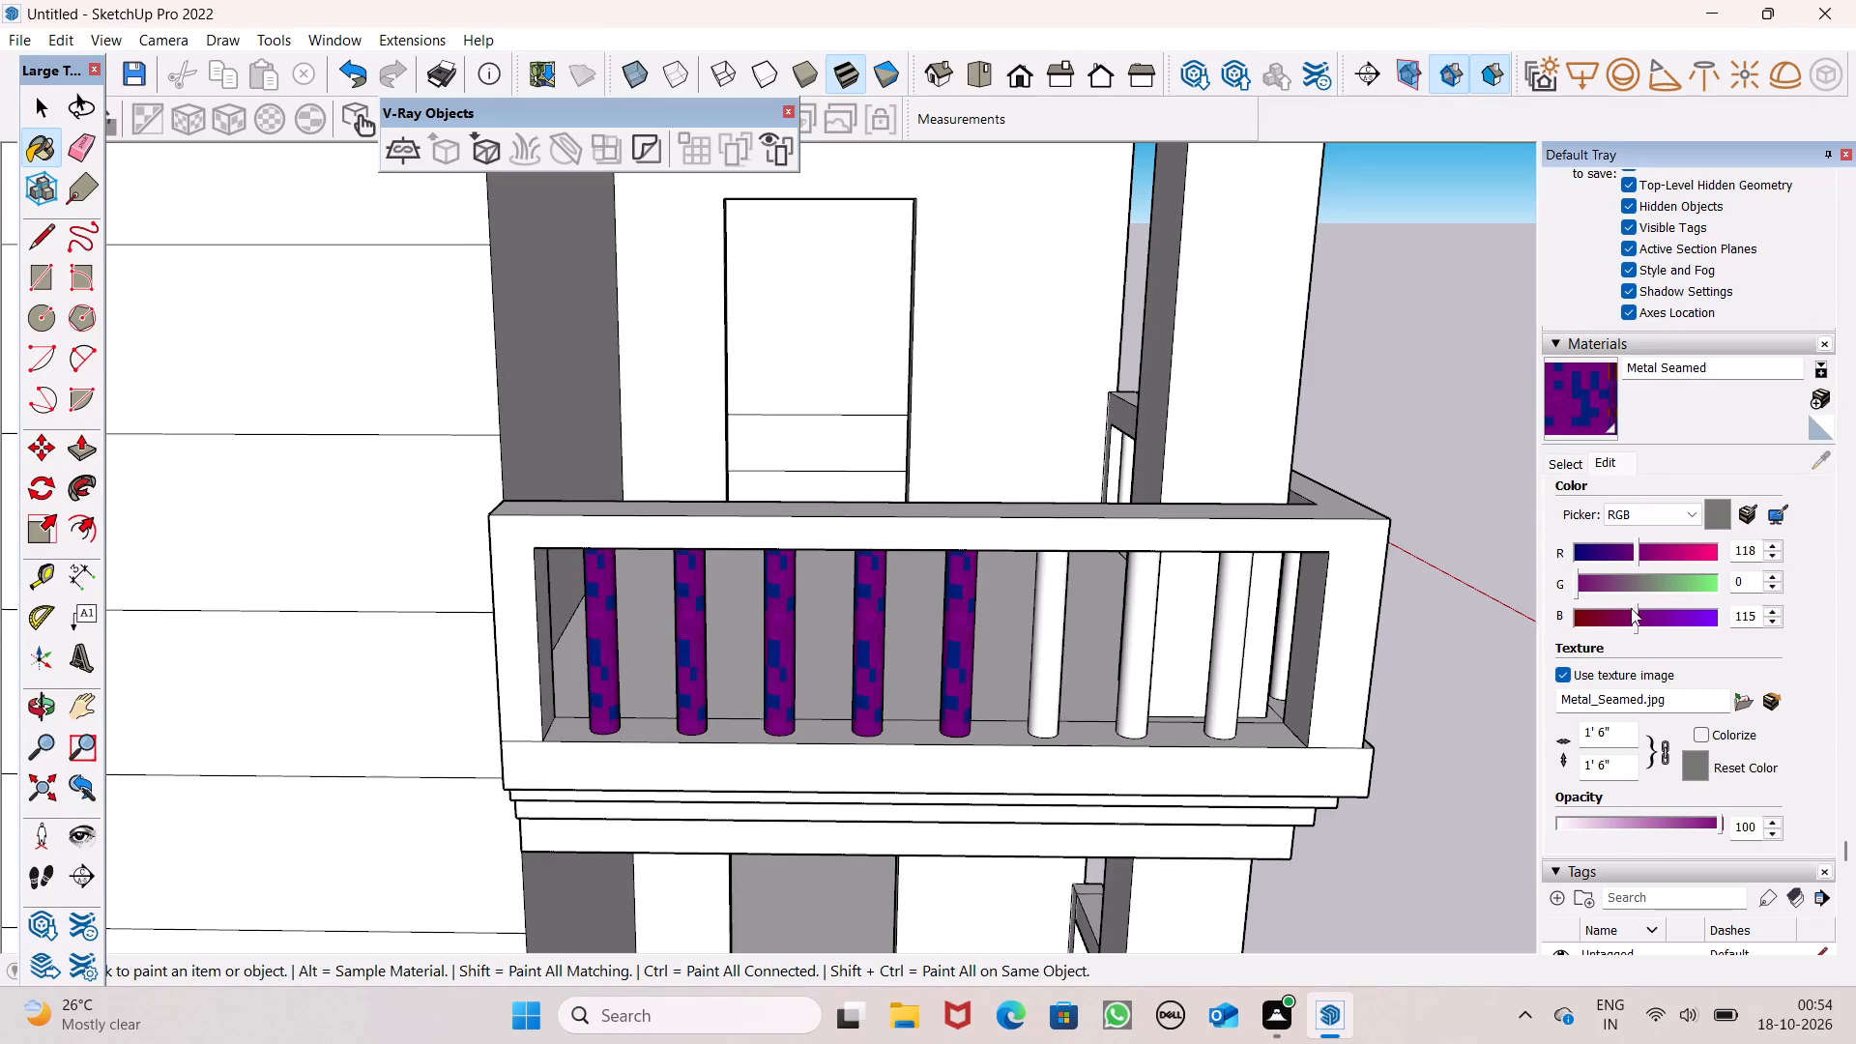
drag(1637, 613, 1564, 622)
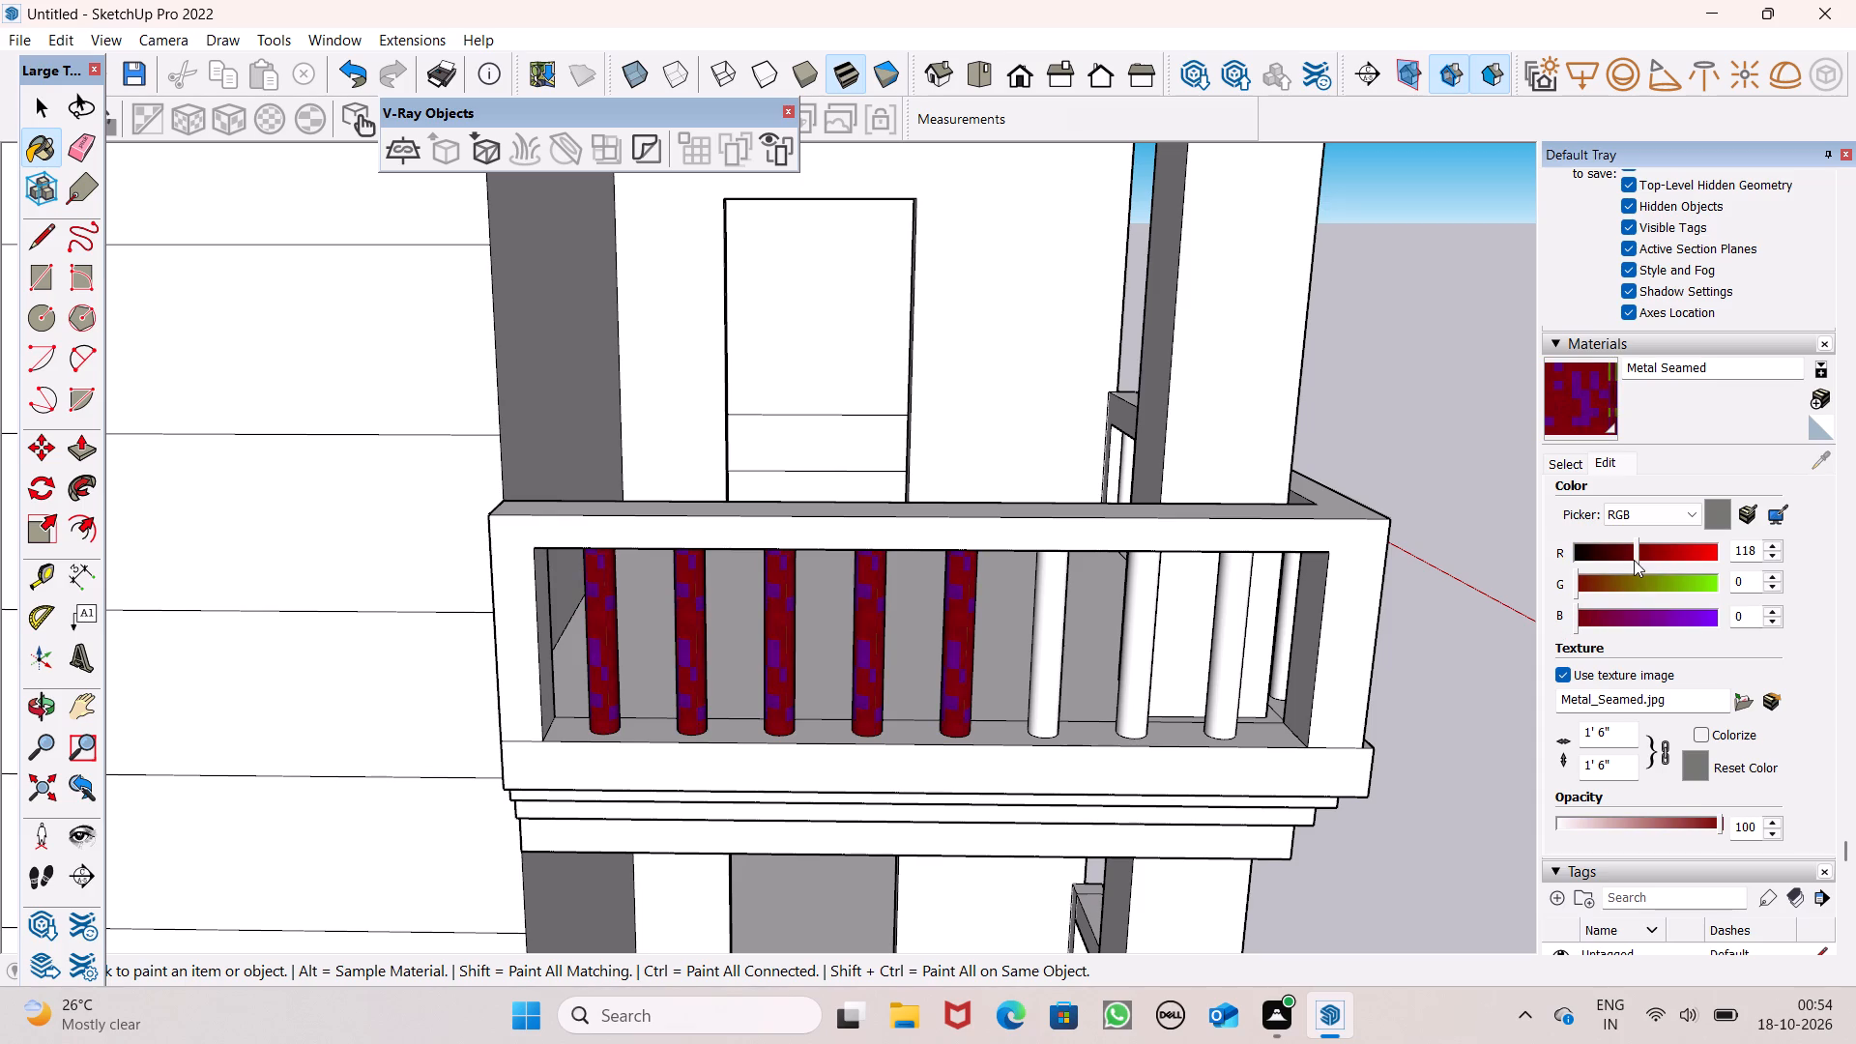
drag(1638, 559, 1593, 561)
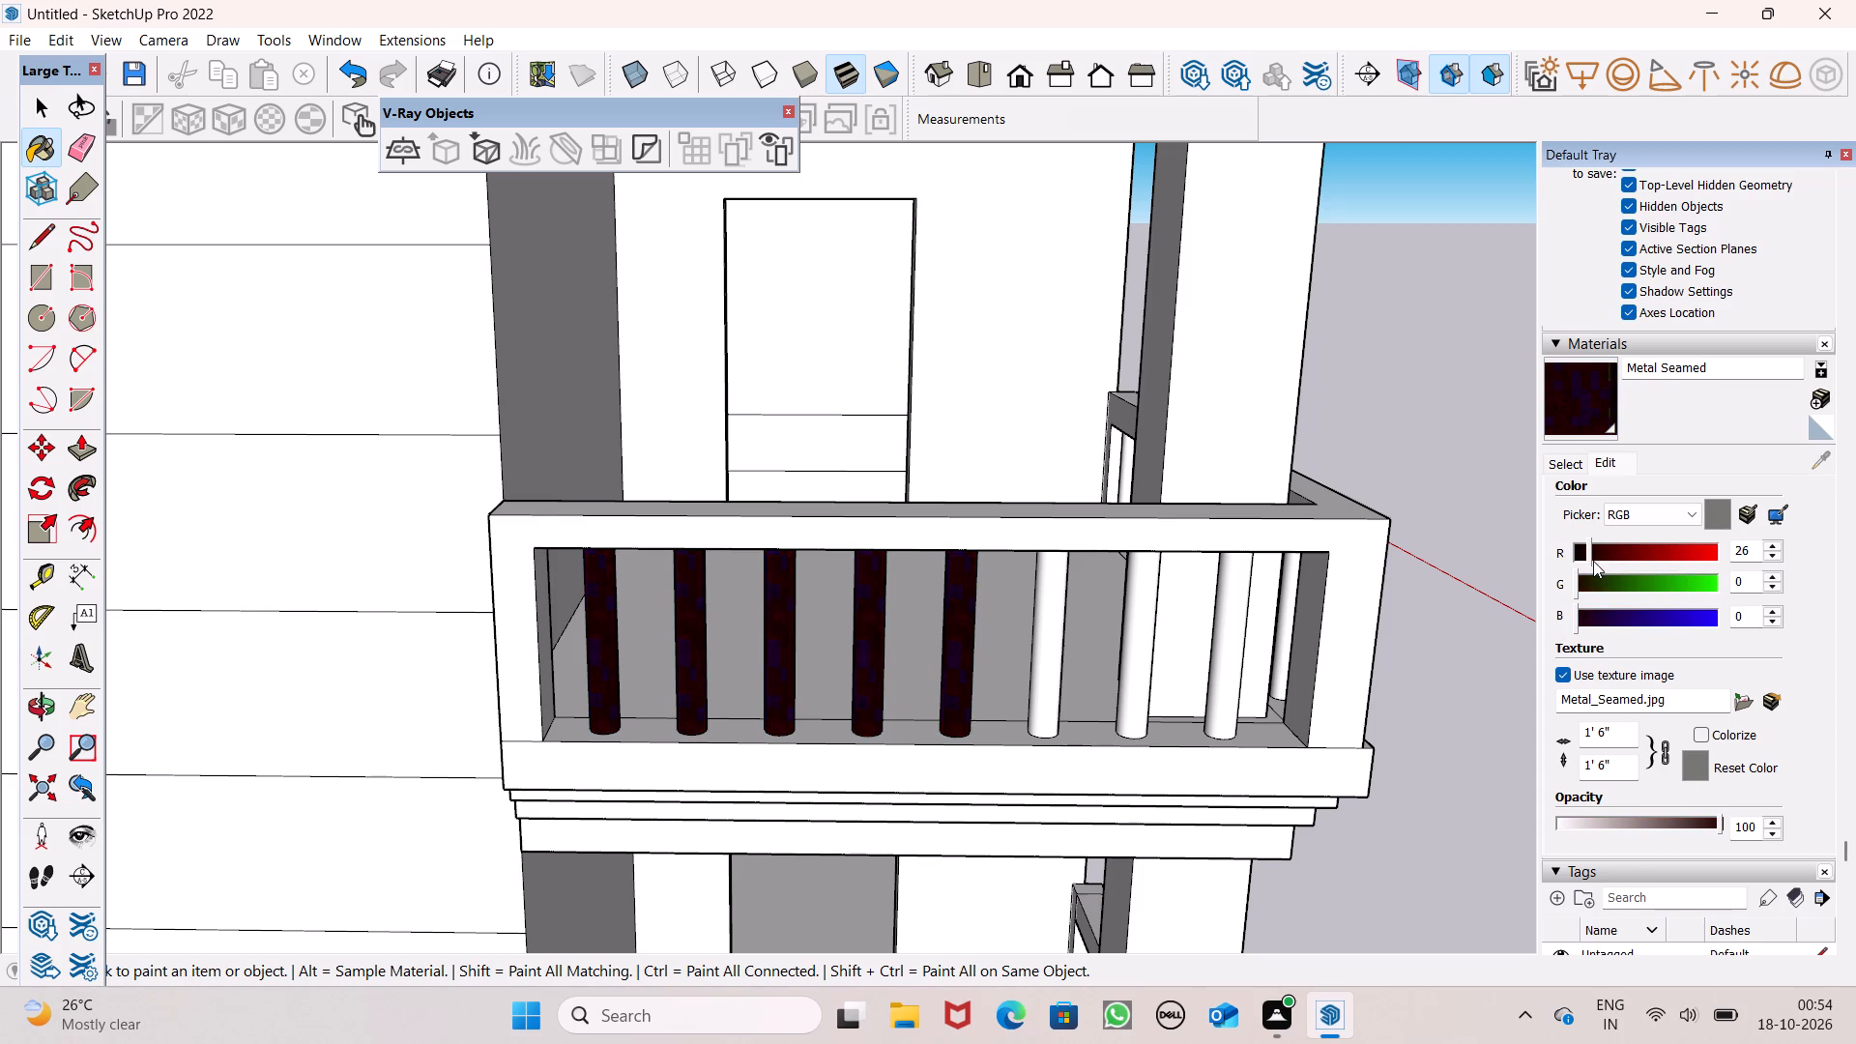
drag(1593, 561, 1620, 564)
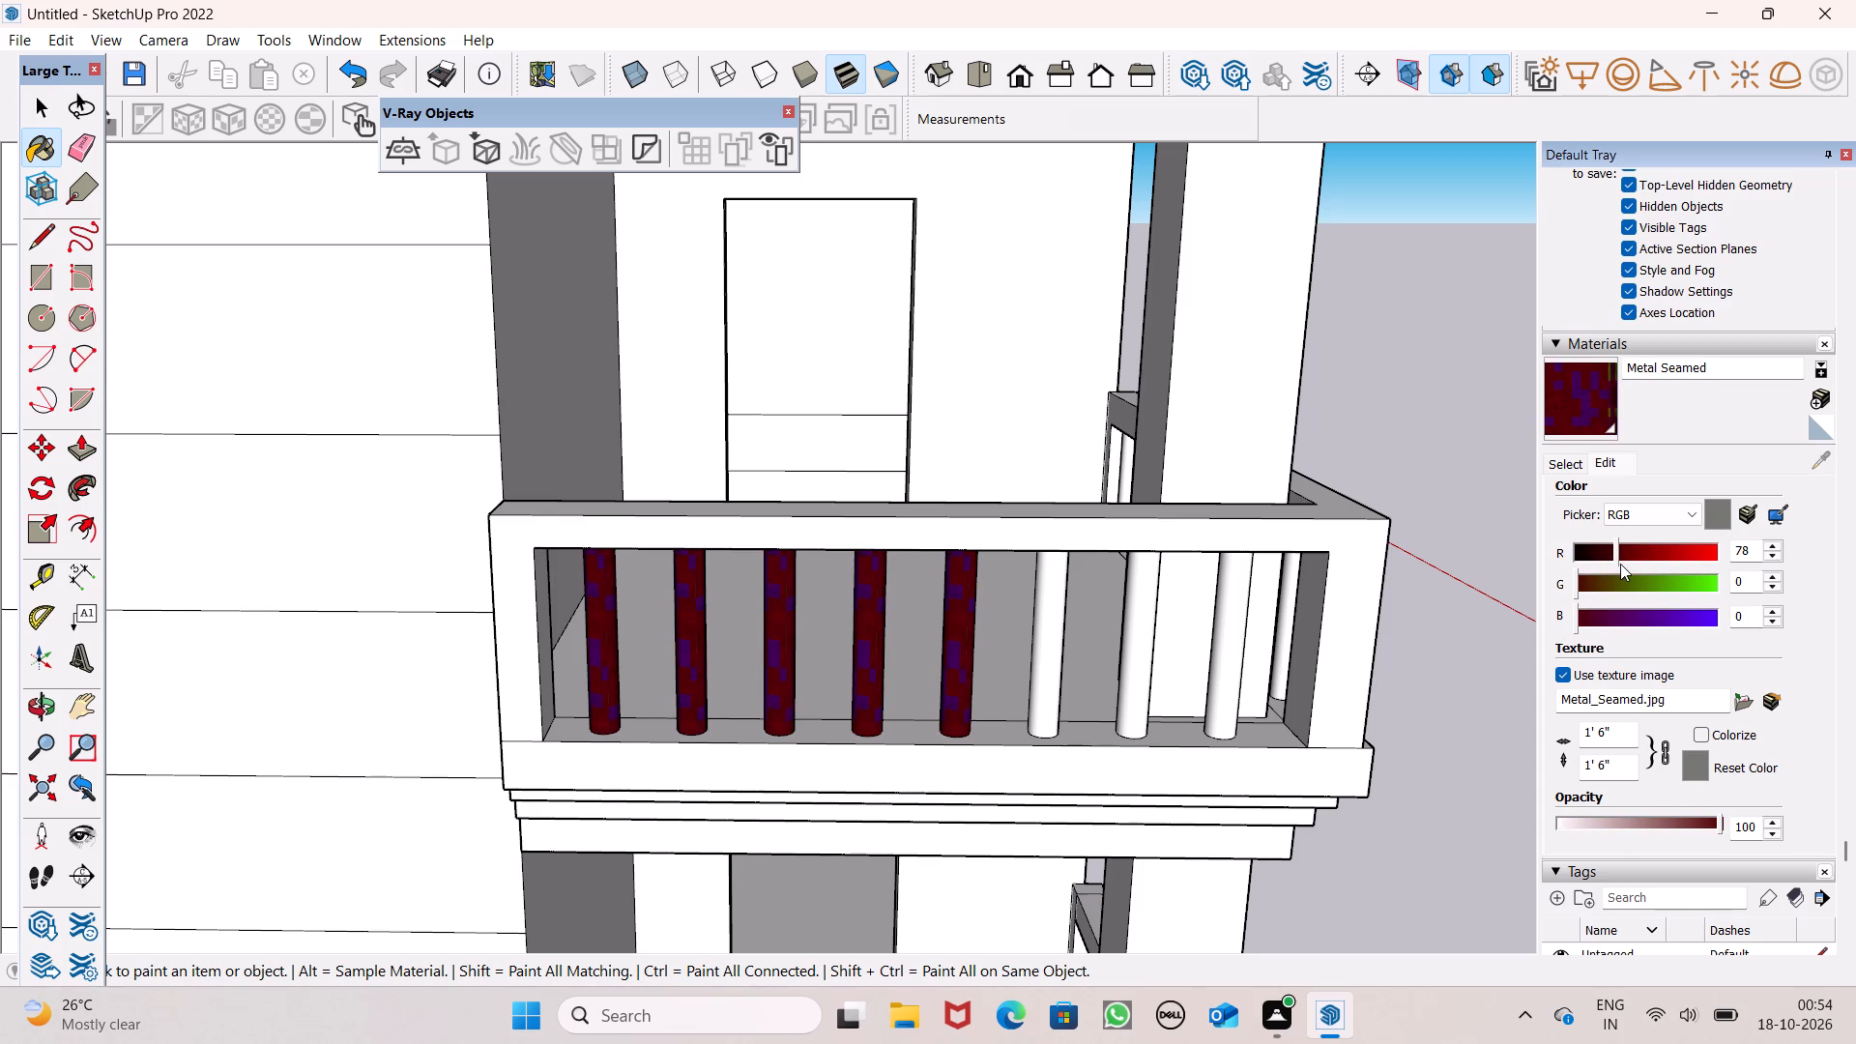
drag(1620, 564, 1598, 573)
click(1593, 377)
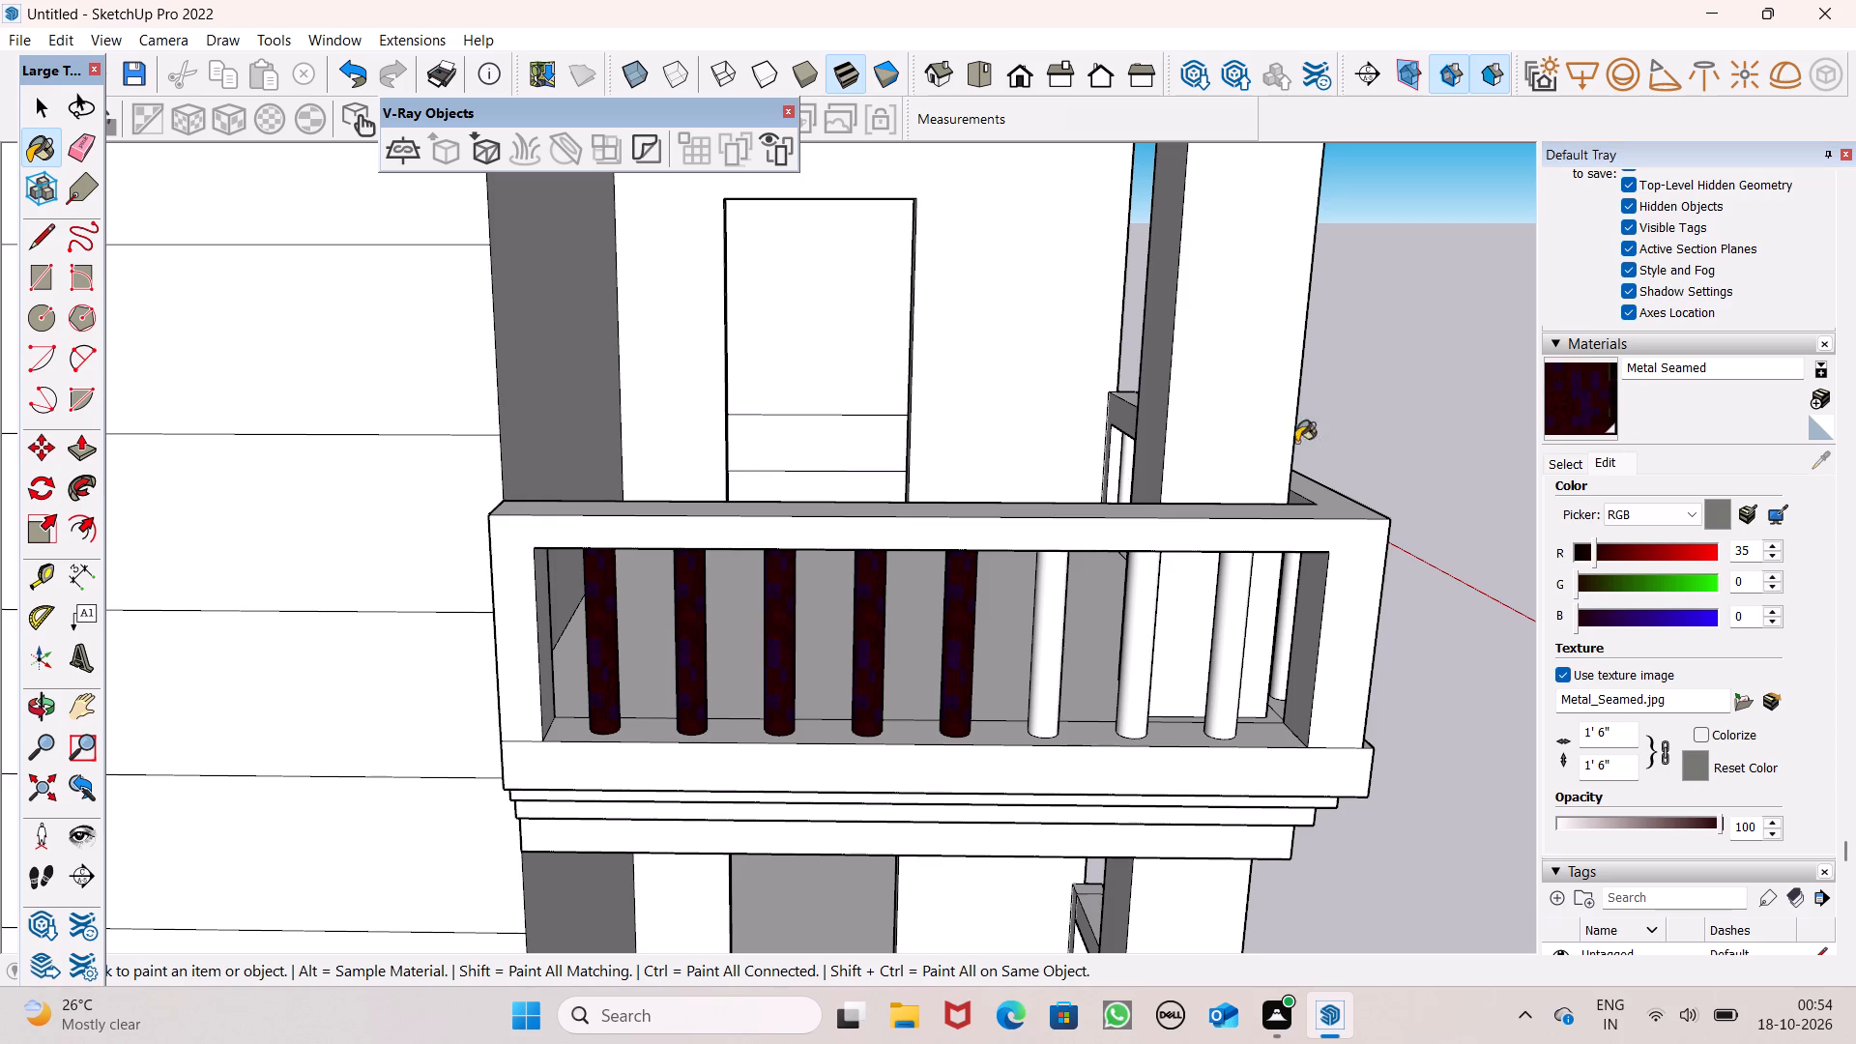
Fine-tune the Metal Seamed colour to near black with red 11 and blue 4.
scroll(917, 637, up, 7)
scroll(1031, 704, up, 6)
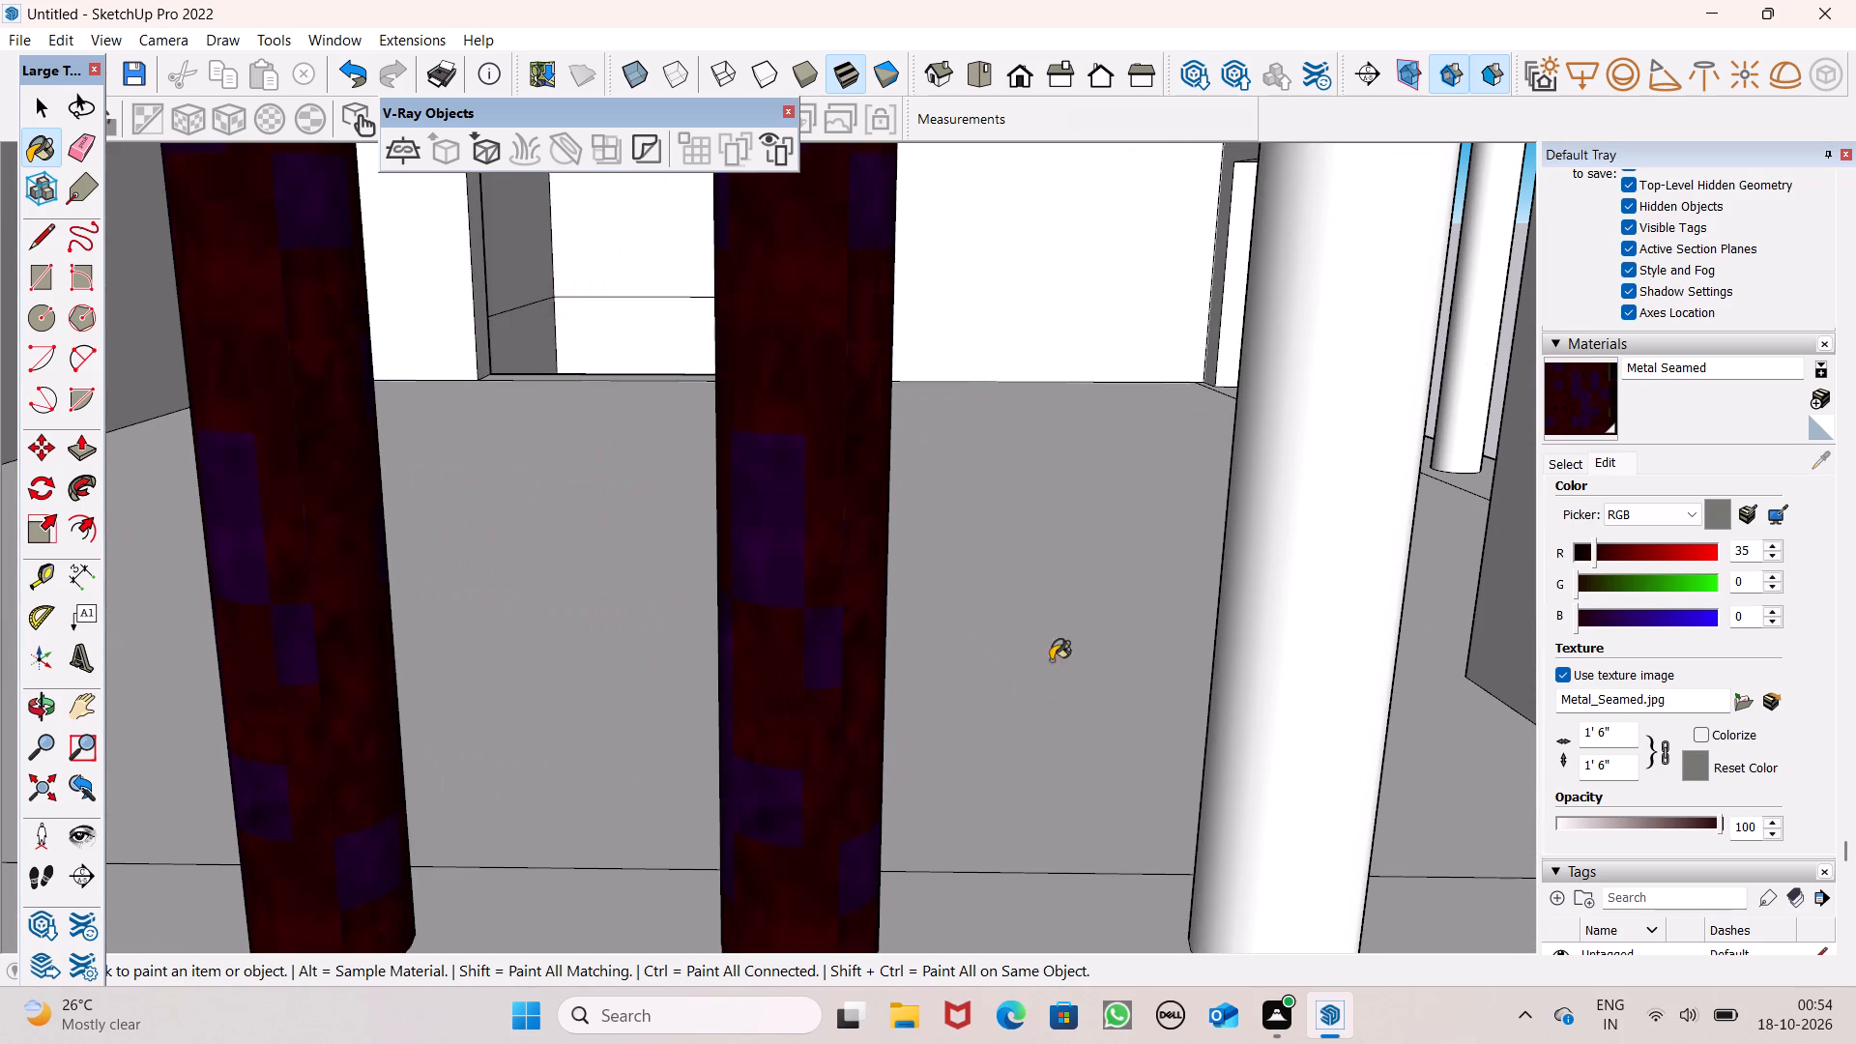
drag(1594, 554, 1580, 557)
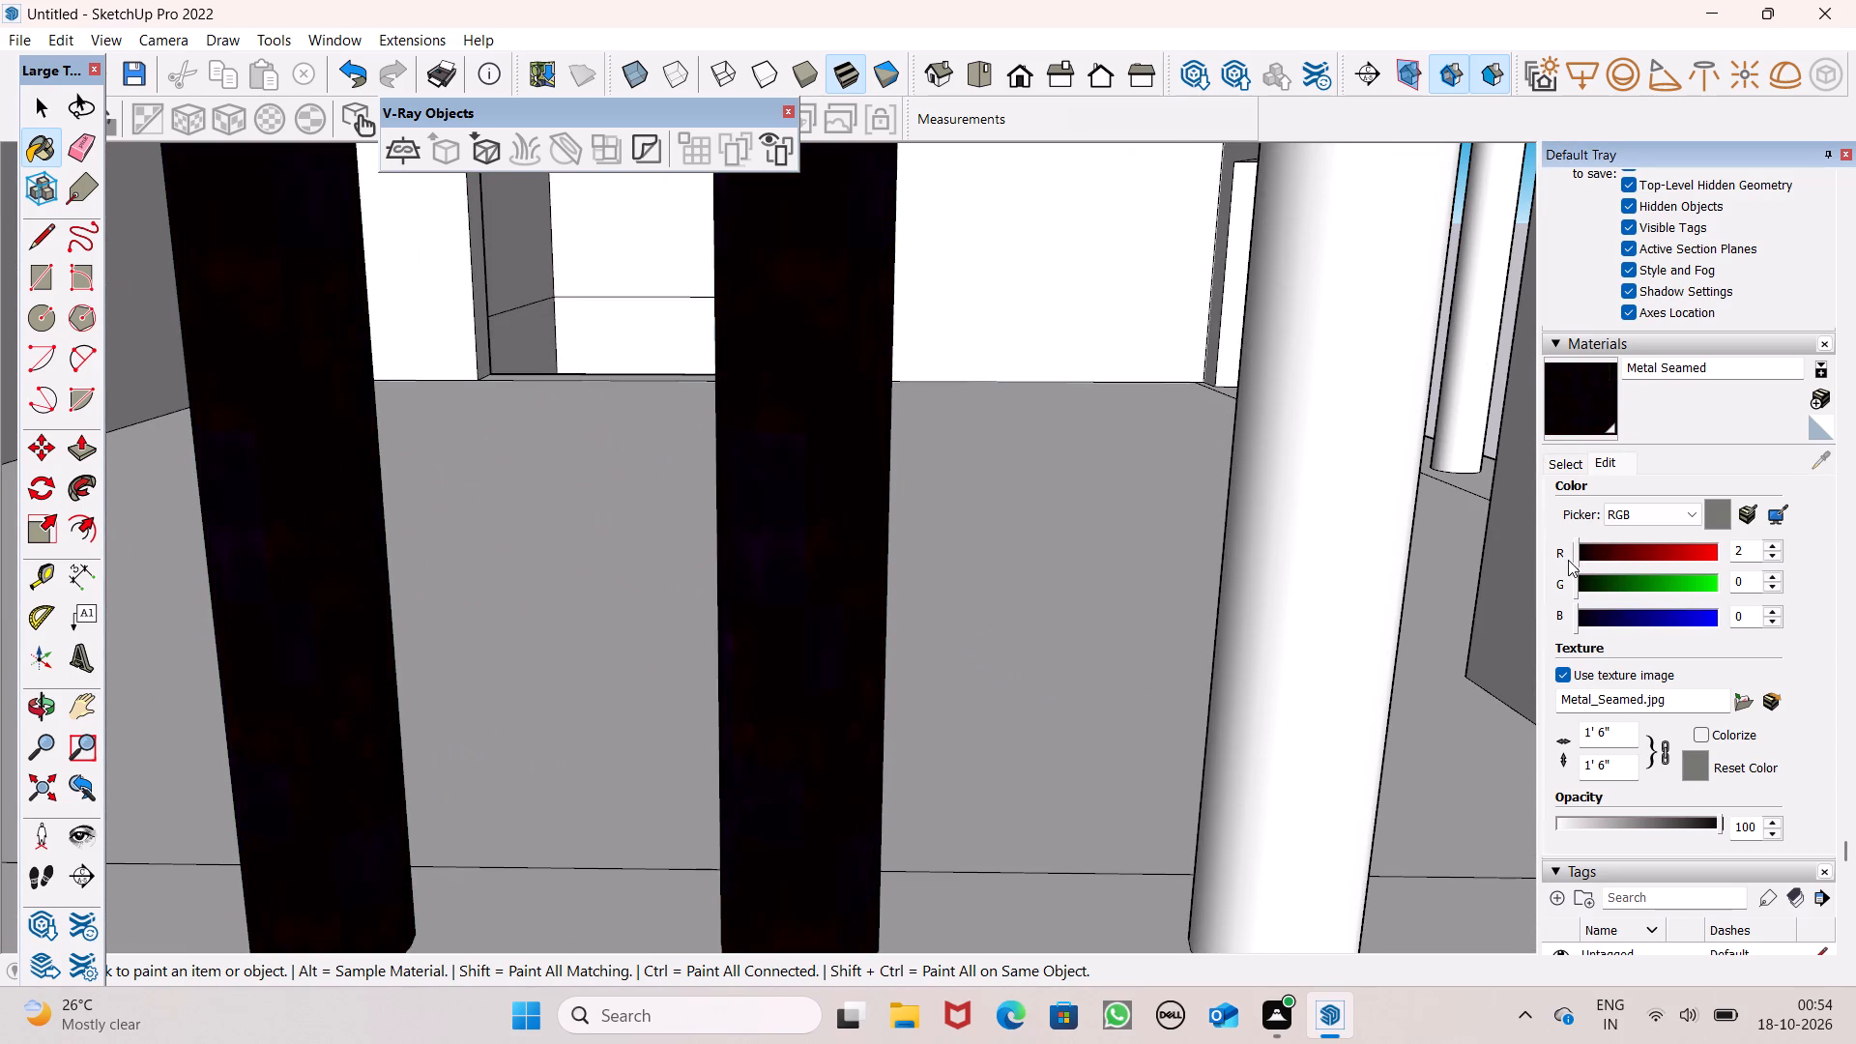
click(1581, 559)
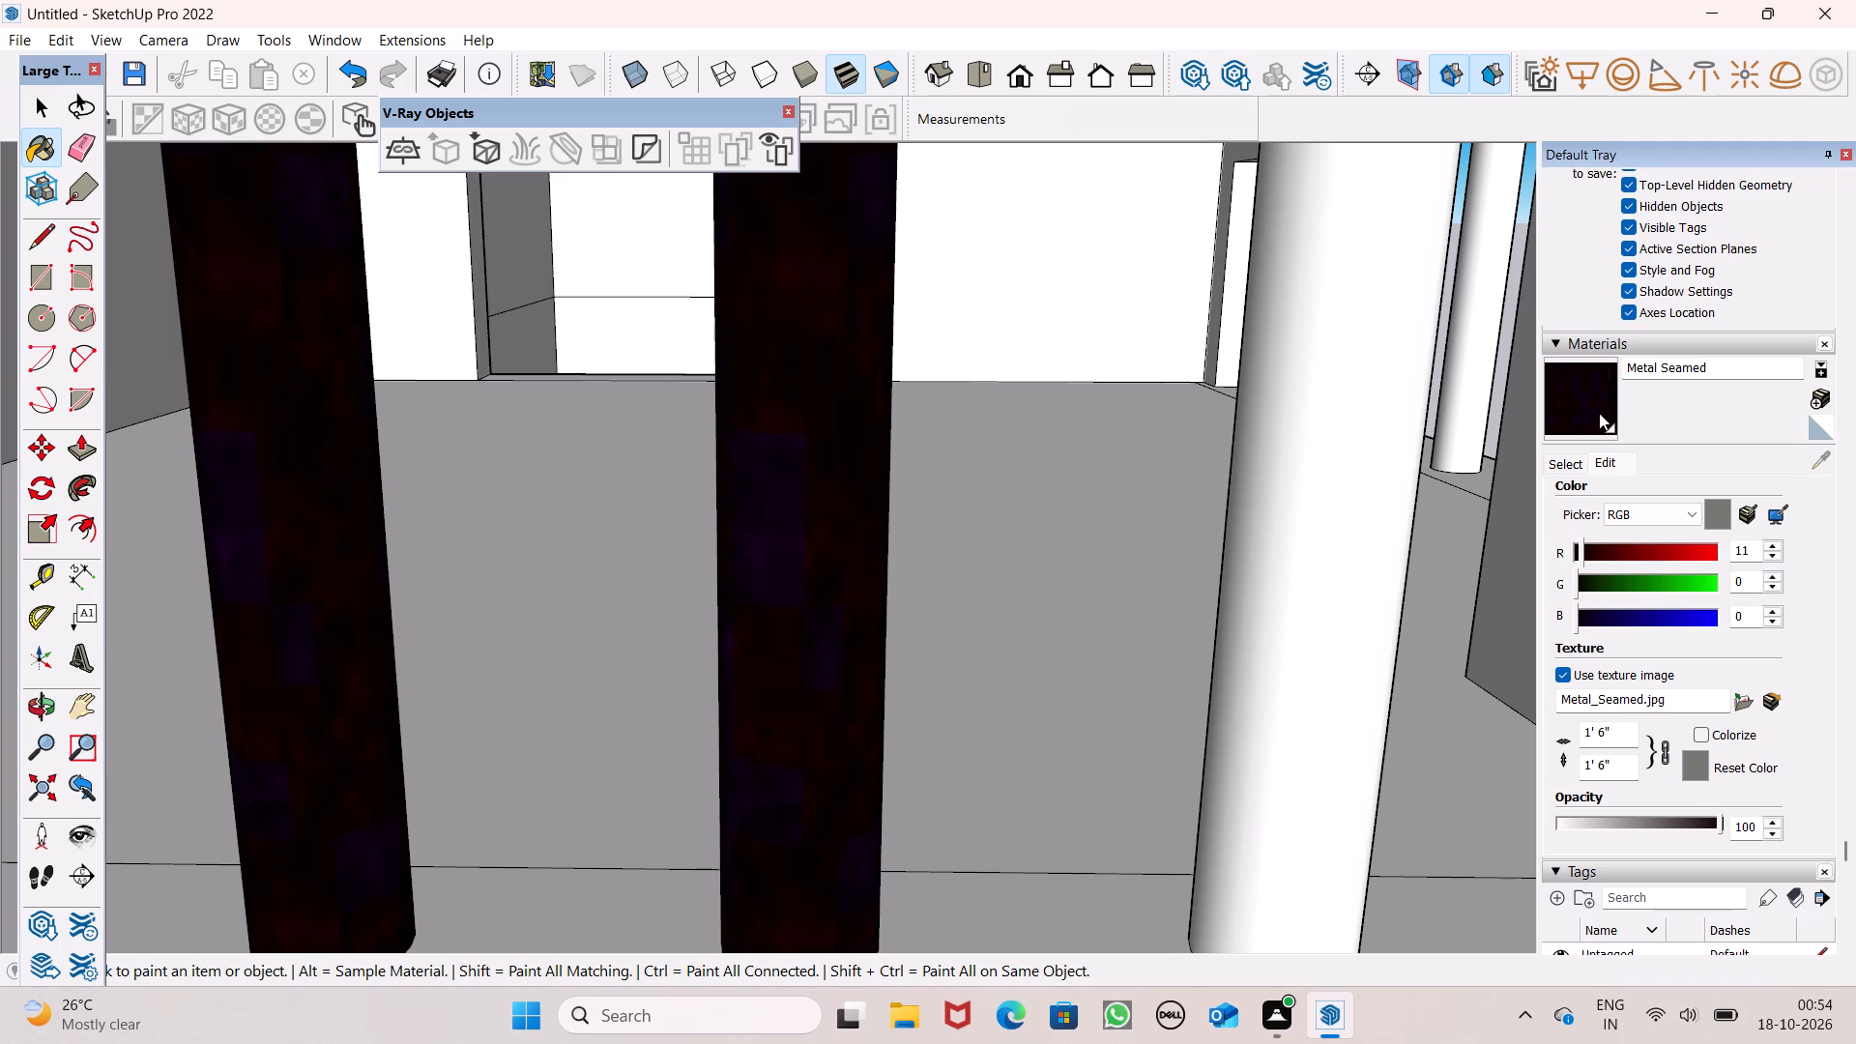
click(1599, 412)
scroll(245, 588, down, 6)
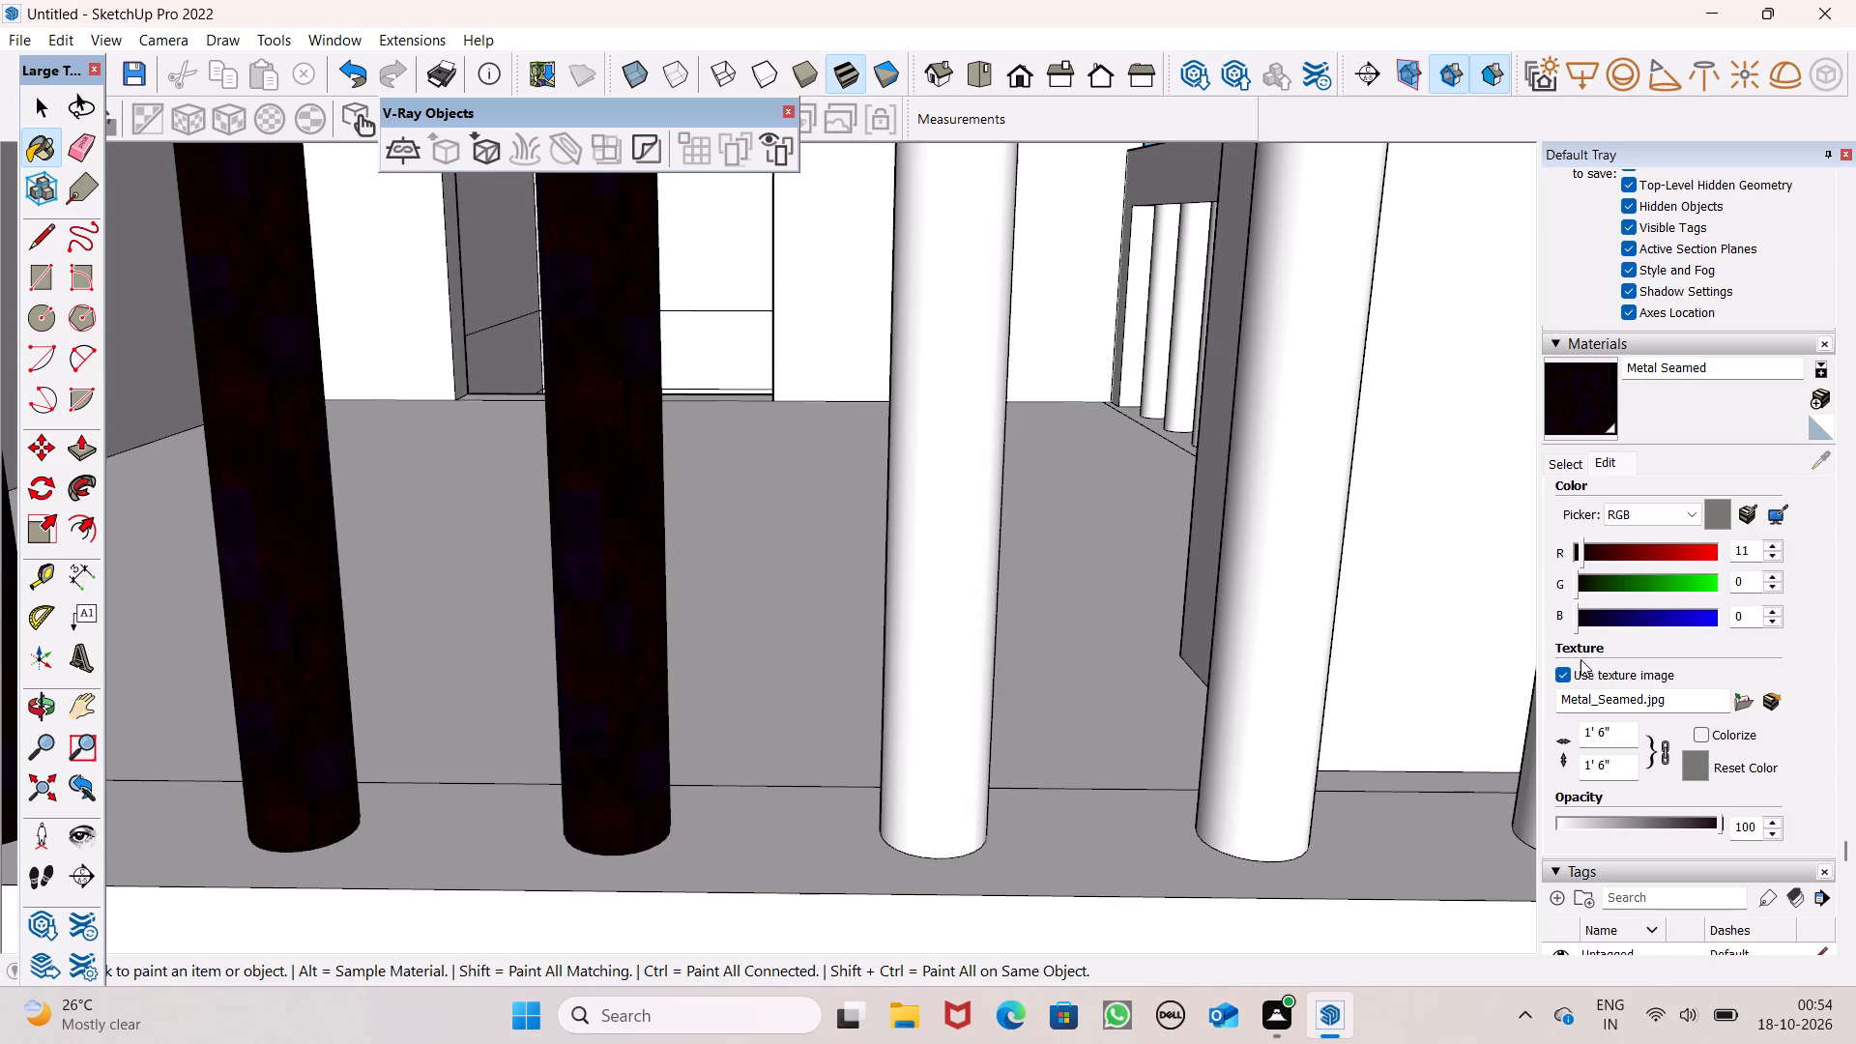
drag(1582, 621, 1655, 622)
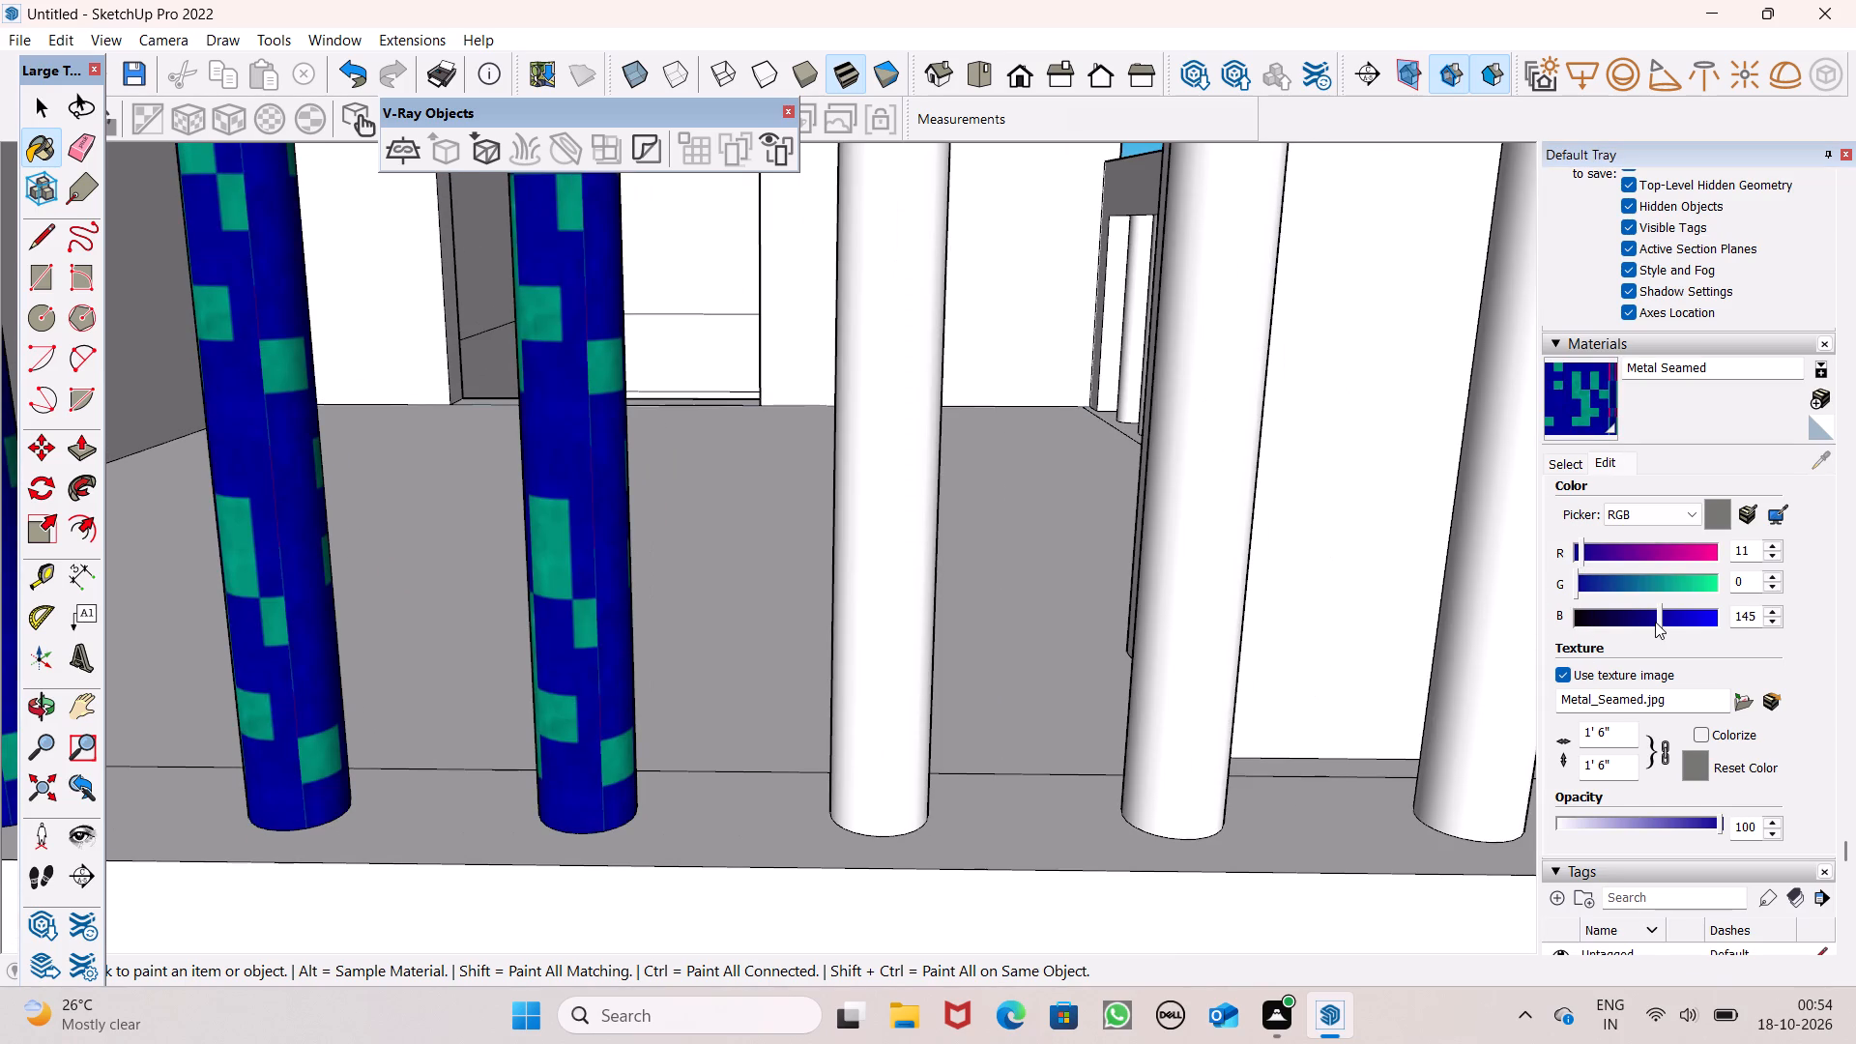
drag(1655, 622, 1582, 639)
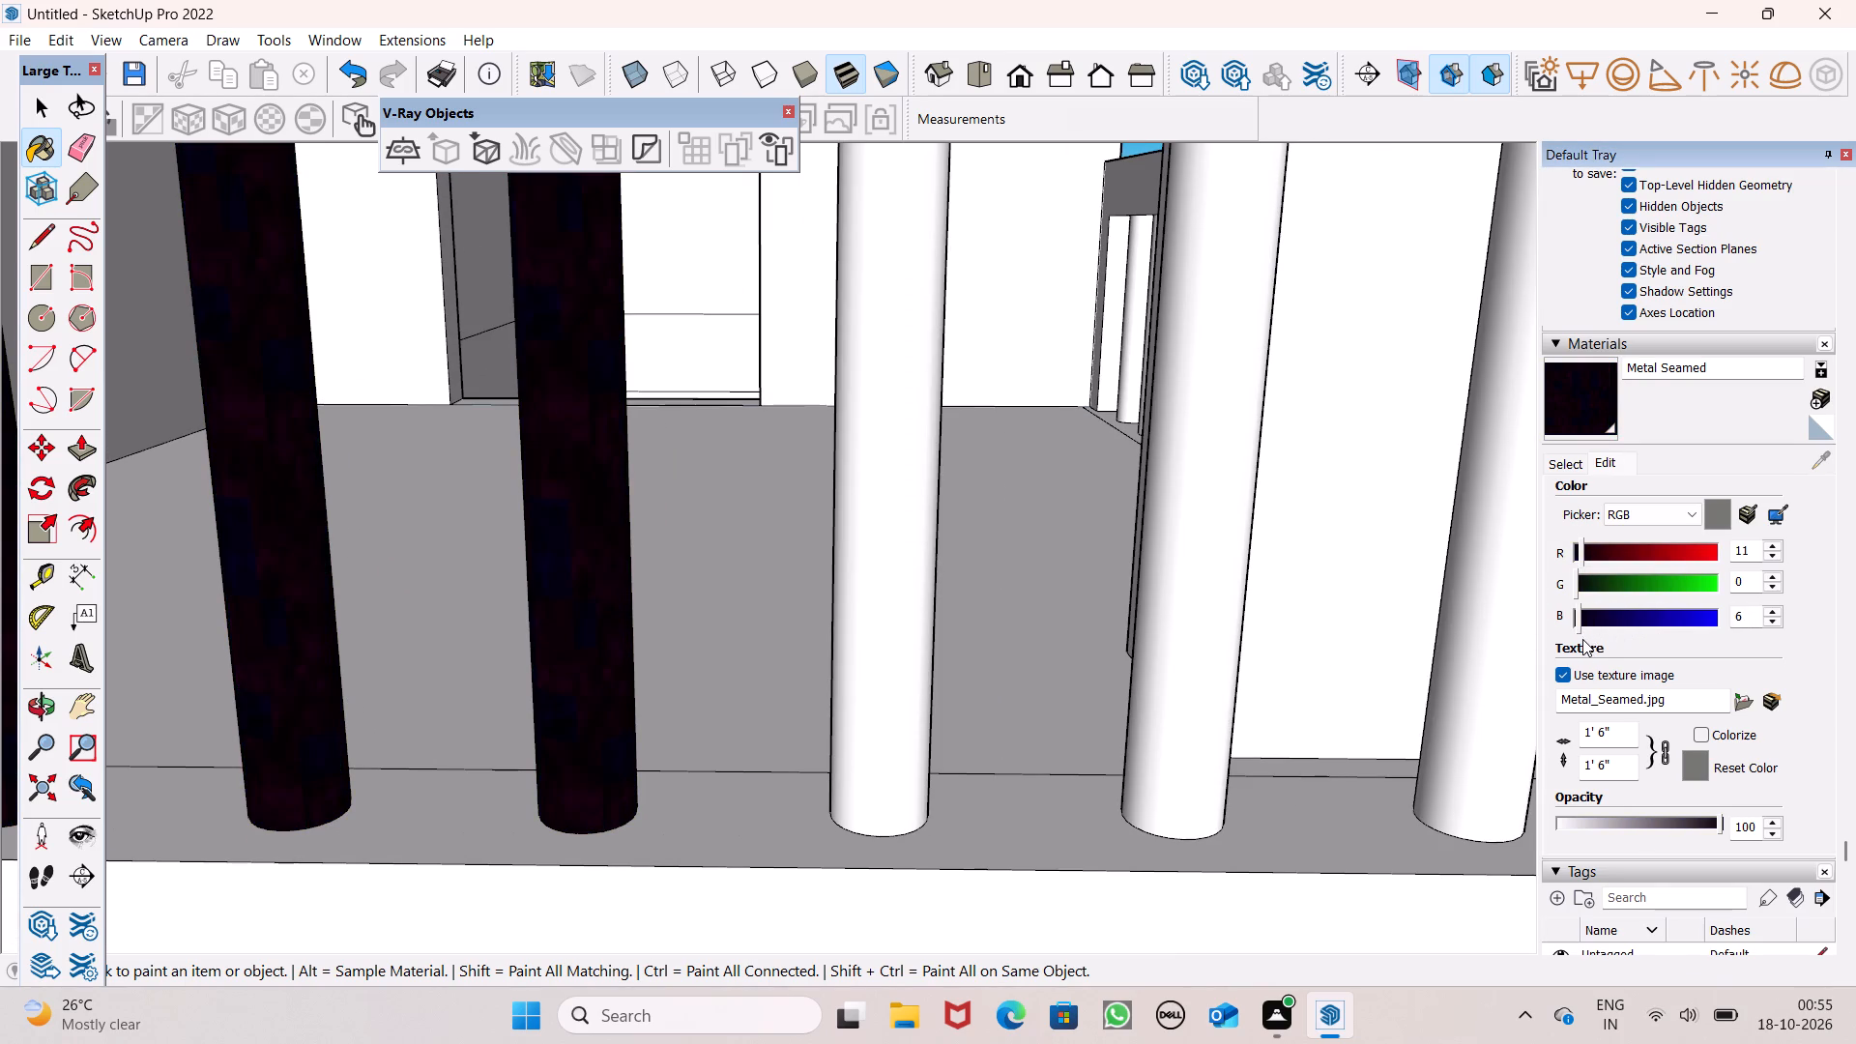
drag(1582, 639, 1581, 642)
Paint the shorter side's last three balusters and the outer face of its railing frame with the darkened Metal Seamed.
scroll(856, 639, down, 8)
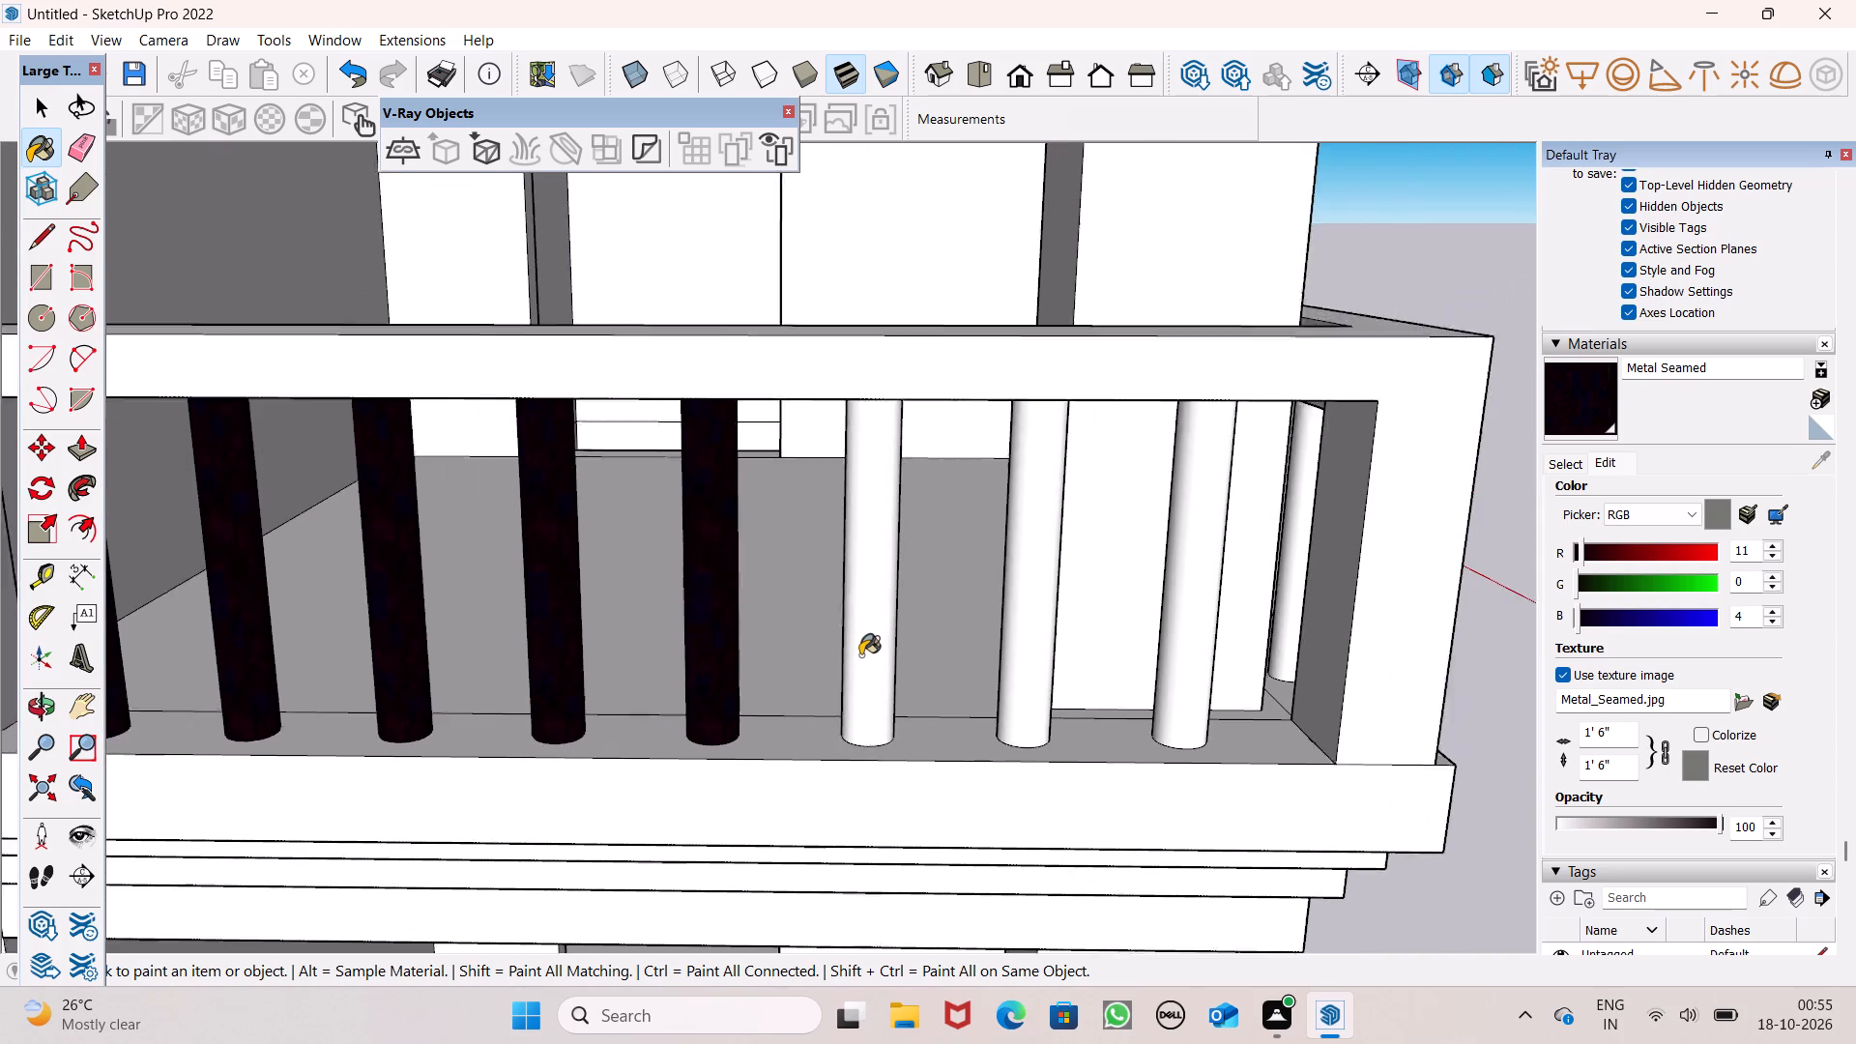
scroll(860, 655, down, 1)
click(865, 653)
click(1000, 646)
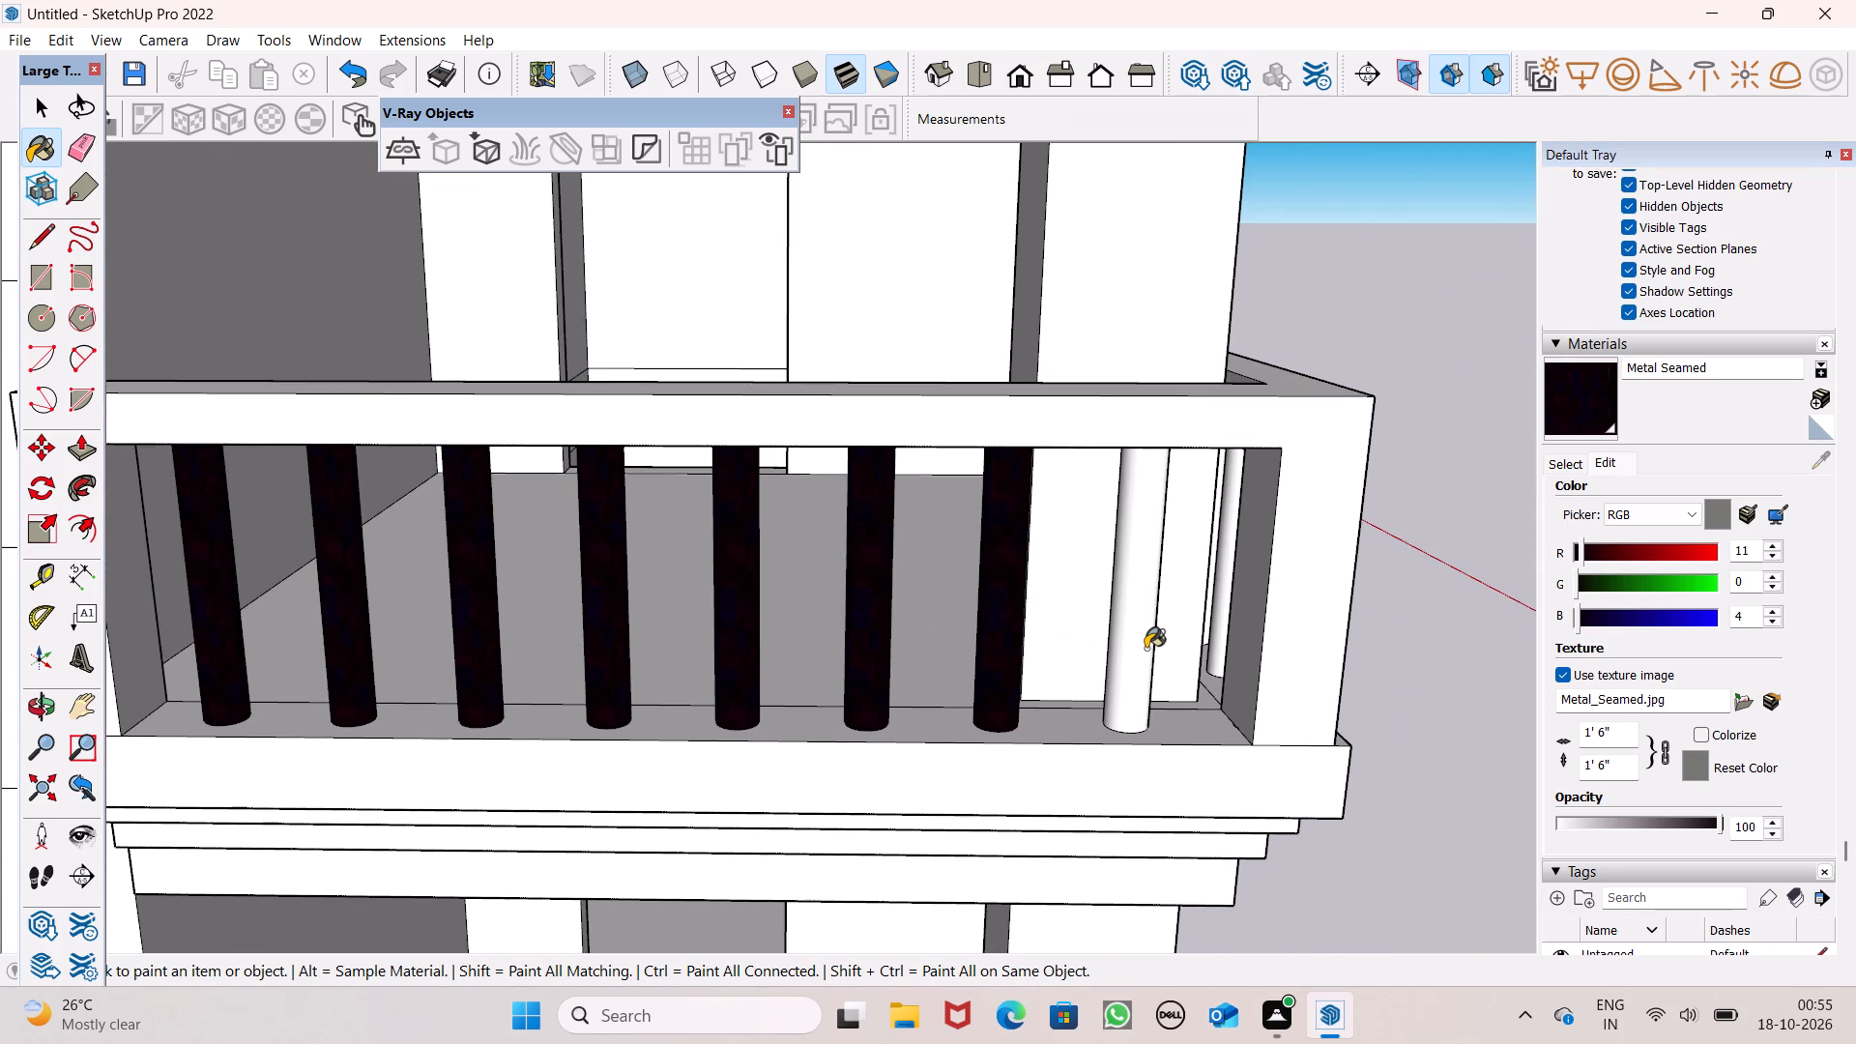
click(1145, 648)
click(1322, 607)
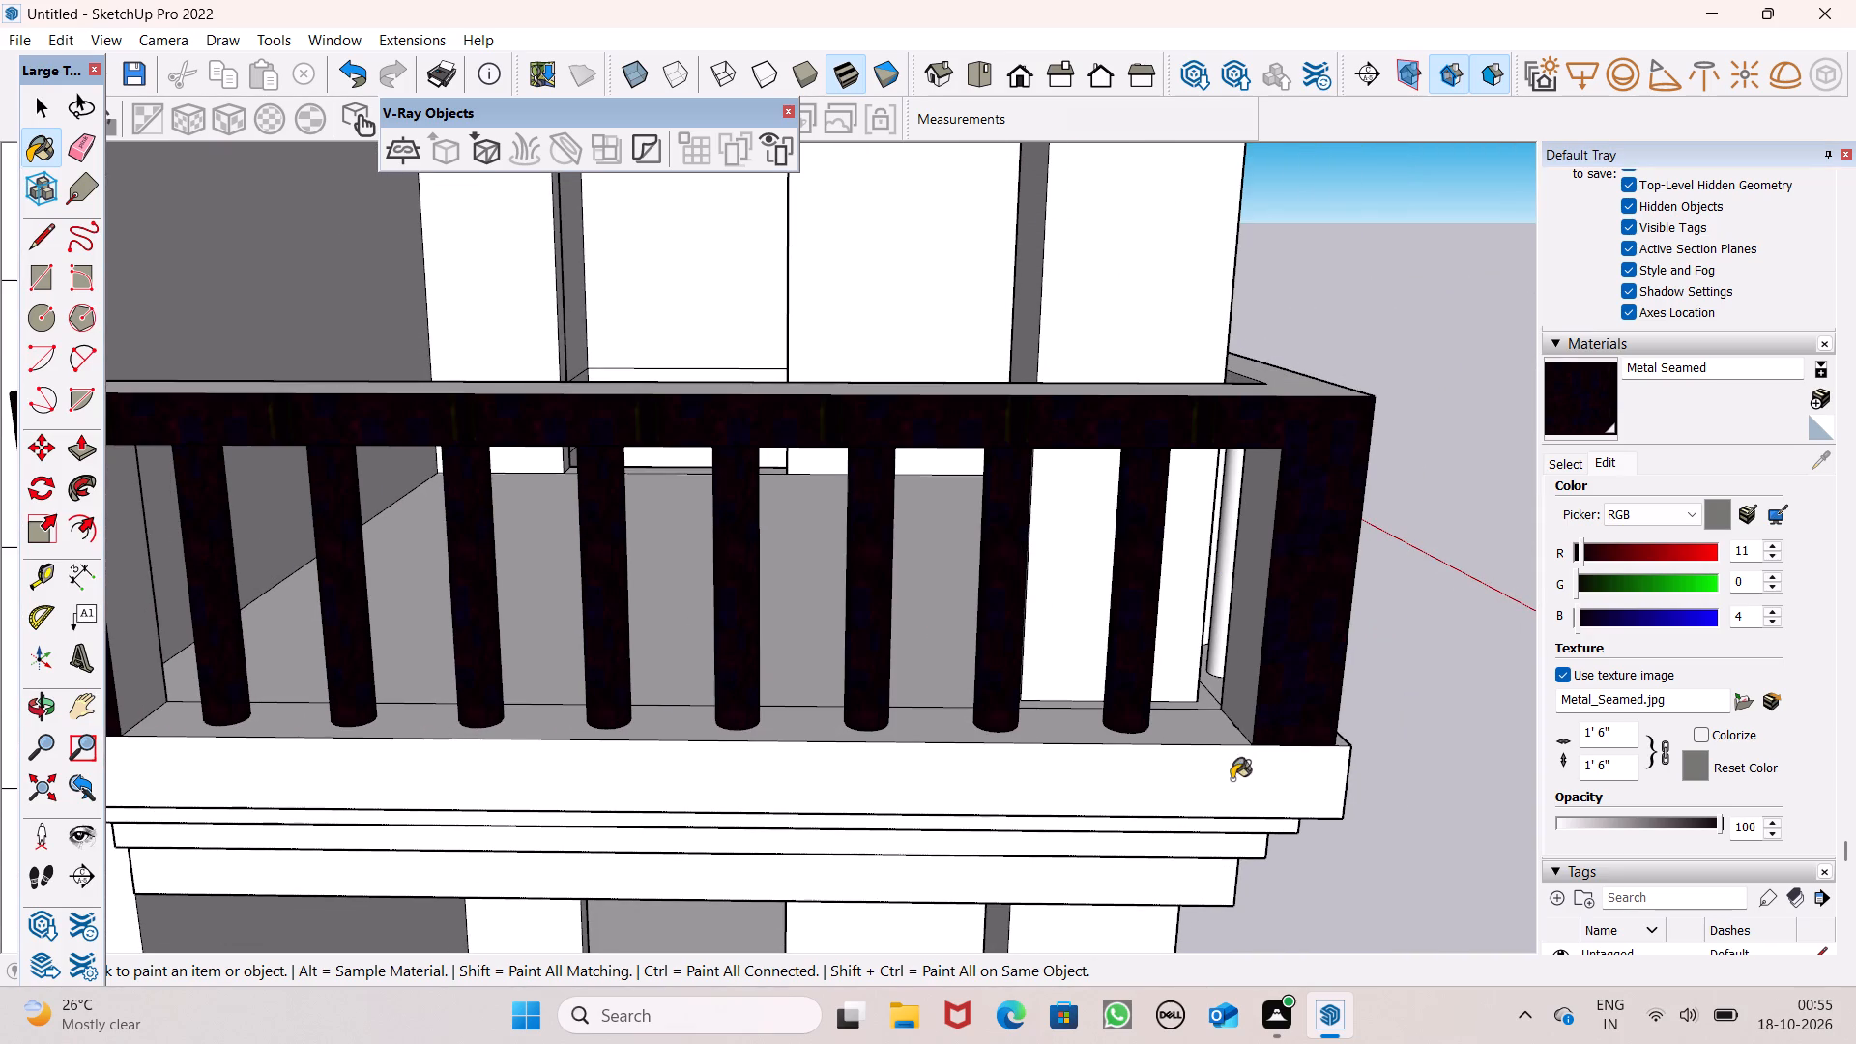
Paint the upper corner balcony's shorter-side bottom rail, the post's inner face and the railing's top face with Metal Seamed.
click(1232, 781)
click(1227, 714)
click(1250, 689)
click(1211, 737)
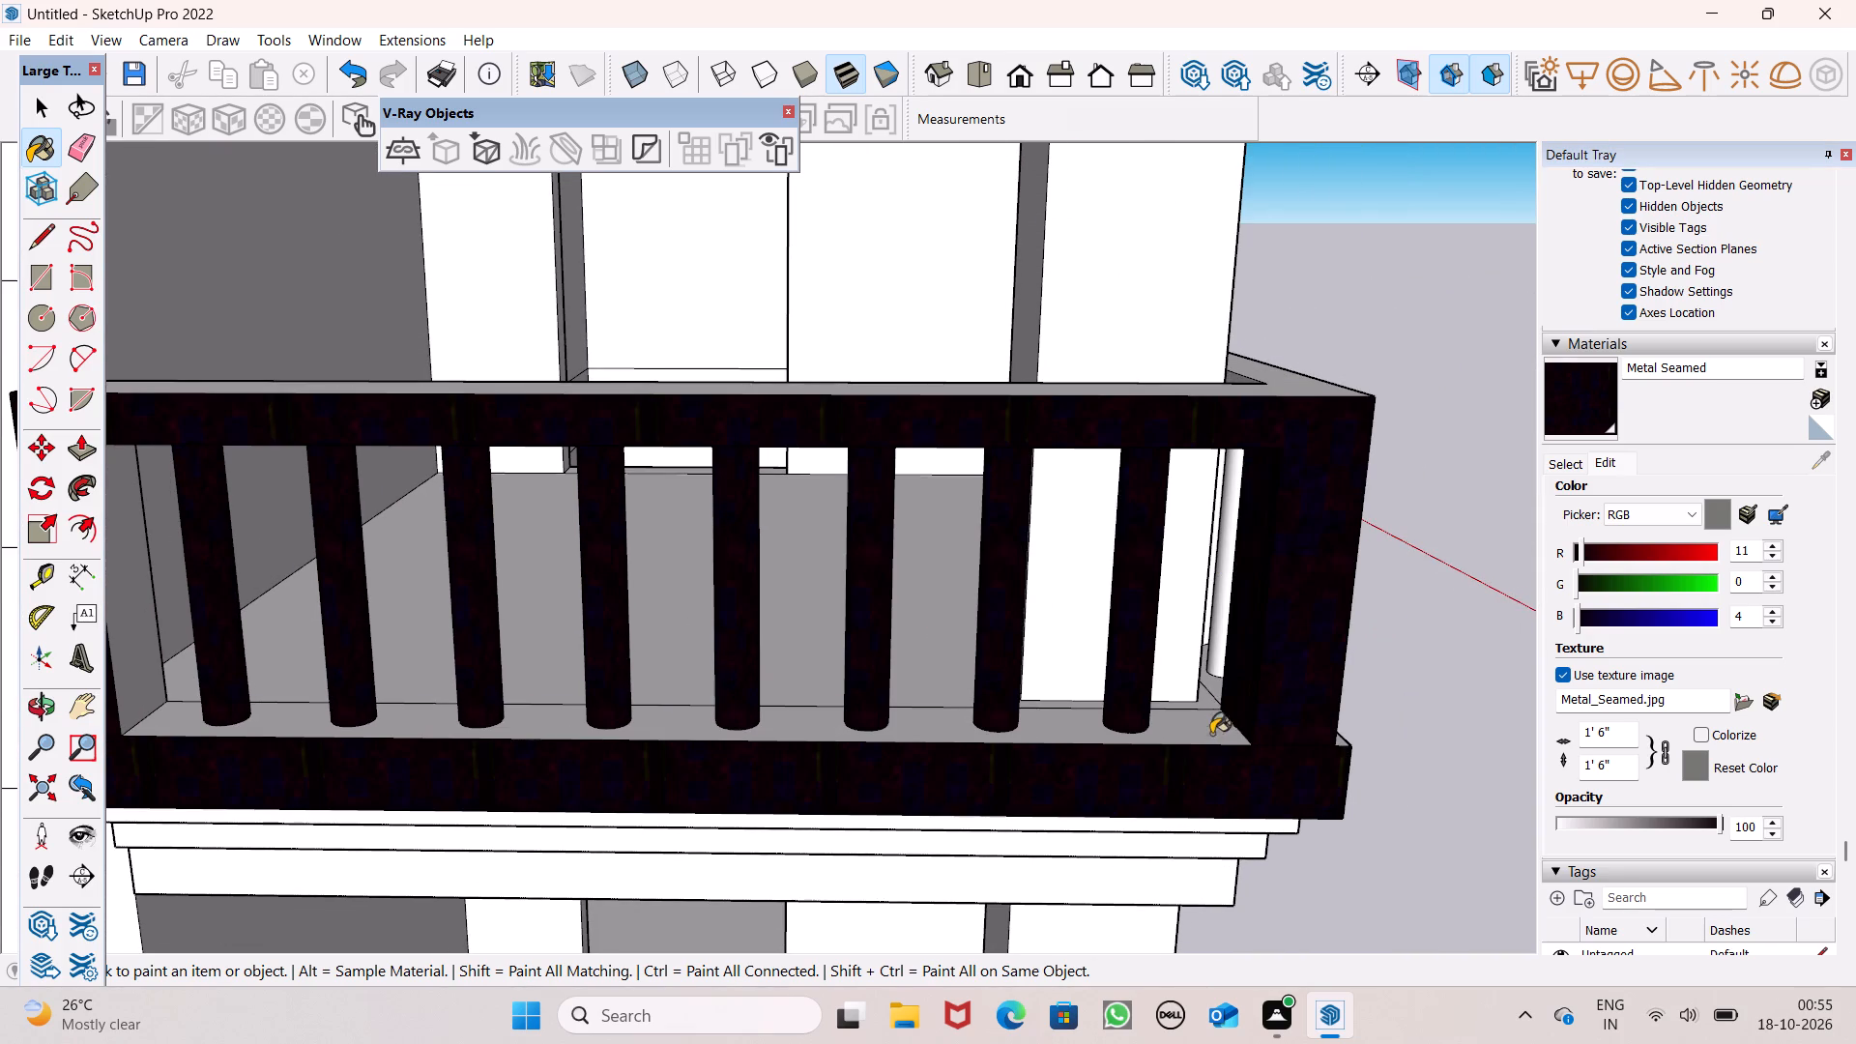
scroll(1211, 706, down, 5)
middle_drag(1161, 722, 715, 776)
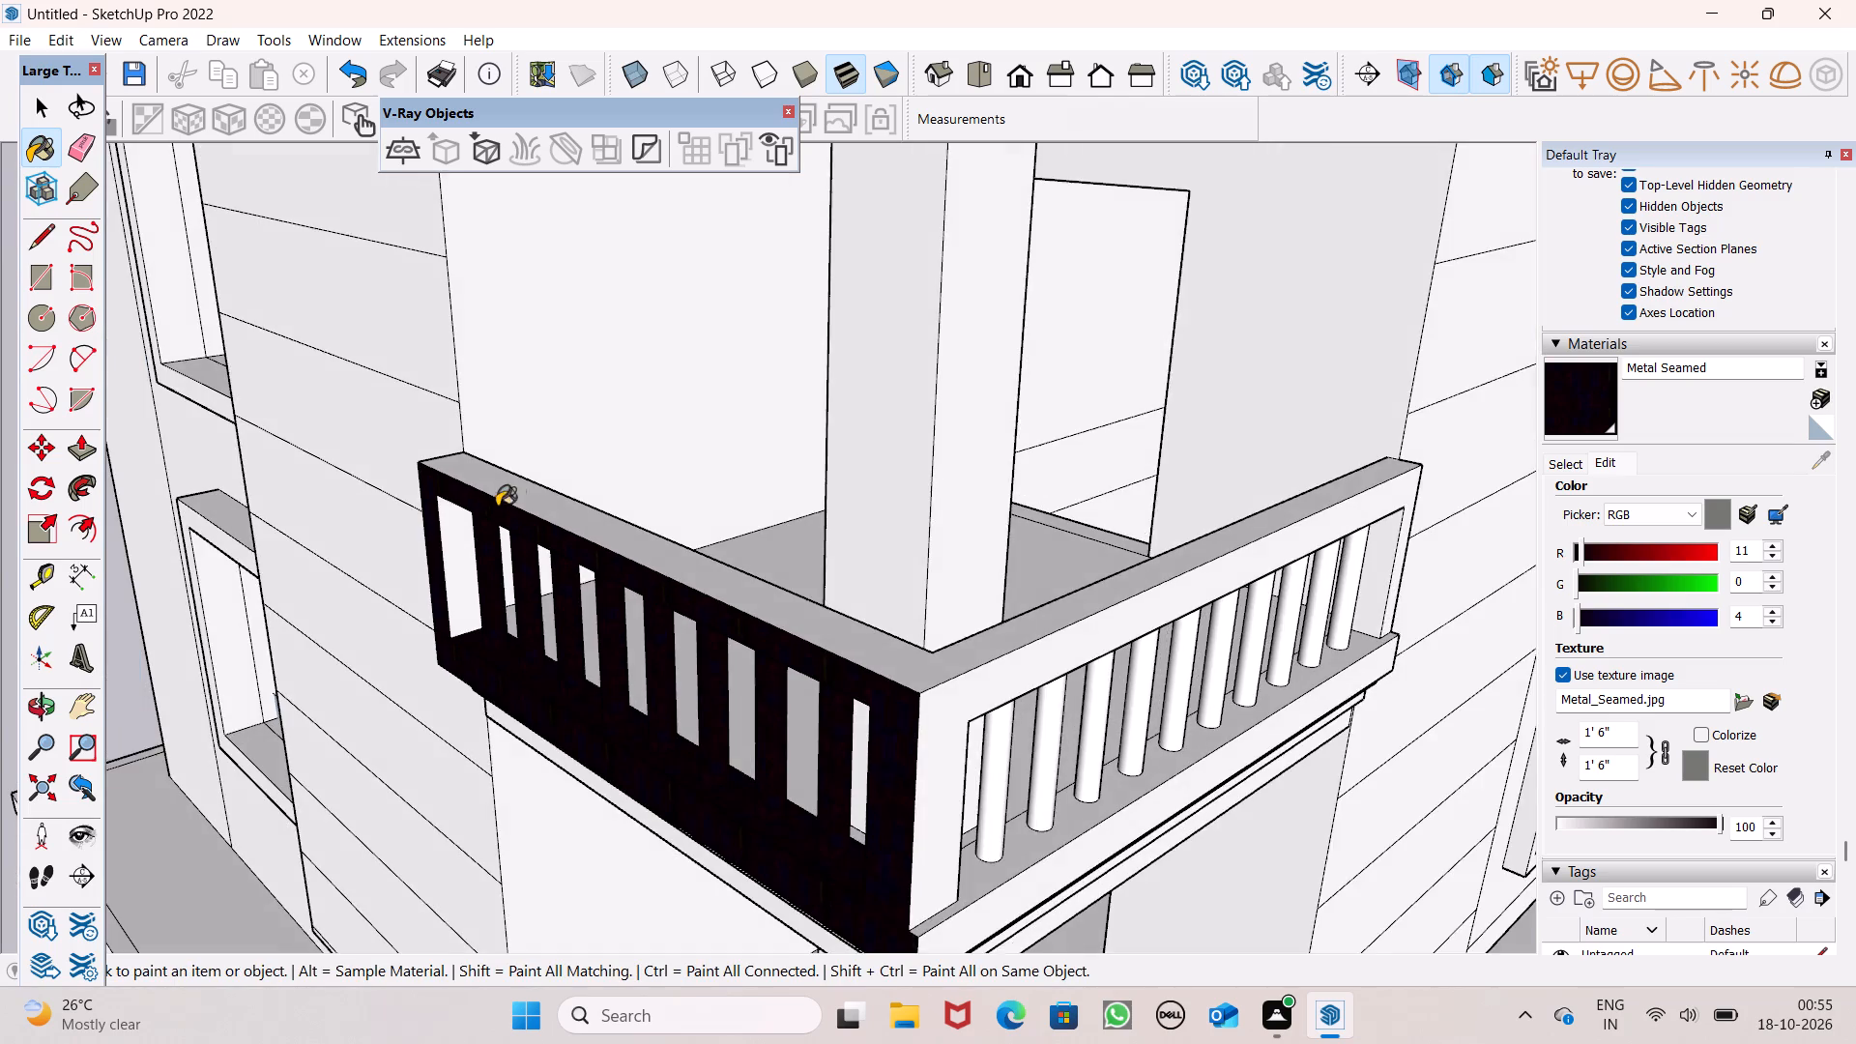
scroll(507, 501, up, 4)
click(511, 498)
click(418, 557)
scroll(550, 520, down, 5)
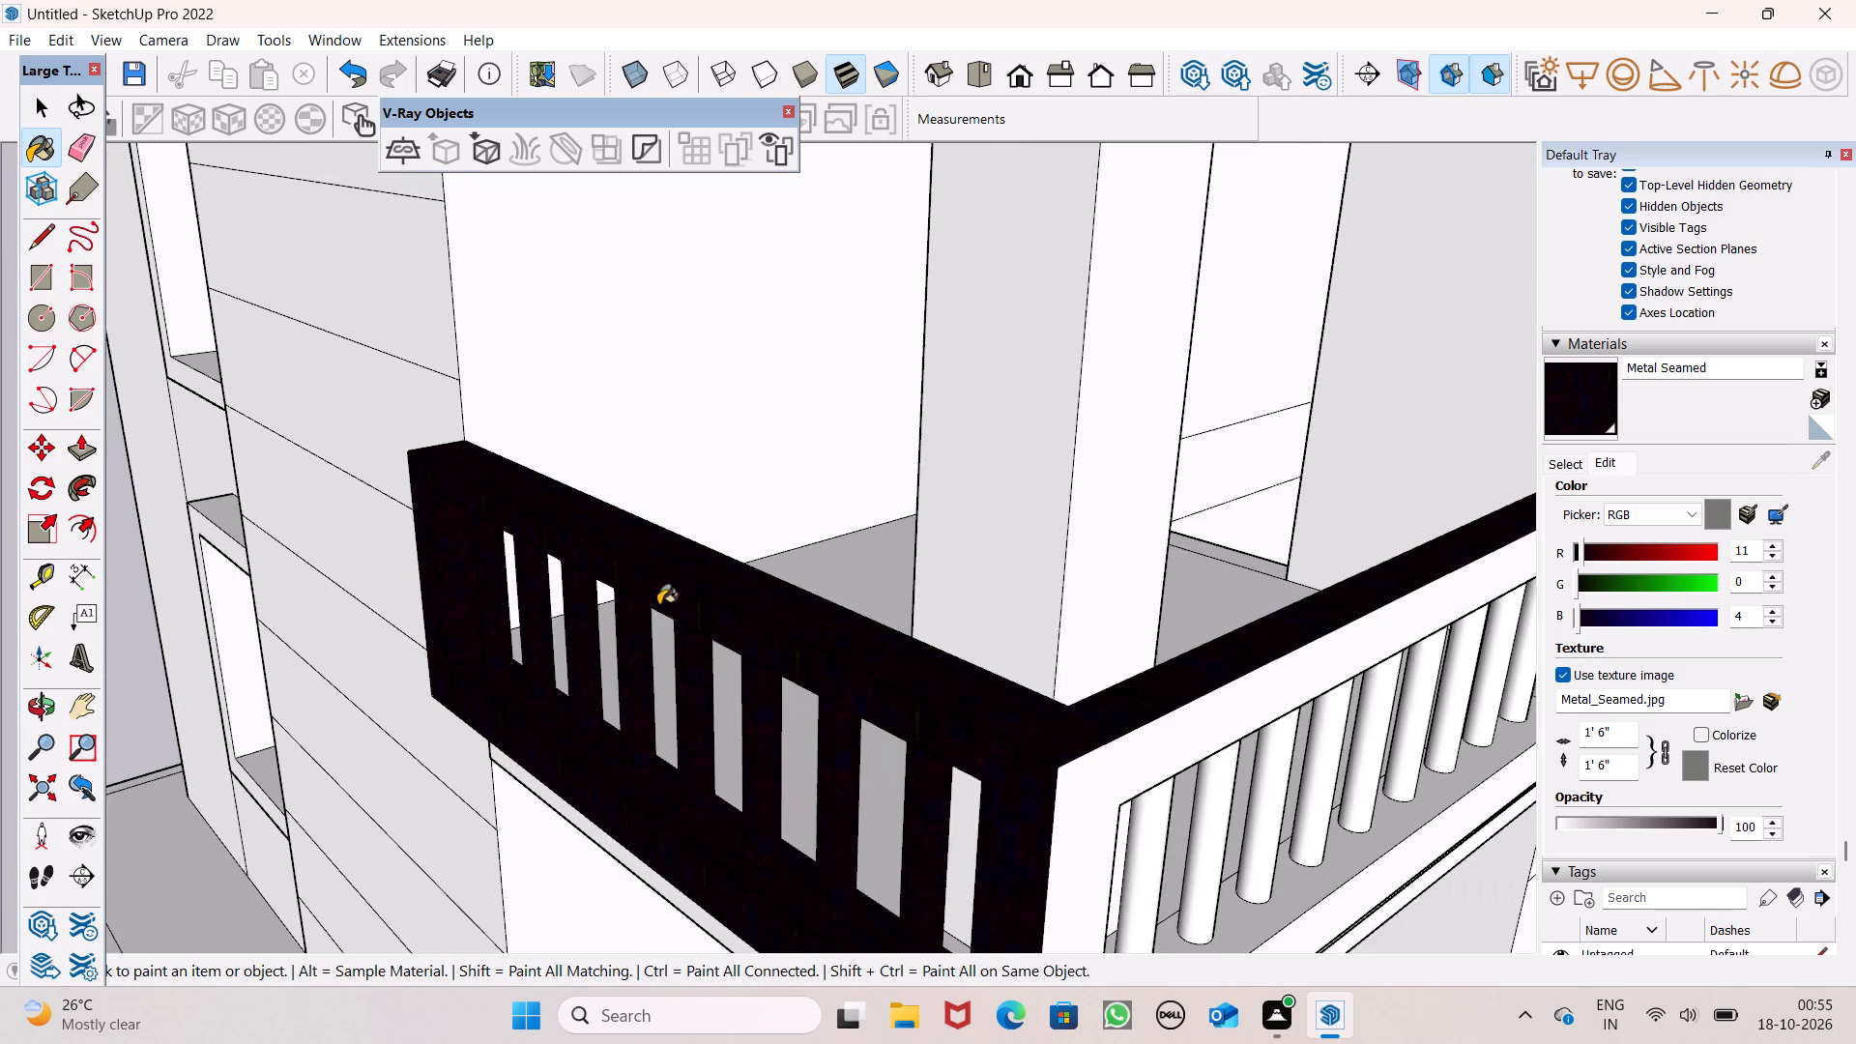
Paint the longer side's bottom rail, outer frame and the two balusters nearest the corner with Metal Seamed.
middle_drag(659, 611, 585, 537)
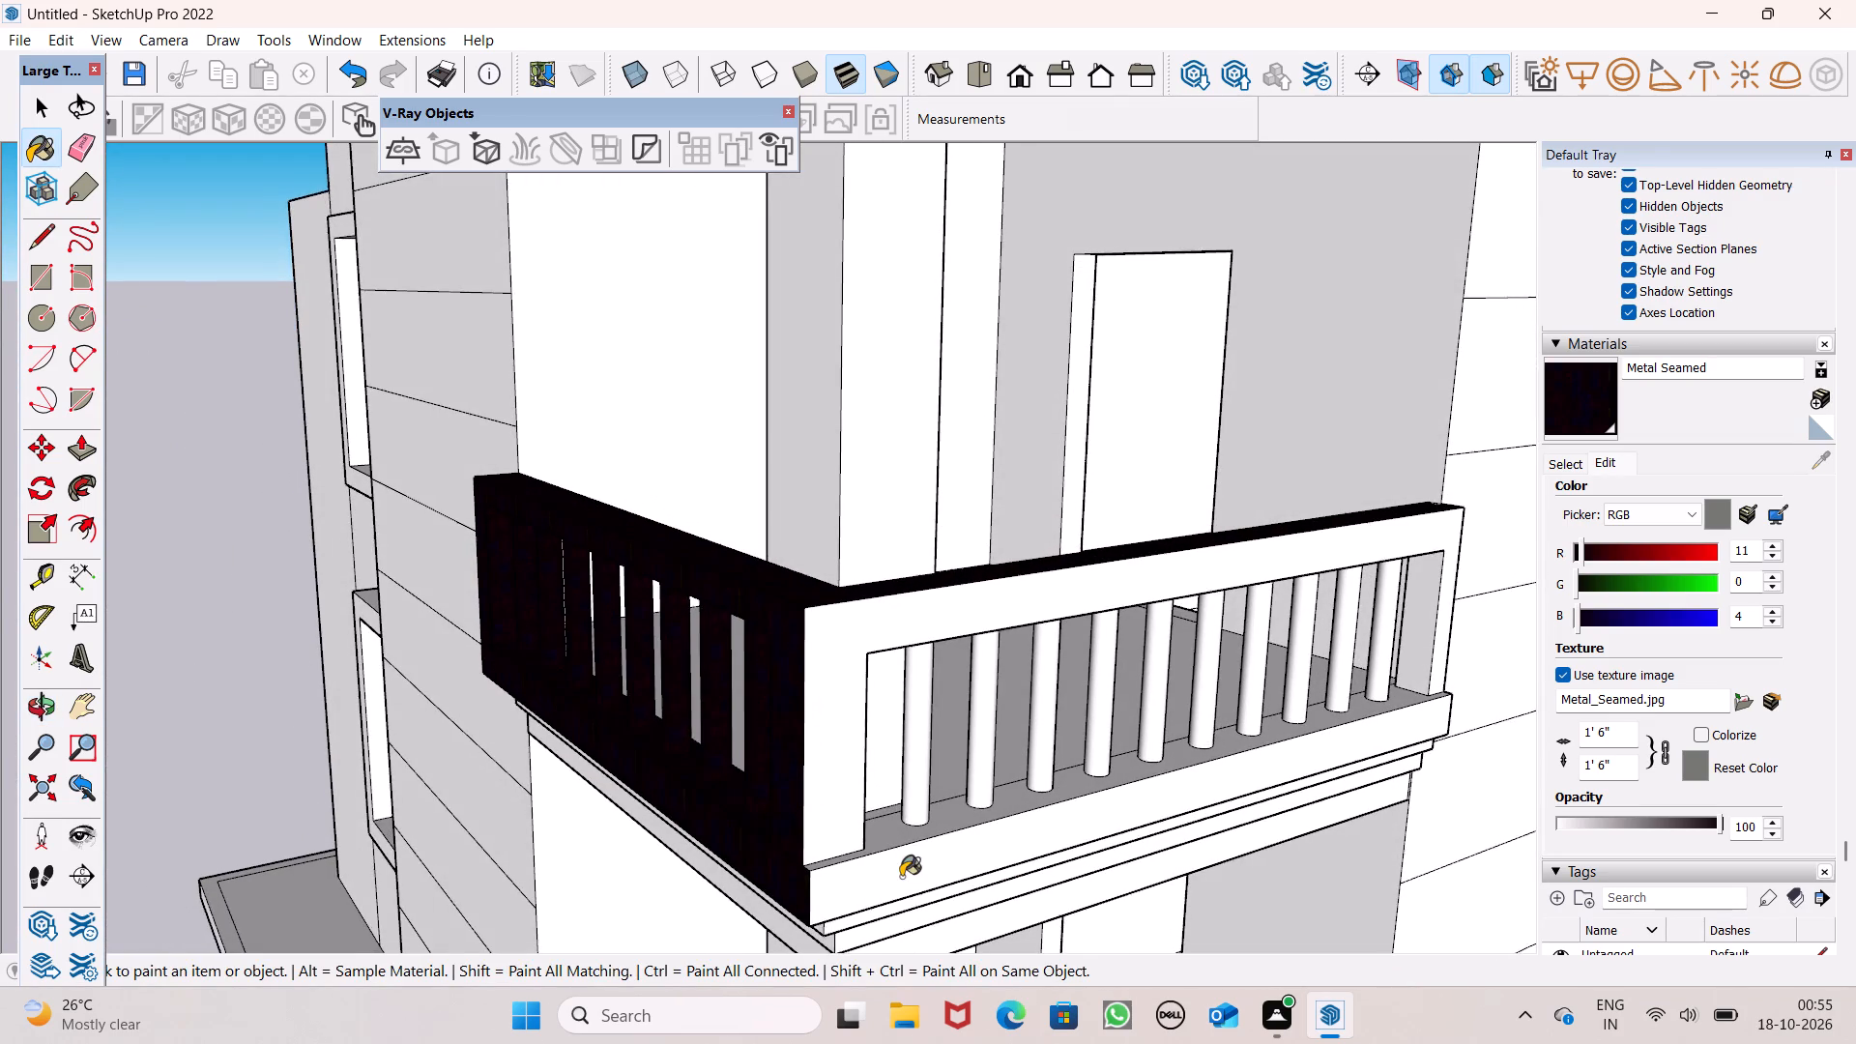
scroll(901, 877, up, 4)
click(882, 872)
click(805, 801)
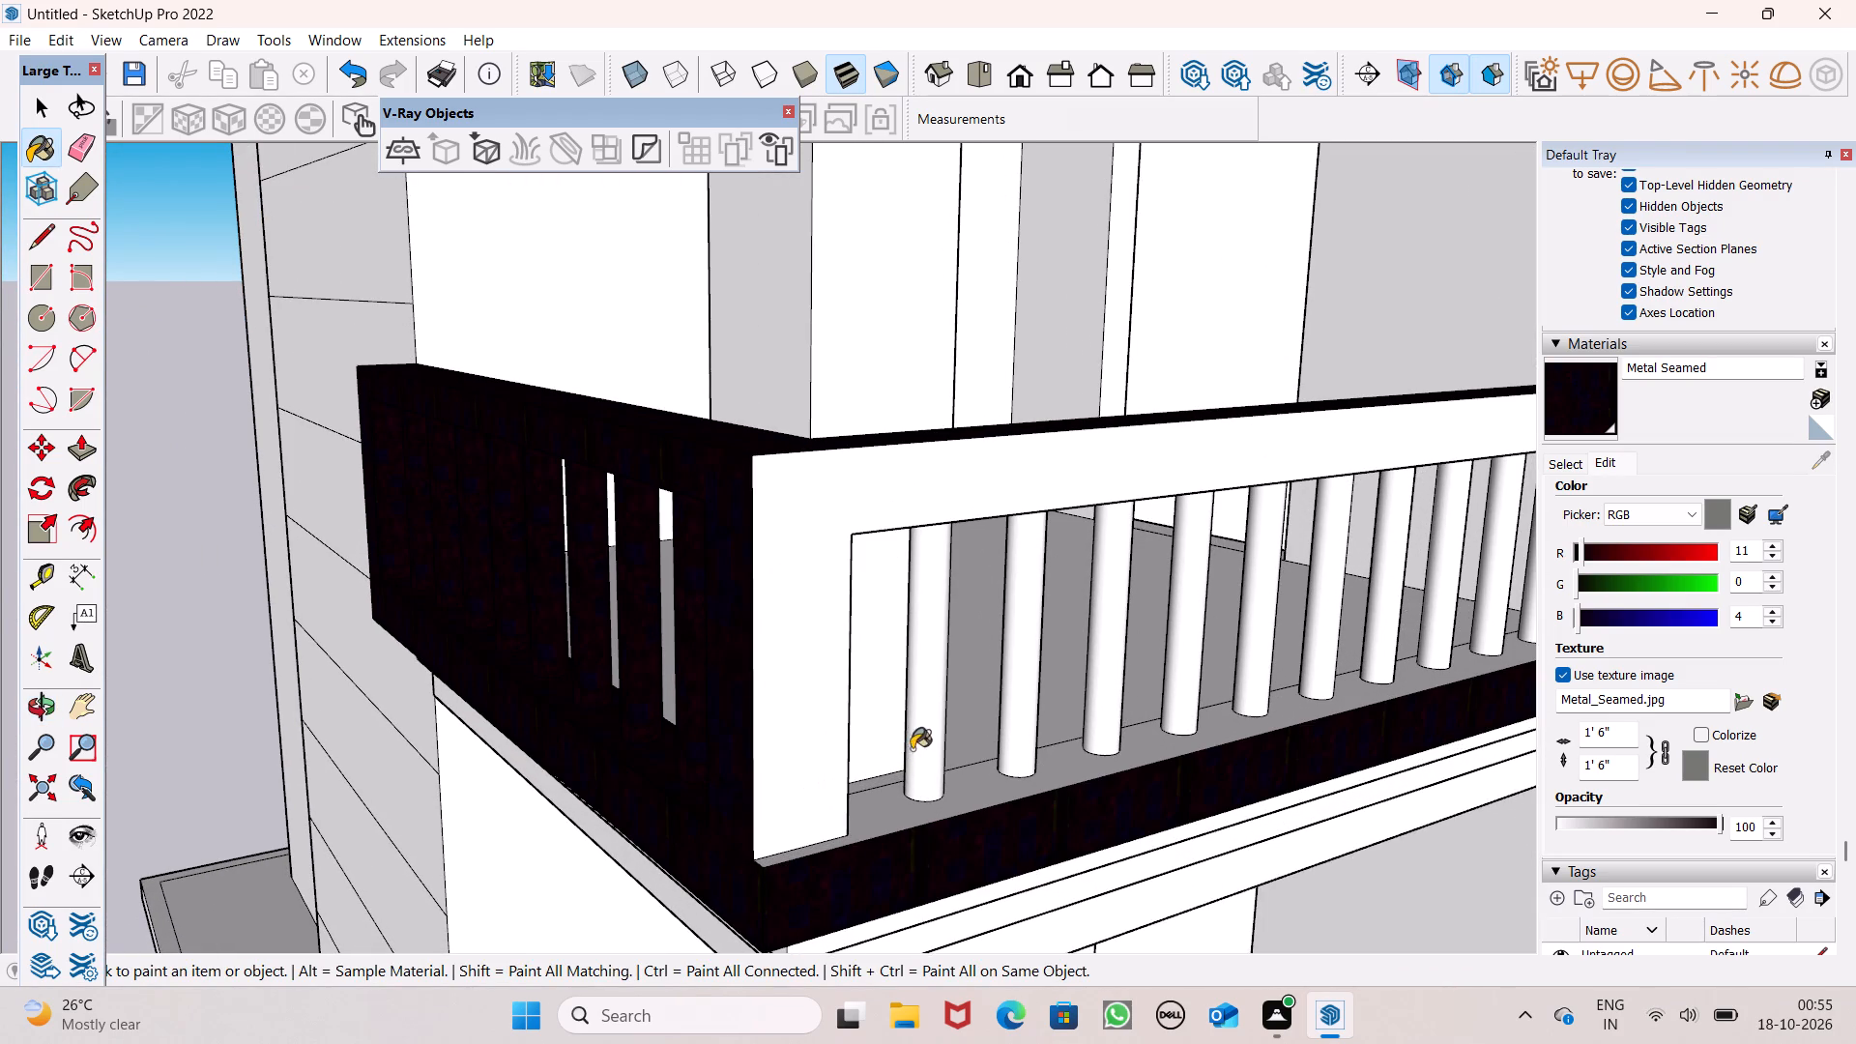
click(915, 745)
click(894, 797)
click(1018, 739)
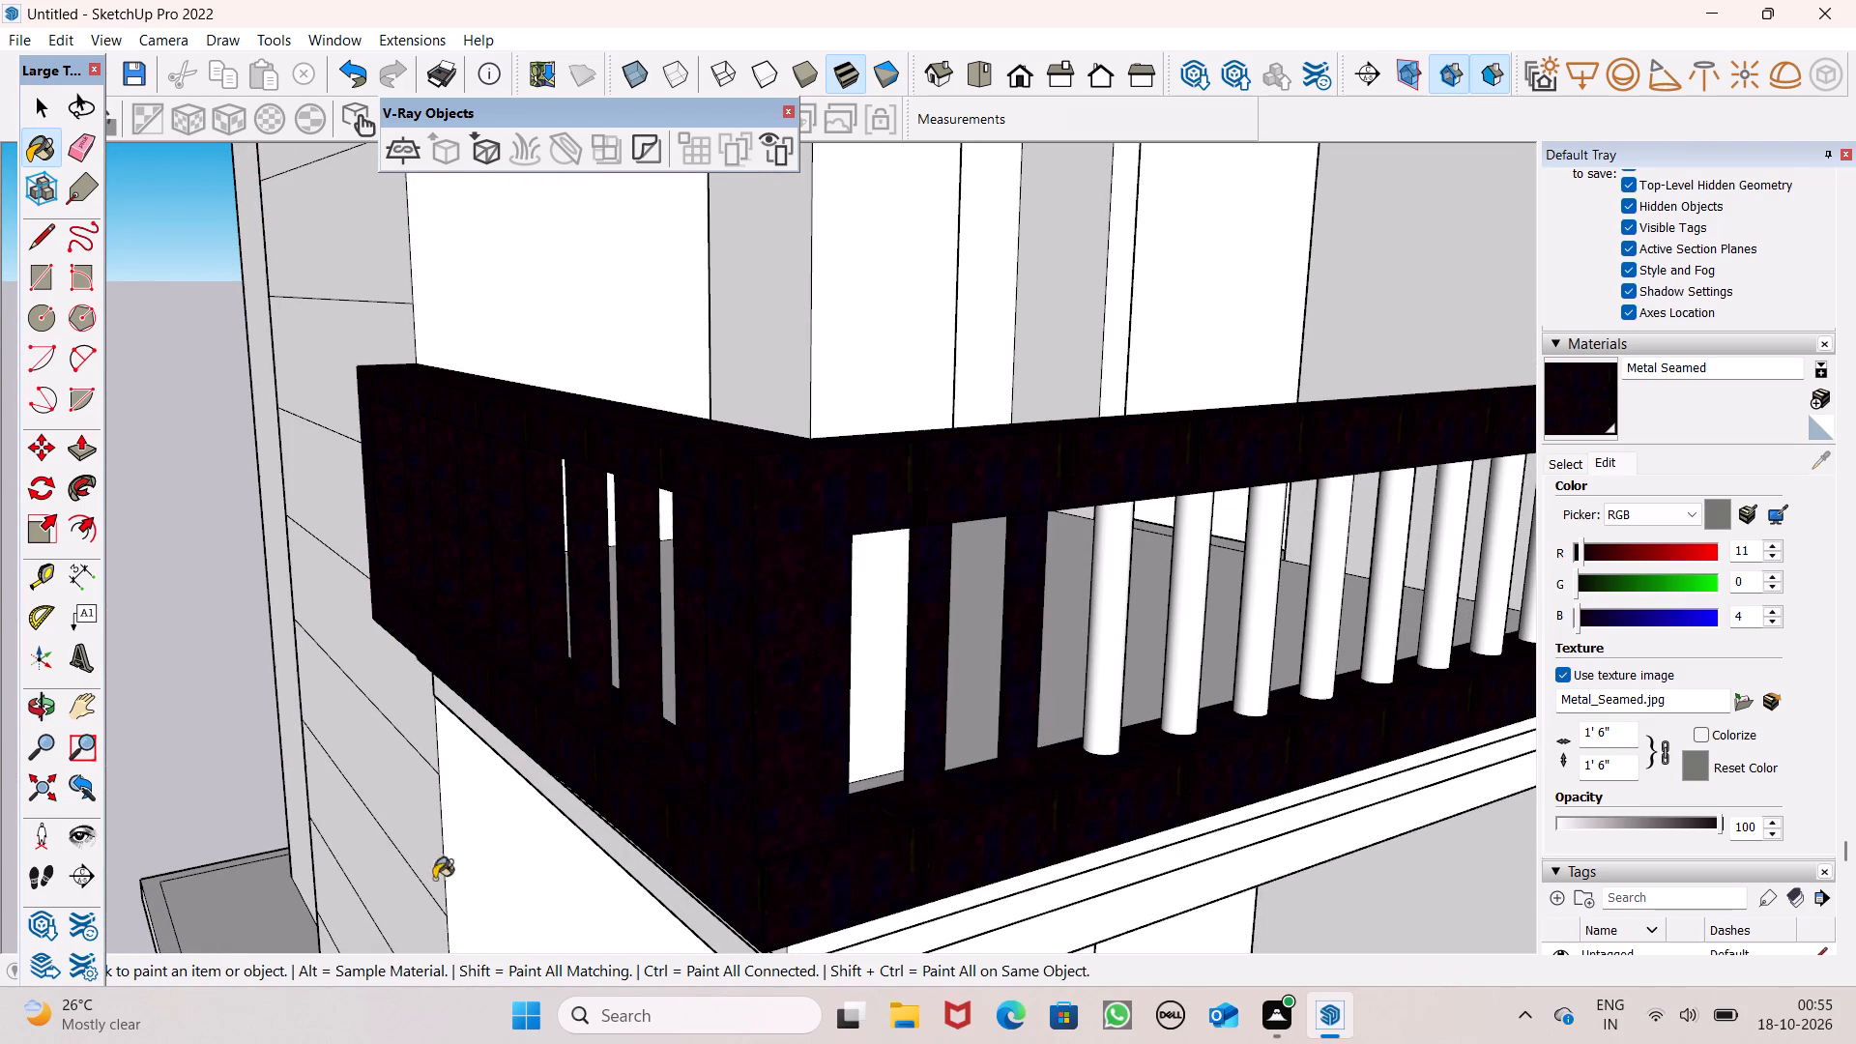
Paint the wall post's inner face and the remaining eight balusters on the longer side with Metal Seamed.
scroll(424, 885, down, 7)
scroll(637, 689, up, 6)
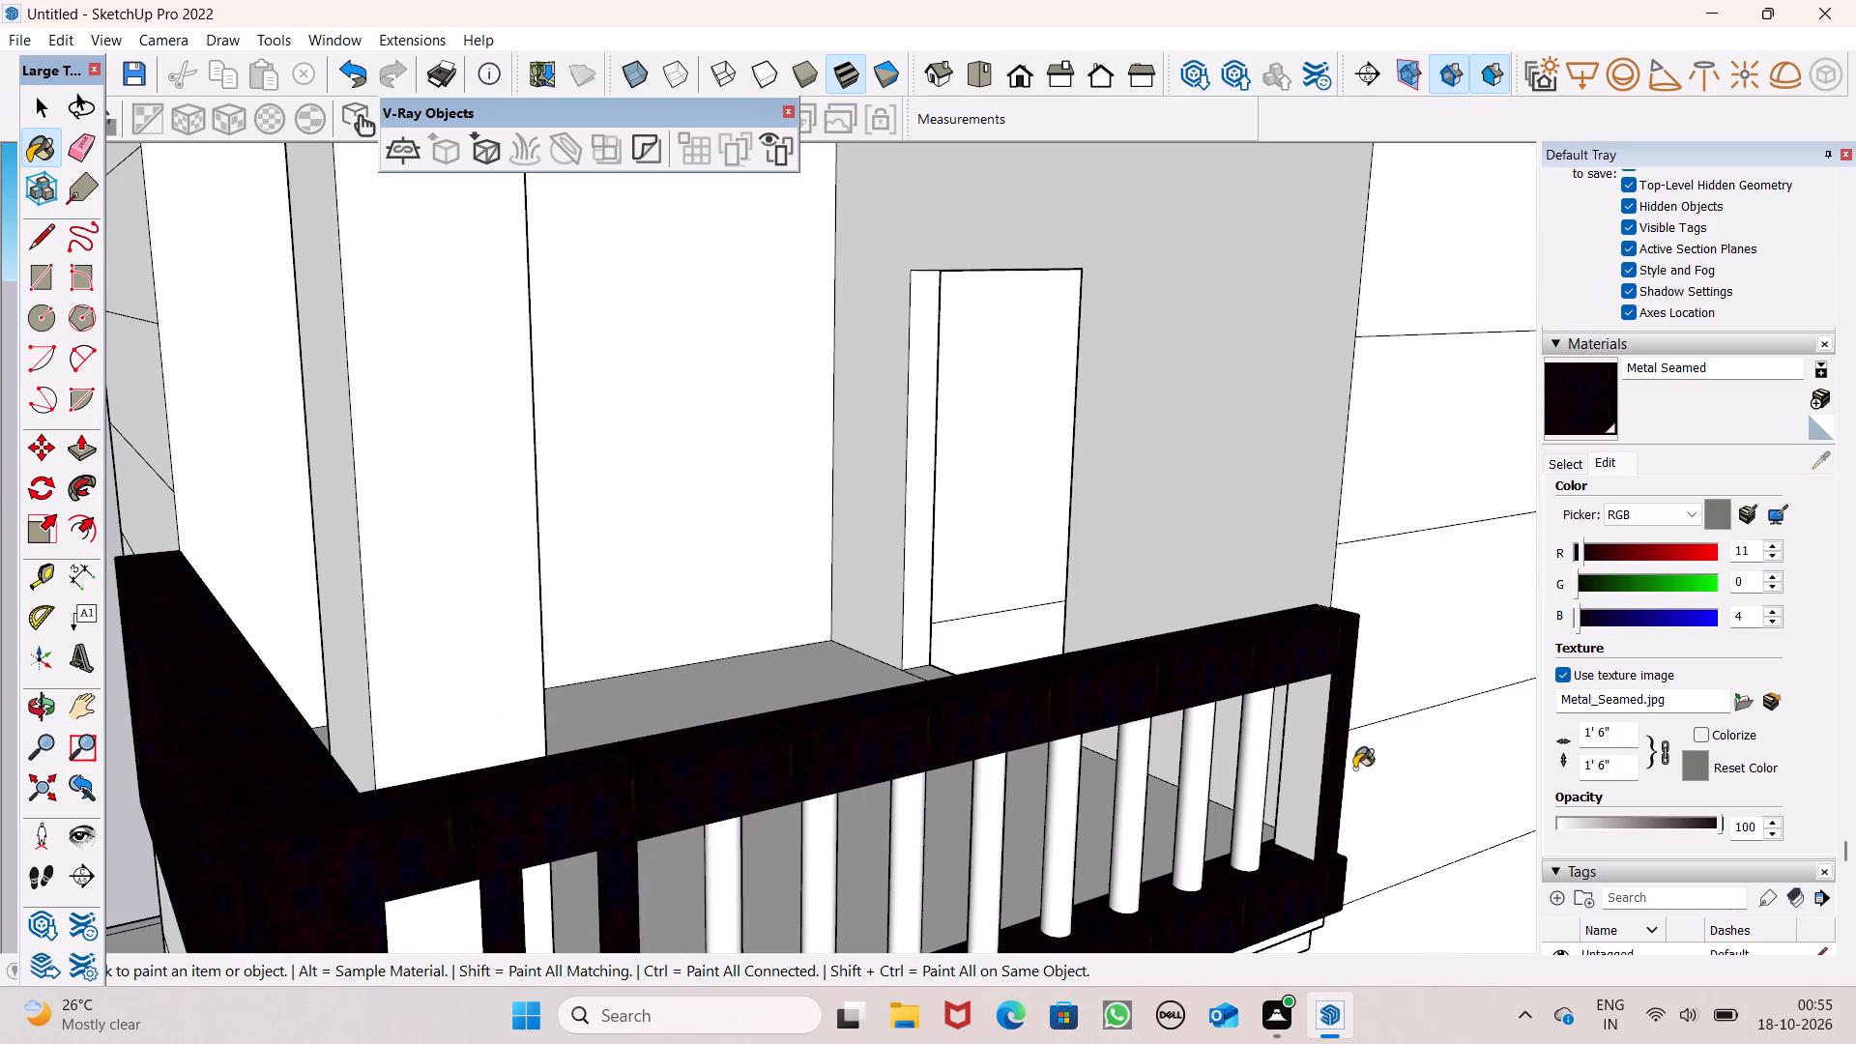
click(1293, 751)
click(1261, 753)
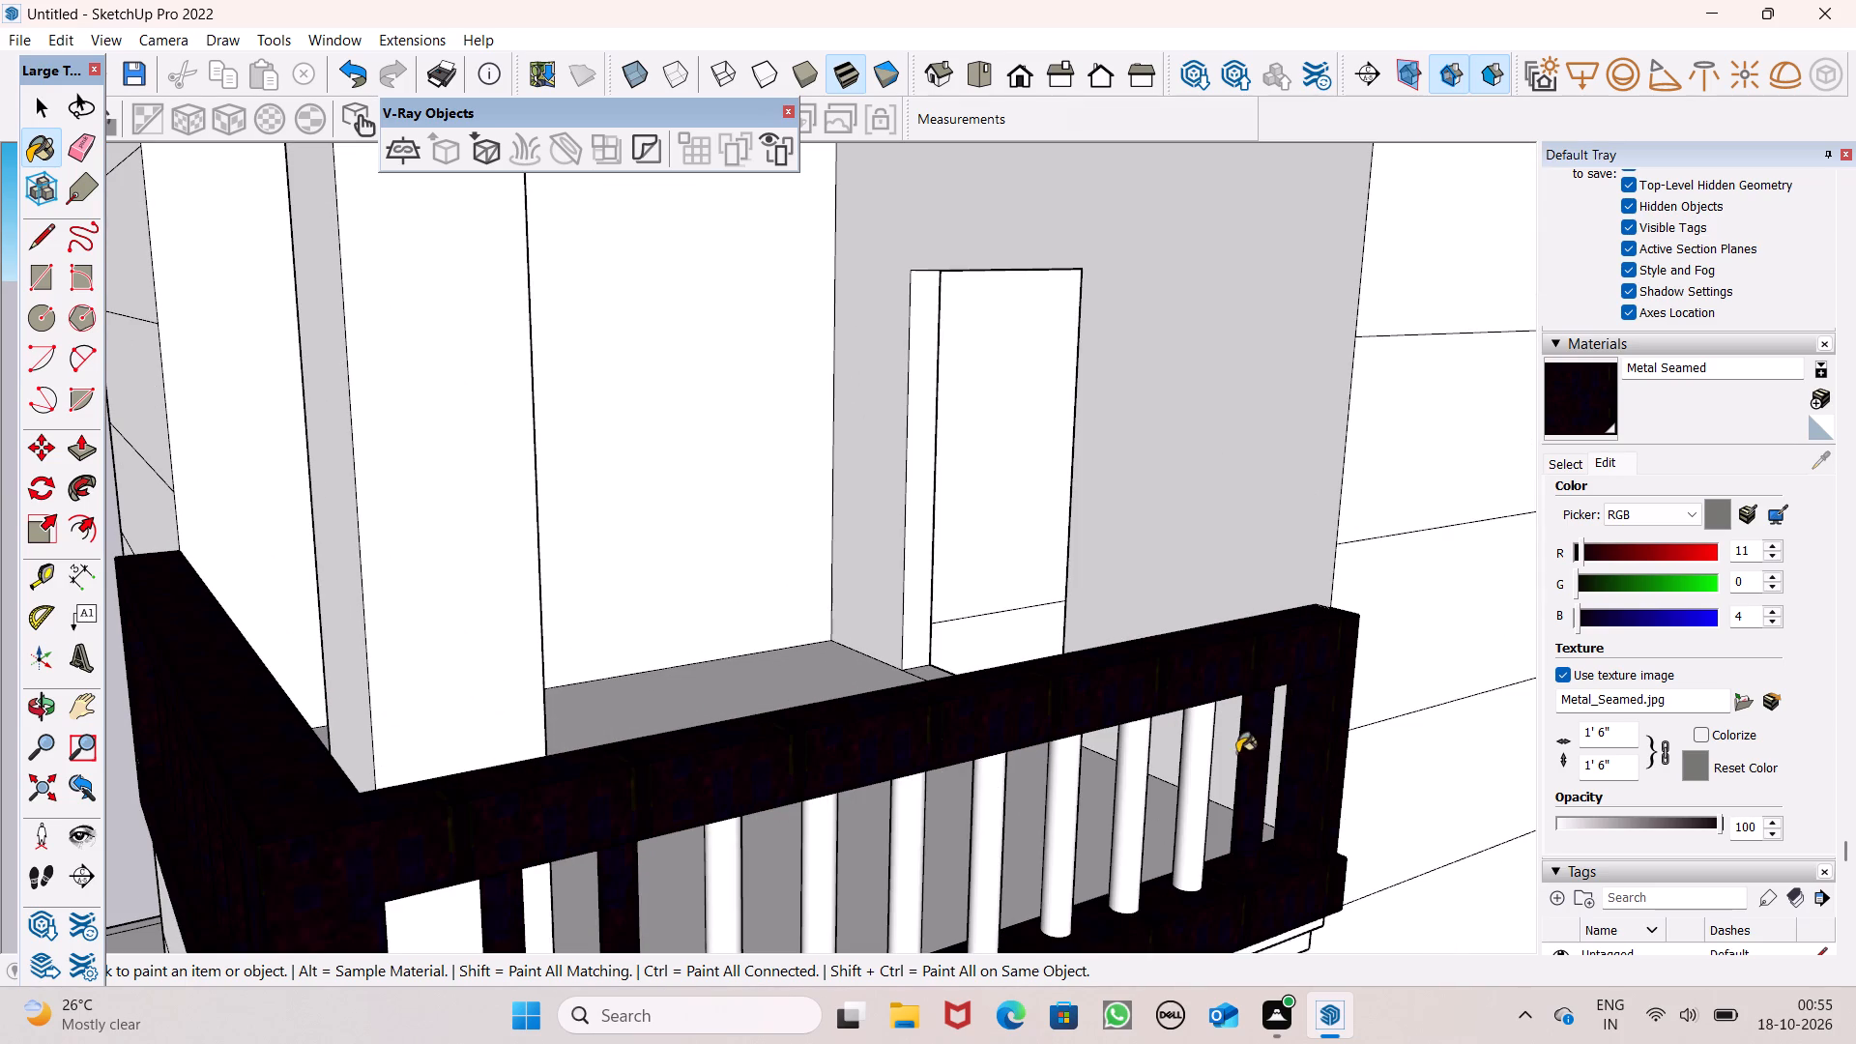
click(1191, 774)
click(1134, 789)
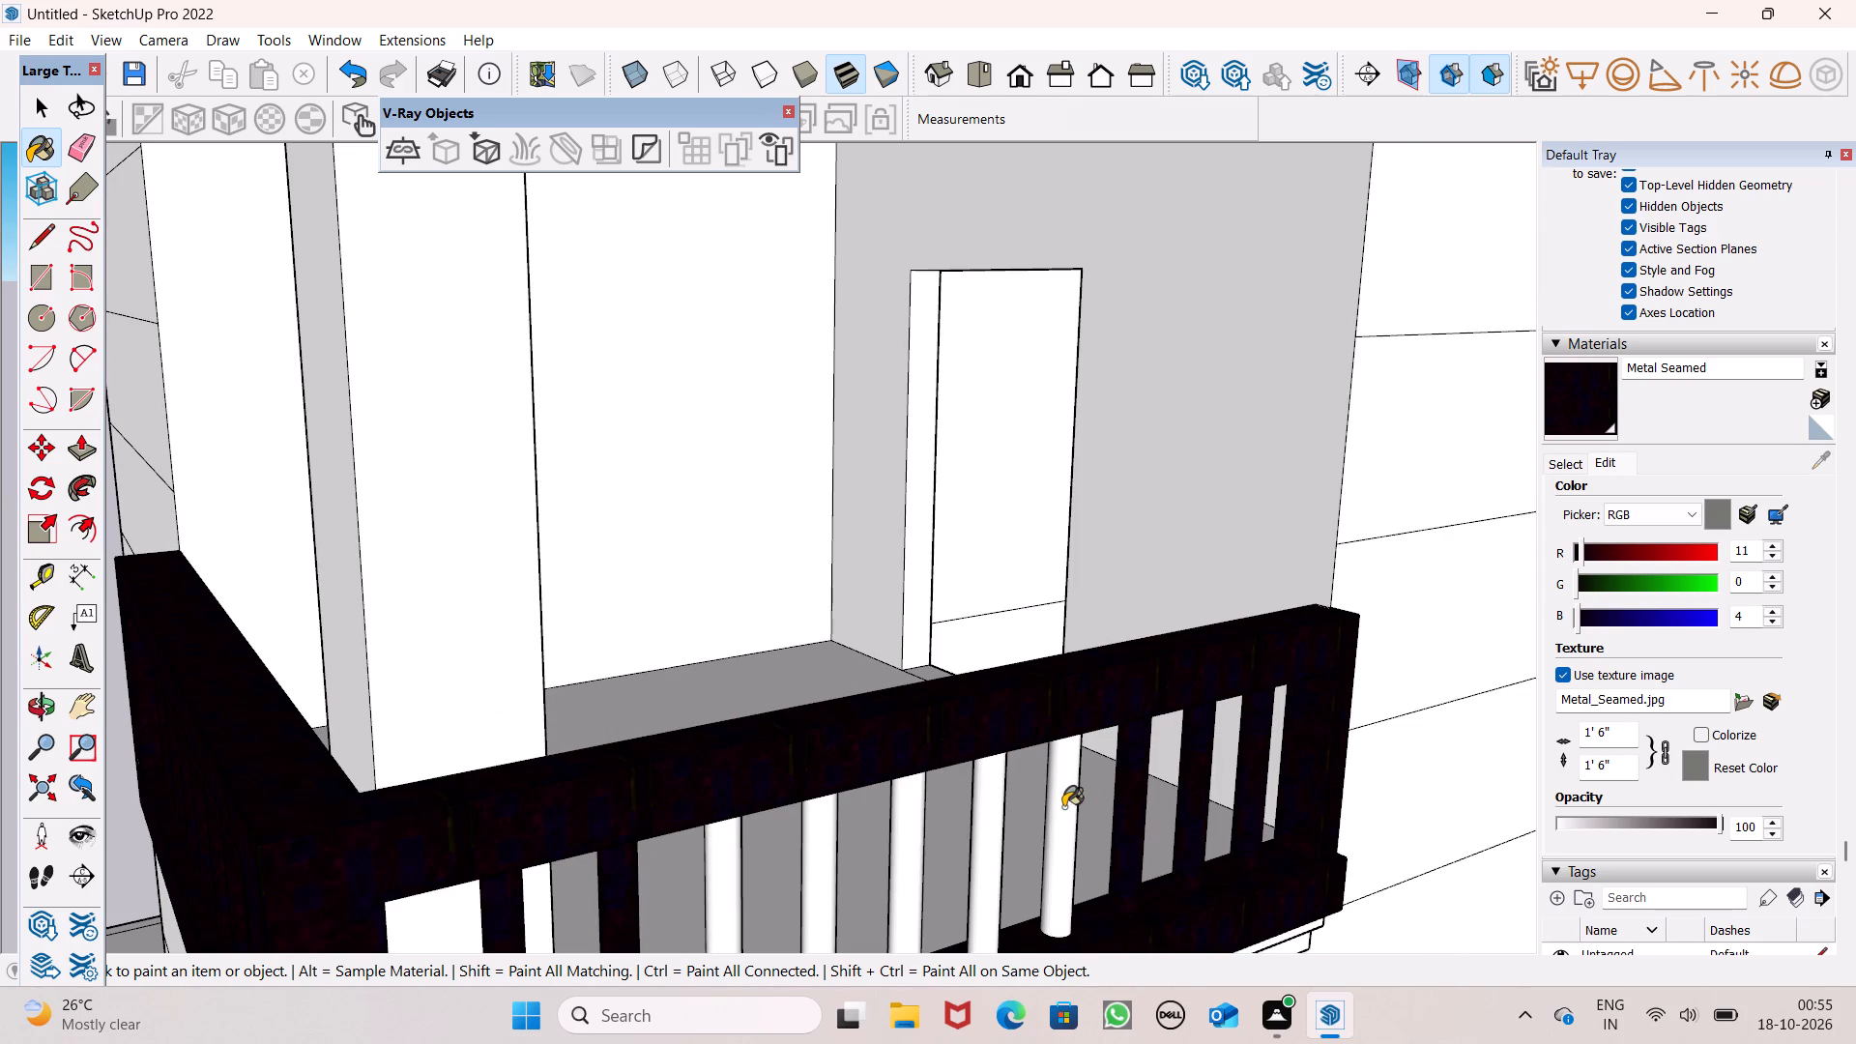
click(1063, 807)
click(979, 804)
click(905, 803)
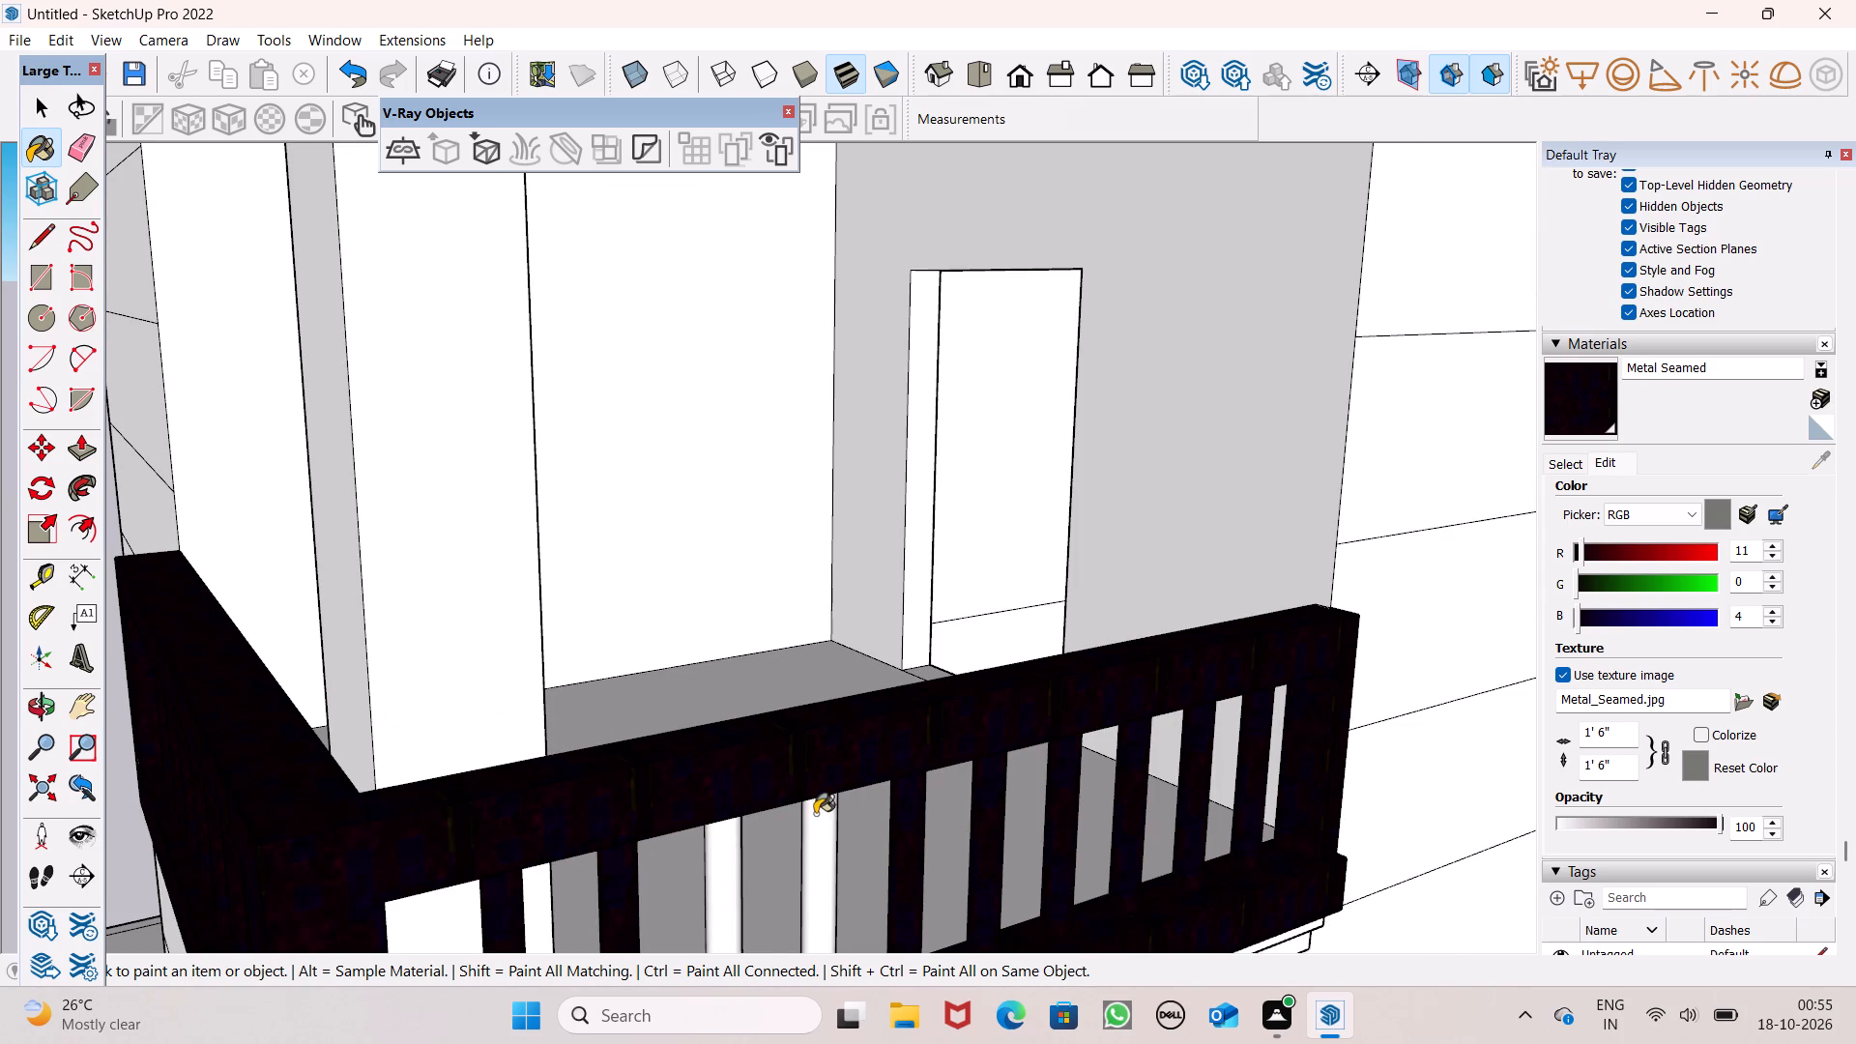
click(815, 814)
click(732, 865)
Paint the inner faces of the top rails on both sides of the upper corner balcony with Metal Seamed.
scroll(892, 745, down, 5)
middle_drag(909, 783, 666, 739)
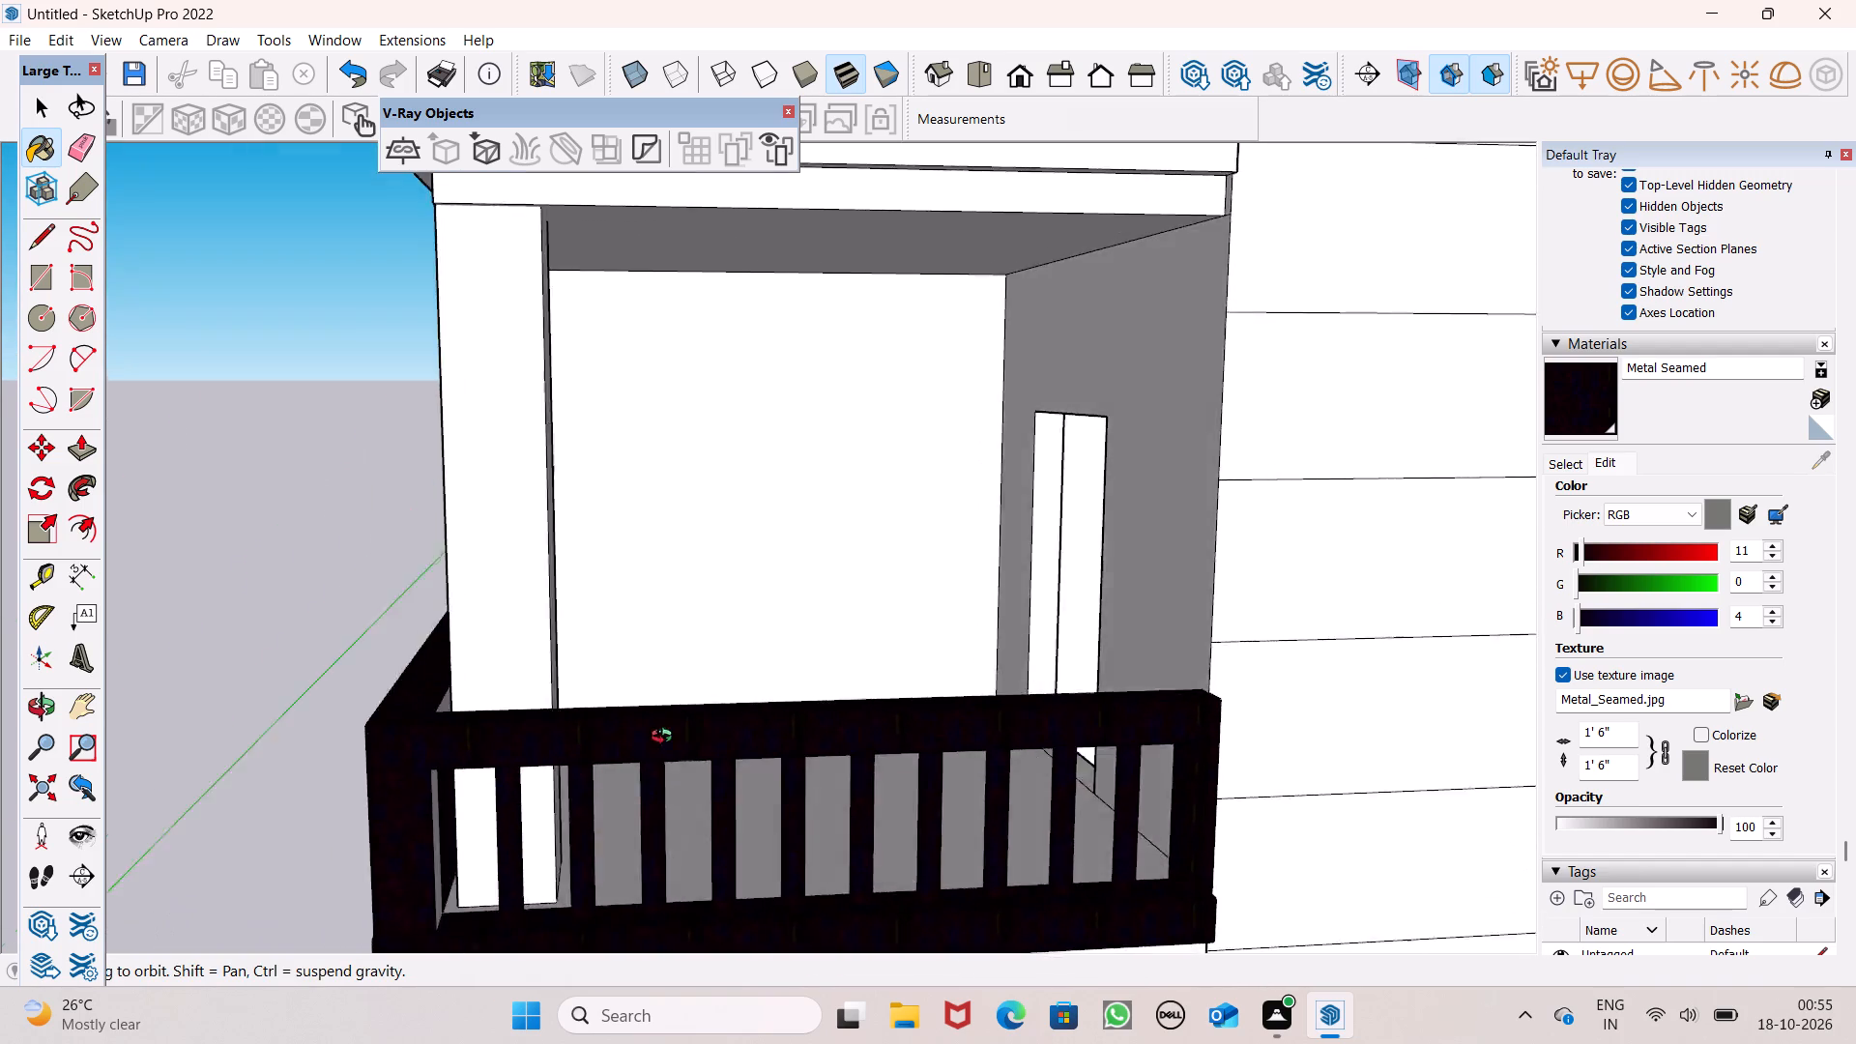
middle_drag(666, 739, 483, 744)
click(372, 774)
middle_drag(608, 771, 1064, 971)
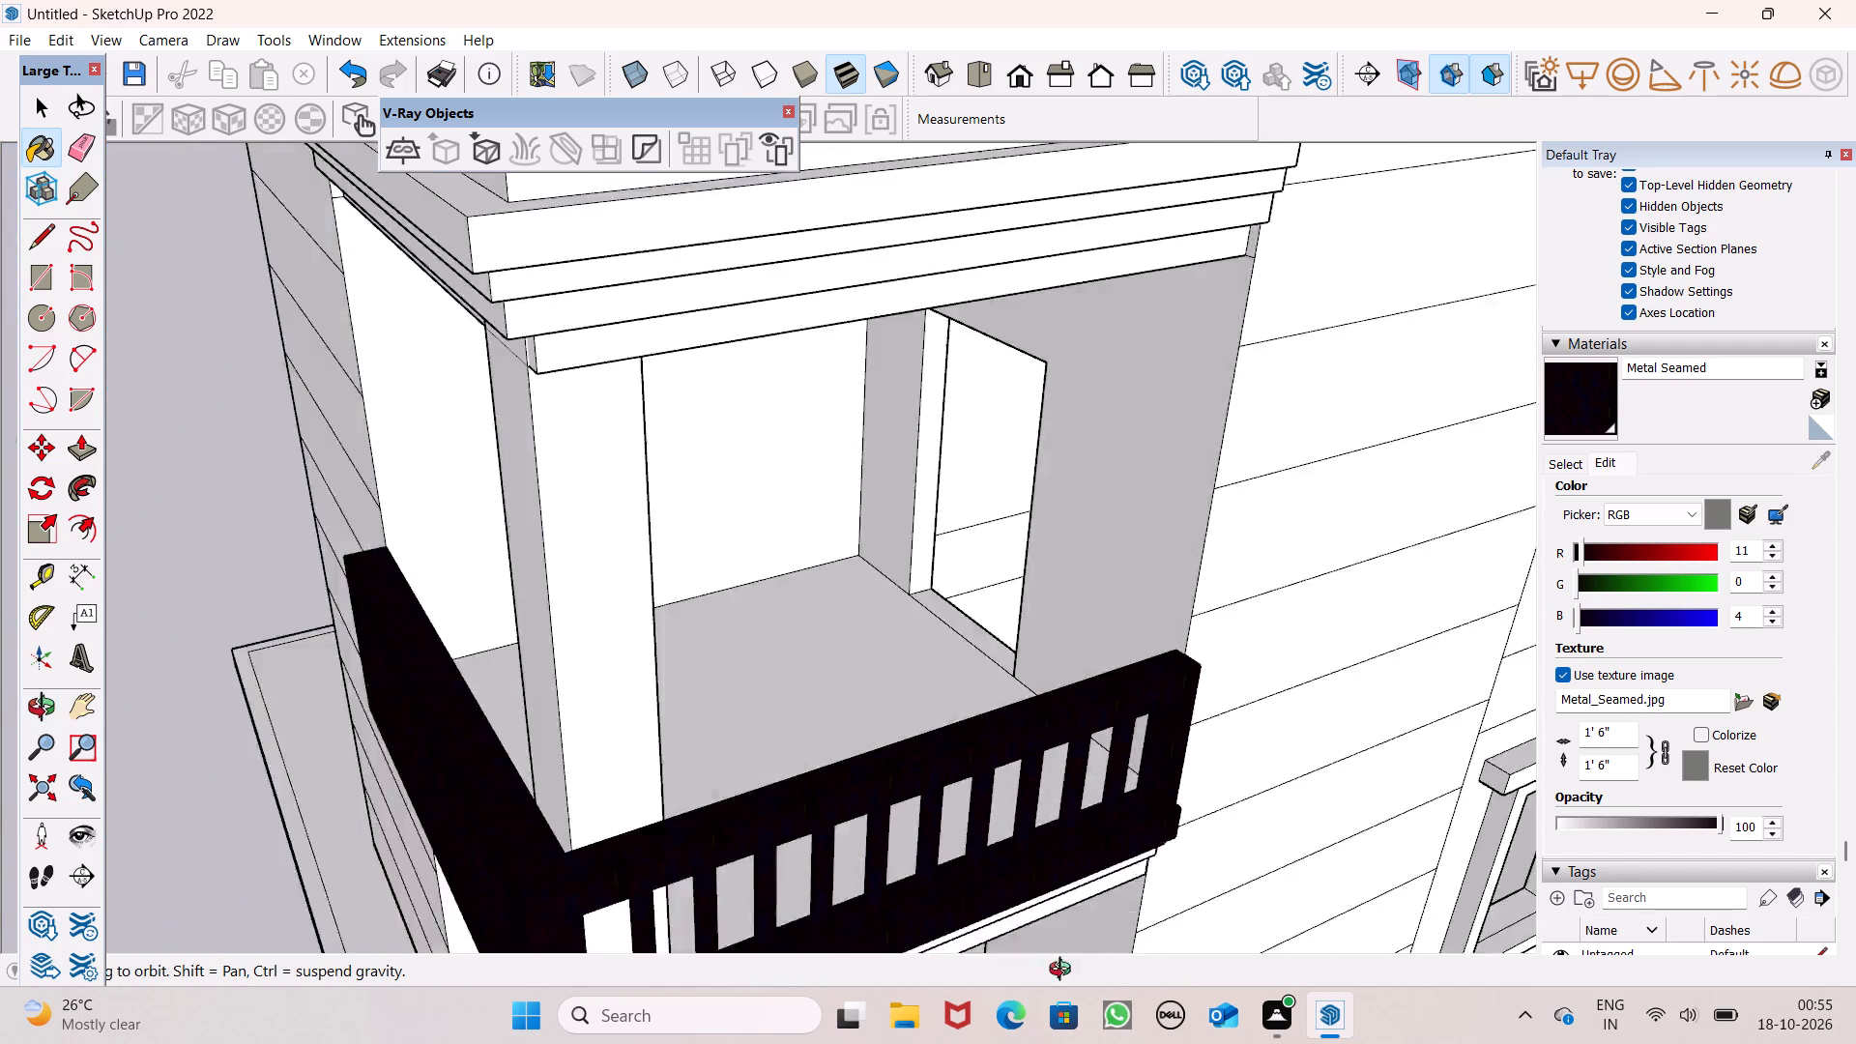
middle_drag(1064, 971, 1837, 912)
scroll(902, 727, up, 6)
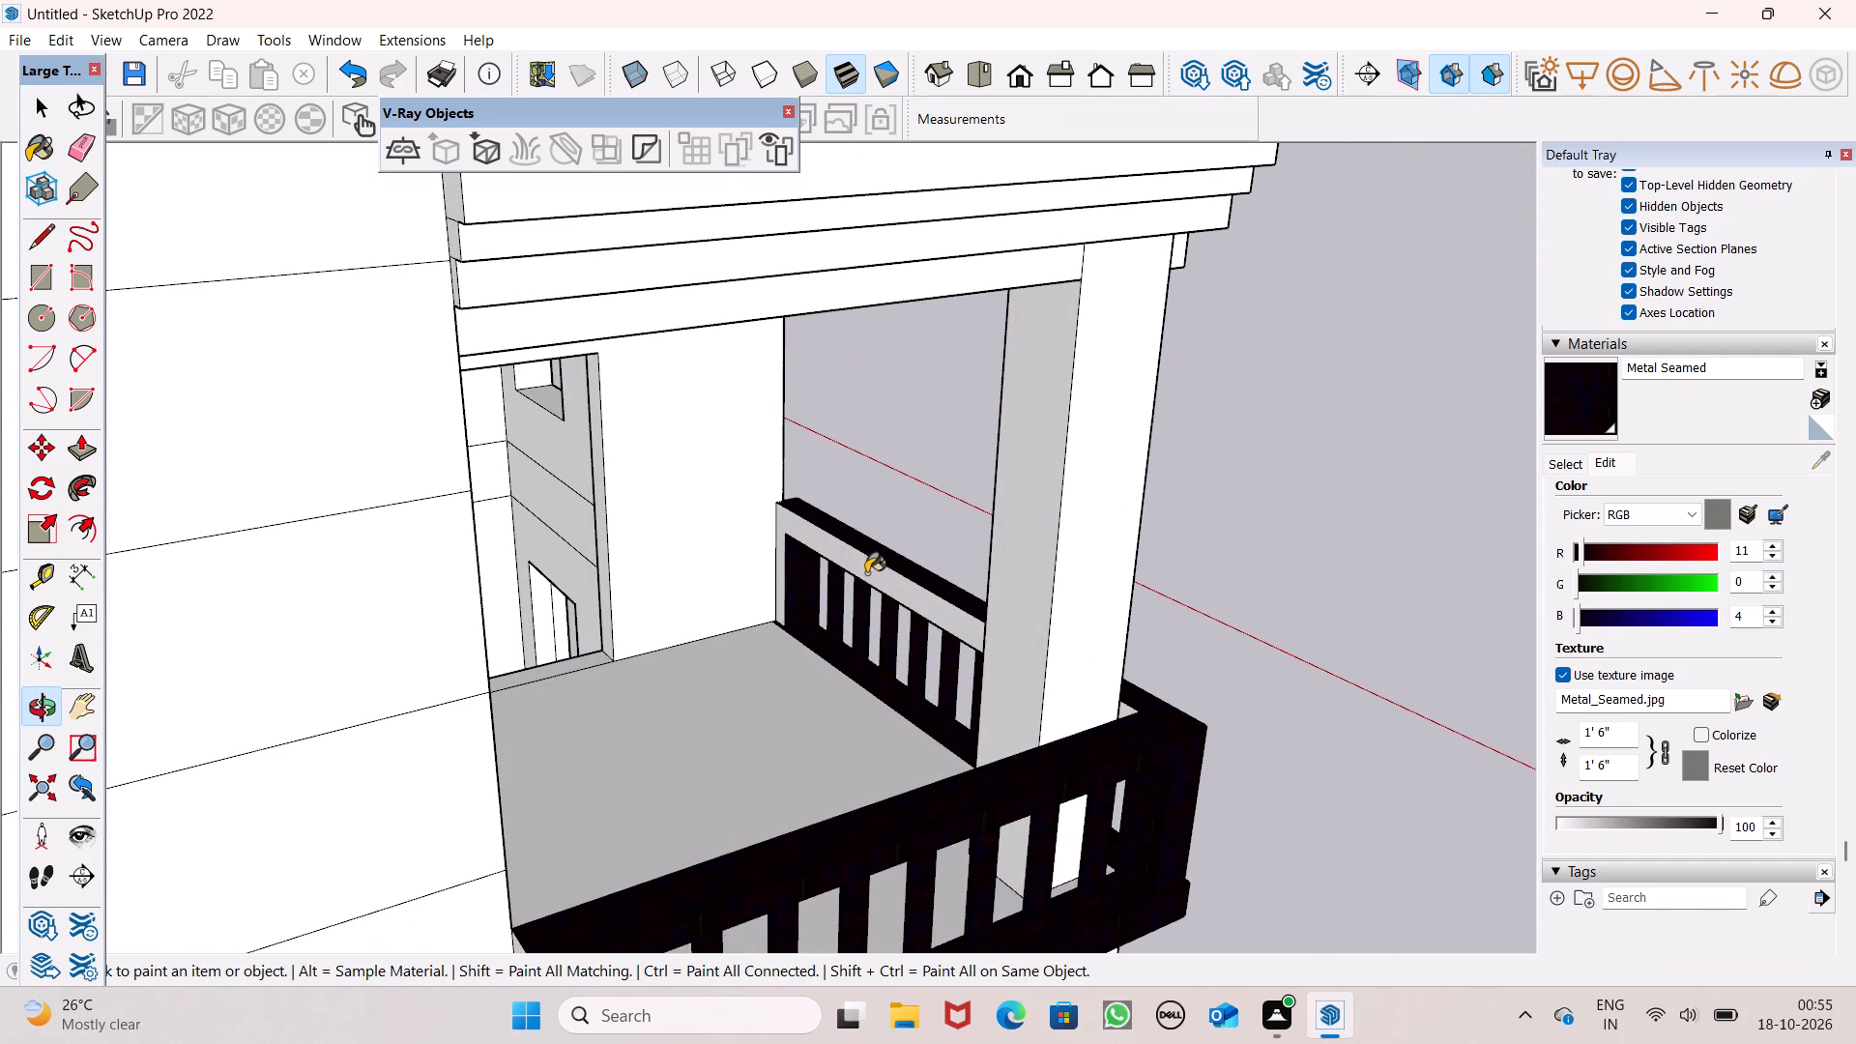
click(867, 573)
click(985, 529)
middle_drag(561, 800, 966, 832)
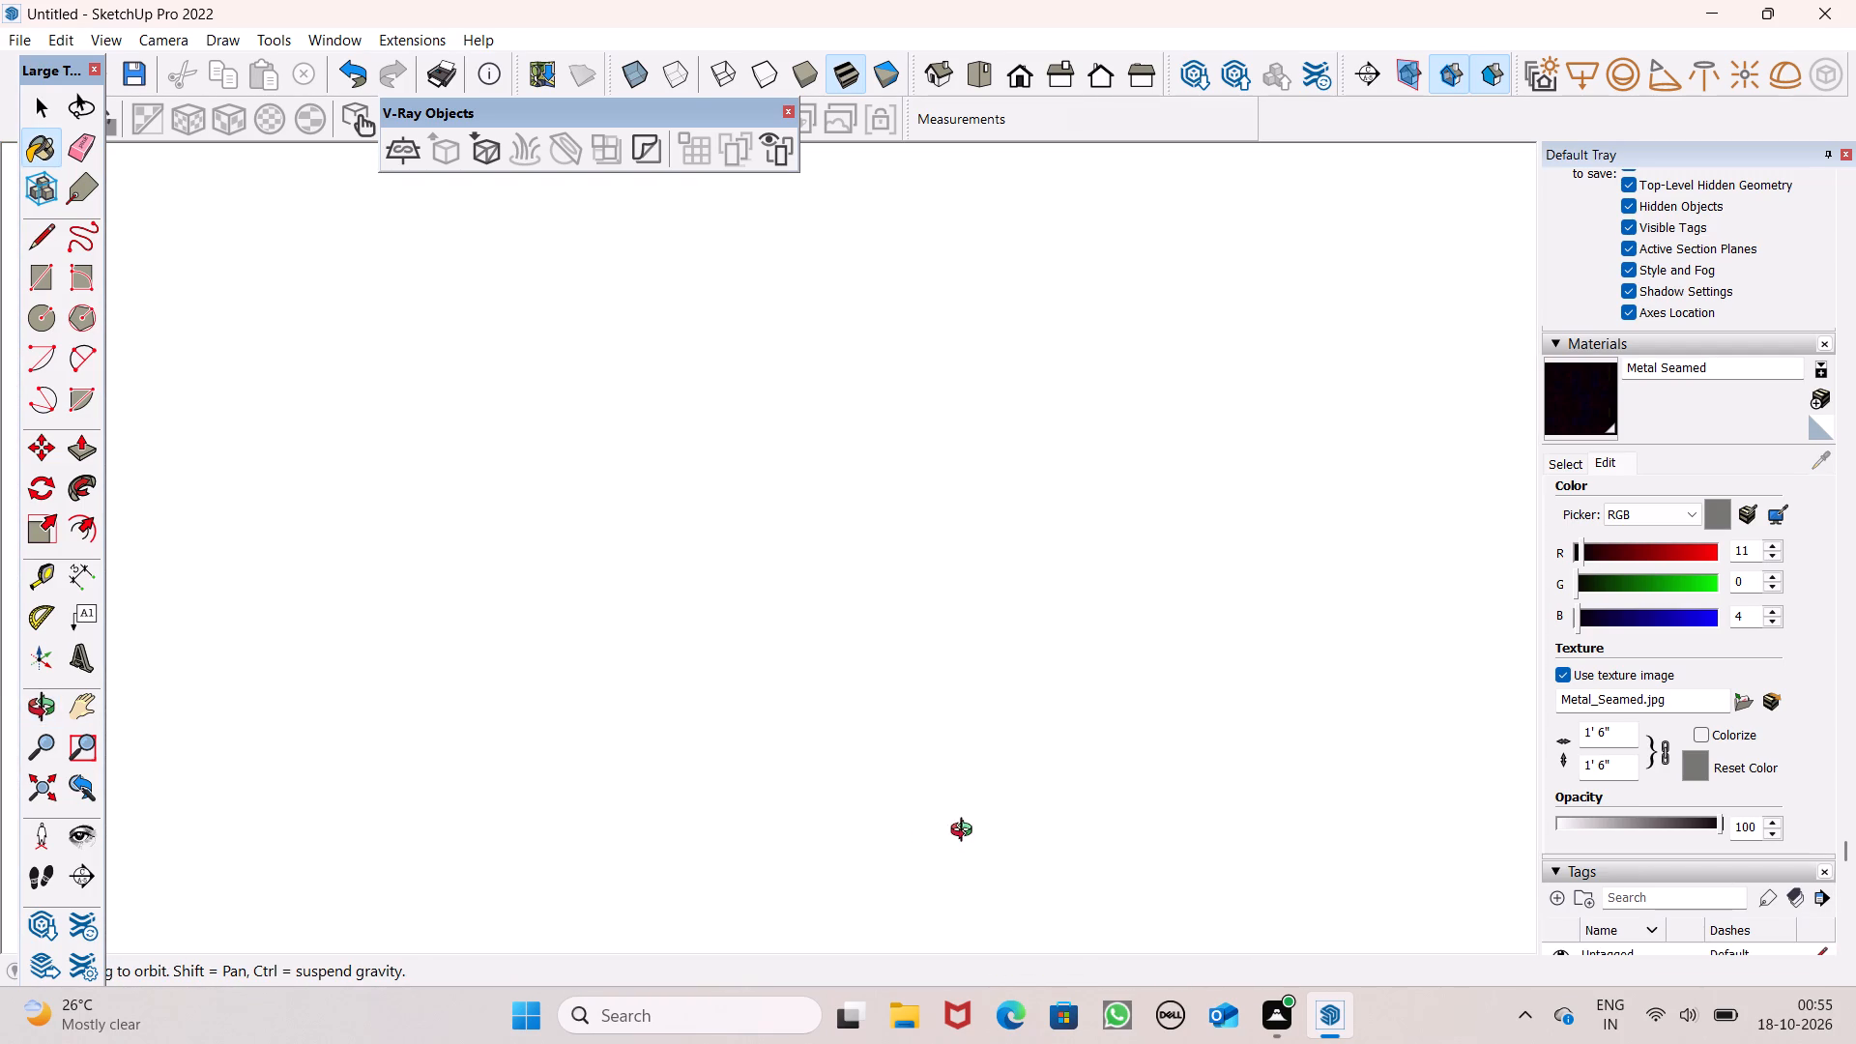
middle_drag(966, 832, 75, 821)
middle_drag(761, 785, 0, 890)
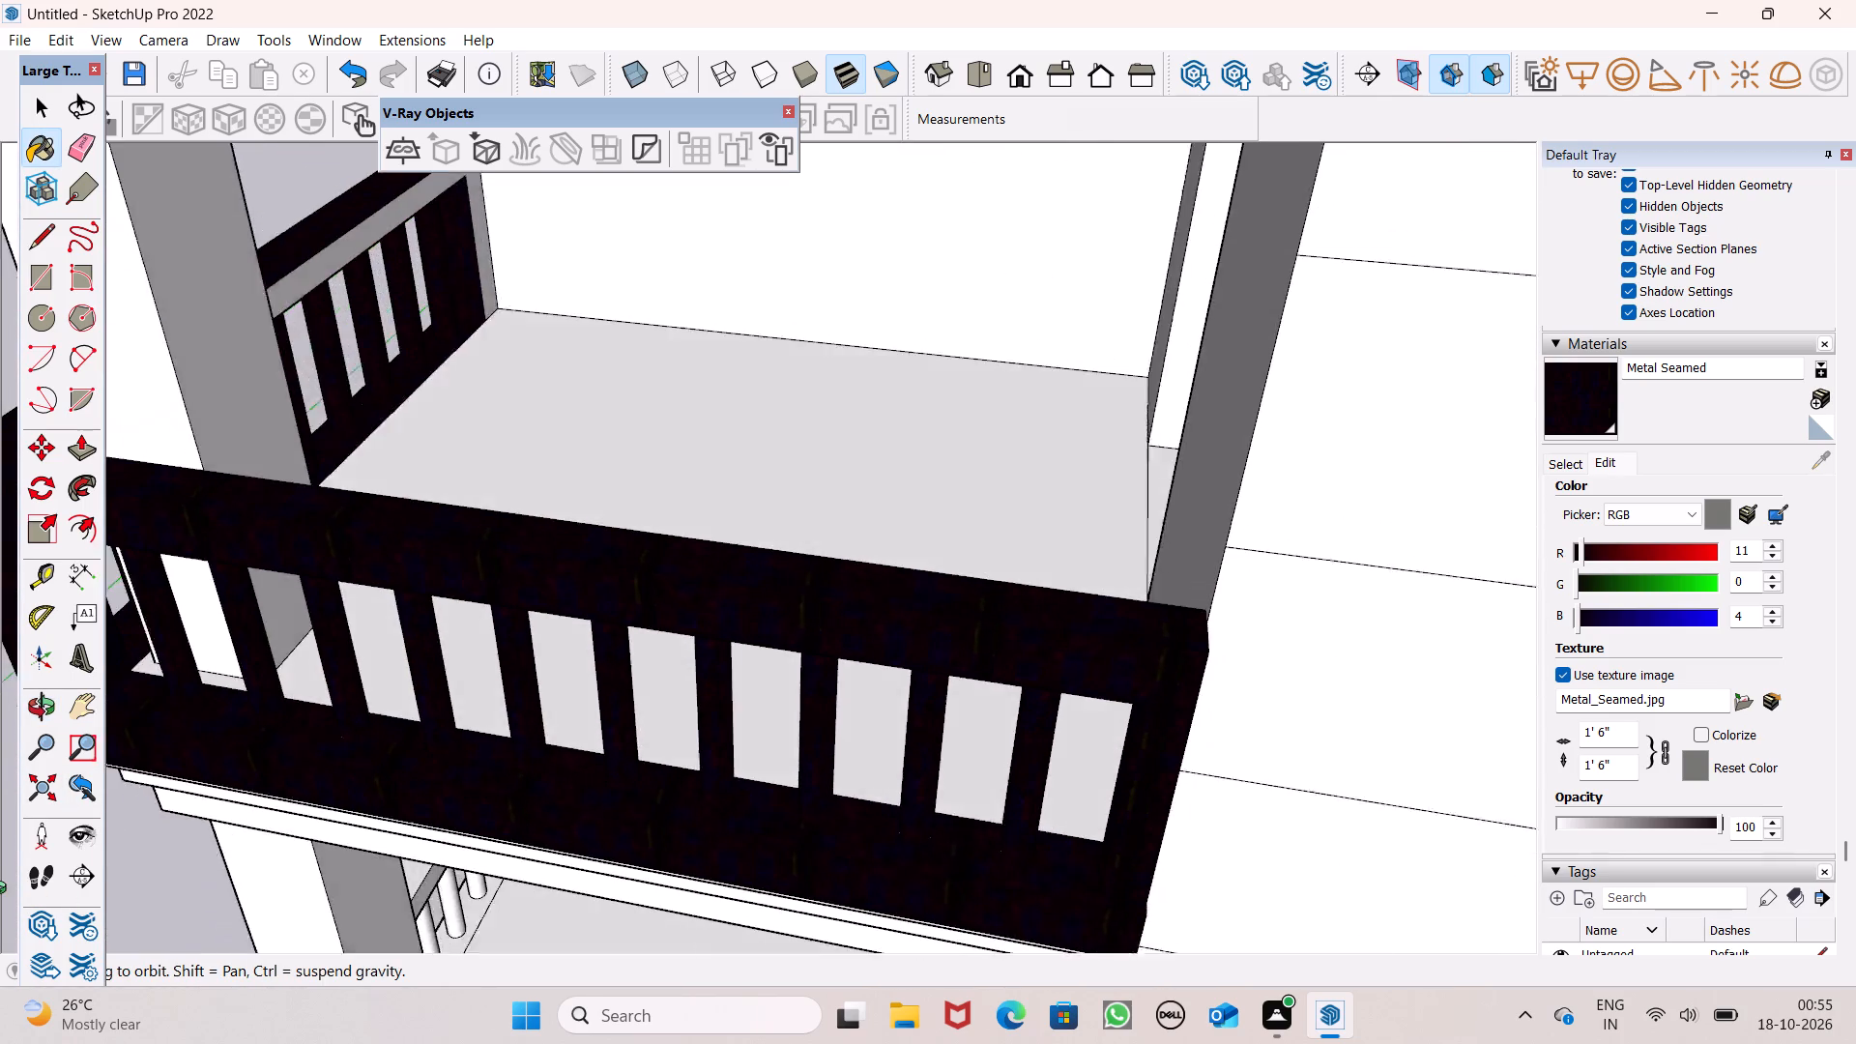
middle_drag(0, 890, 5, 805)
scroll(0, 848, up, 1)
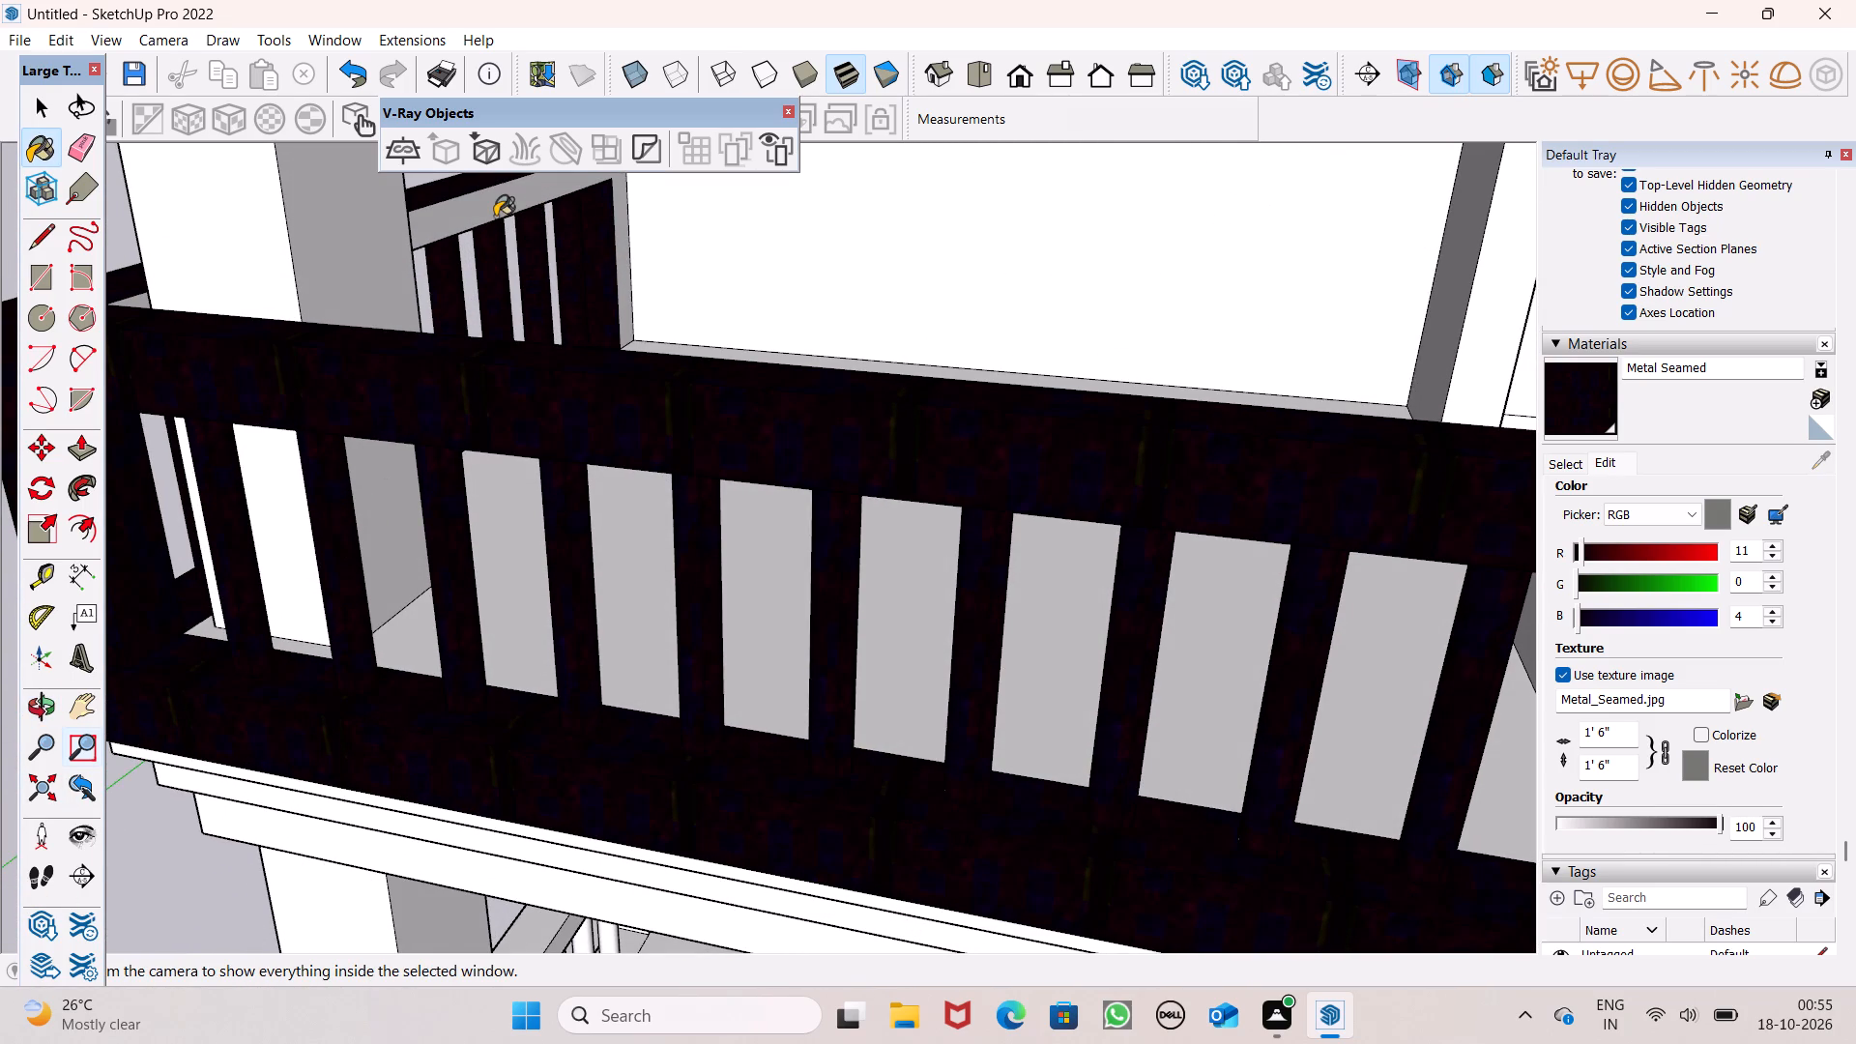
click(488, 215)
Examine the painted upper corner balcony railing from several sides for missed faces.
middle_drag(817, 598, 431, 747)
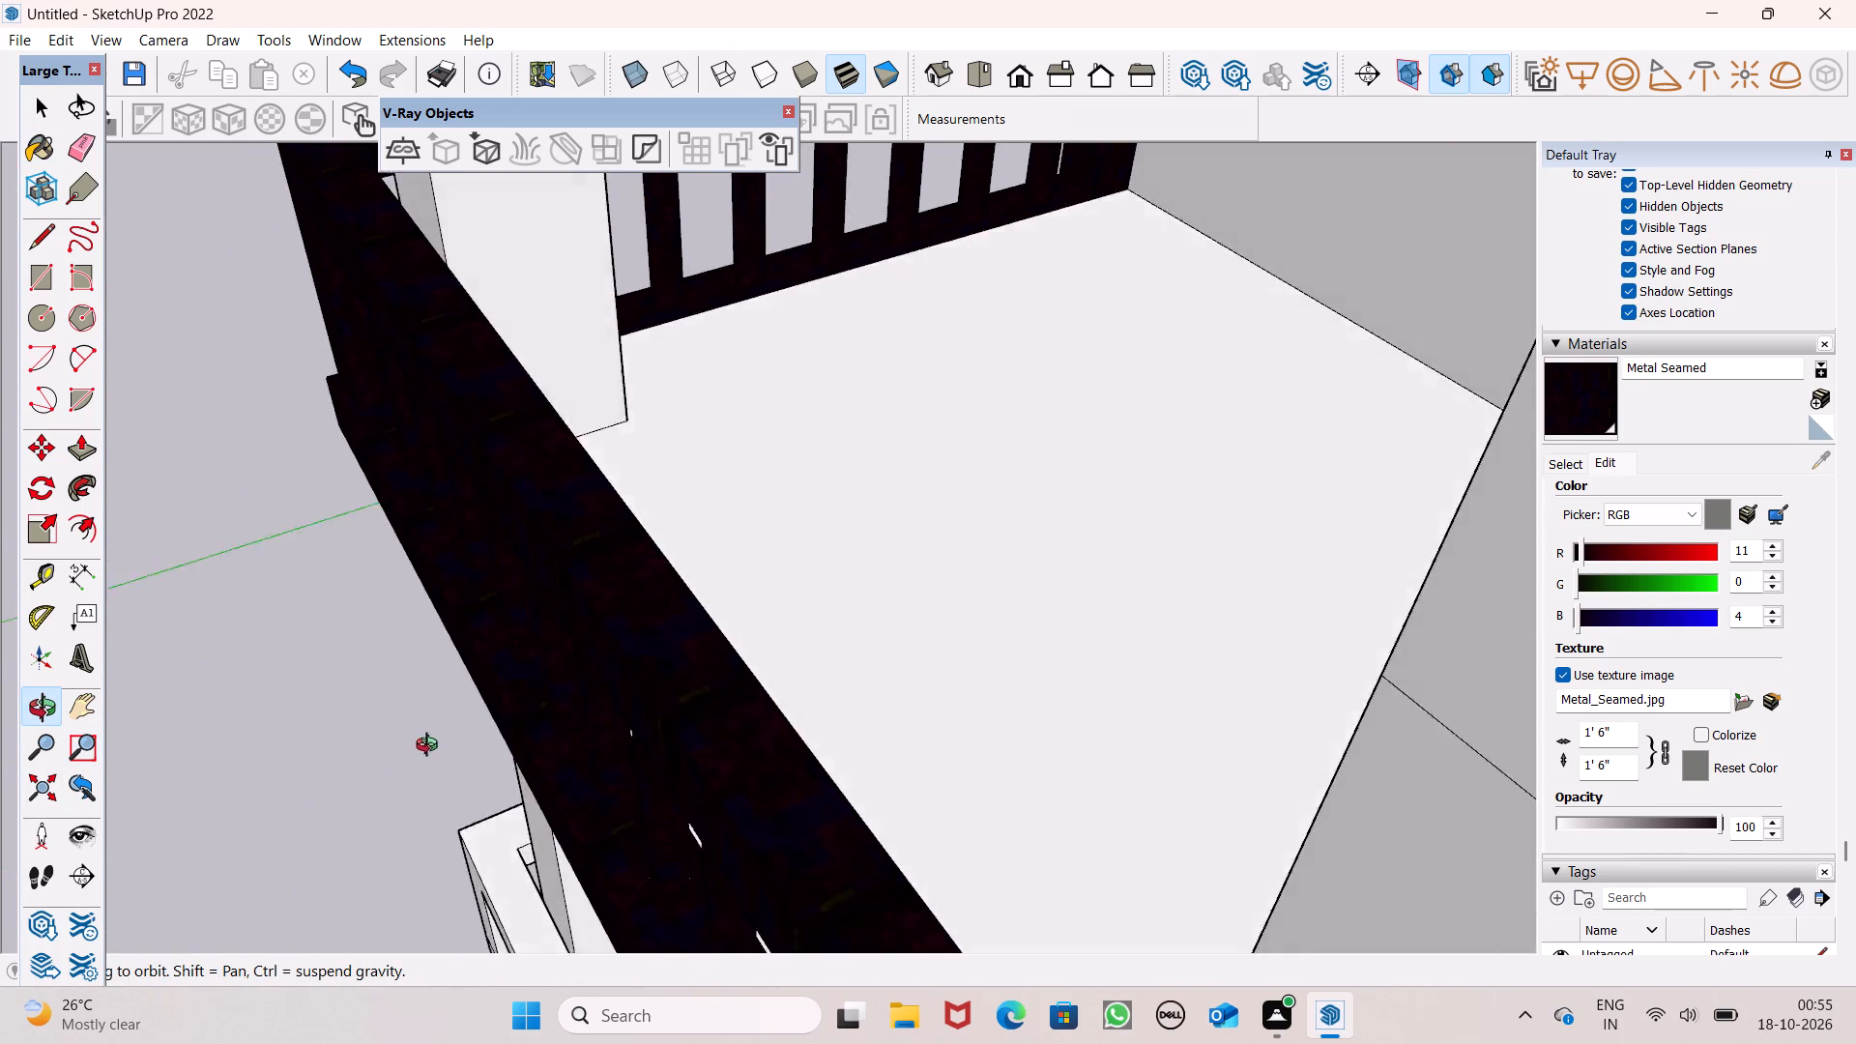
middle_drag(431, 747, 1049, 580)
scroll(1051, 577, up, 1)
scroll(983, 496, down, 20)
middle_drag(947, 601, 1013, 609)
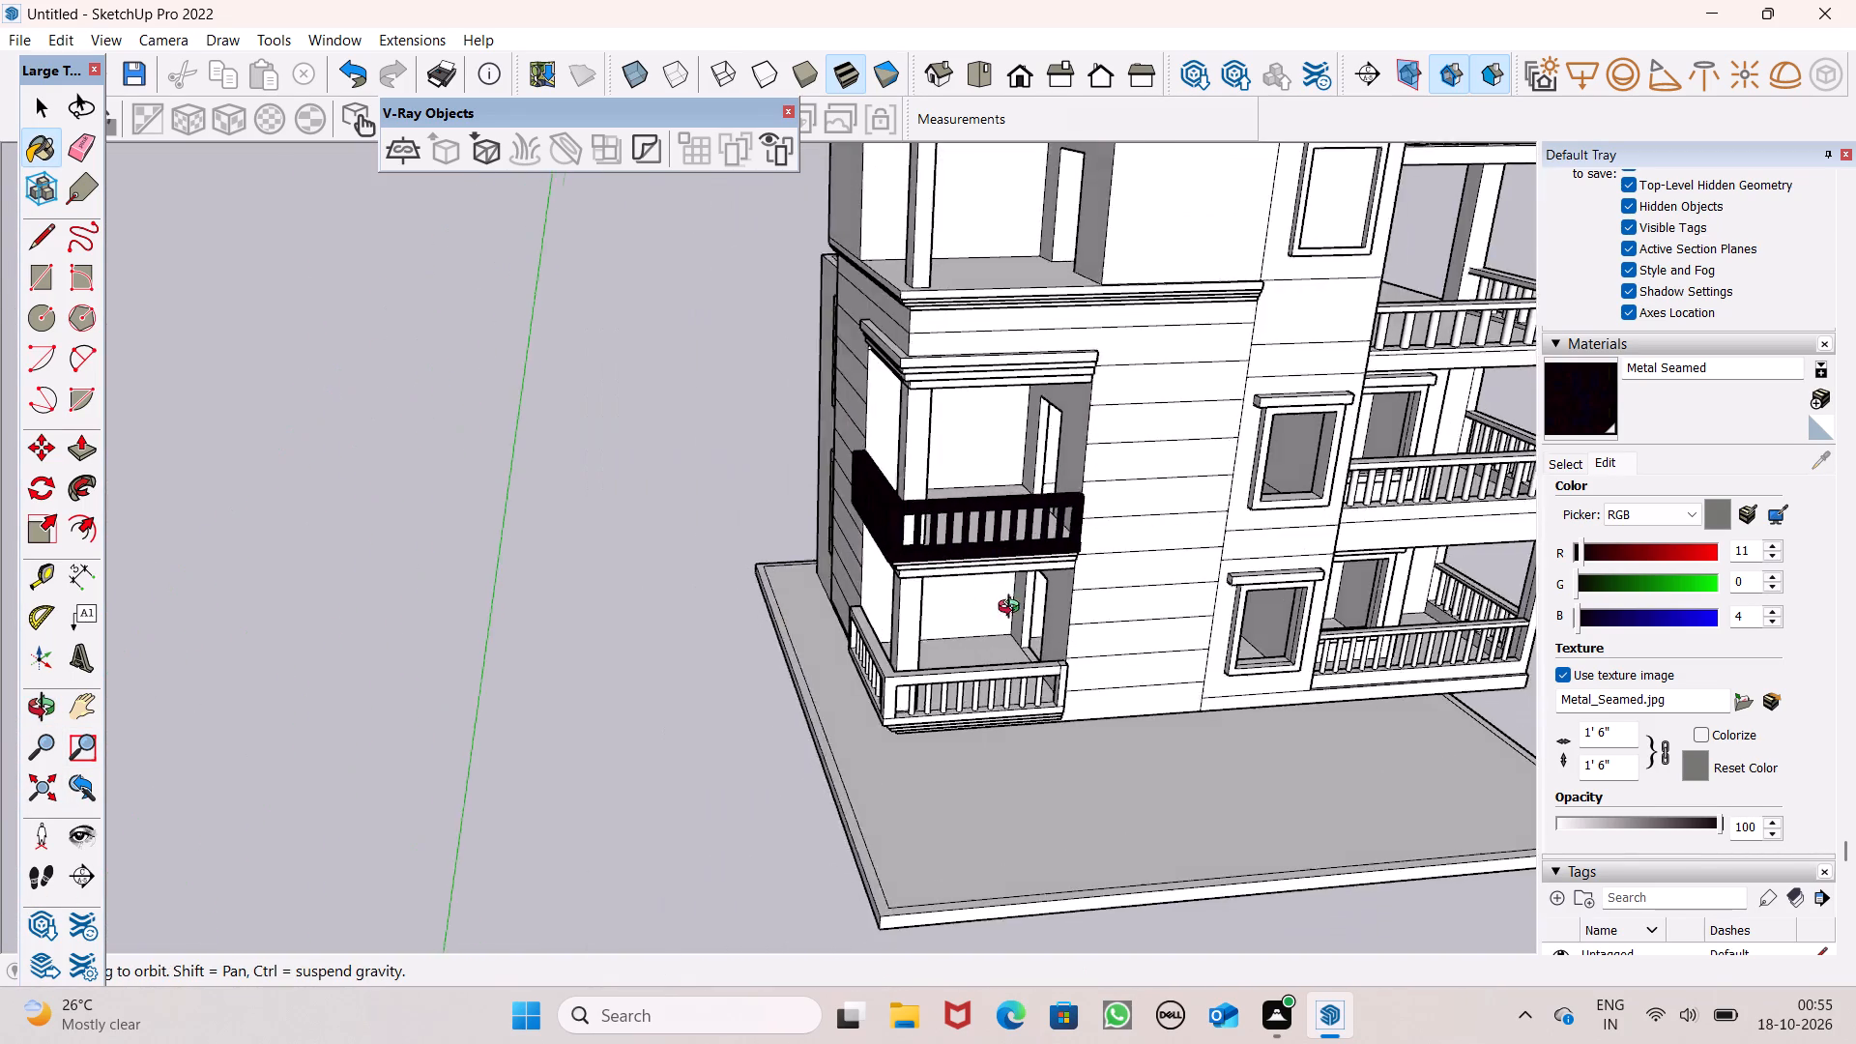
middle_drag(1013, 609, 1398, 525)
scroll(885, 564, up, 5)
middle_drag(946, 632, 1150, 665)
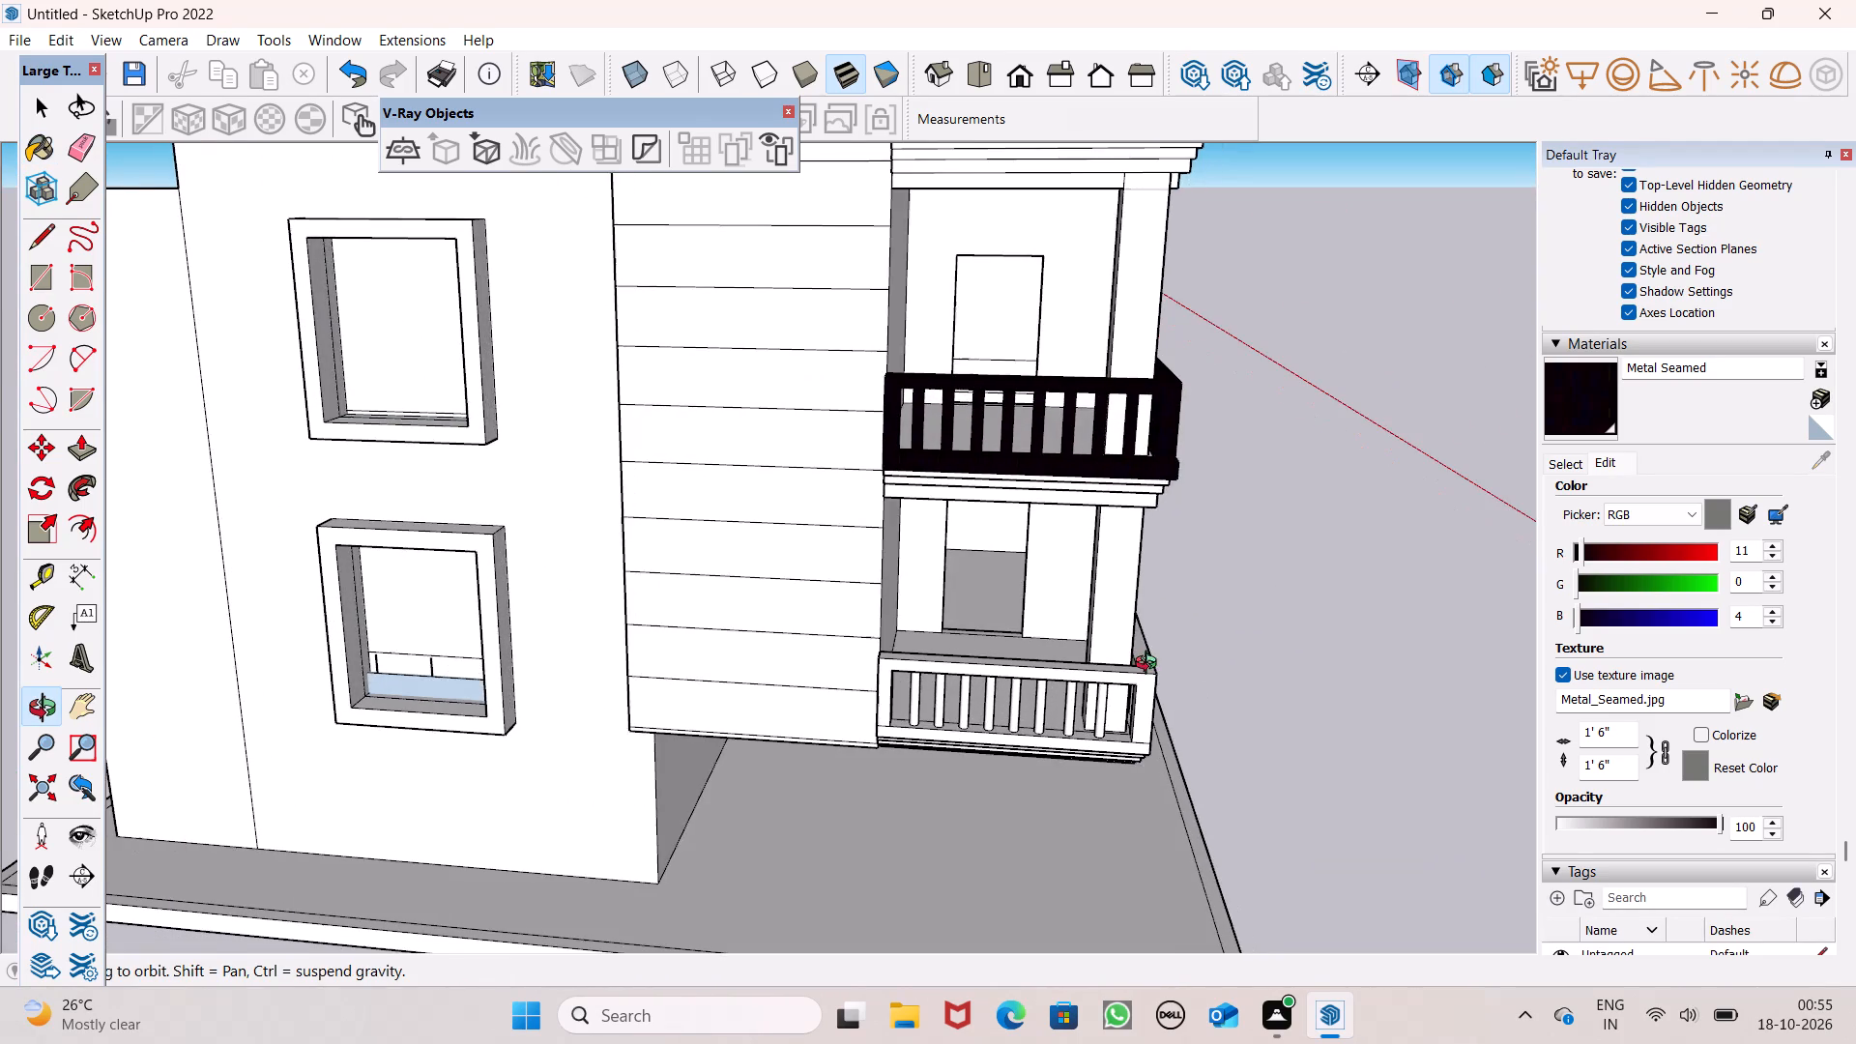
middle_drag(1150, 665, 1149, 663)
scroll(1047, 533, up, 8)
scroll(1004, 428, up, 8)
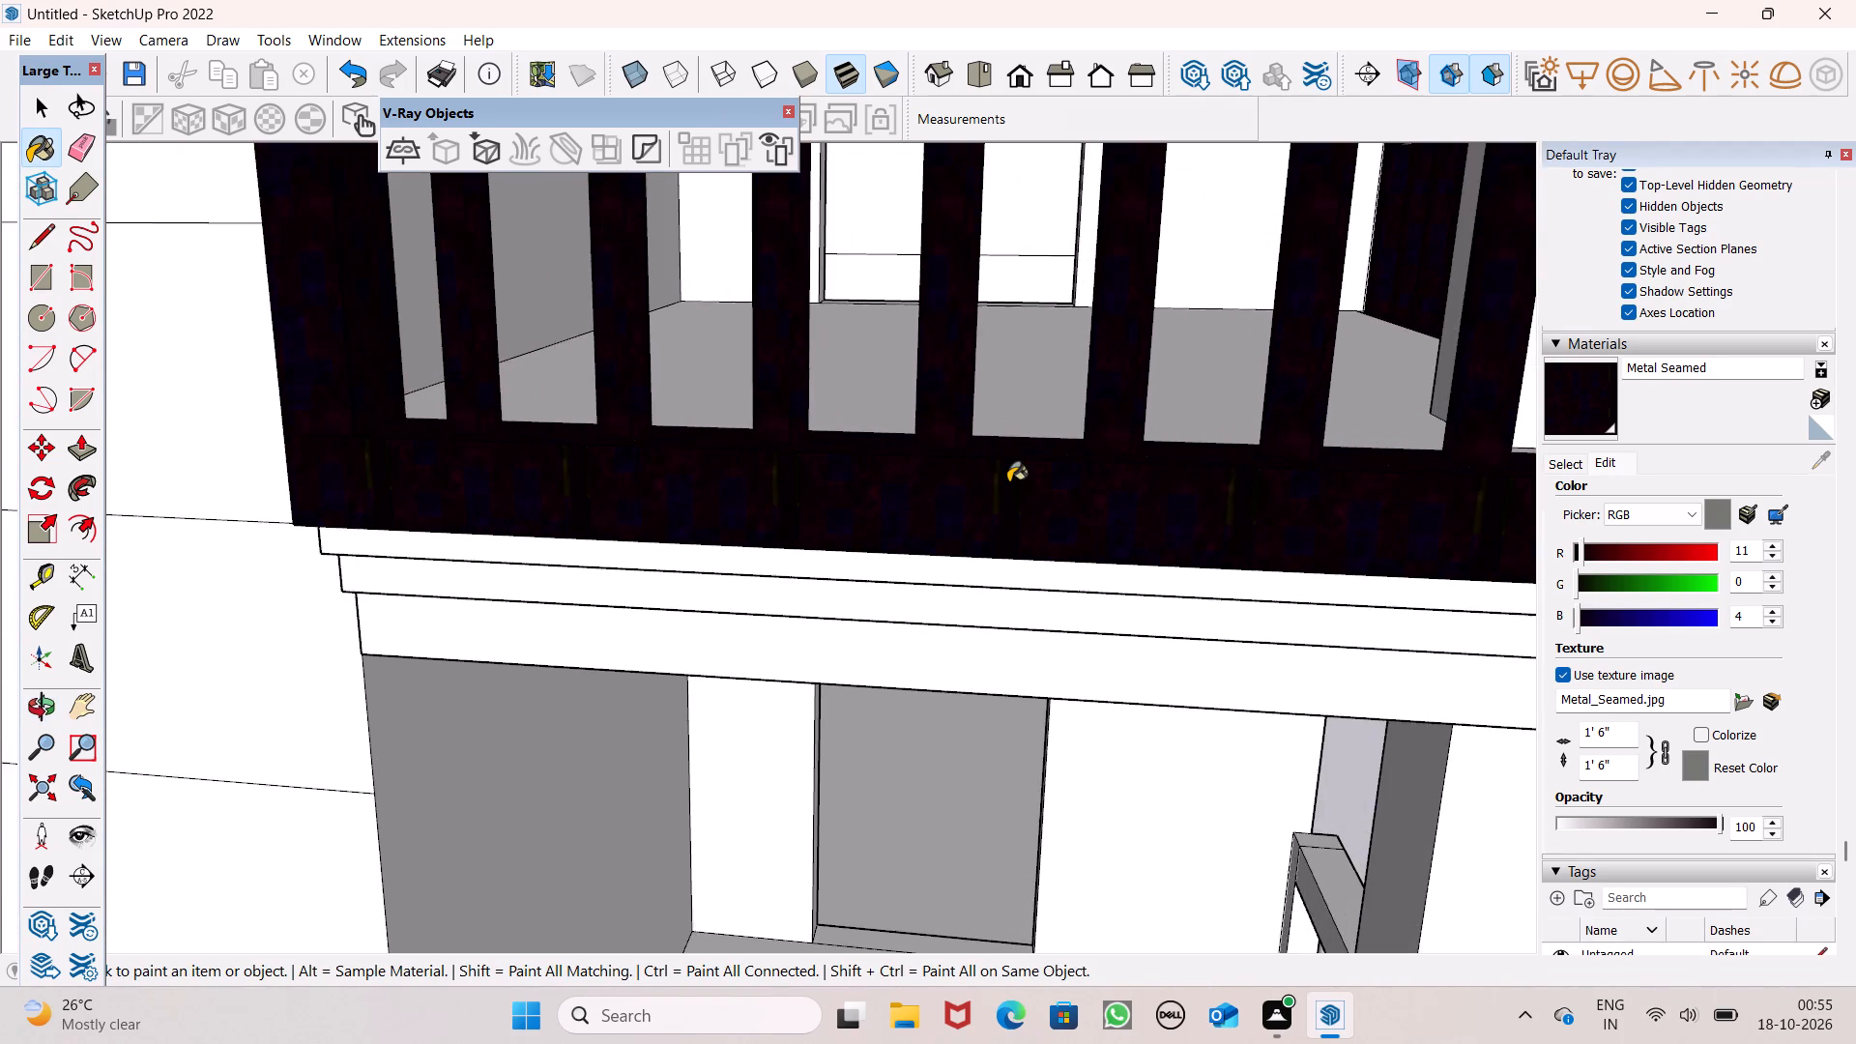
scroll(1008, 482, up, 9)
scroll(1008, 519, down, 11)
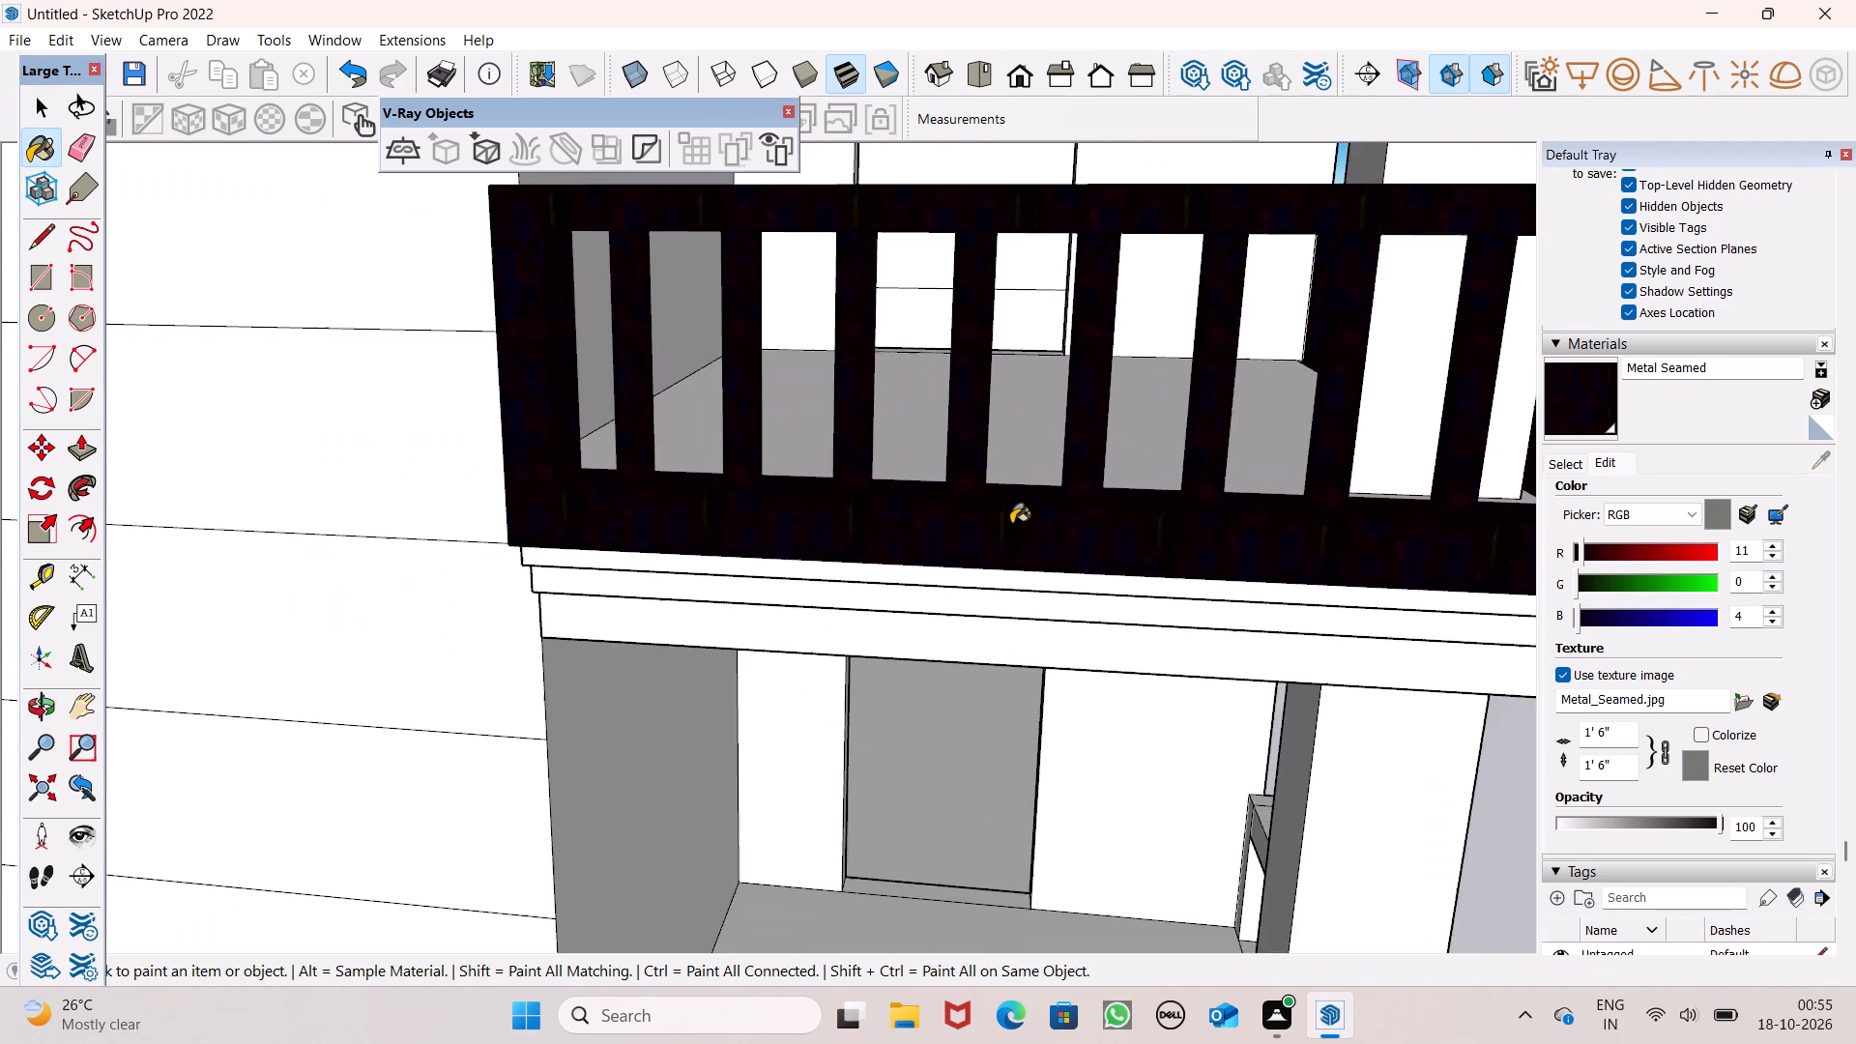
scroll(1011, 524, down, 18)
Paint the lower corner balcony's shorter-side frame, bottom rail and the four balusters nearest the corner with Metal Seamed.
middle_drag(1029, 562, 1058, 623)
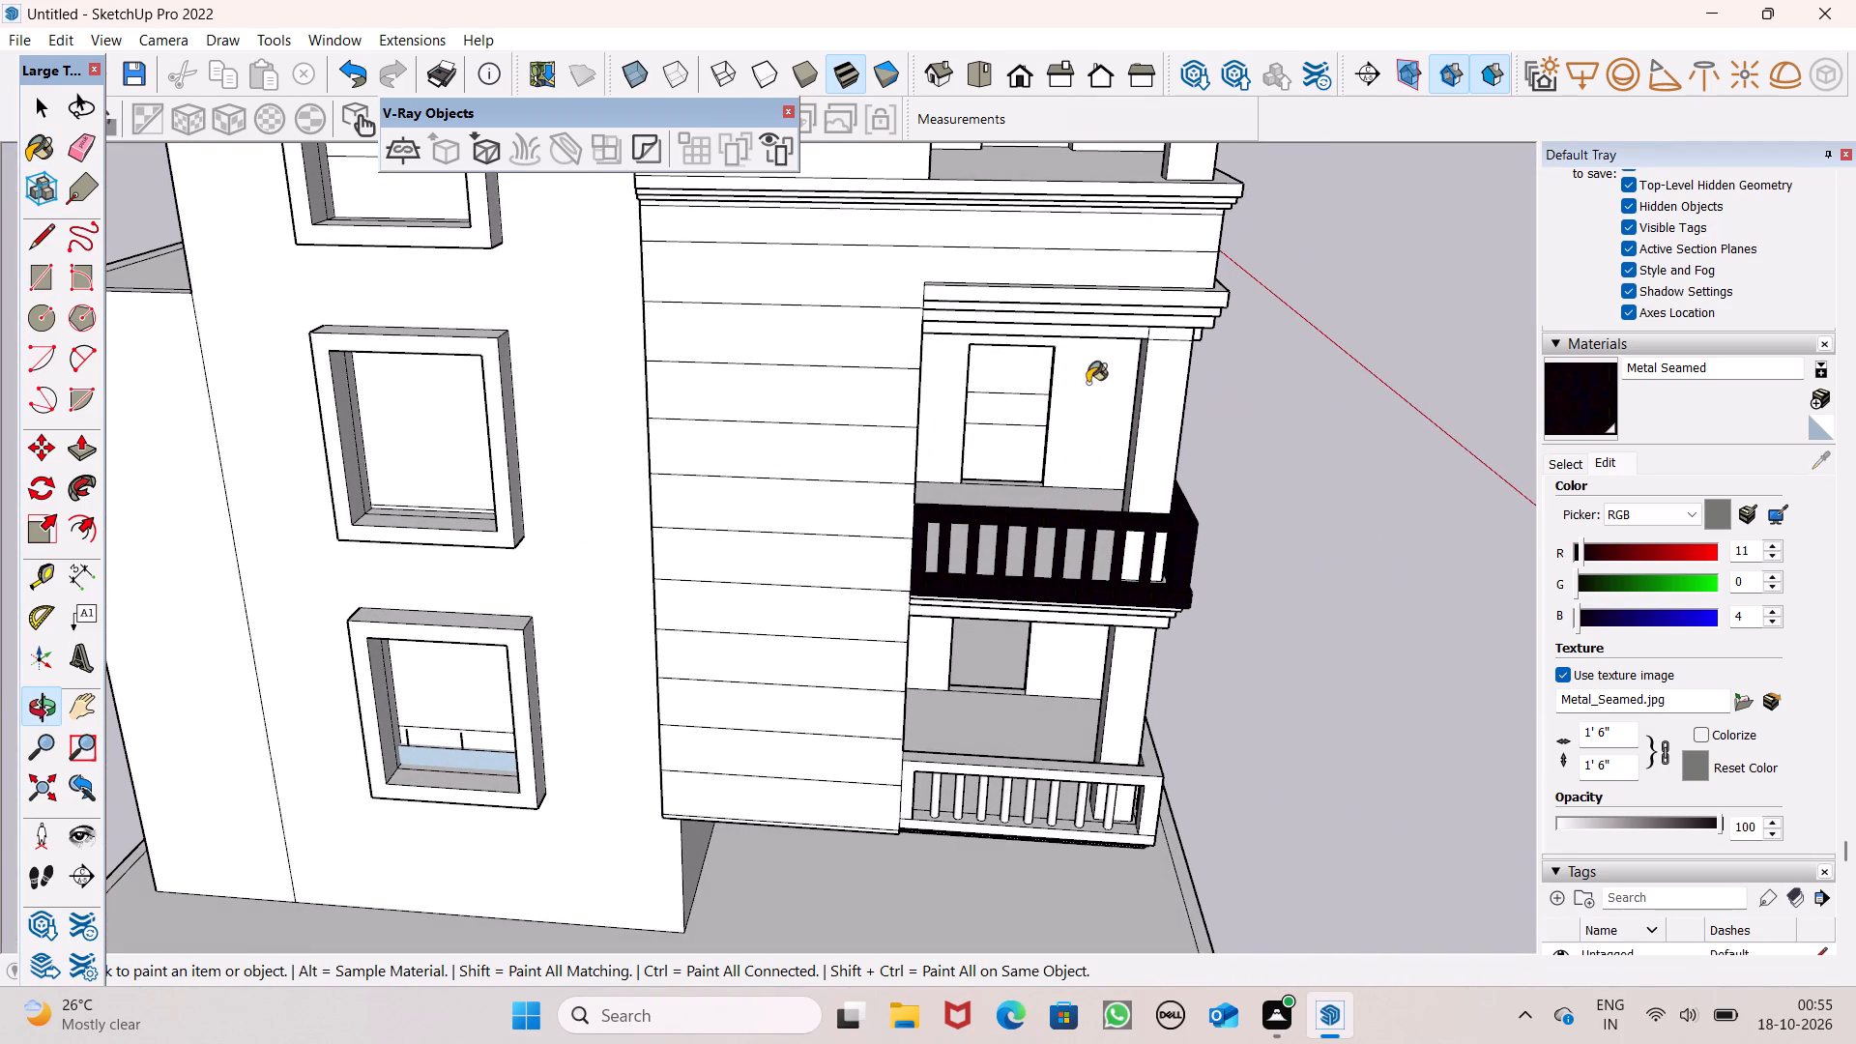
scroll(1067, 395, down, 3)
middle_drag(1207, 588, 1094, 457)
scroll(988, 623, up, 7)
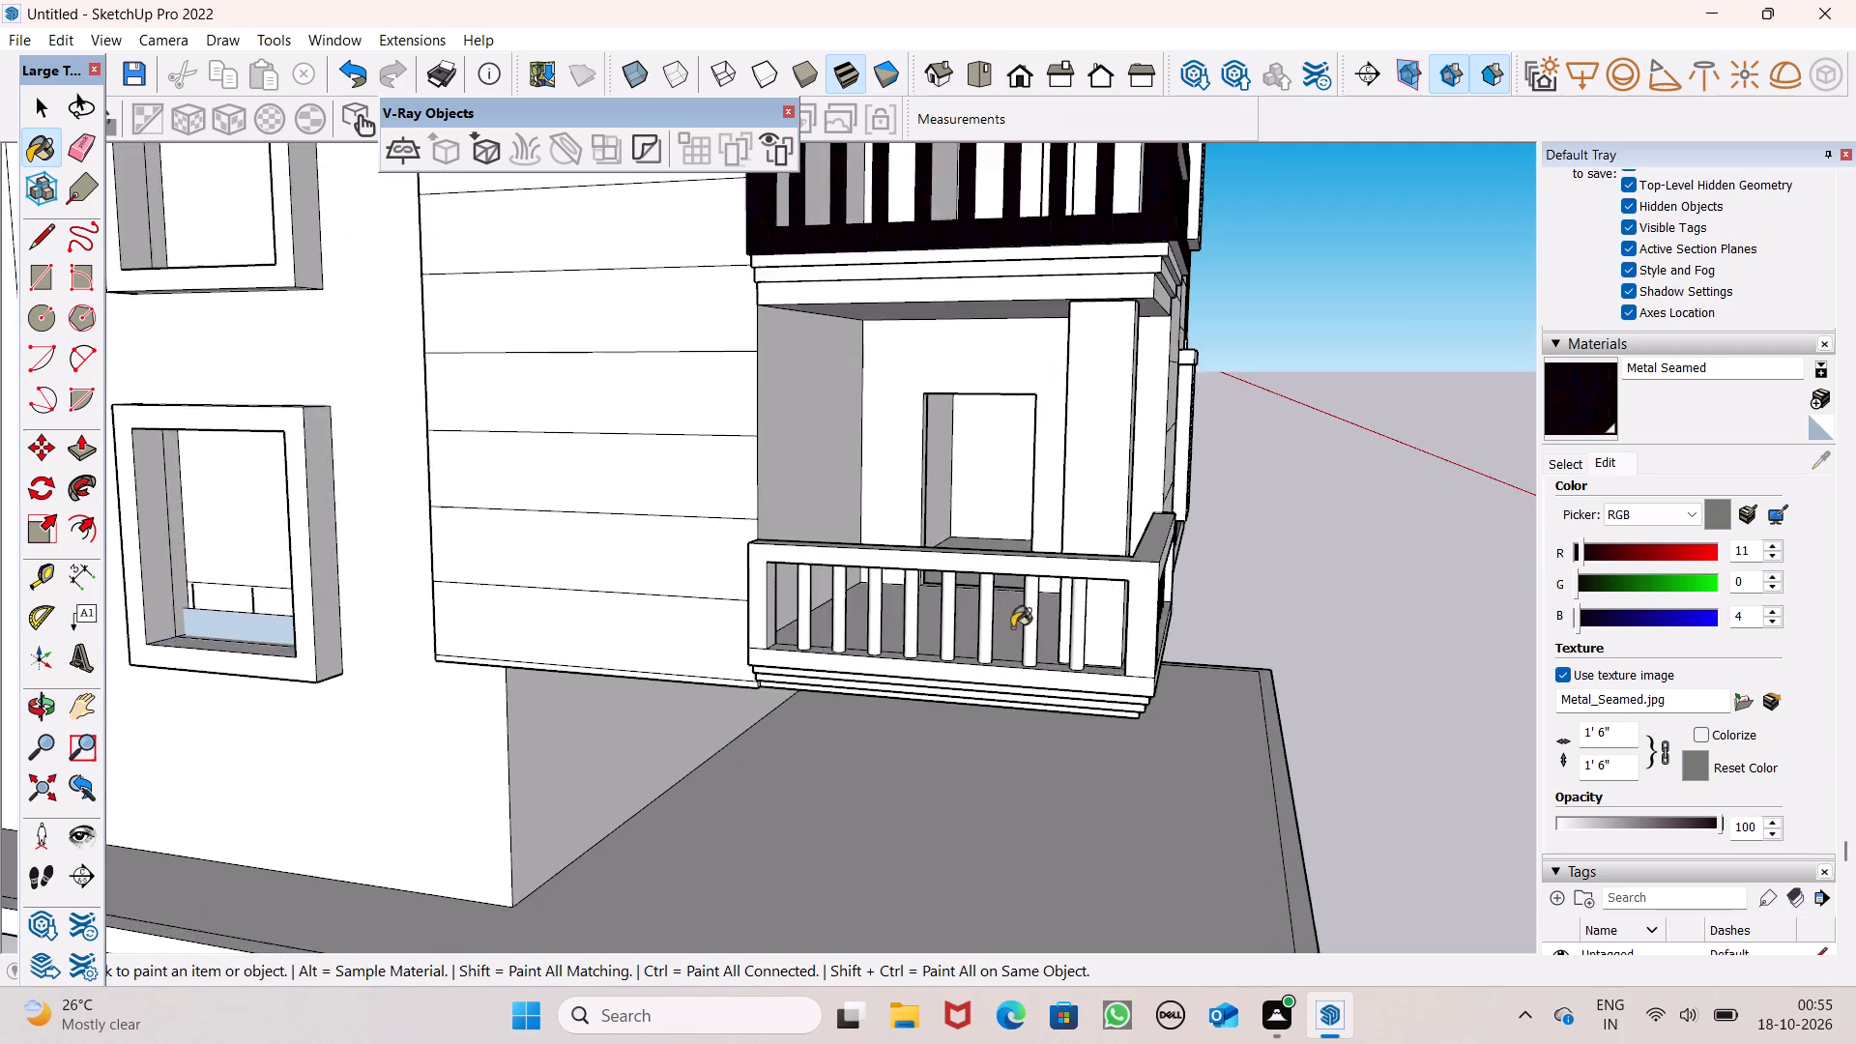
scroll(1012, 627, up, 7)
click(1038, 642)
click(1139, 652)
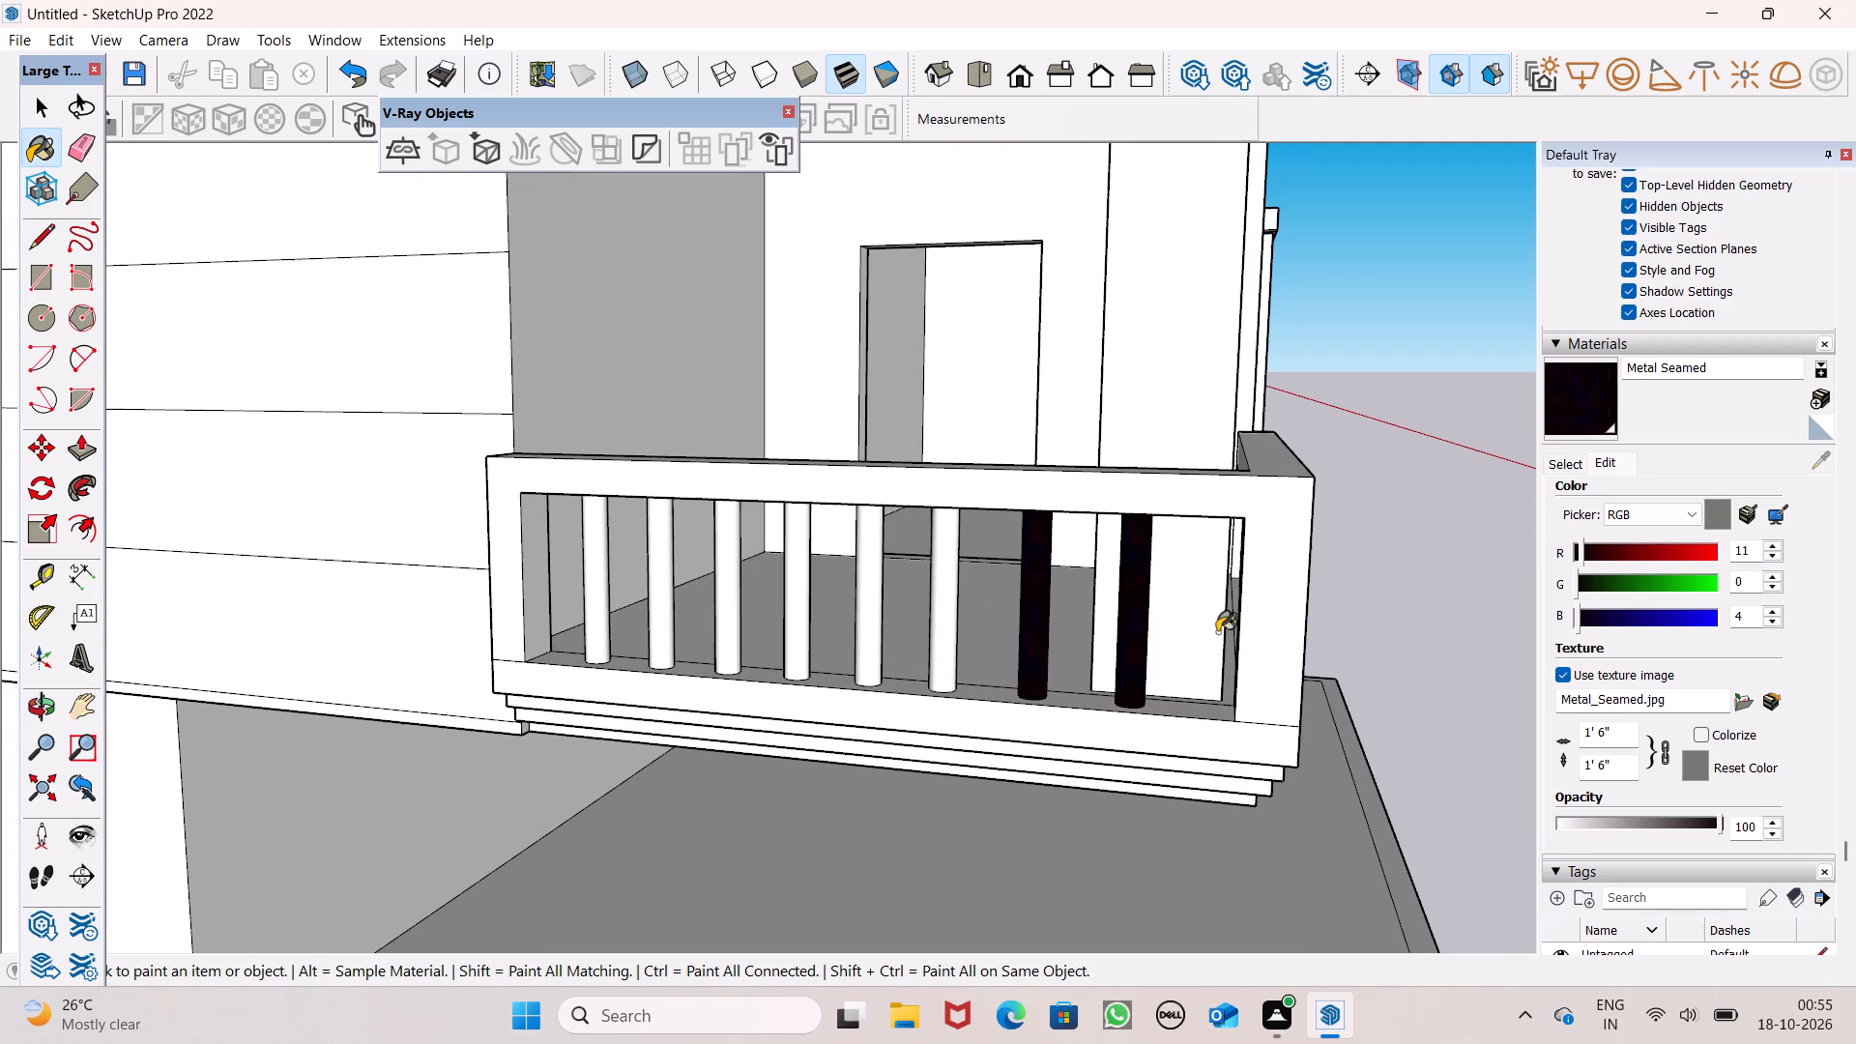
click(1304, 628)
click(1007, 708)
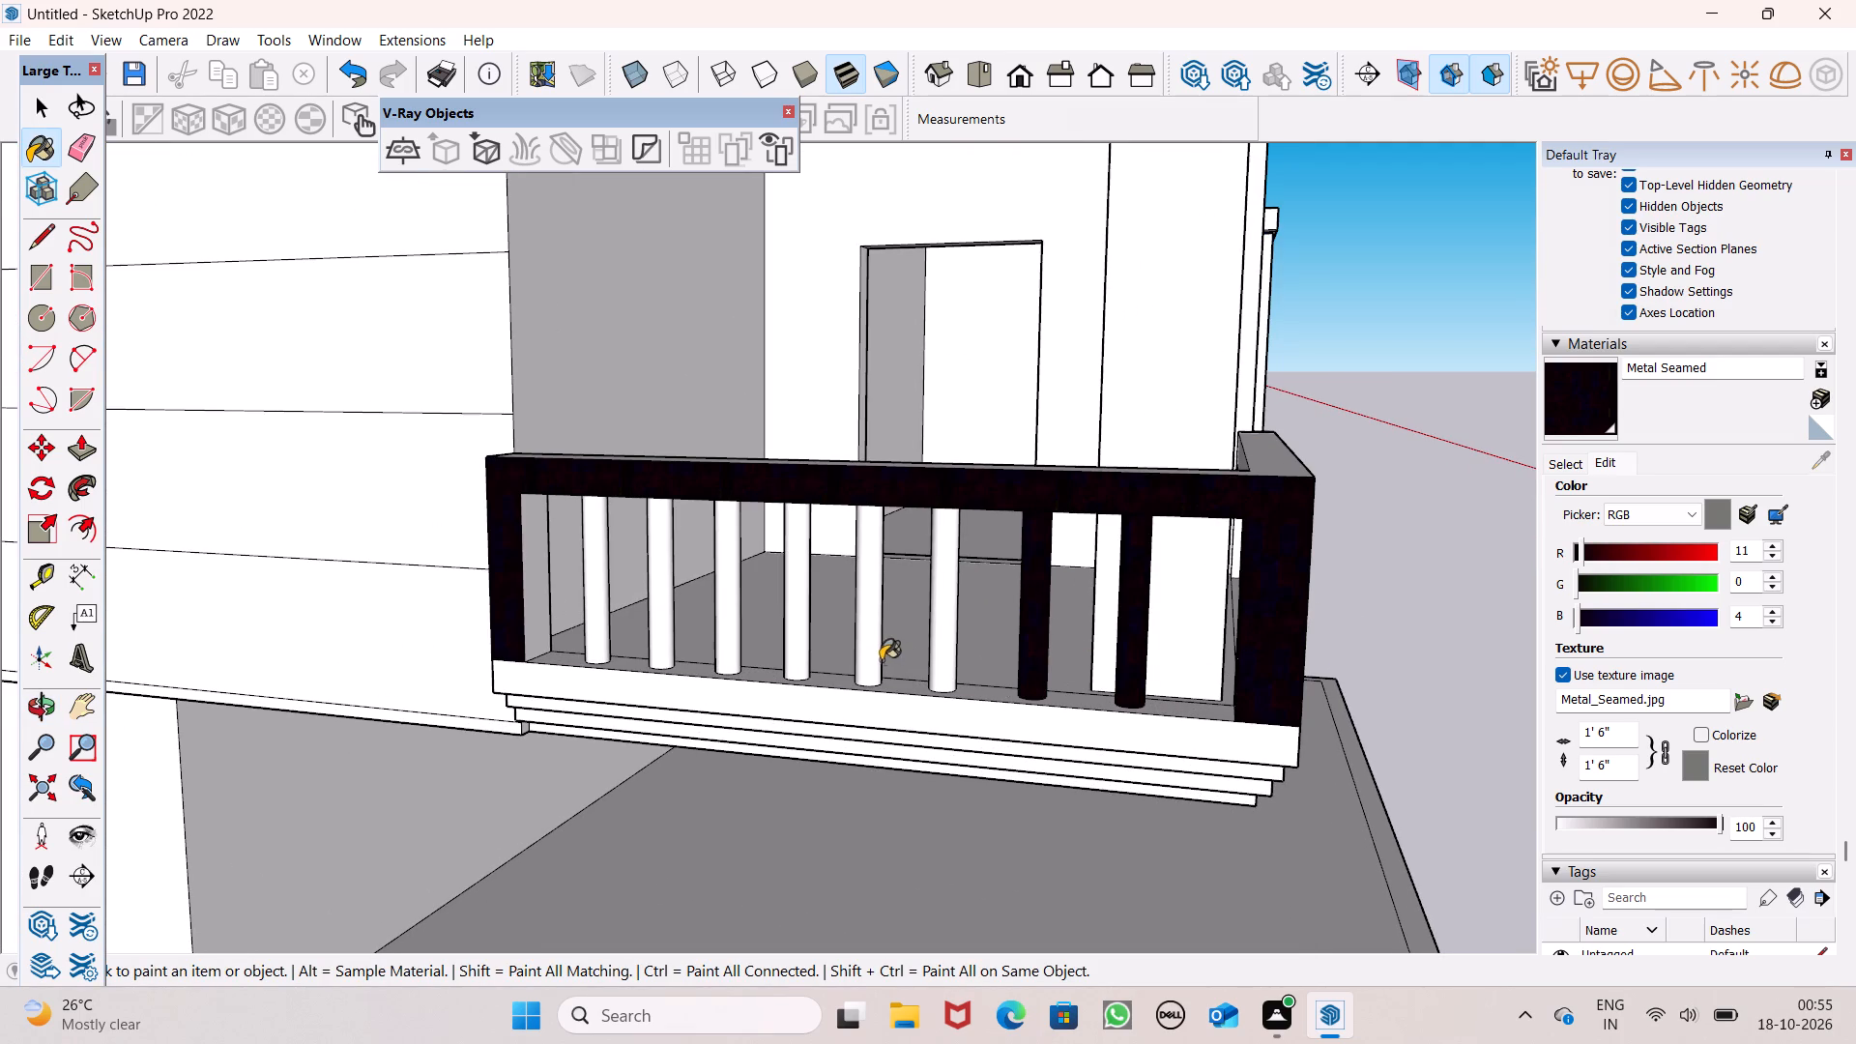
click(866, 657)
click(947, 636)
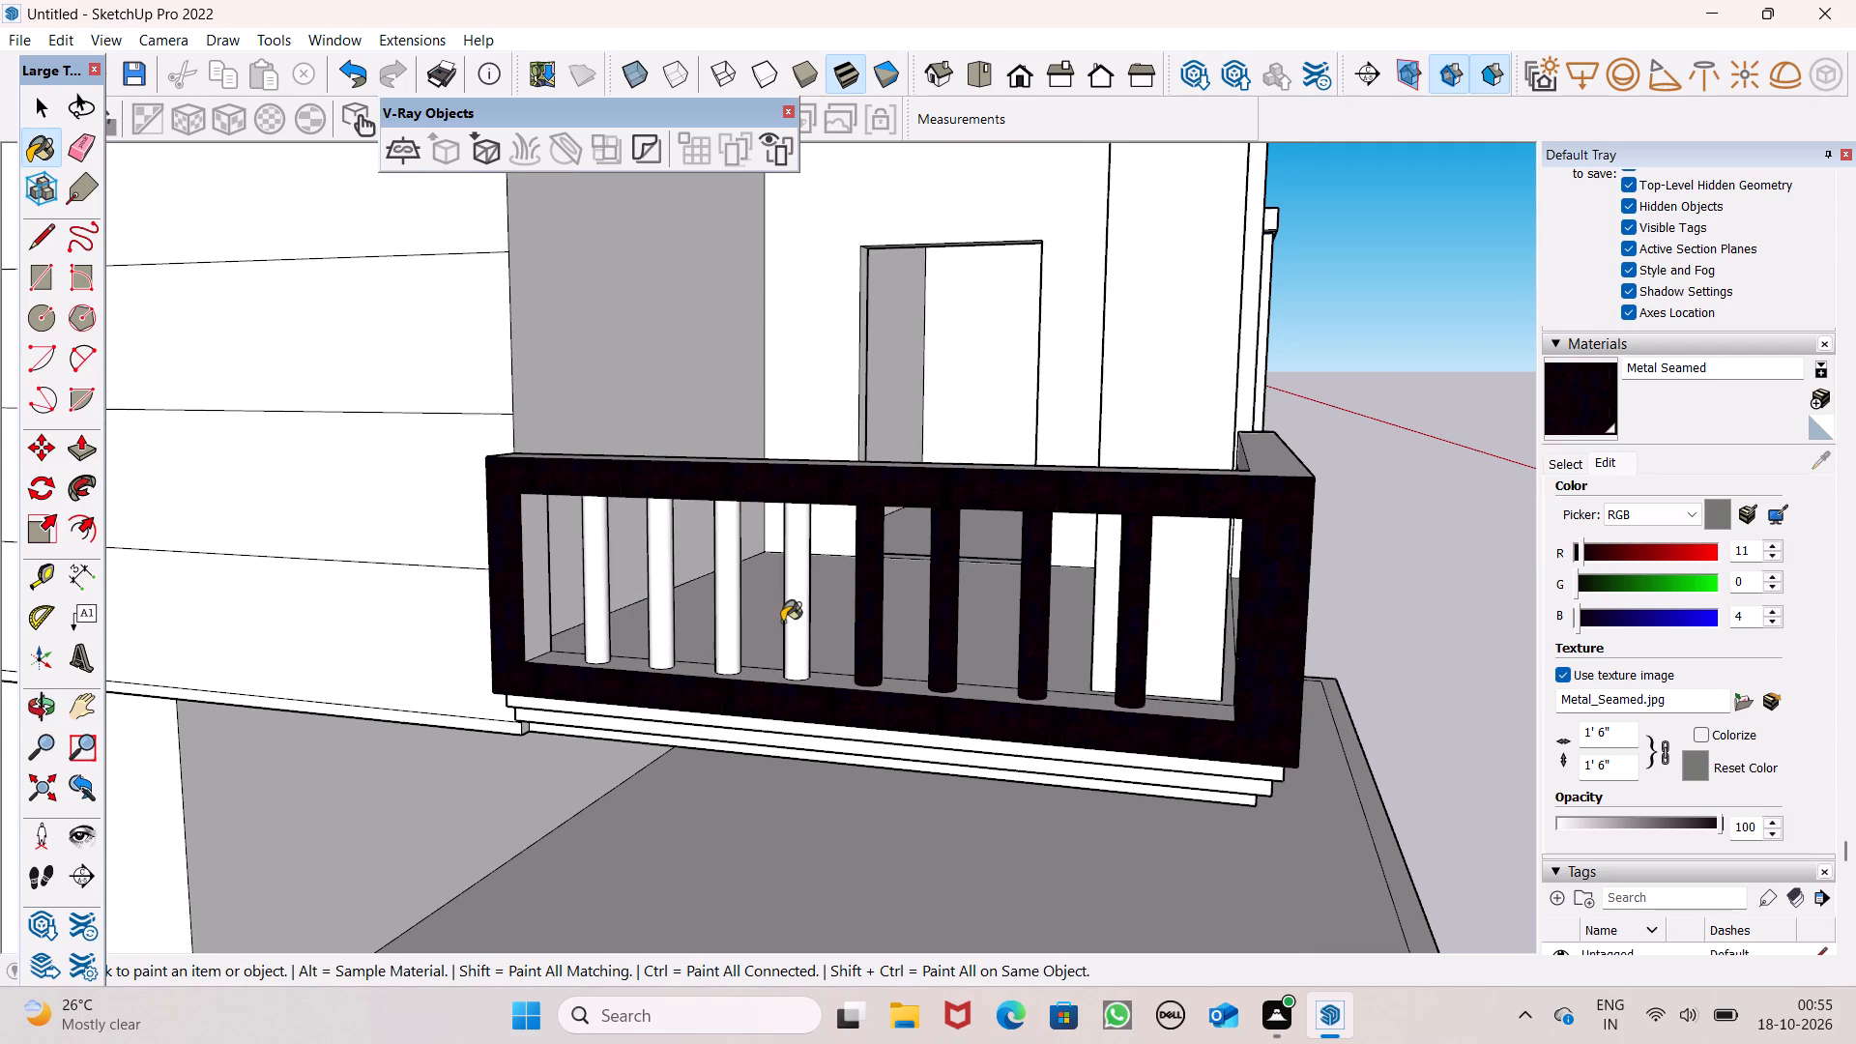
Paint the shorter side's remaining four balusters, the bottom rail's upper ledge and the wall post's inner face with Metal Seamed.
click(792, 617)
click(743, 609)
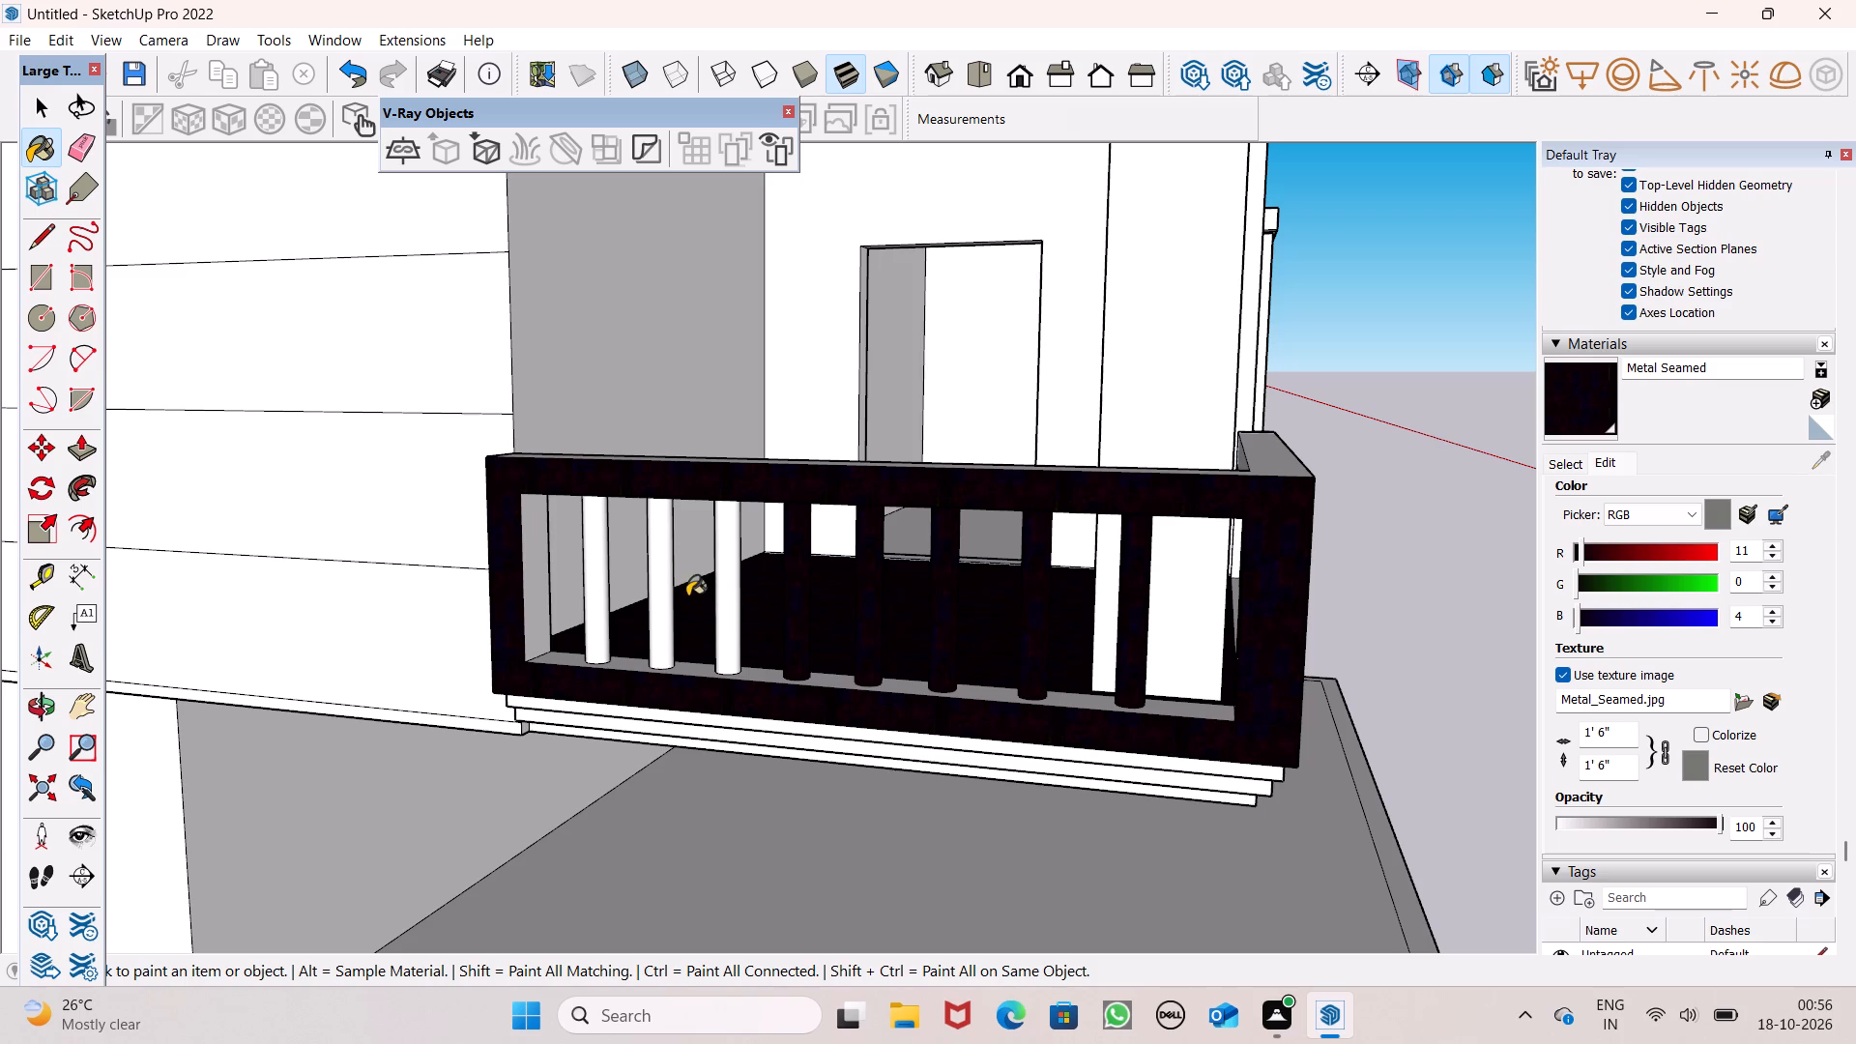
key(ctrl+z)
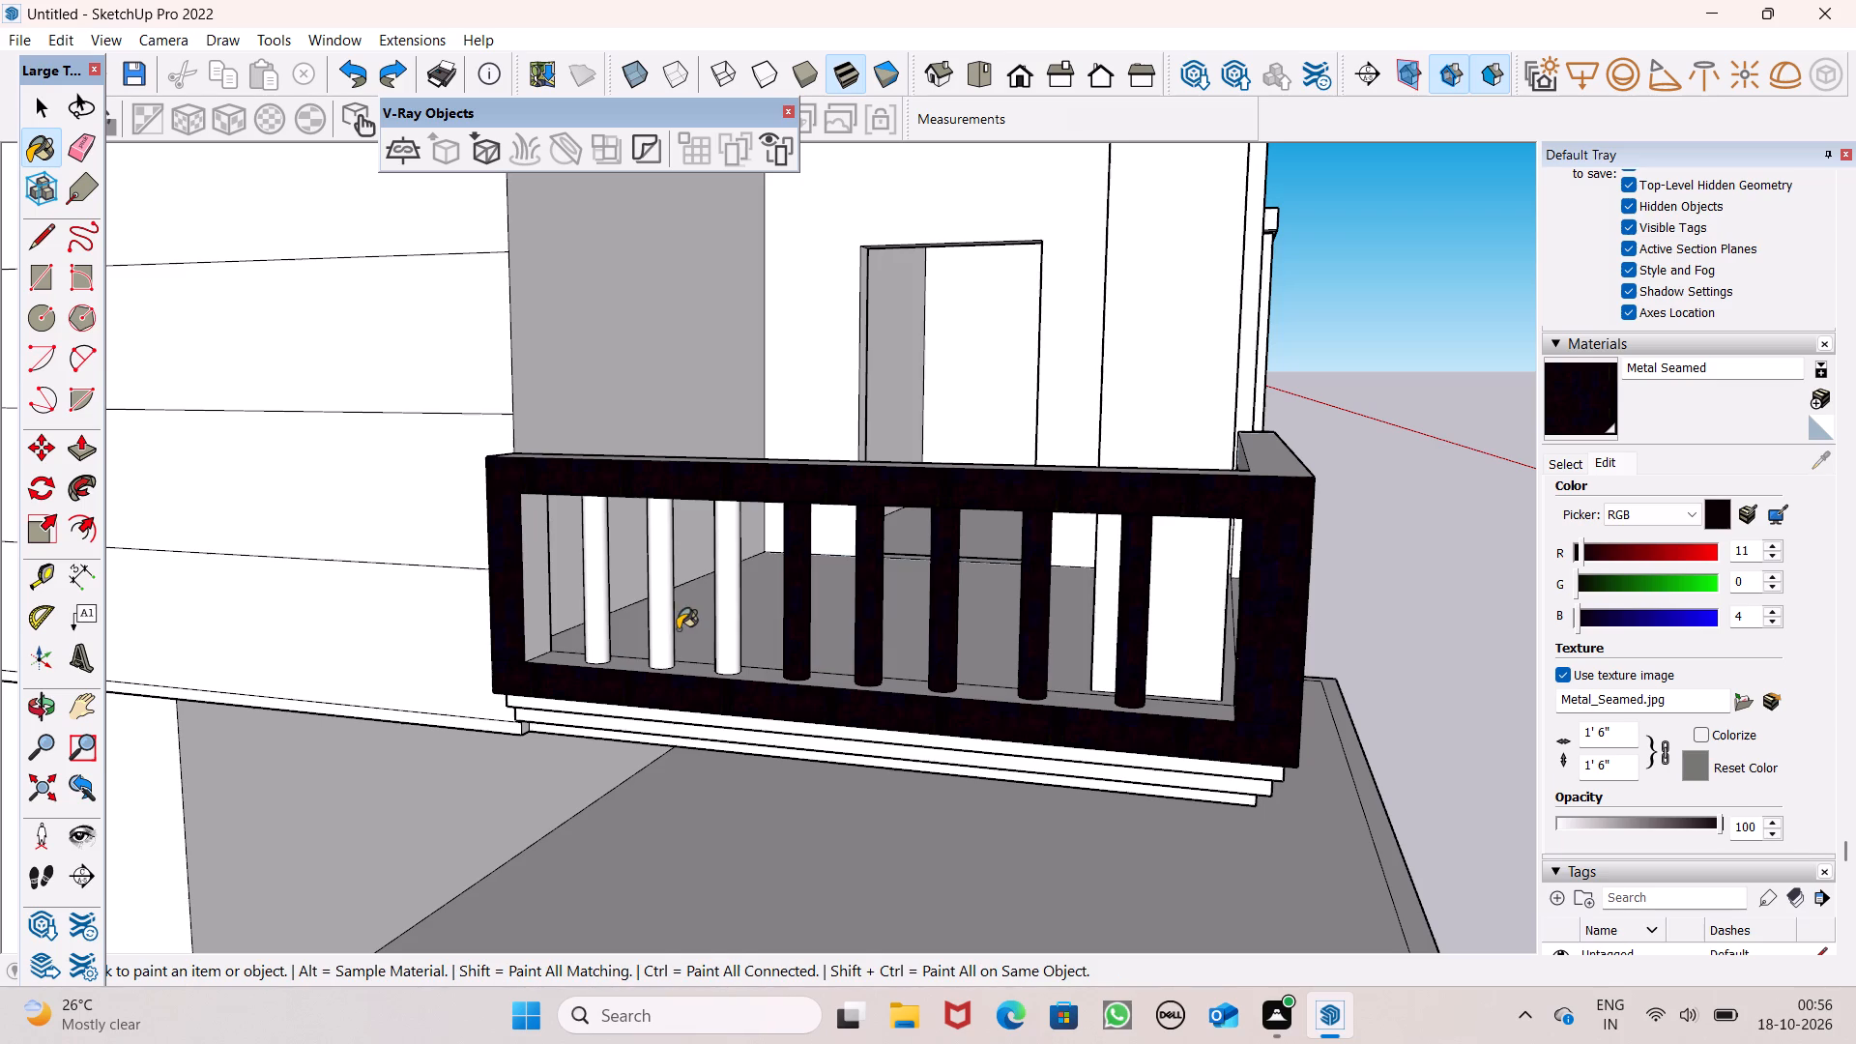
click(662, 629)
click(594, 596)
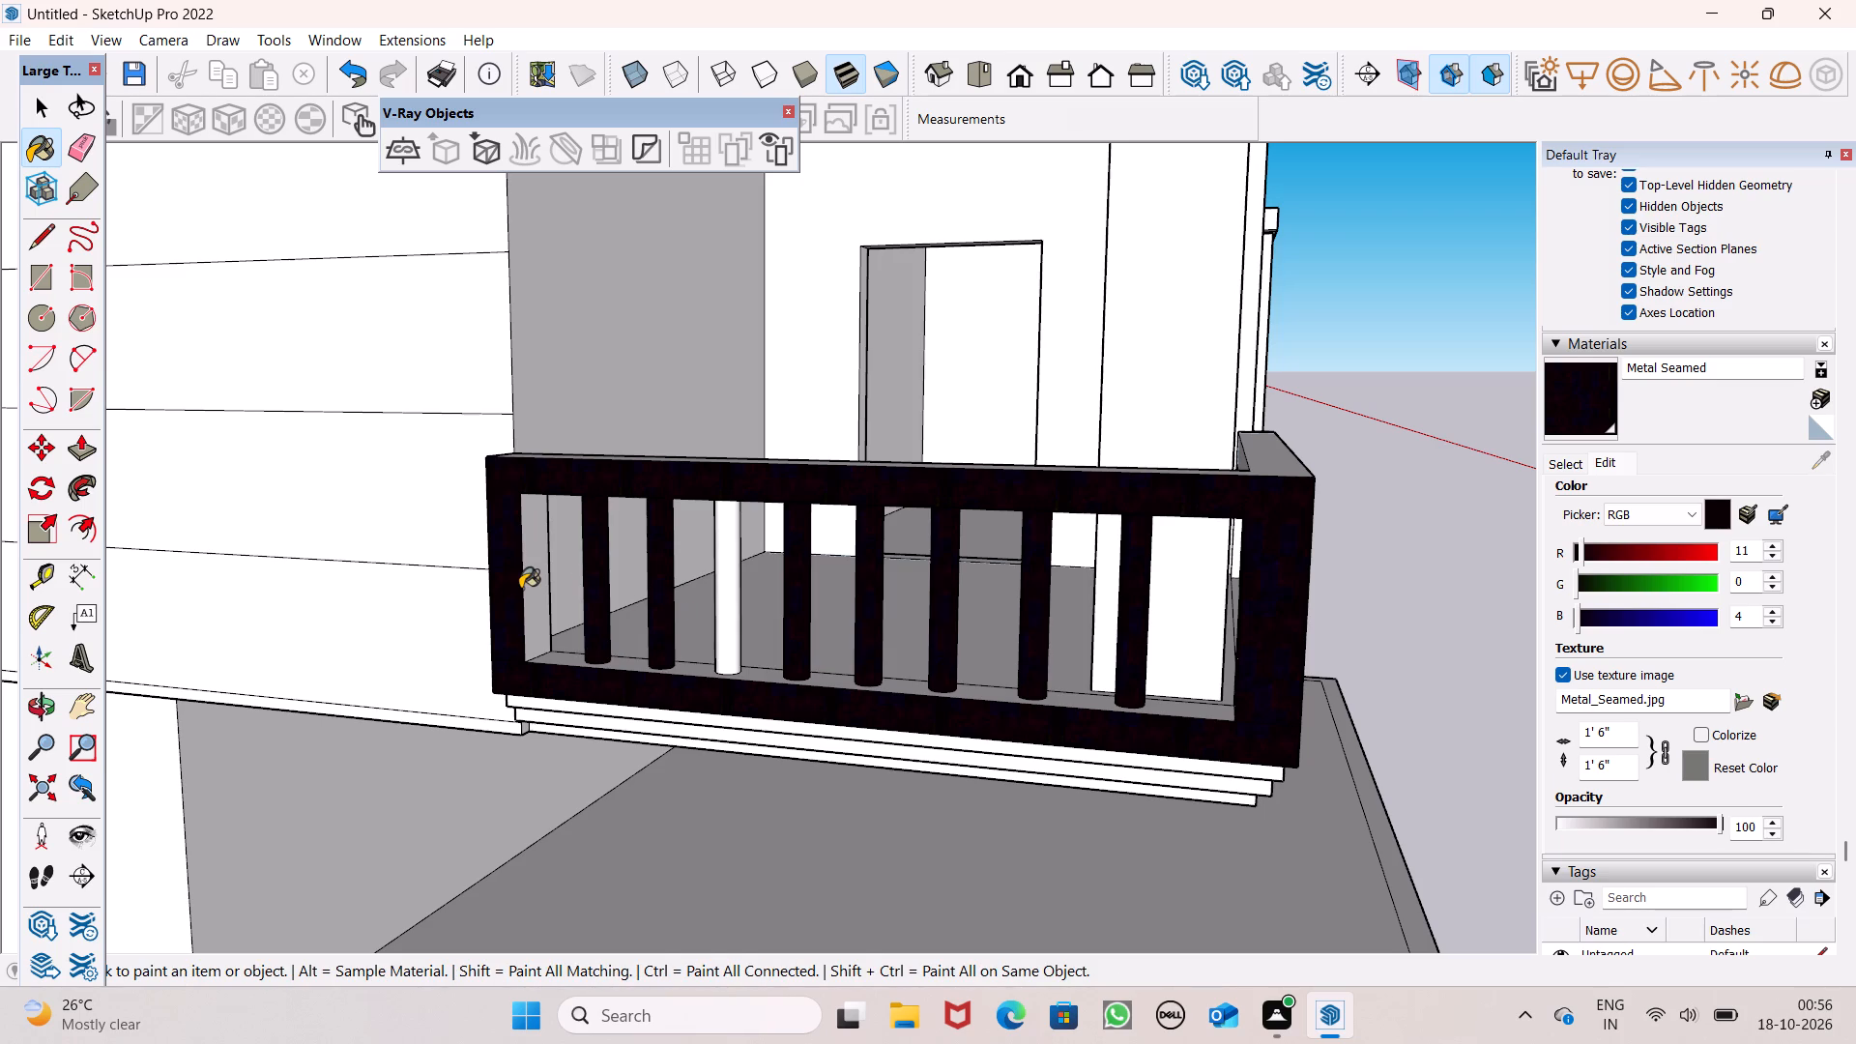
click(524, 588)
click(562, 665)
click(552, 627)
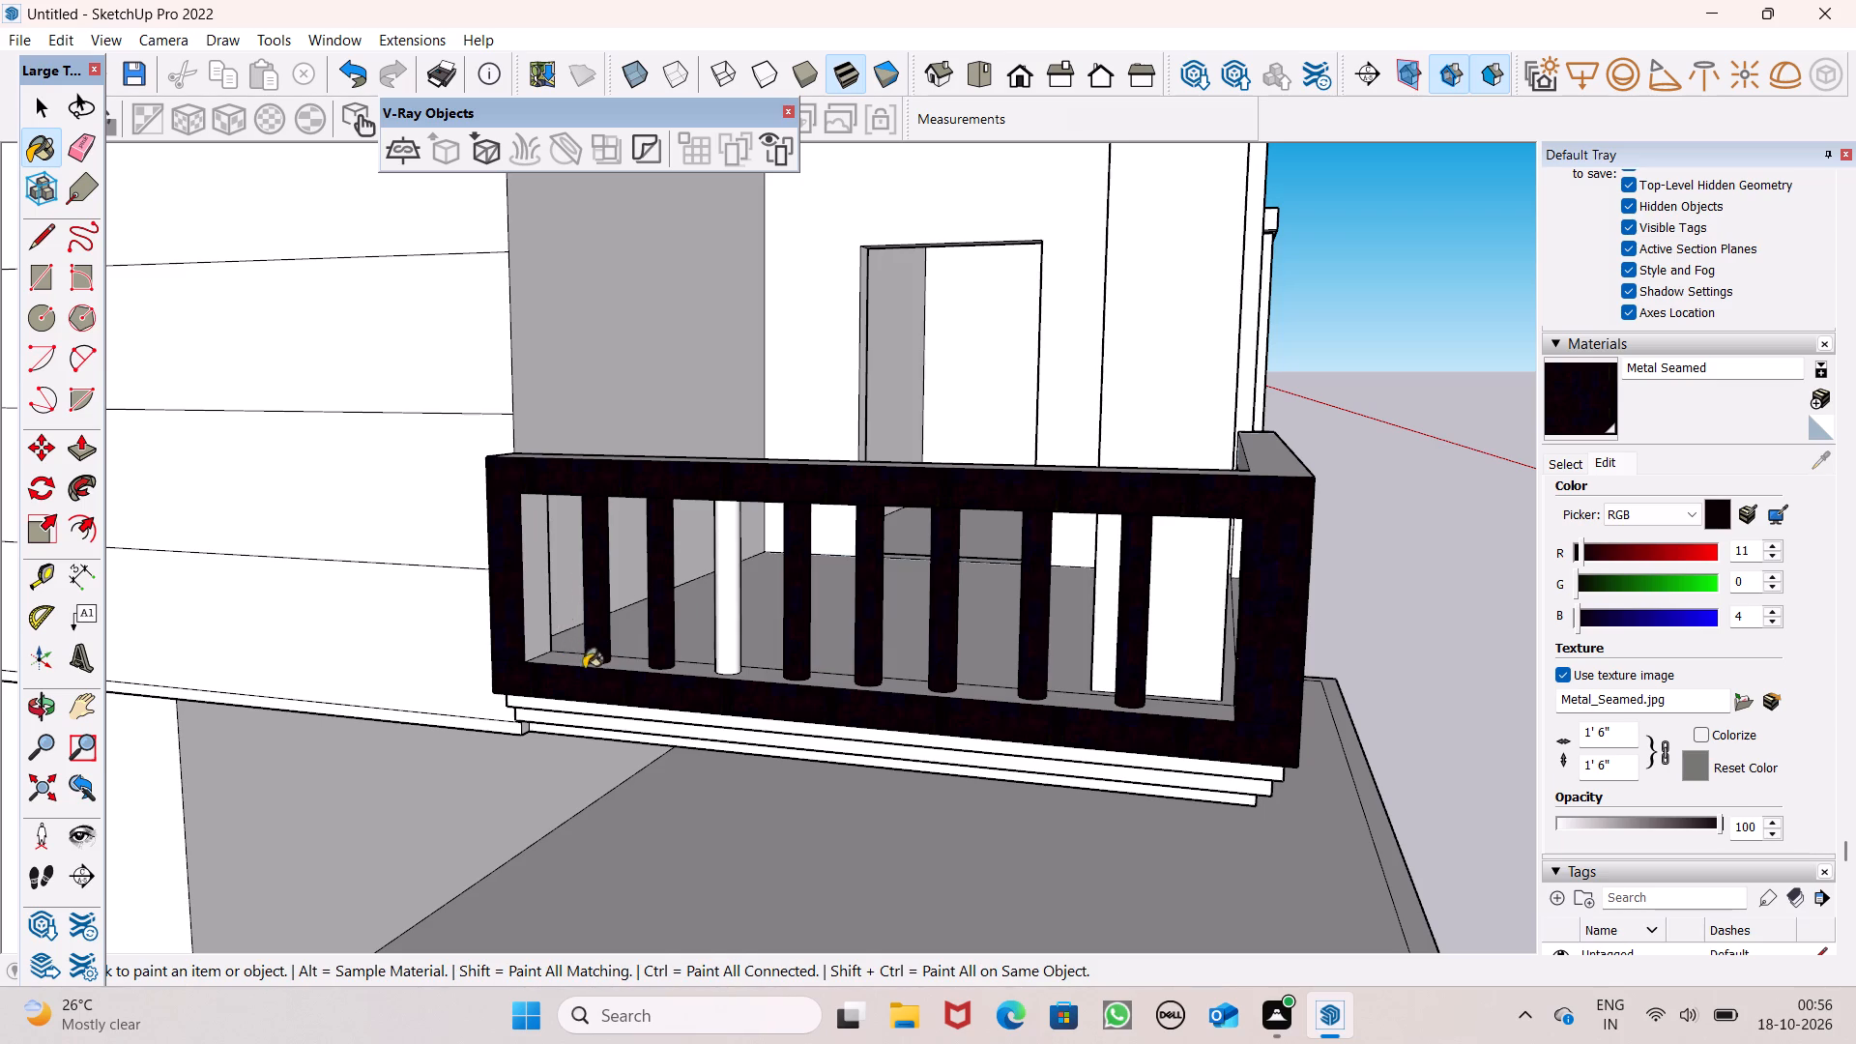
middle_drag(594, 681, 657, 814)
click(567, 679)
click(537, 639)
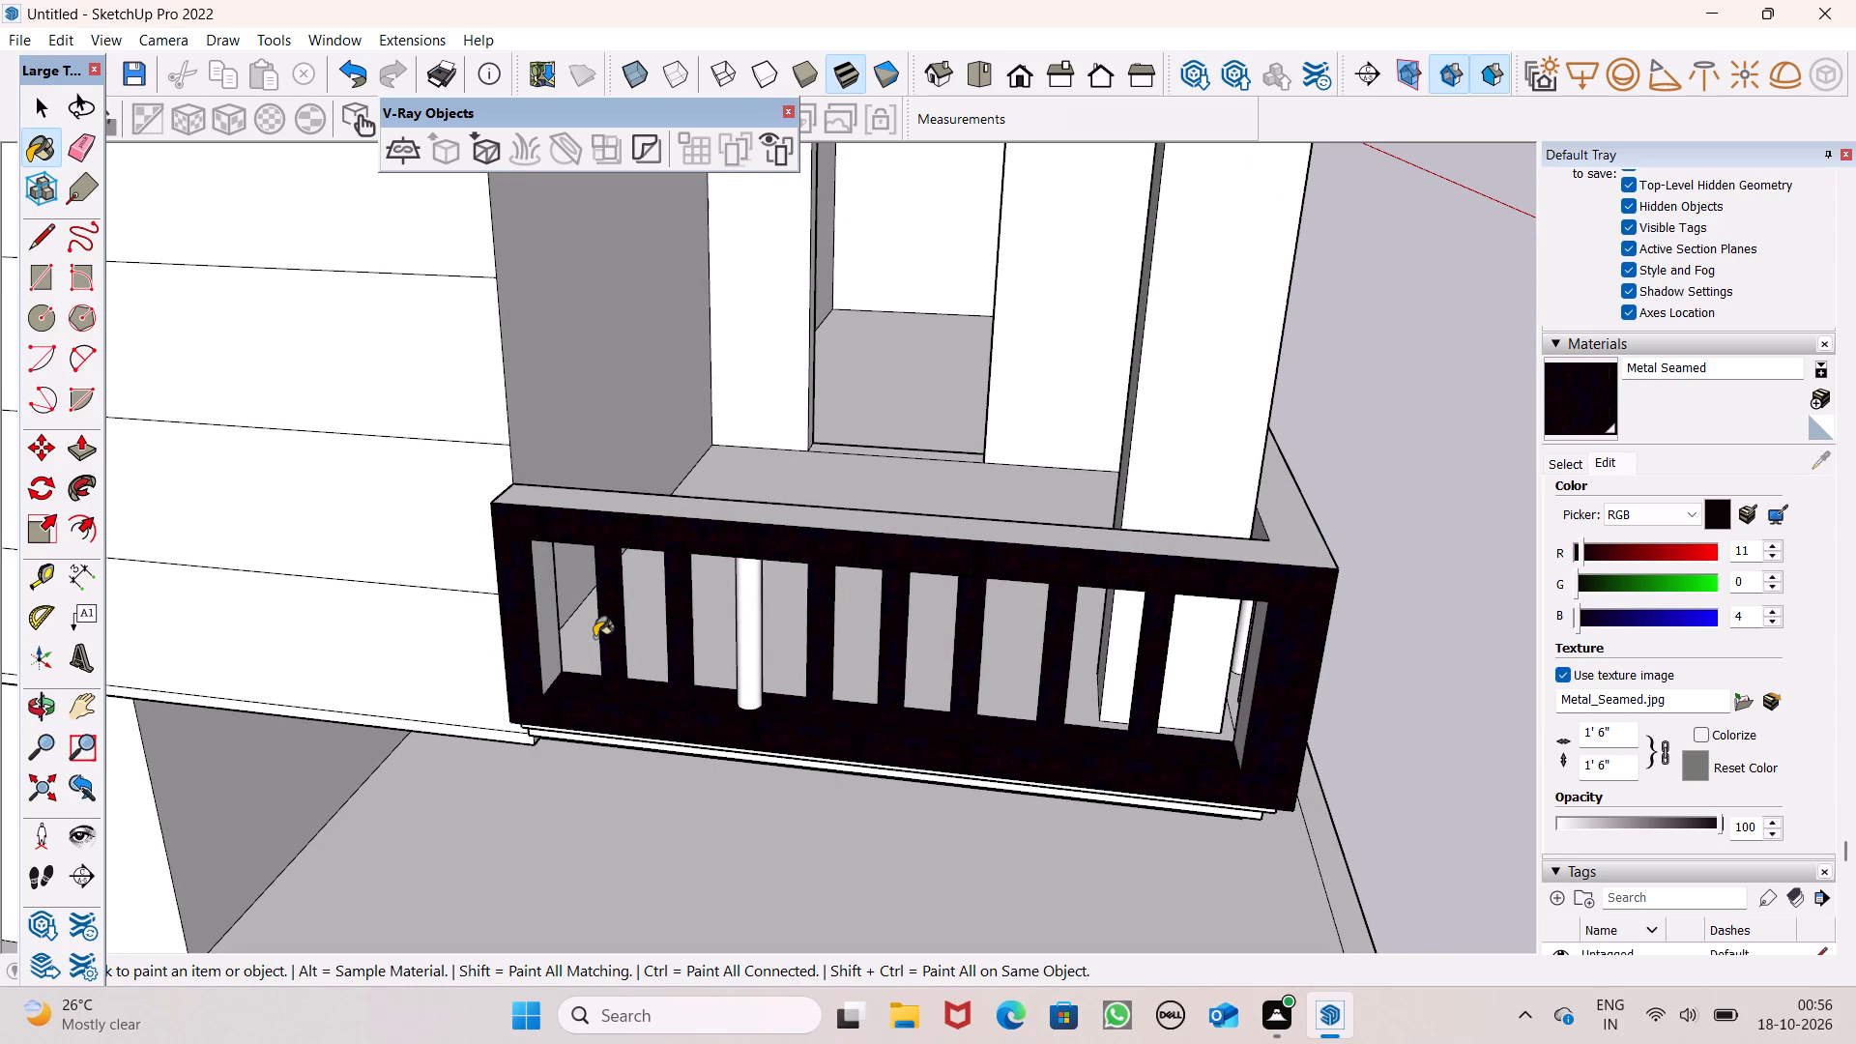
click(739, 623)
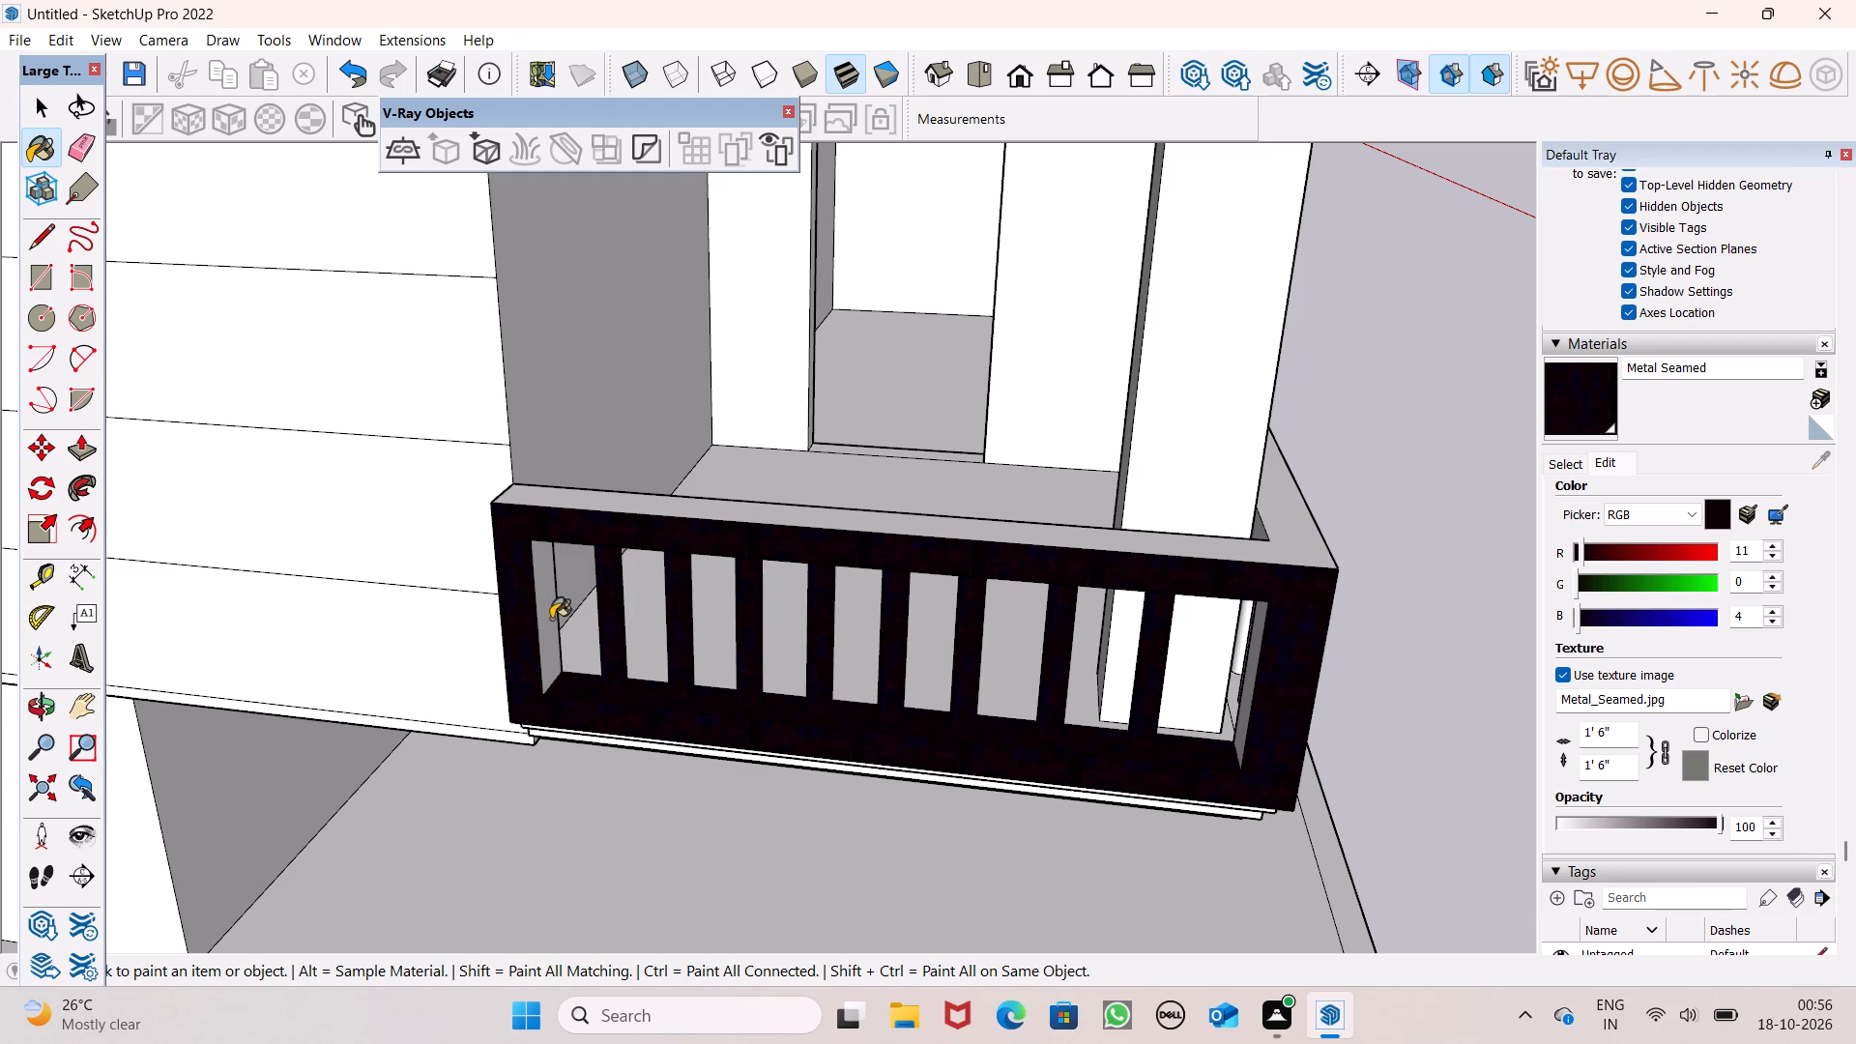
click(550, 618)
Paint the top face of the lower corner balcony's railing with Metal Seamed.
click(648, 500)
middle_drag(947, 682, 1064, 695)
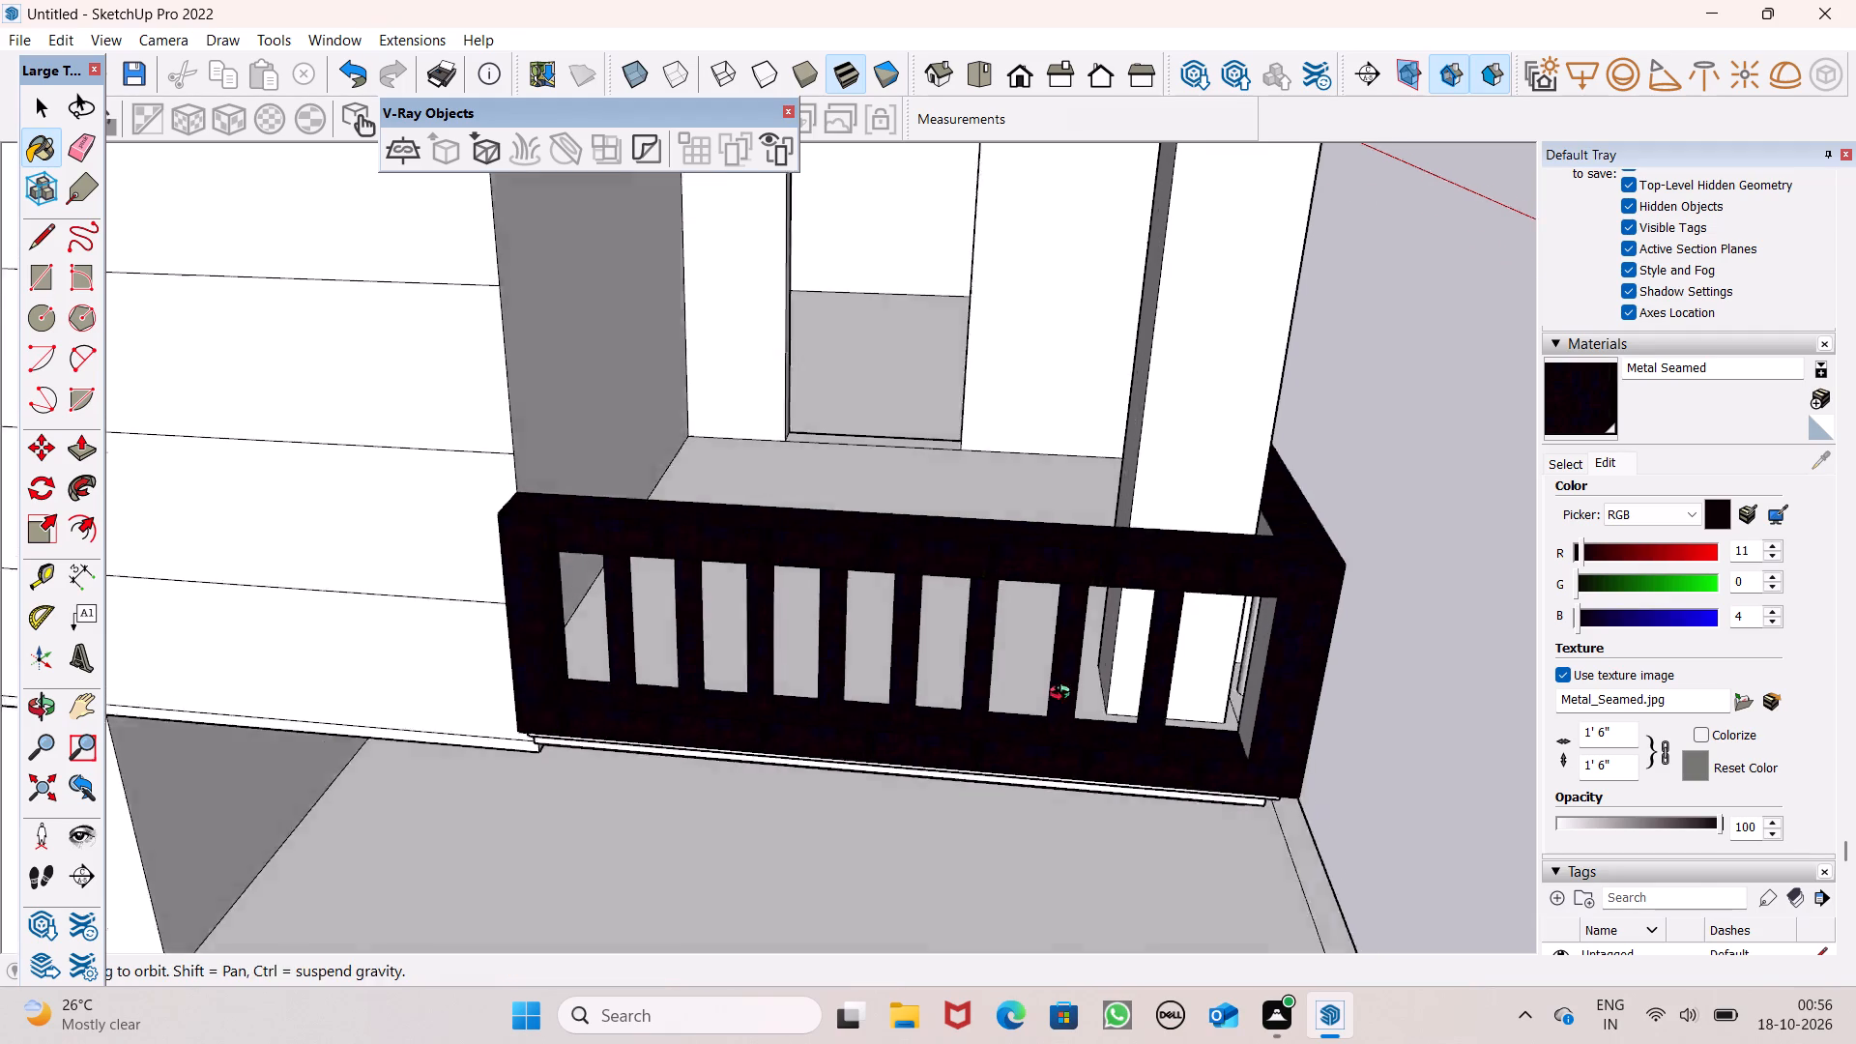
middle_drag(1064, 695, 1265, 660)
click(1246, 558)
Paint the outer frame, wall-end post and bottom rail of the lower corner balcony's longer side with Metal Seamed.
scroll(1263, 555, up, 1)
middle_drag(1263, 555, 759, 719)
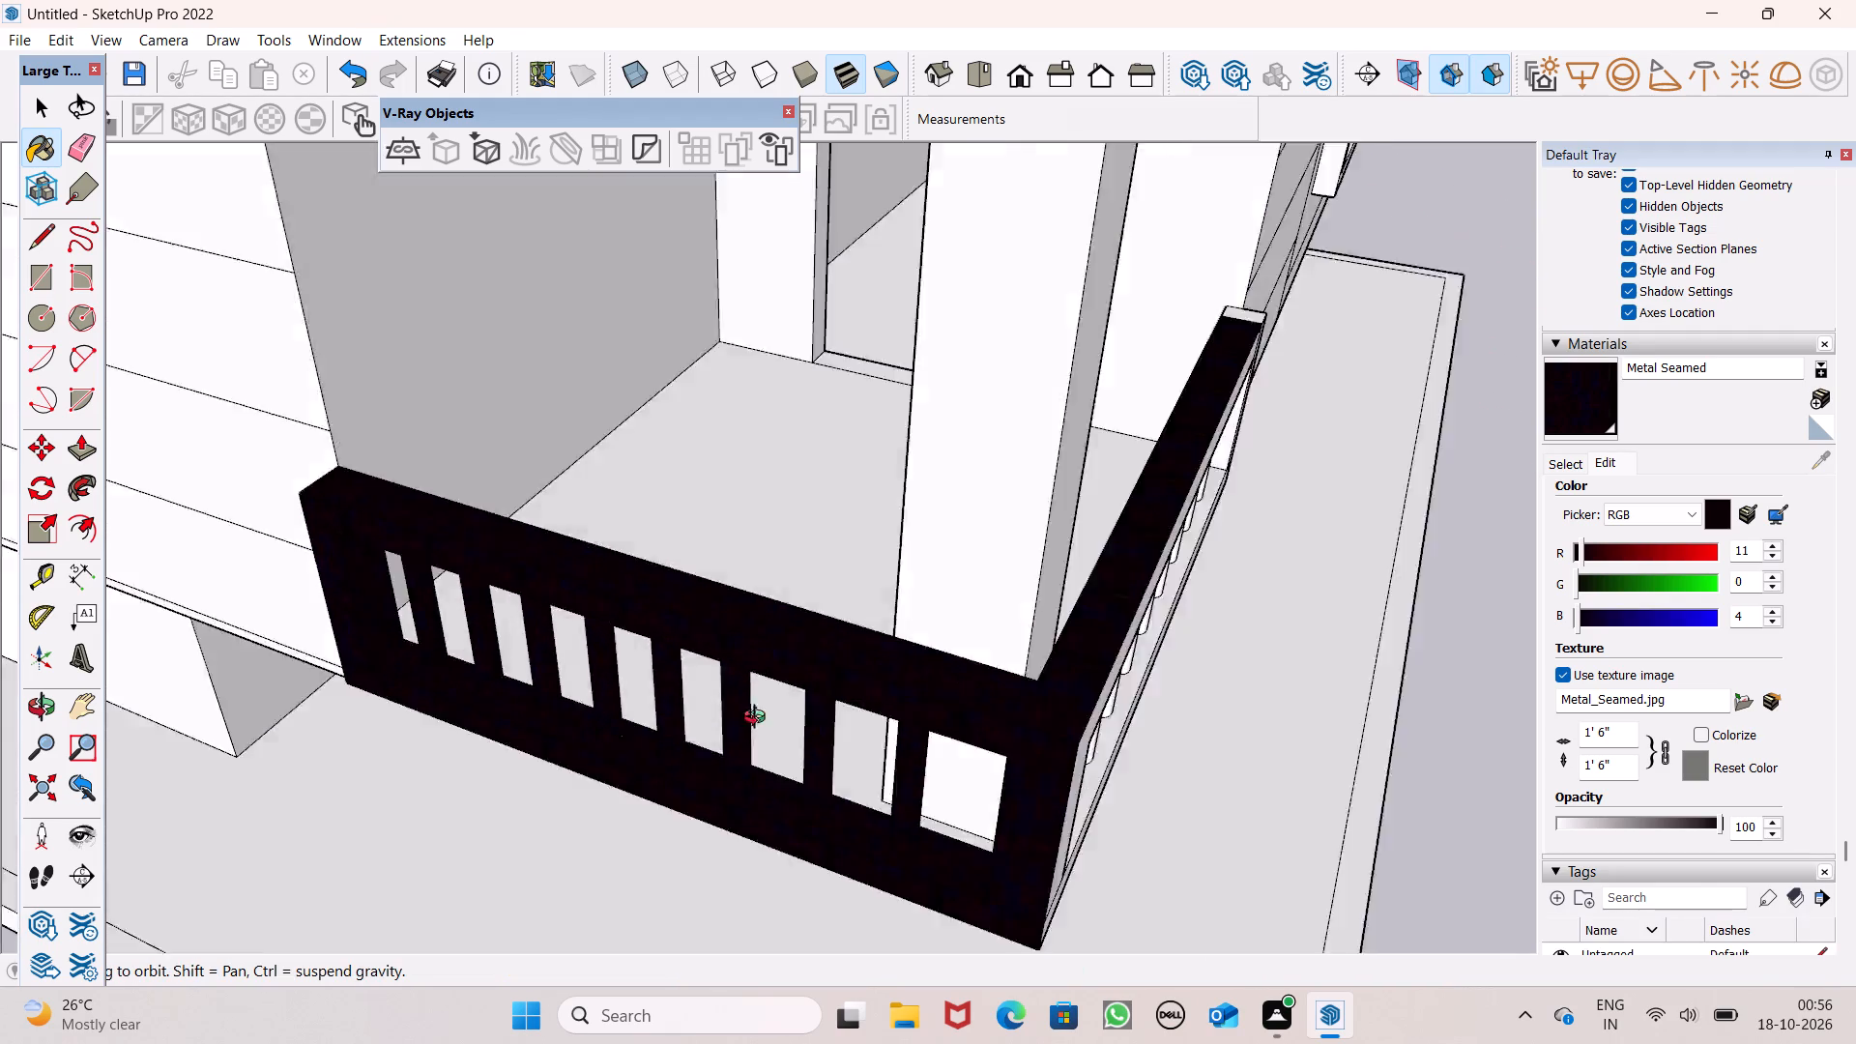
middle_drag(759, 719, 455, 688)
click(582, 752)
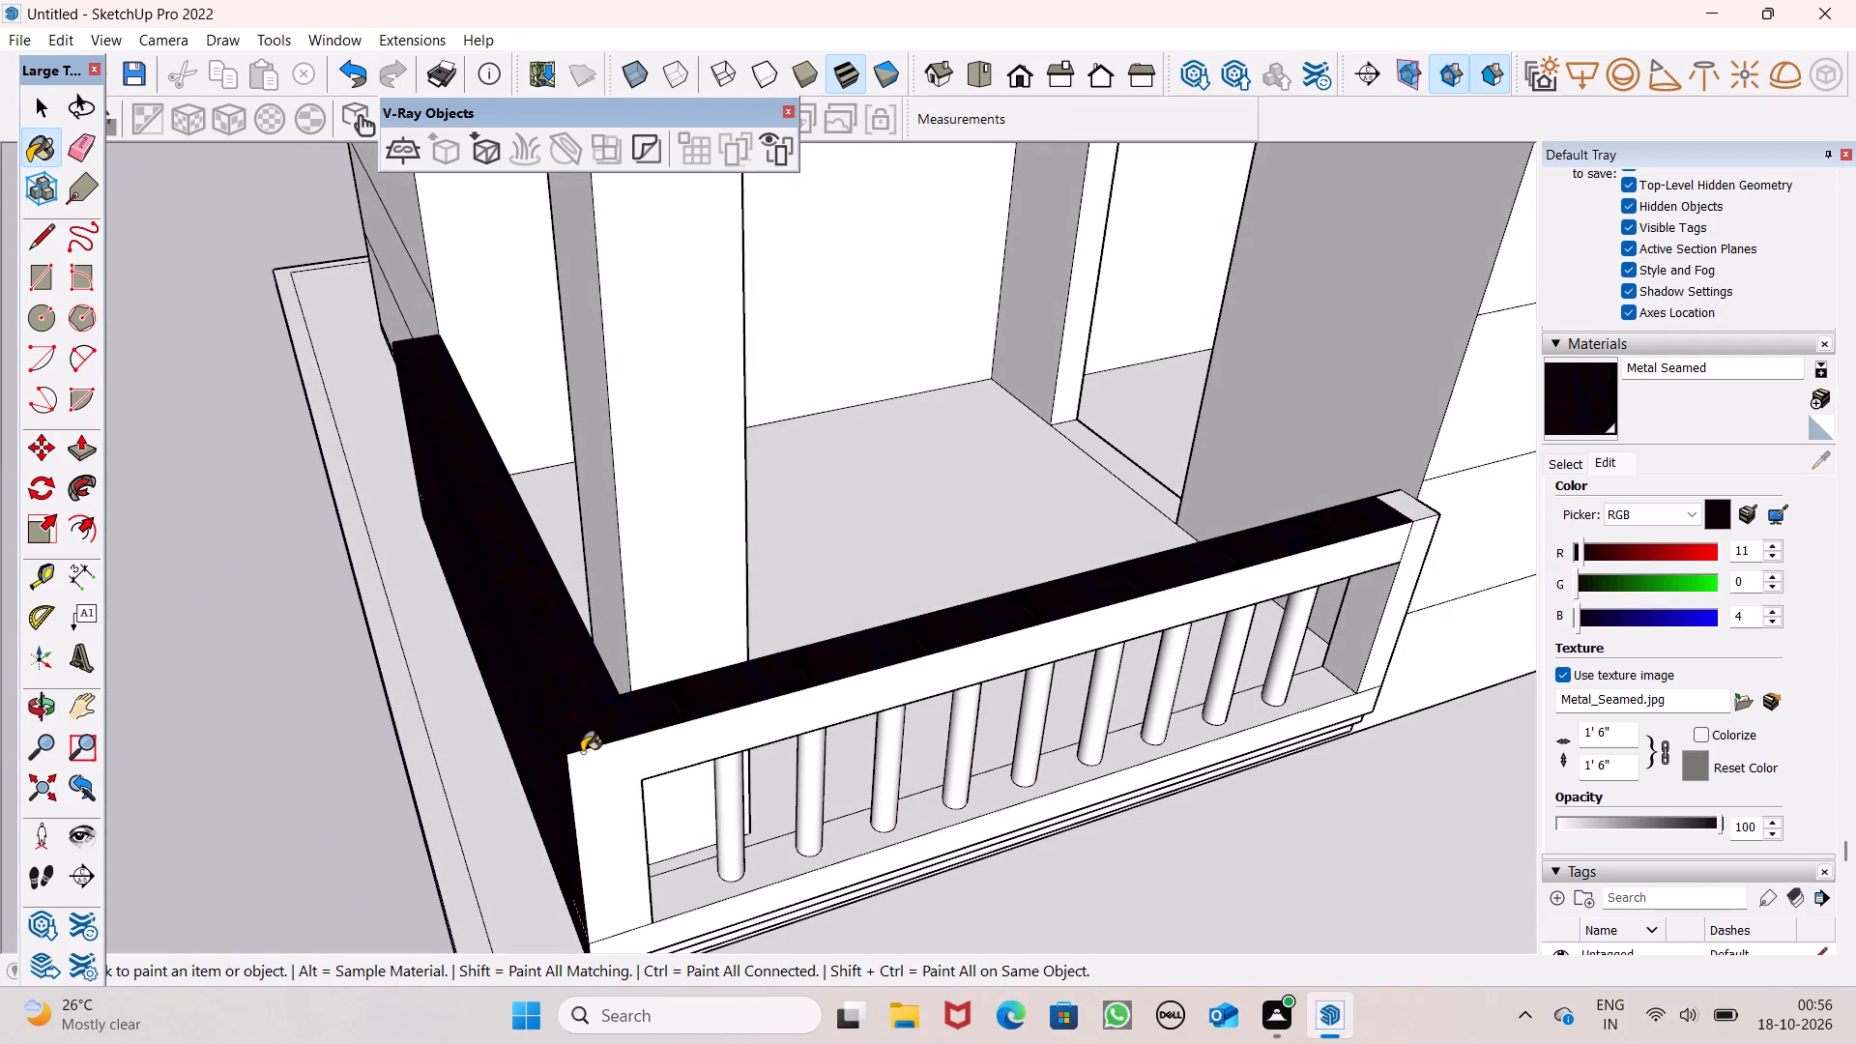
click(1417, 512)
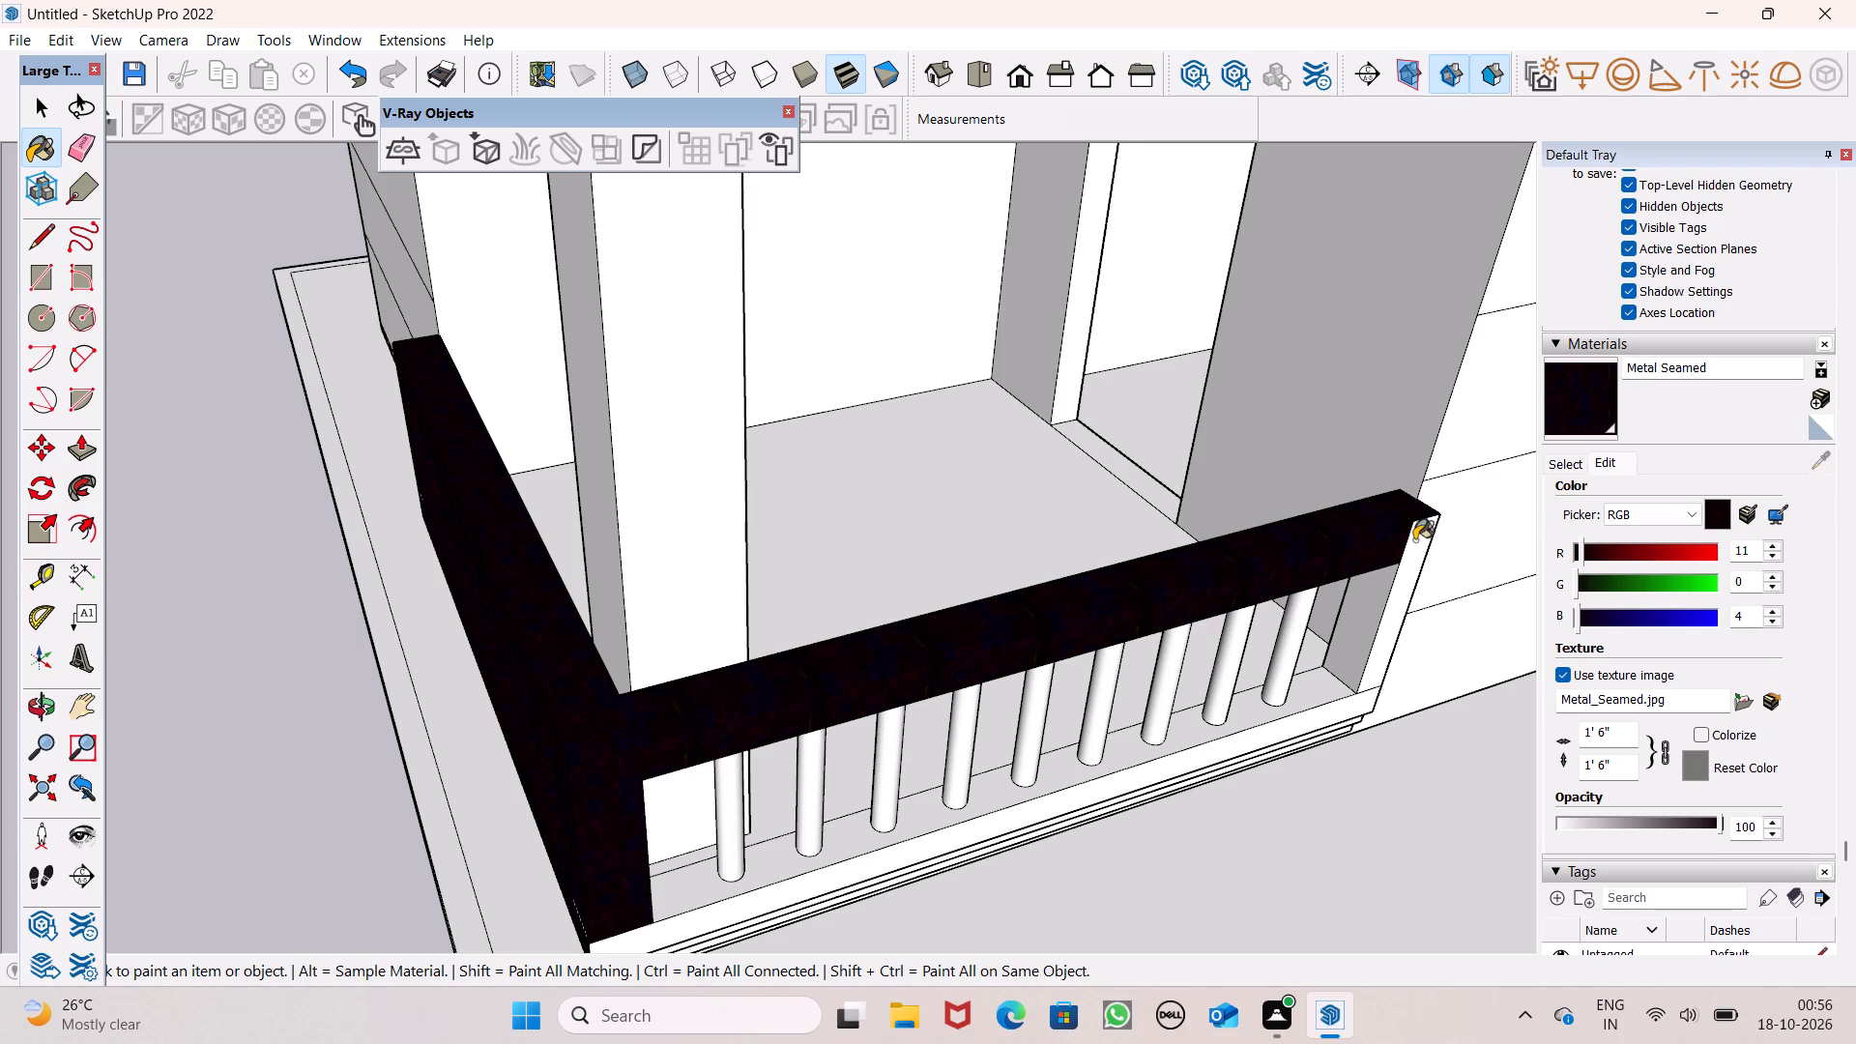
click(1414, 540)
middle_drag(1396, 612, 1364, 485)
click(1386, 594)
scroll(1195, 775, up, 2)
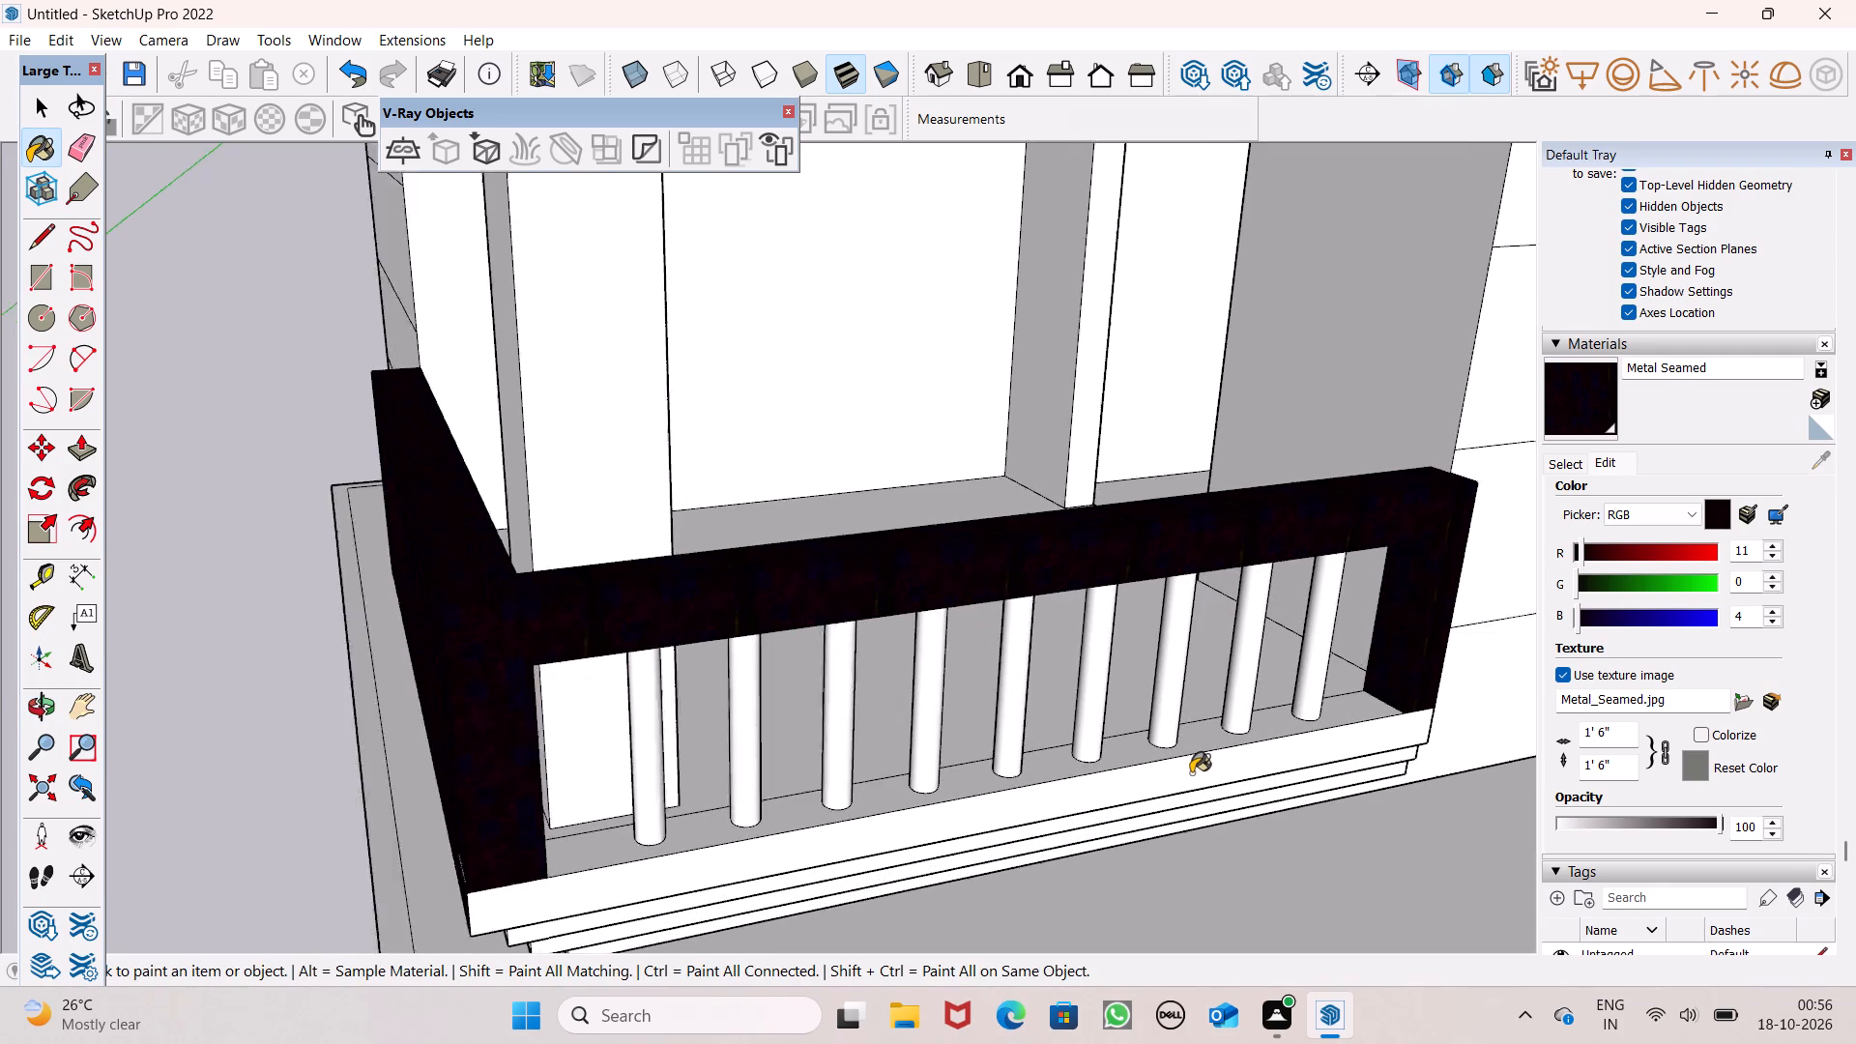
scroll(1191, 773, up, 2)
drag(1189, 773, 1185, 763)
click(1182, 739)
Paint all nine balusters on the lower corner balcony's longer side with Metal Seamed, keeping the balcony floor white.
drag(1142, 707, 1154, 706)
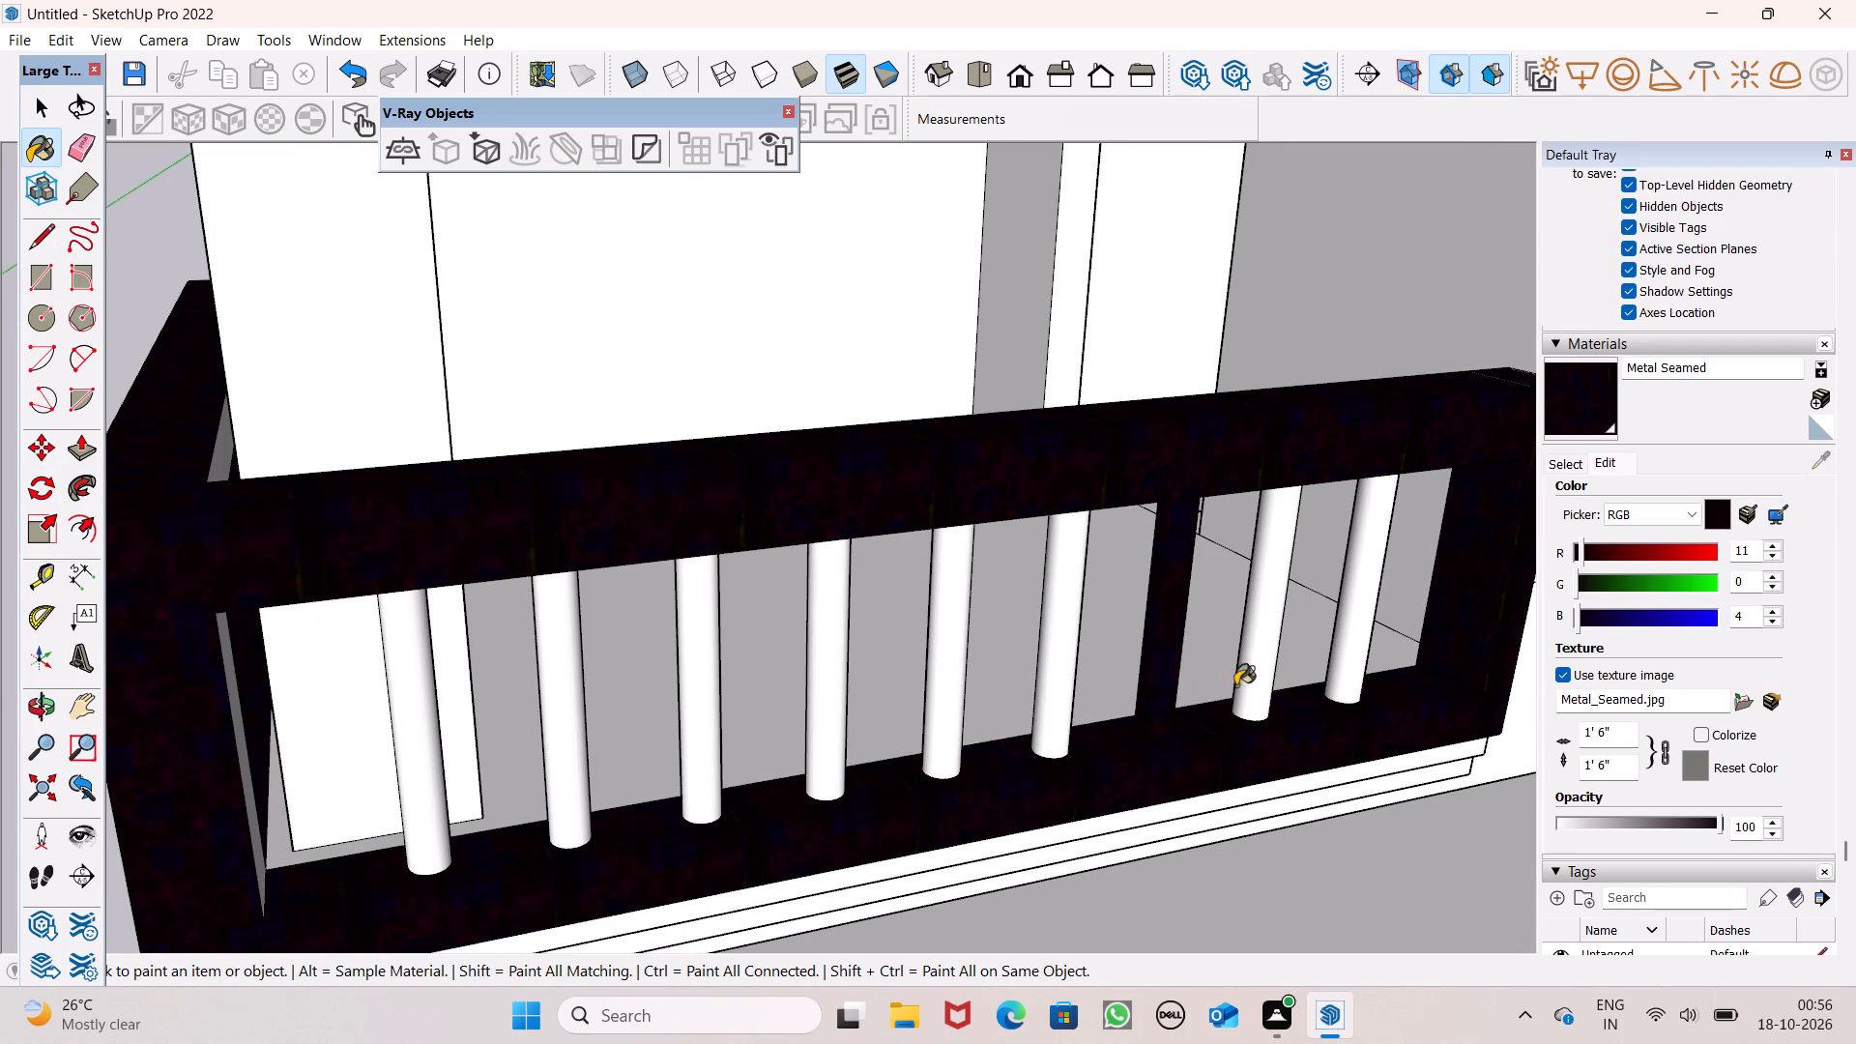
drag(1246, 678, 1257, 678)
click(1339, 677)
click(1044, 694)
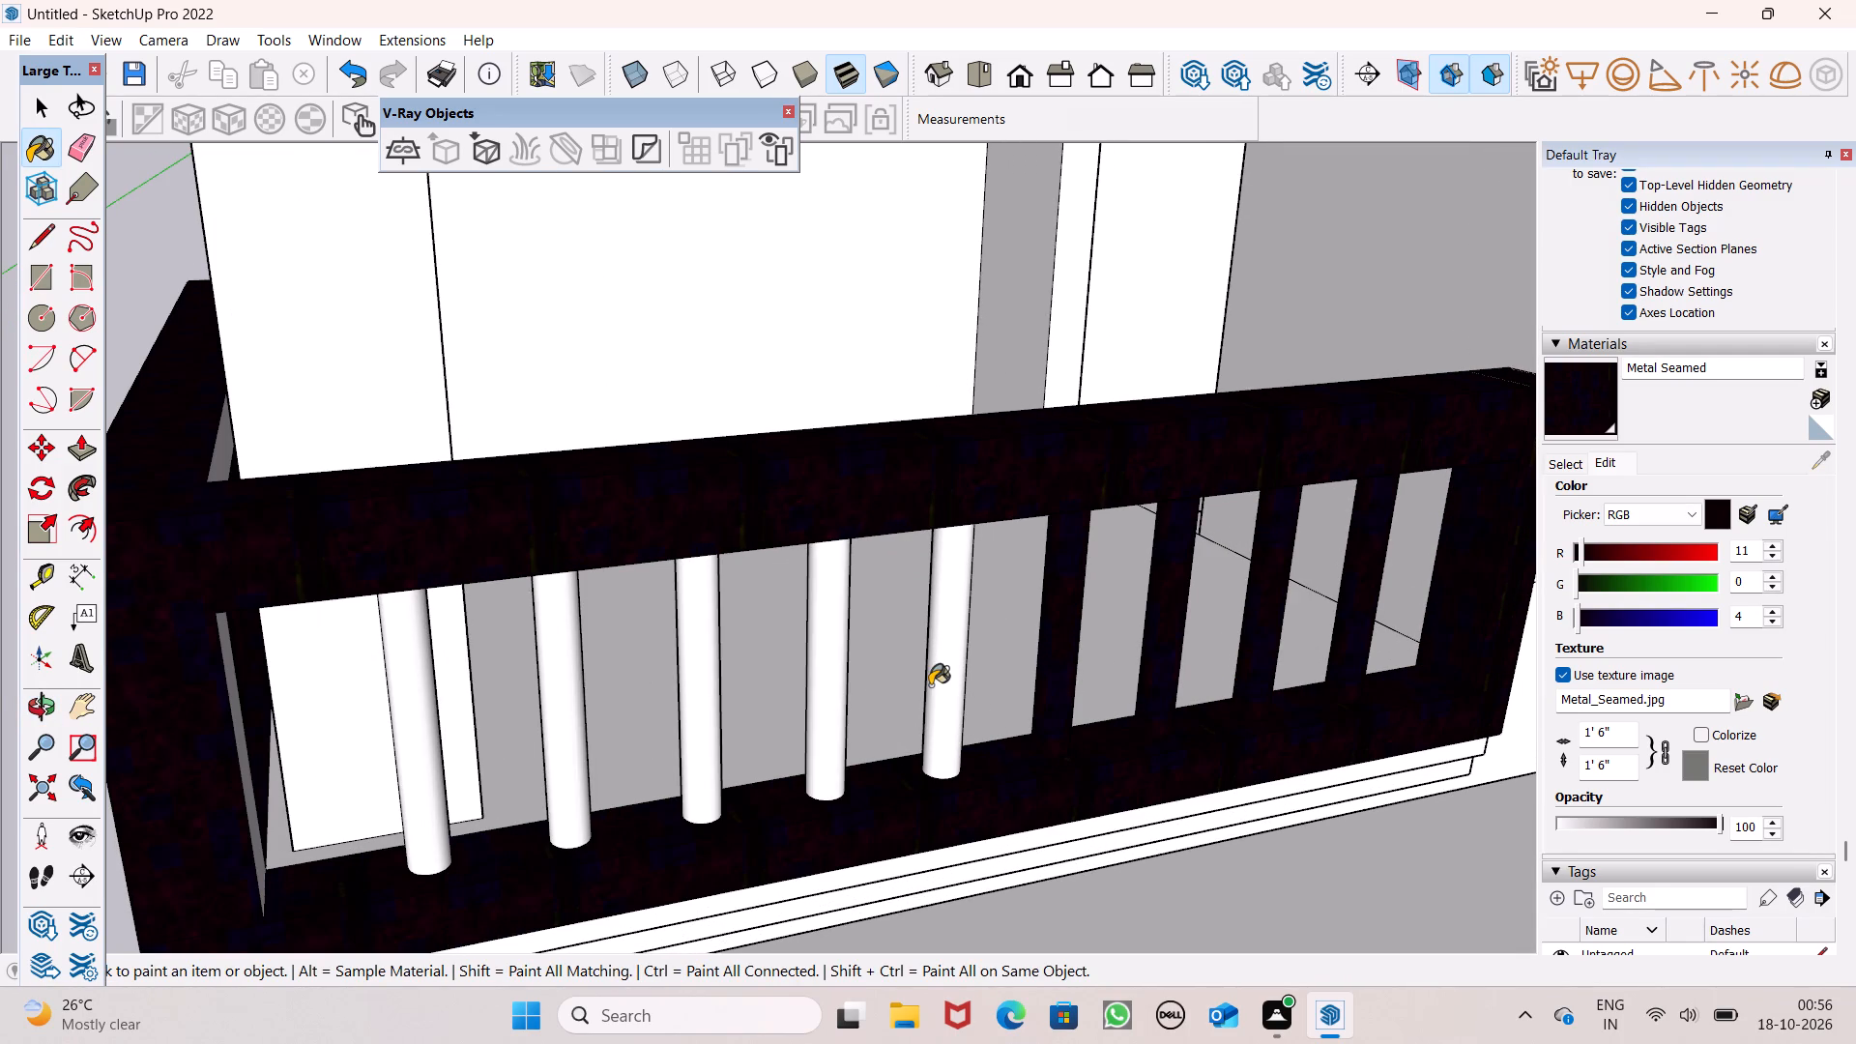
click(929, 685)
click(826, 709)
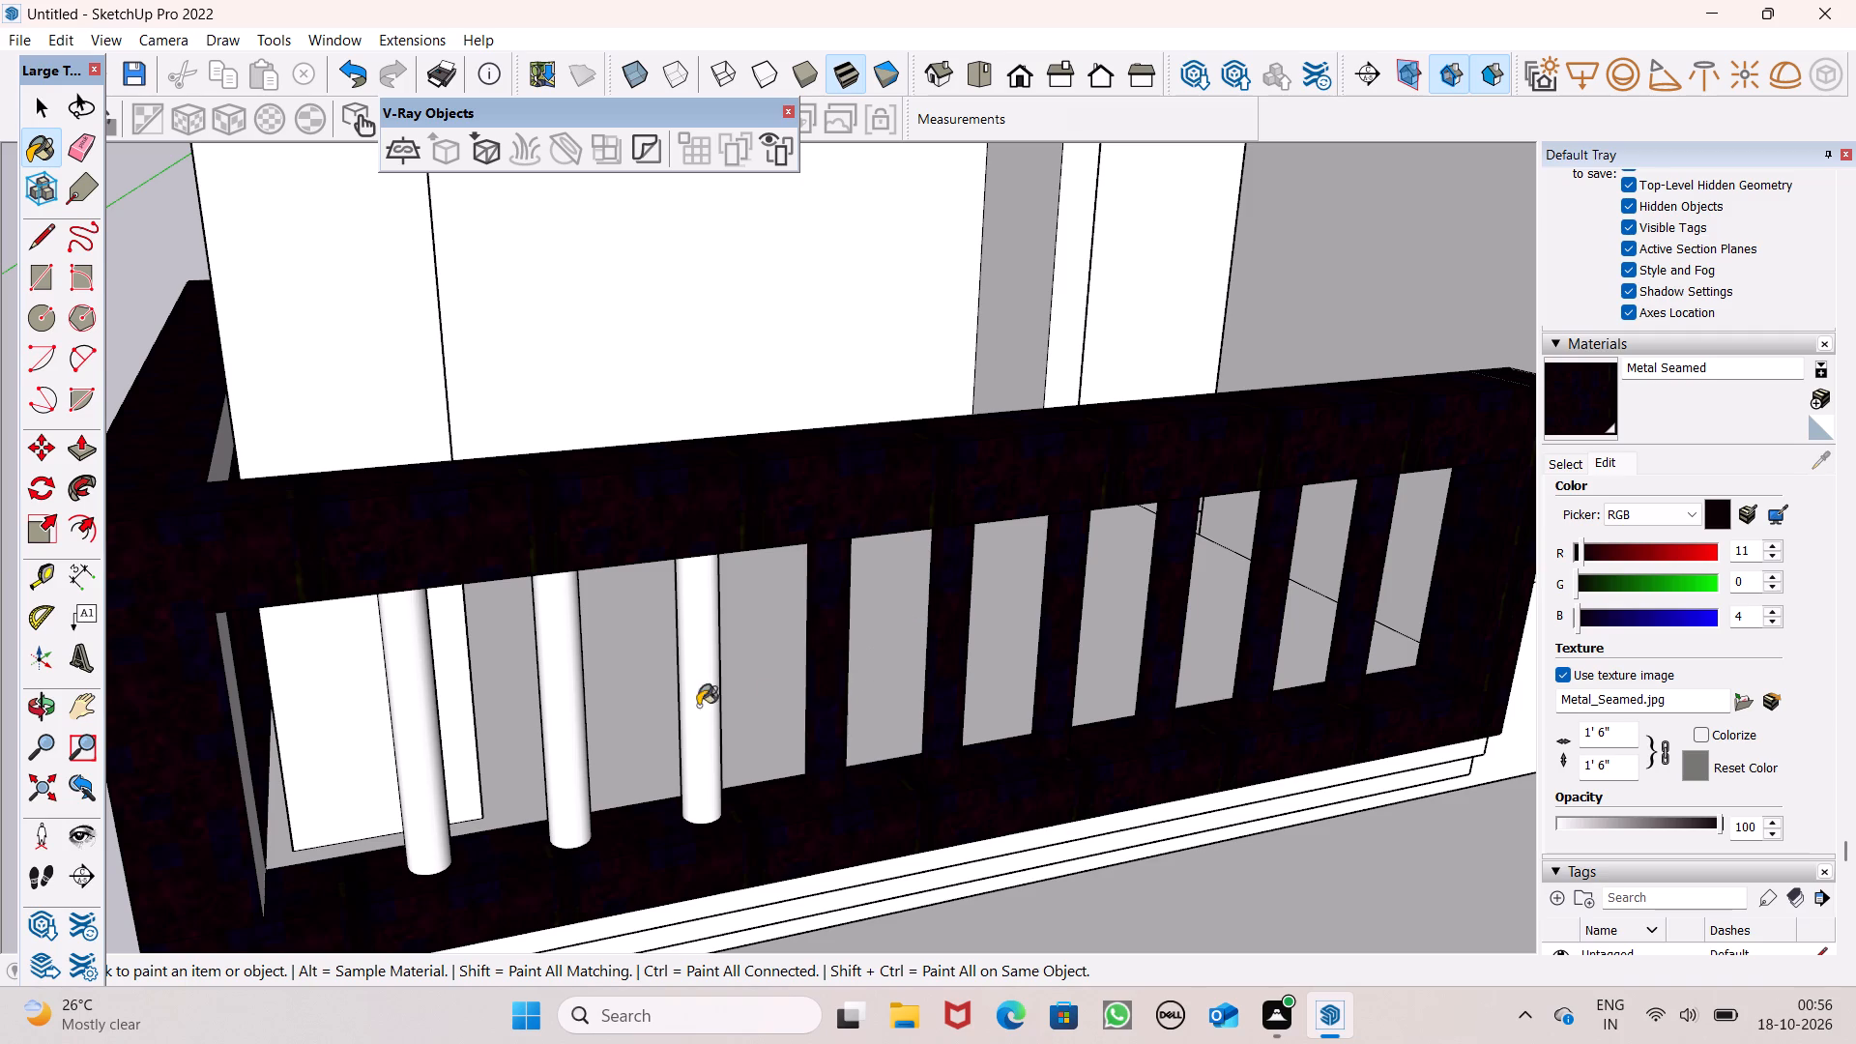
click(659, 710)
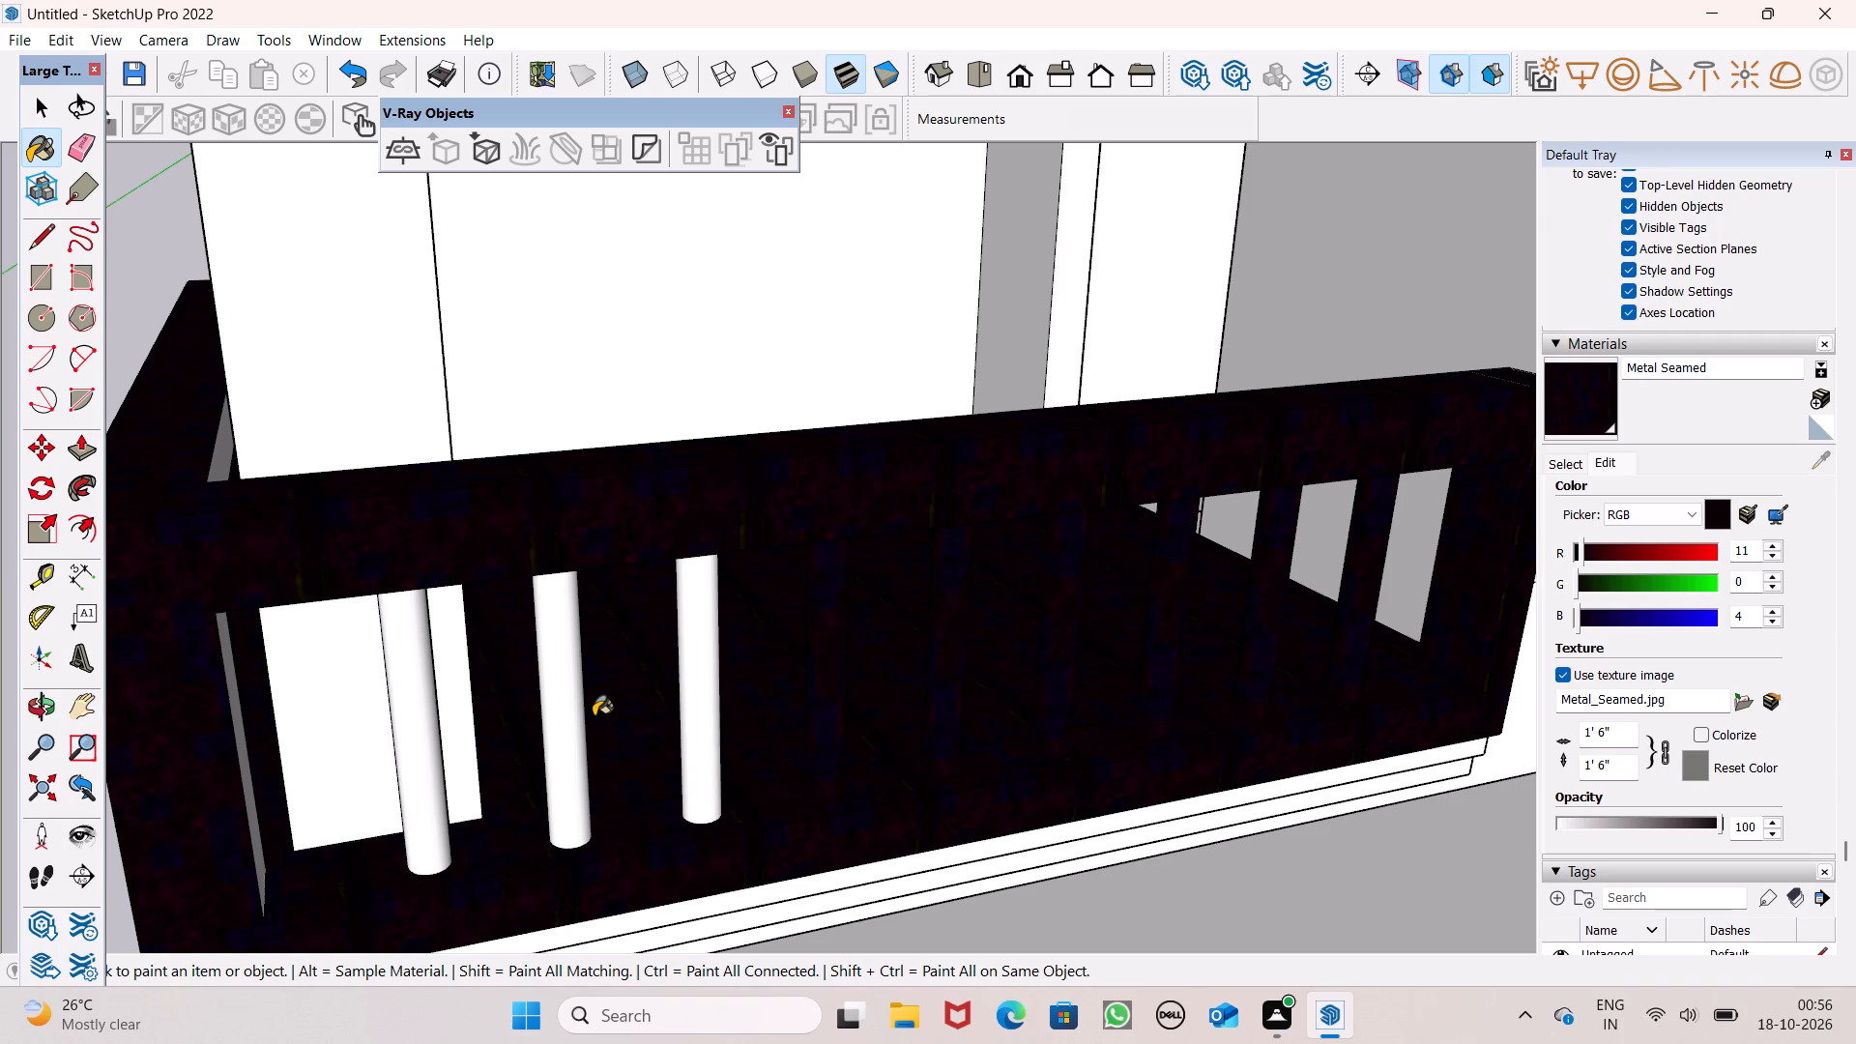
key(ctrl+z)
click(558, 715)
click(693, 726)
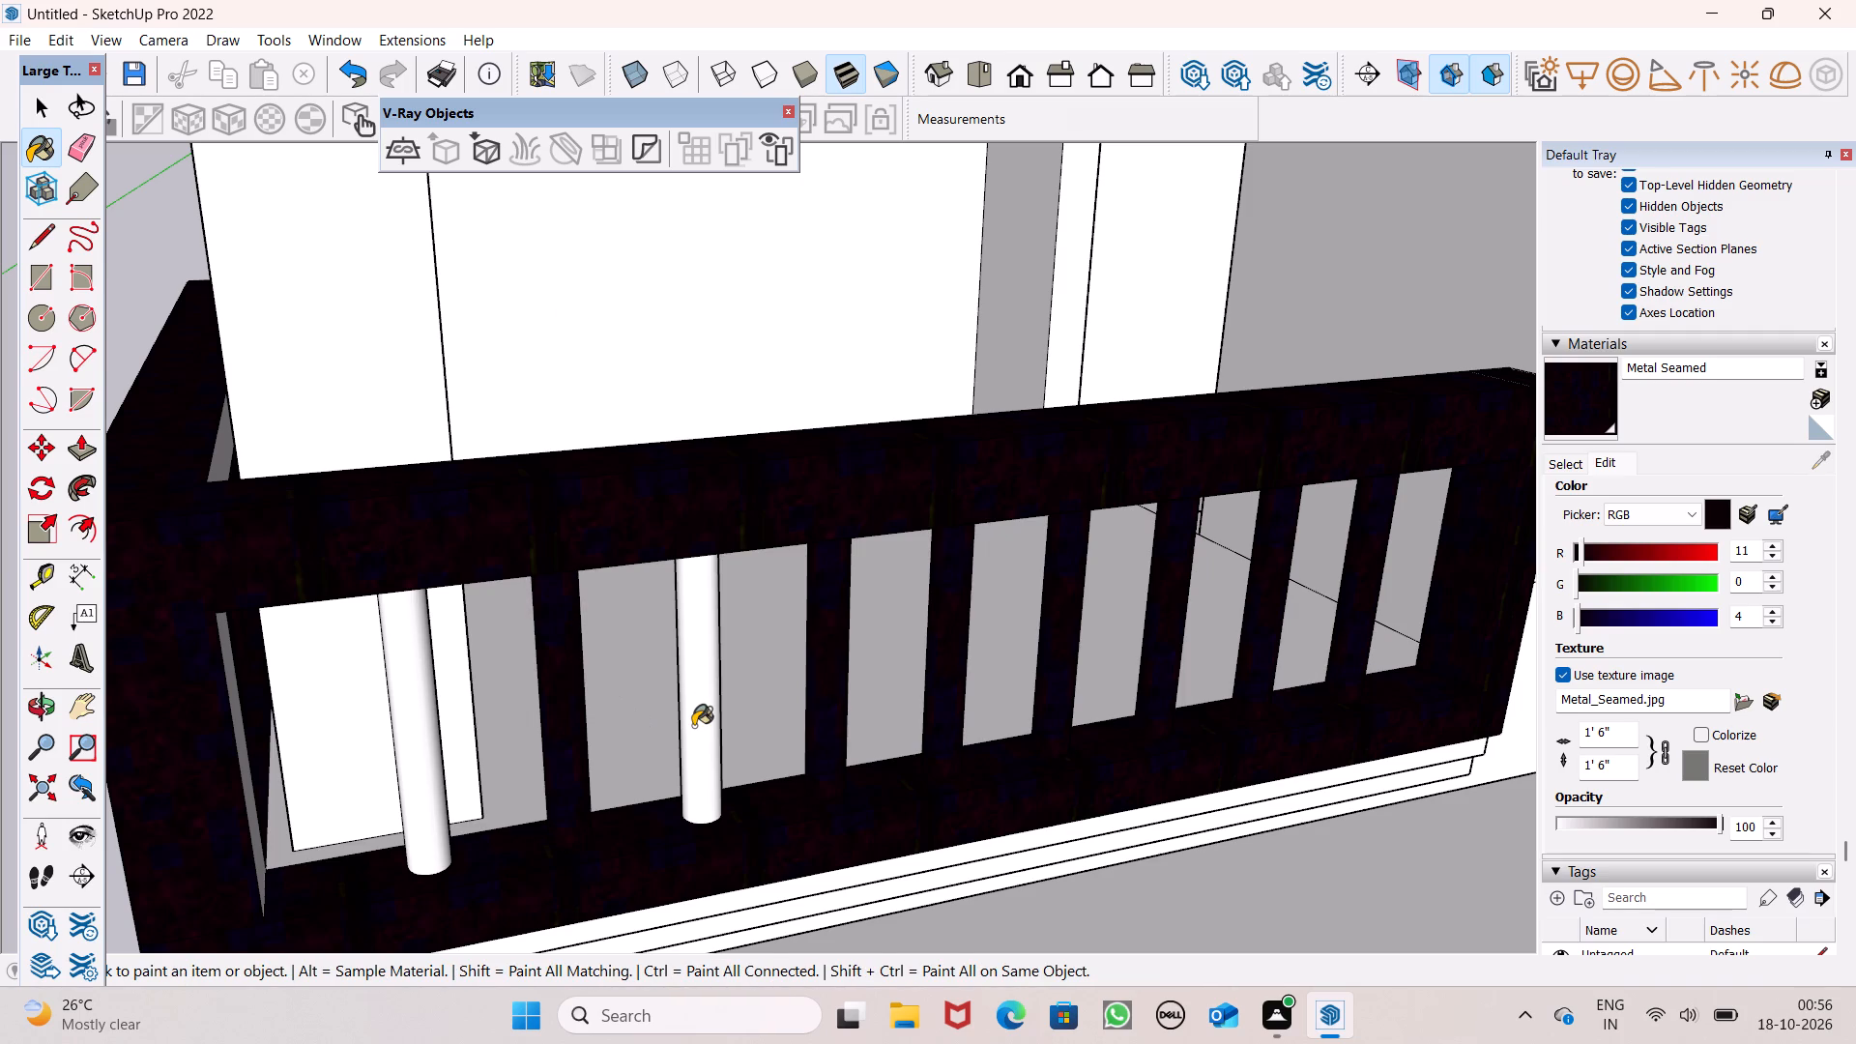
click(427, 797)
Paint the remaining inner faces of the lower corner balcony's railing, including both top rails, with Metal Seamed, keeping the wall white.
scroll(660, 656, down, 5)
middle_drag(797, 708, 772, 586)
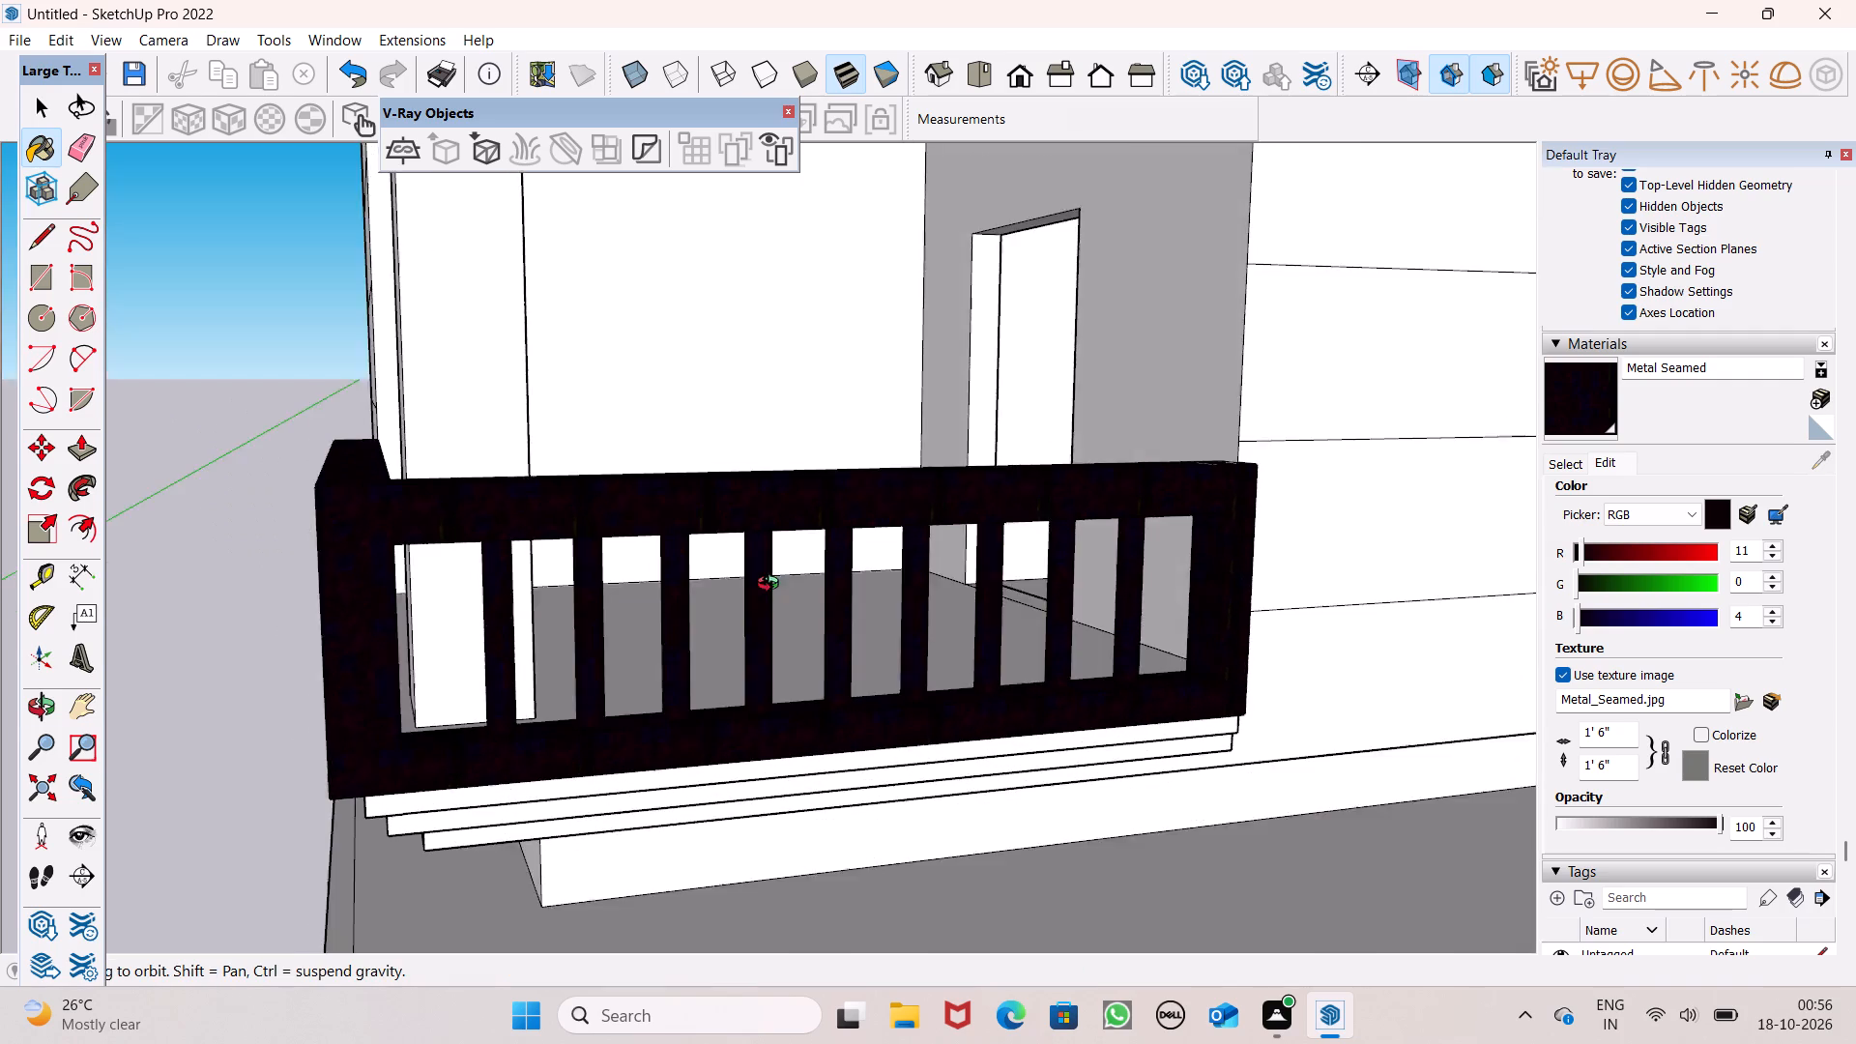
middle_drag(772, 586, 306, 784)
scroll(369, 612, up, 5)
click(400, 583)
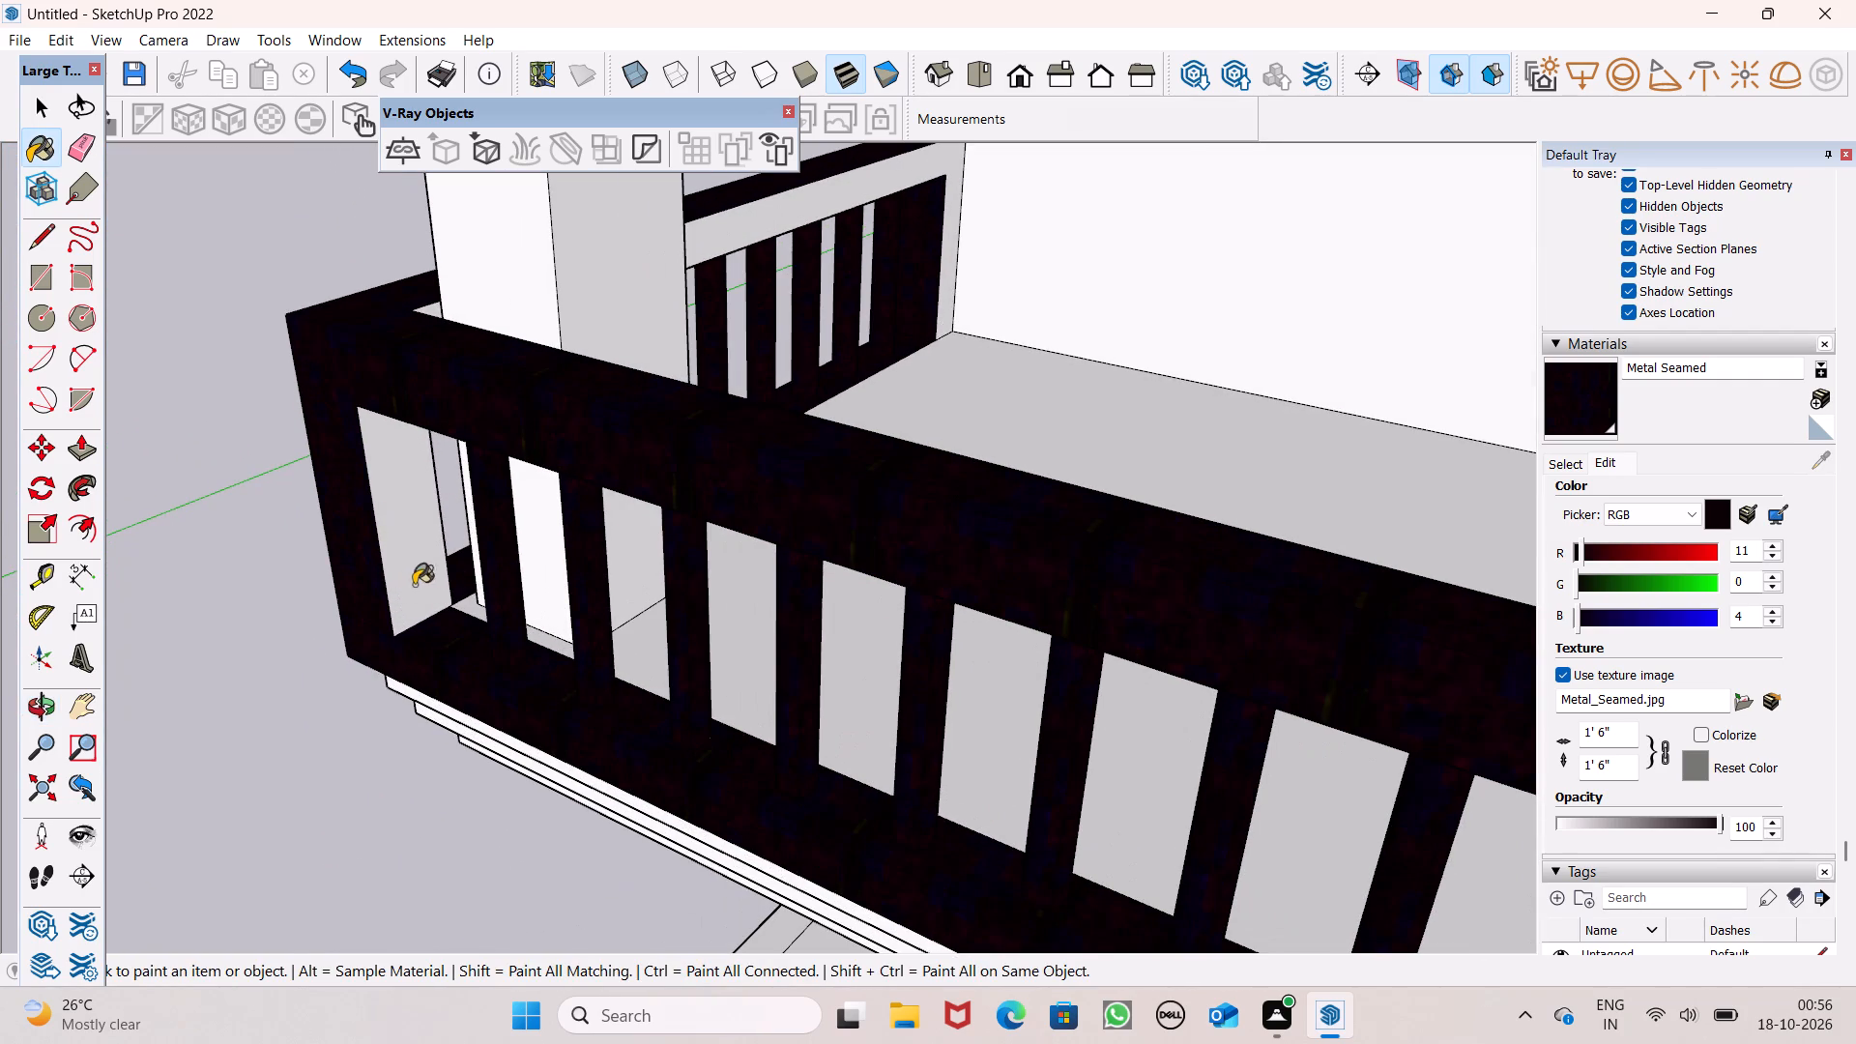
middle_drag(477, 592, 407, 671)
click(748, 209)
scroll(460, 538, up, 1)
middle_drag(459, 560, 1848, 662)
scroll(1279, 674, down, 4)
middle_drag(1088, 621, 1226, 560)
click(918, 327)
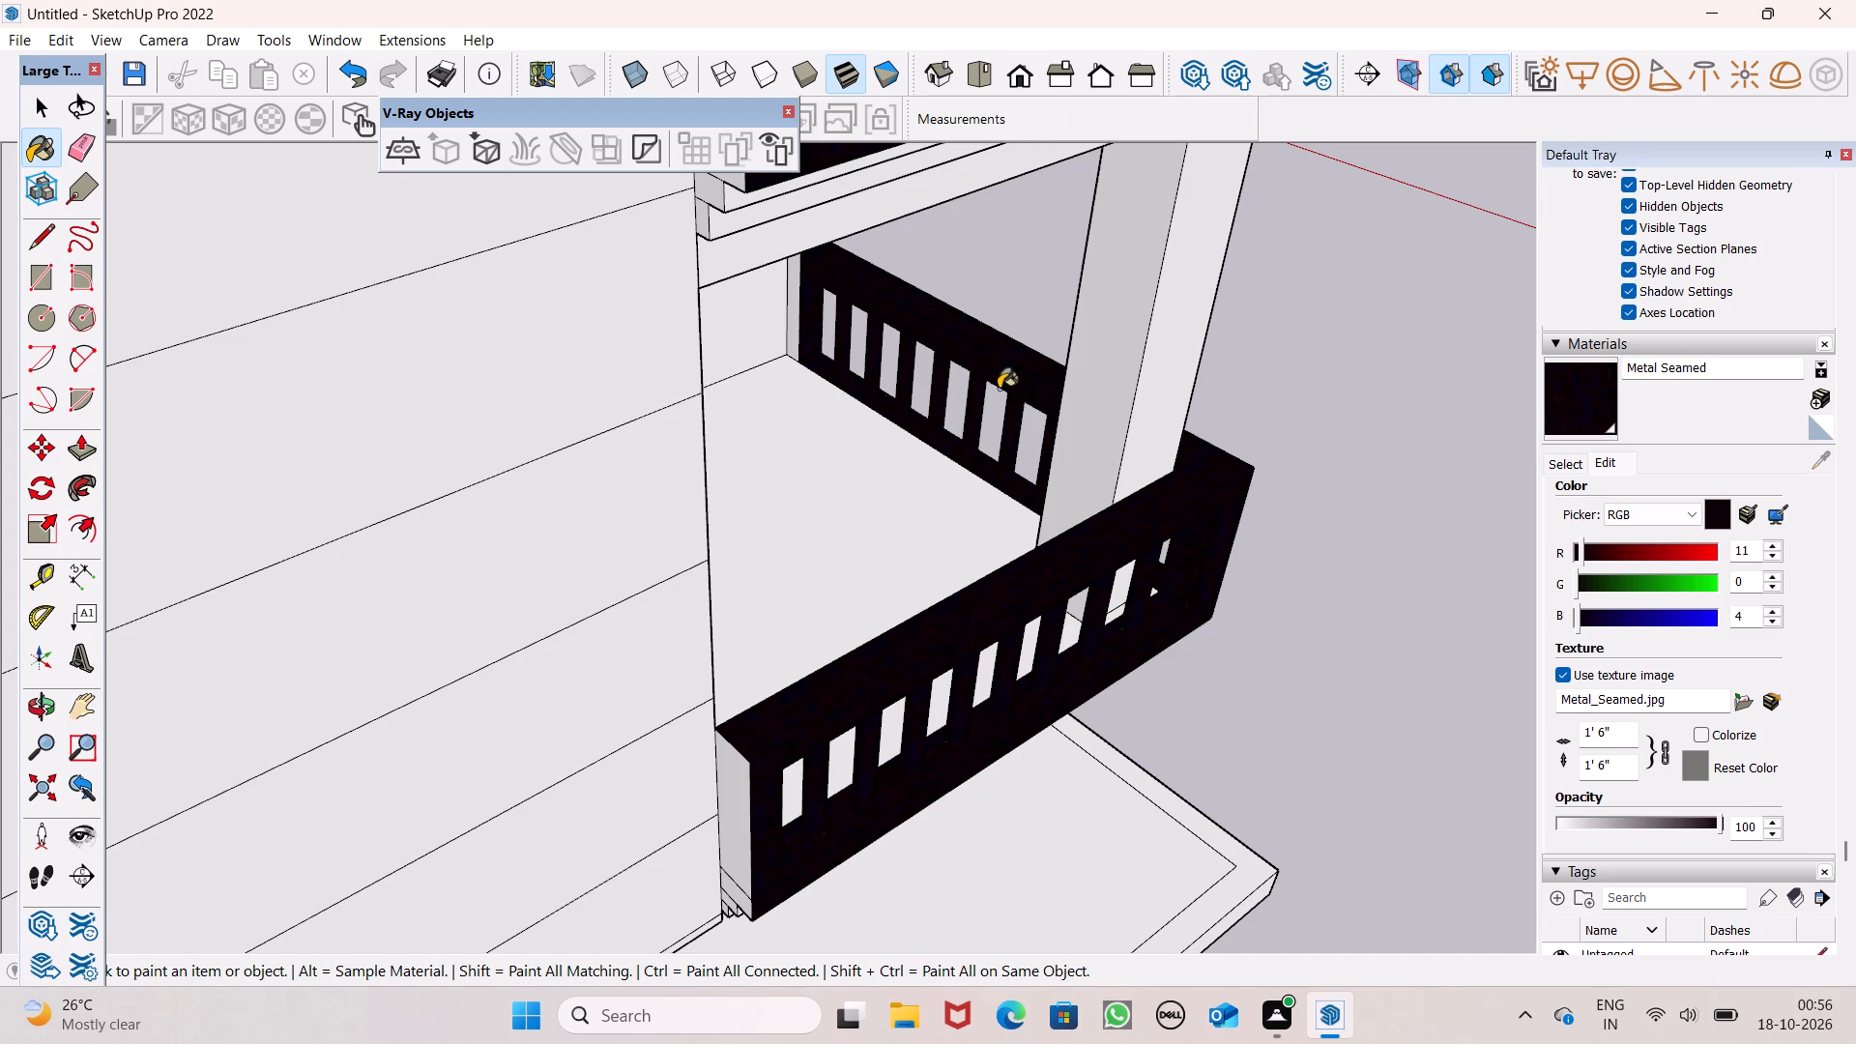
click(782, 298)
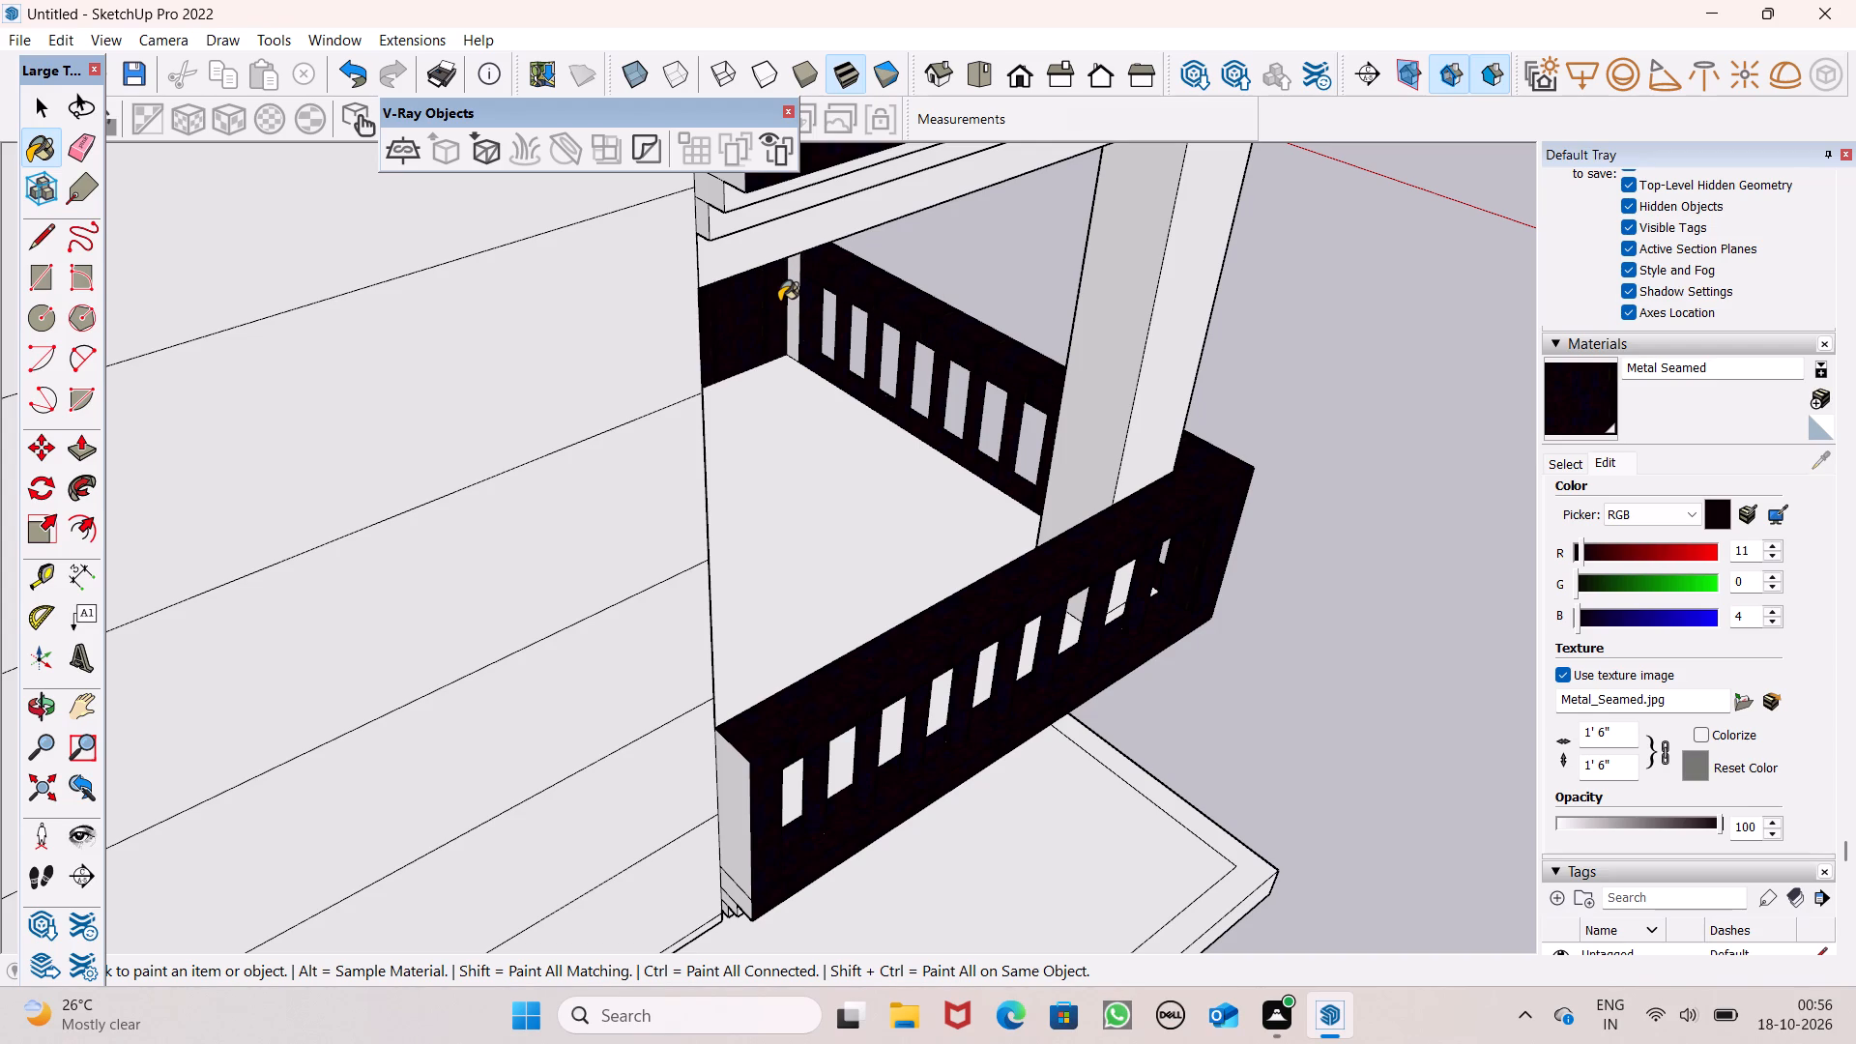
key(ctrl+z)
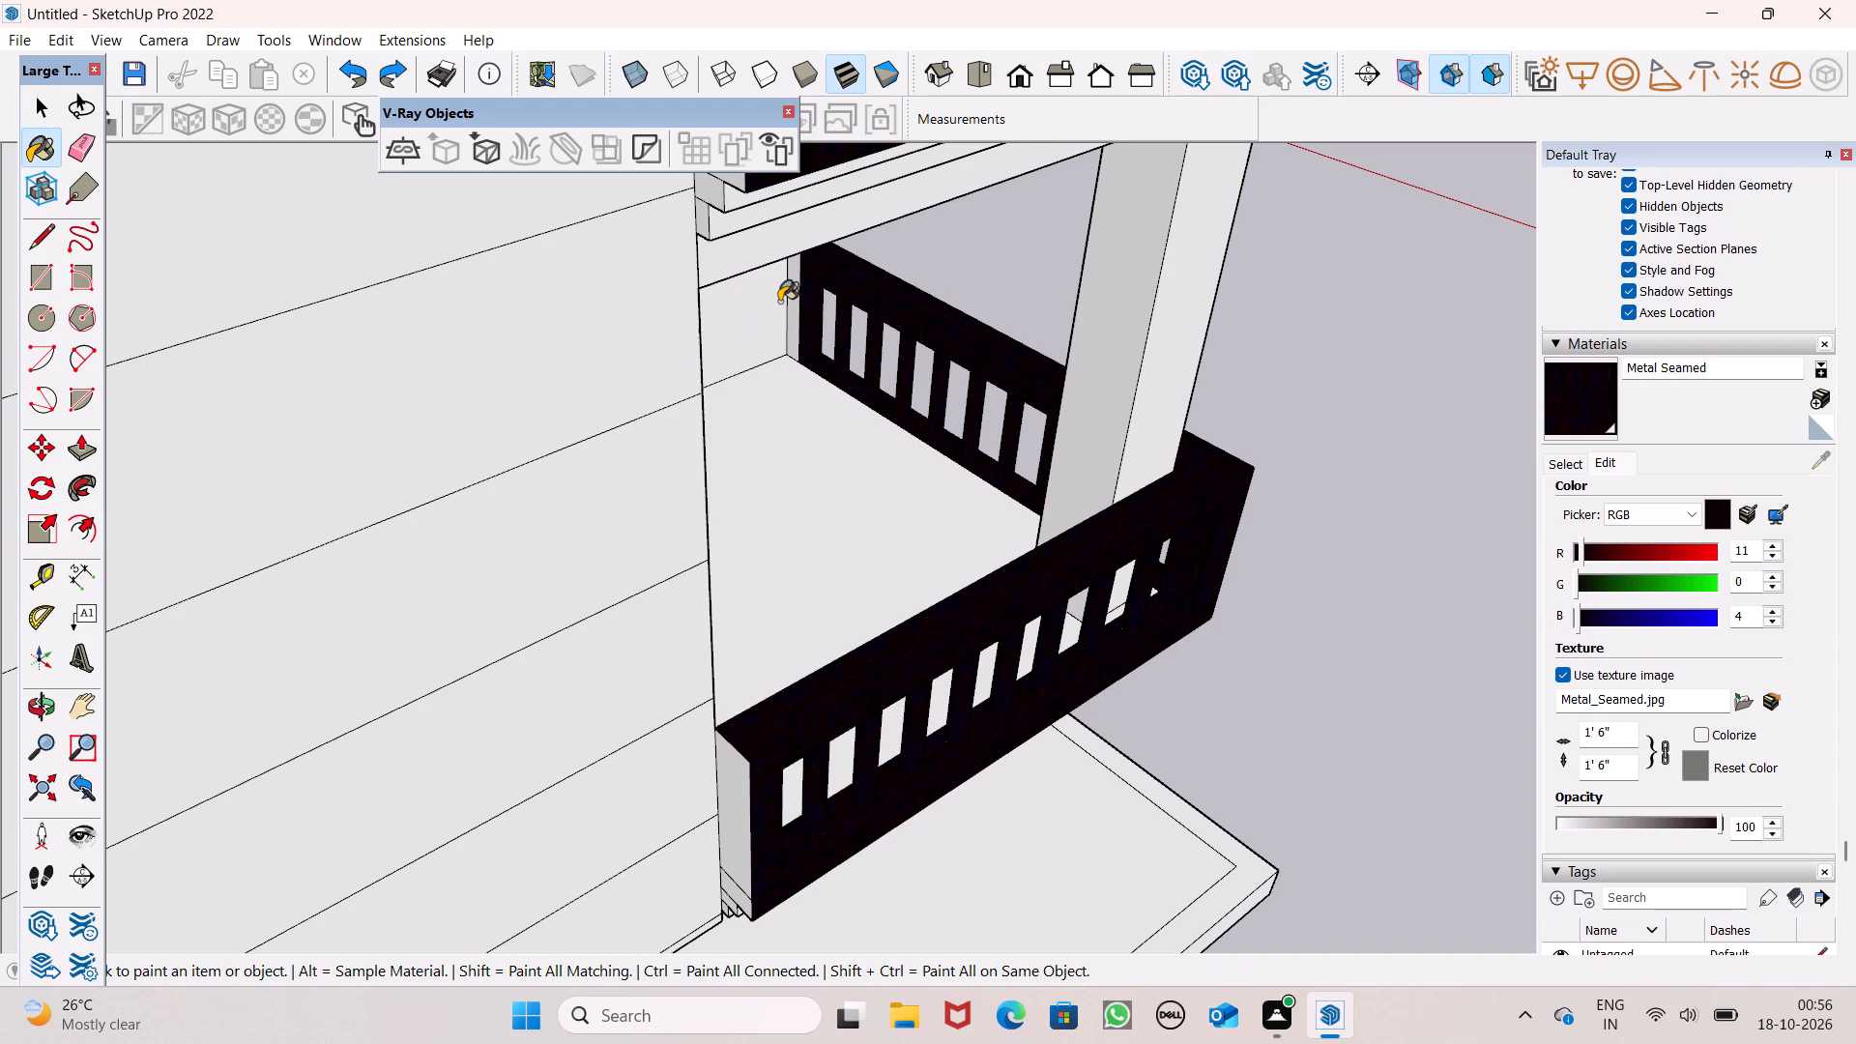
click(794, 299)
Paint the wall-end face of the lower corner balcony's shorter-side railing, including its bottom rail end, with Metal Seamed.
drag(710, 830, 736, 844)
middle_drag(766, 910, 901, 613)
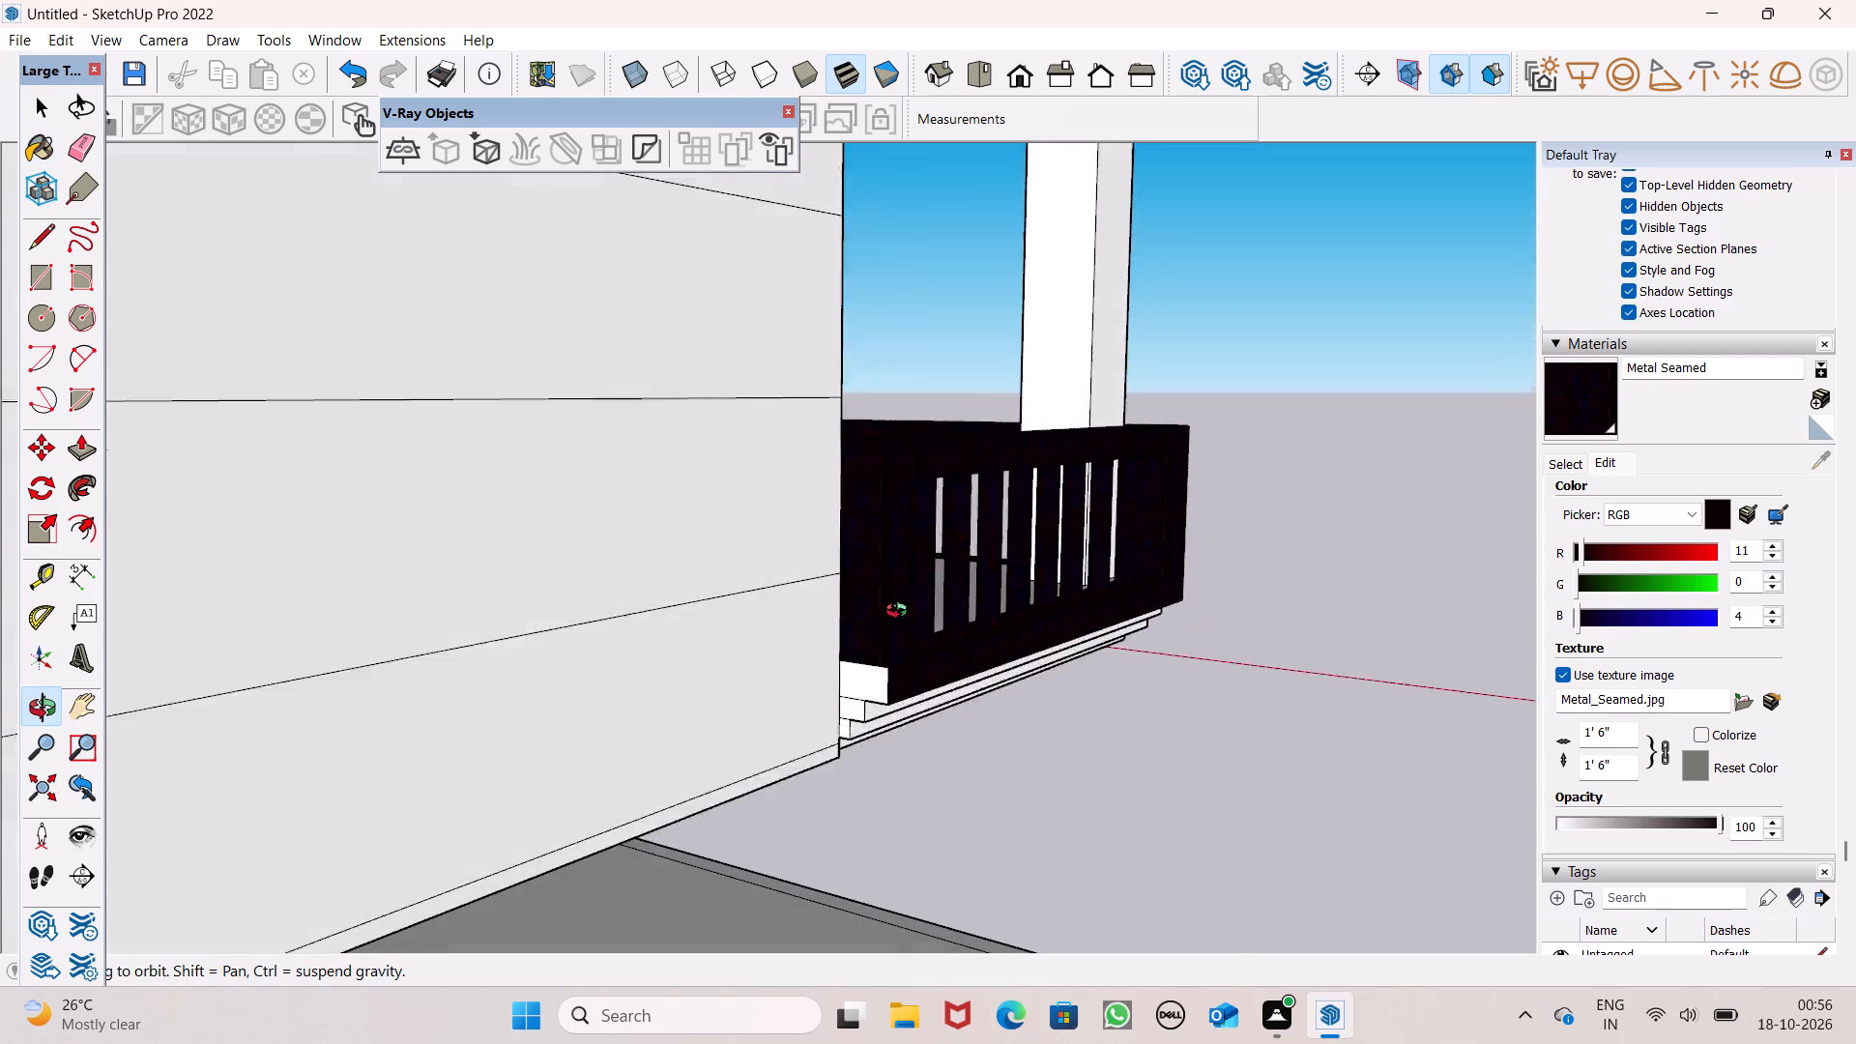
middle_drag(901, 613, 876, 650)
click(858, 711)
Paint the wall-end face of the upper corner balcony's shorter-side railing, including its bottom rail end, with Metal Seamed.
scroll(886, 527, down, 5)
middle_drag(942, 634, 296, 286)
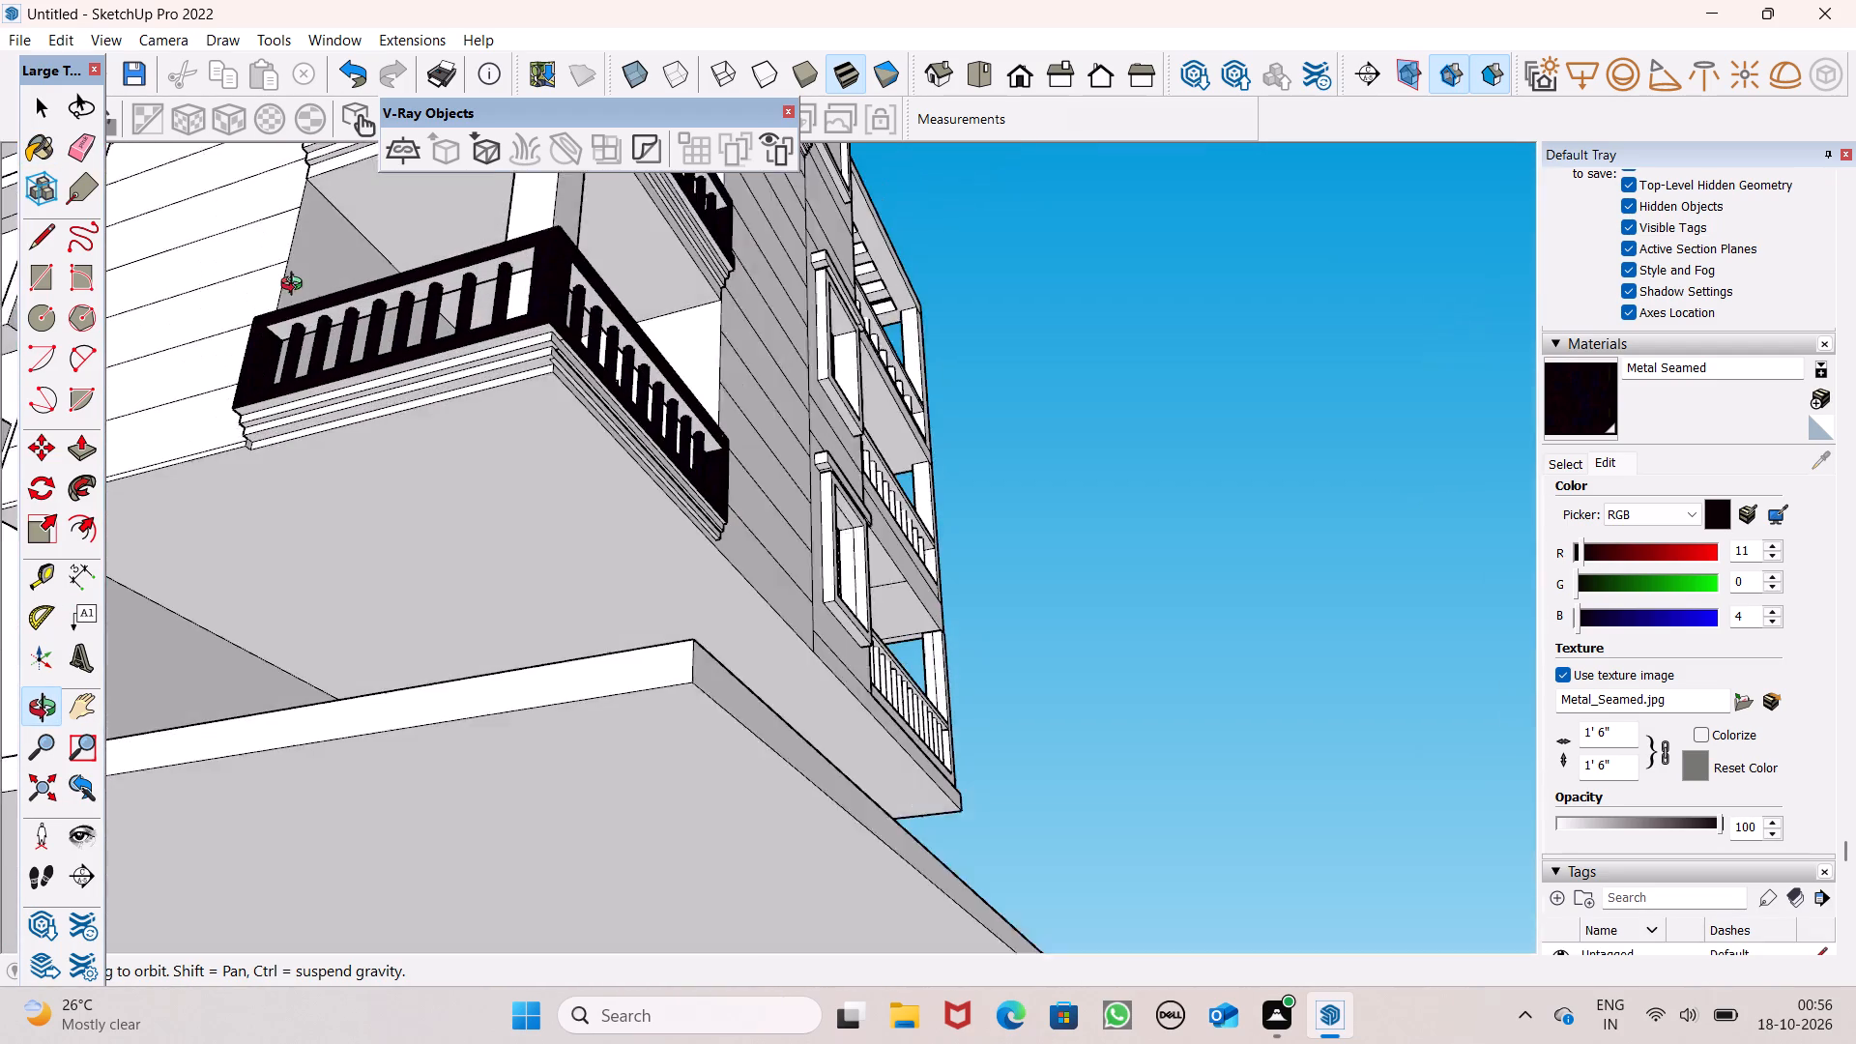
middle_drag(296, 286, 968, 824)
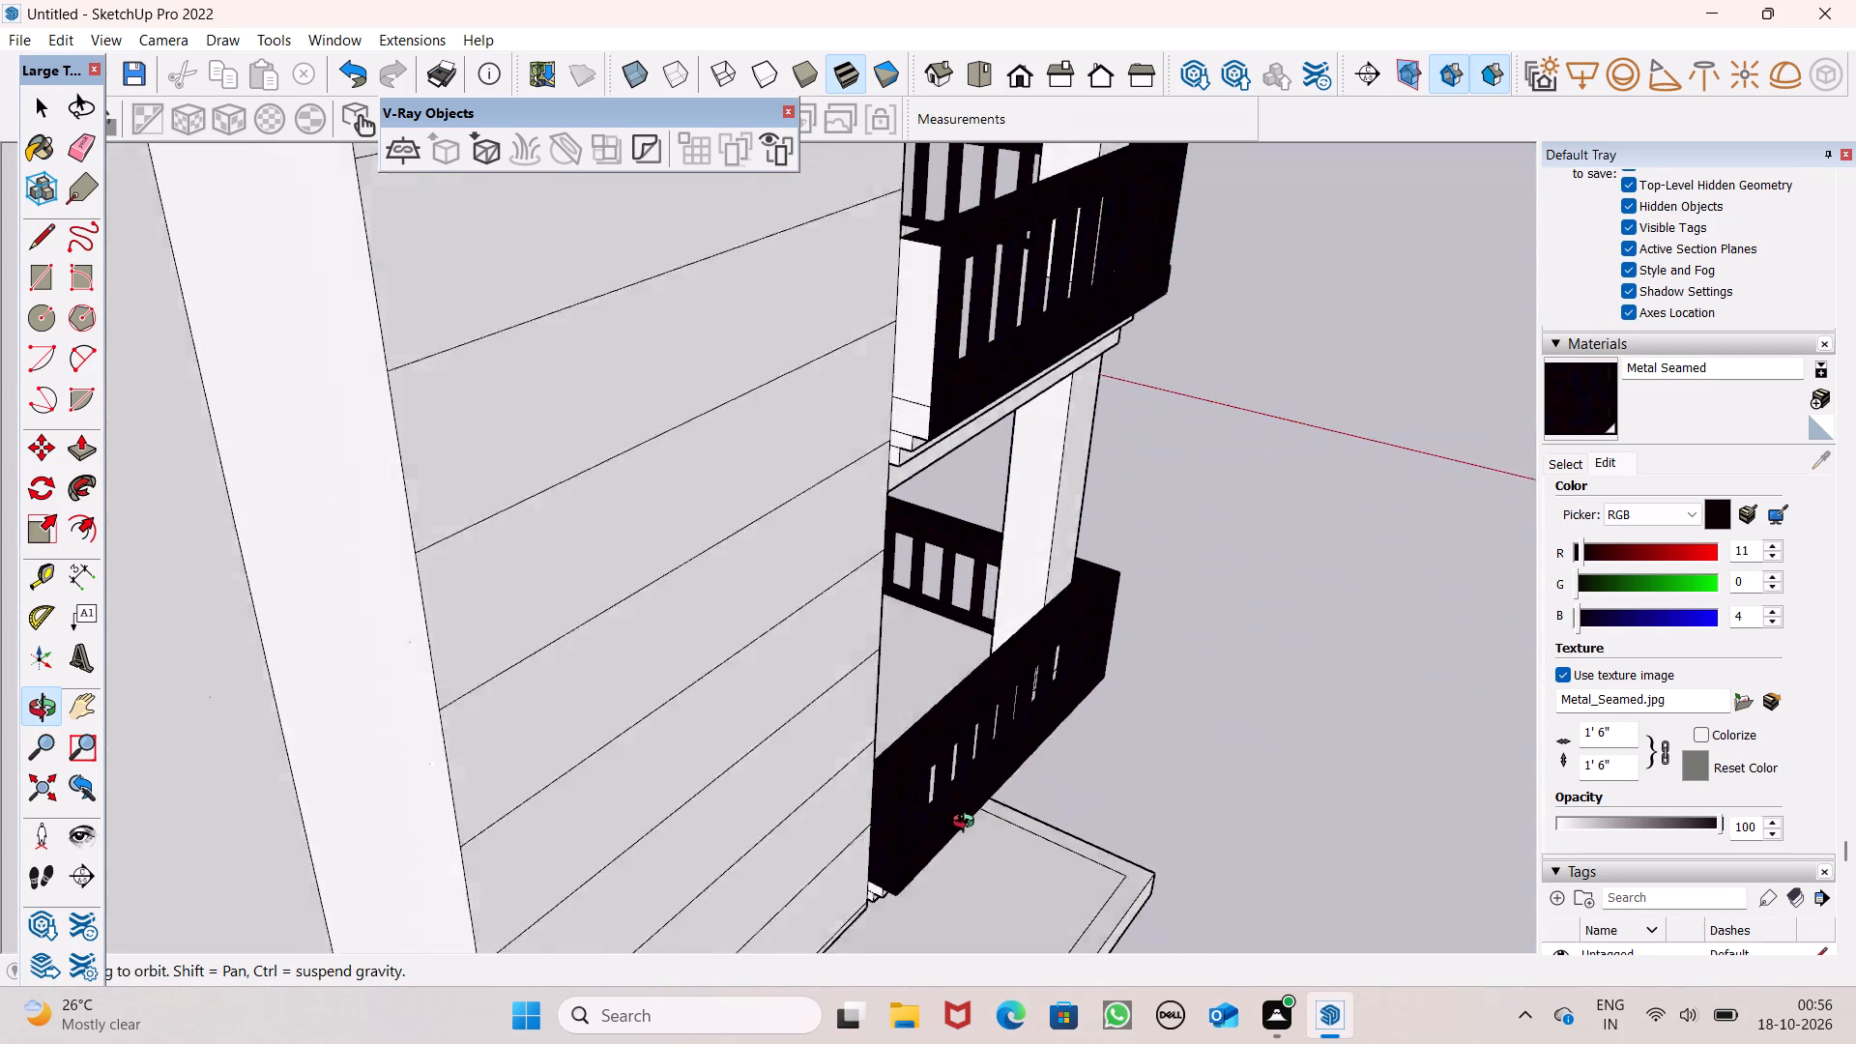
middle_drag(968, 824, 920, 826)
click(851, 397)
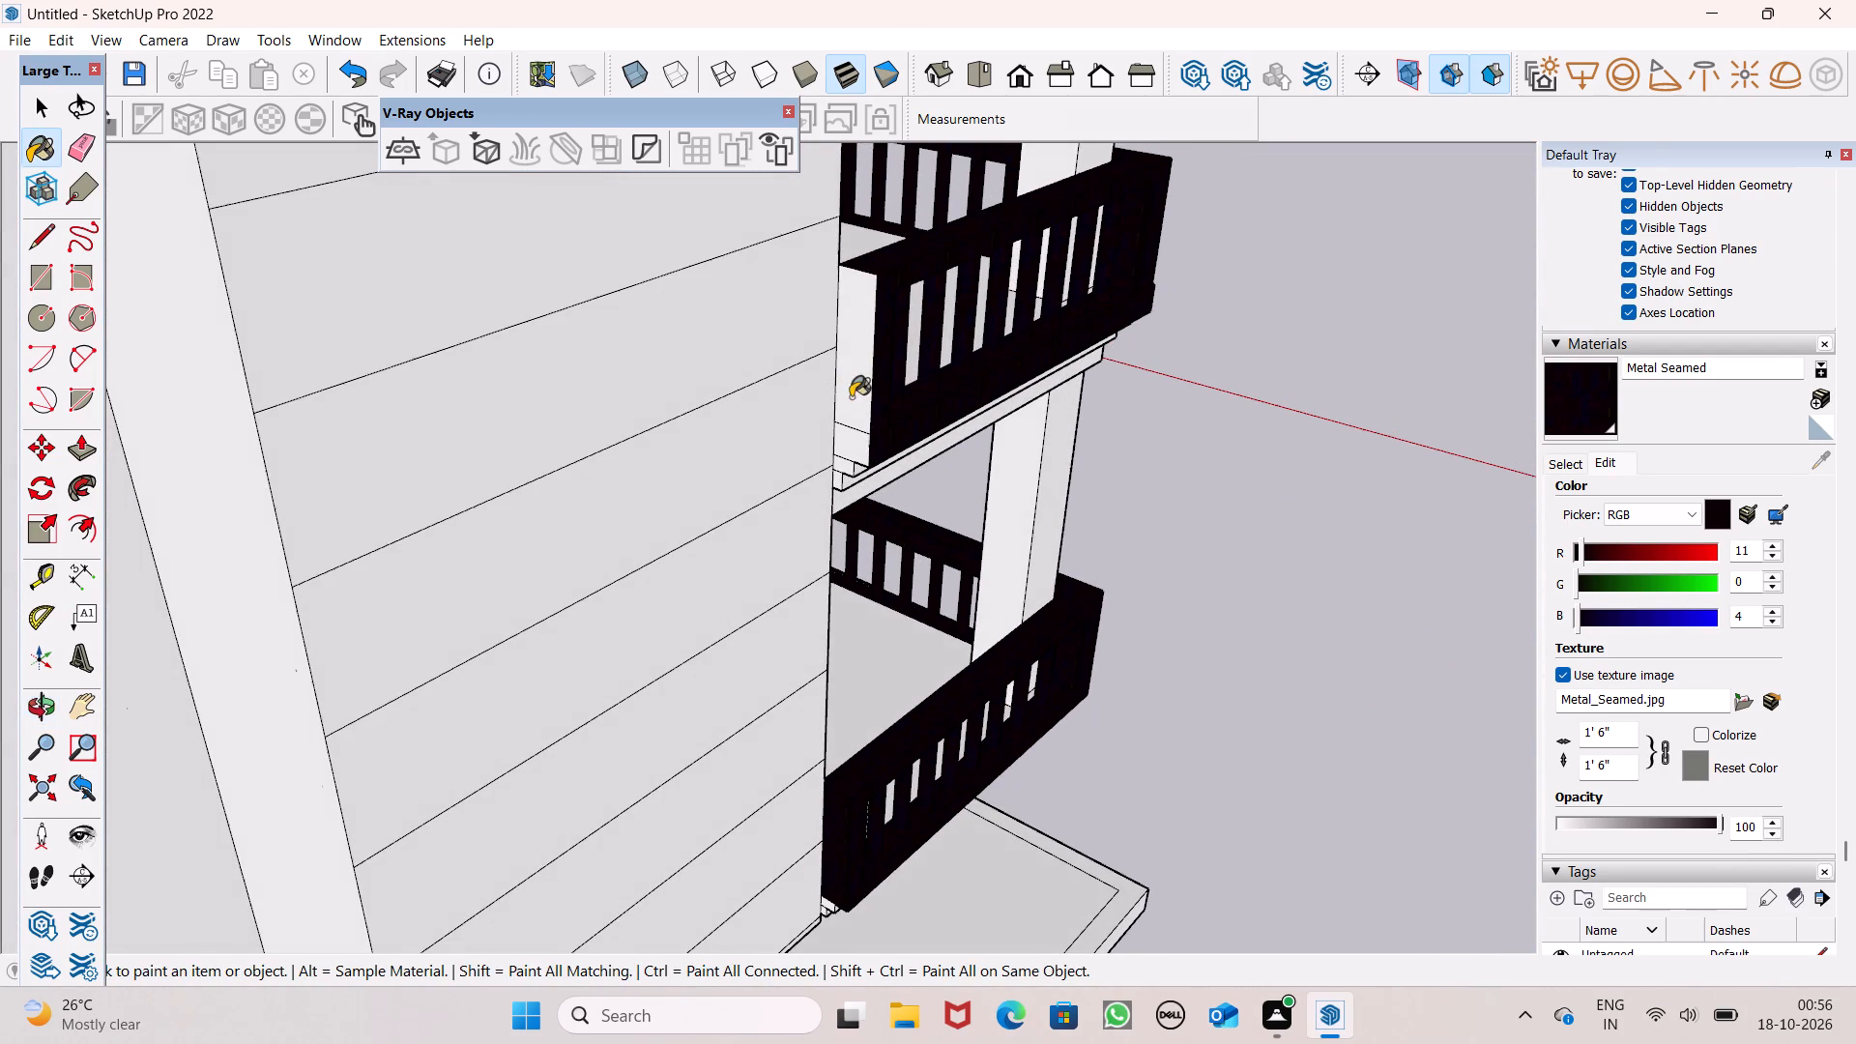
click(854, 441)
Paint the wall-end face and bottom rail end of the upper corner balcony's longer-side railing with Metal Seamed.
middle_drag(1138, 465, 1030, 565)
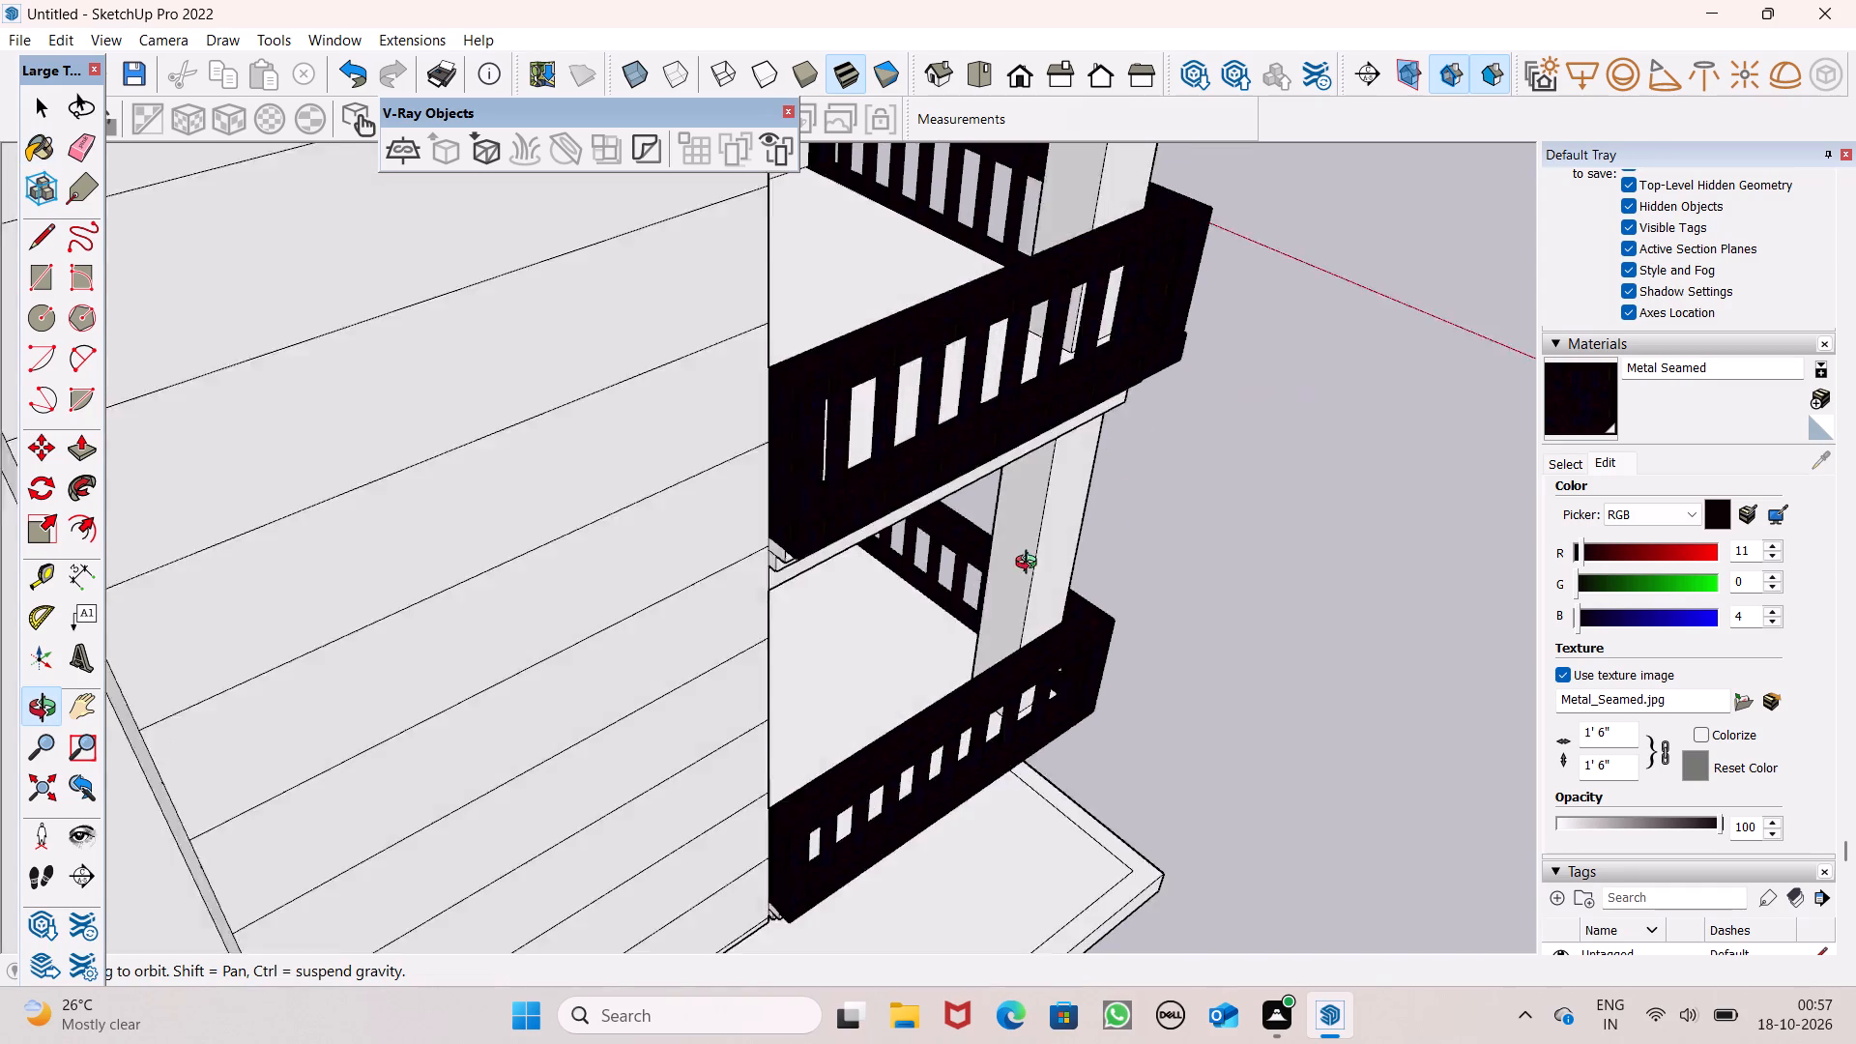
middle_drag(1030, 565, 0, 557)
middle_drag(1302, 597, 1025, 649)
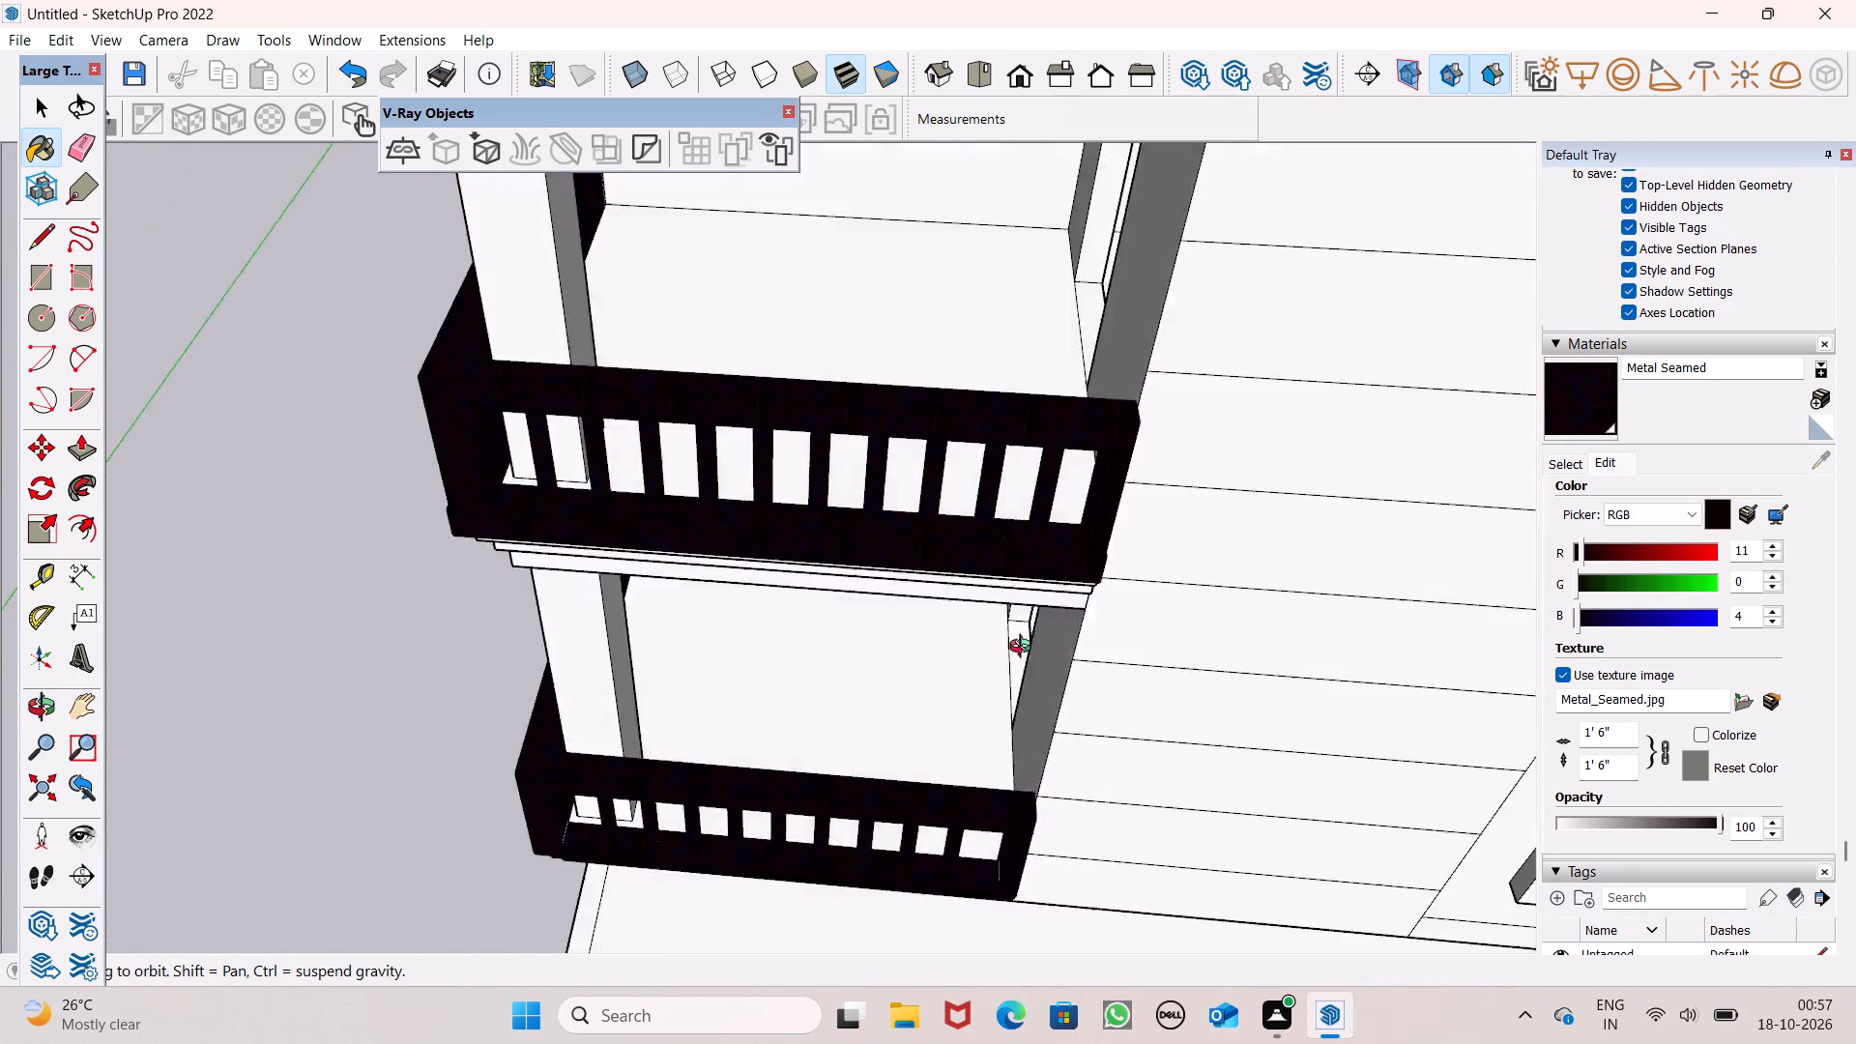
middle_drag(1025, 649, 1392, 500)
scroll(1383, 506, up, 1)
scroll(1335, 429, down, 5)
middle_drag(1307, 422, 580, 437)
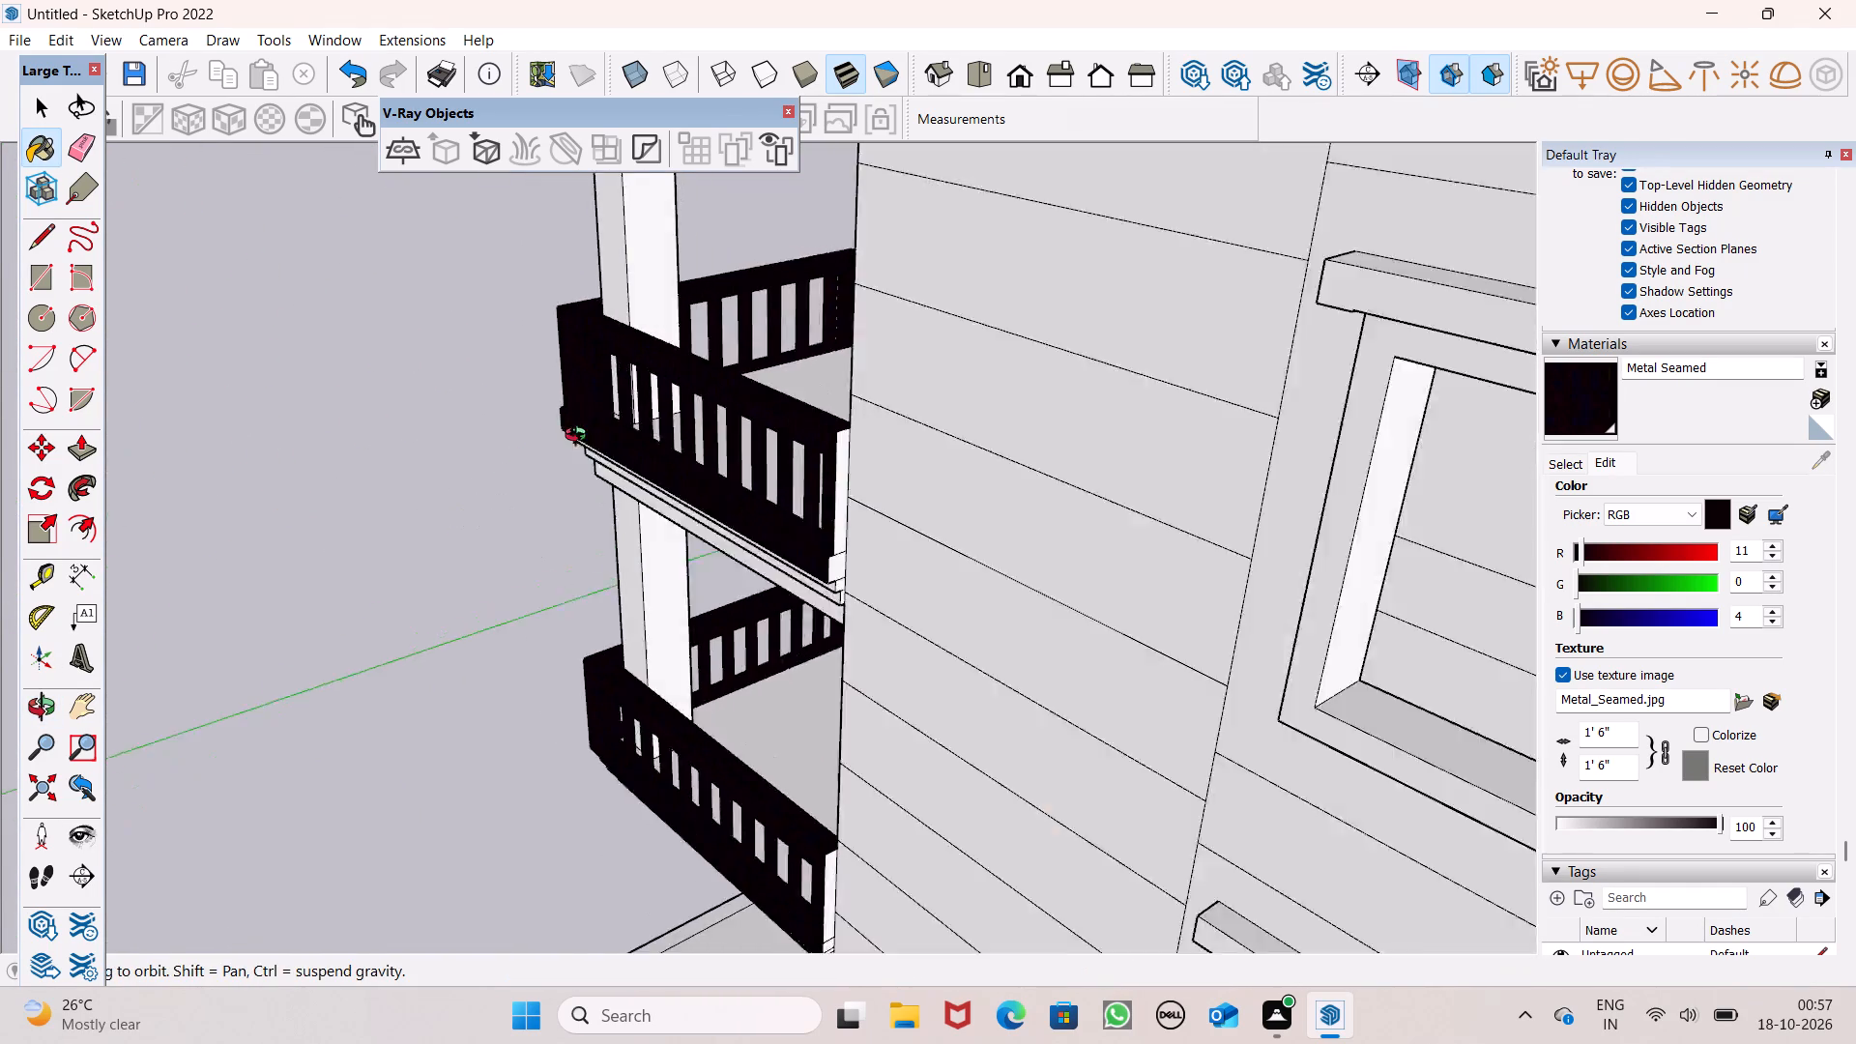
middle_drag(580, 437, 563, 437)
scroll(563, 432, up, 4)
click(913, 689)
click(908, 642)
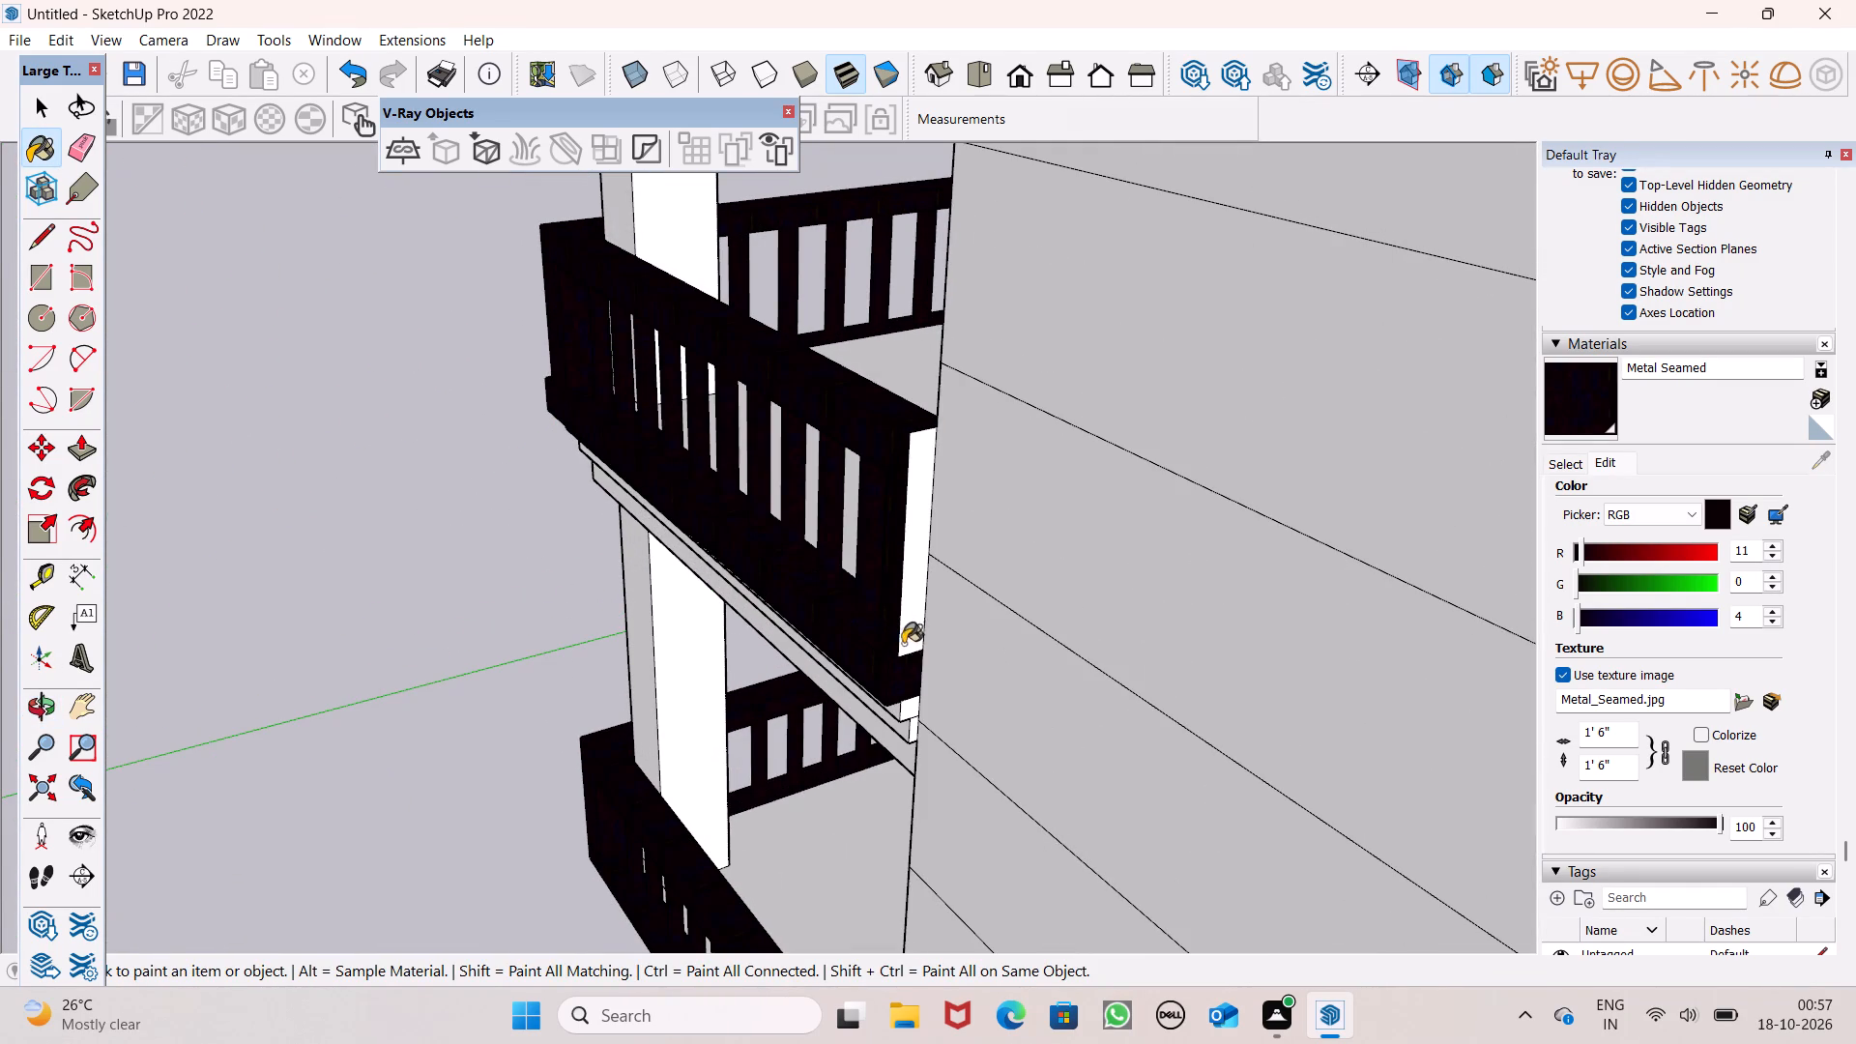
Paint the wall-end face and bottom rail end of the lower corner balcony's longer-side railing with Metal Seamed.
scroll(891, 610, down, 8)
scroll(938, 897, up, 6)
scroll(890, 534, down, 5)
middle_drag(921, 741, 927, 573)
scroll(909, 727, up, 4)
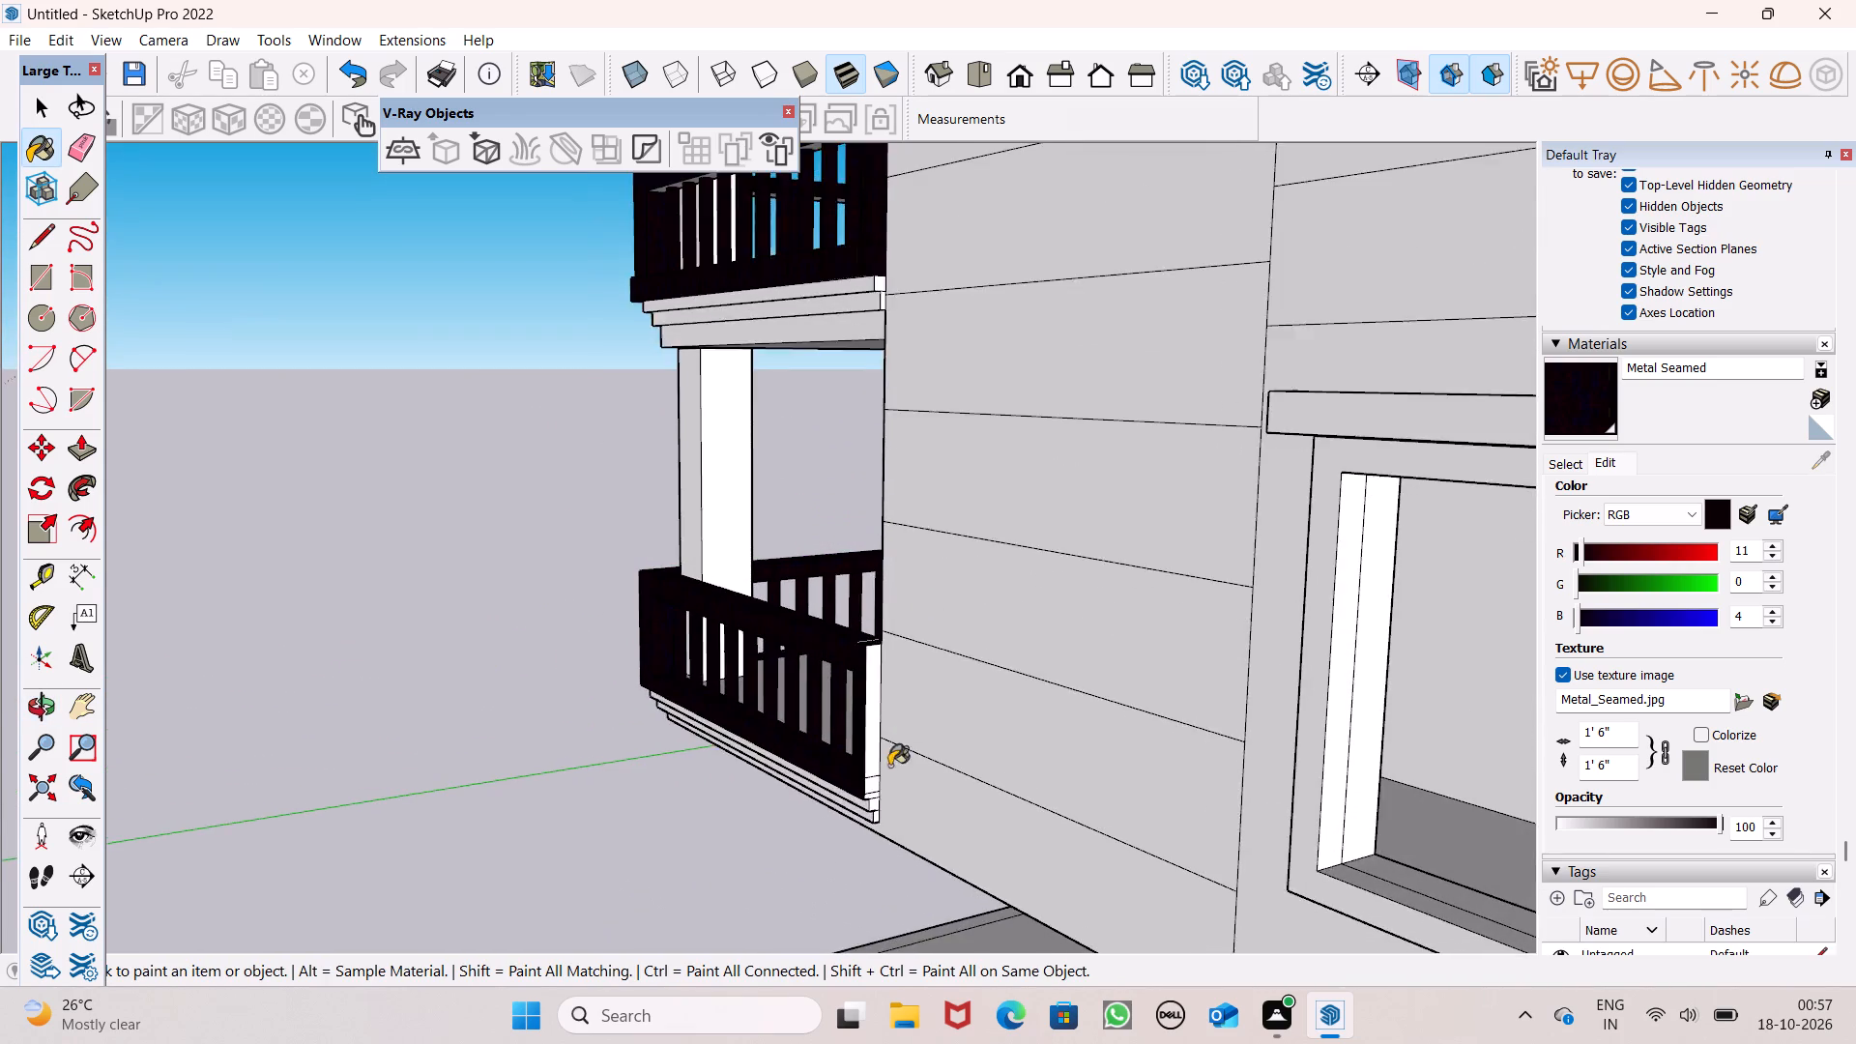
scroll(889, 766, up, 2)
click(860, 804)
click(863, 777)
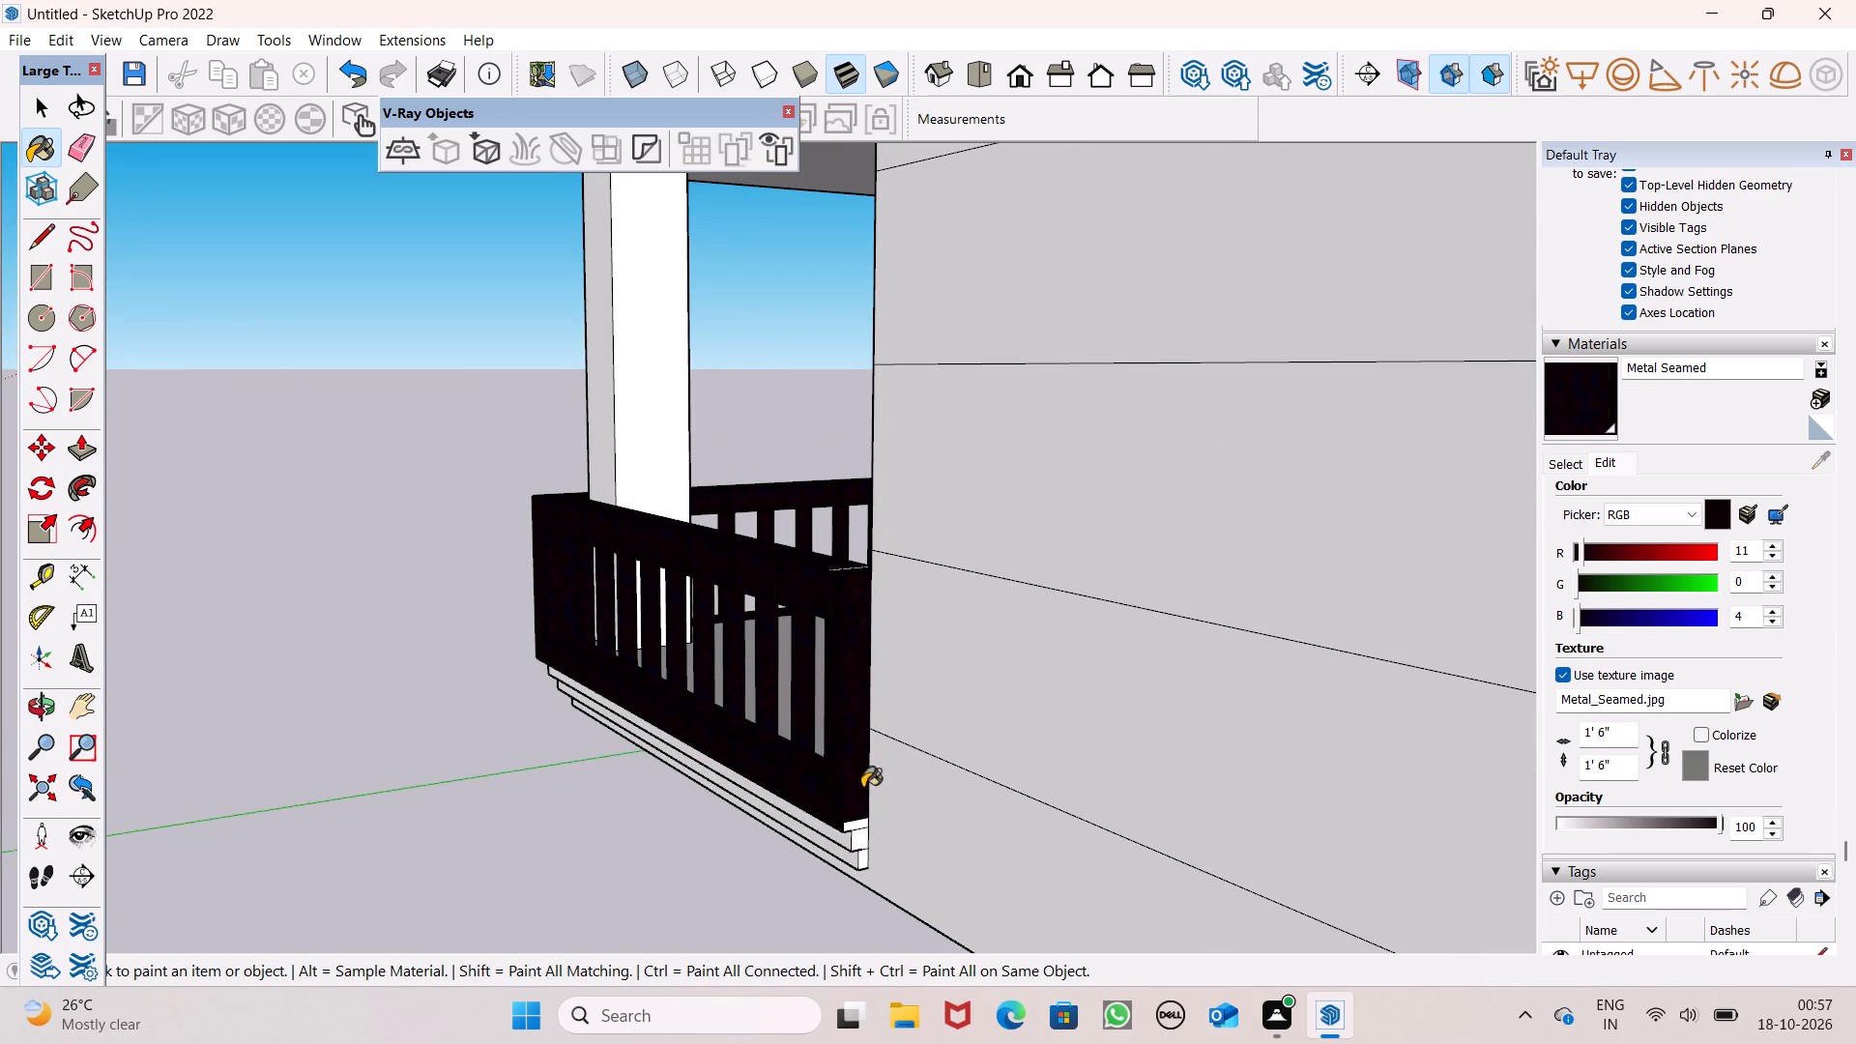
Paint the undersides of the lower corner balcony's top rails on both sides with Metal Seamed.
scroll(825, 720, down, 3)
middle_drag(748, 721, 1855, 522)
middle_drag(916, 605, 1487, 548)
scroll(1153, 611, up, 1)
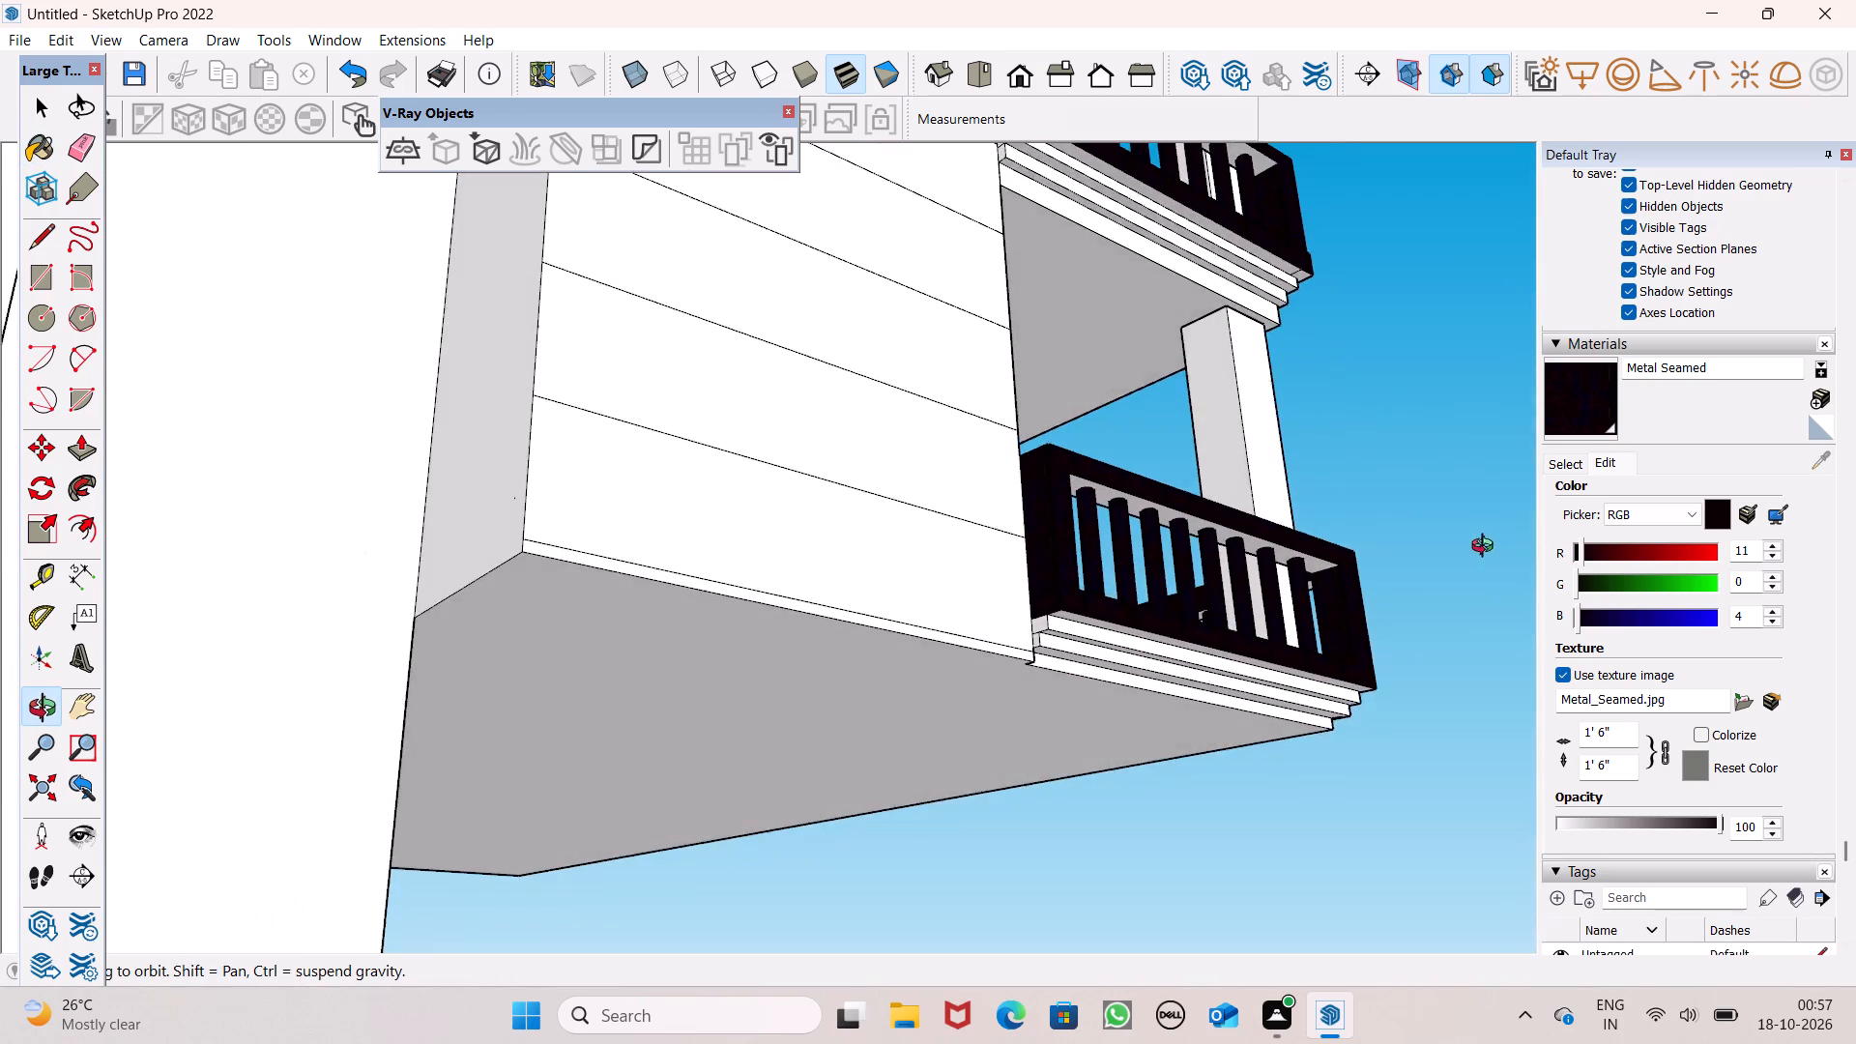
middle_drag(1487, 548, 1362, 497)
click(1268, 472)
middle_drag(1381, 536, 1373, 545)
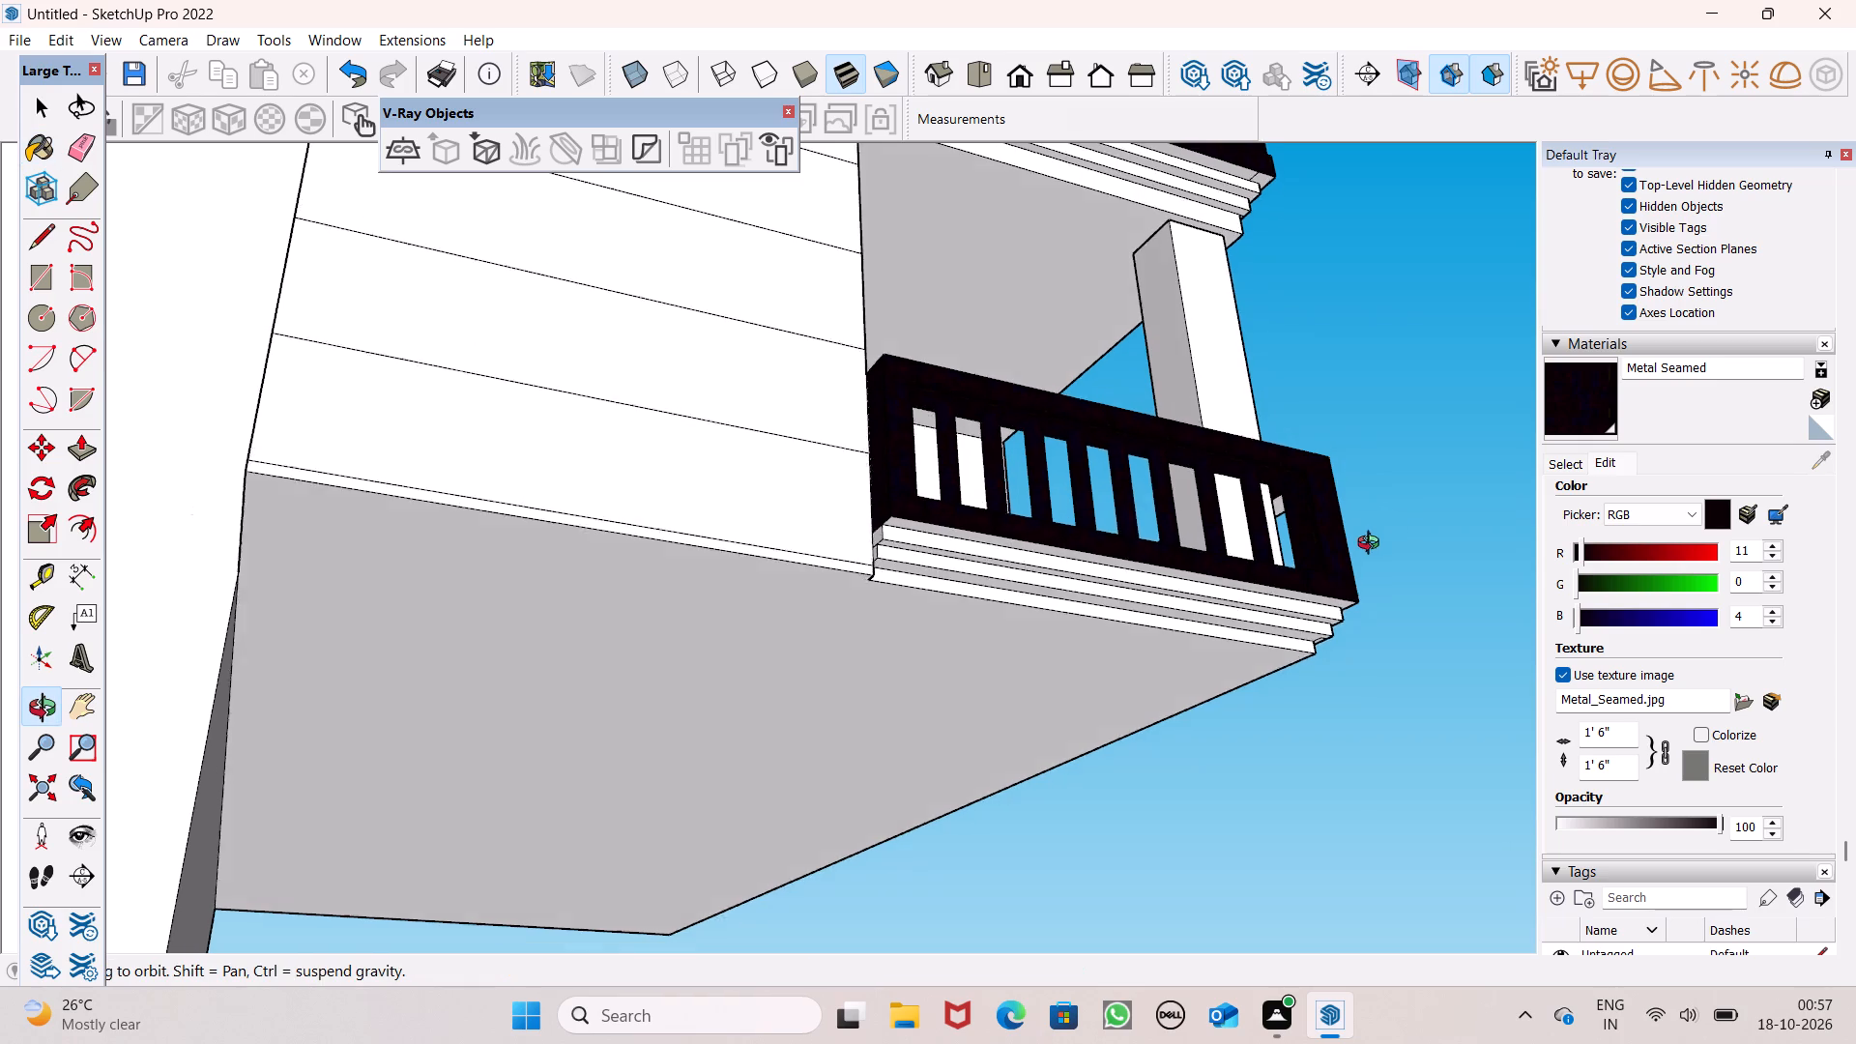
middle_drag(1373, 545, 842, 395)
scroll(1005, 281, up, 1)
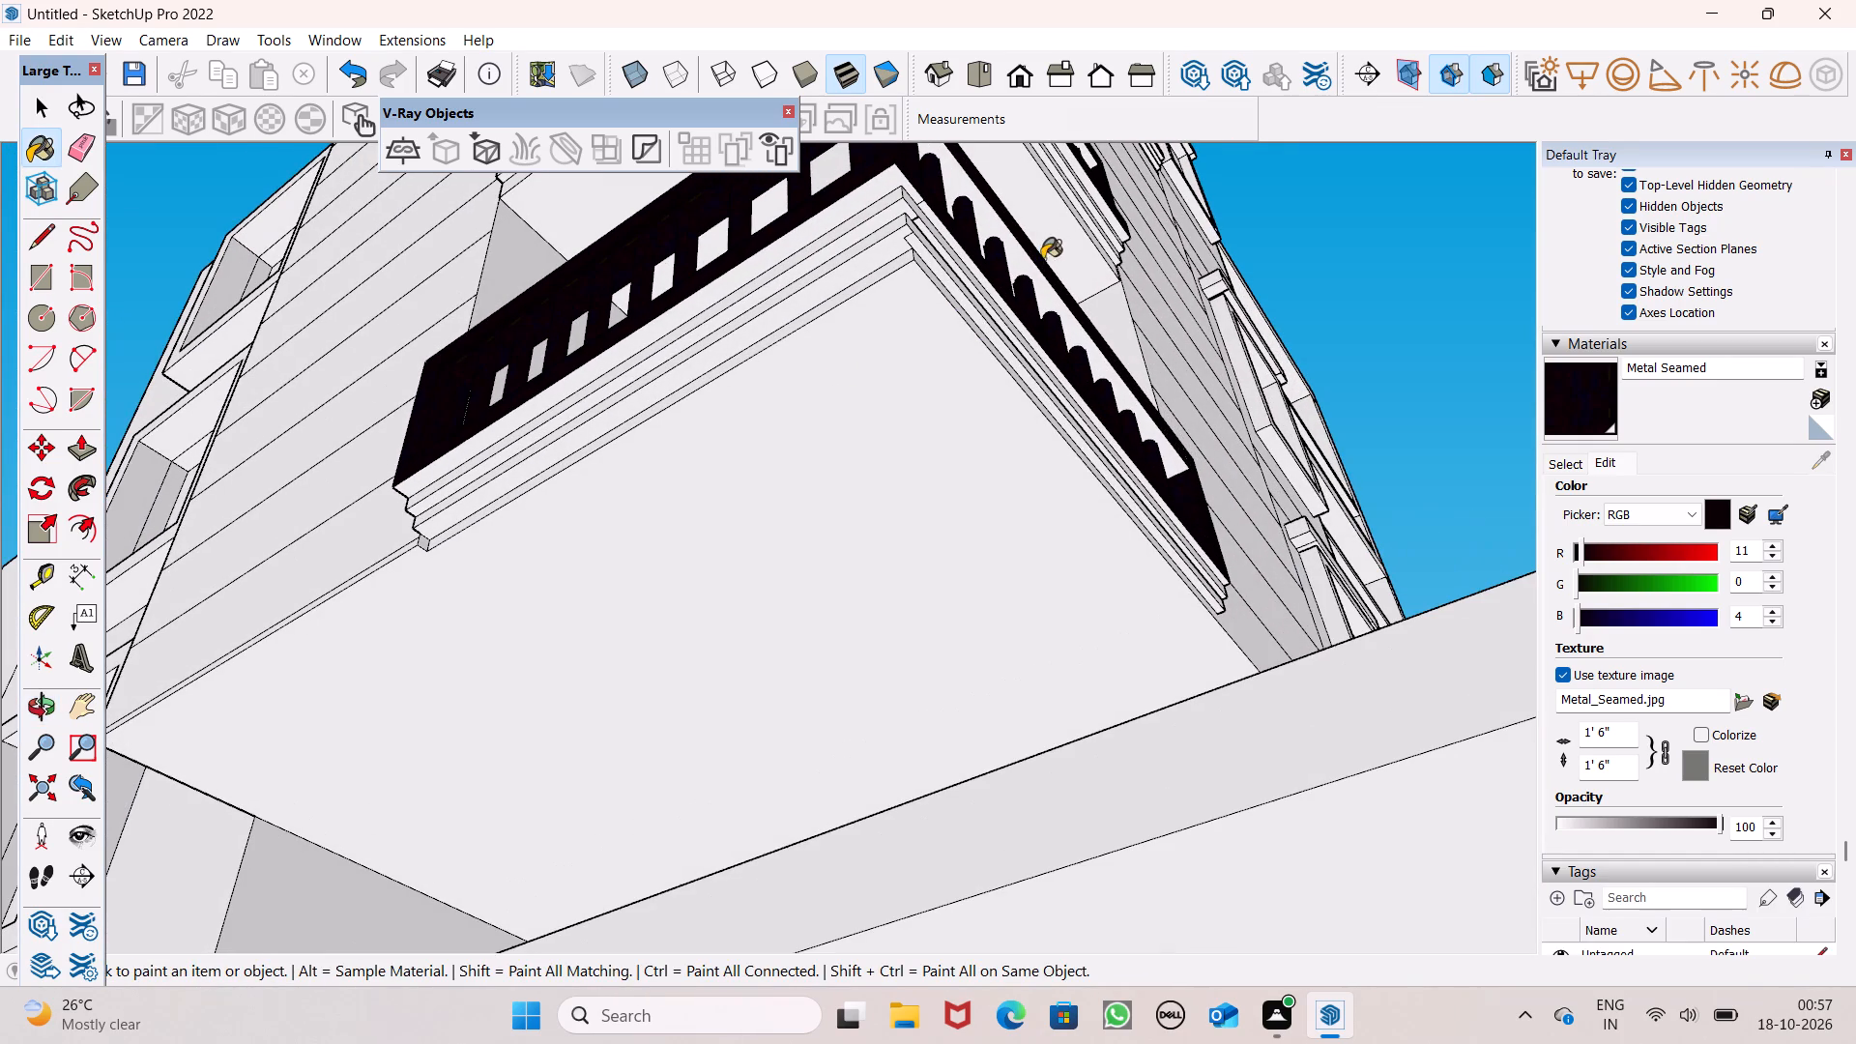
click(1032, 267)
Paint the undersides of the upper corner balcony's top rails on both sides with Metal Seamed.
scroll(1032, 277, down, 12)
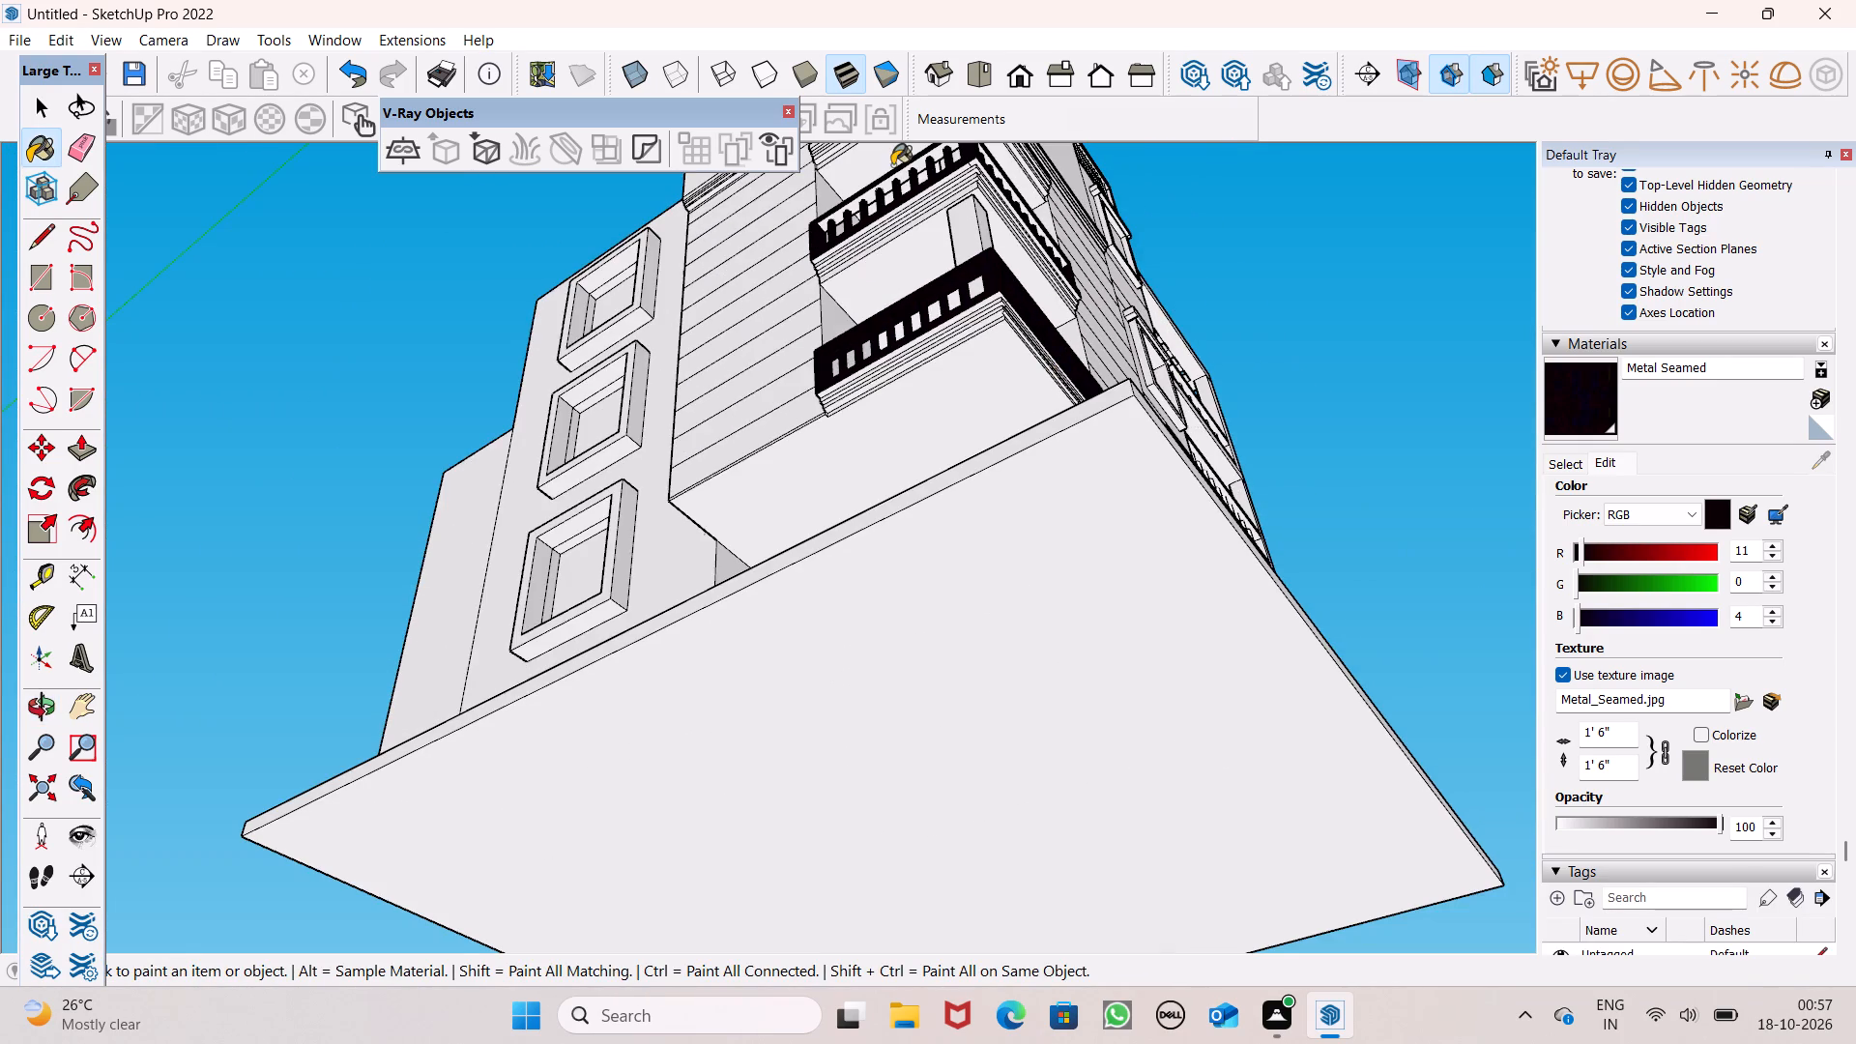
scroll(891, 163, up, 14)
click(973, 224)
scroll(851, 268, down, 13)
middle_drag(983, 331, 692, 423)
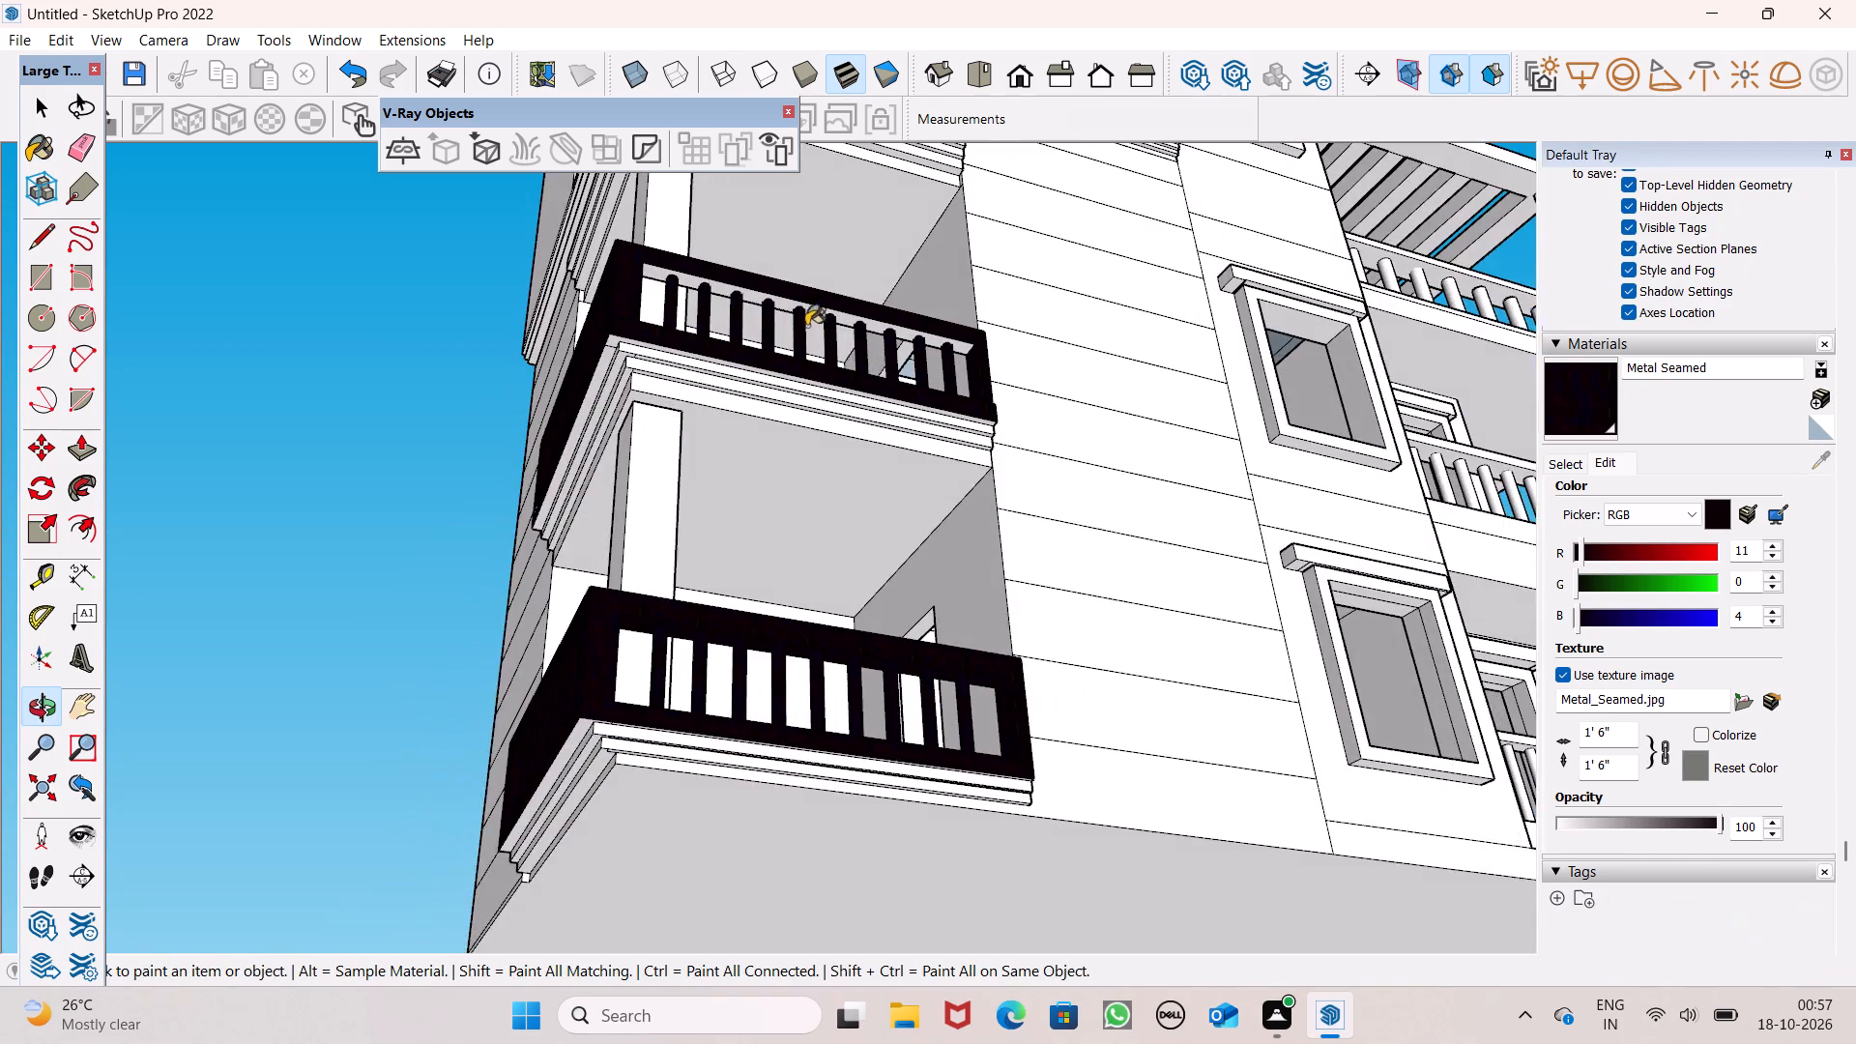
scroll(809, 319, up, 6)
click(692, 281)
Examine the whole facade, checking the corner balcony railings and the railings of the adjoining balcony stack.
scroll(616, 235, down, 7)
scroll(612, 319, down, 4)
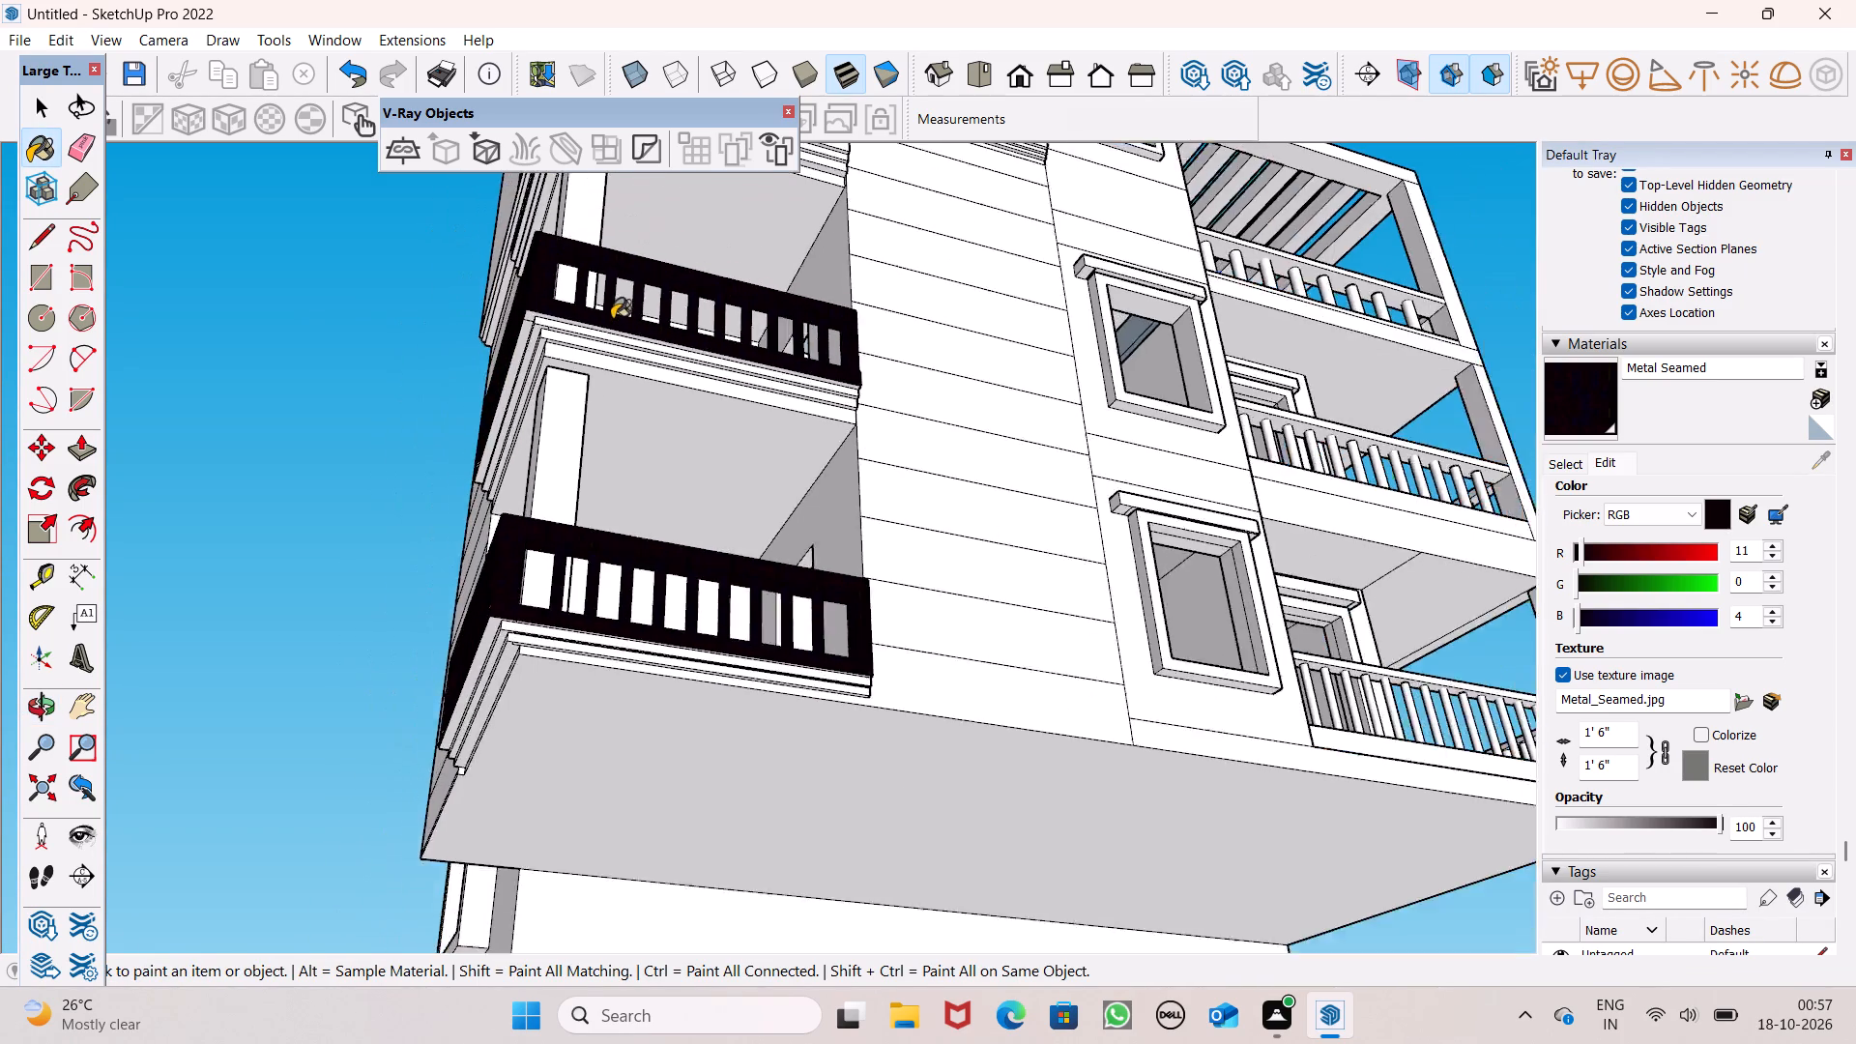
scroll(612, 319, down, 3)
middle_drag(607, 338, 364, 644)
scroll(307, 574, down, 3)
middle_drag(845, 544, 553, 645)
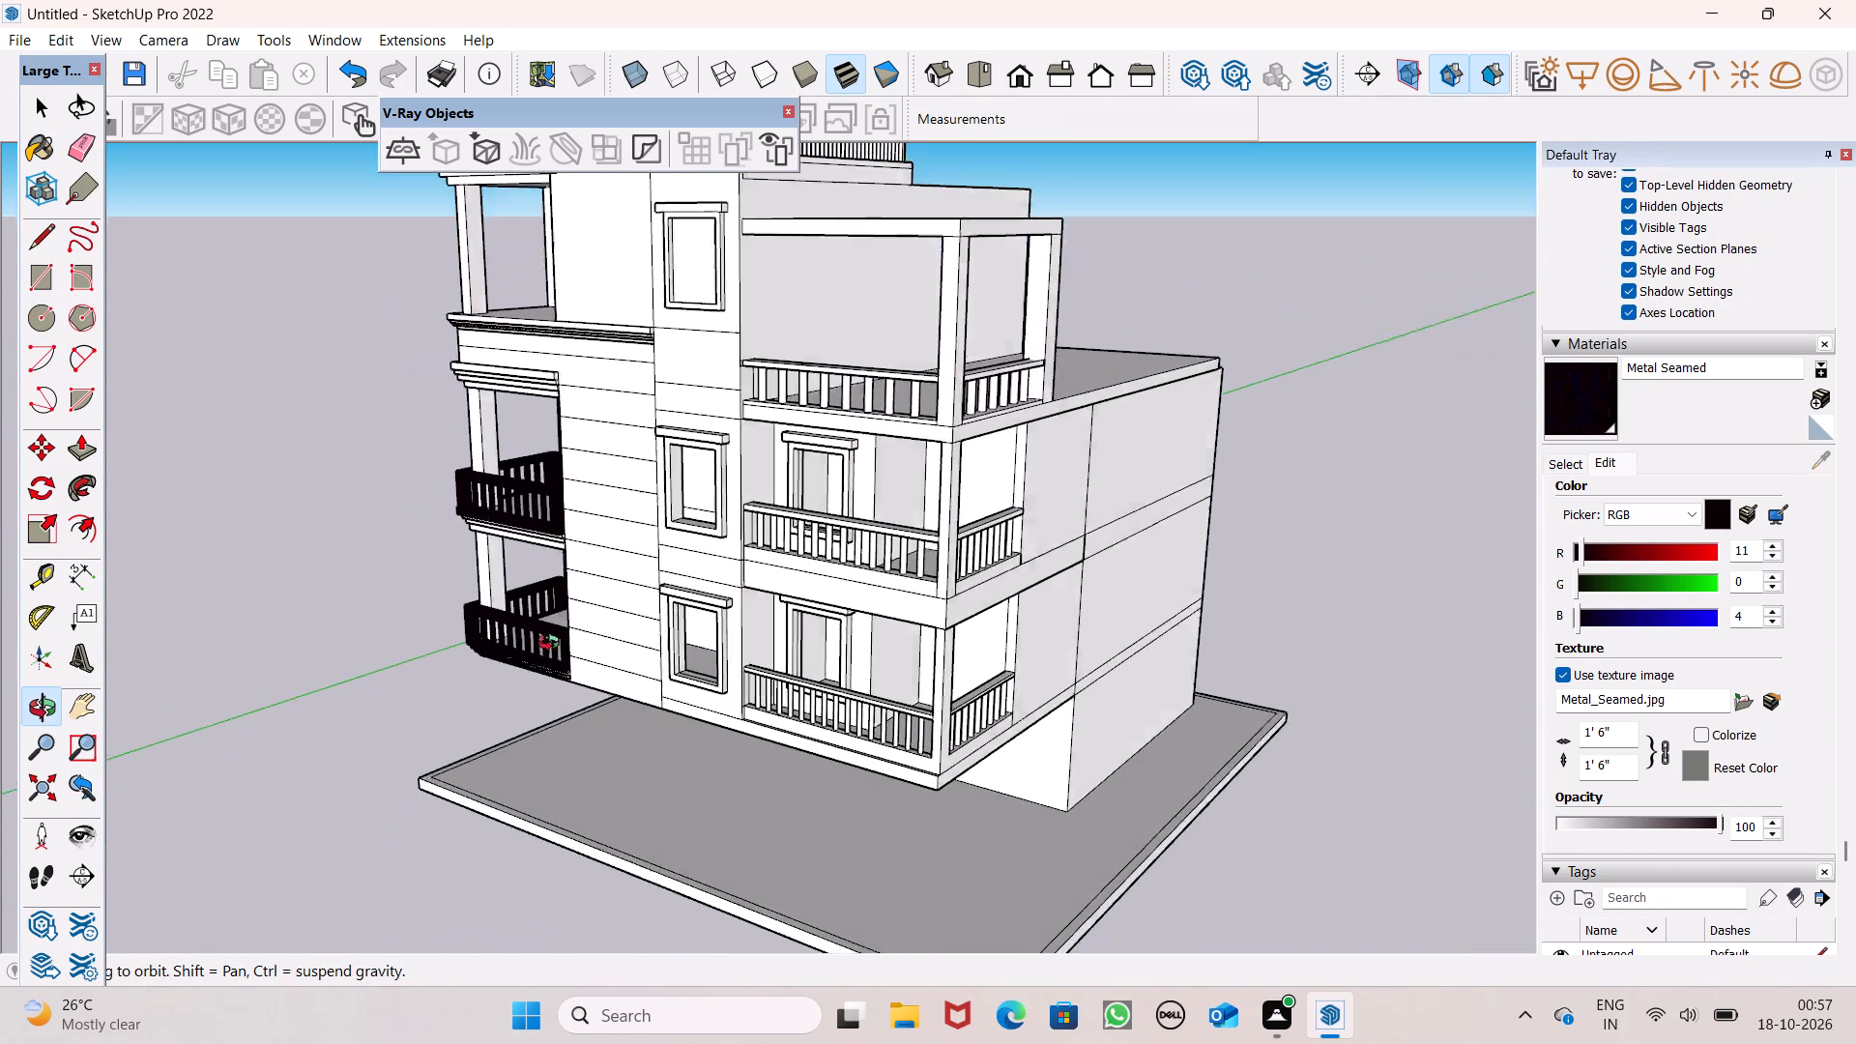
middle_drag(553, 645, 699, 633)
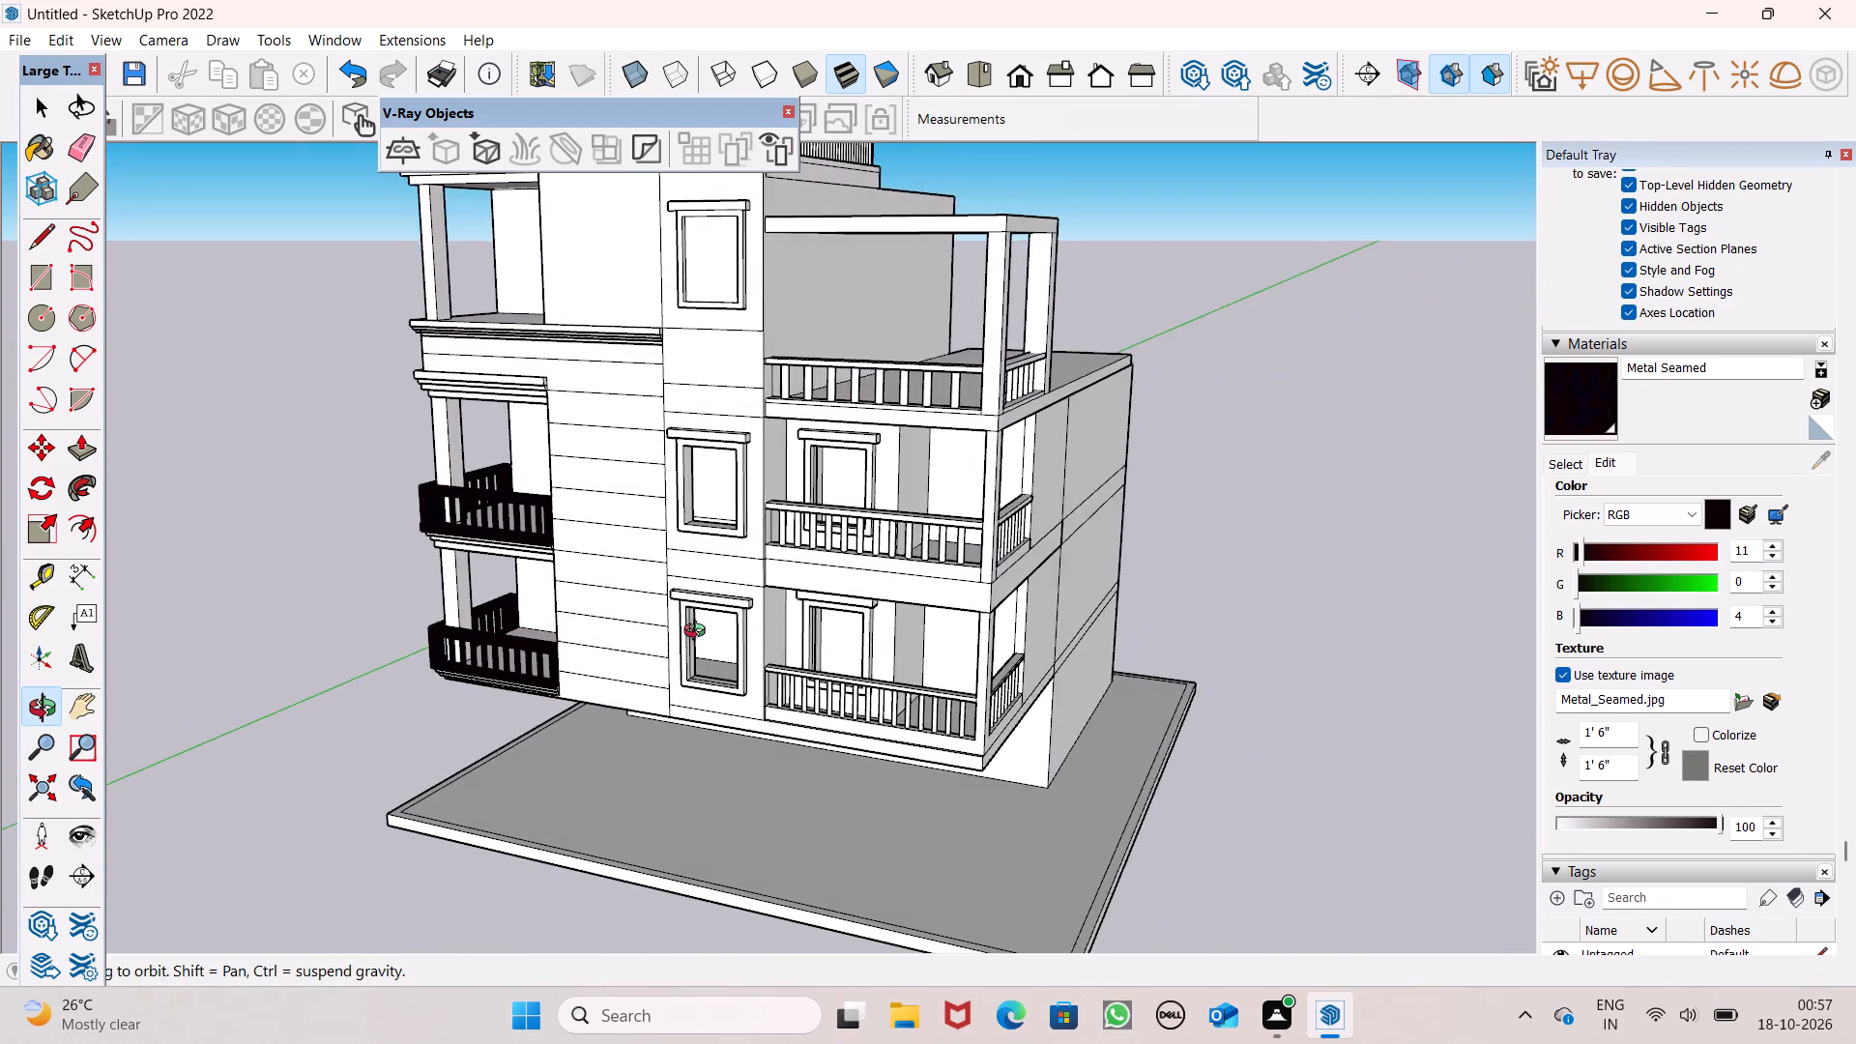
middle_drag(699, 633, 704, 633)
scroll(833, 634, up, 2)
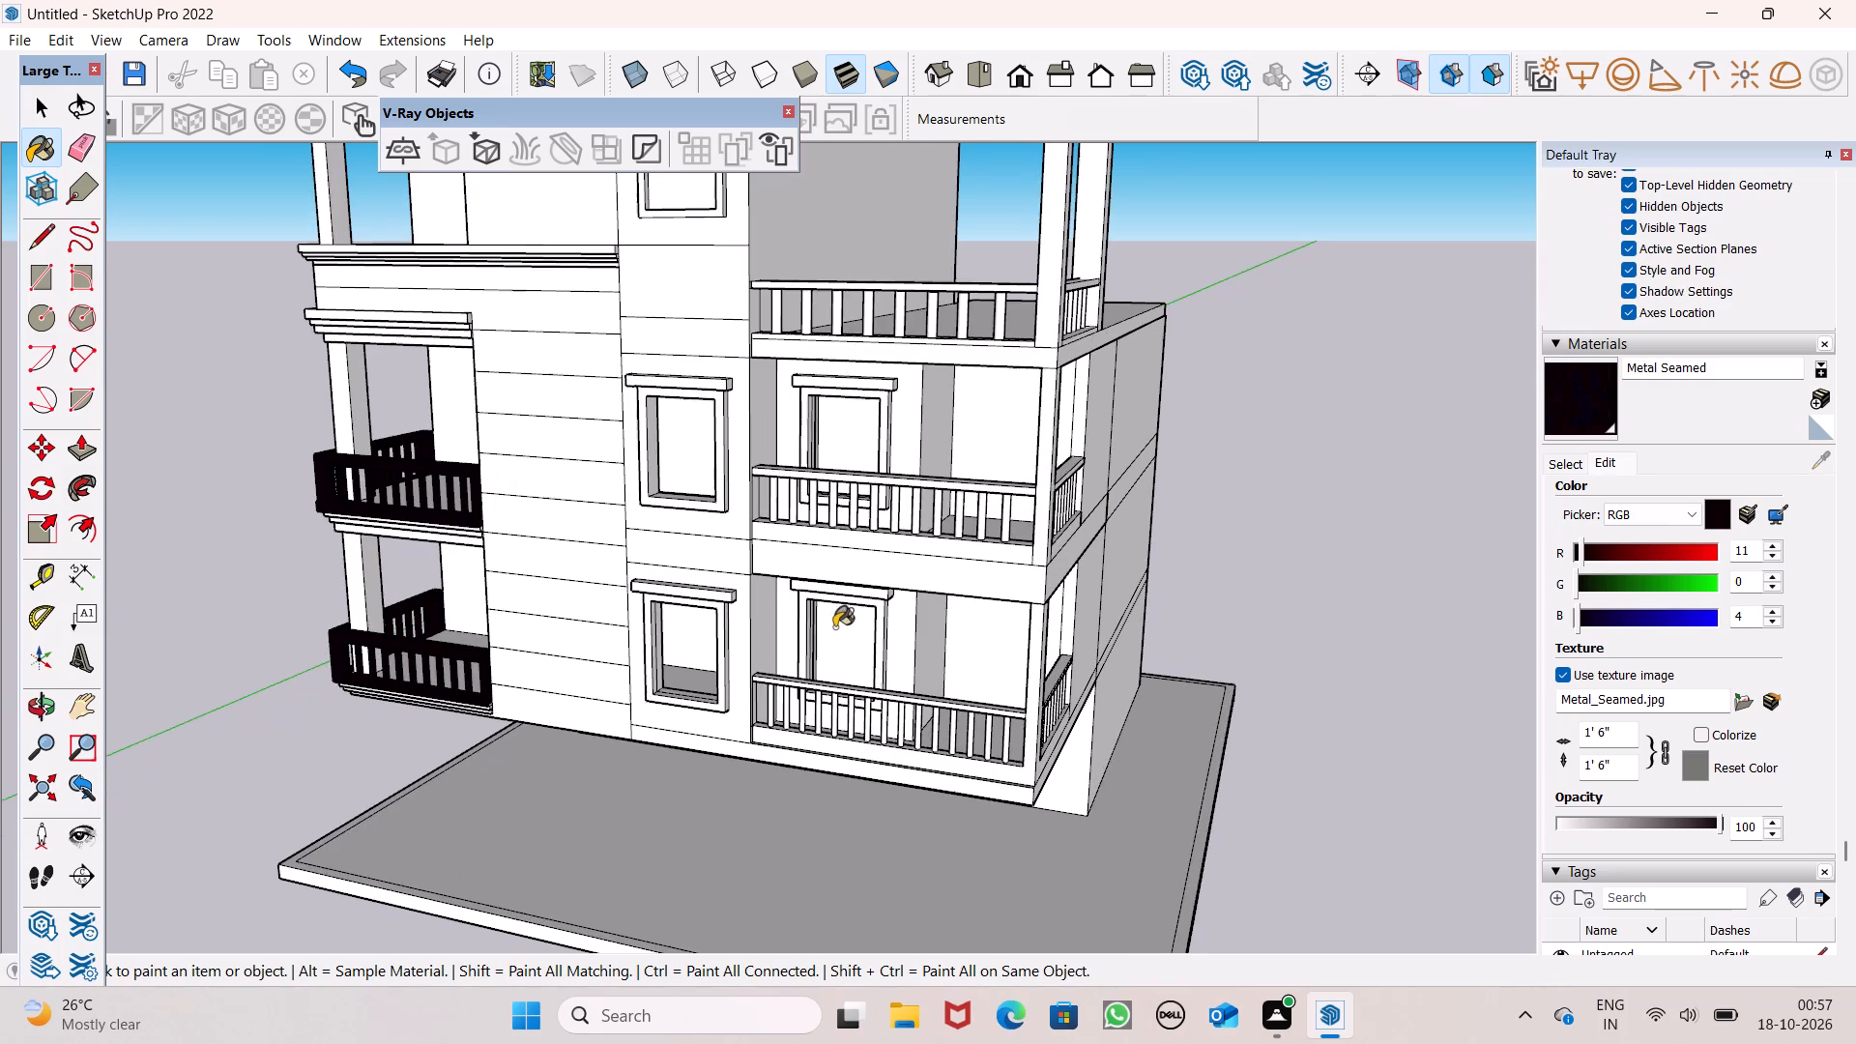
Paint the first eight balusters of the adjoining stack's lowest balcony front railing with Metal Seamed, starting from the window-wall end.
middle_drag(983, 806, 1136, 802)
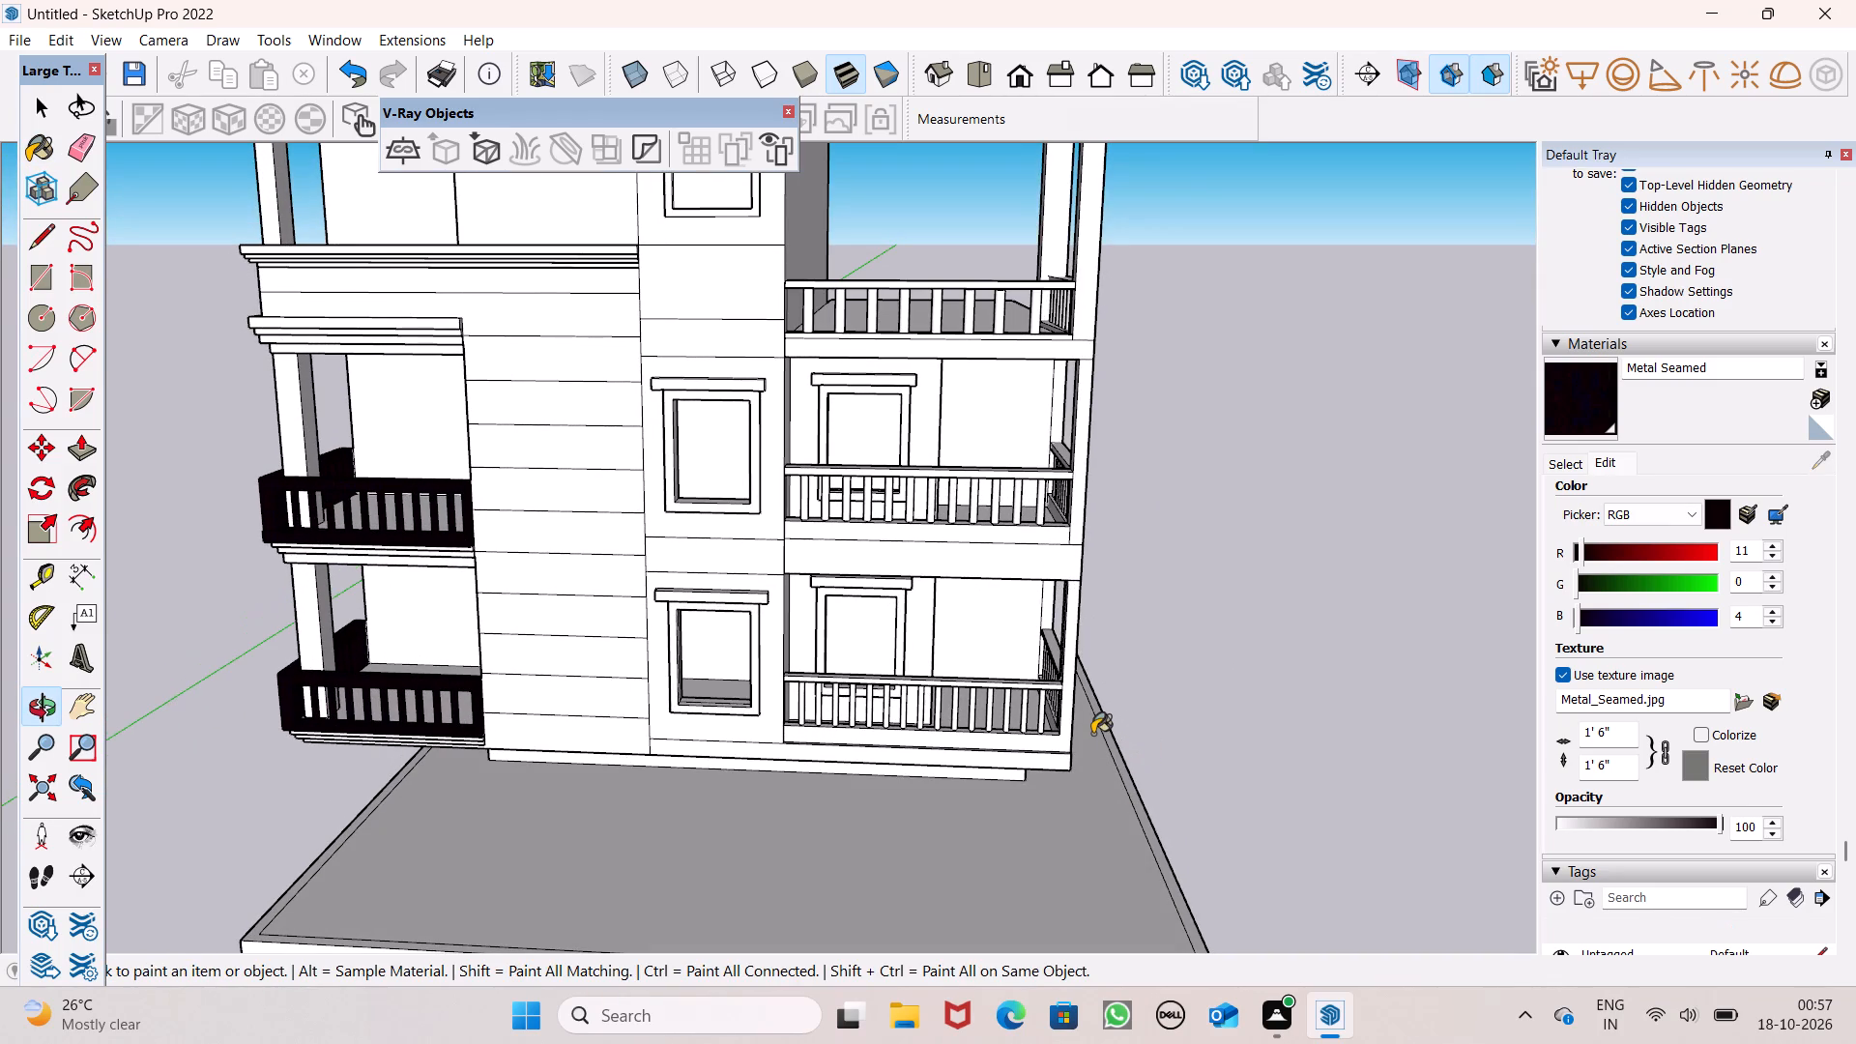
scroll(898, 684, up, 6)
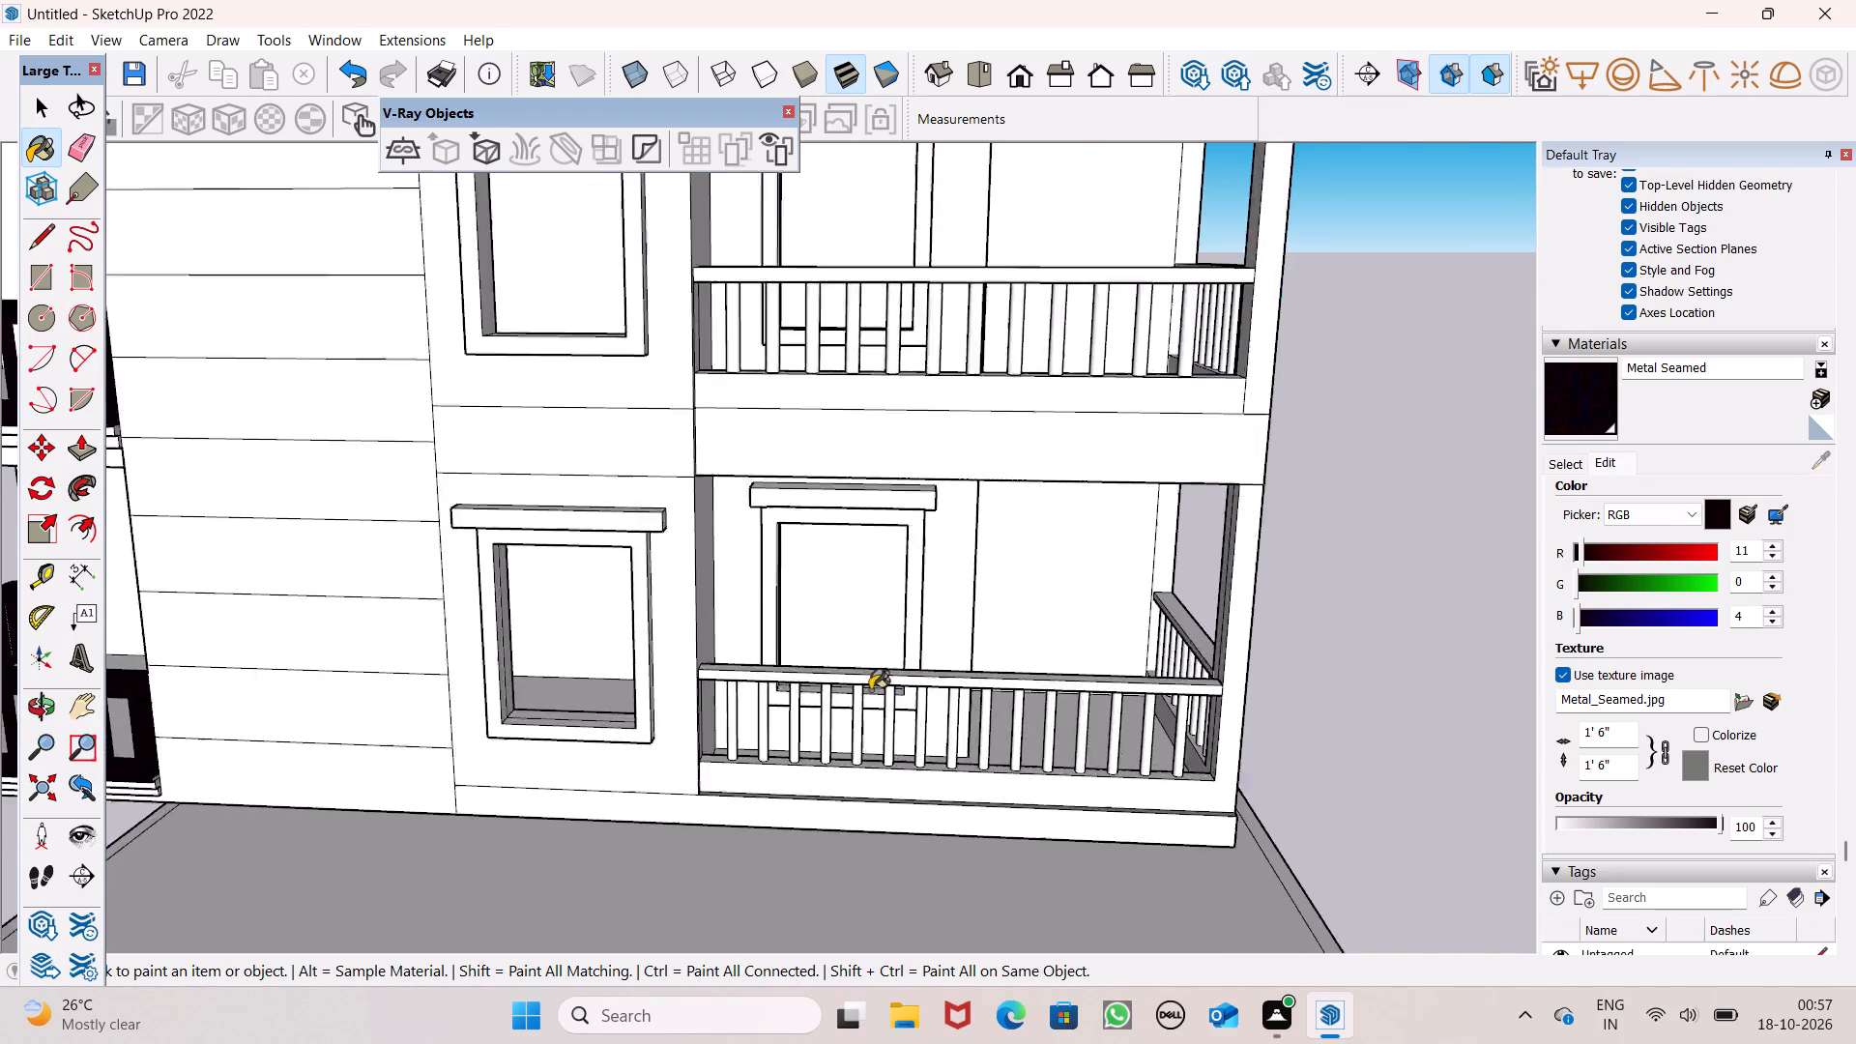
scroll(870, 690, up, 3)
scroll(768, 741, up, 7)
click(584, 750)
click(668, 752)
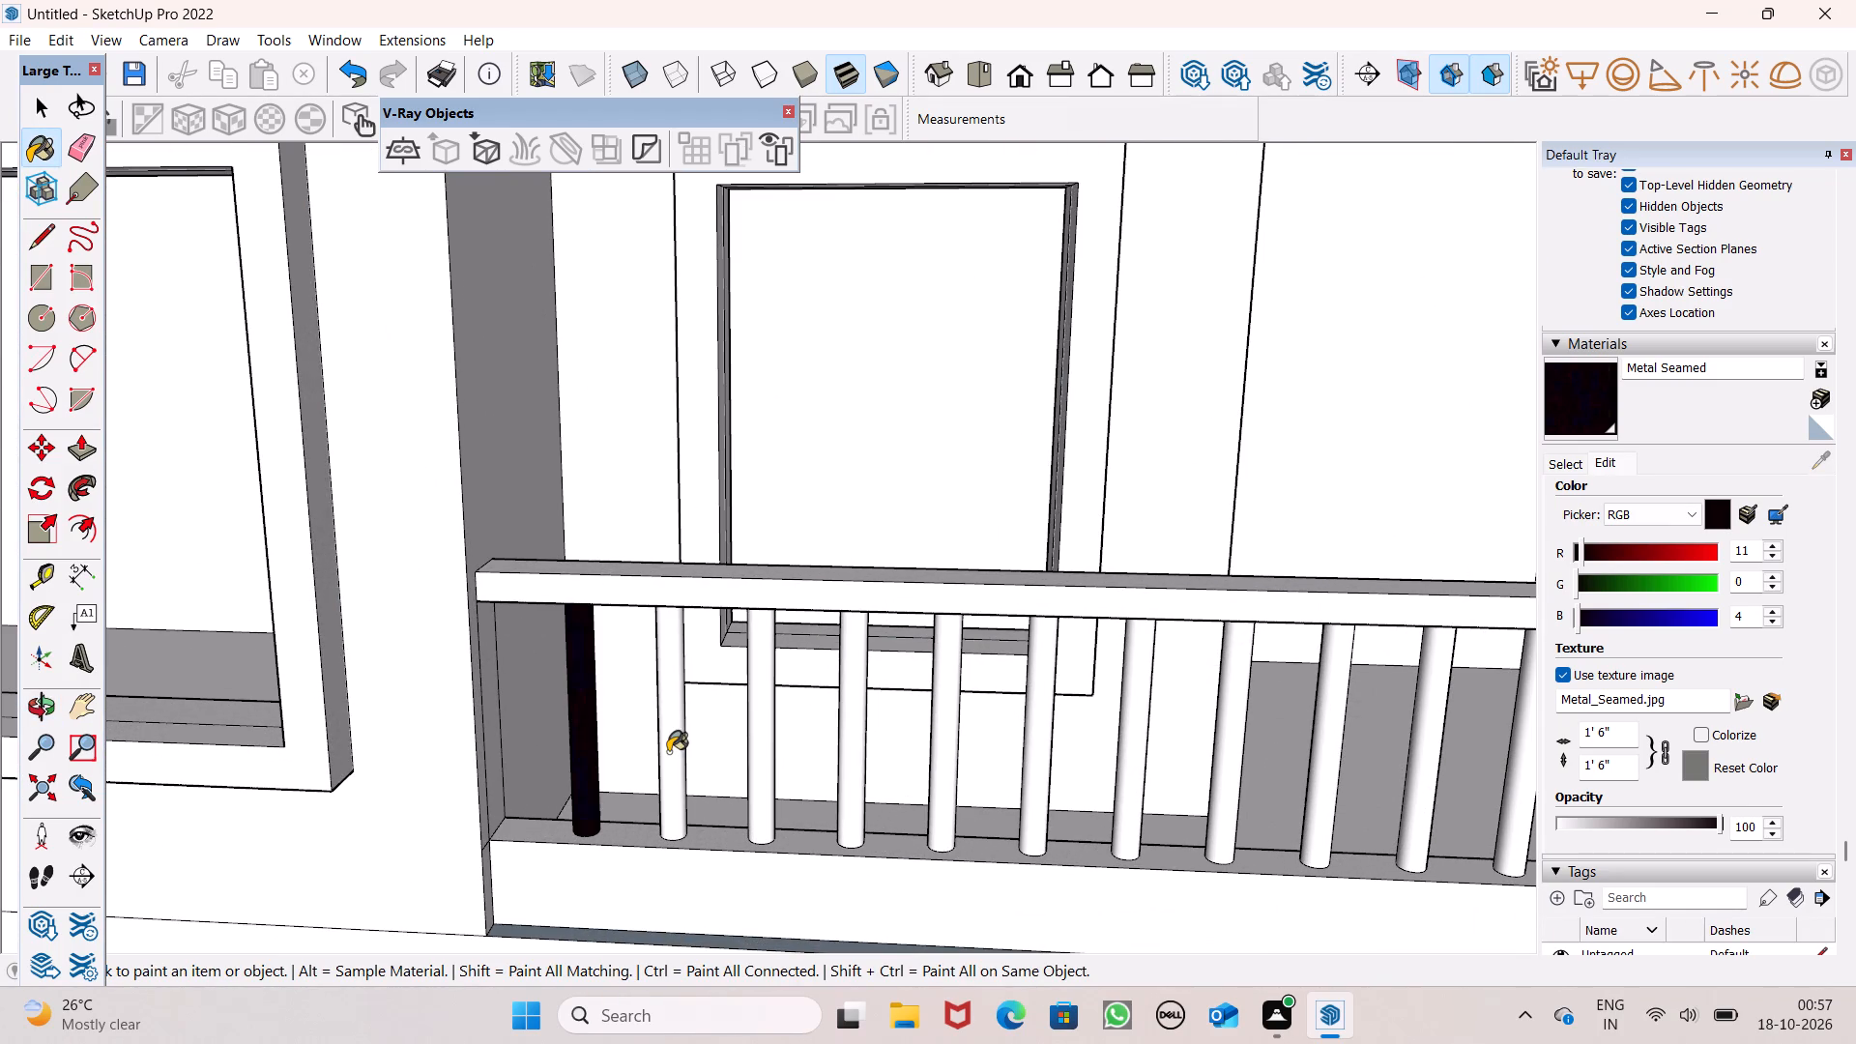
click(746, 757)
click(855, 772)
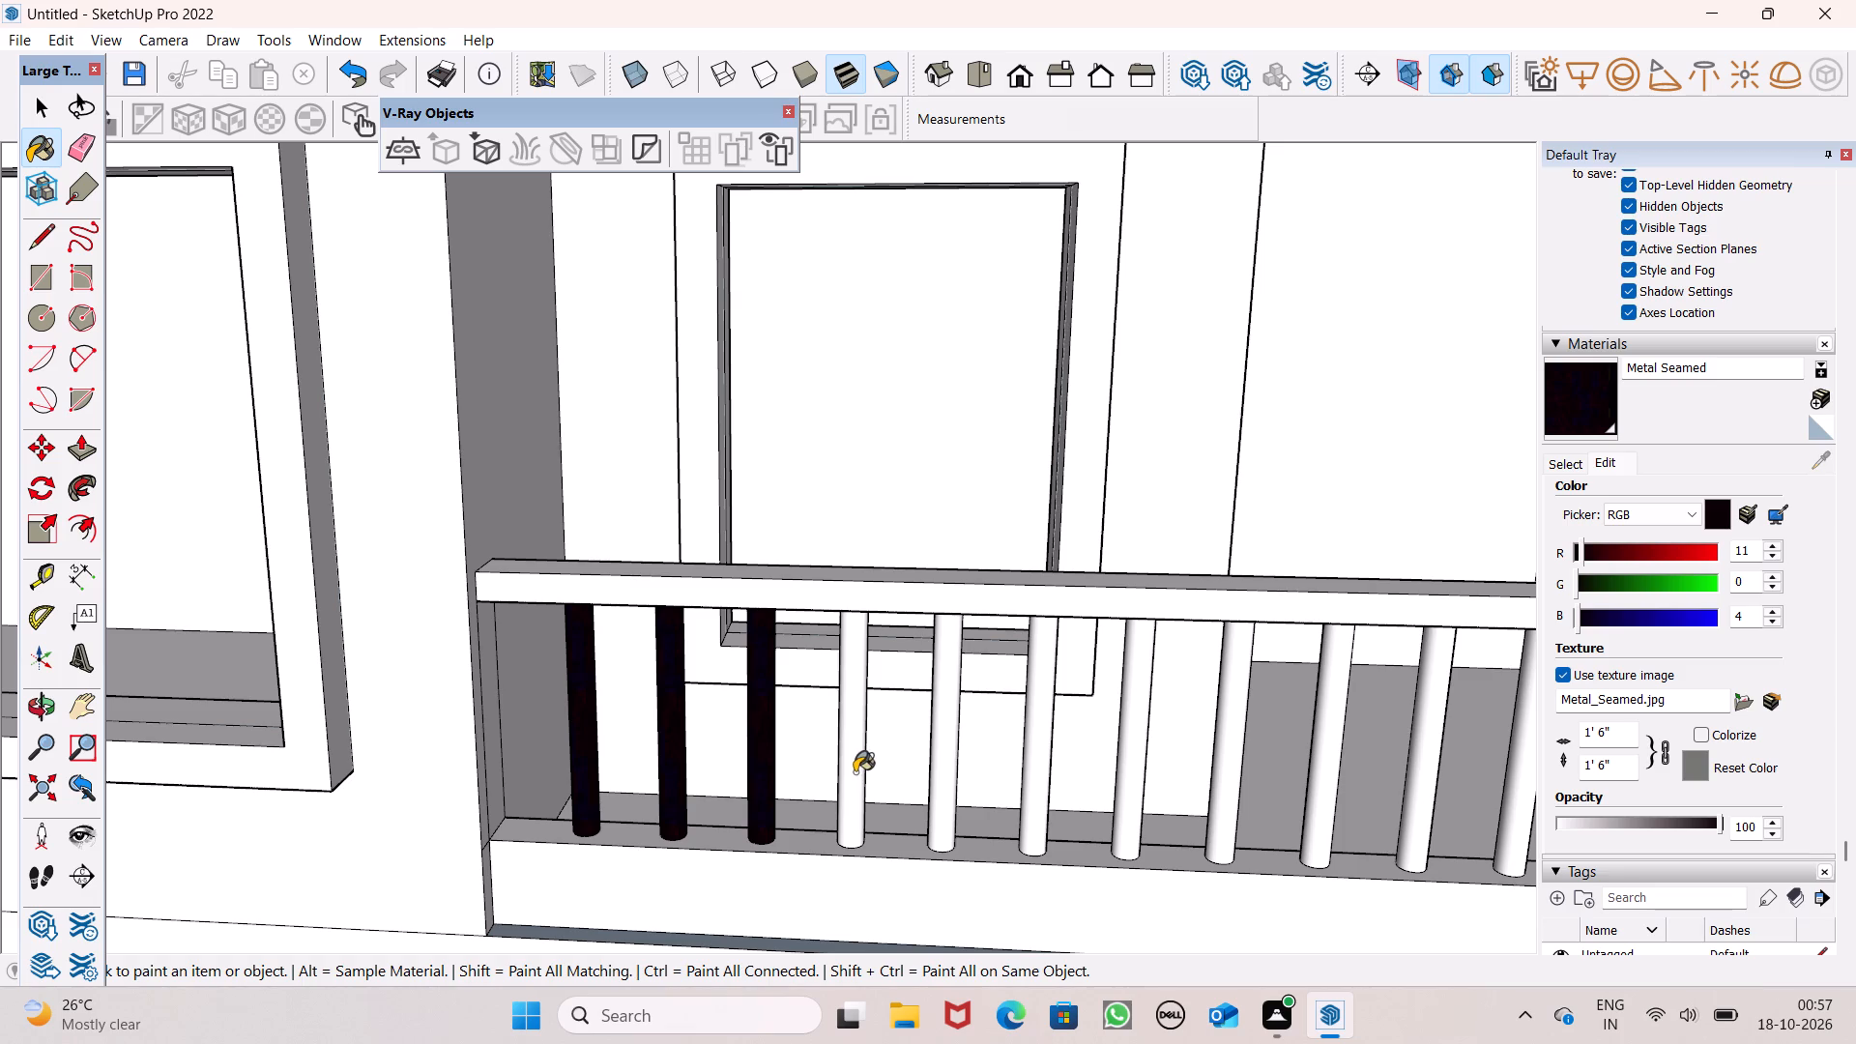
click(924, 778)
click(1016, 778)
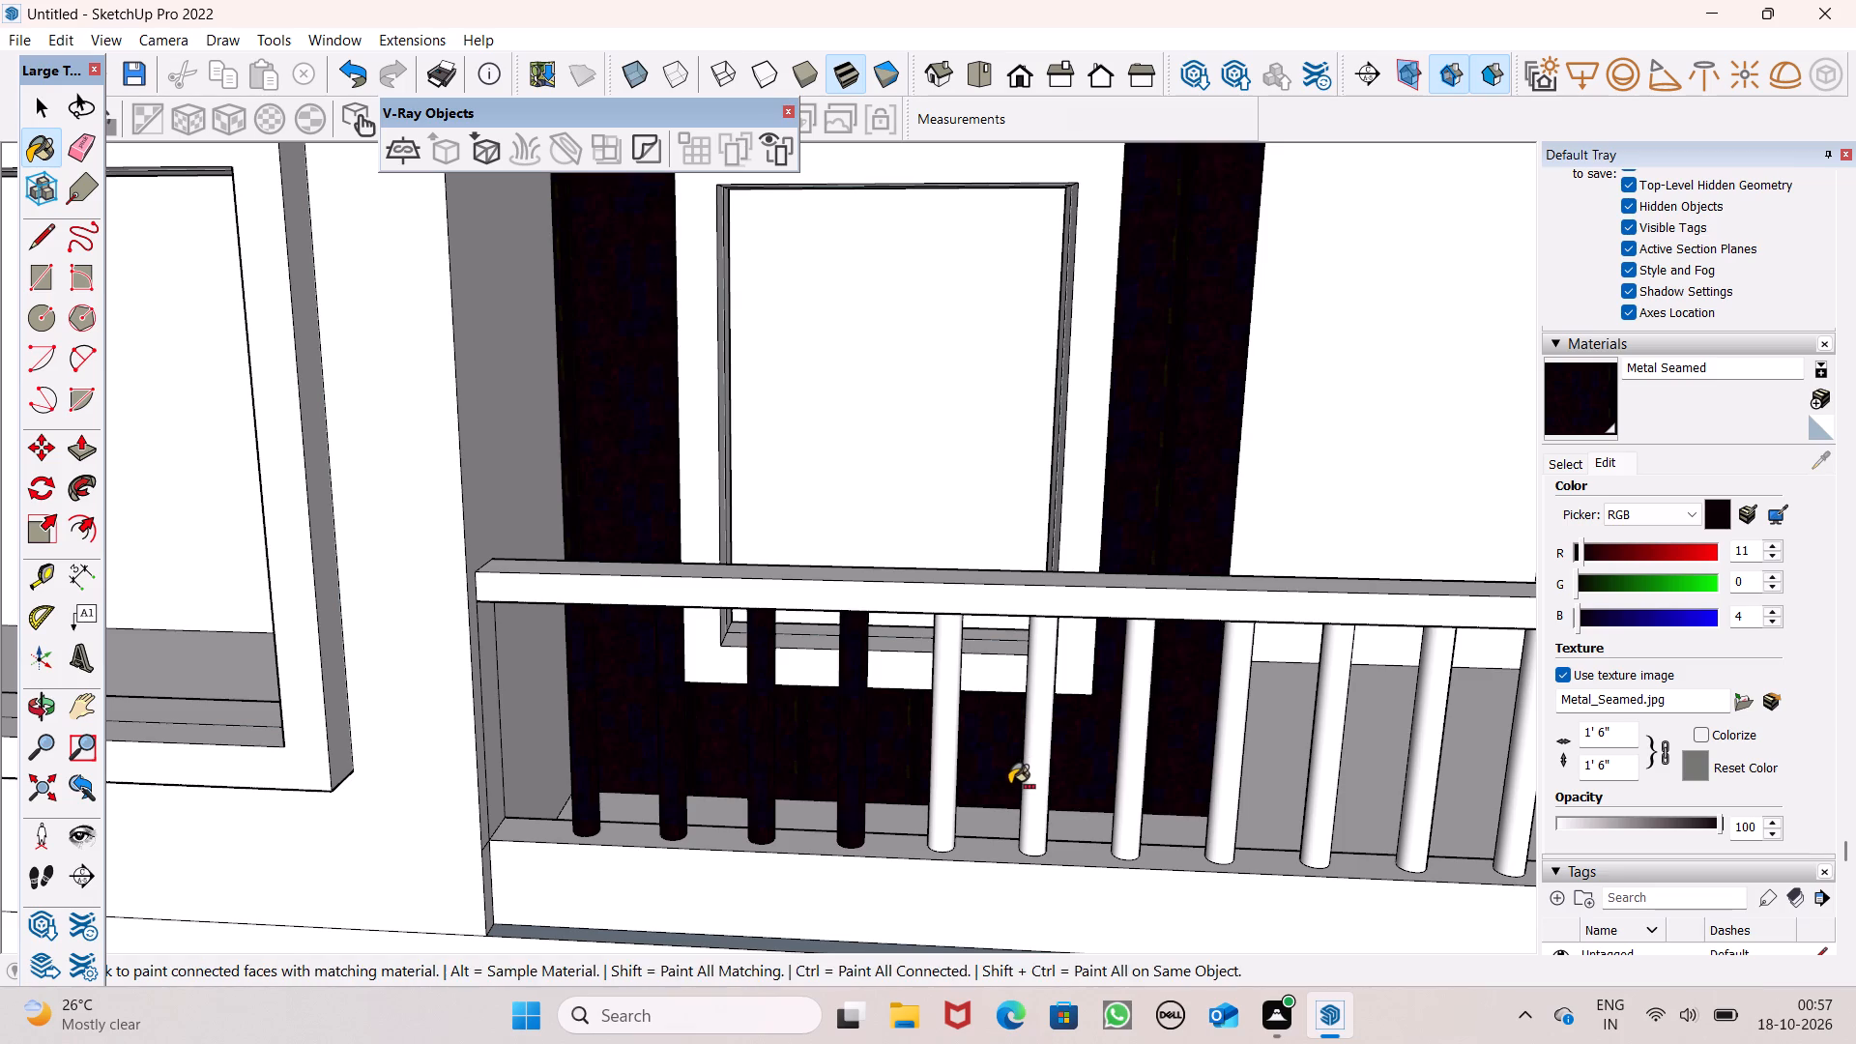
key(ctrl+z)
click(951, 778)
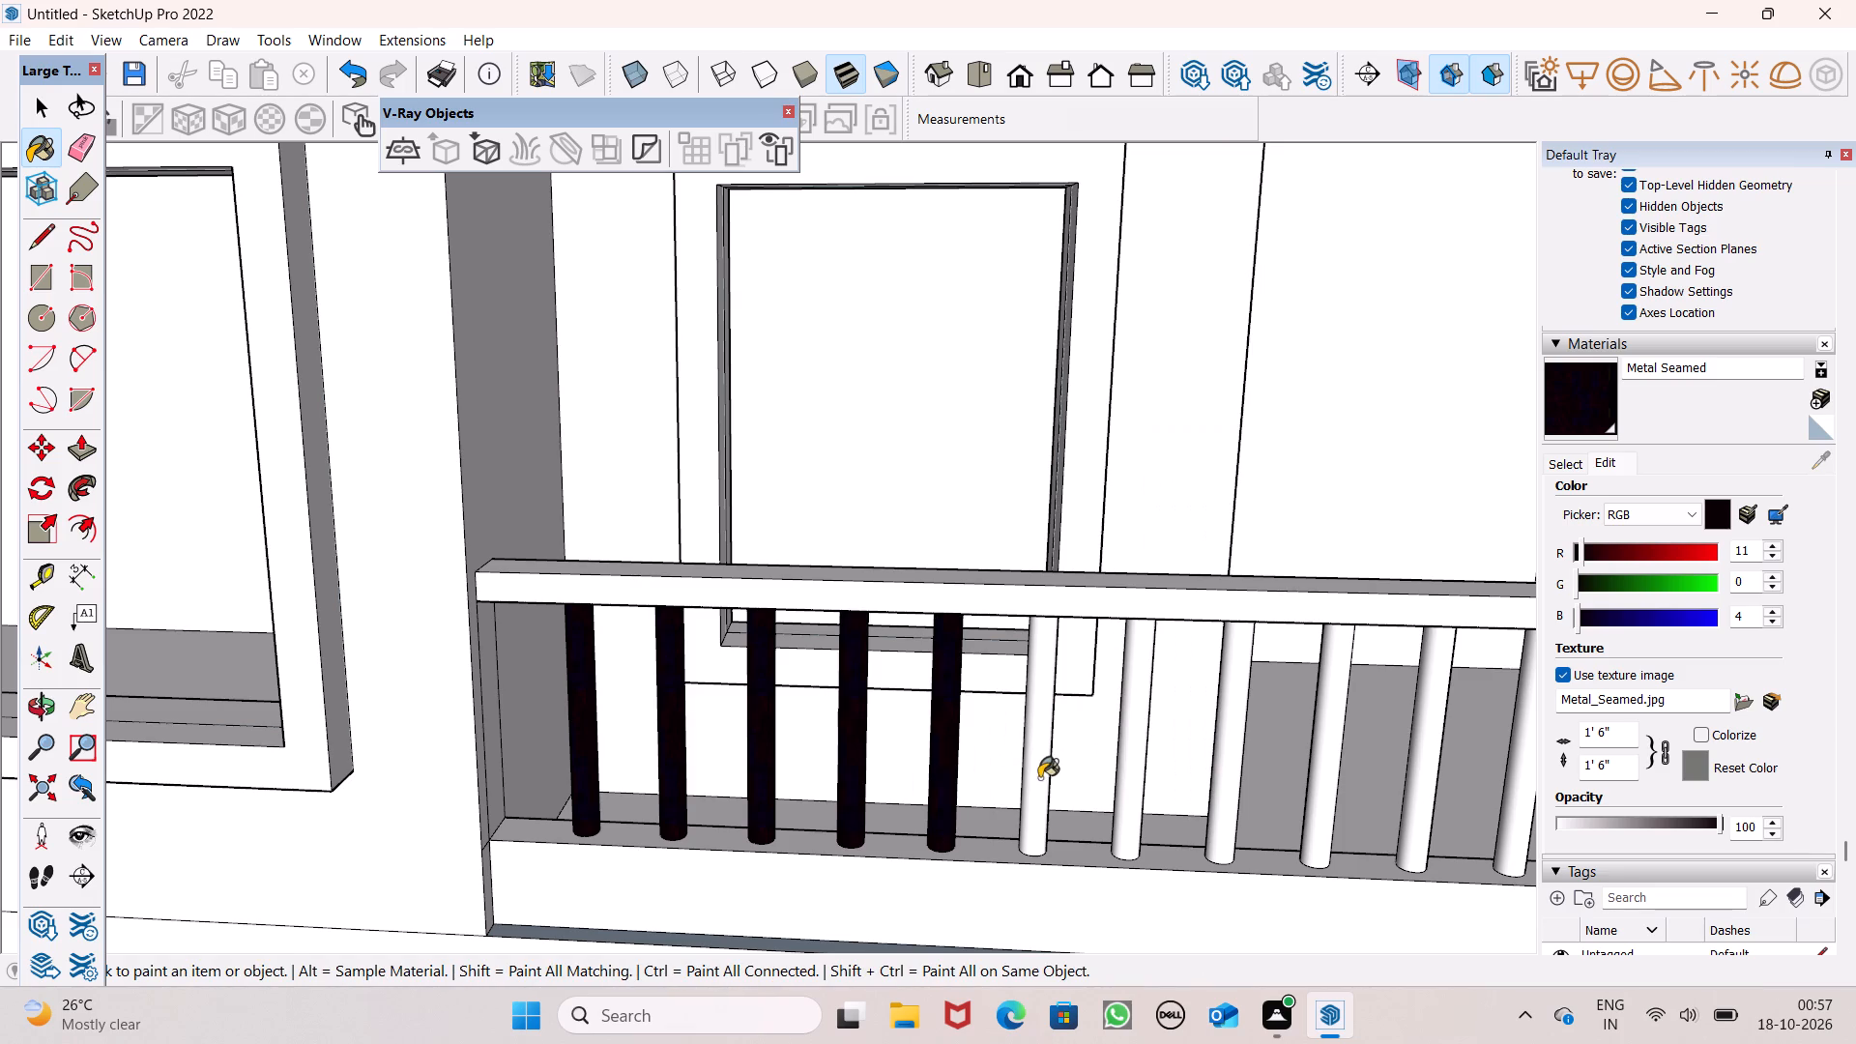
click(1039, 778)
click(1133, 779)
click(1211, 780)
Paint the remaining seven balusters of the lowest balcony's front railing with Metal Seamed, up to the corner column.
scroll(901, 763, down, 7)
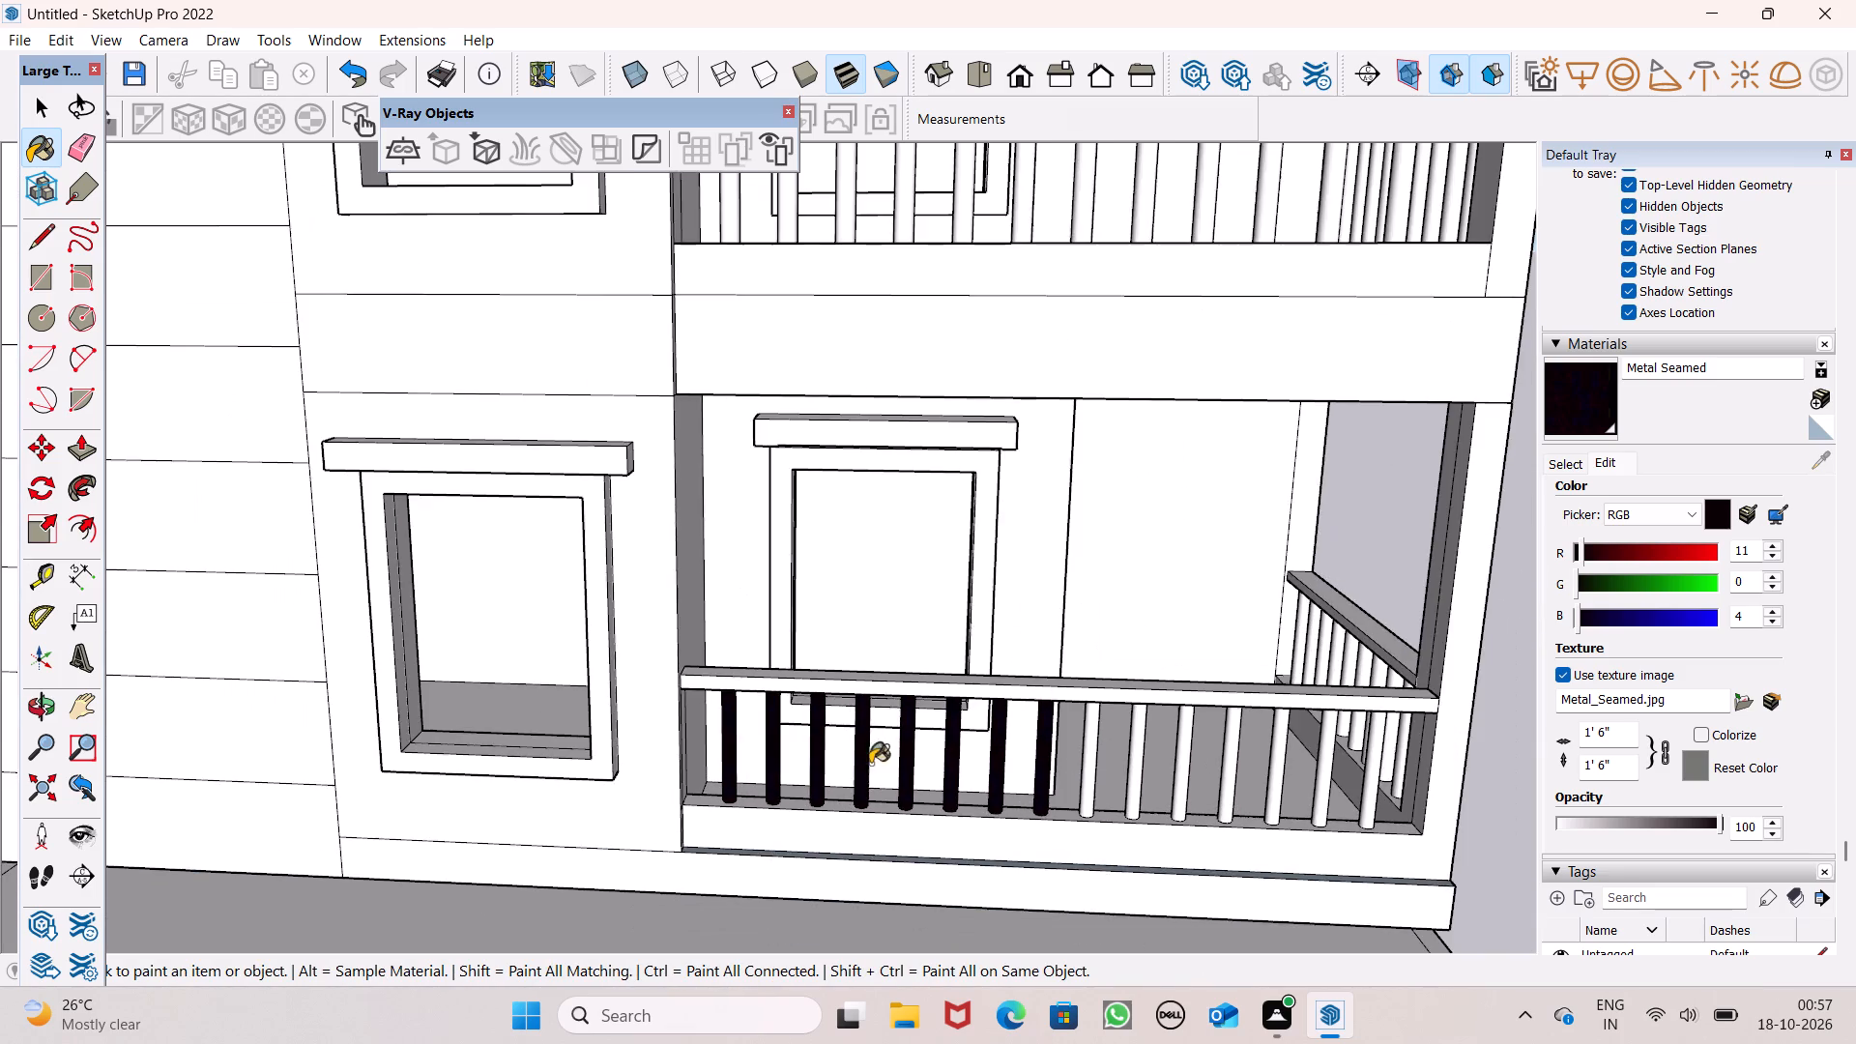
scroll(1189, 790, up, 6)
click(1184, 790)
click(1100, 779)
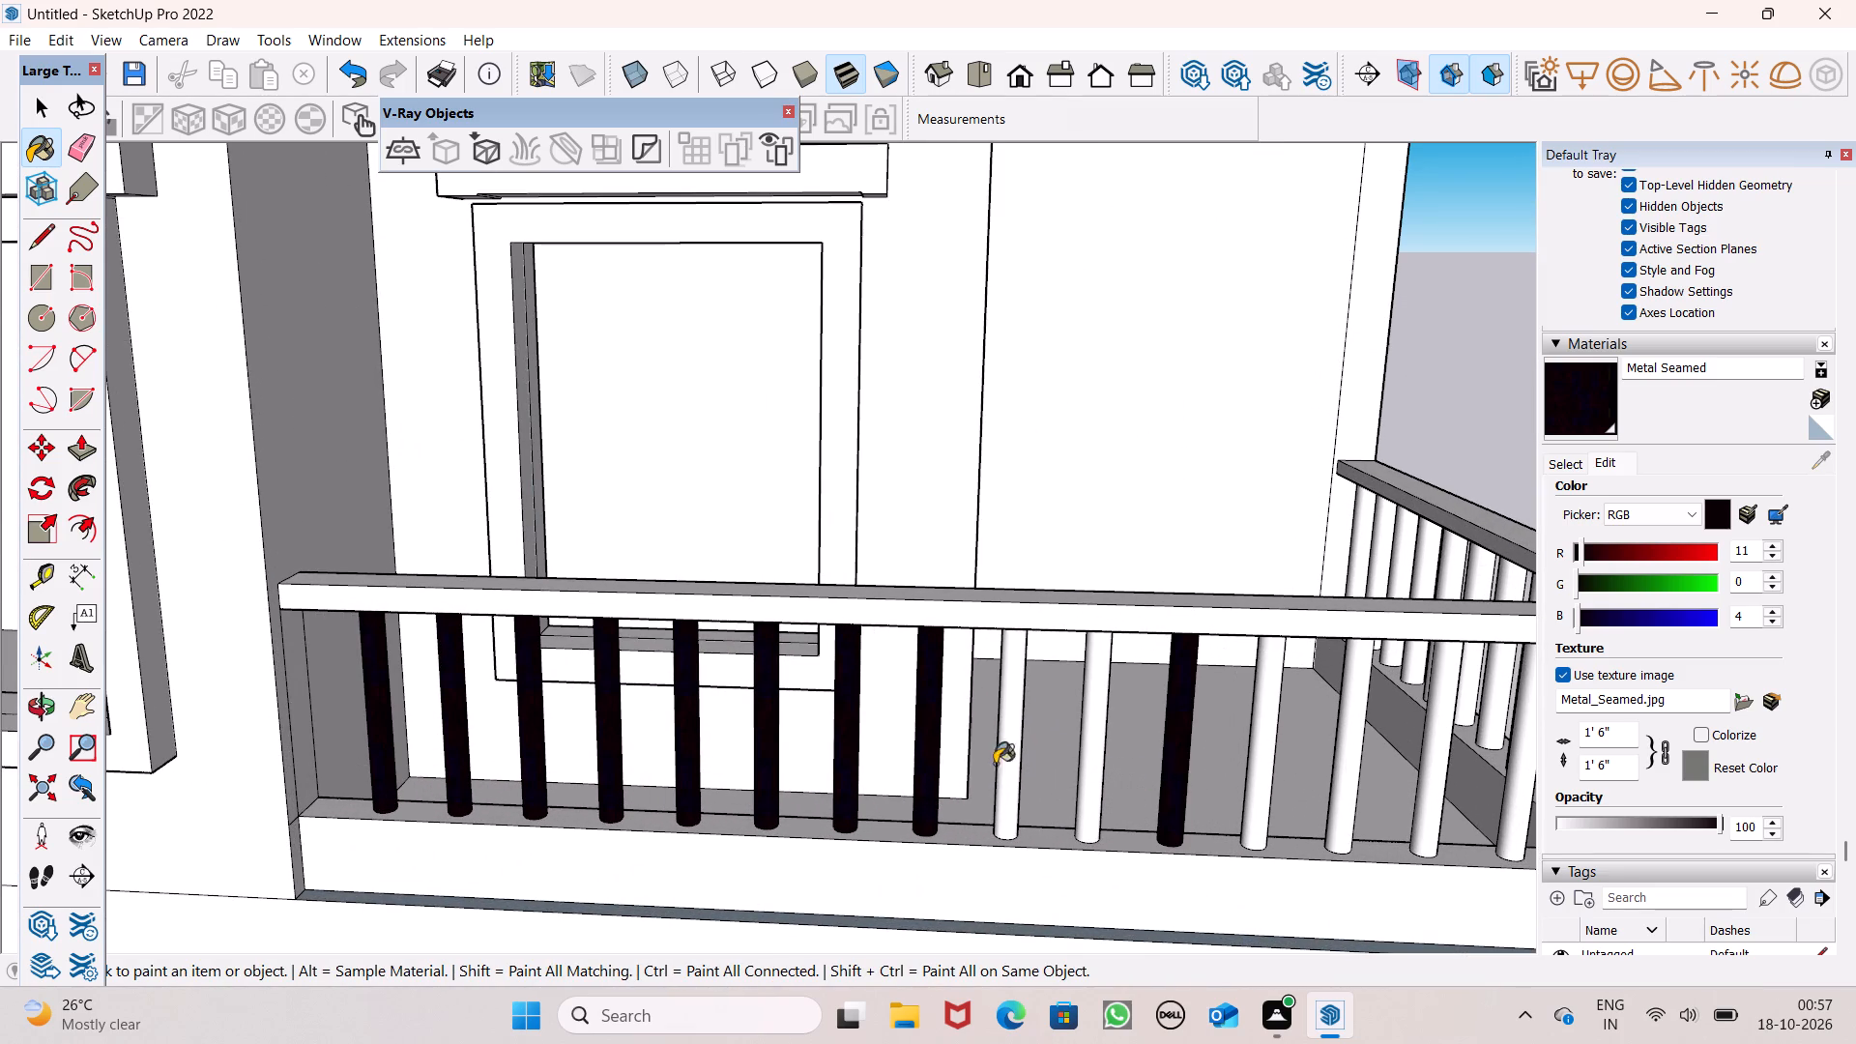
click(1011, 762)
click(1257, 781)
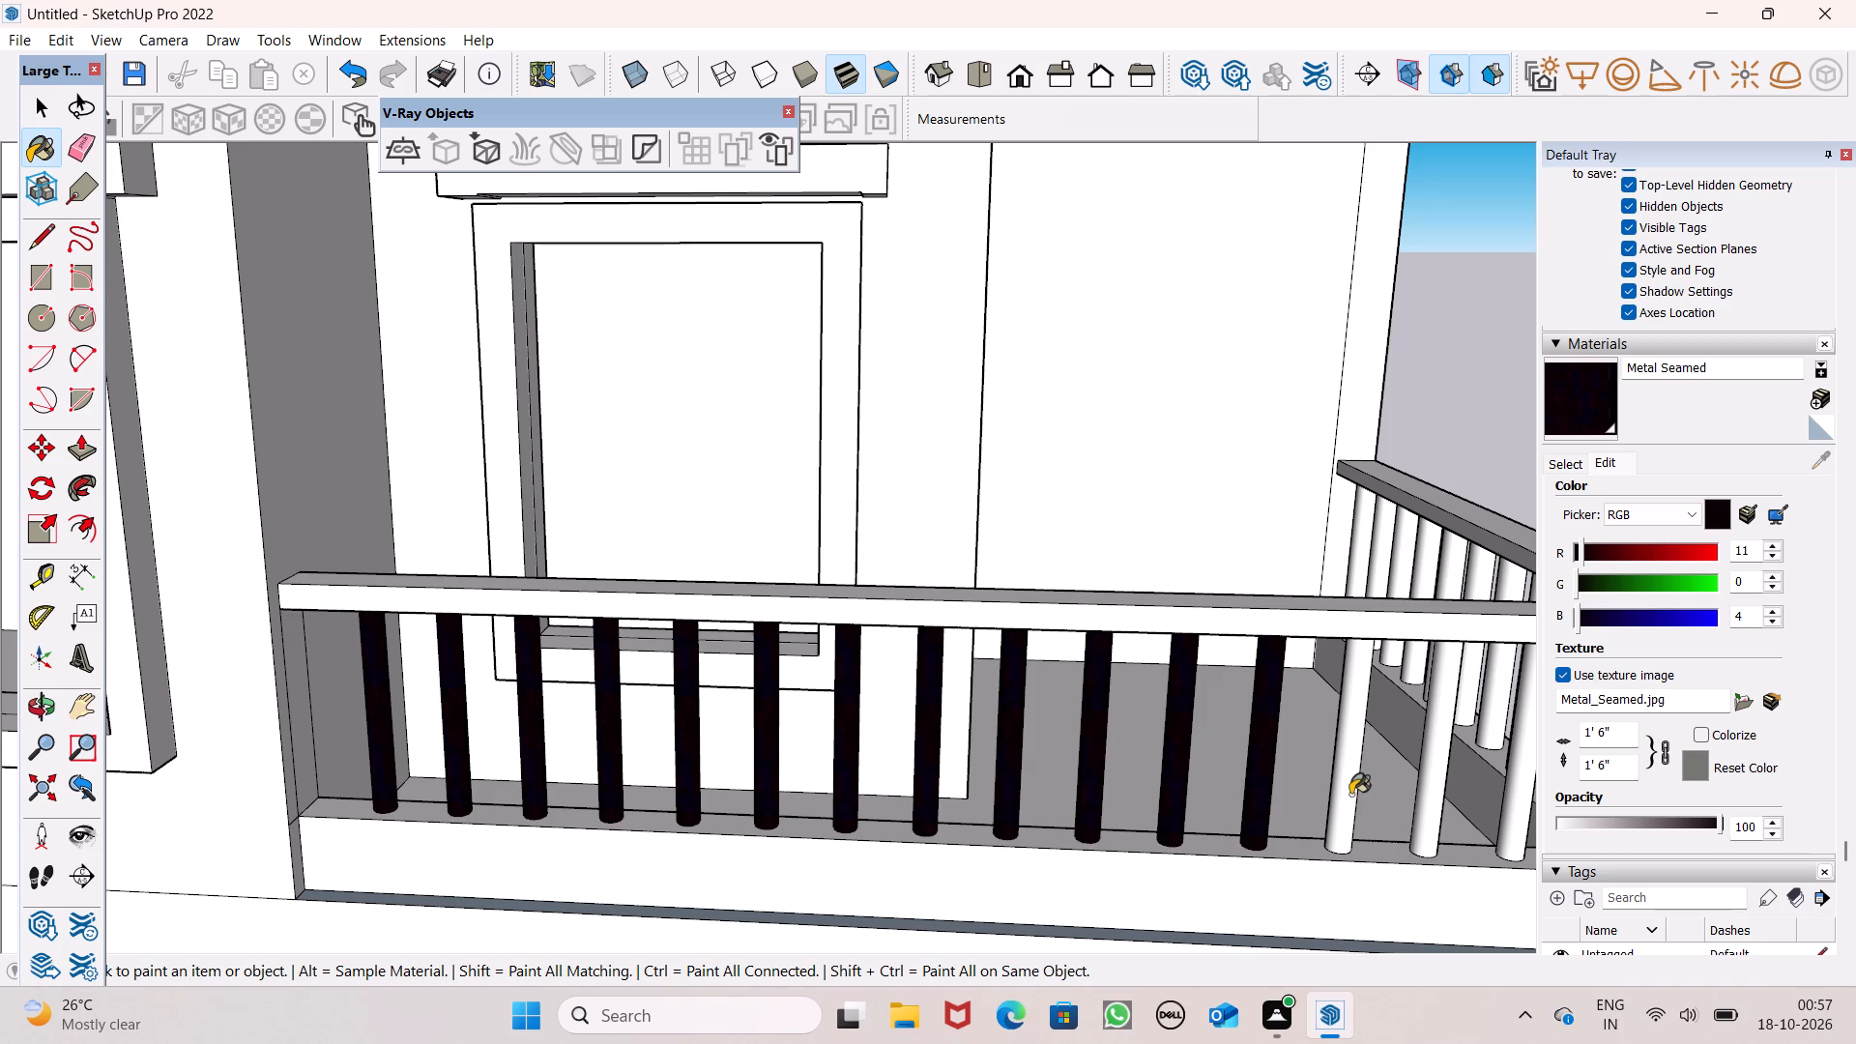
click(1350, 795)
click(1438, 802)
scroll(1222, 759, down, 6)
scroll(1385, 756, up, 4)
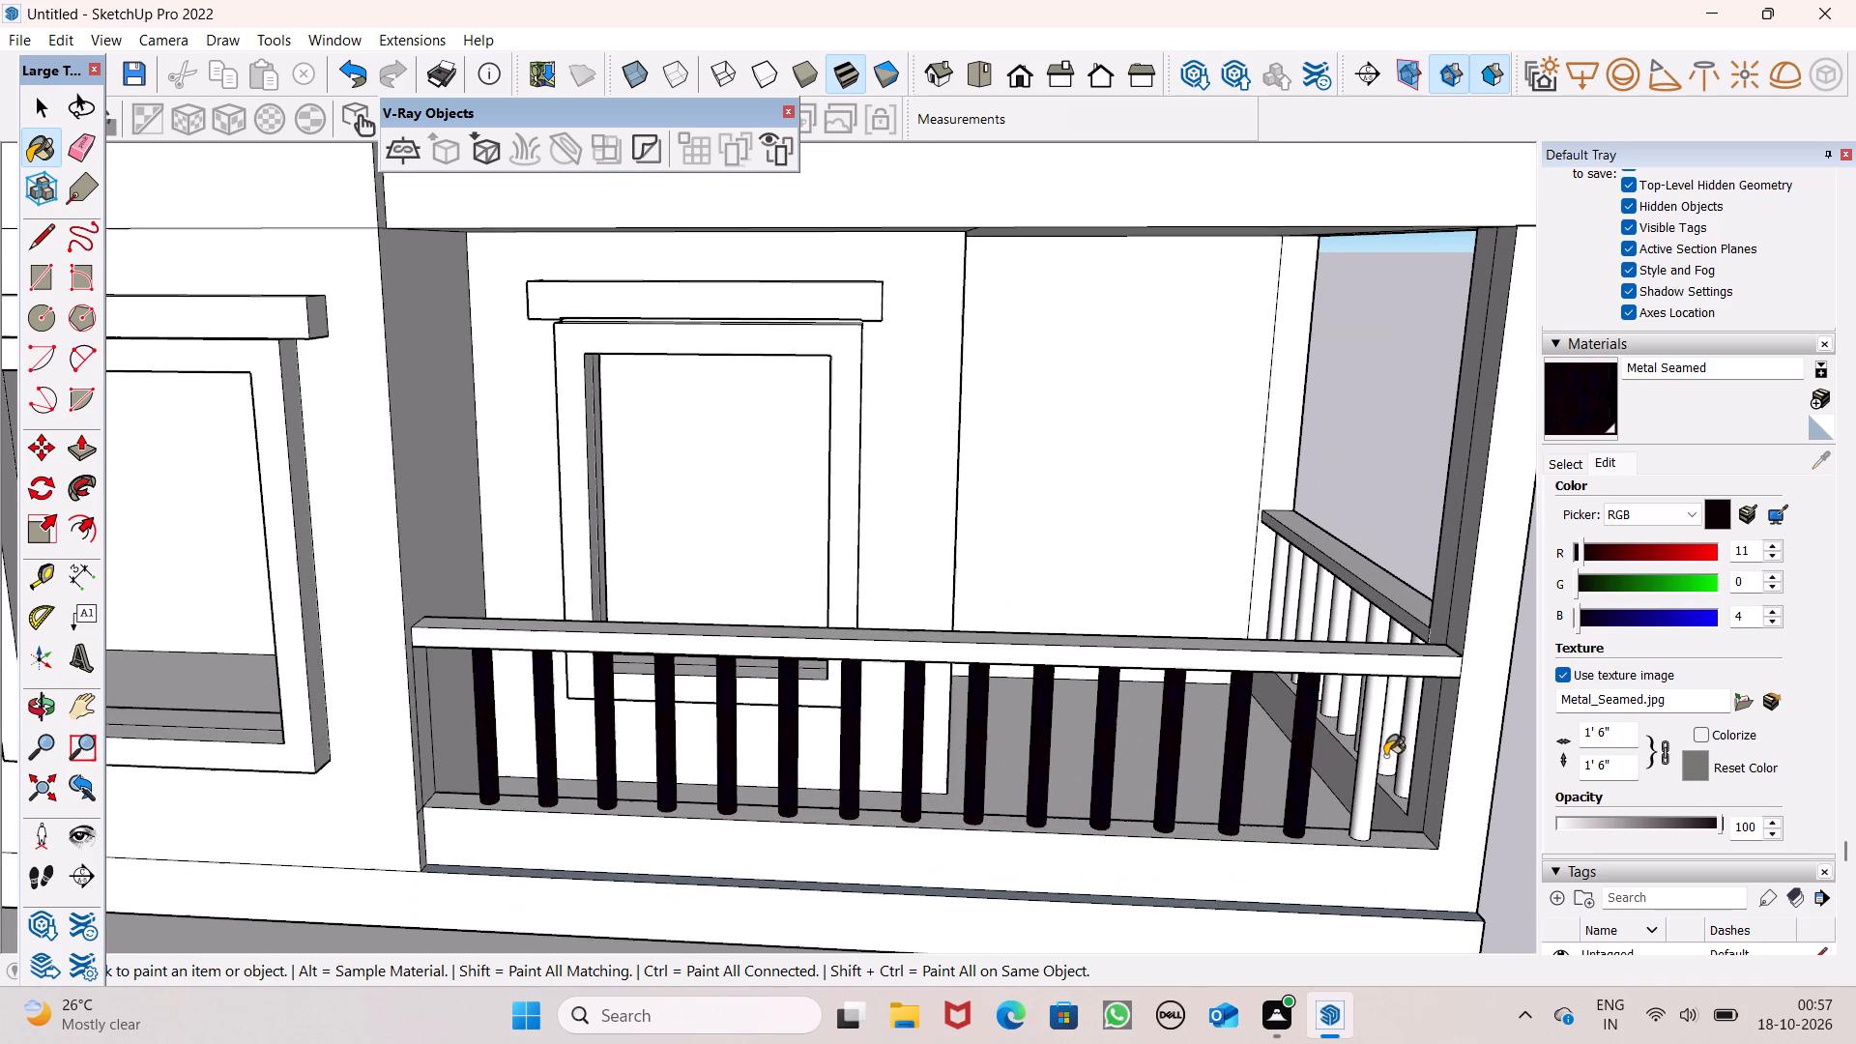
click(1377, 754)
scroll(1353, 777, down, 5)
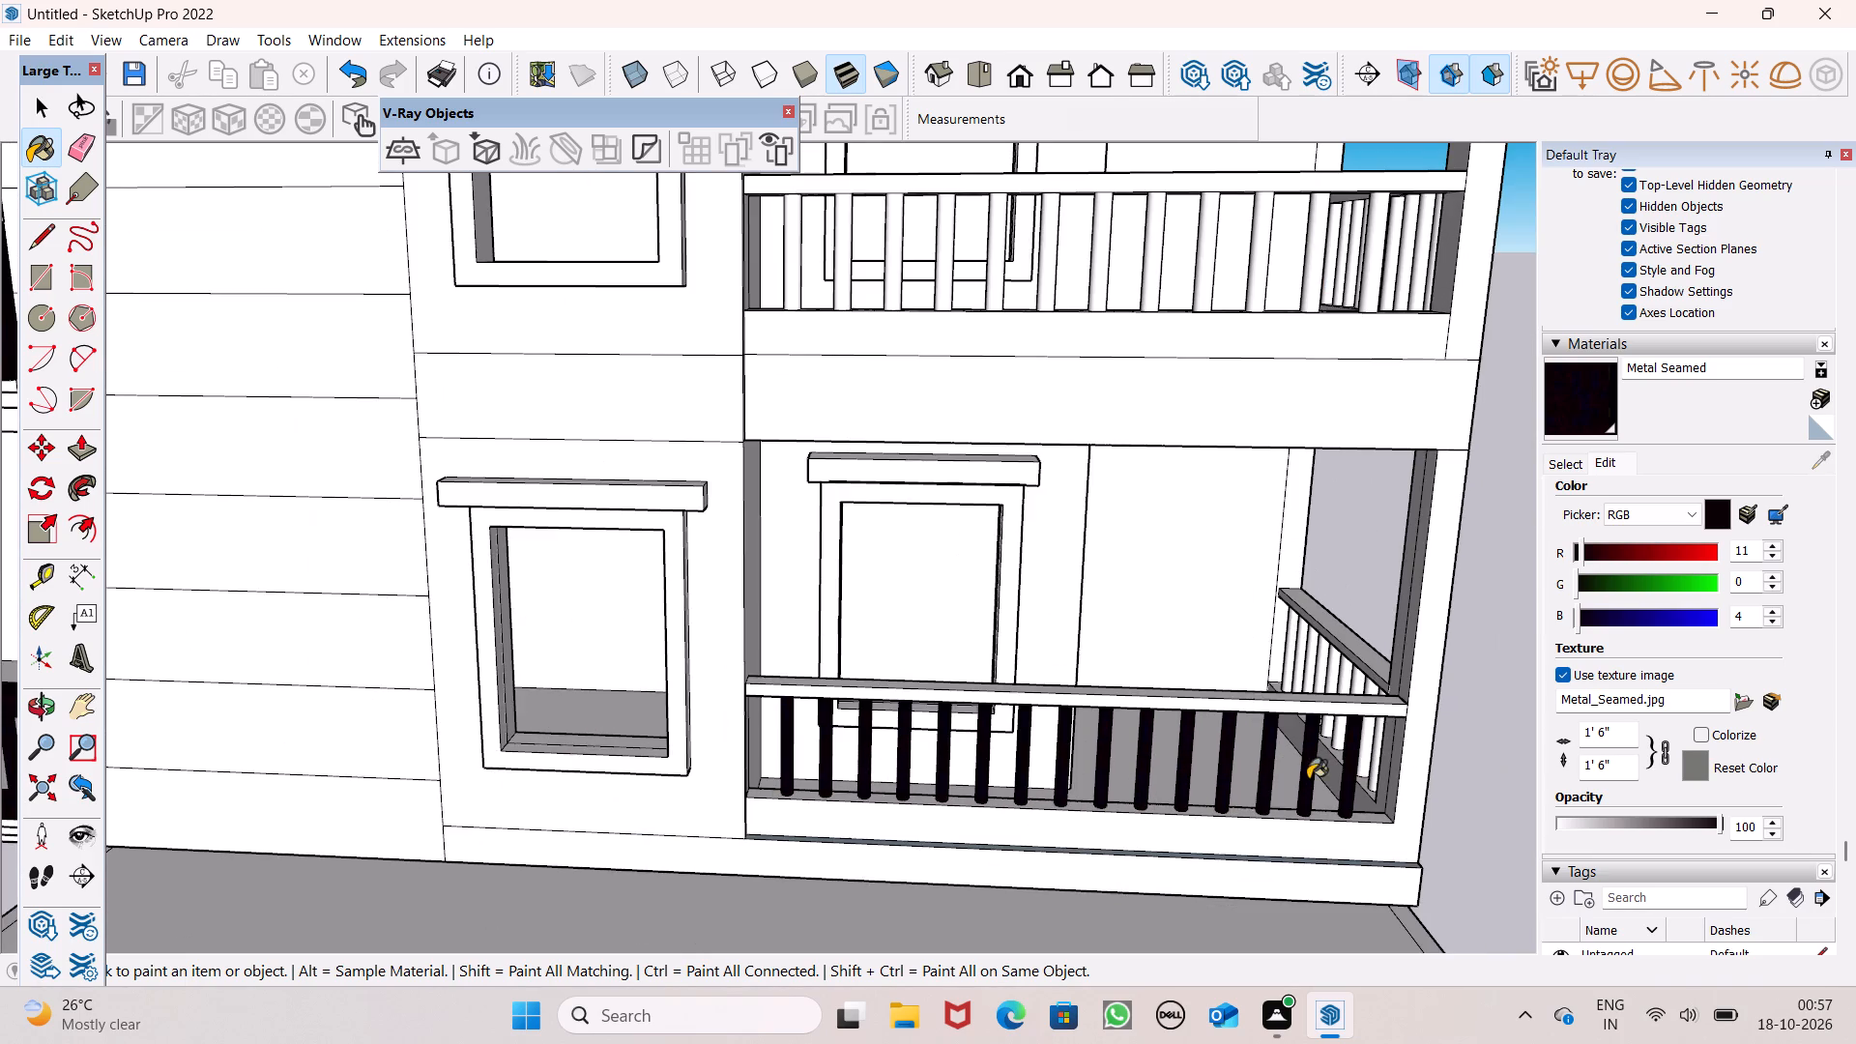
Paint the outer face and top face of the lowest balcony's front top rail with Metal Seamed.
middle_drag(1309, 779, 933, 797)
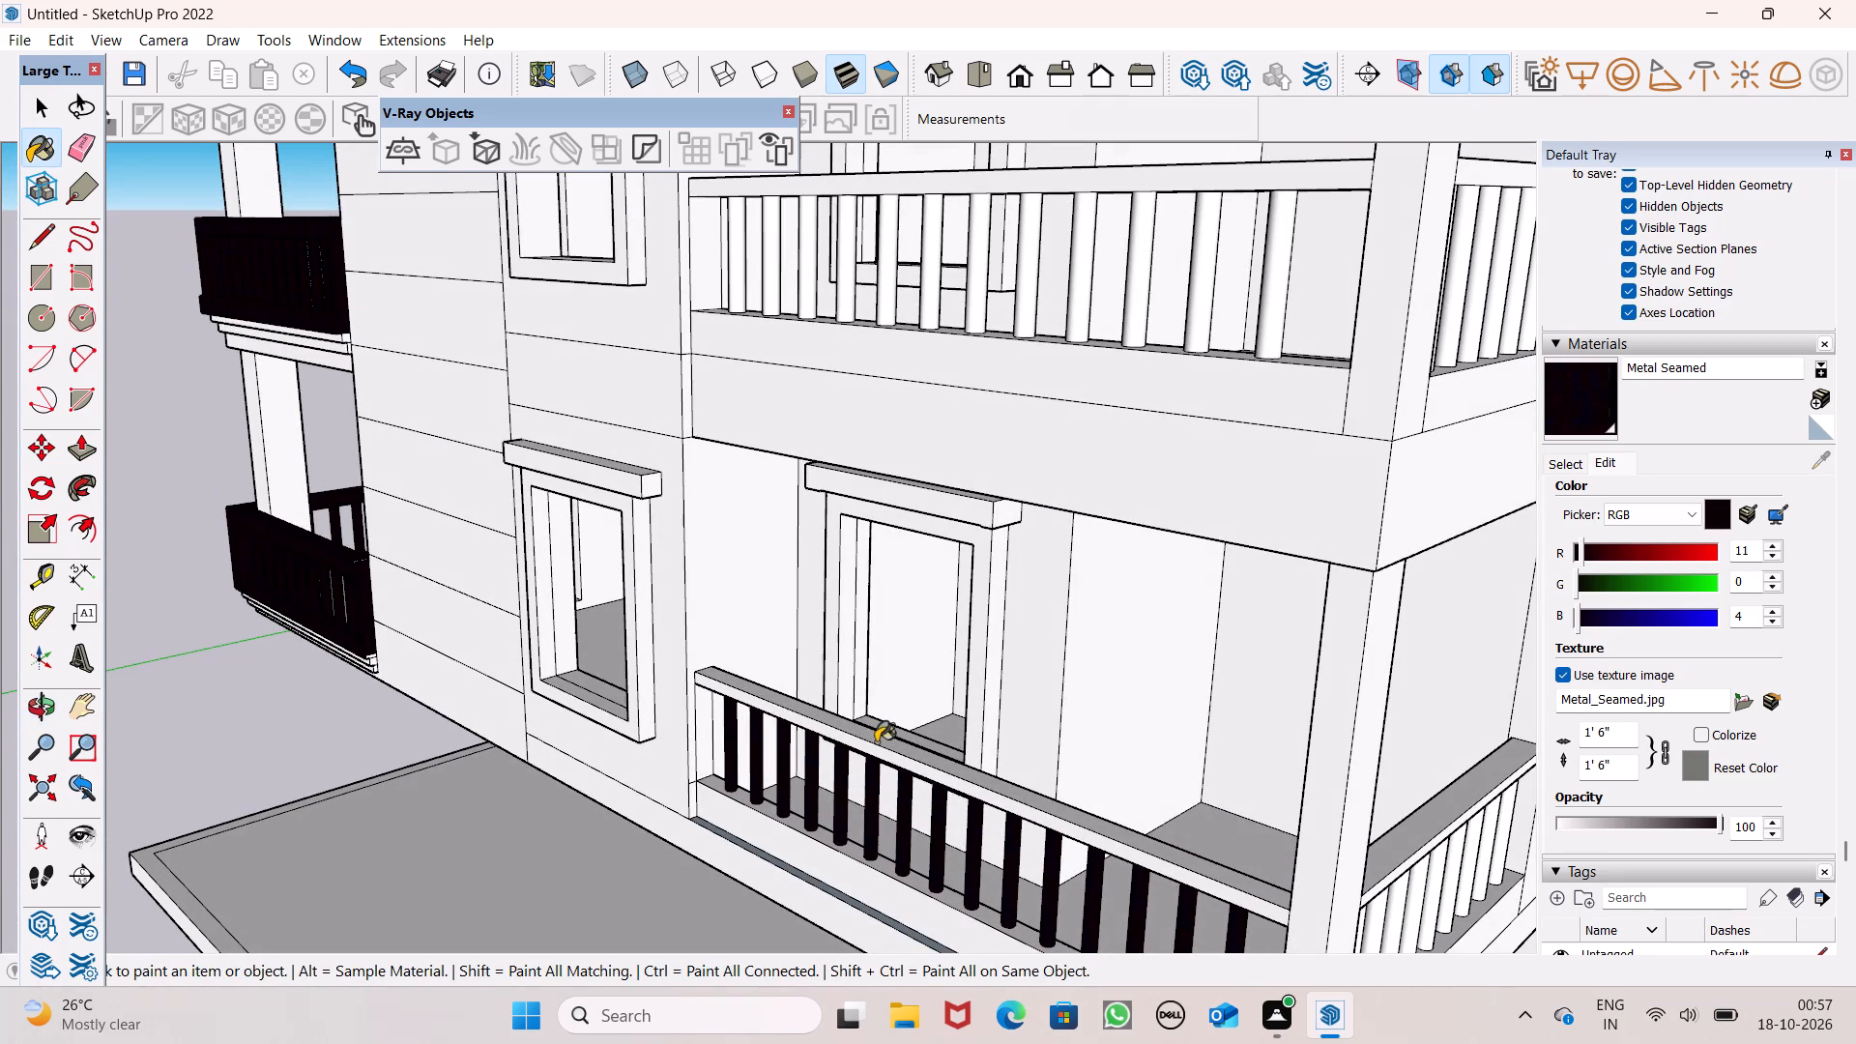
click(876, 743)
middle_drag(958, 781, 1051, 902)
scroll(1050, 823, up, 5)
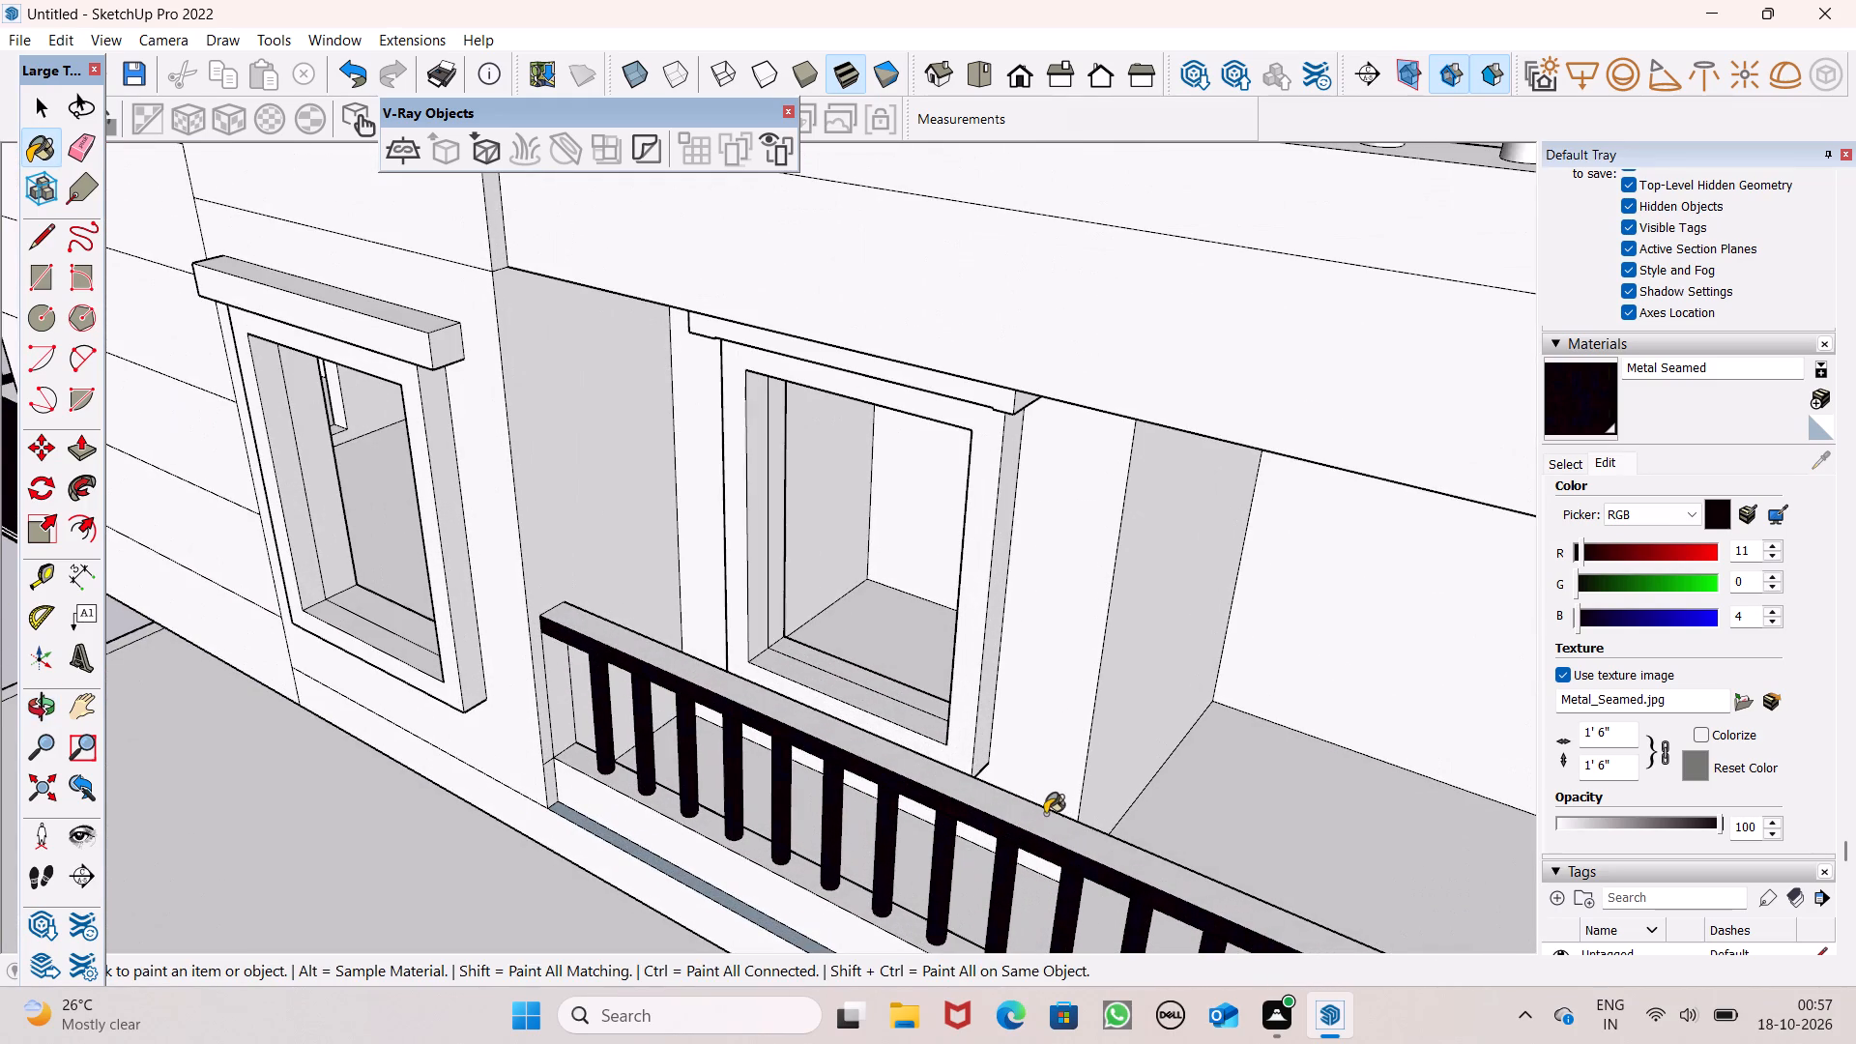
click(1044, 814)
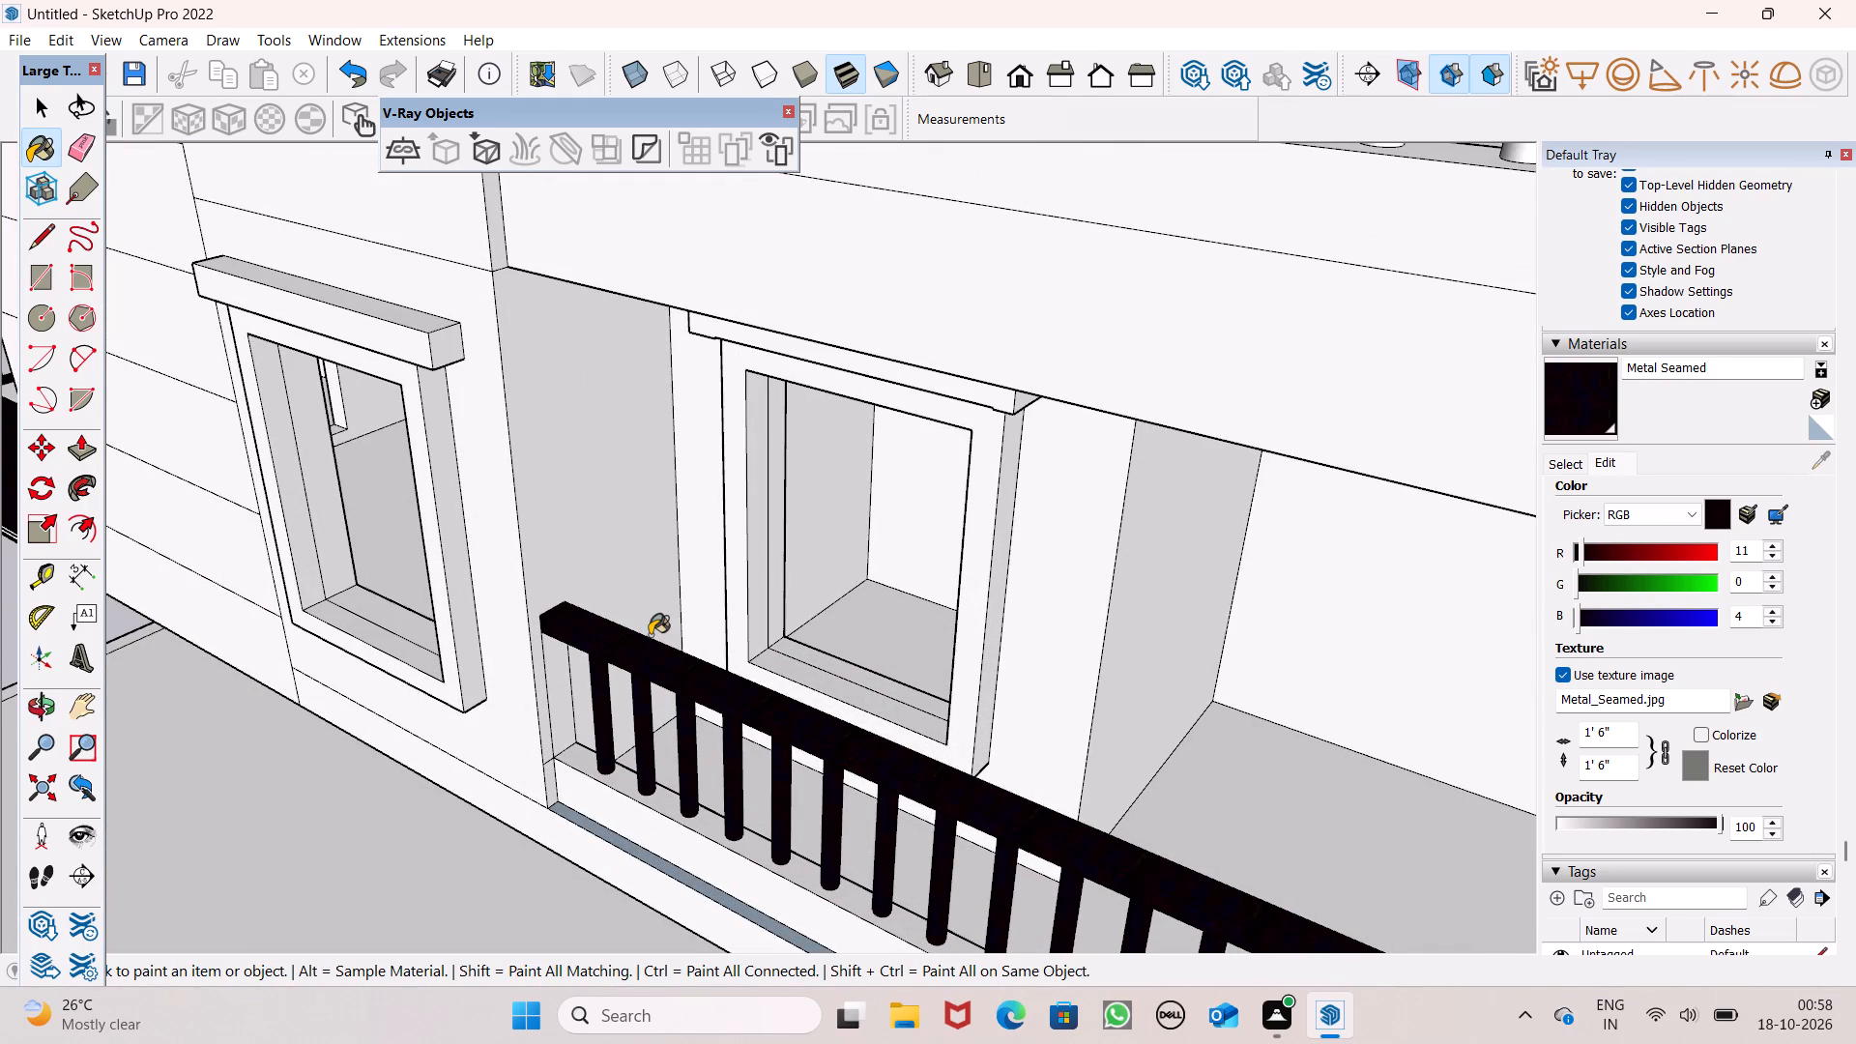
Paint the first four balusters of the lowest balcony's side railing with Metal Seamed, starting at the corner column.
scroll(751, 635, down, 2)
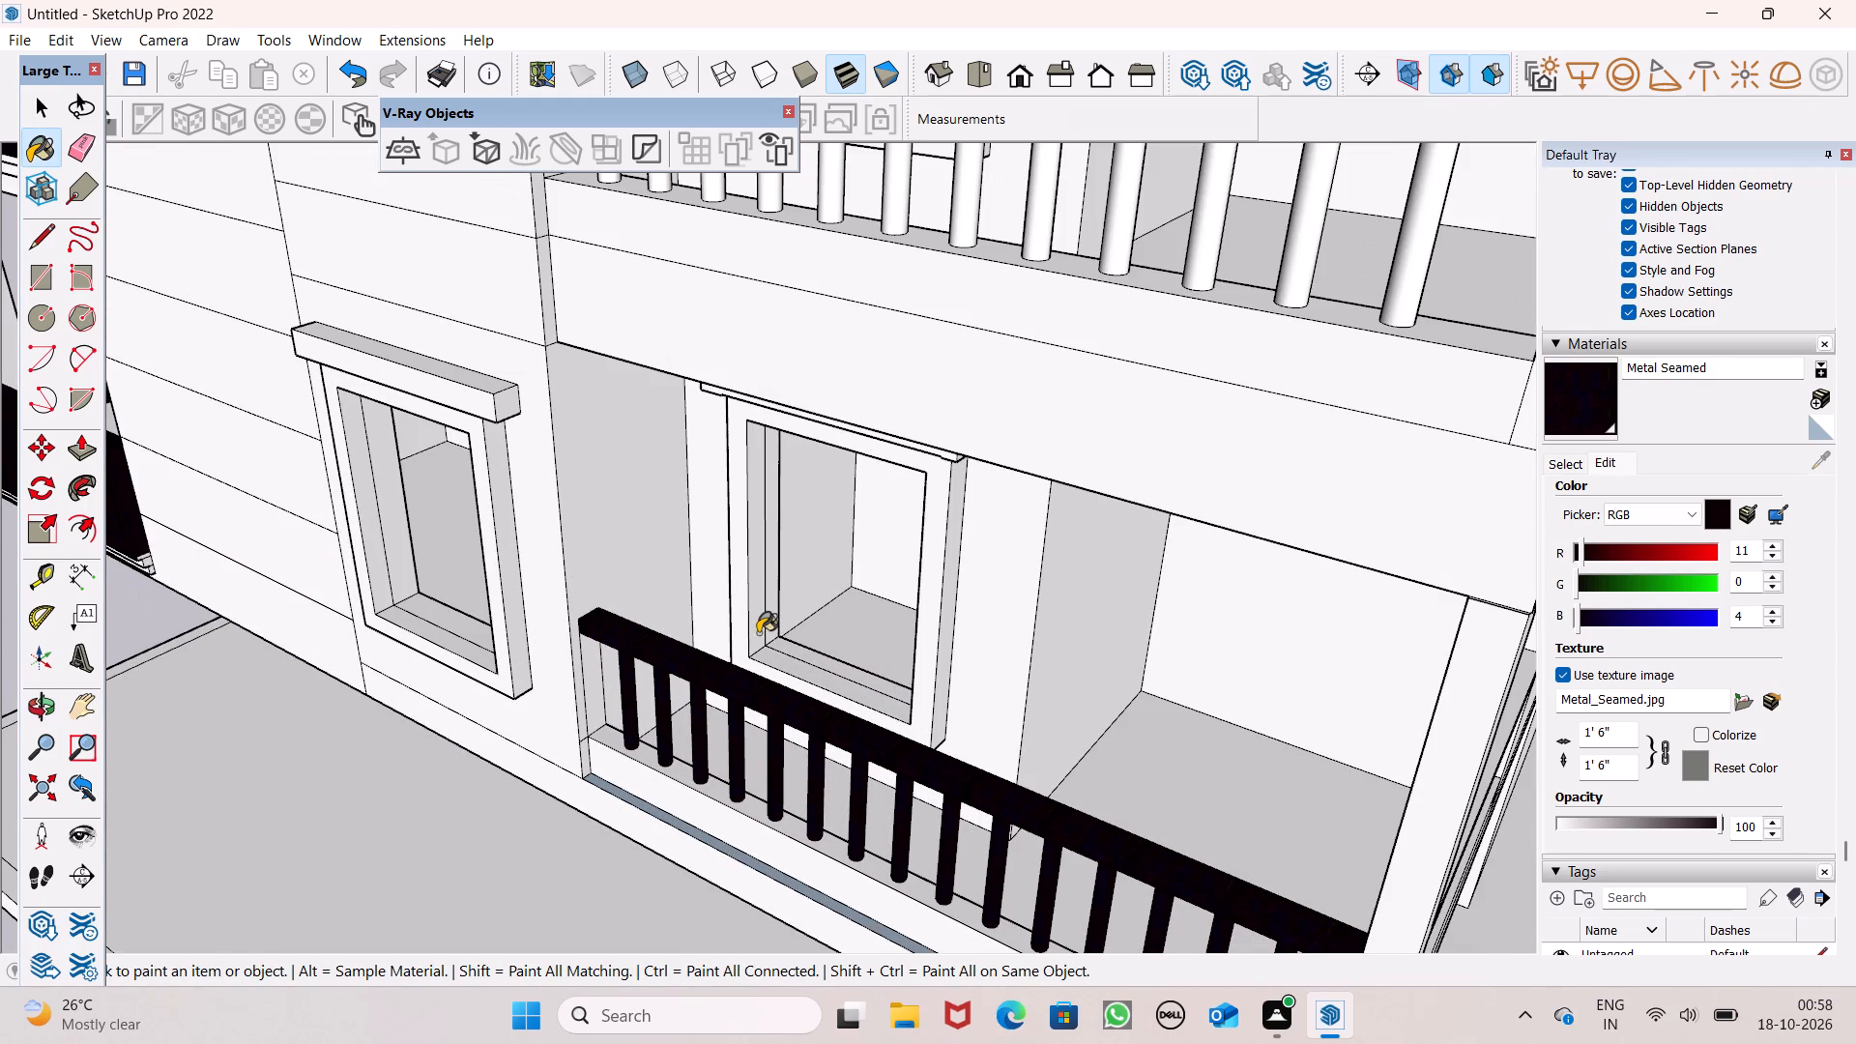
scroll(759, 632, down, 5)
middle_drag(826, 646, 754, 666)
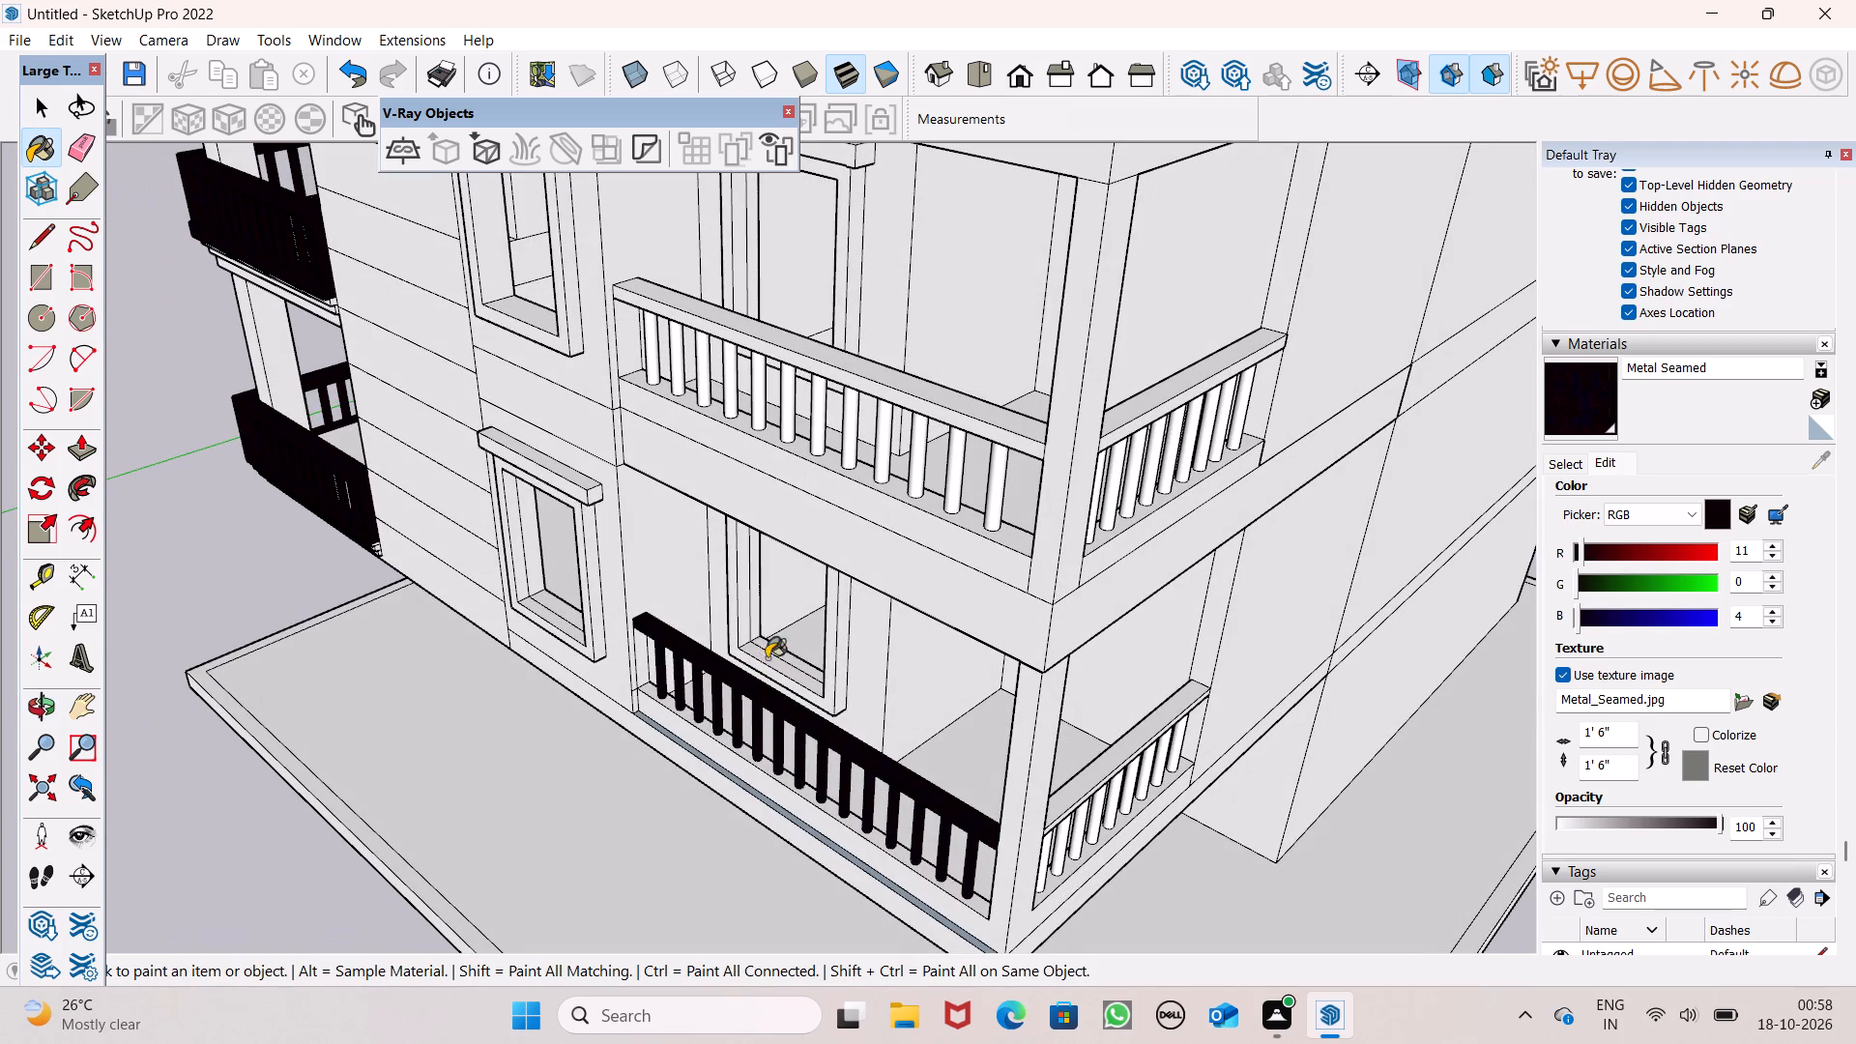
middle_drag(951, 746, 688, 557)
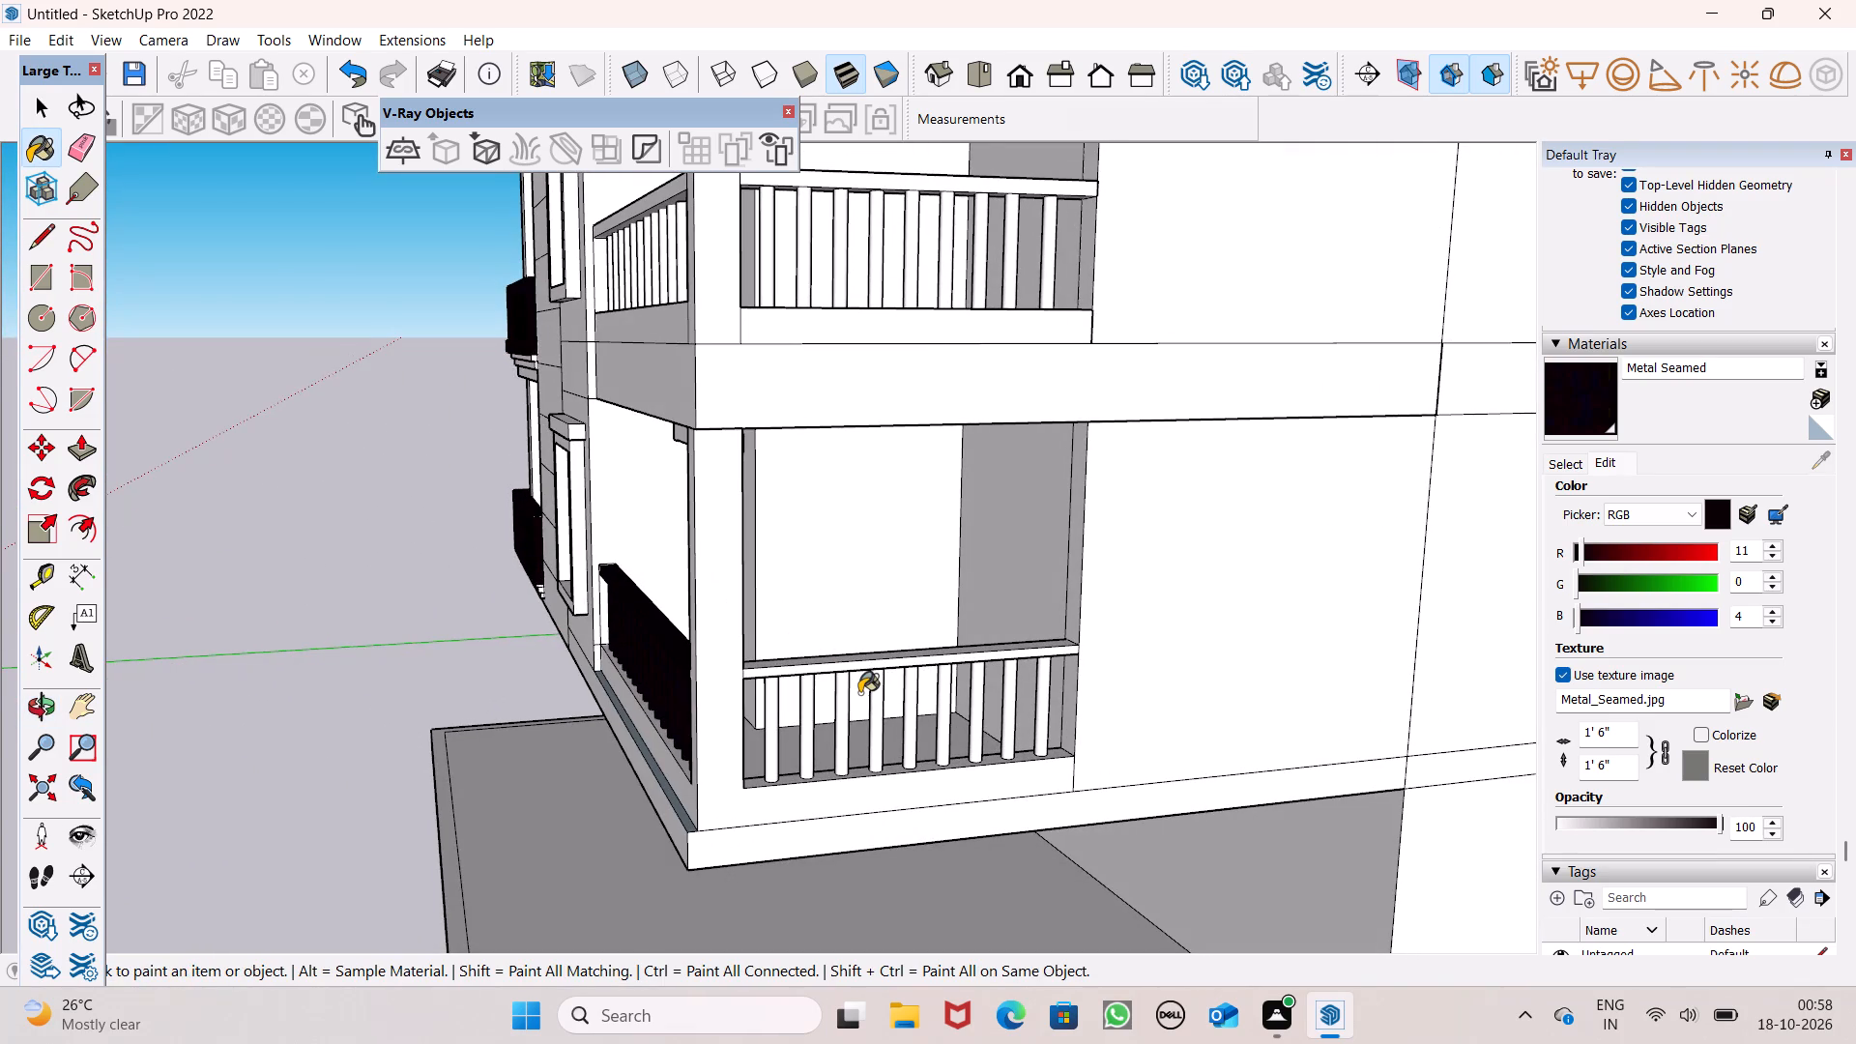
scroll(860, 693, up, 1)
middle_drag(881, 702, 727, 694)
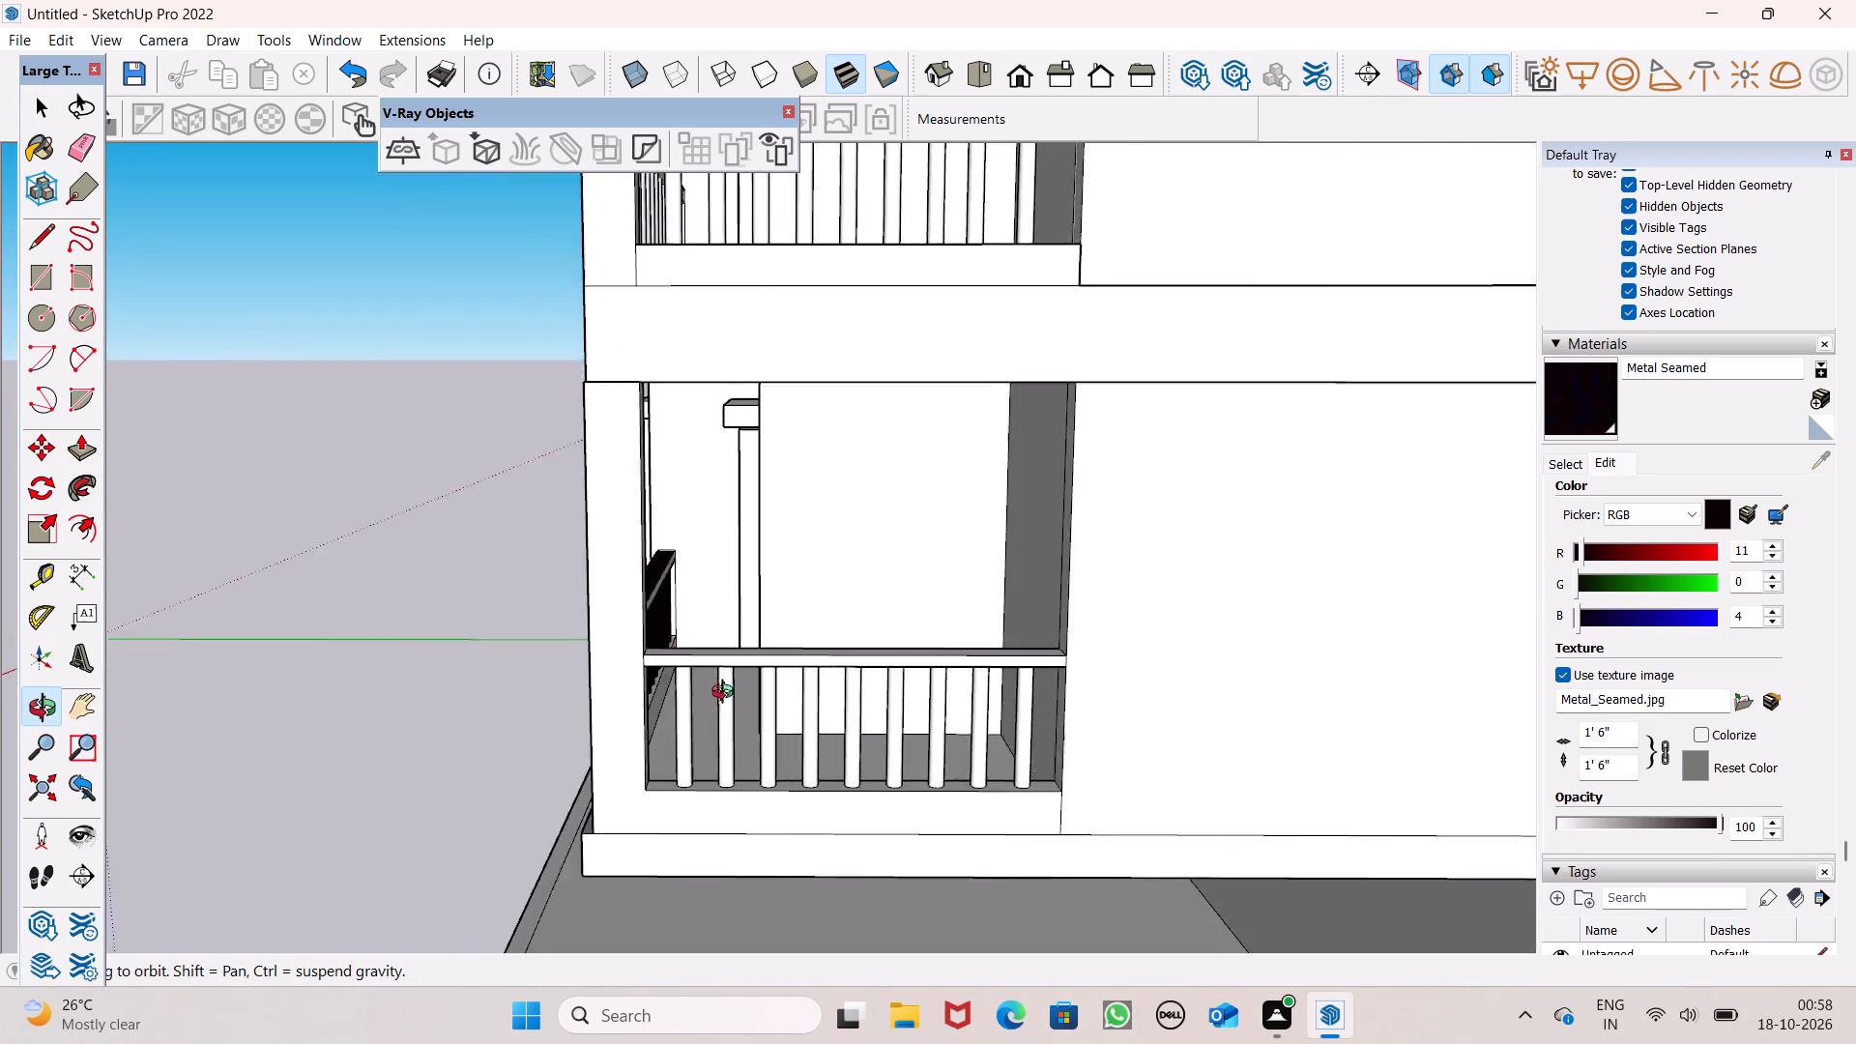
middle_drag(727, 694, 660, 707)
scroll(662, 706, up, 7)
click(645, 709)
click(722, 715)
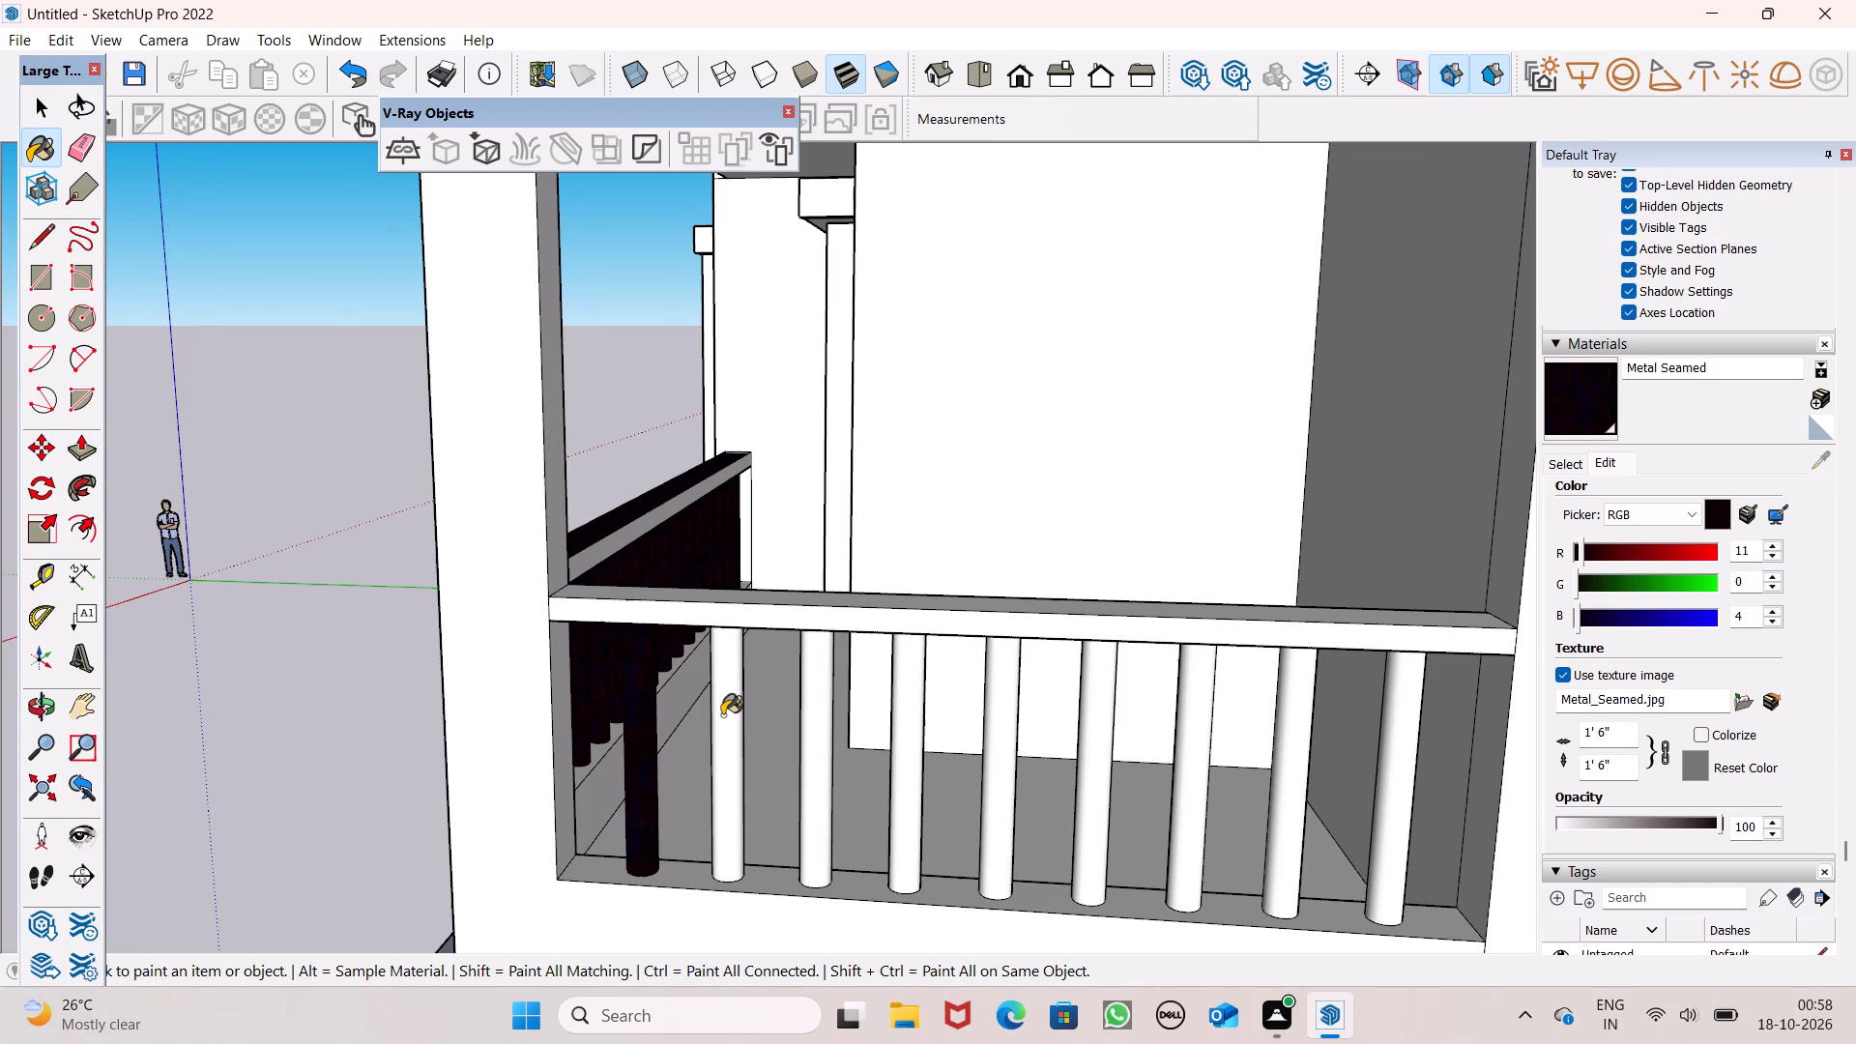
click(808, 732)
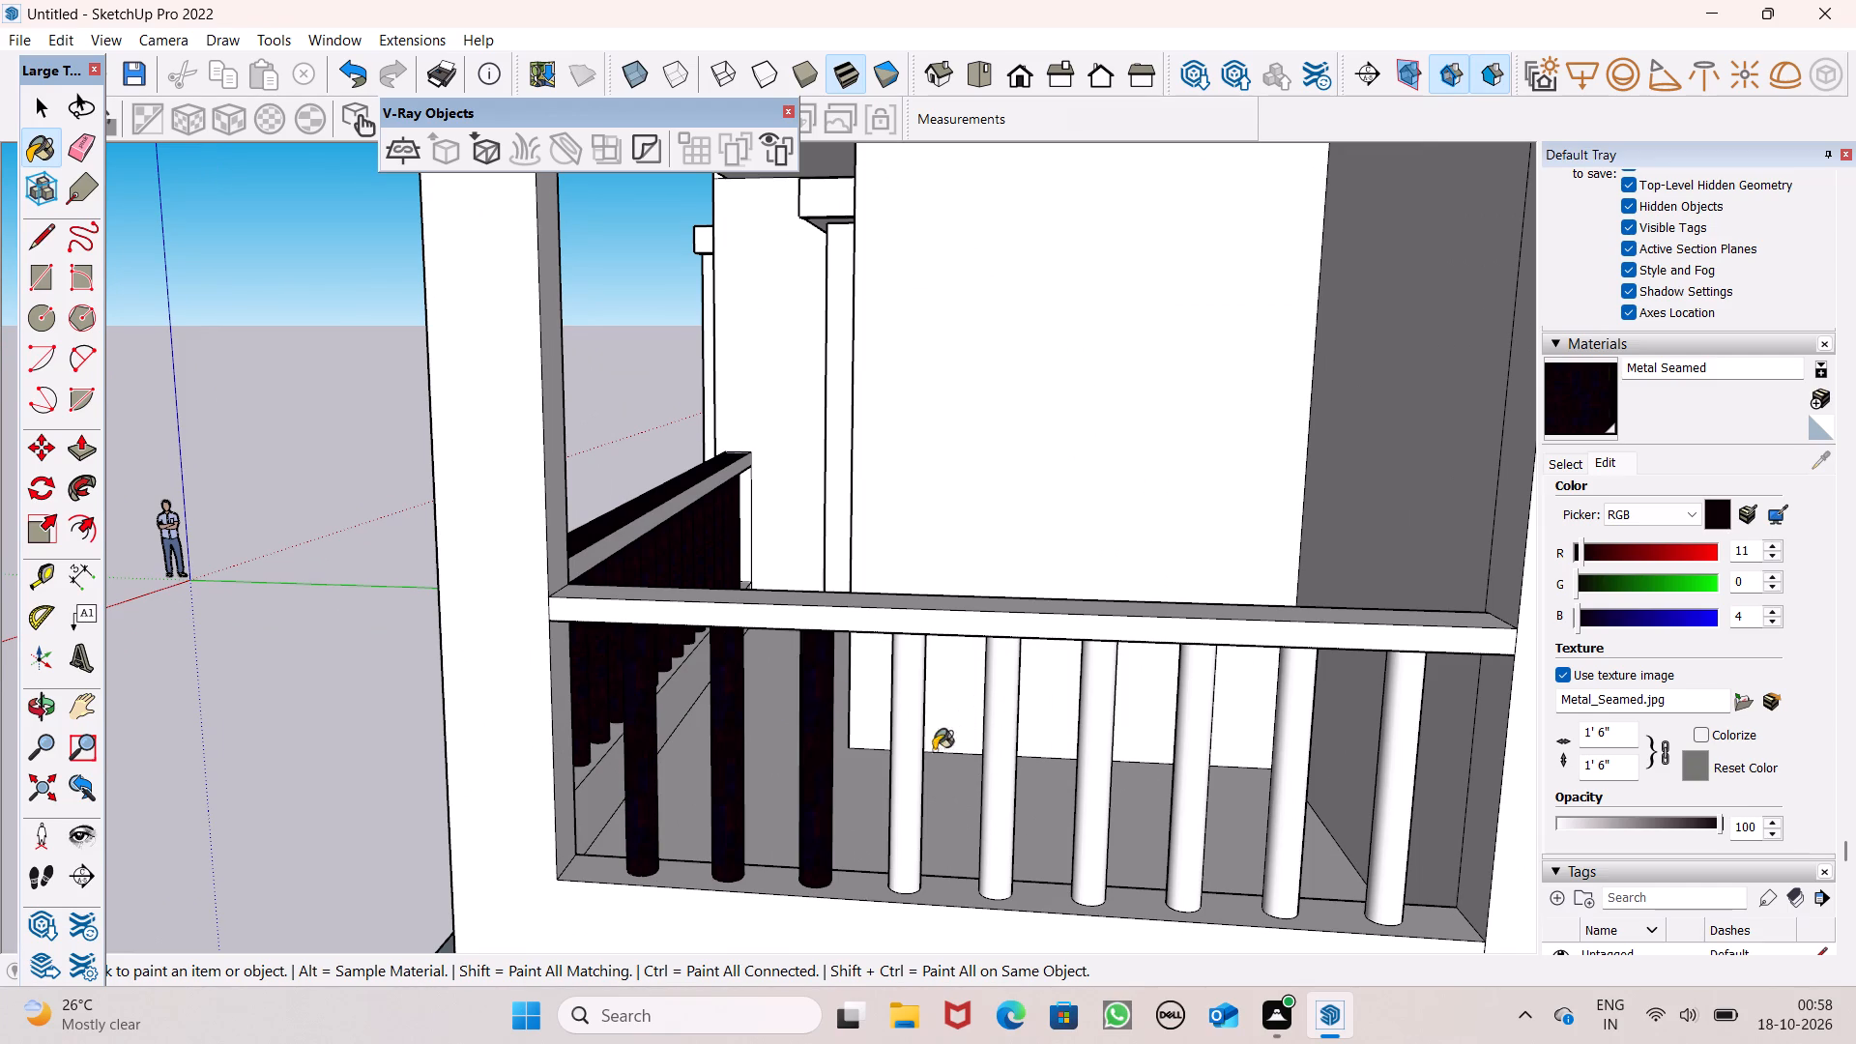
click(898, 781)
Paint the remaining five balusters of the lowest balcony's side railing with Metal Seamed.
scroll(935, 717, down, 5)
scroll(985, 844, up, 4)
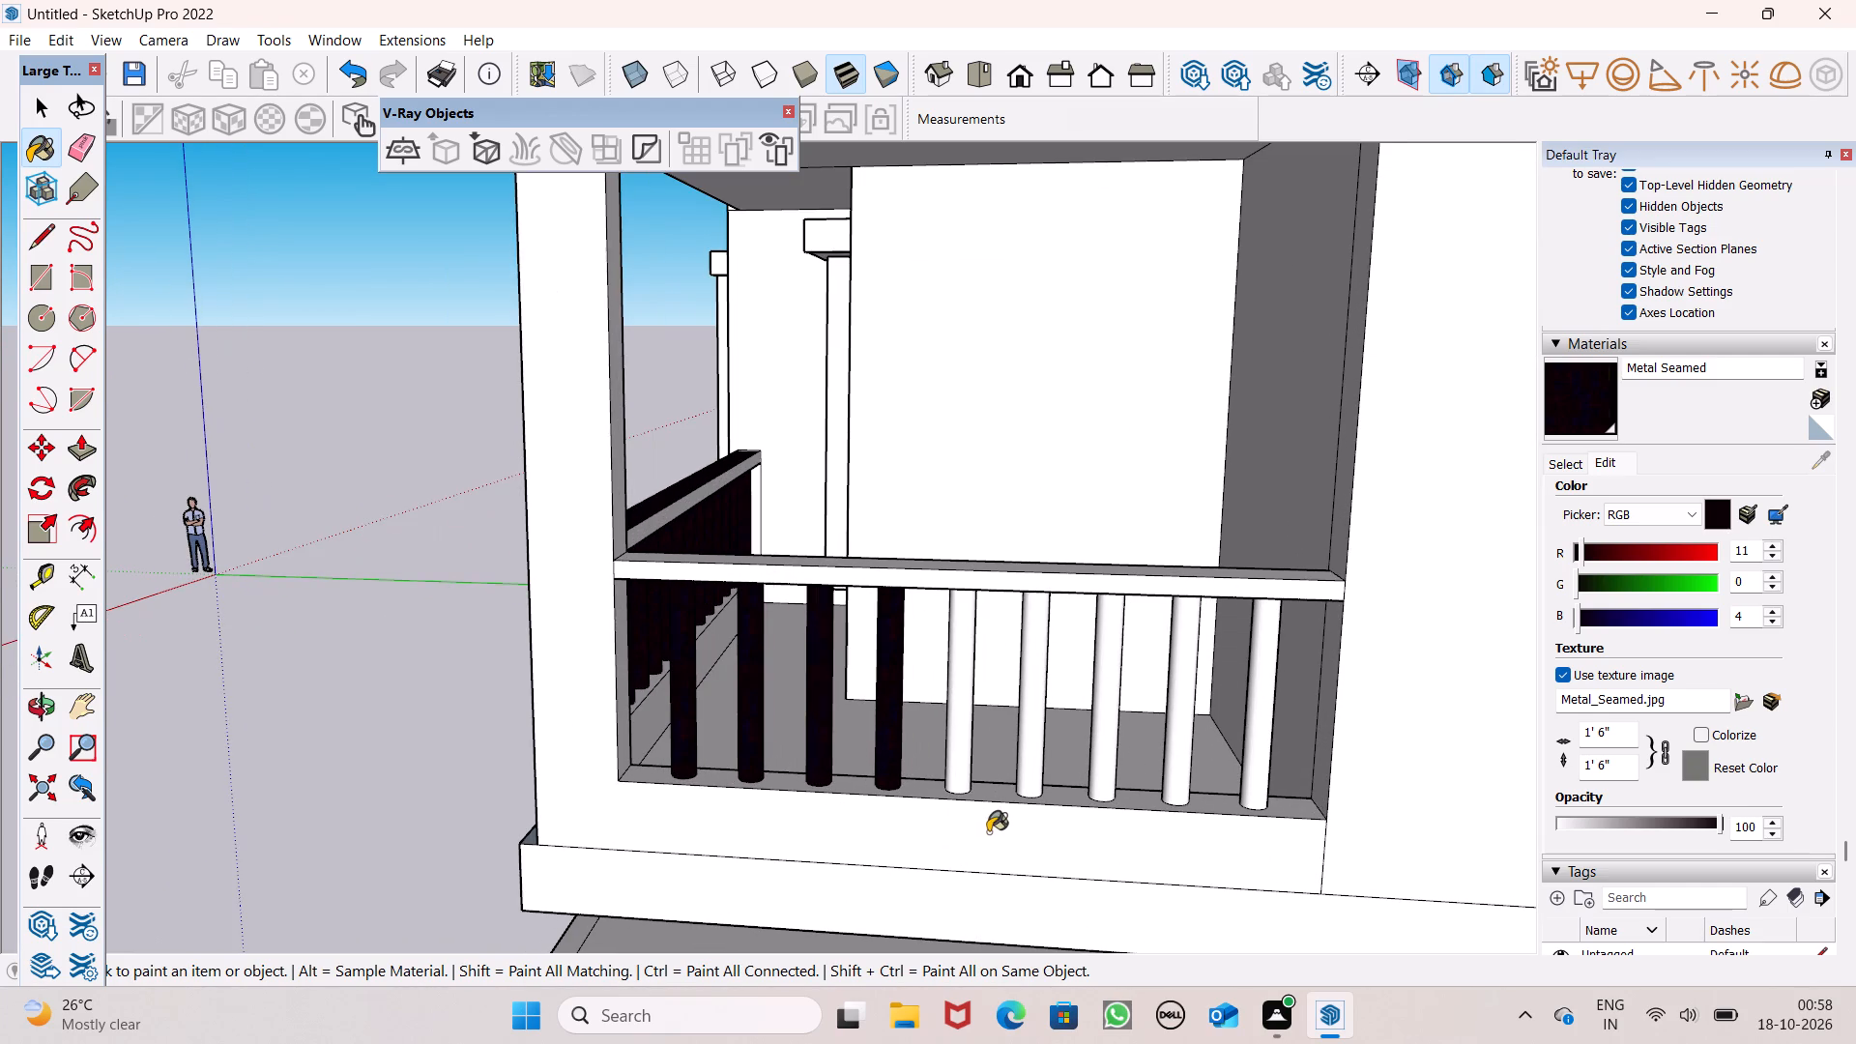
click(952, 768)
click(1027, 755)
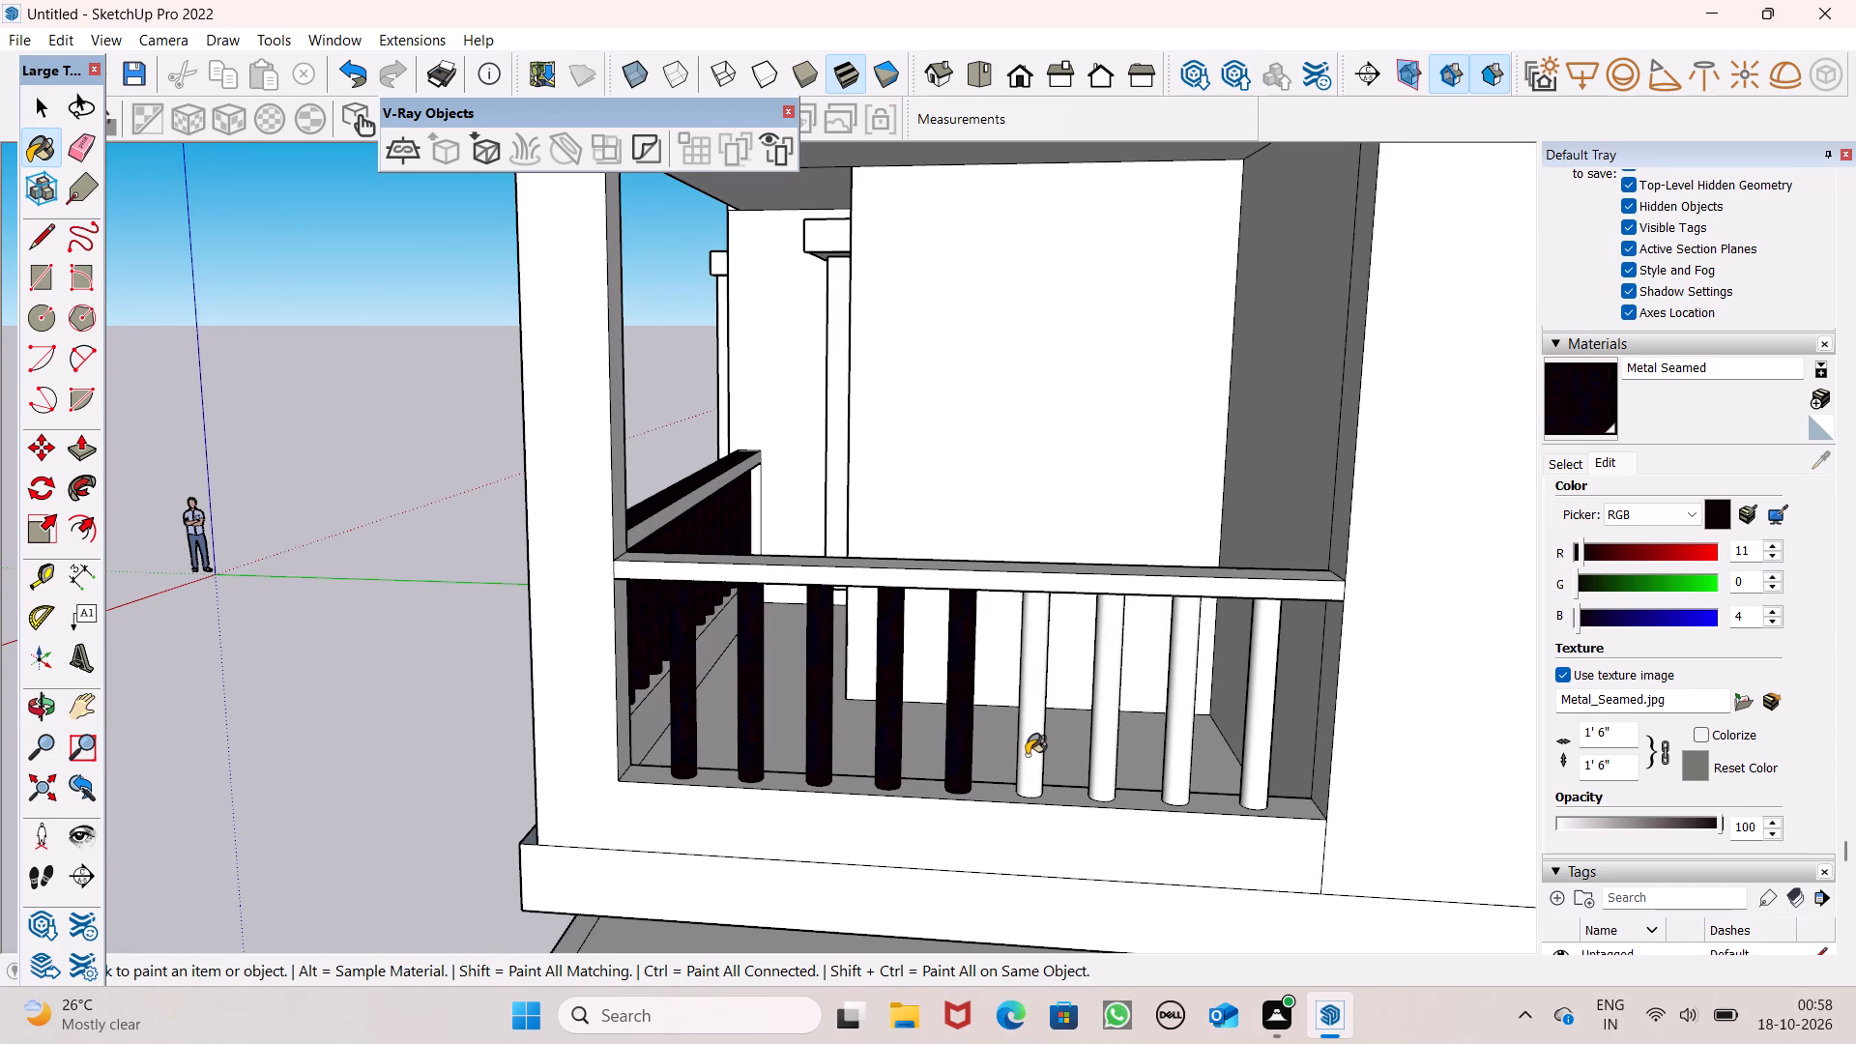
click(1104, 752)
click(1189, 742)
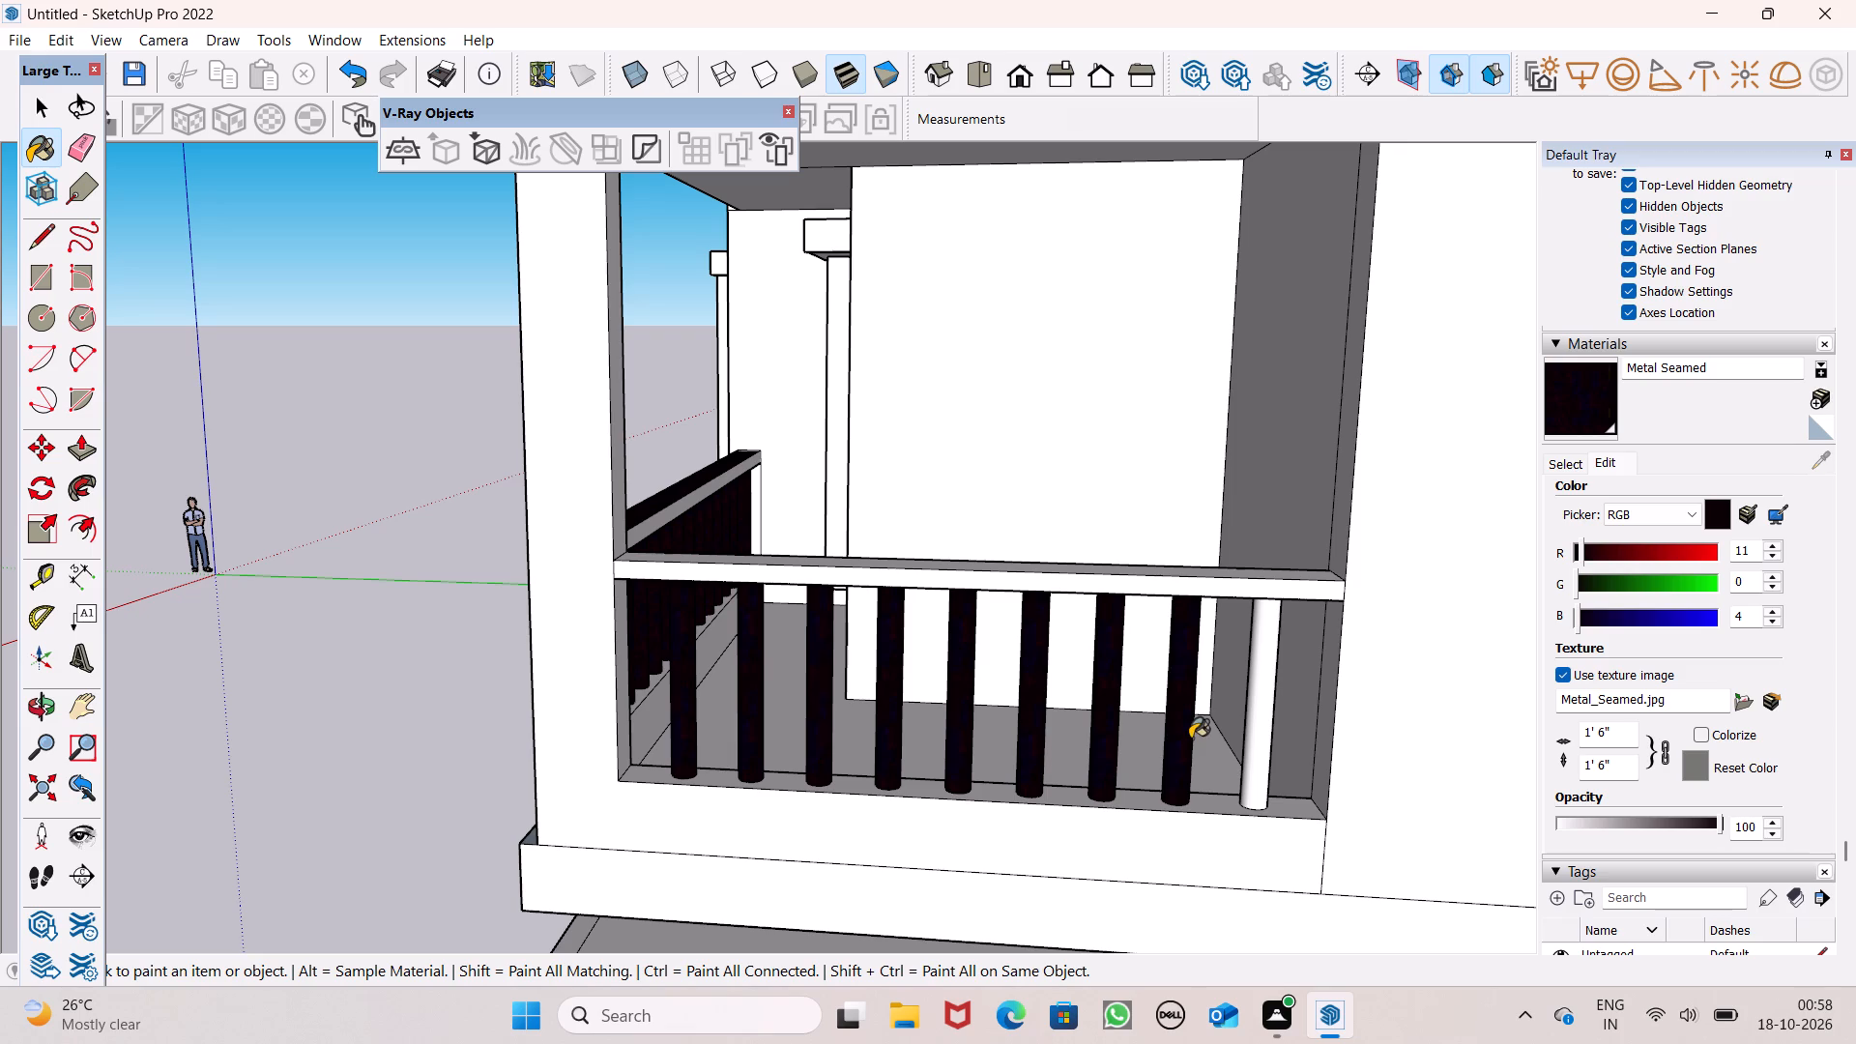
click(1266, 775)
Draw a vertical line on the side wall from the railing opening's lower corner, beside the corner column, down to the base ledge.
middle_drag(923, 754, 999, 745)
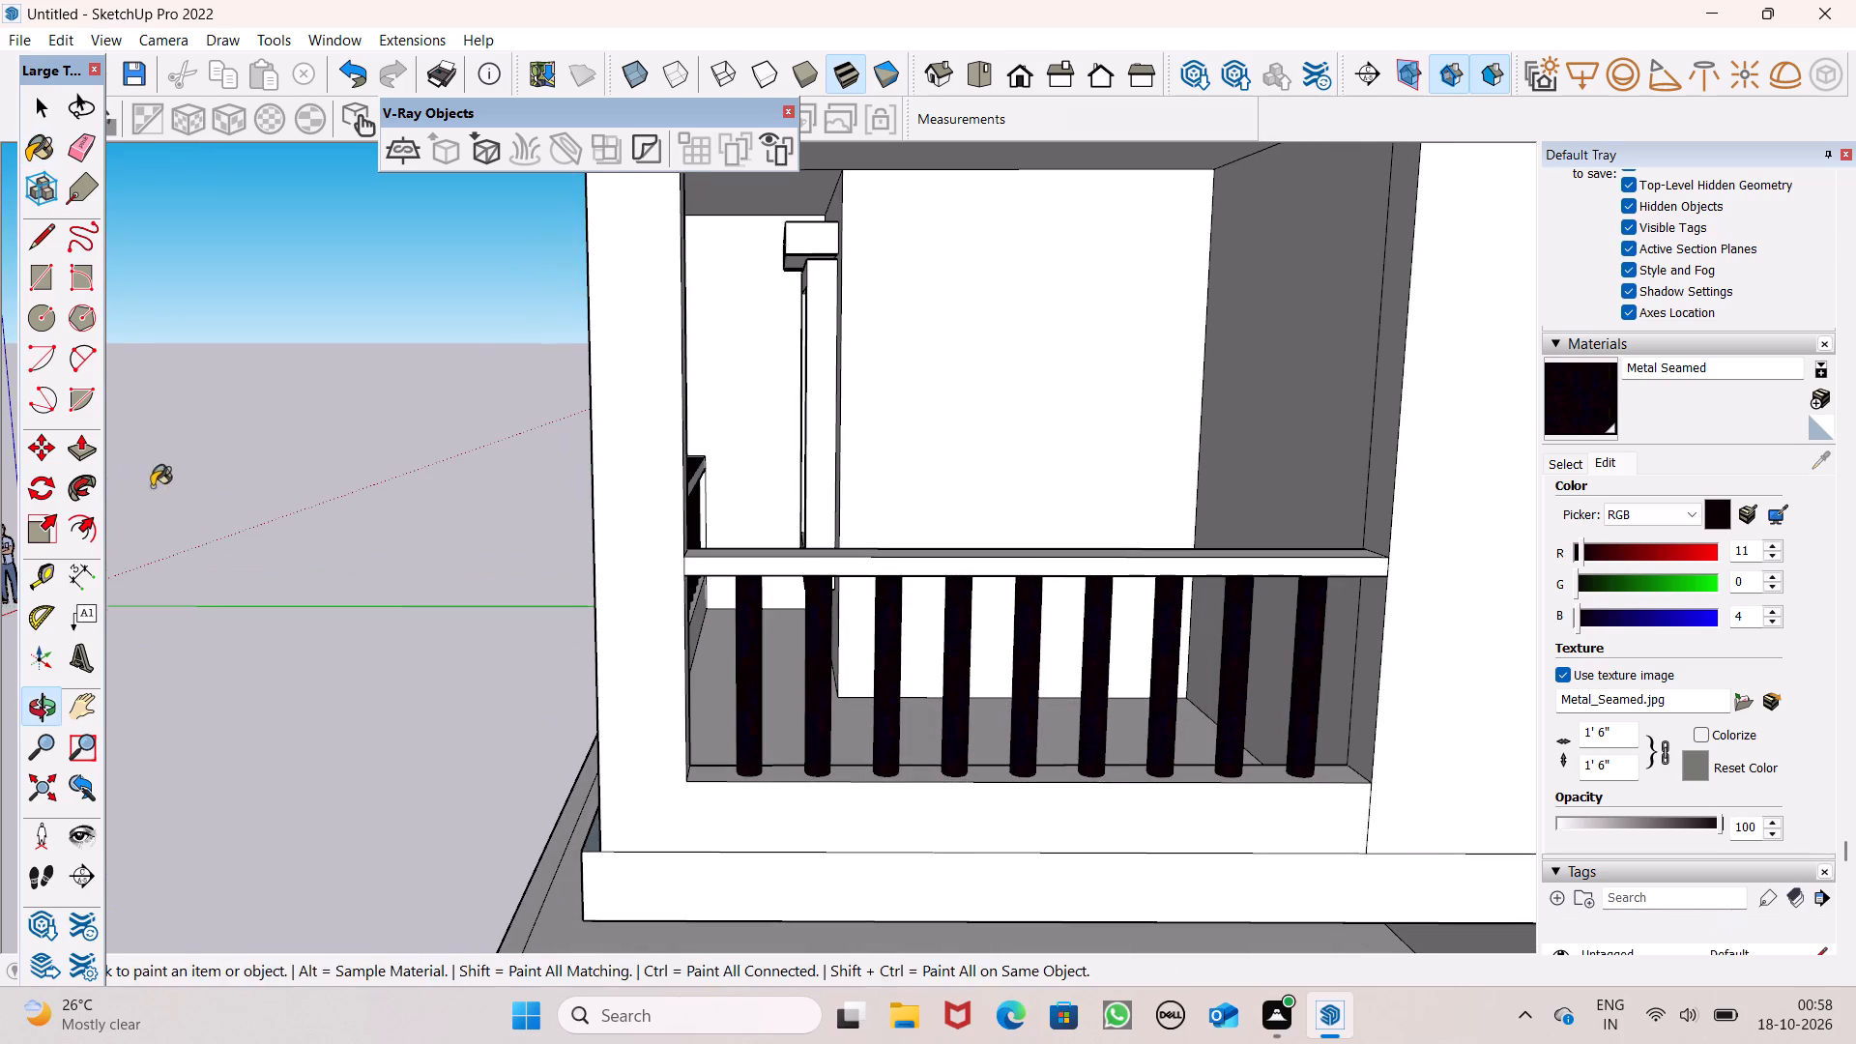
click(36, 246)
scroll(479, 642, up, 1)
middle_drag(479, 652, 434, 697)
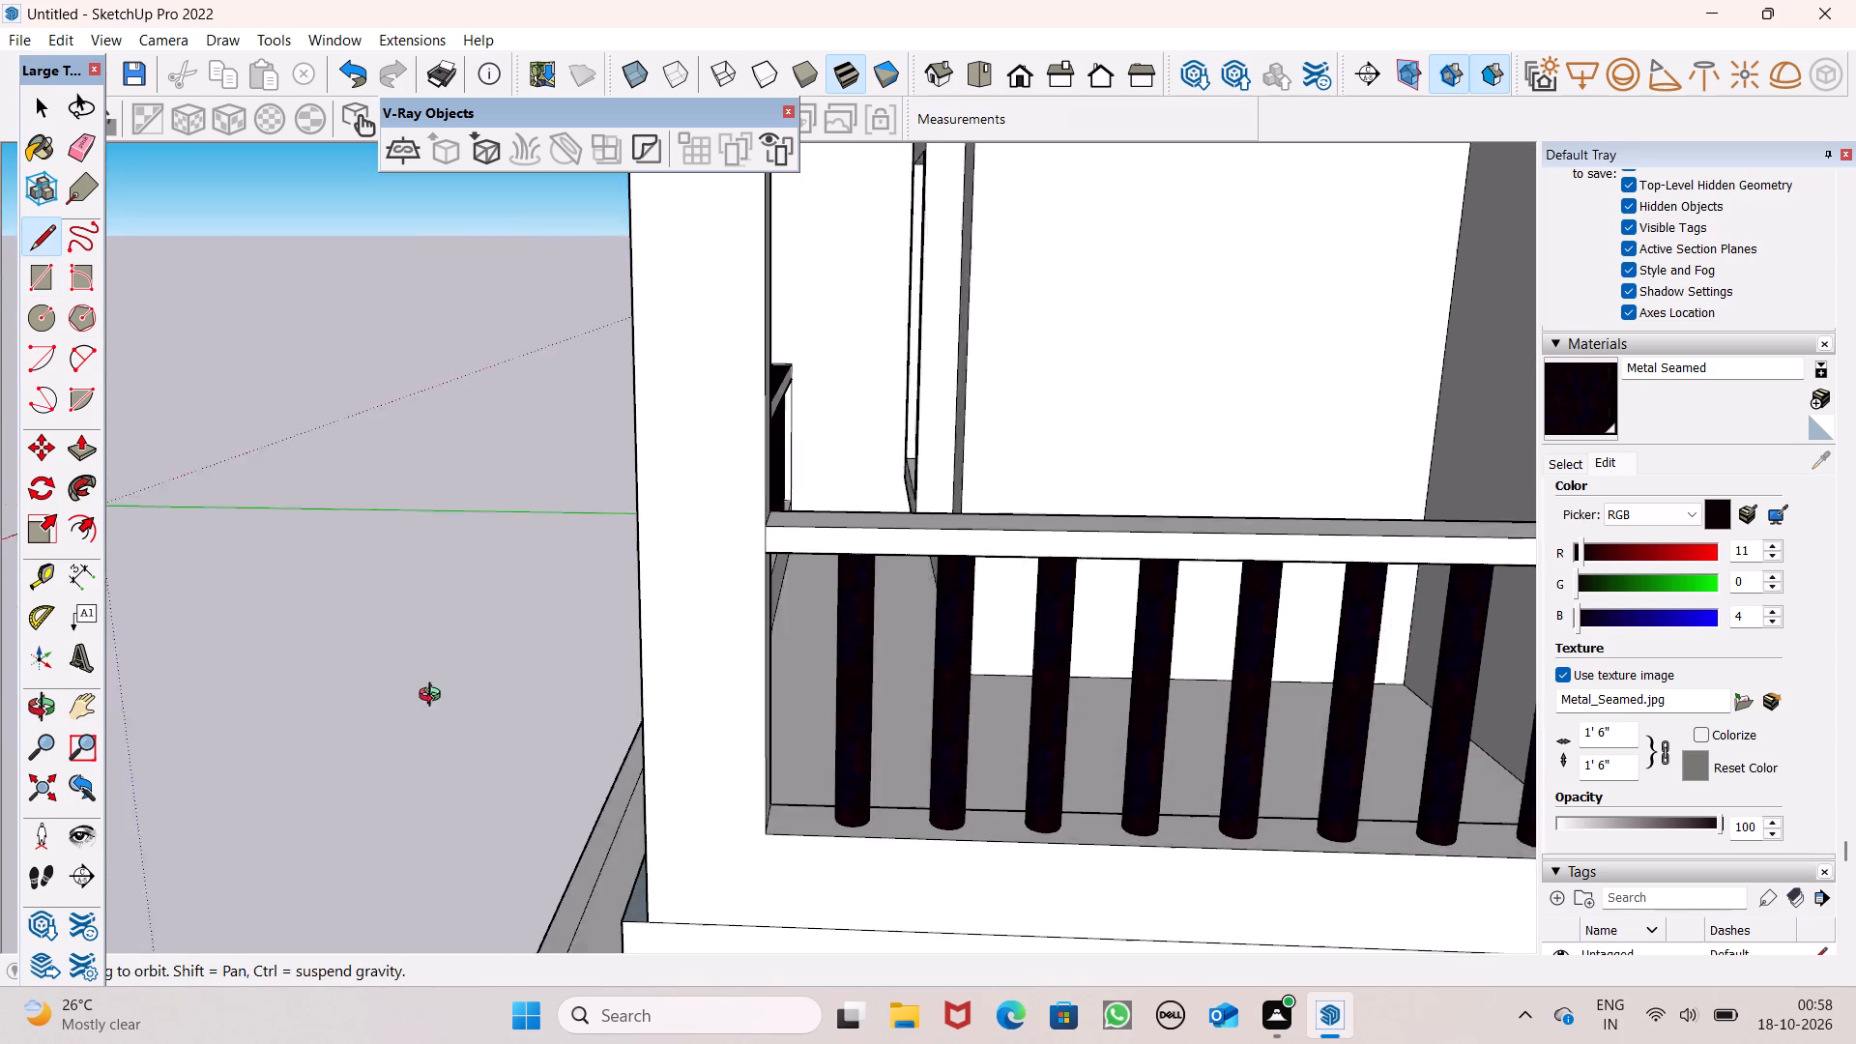
middle_drag(434, 697, 415, 710)
click(770, 833)
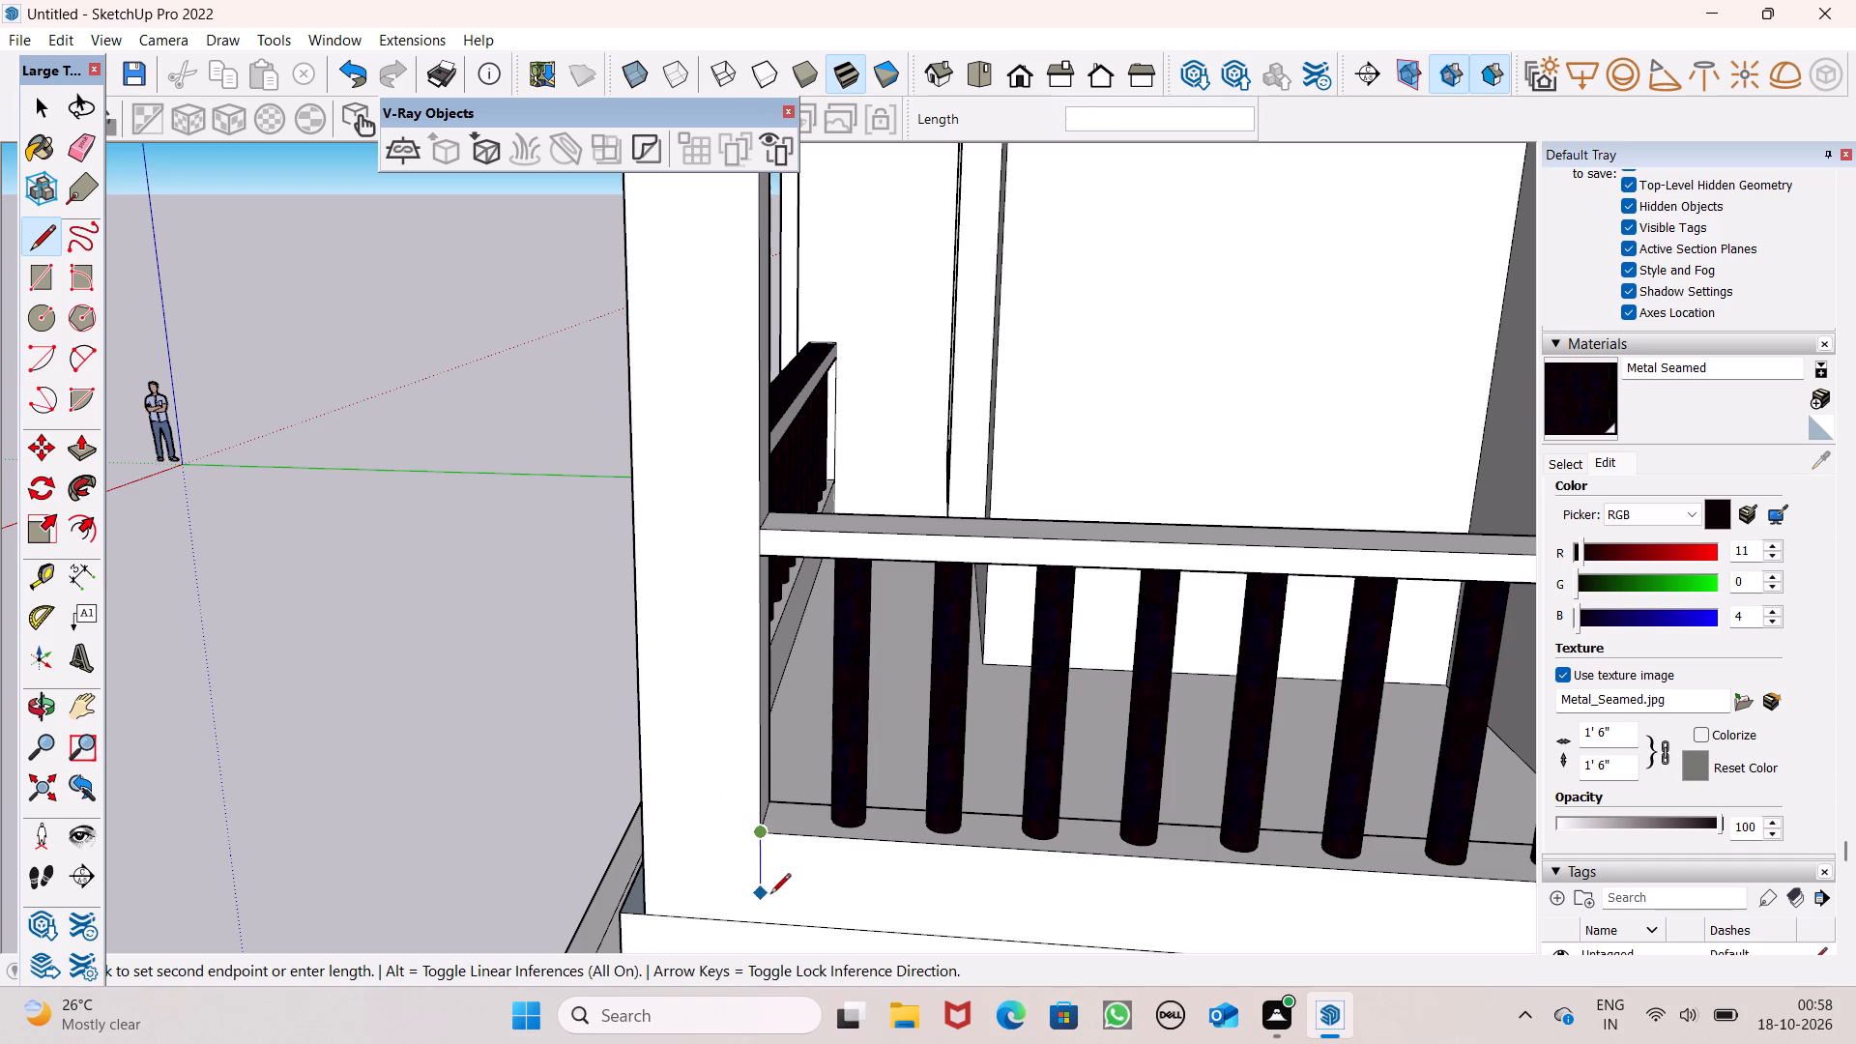
click(768, 922)
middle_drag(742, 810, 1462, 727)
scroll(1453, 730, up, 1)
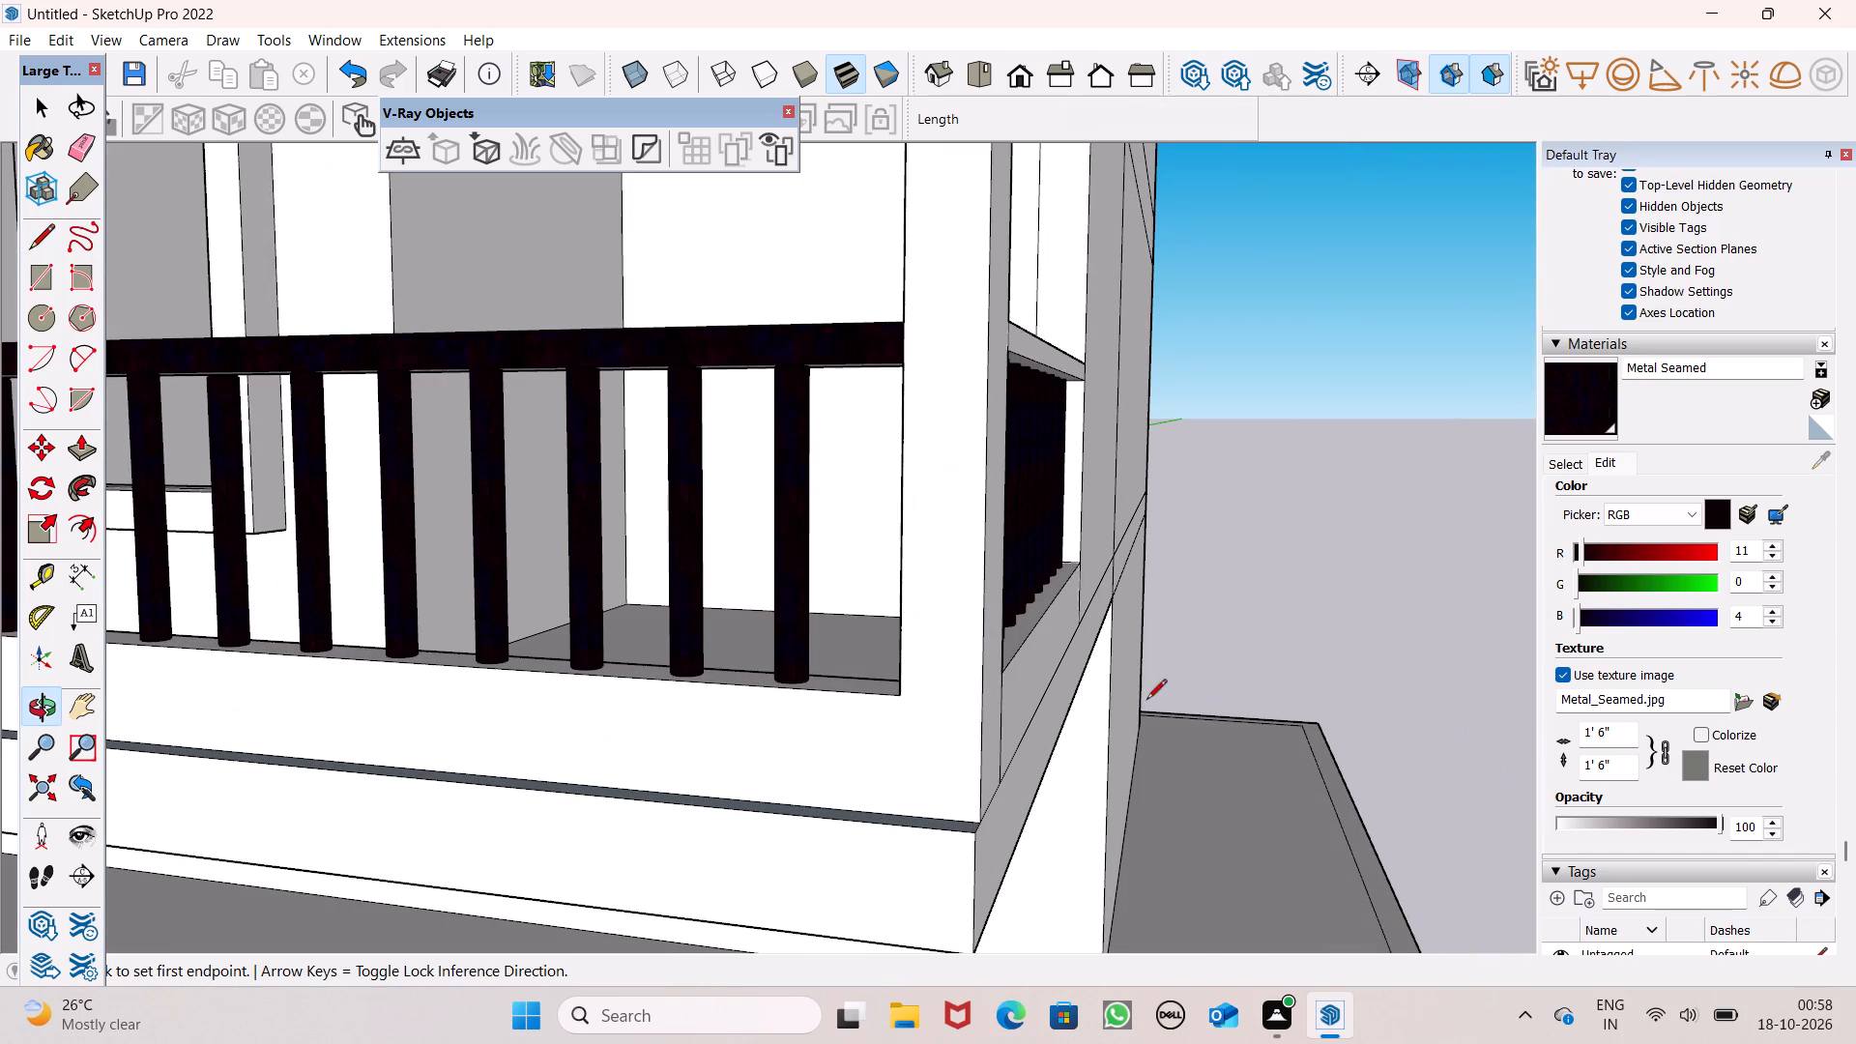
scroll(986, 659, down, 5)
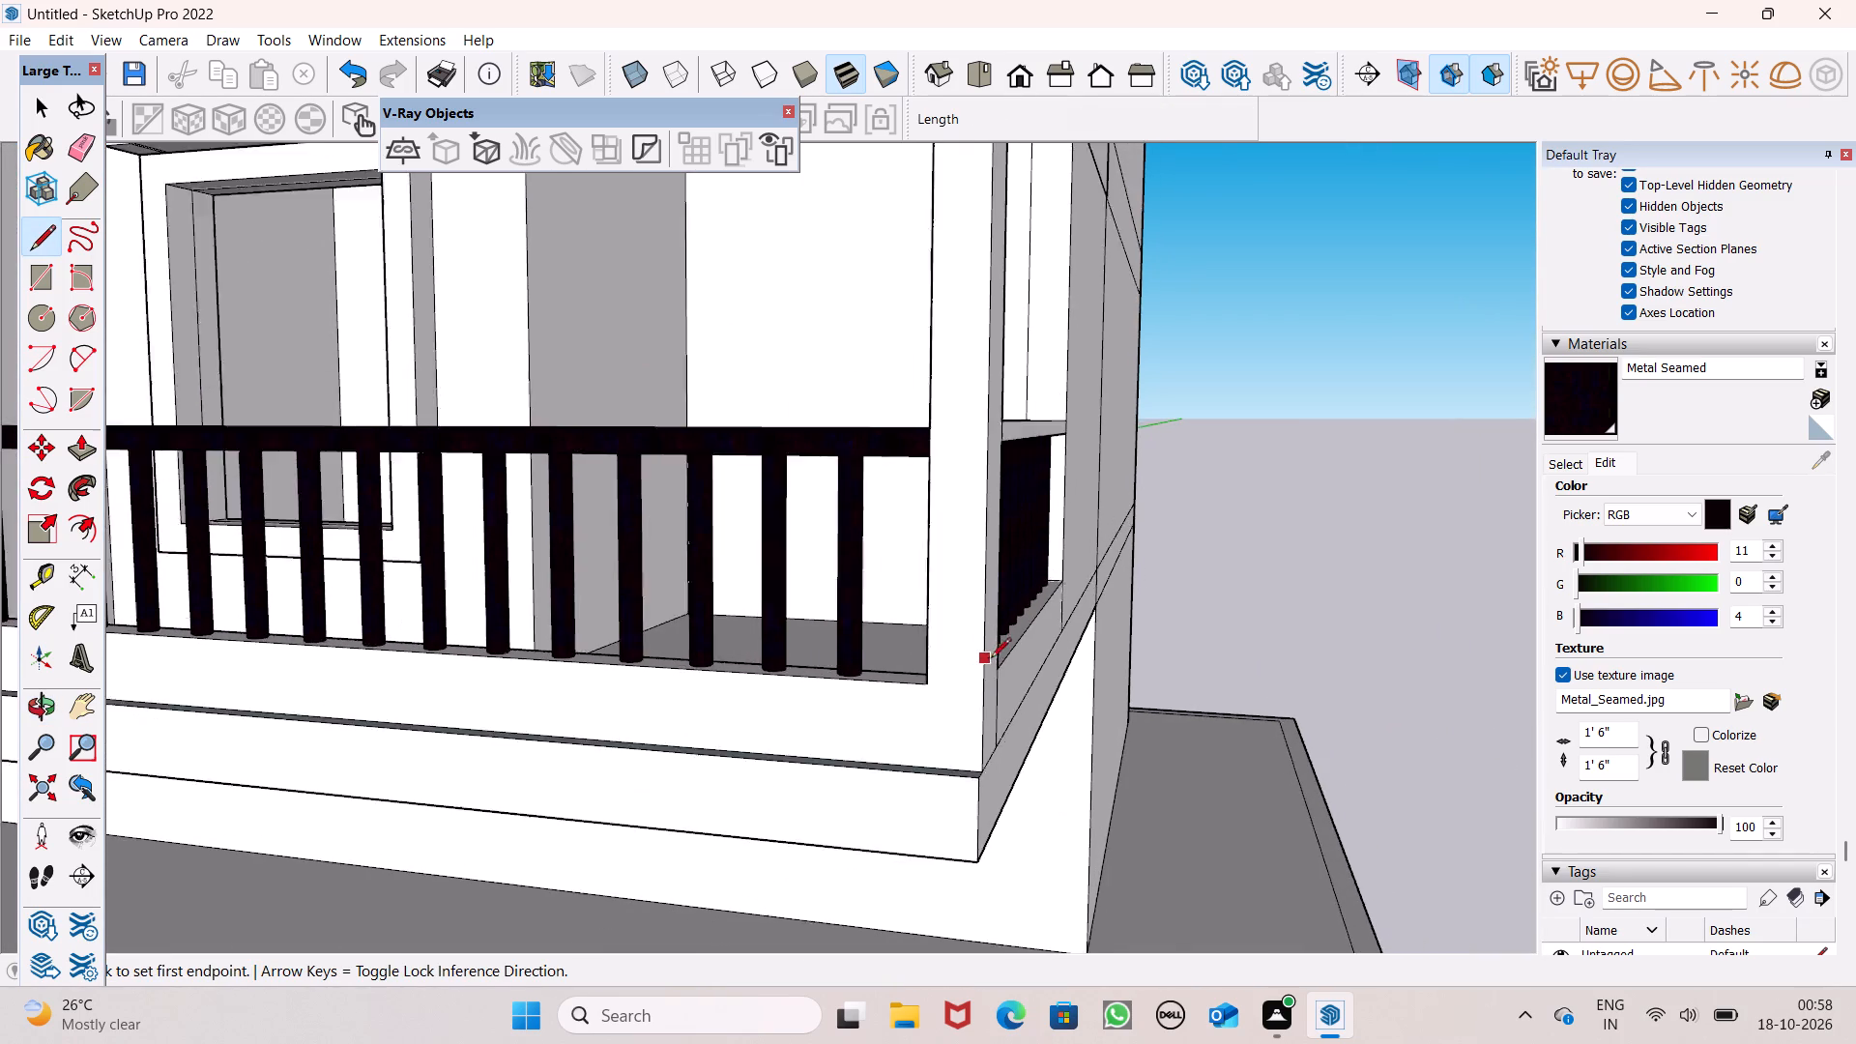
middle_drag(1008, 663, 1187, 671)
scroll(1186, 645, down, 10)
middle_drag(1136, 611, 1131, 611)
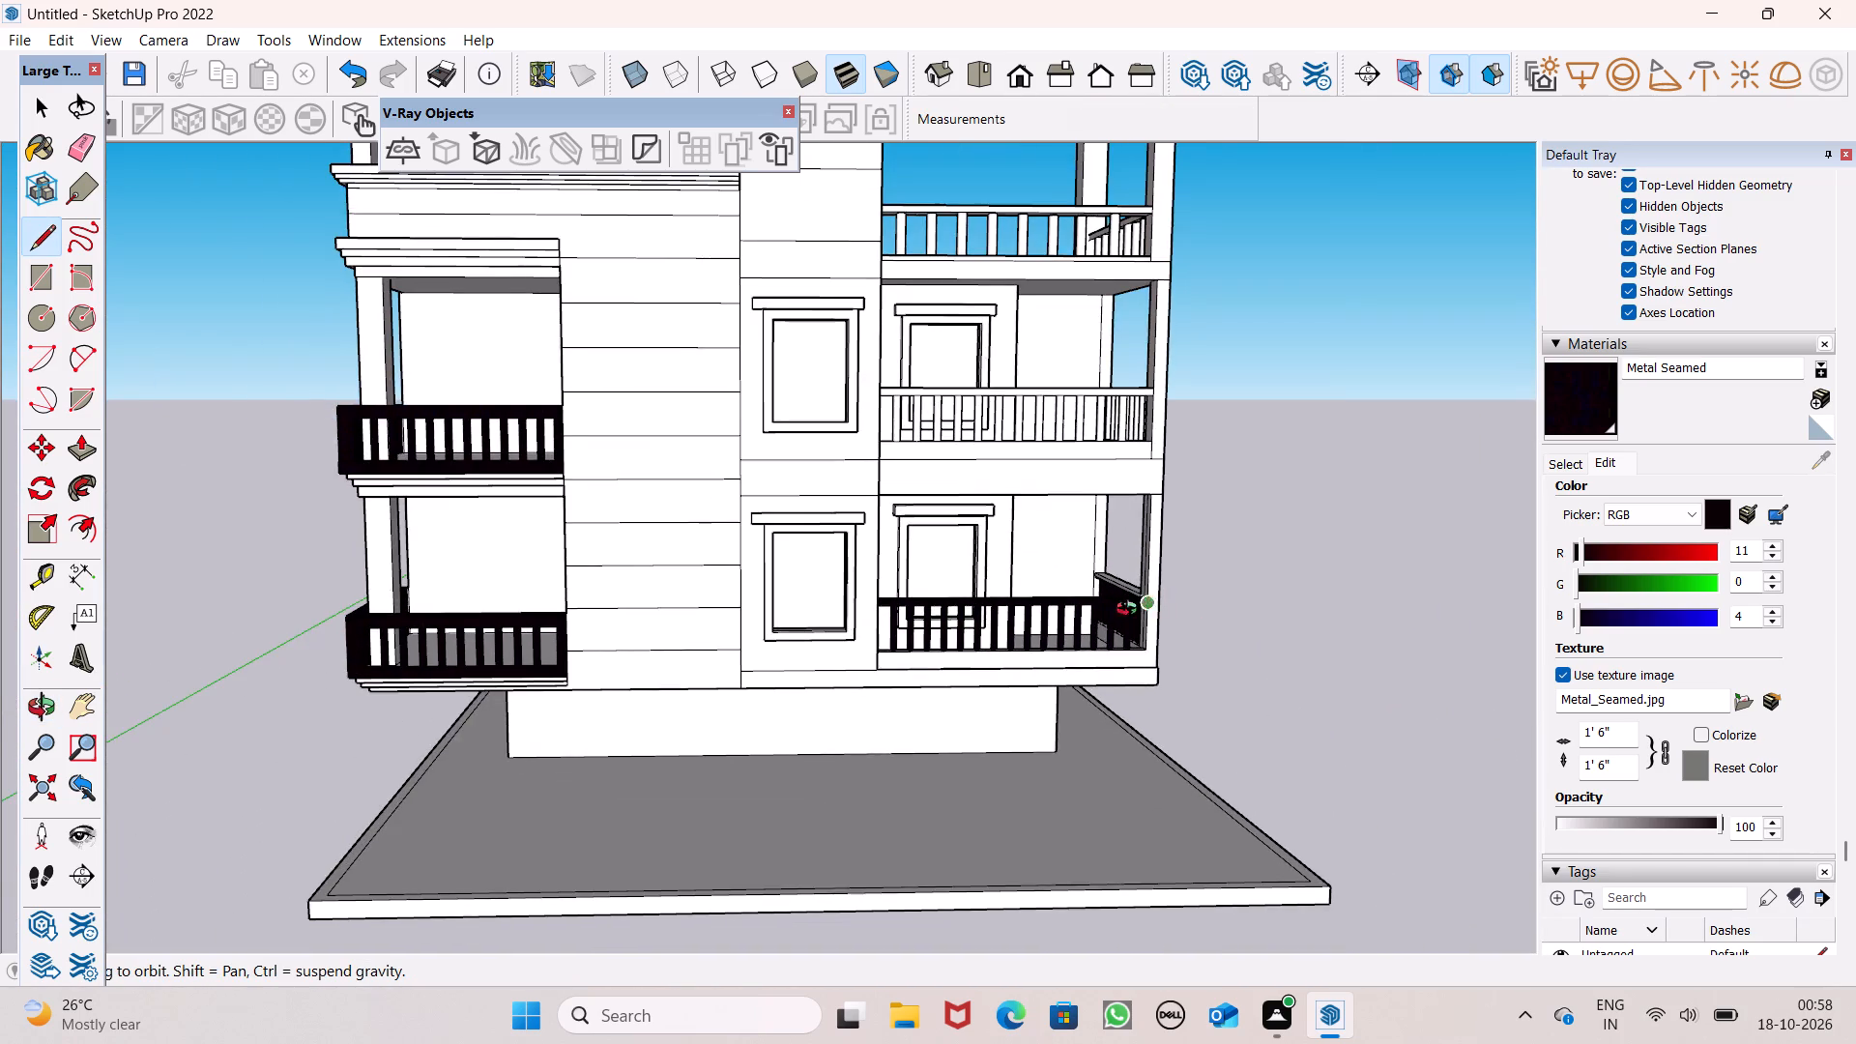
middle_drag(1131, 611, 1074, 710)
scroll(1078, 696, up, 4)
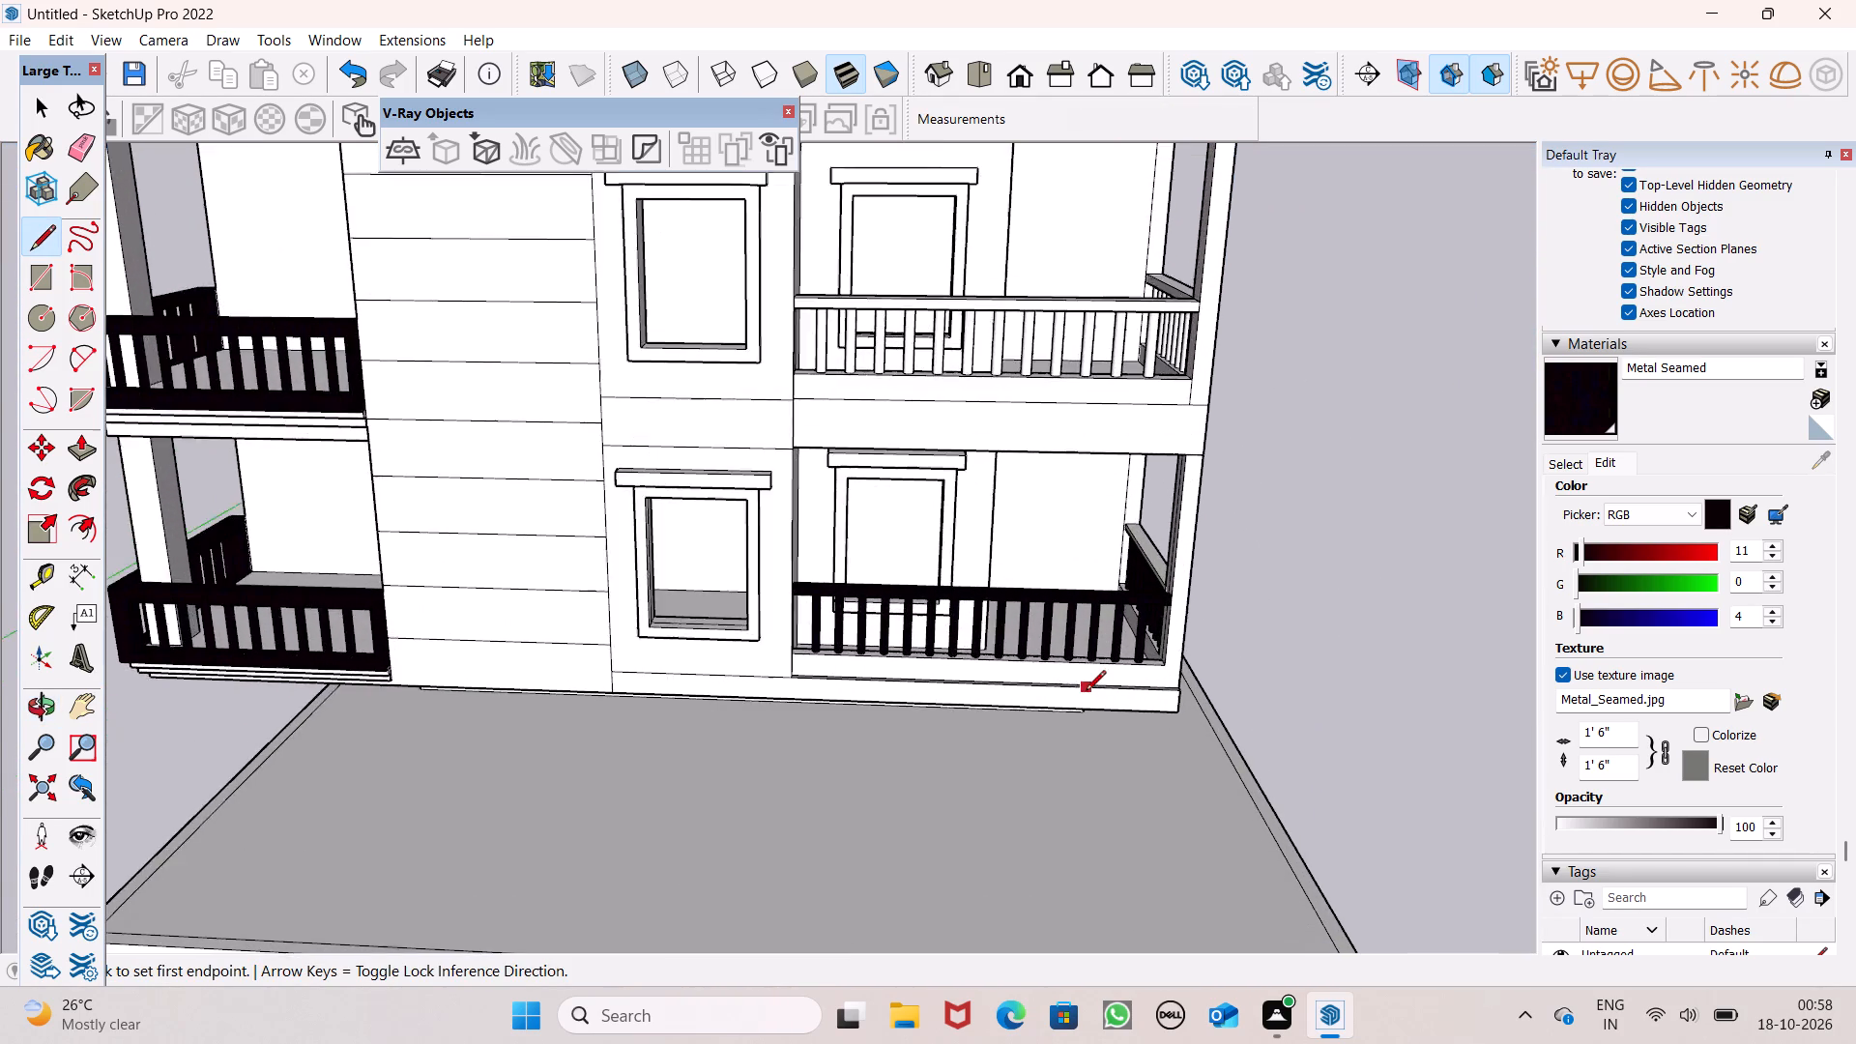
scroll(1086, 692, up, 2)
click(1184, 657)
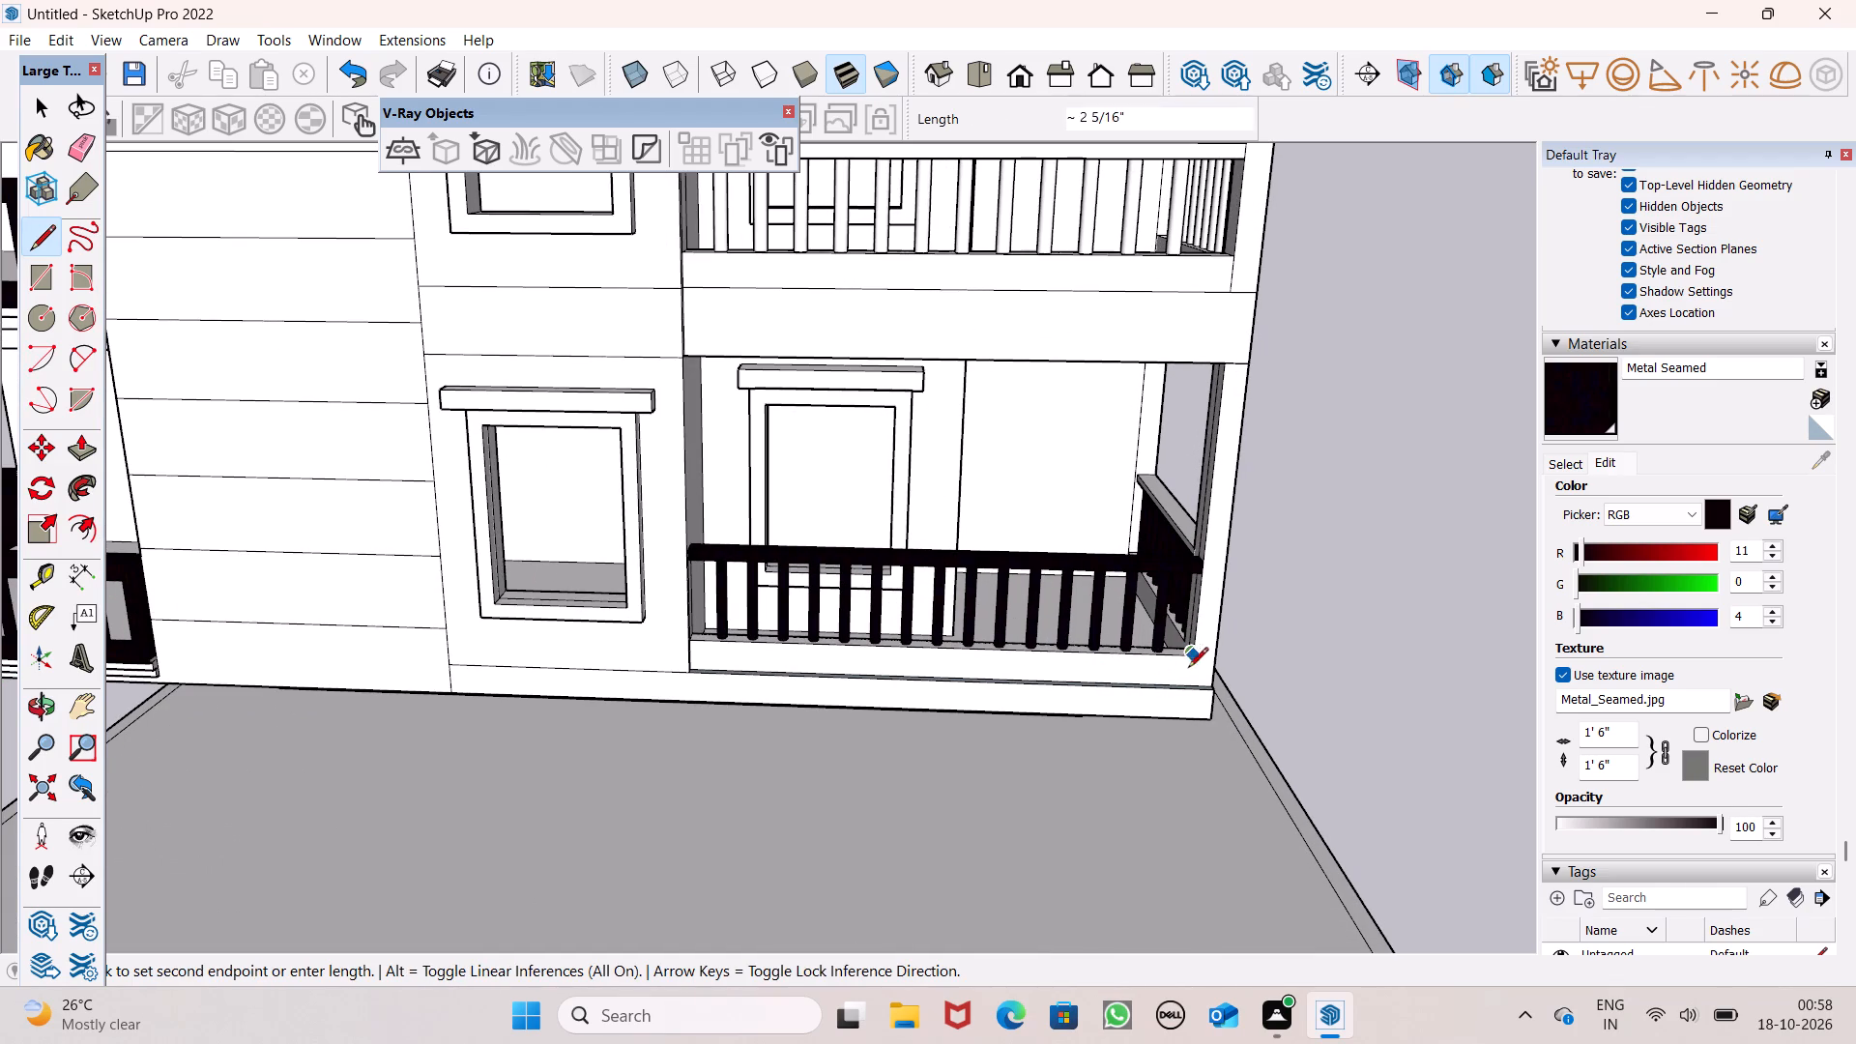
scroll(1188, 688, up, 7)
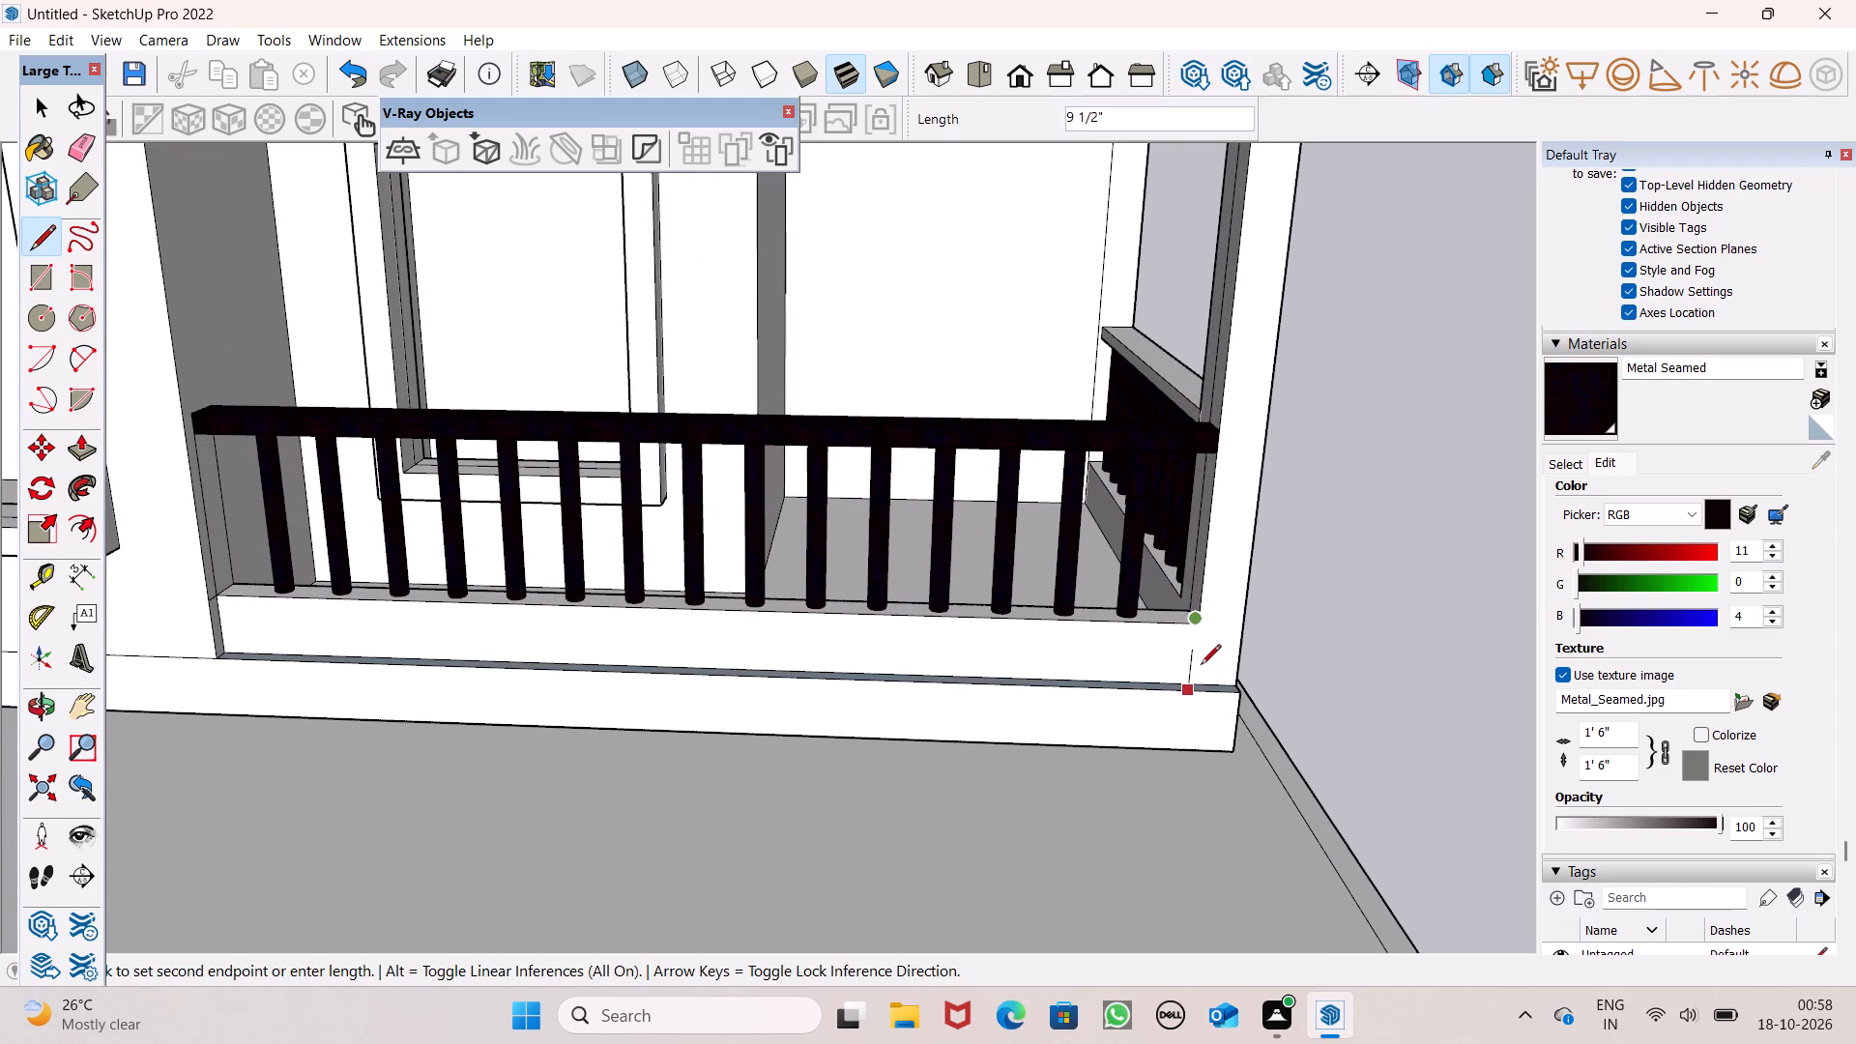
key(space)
Draw a vertical line on the lowest balcony's front wall from the railing opening's lower corner, beside the corner column, down to the base ledge.
scroll(1224, 640, up, 6)
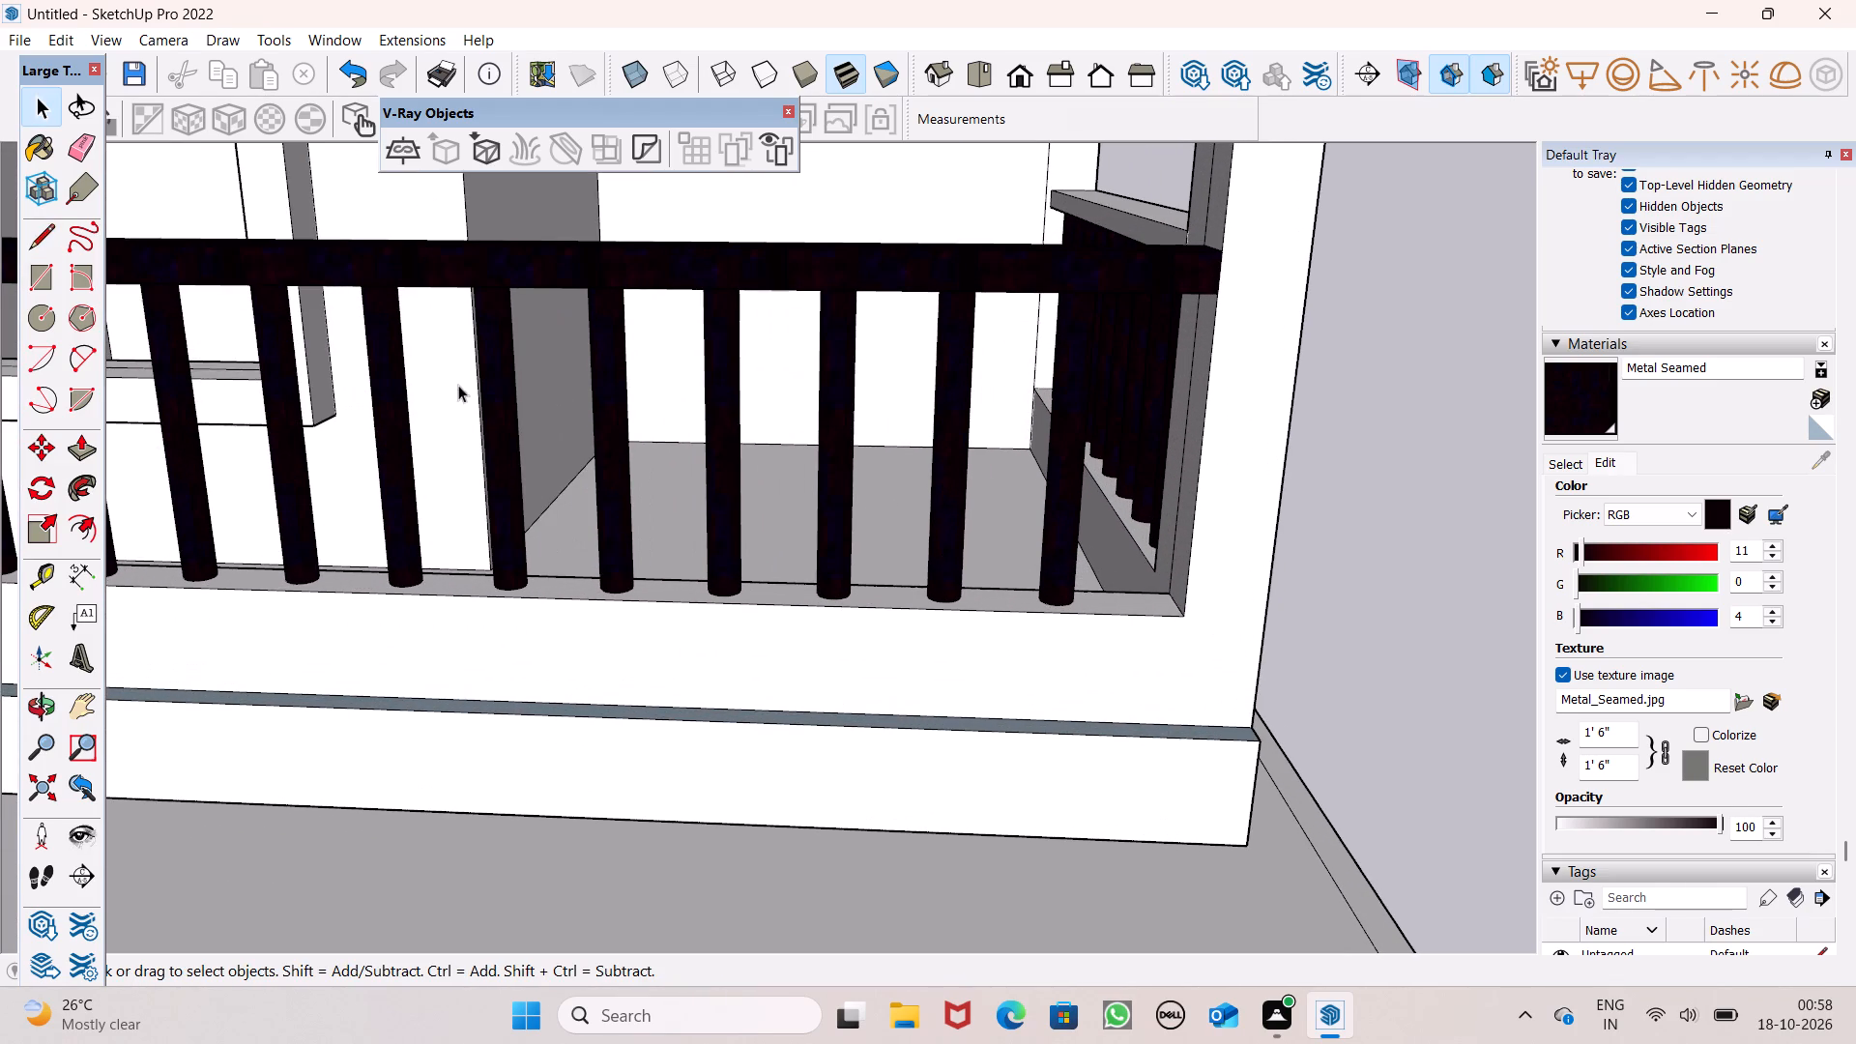
click(40, 249)
scroll(939, 638, up, 2)
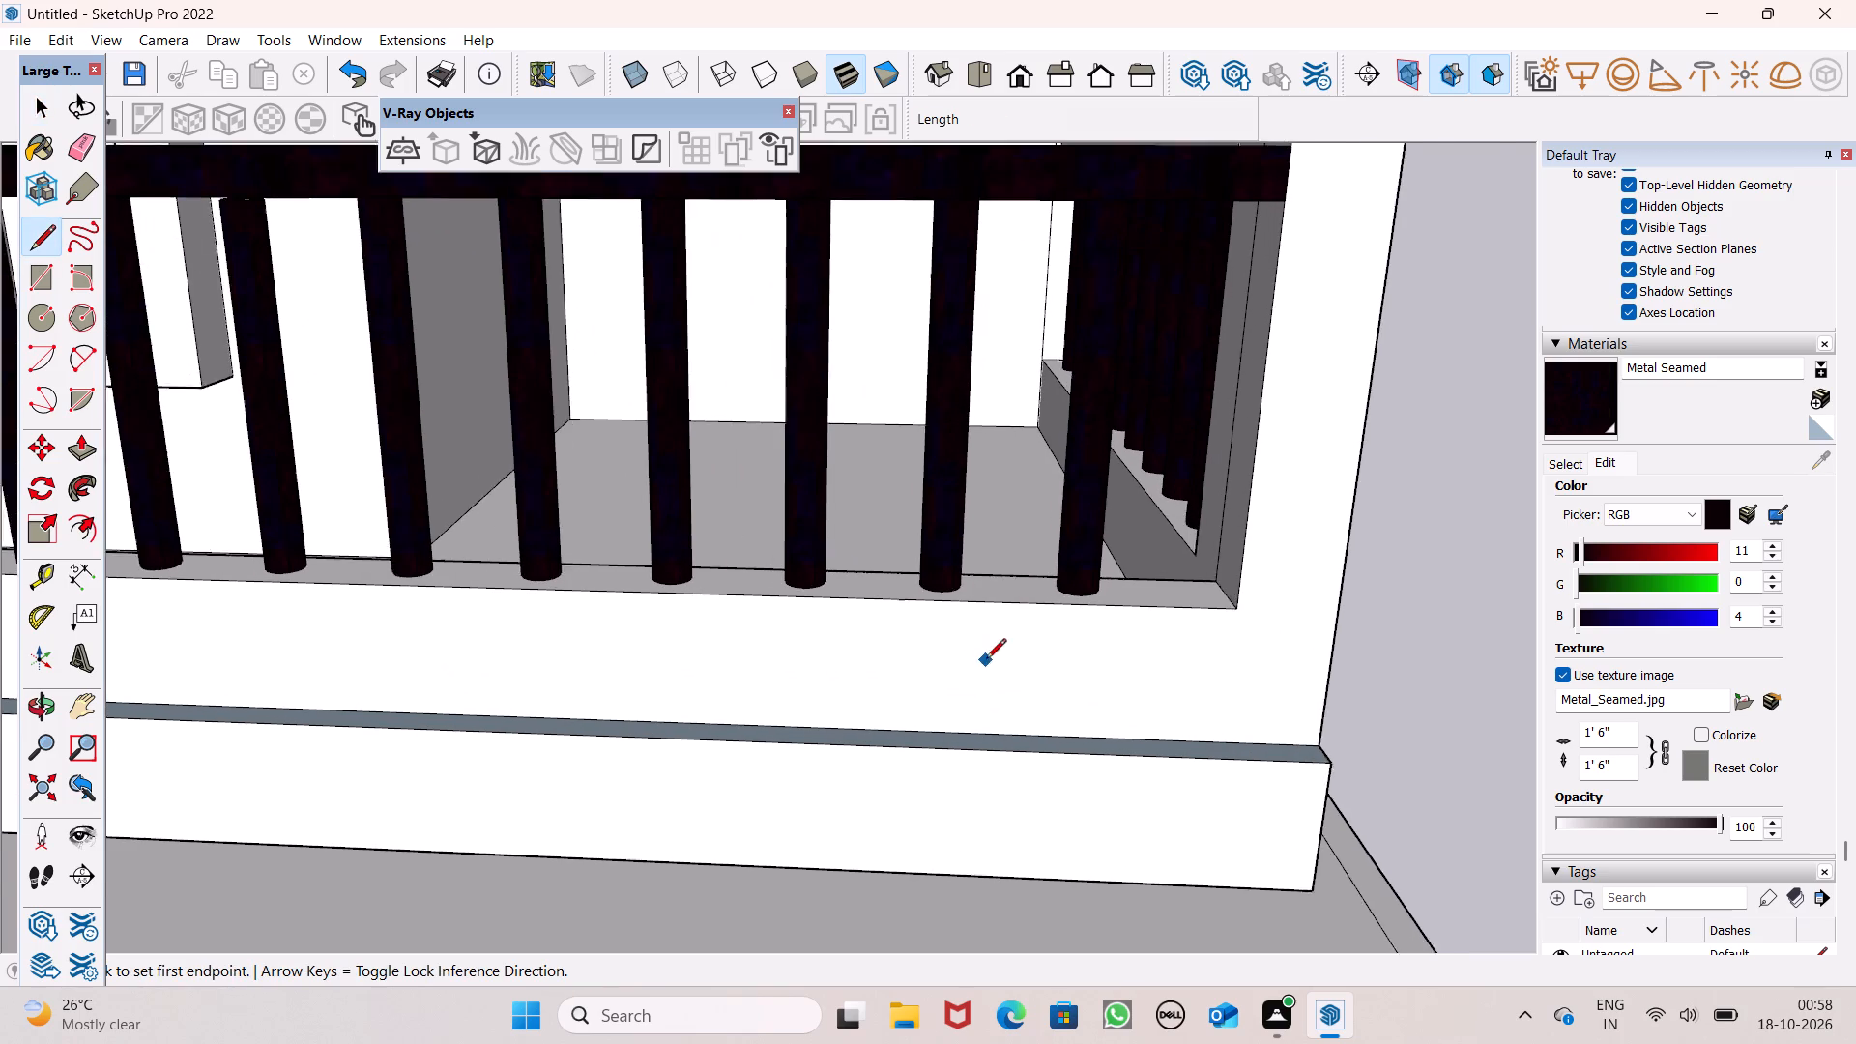
scroll(986, 660, up, 2)
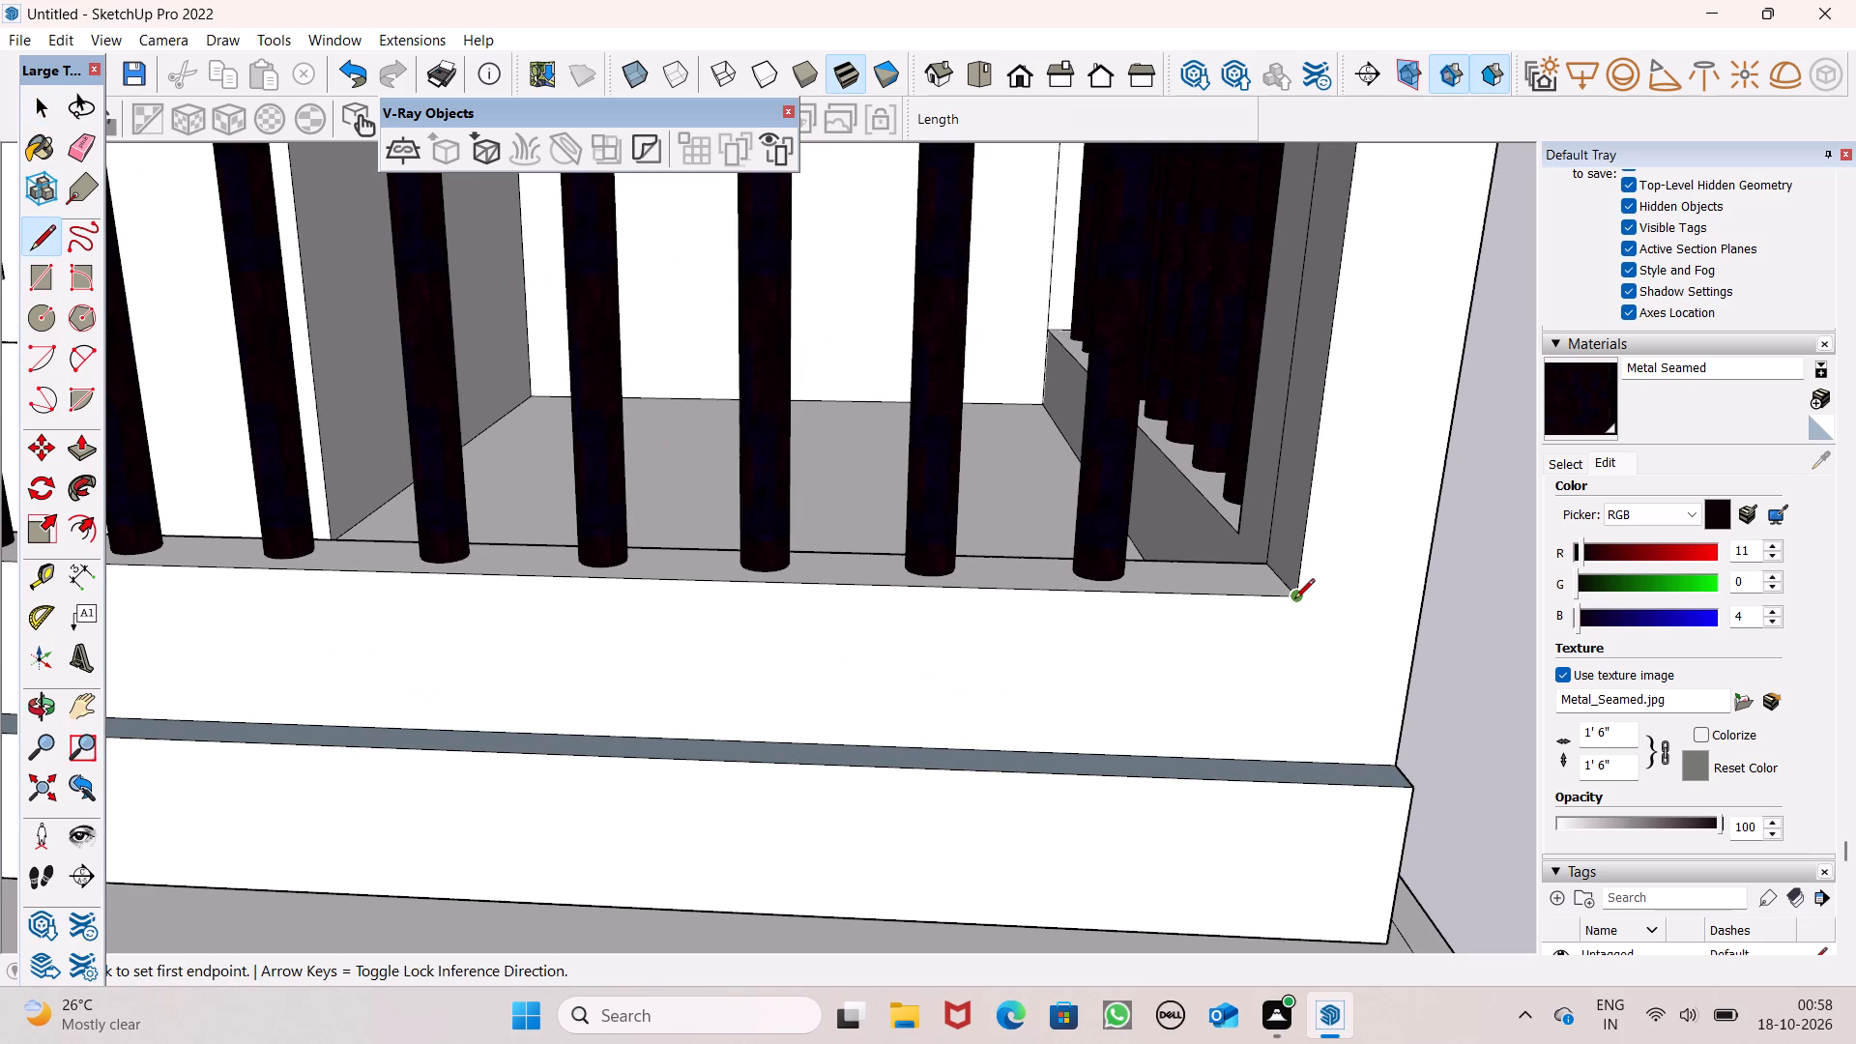
click(1293, 597)
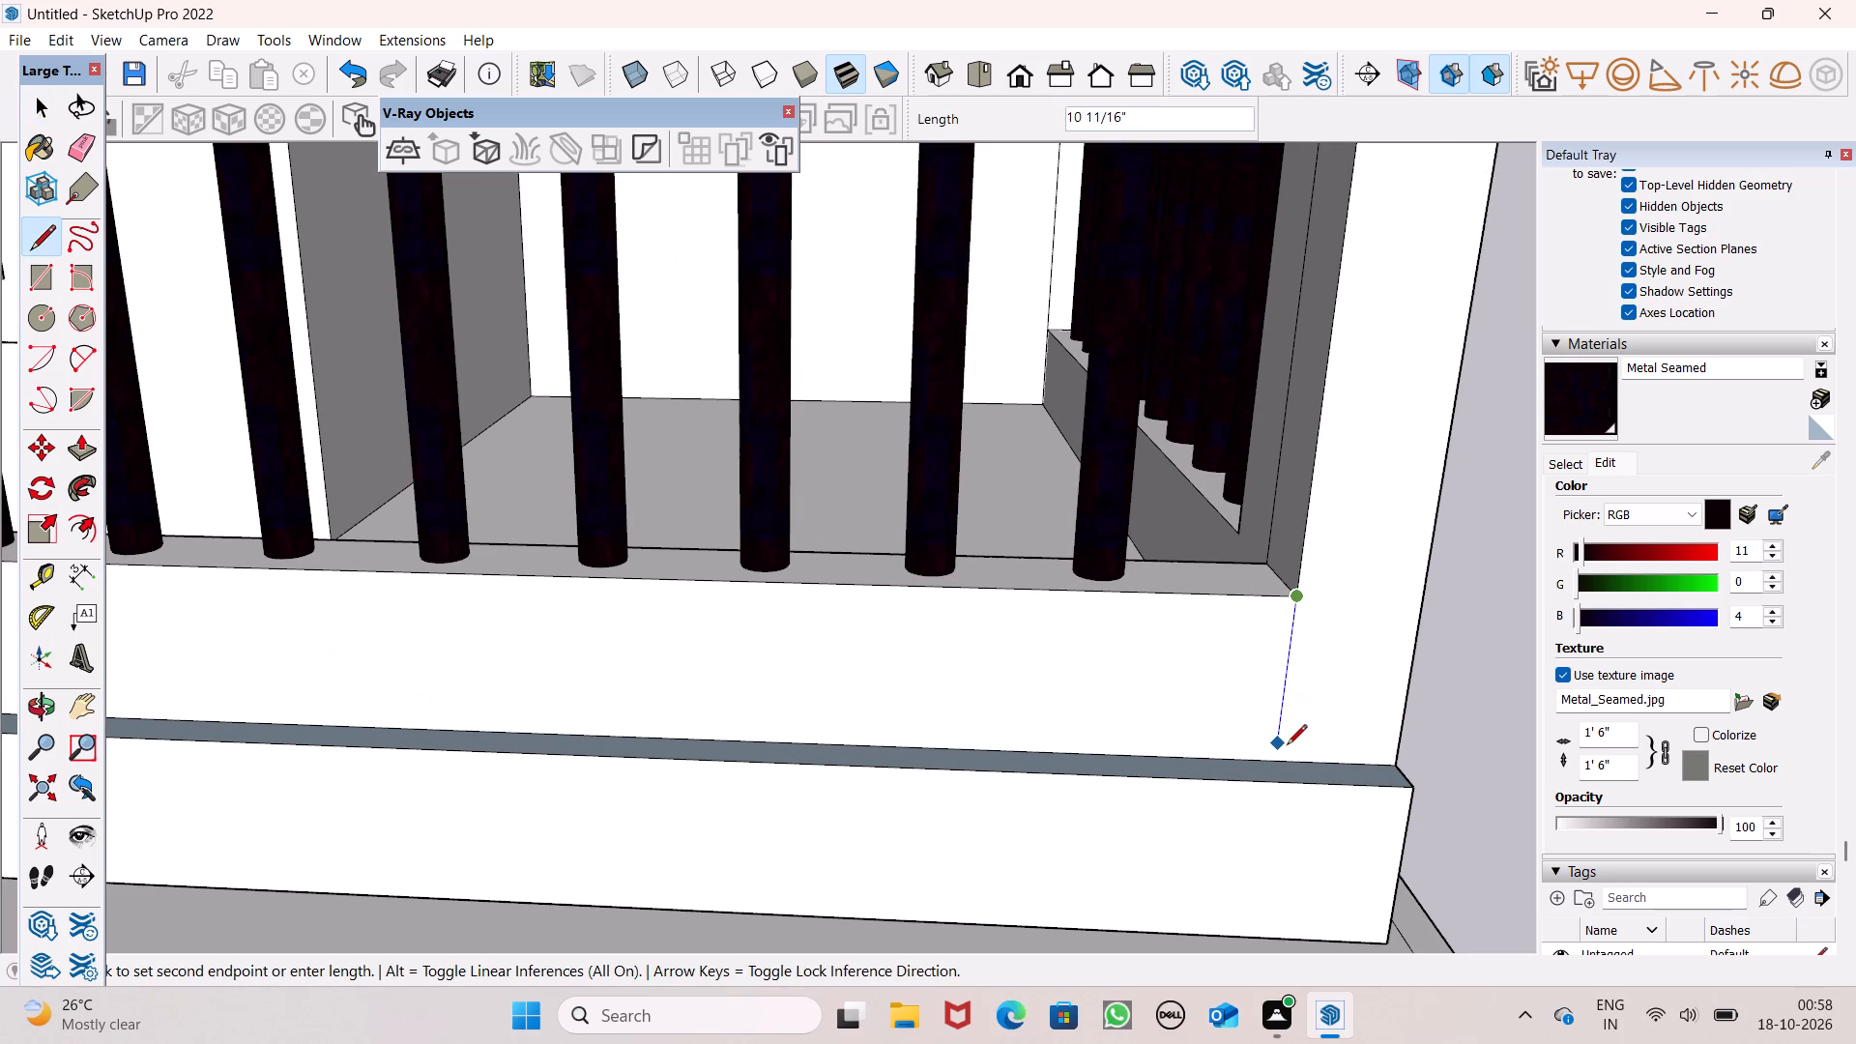
click(1284, 756)
Paint the end face of the lowest balcony's front railing opening and the curb's top and front faces with Metal Seamed.
scroll(1359, 617, down, 14)
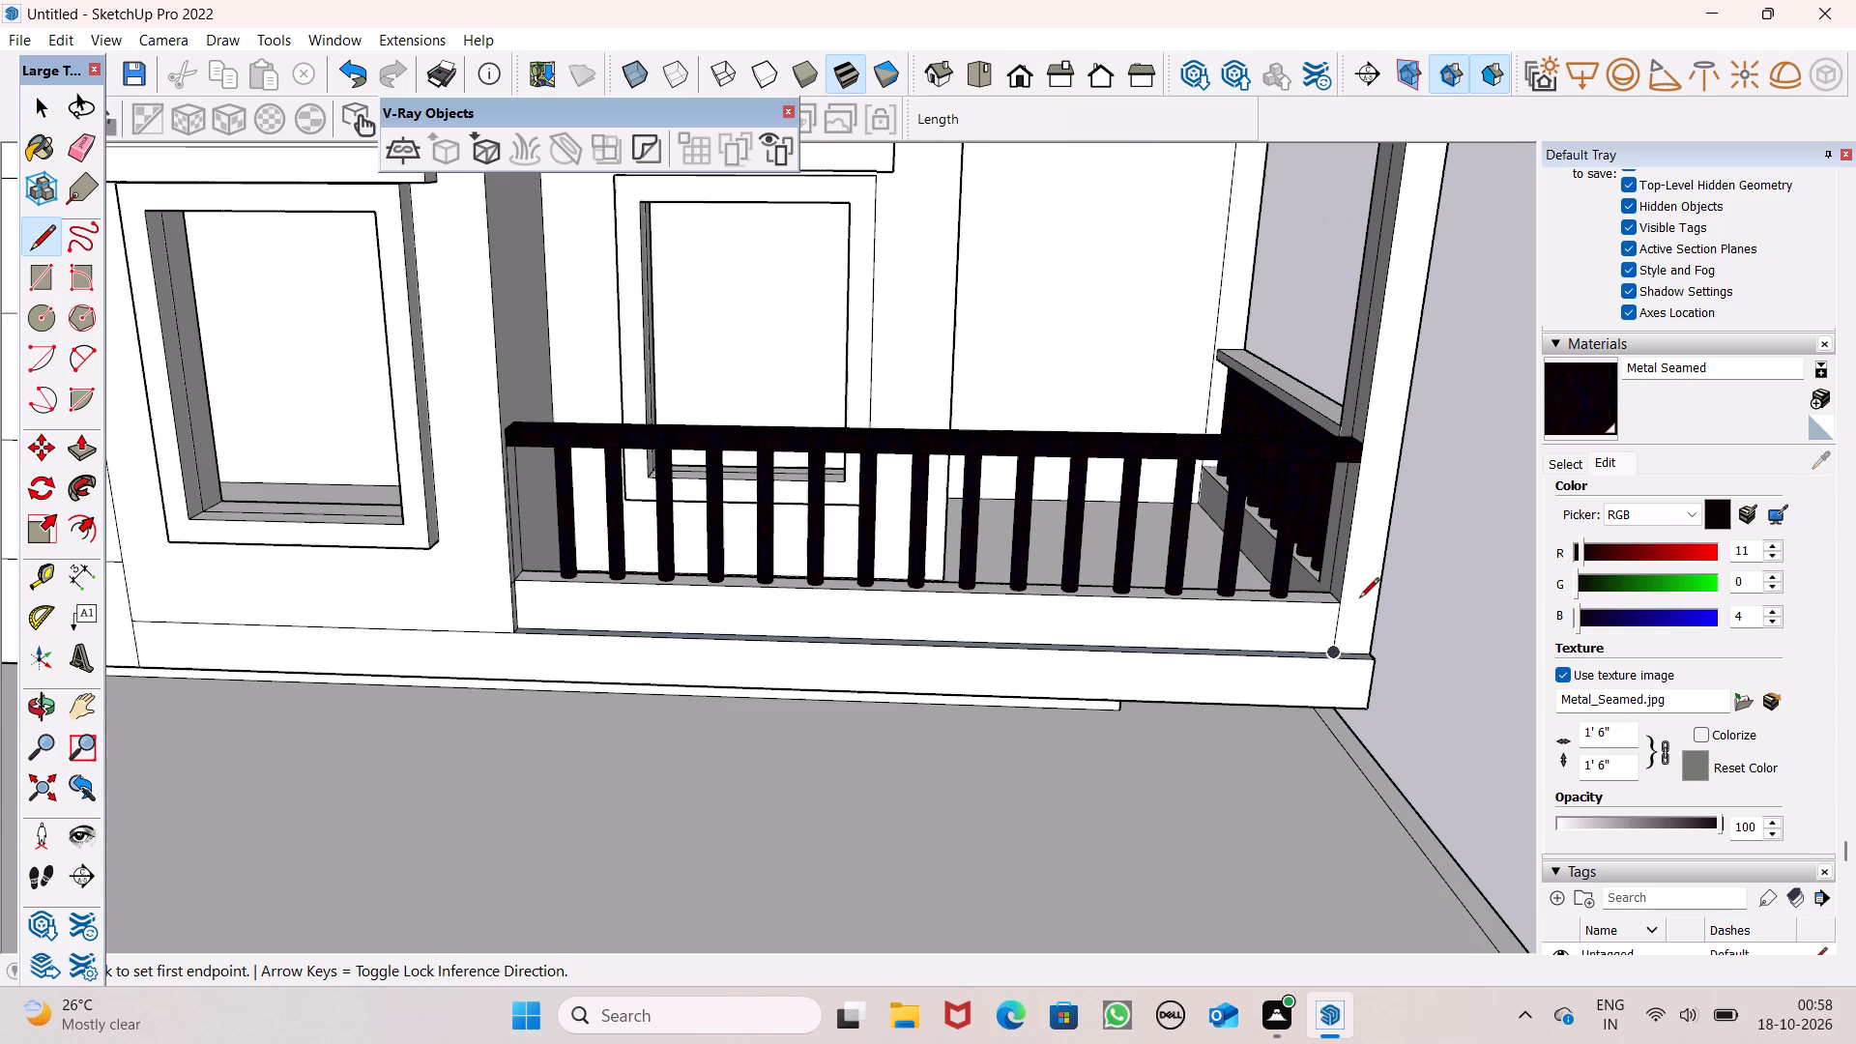
middle_drag(613, 540, 405, 625)
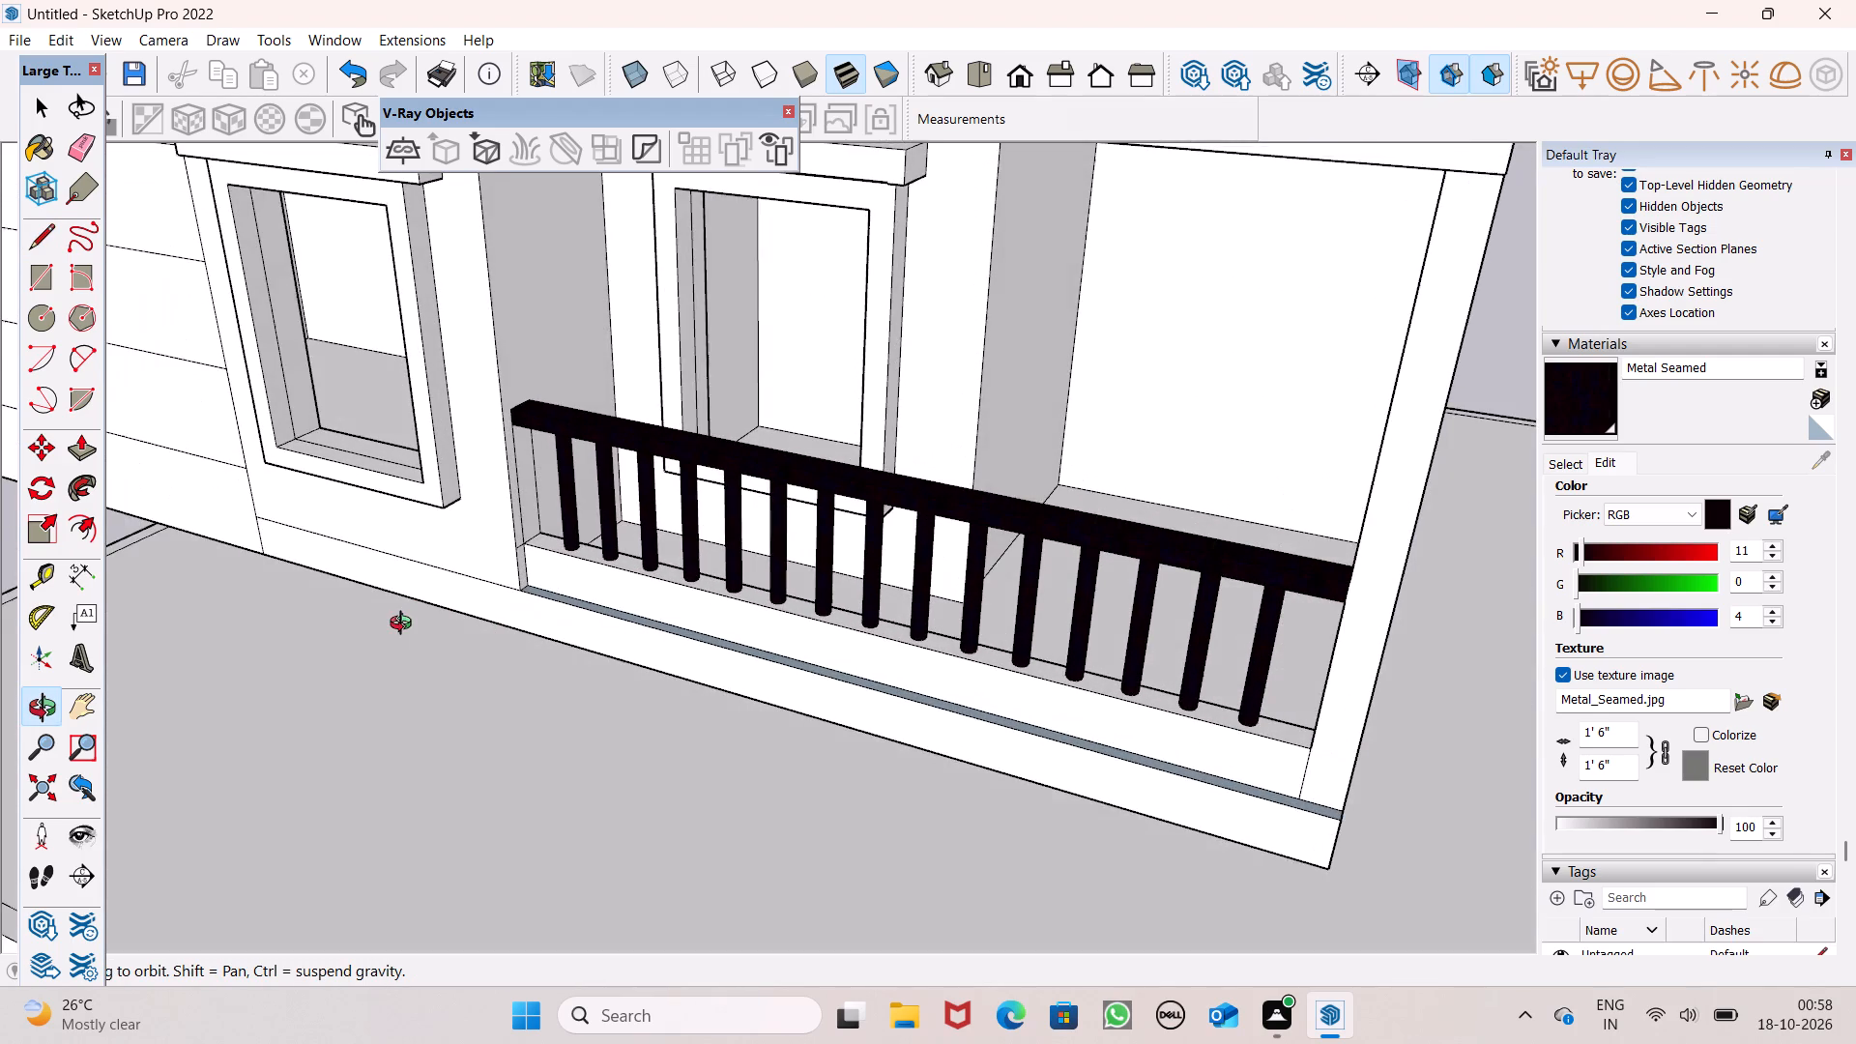
middle_drag(405, 625, 461, 617)
scroll(881, 596, down, 3)
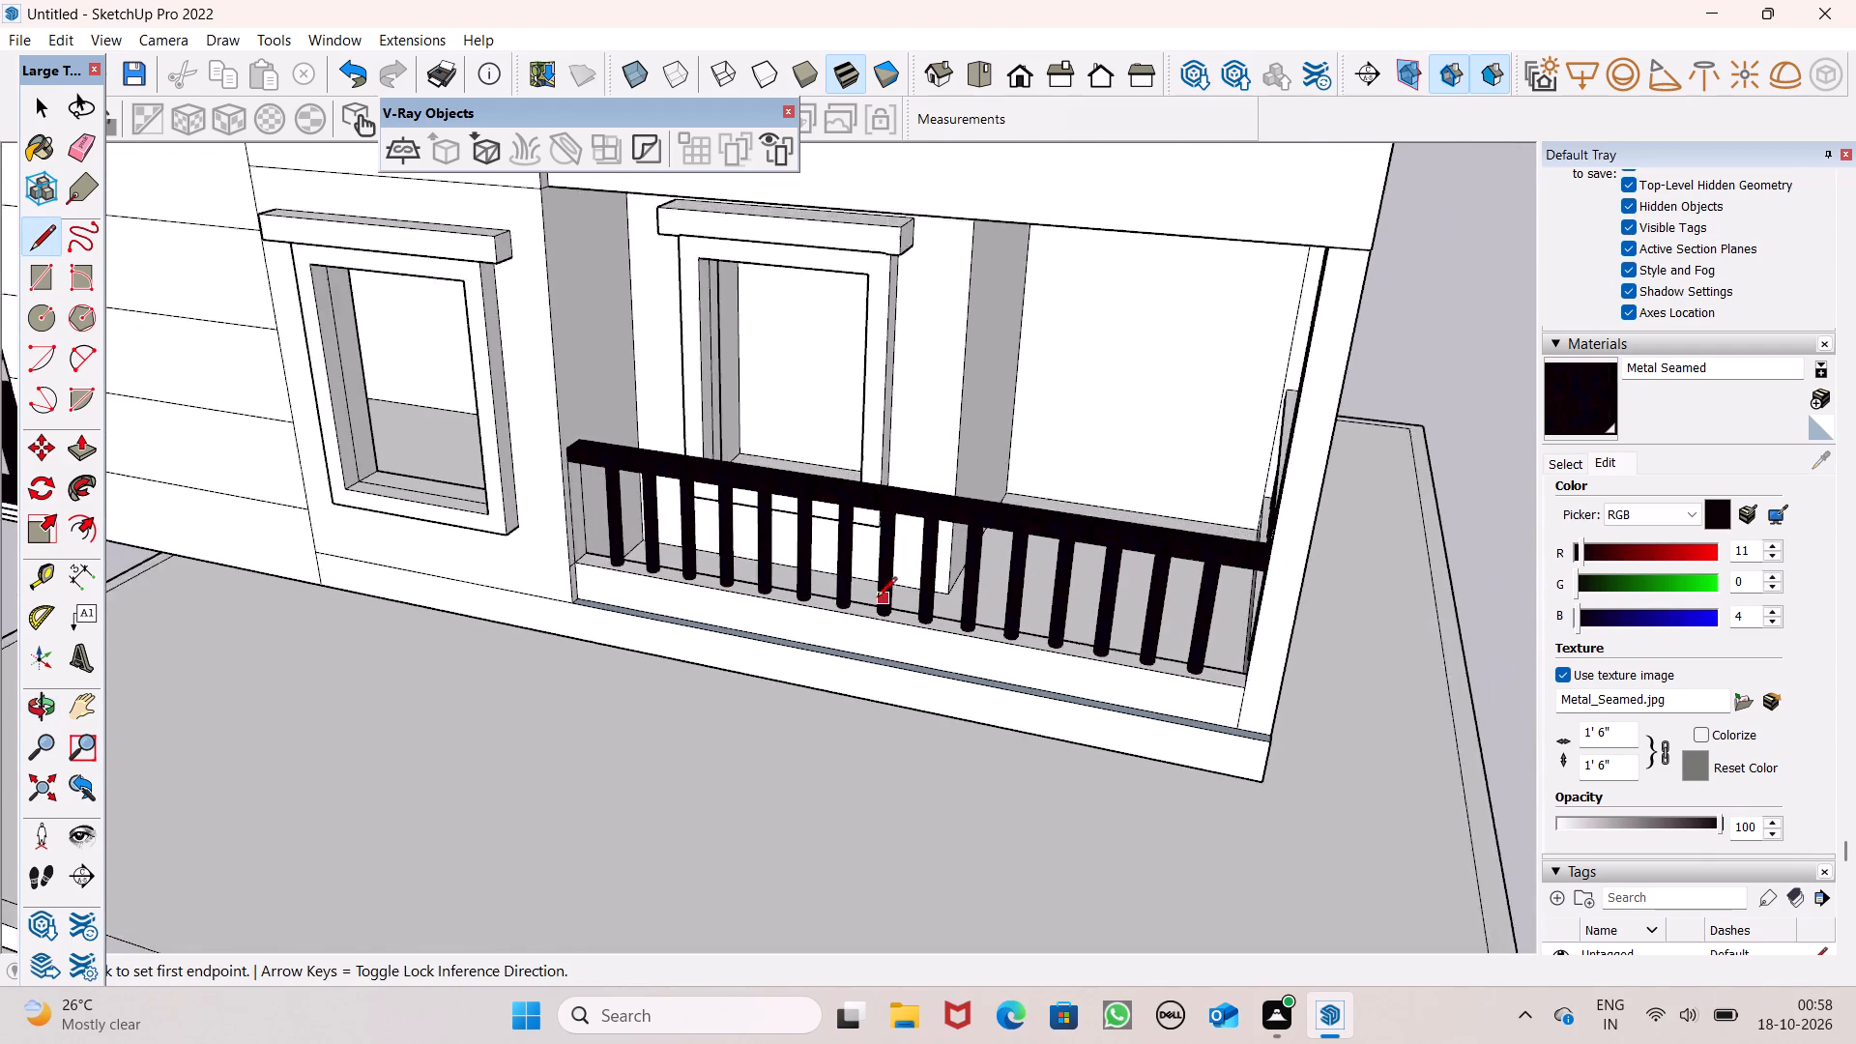
scroll(877, 598, down, 2)
middle_drag(939, 643, 522, 535)
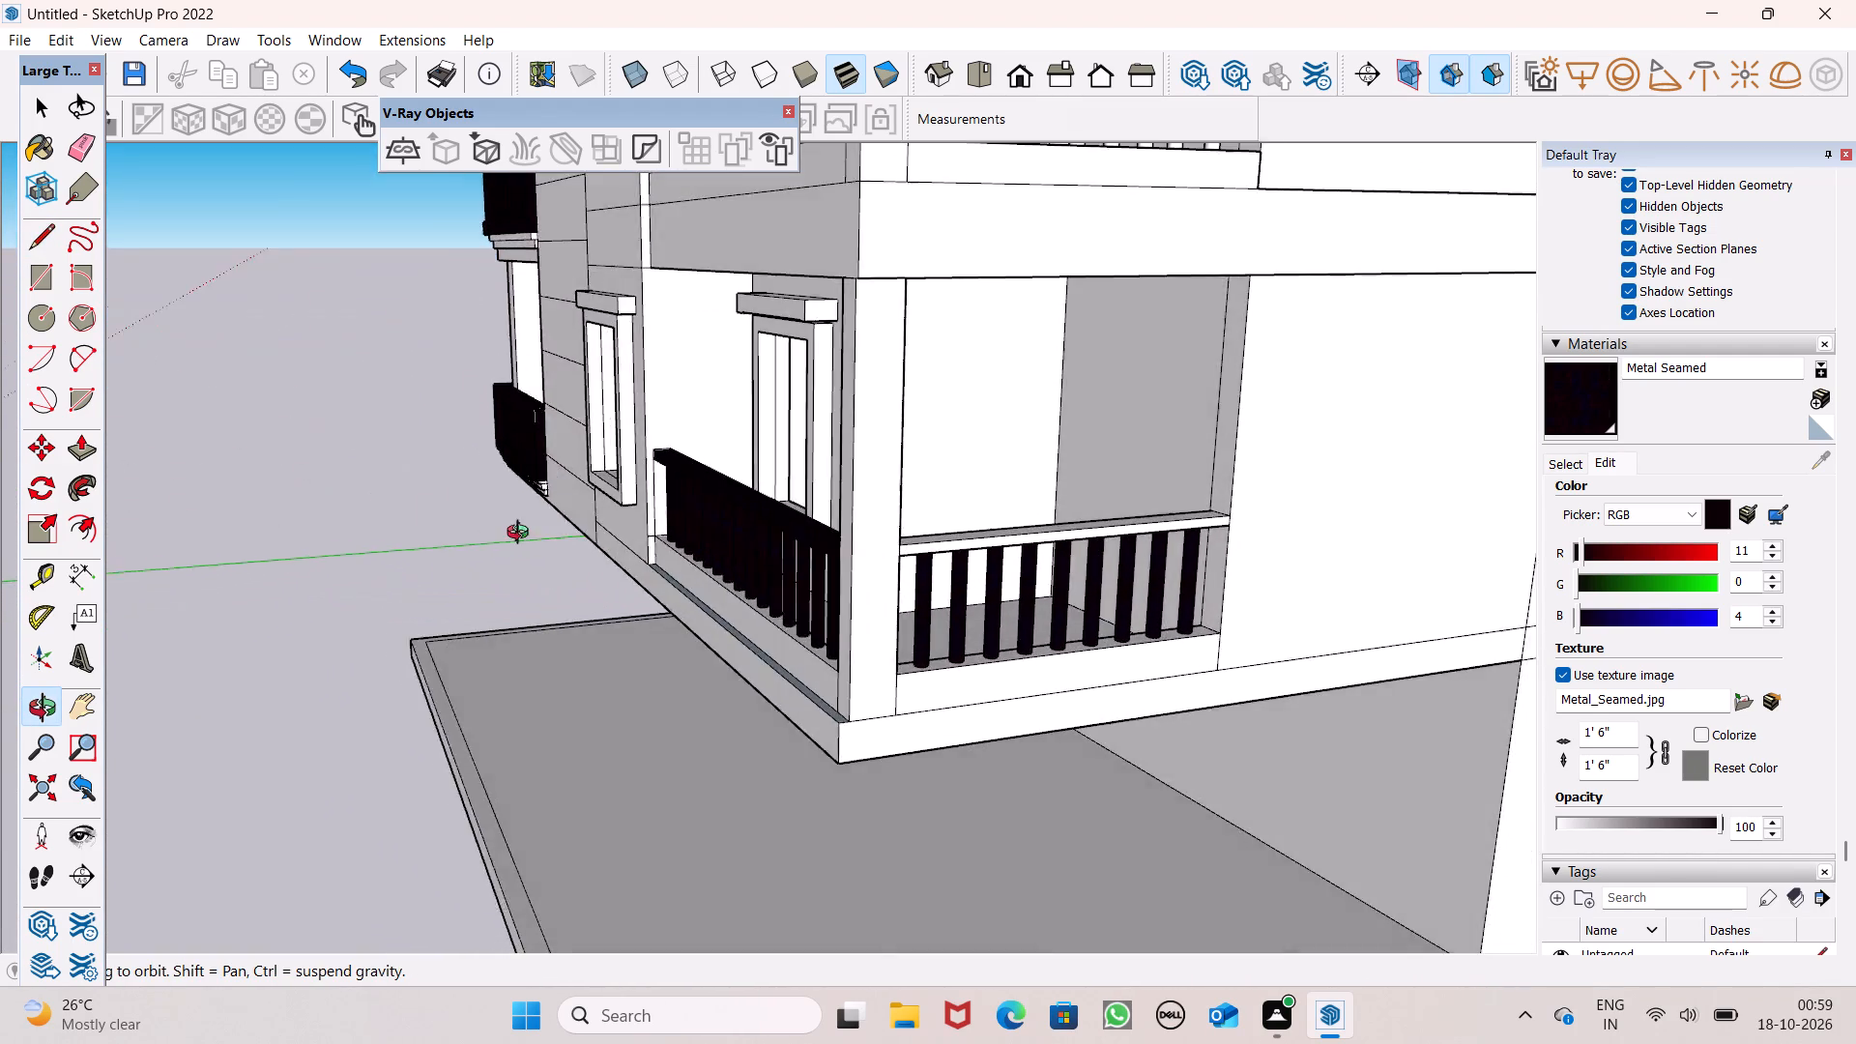
middle_drag(522, 535, 825, 617)
scroll(826, 617, up, 1)
scroll(852, 573, down, 3)
middle_drag(914, 591, 710, 621)
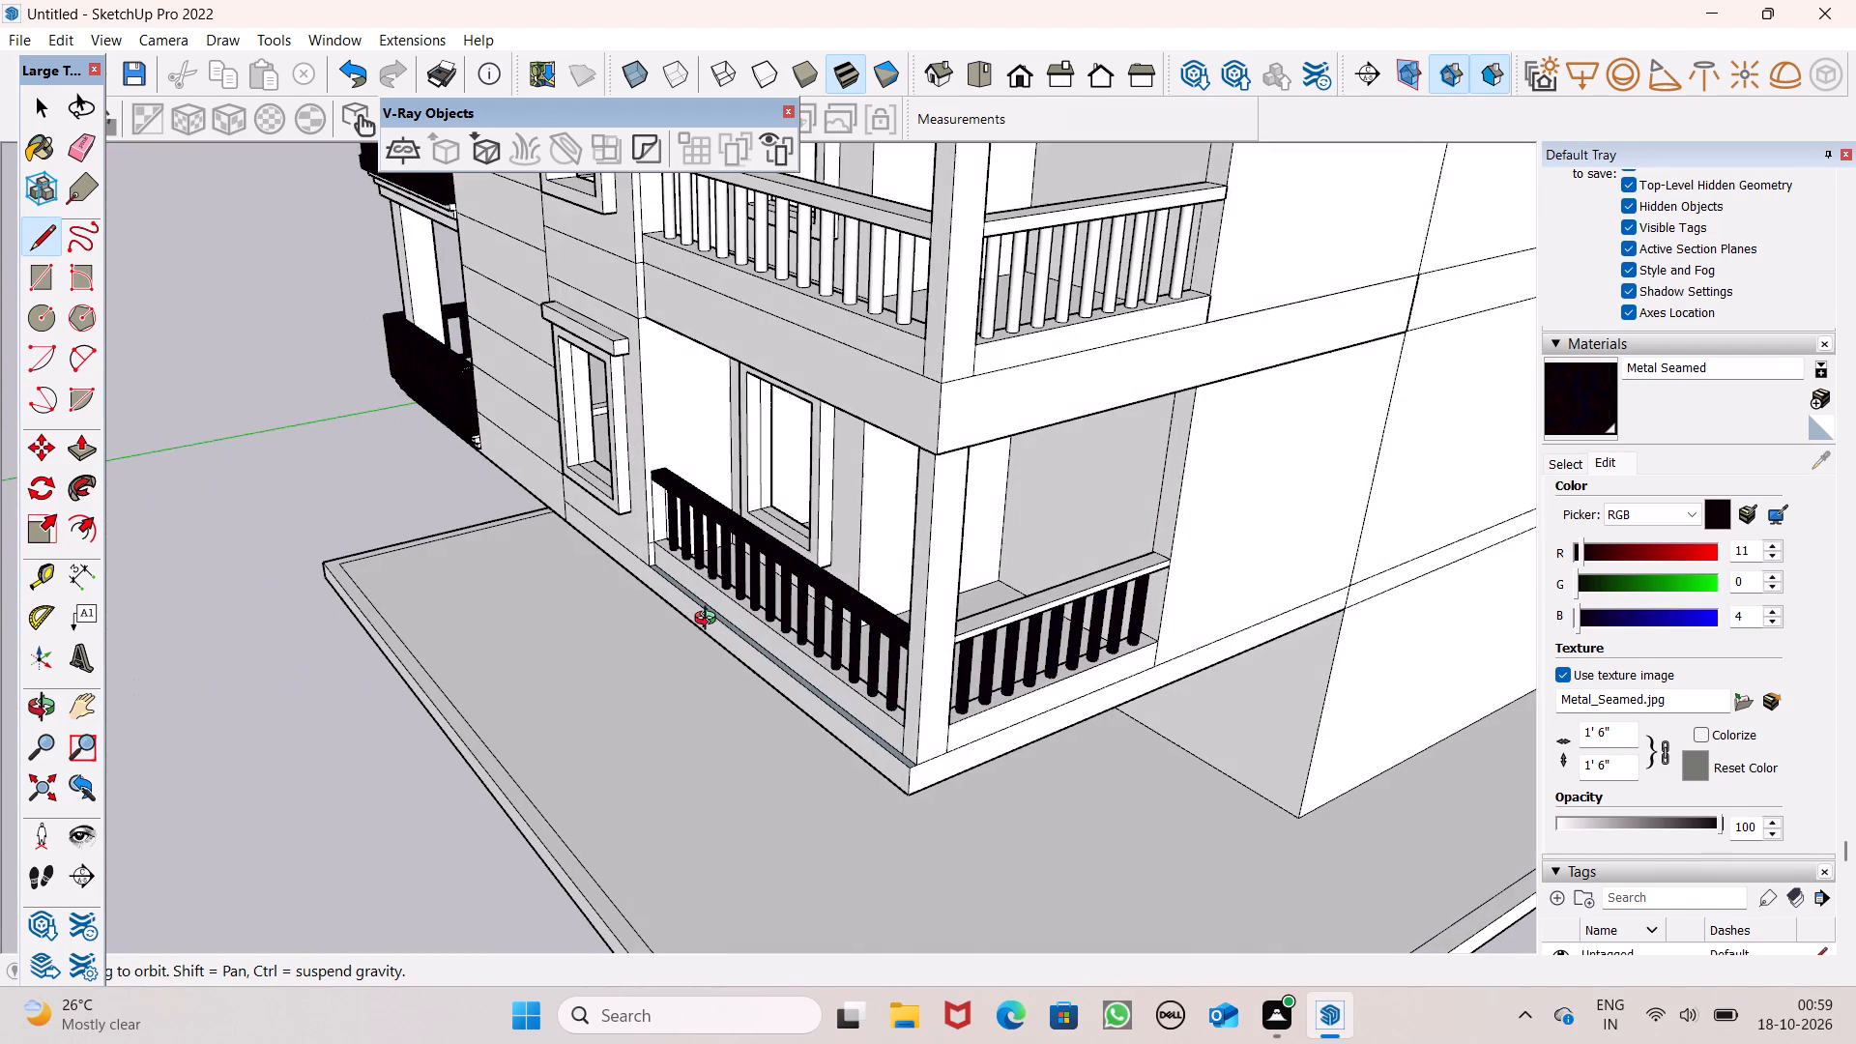
middle_drag(710, 621, 1020, 638)
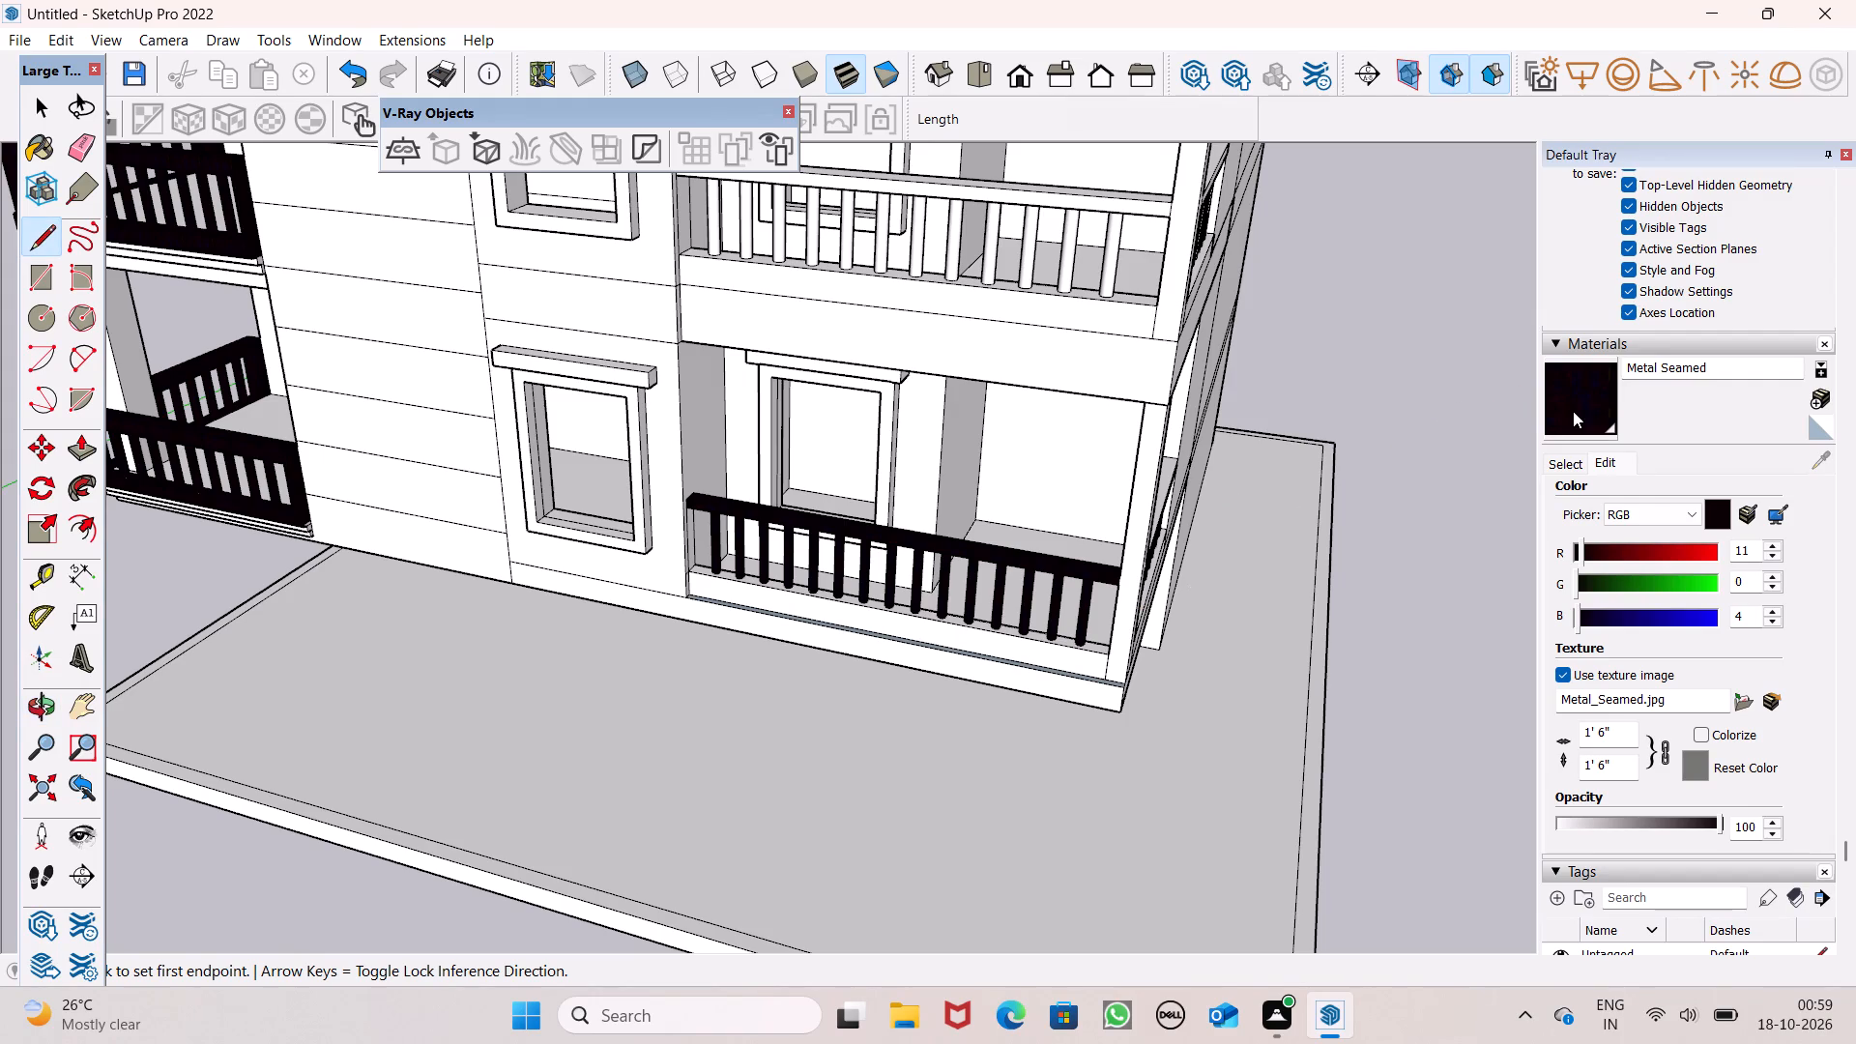
click(1573, 411)
scroll(991, 573, up, 5)
scroll(707, 555, up, 6)
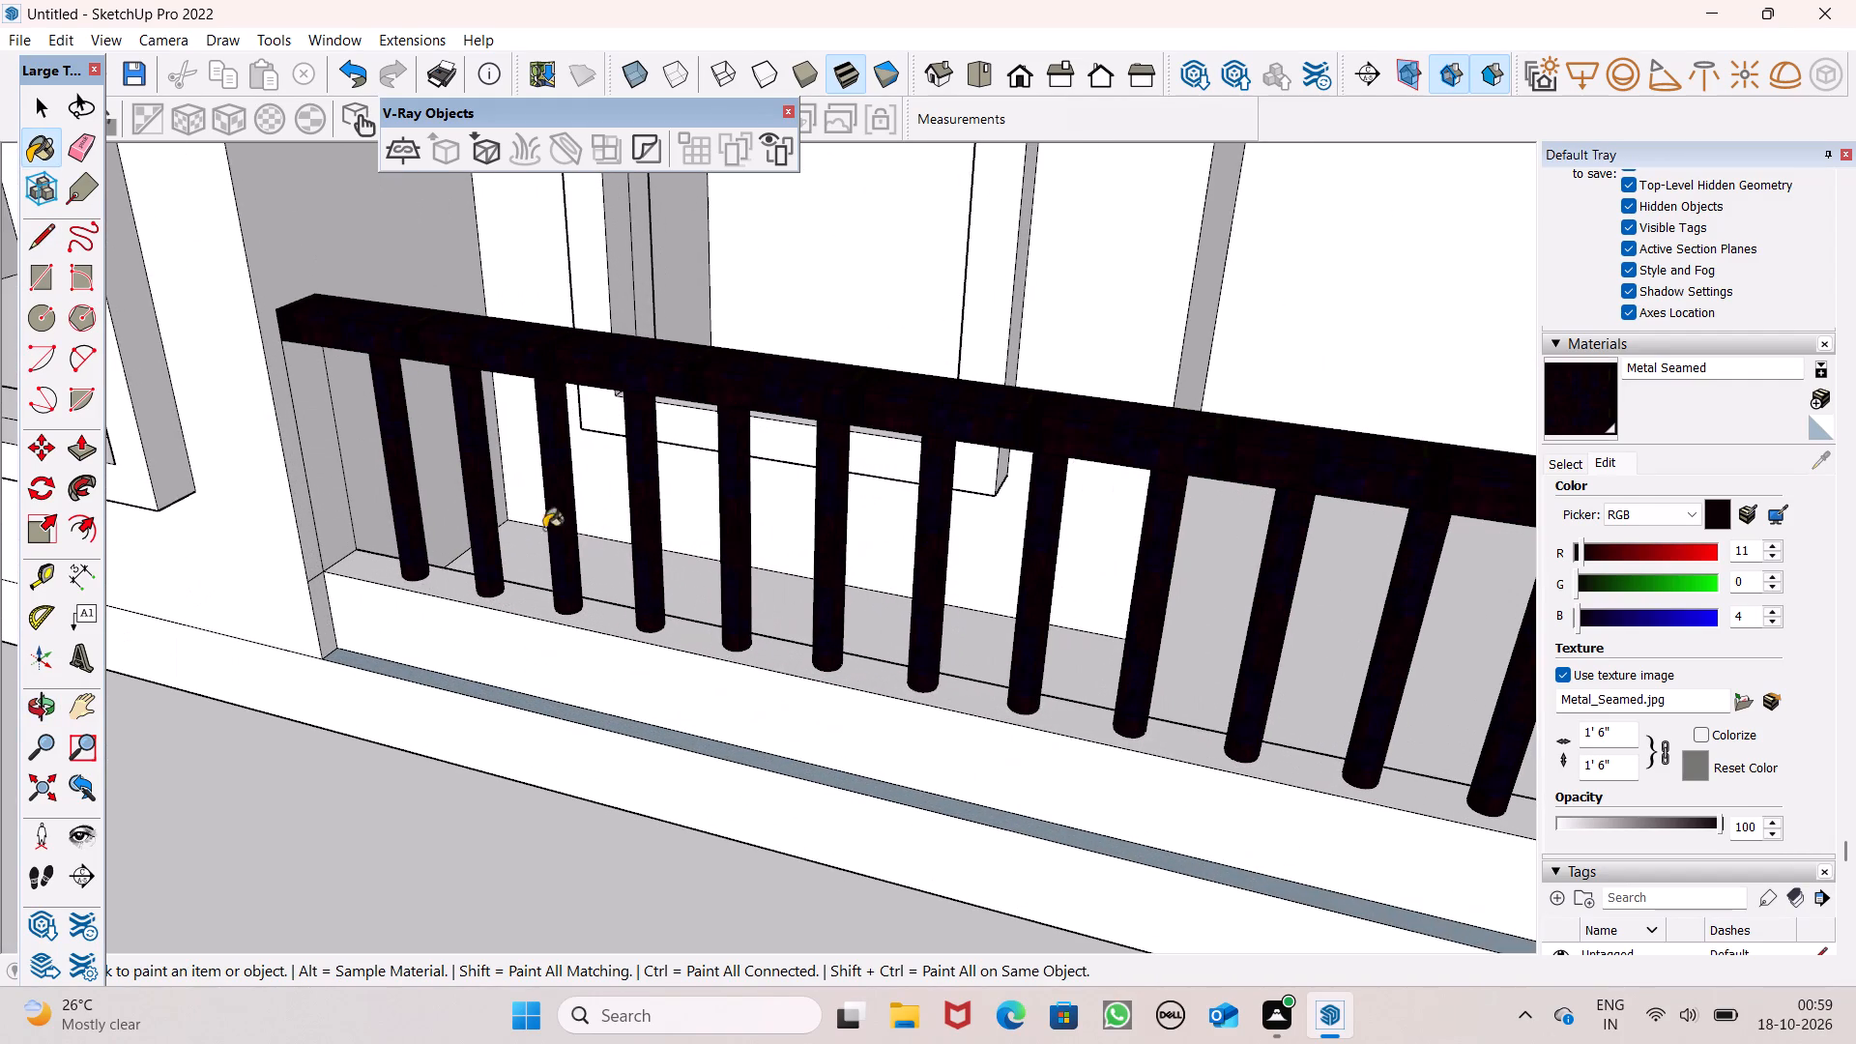
click(345, 512)
click(373, 558)
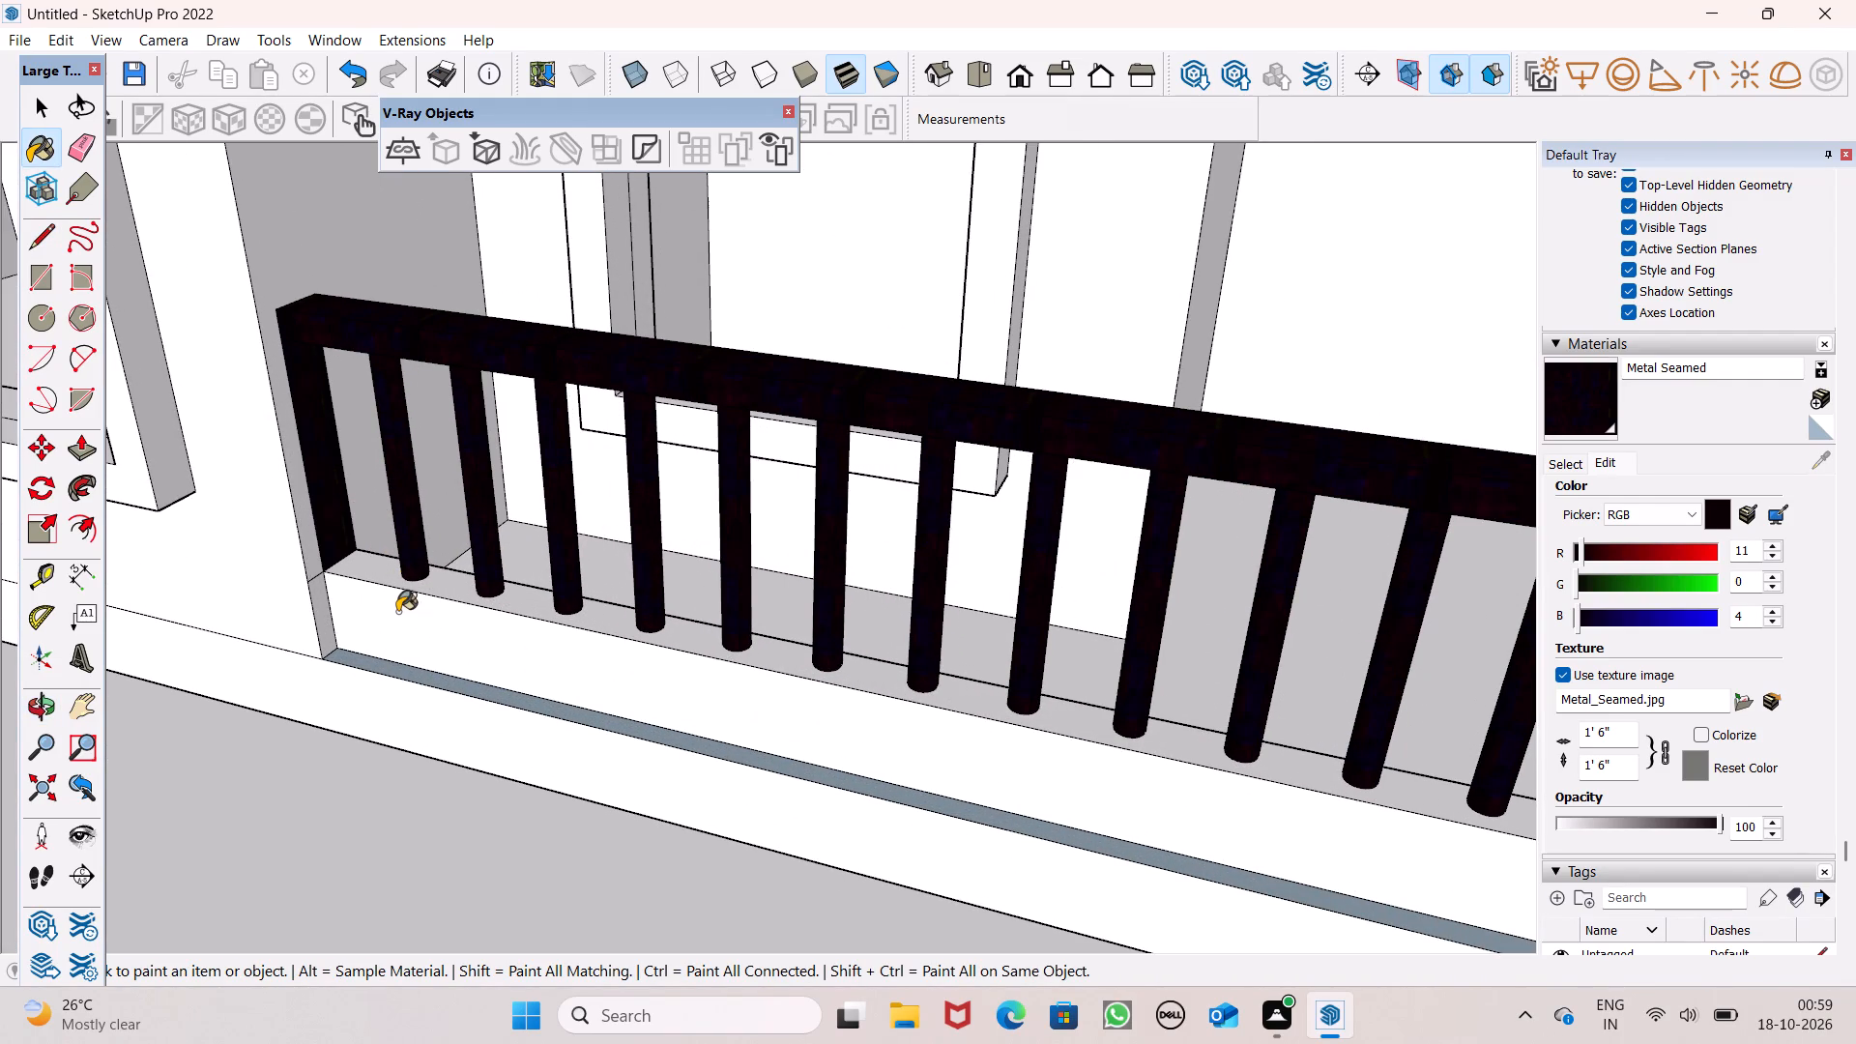
click(407, 616)
Paint the outer face and top face of the curb under the lowest balcony's side railing with Metal Seamed.
scroll(634, 556, down, 6)
middle_drag(851, 616, 285, 472)
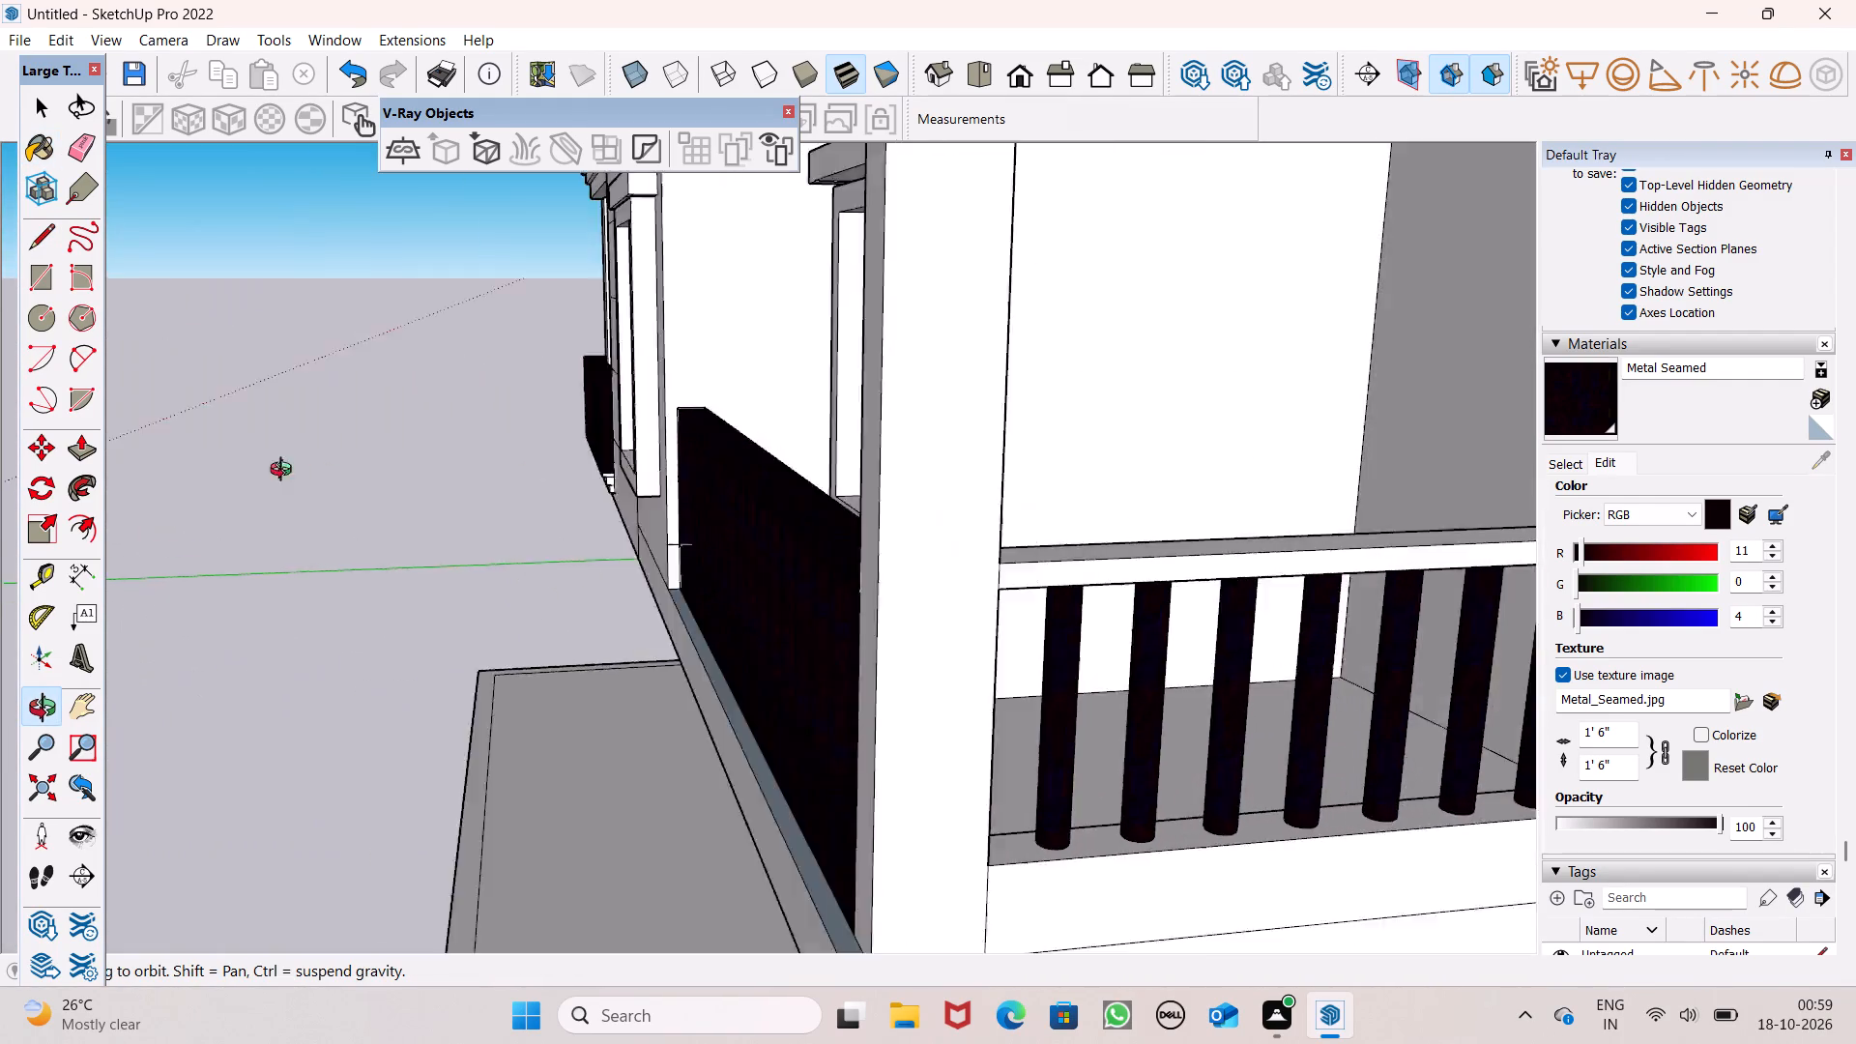
middle_drag(285, 472, 164, 460)
scroll(164, 460, up, 1)
scroll(579, 446, down, 3)
middle_drag(647, 565, 576, 623)
click(769, 704)
scroll(871, 667, up, 1)
middle_drag(865, 693, 855, 779)
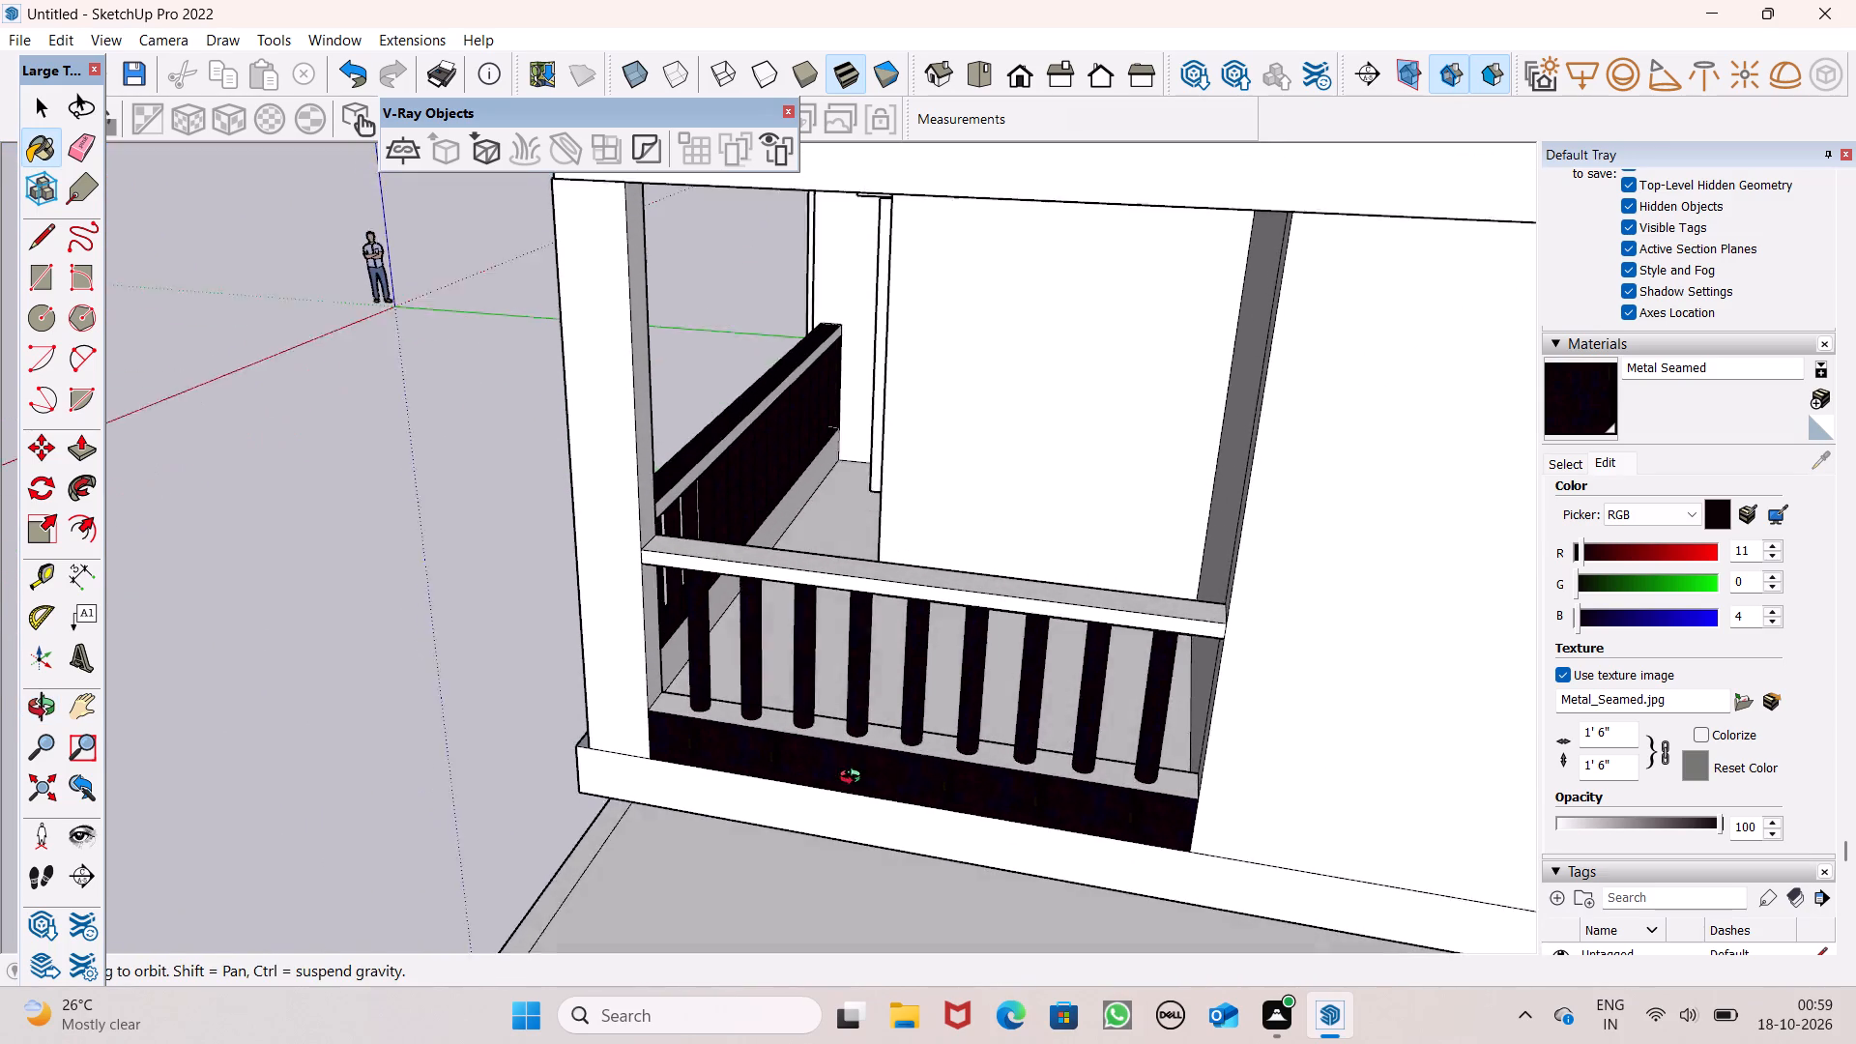
middle_drag(855, 779, 838, 783)
scroll(758, 719, up, 5)
click(677, 718)
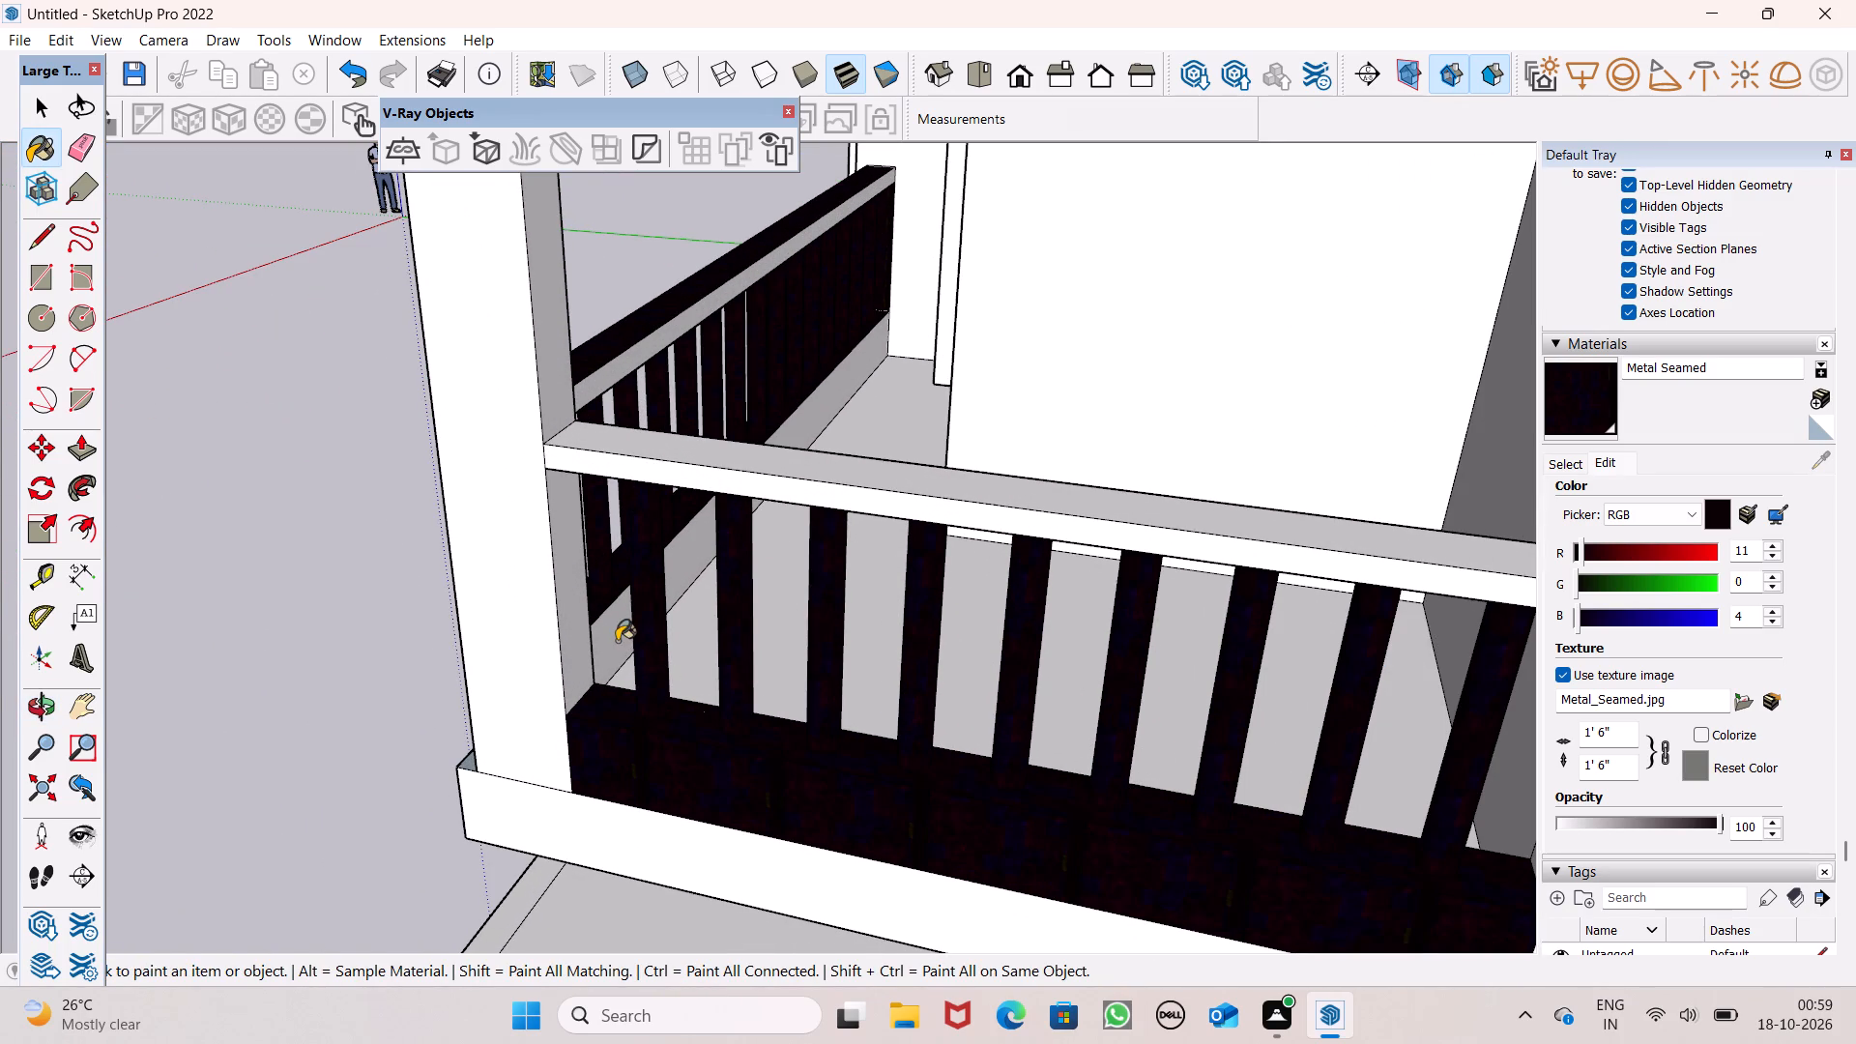
Paint the lowest balcony's front curb inner face, side top rail's top and outer faces, and front top rail's inner face with Metal Seamed.
click(617, 641)
click(814, 473)
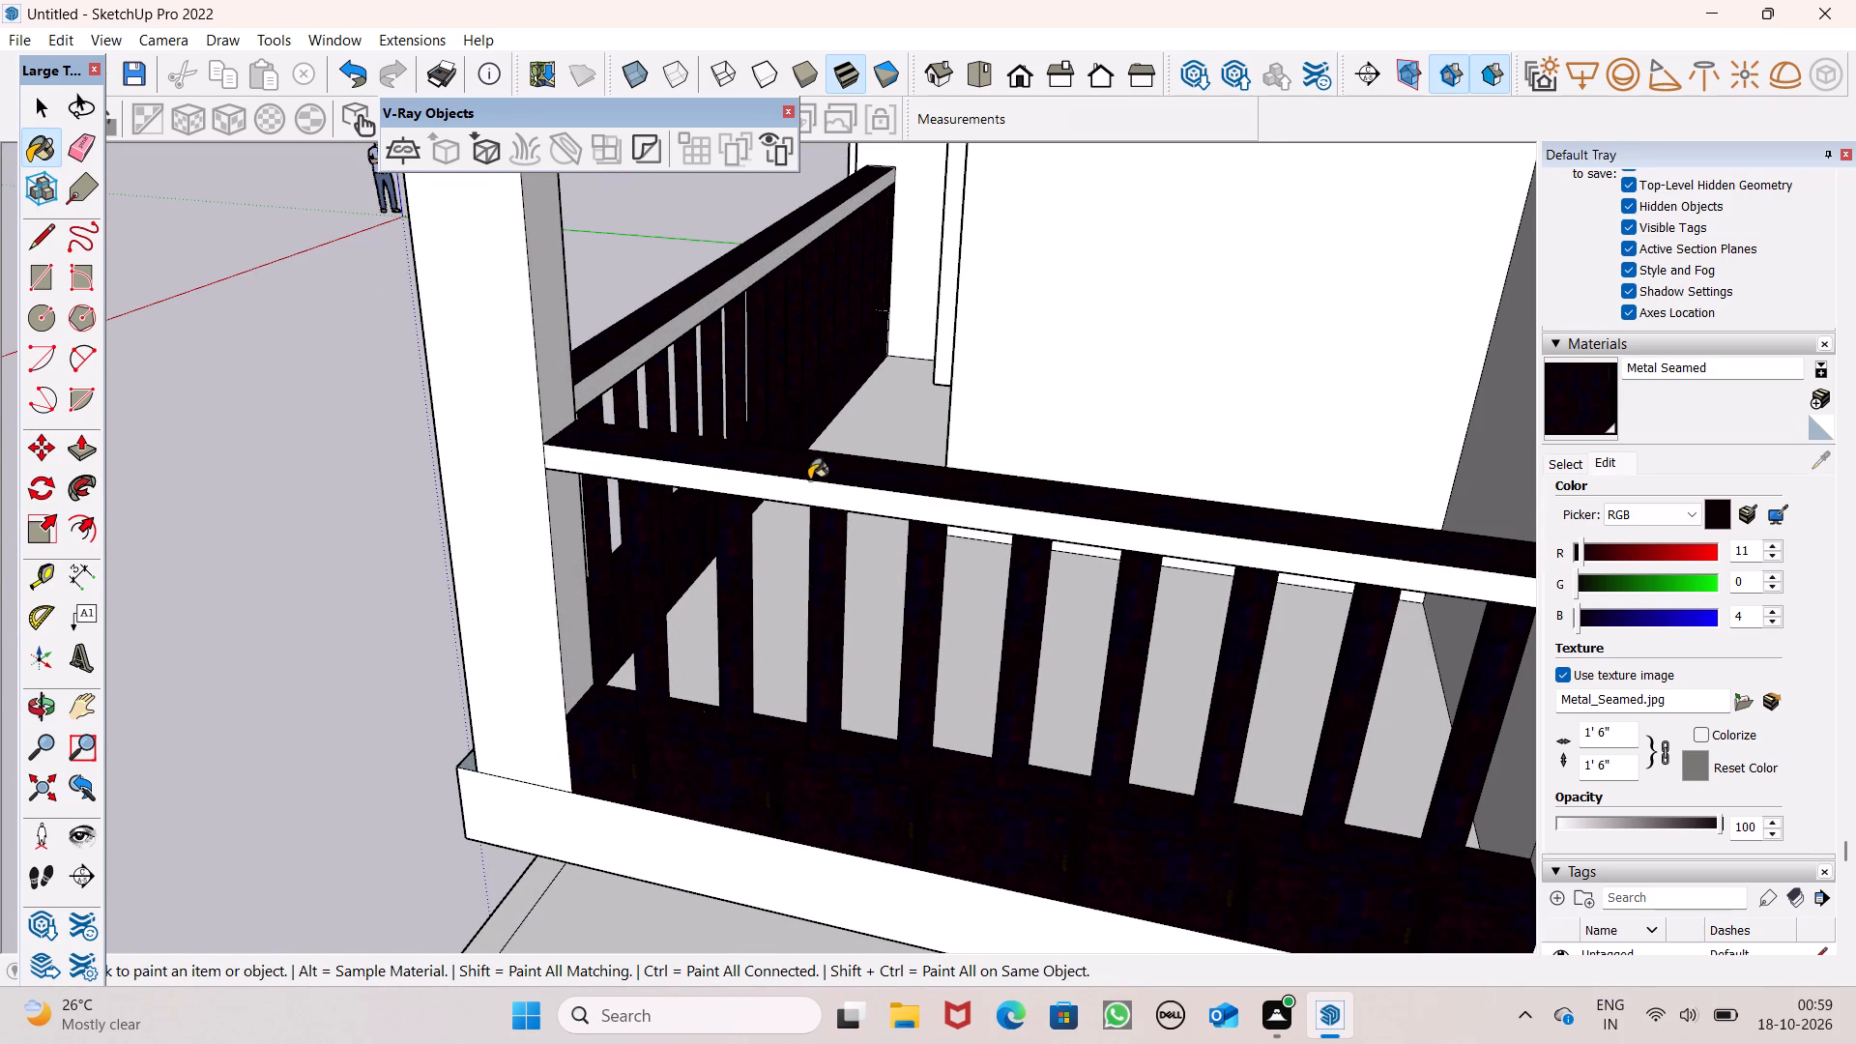
click(802, 487)
click(621, 365)
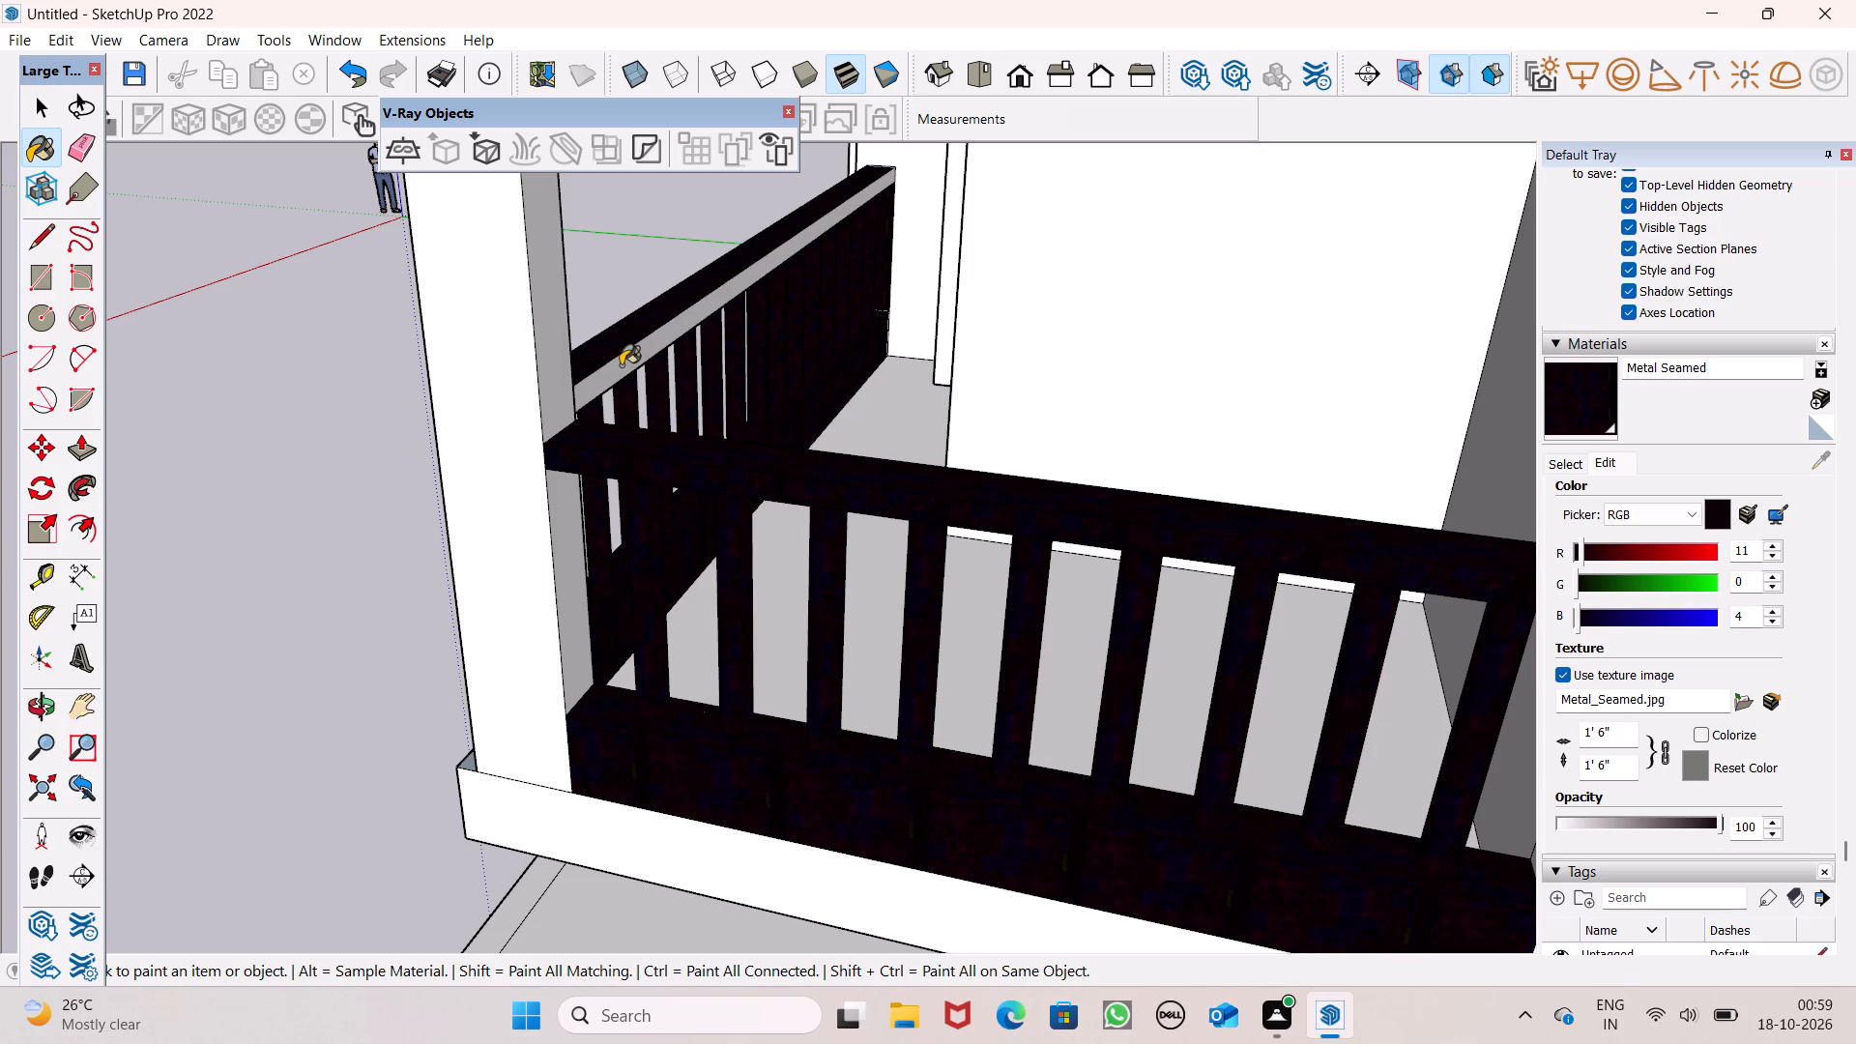
Paint the inner faces of the lowest balcony's side top rail and side curb with Metal Seamed.
middle_drag(457, 481, 1294, 447)
middle_drag(683, 430, 1330, 384)
scroll(1327, 396, up, 1)
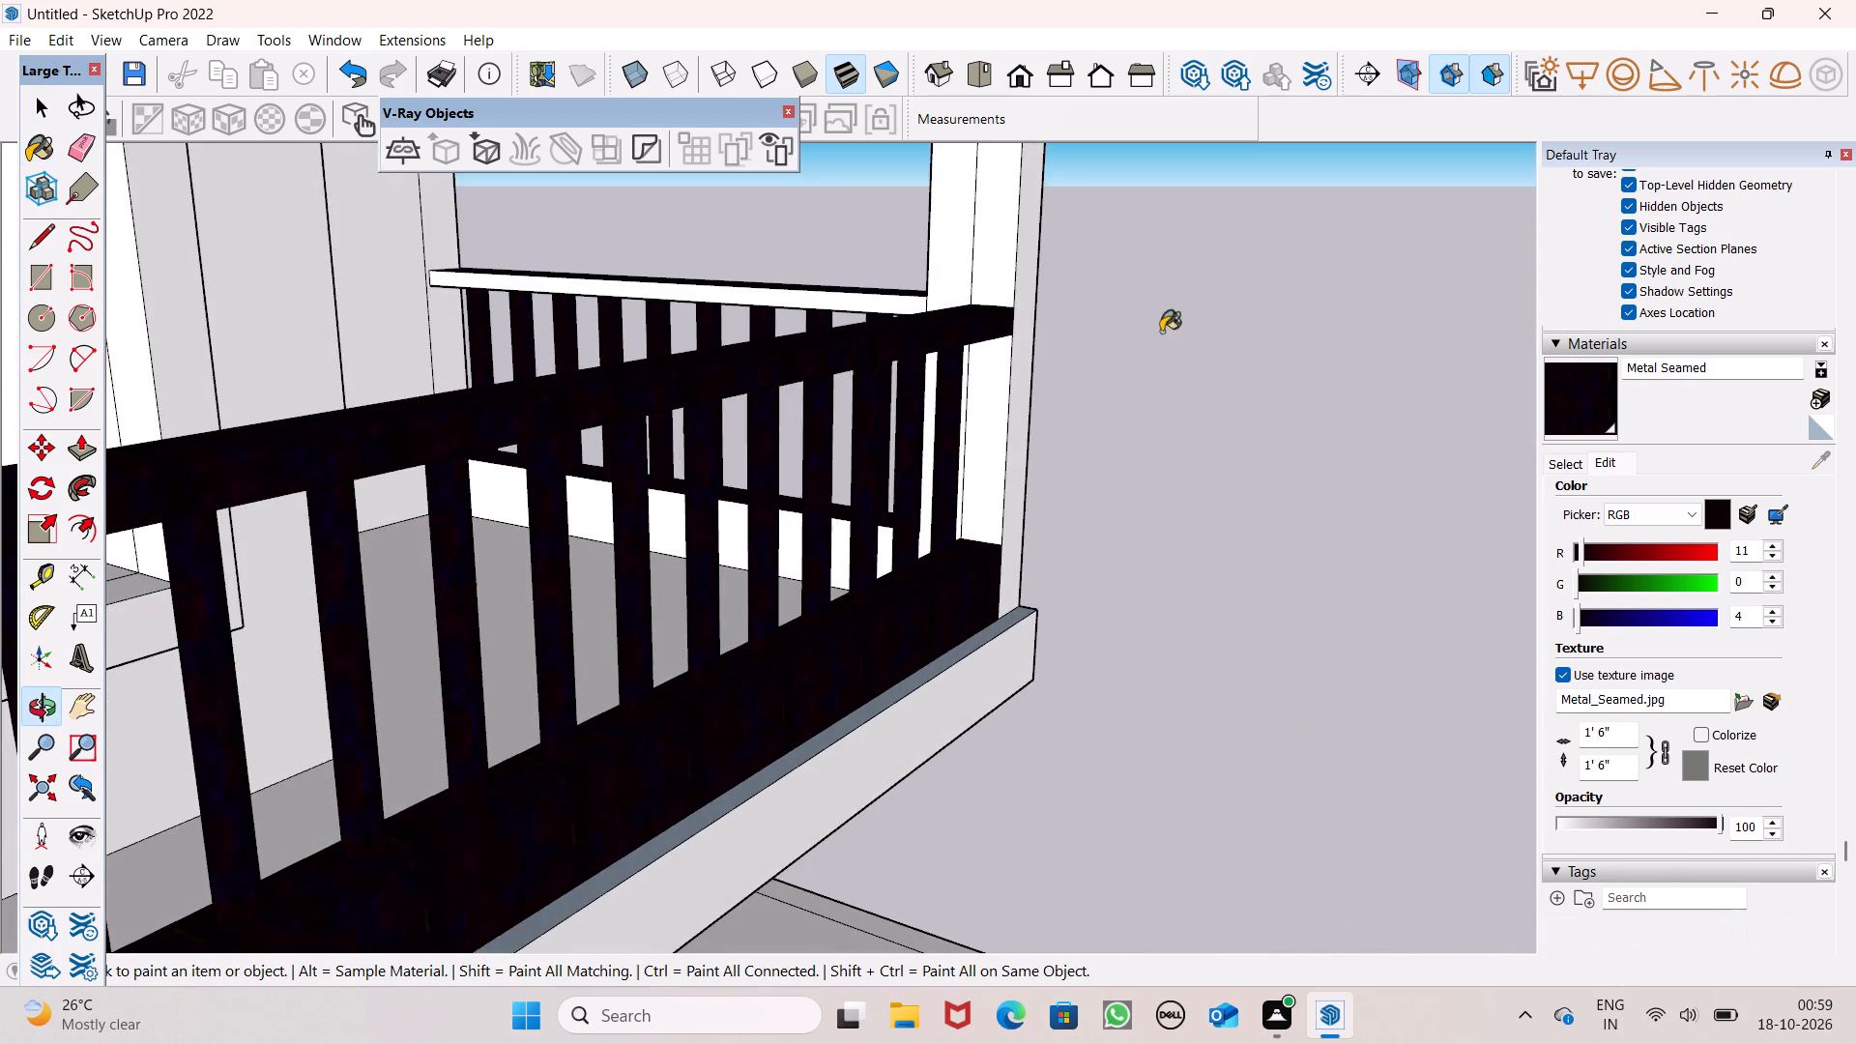
scroll(842, 296, up, 5)
click(812, 297)
middle_drag(766, 350, 765, 422)
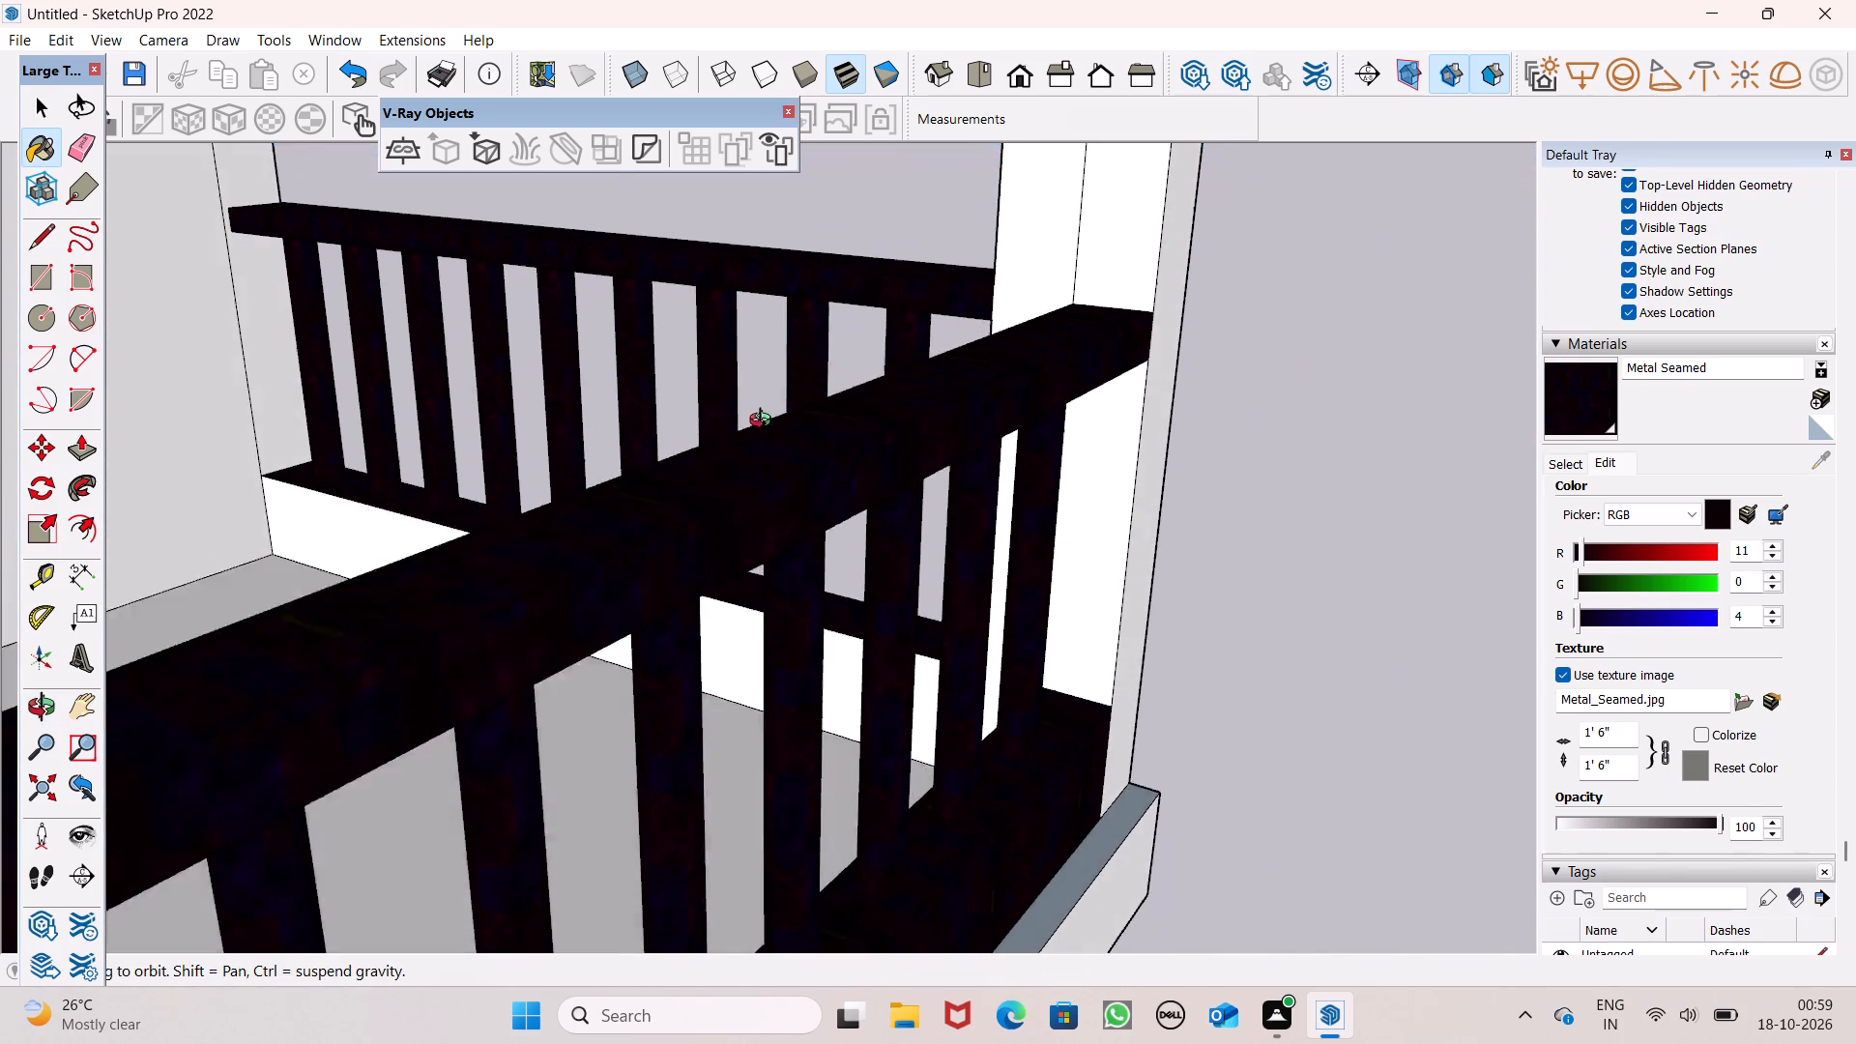
middle_drag(765, 422, 752, 511)
click(572, 481)
Paint the front and top faces of the front railing curb on the balcony directly above the lowest one with Metal Seamed.
scroll(653, 423, down, 5)
scroll(692, 424, up, 1)
middle_drag(688, 428, 681, 434)
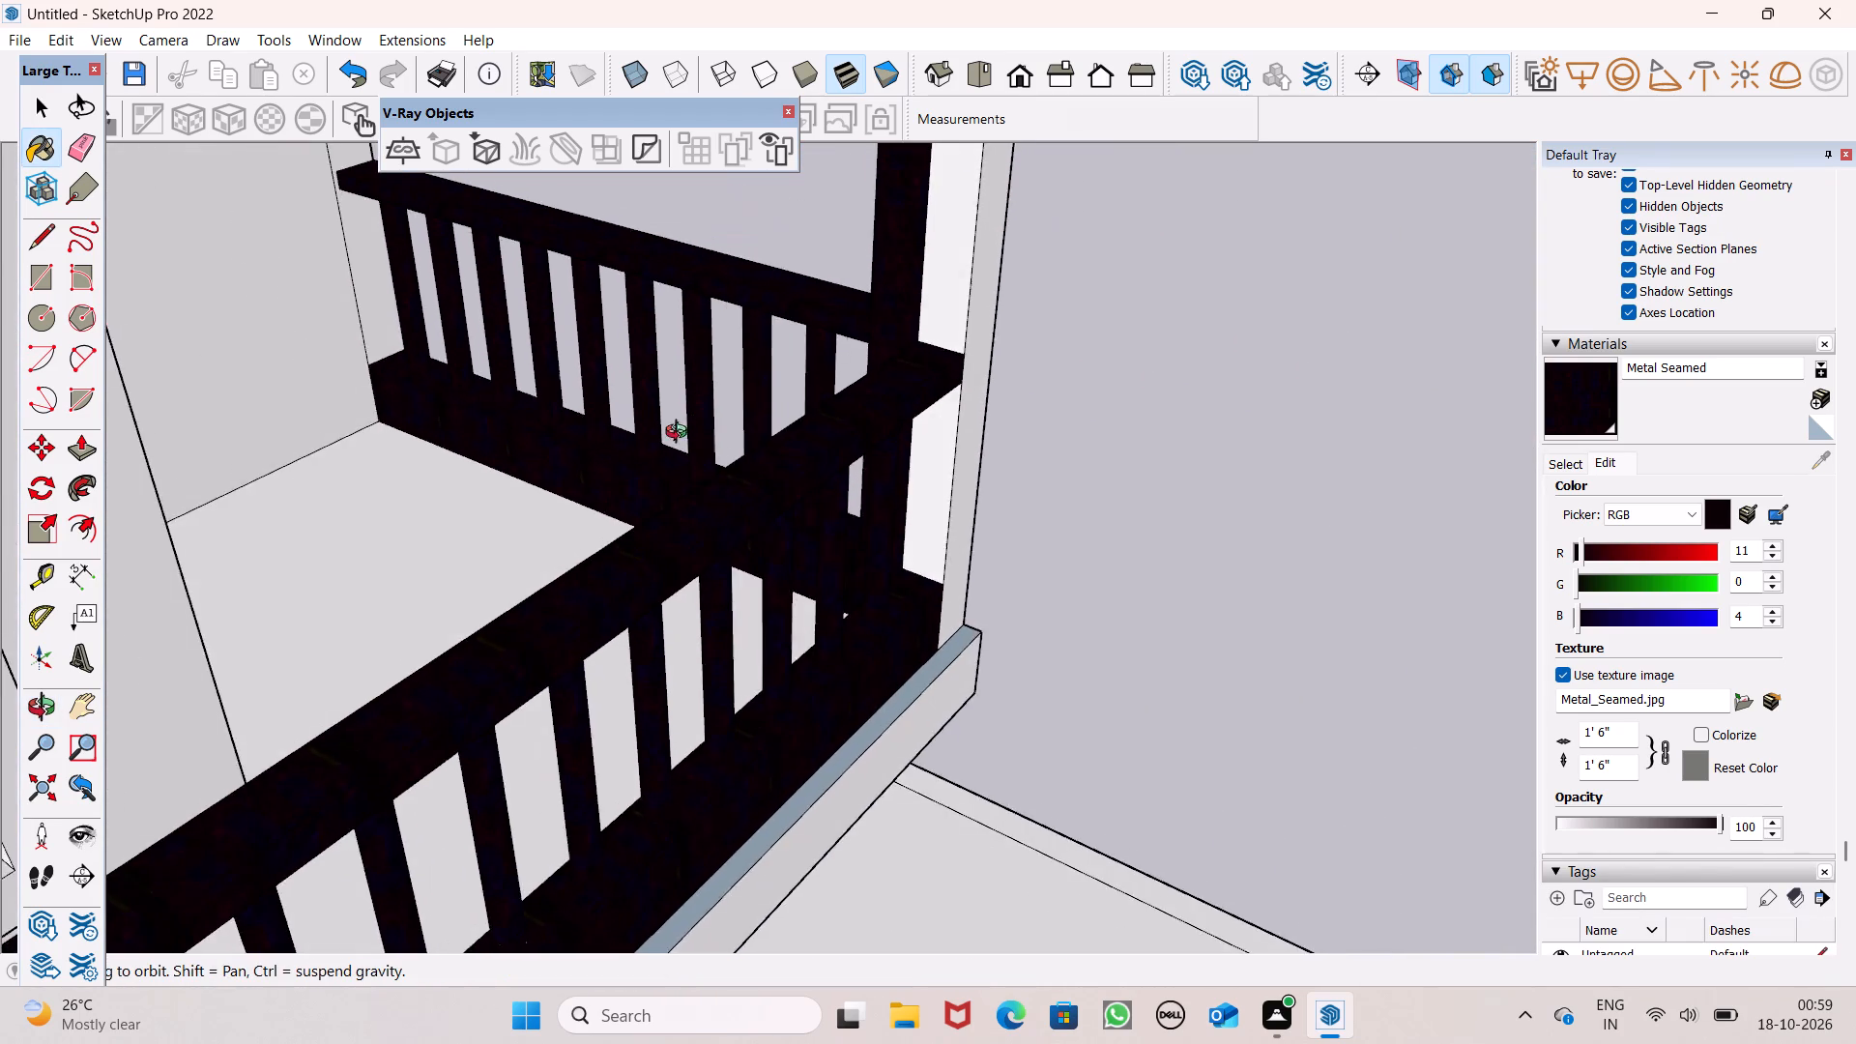
scroll(681, 434, up, 1)
middle_drag(681, 434, 125, 354)
scroll(505, 375, down, 11)
middle_drag(637, 411, 758, 392)
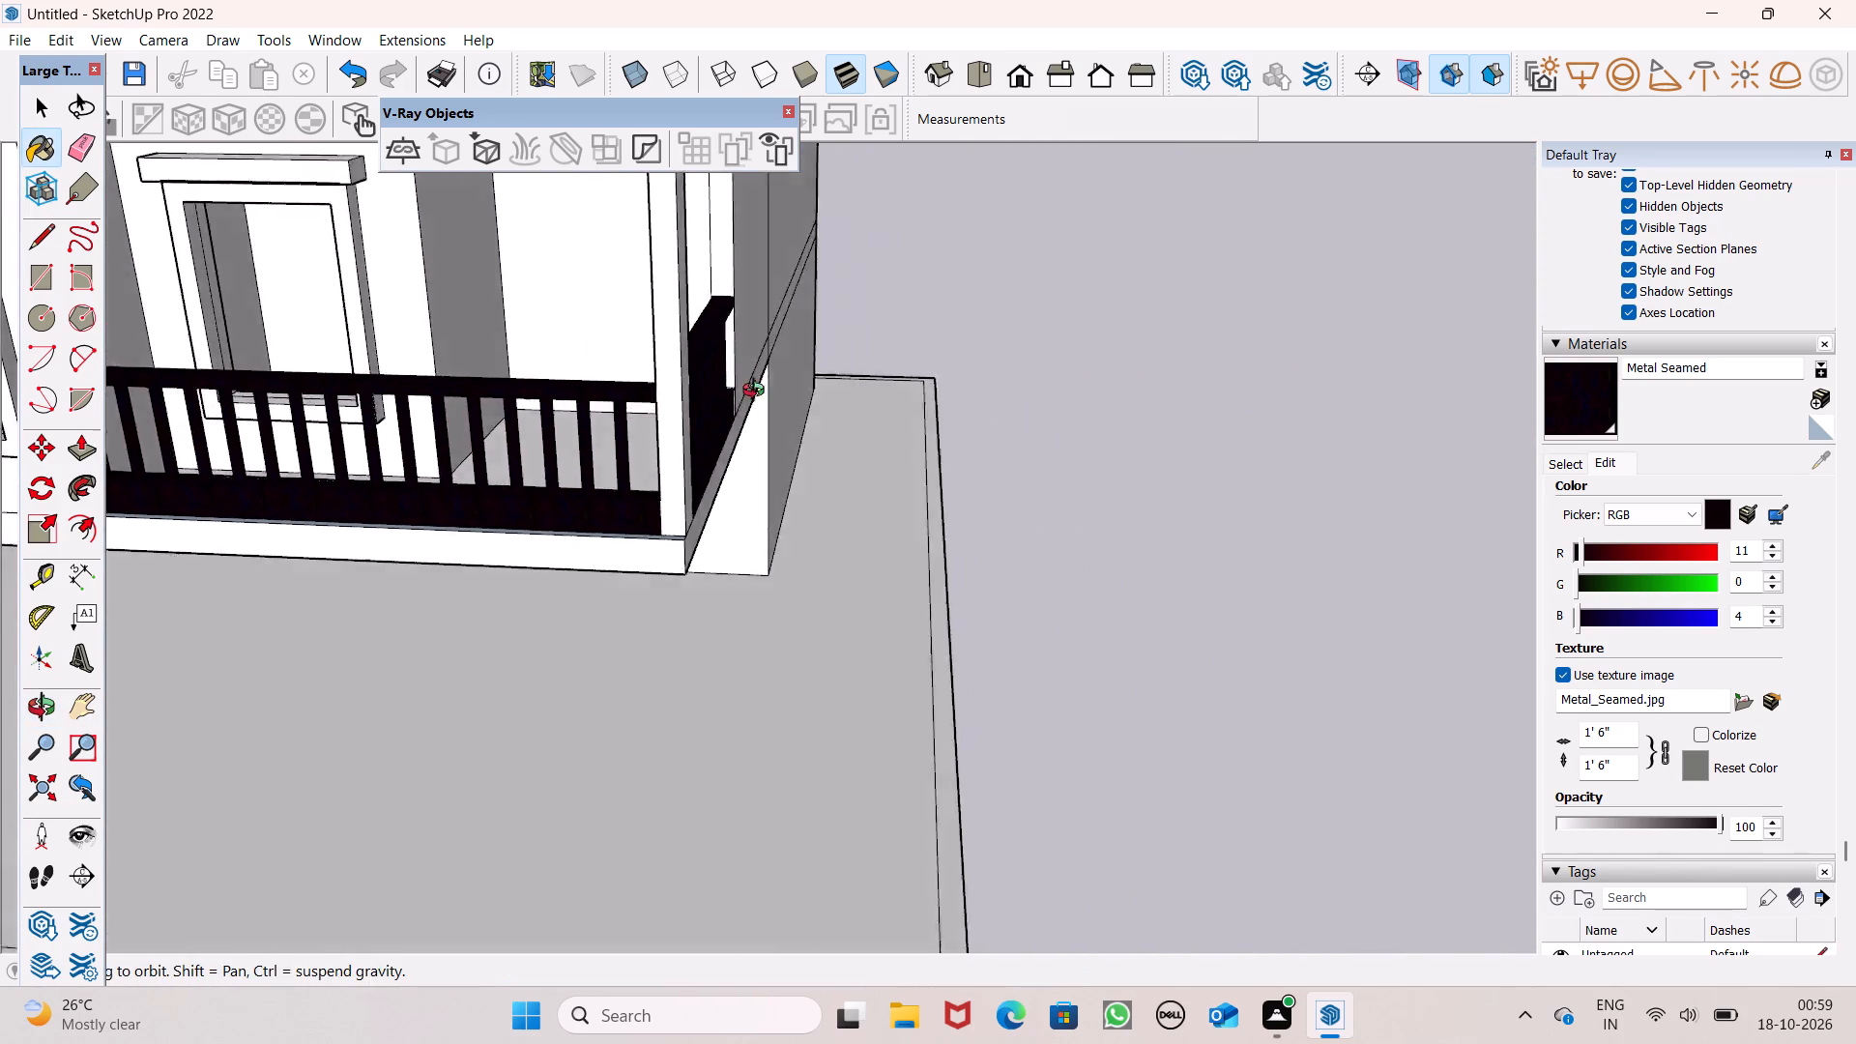
middle_drag(758, 392, 796, 389)
scroll(796, 389, down, 6)
scroll(816, 422, up, 1)
middle_drag(816, 422, 253, 331)
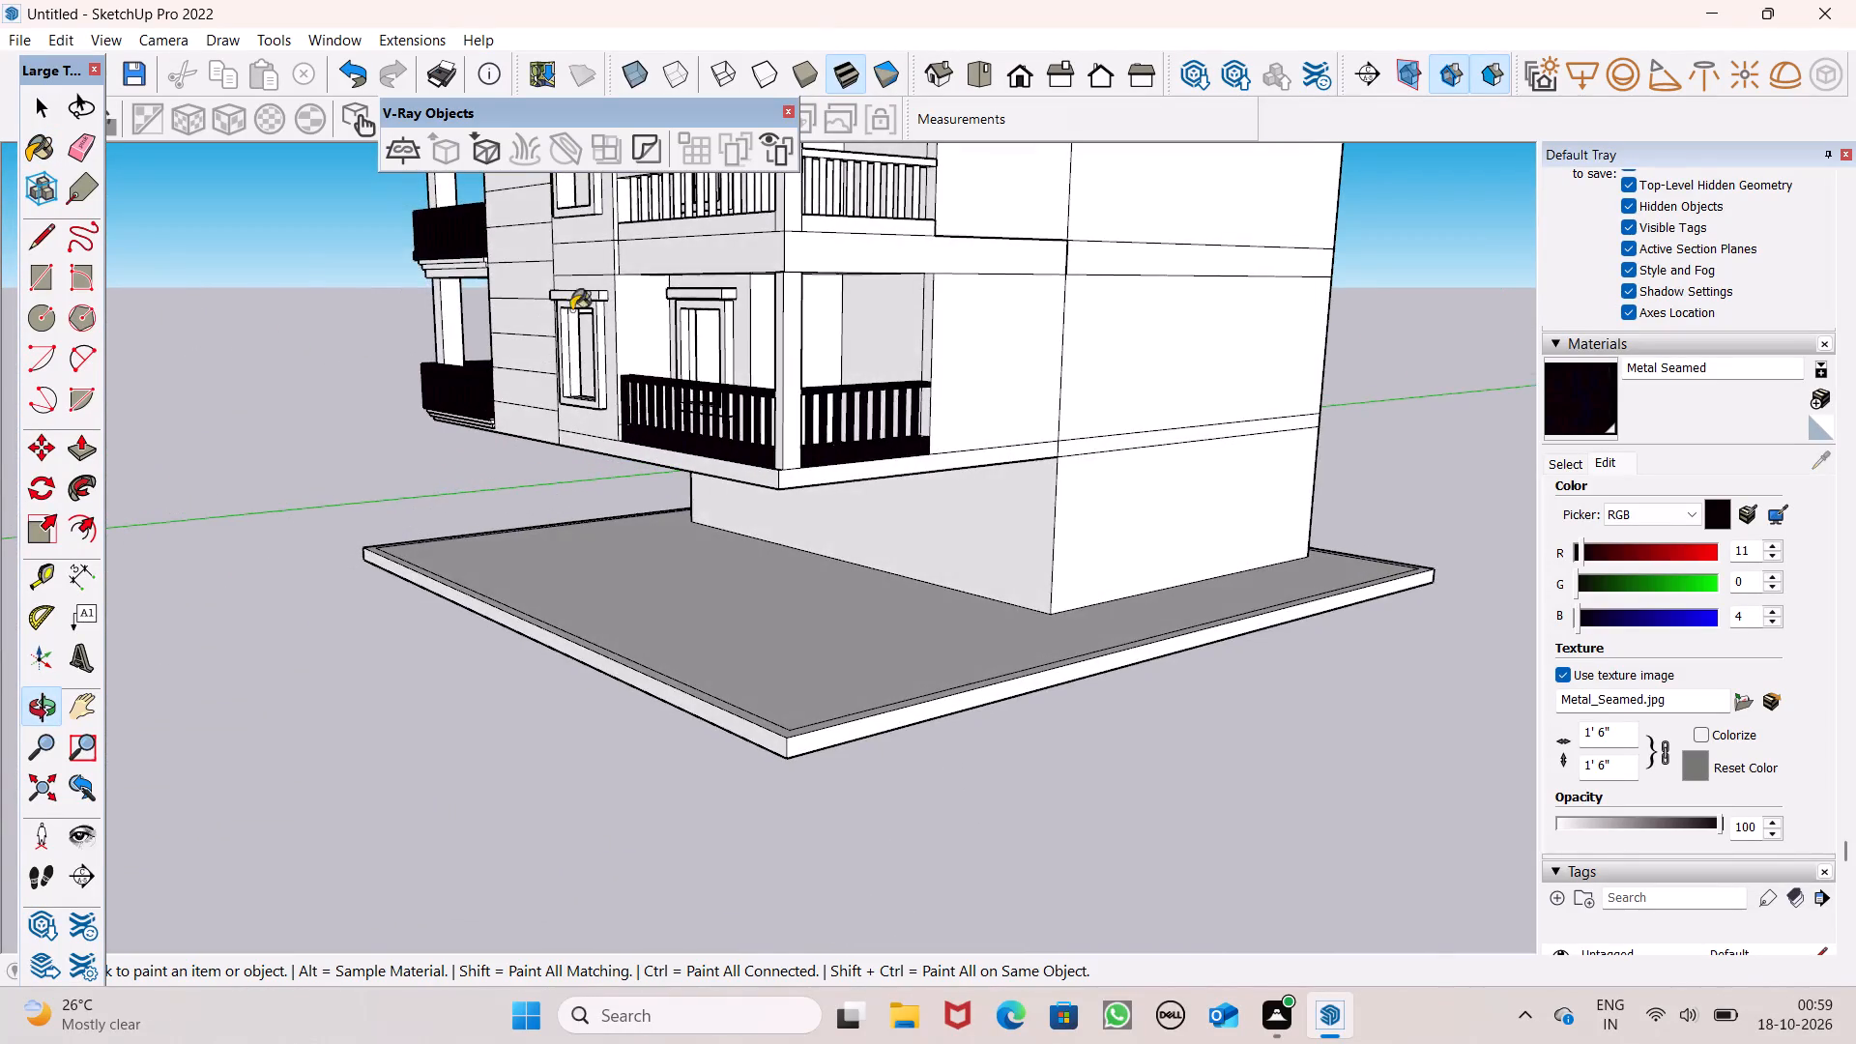
scroll(587, 315, down, 5)
scroll(638, 251, up, 7)
scroll(718, 231, up, 5)
middle_drag(726, 273, 1022, 376)
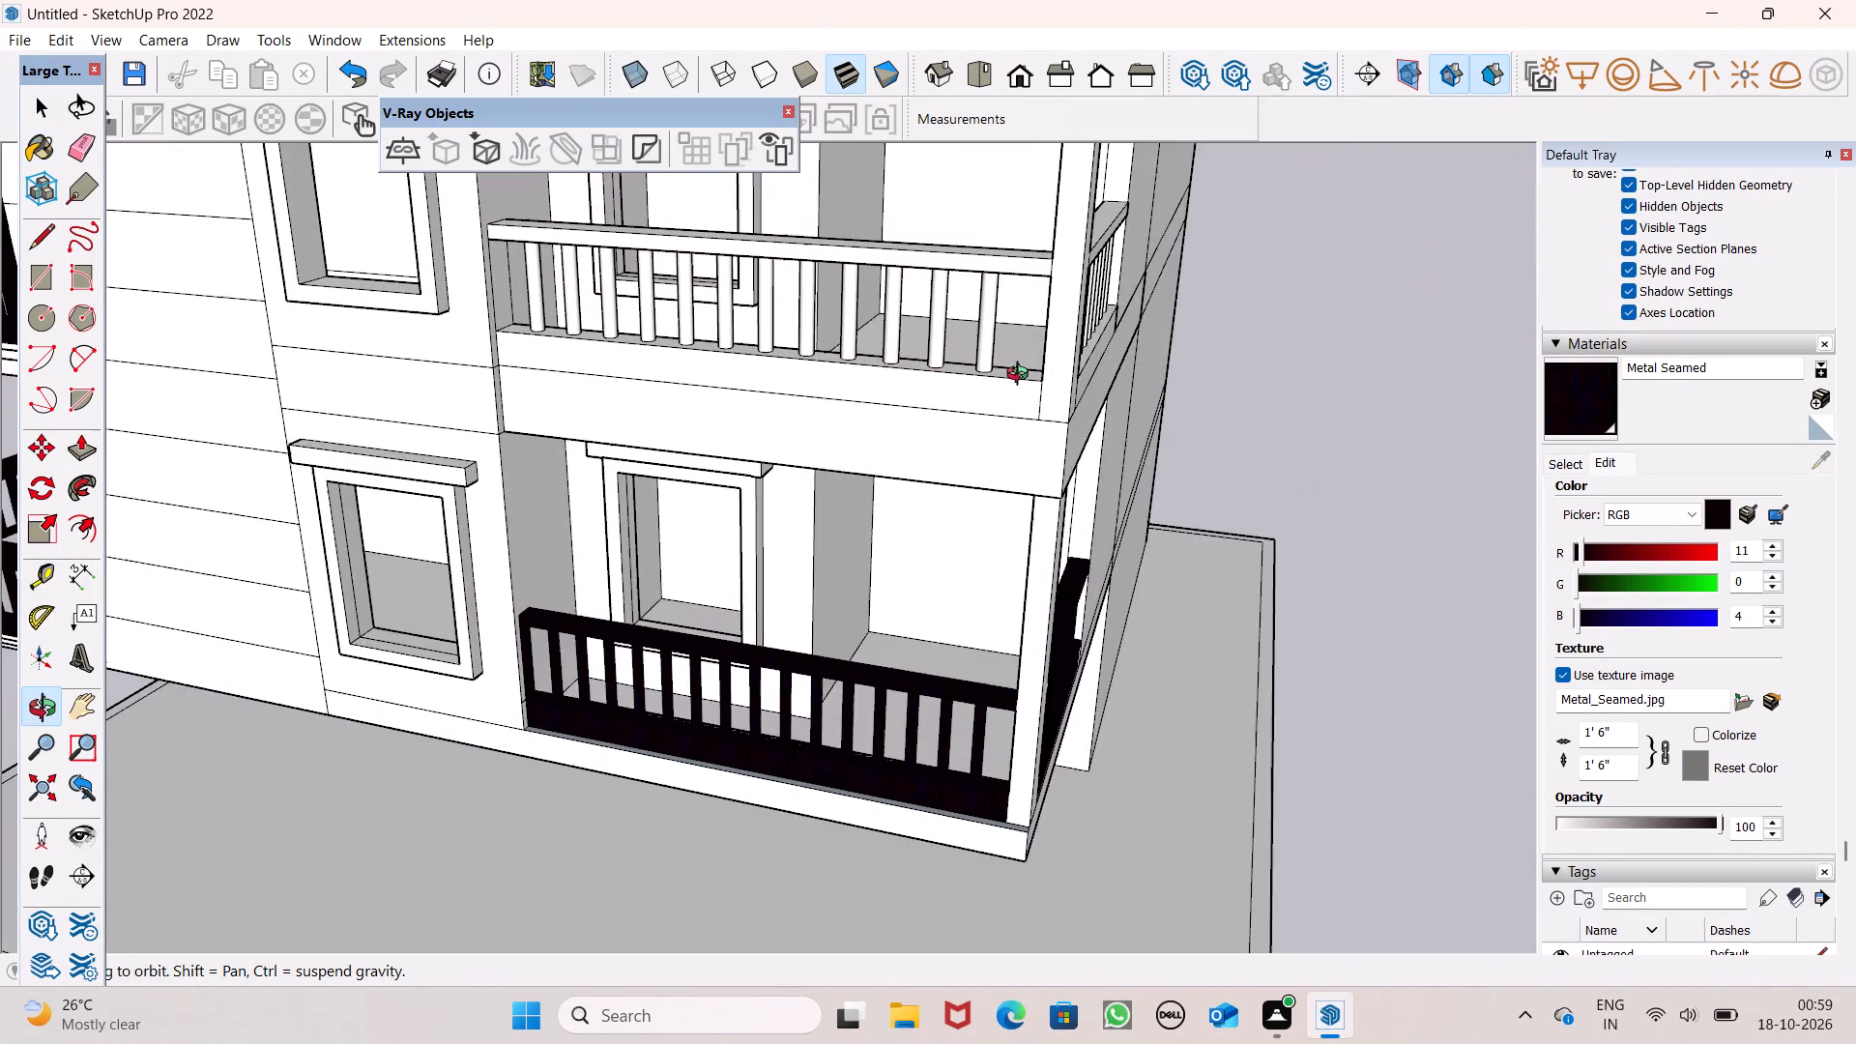
middle_drag(1022, 376, 1049, 387)
click(999, 397)
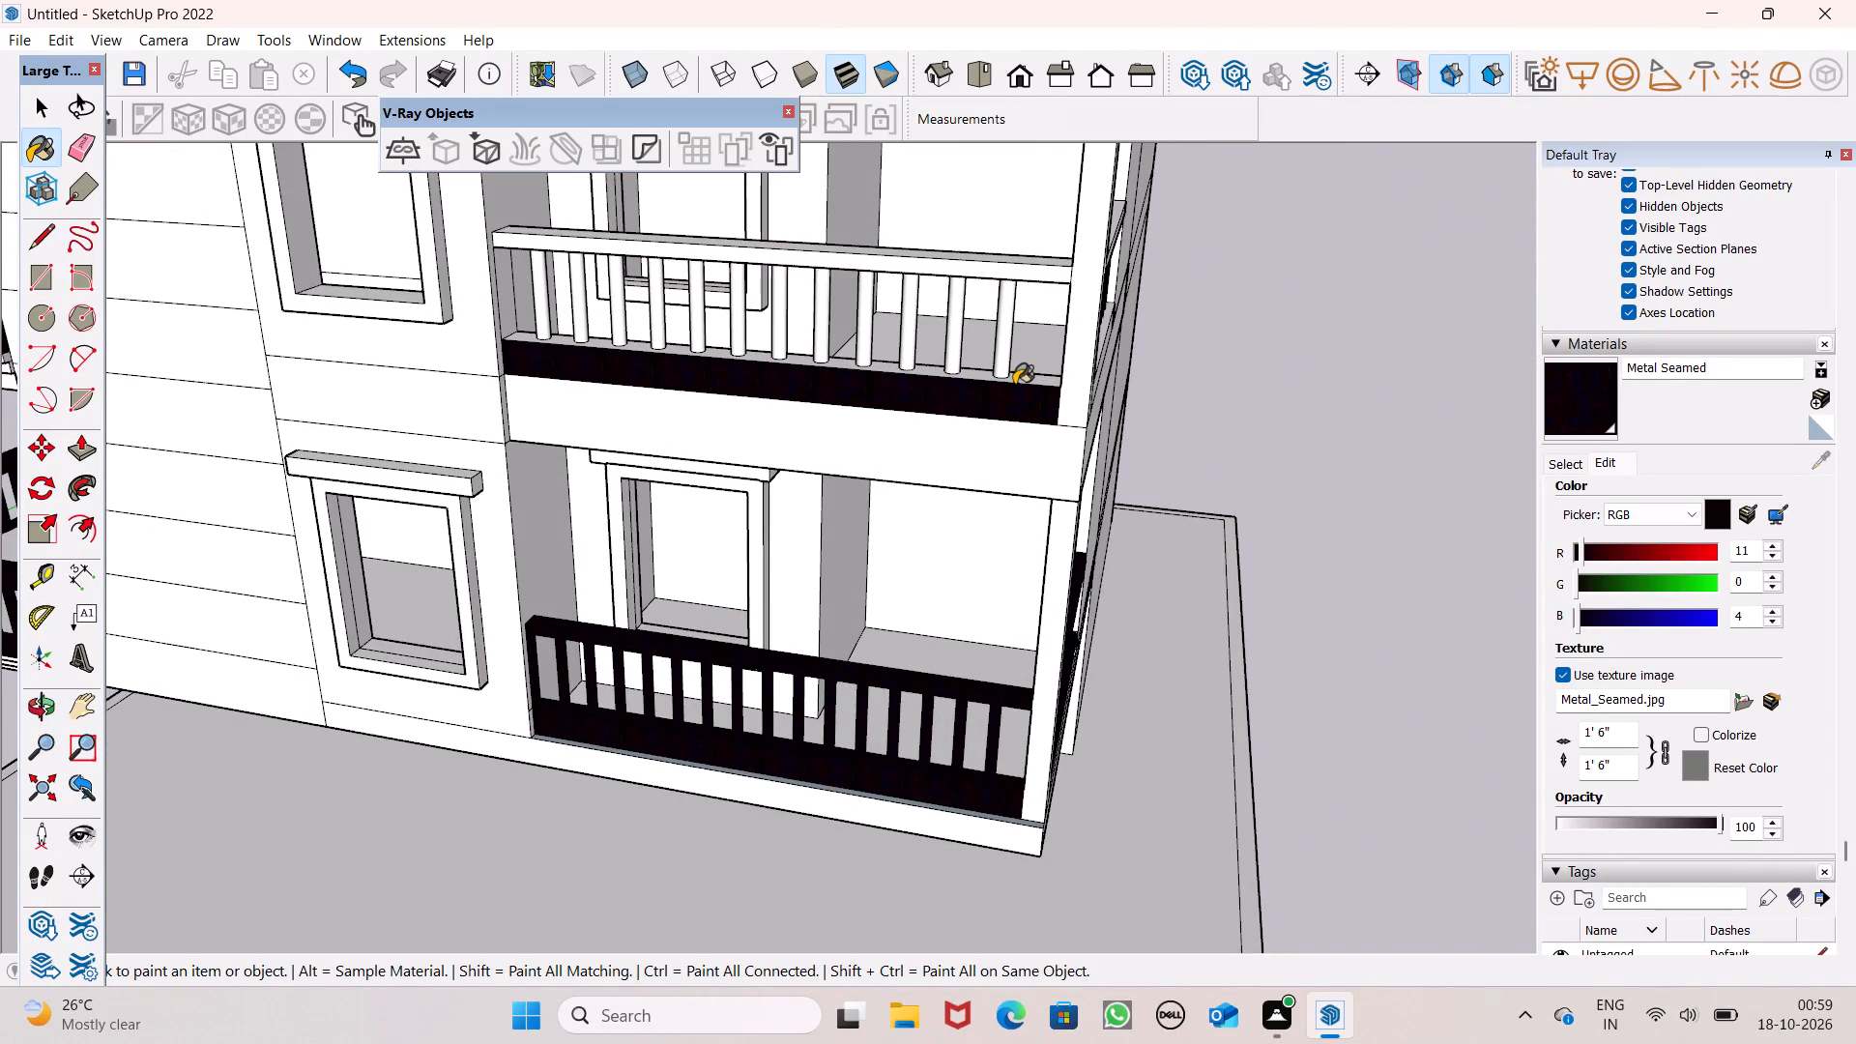
click(1019, 381)
Paint that upper balcony's front opening end face and the top and outer faces of its front top rail with Metal Seamed.
middle_drag(1018, 397, 1114, 534)
scroll(652, 295, up, 6)
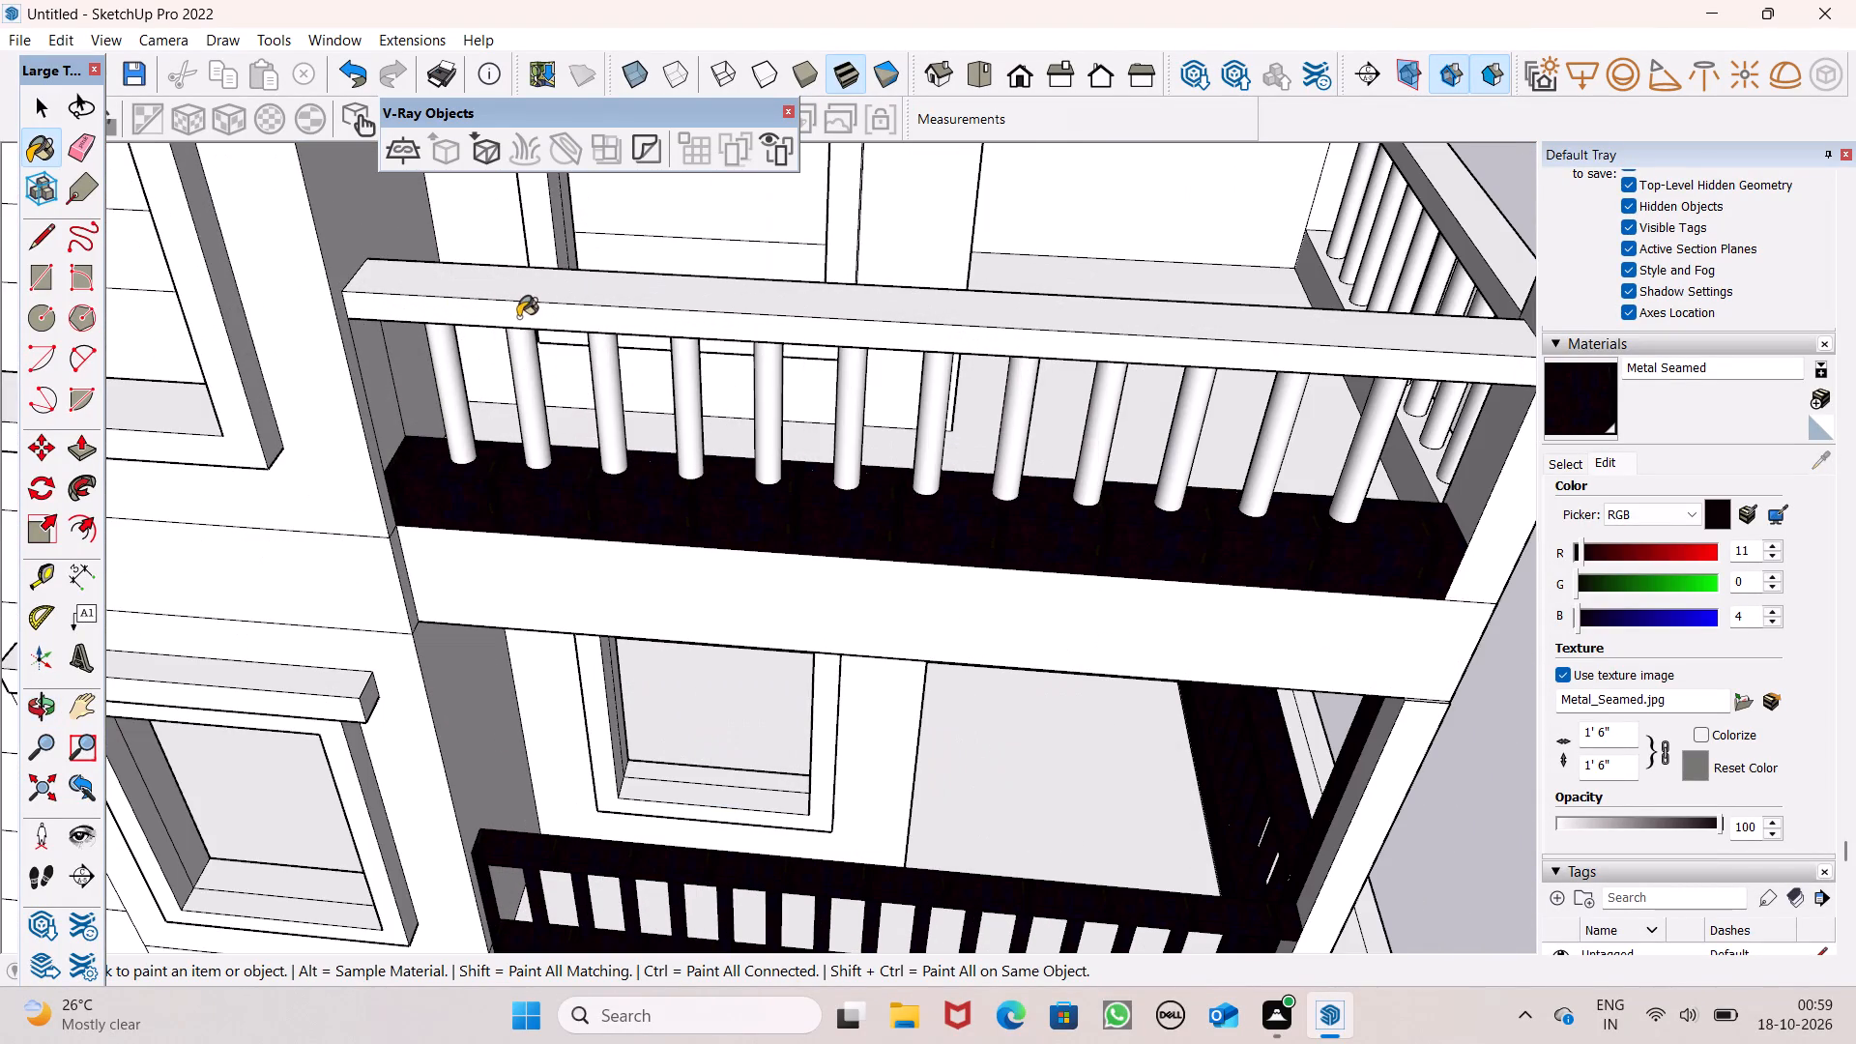
click(384, 362)
click(421, 287)
click(418, 303)
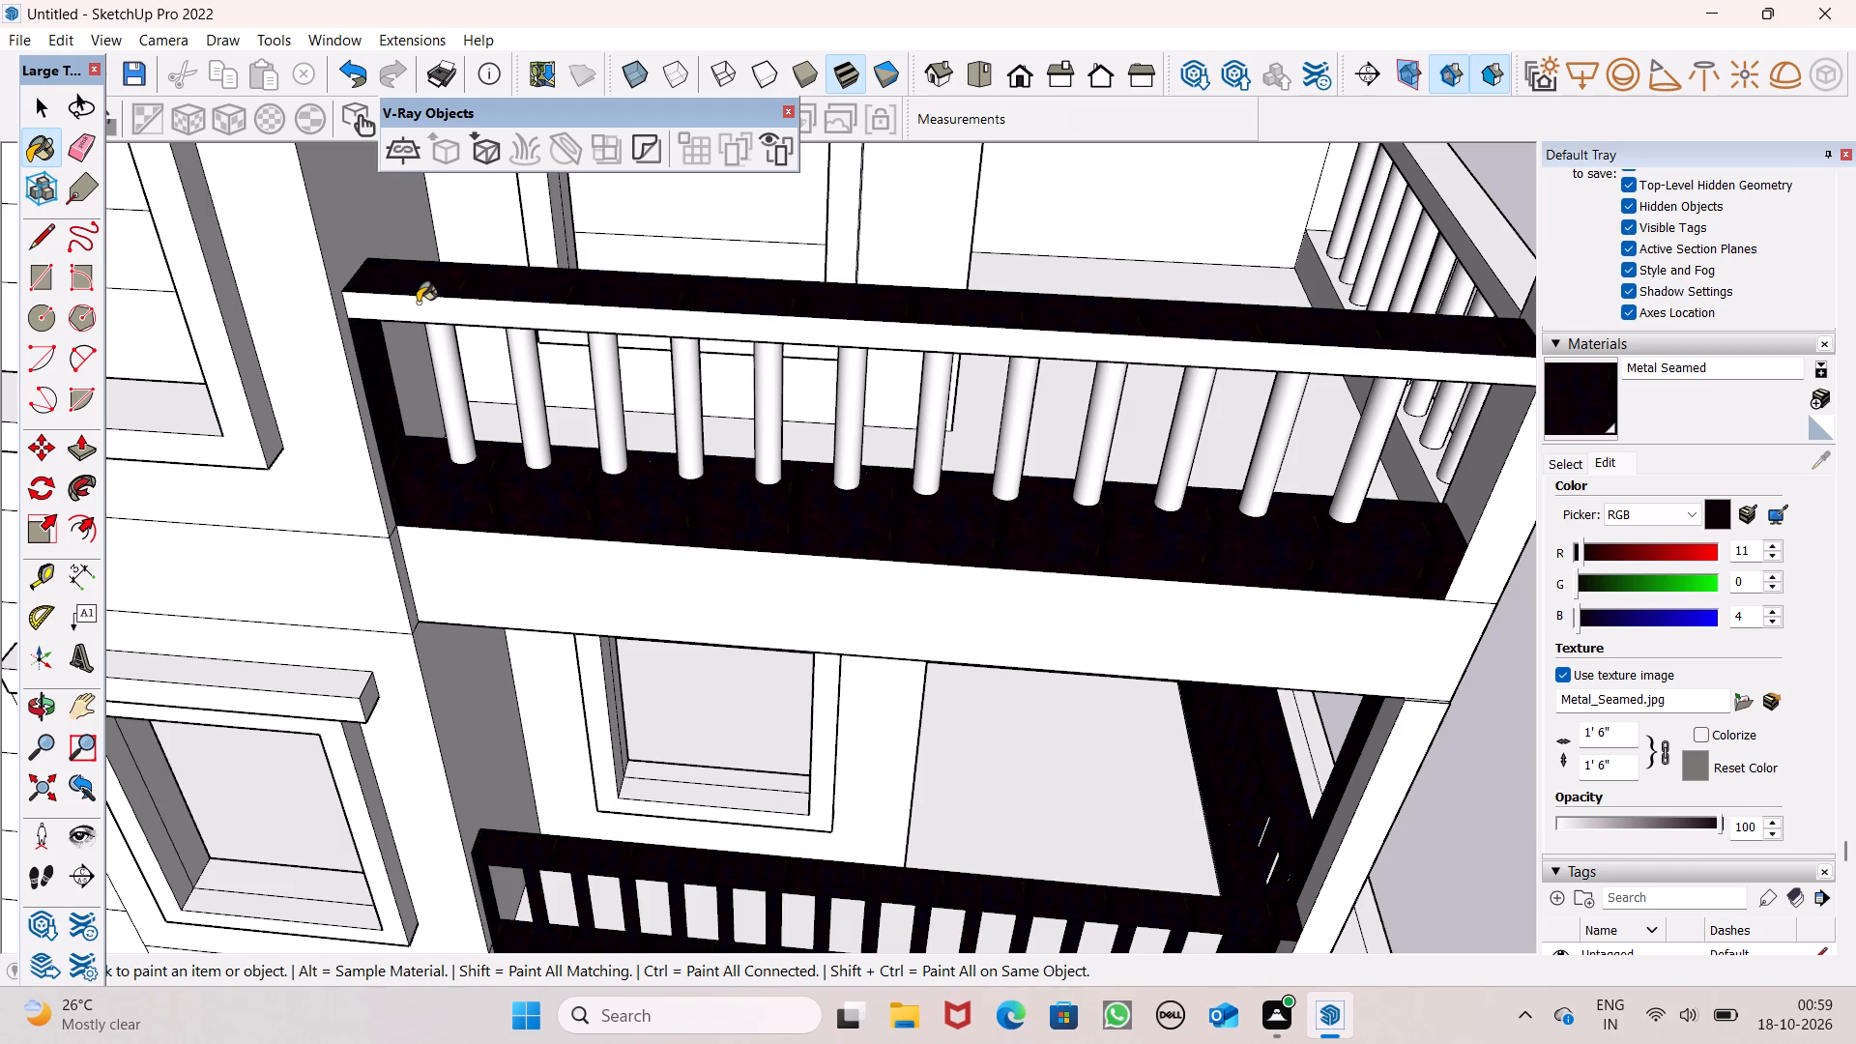
Paint the first six balusters of the upper balcony's front railing with Metal Seamed, starting at the end away from the corner column.
click(453, 356)
click(523, 368)
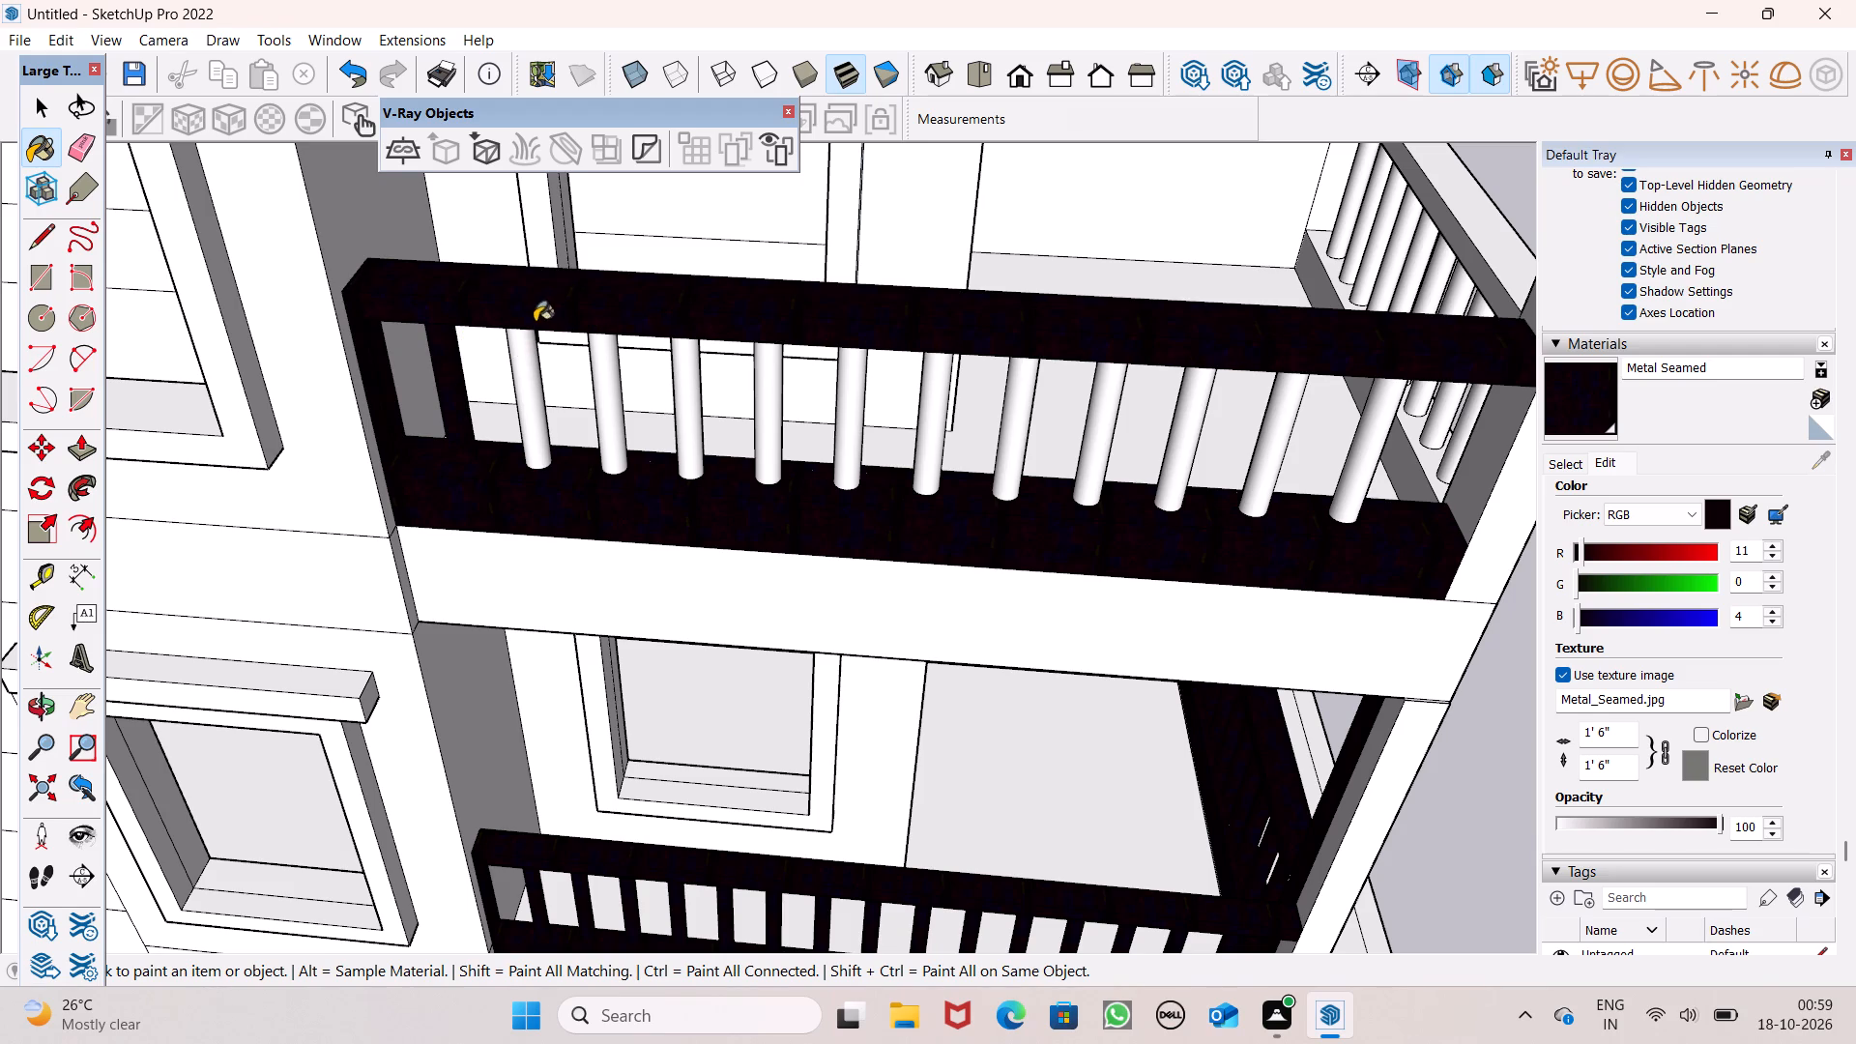
click(607, 410)
click(689, 419)
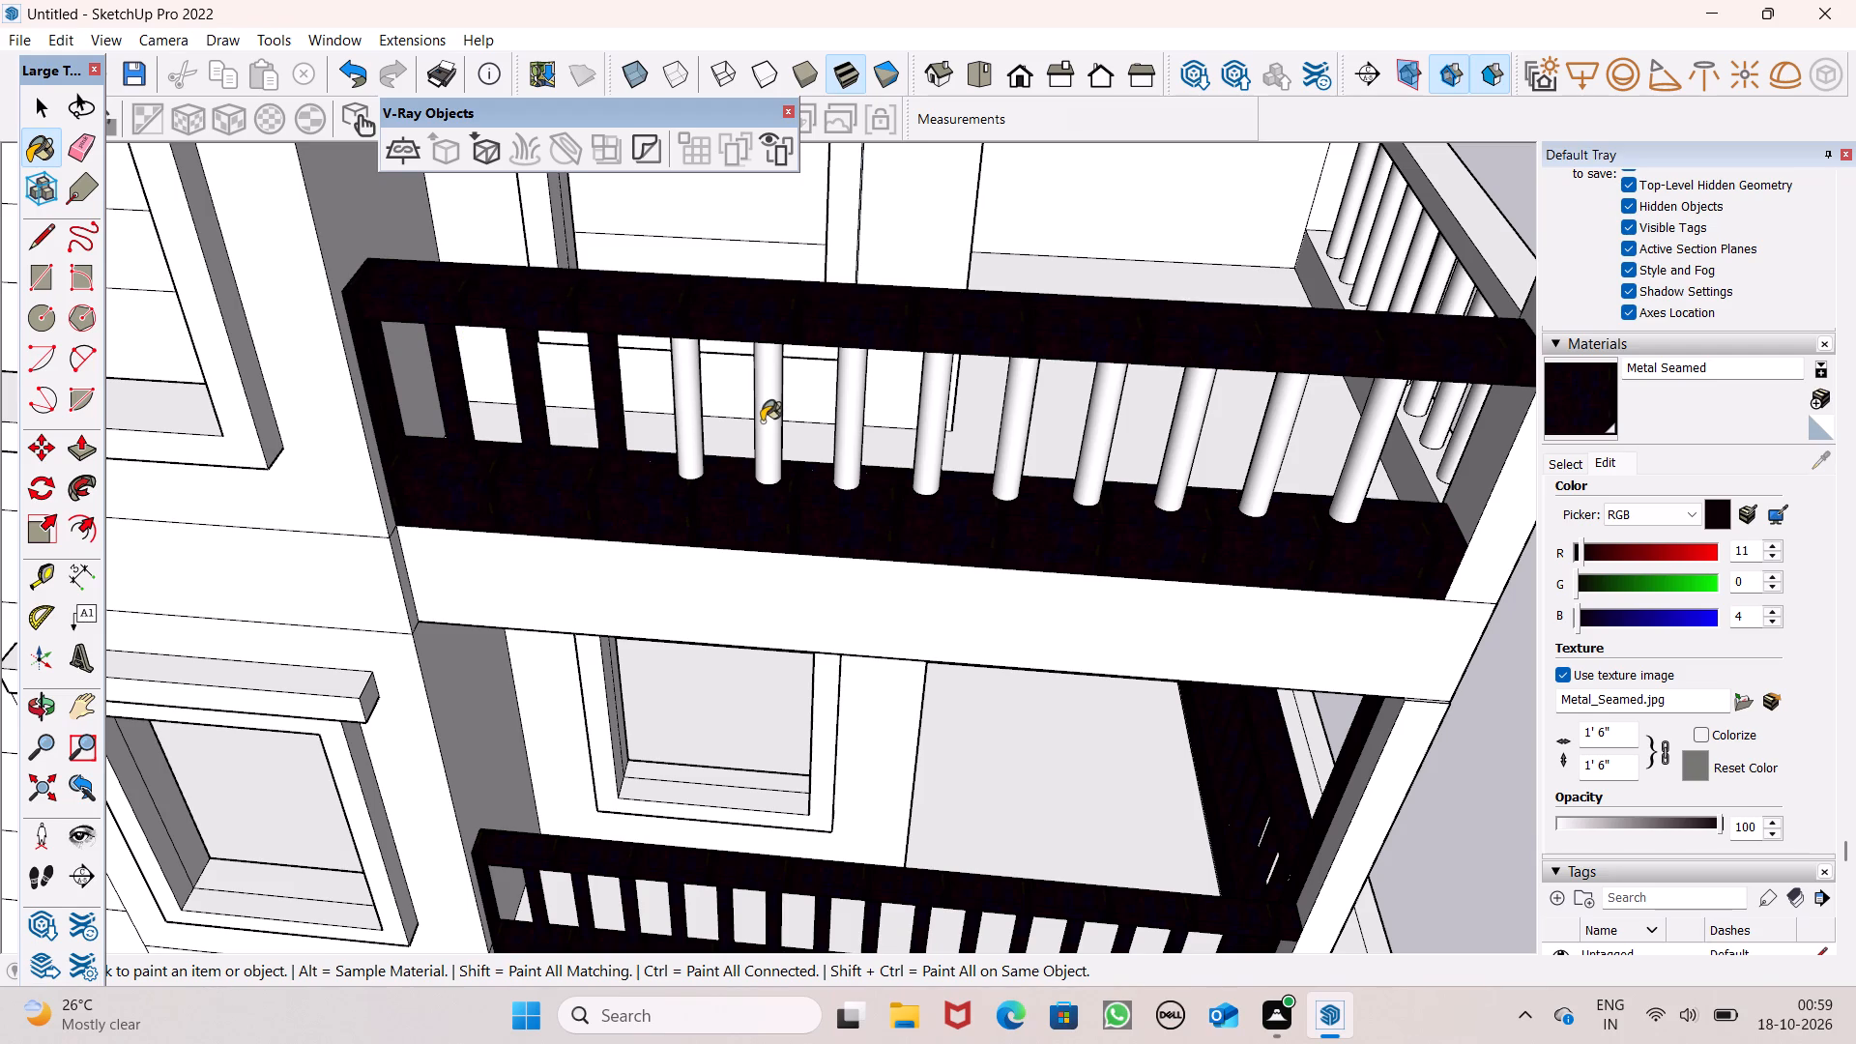
click(762, 421)
drag(823, 423, 838, 422)
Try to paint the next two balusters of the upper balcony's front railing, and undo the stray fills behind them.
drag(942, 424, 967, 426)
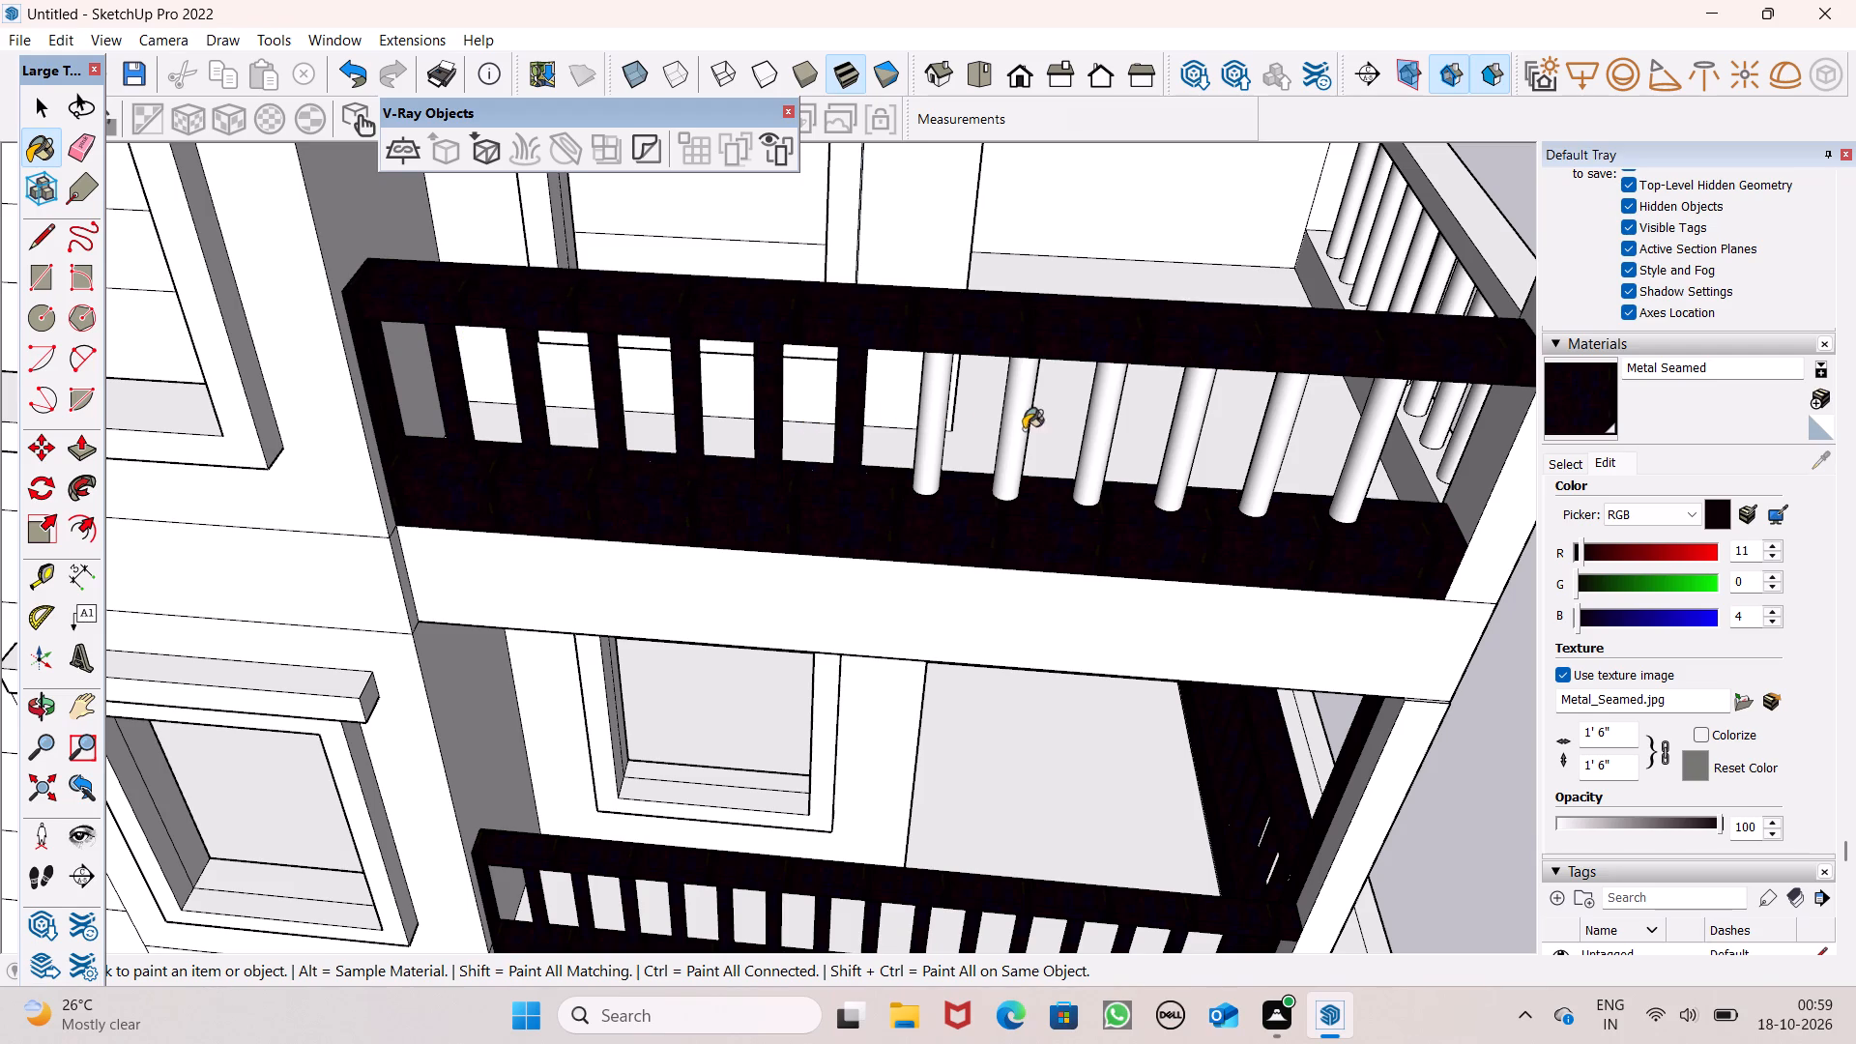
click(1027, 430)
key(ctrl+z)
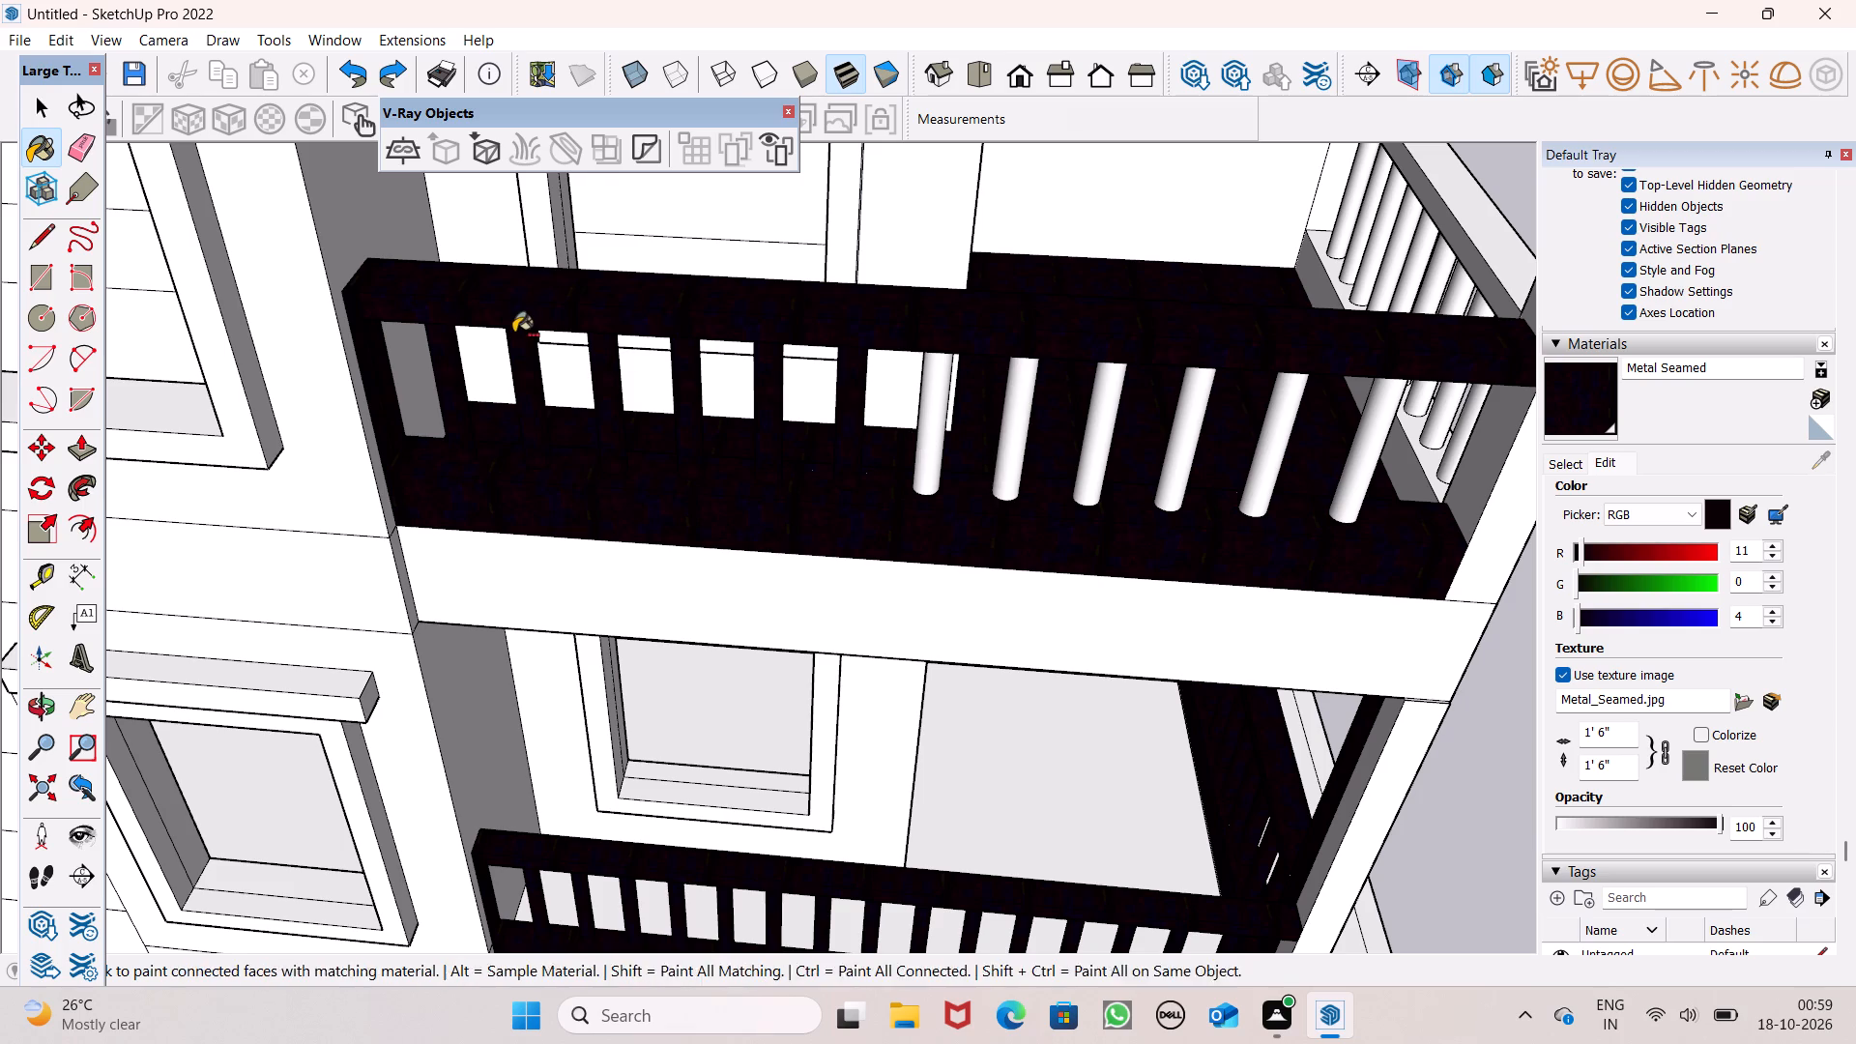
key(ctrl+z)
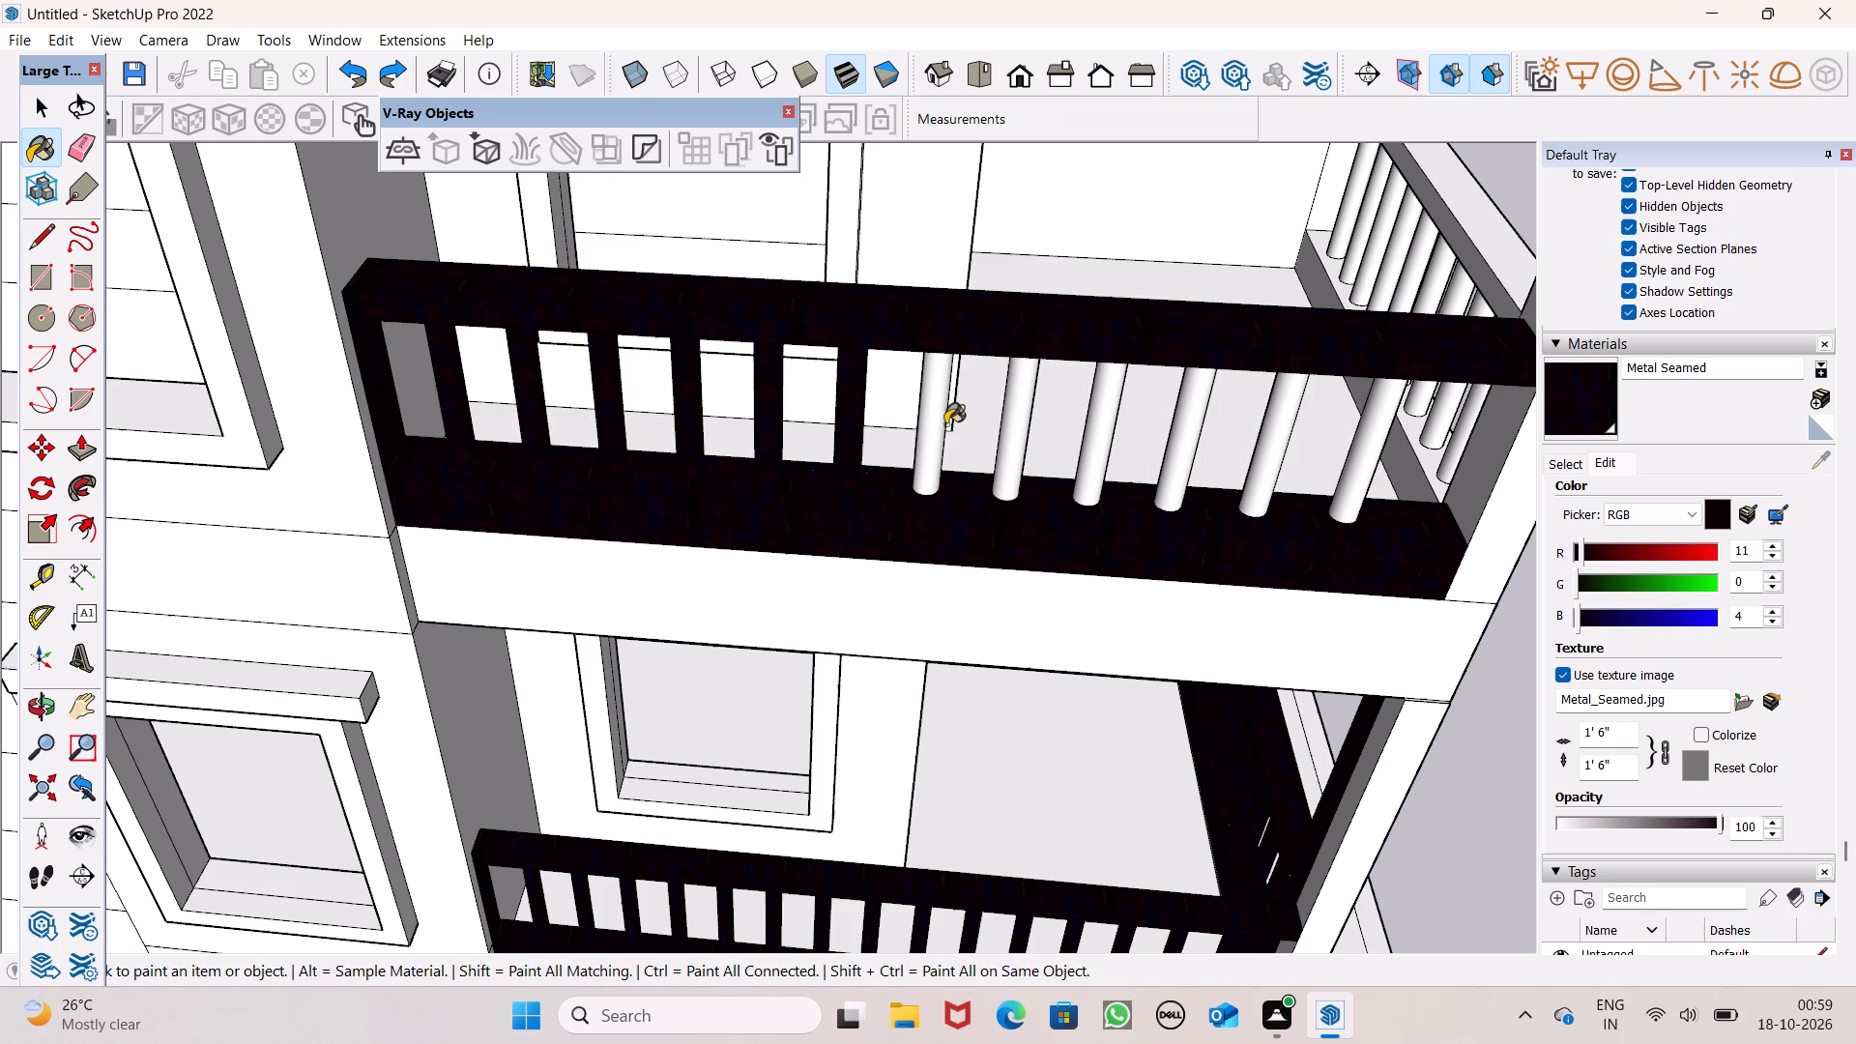
Paint the remaining six balusters of the upper balcony's front railing with Metal Seamed, finishing at the corner column.
click(942, 424)
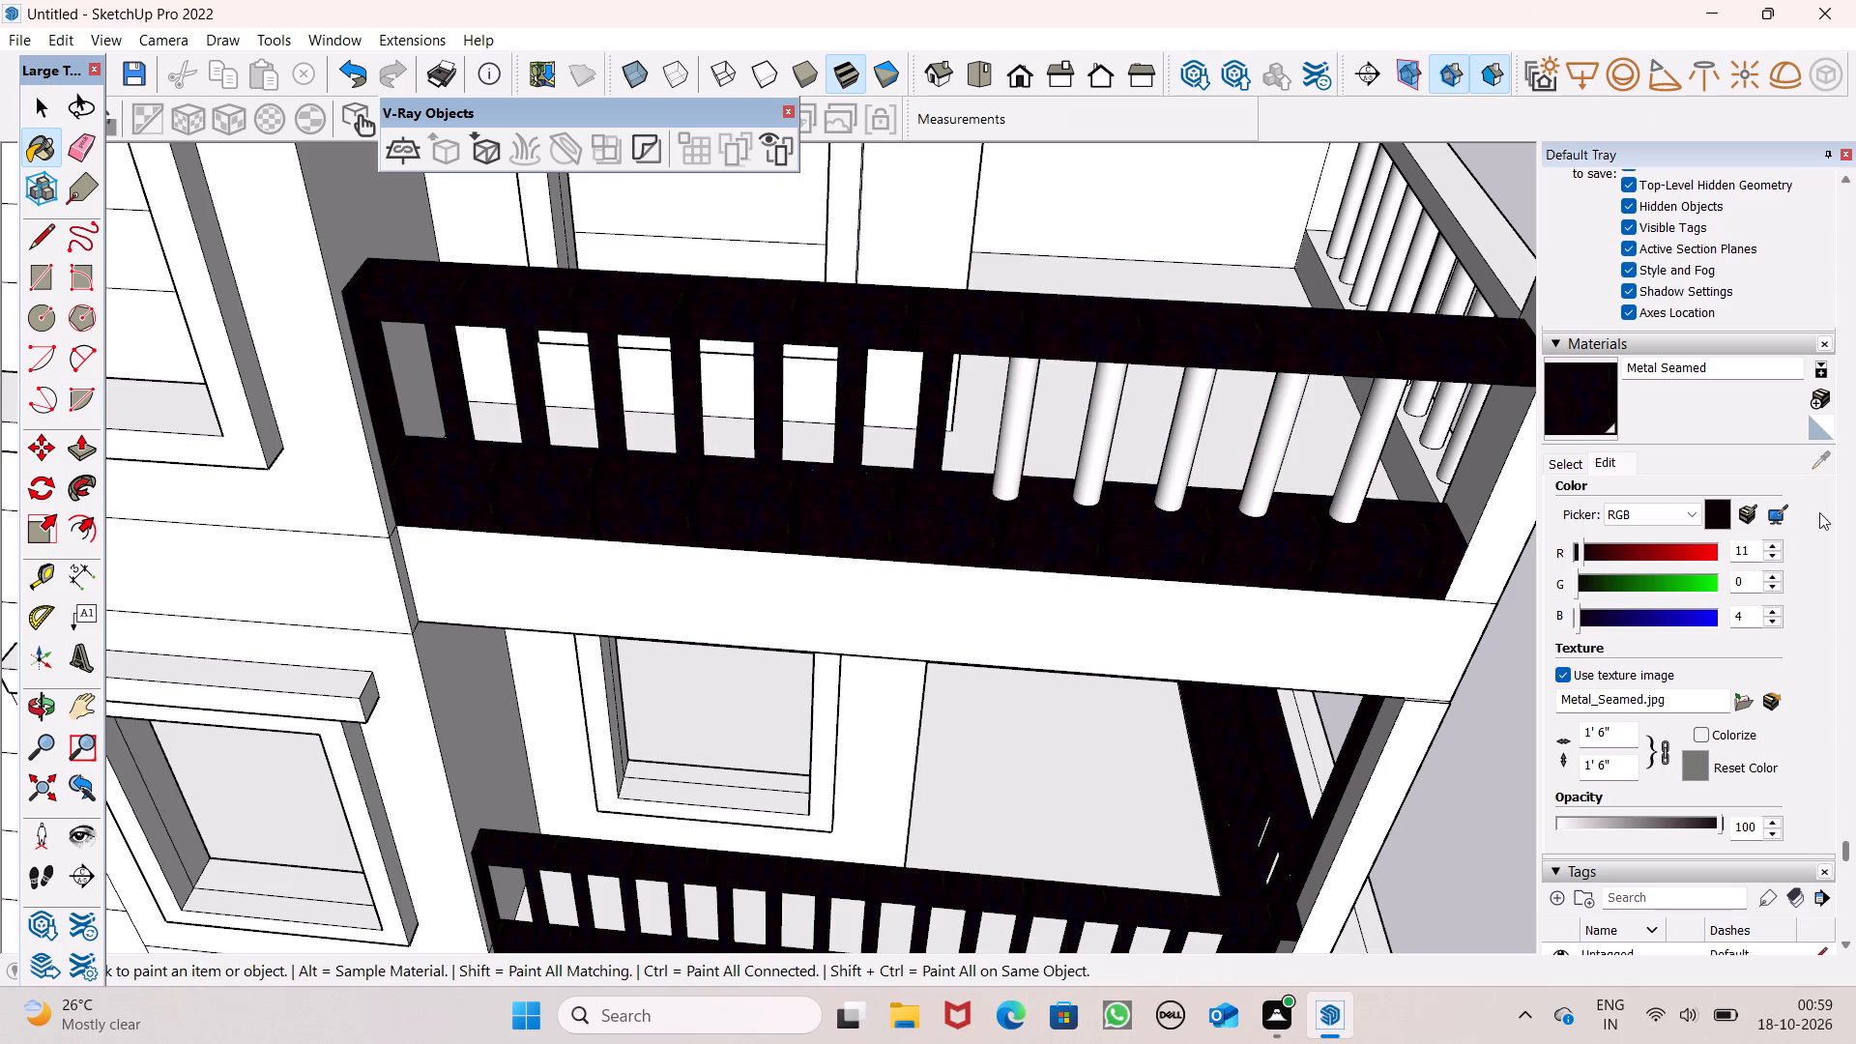
scroll(847, 378, down, 6)
scroll(1345, 429, up, 6)
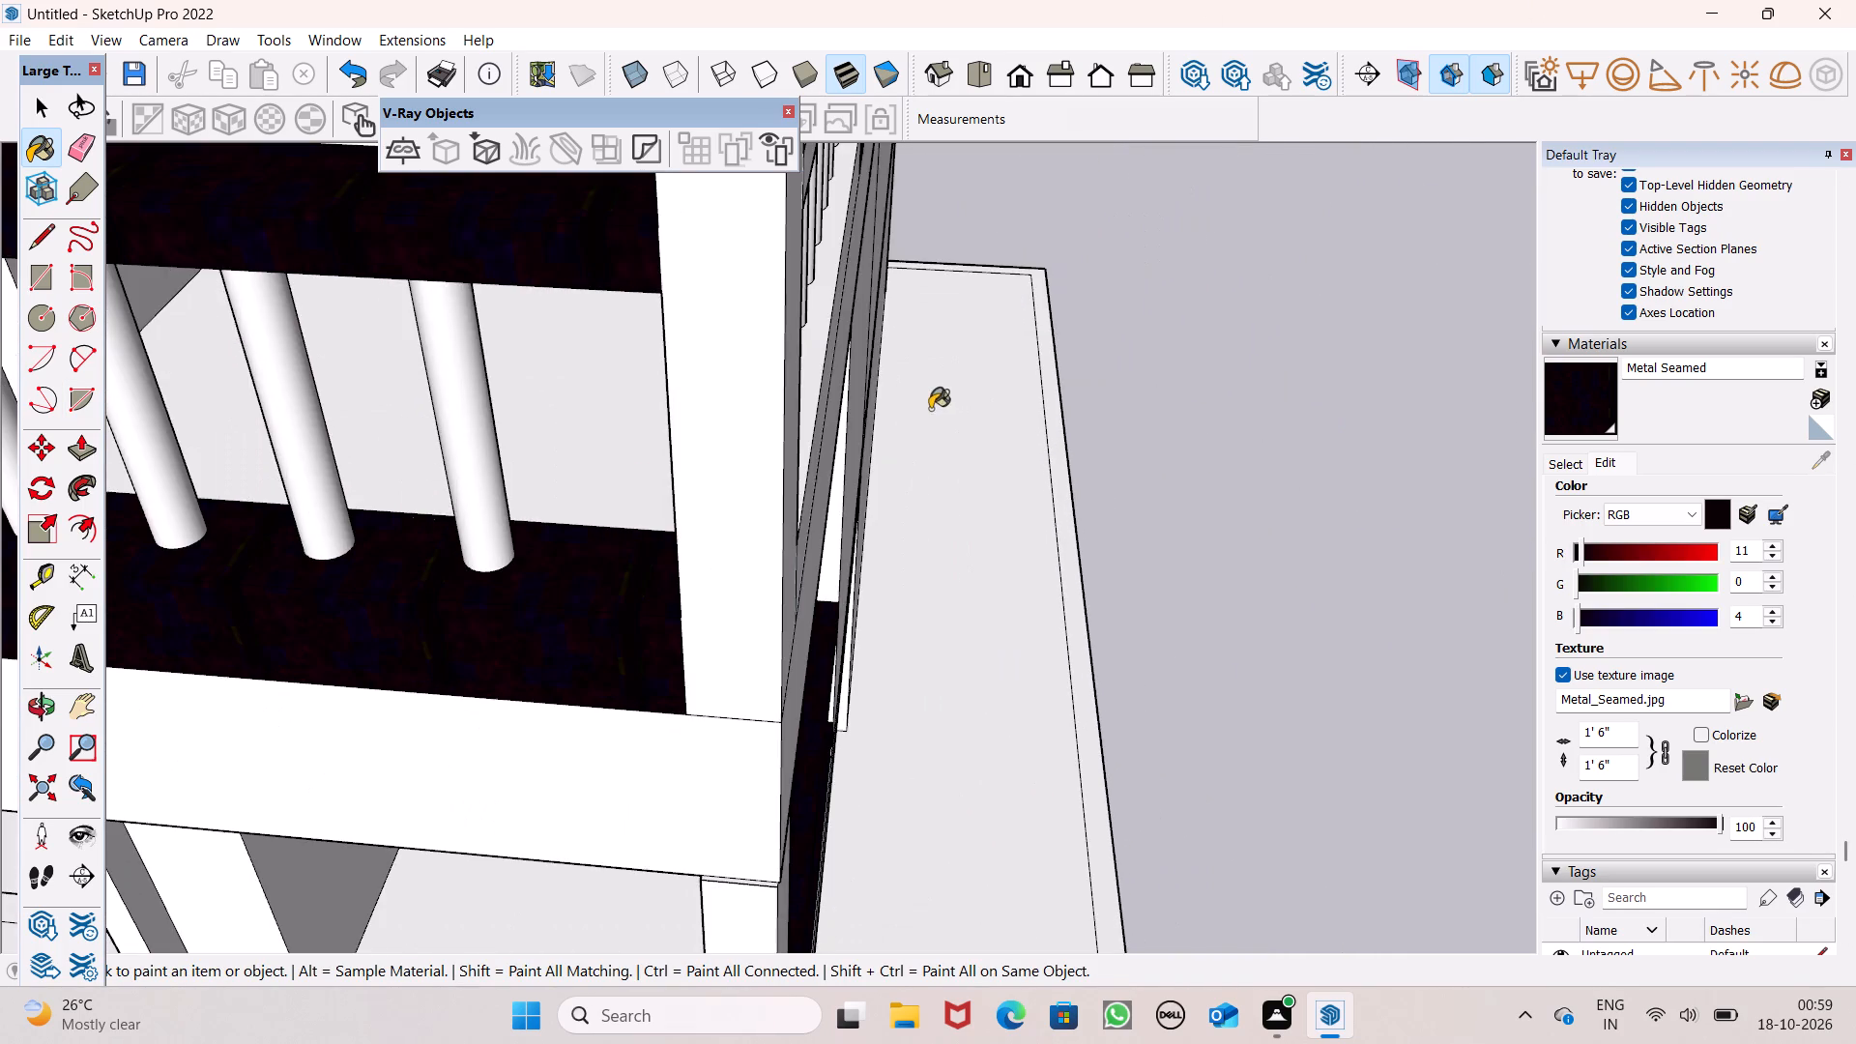
scroll(991, 428, down, 5)
scroll(822, 392, up, 6)
click(665, 447)
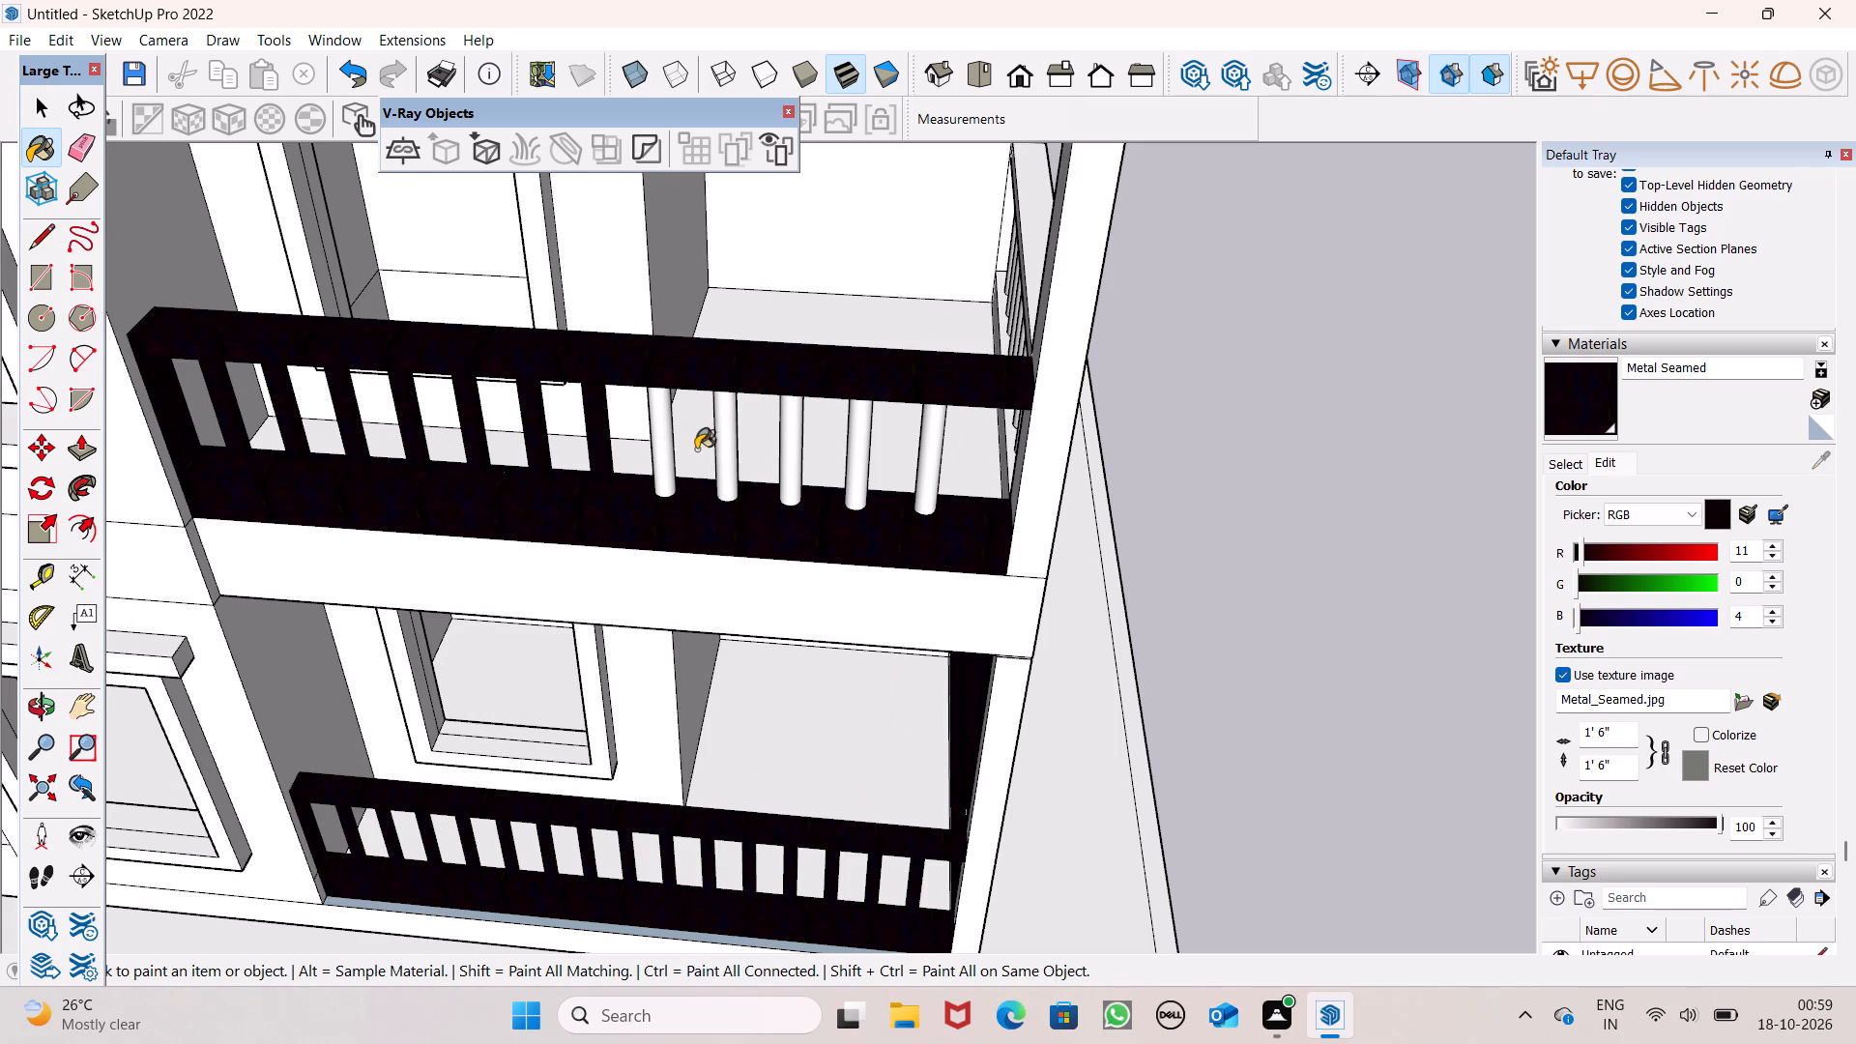
drag(715, 449, 728, 449)
click(779, 454)
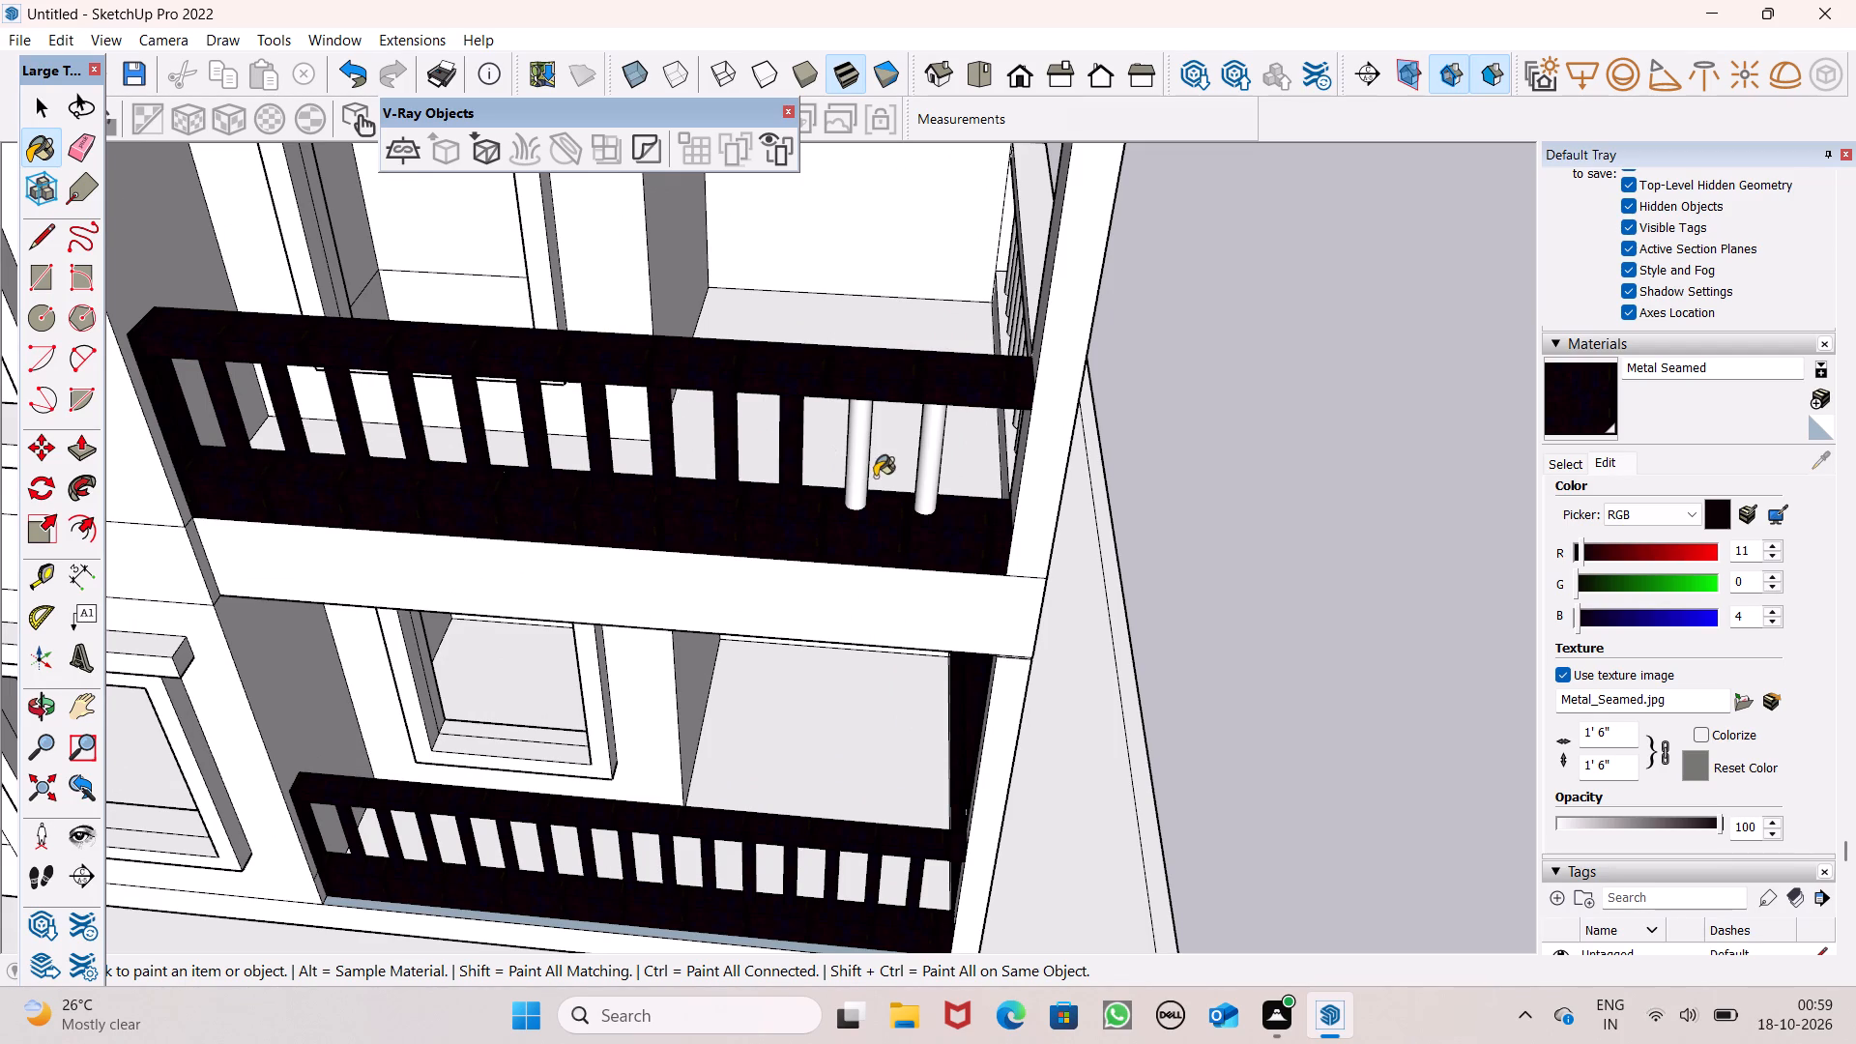
click(861, 477)
click(919, 489)
Paint the top and outer faces of the same balcony's side railing curb with Metal Seamed.
scroll(1037, 390, down, 6)
middle_drag(1155, 495, 462, 428)
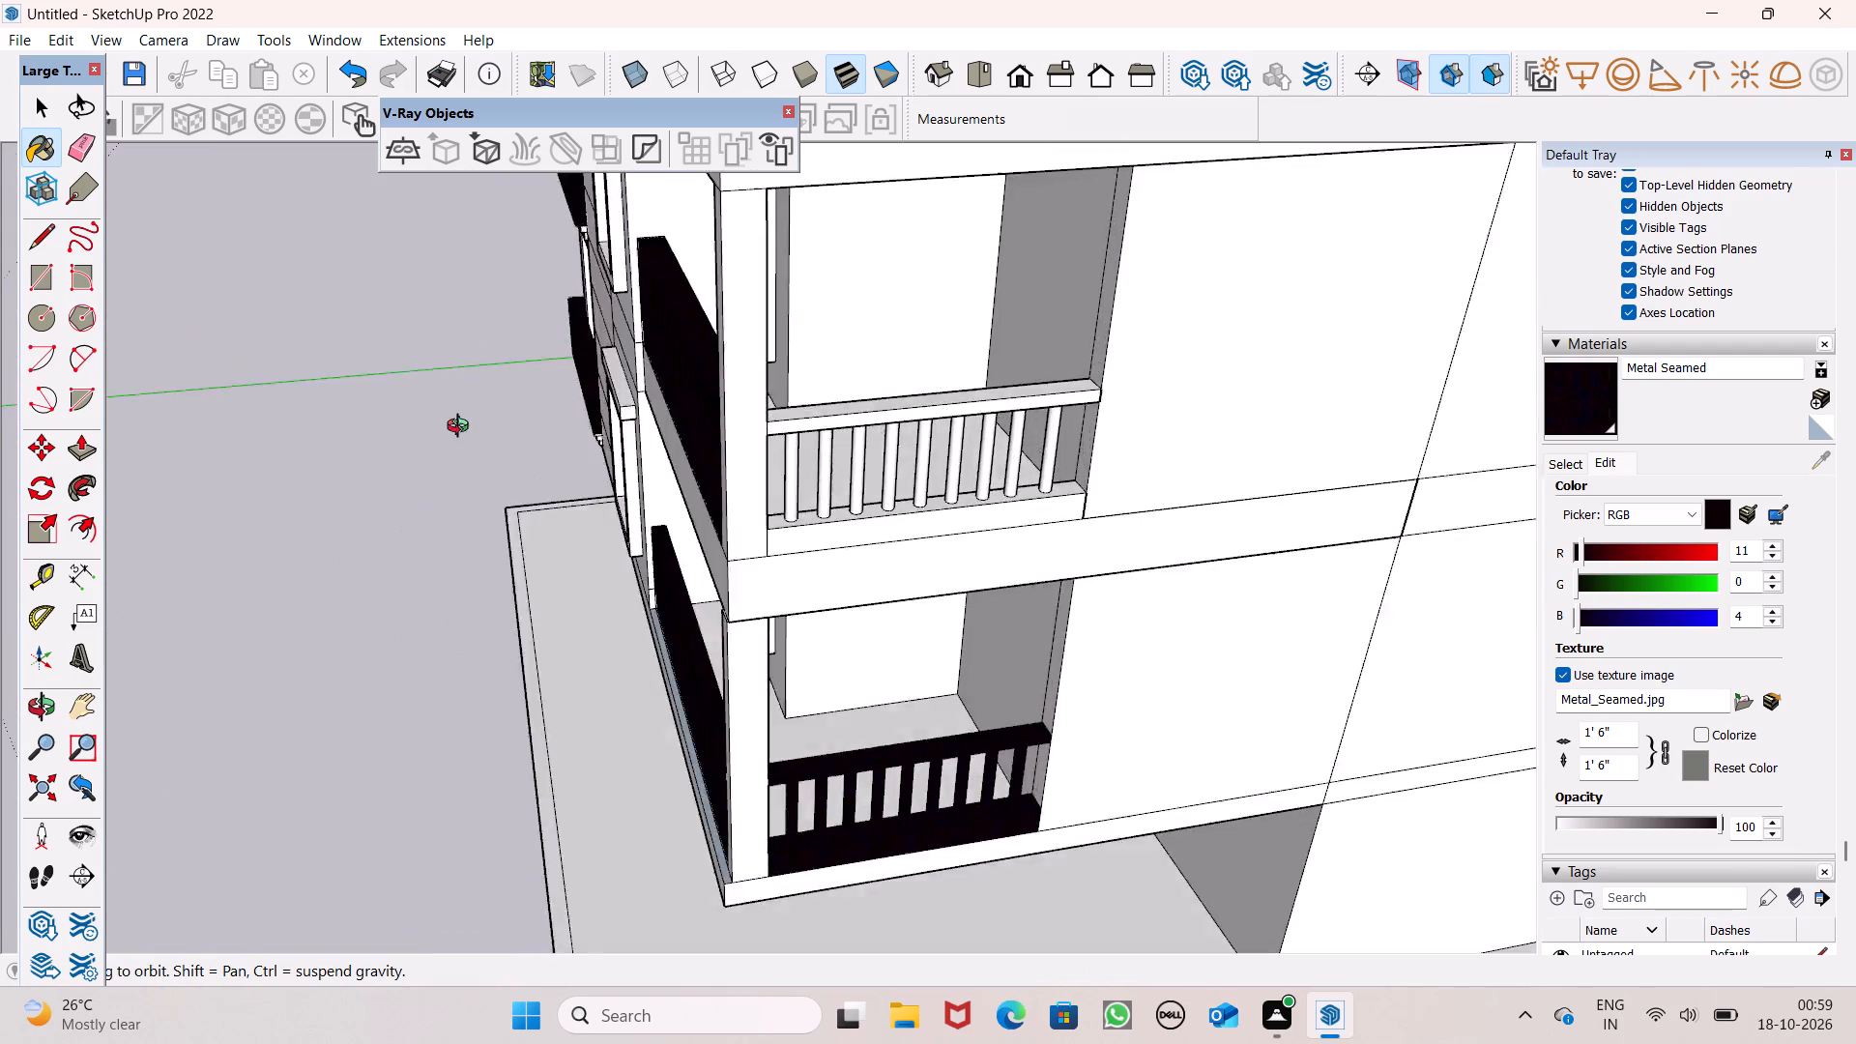
middle_drag(462, 428, 329, 460)
scroll(555, 491, up, 6)
scroll(594, 483, down, 6)
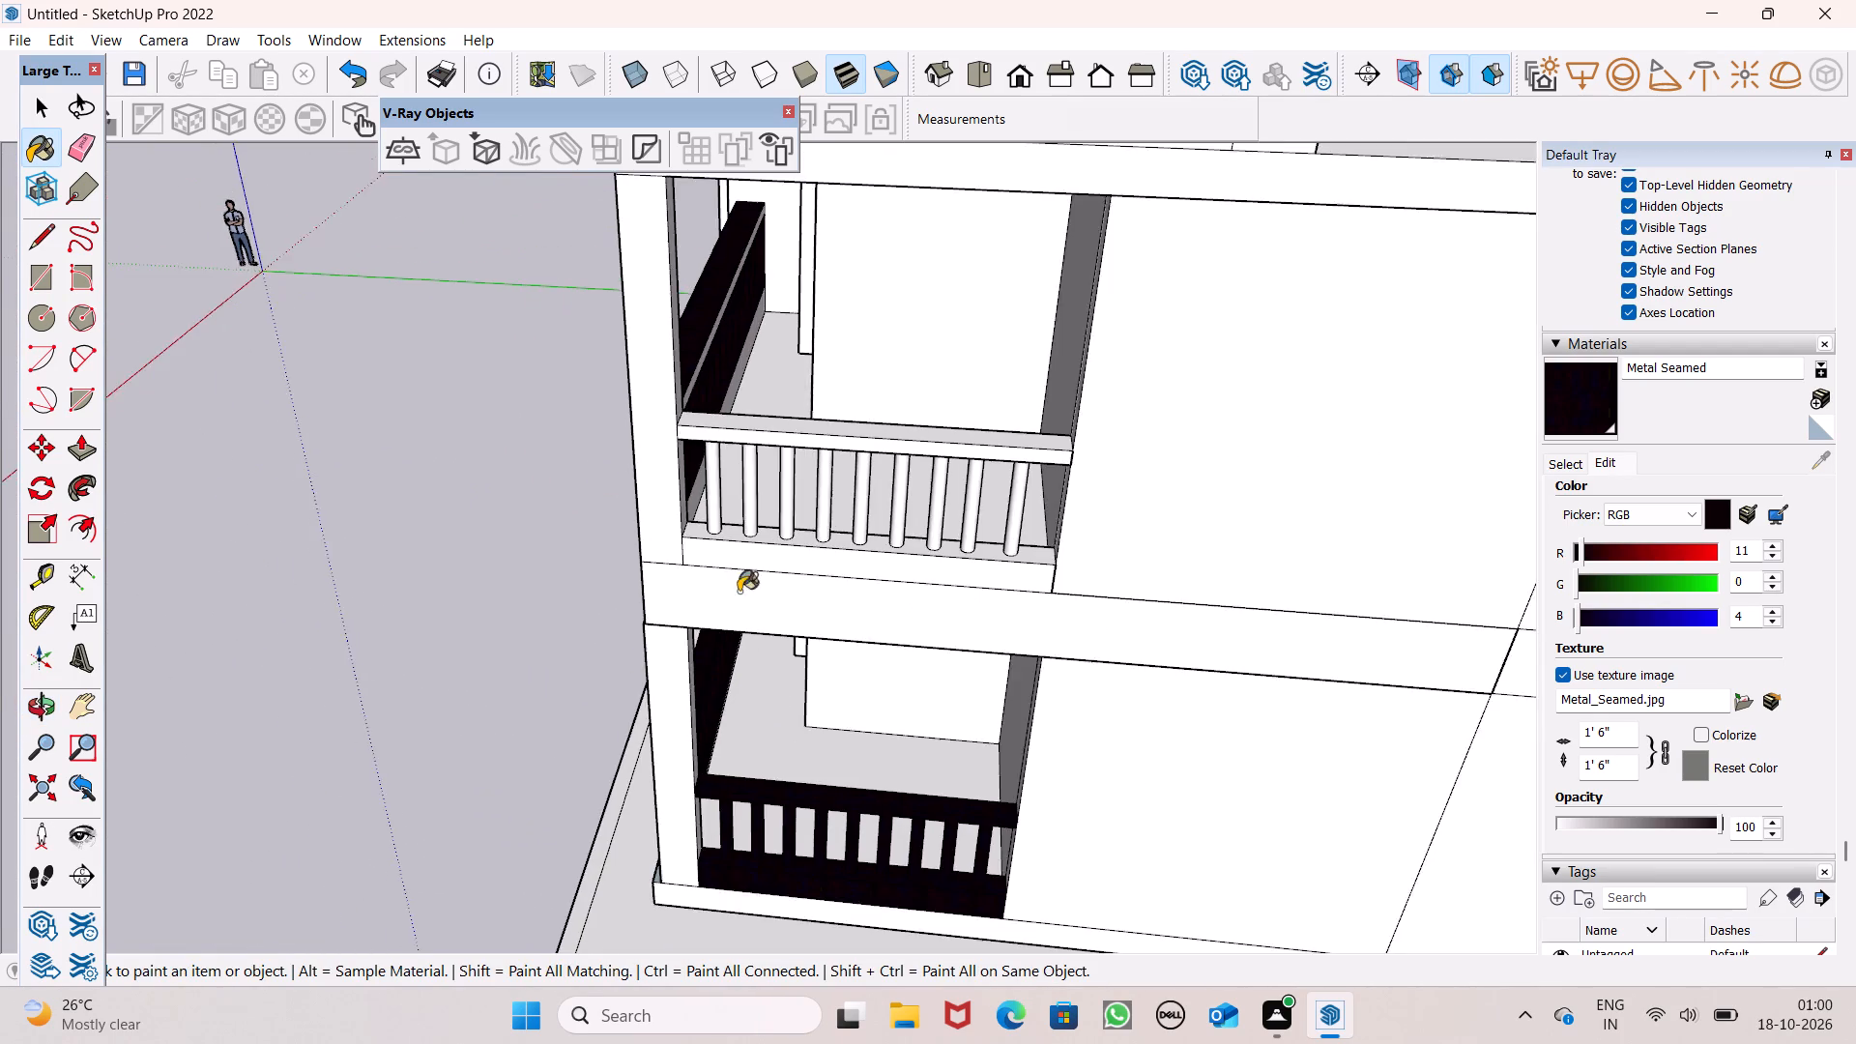
scroll(913, 616, up, 6)
scroll(815, 534, up, 7)
click(749, 443)
click(744, 479)
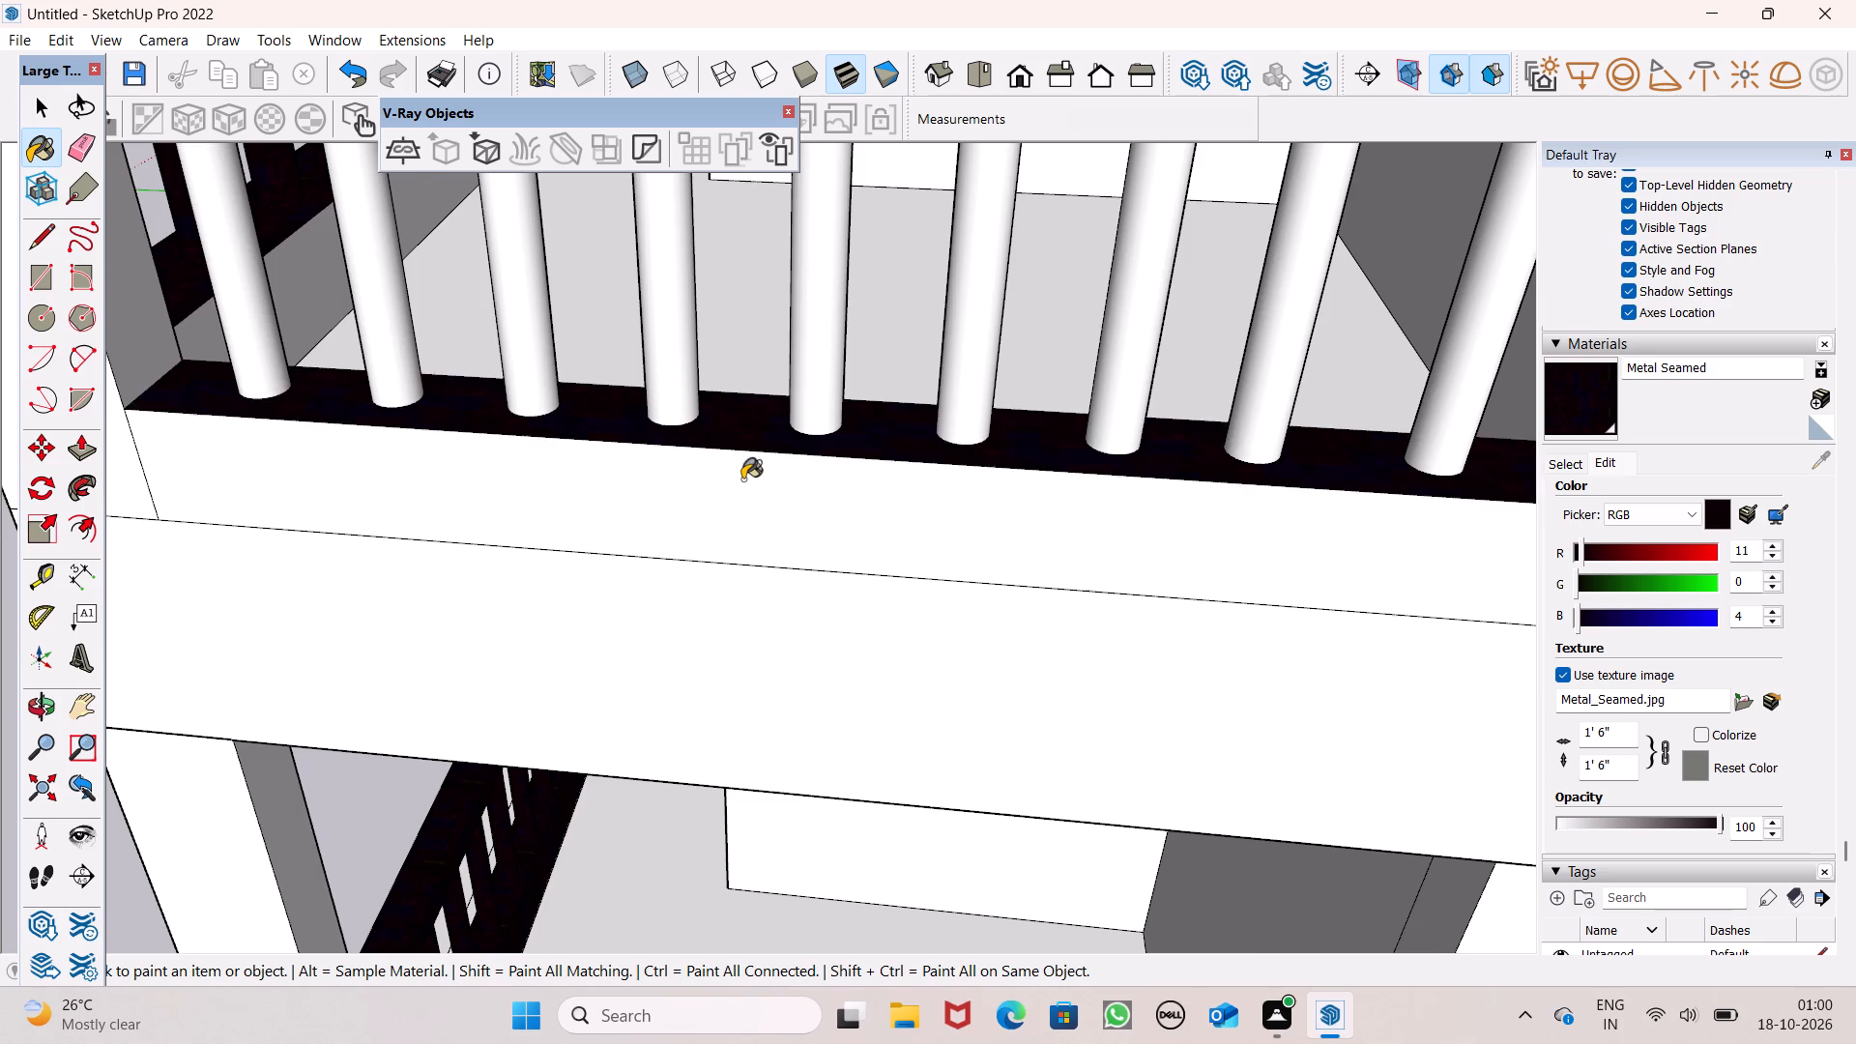
Paint the top and outer faces of the side railing's top rail with Metal Seamed.
scroll(764, 505, down, 7)
middle_drag(740, 498, 752, 567)
scroll(640, 393, up, 2)
scroll(593, 482, down, 1)
middle_drag(620, 557, 622, 596)
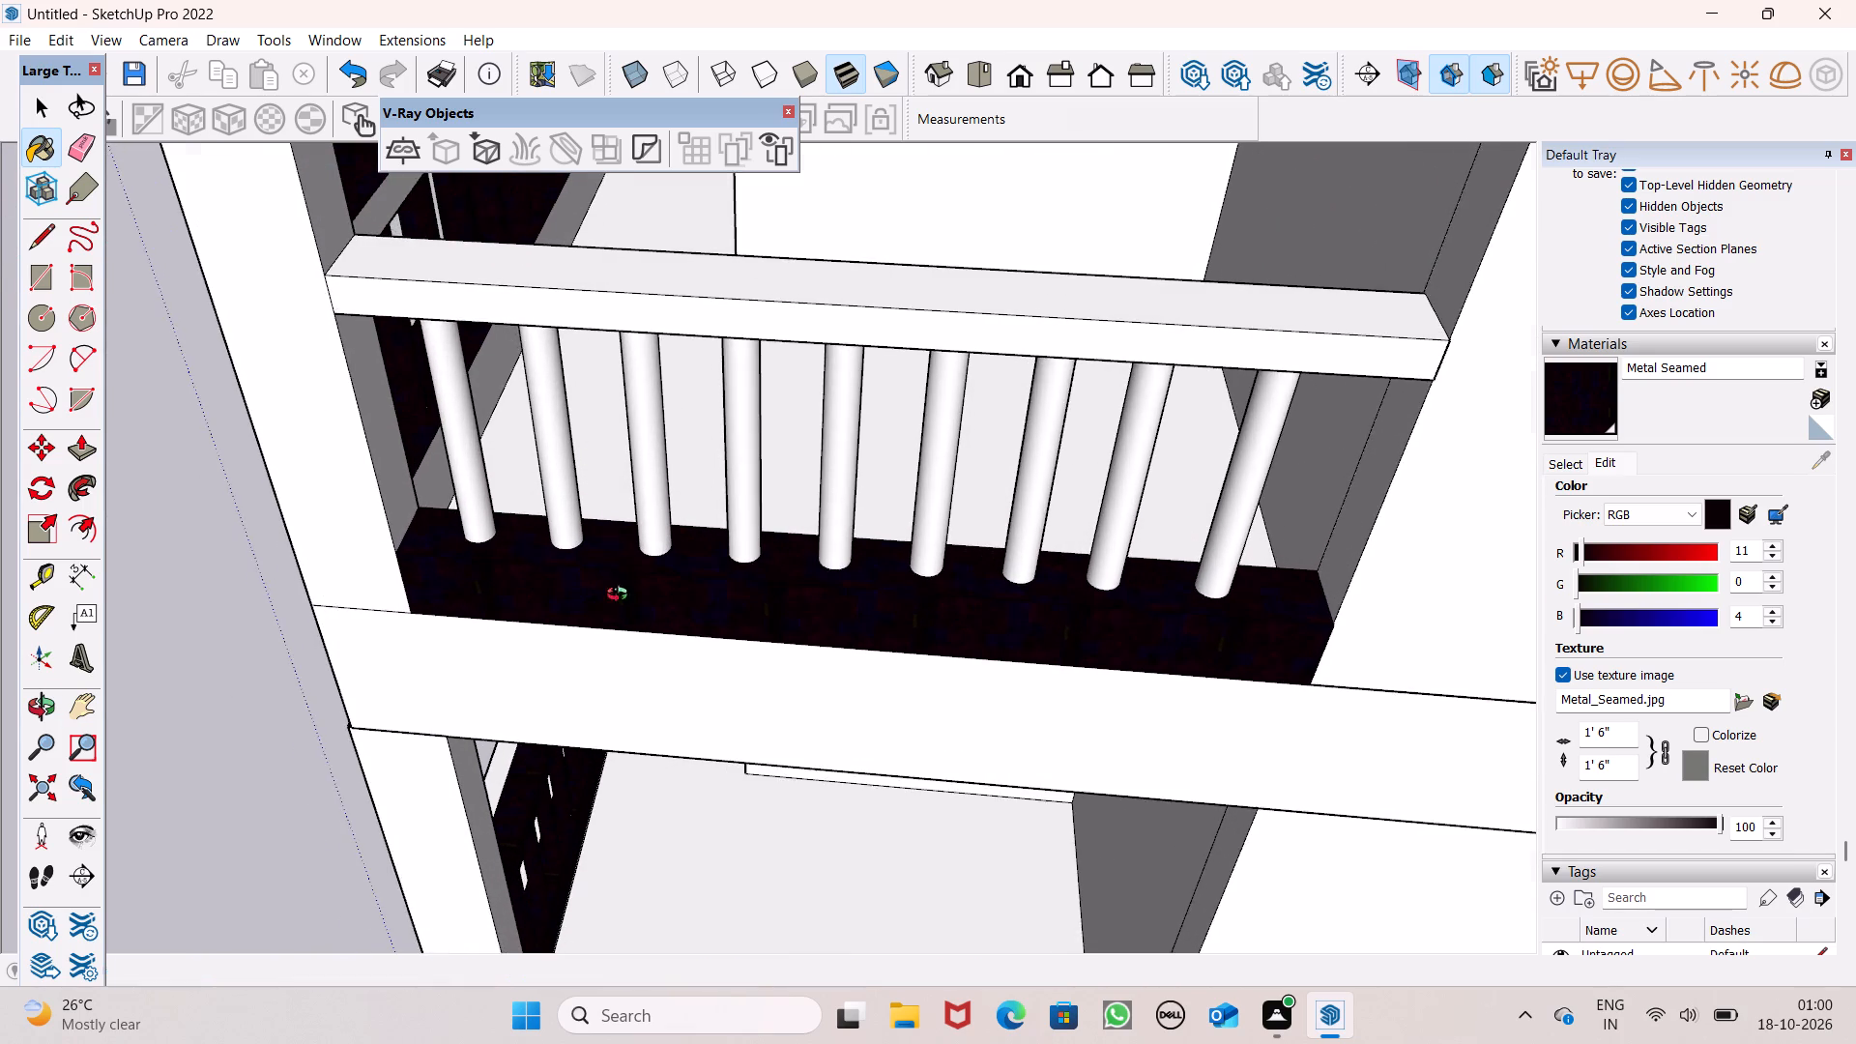
middle_drag(622, 596, 637, 637)
click(397, 336)
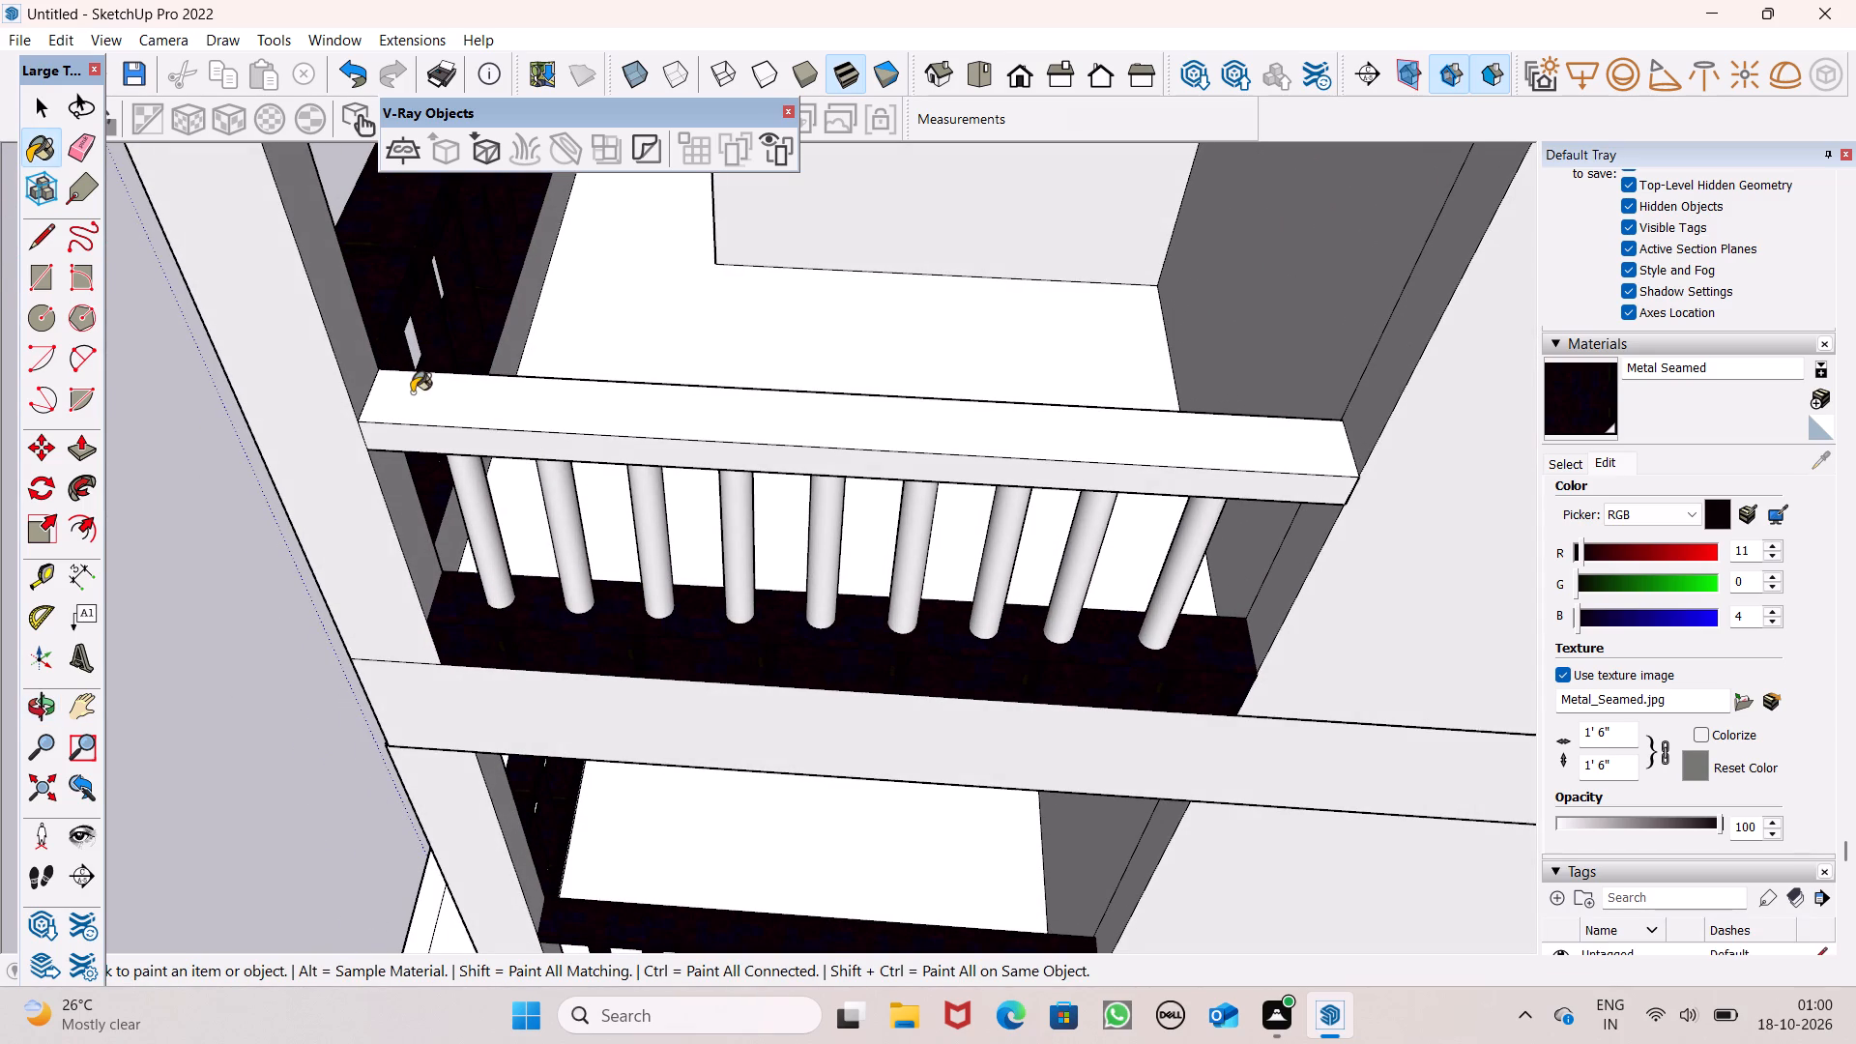
click(412, 392)
click(411, 434)
Paint the side railing's first five balusters from the corner column with Metal Seamed, undoing the stray fill on the floor.
middle_drag(587, 517, 585, 471)
click(488, 474)
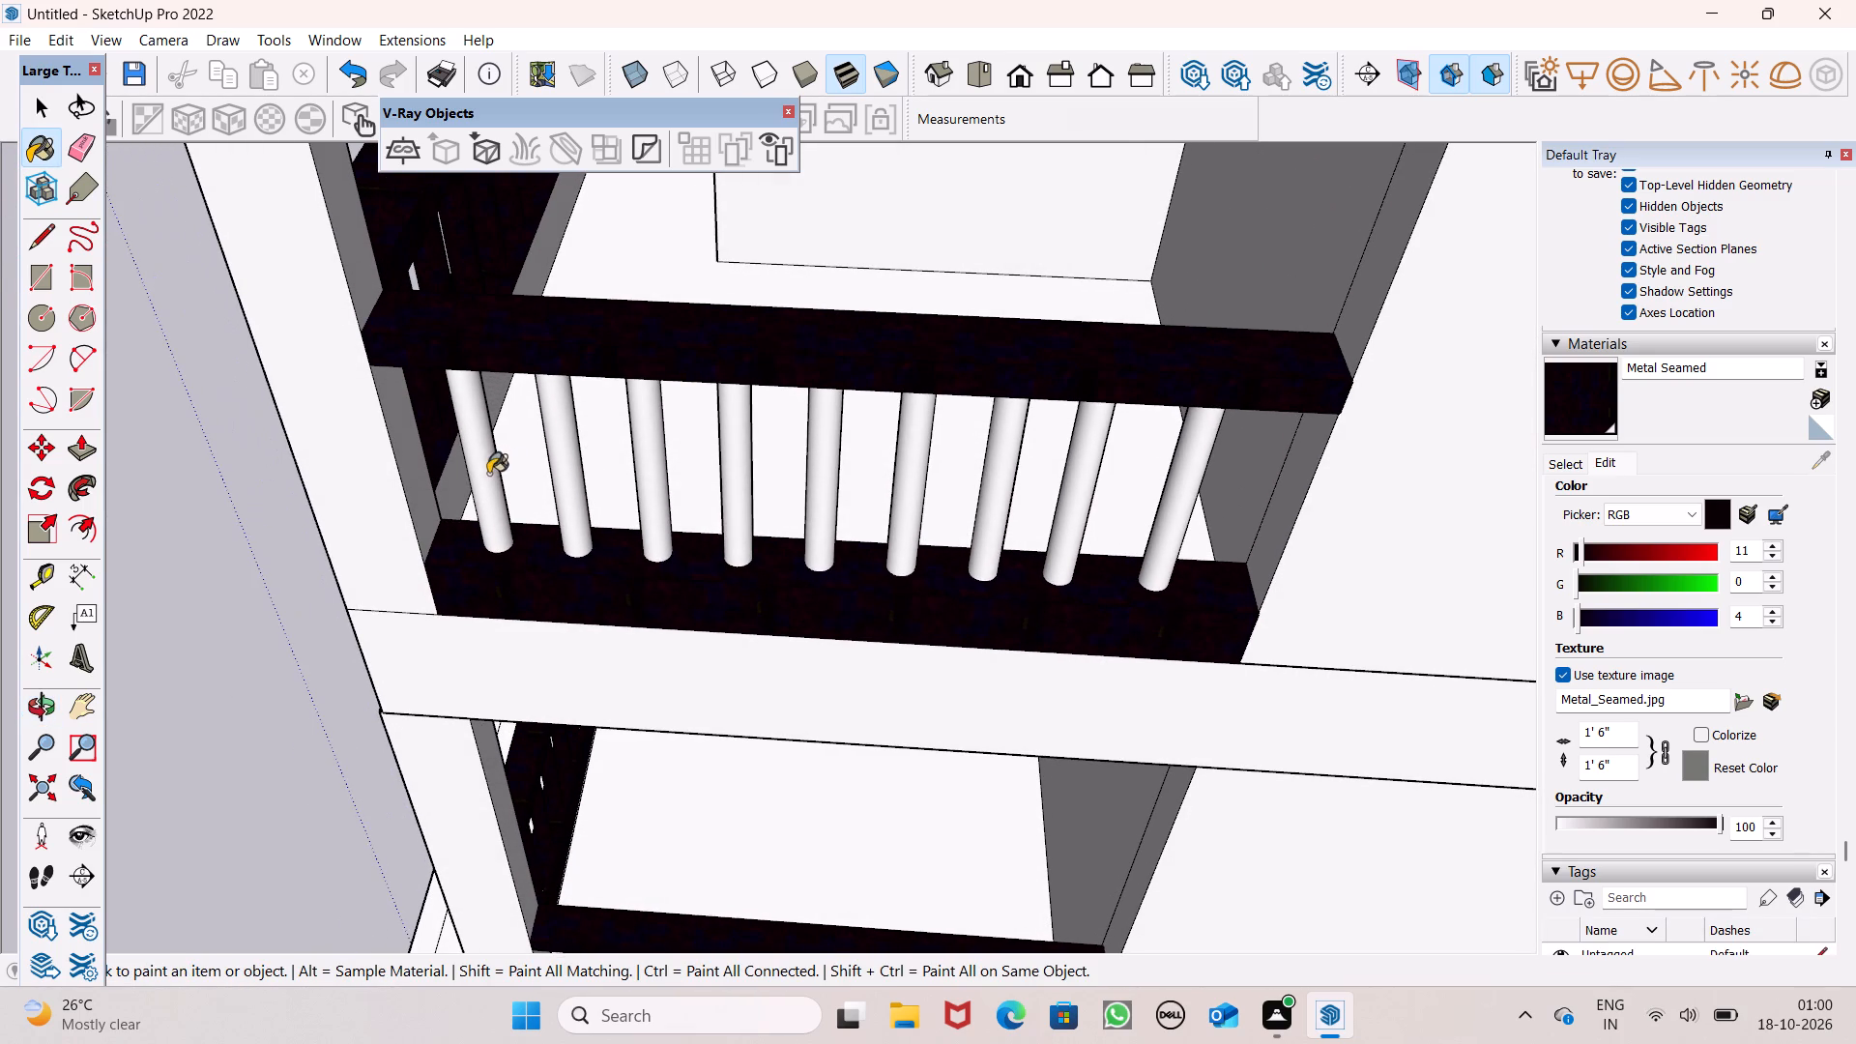
click(557, 475)
drag(660, 482, 674, 486)
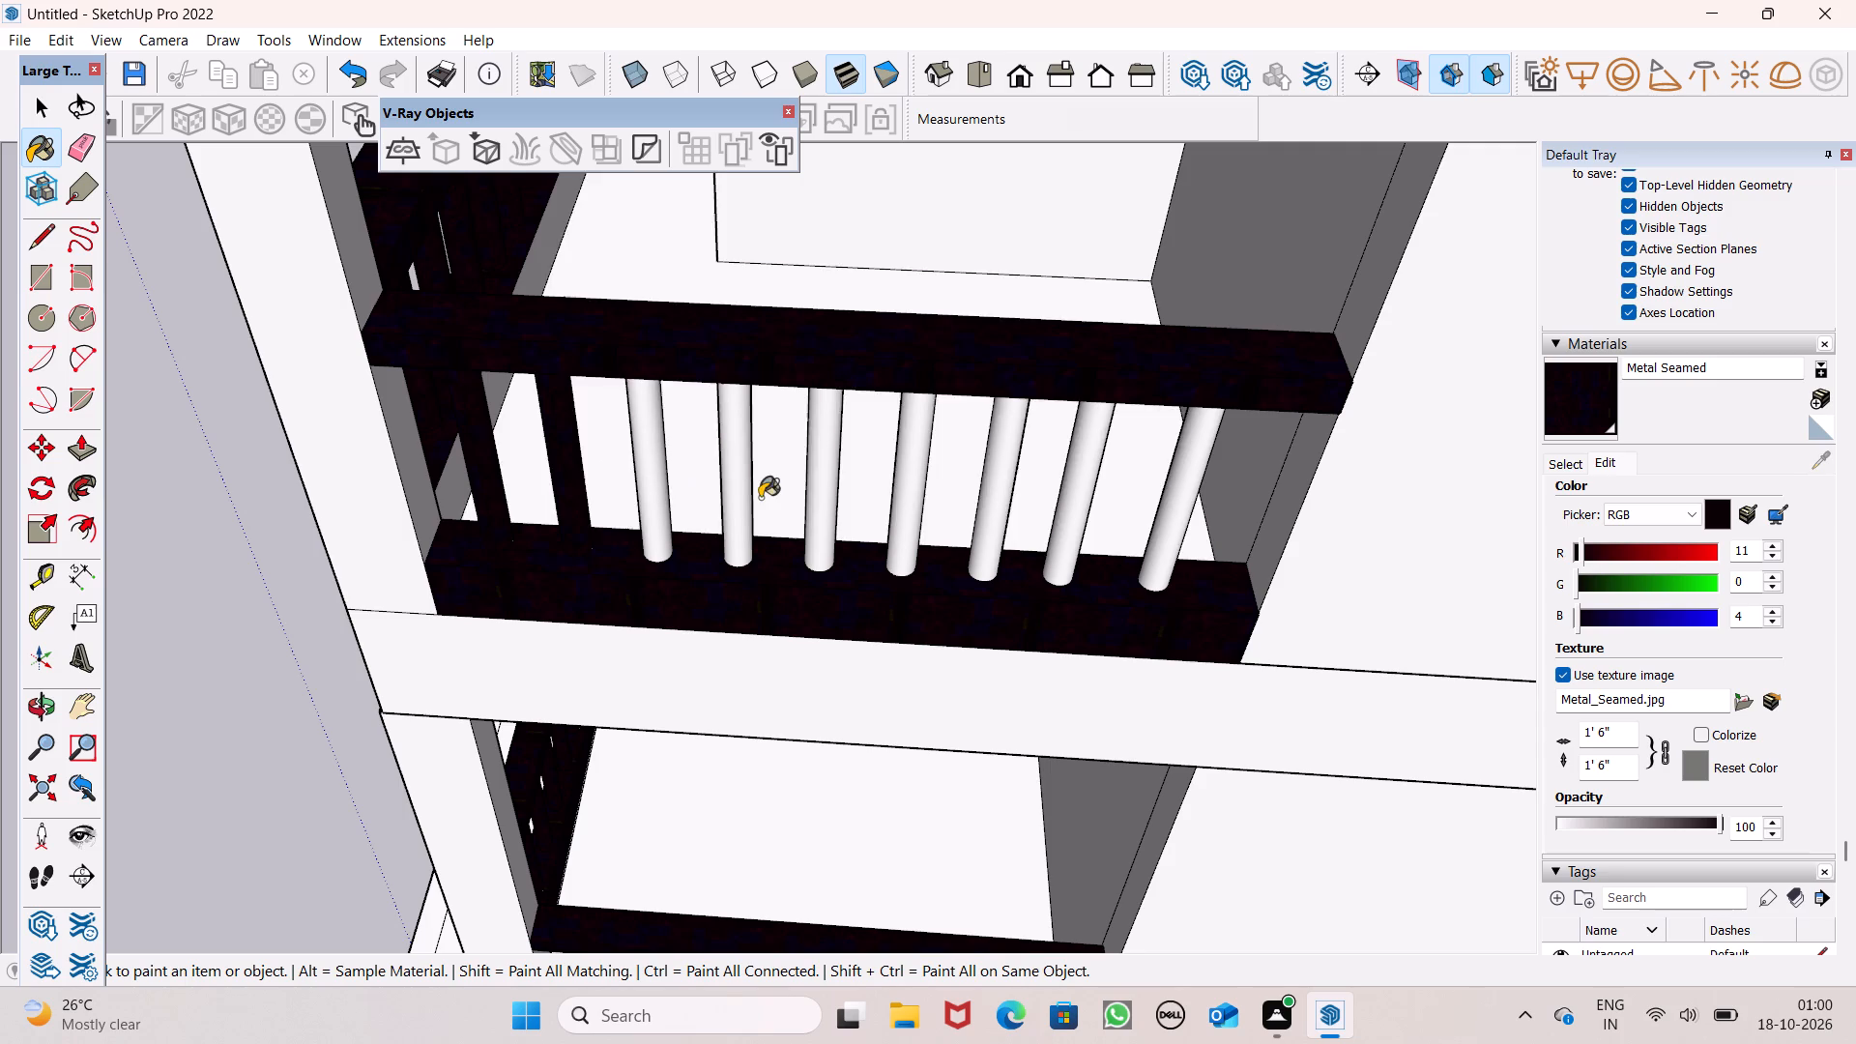
key(ctrl+z)
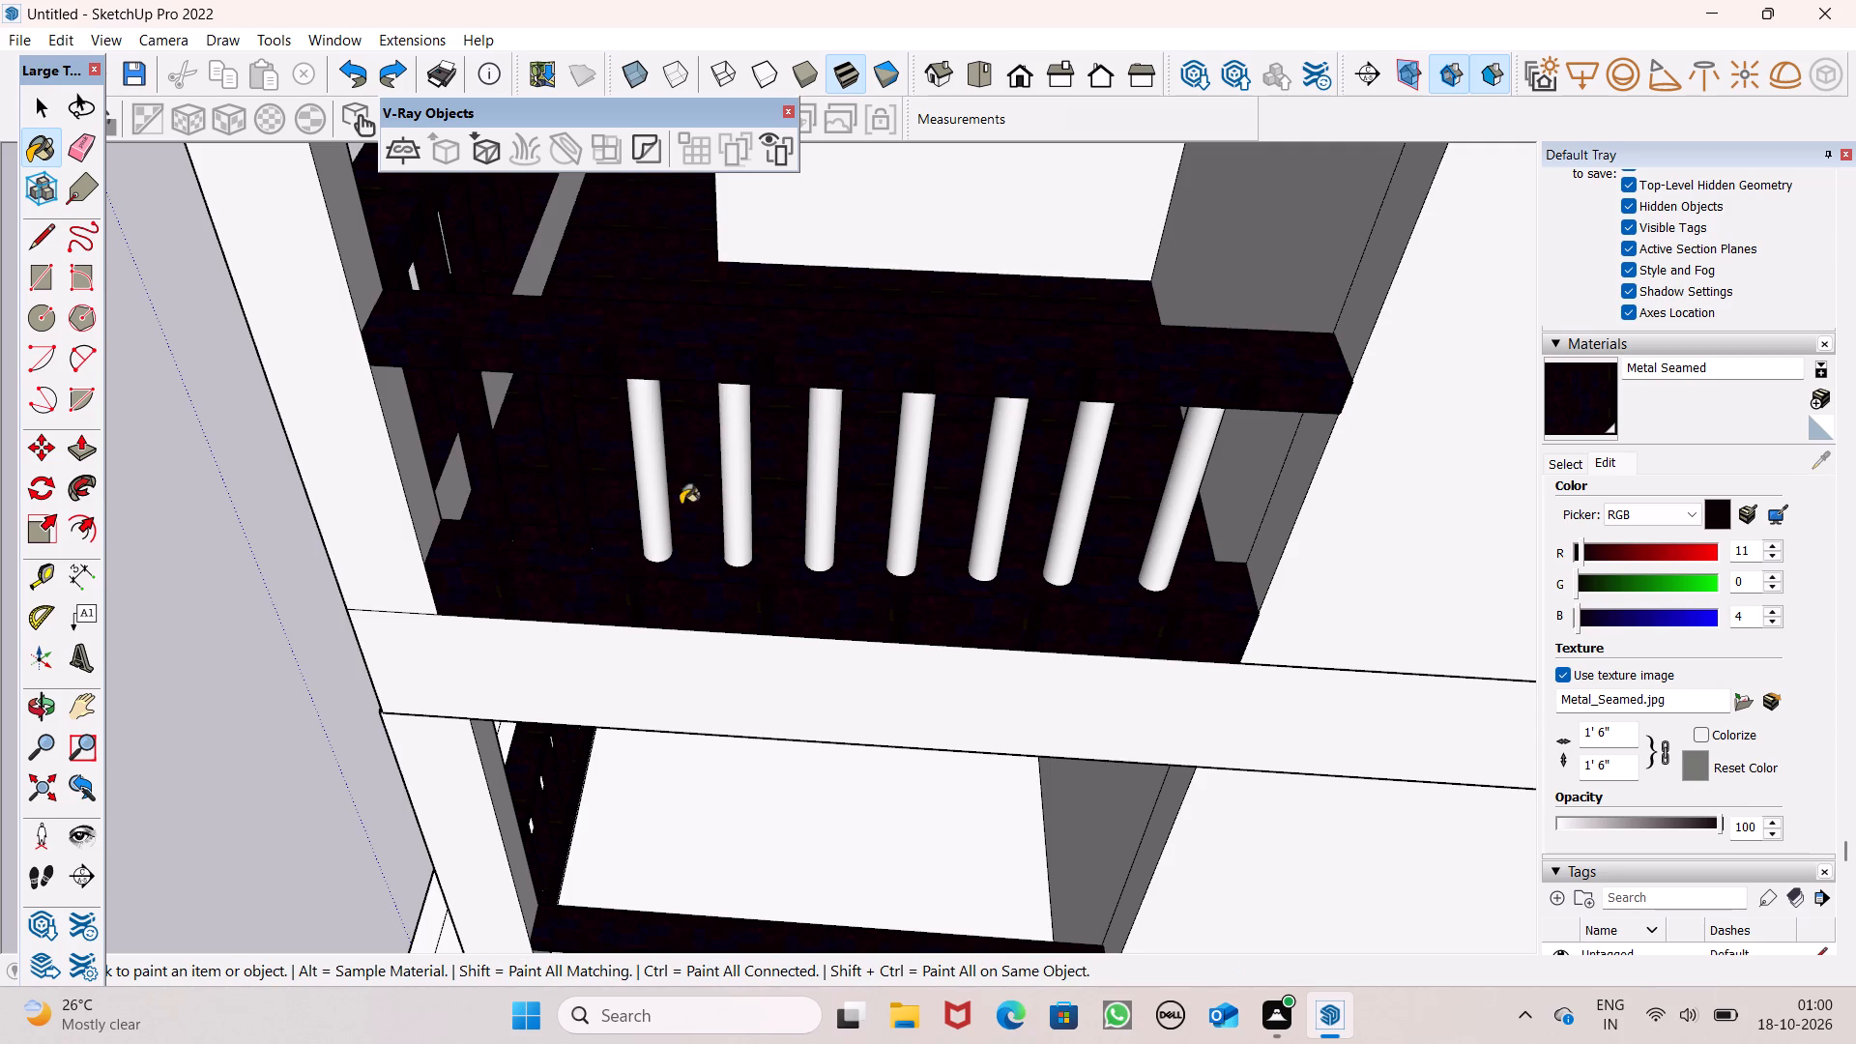
click(652, 502)
click(732, 501)
click(824, 504)
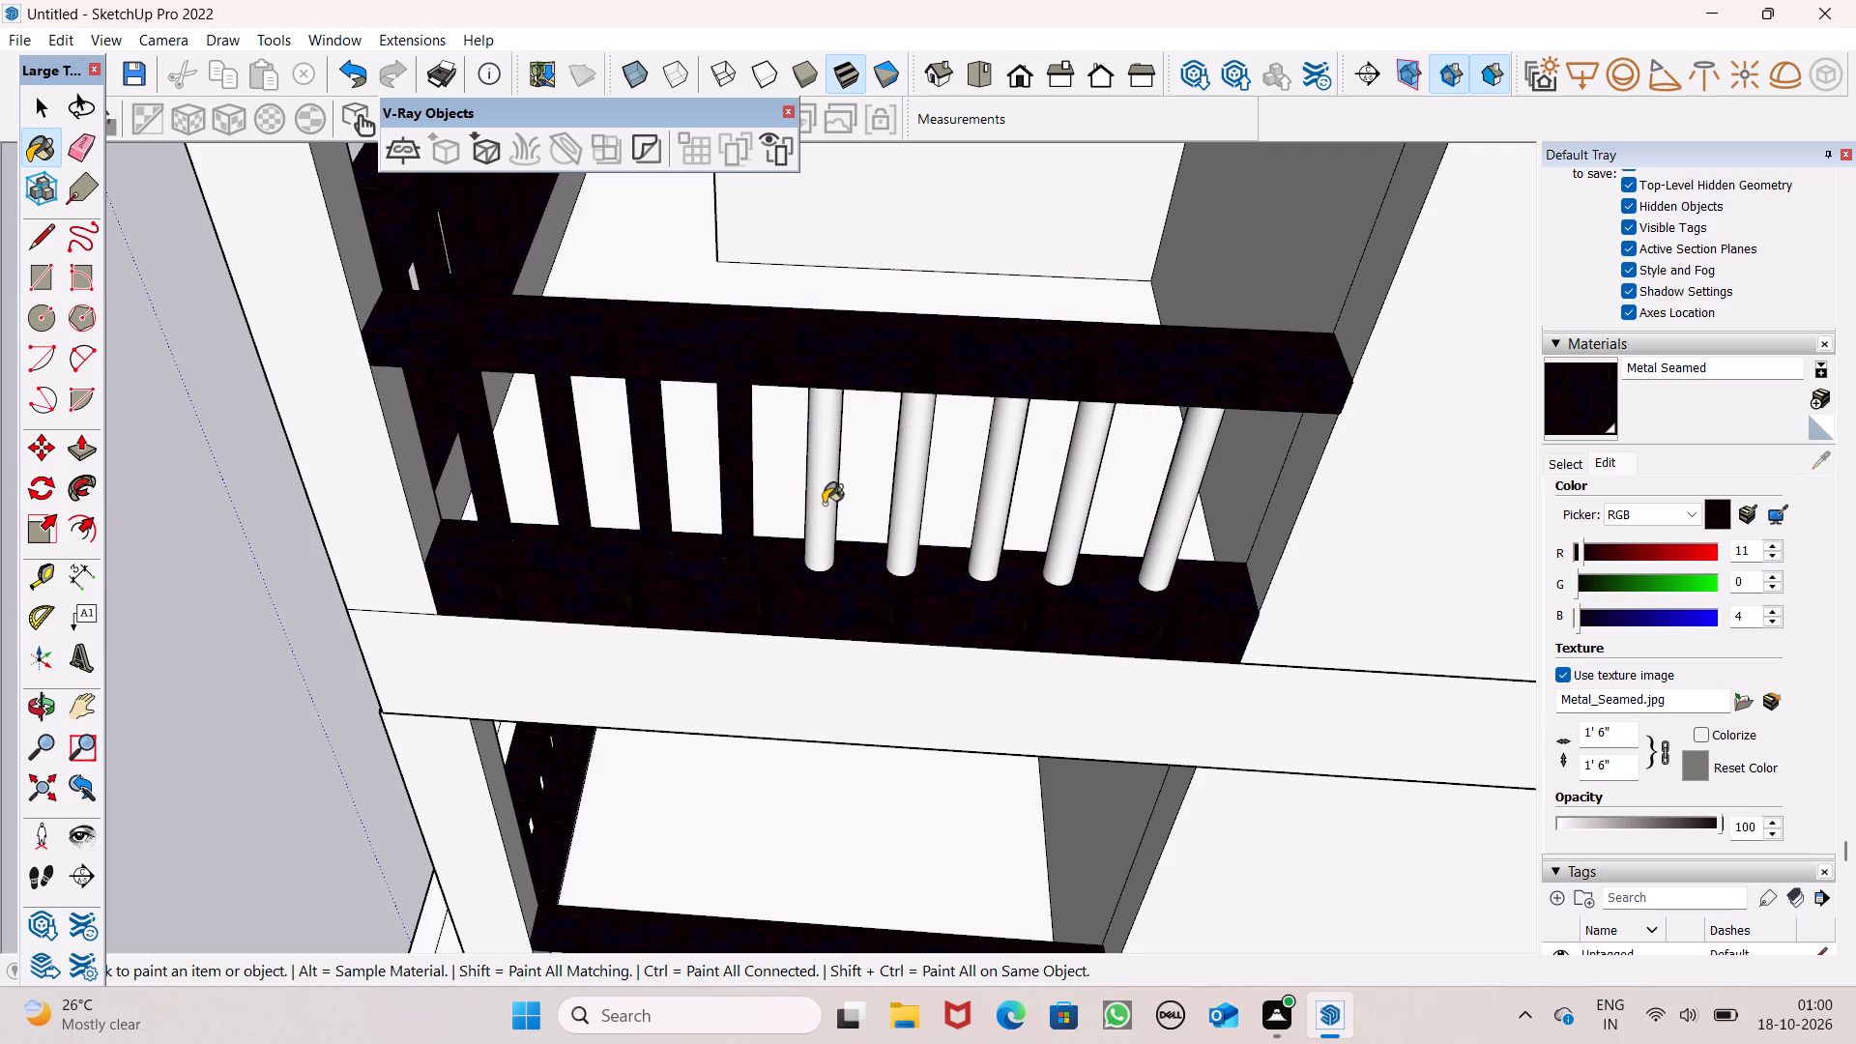
Paint the side railing's last four balusters with Metal Seamed and undo the stray fill on the adjoining wall edge.
click(906, 507)
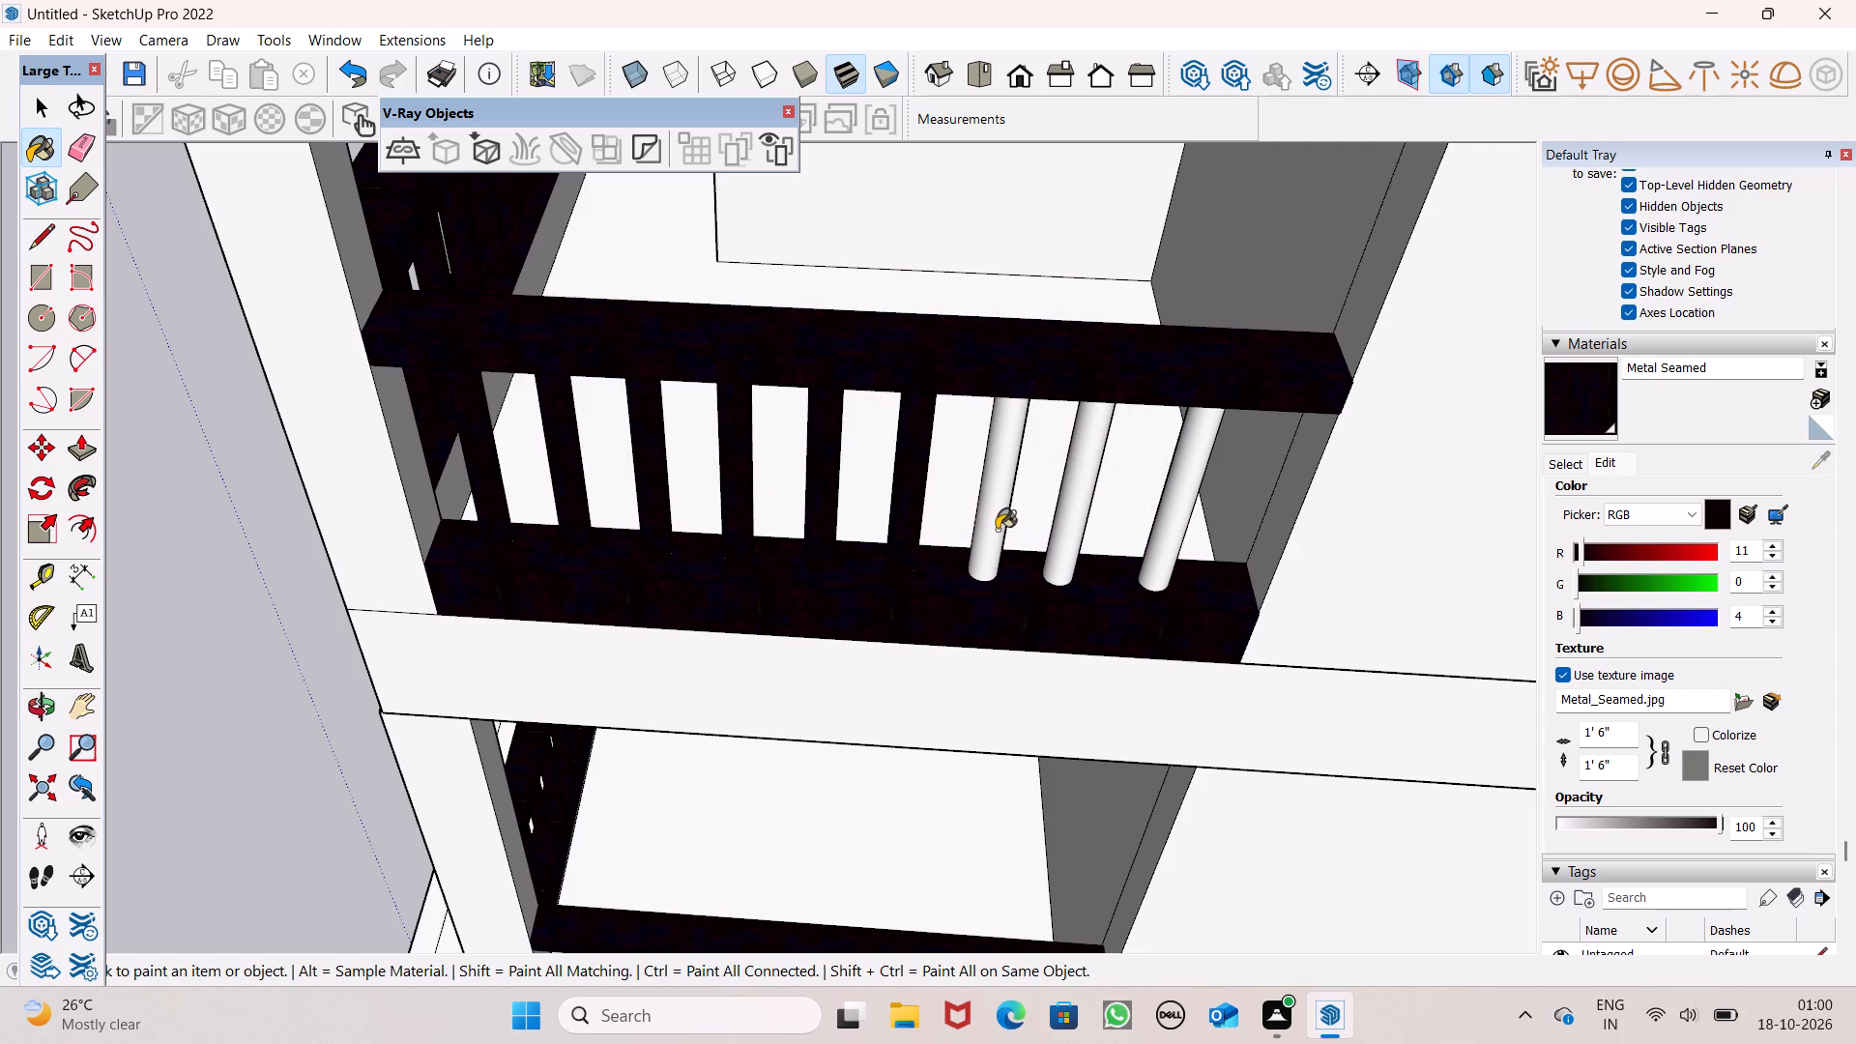
click(983, 526)
middle_drag(1057, 559, 1010, 591)
click(1038, 575)
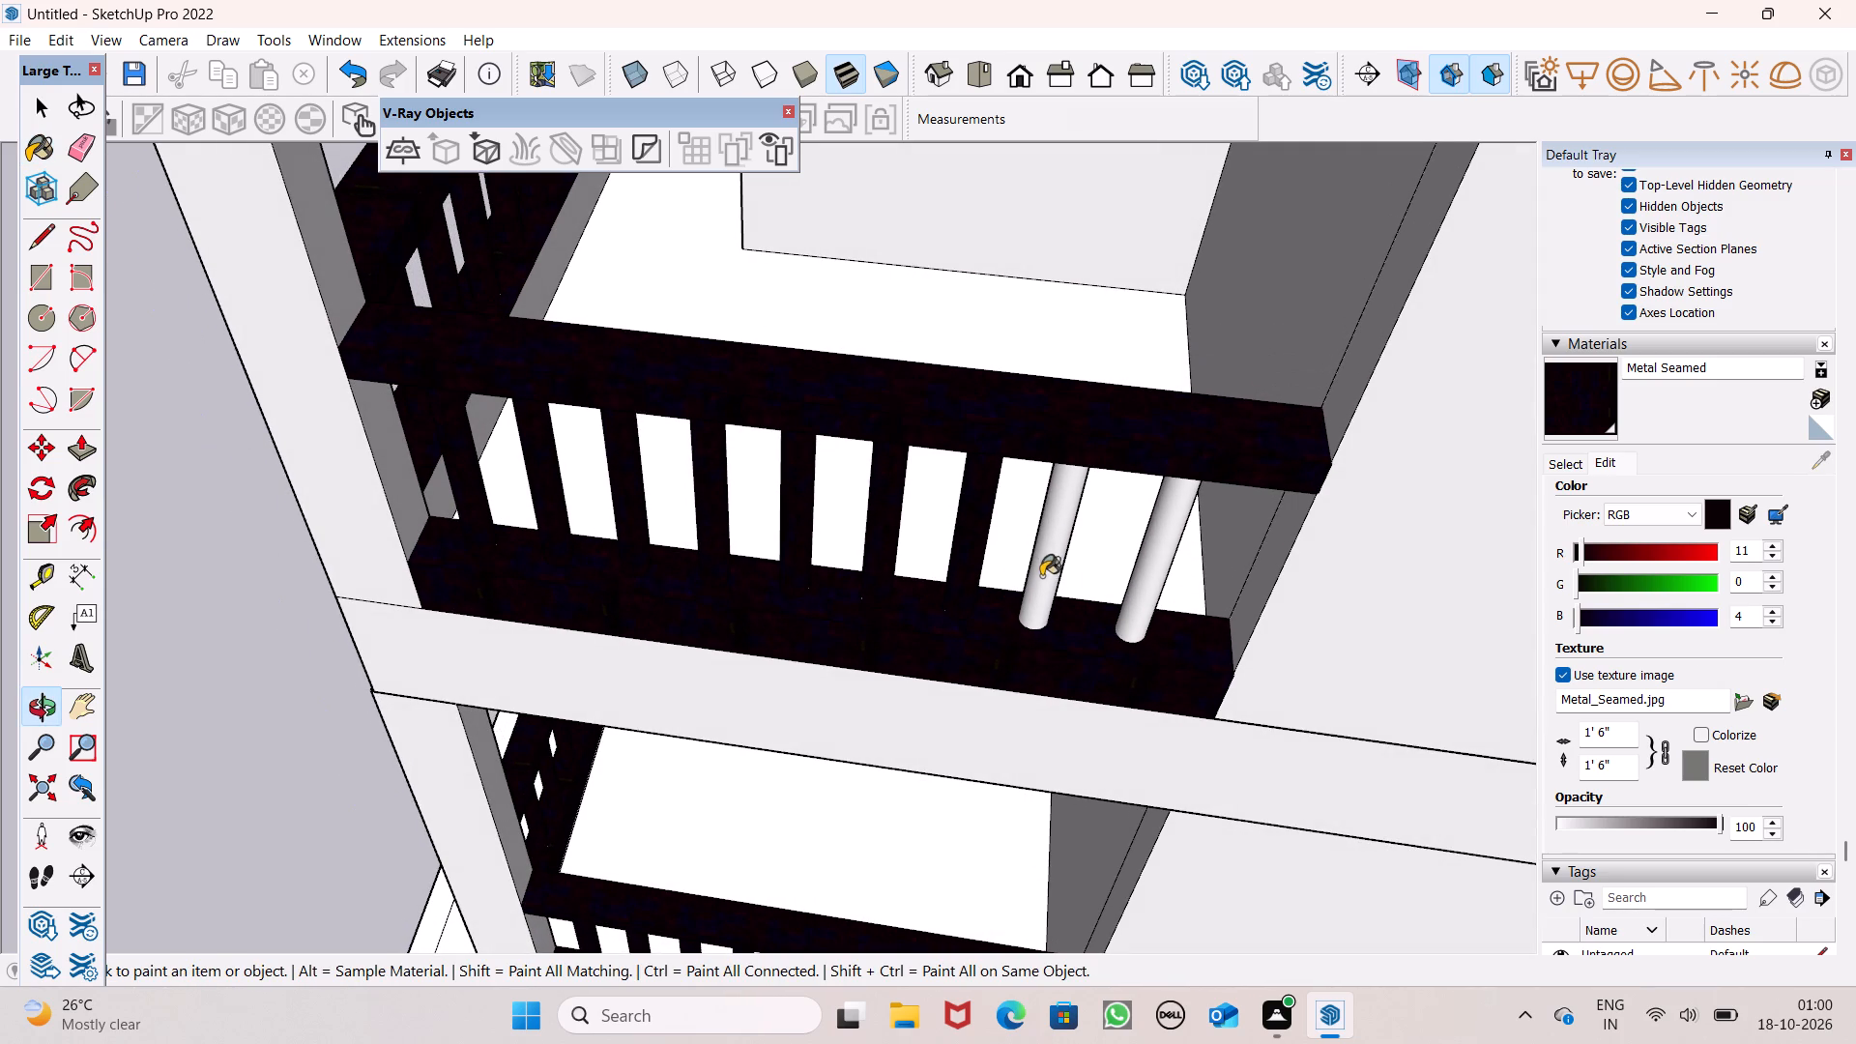
click(1151, 594)
click(1245, 605)
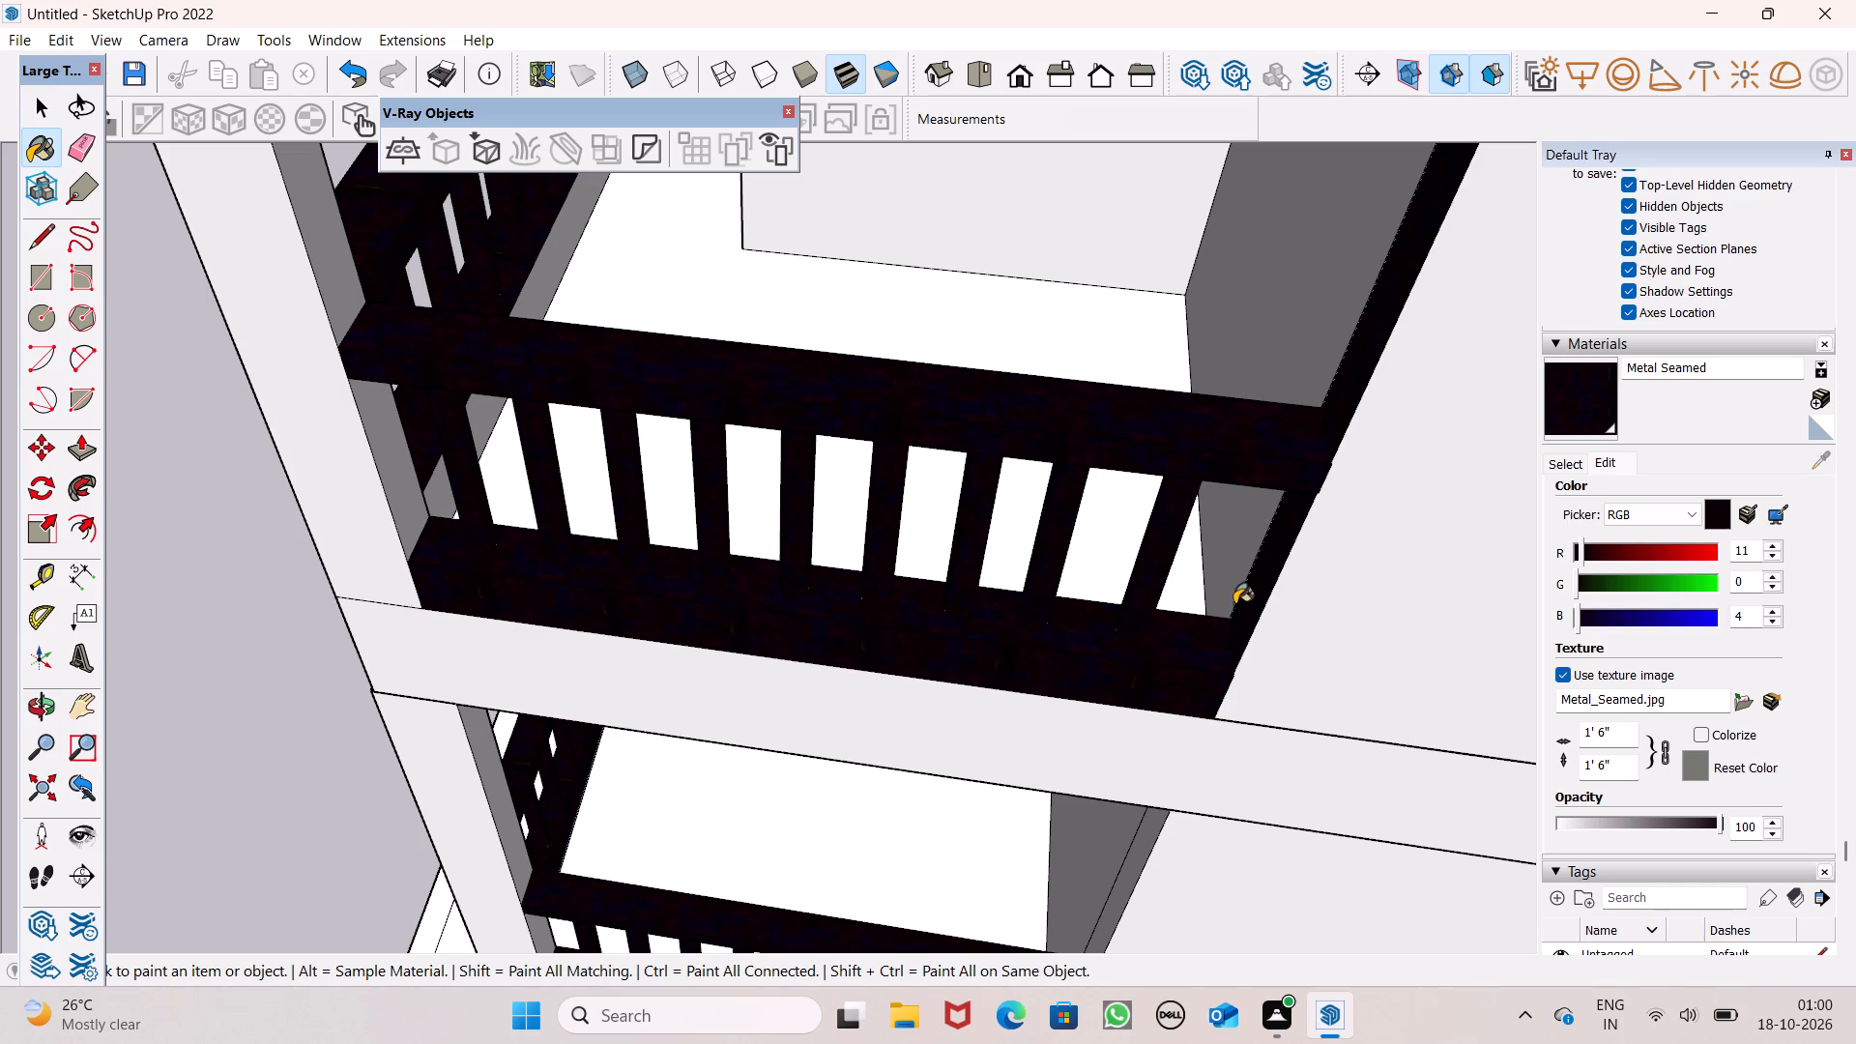
key(ctrl+z)
Paint the inner face of the front railing's curb on this balcony with Metal Seamed, undoing and redoing the fill once.
middle_drag(1102, 568, 1105, 565)
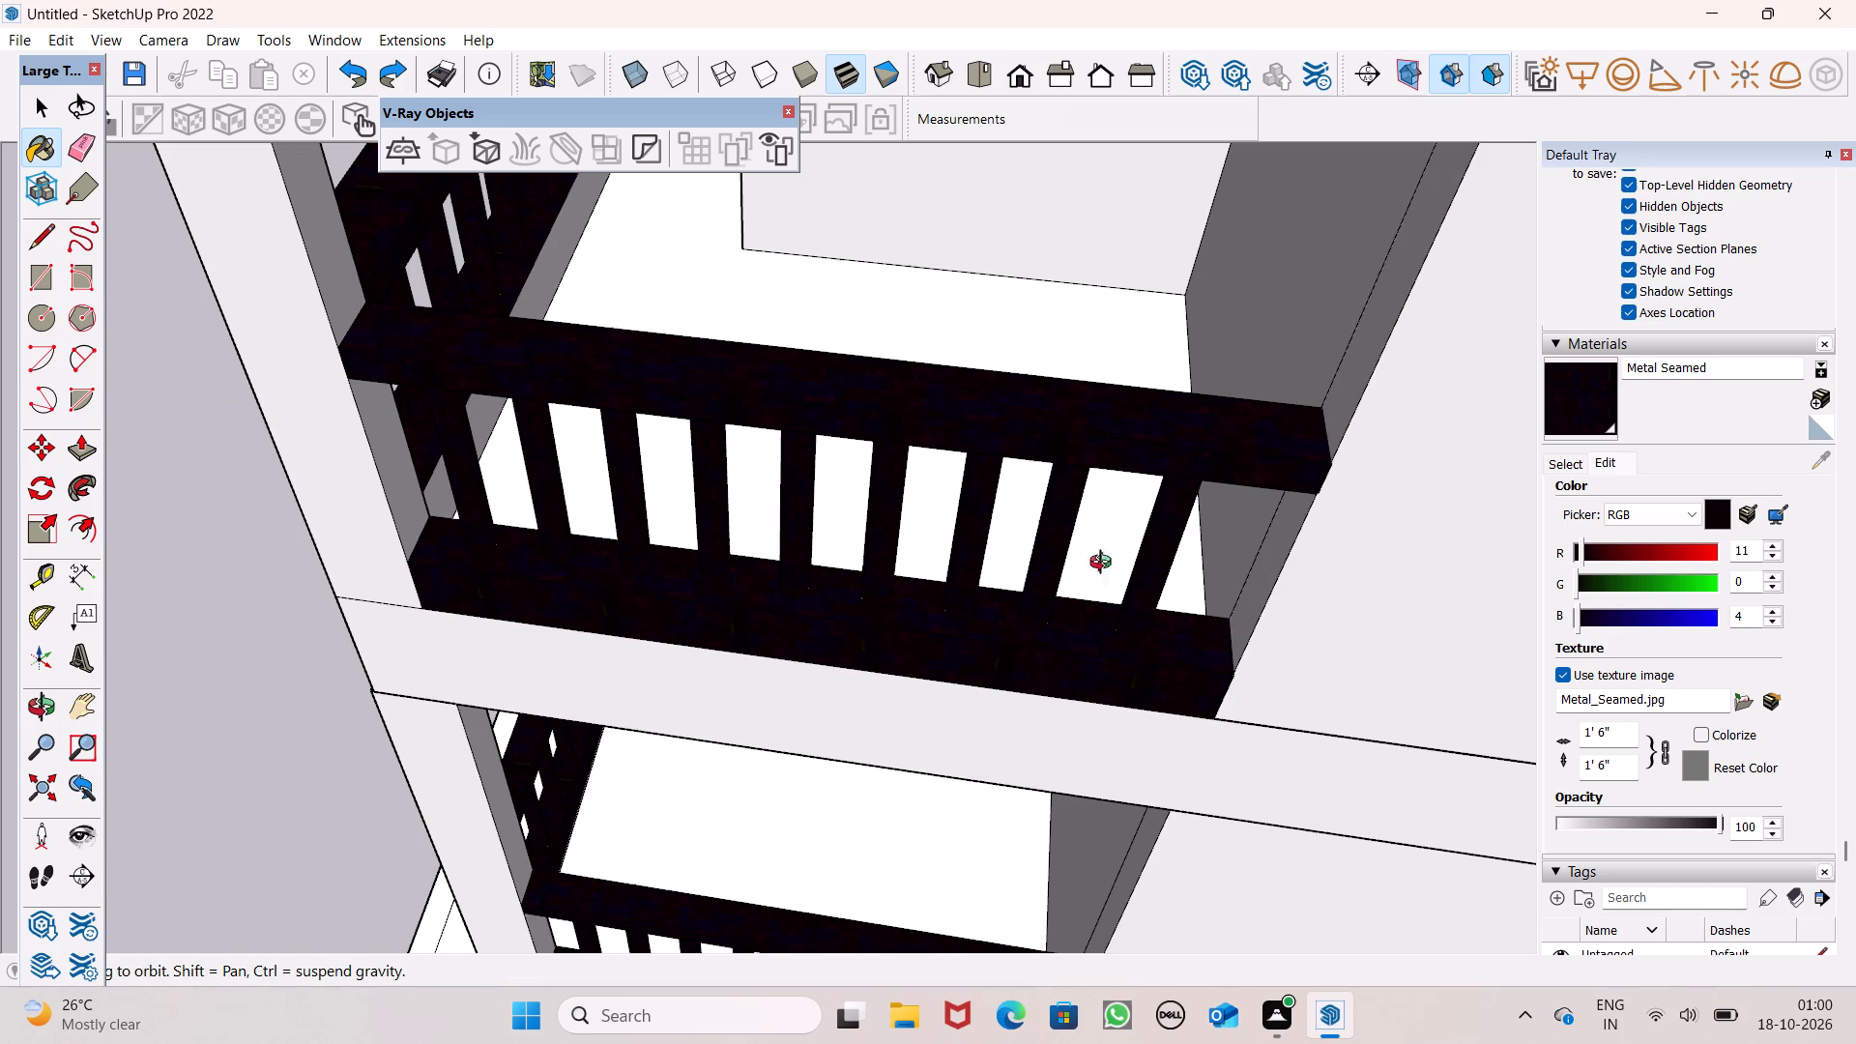
middle_drag(1105, 565, 936, 483)
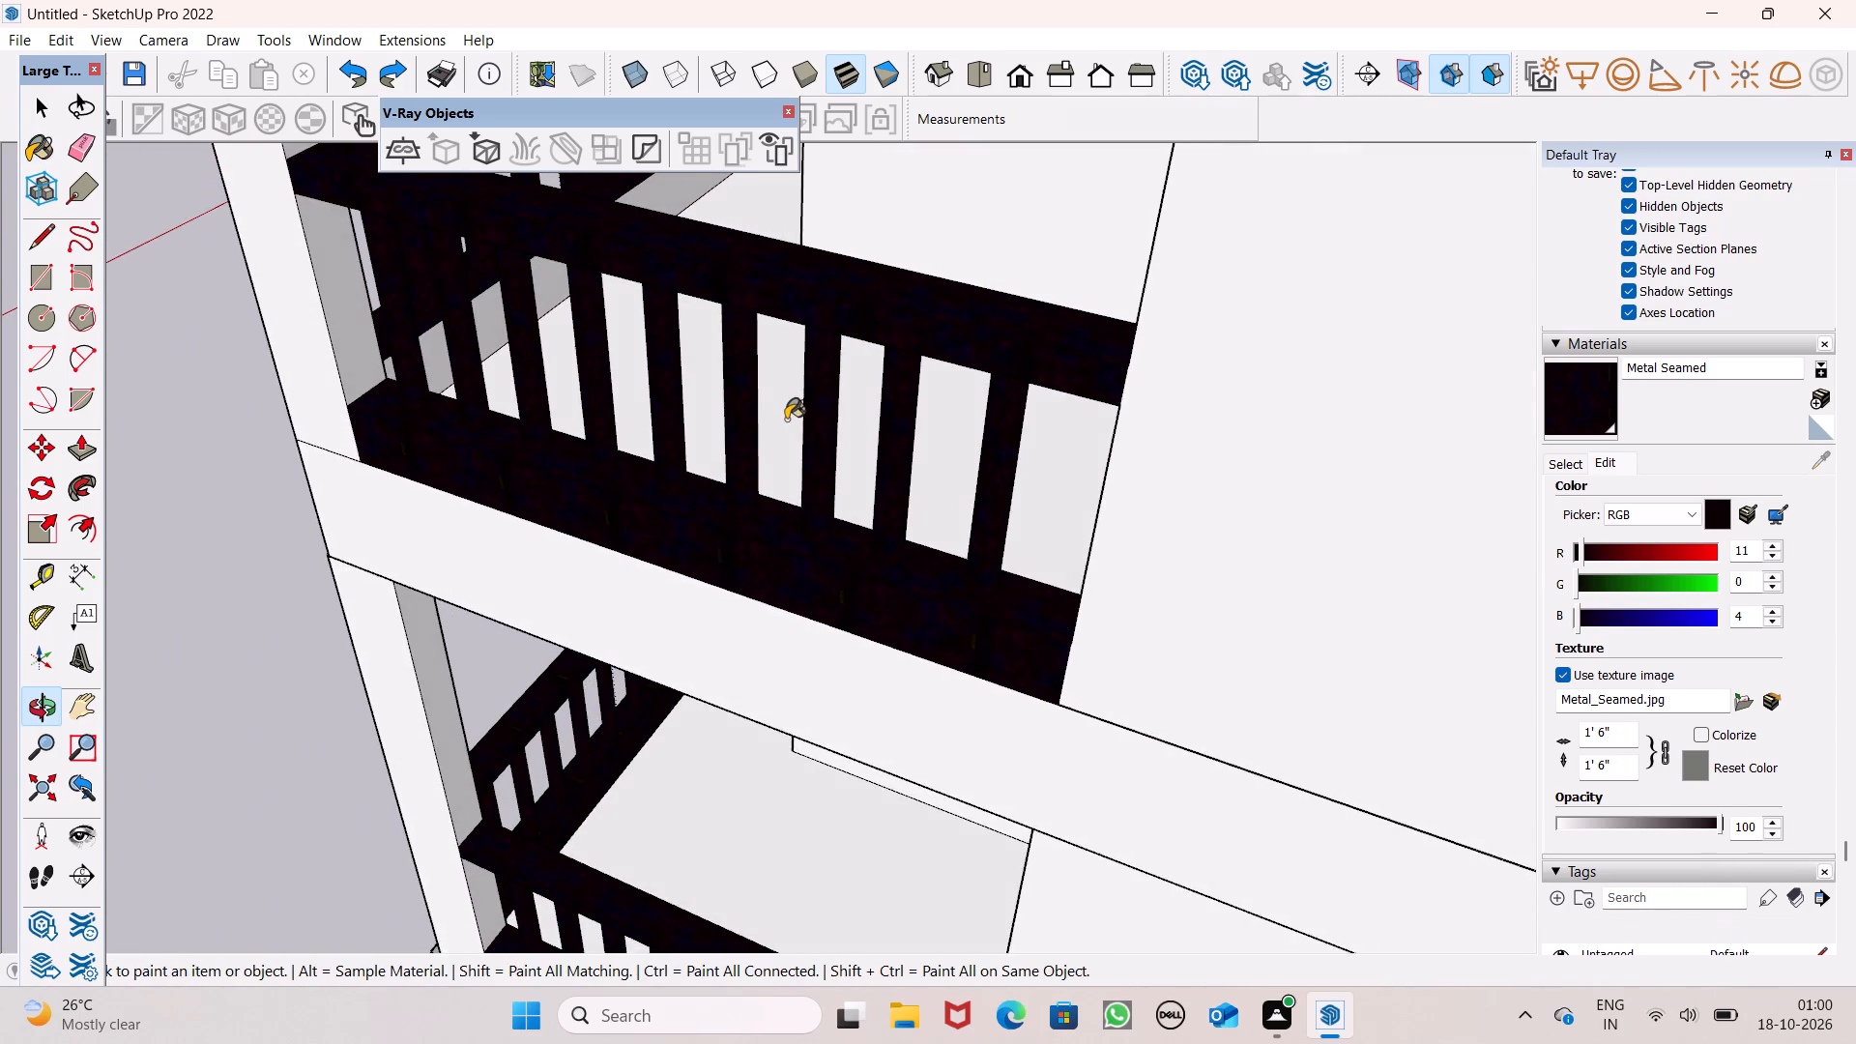
scroll(786, 420, down, 5)
click(520, 349)
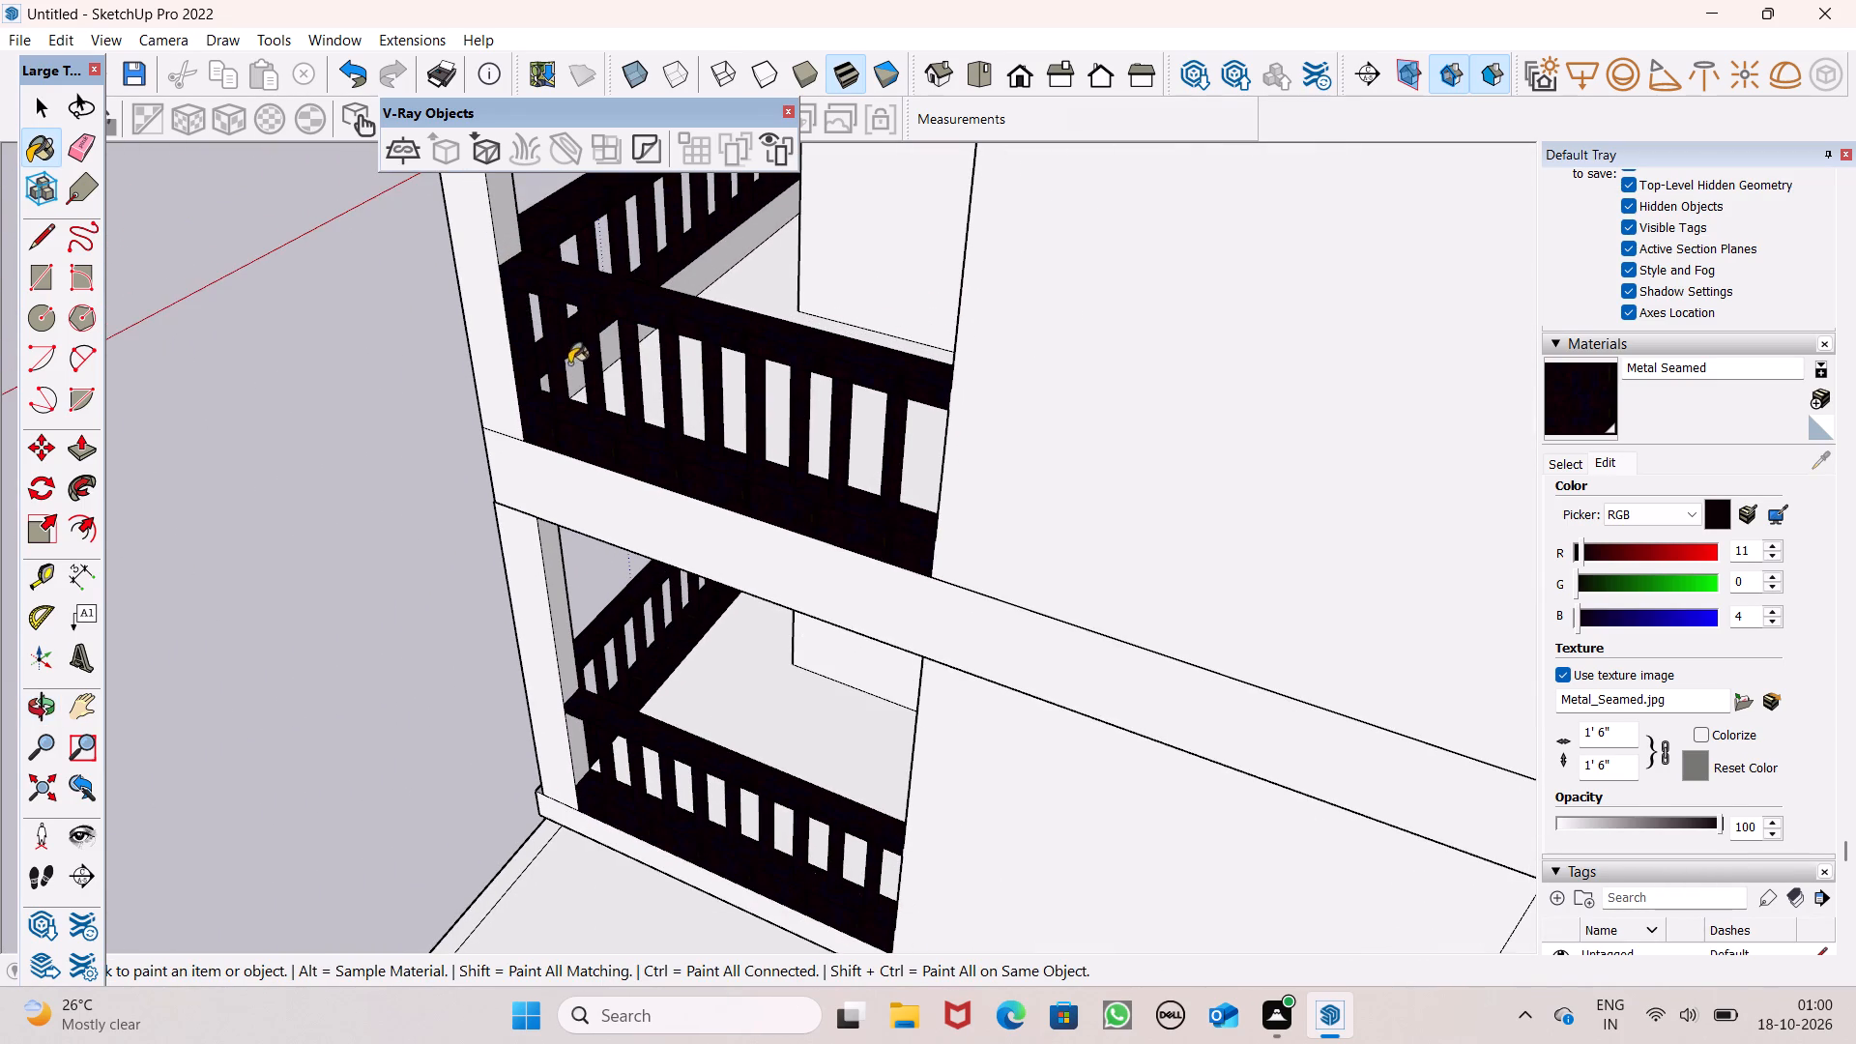
middle_drag(569, 365, 392, 490)
scroll(652, 367, up, 5)
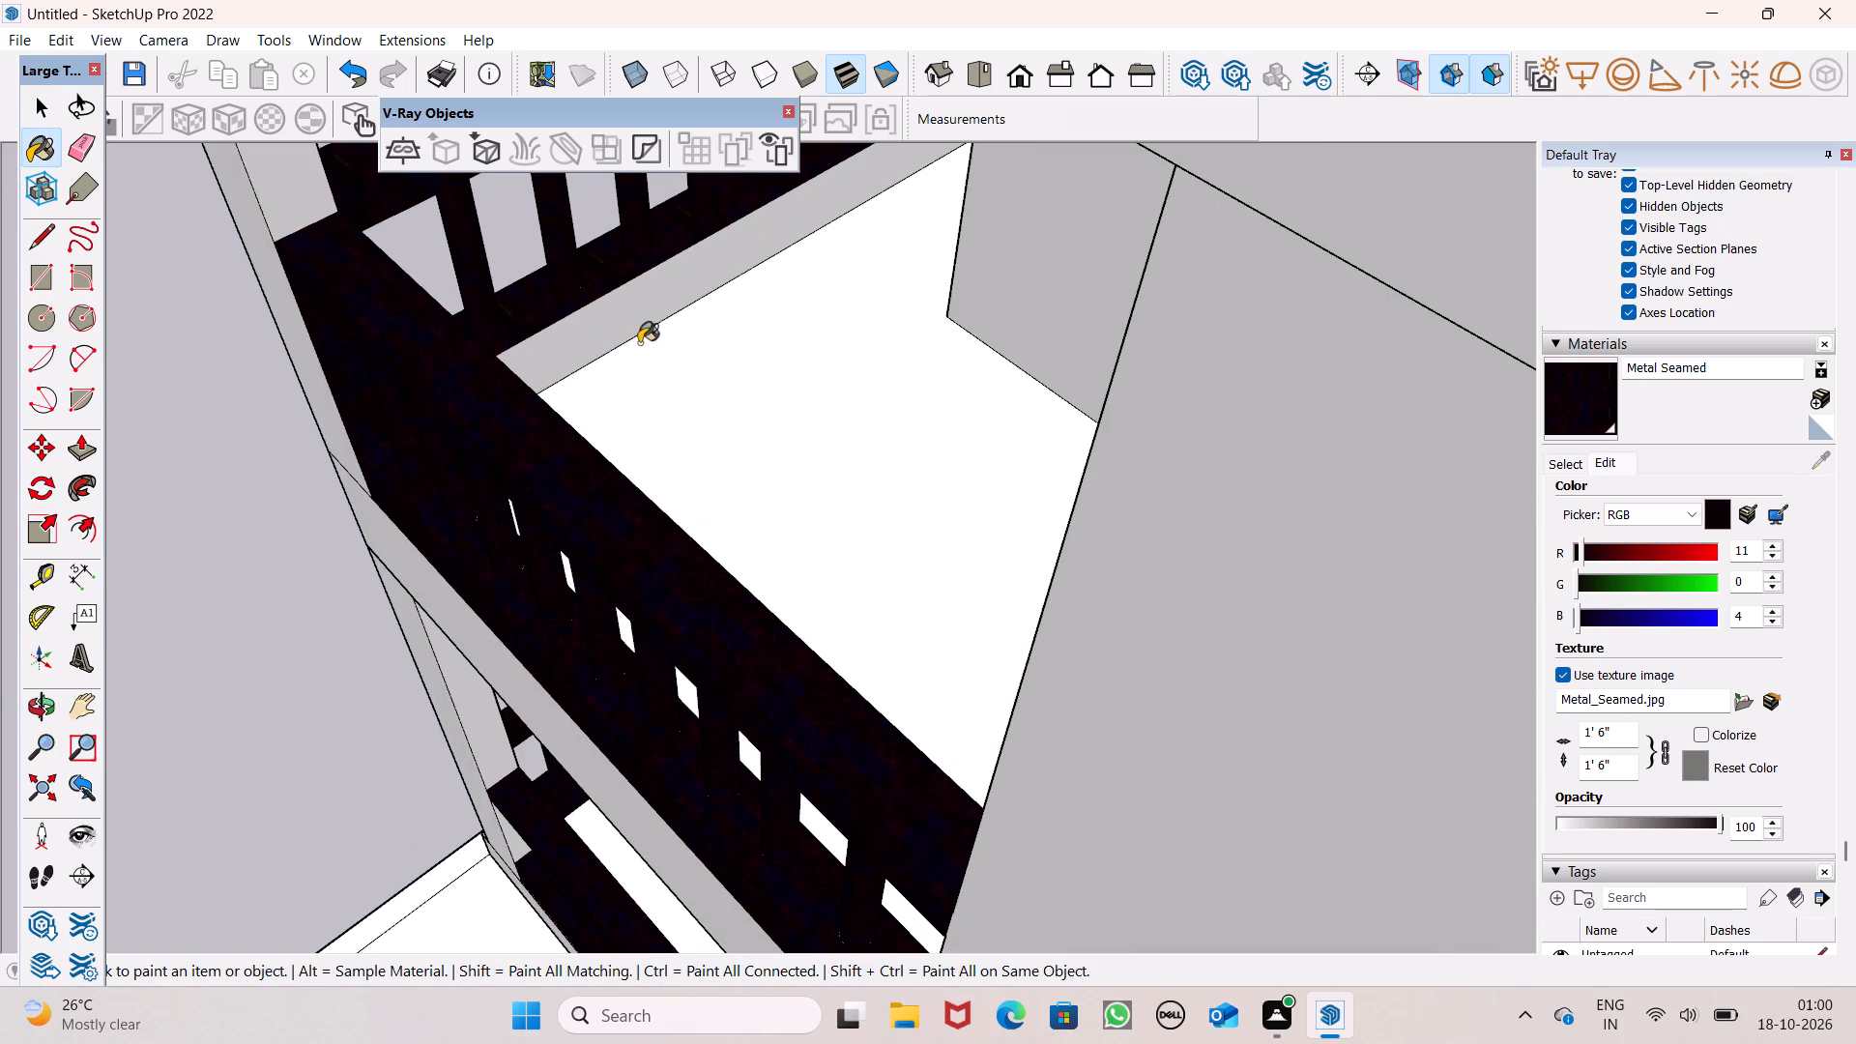
click(639, 342)
key(ctrl+z)
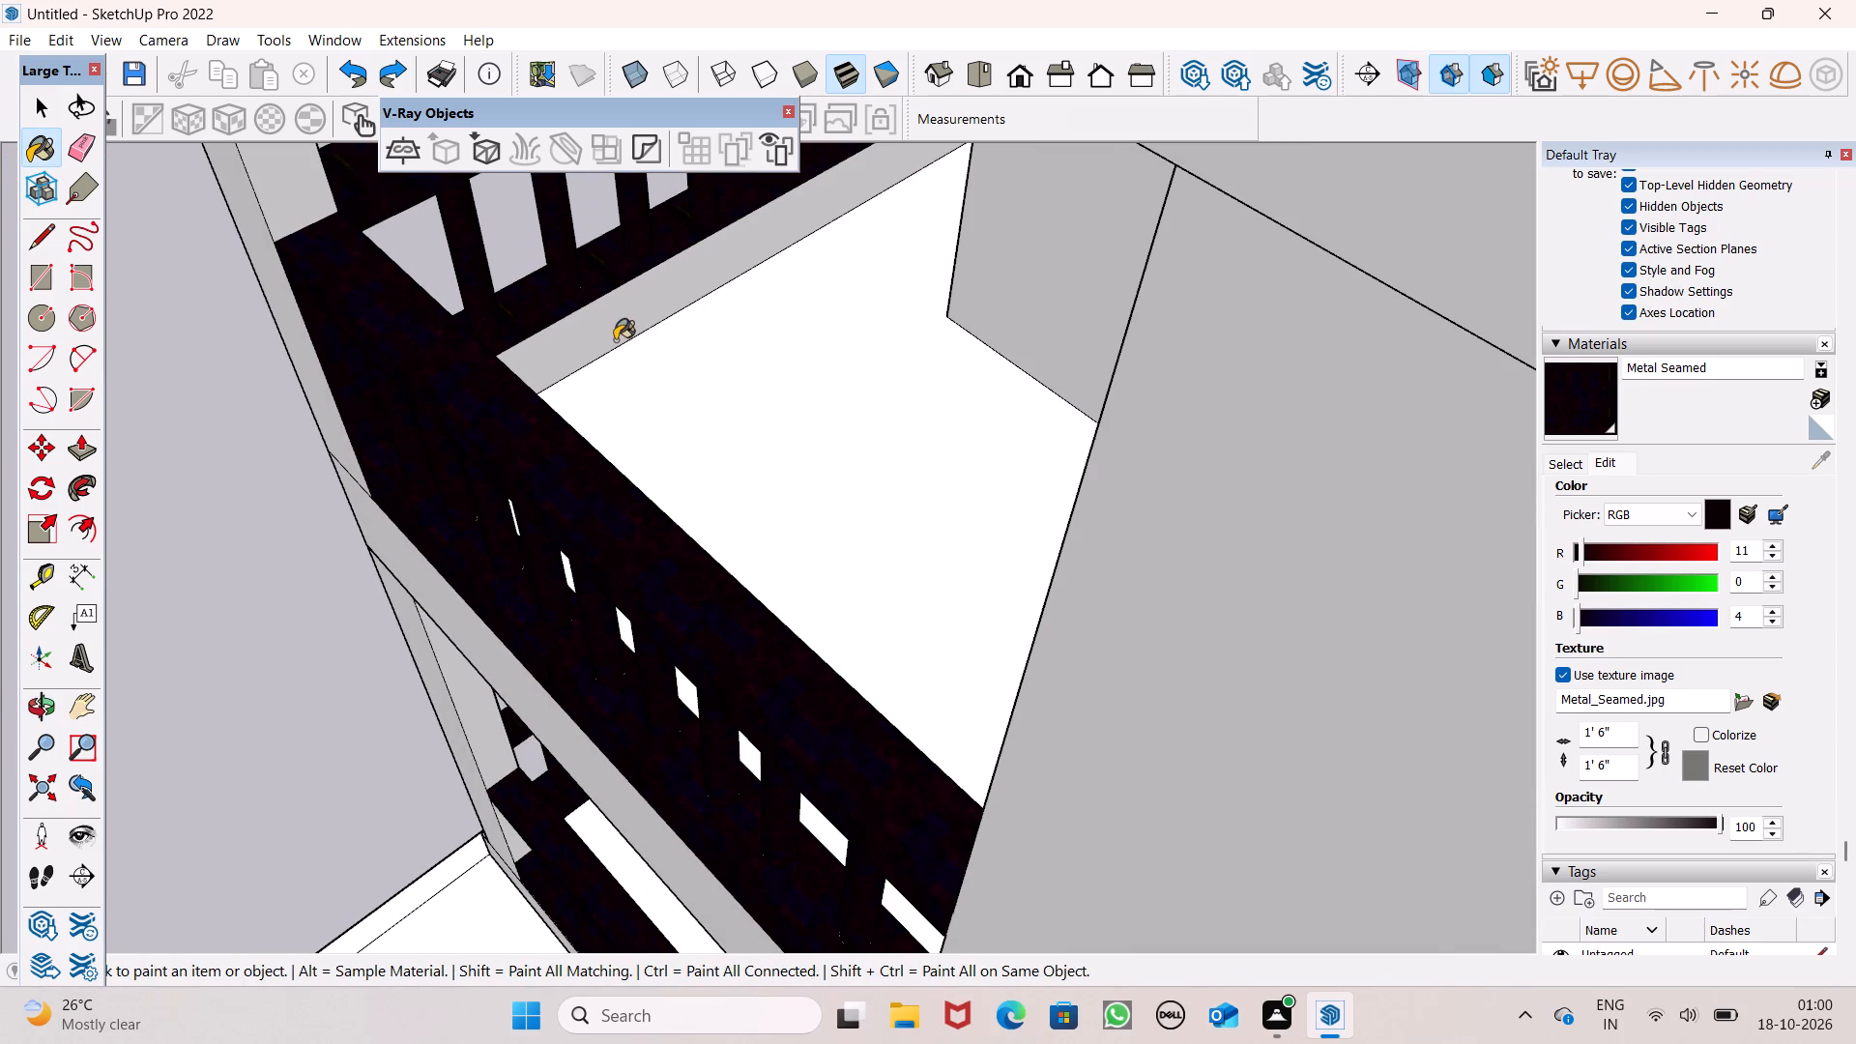
click(615, 340)
Paint the inner faces of the side railing's top rail and curb with Metal Seamed.
middle_drag(542, 431, 1558, 508)
scroll(1521, 523, up, 1)
middle_drag(871, 472, 1454, 369)
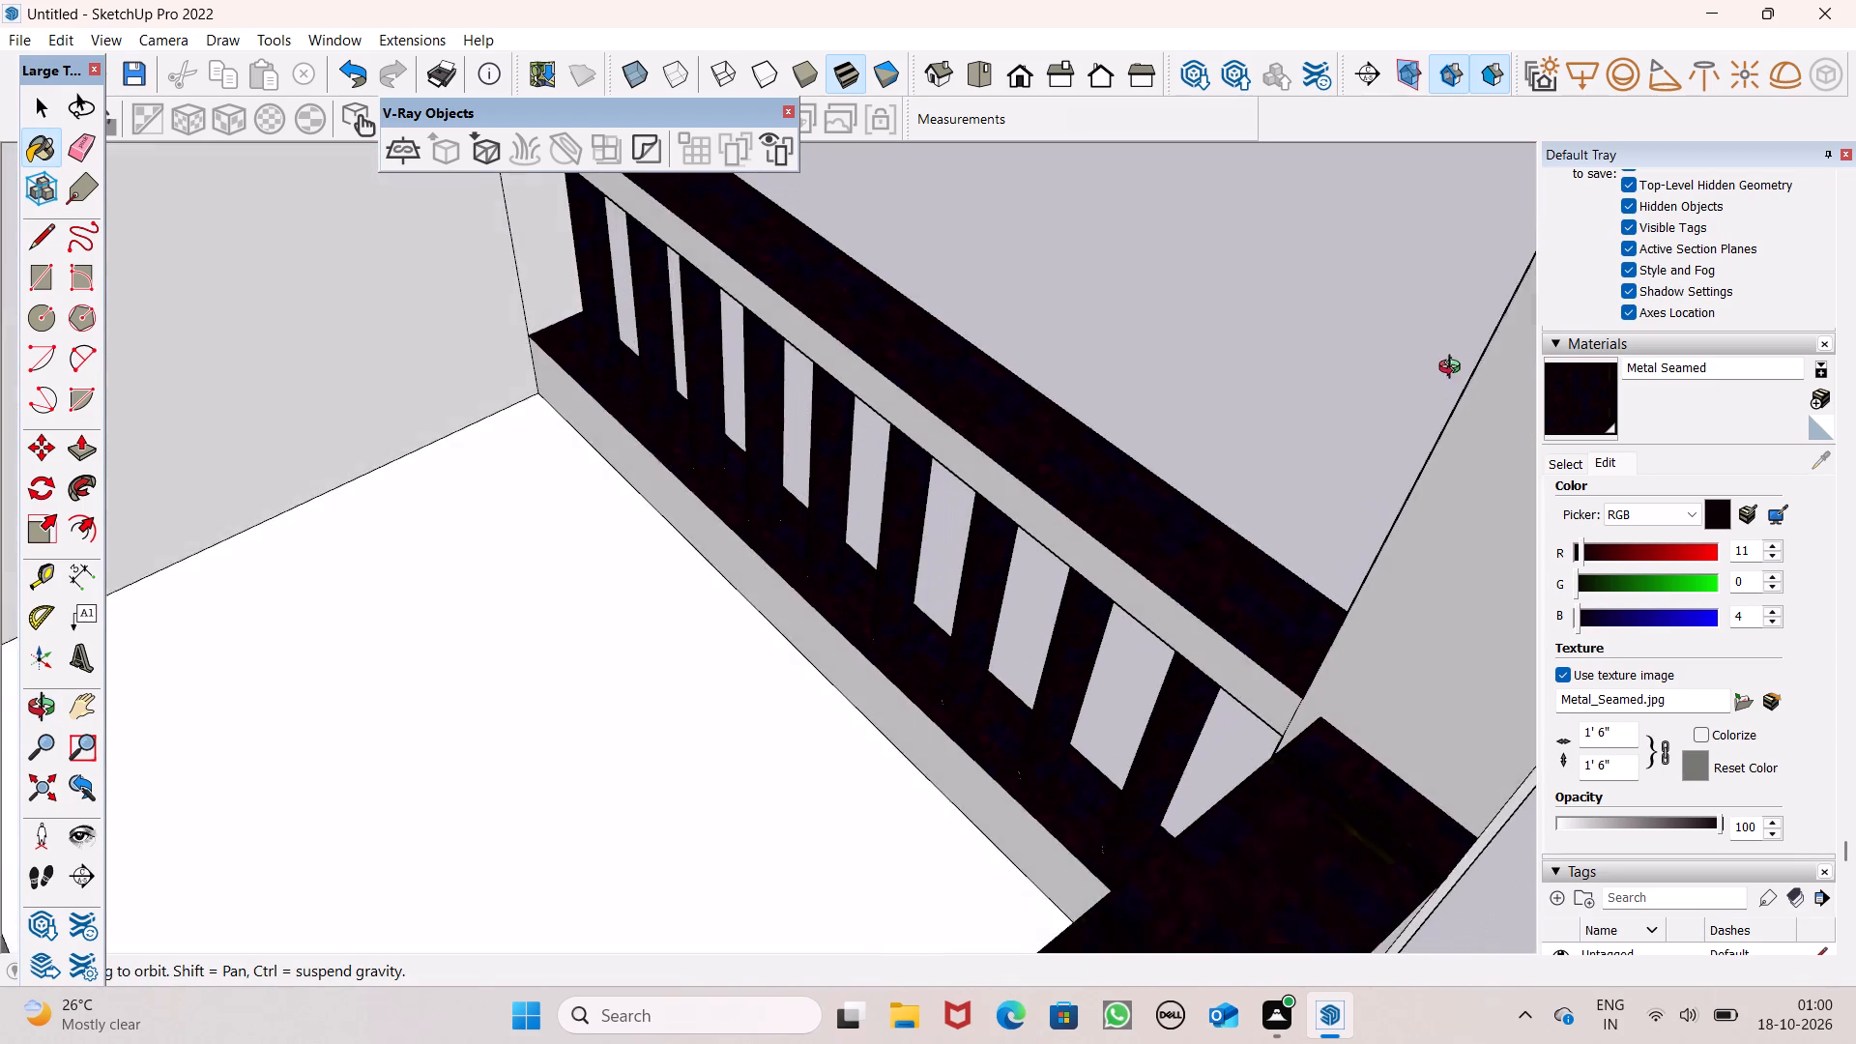
middle_drag(1454, 369, 1461, 344)
click(979, 449)
click(757, 598)
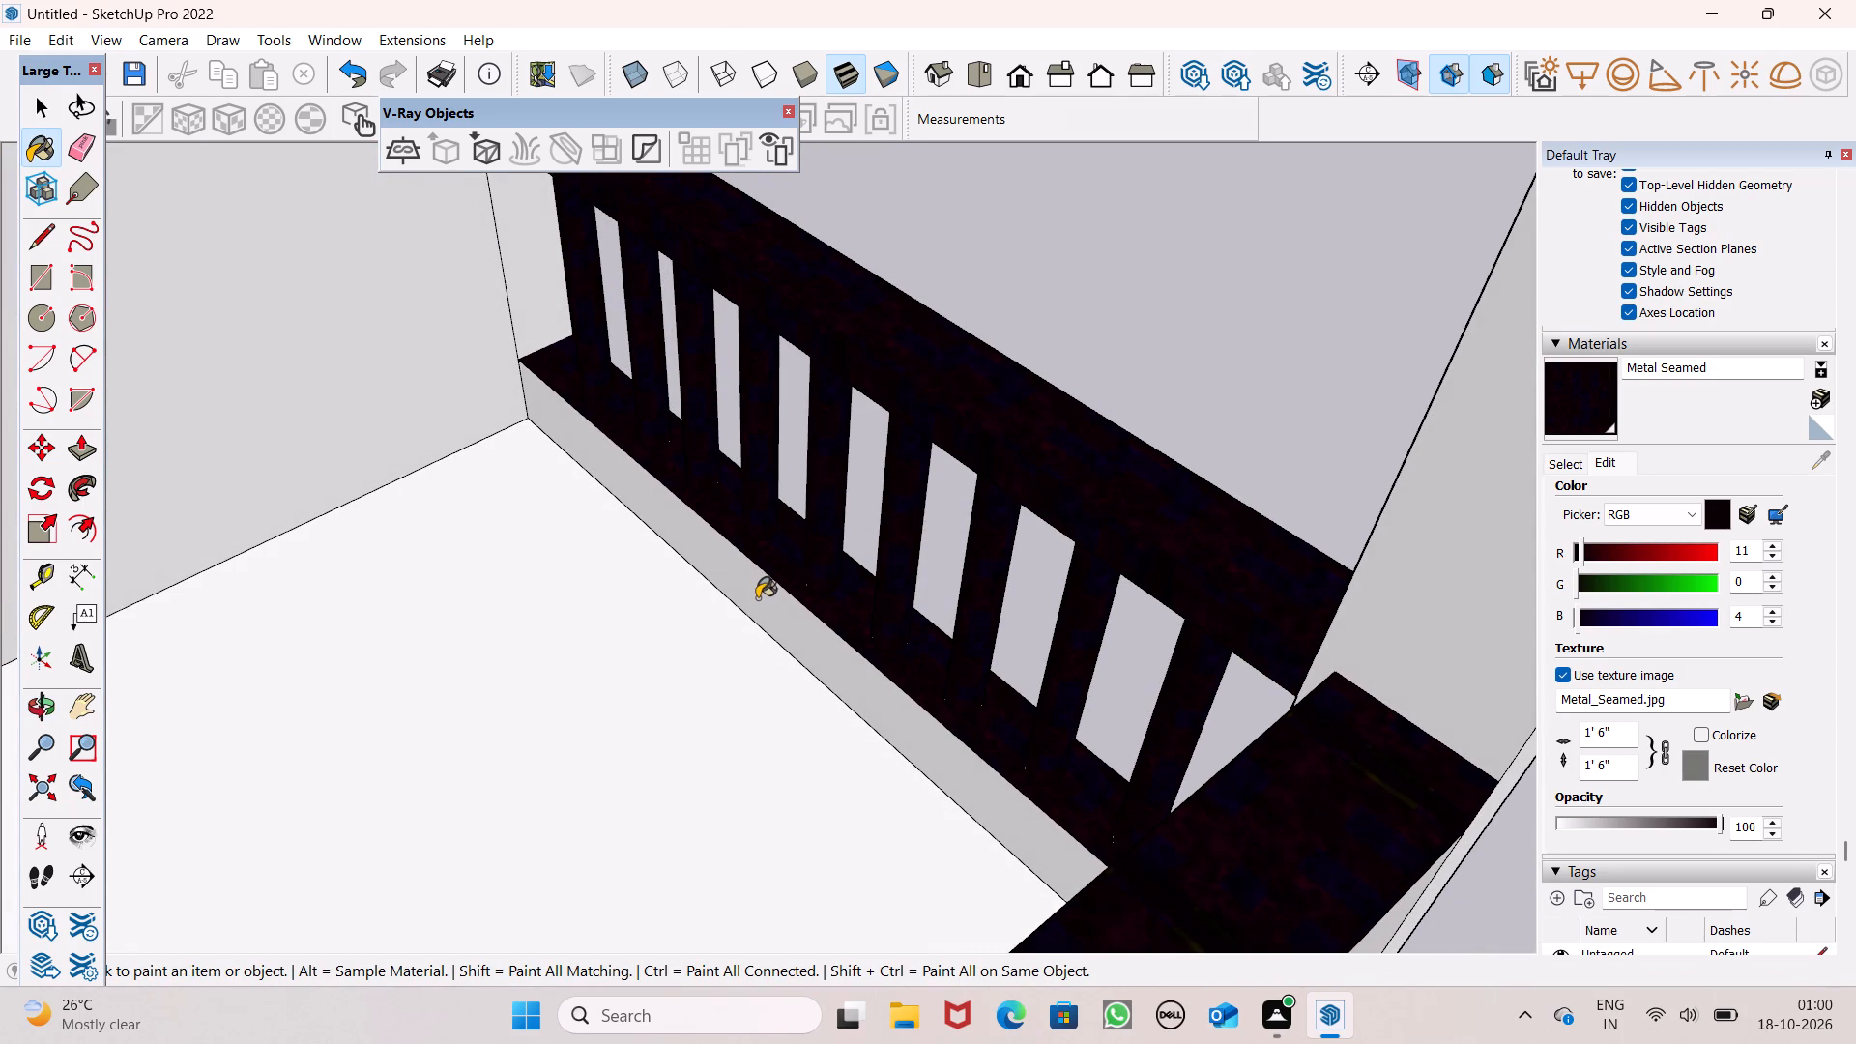
Examine the front and side railings of the two lower corner balconies from outside for unpainted faces.
middle_drag(771, 623, 934, 549)
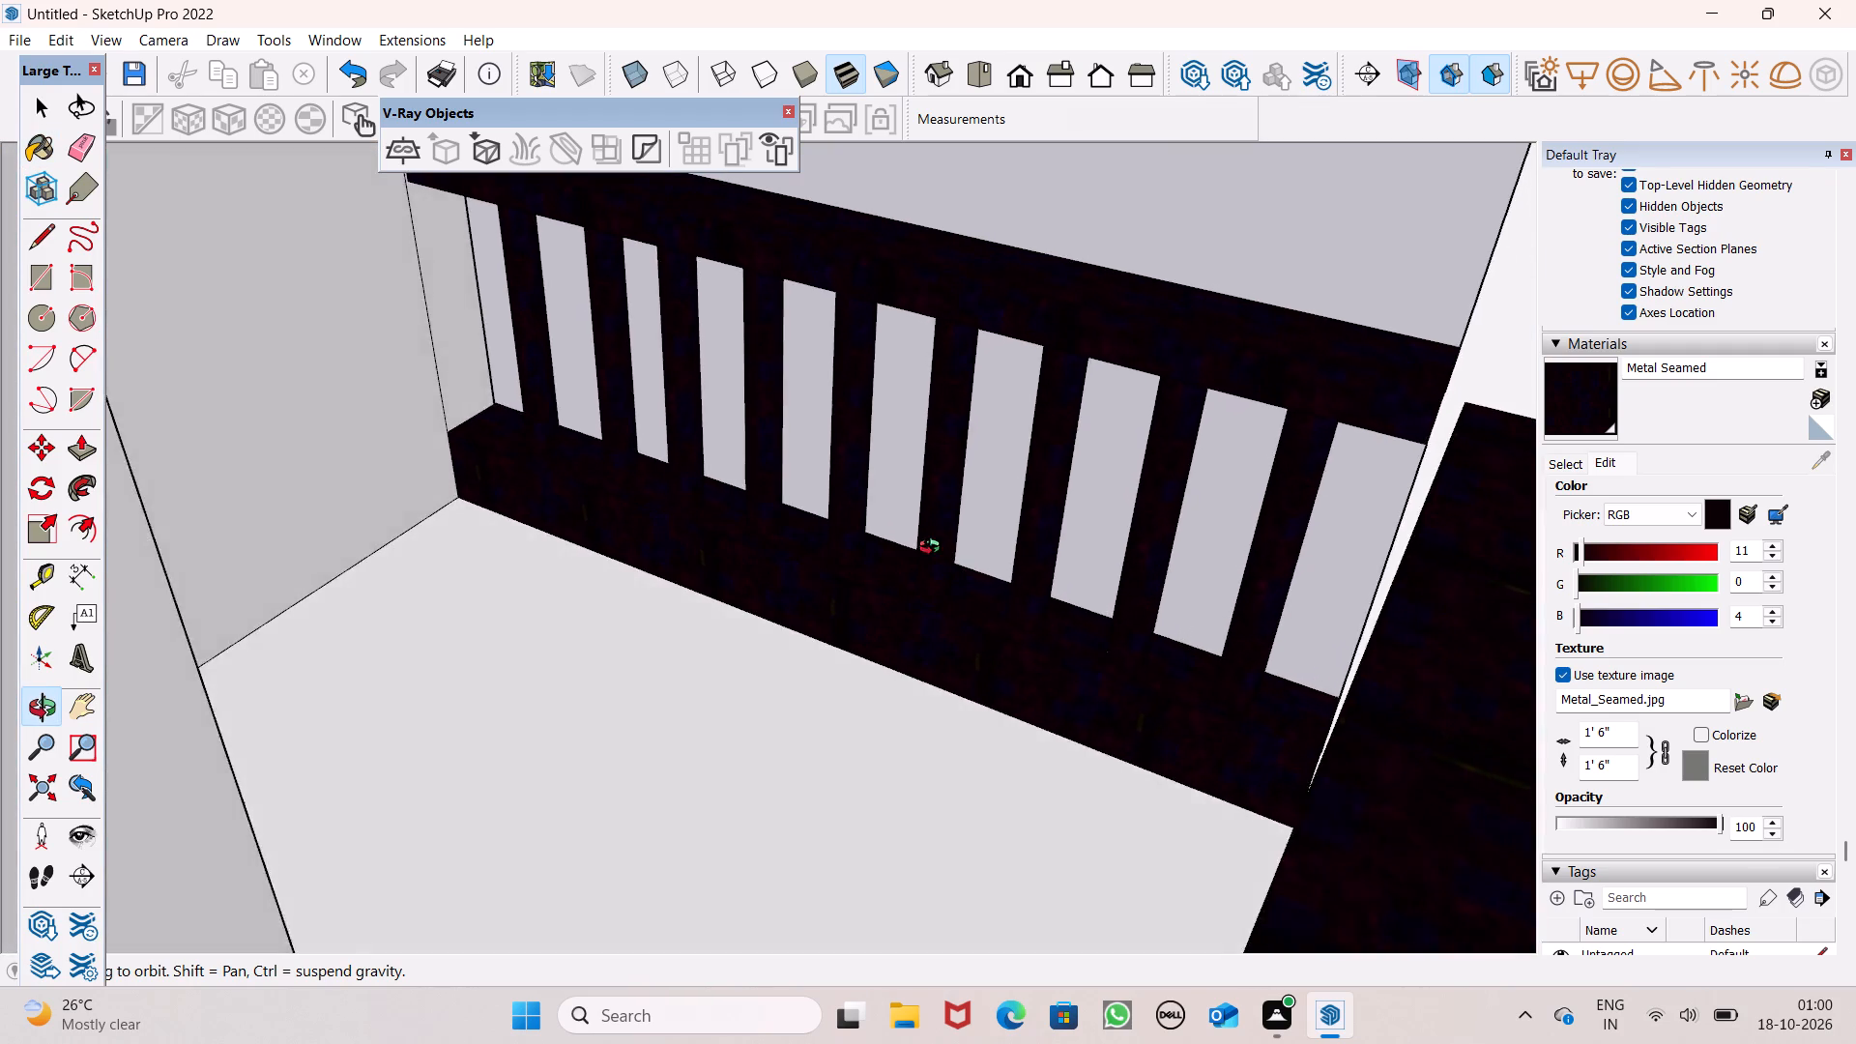
middle_drag(934, 549, 1135, 495)
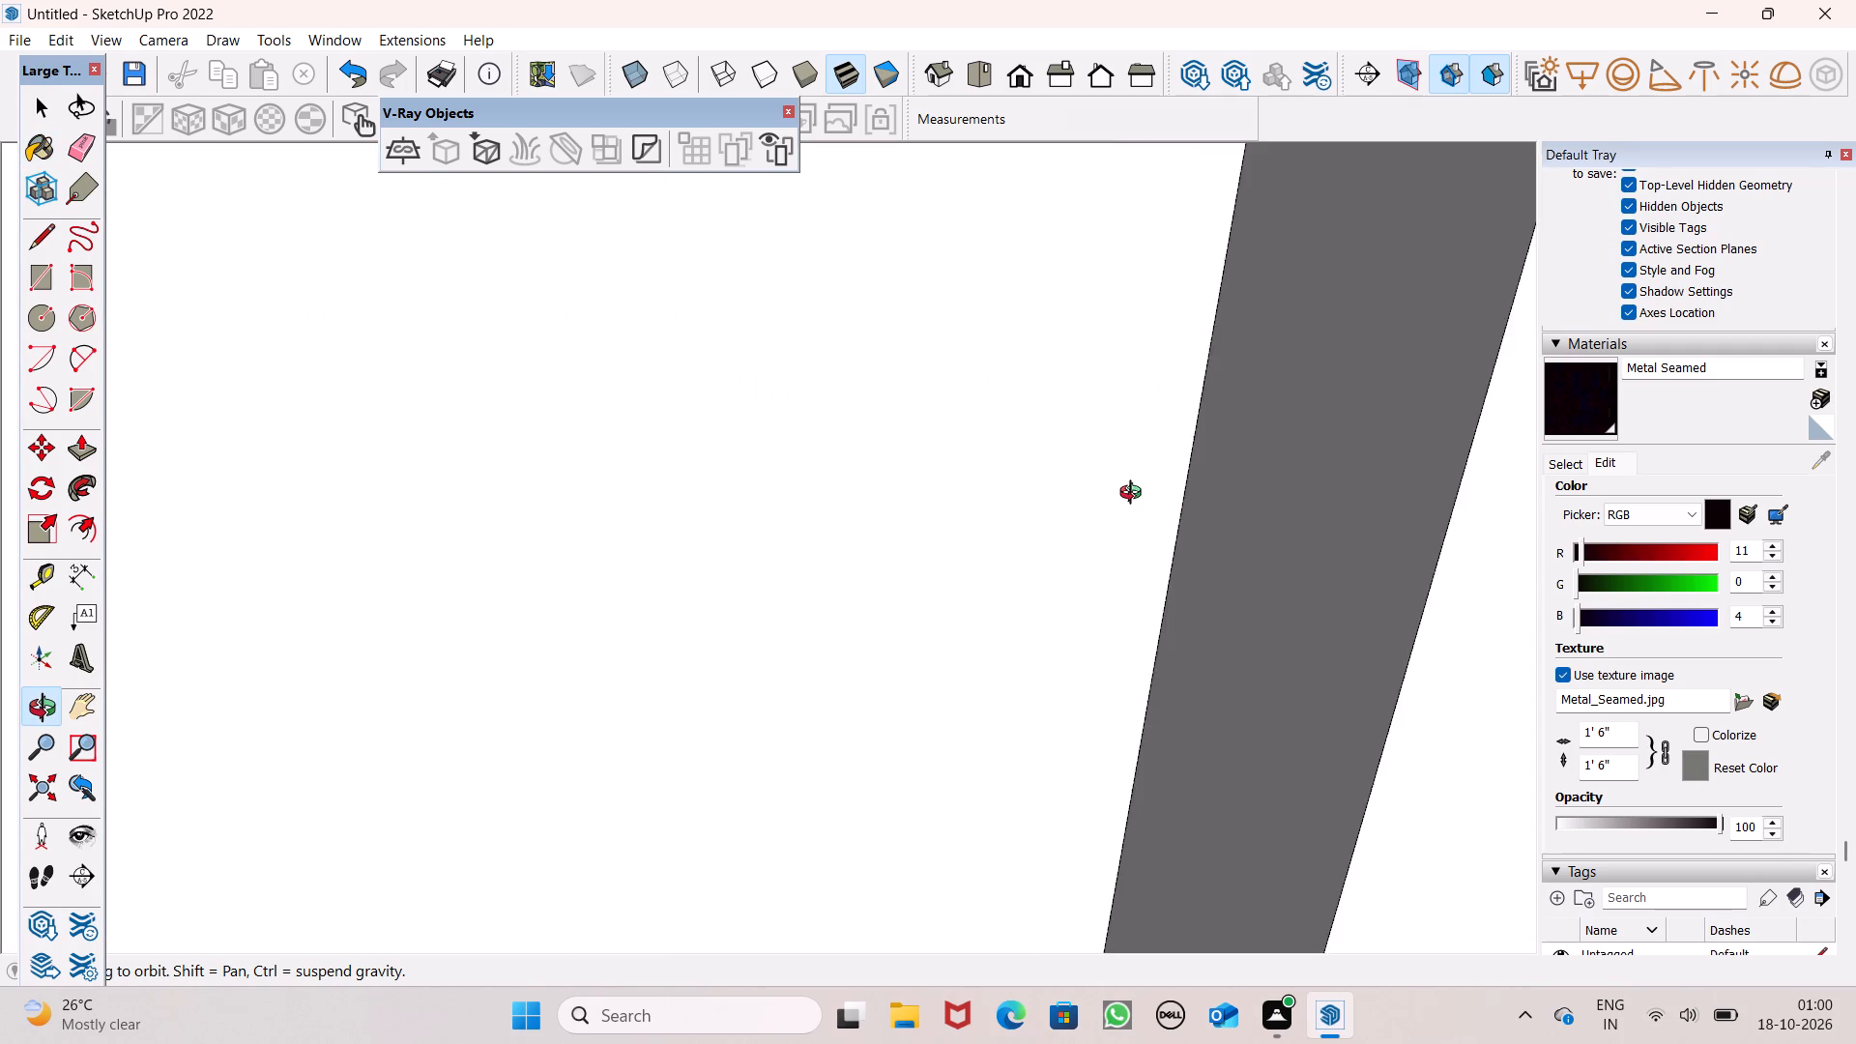
middle_drag(1135, 495, 375, 448)
scroll(888, 386, down, 3)
middle_drag(1029, 476, 703, 530)
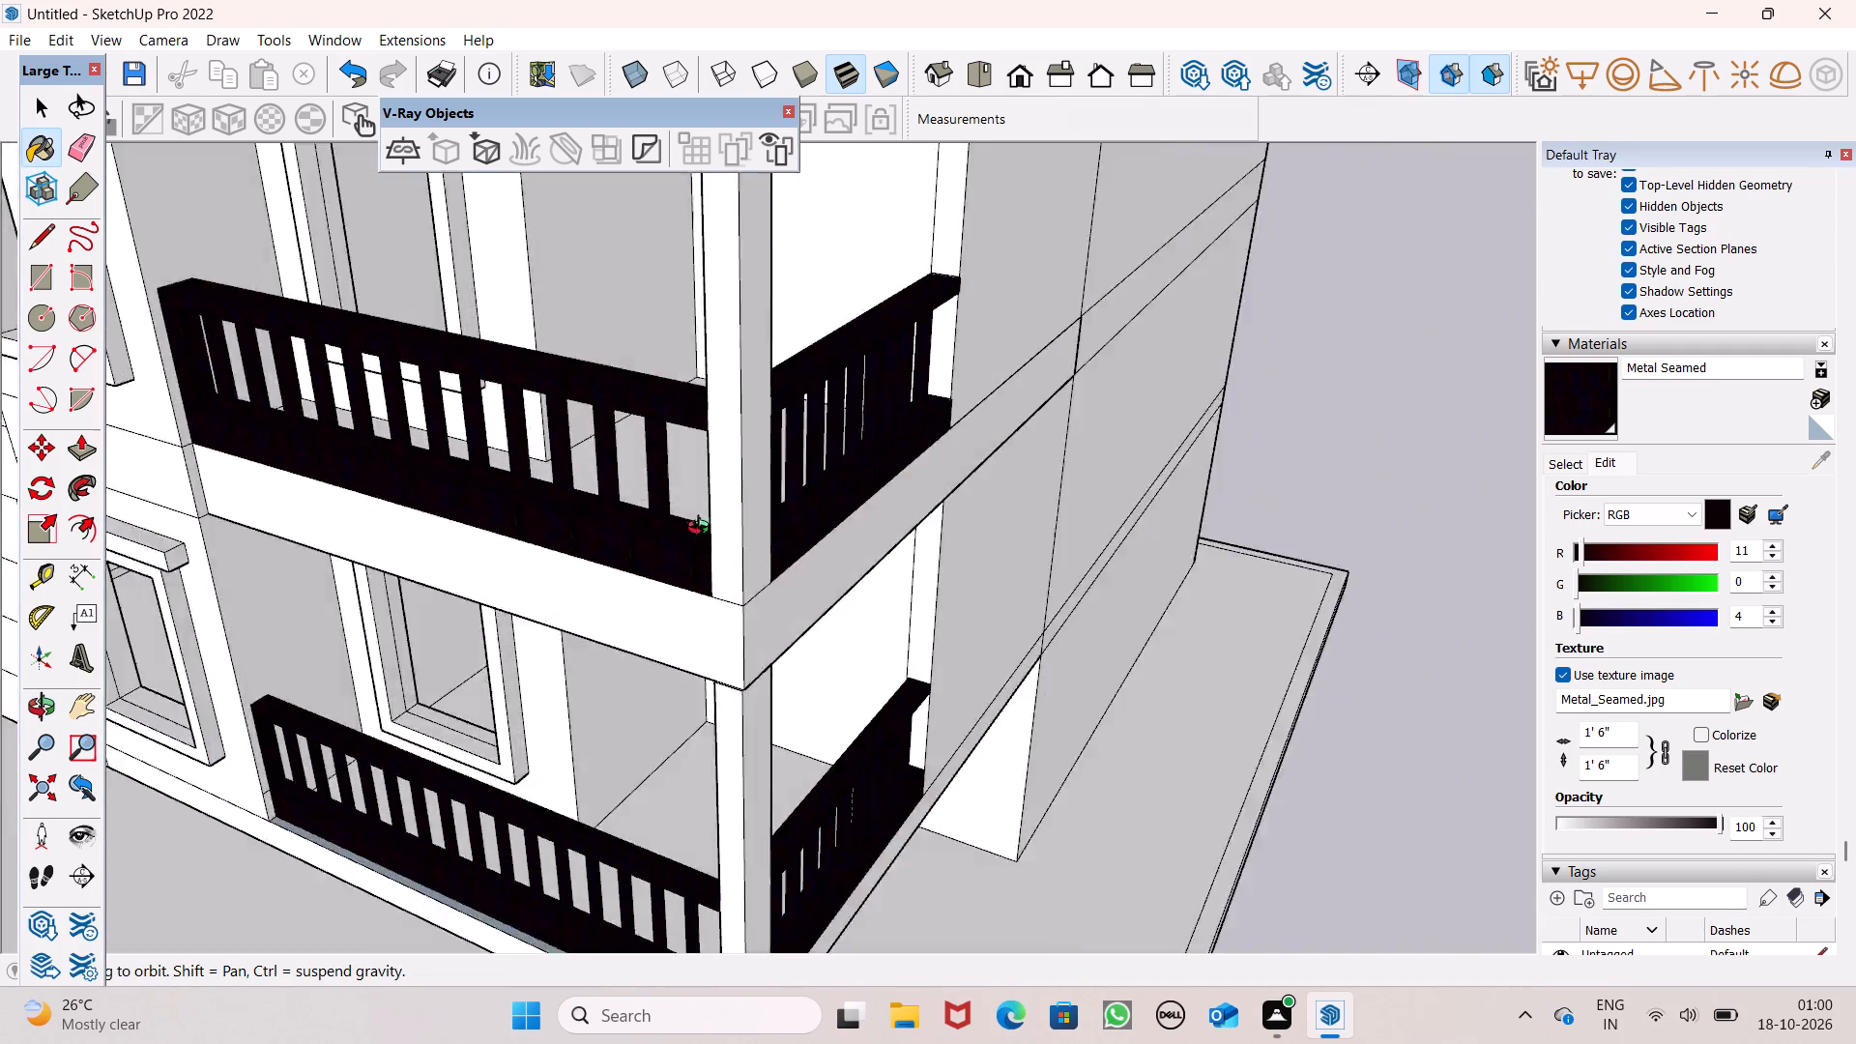
middle_drag(703, 530, 276, 381)
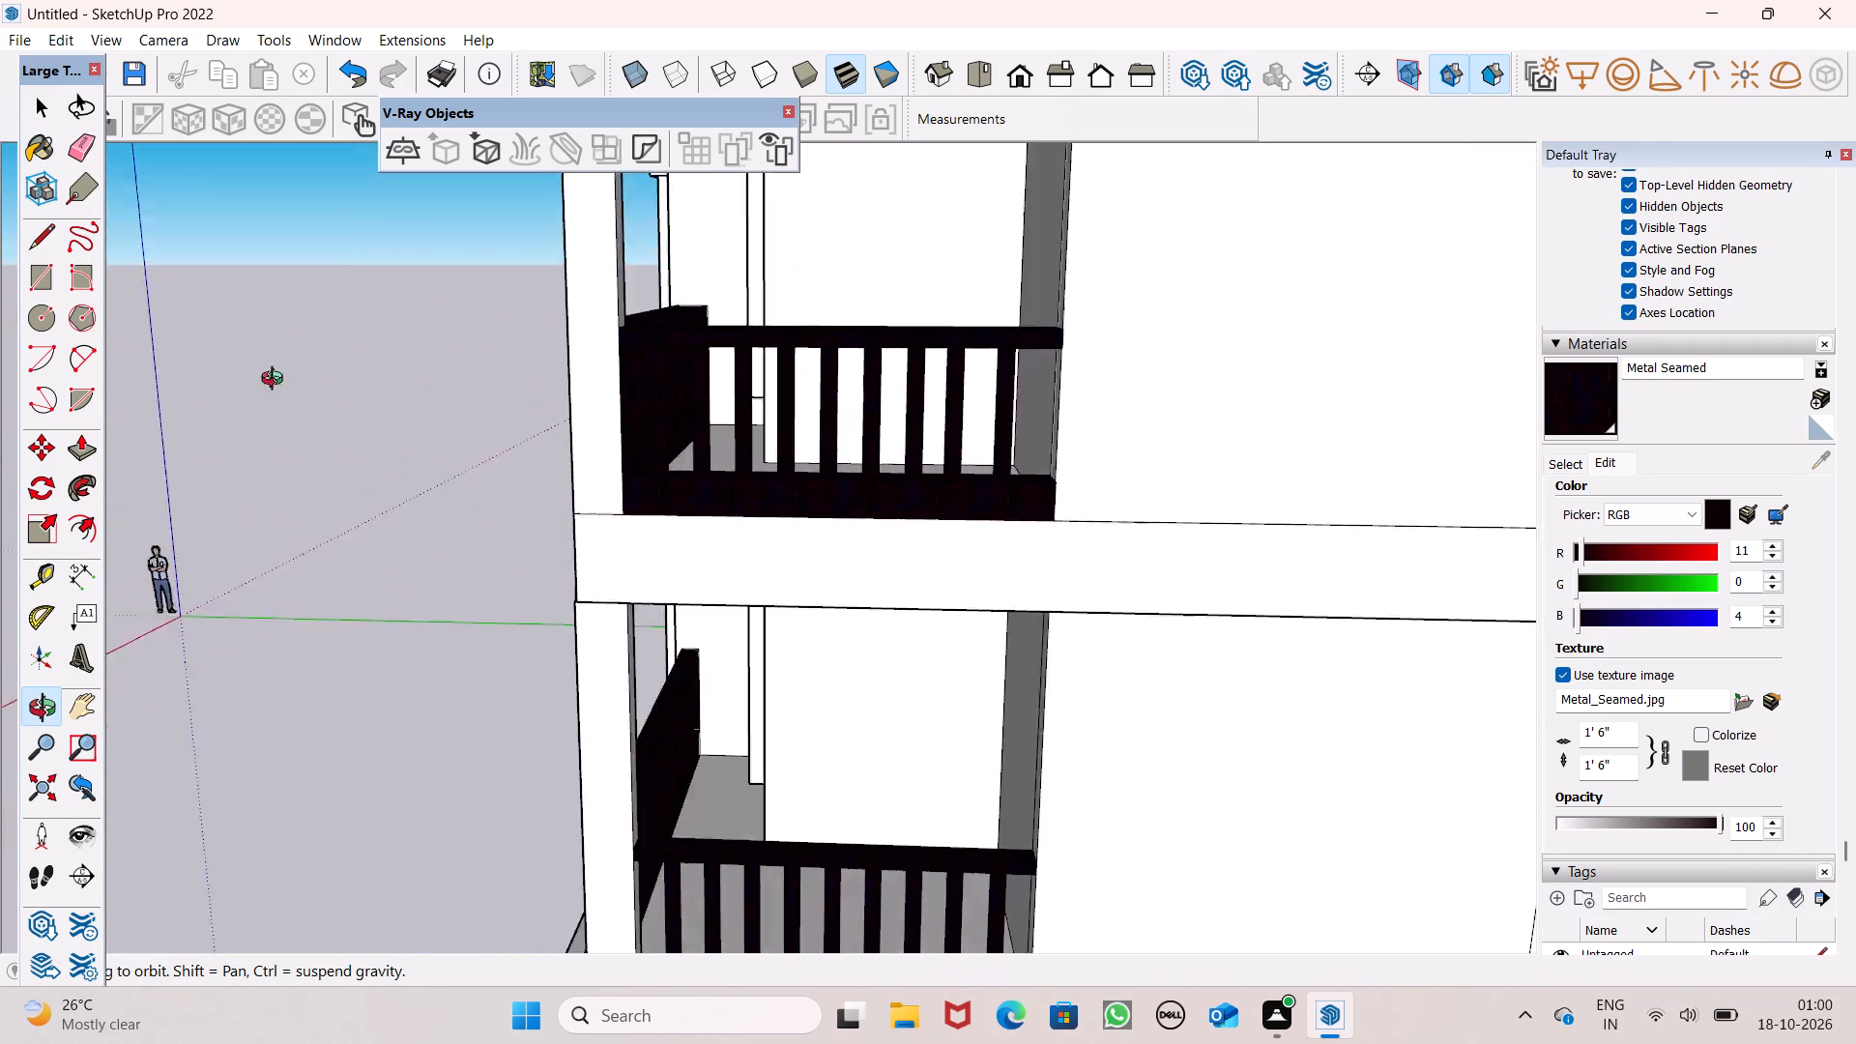
middle_drag(276, 381, 0, 419)
scroll(665, 435, down, 2)
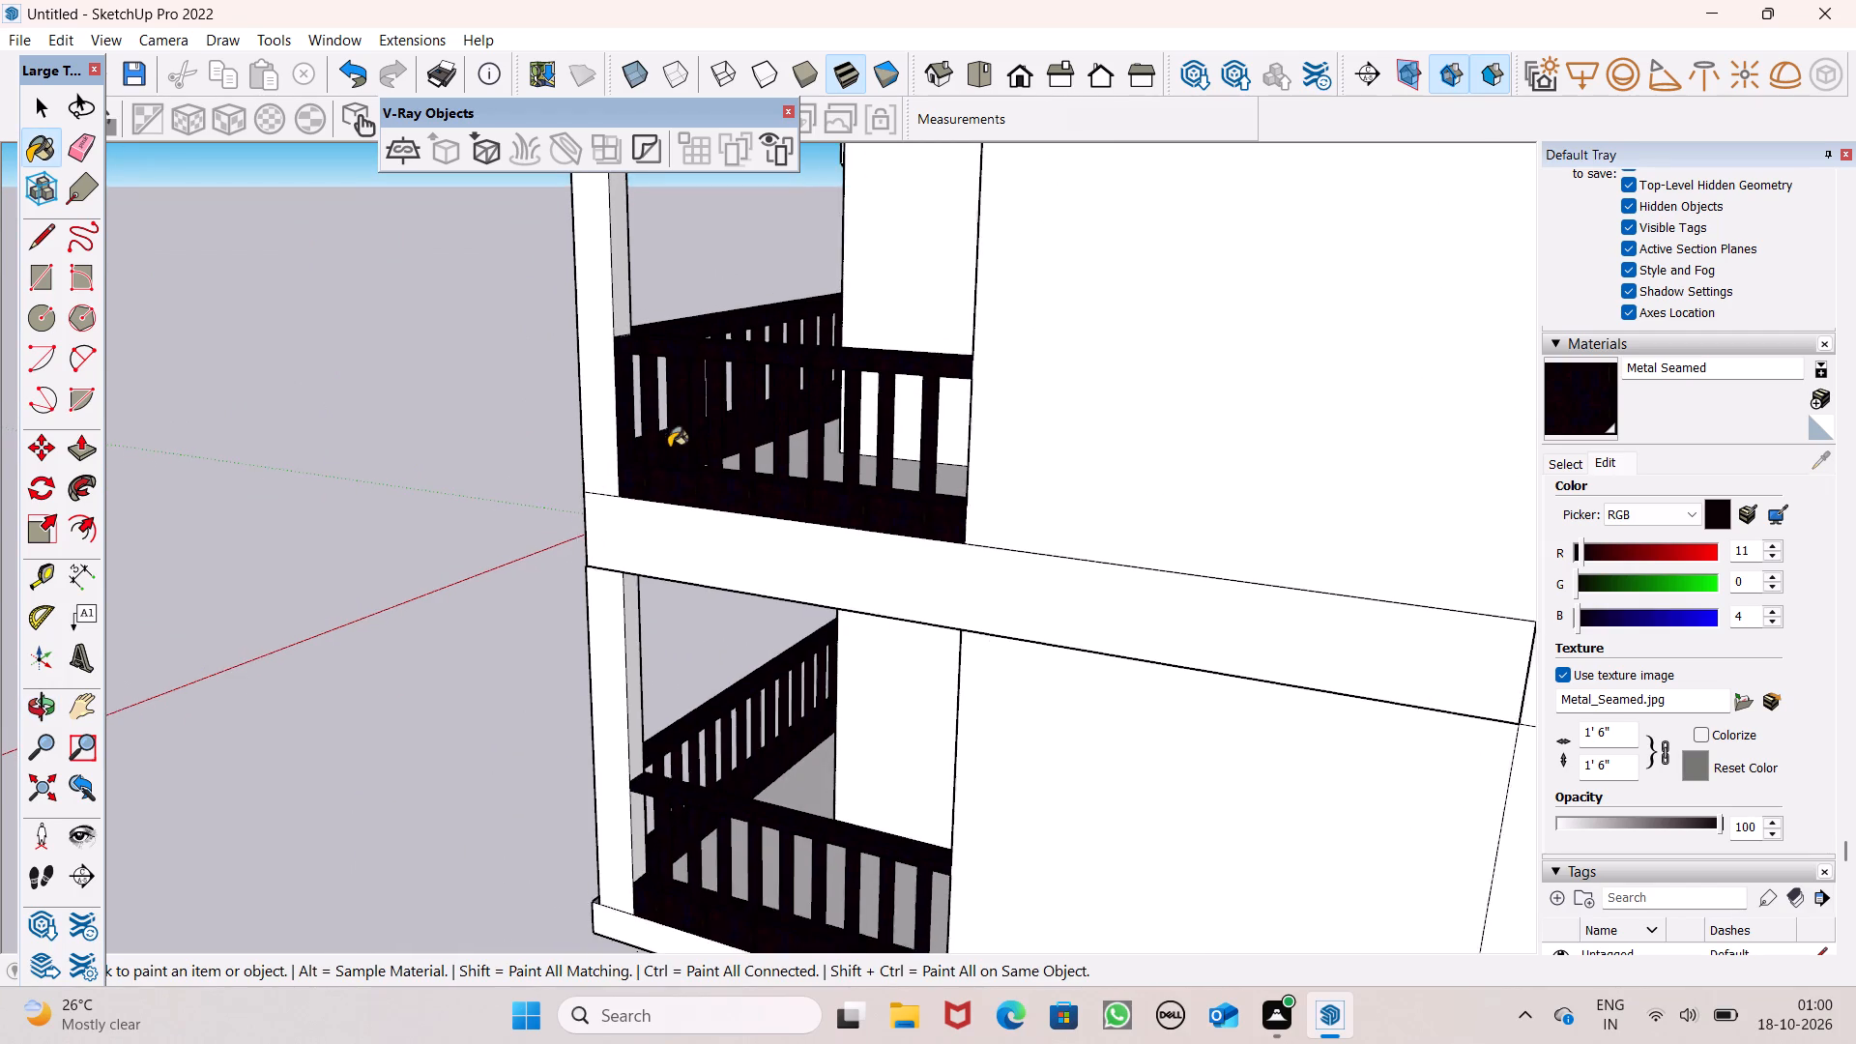
scroll(669, 448, down, 1)
middle_drag(768, 530, 1127, 501)
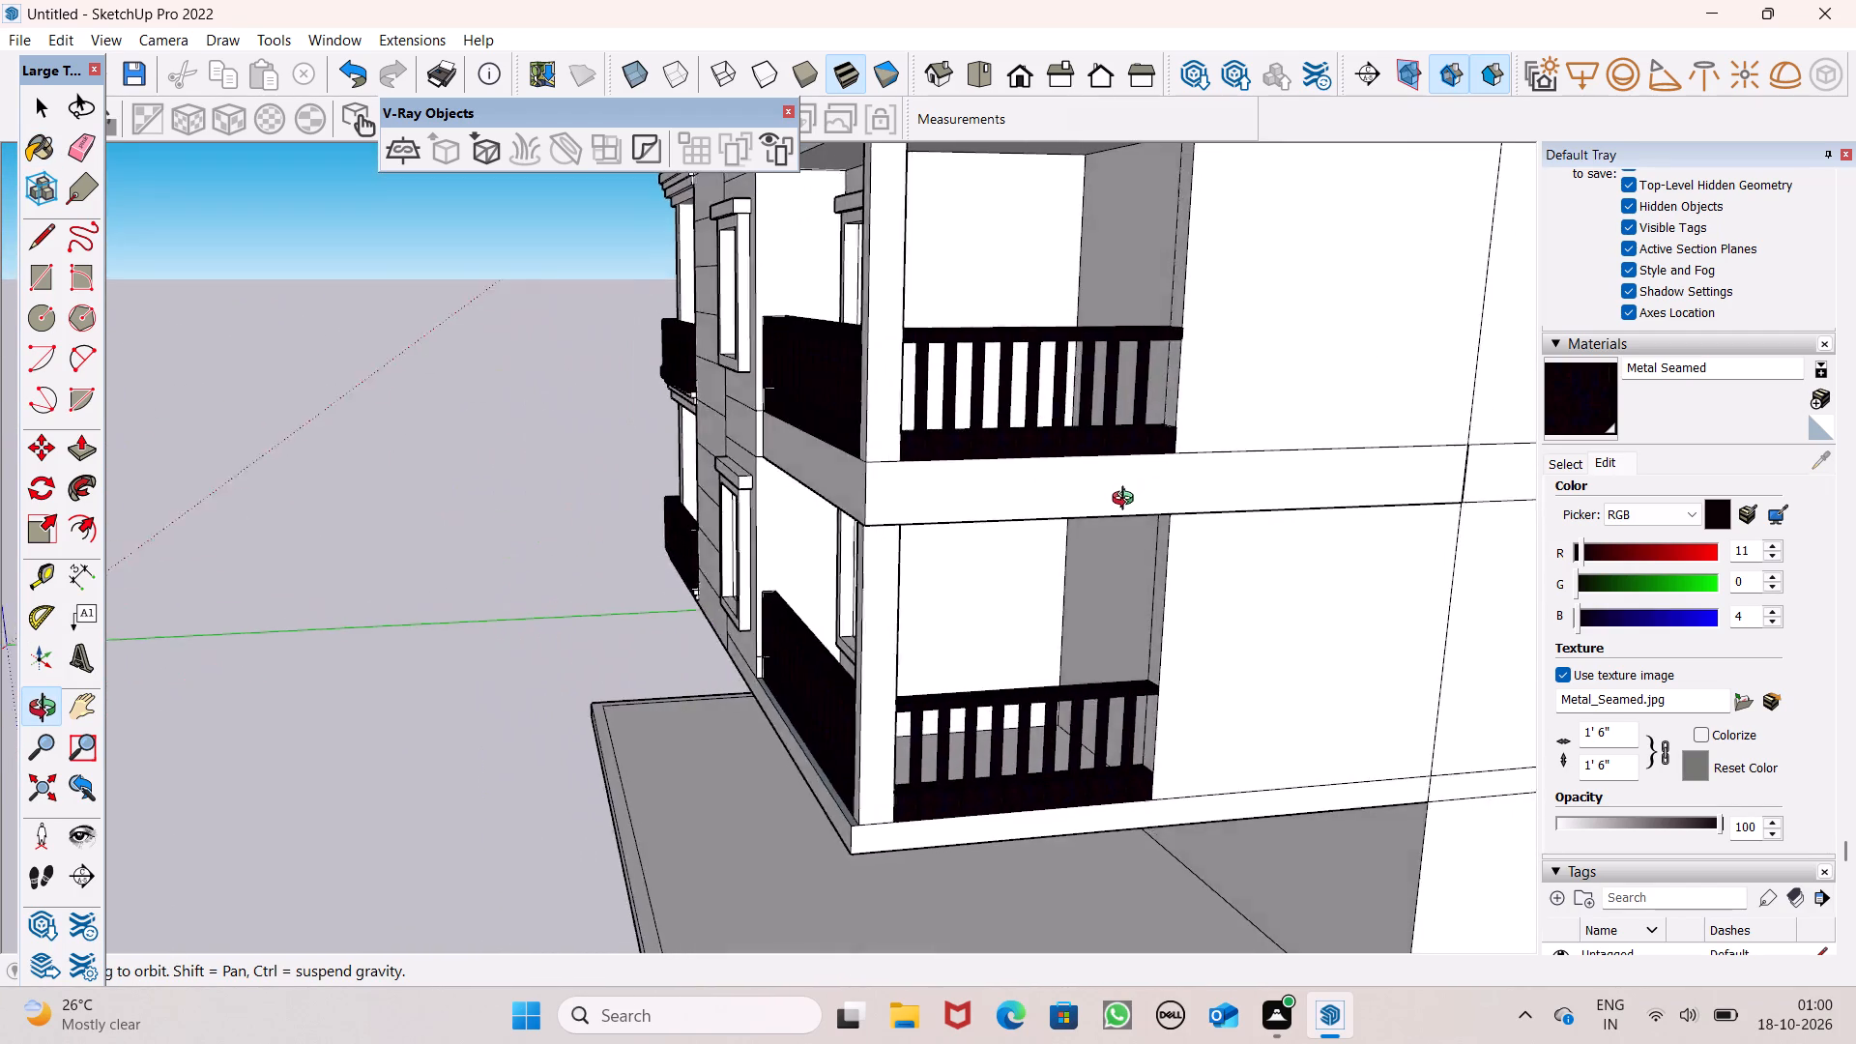
middle_drag(1127, 501, 902, 616)
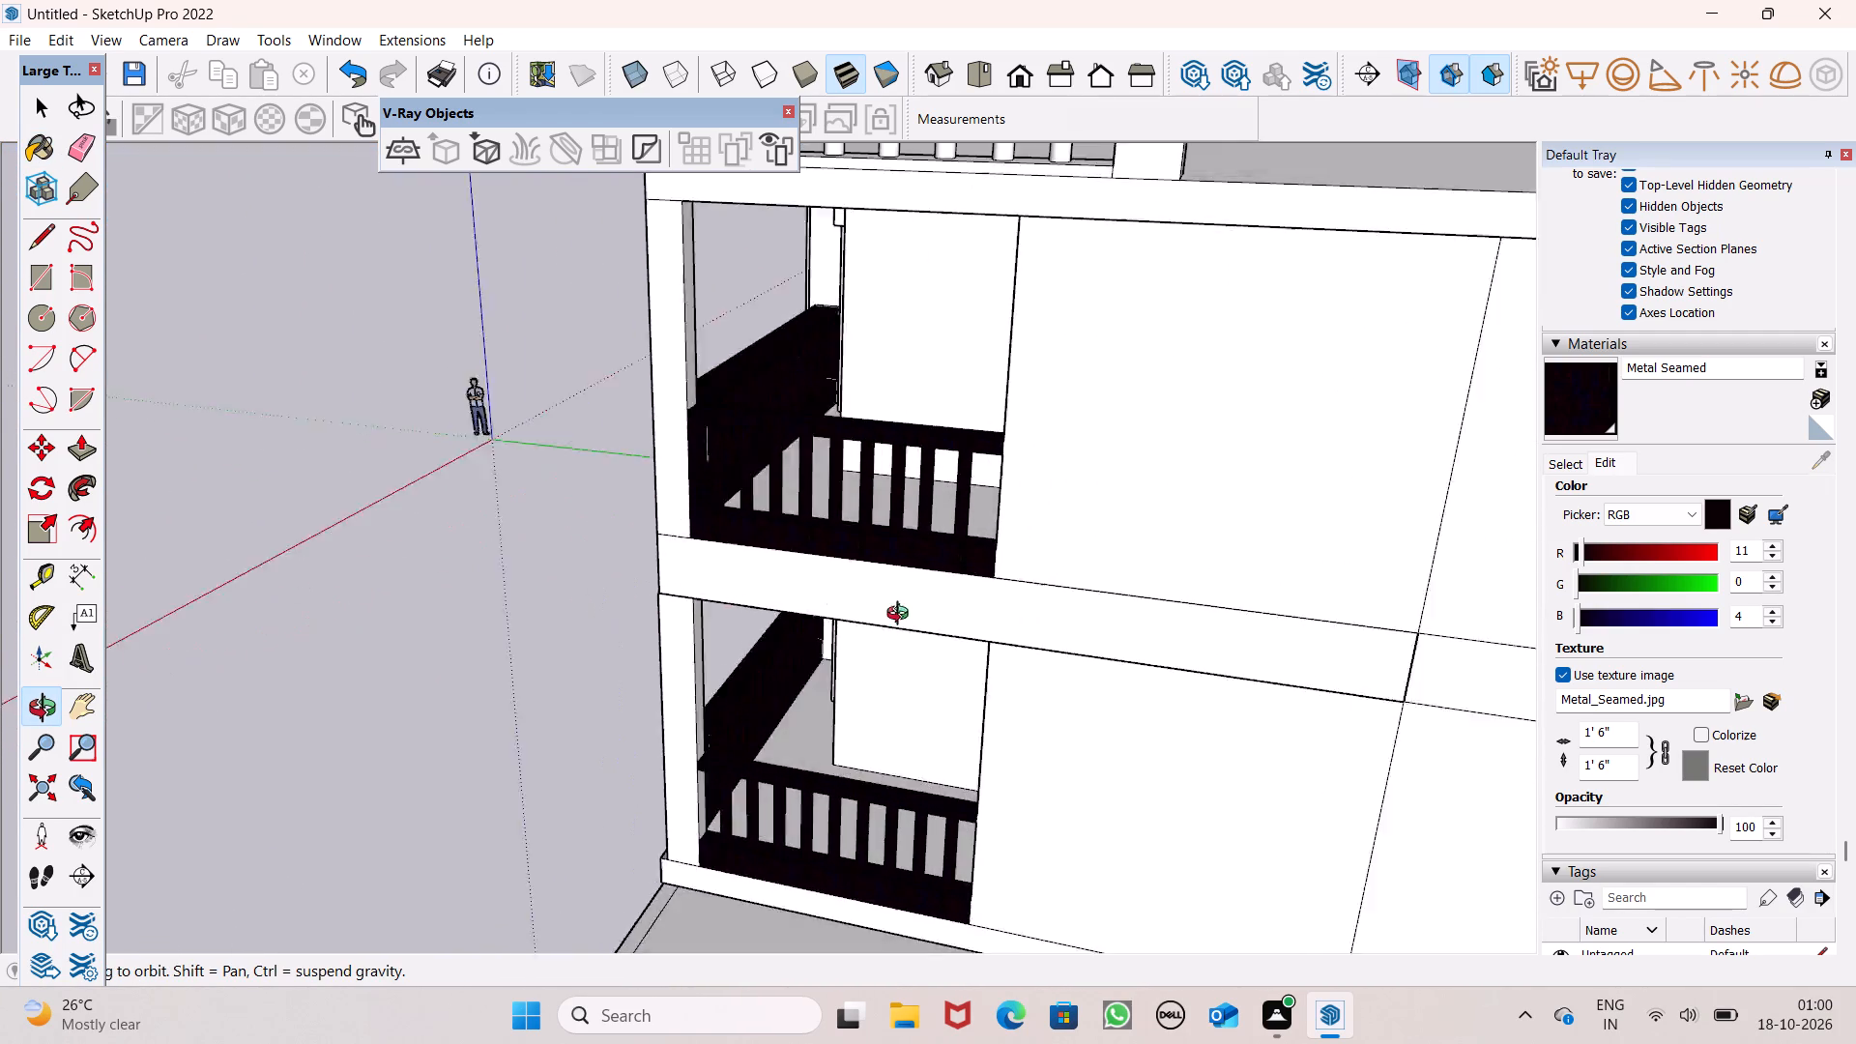
middle_drag(902, 616, 1050, 659)
Paint the top and outer faces of the front top rail on the next balcony up with Metal Seamed.
scroll(1135, 602, down, 6)
middle_drag(1040, 552, 975, 638)
scroll(1058, 563, up, 5)
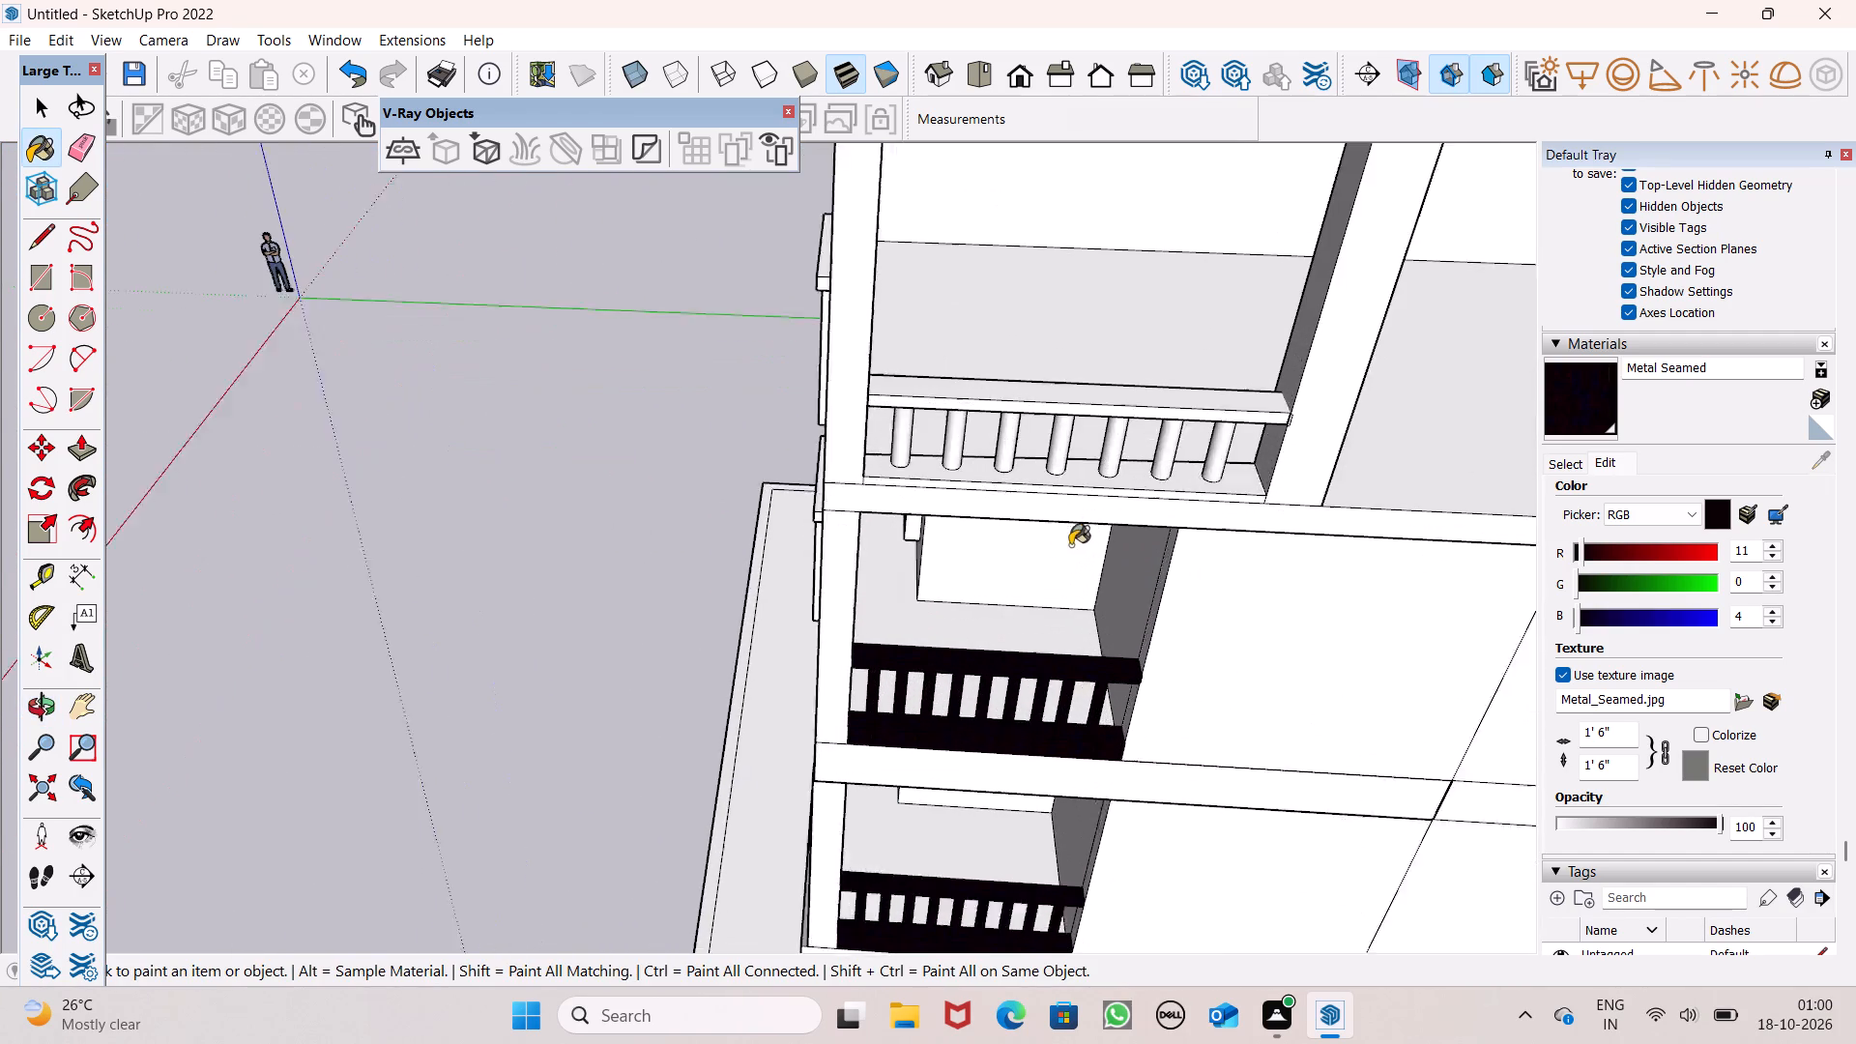
middle_drag(1130, 524, 1662, 498)
scroll(1440, 503, up, 1)
middle_drag(1101, 406, 1406, 420)
middle_drag(1061, 371, 1019, 400)
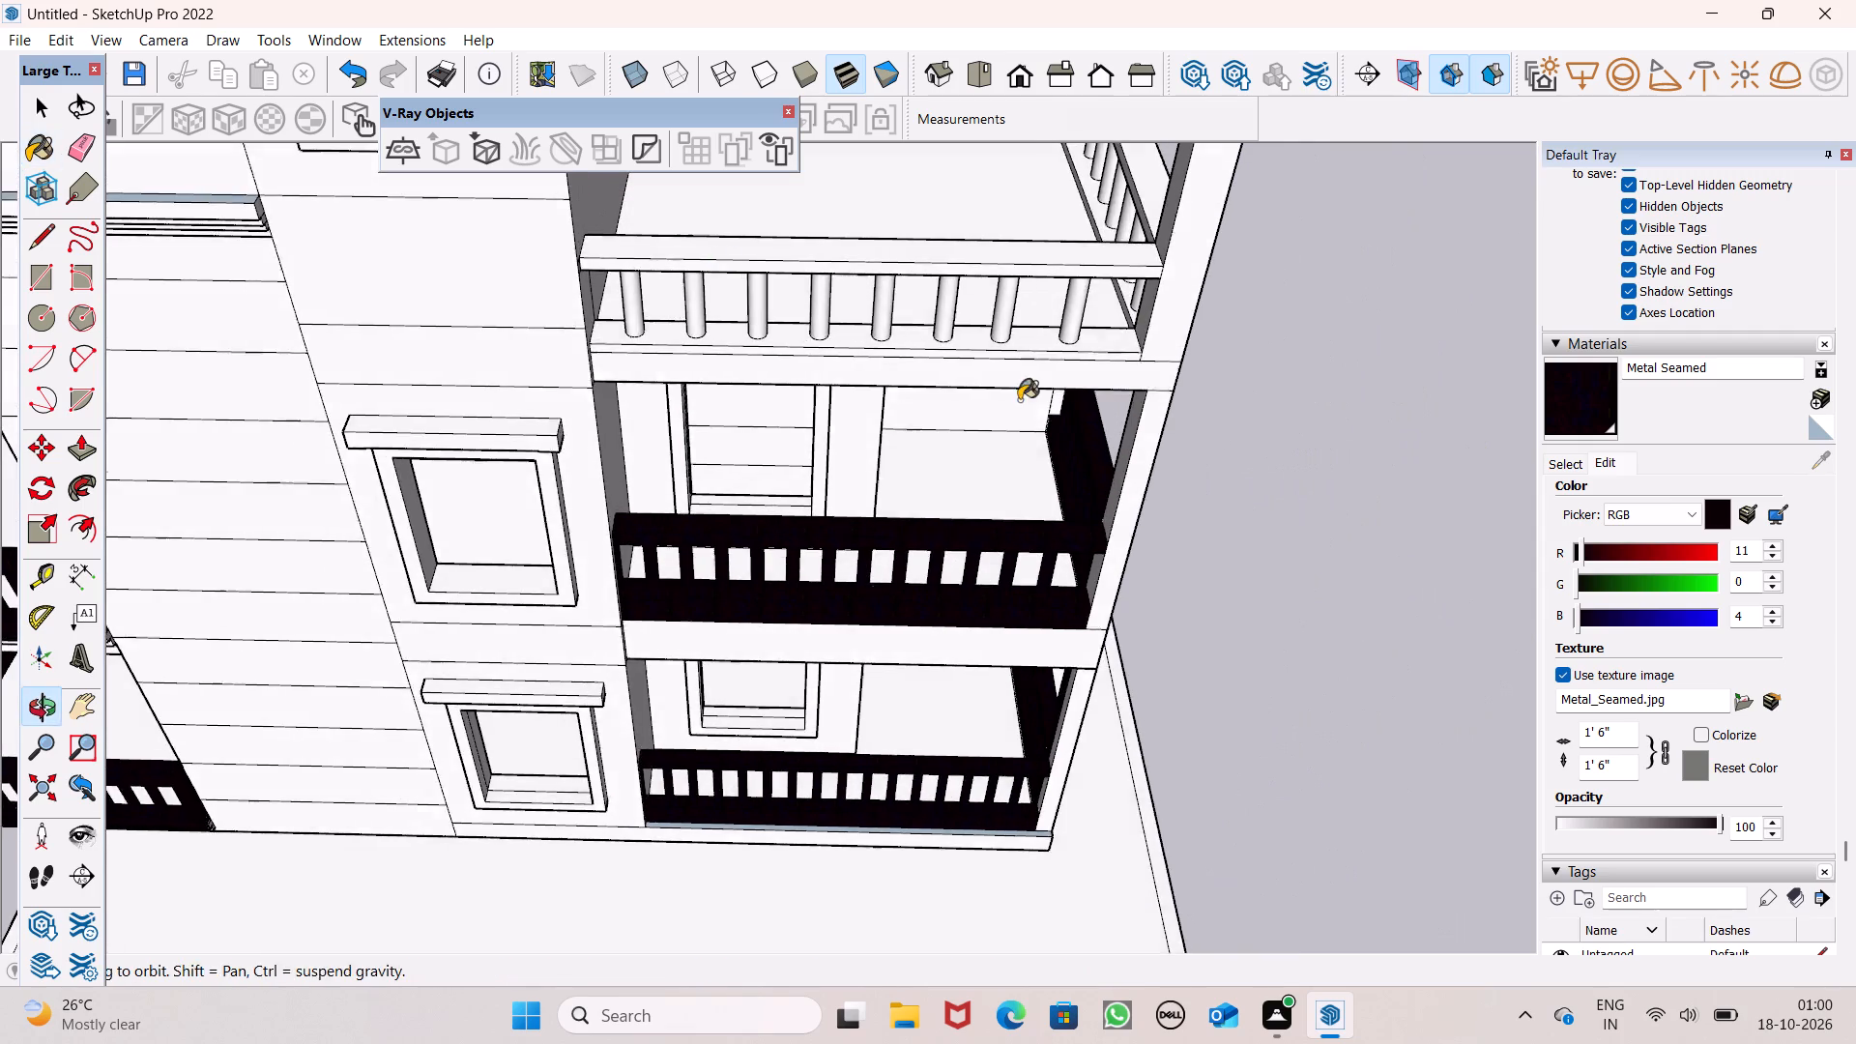
middle_drag(1019, 400, 1062, 447)
scroll(667, 248, up, 6)
click(652, 255)
click(625, 275)
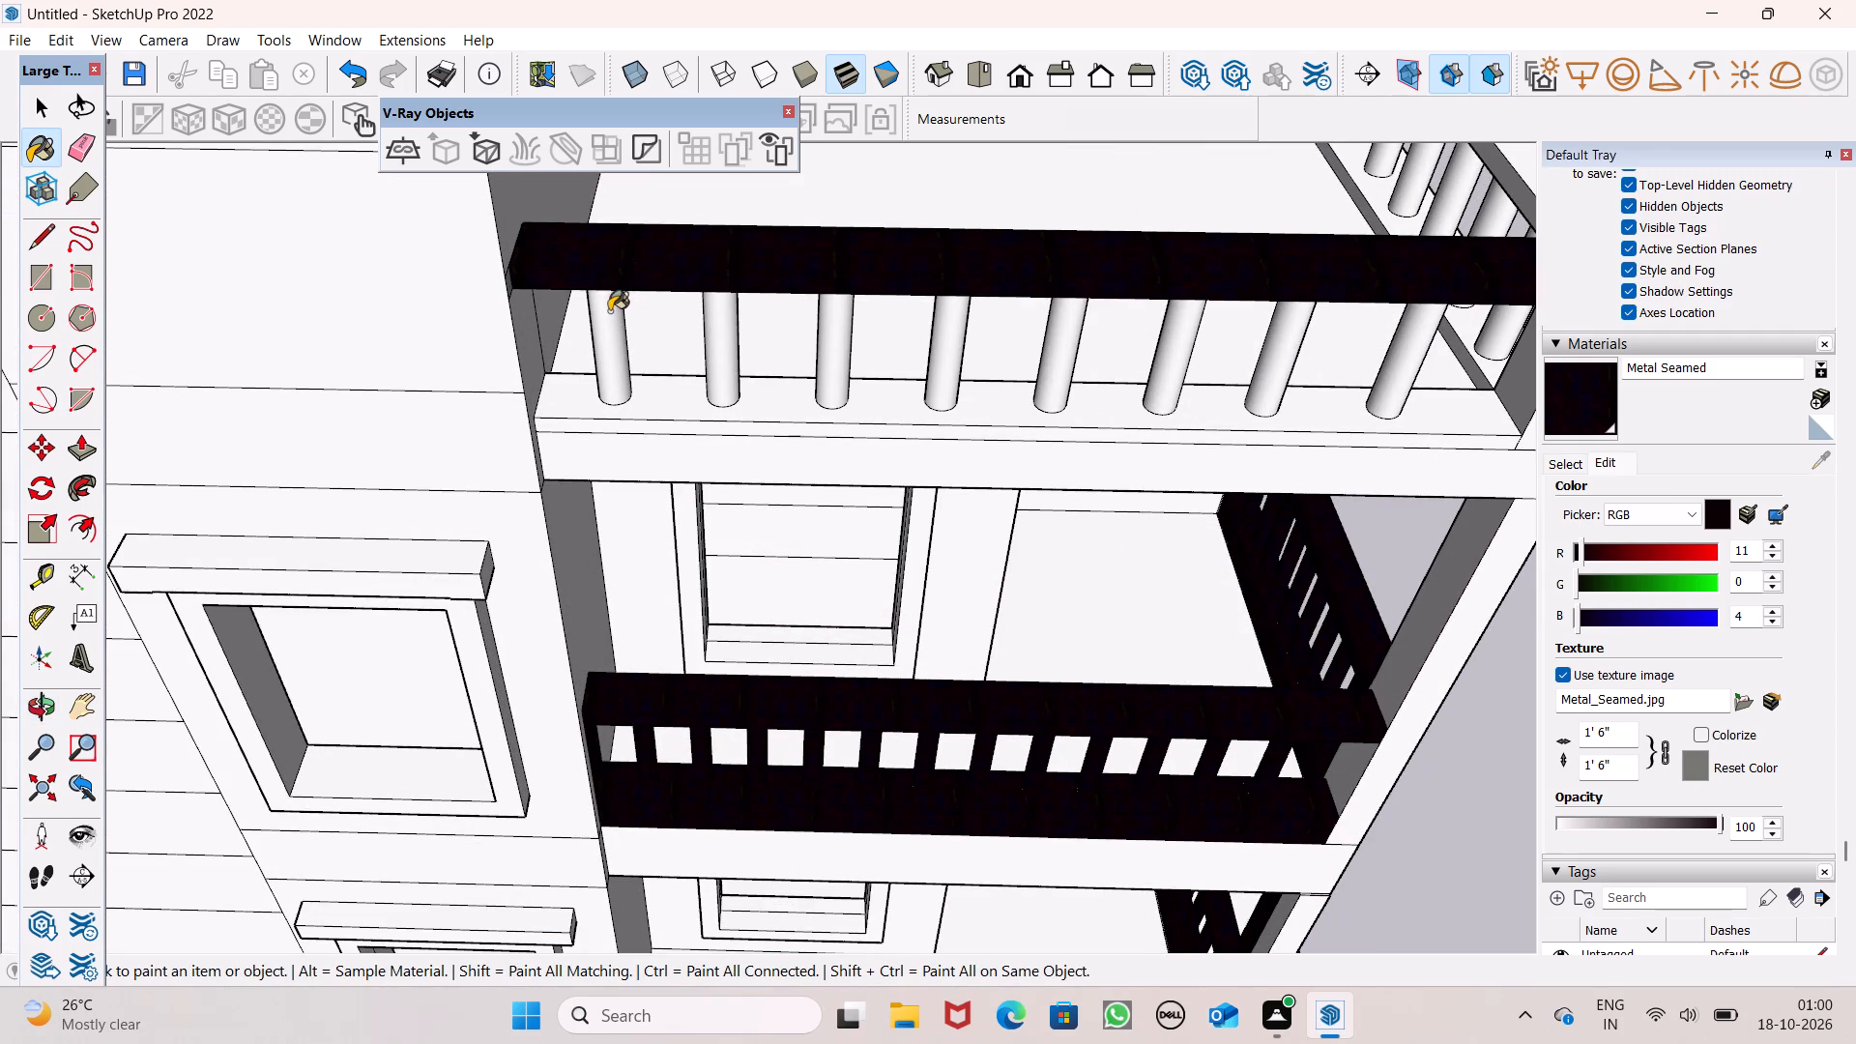
Paint that front railing's first baluster, the curb's top and outer faces, and the opening's end face with Metal Seamed.
click(609, 311)
click(557, 391)
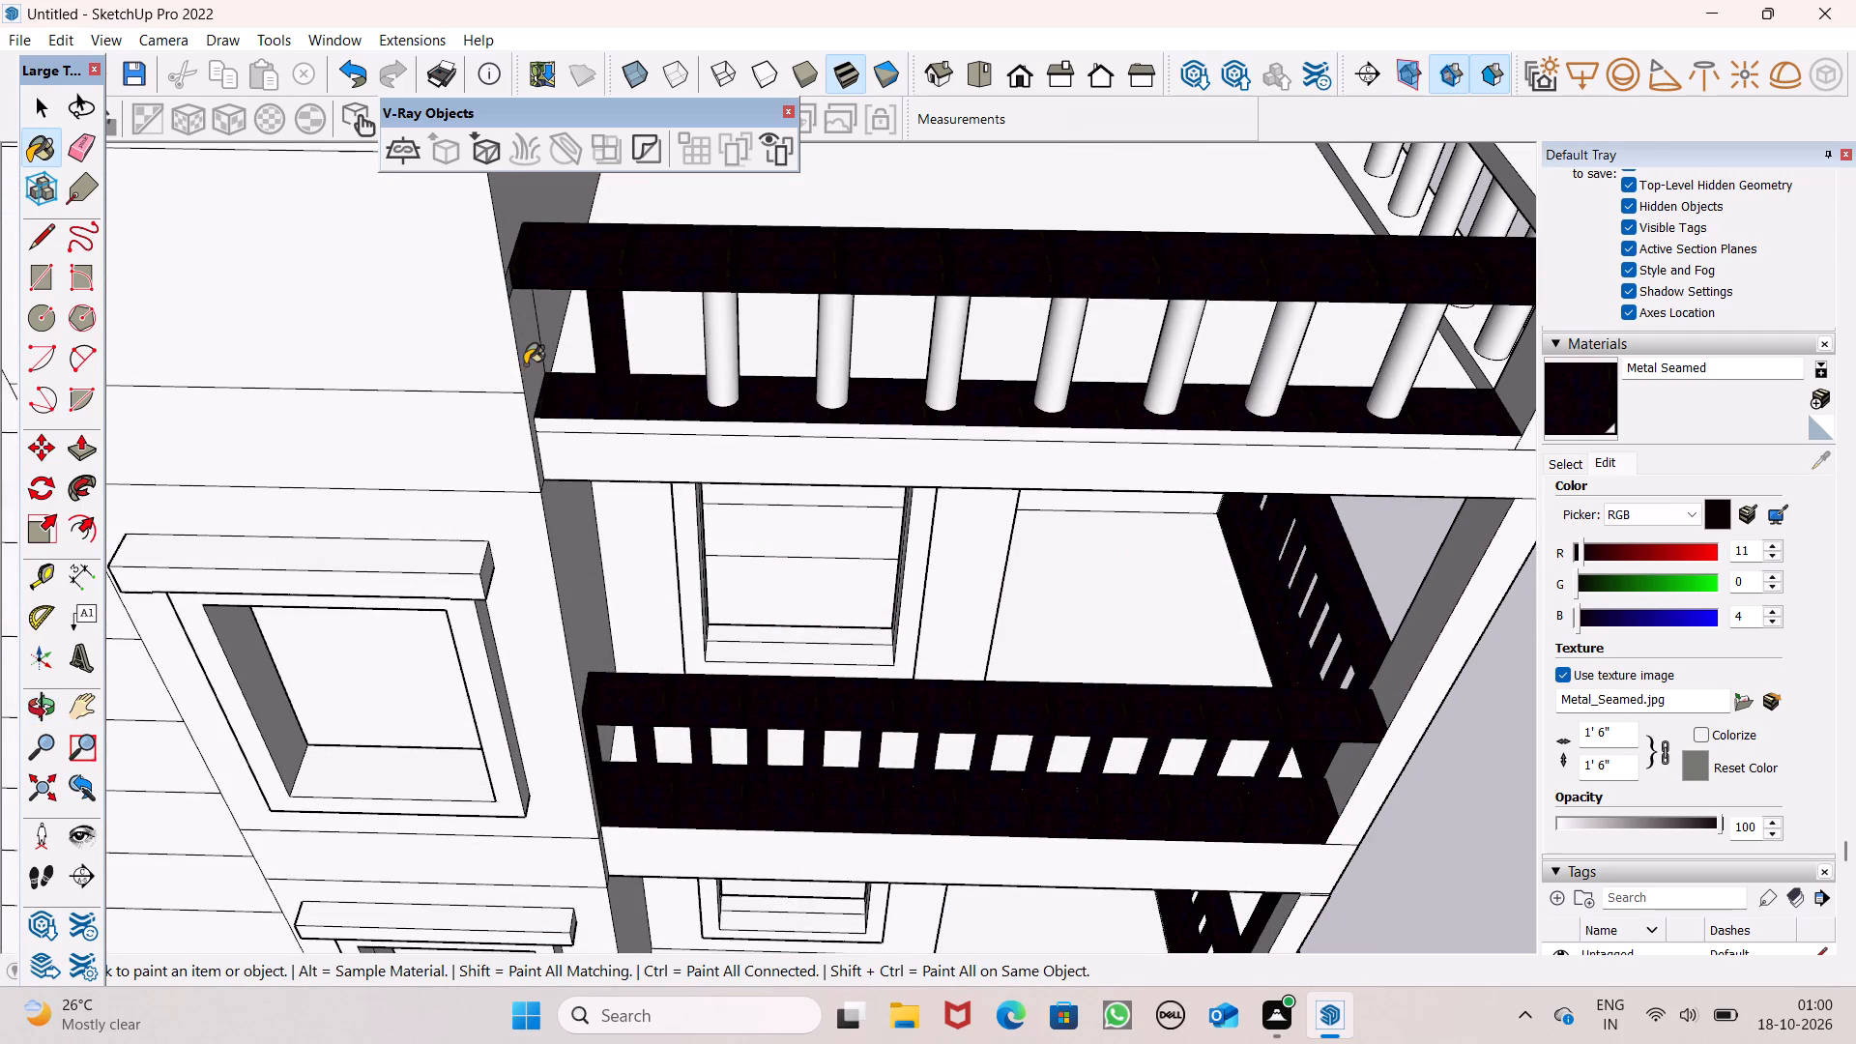
click(525, 358)
click(603, 427)
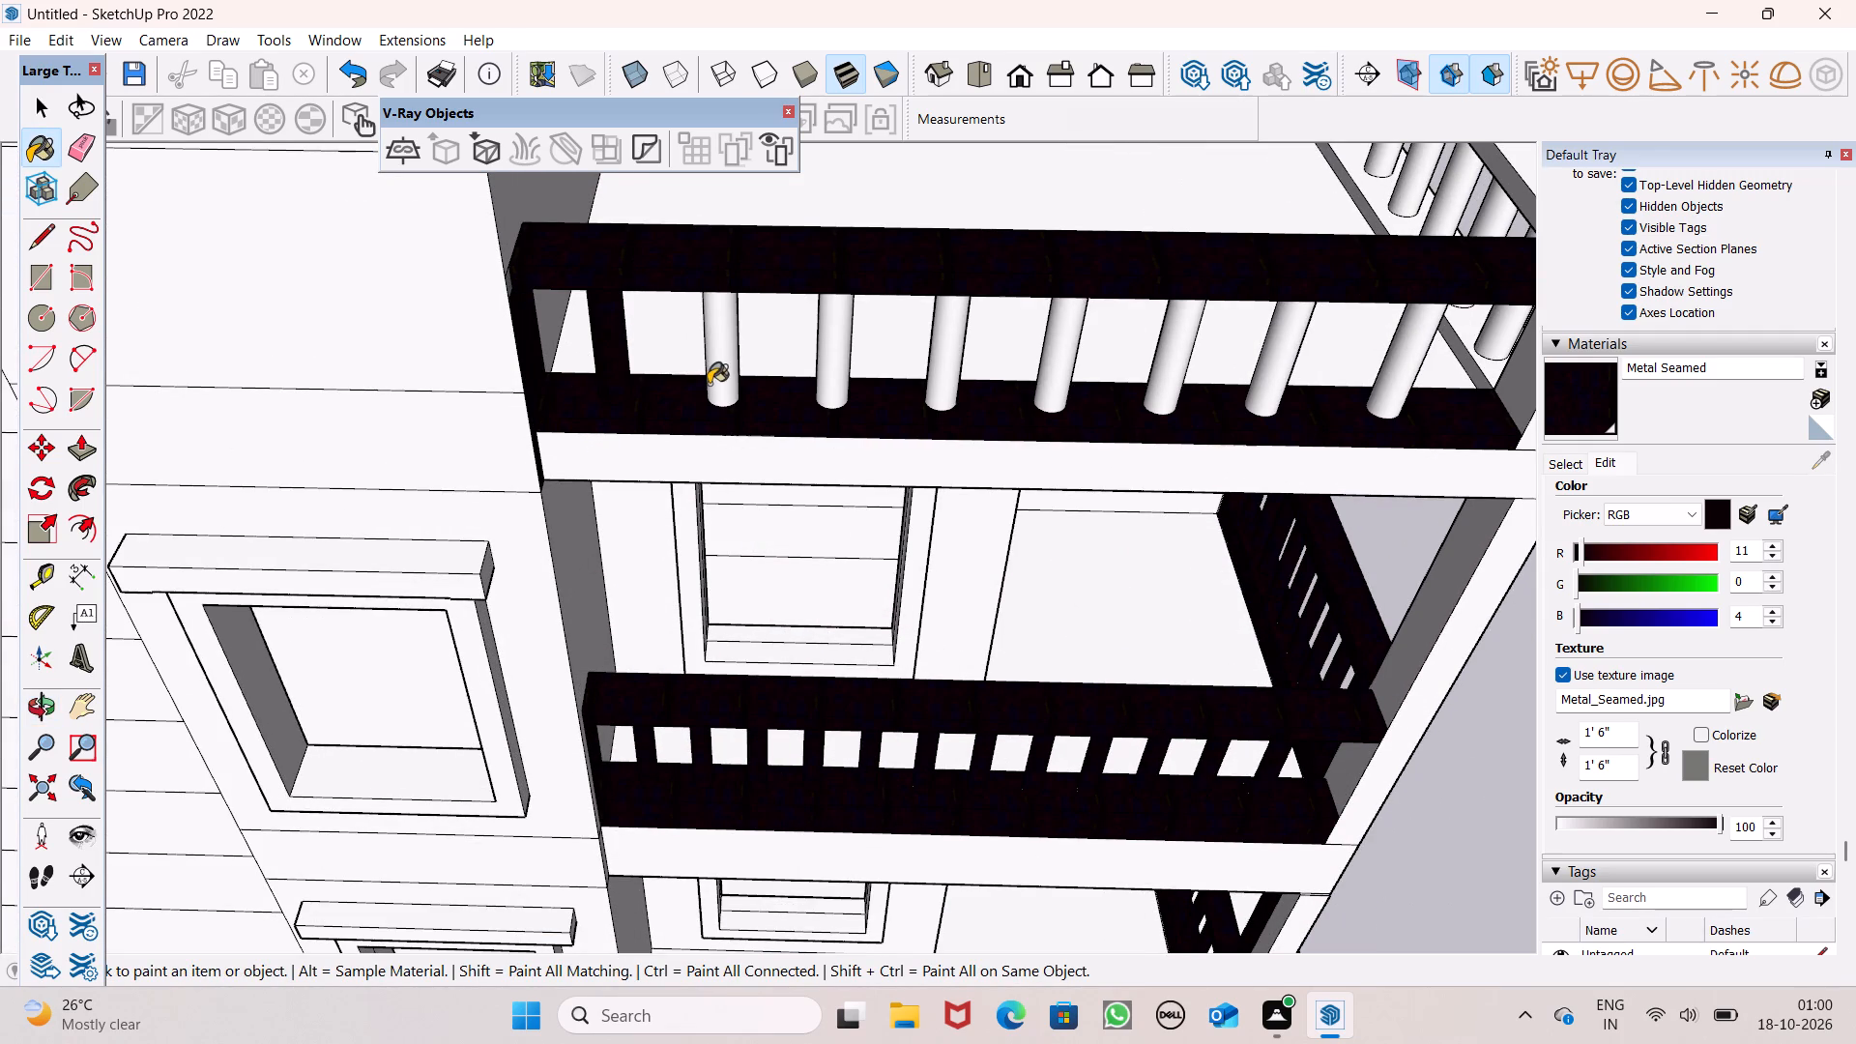
Paint the remaining balusters of the upper corner balcony's front railing and the opening's other end face with Metal Seamed.
click(719, 373)
scroll(637, 420, down, 5)
scroll(871, 367, up, 6)
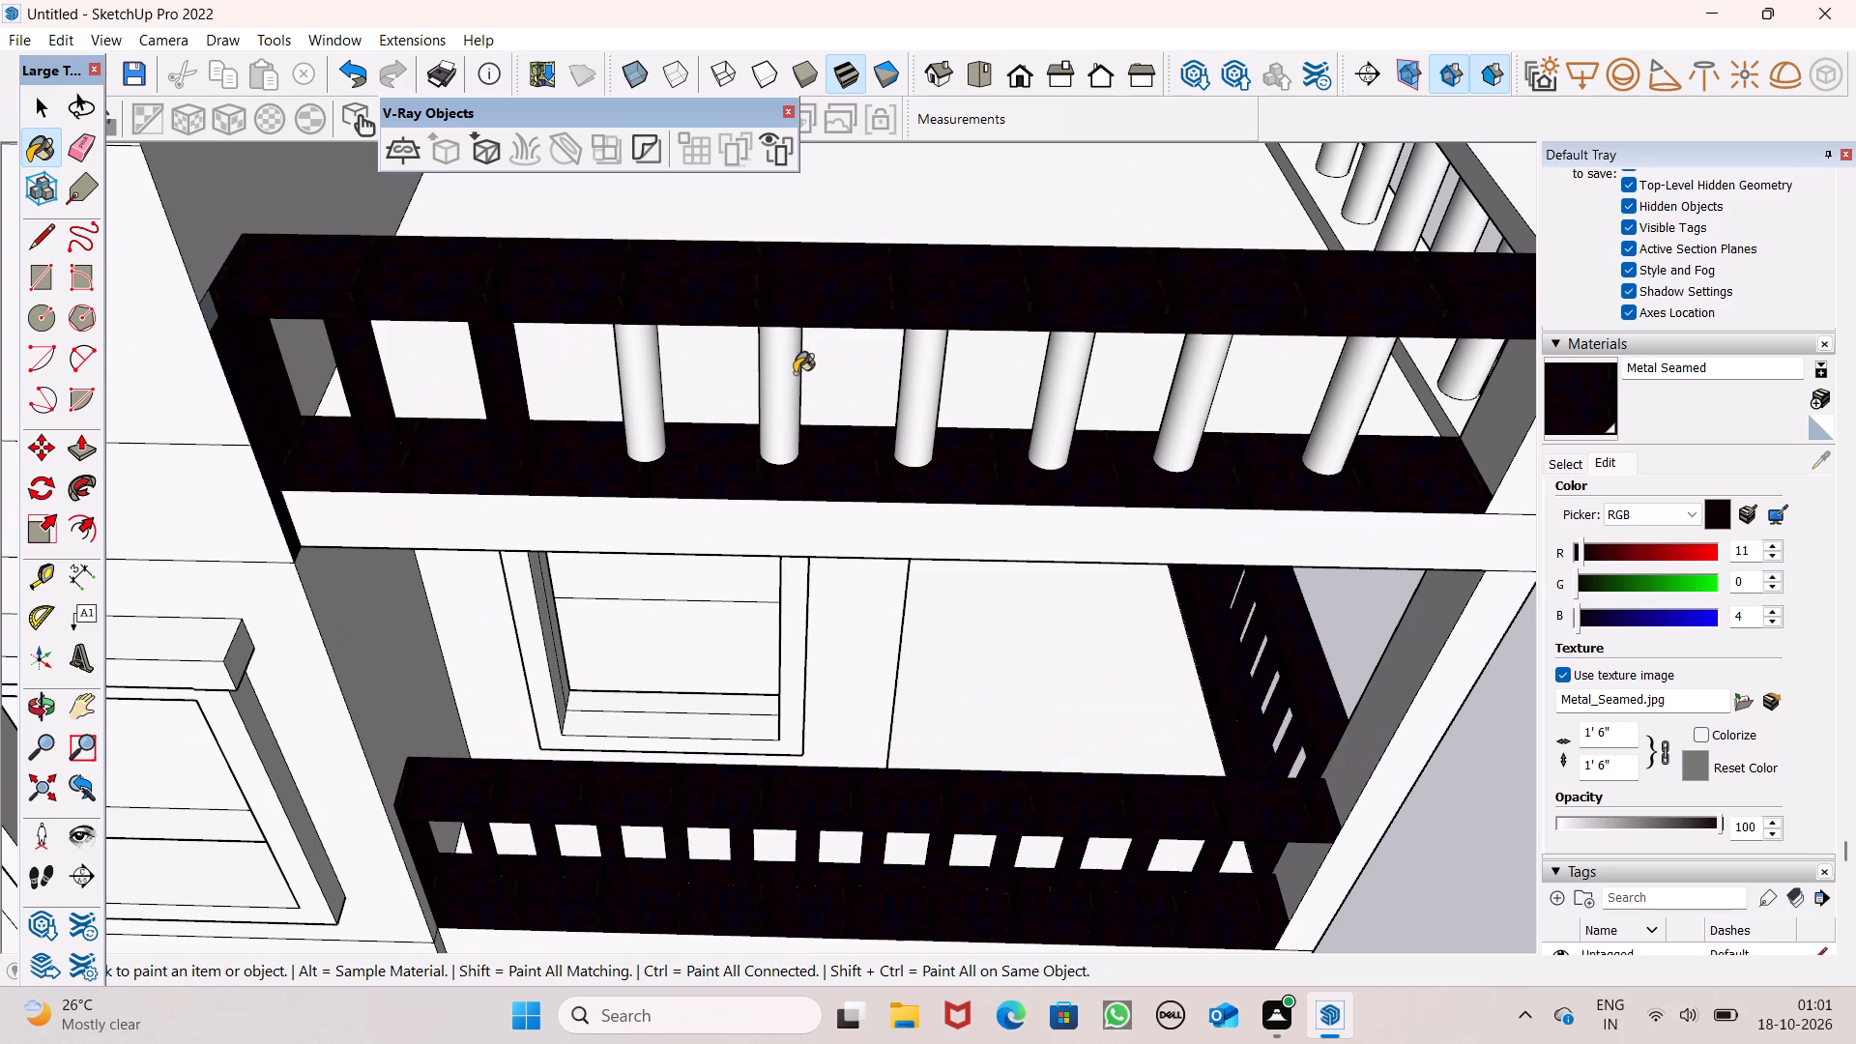
click(771, 381)
click(628, 371)
scroll(648, 371, down, 5)
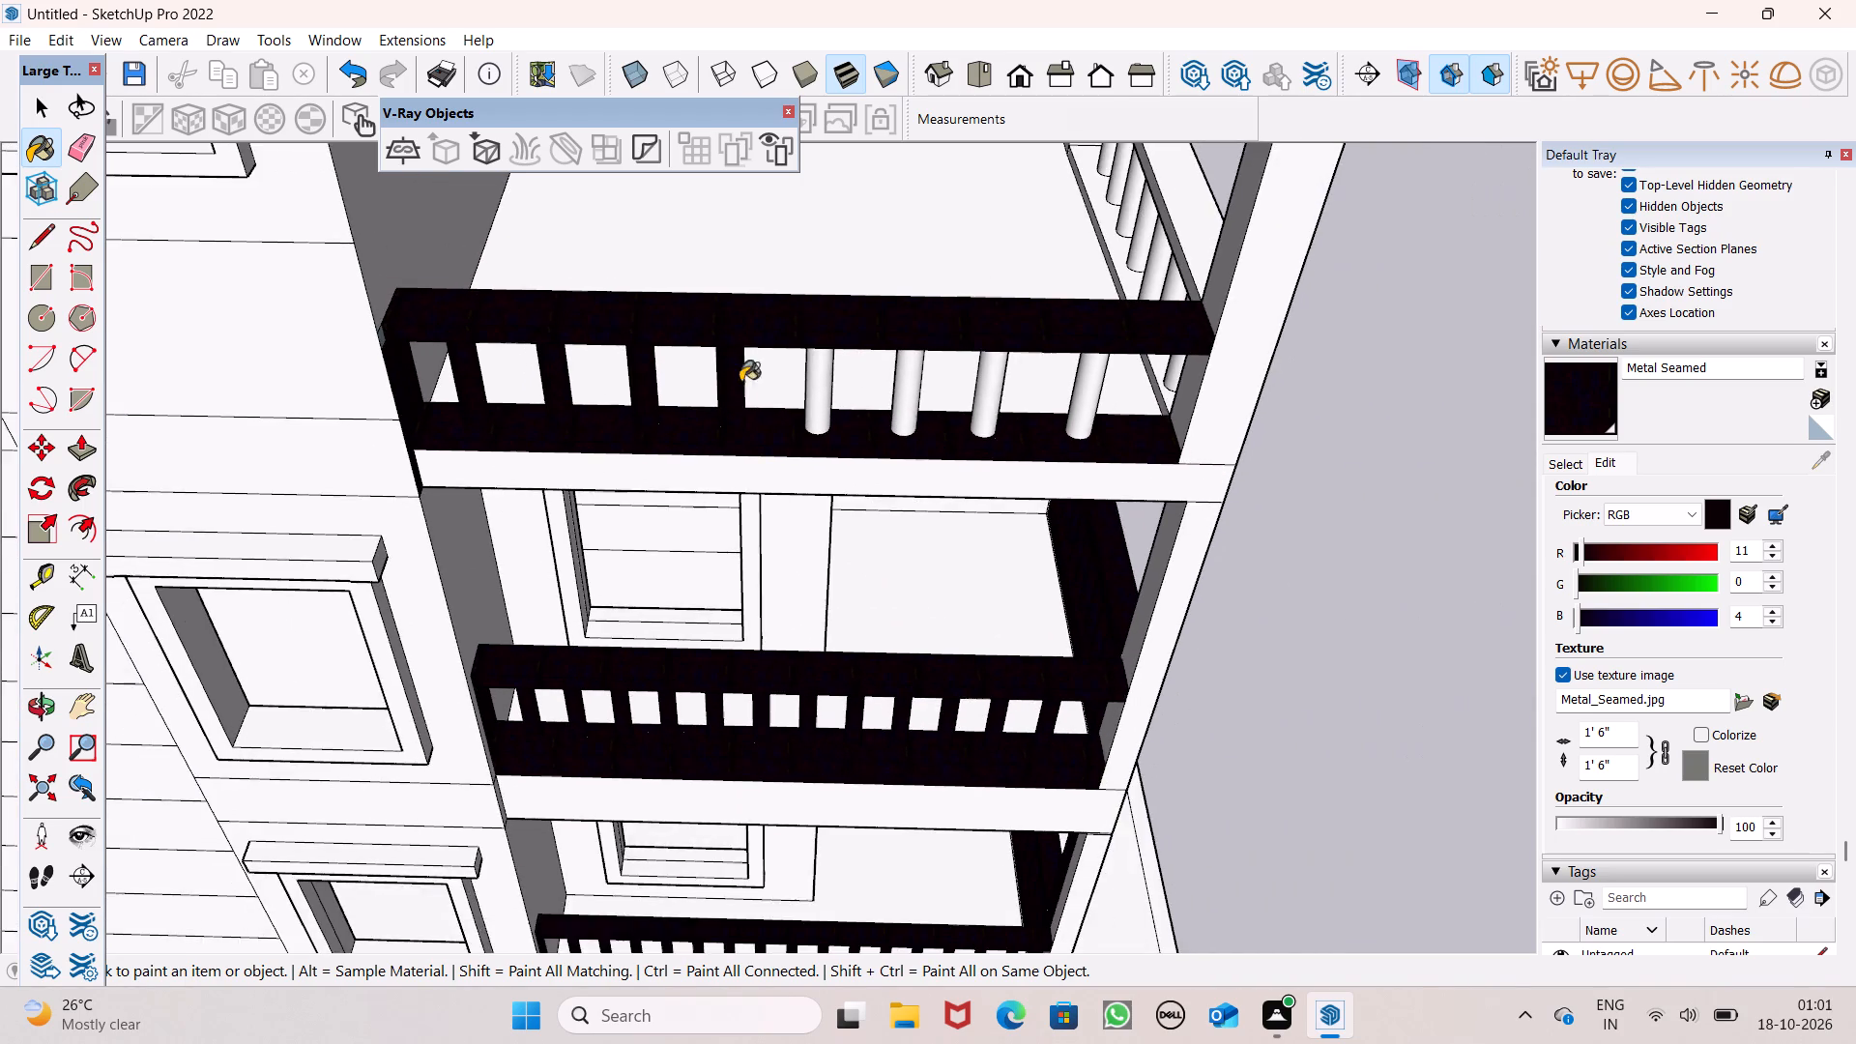
scroll(997, 381, up, 6)
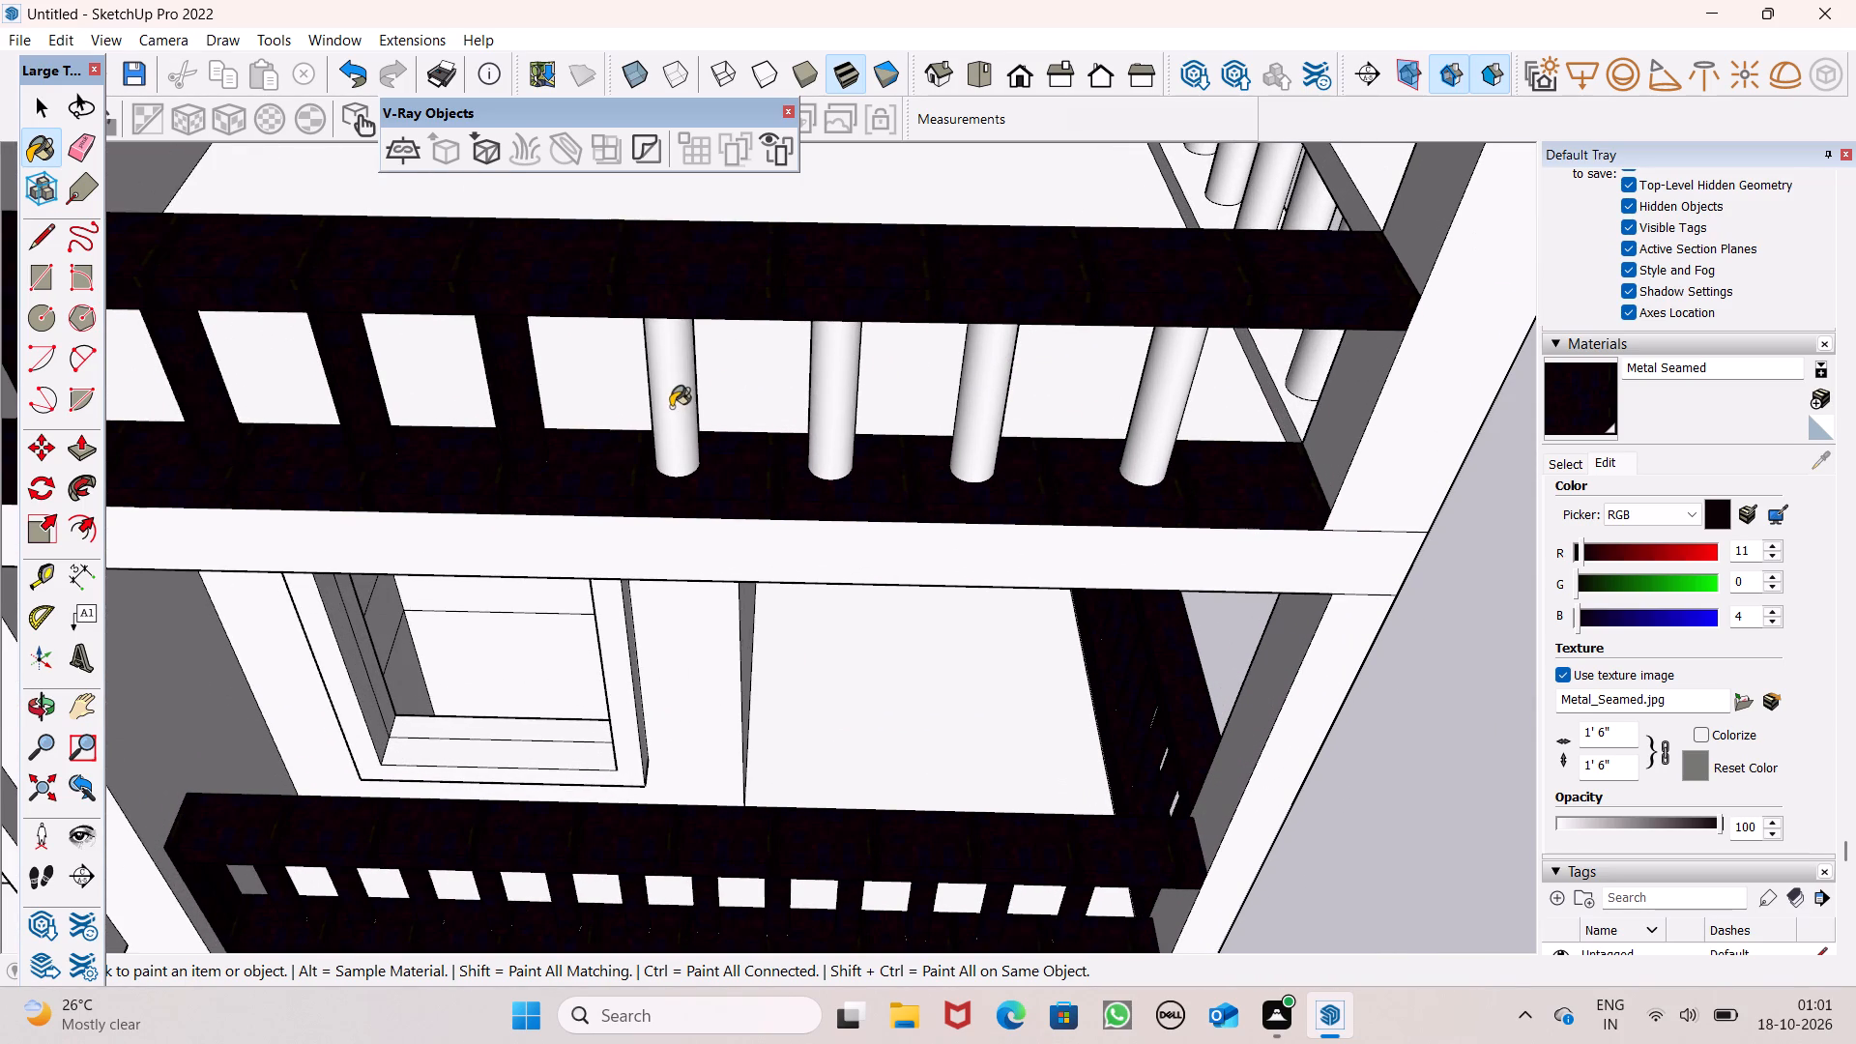
click(671, 407)
click(838, 409)
click(961, 410)
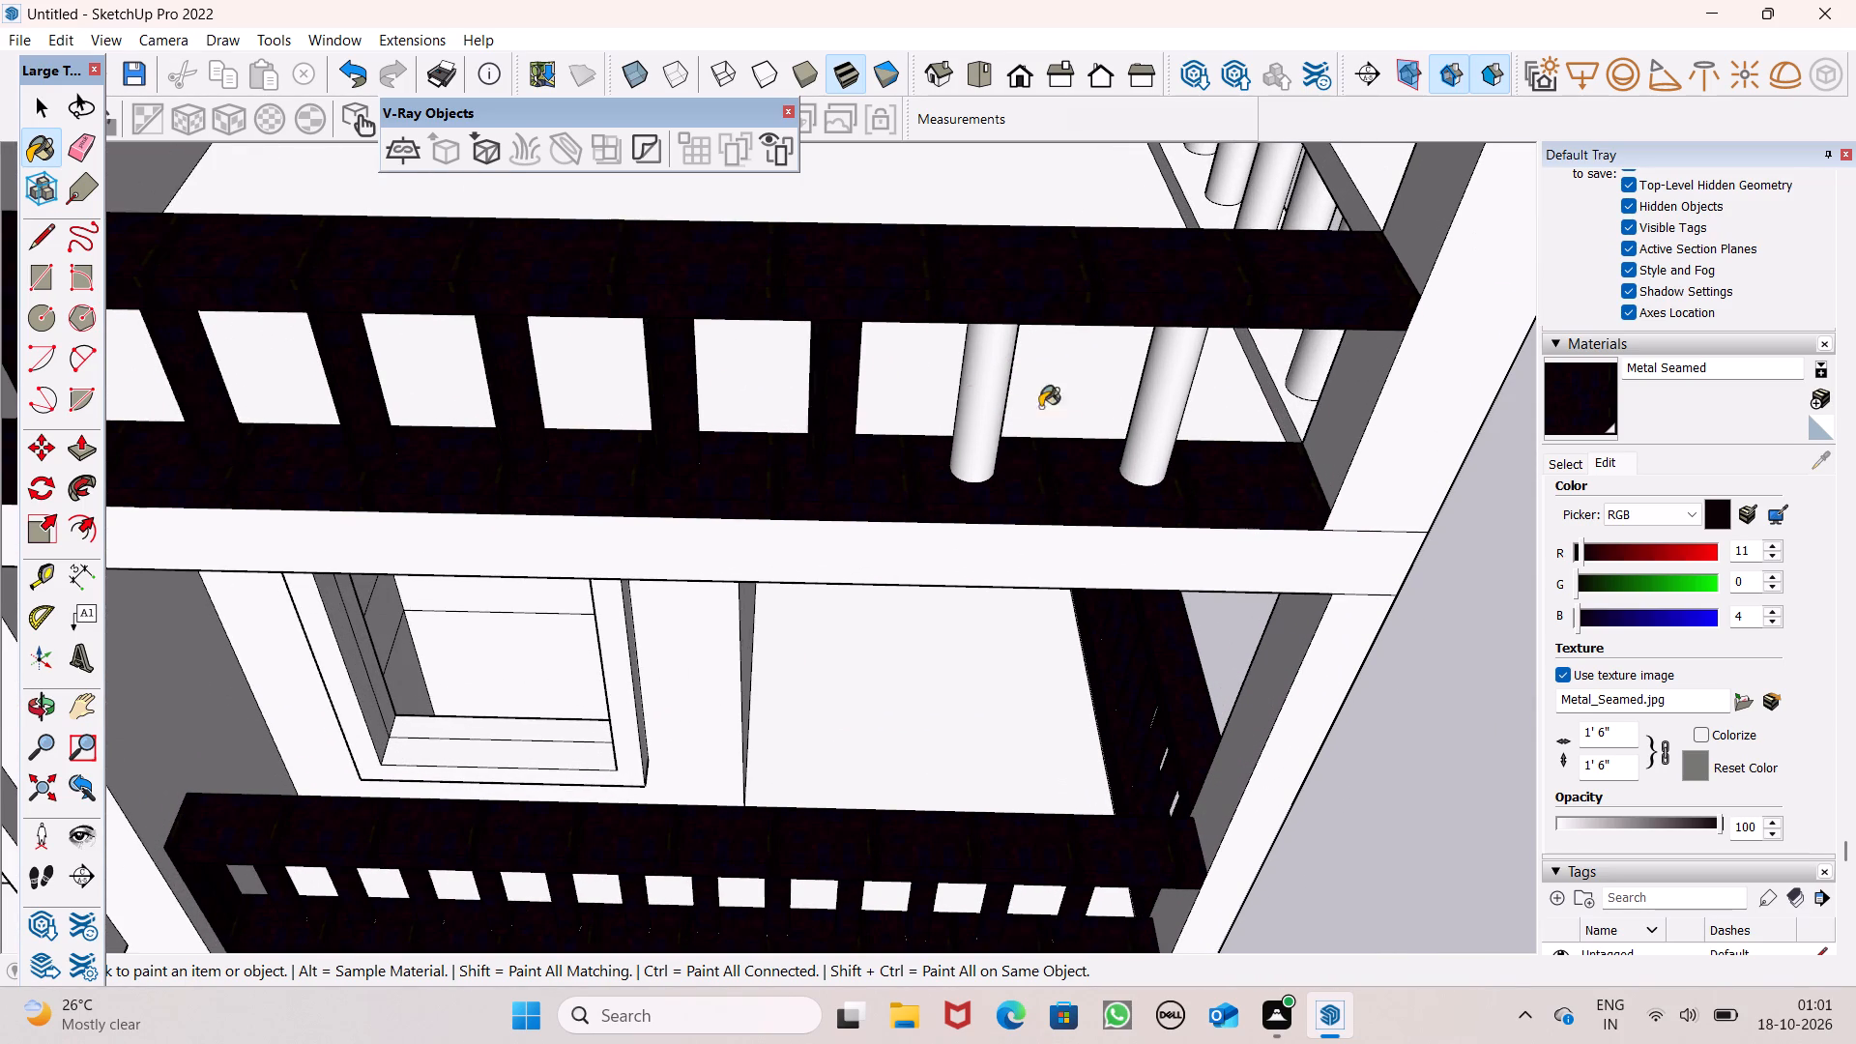
click(1169, 393)
scroll(1350, 462, down, 2)
click(1332, 429)
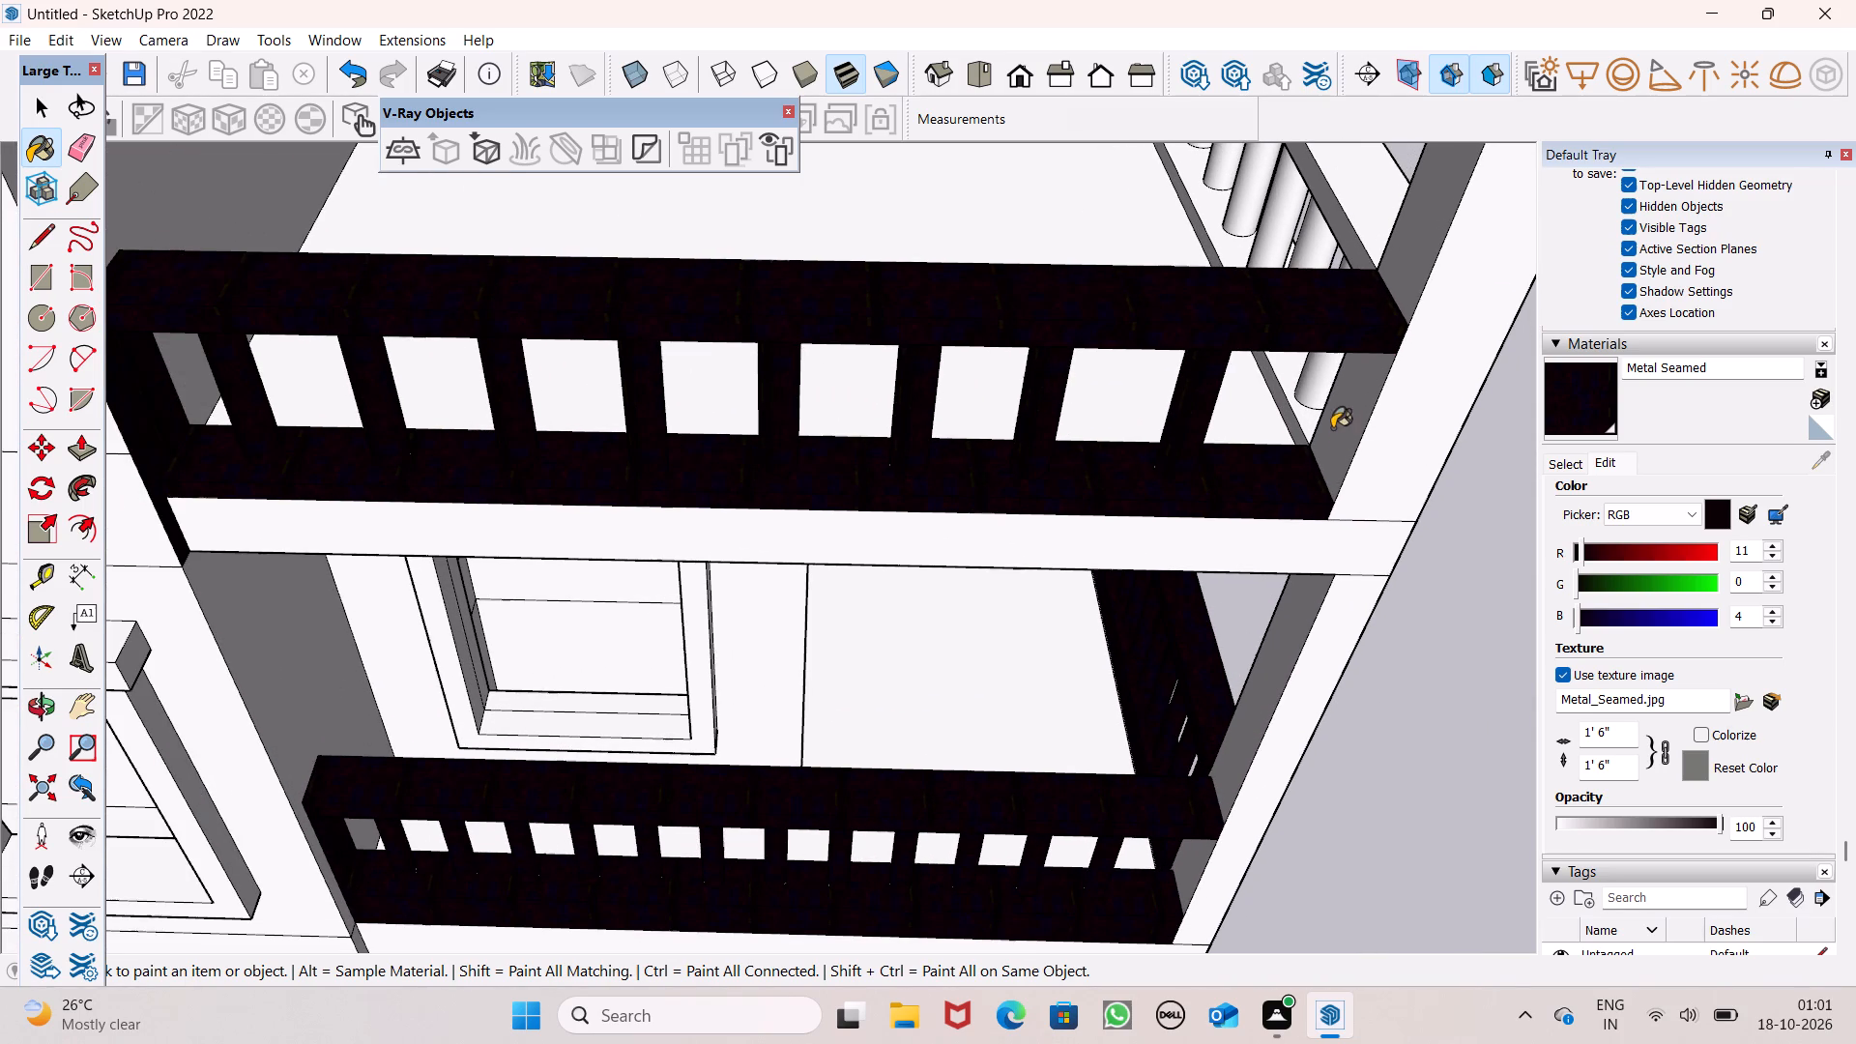
Paint the side railing's top rail, curb and corner end face, plus the front railing's inner rail and curb faces, with Metal Seamed.
middle_drag(1358, 449, 447, 363)
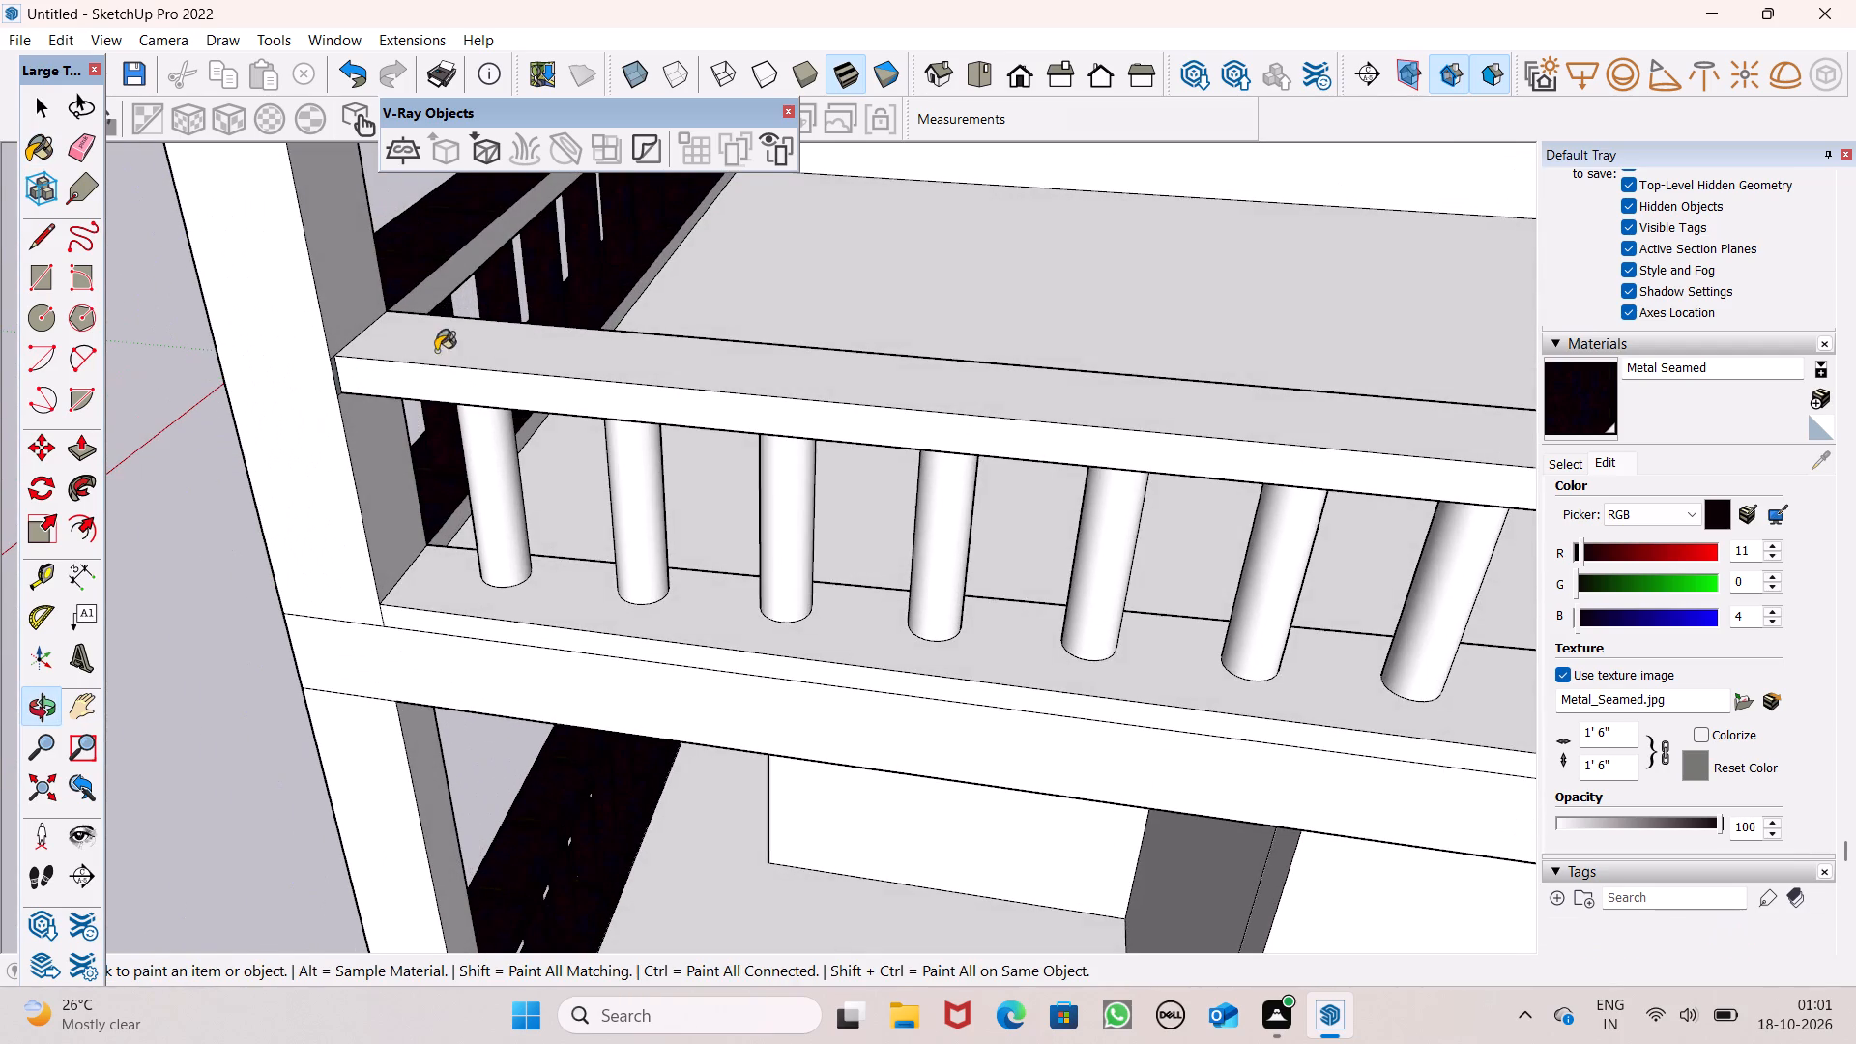
click(381, 431)
scroll(438, 284, up, 2)
click(438, 284)
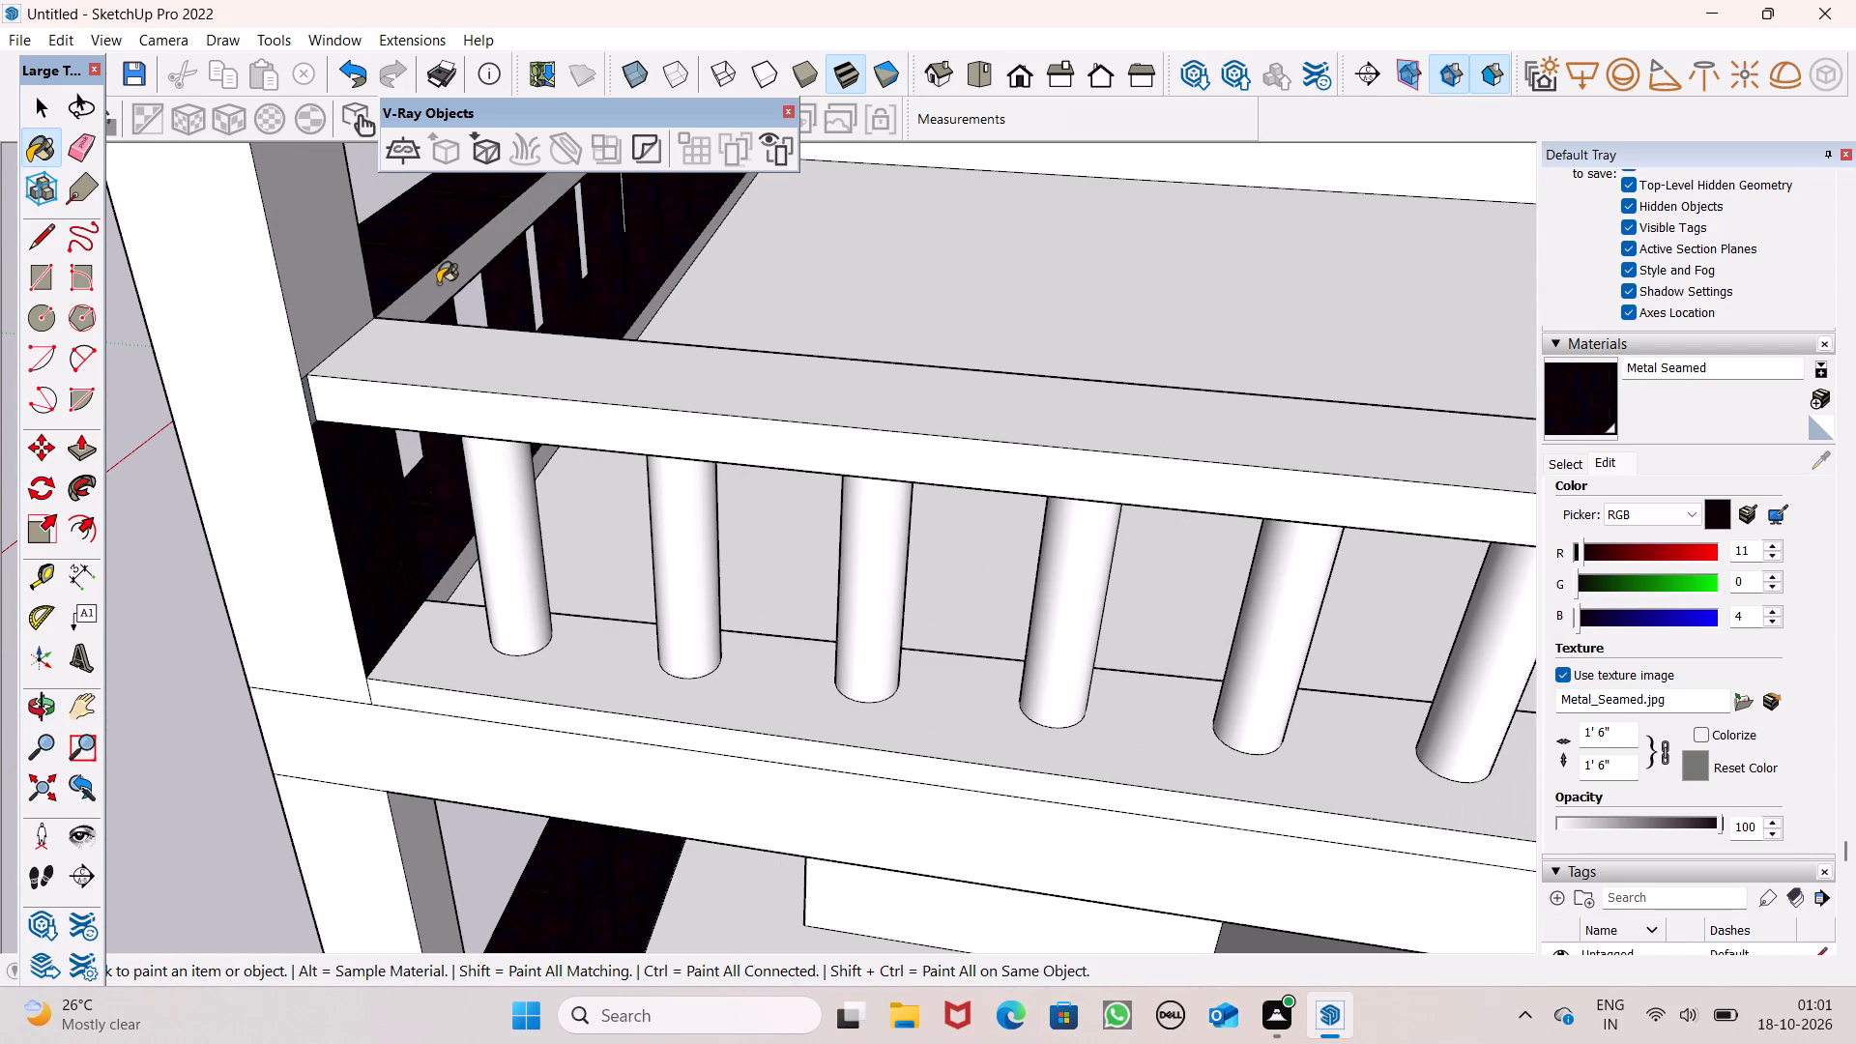
click(416, 380)
click(430, 410)
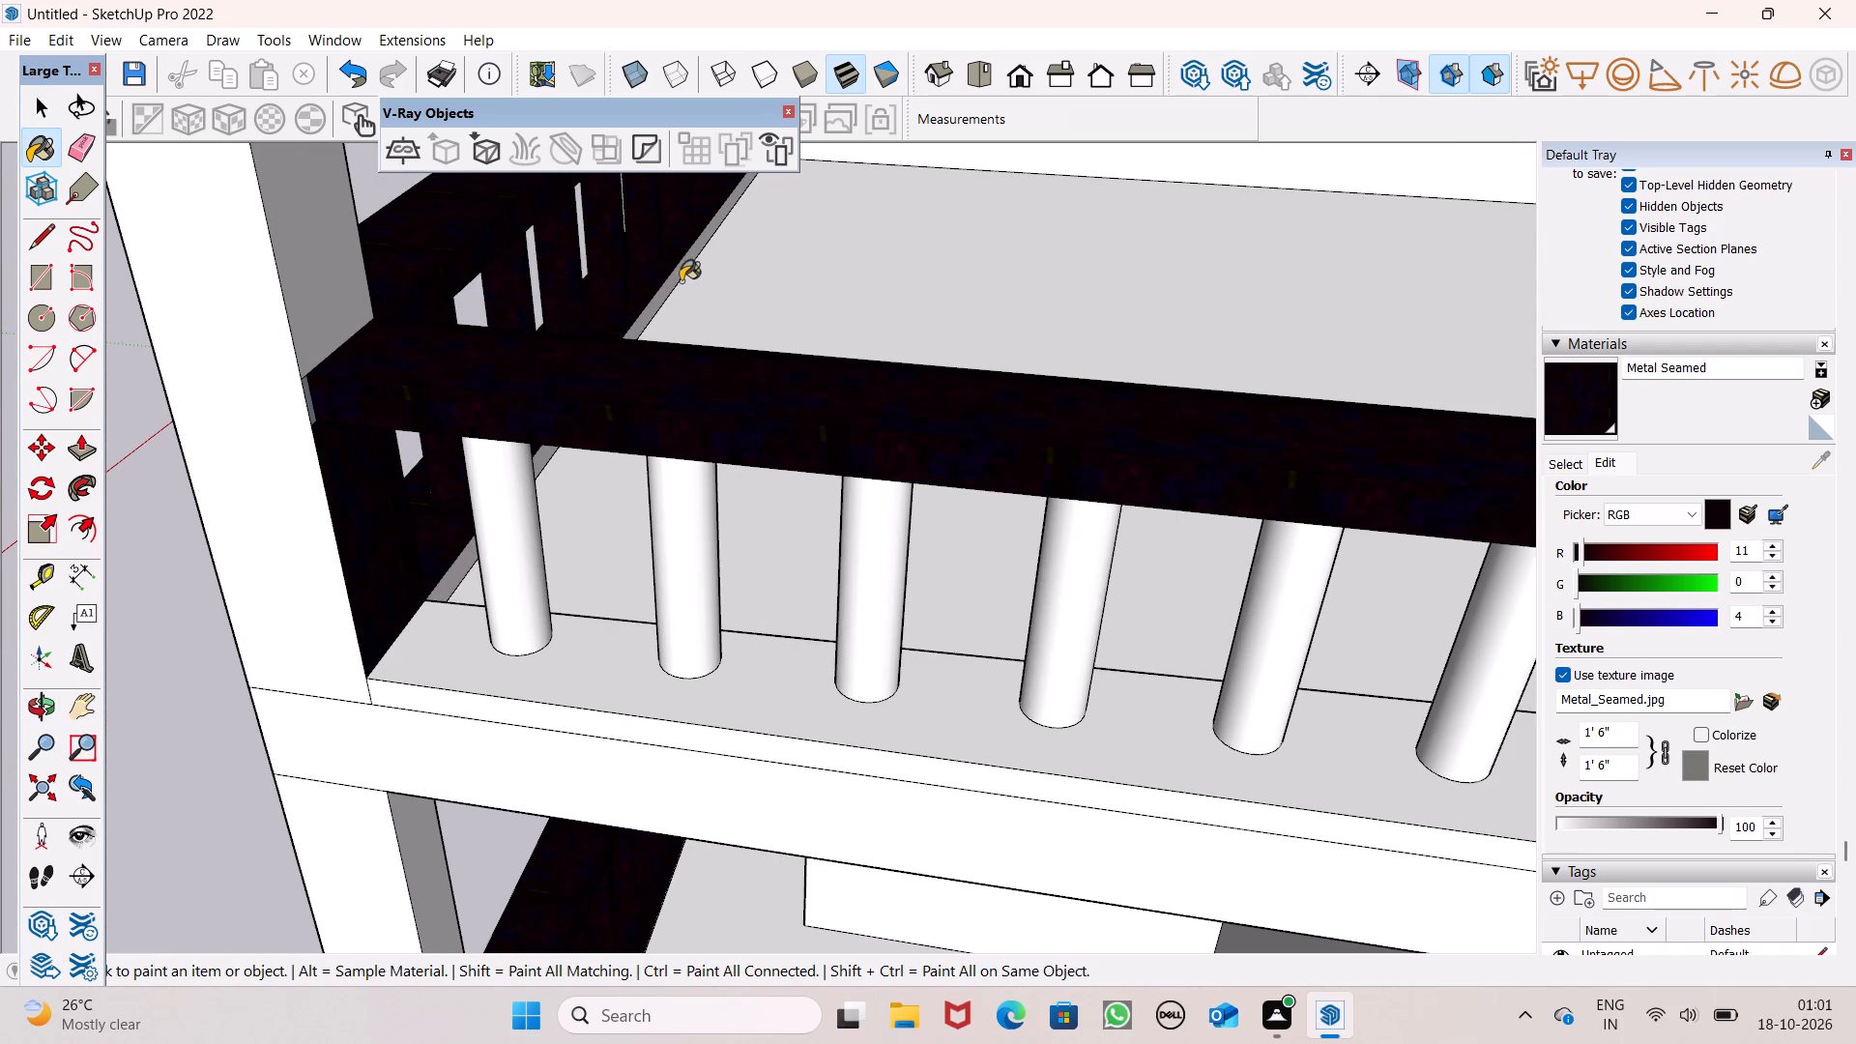
click(676, 276)
scroll(667, 276, down, 3)
scroll(641, 349, up, 3)
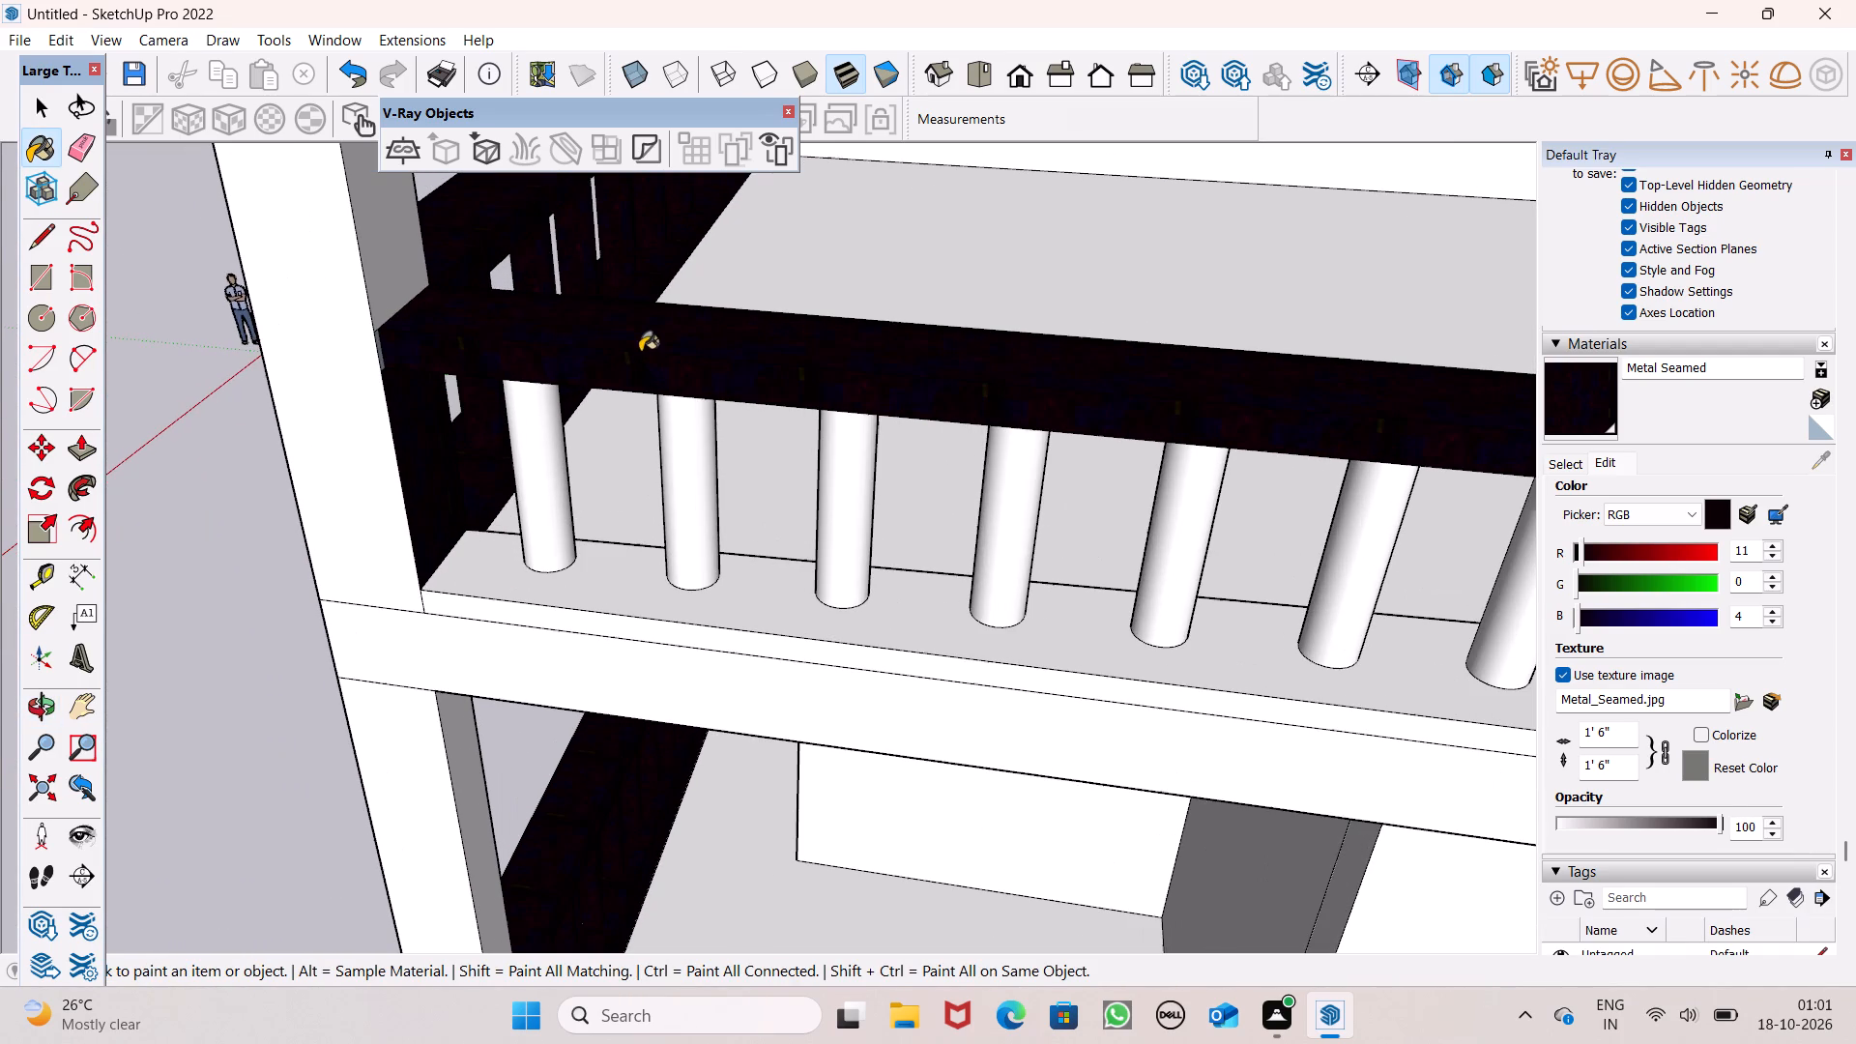
drag(570, 583, 570, 593)
click(564, 623)
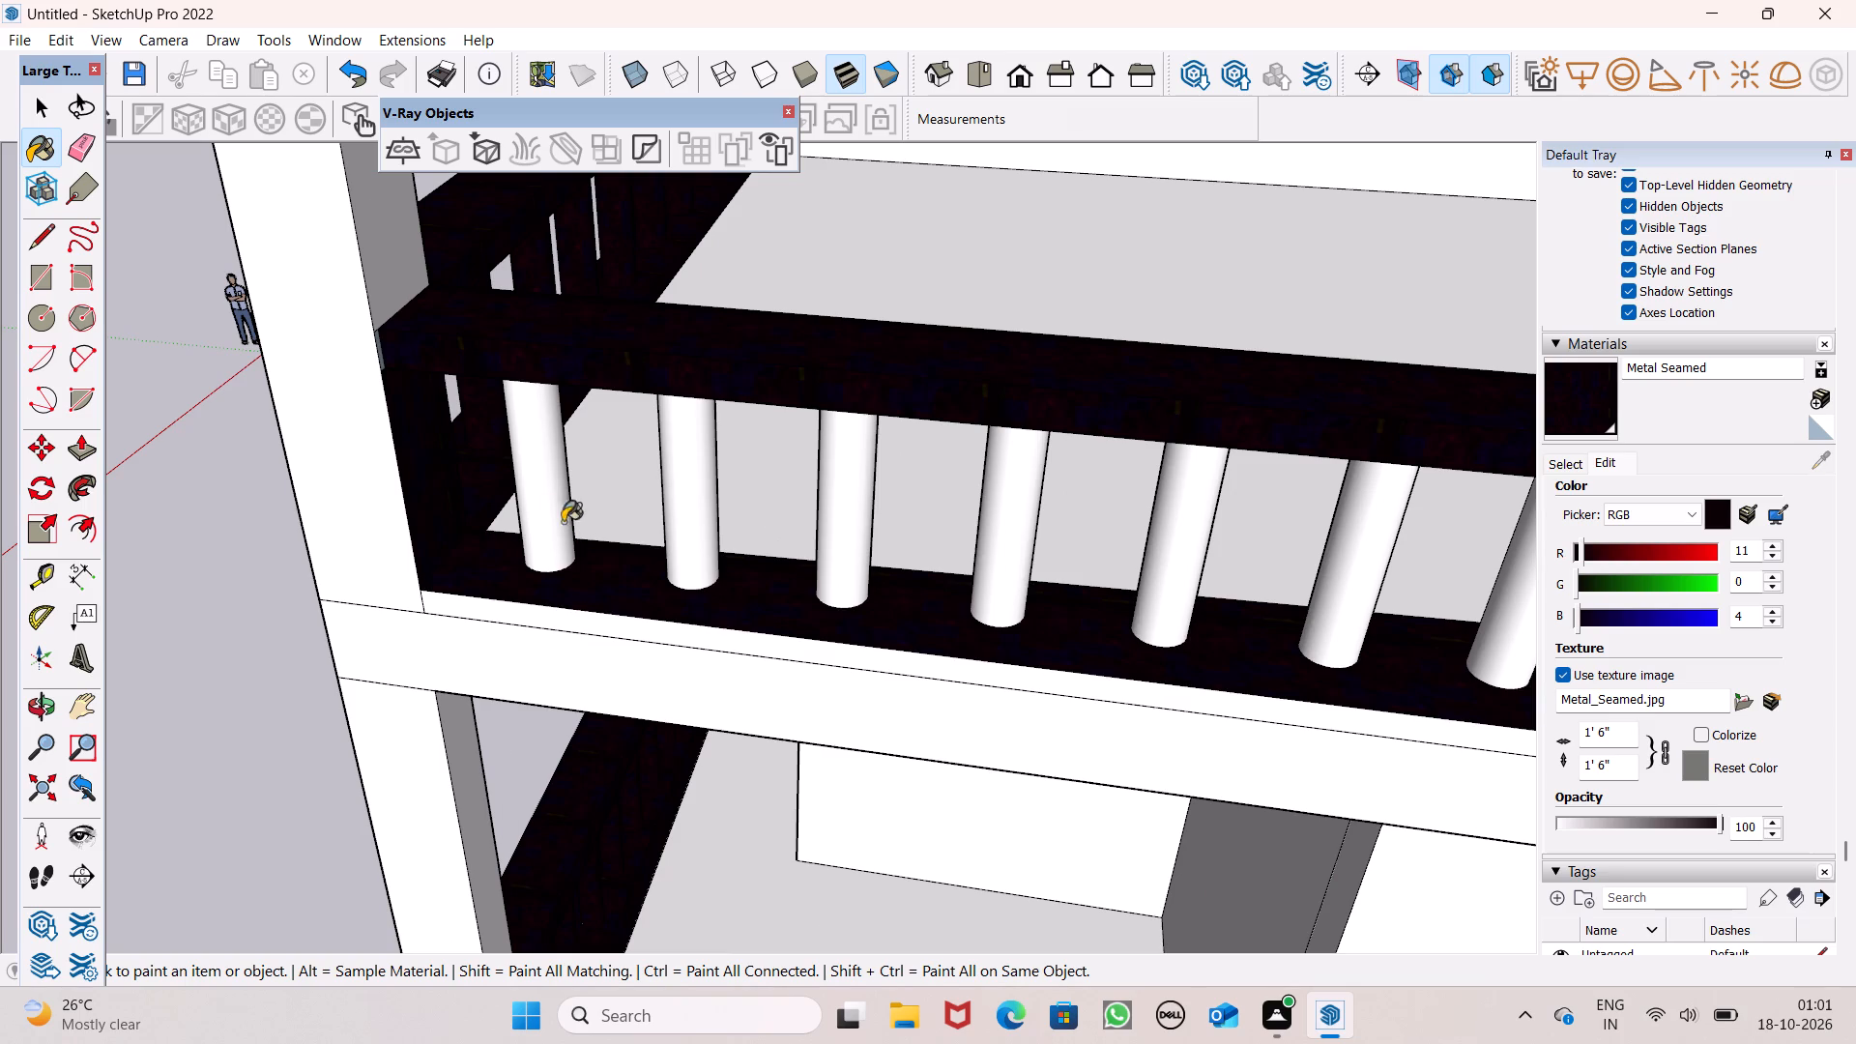
Paint all seven balusters of the upper corner balcony's side railing with Metal Seamed.
click(544, 535)
click(678, 539)
click(835, 537)
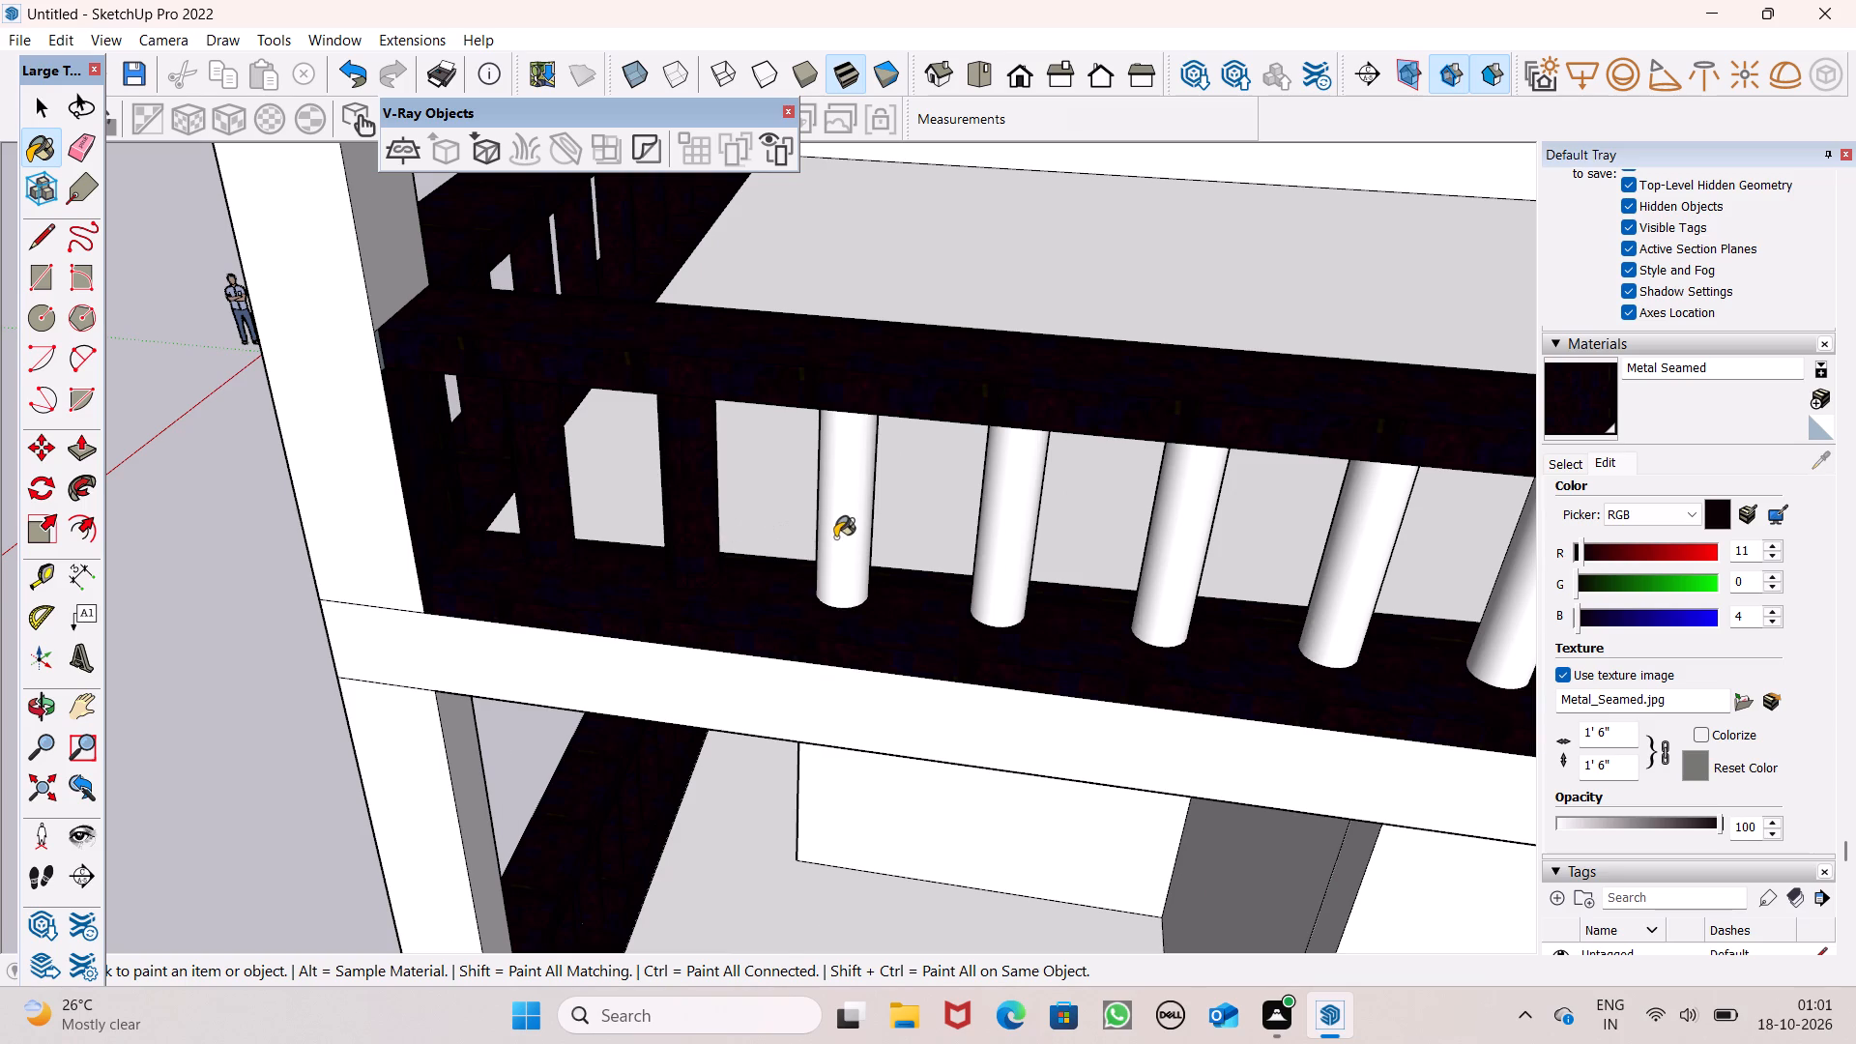
scroll(722, 543, down, 5)
scroll(1039, 553, up, 3)
click(836, 562)
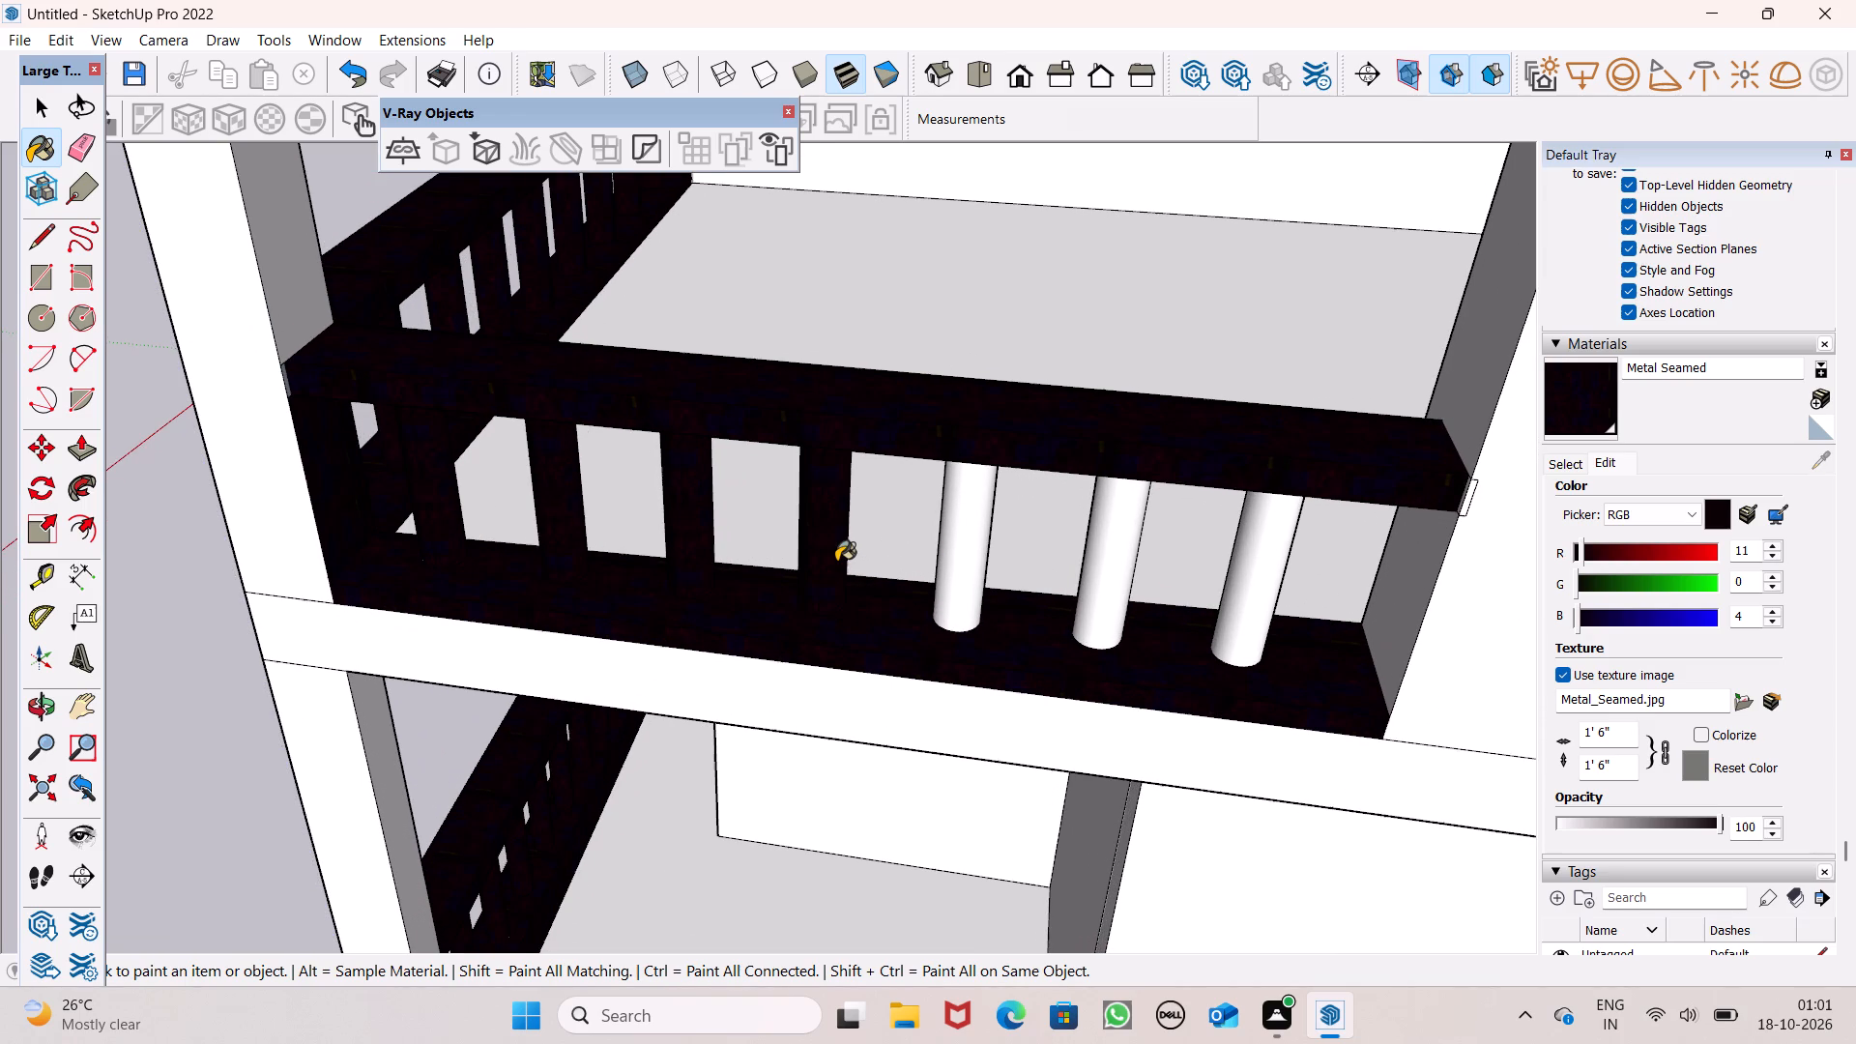
click(946, 584)
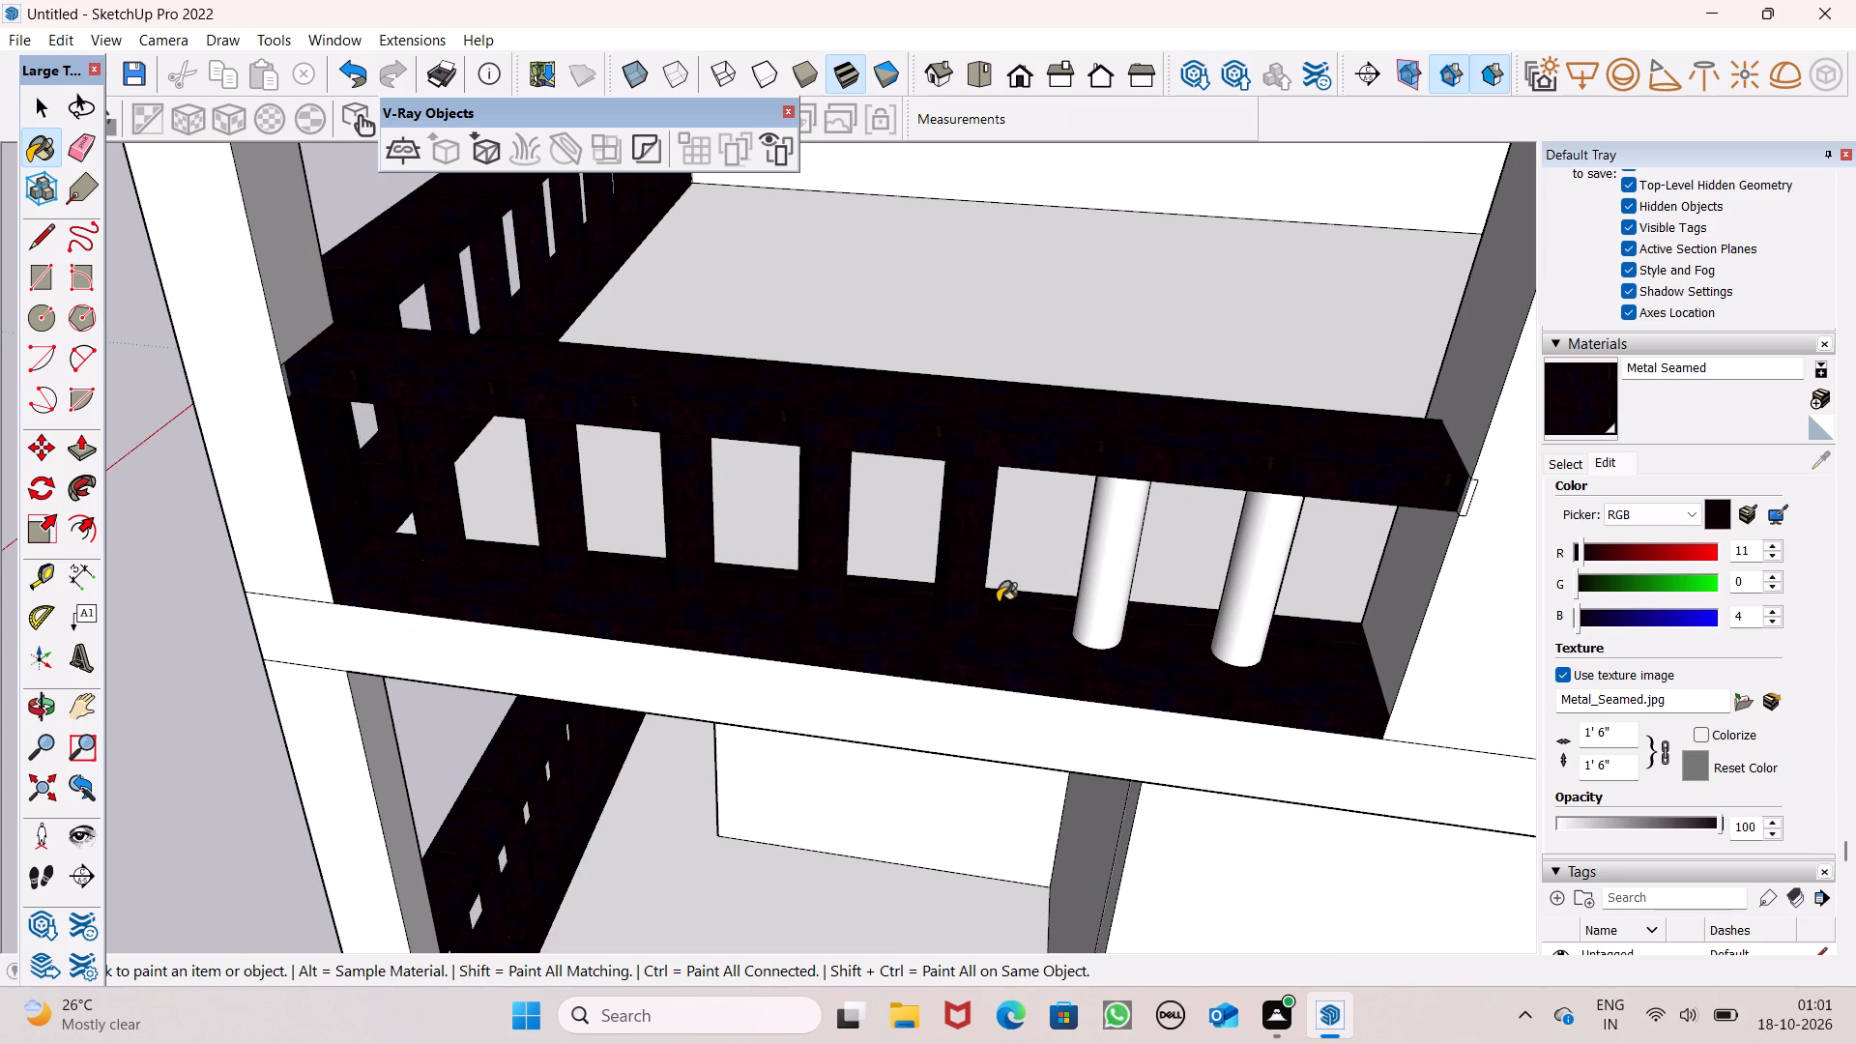
click(1116, 596)
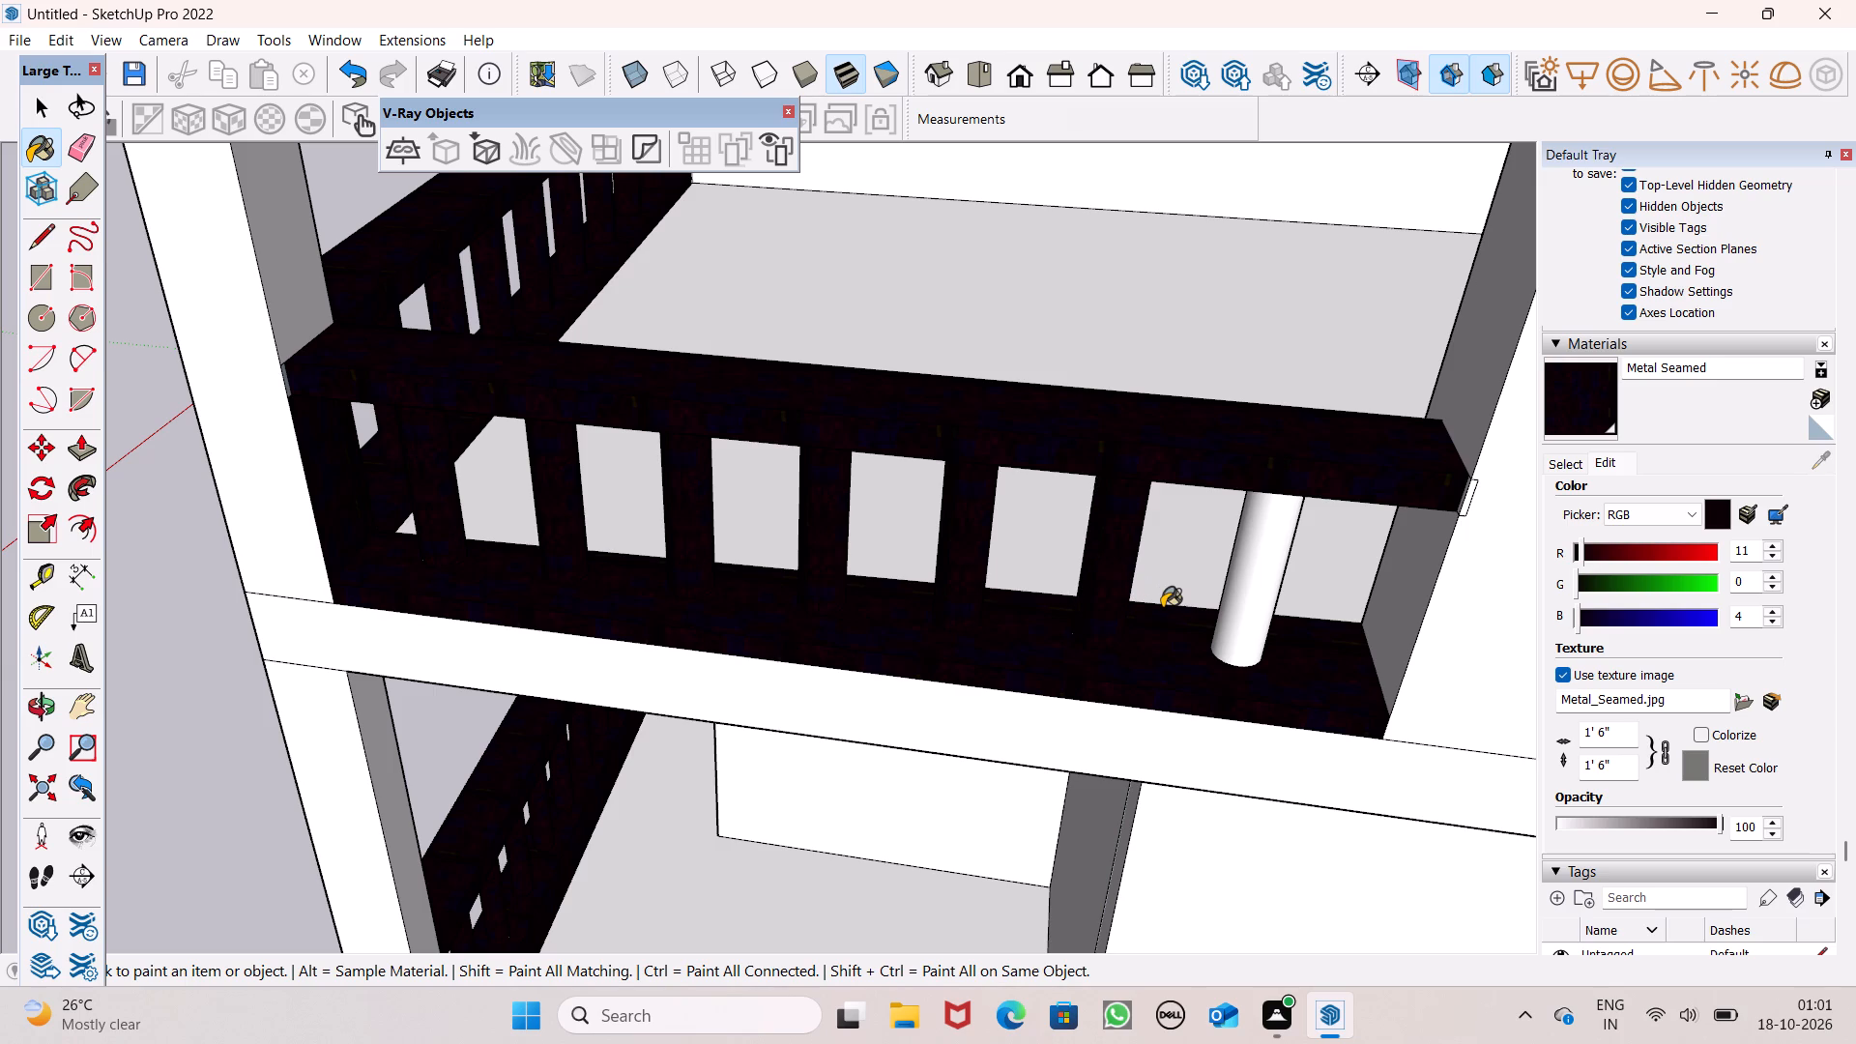
click(1245, 602)
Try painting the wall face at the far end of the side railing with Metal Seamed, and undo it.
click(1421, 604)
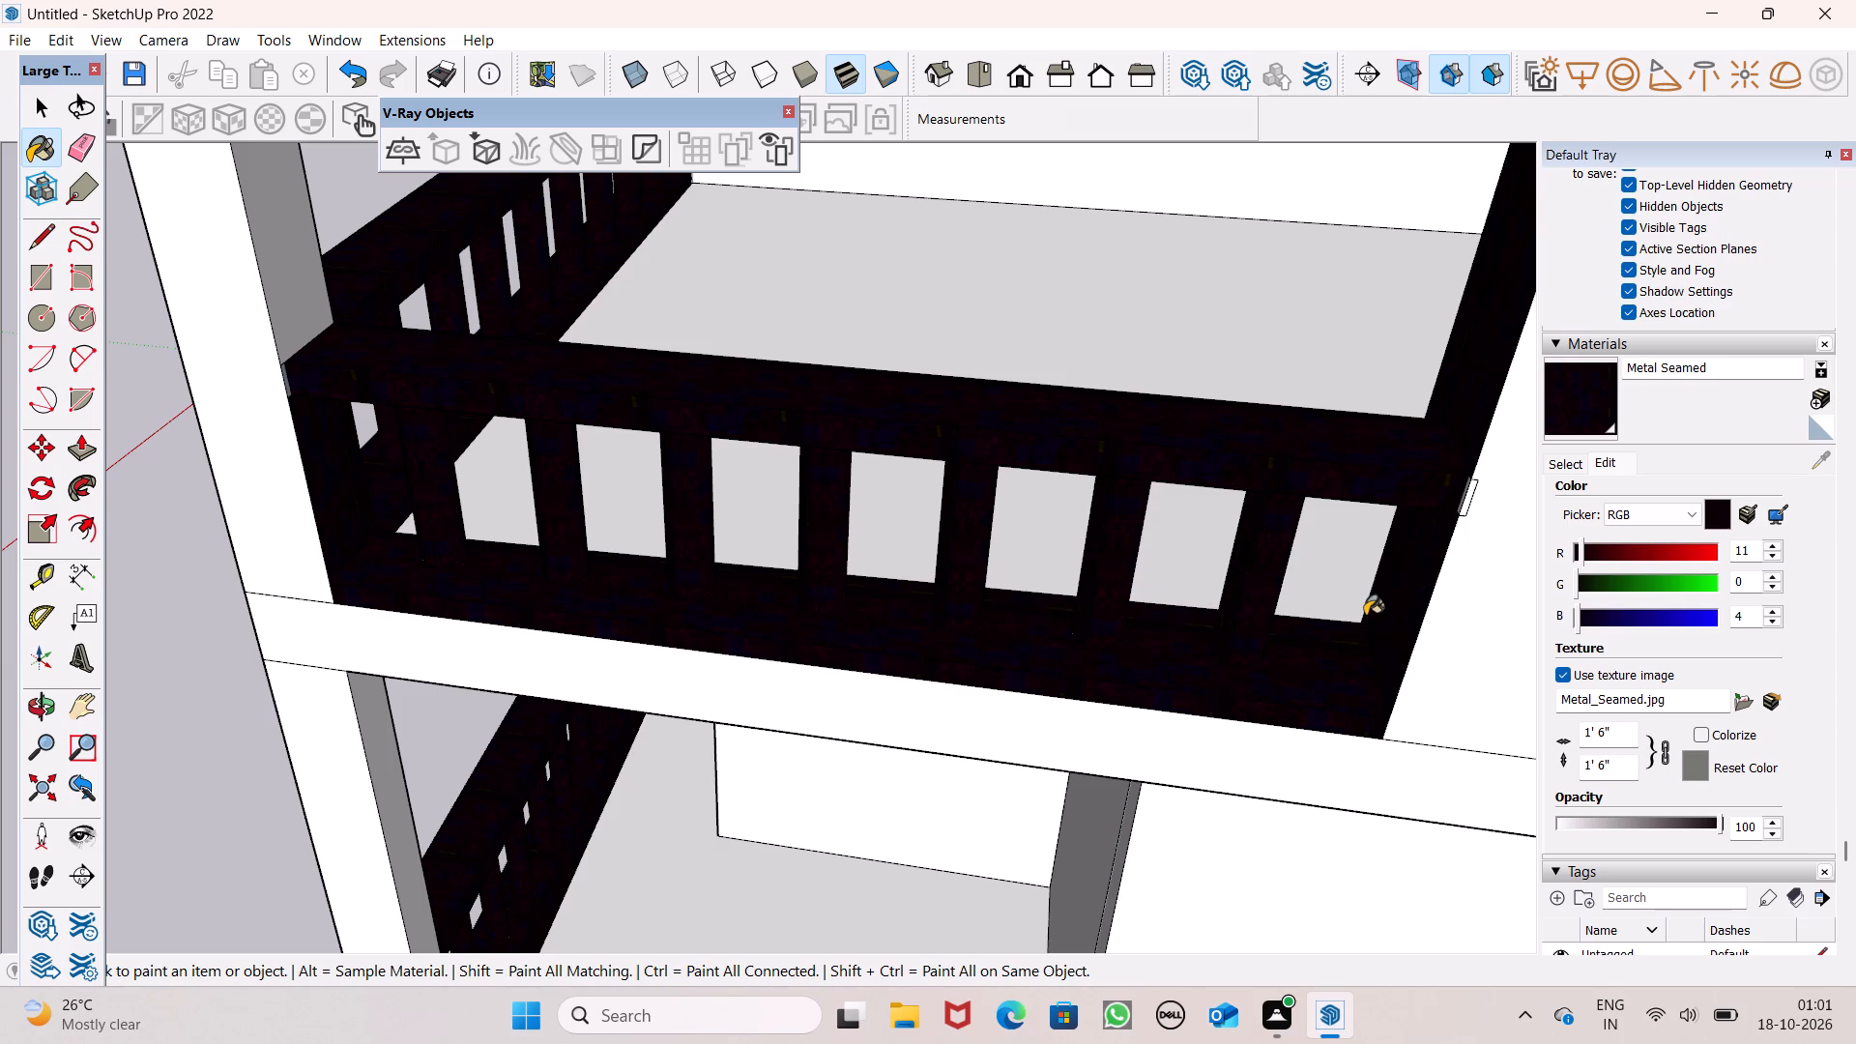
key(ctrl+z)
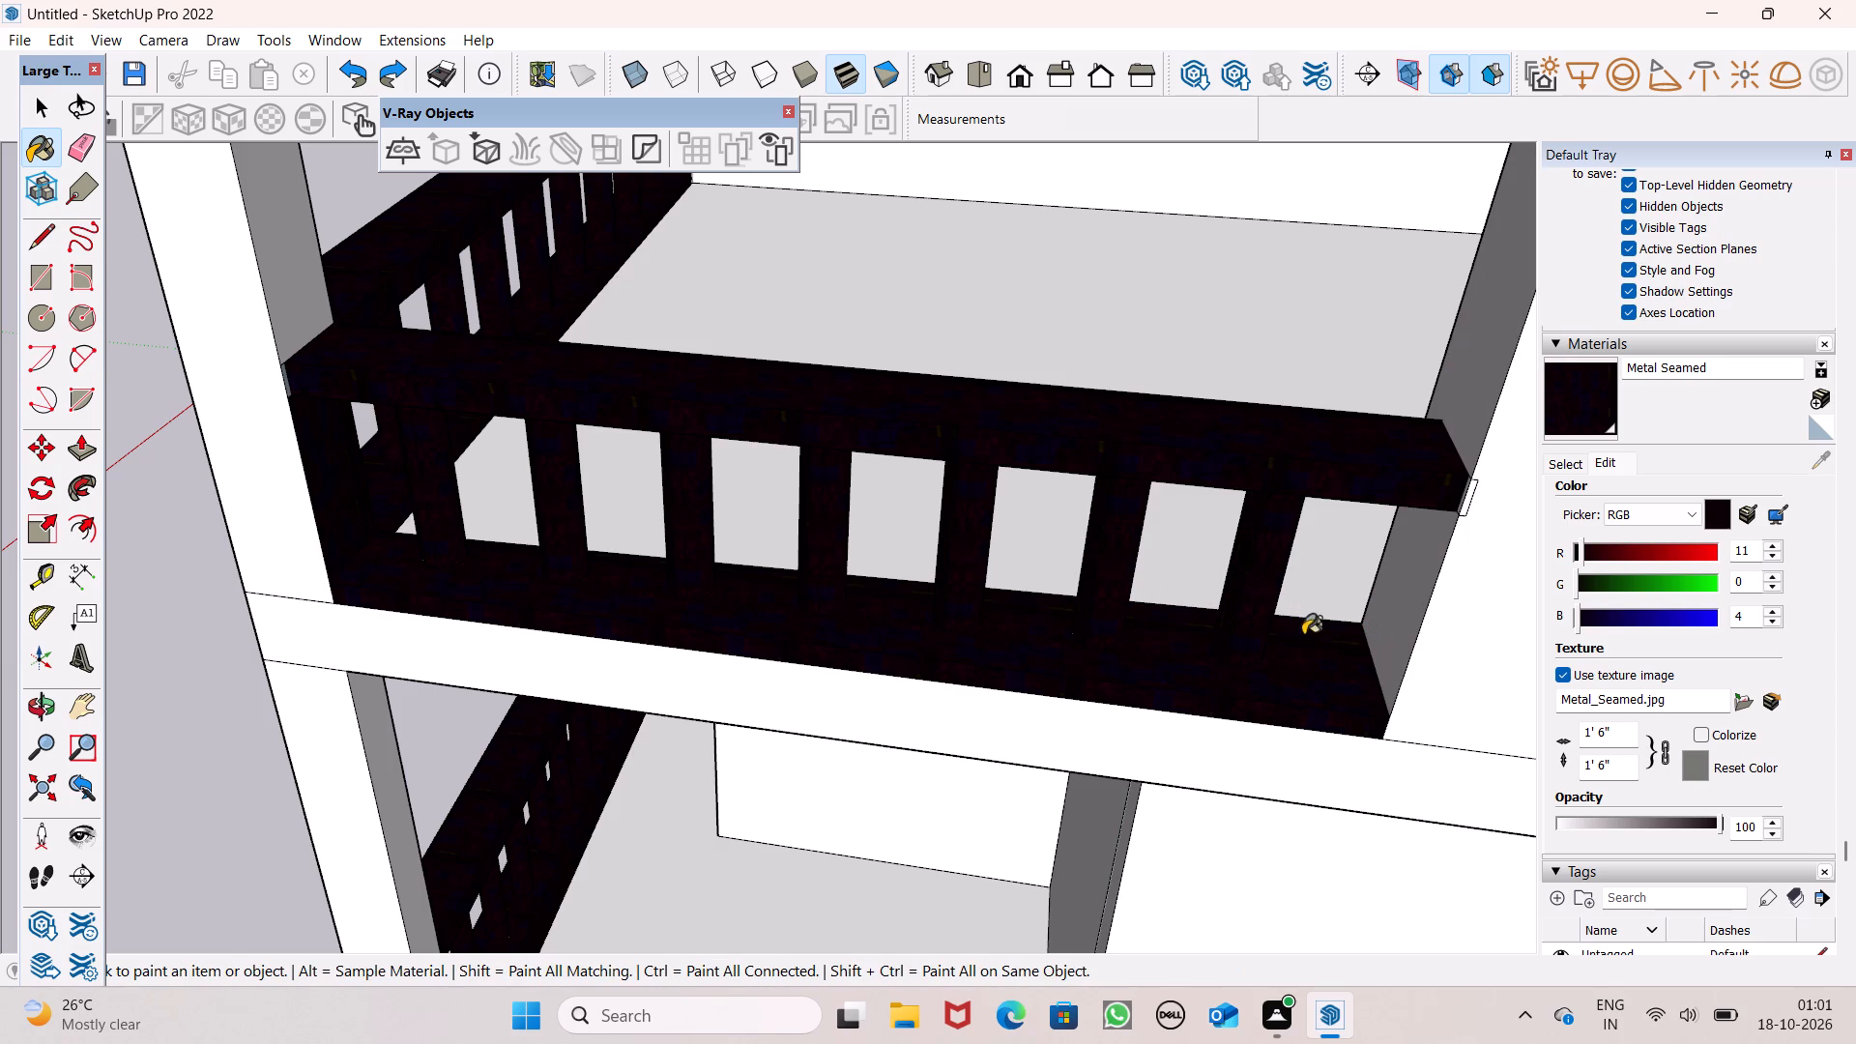
Paint the inner faces of the upper balcony side railing's top rail and curb with Metal Seamed.
middle_drag(1369, 665, 1719, 910)
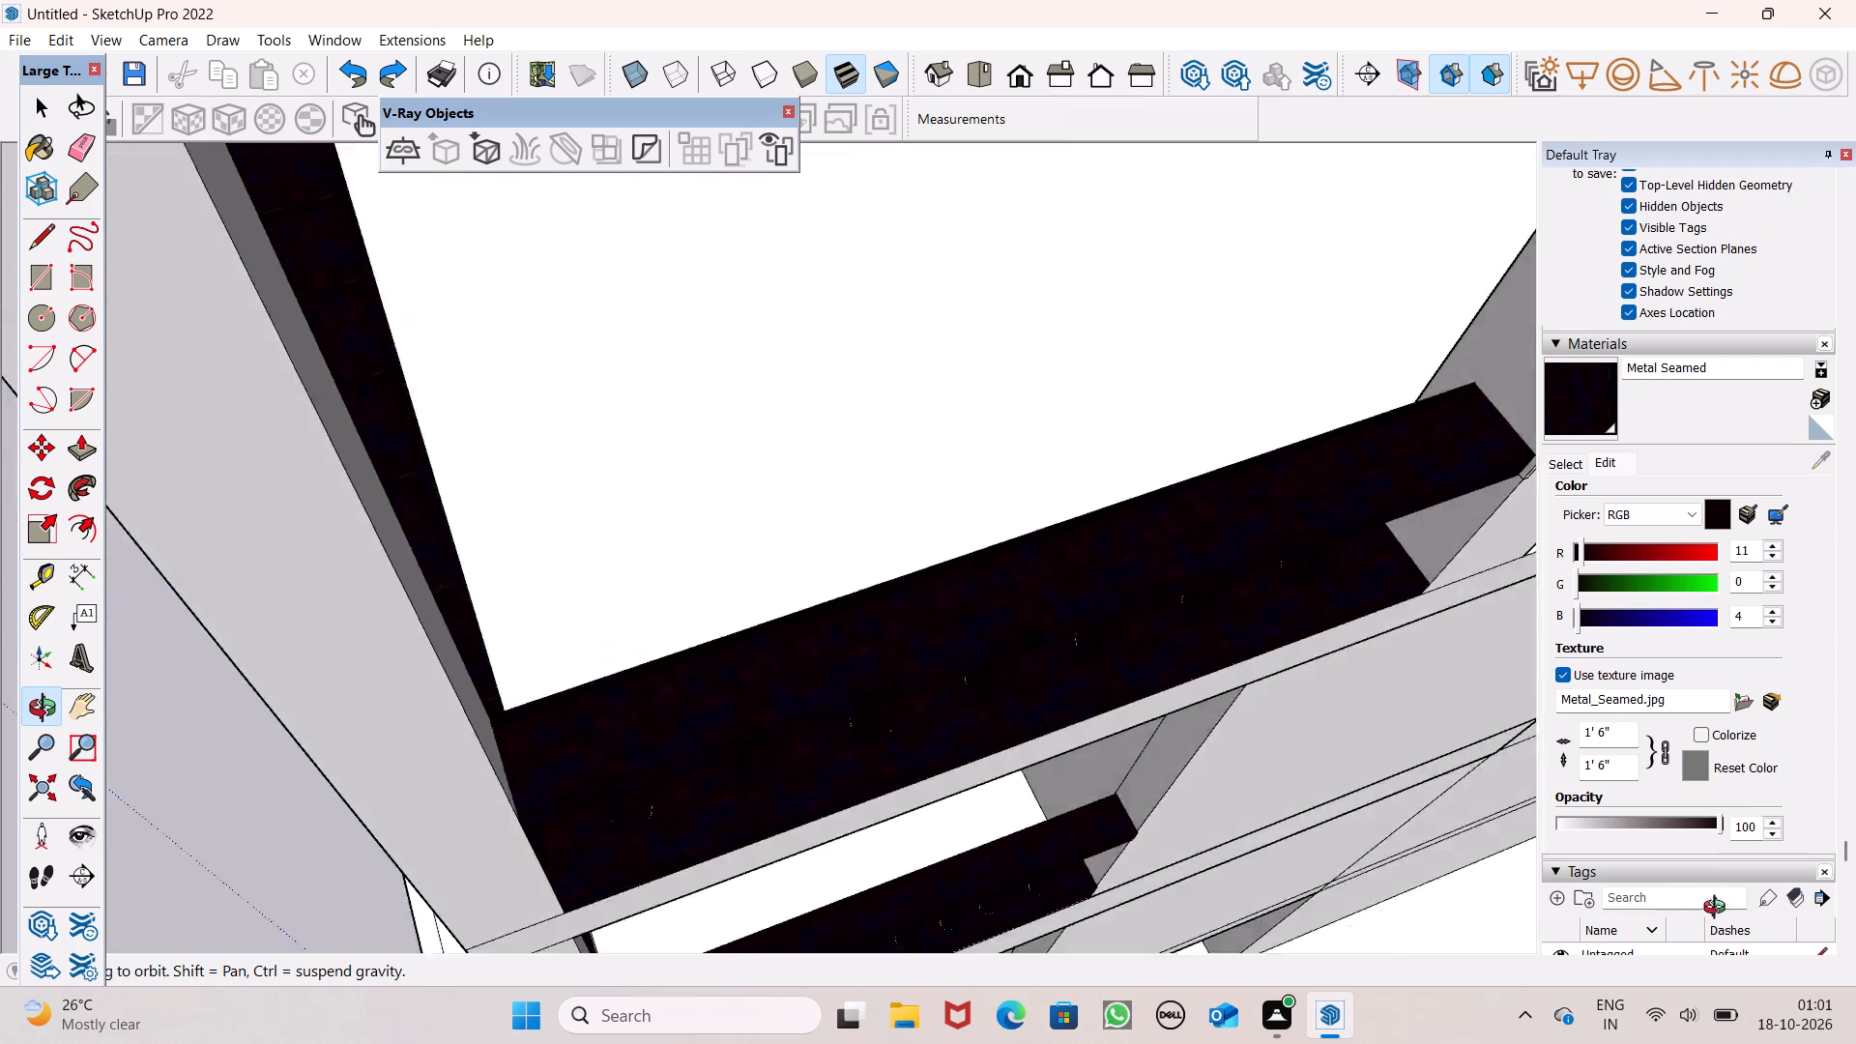
middle_drag(1719, 910, 1855, 877)
middle_drag(1011, 752, 1011, 757)
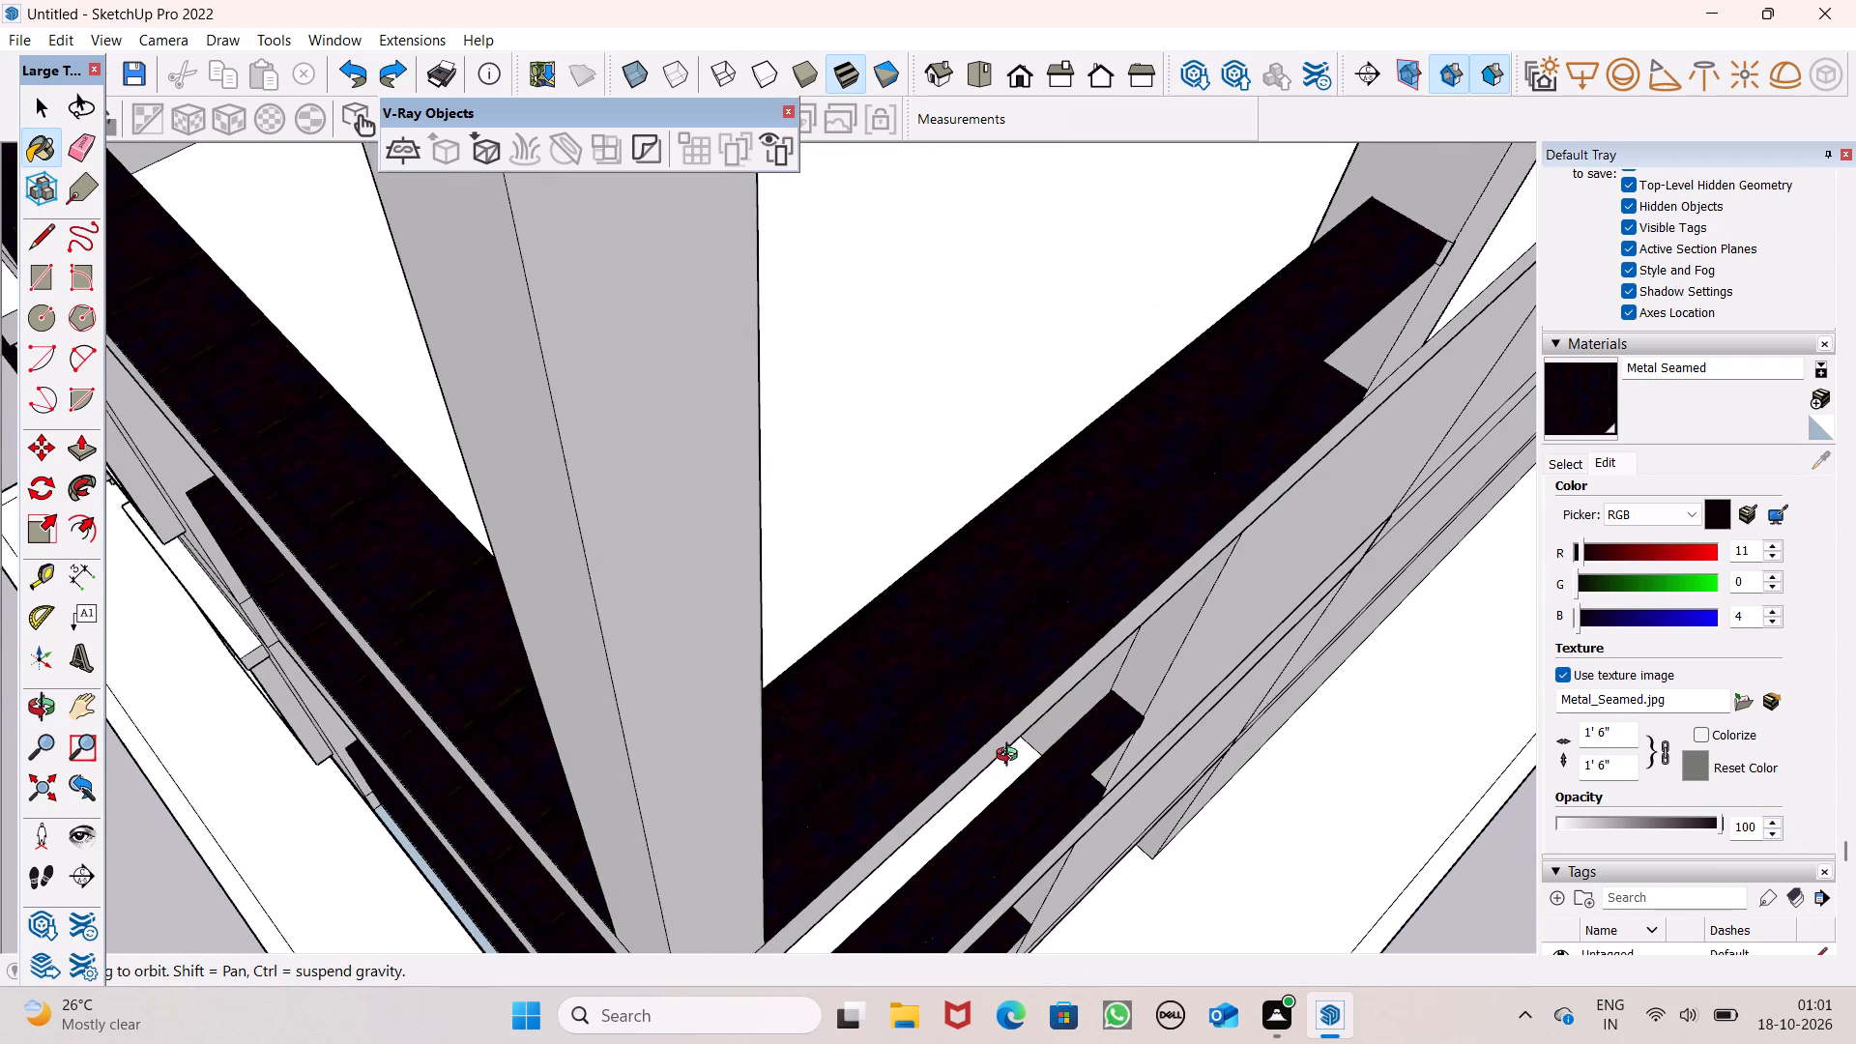
middle_drag(1011, 757, 1600, 580)
scroll(1143, 750, down, 3)
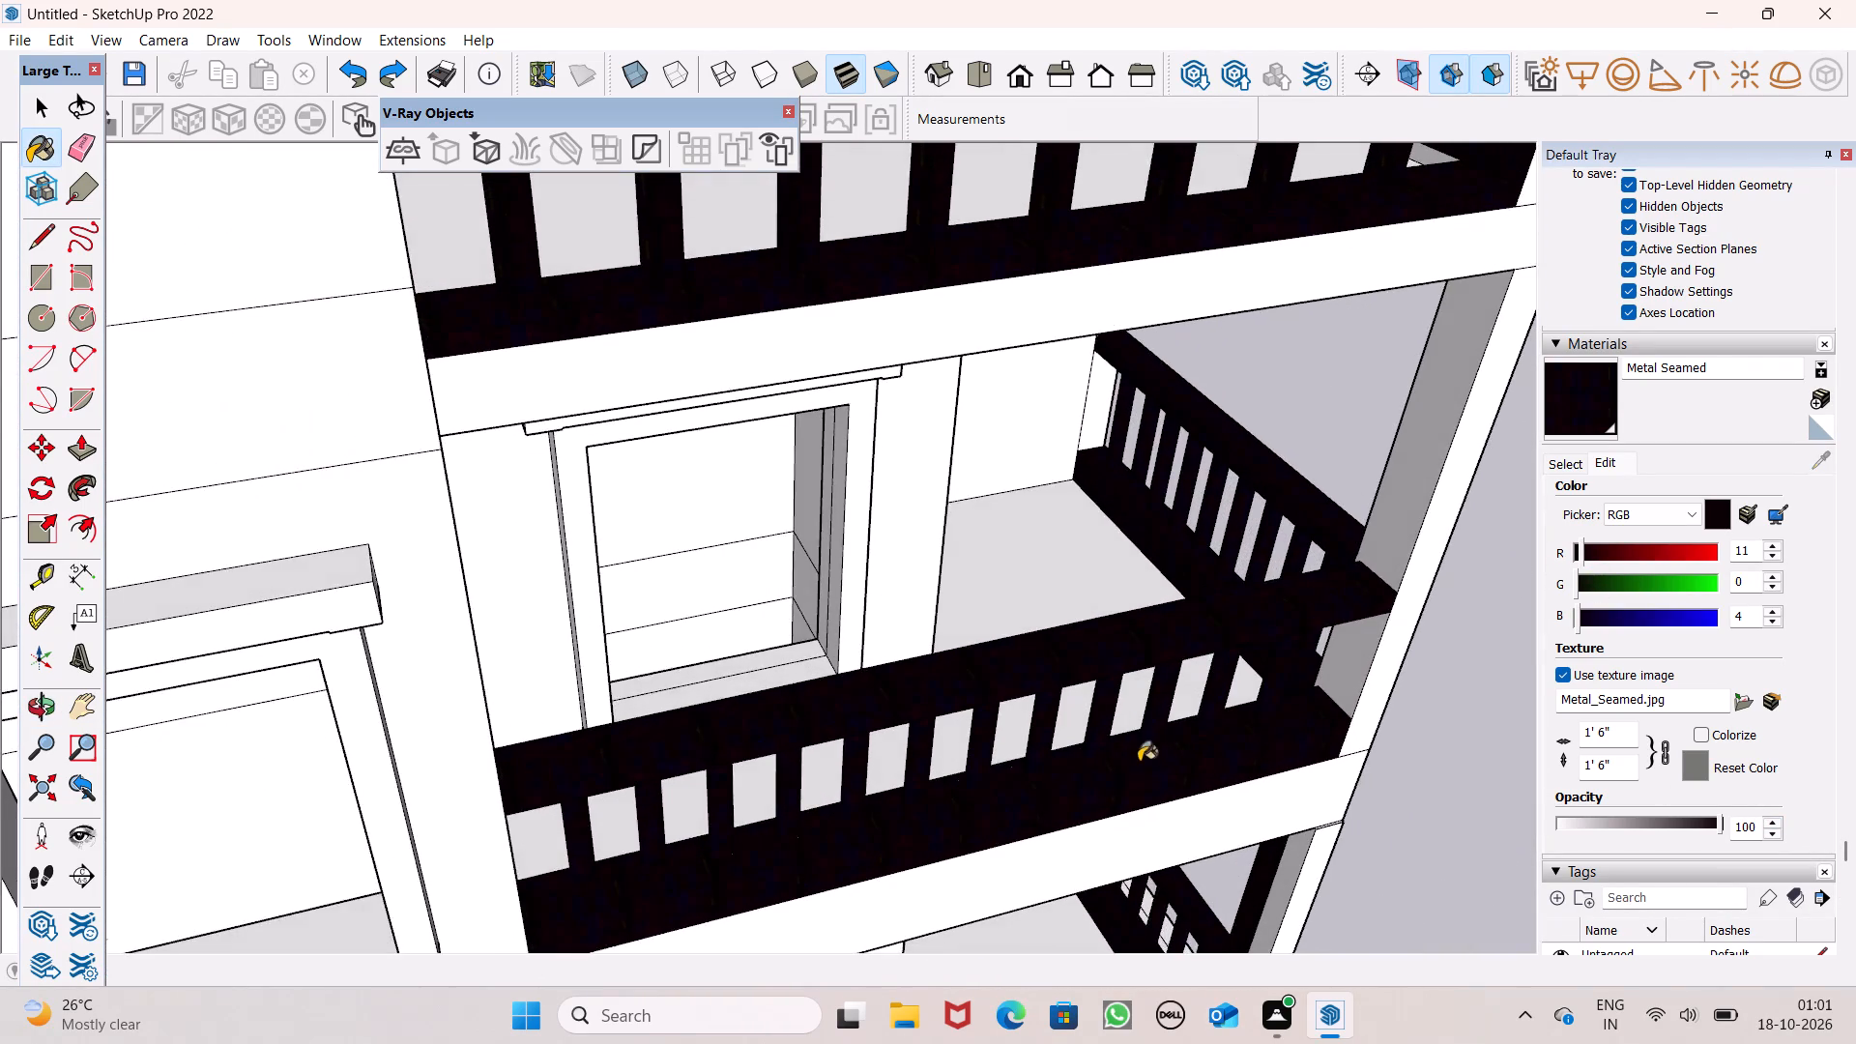
scroll(1139, 762, down, 2)
scroll(1195, 122, up, 5)
scroll(1206, 252, up, 3)
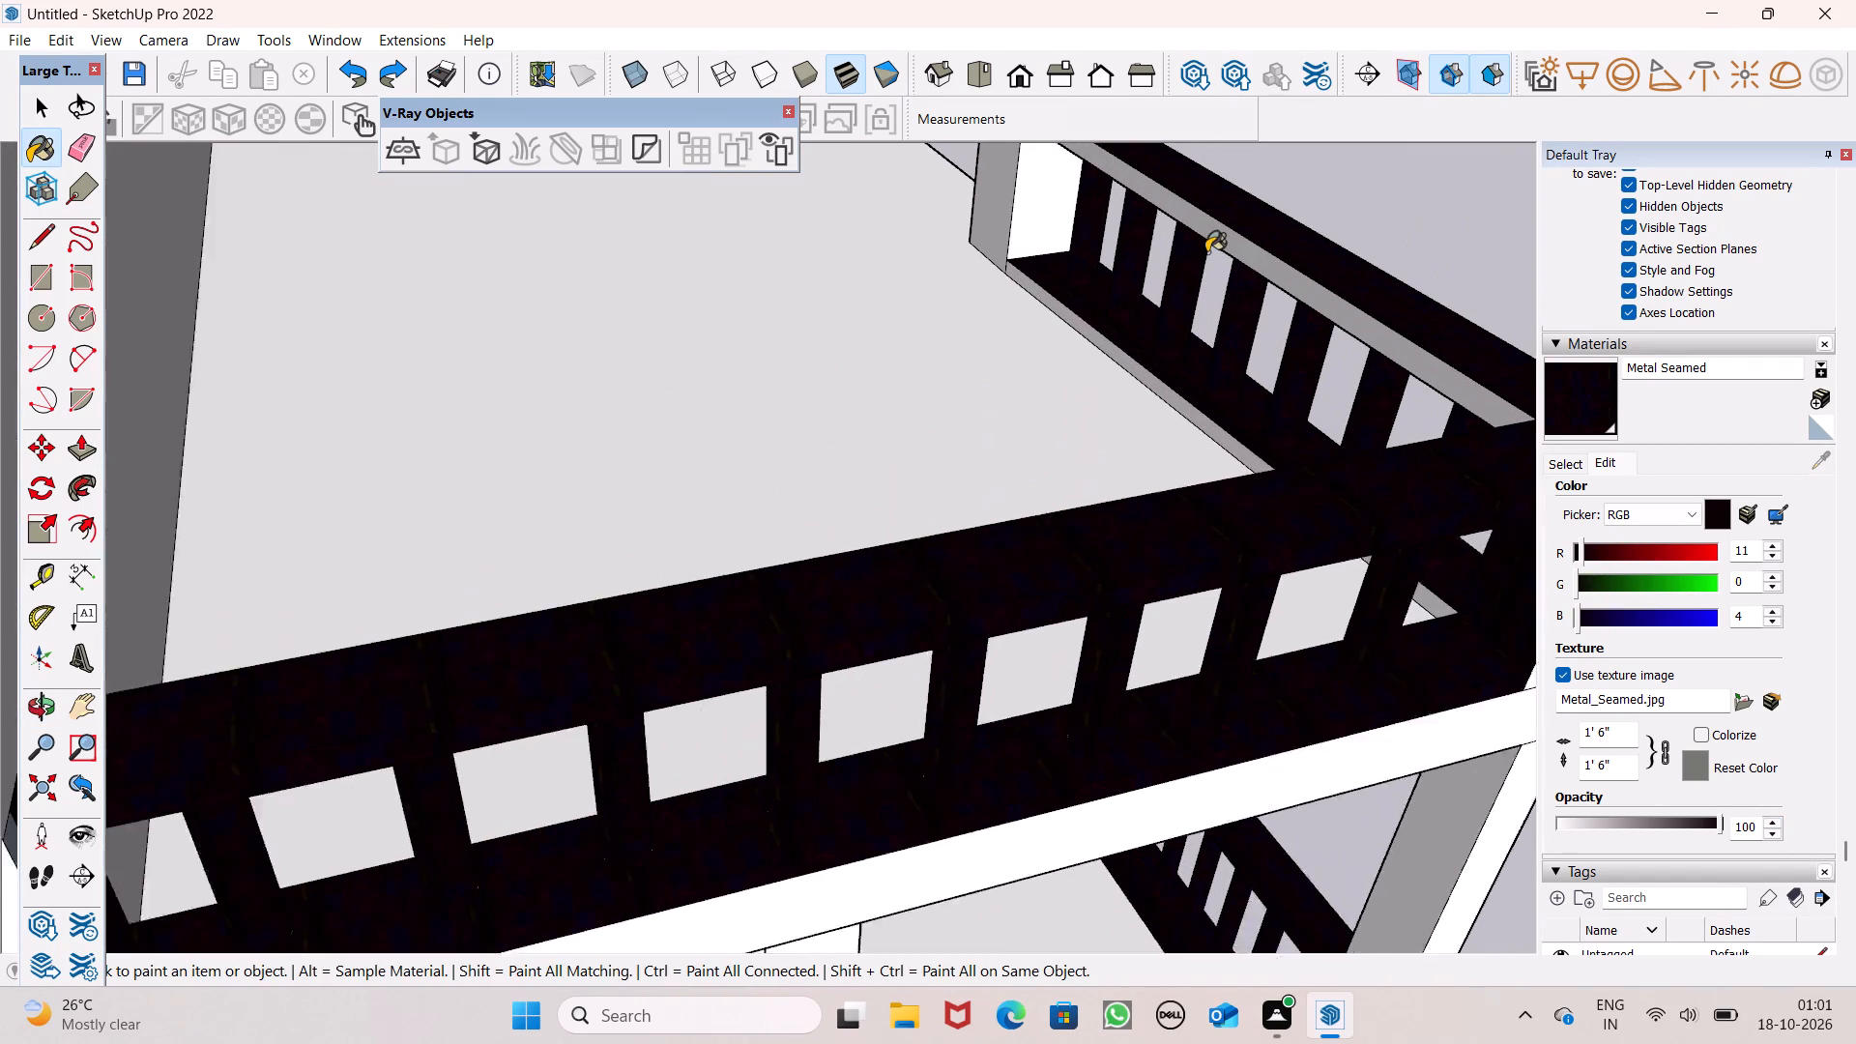
scroll(1206, 252, up, 2)
click(1231, 253)
click(1106, 380)
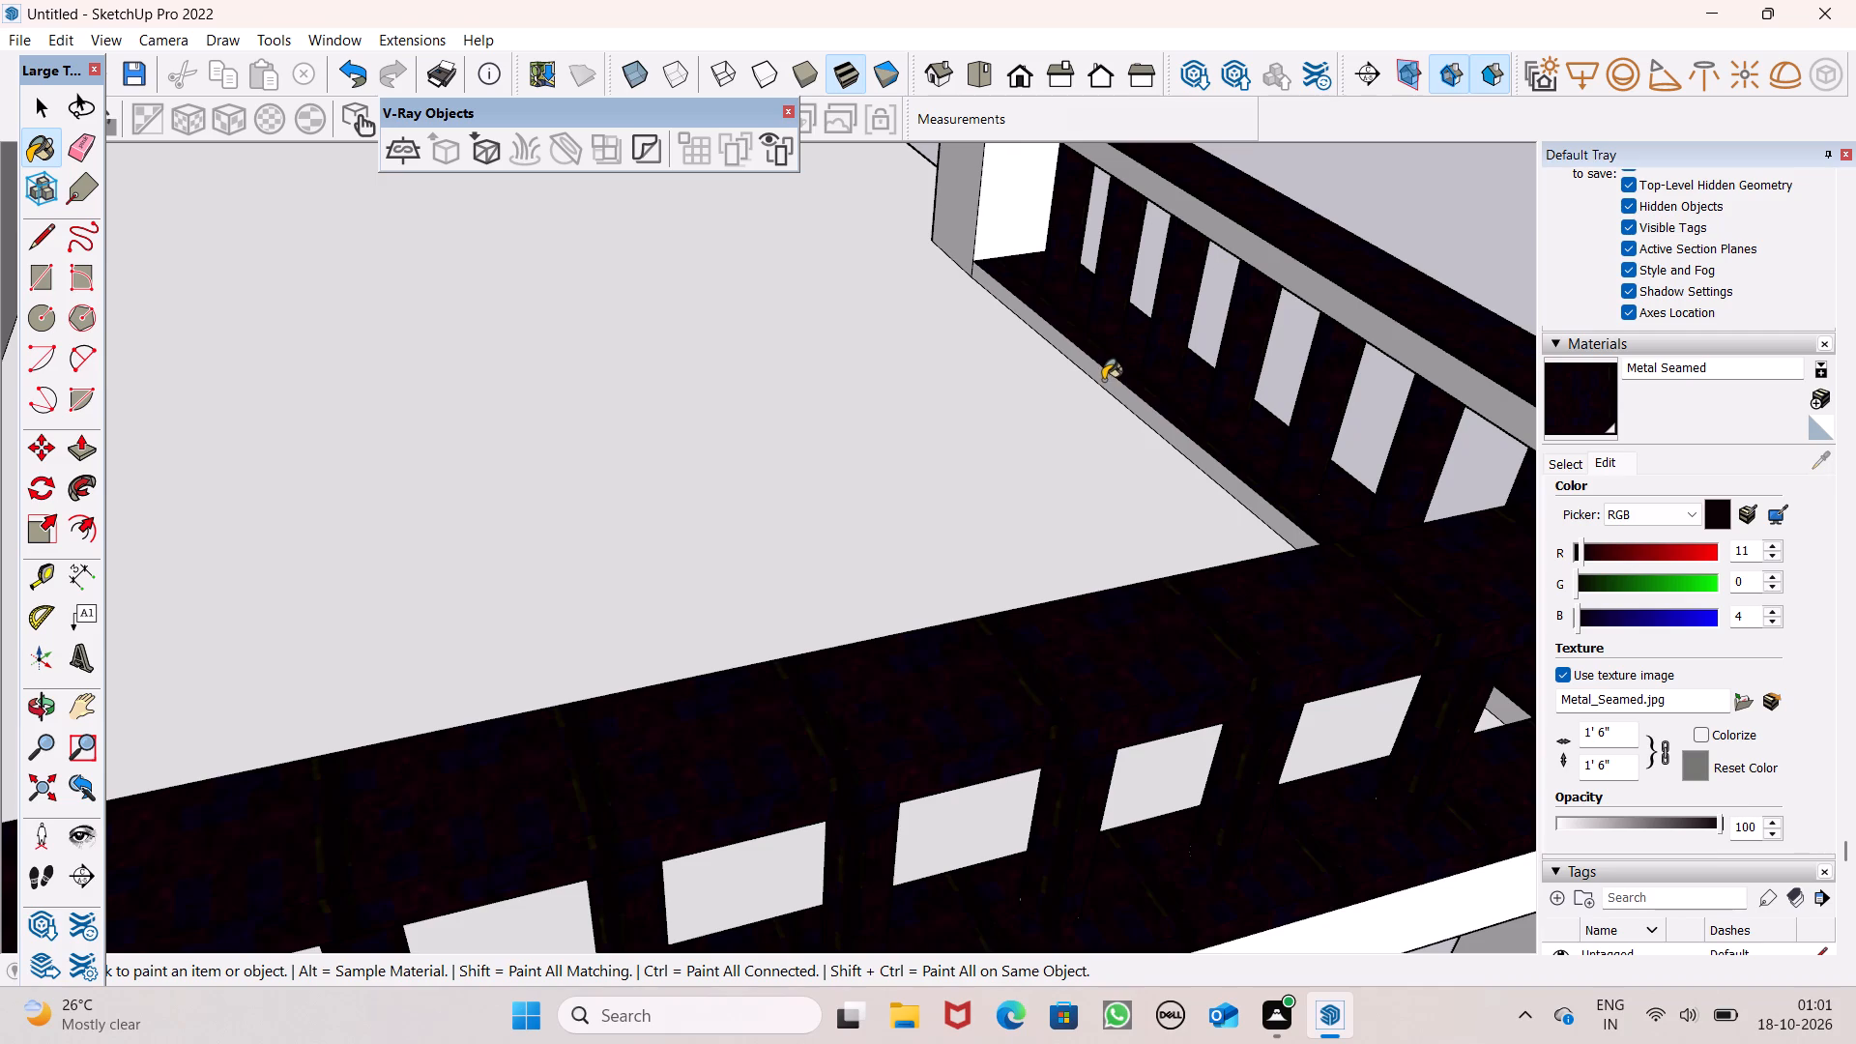
click(1247, 254)
Examine the painted railings up close and the whole house from the front and side.
middle_drag(1374, 350, 296, 433)
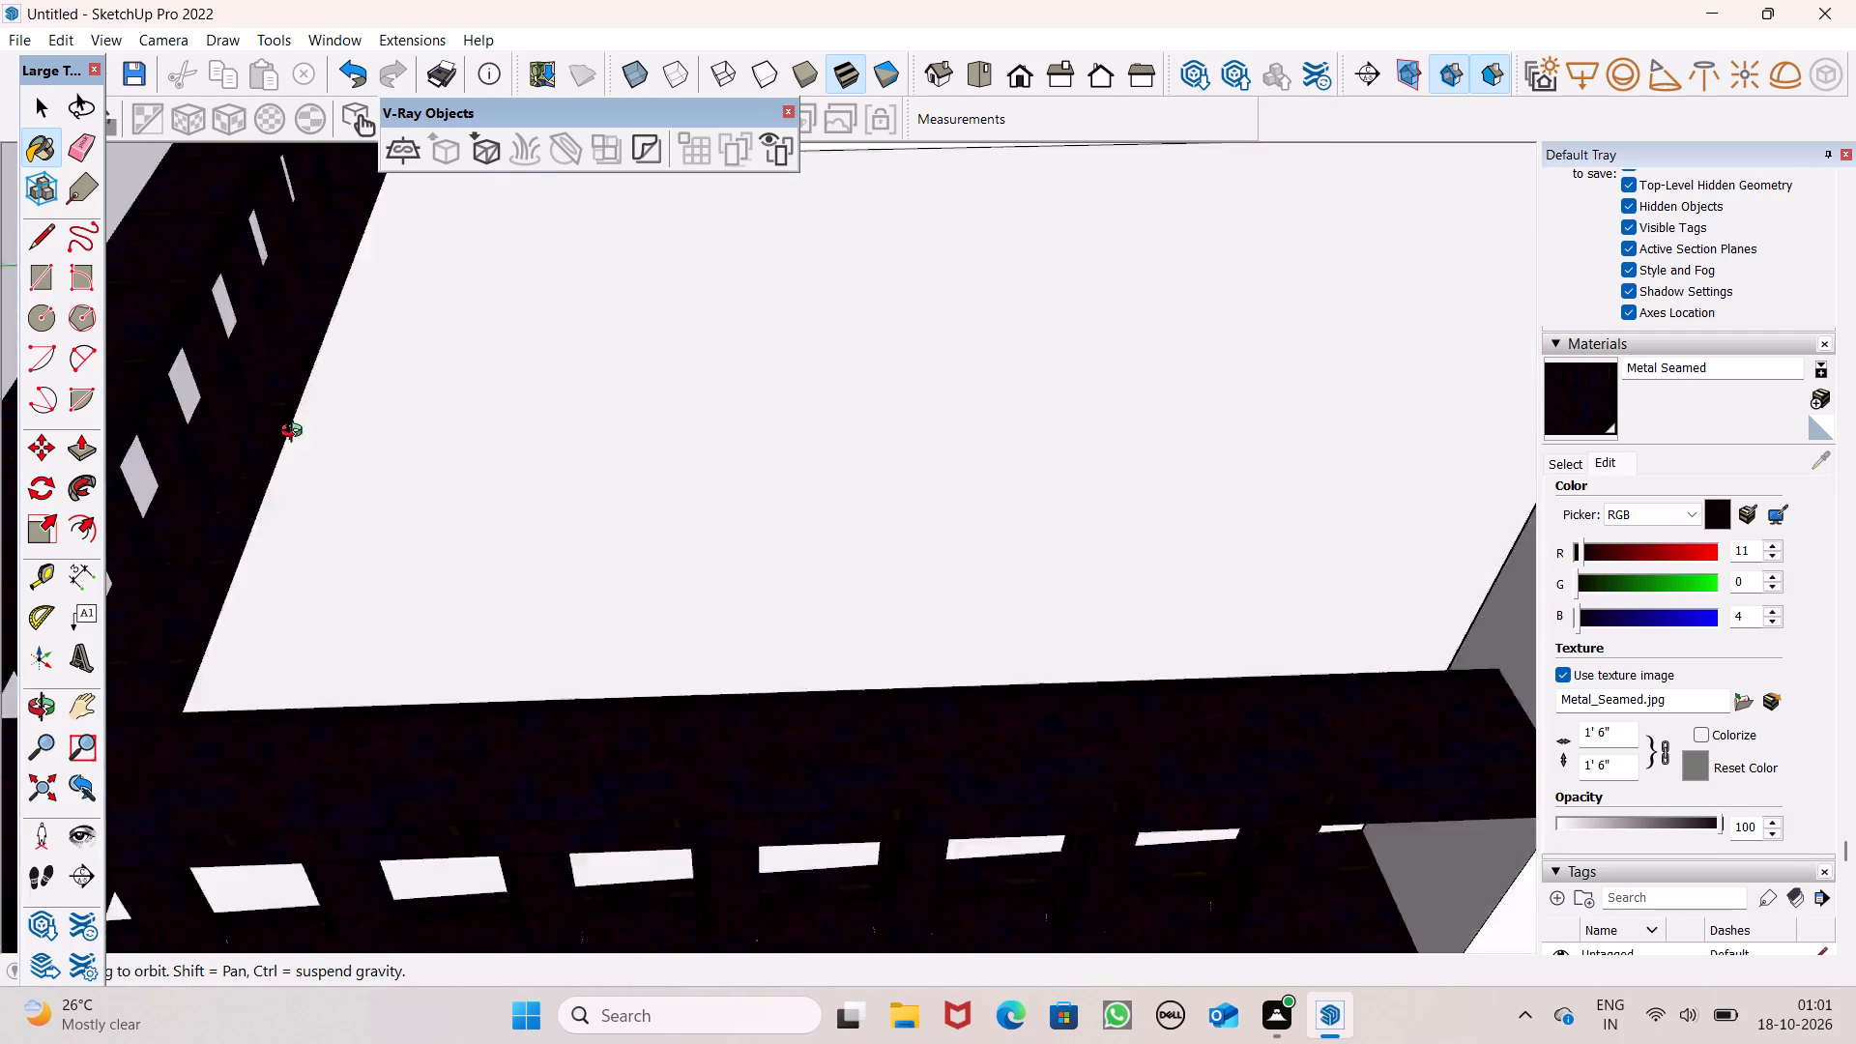
middle_drag(296, 433, 586, 258)
scroll(577, 262, up, 1)
scroll(793, 267, down, 2)
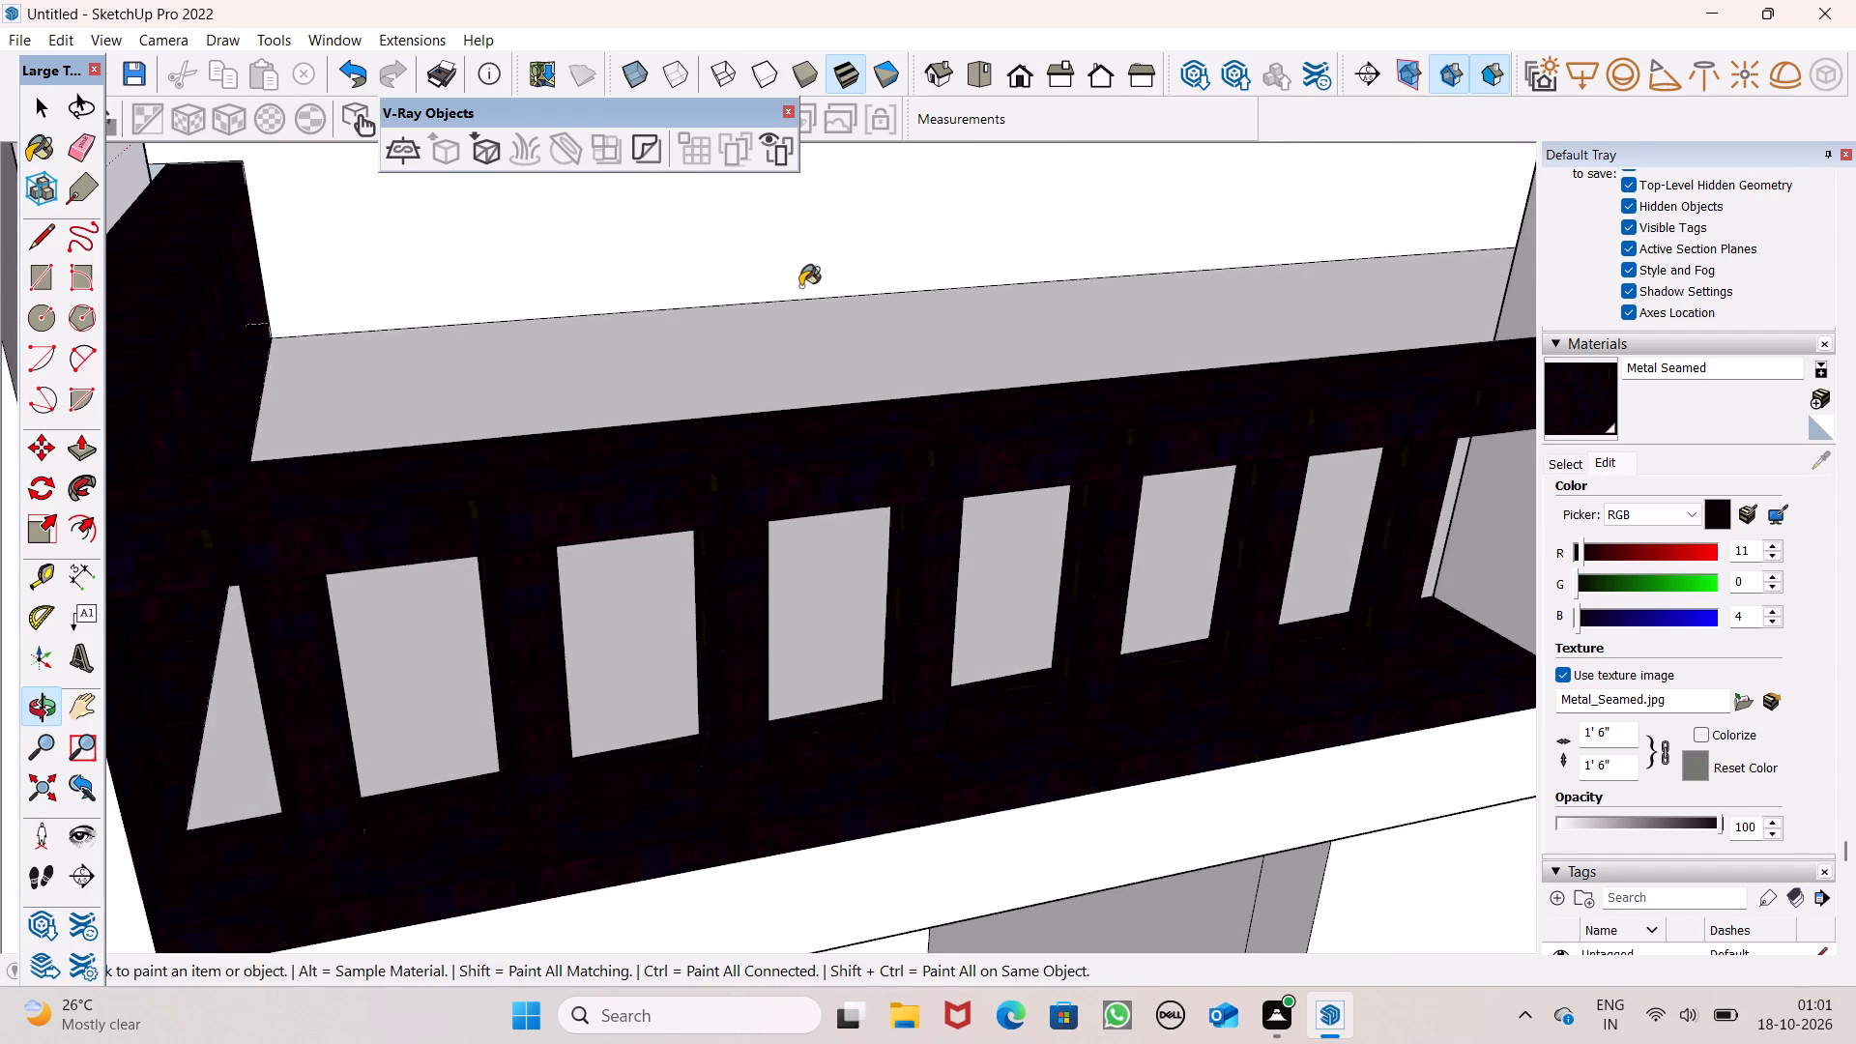
scroll(800, 286, down, 4)
middle_drag(711, 336, 1165, 251)
scroll(1169, 249, up, 1)
scroll(1182, 246, down, 9)
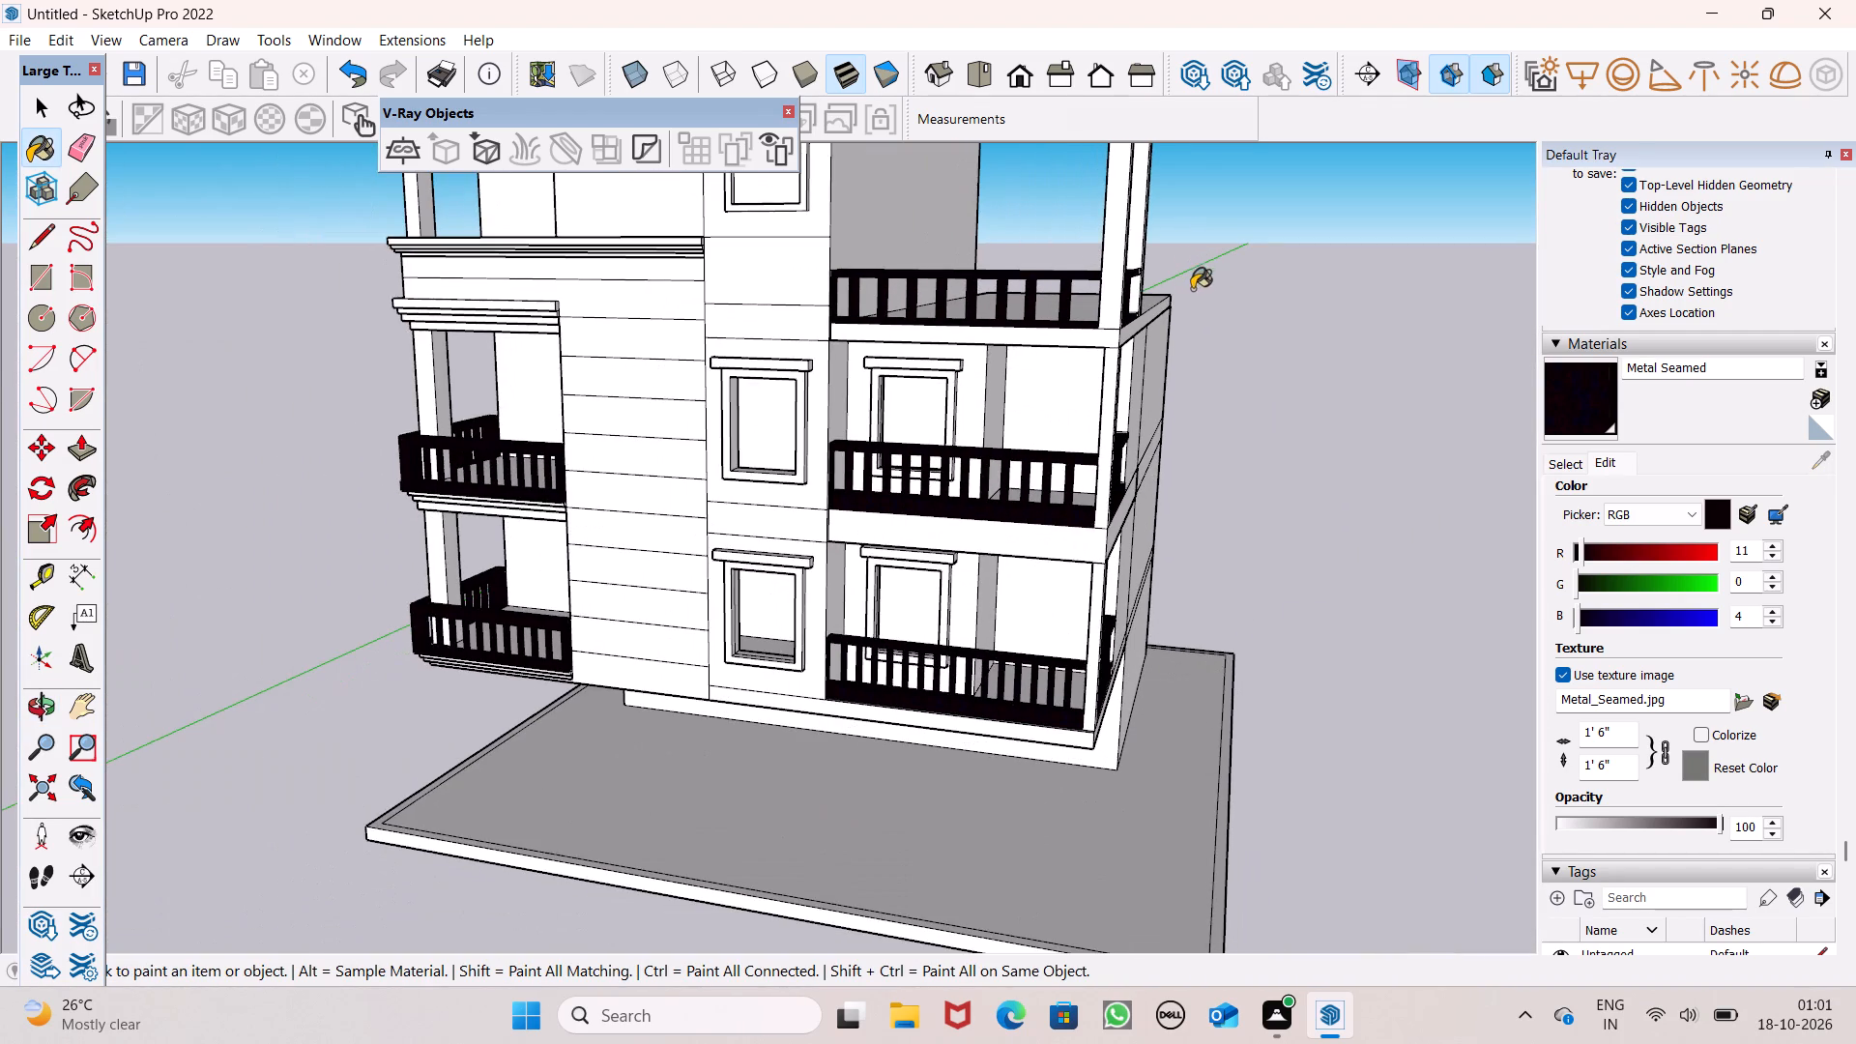
key(space)
scroll(1374, 318, down, 7)
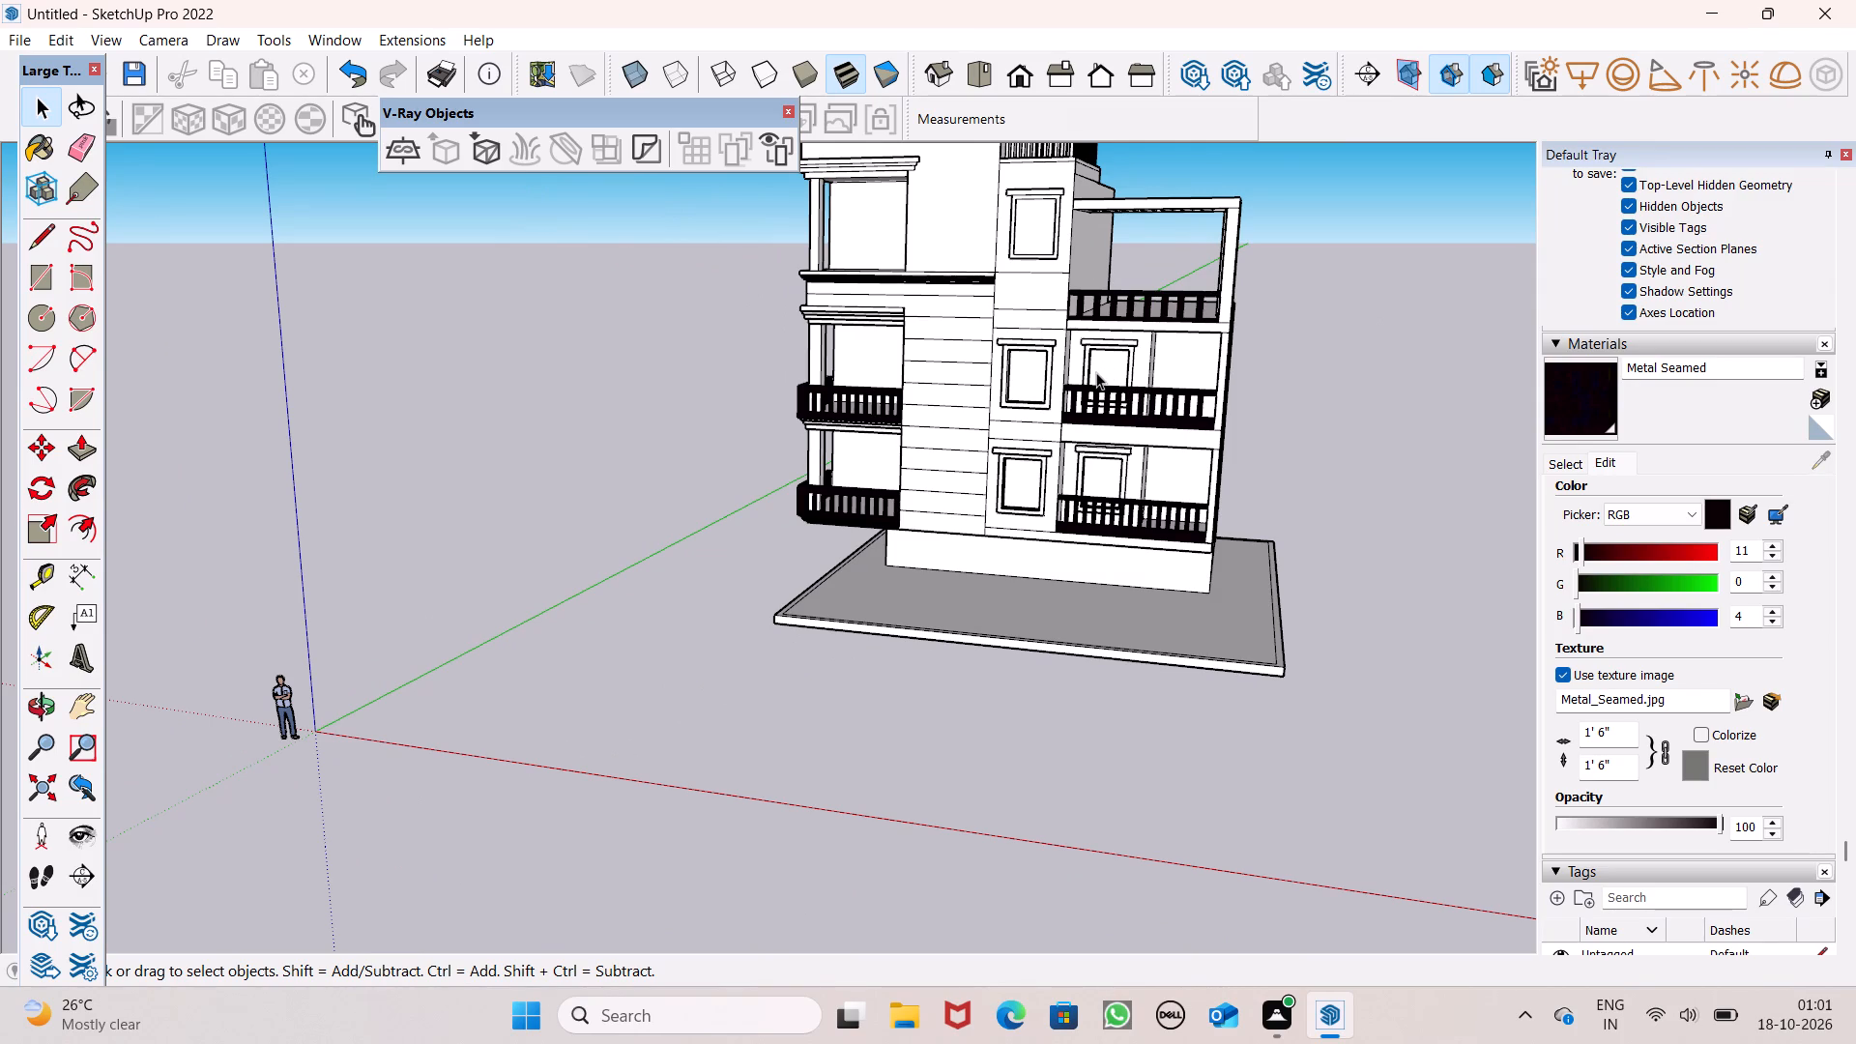
scroll(781, 364, down, 4)
middle_drag(797, 438, 870, 477)
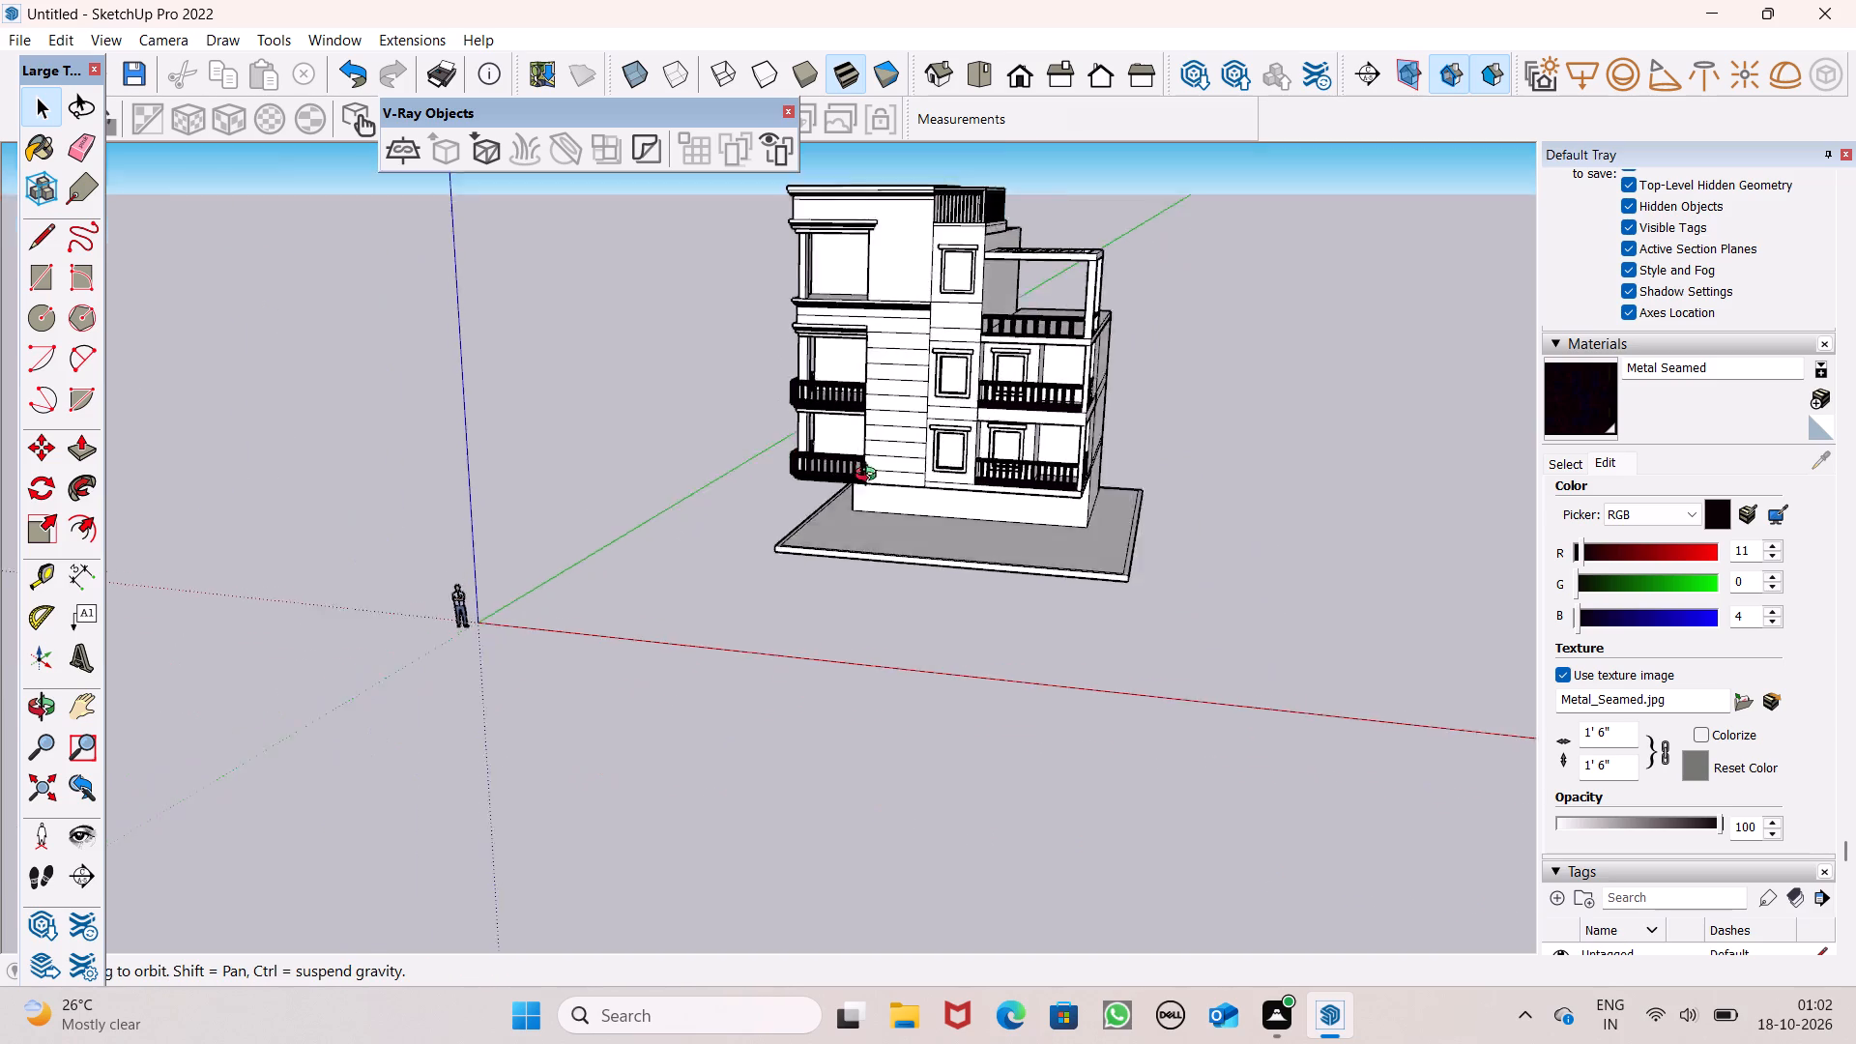
middle_drag(870, 477, 1424, 470)
middle_drag(747, 507, 1009, 468)
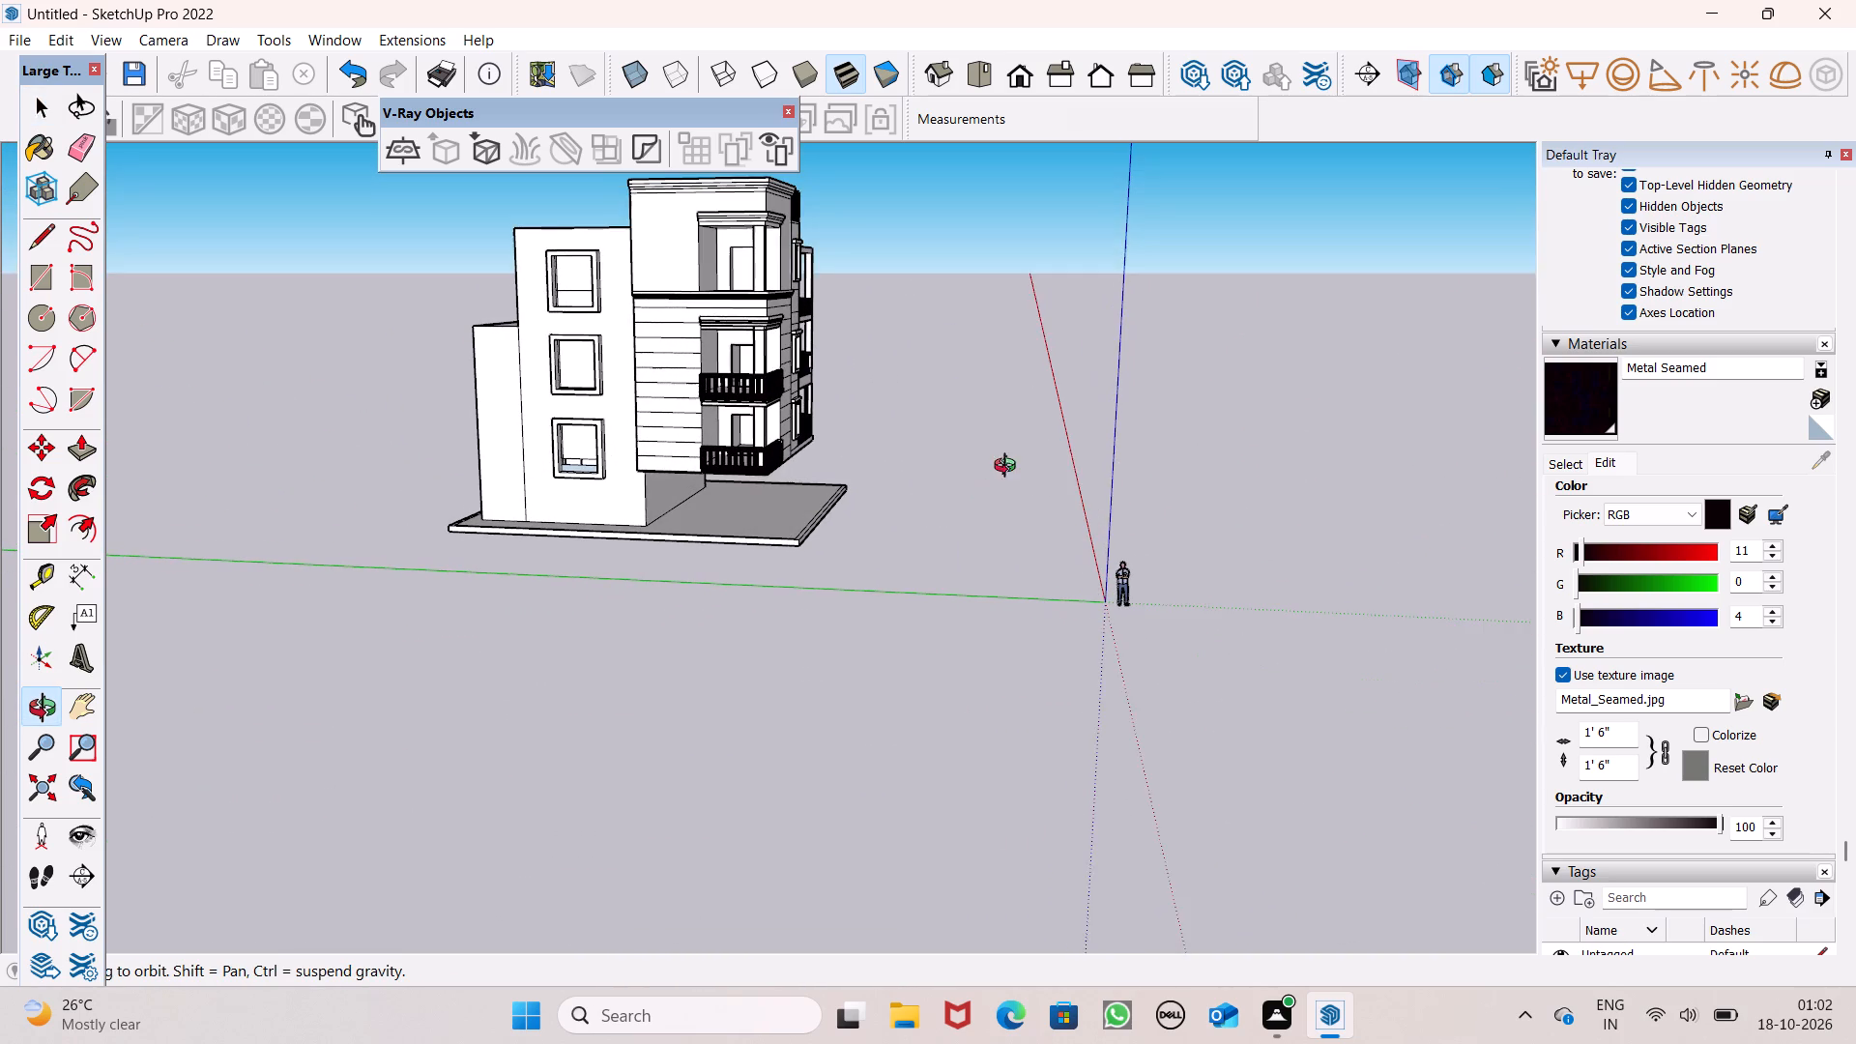
middle_drag(1009, 468, 1012, 465)
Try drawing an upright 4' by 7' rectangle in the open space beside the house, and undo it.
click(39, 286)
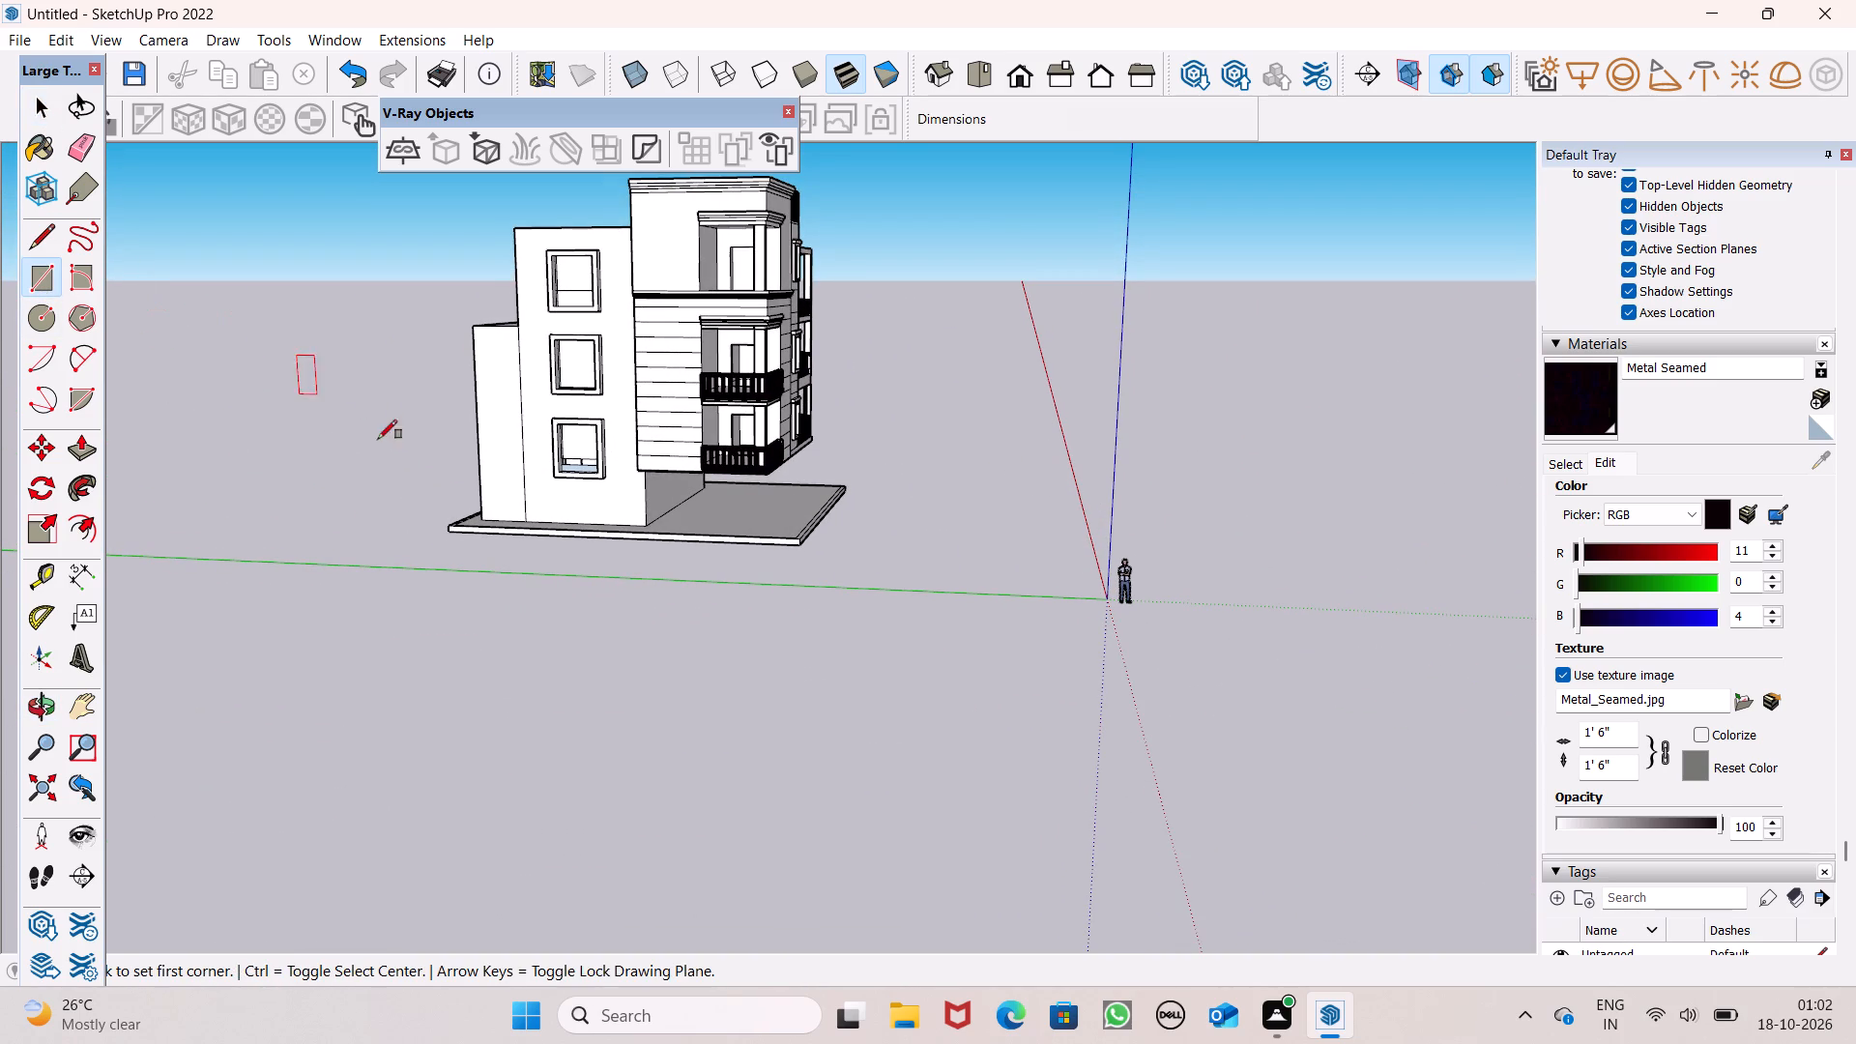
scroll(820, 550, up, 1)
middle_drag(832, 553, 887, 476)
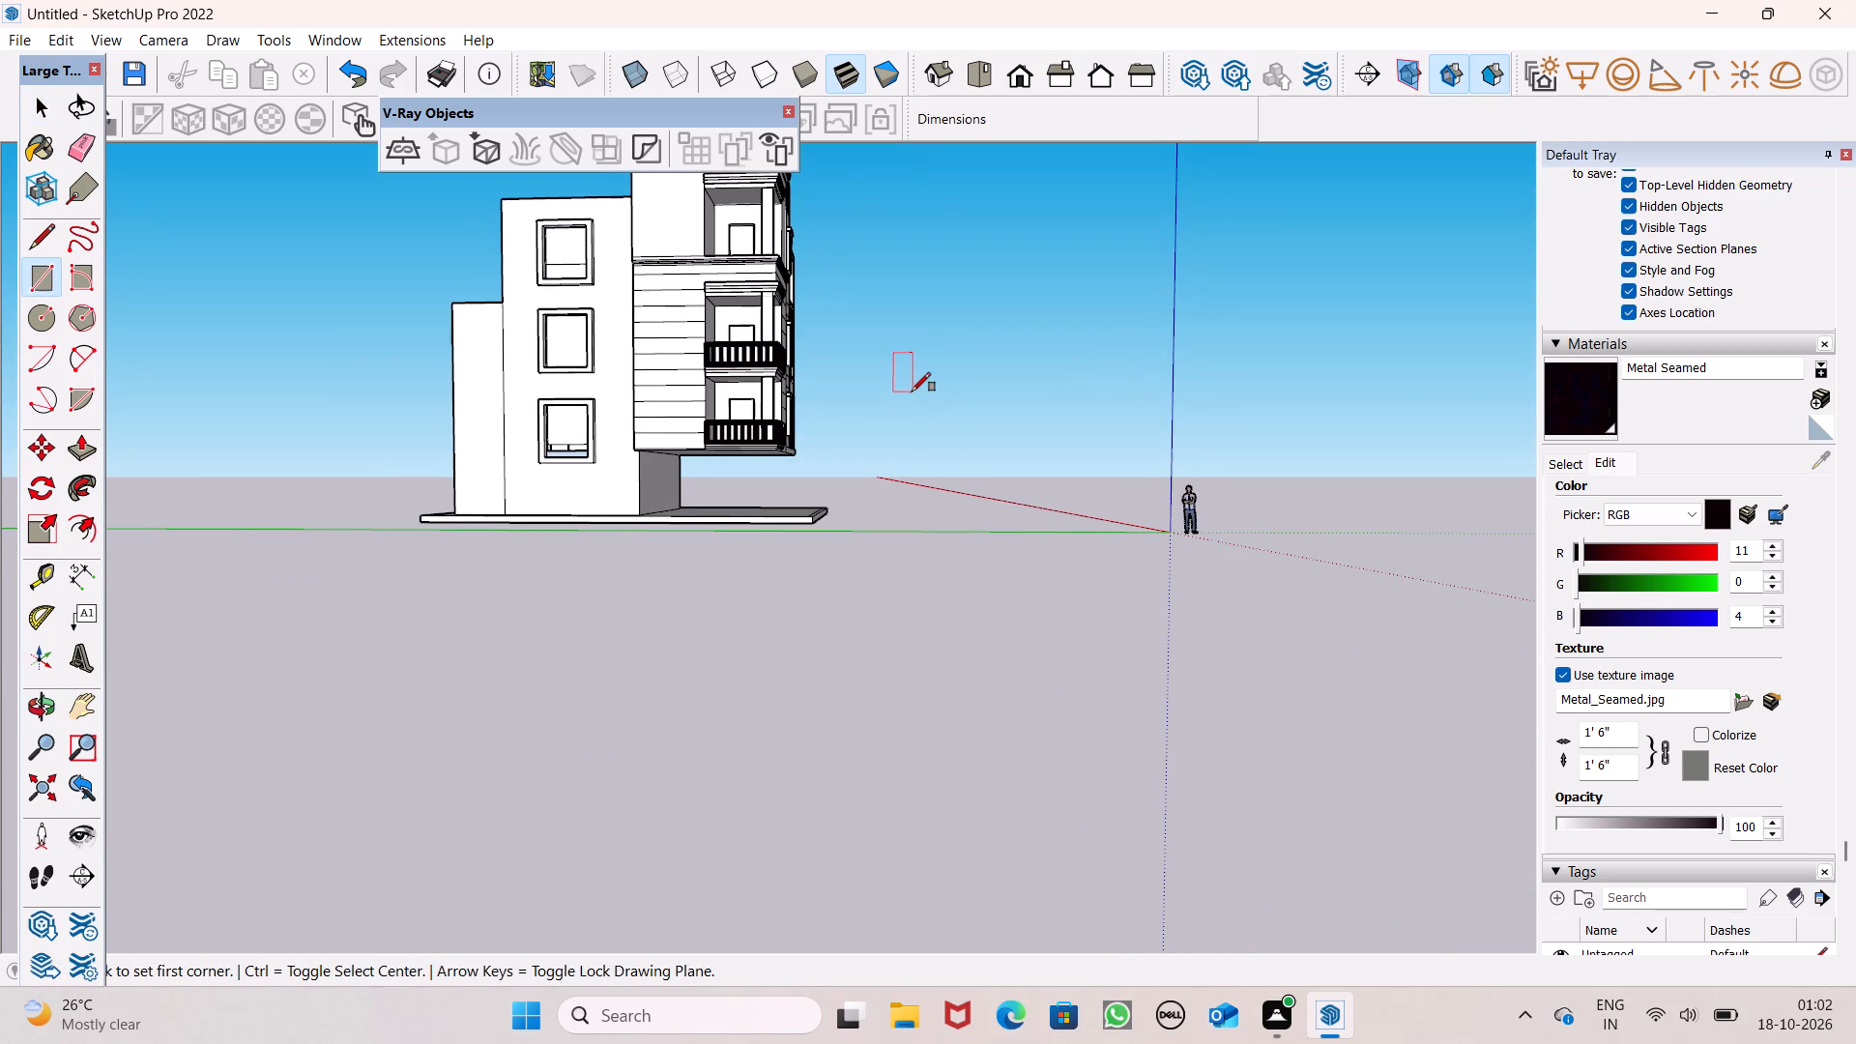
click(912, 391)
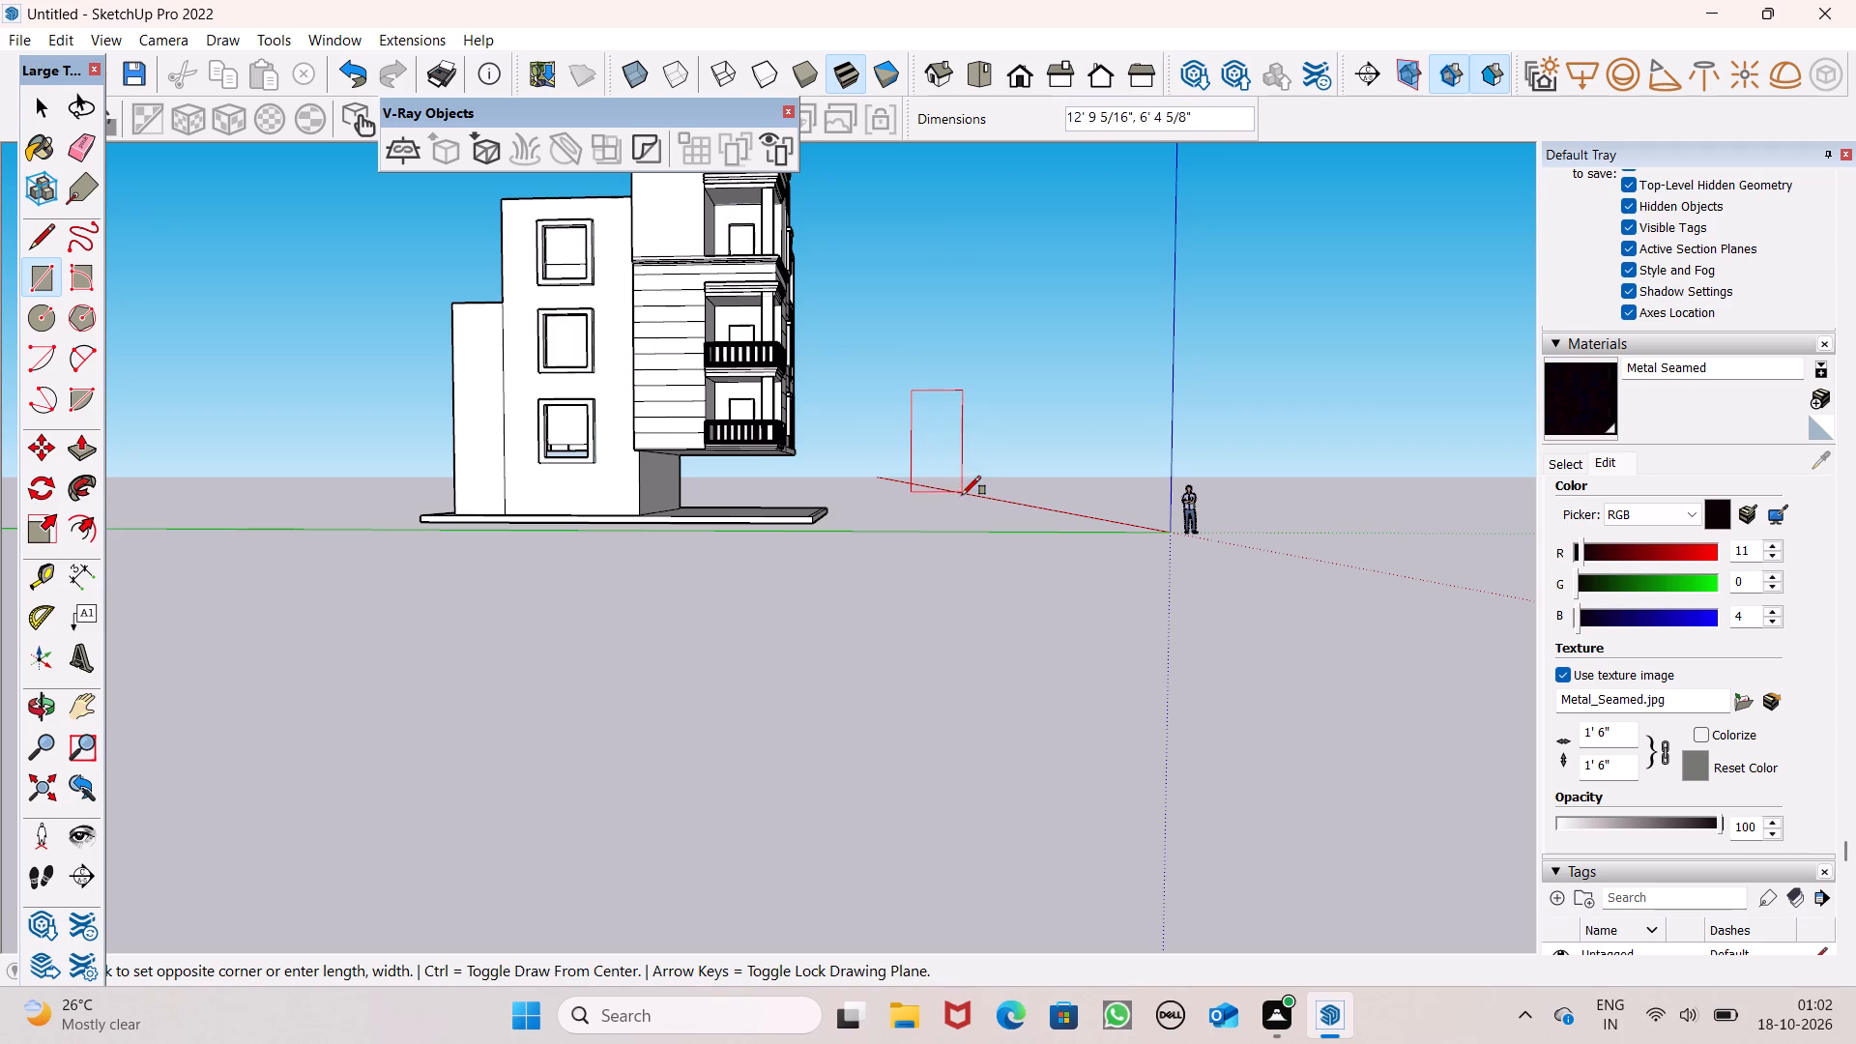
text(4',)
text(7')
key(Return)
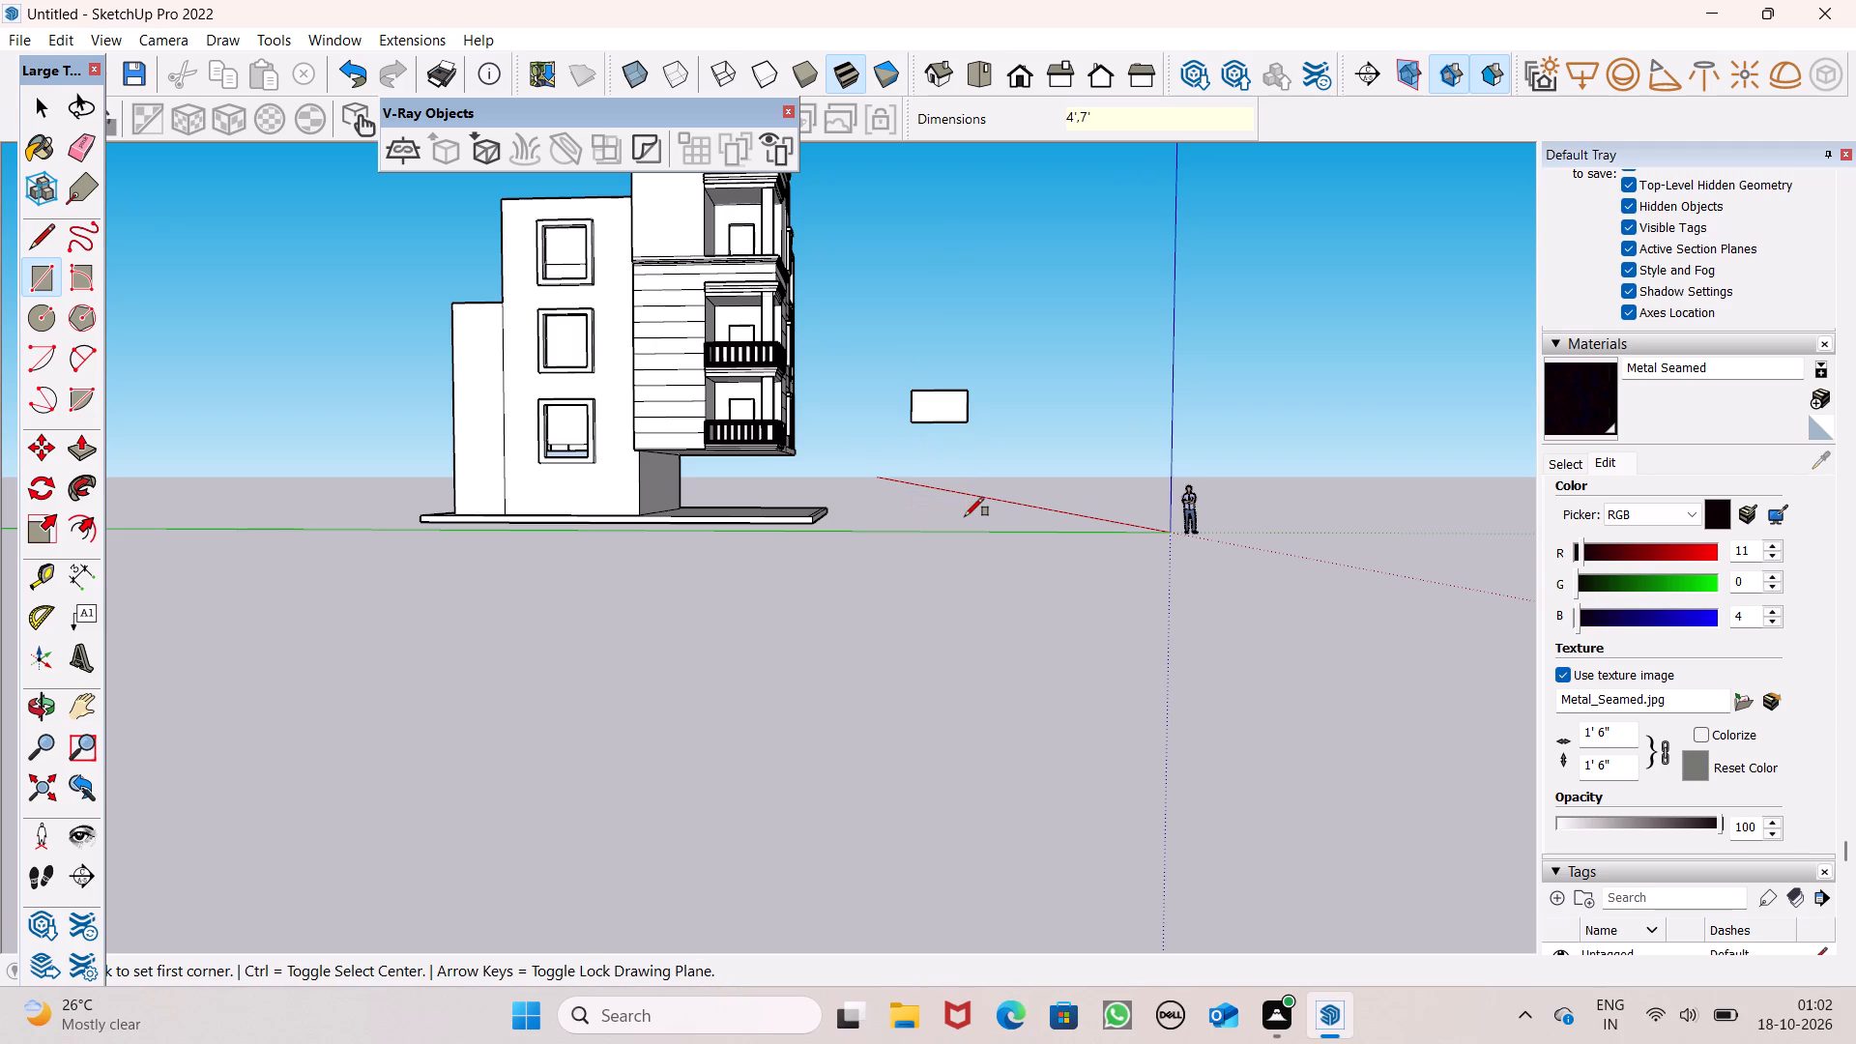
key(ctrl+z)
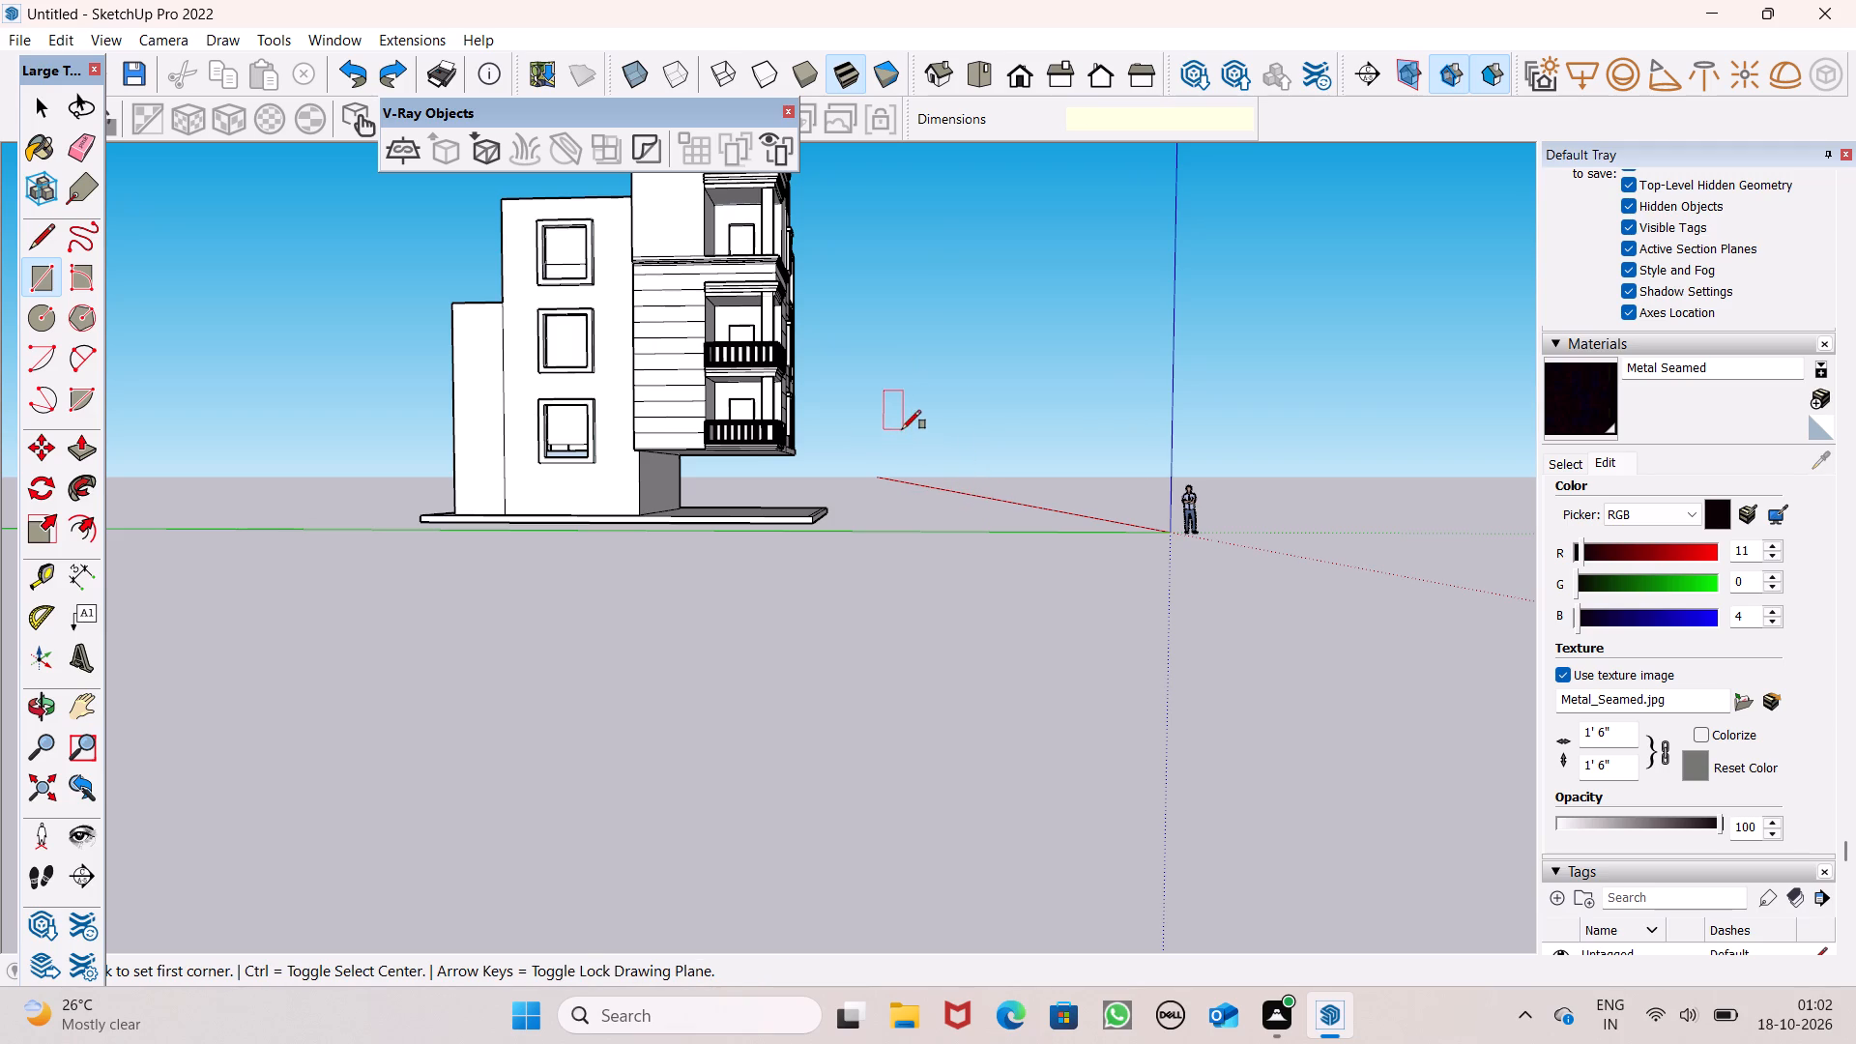
Draw an upright rectangle 4' wide by 7' high in the open space beside the house.
click(901, 429)
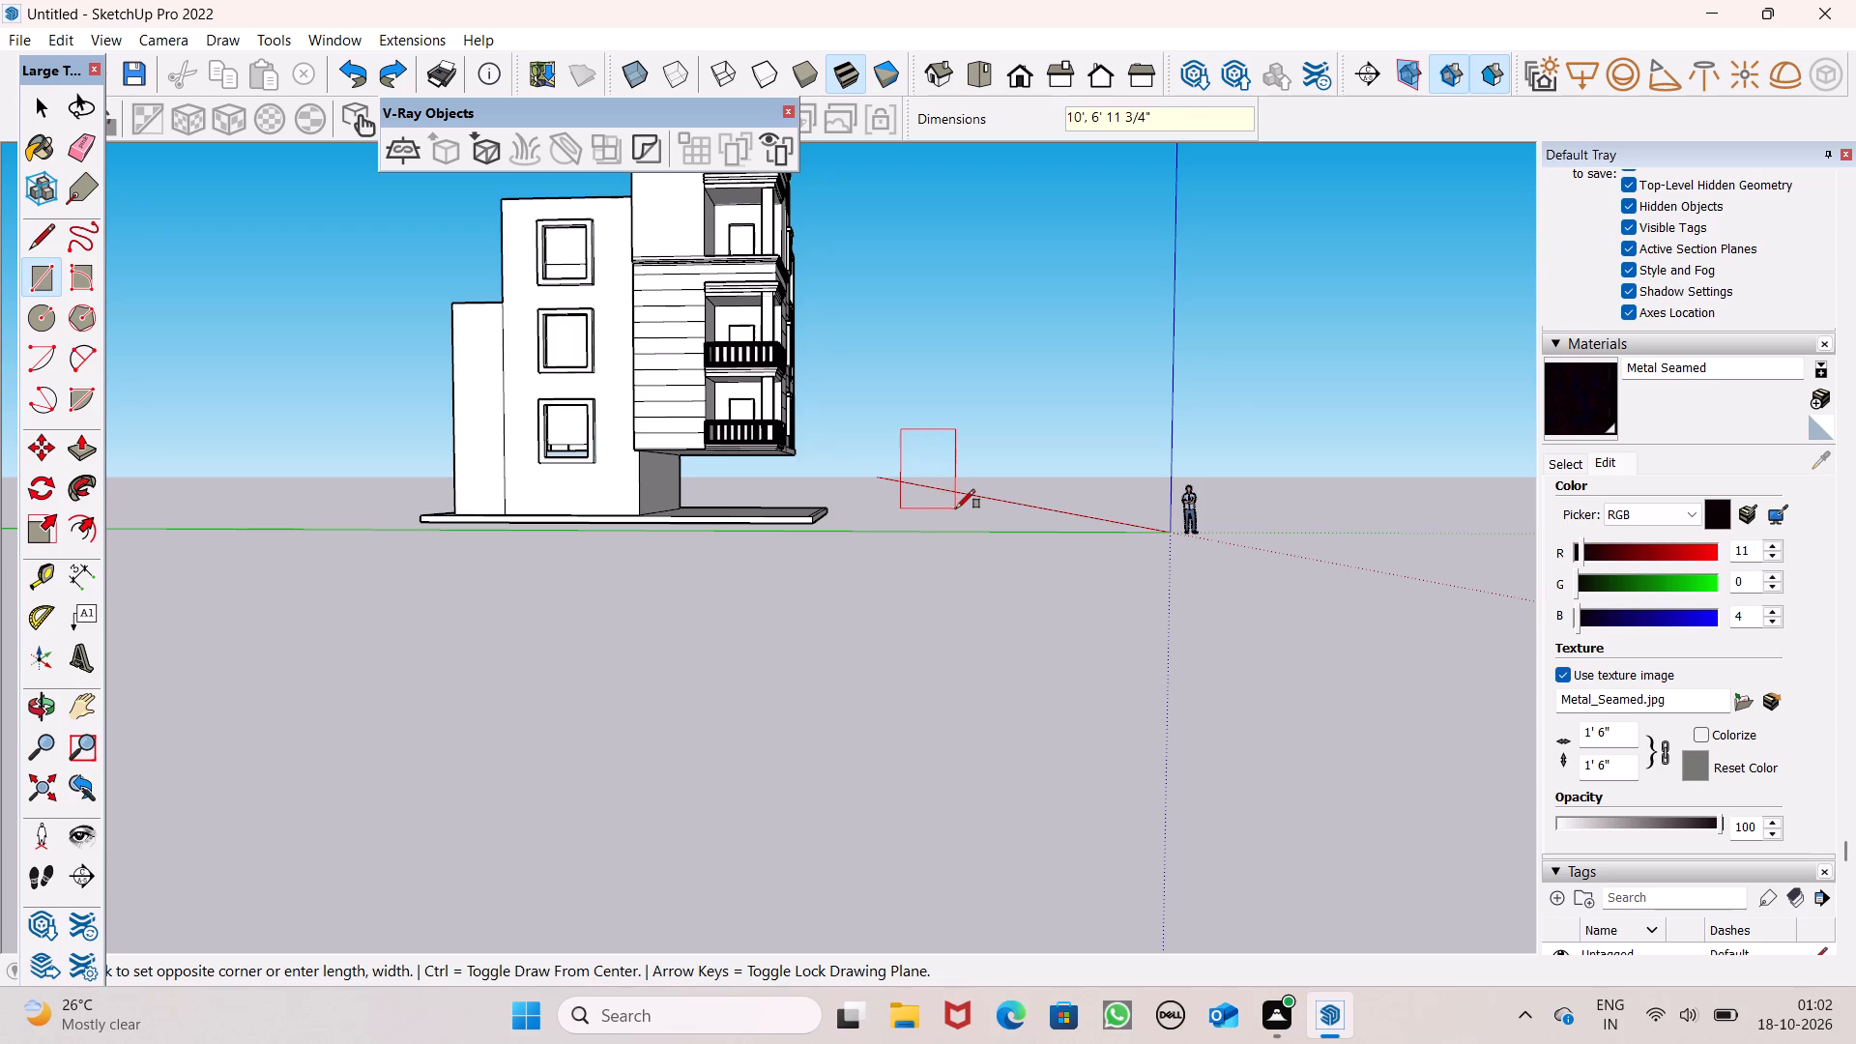
key(7)
key(apostrophe)
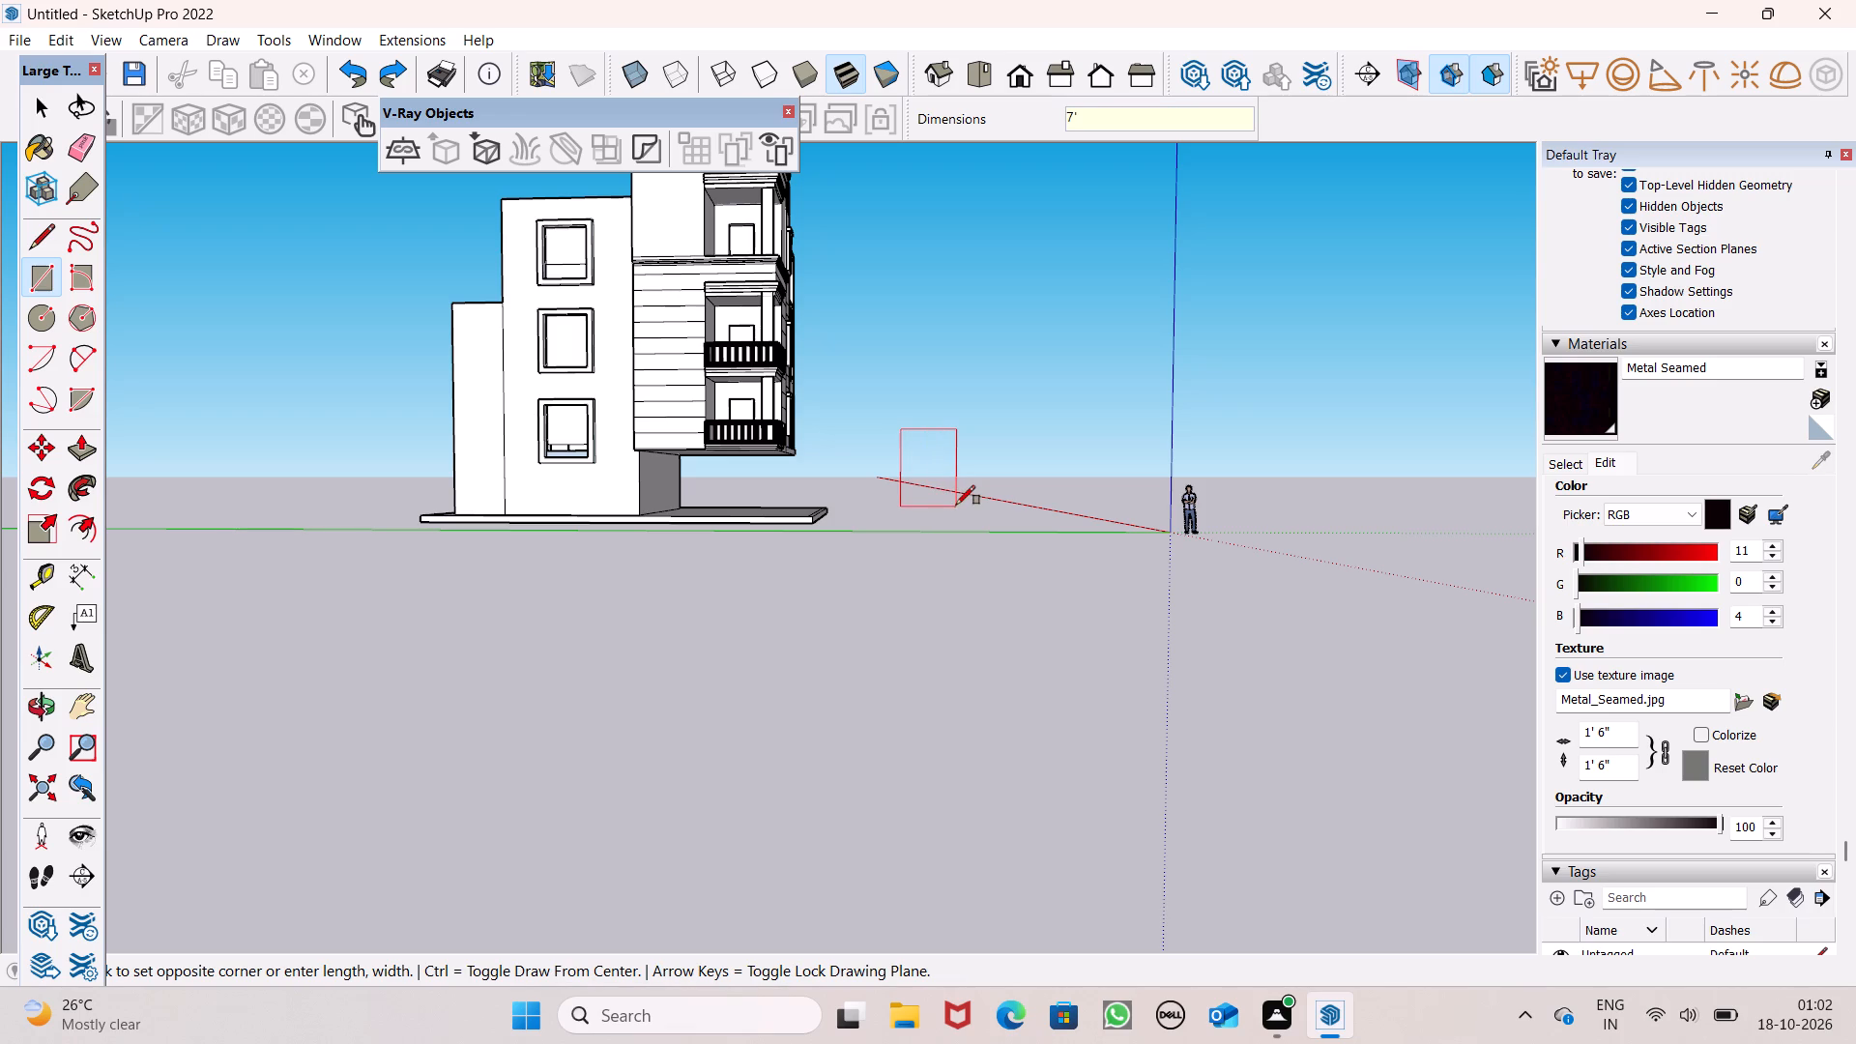
key(comma)
key(4)
key(apostrophe)
key(Return)
key(space)
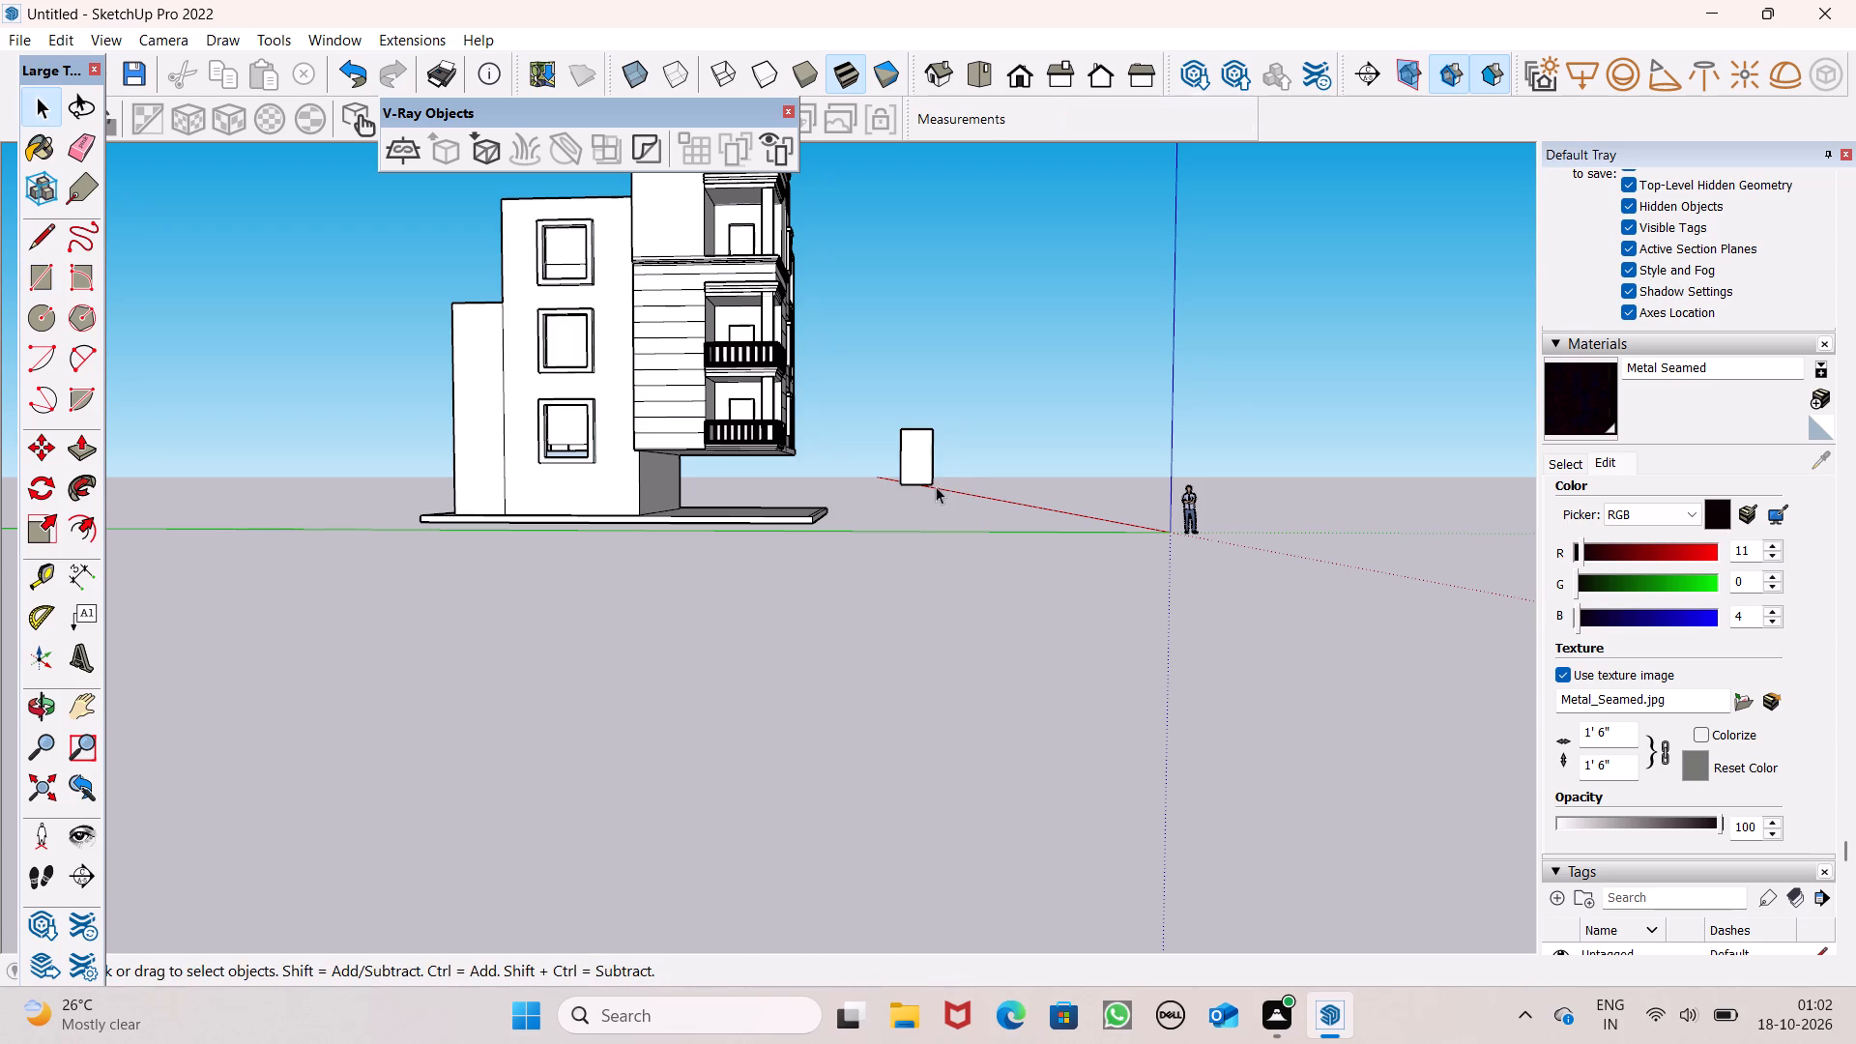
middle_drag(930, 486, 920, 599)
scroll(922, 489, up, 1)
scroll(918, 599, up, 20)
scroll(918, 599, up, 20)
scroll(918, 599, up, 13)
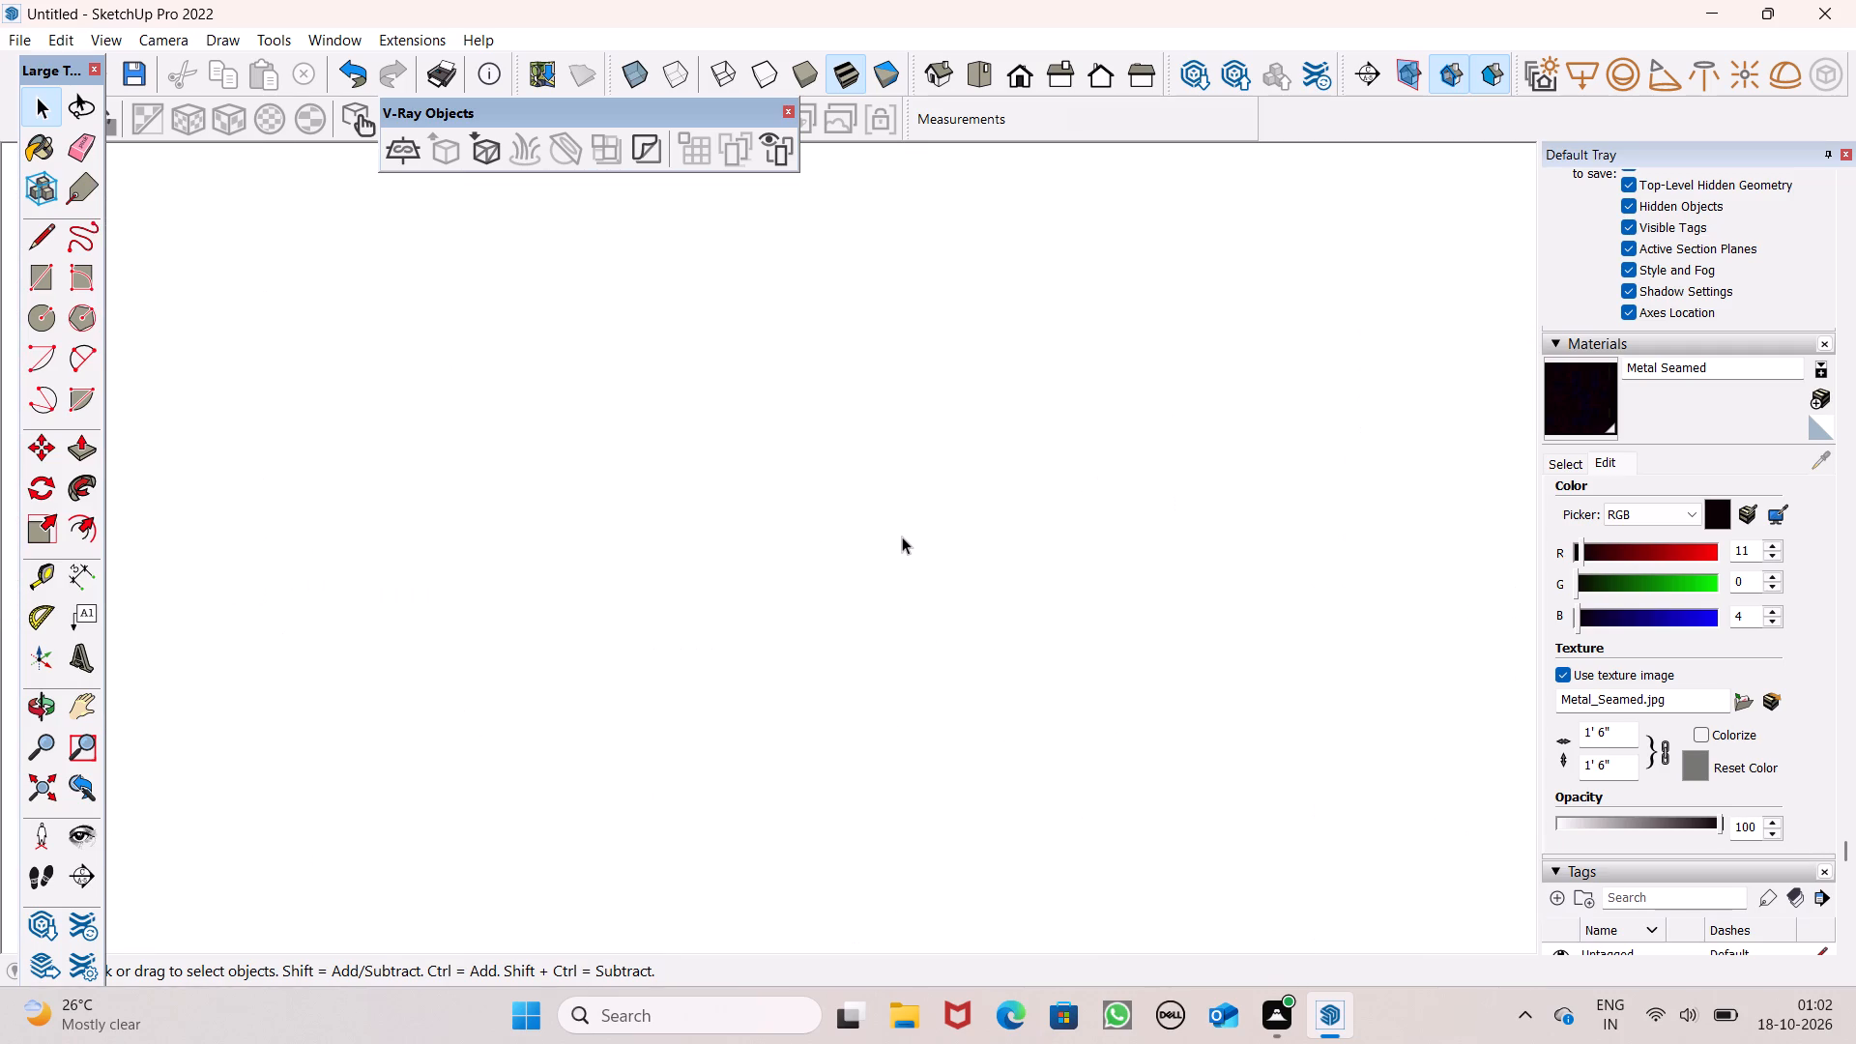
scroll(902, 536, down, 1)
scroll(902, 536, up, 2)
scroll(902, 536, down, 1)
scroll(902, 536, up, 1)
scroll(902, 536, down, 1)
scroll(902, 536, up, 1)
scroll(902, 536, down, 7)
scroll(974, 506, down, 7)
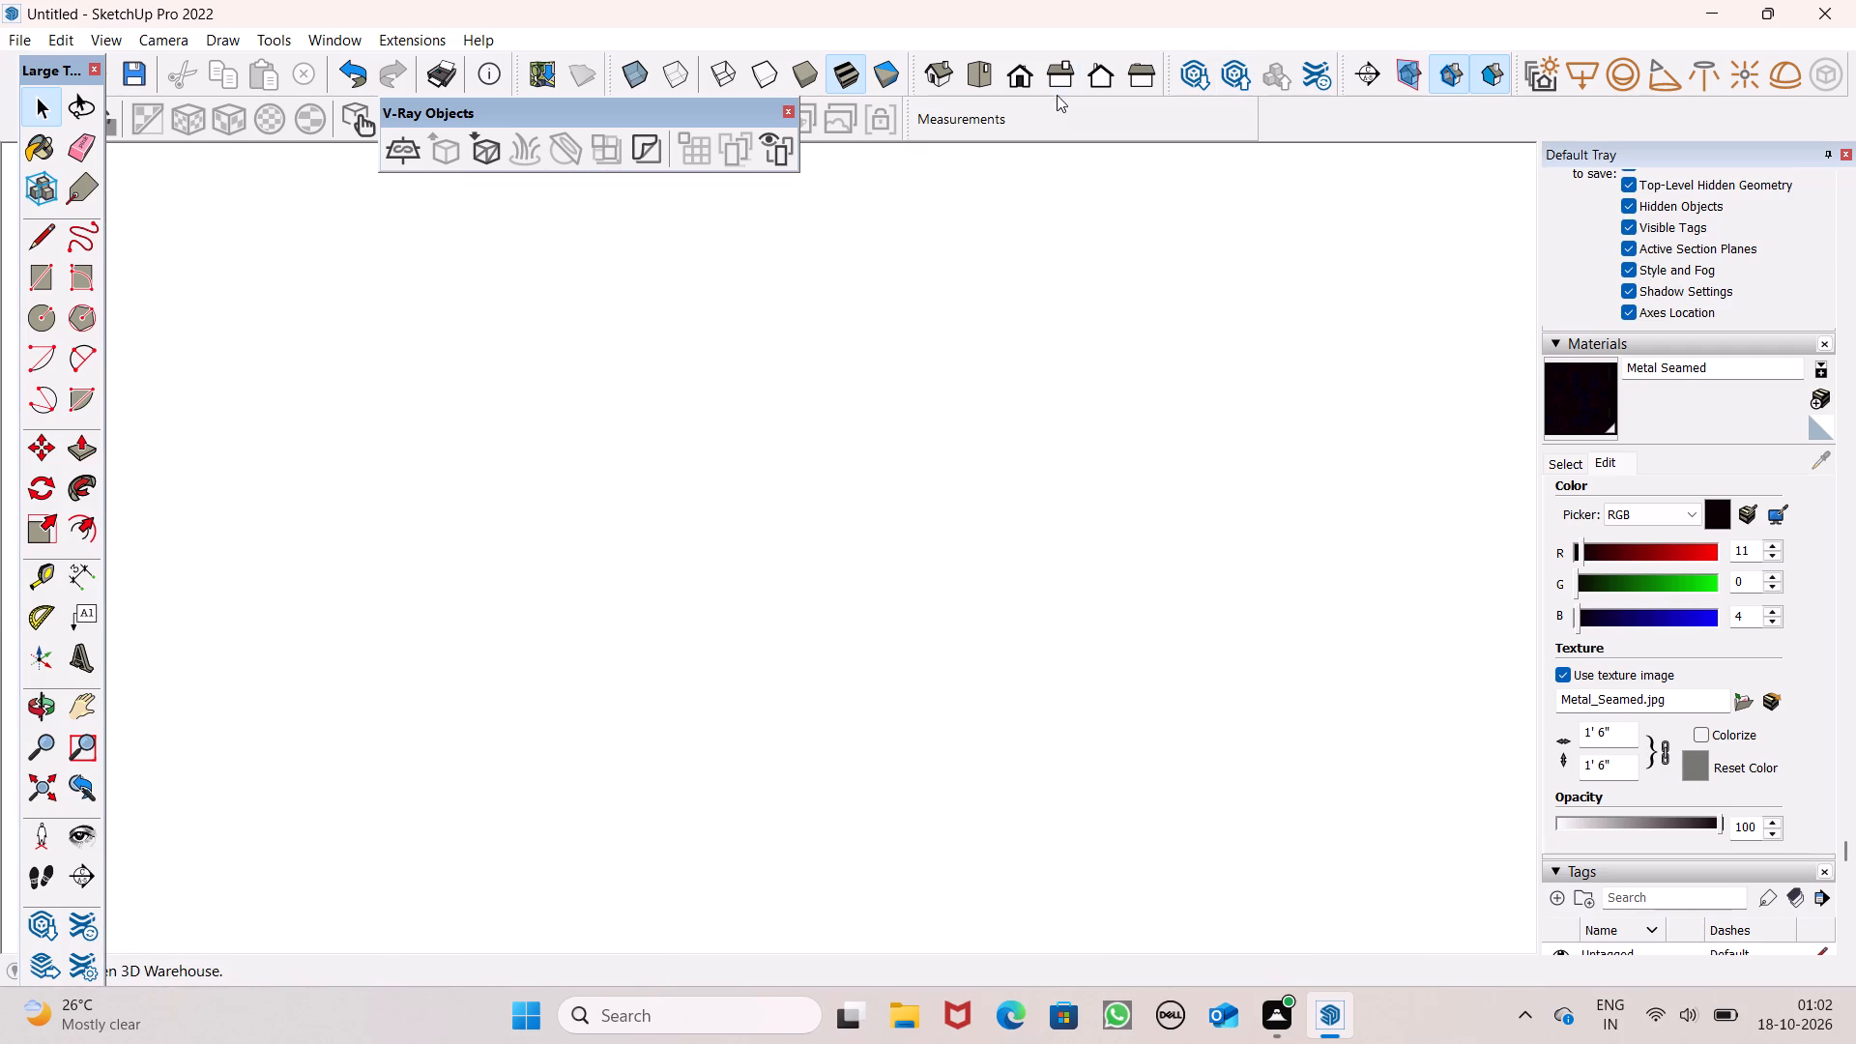
Offset the outline of the upright rectangle inward to form a narrow border around its face.
click(1021, 78)
scroll(1115, 207, down, 6)
scroll(953, 371, down, 4)
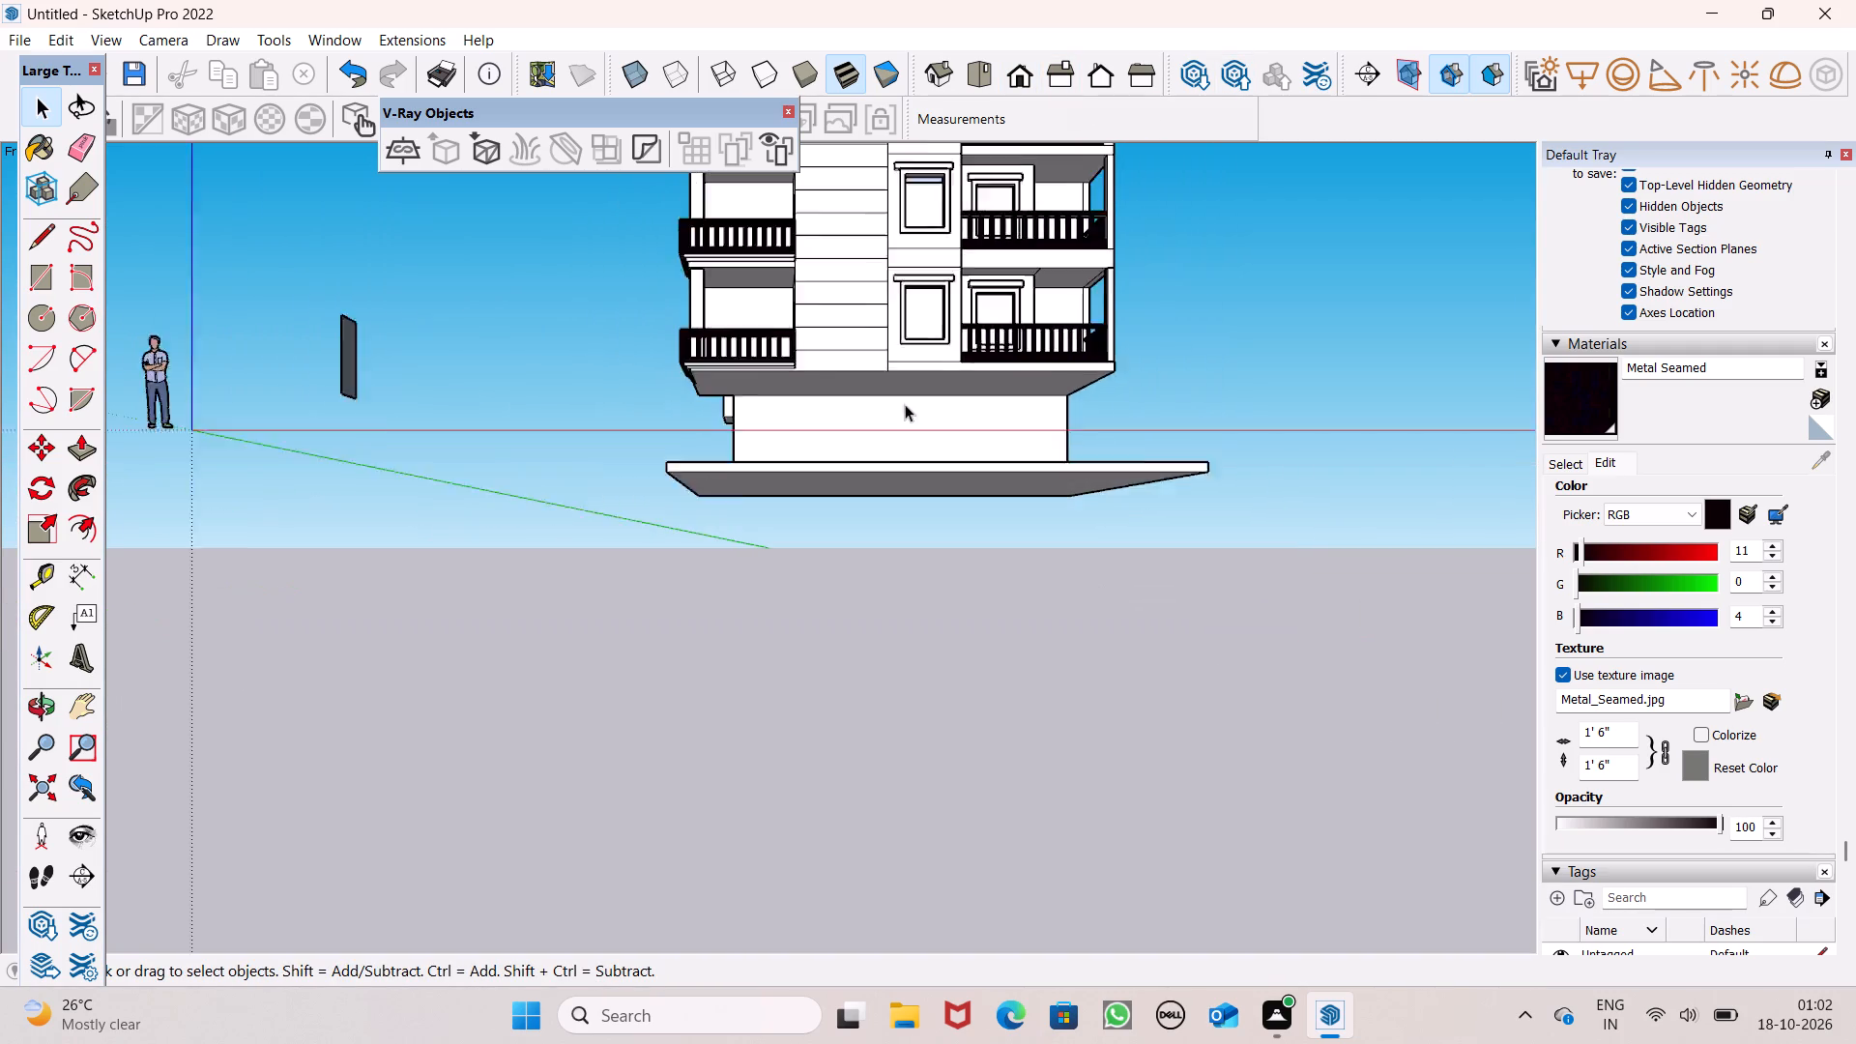
scroll(905, 404, down, 1)
scroll(822, 408, down, 5)
middle_drag(811, 446, 1464, 584)
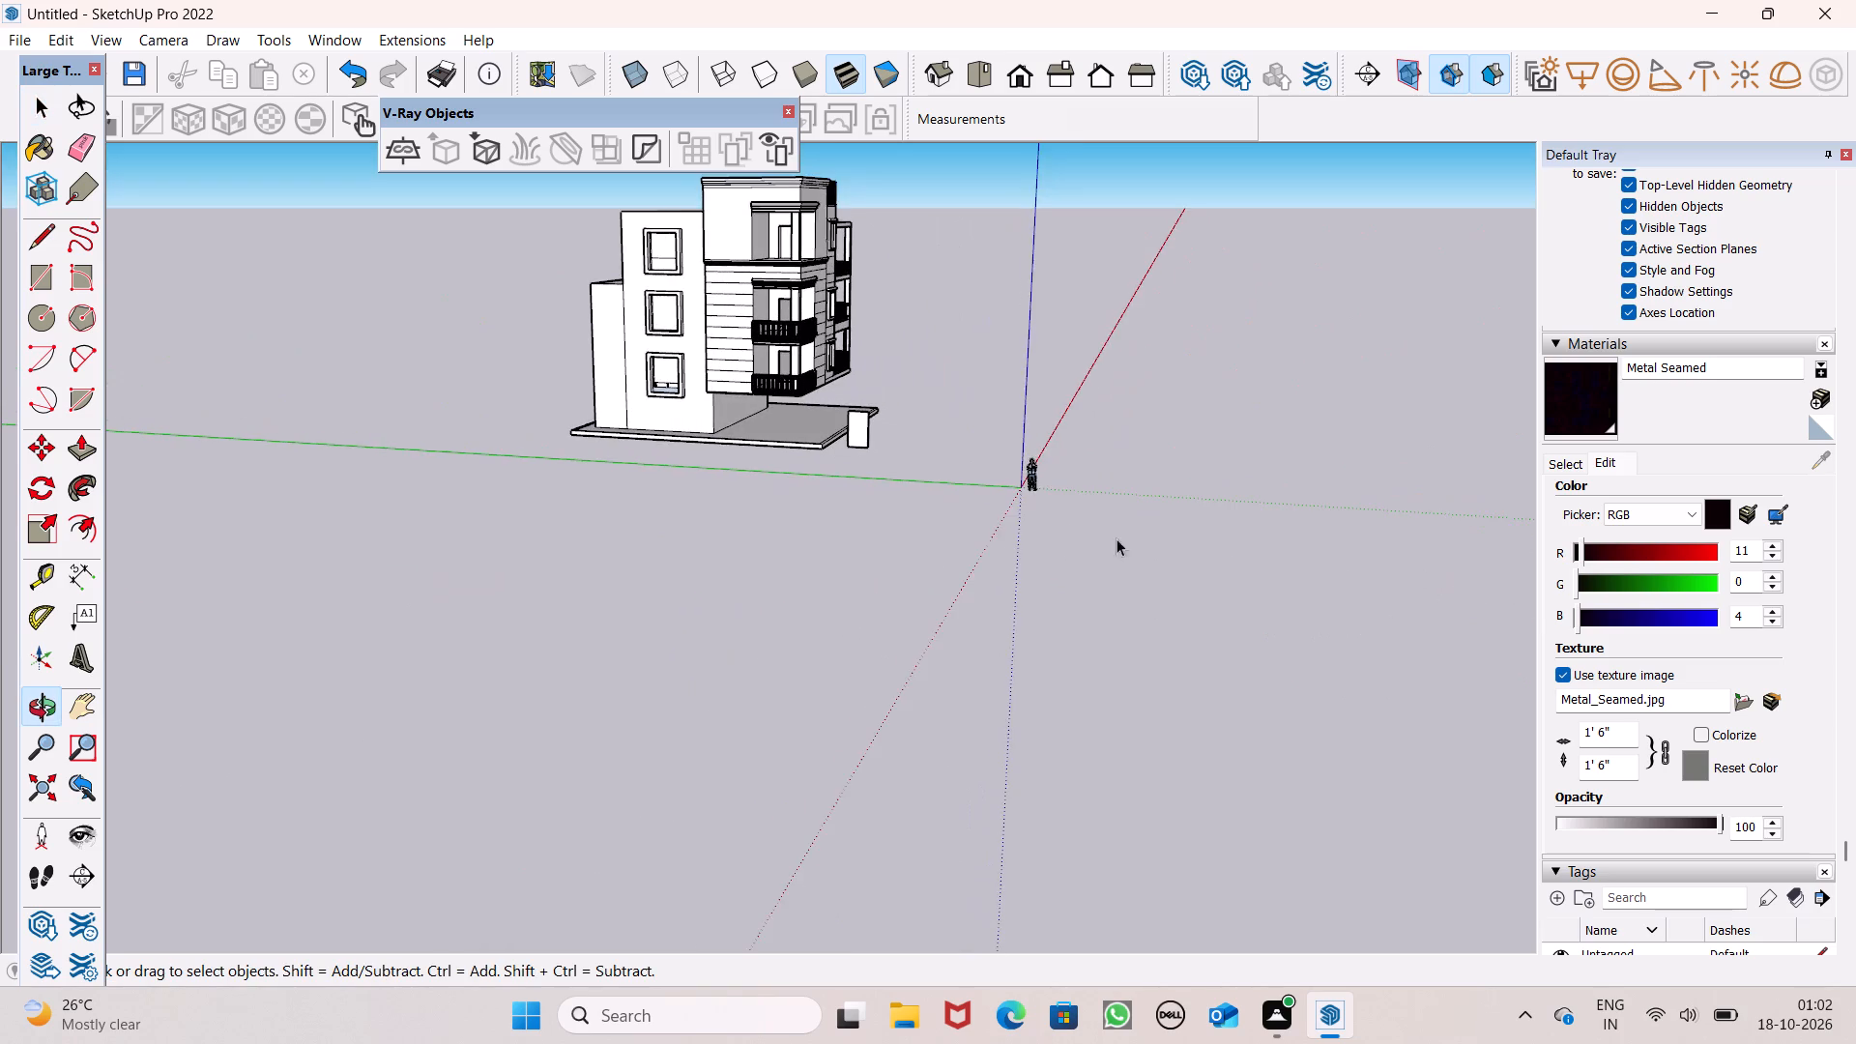
scroll(812, 519, up, 3)
middle_drag(832, 475, 958, 513)
scroll(971, 426, up, 8)
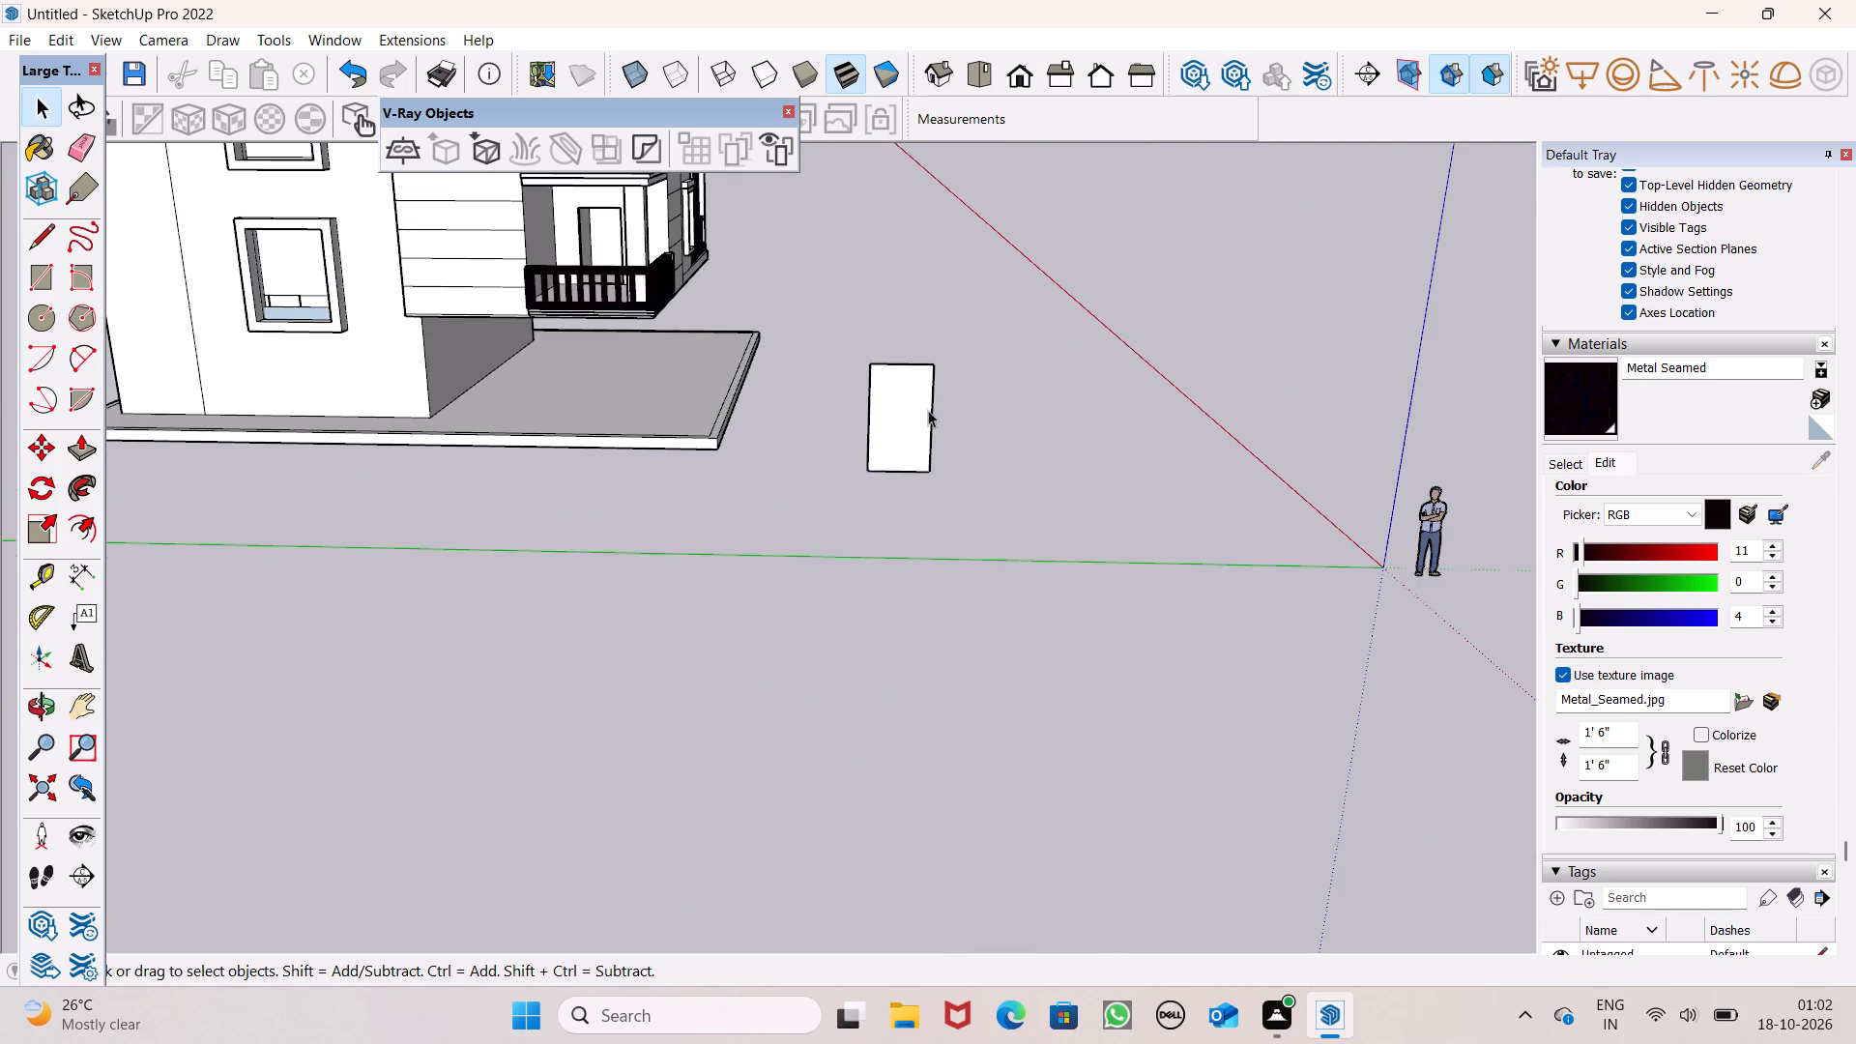
scroll(928, 410, up, 4)
click(91, 521)
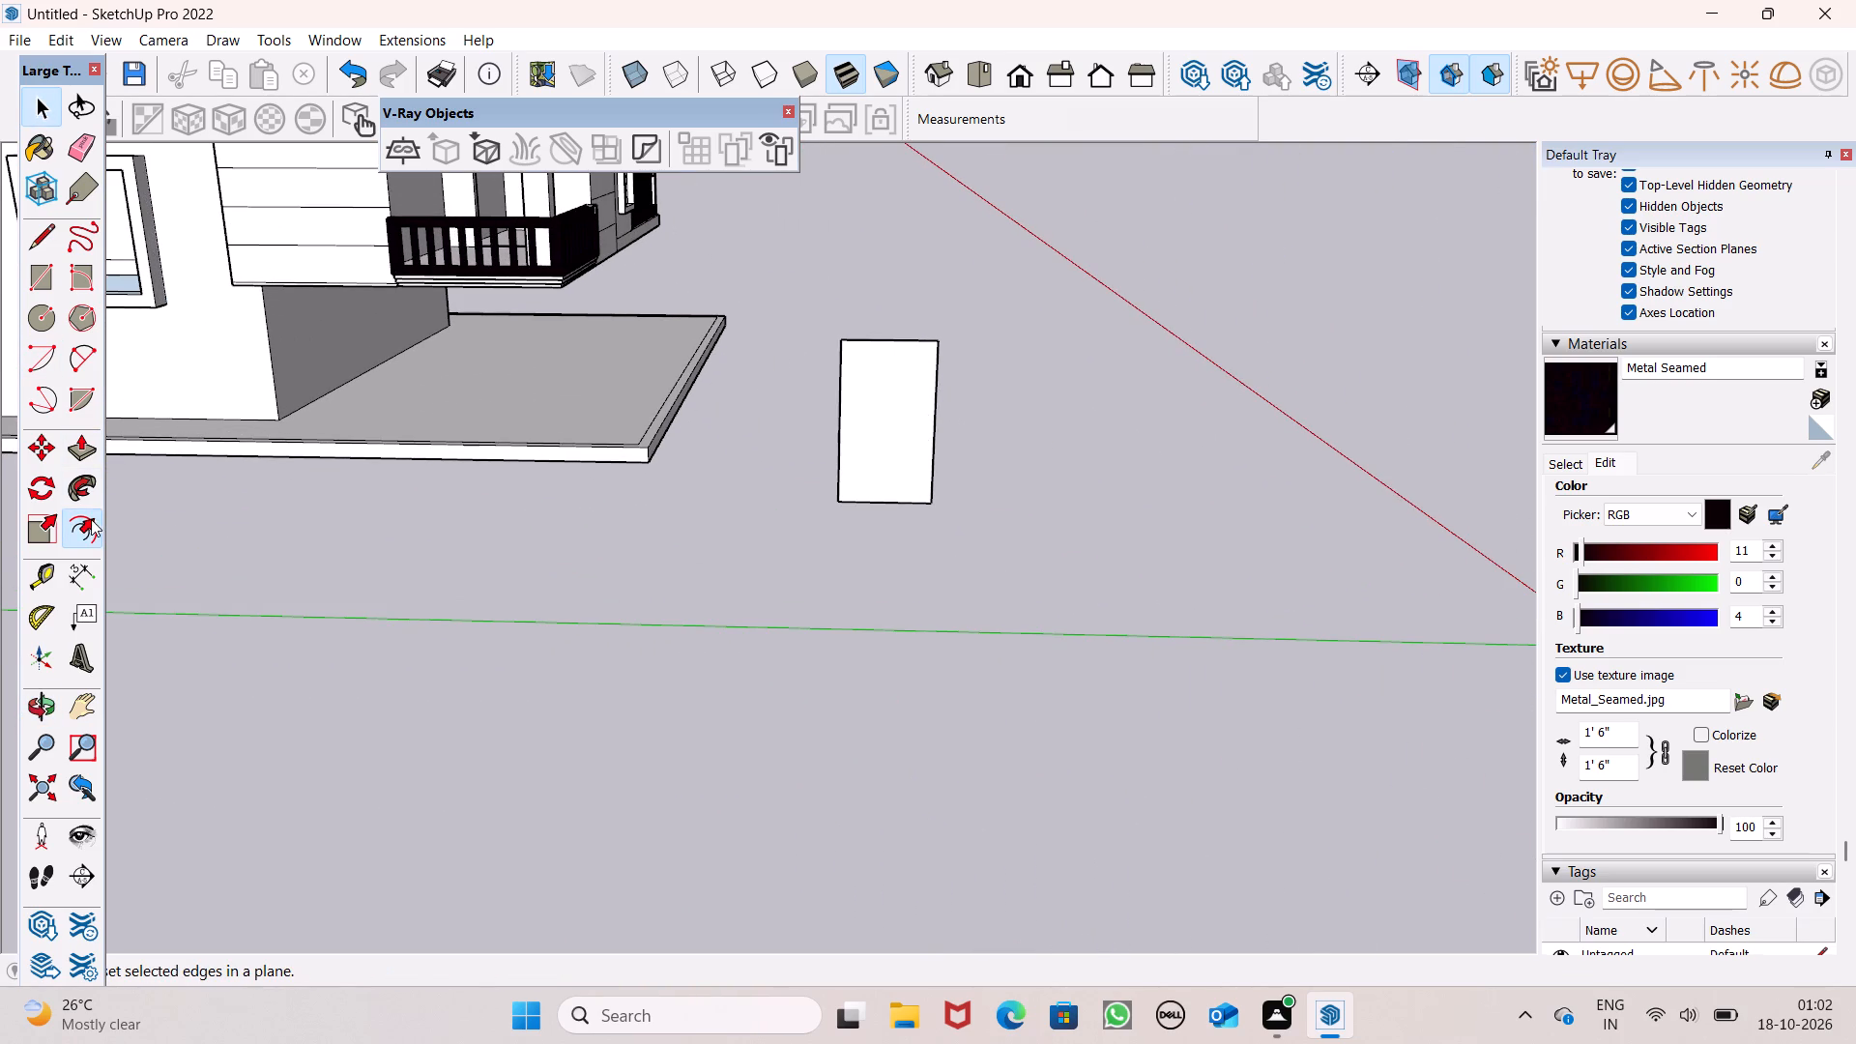
click(883, 351)
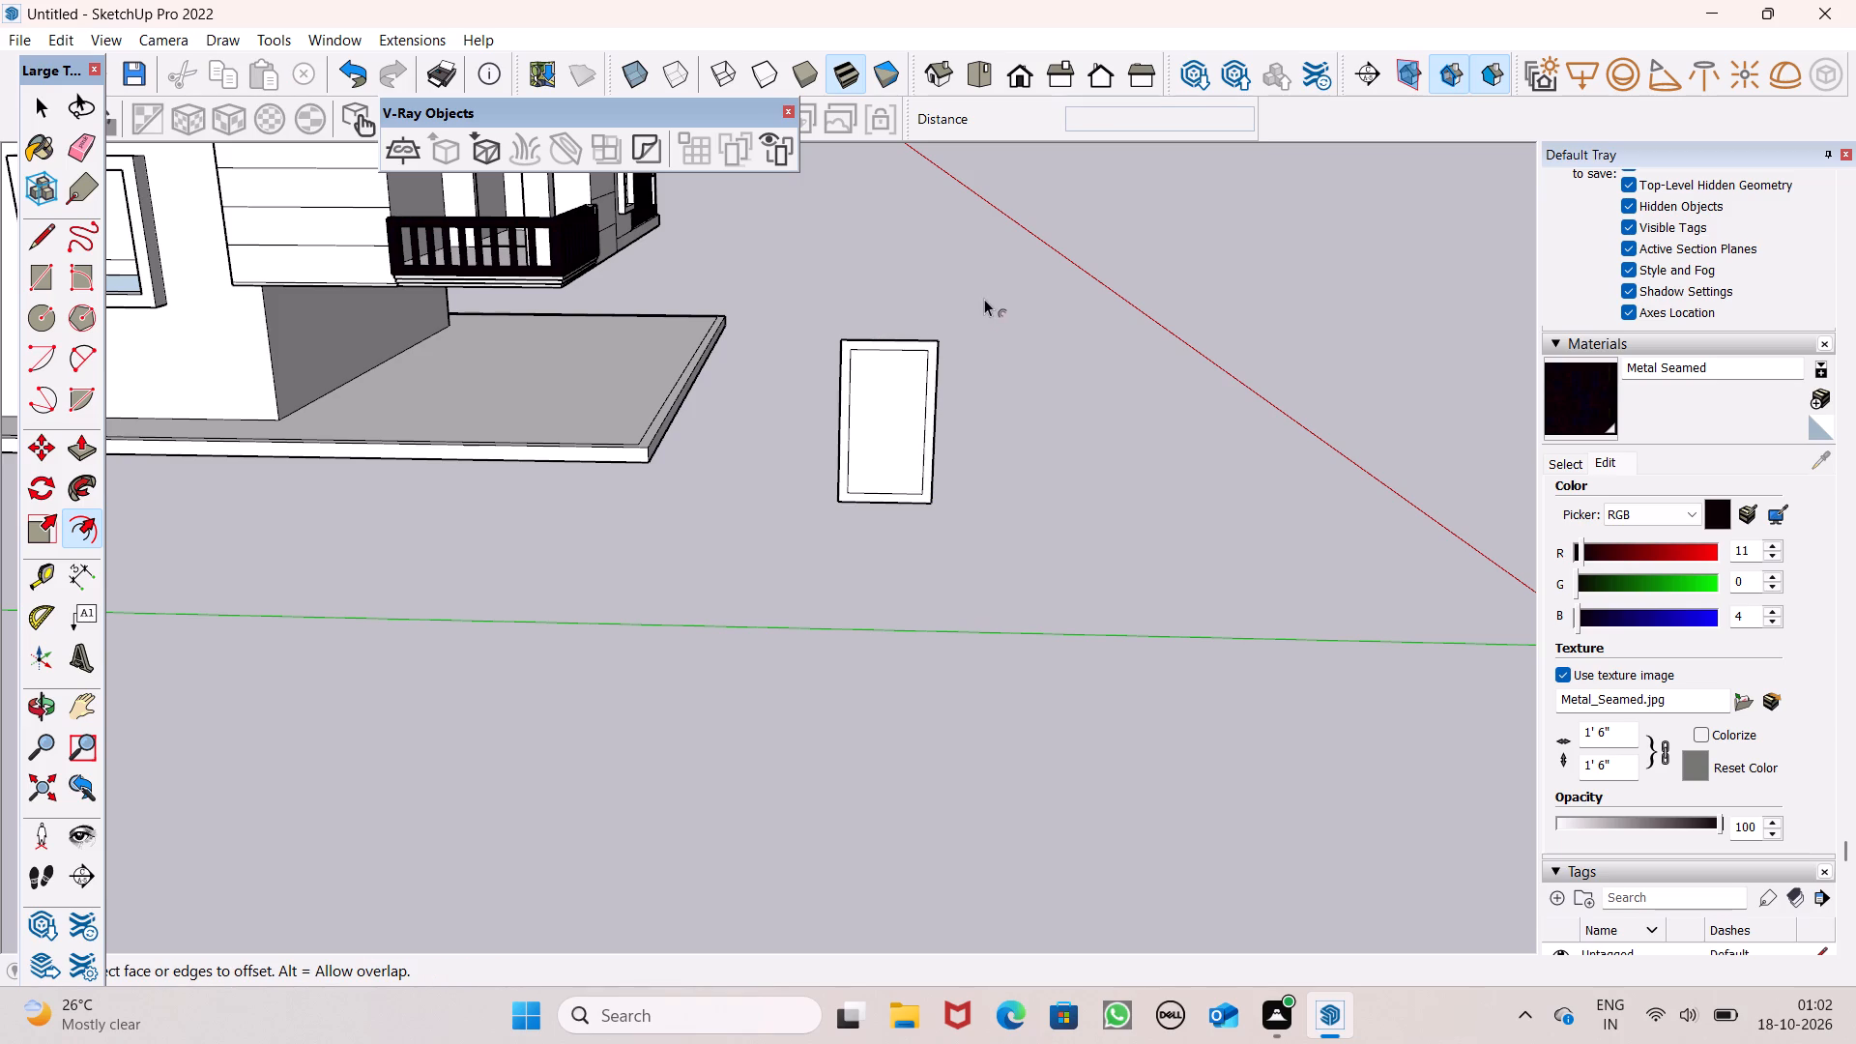
key(space)
Push/Pull the border face of the rectangle out 4" to form a raised frame around the inner panel.
scroll(981, 304, down, 5)
middle_drag(974, 352, 406, 511)
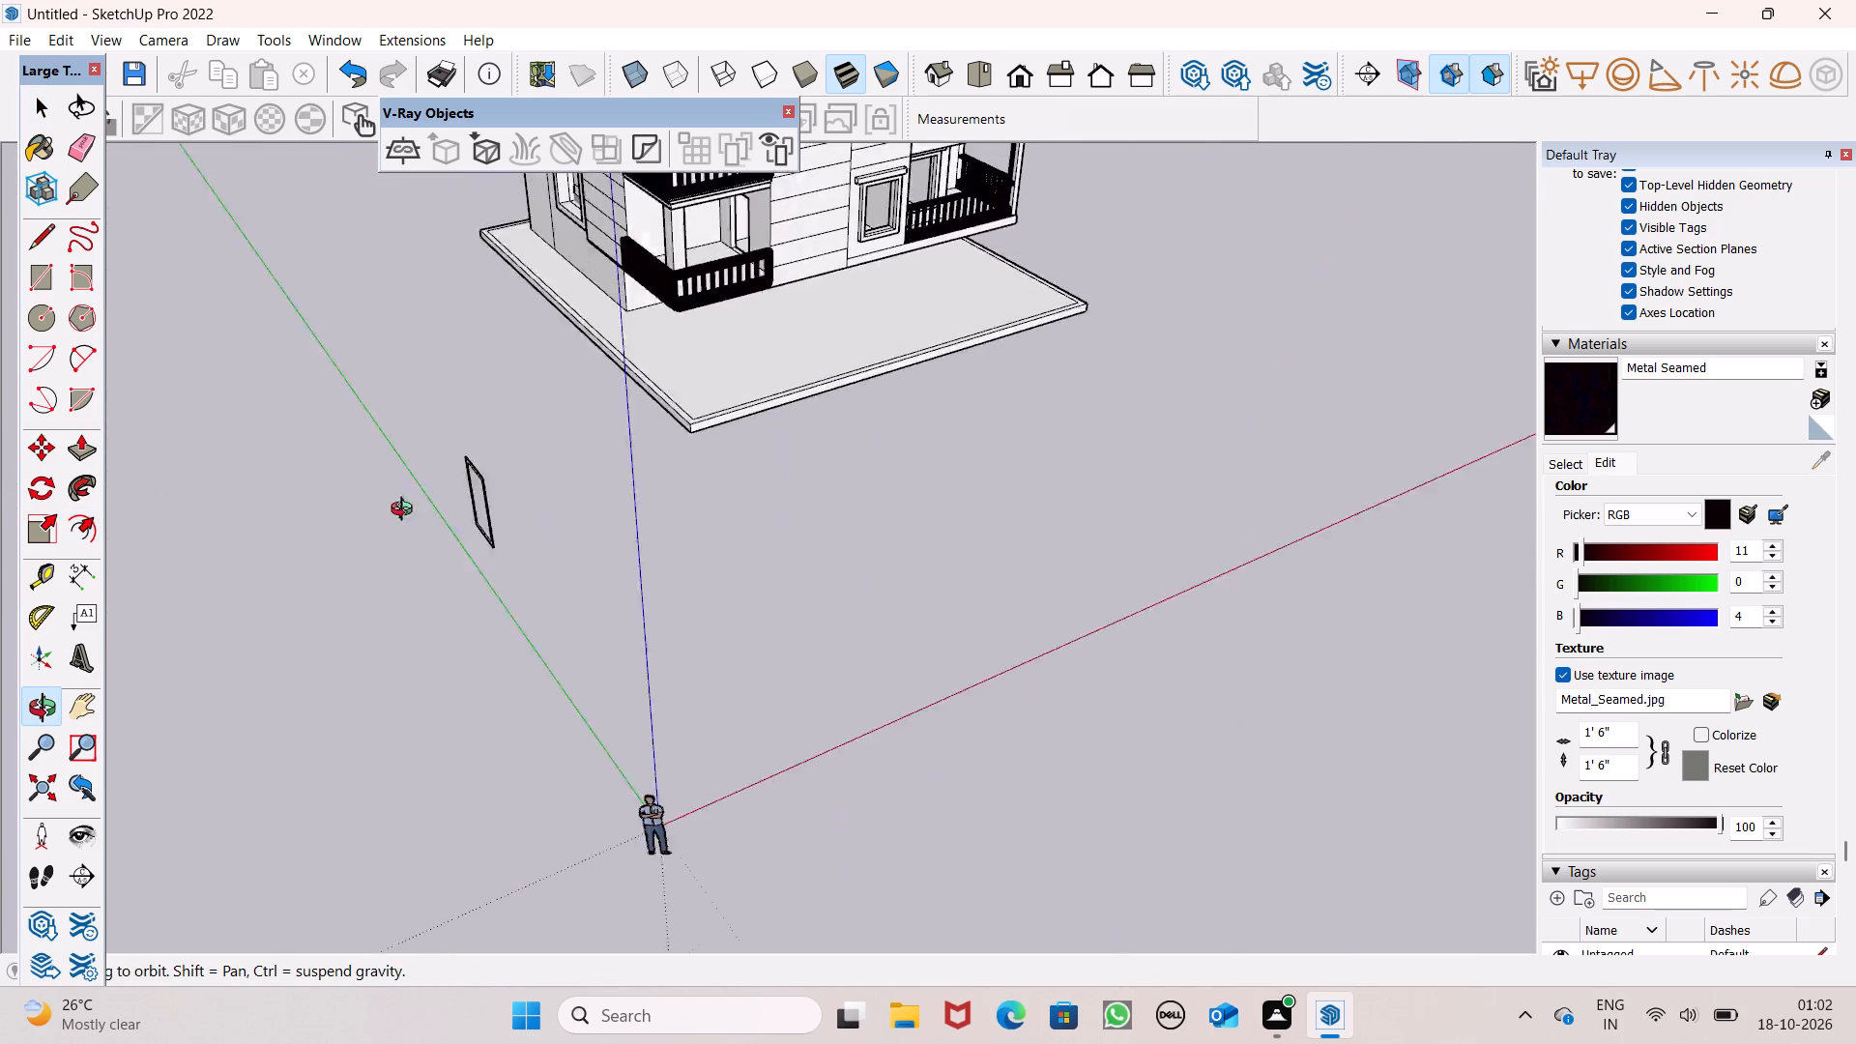
middle_drag(406, 511, 116, 440)
scroll(304, 324, up, 7)
middle_drag(423, 381, 112, 360)
scroll(131, 382, up, 1)
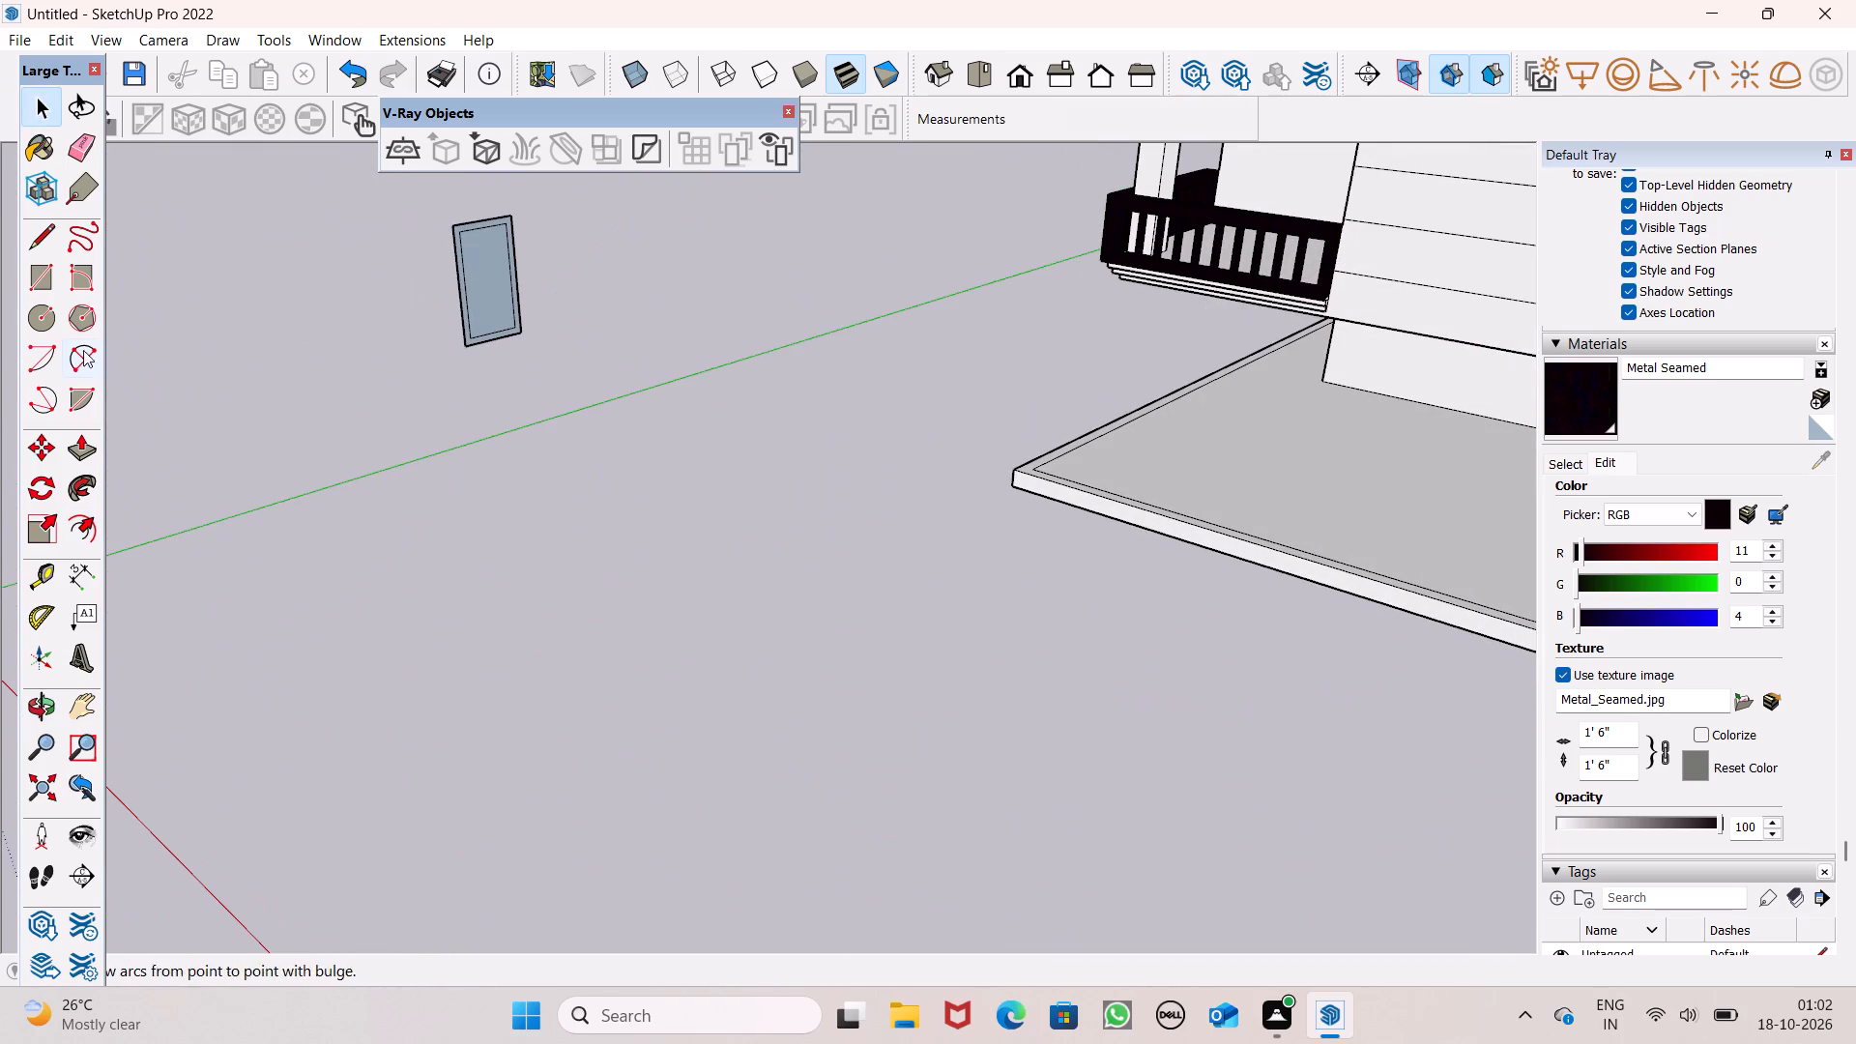
click(82, 457)
scroll(394, 340, up, 6)
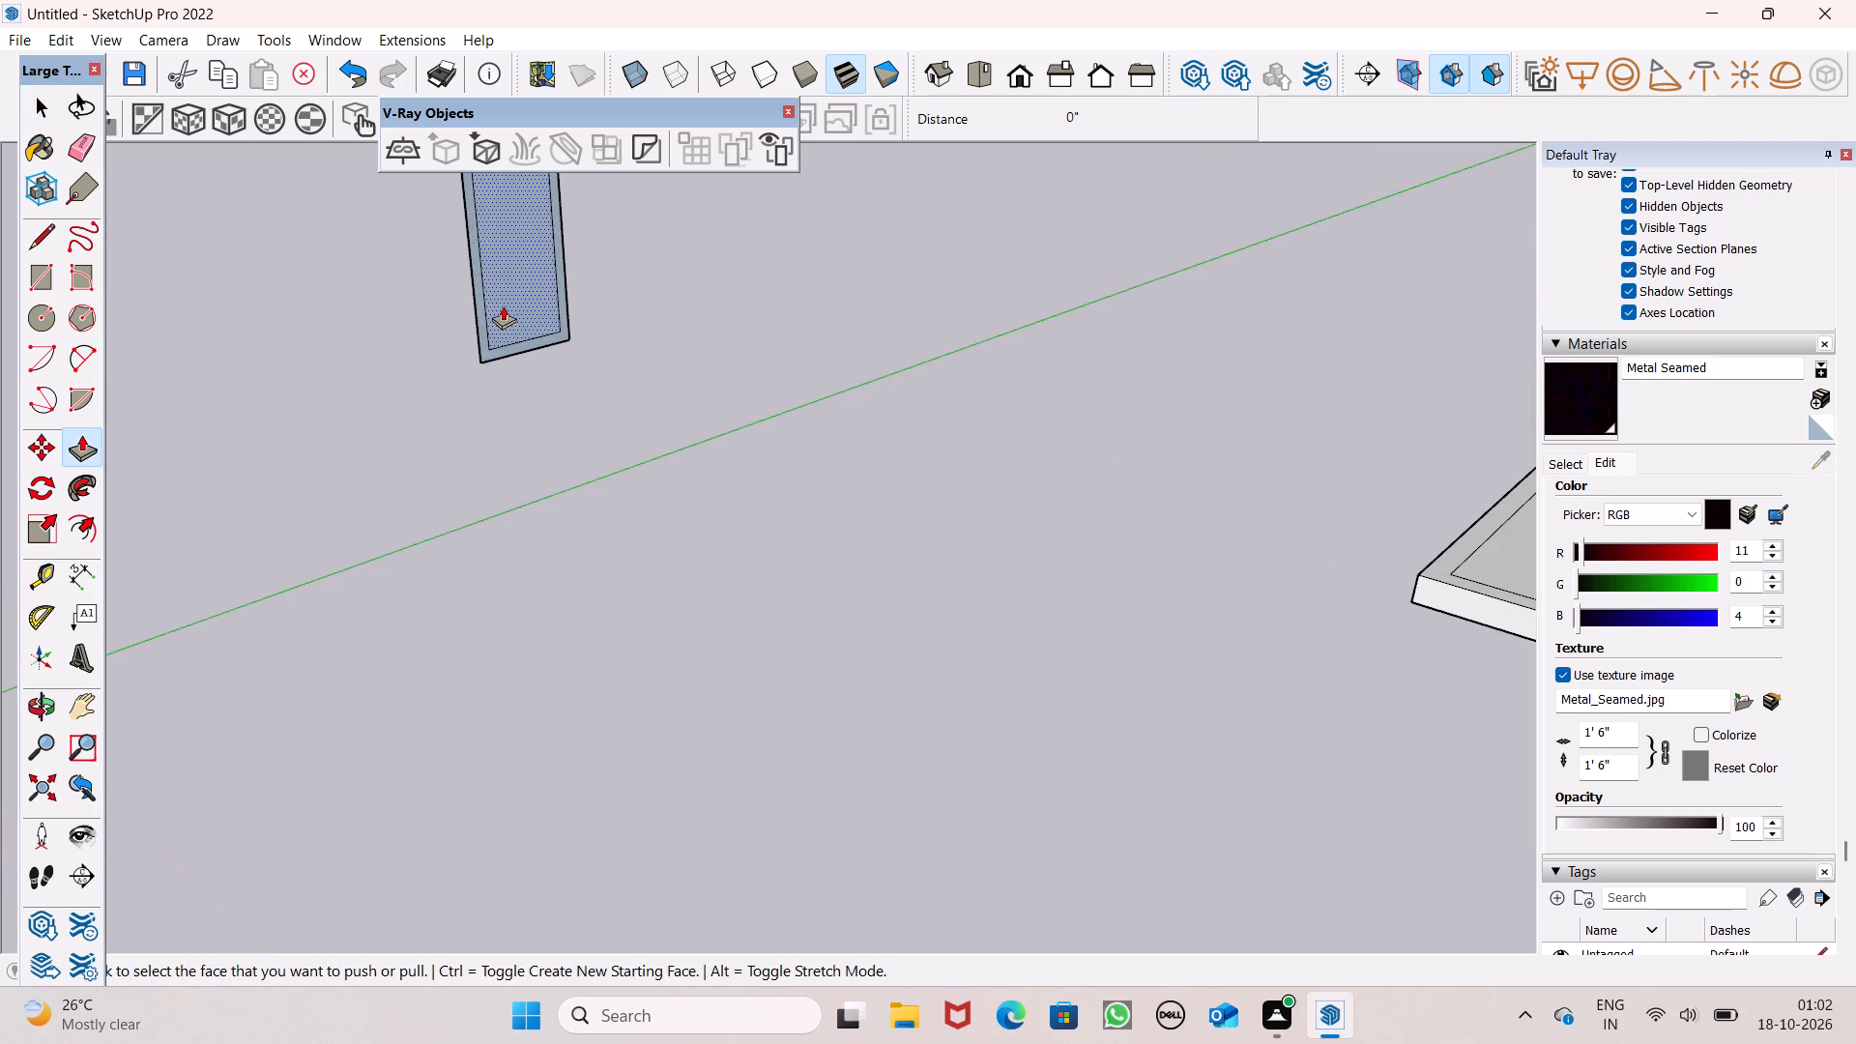
scroll(482, 313, up, 6)
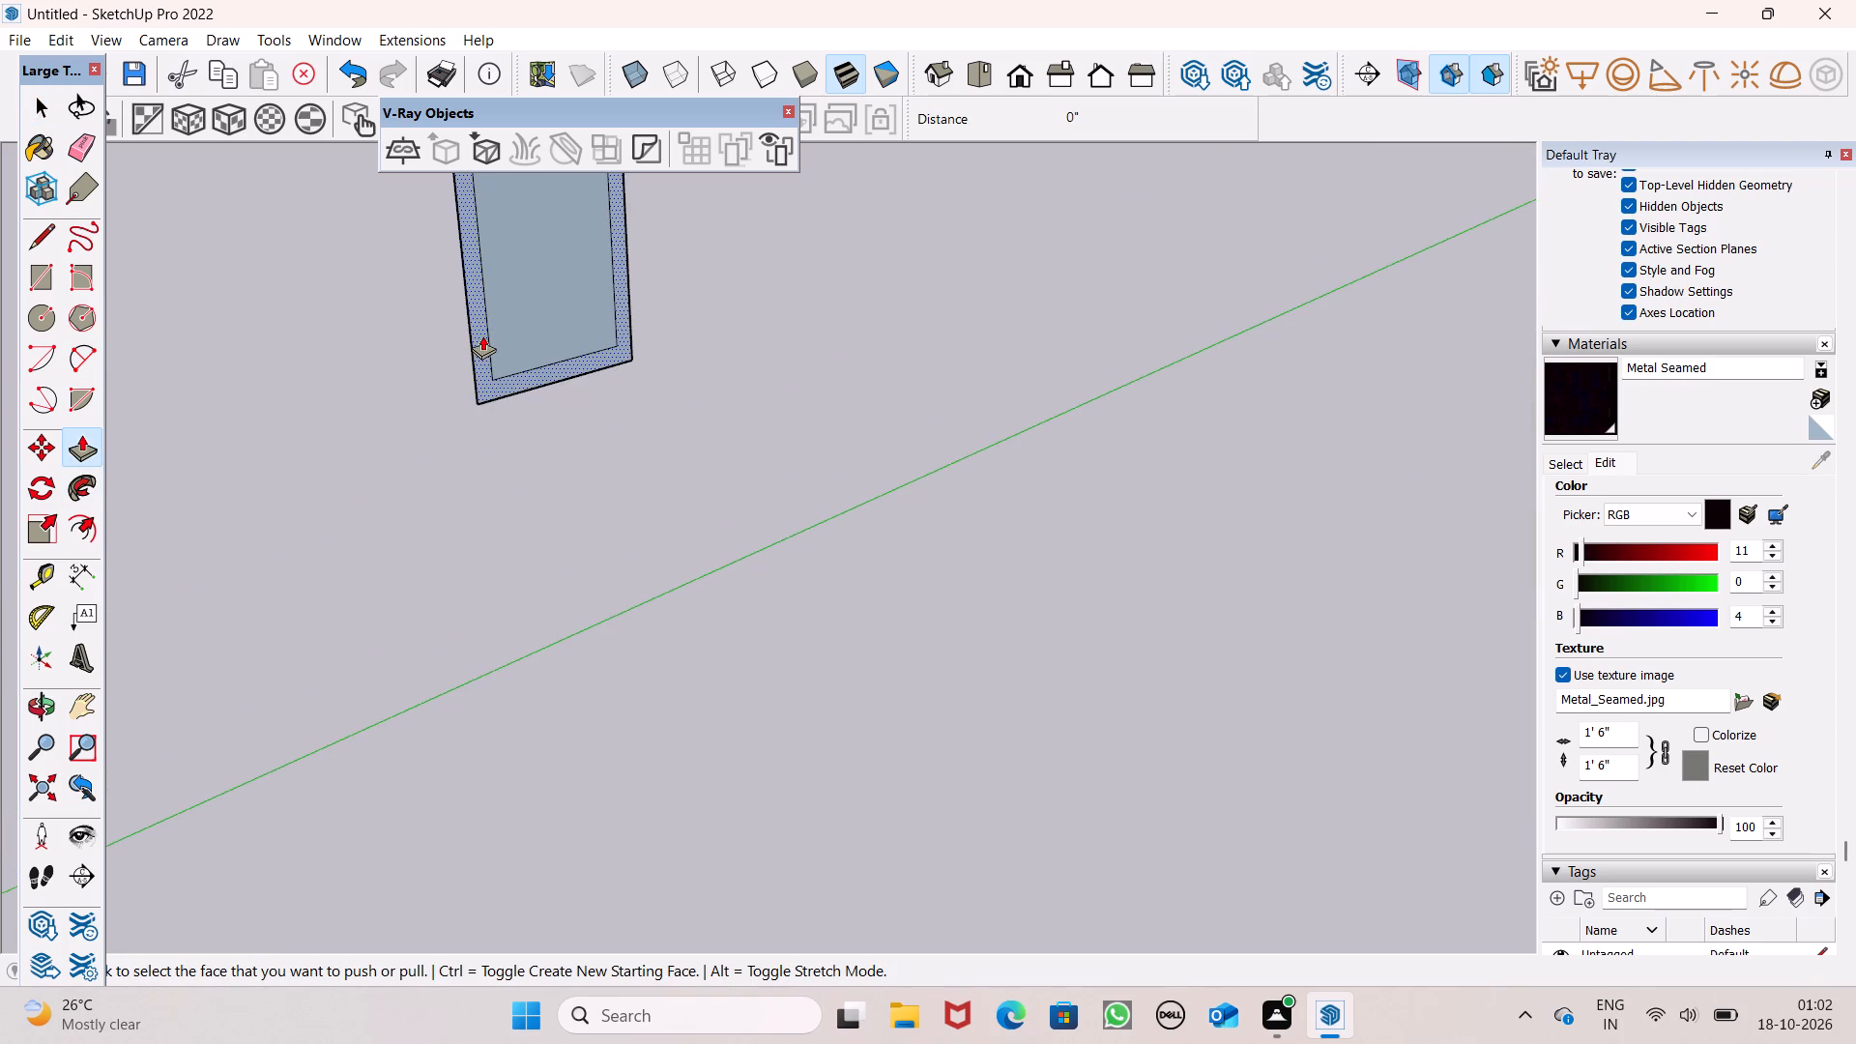
drag(482, 335, 493, 355)
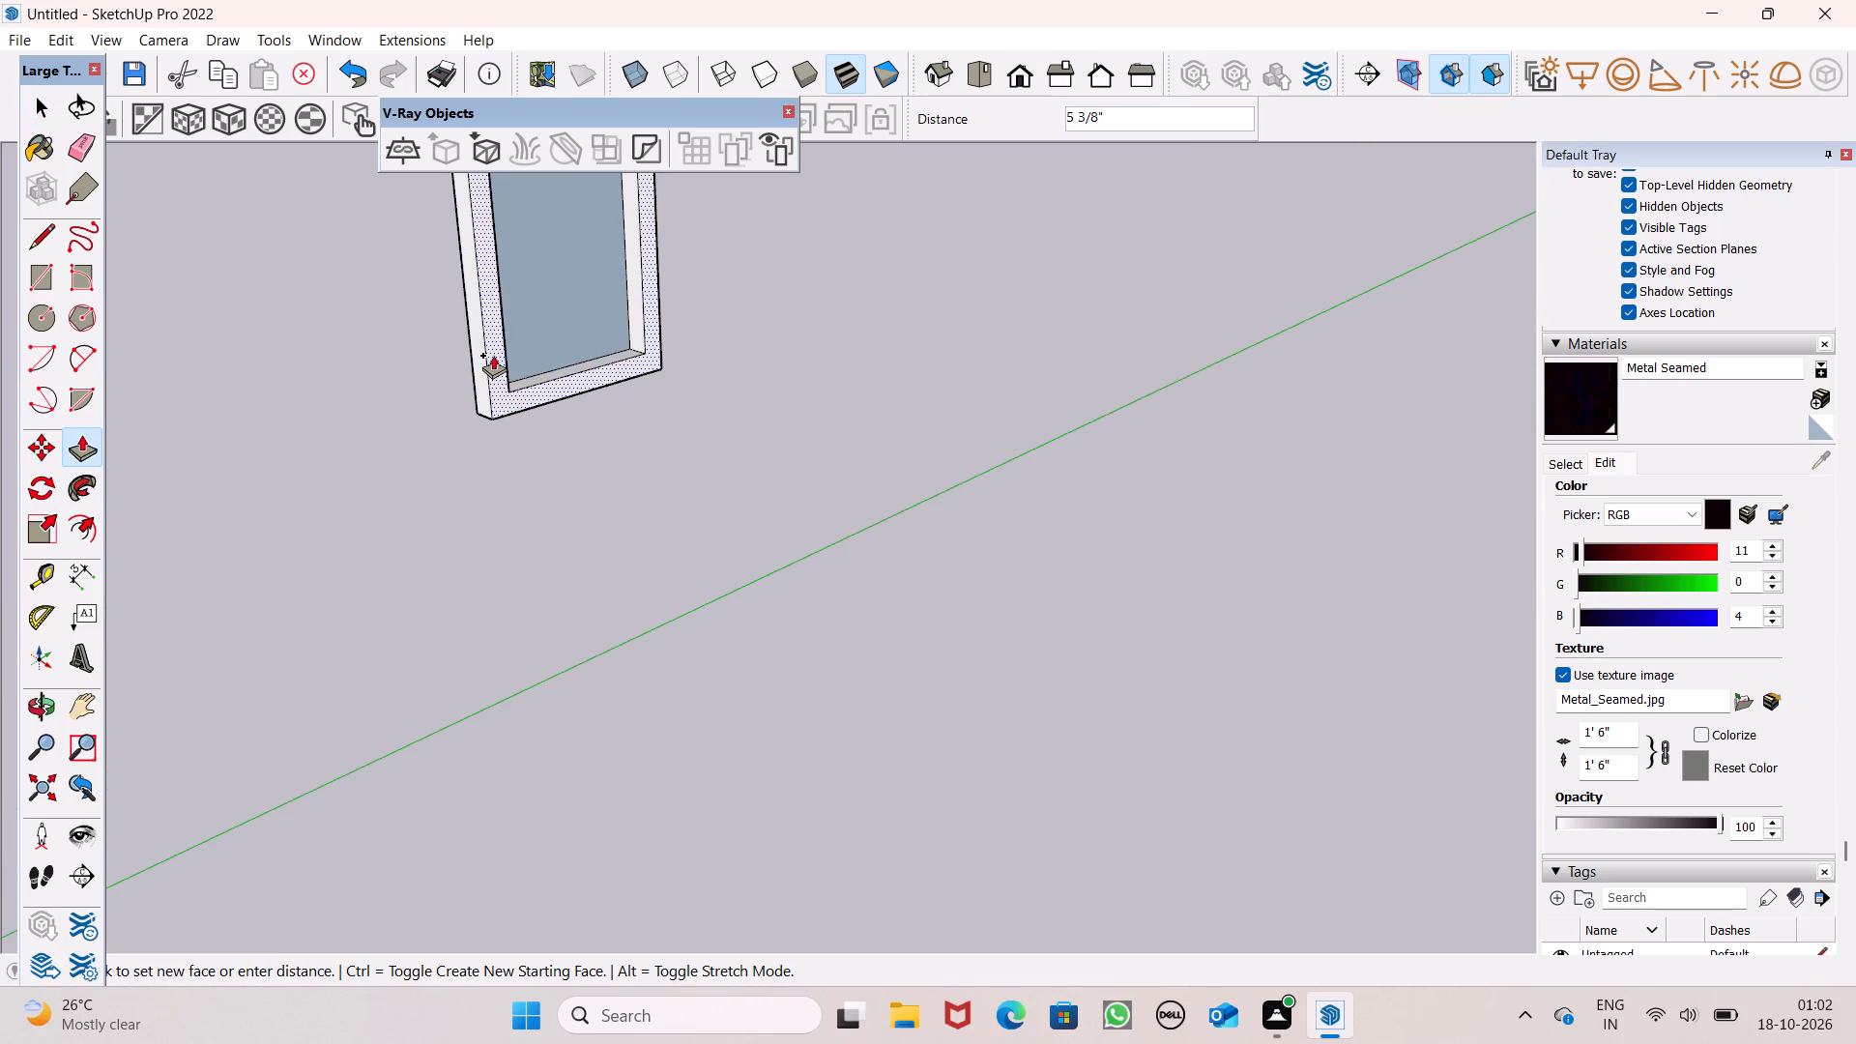
drag(493, 355, 496, 355)
key(4)
key(shift+quotedbl)
key(Return)
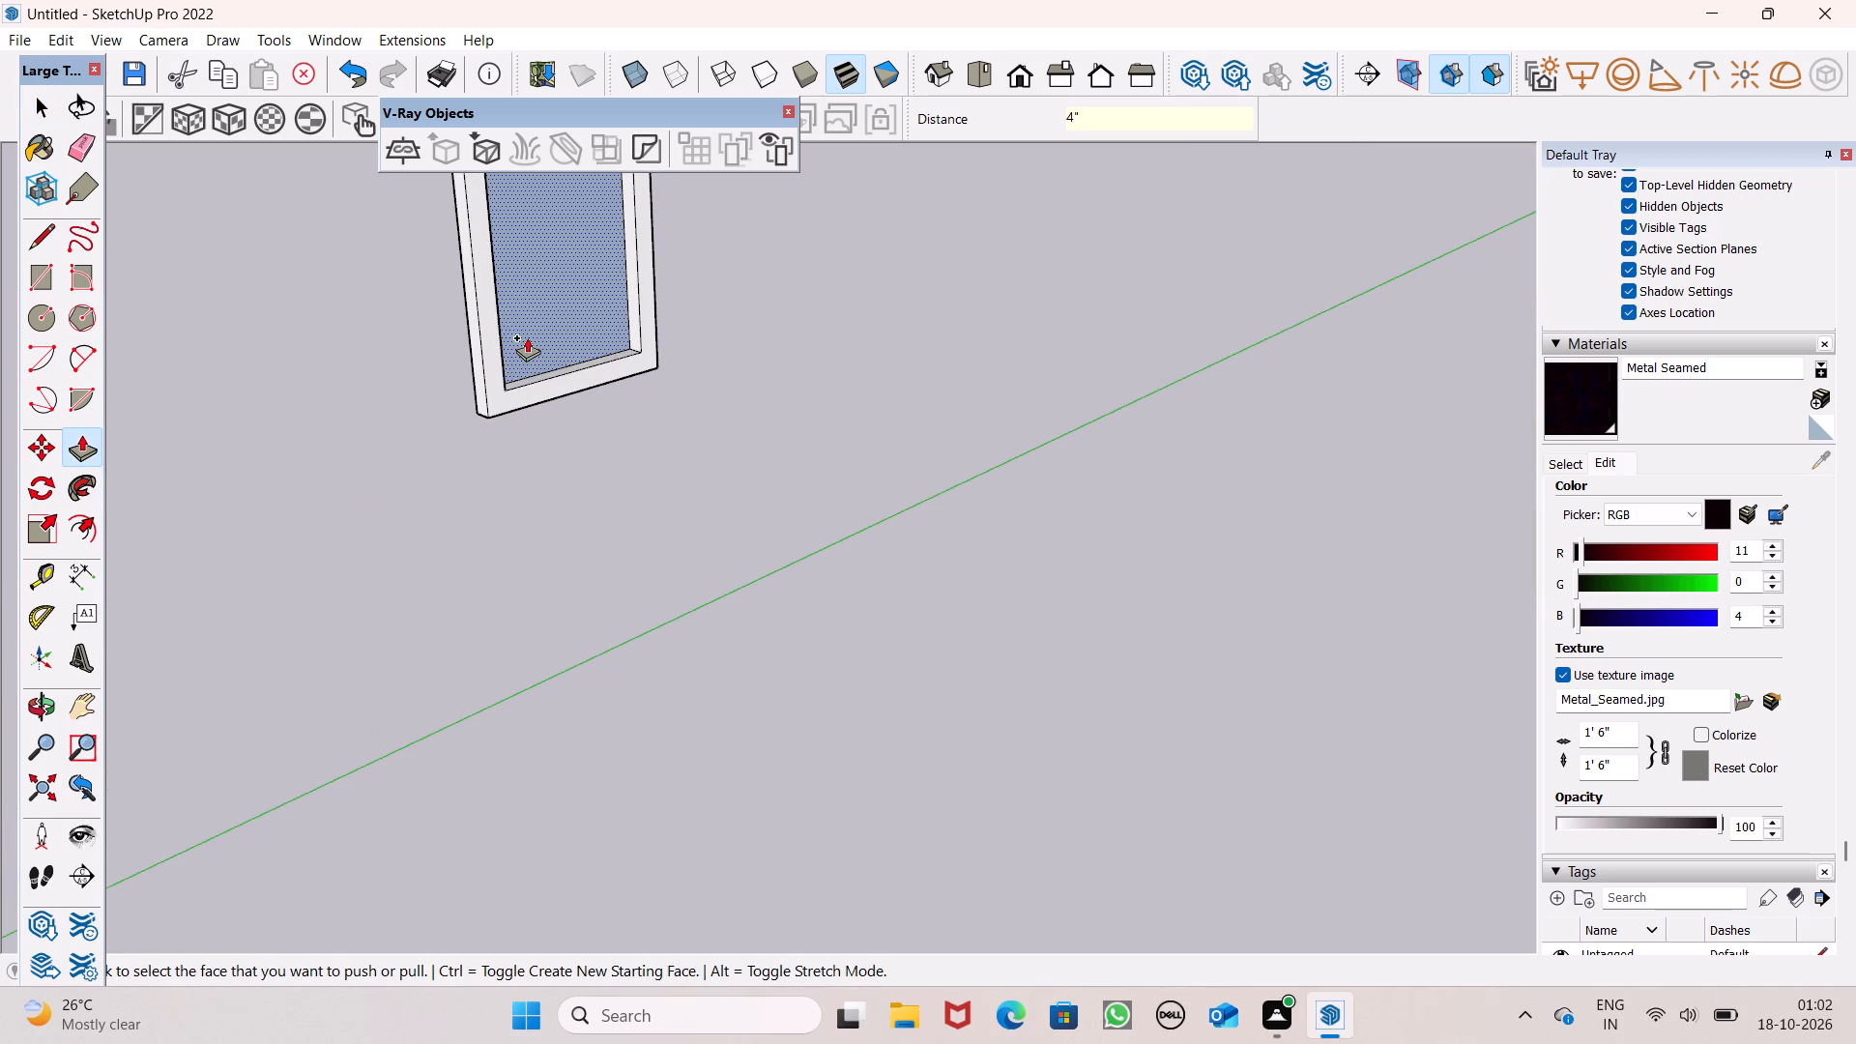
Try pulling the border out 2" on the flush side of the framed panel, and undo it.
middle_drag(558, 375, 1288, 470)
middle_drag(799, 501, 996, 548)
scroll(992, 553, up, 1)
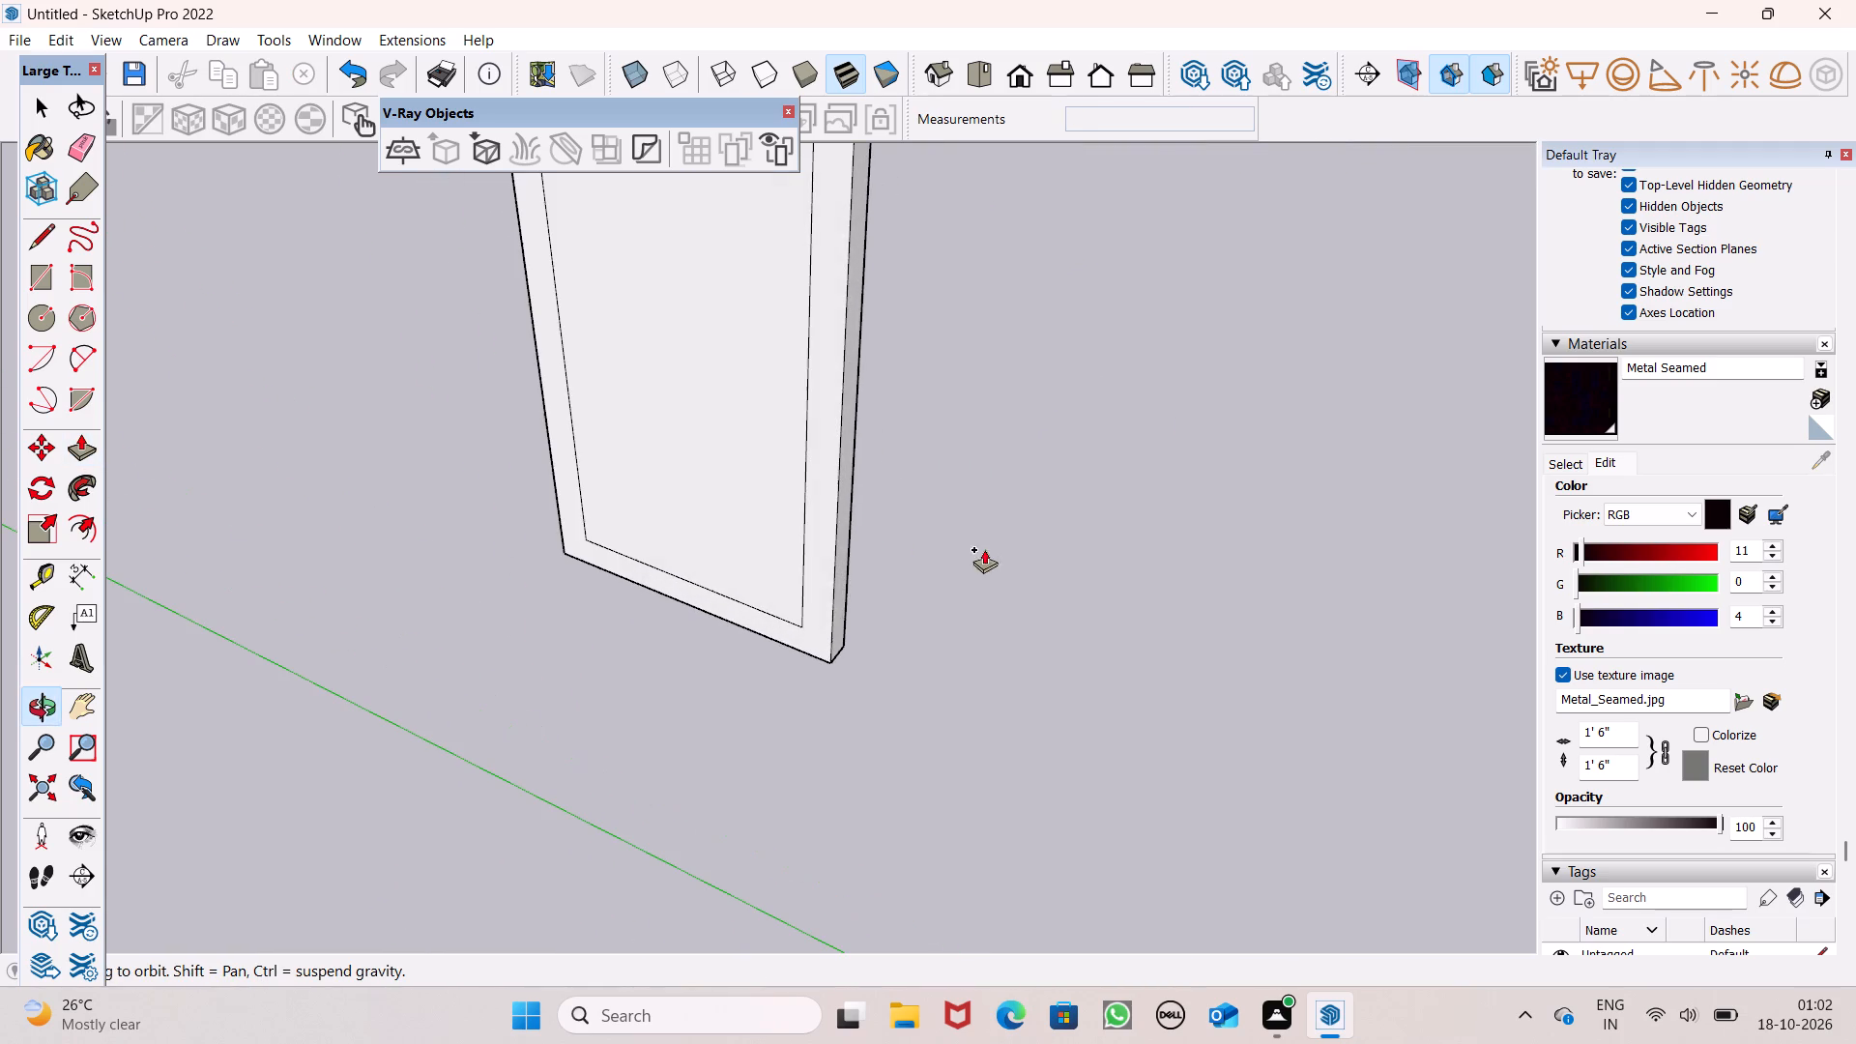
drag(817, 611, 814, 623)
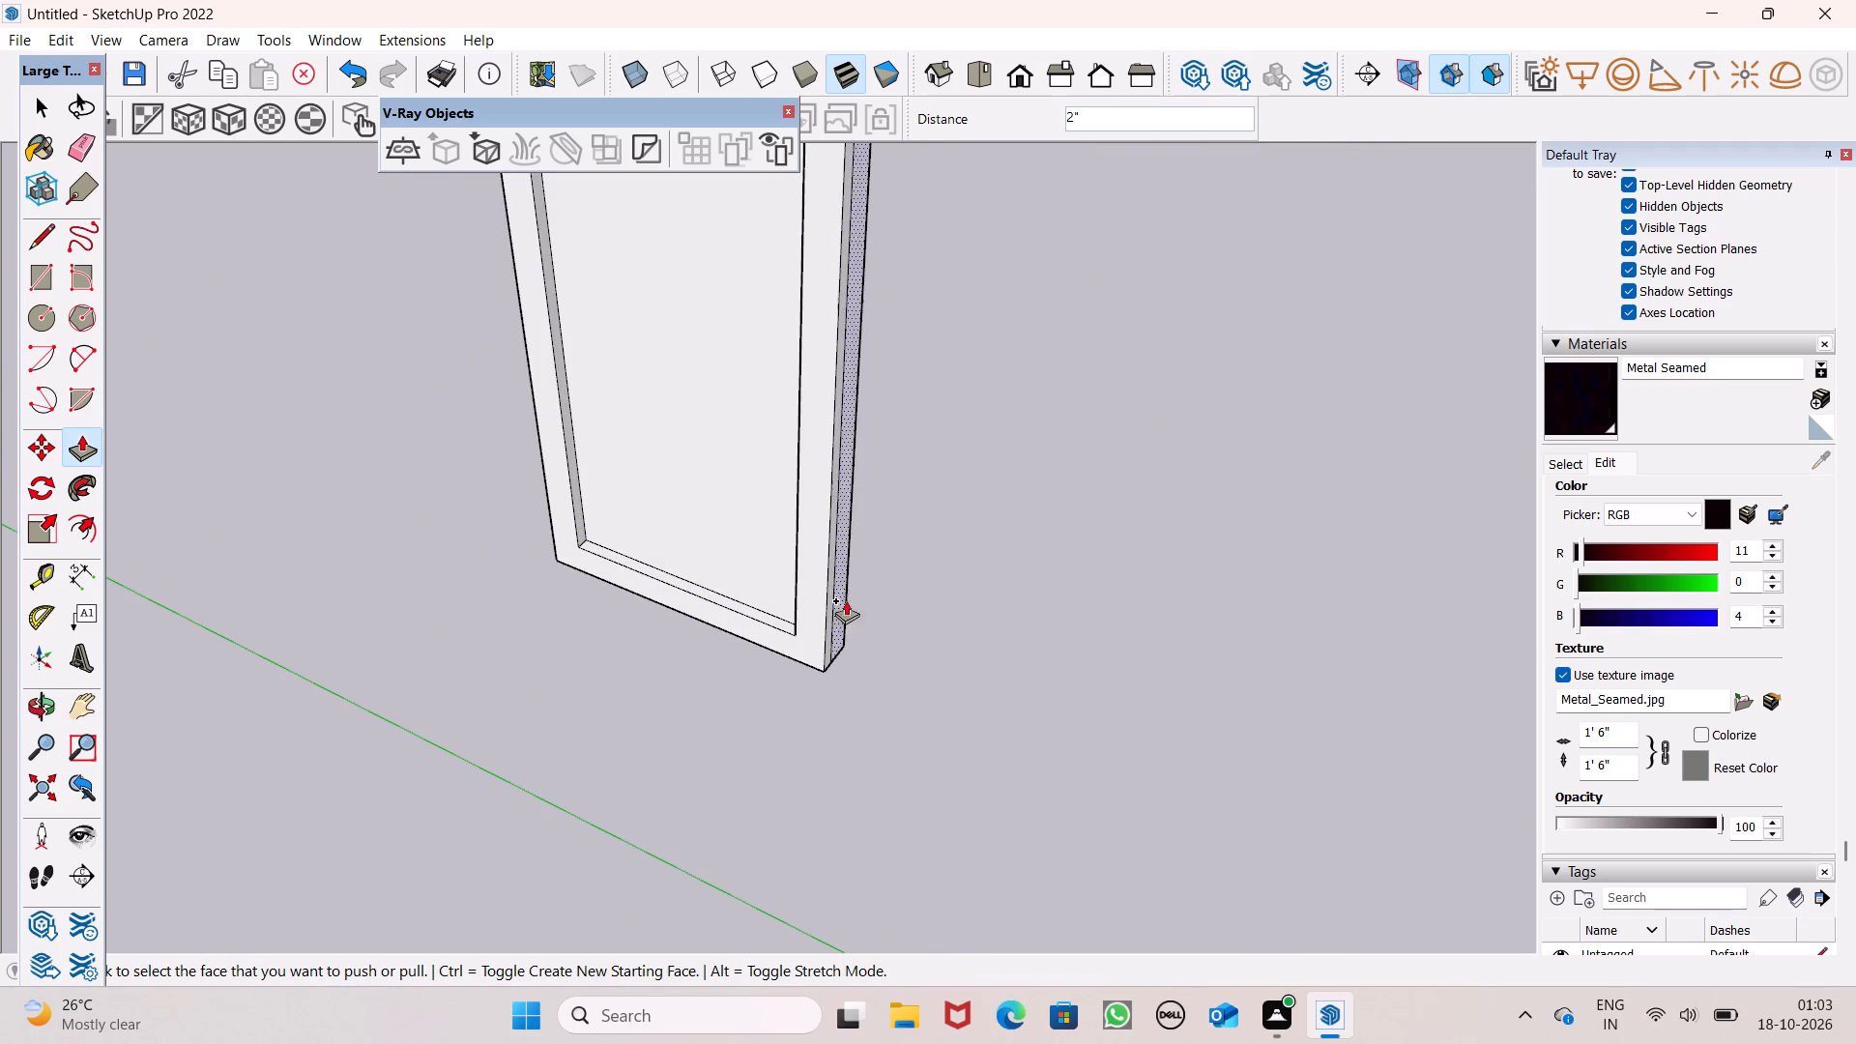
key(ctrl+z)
Push/Pull the recessed inner panel face outward by about 1" within the frame.
scroll(964, 523, down, 3)
middle_drag(979, 566, 413, 620)
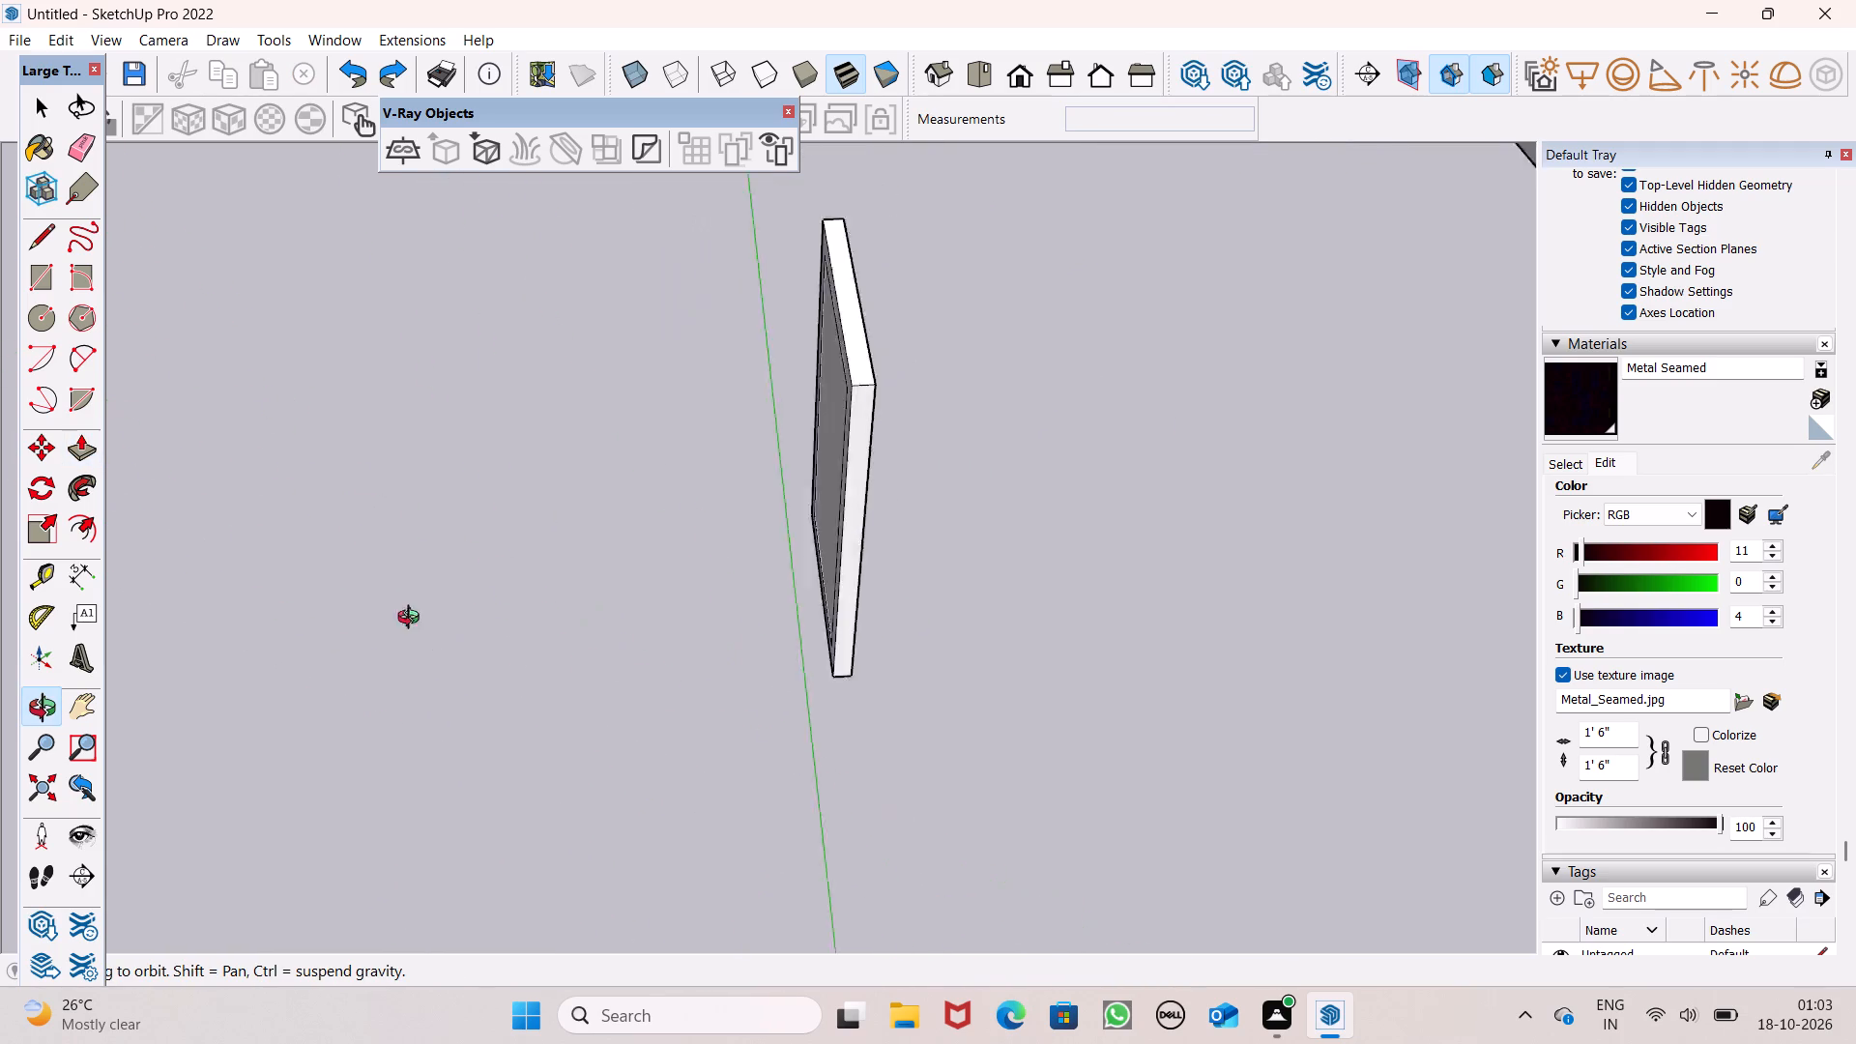
middle_drag(413, 620, 30, 474)
scroll(618, 572, up, 2)
drag(878, 589, 880, 600)
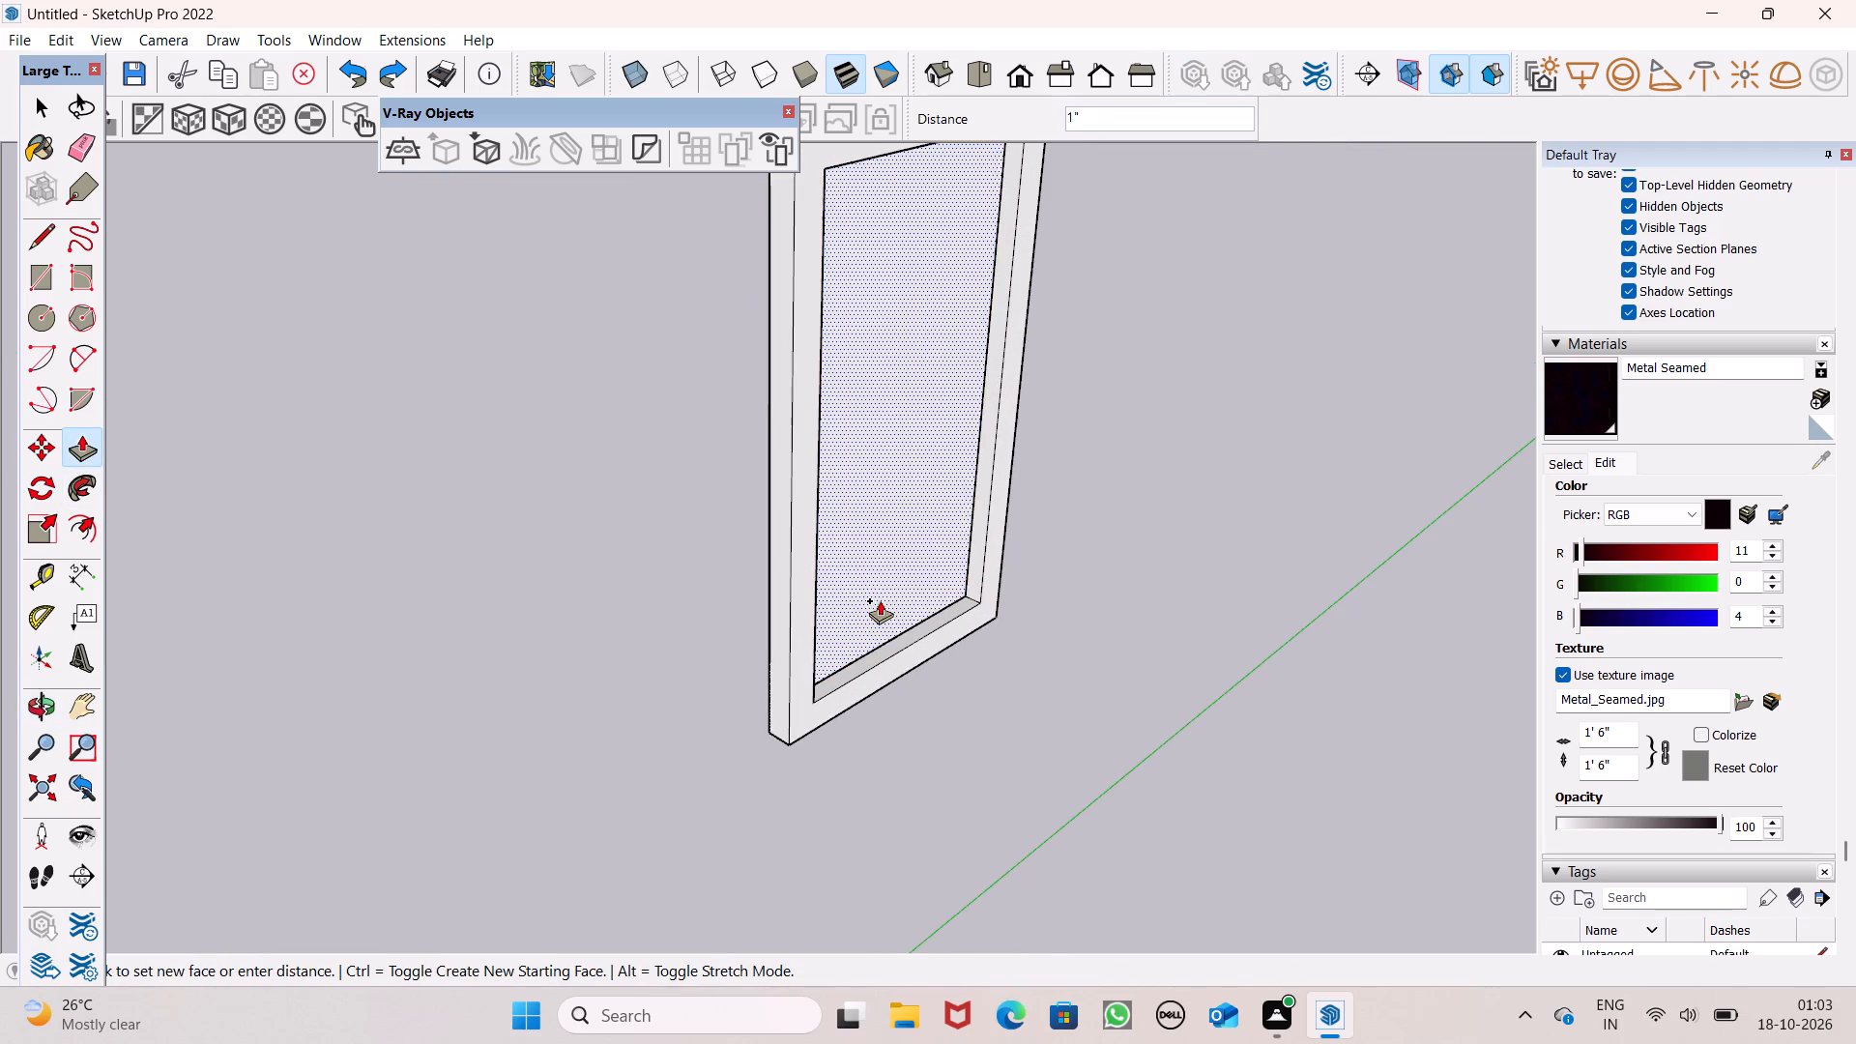
drag(880, 600, 882, 601)
middle_drag(805, 675, 1536, 653)
scroll(1232, 655, down, 2)
middle_drag(898, 836, 1070, 860)
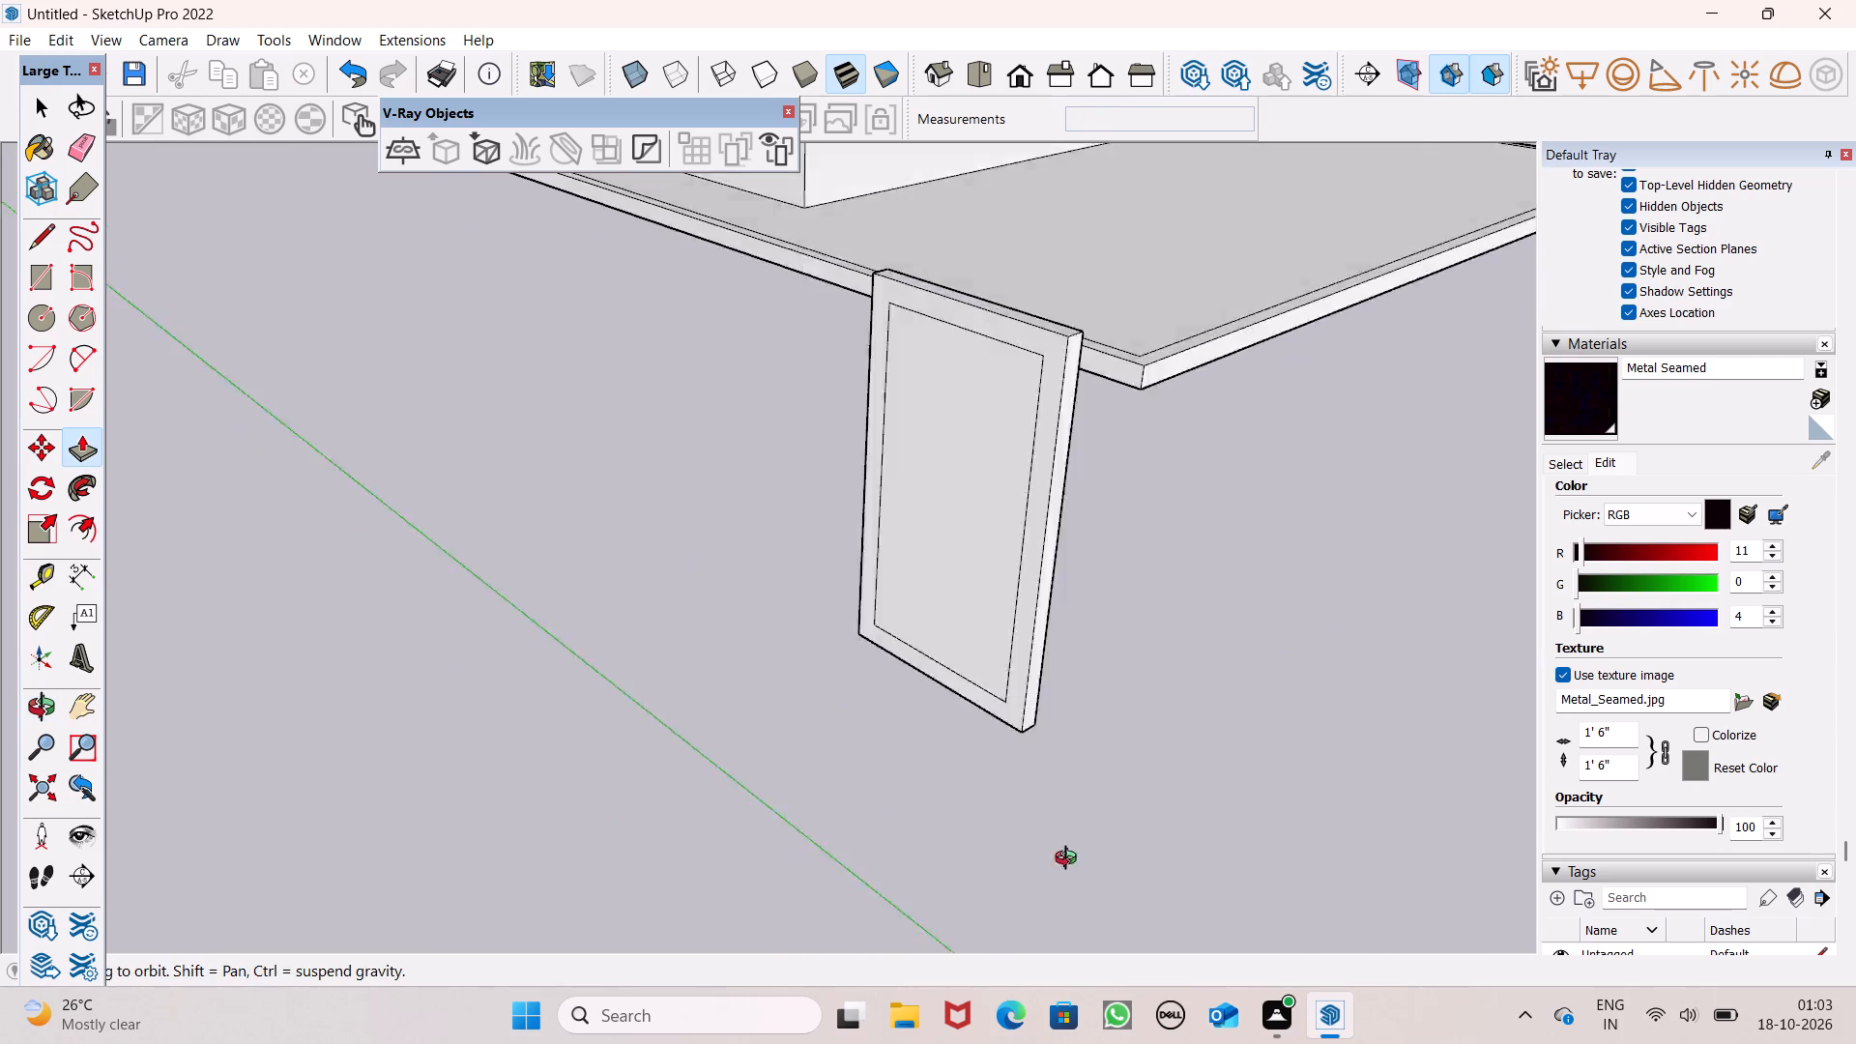
middle_drag(1070, 860, 1185, 841)
key(space)
Draw a narrow horizontal rectangle about 2' 9" by 2" near the top of the inner panel's flush face.
scroll(705, 625, down, 5)
middle_drag(730, 625, 829, 624)
scroll(1178, 499, up, 2)
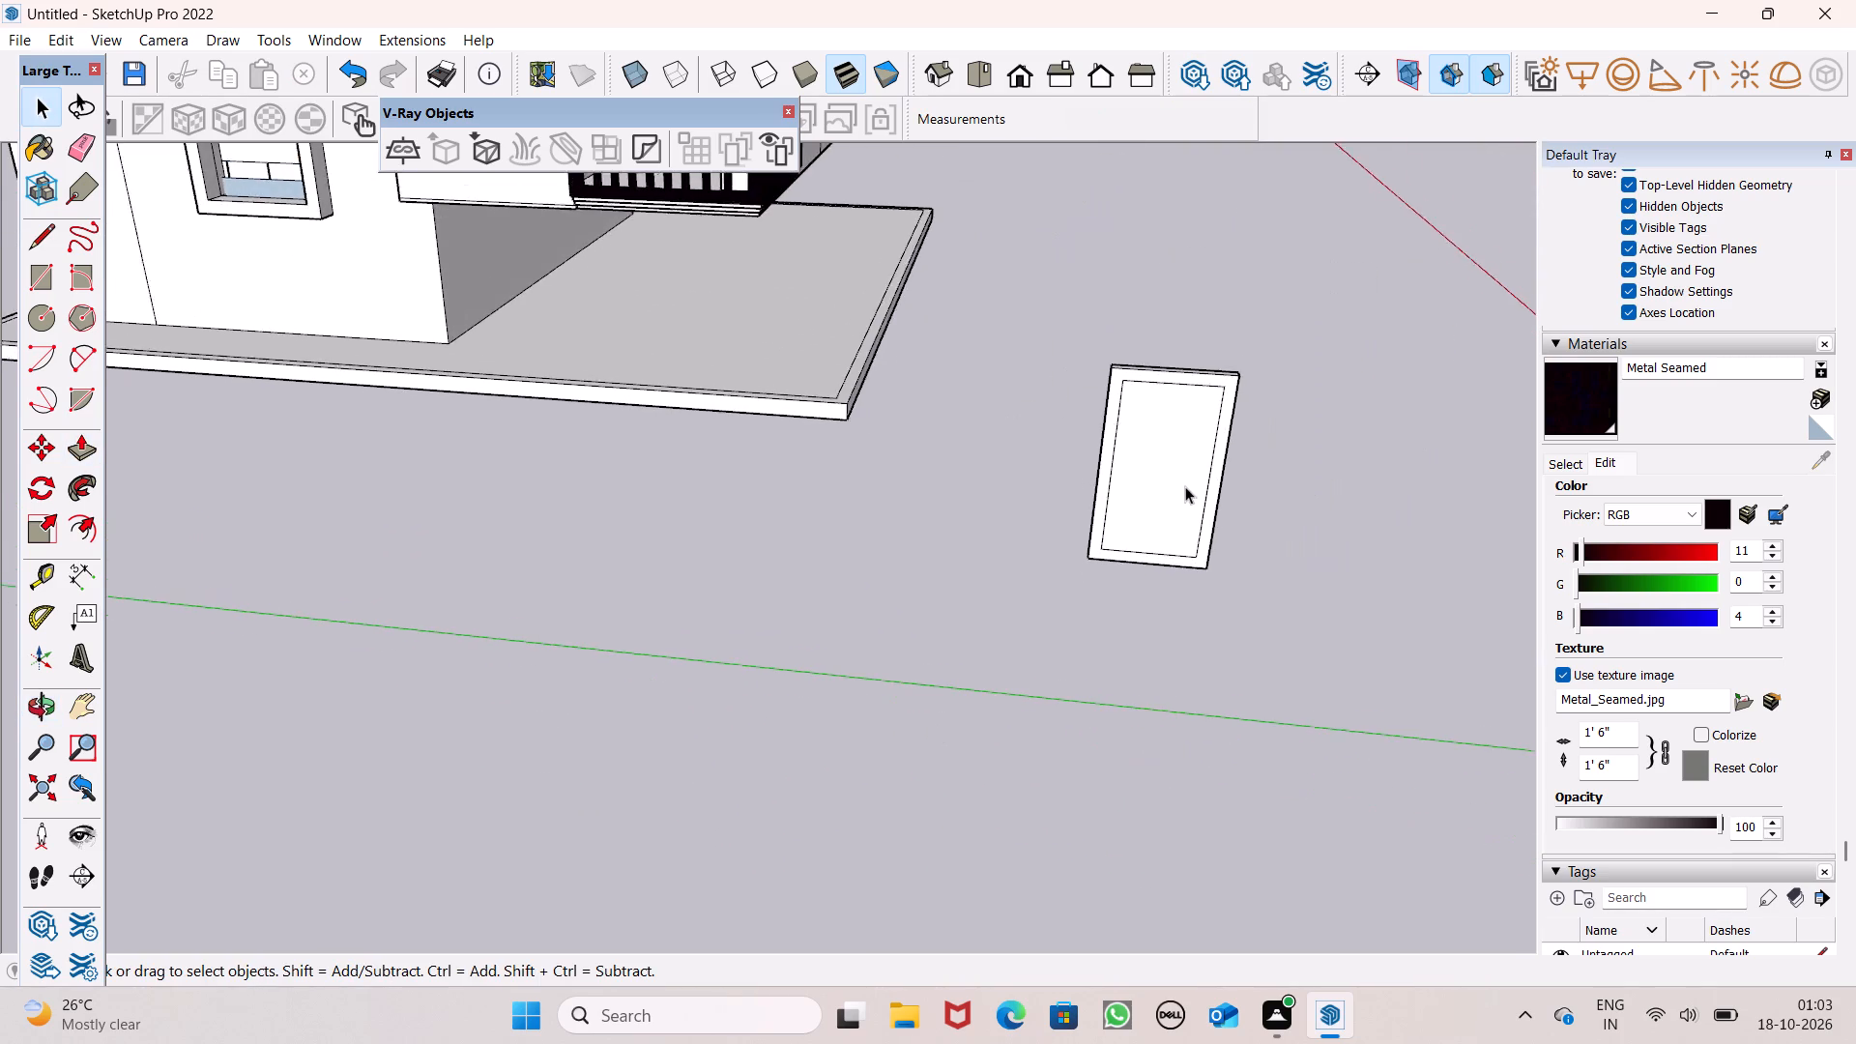
scroll(1185, 486, up, 3)
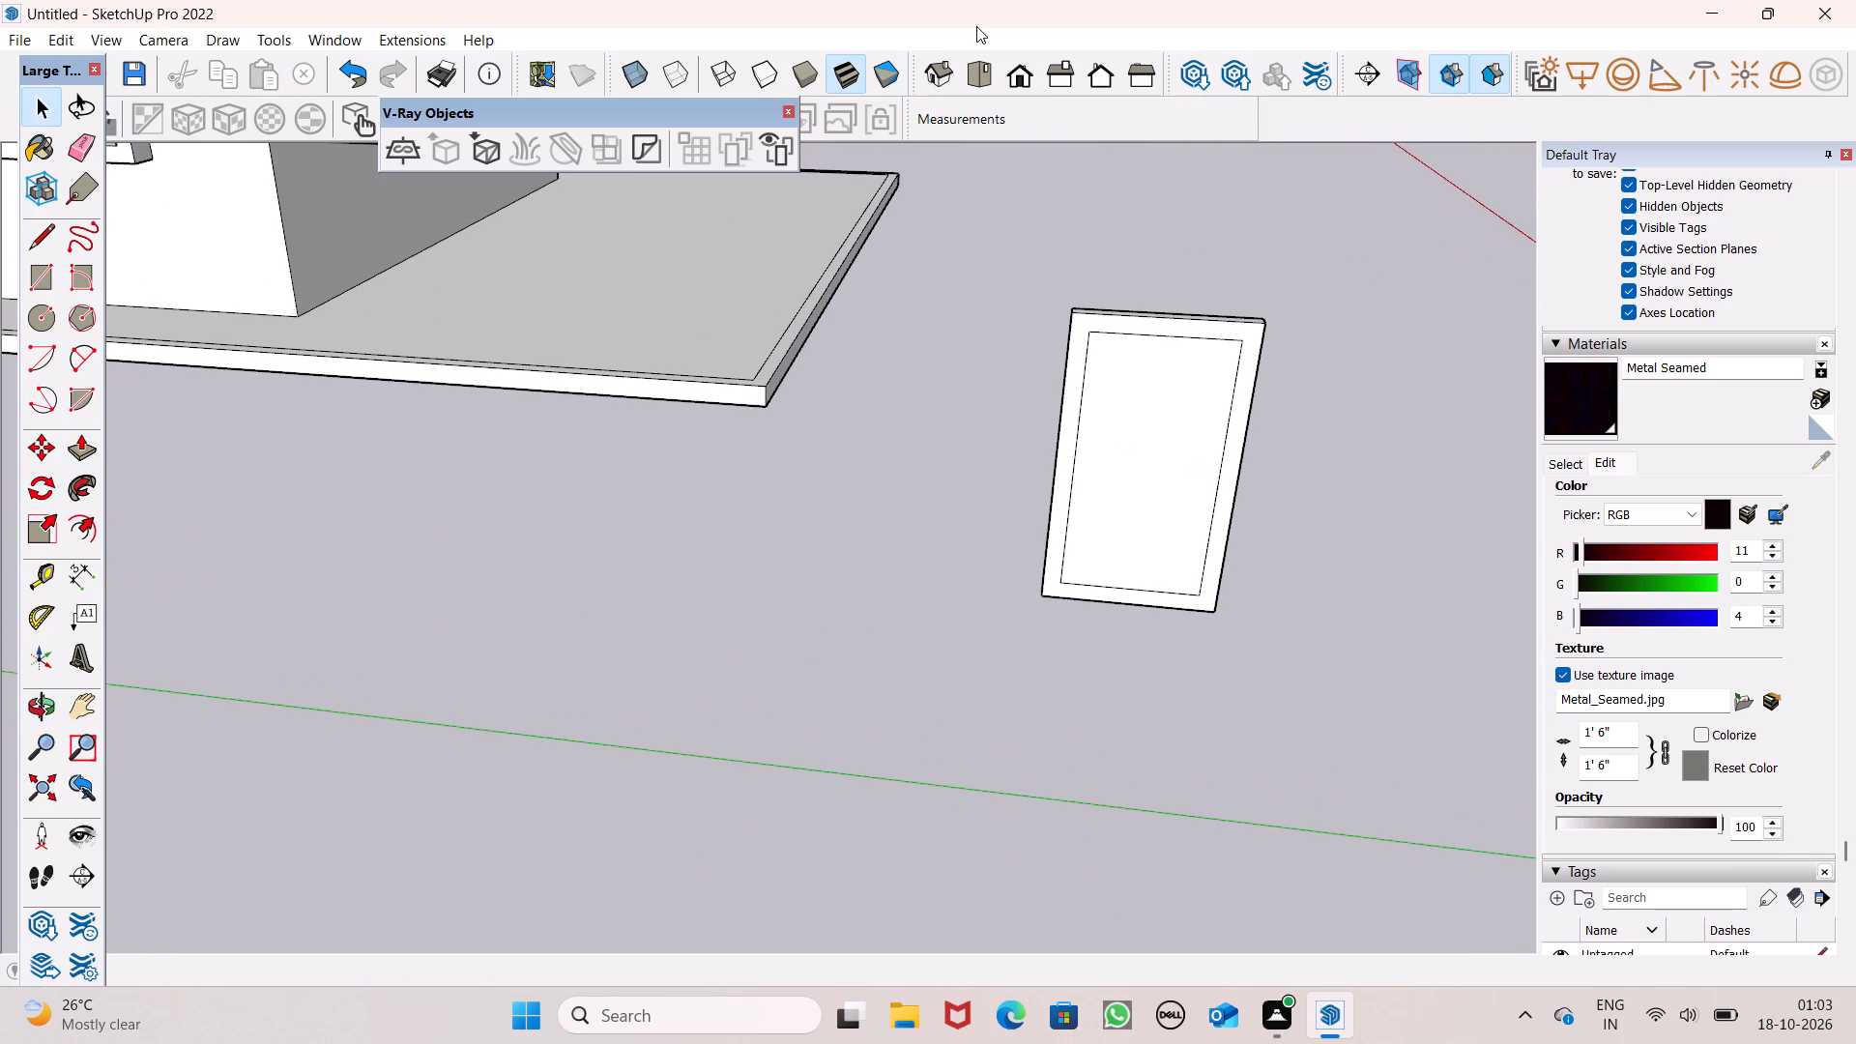
click(49, 273)
scroll(56, 275, down, 2)
scroll(1319, 420, up, 3)
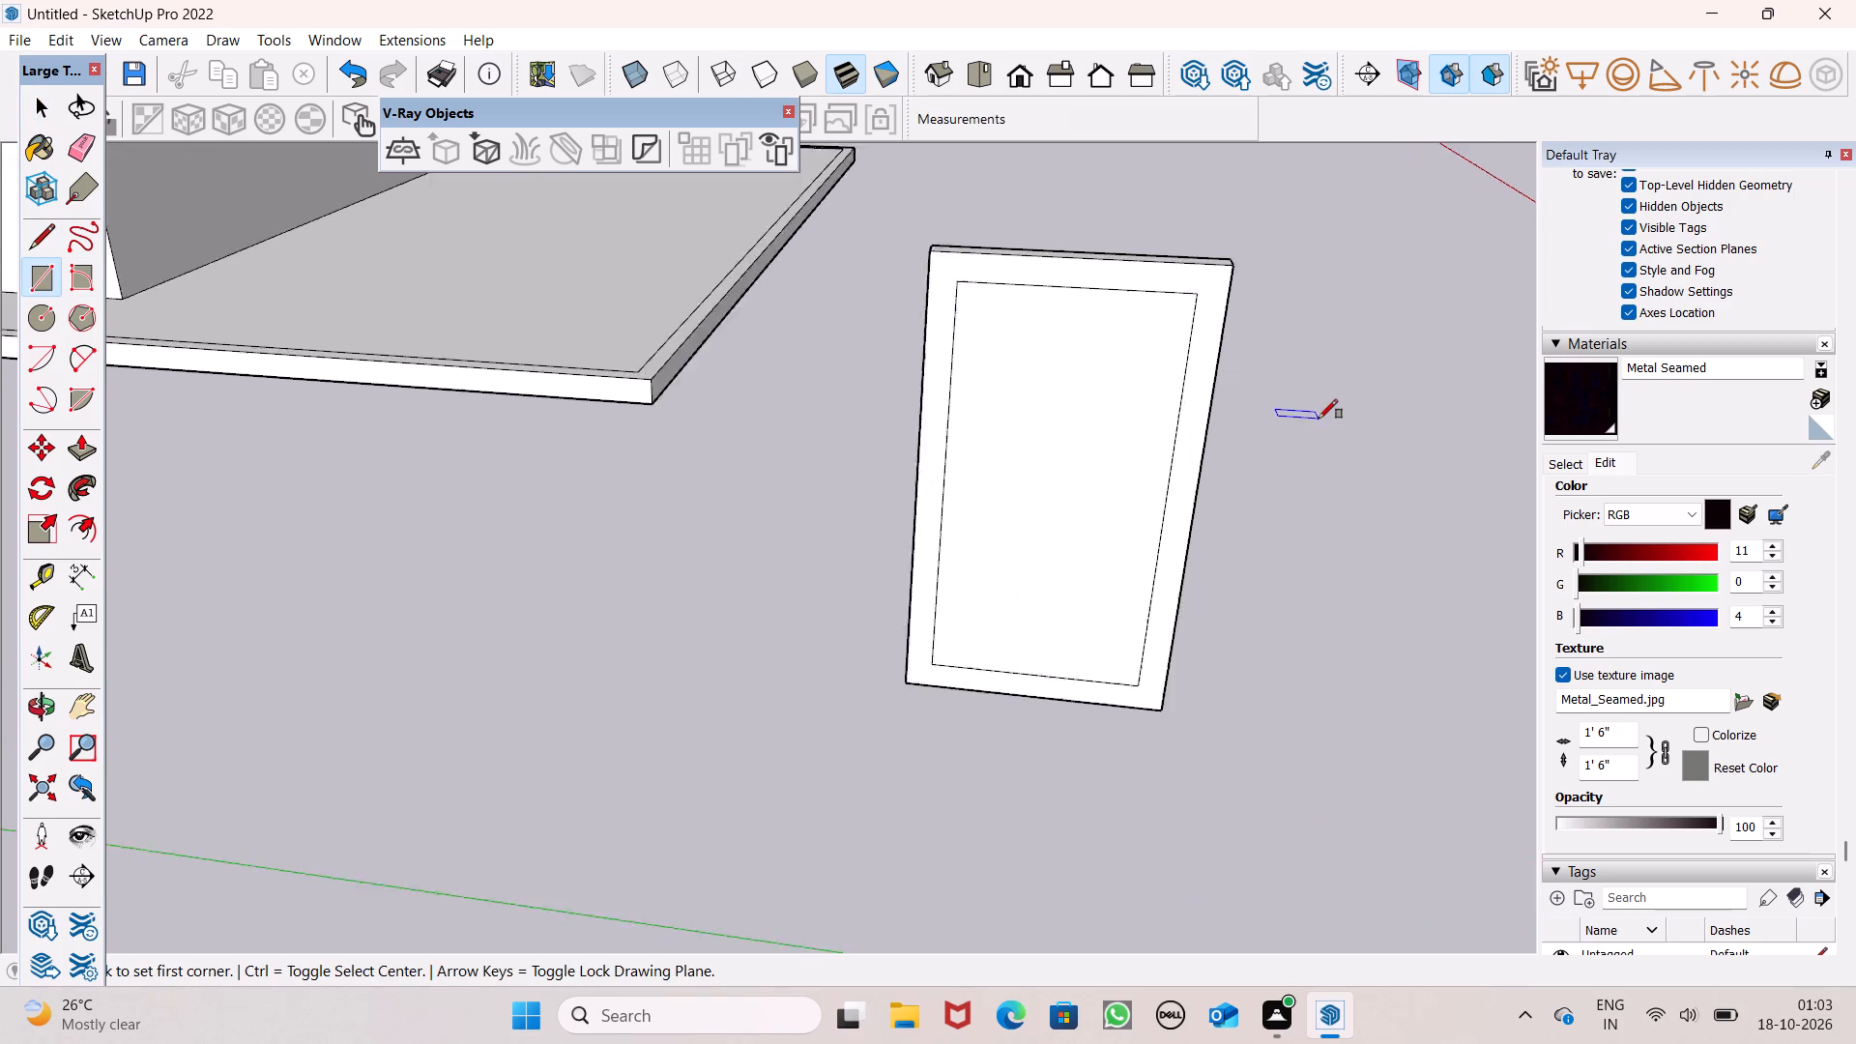
scroll(1319, 419, up, 2)
scroll(1230, 417, down, 4)
middle_drag(1232, 428, 1243, 381)
scroll(1230, 365, down, 3)
scroll(1220, 317, up, 5)
scroll(1176, 314, down, 1)
scroll(907, 263, up, 1)
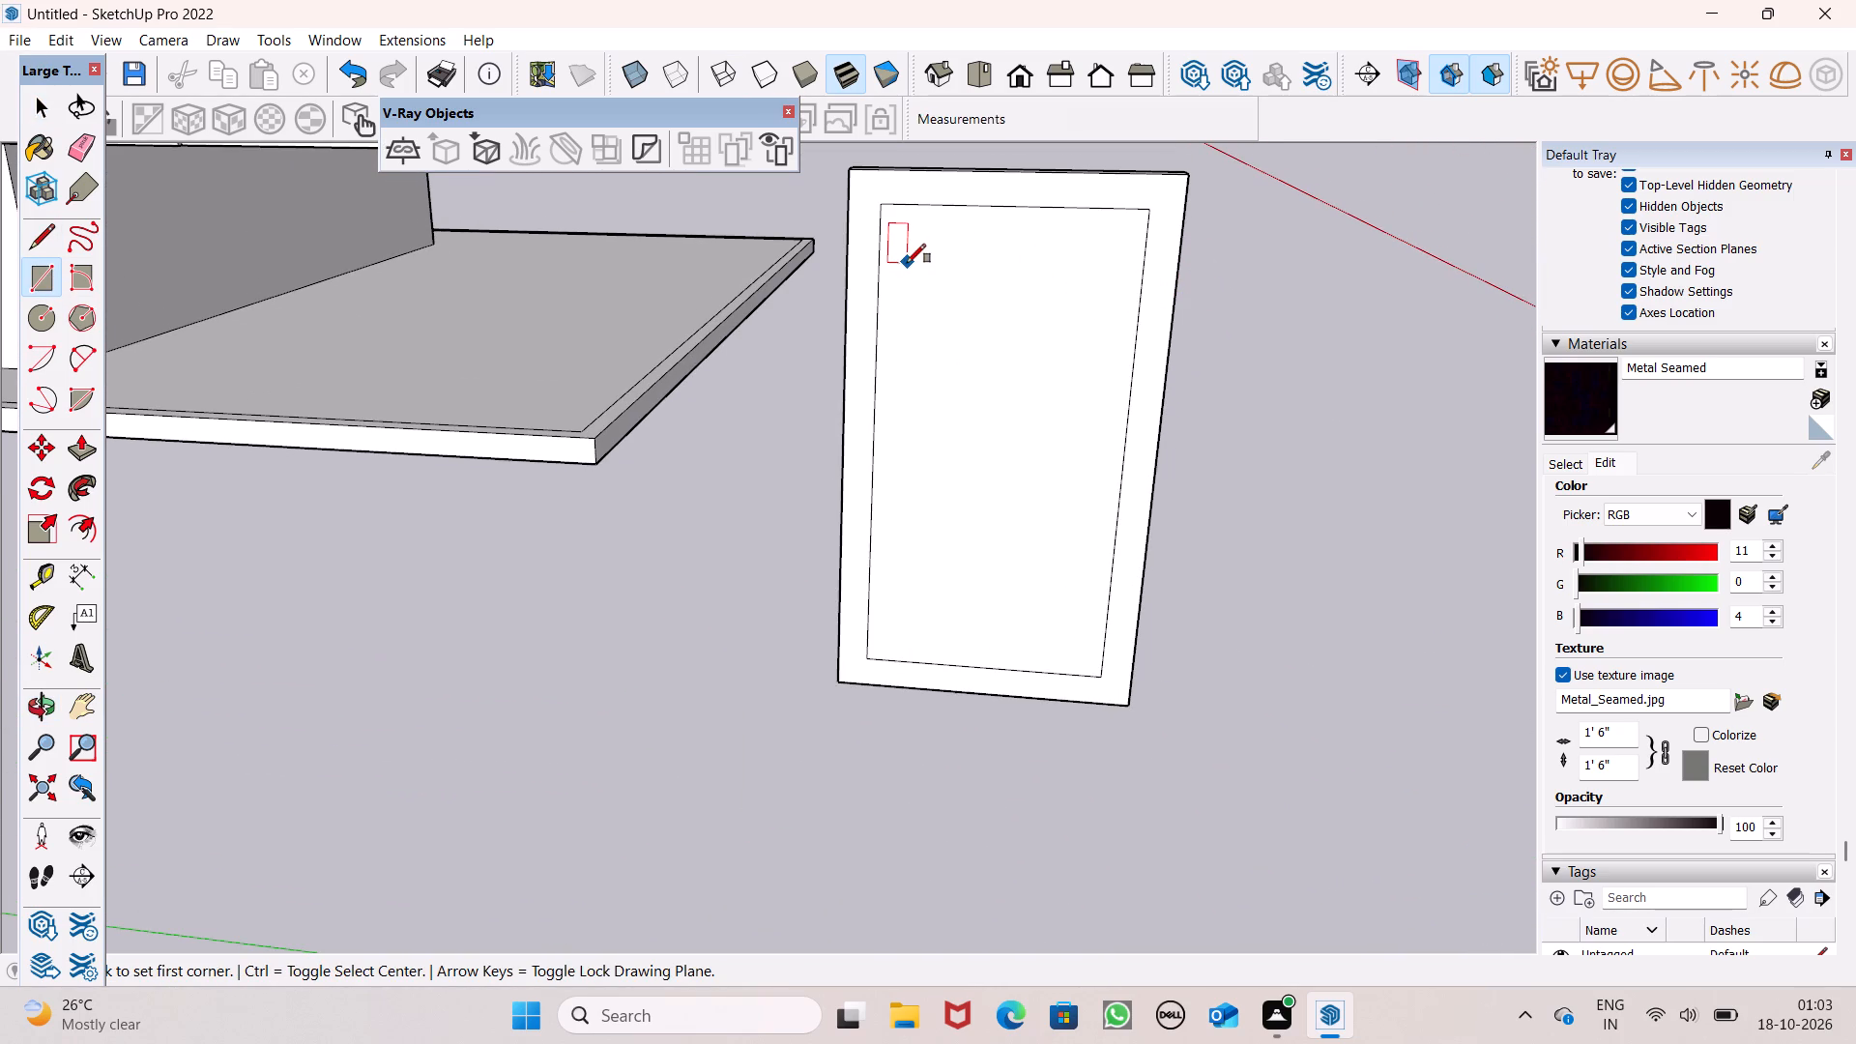
scroll(907, 263, up, 2)
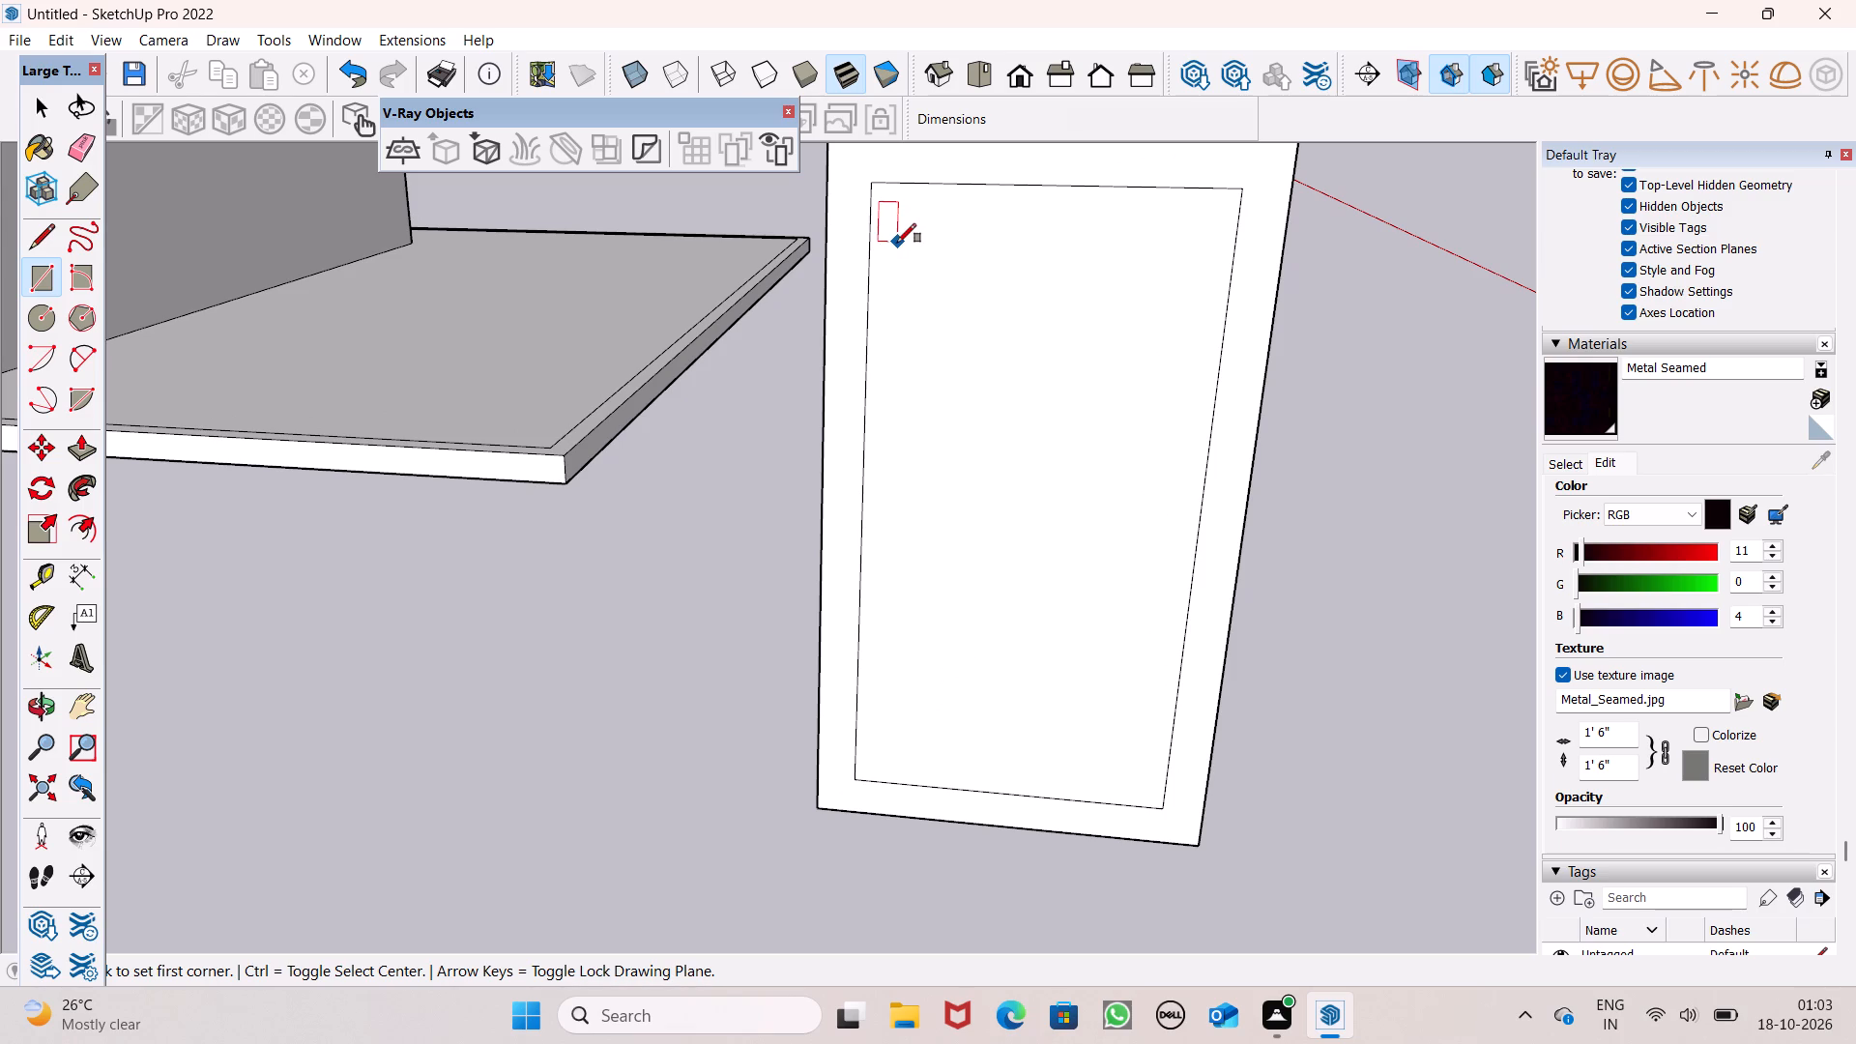
click(895, 246)
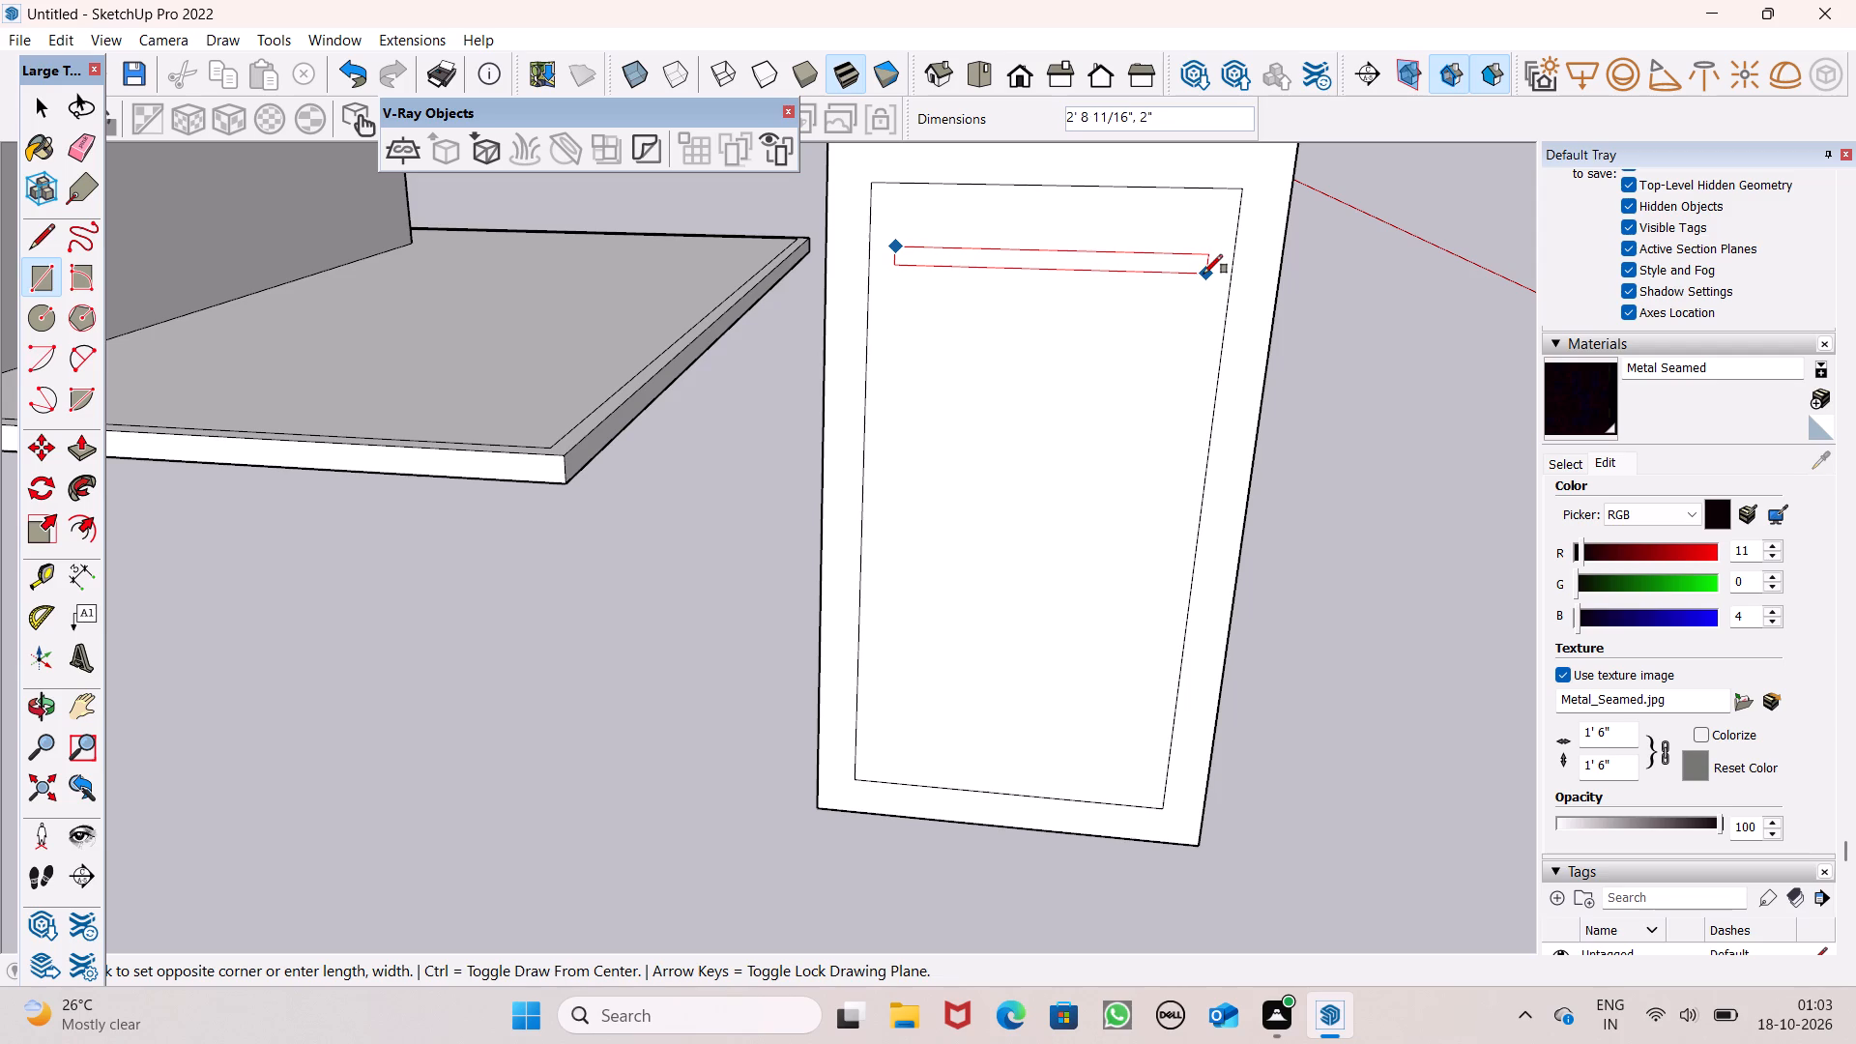
click(1203, 274)
key(space)
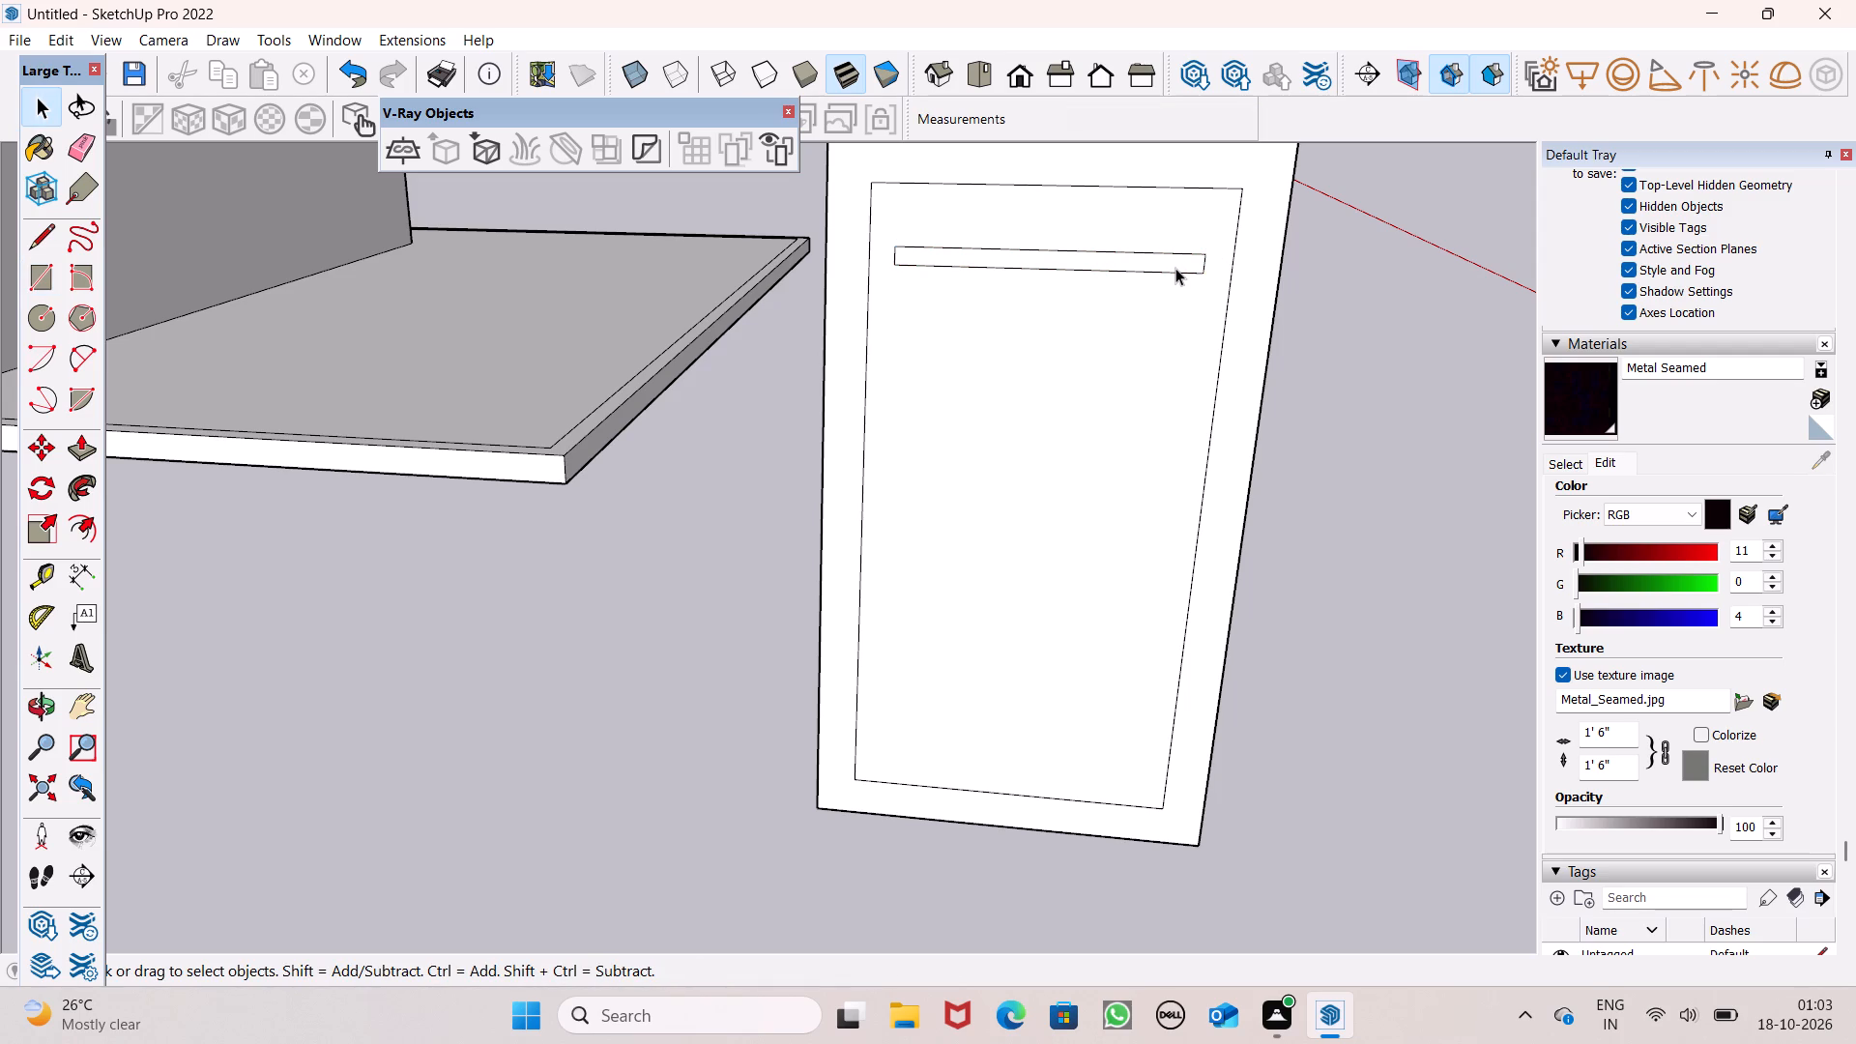
Copy the narrow strip a short distance straight down the panel face and line it up beneath the original.
double_click(1175, 268)
double_click(1177, 264)
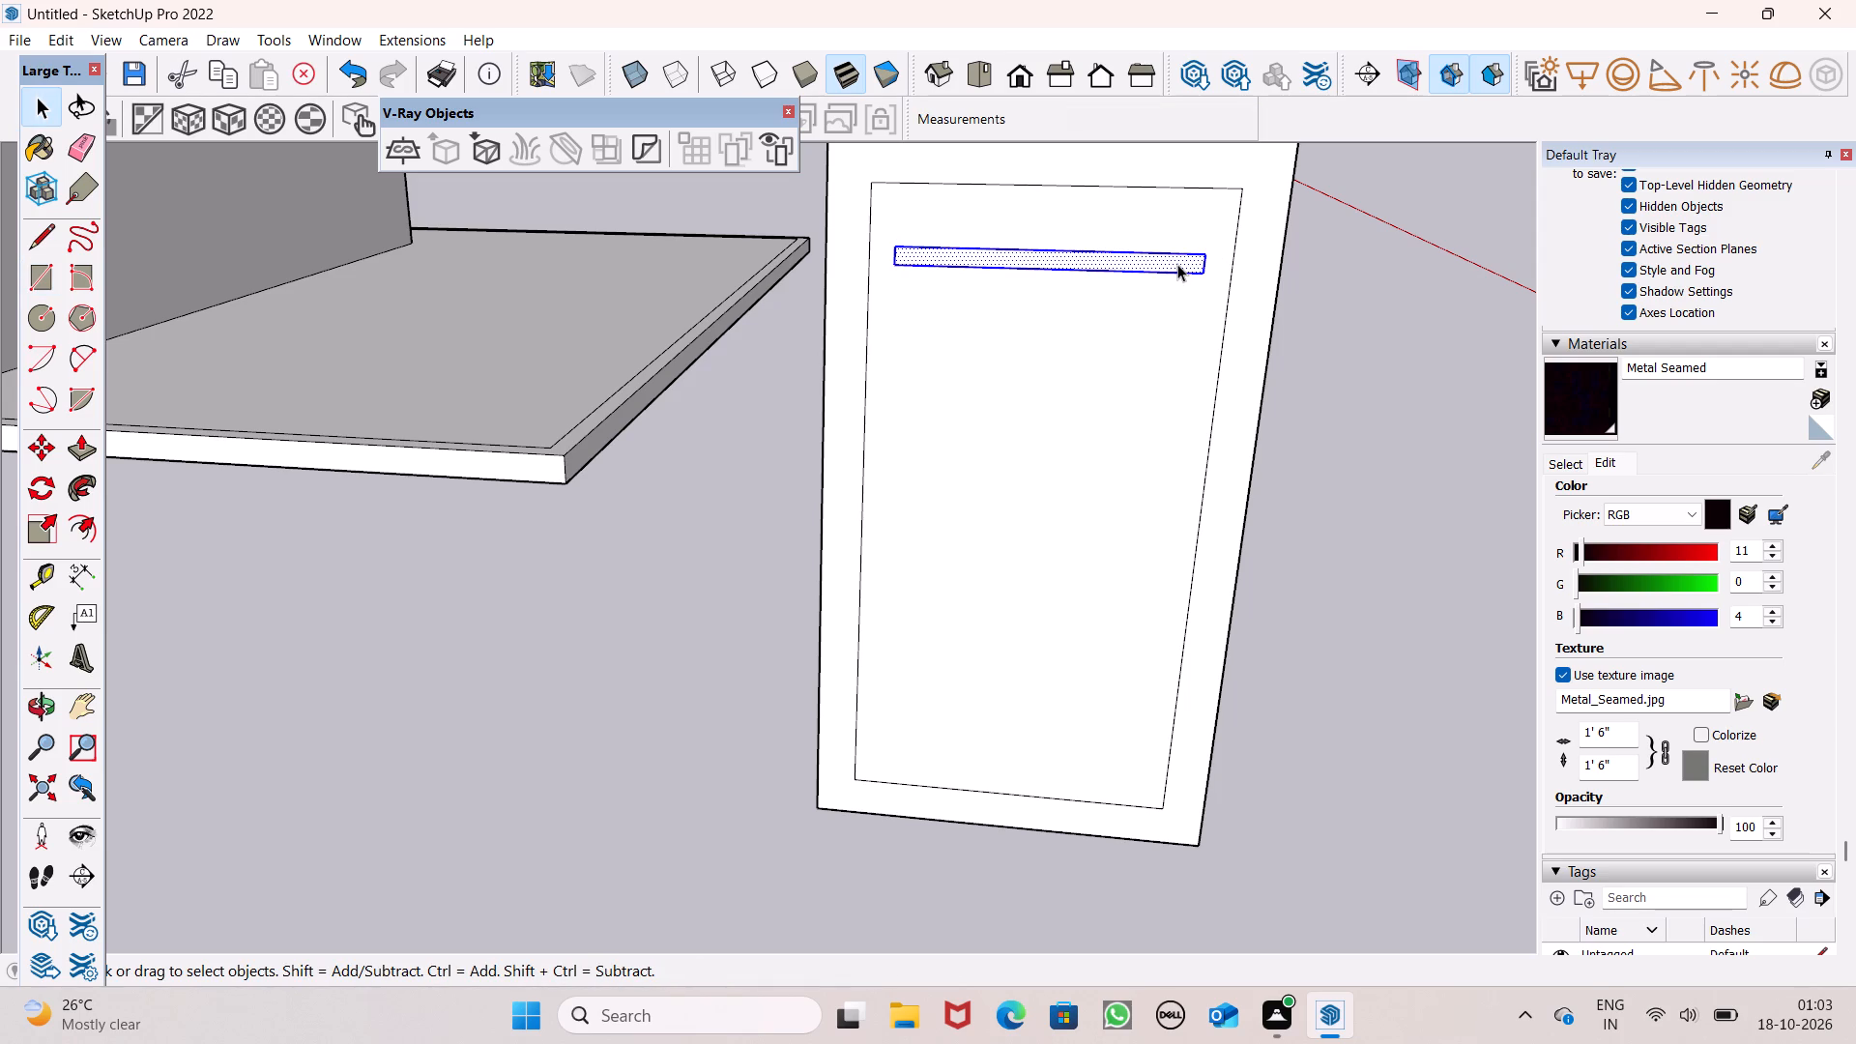
key(m)
key(Return)
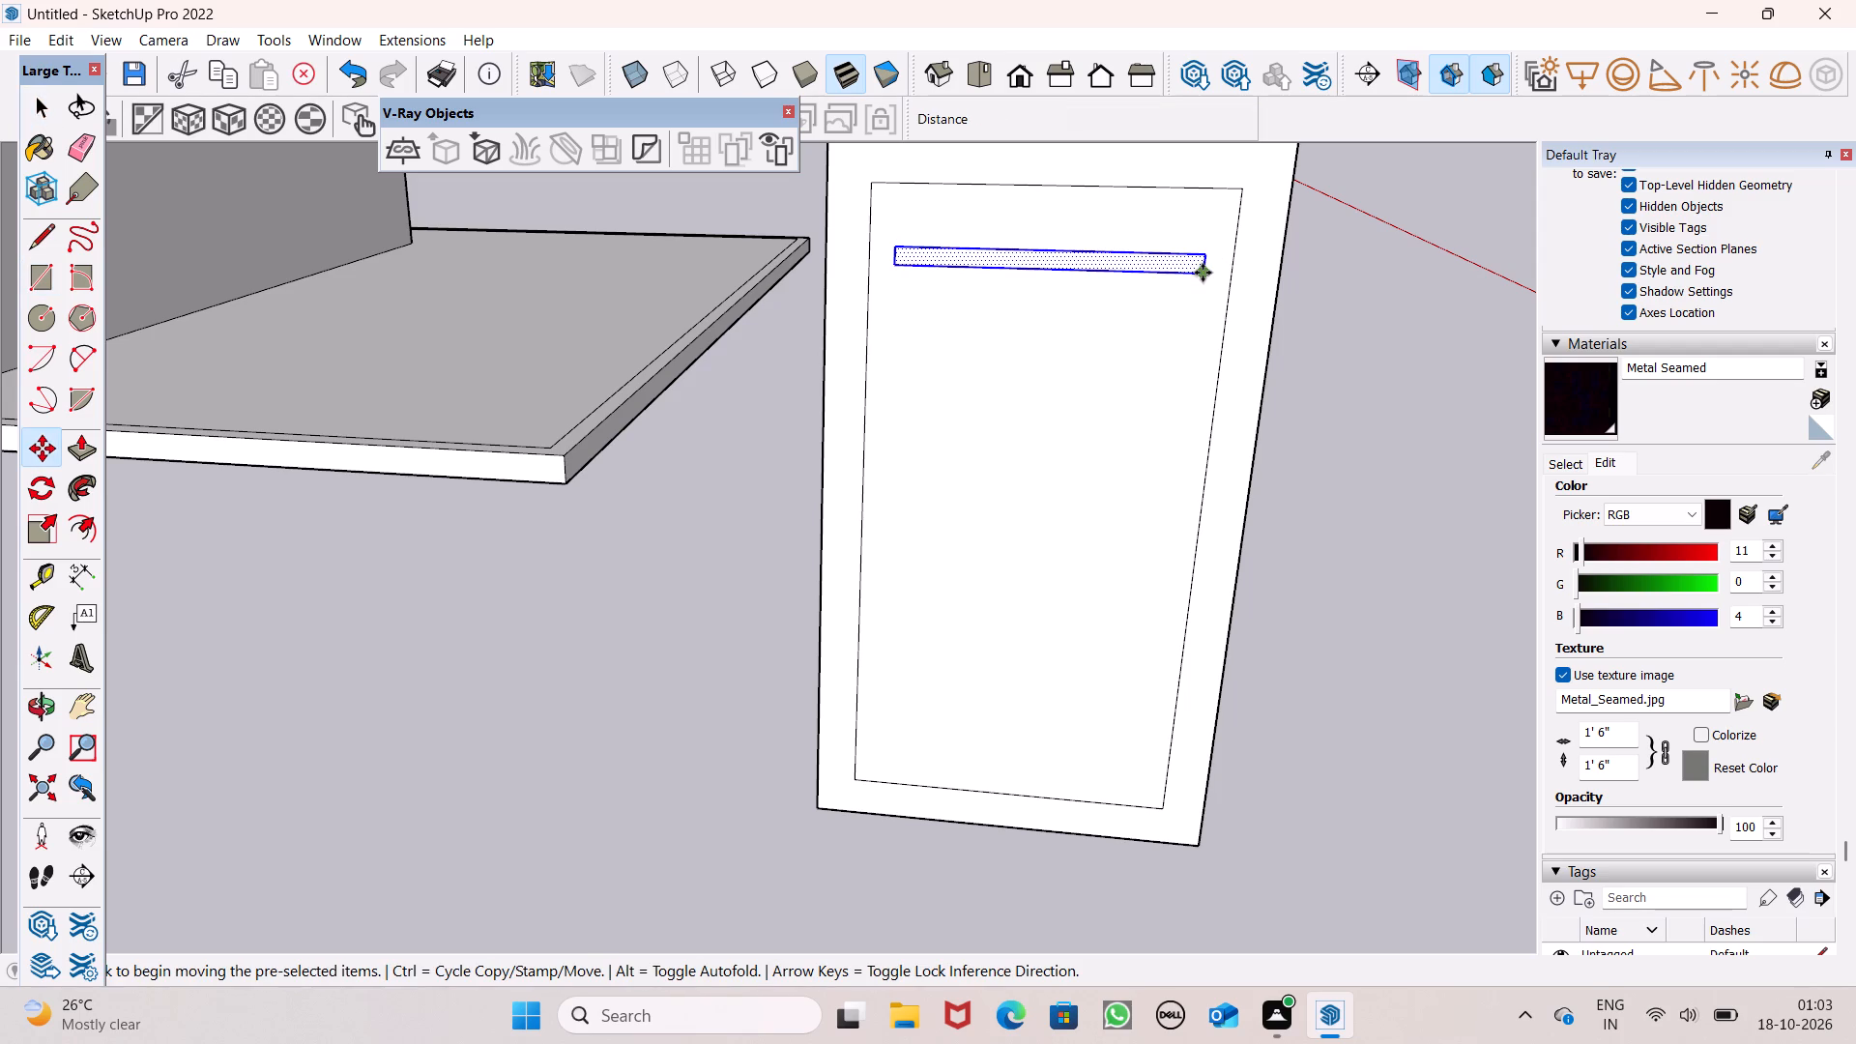
drag(1203, 278, 1184, 353)
triple_click(1184, 353)
click(1184, 353)
drag(1184, 353, 1191, 351)
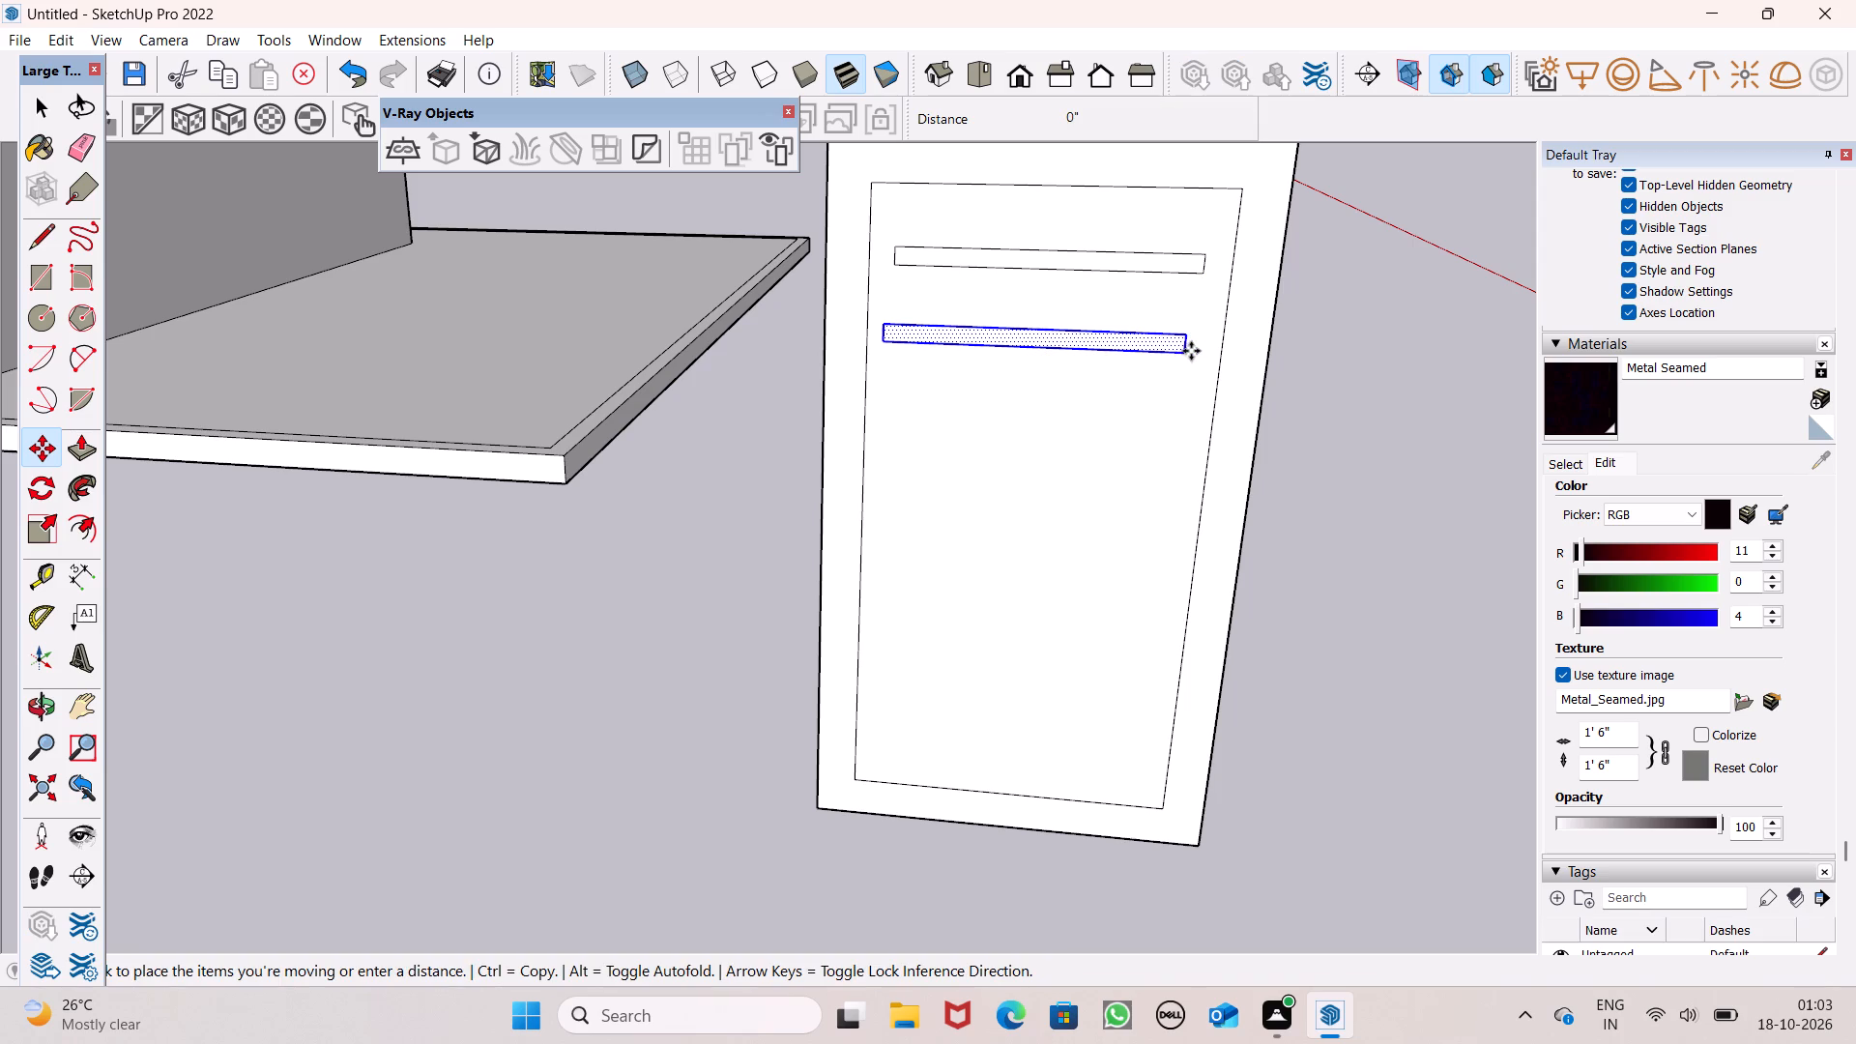
drag(1191, 351, 1198, 349)
triple_click(1198, 349)
key(ctrl+z)
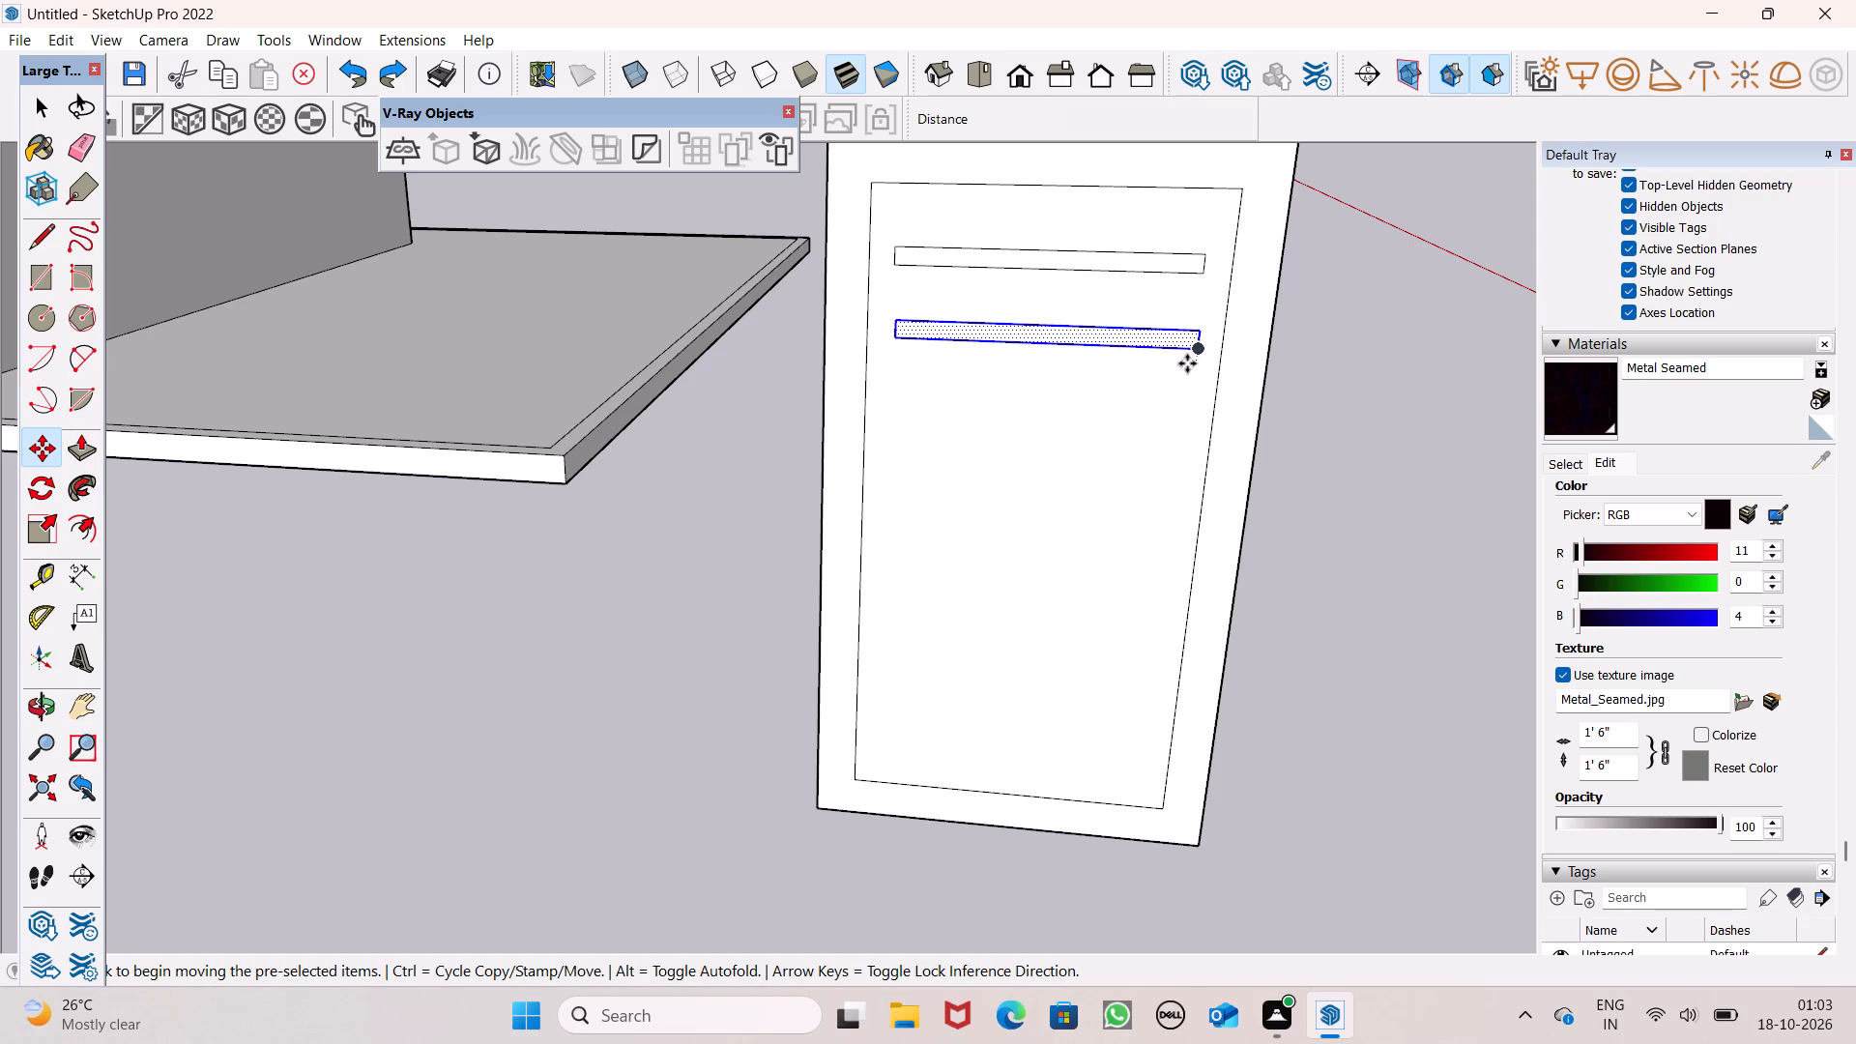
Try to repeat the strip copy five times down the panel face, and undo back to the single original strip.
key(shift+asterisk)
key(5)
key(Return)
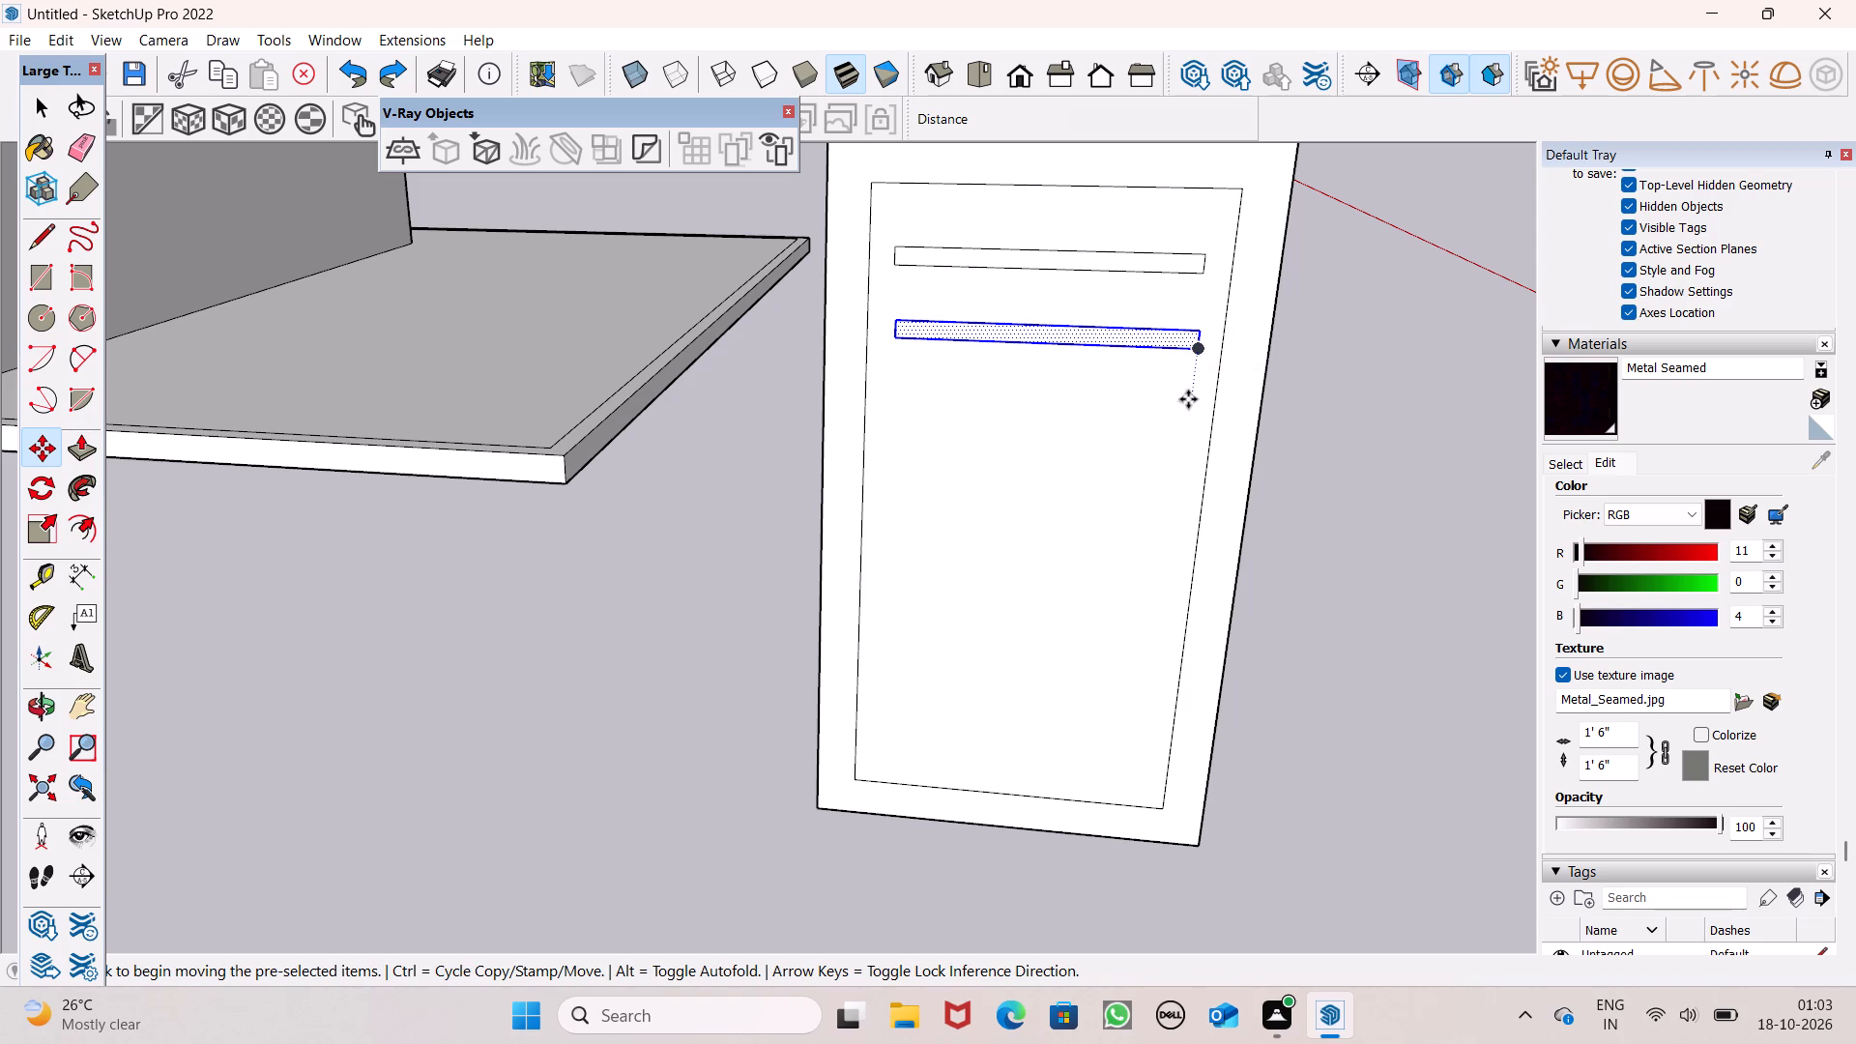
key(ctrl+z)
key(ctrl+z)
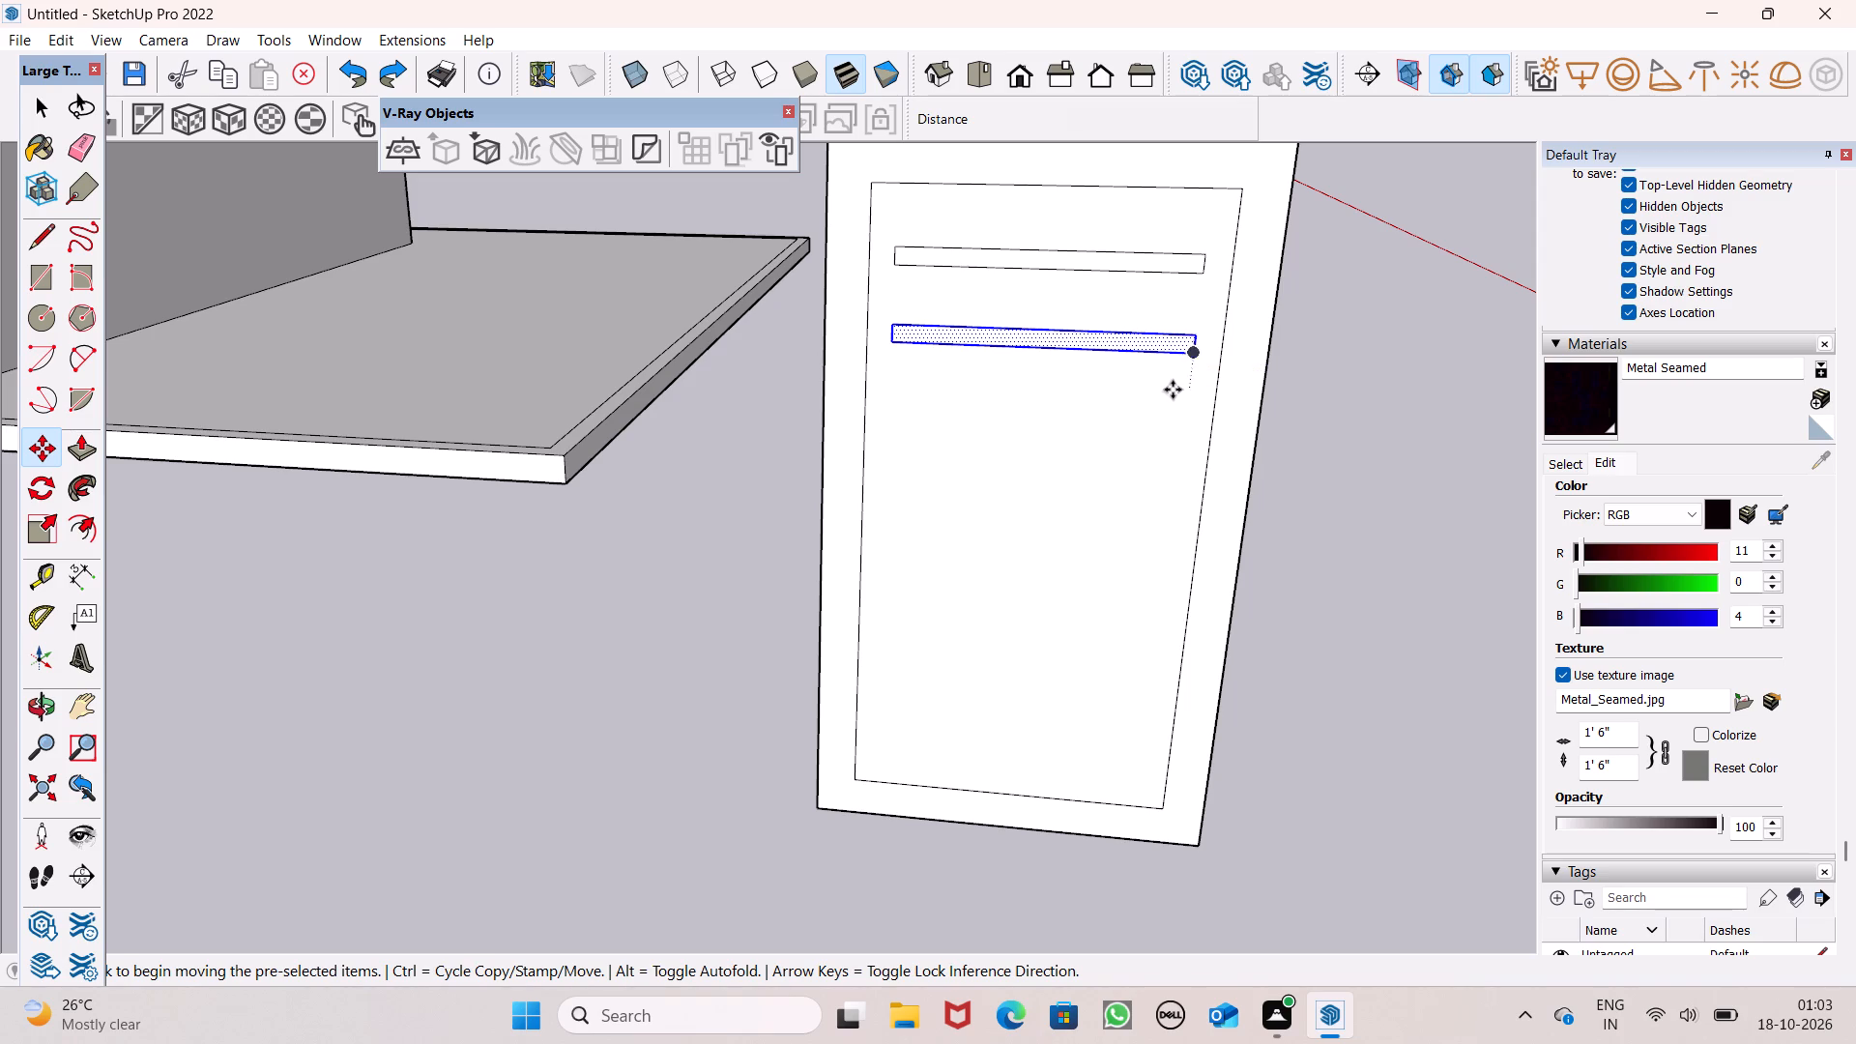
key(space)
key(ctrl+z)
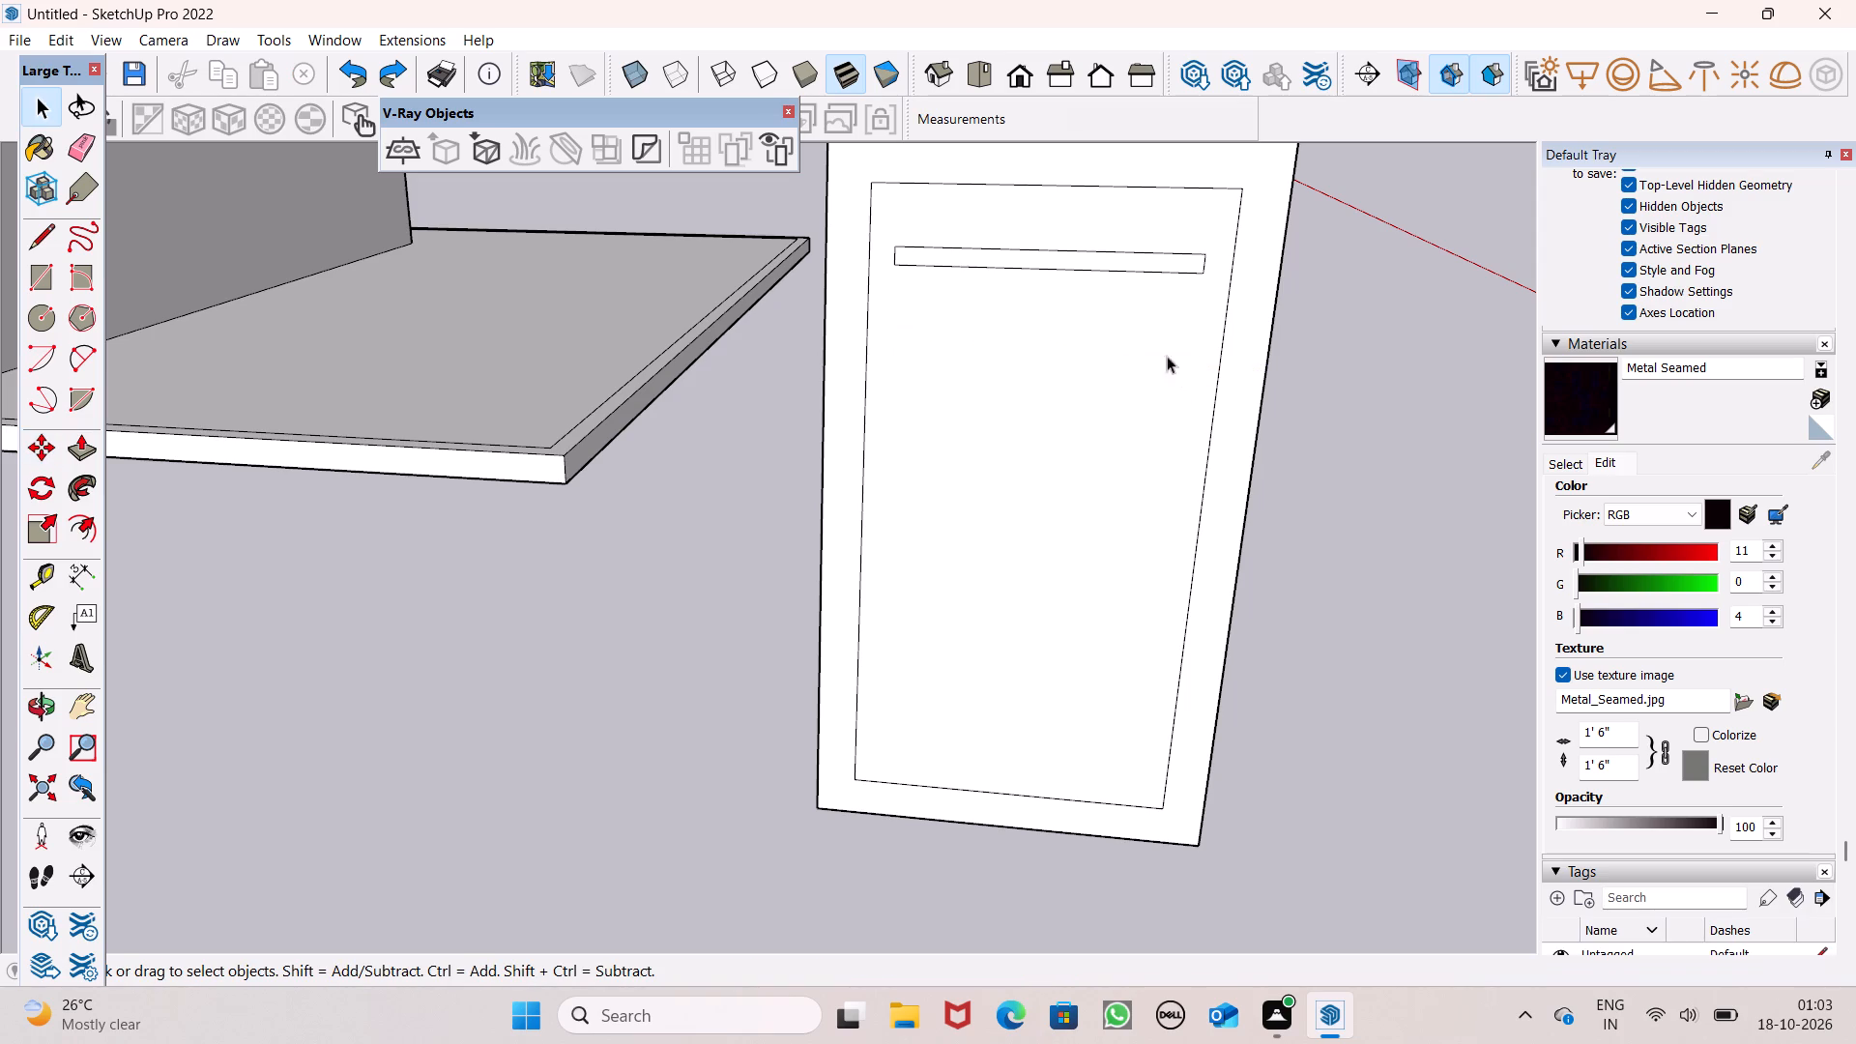
Copy the top strip a short distance down the inner panel face and try to repeat the copy six times.
key(space)
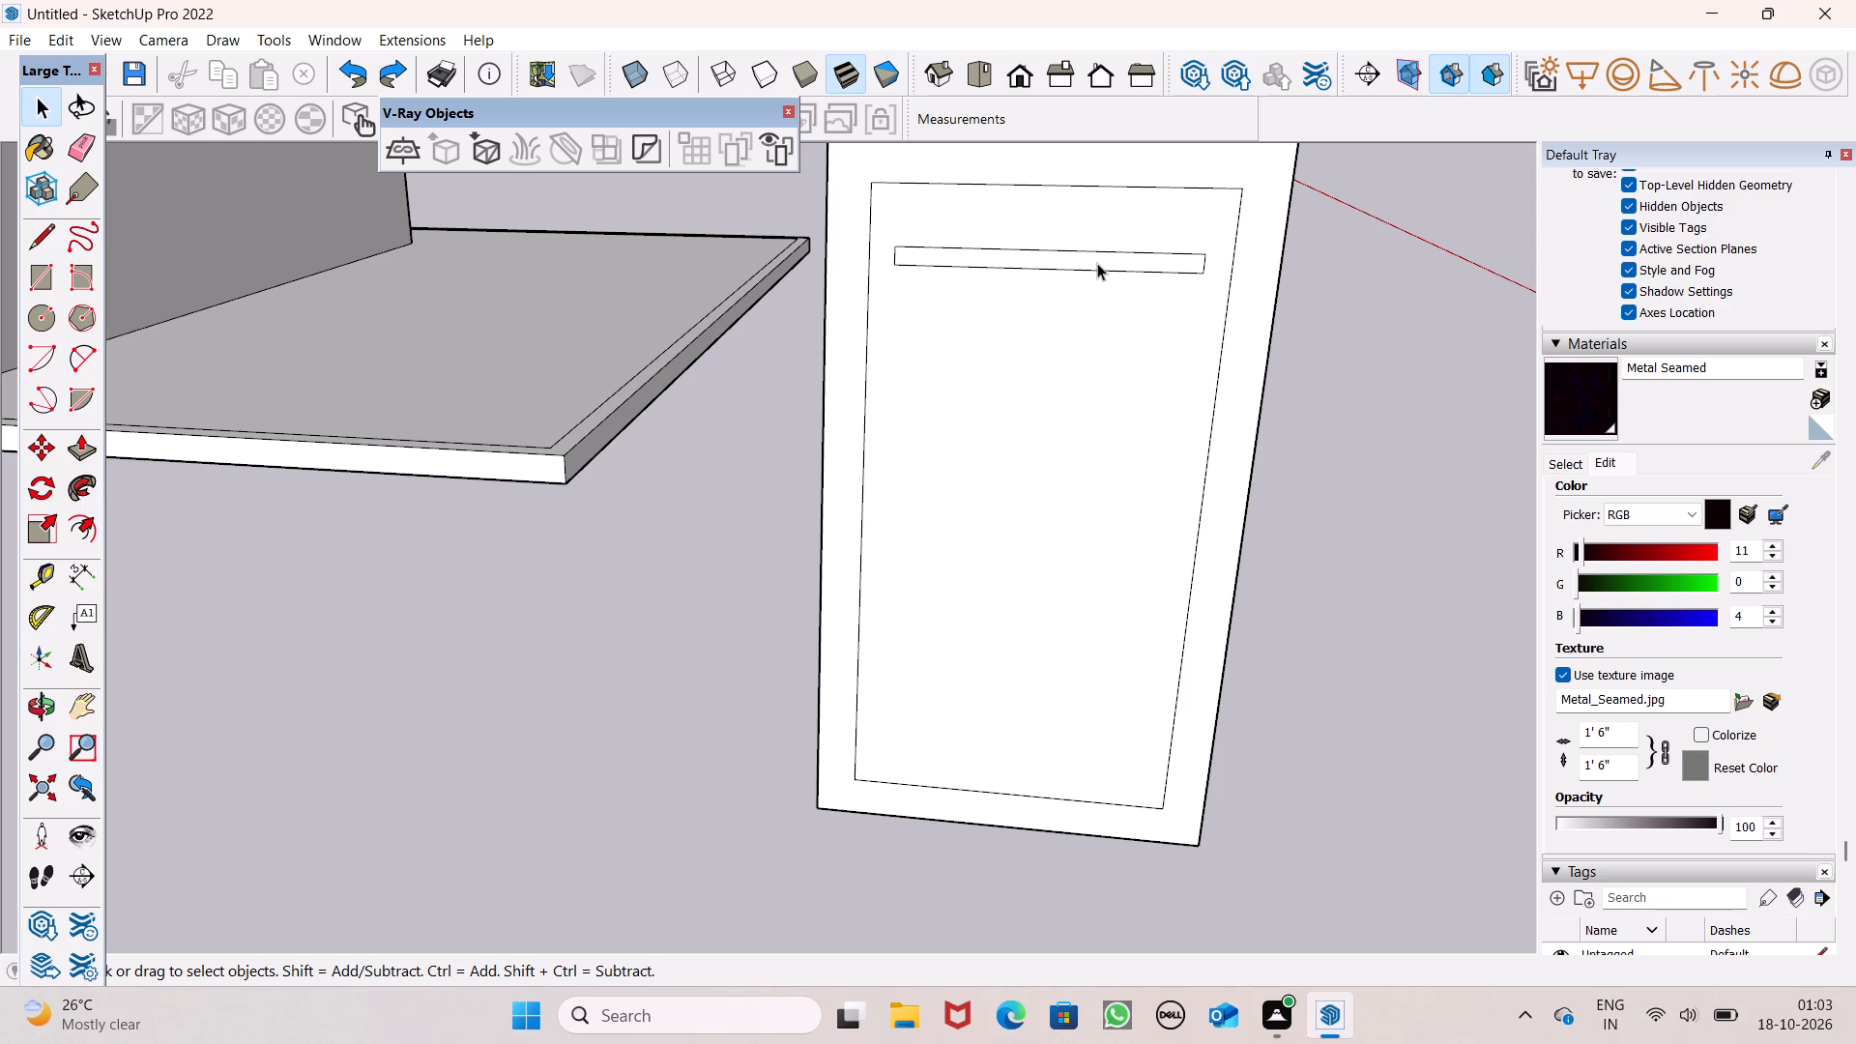
double_click(1097, 263)
key(m)
key(Return)
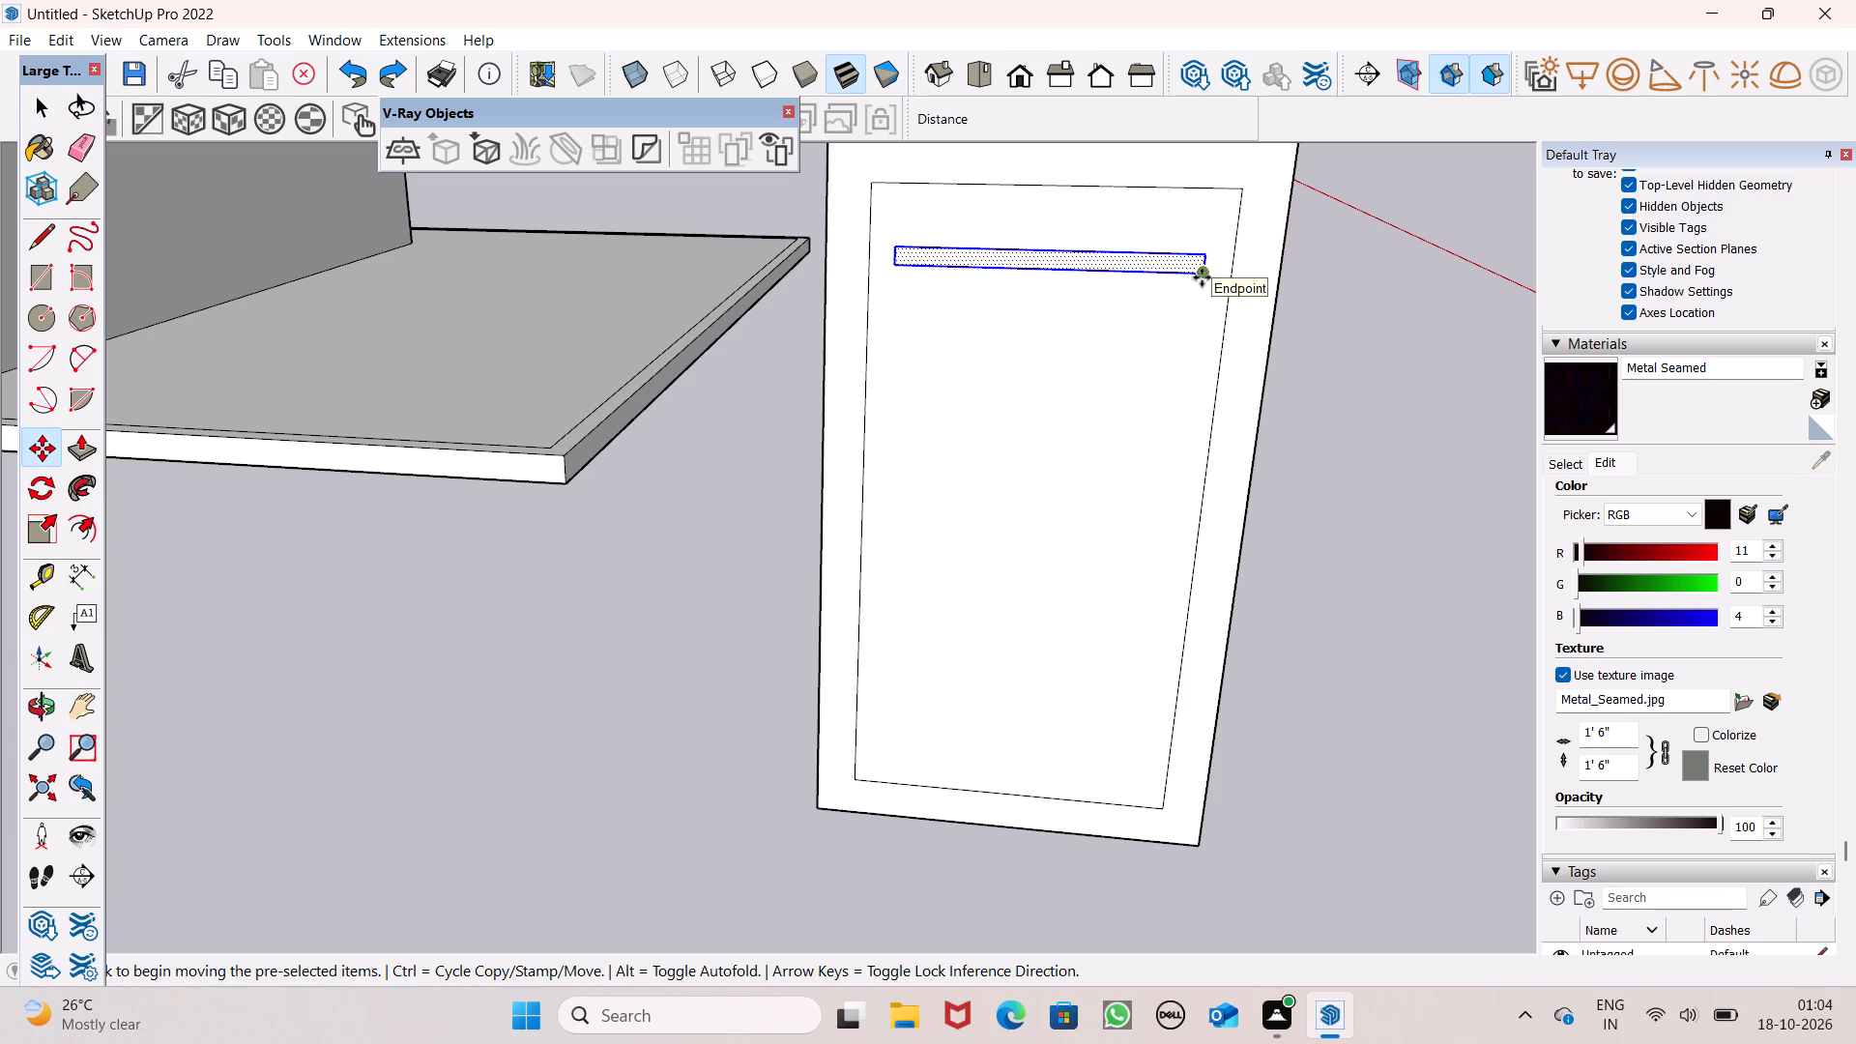
ctrl+drag(1202, 277, 1196, 334)
click(1196, 334)
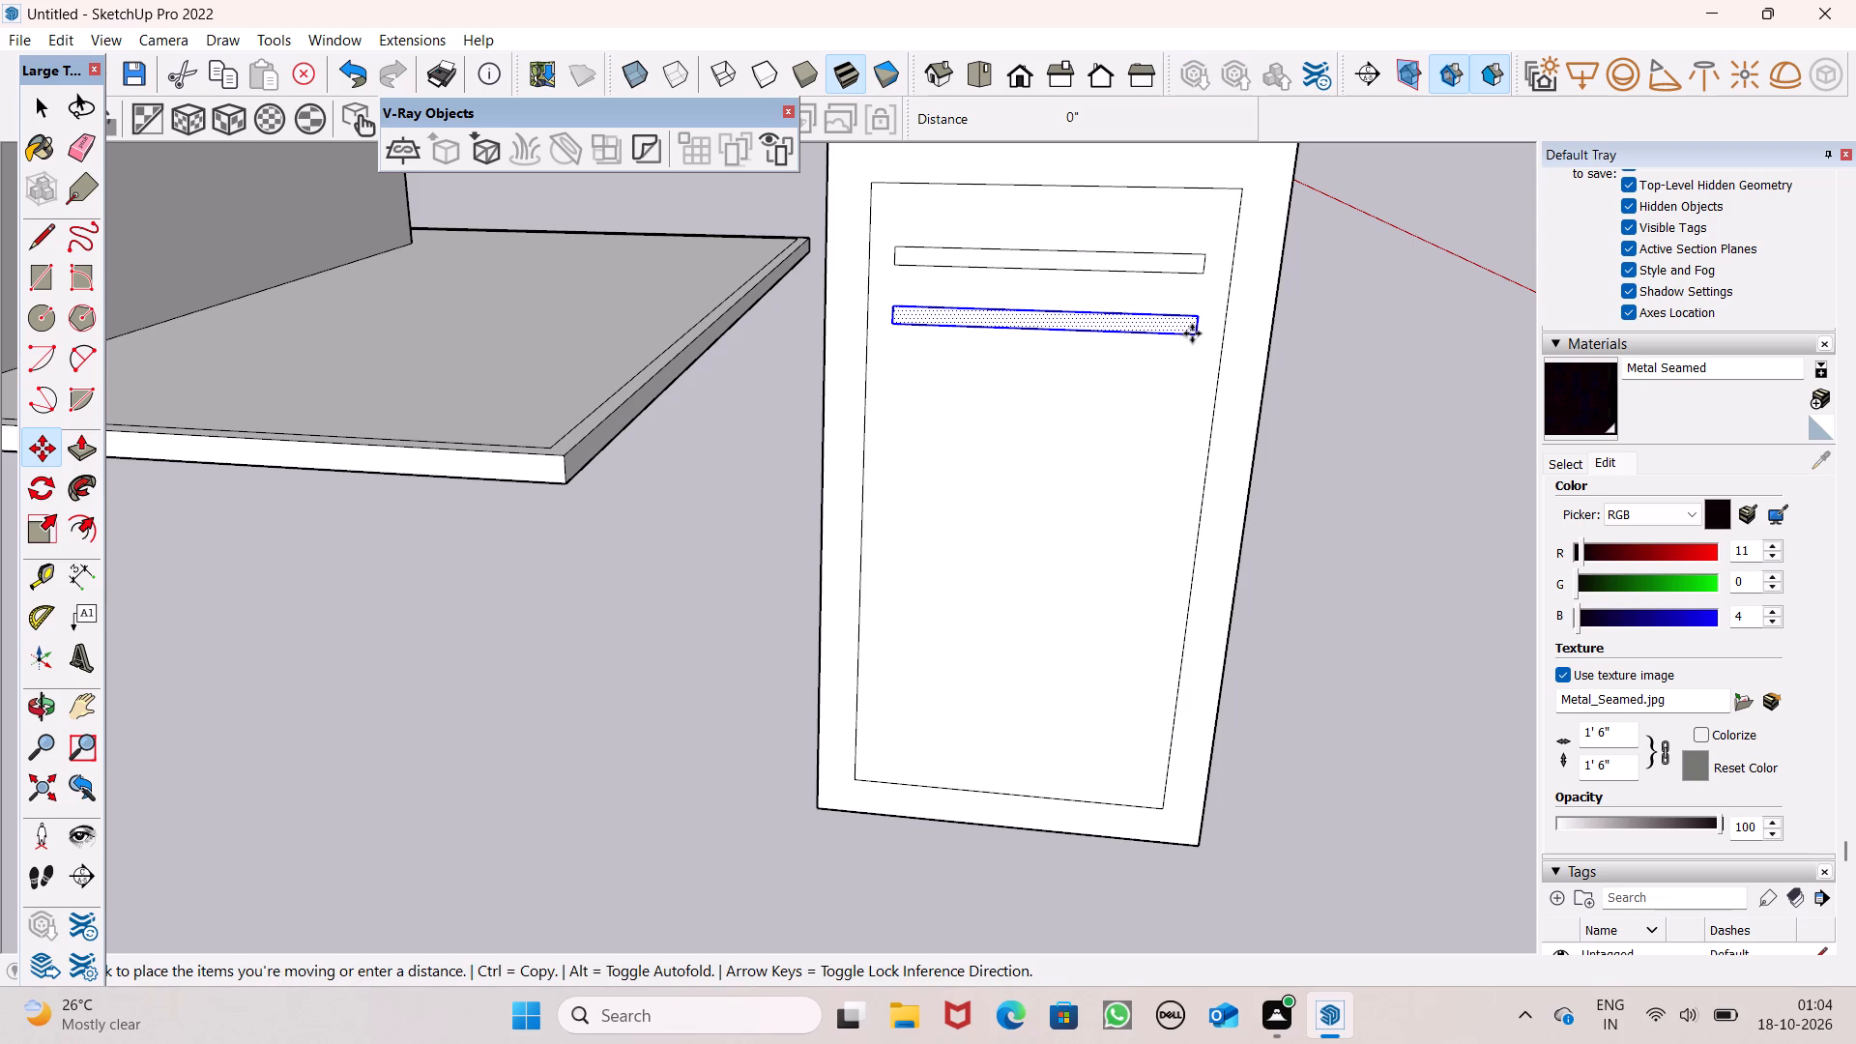
key(shift+asterisk)
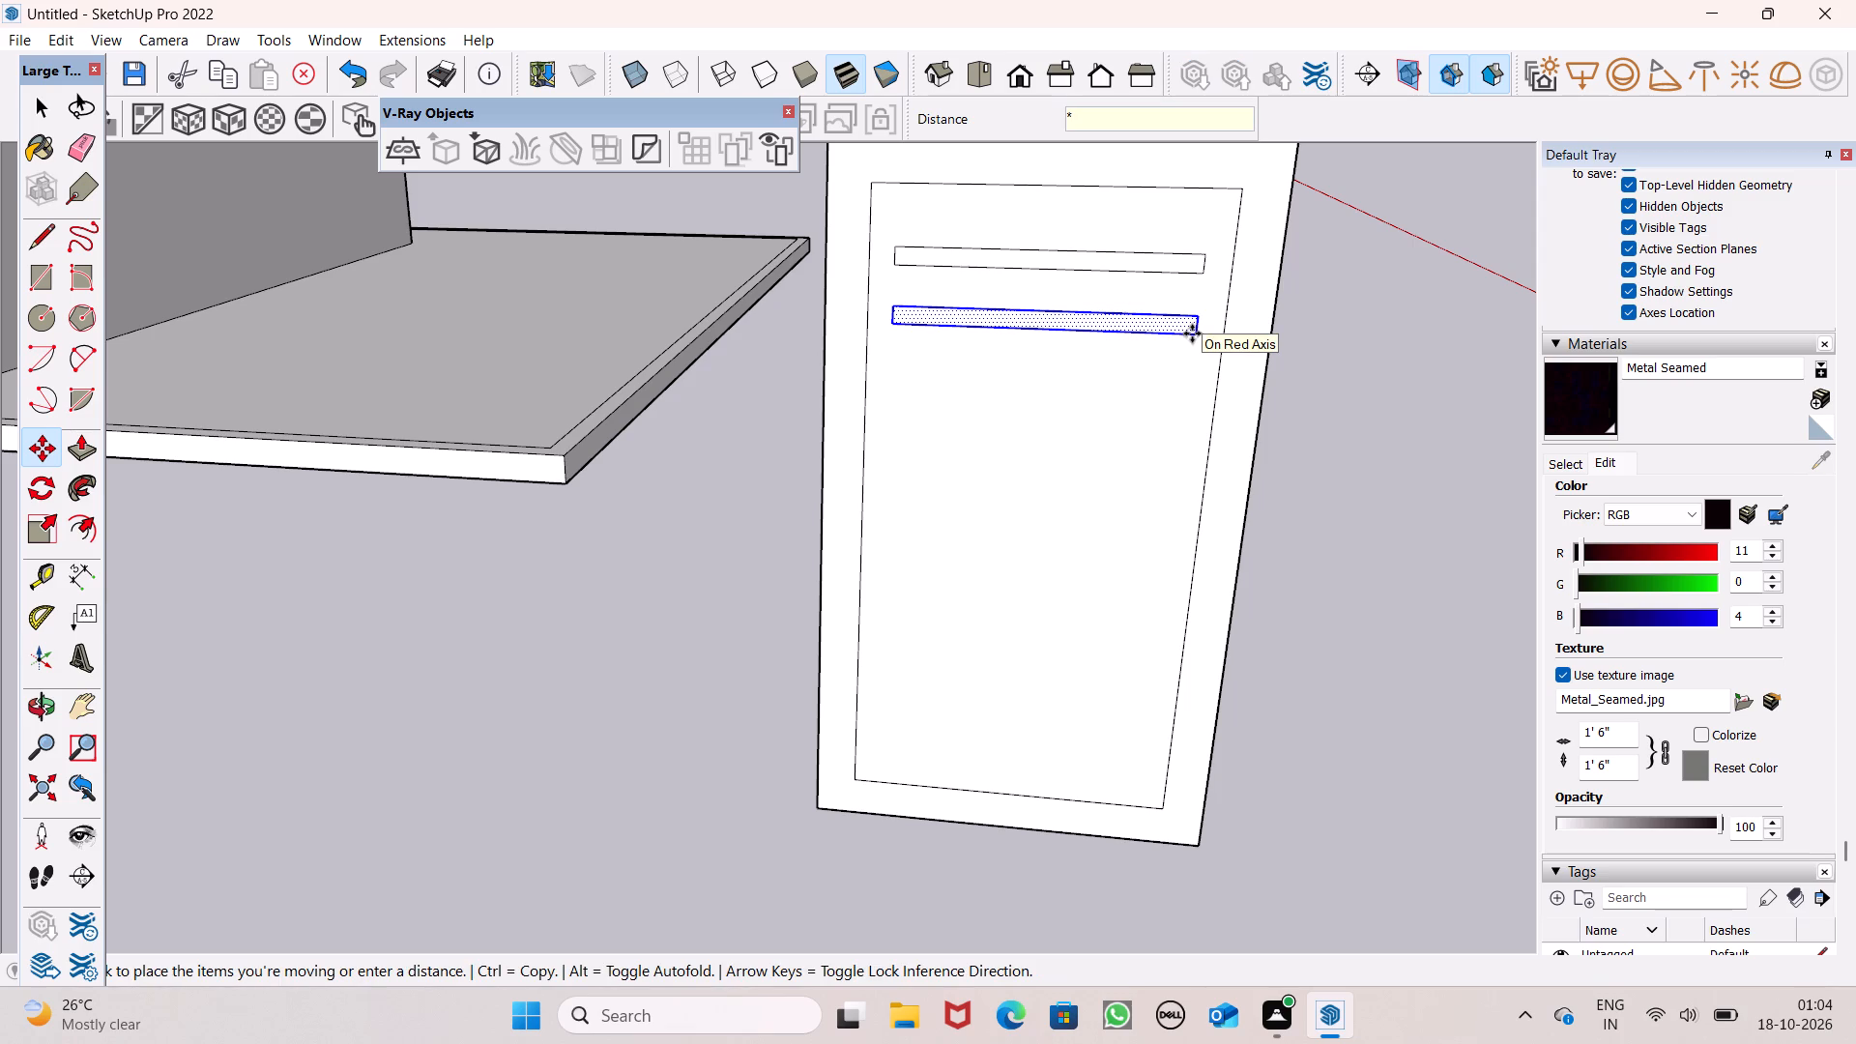
key(6)
key(Return)
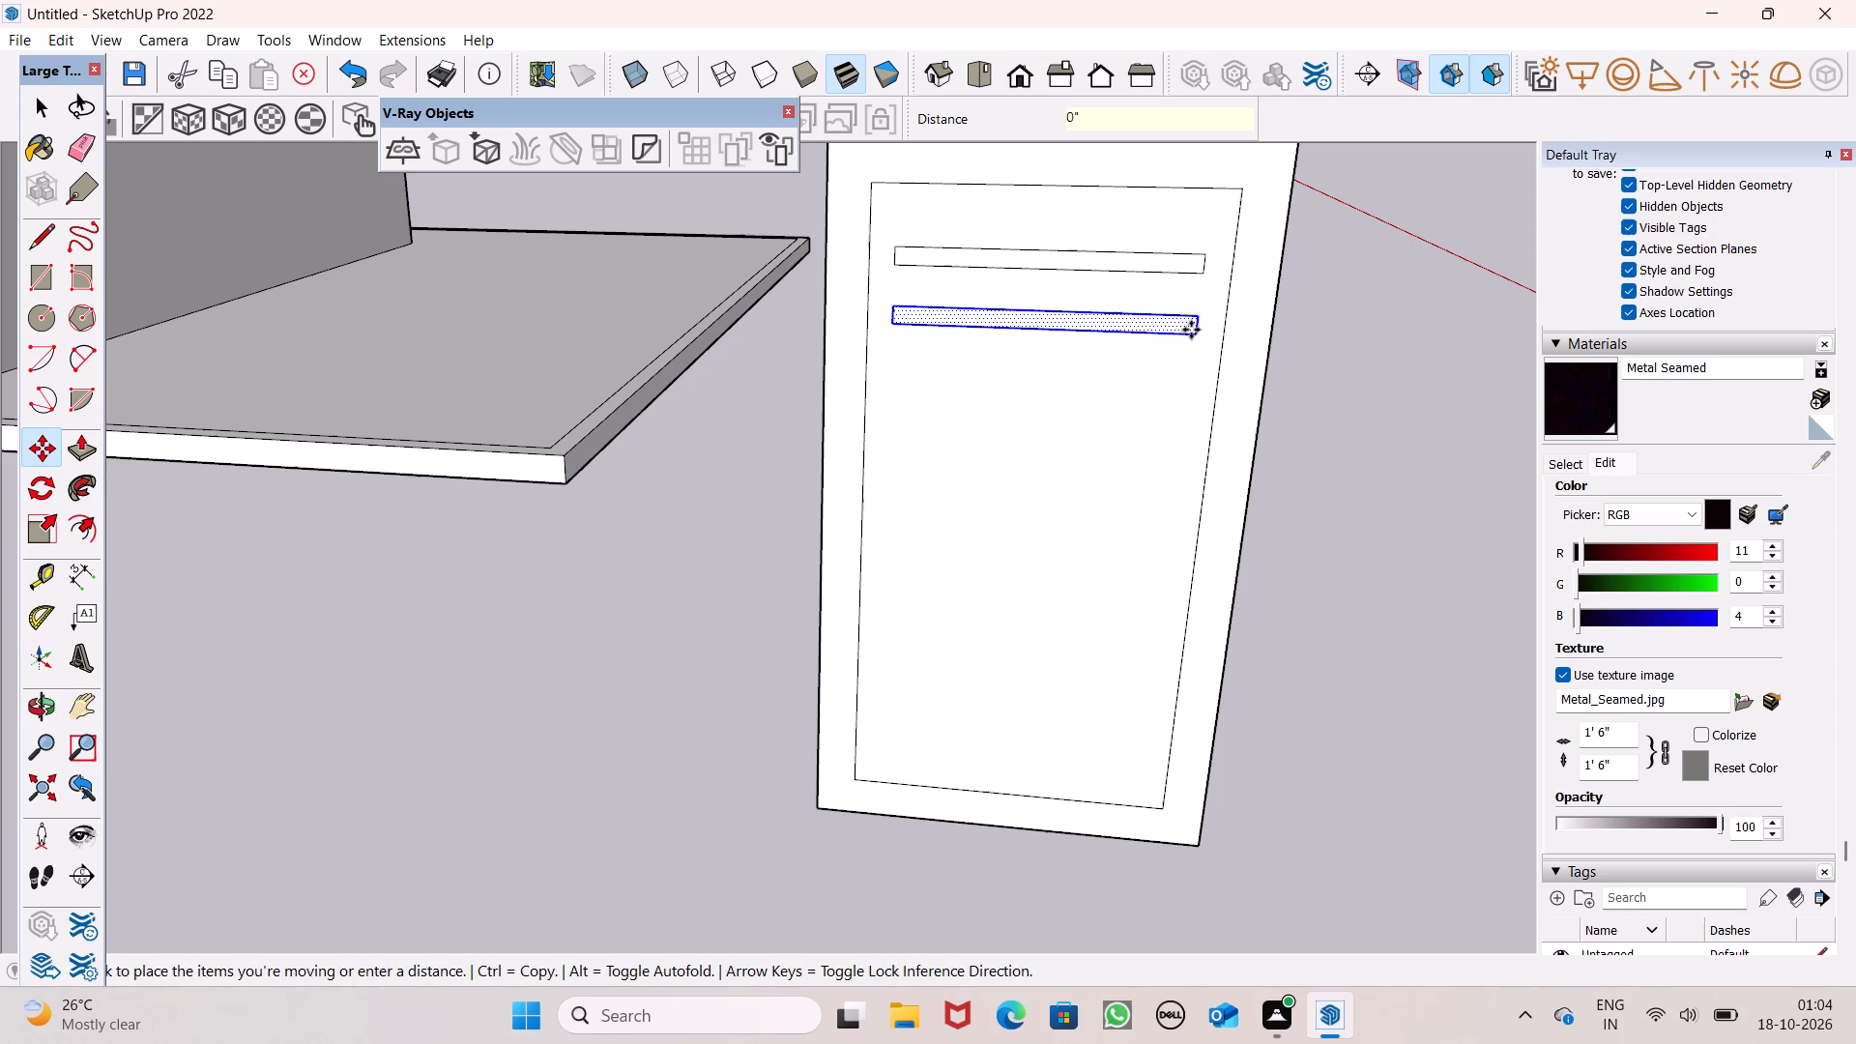
Undo the strip copy placed below the top strip on the freestanding panel.
key(space)
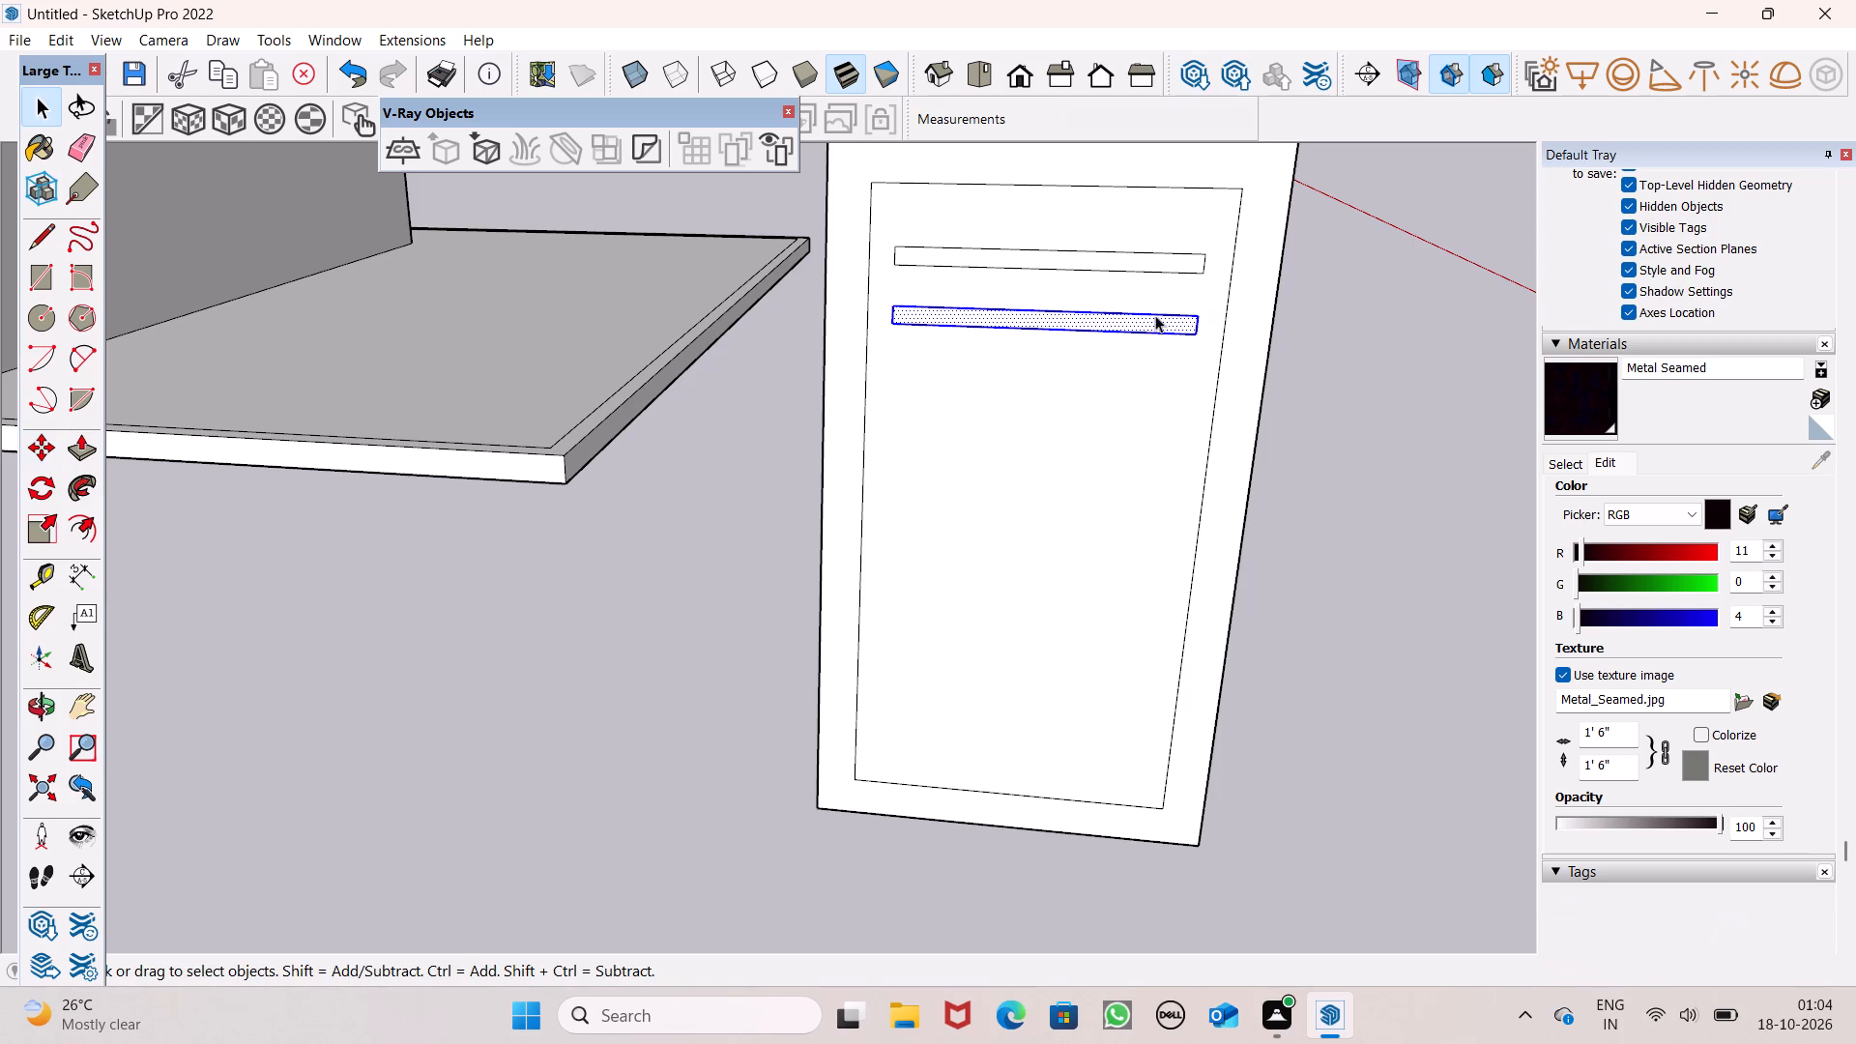
key(space)
click(1319, 399)
key(ctrl+z)
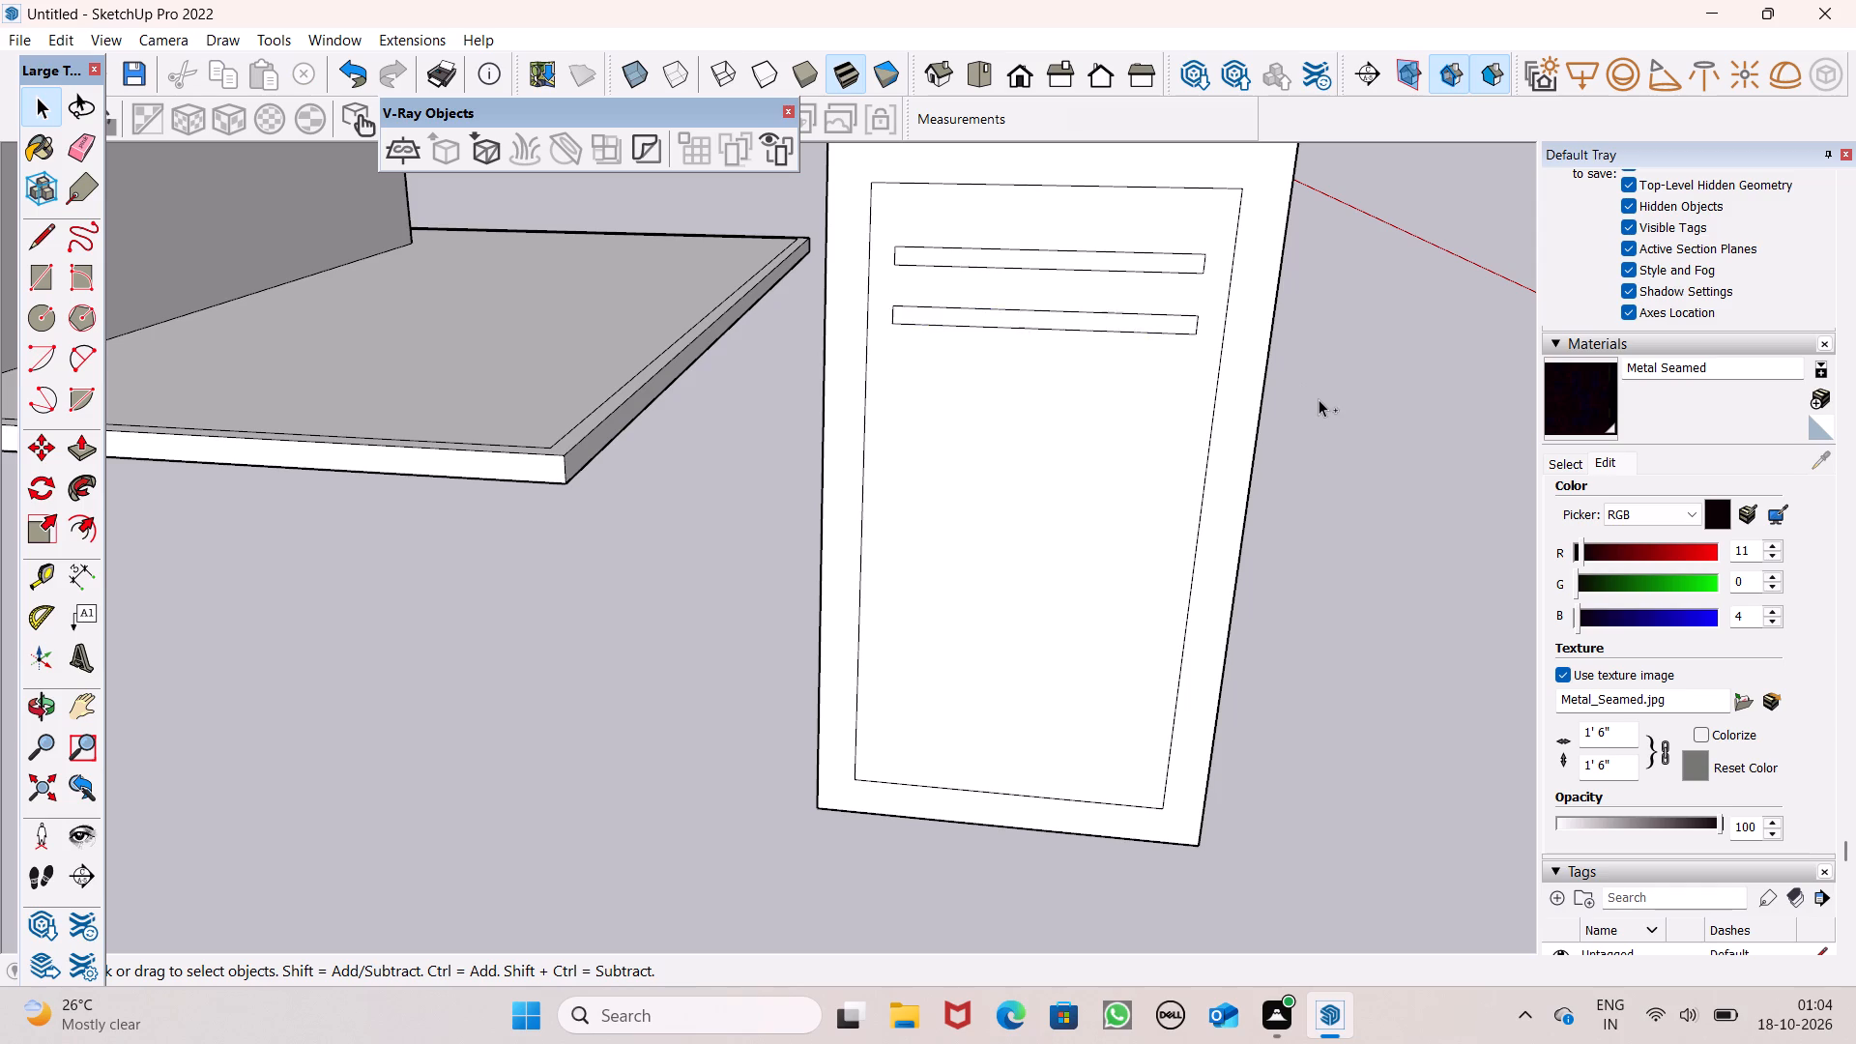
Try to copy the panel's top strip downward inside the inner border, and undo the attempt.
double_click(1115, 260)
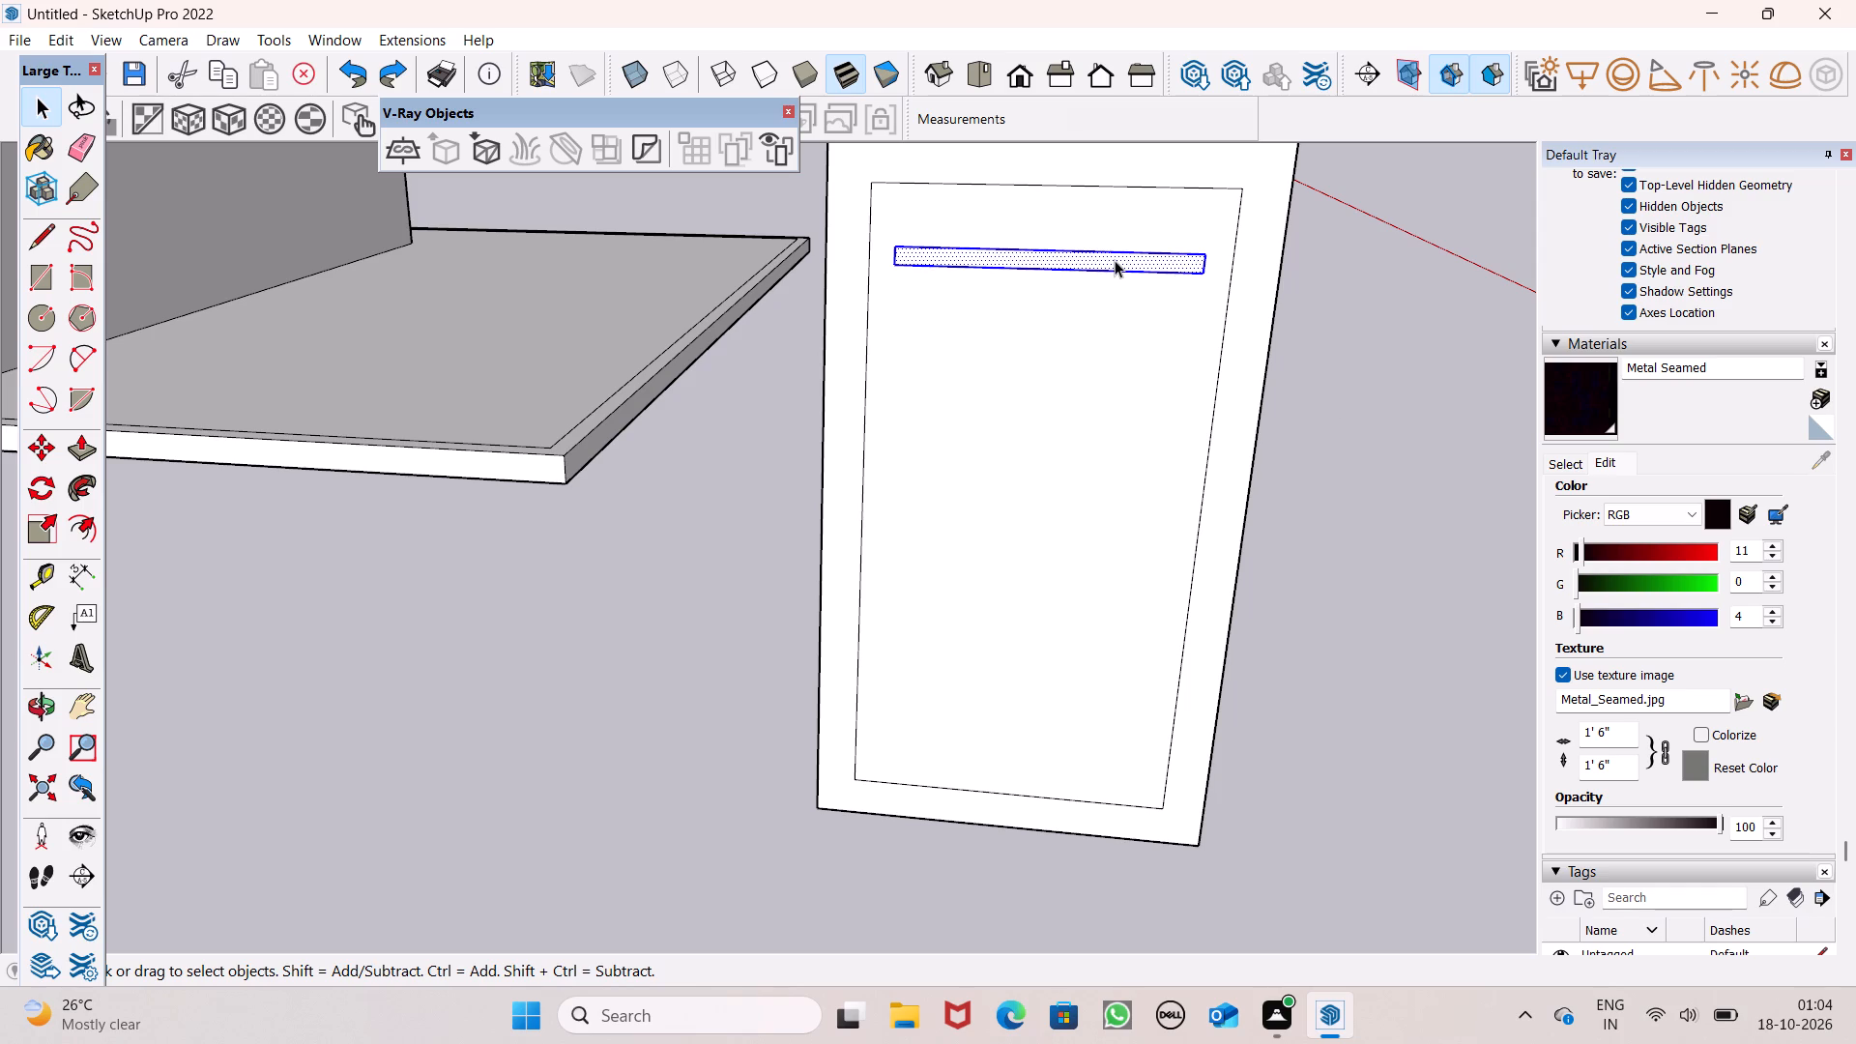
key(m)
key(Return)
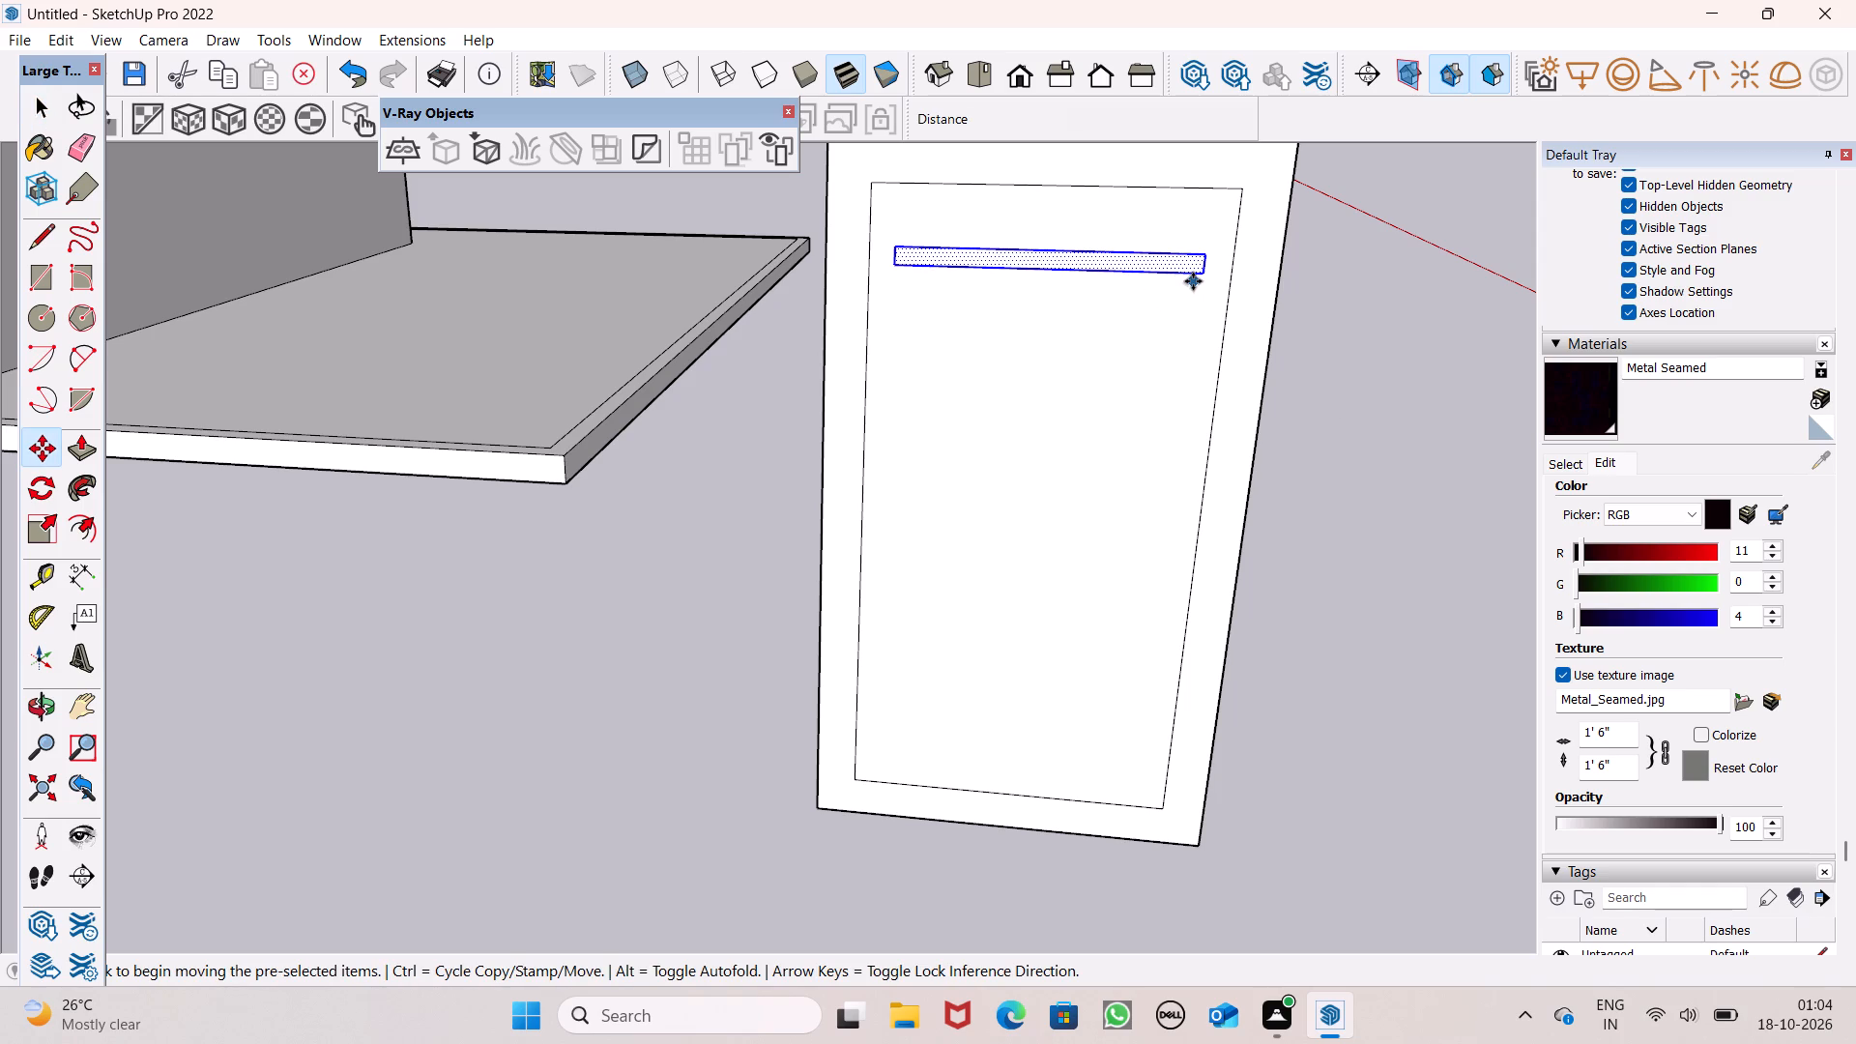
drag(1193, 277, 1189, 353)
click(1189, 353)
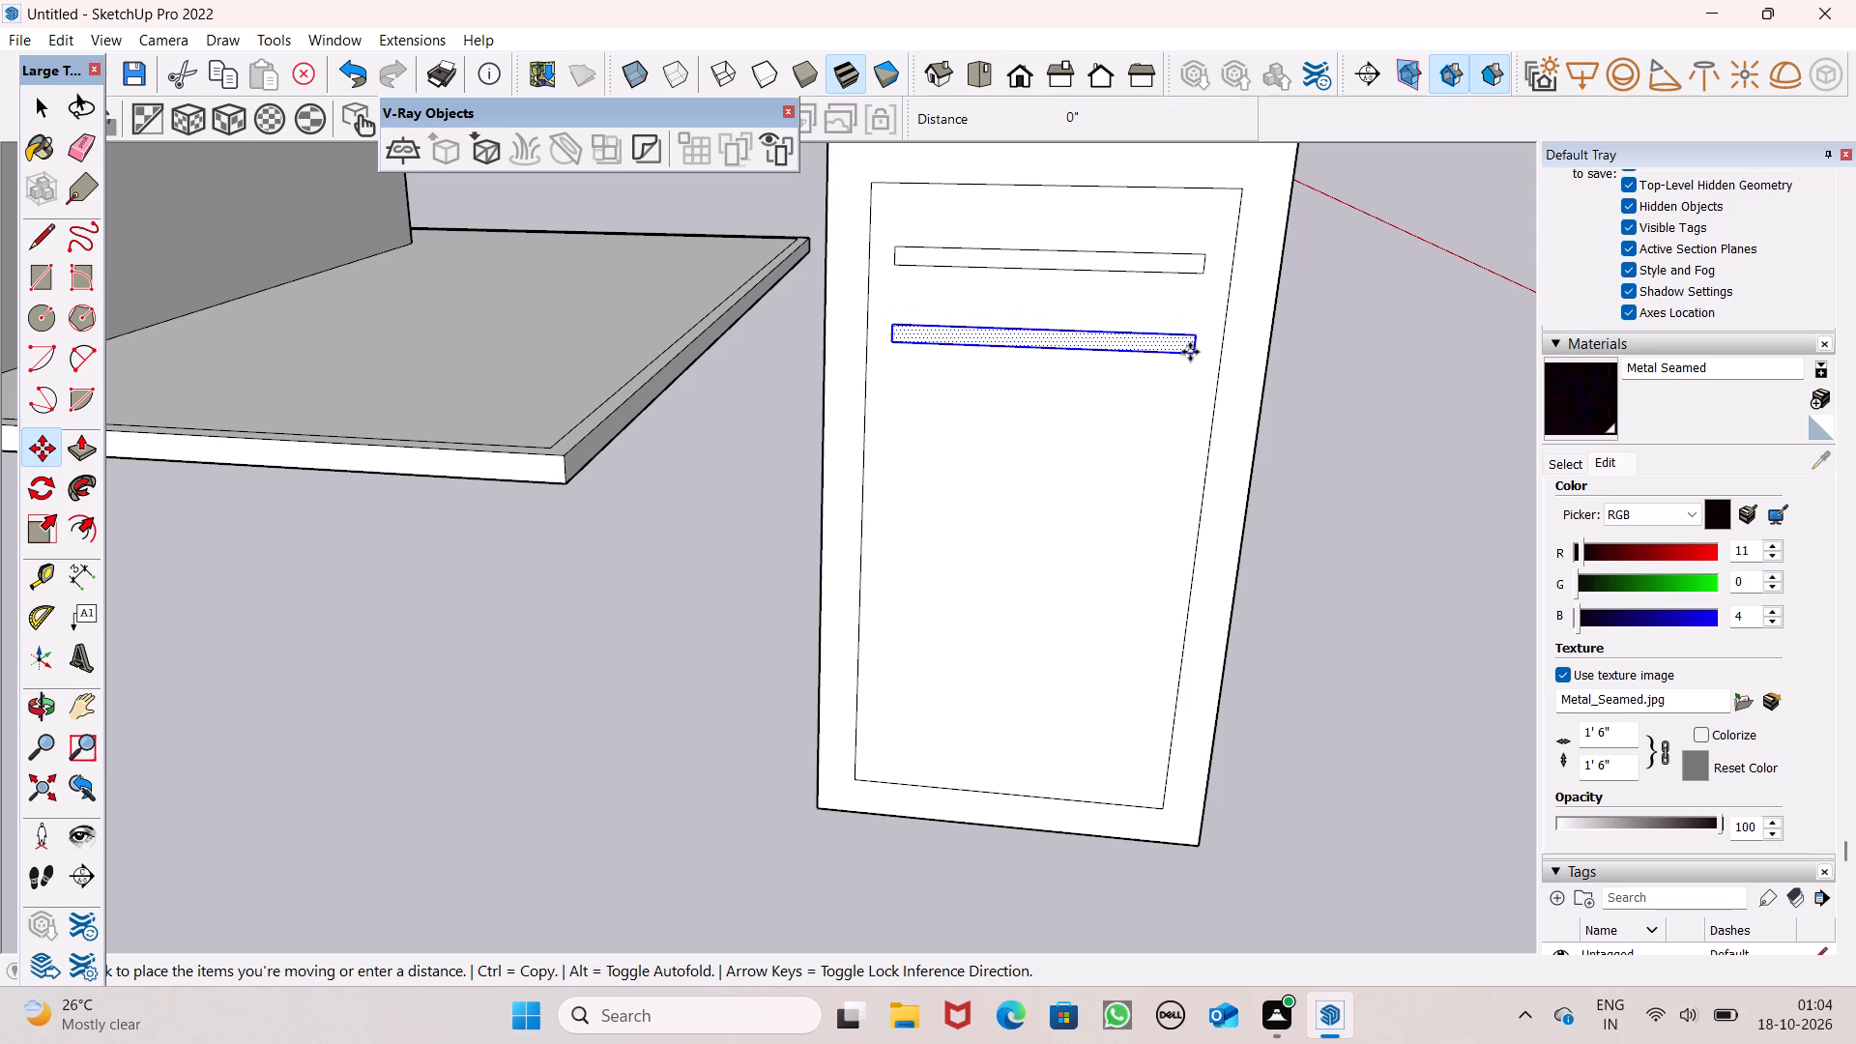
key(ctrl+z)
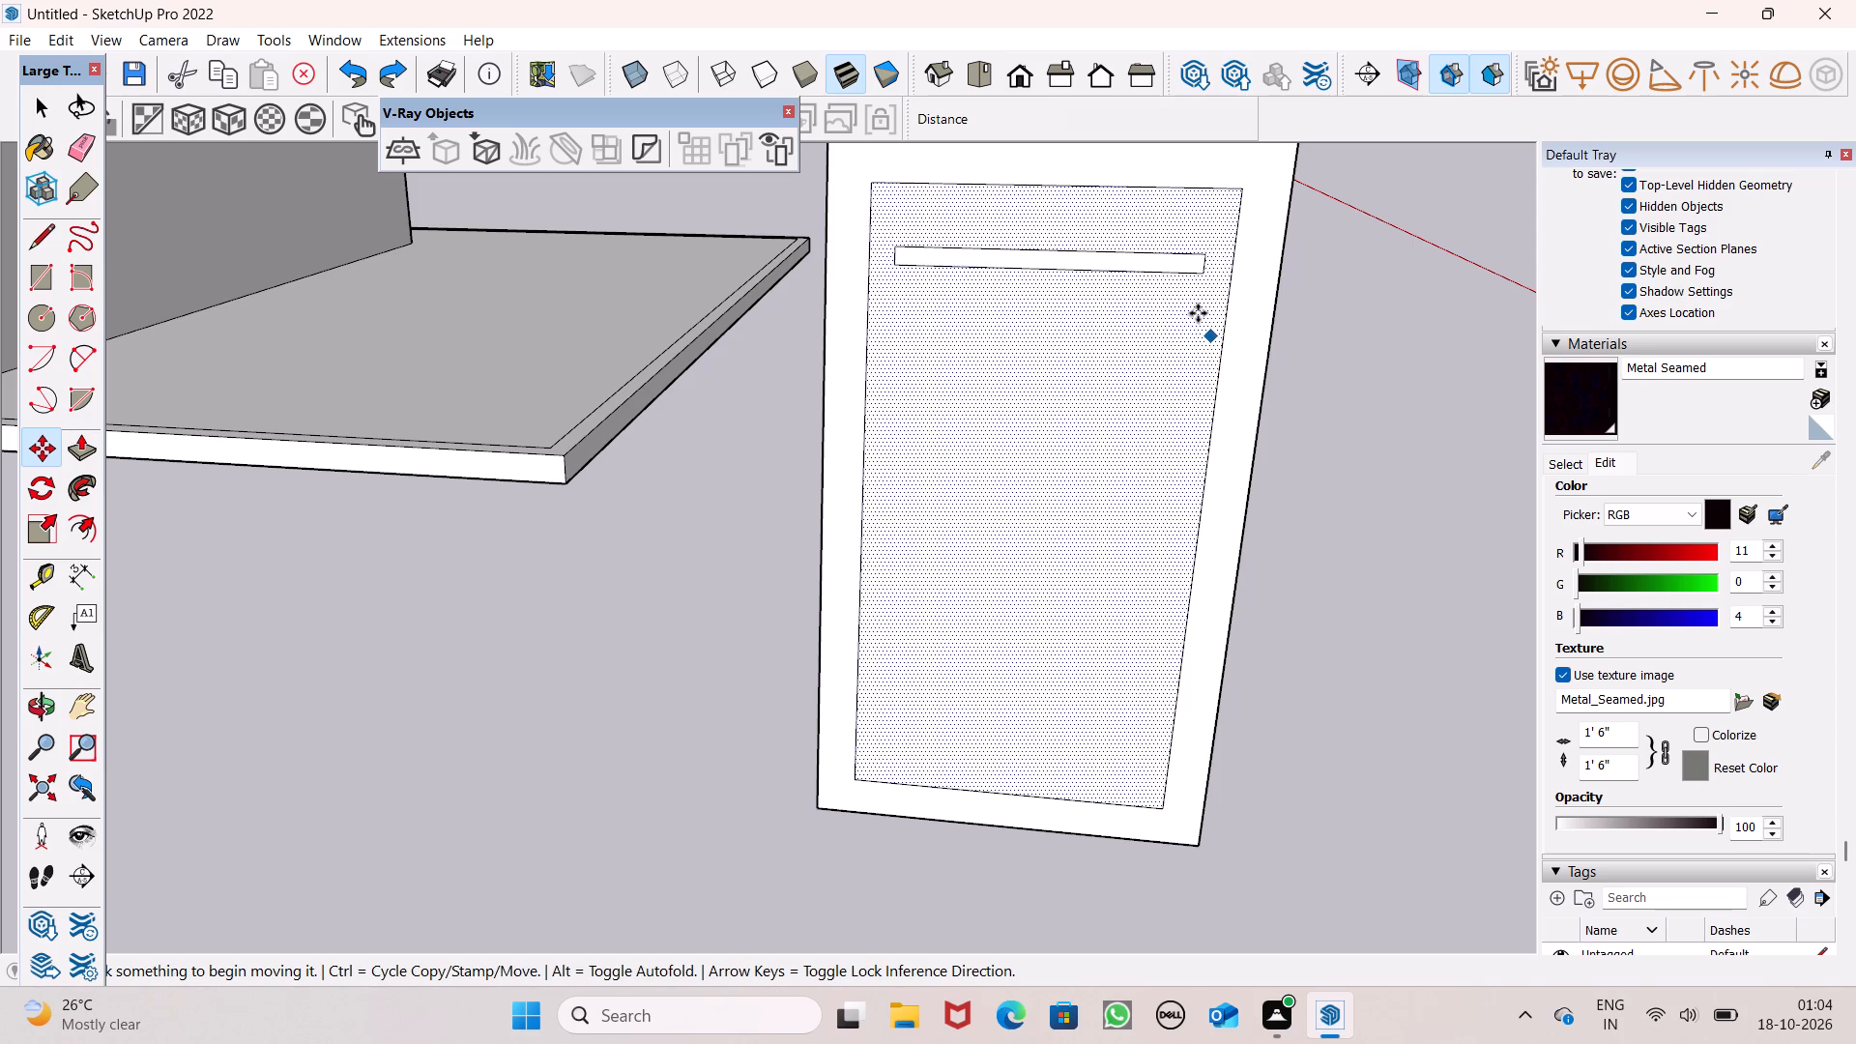
Copy the top strip about 8 11/16" straight down the panel and repeat it as a *6 array.
key(space)
double_click(1163, 264)
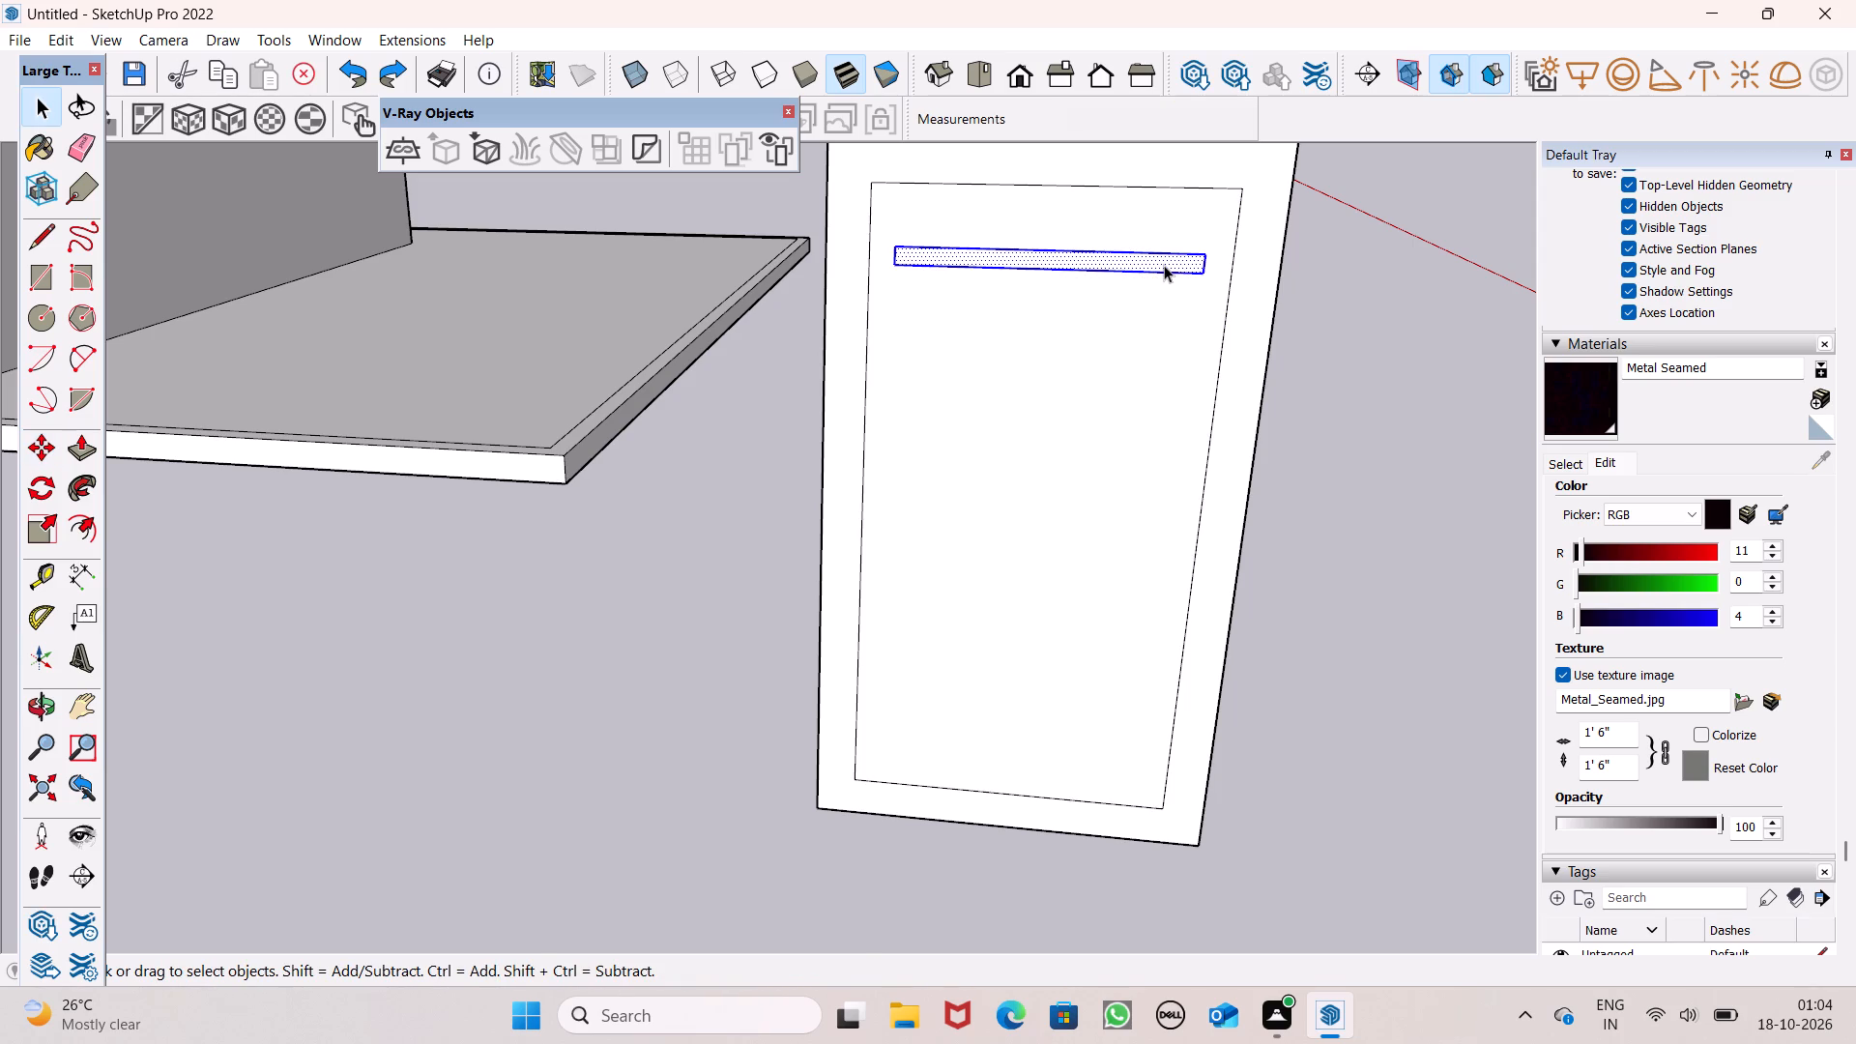
key(m)
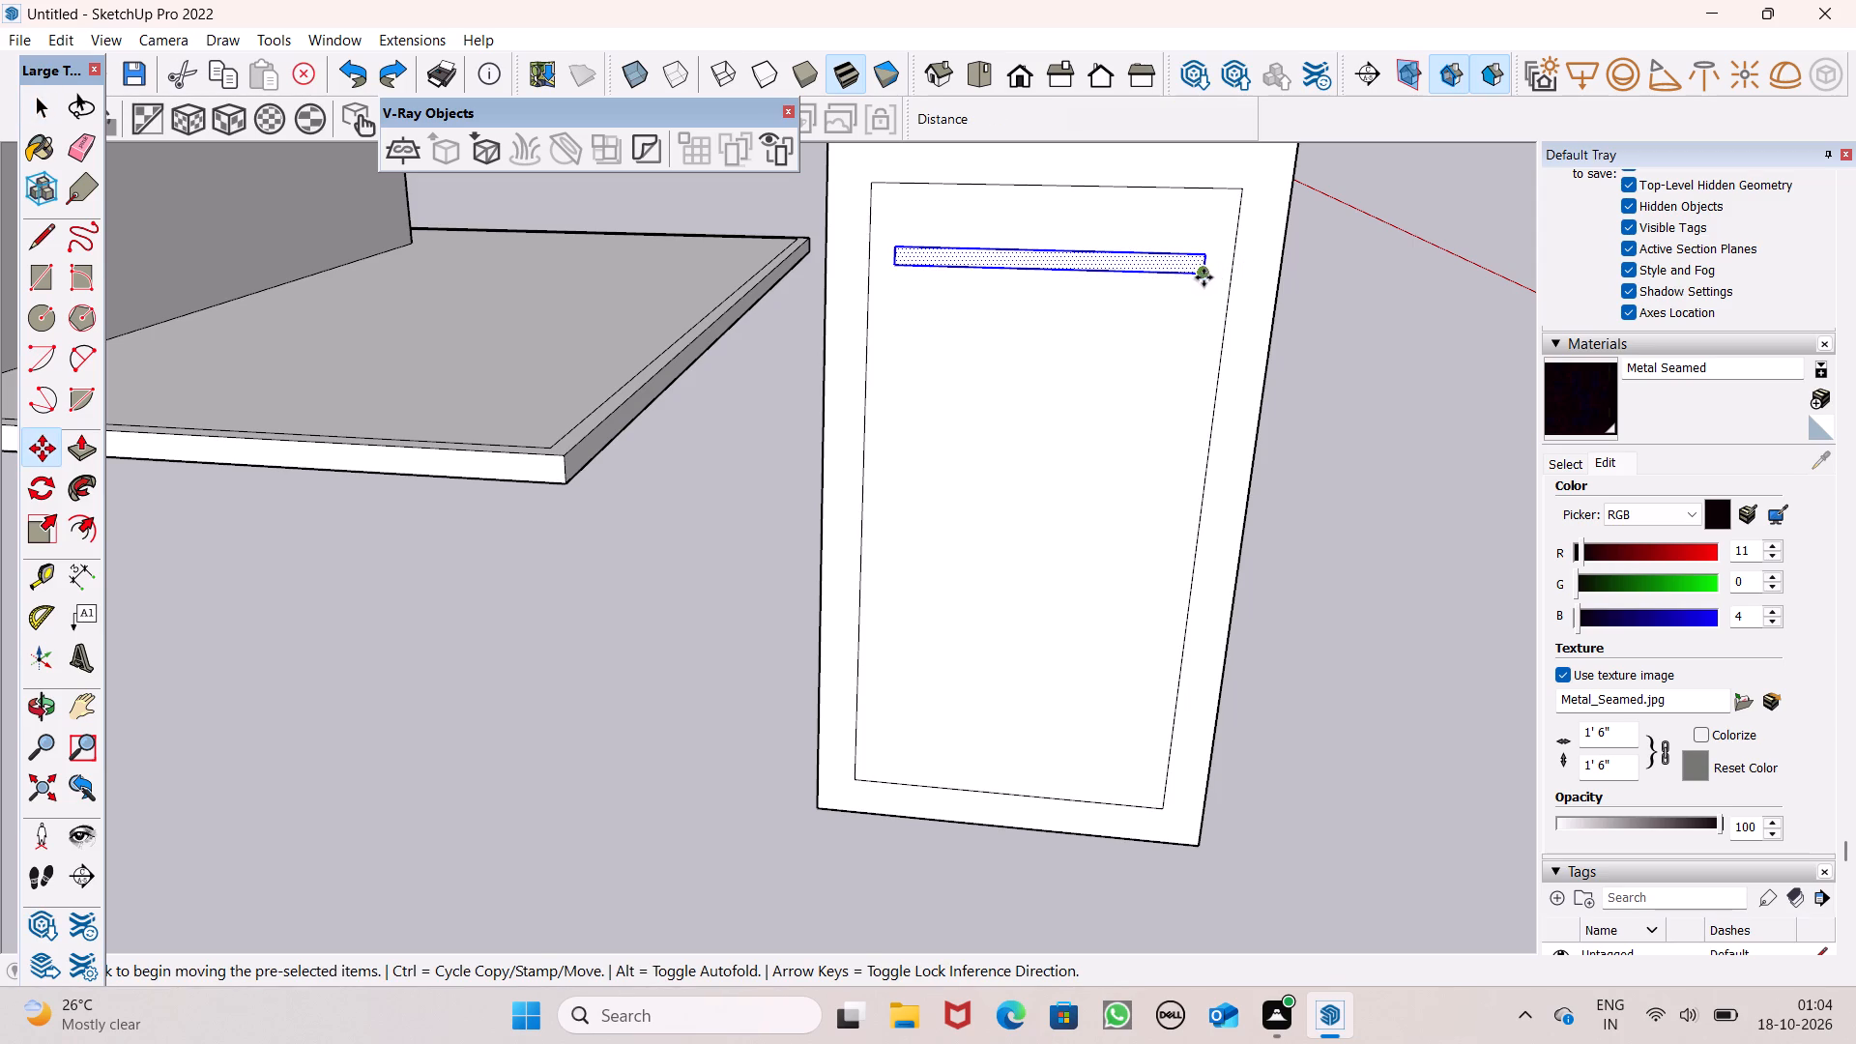
drag(1203, 277, 1184, 352)
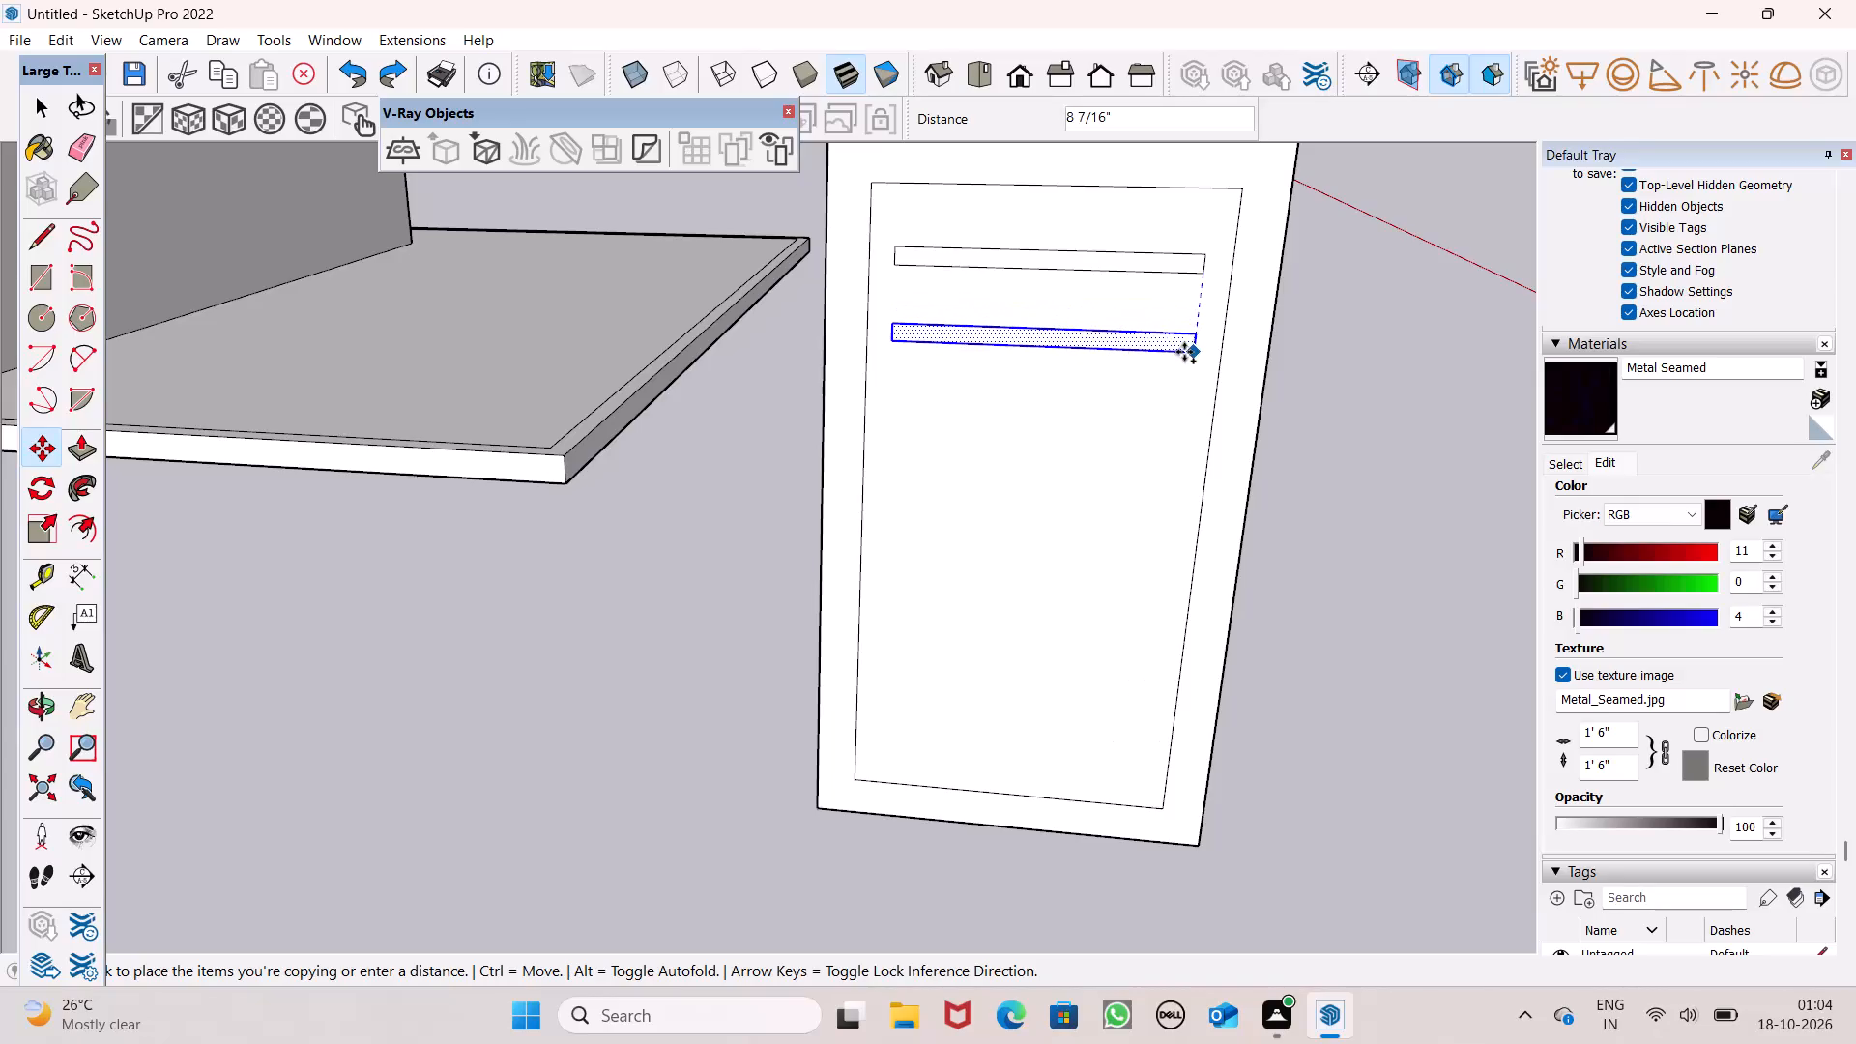
drag(1184, 352, 1184, 354)
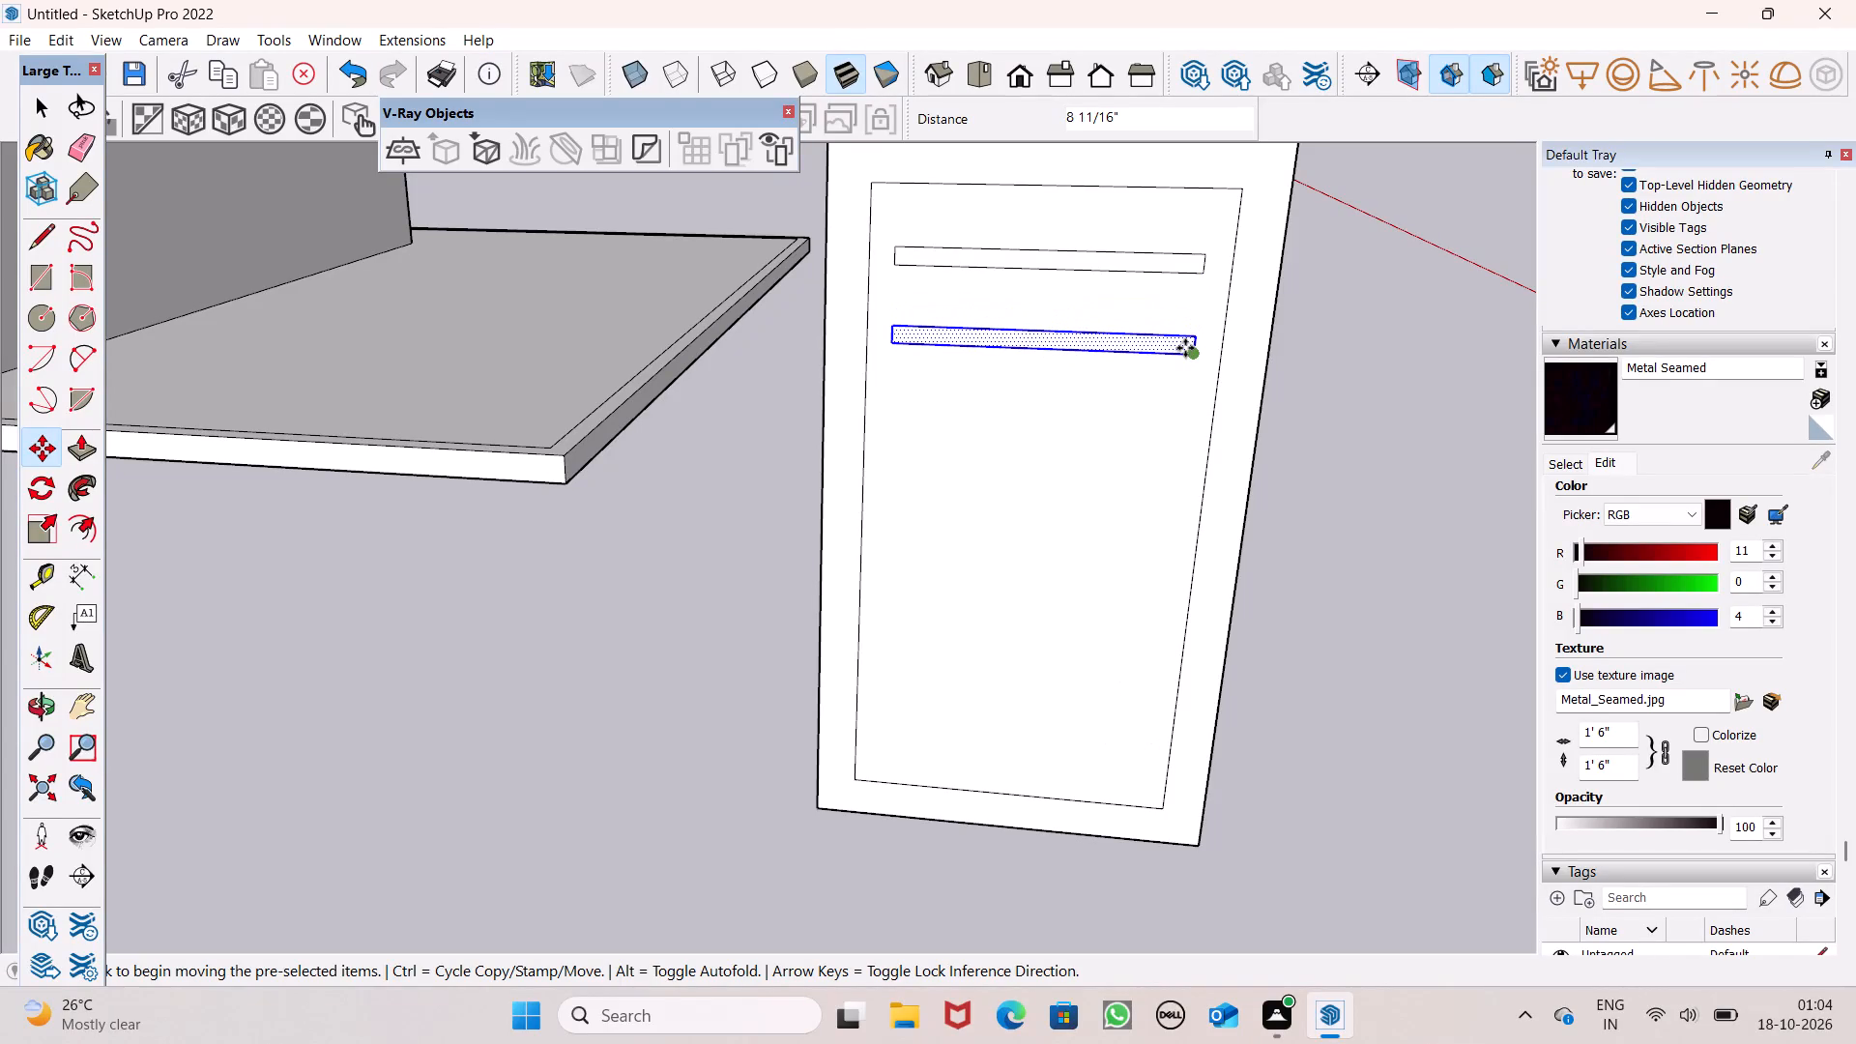
key(shift+asterisk)
key(6)
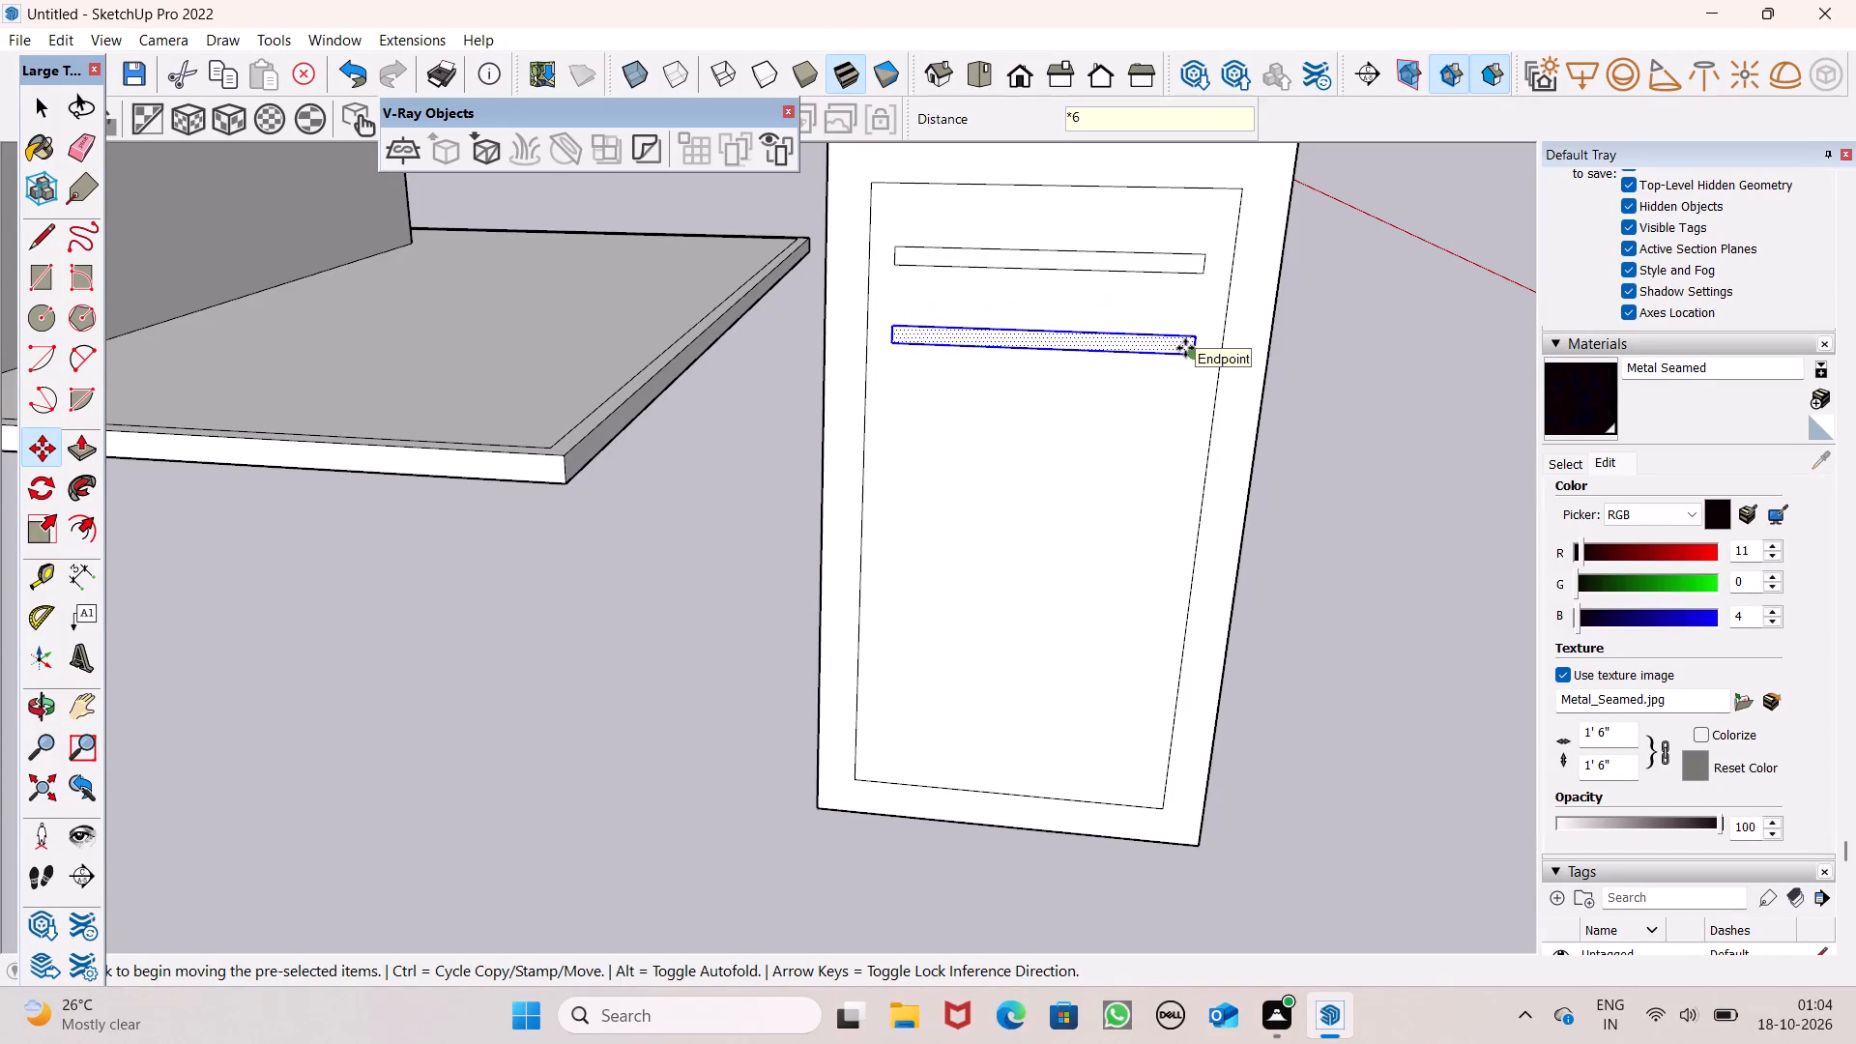
key(Return)
scroll(1170, 535, down, 1)
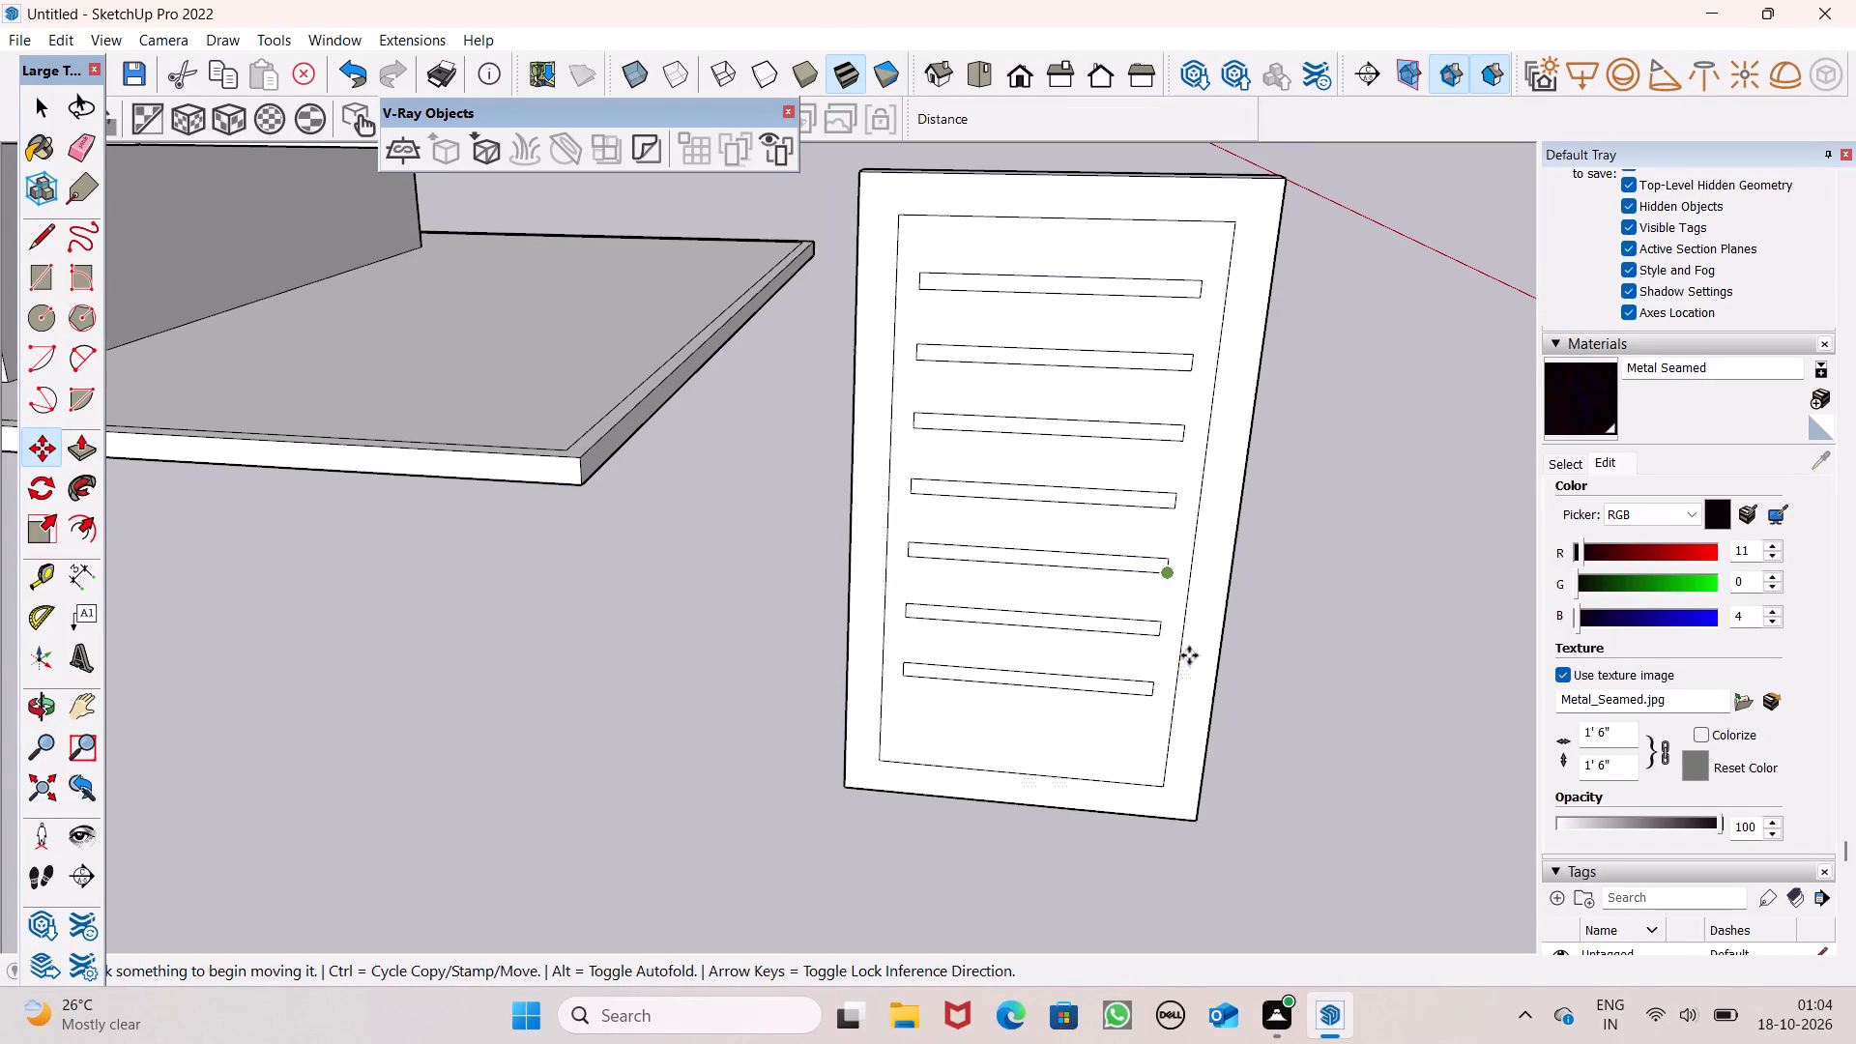
key(space)
Copy the lowest strip downward to fill the gap above the bottom of the panel's inner border.
middle_drag(1184, 757, 1222, 604)
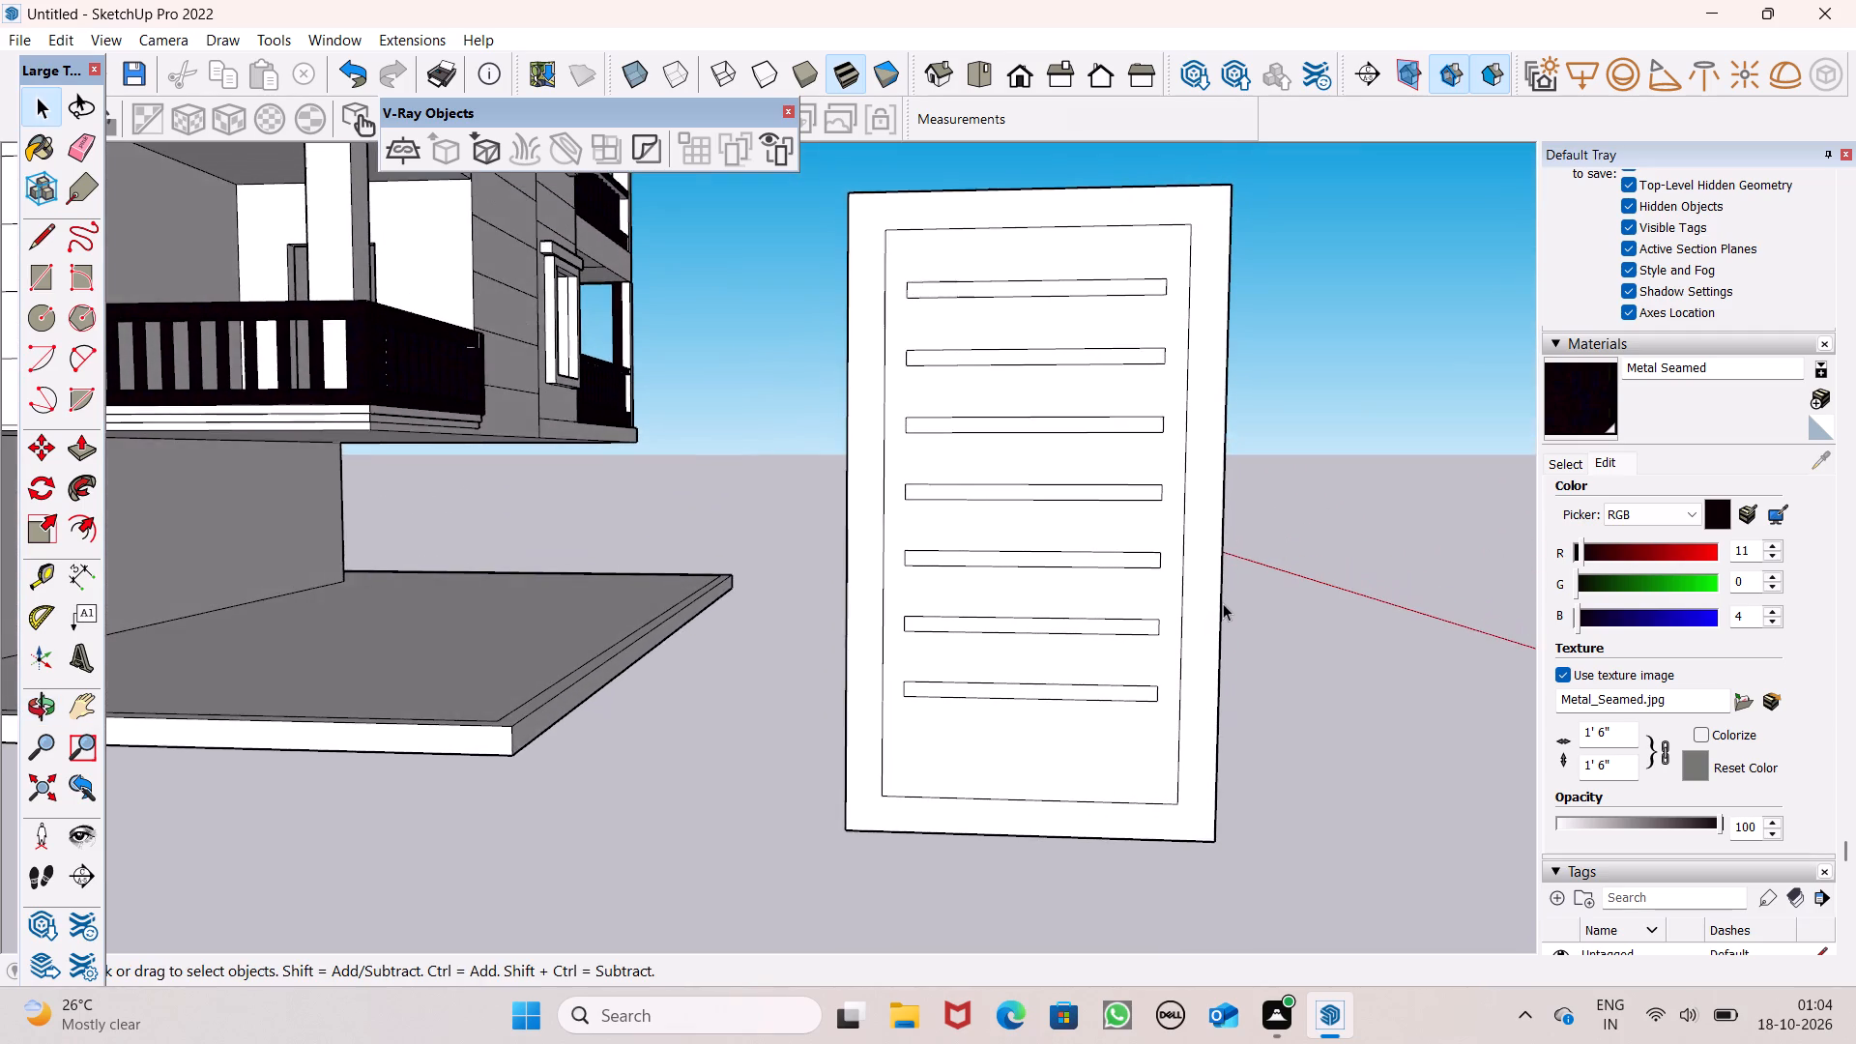
scroll(1223, 603, down, 1)
middle_drag(1230, 638, 1270, 713)
scroll(1215, 491, down, 5)
scroll(1457, 805, up, 2)
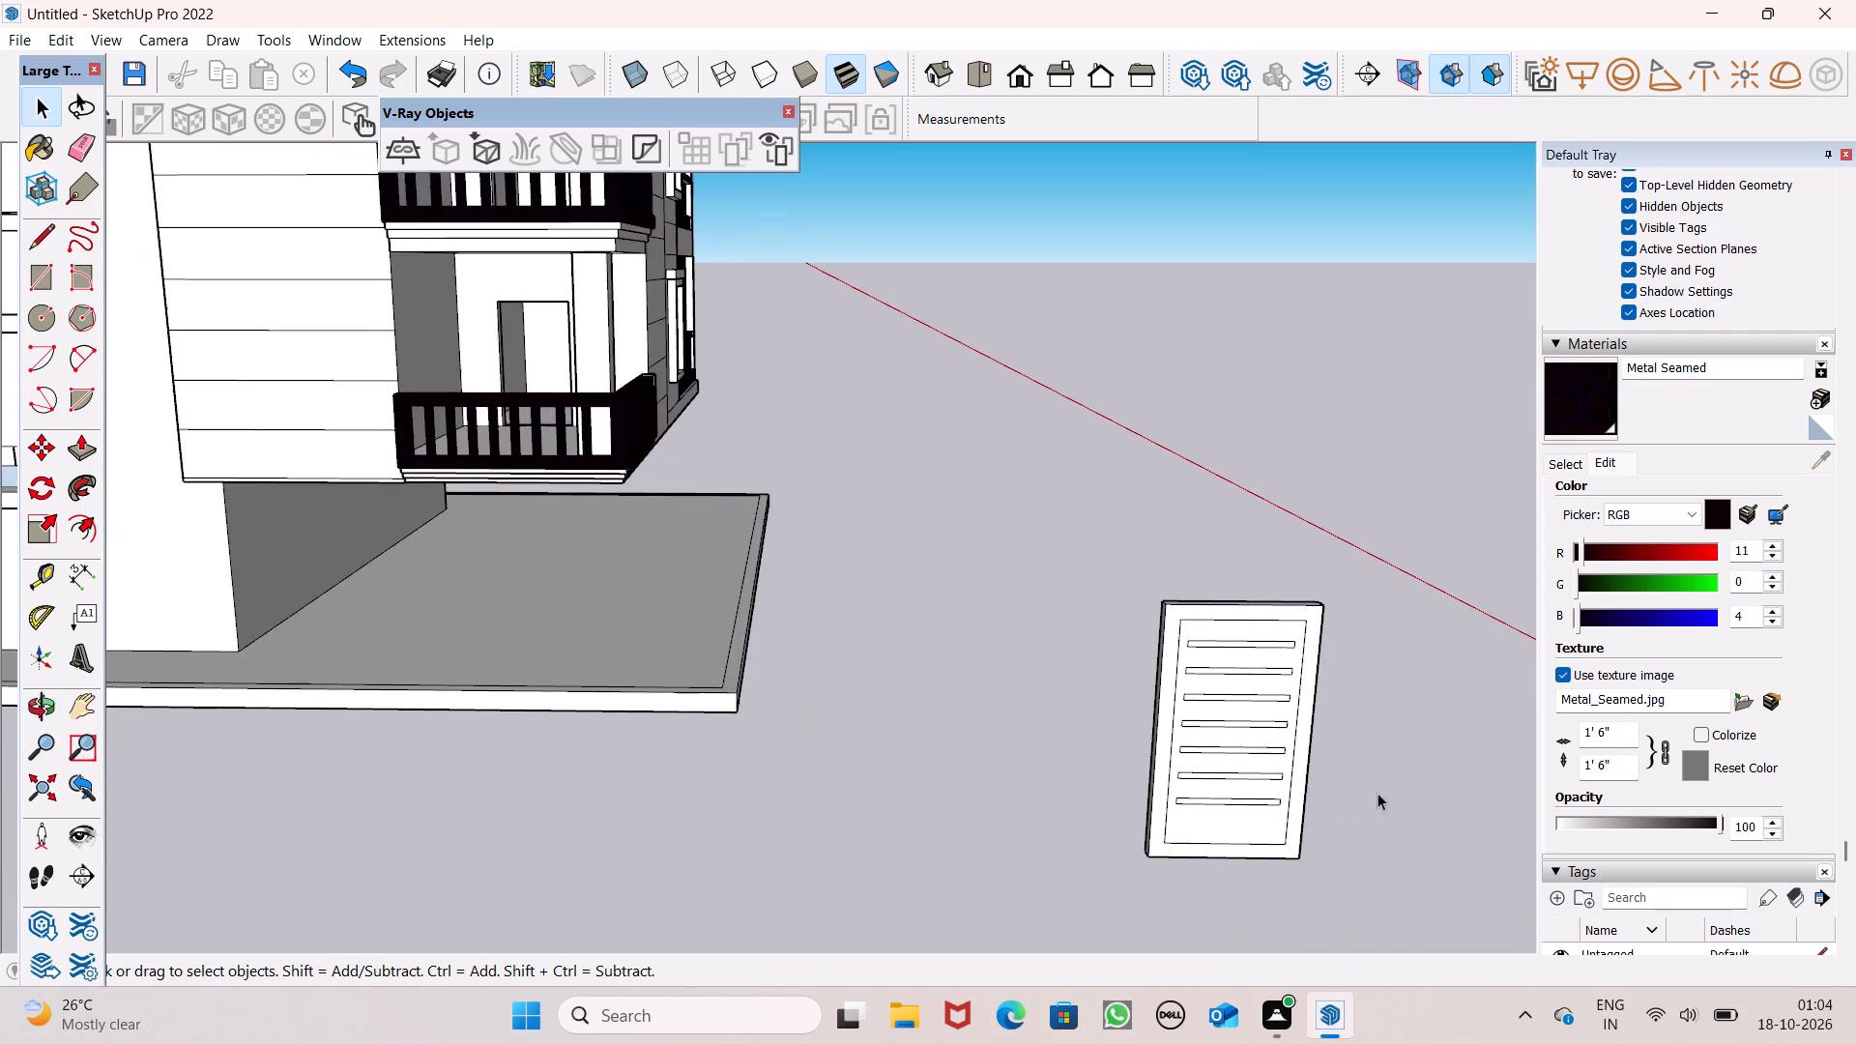
scroll(1165, 704, down, 2)
middle_drag(1369, 848, 1335, 810)
scroll(1186, 762, up, 6)
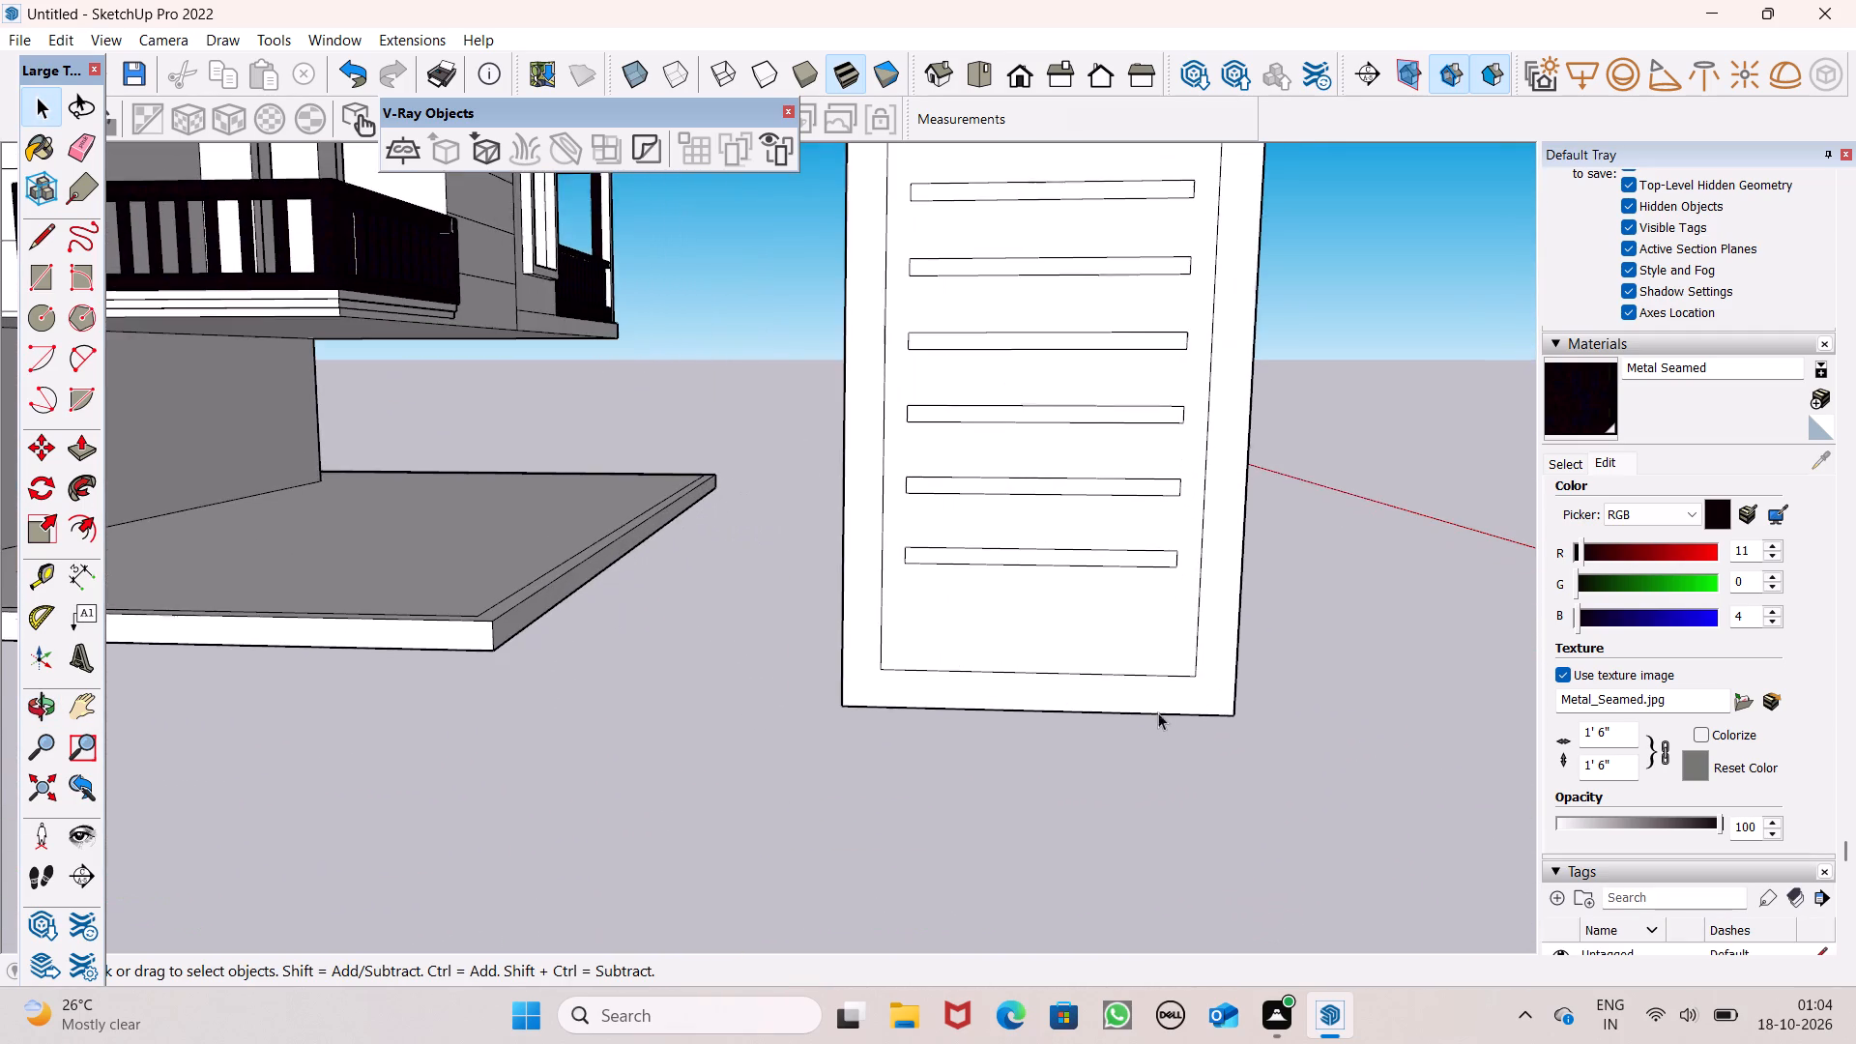
middle_drag(1156, 707, 1161, 740)
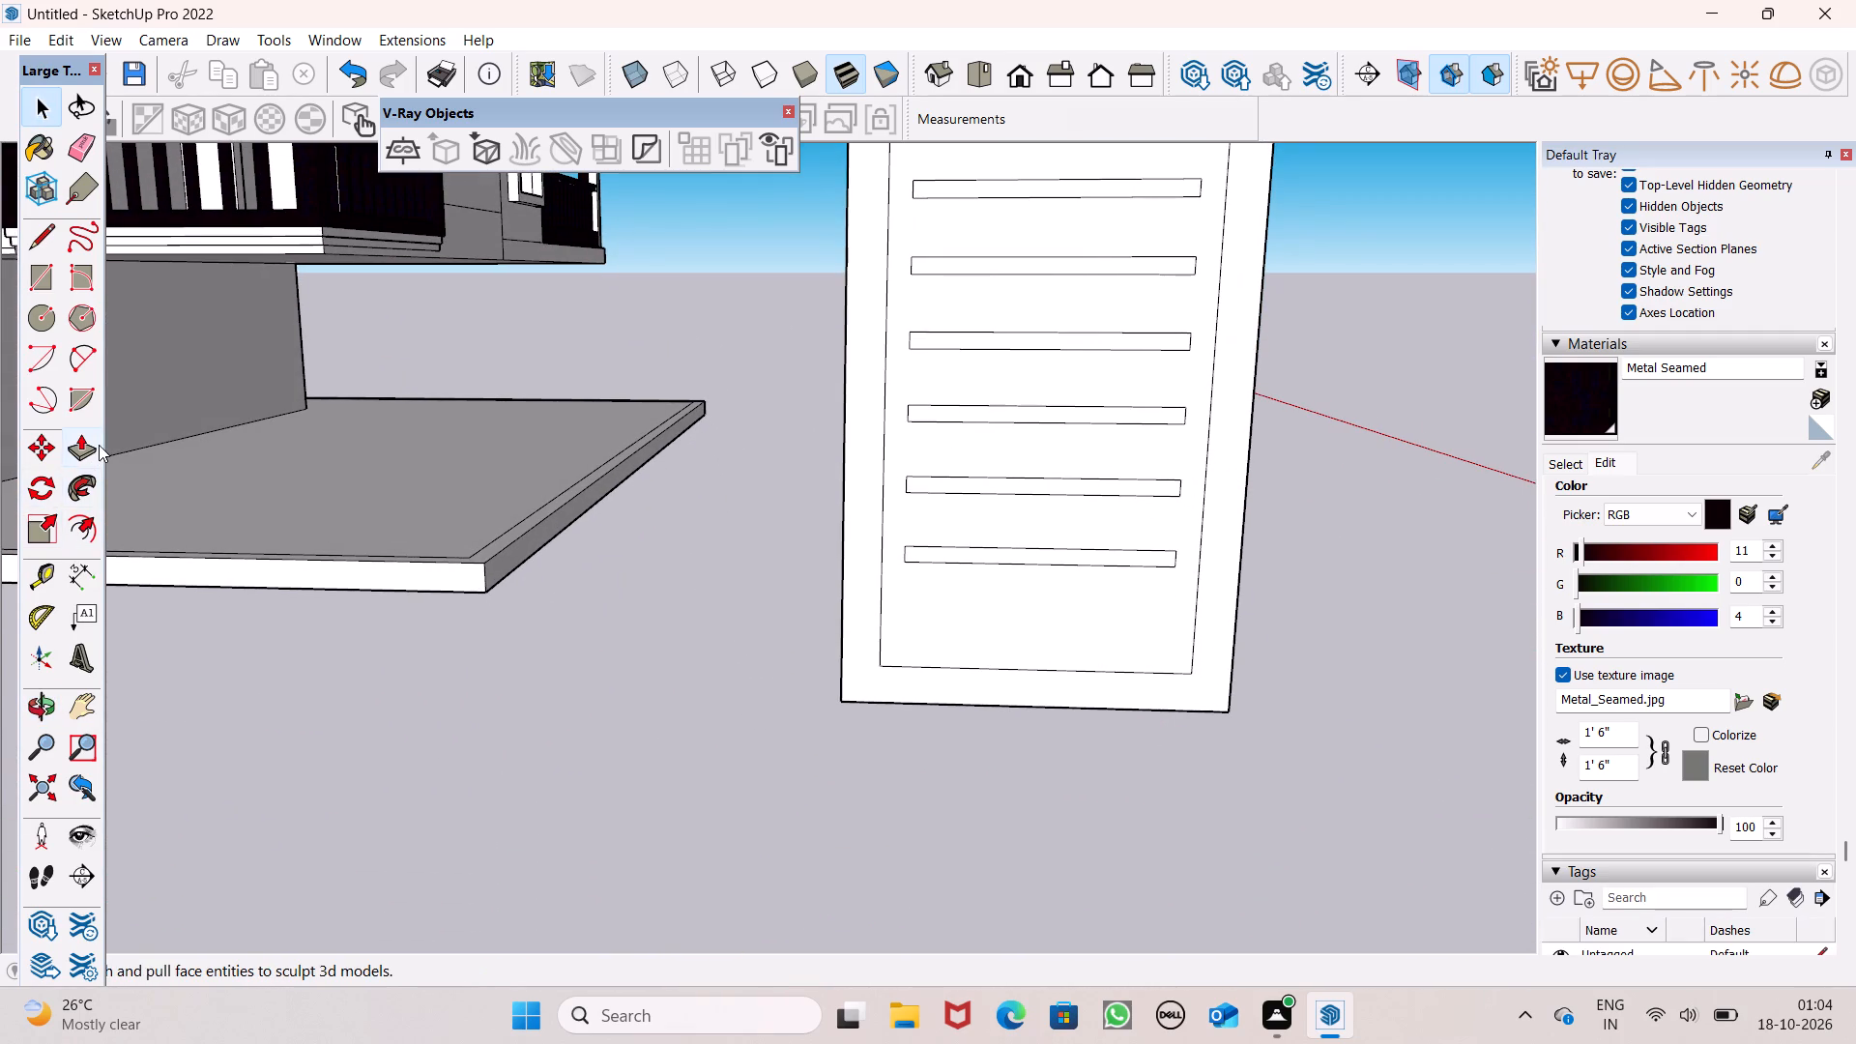
click(93, 445)
key(space)
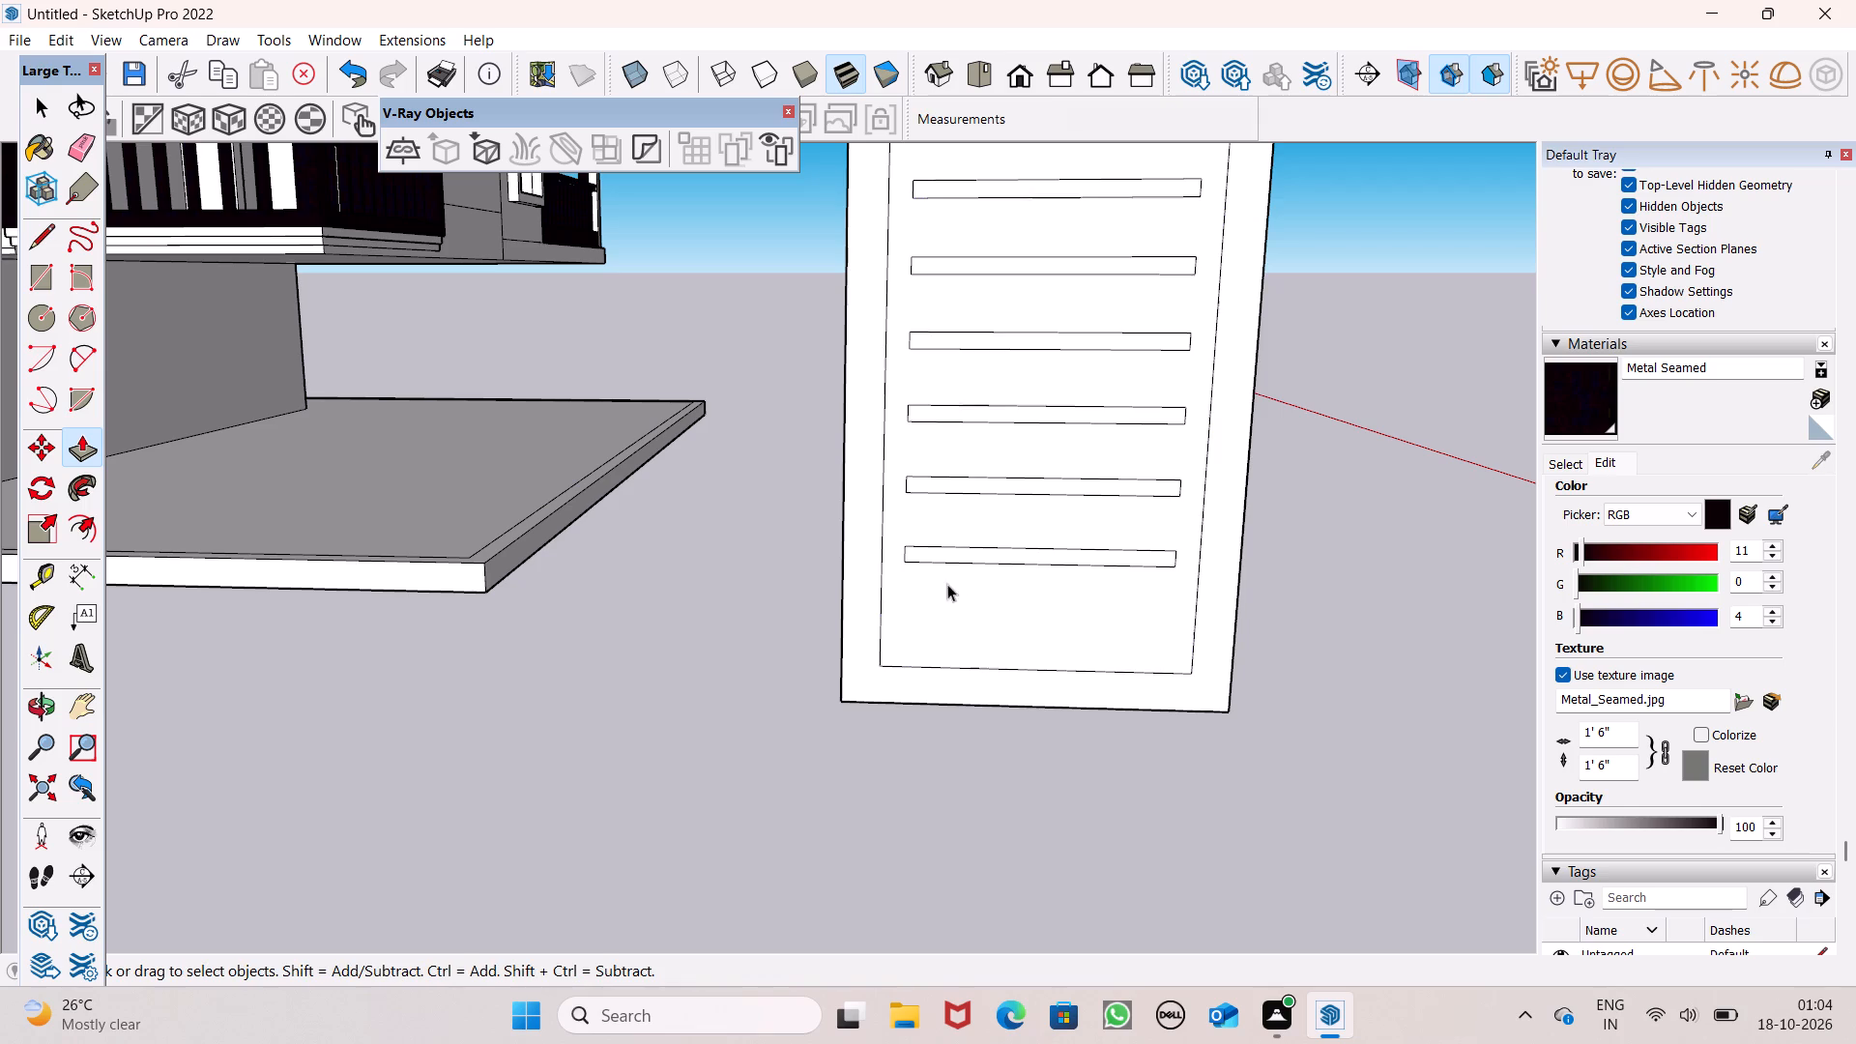
double_click(973, 556)
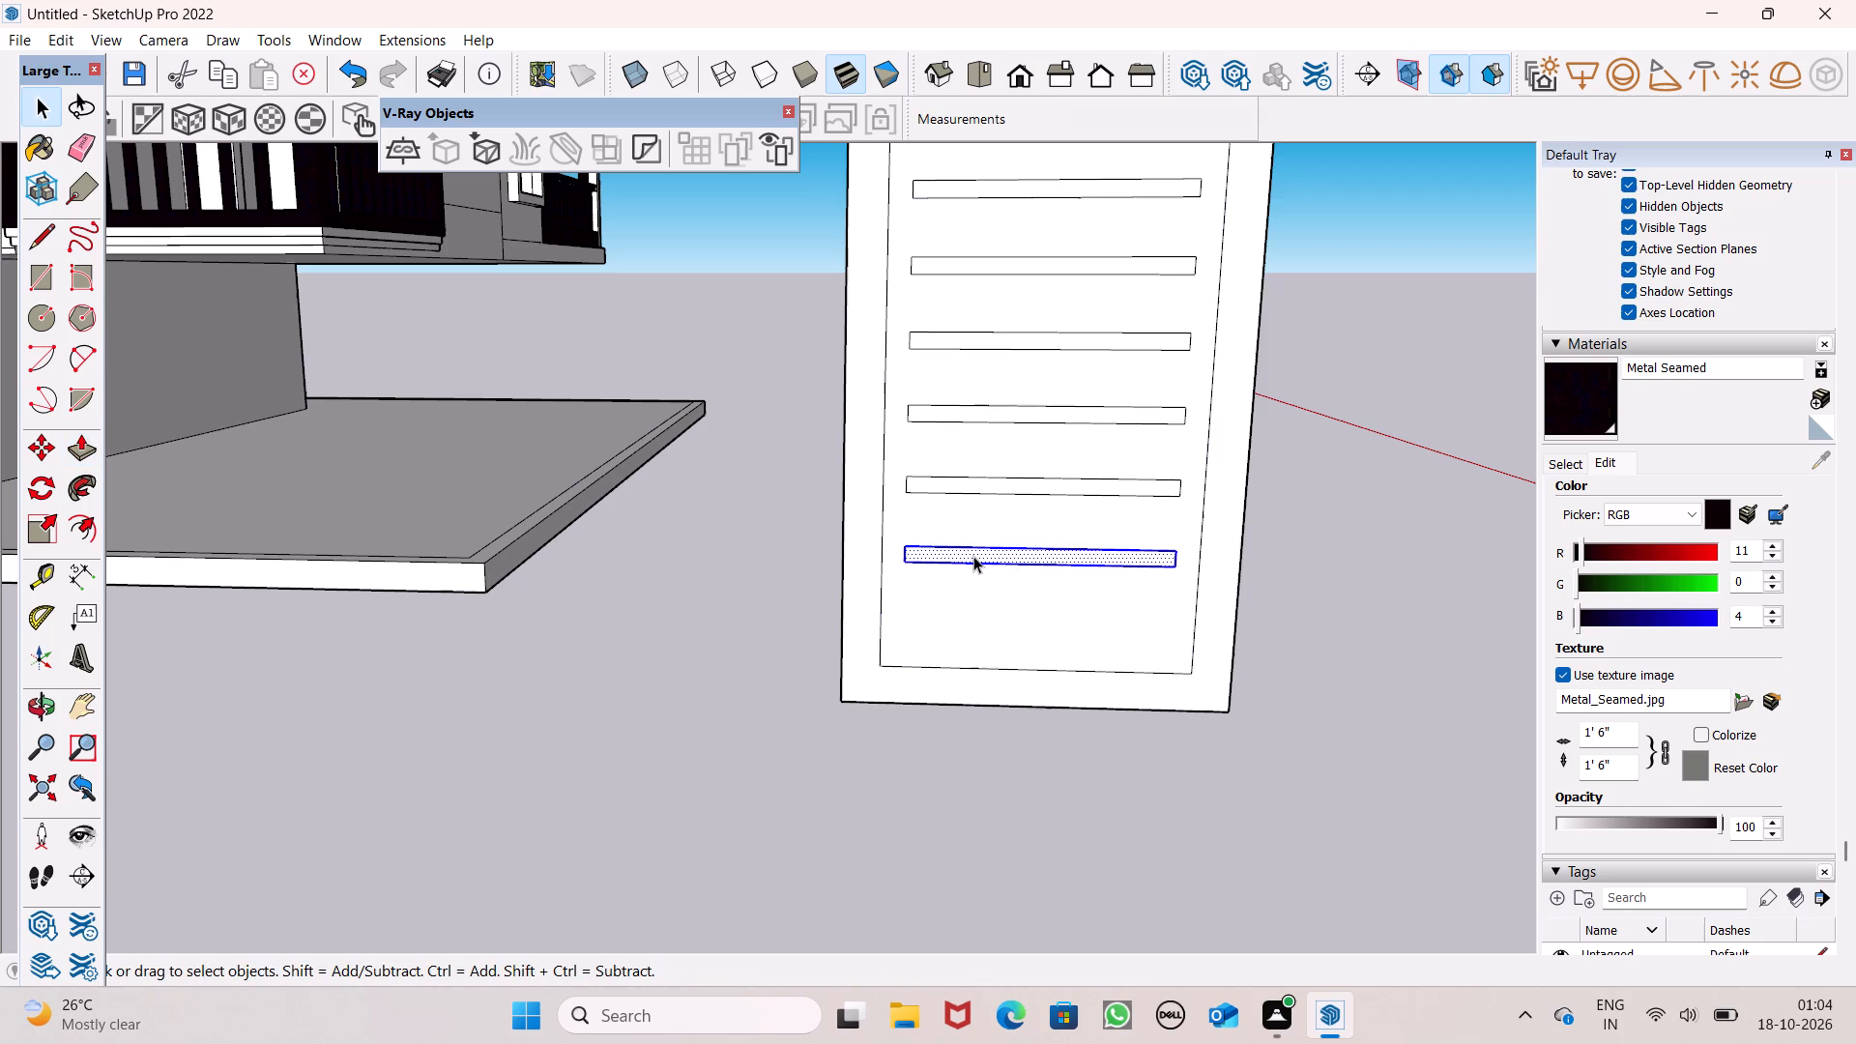
key(m)
key(Return)
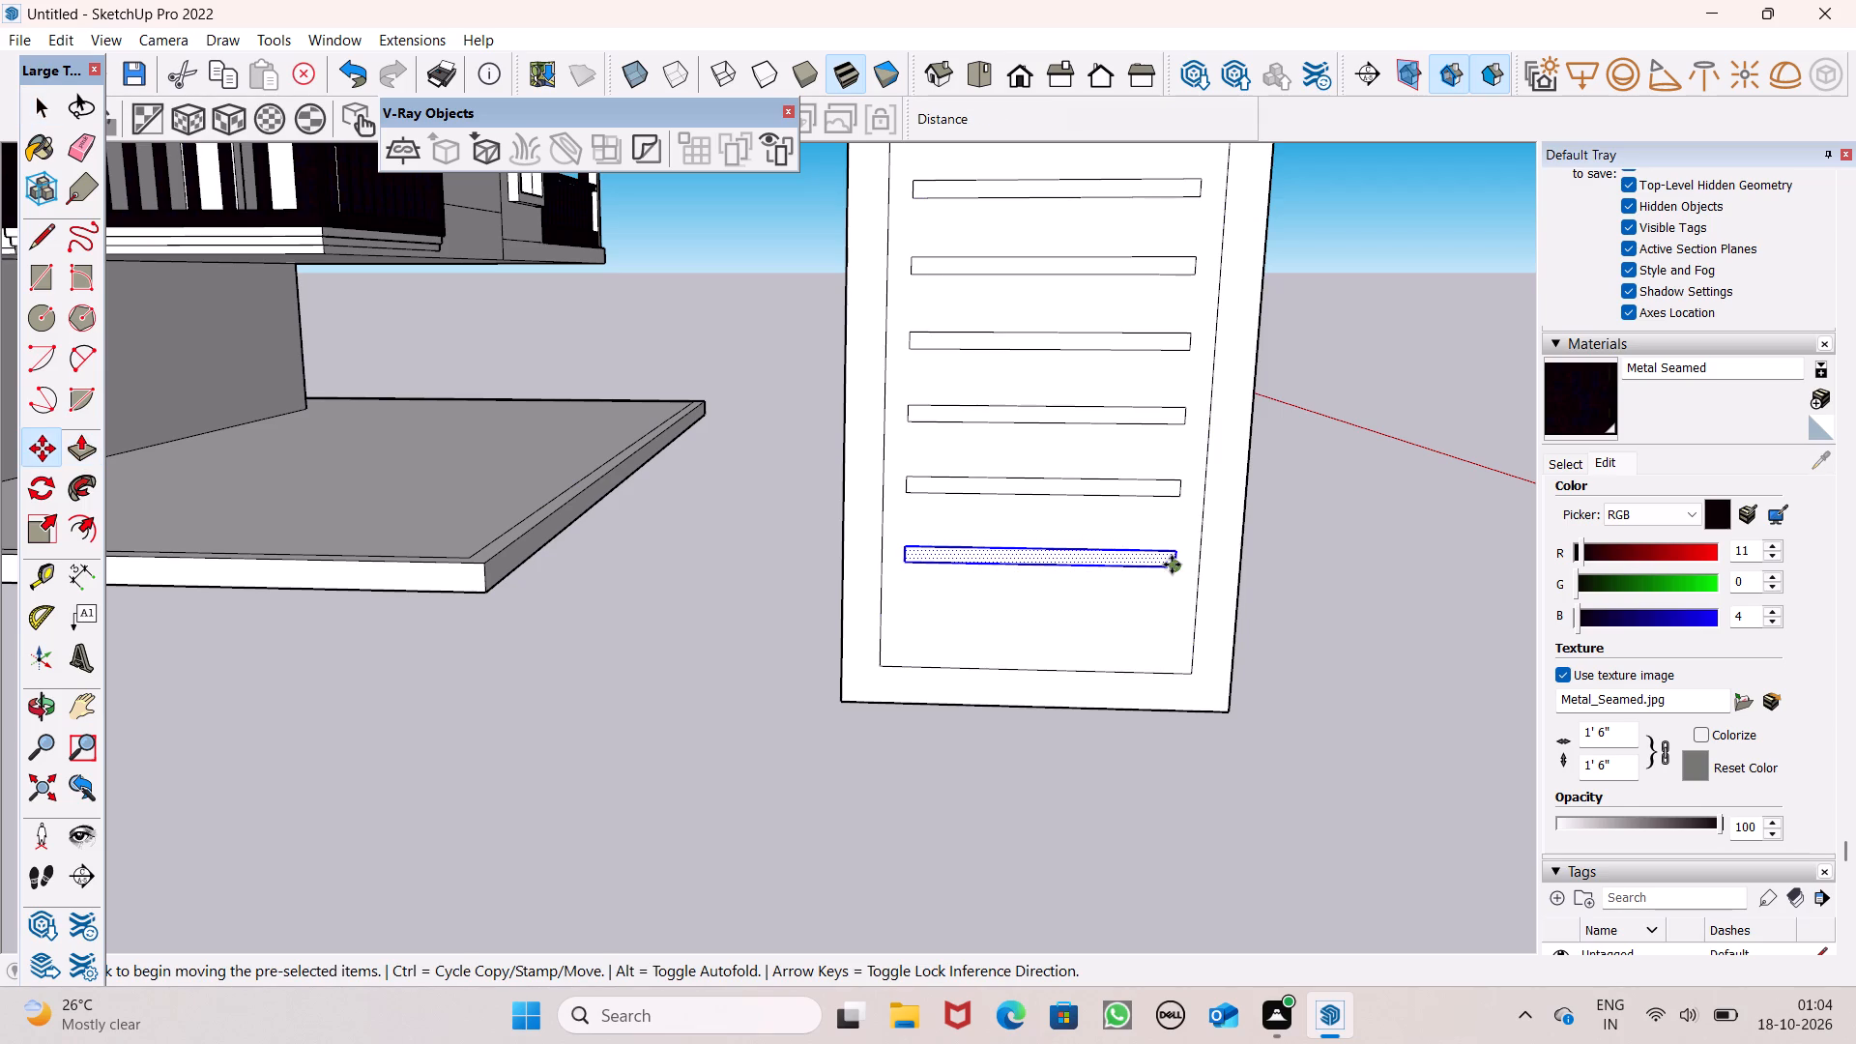
ctrl+drag(1172, 568, 1159, 634)
click(1159, 635)
key(space)
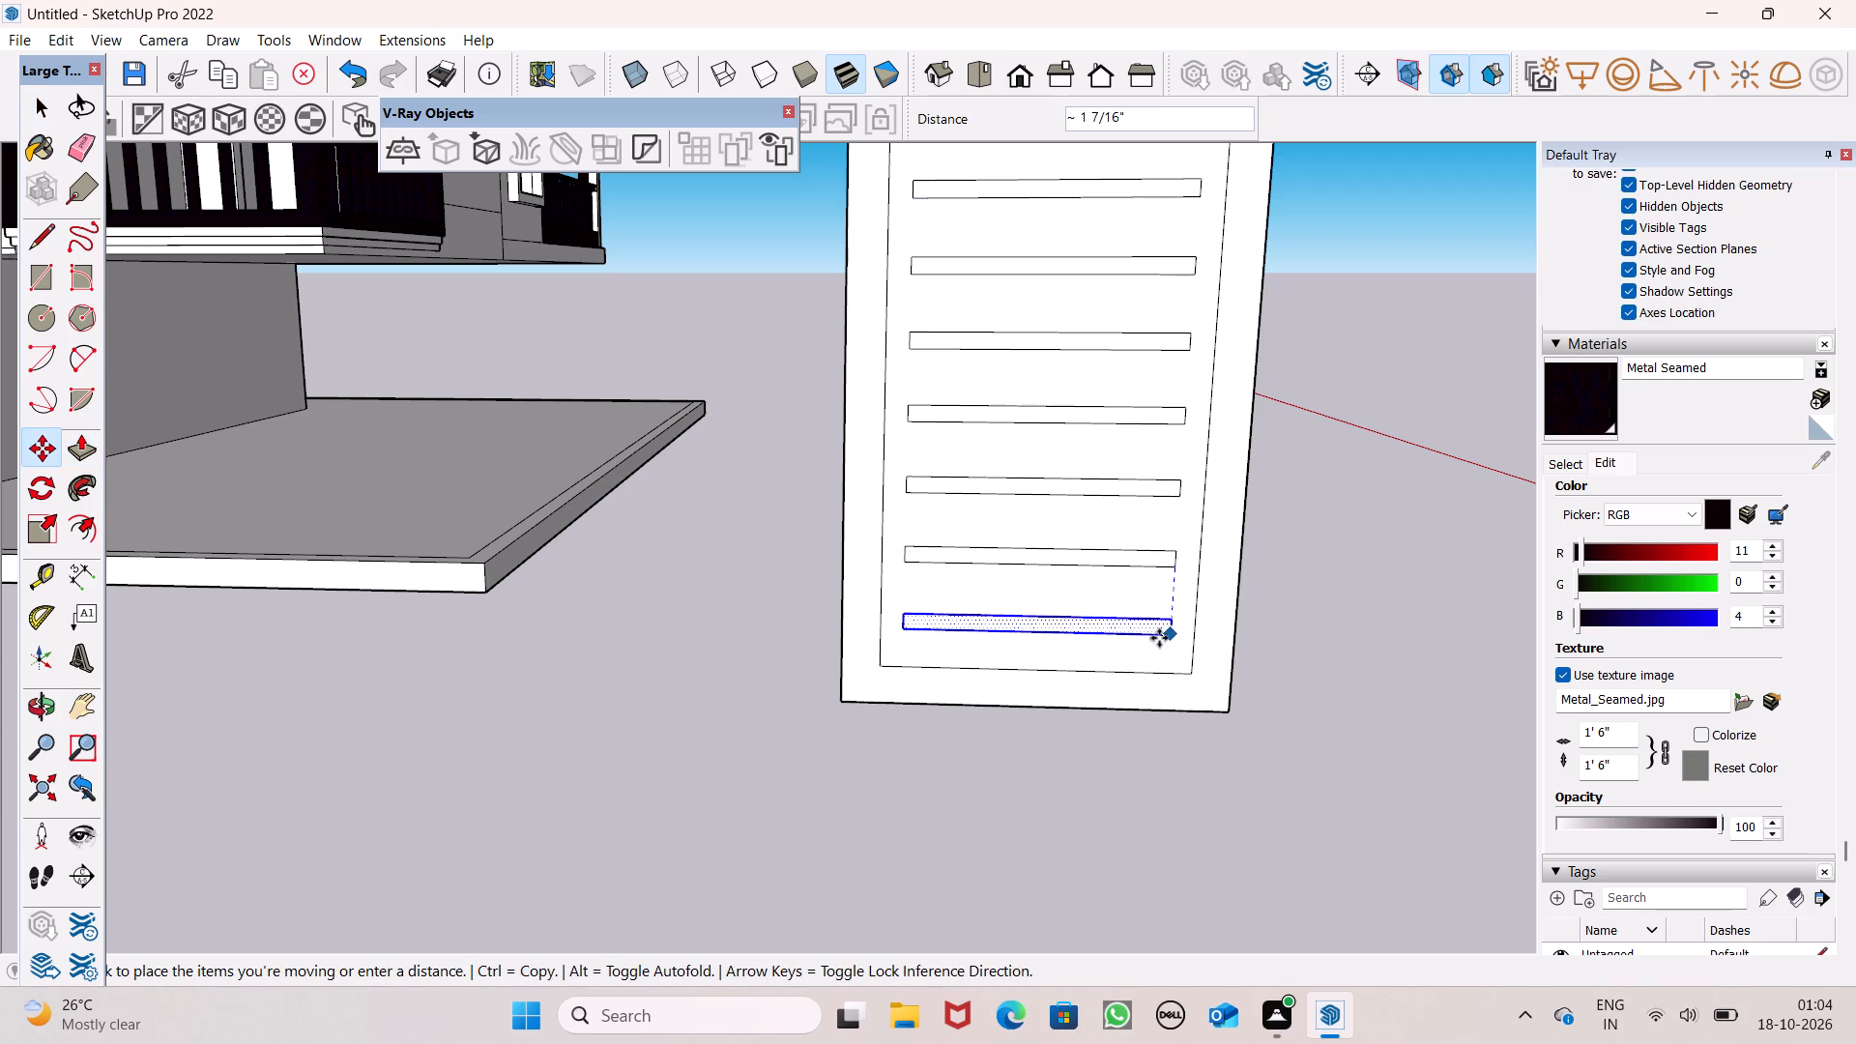
click(1253, 636)
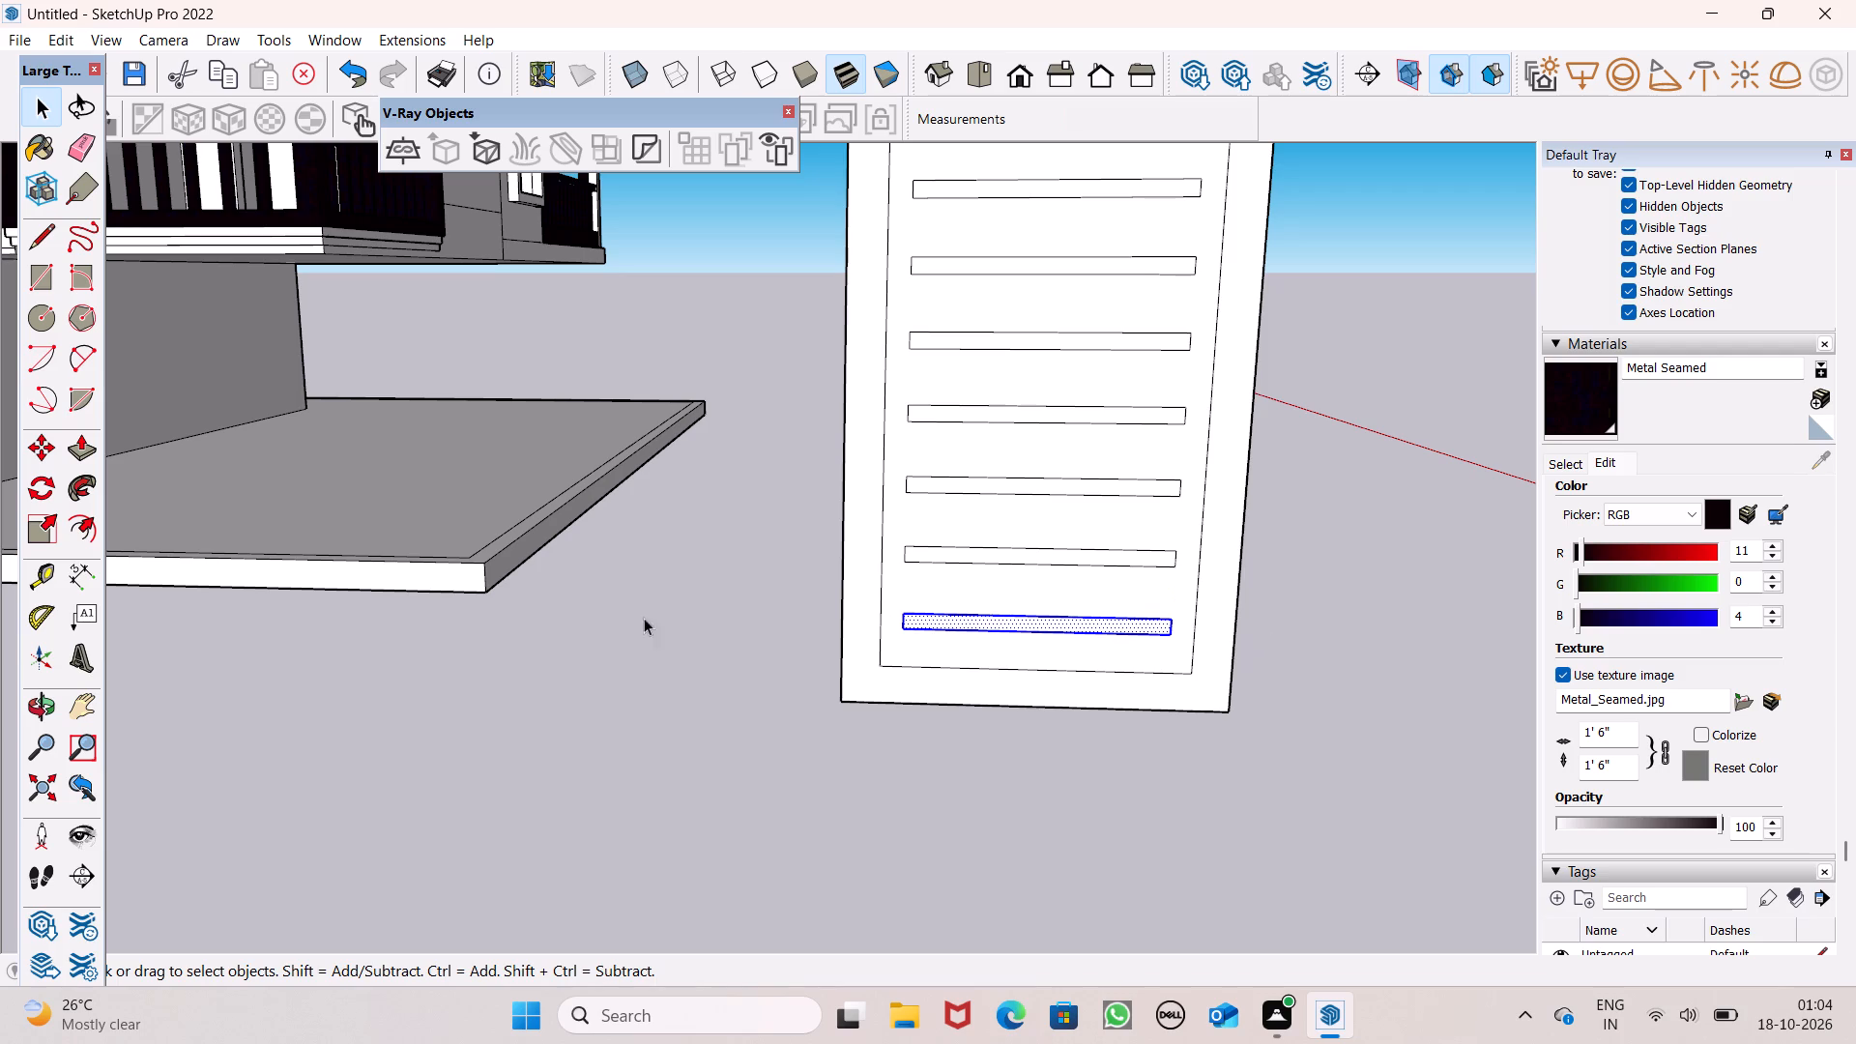
Push/Pull the panel's outer frame face outward about 2 5/16" from the inner field.
click(90, 454)
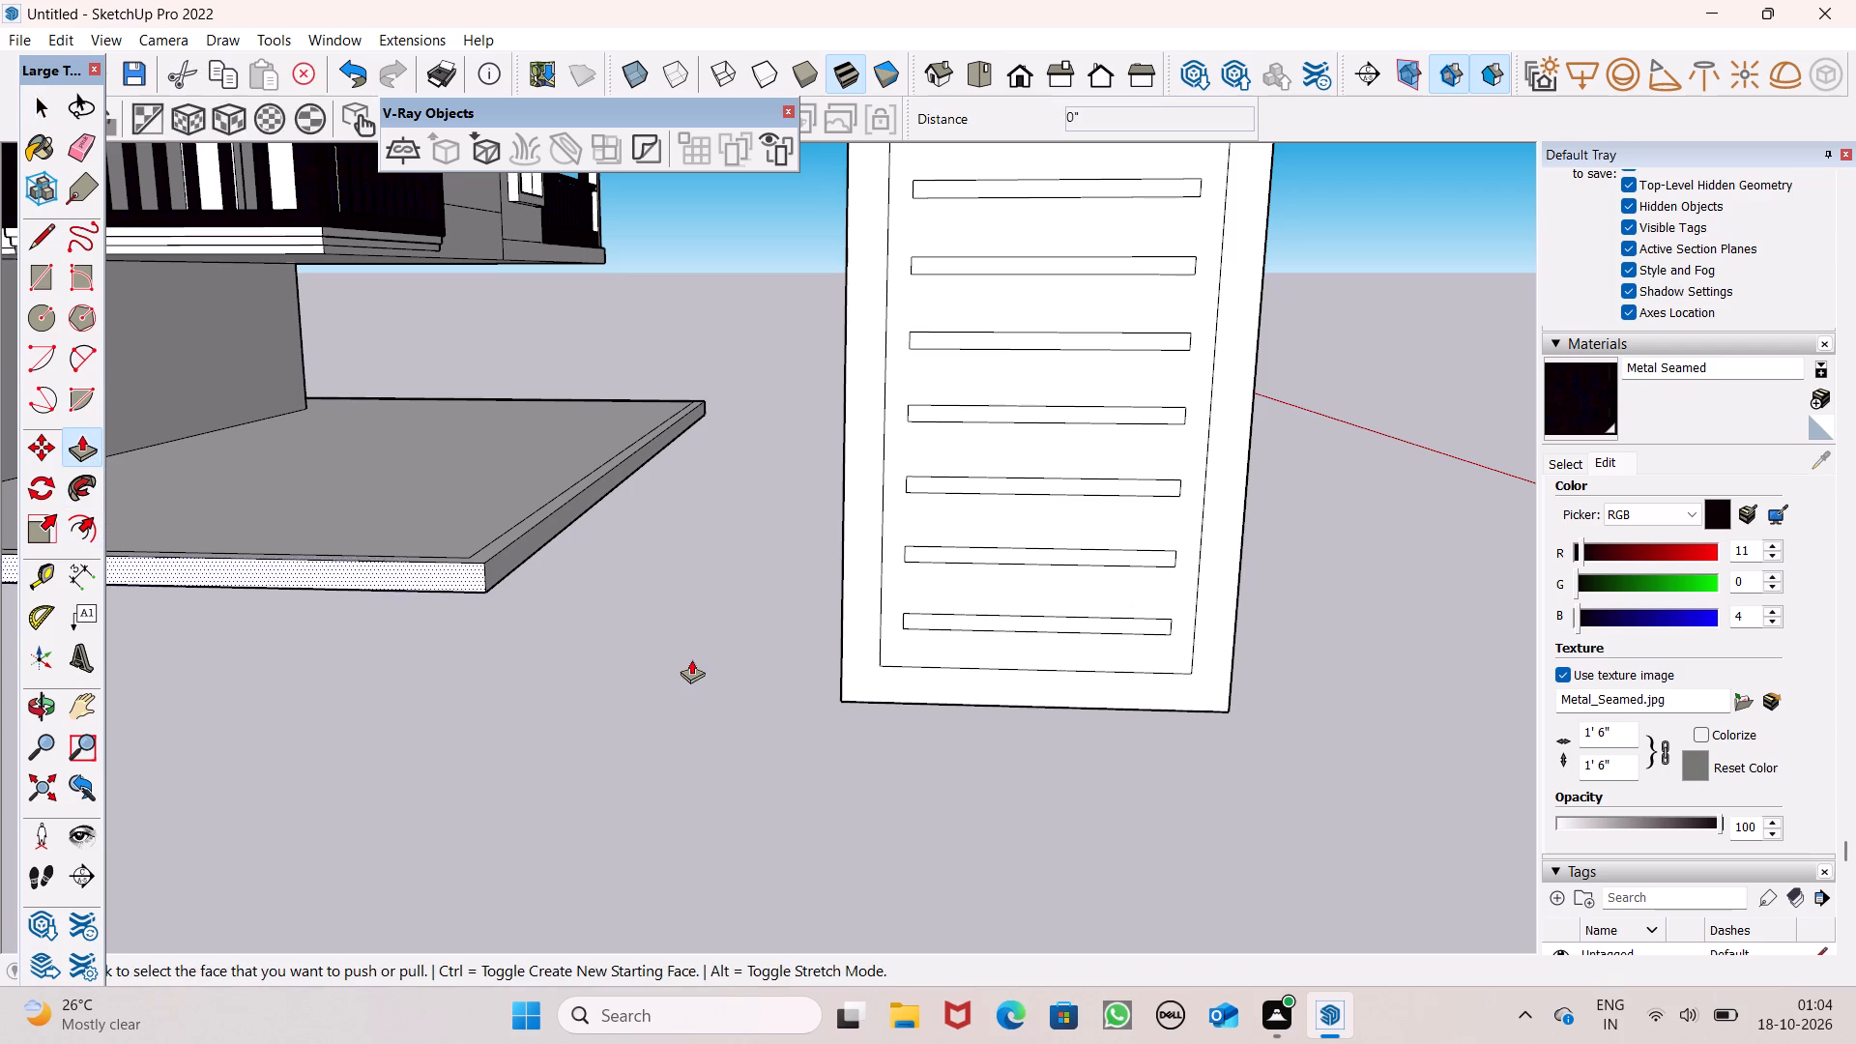
scroll(695, 659, down, 1)
middle_drag(912, 794, 966, 884)
scroll(1048, 599, down, 6)
scroll(1271, 803, up, 4)
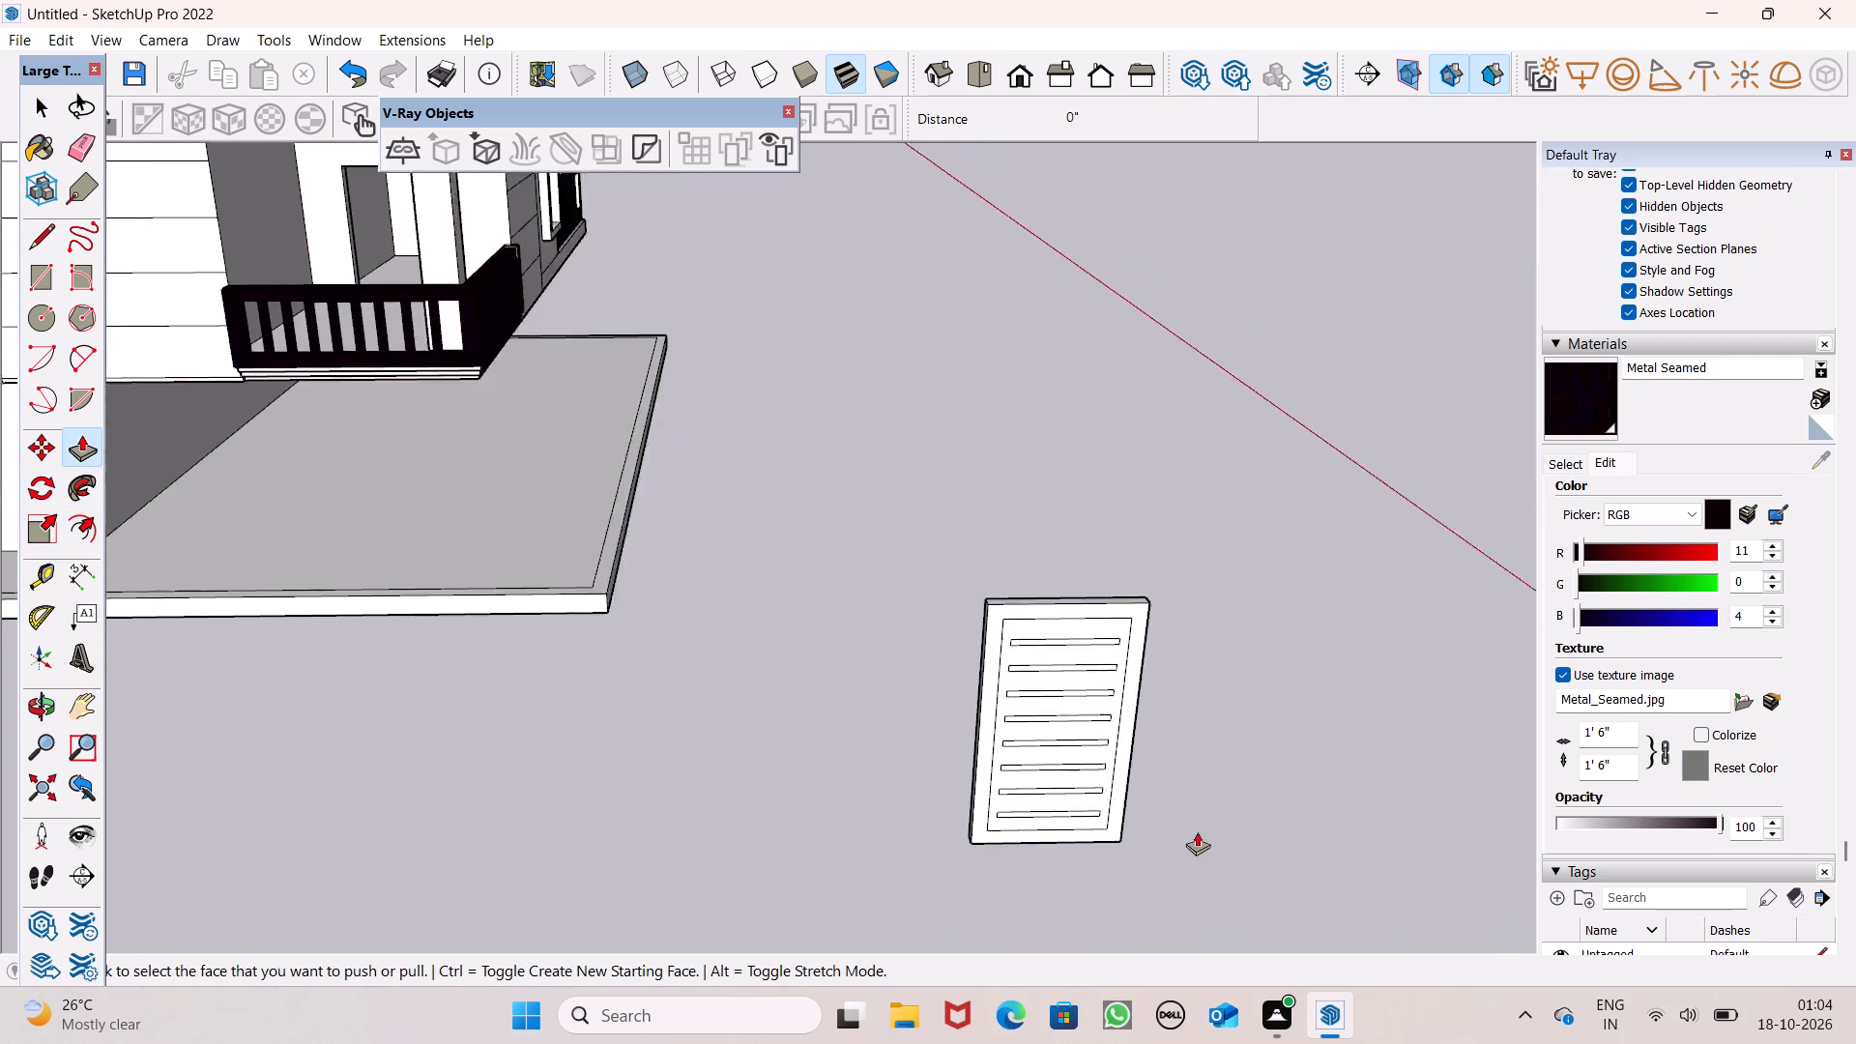
scroll(1197, 831, up, 2)
scroll(1061, 835, up, 4)
ctrl+drag(1097, 830, 1097, 838)
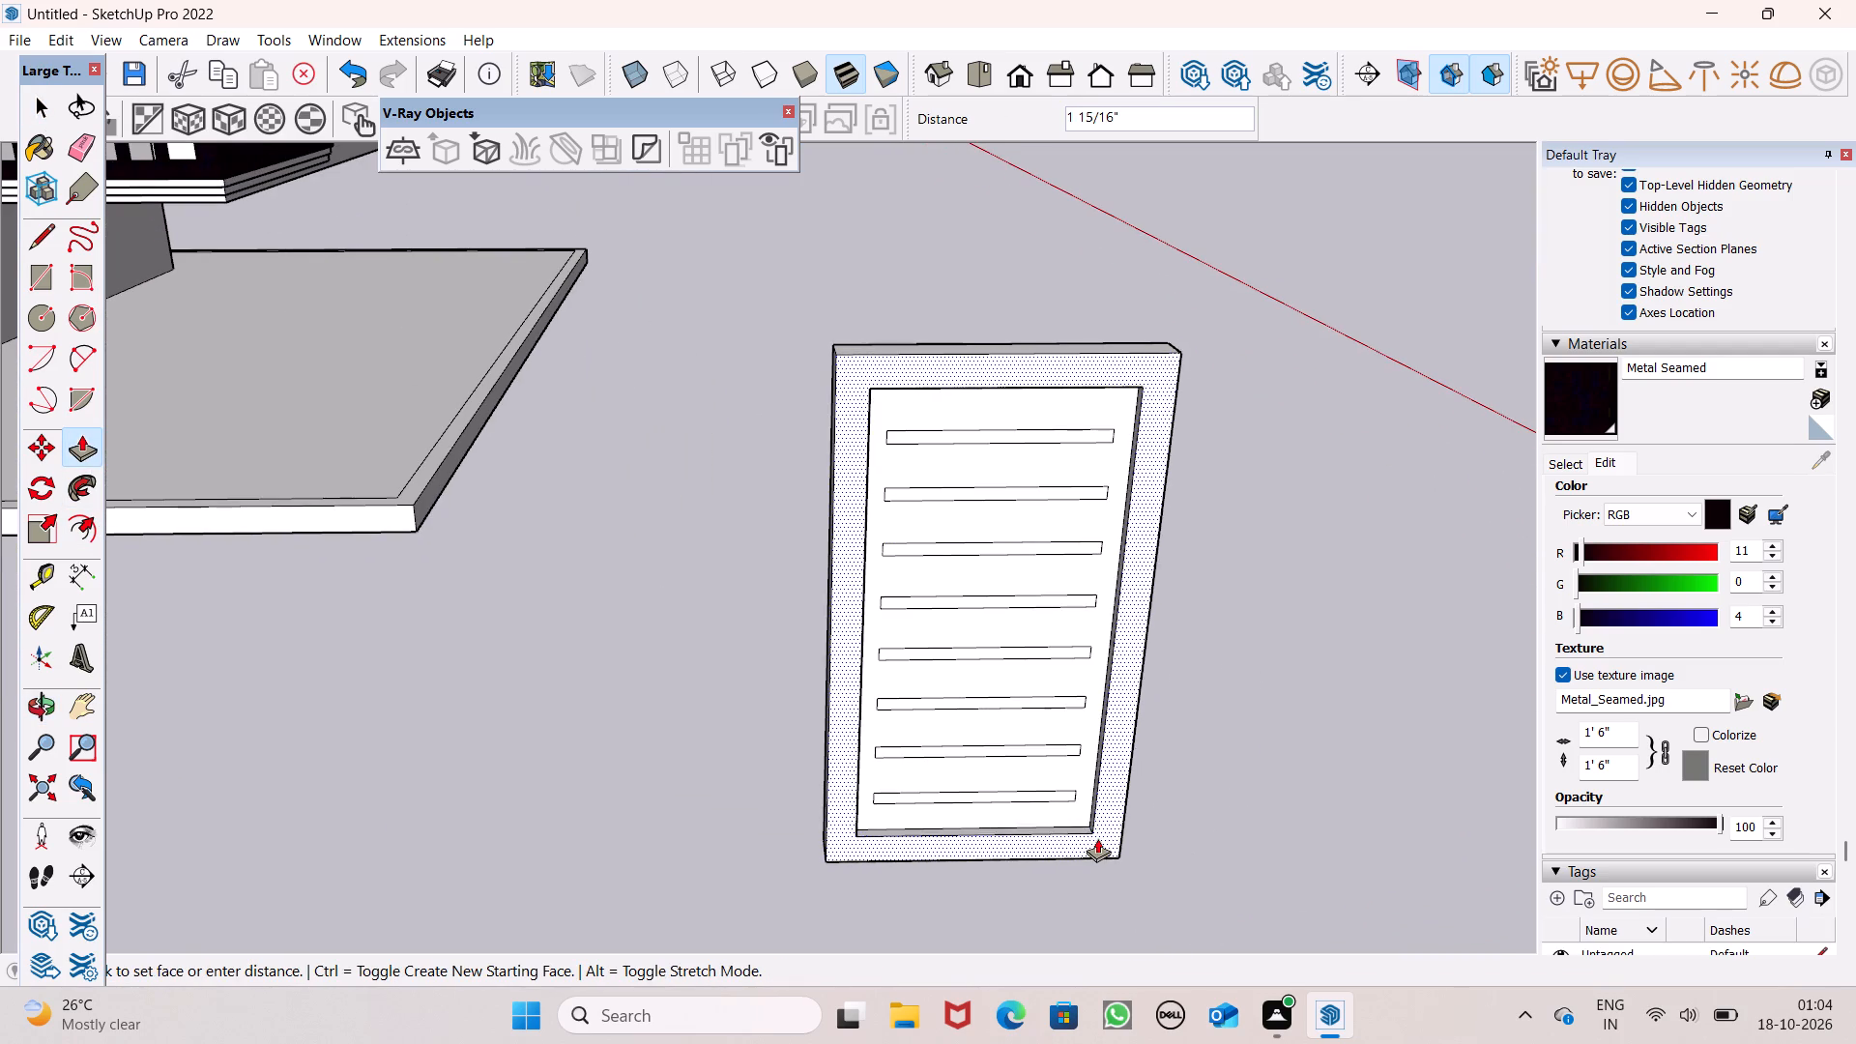
ctrl+drag(1097, 838, 1097, 840)
key(space)
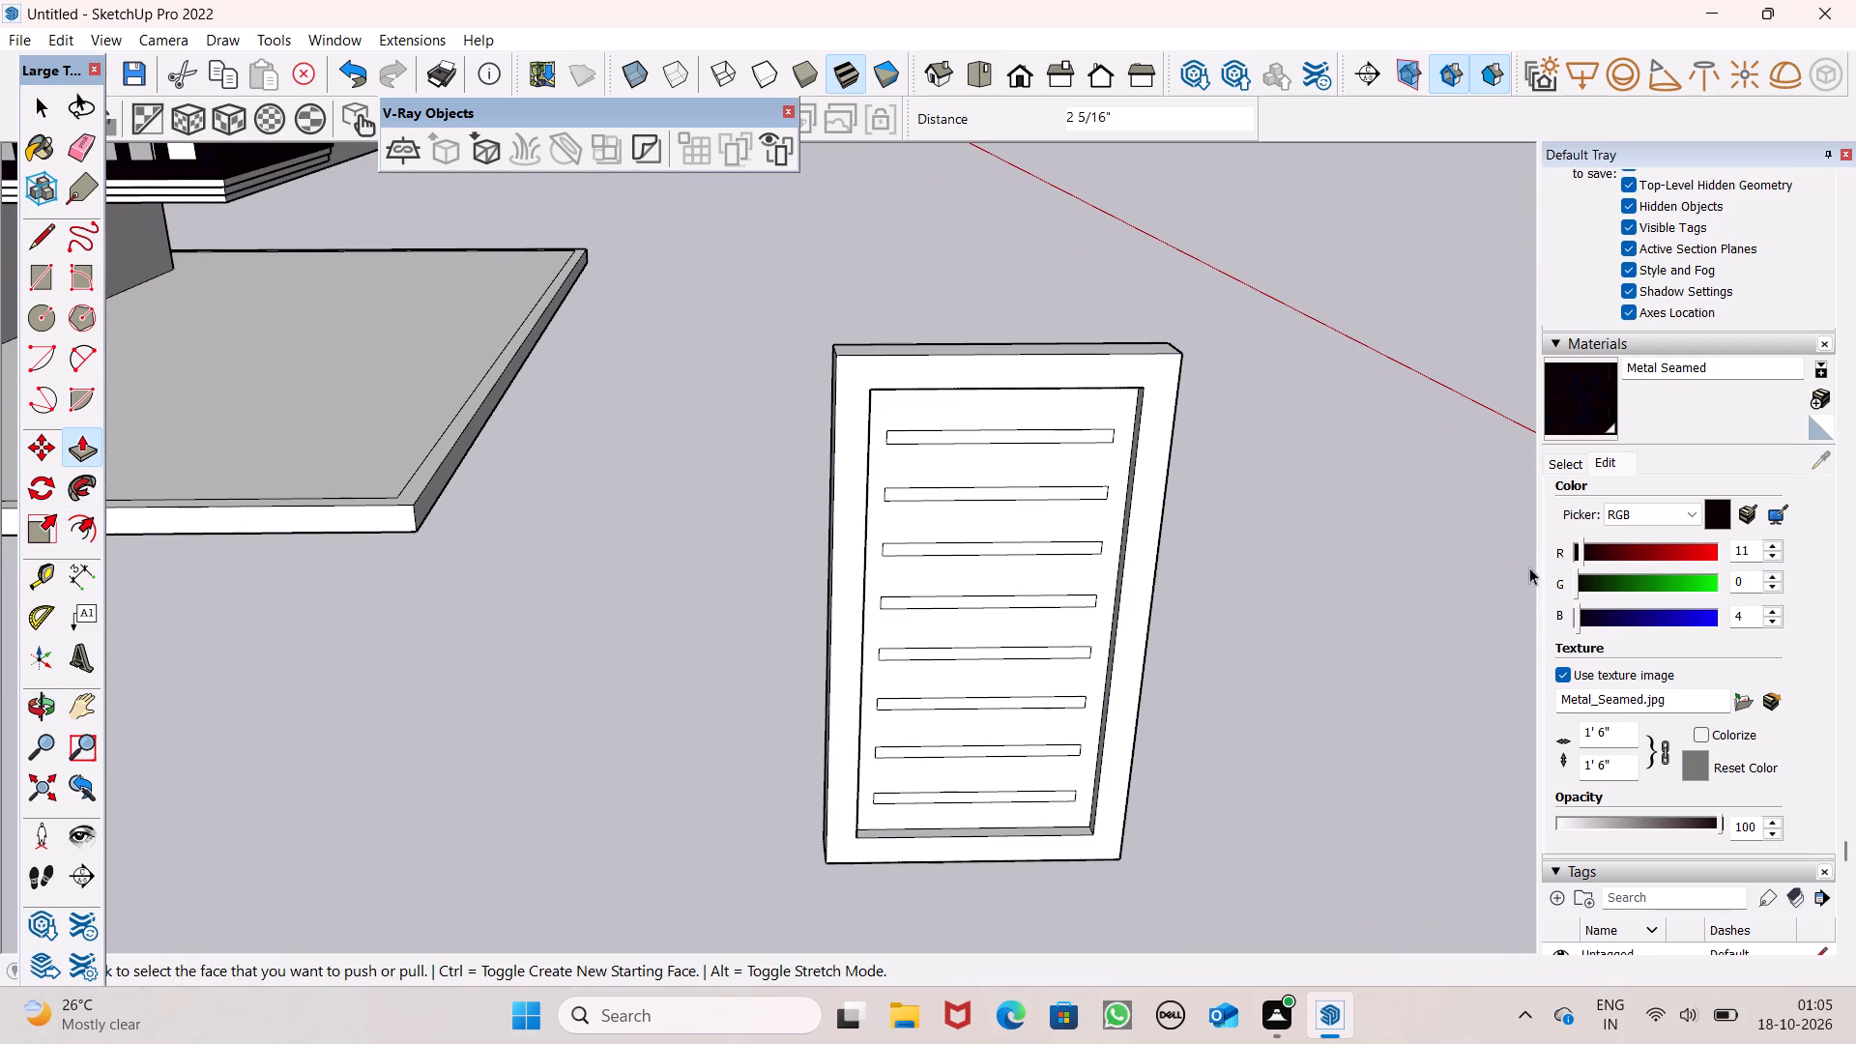
Paint the panel's upper five strips with Color E01 from the Colors material collection.
click(1565, 467)
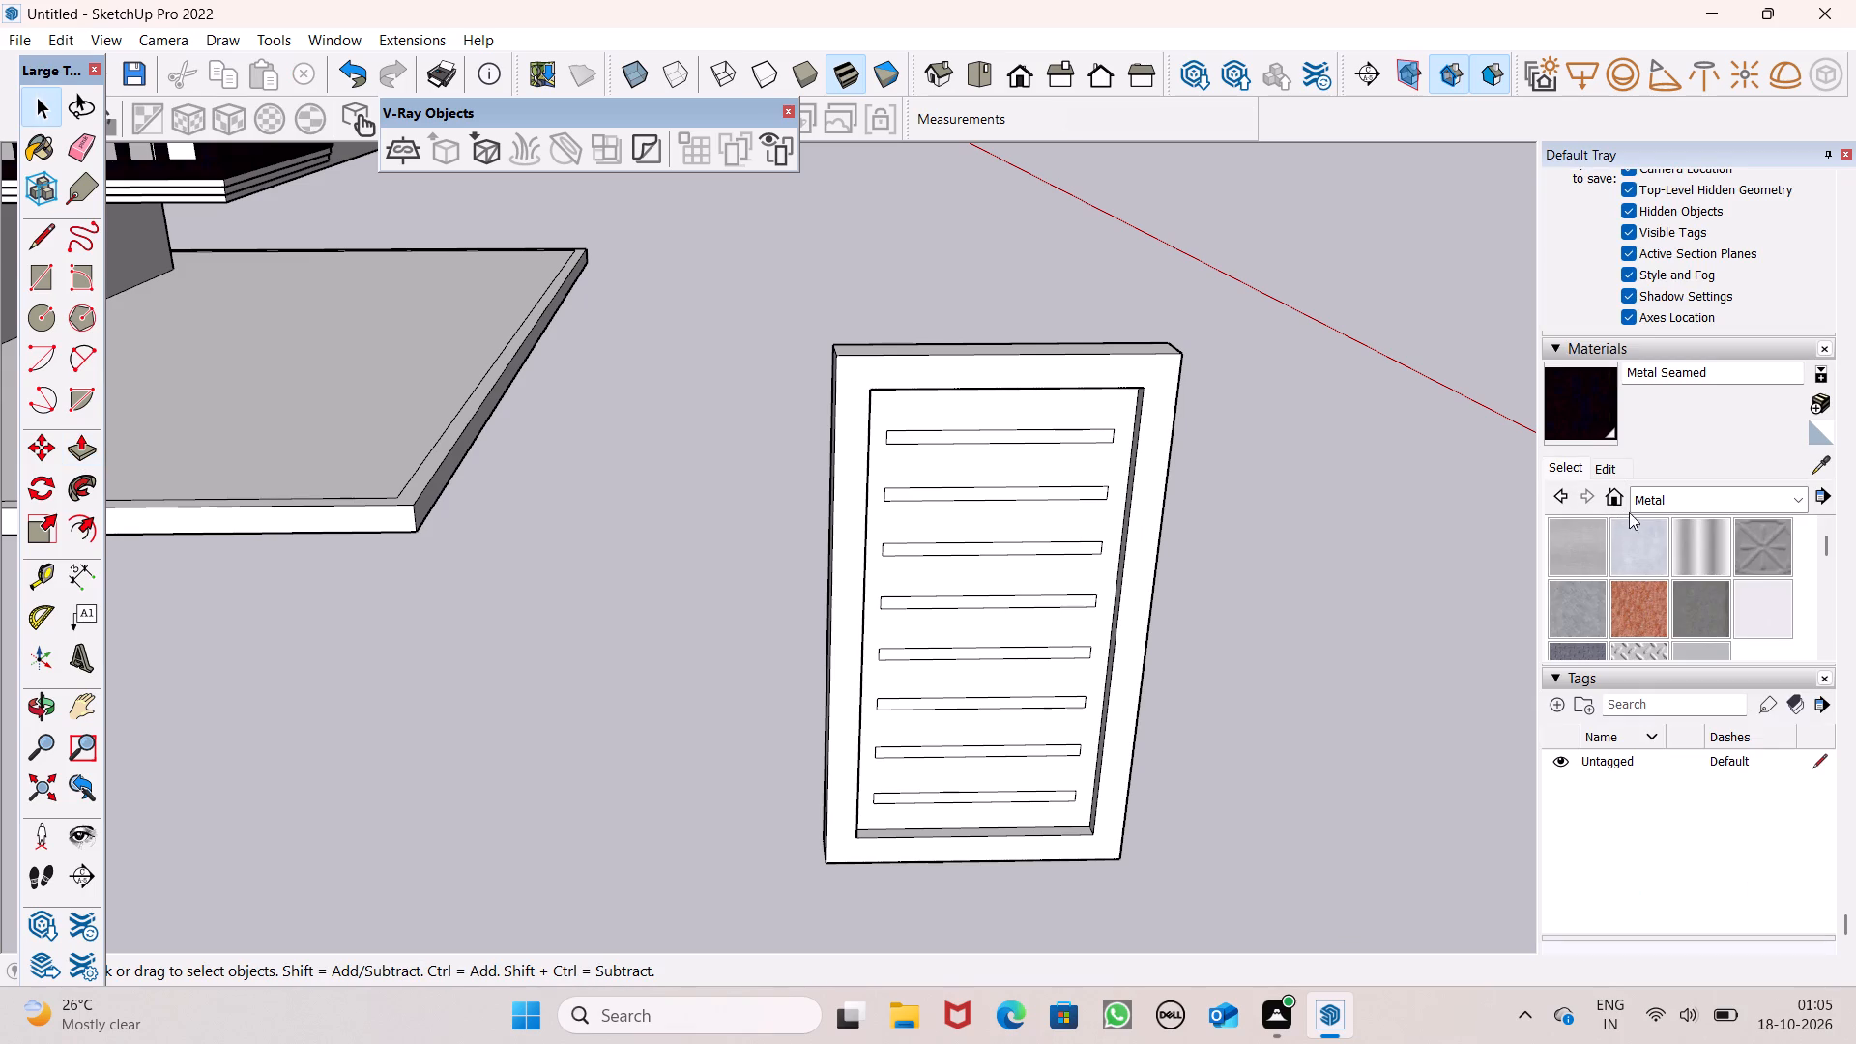
click(1679, 493)
click(1671, 574)
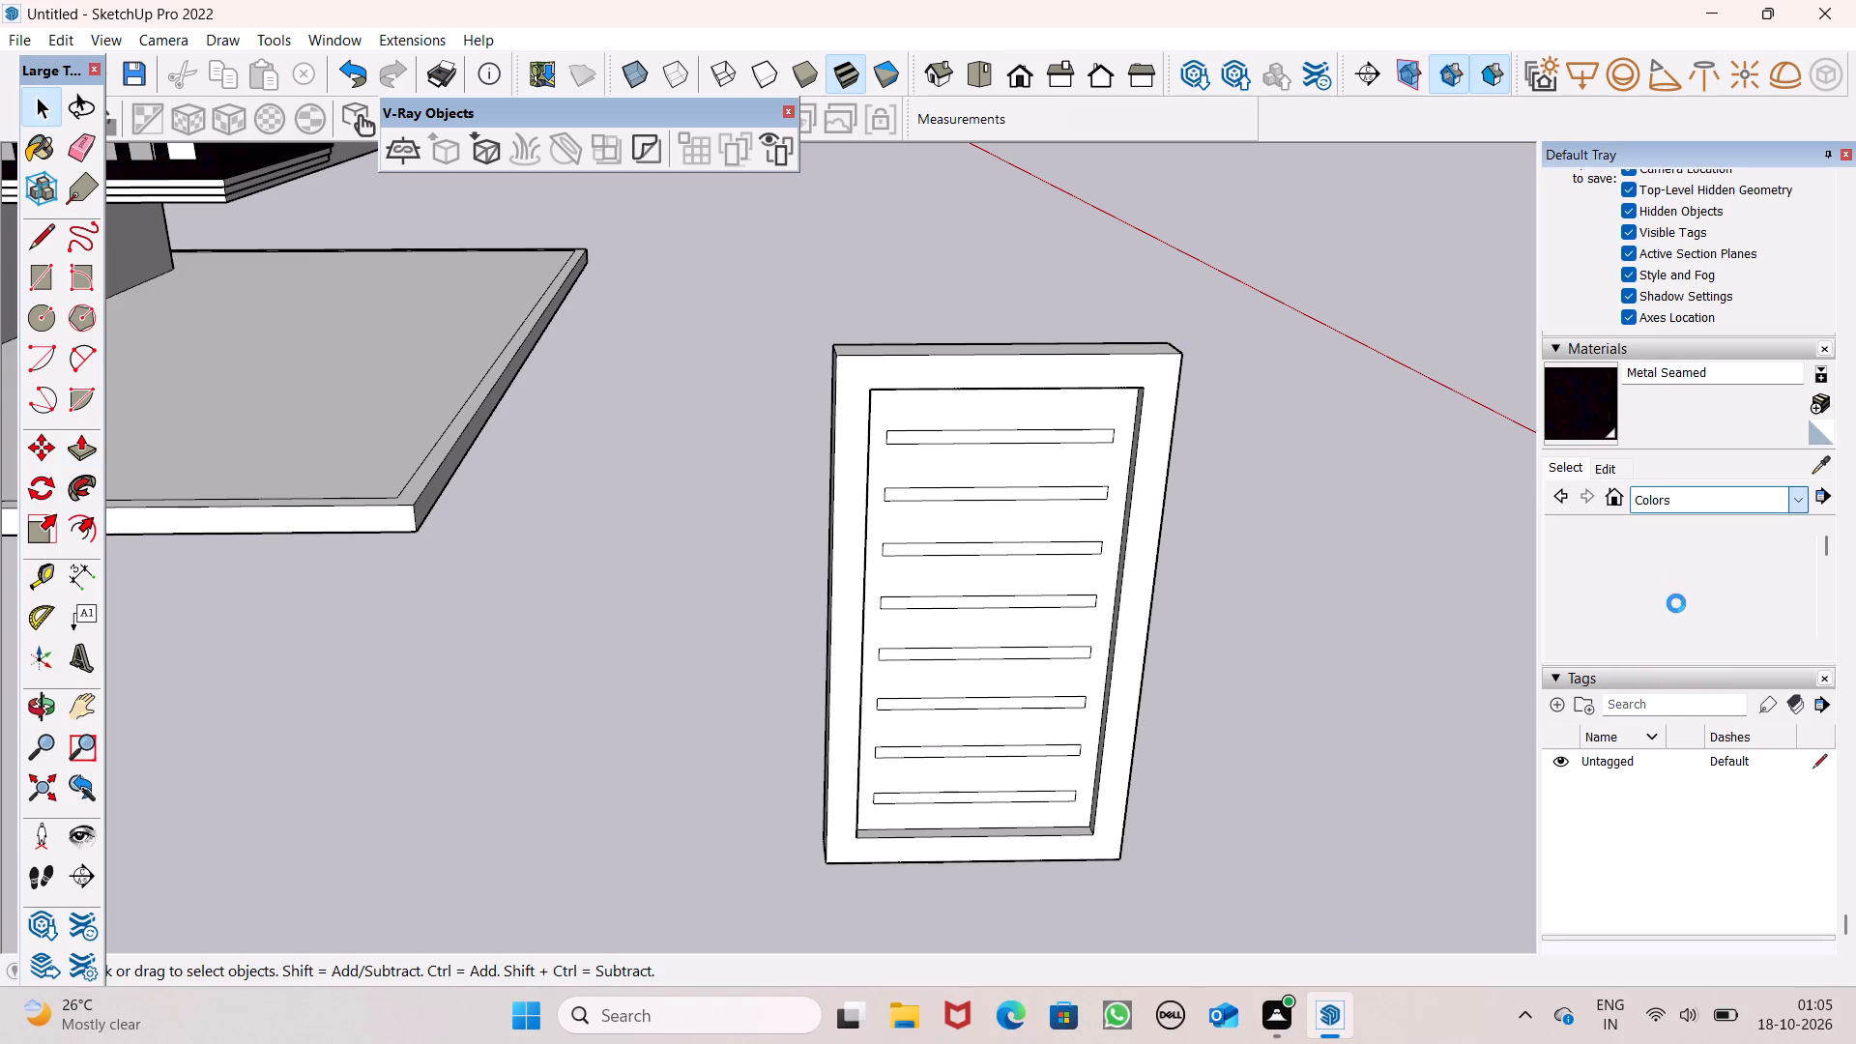
scroll(1677, 590, down, 2)
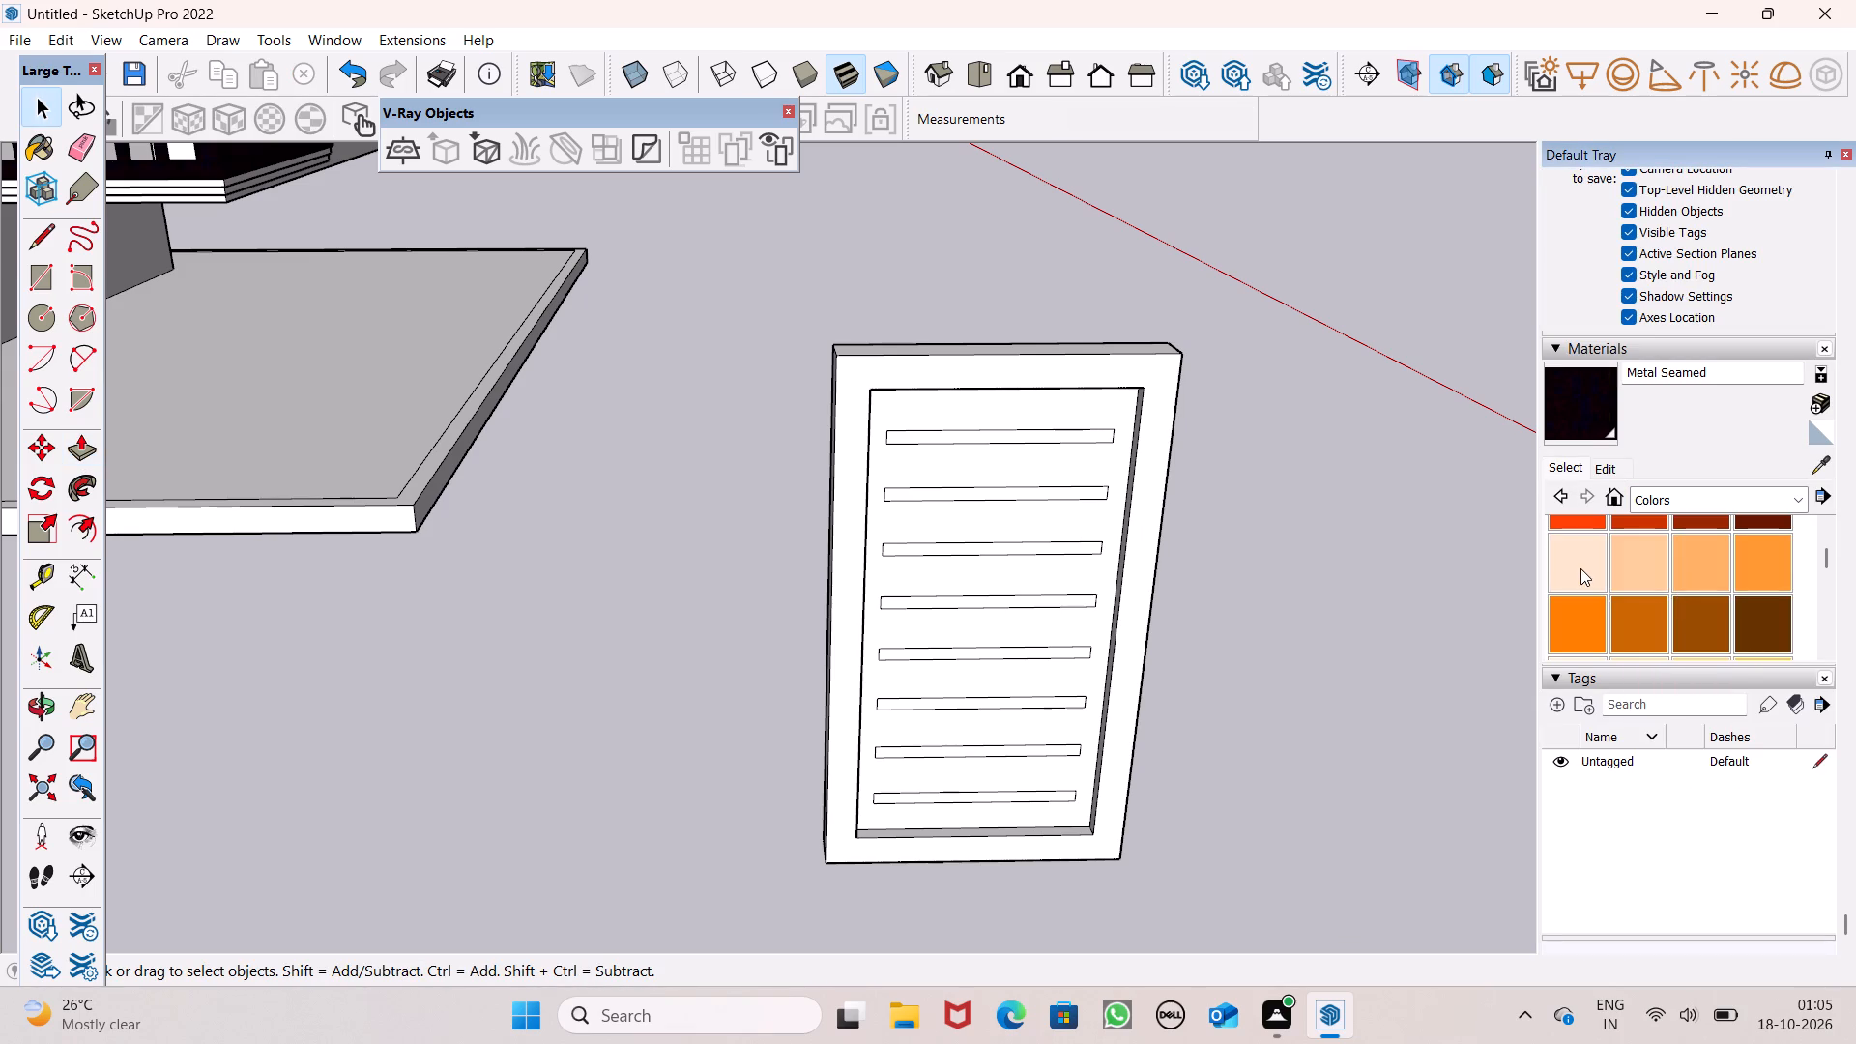
scroll(1580, 568, down, 2)
click(1574, 569)
scroll(1134, 488, up, 3)
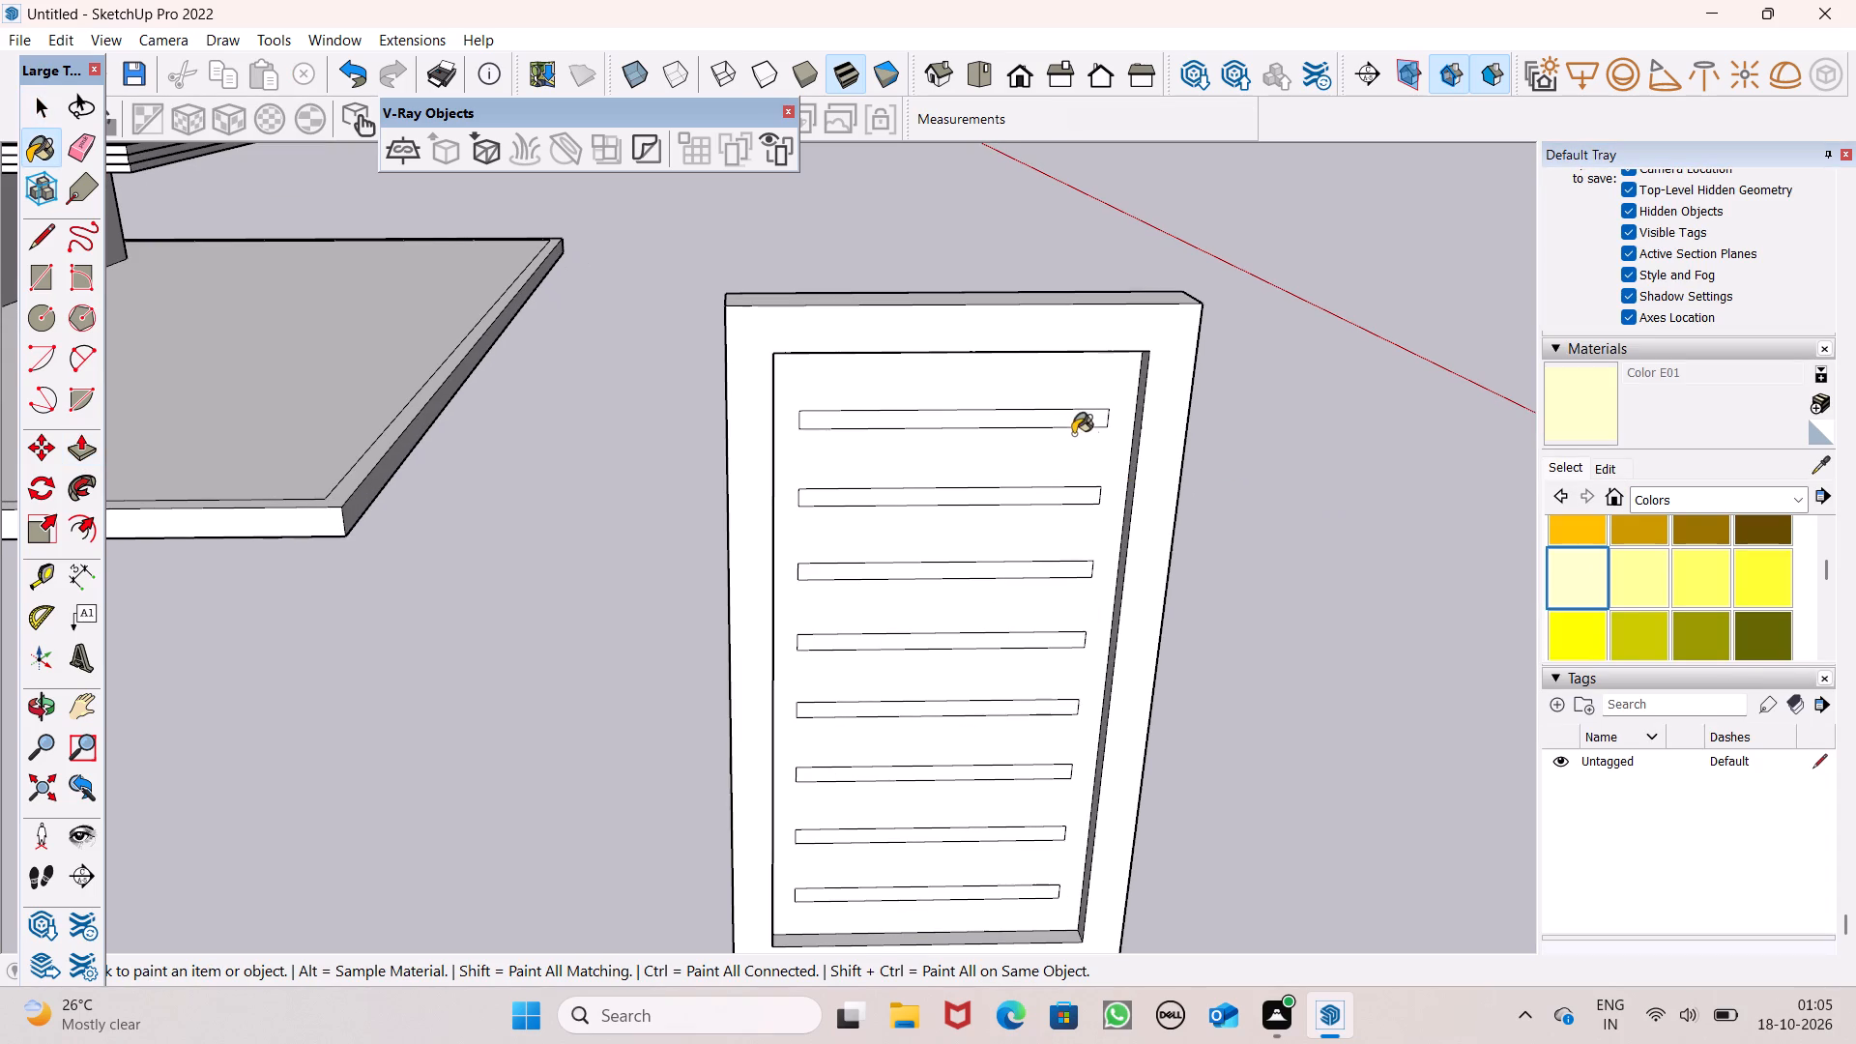
click(1071, 422)
scroll(1049, 493, up, 4)
click(1041, 494)
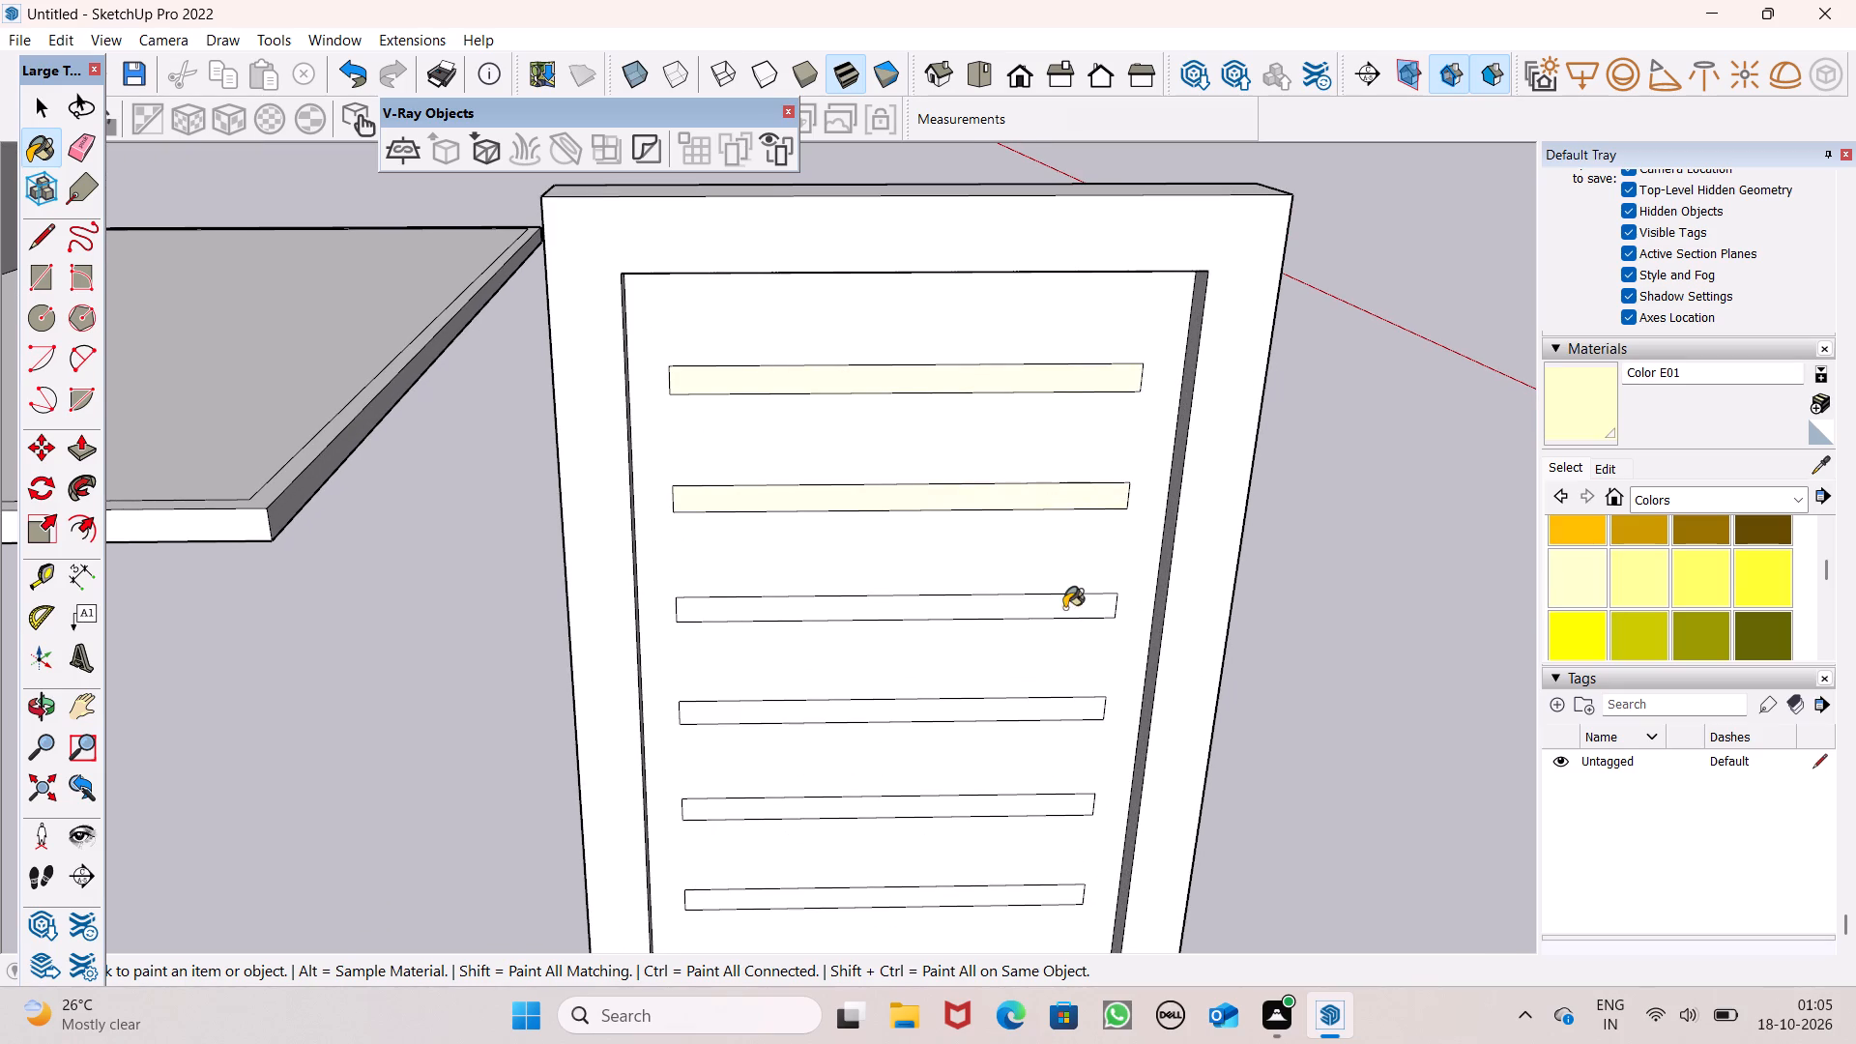
click(1062, 609)
scroll(1068, 528, down, 3)
scroll(1047, 692, up, 6)
click(1038, 656)
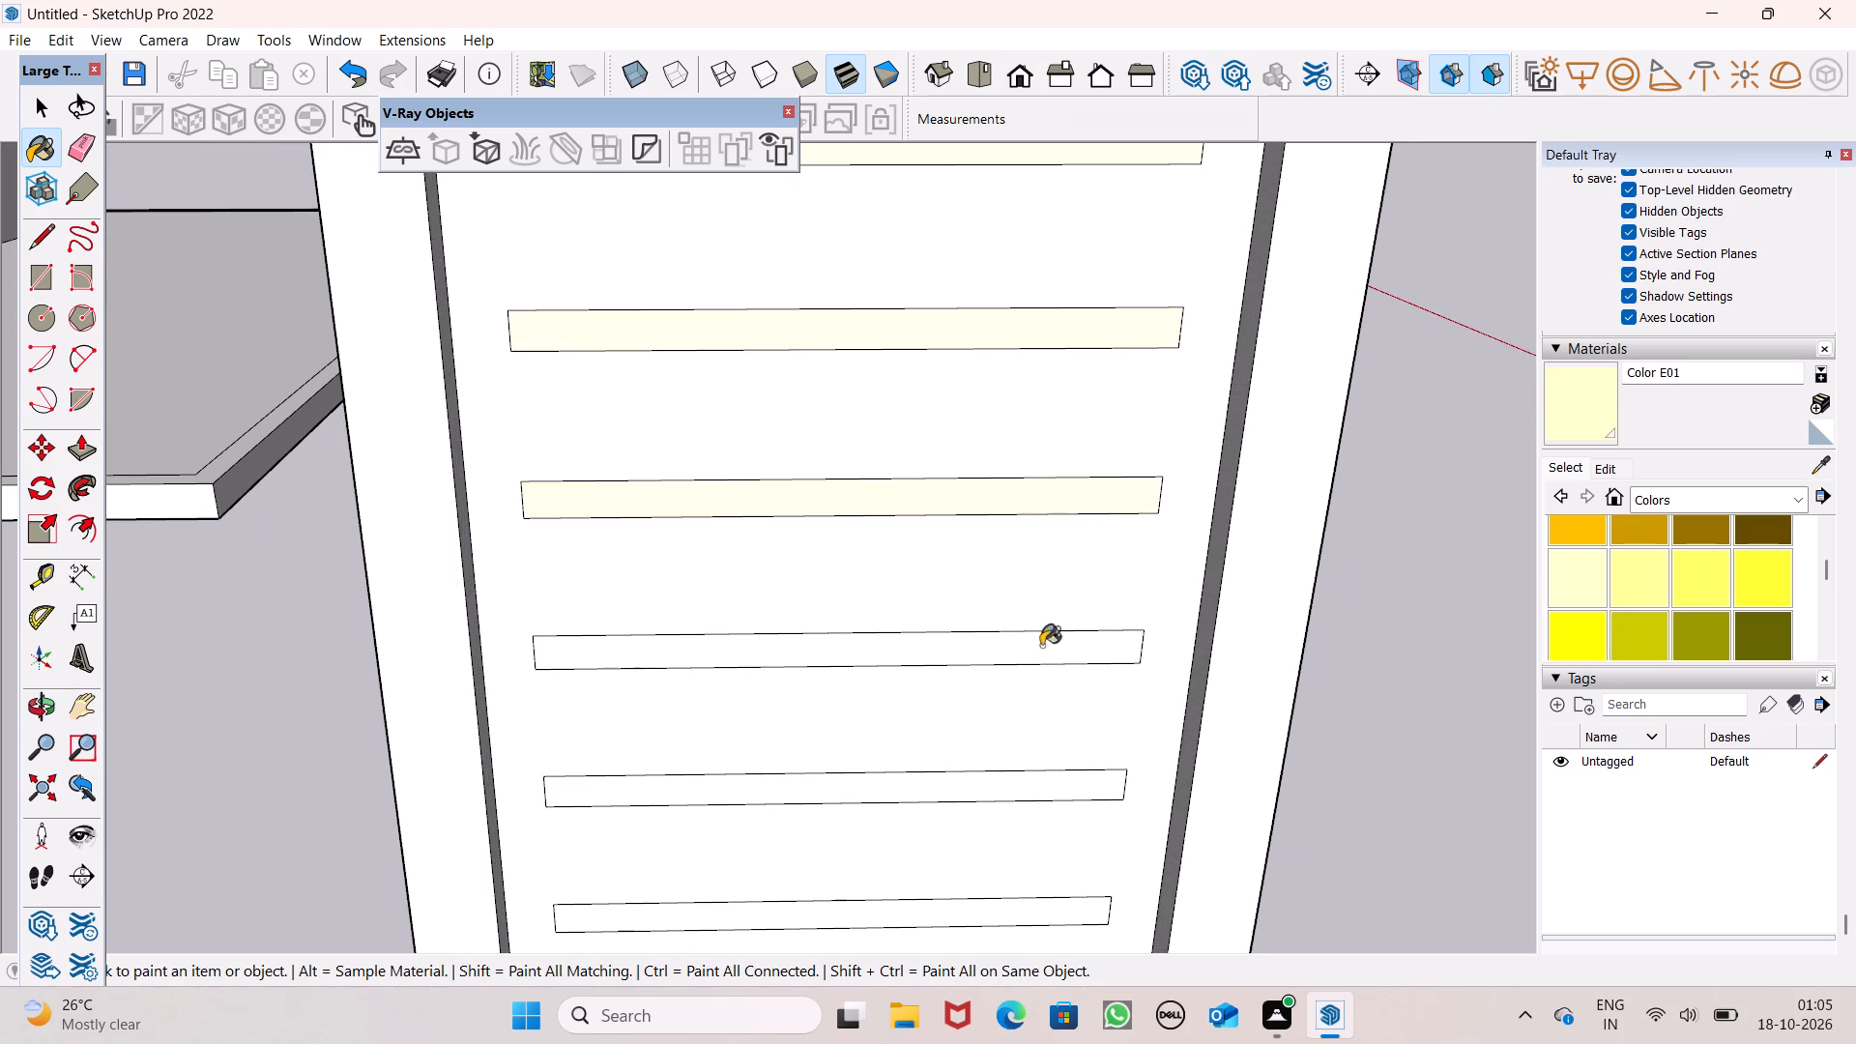
scroll(1067, 538, down, 6)
click(1040, 696)
Paint the panel's remaining three lower strips with Color E01.
scroll(1064, 542, down, 5)
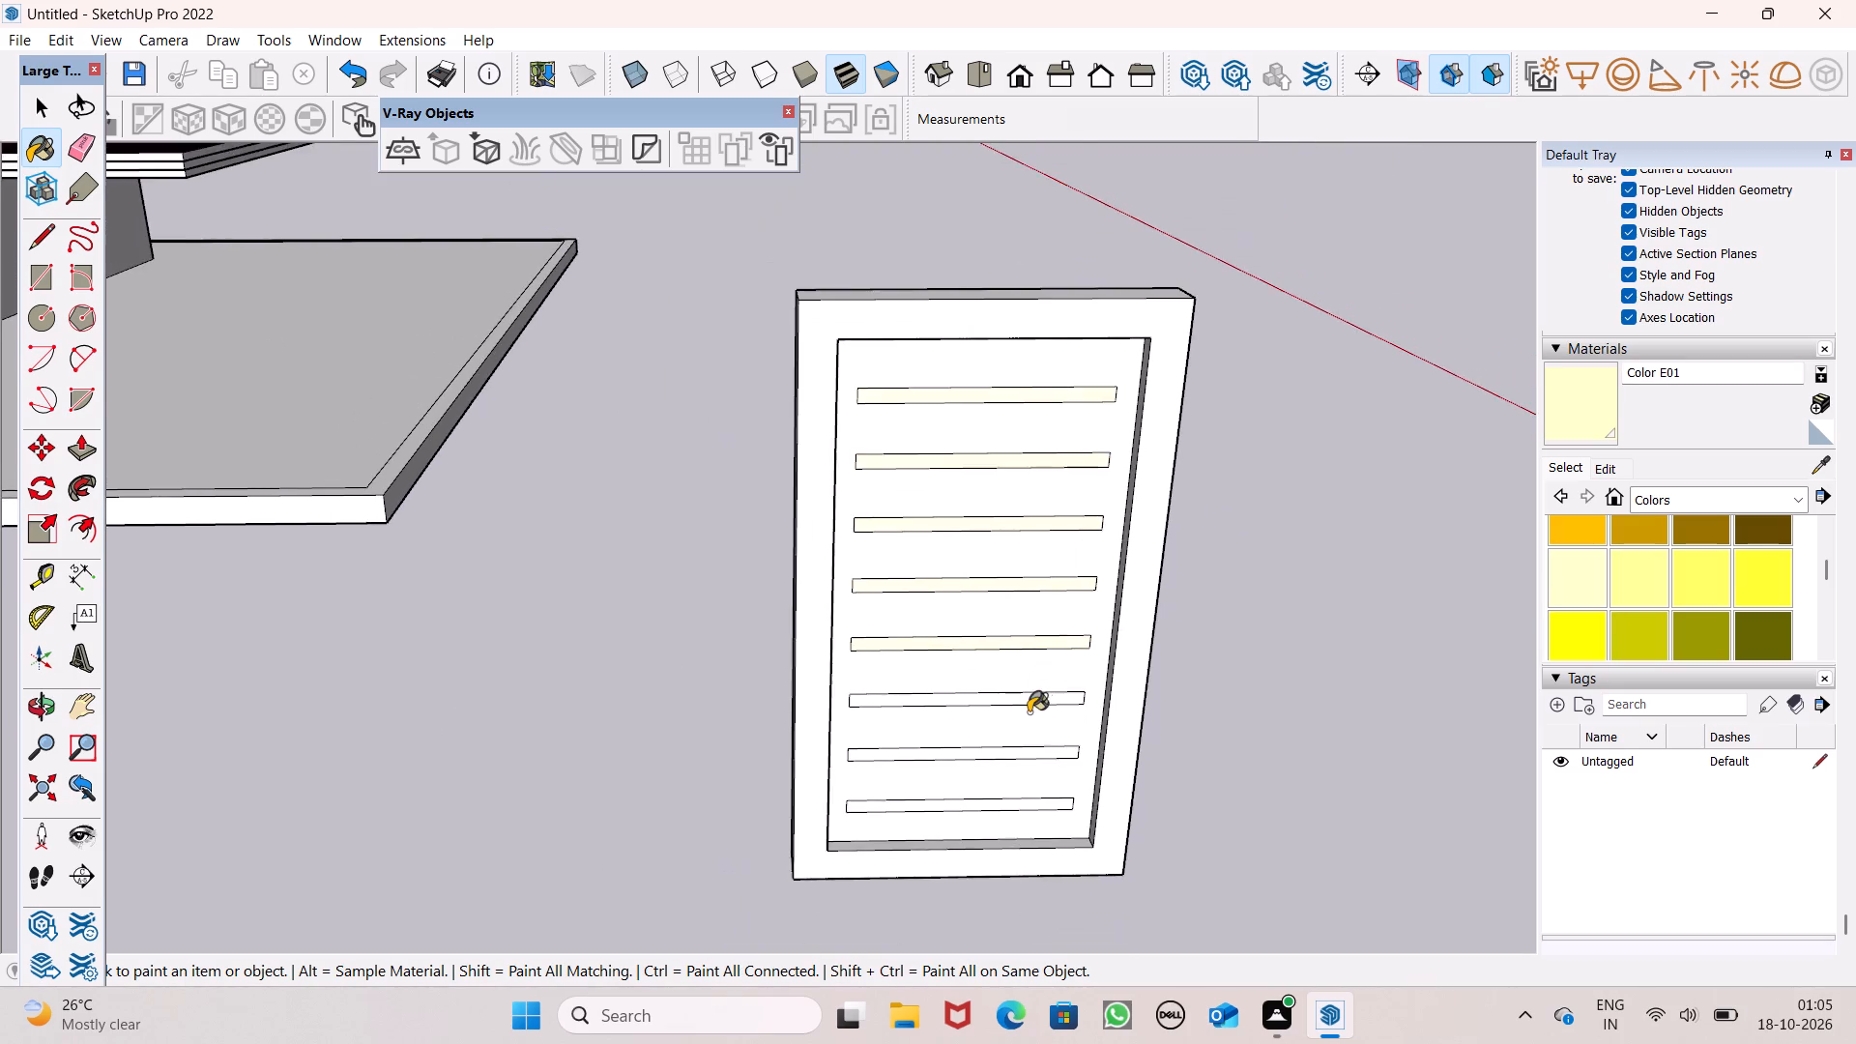
scroll(1025, 719, up, 5)
click(1029, 694)
scroll(1045, 628, down, 4)
scroll(1020, 762, up, 6)
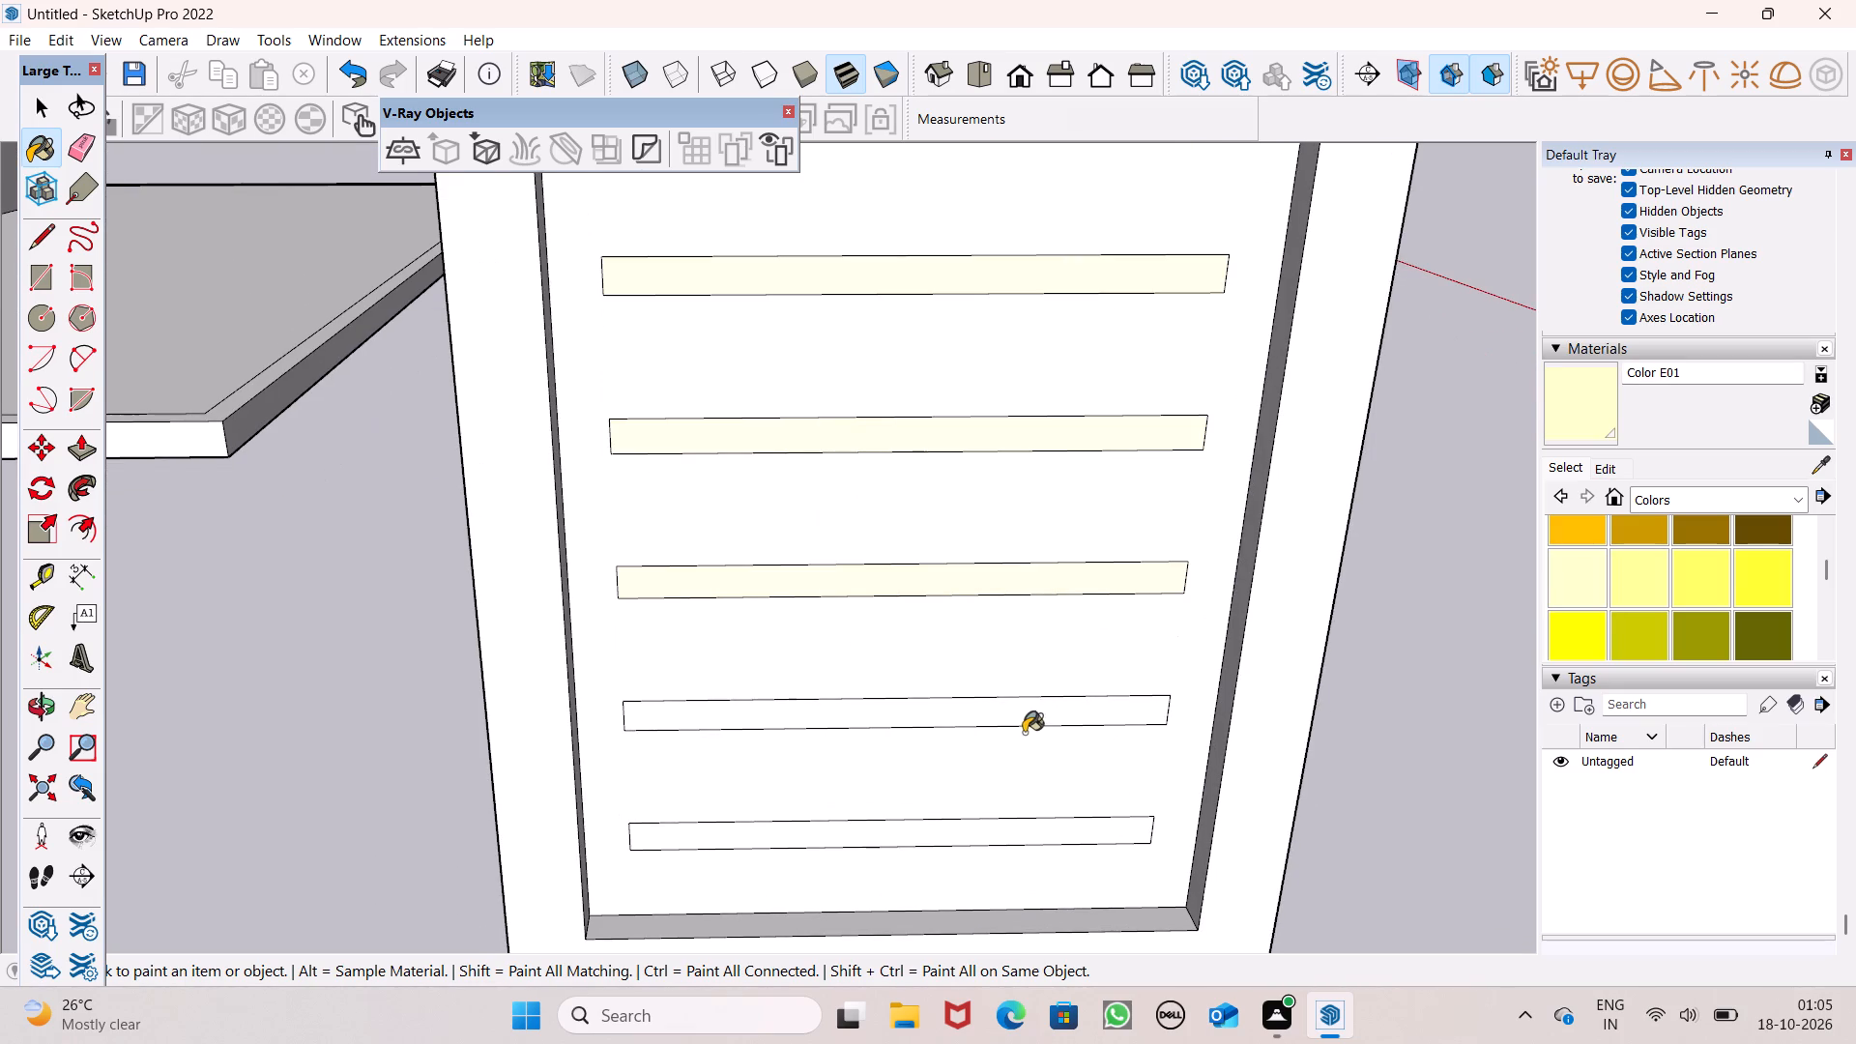
click(1038, 698)
click(1036, 702)
scroll(1049, 663, down, 4)
scroll(1045, 800, up, 4)
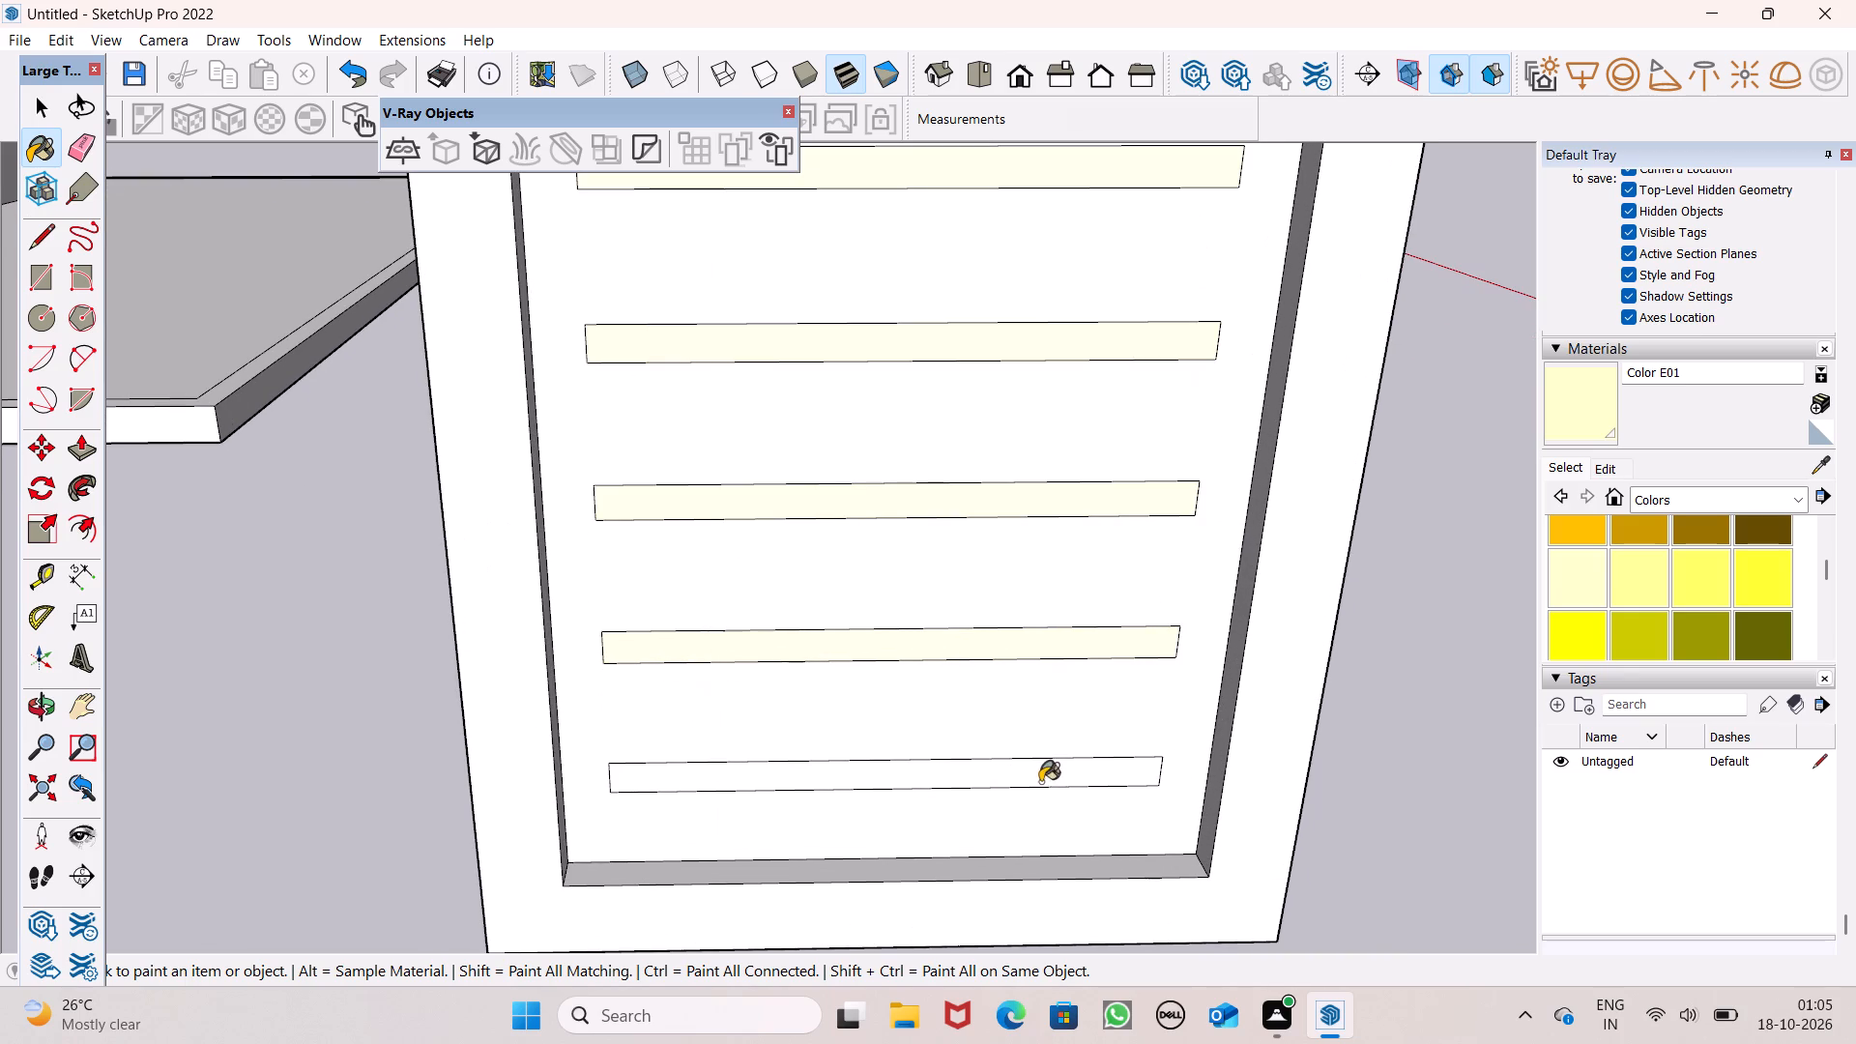
click(1040, 779)
scroll(1185, 639, down, 6)
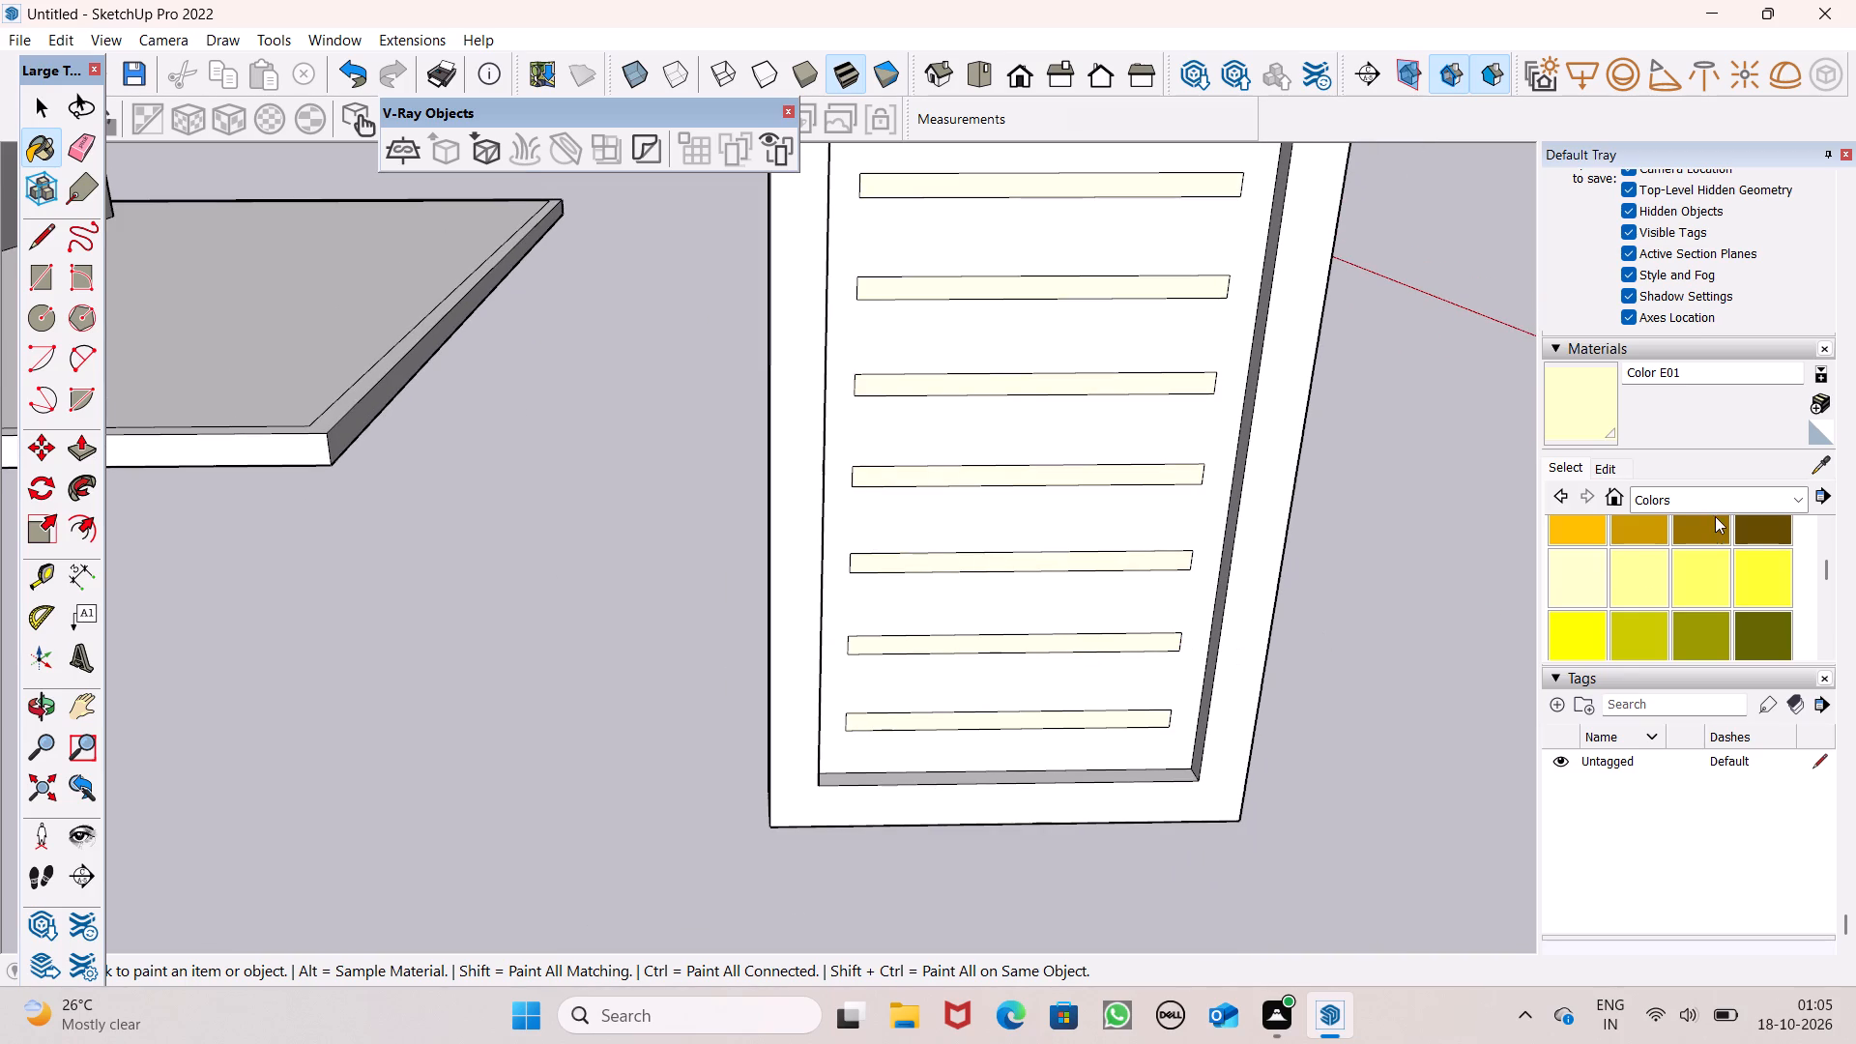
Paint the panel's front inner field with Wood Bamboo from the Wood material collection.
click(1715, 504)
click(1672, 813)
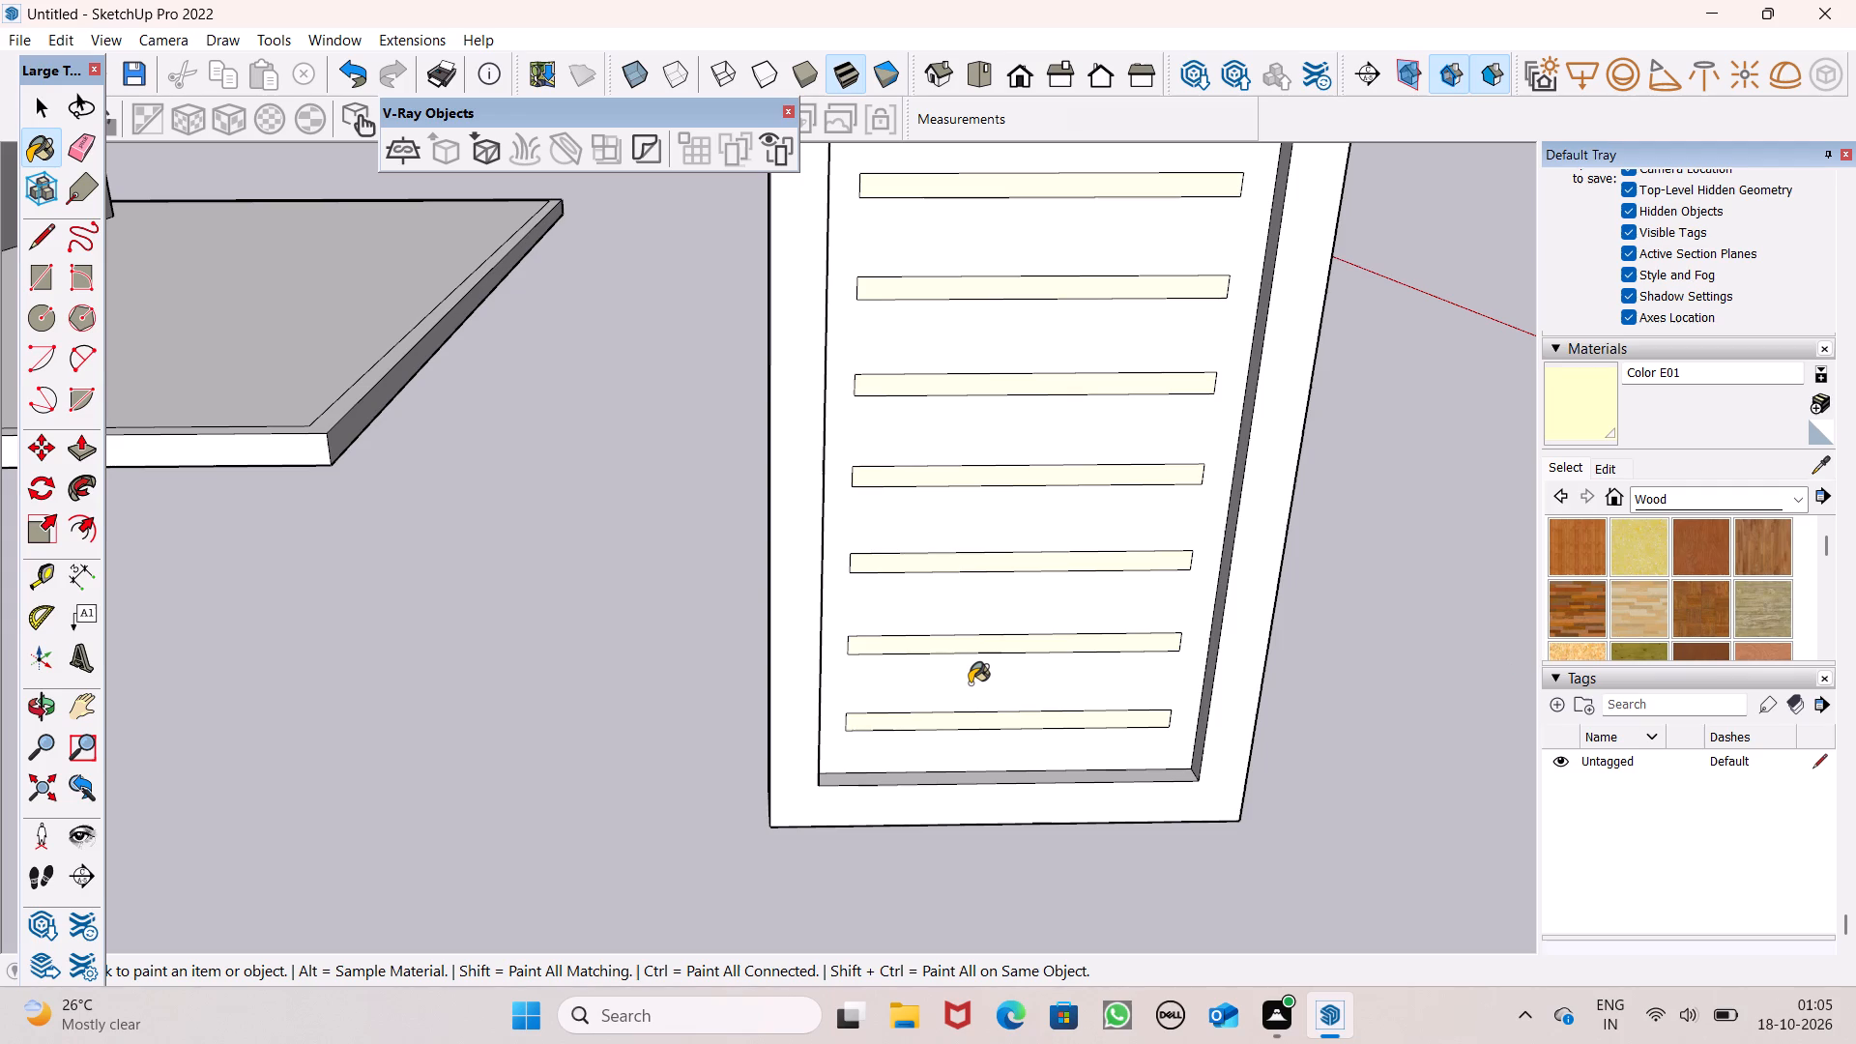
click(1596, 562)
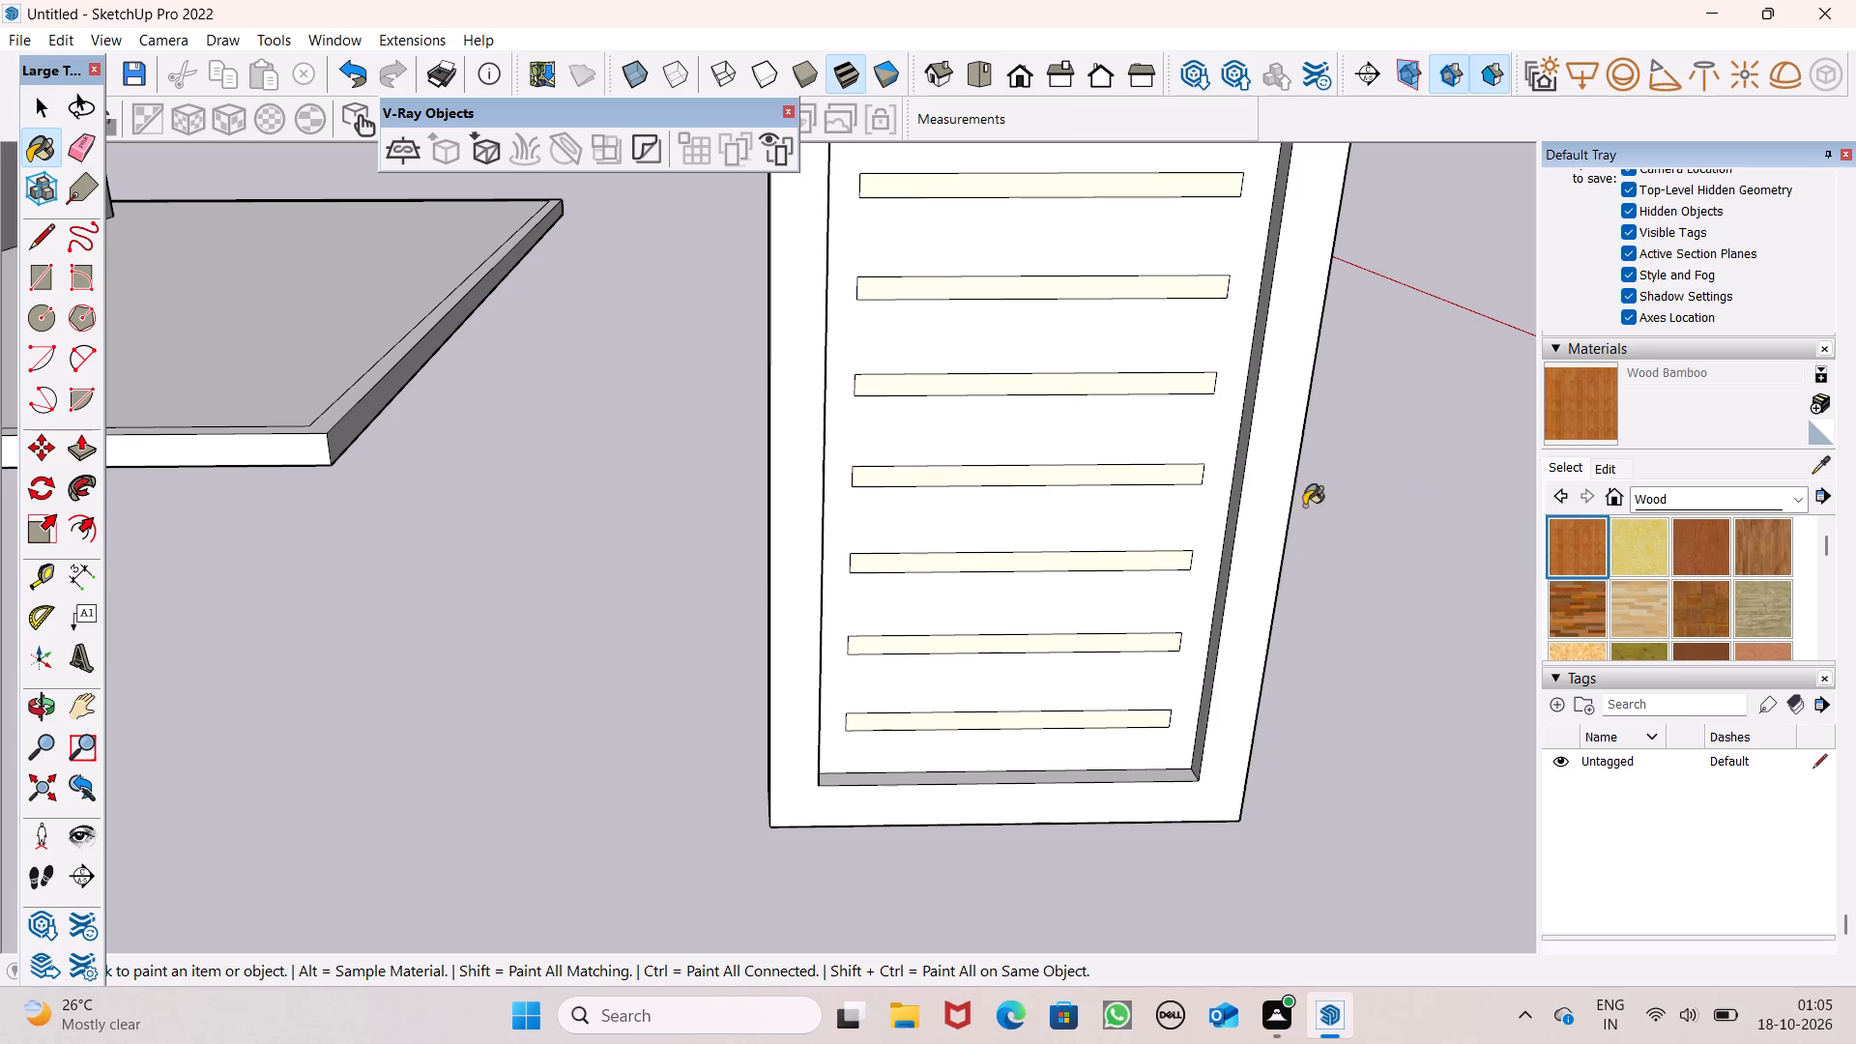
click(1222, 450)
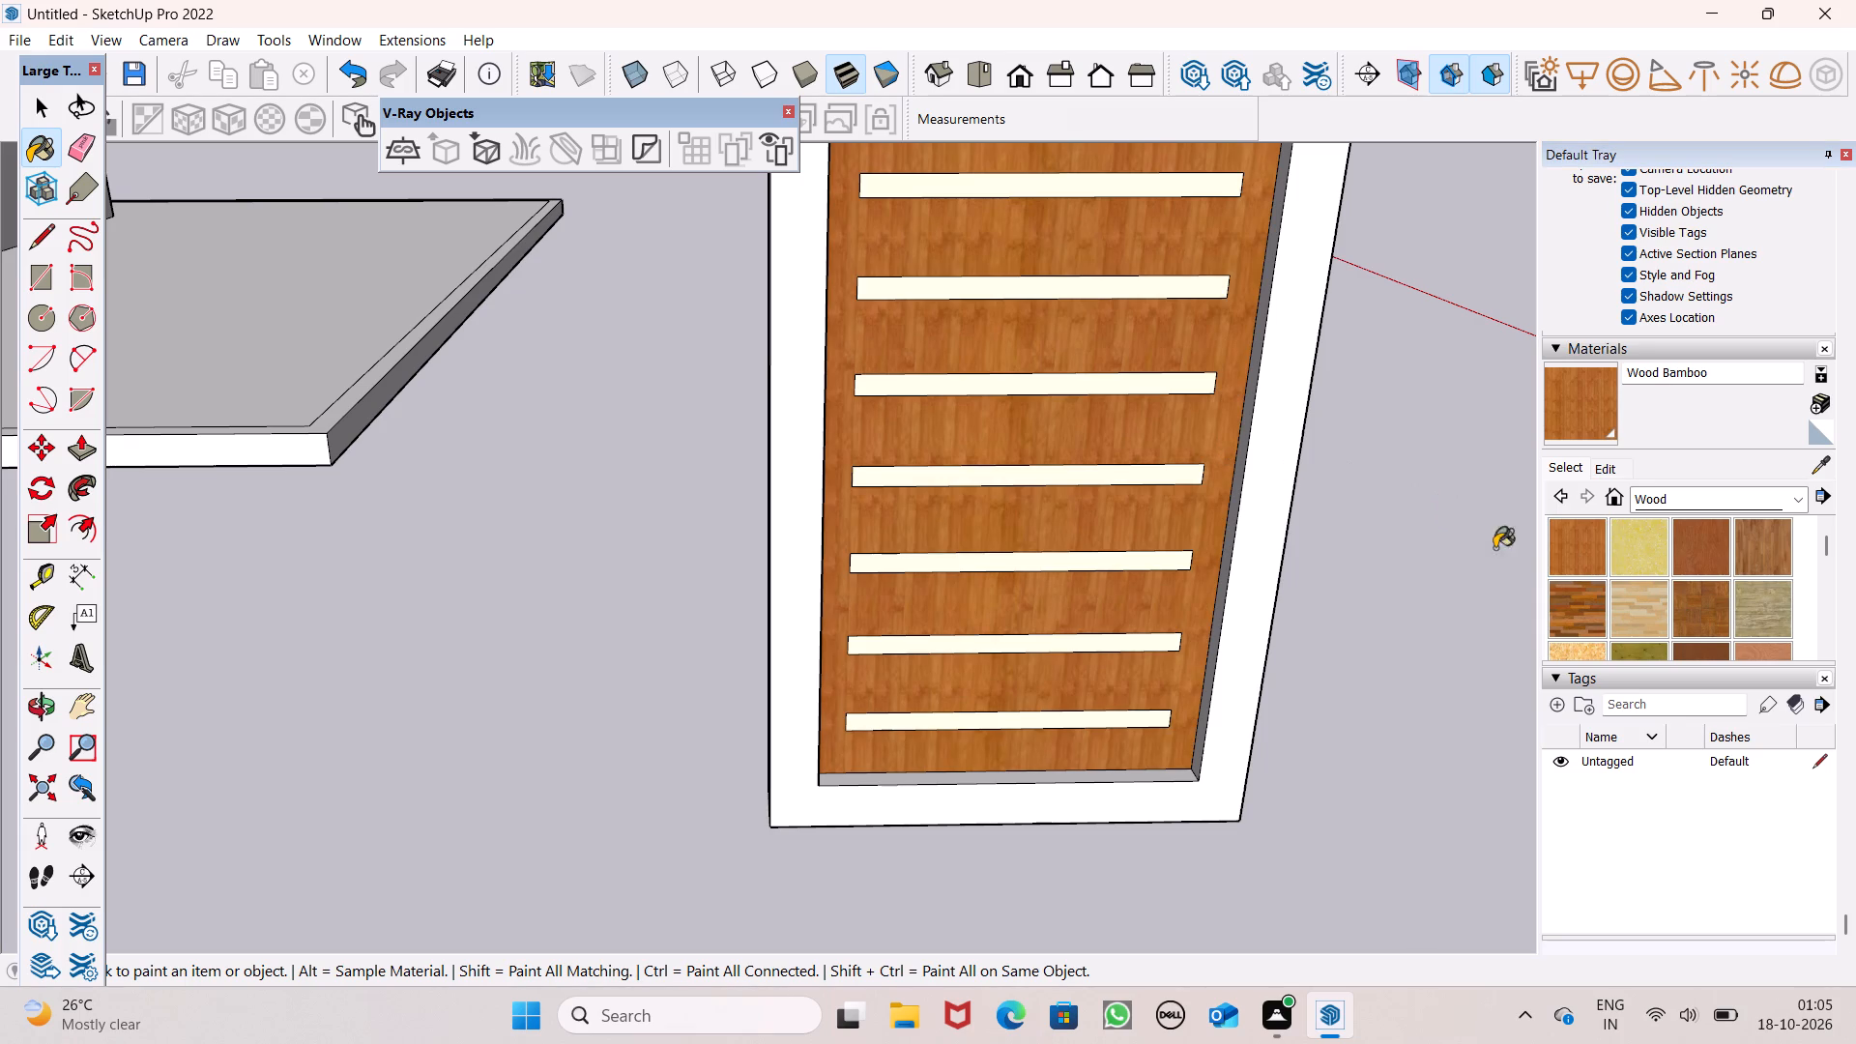
Paint the panel's front inner field and the front face of its frame with Wood Cherry Original from the Wood collection.
scroll(1630, 576, down, 1)
scroll(1632, 576, up, 1)
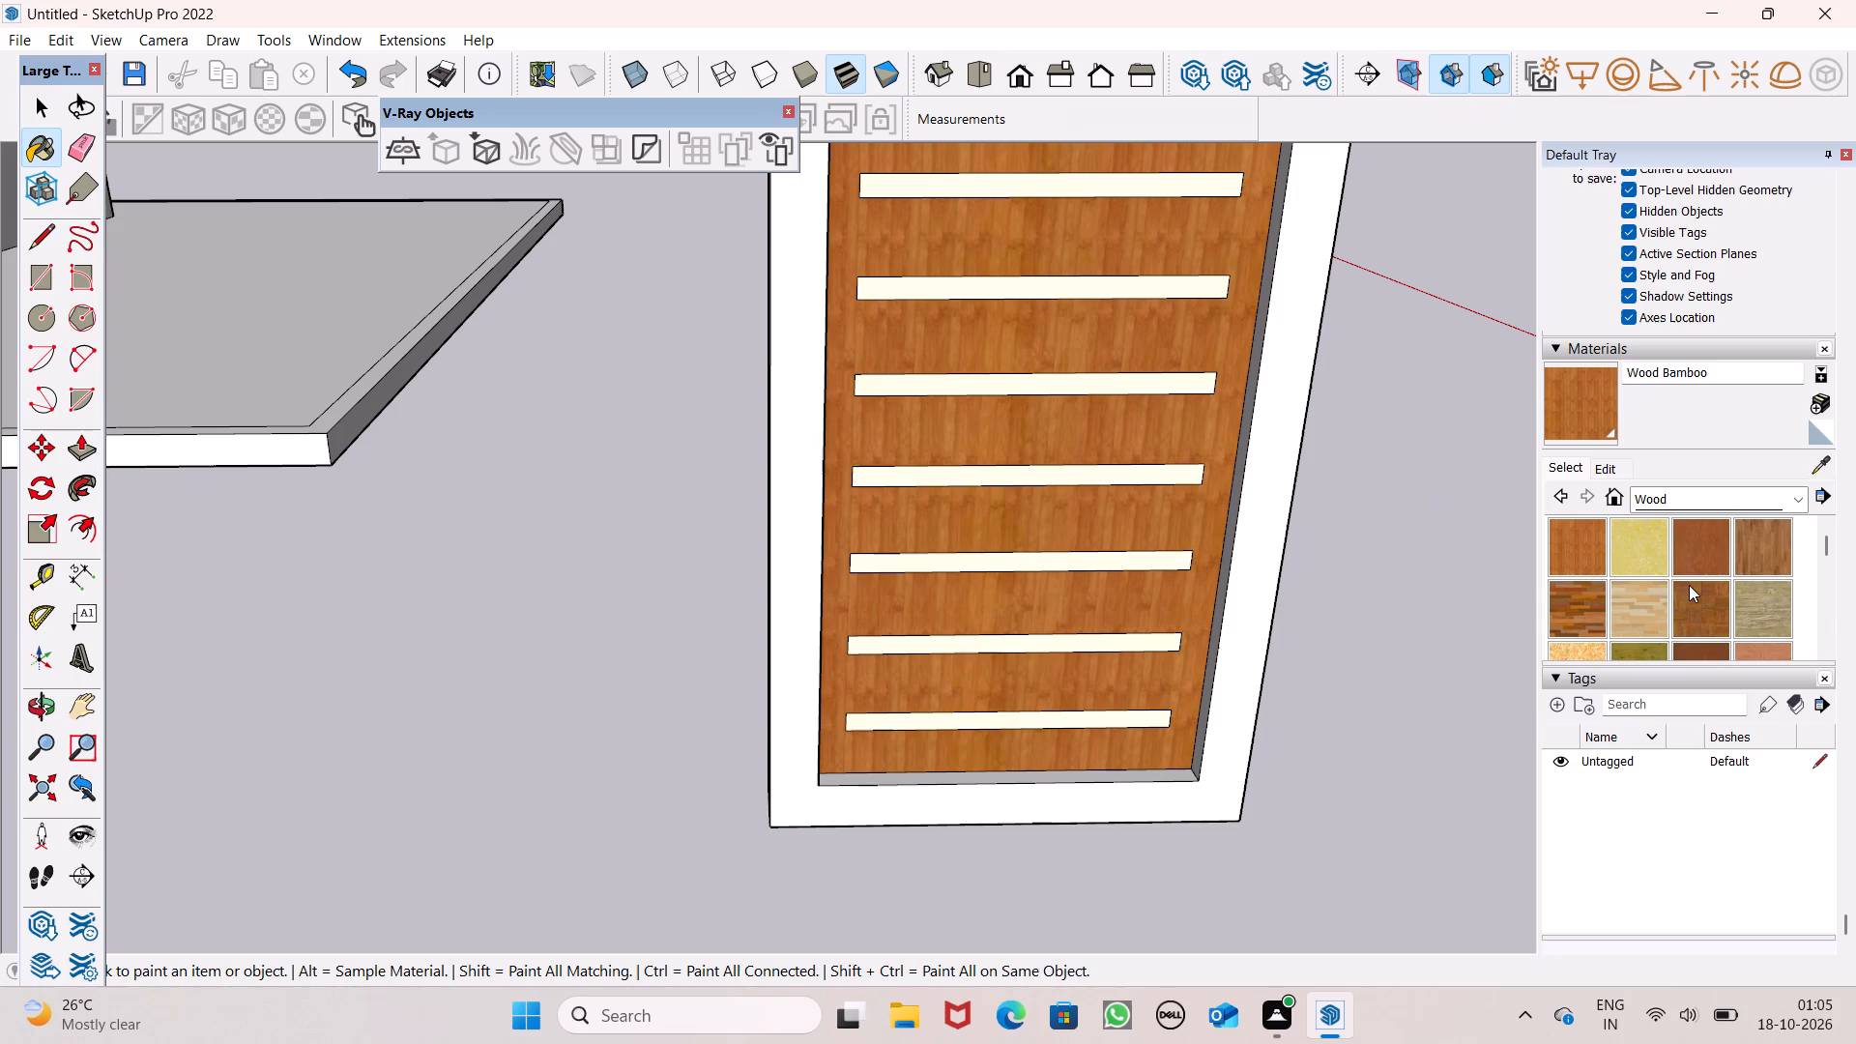
click(1696, 564)
click(1200, 534)
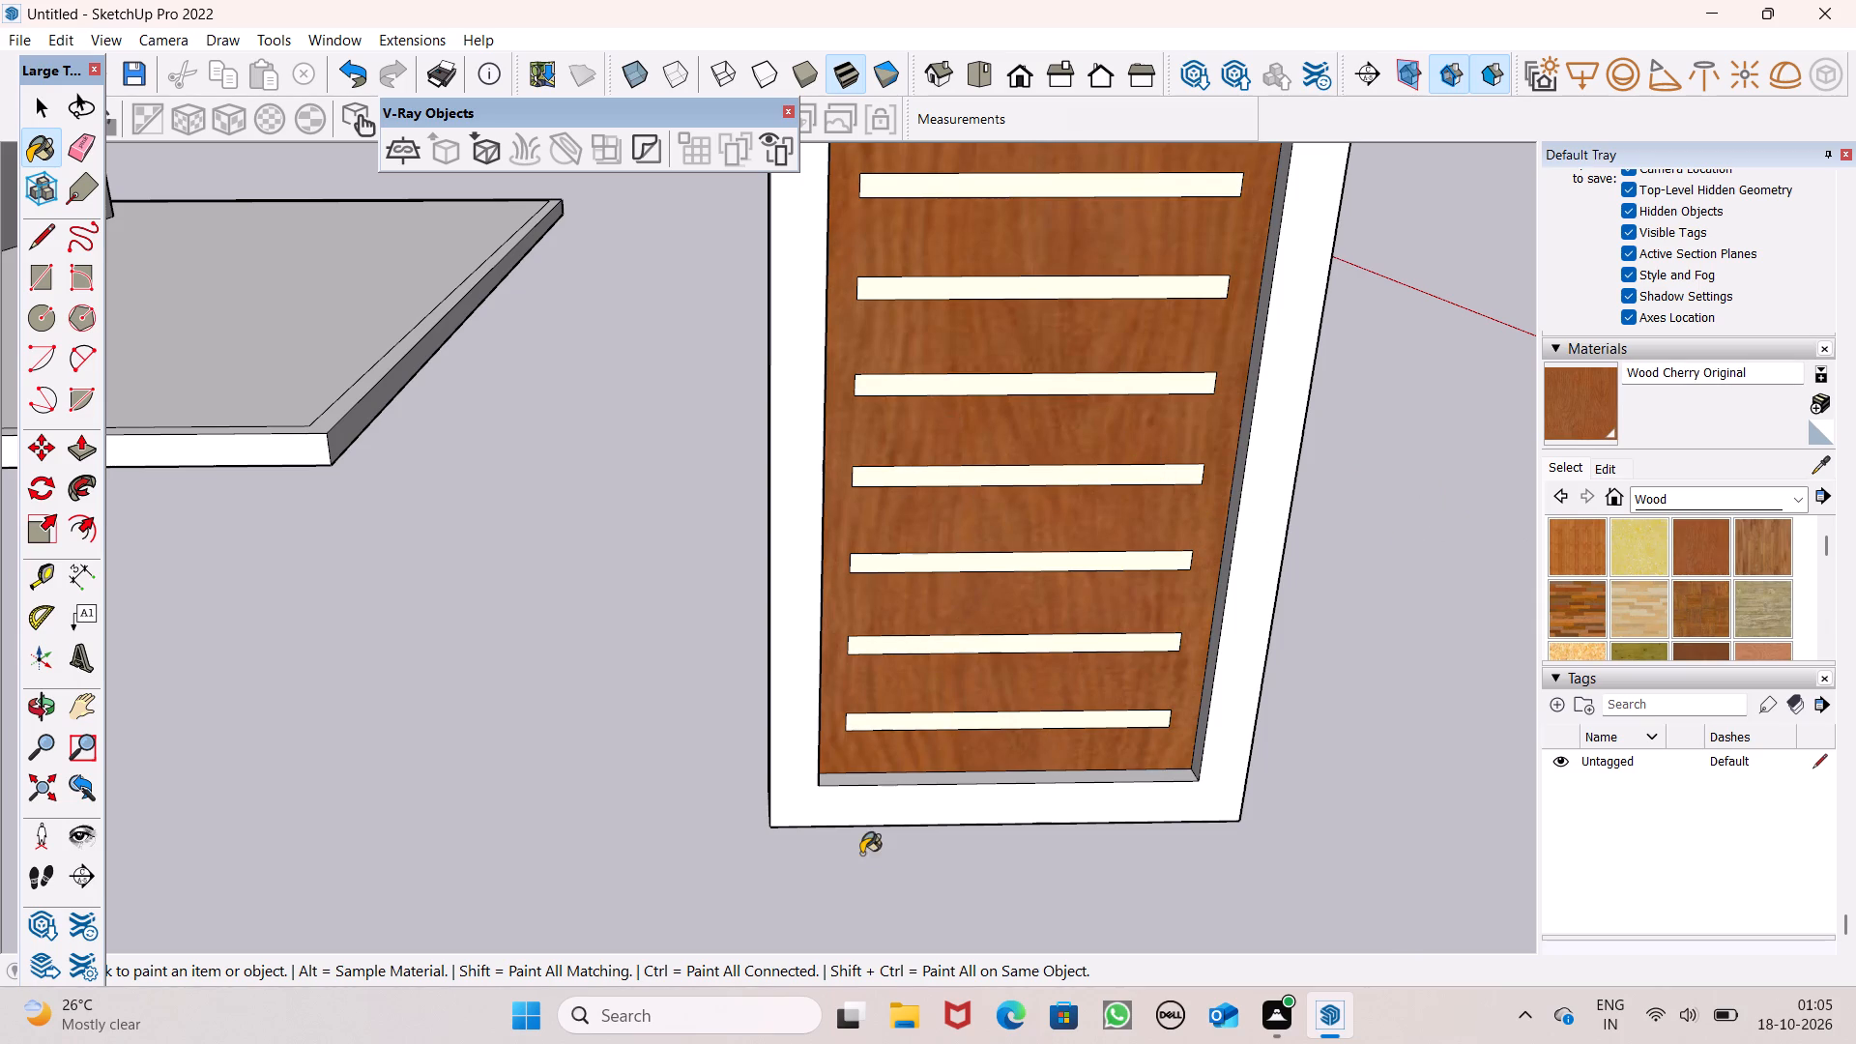
click(816, 804)
Paint the bottom edge and one vertical edge of the front recess with Wood Cherry Original.
middle_drag(884, 825, 867, 894)
scroll(869, 894, up, 1)
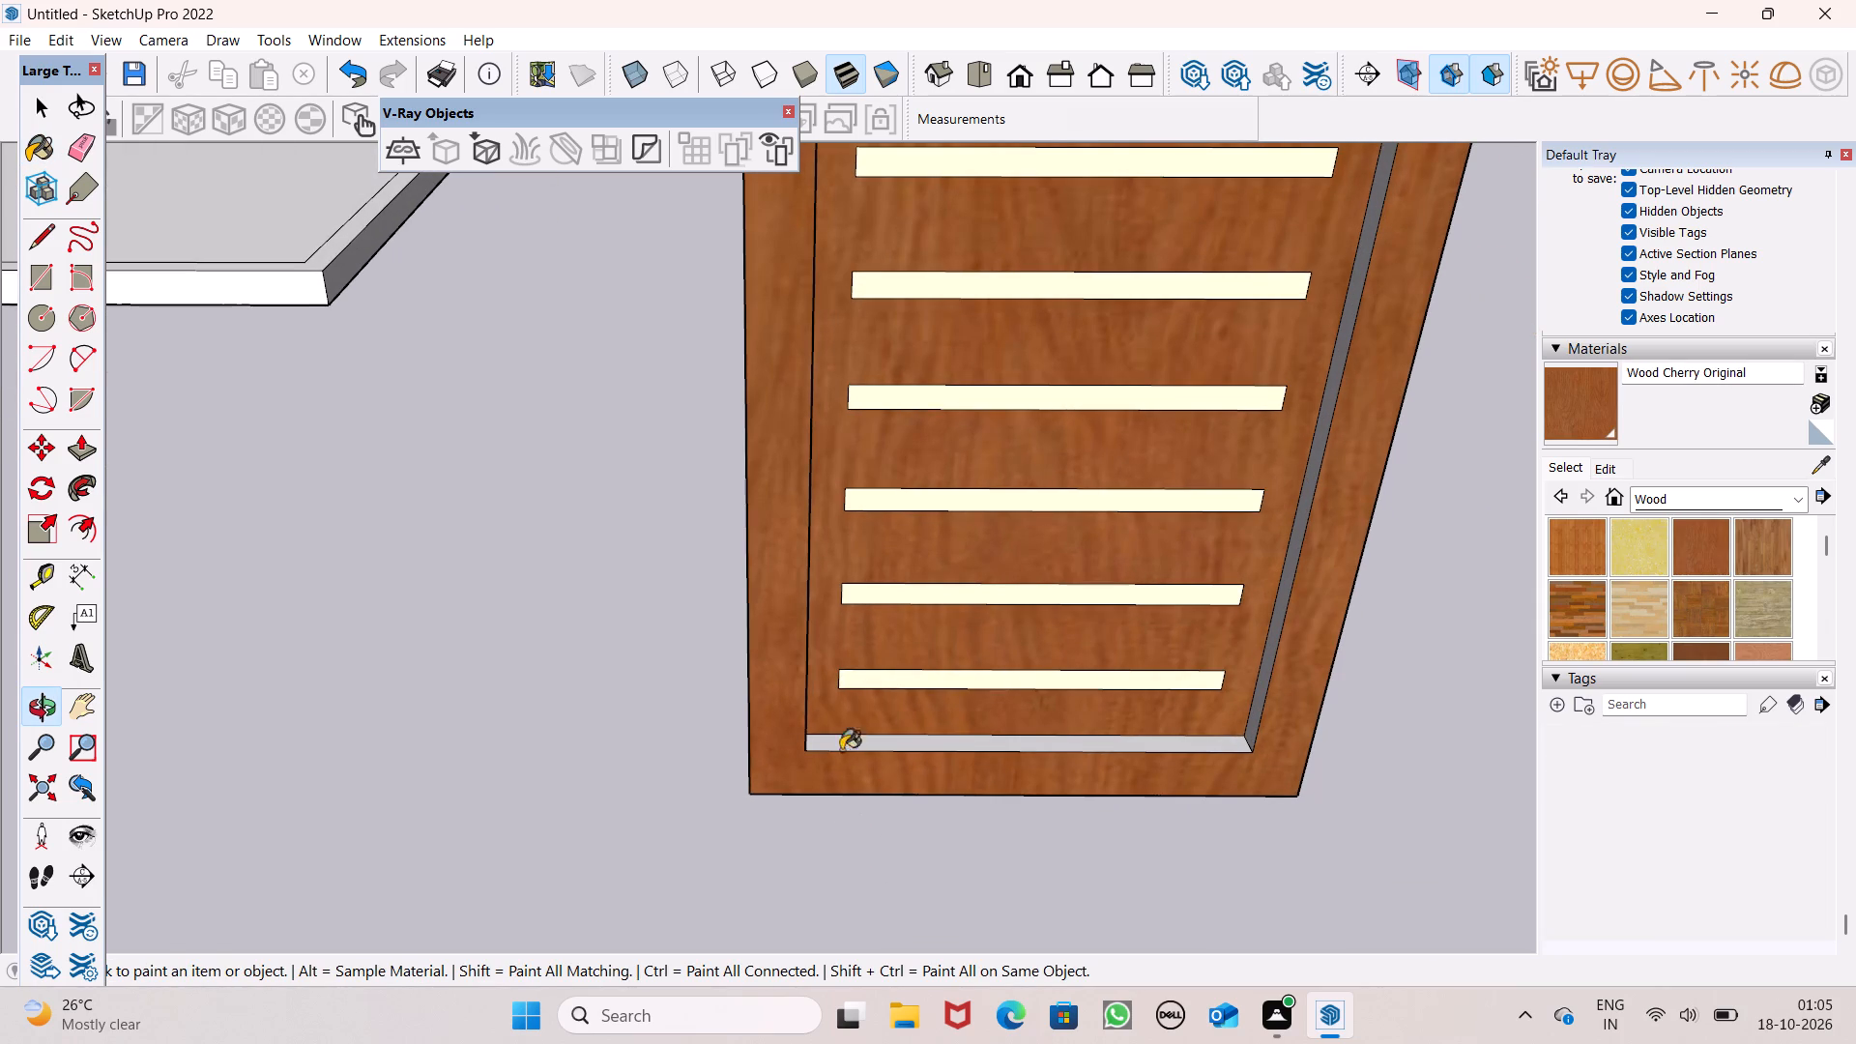
click(838, 746)
middle_drag(930, 783, 514, 749)
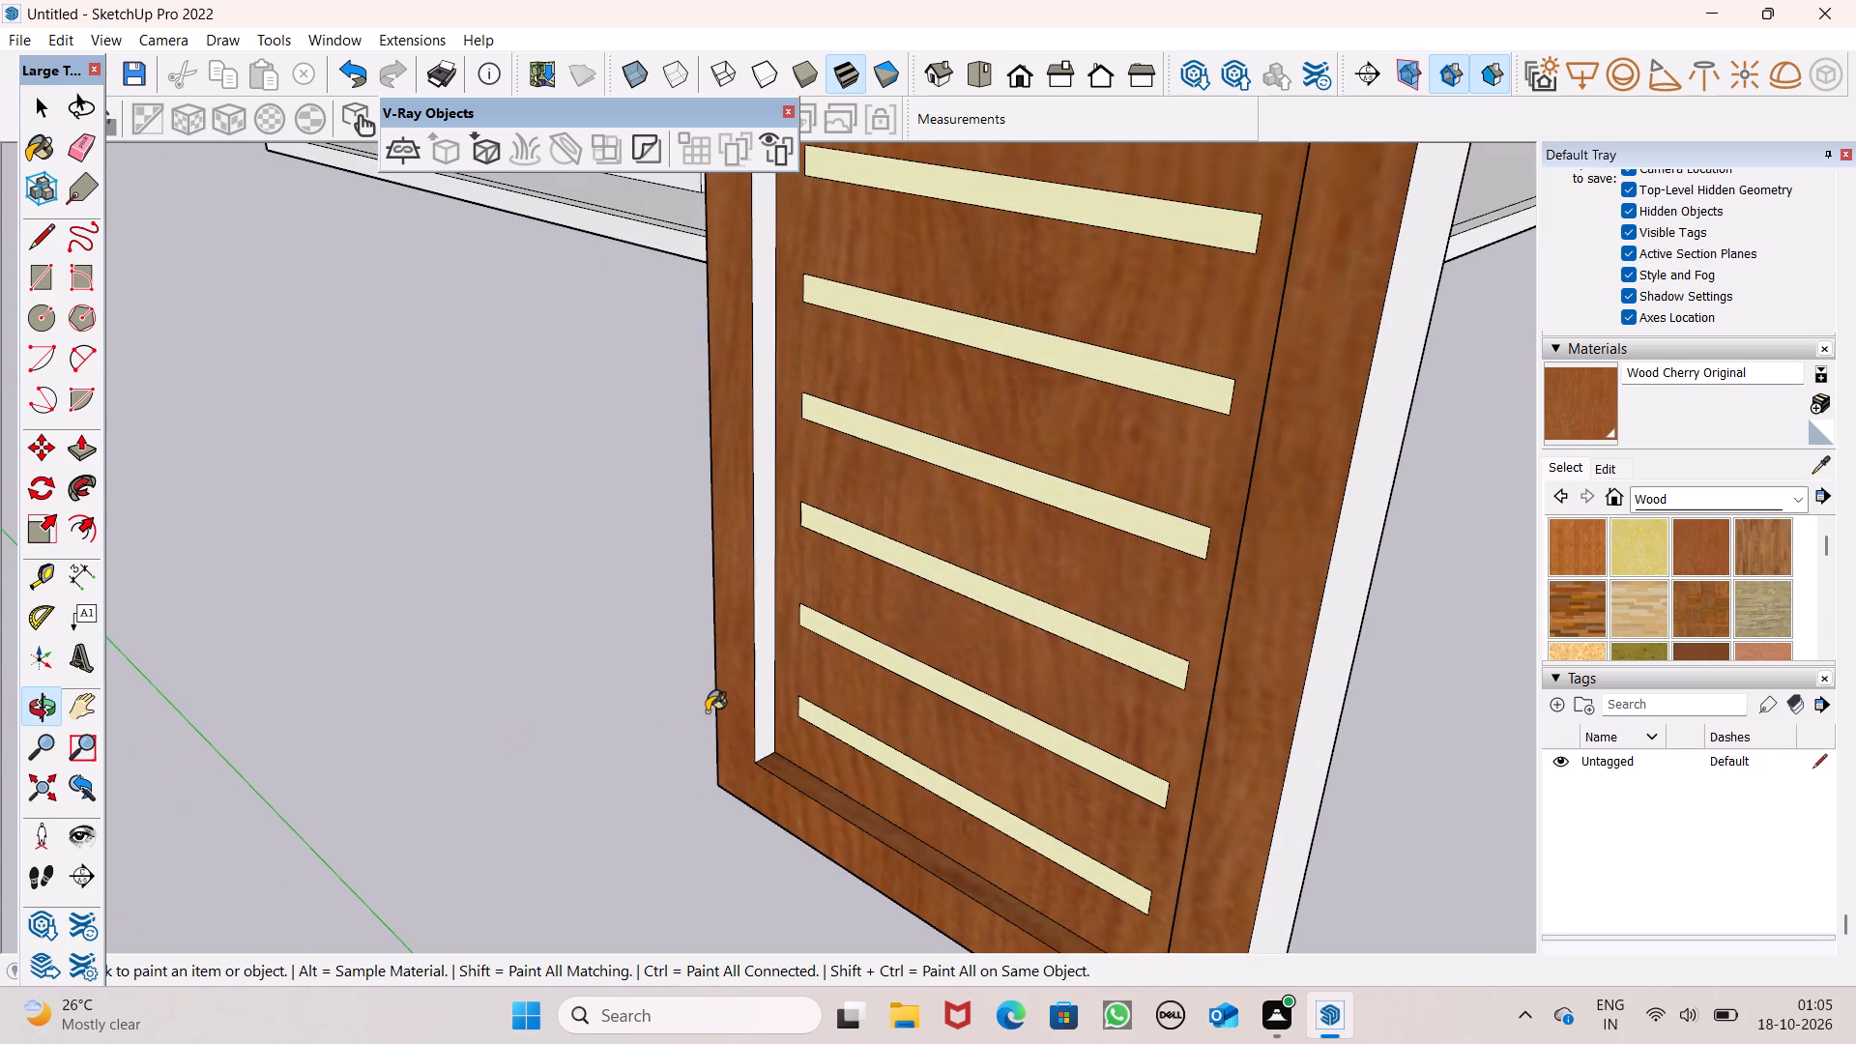
click(762, 670)
Paint one outer side face and the top face of the panel with Wood Cherry Original.
scroll(716, 682, down, 4)
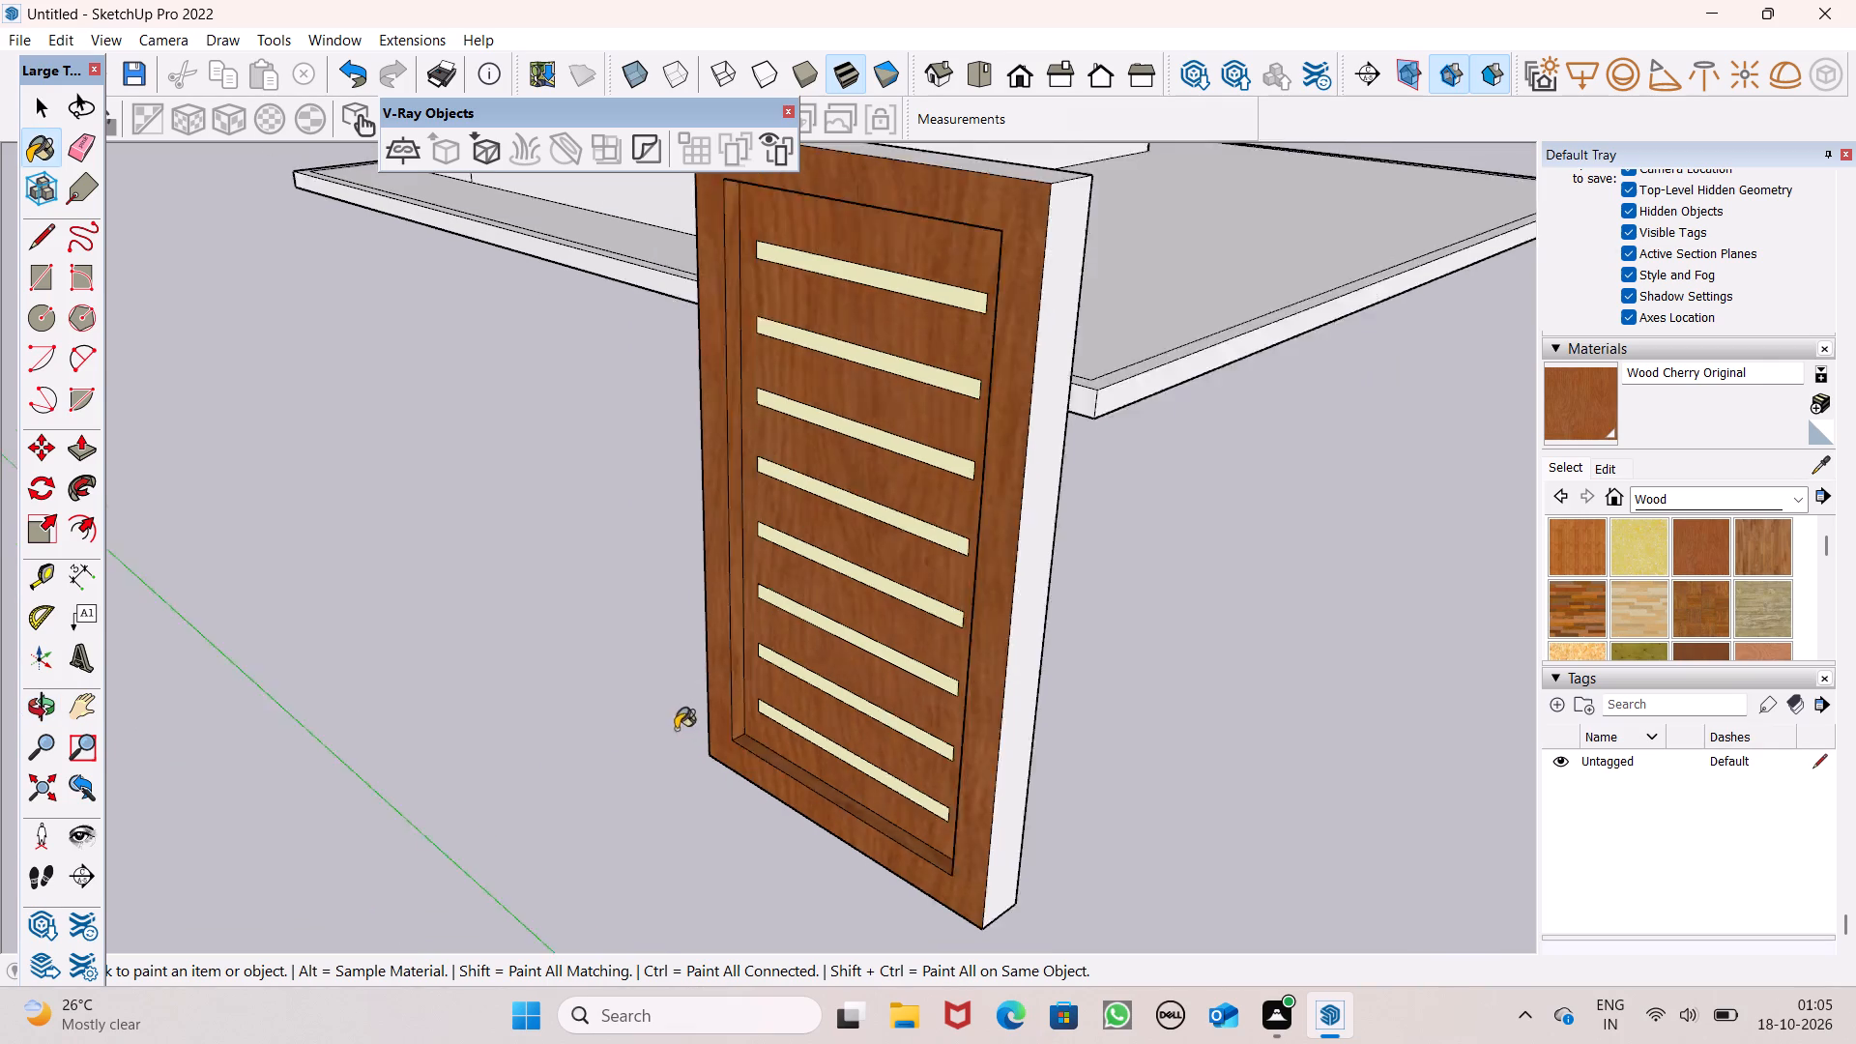
scroll(676, 729, down, 2)
click(884, 661)
middle_drag(876, 630, 902, 738)
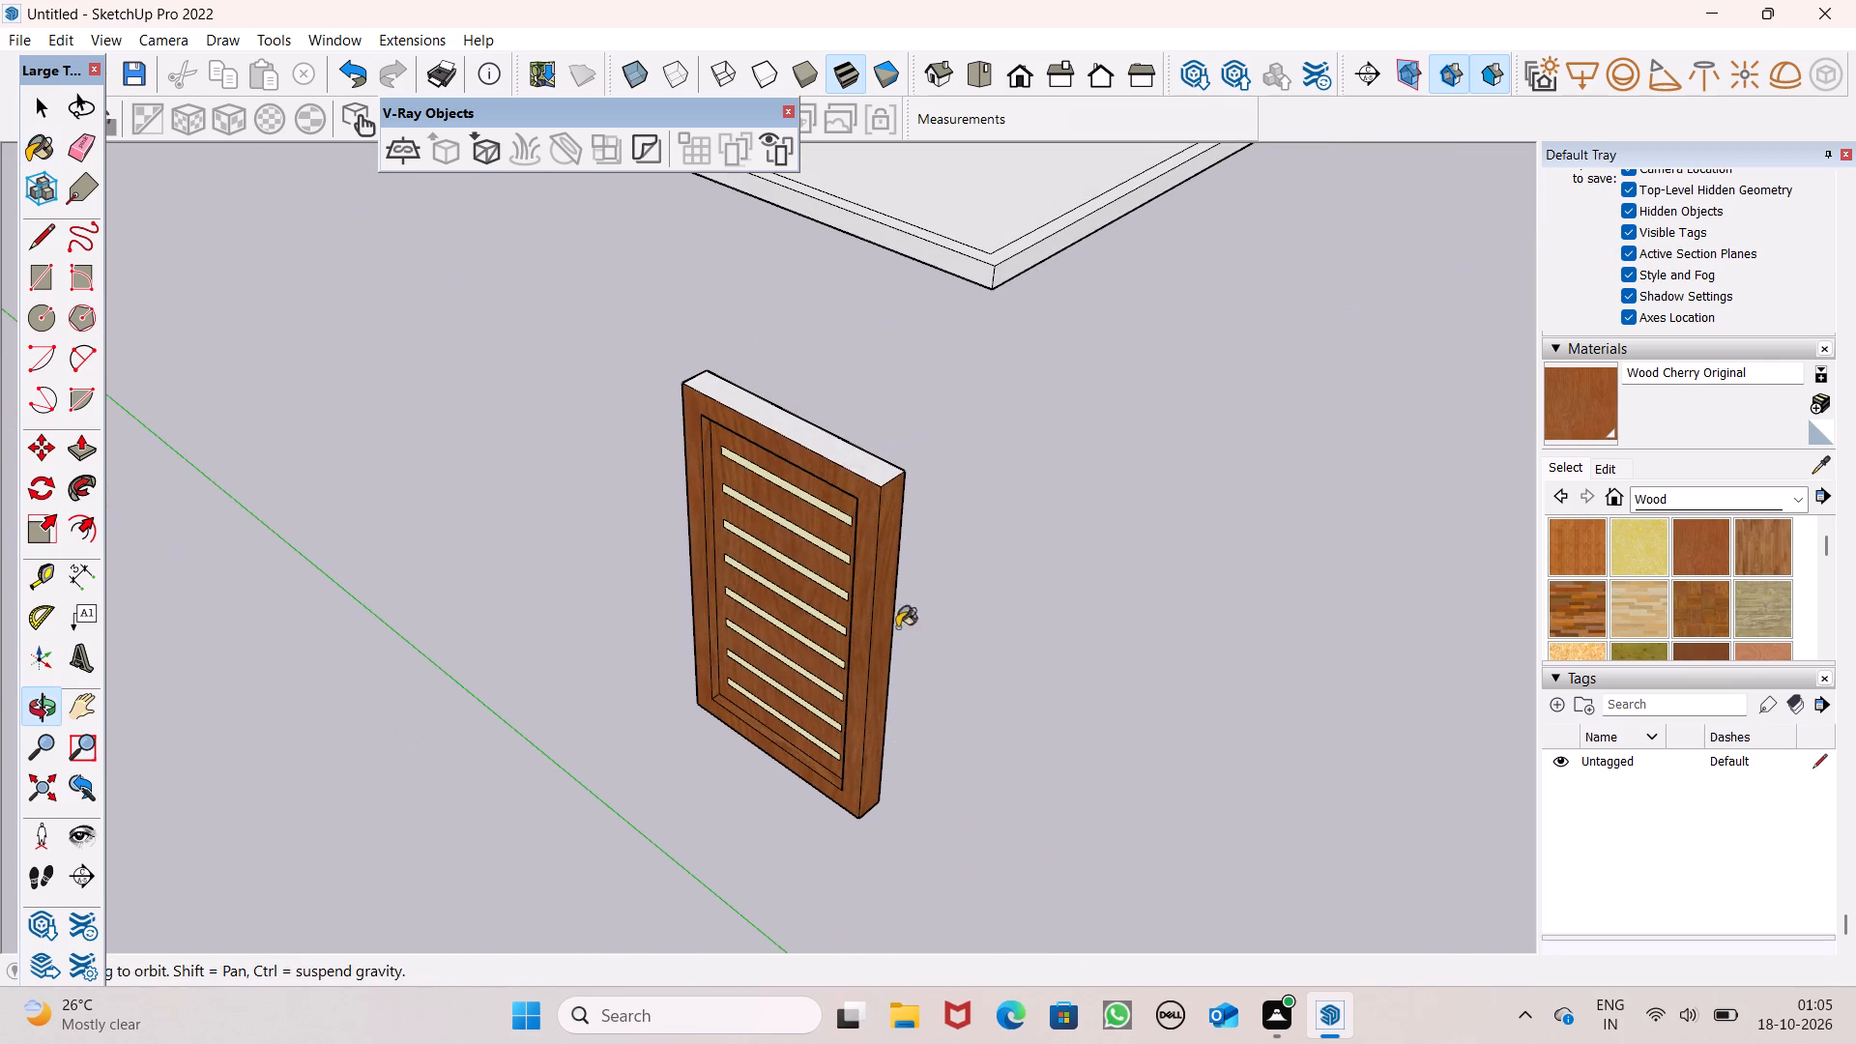
click(834, 448)
Paint the top edge and the remaining vertical edge of the front recess with Wood Cherry Original.
scroll(772, 547, up, 1)
middle_drag(770, 552, 1214, 315)
middle_drag(940, 426, 1094, 201)
scroll(1051, 392, up, 1)
scroll(1105, 202, up, 1)
scroll(584, 601, up, 3)
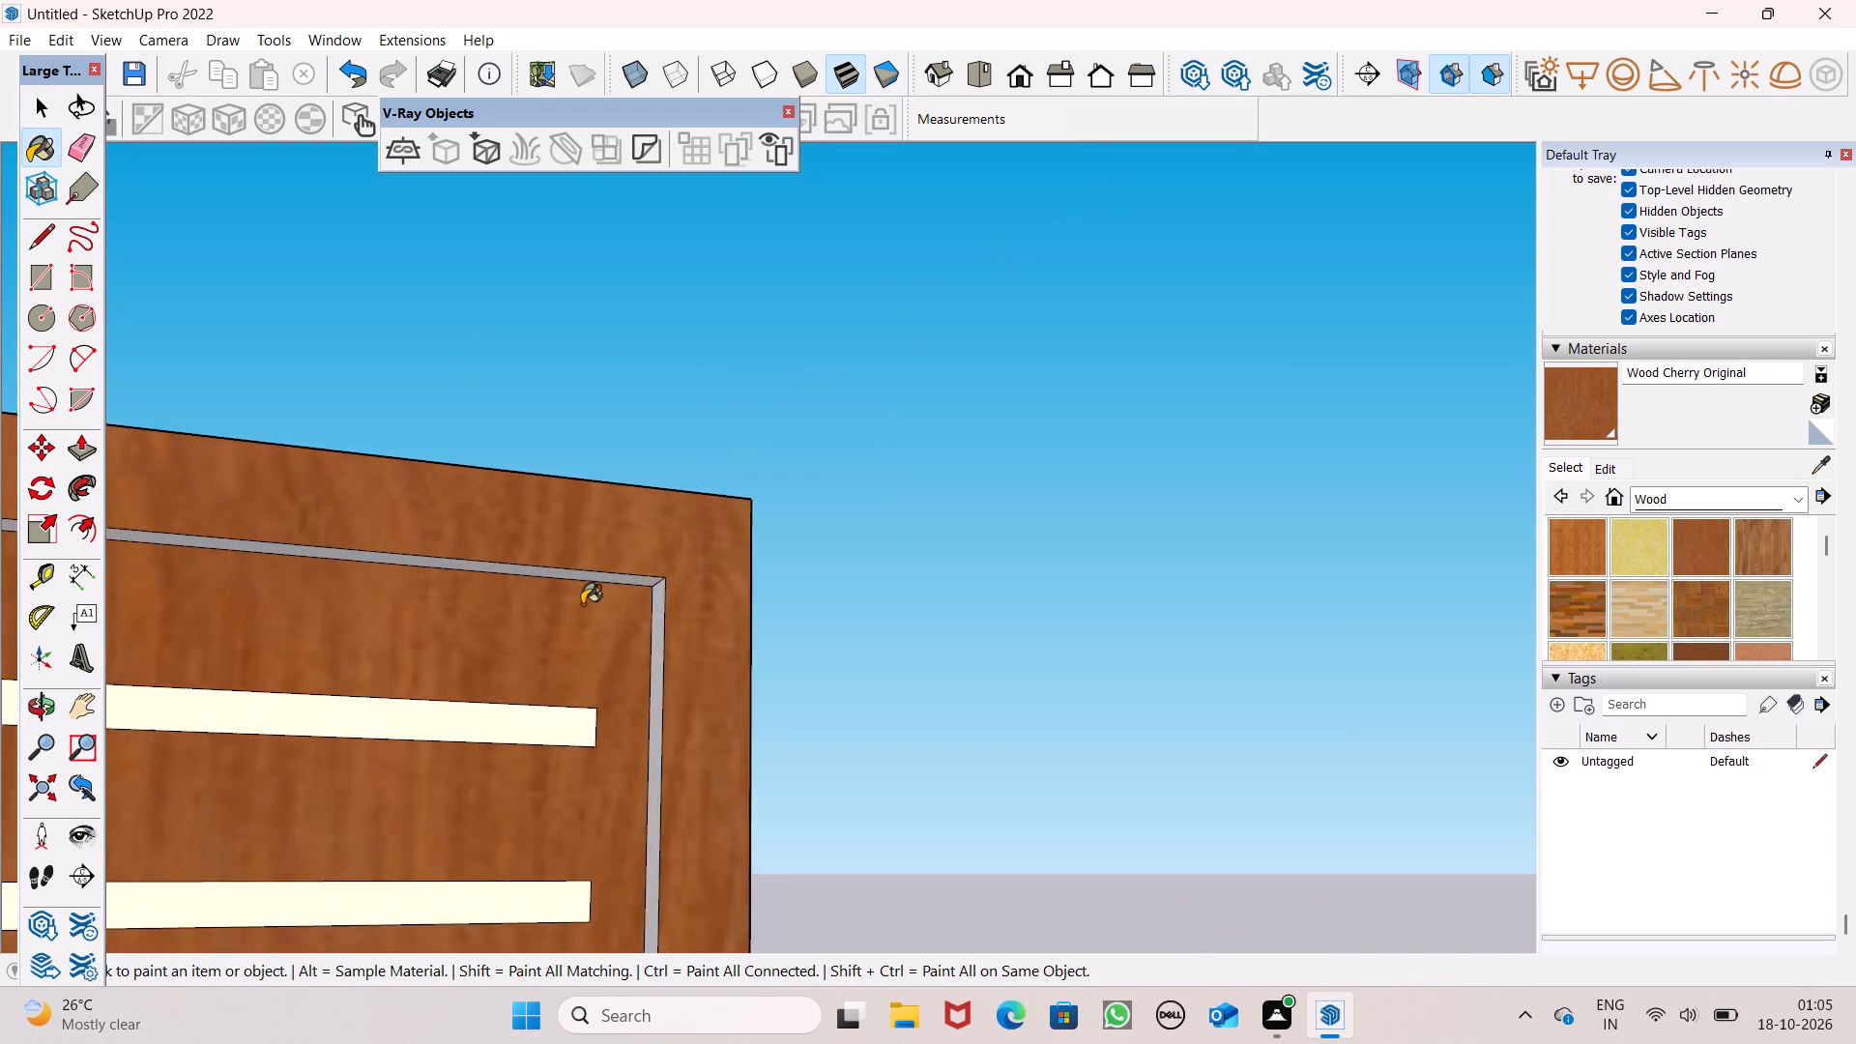
scroll(582, 604, up, 2)
middle_drag(640, 608, 729, 470)
scroll(728, 471, up, 1)
click(655, 564)
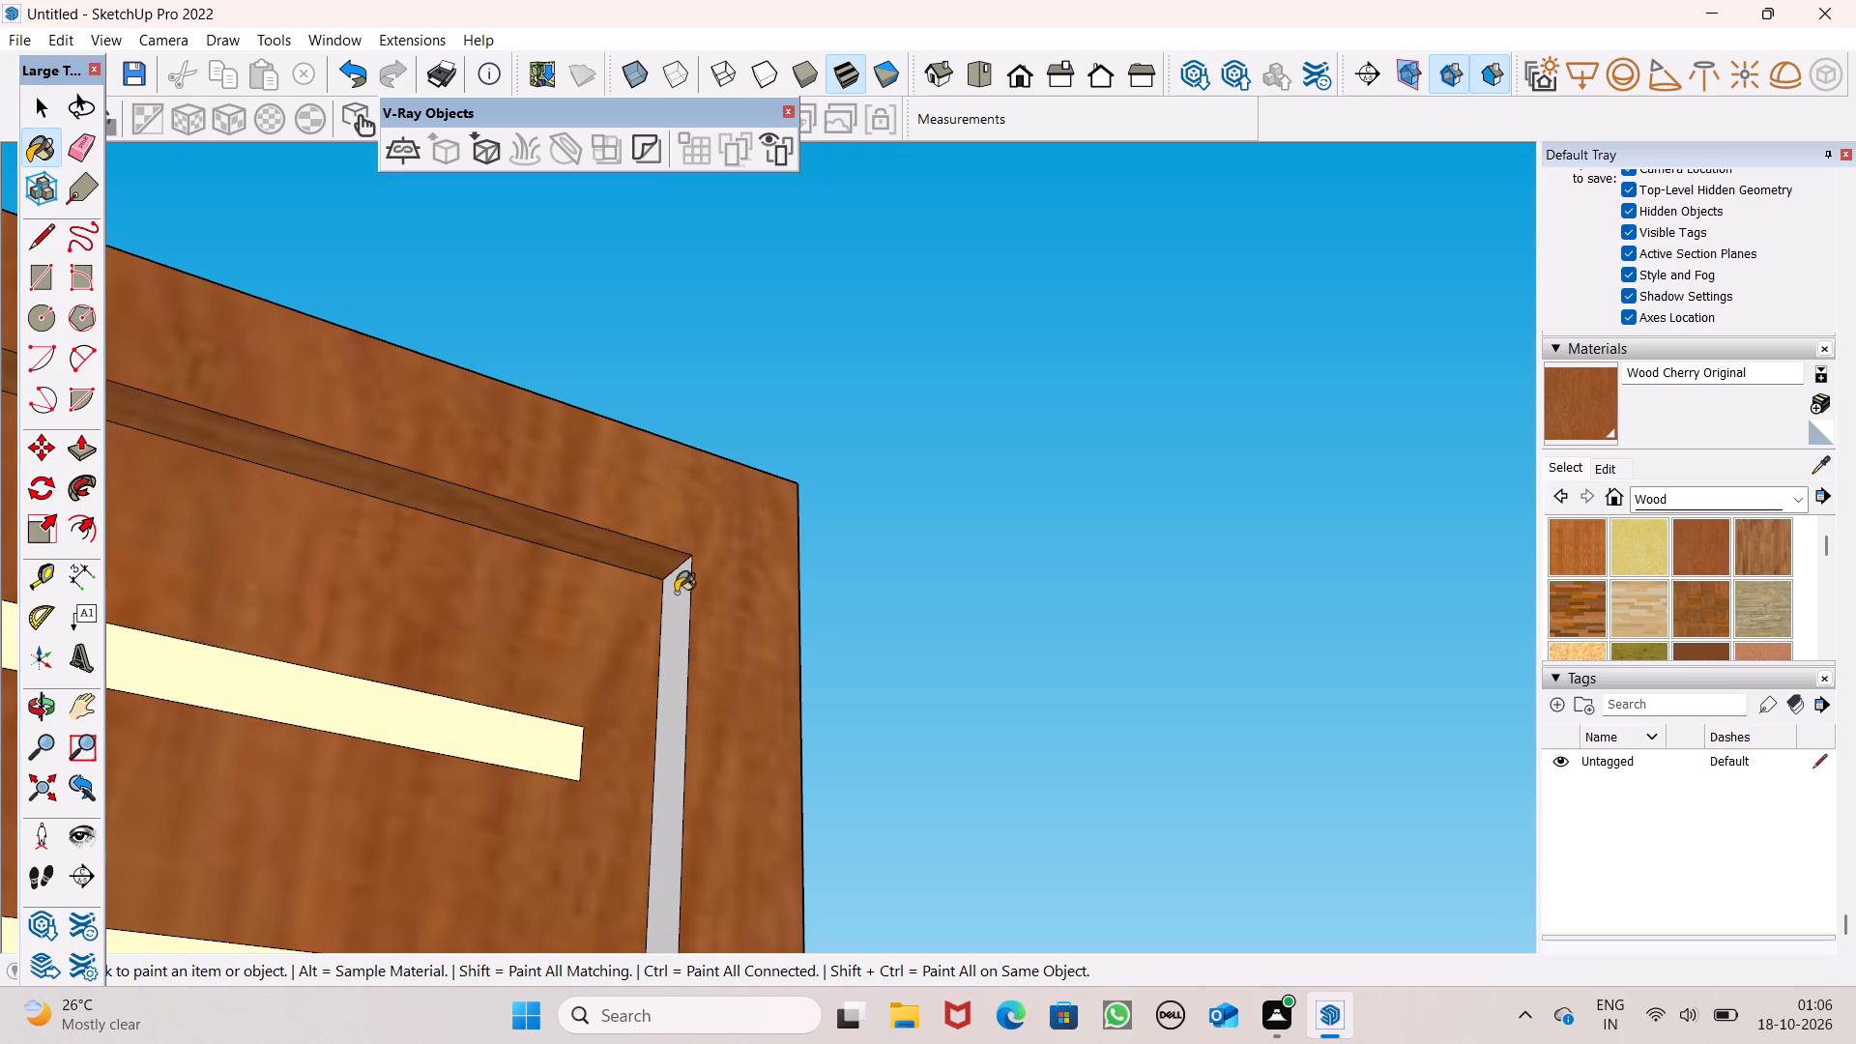
click(676, 593)
Paint the panel's other outer side face and its underside with Wood Cherry Original.
scroll(756, 425, down, 6)
middle_drag(630, 623, 759, 624)
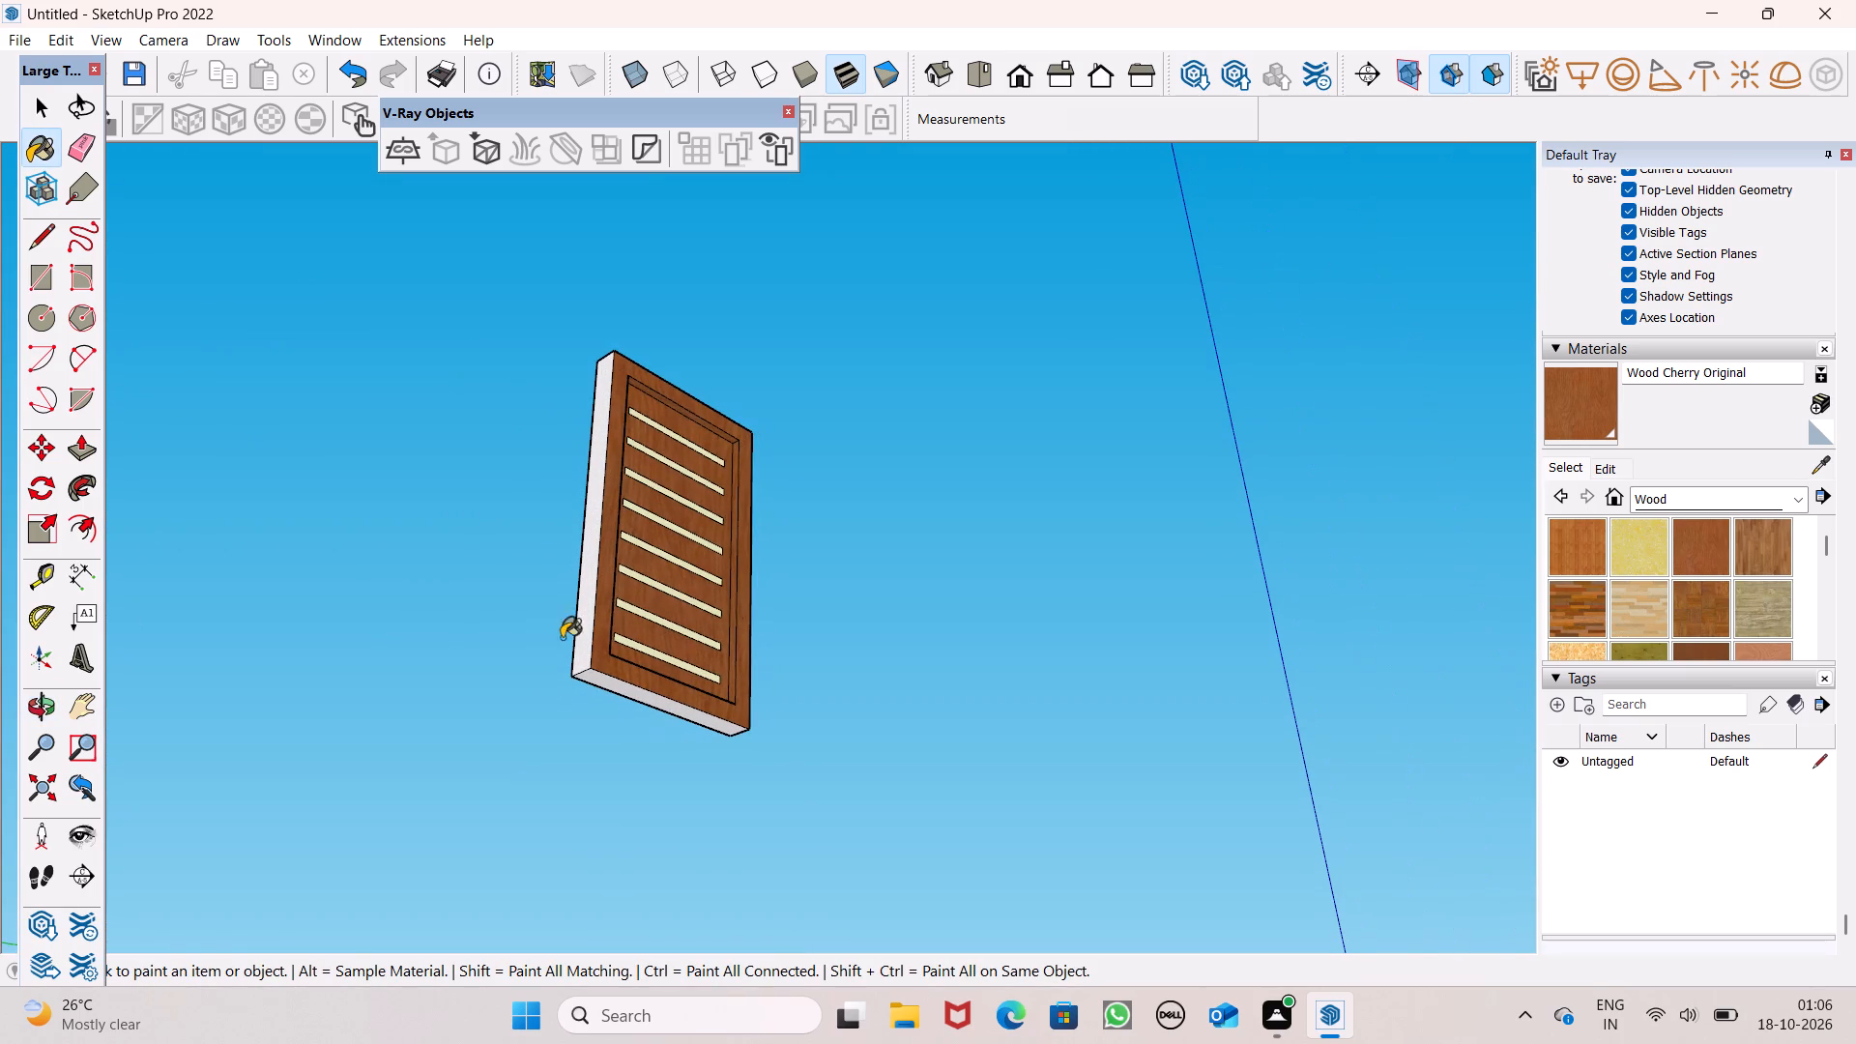
middle_drag(609, 666, 778, 708)
scroll(669, 696, up, 4)
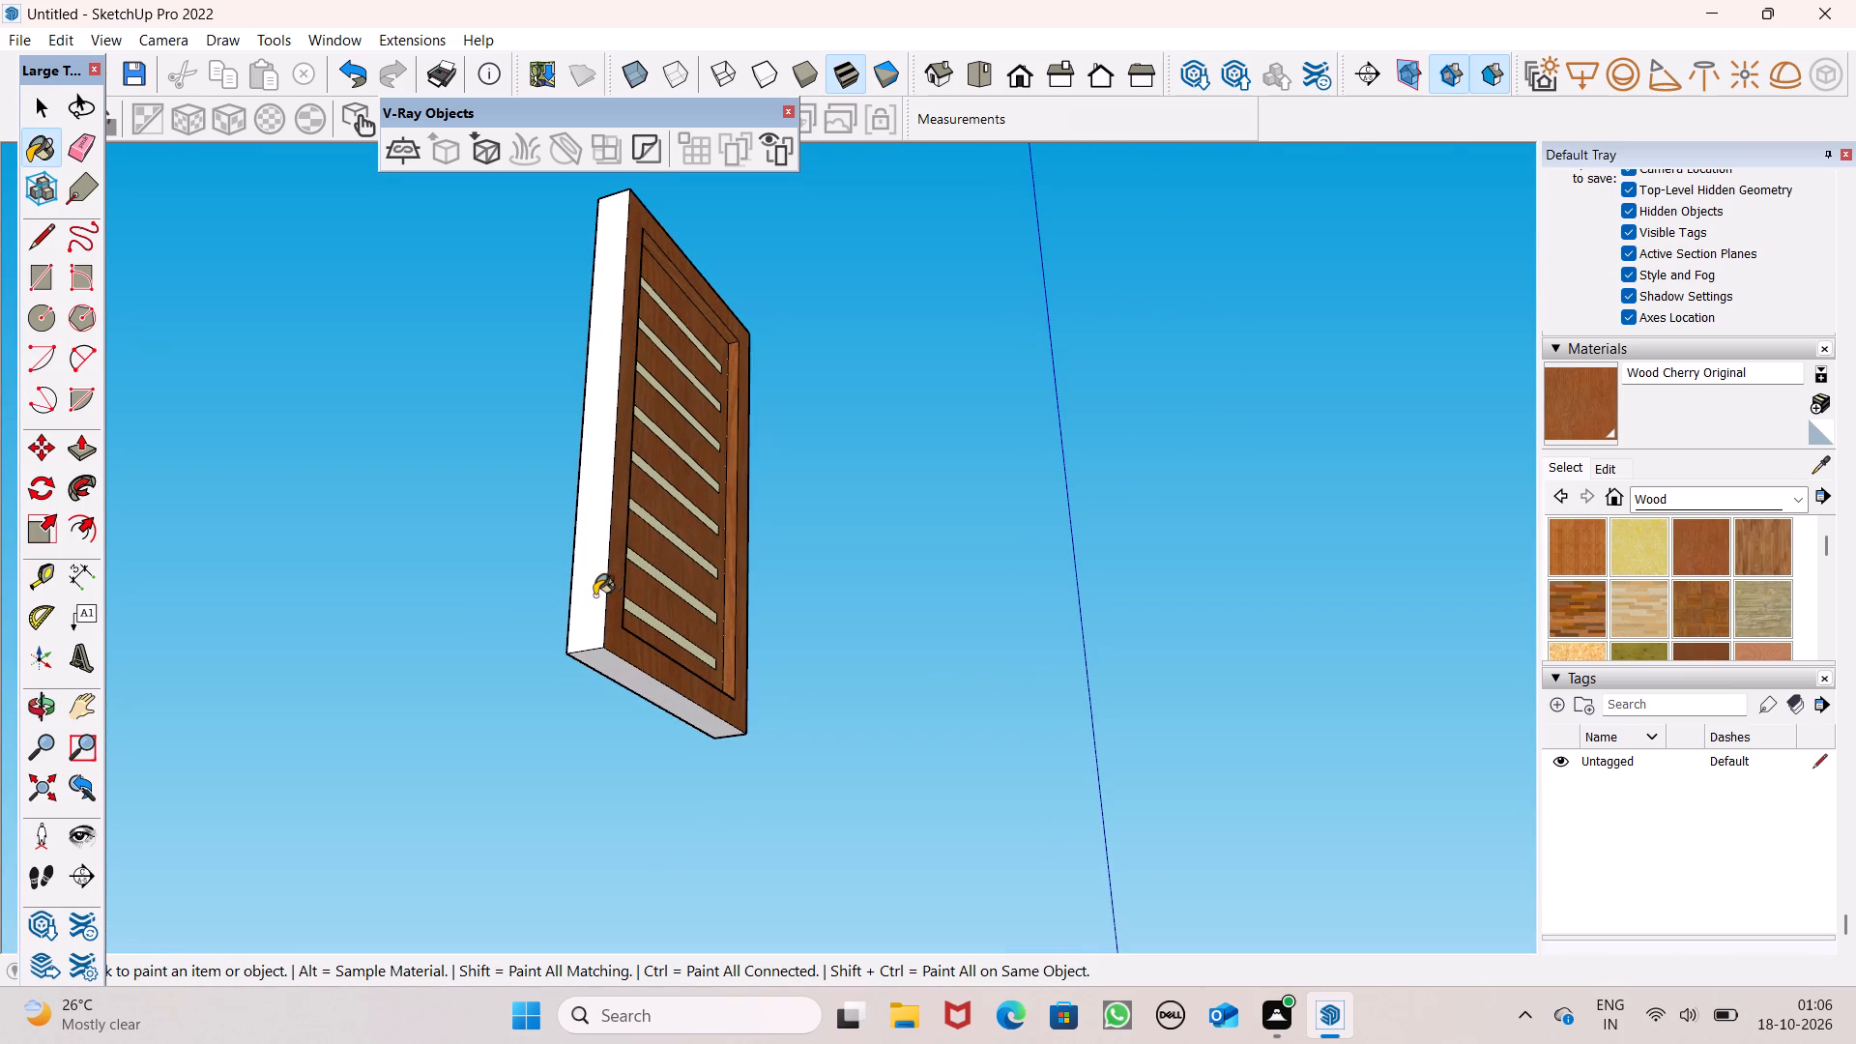
click(591, 595)
click(594, 658)
Paint the inner field and the frame face on the panel's back with Wood Cherry Original.
middle_drag(631, 625, 1431, 832)
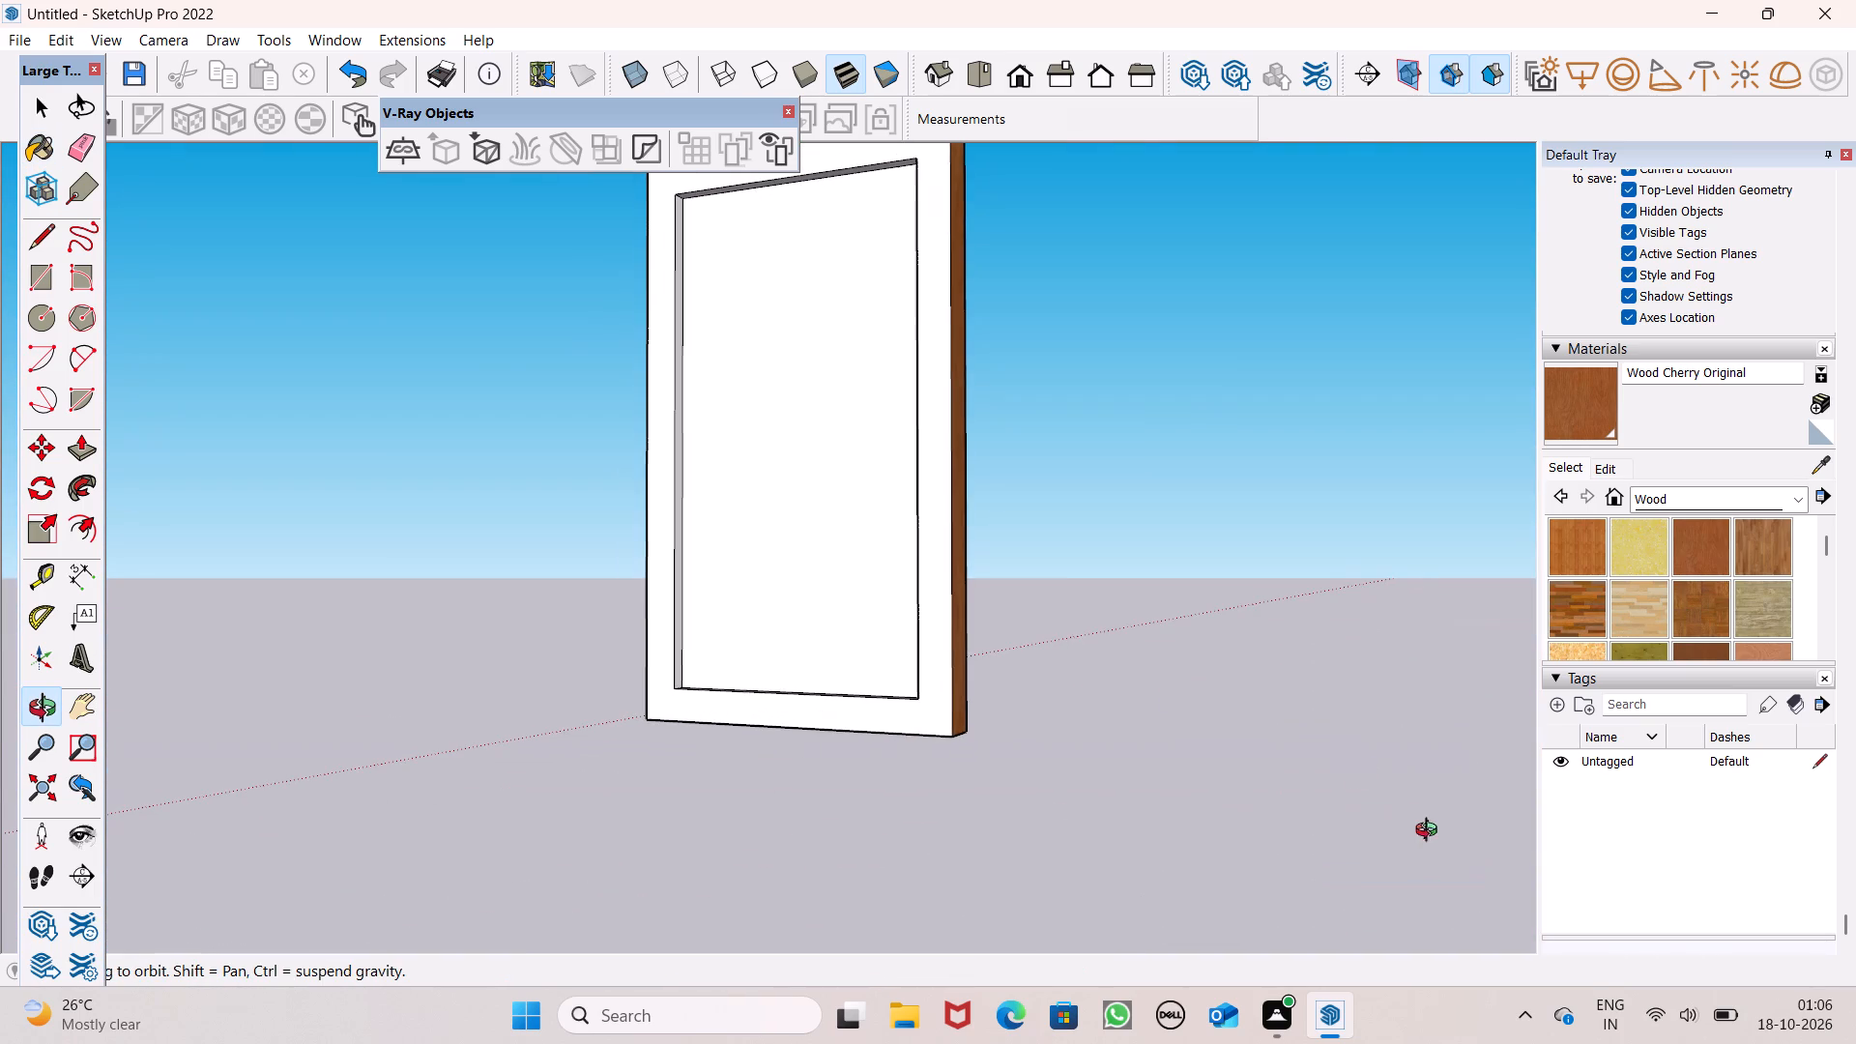
middle_drag(1431, 832, 1431, 831)
middle_drag(889, 536, 1032, 634)
click(787, 570)
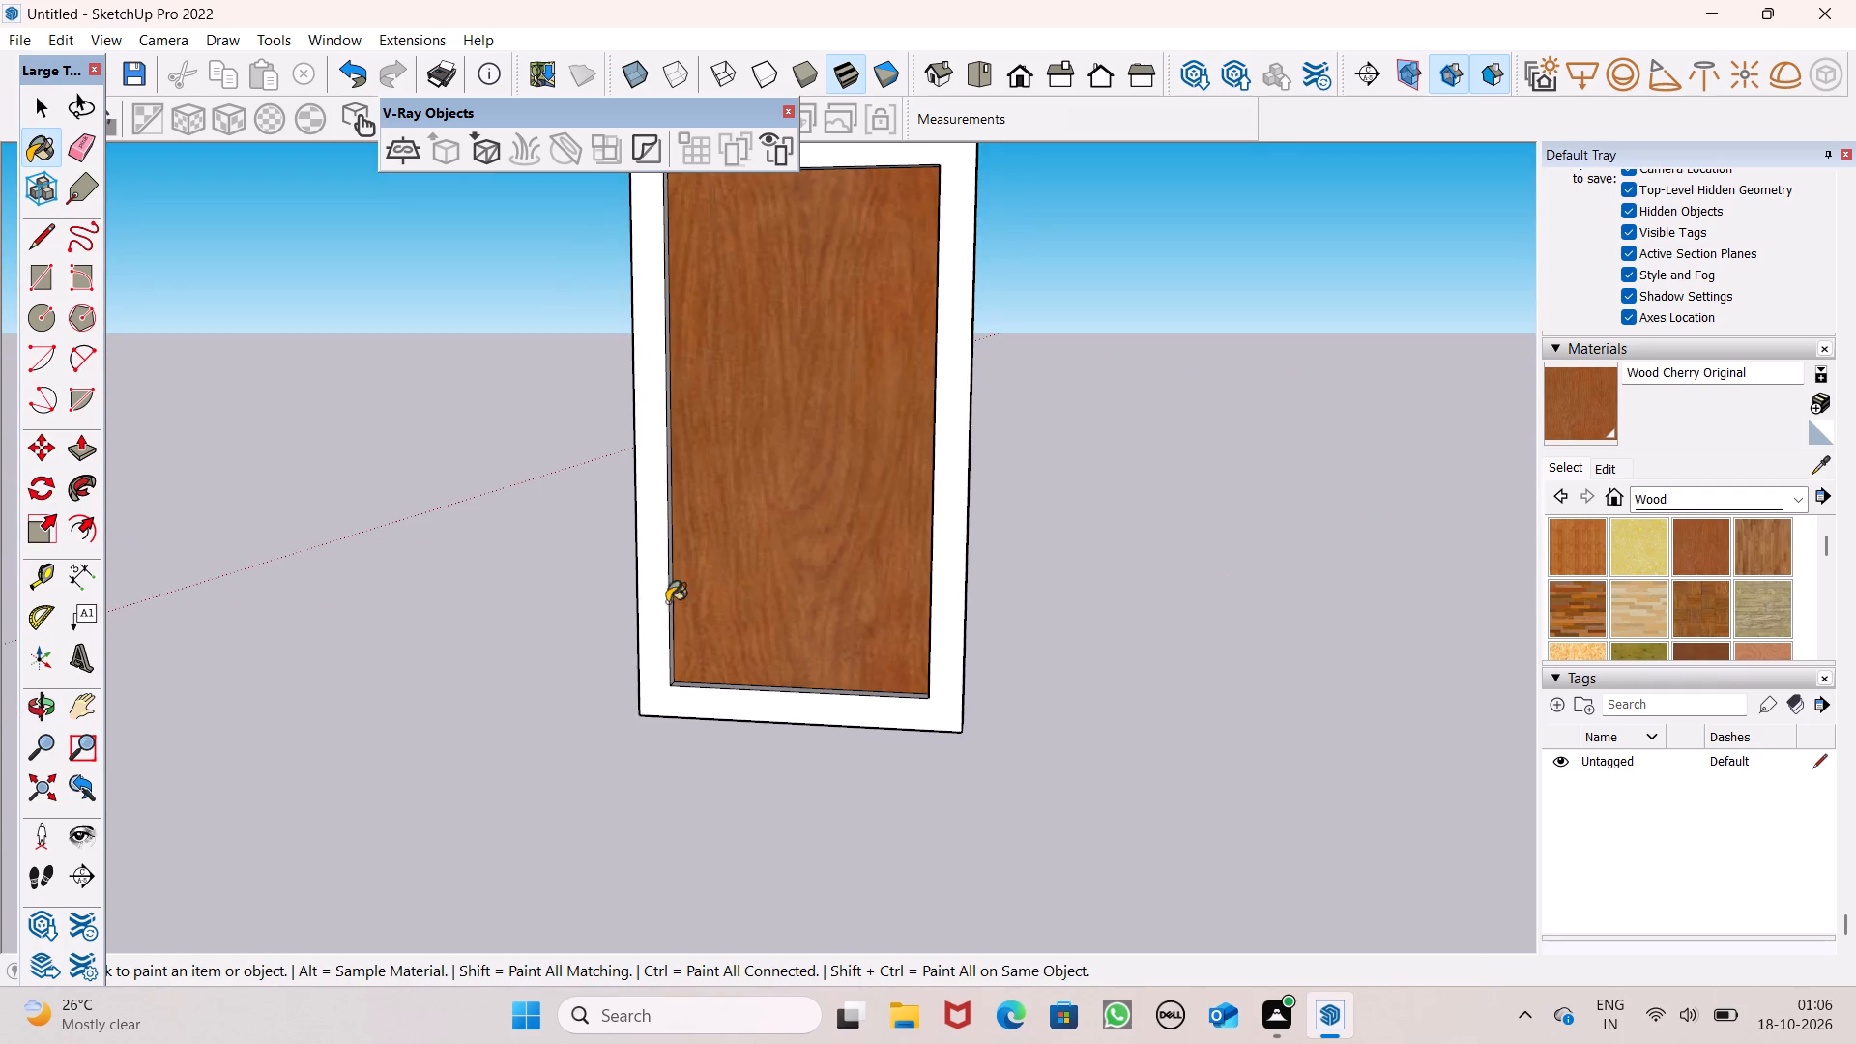
click(646, 598)
Paint one vertical edge and the bottom edge of the back recess with Wood Cherry Original.
scroll(852, 680, up, 1)
middle_drag(852, 683, 525, 732)
scroll(698, 683, up, 4)
middle_drag(698, 683, 684, 674)
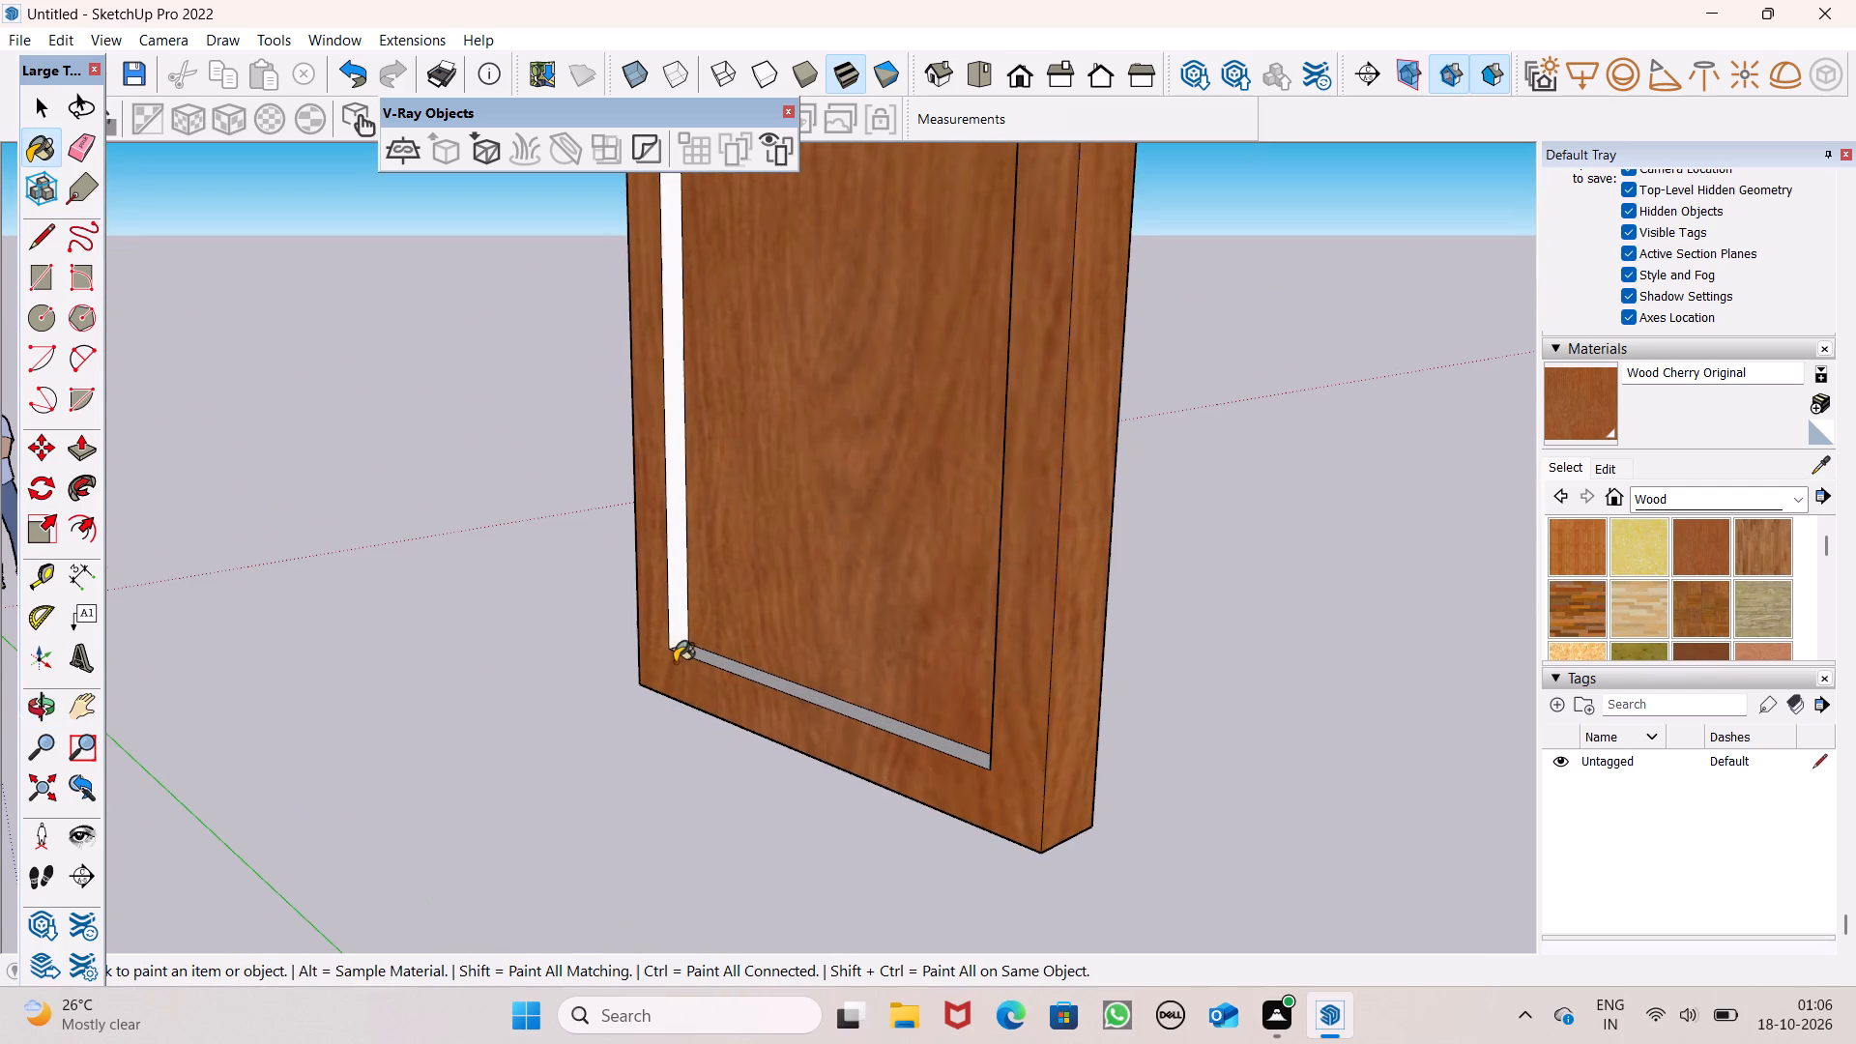
click(675, 628)
middle_drag(725, 672, 800, 741)
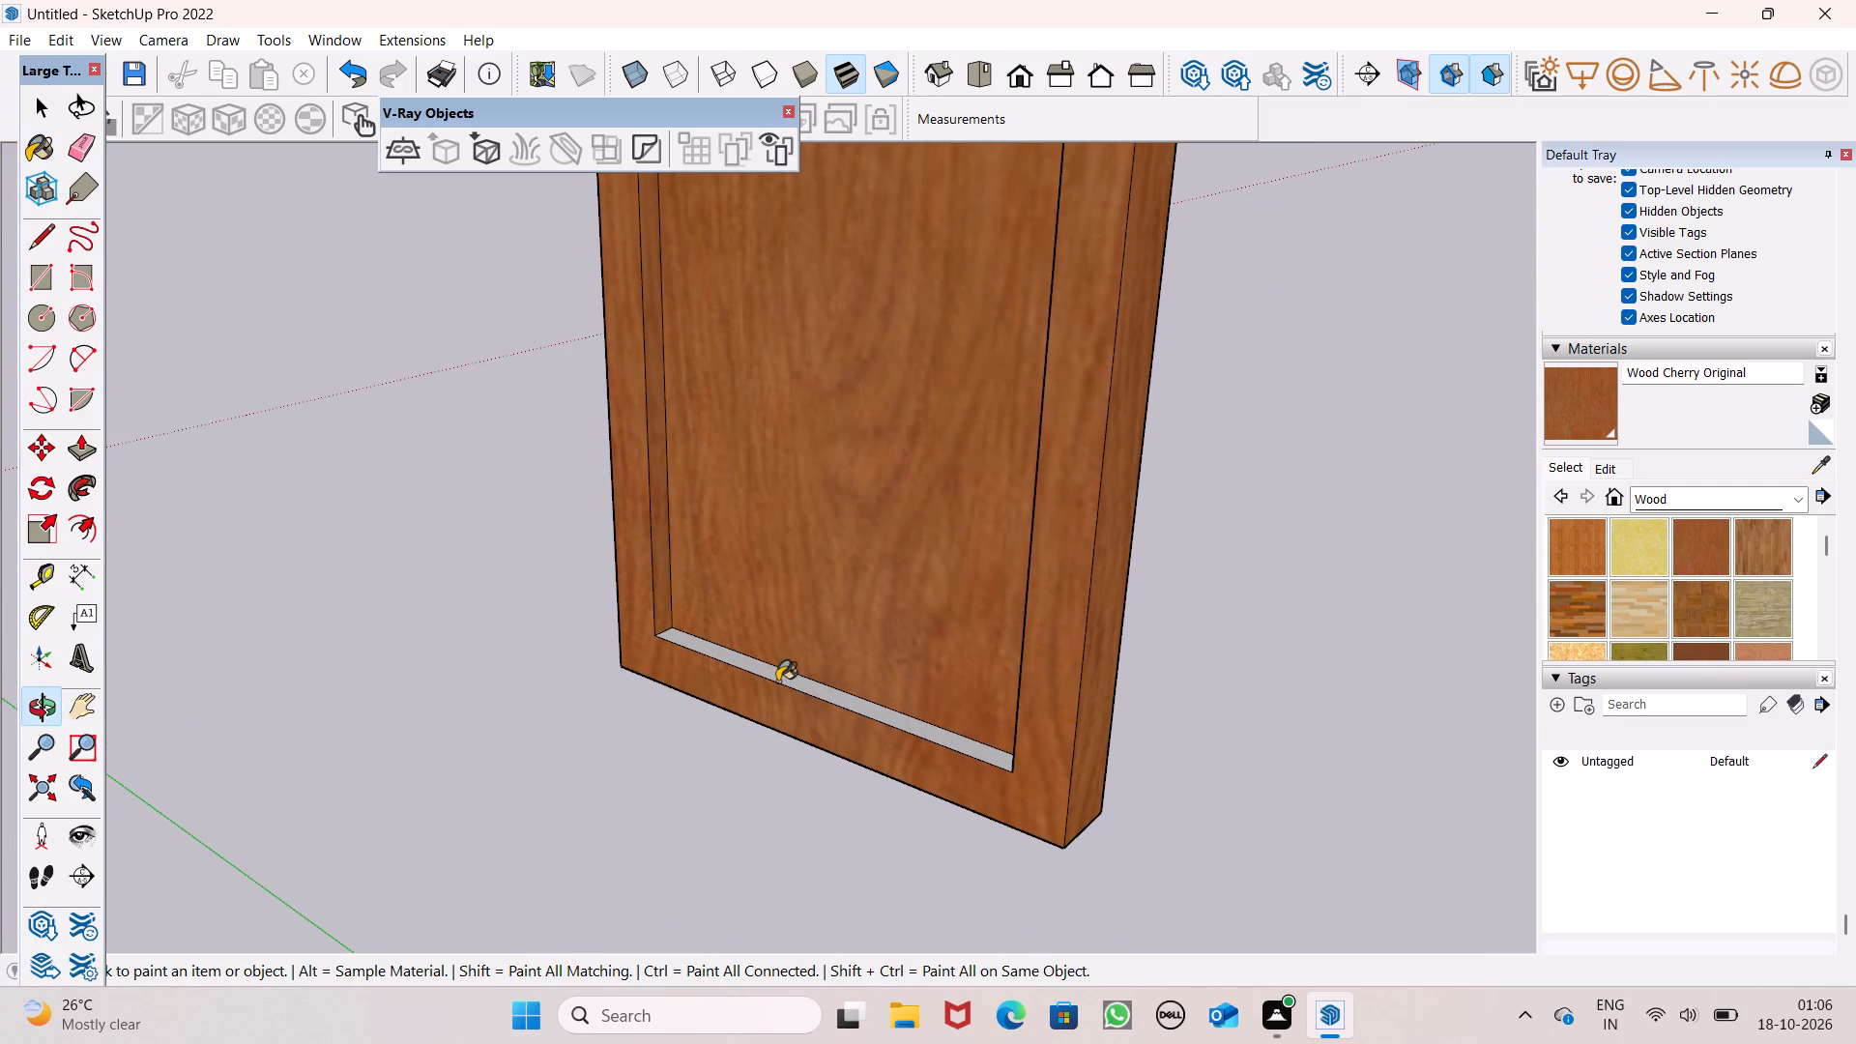
click(776, 672)
Paint the top edge and the remaining vertical edge of the back recess with Wood Cherry Original.
scroll(731, 539, down, 7)
middle_drag(731, 558, 1172, 357)
scroll(844, 207, up, 7)
middle_drag(857, 216, 997, 110)
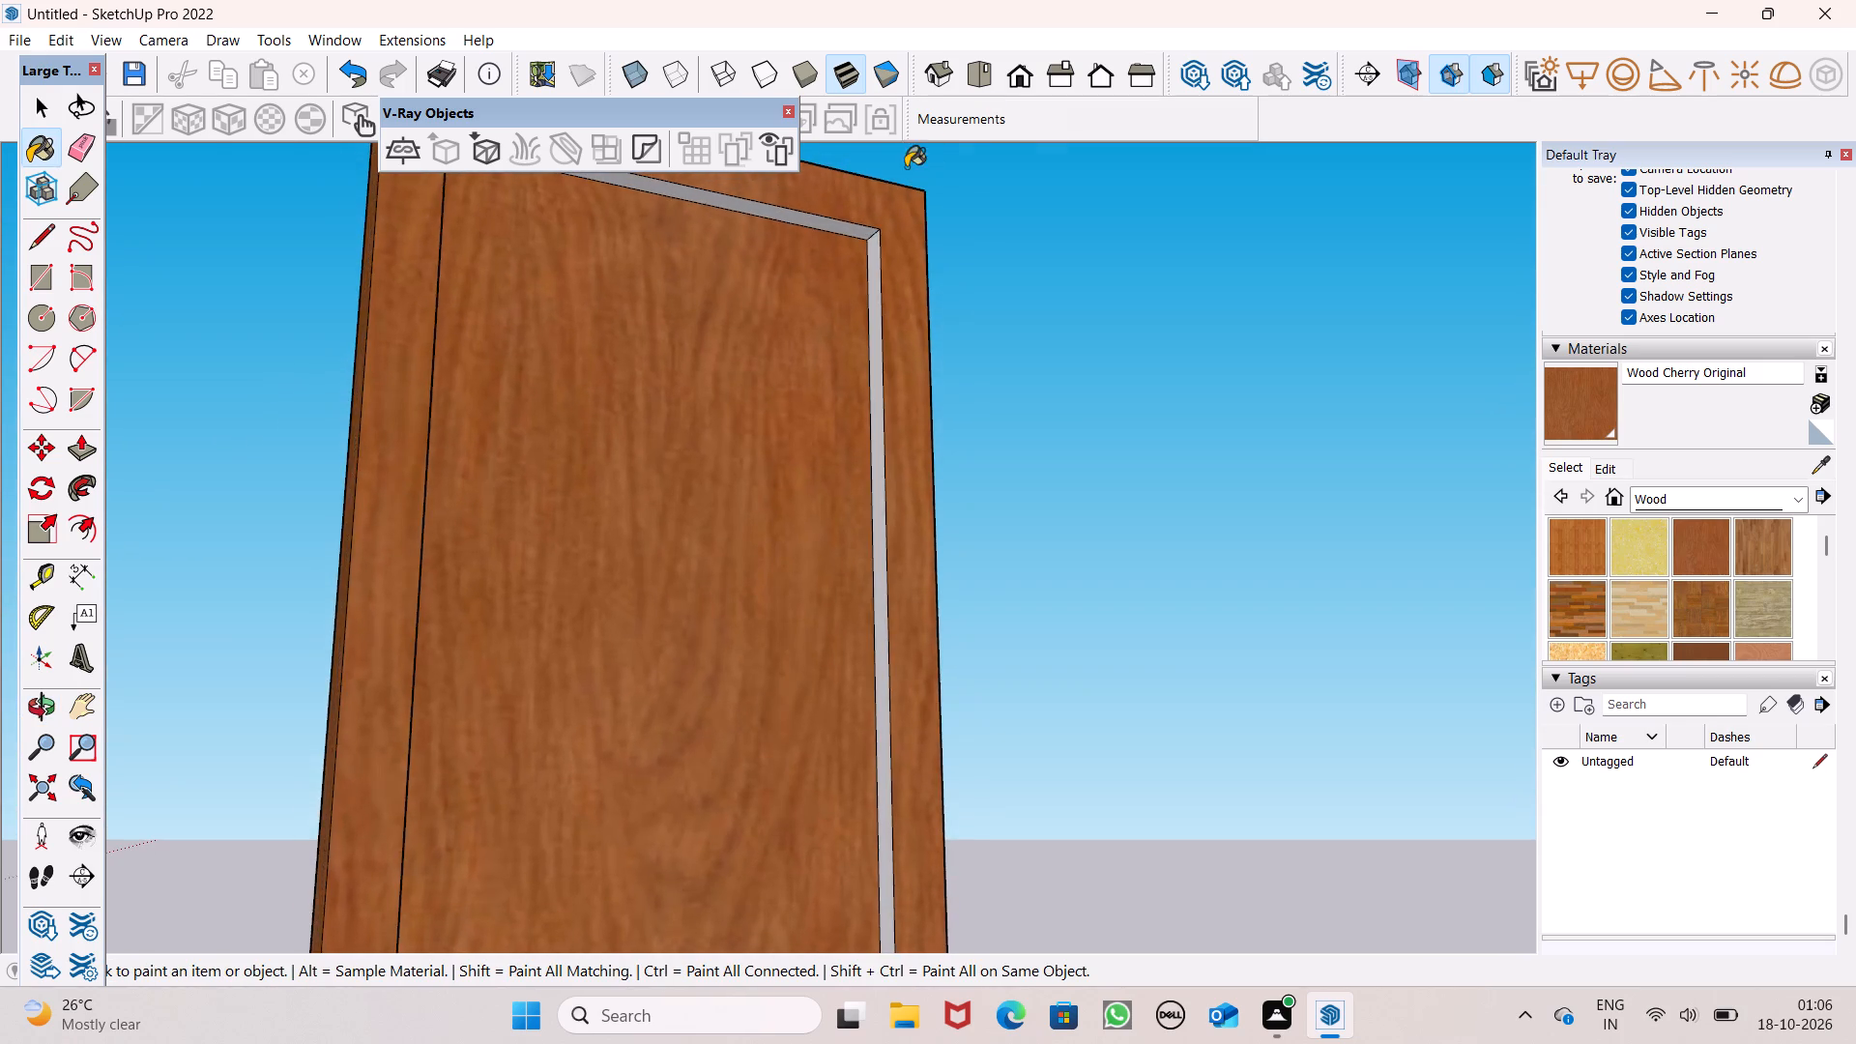
scroll(897, 169, up, 4)
click(817, 275)
click(866, 336)
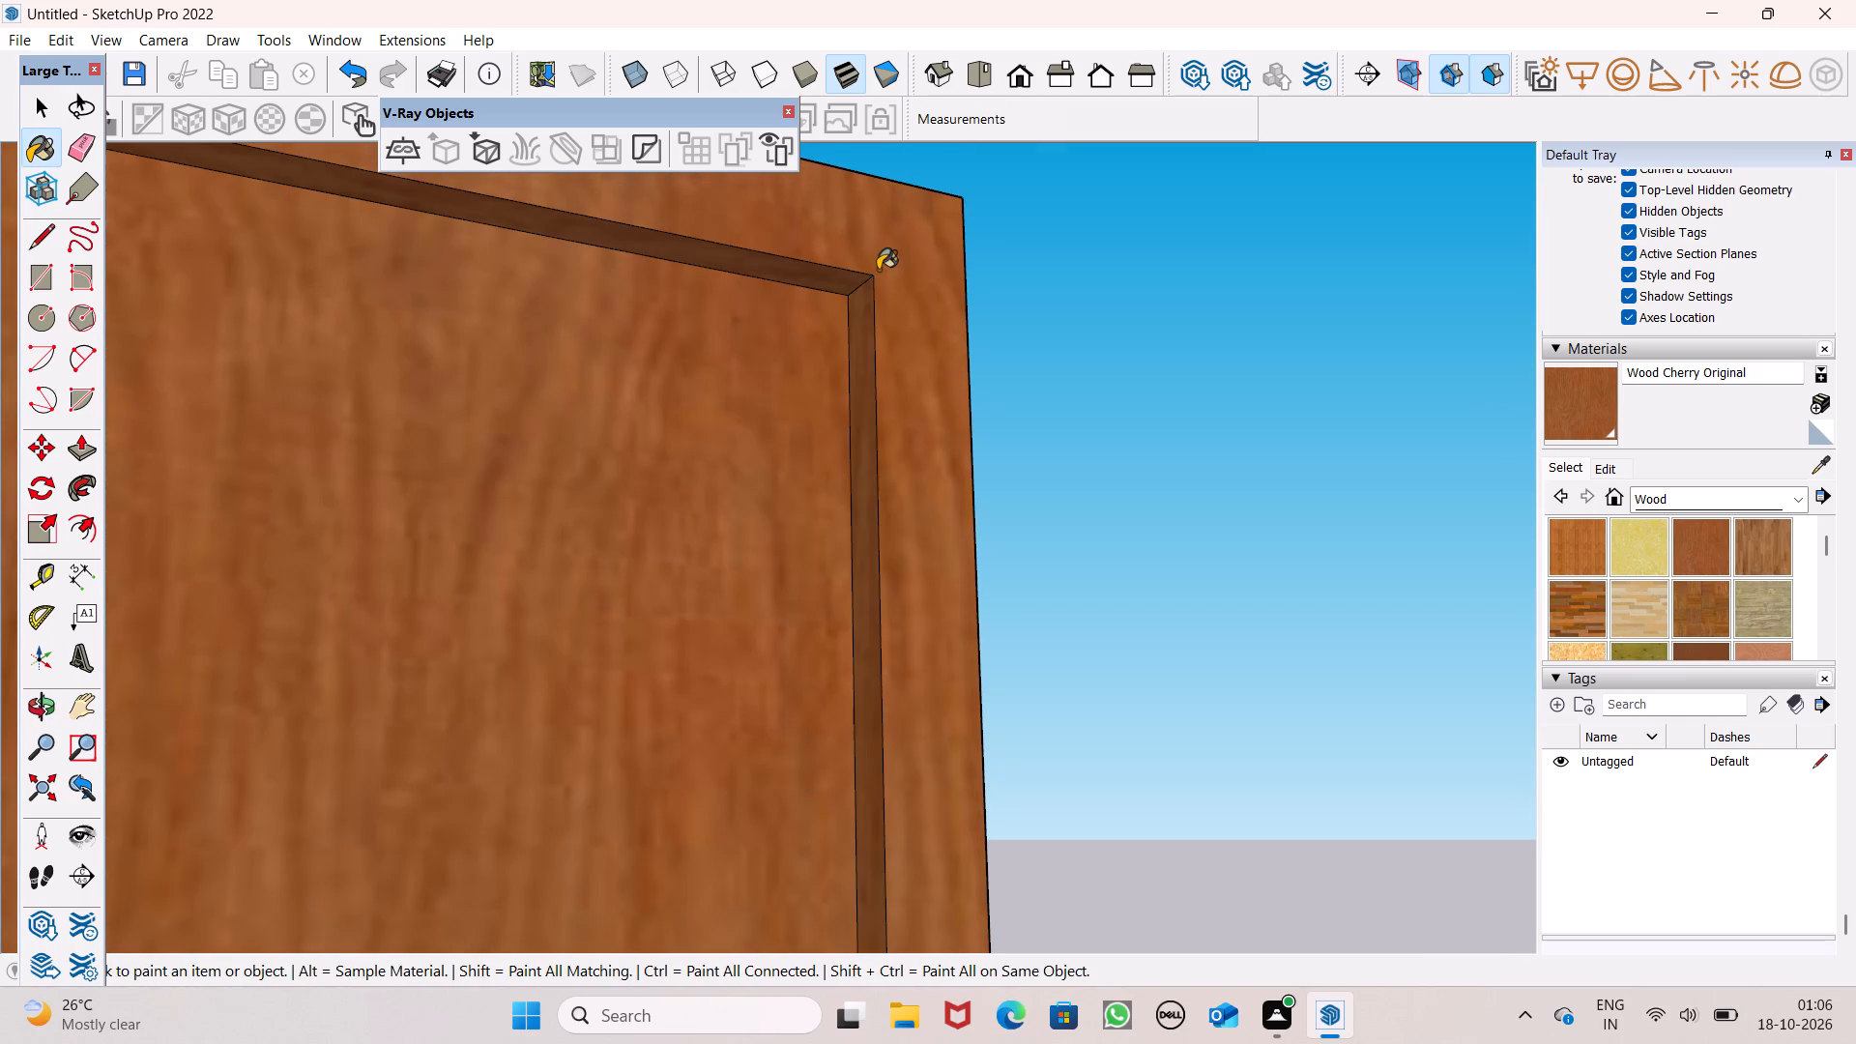
Inspect the painted panel from the back, sides and front for any unpainted faces.
scroll(906, 258, down, 8)
middle_drag(973, 297, 370, 588)
scroll(370, 582, up, 1)
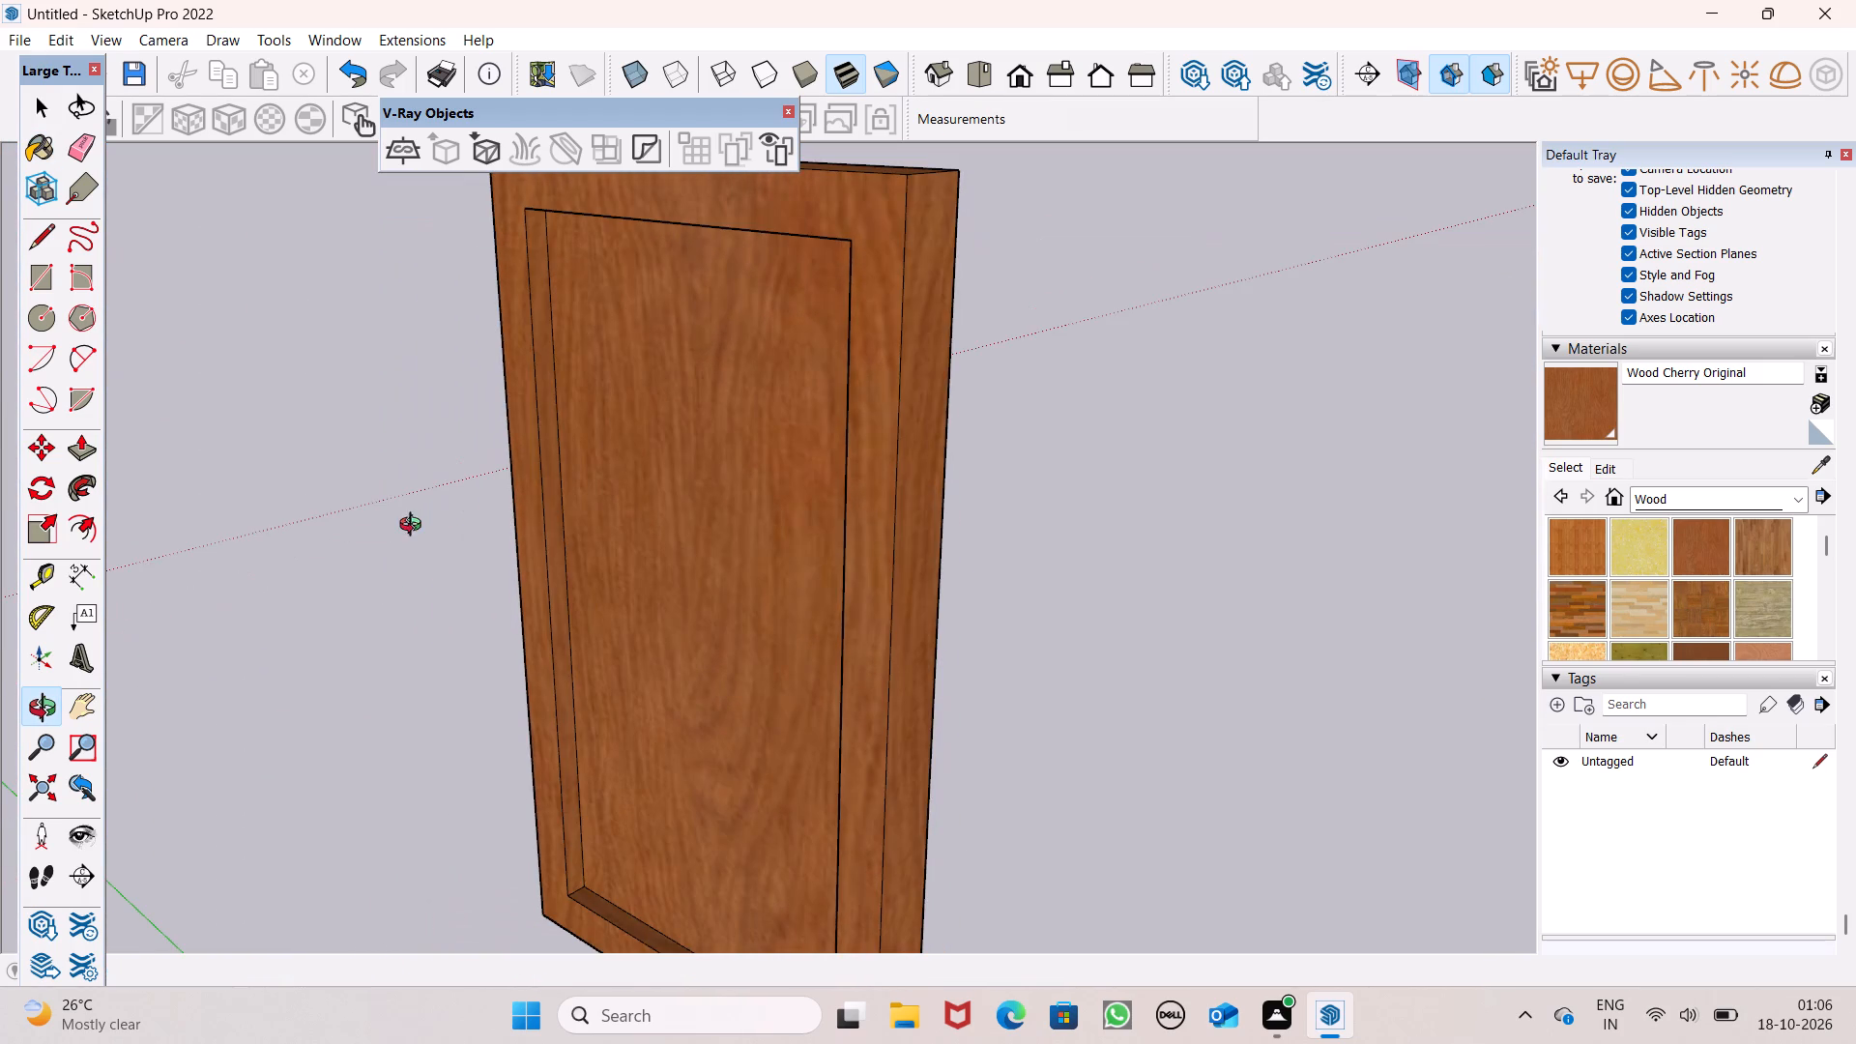
scroll(892, 401, down, 4)
middle_drag(976, 423, 260, 507)
scroll(330, 300, down, 3)
scroll(468, 377, up, 1)
middle_drag(468, 377, 463, 412)
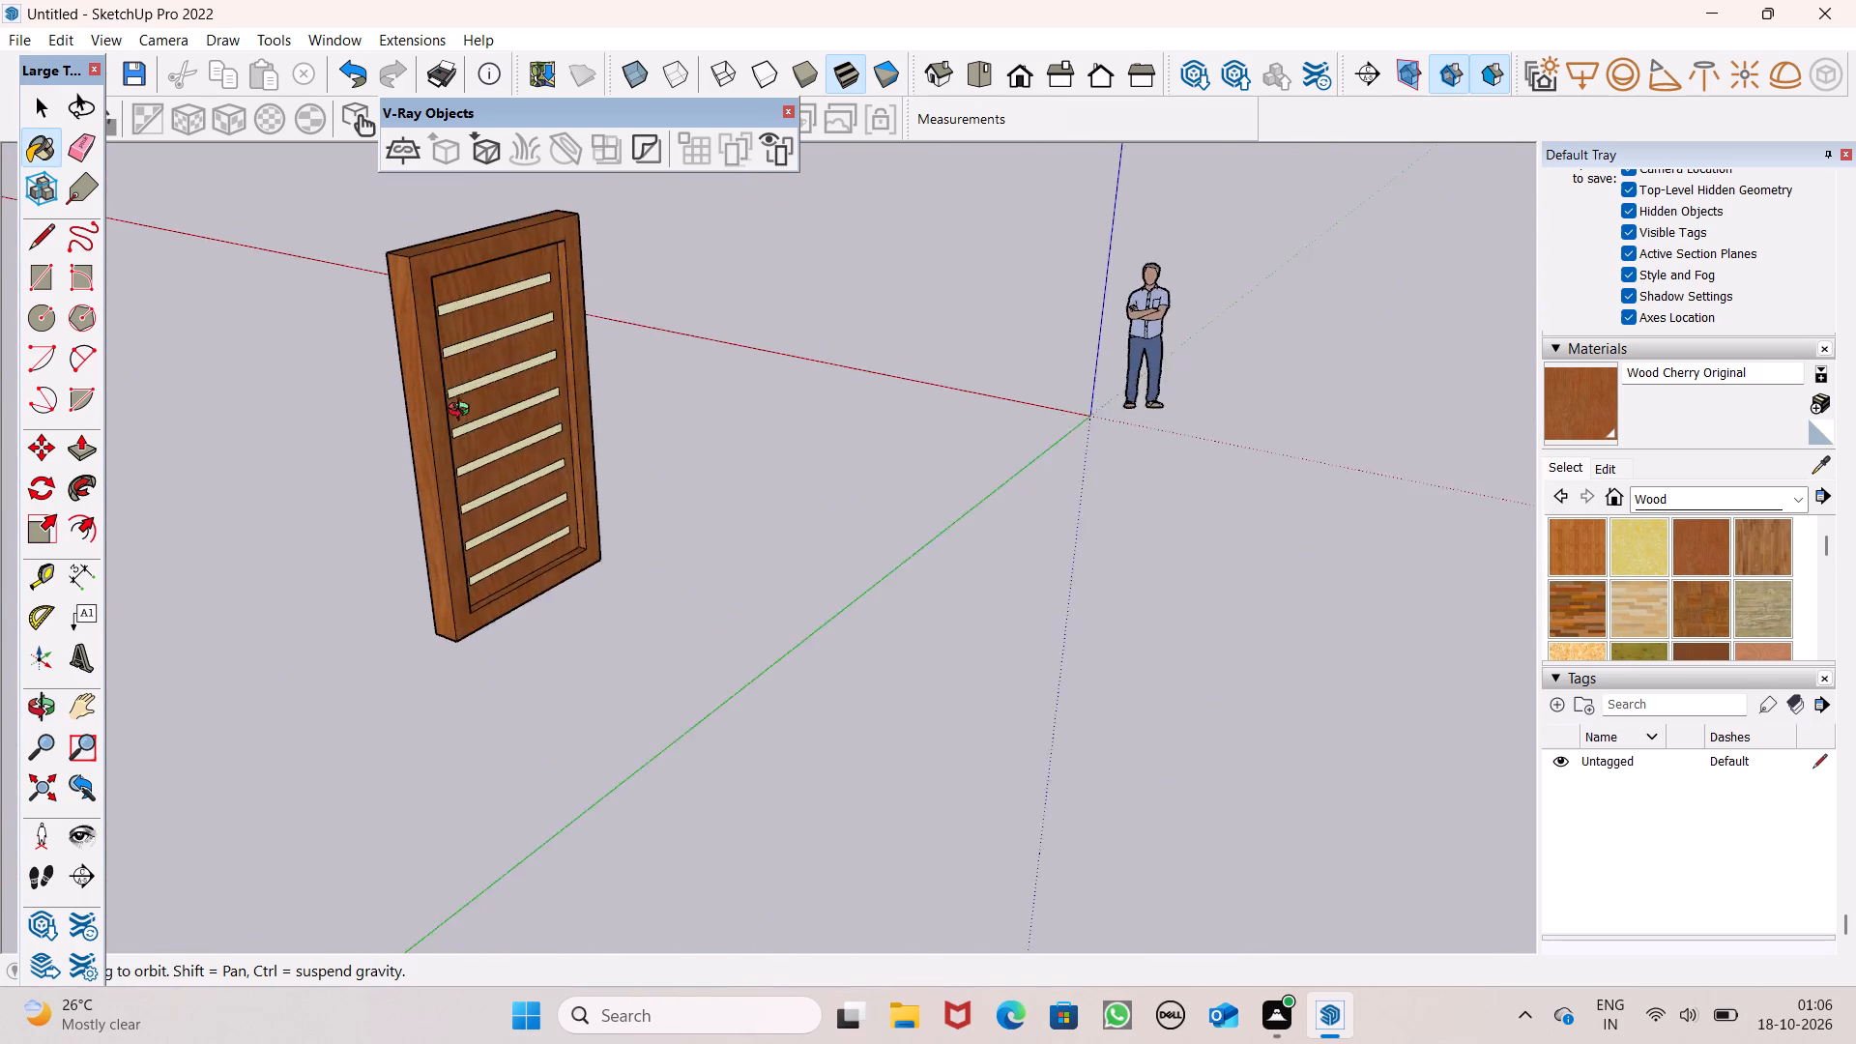
middle_drag(463, 412, 235, 638)
scroll(243, 0, up, 1)
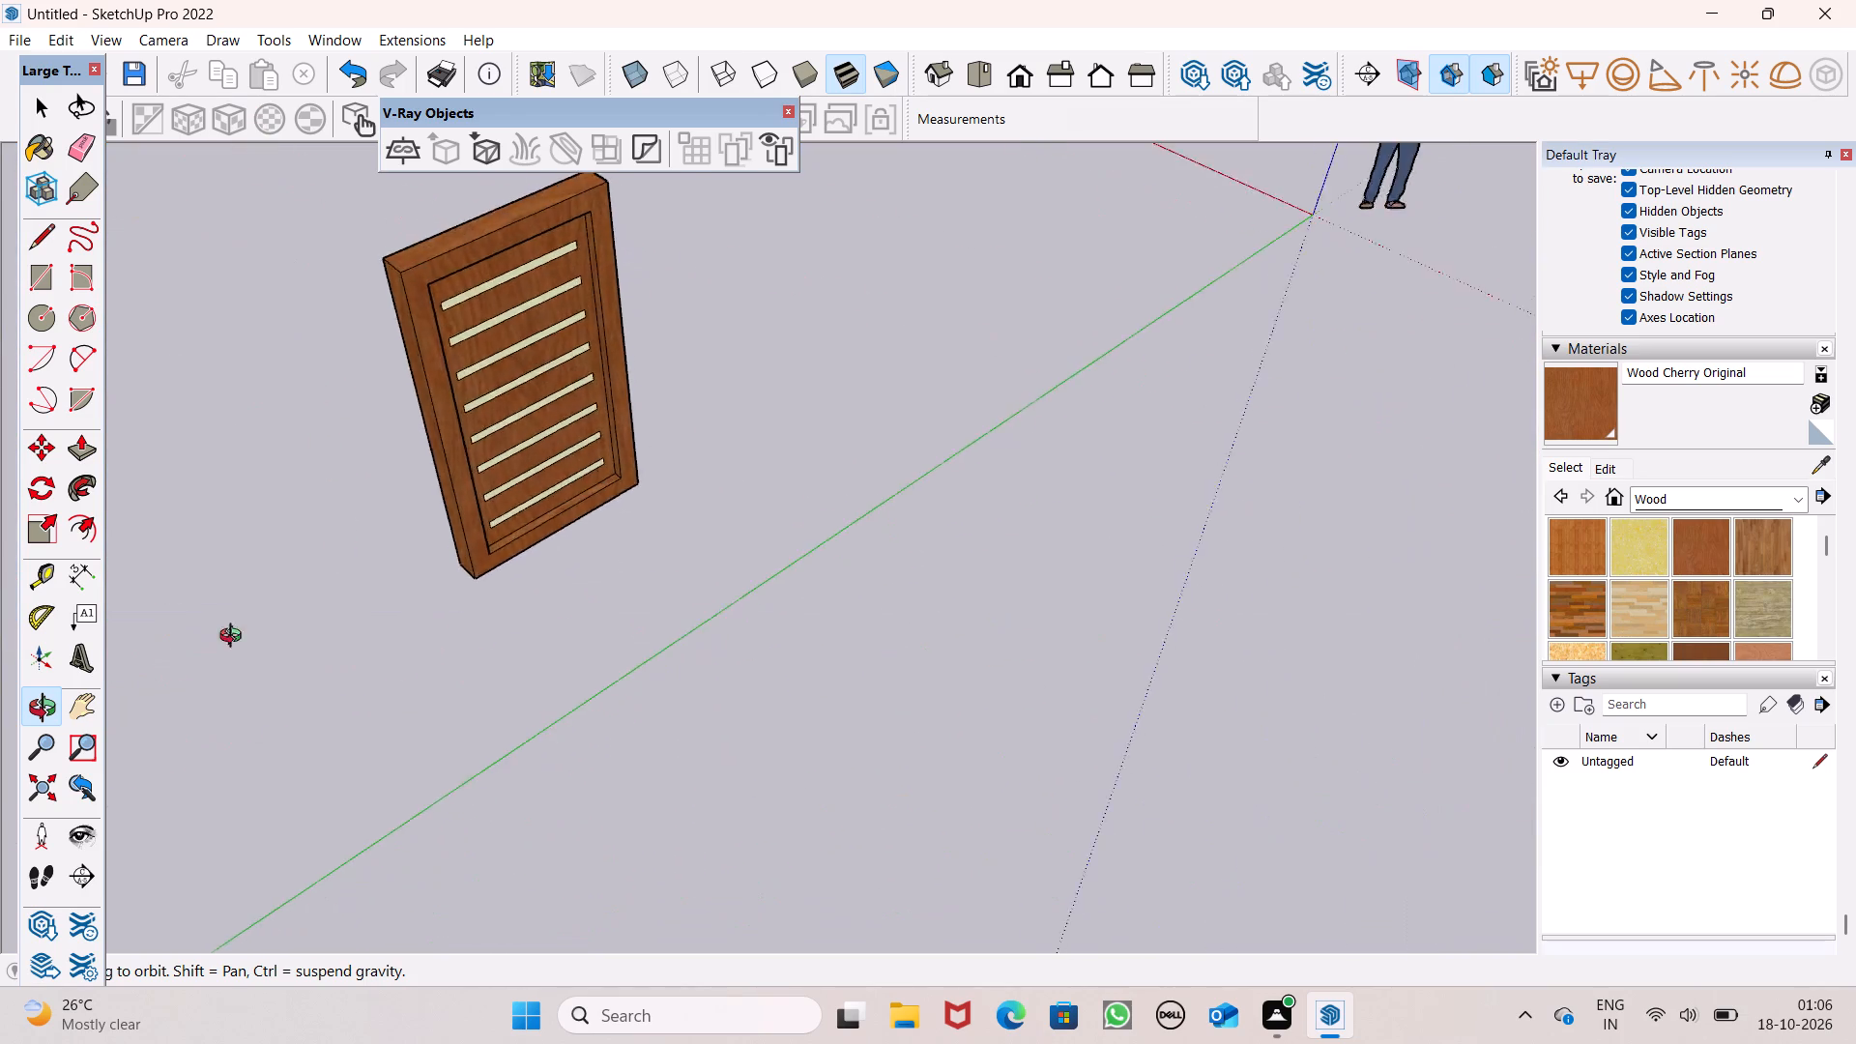
middle_drag(235, 638, 137, 334)
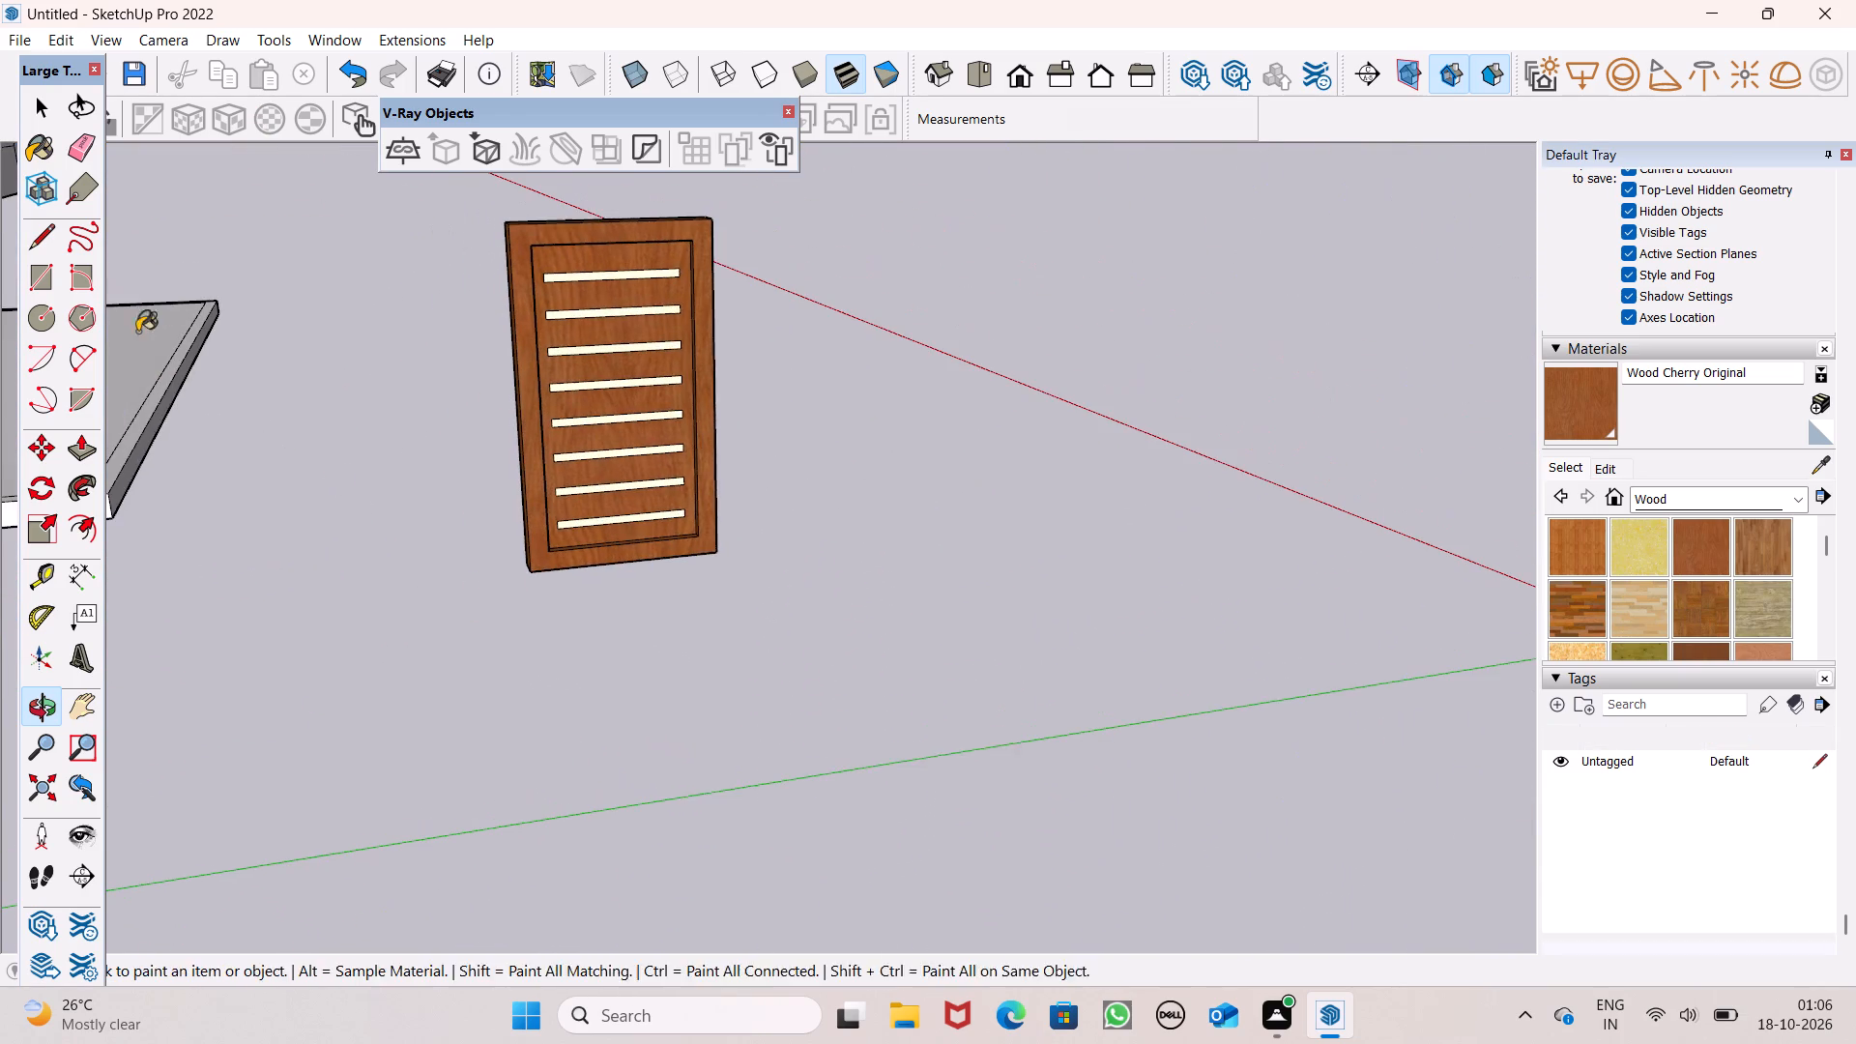
Select all the connected geometry of the wood panel and make it a group.
key(space)
scroll(465, 351, down, 3)
middle_drag(544, 381, 487, 377)
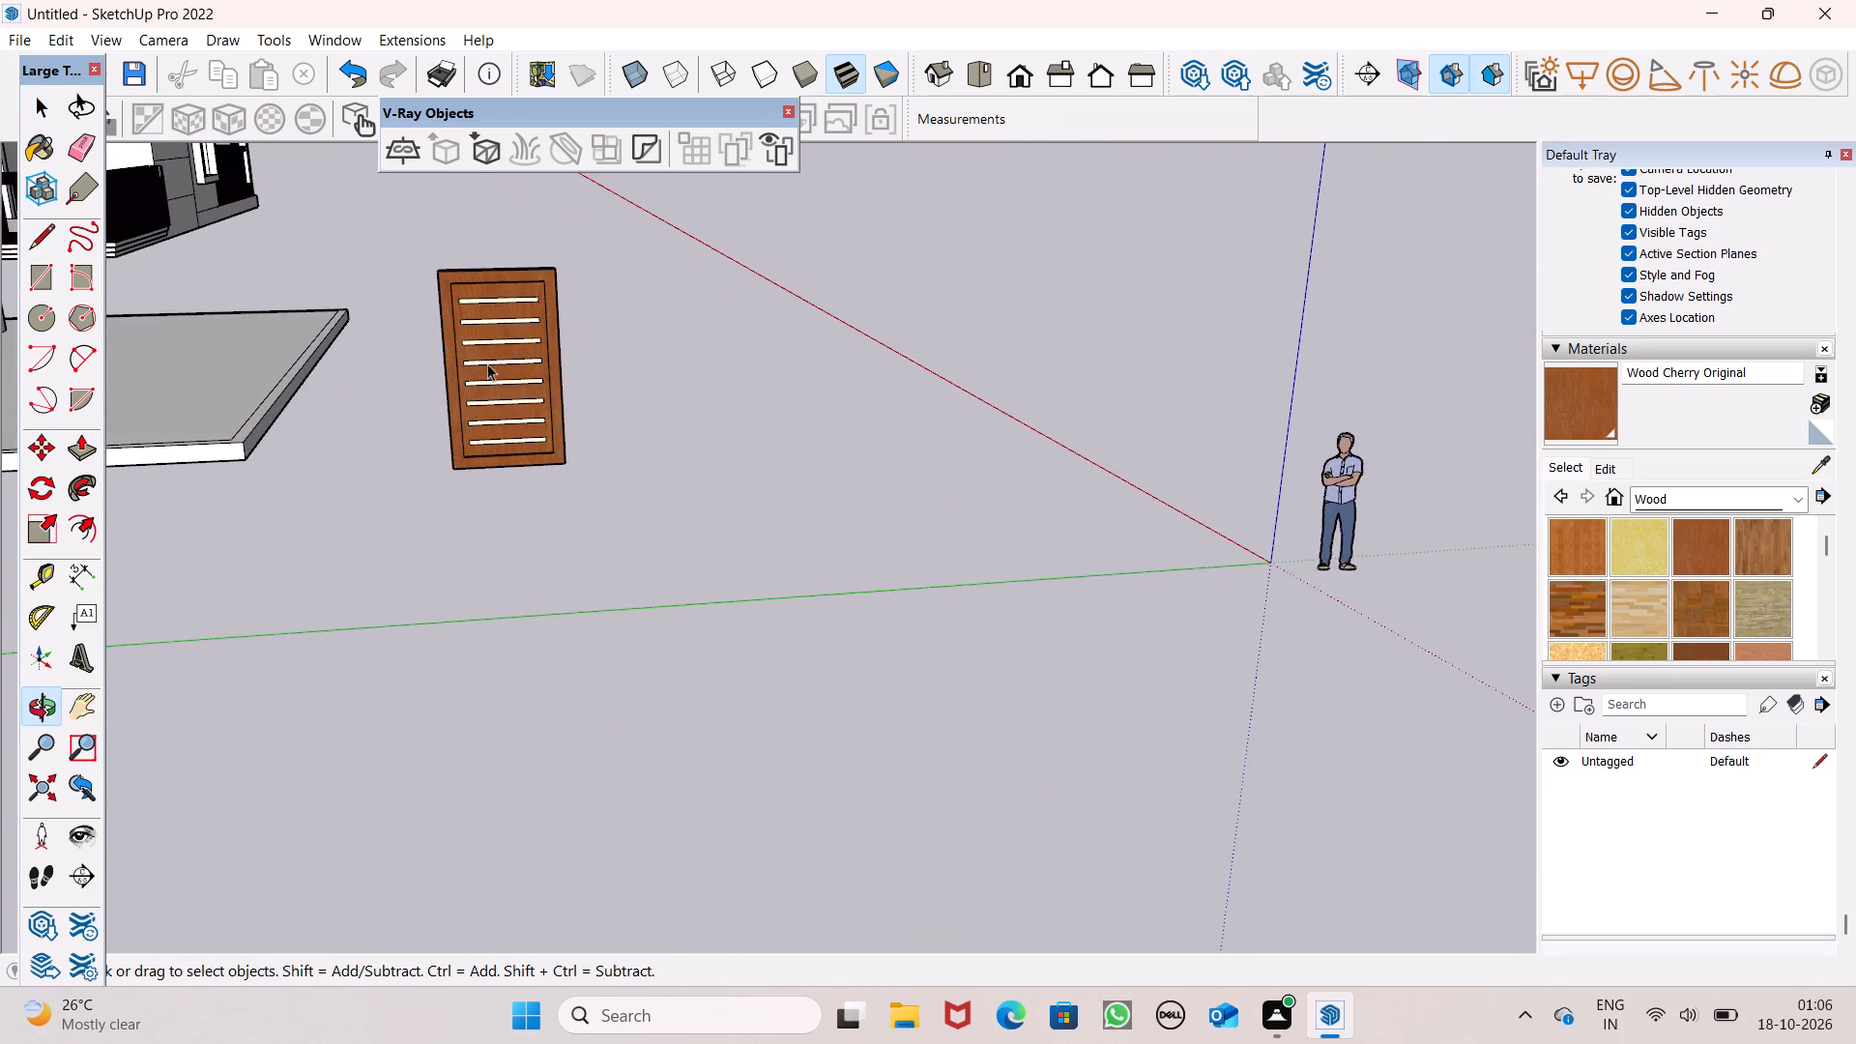
scroll(490, 362, up, 5)
triple_click(491, 362)
double_click(491, 362)
right_click(491, 361)
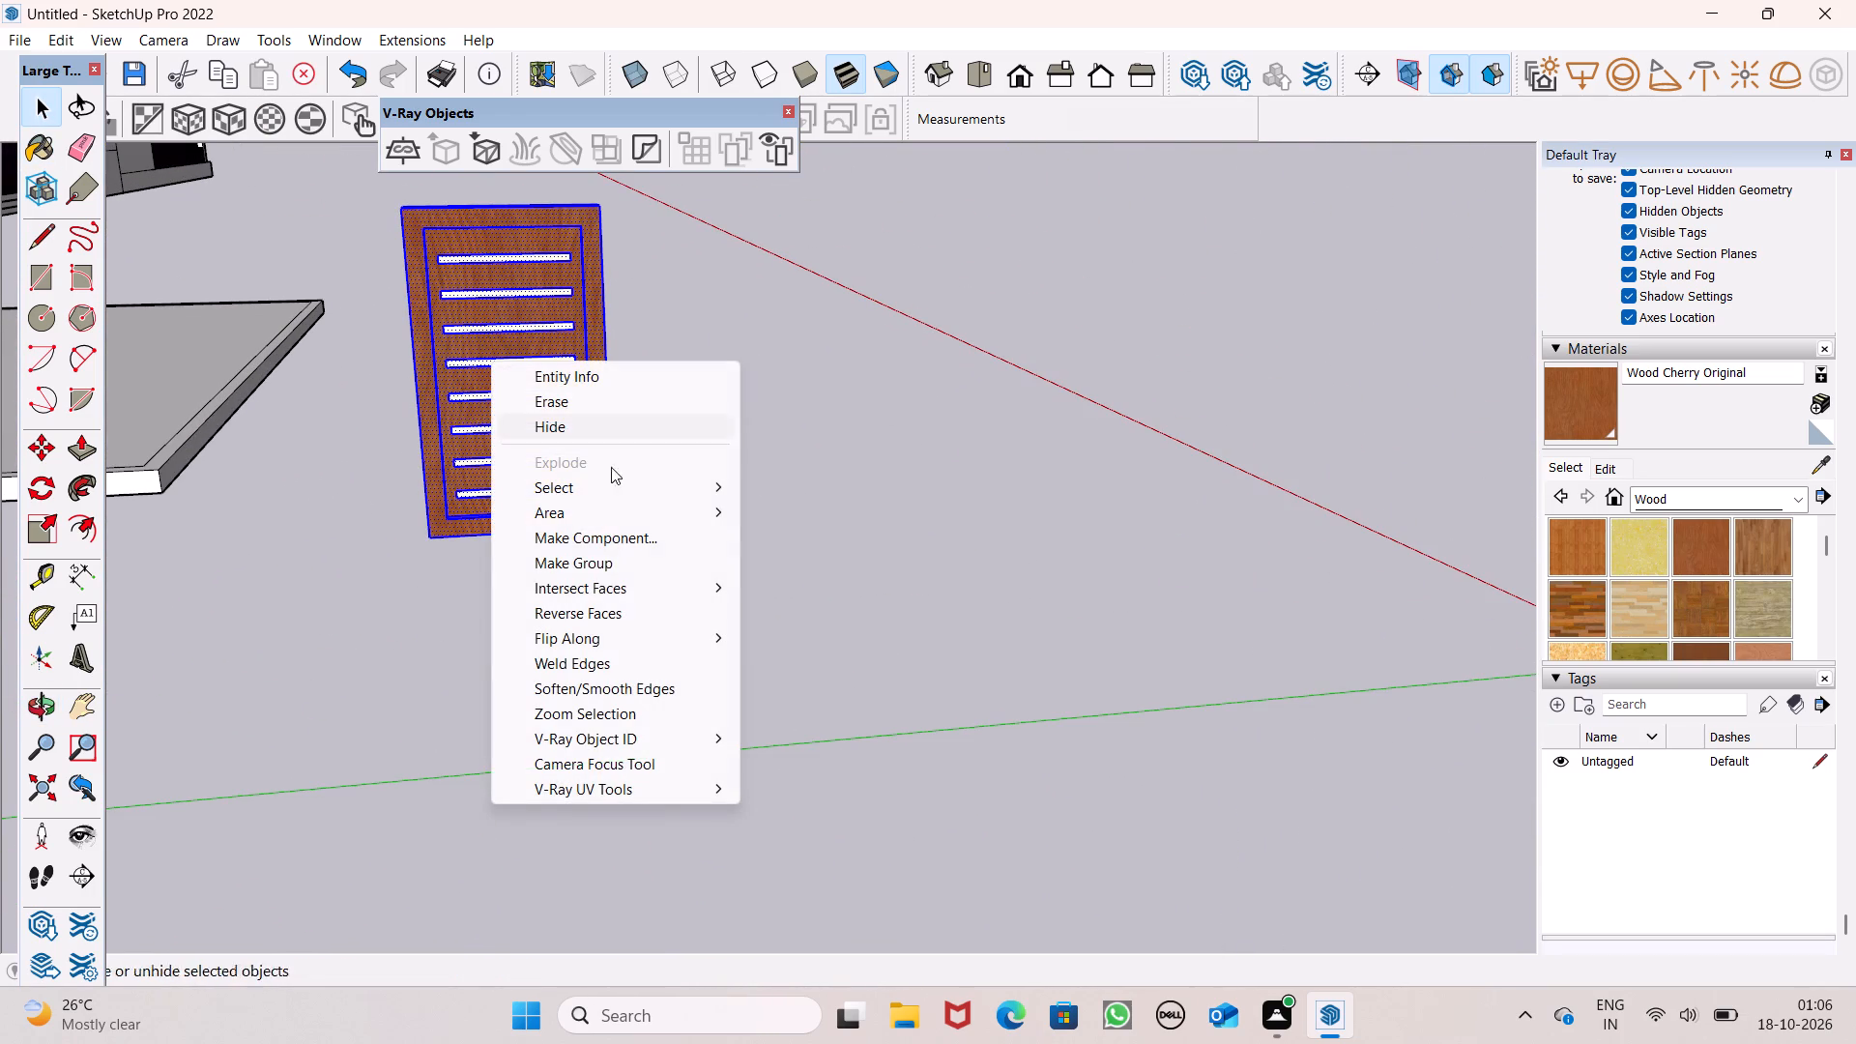
click(639, 563)
Move the grouped panel by its bottom corner from beside the house to near the house wall by the lower balcony.
scroll(811, 327, down, 11)
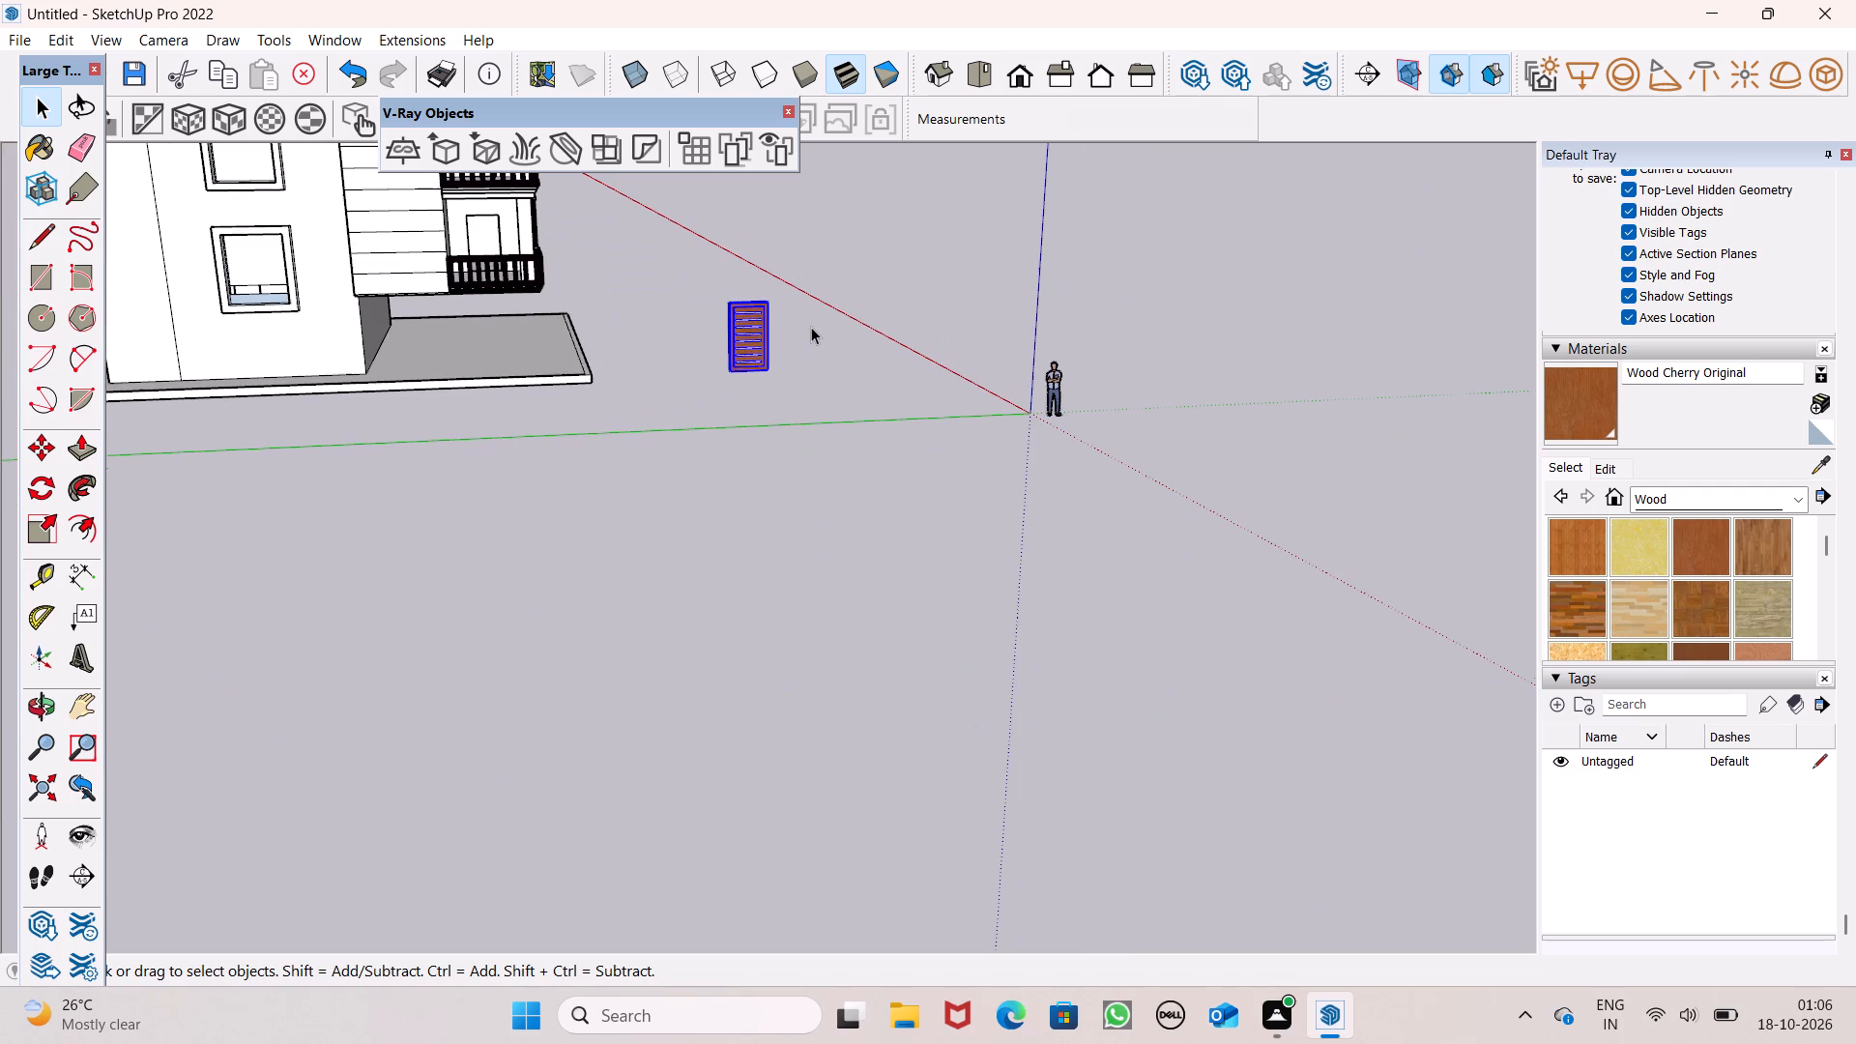
key(m)
key(Return)
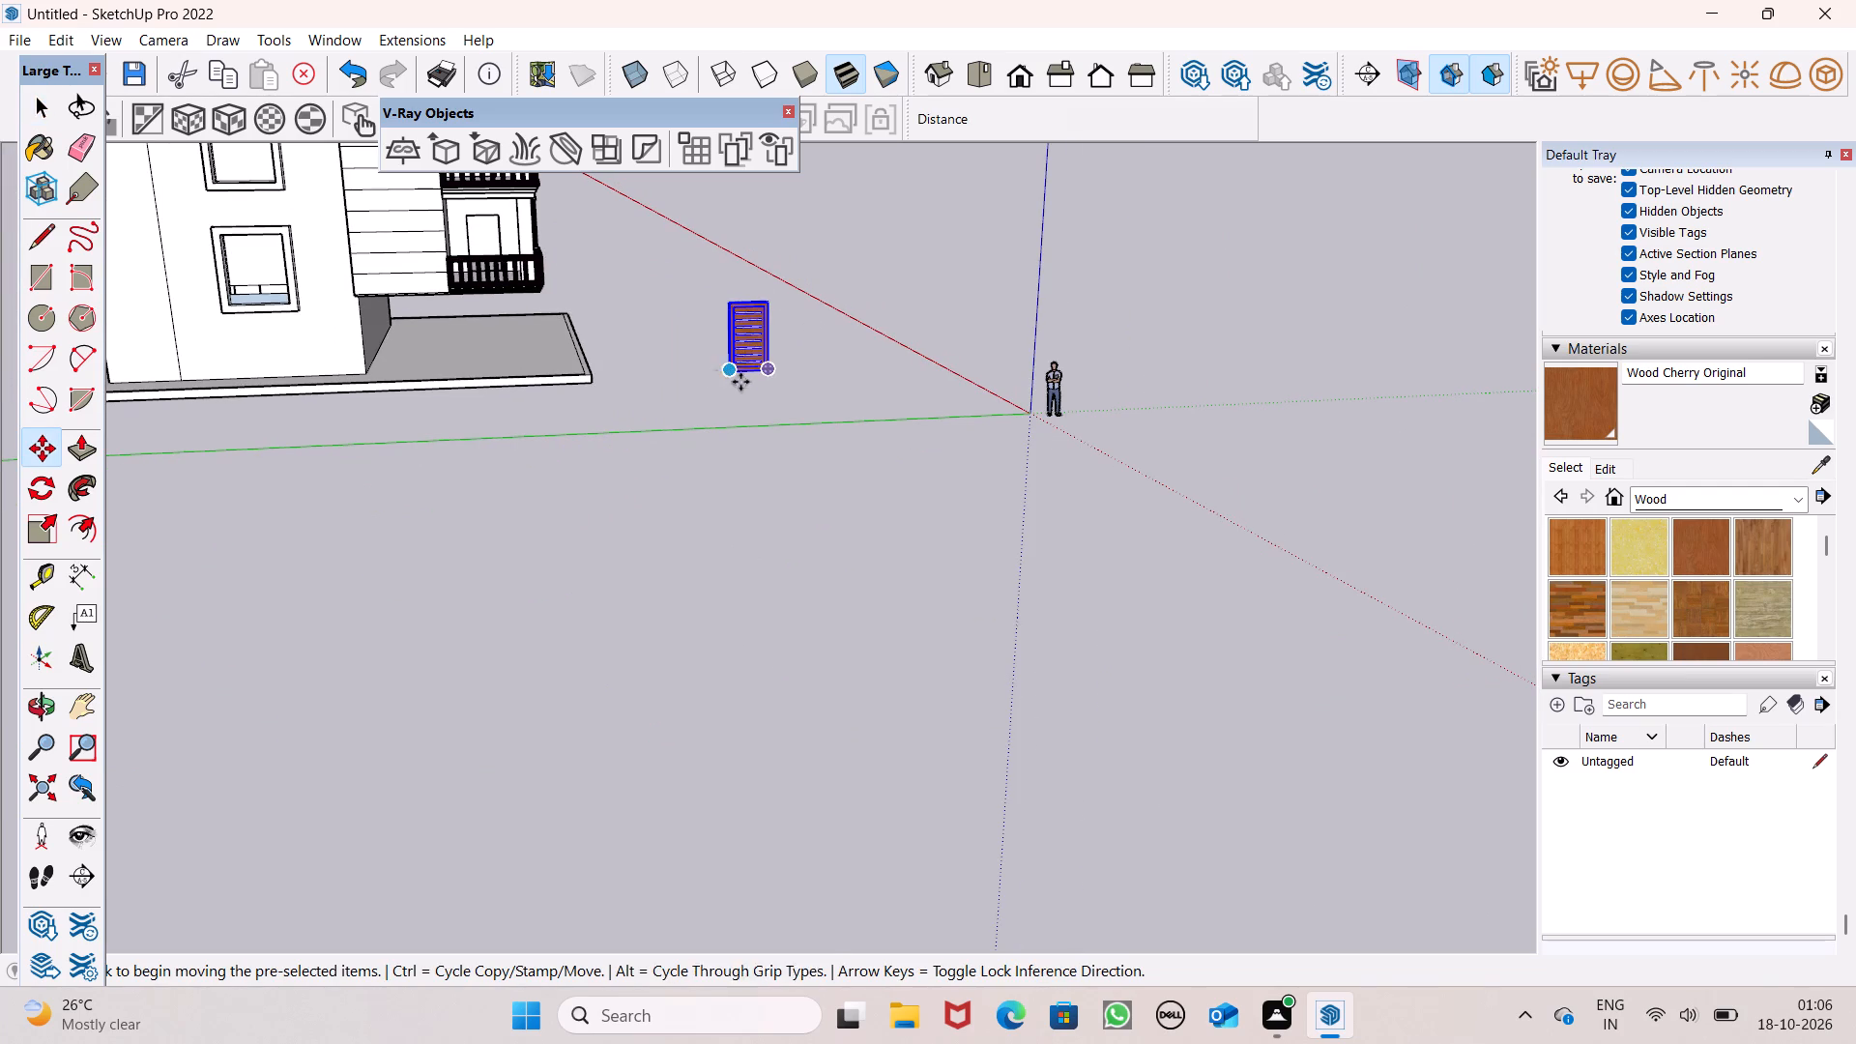
drag(769, 369, 467, 250)
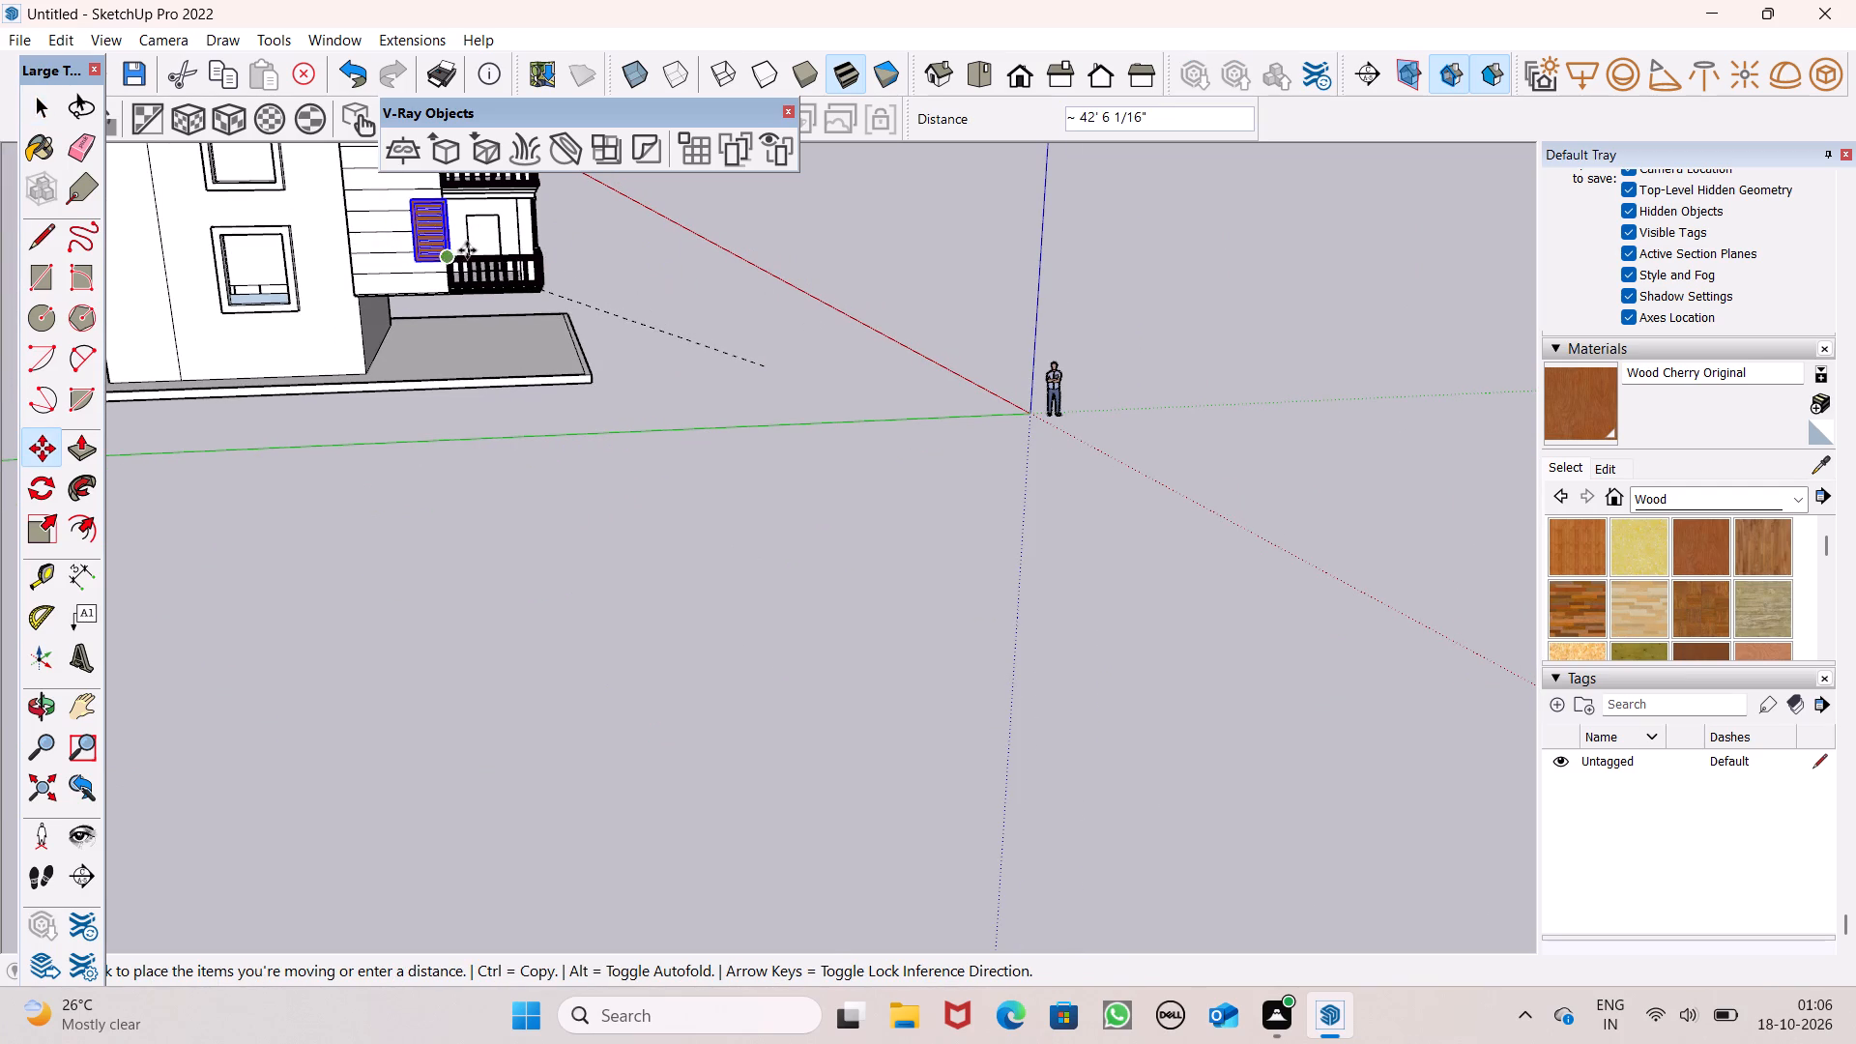
drag(467, 250, 495, 247)
scroll(492, 217, up, 7)
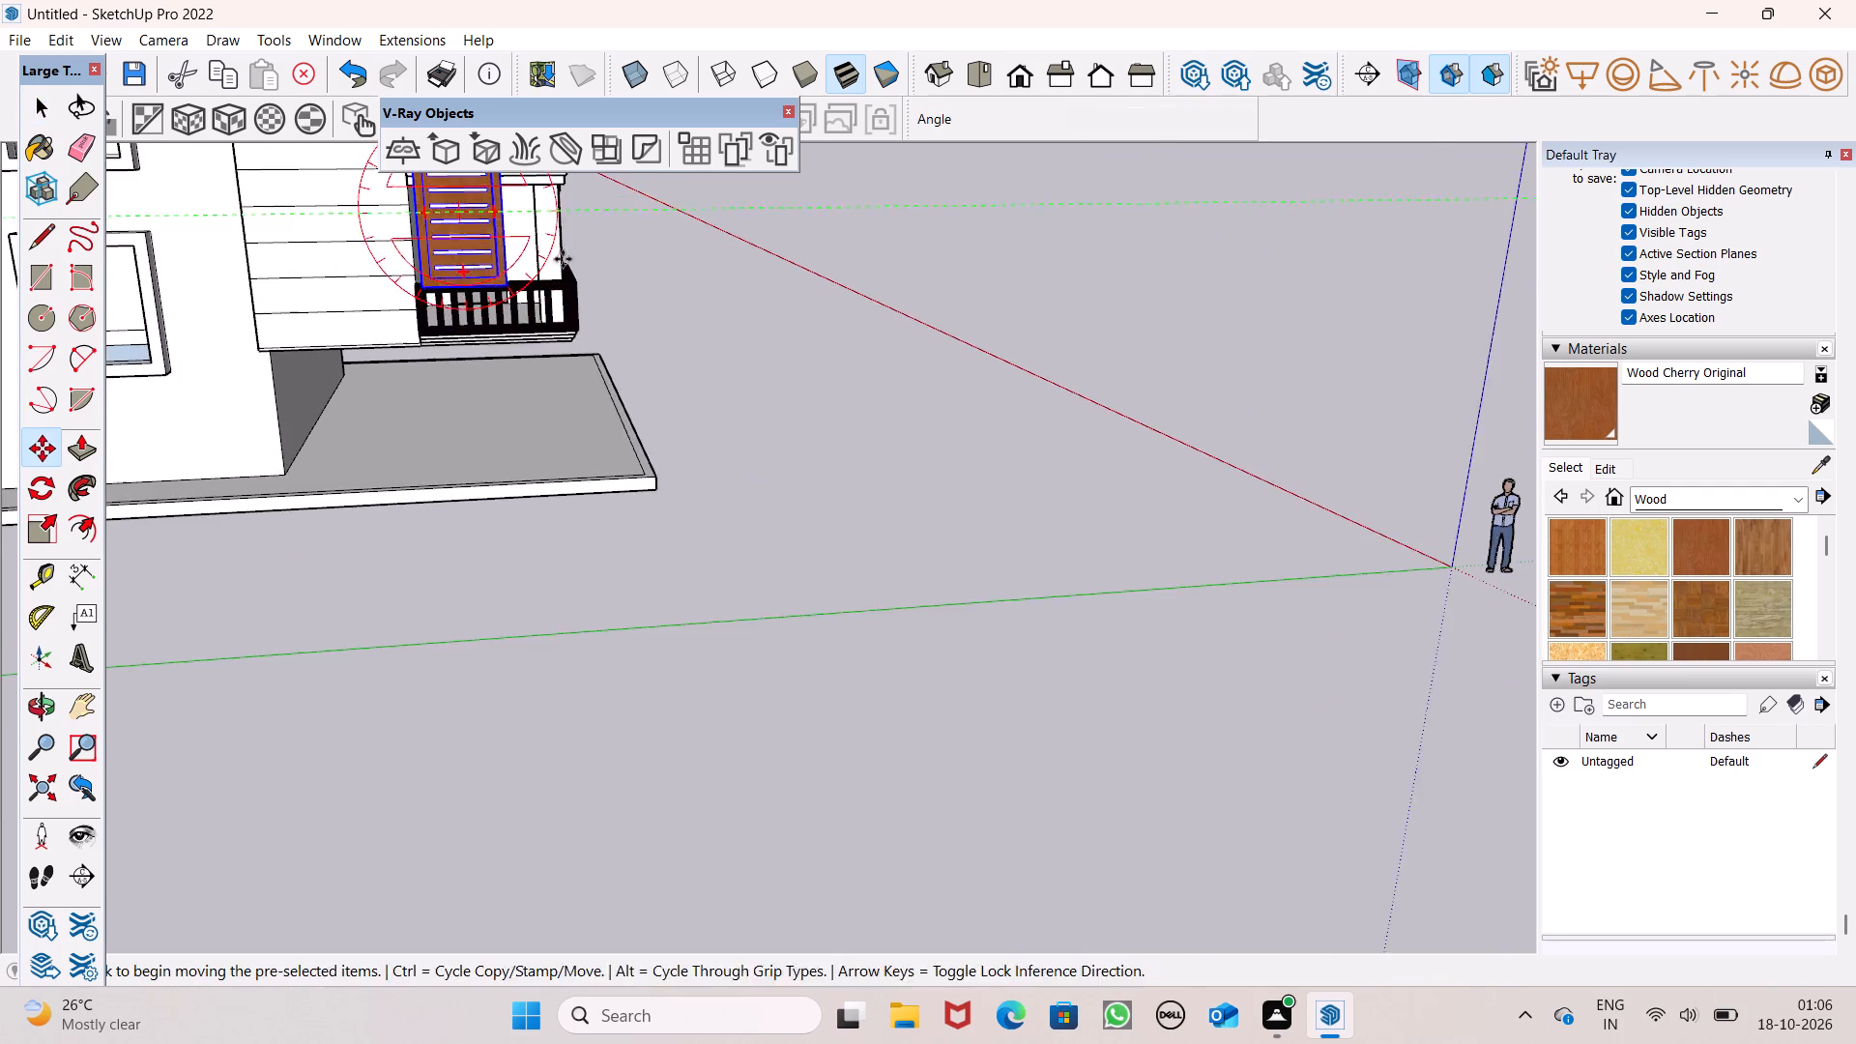
Move the panel group about 41' 4 5/16" by its bottom corner into the lower balcony, against its back wall.
middle_drag(555, 269, 321, 417)
scroll(320, 421, up, 1)
scroll(351, 334, up, 3)
scroll(742, 257, down, 5)
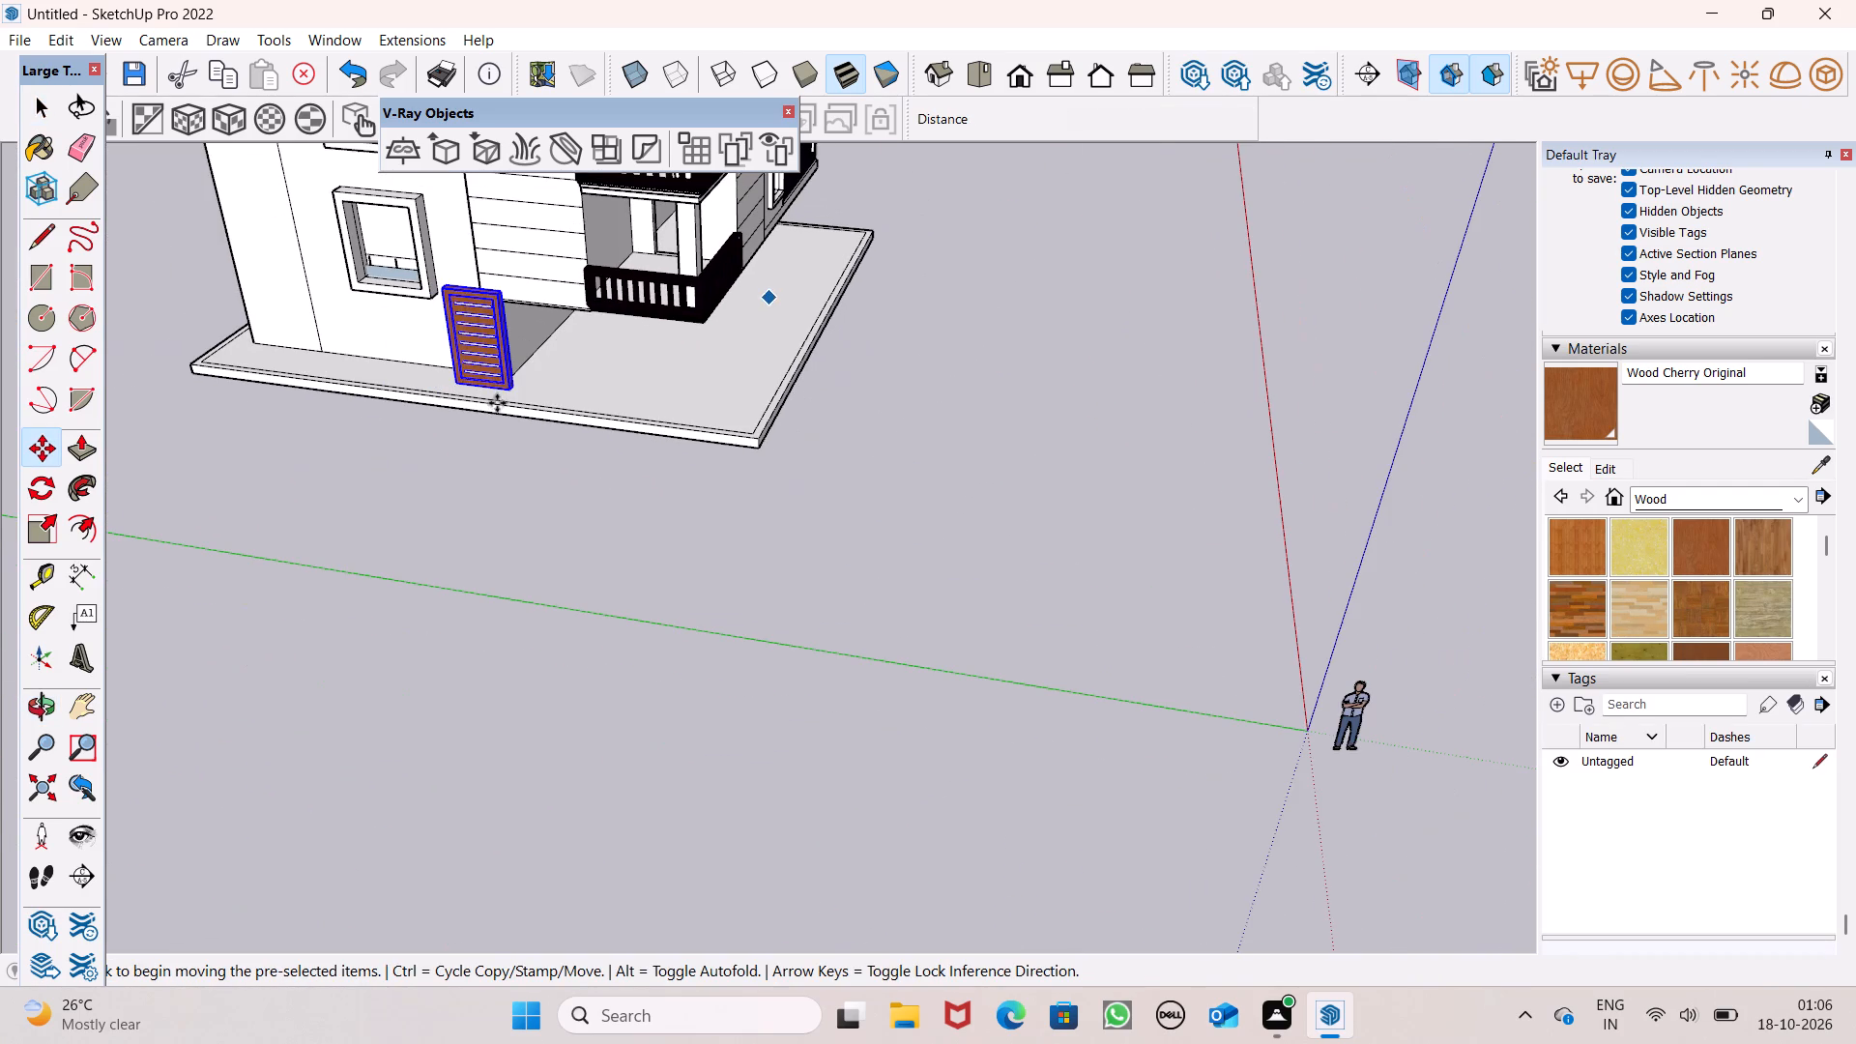
drag(511, 394, 685, 228)
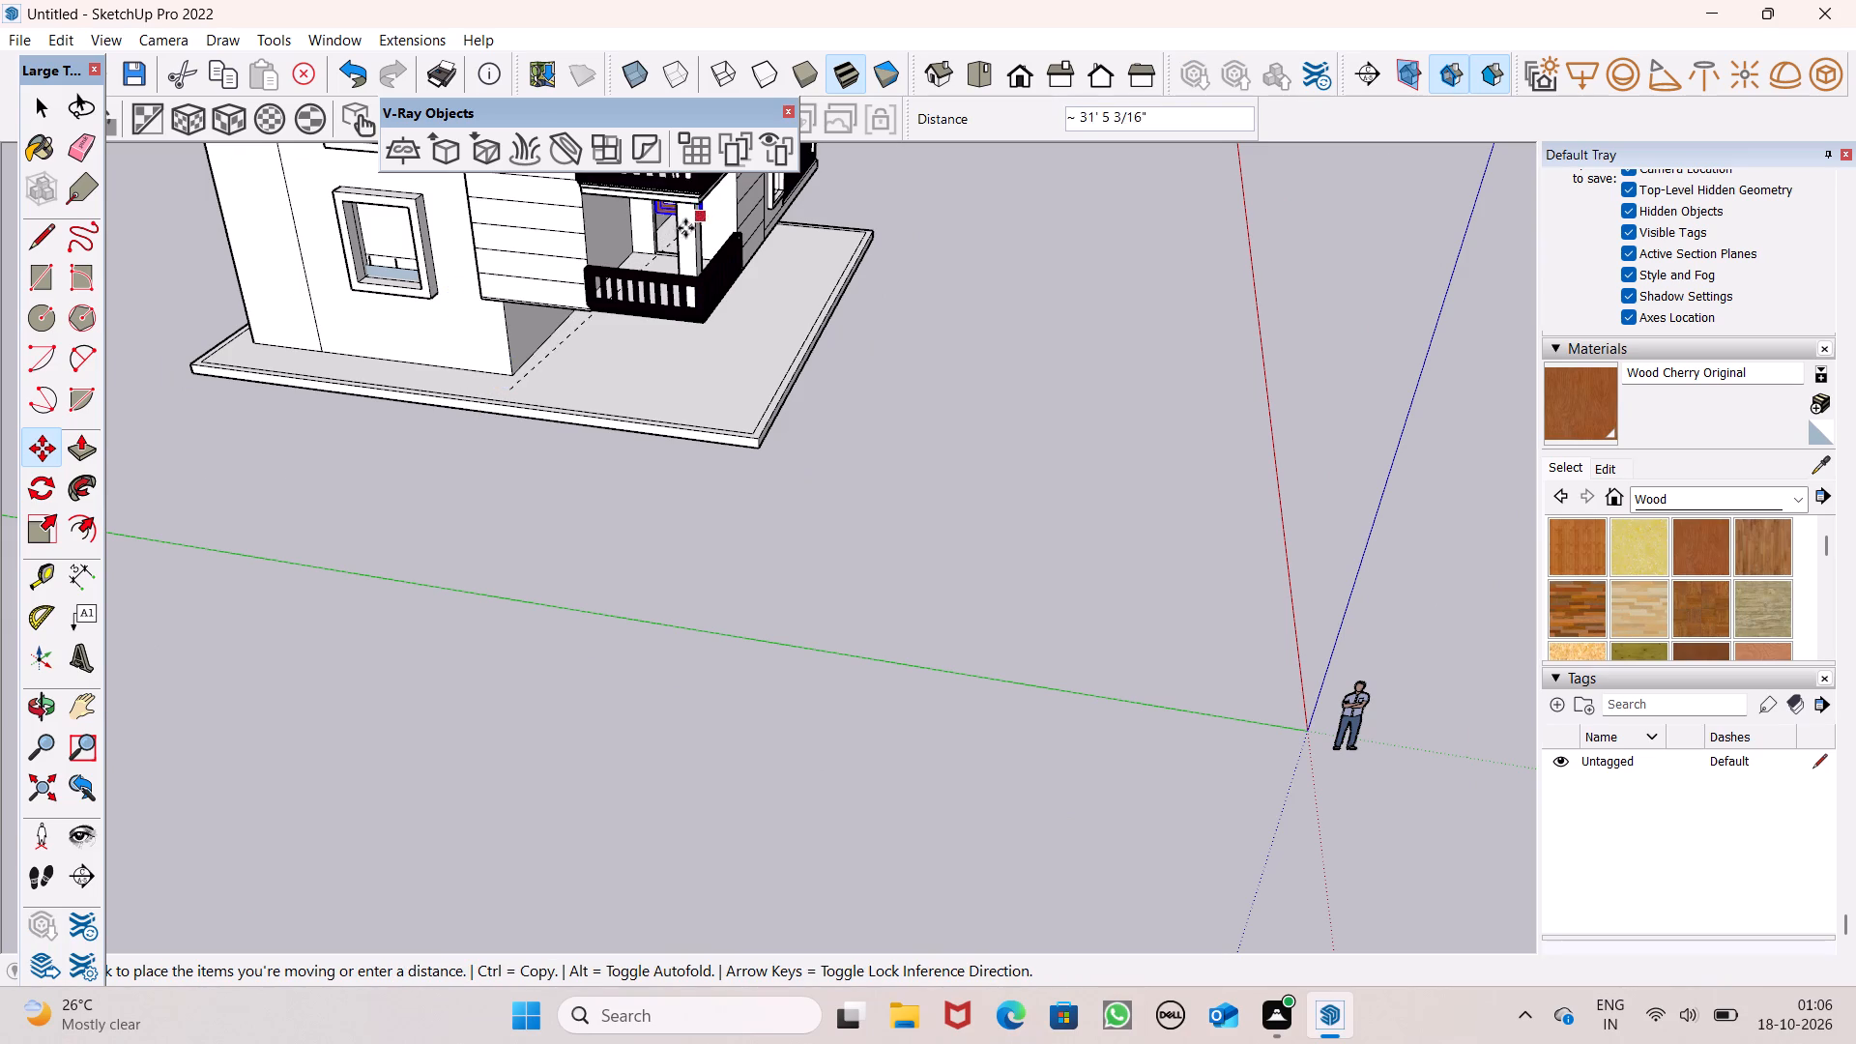
drag(685, 228, 671, 248)
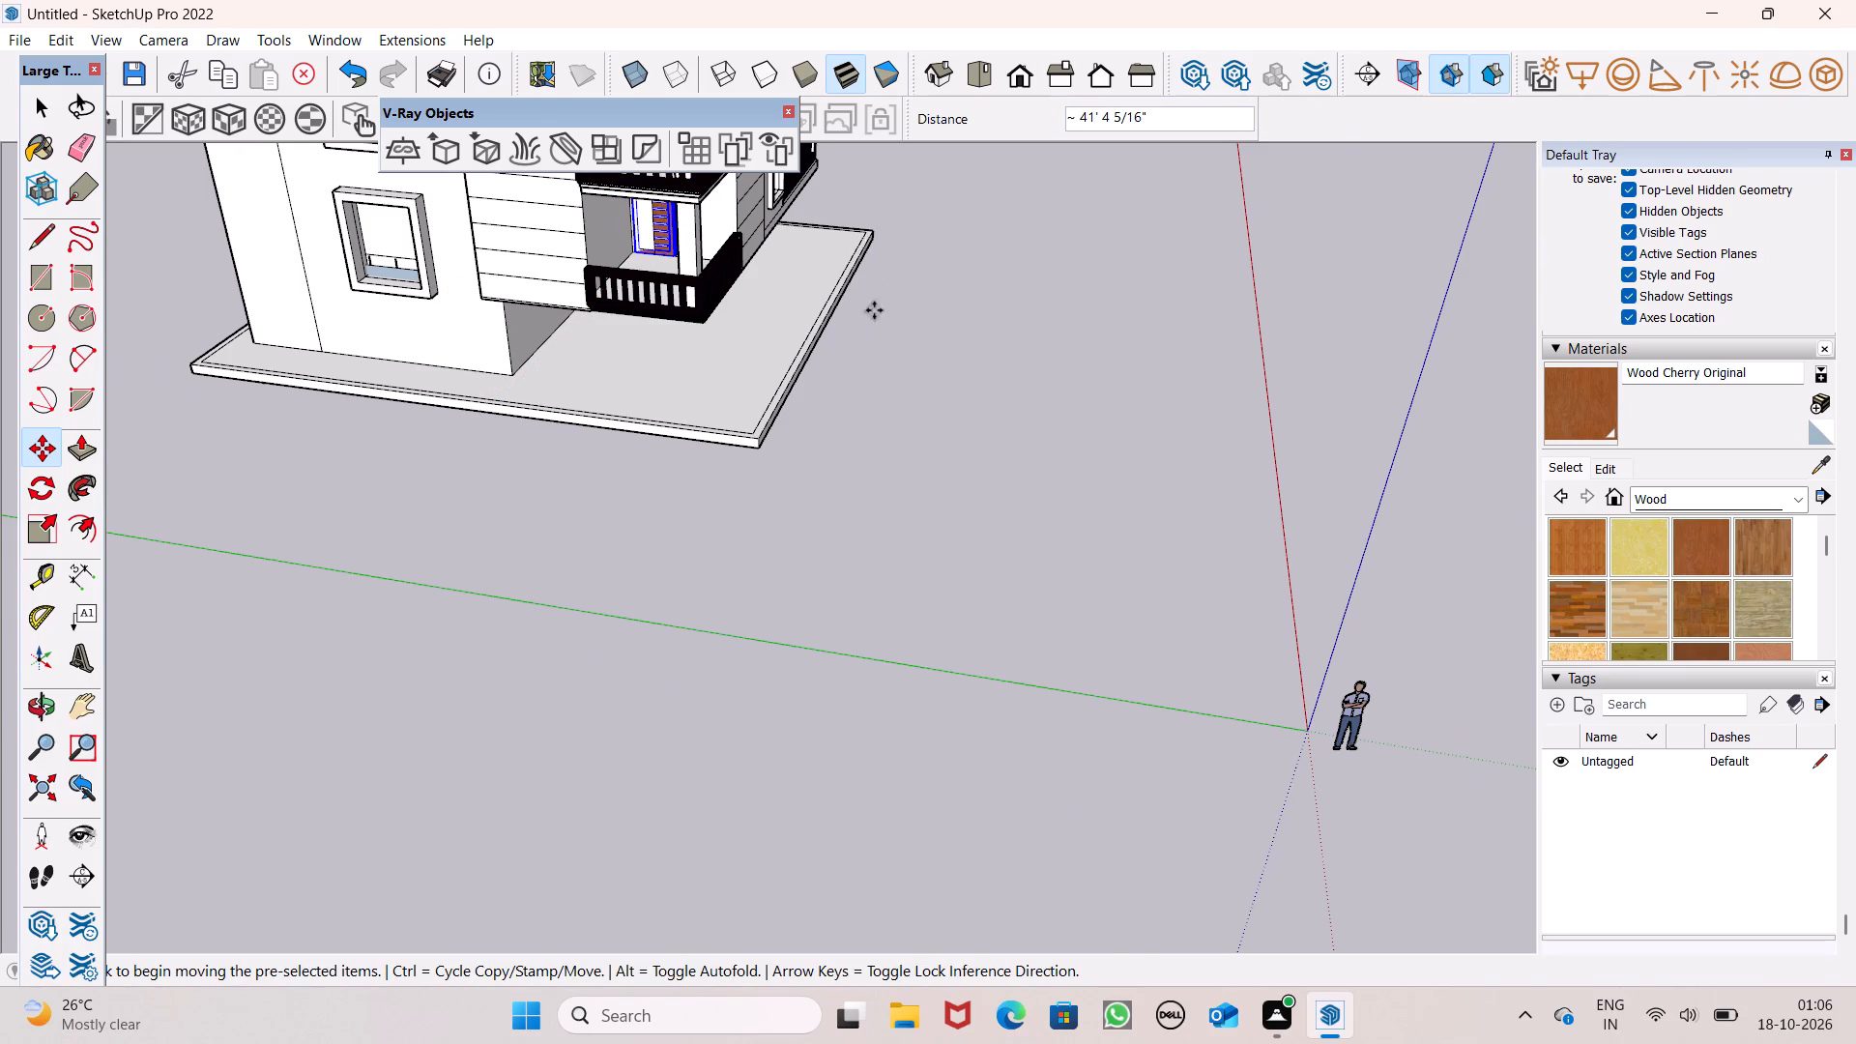
Move the panel group 2' sideways along the lower balcony's back wall to its place at the doorway.
scroll(877, 344, down, 10)
scroll(815, 406, down, 3)
scroll(783, 201, up, 5)
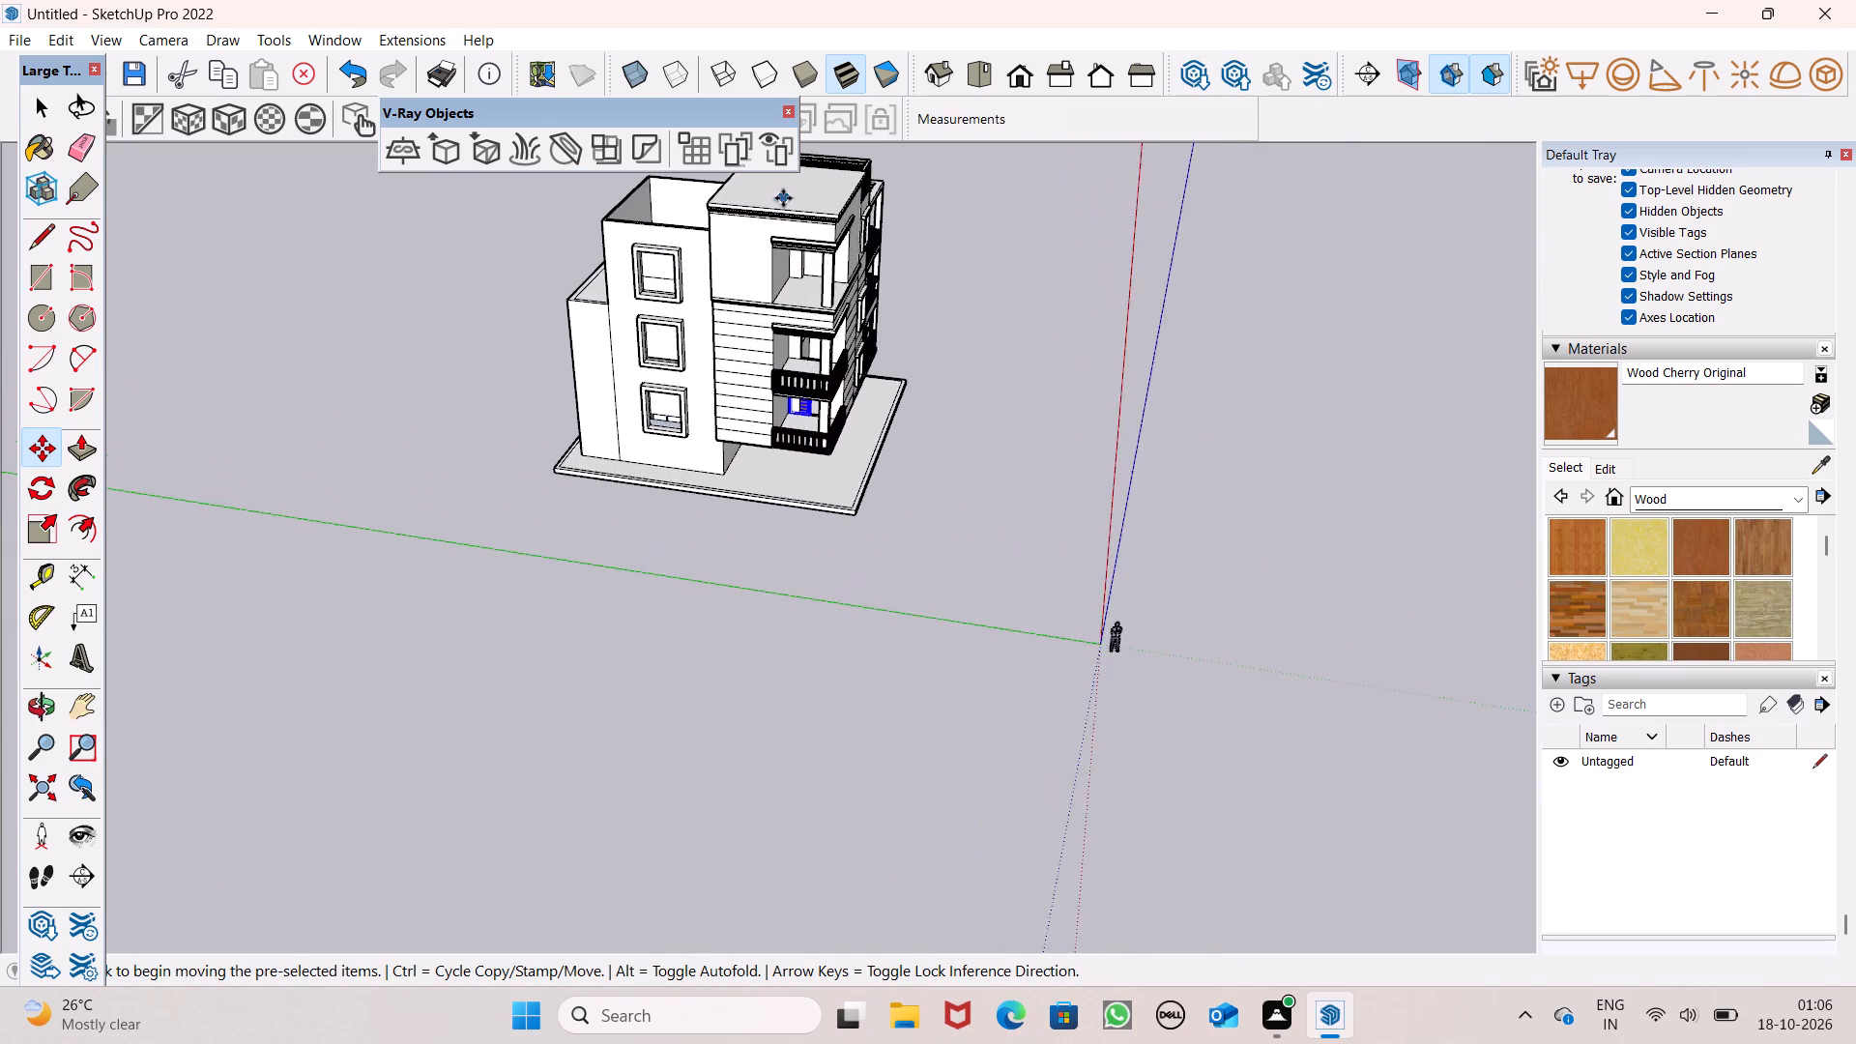
middle_drag(816, 258, 857, 89)
scroll(857, 89, up, 1)
scroll(835, 287, up, 7)
scroll(838, 457, up, 2)
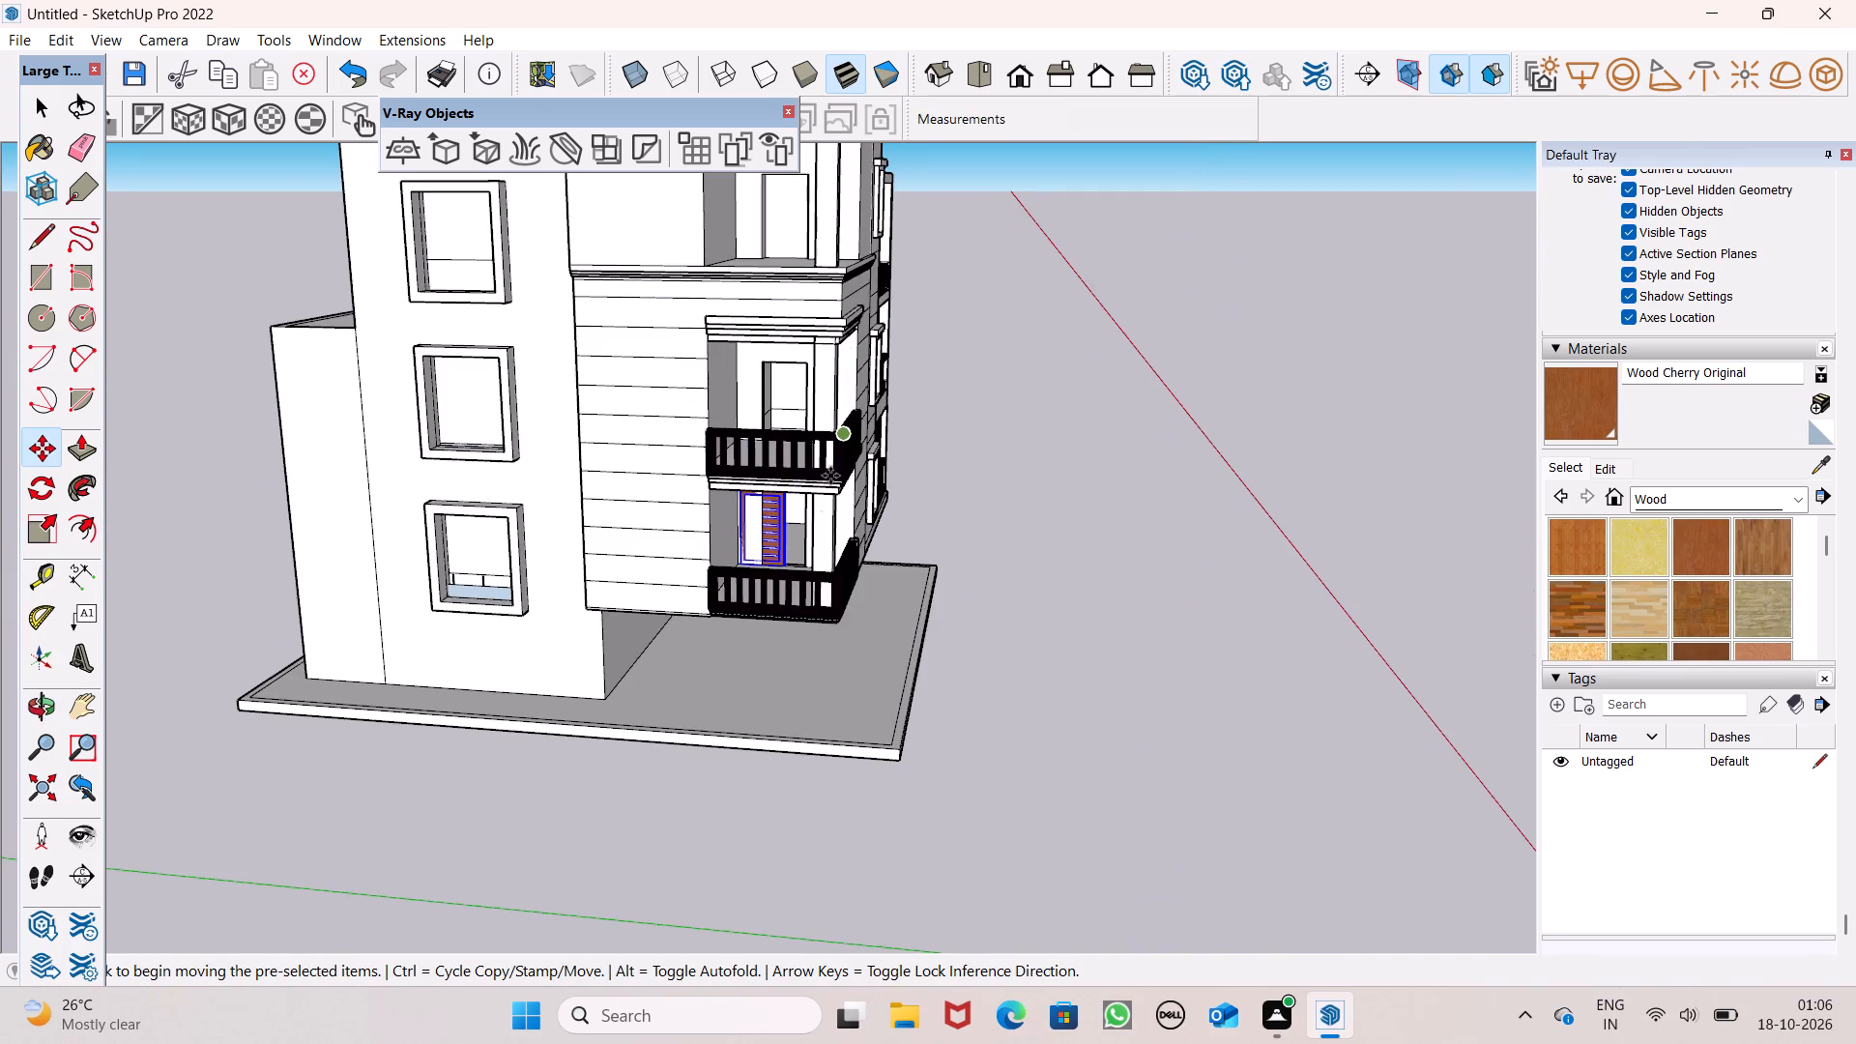
scroll(830, 476, up, 5)
scroll(732, 603, up, 6)
drag(765, 659, 839, 653)
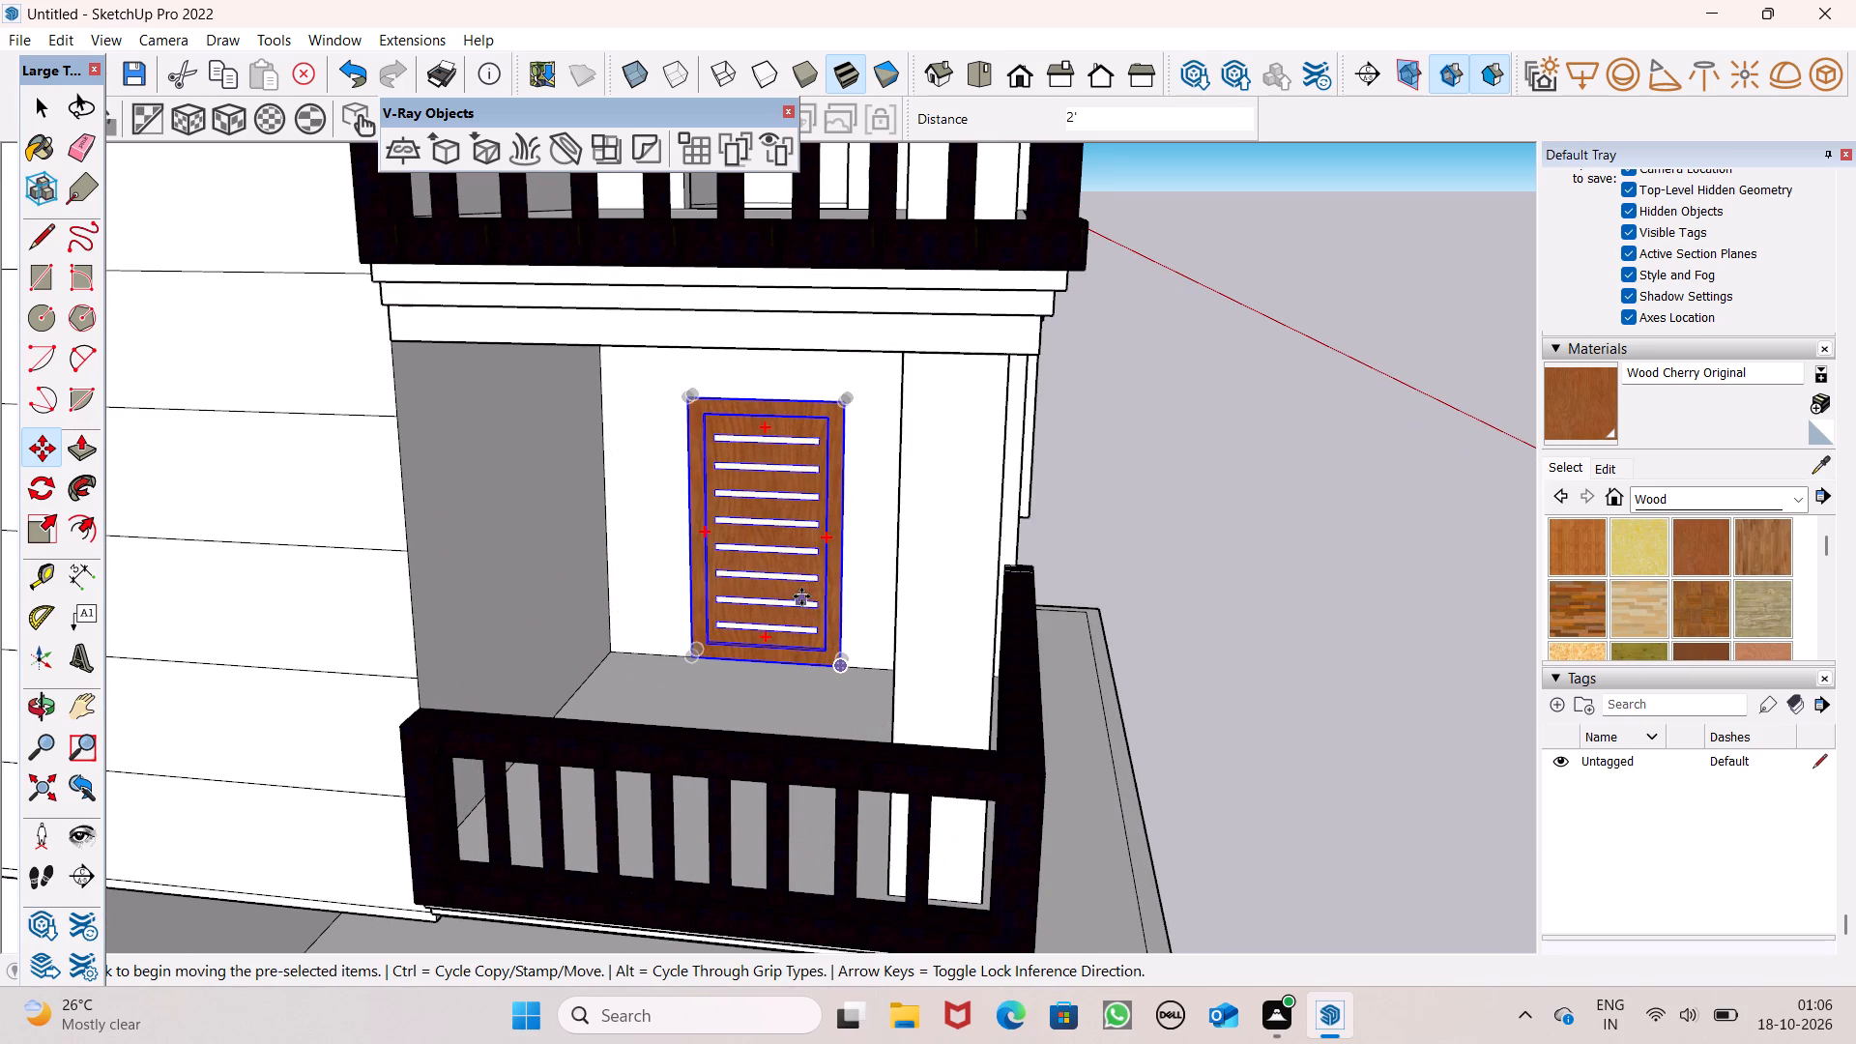
Copy the door group straight up from the lower balcony's back wall to the middle balcony's doorway.
scroll(814, 551, down, 5)
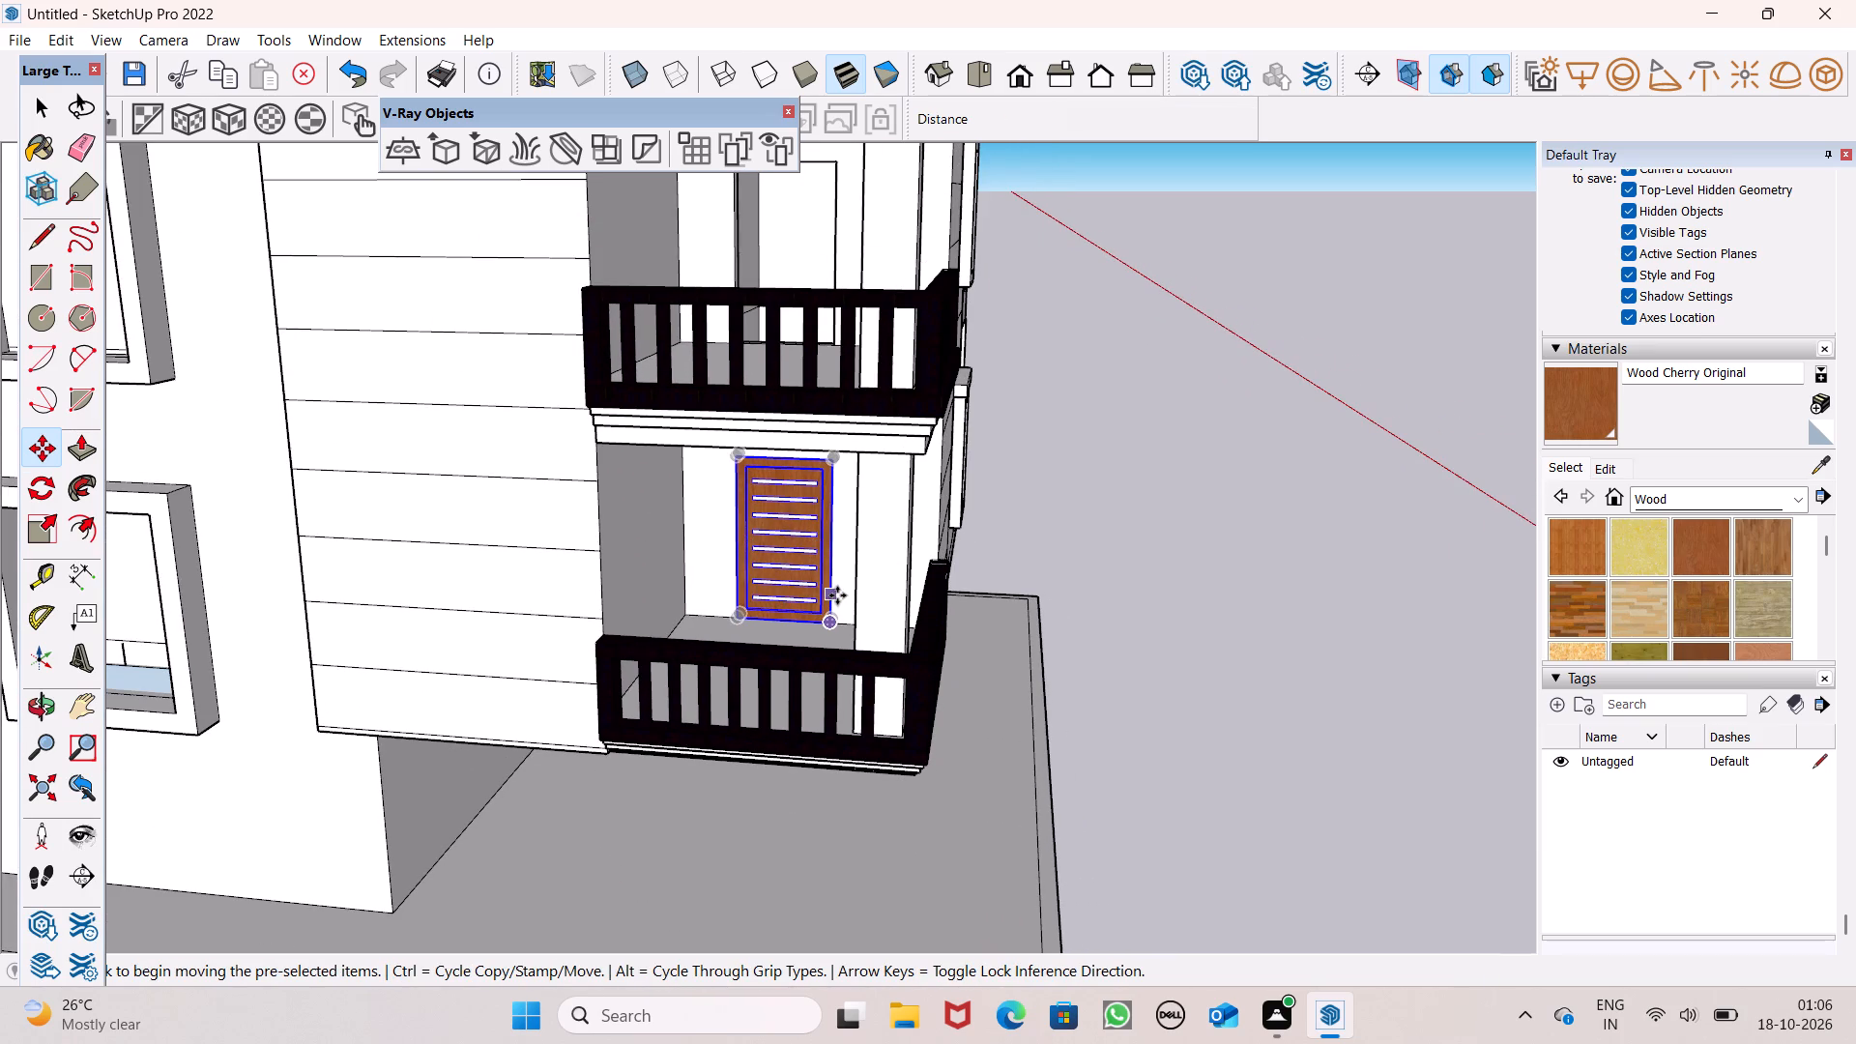
key(m)
key(Return)
drag(829, 626, 832, 493)
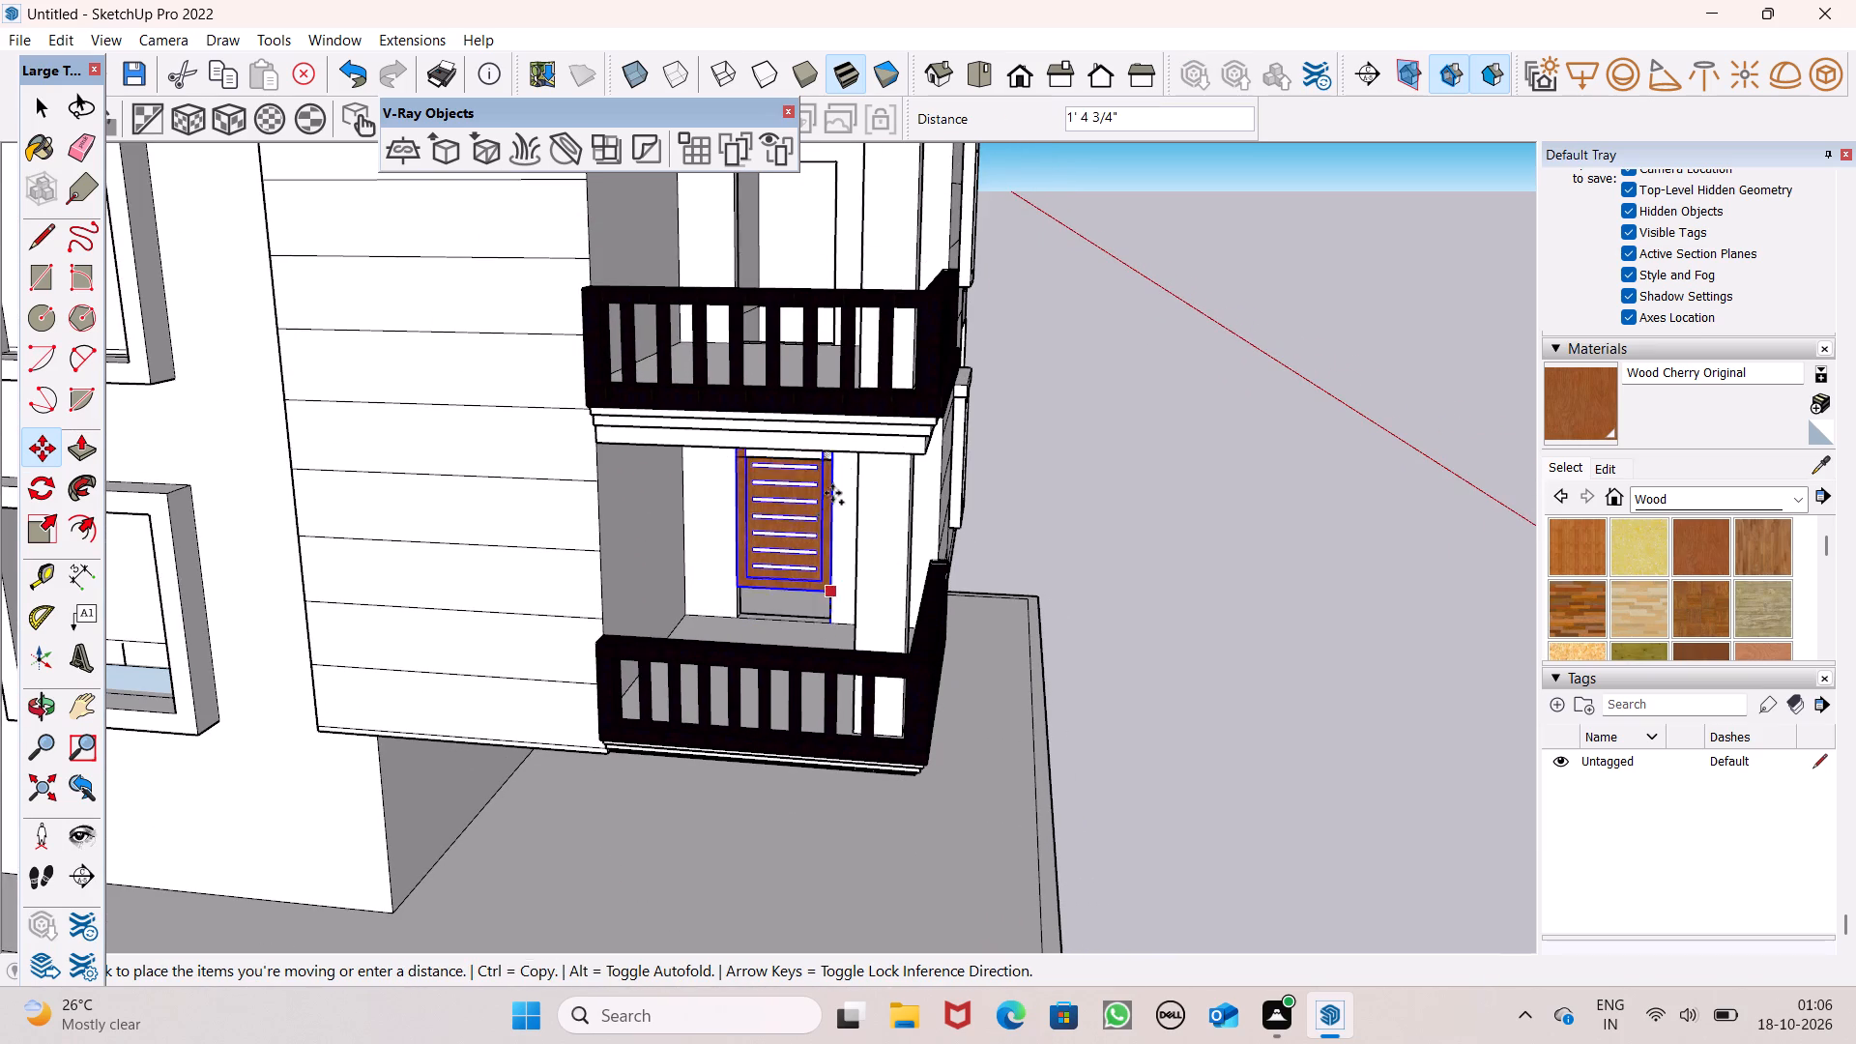
drag(832, 493, 831, 323)
Lower the copied door 10 5/8" by its bottom corner onto the middle balcony's floor edge.
middle_drag(809, 308, 799, 469)
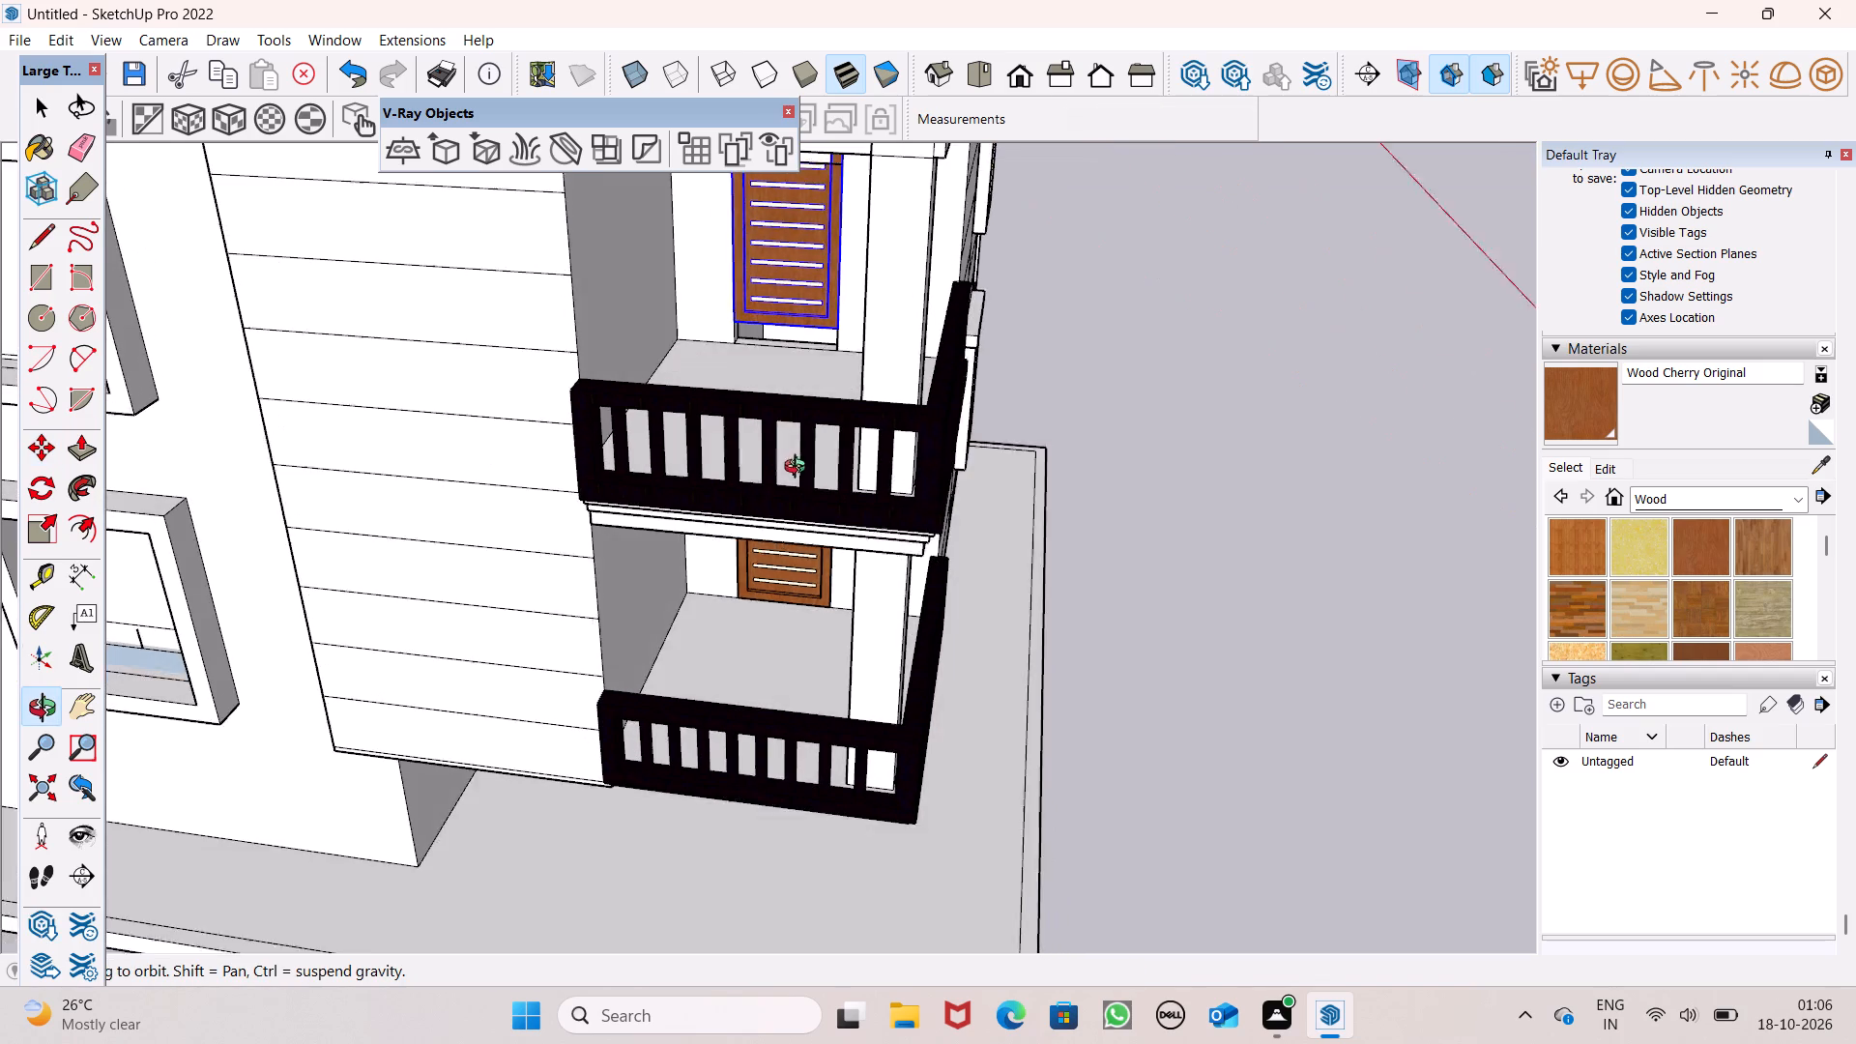
middle_drag(799, 469, 796, 487)
scroll(817, 342, up, 10)
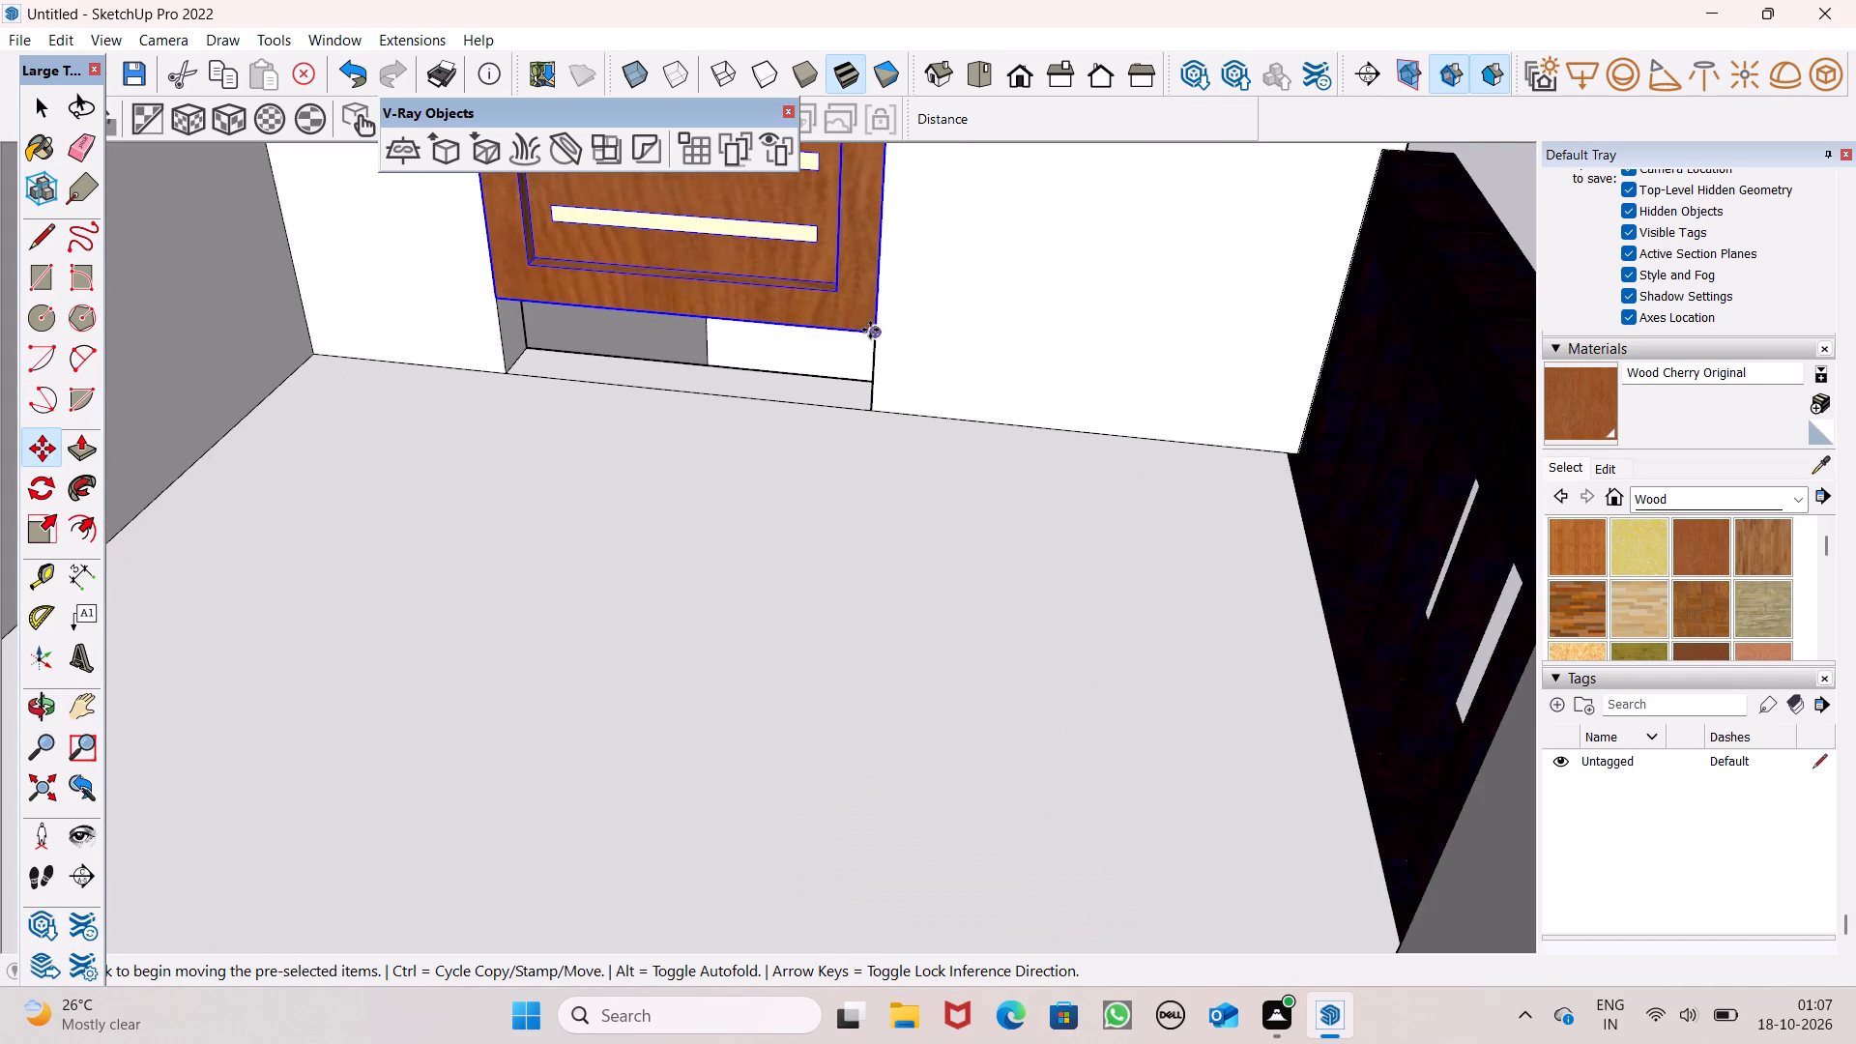
drag(876, 333, 875, 400)
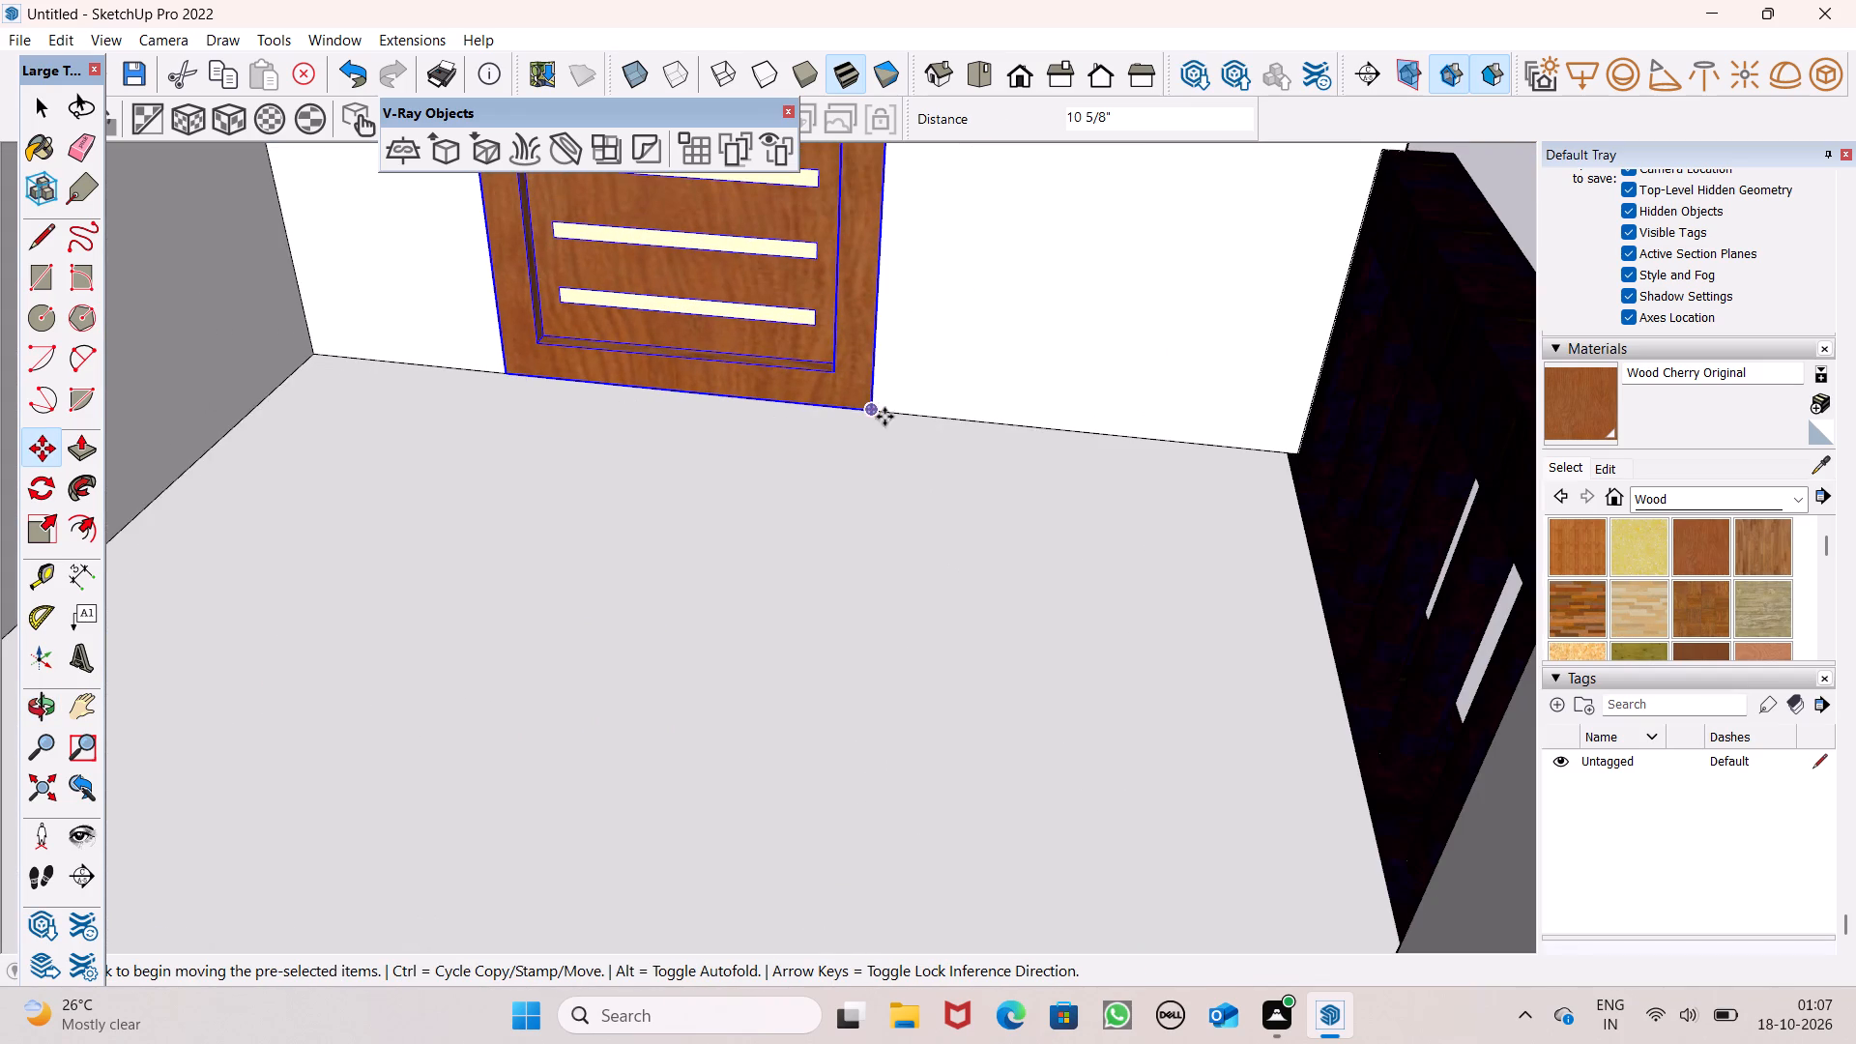
Copy the middle balcony's door group and place it on the top balcony's back wall at floor level, leaving nothing selected.
drag(871, 407, 1284, 225)
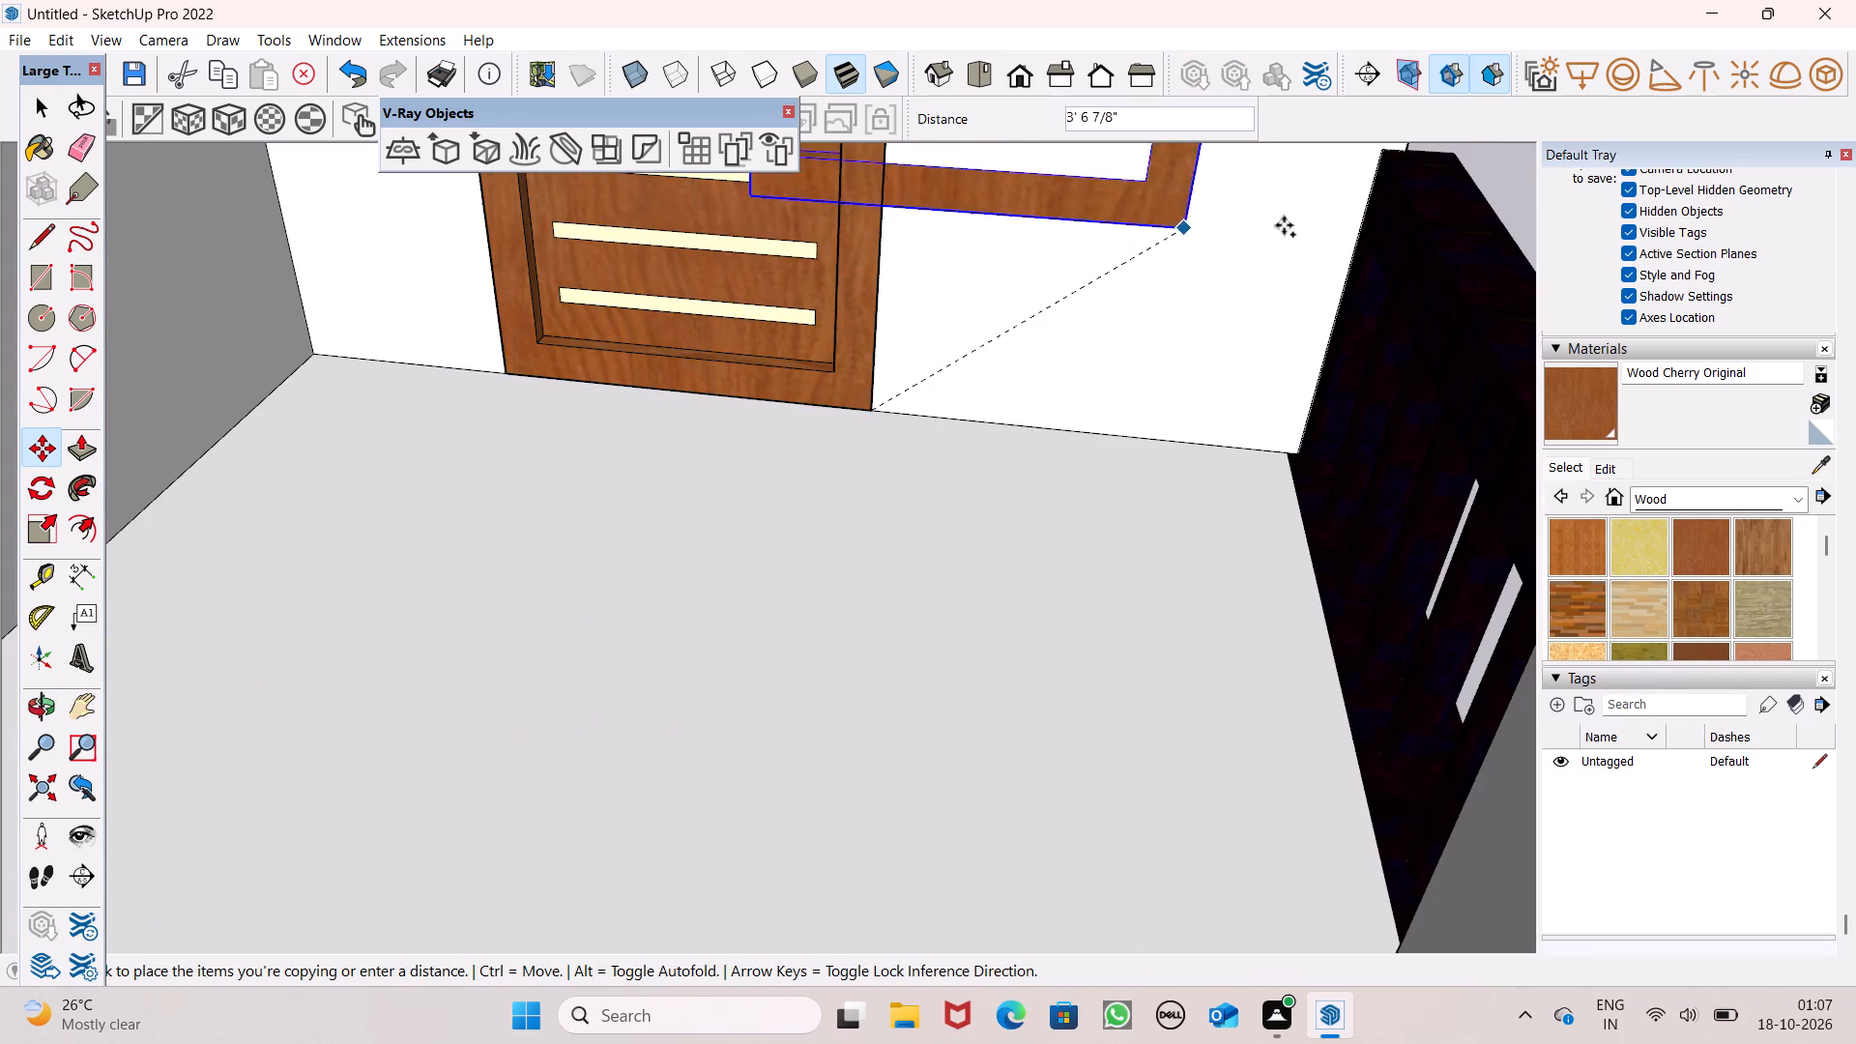
drag(1284, 225, 1581, 225)
scroll(1004, 362, down, 14)
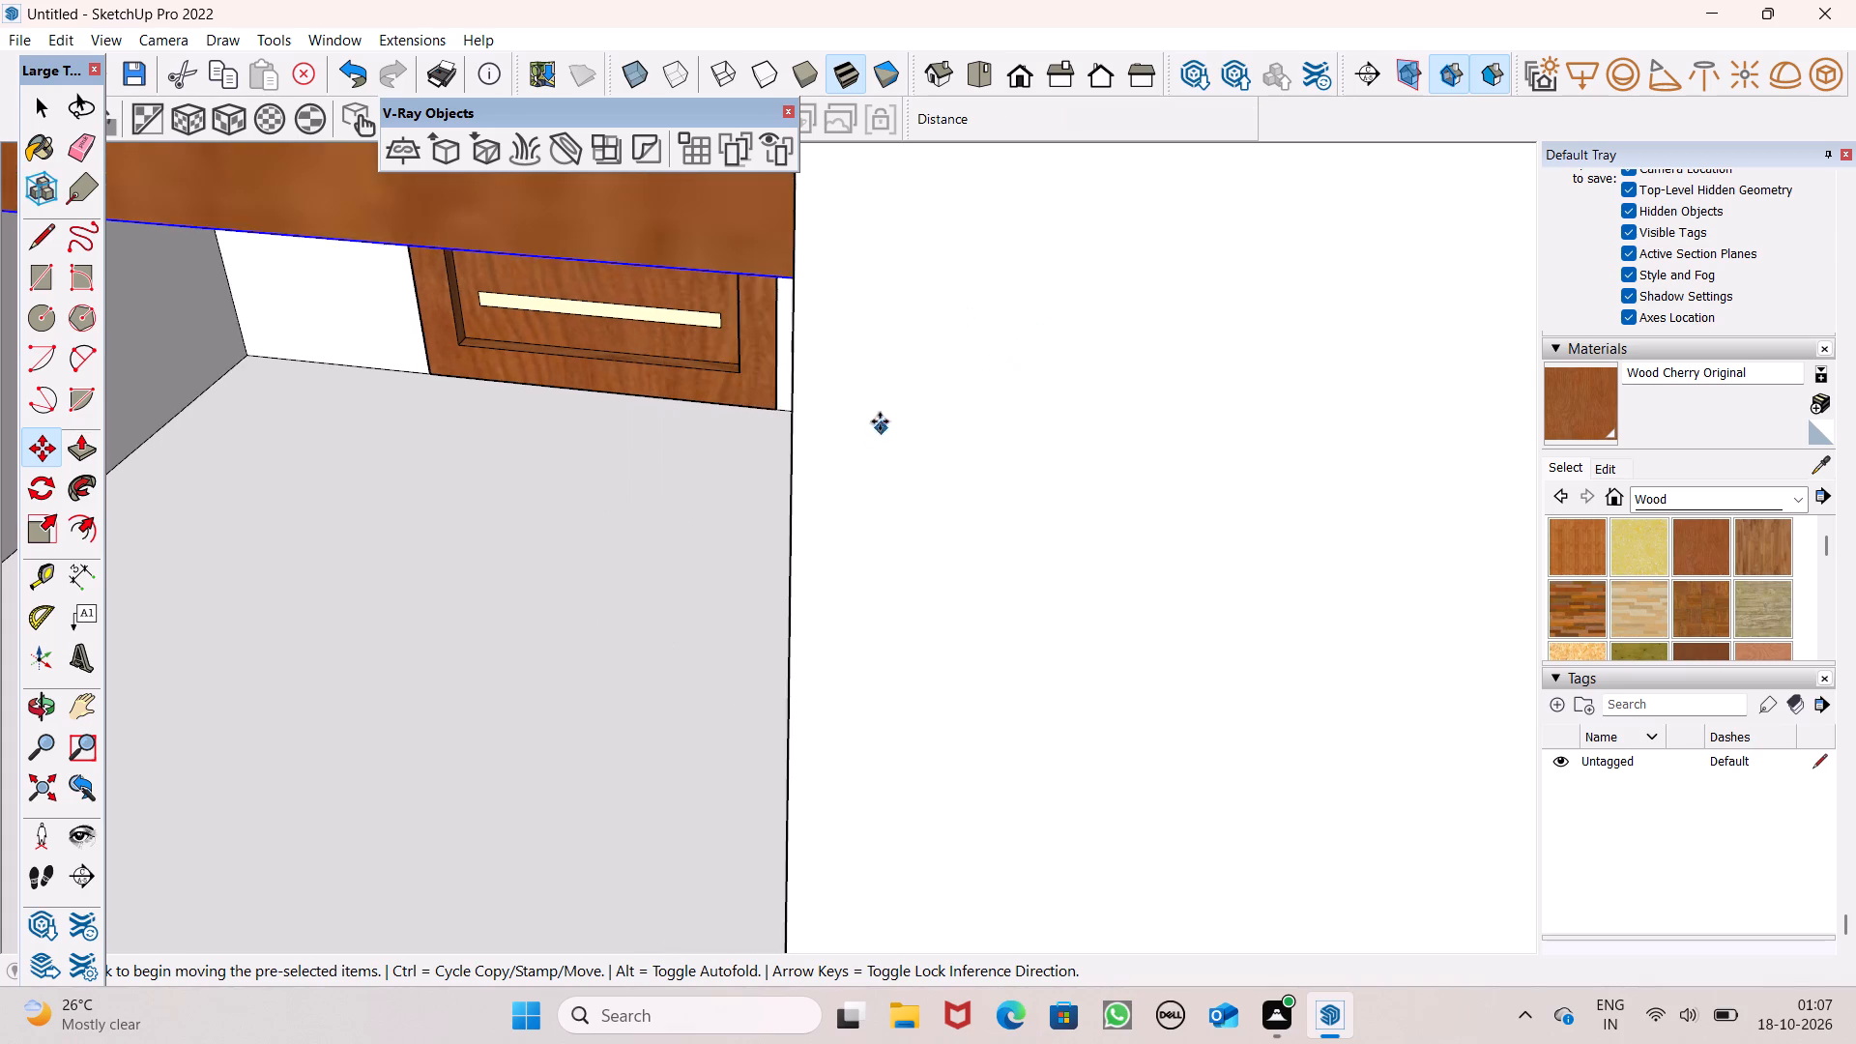
scroll(880, 421, down, 15)
scroll(853, 391, down, 8)
scroll(842, 352, down, 16)
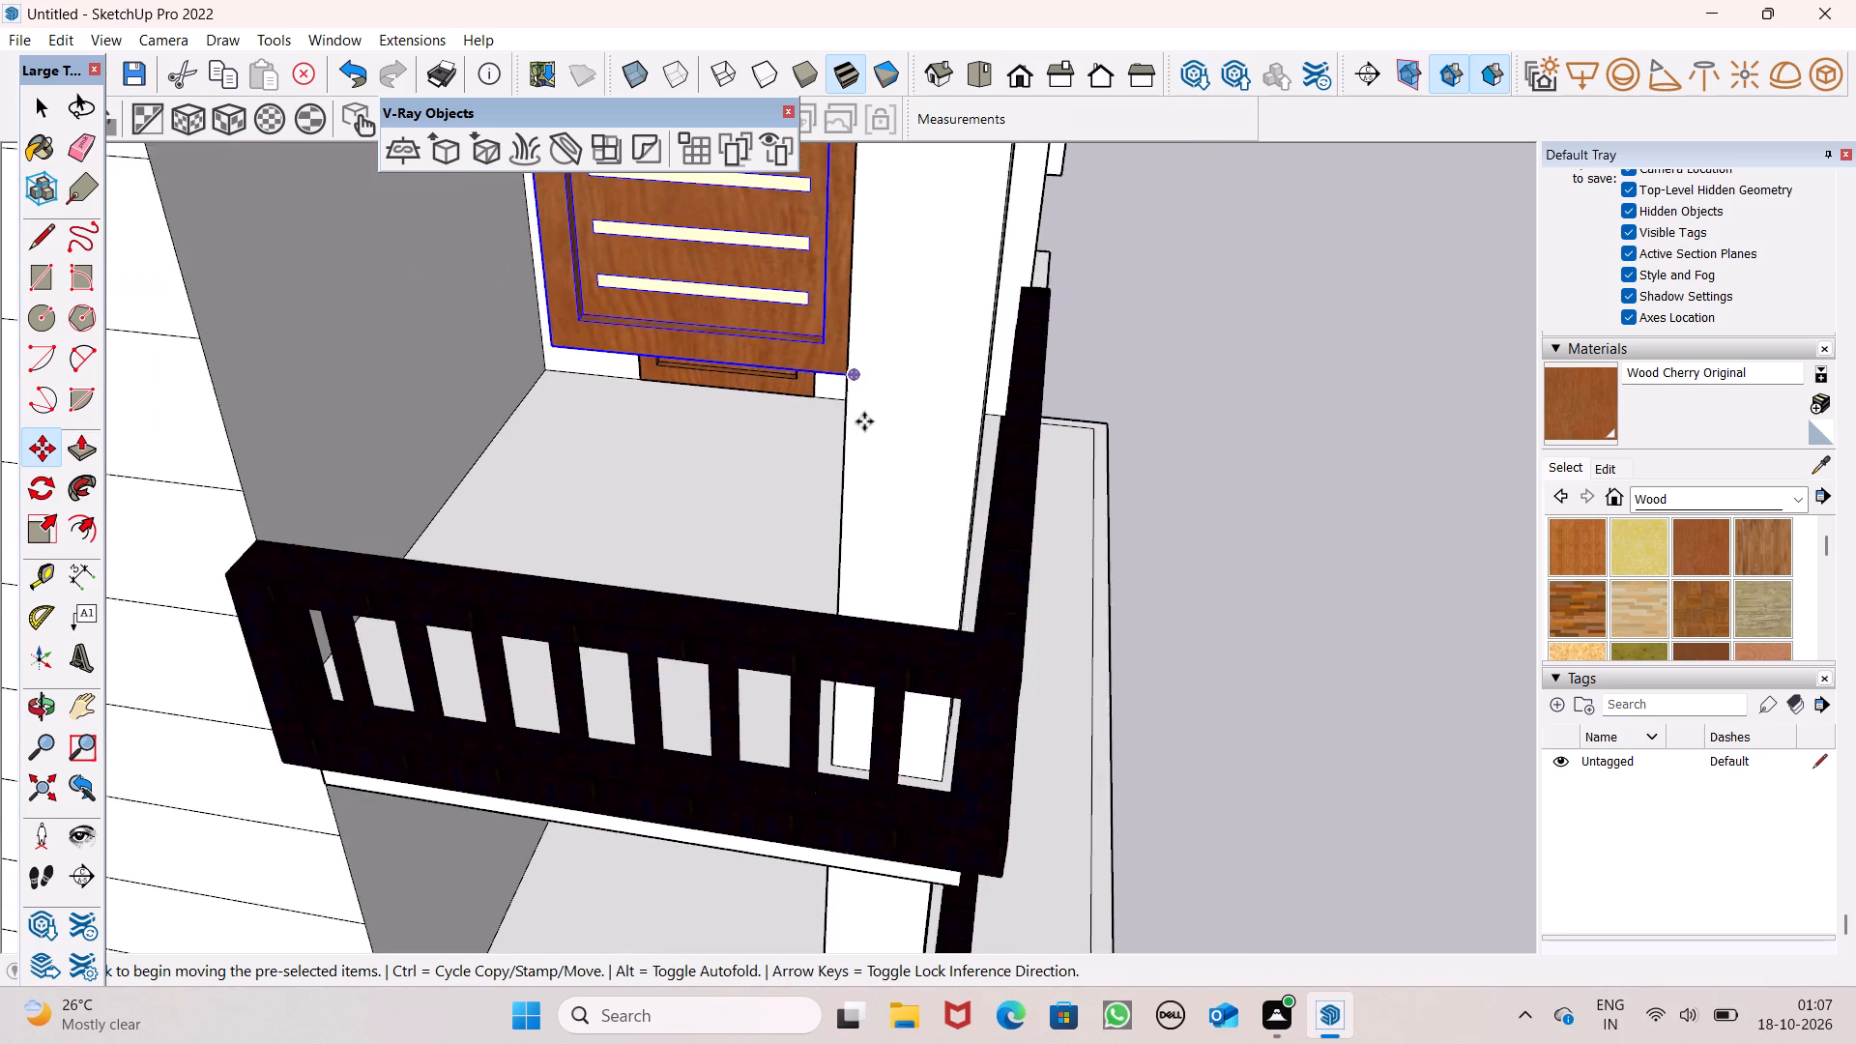
middle_drag(884, 432, 888, 445)
middle_click(890, 447)
scroll(898, 388, down, 10)
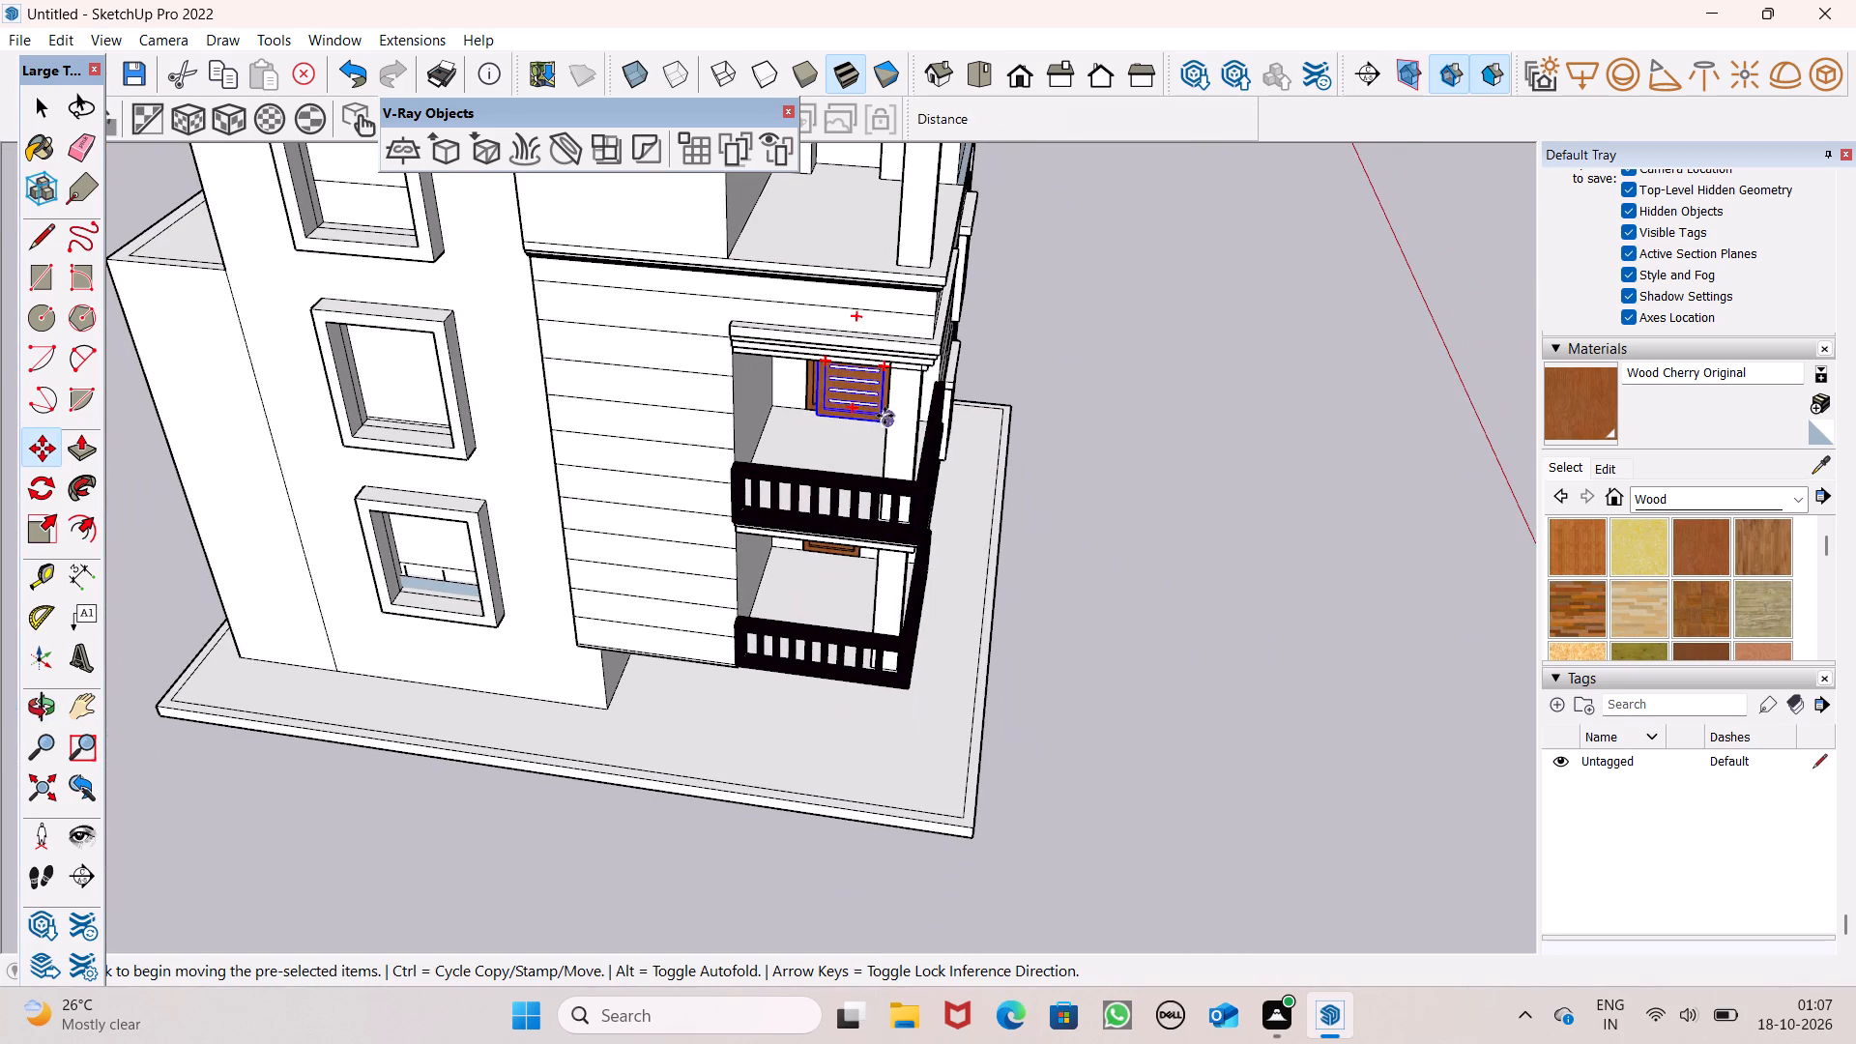
drag(884, 425, 862, 162)
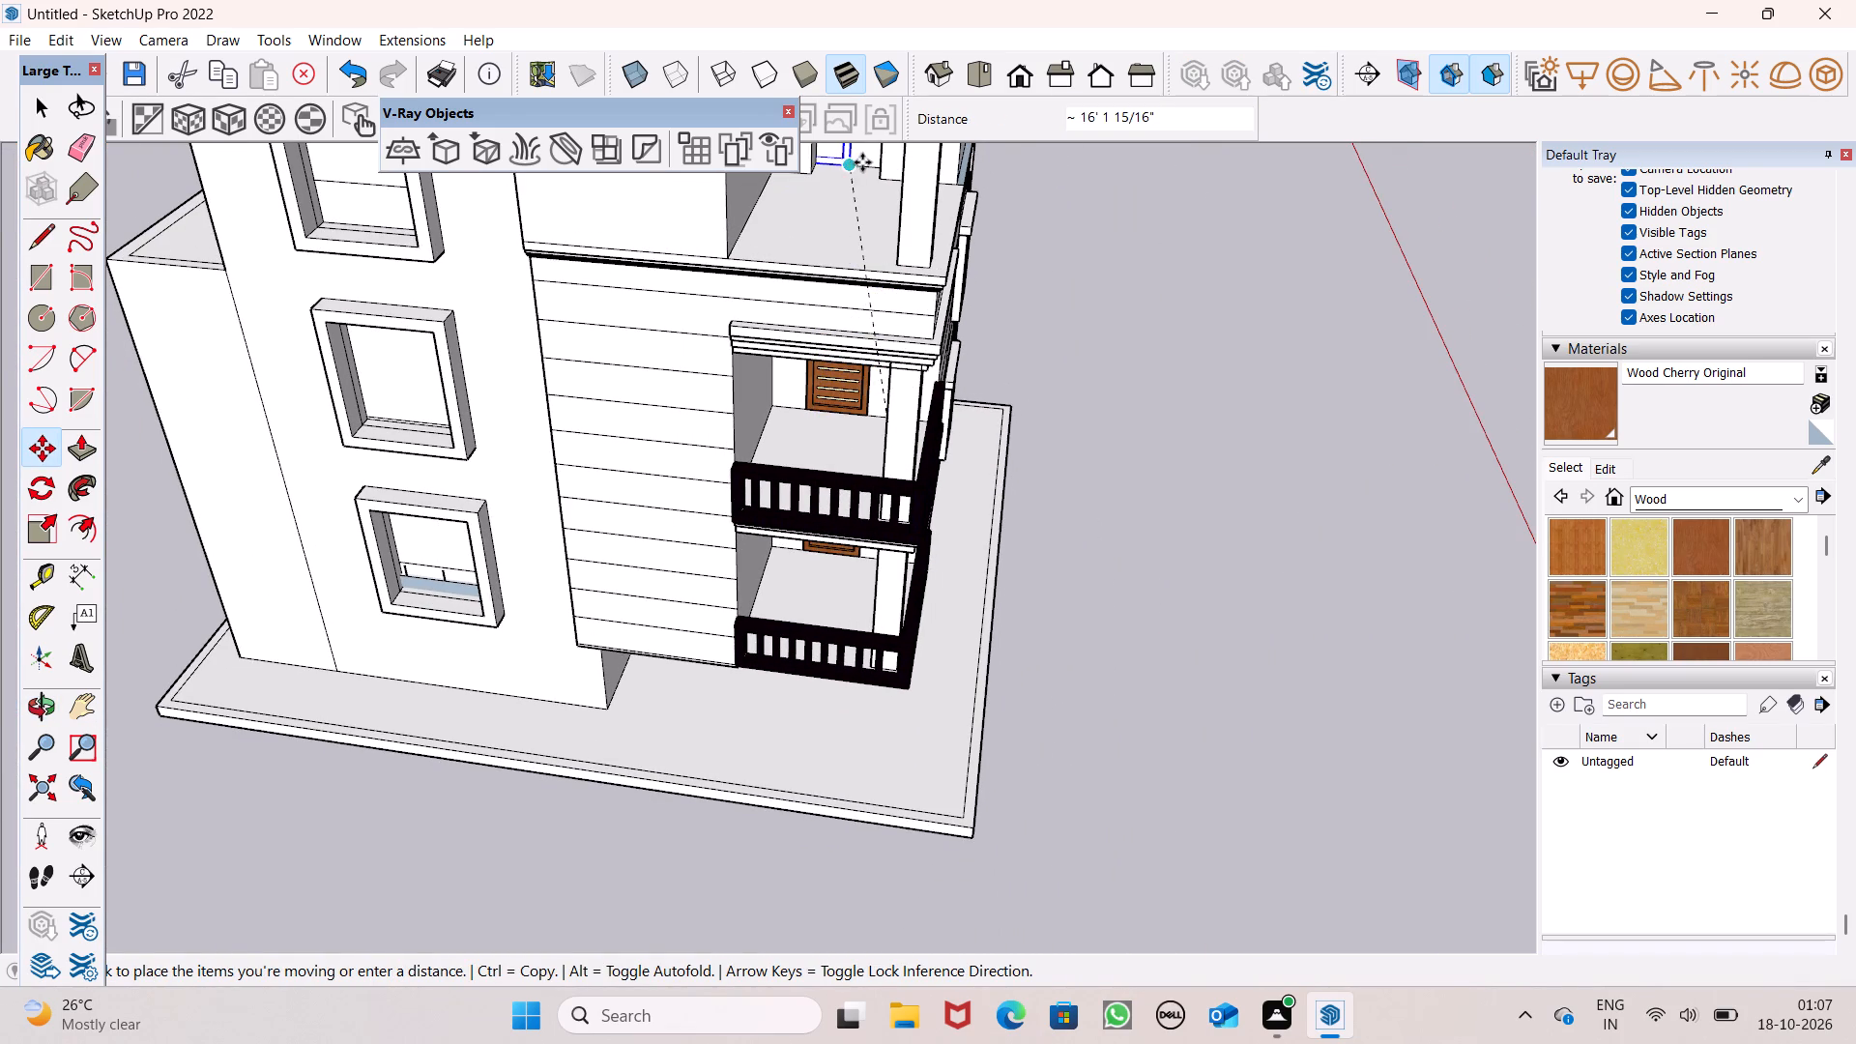
drag(862, 162, 880, 171)
scroll(767, 393, down, 5)
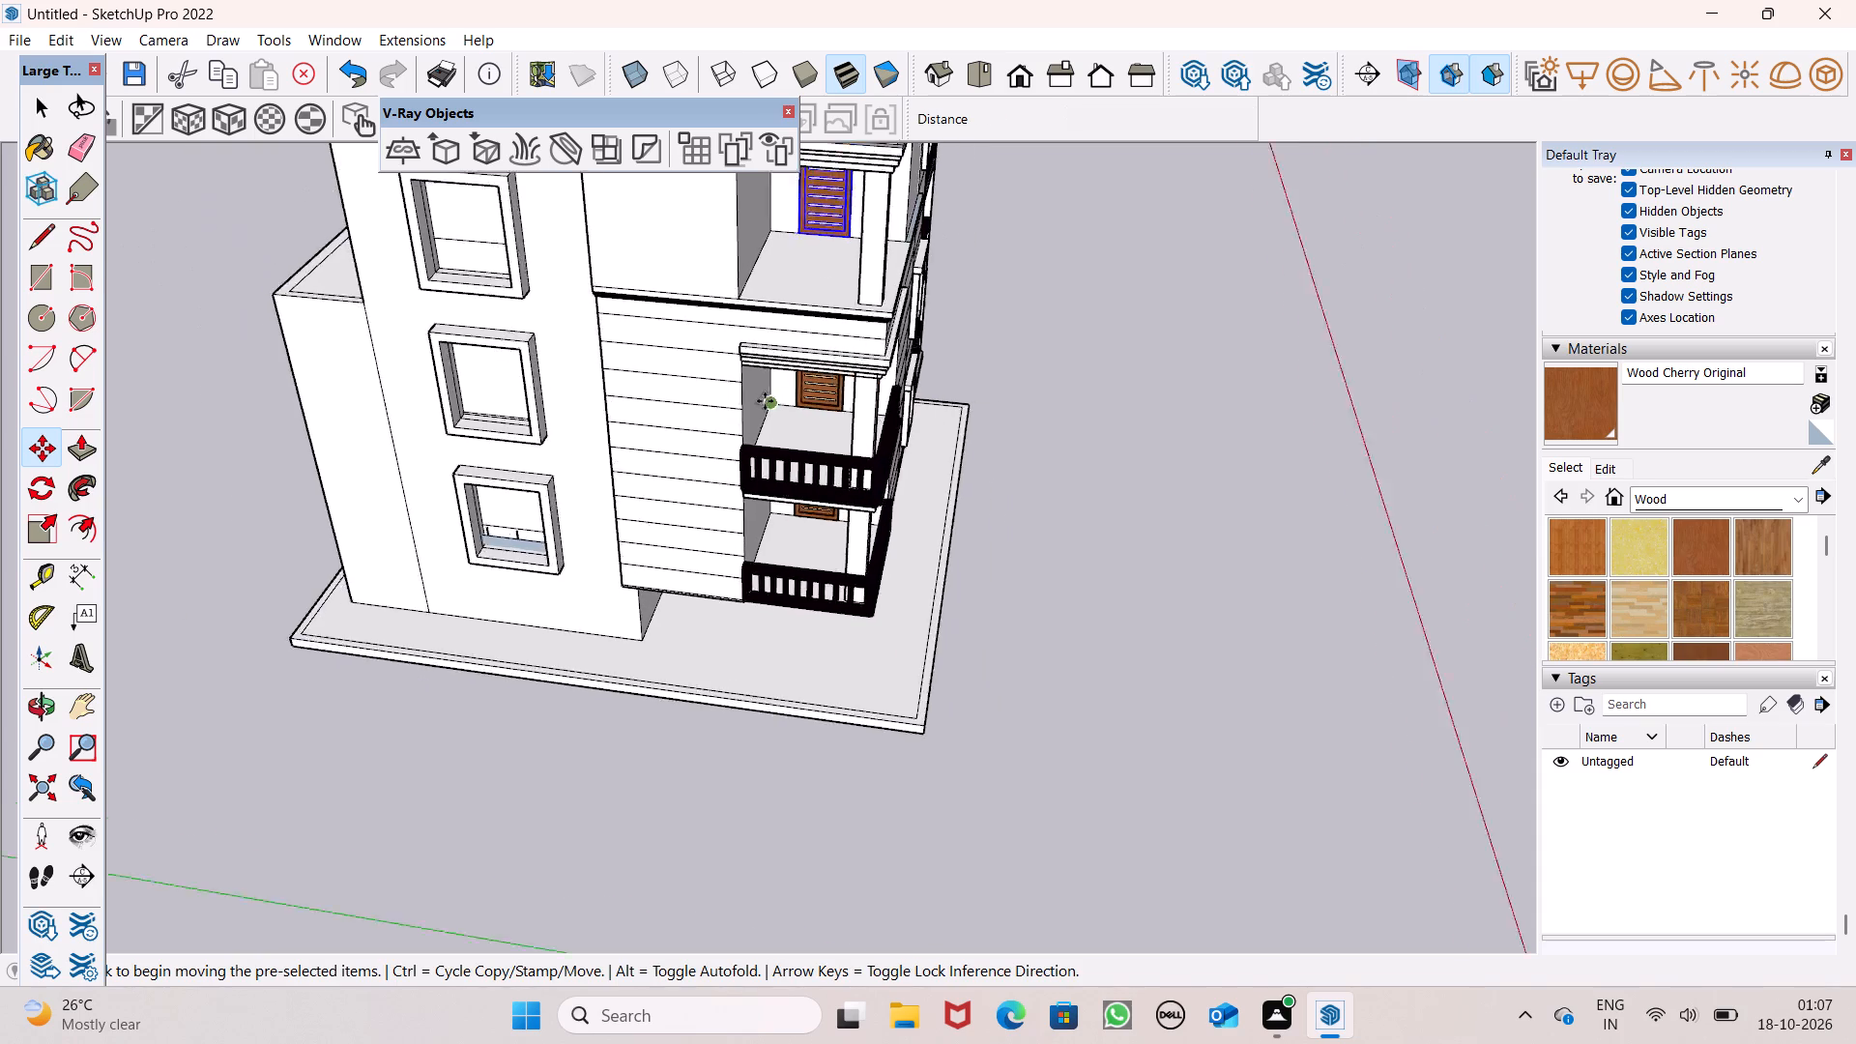
middle_drag(818, 437, 875, 243)
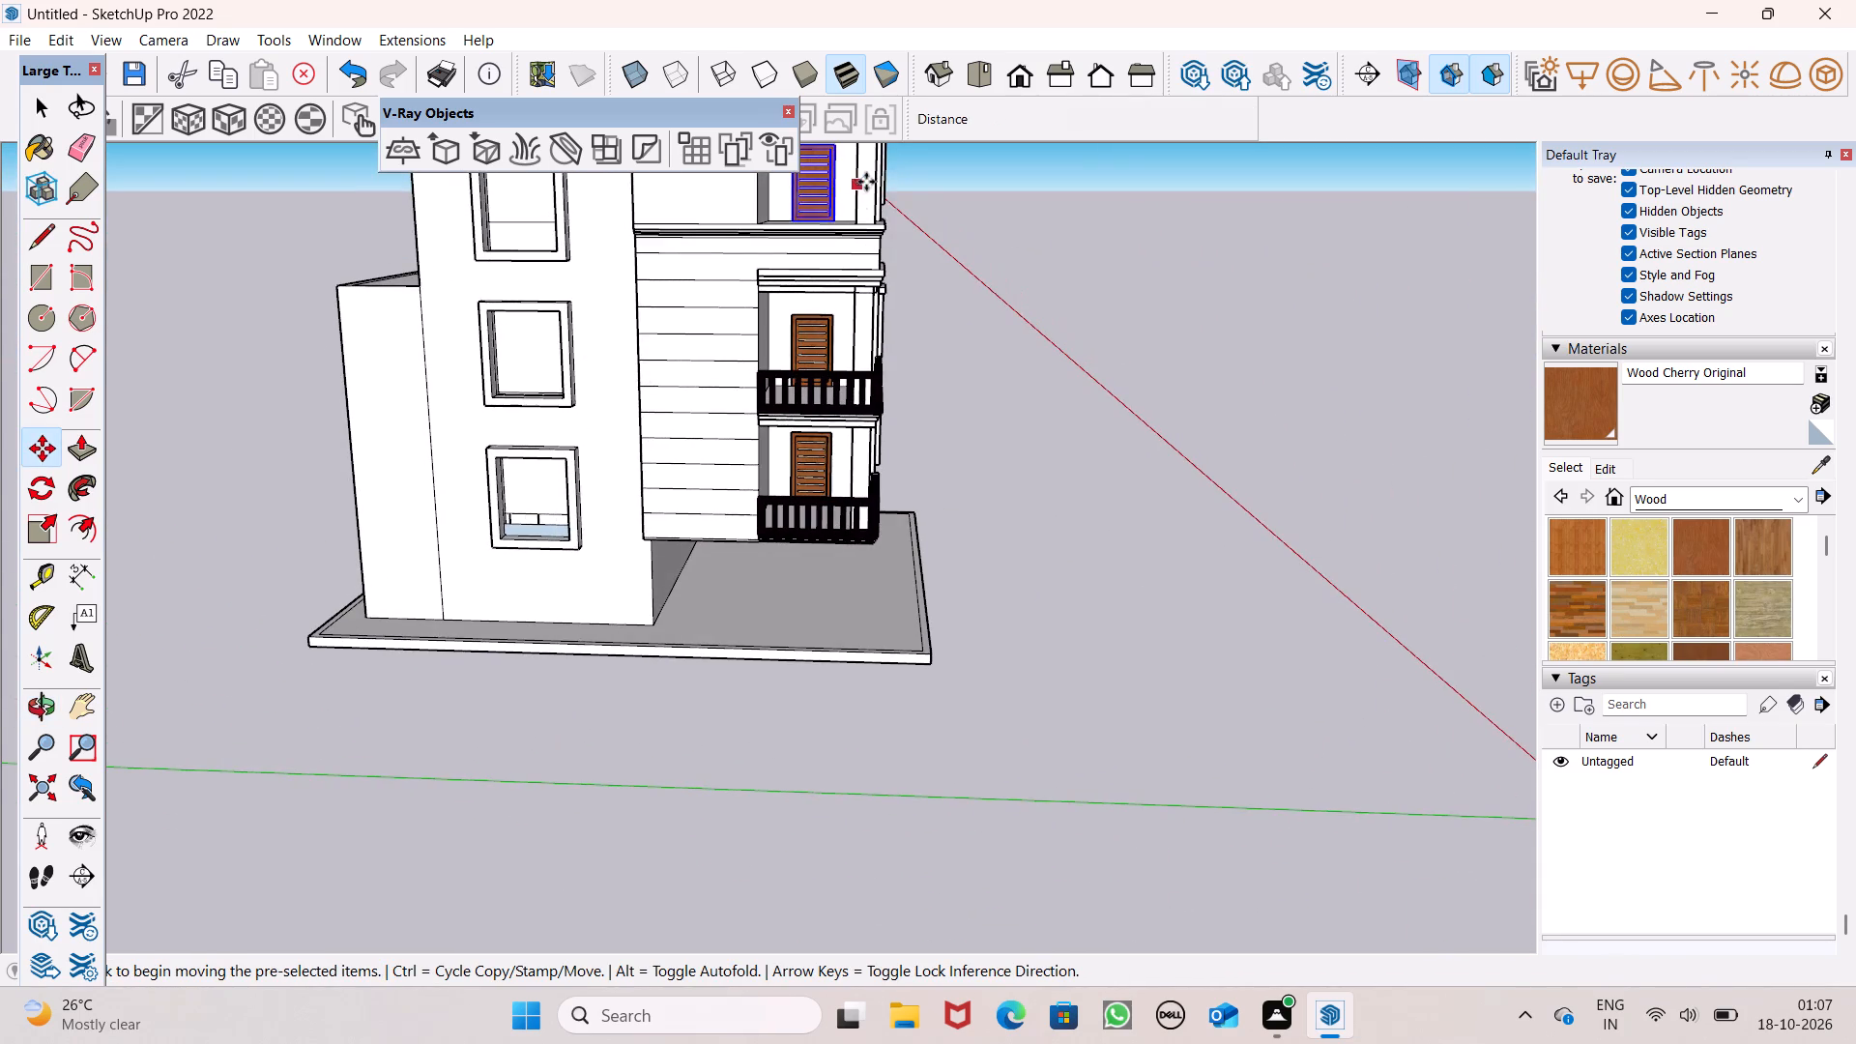
scroll(868, 179, up, 7)
scroll(798, 447, down, 6)
scroll(809, 297, up, 14)
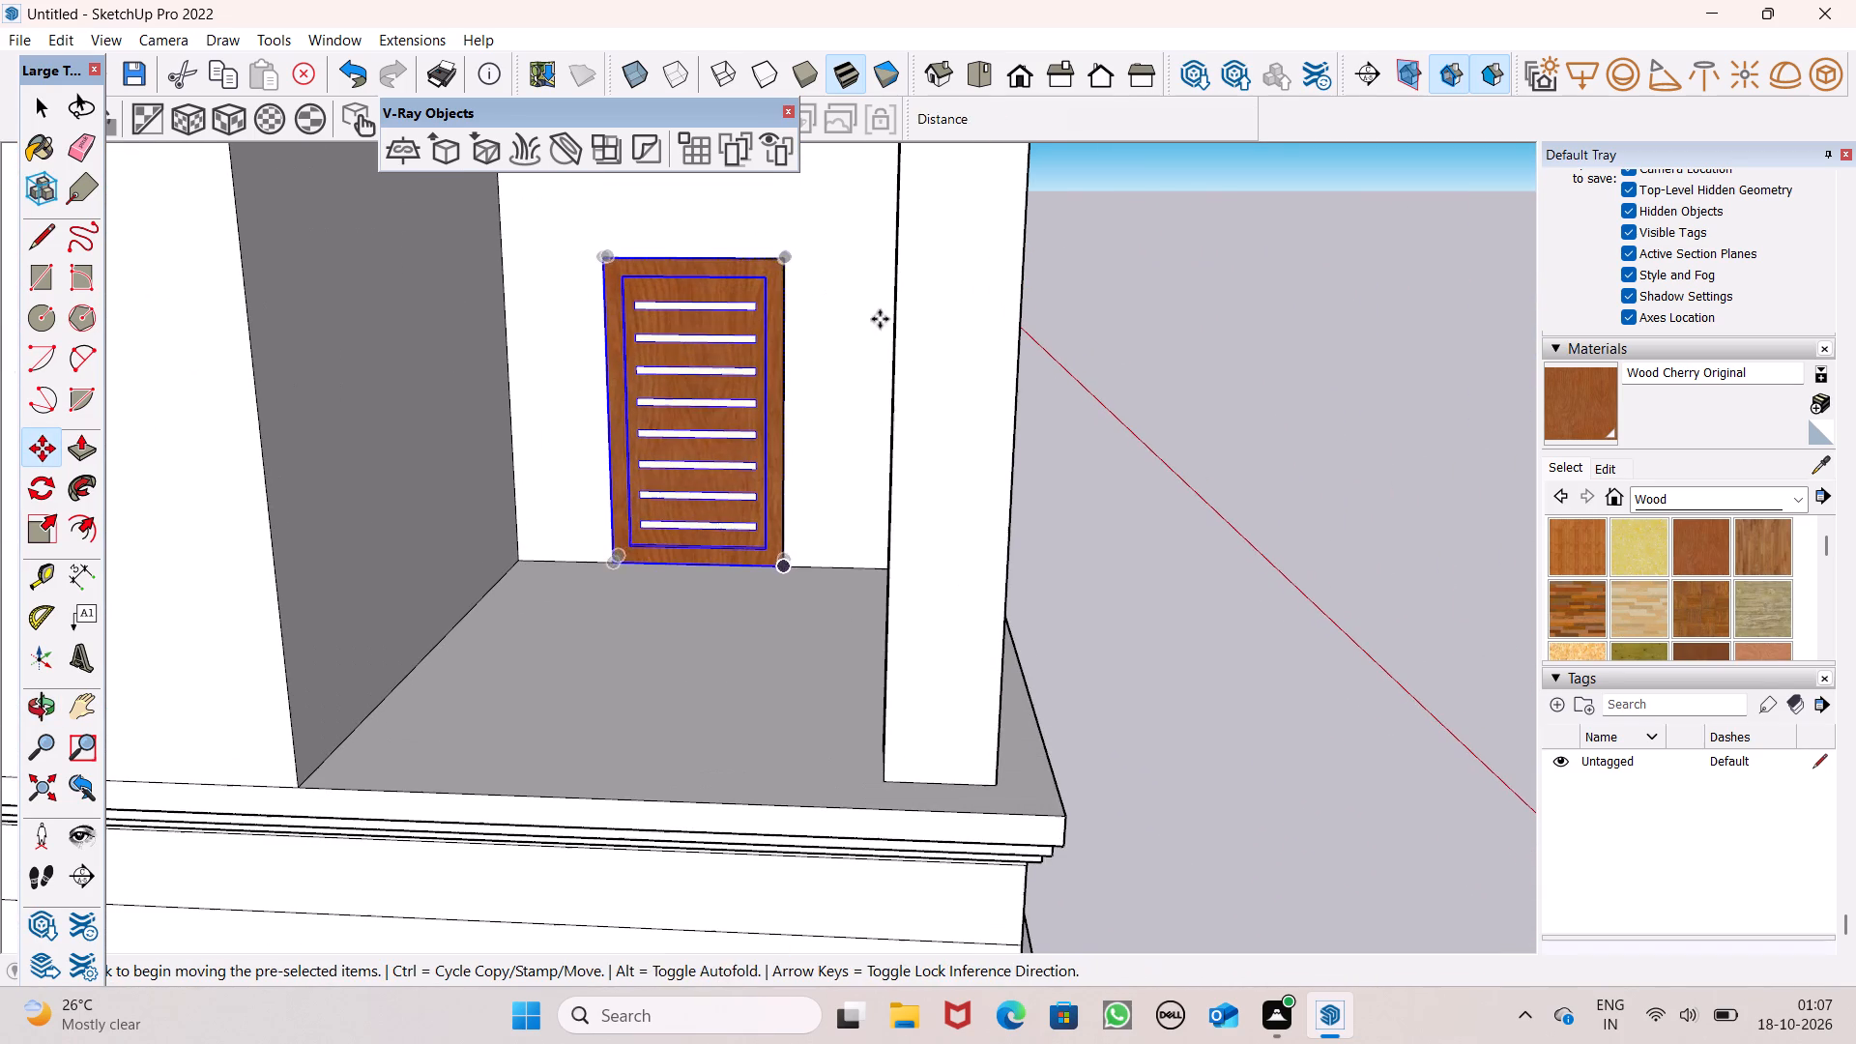
key(space)
click(1174, 408)
Draw a freestanding upright rectangle about 4' wide and 6' tall beside the house, facing the front.
scroll(1144, 342, down, 12)
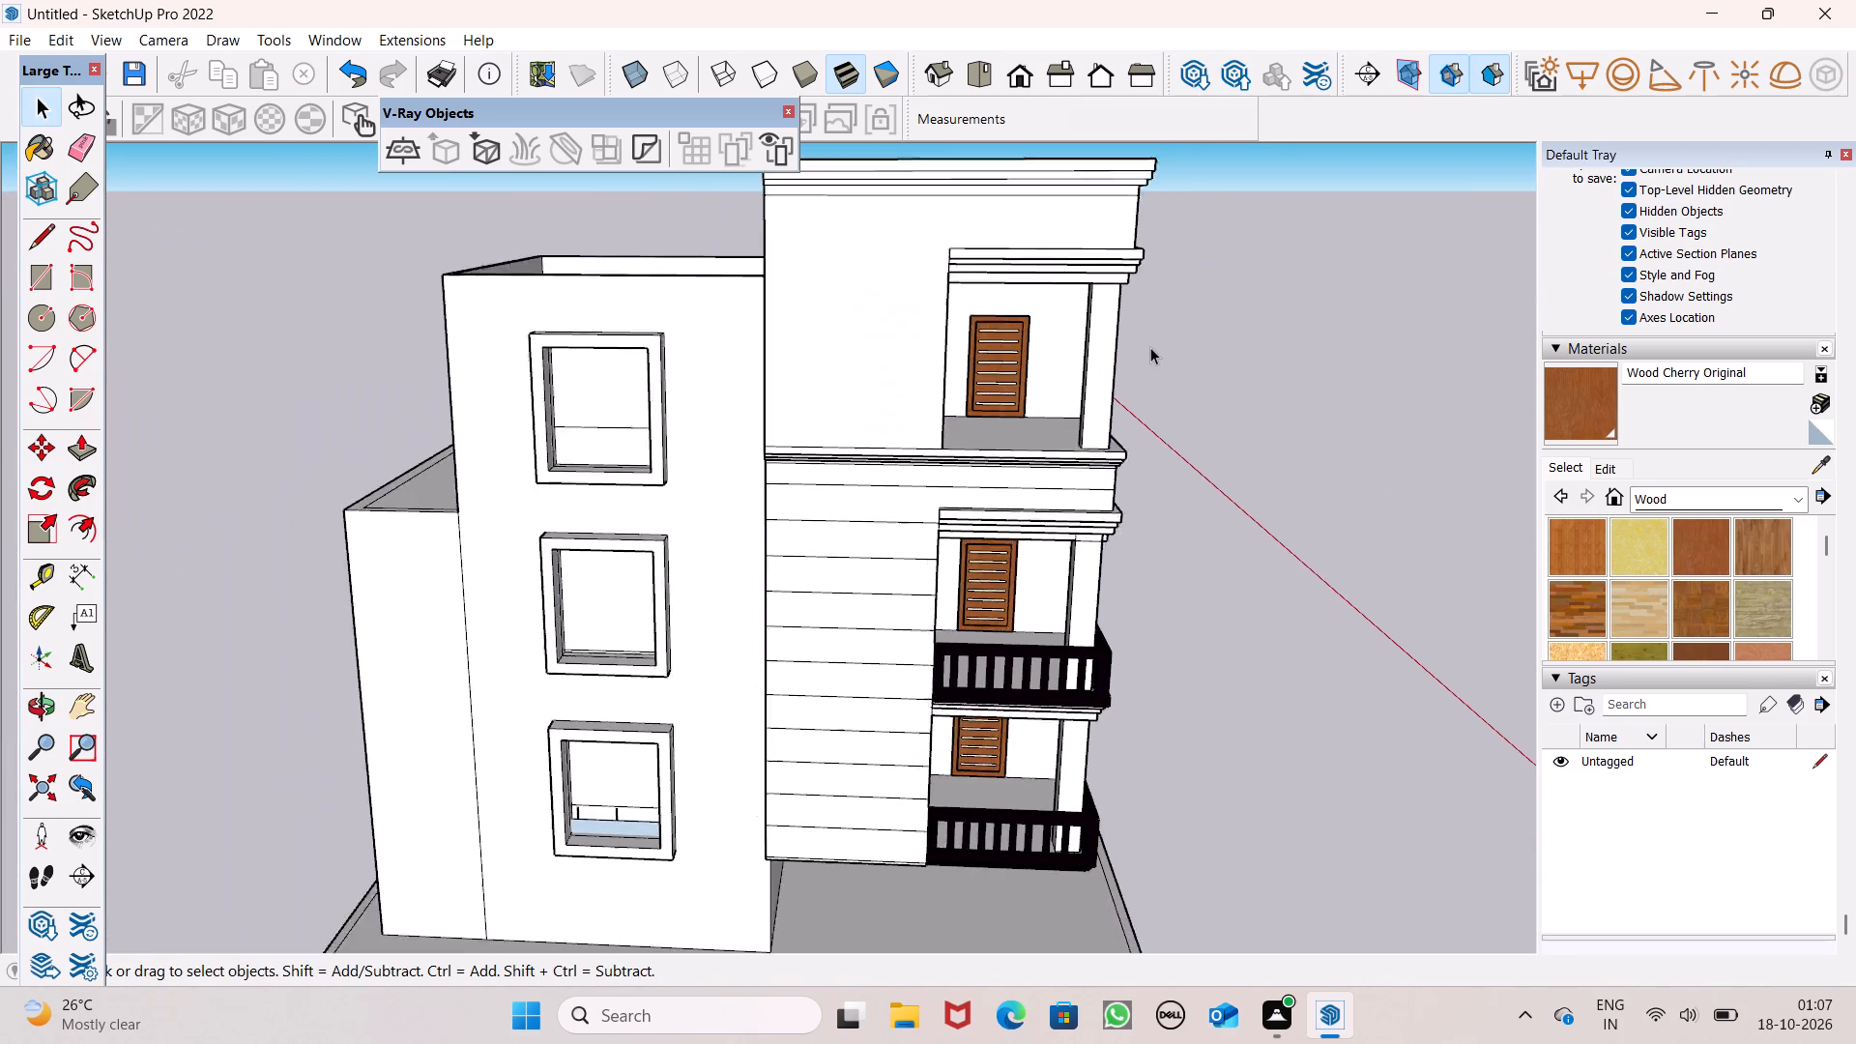
scroll(1150, 347, down, 1)
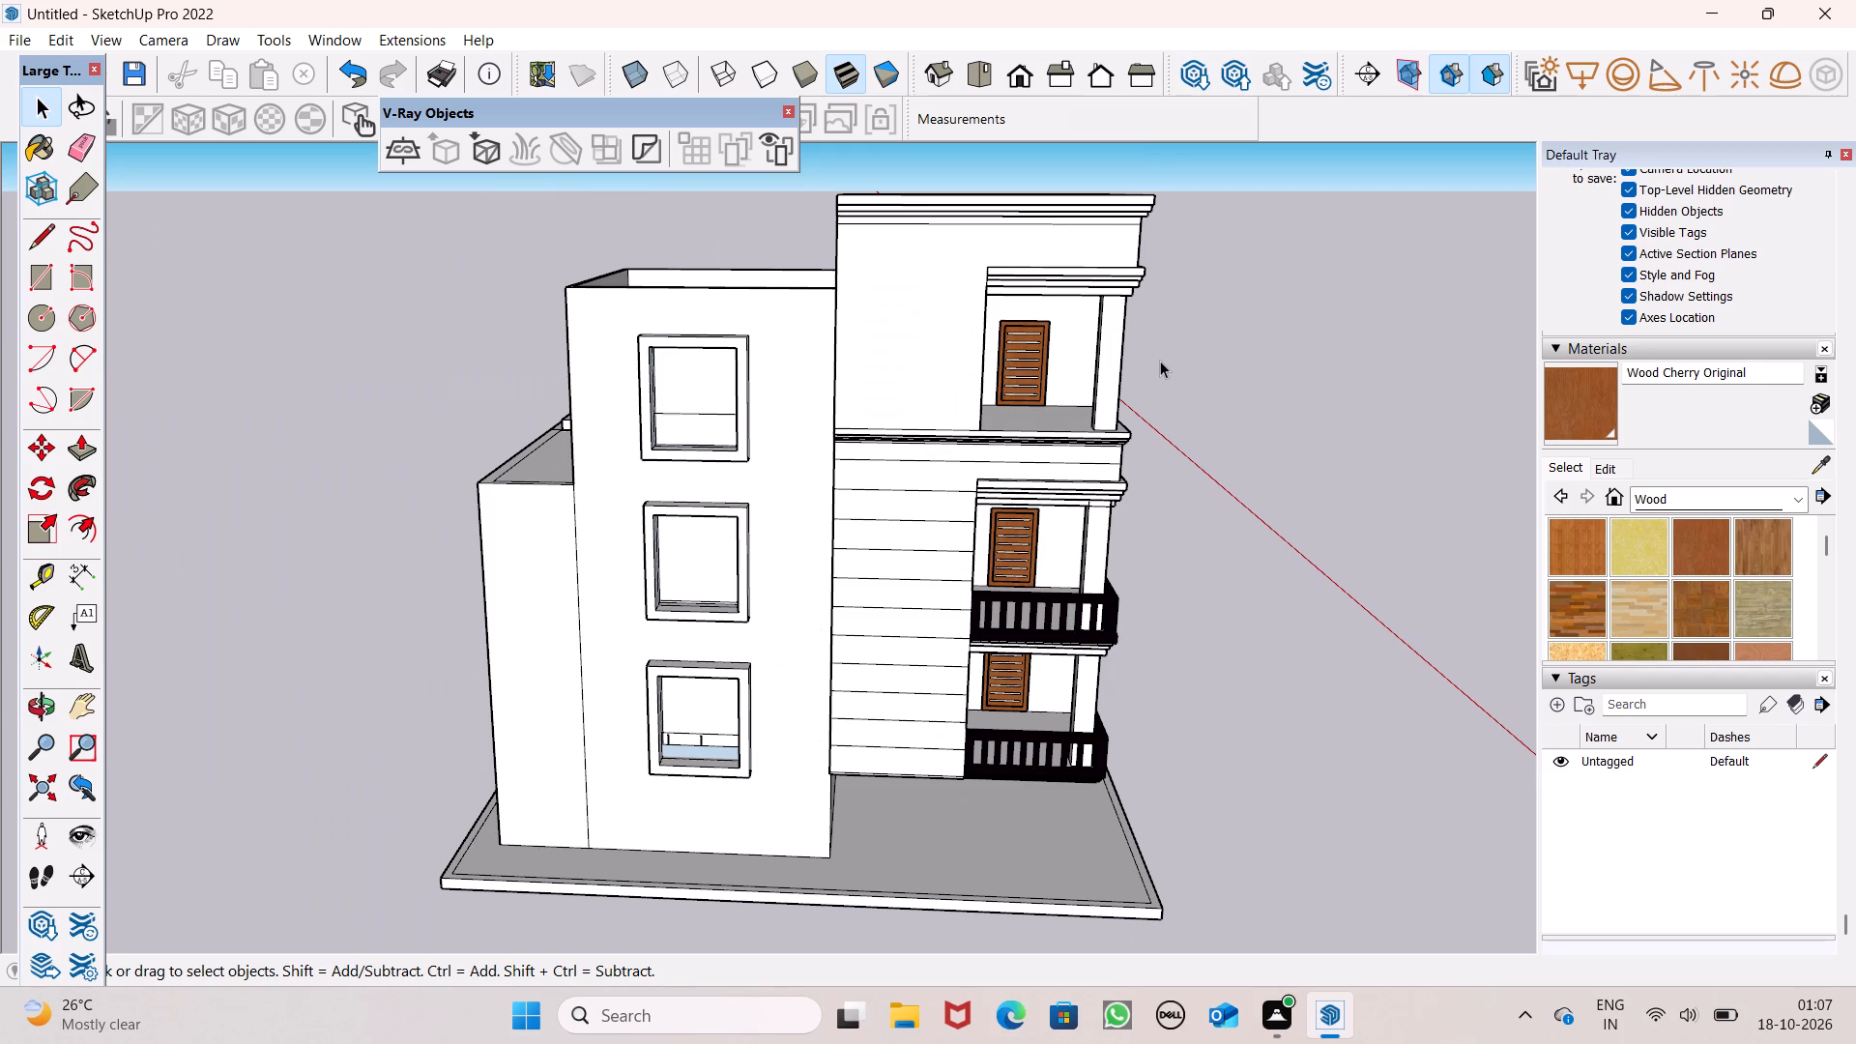
scroll(880, 366, down, 2)
scroll(899, 441, up, 1)
middle_drag(899, 449, 937, 527)
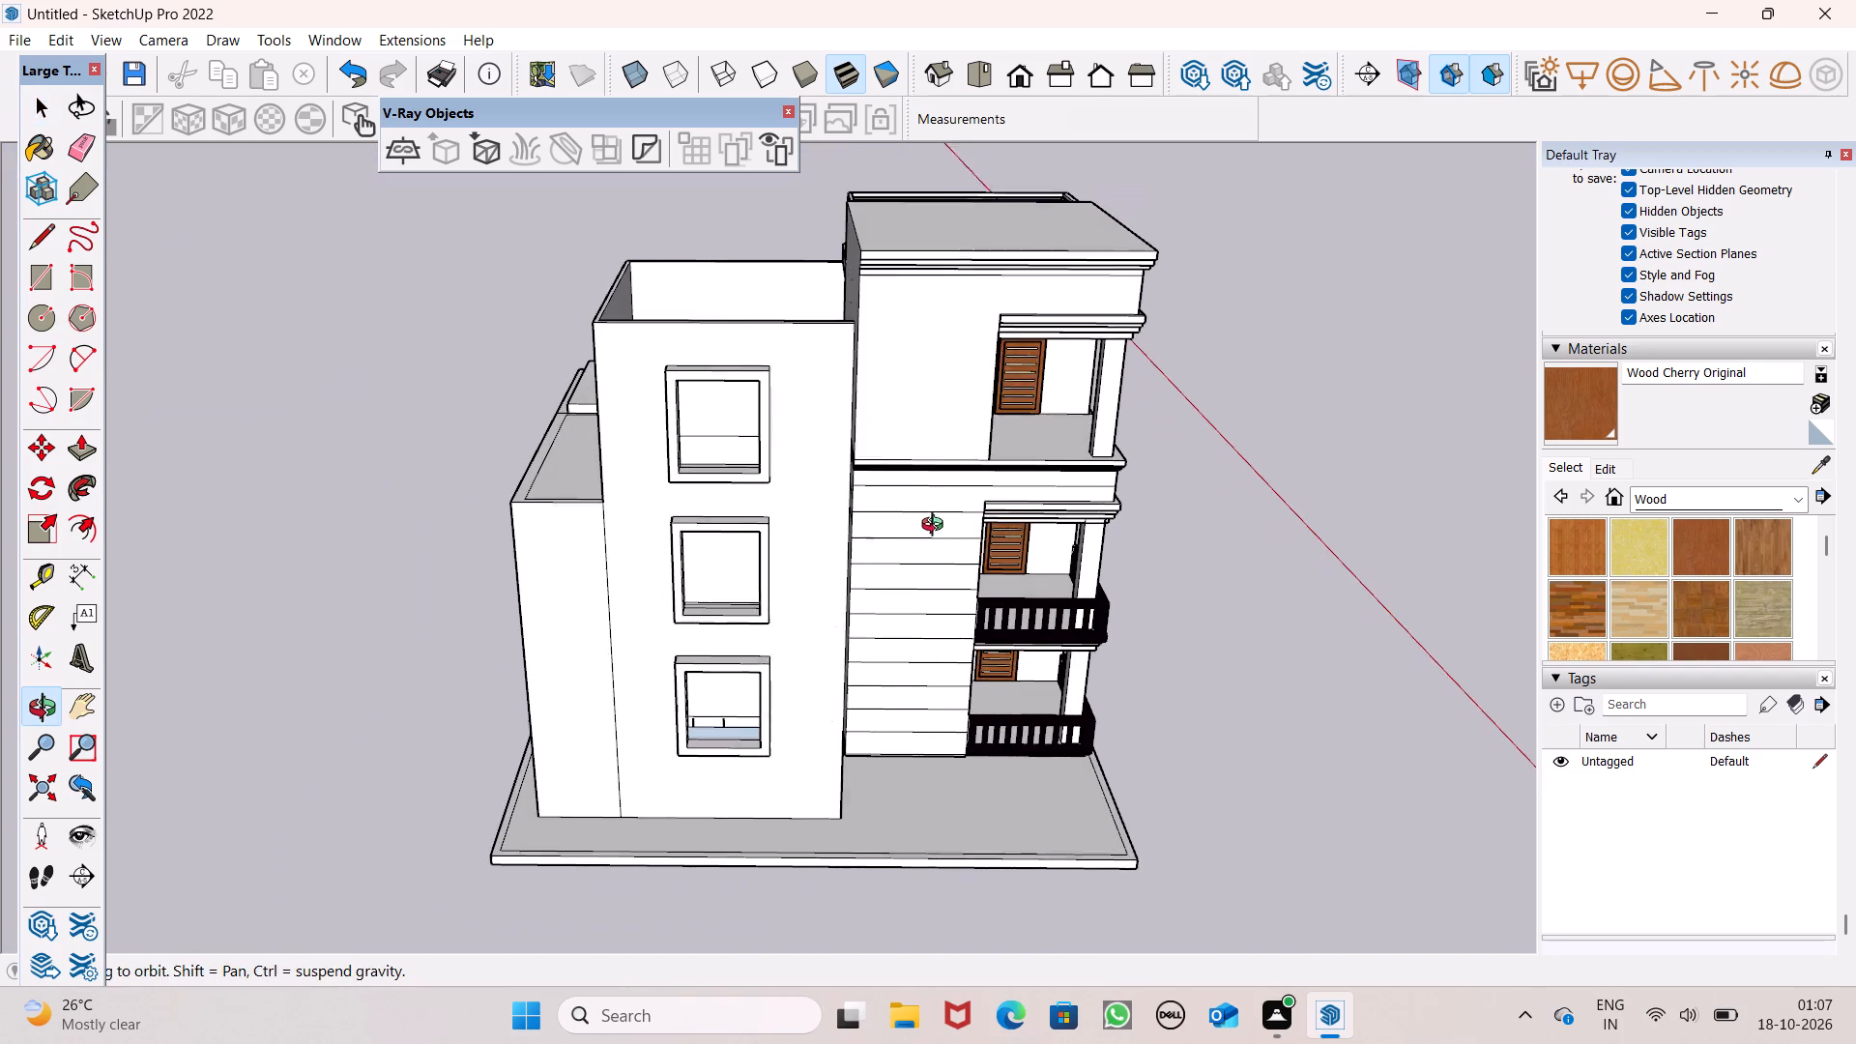
middle_drag(937, 527, 942, 527)
click(39, 283)
scroll(362, 322, down, 3)
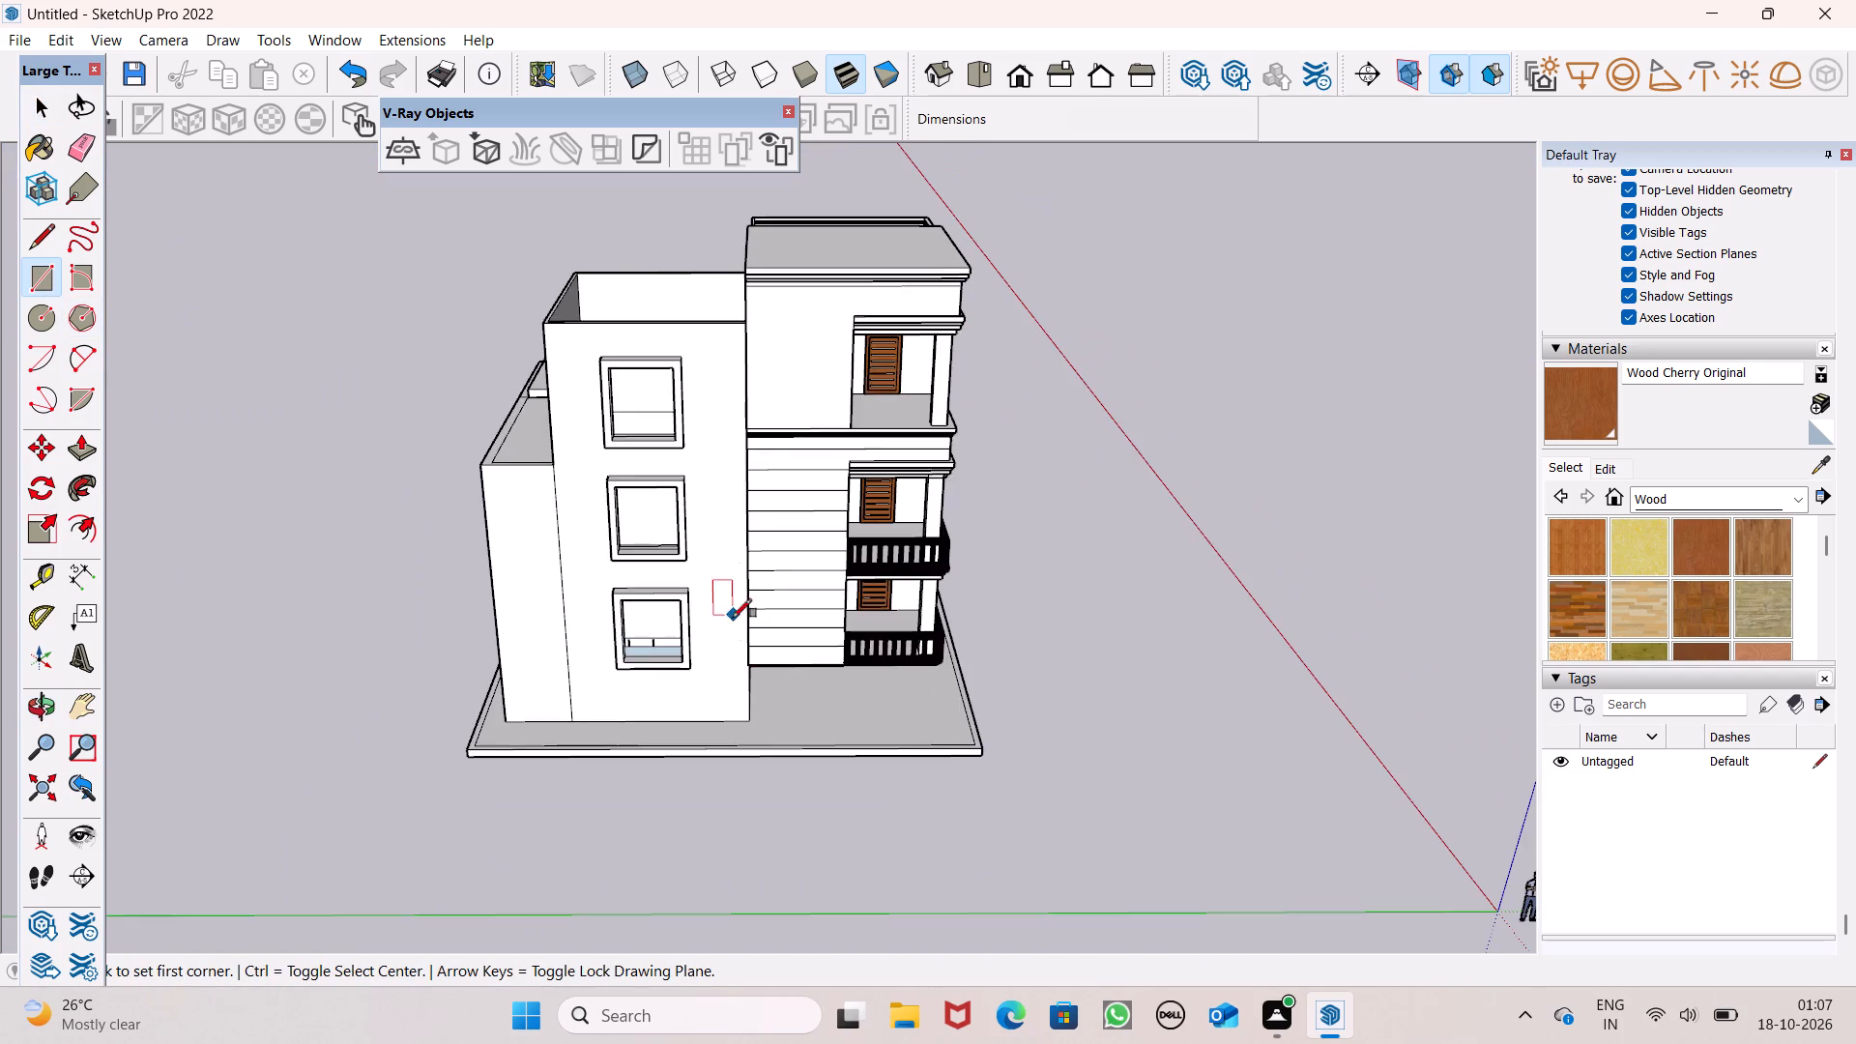
middle_drag(733, 618, 704, 469)
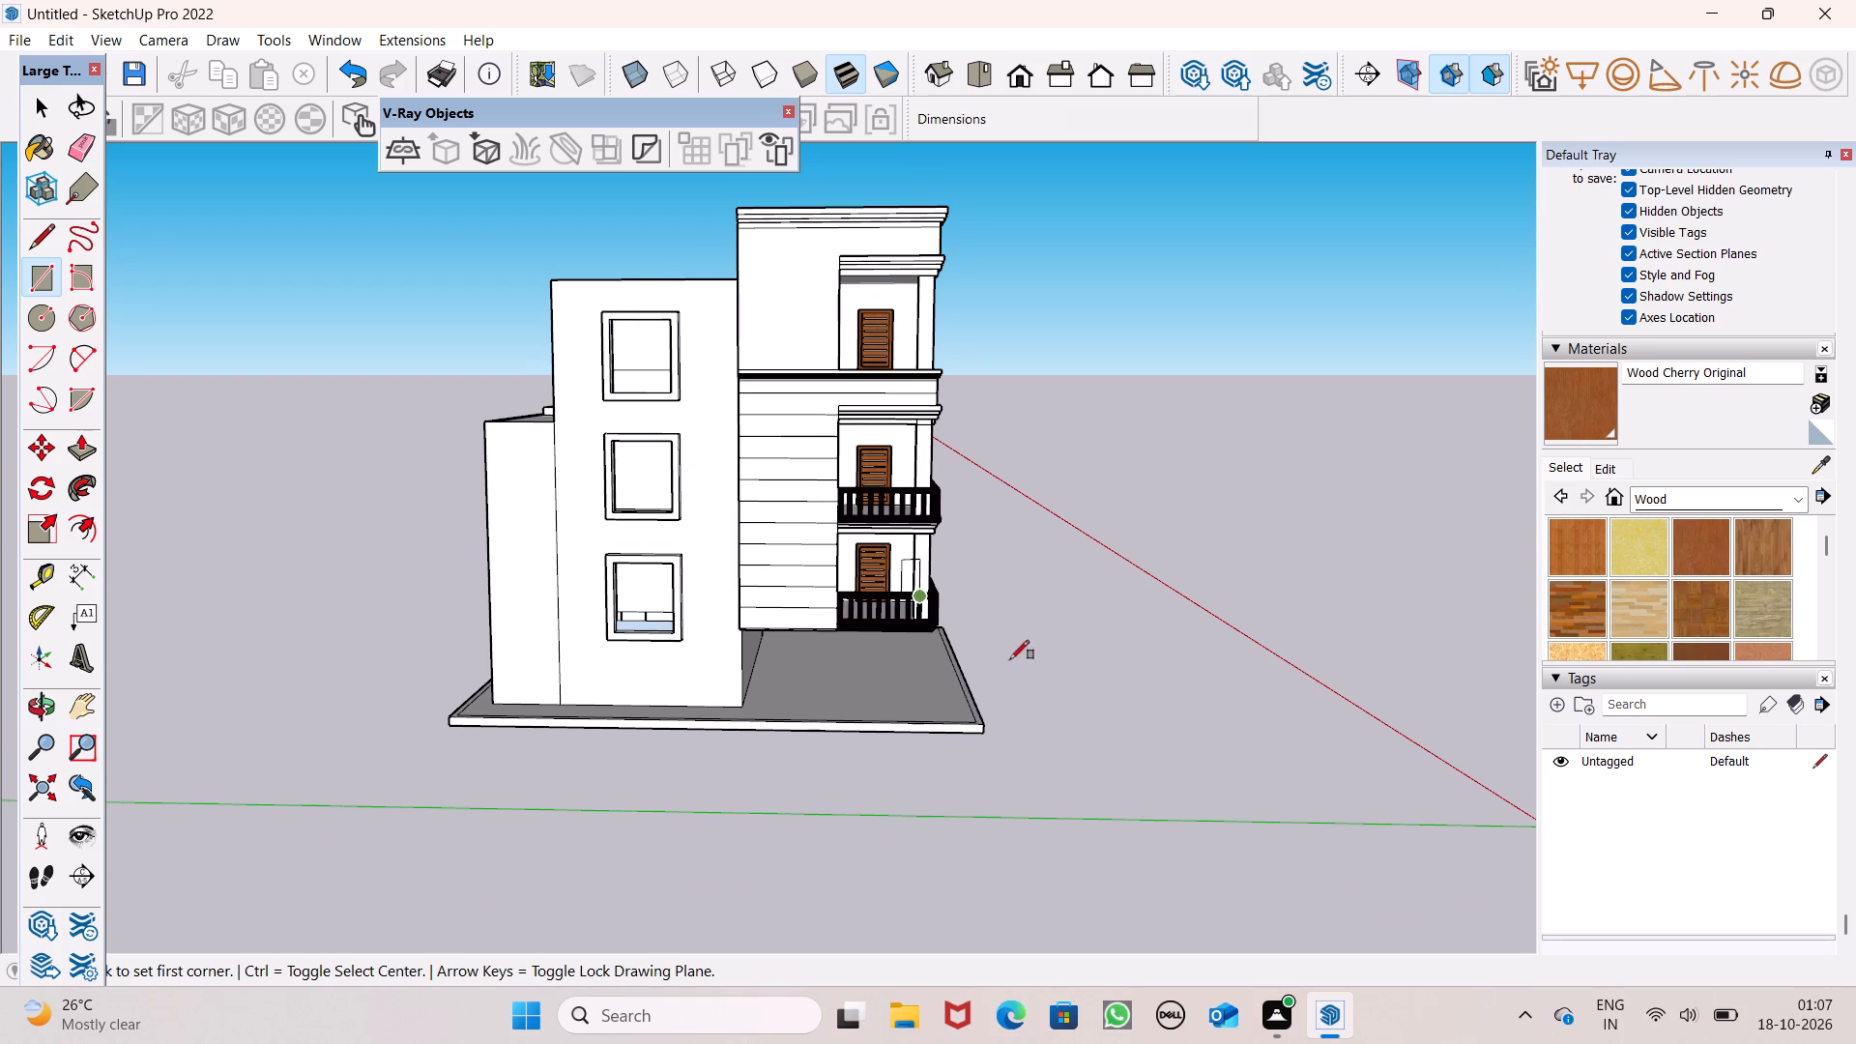
middle_drag(1026, 669, 311, 637)
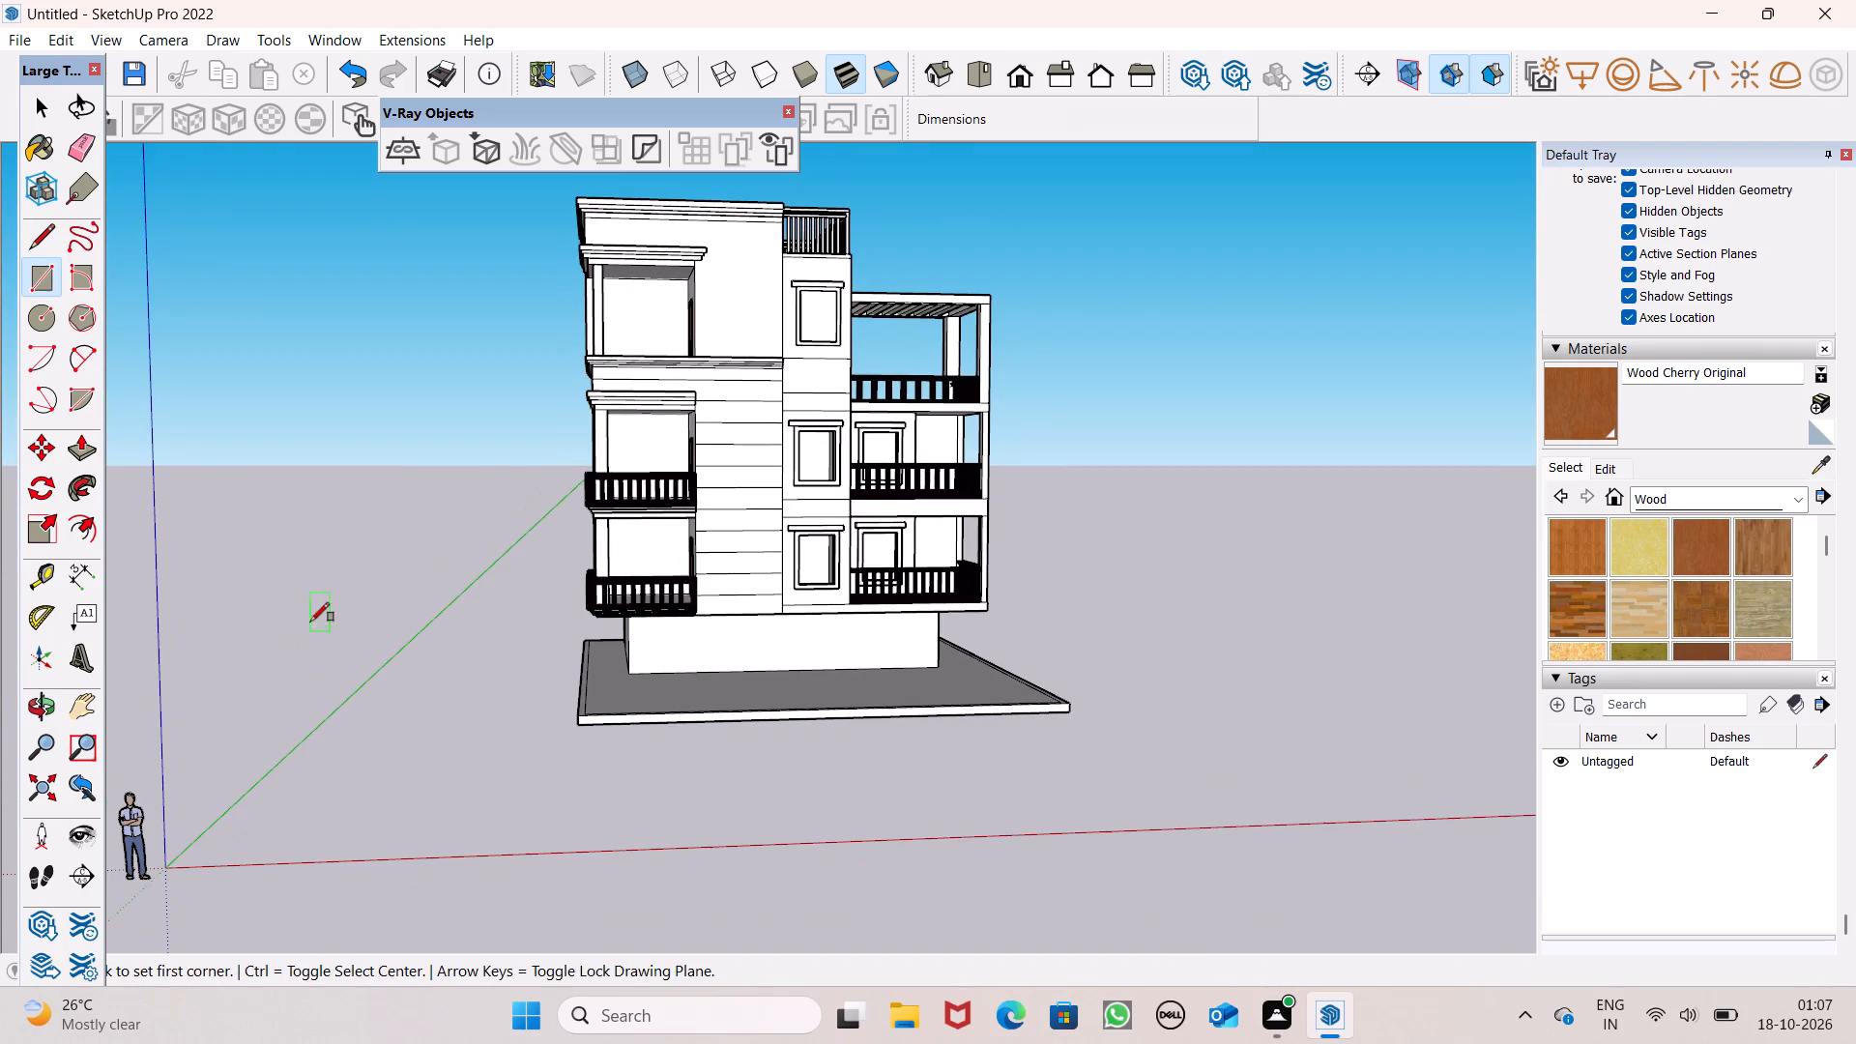
scroll(400, 564, down, 1)
middle_drag(801, 679, 781, 642)
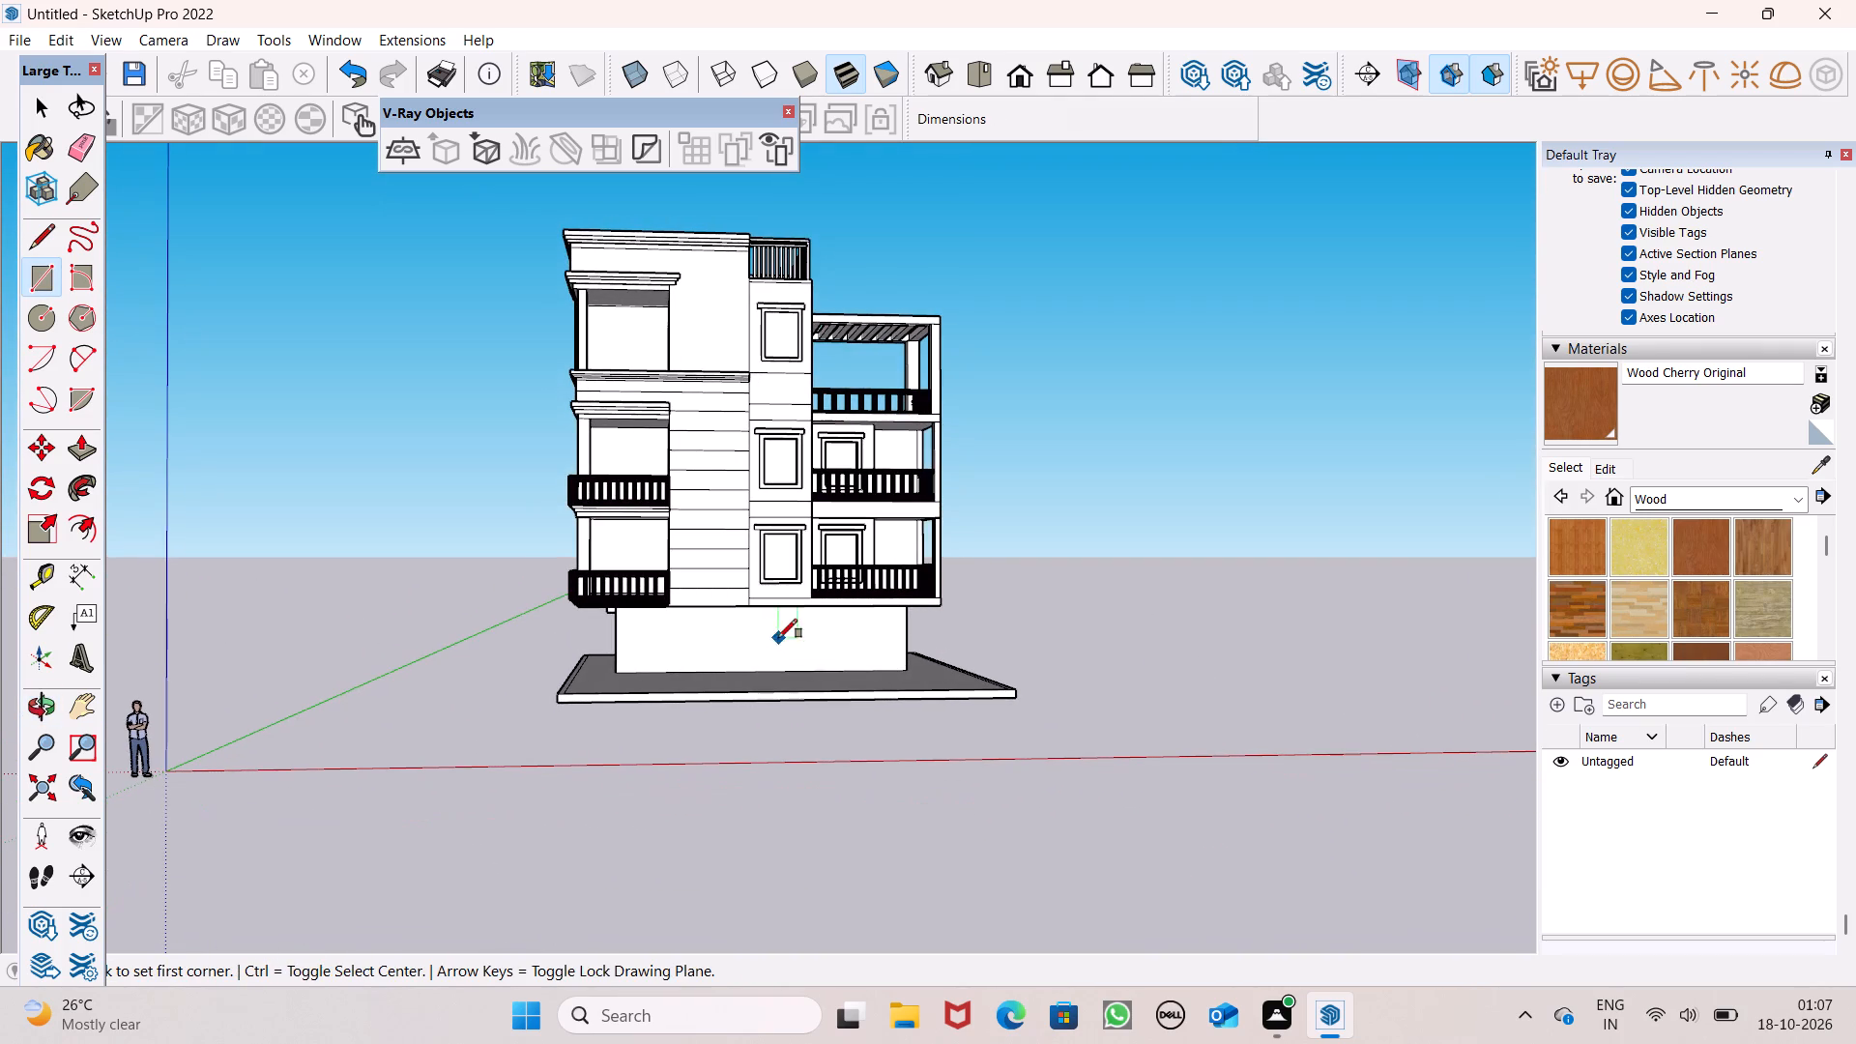
scroll(305, 682, up, 1)
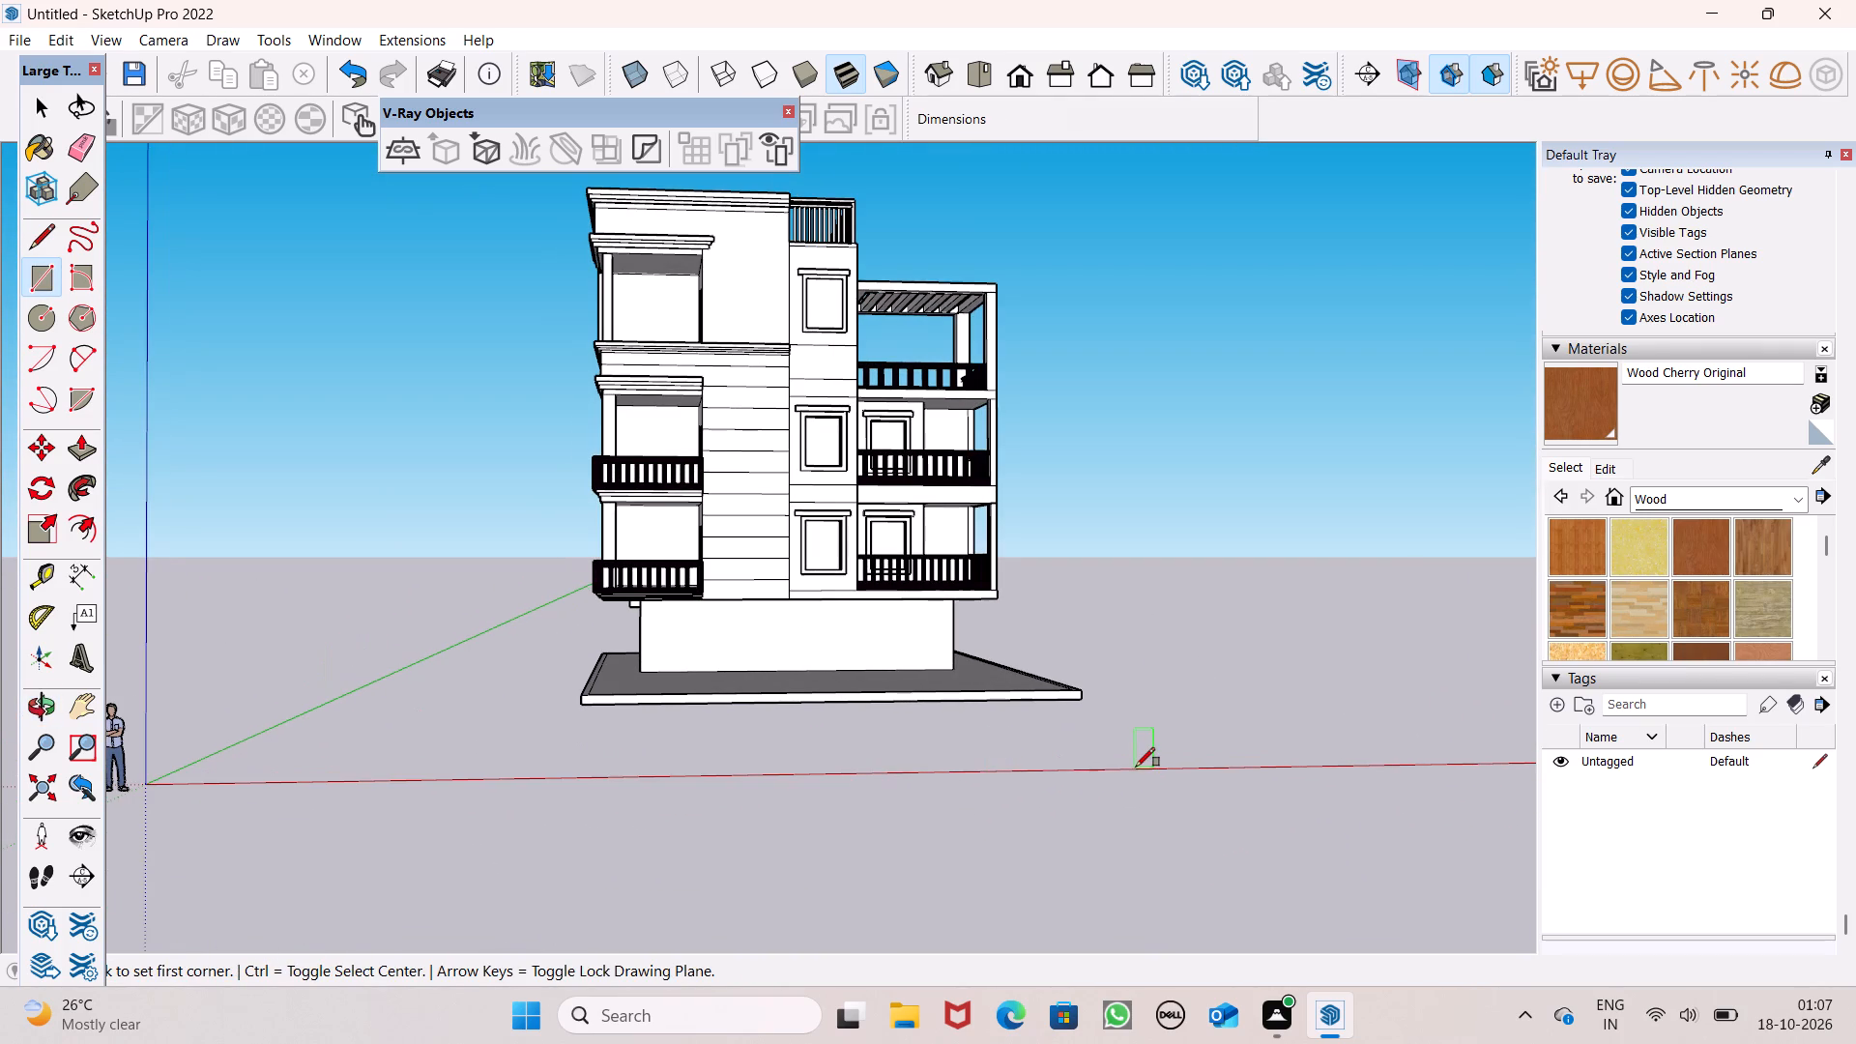
scroll(1136, 767, up, 1)
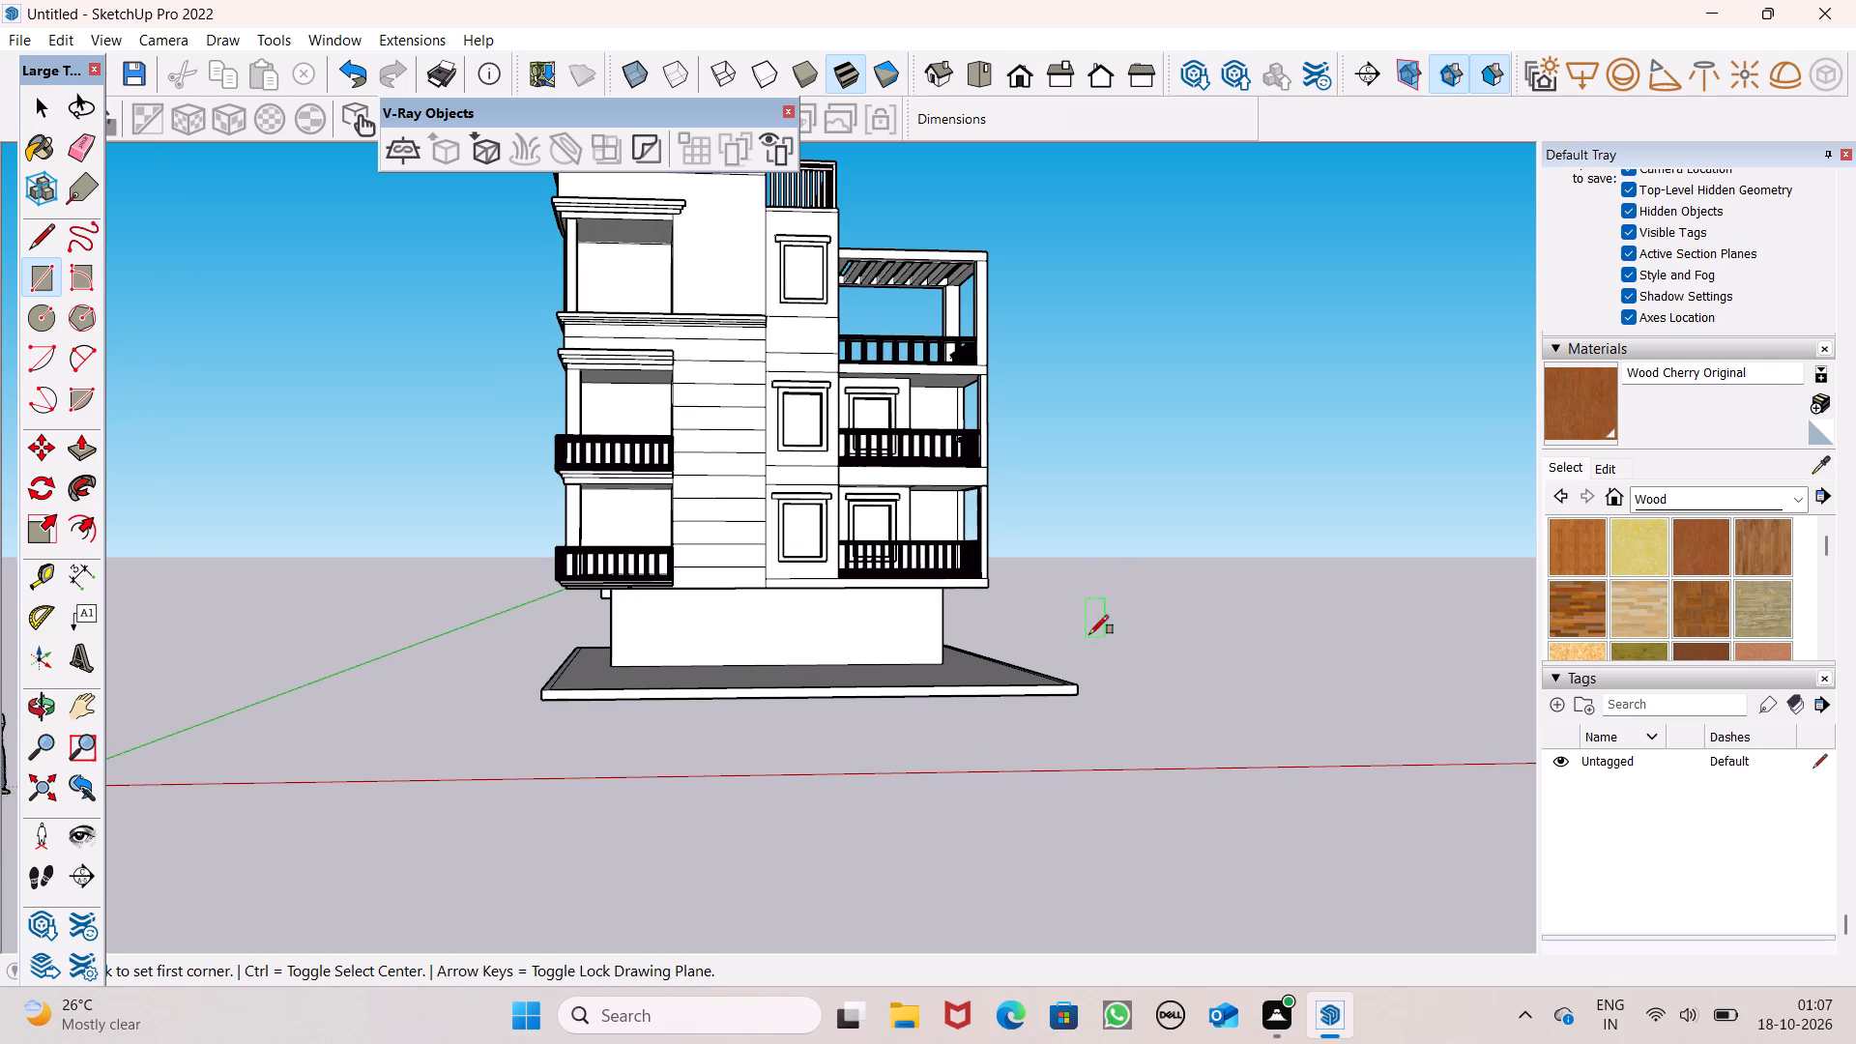
click(1140, 611)
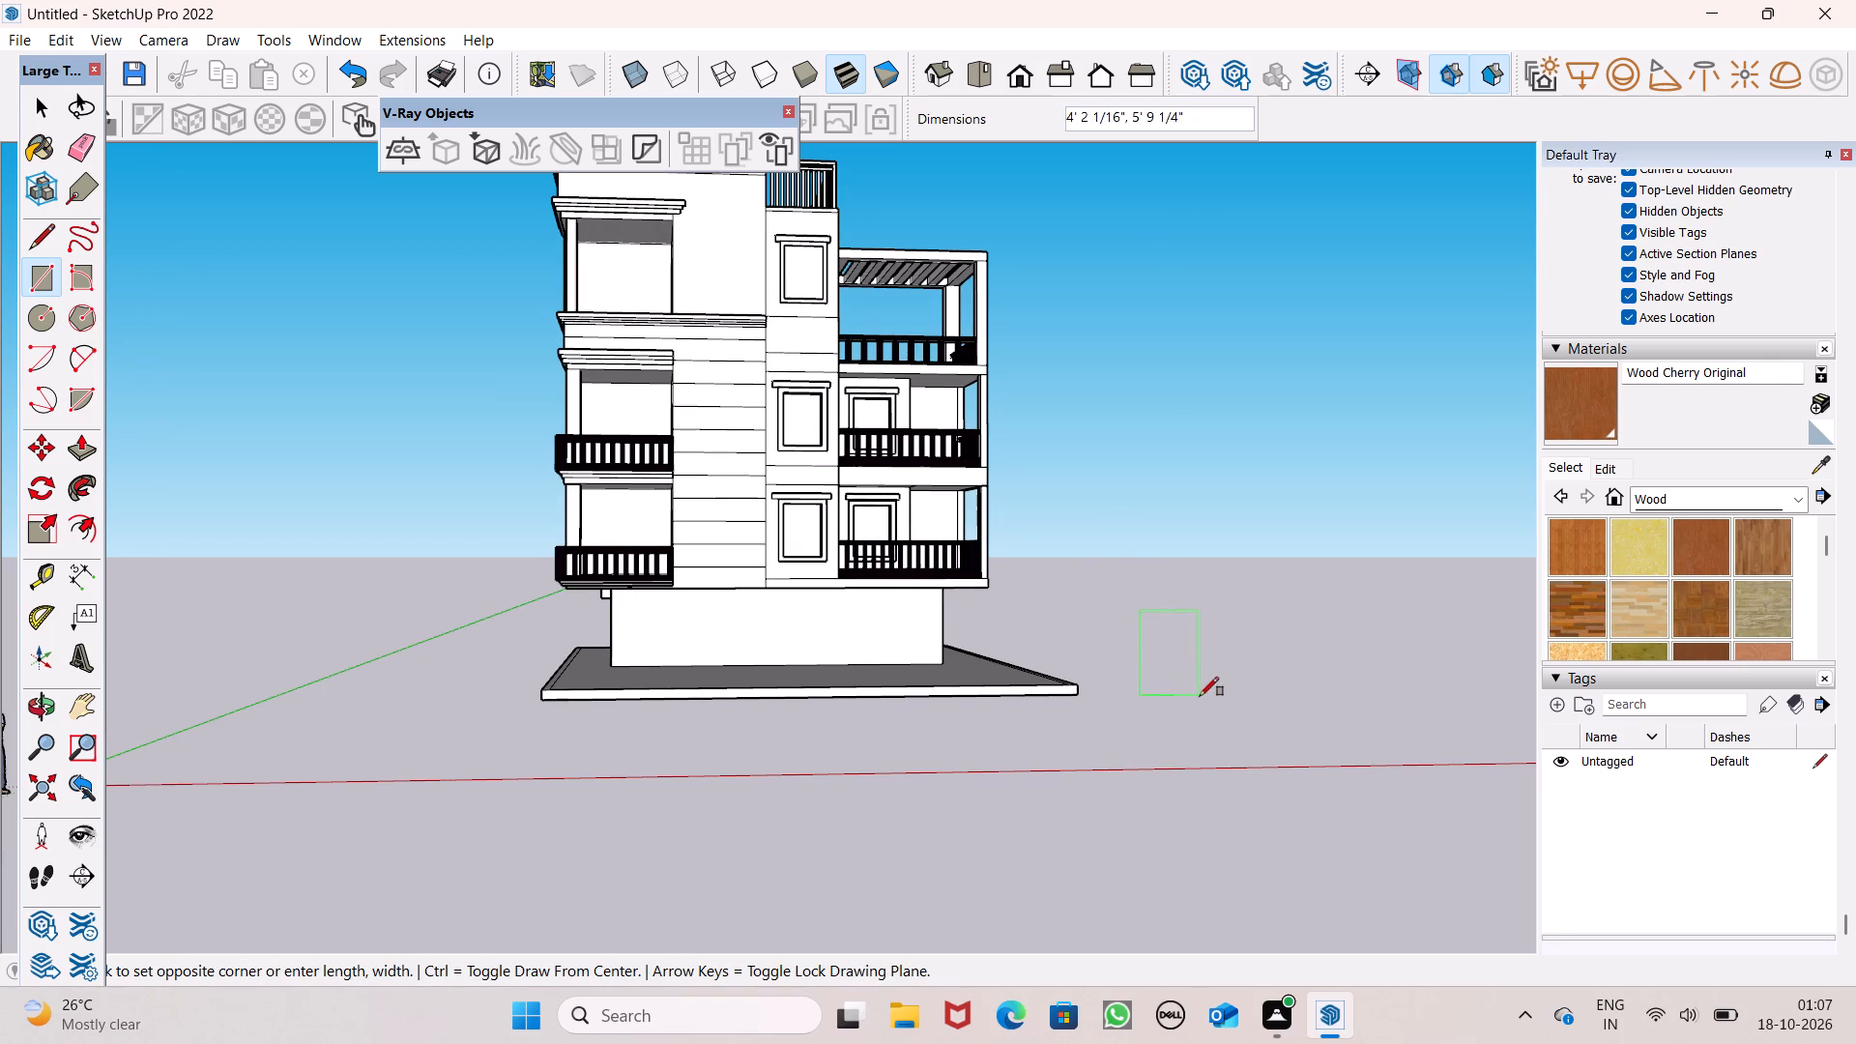
click(1202, 699)
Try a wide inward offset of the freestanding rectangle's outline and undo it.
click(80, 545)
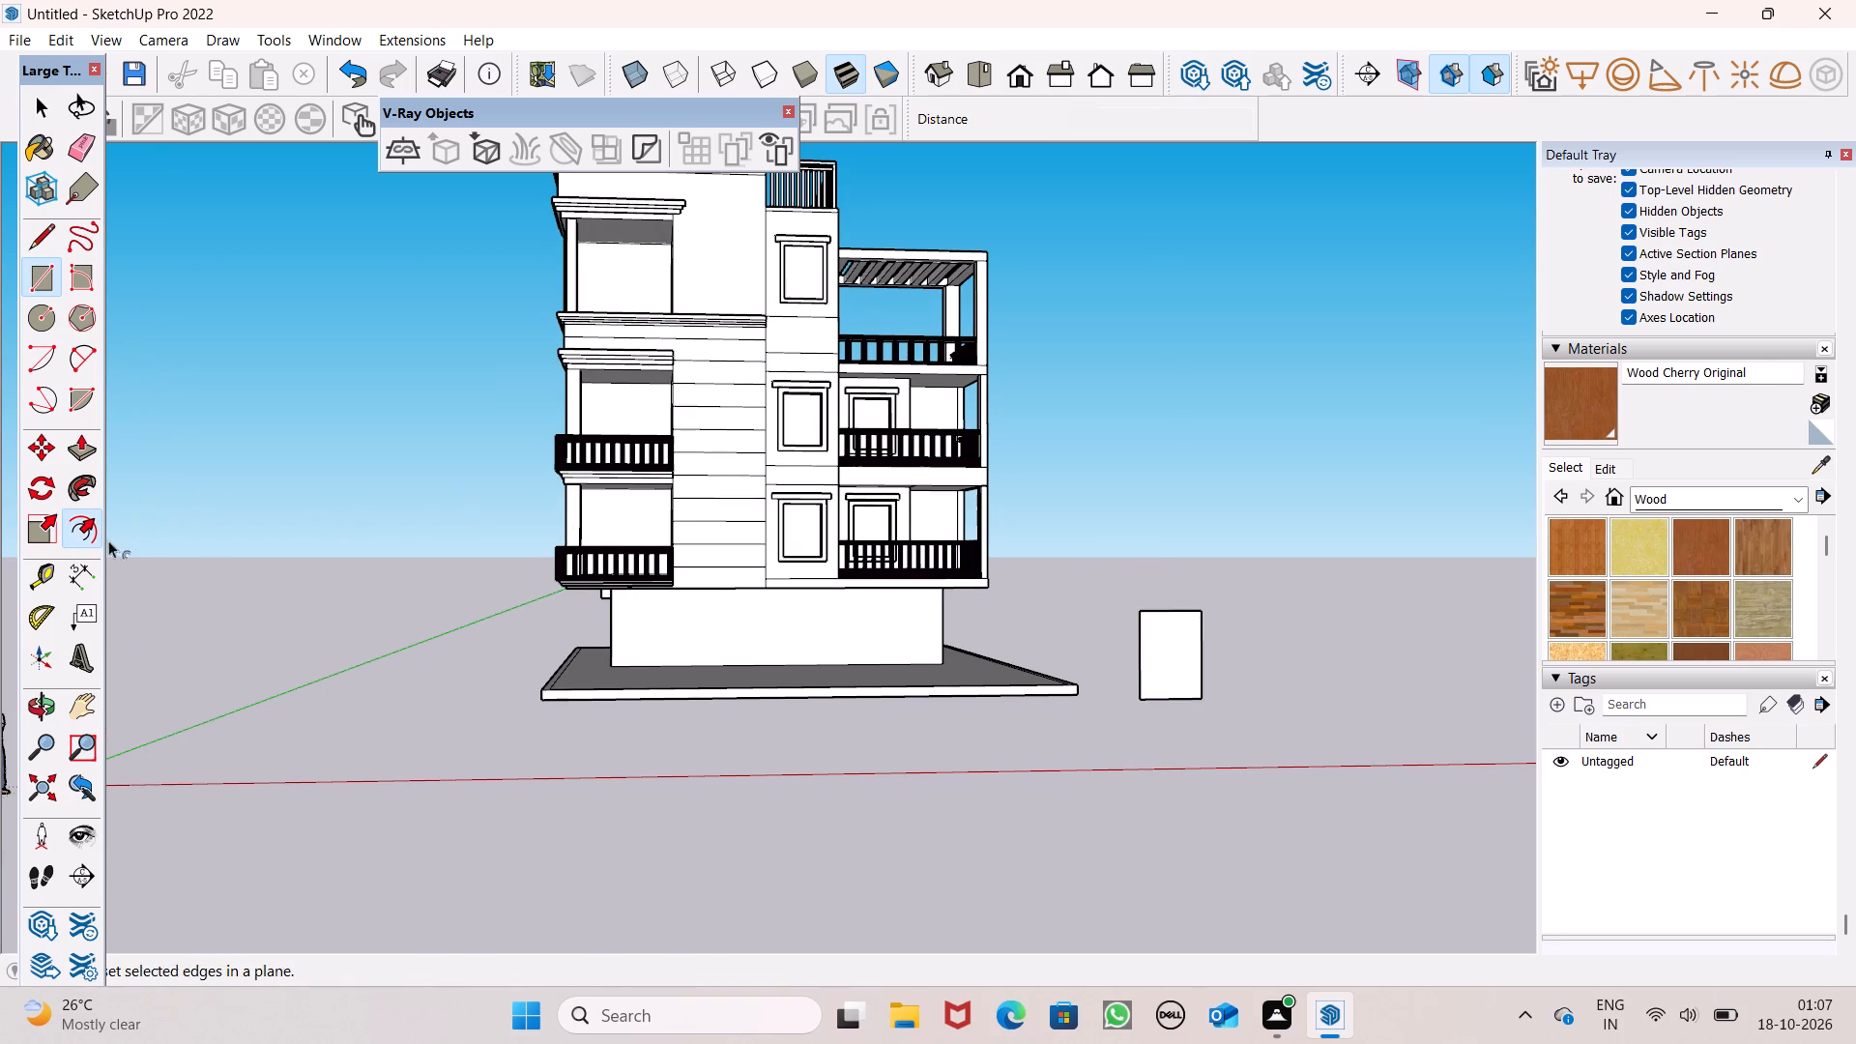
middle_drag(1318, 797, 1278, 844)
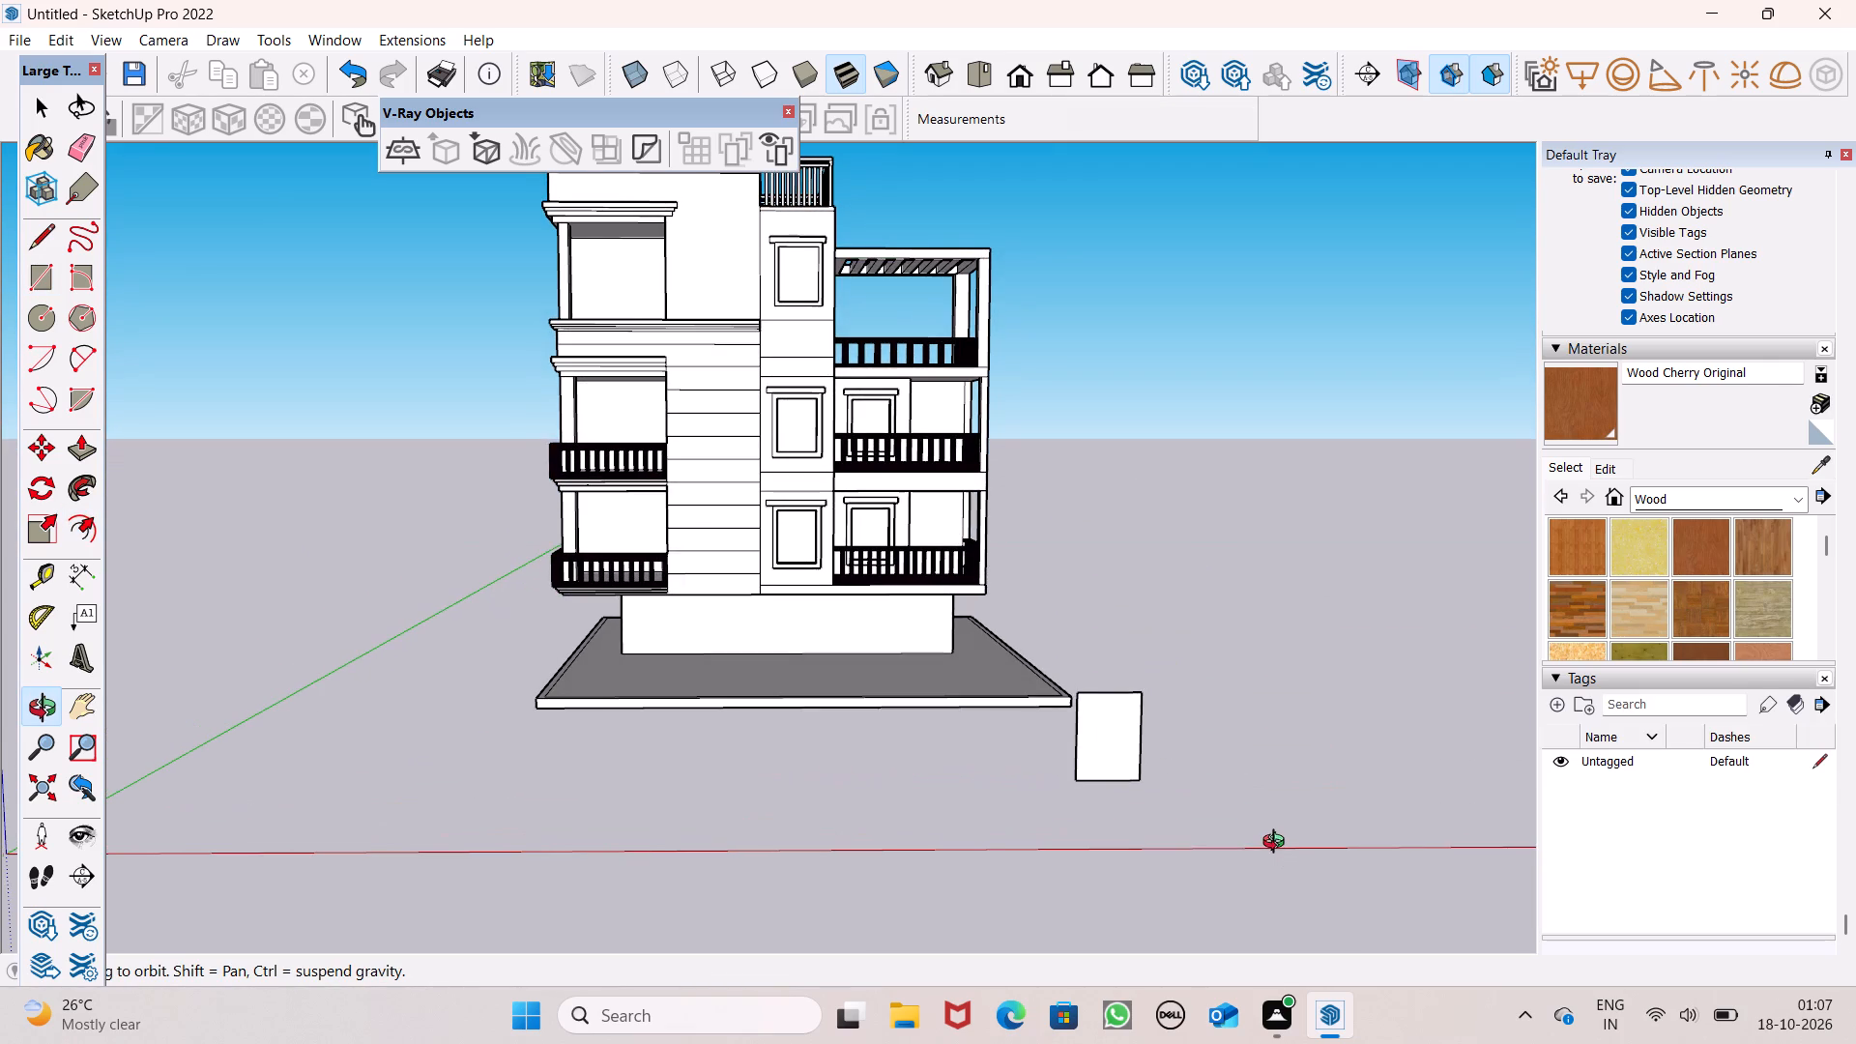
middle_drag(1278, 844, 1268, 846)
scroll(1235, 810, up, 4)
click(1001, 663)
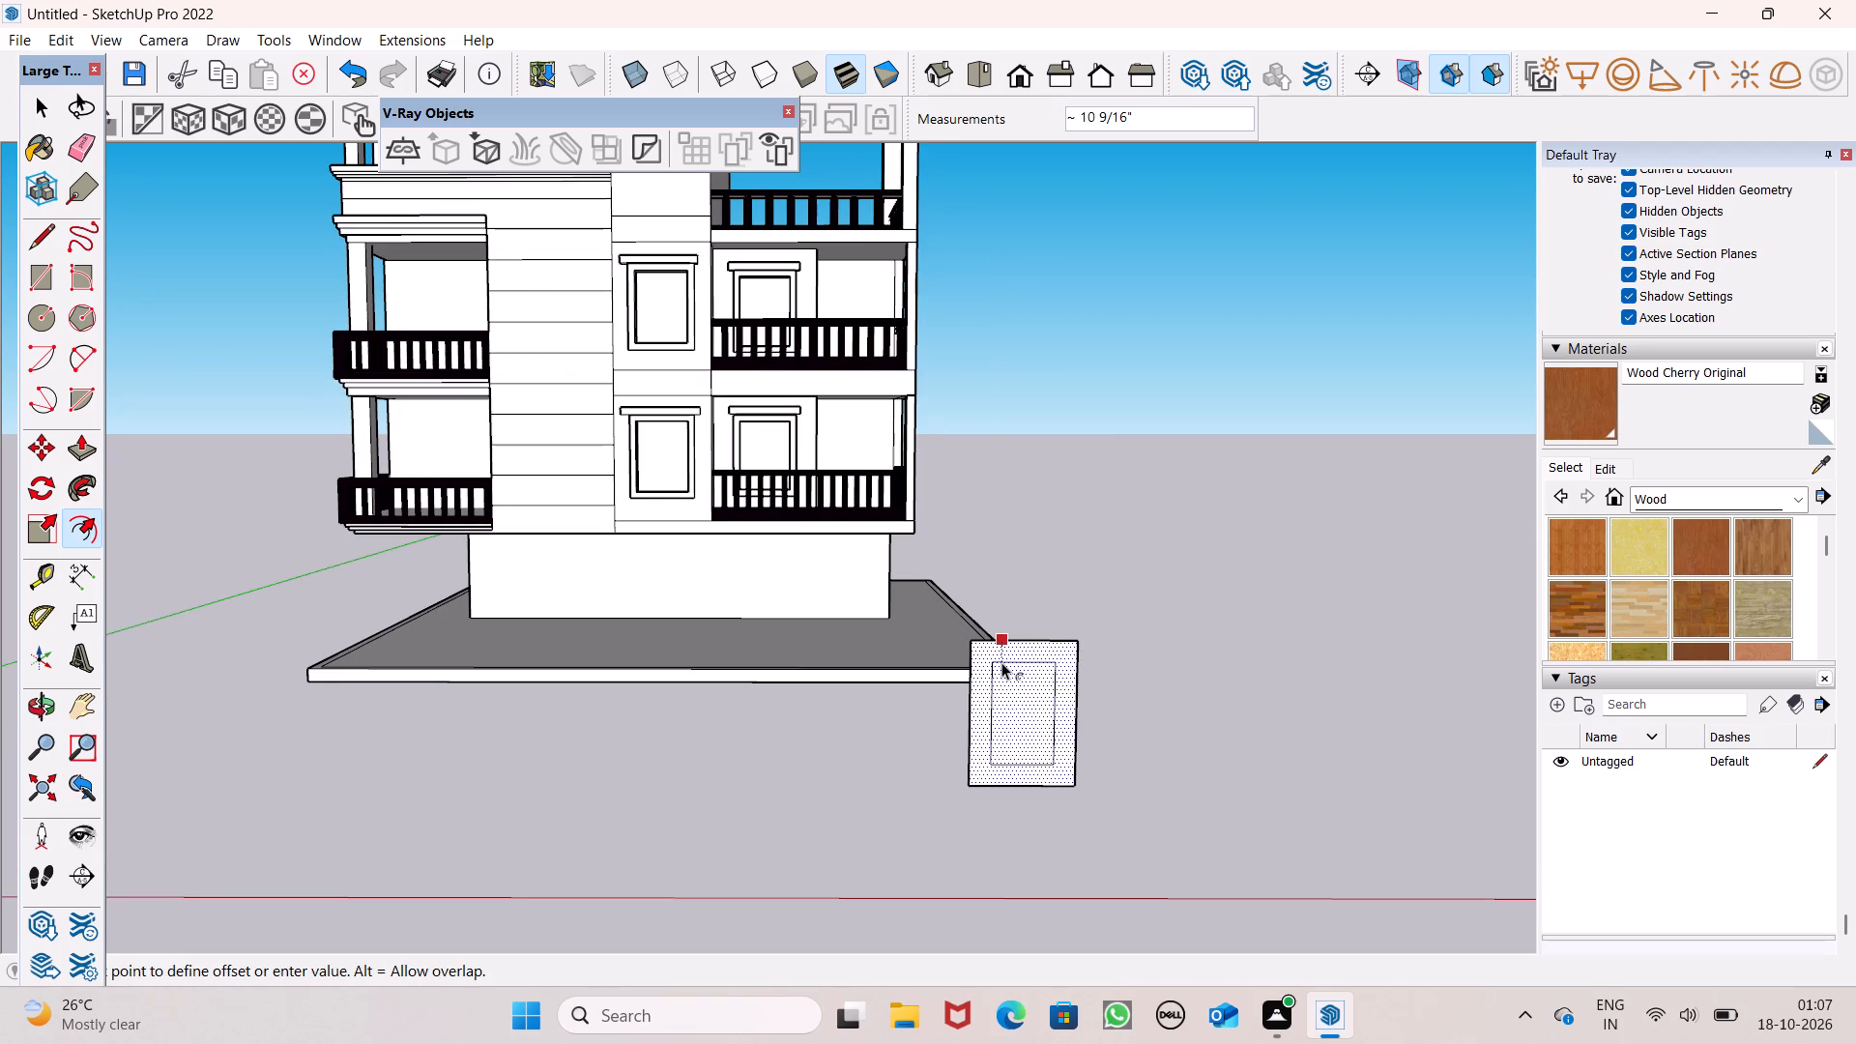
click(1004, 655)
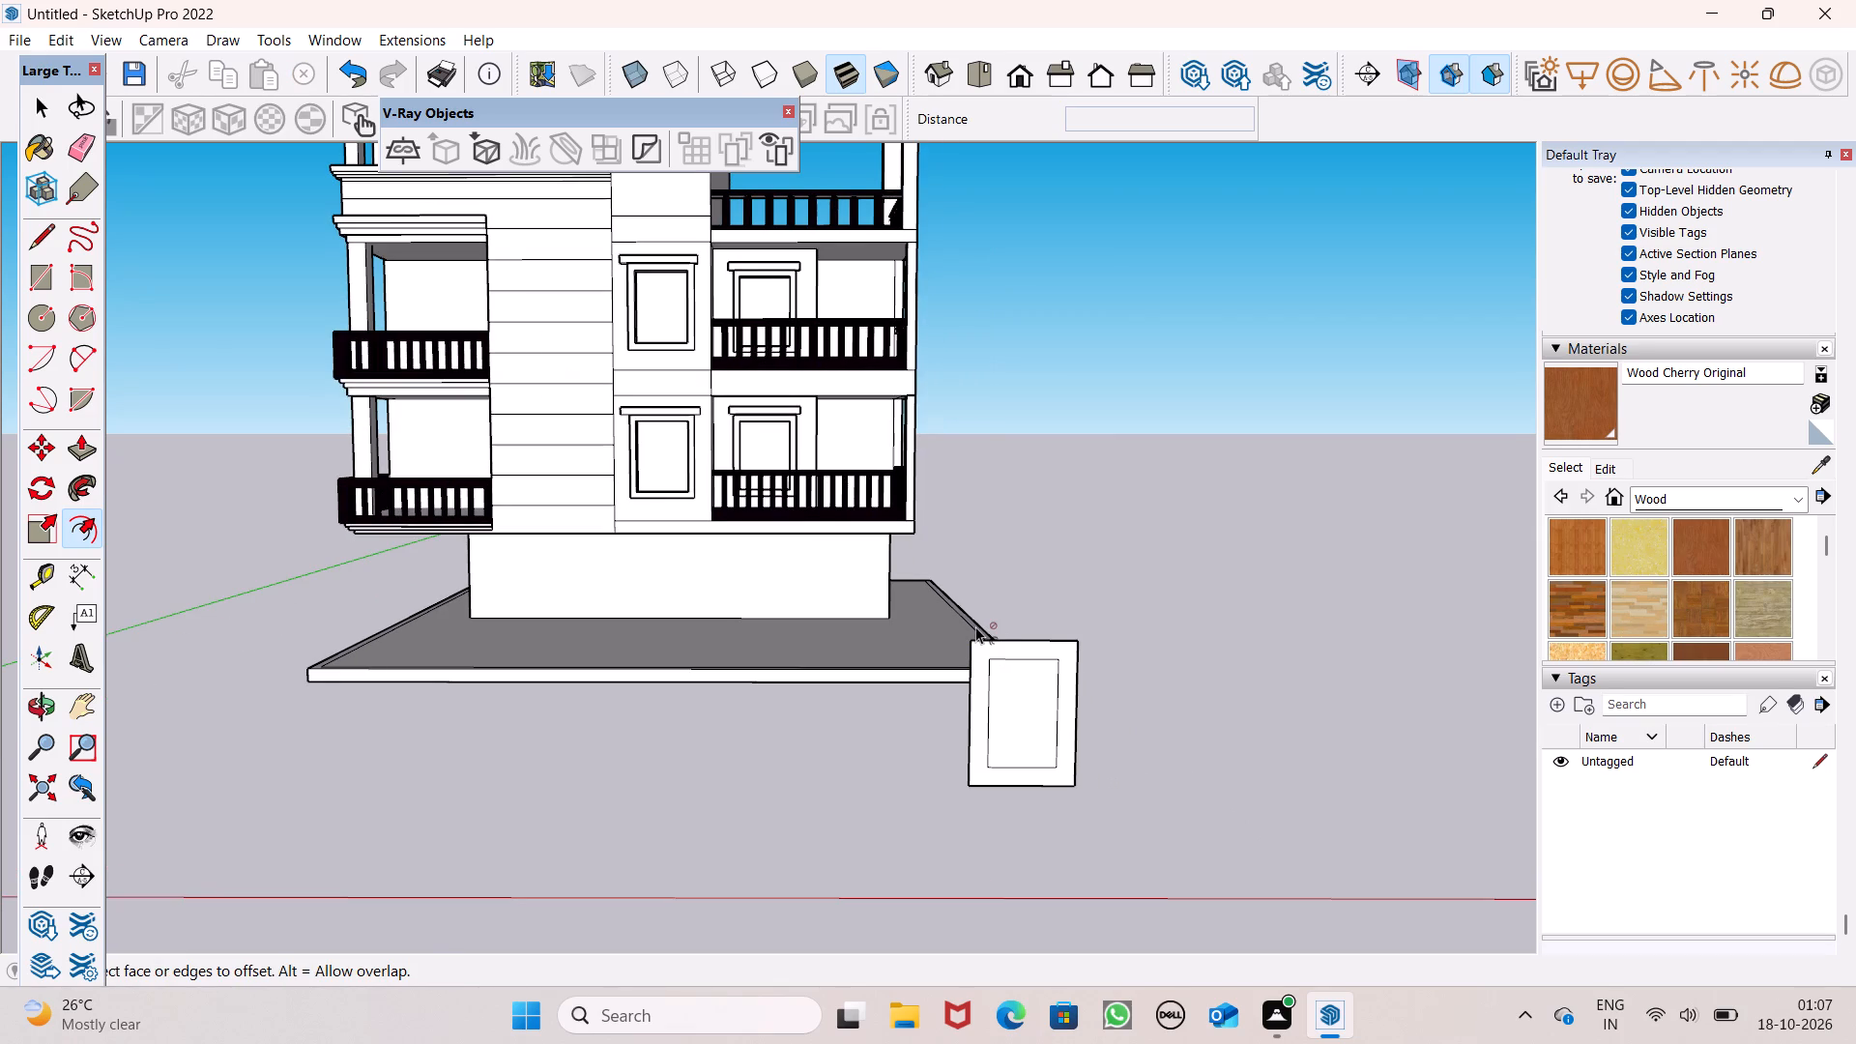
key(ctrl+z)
Offset the freestanding rectangle's outline inward about 4" to form a narrow frame.
scroll(1092, 736, up, 1)
middle_drag(1091, 739, 1089, 722)
scroll(1067, 716, up, 4)
drag(989, 553, 988, 539)
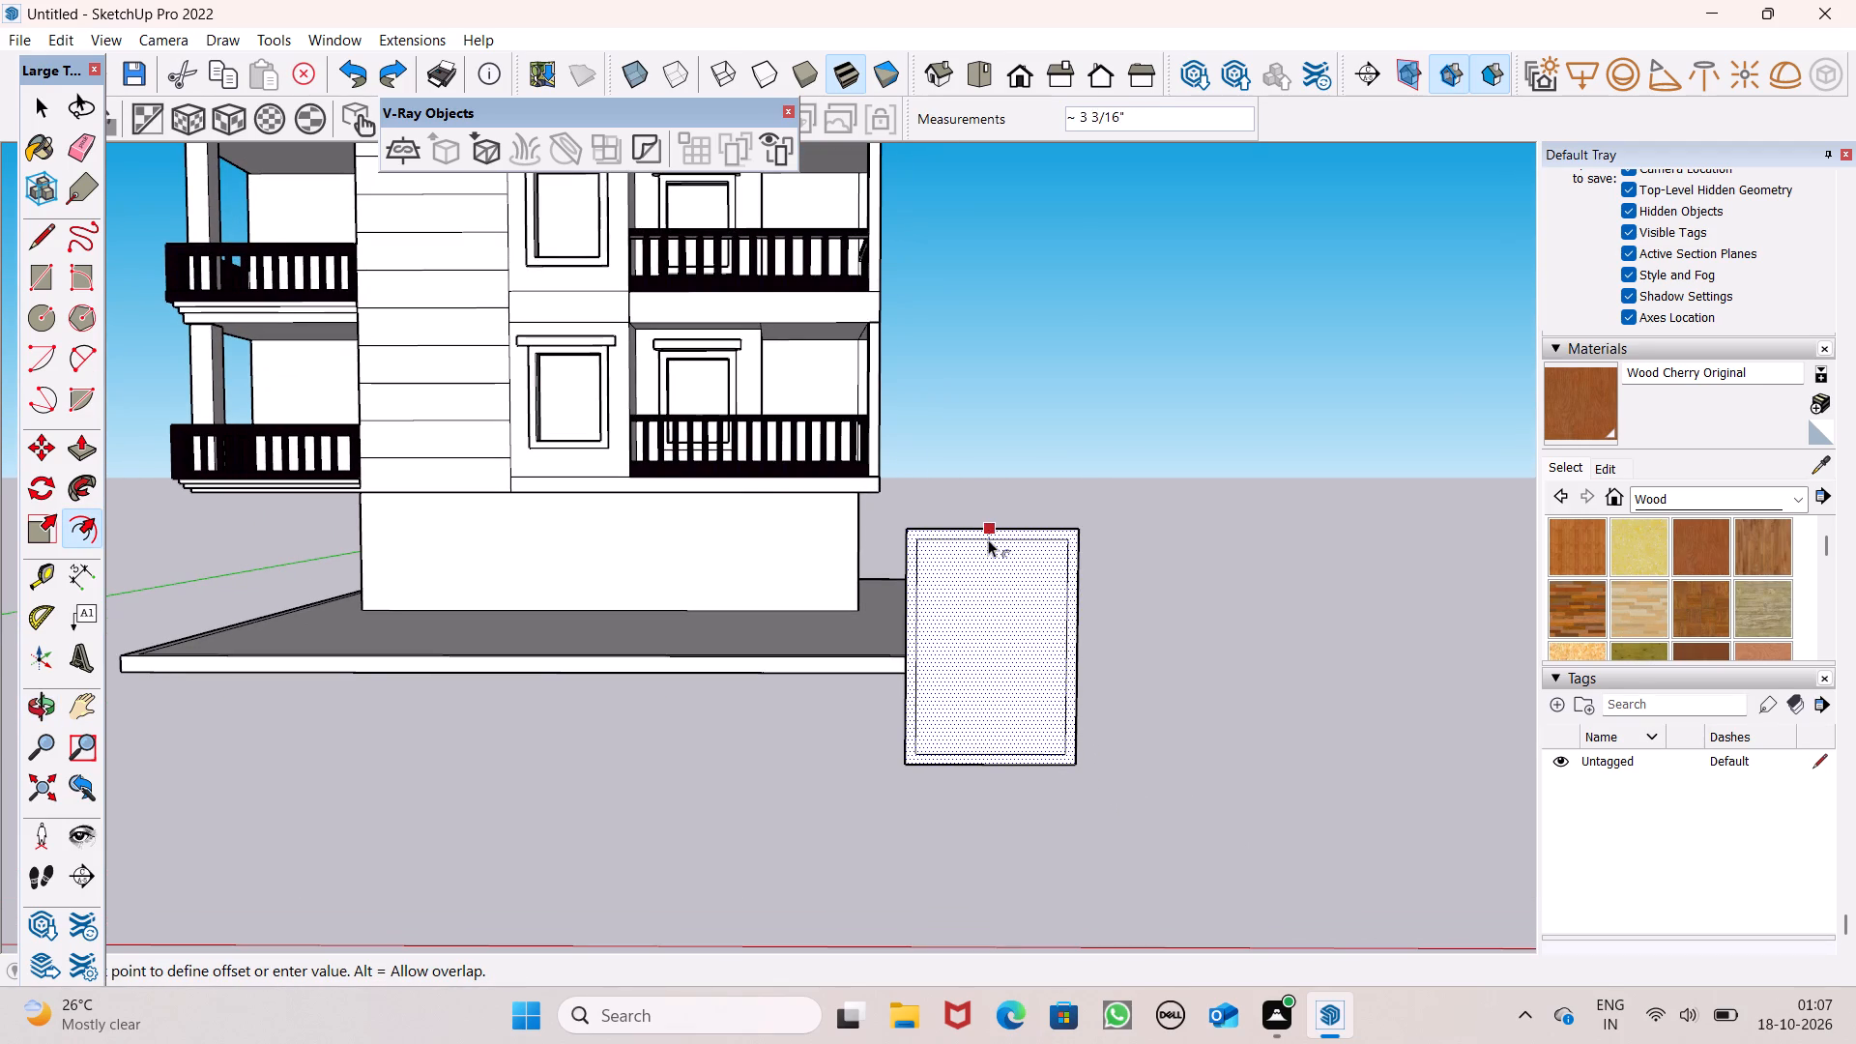
drag(988, 539, 988, 542)
key(space)
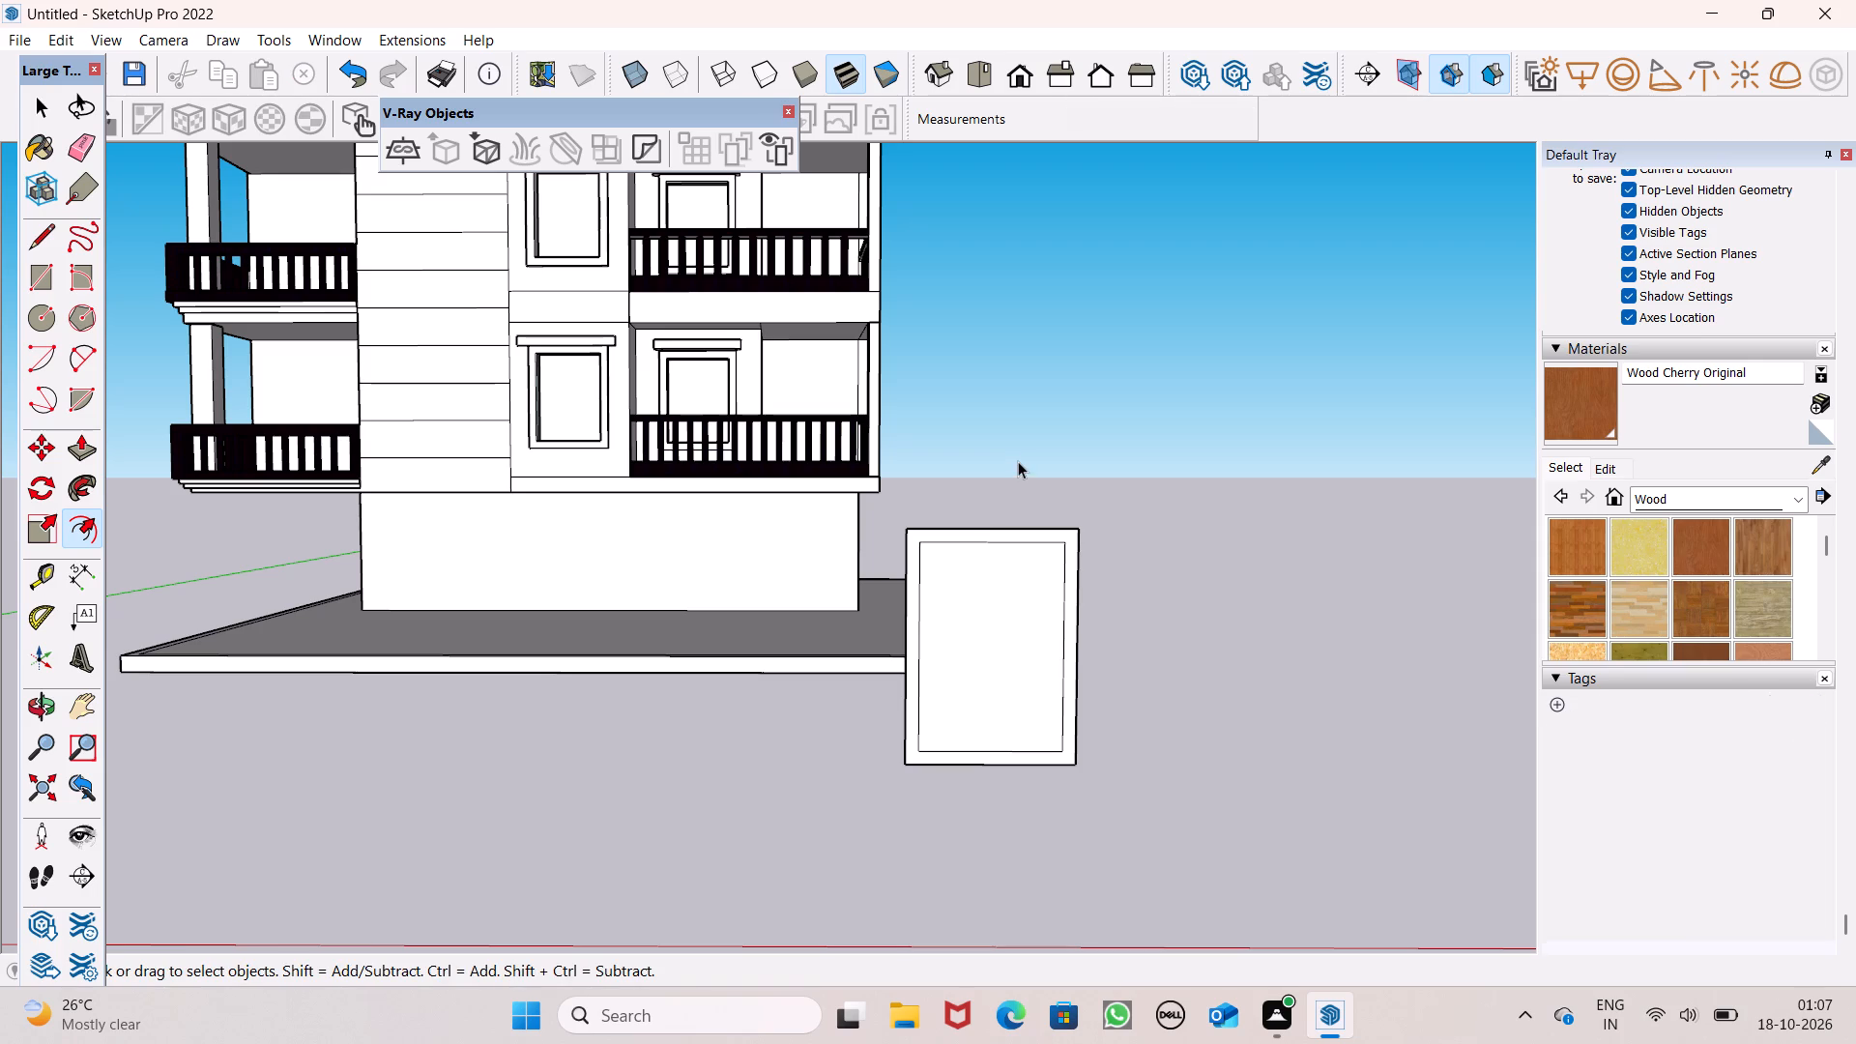
Draw a vertical strip about 2 1/8" by 5' 3 1/2" from the inner rectangle's top midpoint to its bottom edge.
click(48, 284)
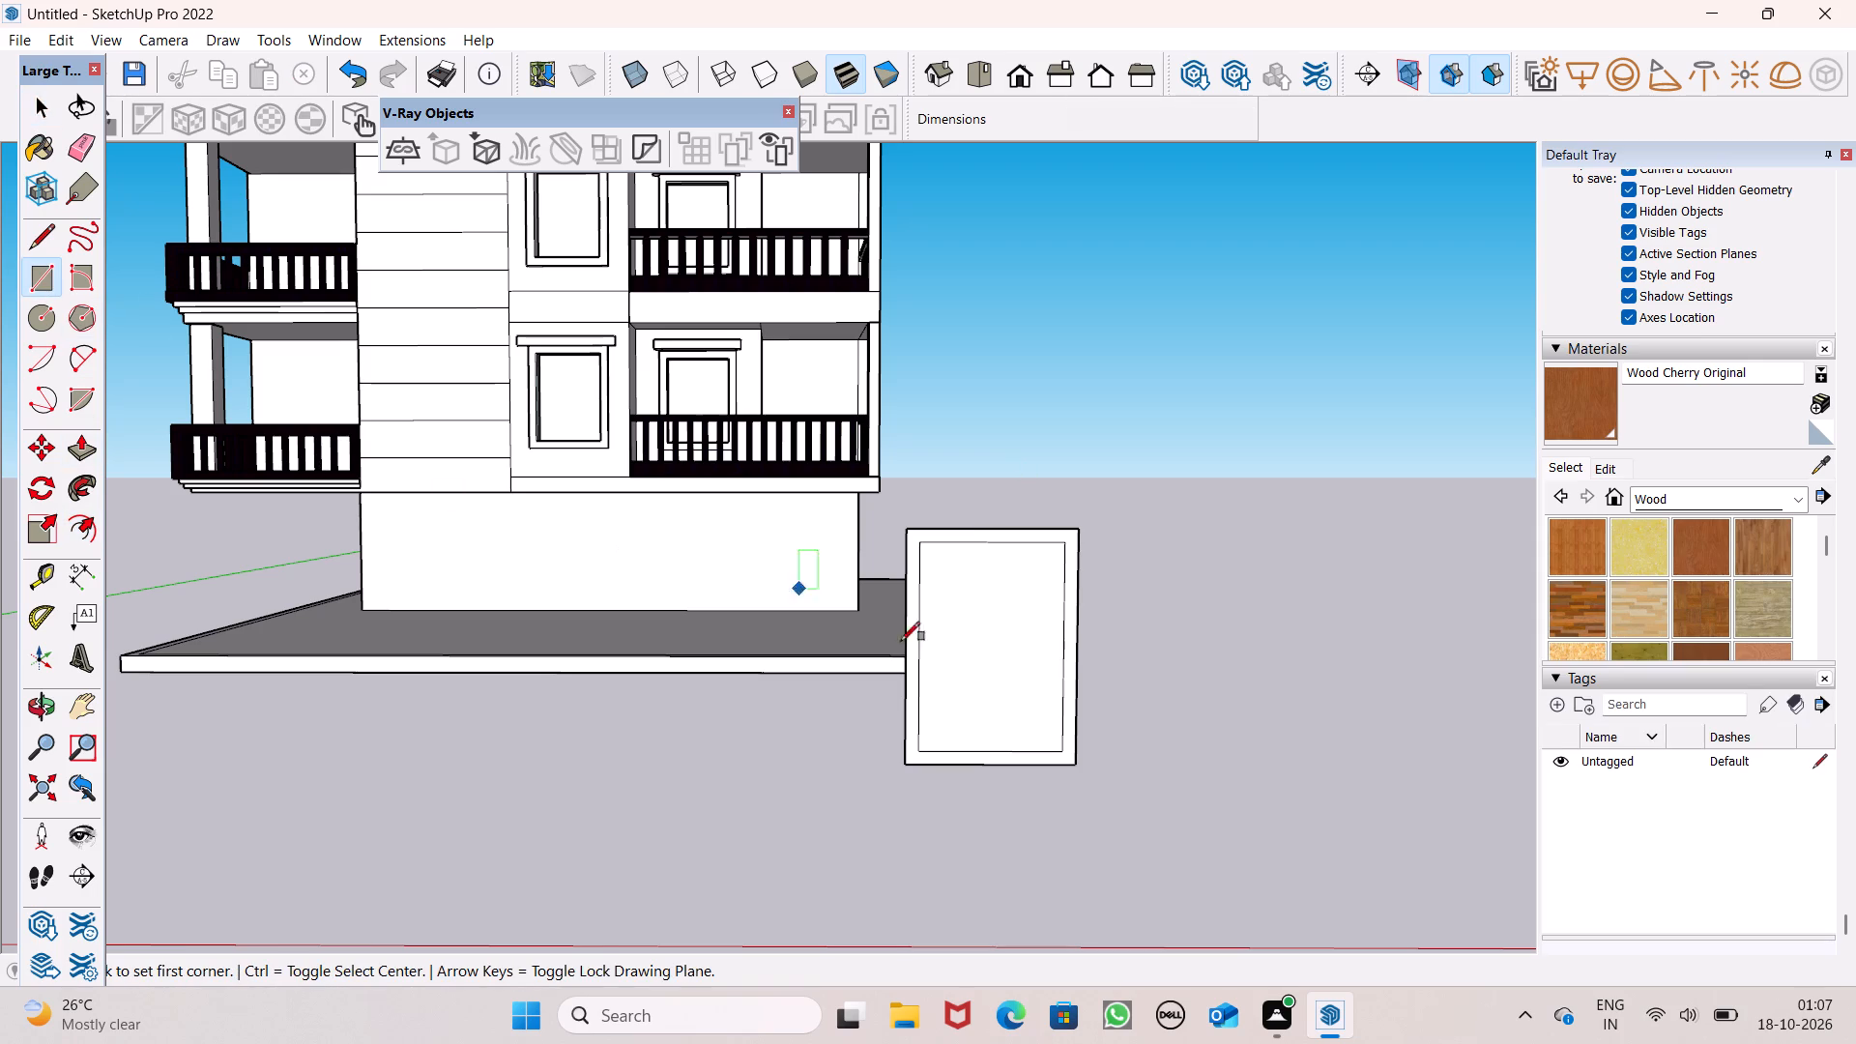
scroll(1022, 707, up, 5)
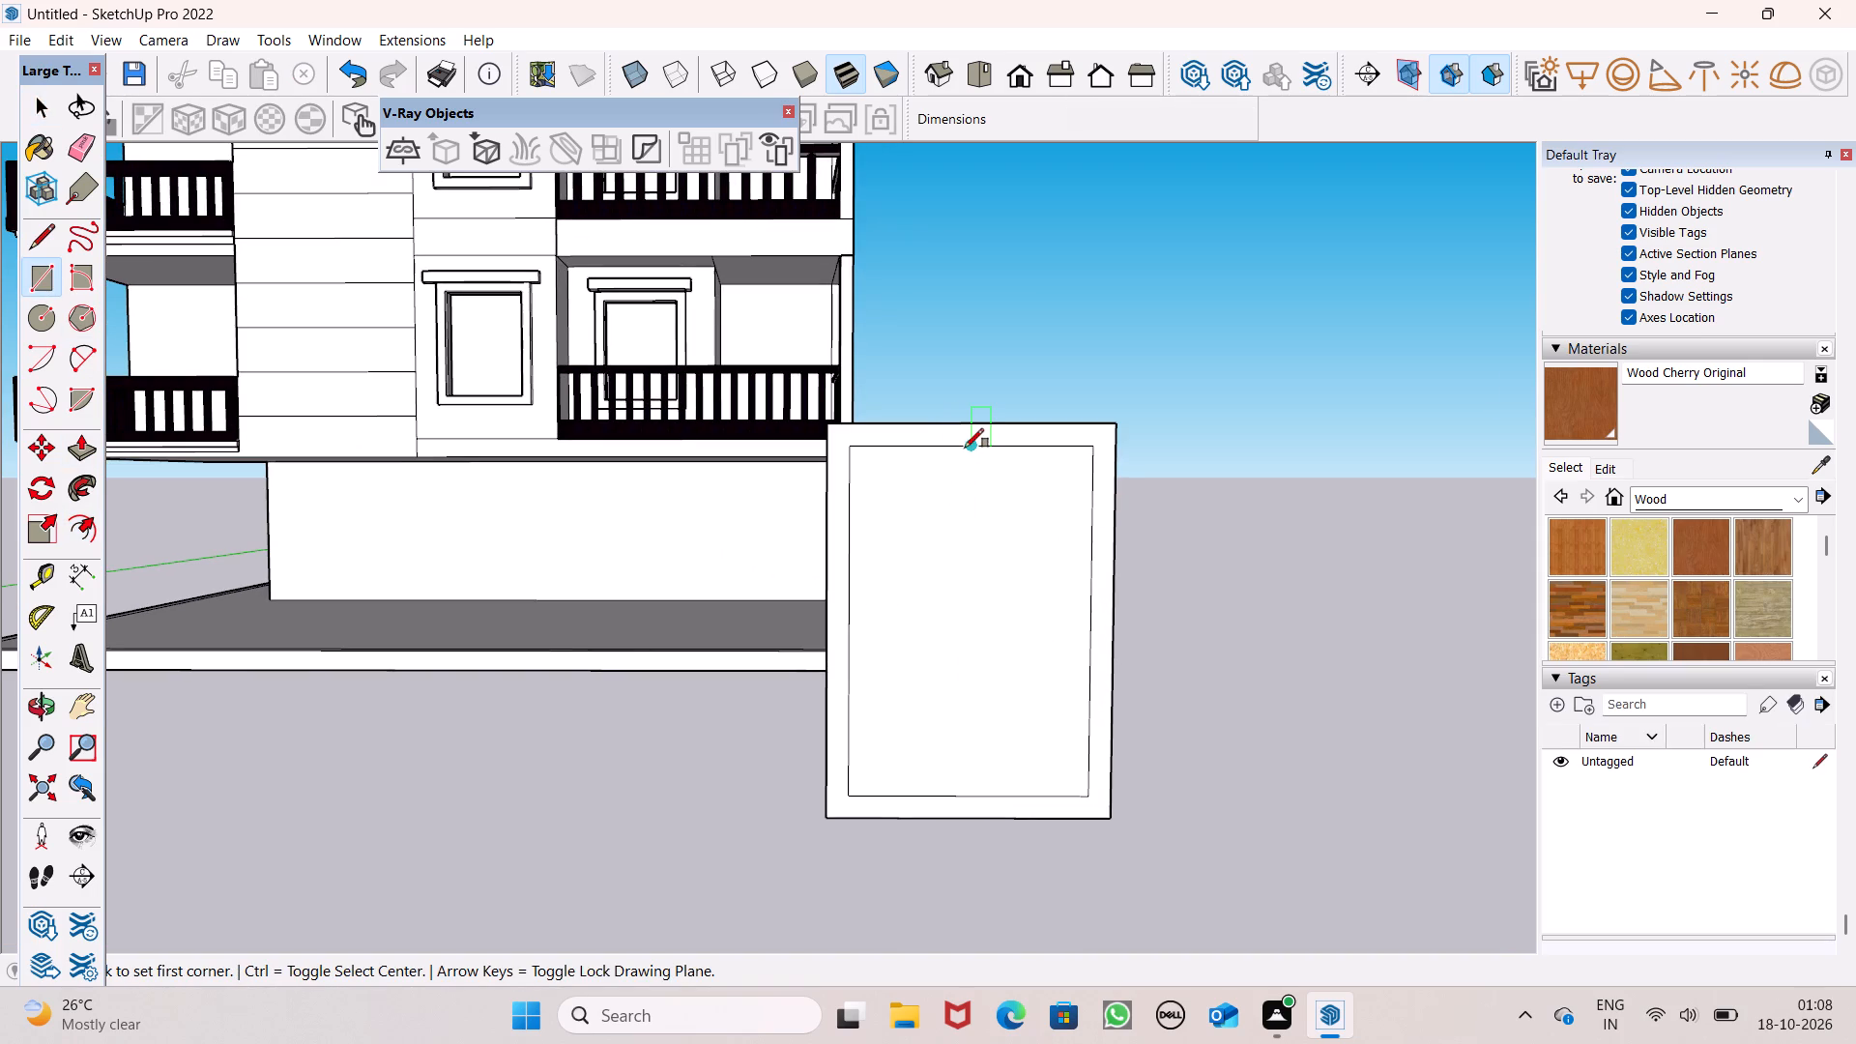
click(959, 447)
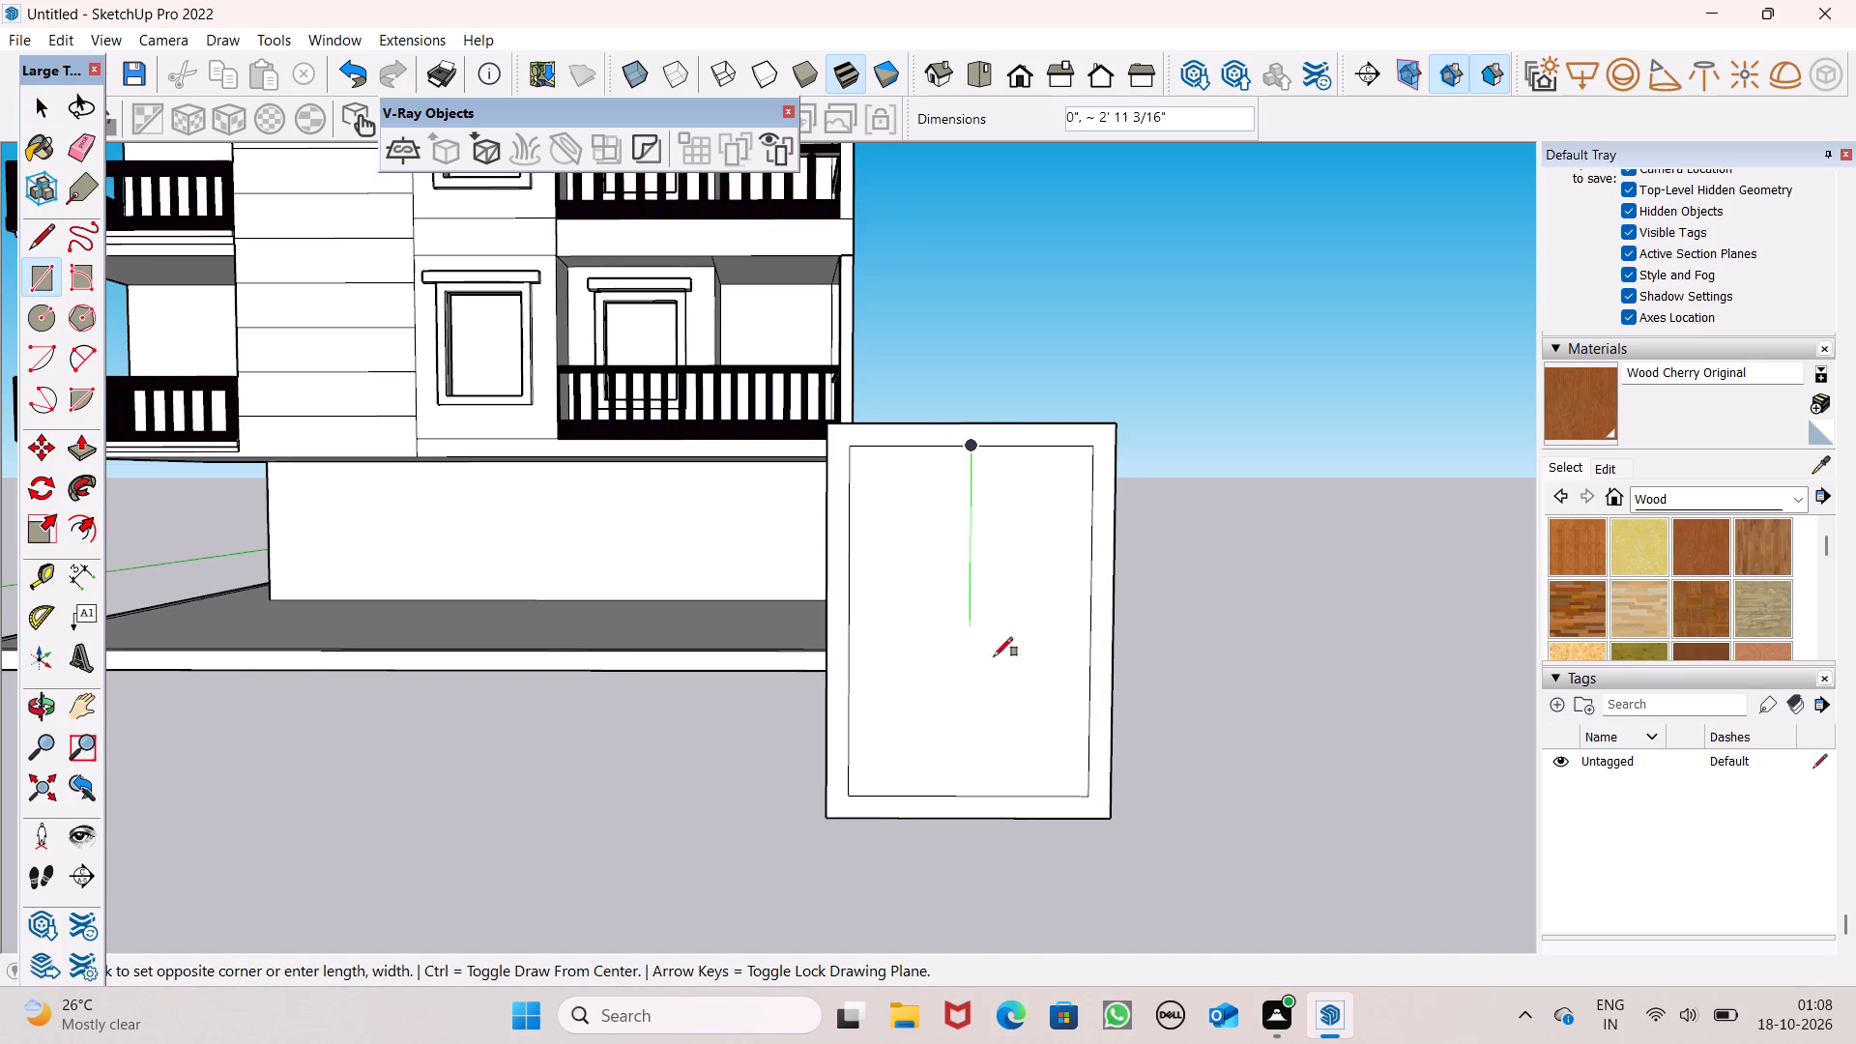
scroll(977, 811, up, 5)
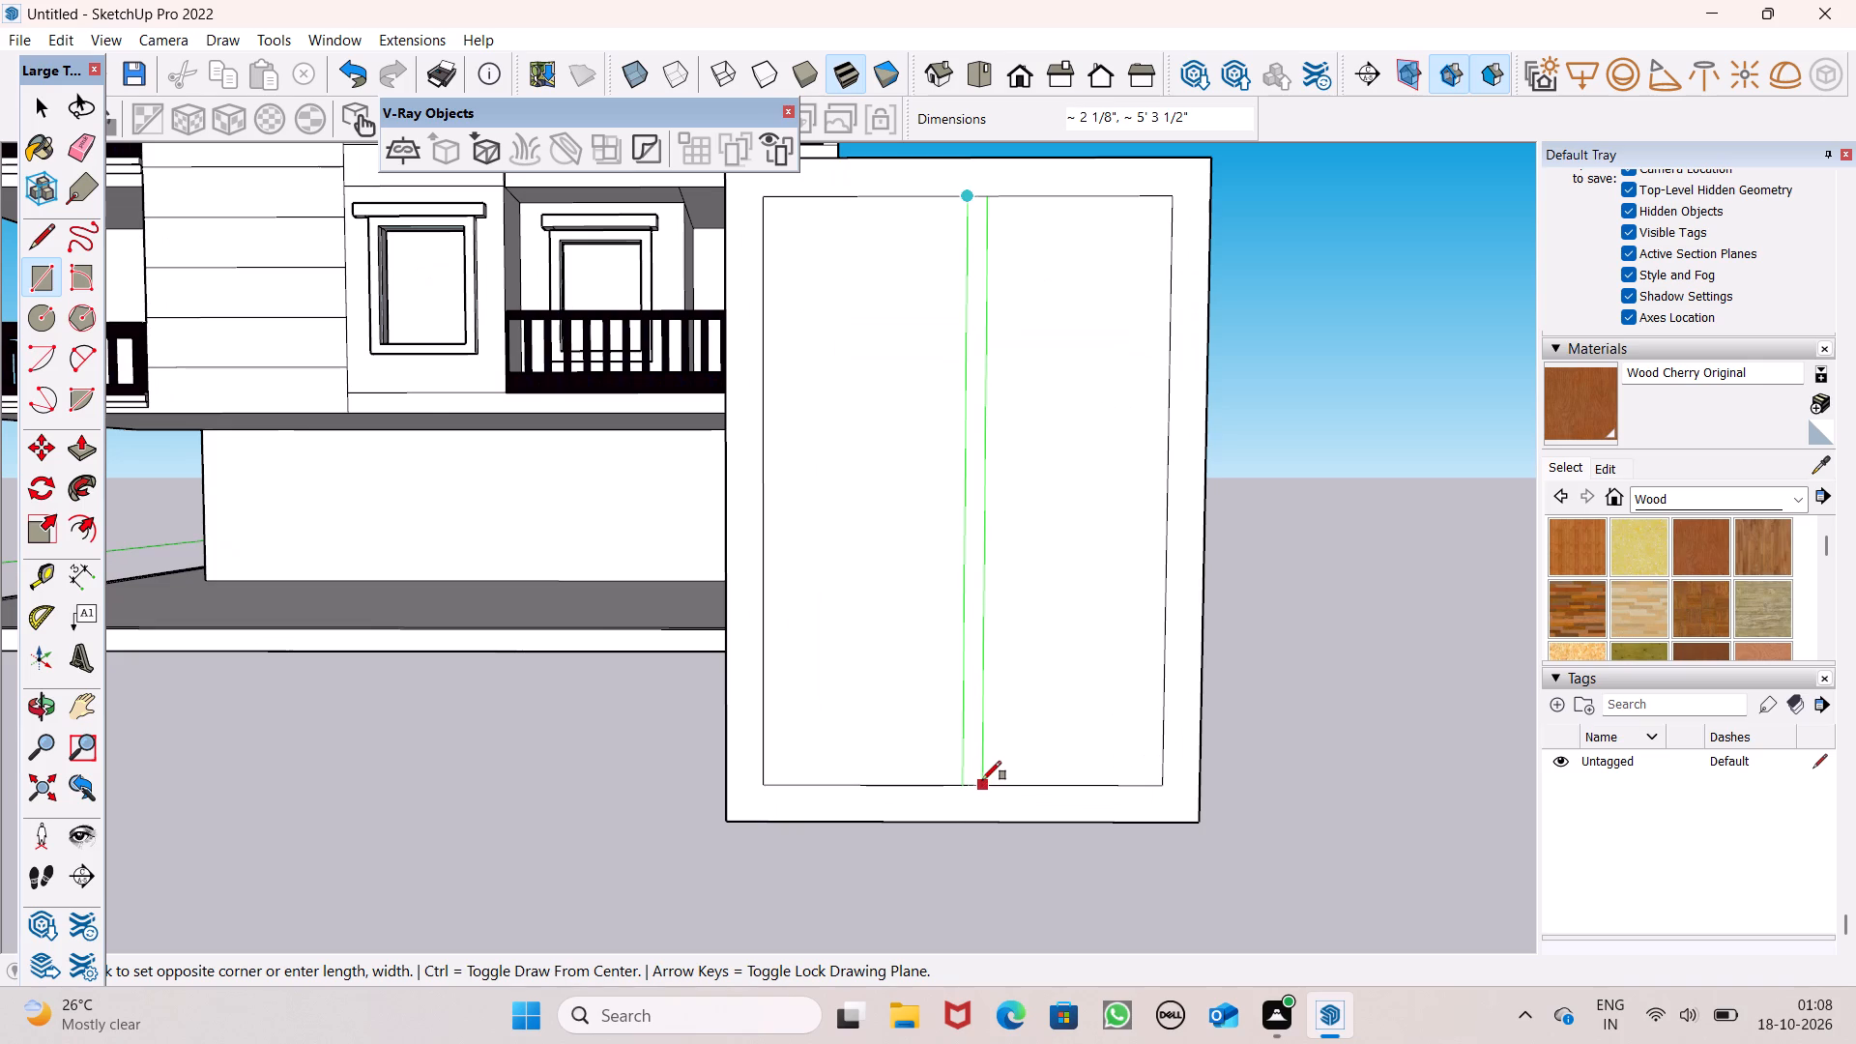
click(982, 780)
Move the vertical strip sideways along the inner rectangle so it sits centred between the frame's two sides.
key(space)
double_click(970, 753)
key(m)
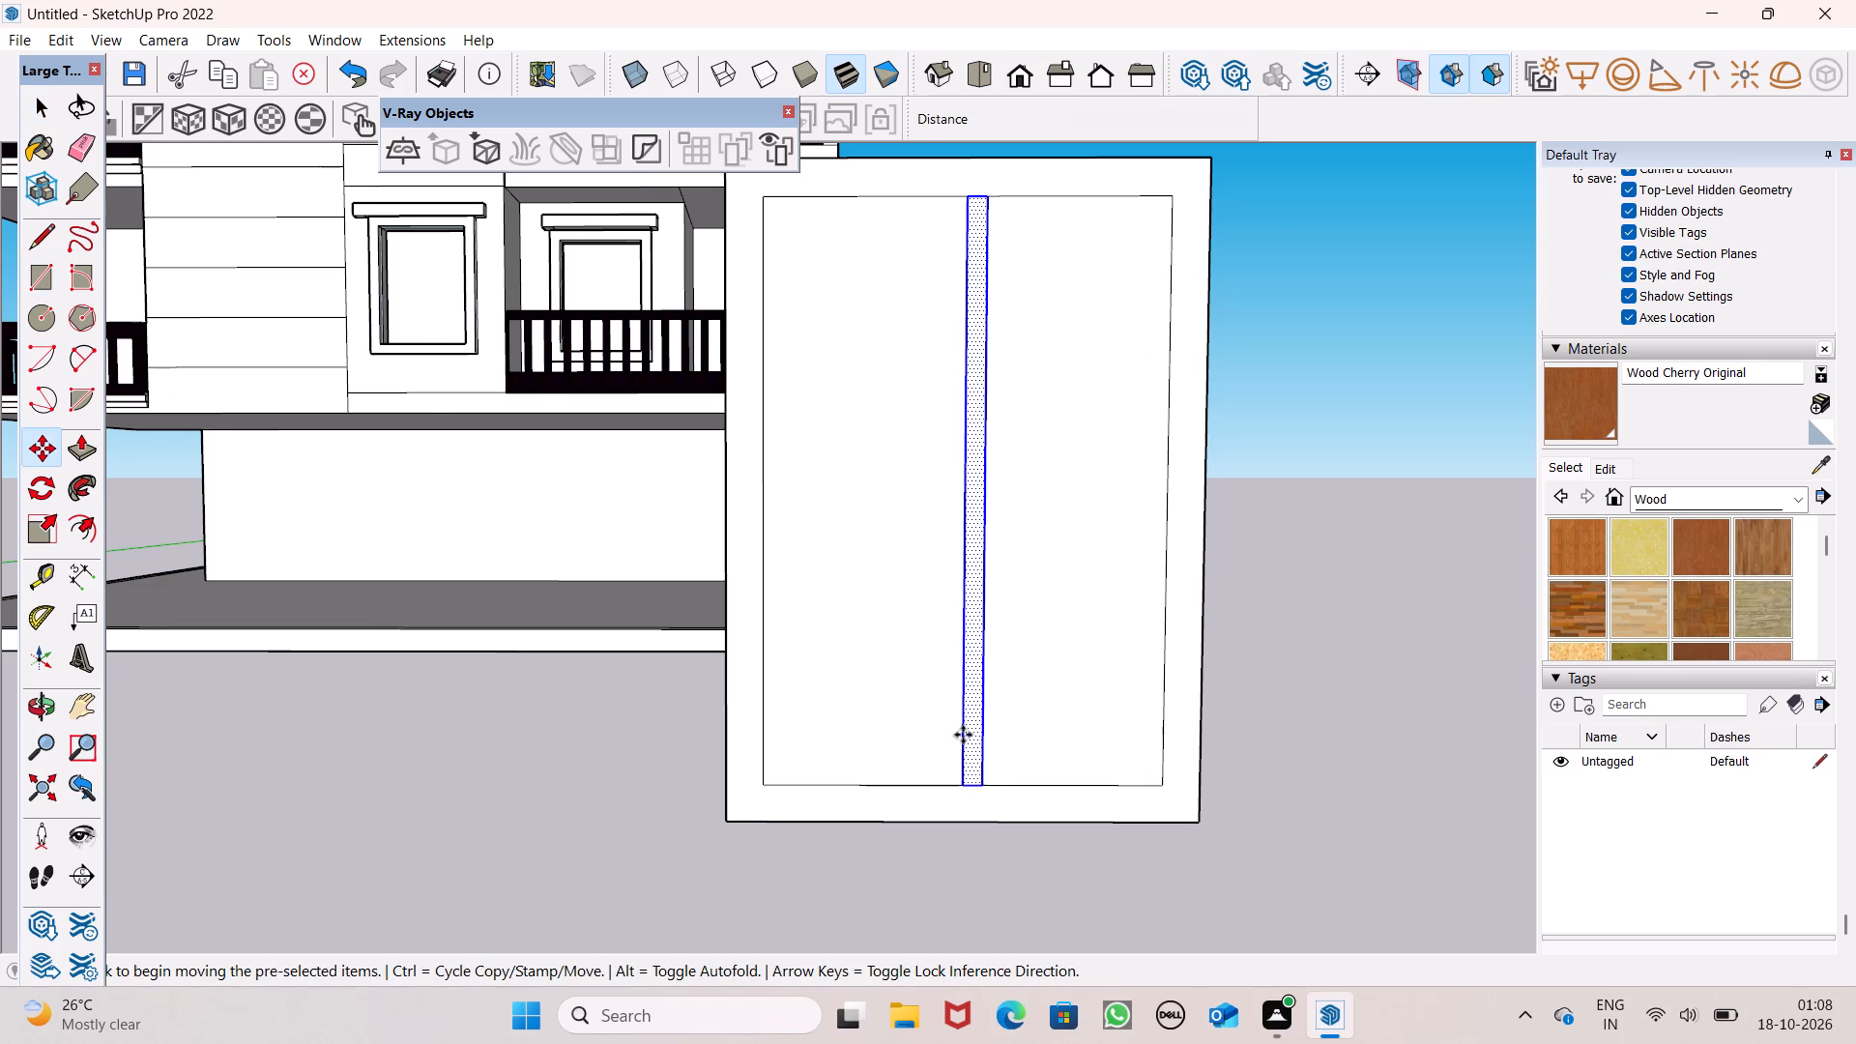
key(Return)
drag(969, 724, 959, 726)
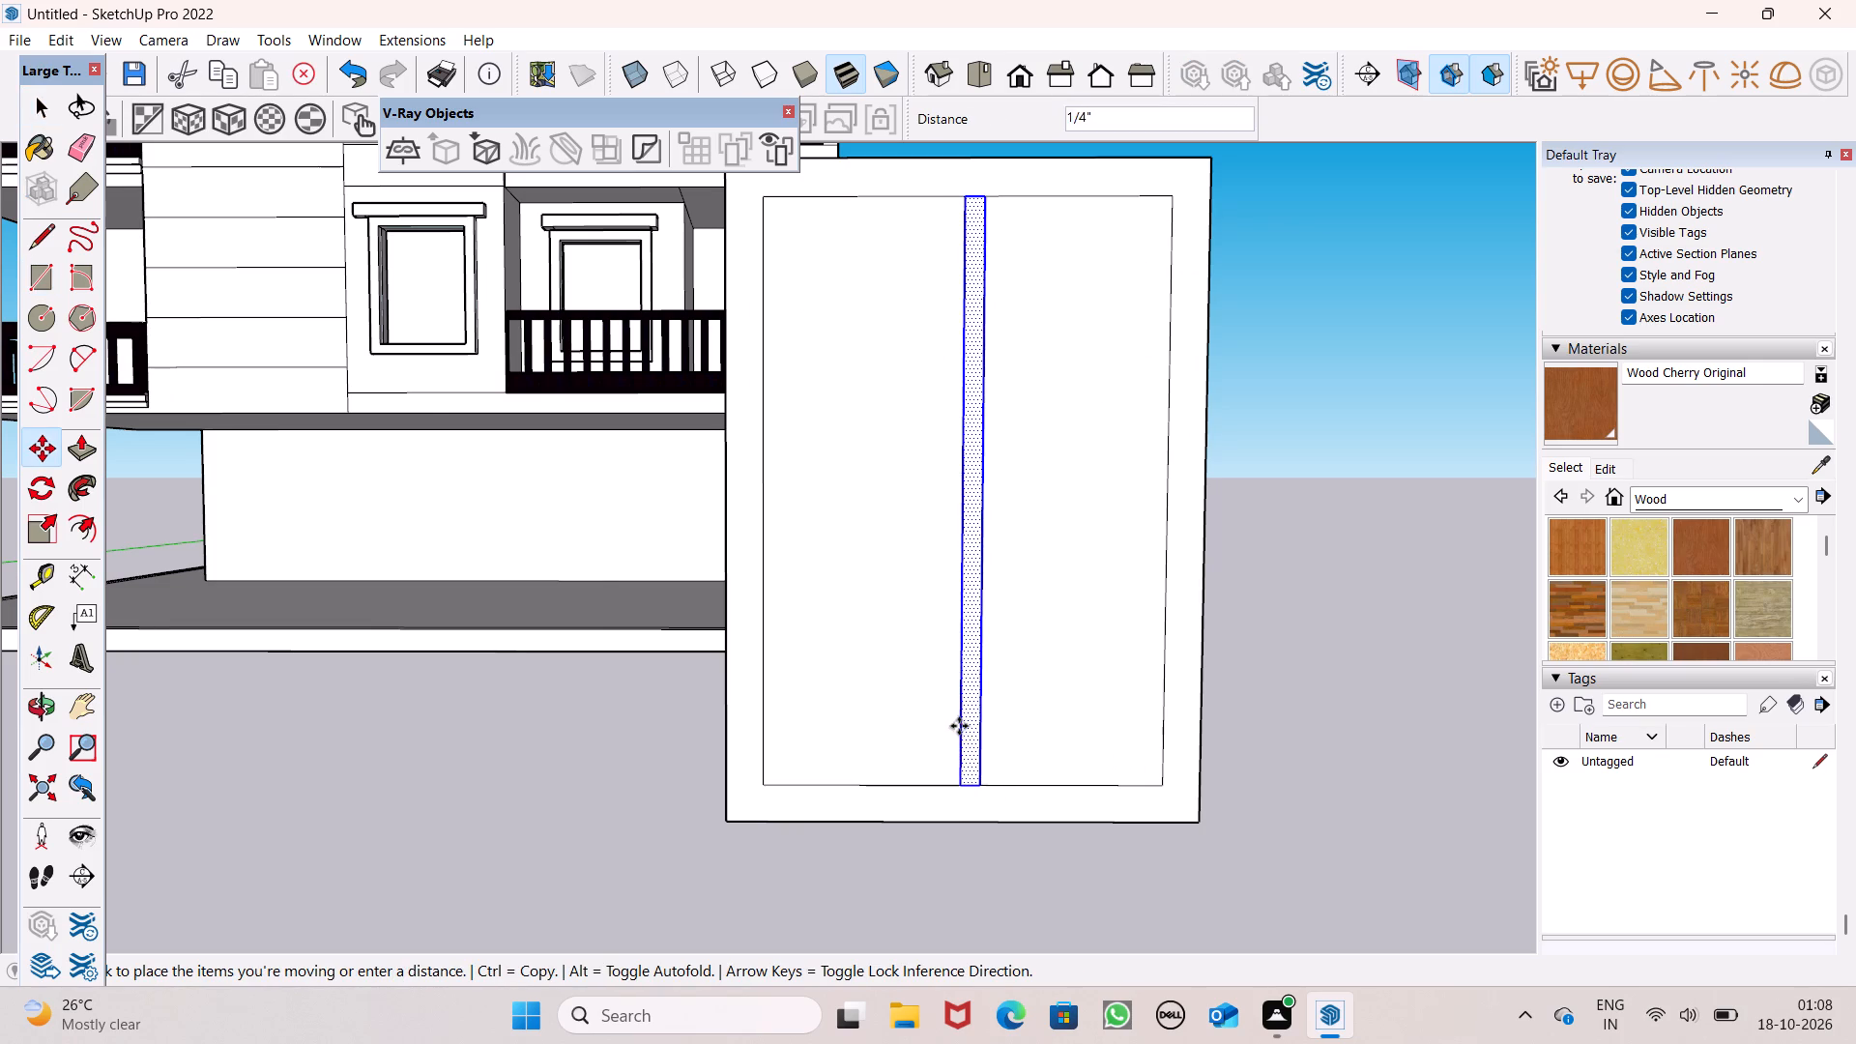
drag(959, 726, 948, 733)
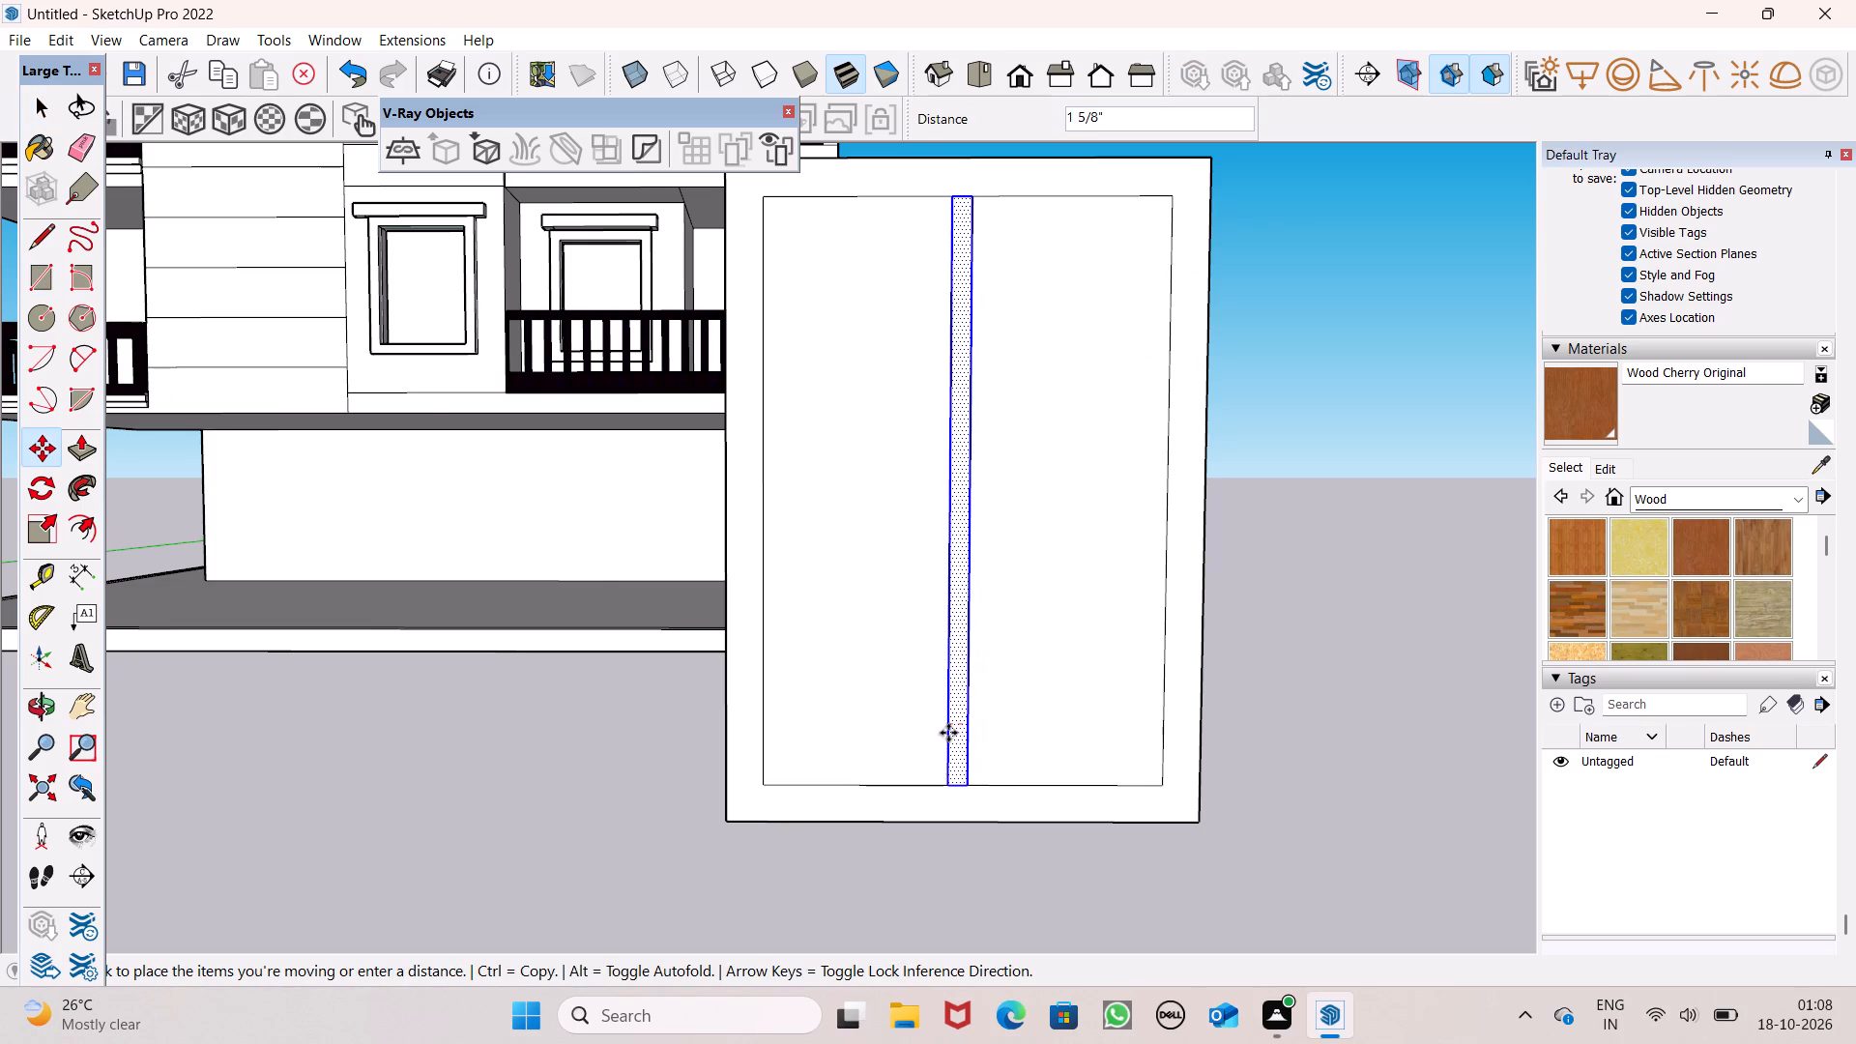
drag(948, 733, 933, 733)
click(929, 734)
key(space)
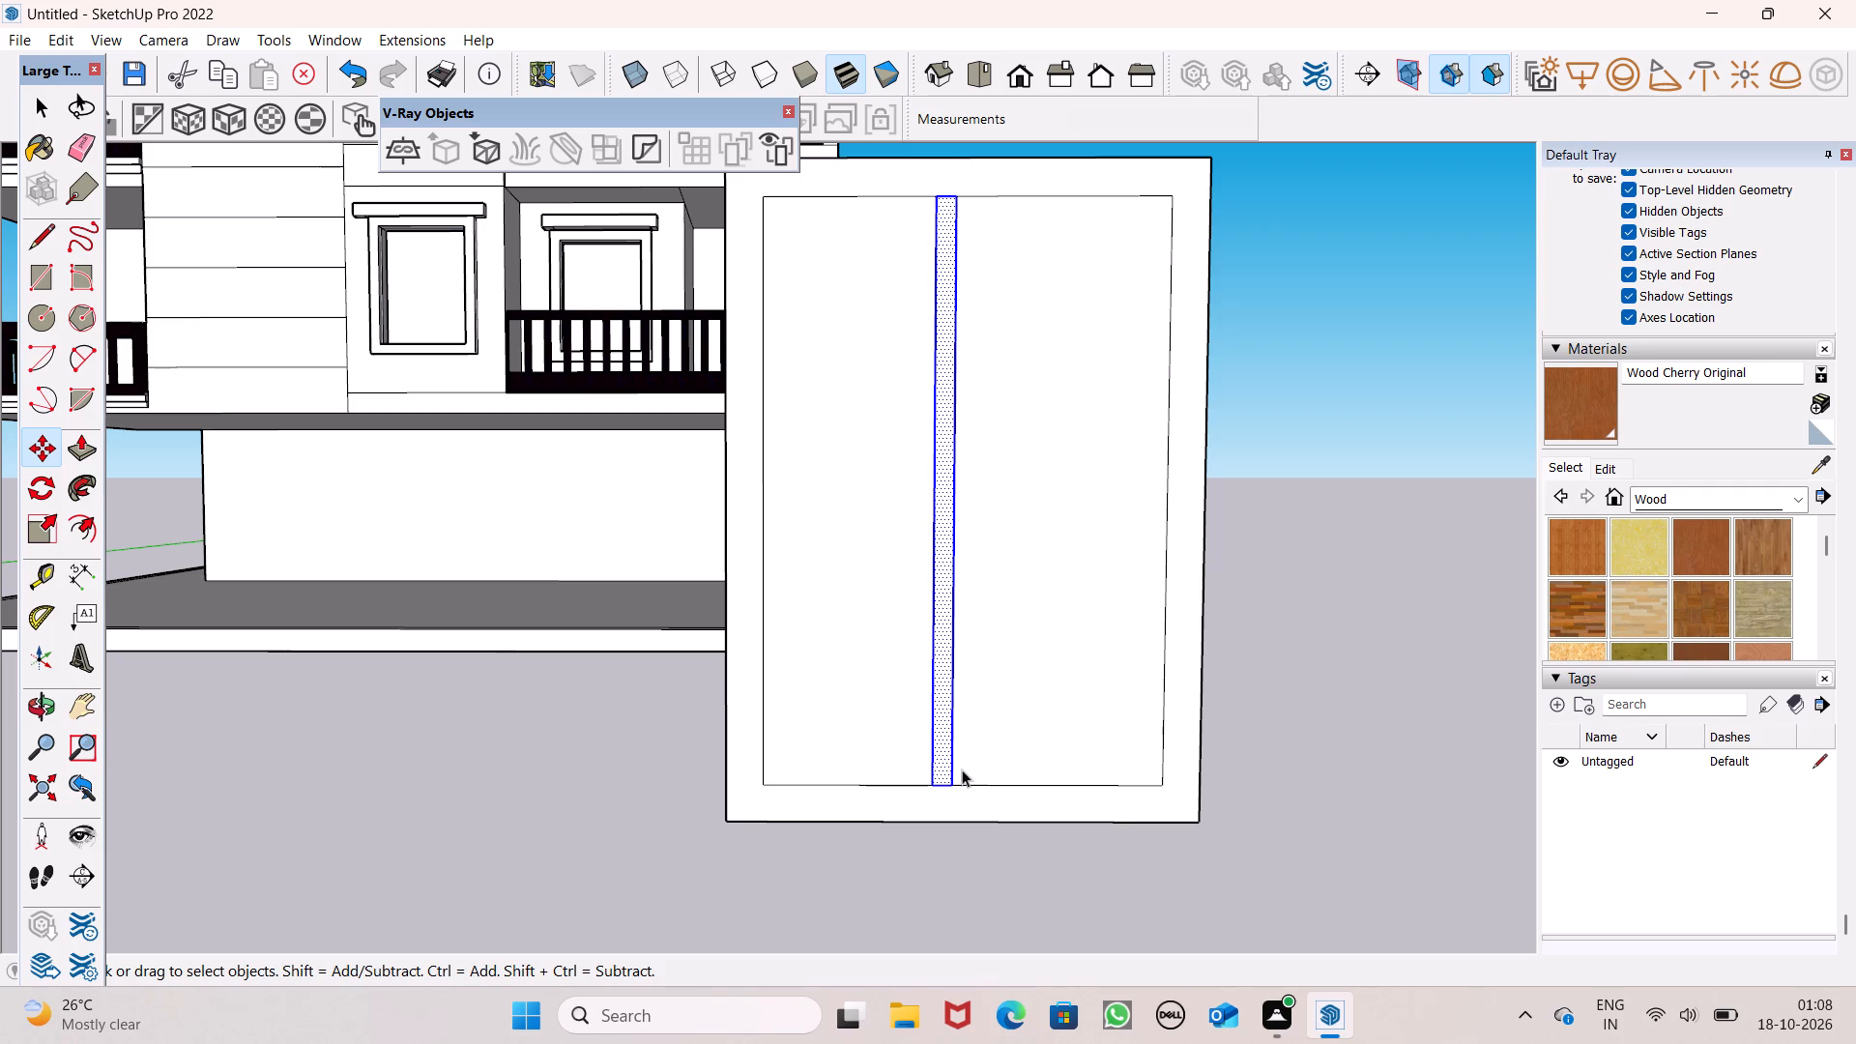
key(m)
key(Return)
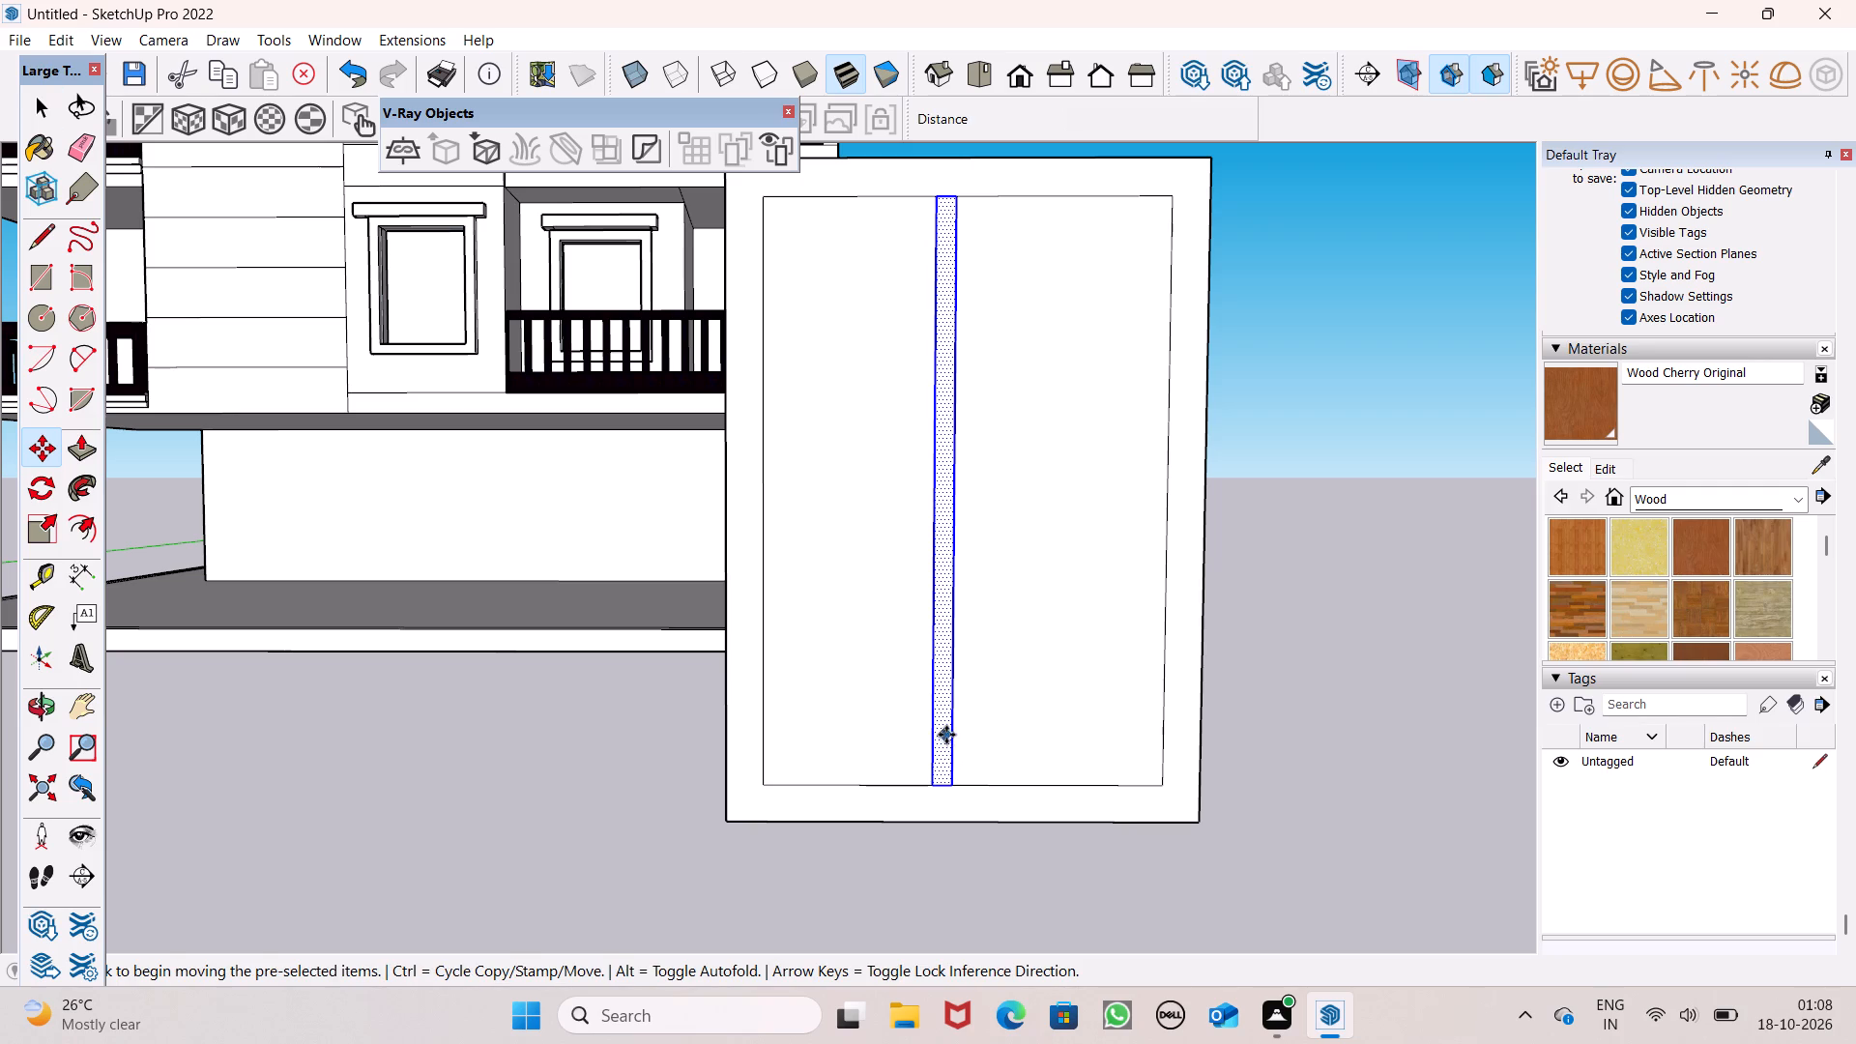
drag(952, 728, 969, 724)
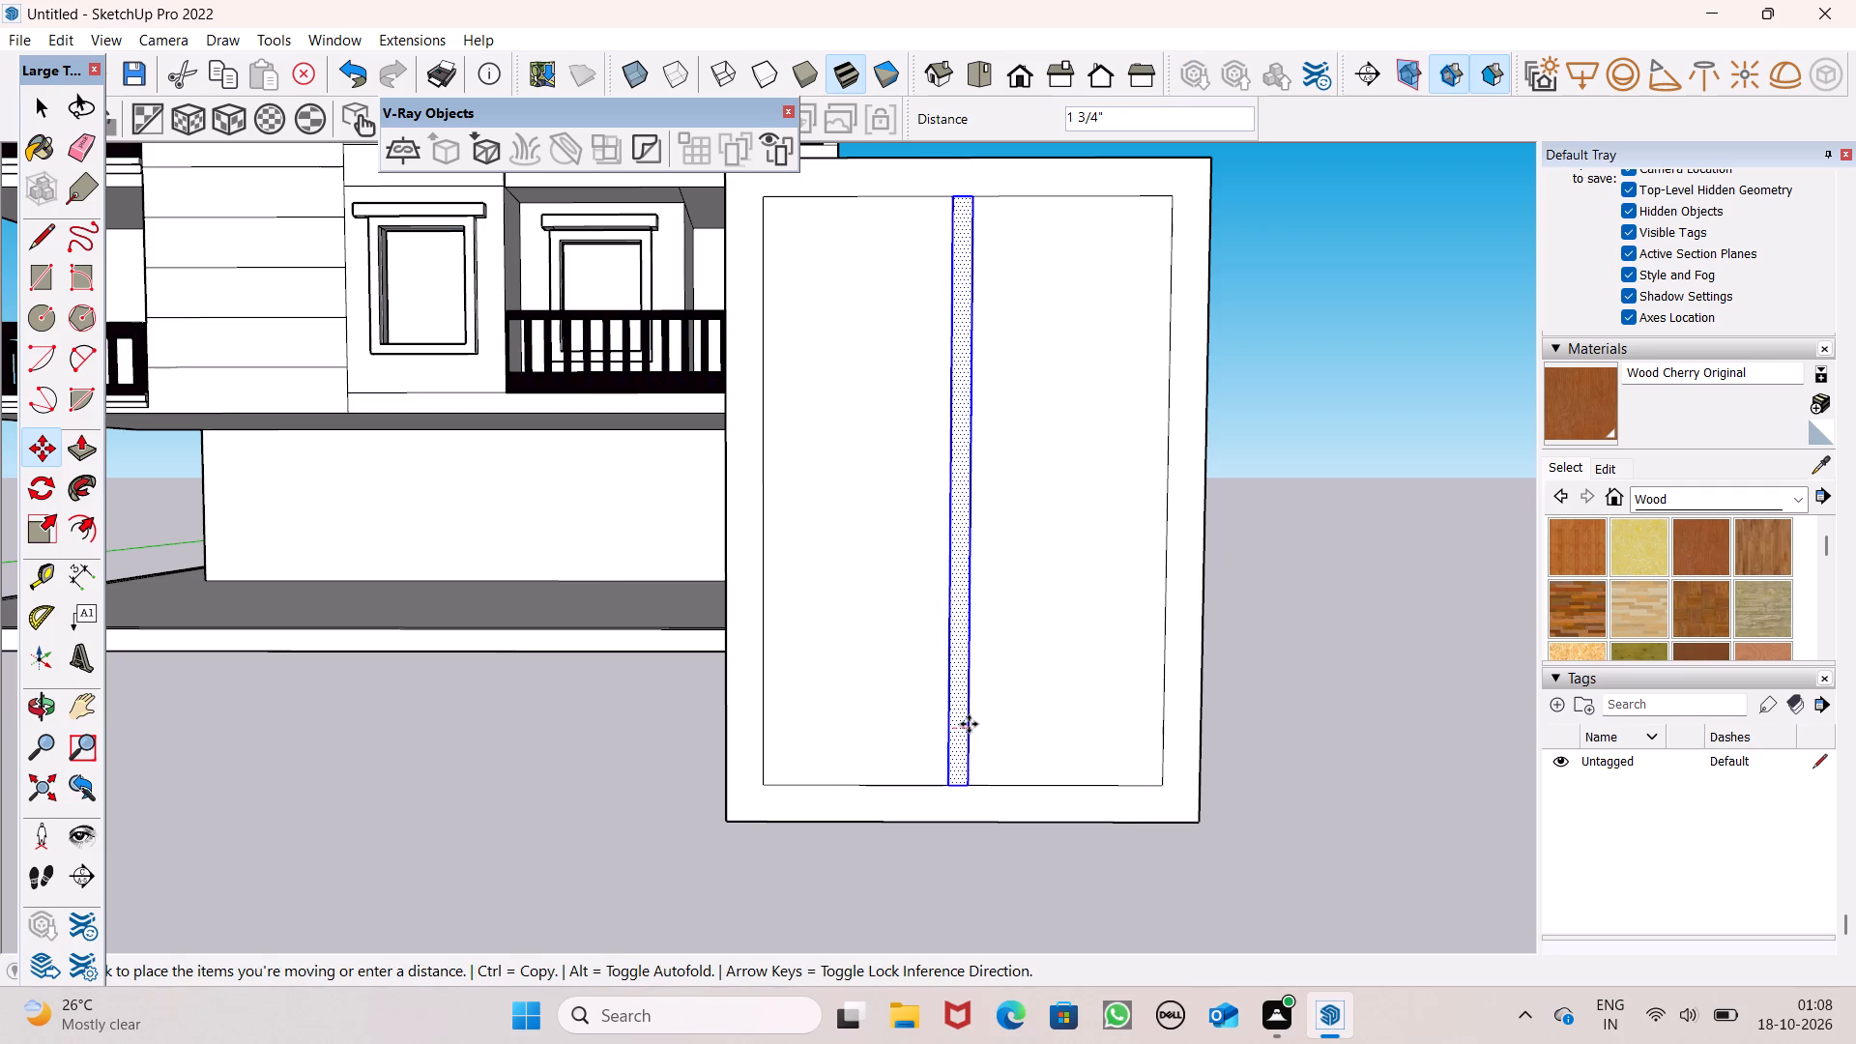
drag(969, 724, 970, 723)
key(space)
click(1272, 728)
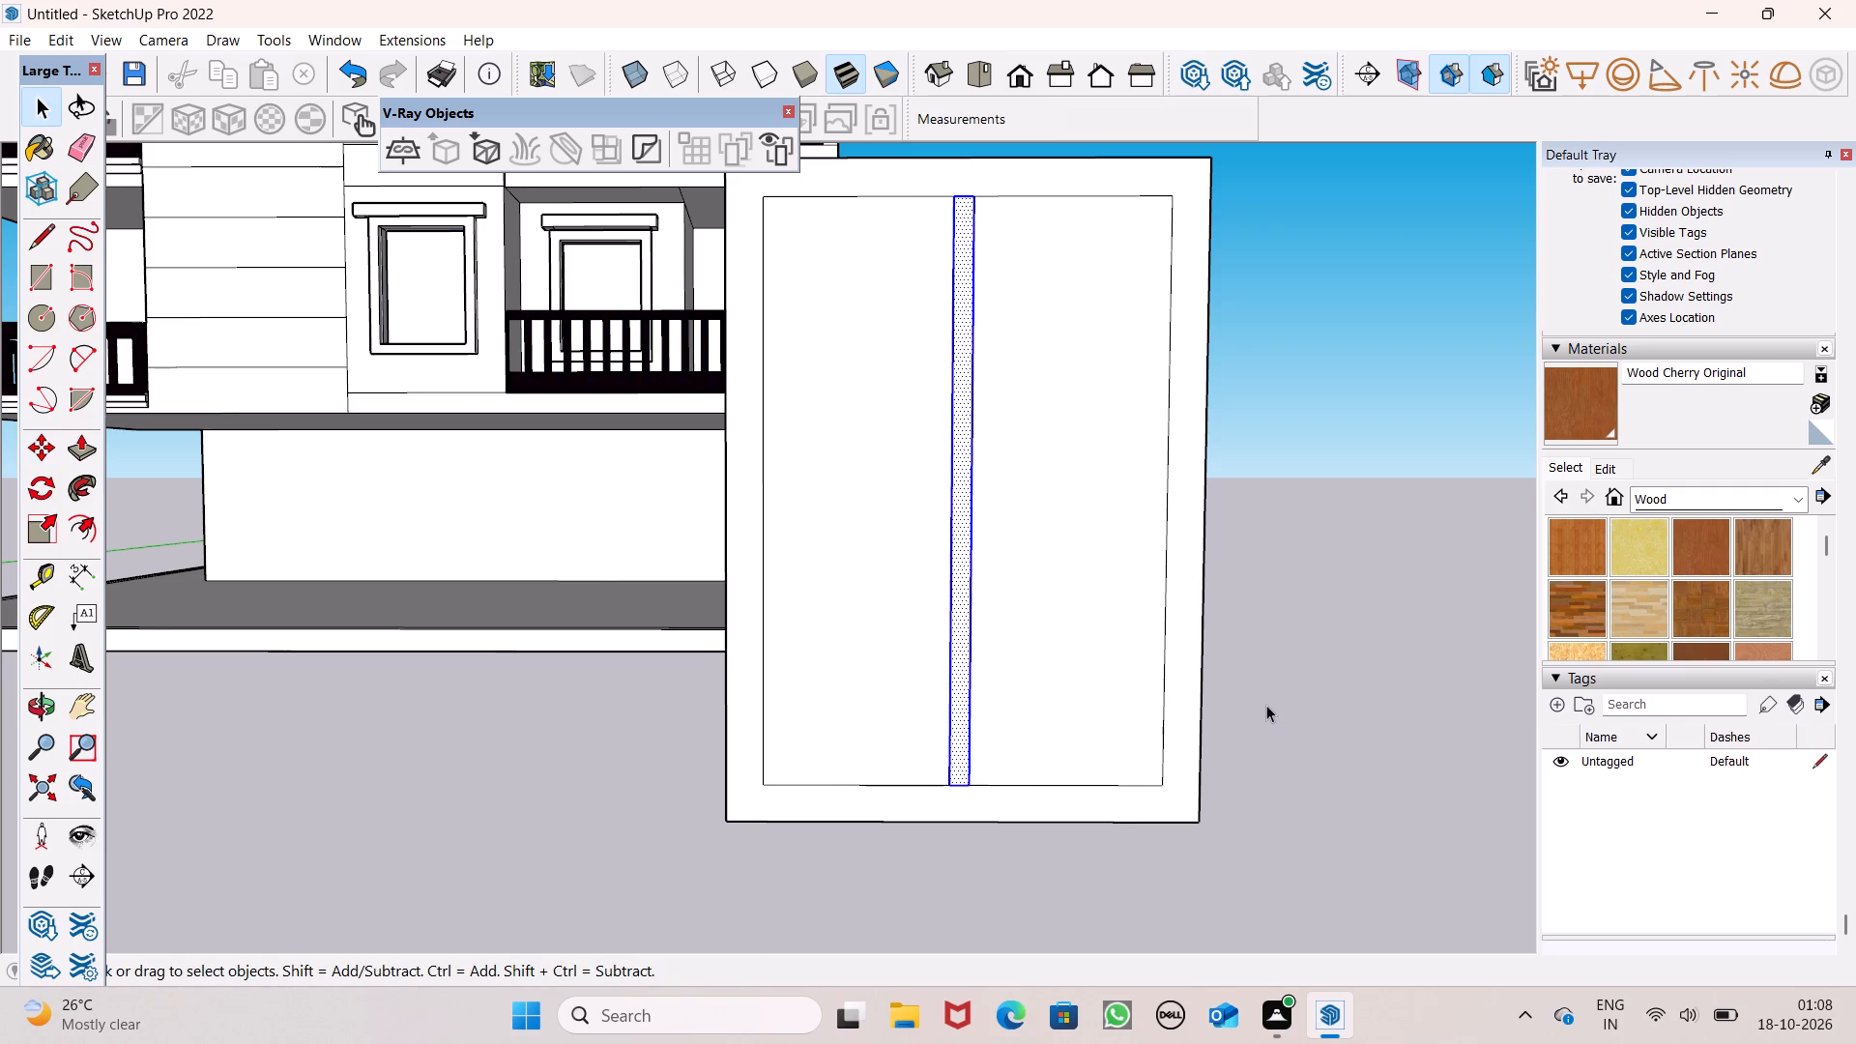
Draw a horizontal strip about 2 3/8" by 3' 7 9/16" across the inner rectangle's upper part, from side to side.
scroll(1266, 705, down, 2)
middle_drag(1249, 725, 1241, 741)
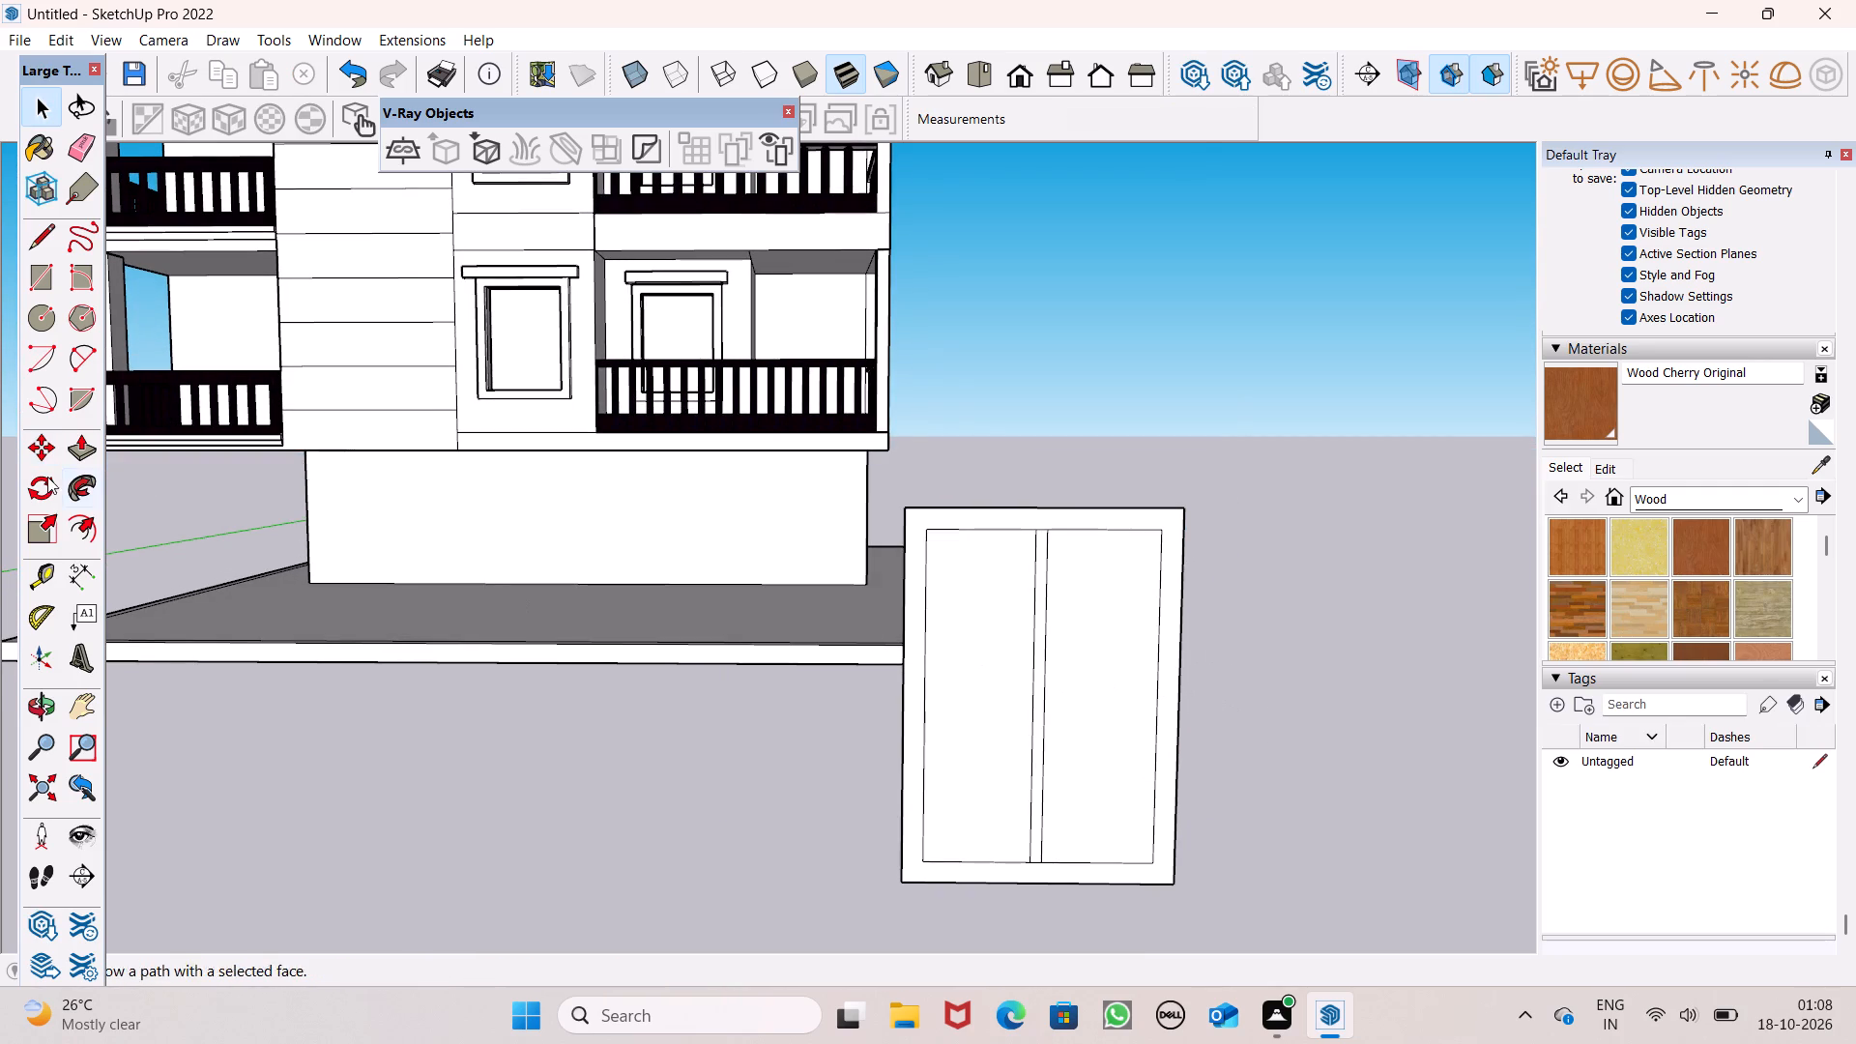
click(39, 288)
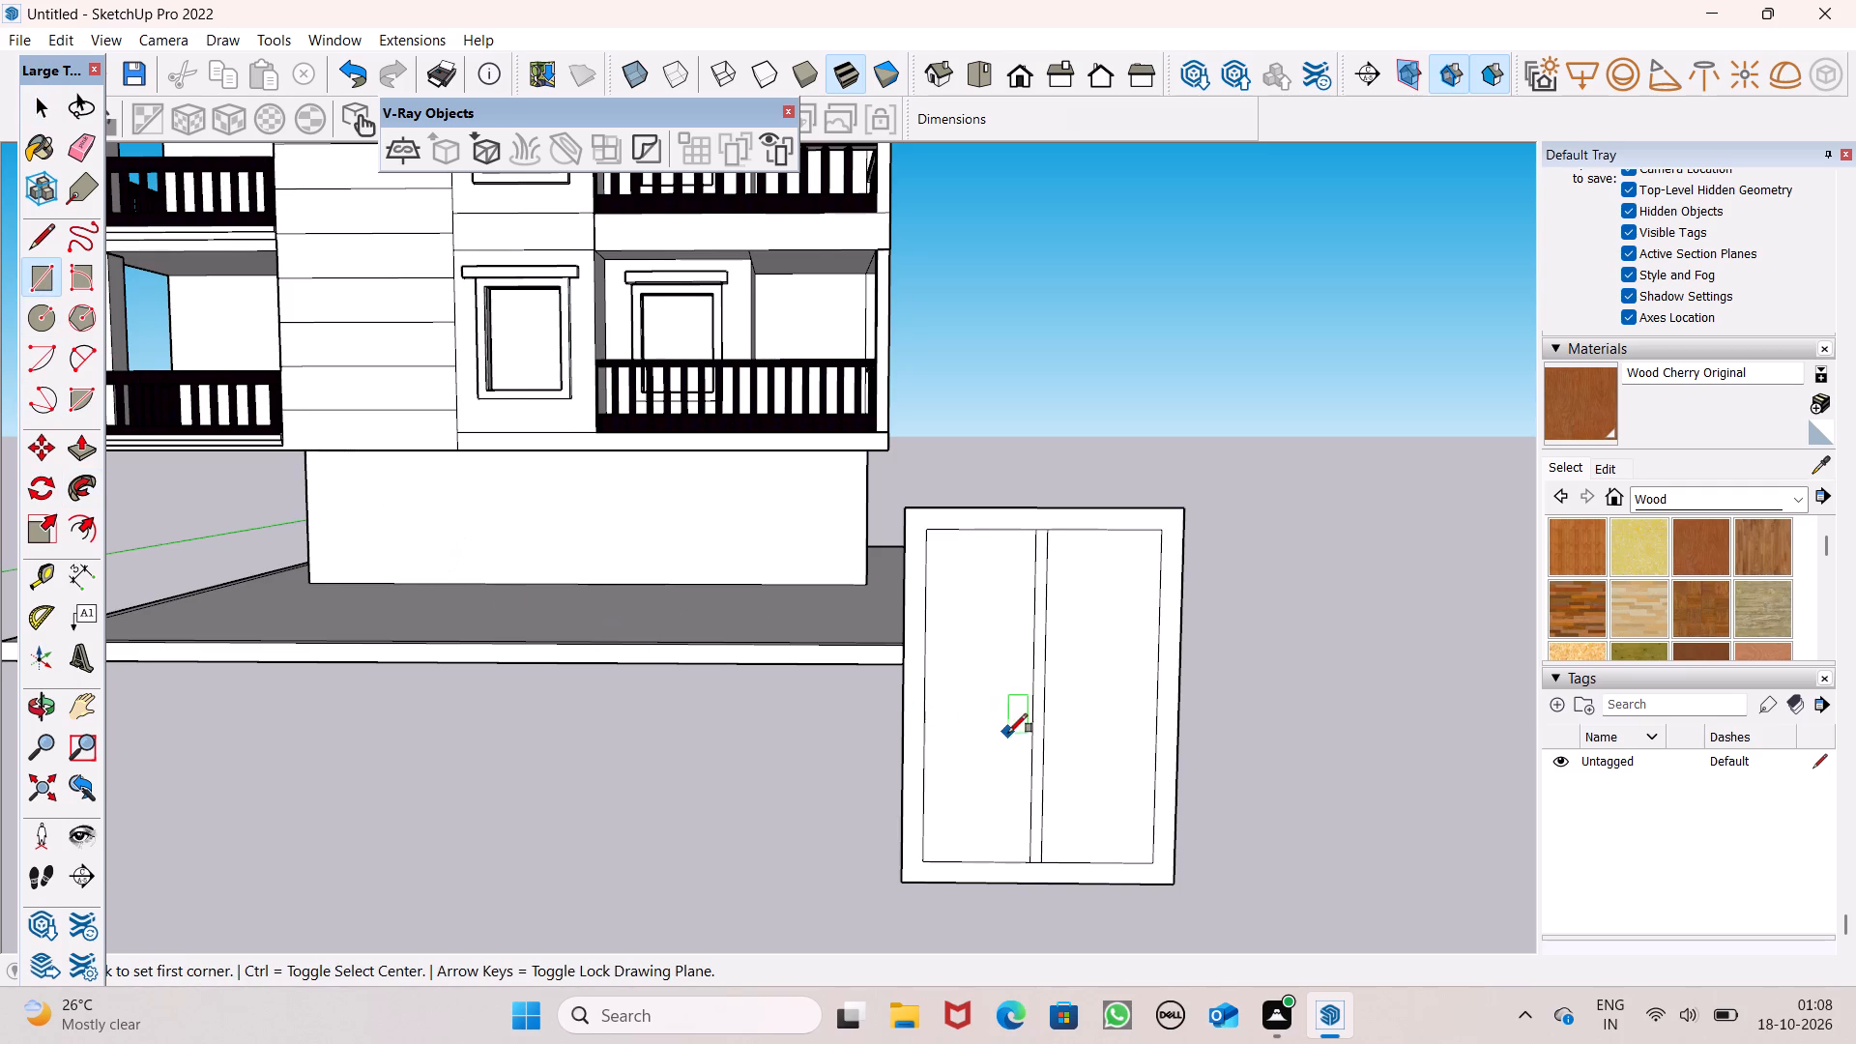
scroll(1008, 733, up, 2)
click(909, 587)
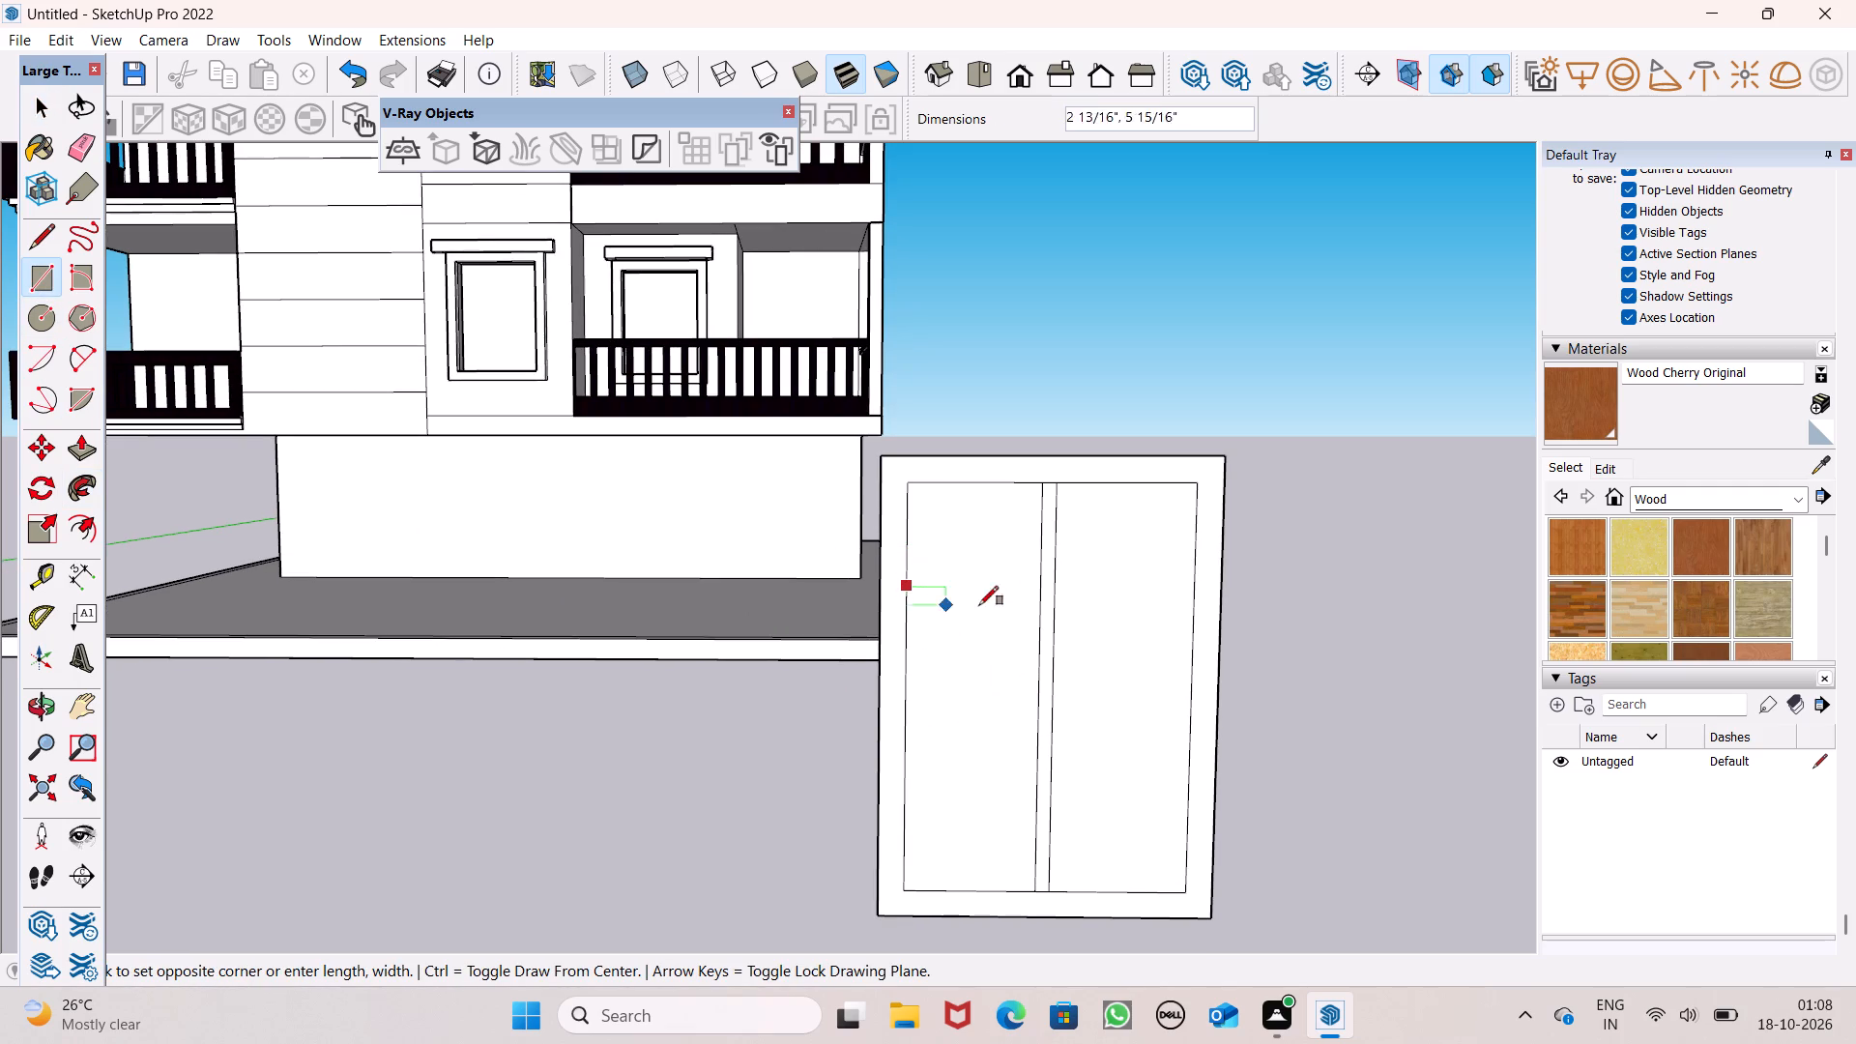
click(1195, 601)
key(space)
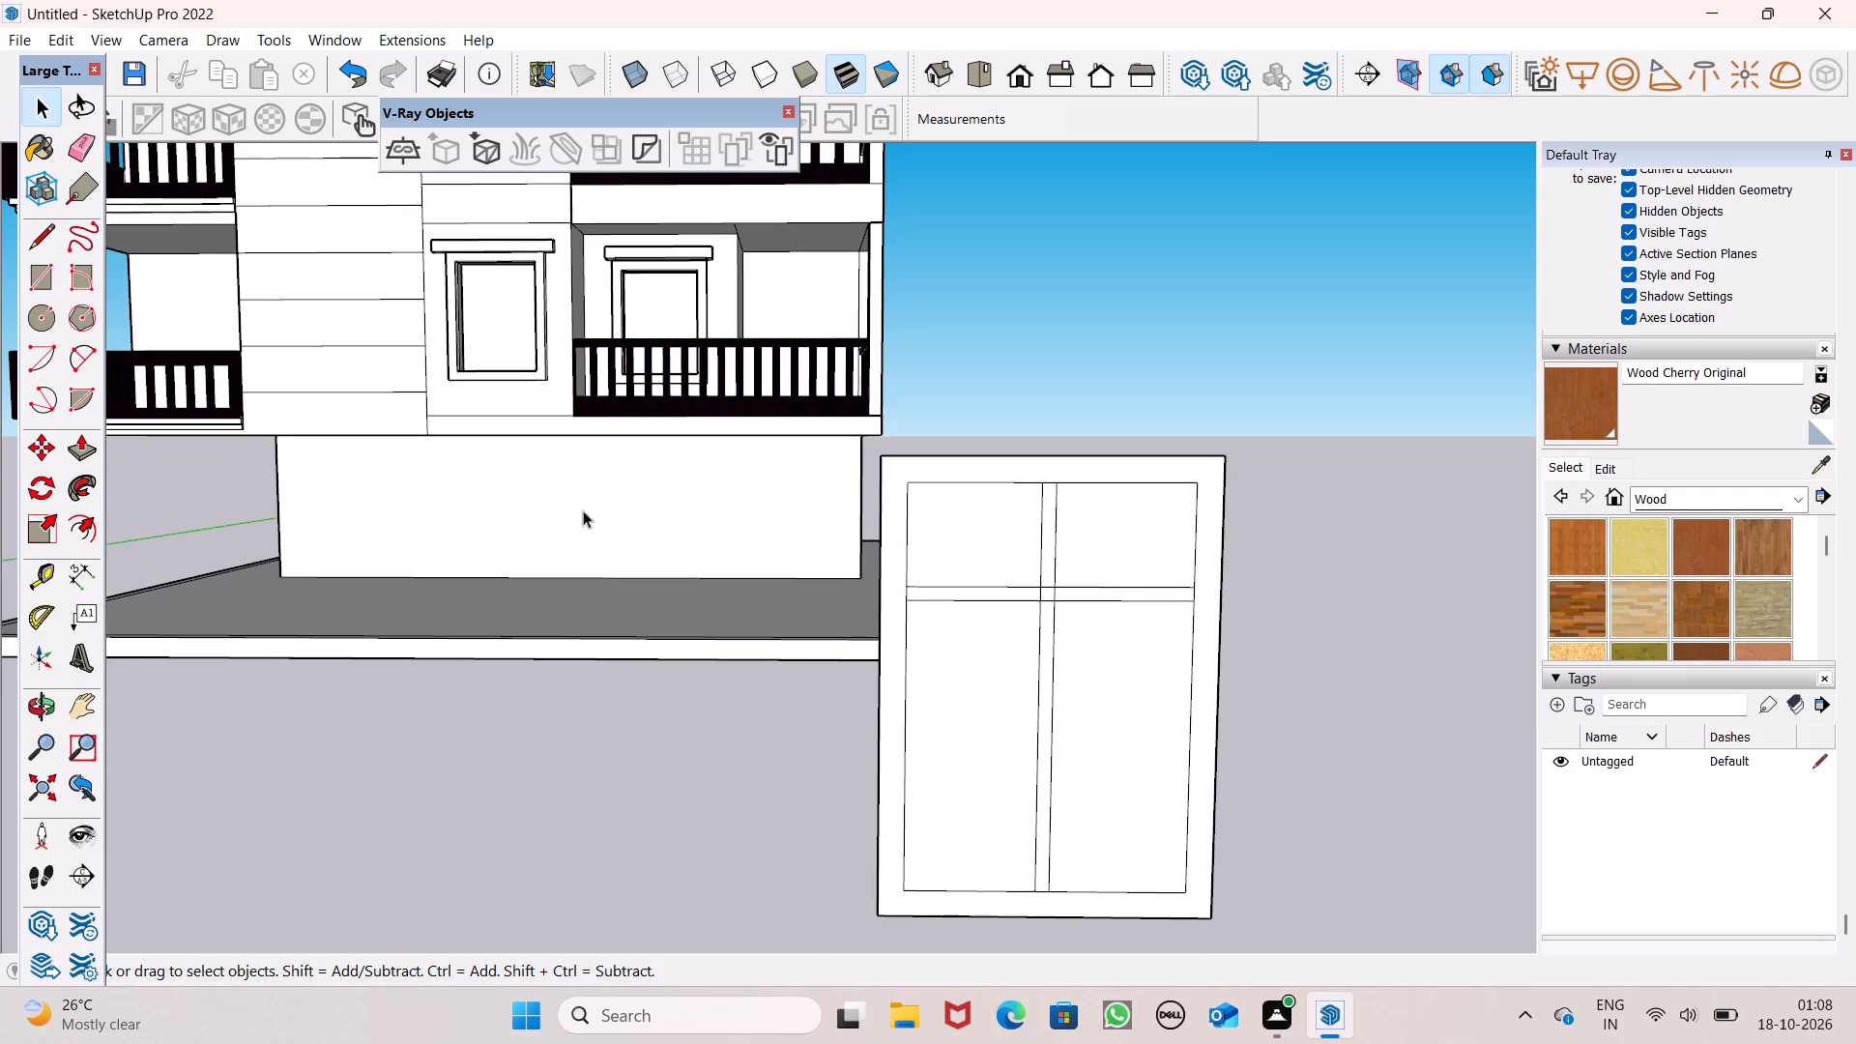
Erase the edge segments where the two strips cross and meet the frame, merging strips and frame into one face around four panes.
click(86, 151)
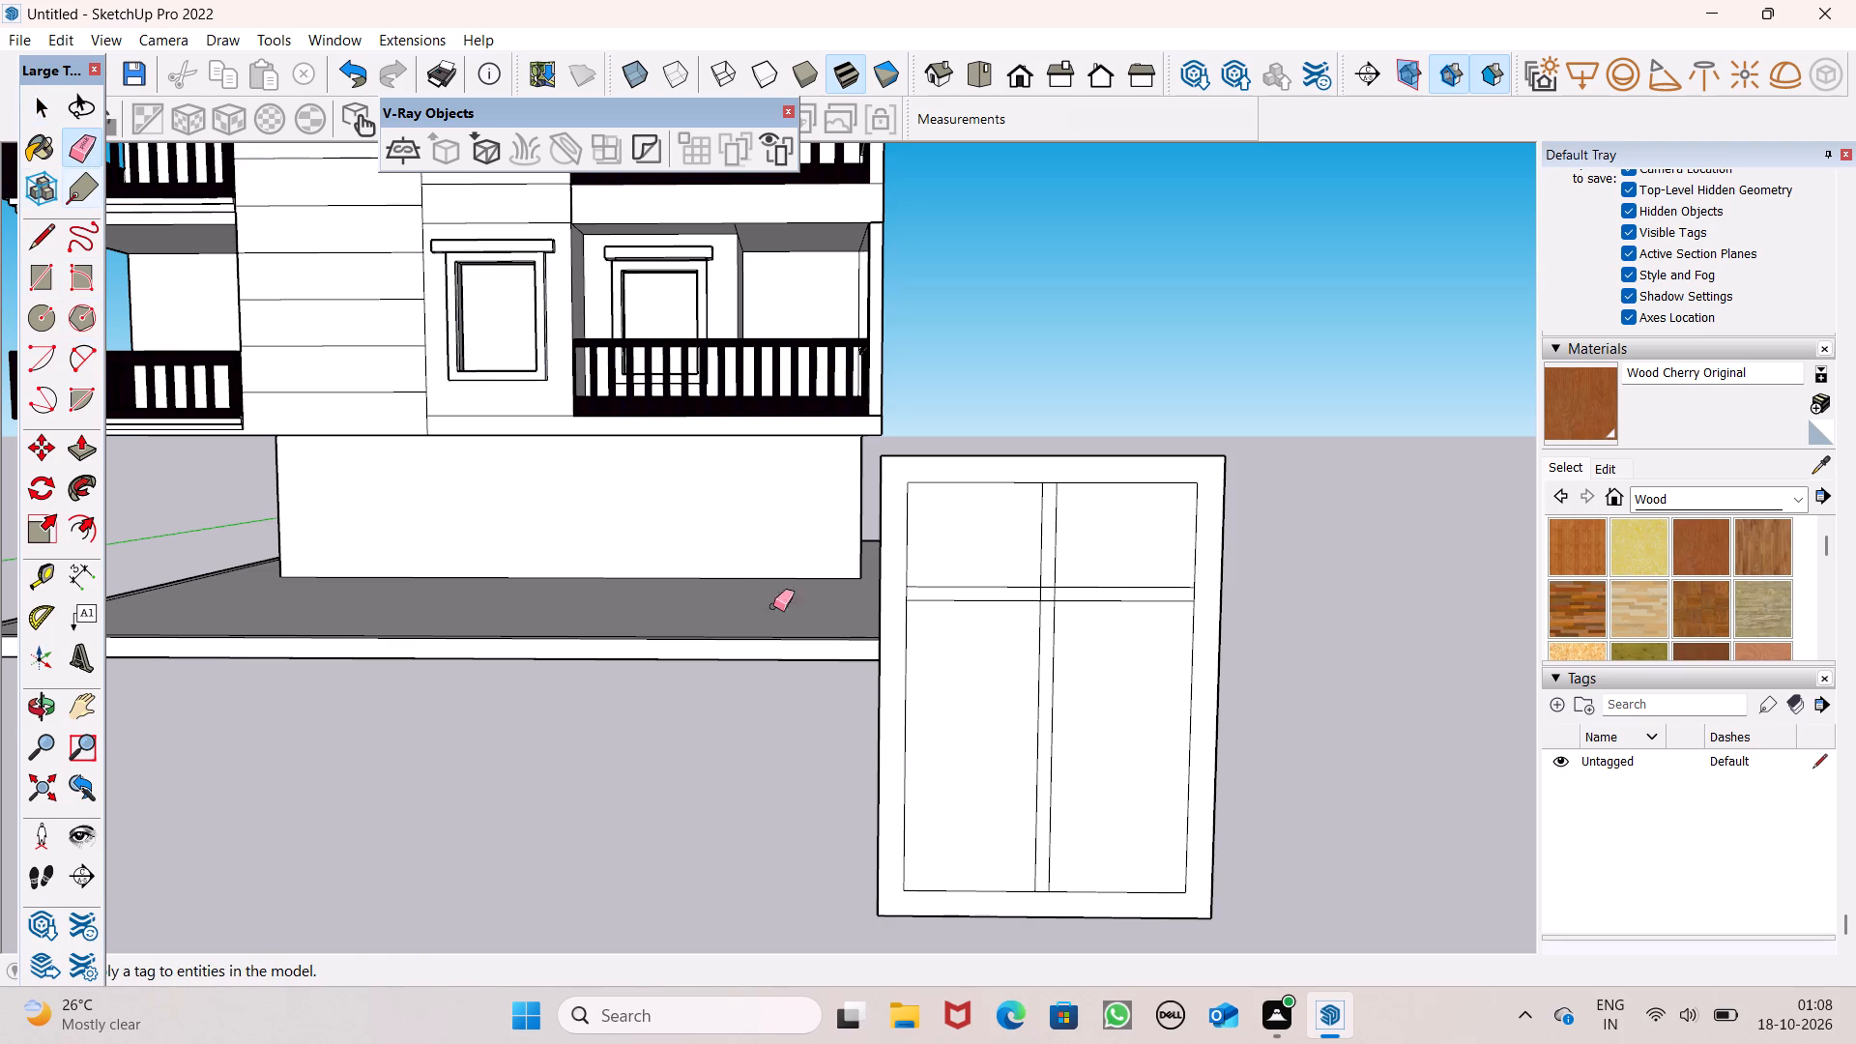
scroll(1065, 594, up, 9)
drag(1022, 566, 1003, 603)
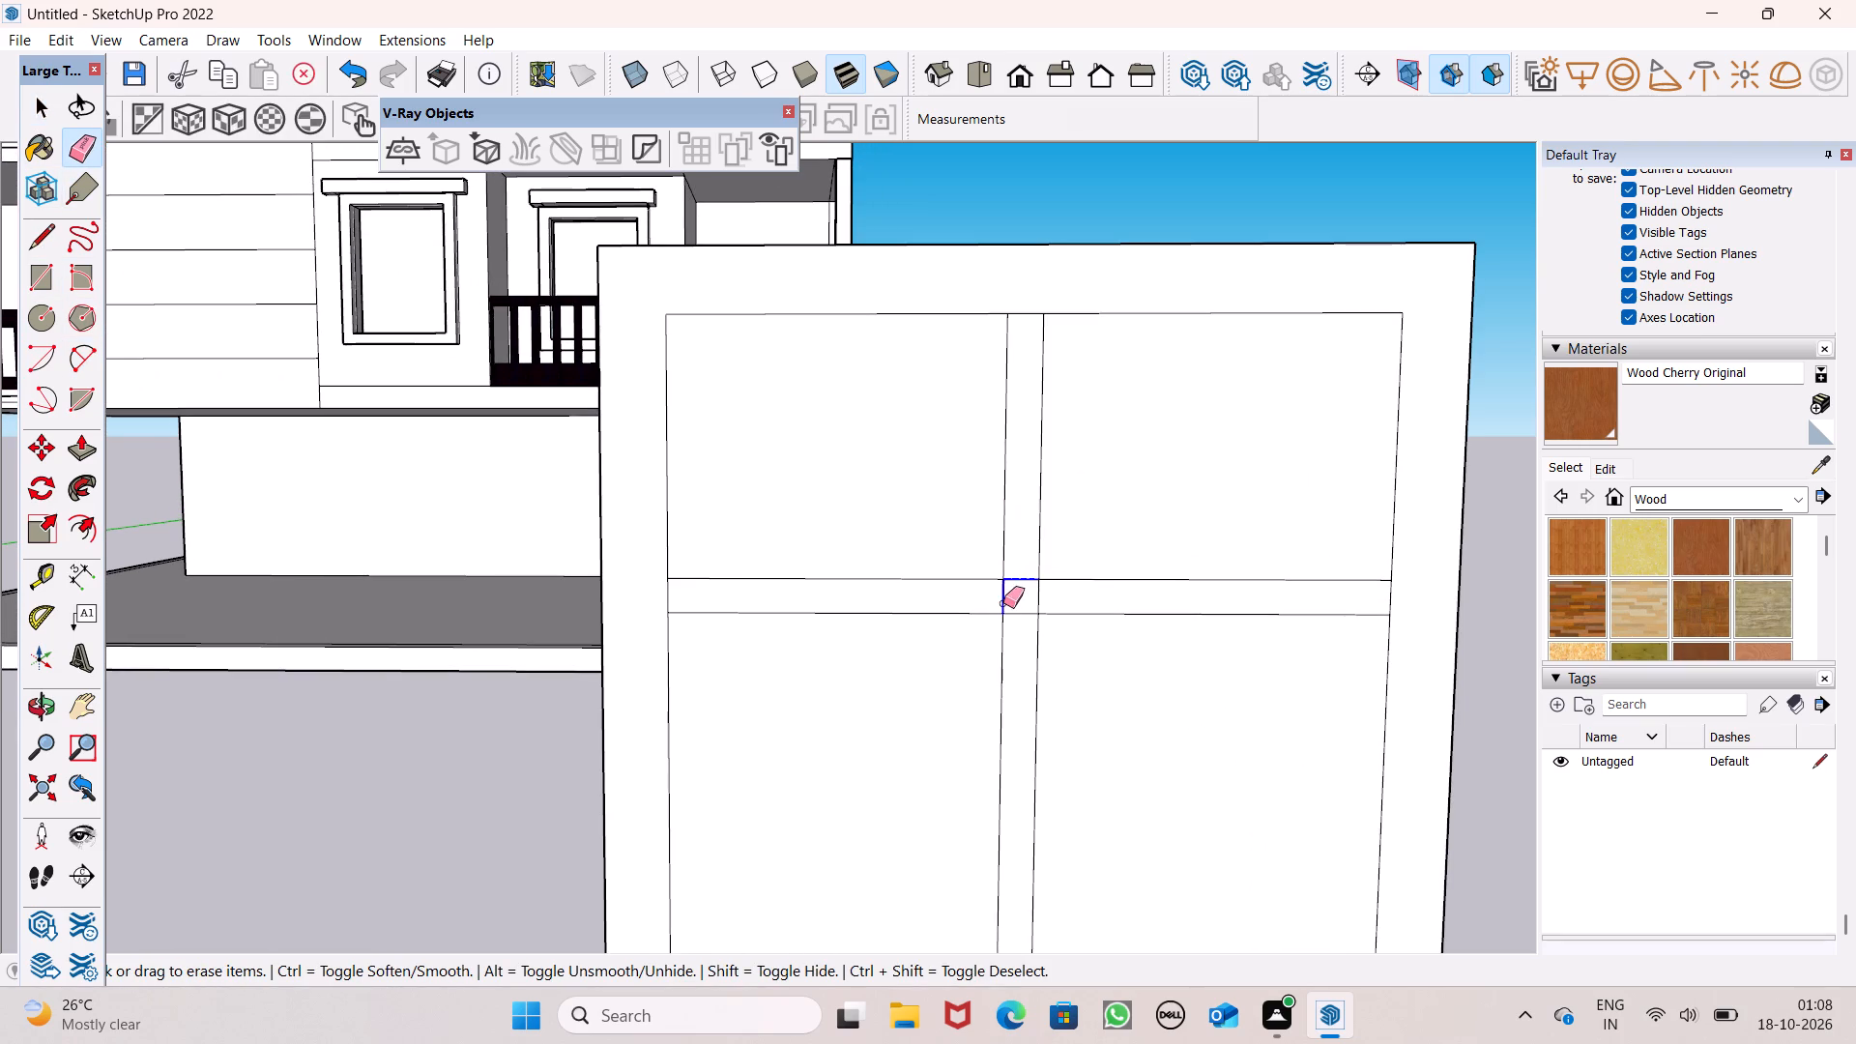
drag(1003, 603, 1002, 603)
drag(1002, 603, 1014, 619)
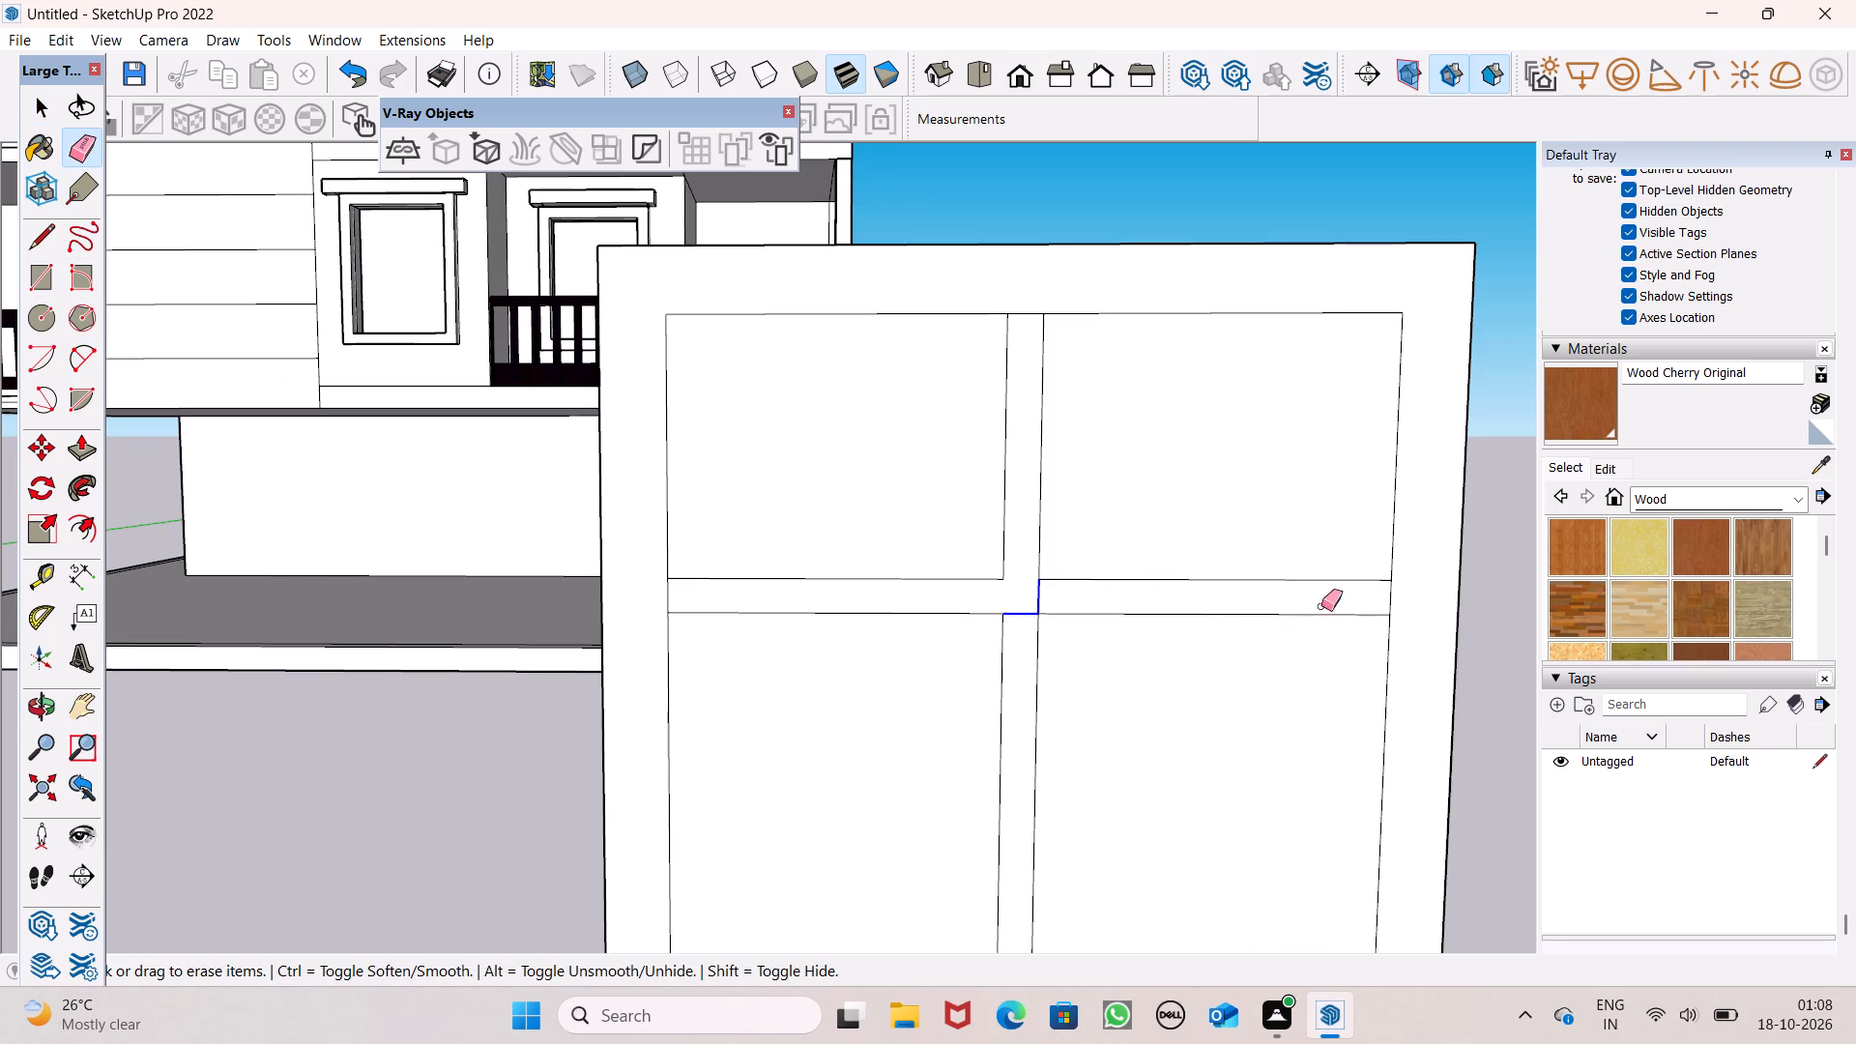
drag(1377, 596, 1402, 604)
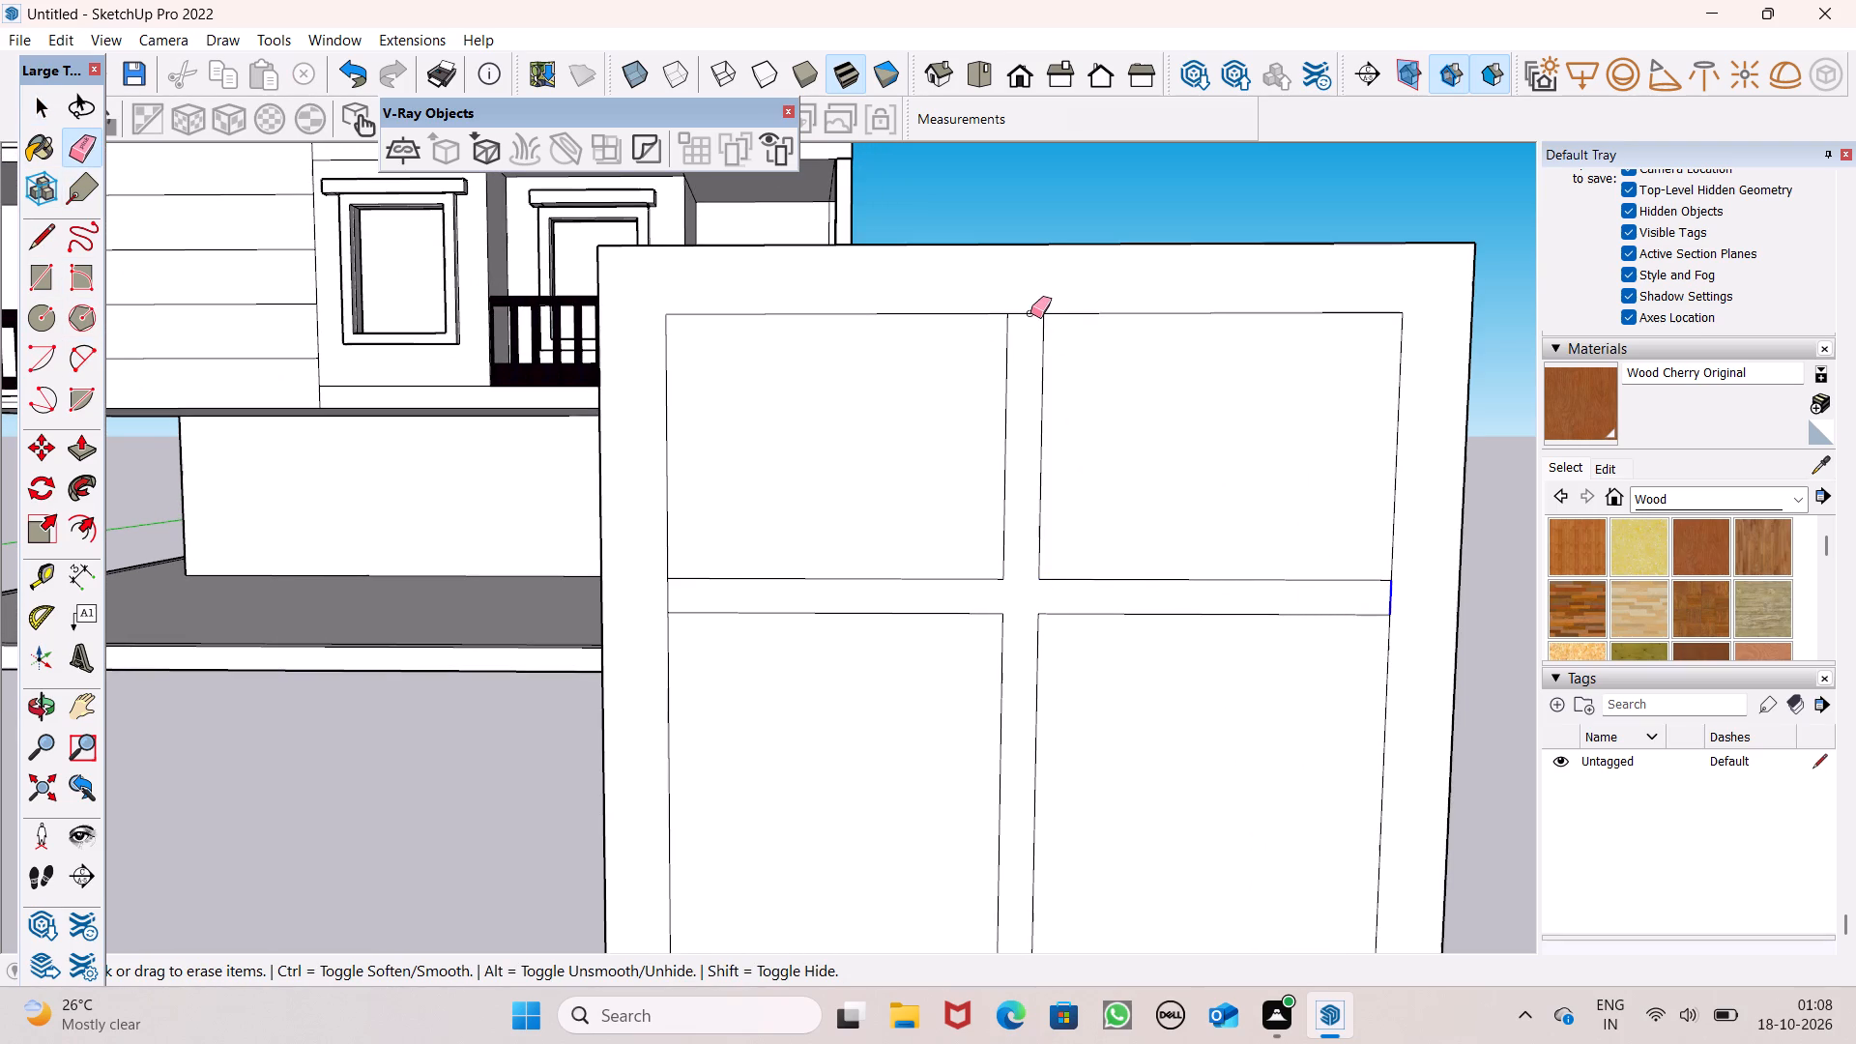
click(1030, 312)
click(663, 581)
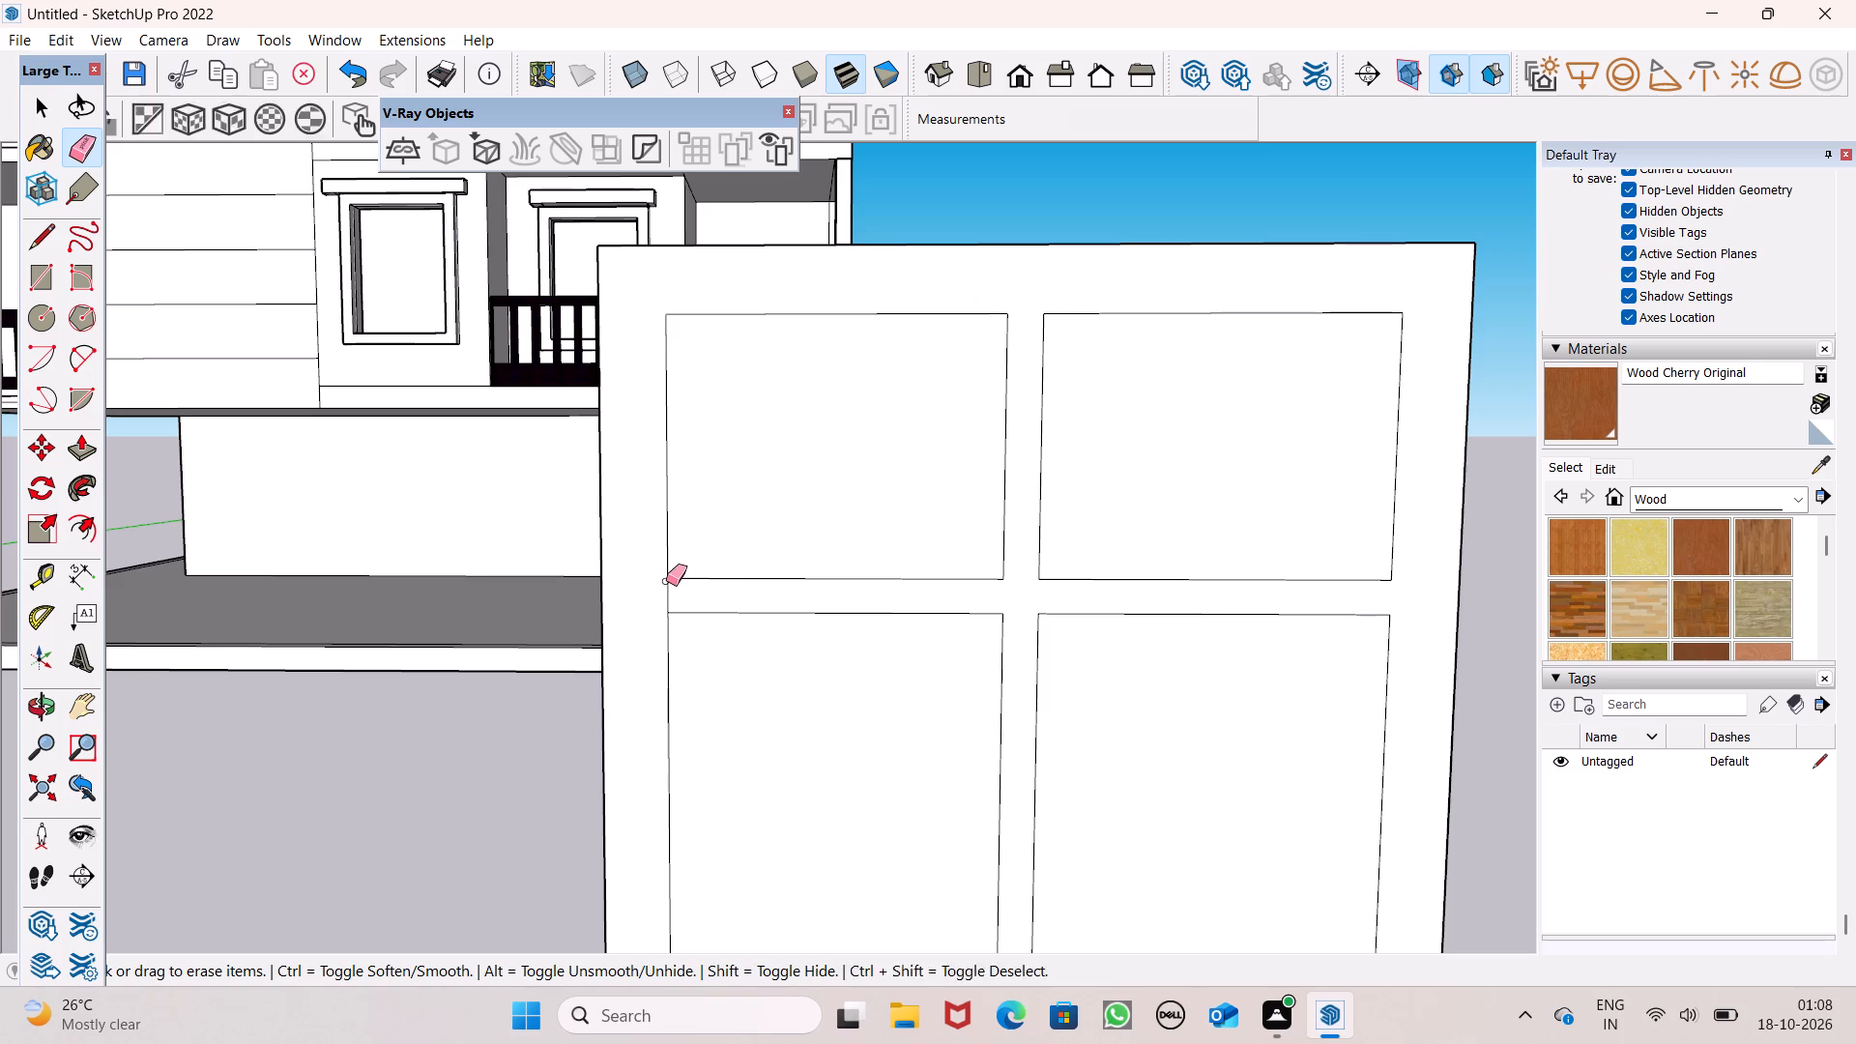
click(668, 583)
key(space)
Paint all four panes of the framed panel with Translucent Glass Gray from the Glass and Mirrors materials.
scroll(919, 430, down, 3)
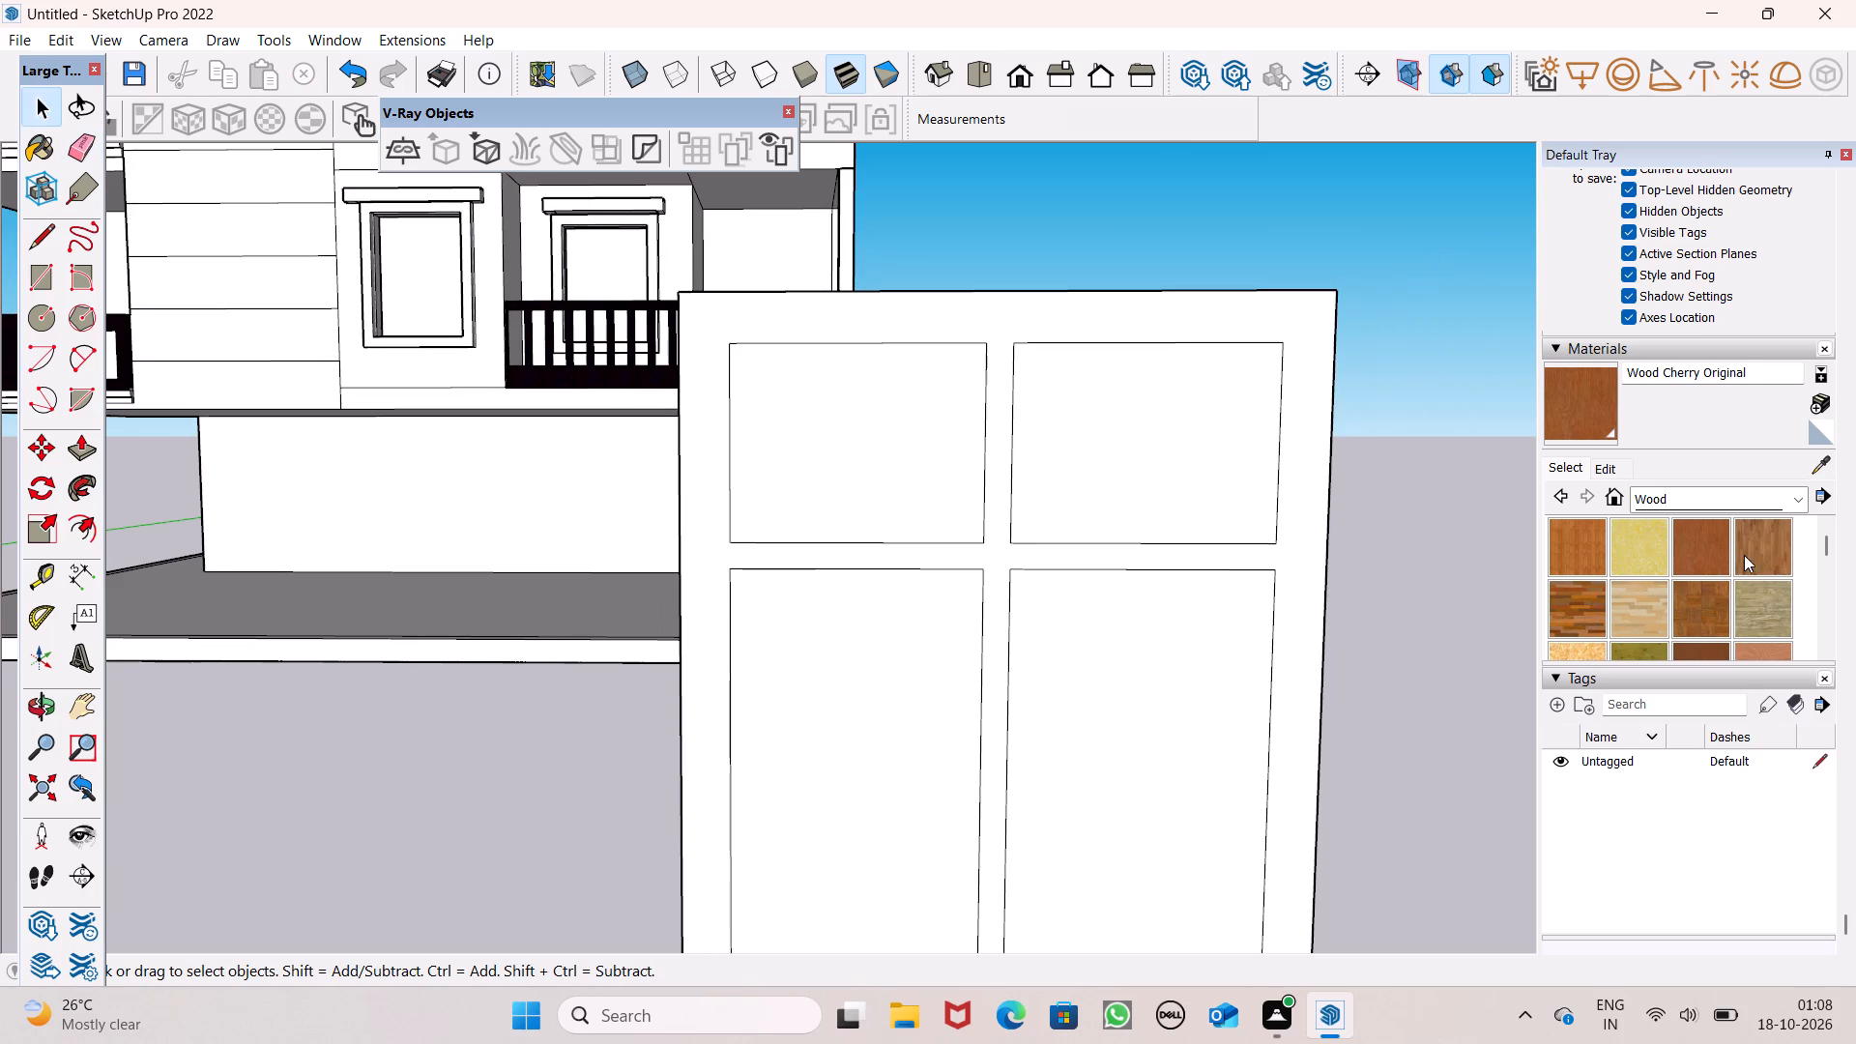
click(1762, 507)
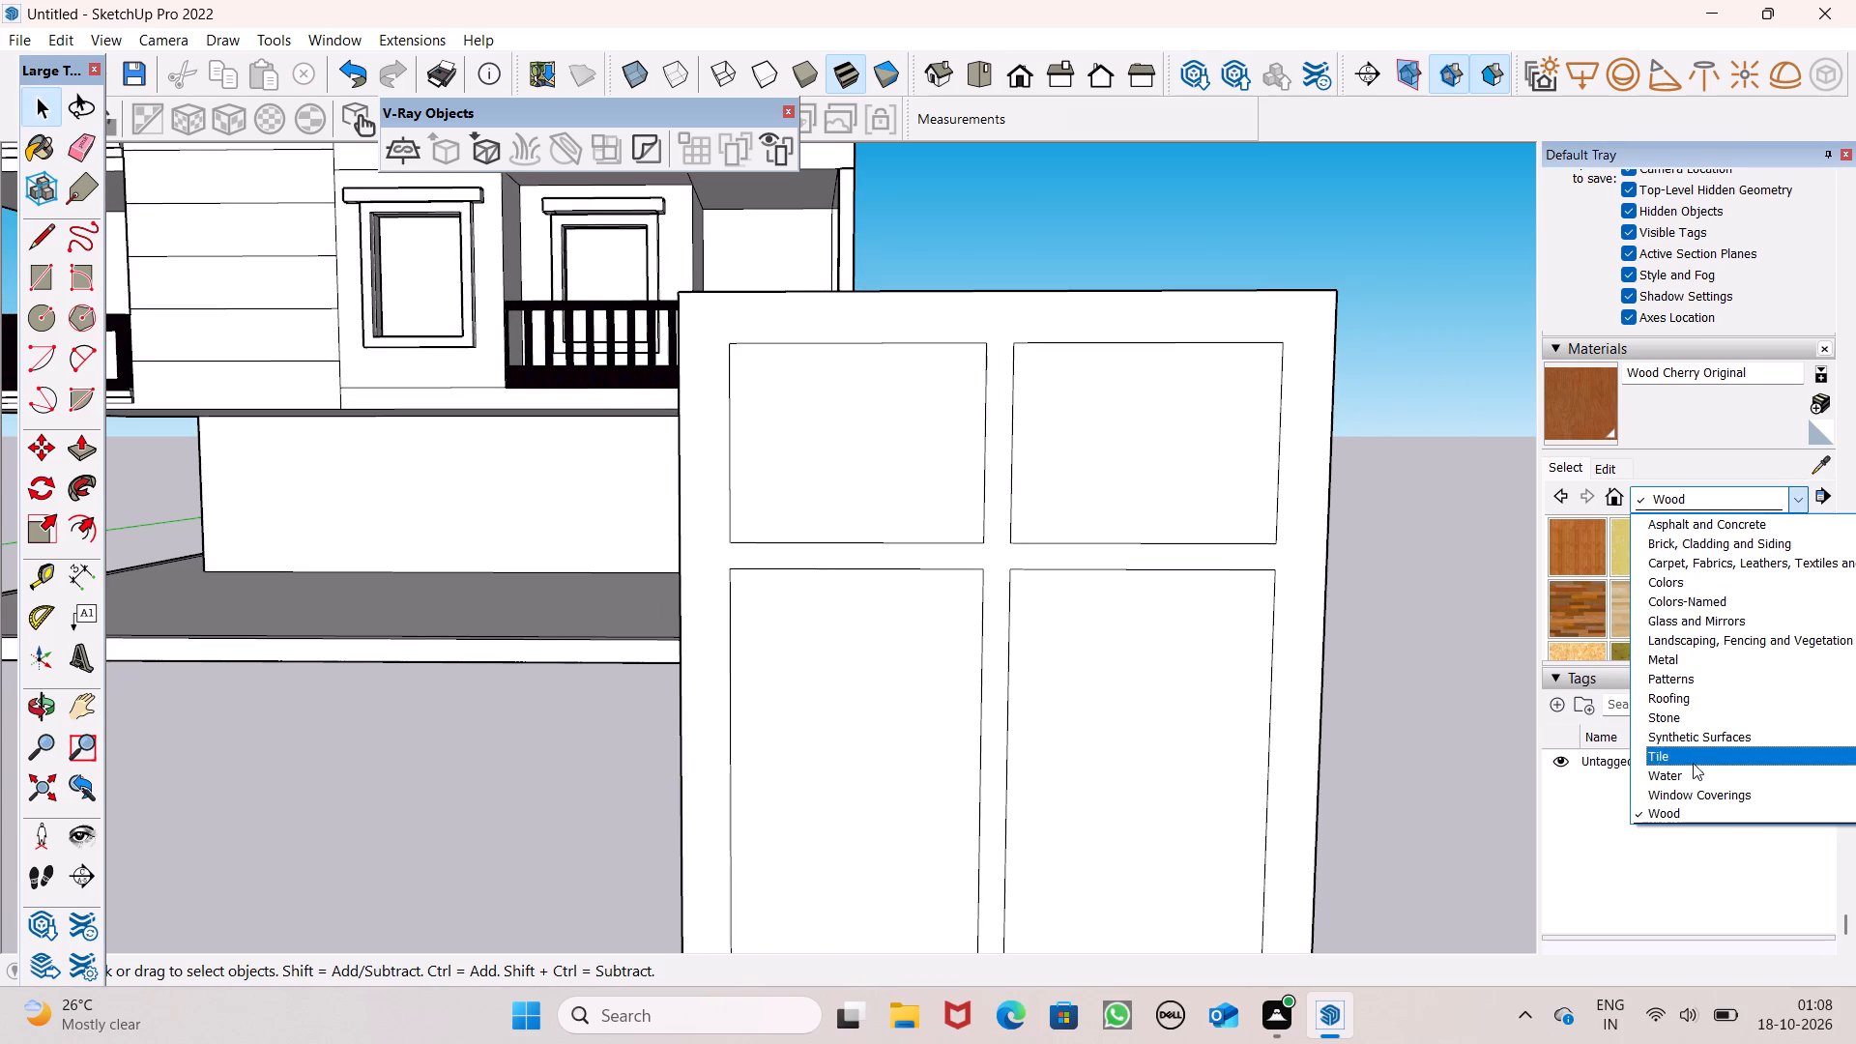
click(1715, 624)
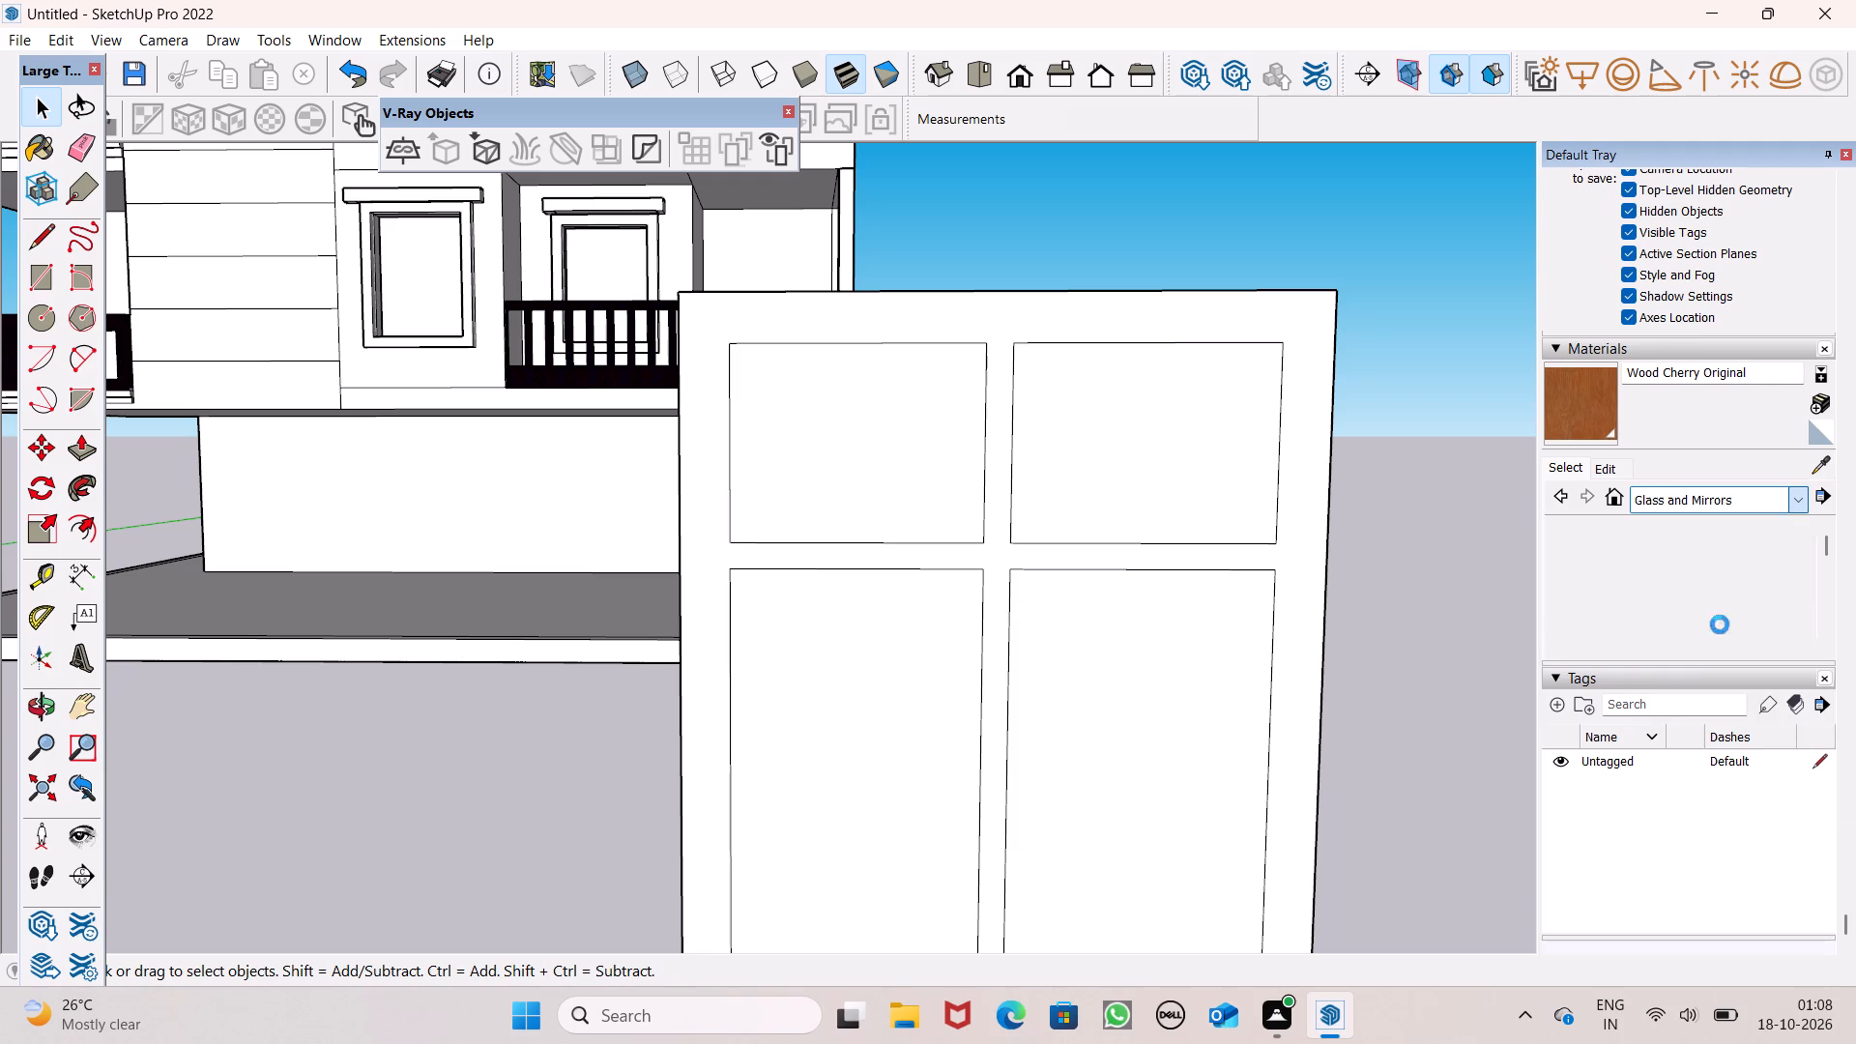
click(1767, 617)
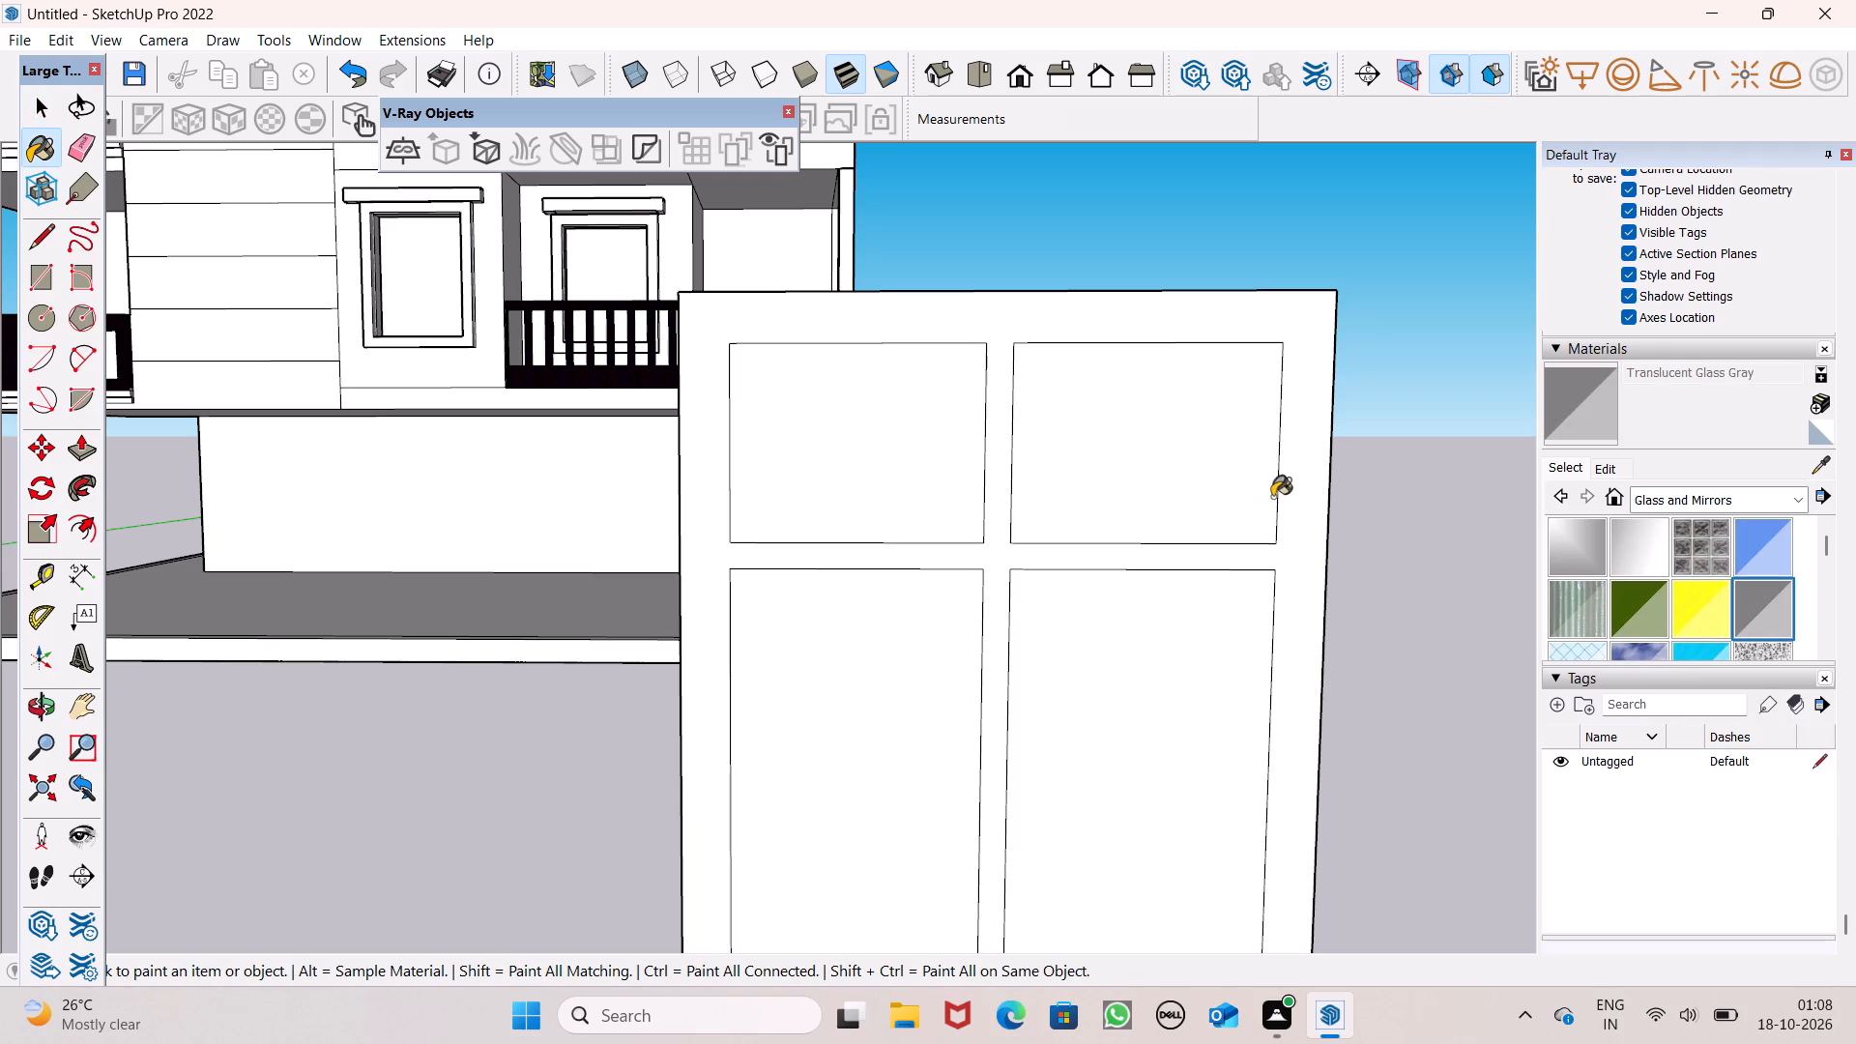
click(1205, 482)
click(1184, 628)
click(874, 620)
click(891, 525)
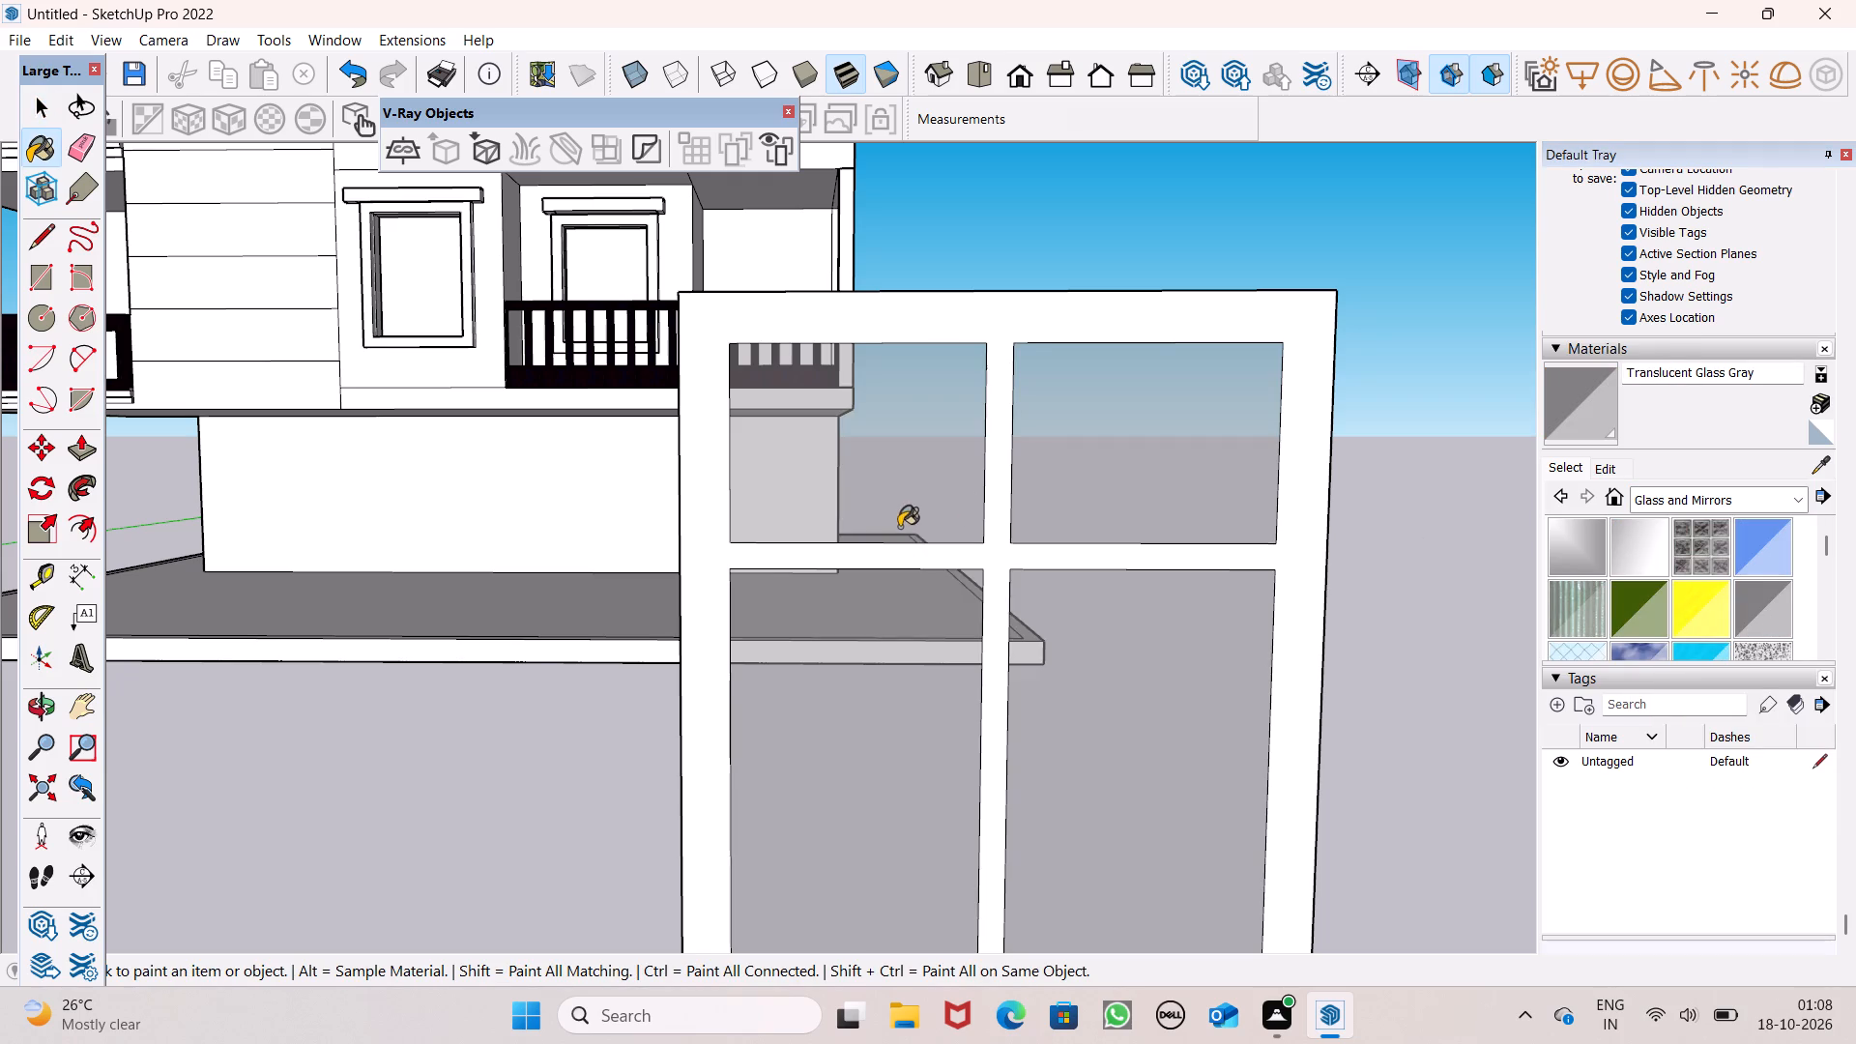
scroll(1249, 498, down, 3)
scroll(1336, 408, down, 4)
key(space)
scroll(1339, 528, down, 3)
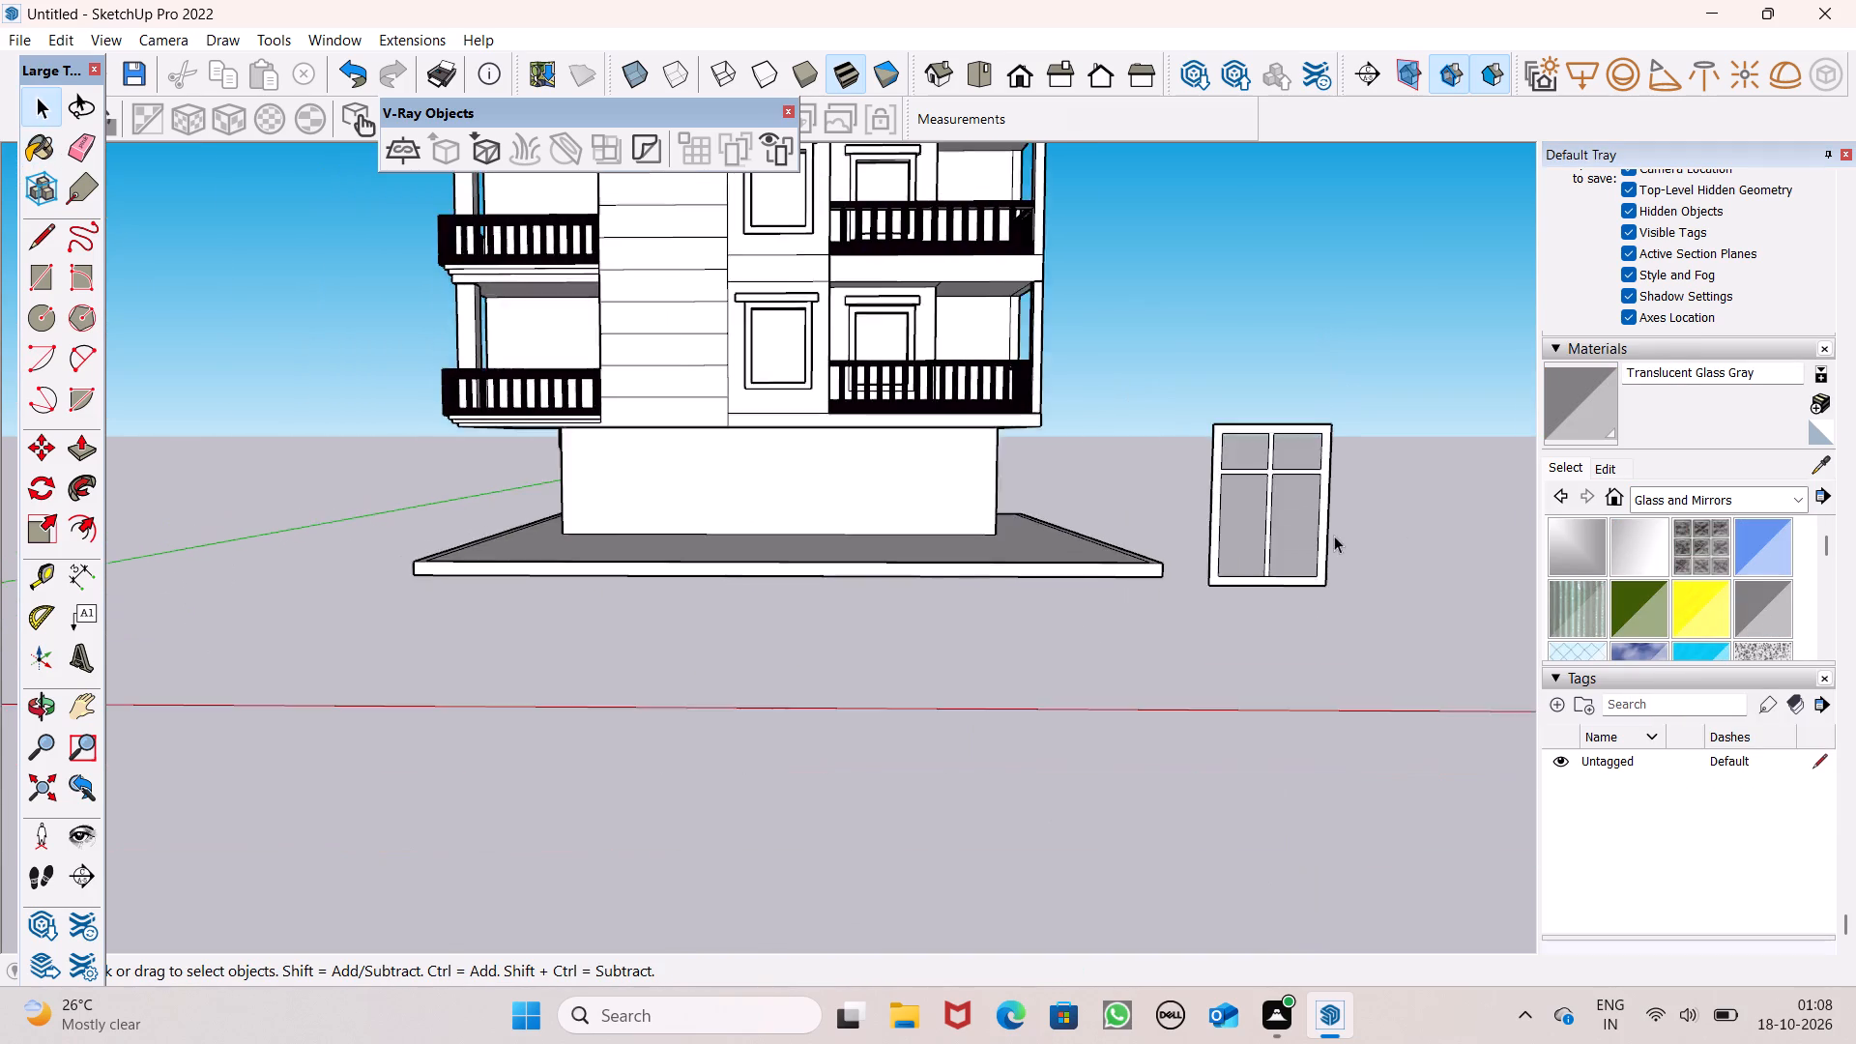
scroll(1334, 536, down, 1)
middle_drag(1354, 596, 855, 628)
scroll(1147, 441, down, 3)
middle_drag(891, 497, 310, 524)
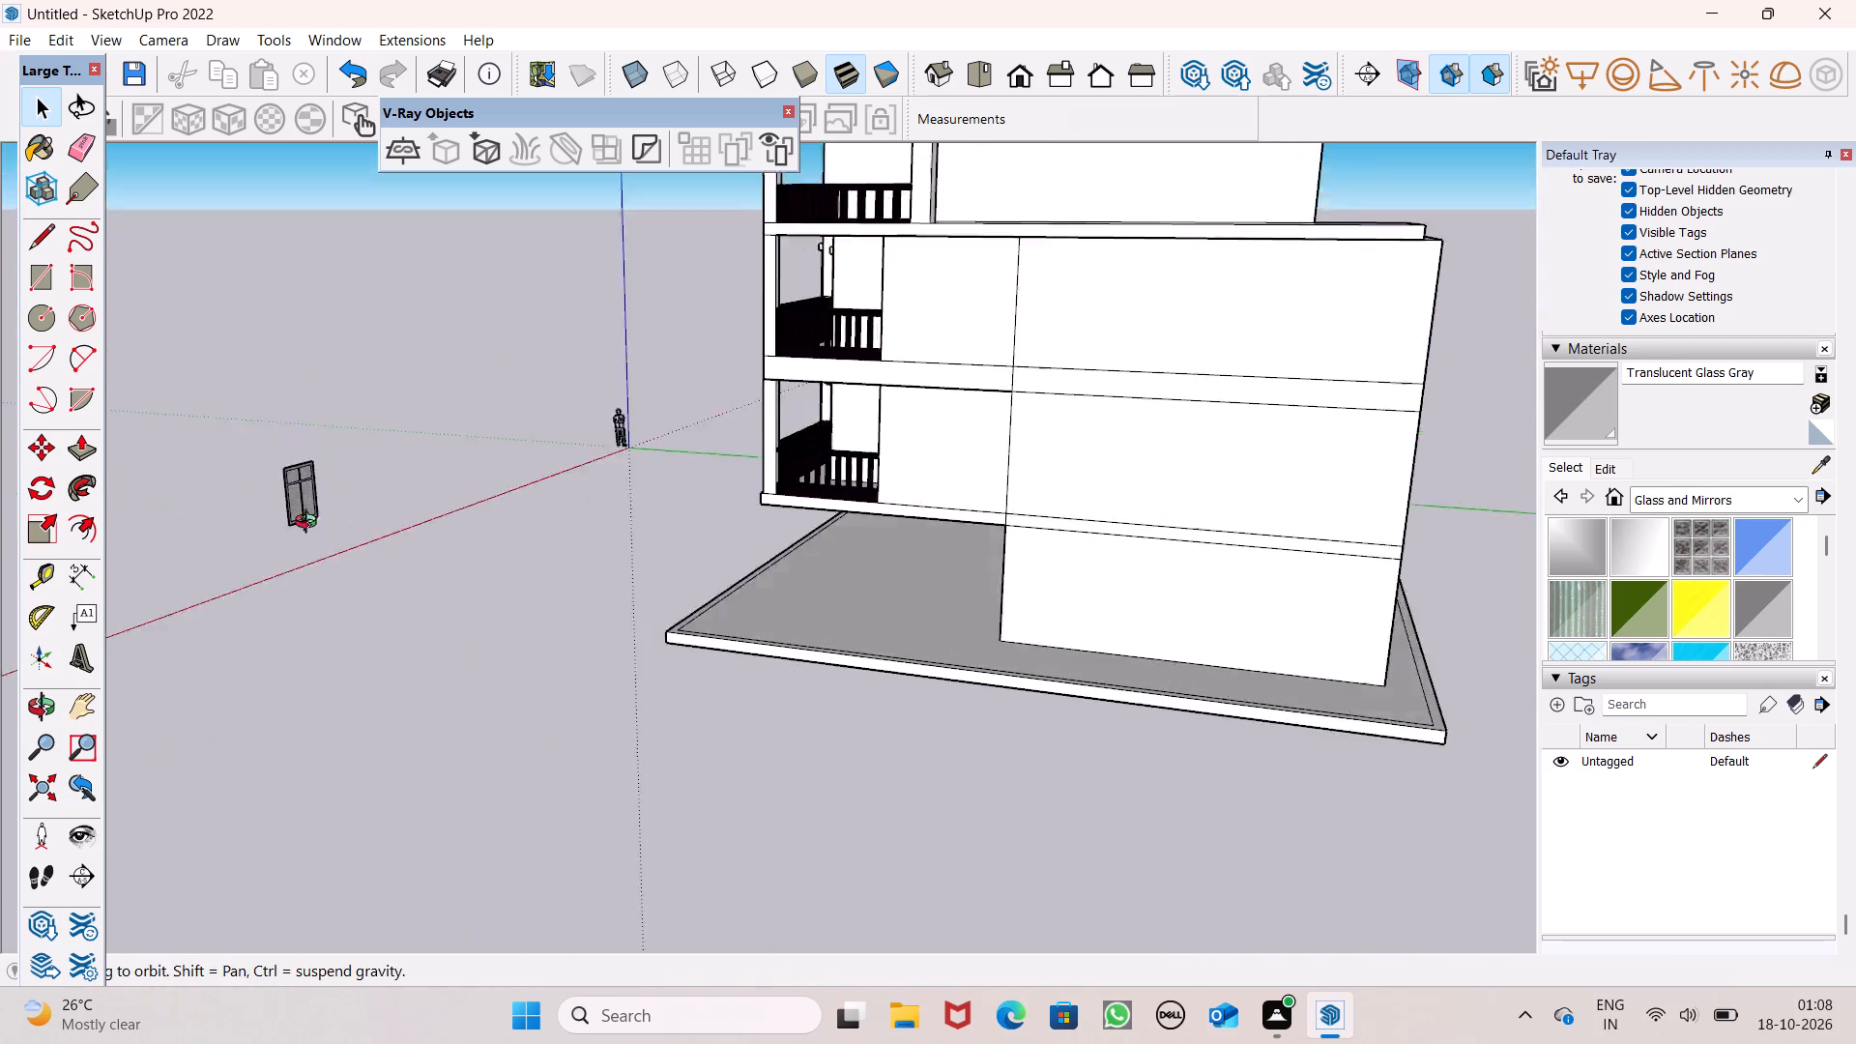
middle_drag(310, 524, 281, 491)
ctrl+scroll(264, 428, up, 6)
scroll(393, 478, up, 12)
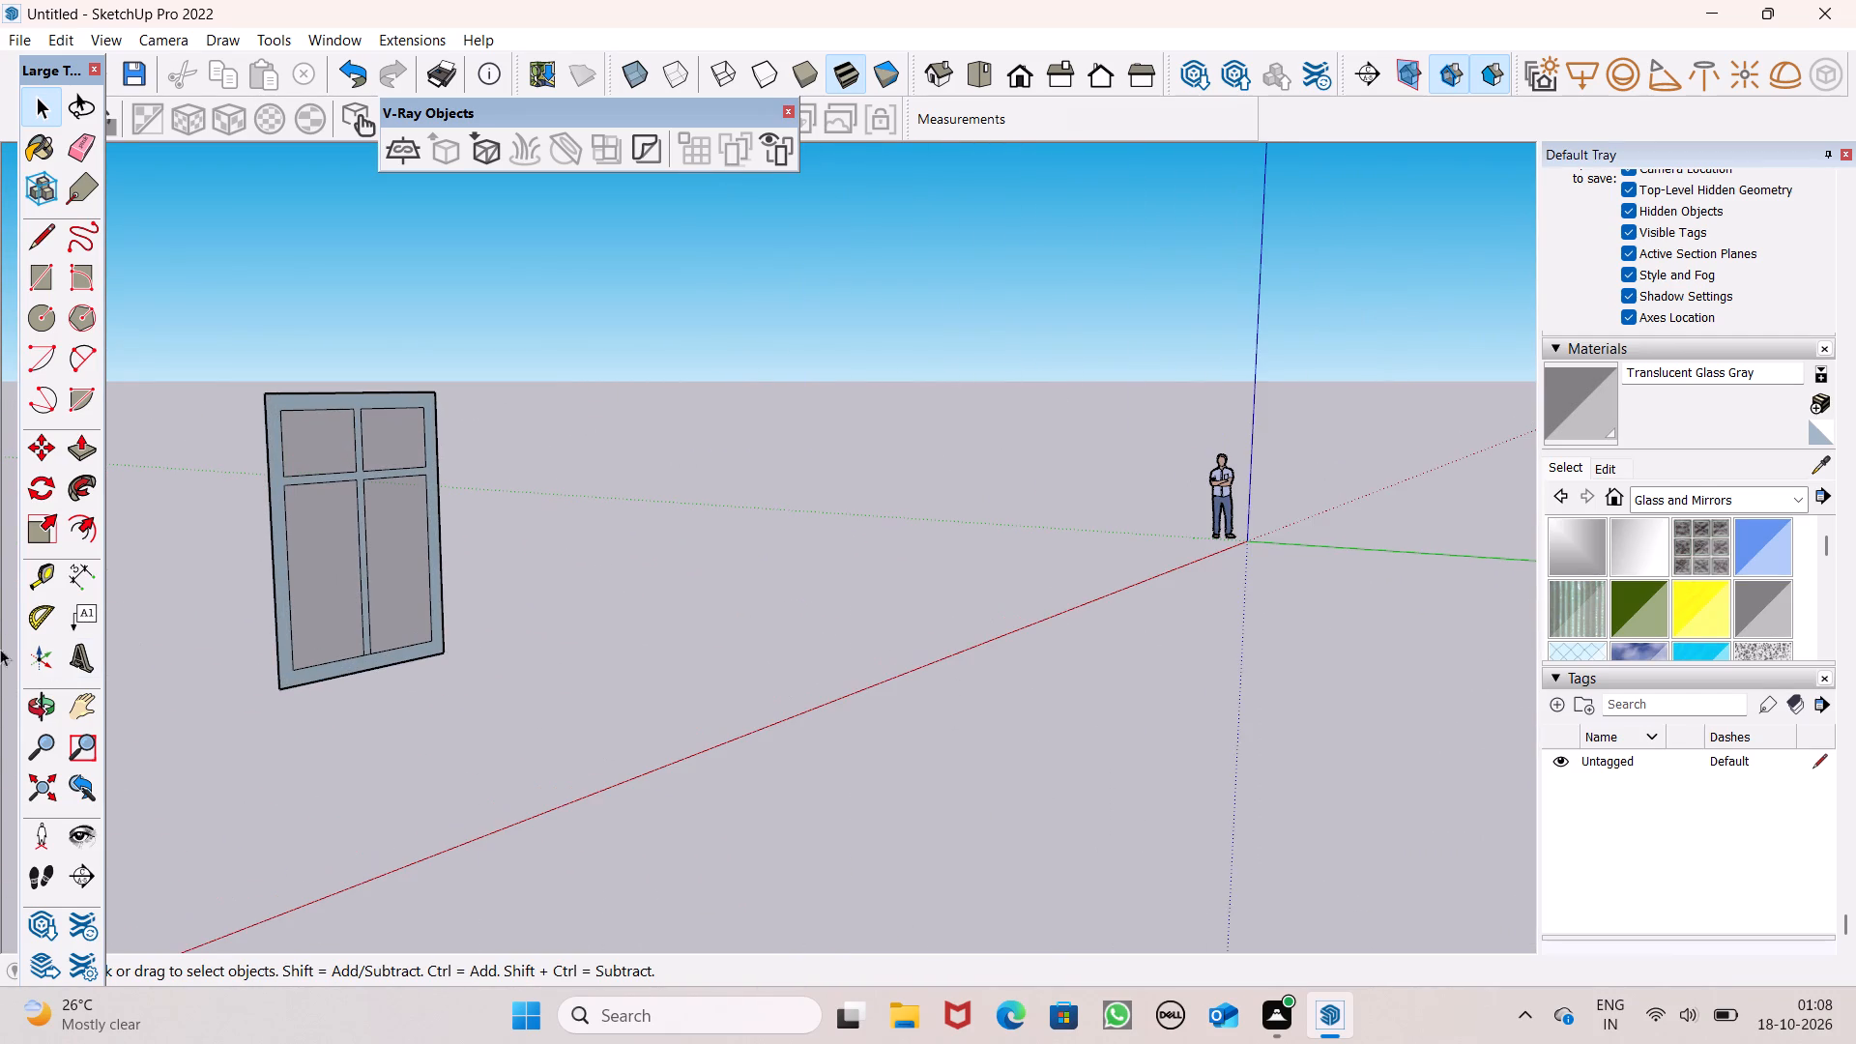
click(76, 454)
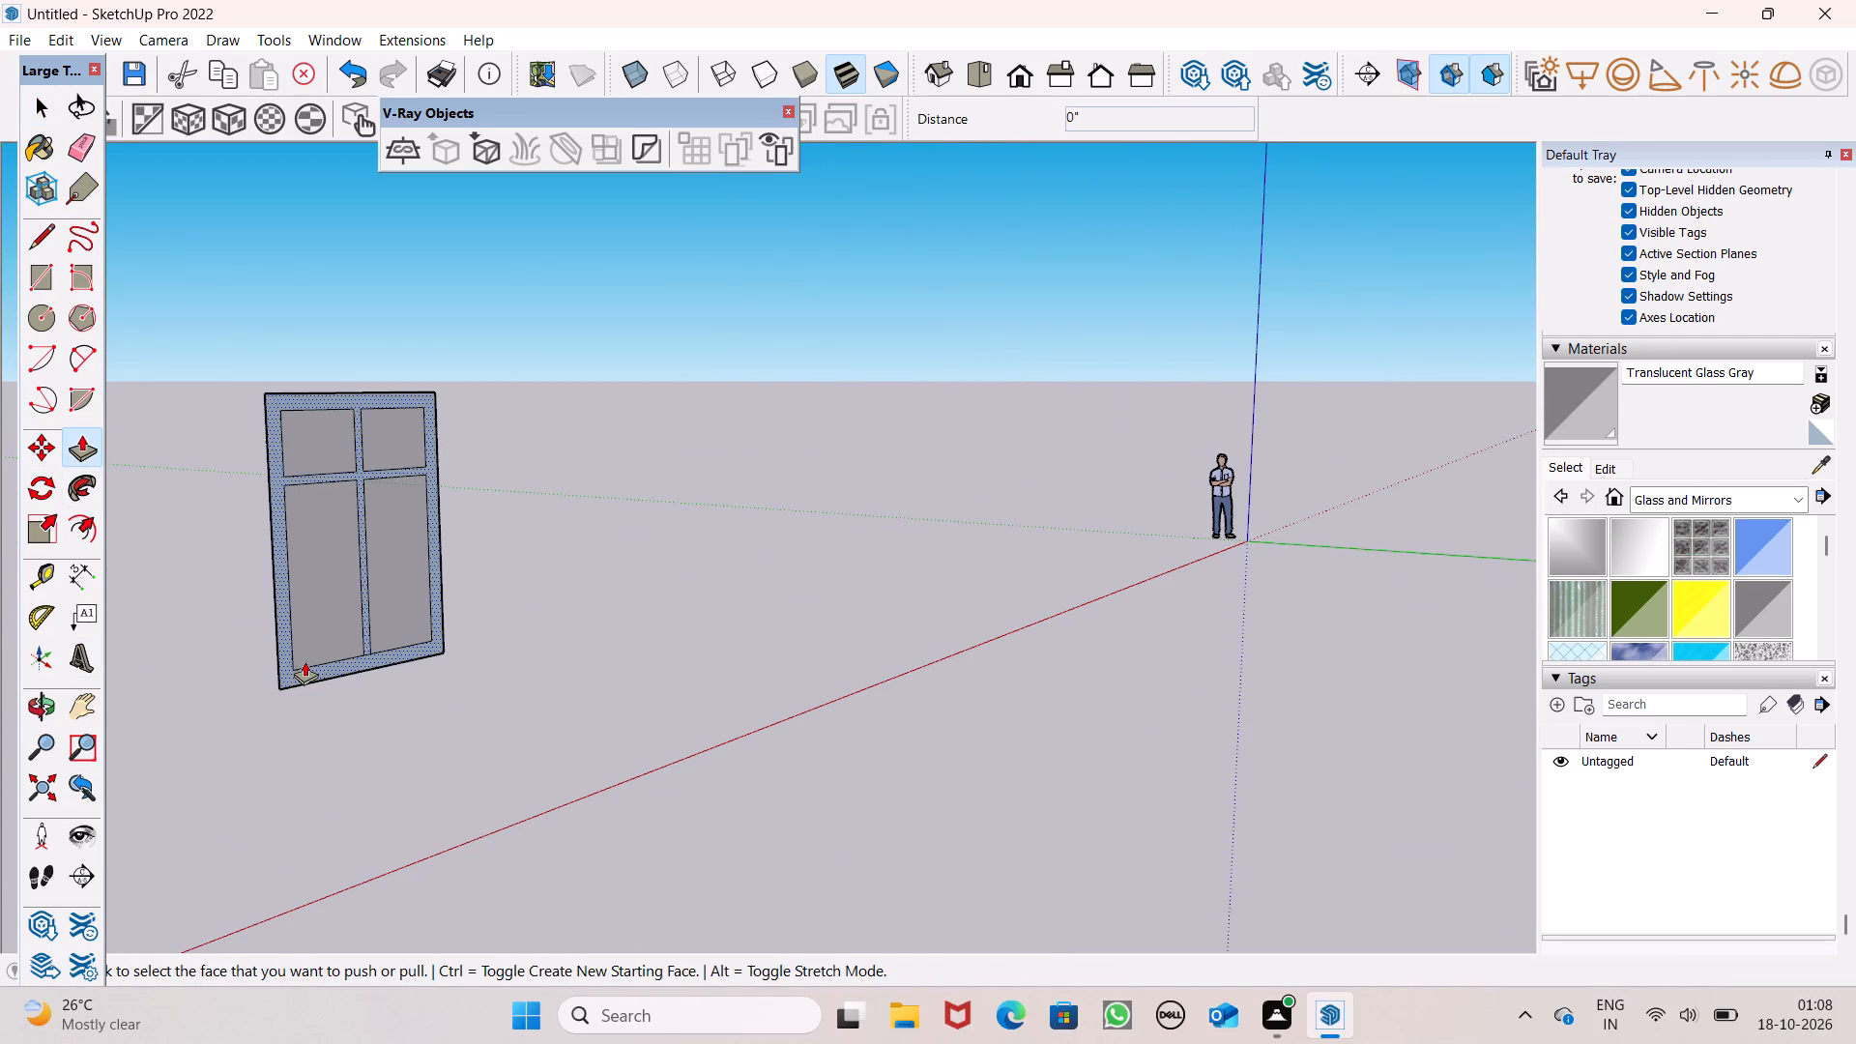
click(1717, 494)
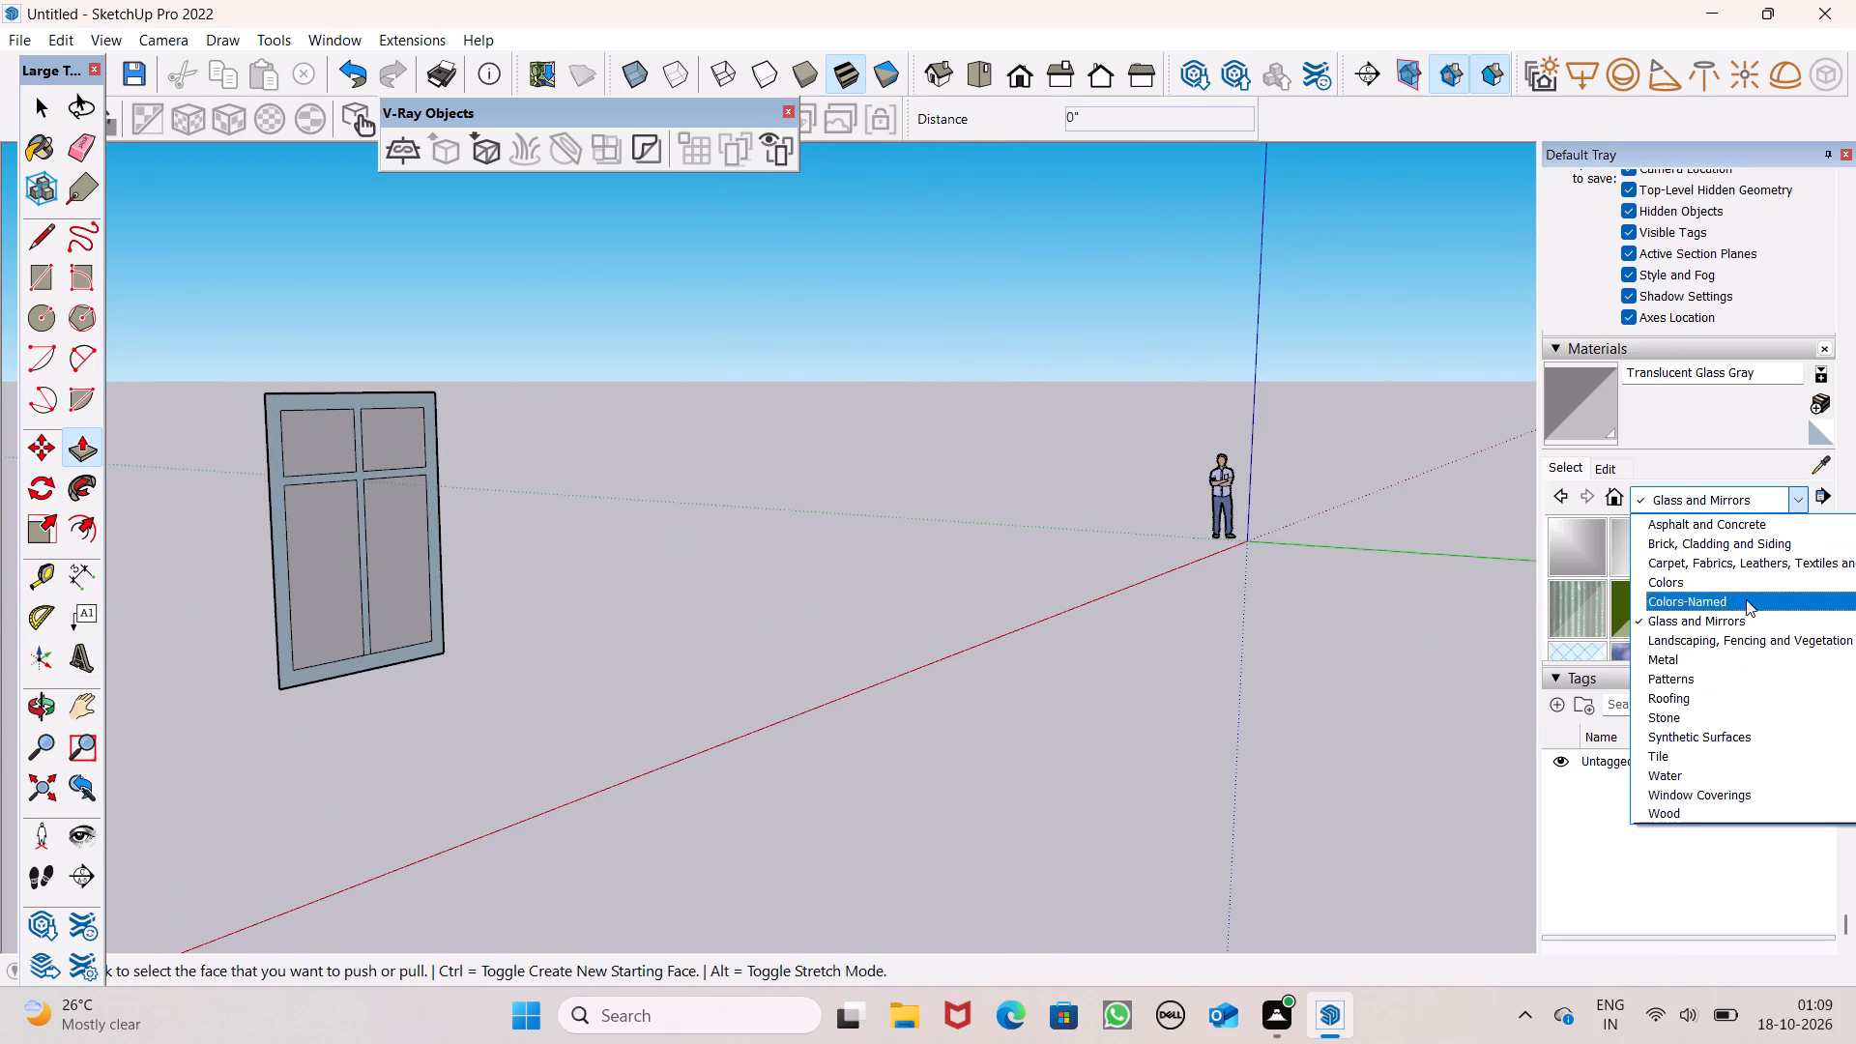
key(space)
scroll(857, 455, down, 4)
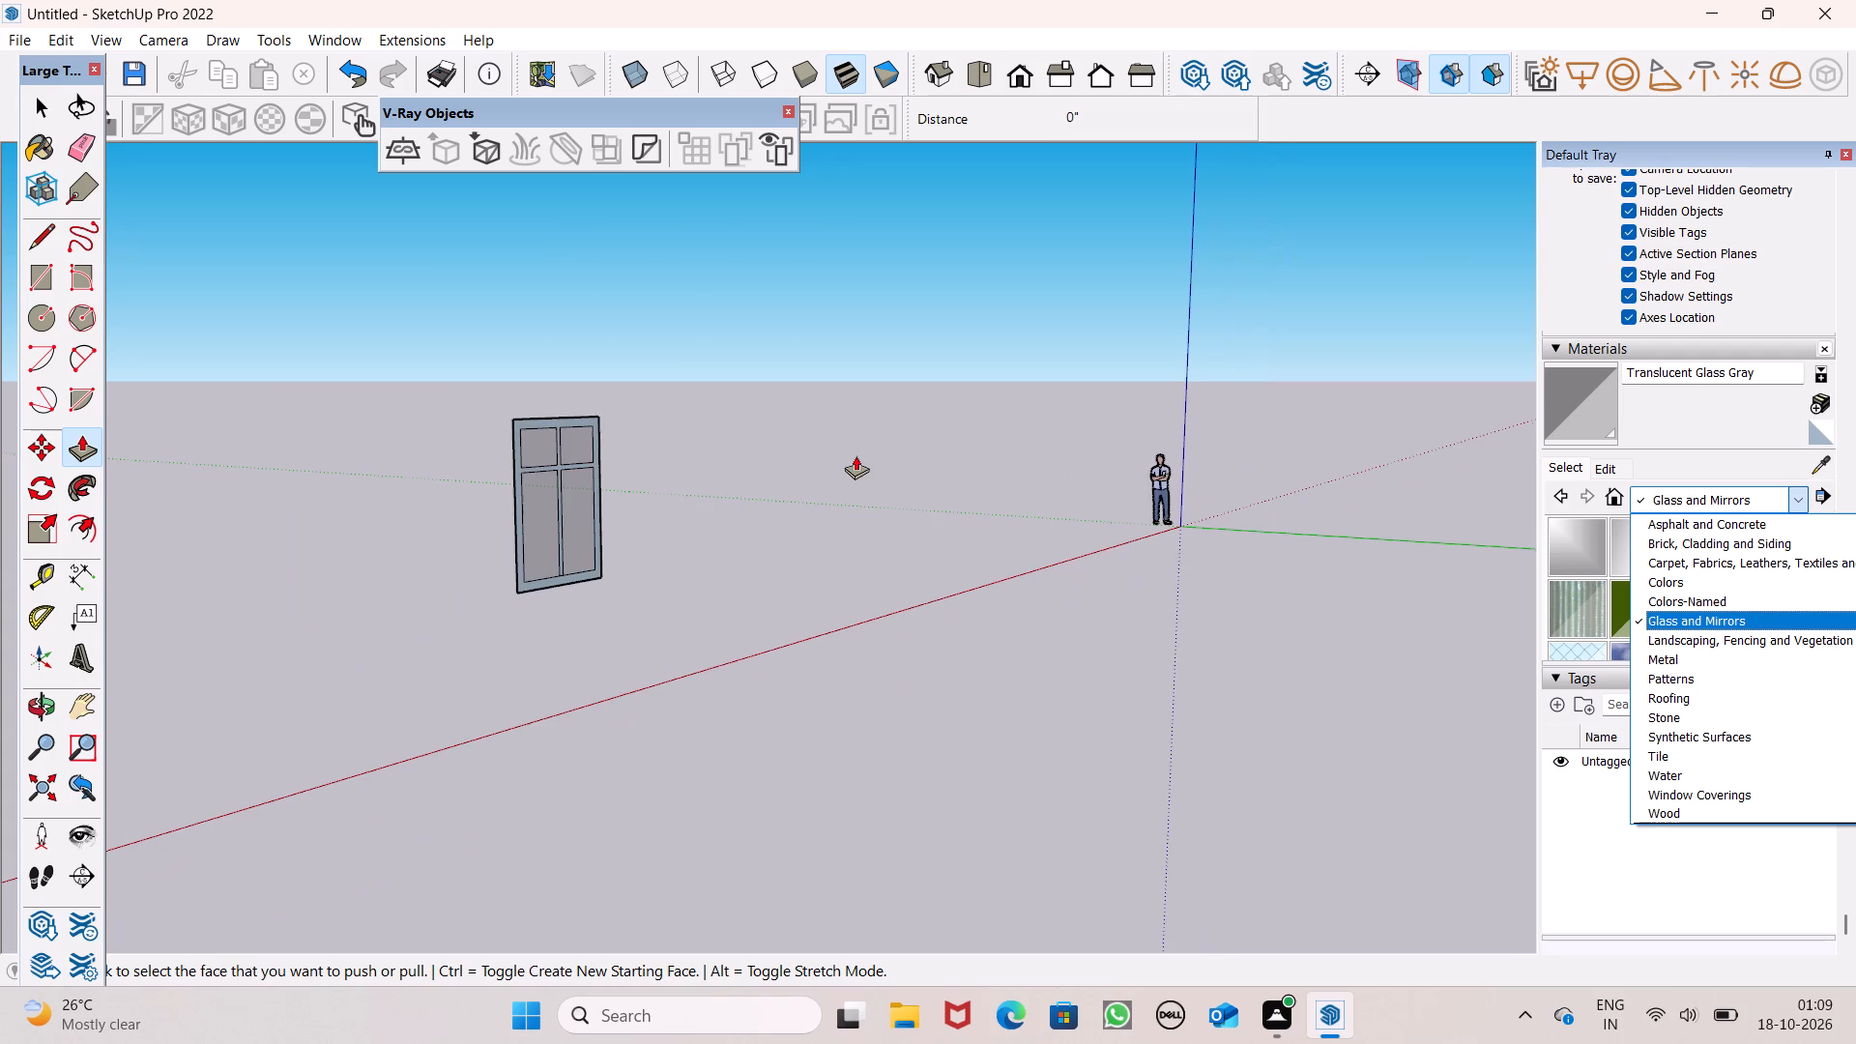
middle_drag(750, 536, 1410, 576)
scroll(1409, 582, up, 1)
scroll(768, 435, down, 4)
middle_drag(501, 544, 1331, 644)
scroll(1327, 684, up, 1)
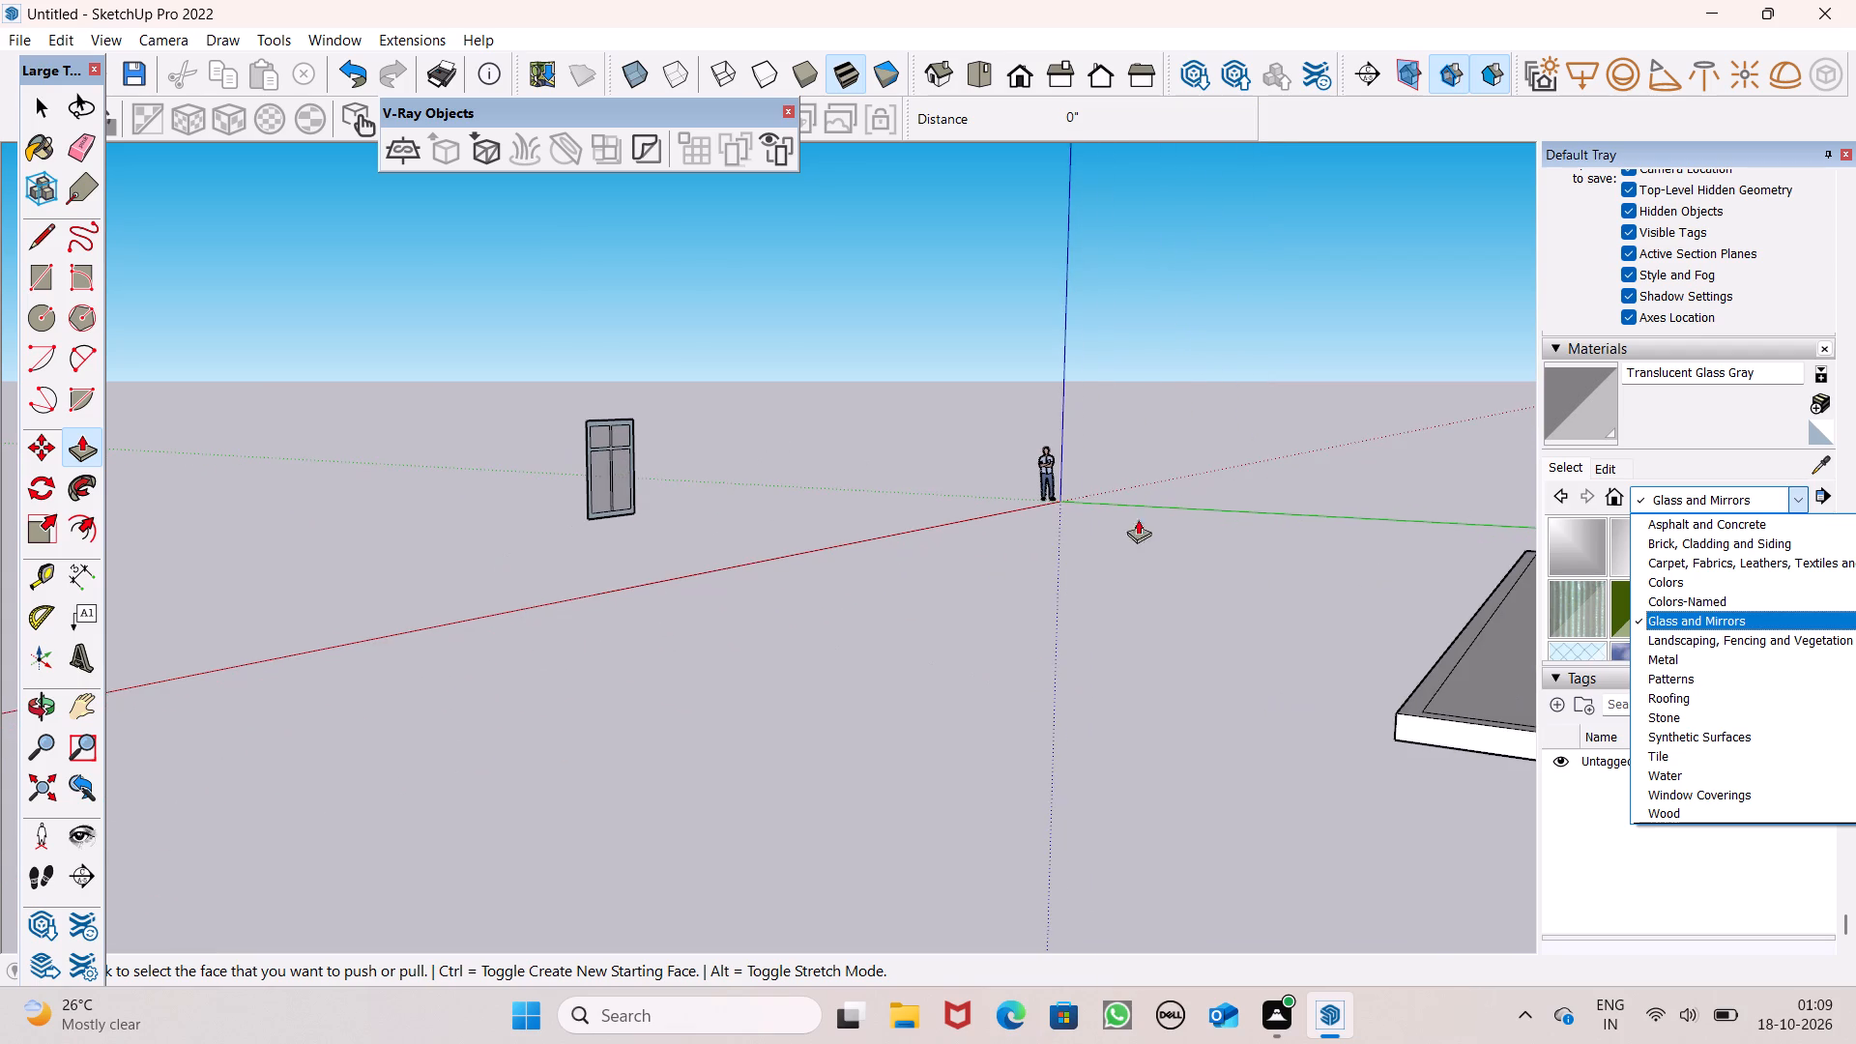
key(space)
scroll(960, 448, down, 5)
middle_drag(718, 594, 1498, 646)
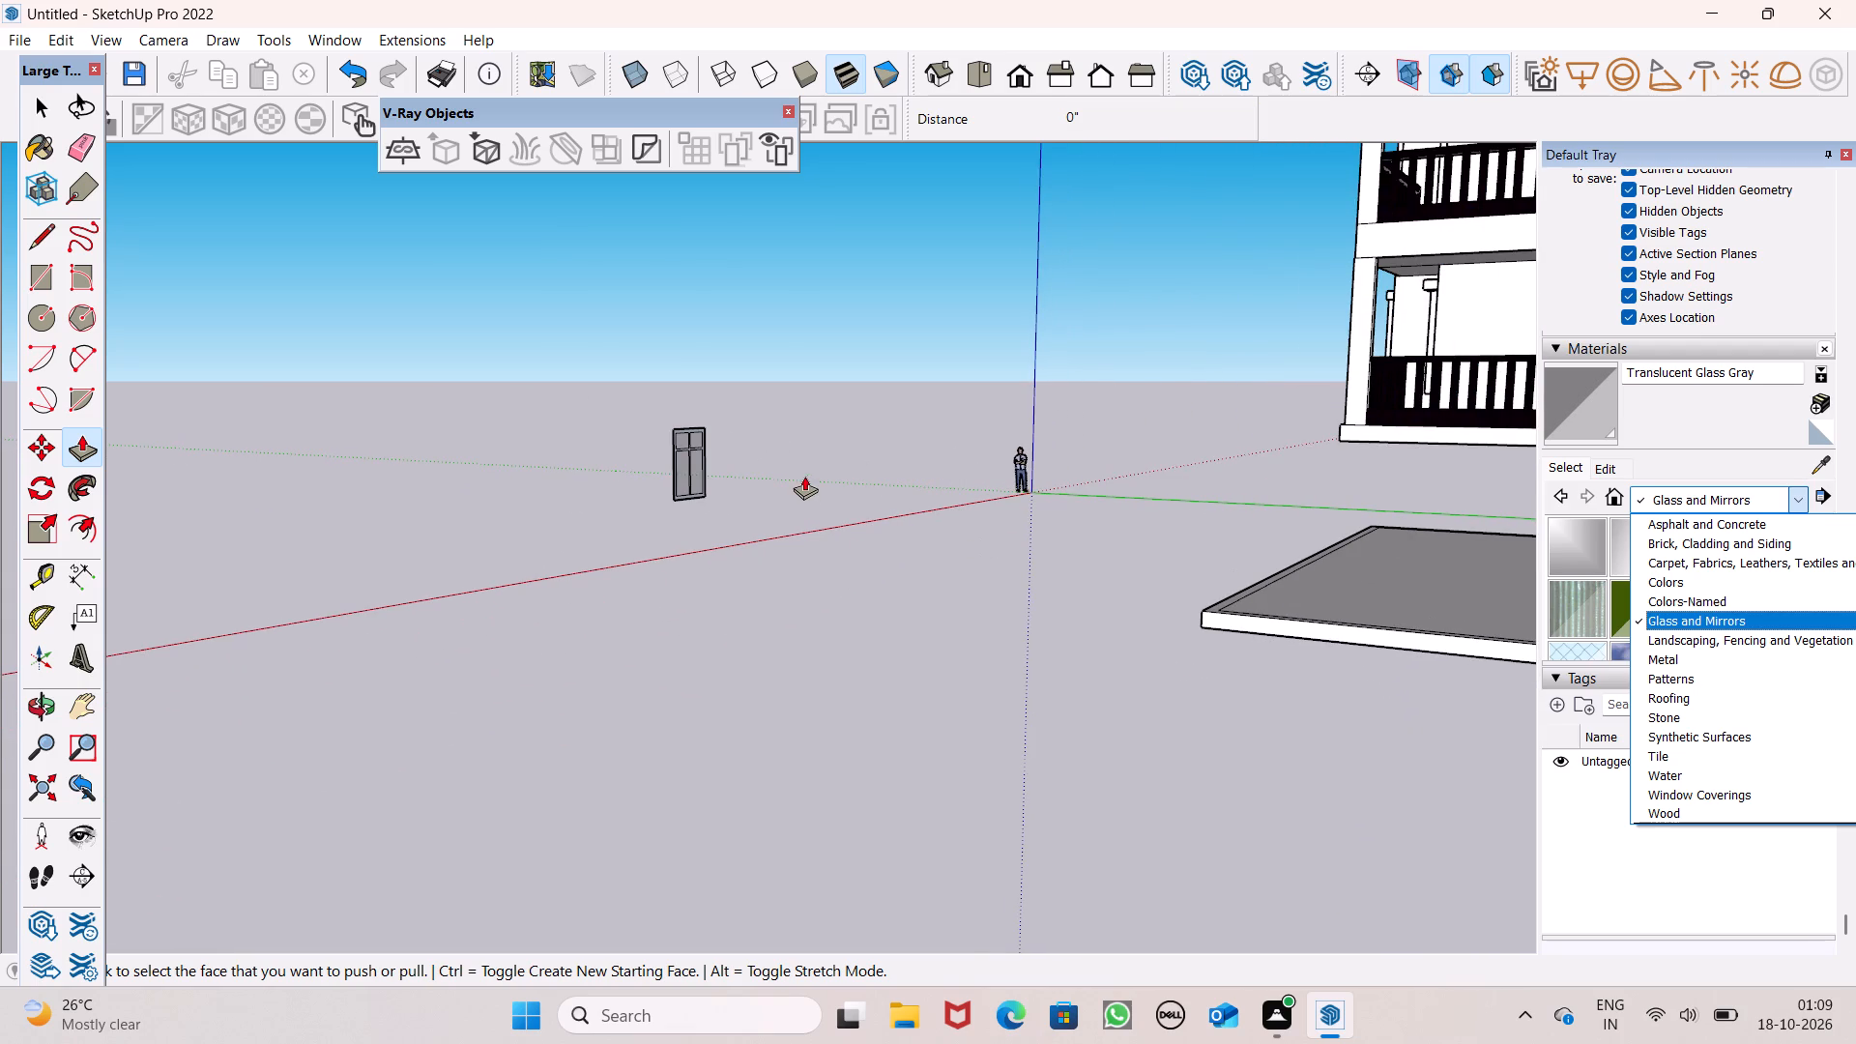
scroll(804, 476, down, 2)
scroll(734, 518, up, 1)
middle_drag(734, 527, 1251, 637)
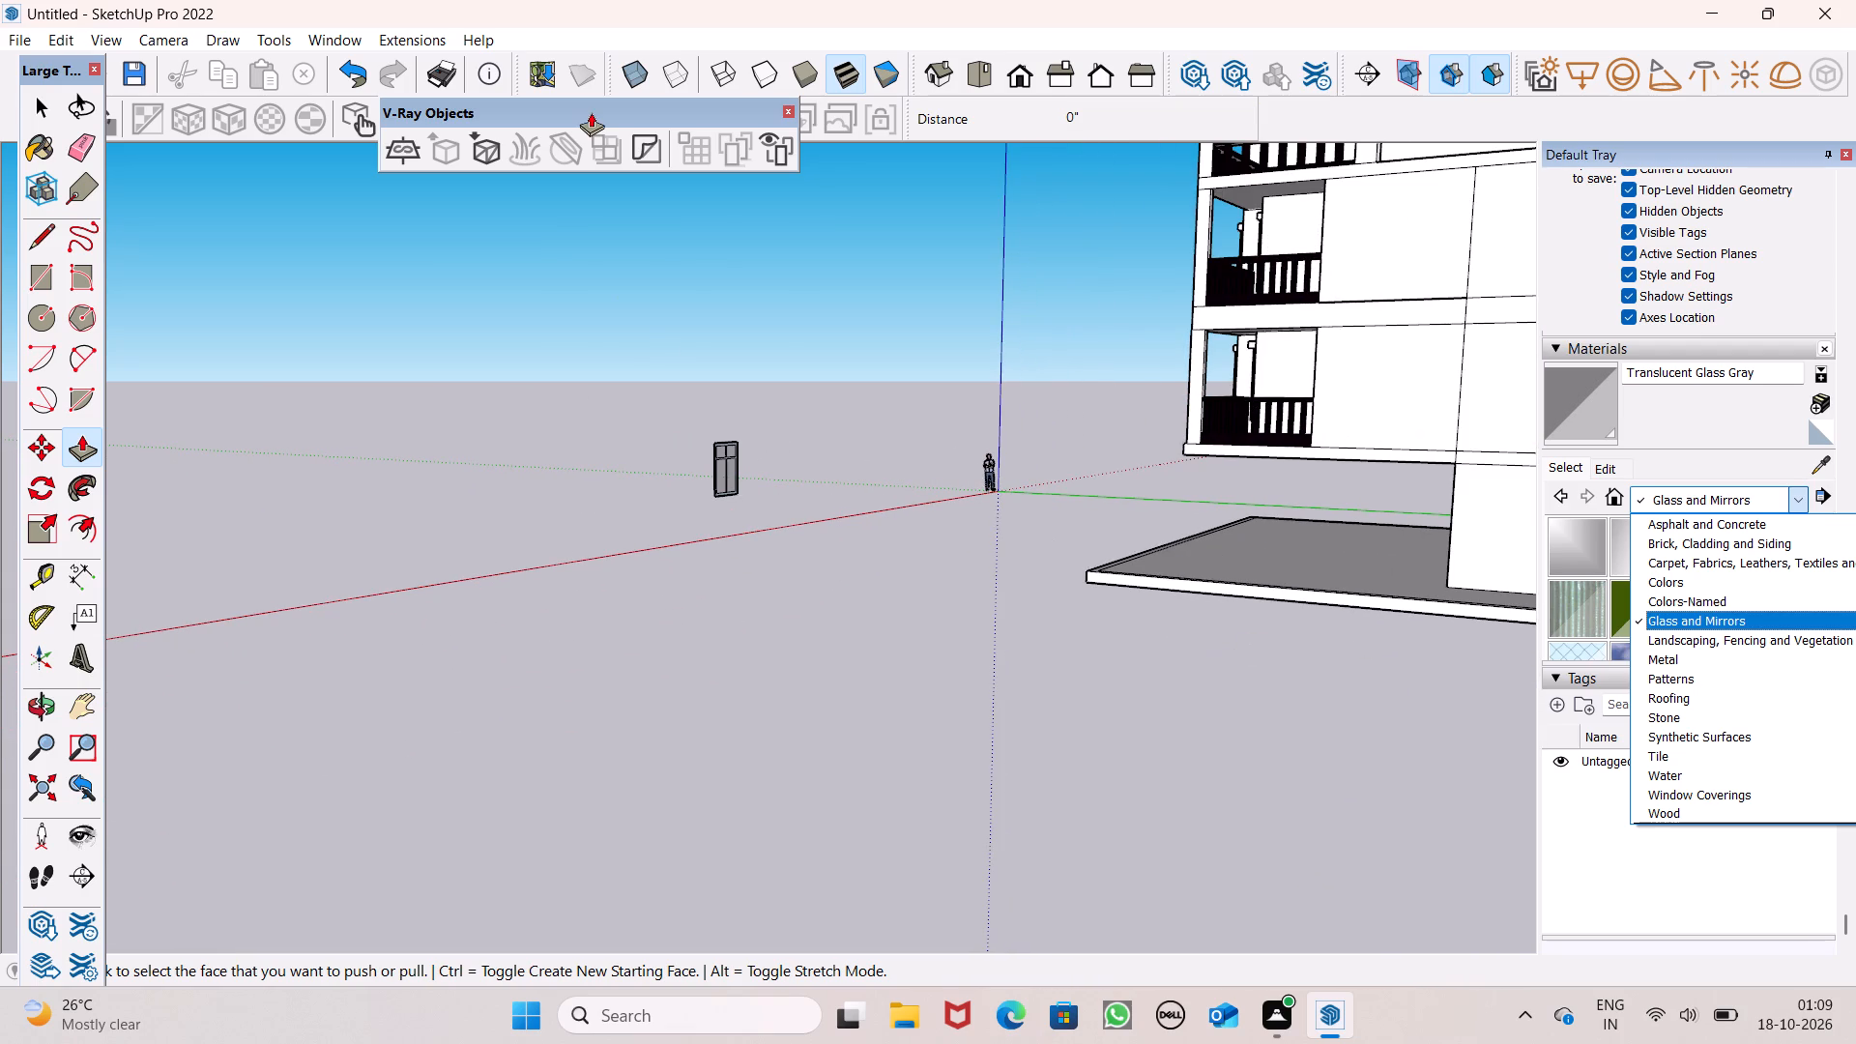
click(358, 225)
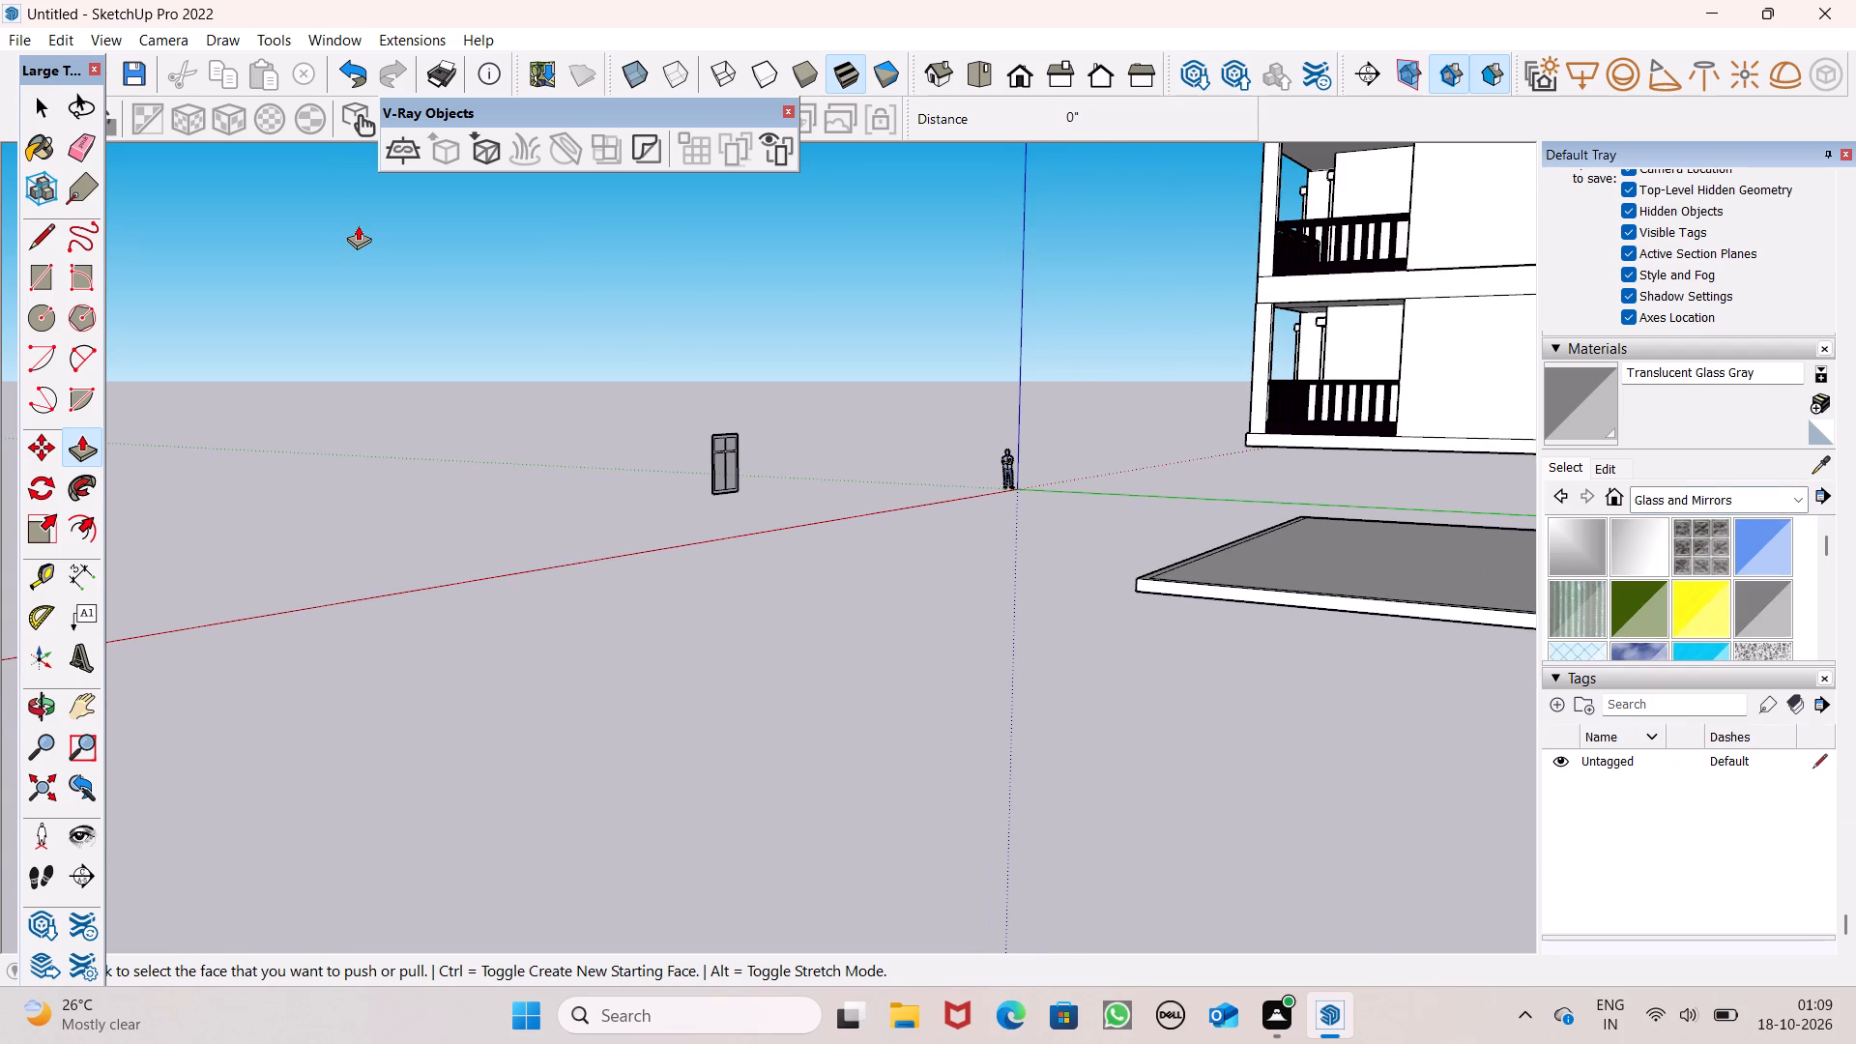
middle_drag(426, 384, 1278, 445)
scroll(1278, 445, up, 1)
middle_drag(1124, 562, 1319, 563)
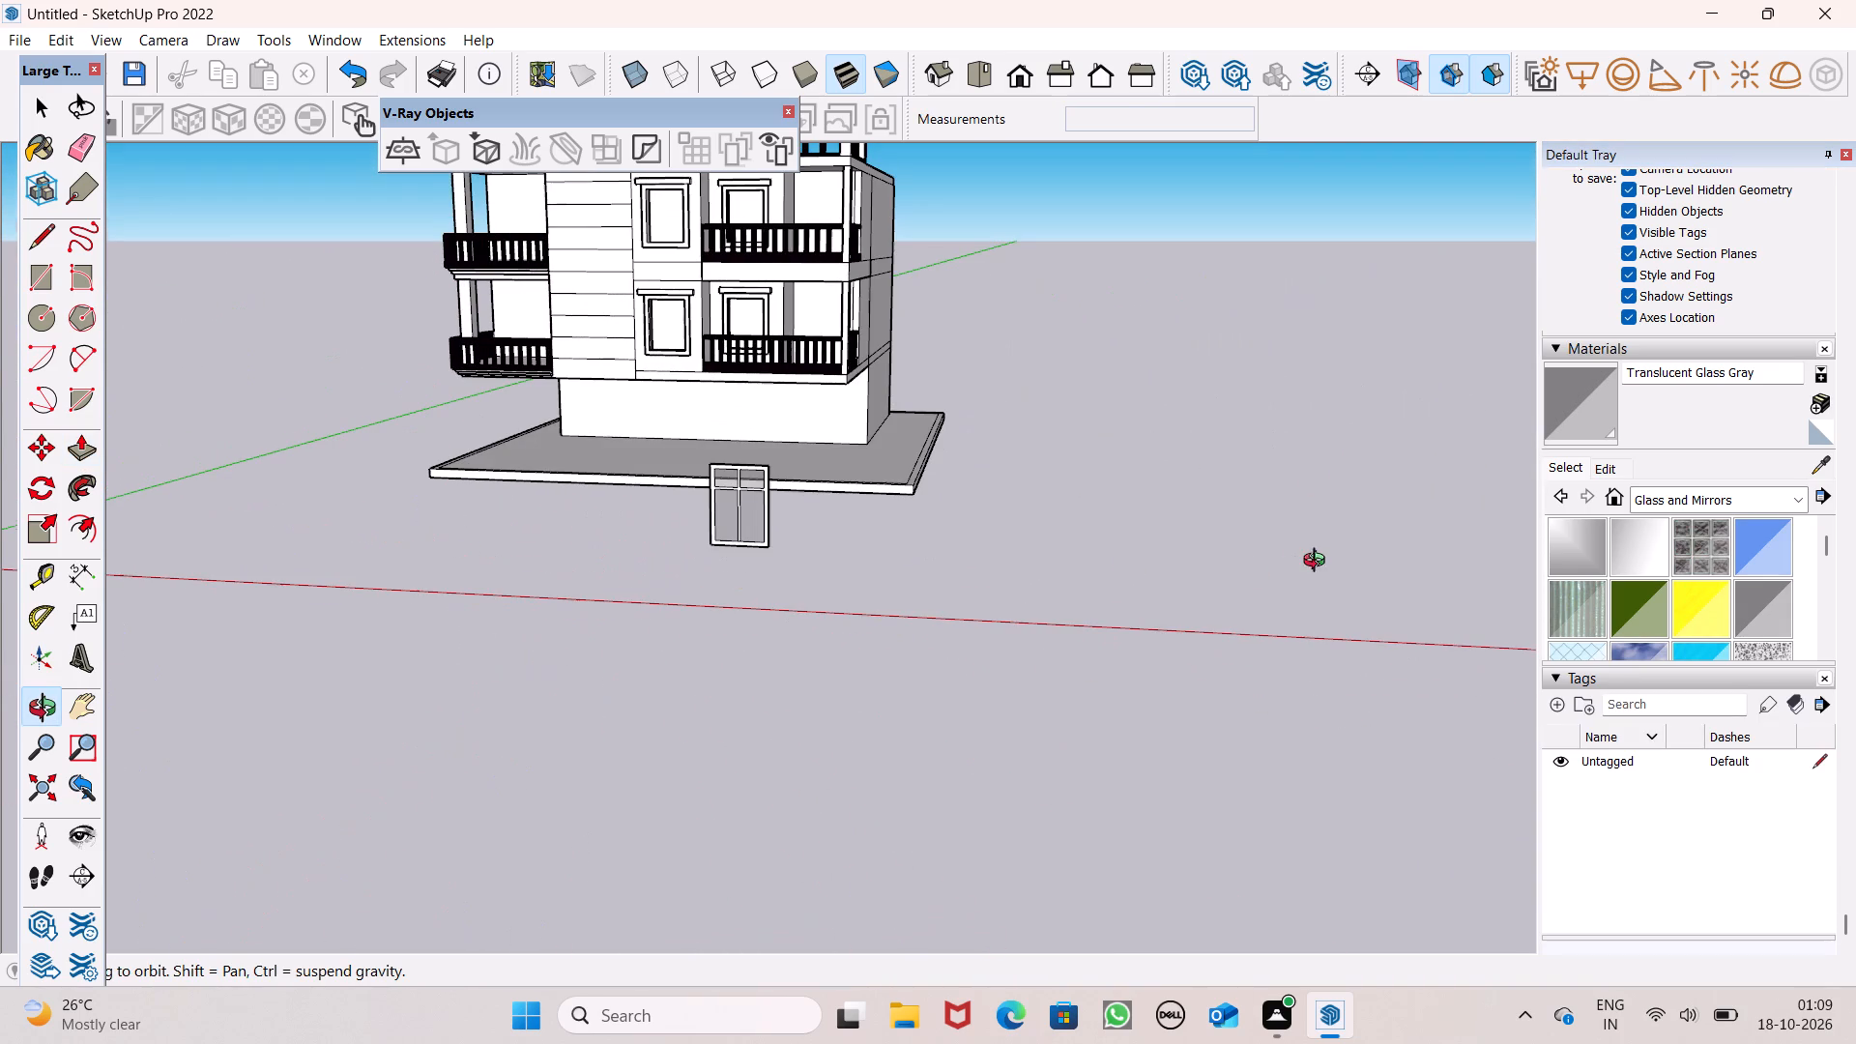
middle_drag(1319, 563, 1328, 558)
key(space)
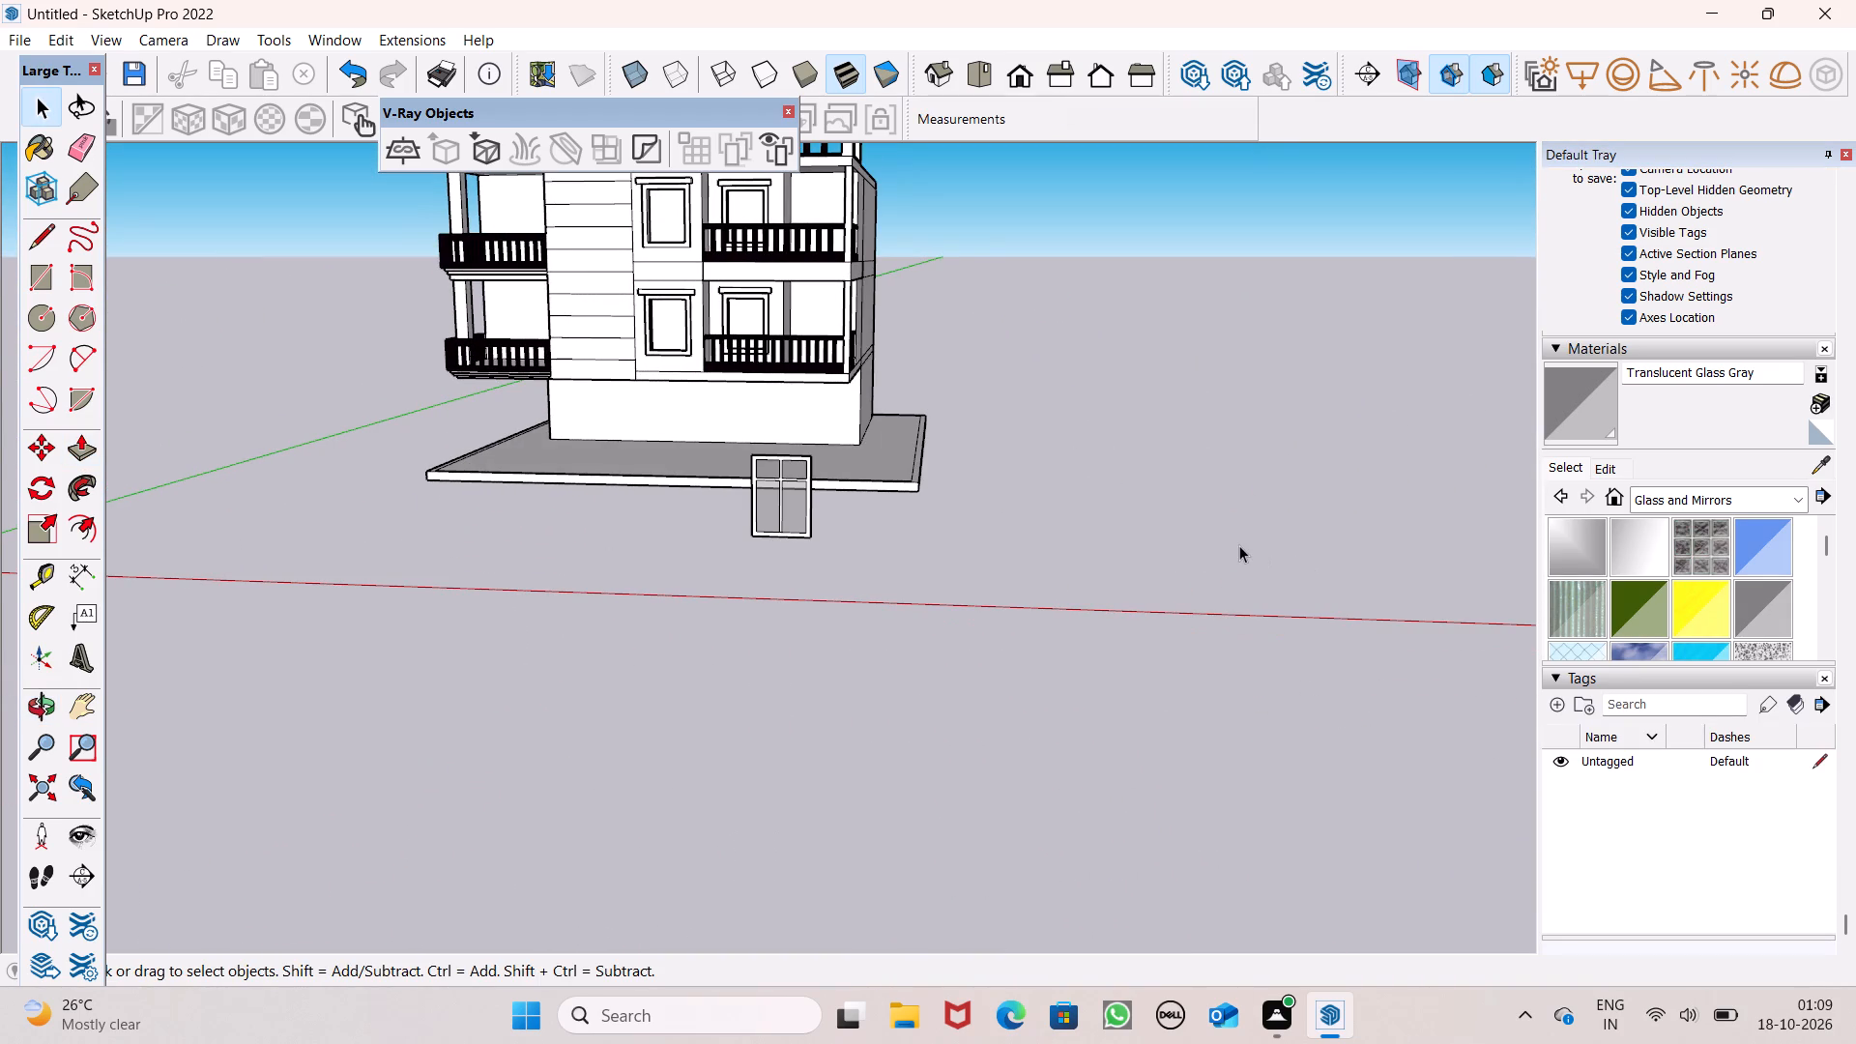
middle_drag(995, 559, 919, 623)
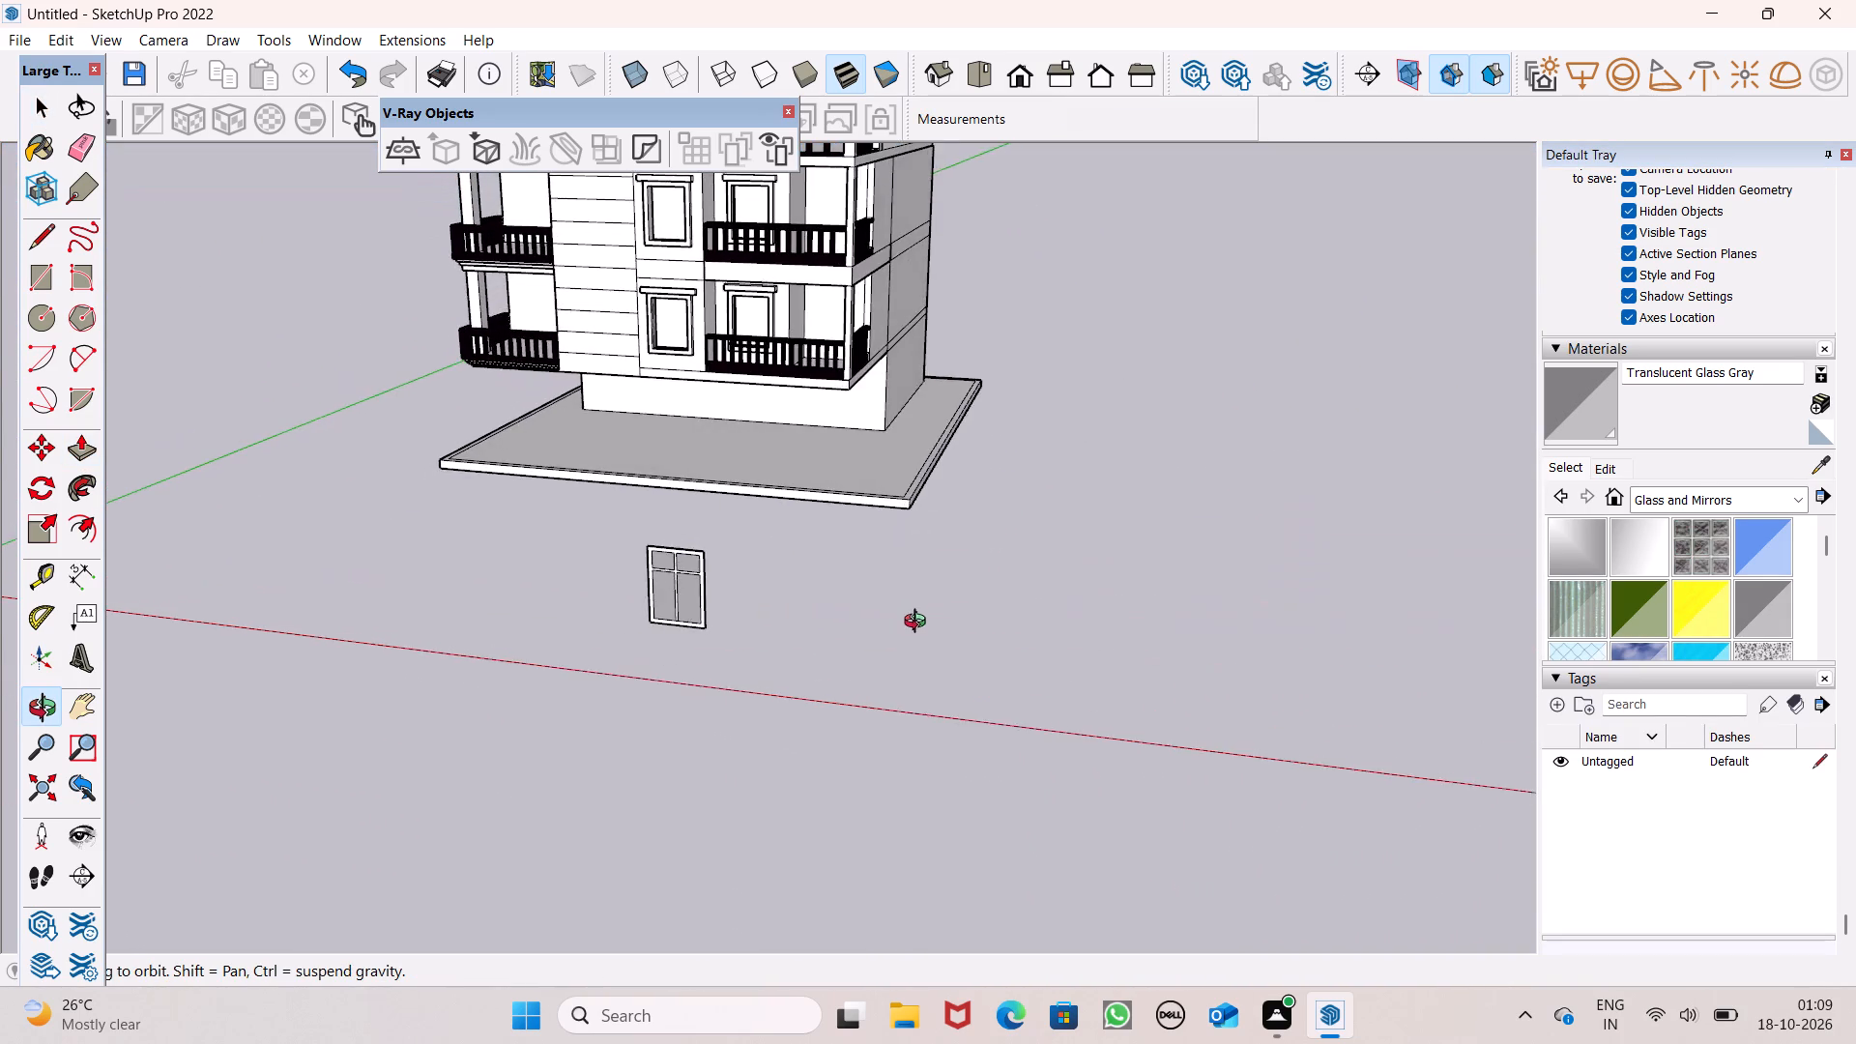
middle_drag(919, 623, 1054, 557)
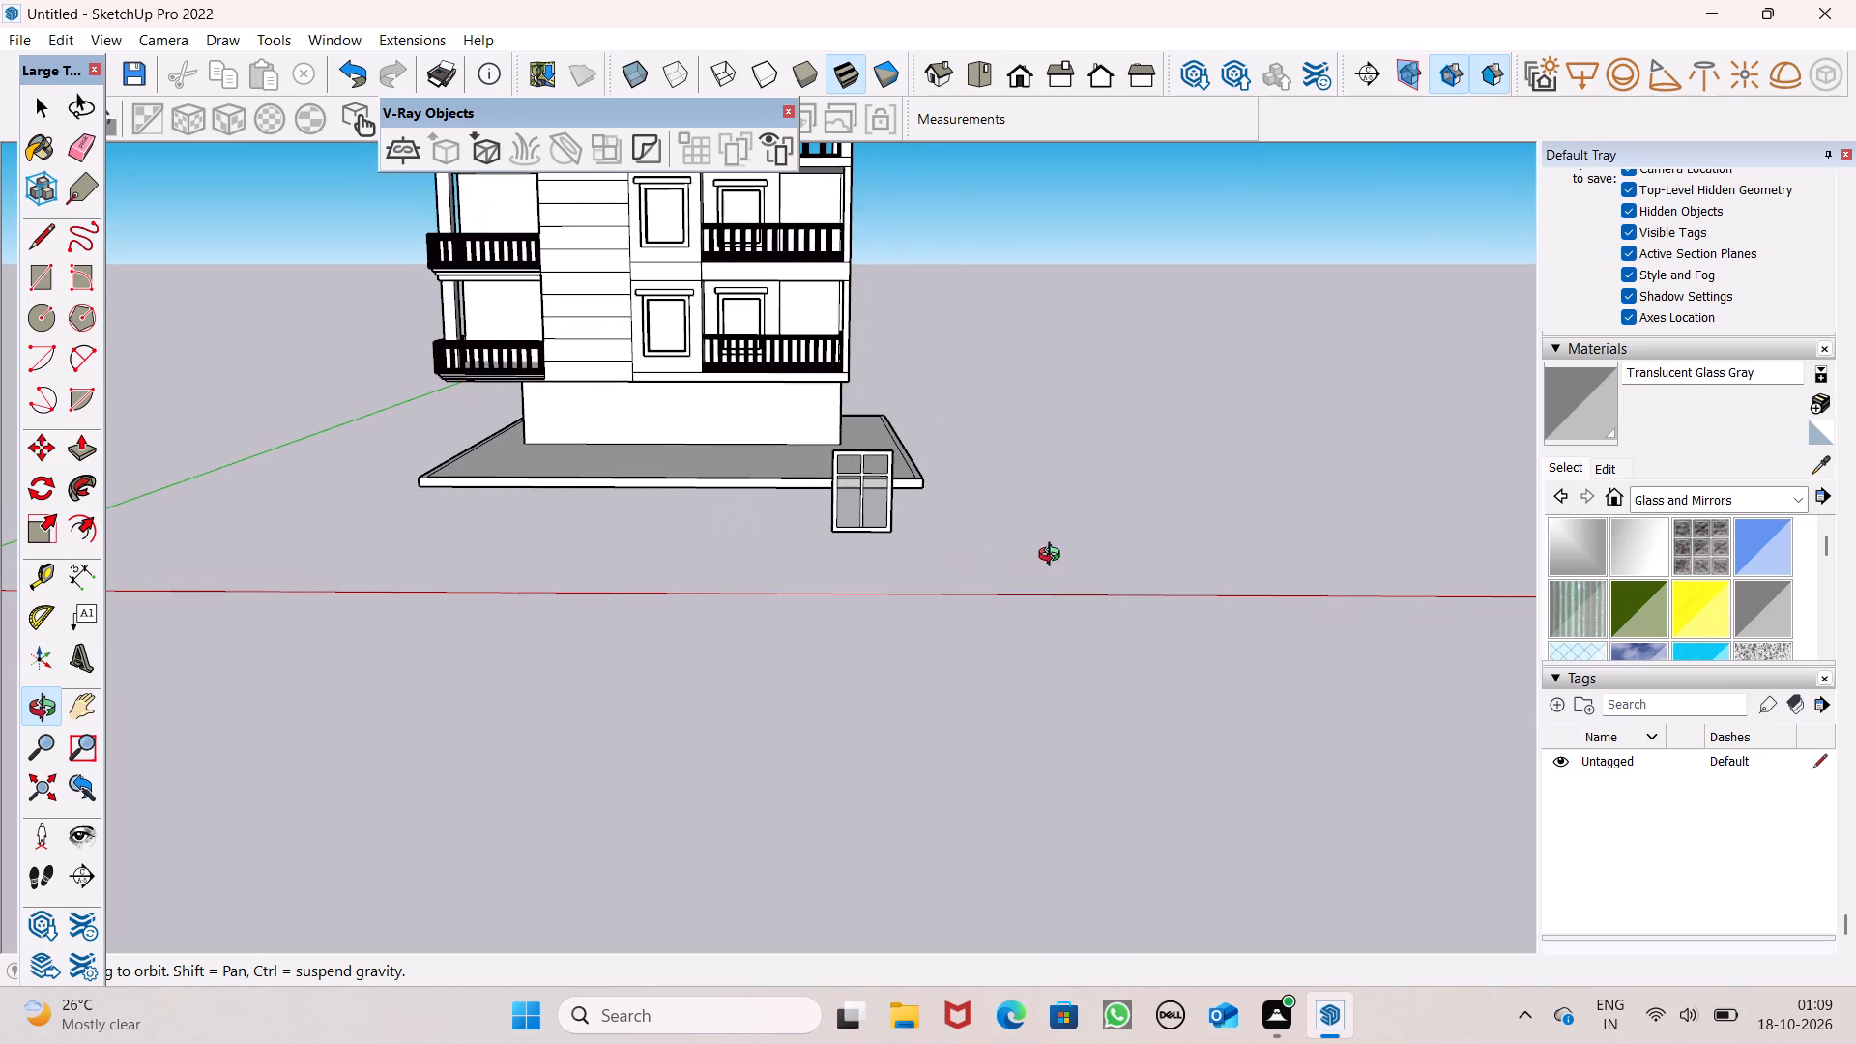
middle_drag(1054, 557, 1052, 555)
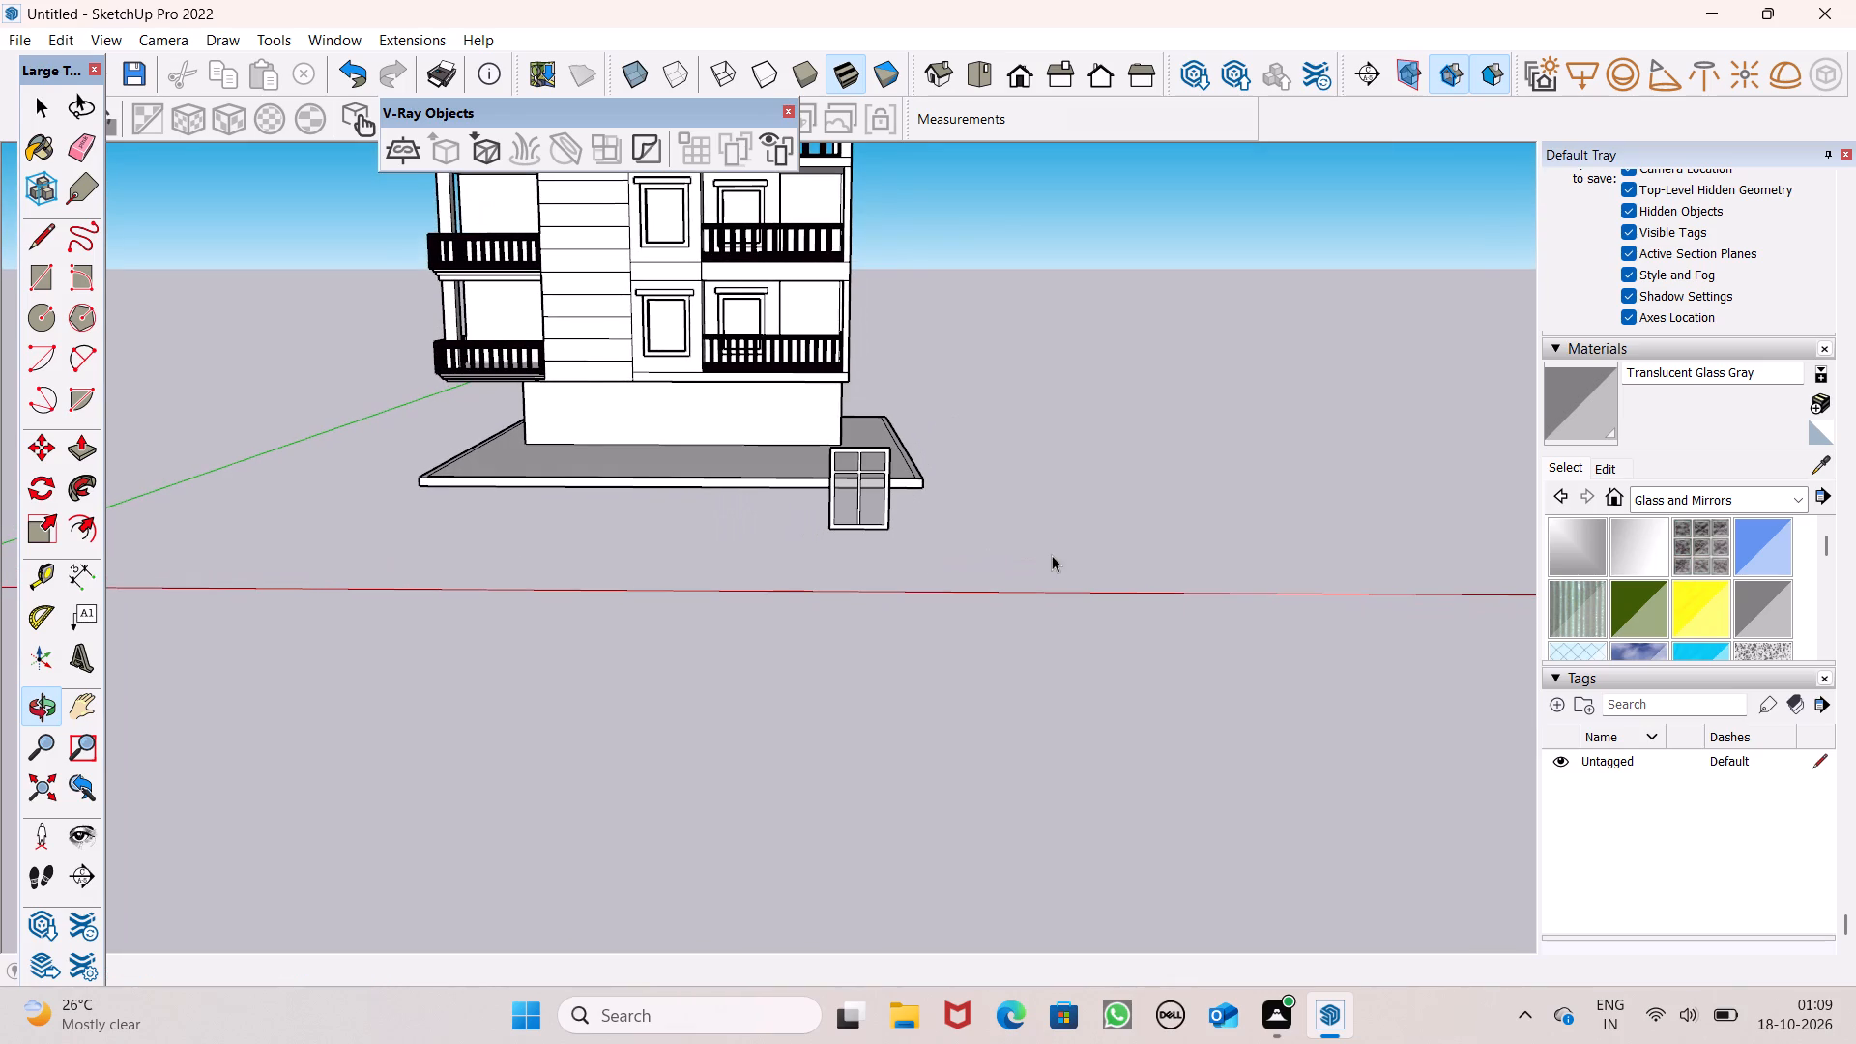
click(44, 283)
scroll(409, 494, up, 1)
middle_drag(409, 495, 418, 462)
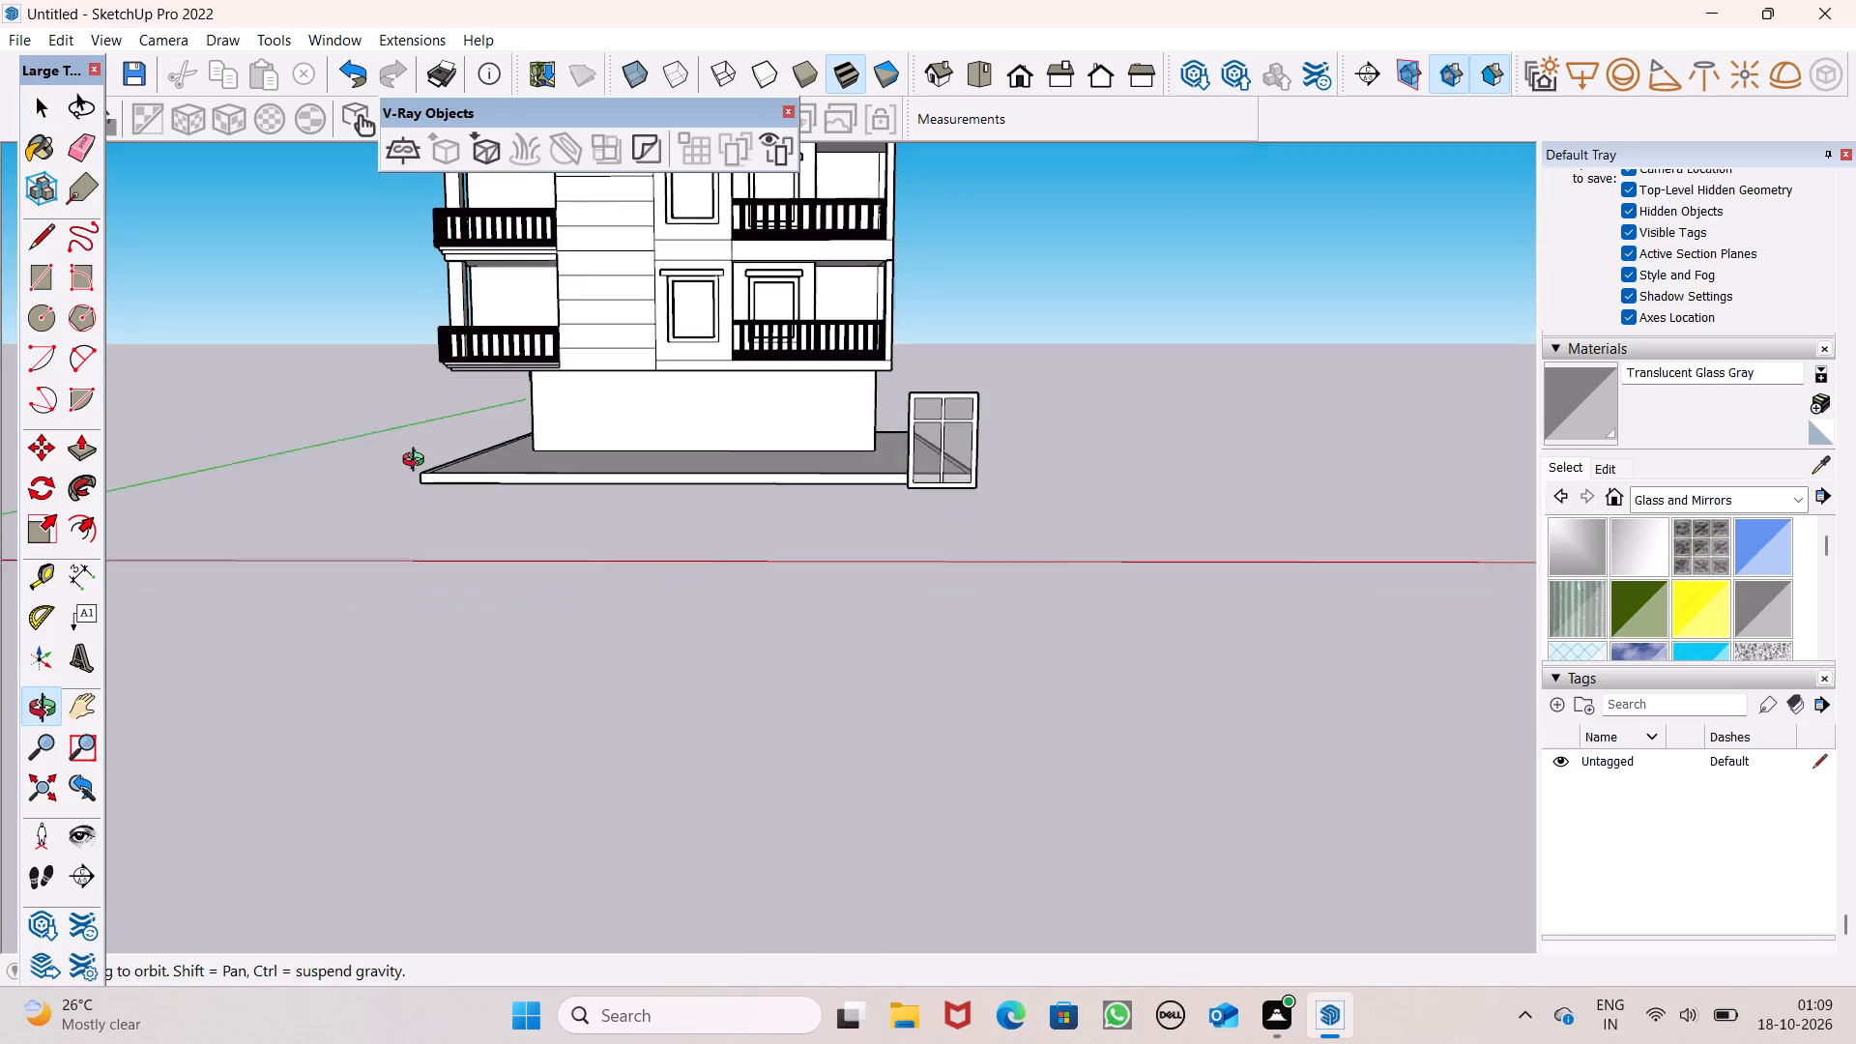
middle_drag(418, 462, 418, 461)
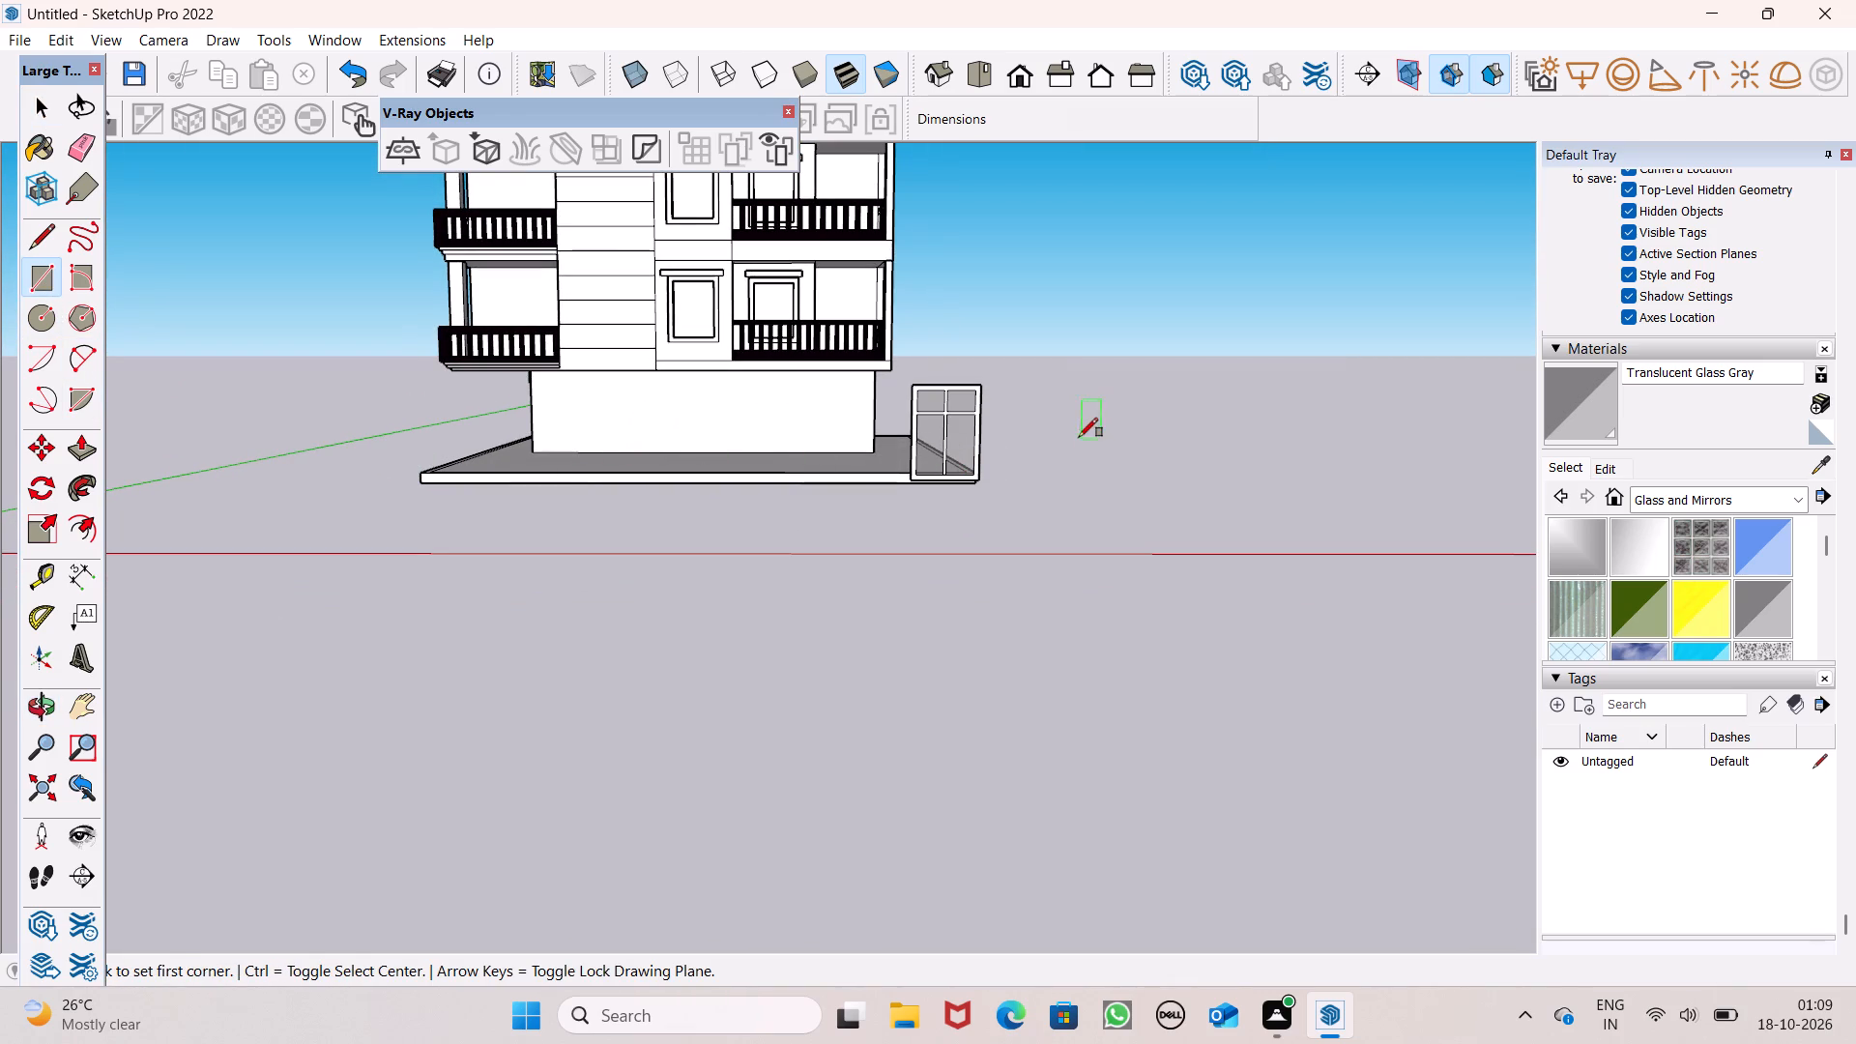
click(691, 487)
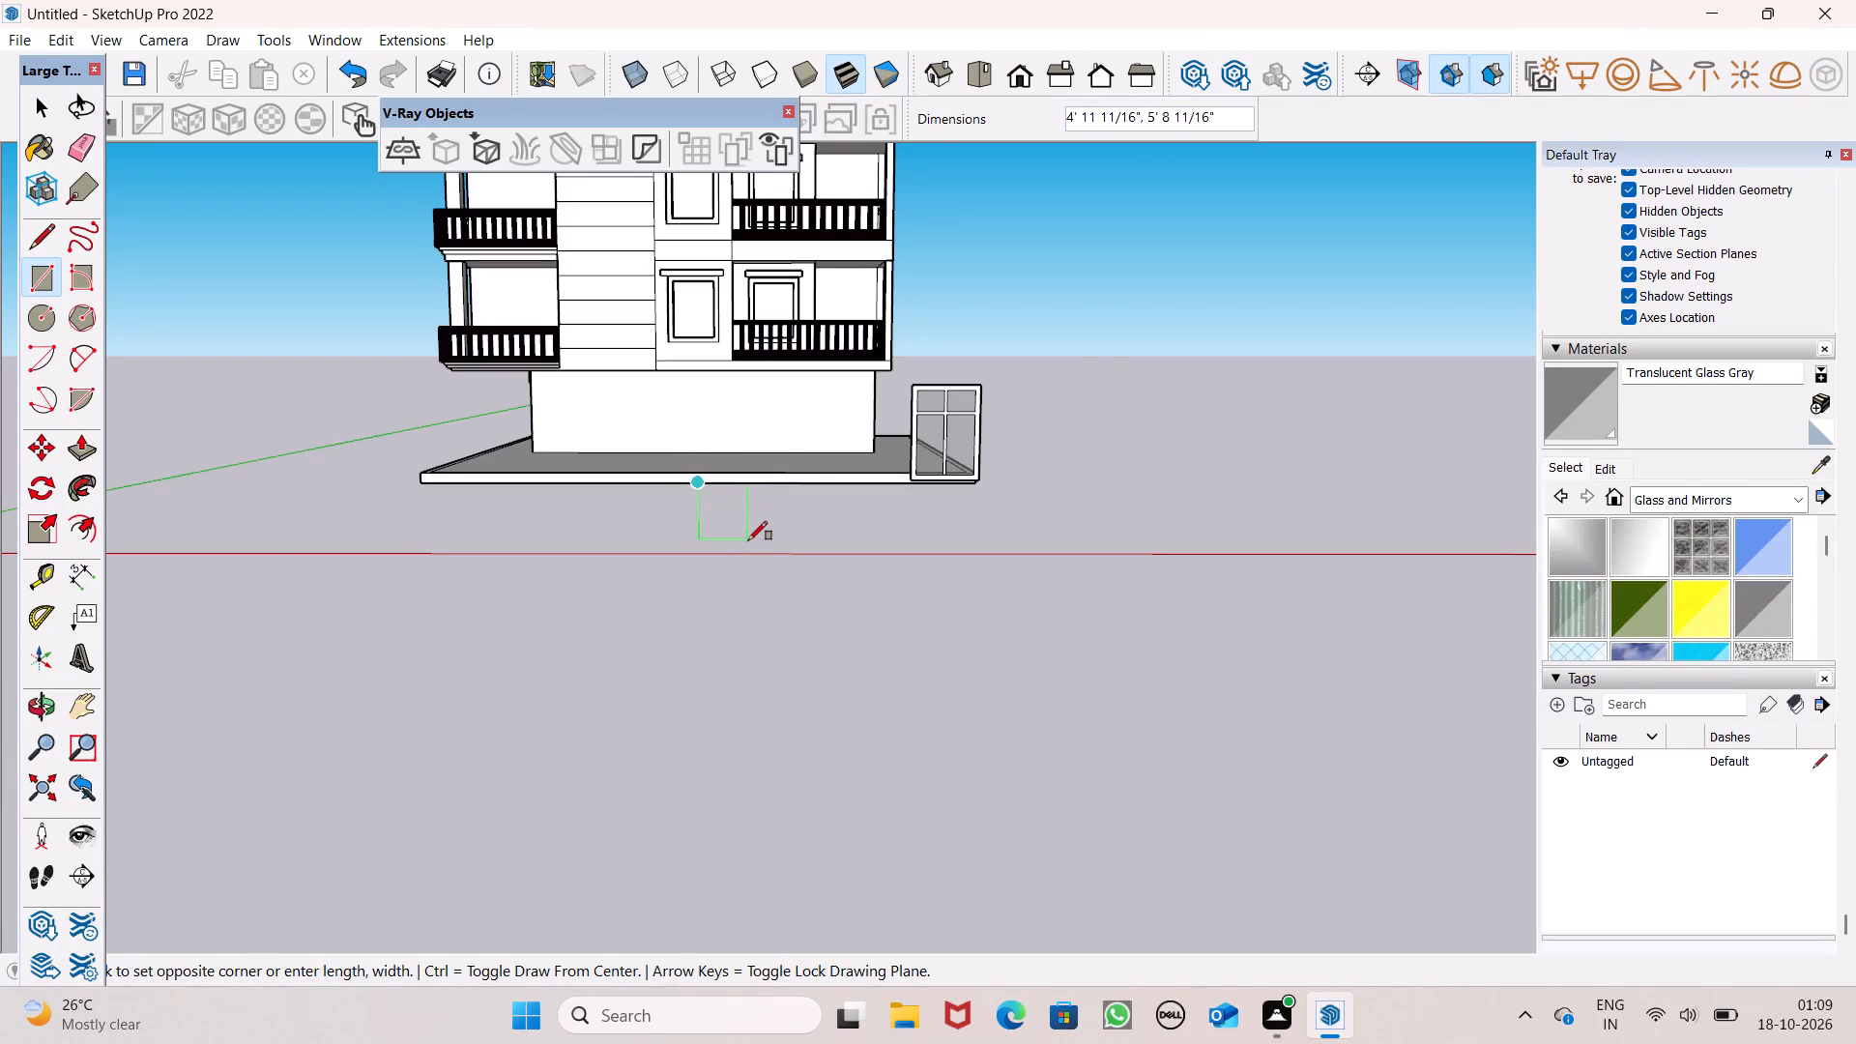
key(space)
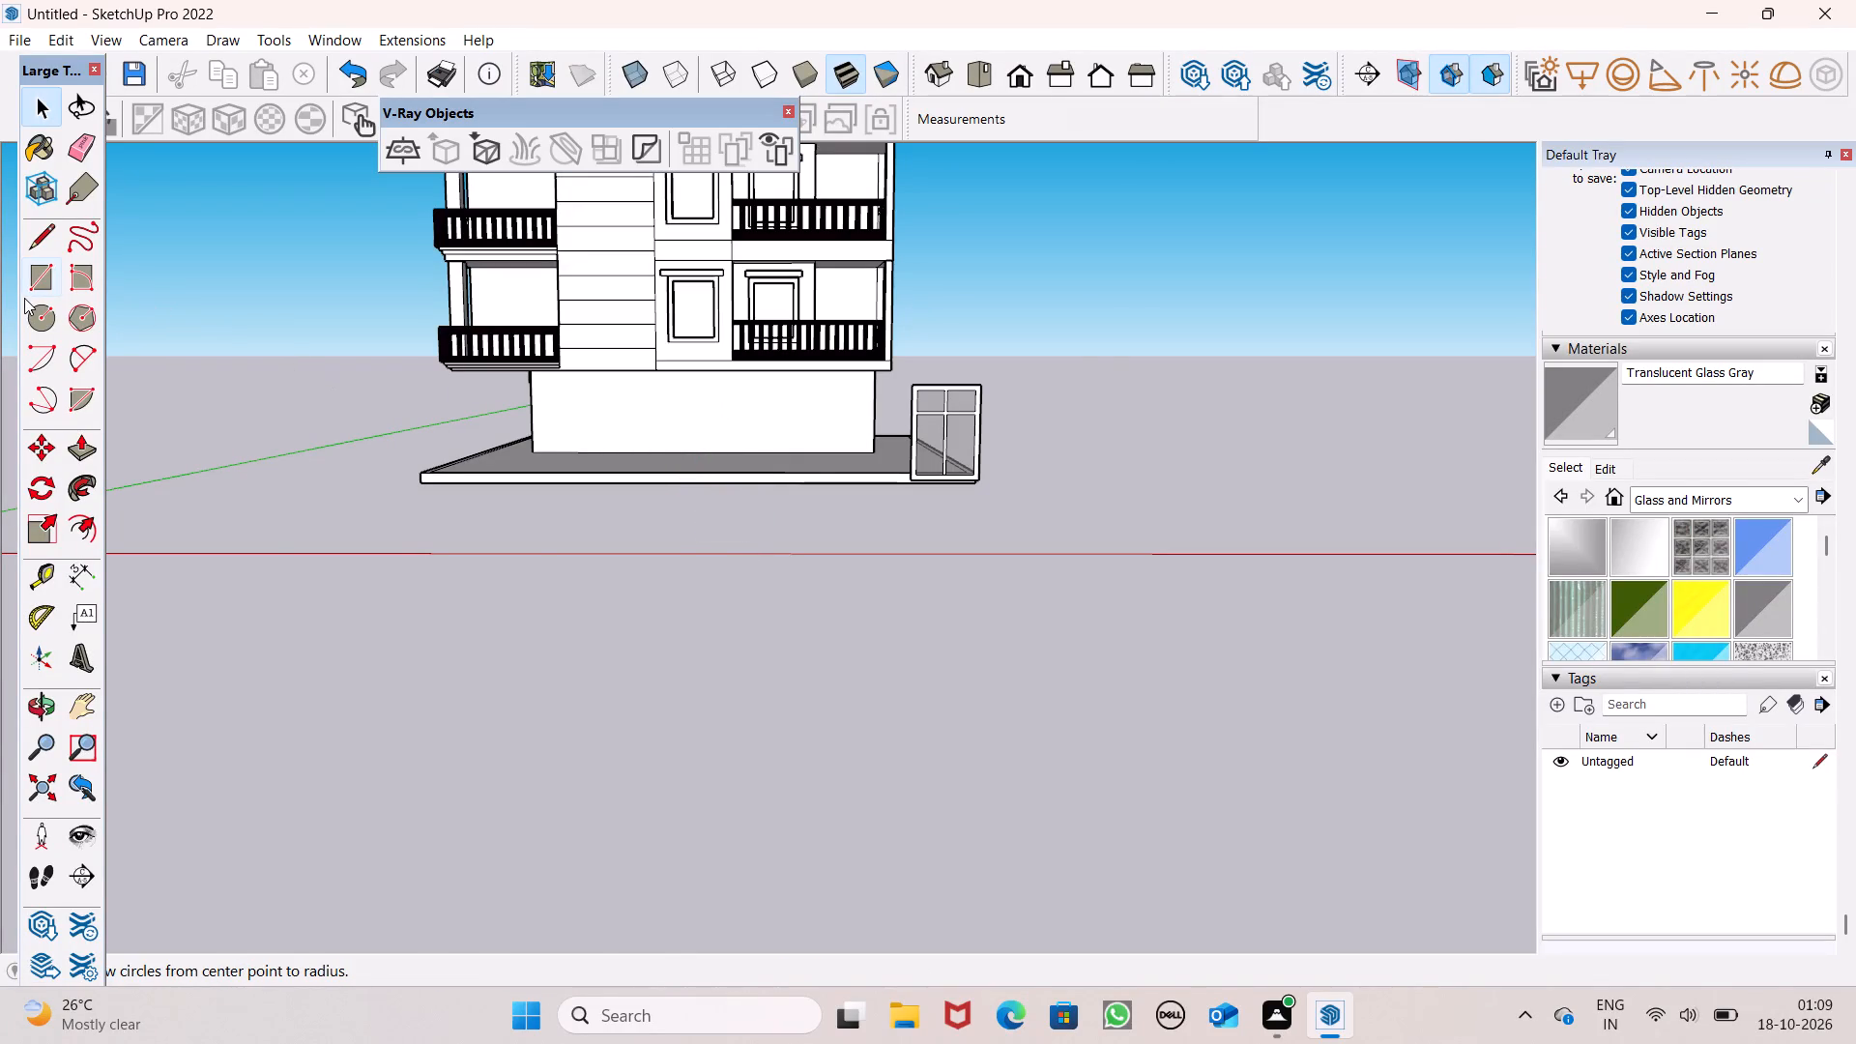
Draw an upright rectangle about 3' 7 5/8" by 4' 10 3/8" beside the four-pane window, on the side away from the house.
click(35, 293)
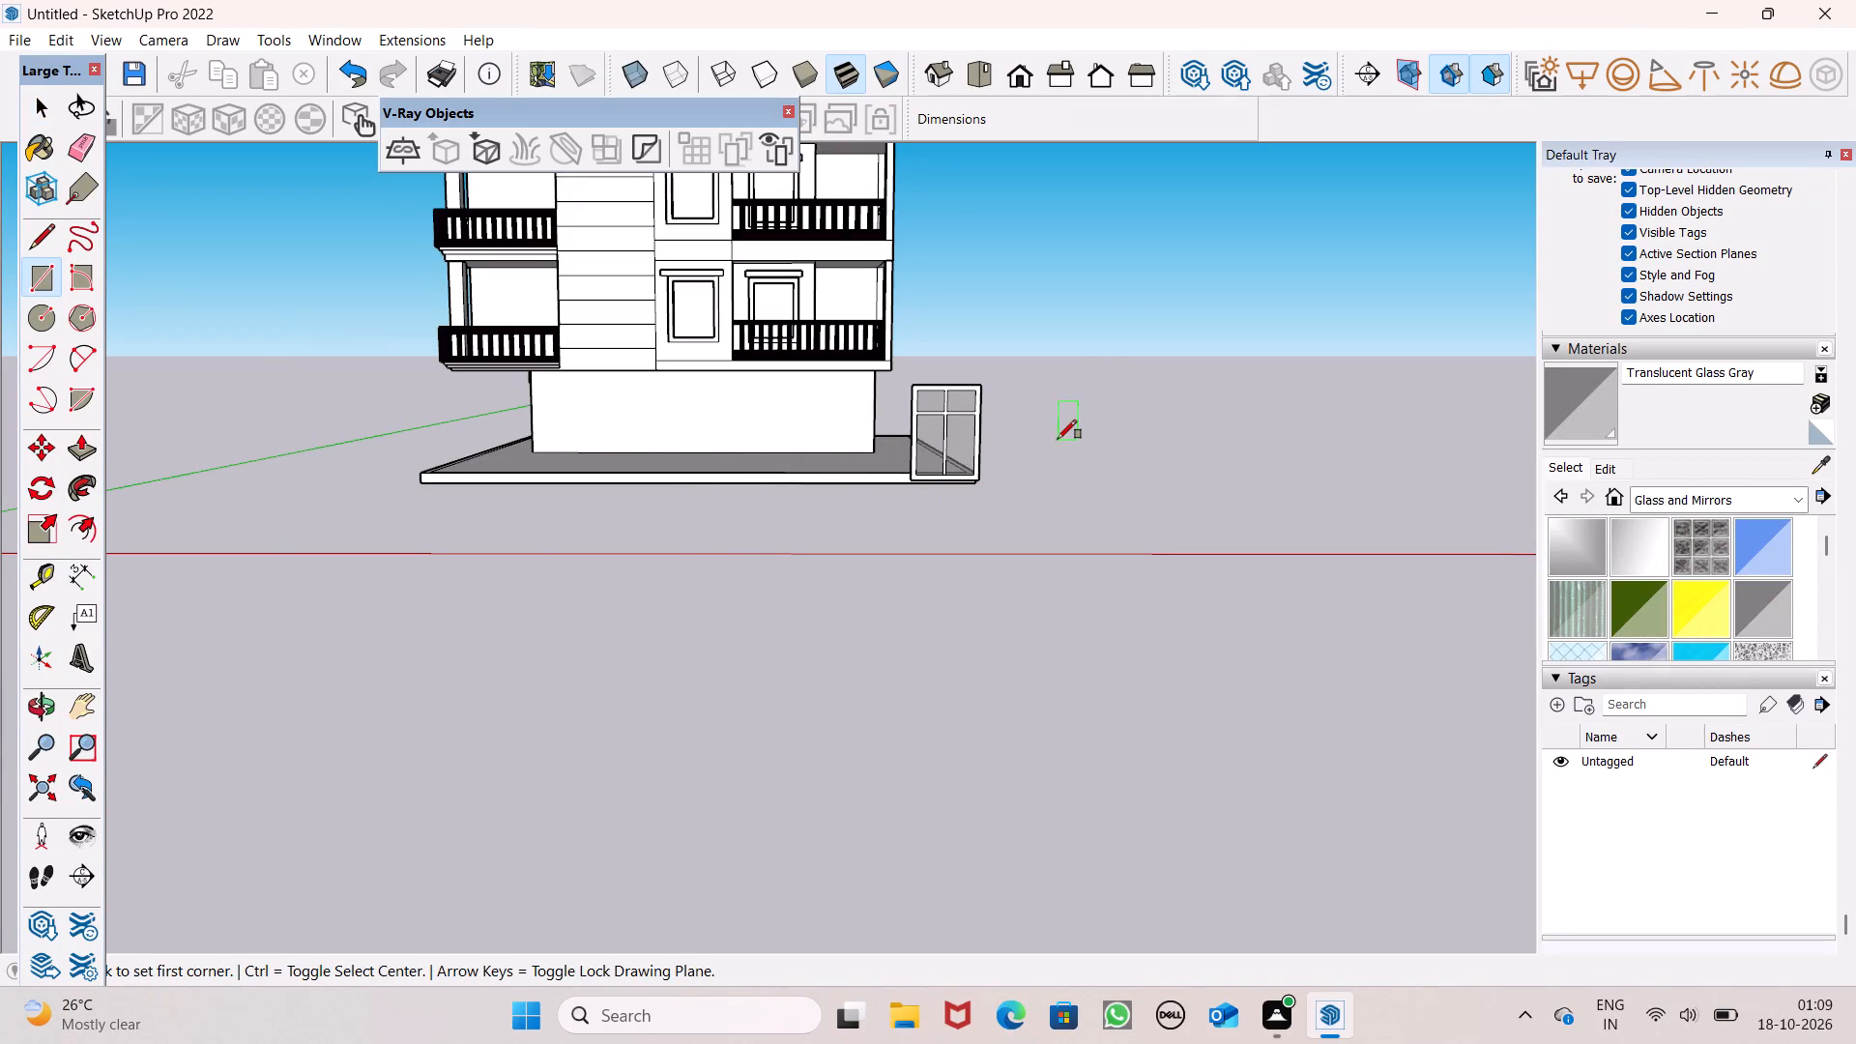
click(1049, 419)
click(1104, 496)
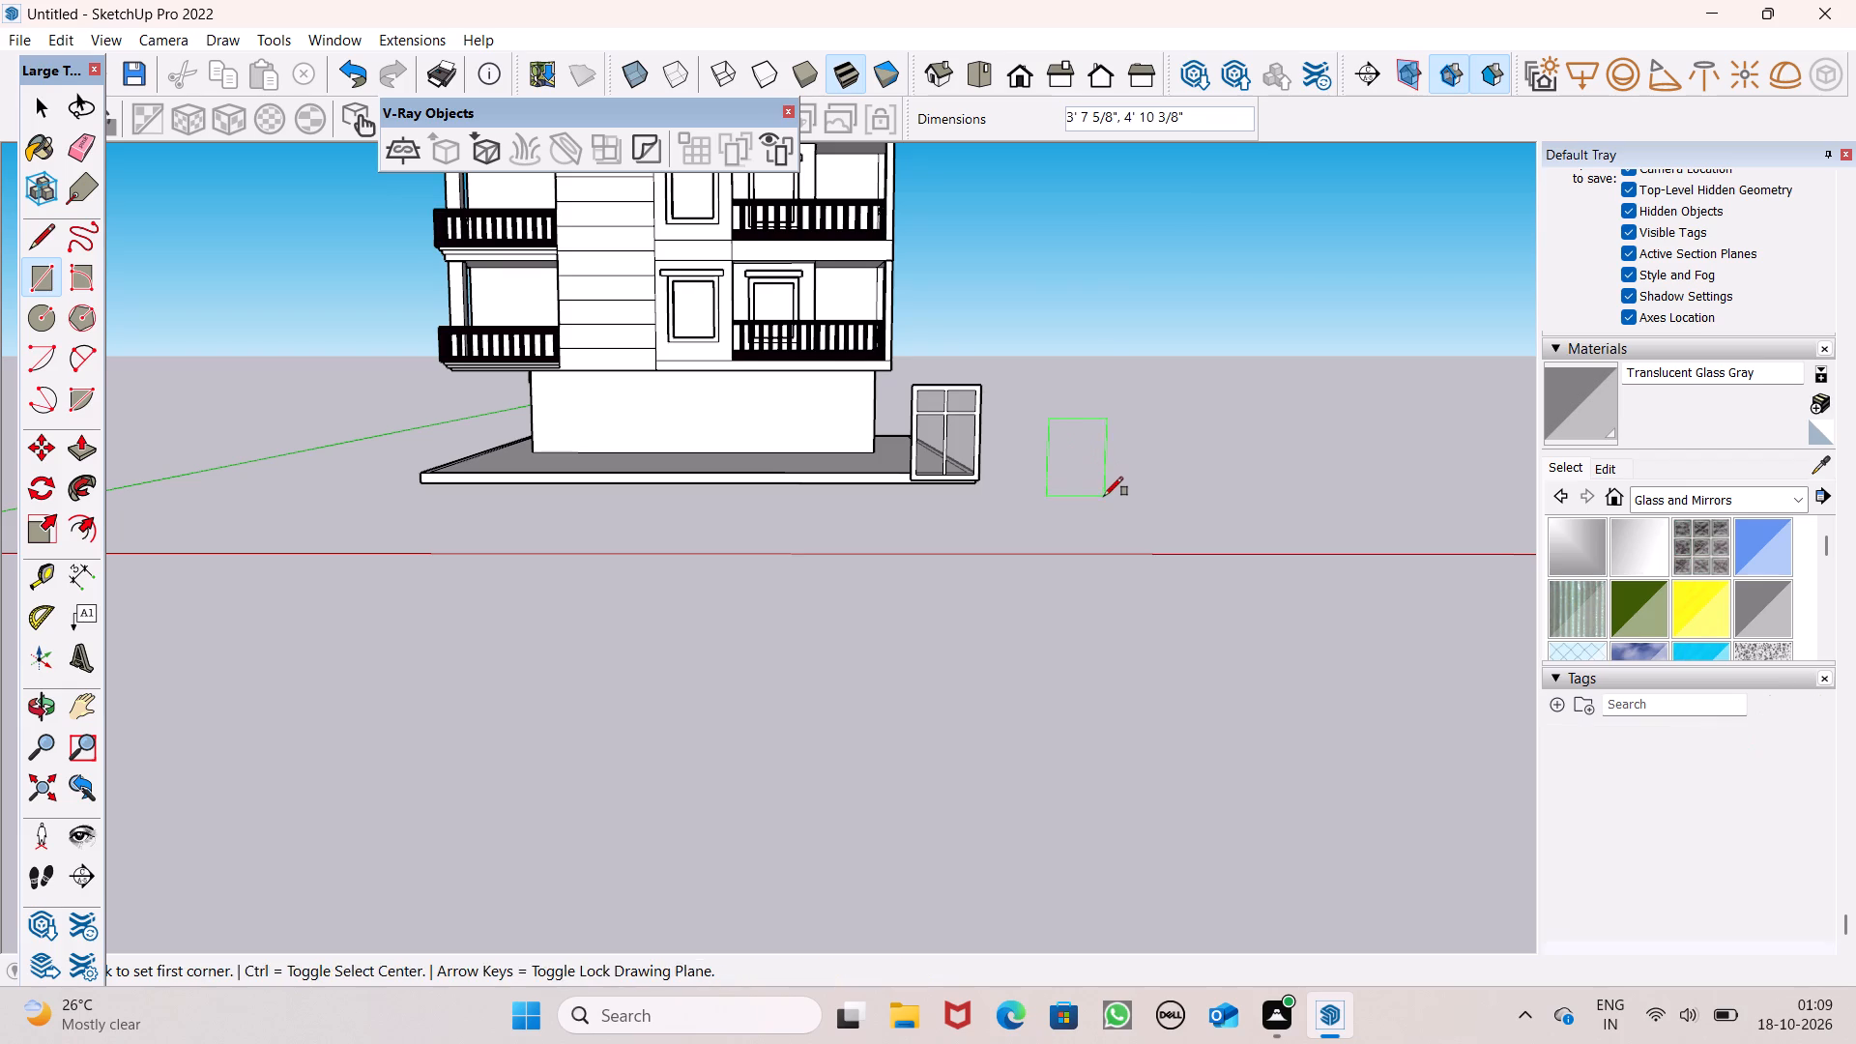
key(space)
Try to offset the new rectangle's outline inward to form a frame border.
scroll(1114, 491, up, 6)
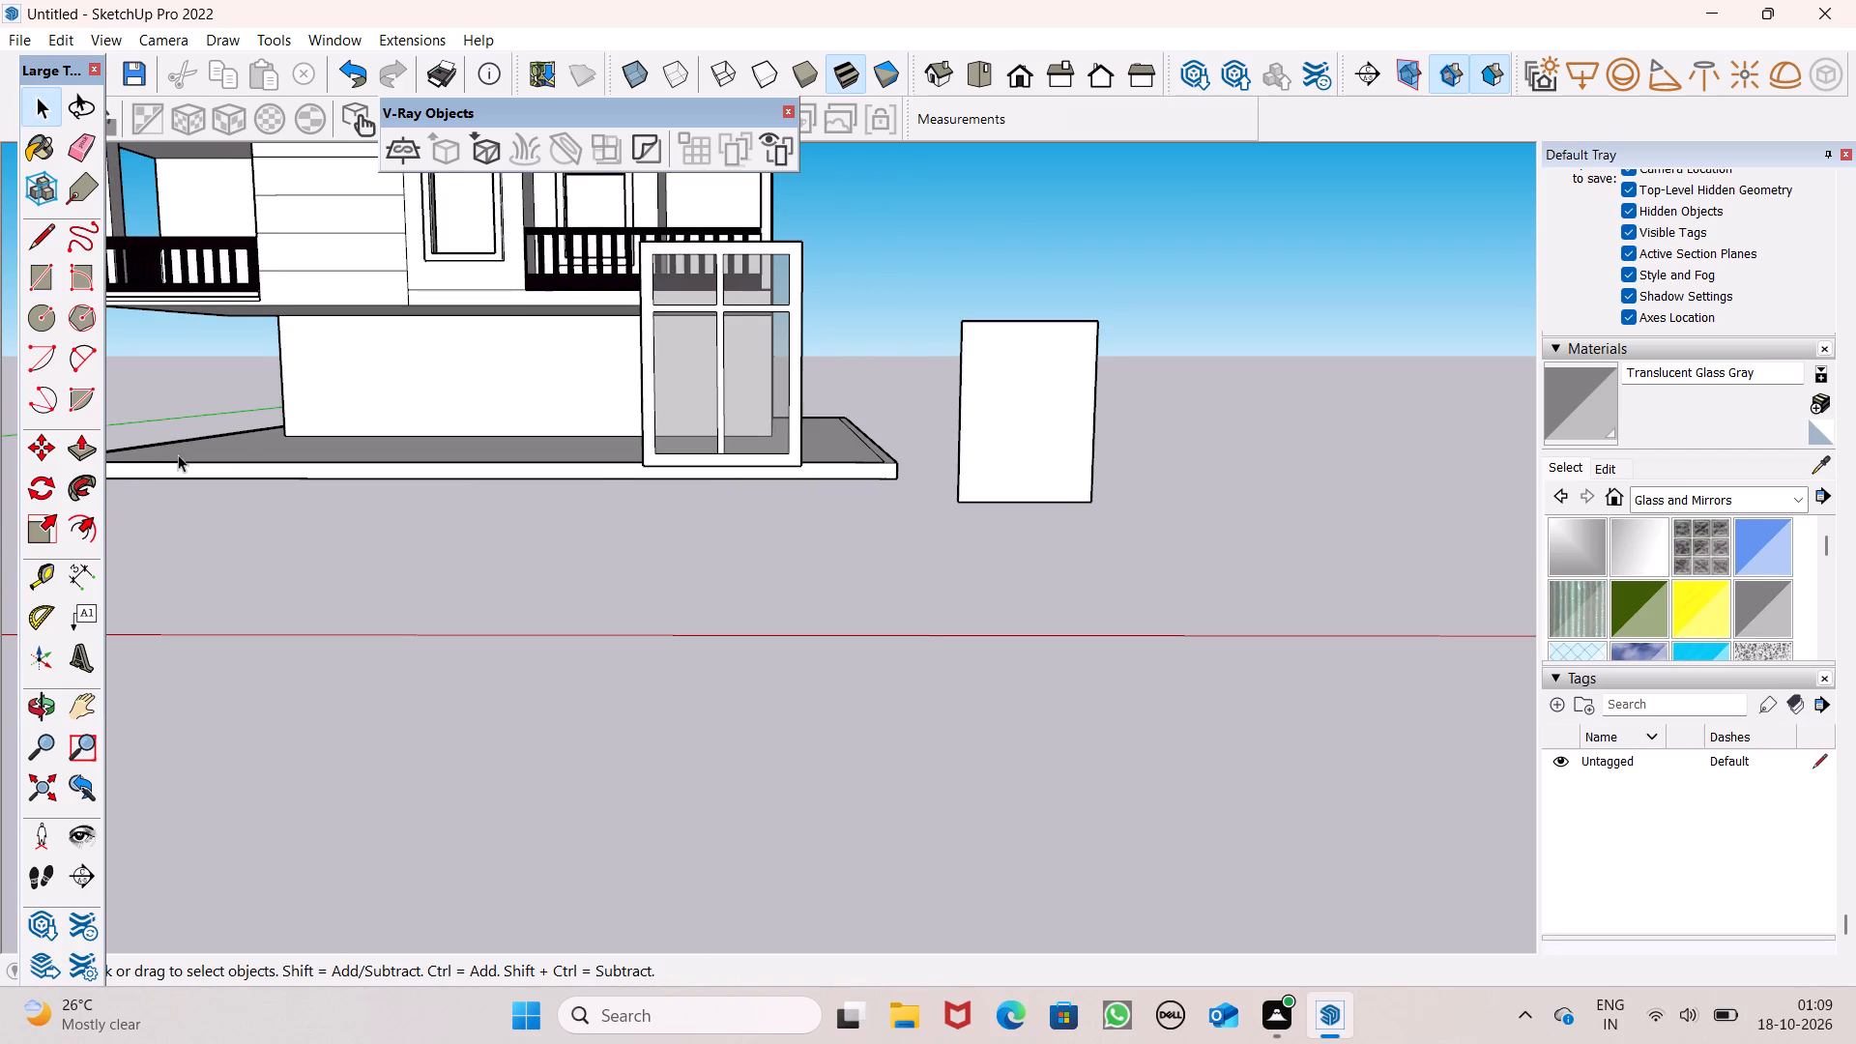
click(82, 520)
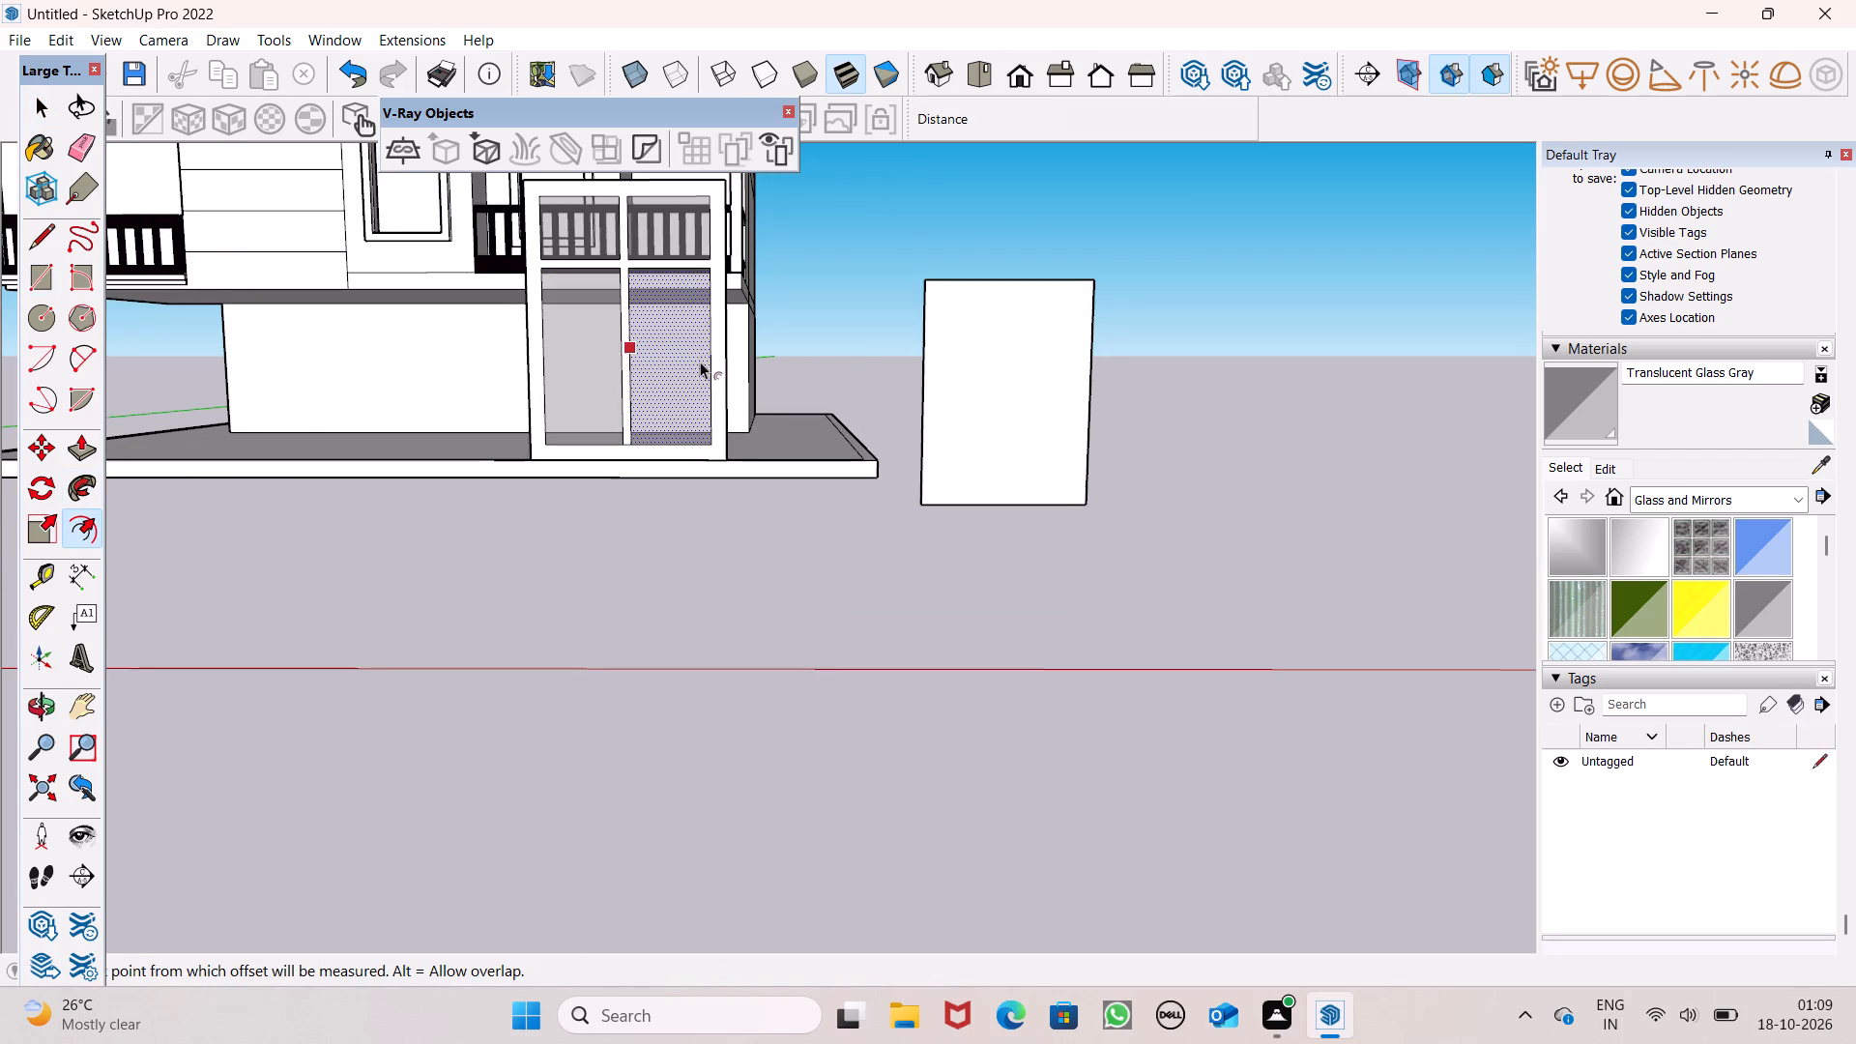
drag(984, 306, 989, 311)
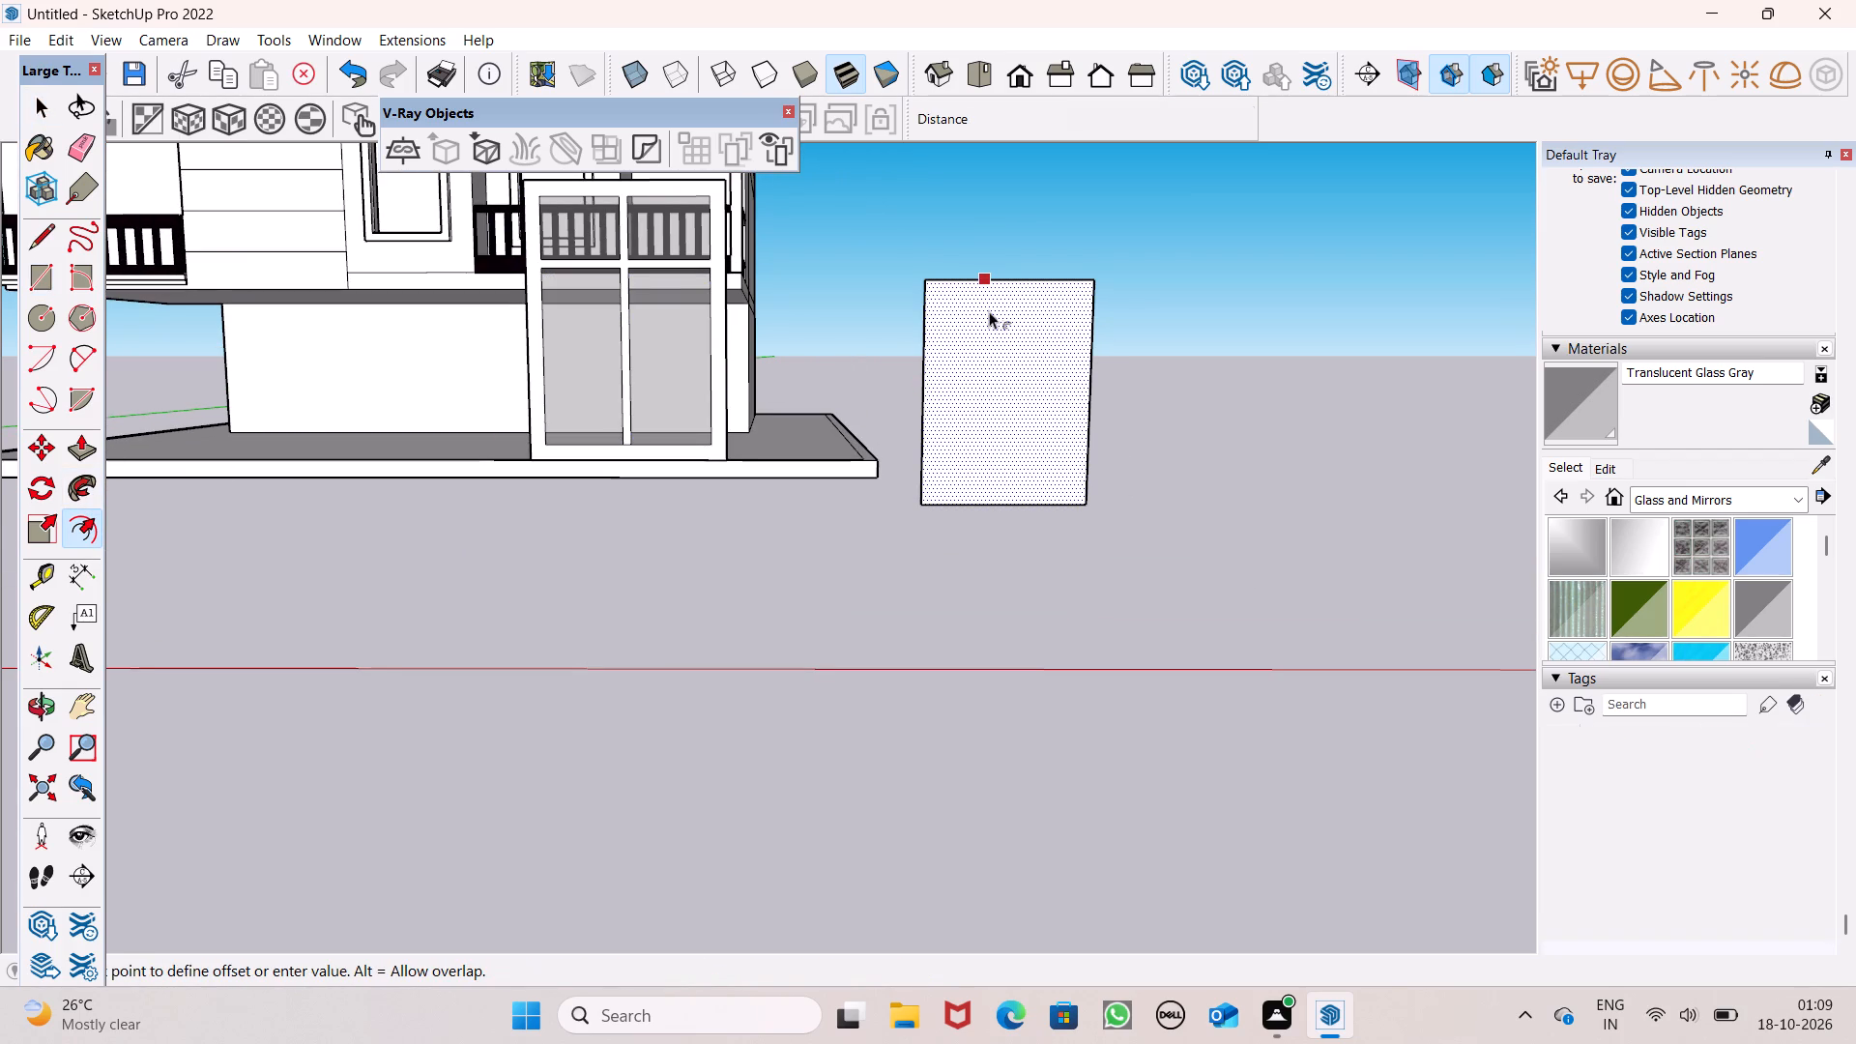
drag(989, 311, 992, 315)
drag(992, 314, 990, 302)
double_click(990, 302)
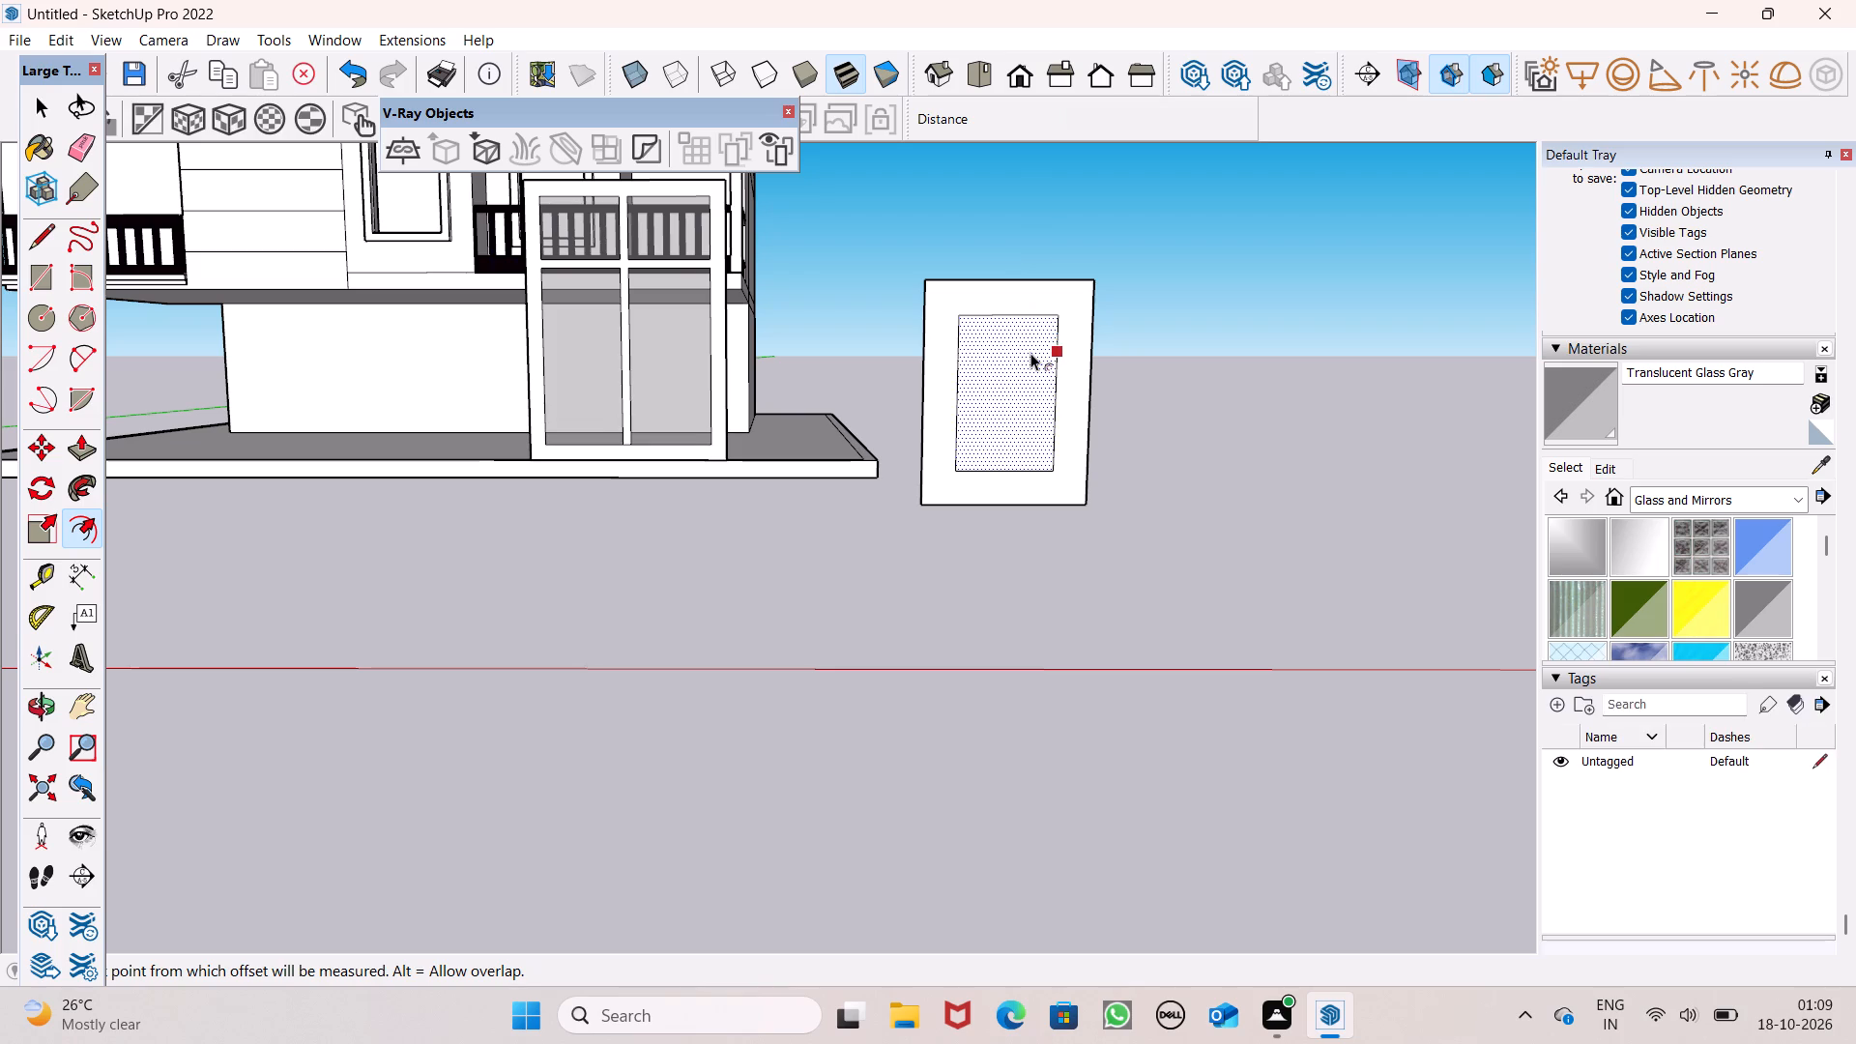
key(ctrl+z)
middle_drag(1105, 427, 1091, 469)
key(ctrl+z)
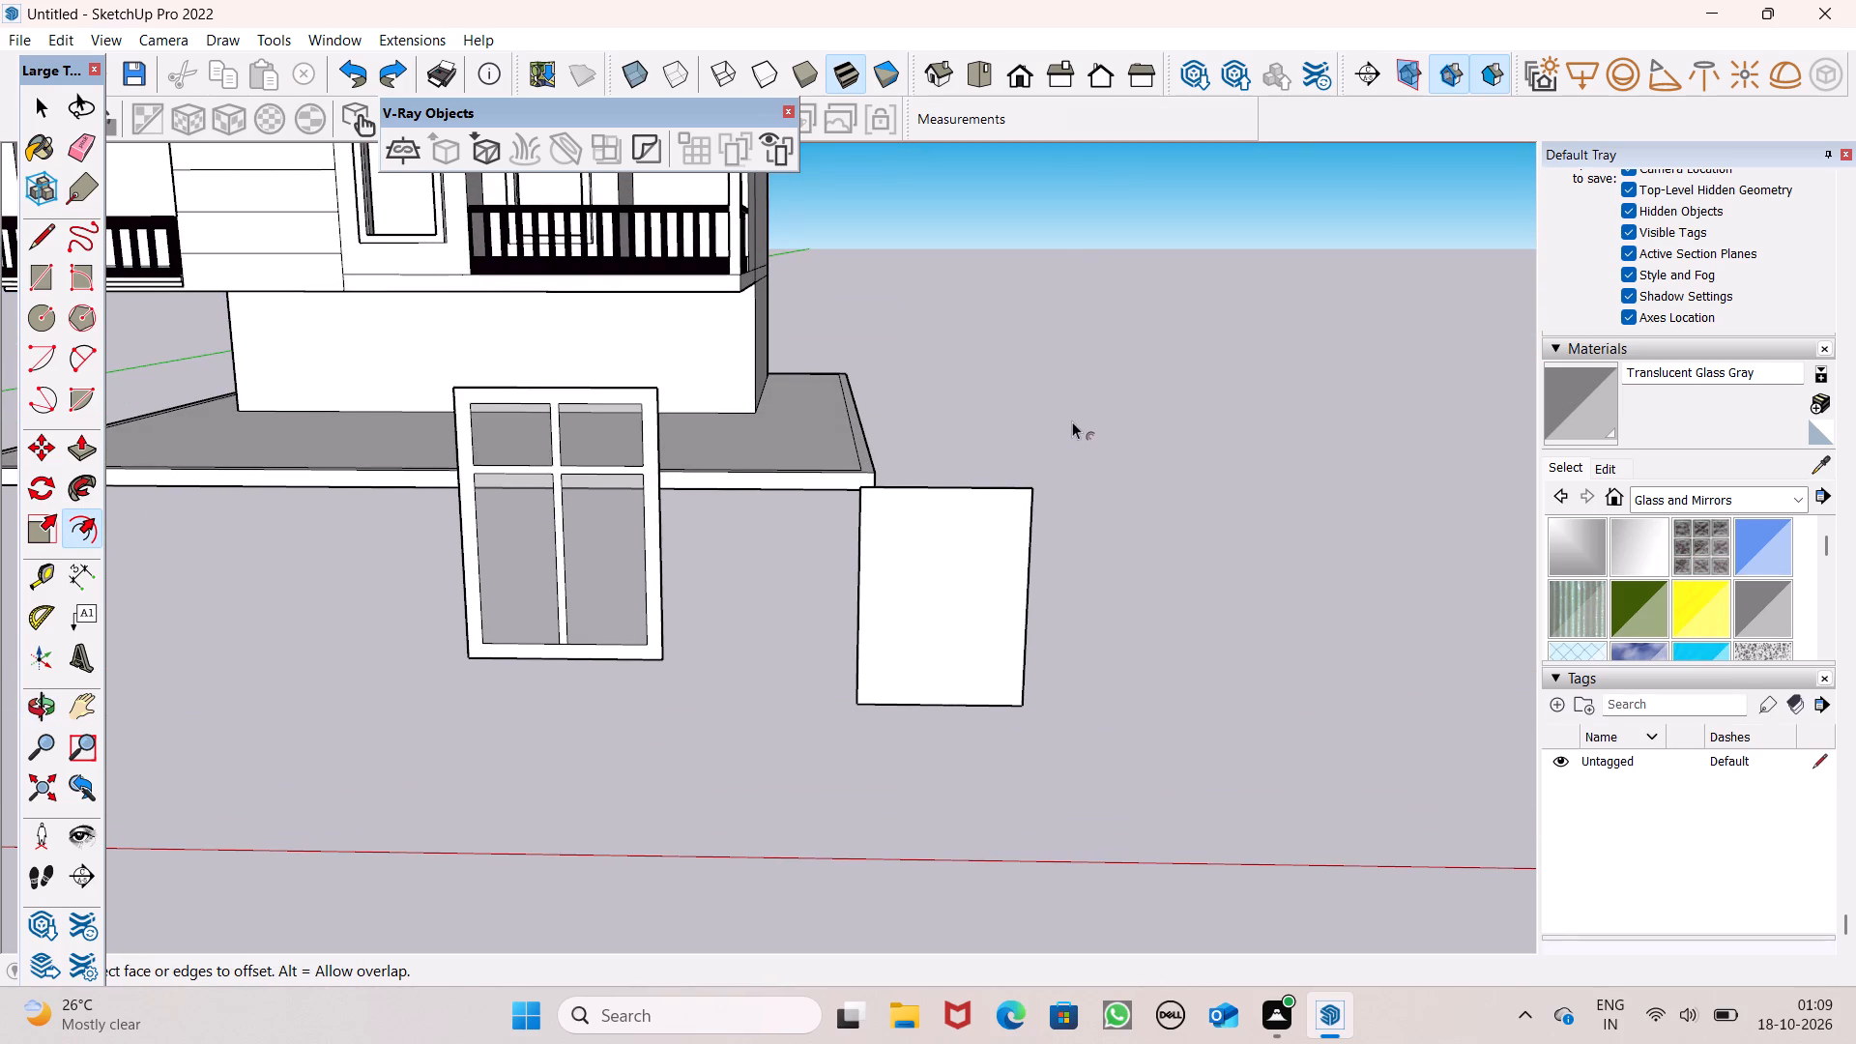
Offset the new rectangle's outline inward to form a narrow frame border around a single pane.
drag(942, 495, 938, 507)
click(938, 507)
key(space)
Paint the new frame's inner pane with Translucent Glass Gray.
scroll(964, 438, down, 3)
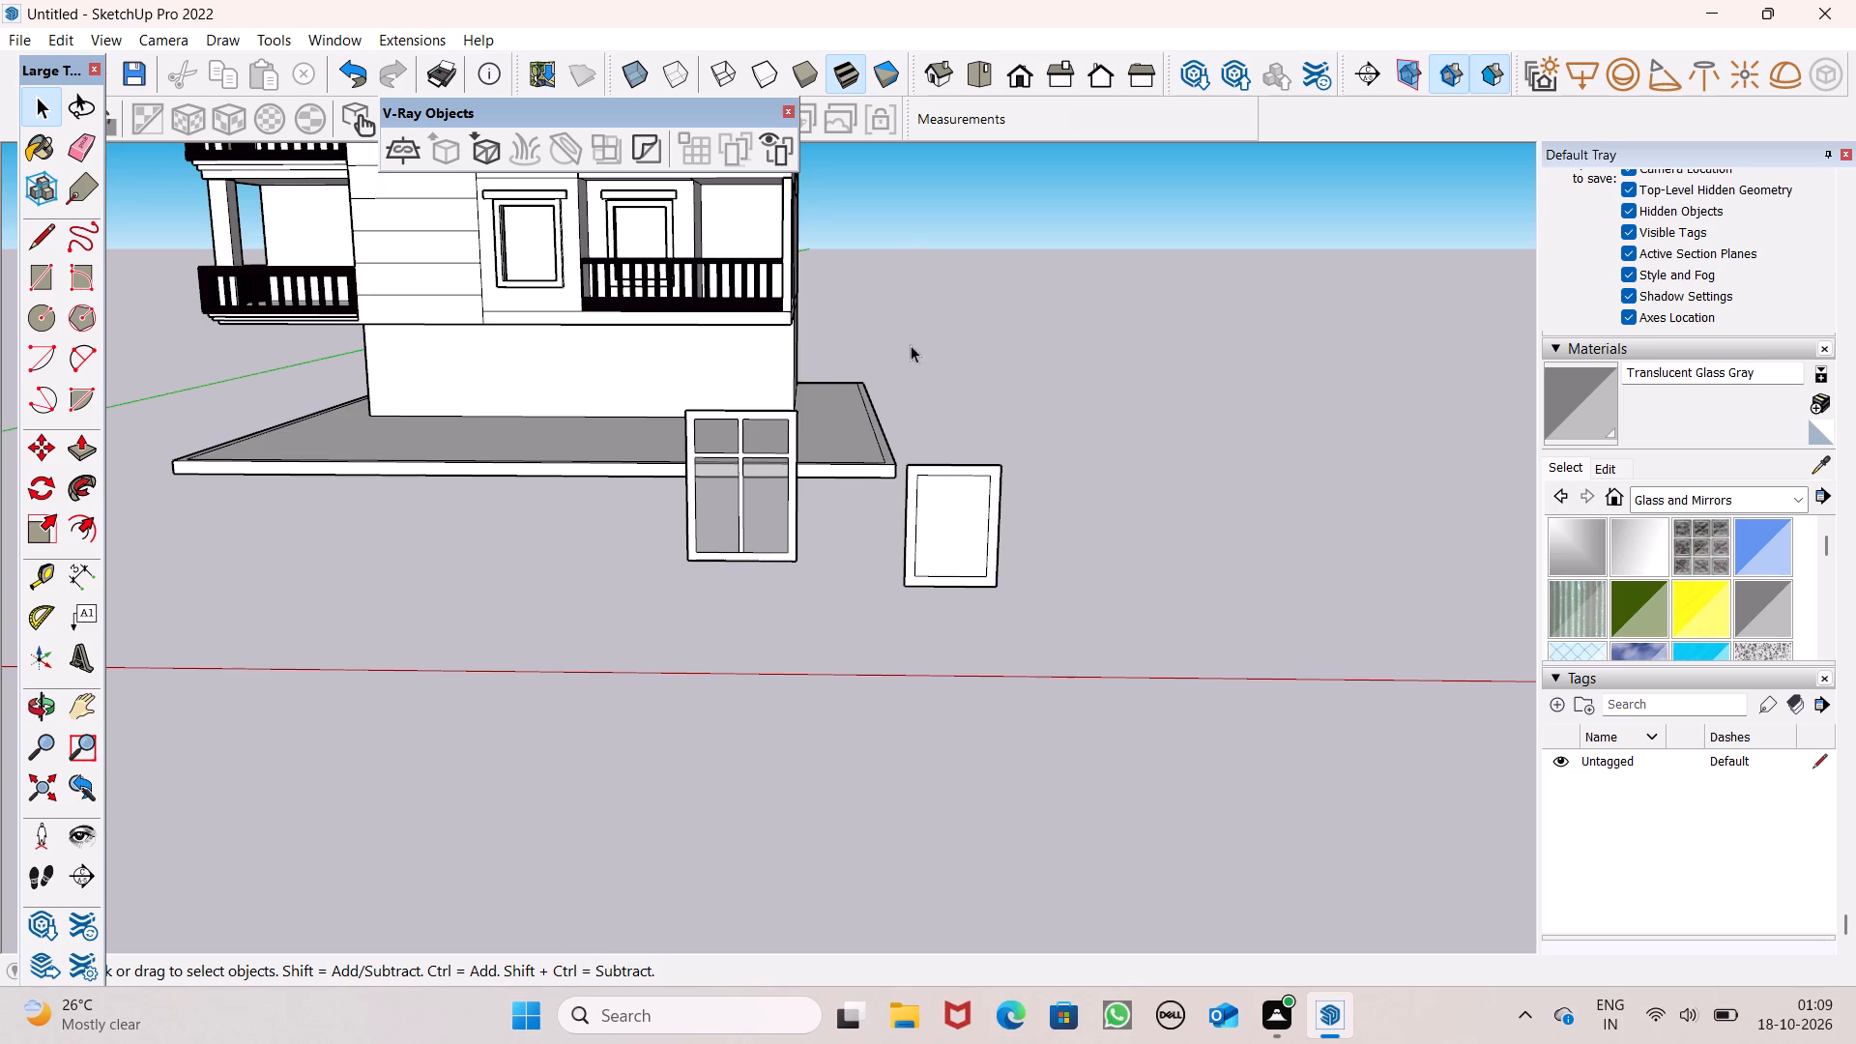
click(1600, 411)
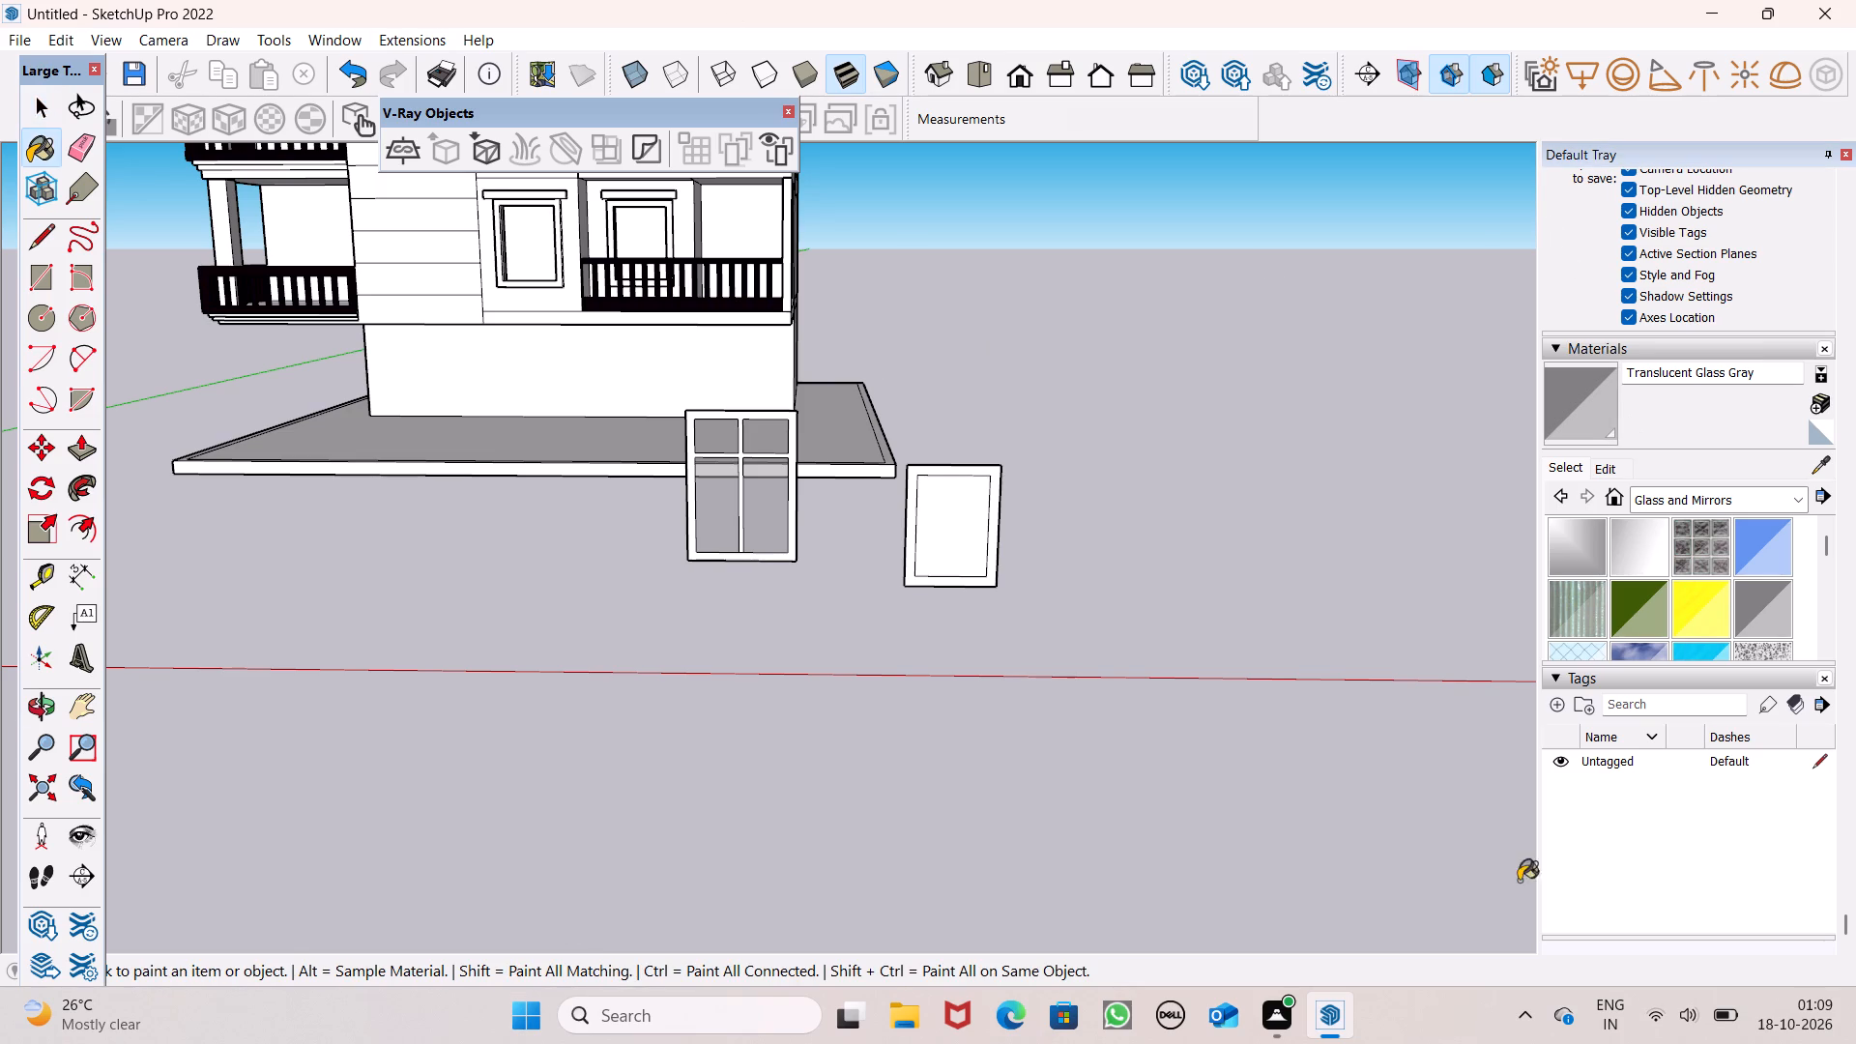
click(967, 555)
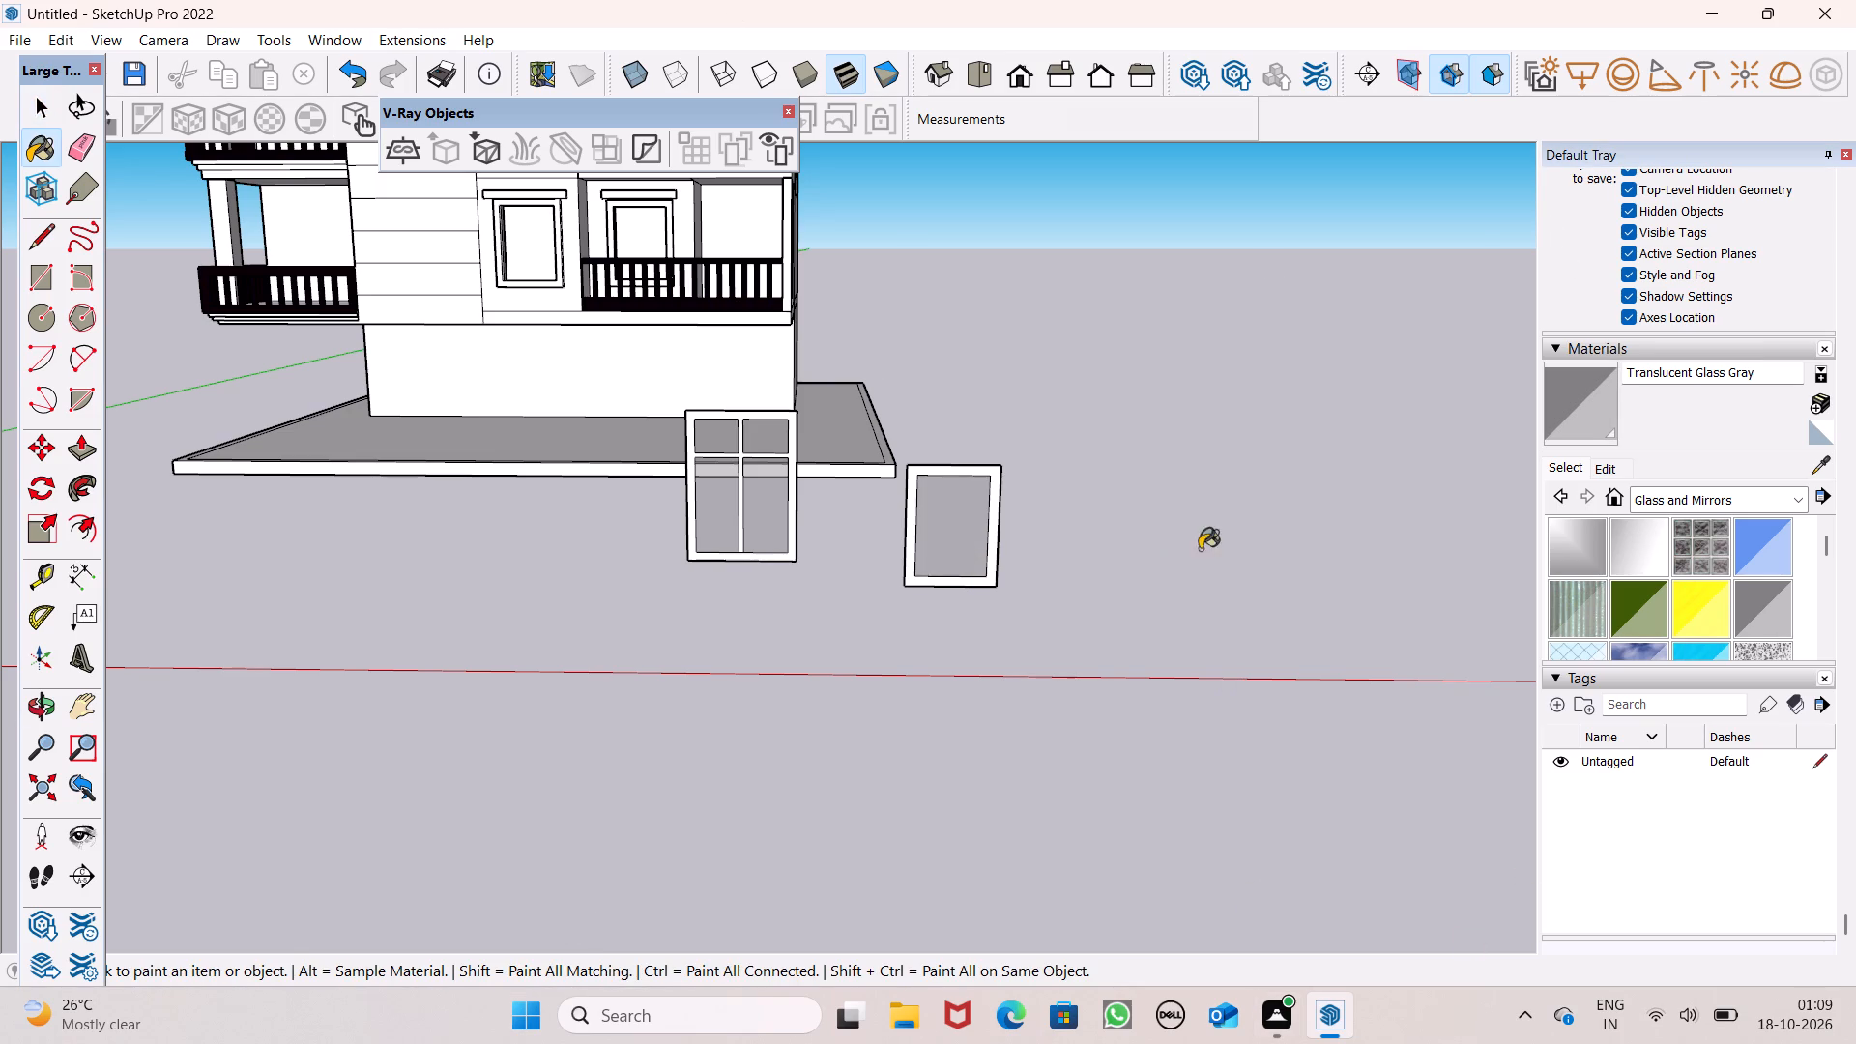
Paint the four-pane window's frame and crossbars and the single-pane frame with Color C08 from the Colors materials.
click(1757, 499)
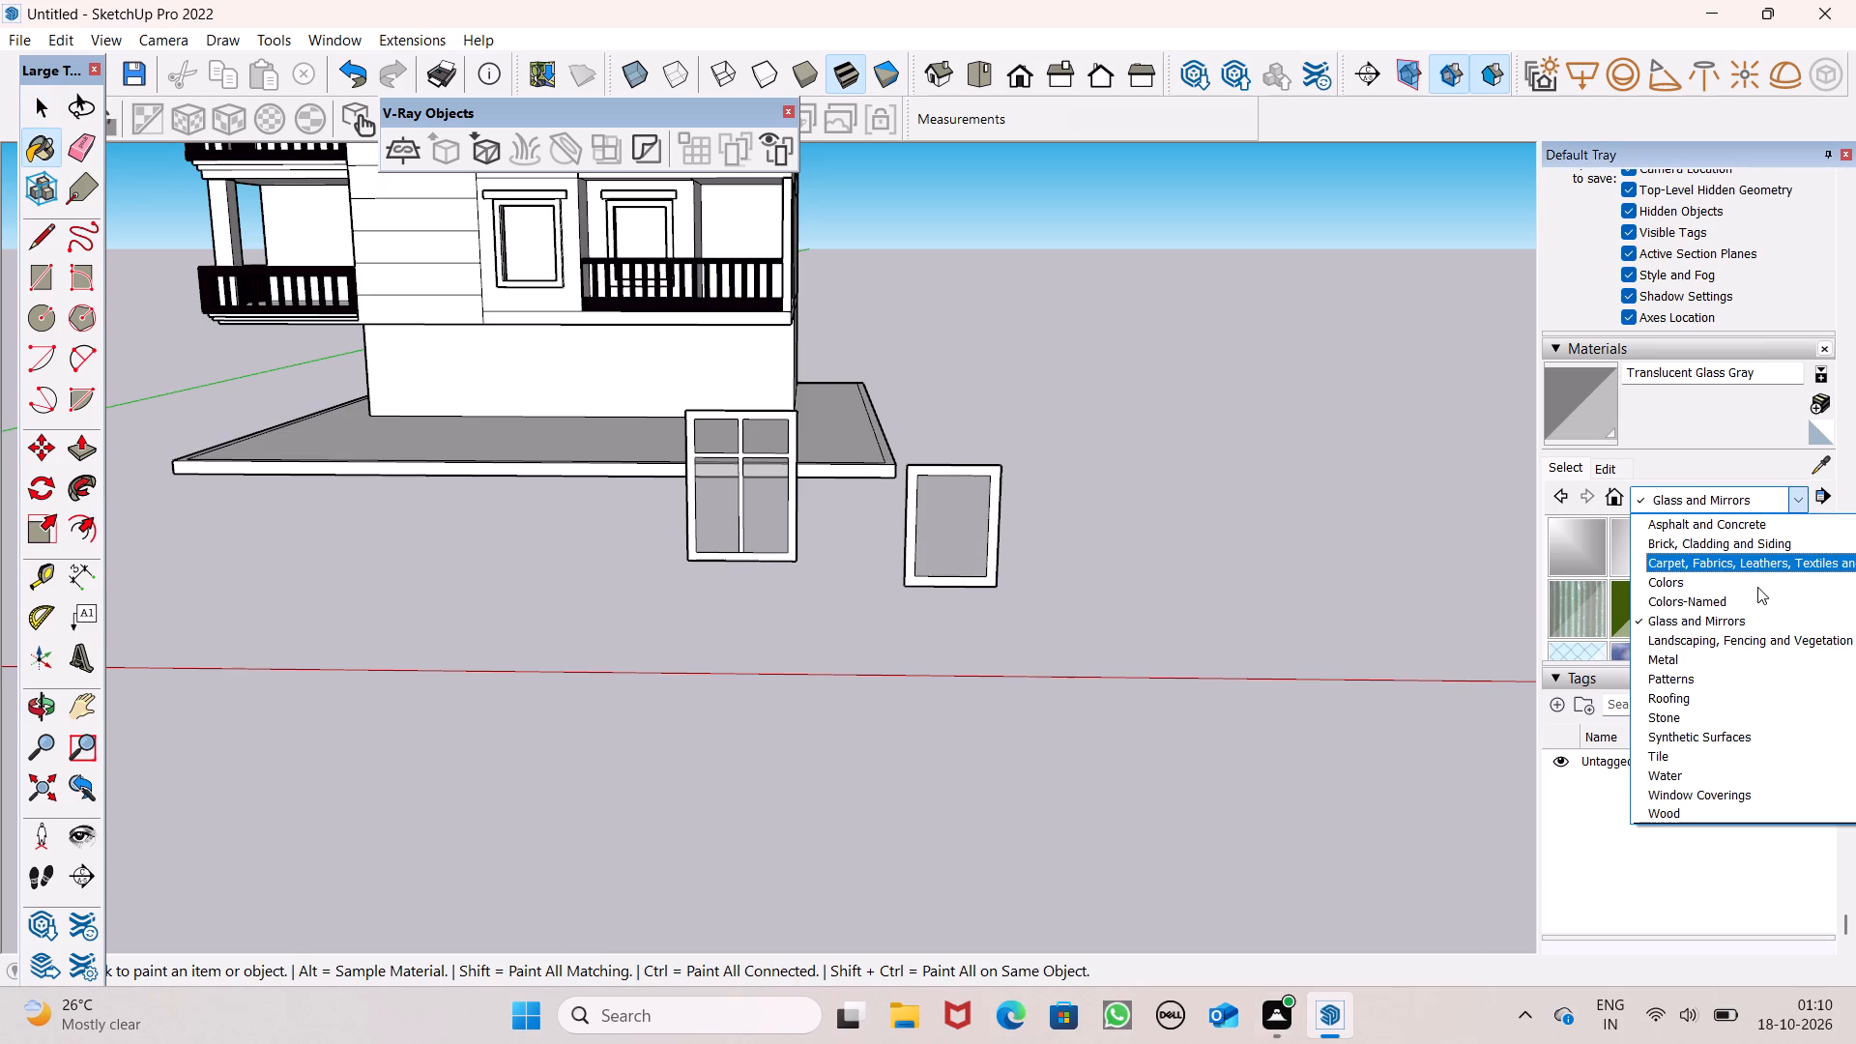
click(1757, 587)
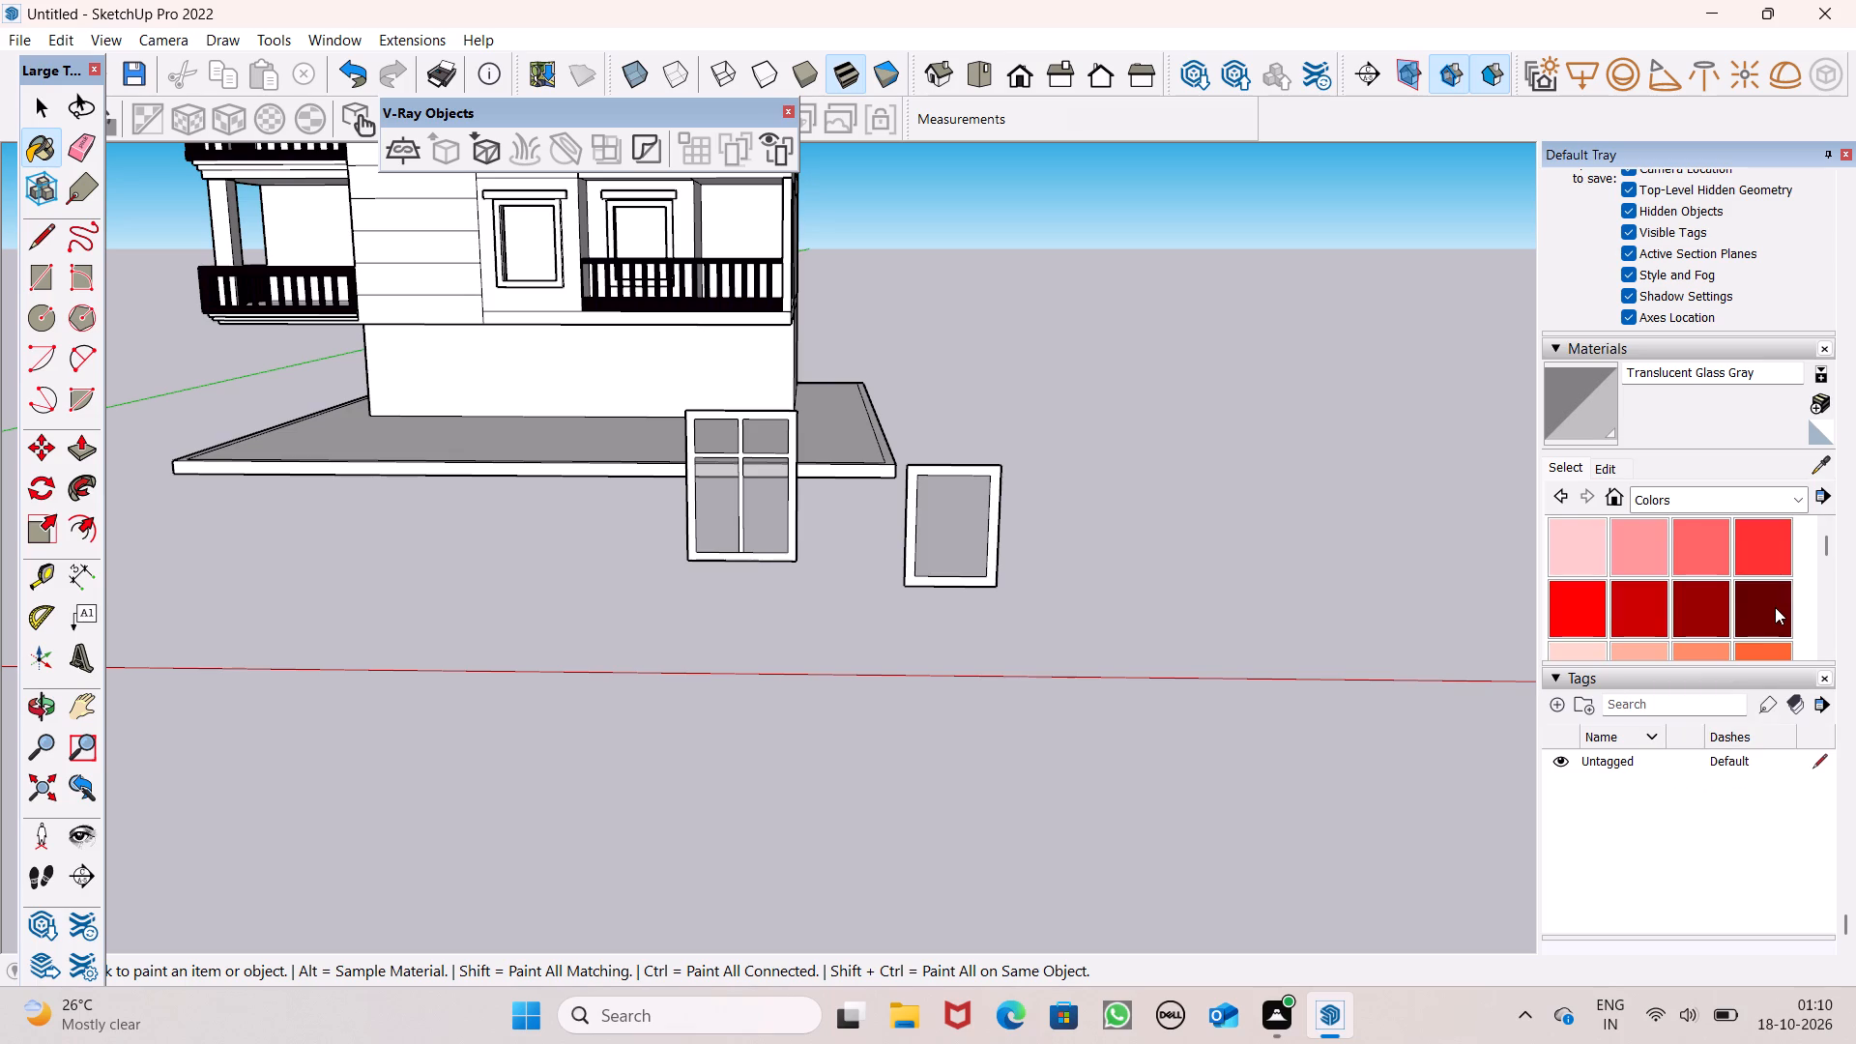
scroll(1775, 607, down, 2)
click(1775, 607)
scroll(734, 535, up, 5)
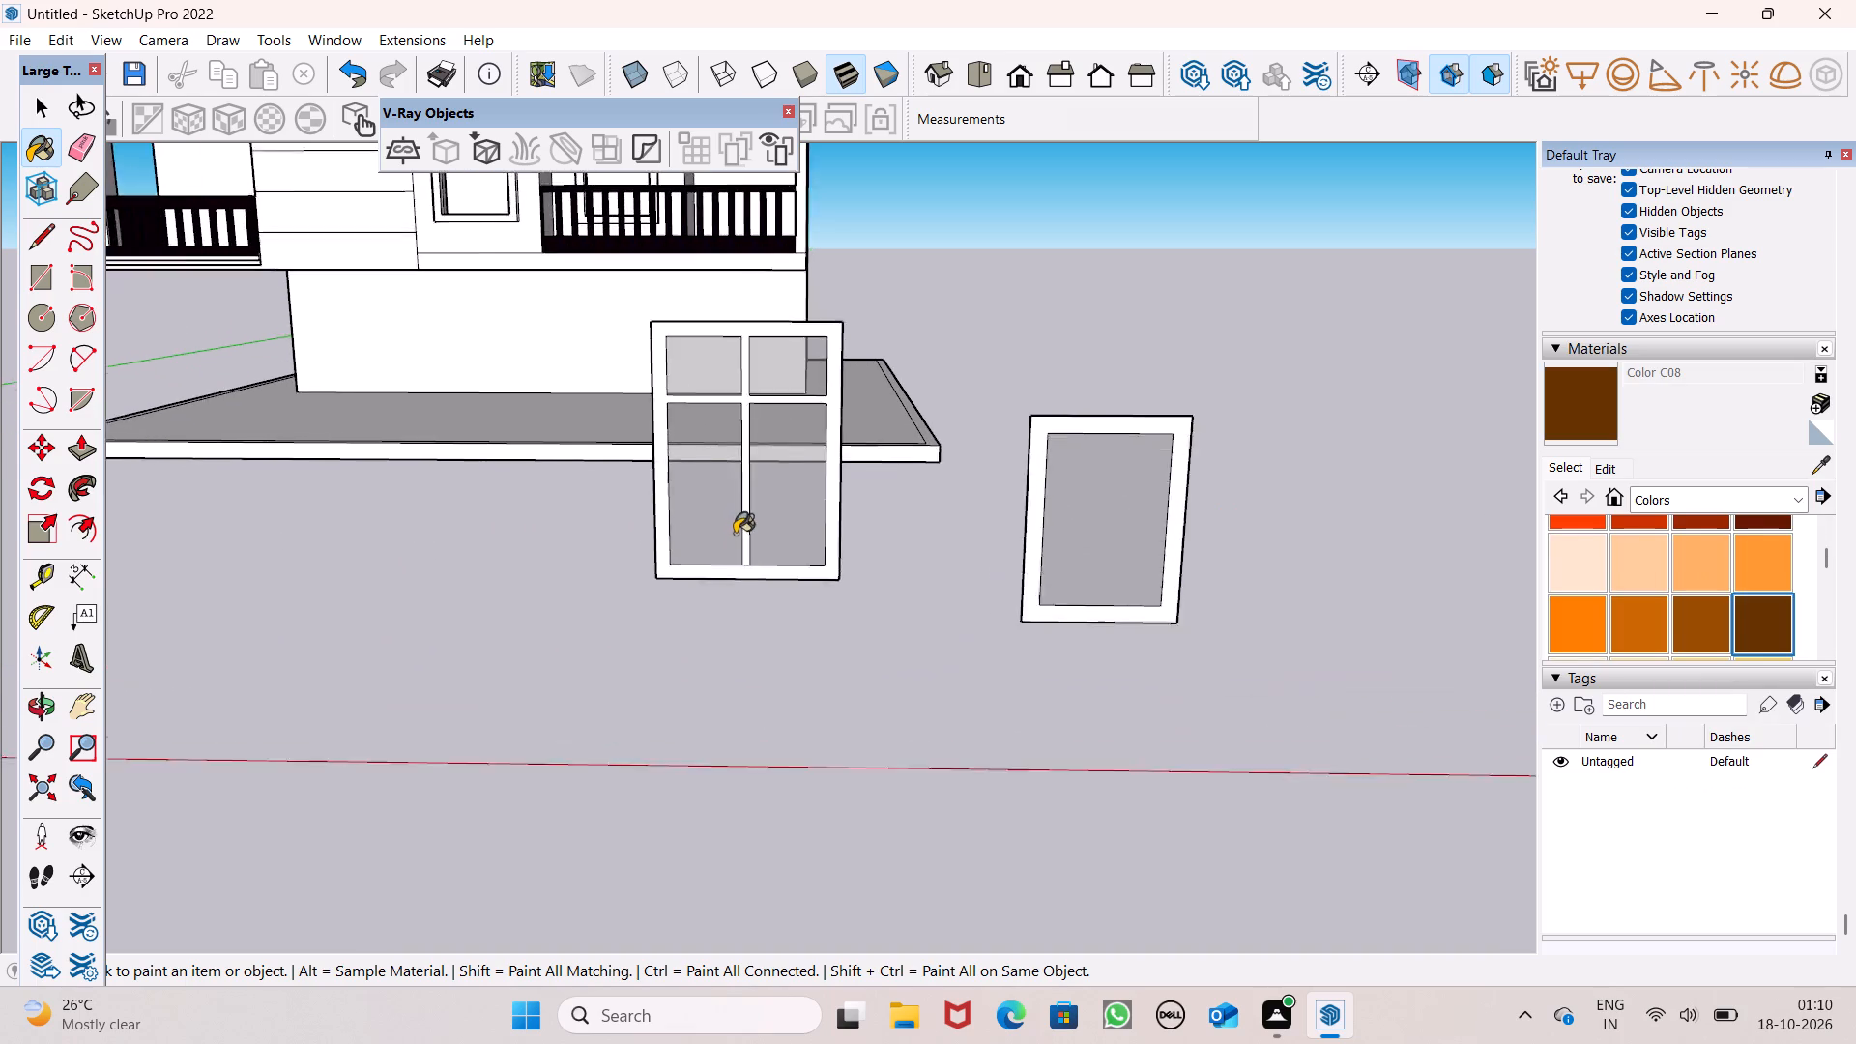
scroll(735, 534, up, 2)
click(850, 585)
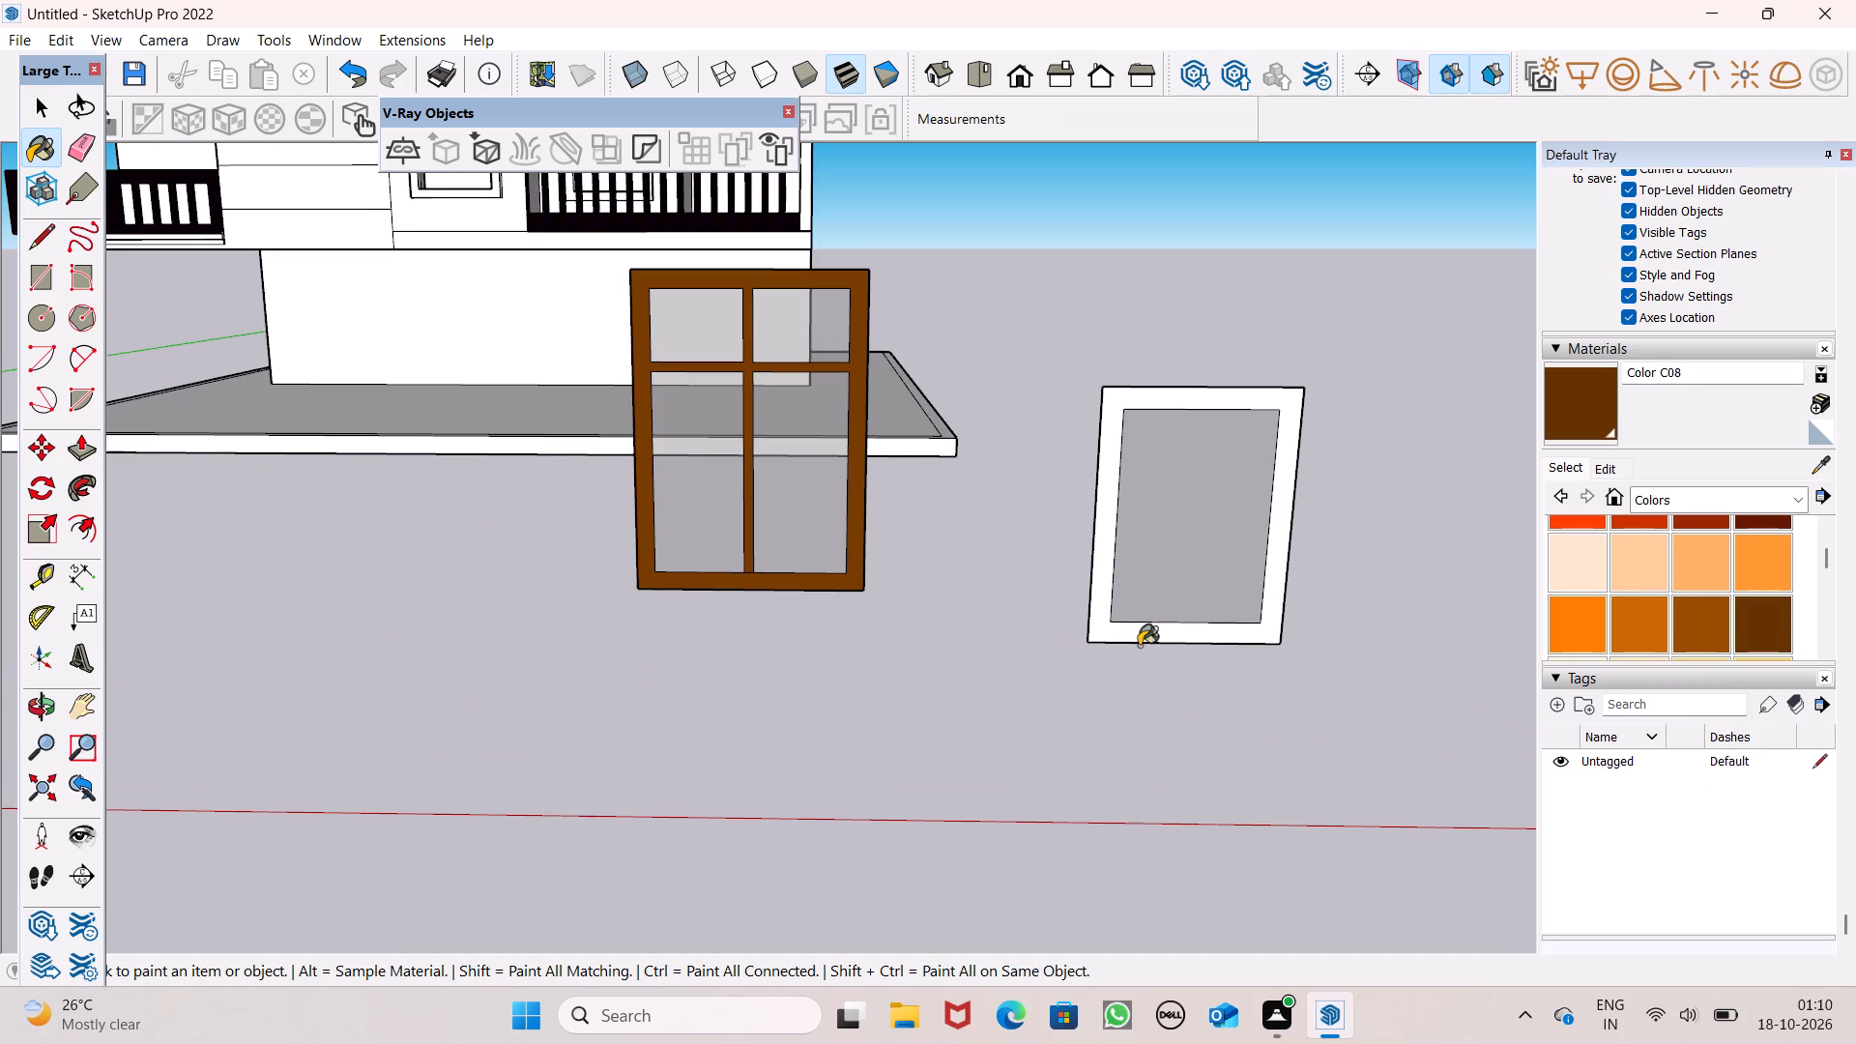
click(1134, 637)
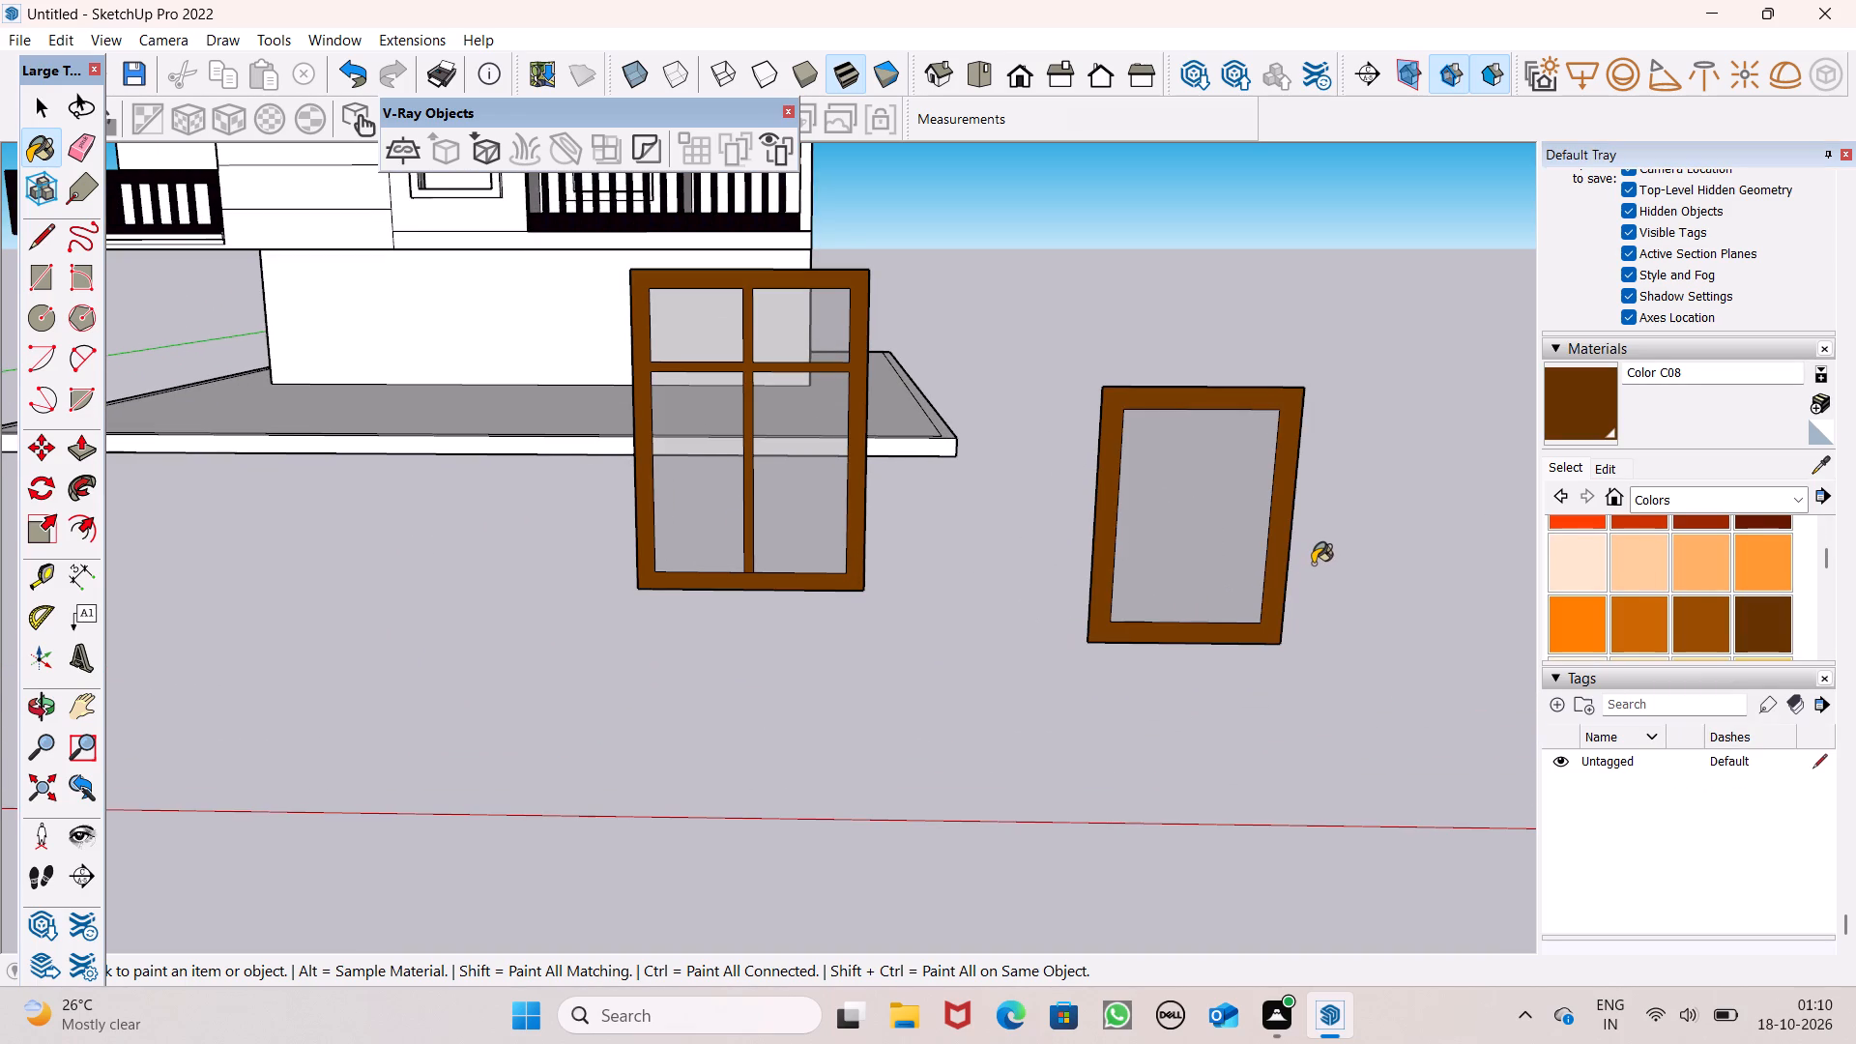
Darken the Color C08 material by setting its red value to about 60 and its green value to about 17.
click(1594, 471)
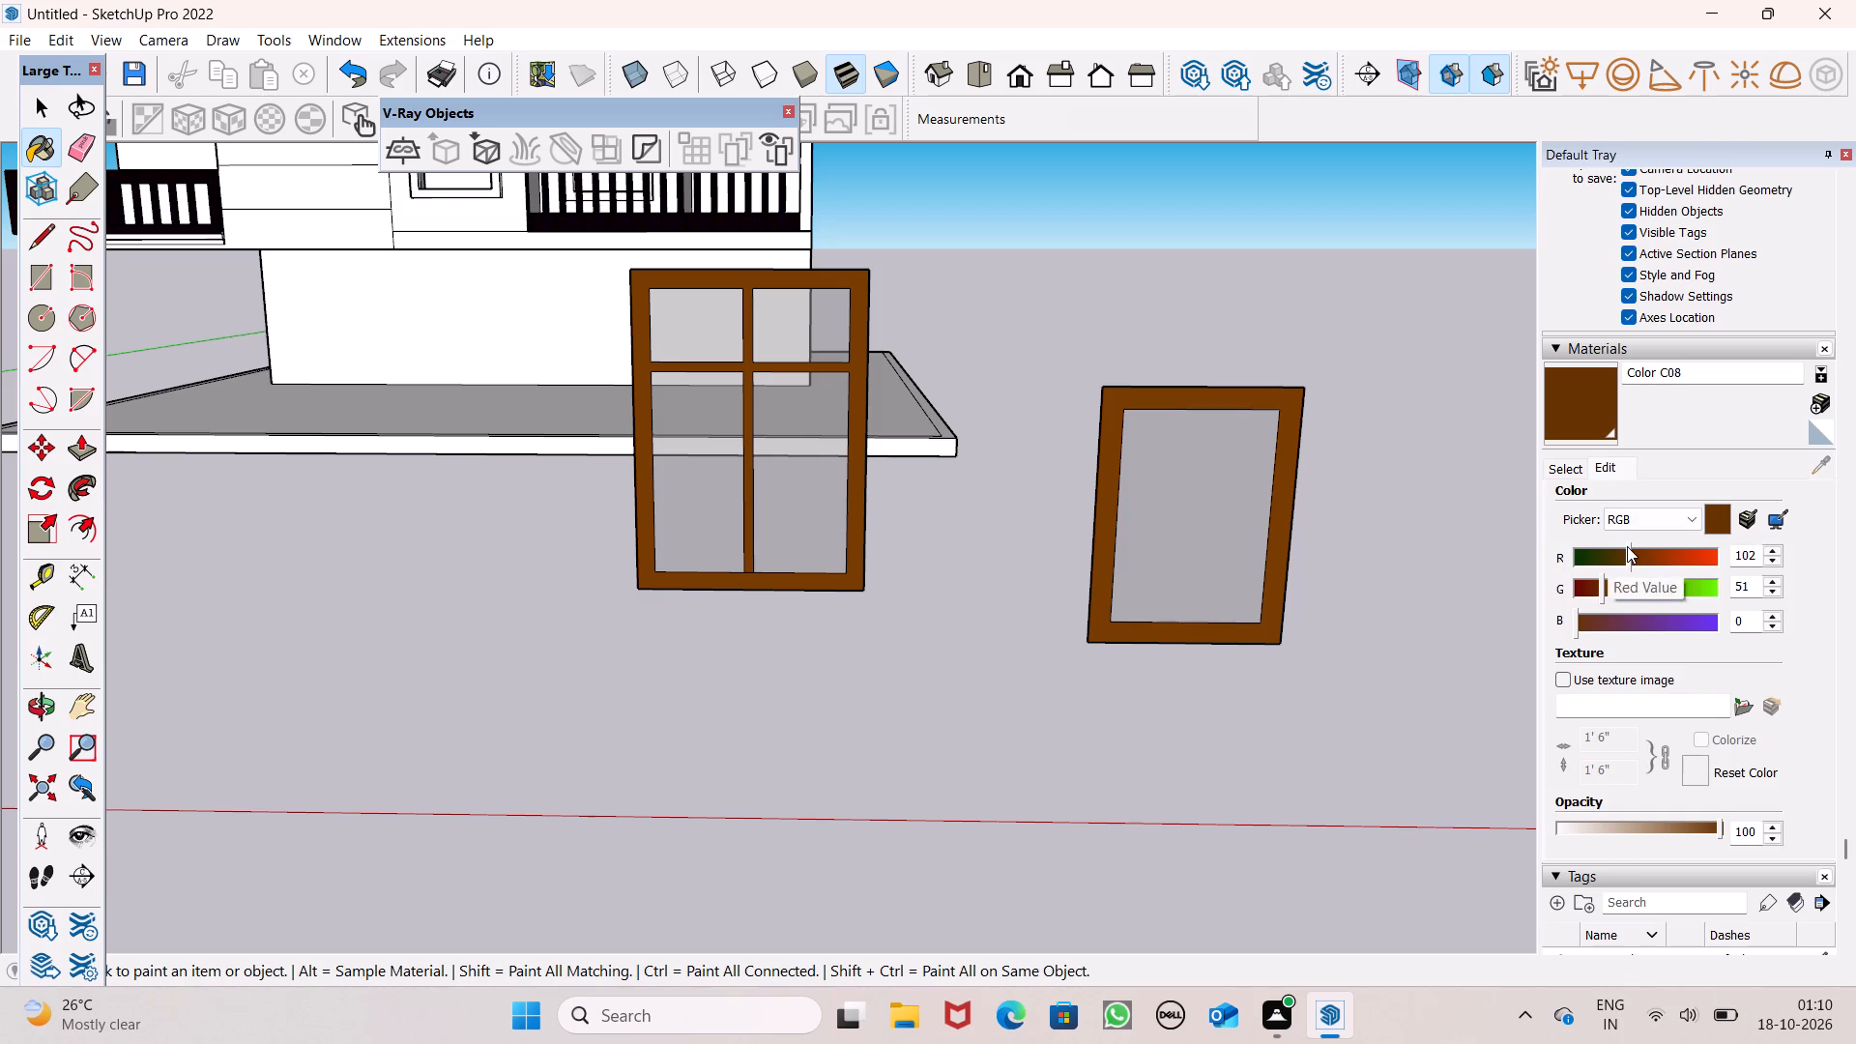
drag(1627, 546, 1610, 555)
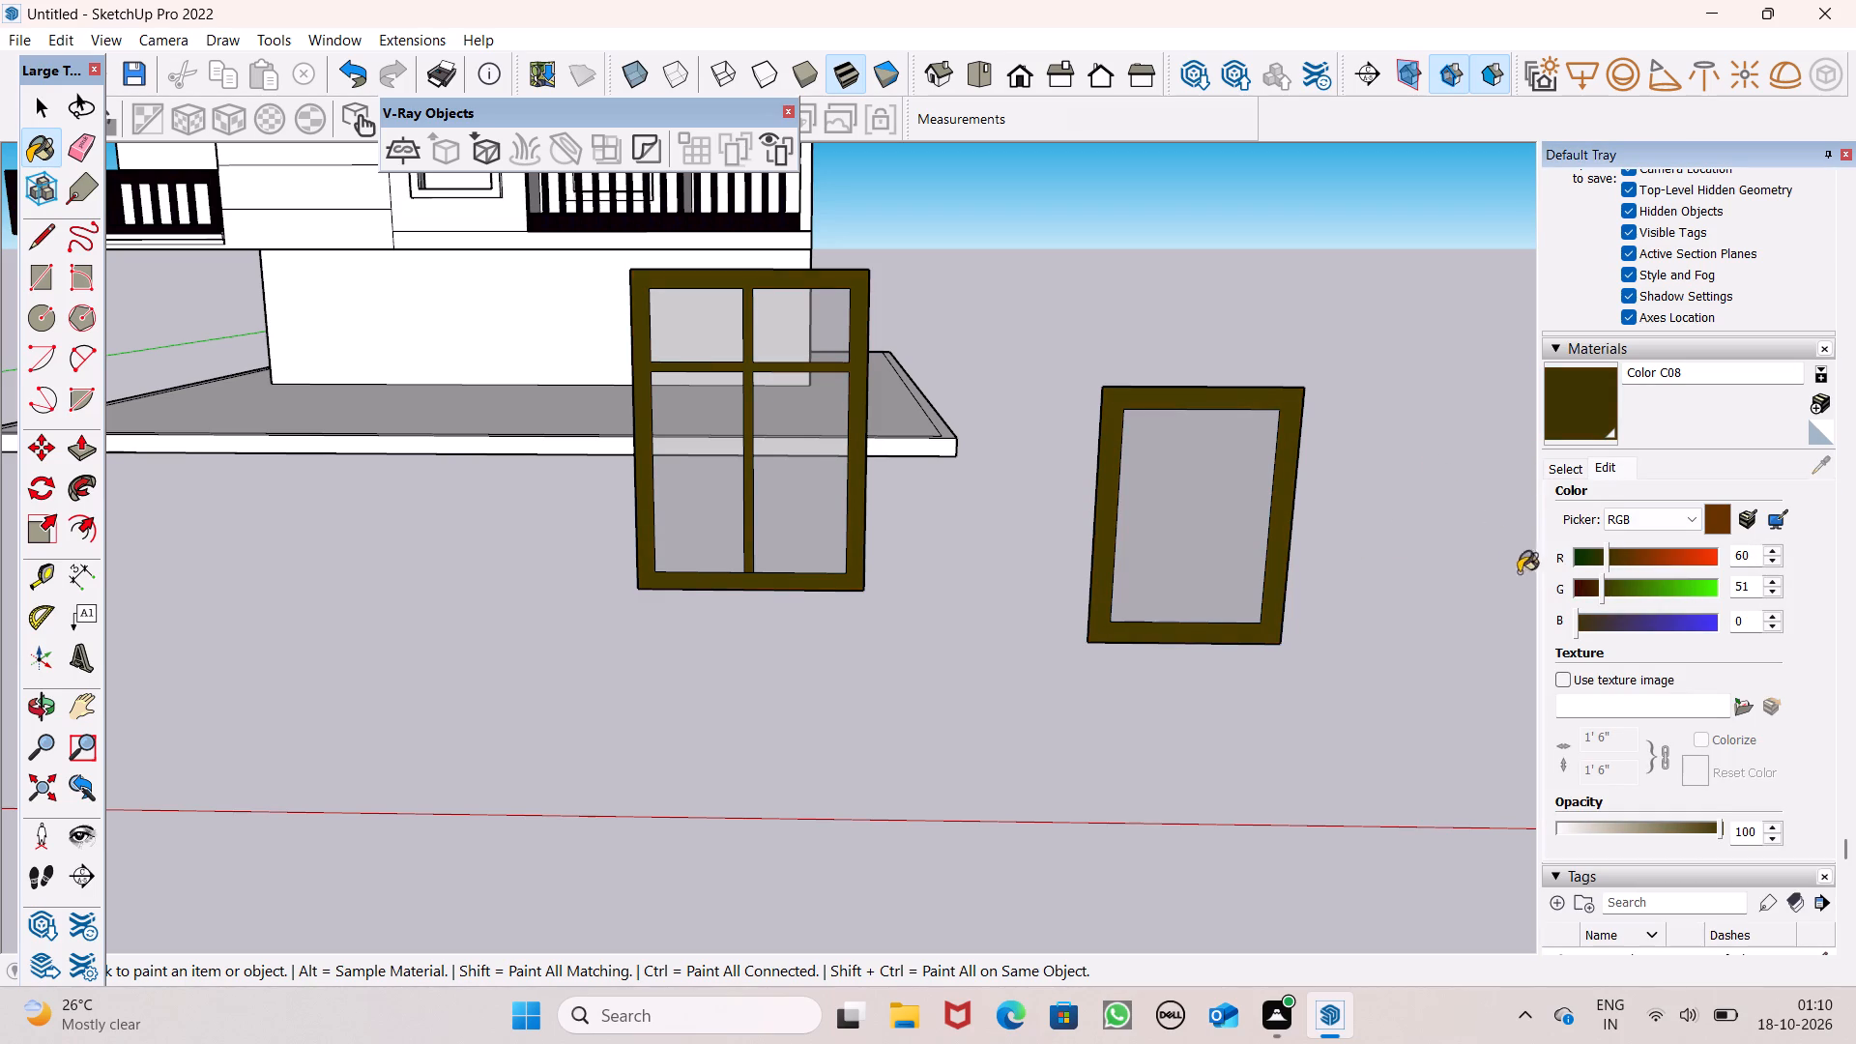
click(1596, 590)
Paint the reverse side of both window frames, crossbars included, with the edited Color C08.
scroll(1185, 396, down, 2)
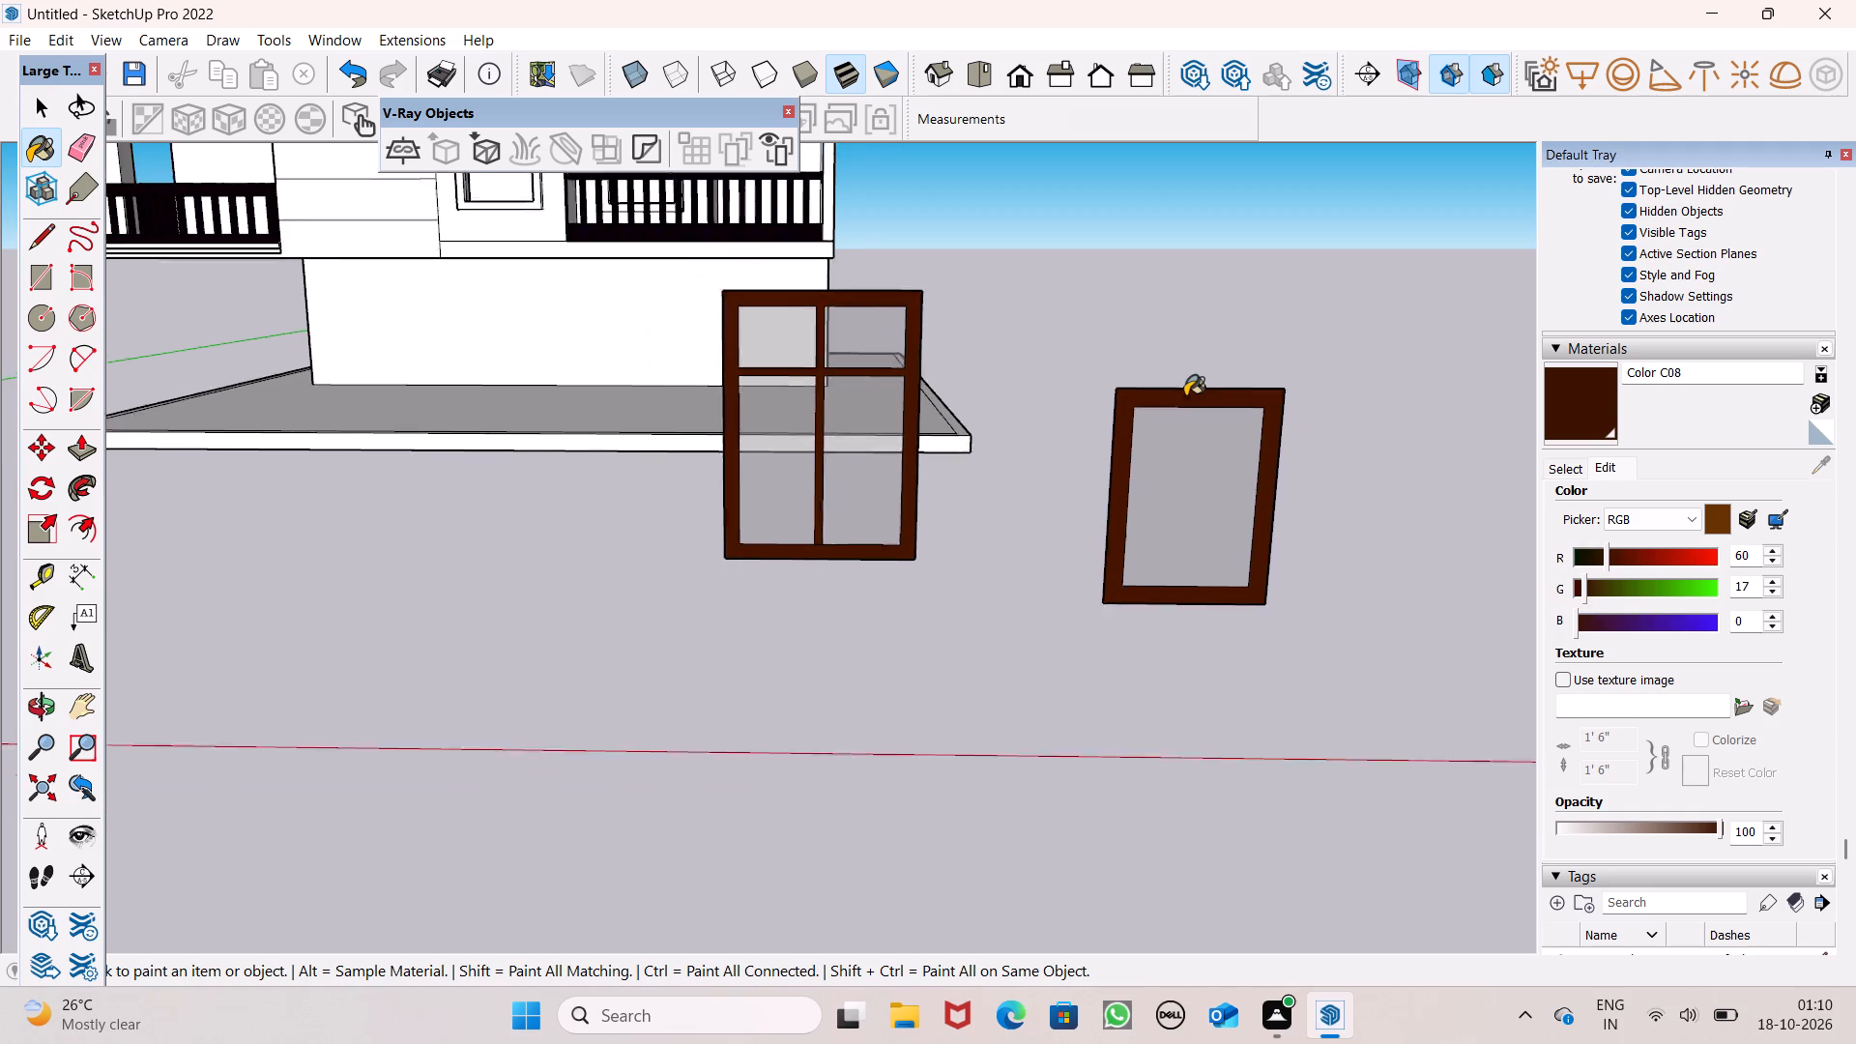
scroll(1185, 396, down, 3)
middle_drag(1185, 529, 0, 566)
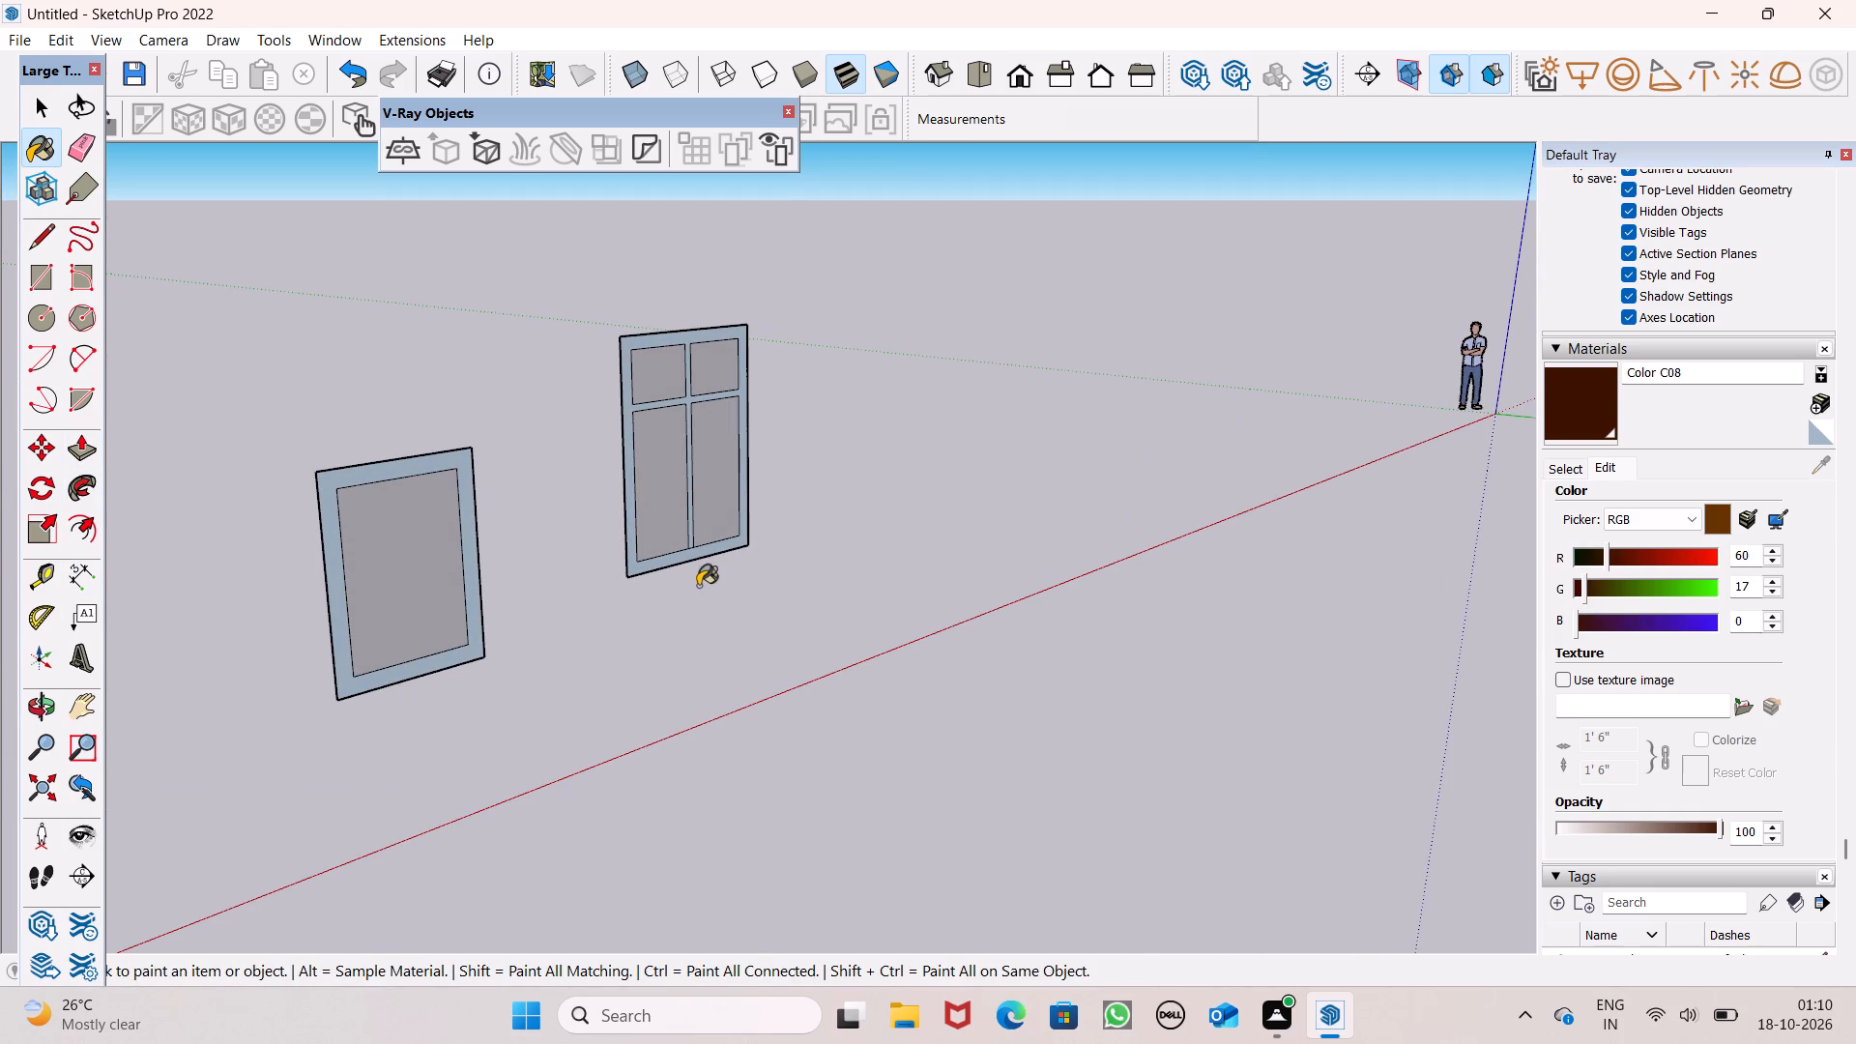
click(682, 563)
scroll(684, 582, up, 7)
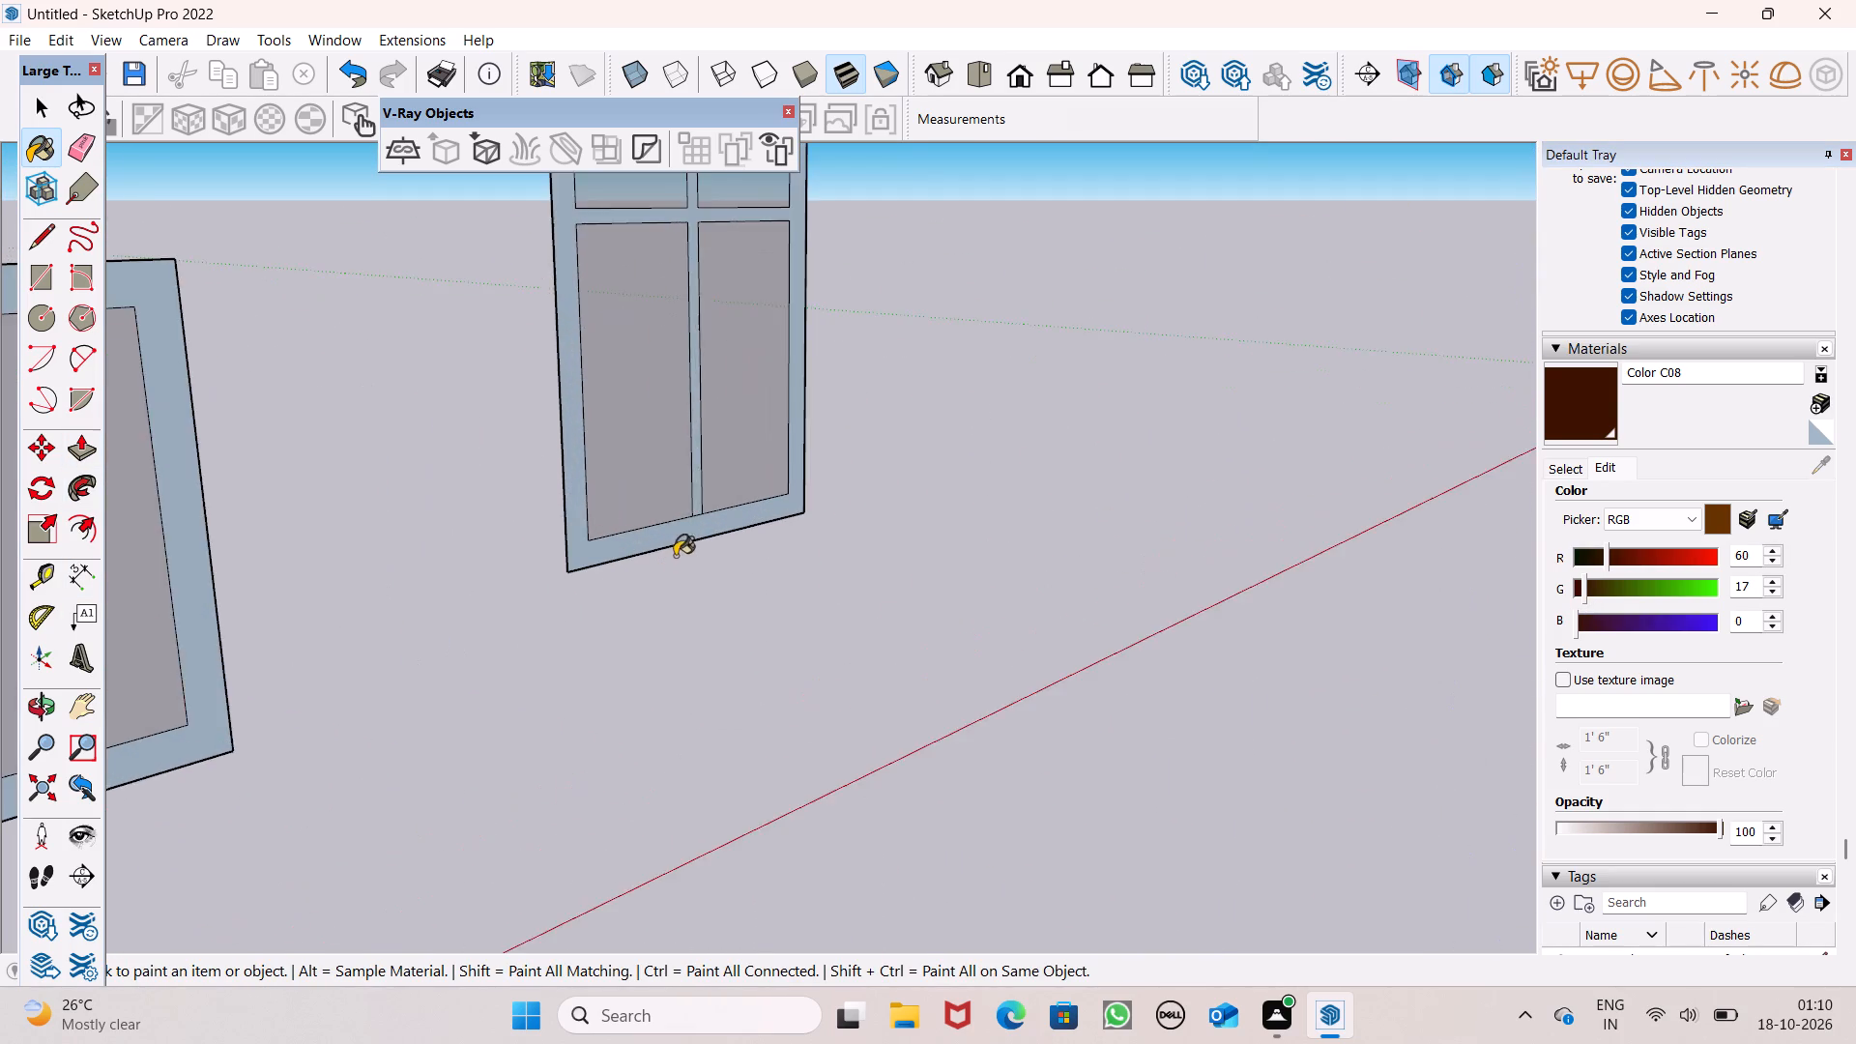
click(705, 476)
scroll(779, 541, down, 3)
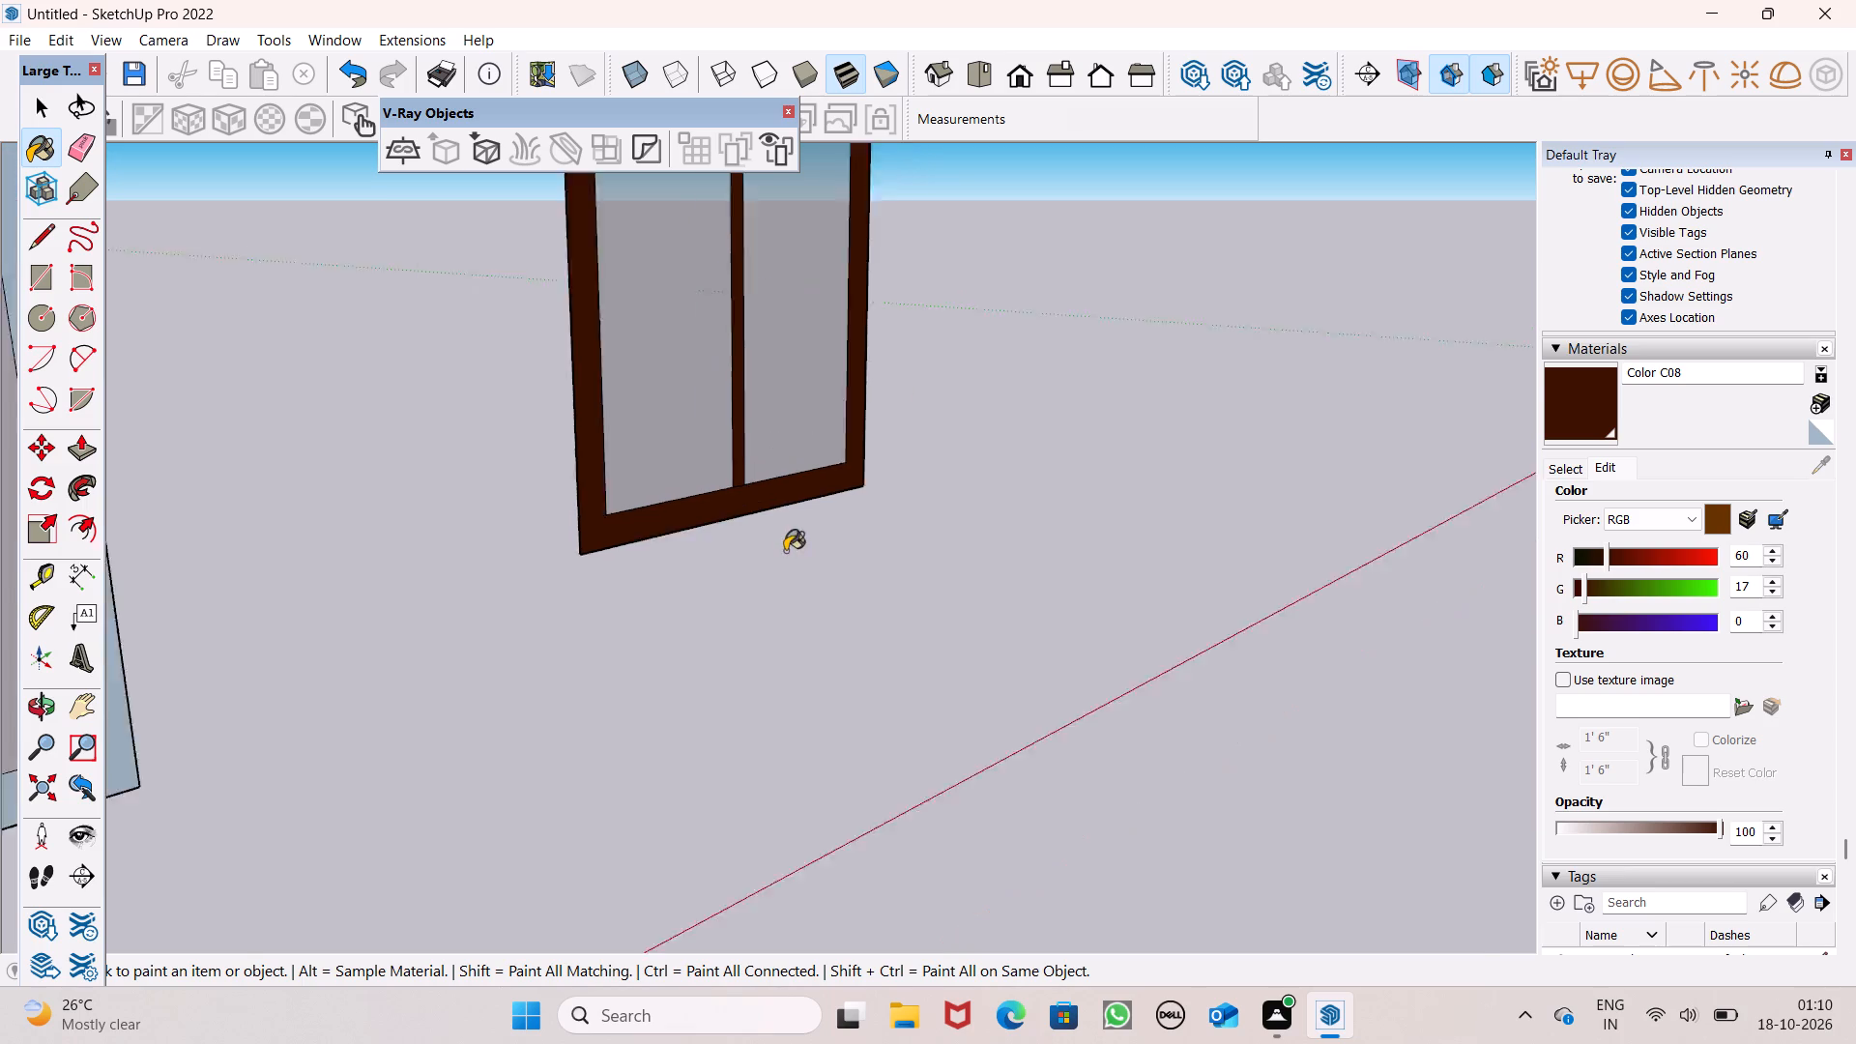
scroll(785, 551, down, 3)
scroll(473, 681, up, 2)
scroll(293, 710, up, 3)
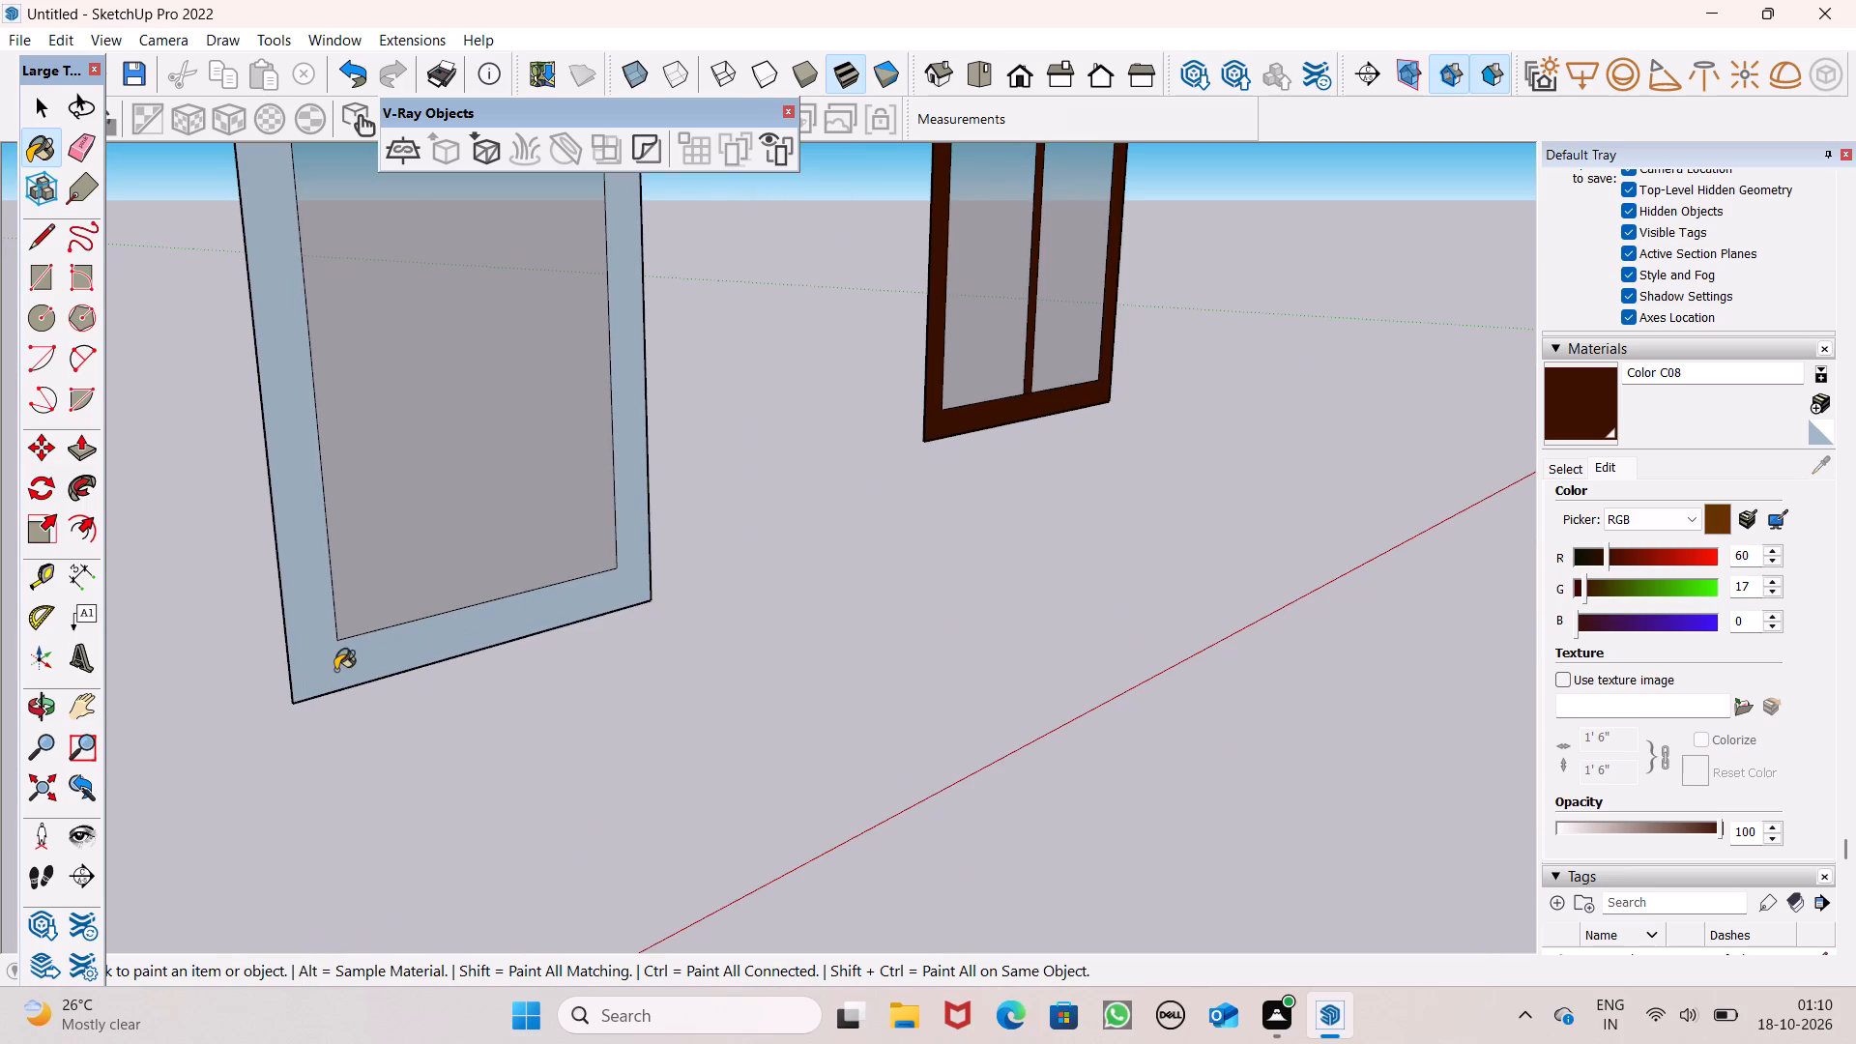
click(327, 669)
key(space)
Extrude the single-pane window's frame by 4" with Push/Pull.
scroll(555, 693, down, 1)
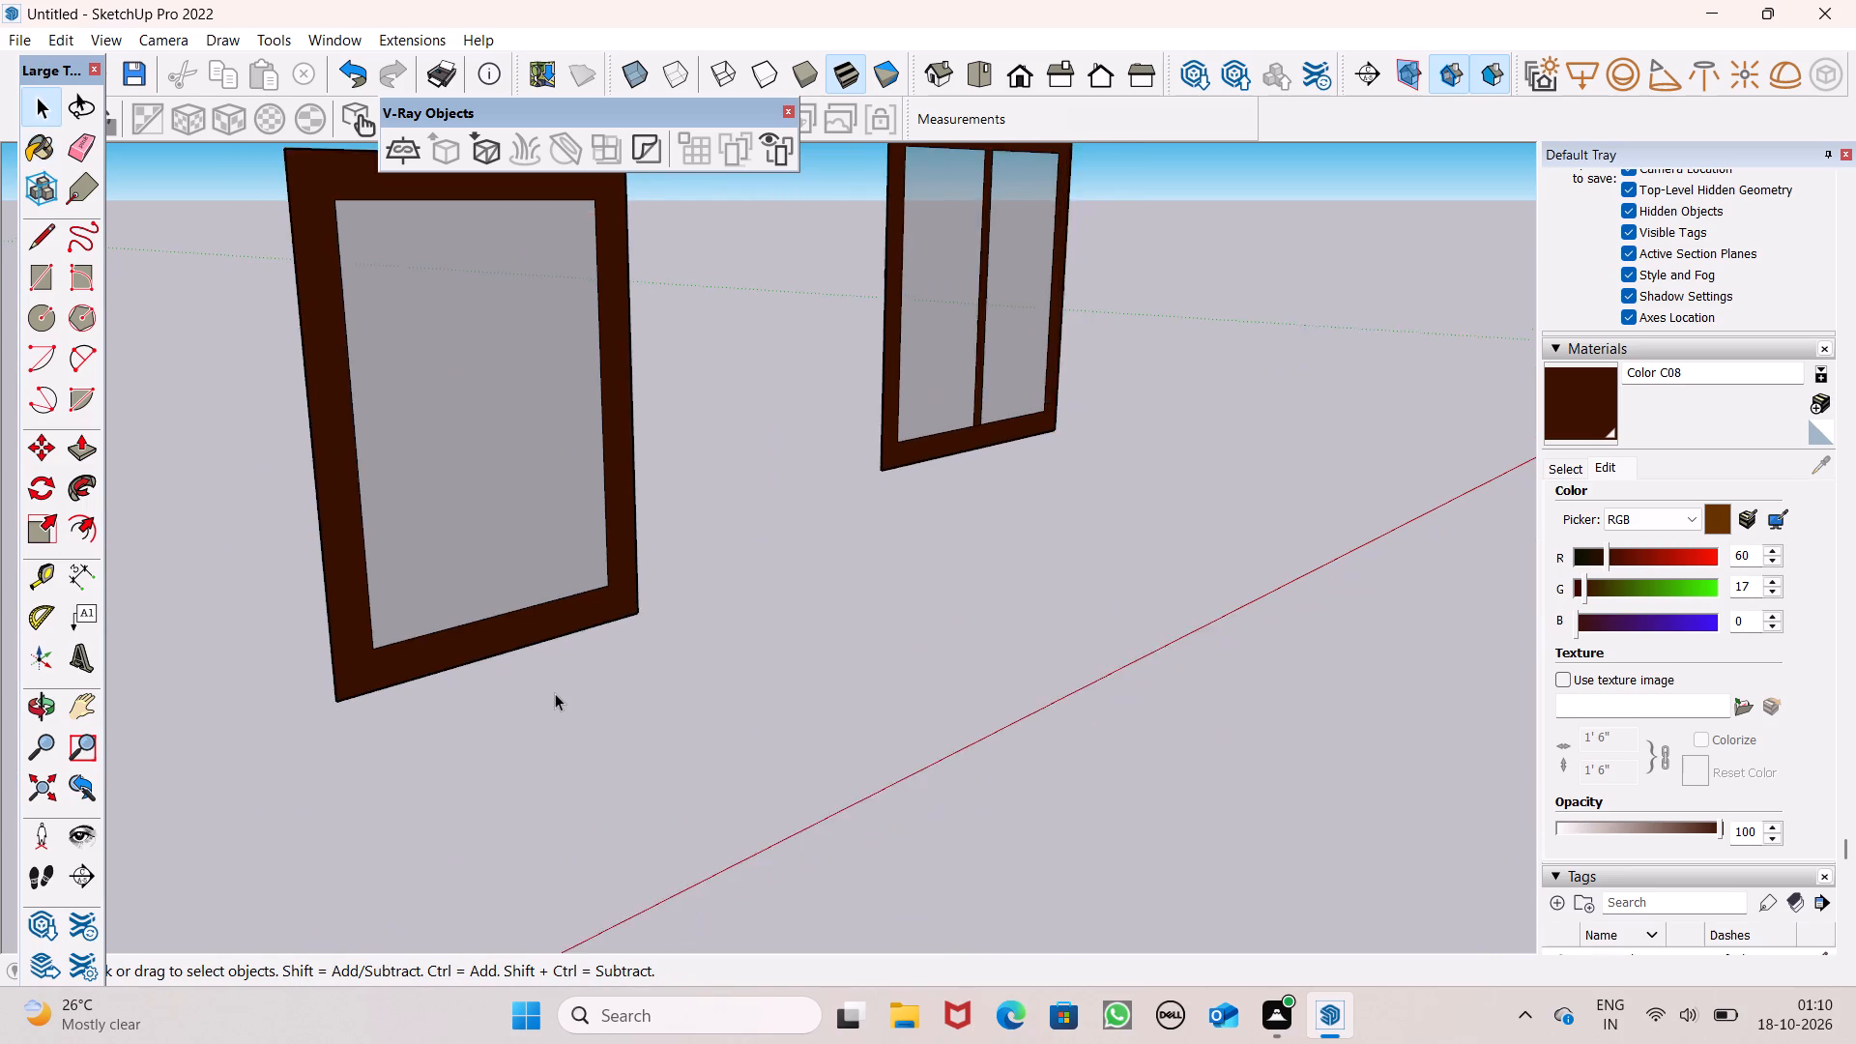
scroll(555, 693, down, 1)
click(99, 456)
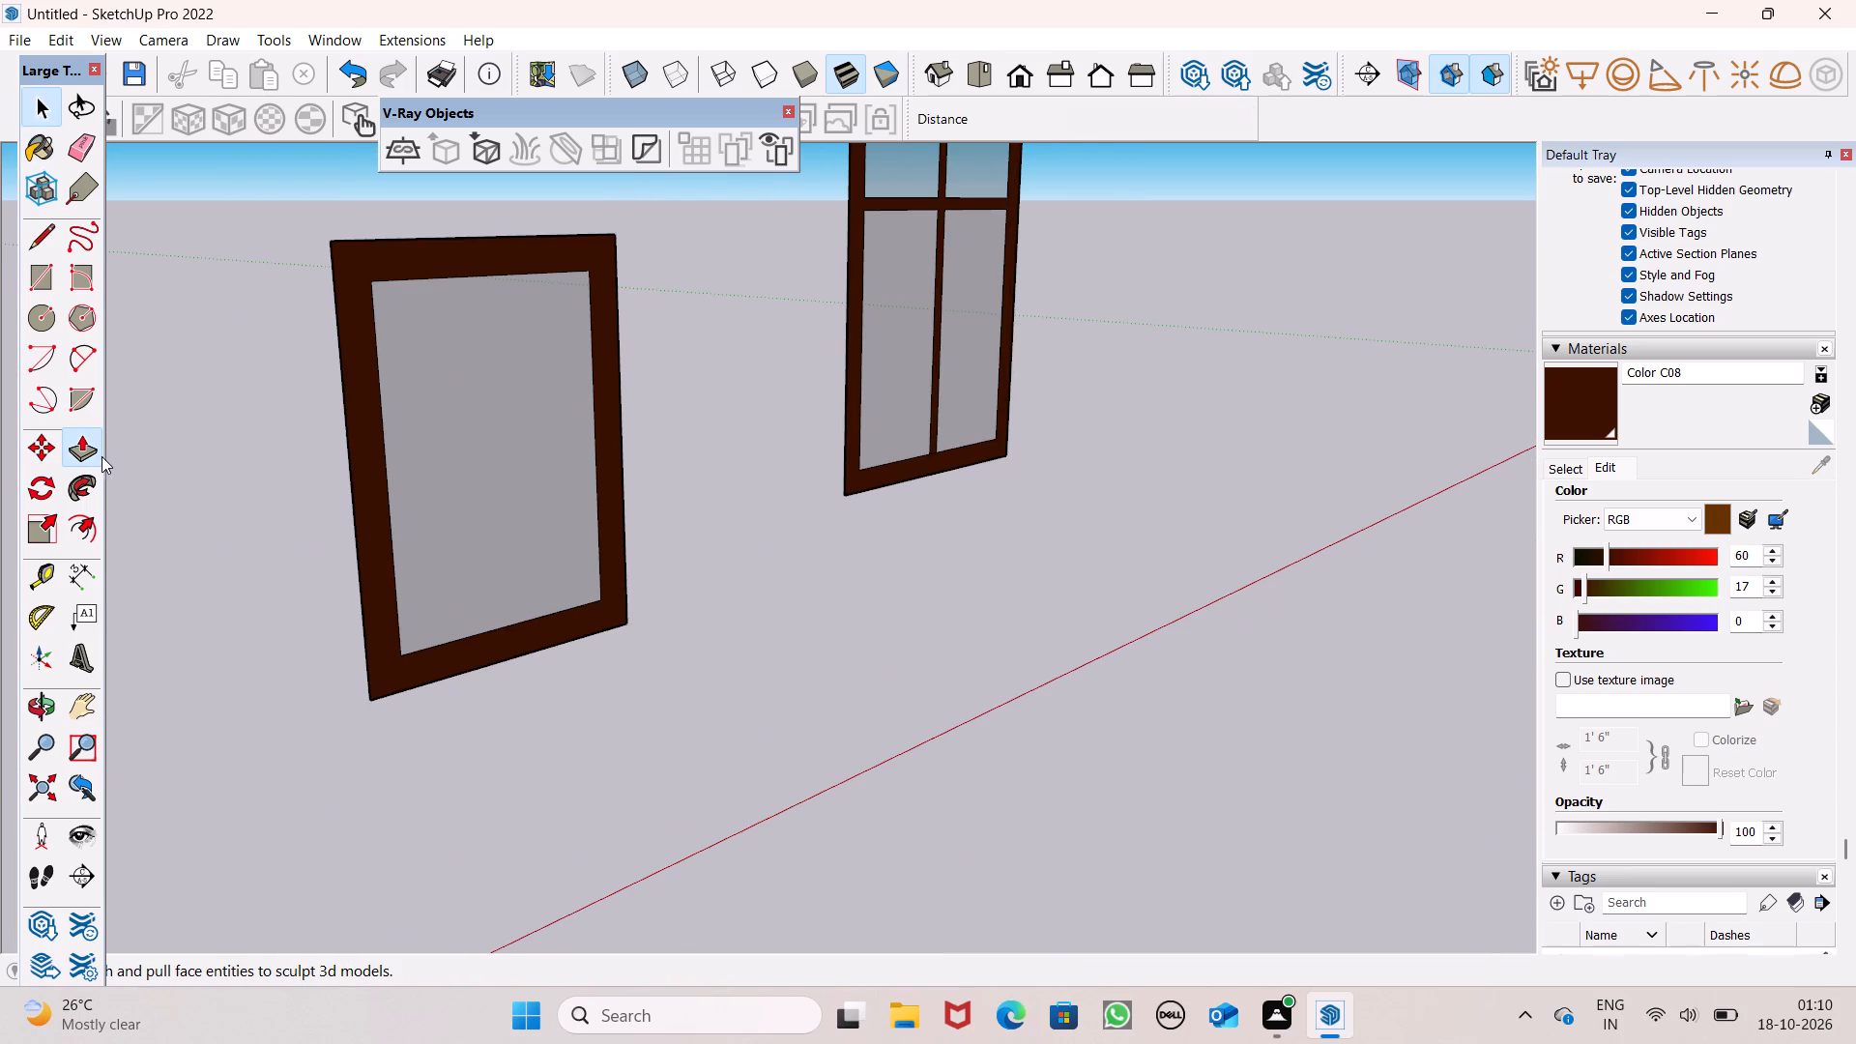
scroll(580, 532, down, 1)
middle_drag(693, 628, 591, 679)
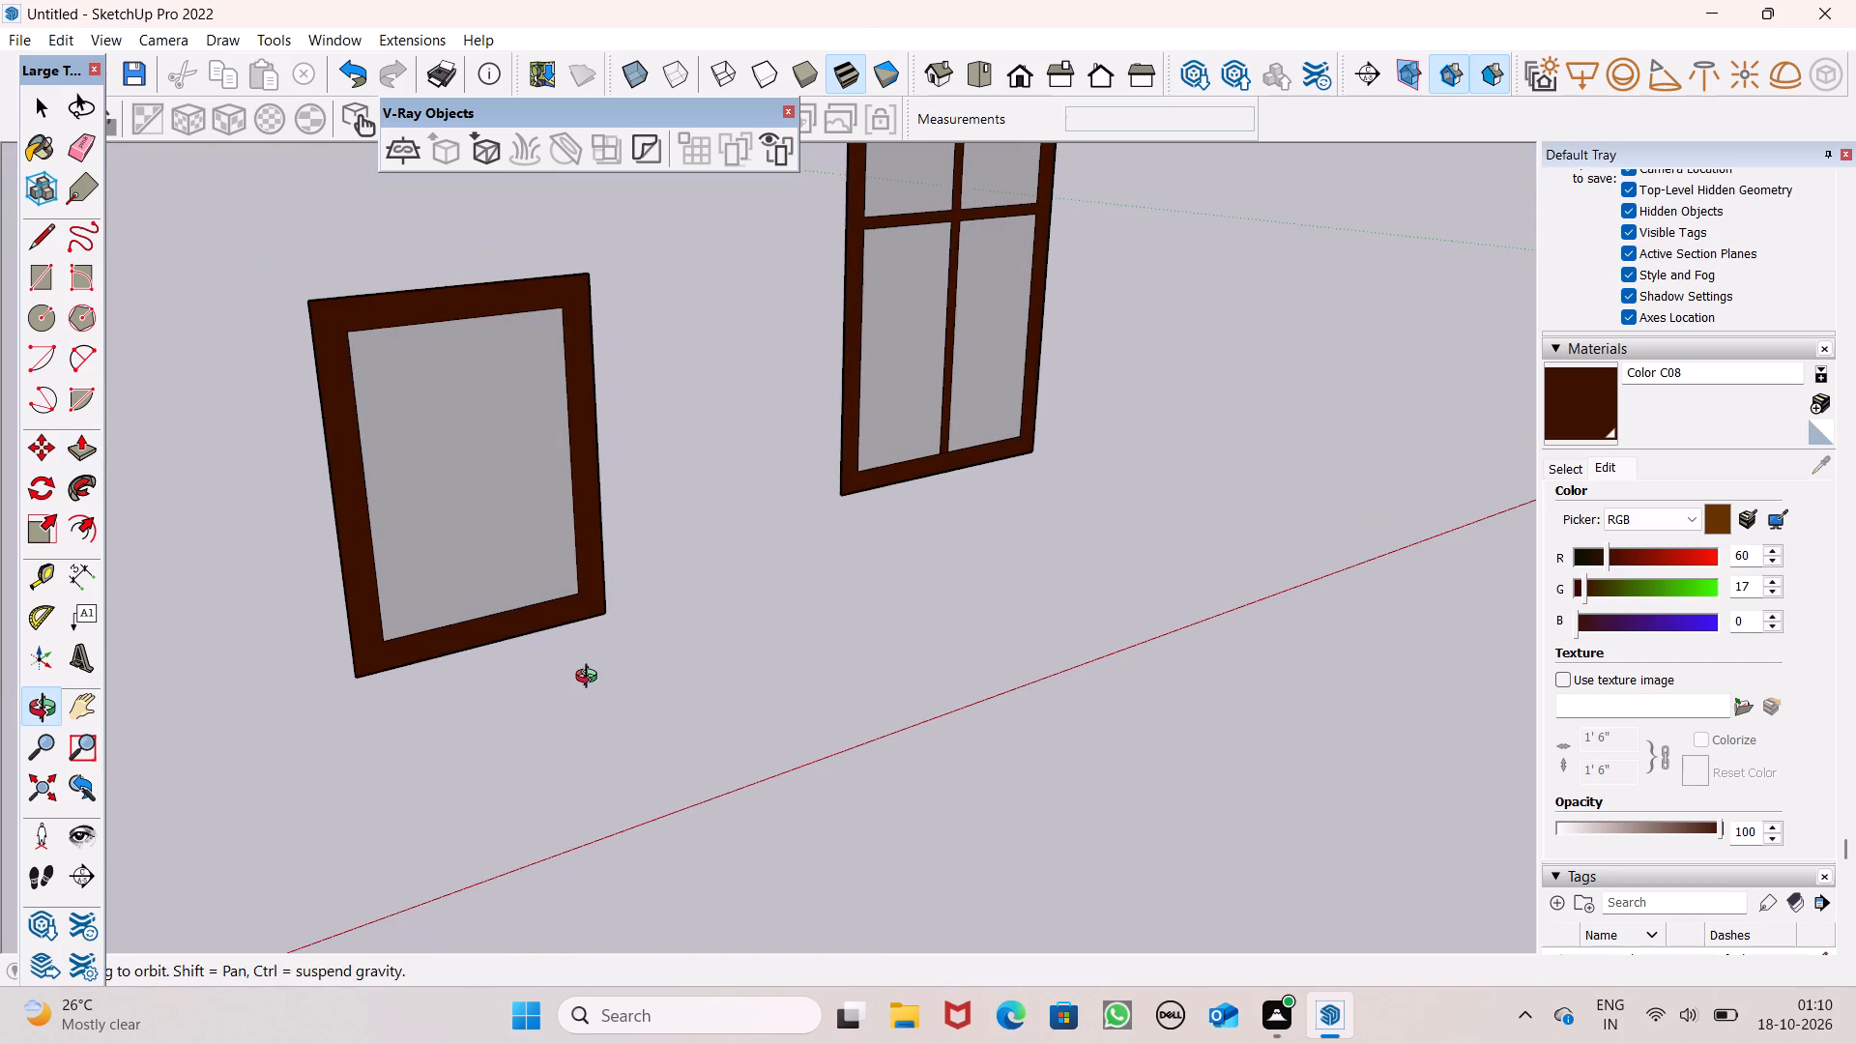
middle_drag(591, 679, 590, 679)
drag(362, 658, 374, 680)
key(5)
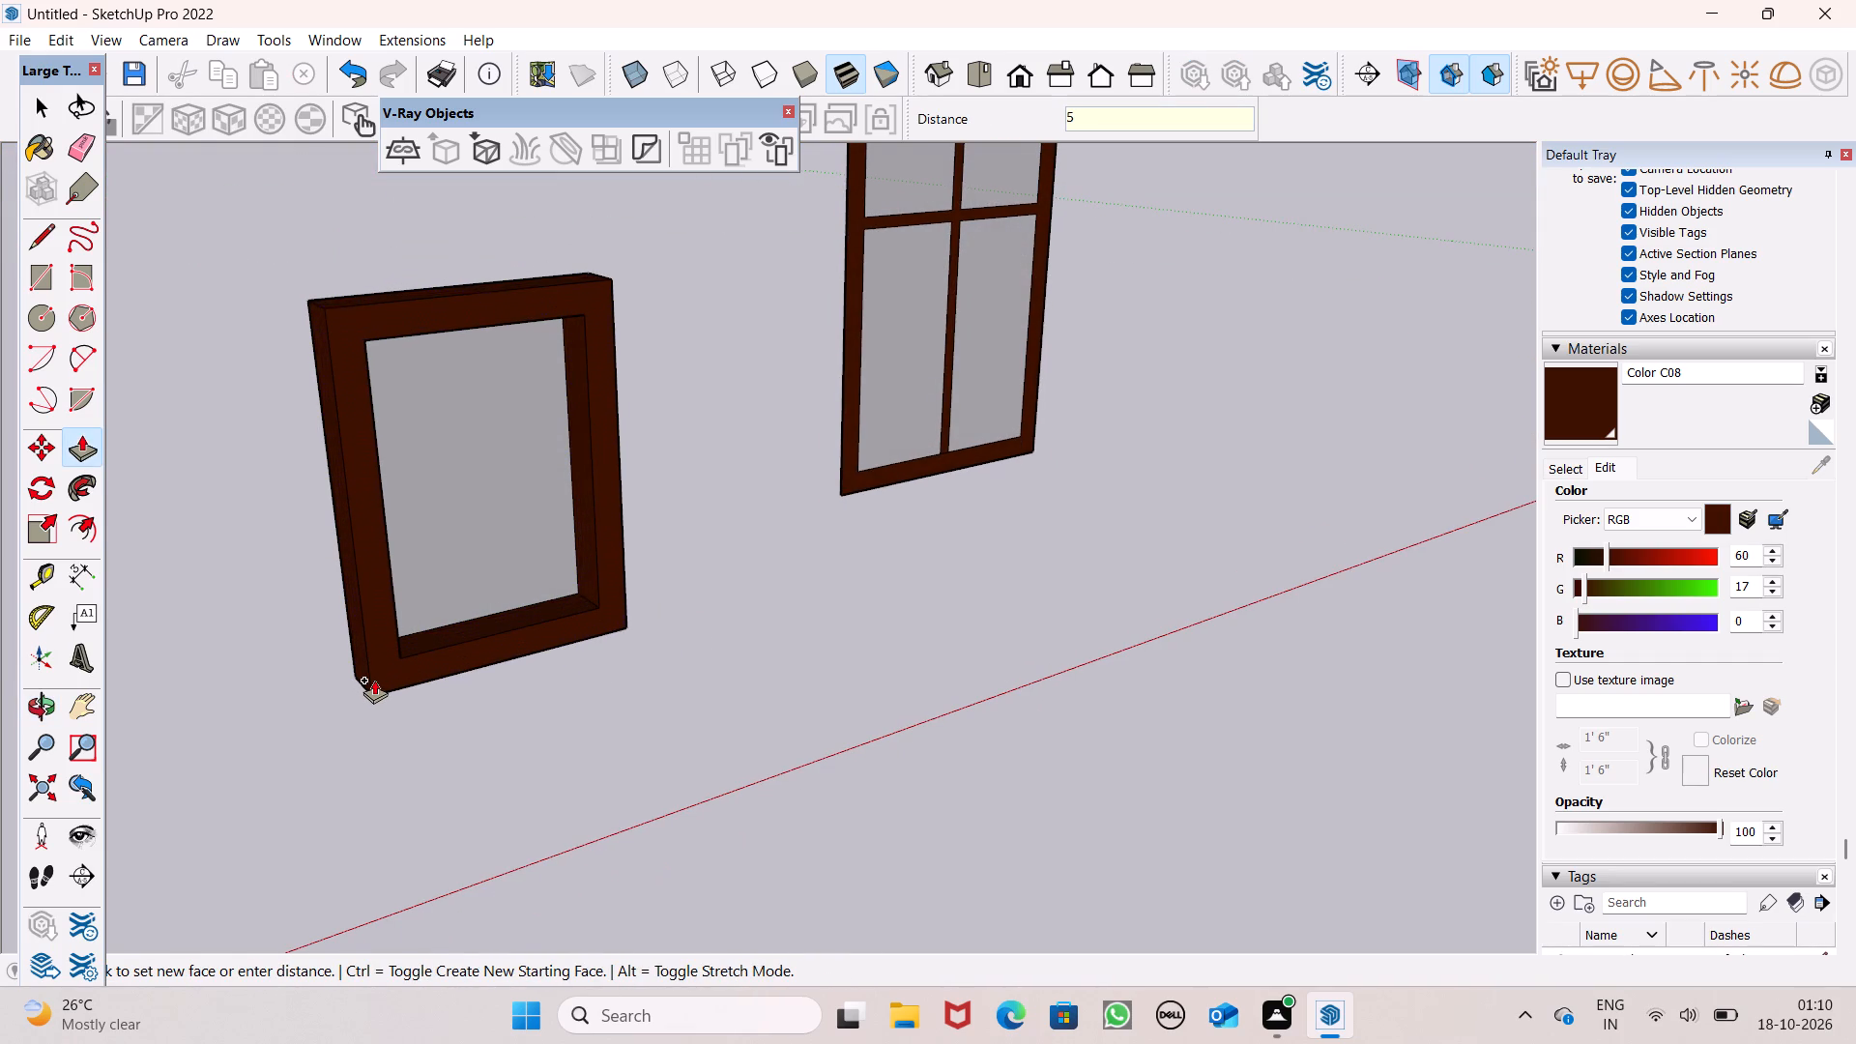
drag(374, 680, 375, 679)
key(BackSpace)
key(4)
key(shift+quotedbl)
drag(375, 679, 378, 673)
key(Return)
Extrude the four-pane window's frame and crossbars by 4" with Push/Pull.
drag(857, 483, 889, 535)
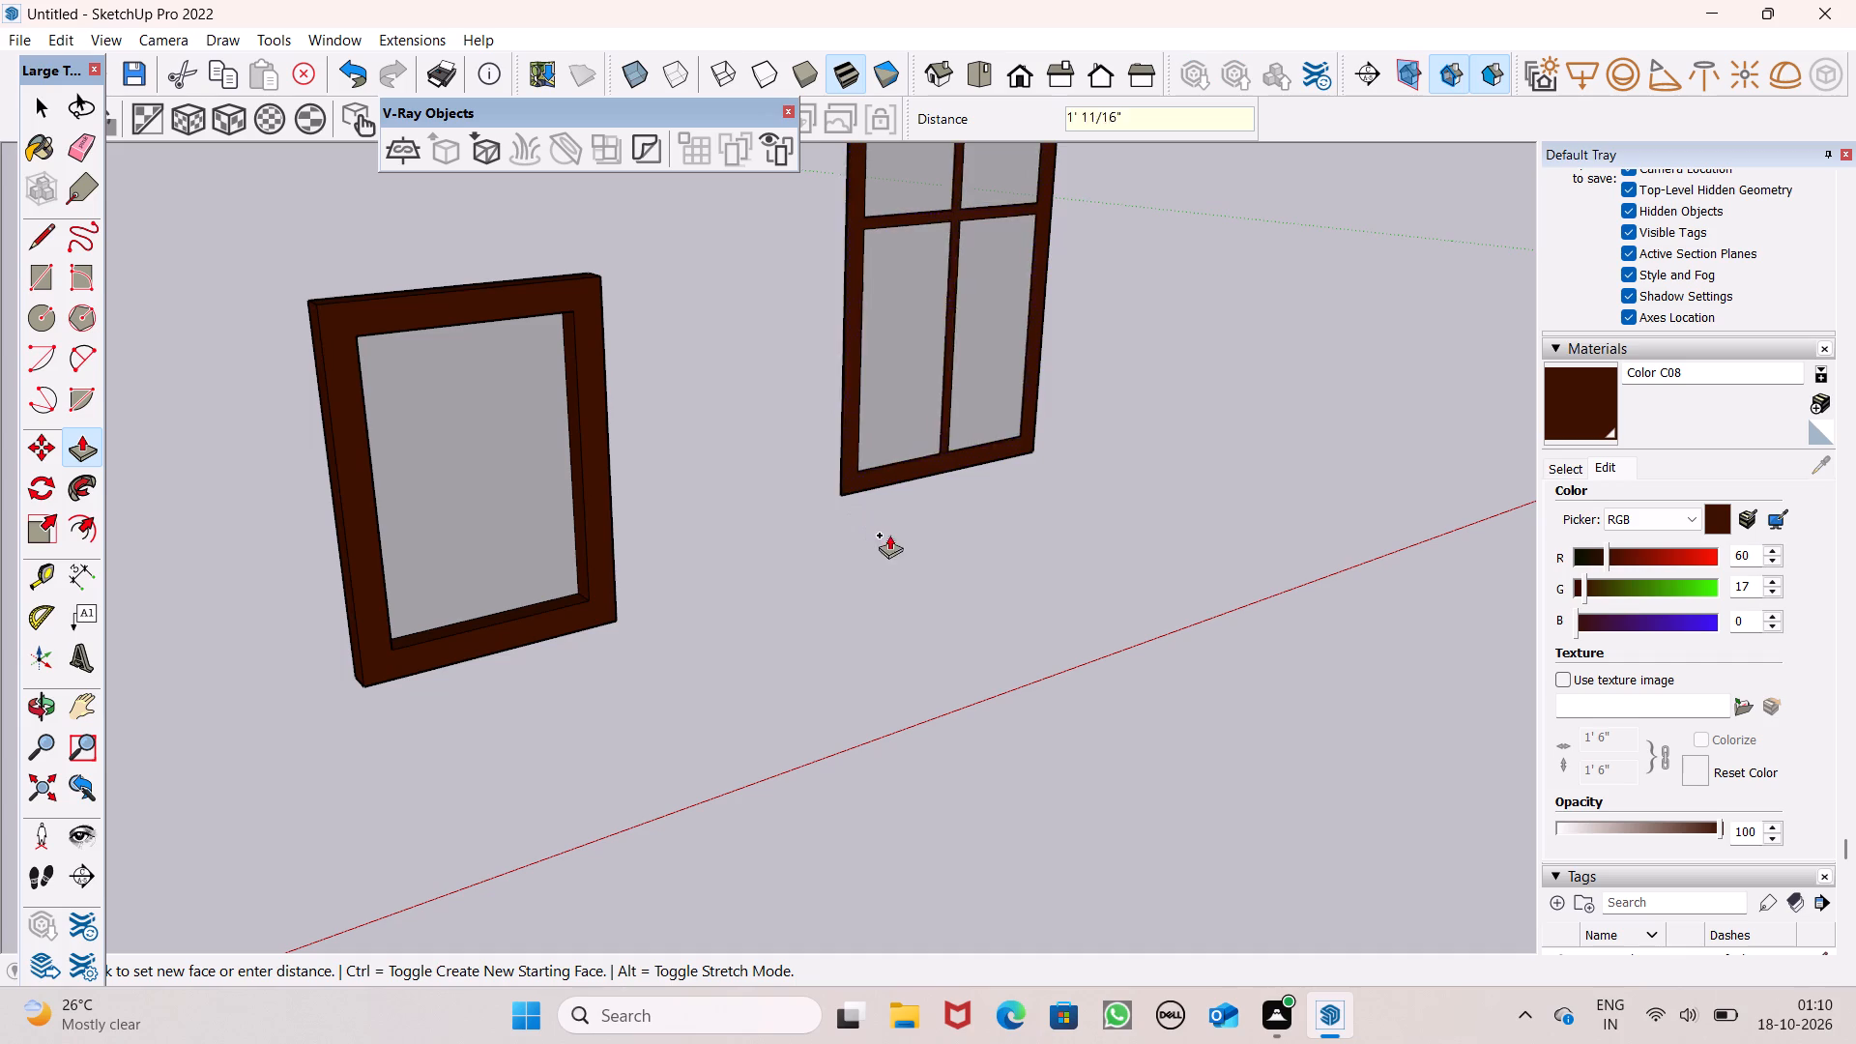
drag(889, 535, 1065, 591)
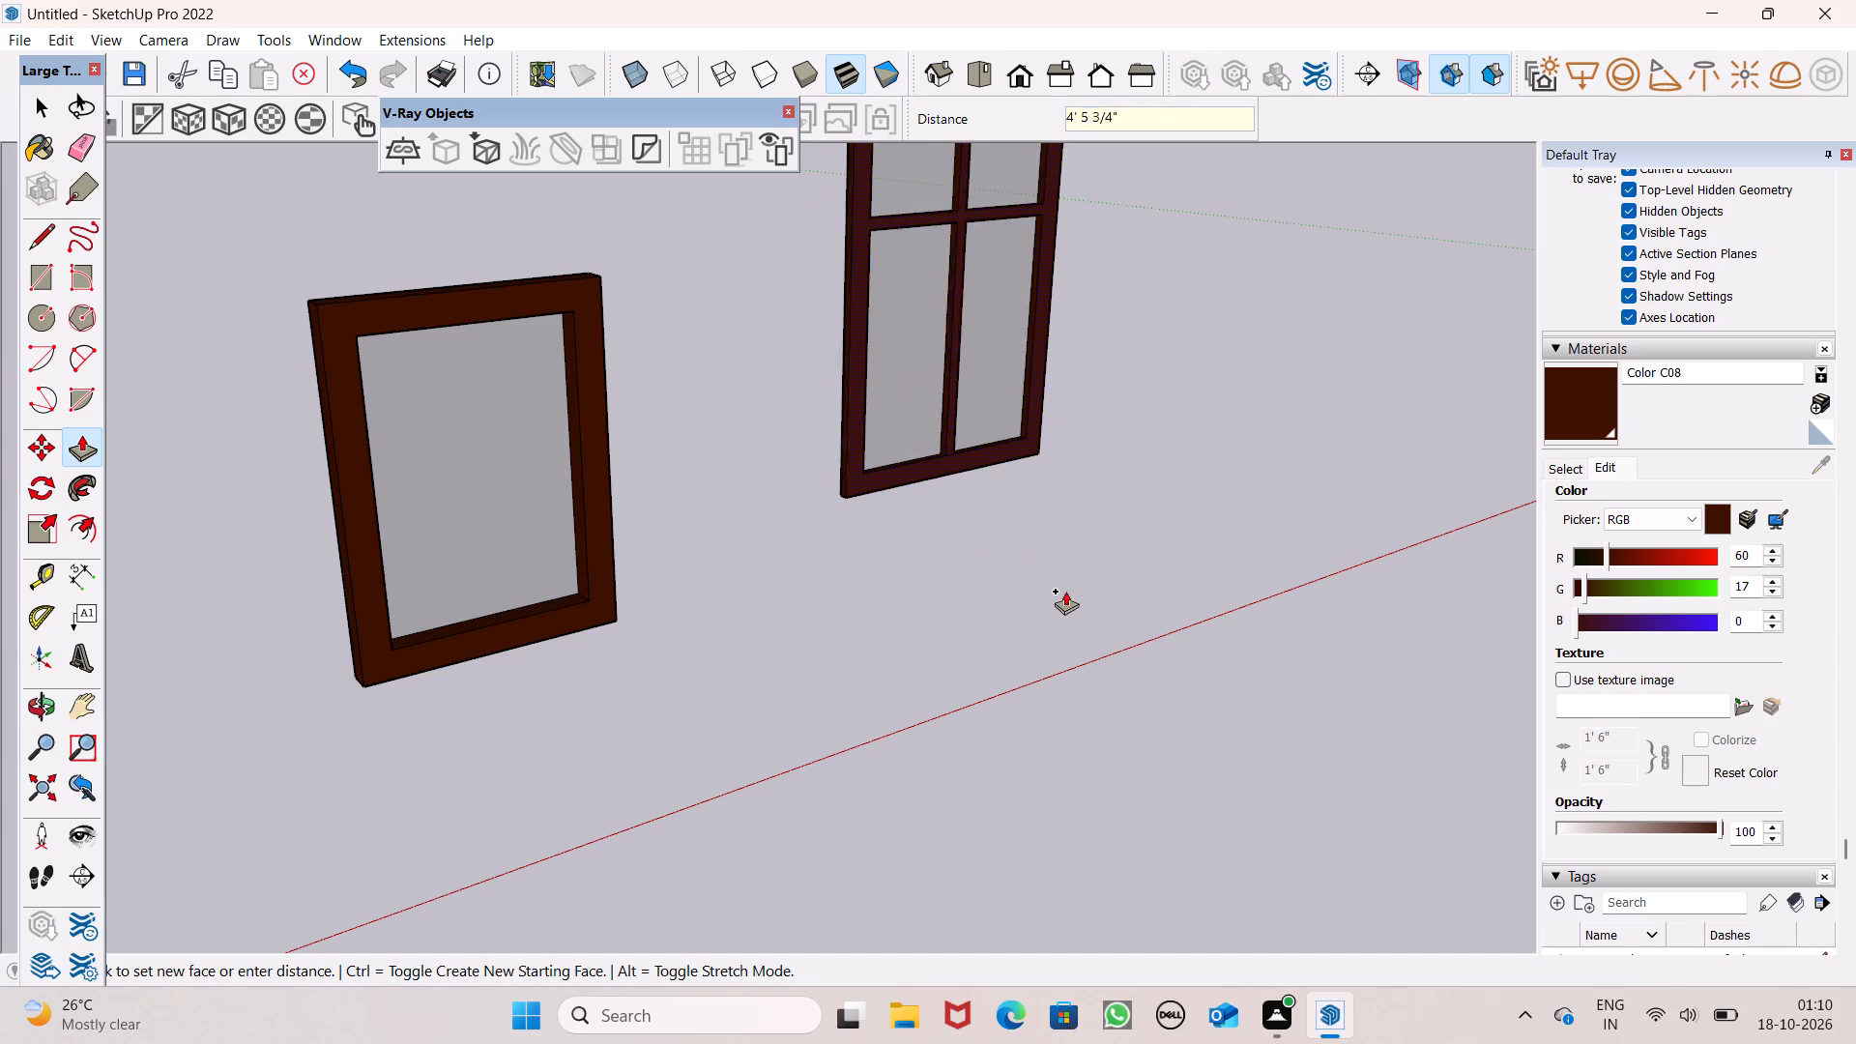
drag(1065, 591, 1066, 591)
key(4)
key(shift+quotedbl)
key(Return)
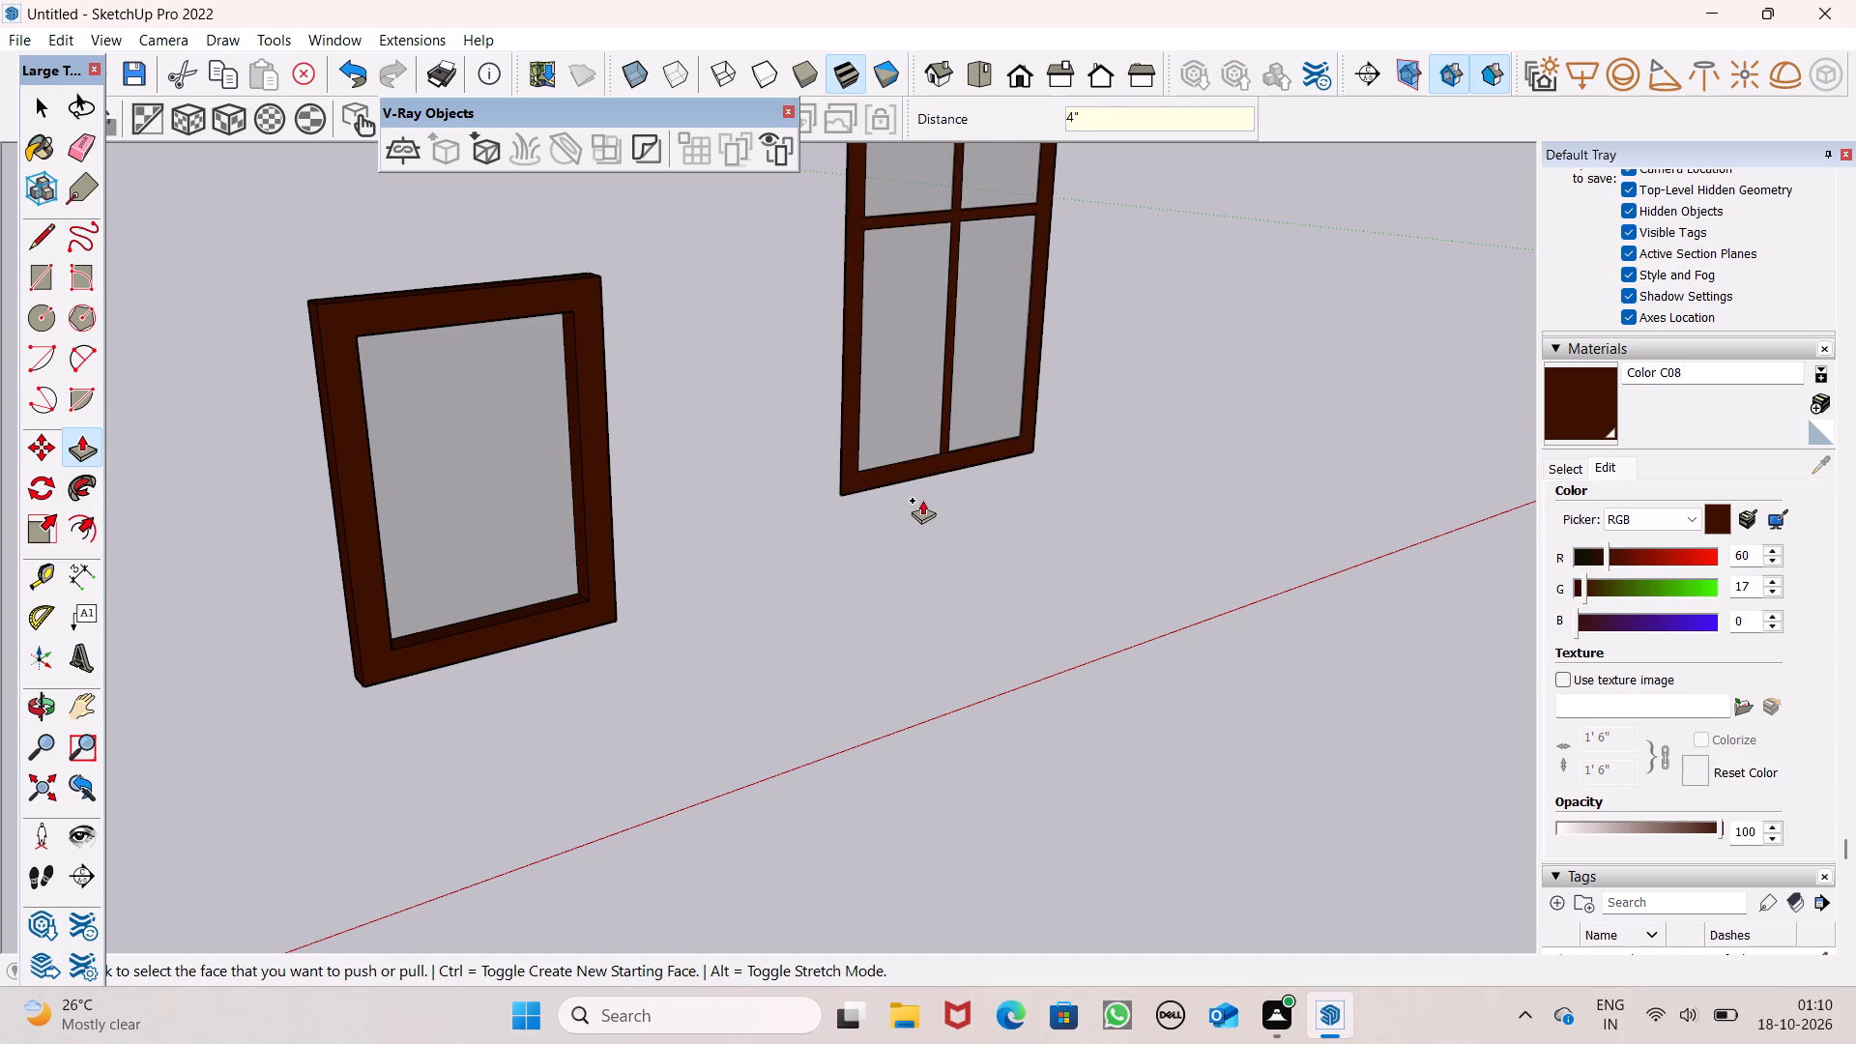
Select the entire single-pane window, frame and glass included, and make it a group.
scroll(922, 500, down, 3)
middle_drag(841, 573, 1204, 707)
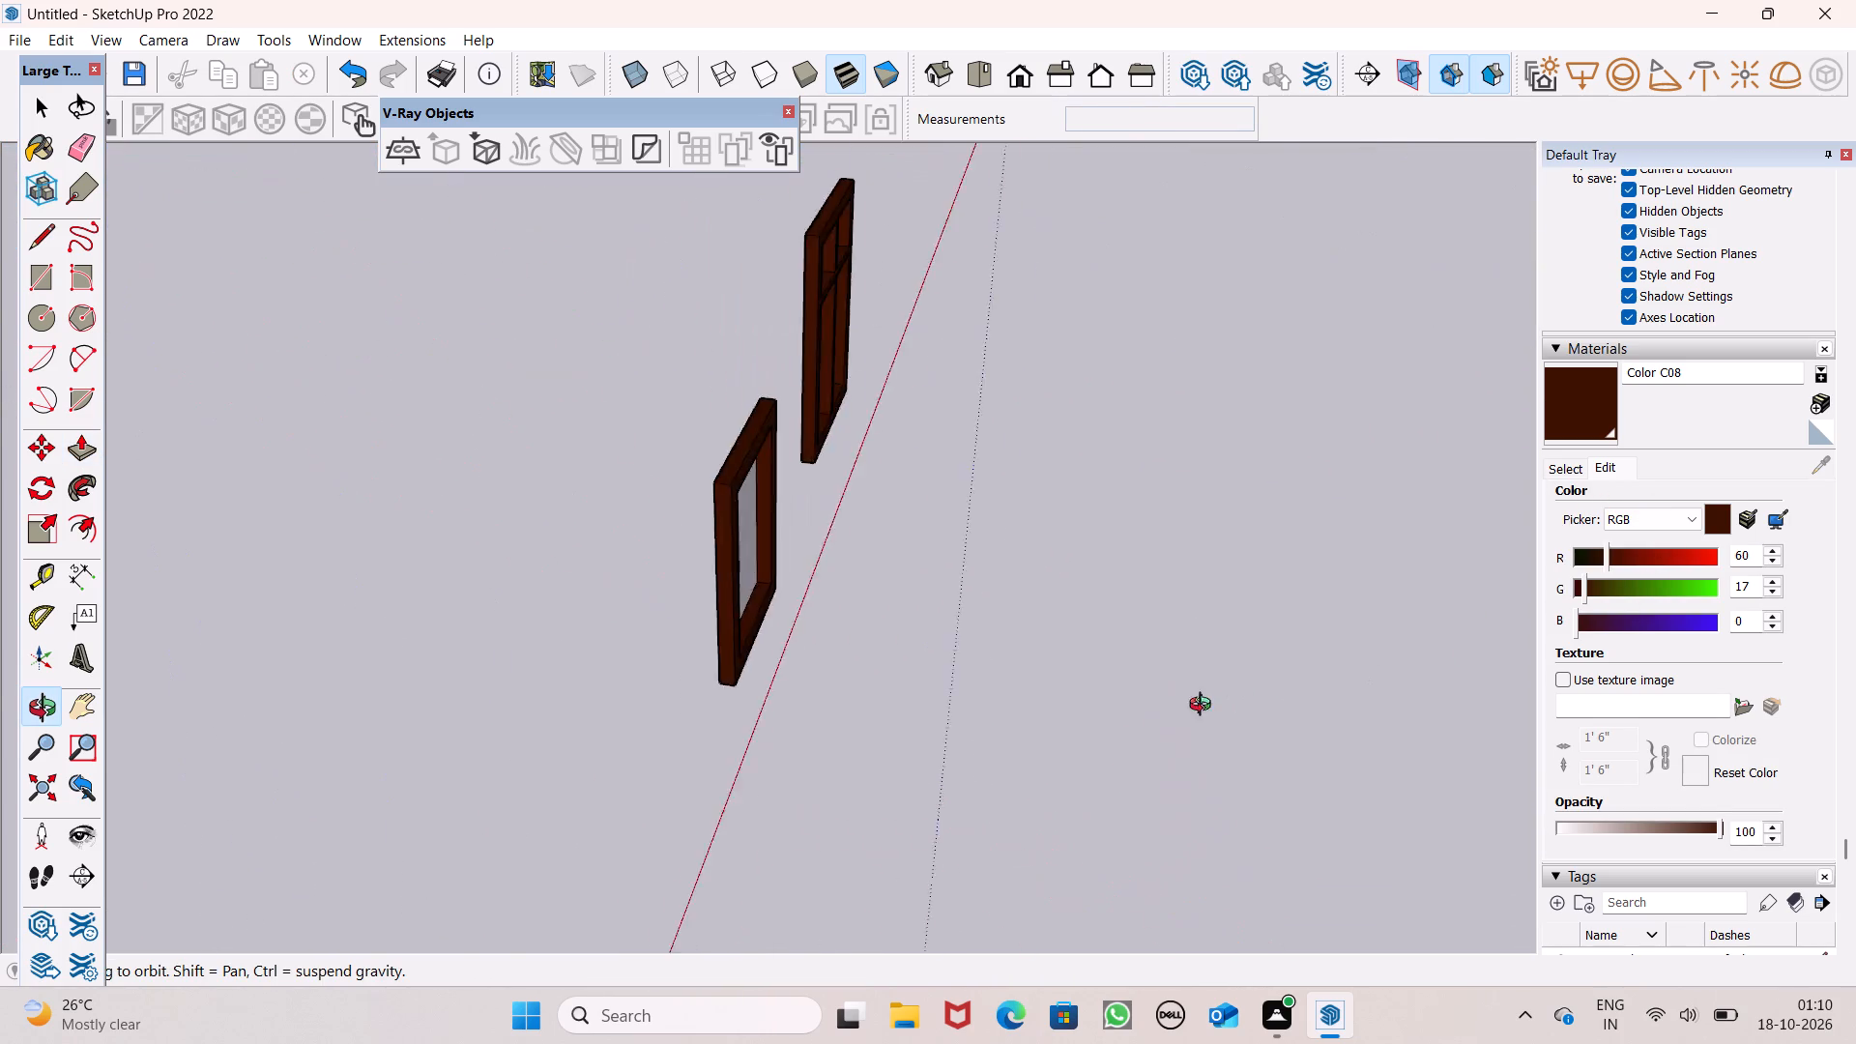
middle_drag(1204, 707, 710, 702)
key(space)
scroll(972, 518, up, 7)
middle_drag(1062, 585, 1385, 587)
scroll(840, 525, down, 2)
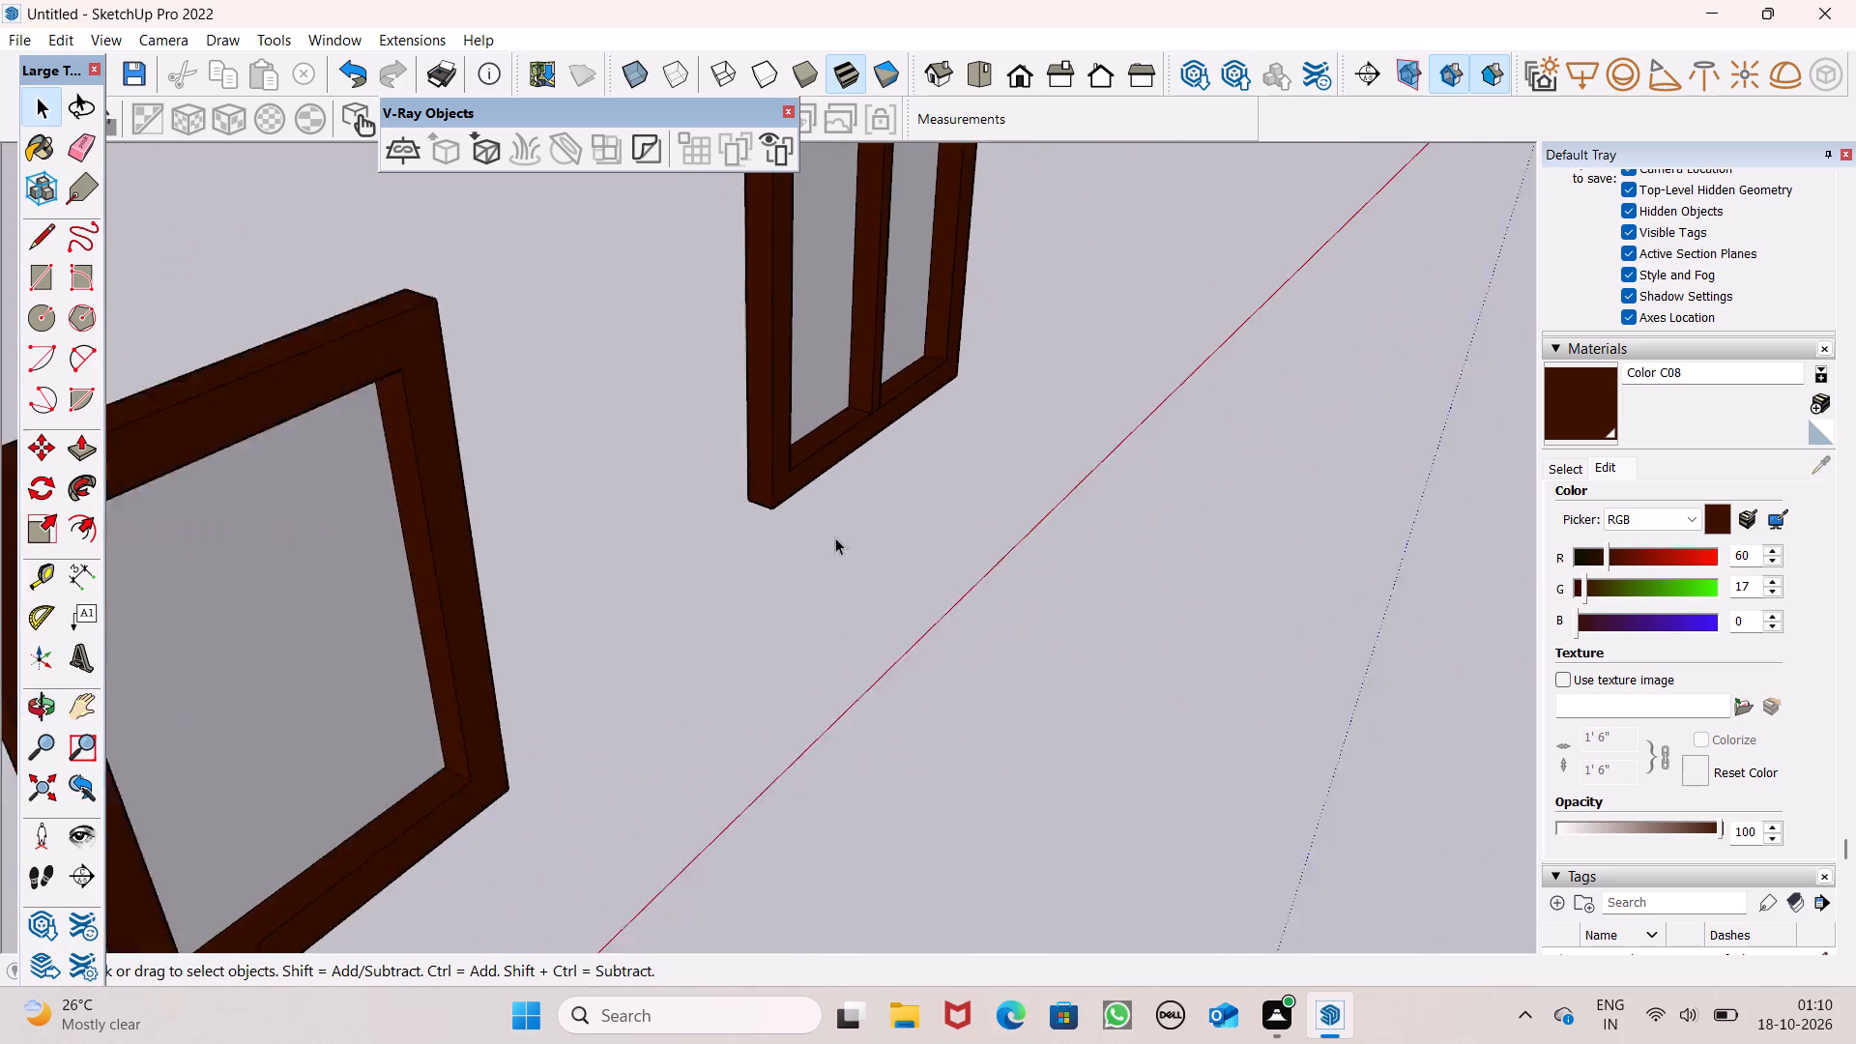
scroll(835, 537, down, 2)
middle_drag(456, 615, 1437, 452)
triple_click(1103, 561)
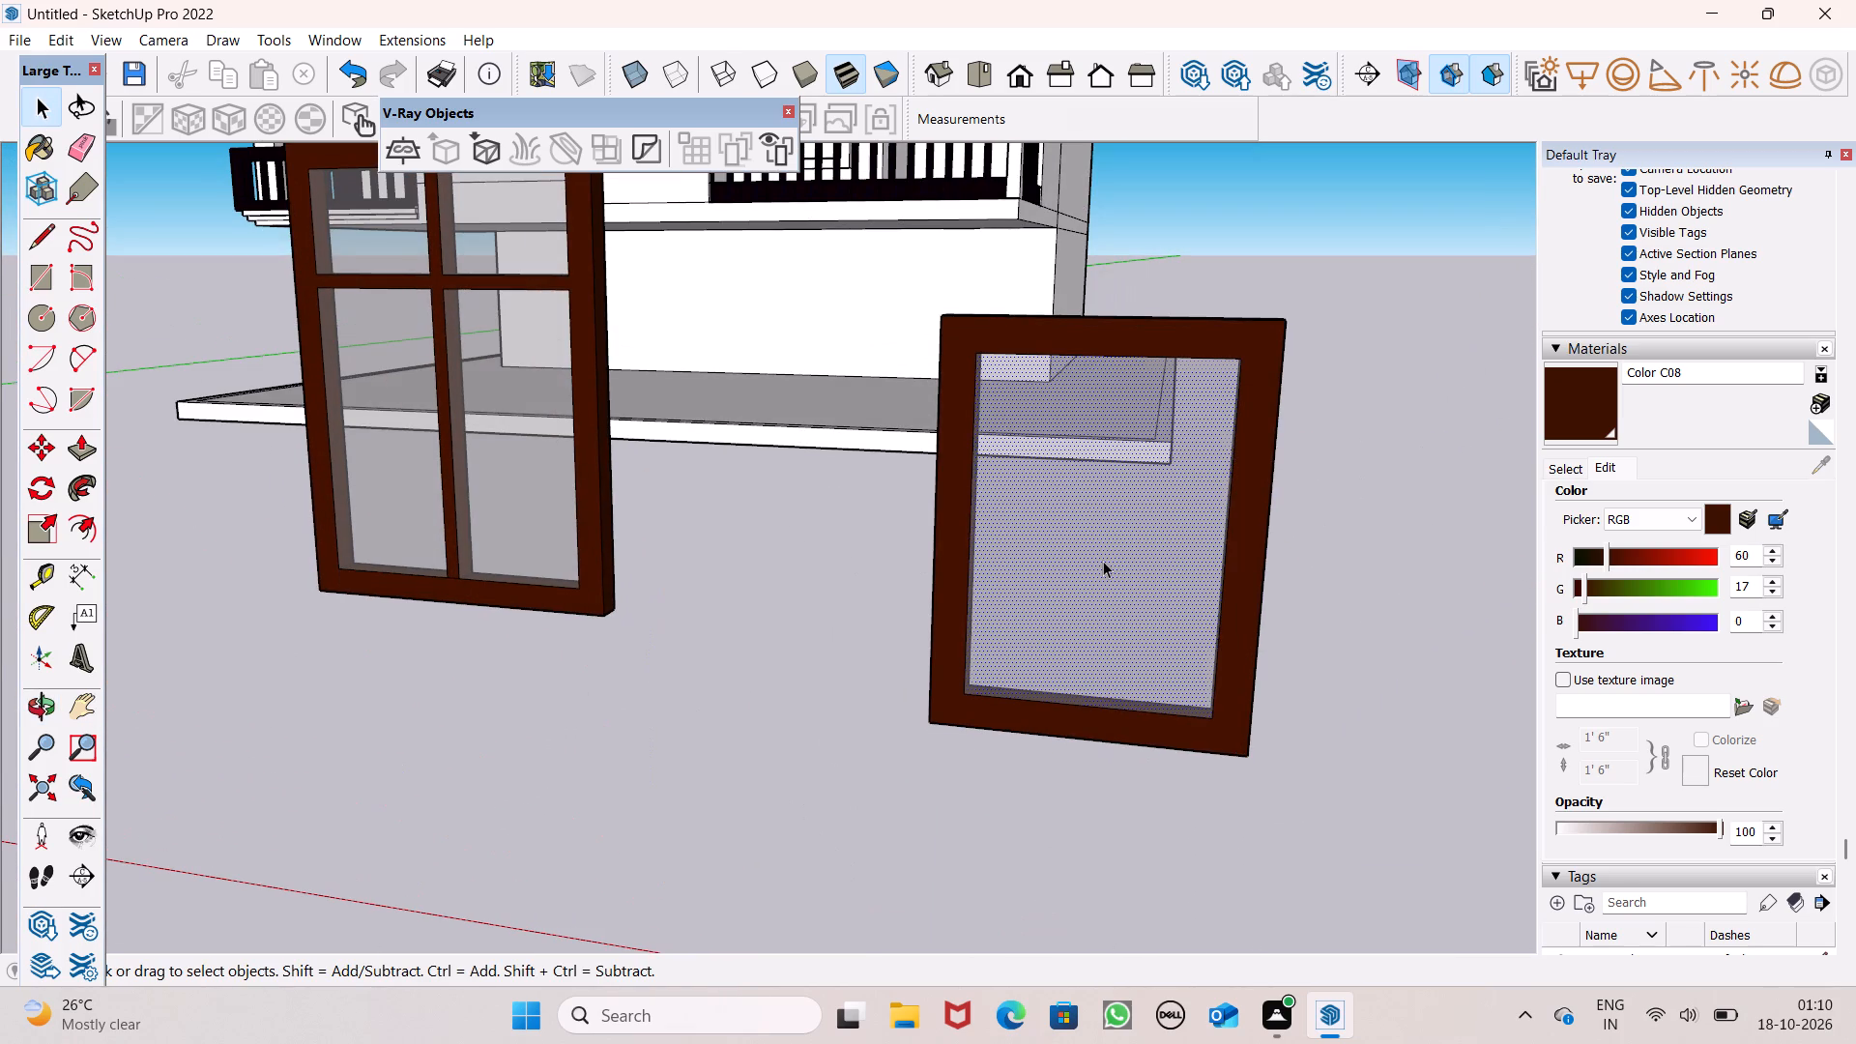
click(1103, 561)
right_click(1103, 558)
click(1243, 301)
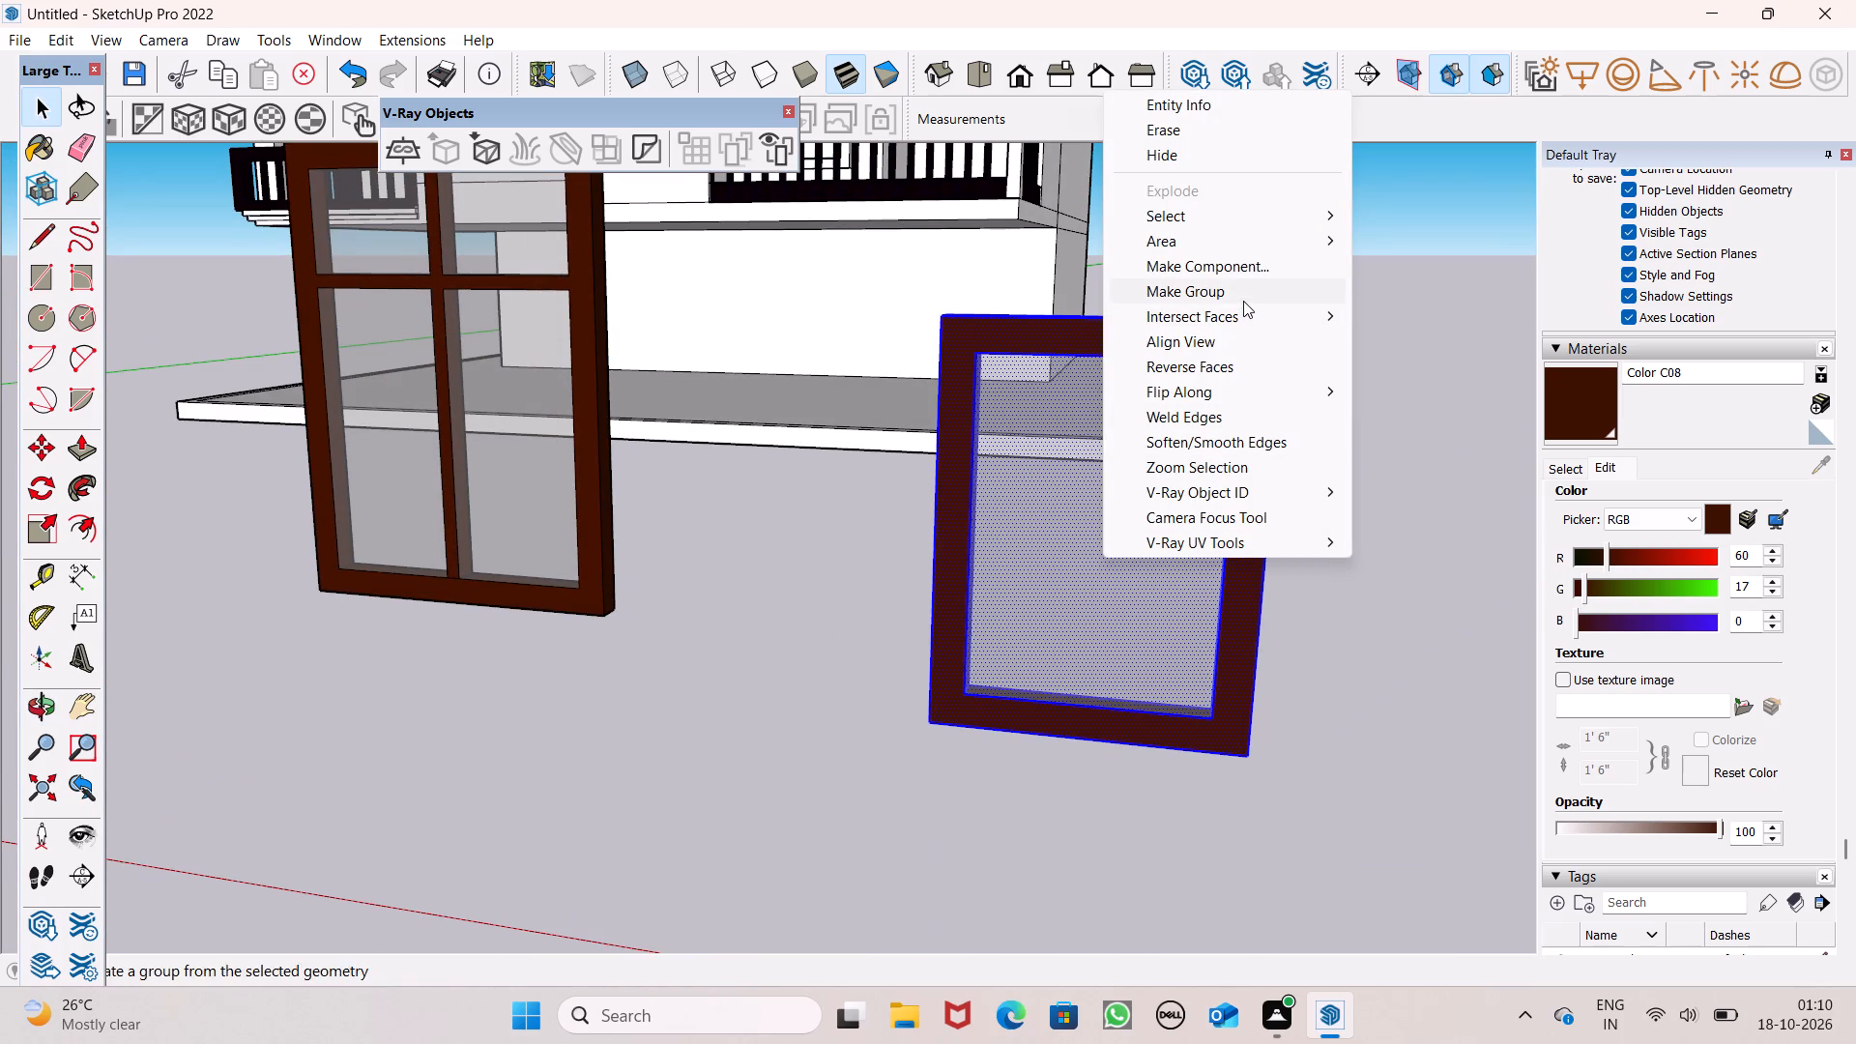
click(1389, 550)
Select the entire four-pane window, including its crossbars and glass, and make it a group.
scroll(1355, 510, down, 6)
double_click(1059, 485)
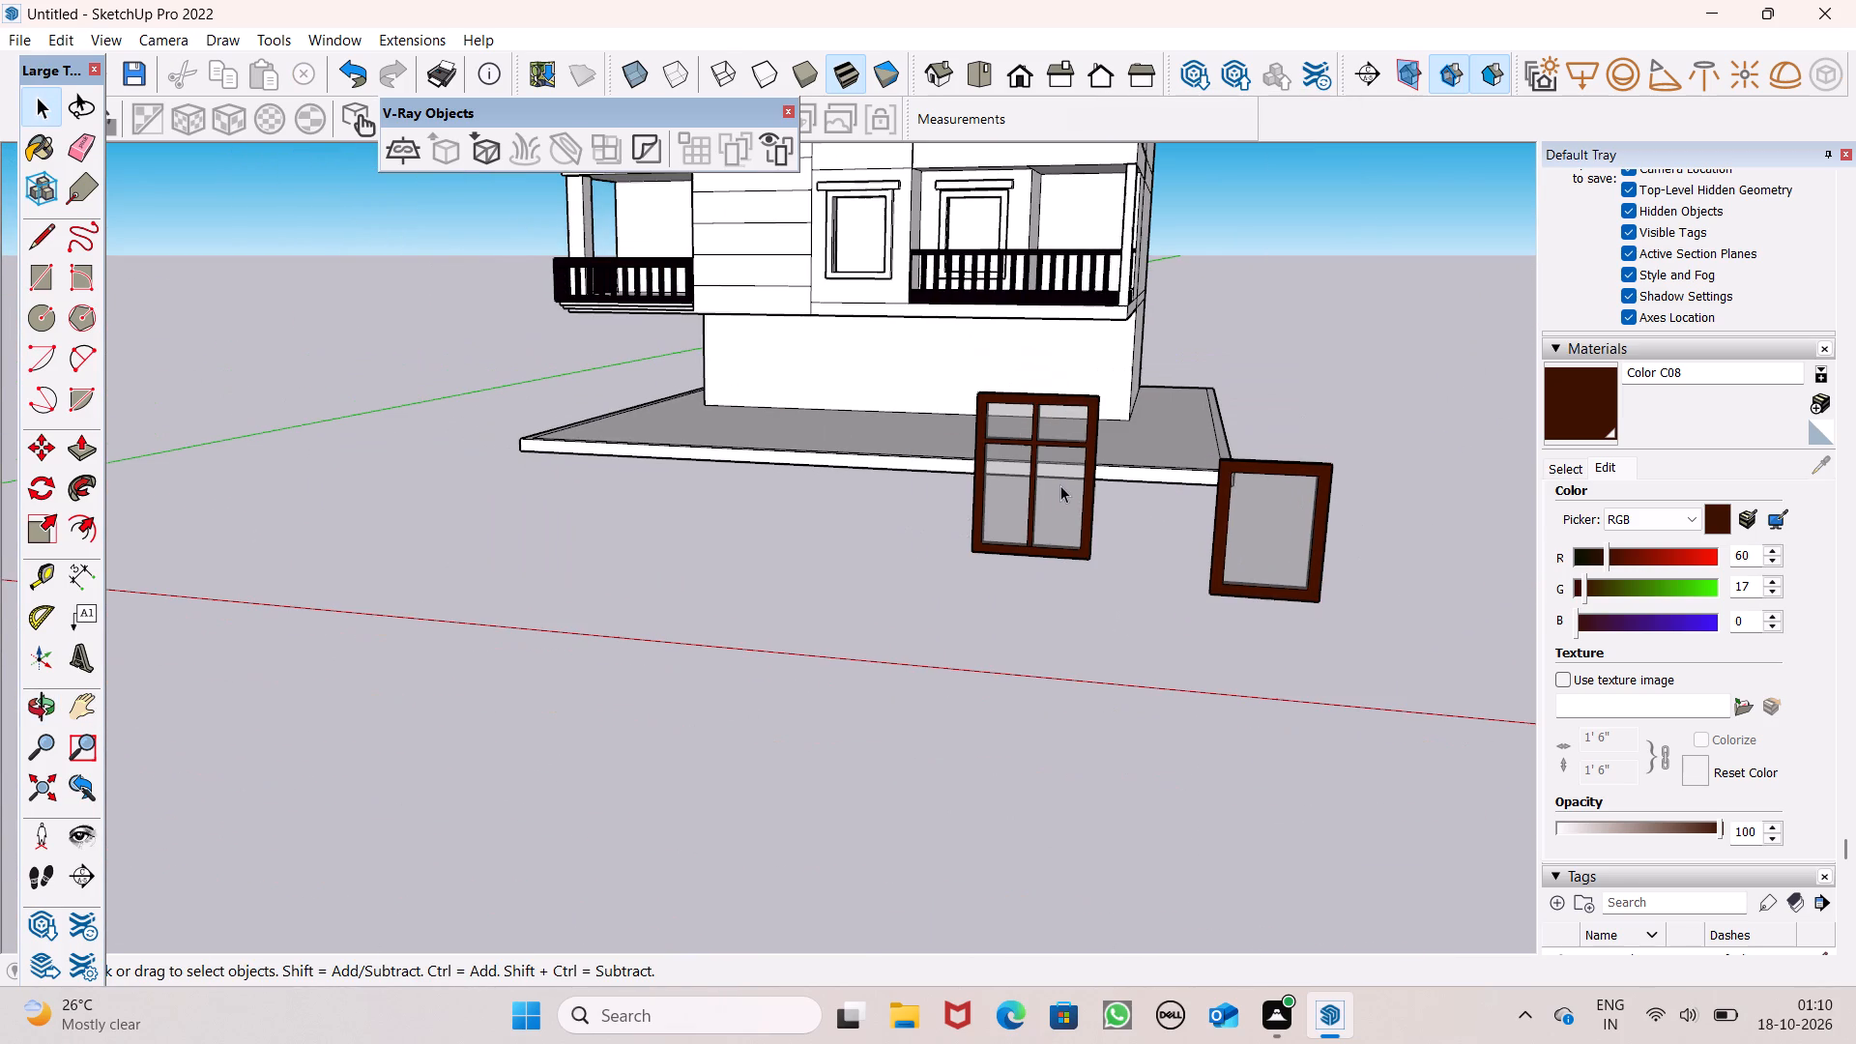
triple_click(1057, 493)
click(1052, 492)
right_click(1052, 487)
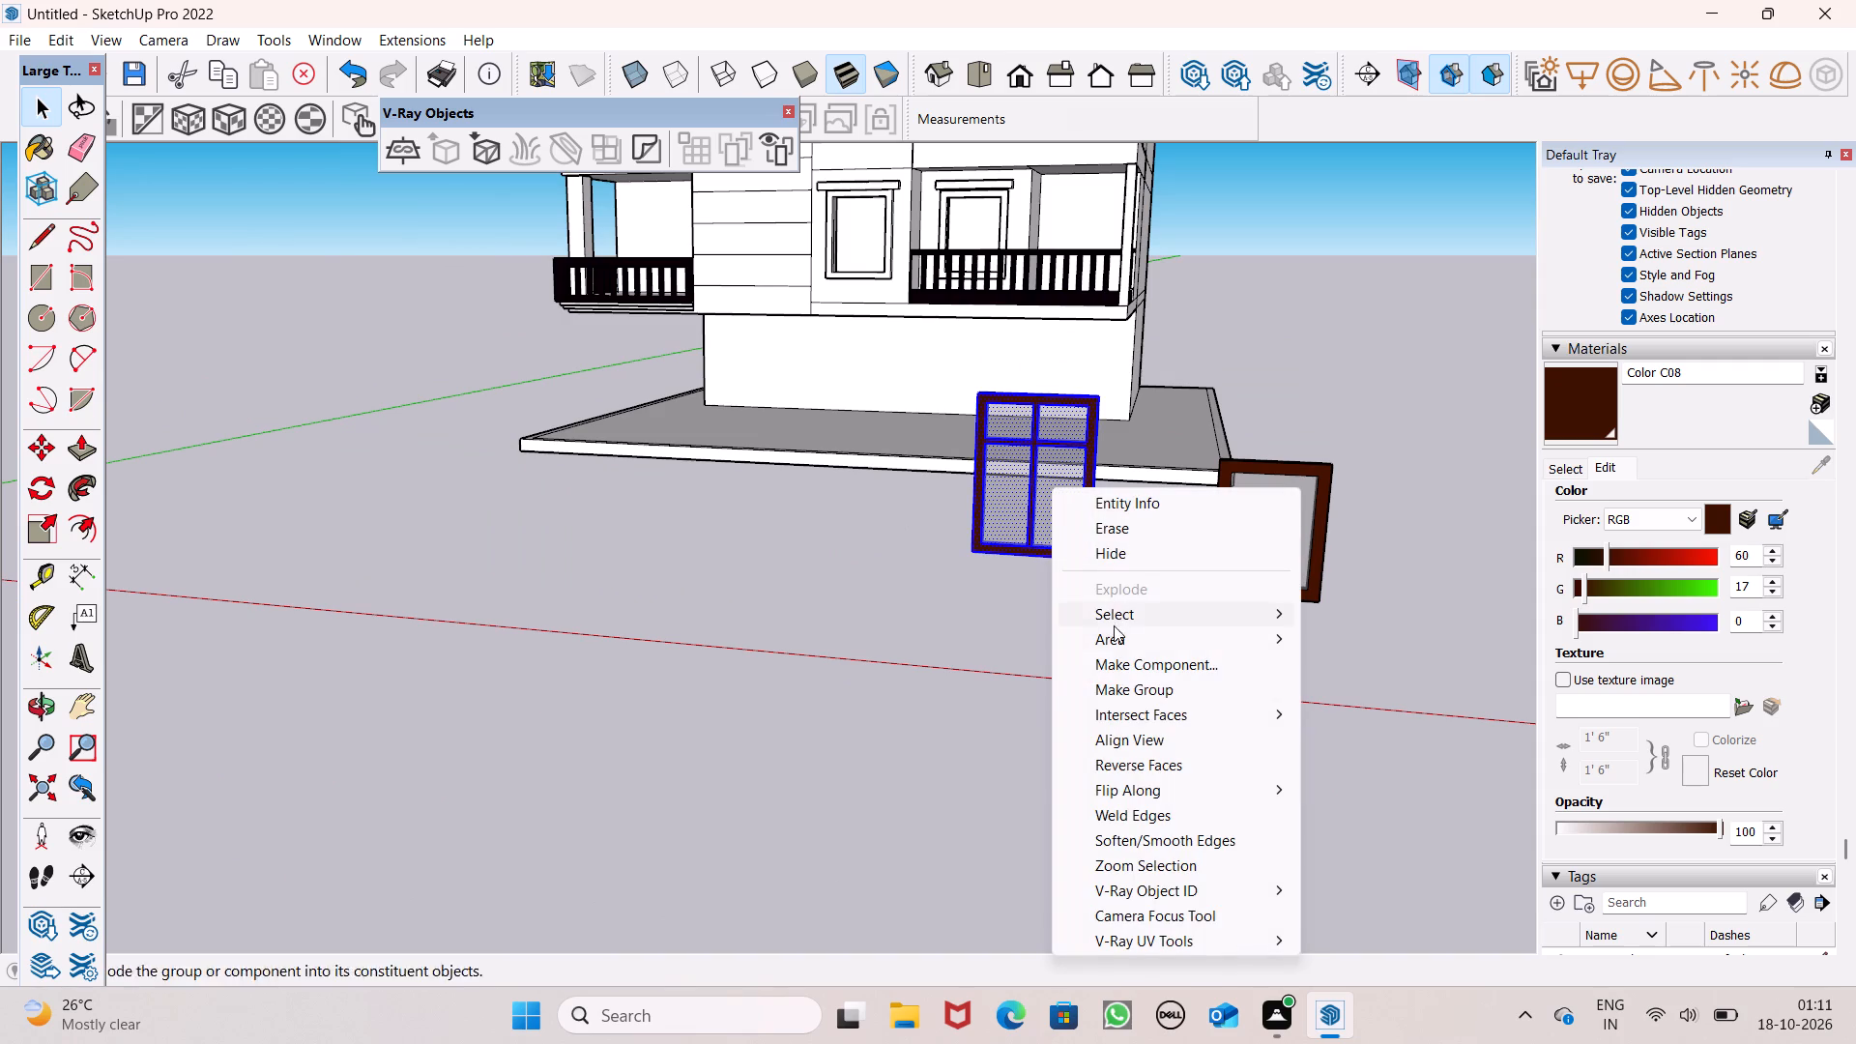
click(1134, 684)
click(881, 598)
Scale the four-pane window group down uniformly in front of the house.
scroll(913, 577, down, 7)
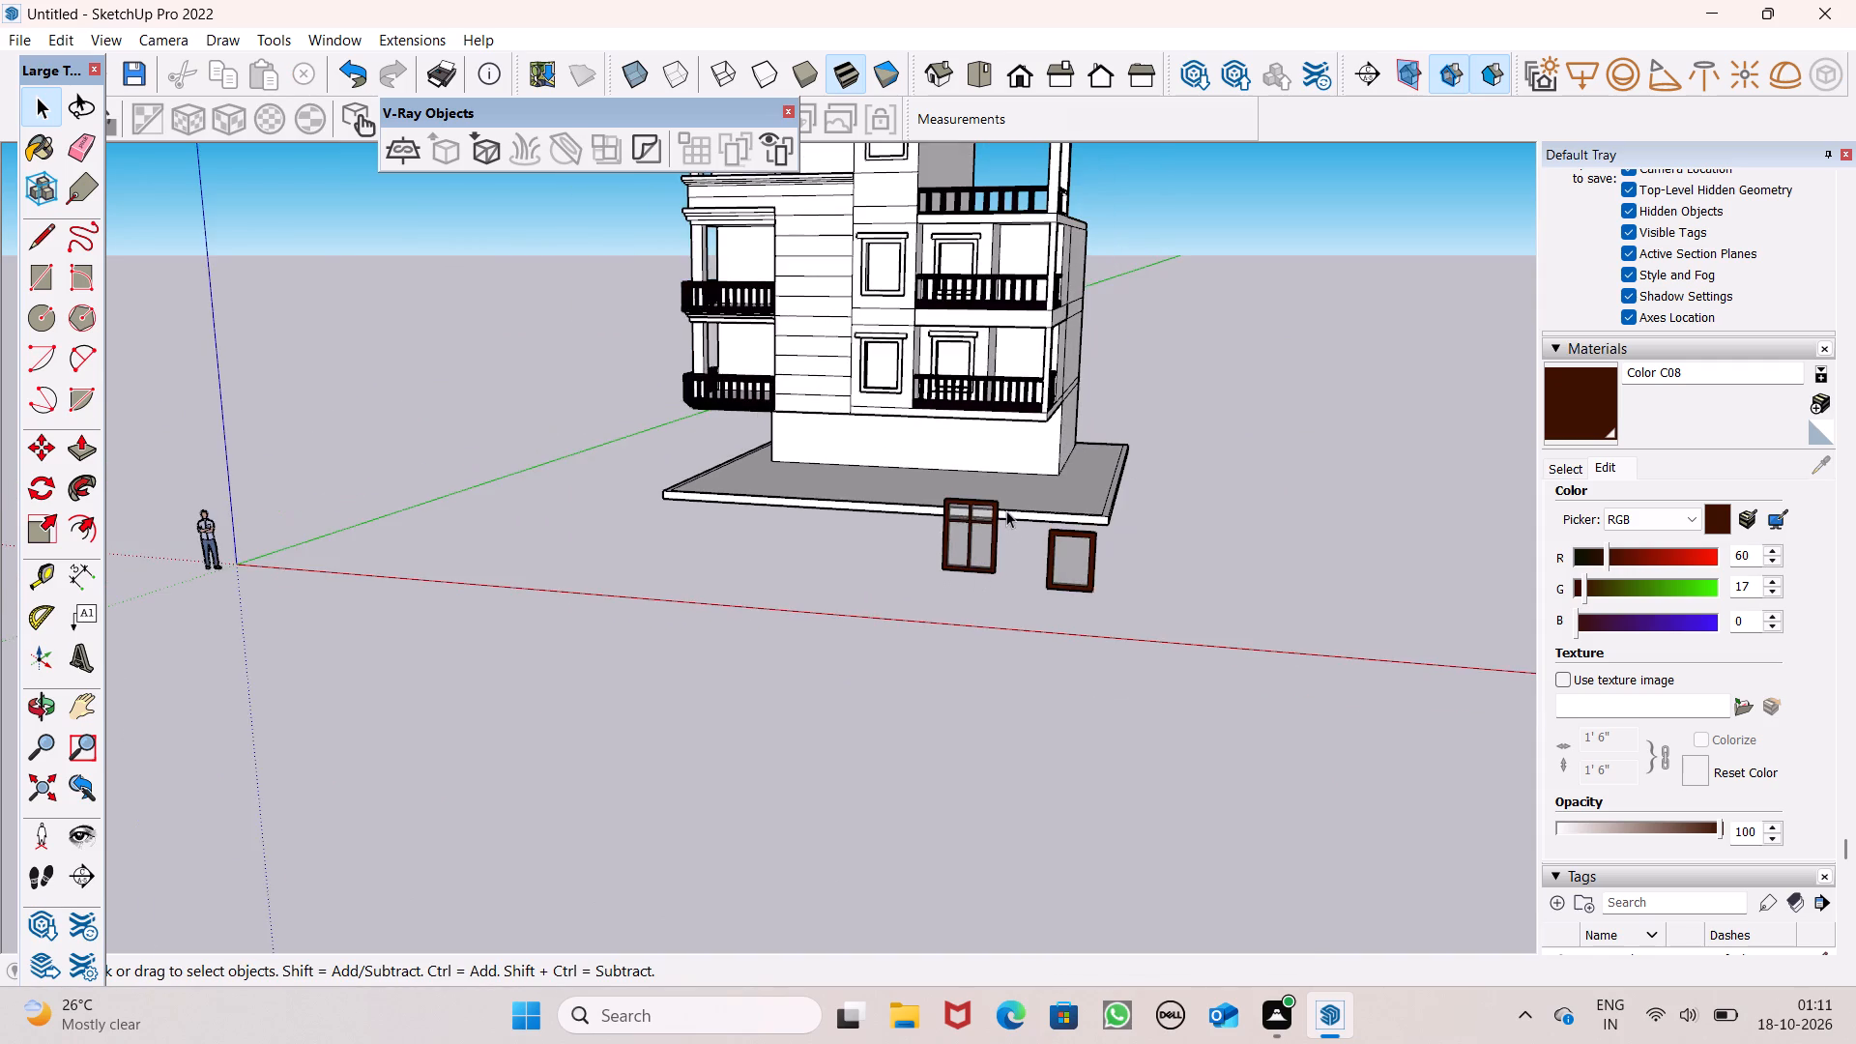
scroll(1006, 510, up, 5)
click(936, 561)
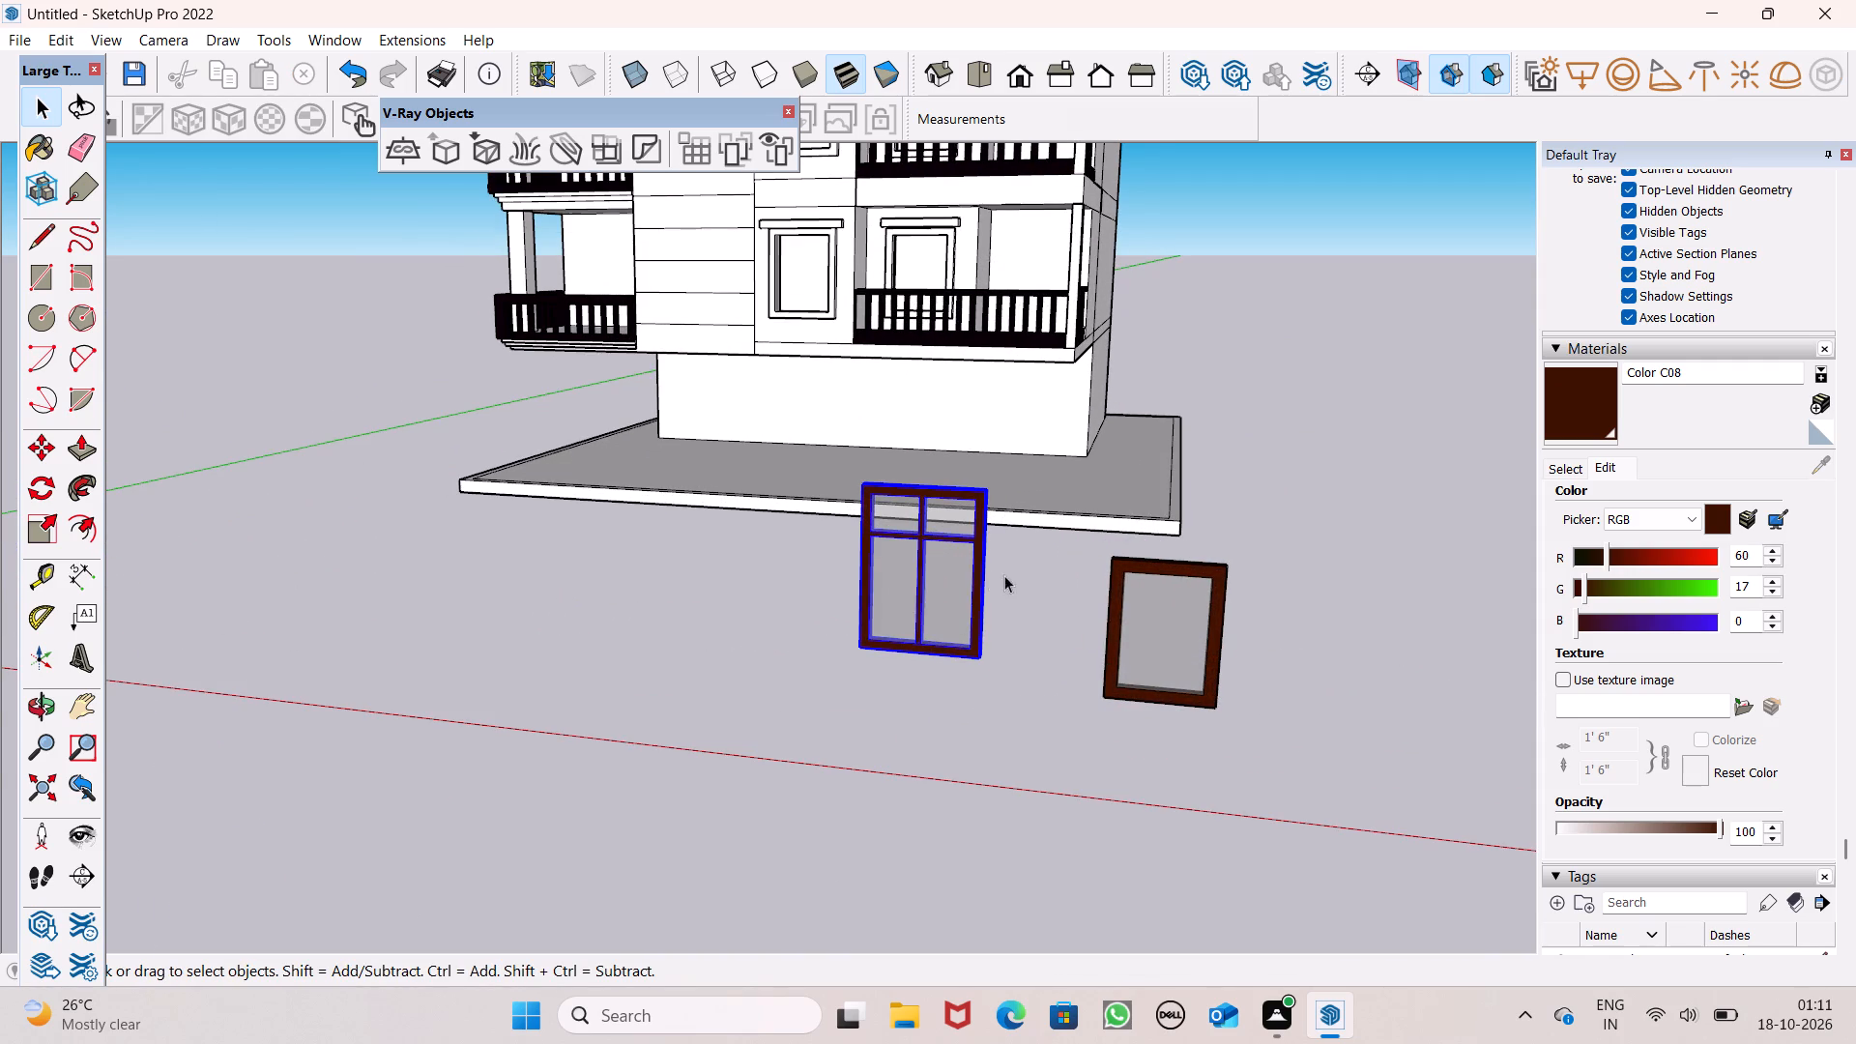
middle_drag(1026, 608, 1138, 635)
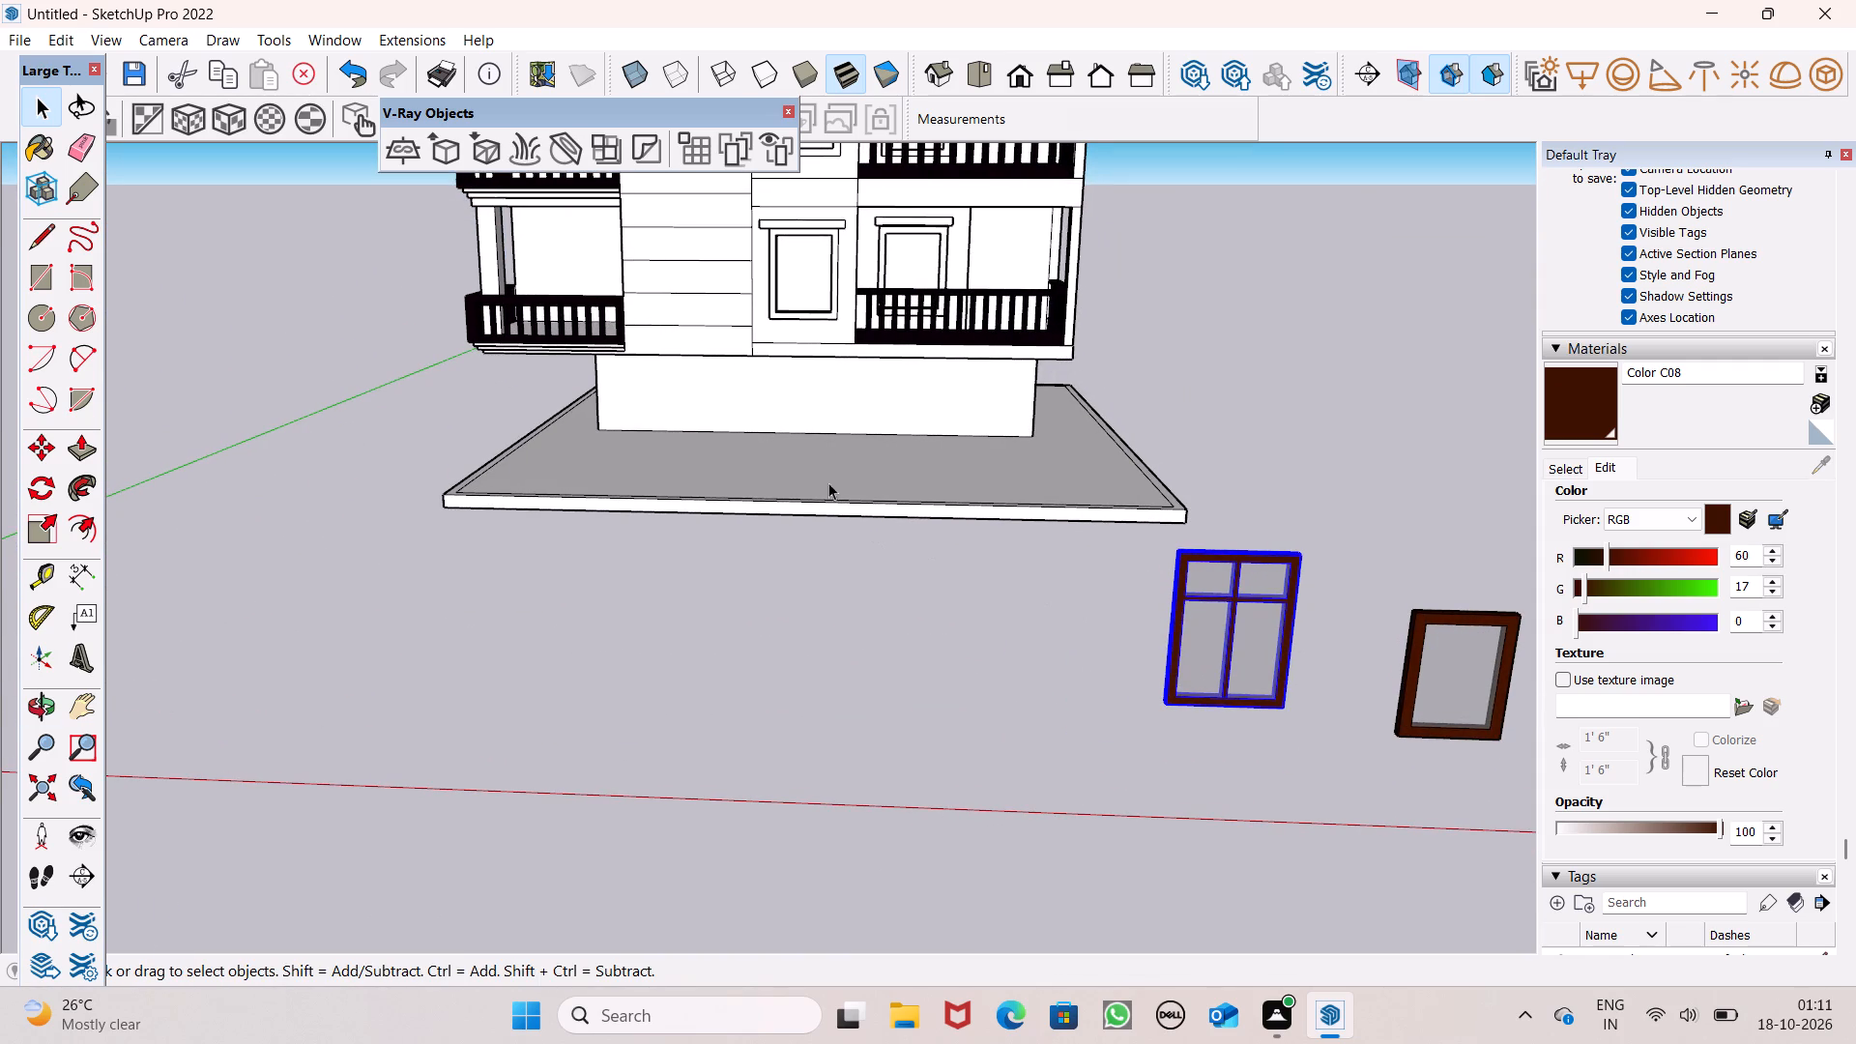
click(34, 527)
middle_drag(525, 619, 429, 589)
scroll(429, 589, up, 1)
drag(1004, 458, 1050, 542)
Move the four-pane window into the house's lowest front window opening, snapping its bottom corner to the opening's bottom corner beside the balcony.
key(space)
key(m)
key(Return)
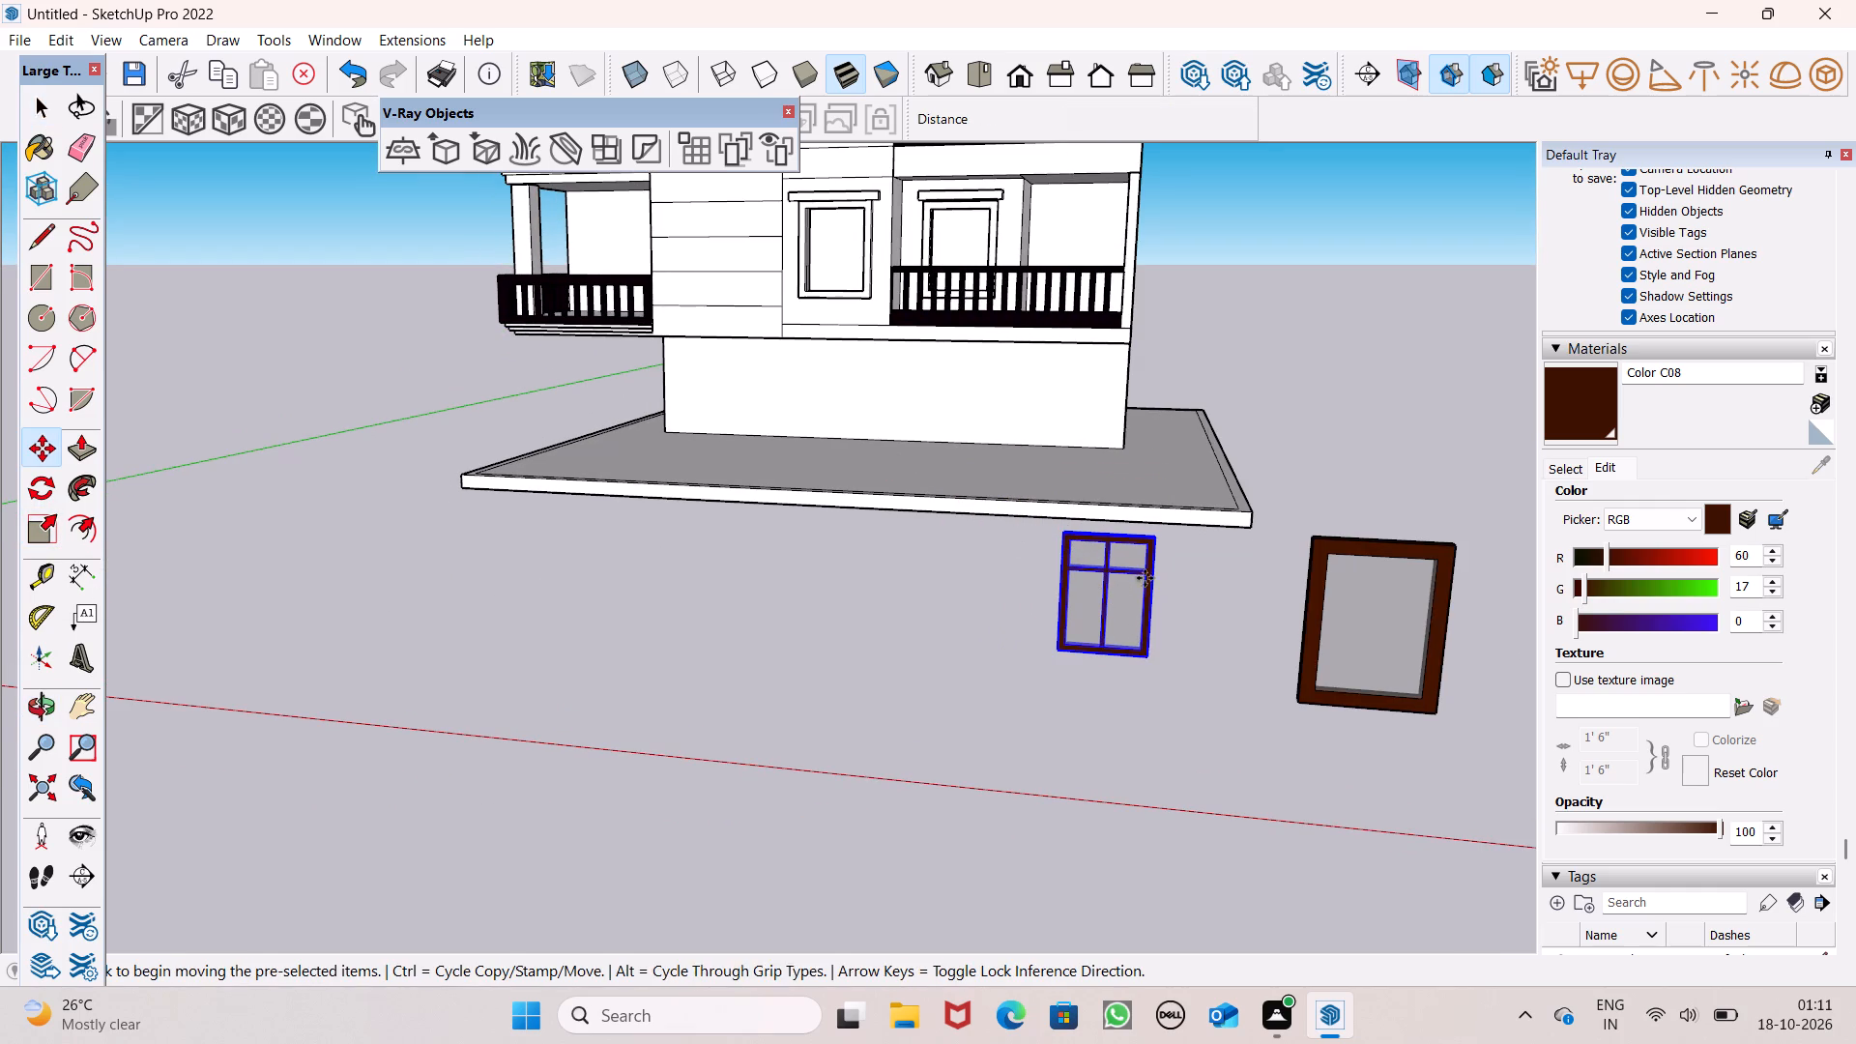
drag(1150, 656, 1012, 450)
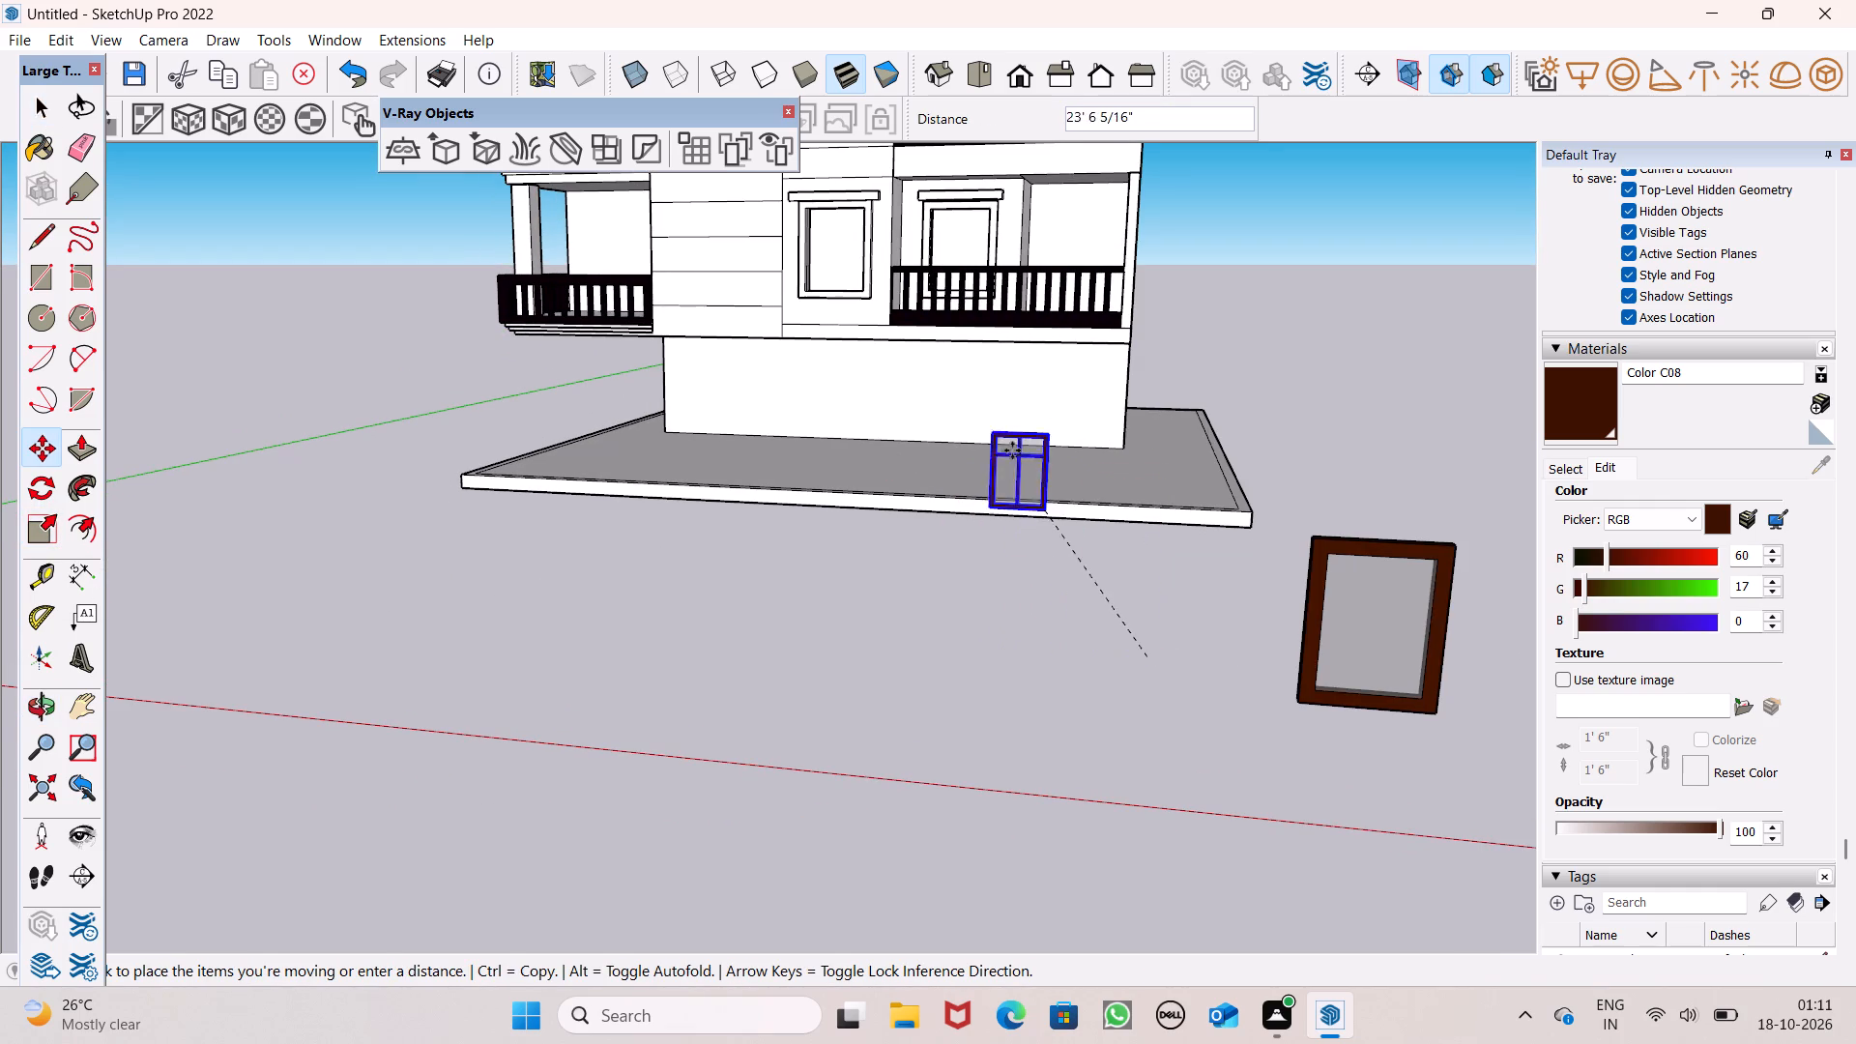
drag(1012, 450, 859, 282)
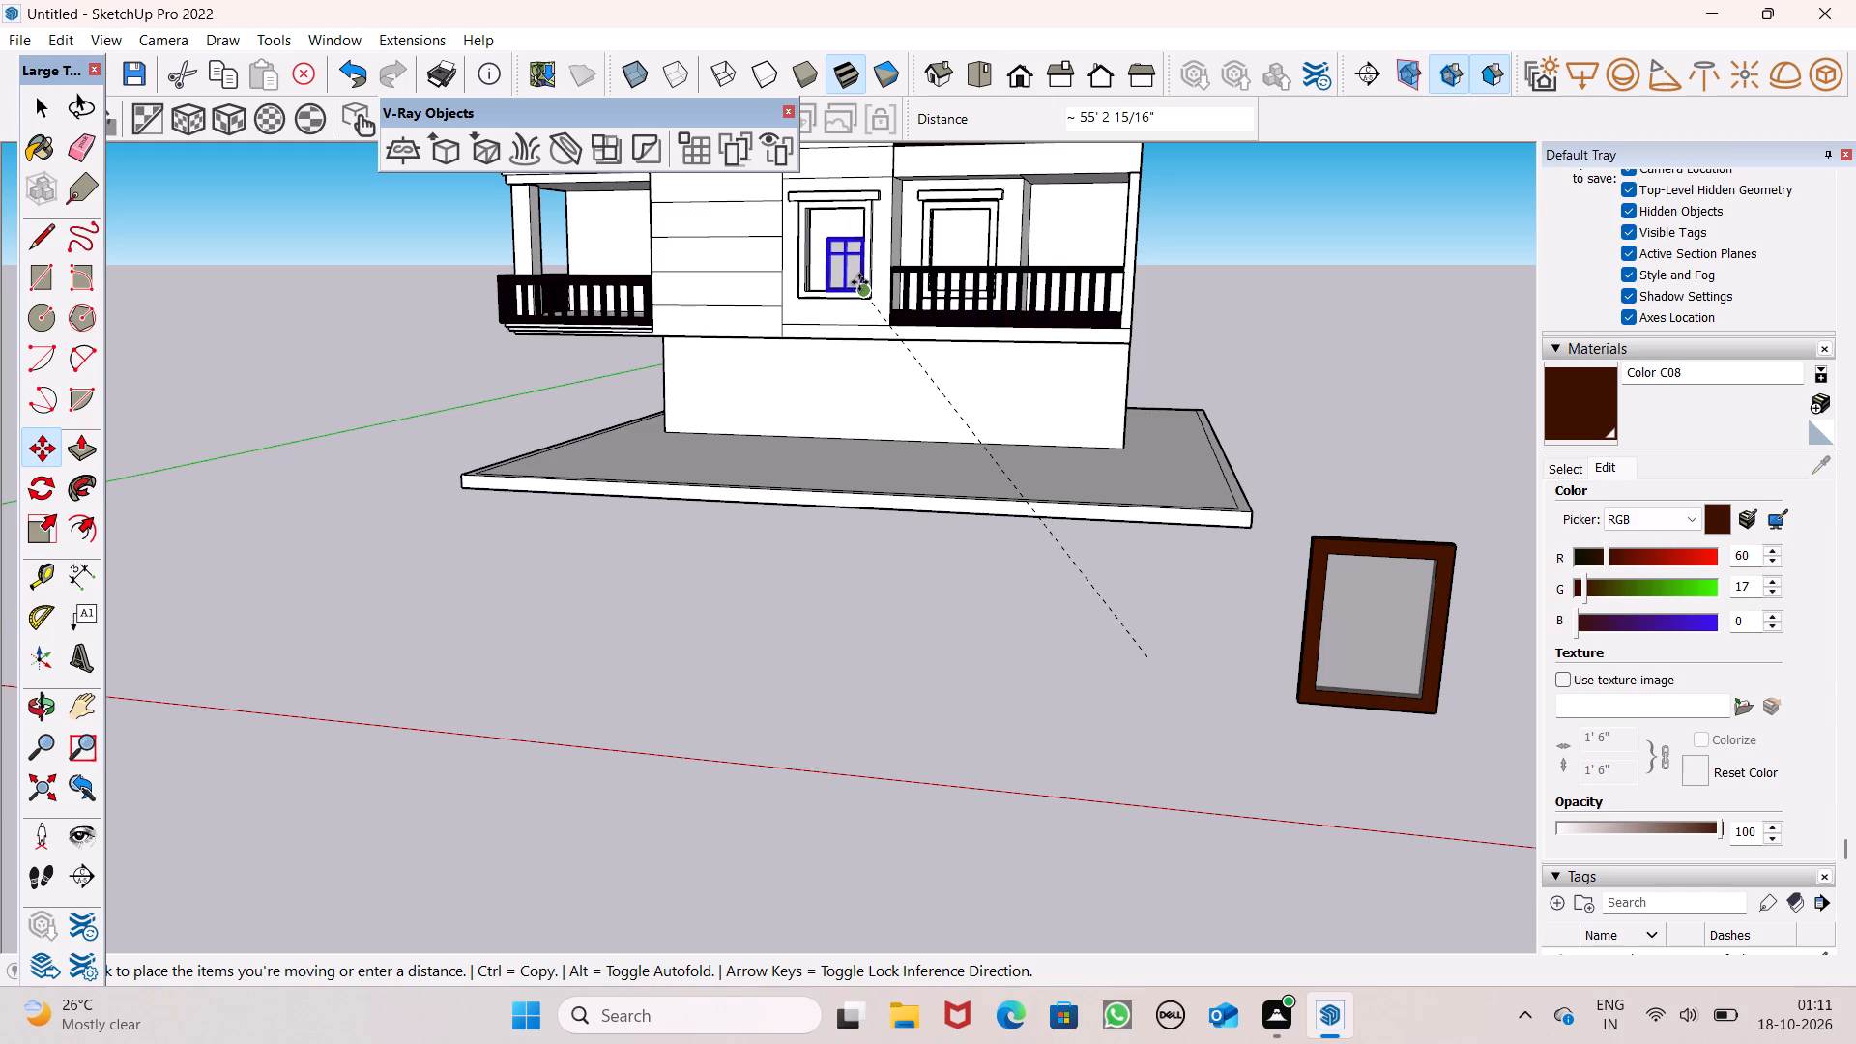
drag(859, 282, 854, 287)
click(854, 287)
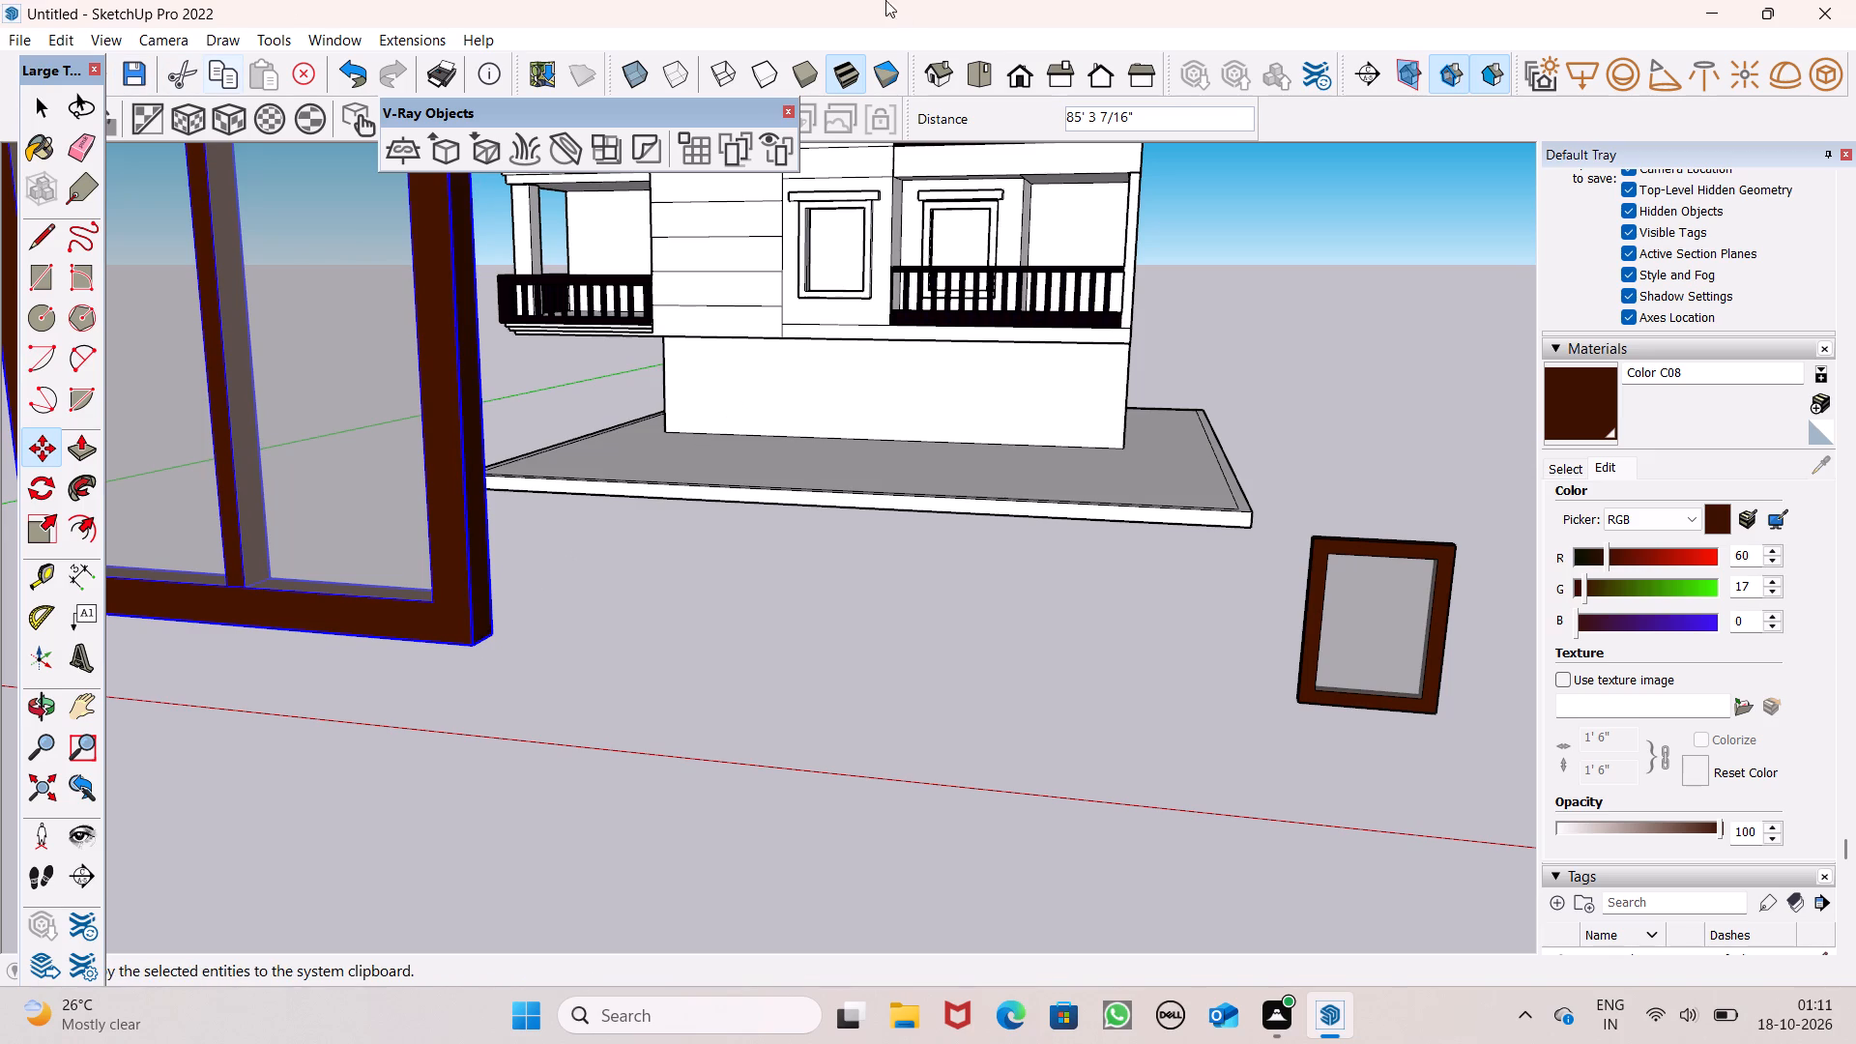
scroll(853, 322, down, 5)
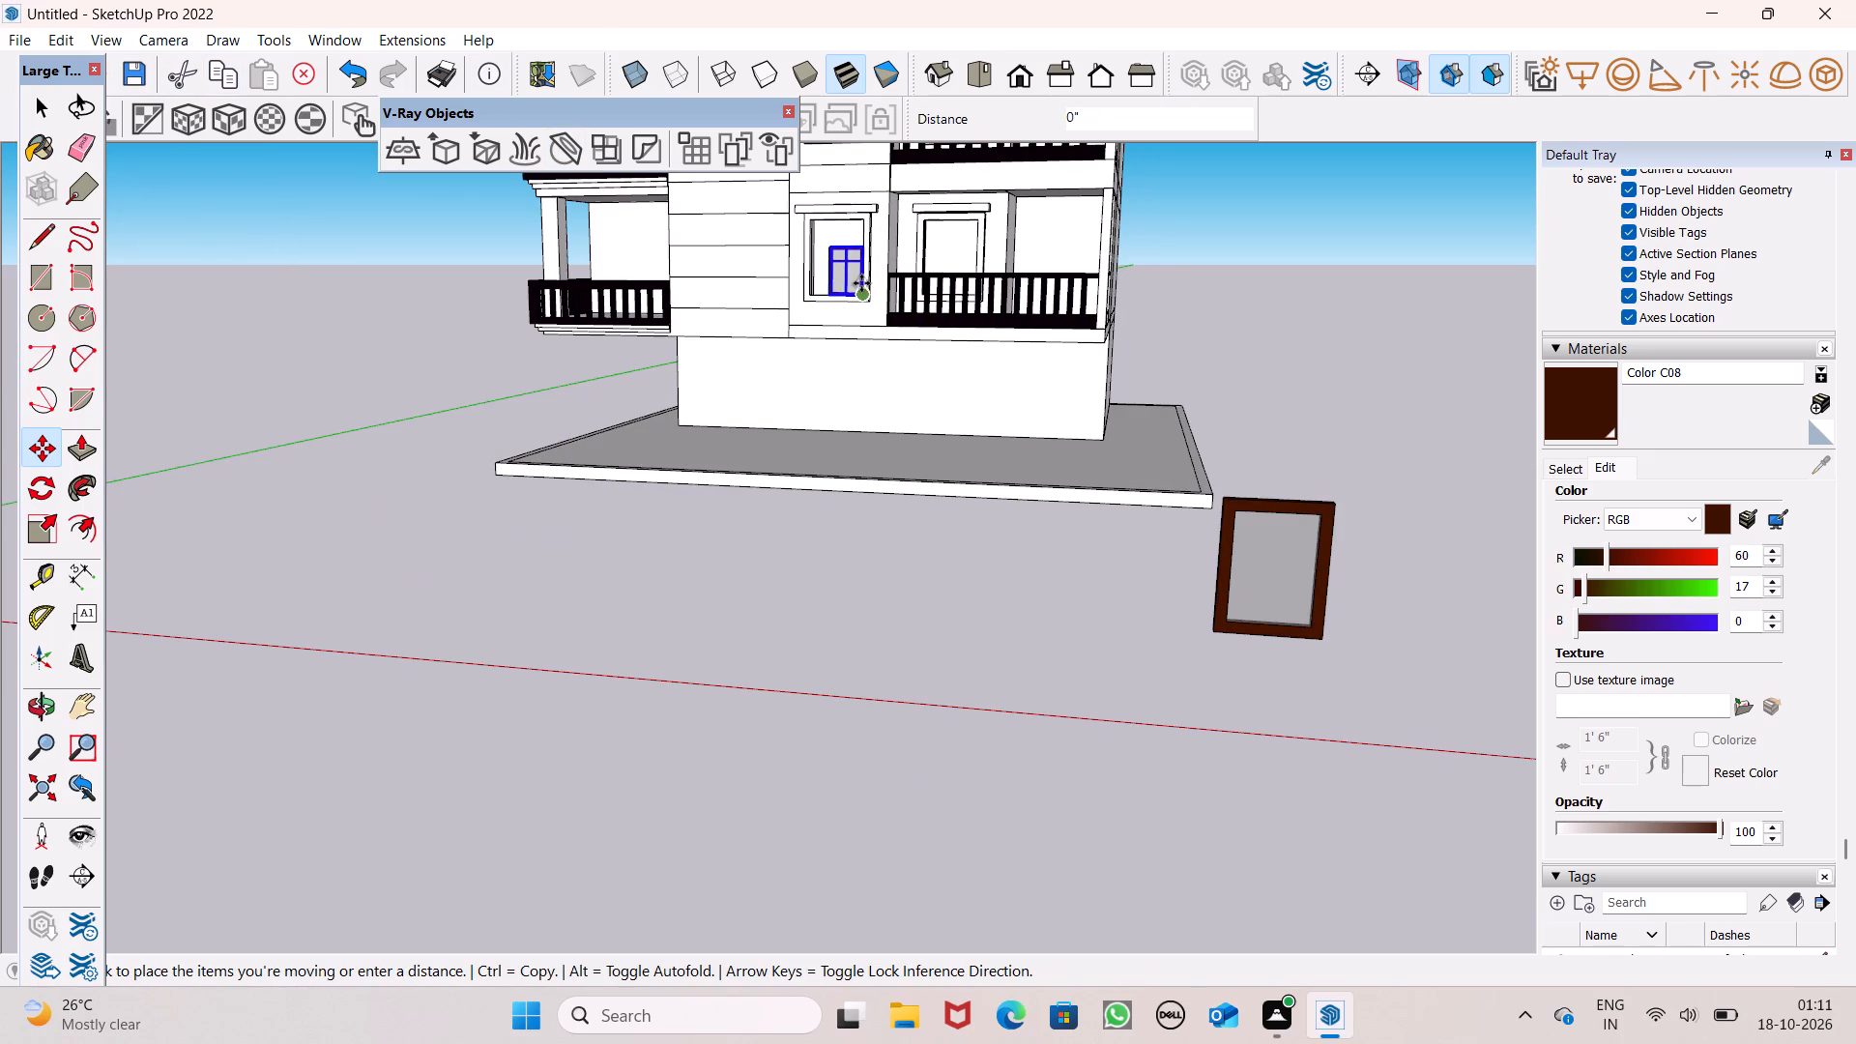
click(861, 283)
Scale the four-pane window along its depth so its frame is thicker in the wall opening.
scroll(806, 234, up, 10)
middle_drag(884, 414, 975, 555)
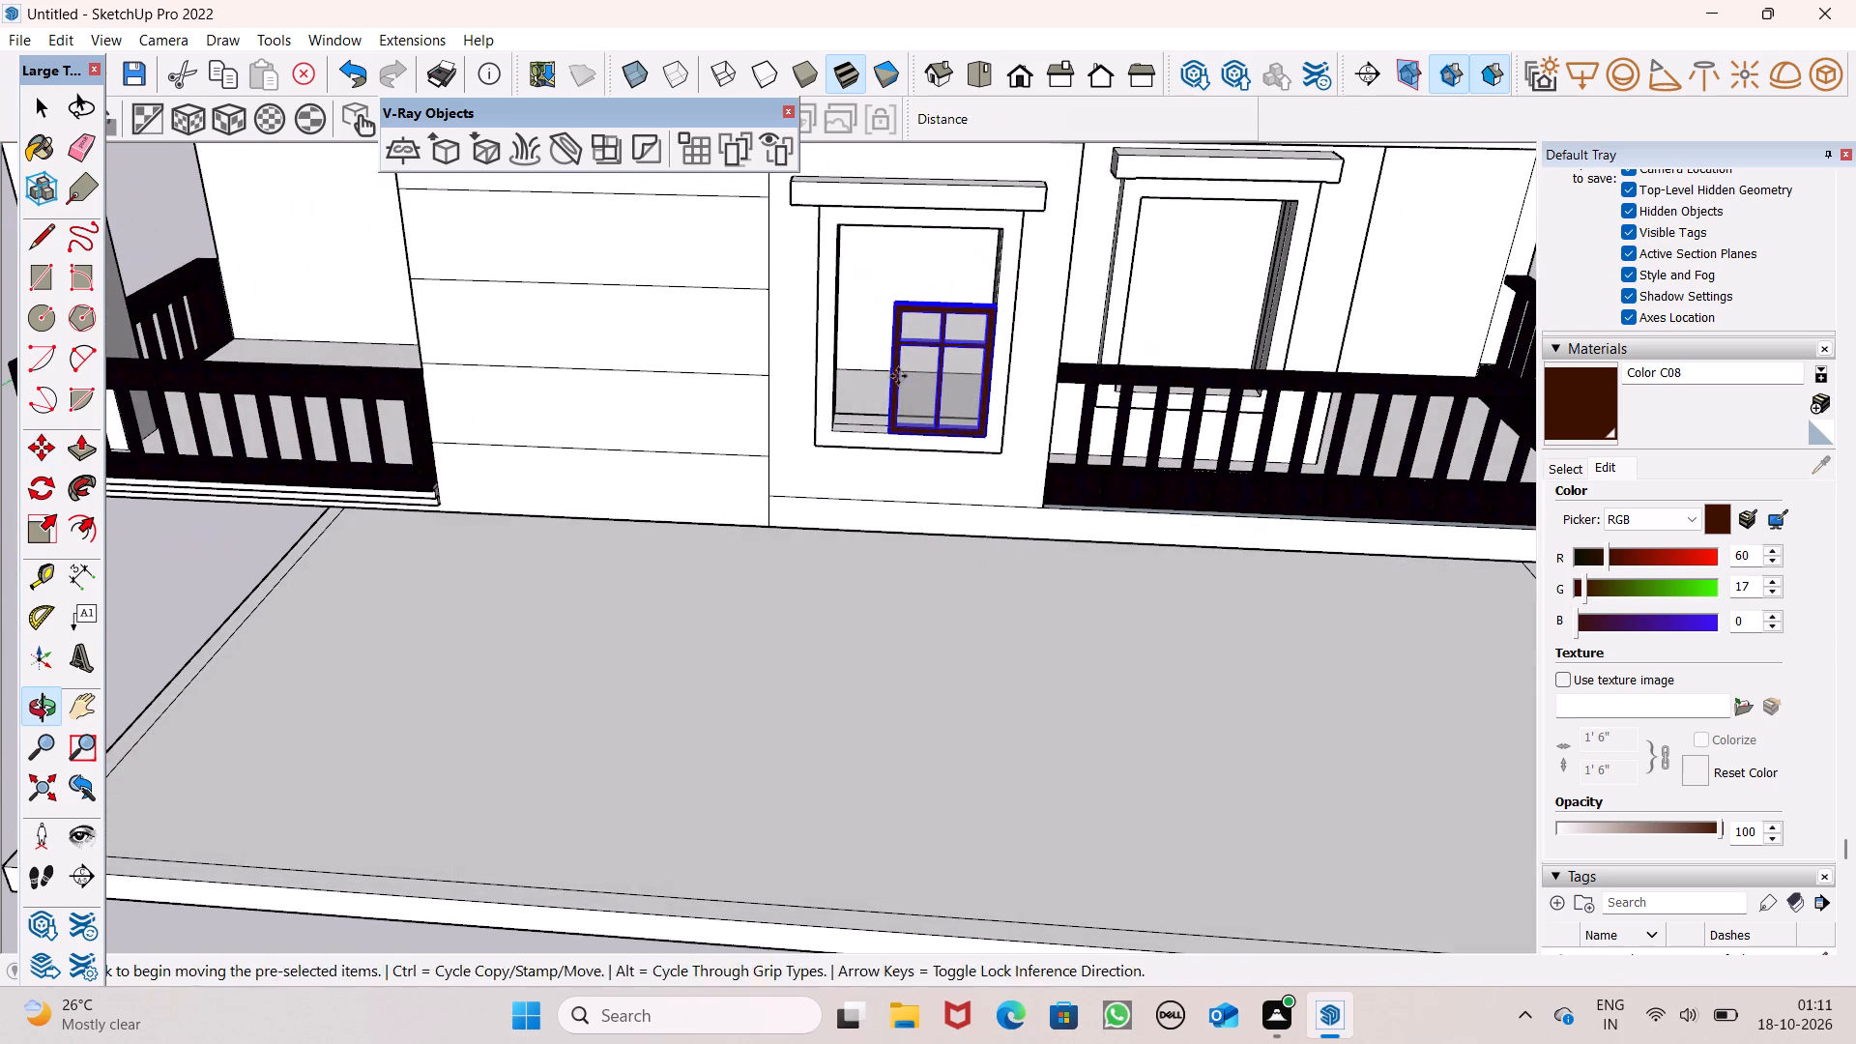
scroll(898, 363, up, 8)
scroll(958, 456, down, 2)
middle_drag(949, 524, 1084, 572)
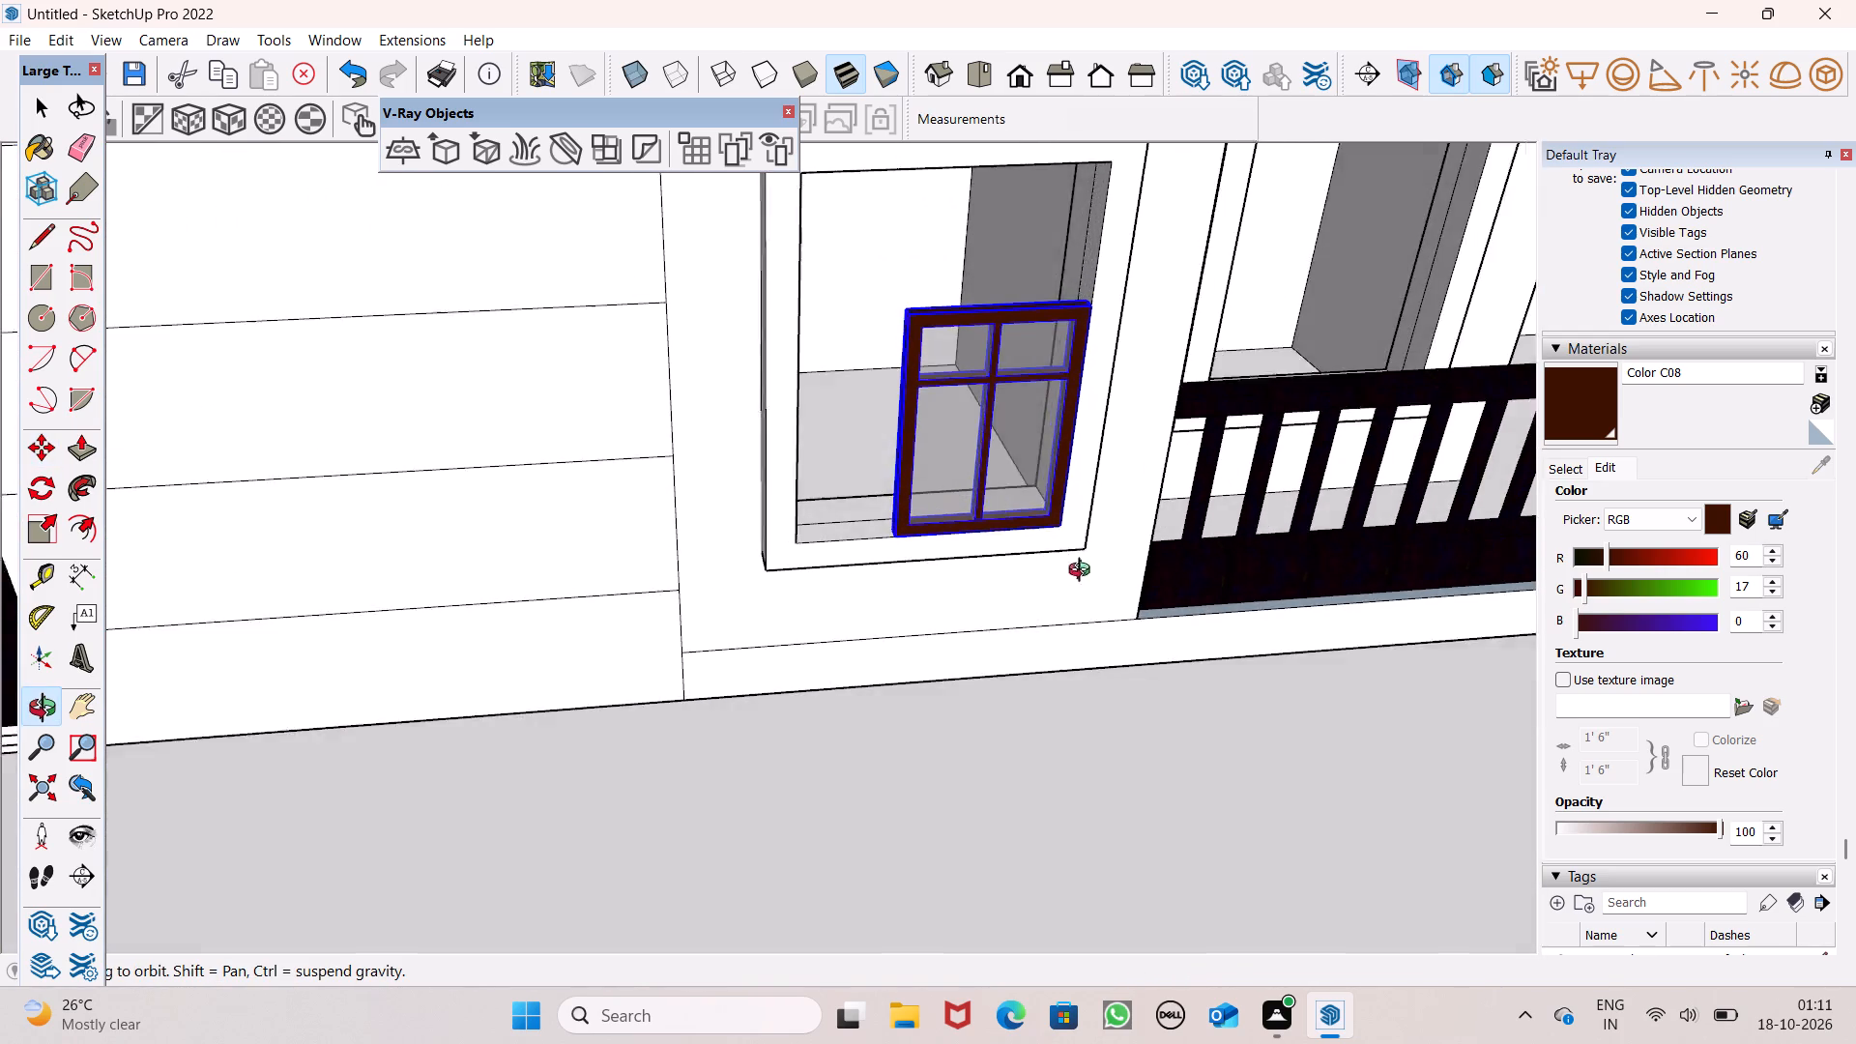
middle_drag(1084, 572, 1210, 629)
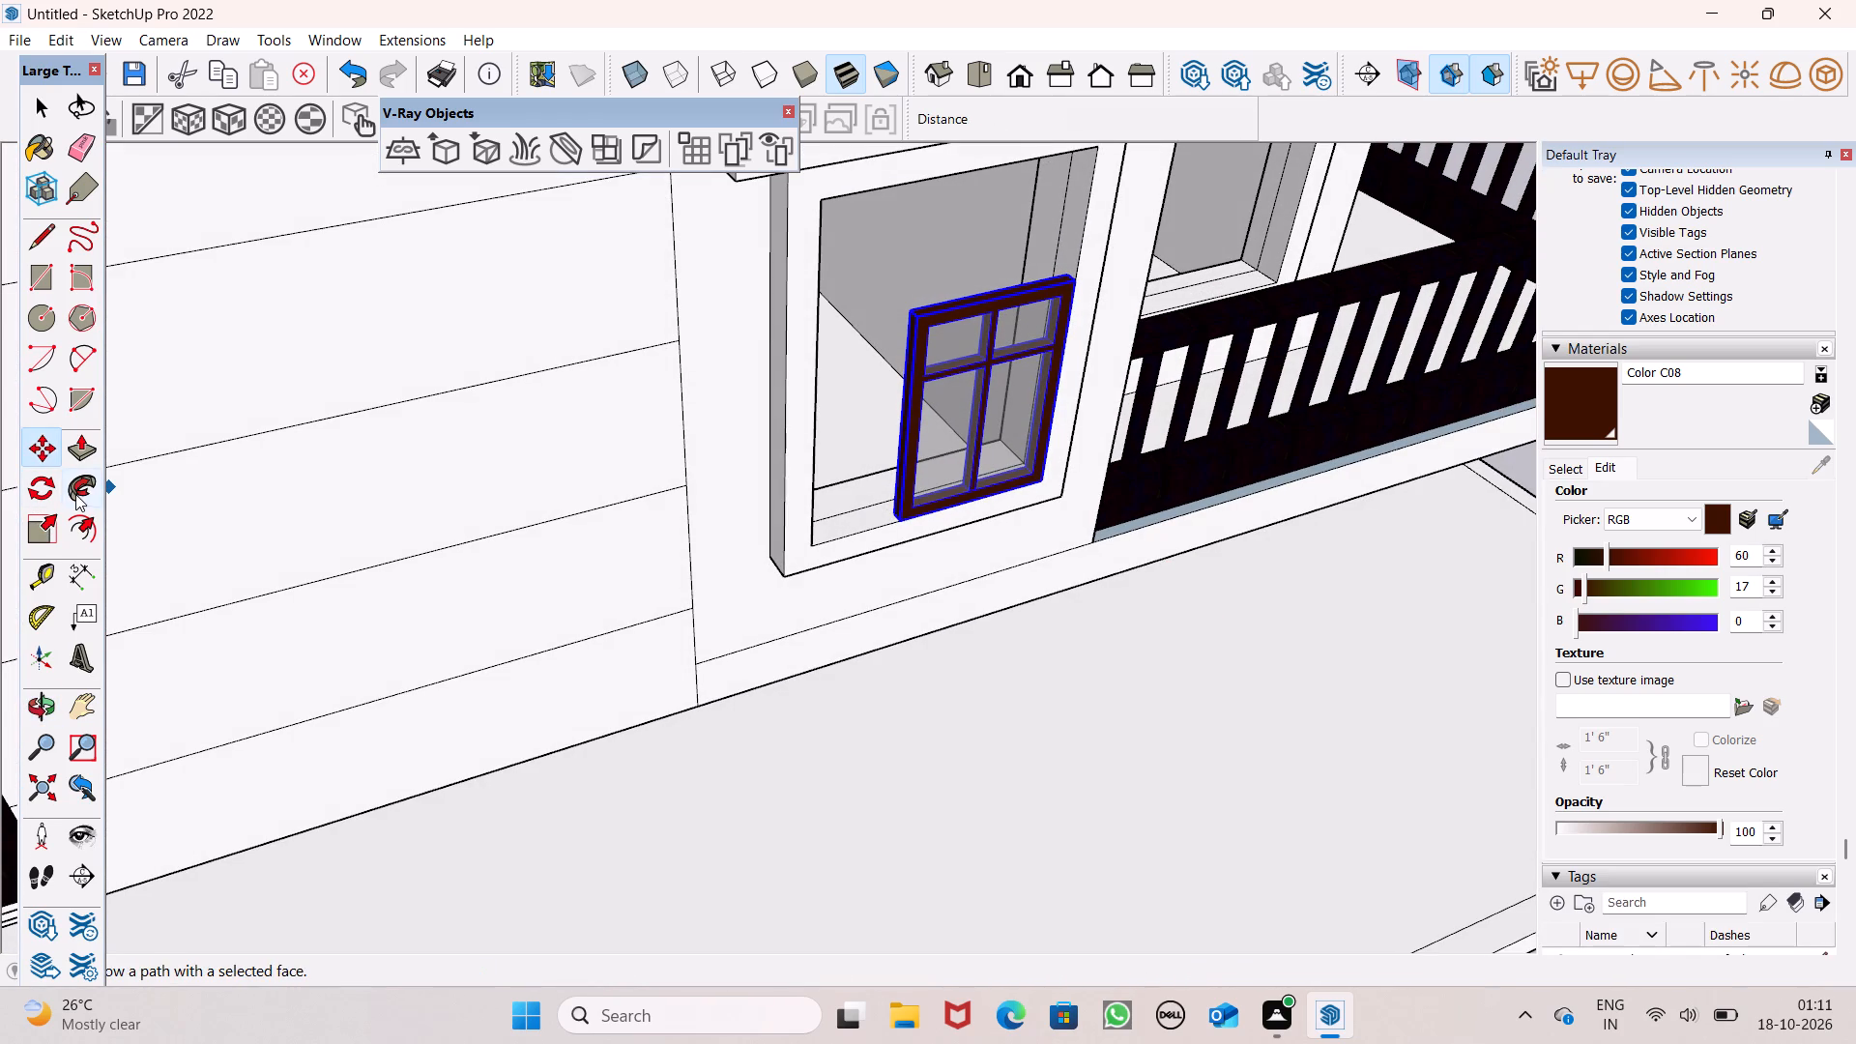
click(55, 527)
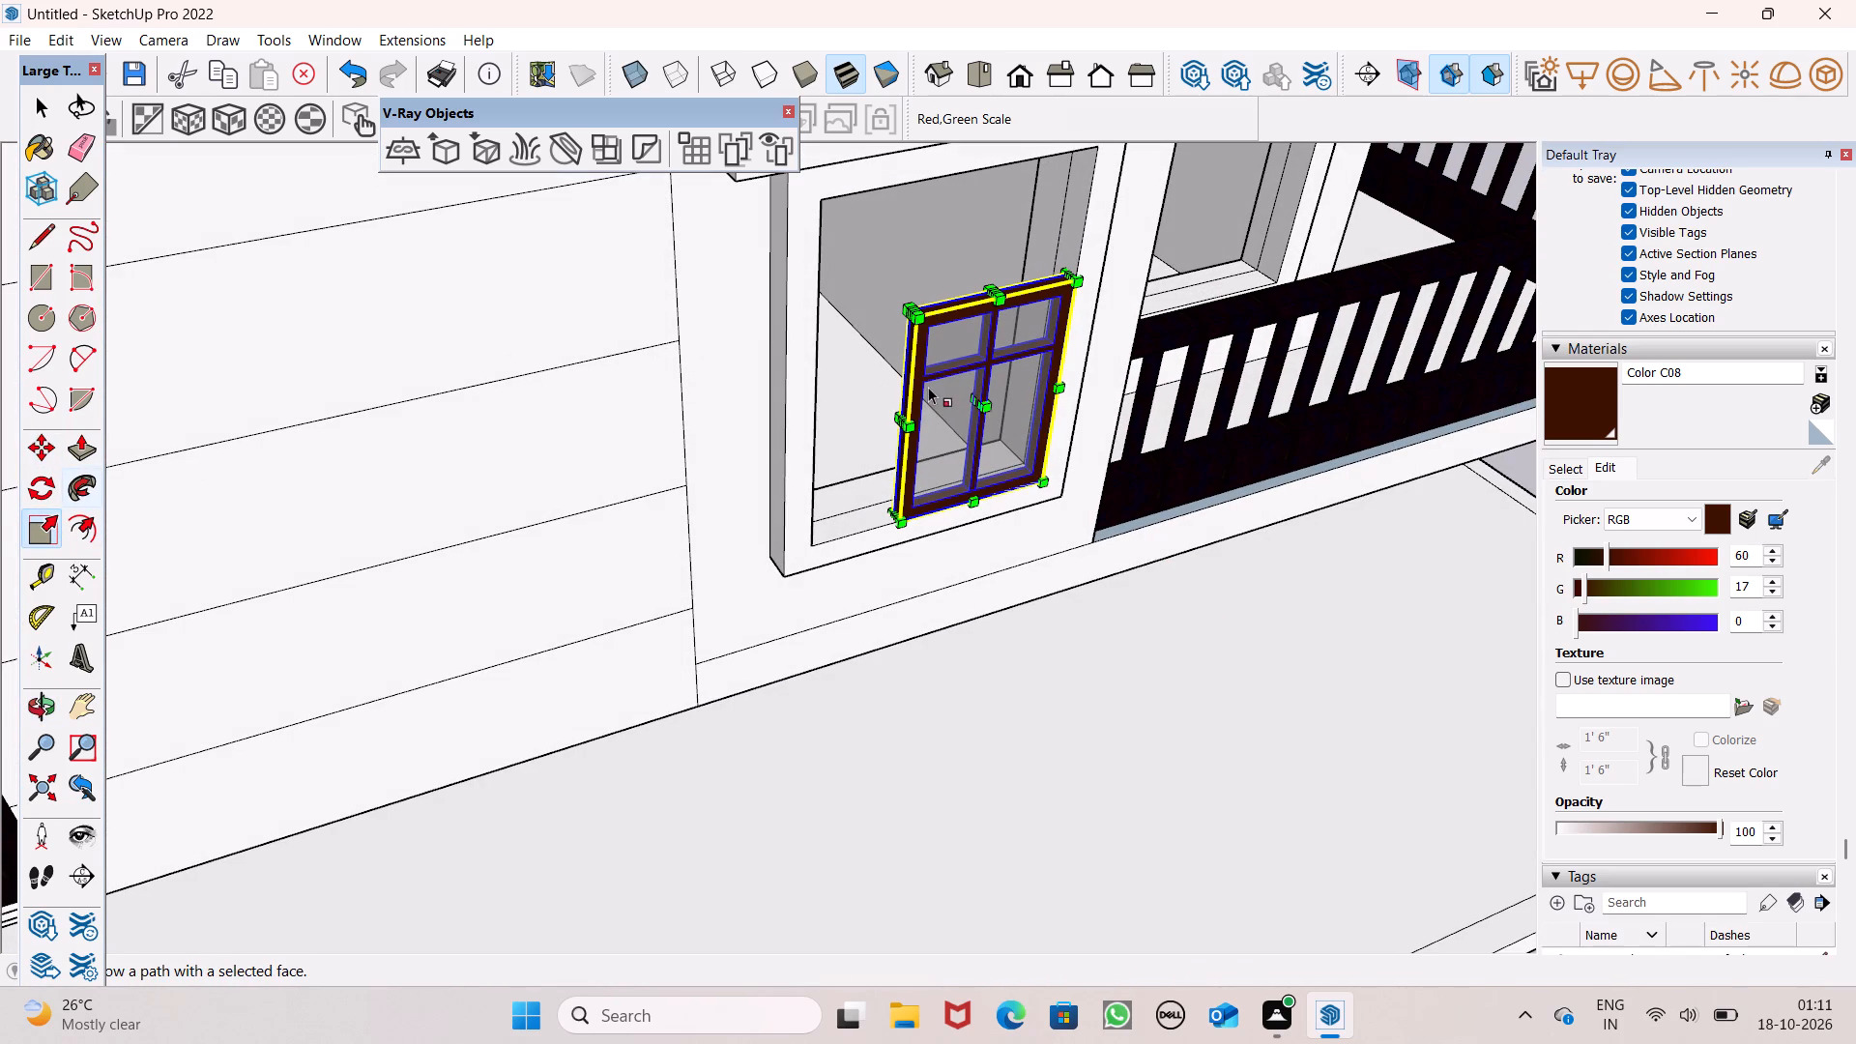
drag(974, 399, 964, 391)
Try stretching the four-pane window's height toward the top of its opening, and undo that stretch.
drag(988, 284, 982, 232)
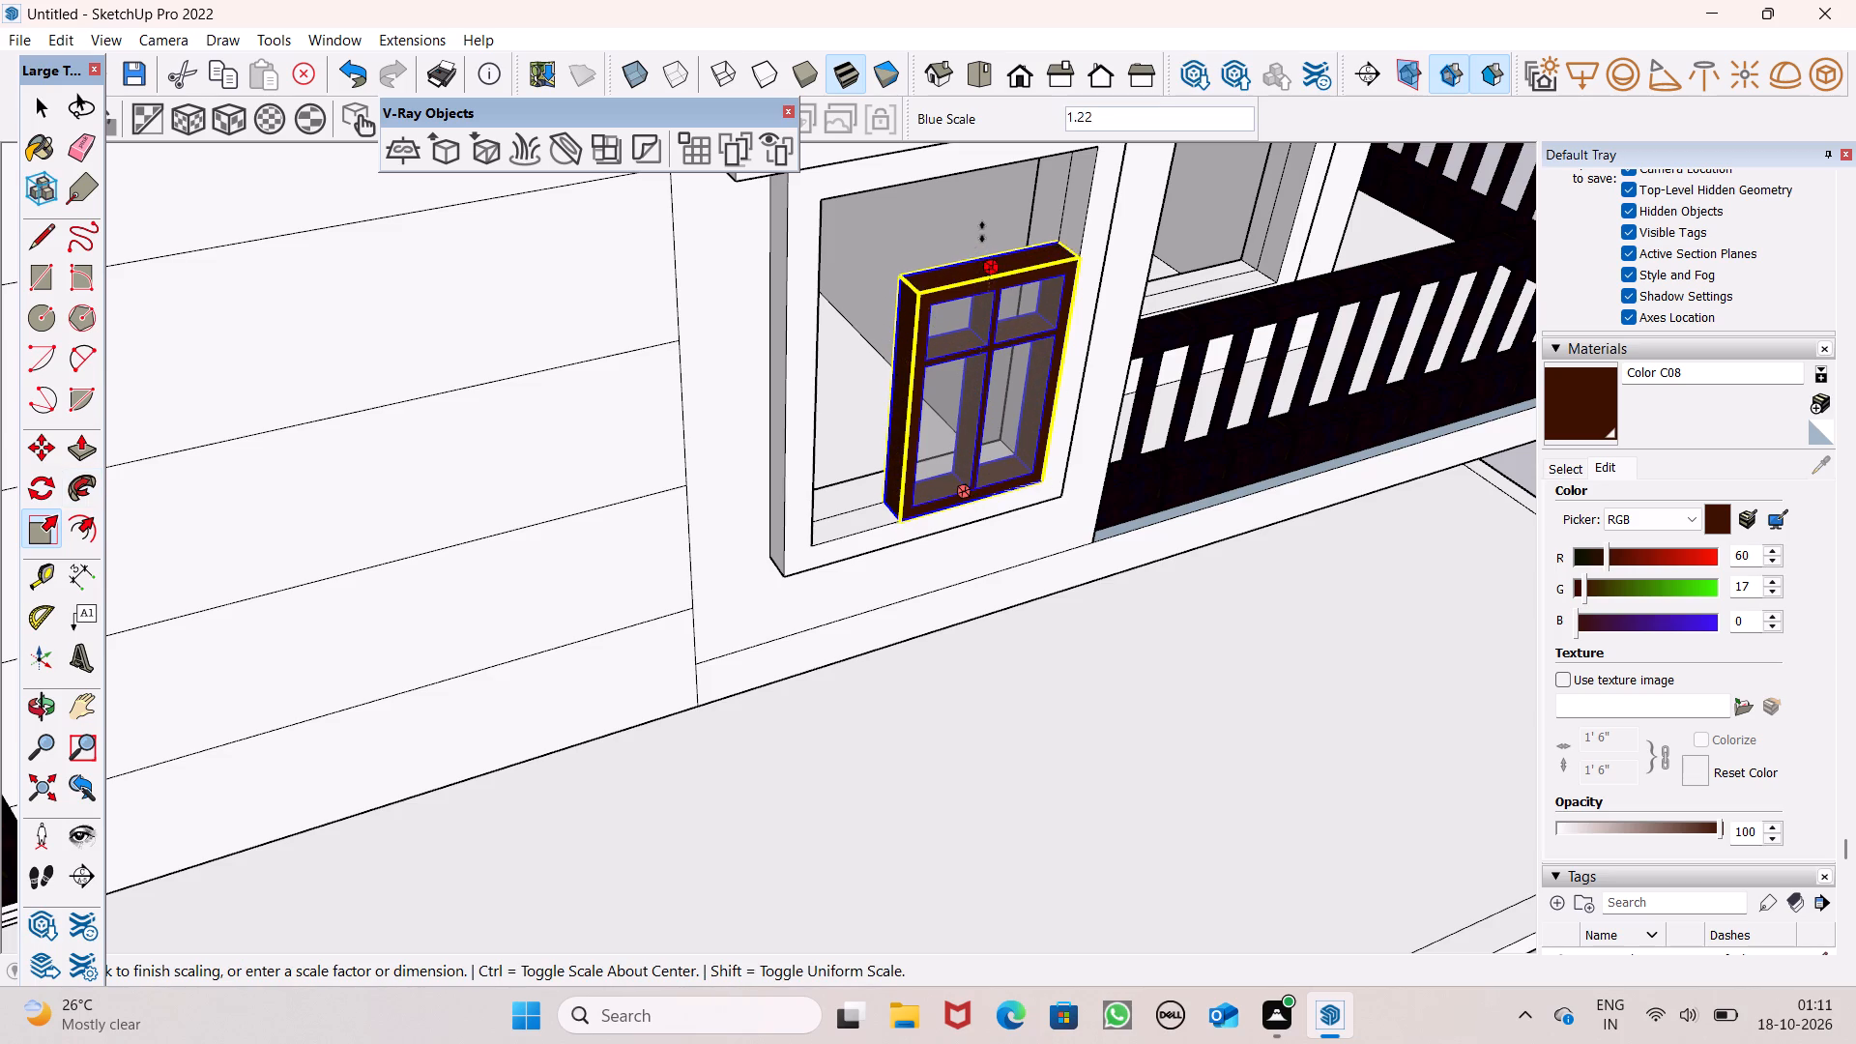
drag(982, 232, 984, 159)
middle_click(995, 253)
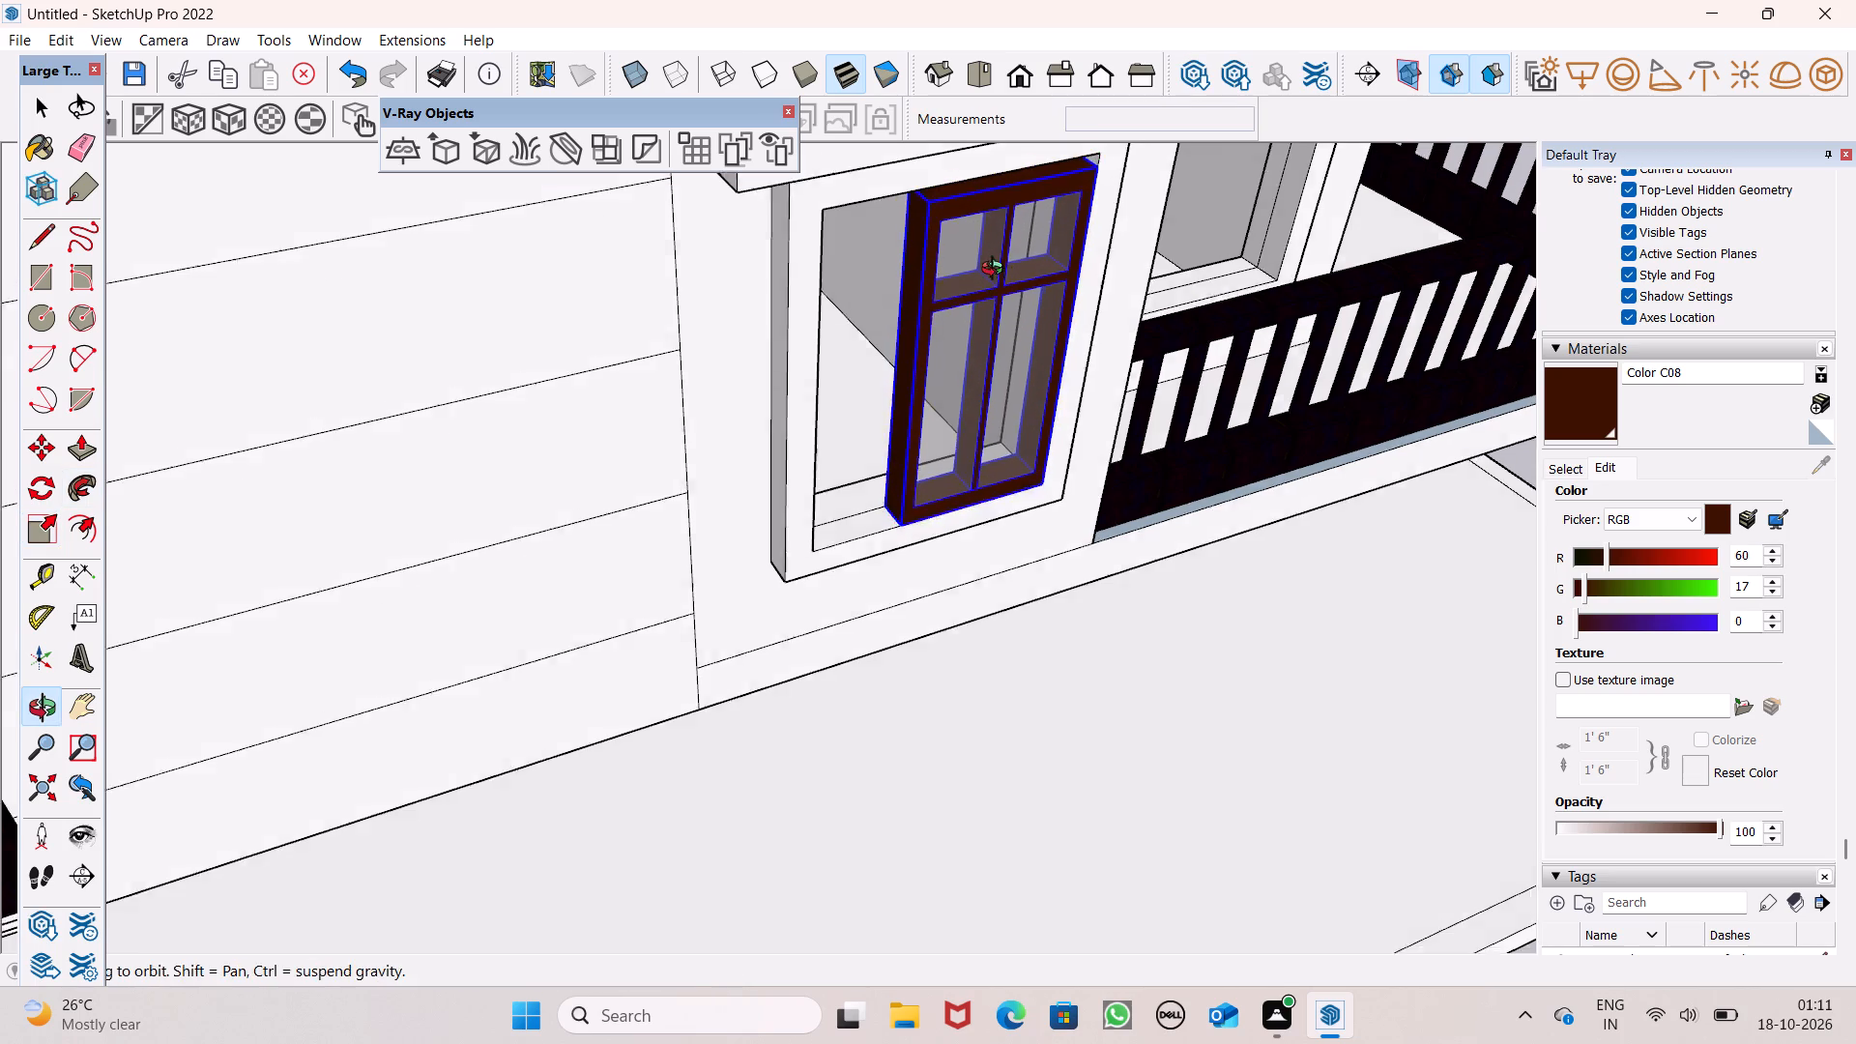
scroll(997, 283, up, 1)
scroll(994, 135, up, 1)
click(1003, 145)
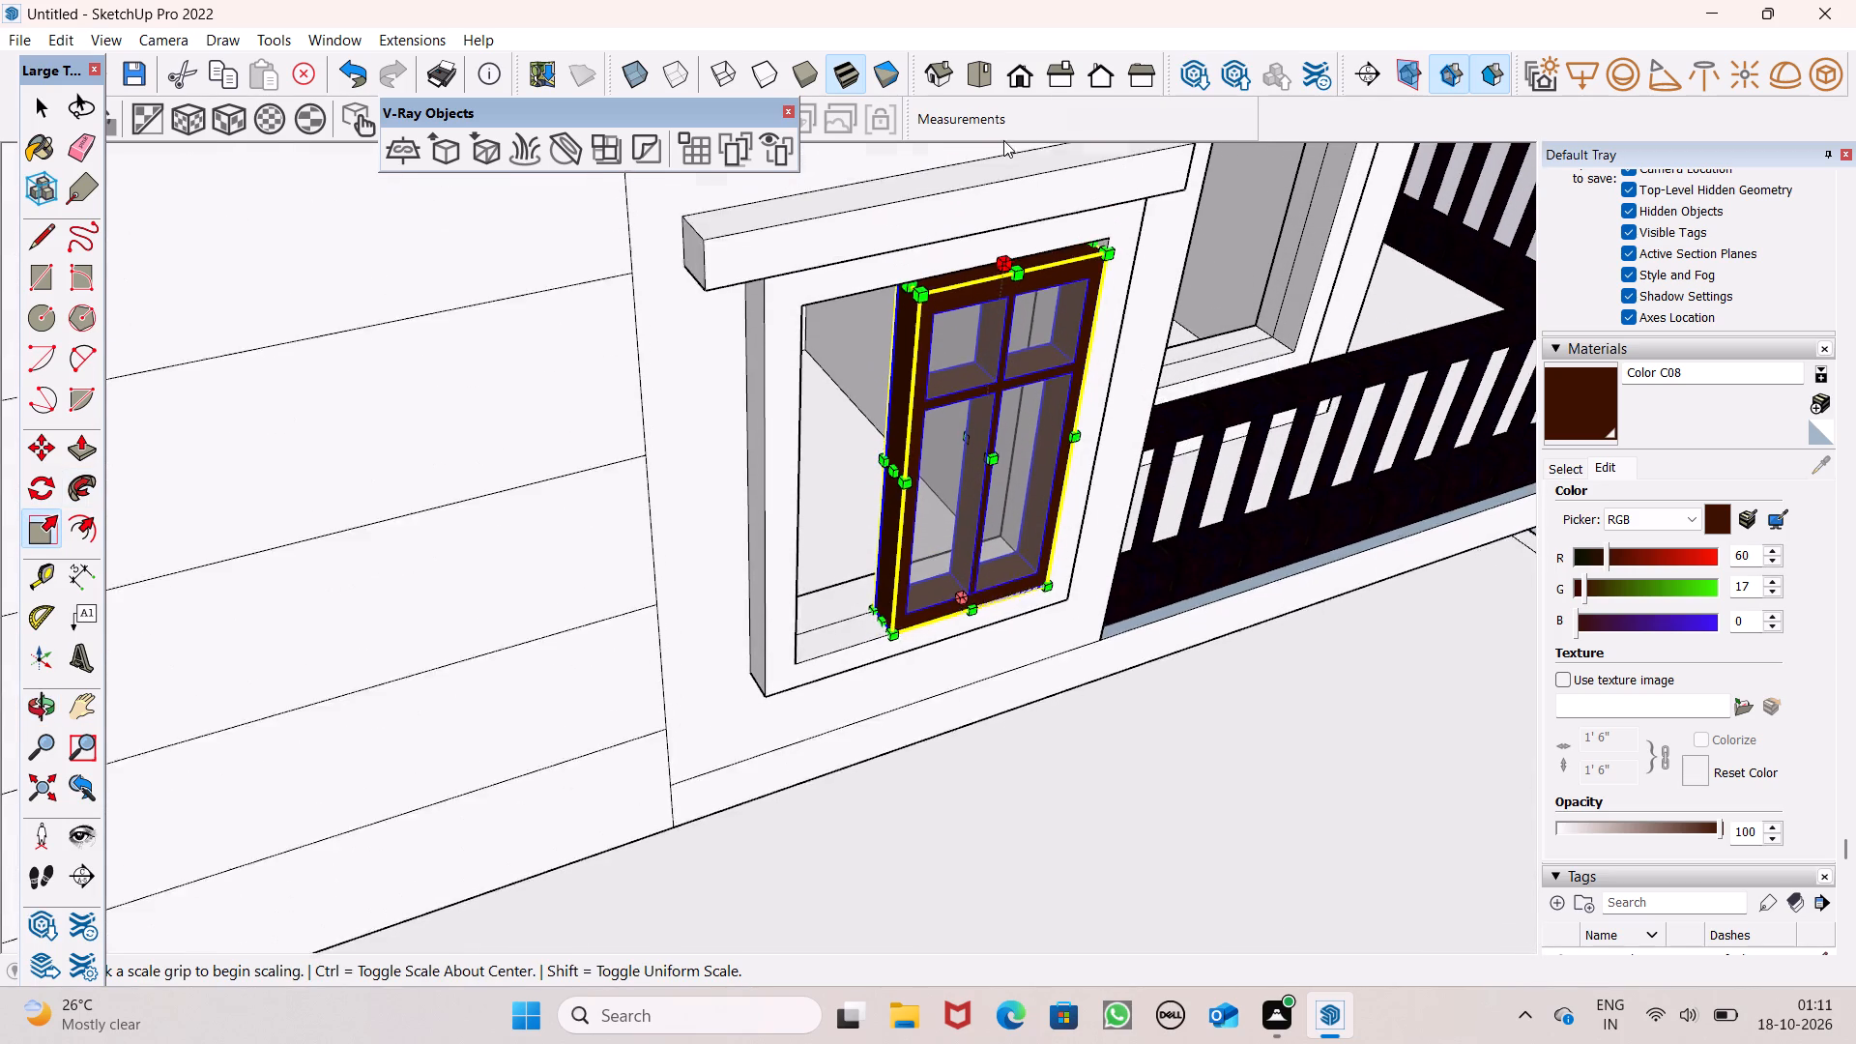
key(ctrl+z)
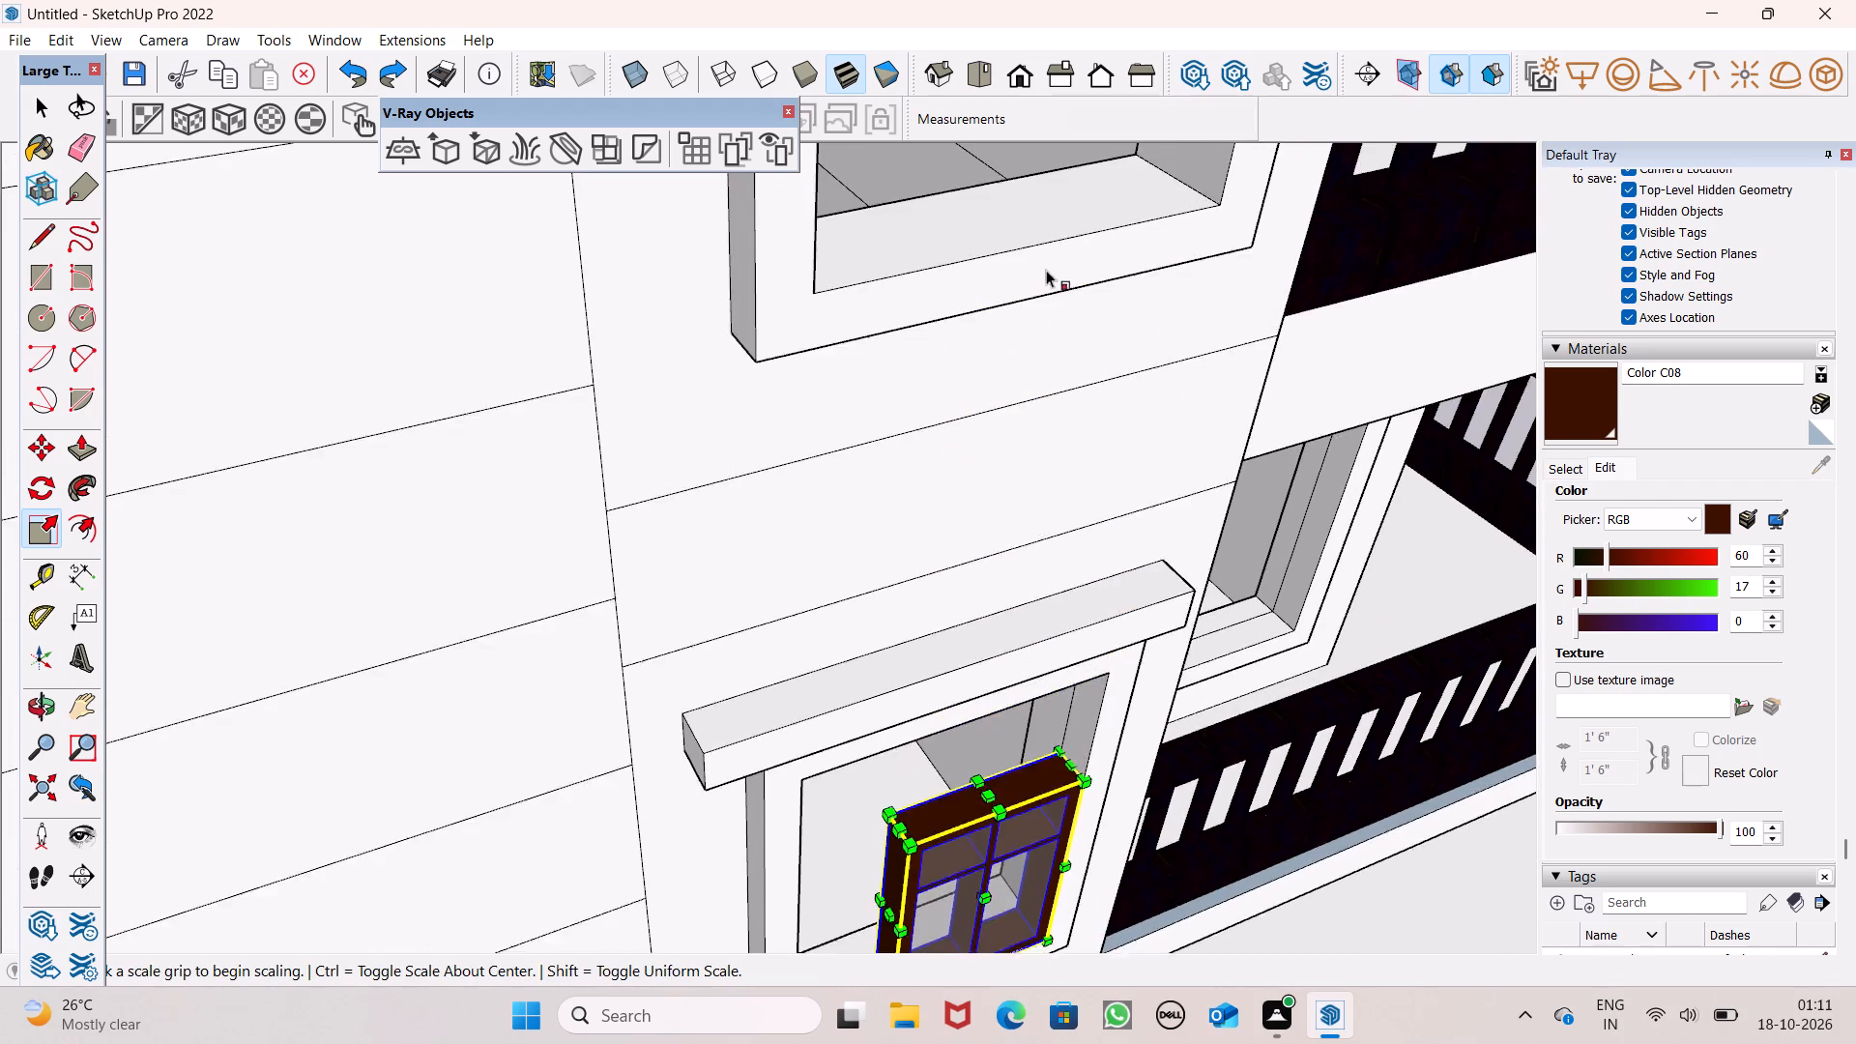
Stretch the four-pane window upward by a factor of 1.50 and by about 1.04 more to reach the opening's top.
key(space)
key(space)
key(space)
key(space)
key(space)
key(space)
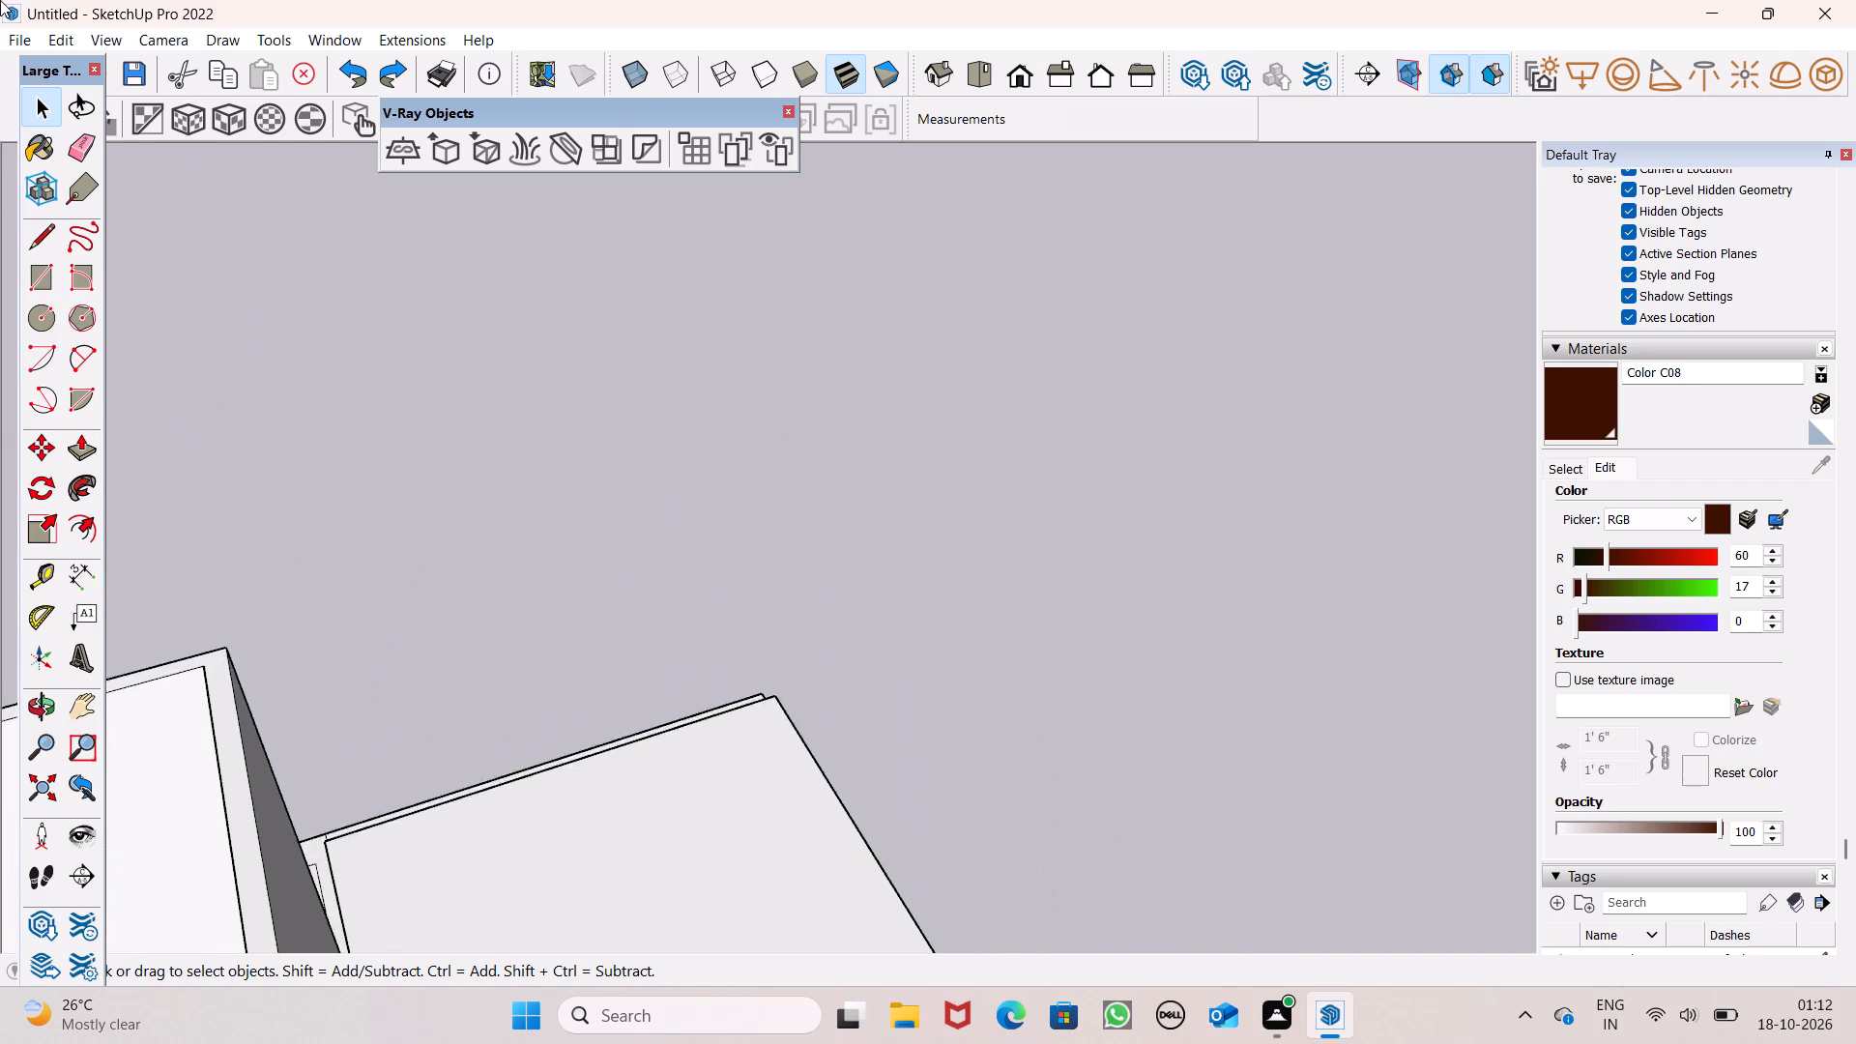
scroll(482, 126, down, 1)
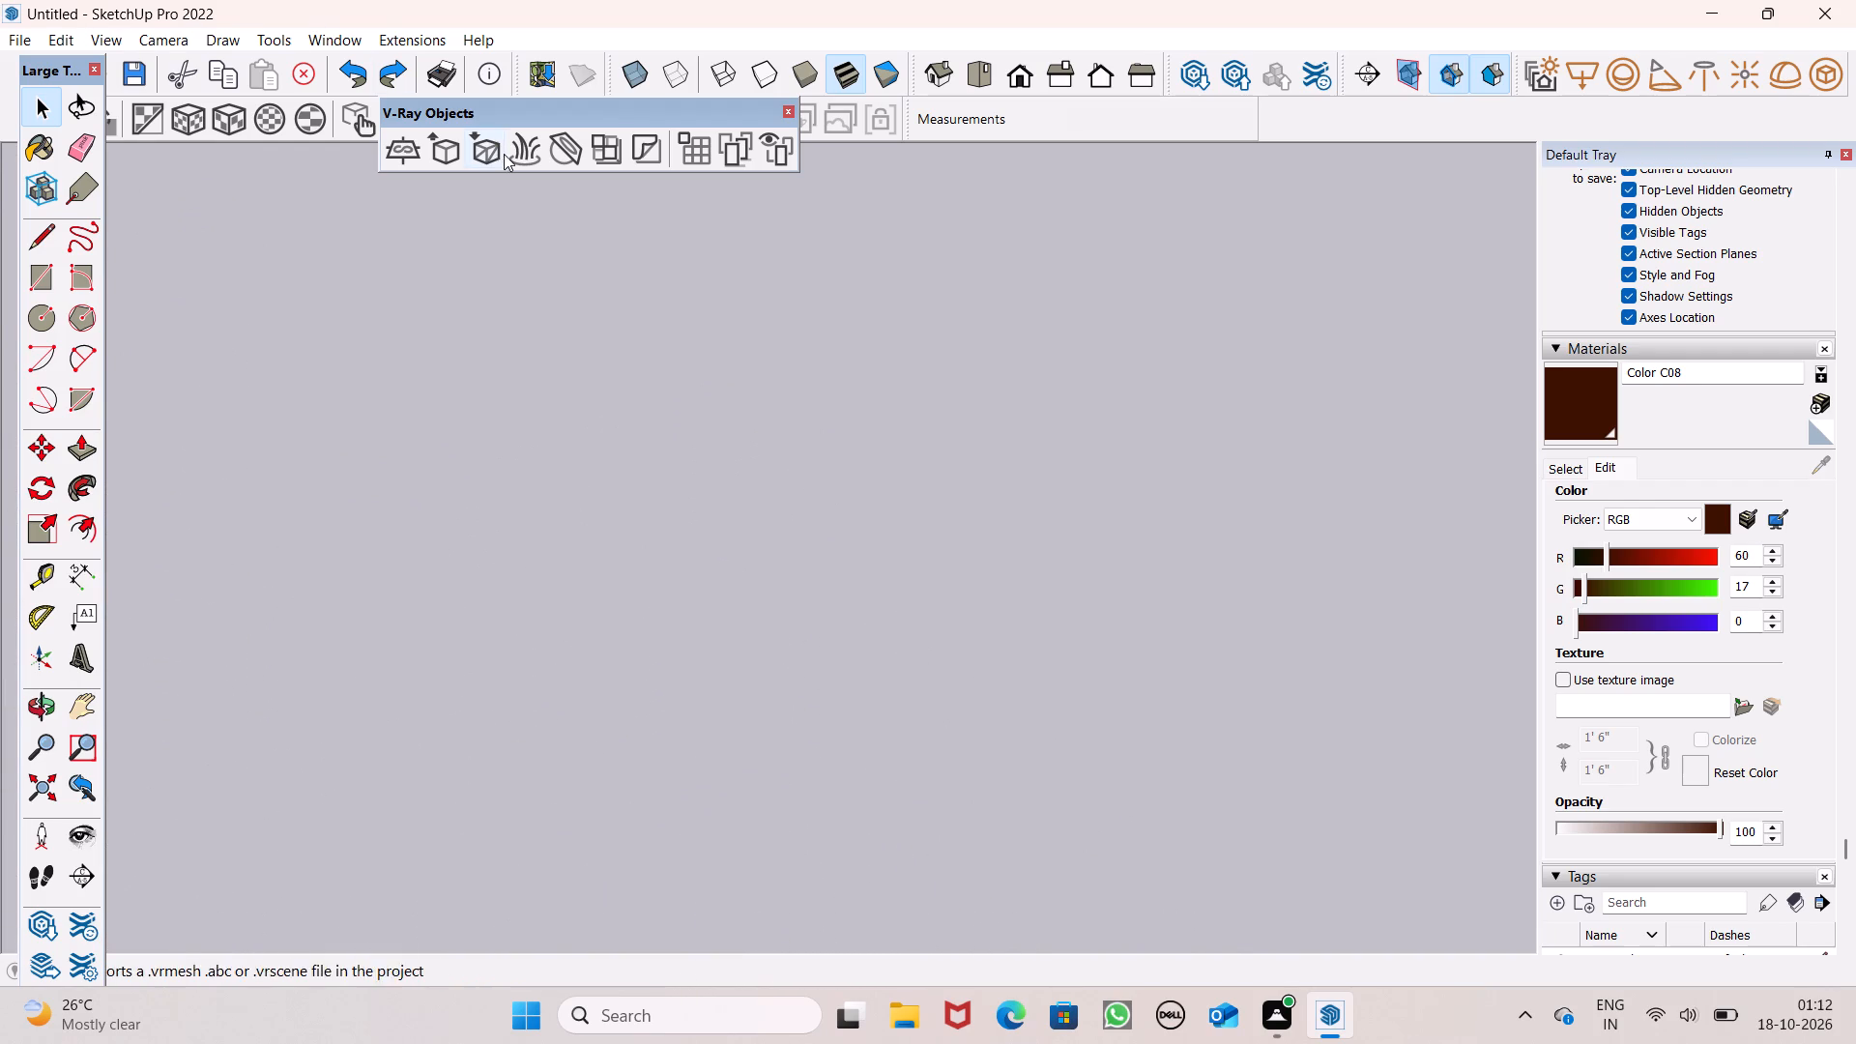
scroll(609, 253, down, 20)
scroll(609, 253, down, 9)
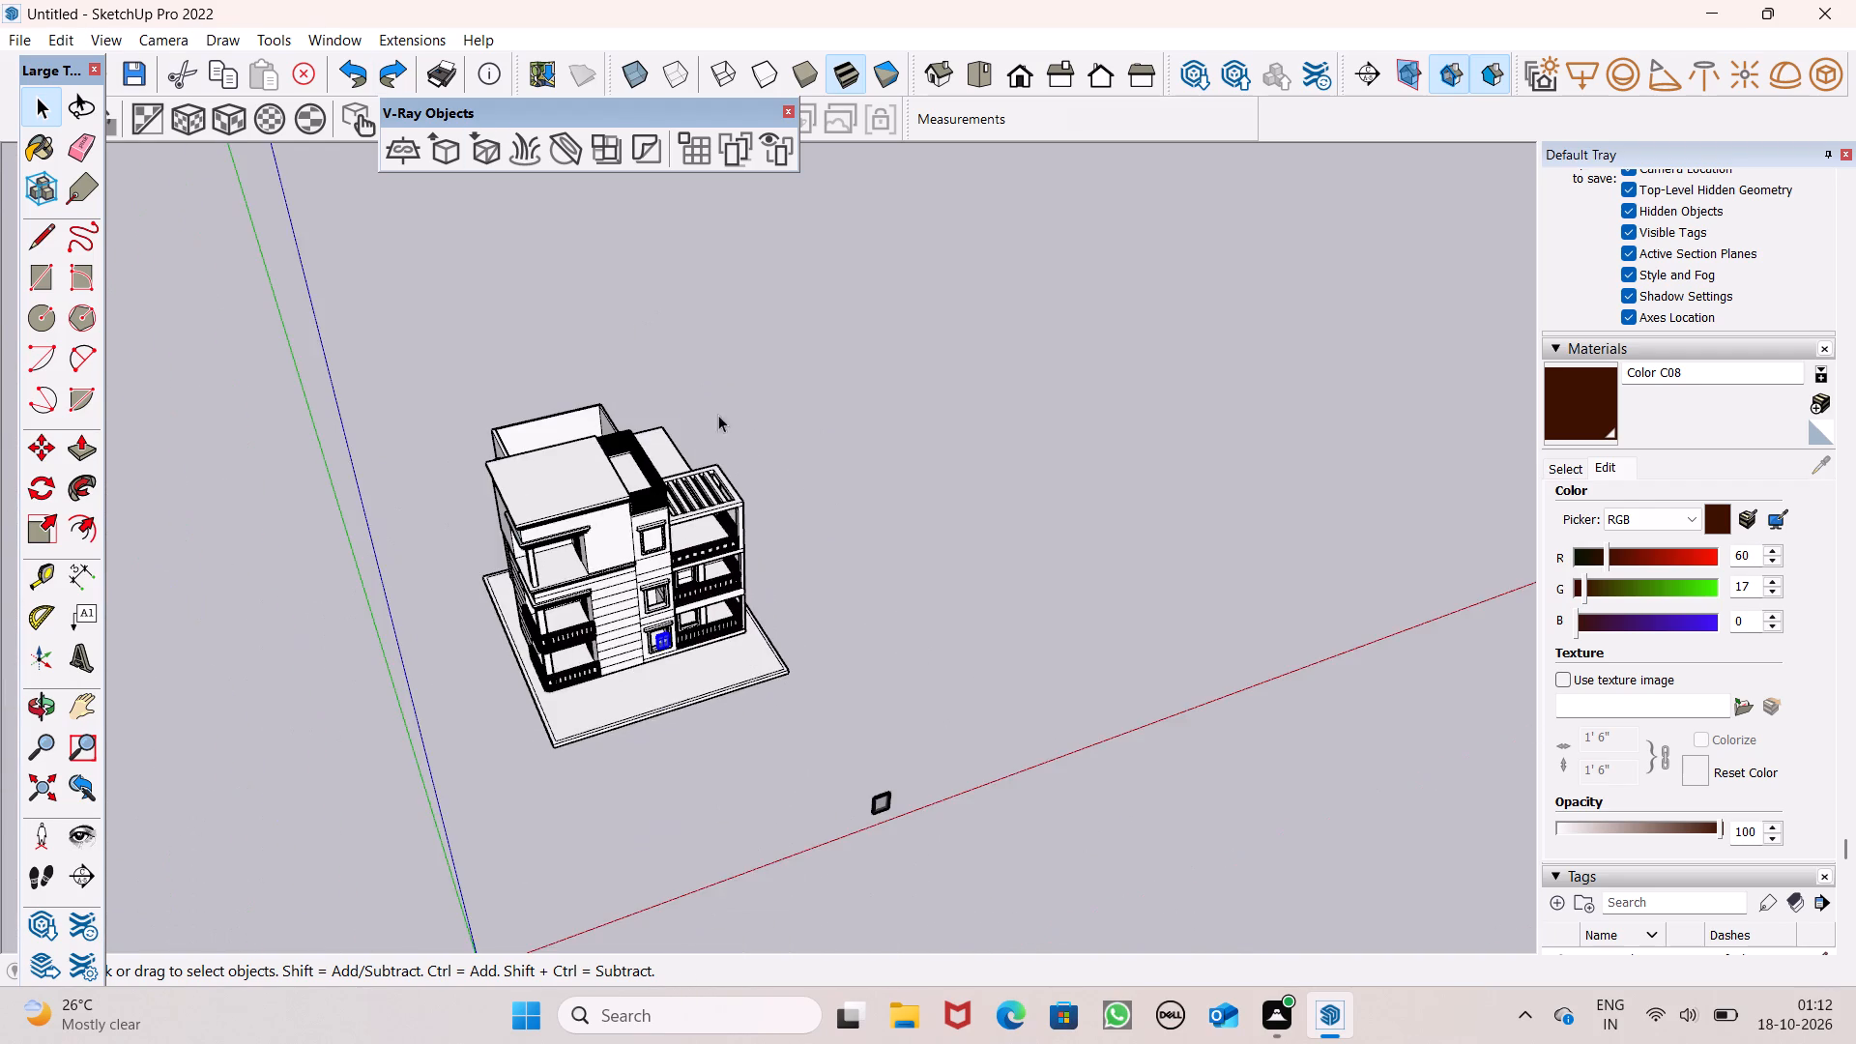
scroll(722, 432, down, 3)
scroll(734, 494, up, 8)
scroll(672, 686, up, 2)
middle_drag(671, 686, 696, 532)
scroll(695, 533, up, 1)
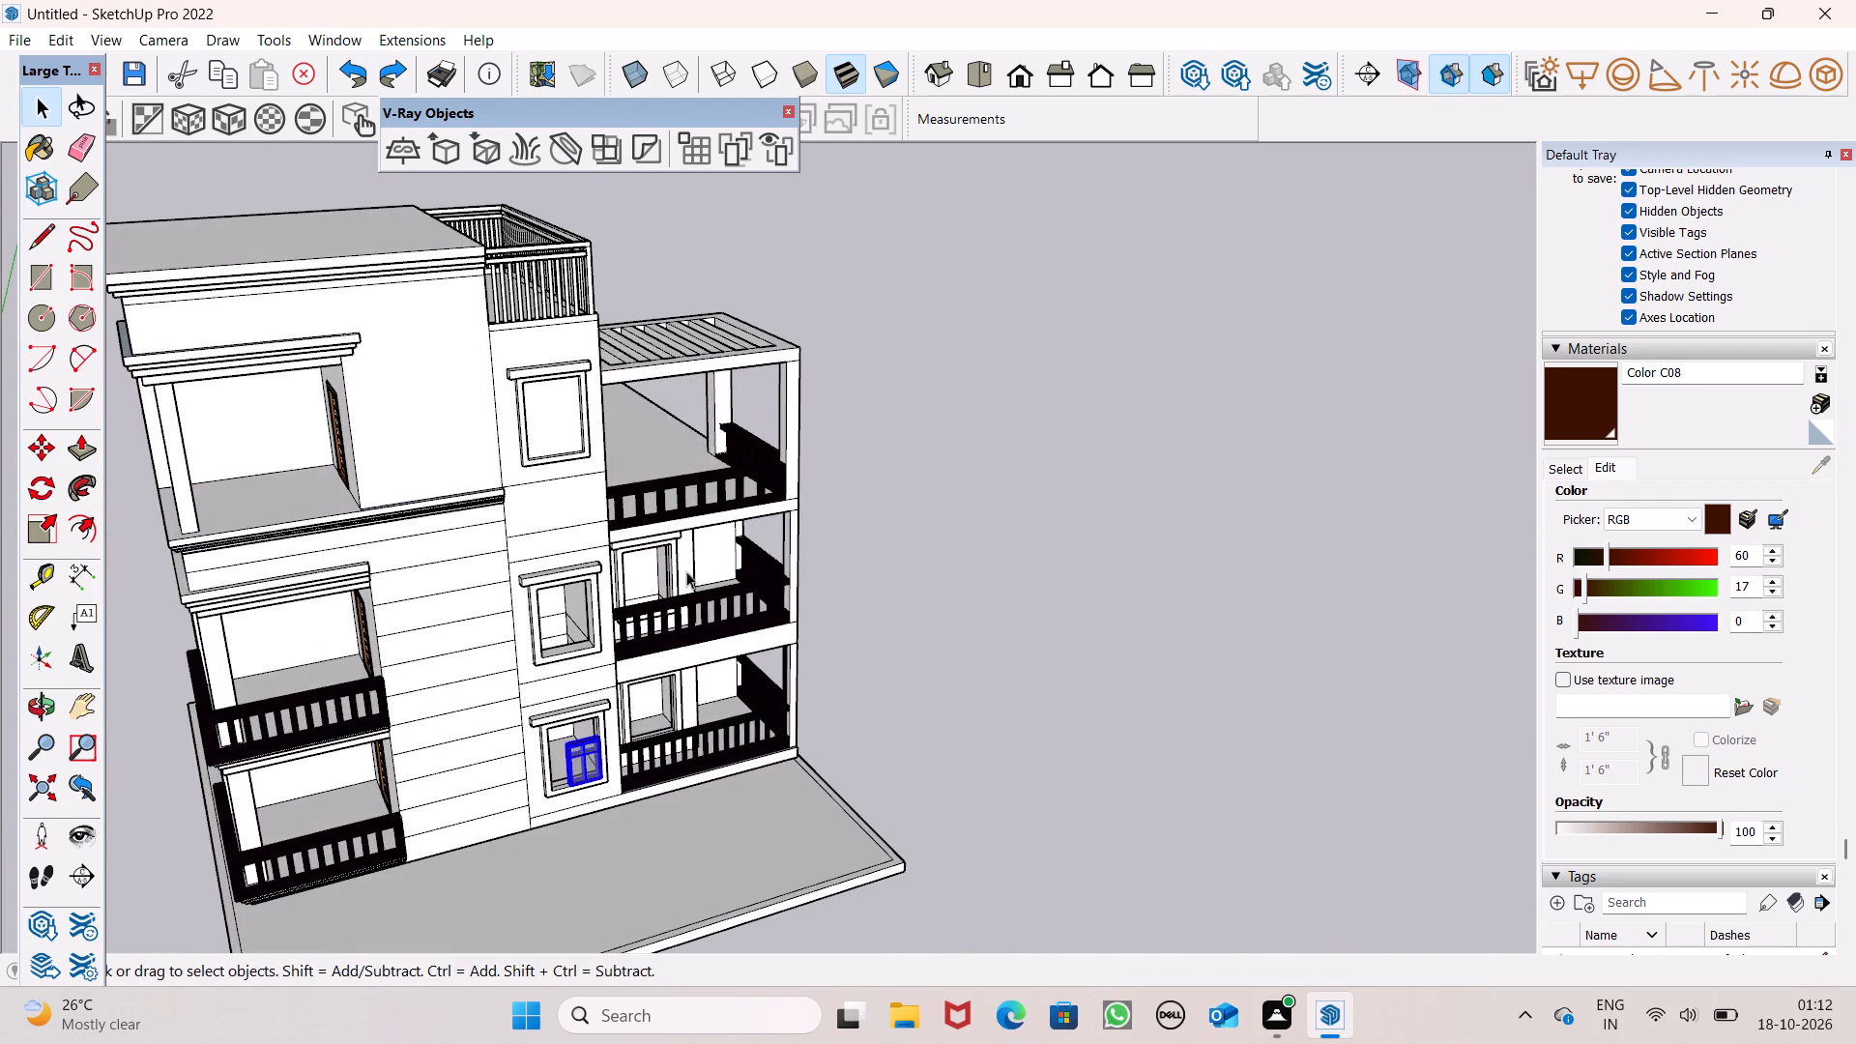
scroll(524, 887, up, 7)
scroll(611, 701, up, 1)
middle_drag(610, 699, 760, 658)
click(45, 520)
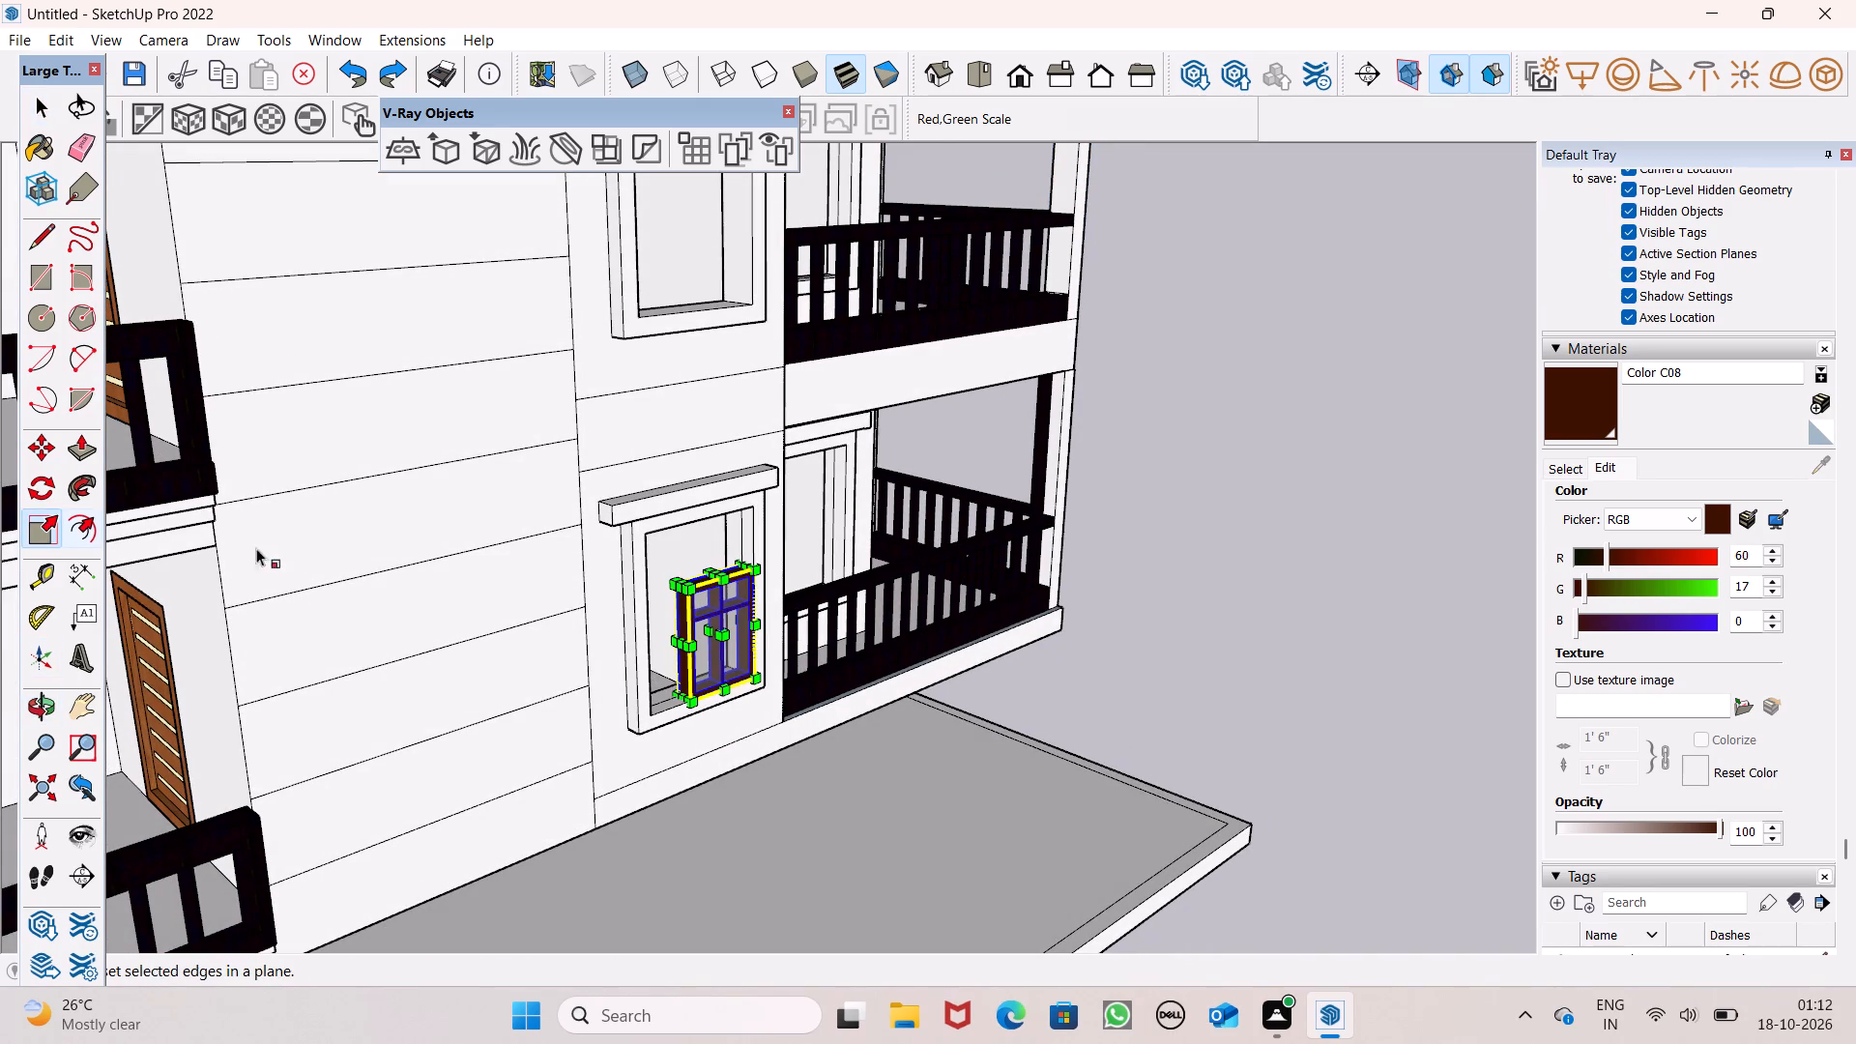
scroll(465, 569, up, 5)
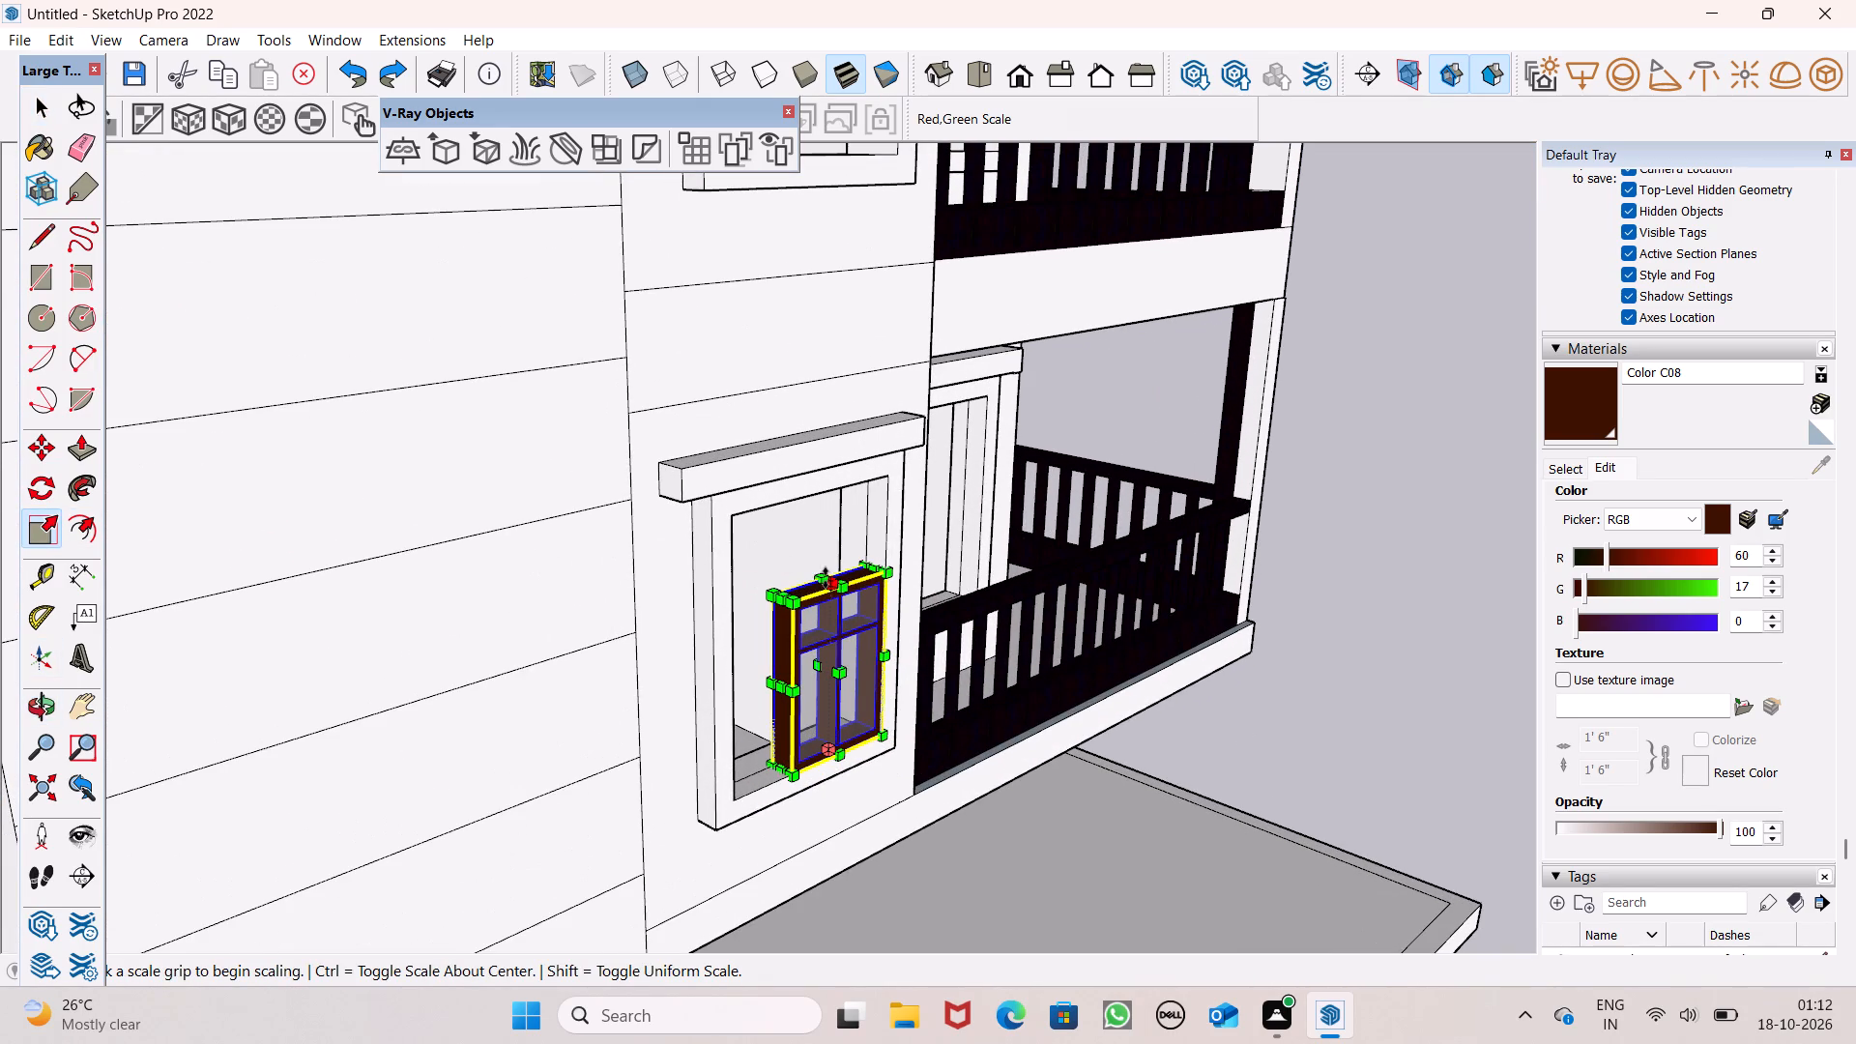
drag(826, 577, 803, 484)
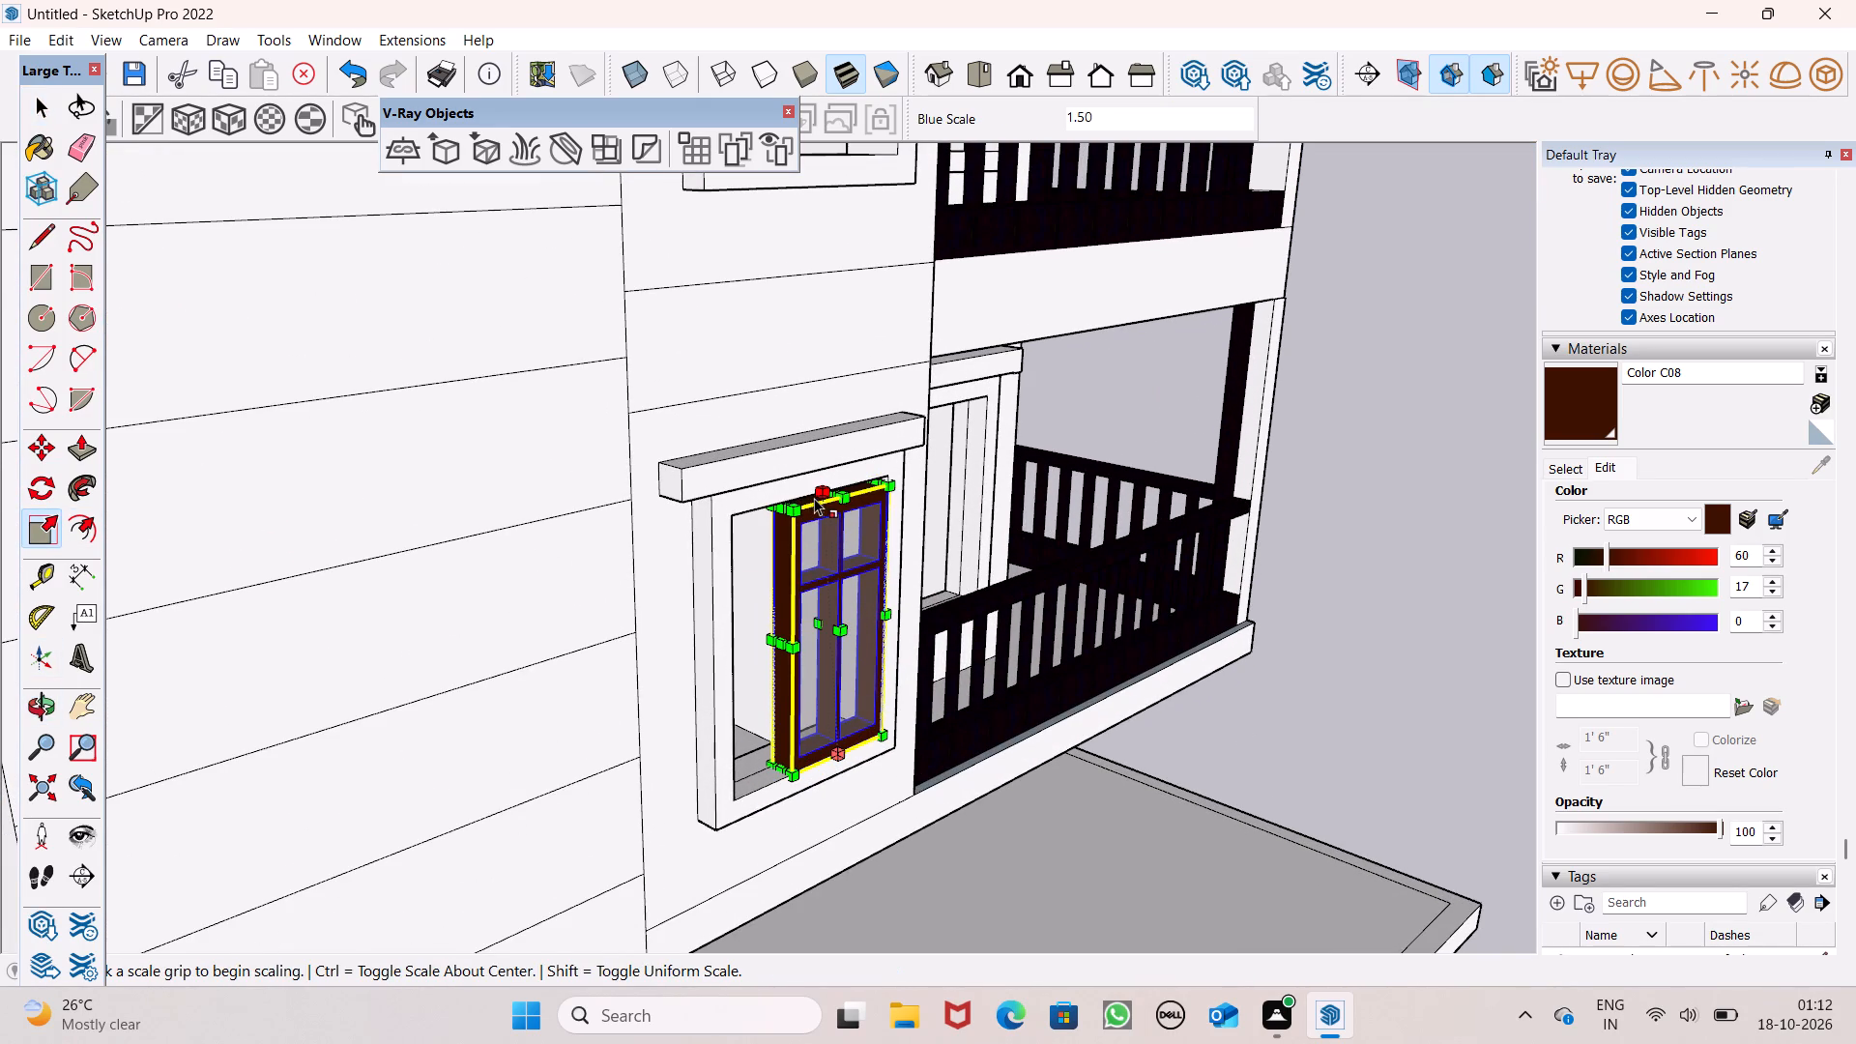
double_click(829, 491)
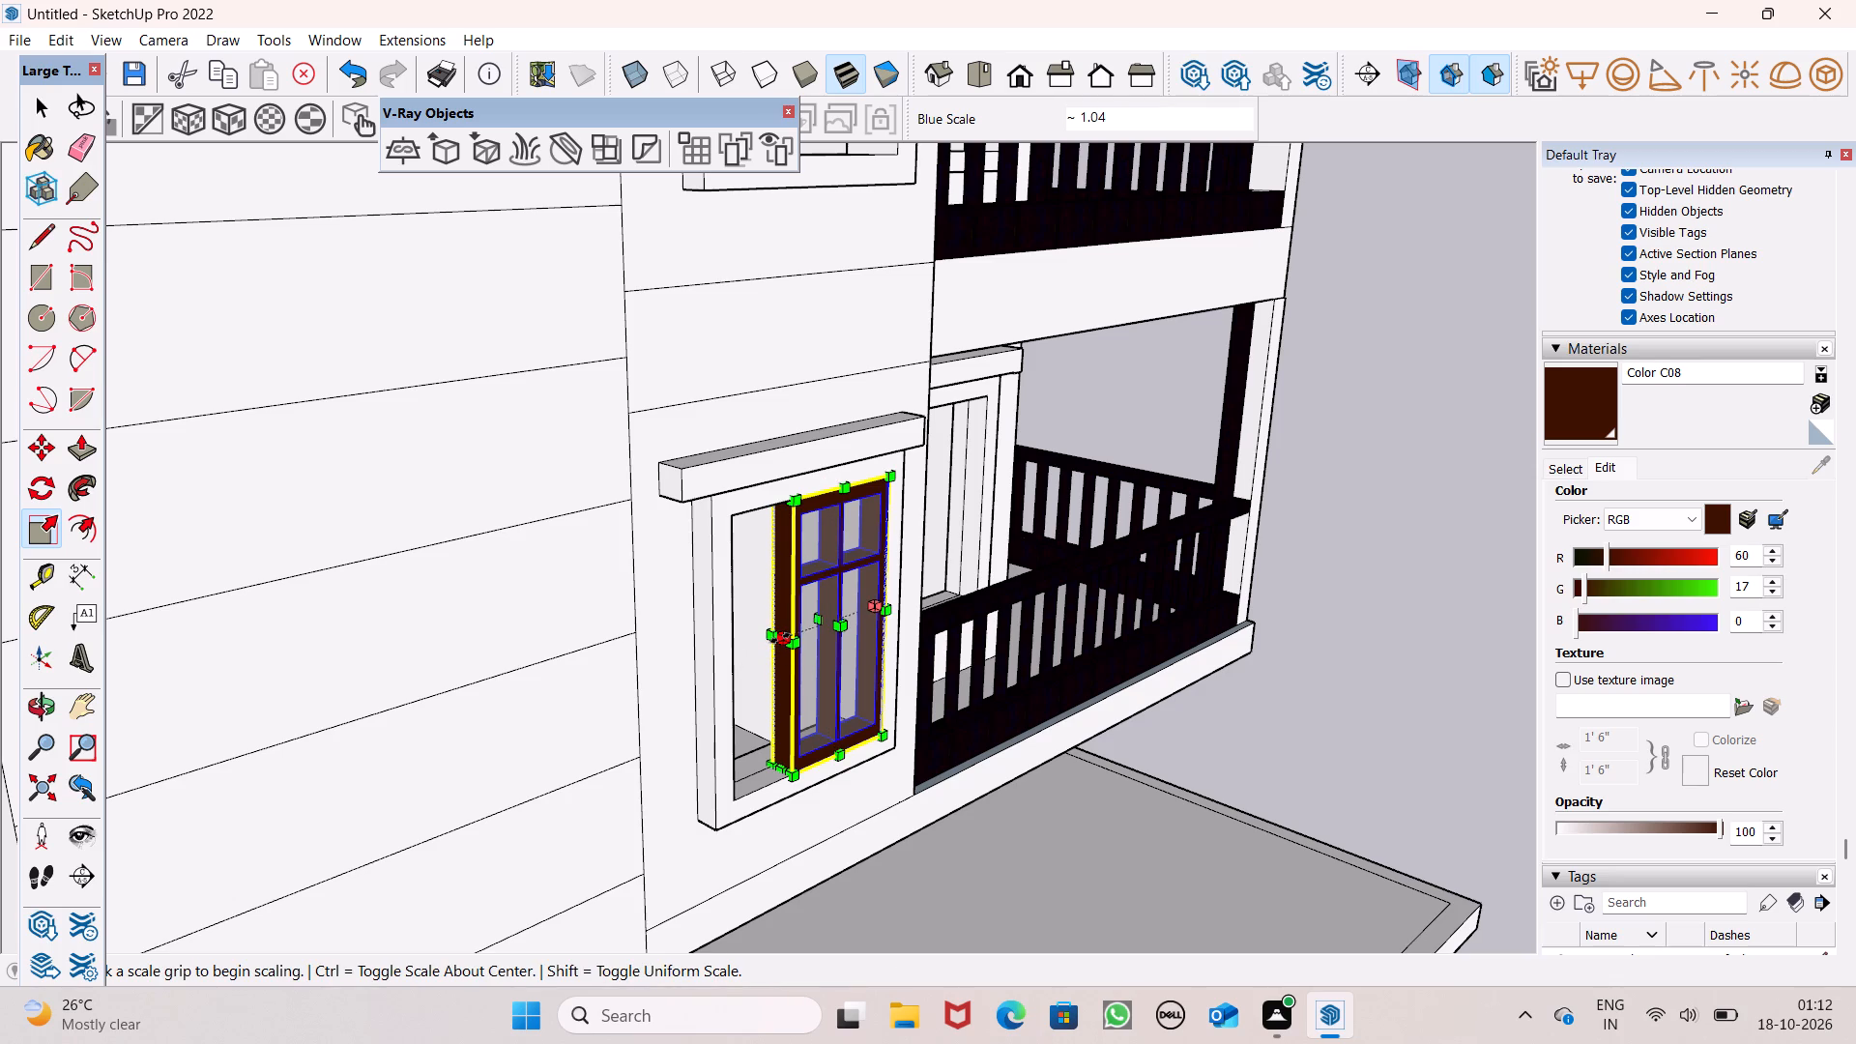
Widen the four-pane window toward the plank wall until it spans the full width of its opening.
drag(780, 638, 730, 661)
middle_drag(807, 679, 748, 717)
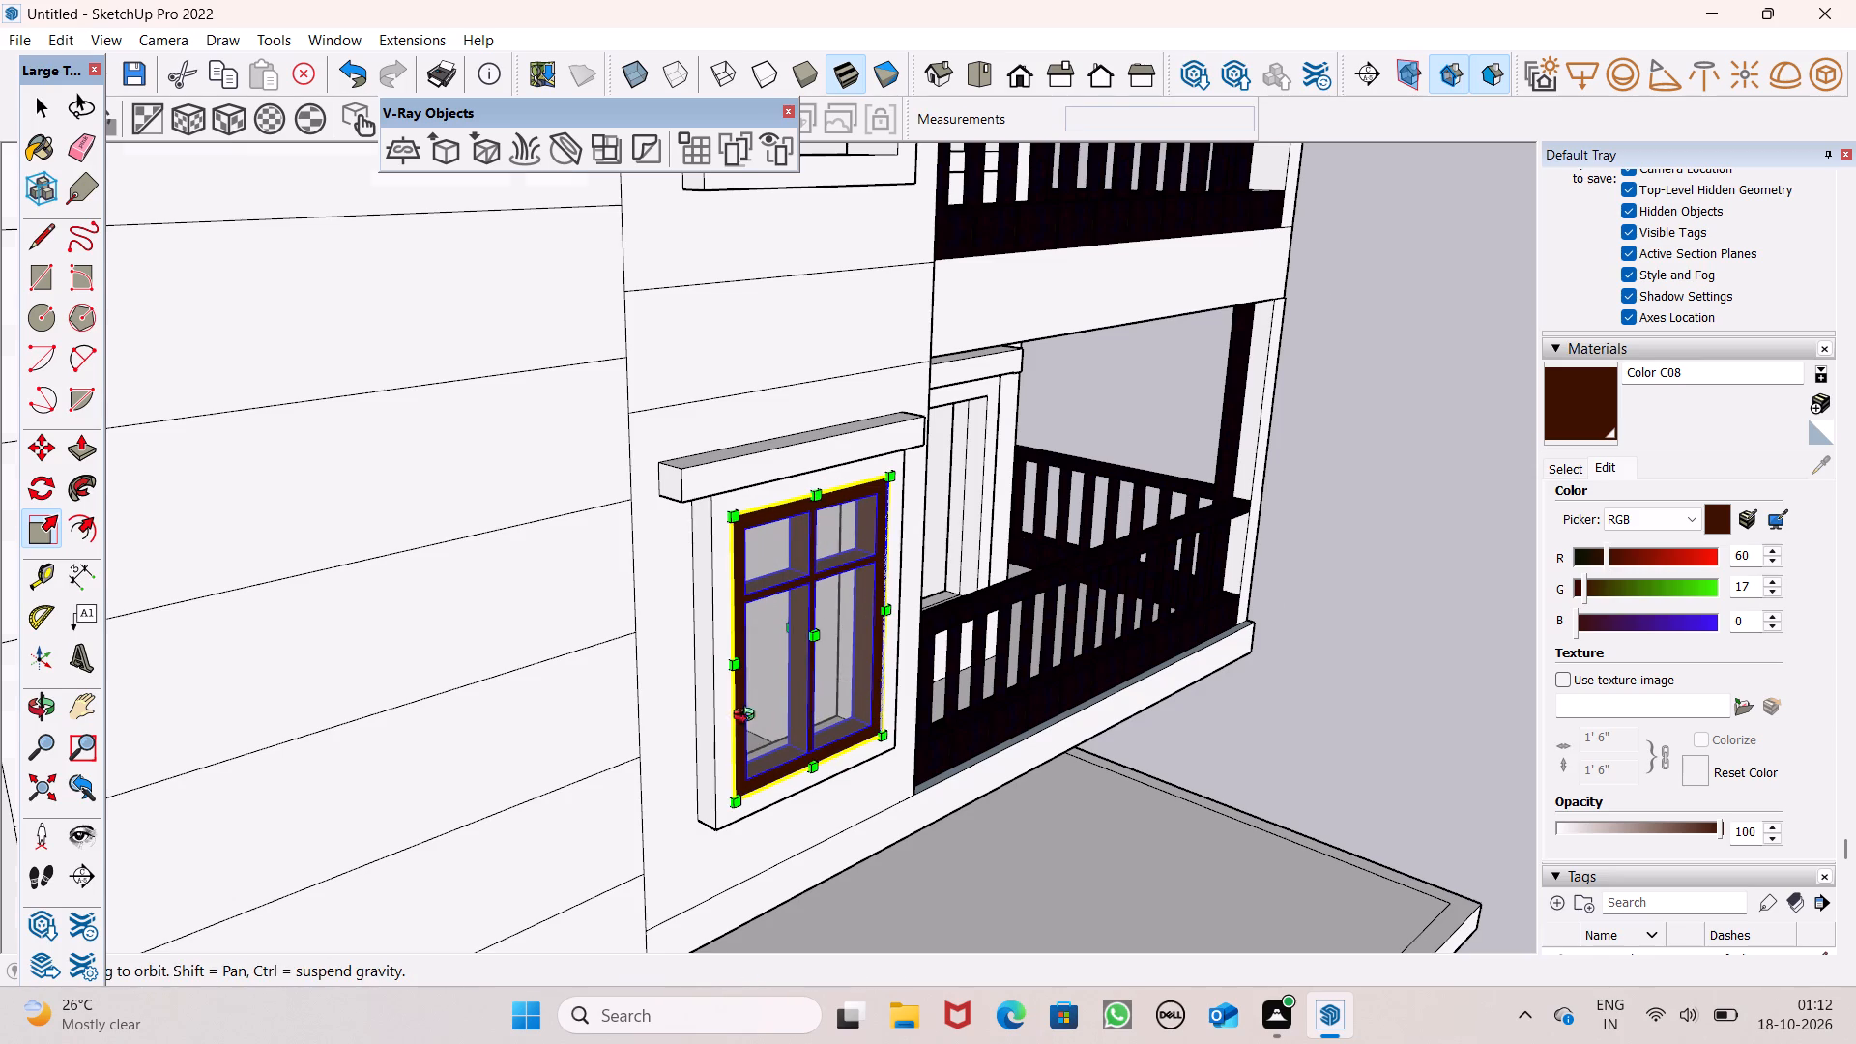
middle_drag(748, 717, 652, 710)
key(space)
scroll(830, 674, down, 4)
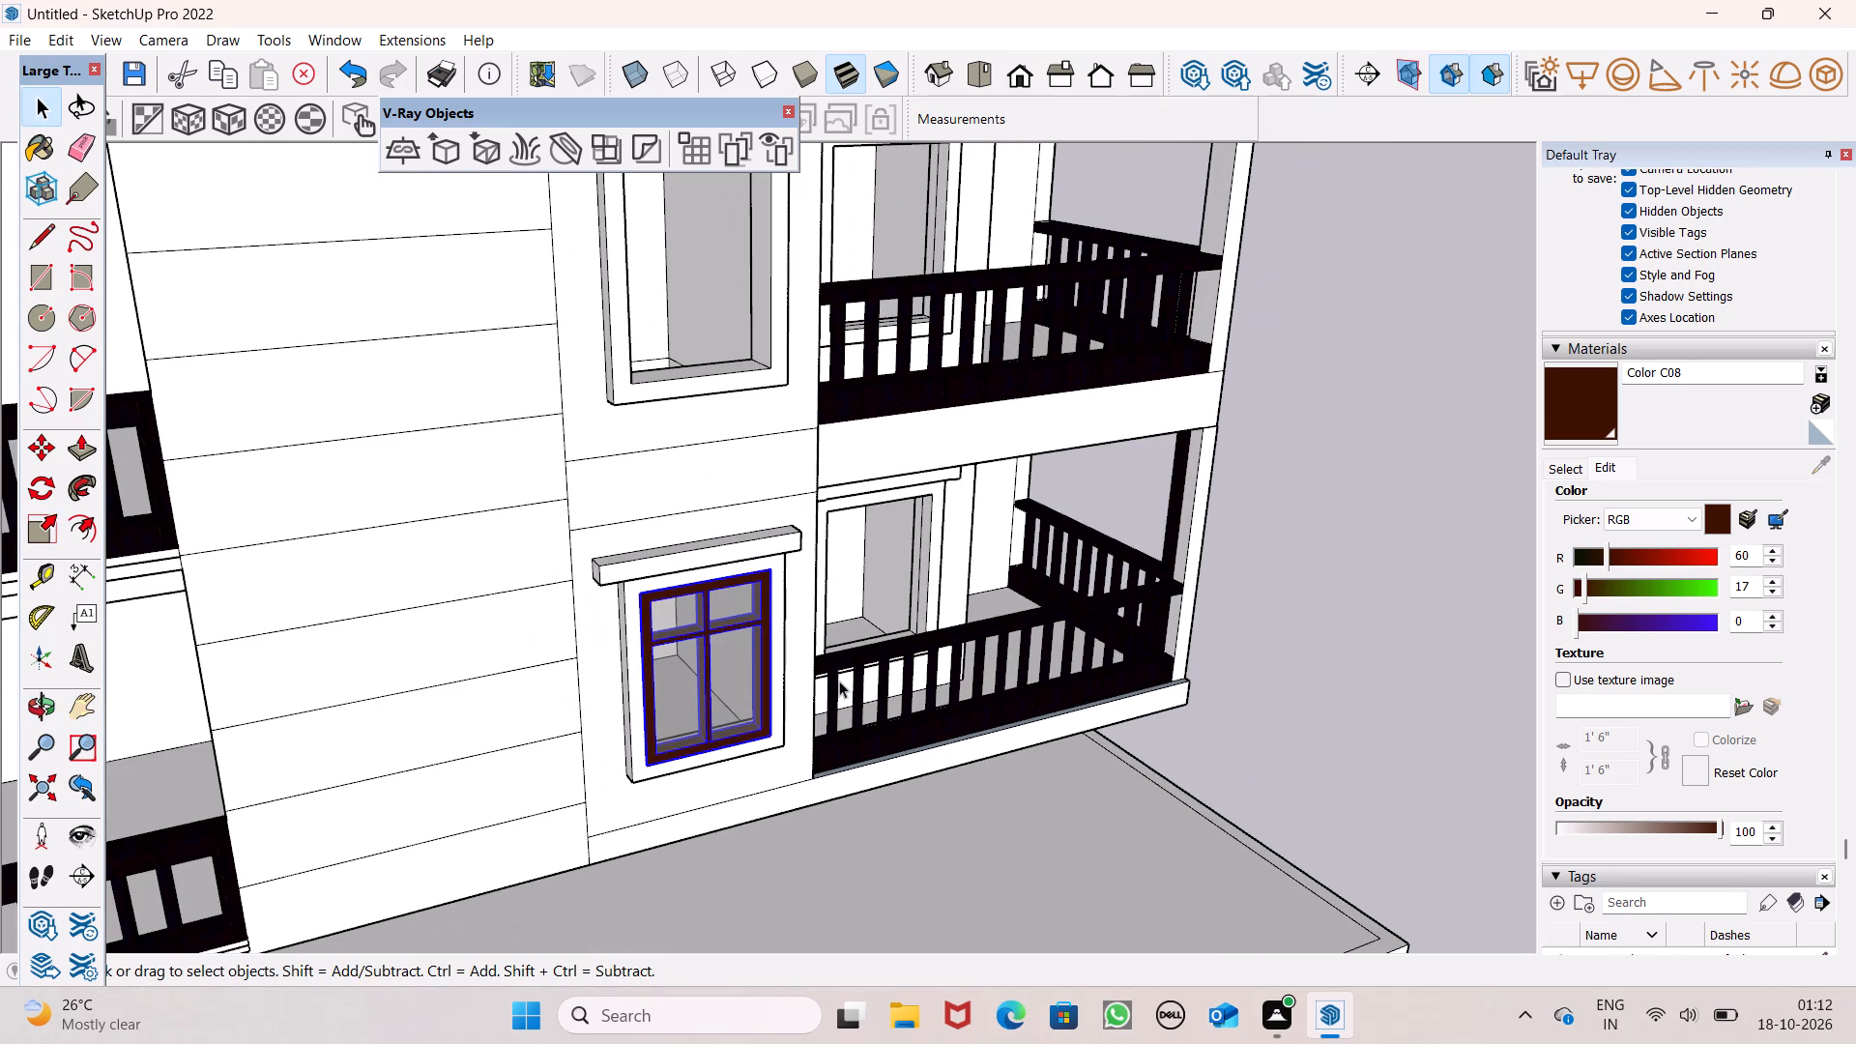
click(1290, 489)
Copy the fitted four-pane window straight up into the matching window opening on the floor above.
scroll(1245, 563, down, 2)
middle_drag(1159, 656, 913, 752)
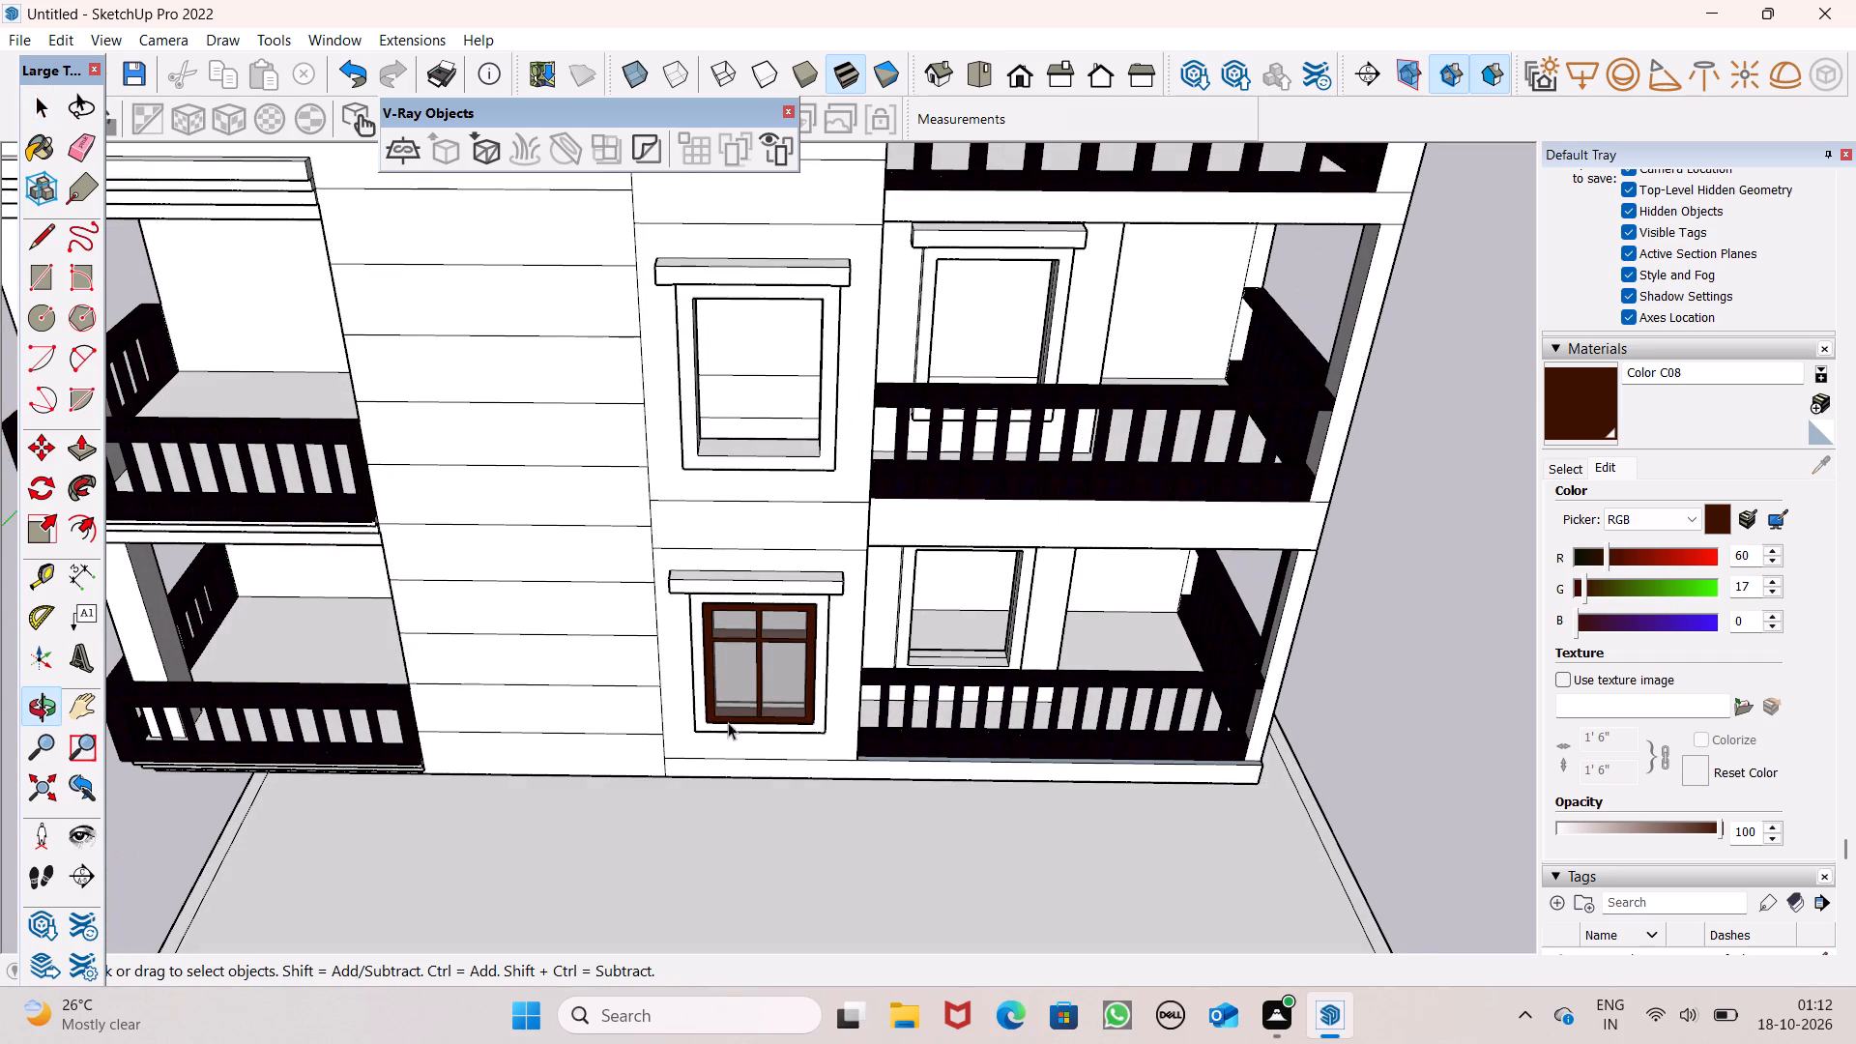
click(777, 695)
key(m)
key(Return)
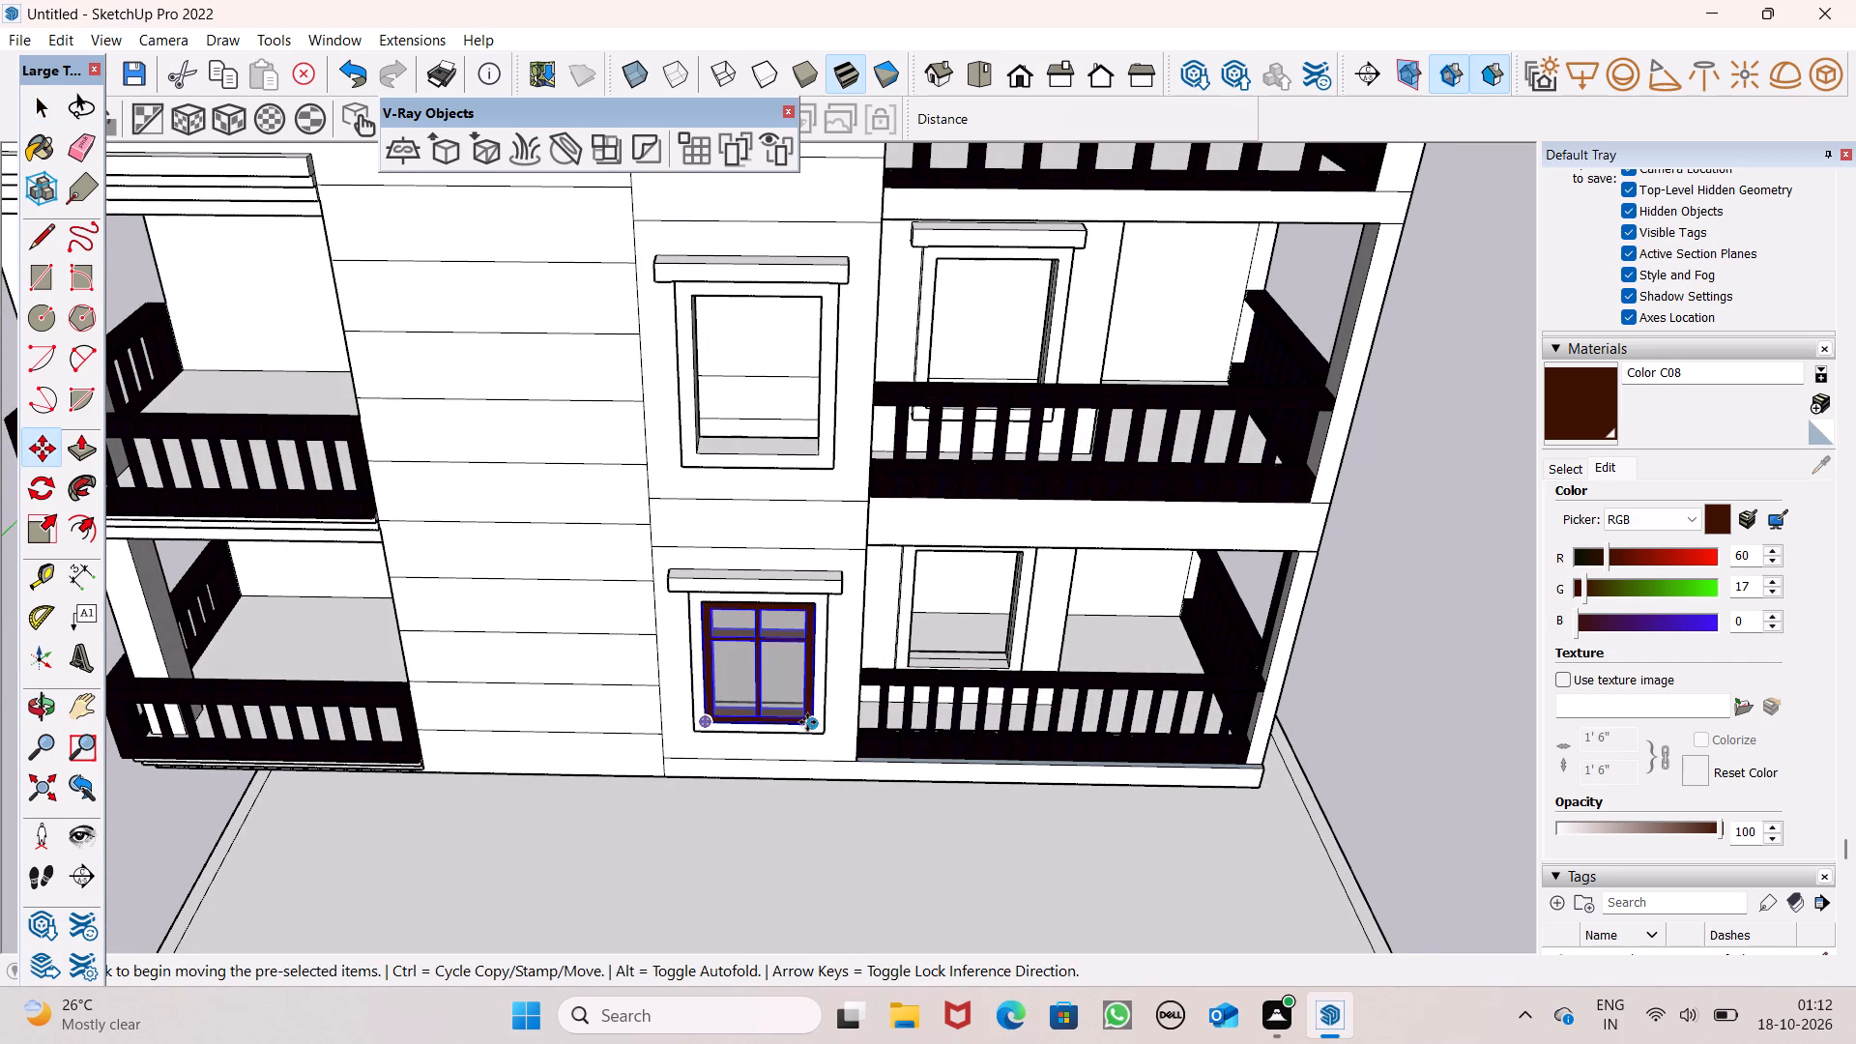
drag(807, 722, 822, 453)
scroll(841, 510, down, 6)
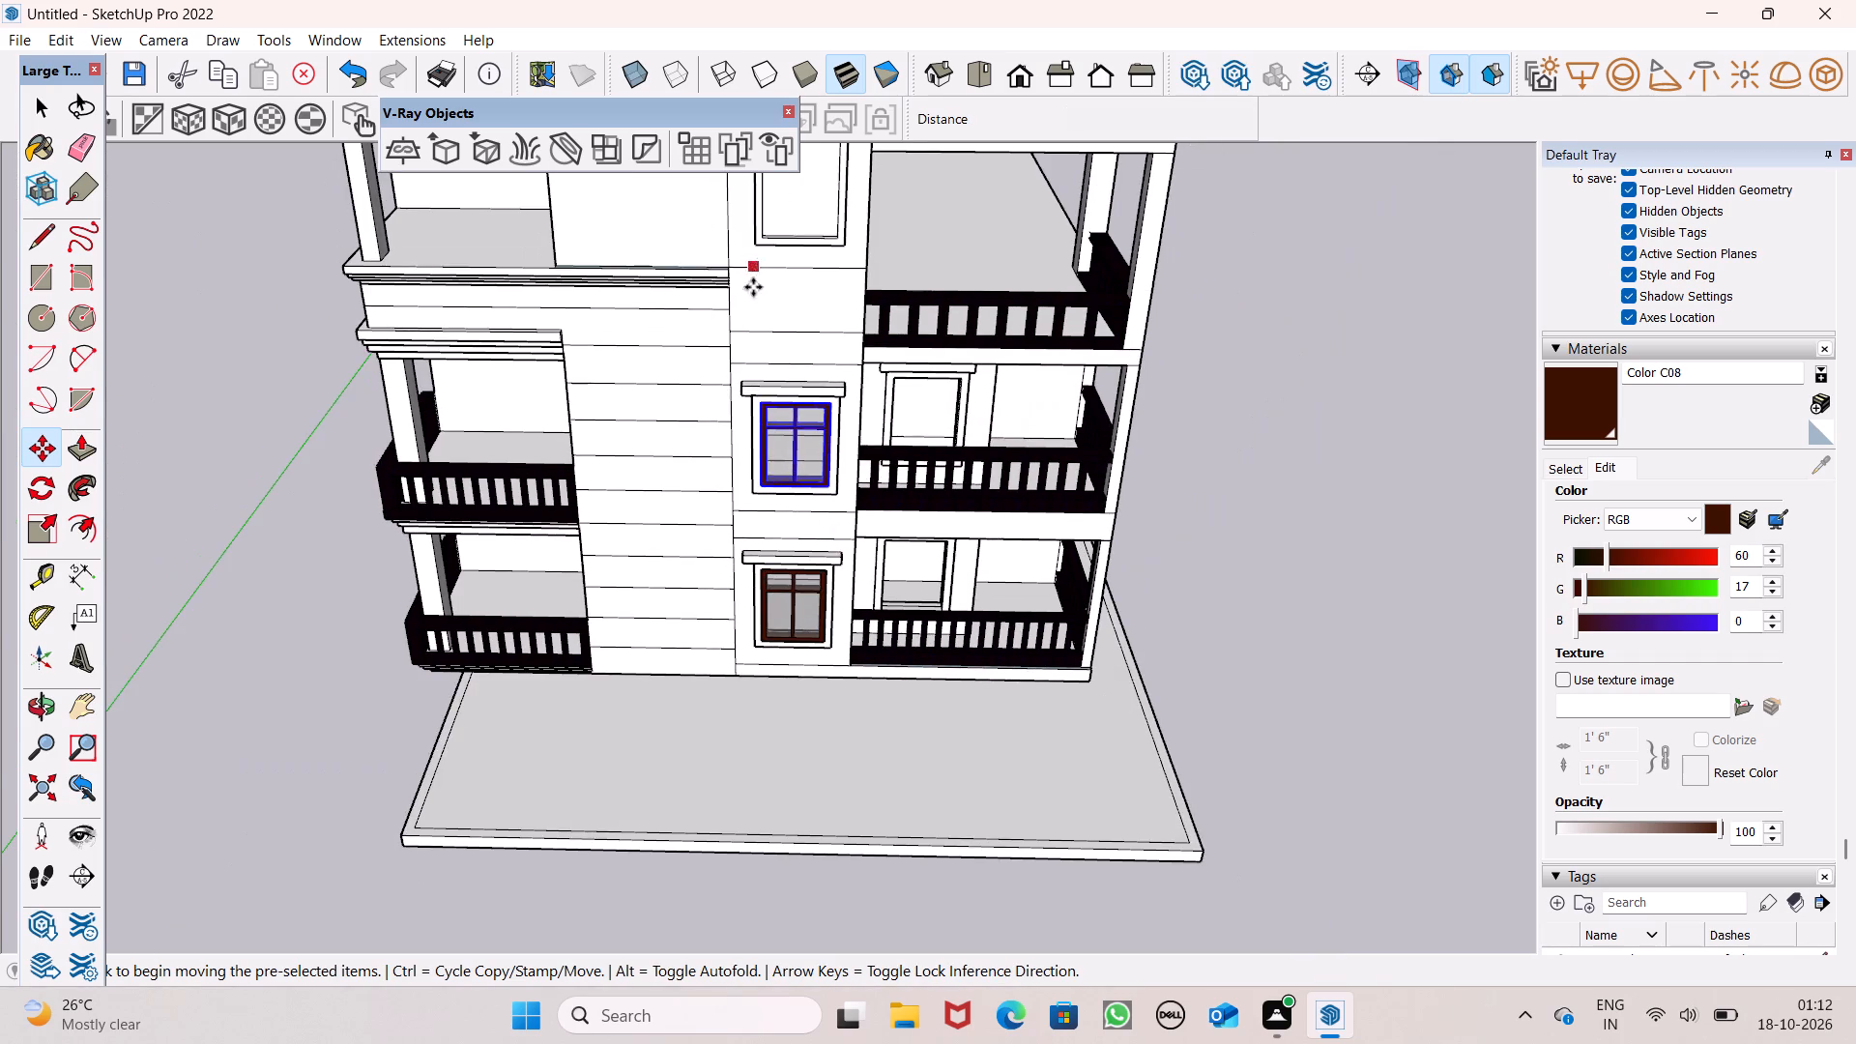
Move the selected four-pane window from the middle opening straight up into the top-floor window opening.
scroll(743, 370, down, 7)
scroll(757, 310, up, 10)
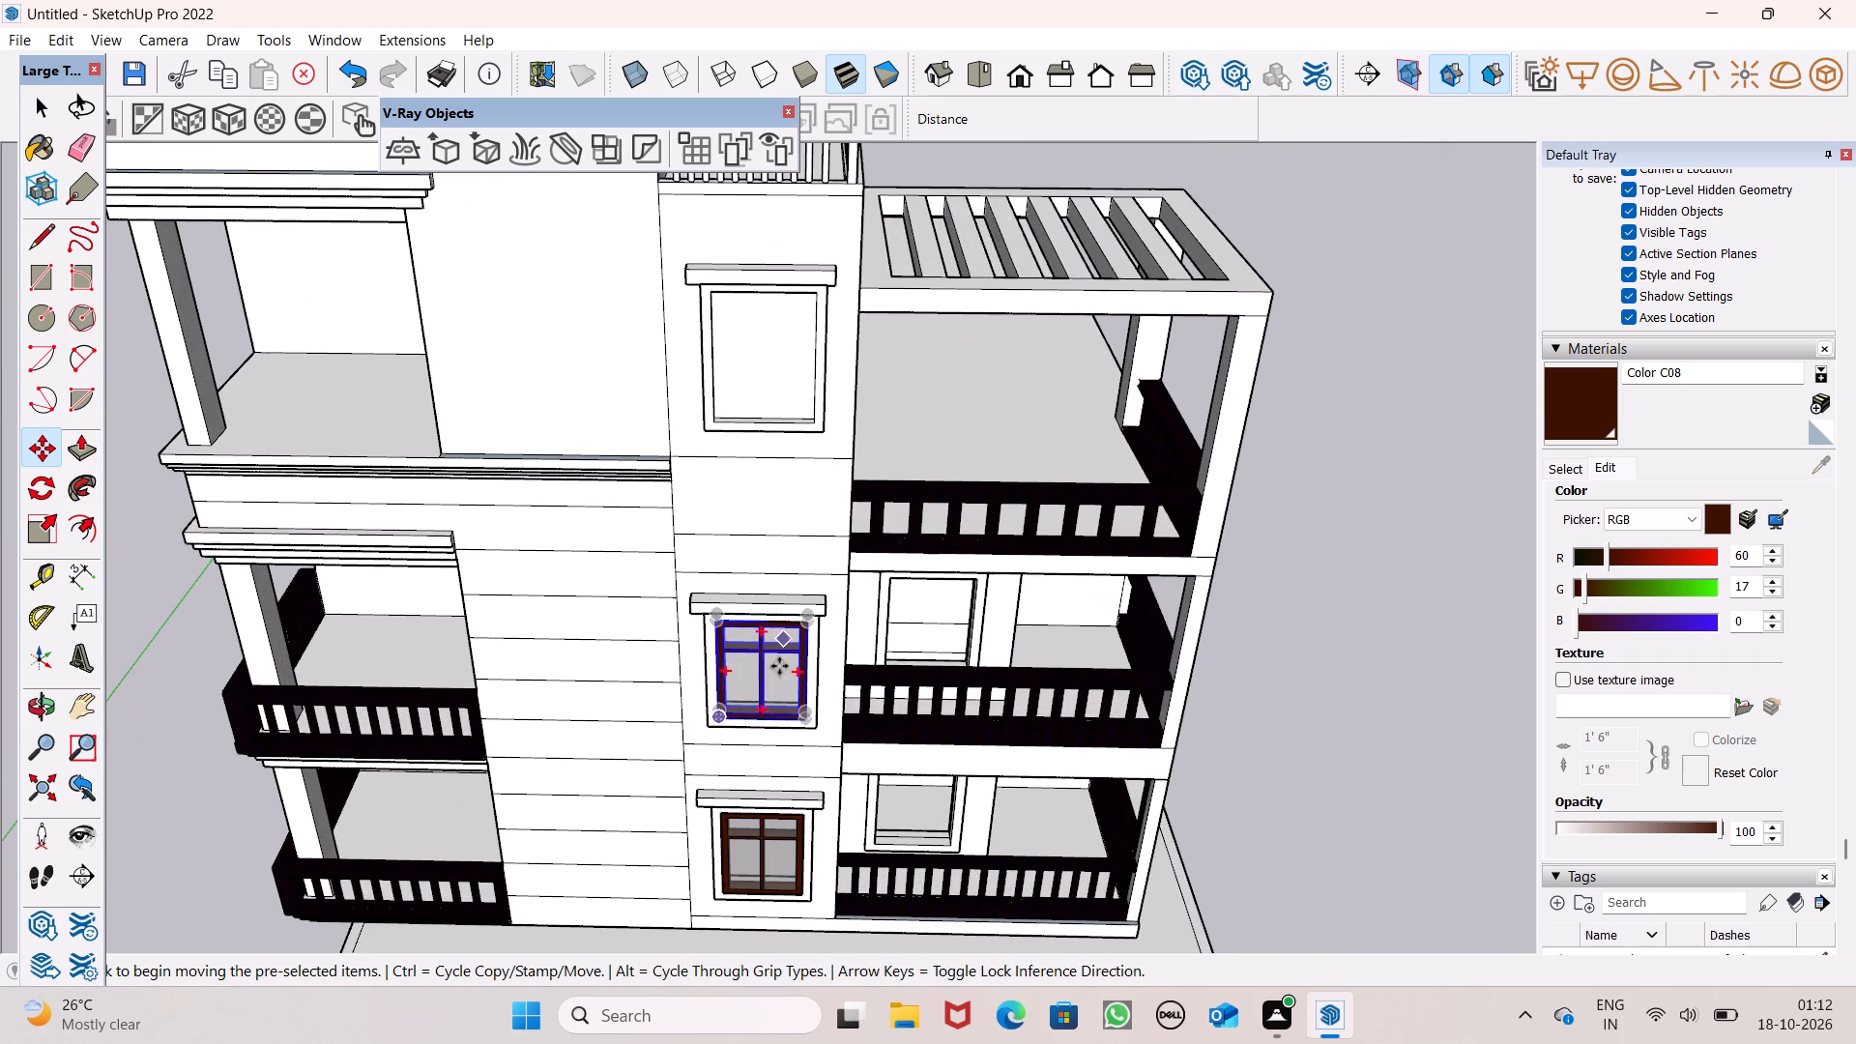
drag(809, 722, 781, 539)
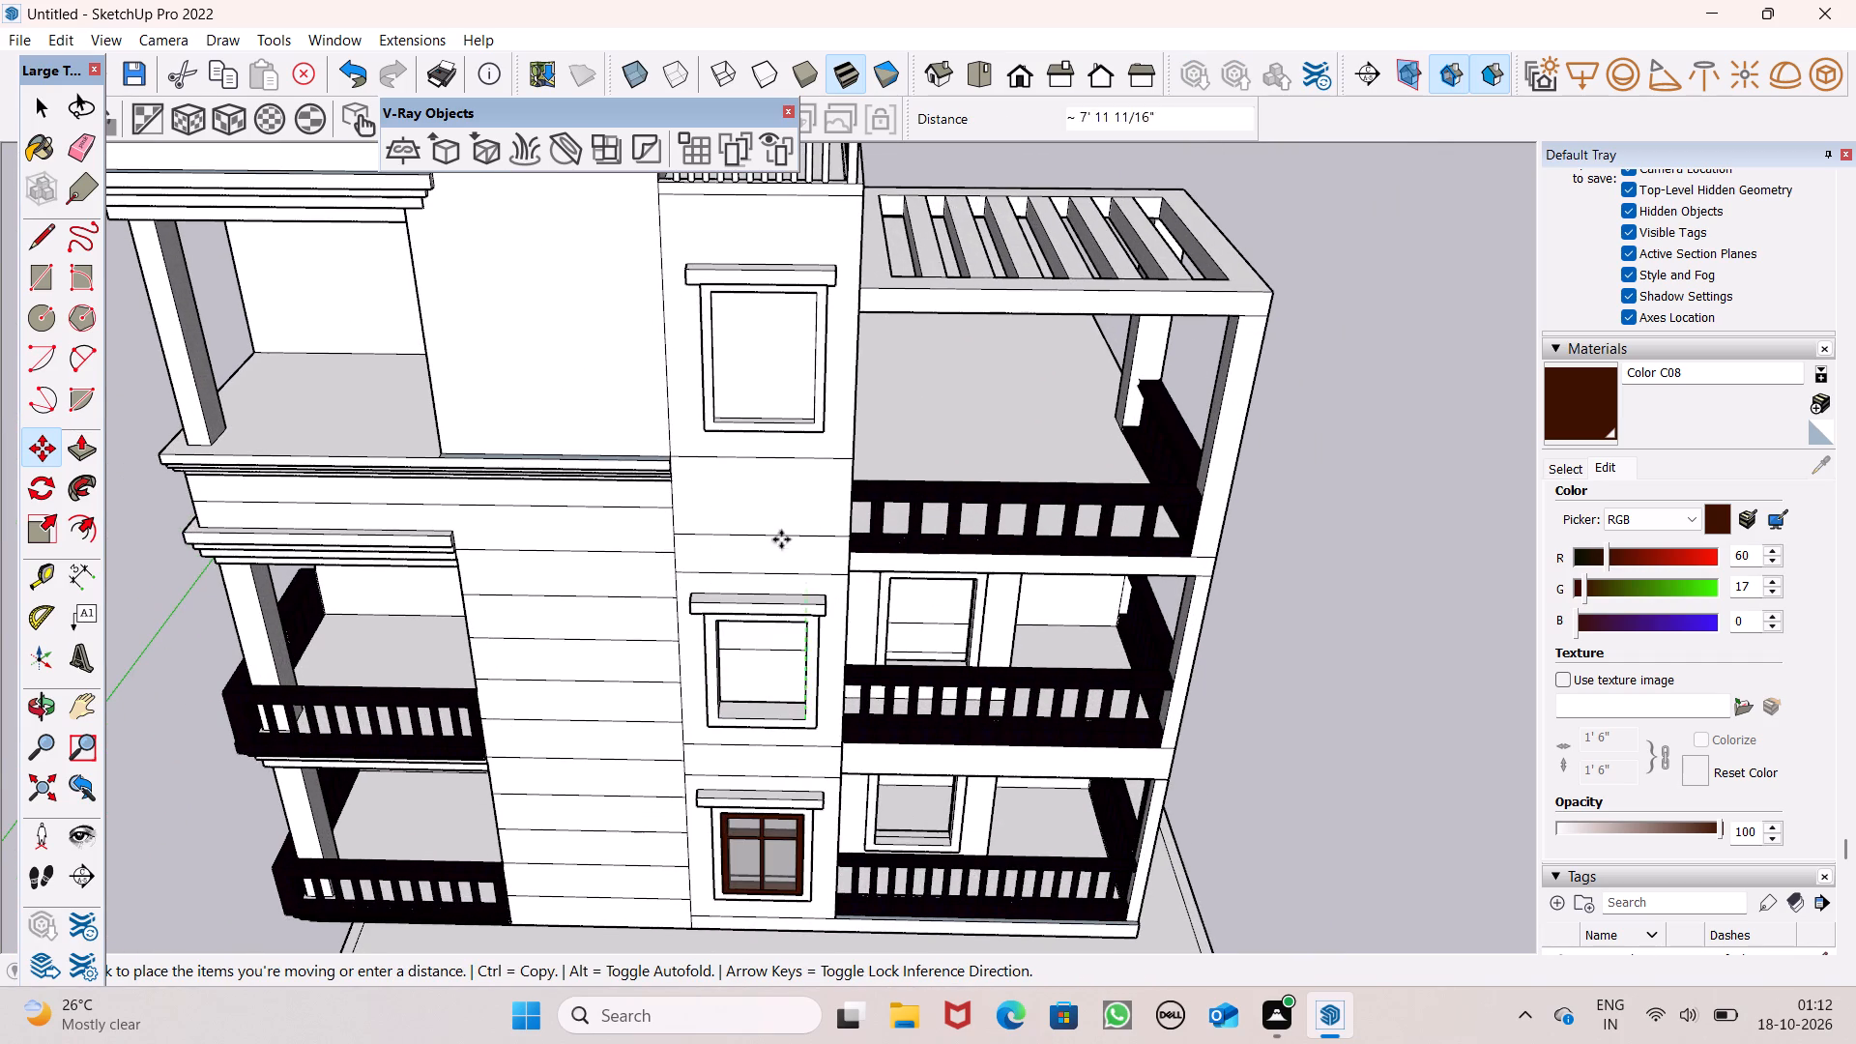
drag(781, 539, 818, 411)
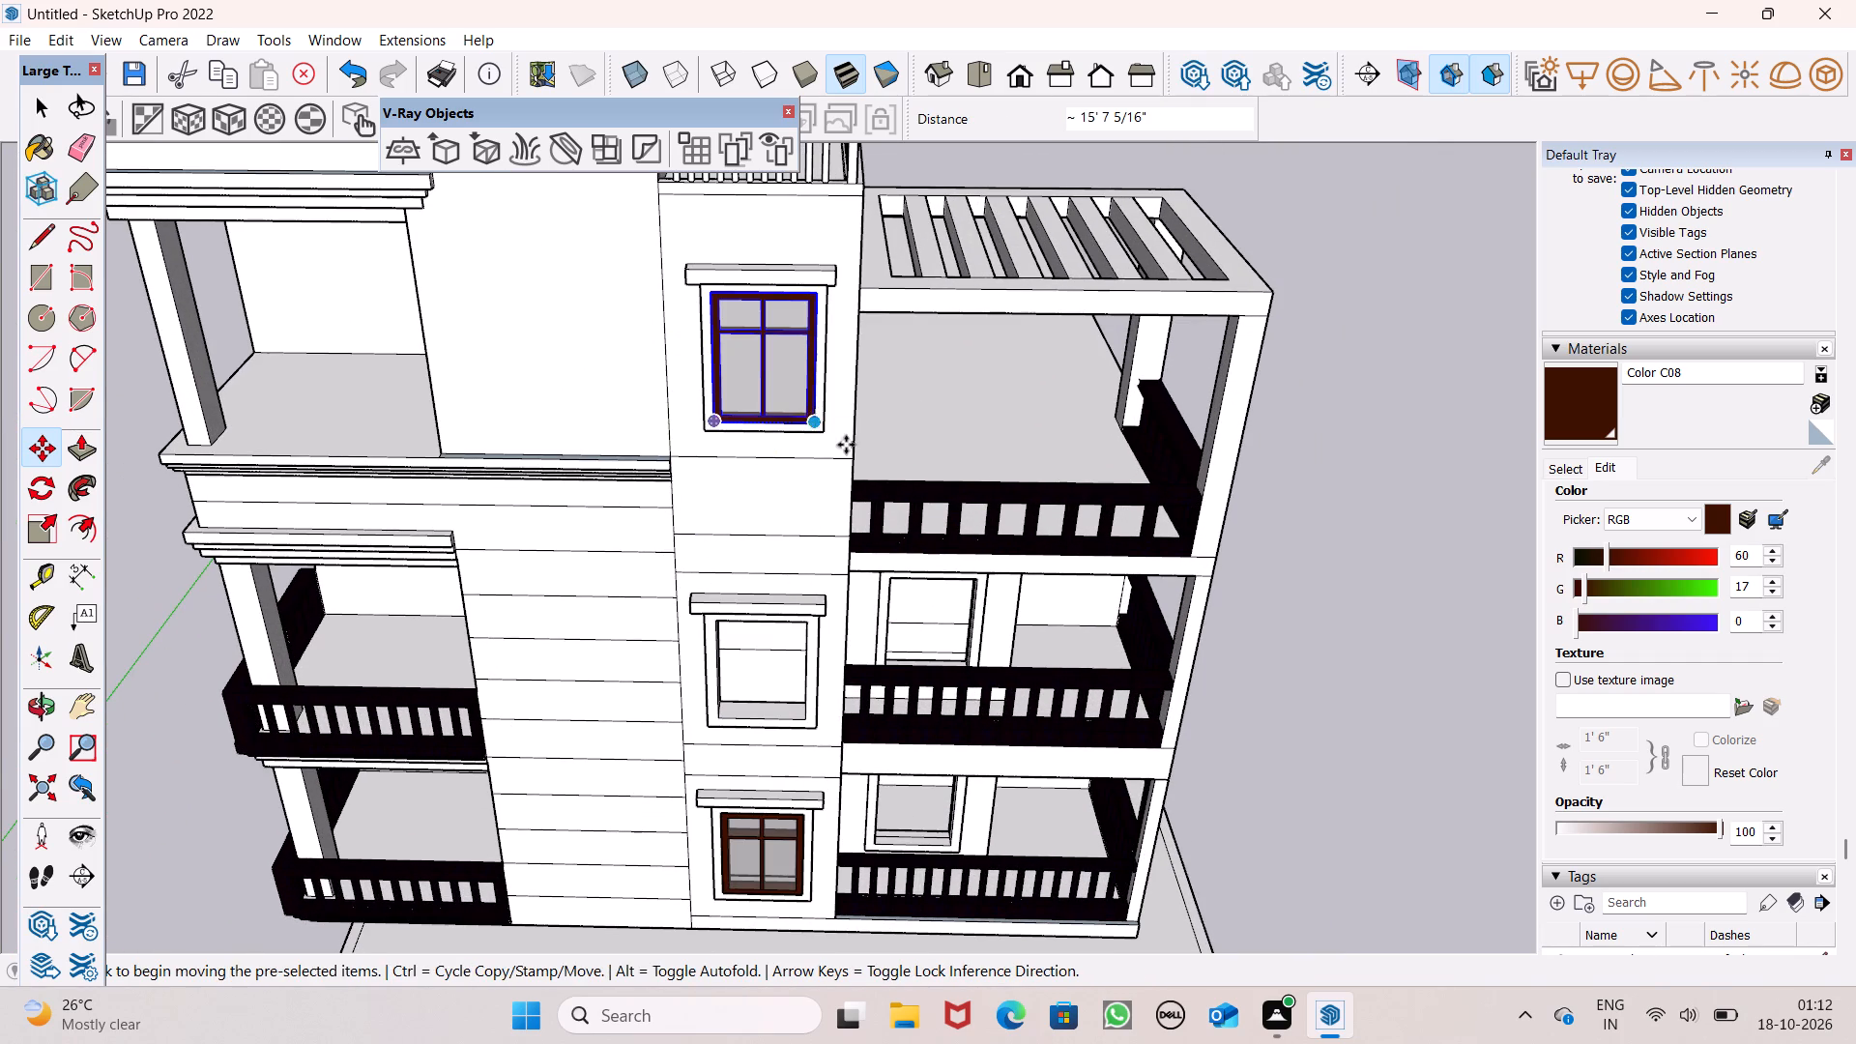
key(space)
click(1237, 596)
scroll(1117, 524, down, 2)
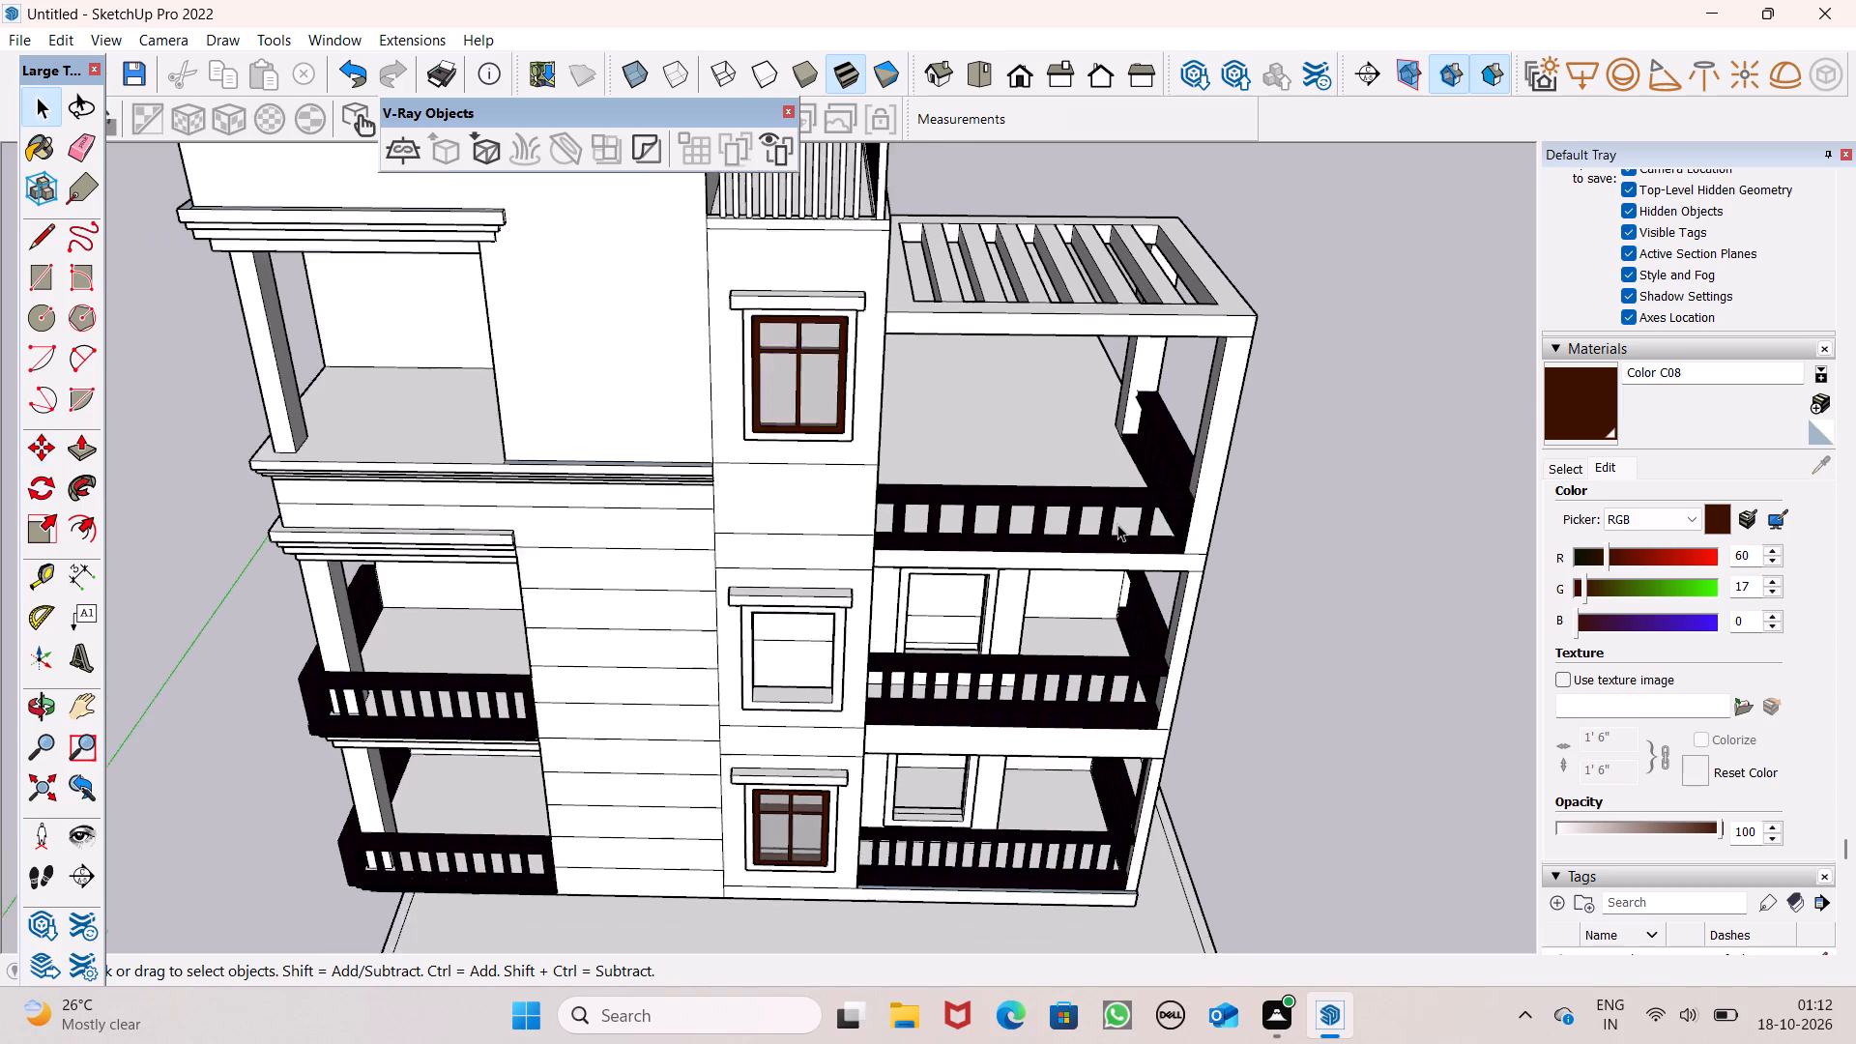
Erase the horizontal plank lines on the wall strip above and below the empty middle window opening.
scroll(1117, 524, down, 2)
middle_drag(1056, 524, 976, 385)
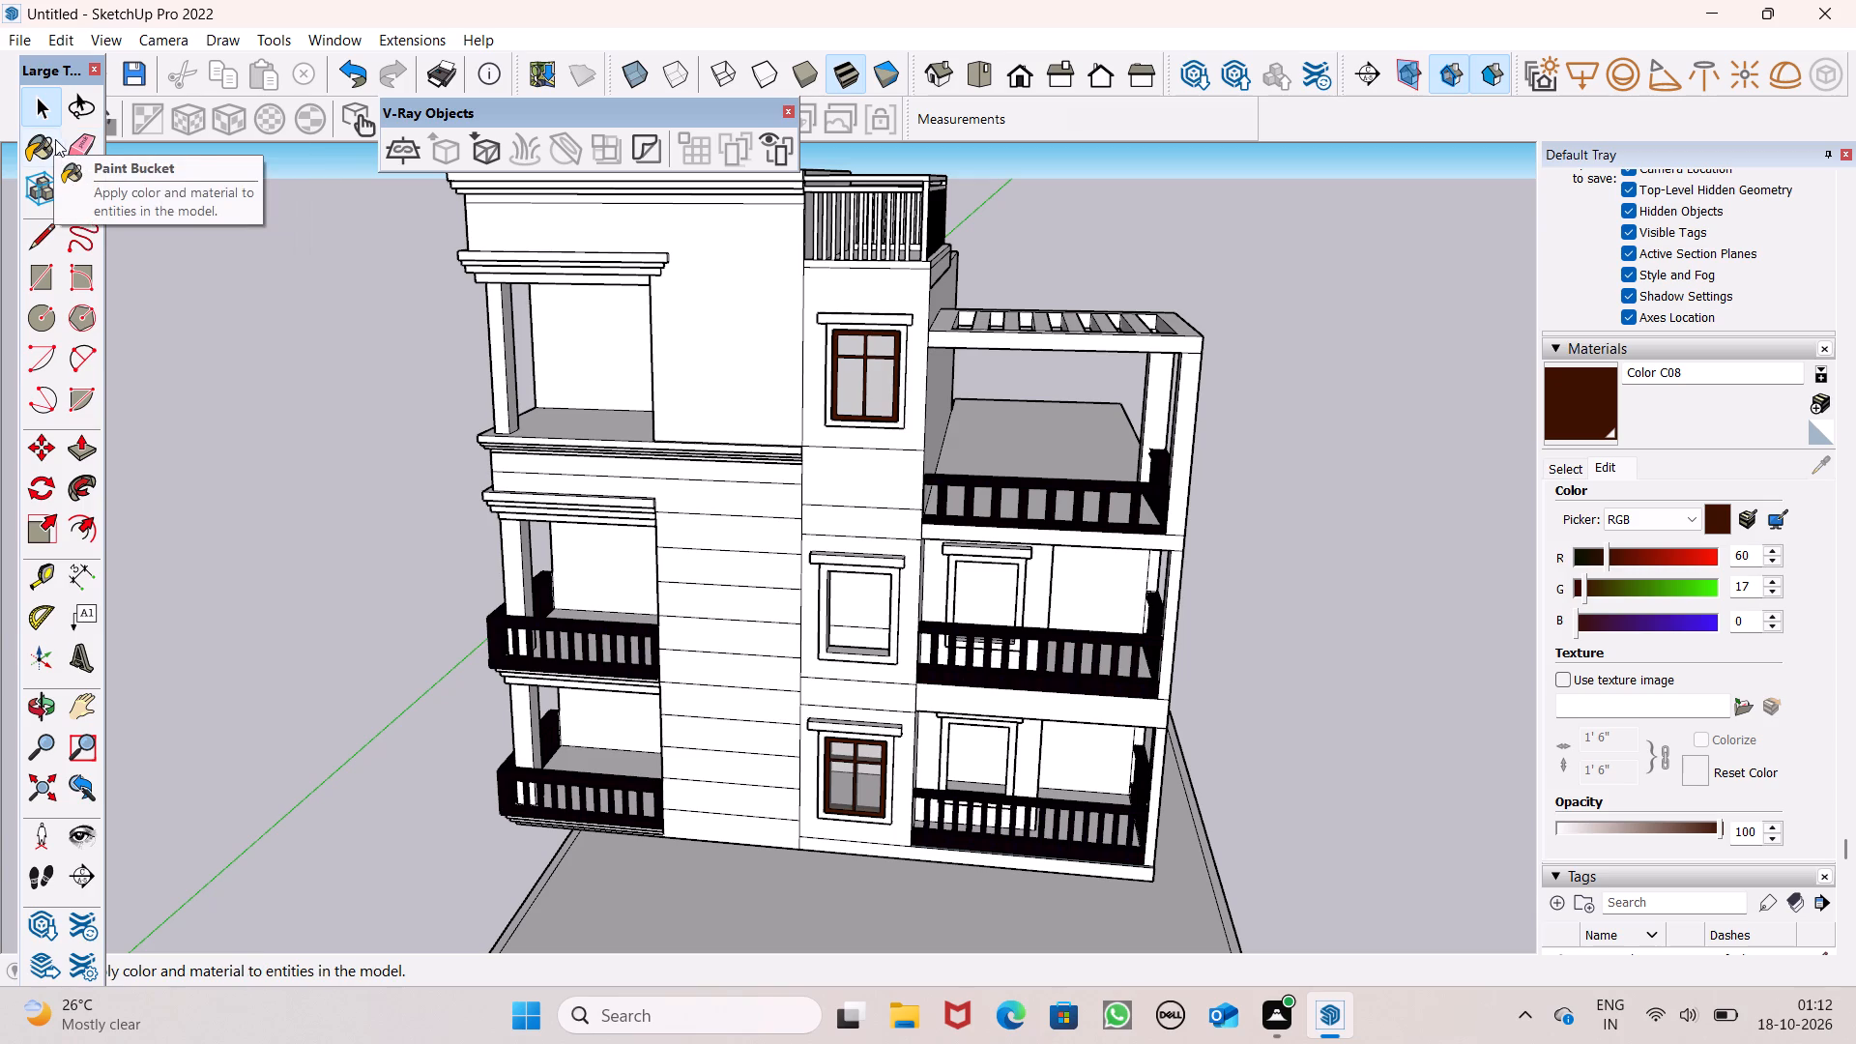
click(82, 139)
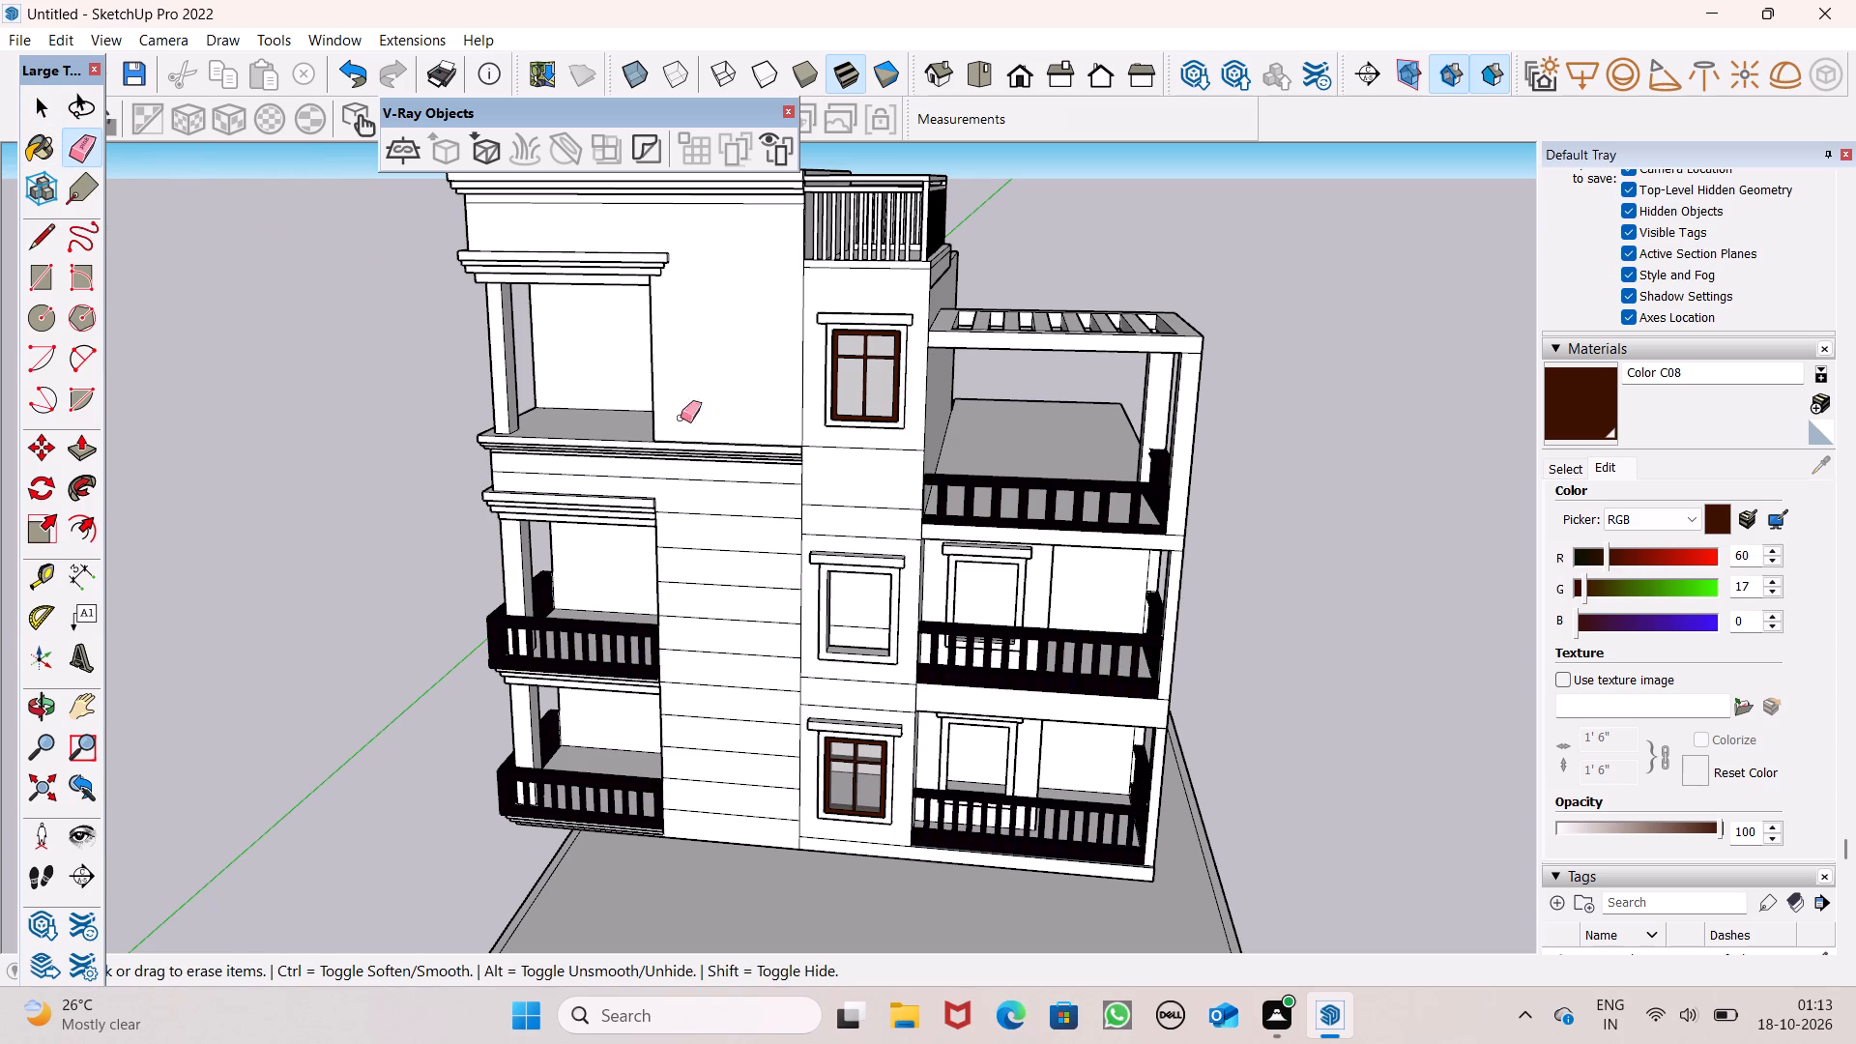
drag(888, 449, 890, 509)
drag(890, 509, 882, 538)
click(882, 538)
middle_click(874, 489)
scroll(869, 497, up, 1)
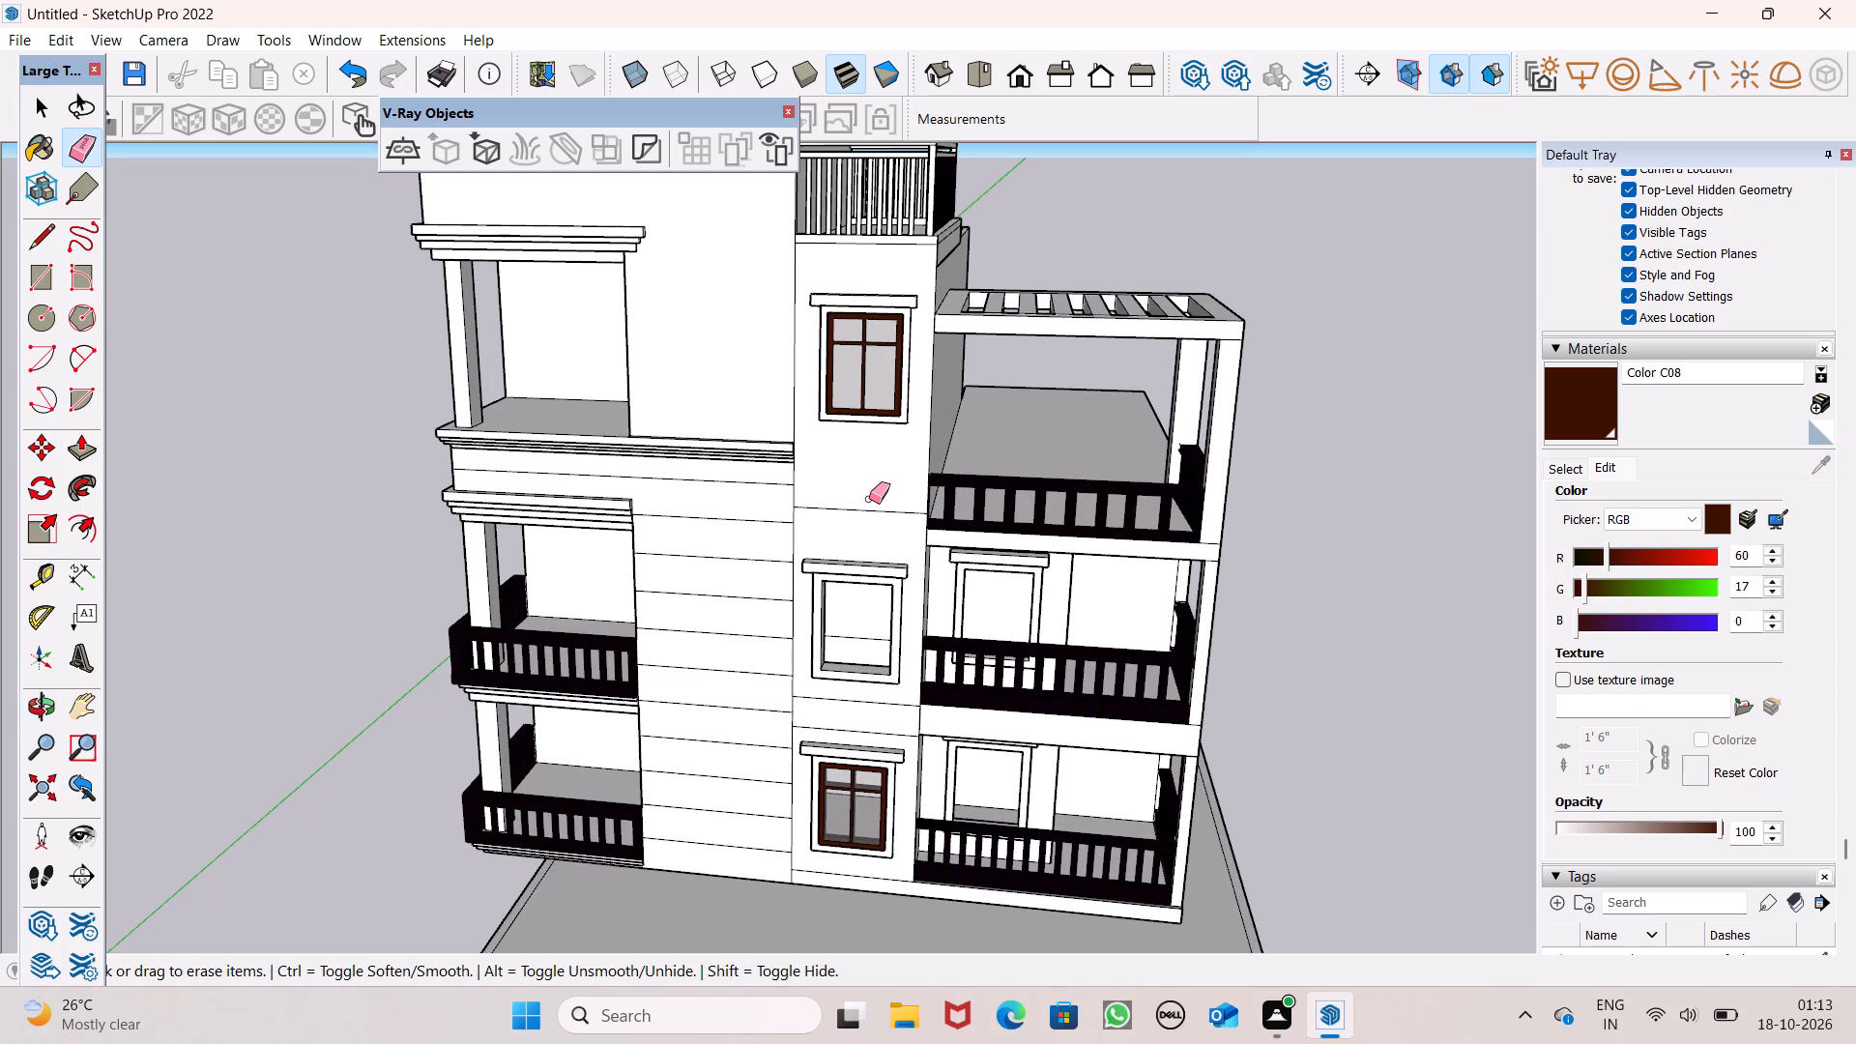
drag(869, 499, 873, 526)
scroll(883, 737, up, 7)
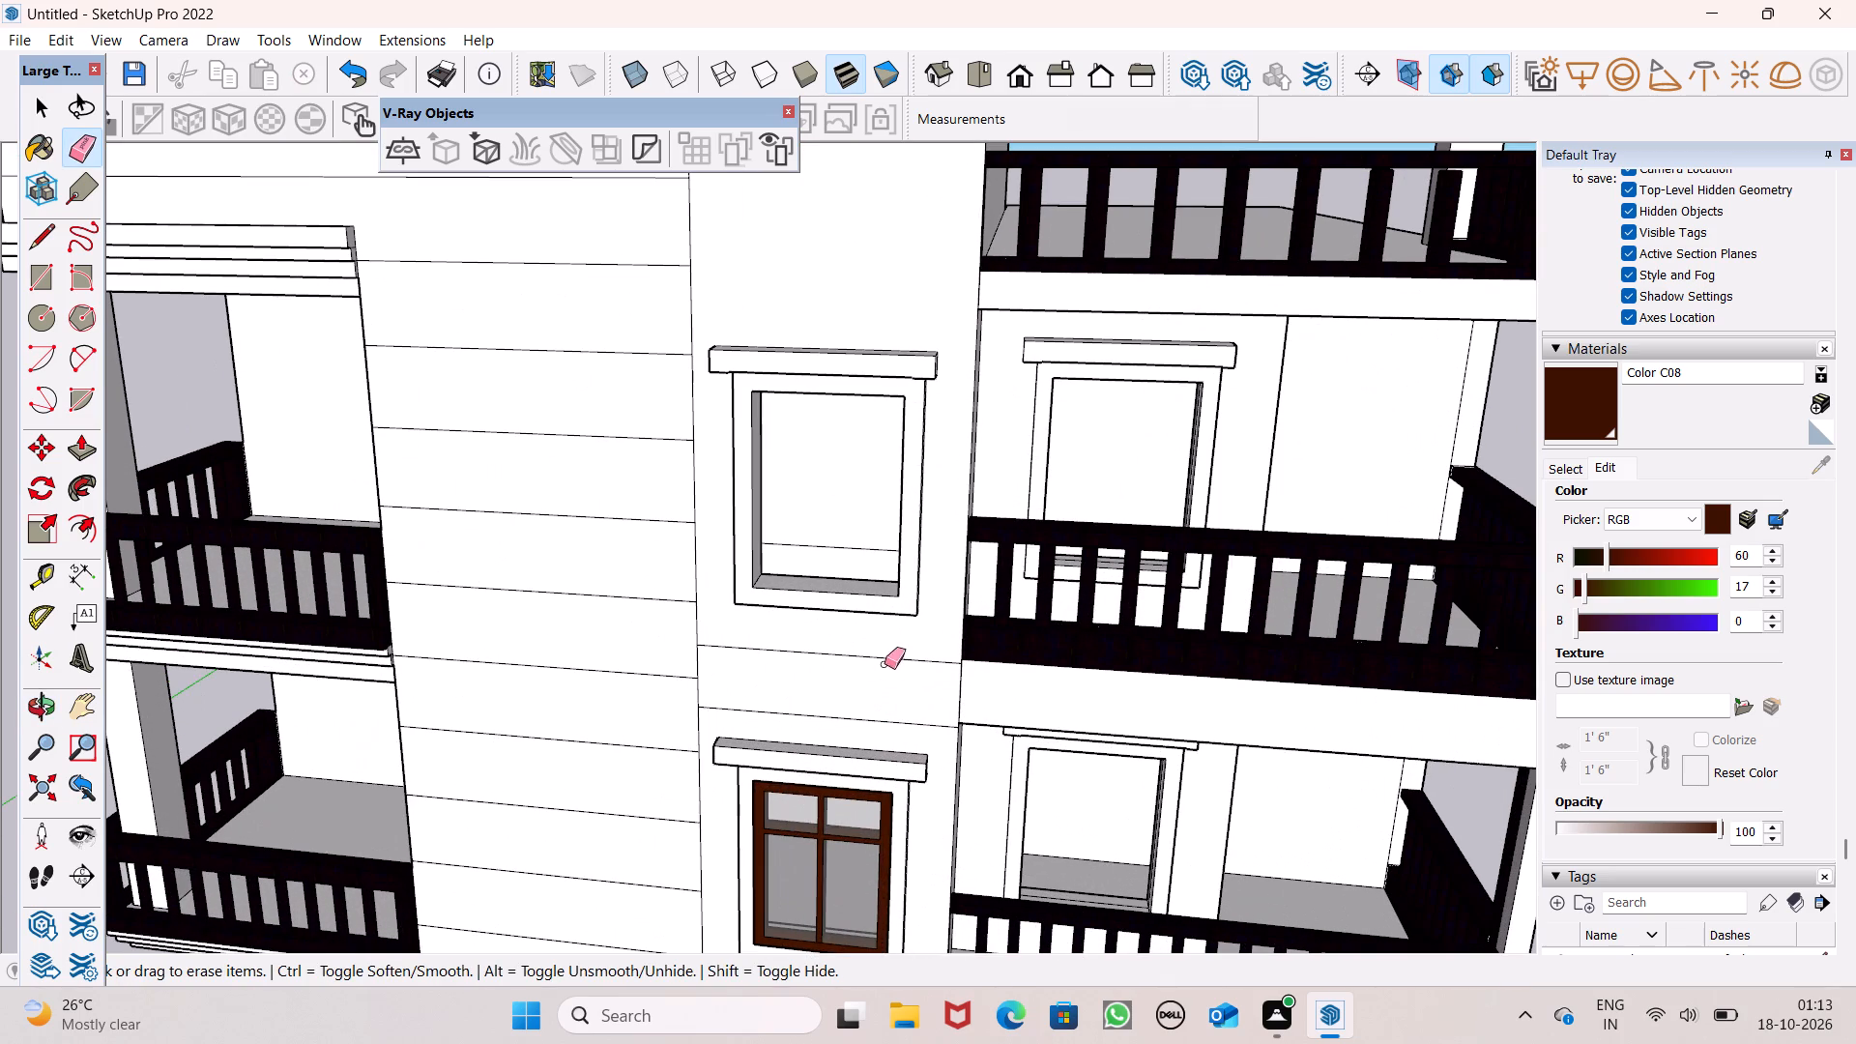
drag(893, 657, 891, 731)
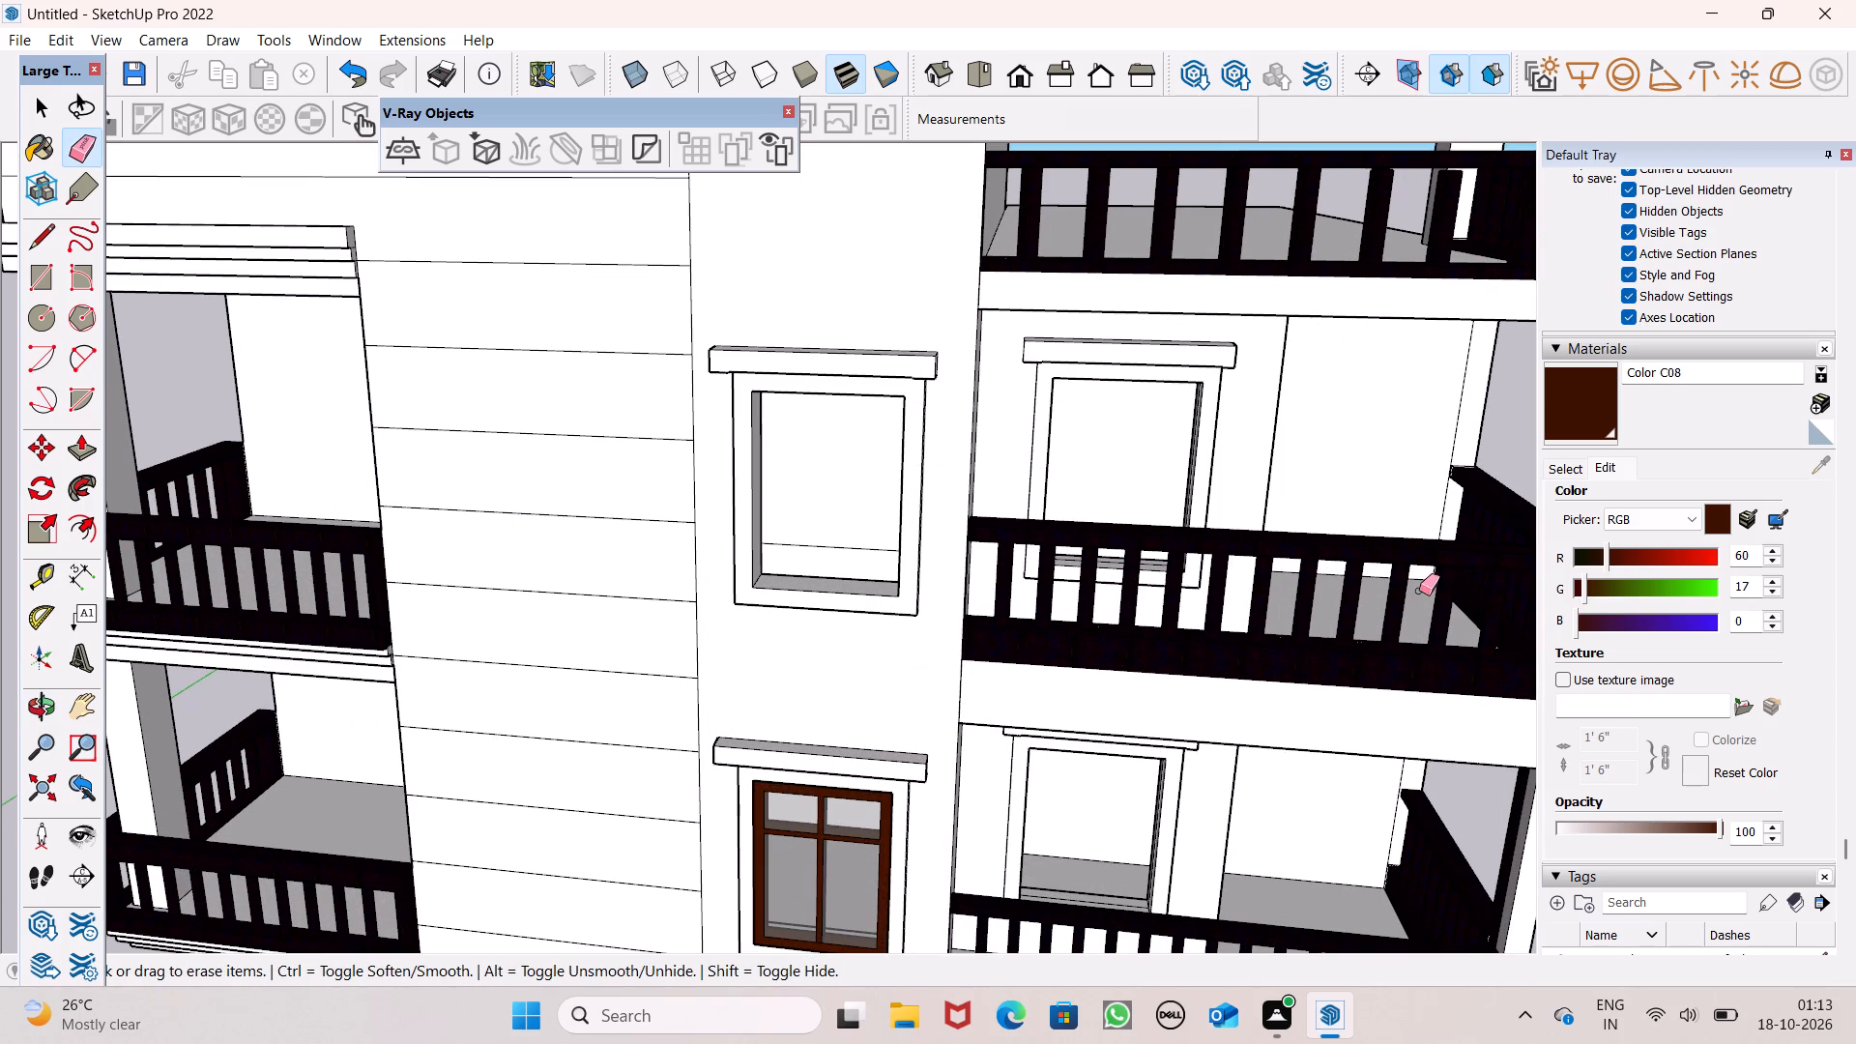
scroll(1006, 620, down, 5)
click(895, 752)
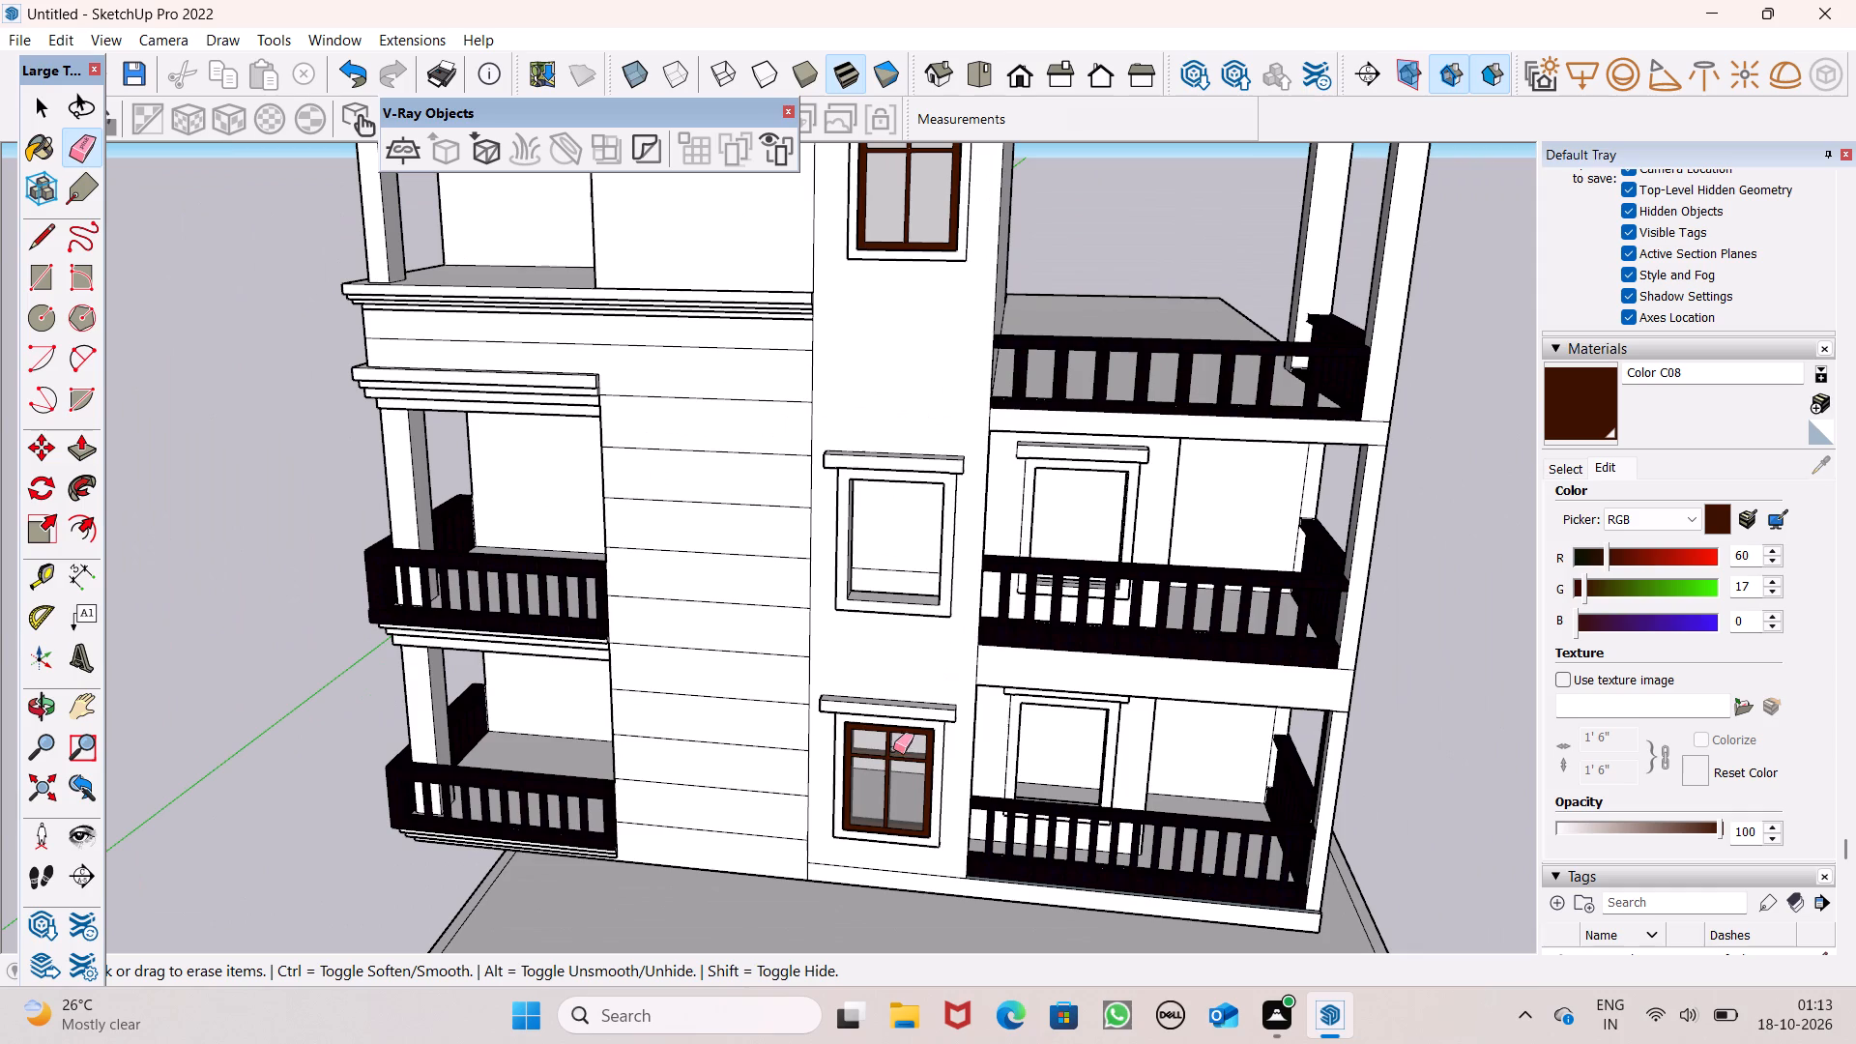
Copy the lowest four-pane window up into the empty middle window opening, aligned to its bottom corner.
key(space)
click(892, 756)
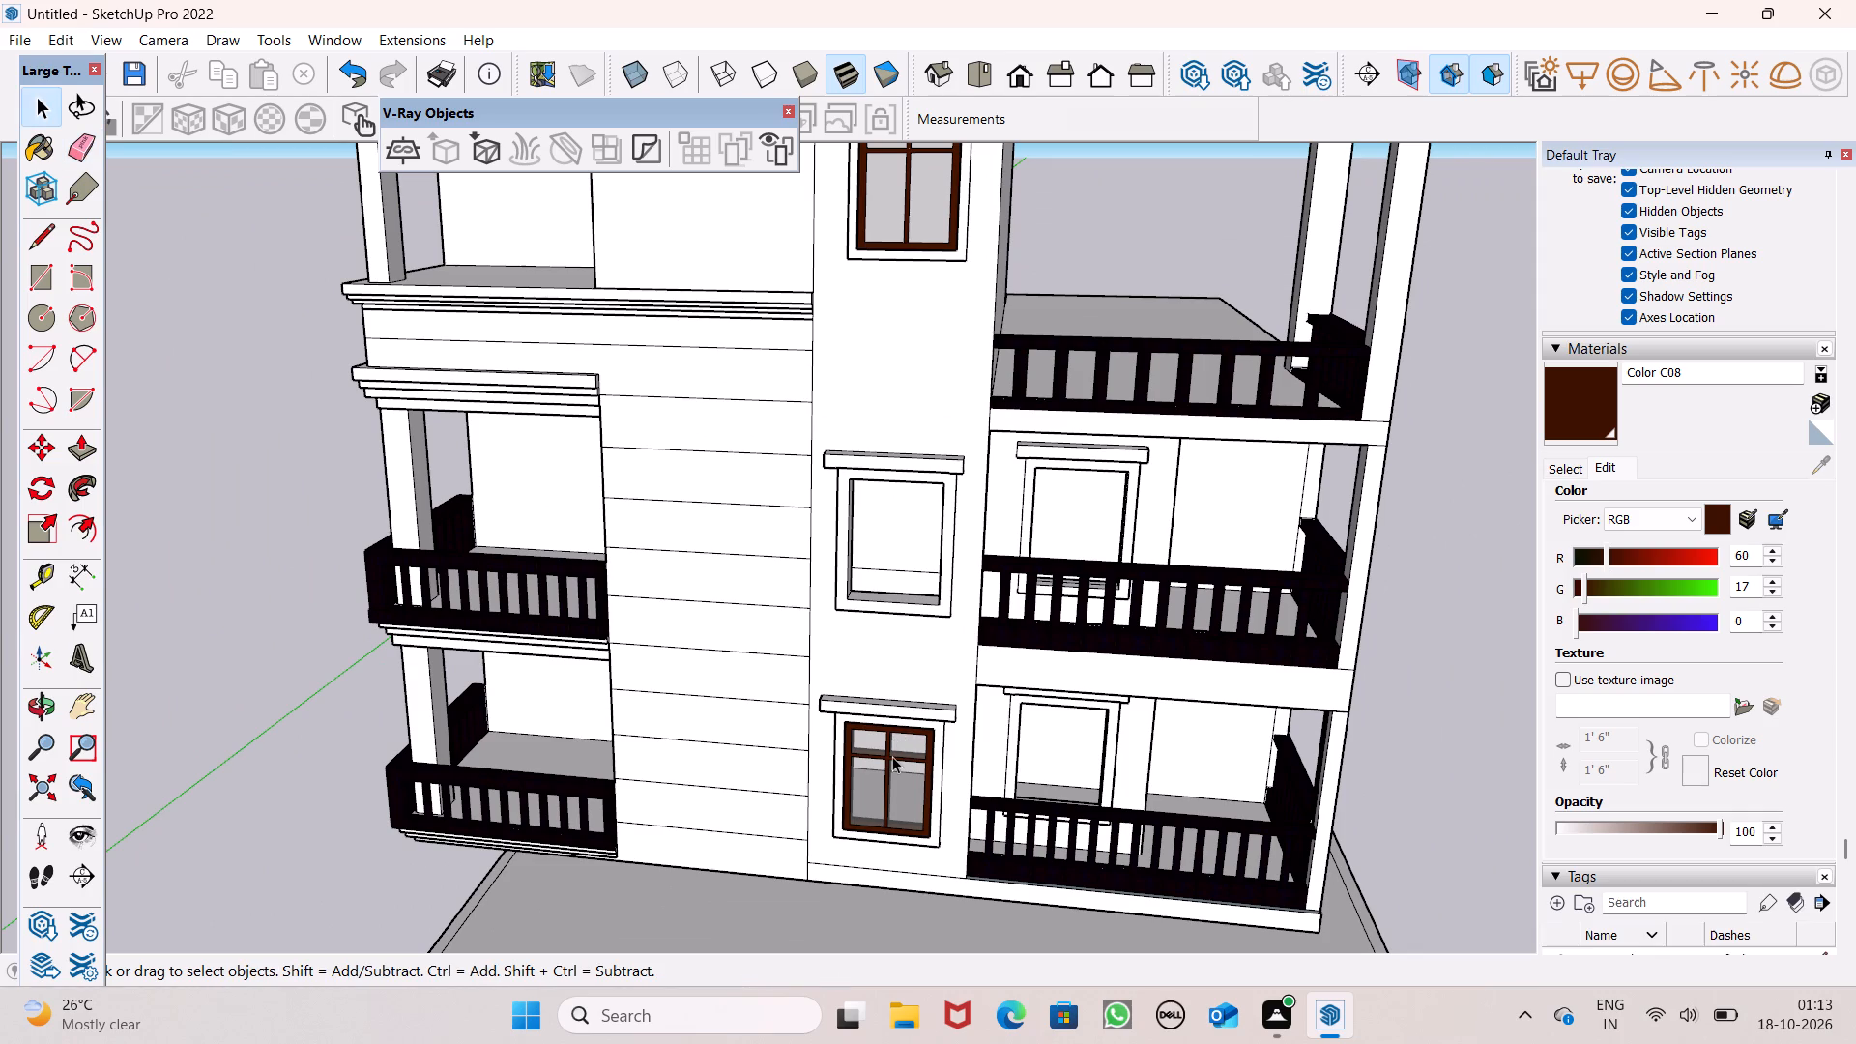
click(884, 802)
key(m)
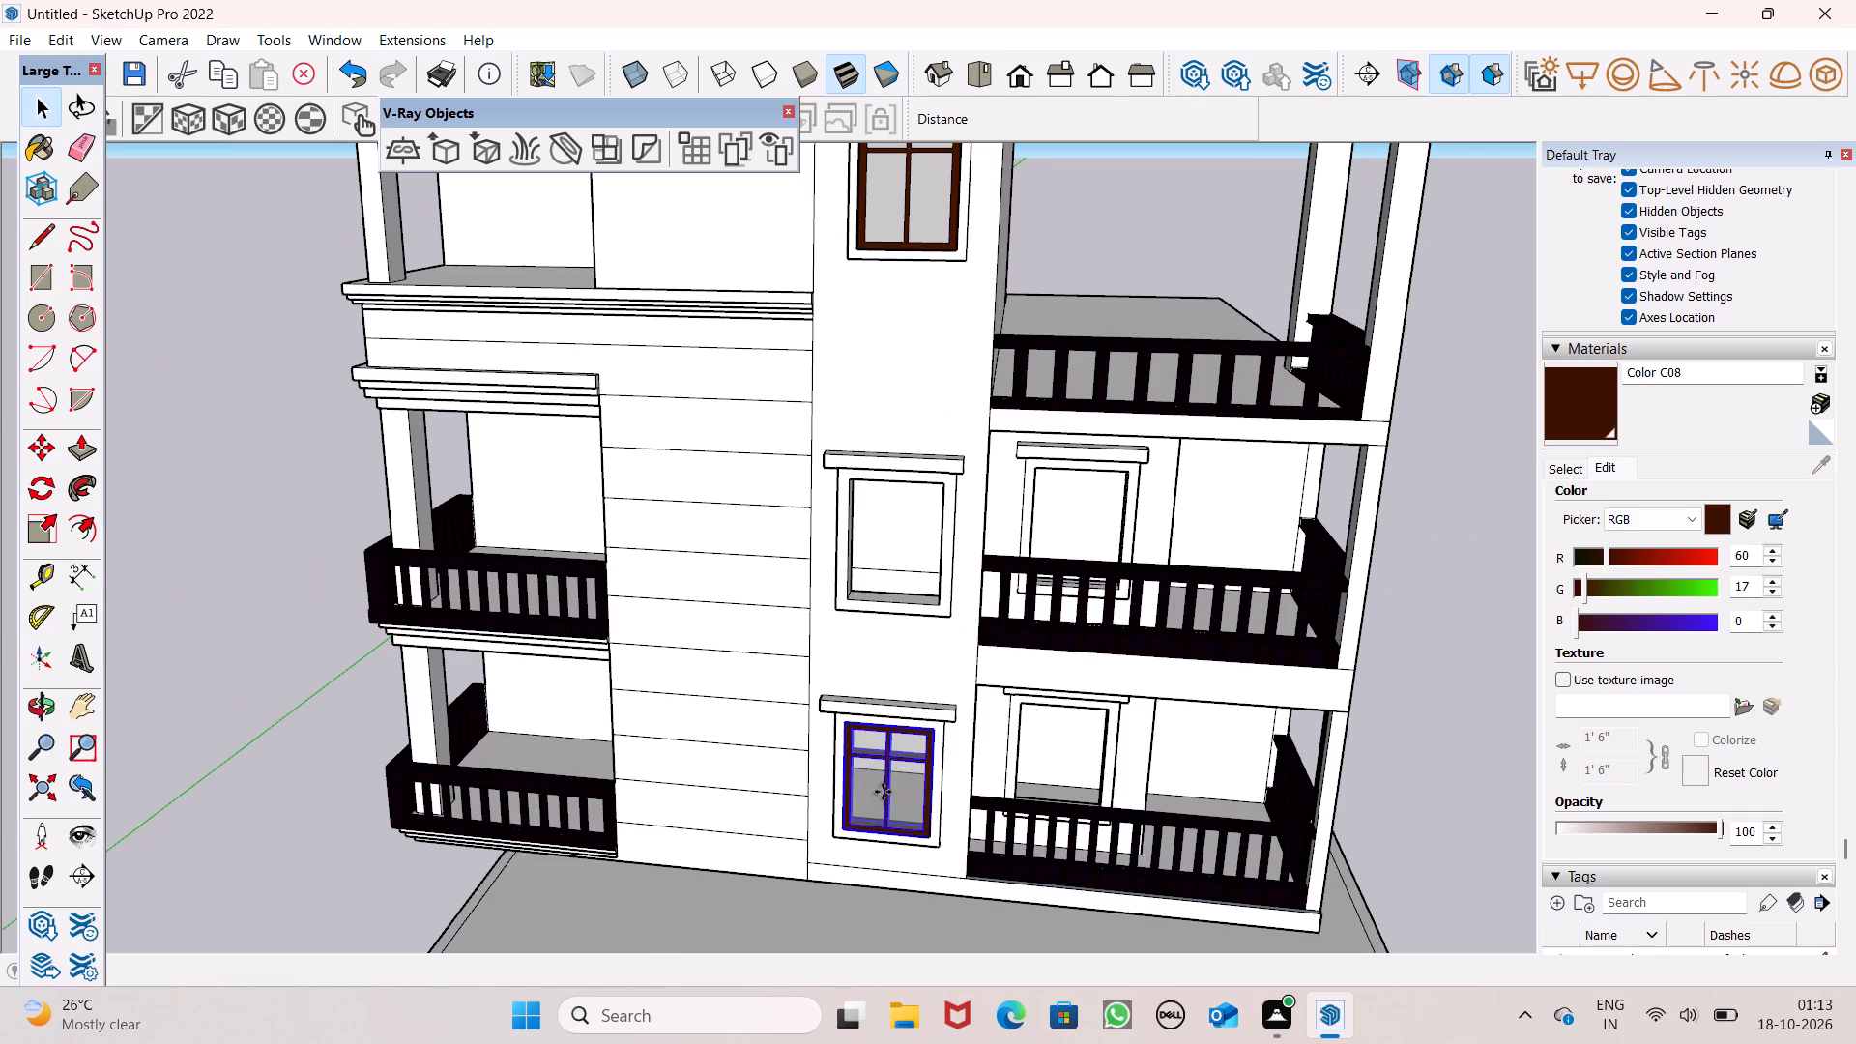
key(Return)
drag(926, 838, 943, 611)
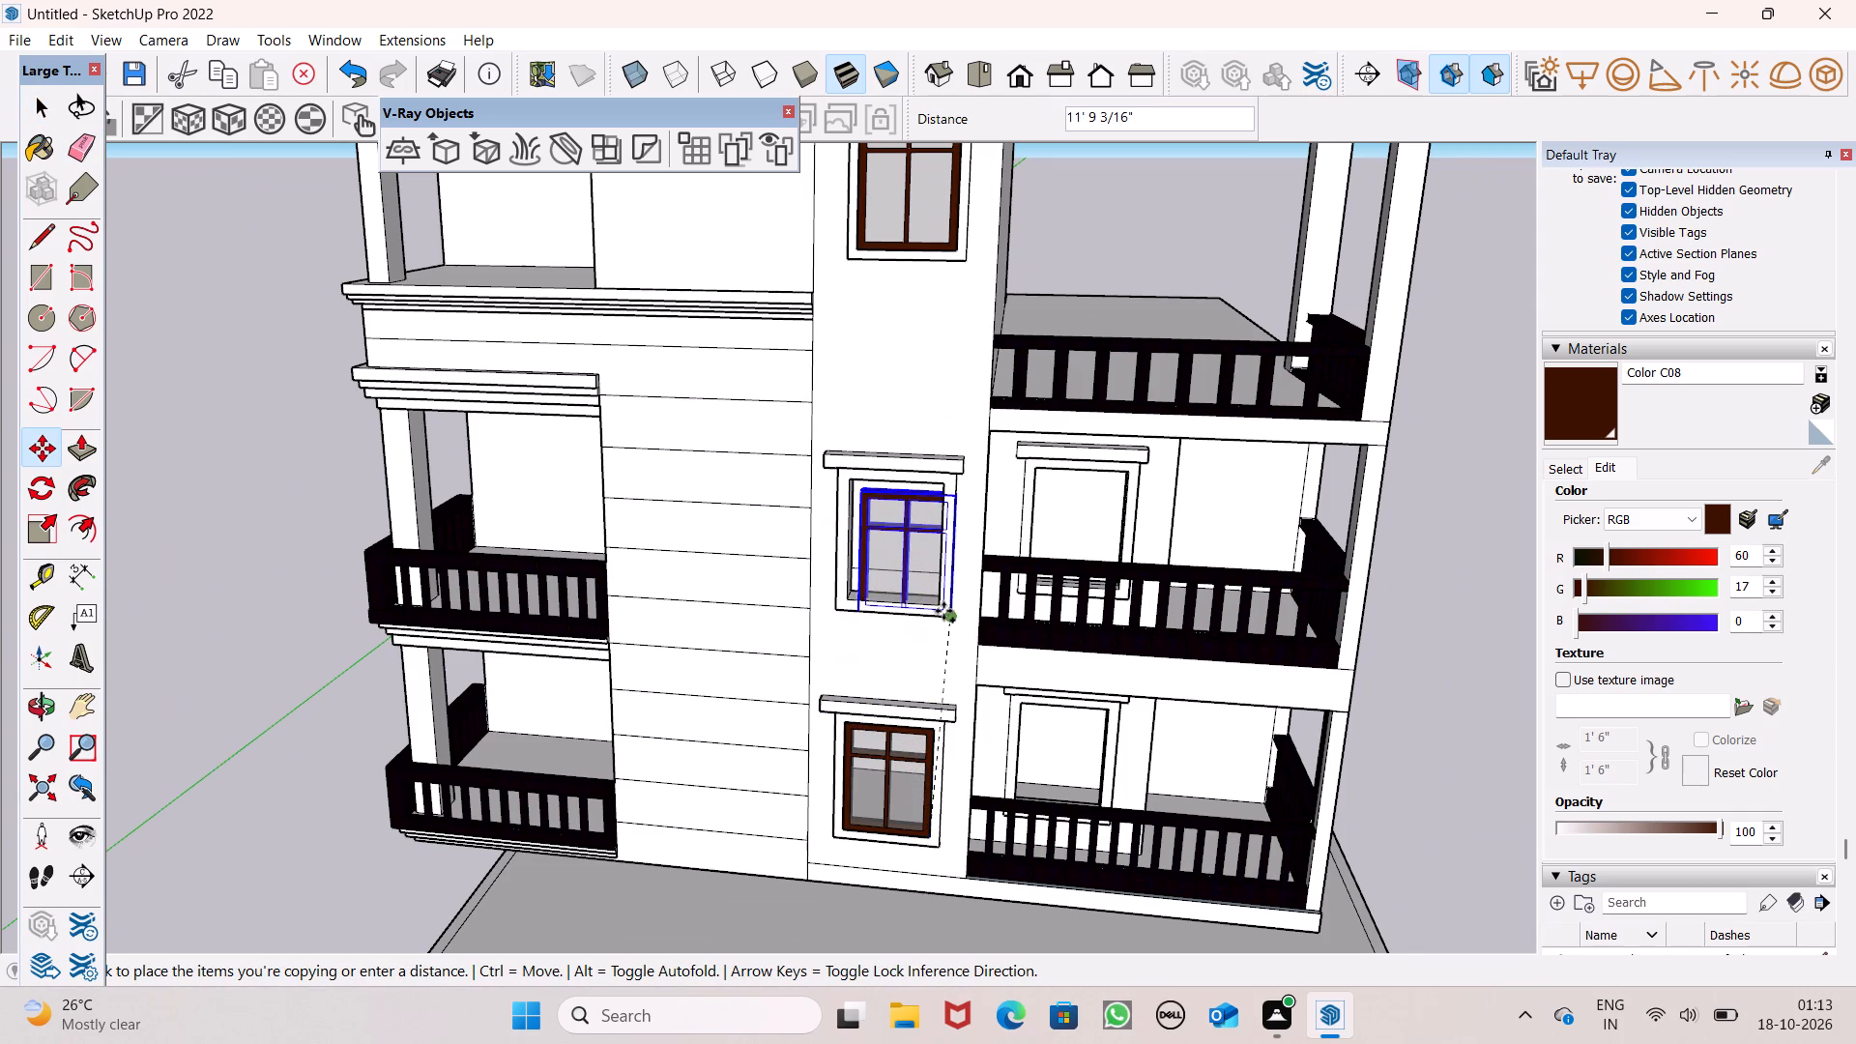
drag(943, 611, 942, 610)
key(space)
click(258, 708)
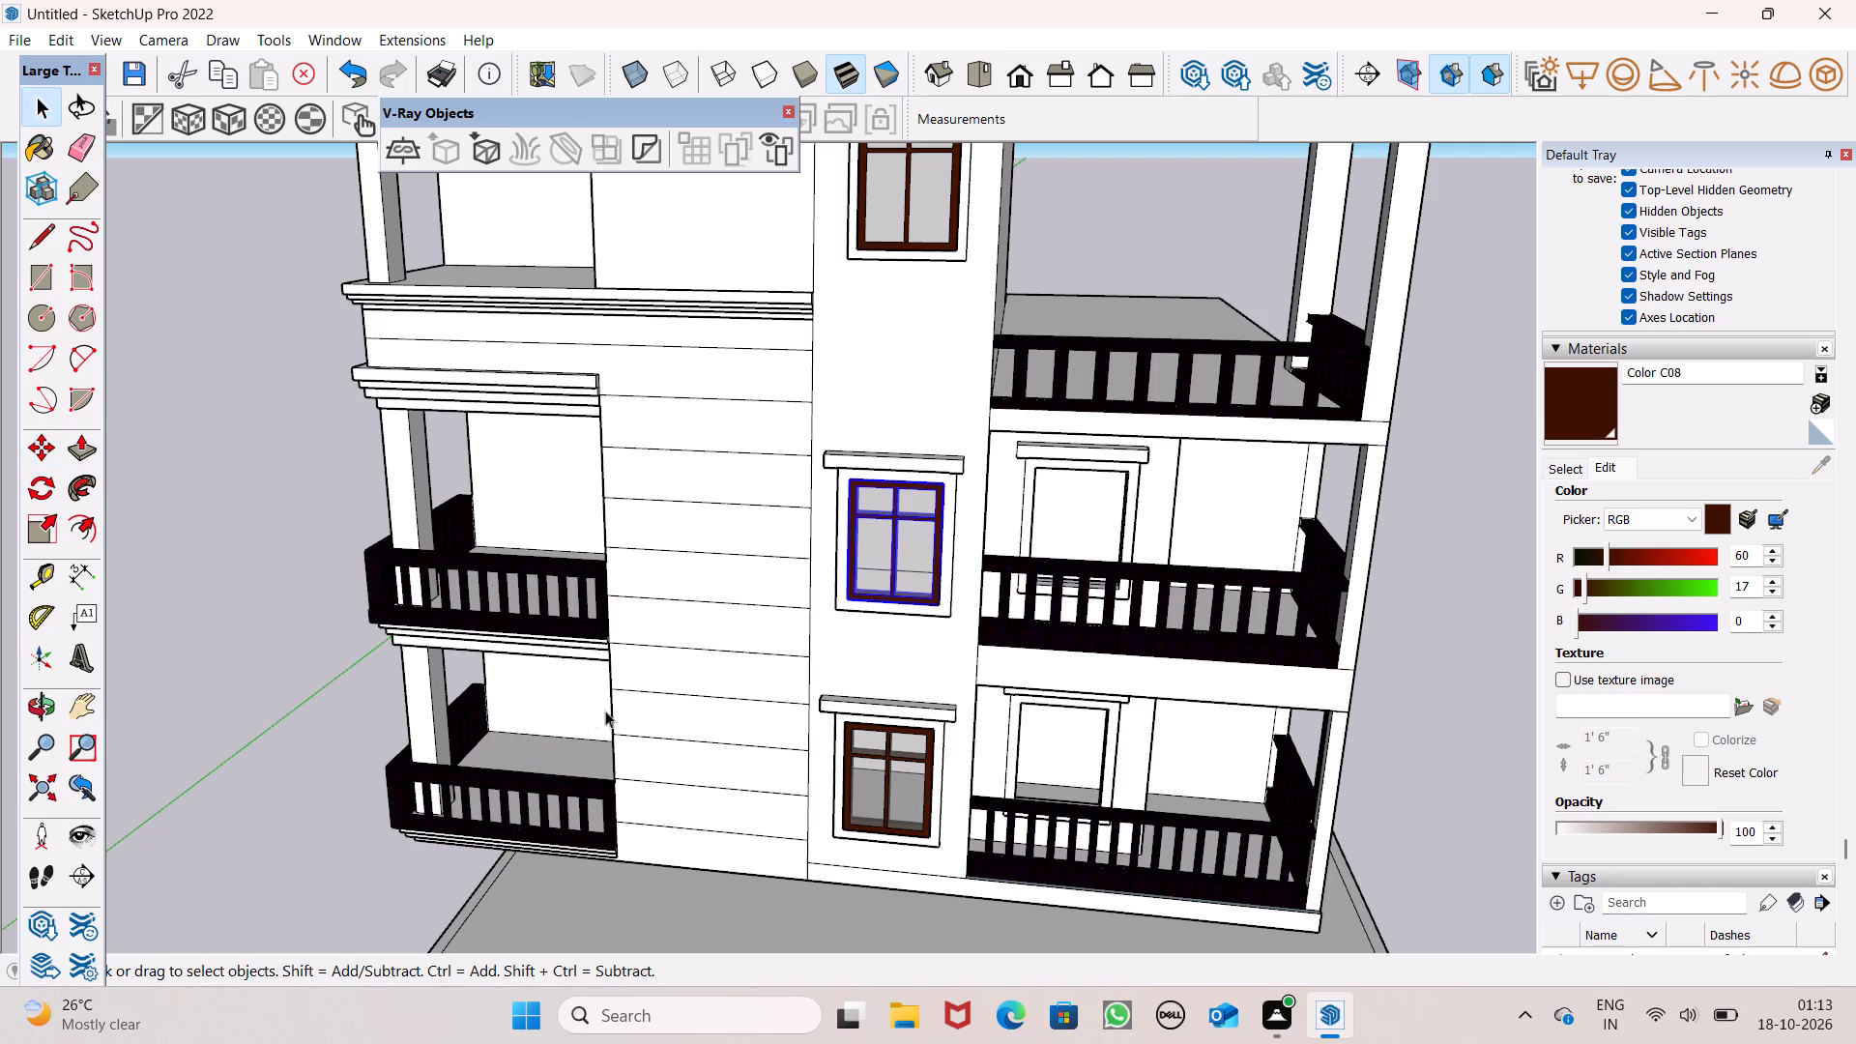
Copy the middle four-pane window across to the window opening behind the adjacent balcony on the same floor.
scroll(658, 725, down, 4)
middle_drag(678, 731, 584, 746)
scroll(845, 681, up, 6)
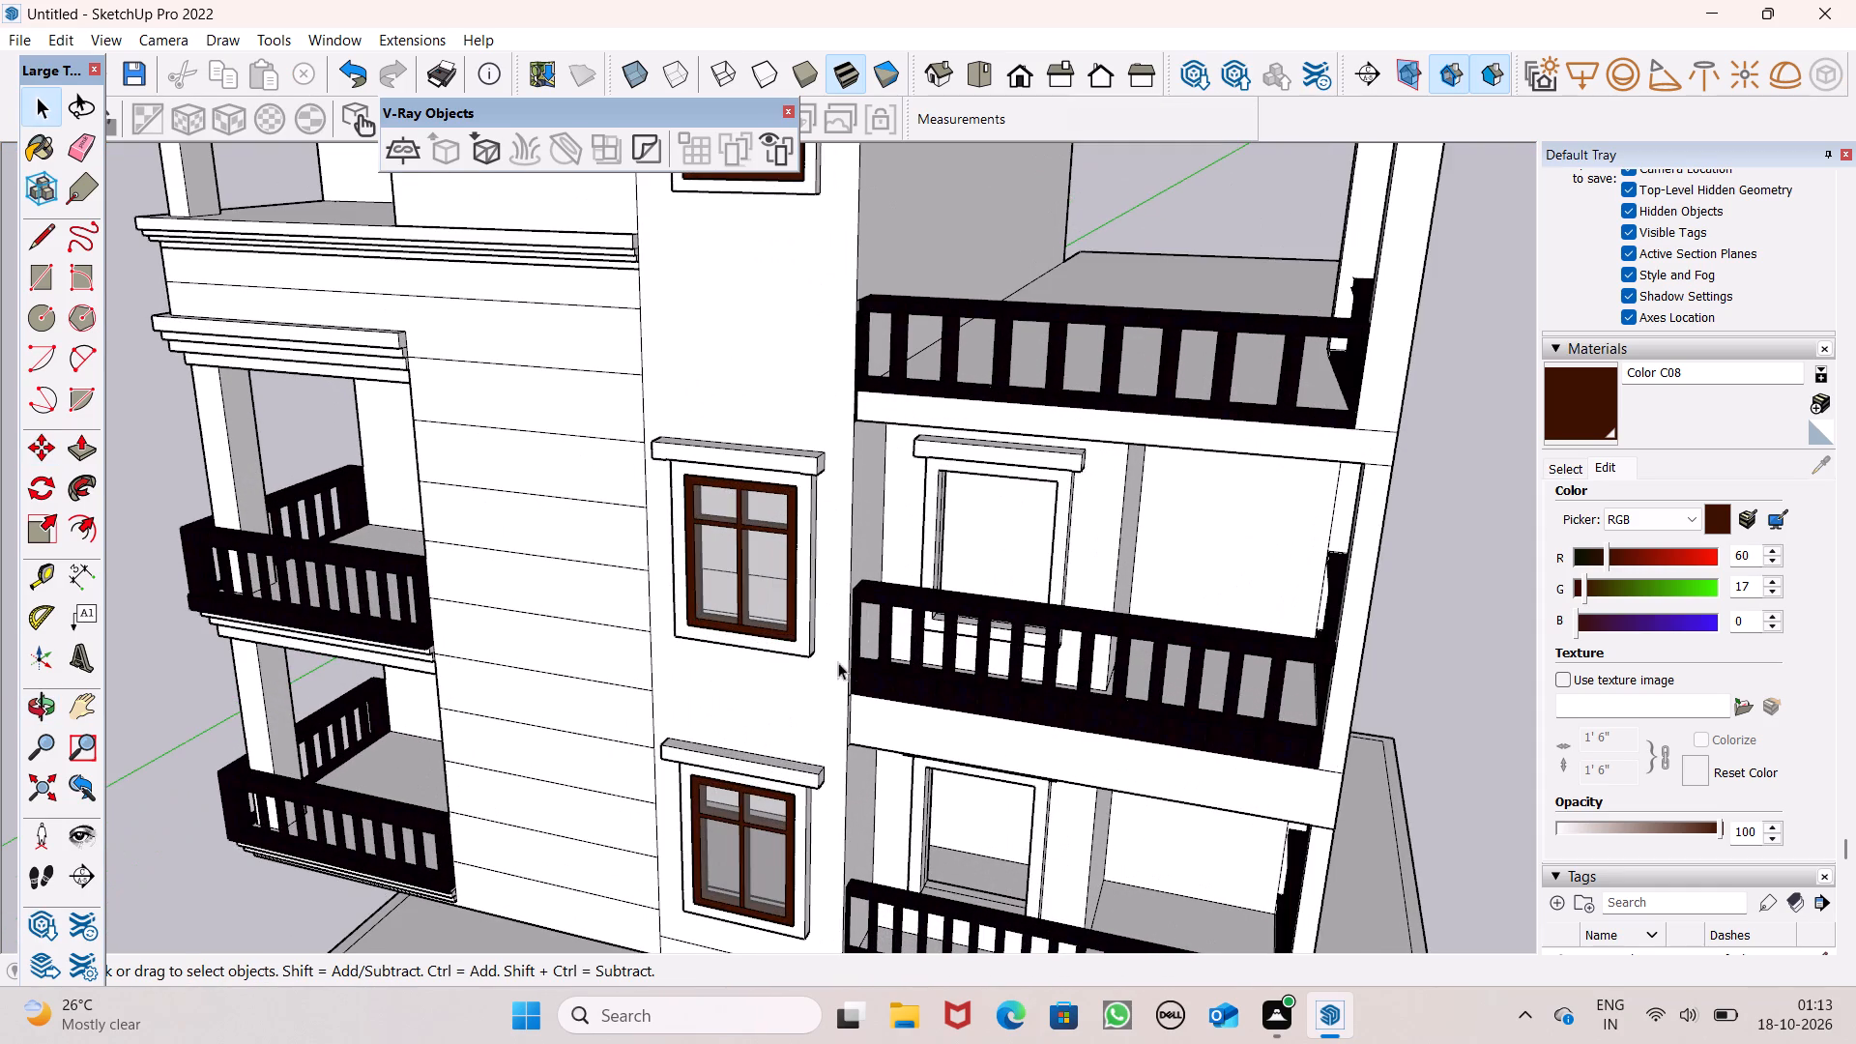
click(775, 621)
key(m)
key(Return)
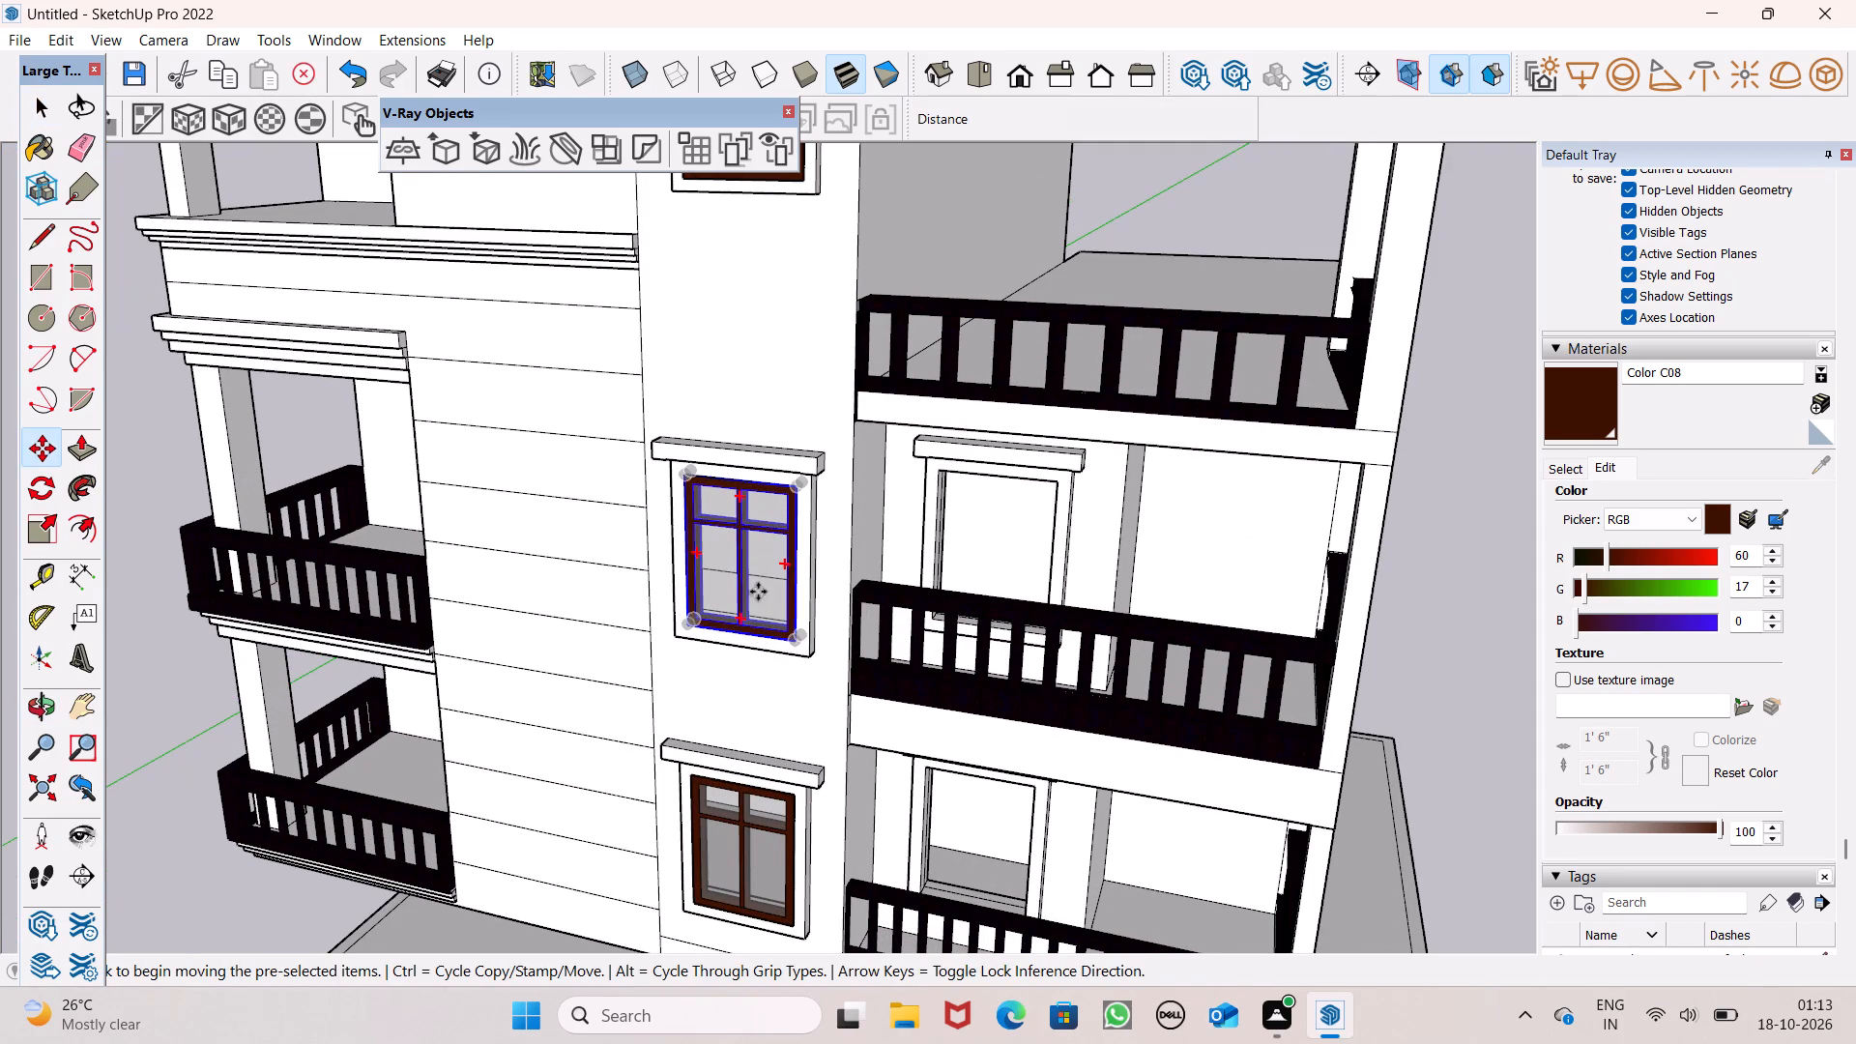
drag(789, 641, 806, 641)
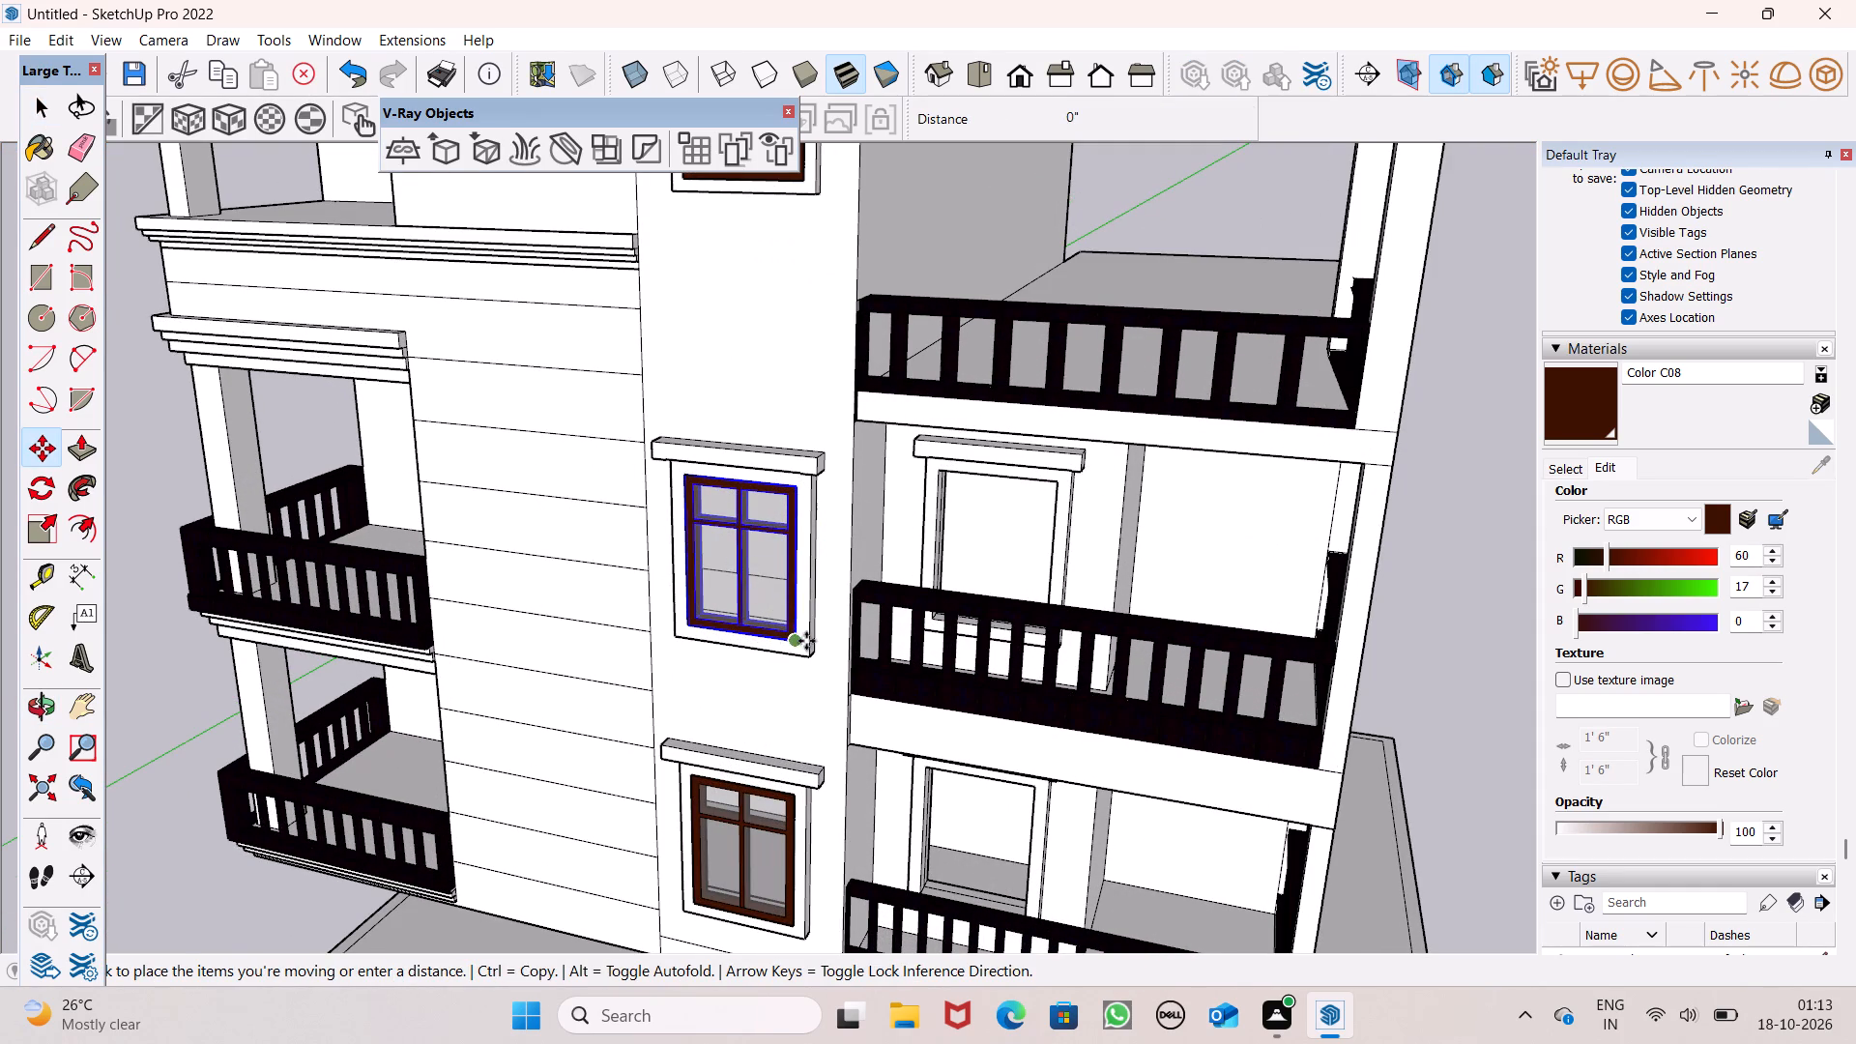
drag(806, 641, 1045, 572)
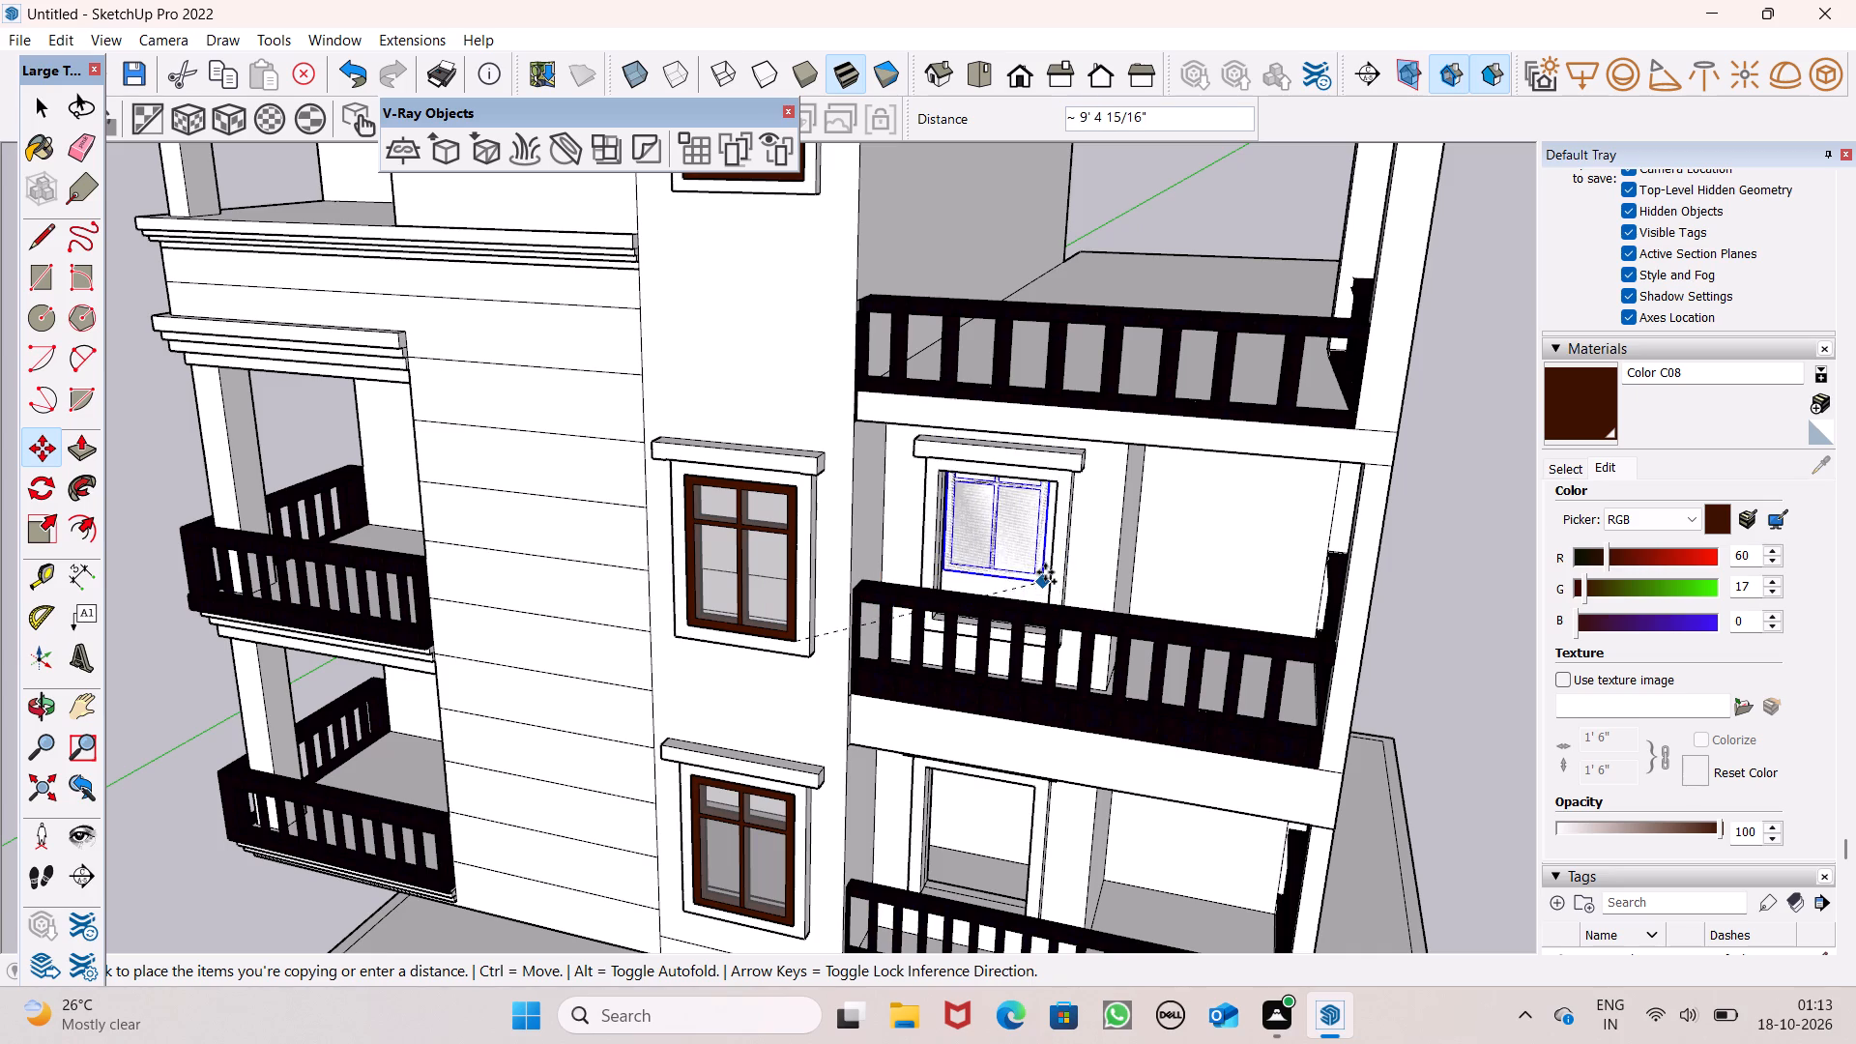
drag(1045, 572, 1045, 574)
Move the copied balcony window down to align its lower corner with the opening's lower corner.
middle_drag(1039, 590, 1013, 715)
scroll(1007, 714, up, 1)
scroll(1038, 638, up, 7)
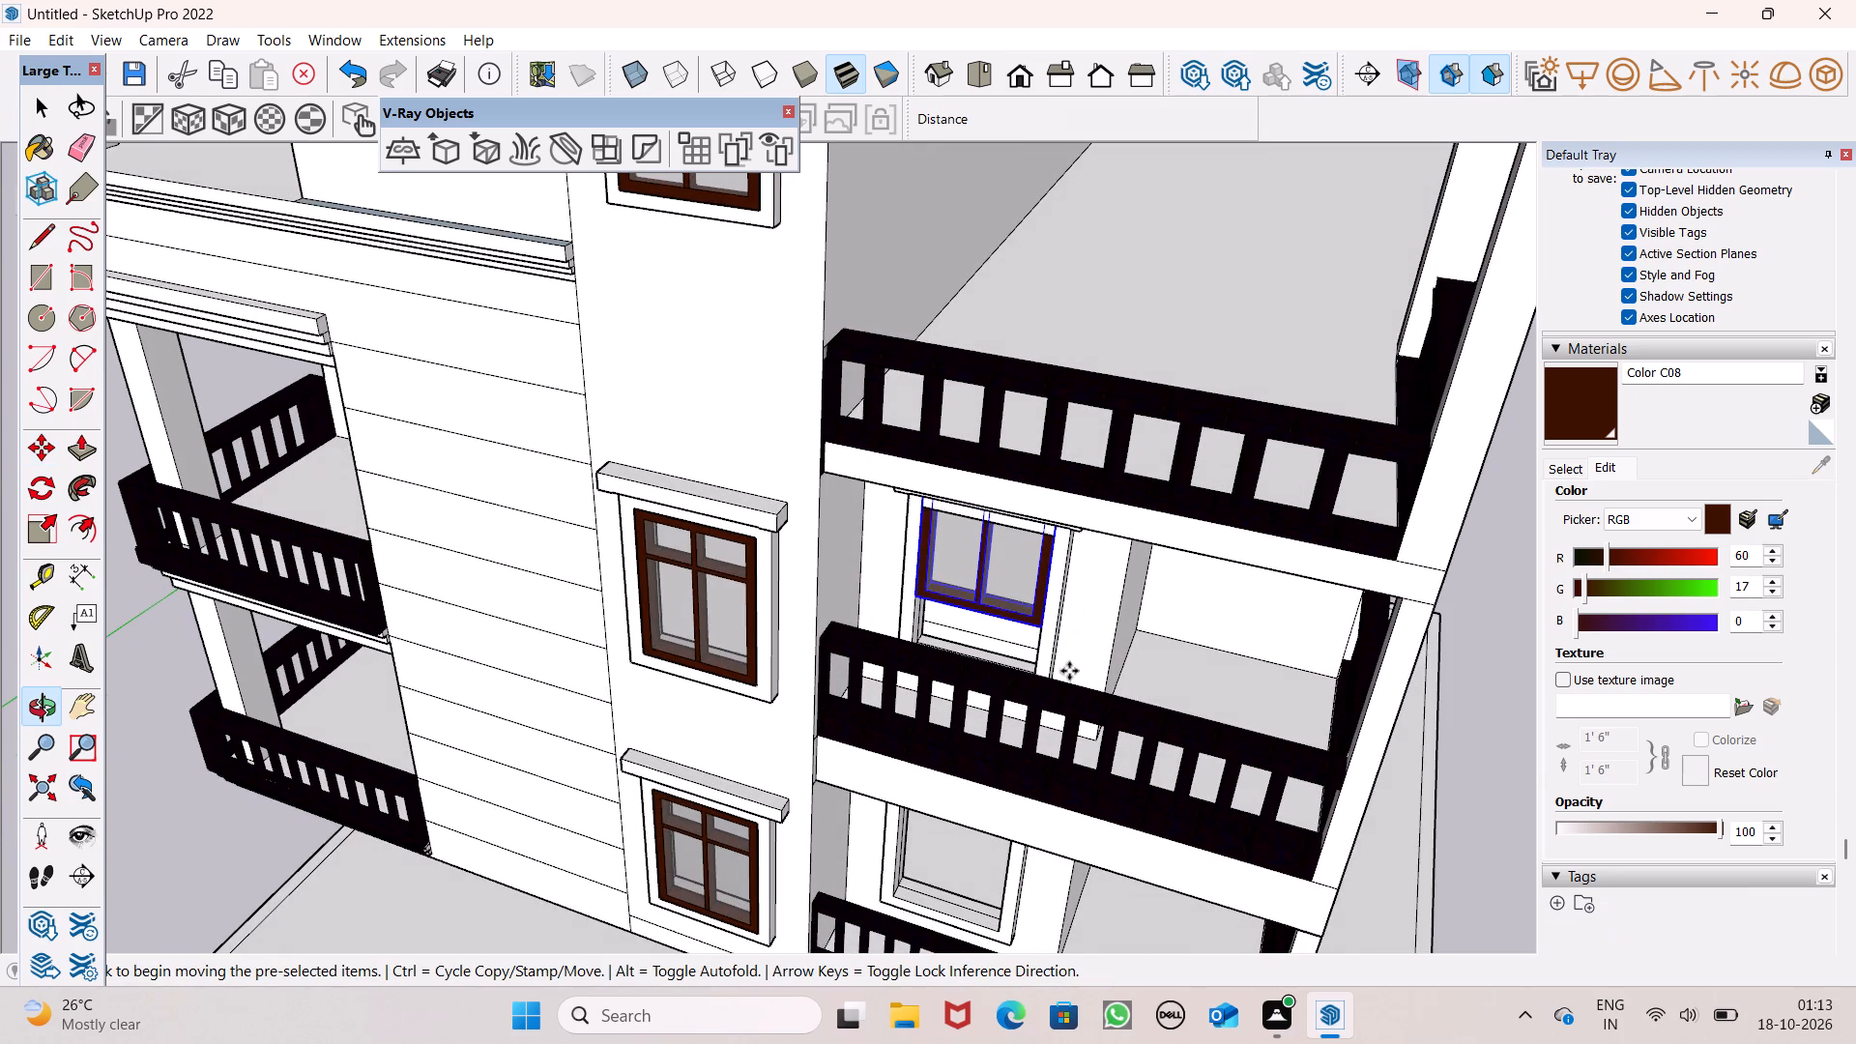
scroll(1070, 671, up, 6)
scroll(1141, 582, down, 4)
middle_drag(1133, 627, 1145, 746)
scroll(1129, 633, up, 1)
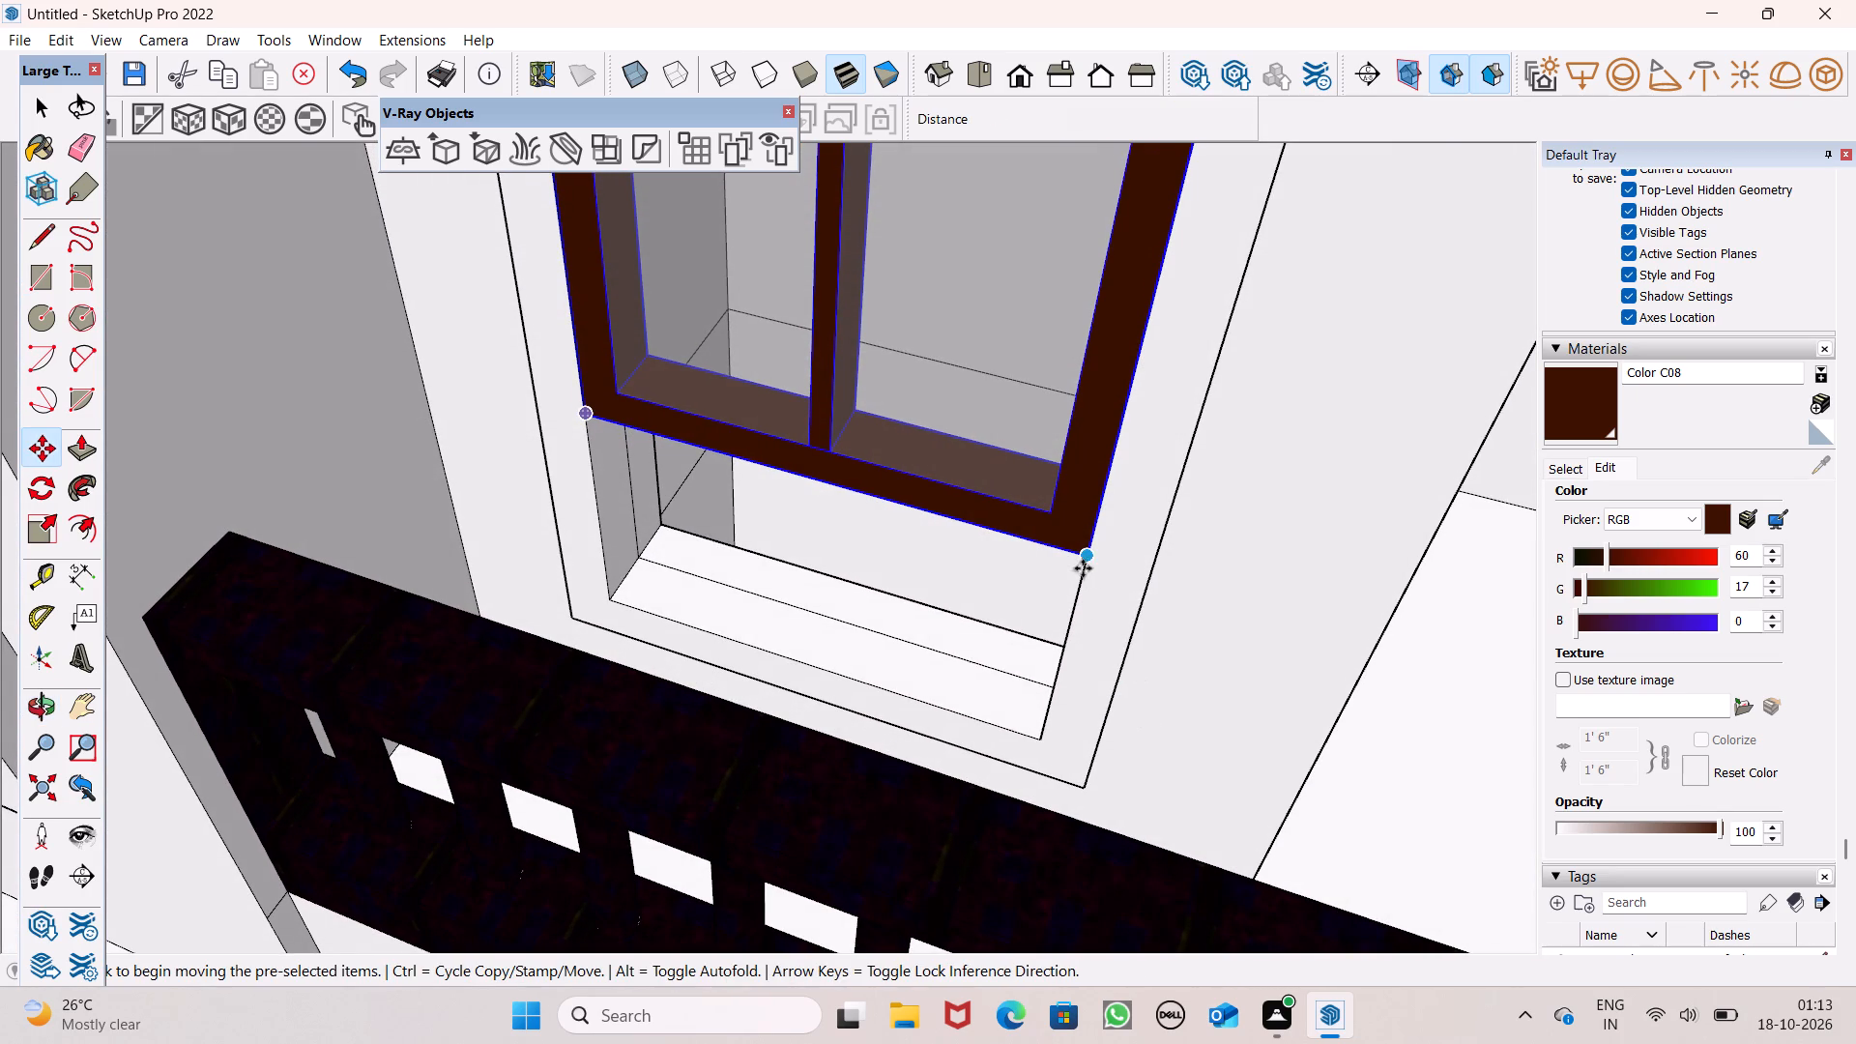
drag(1086, 560, 1042, 728)
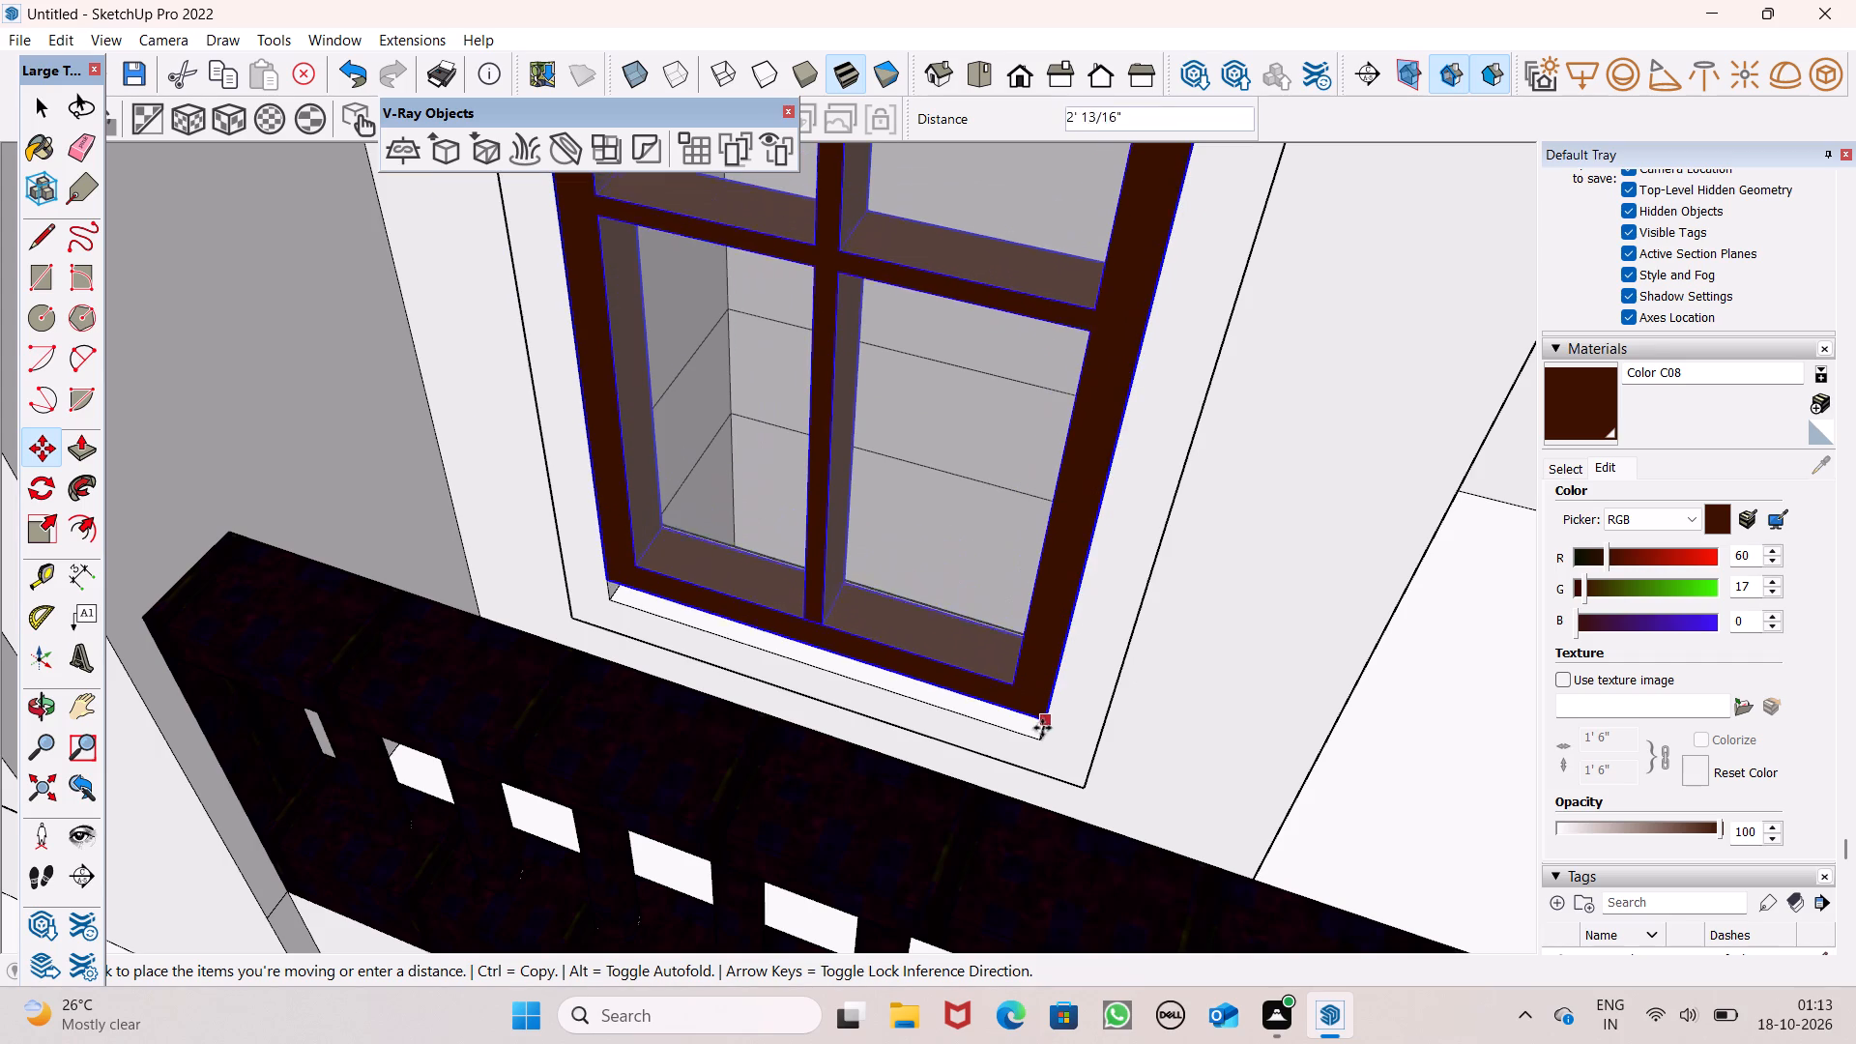
drag(1042, 728, 1039, 738)
scroll(1011, 642, down, 6)
key(space)
Copy the fitted balcony window down to the window opening behind the lower balcony.
scroll(1048, 580, down, 5)
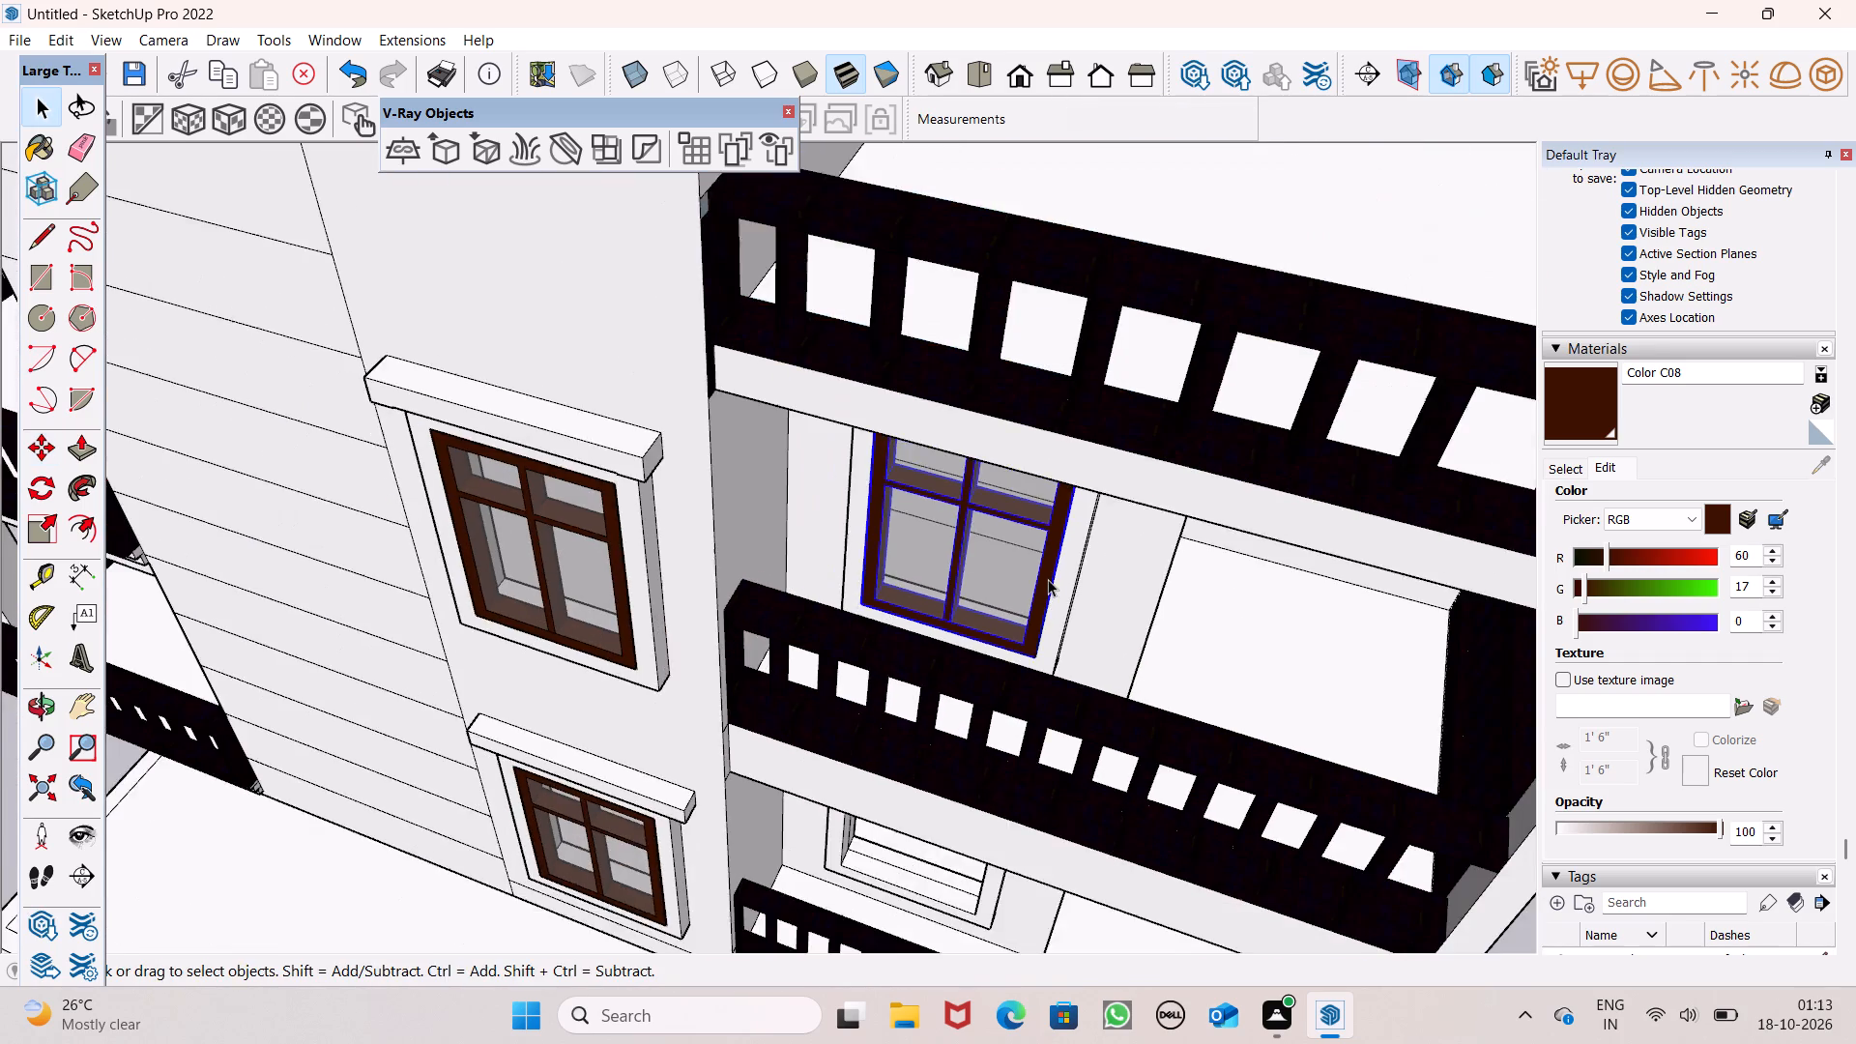
middle_drag(1042, 565, 995, 370)
scroll(1006, 343, down, 5)
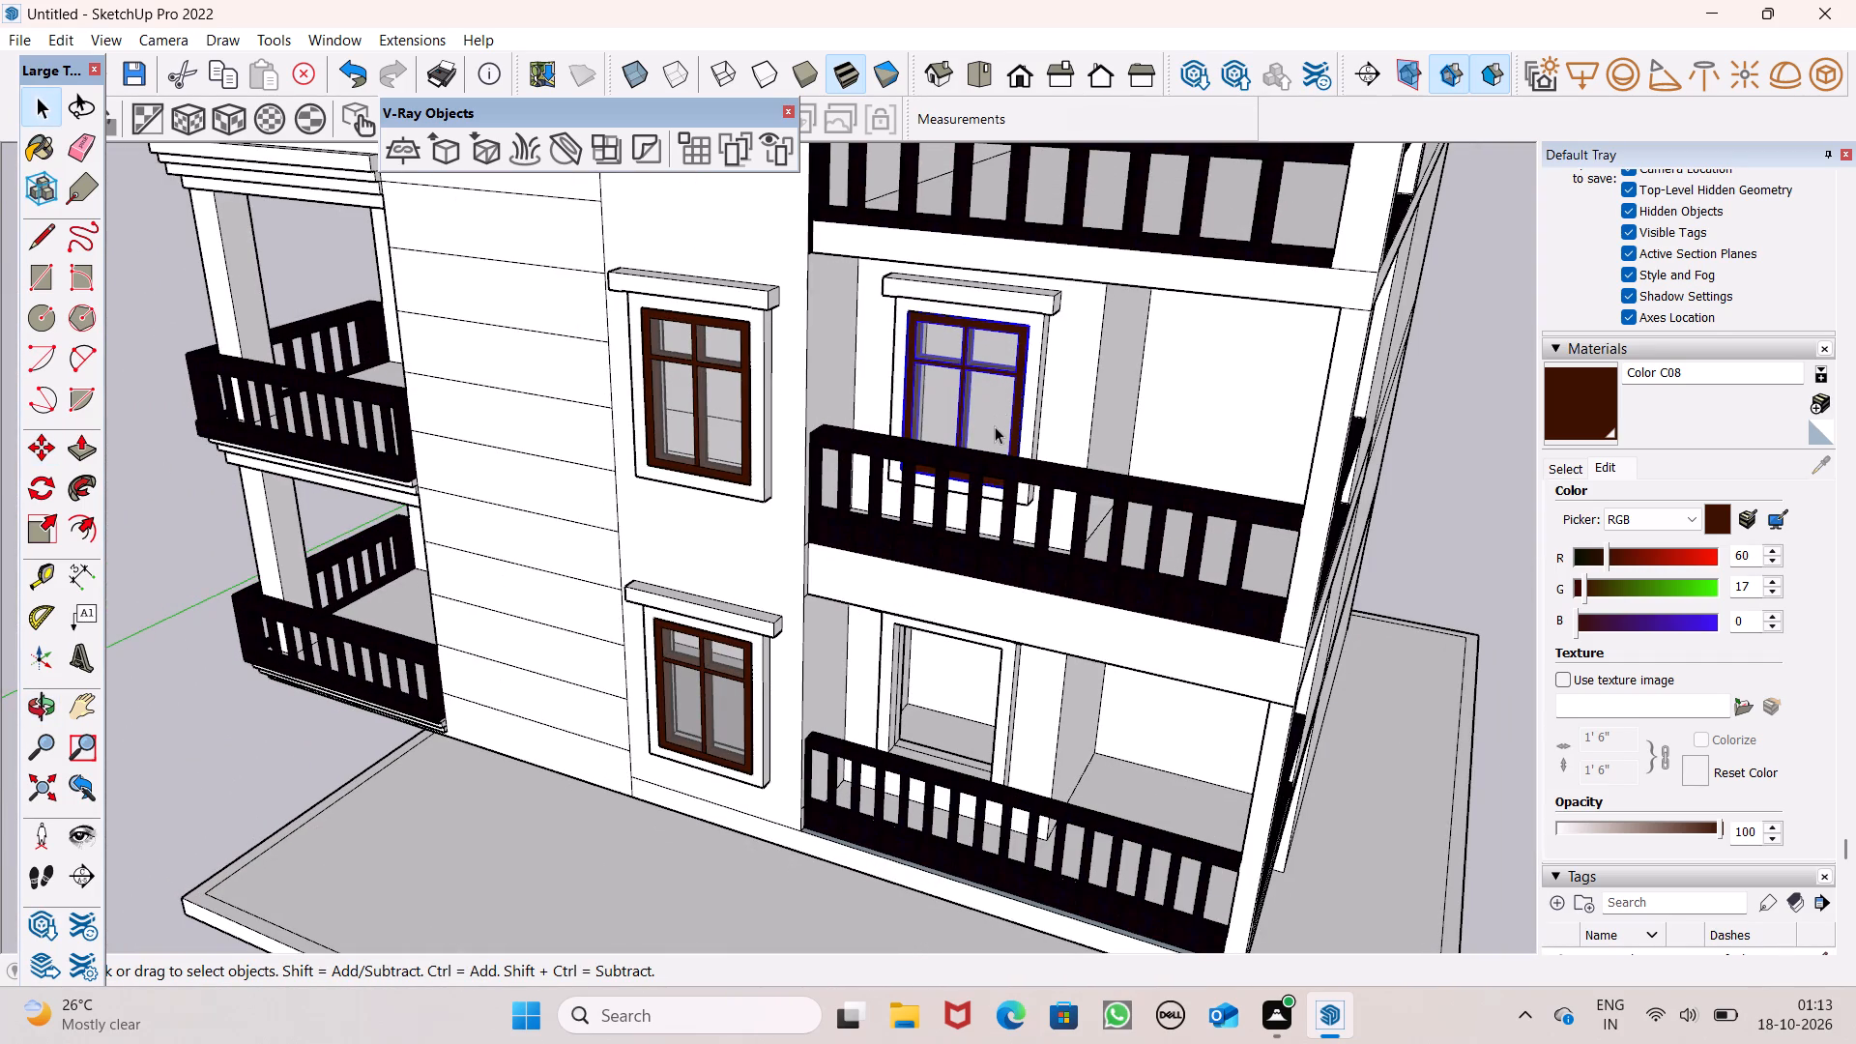
key(m)
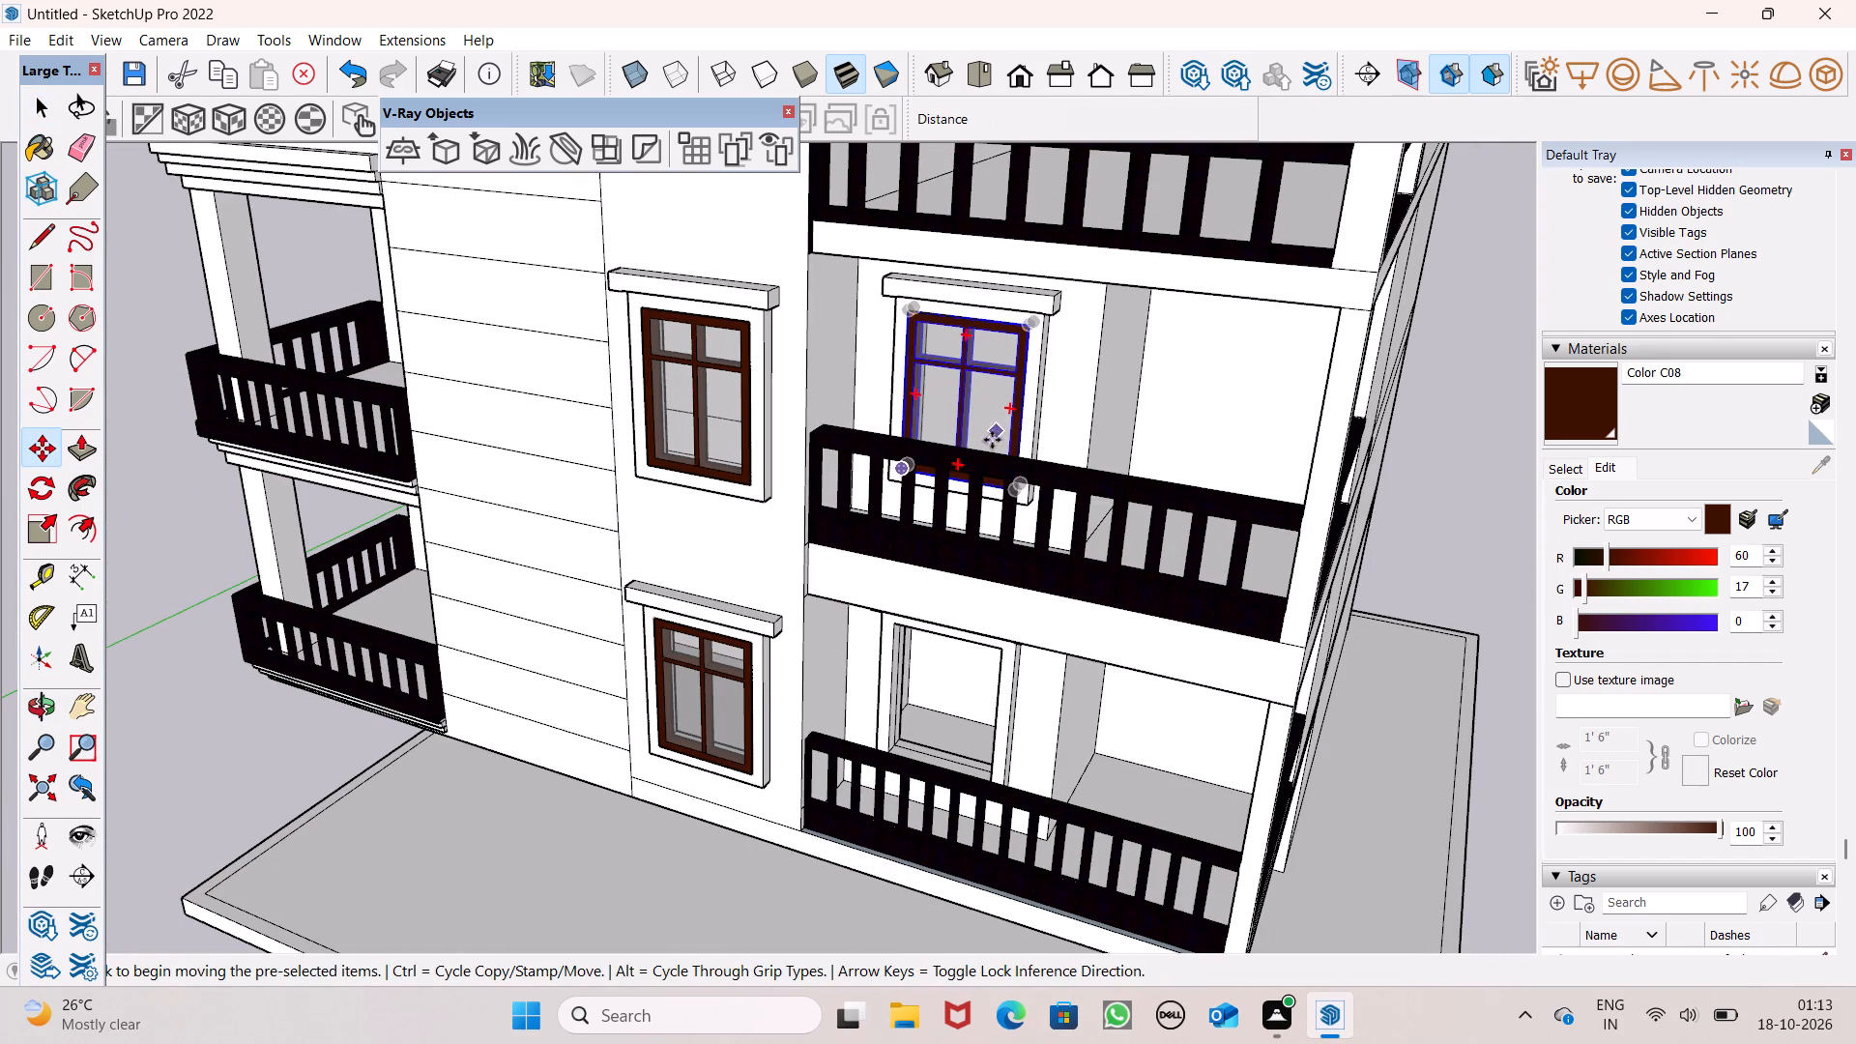
drag(1017, 494, 1029, 574)
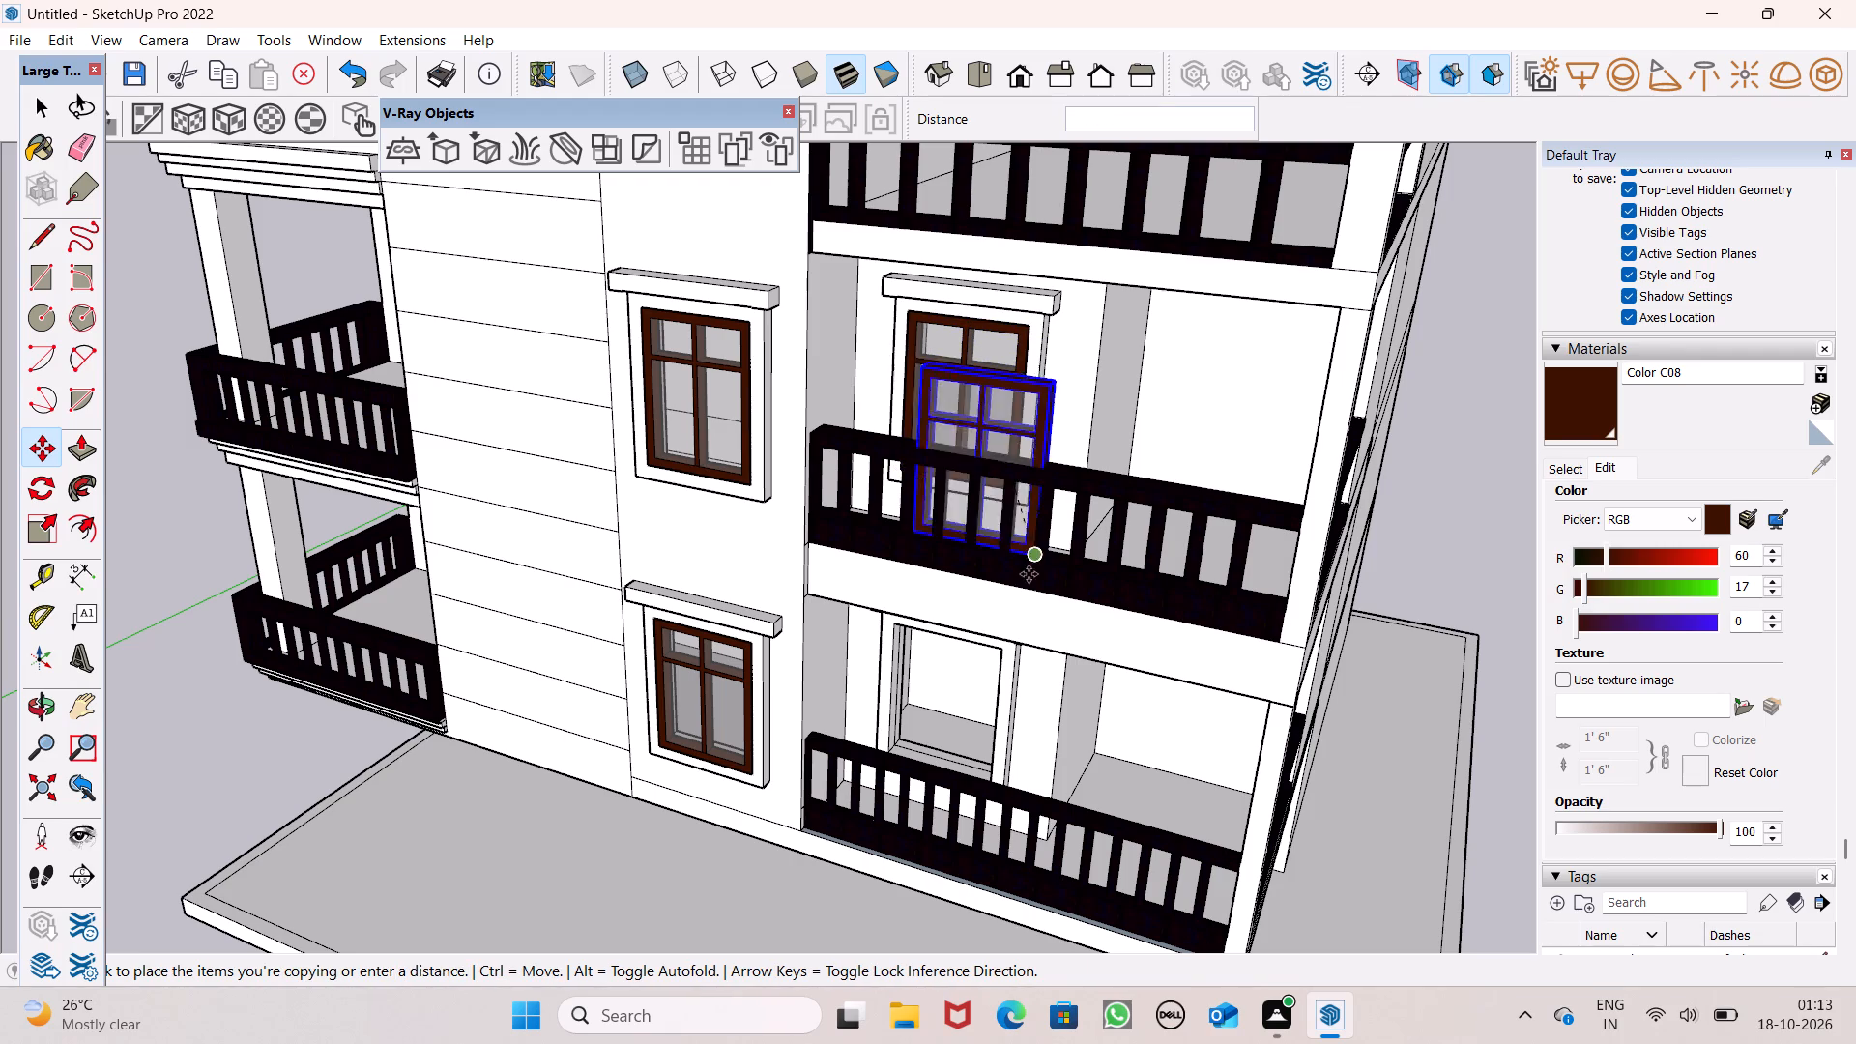
drag(1029, 574, 996, 778)
click(996, 778)
Move the lower balcony window so its bottom corner meets the opening's bottom corner, flush within the wall.
scroll(1007, 758, up, 6)
middle_drag(1005, 772, 996, 855)
scroll(989, 867, up, 9)
middle_drag(996, 855, 996, 867)
click(961, 770)
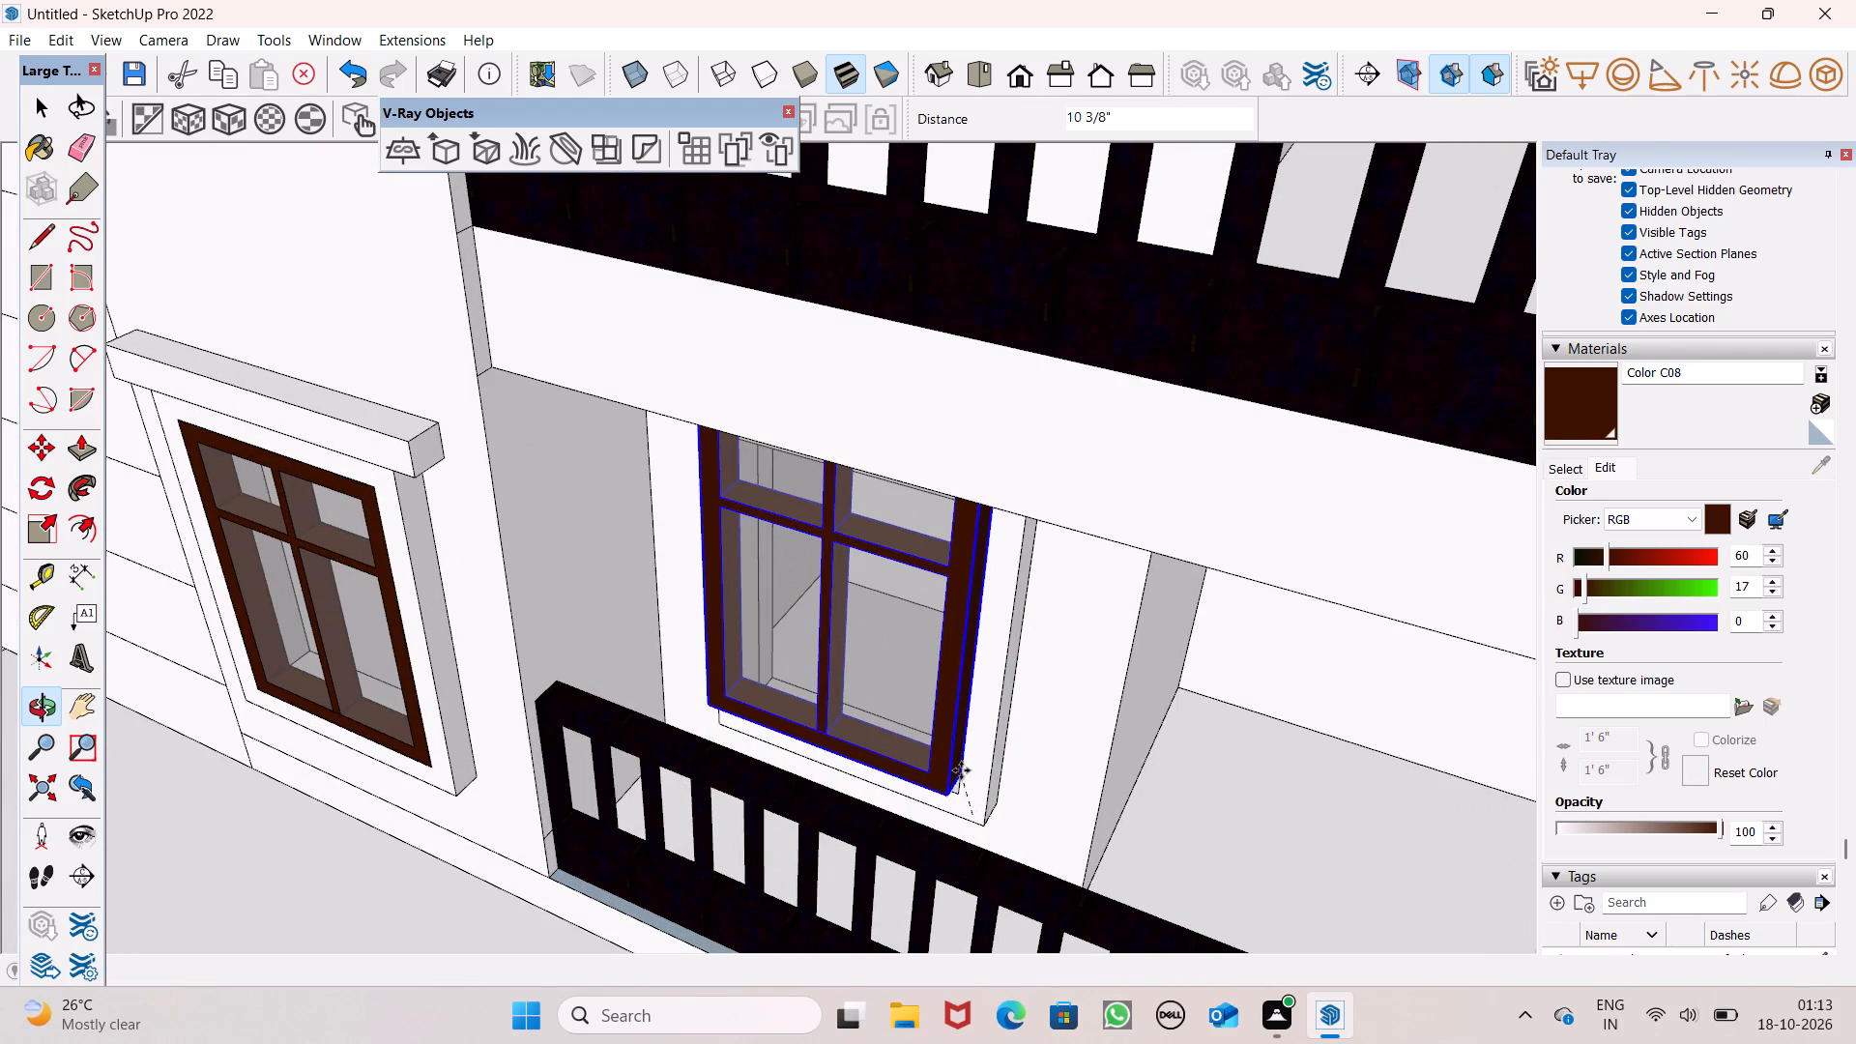
drag(943, 798, 958, 794)
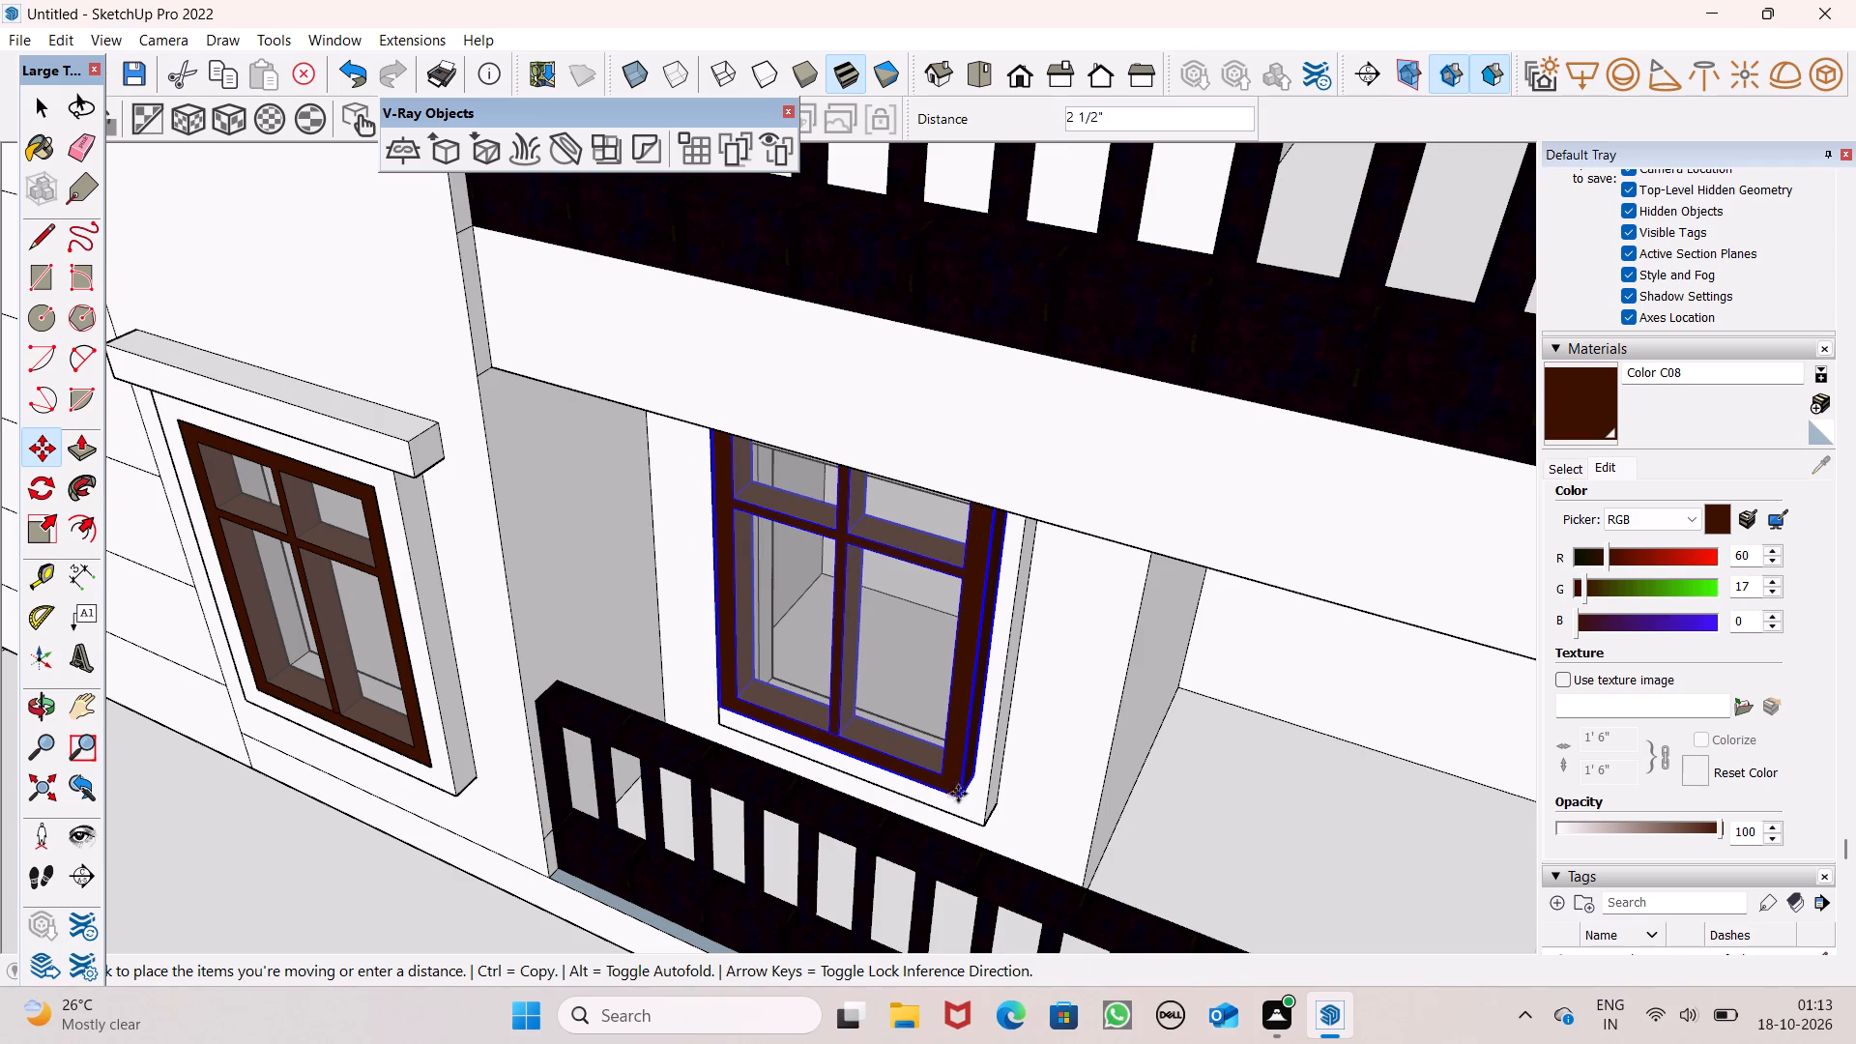
drag(958, 794, 942, 765)
scroll(940, 804, up, 8)
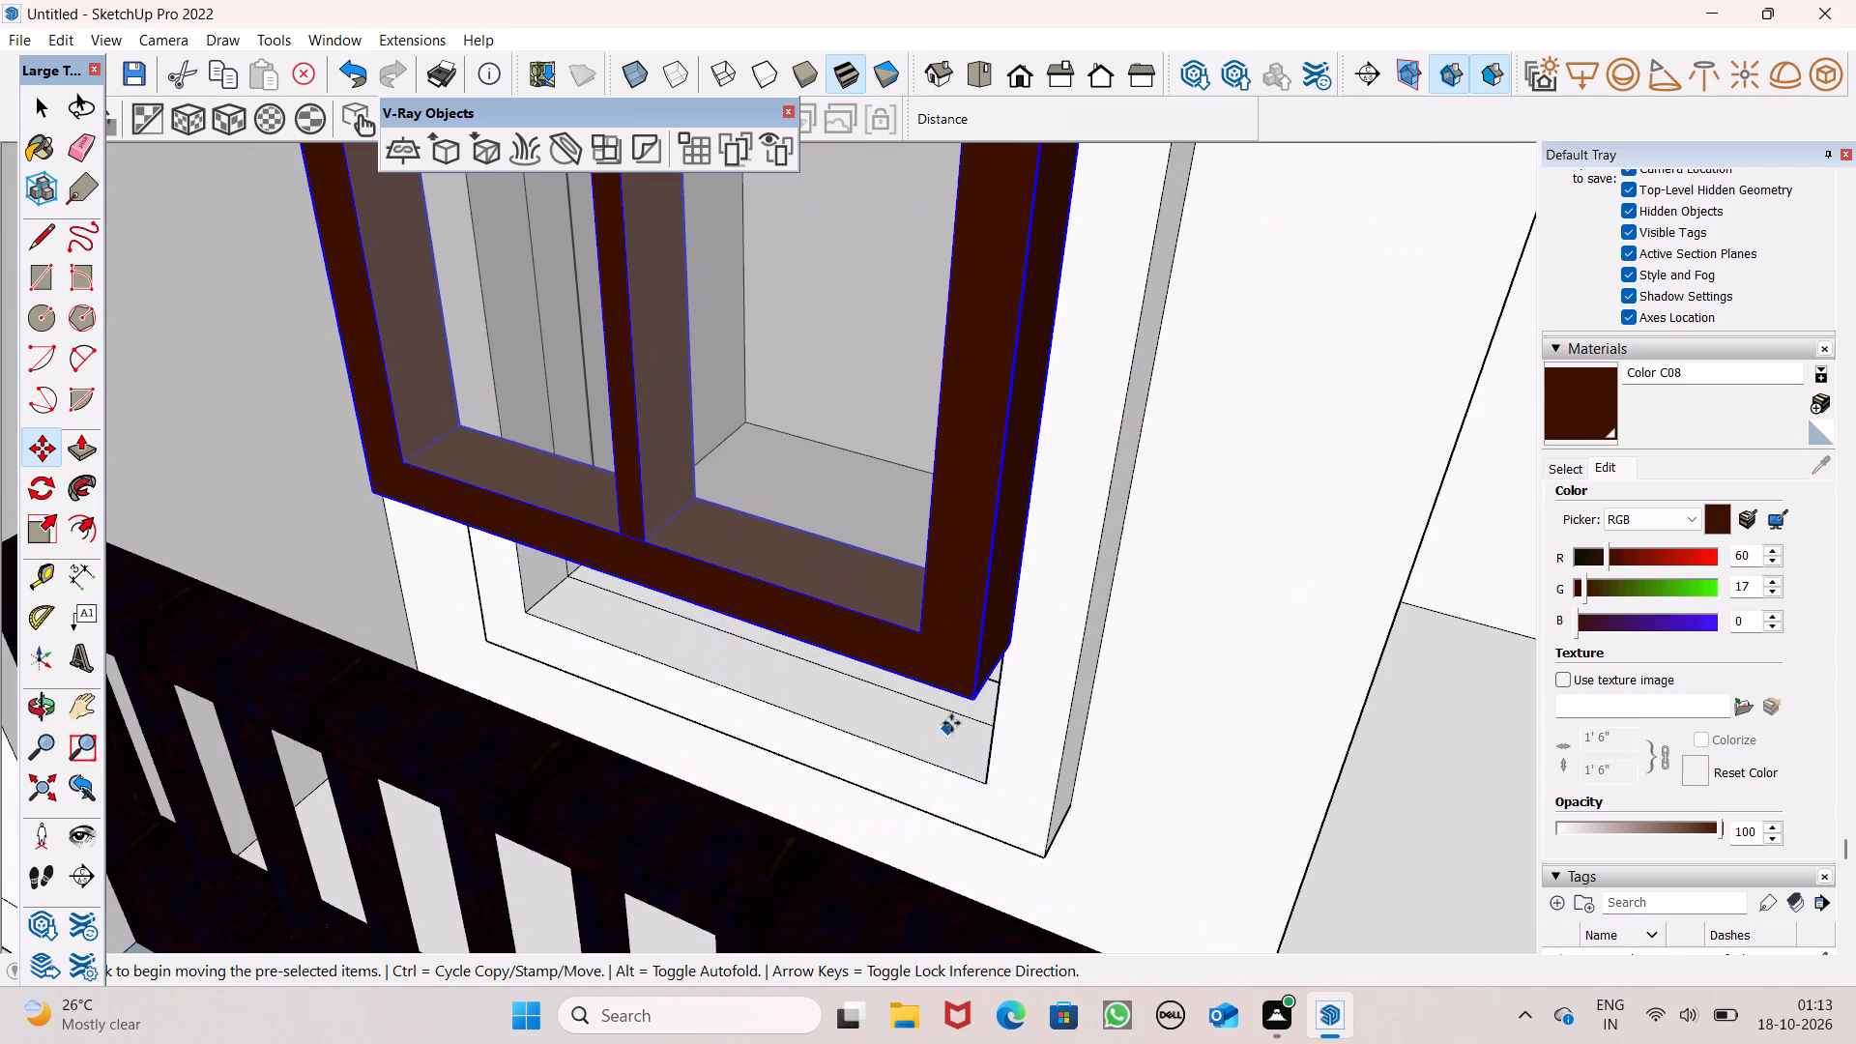
drag(974, 702, 988, 777)
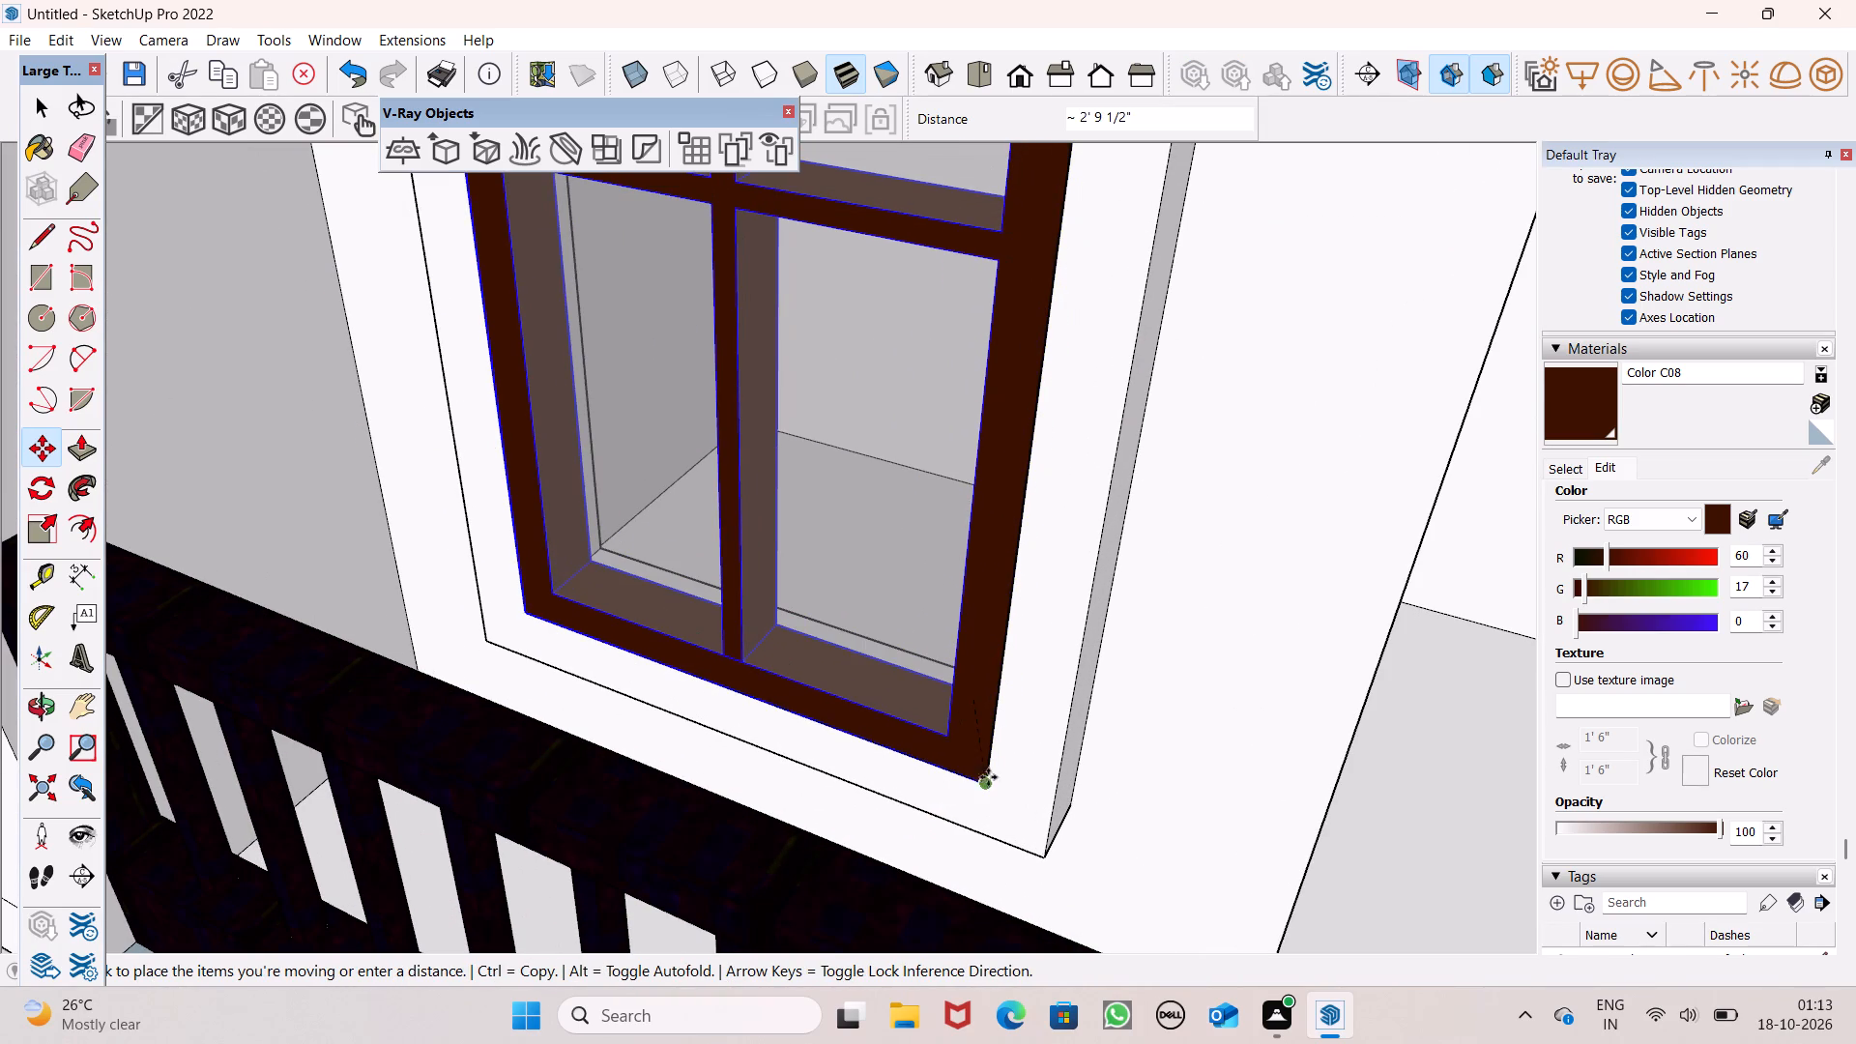
drag(988, 777, 988, 781)
key(space)
scroll(1015, 753, down, 7)
key(space)
Examine the front facade and the windows fitted on each floor, with nothing selected.
scroll(1022, 748, down, 6)
scroll(1044, 664, down, 7)
middle_drag(1040, 676, 1056, 585)
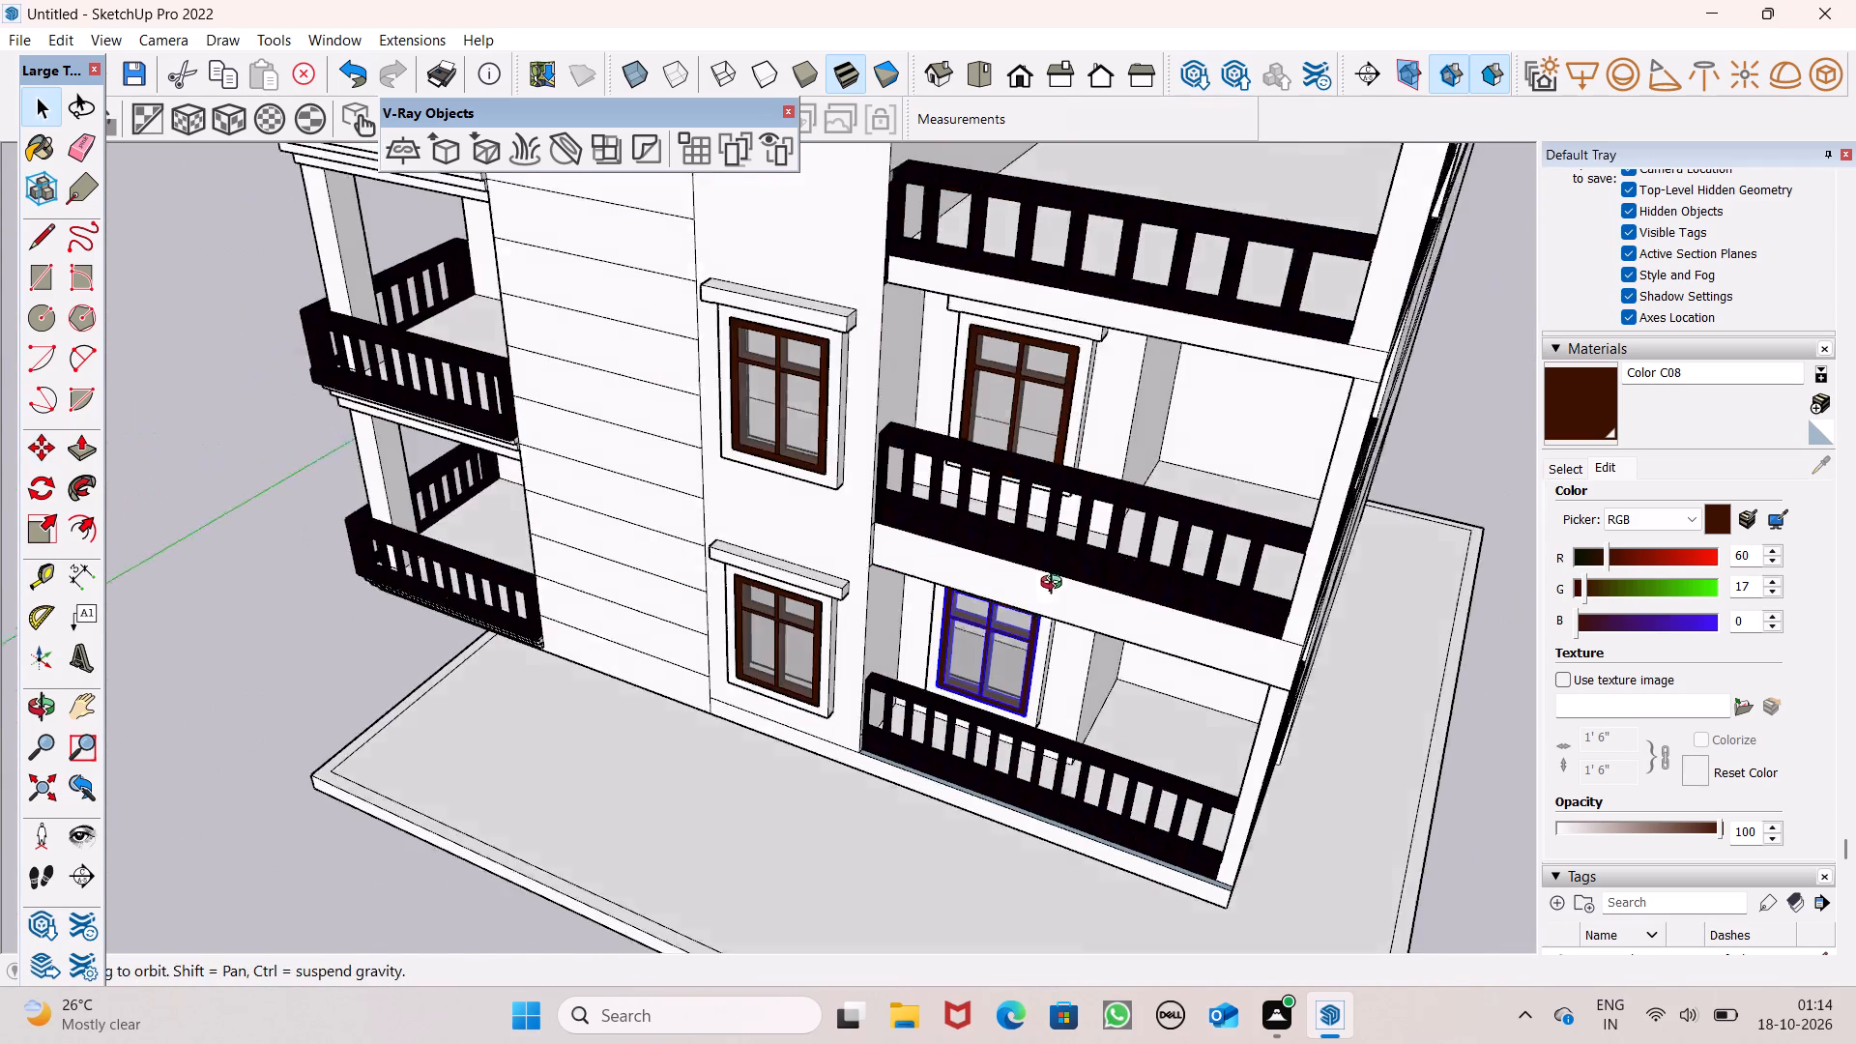
middle_drag(1056, 585, 1067, 536)
scroll(1067, 536, up, 1)
click(100, 755)
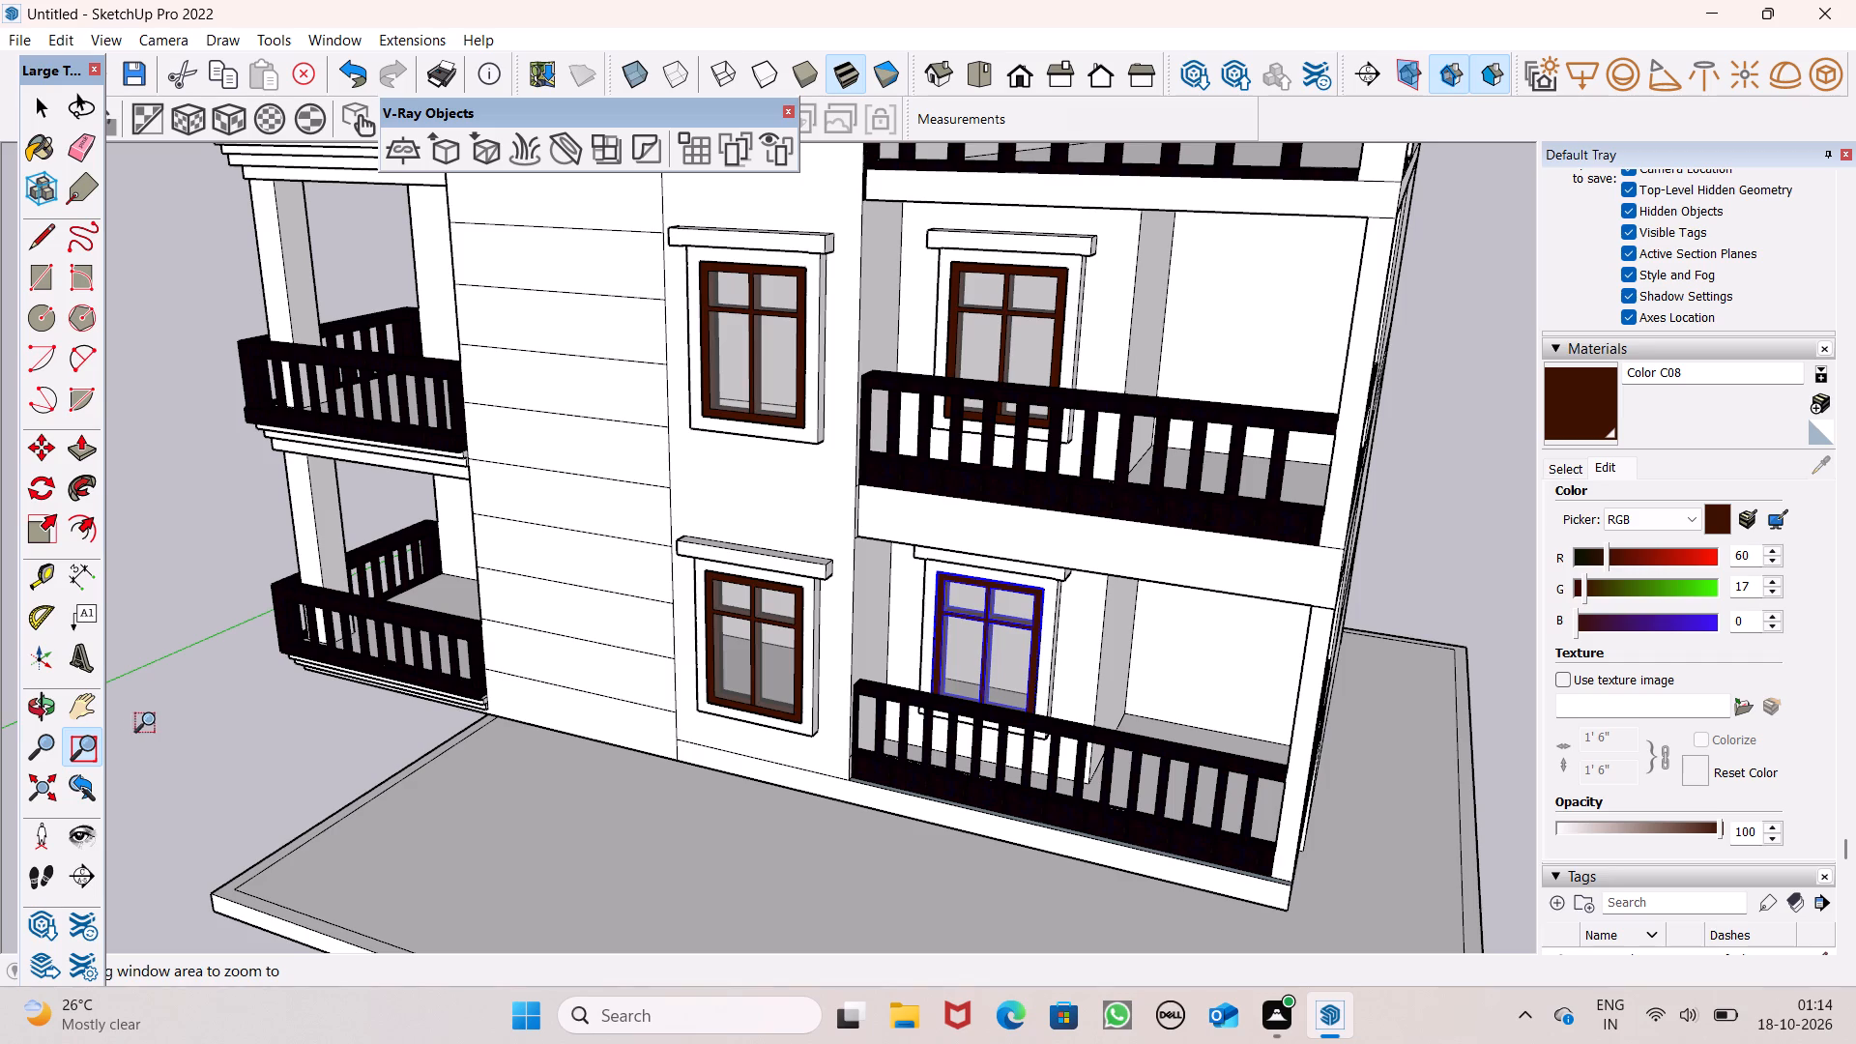
click(164, 711)
key(space)
click(166, 709)
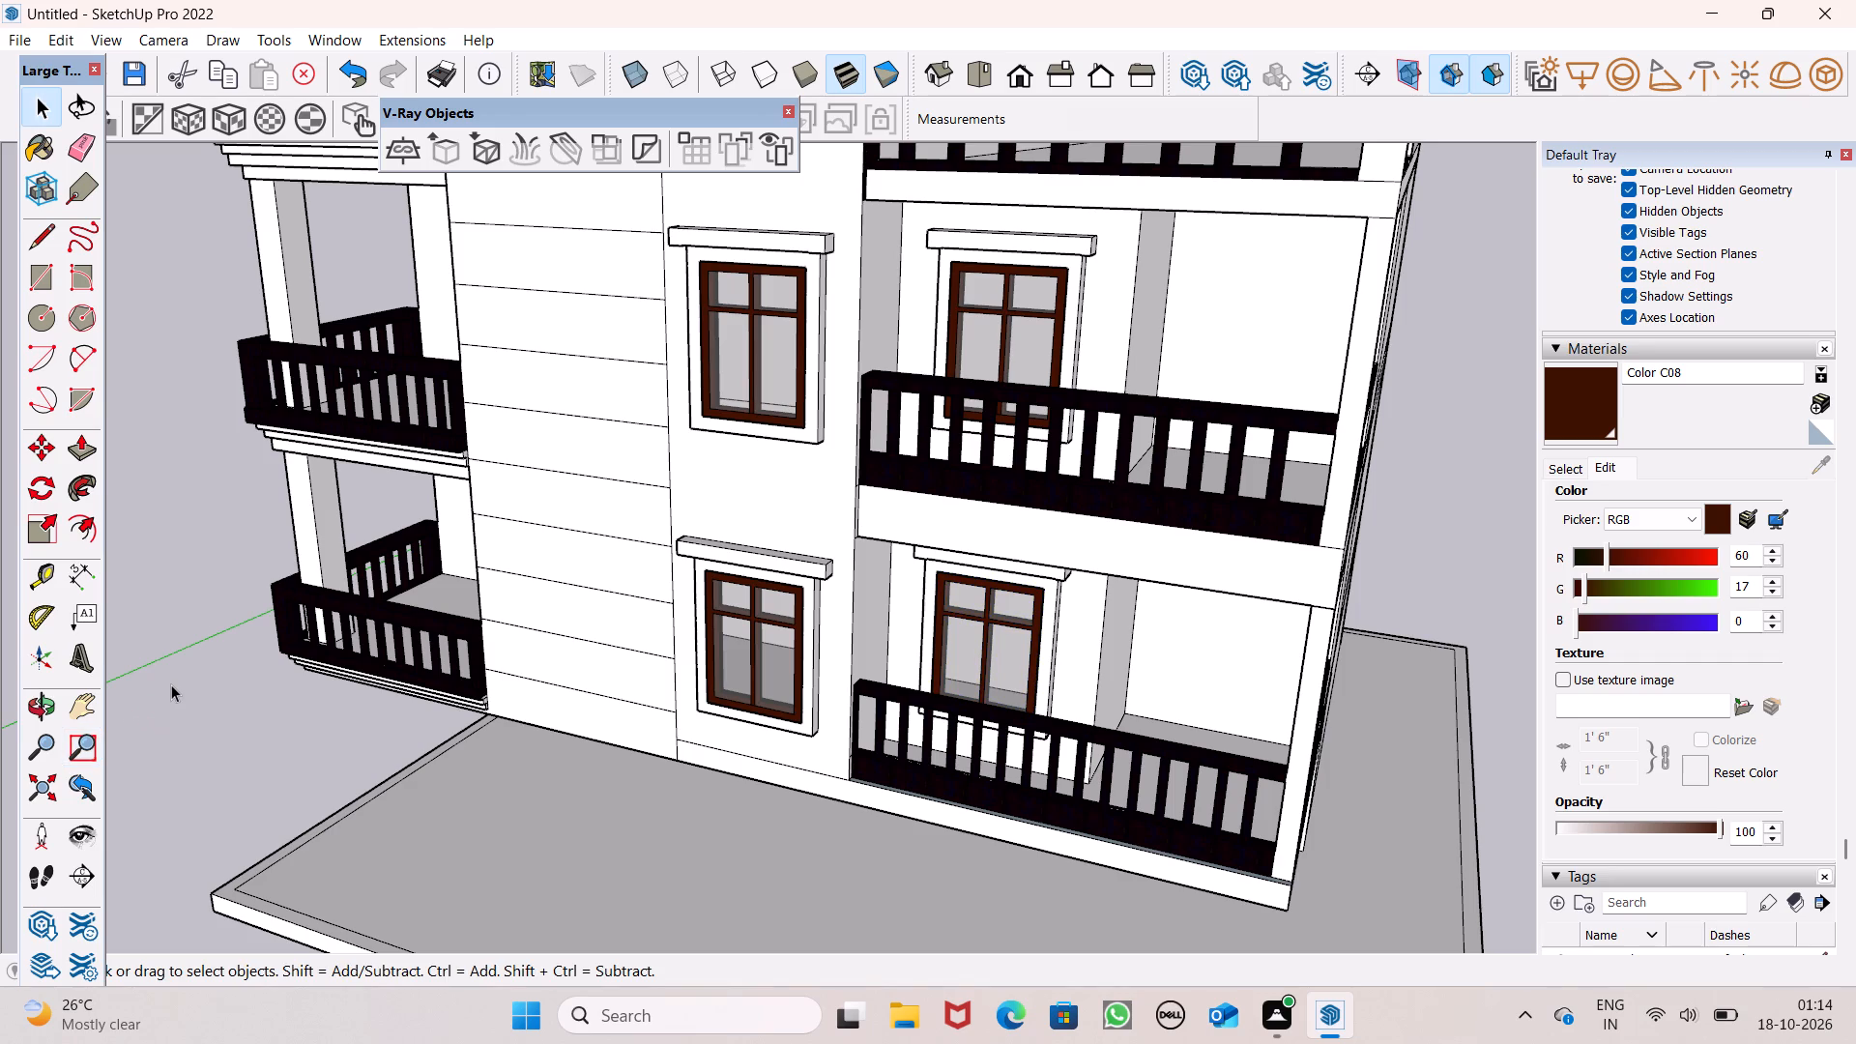
scroll(183, 710, down, 1)
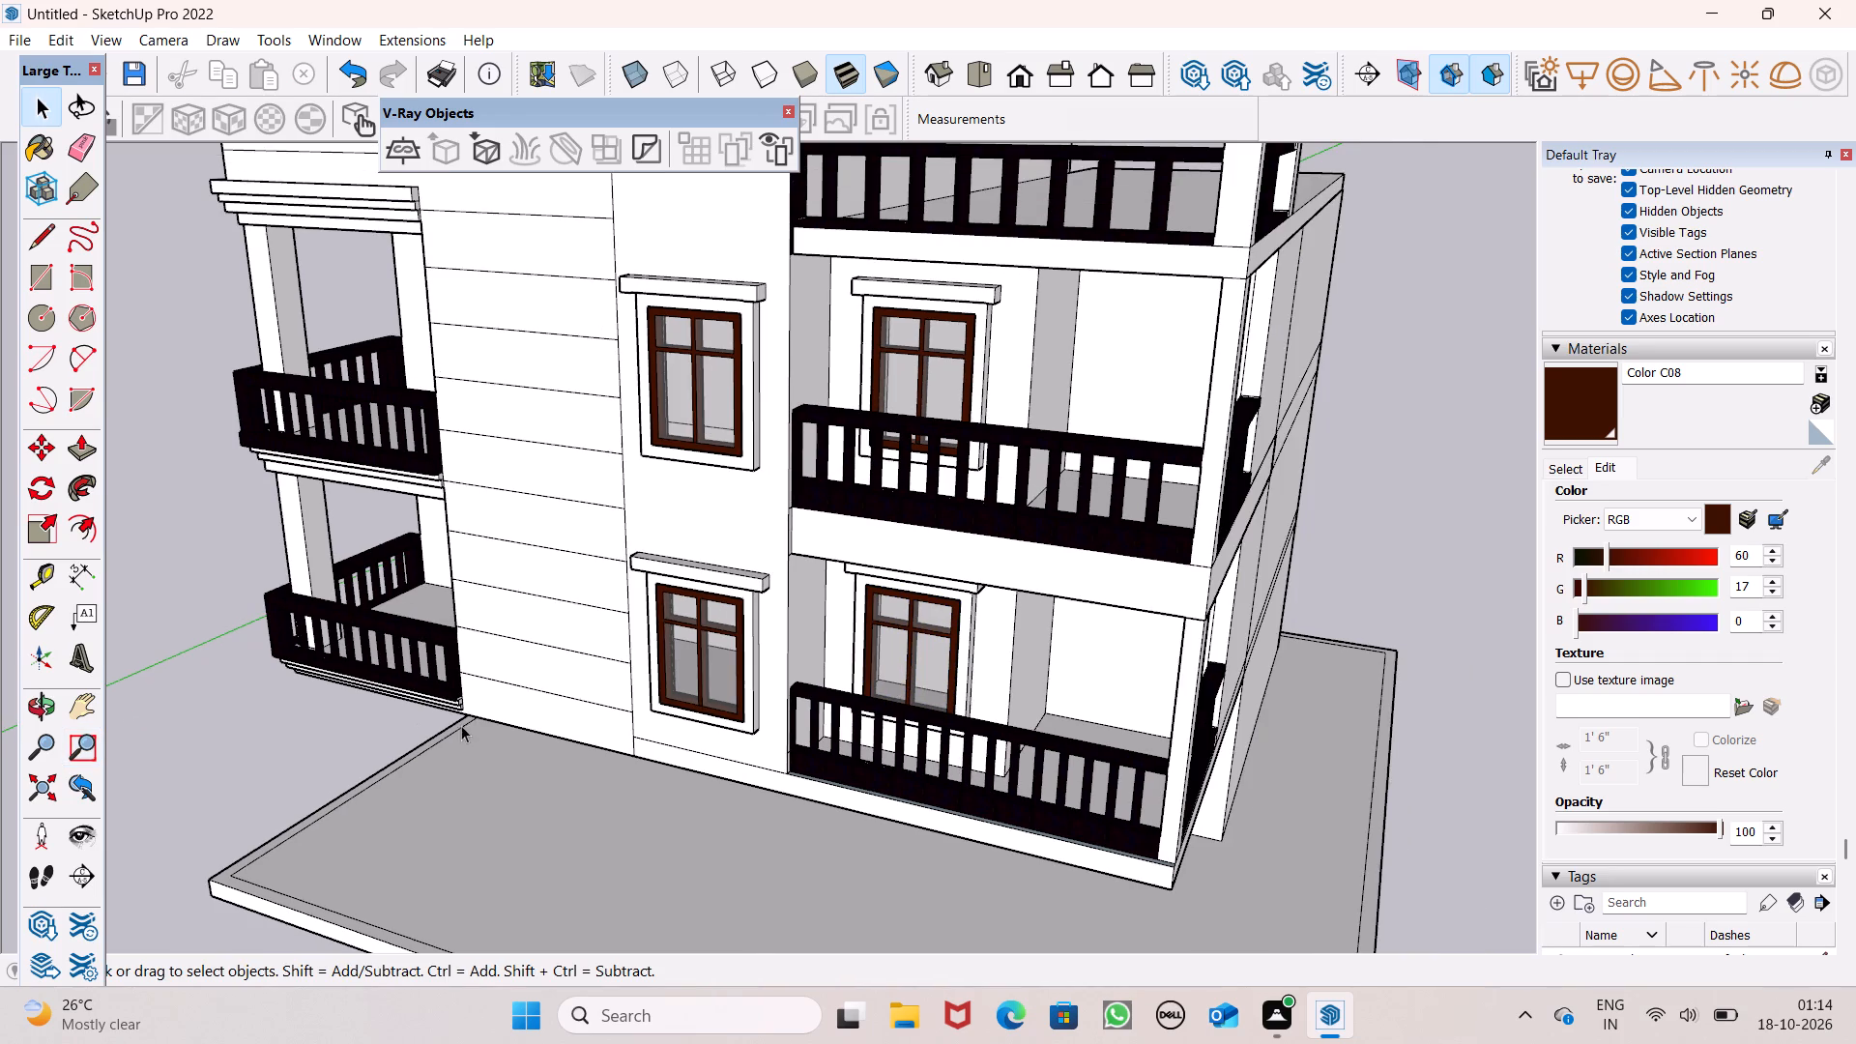
scroll(487, 689, down, 6)
middle_drag(487, 721, 814, 669)
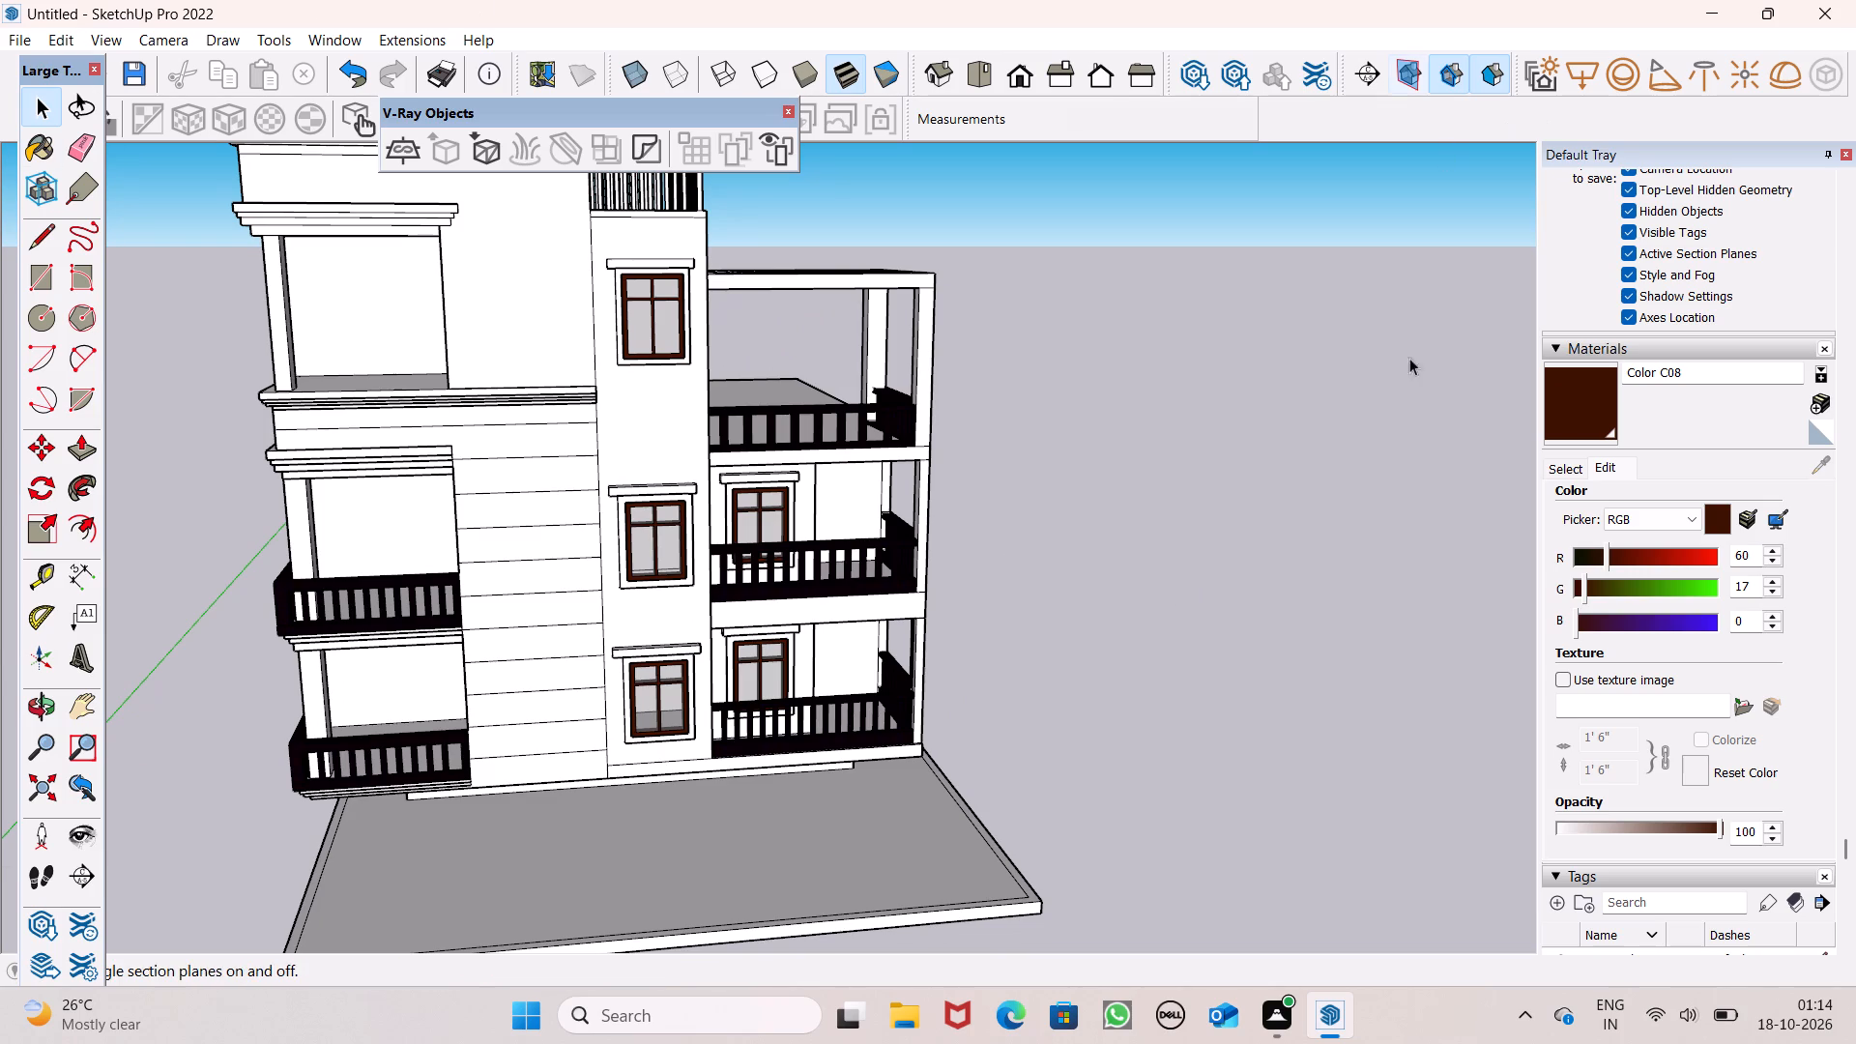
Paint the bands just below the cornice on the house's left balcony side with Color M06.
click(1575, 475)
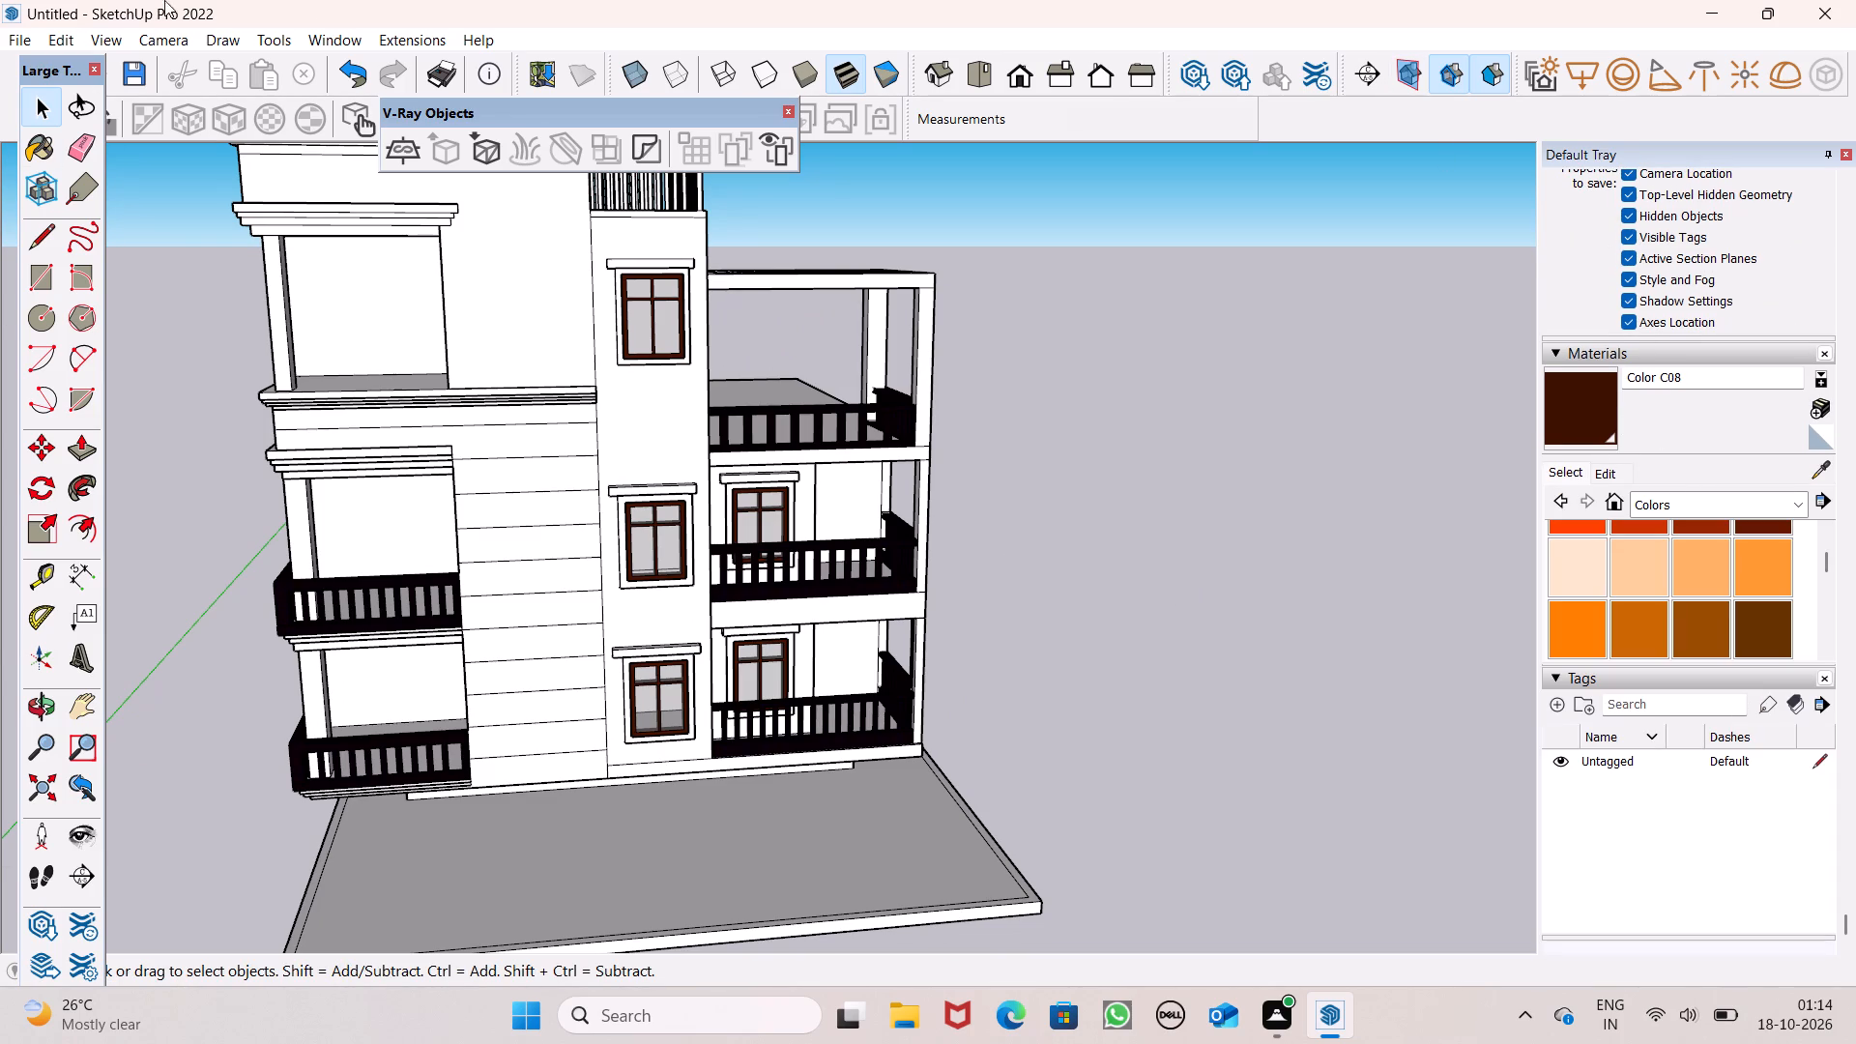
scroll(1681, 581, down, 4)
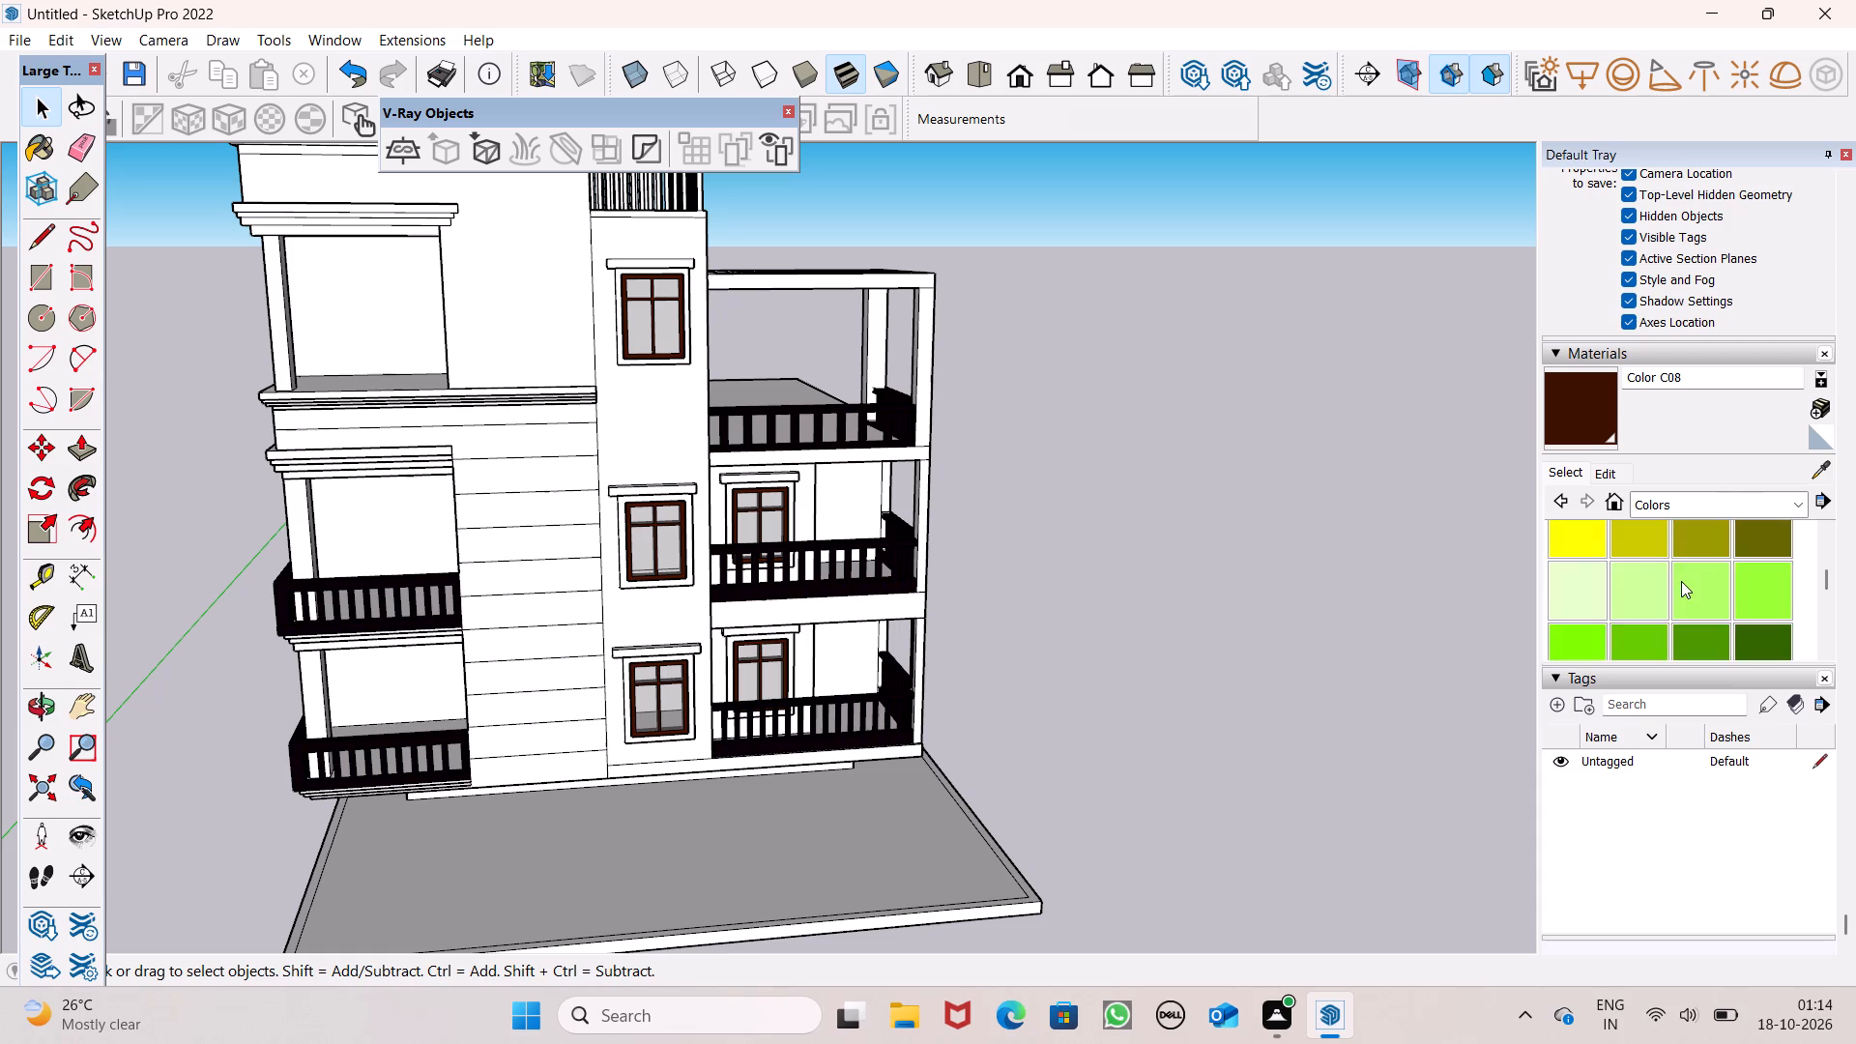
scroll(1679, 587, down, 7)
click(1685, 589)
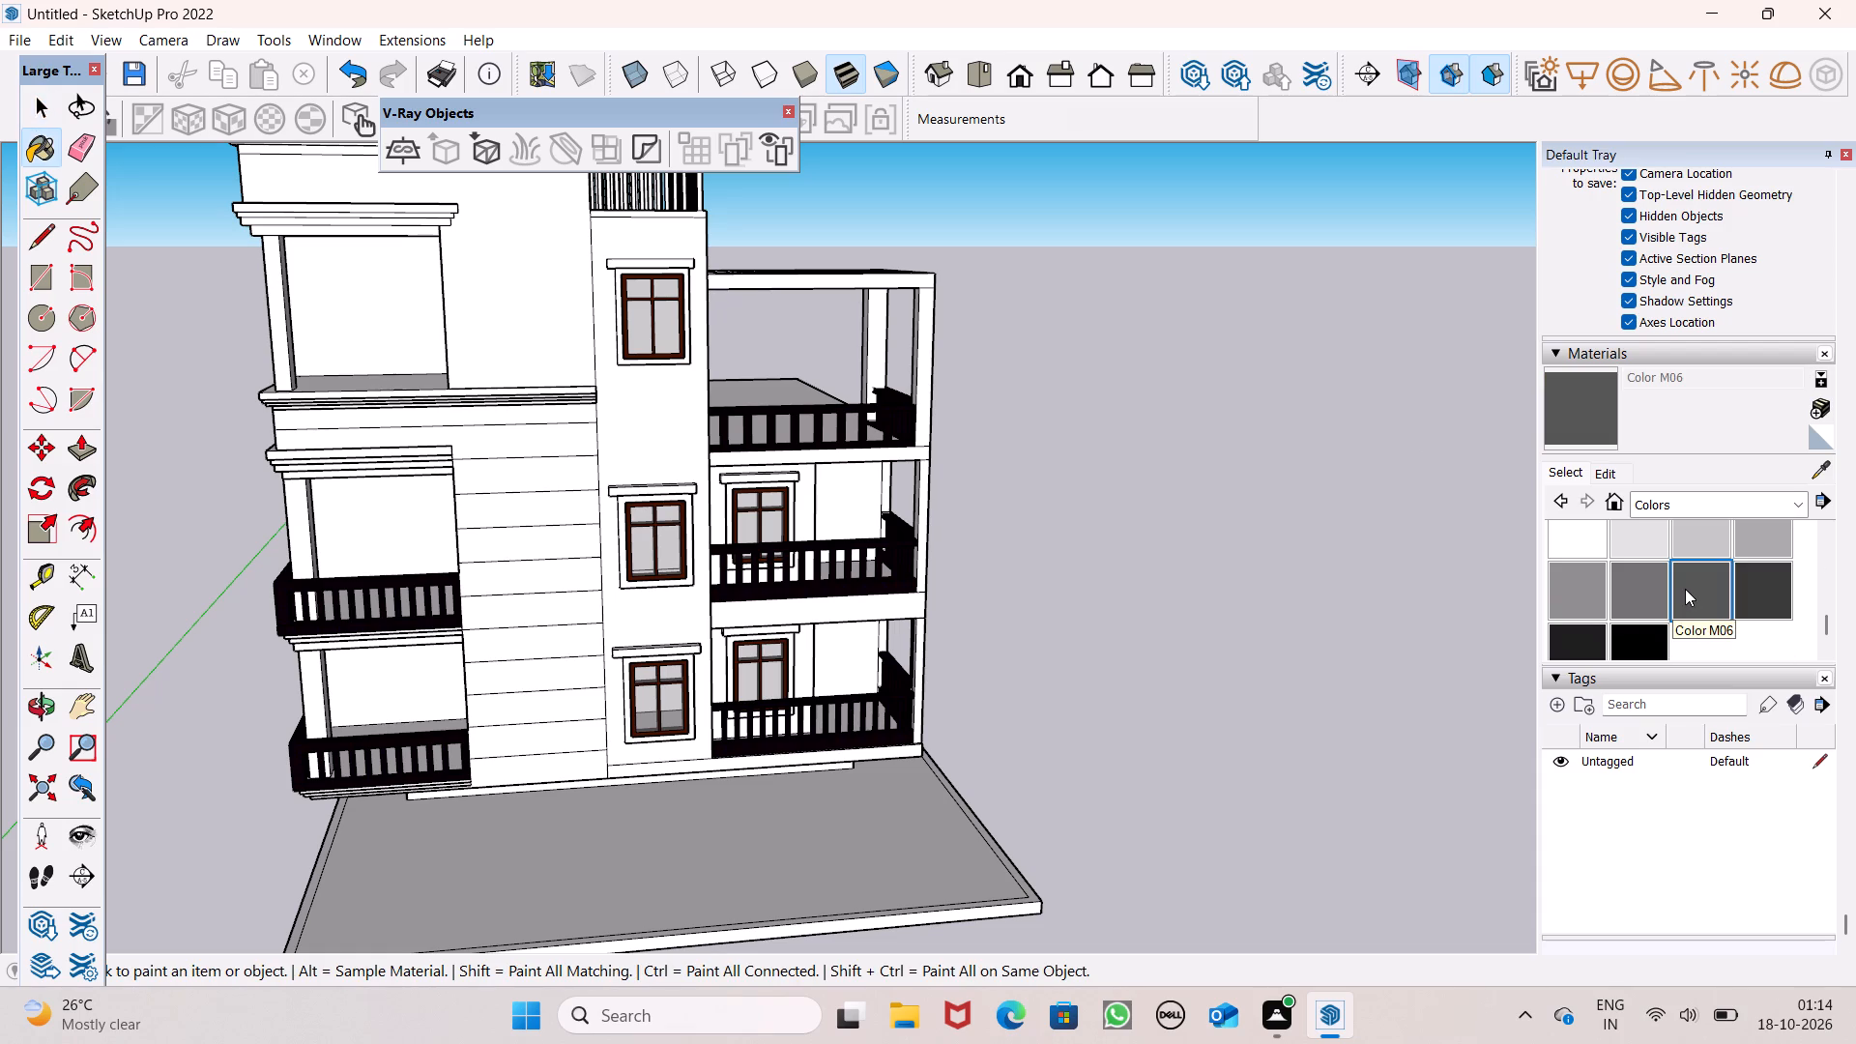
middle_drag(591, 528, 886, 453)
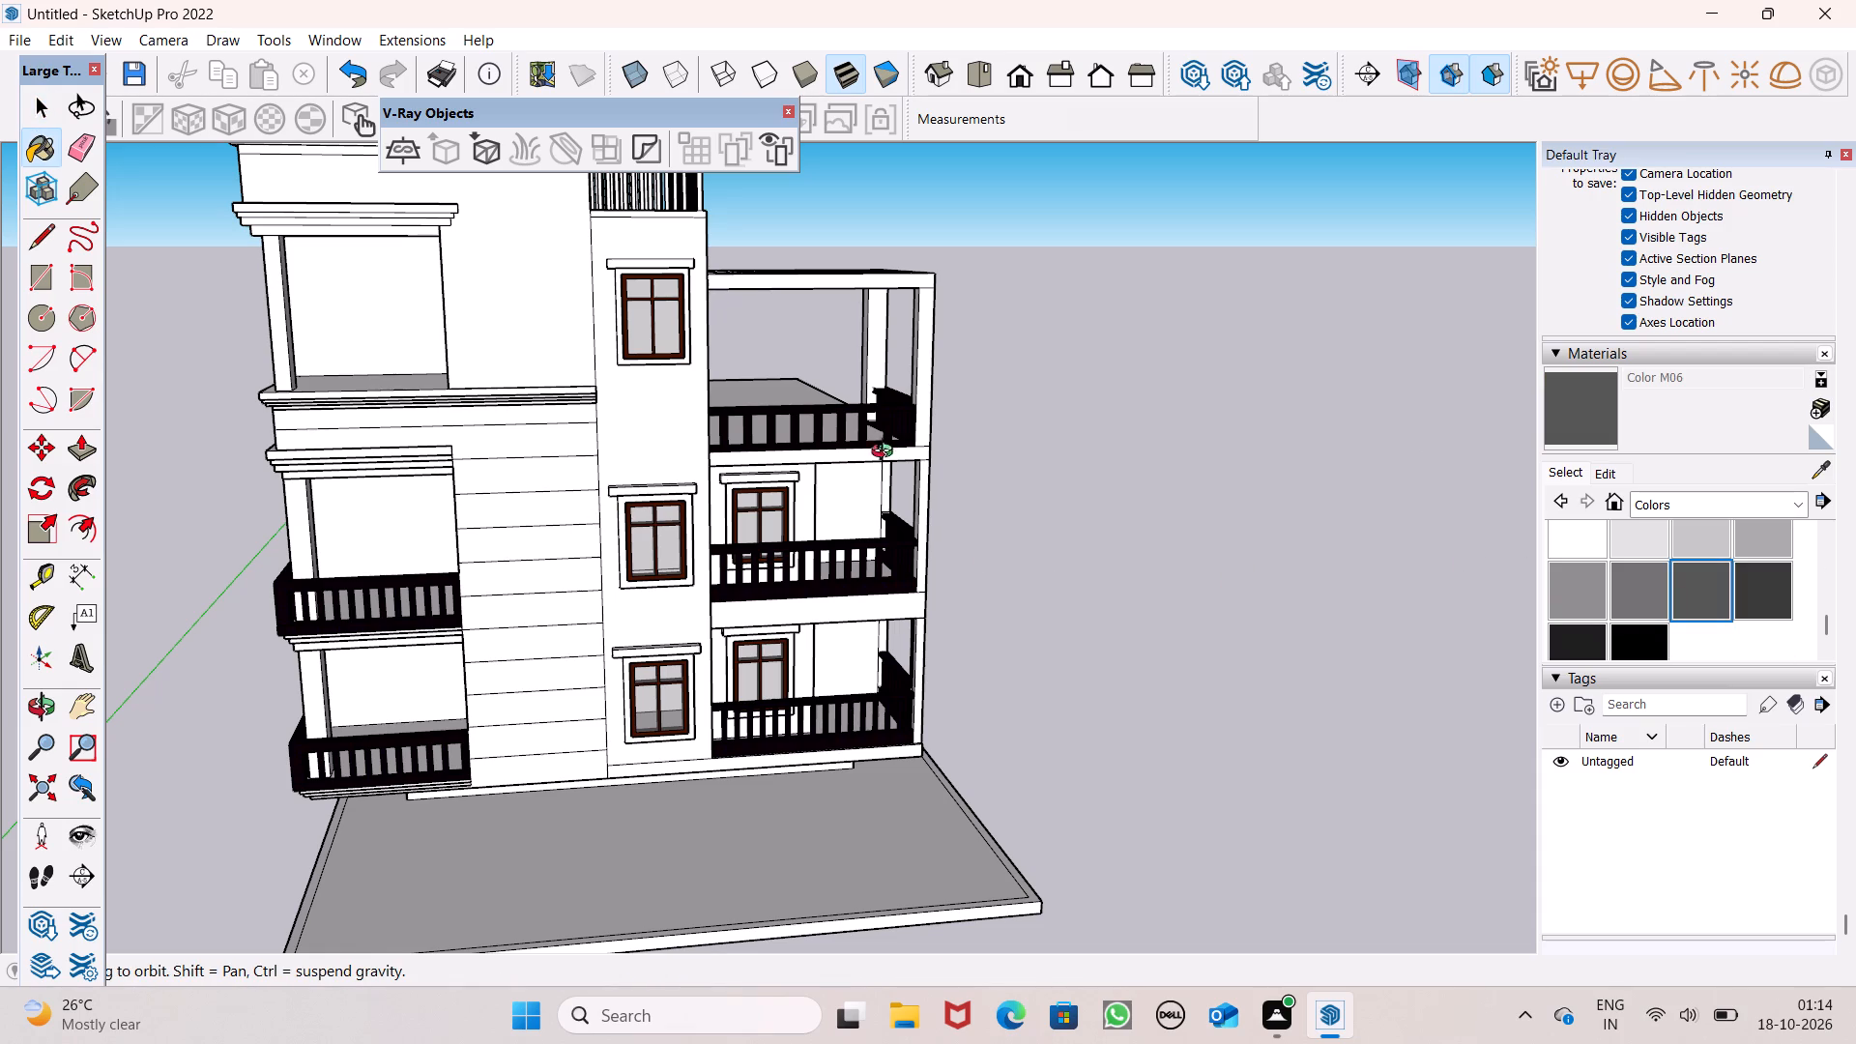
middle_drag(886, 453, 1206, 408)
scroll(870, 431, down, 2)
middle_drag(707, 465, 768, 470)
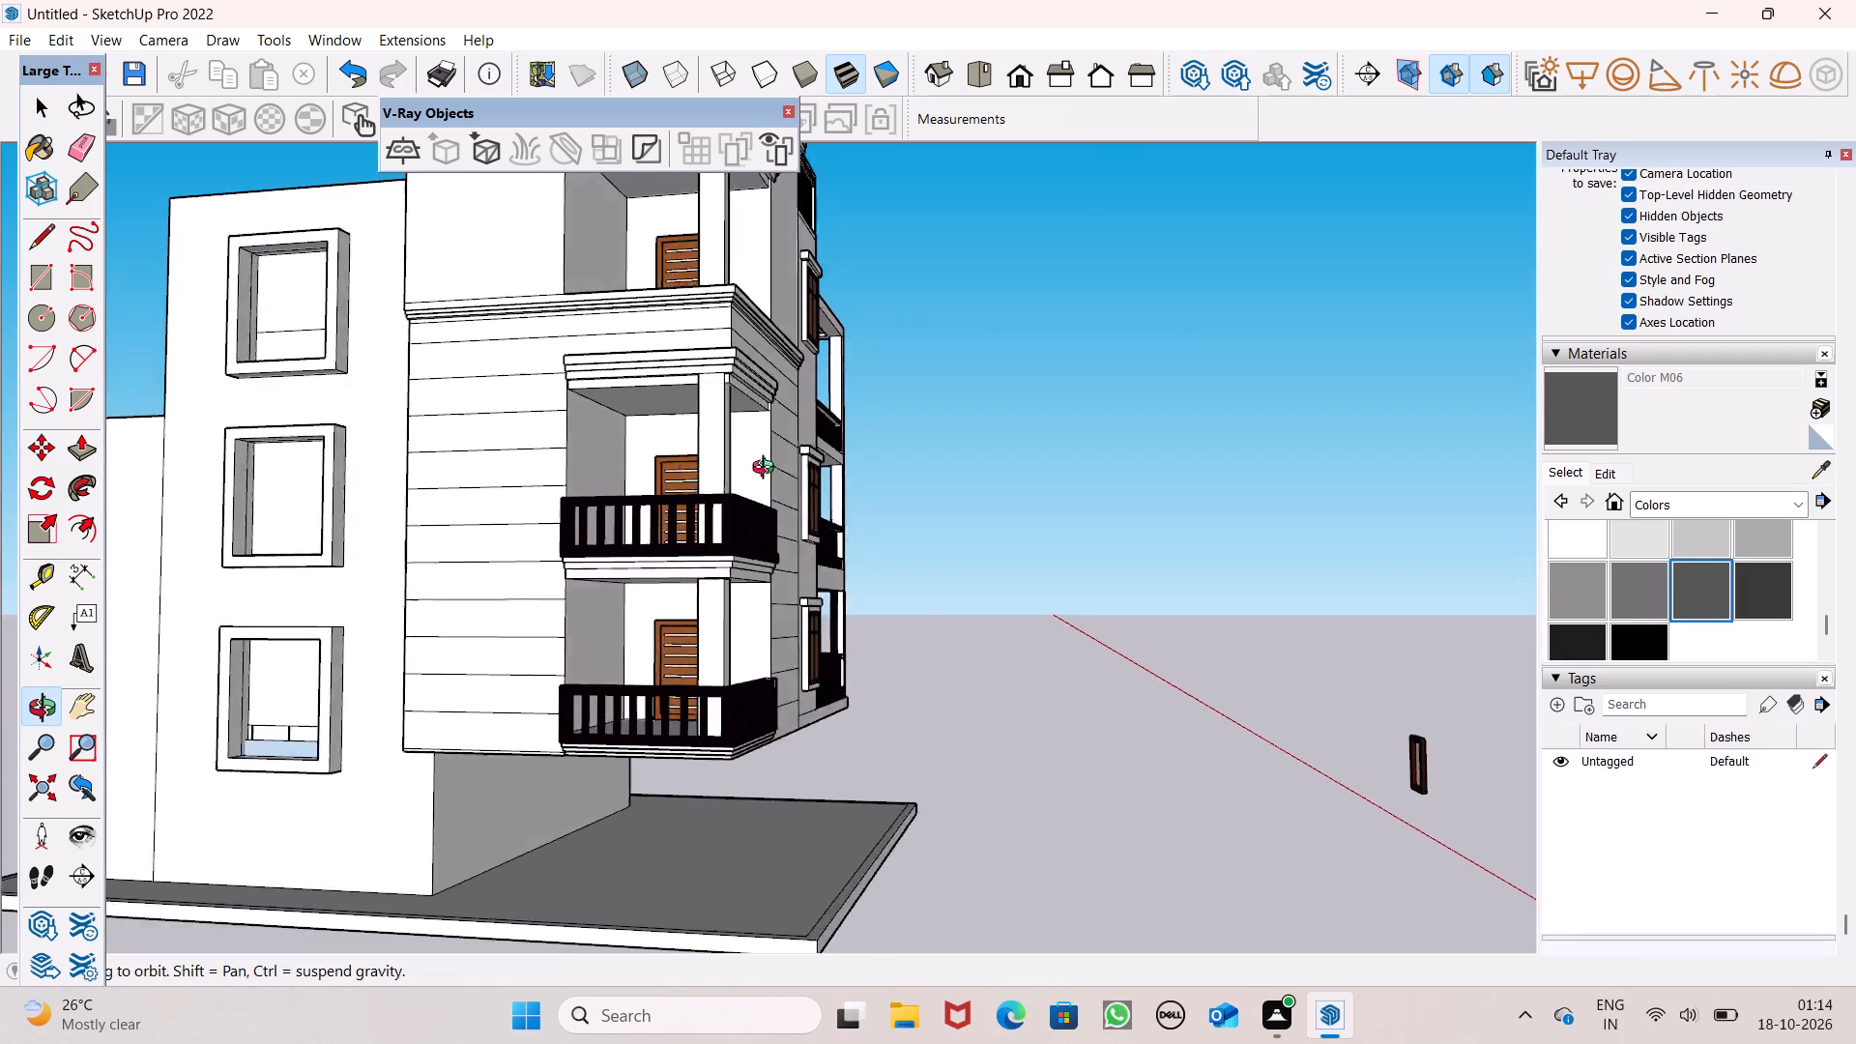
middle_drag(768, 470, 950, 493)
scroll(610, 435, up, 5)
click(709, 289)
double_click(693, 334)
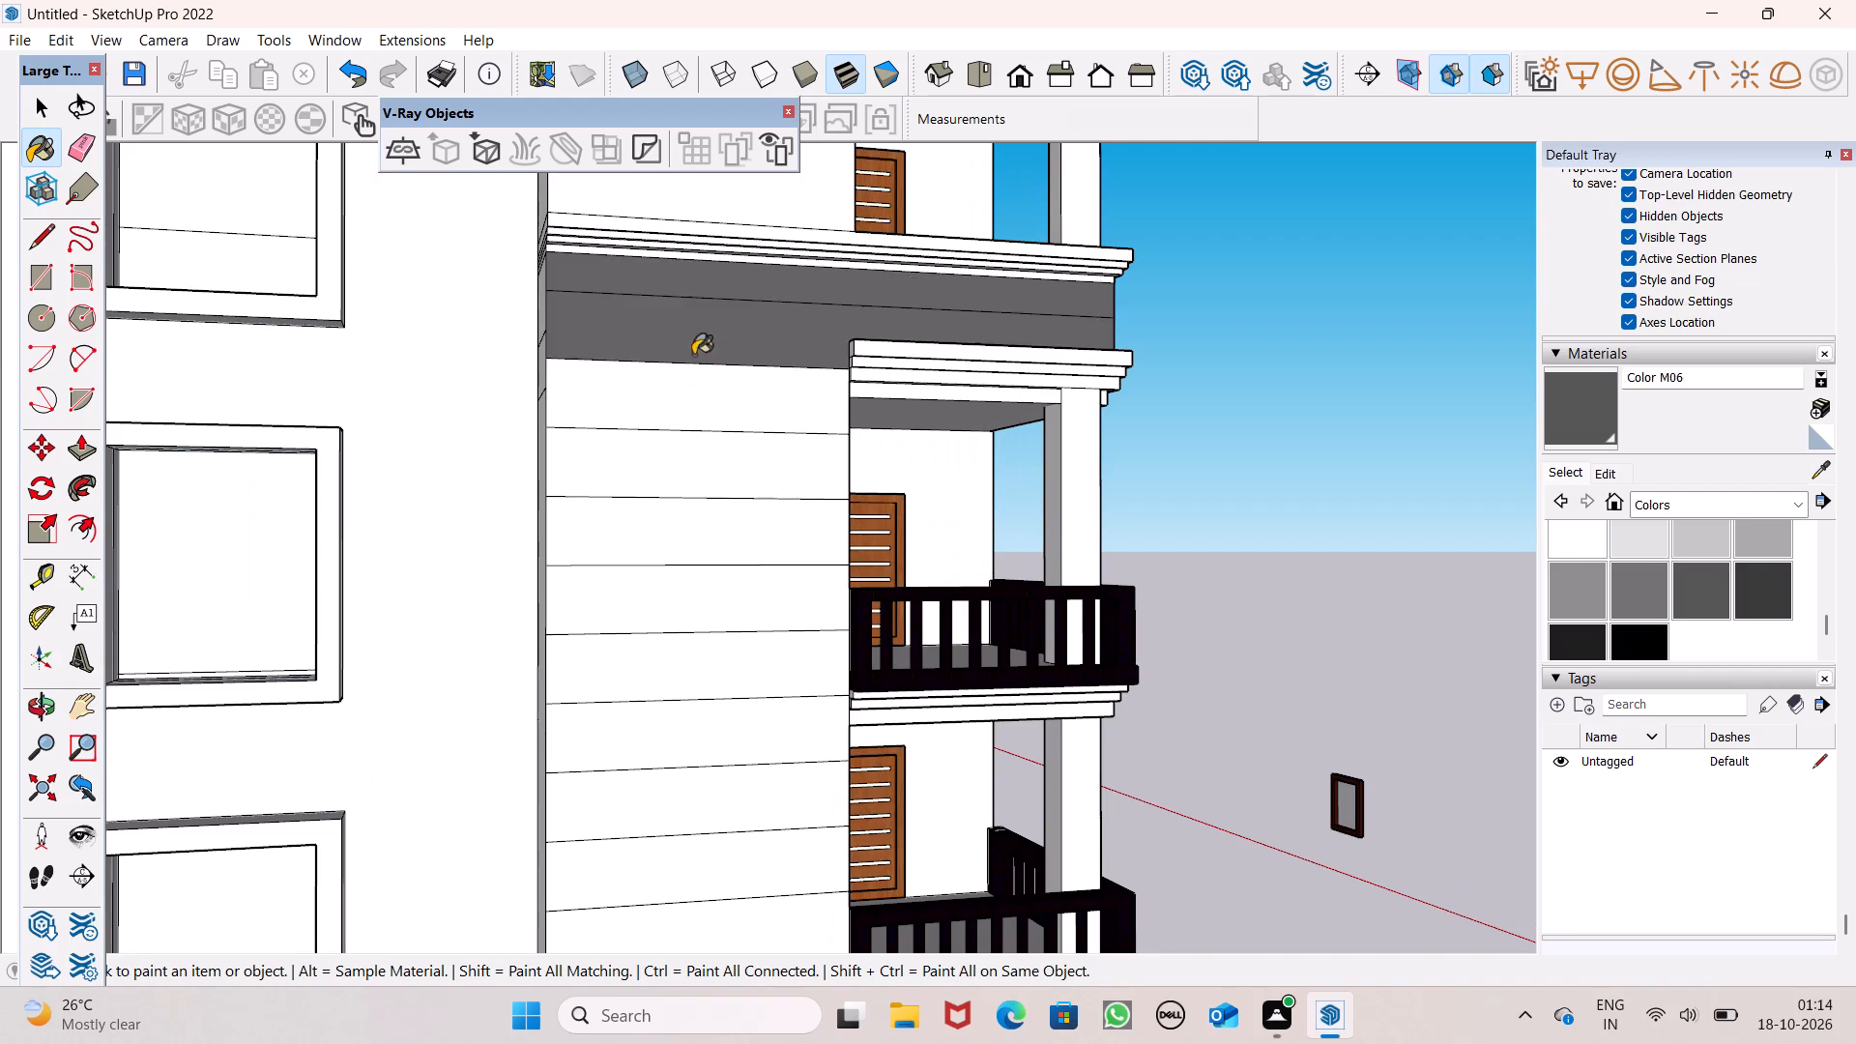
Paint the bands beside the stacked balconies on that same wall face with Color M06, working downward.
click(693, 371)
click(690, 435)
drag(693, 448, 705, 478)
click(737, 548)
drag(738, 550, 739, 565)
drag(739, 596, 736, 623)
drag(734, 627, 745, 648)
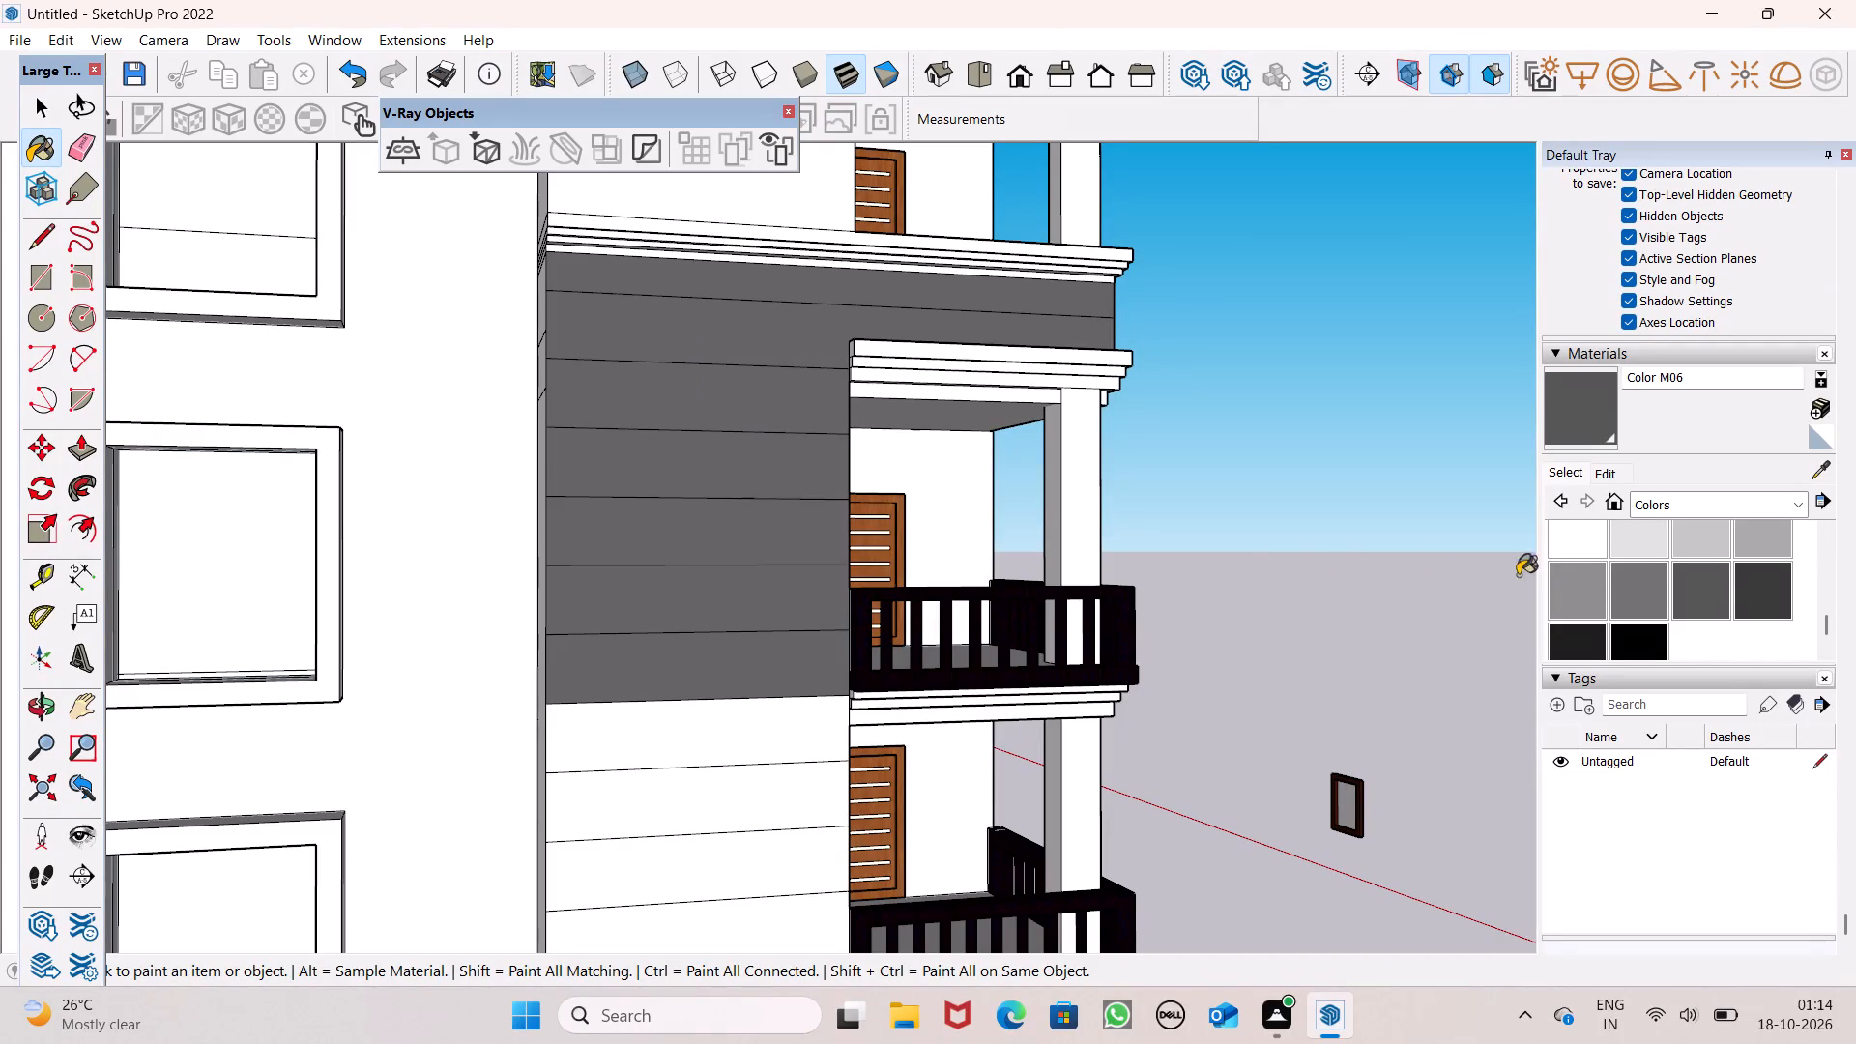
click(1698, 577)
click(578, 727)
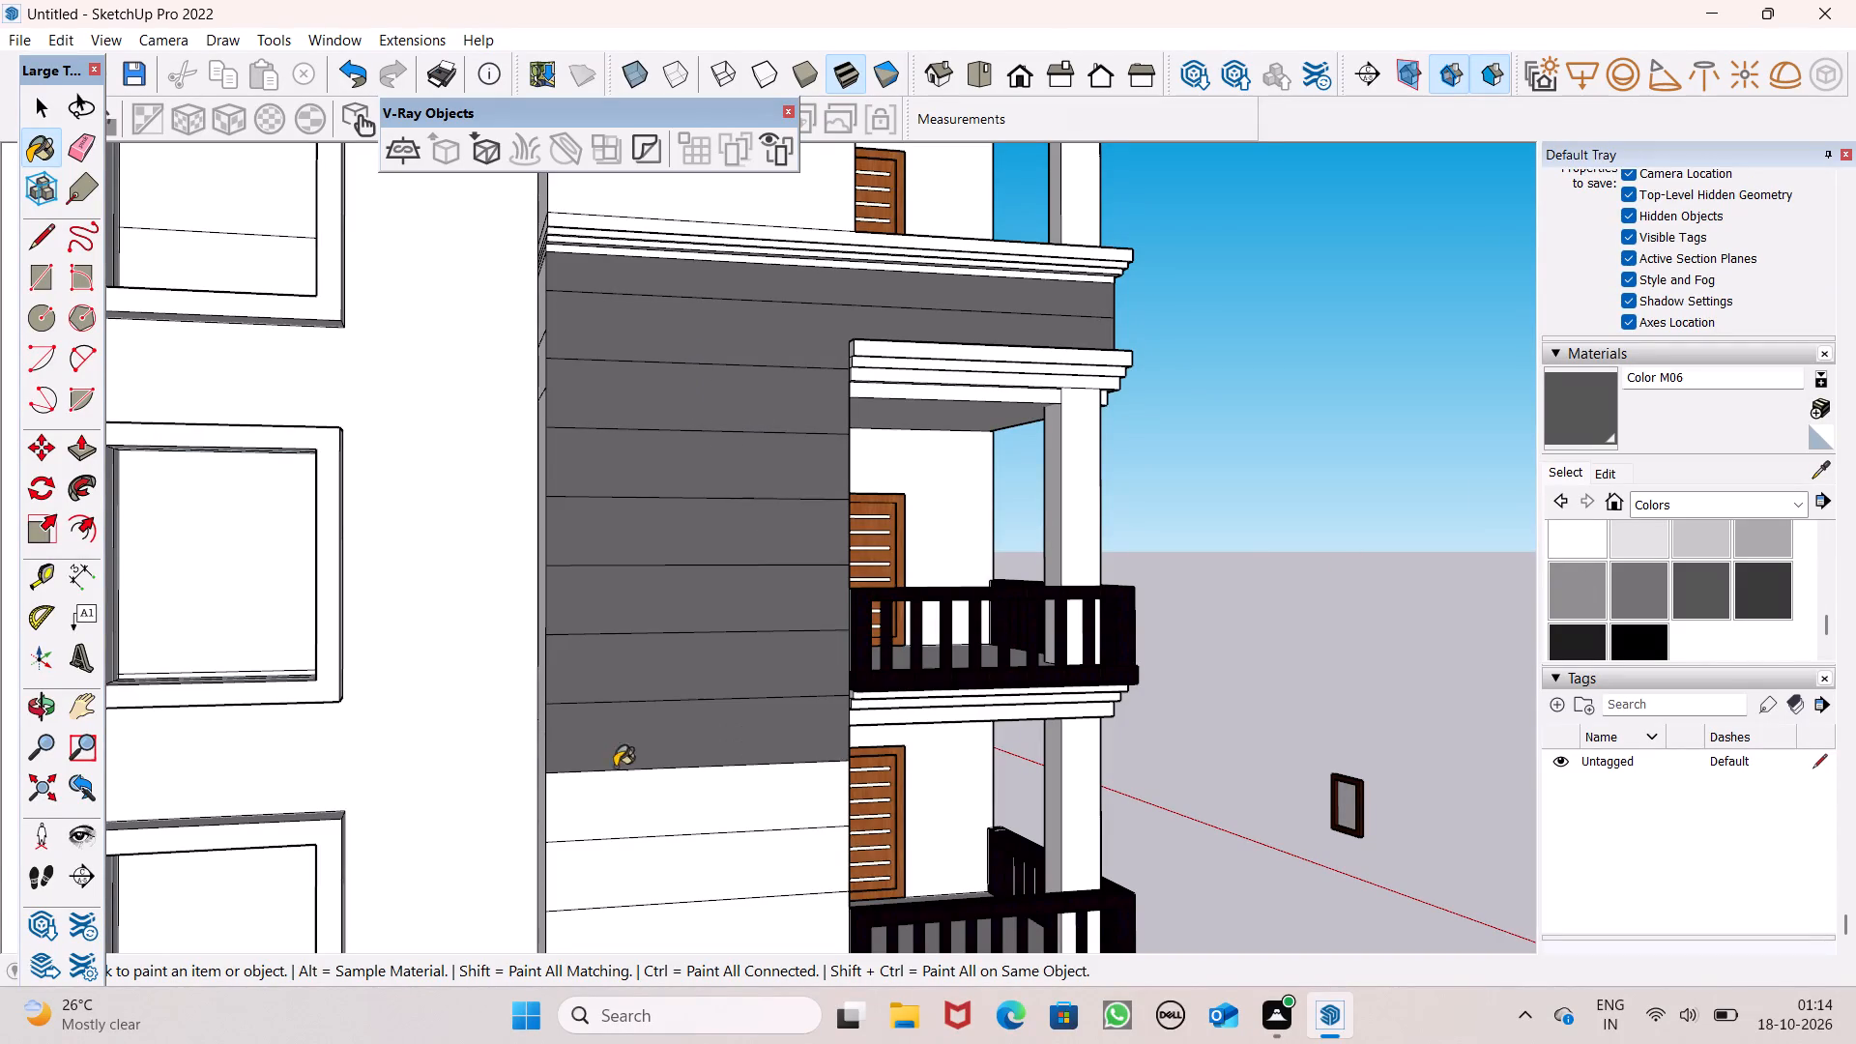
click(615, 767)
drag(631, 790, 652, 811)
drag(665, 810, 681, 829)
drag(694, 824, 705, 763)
Paint all horizontal bands on the wall face beside the stacked balconies with Color M07, up to the cornice.
scroll(740, 559, down, 3)
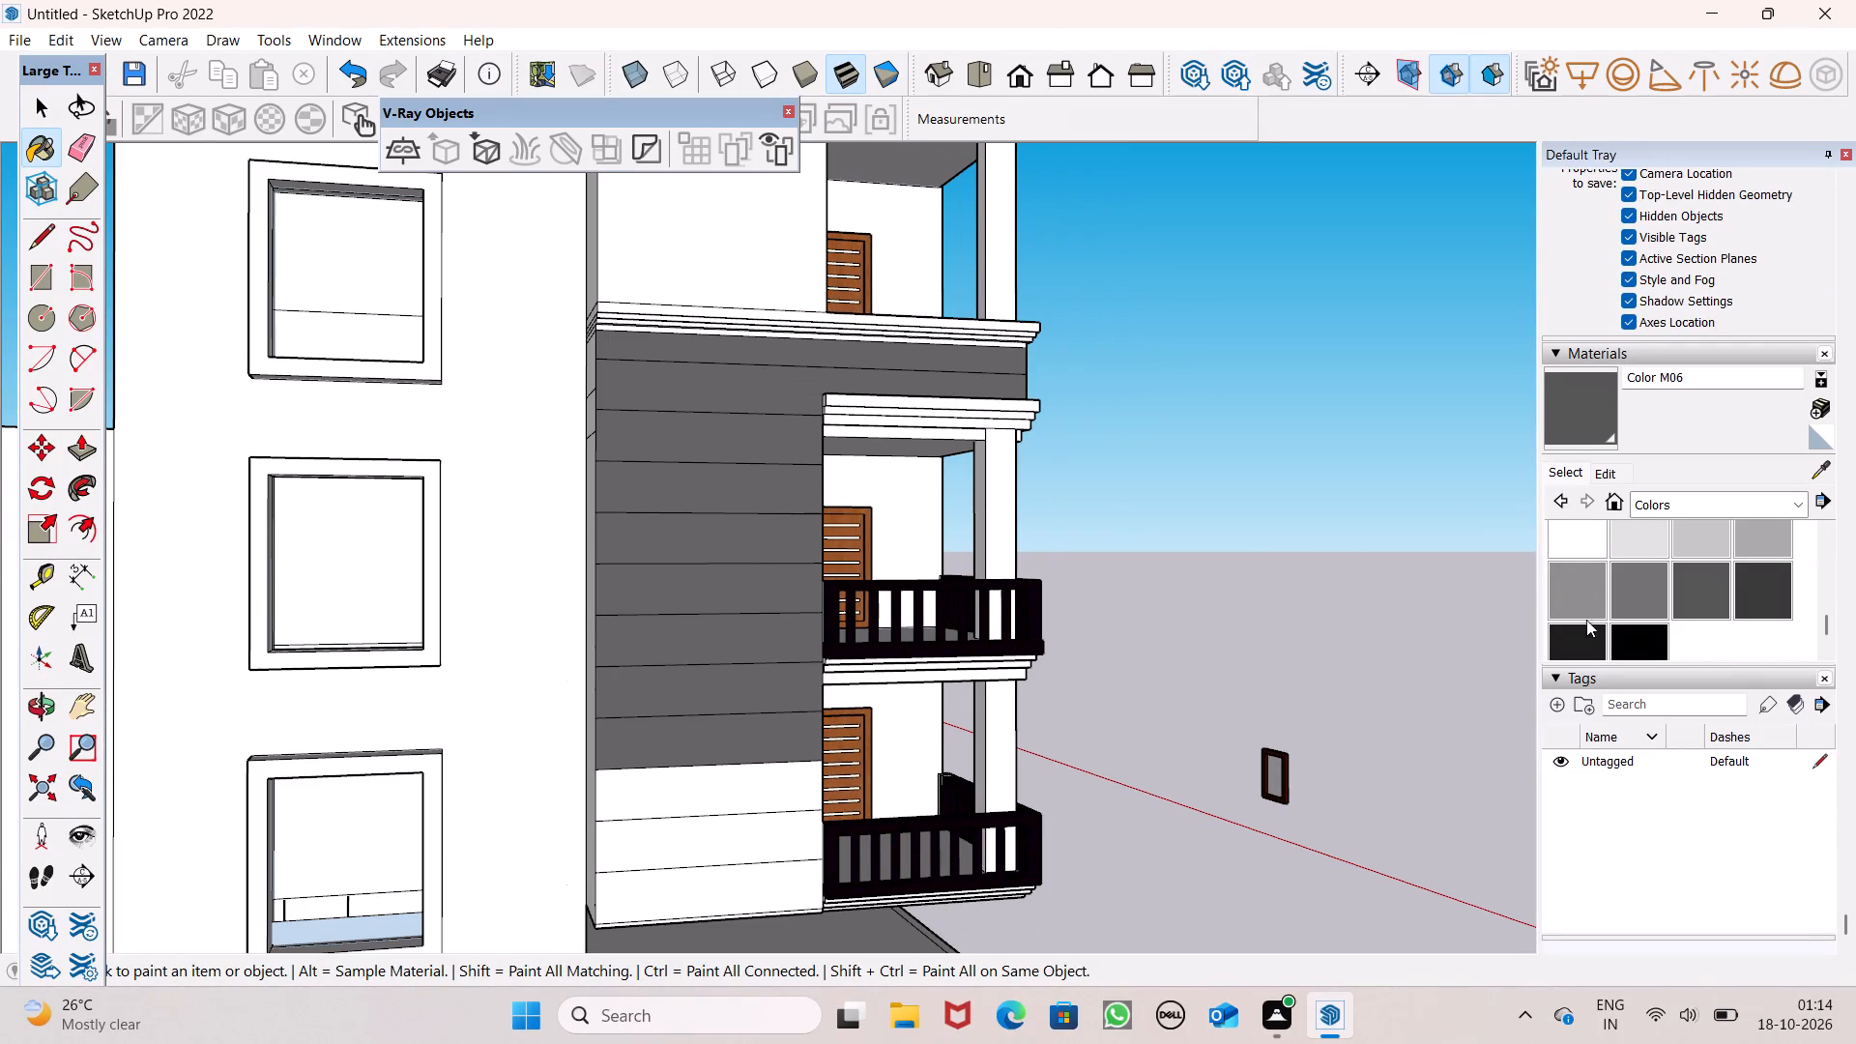
click(1743, 587)
click(775, 798)
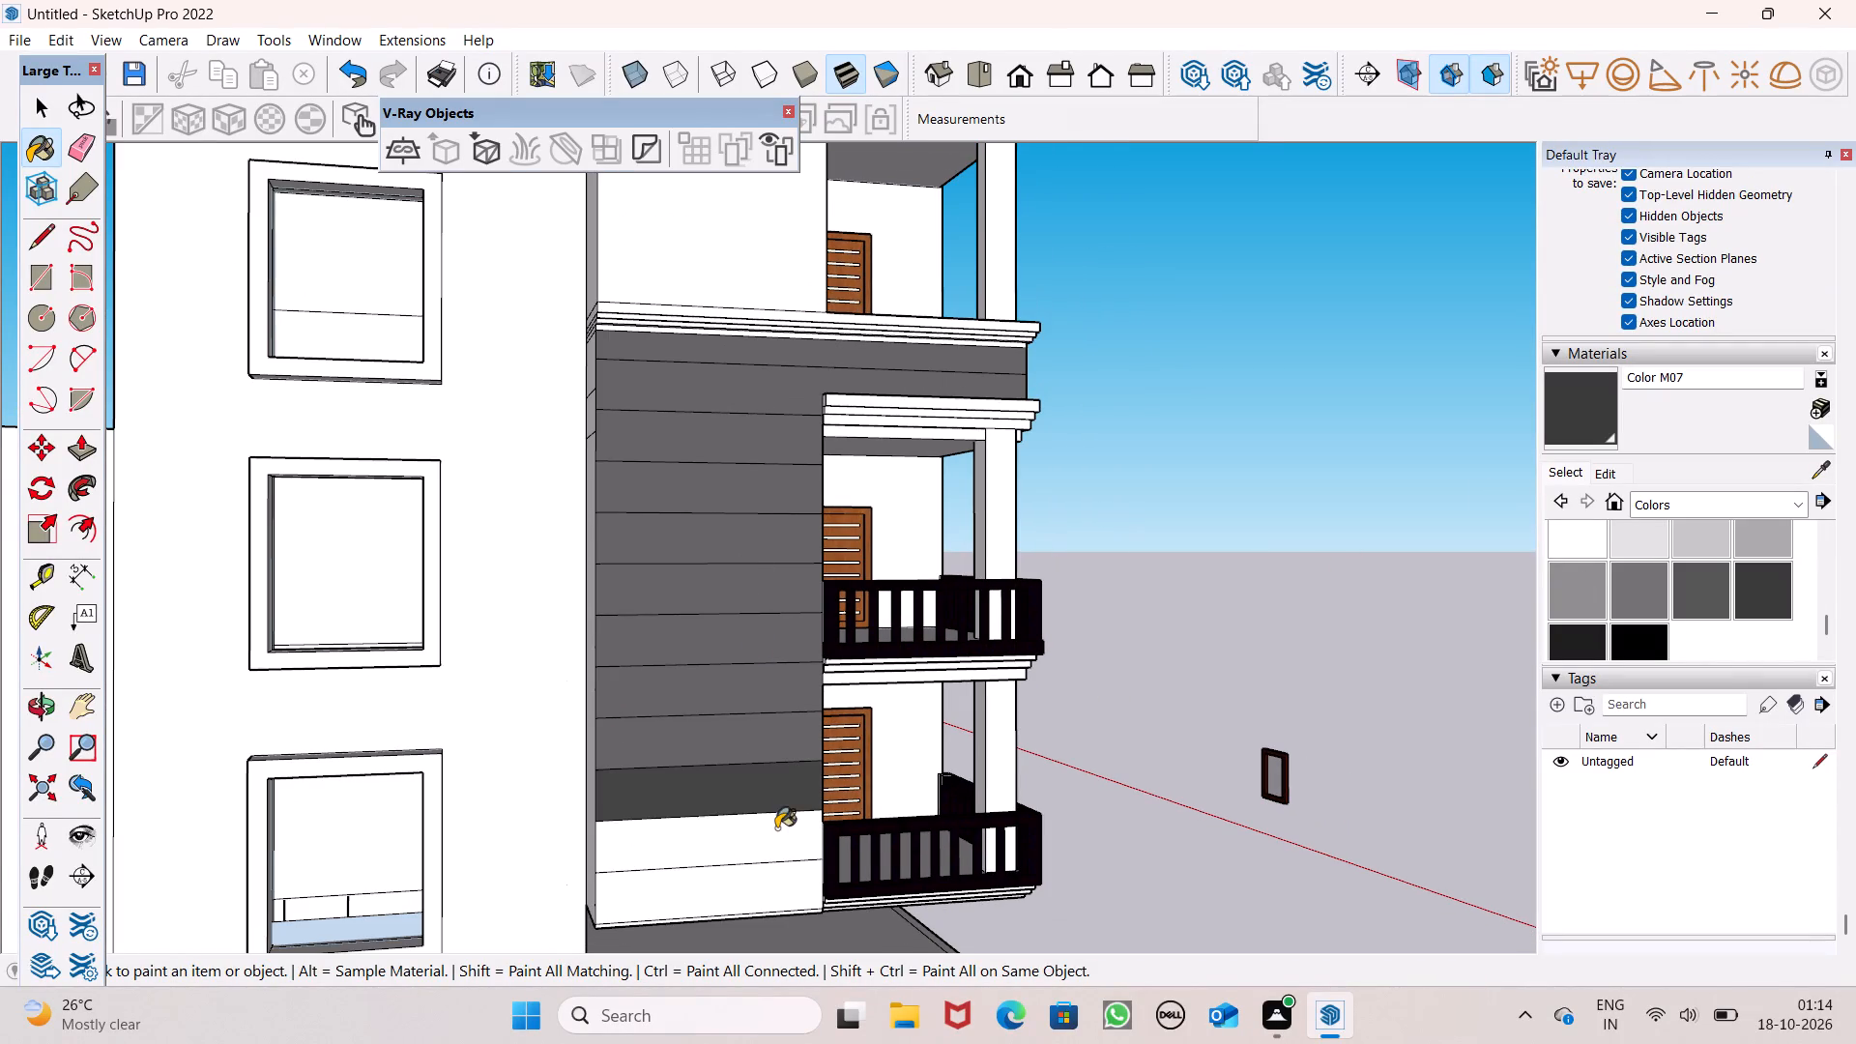
click(776, 828)
double_click(780, 865)
click(747, 703)
click(747, 740)
click(749, 747)
drag(755, 654, 743, 641)
click(708, 588)
drag(707, 564, 711, 553)
click(721, 537)
click(731, 517)
click(739, 499)
click(748, 478)
click(758, 431)
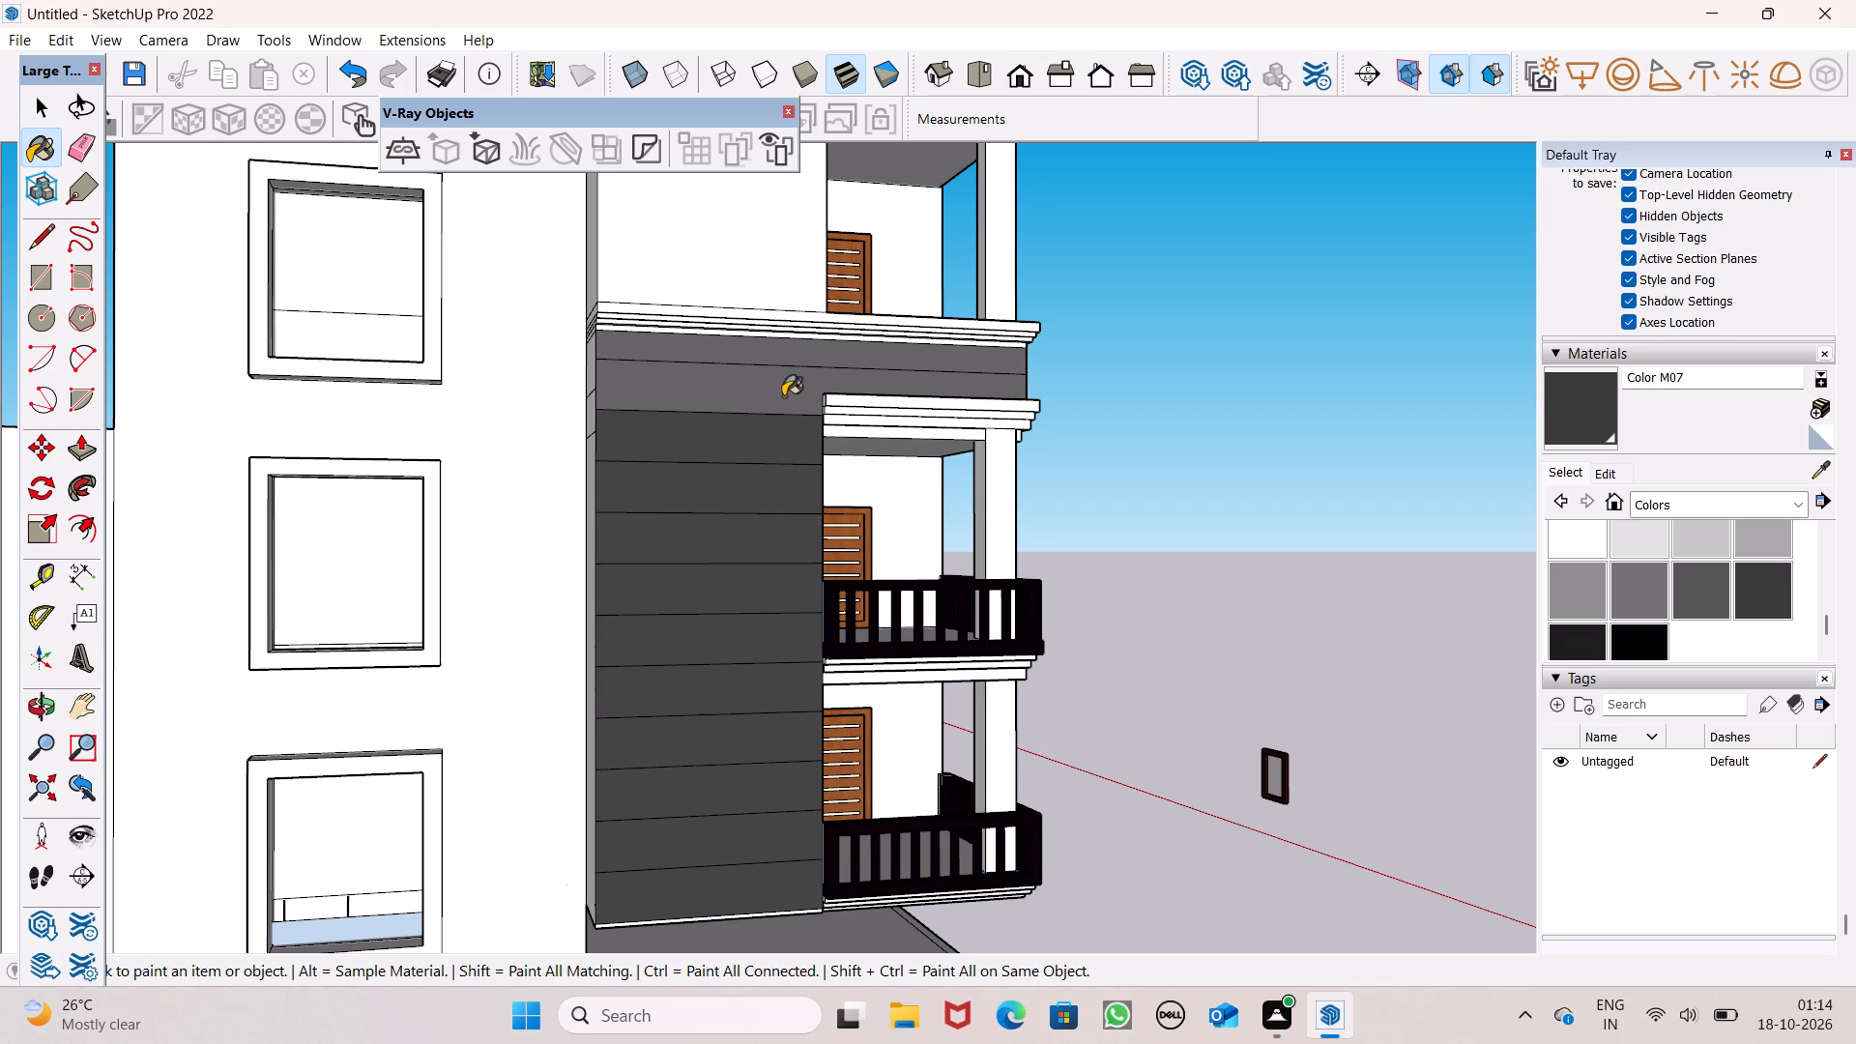
click(783, 396)
click(797, 364)
Paint the bands of the narrow return wall around the corner, below the cornice, with Color M07.
middle_drag(828, 536, 1143, 520)
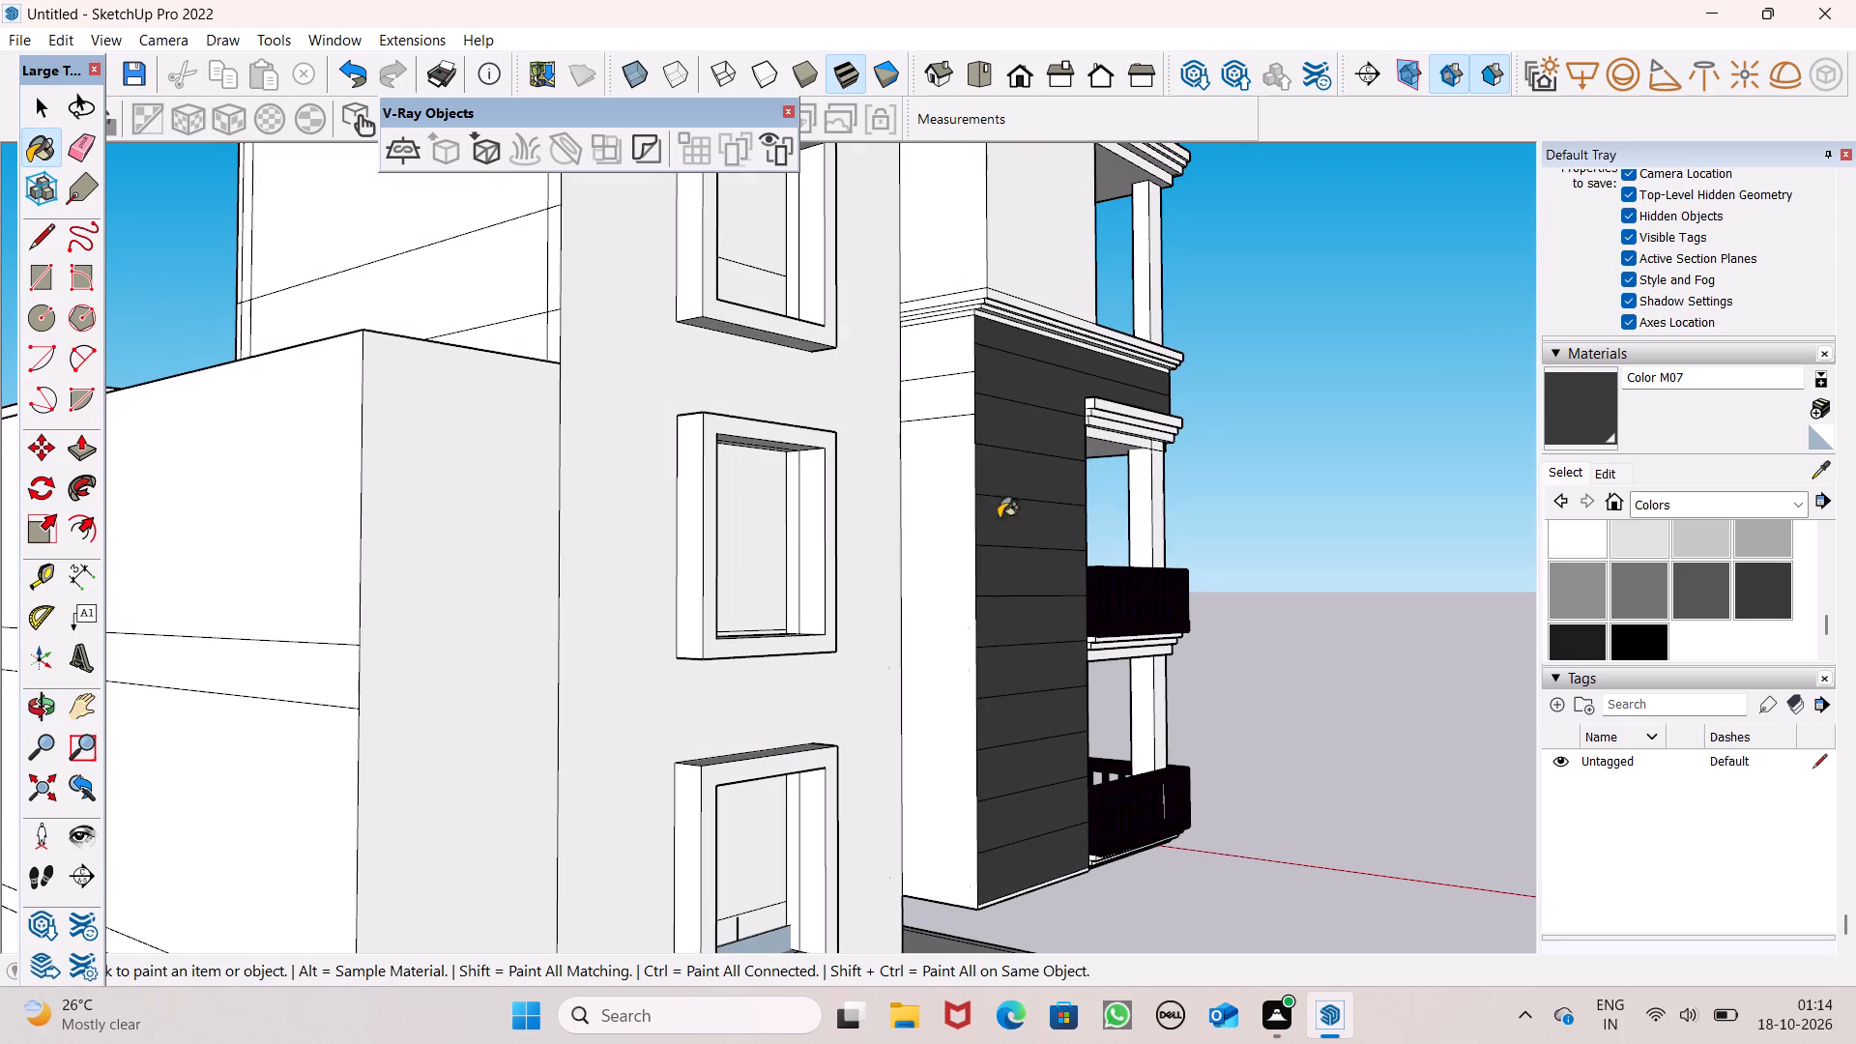
click(873, 507)
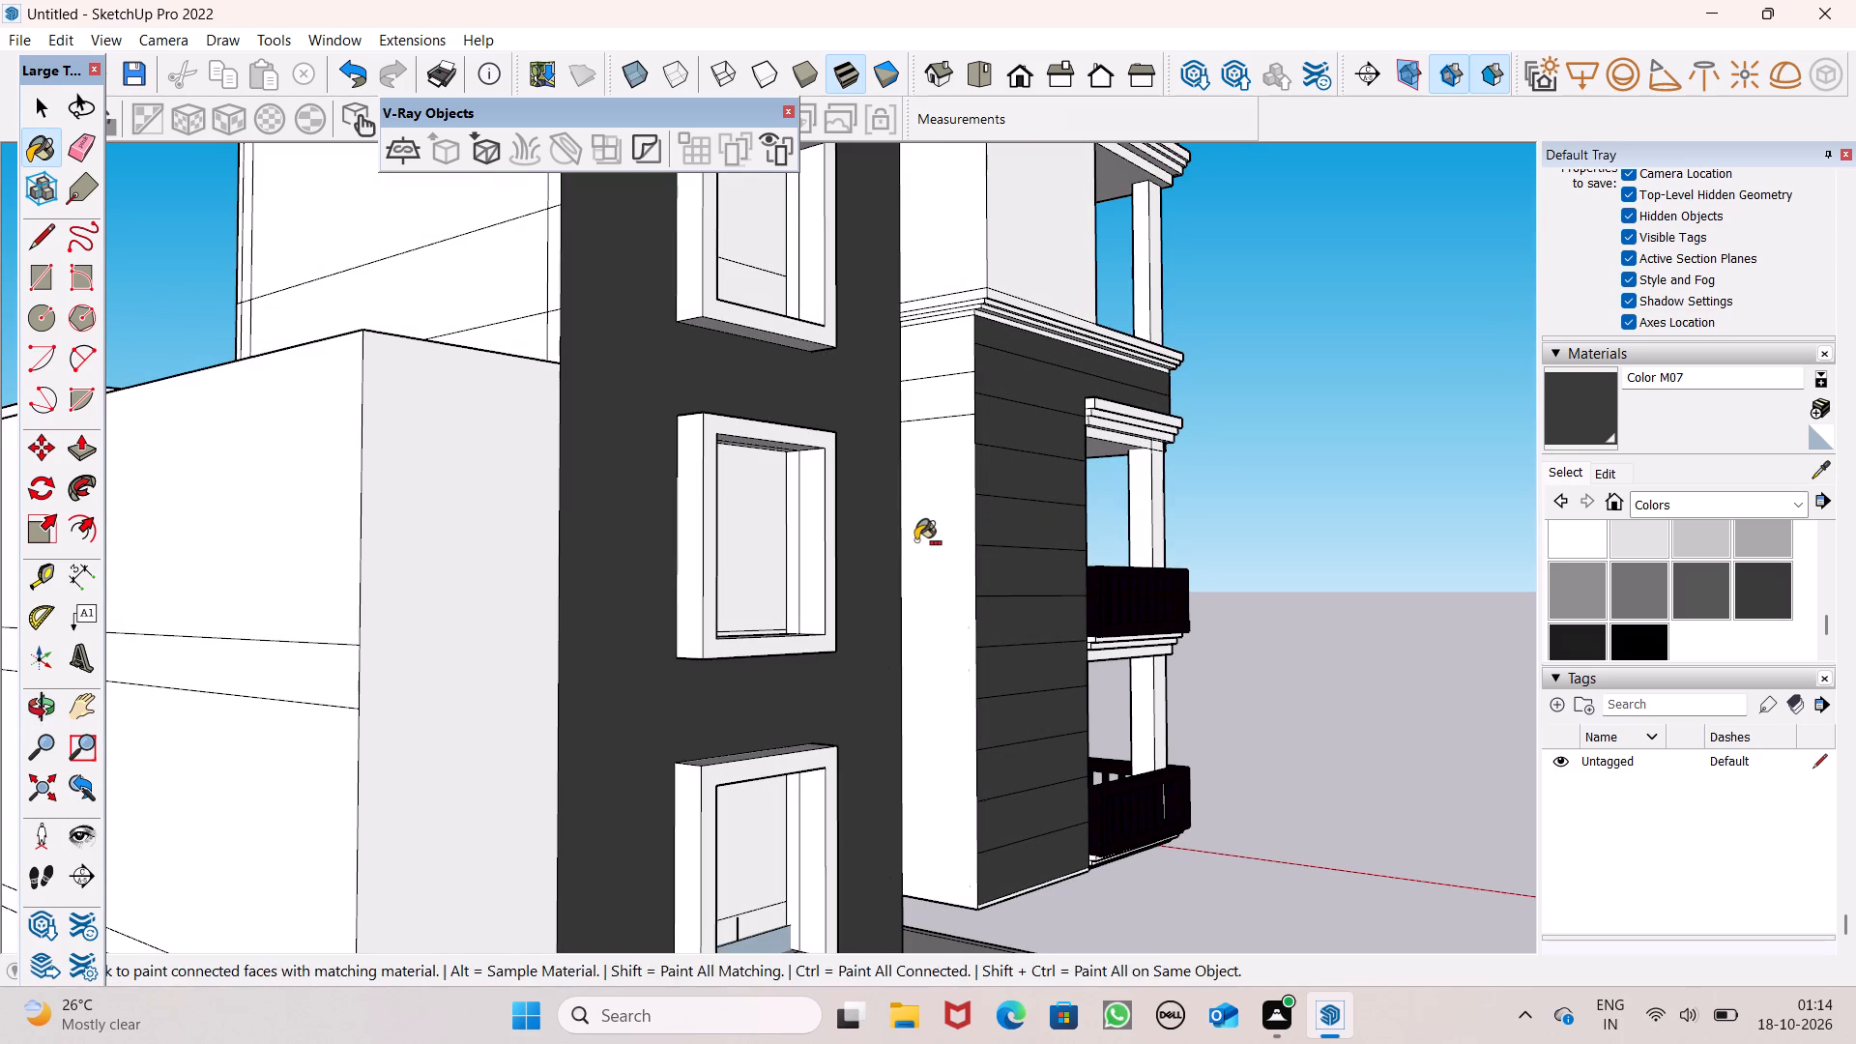
key(ctrl+z)
click(933, 510)
click(939, 406)
click(942, 352)
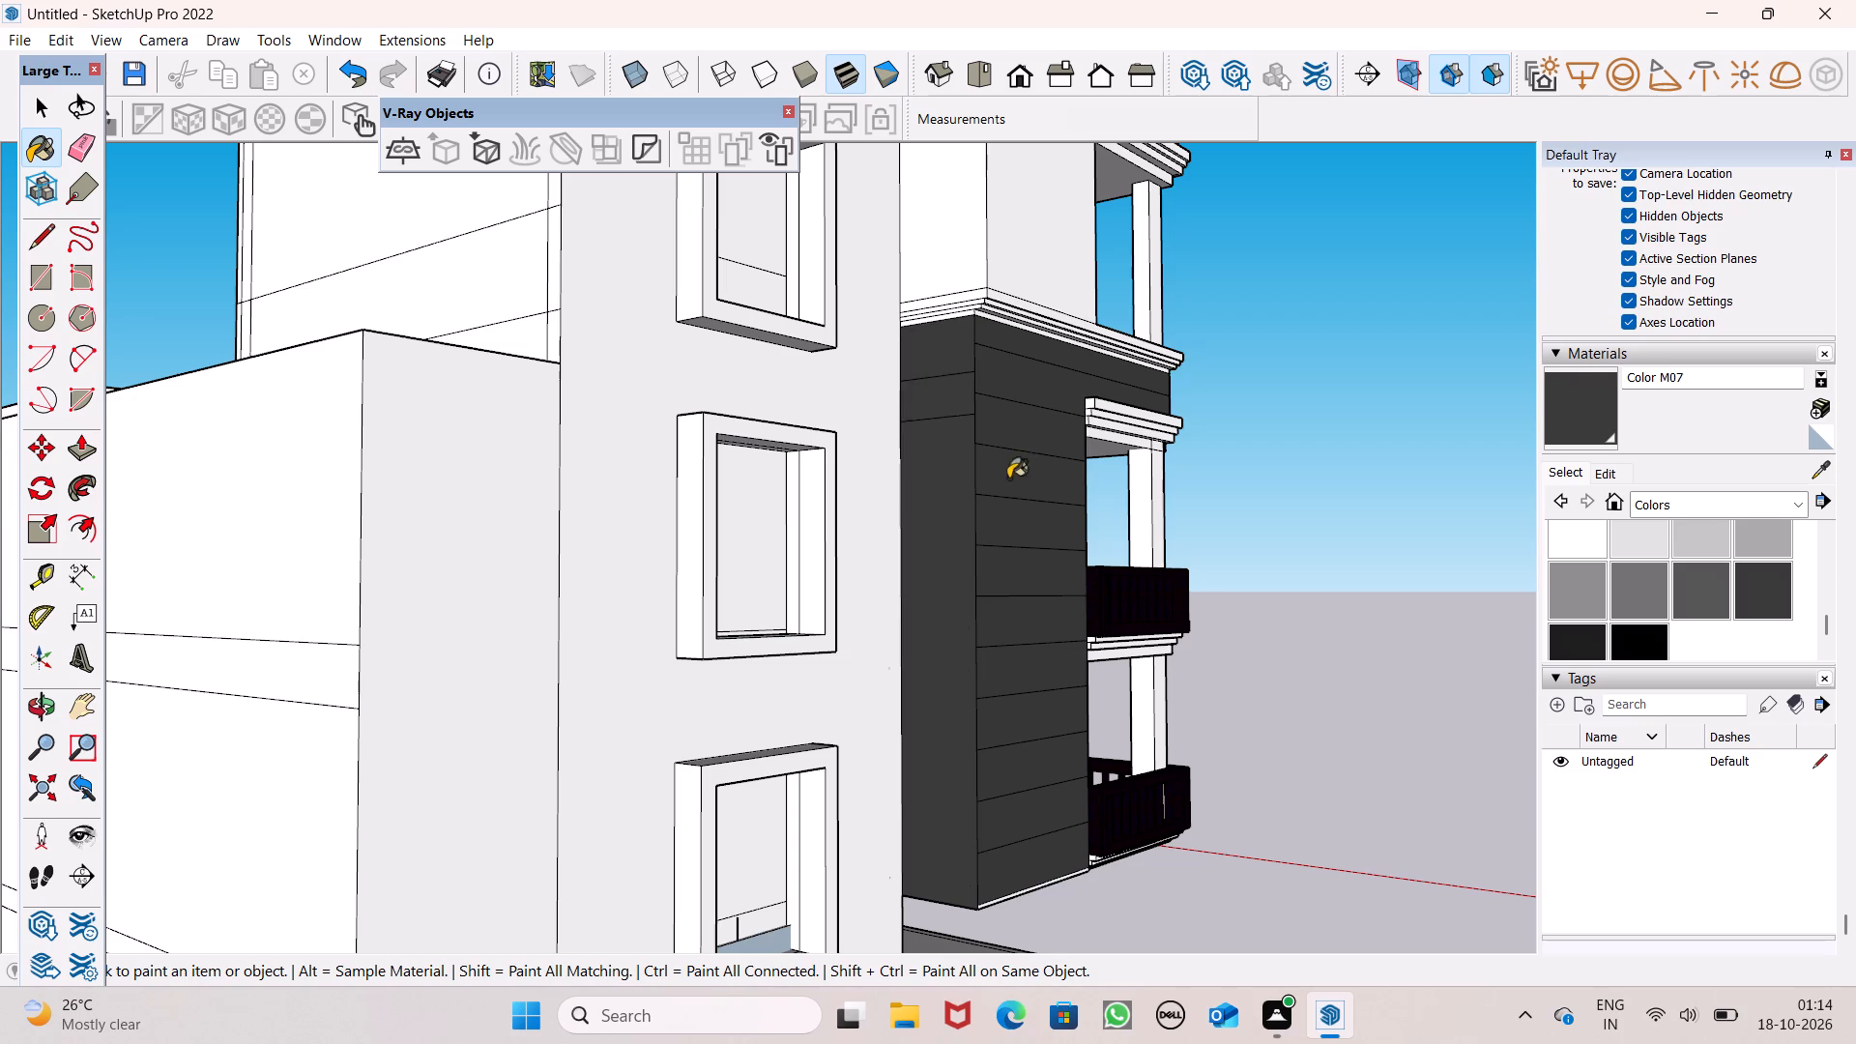
Paint the upper bands of the front facade with Color M07, from below the cornice to the upper balcony's level.
middle_drag(1001, 485, 0, 510)
middle_drag(592, 539, 293, 592)
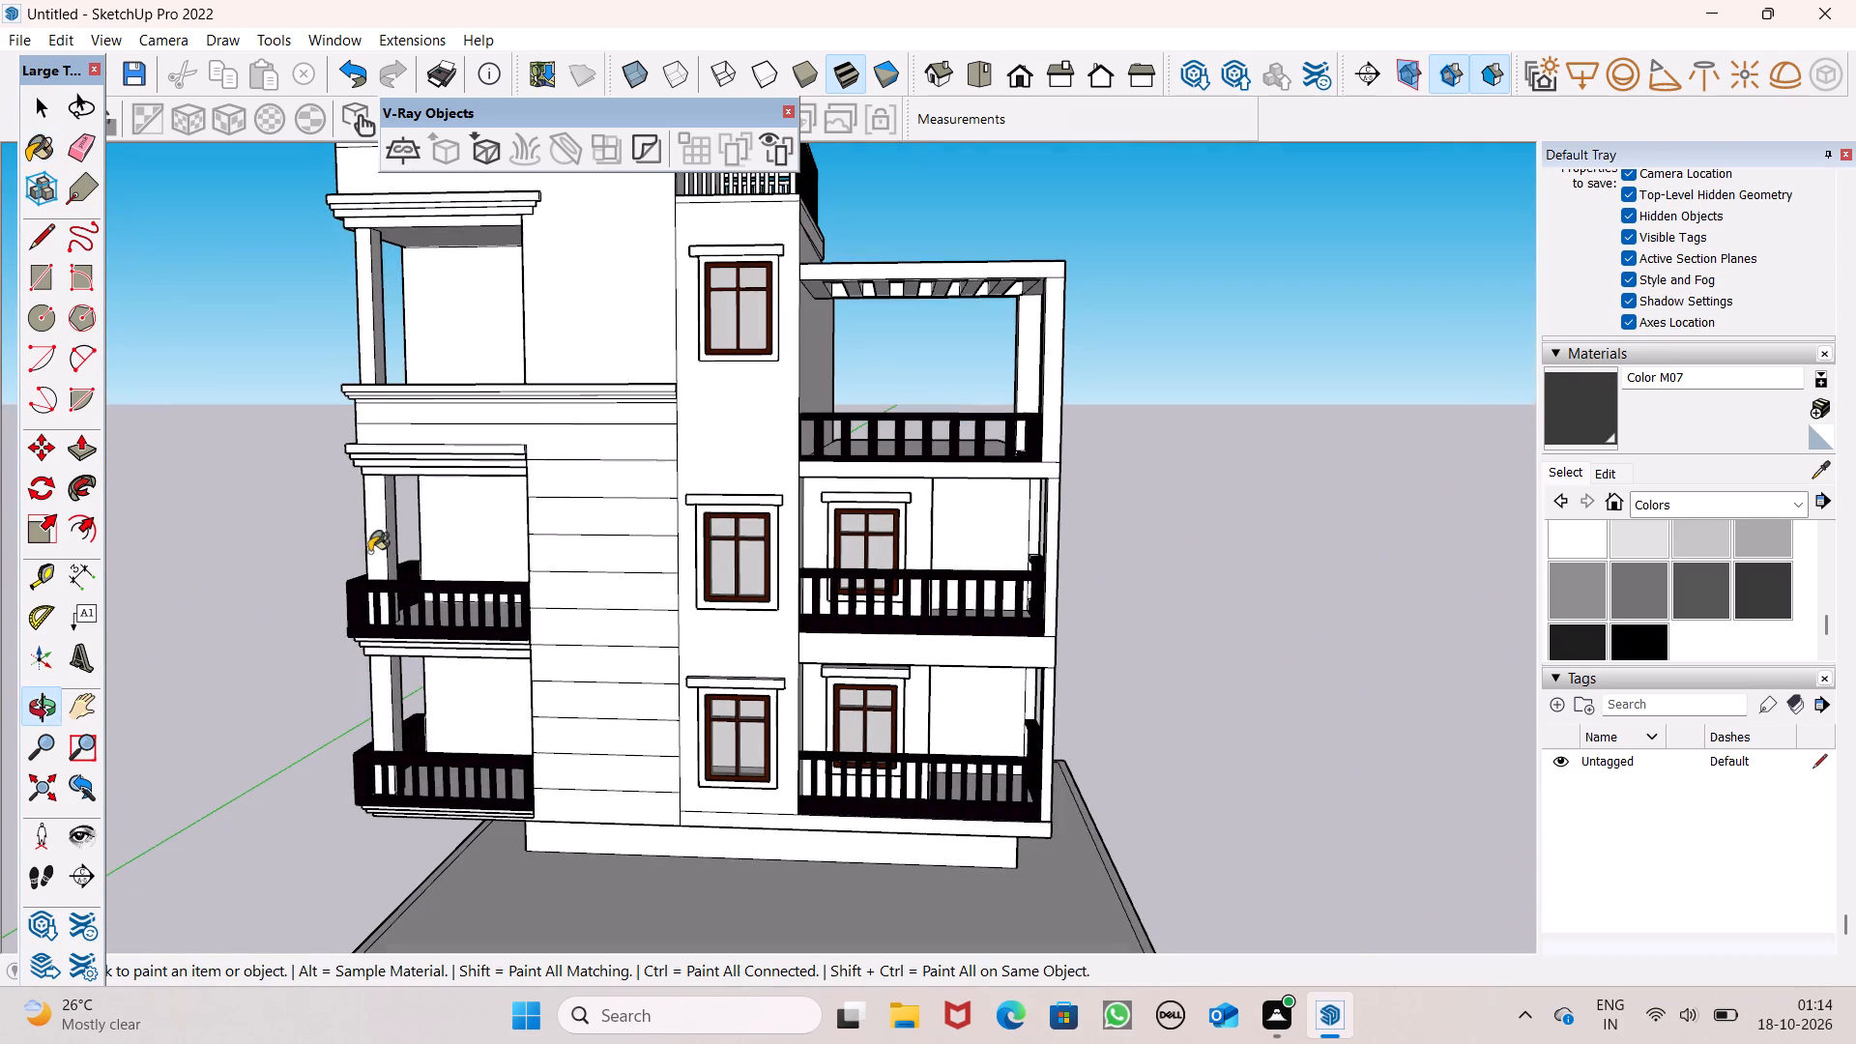
click(603, 418)
click(613, 447)
drag(619, 466, 623, 483)
click(623, 497)
drag(621, 506, 625, 540)
drag(625, 545, 629, 563)
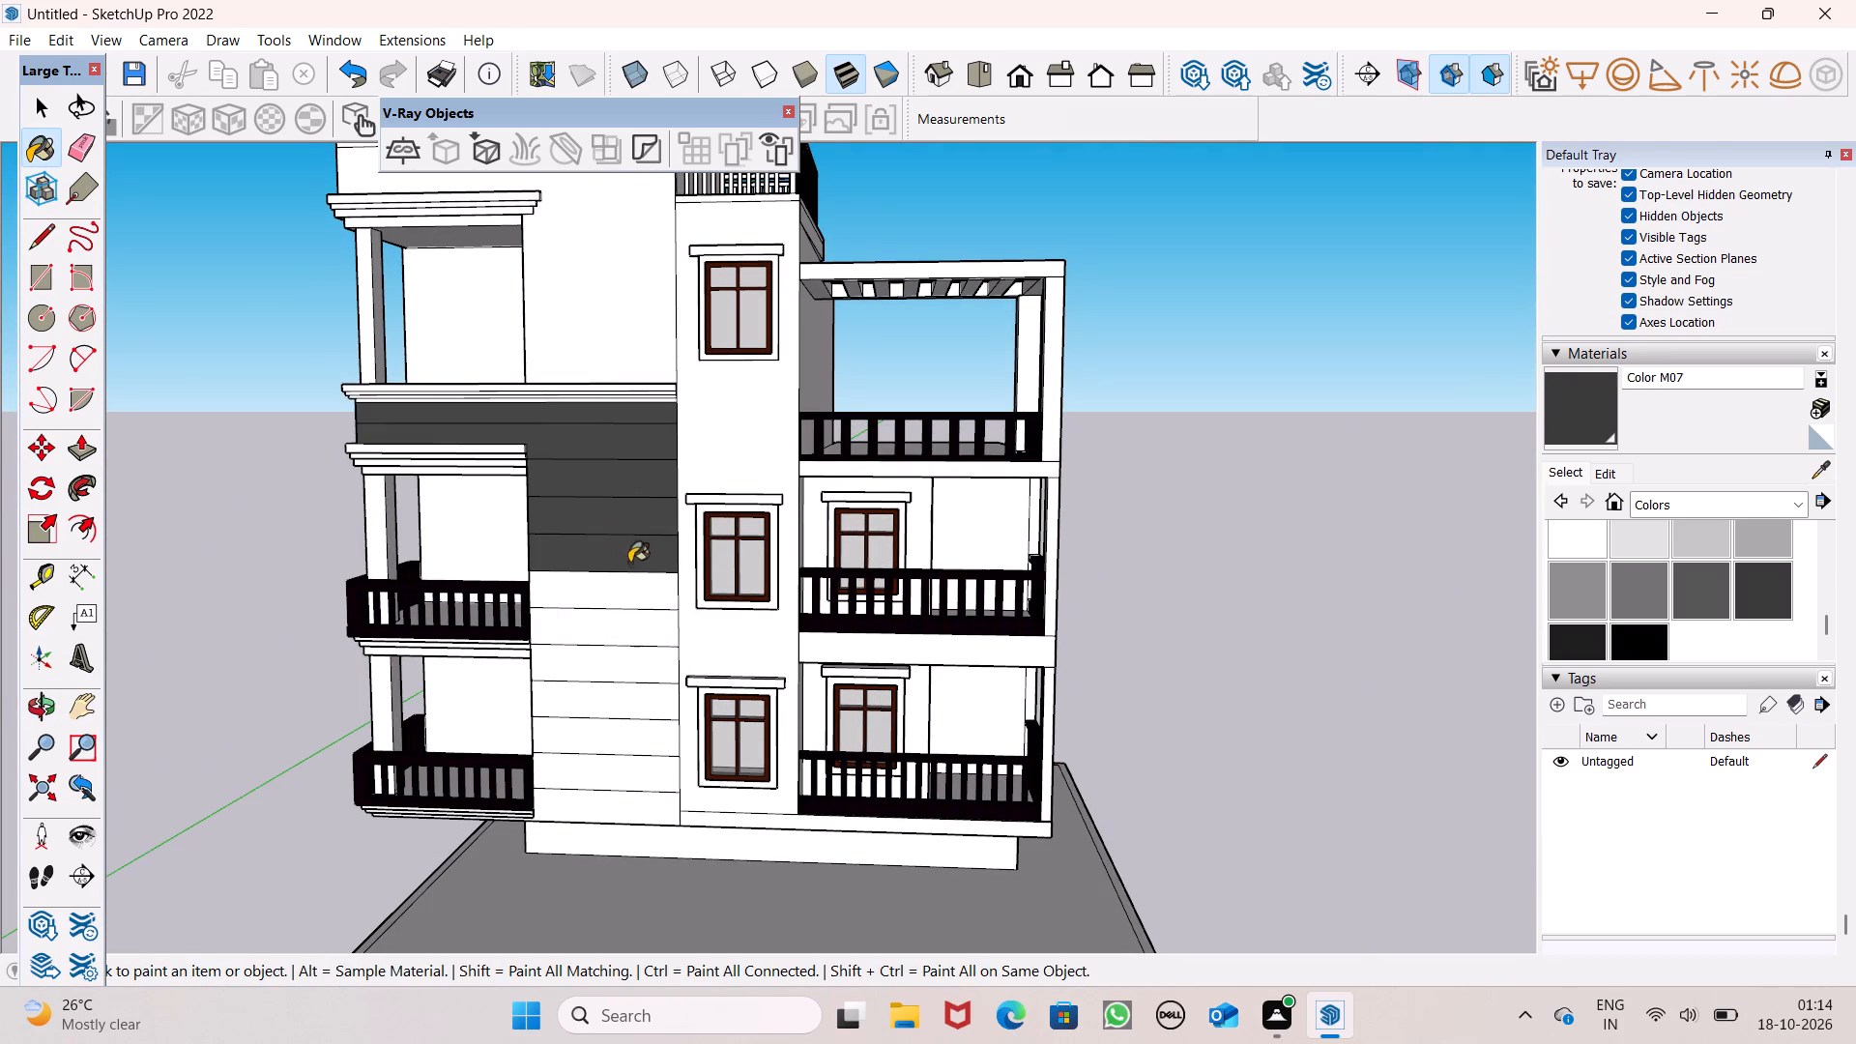
drag(629, 563, 629, 567)
drag(629, 568, 632, 593)
Paint the remaining lower bands of the front facade with Color M07, down to the wall's bottom edge.
click(639, 613)
drag(645, 624, 646, 634)
click(648, 653)
drag(652, 659, 652, 671)
click(657, 693)
drag(659, 704, 671, 773)
drag(667, 774, 667, 784)
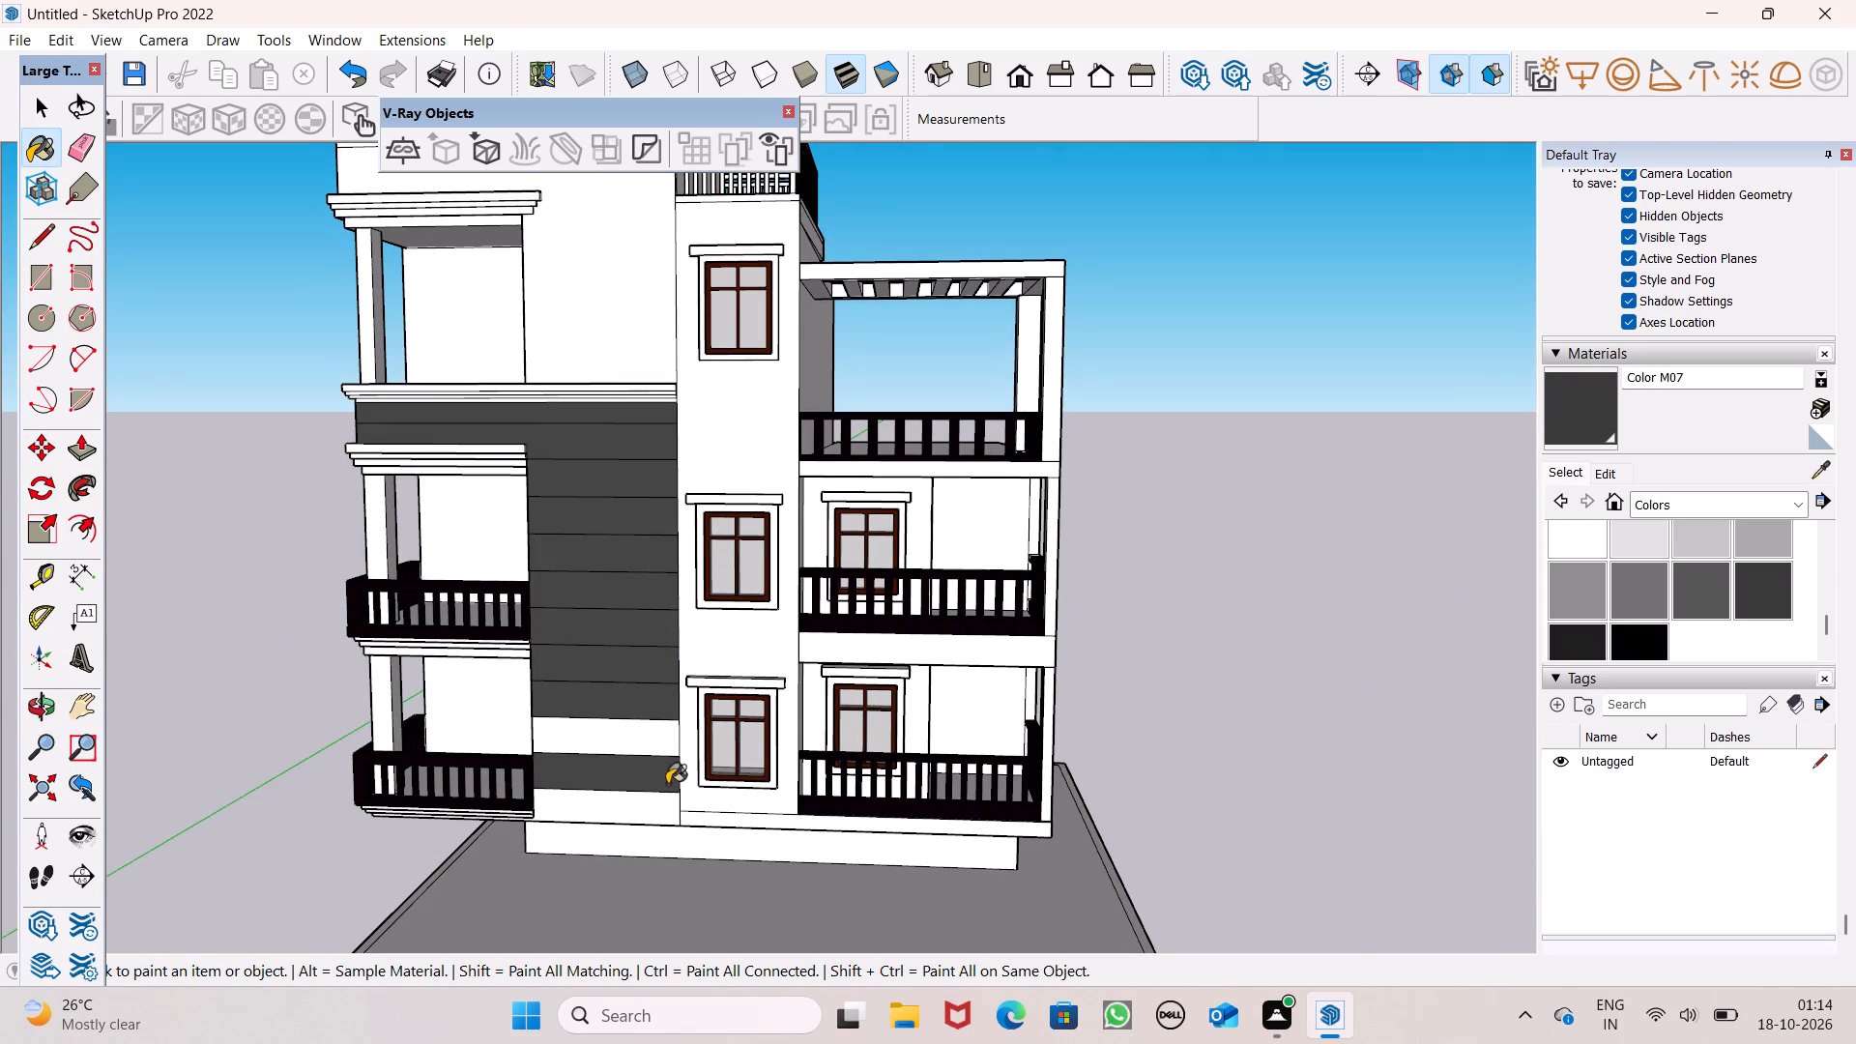
drag(667, 784, 663, 786)
double_click(655, 788)
click(652, 754)
click(655, 786)
click(652, 818)
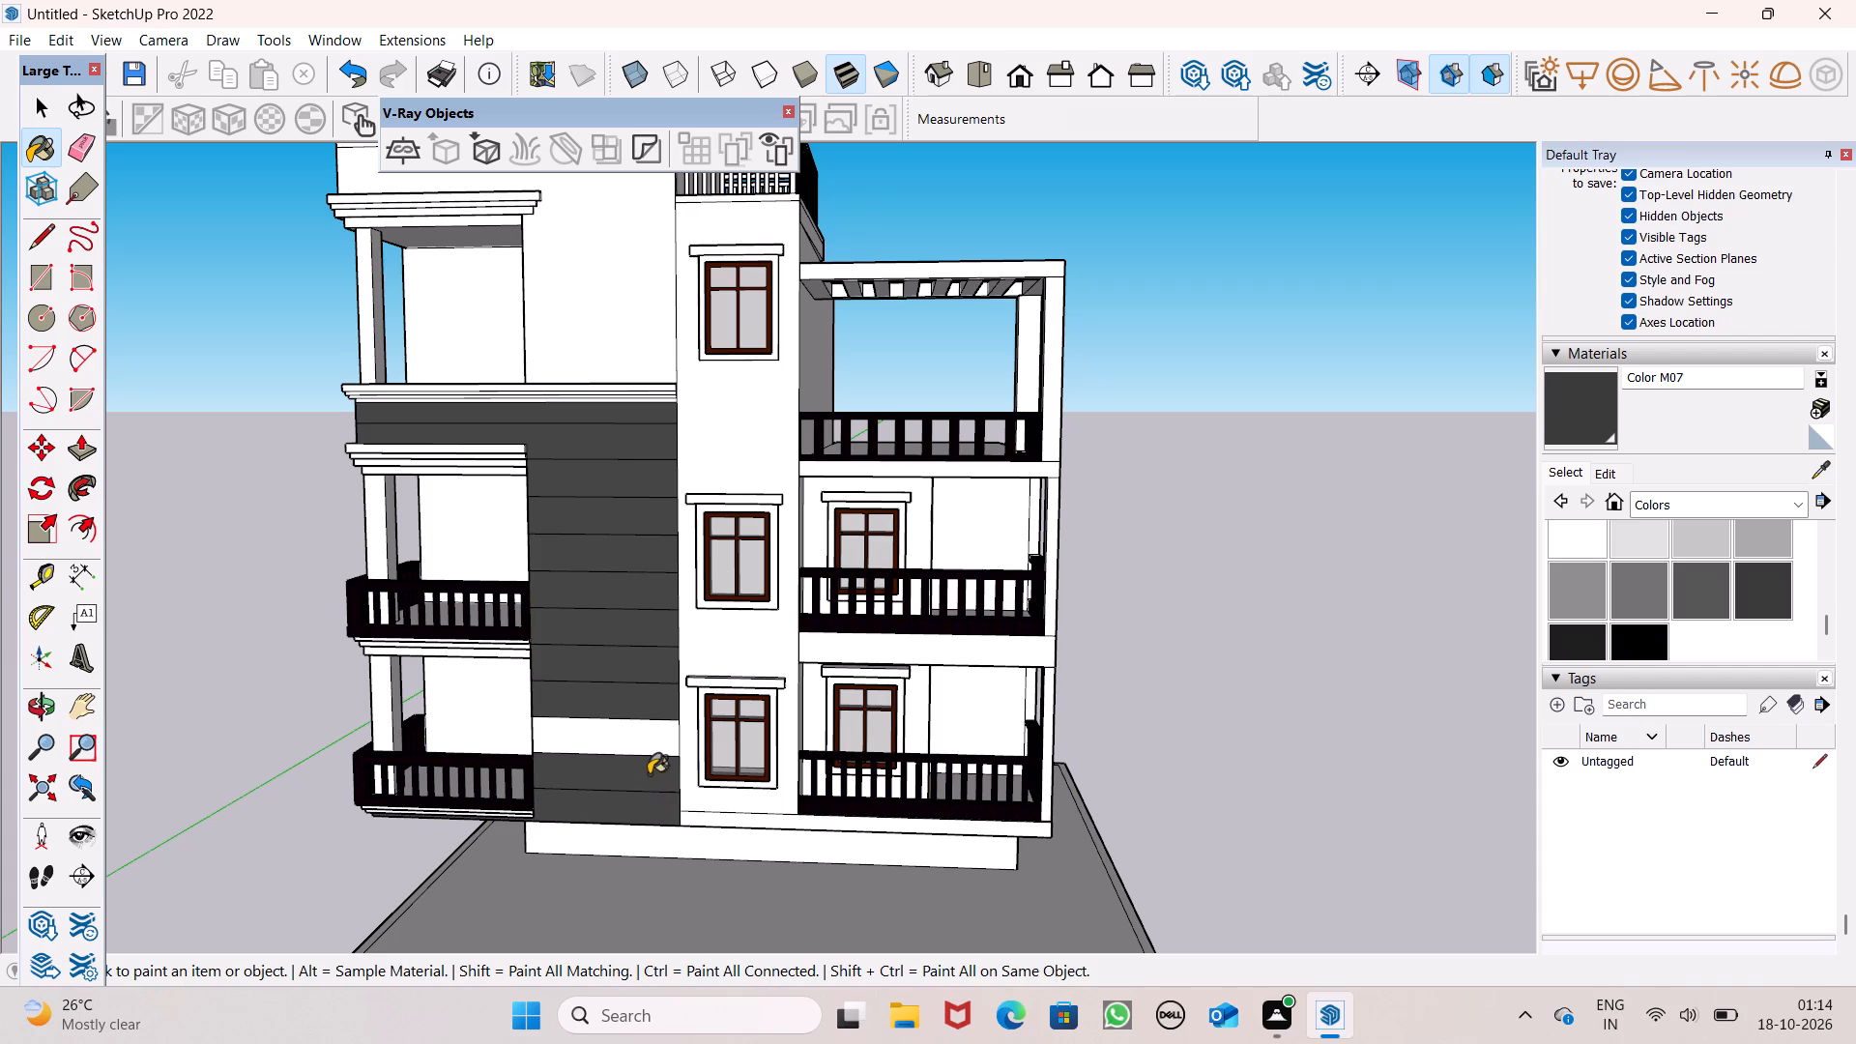
click(651, 759)
scroll(634, 733, up, 3)
click(617, 752)
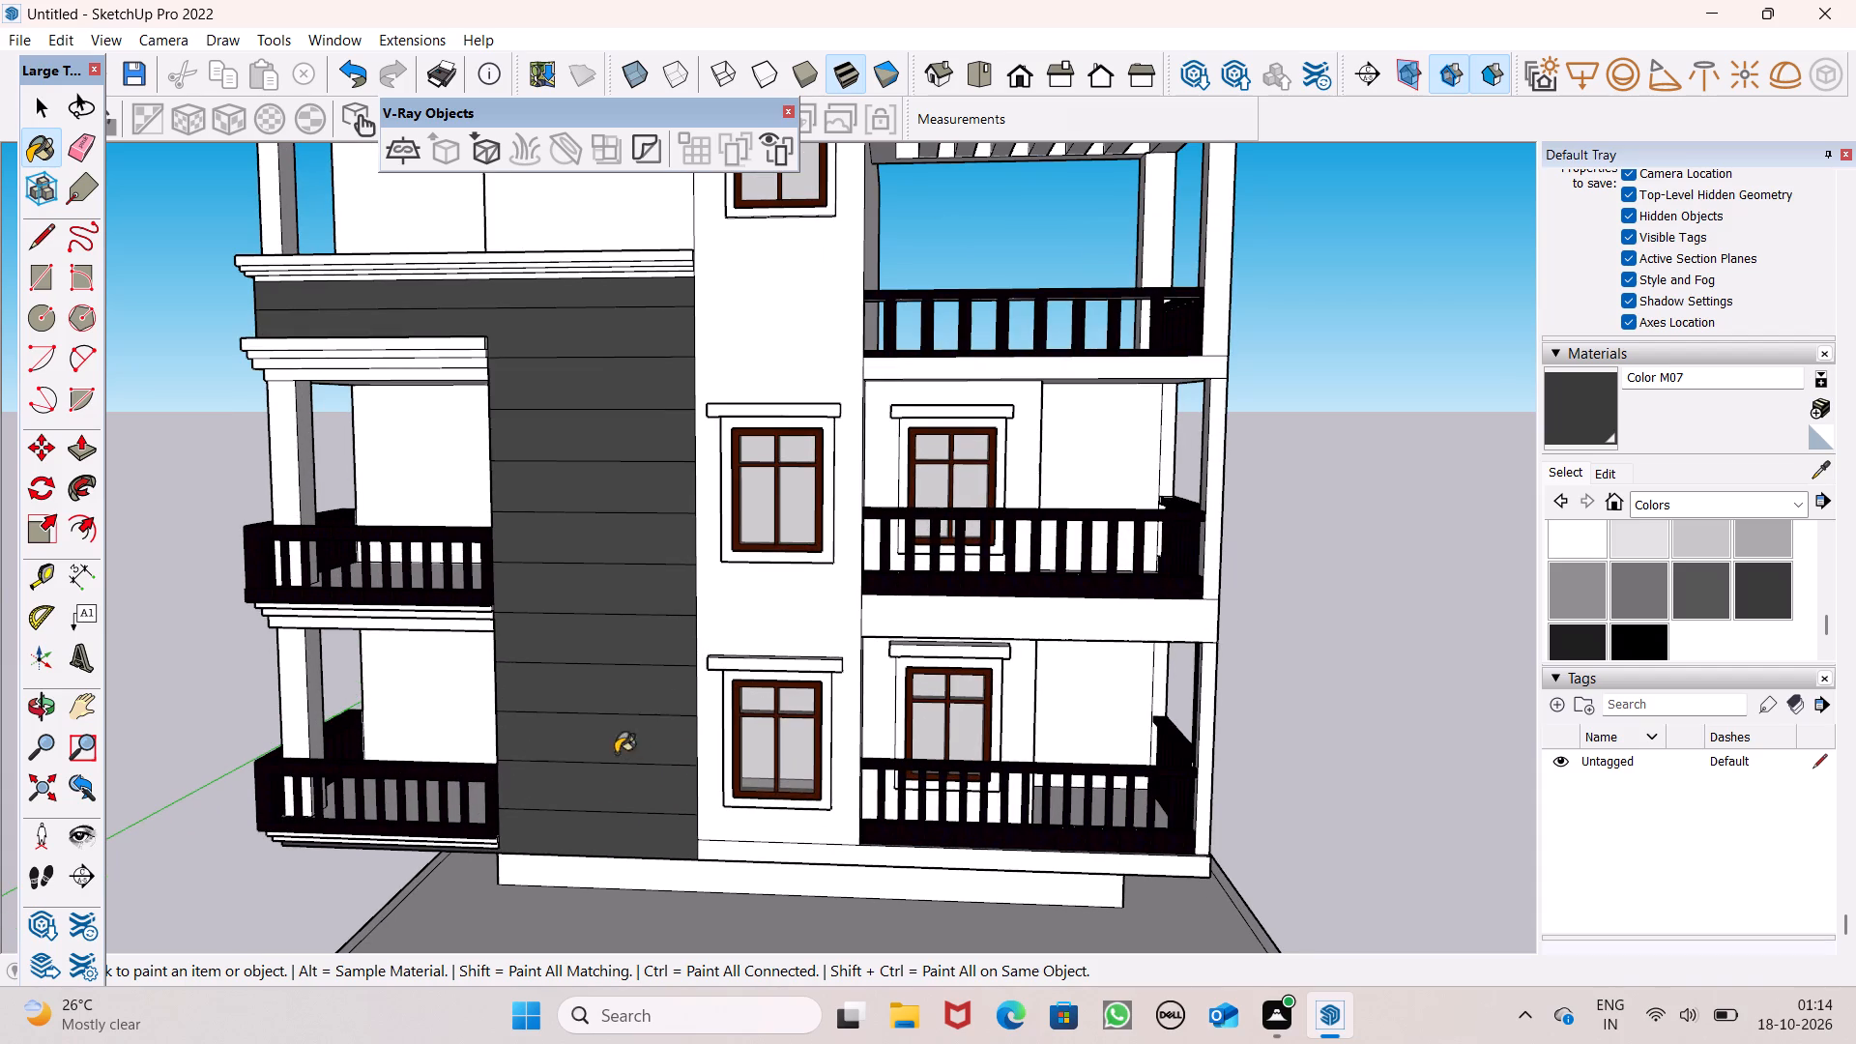
Paint the wall around the middle-floor balcony window and its adjoining side wall with Color M07.
scroll(1061, 924, up, 1)
middle_drag(1061, 924, 1178, 971)
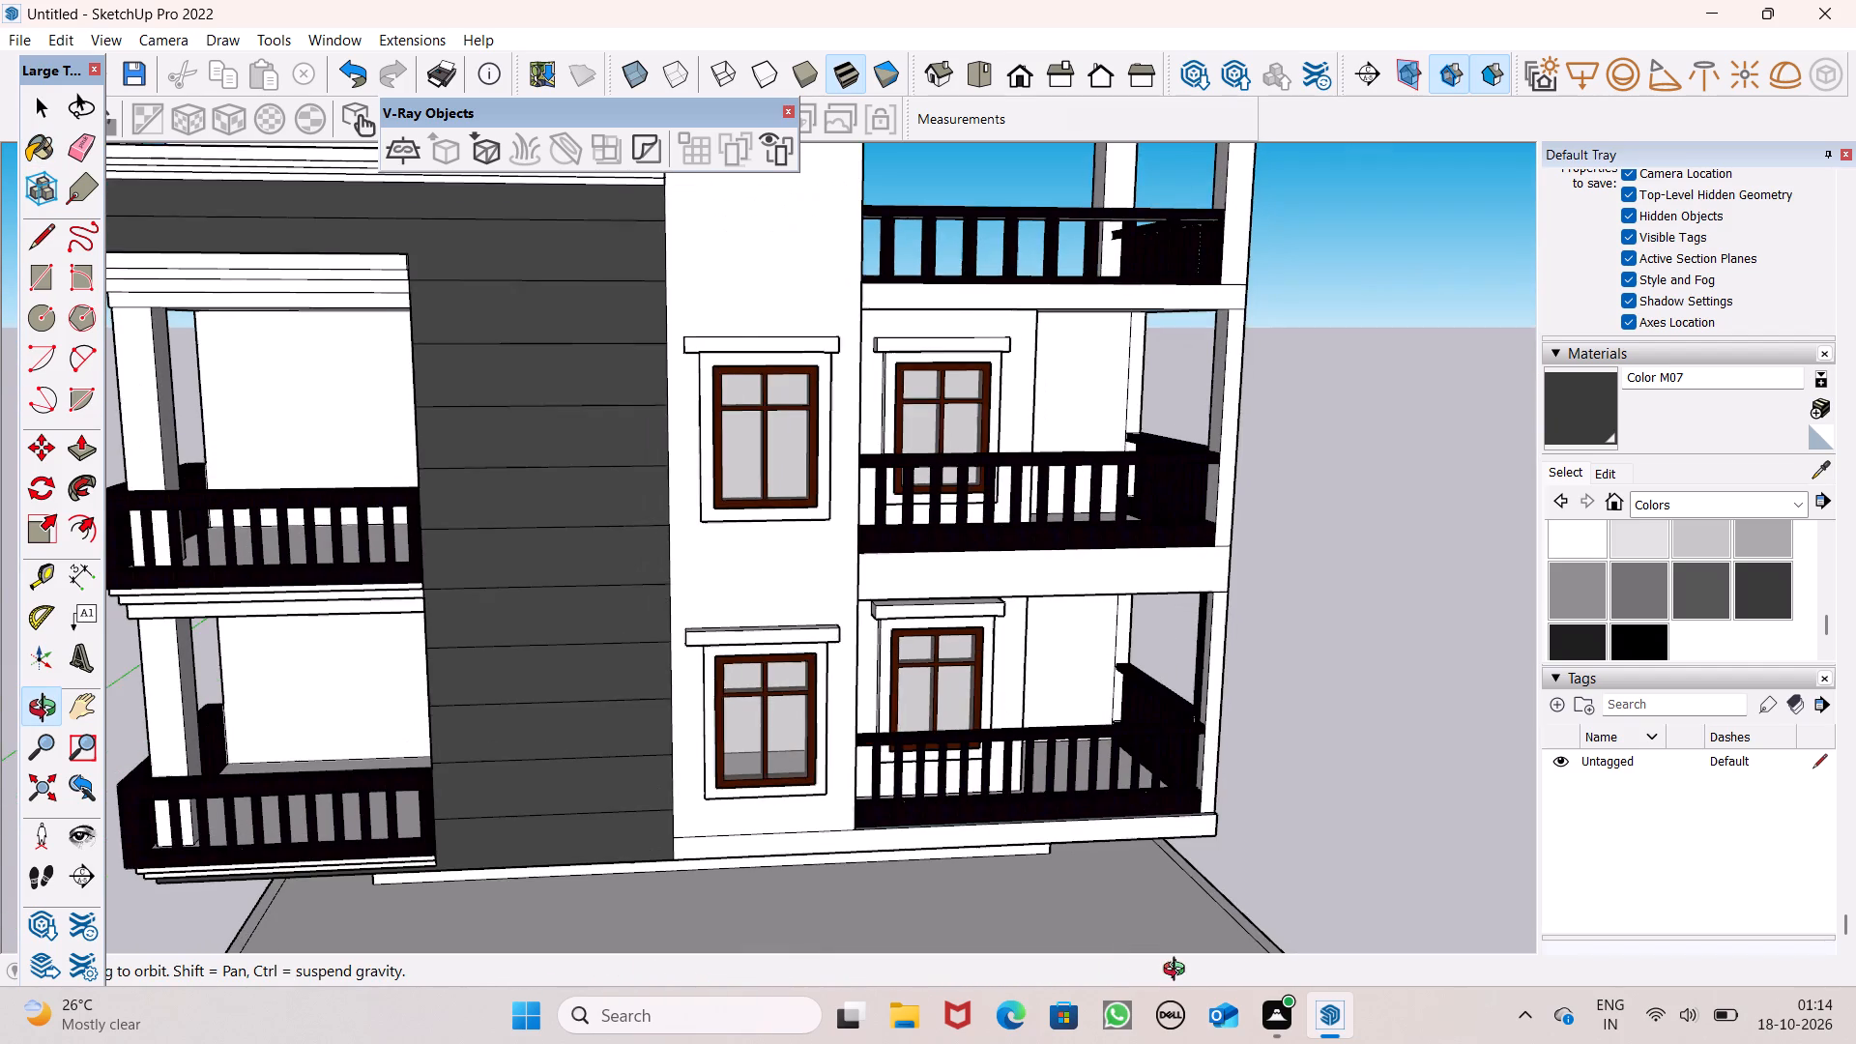
middle_drag(1178, 971, 1178, 964)
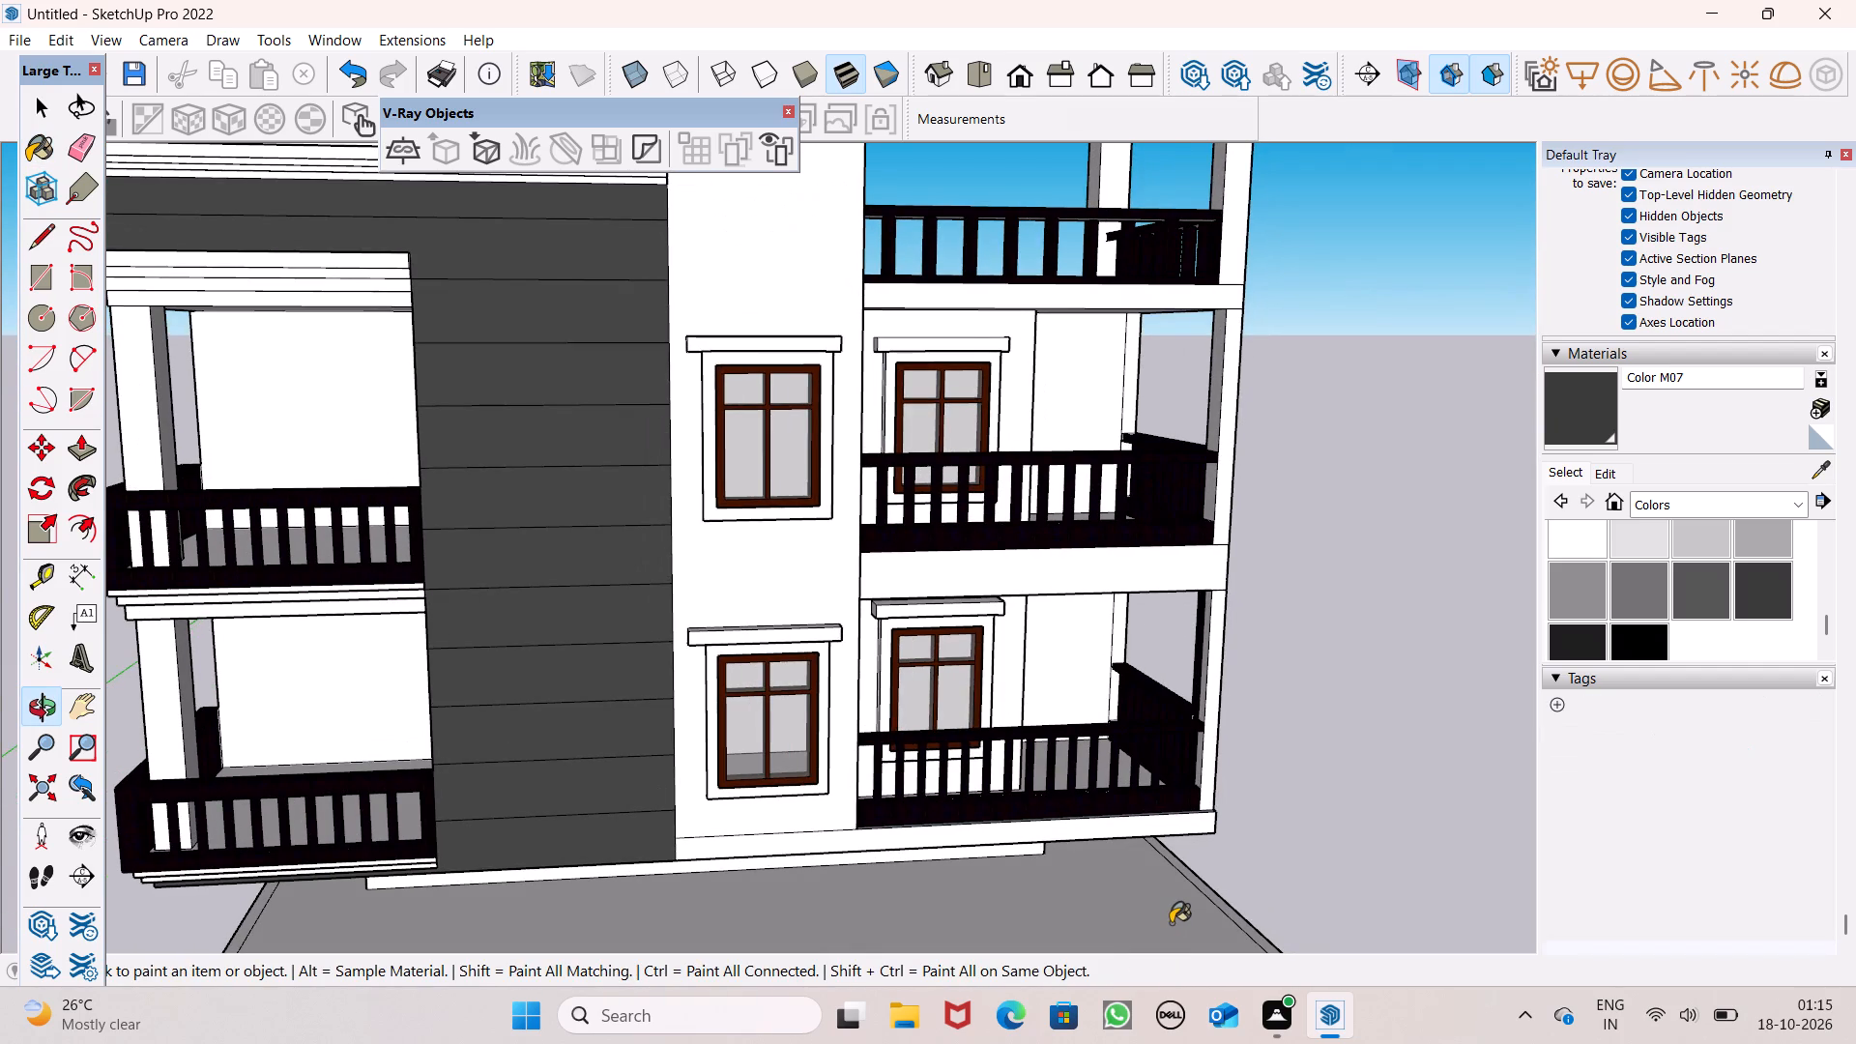
scroll(1085, 883, up, 1)
middle_drag(1084, 883, 853, 989)
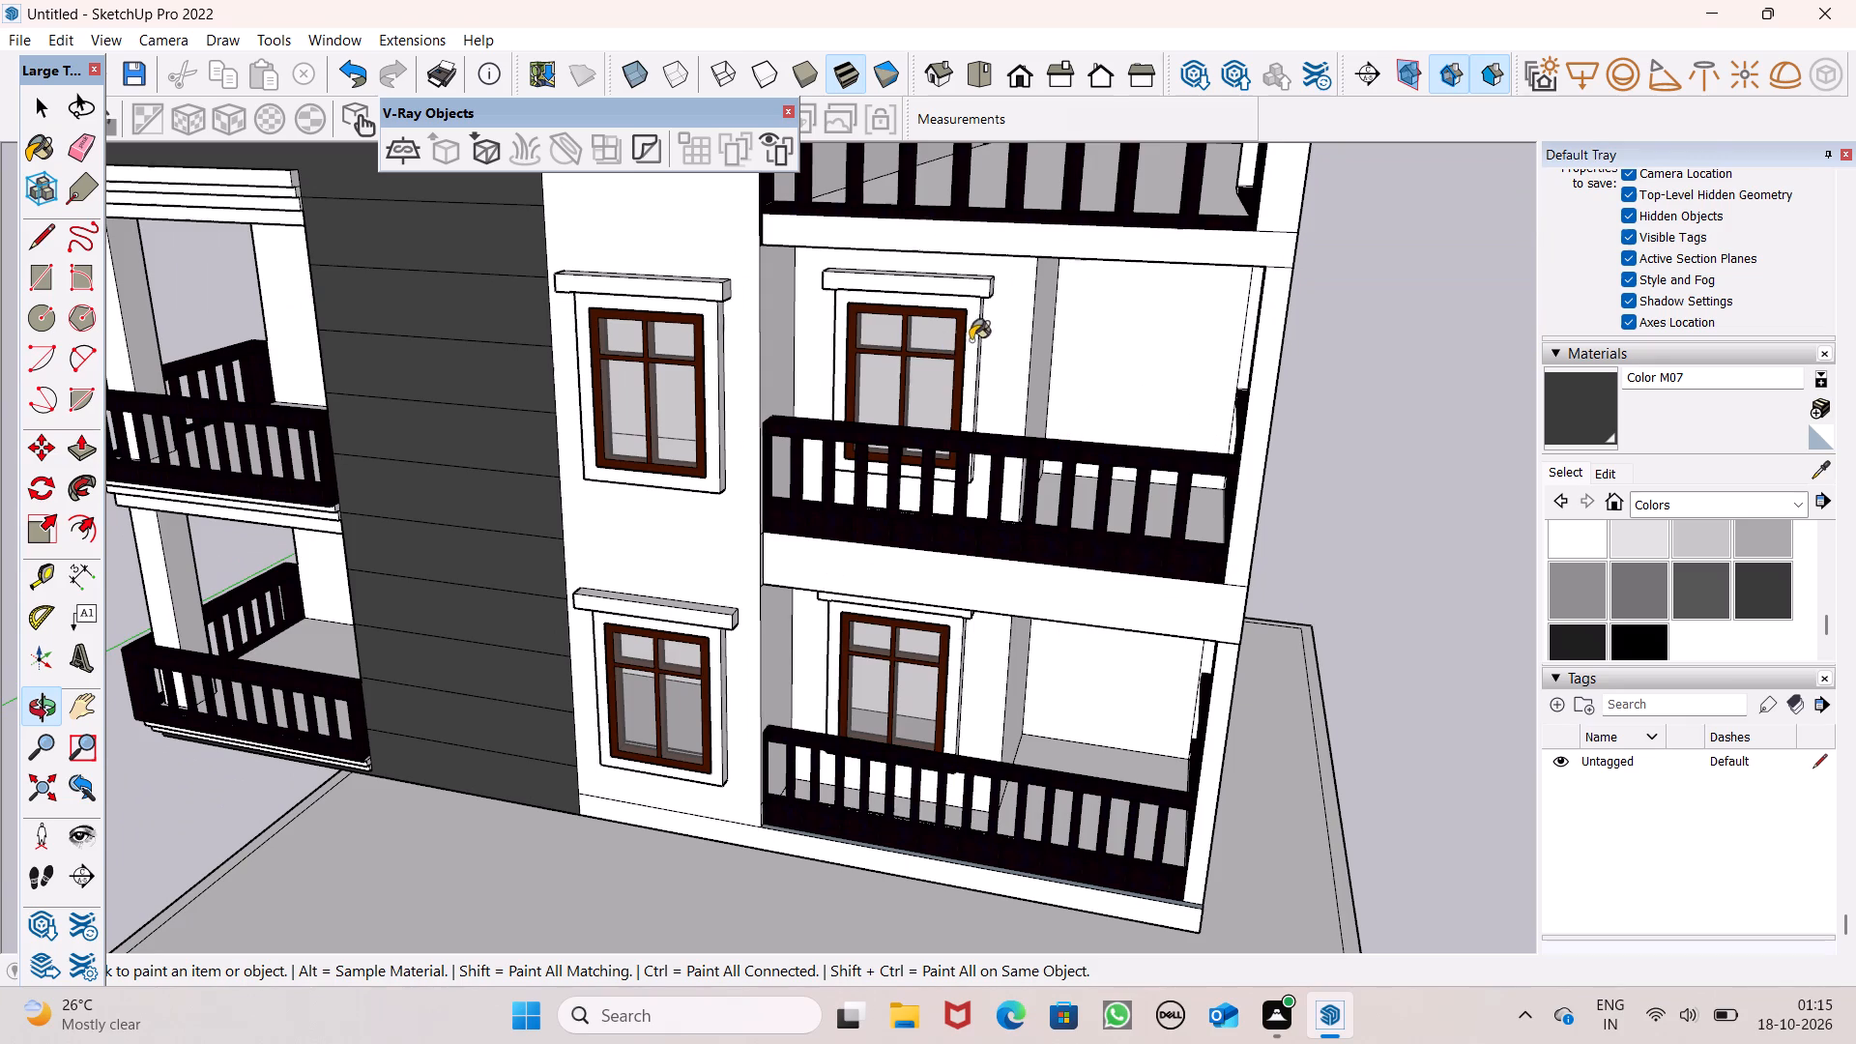
click(994, 324)
middle_drag(1028, 350, 810, 398)
scroll(810, 399, up, 1)
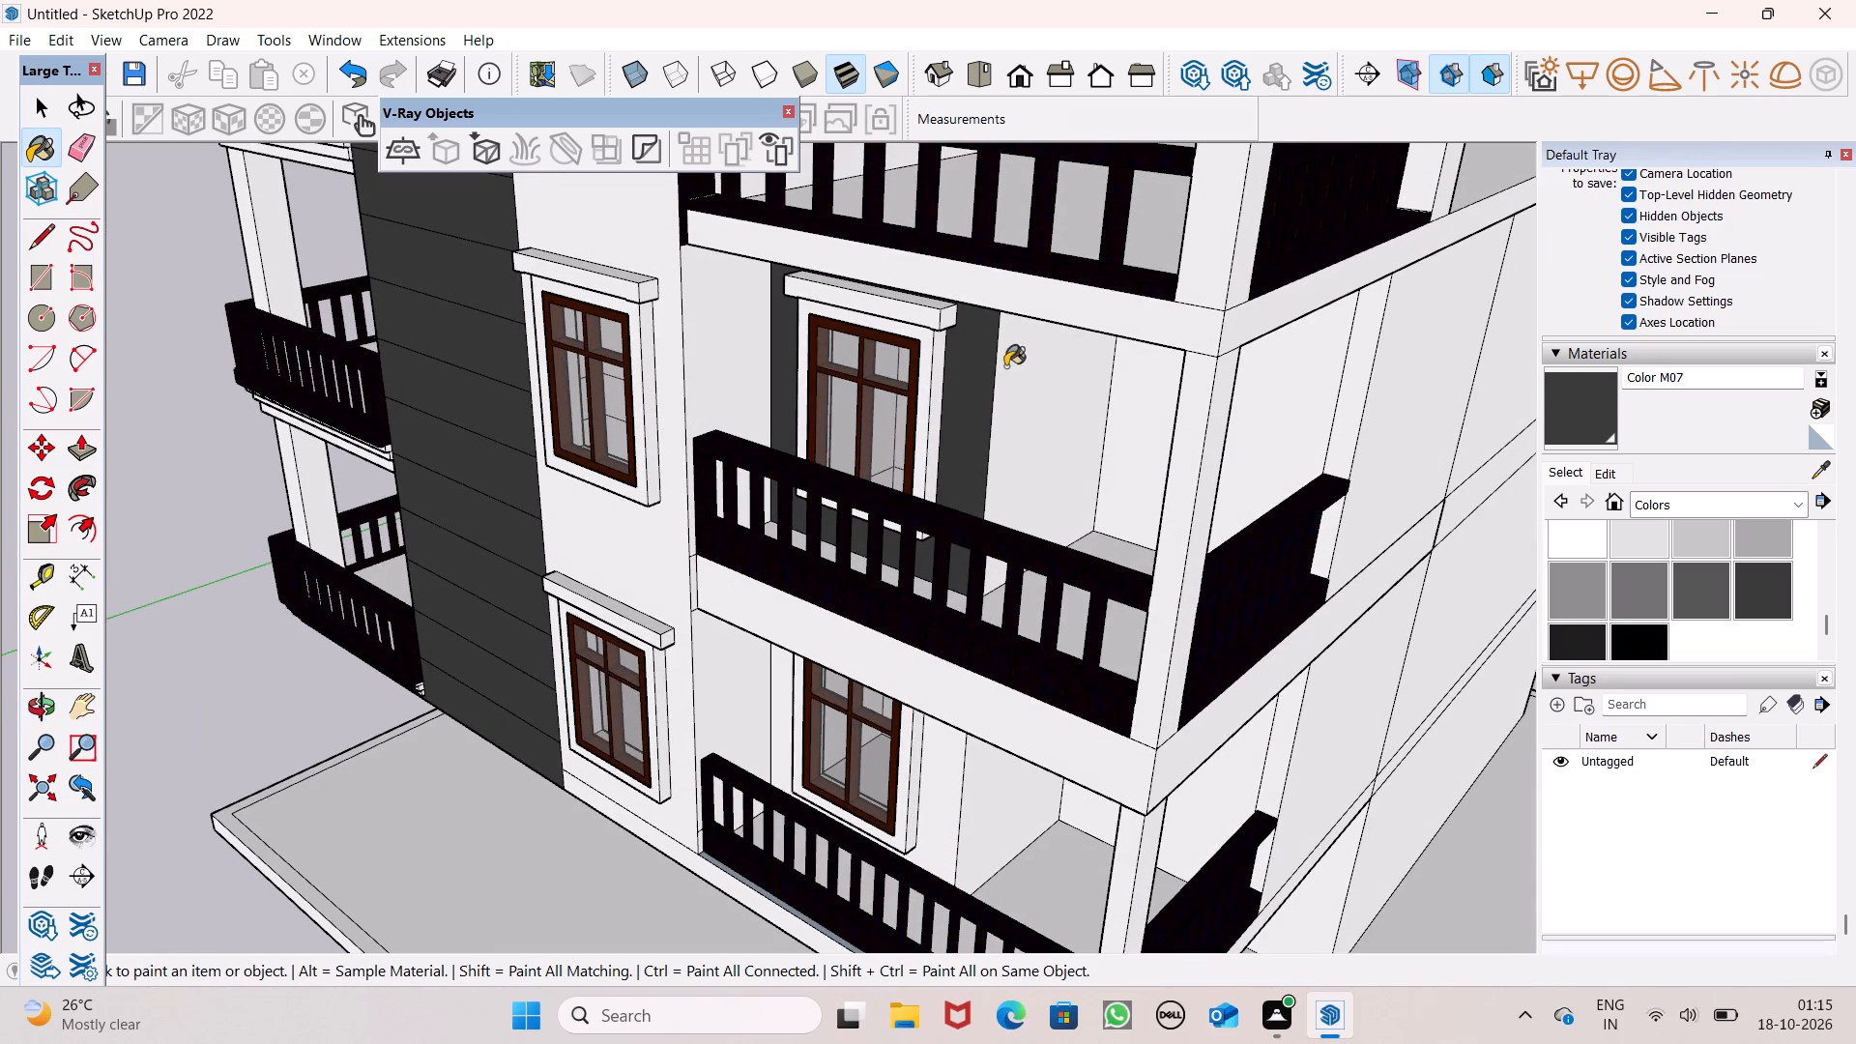
click(1023, 384)
Paint the wall around the lower balcony window and its adjoining side wall with Color M07.
scroll(1057, 418, down, 3)
scroll(946, 796, up, 7)
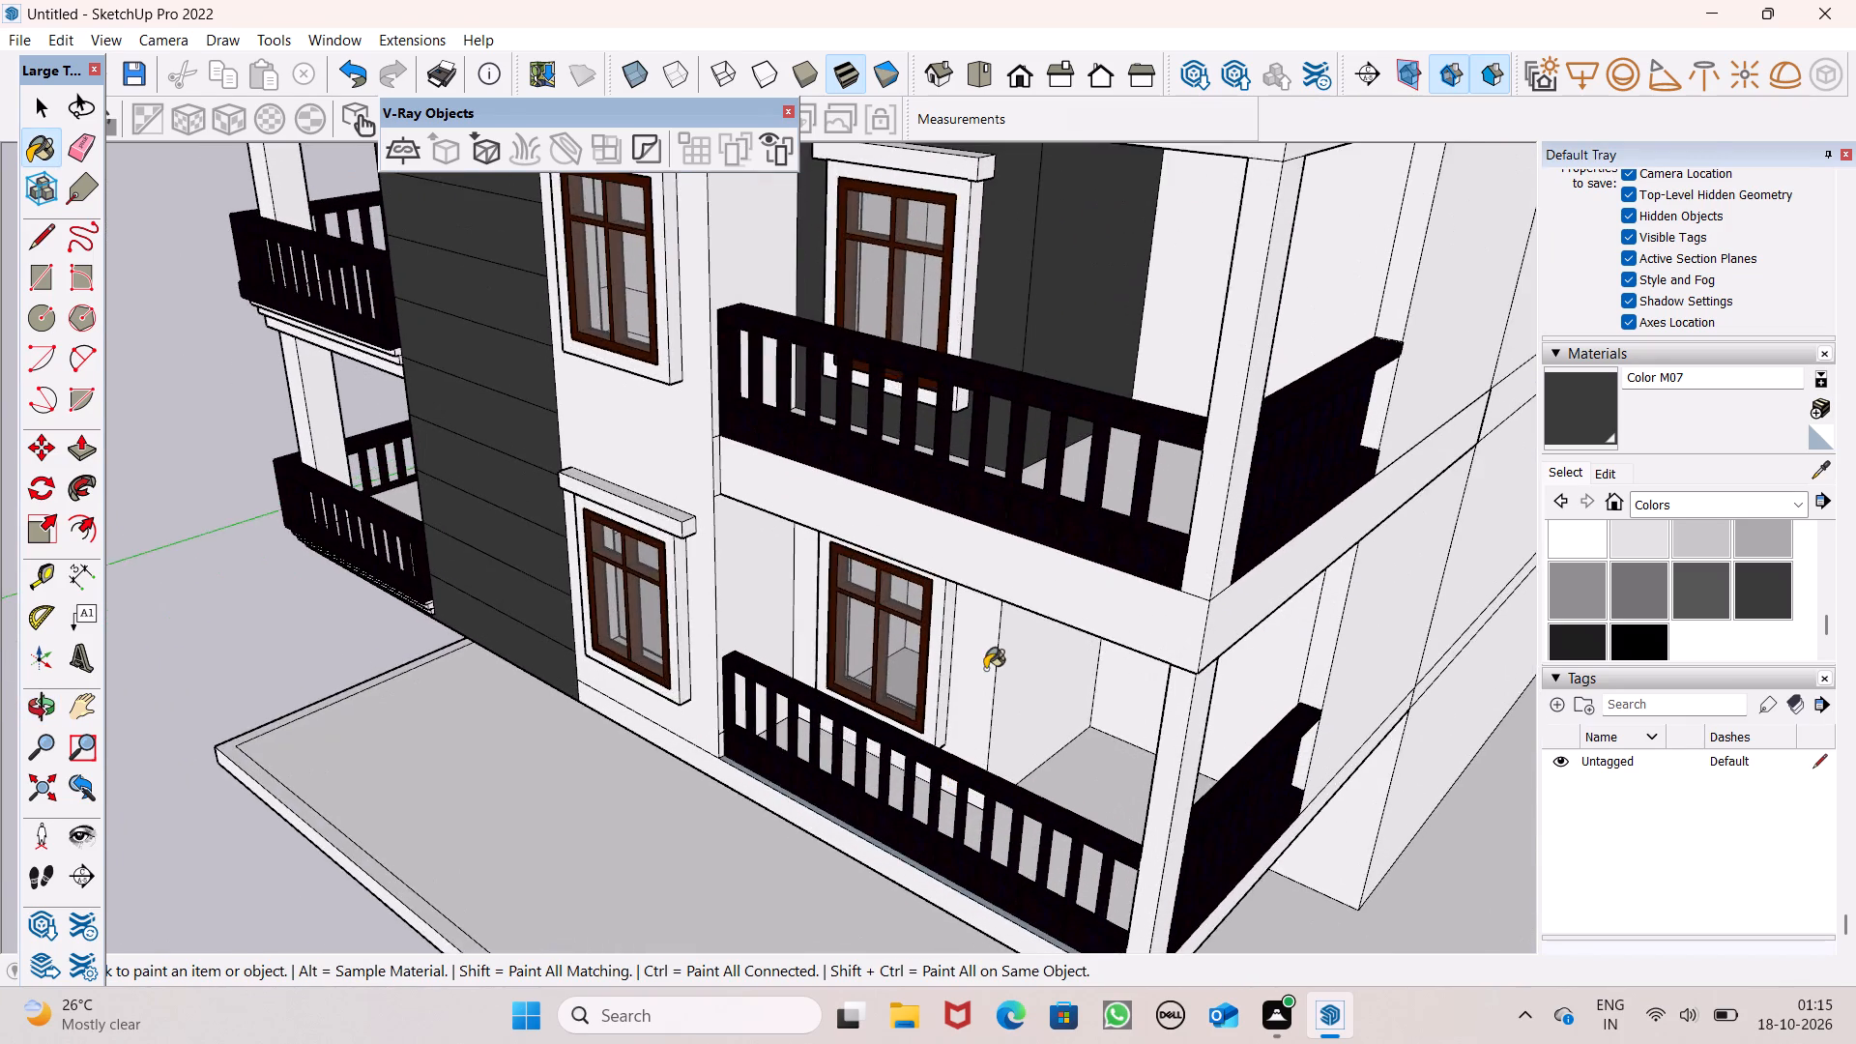
click(977, 647)
click(1029, 628)
Examine the painted facade and the whole house from the front, balcony side and above.
scroll(1026, 615, down, 6)
middle_drag(989, 658, 1003, 640)
scroll(987, 658, up, 1)
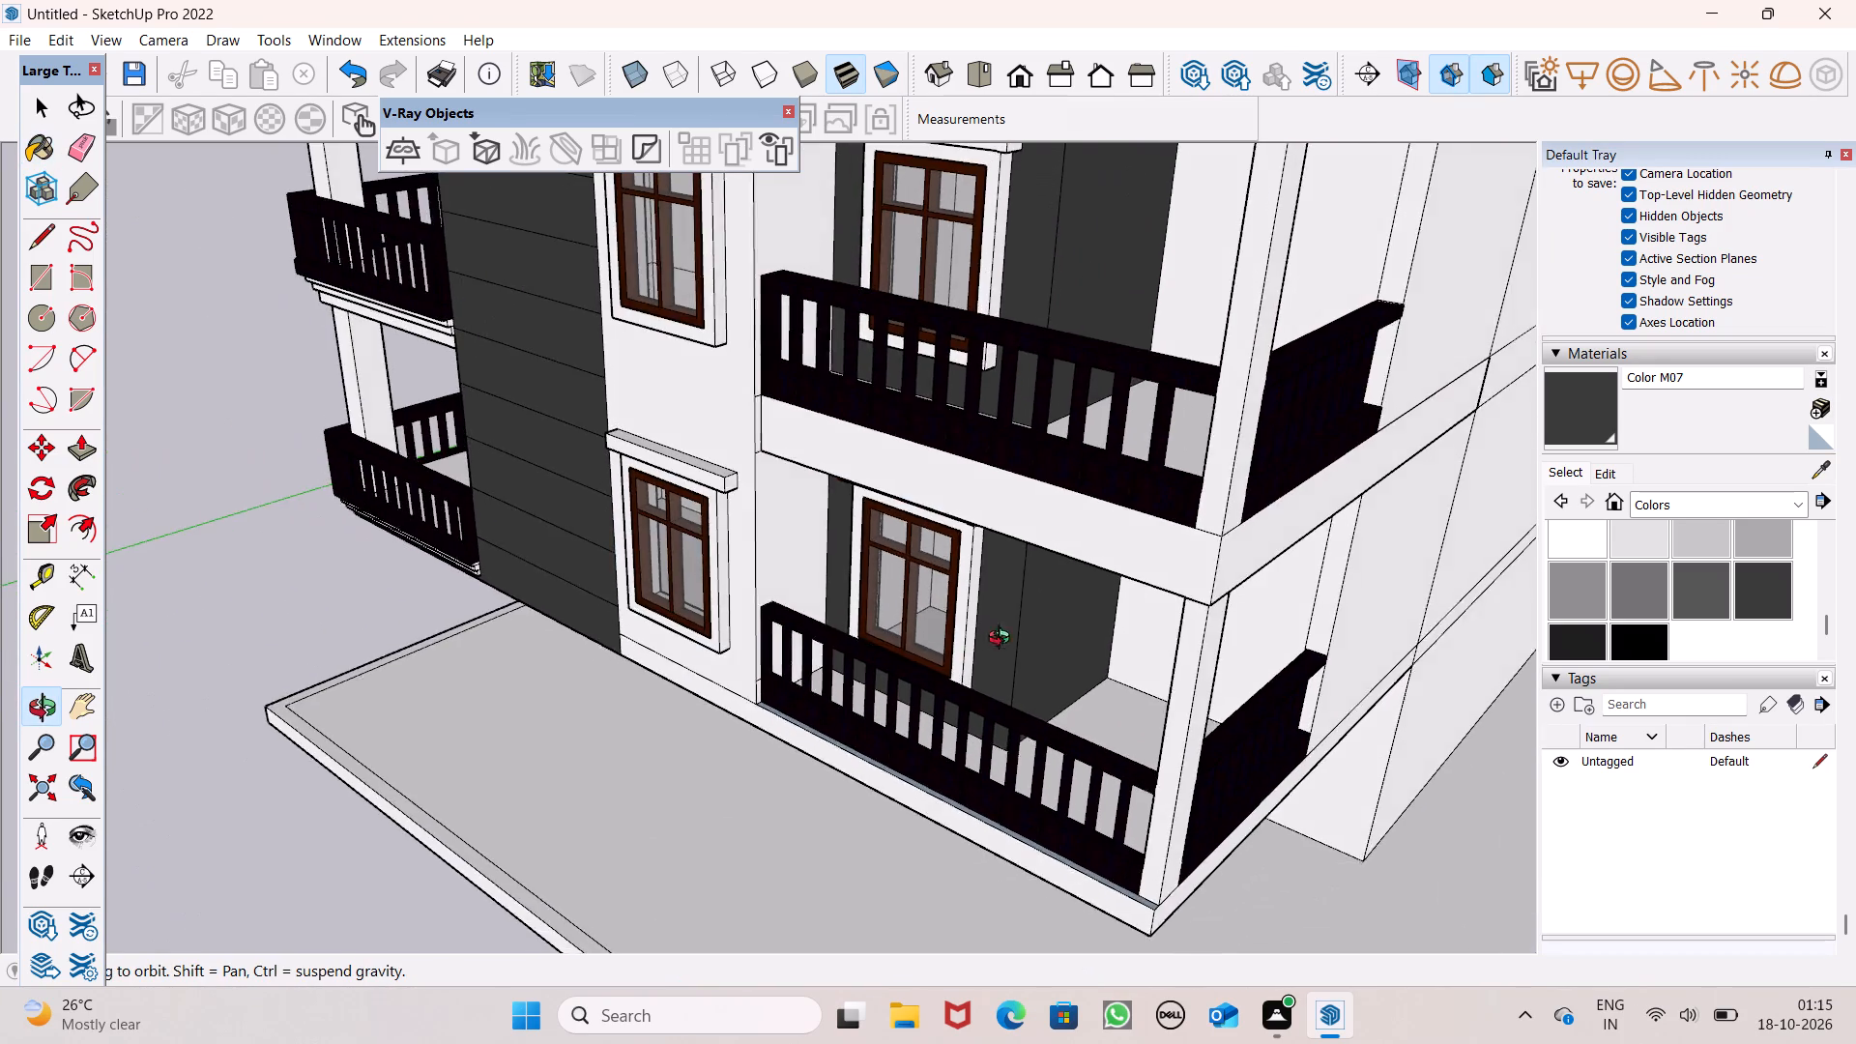
middle_drag(1003, 640, 1195, 561)
scroll(1195, 623, down, 2)
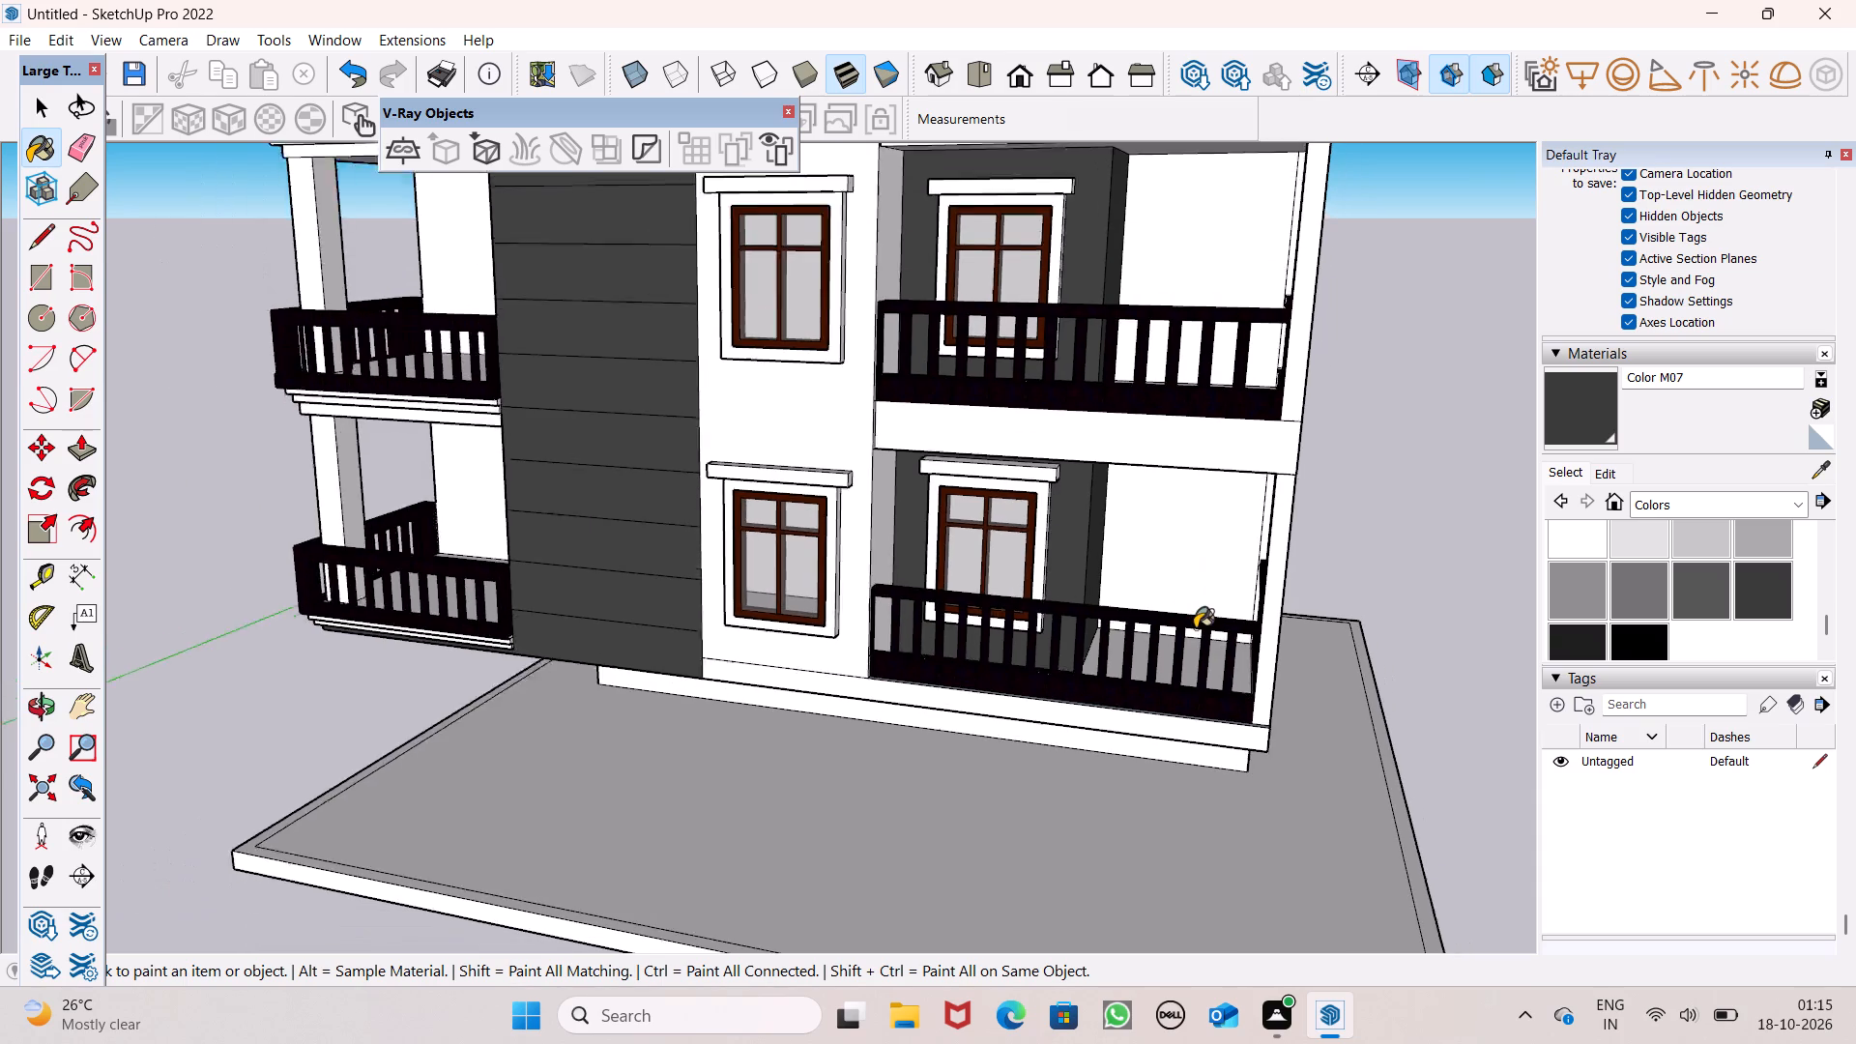
scroll(1195, 628, down, 2)
key(space)
scroll(1197, 628, down, 3)
middle_drag(1088, 671, 1248, 643)
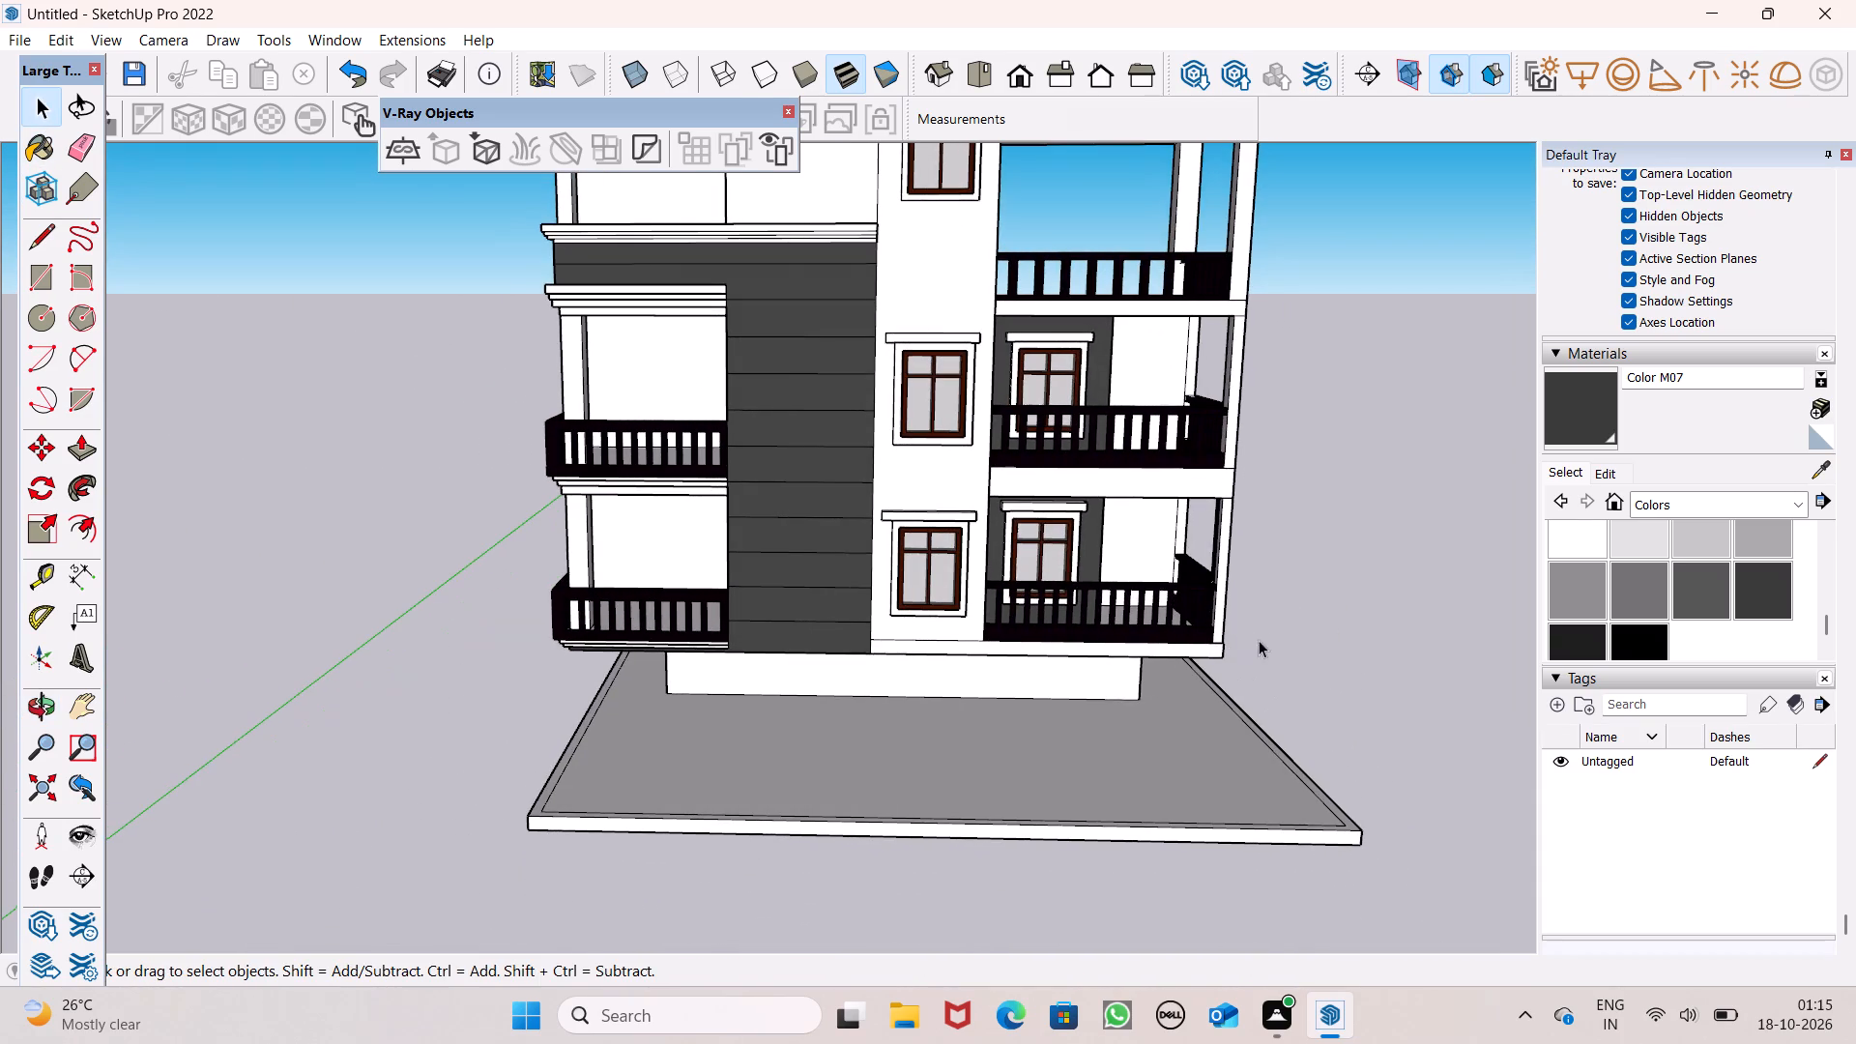
scroll(1241, 616, down, 2)
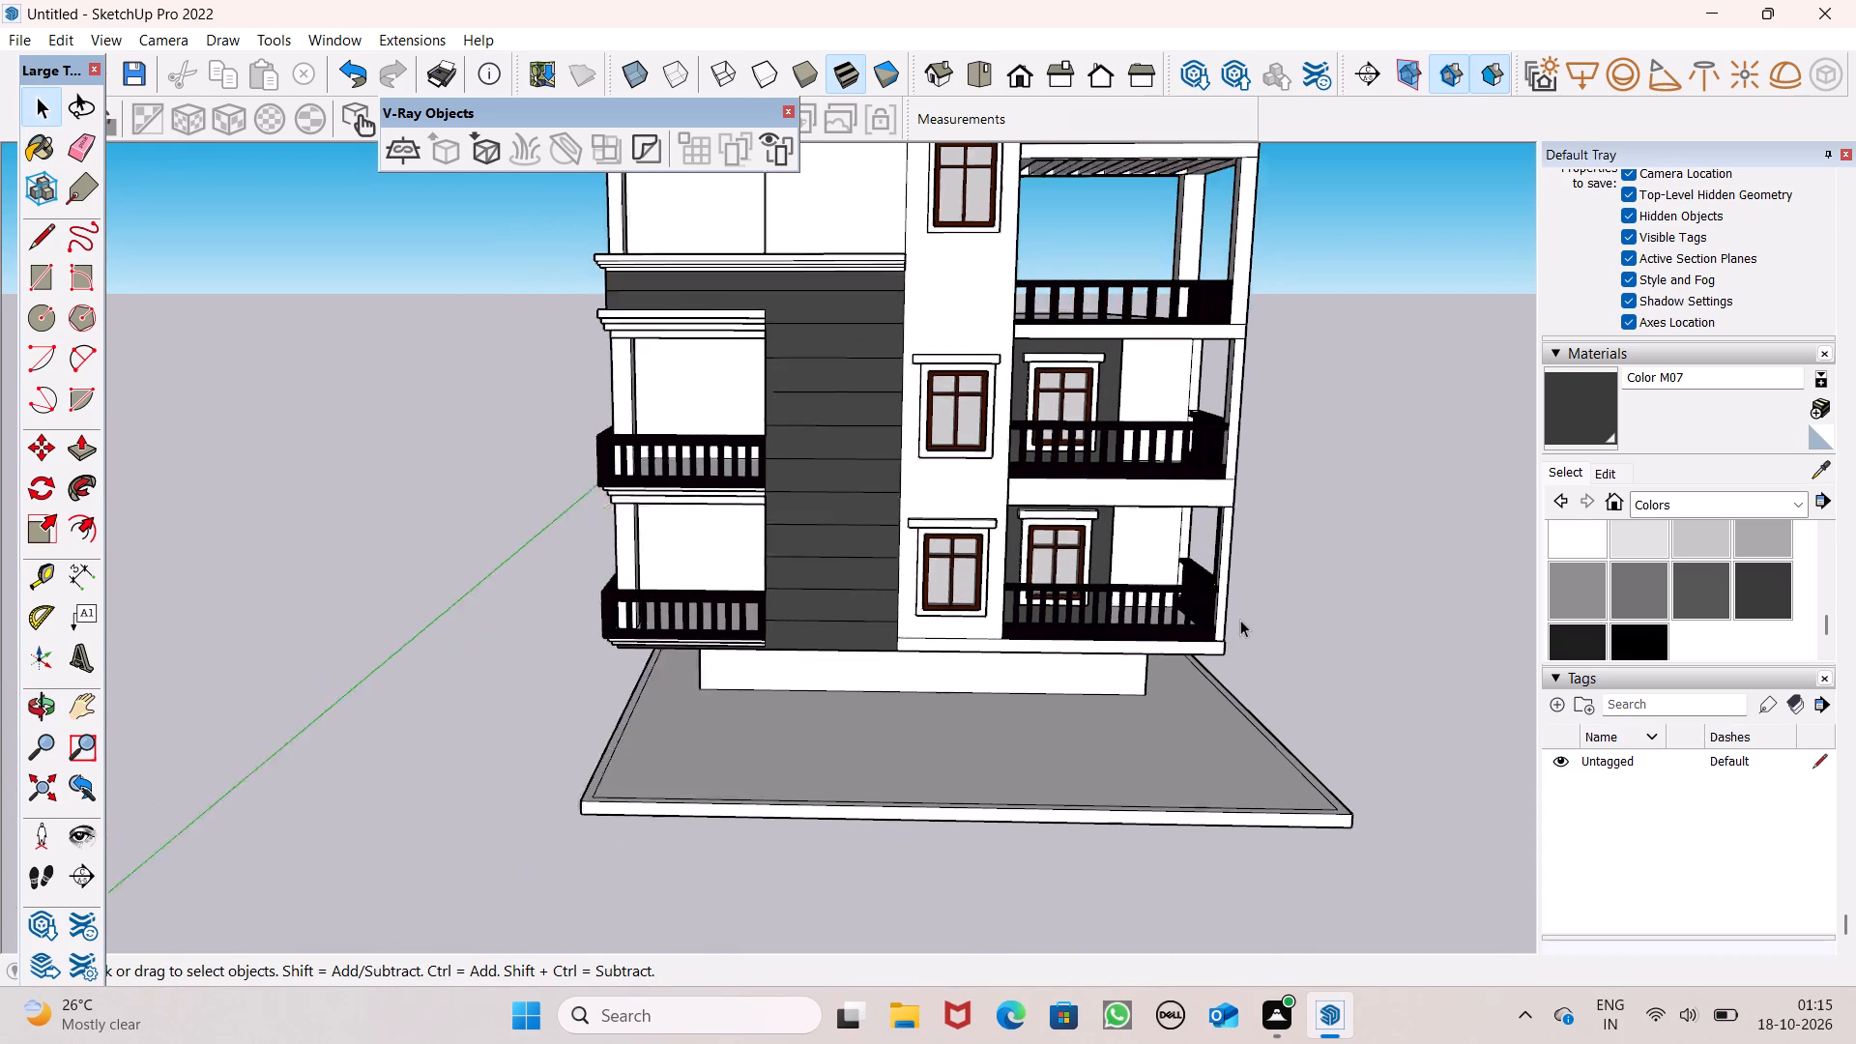
scroll(1240, 620, down, 2)
scroll(1116, 694, down, 3)
middle_drag(1057, 703, 1459, 616)
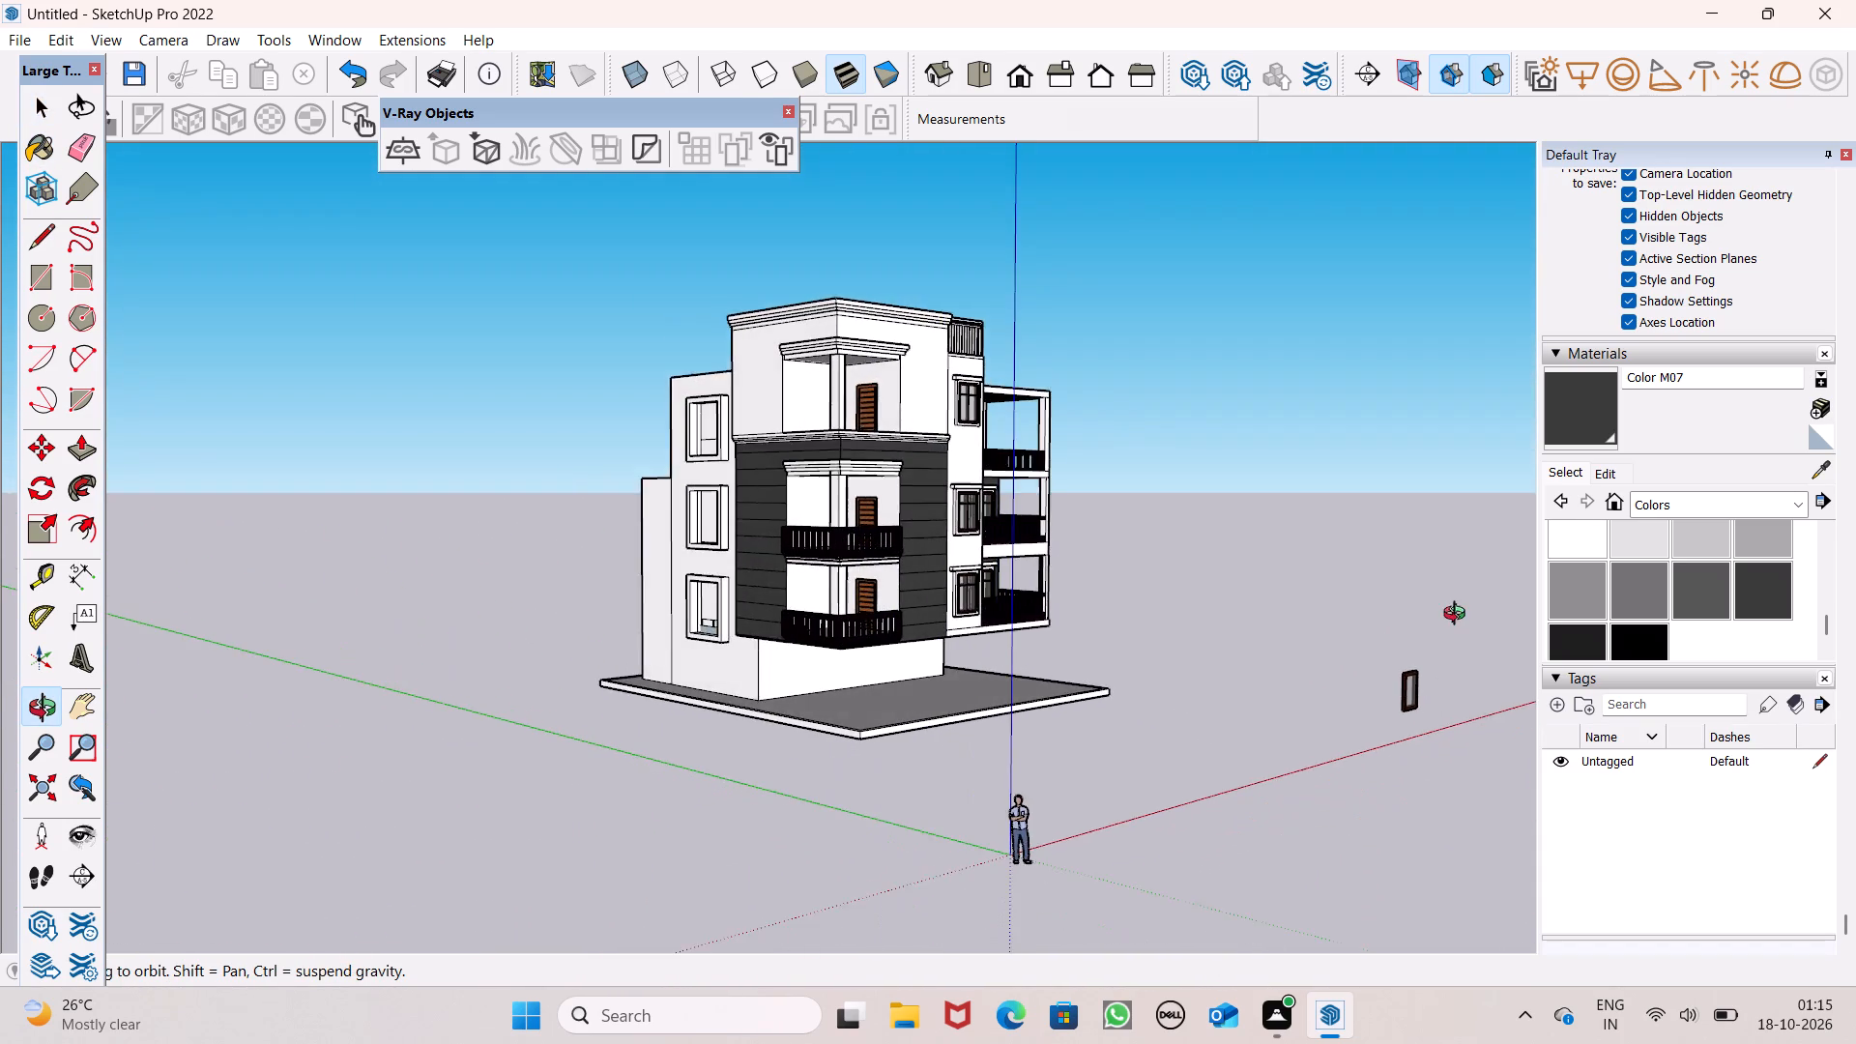
middle_drag(1459, 616, 1065, 765)
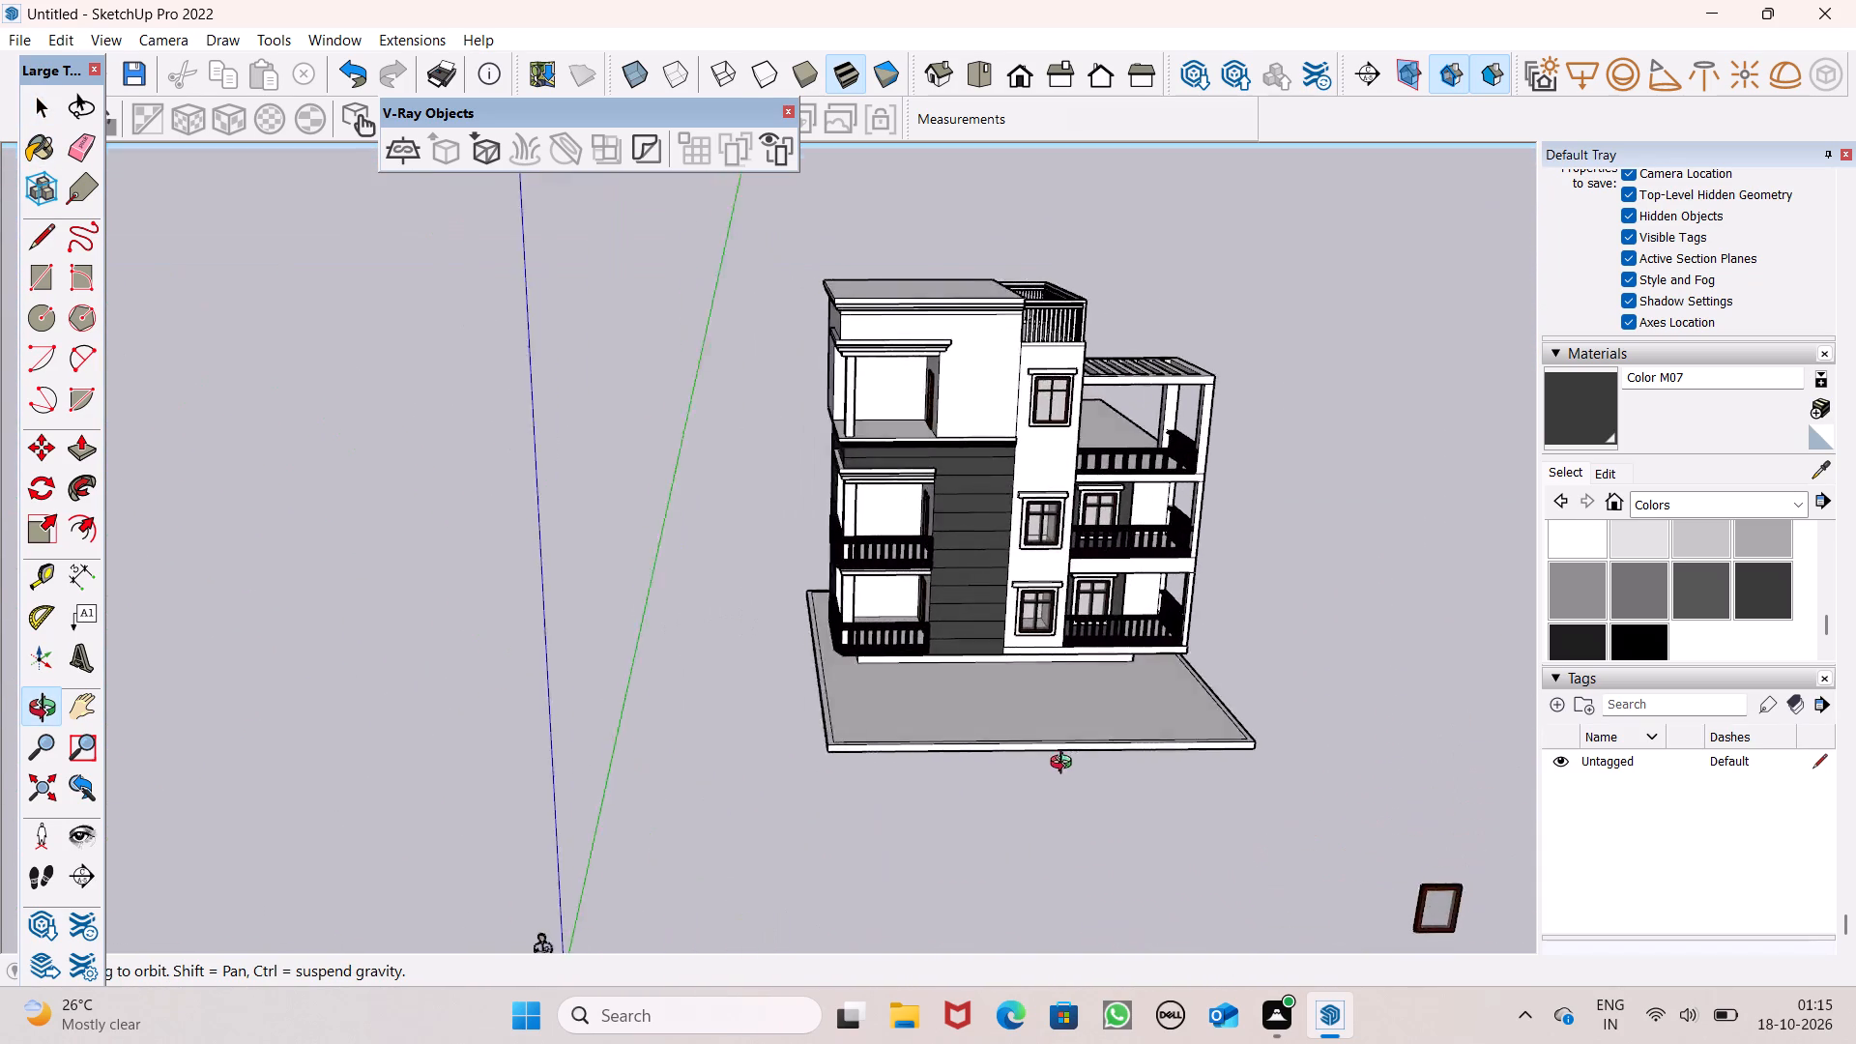
middle_drag(1065, 765, 999, 747)
scroll(1026, 606, down, 3)
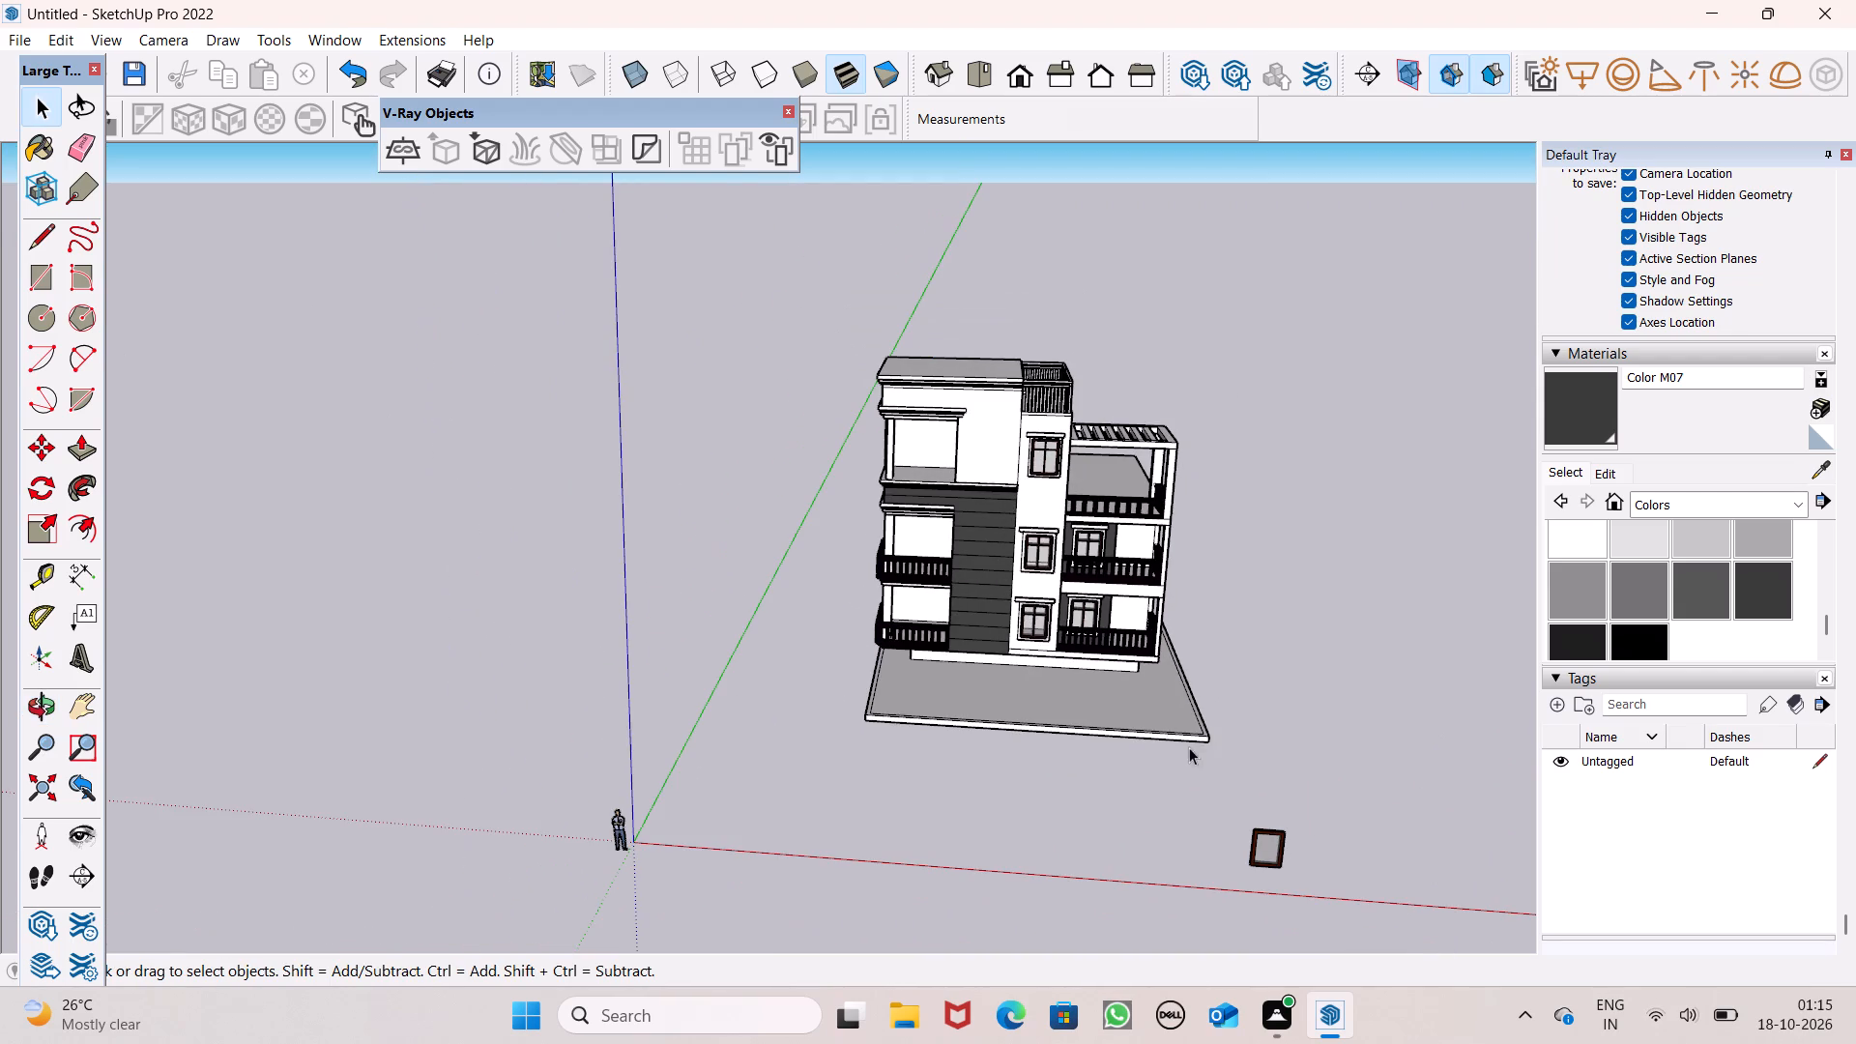
middle_drag(966, 776, 1583, 639)
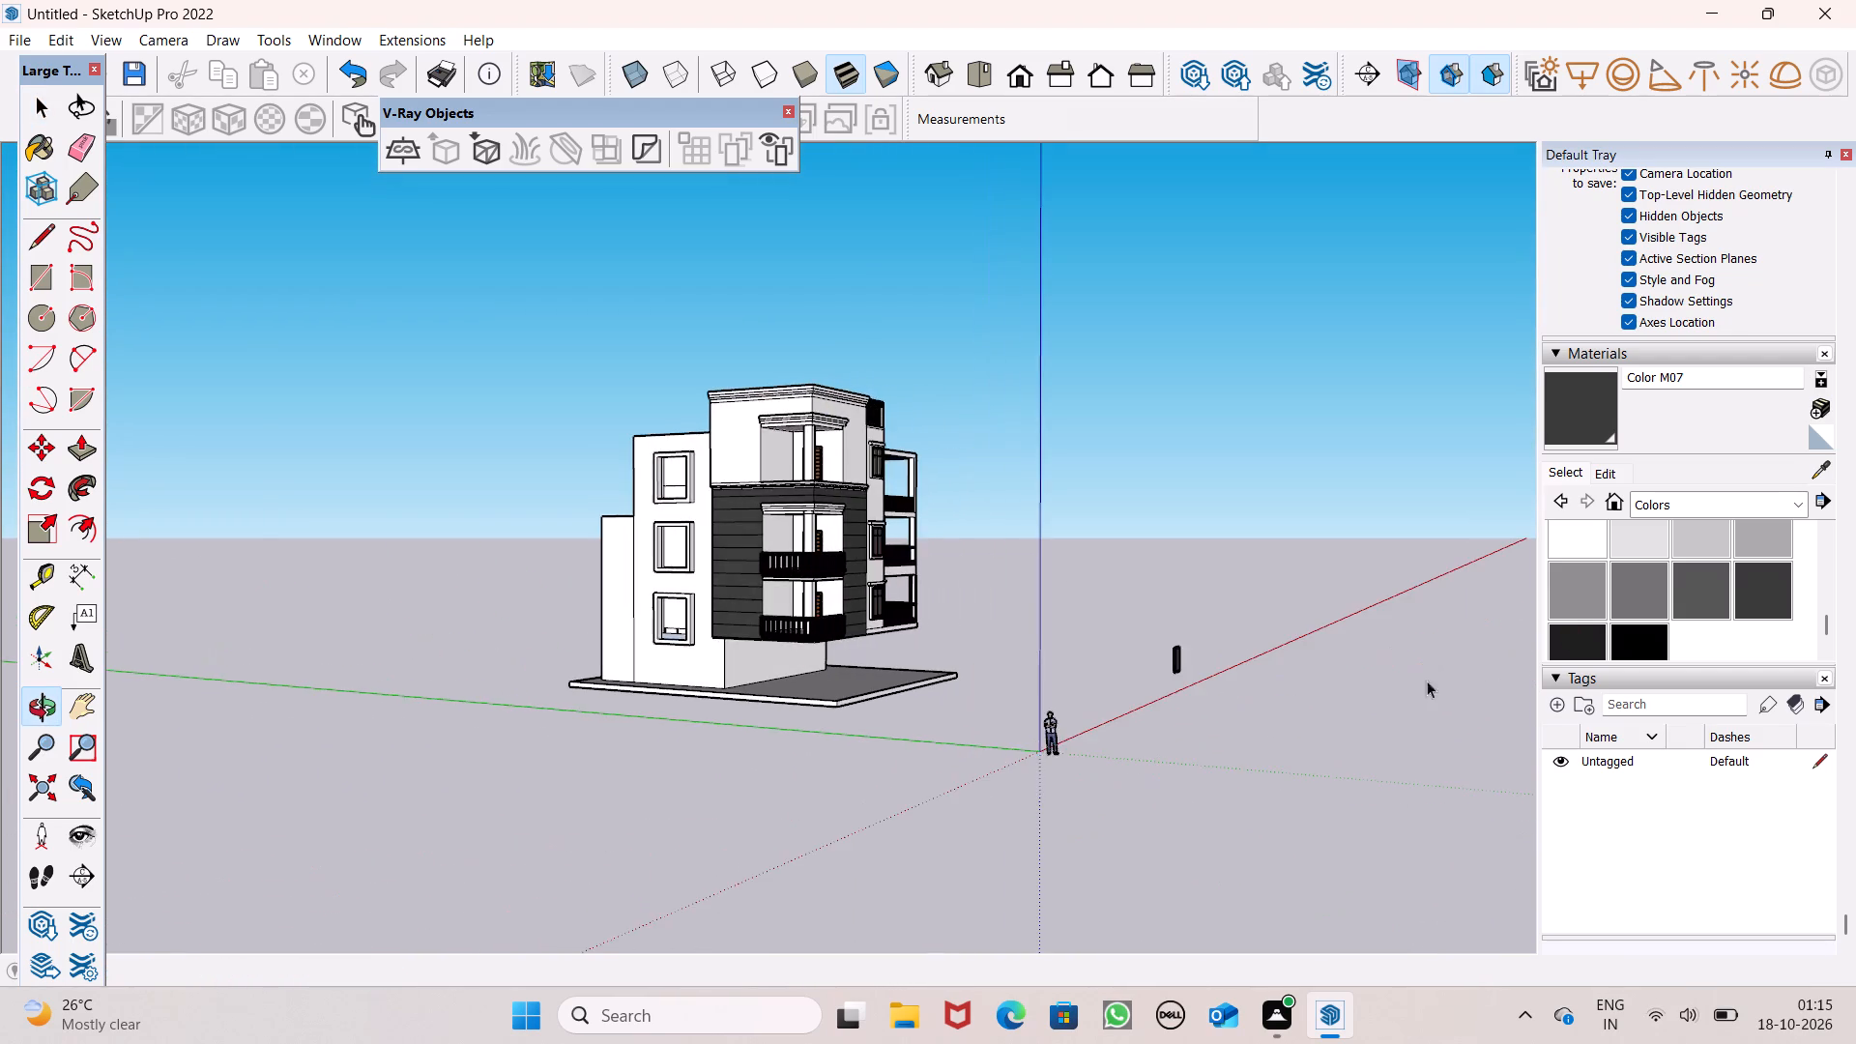
Rotate the spare dark brown window frame beside the house 90 degrees about its lower corner.
scroll(1315, 696, up, 5)
click(1141, 649)
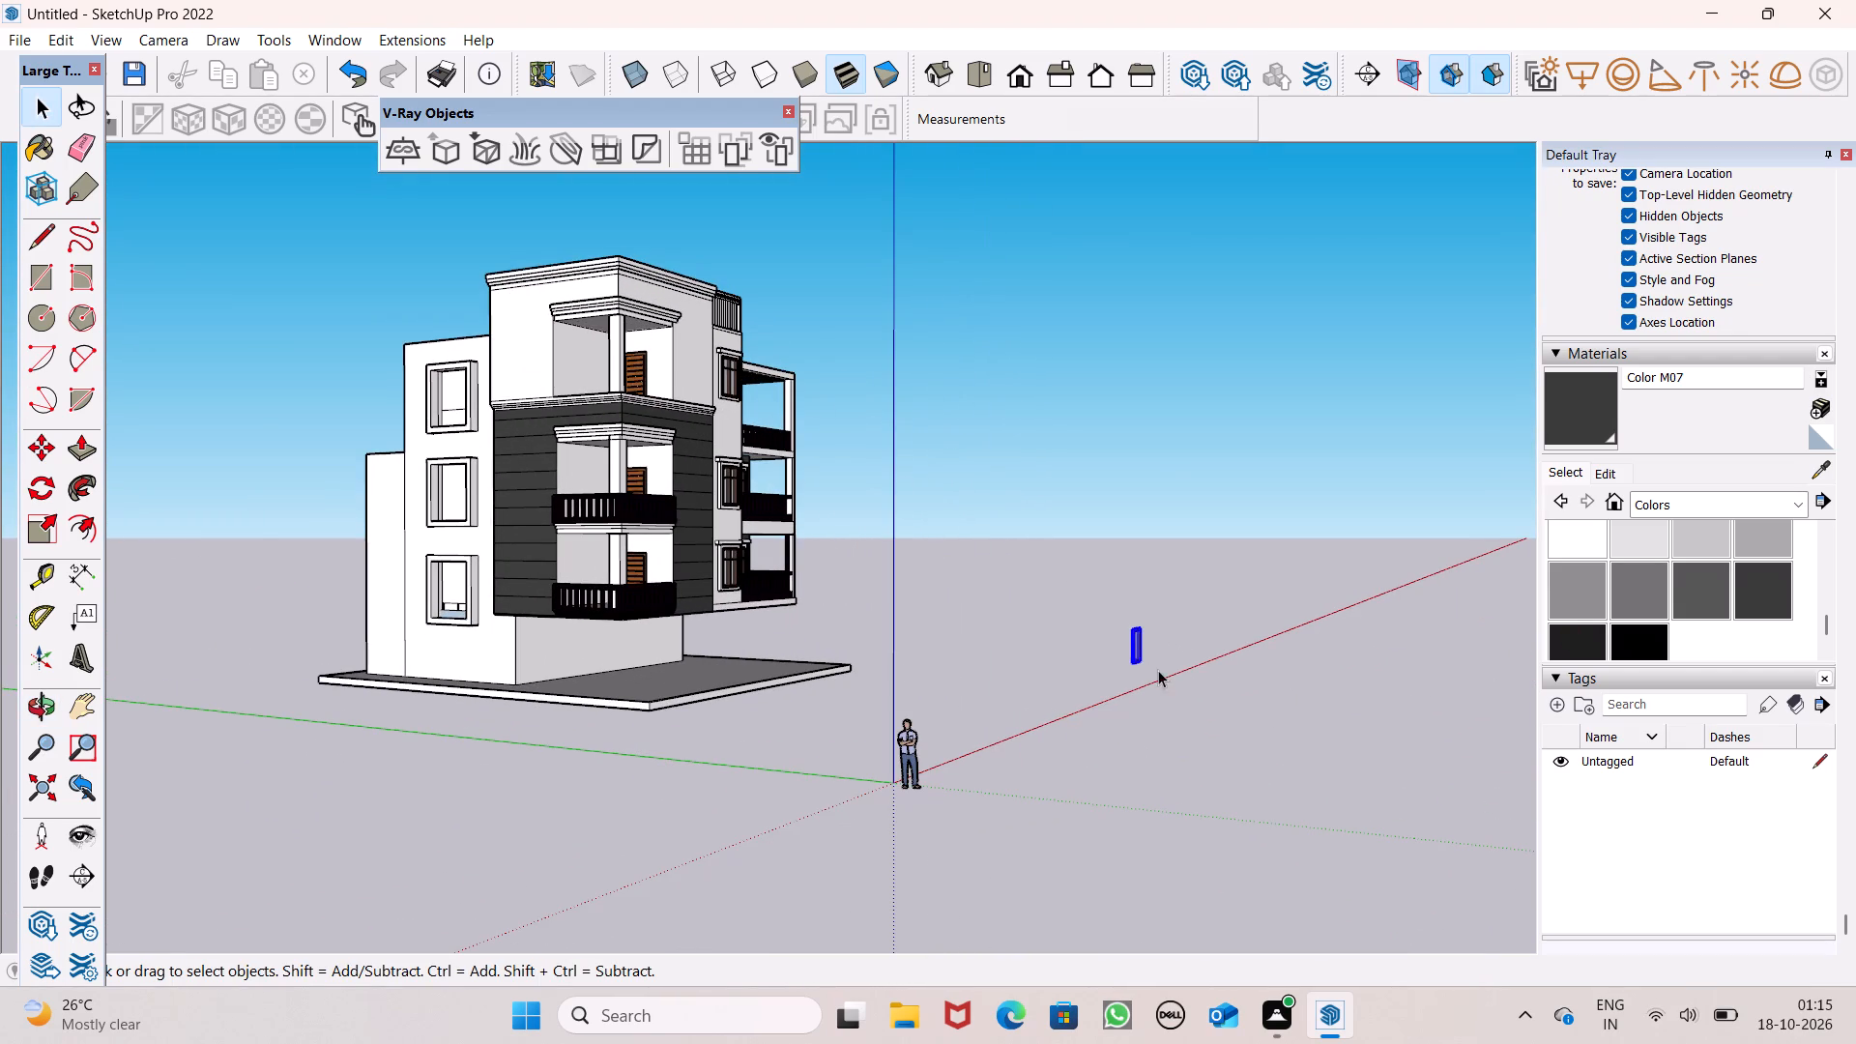
middle_drag(1159, 671, 813, 724)
scroll(817, 728, up, 1)
middle_drag(936, 735, 673, 774)
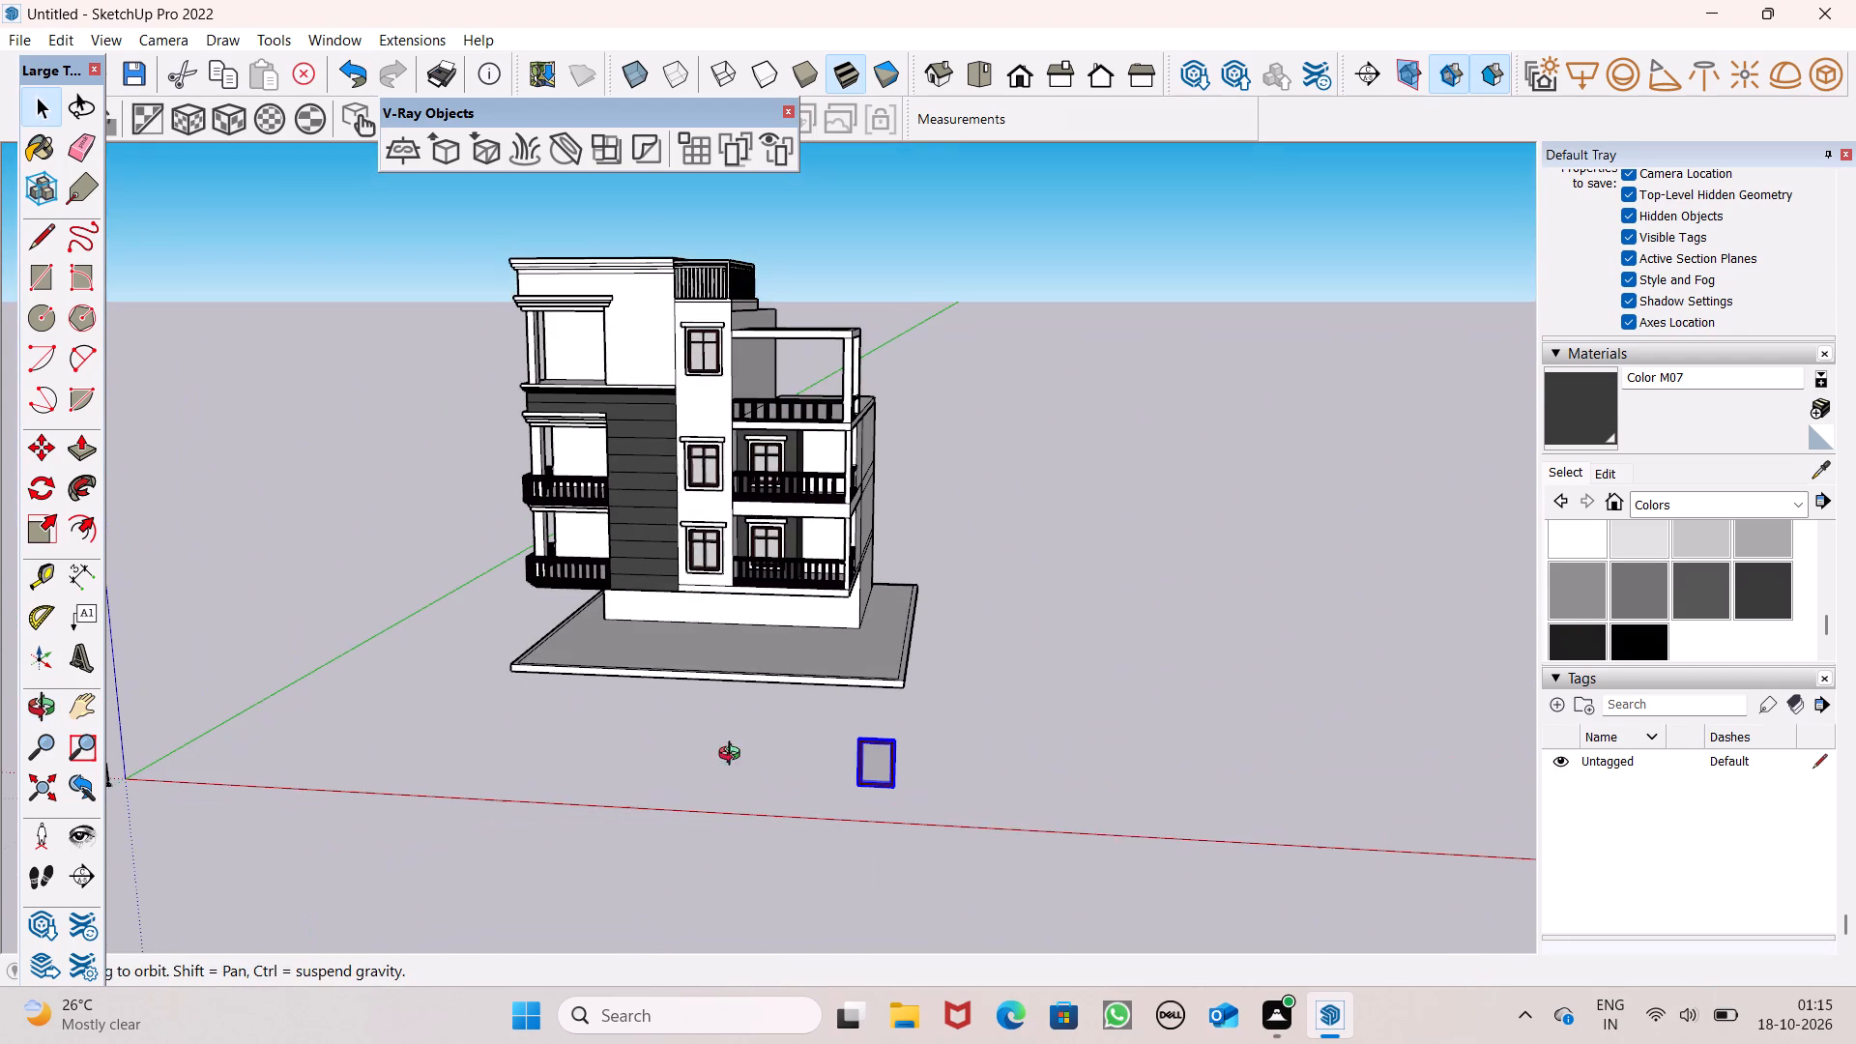
drag(1001, 814, 947, 792)
scroll(833, 762, up, 7)
click(958, 764)
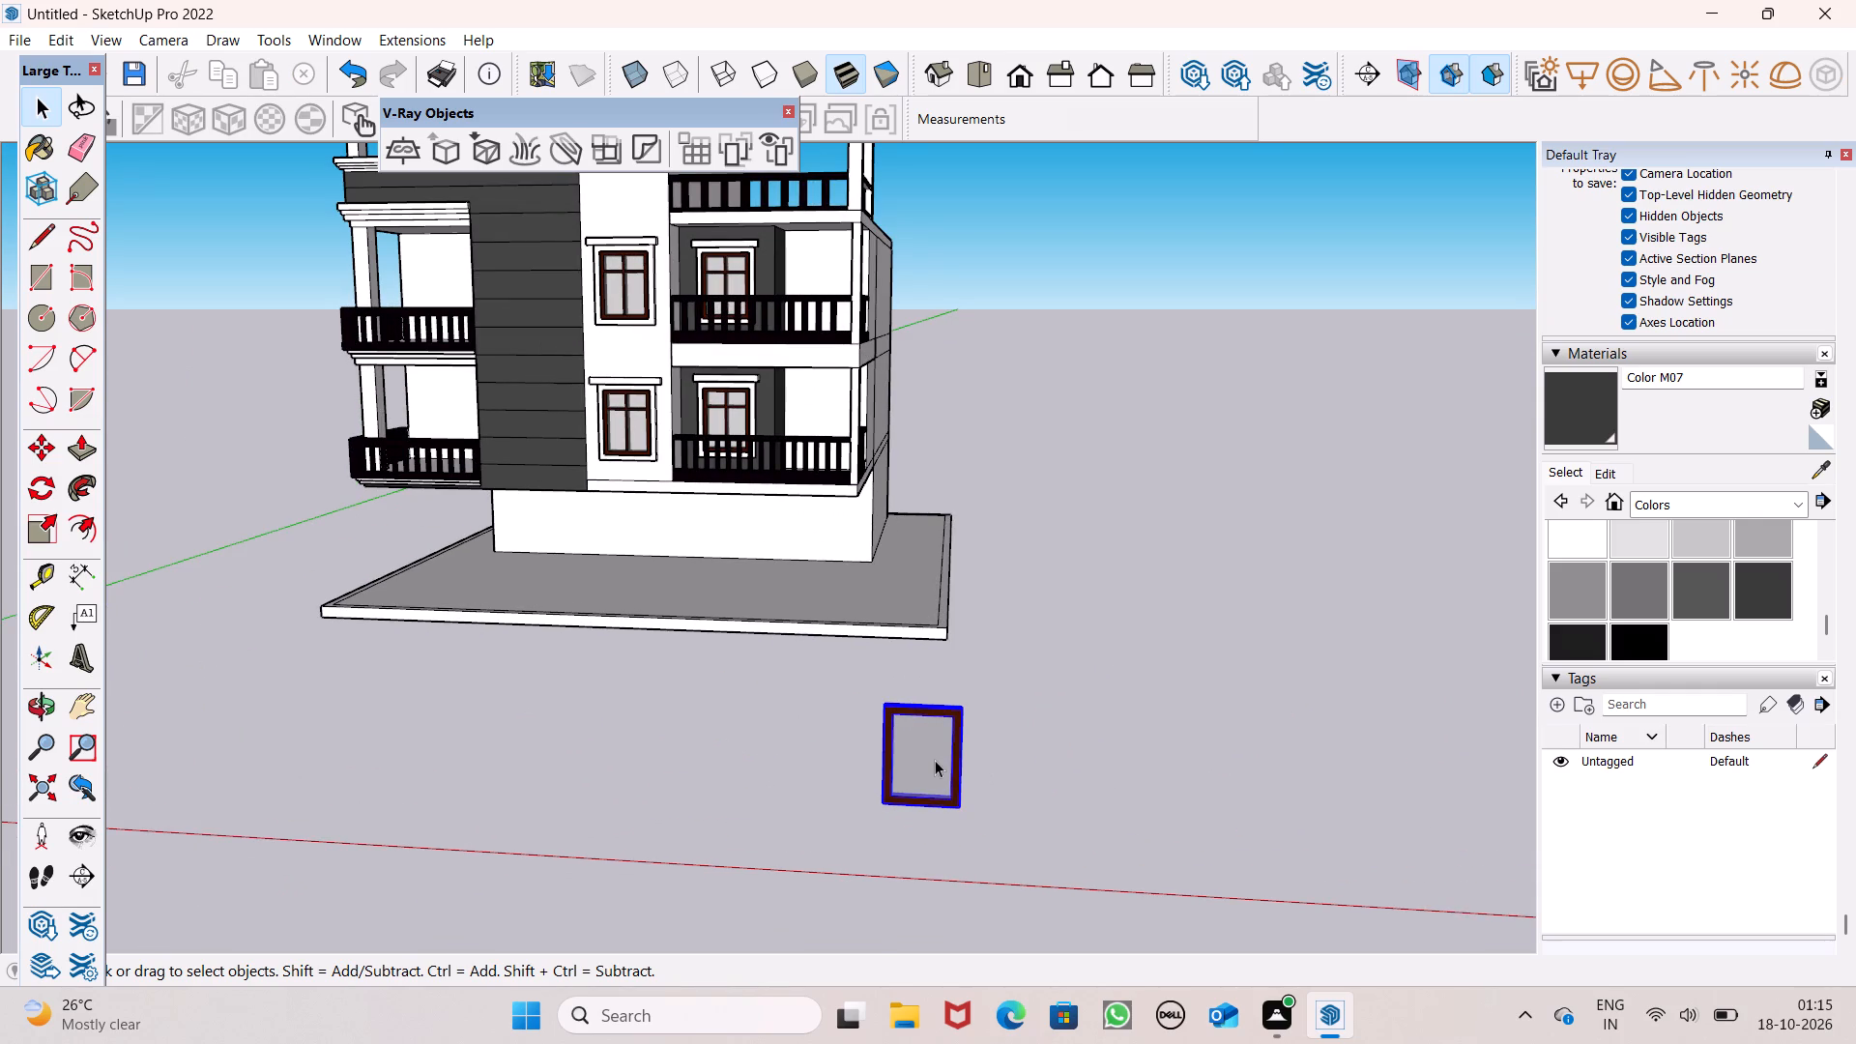
double_click(935, 758)
click(1132, 741)
click(920, 773)
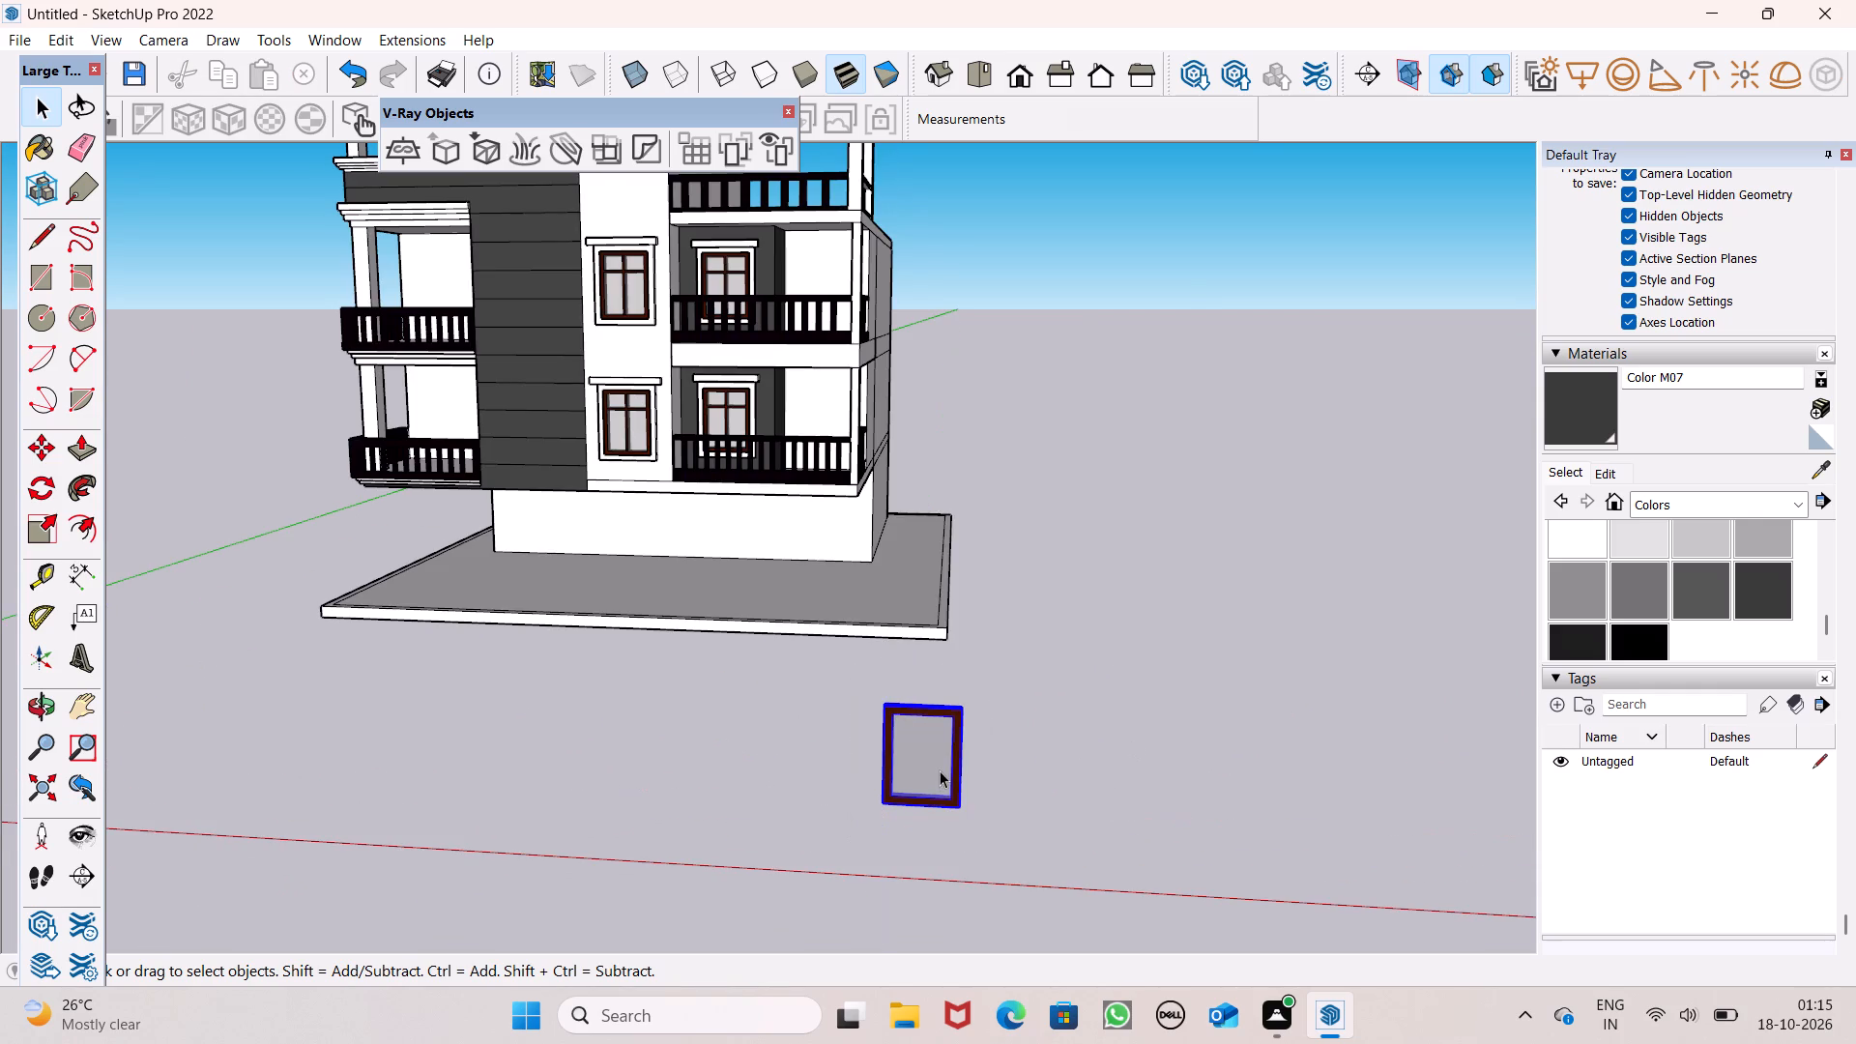
right_click(941, 769)
click(1043, 794)
click(925, 759)
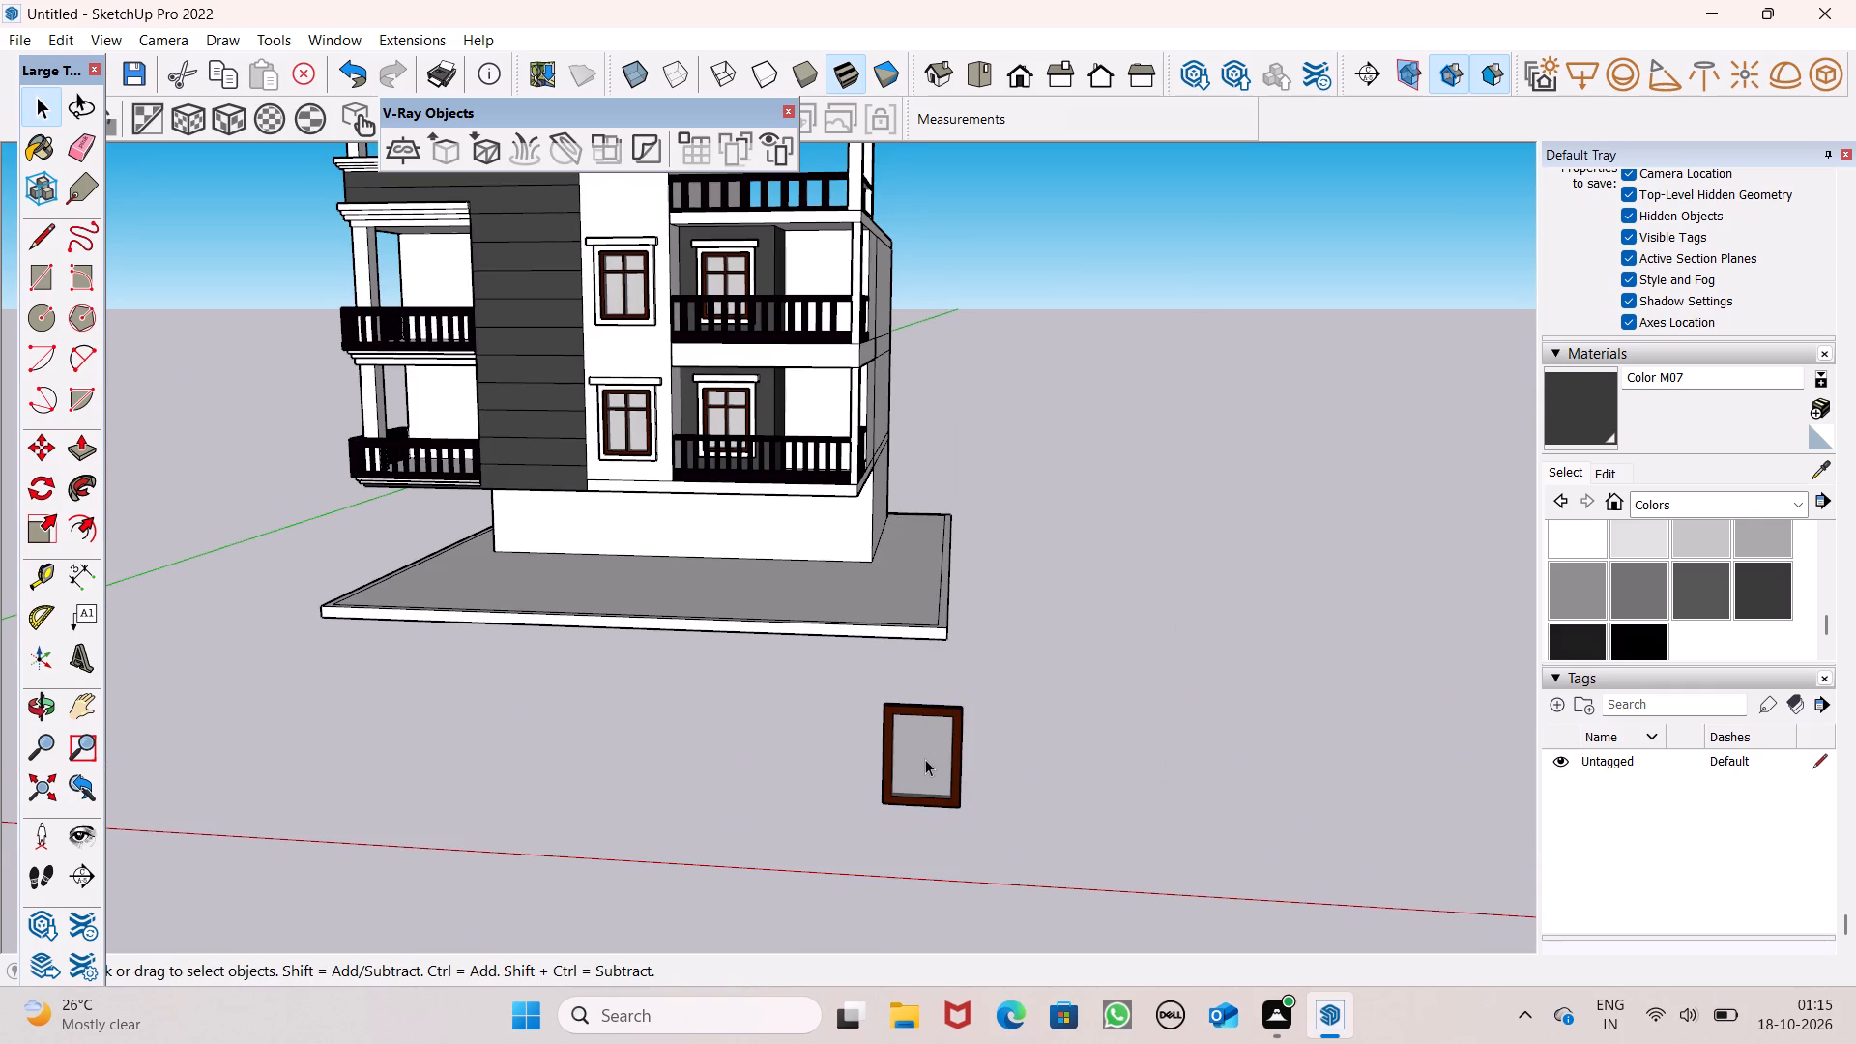
click(40, 486)
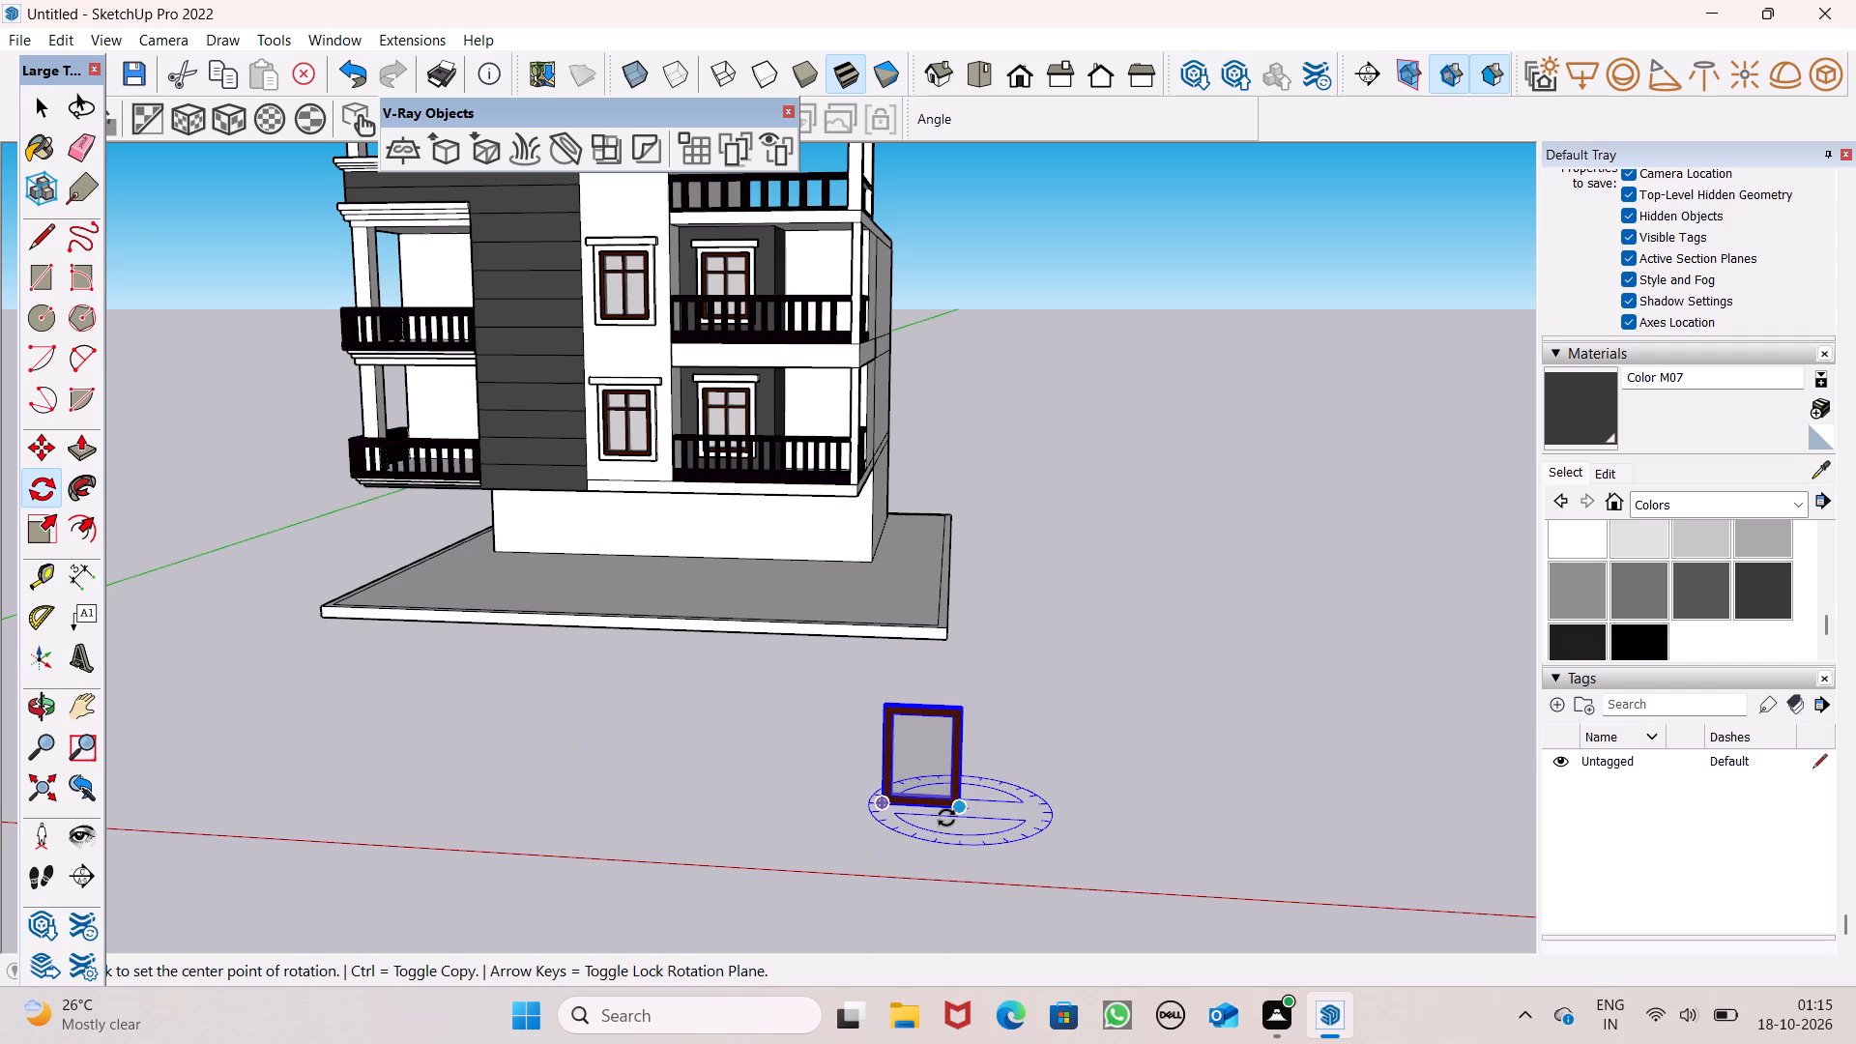
click(946, 818)
click(1058, 816)
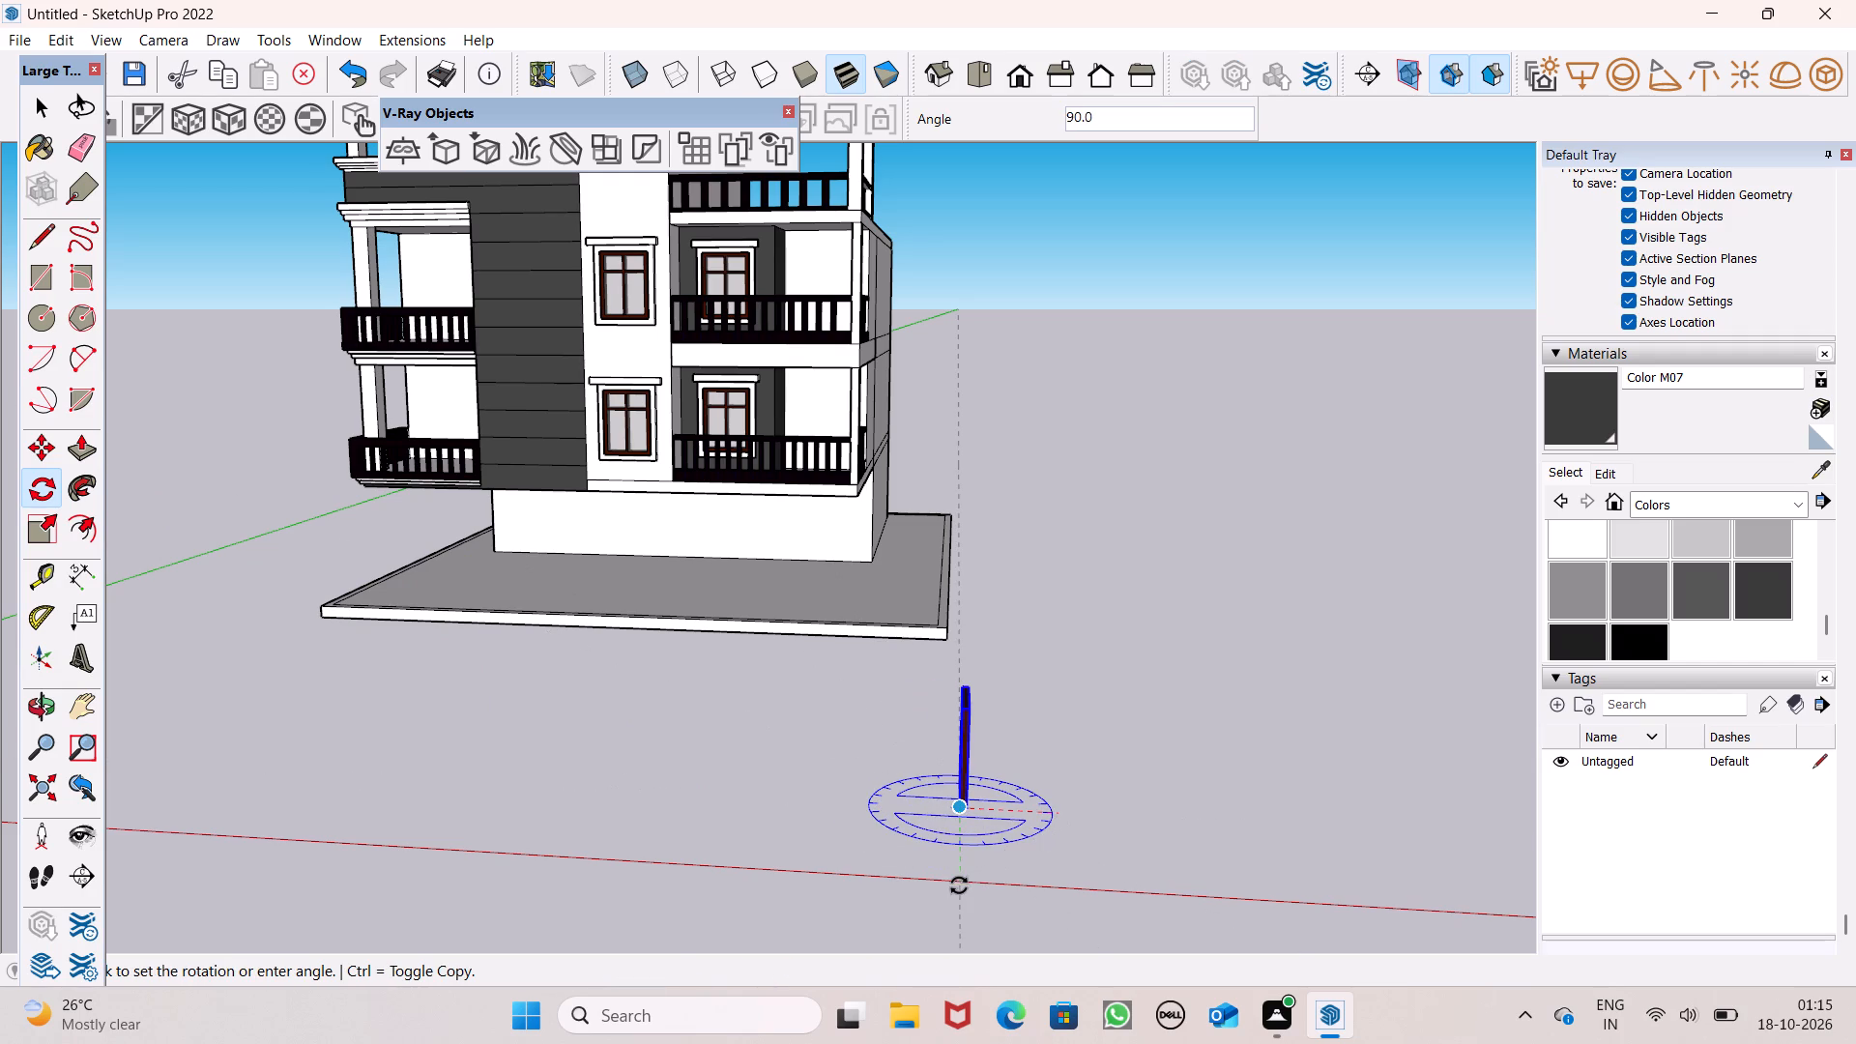
click(951, 884)
key(space)
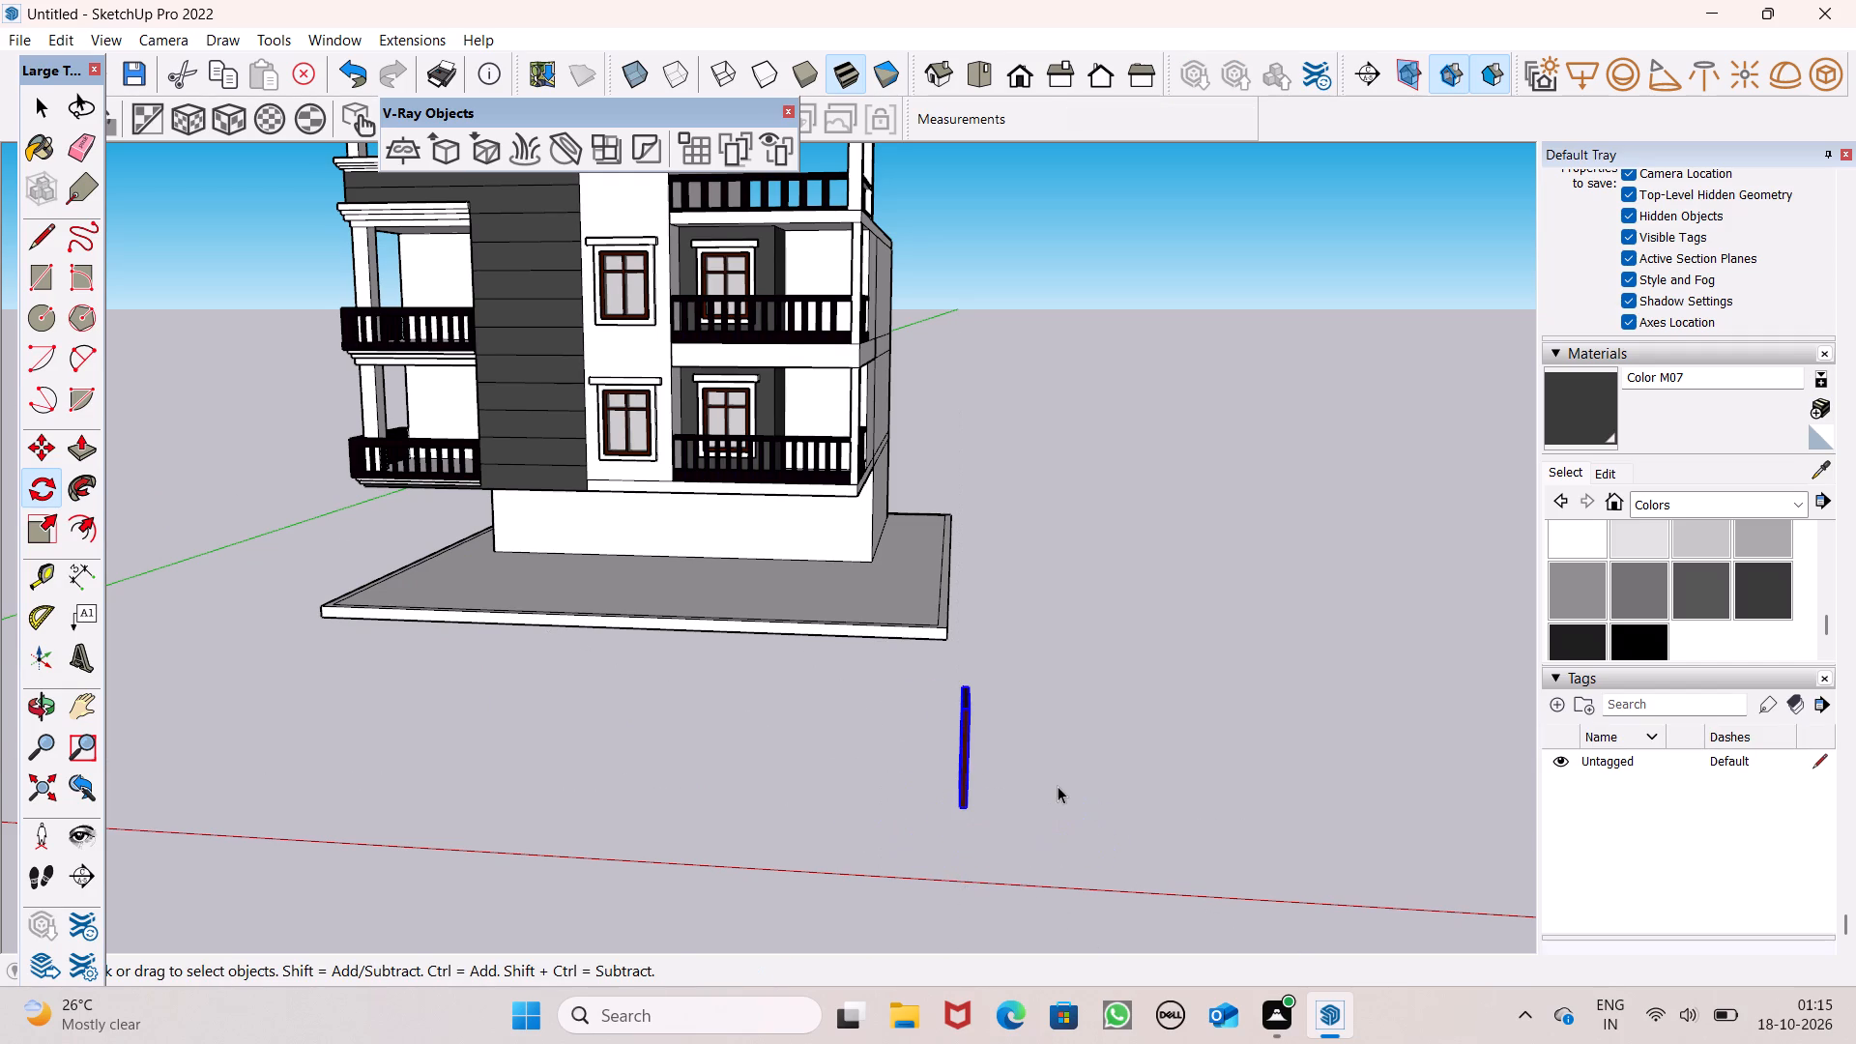
Move the rotated window frame into the lowest empty window opening of the white wall, at the opening's lower corner.
scroll(1052, 778, down, 3)
middle_drag(946, 822, 1300, 666)
scroll(630, 513, down, 3)
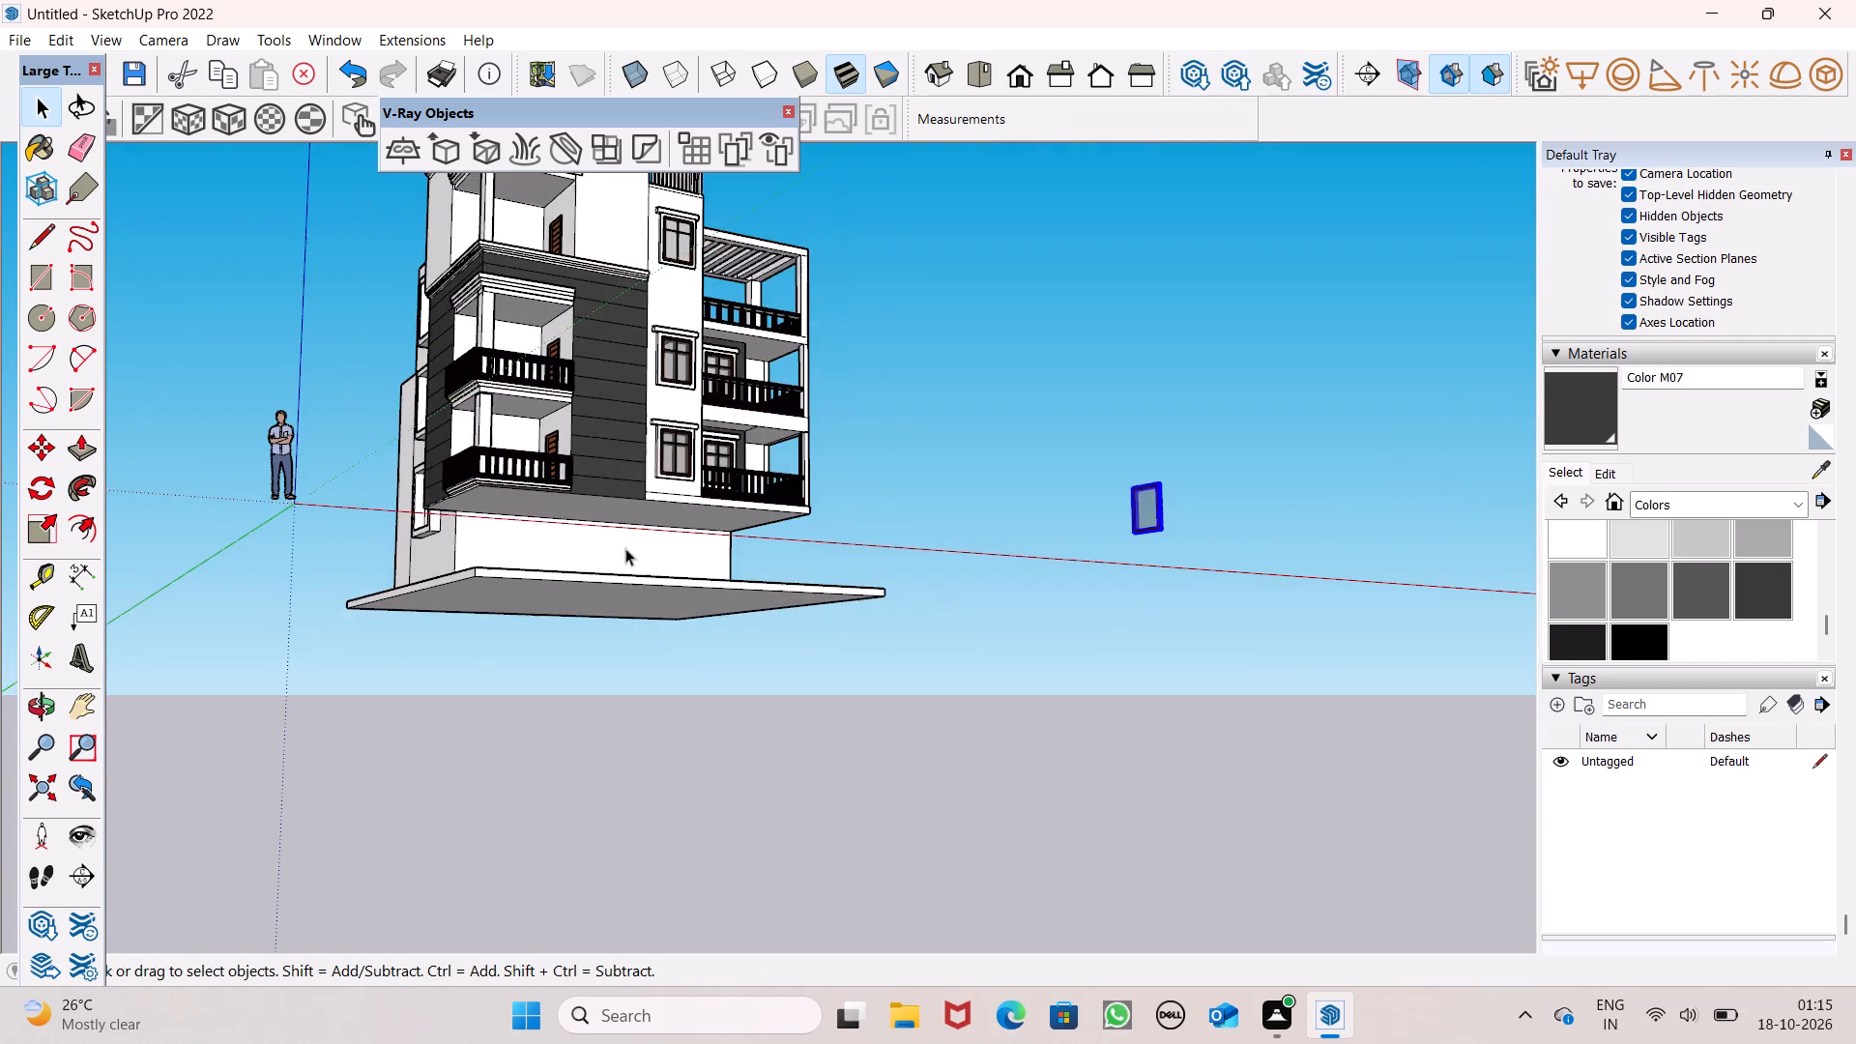
scroll(625, 548, down, 1)
middle_drag(614, 571, 1185, 764)
key(m)
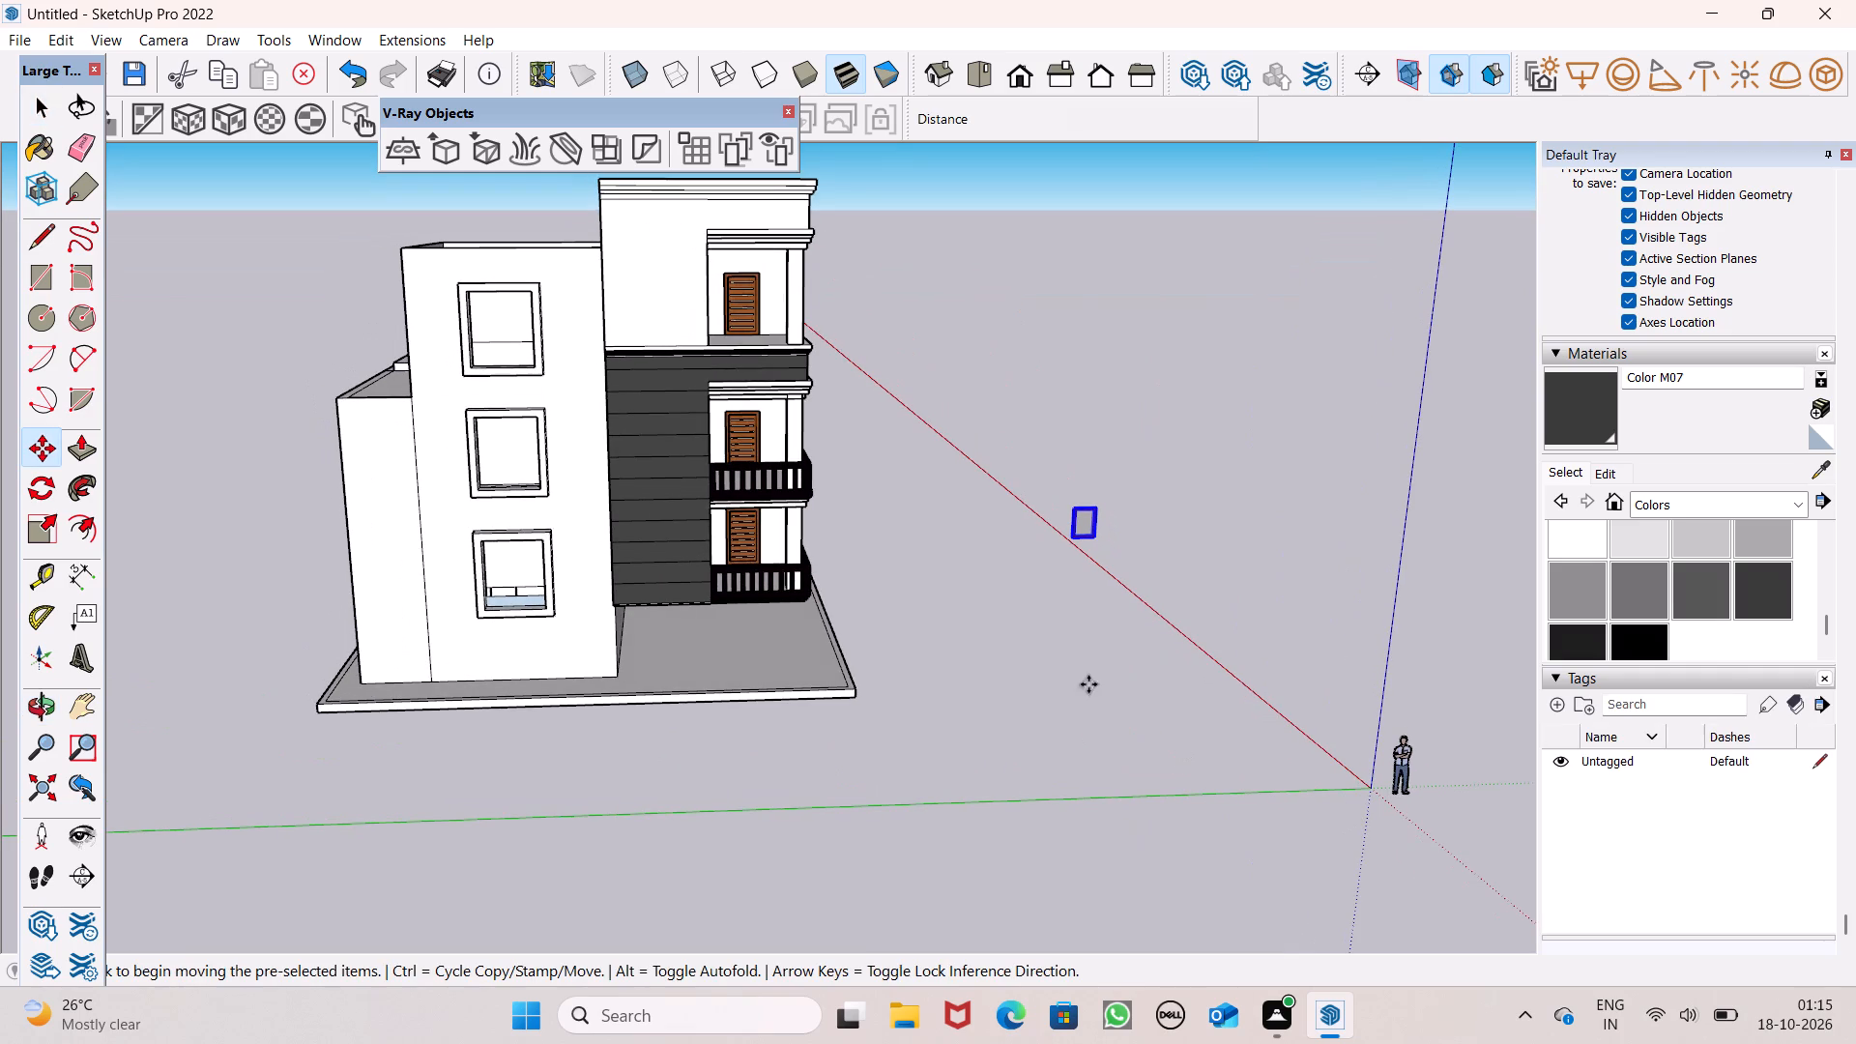
key(Return)
drag(1103, 536, 543, 601)
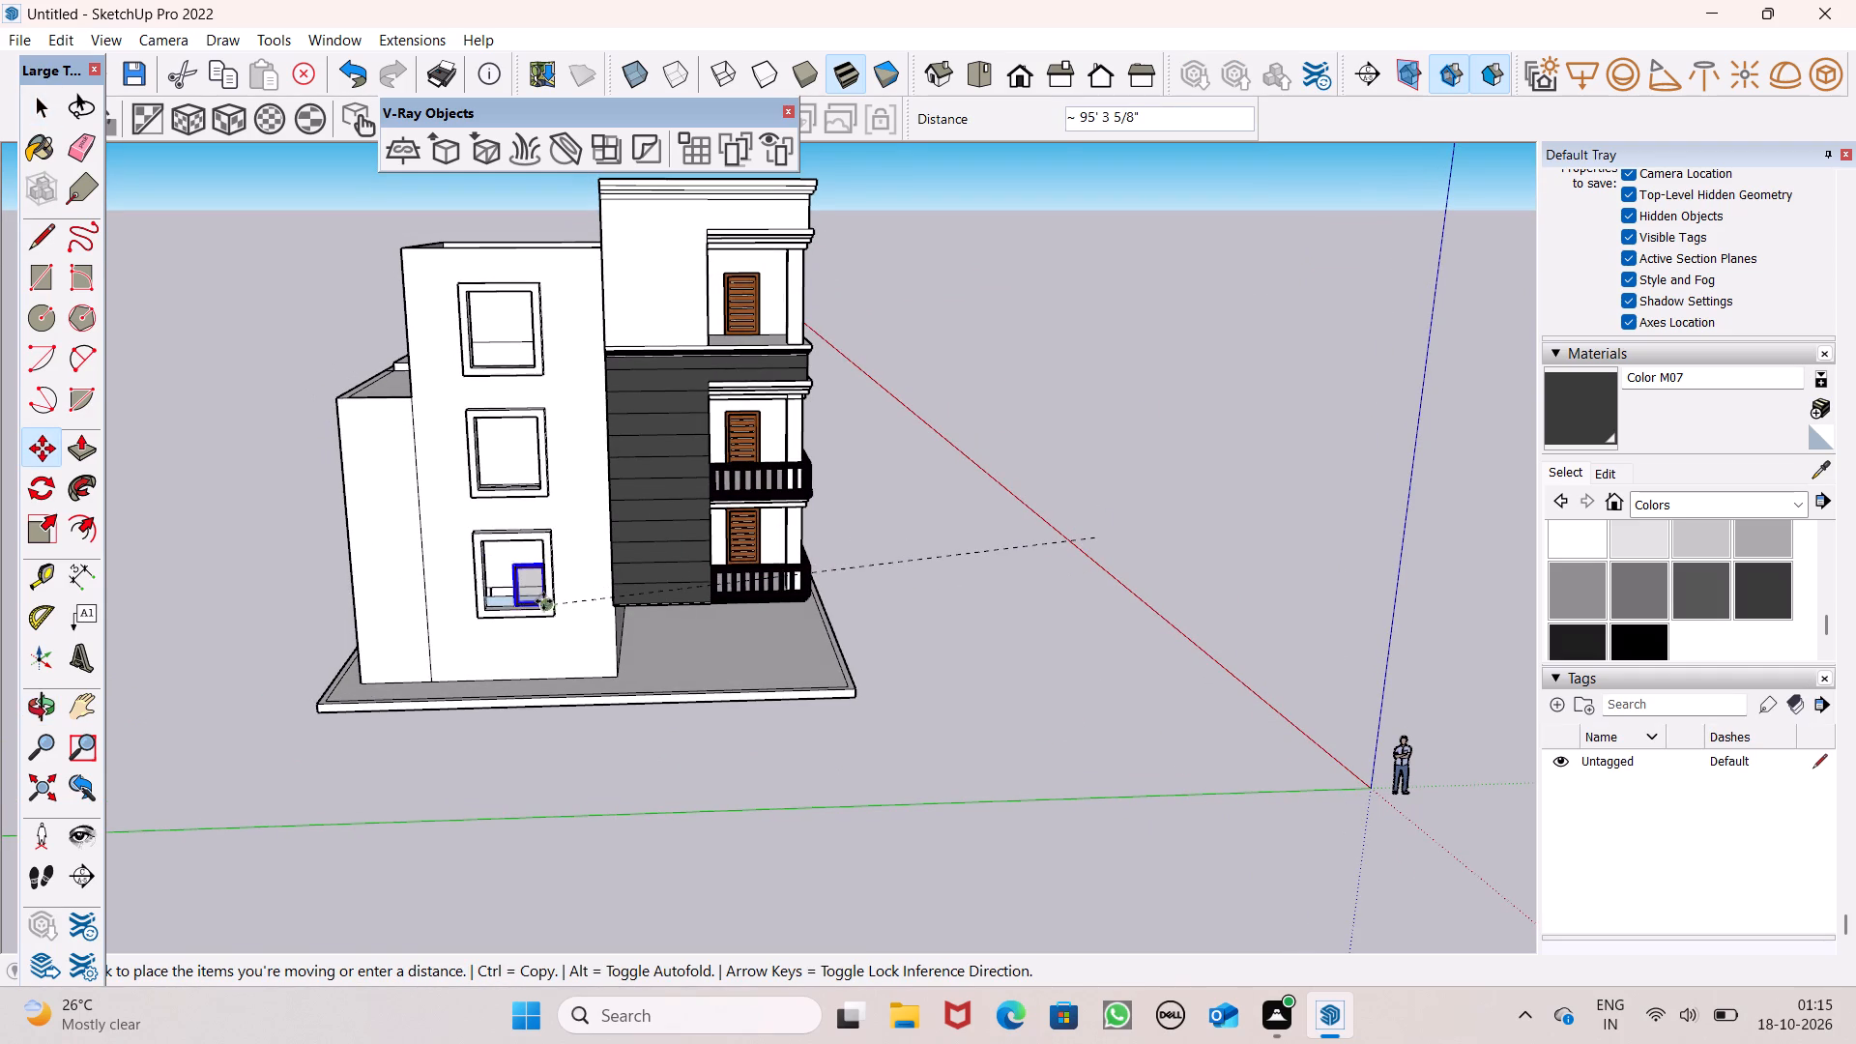
drag(543, 601, 548, 607)
scroll(433, 574, up, 8)
scroll(671, 619, up, 9)
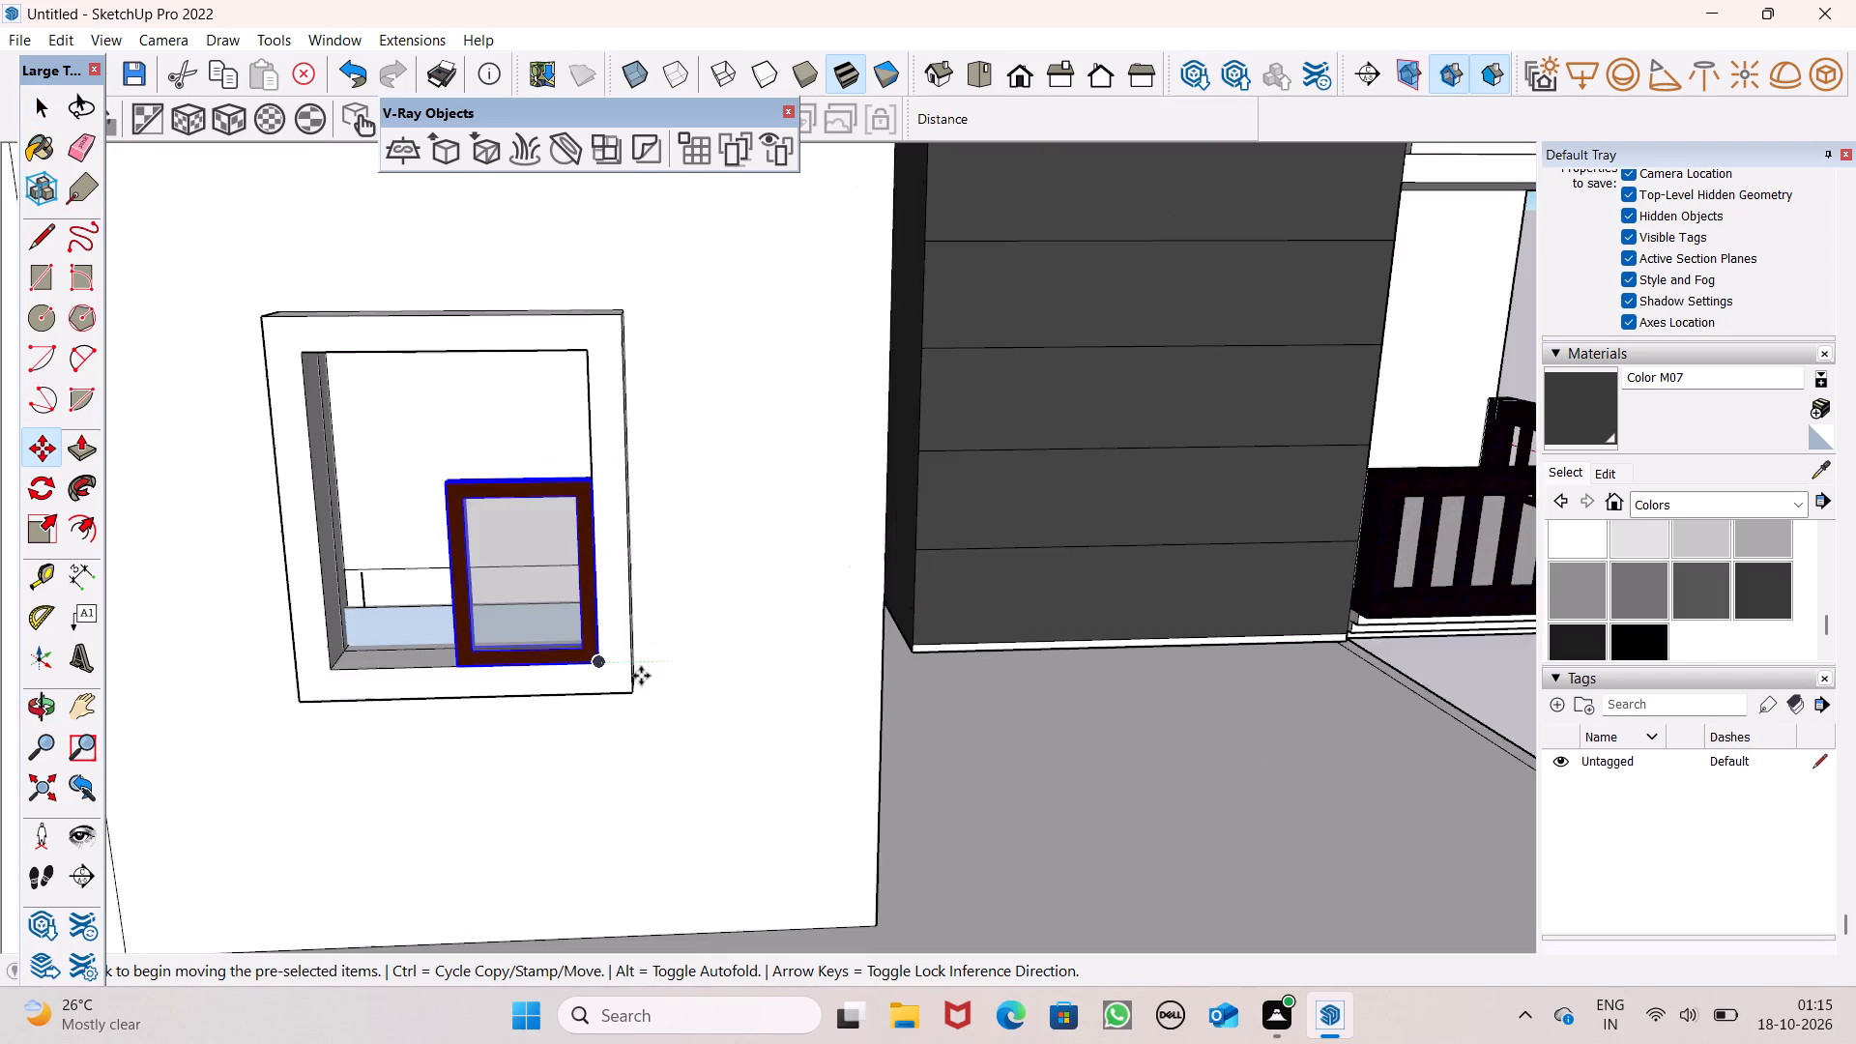
middle_drag(641, 683, 750, 764)
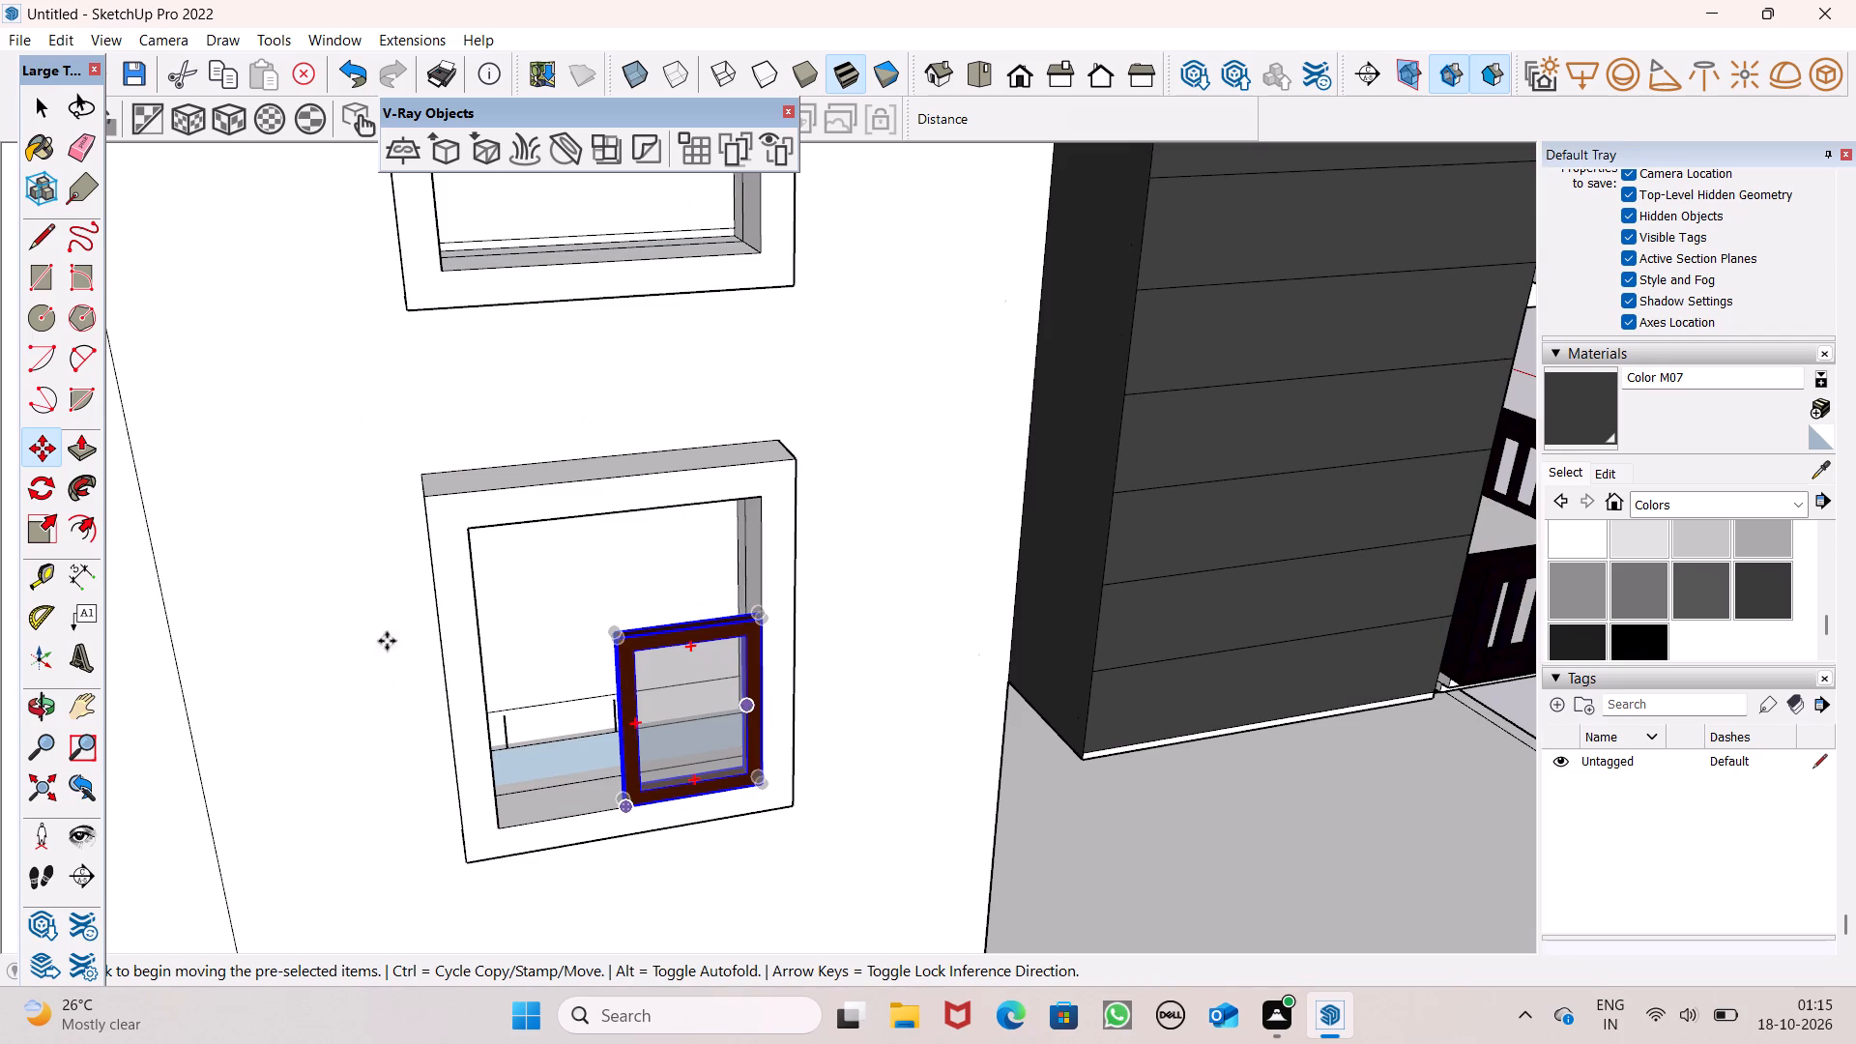
Scale the placed window frame along the green axis to make it deeper.
click(40, 538)
scroll(713, 729, up, 1)
middle_drag(712, 729, 903, 787)
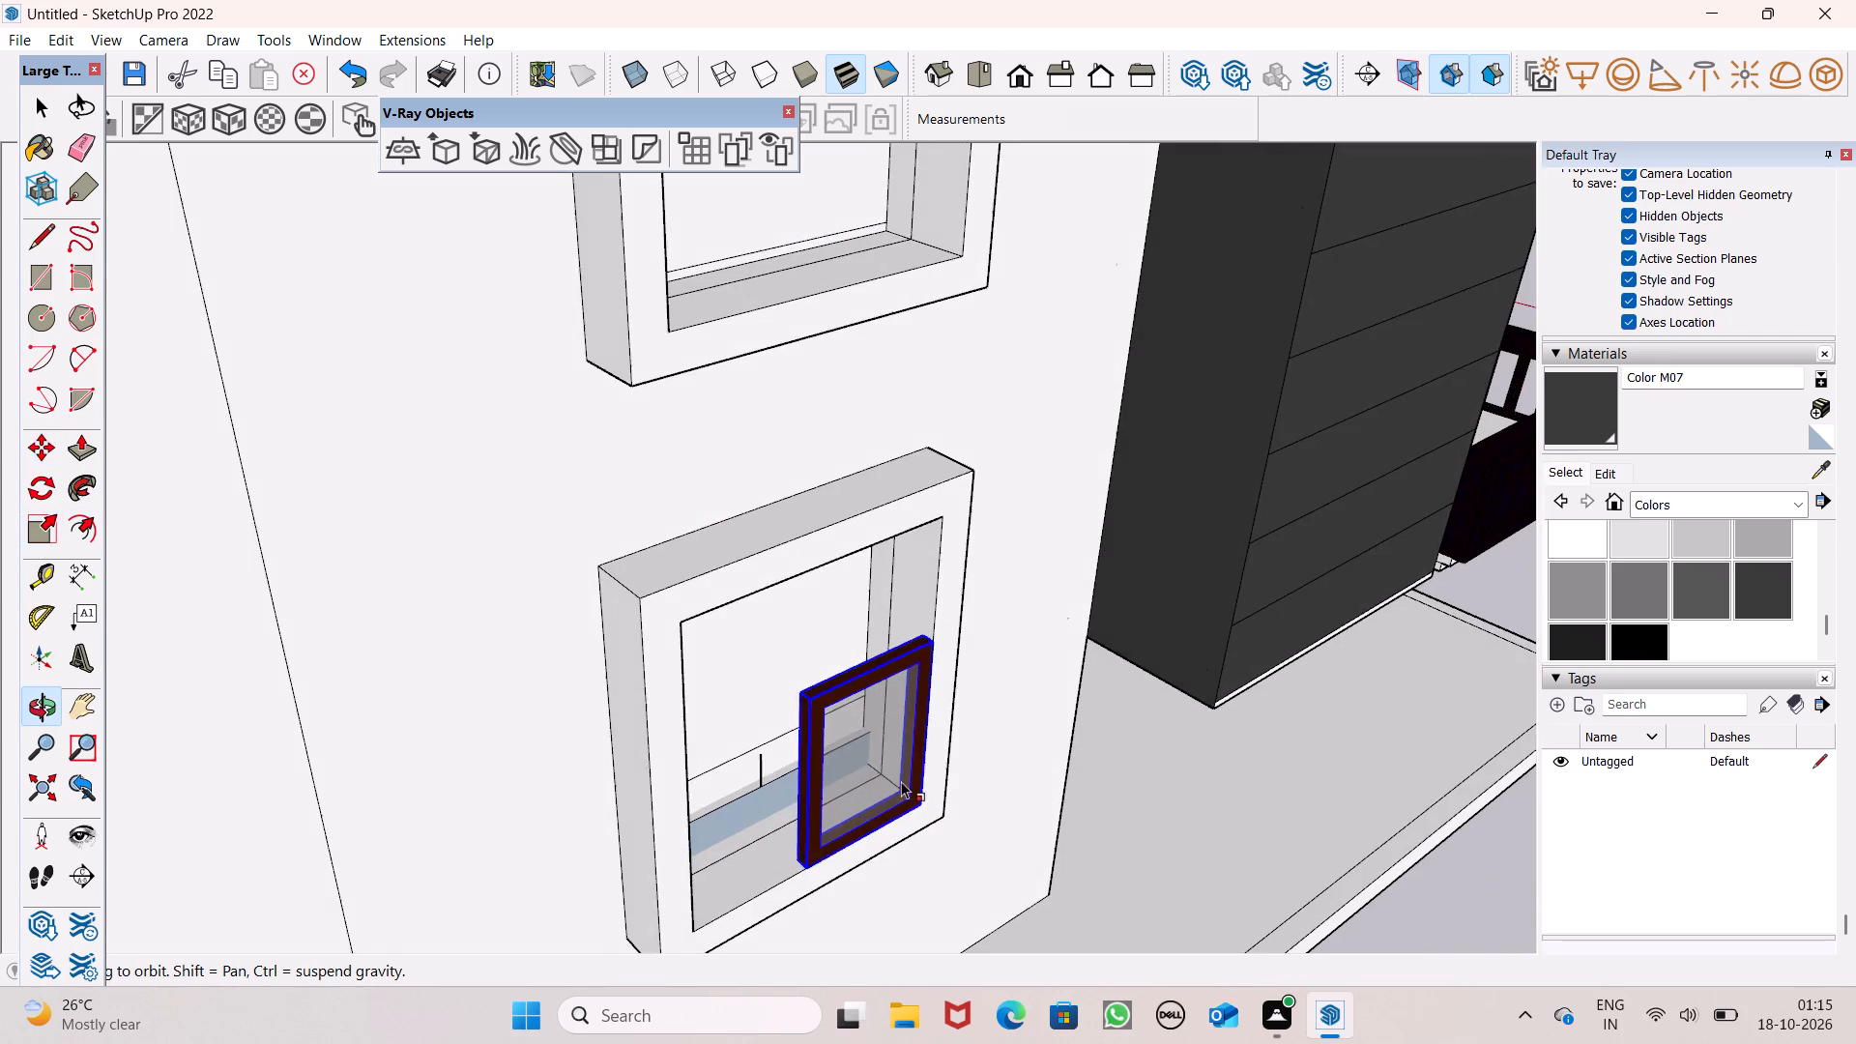
scroll(866, 766, up, 1)
drag(867, 751, 850, 728)
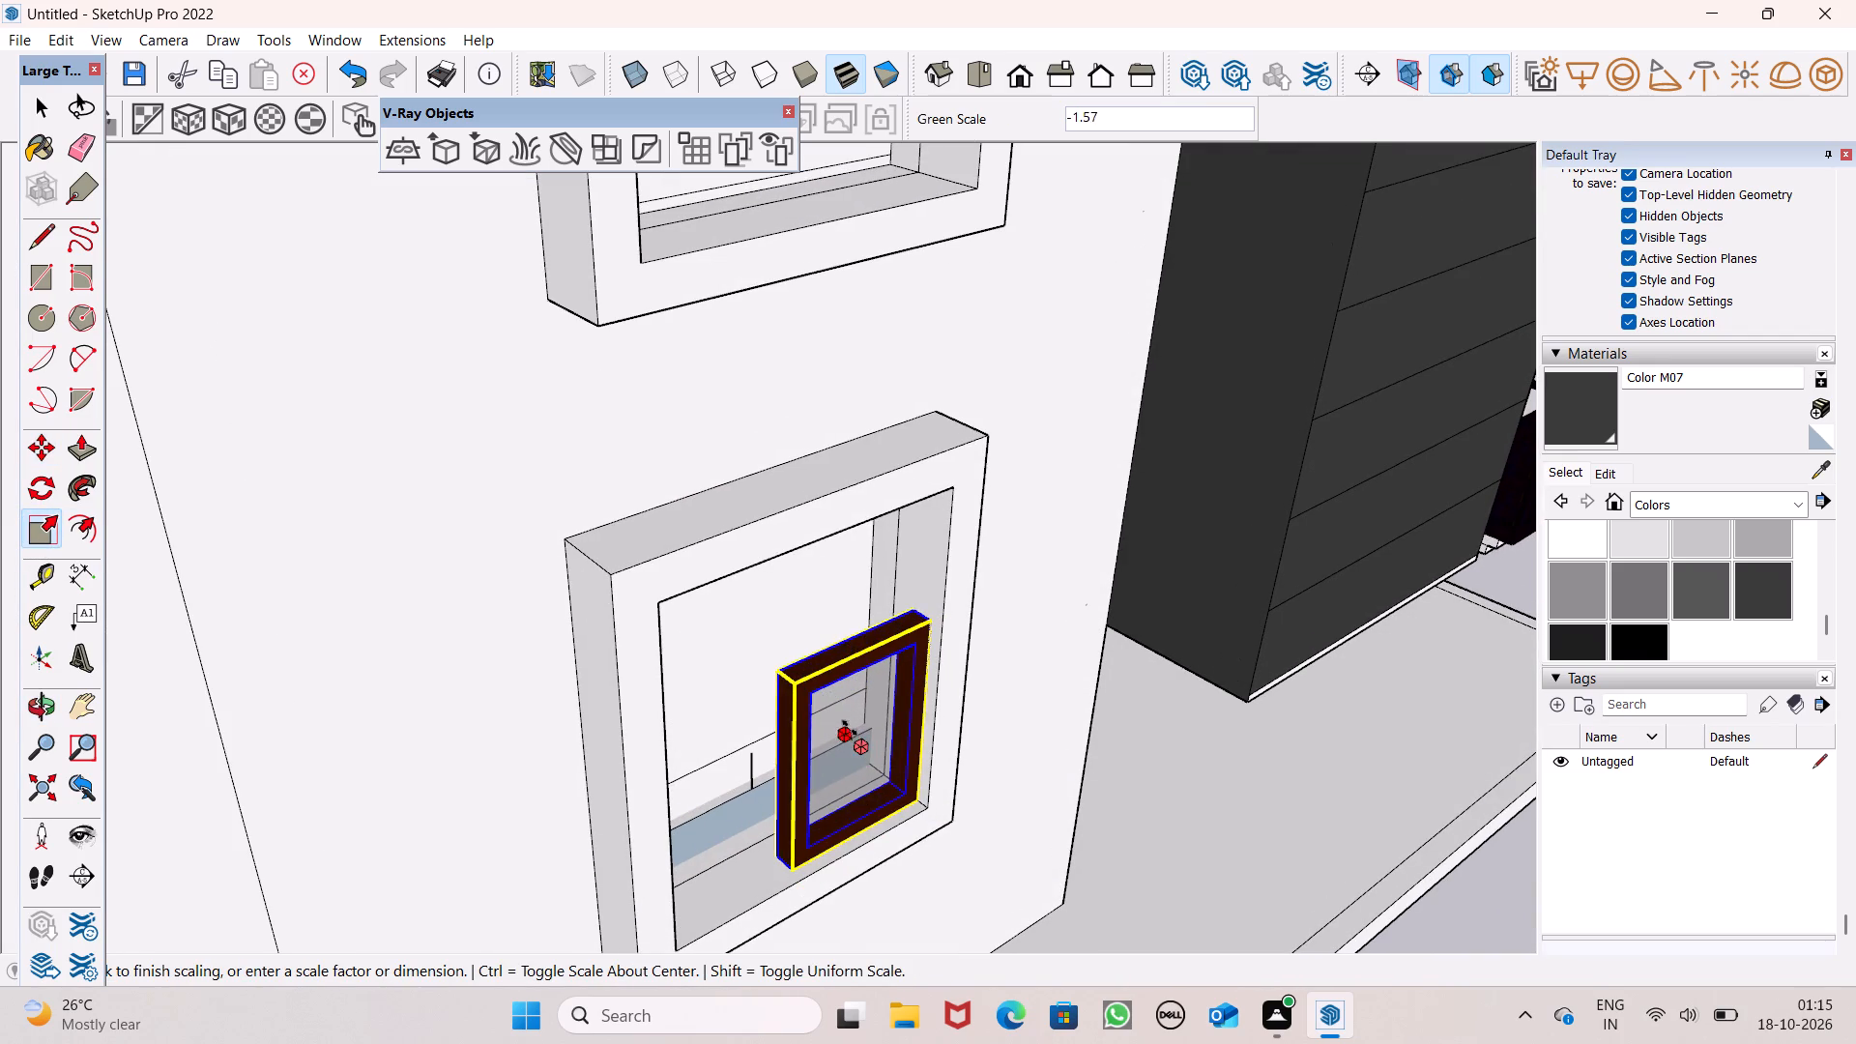
drag(850, 728, 840, 720)
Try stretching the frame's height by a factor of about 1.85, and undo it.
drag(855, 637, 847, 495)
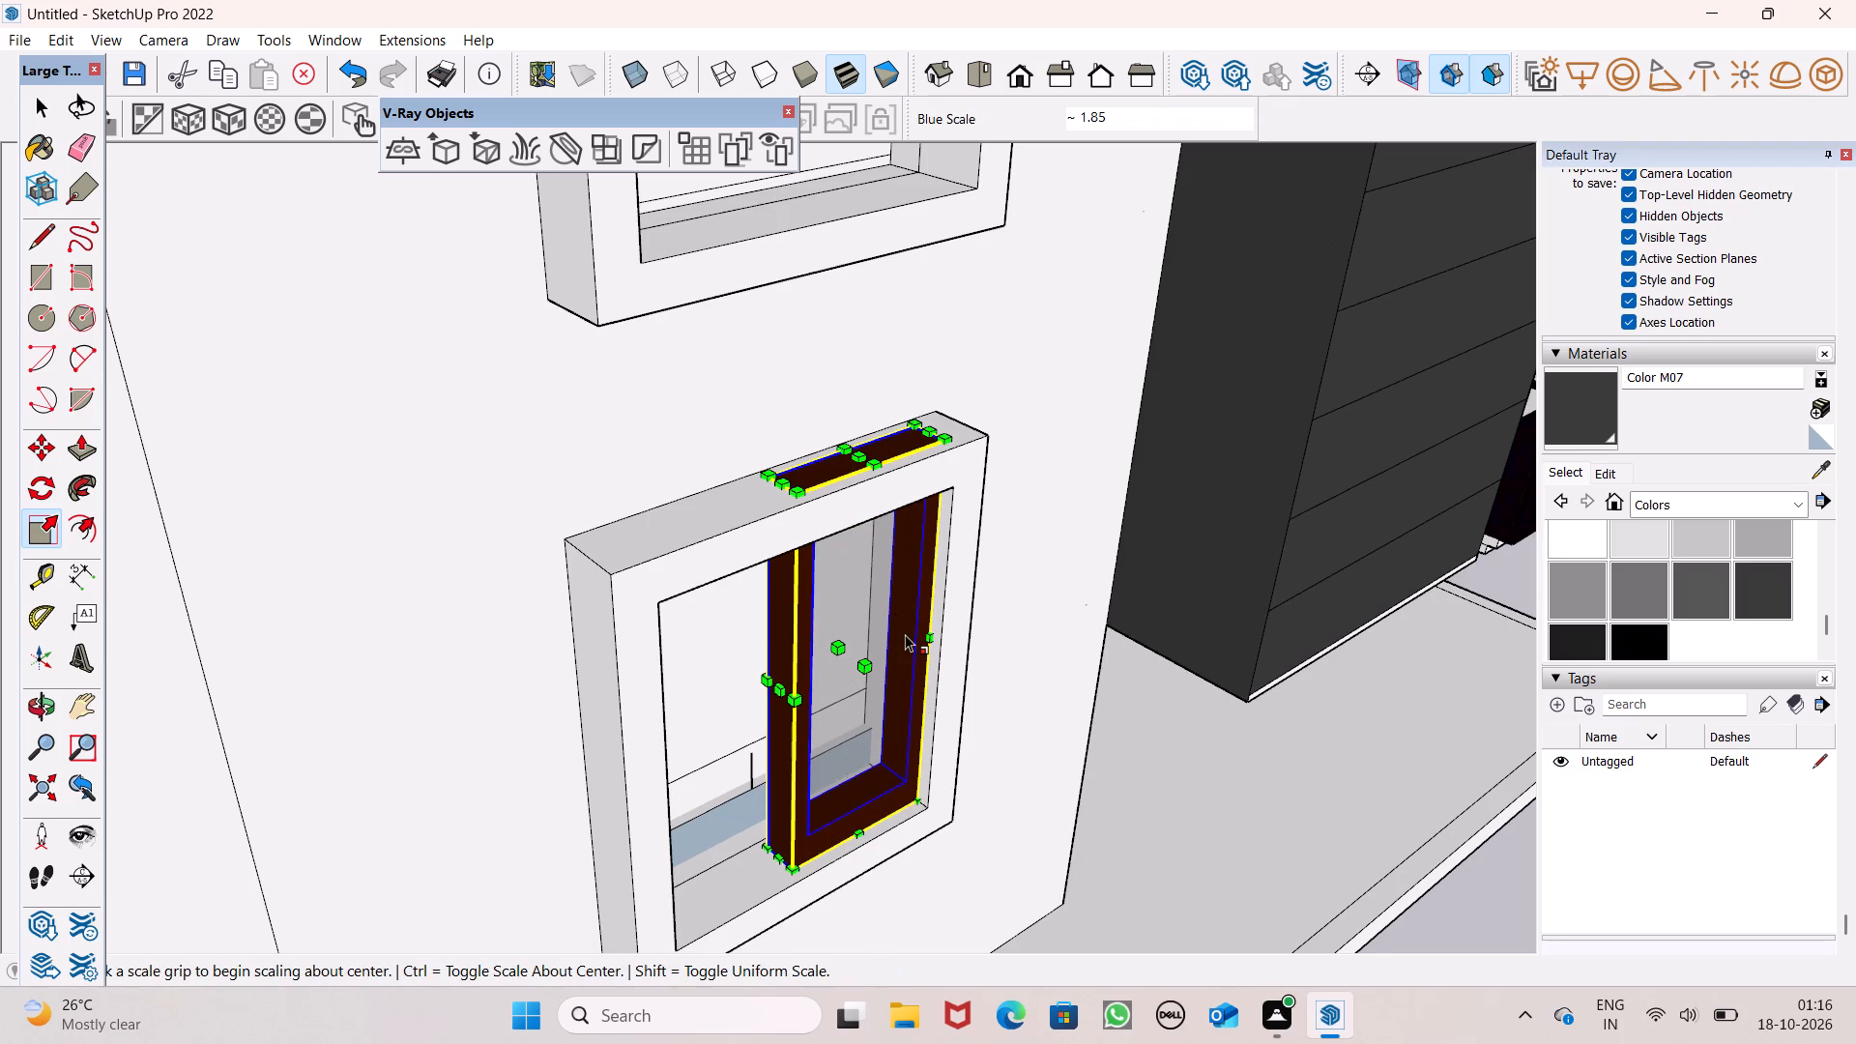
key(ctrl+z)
Scale the frame to the opening's size, by about 1.67 in height and about 1.80 in width.
scroll(889, 658, up, 7)
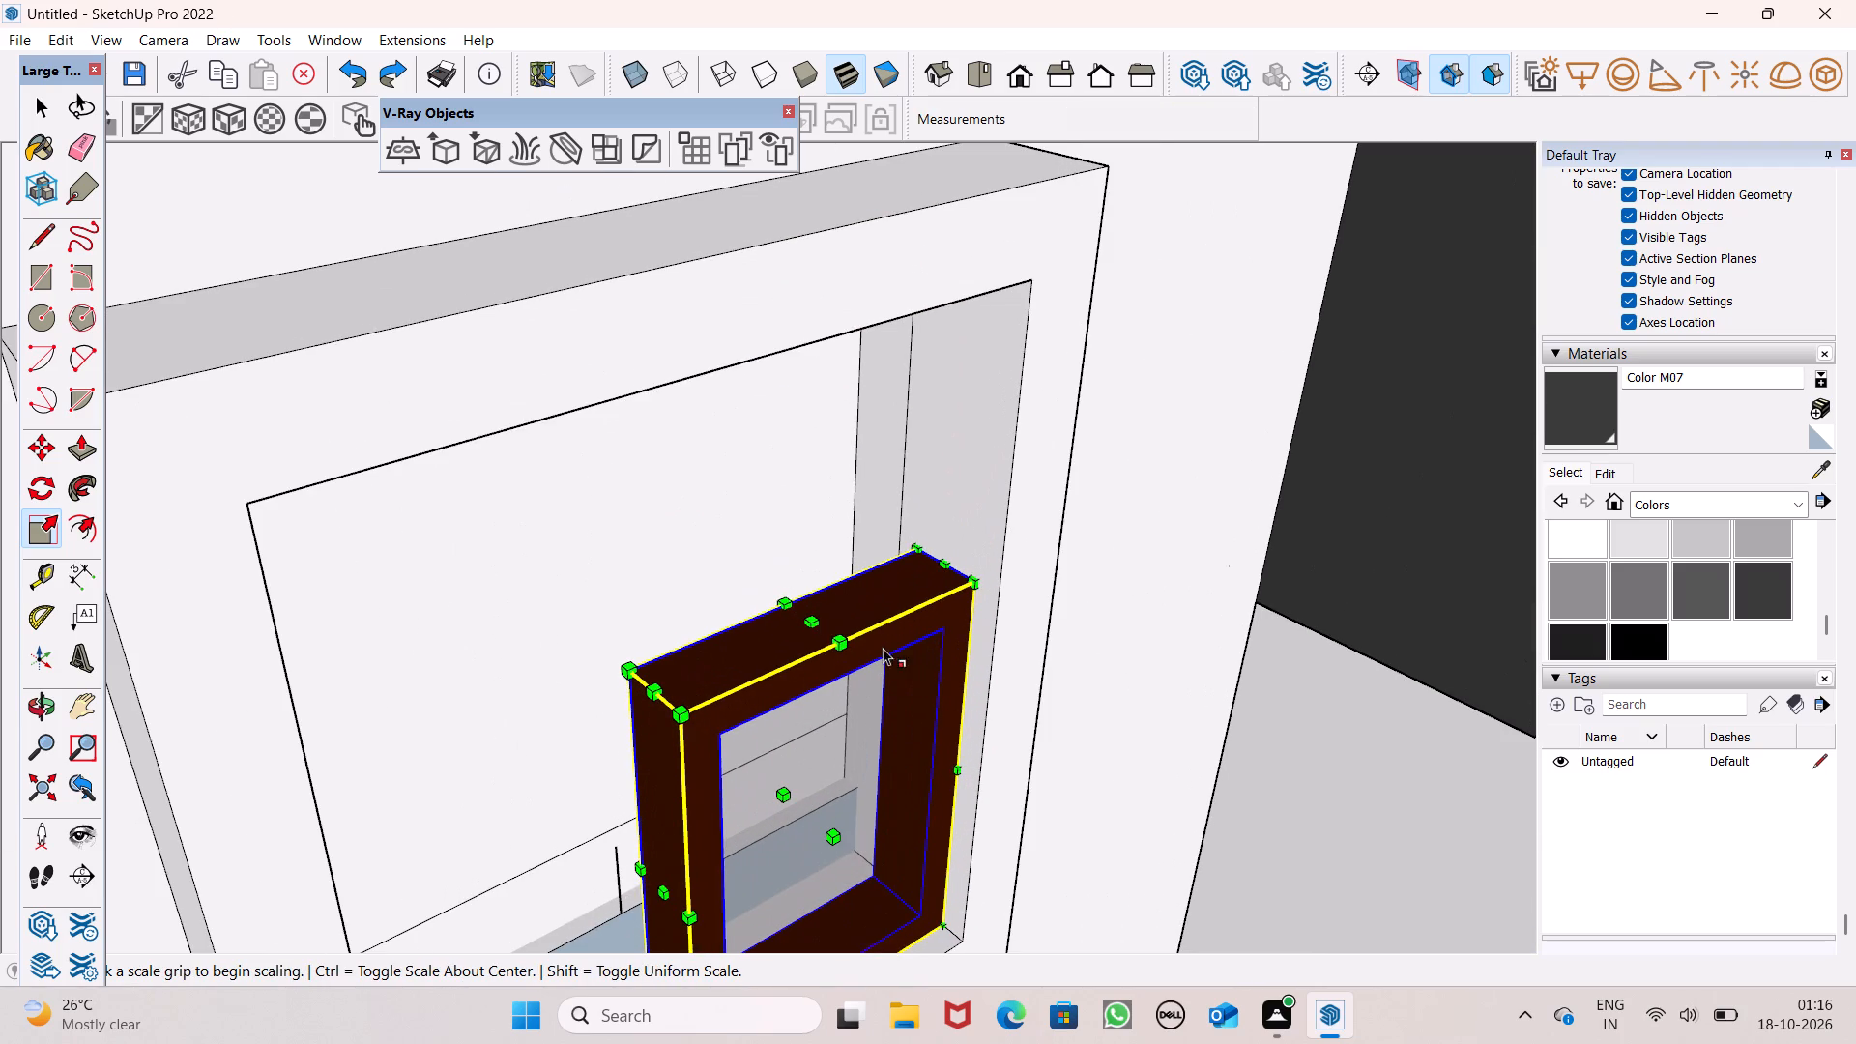
drag(812, 626, 868, 373)
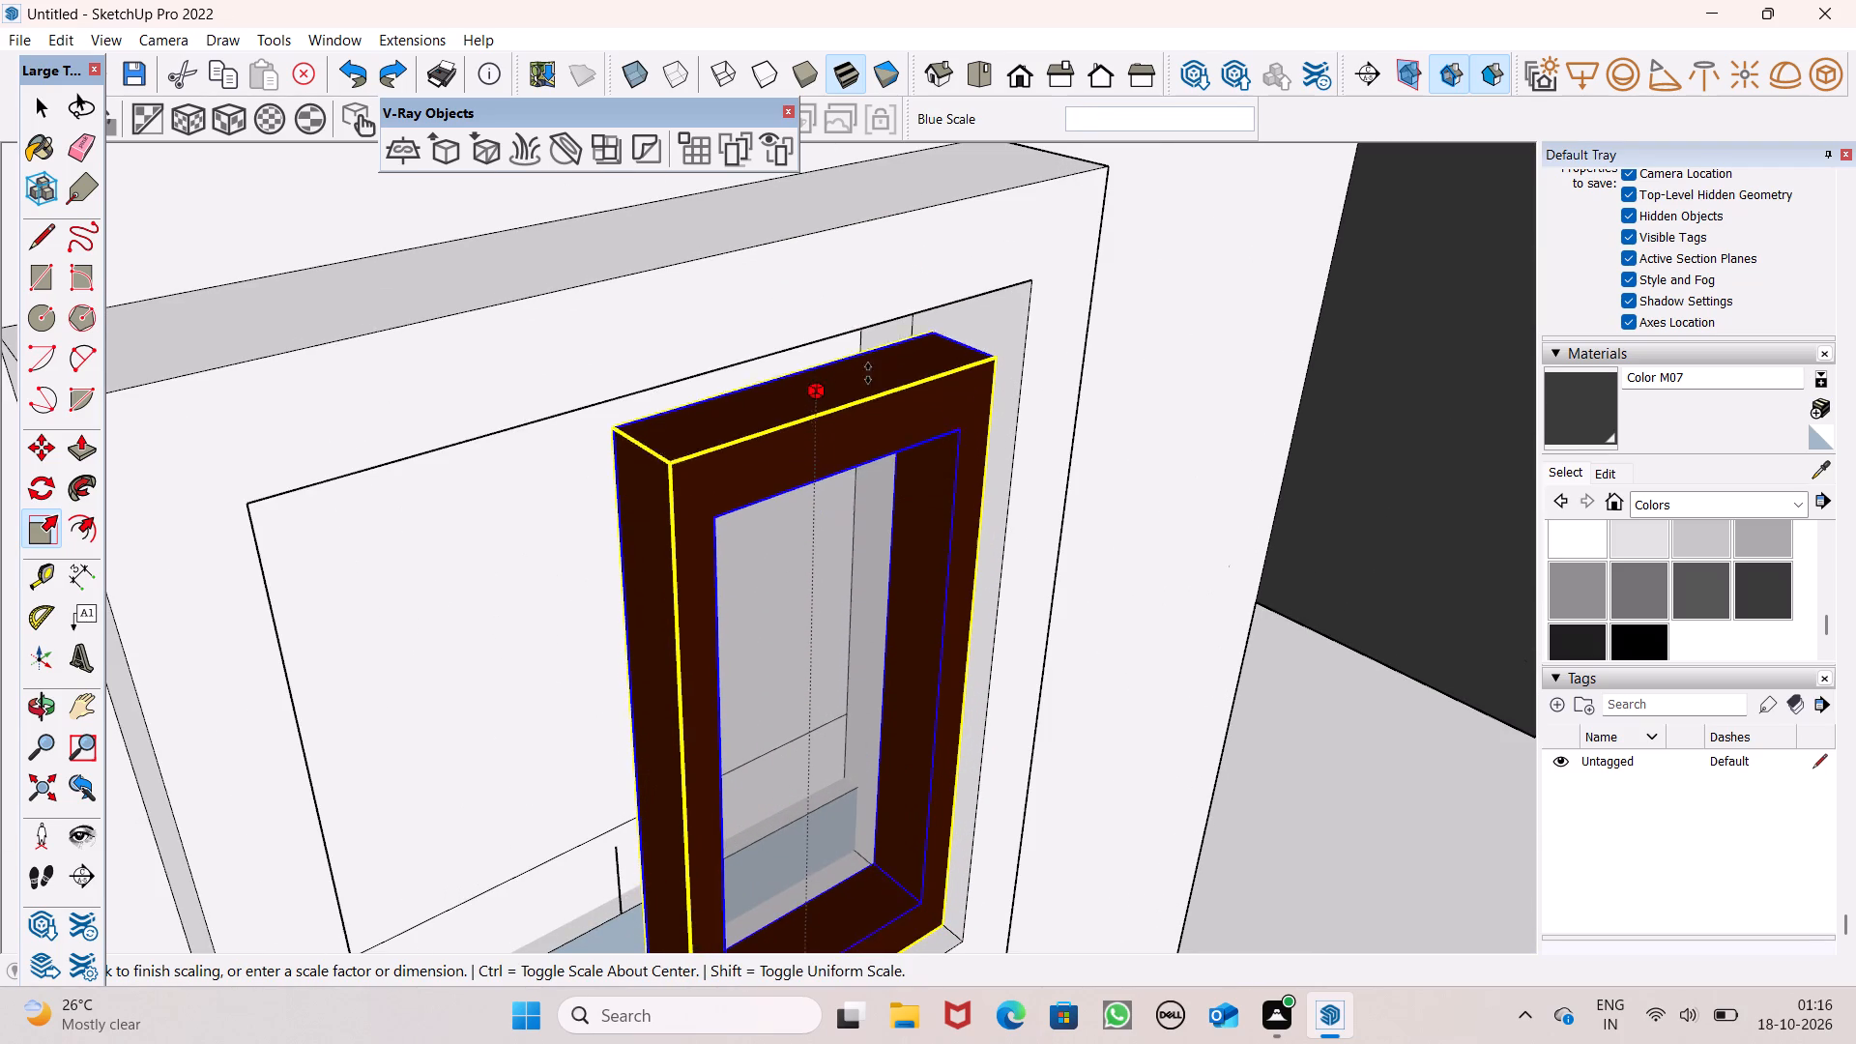
drag(868, 373, 885, 321)
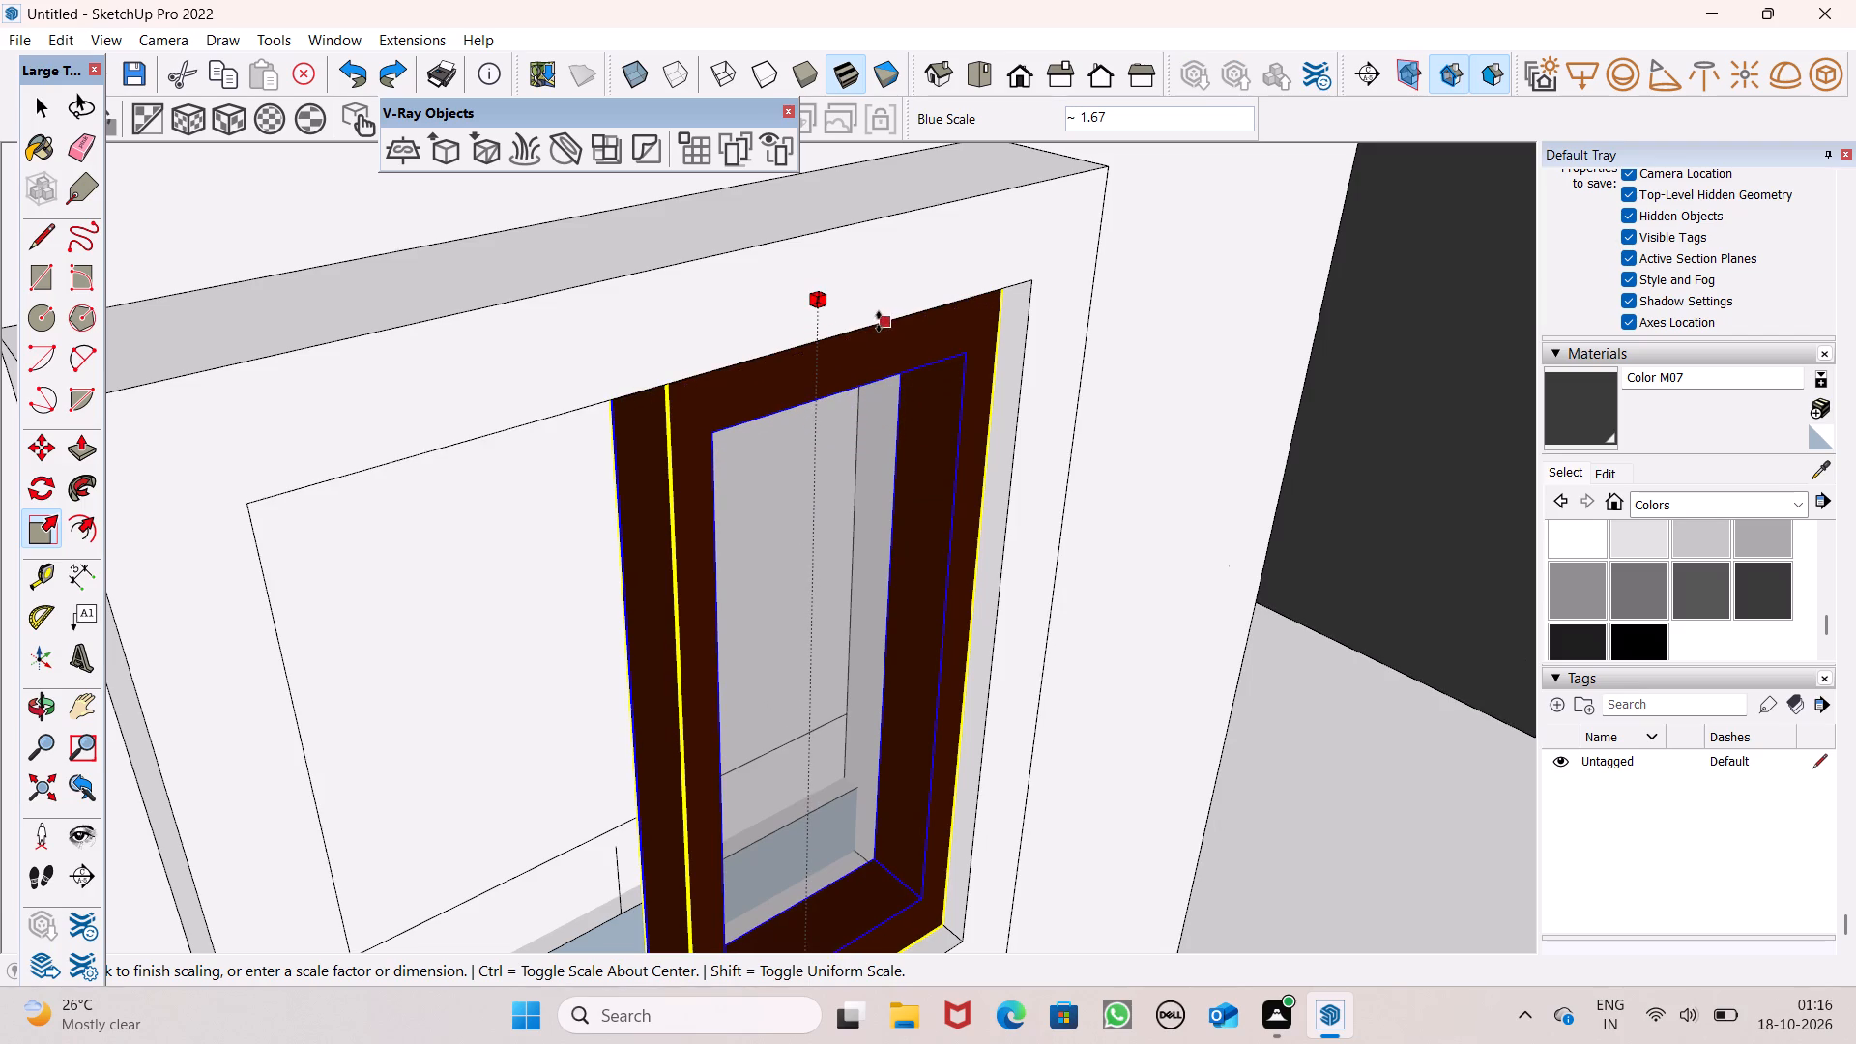
scroll(878, 337, down, 4)
middle_drag(909, 475, 771, 352)
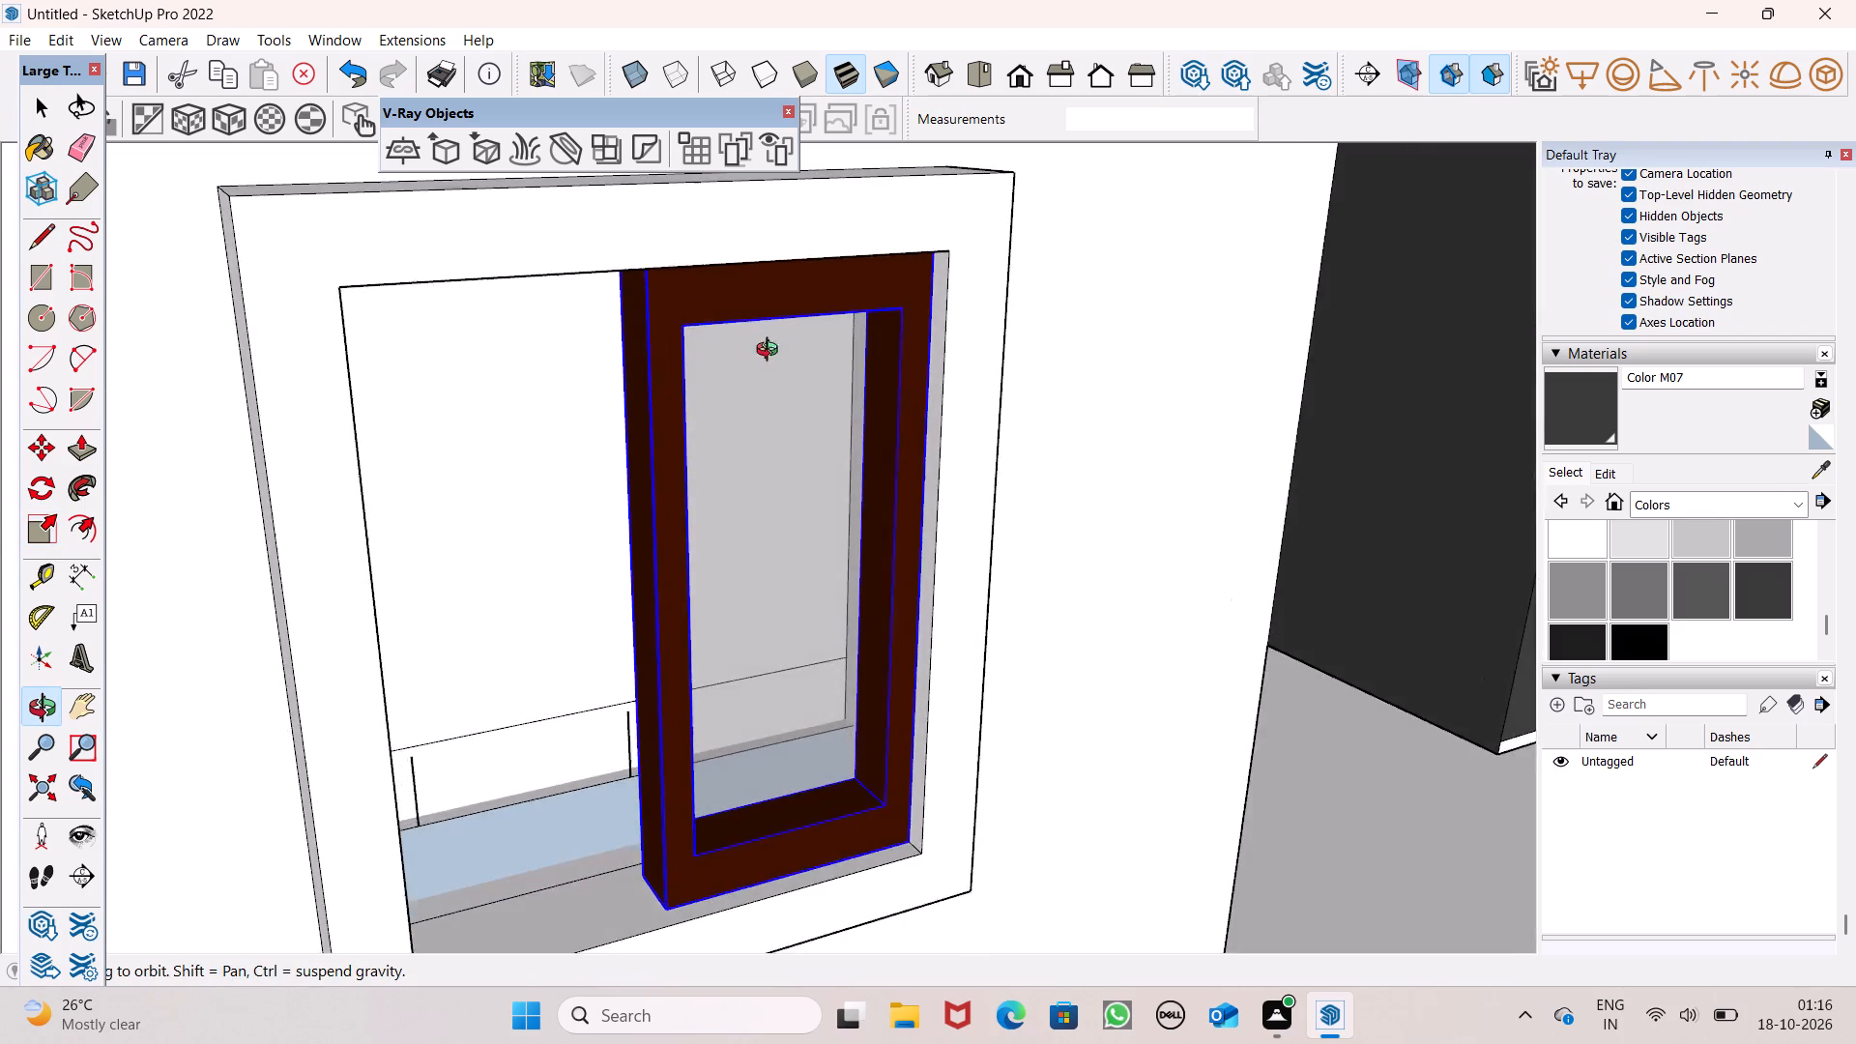
middle_drag(771, 352, 739, 322)
scroll(731, 316, up, 1)
scroll(736, 398, down, 3)
middle_drag(750, 420, 807, 356)
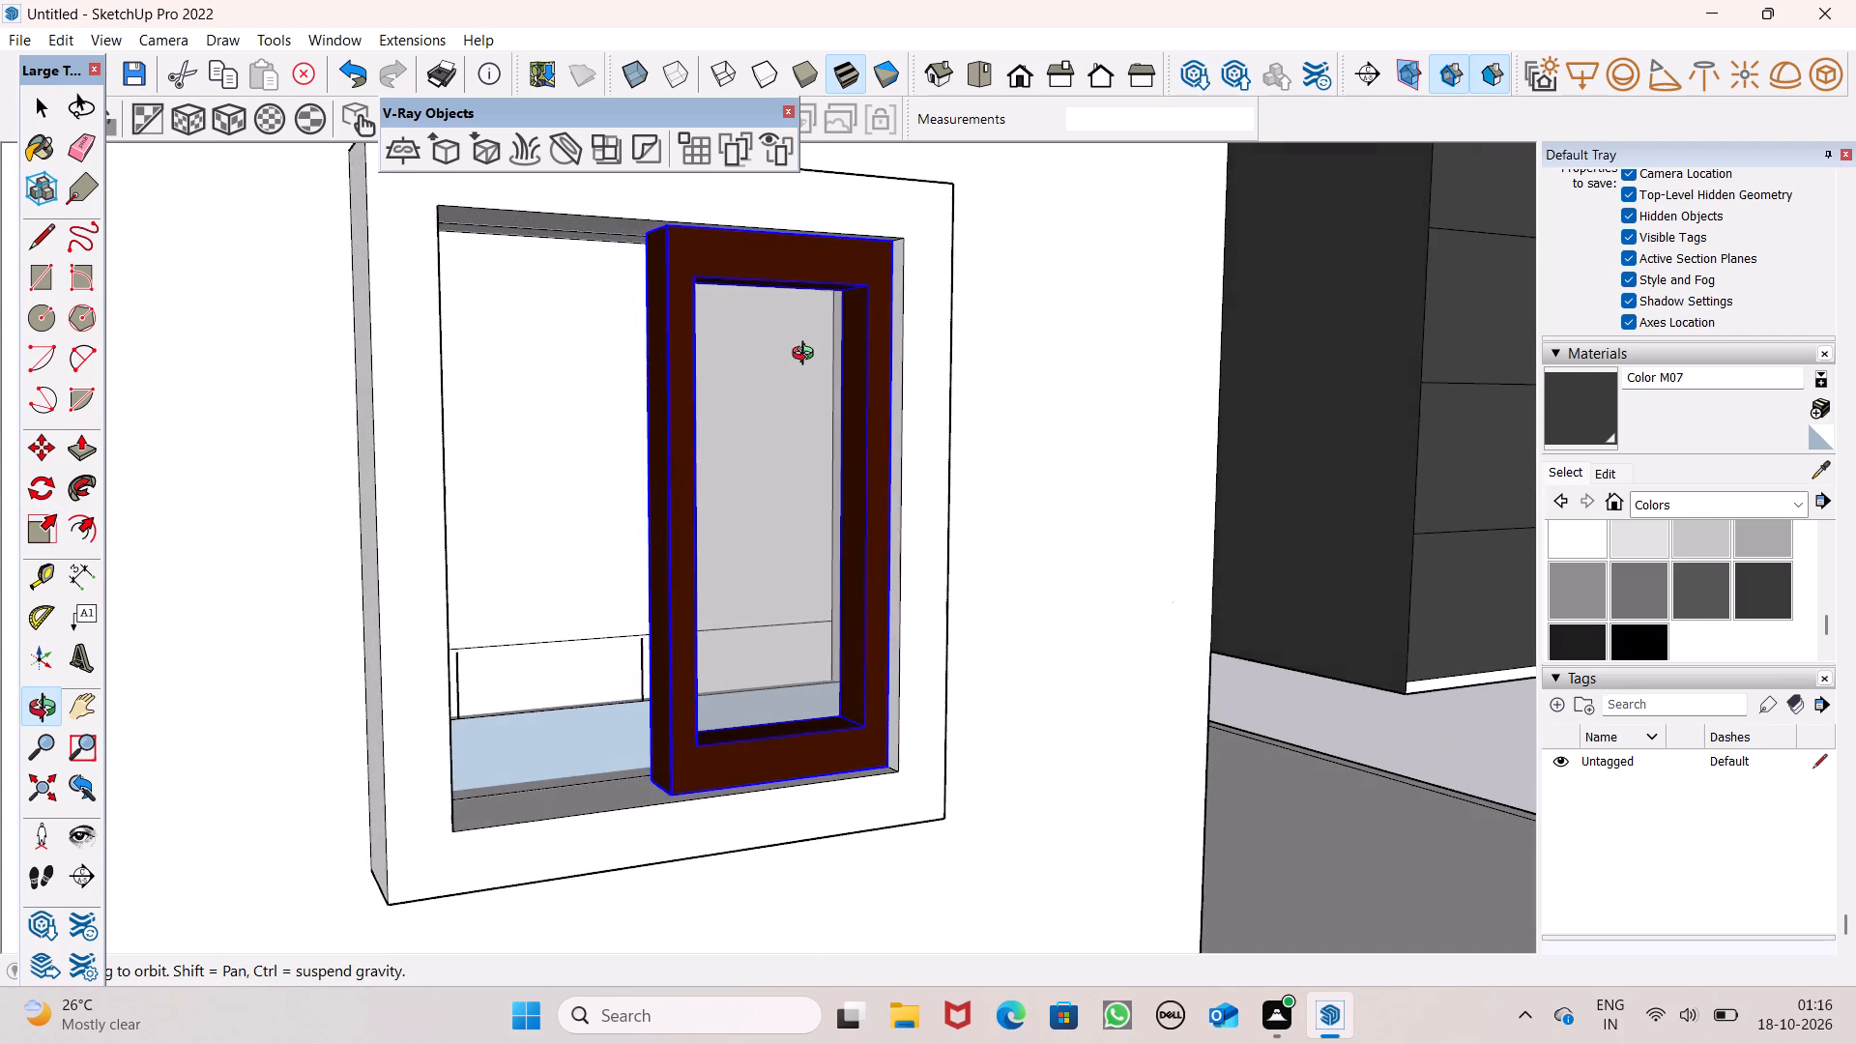
middle_drag(807, 356, 878, 451)
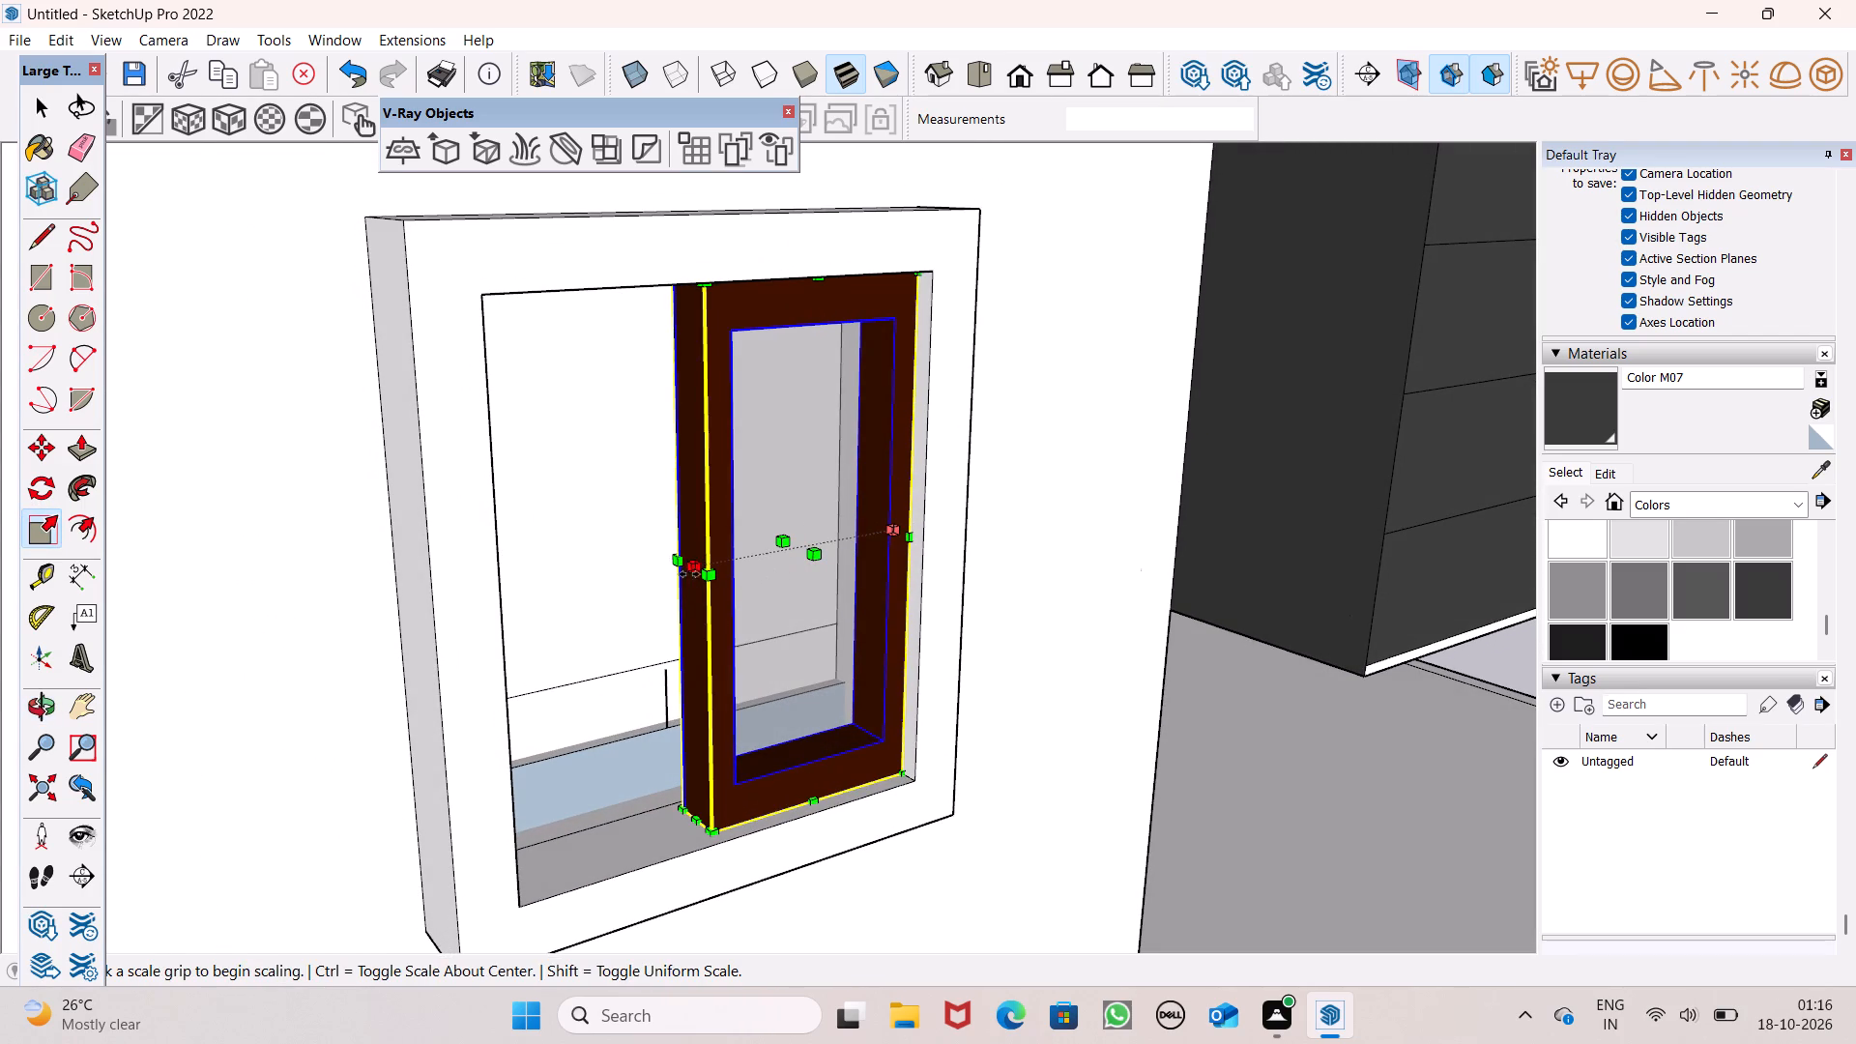
drag(698, 570, 511, 654)
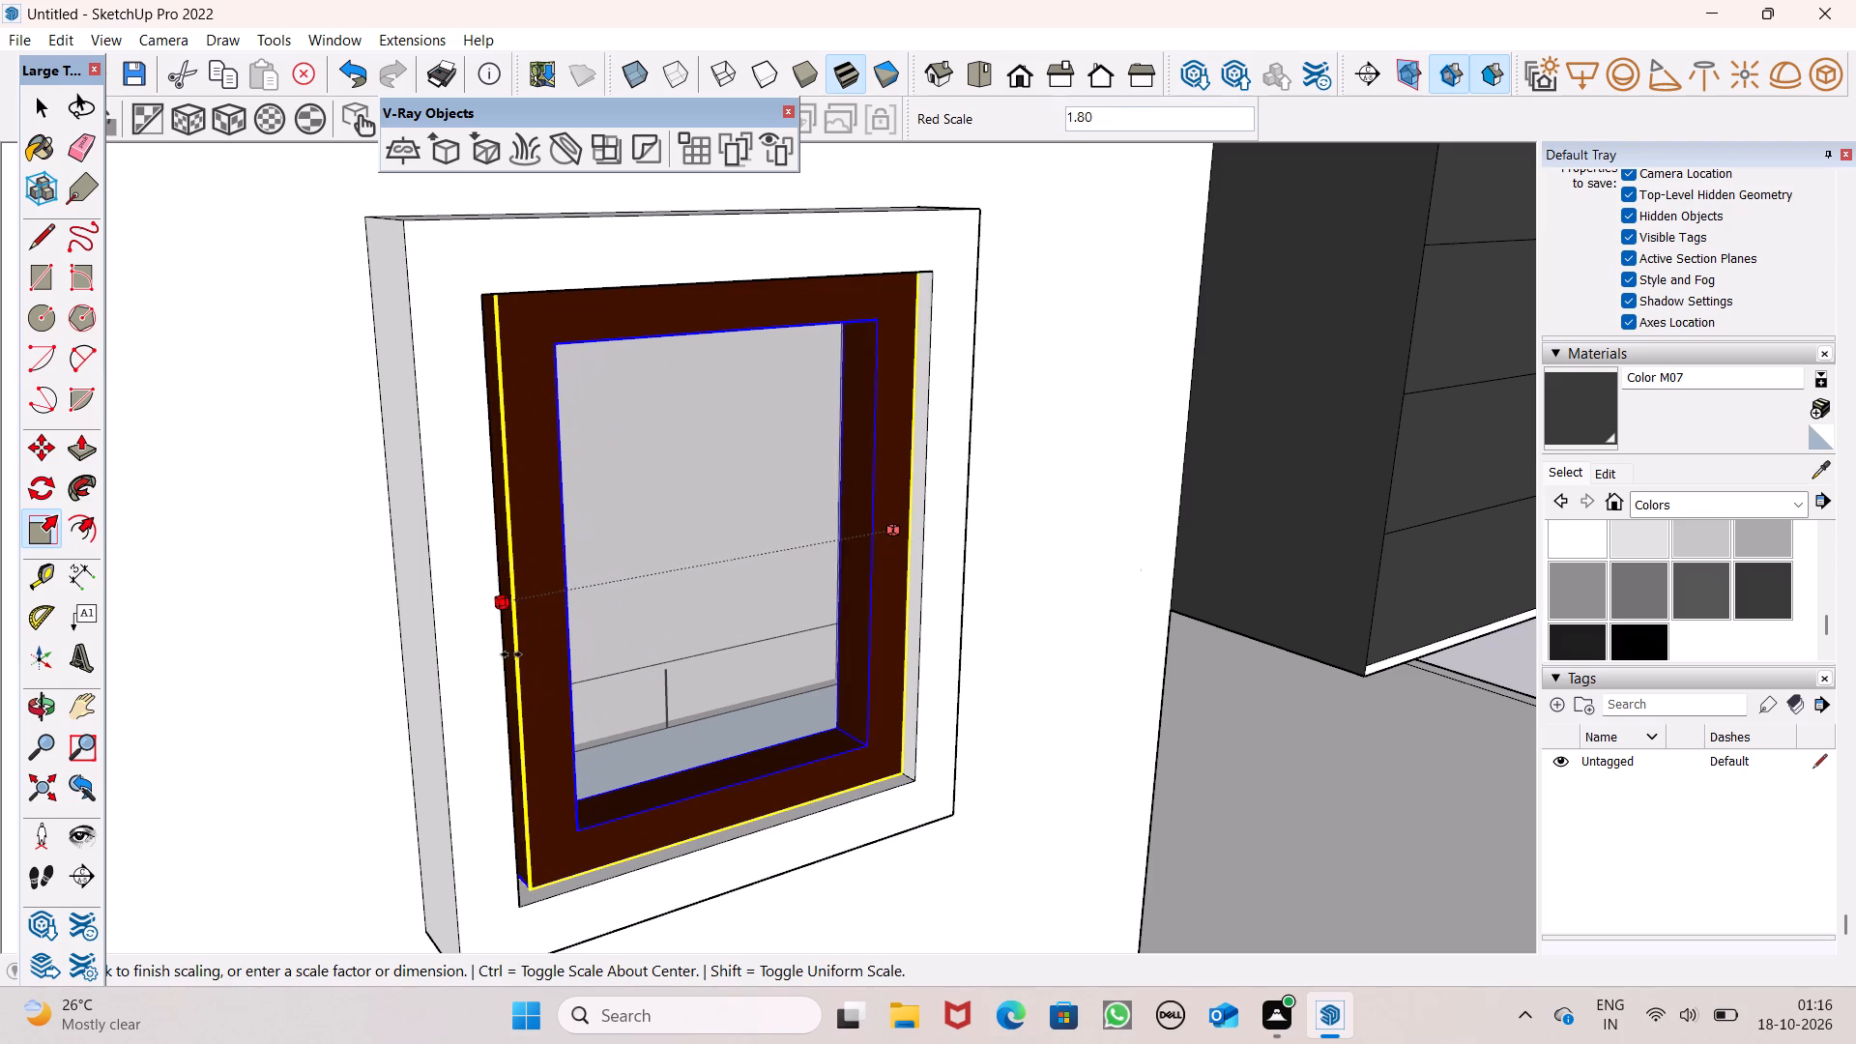
drag(511, 654, 501, 658)
scroll(836, 502, down, 5)
middle_drag(934, 604, 755, 690)
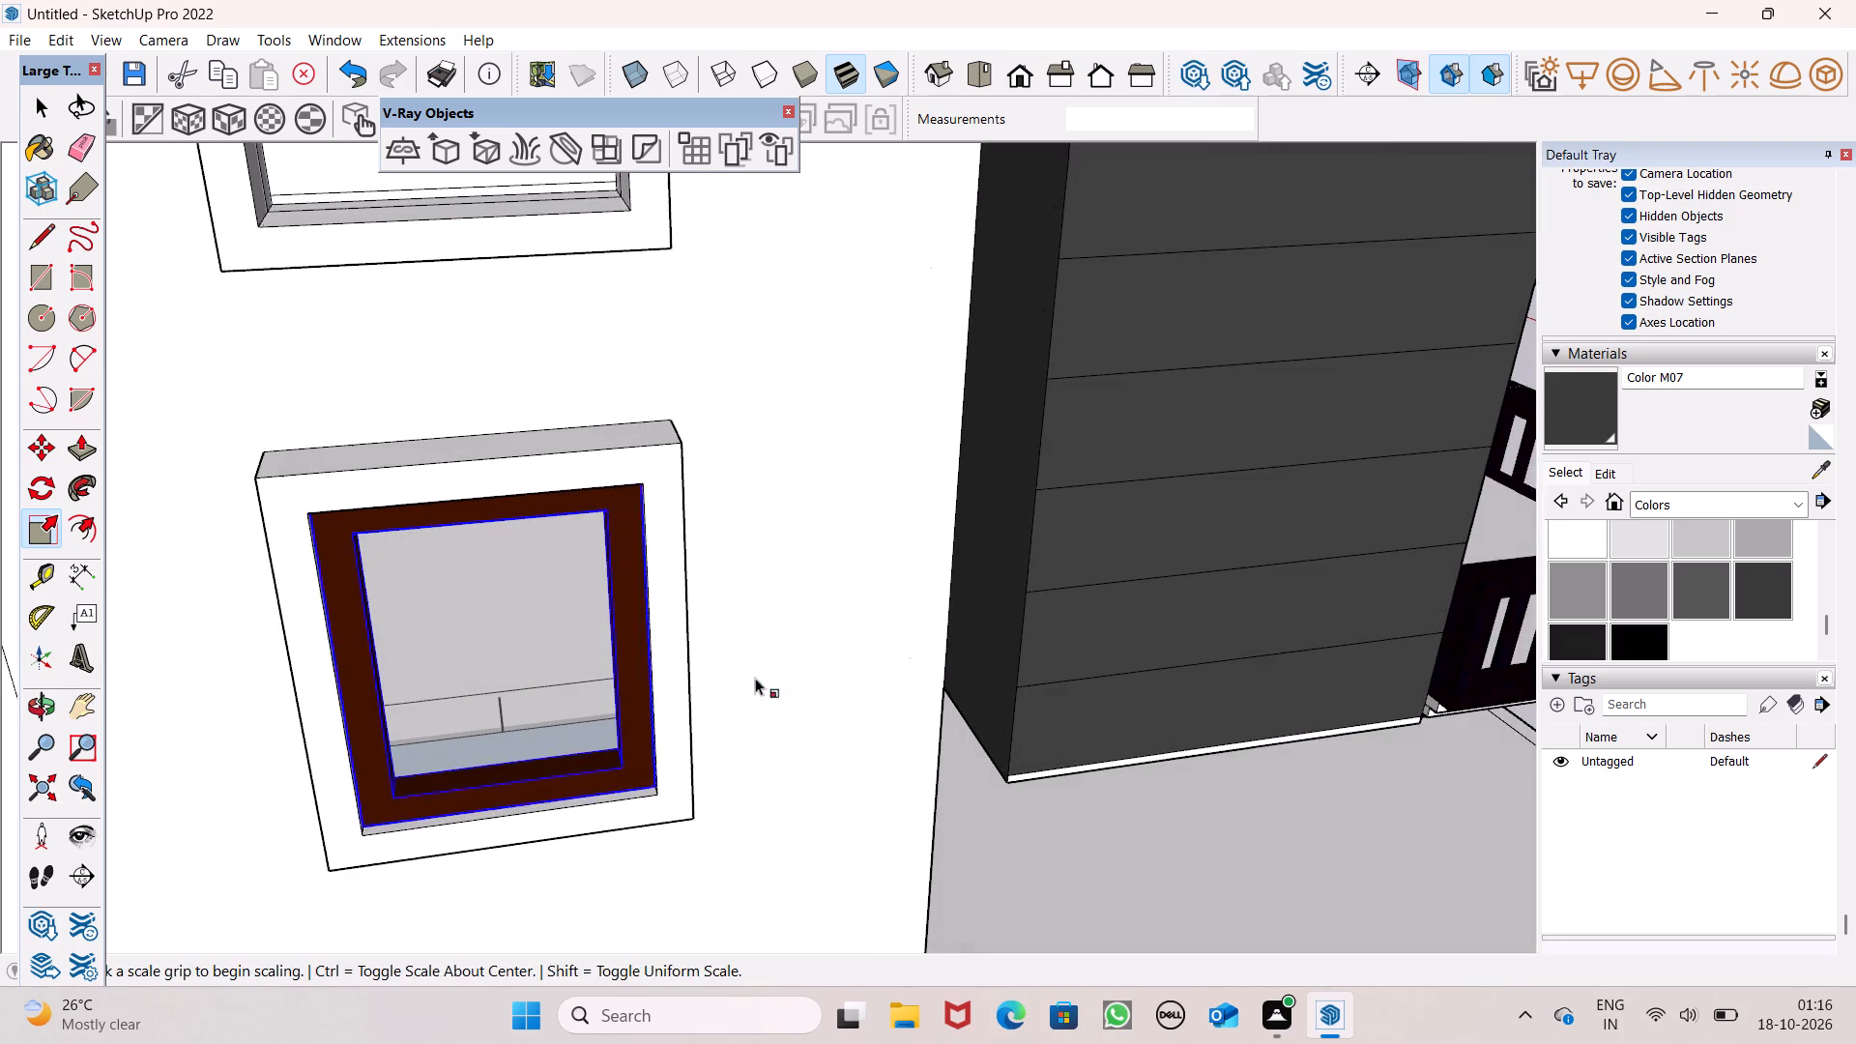
key(space)
Move the frame 4" to align its lower corner with the opening's outer lower corner.
scroll(756, 496, down, 6)
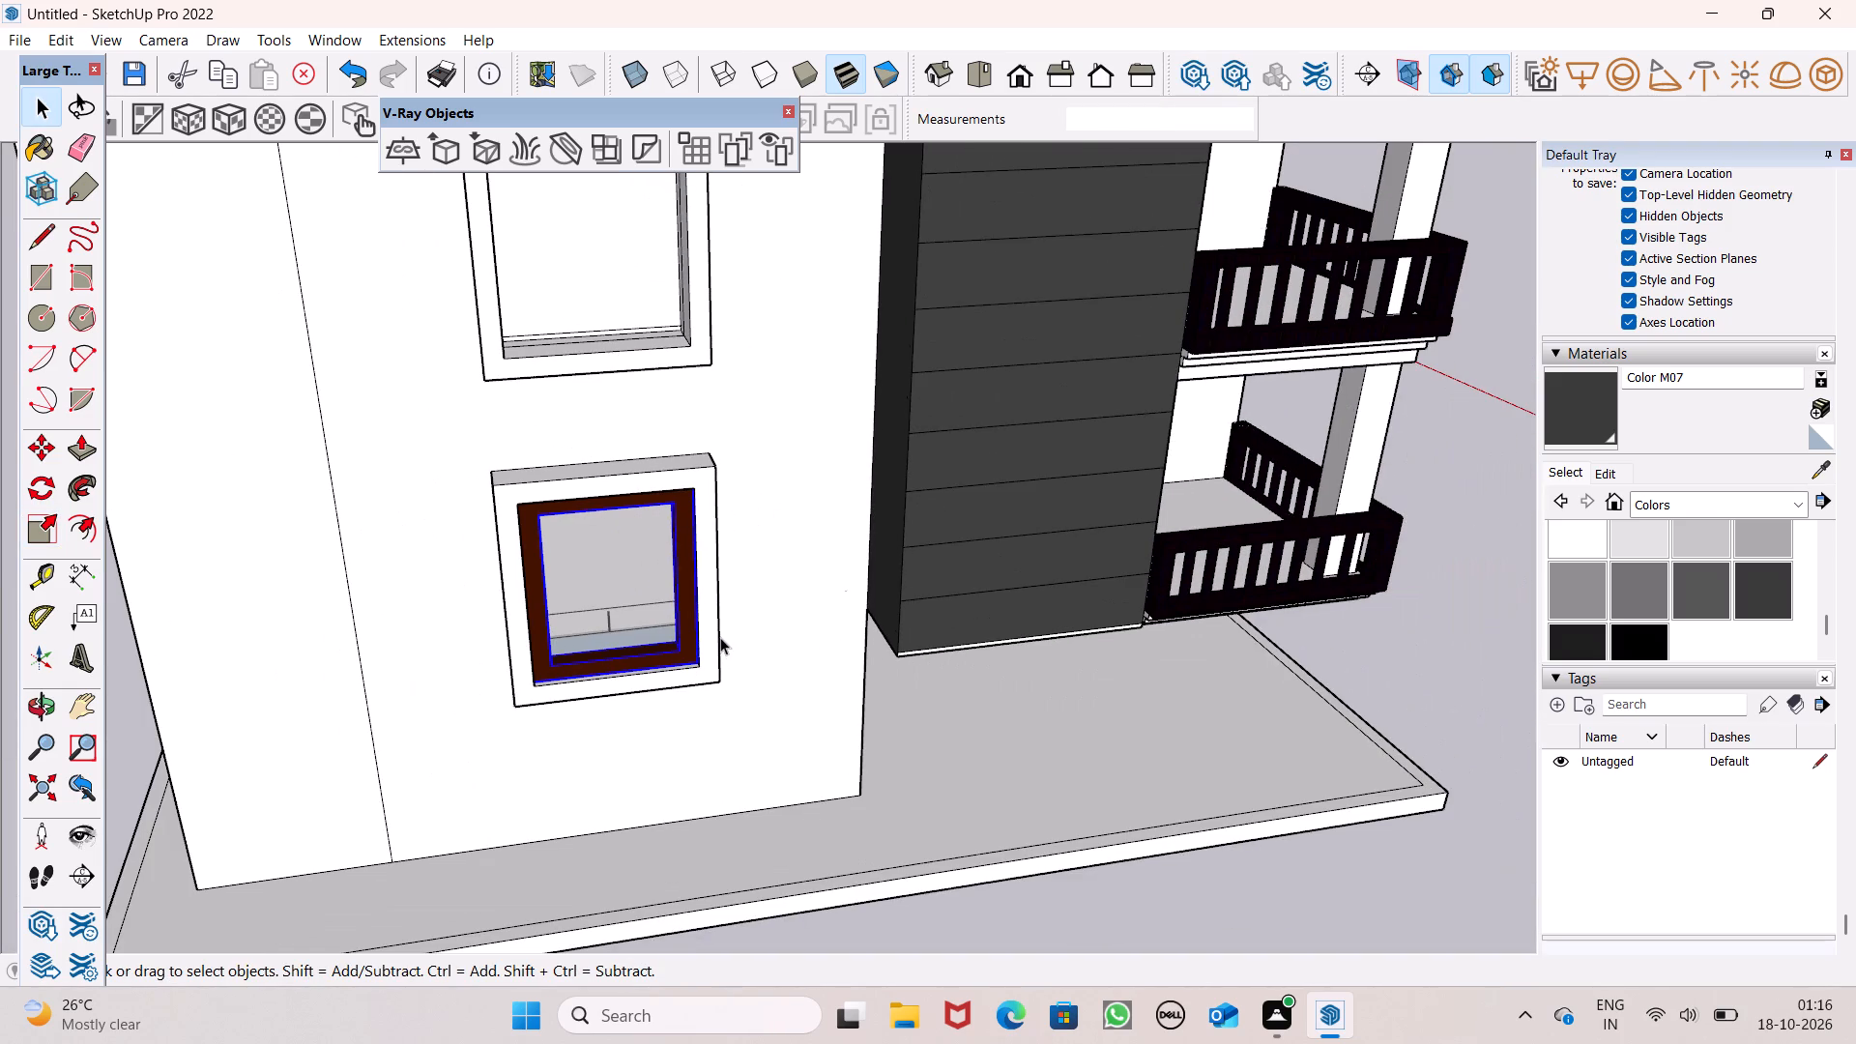
key(m)
key(Return)
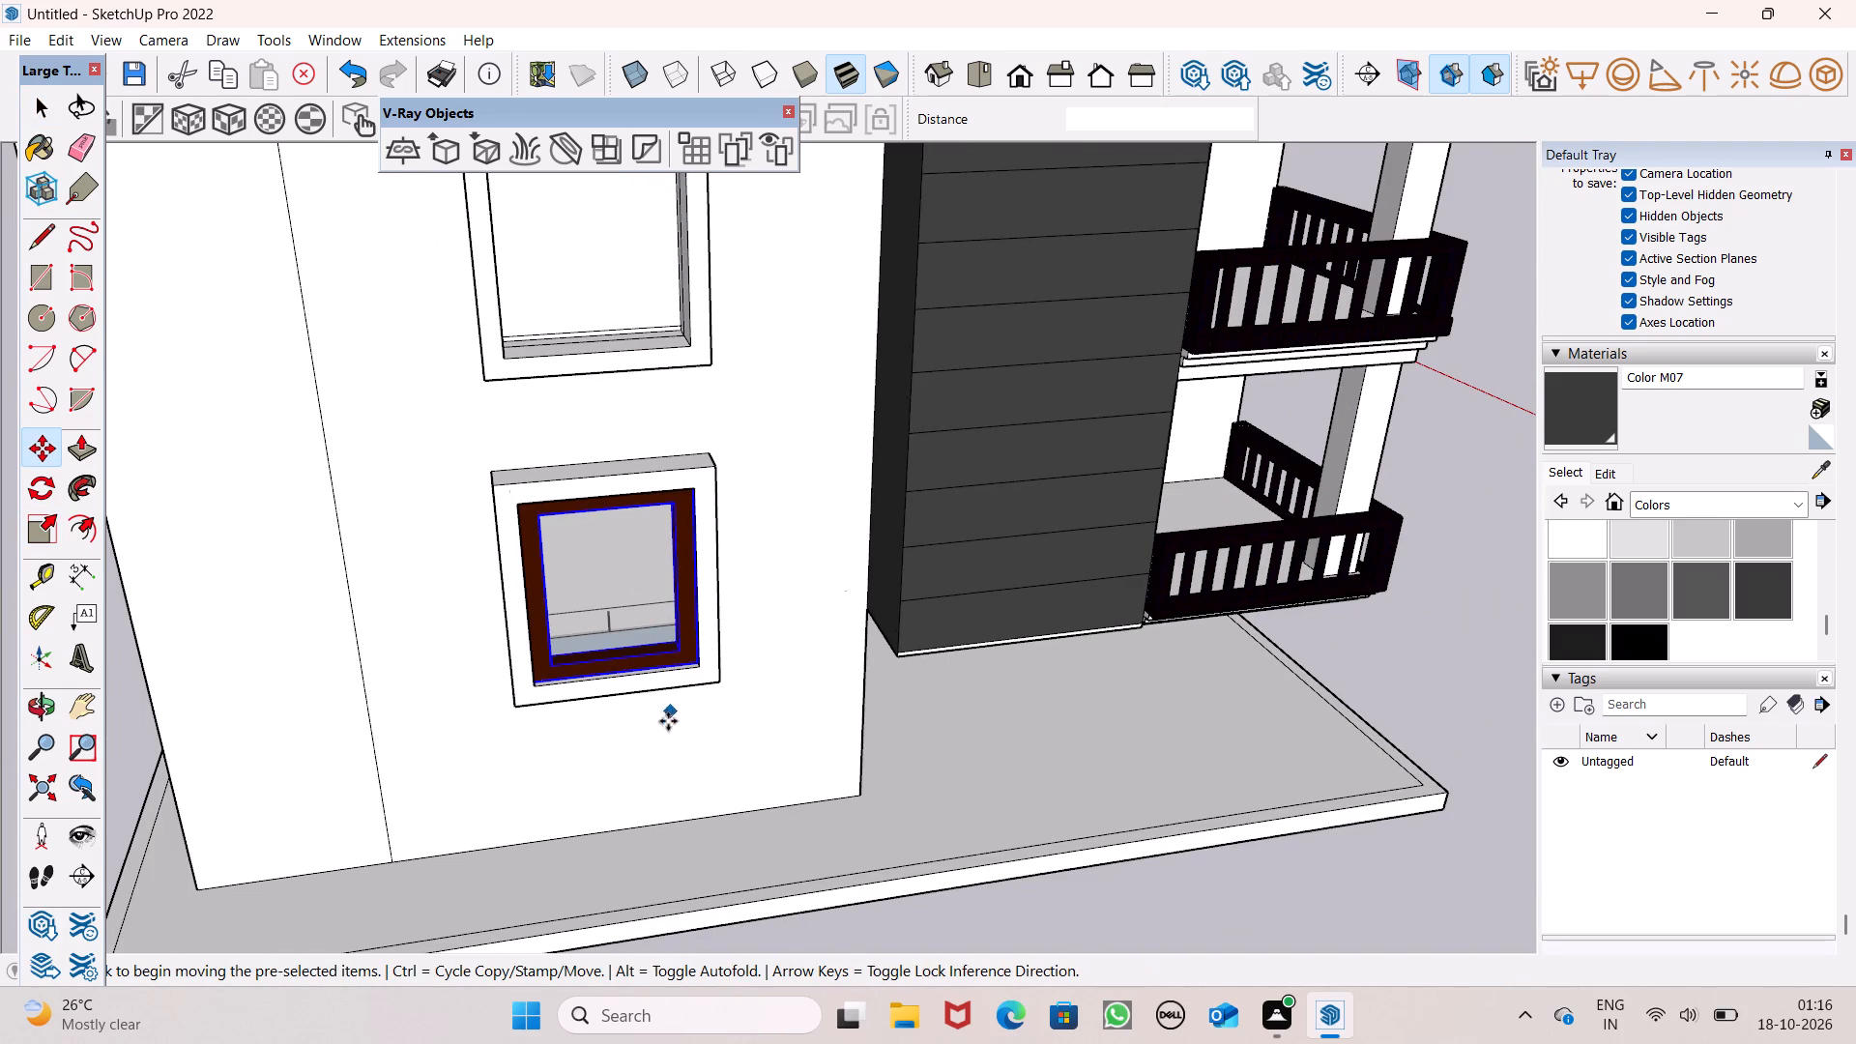
scroll(643, 748, up, 7)
middle_drag(660, 681, 695, 792)
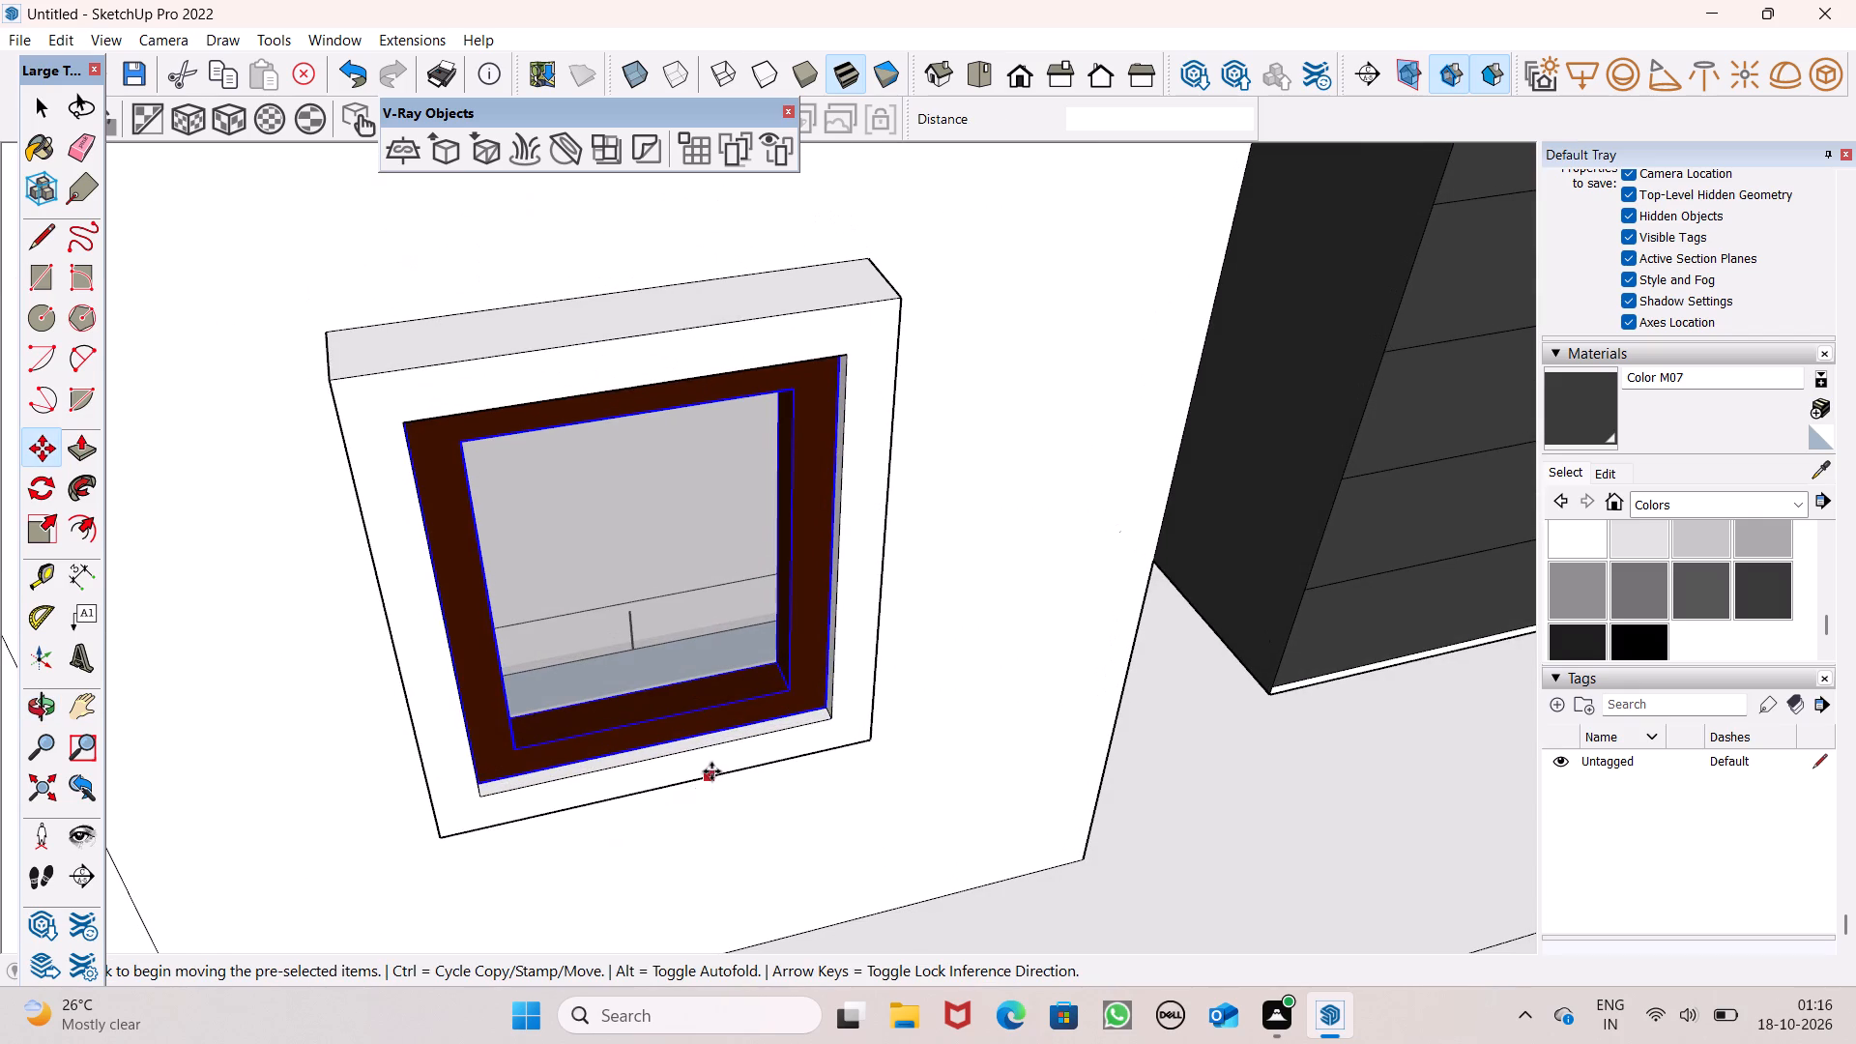
key(m)
key(Return)
drag(826, 708, 836, 732)
scroll(826, 731, up, 6)
drag(830, 688, 844, 718)
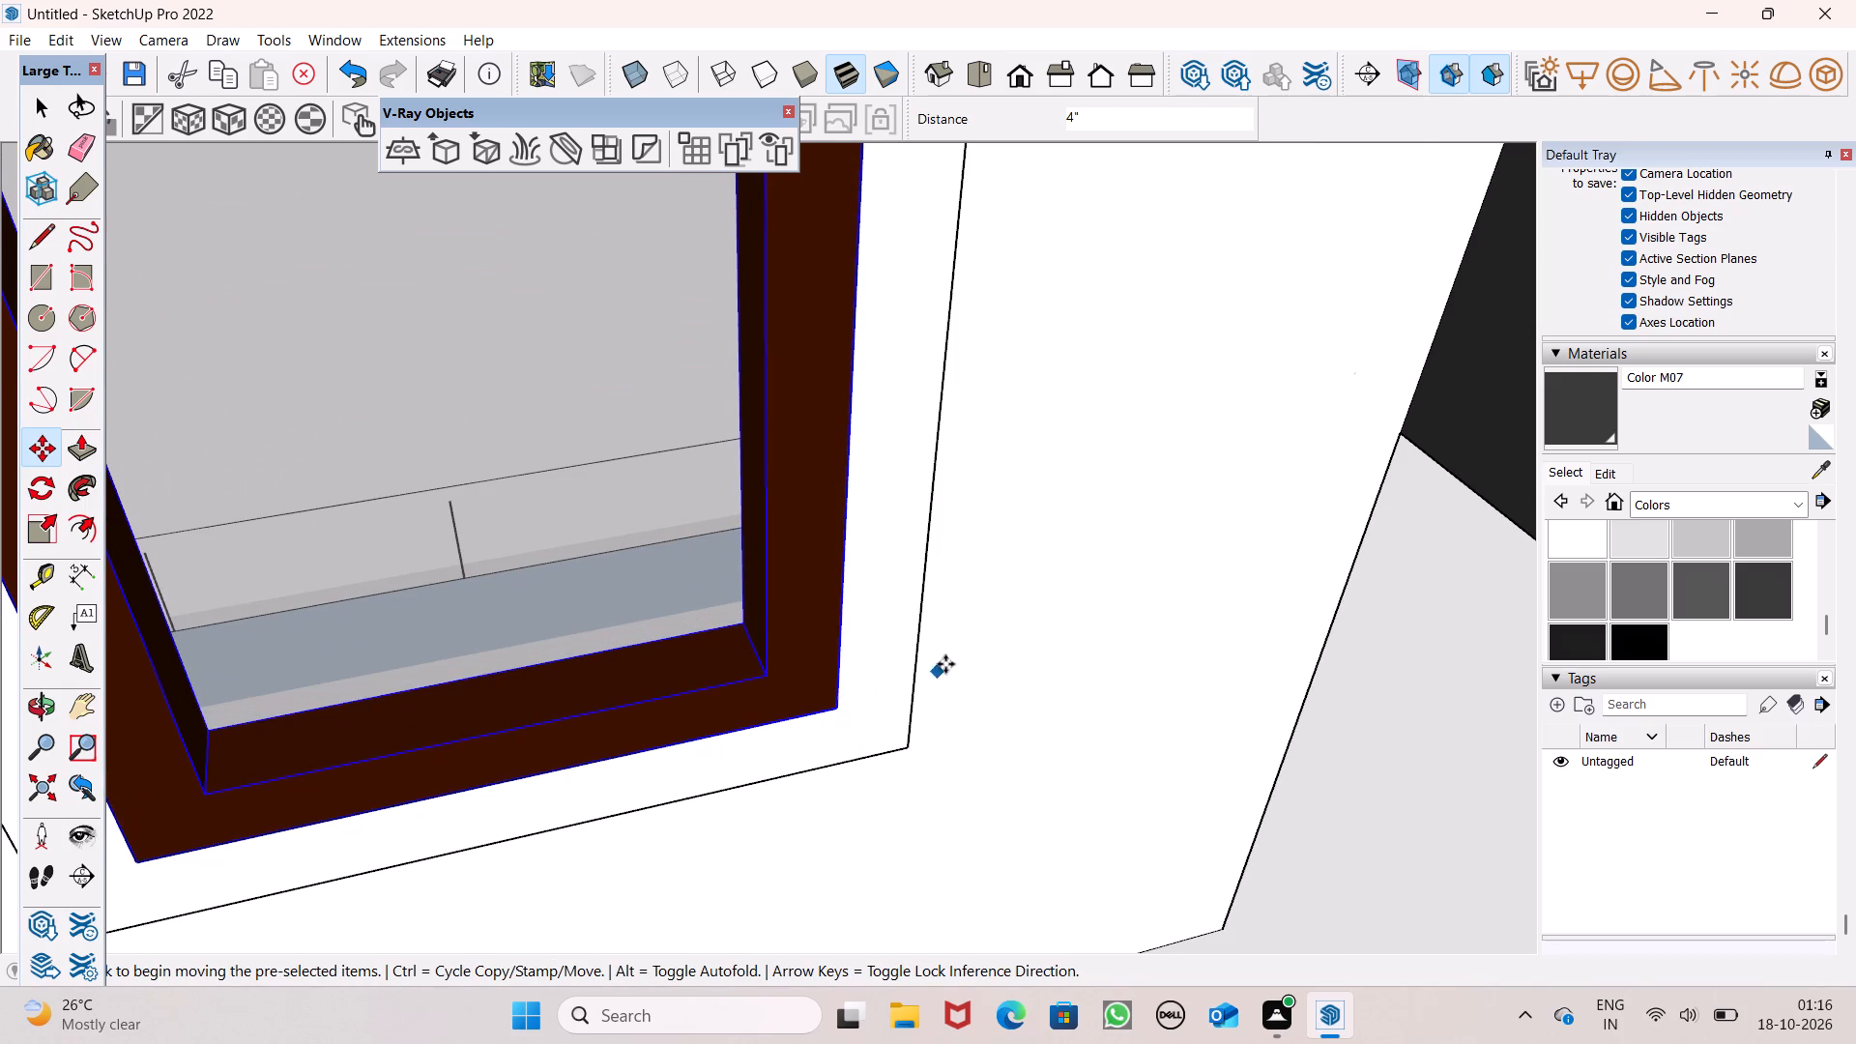
scroll(907, 734, down, 1)
middle_drag(858, 761, 647, 456)
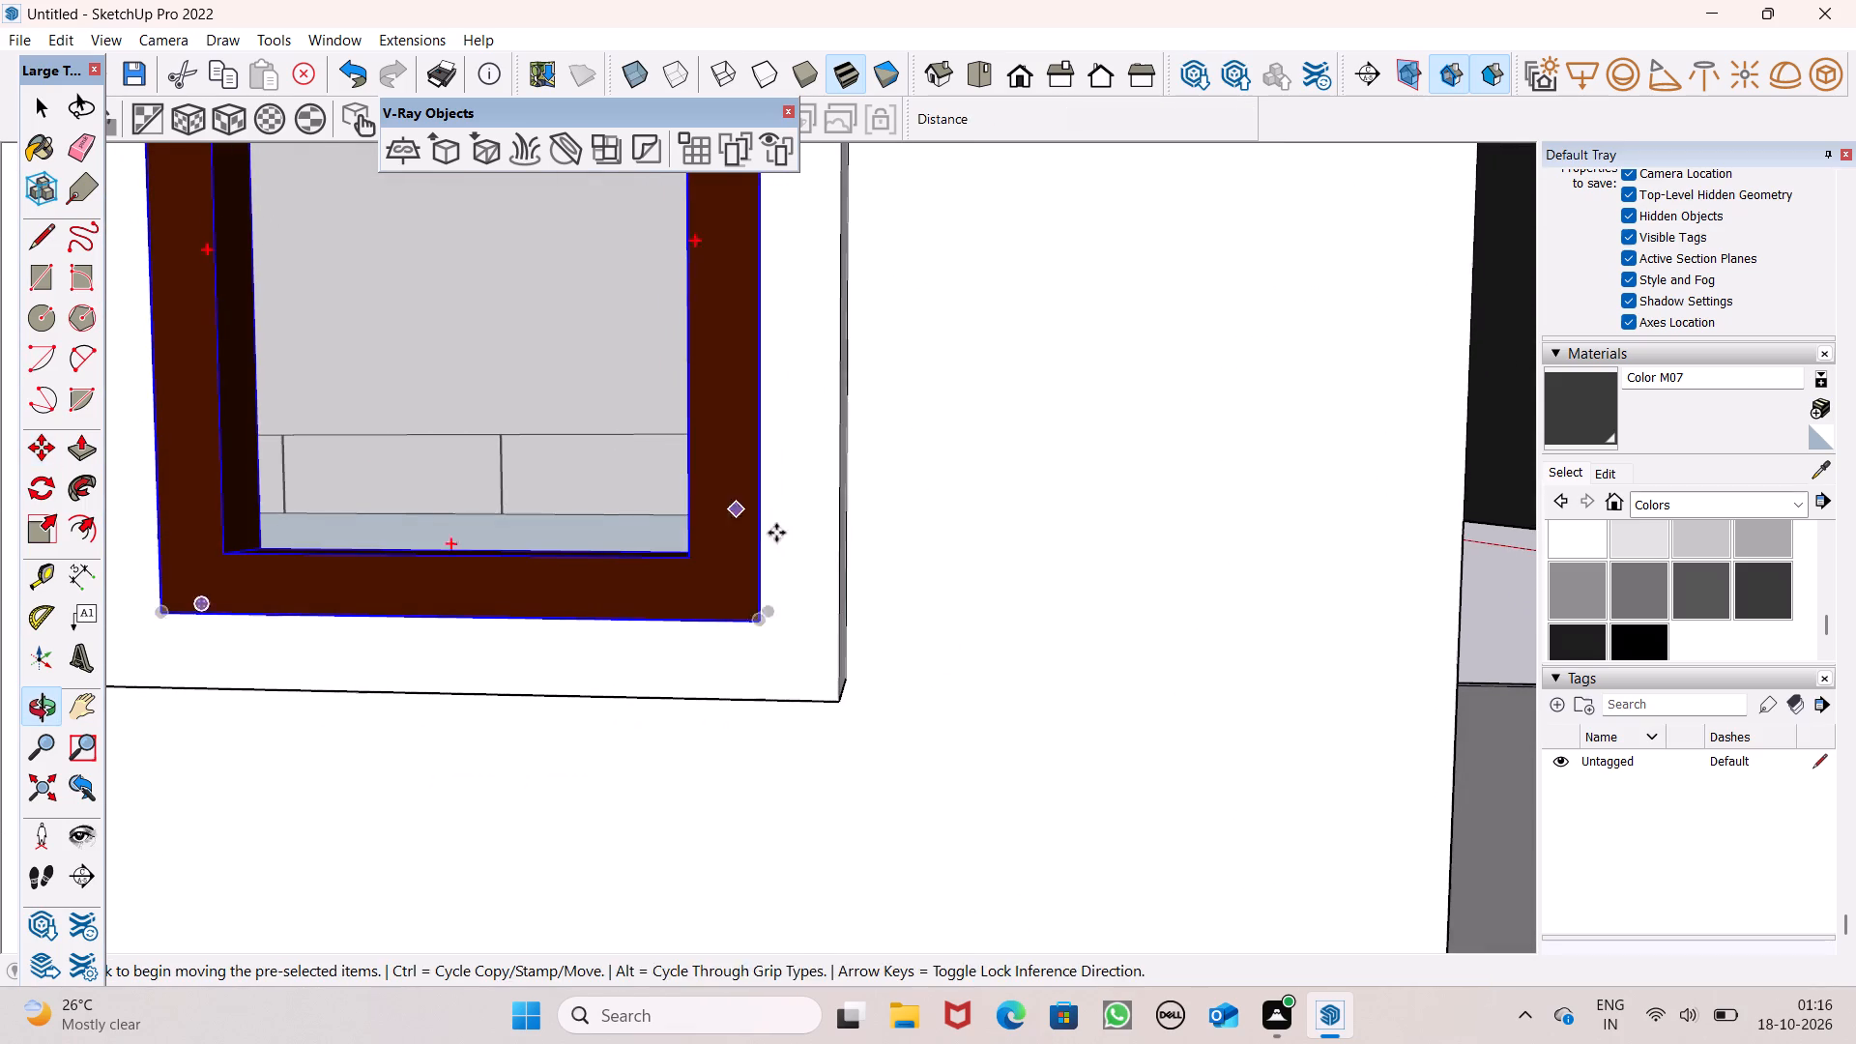
key(space)
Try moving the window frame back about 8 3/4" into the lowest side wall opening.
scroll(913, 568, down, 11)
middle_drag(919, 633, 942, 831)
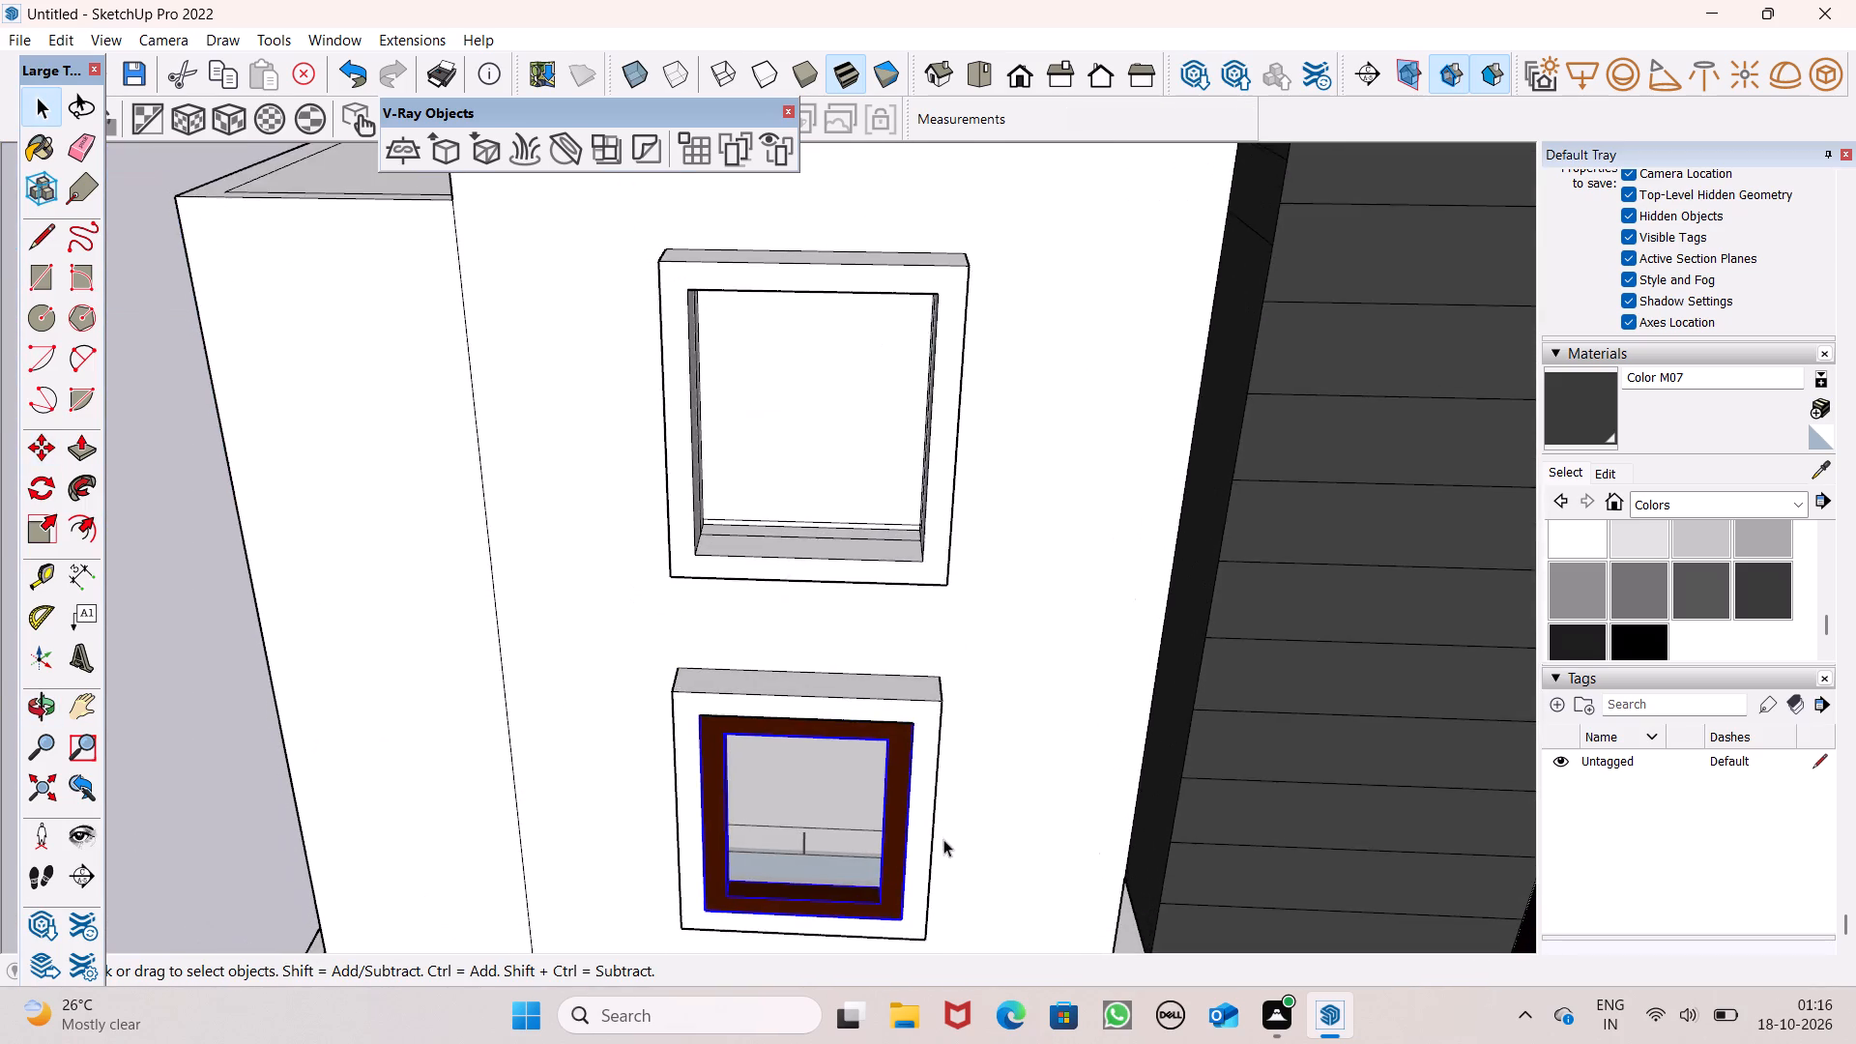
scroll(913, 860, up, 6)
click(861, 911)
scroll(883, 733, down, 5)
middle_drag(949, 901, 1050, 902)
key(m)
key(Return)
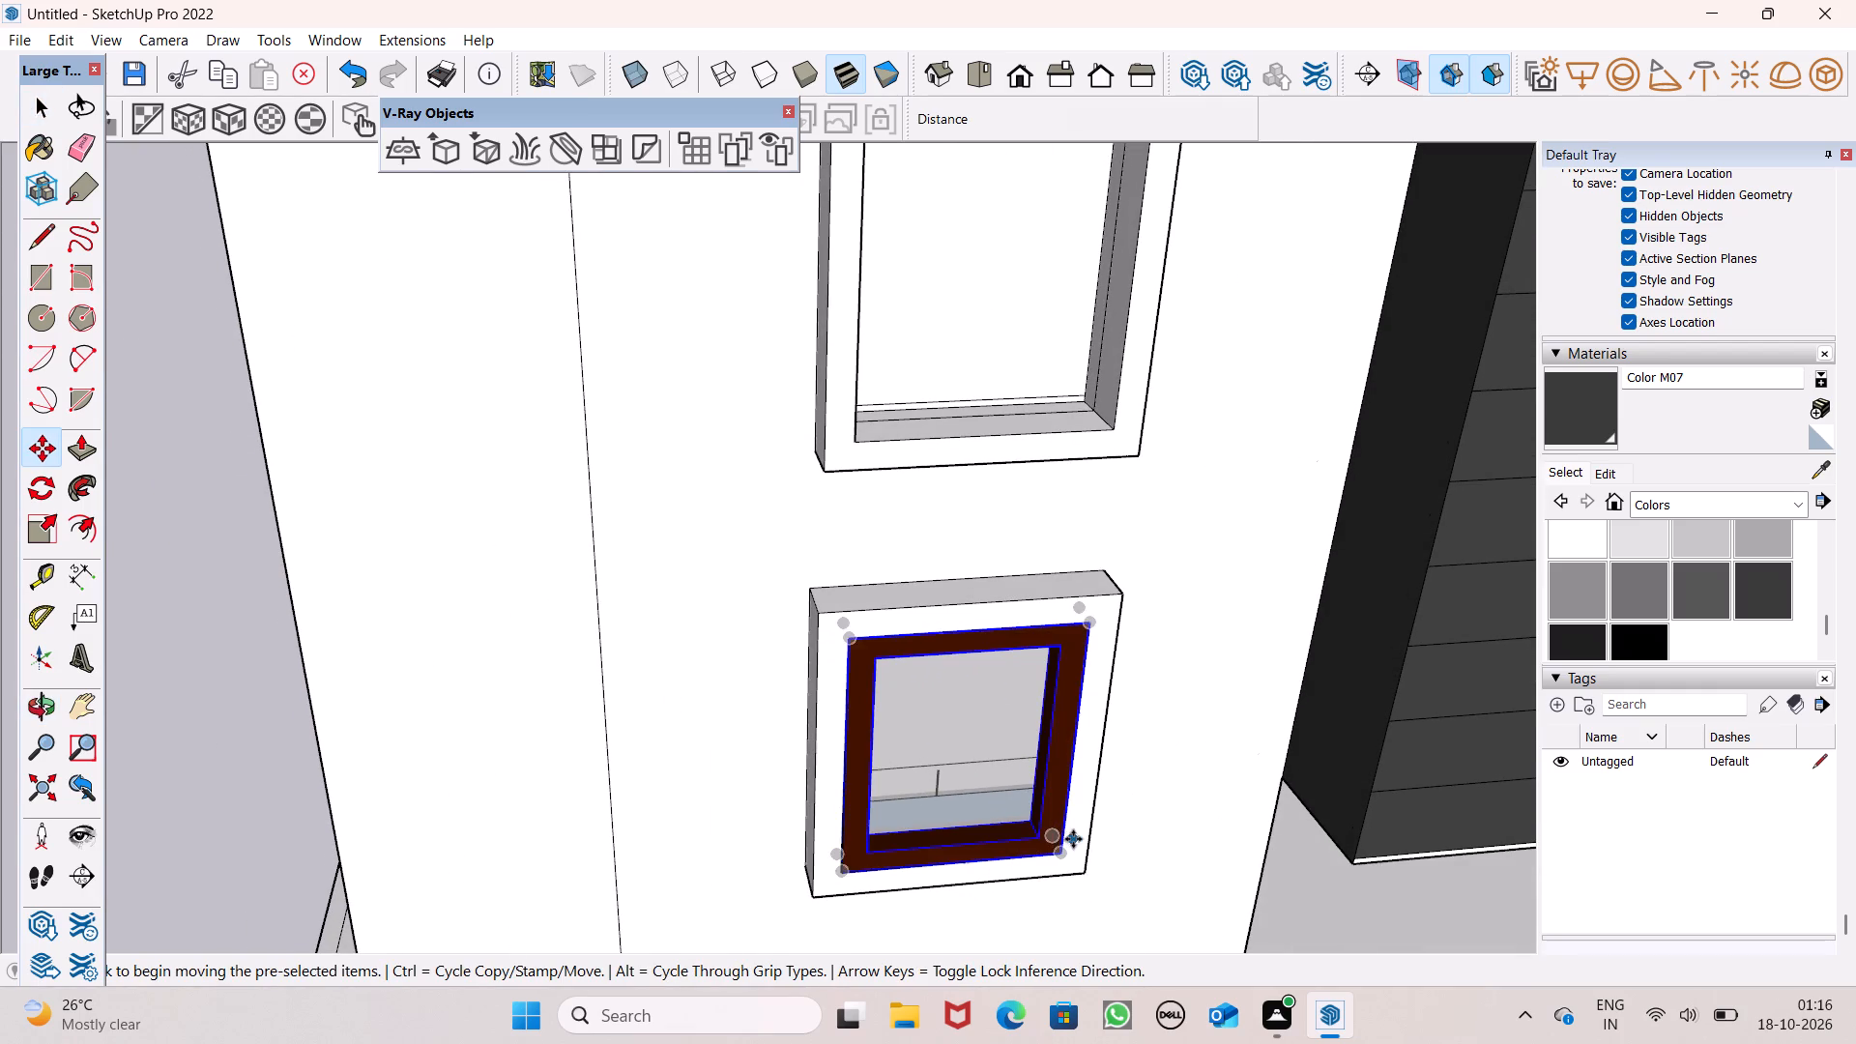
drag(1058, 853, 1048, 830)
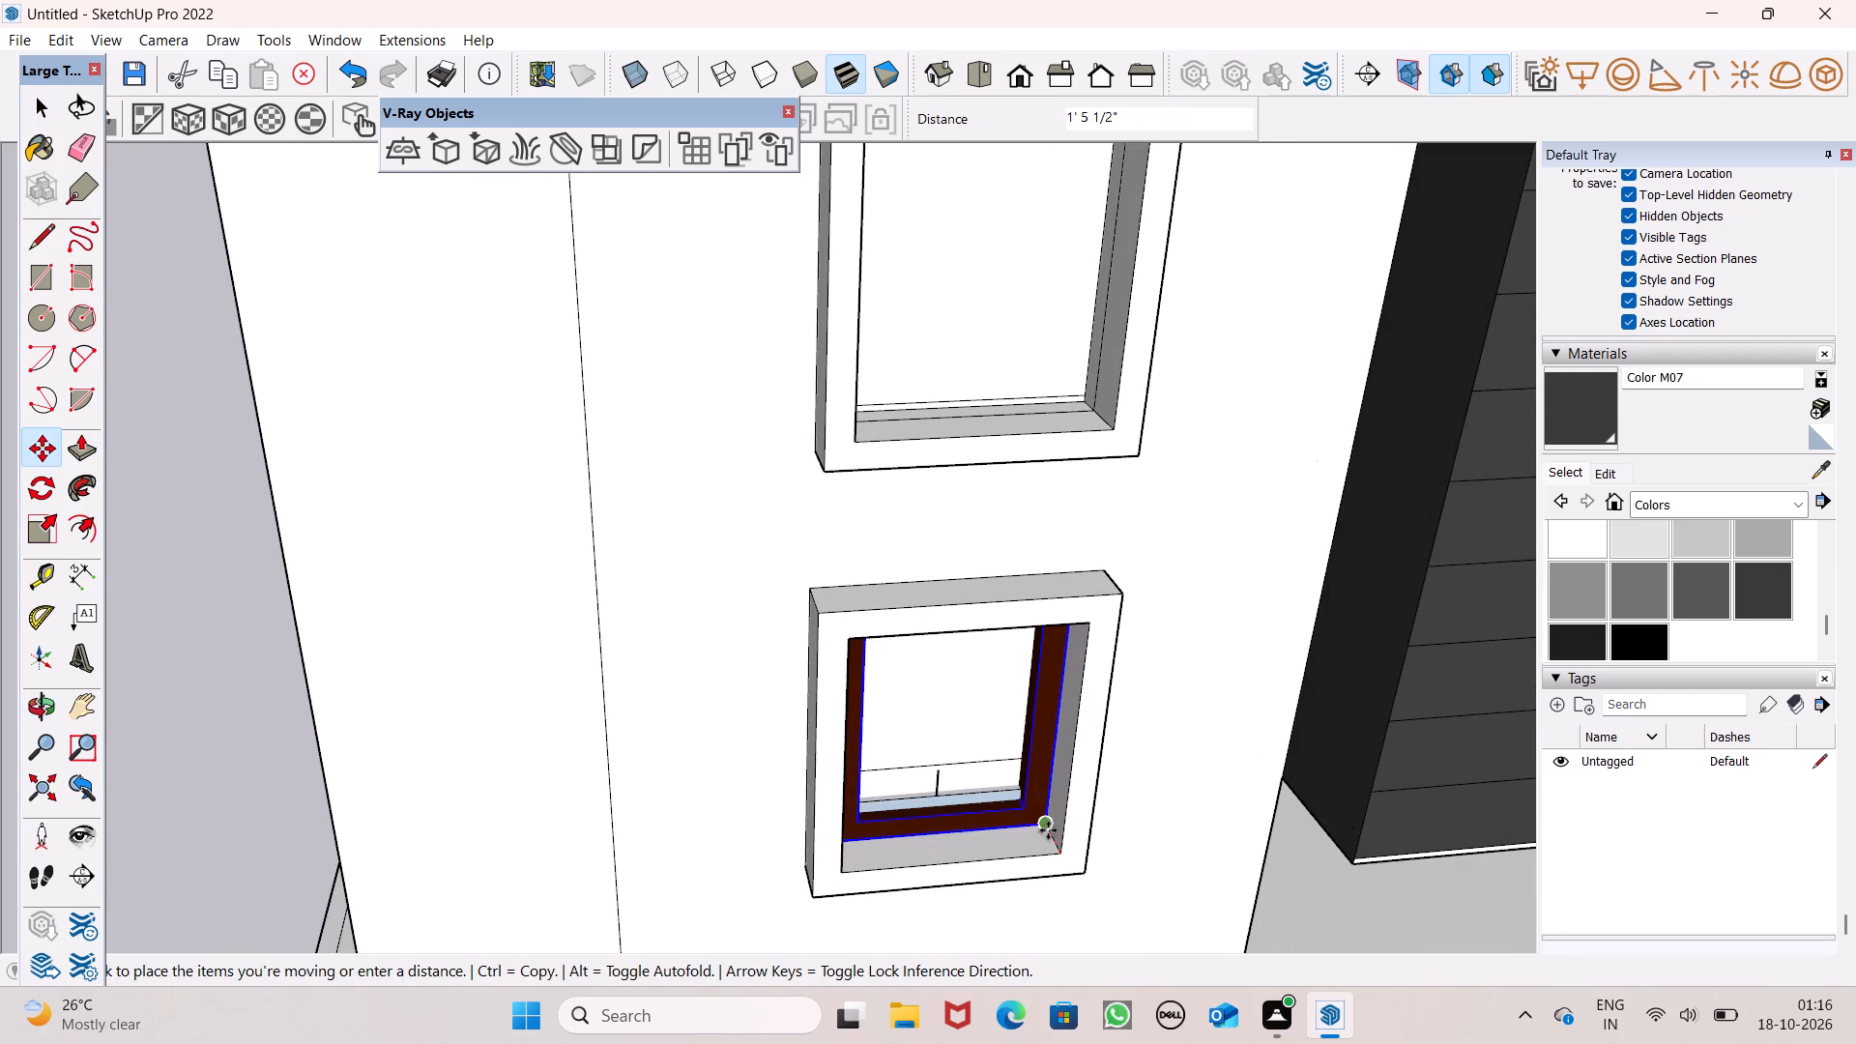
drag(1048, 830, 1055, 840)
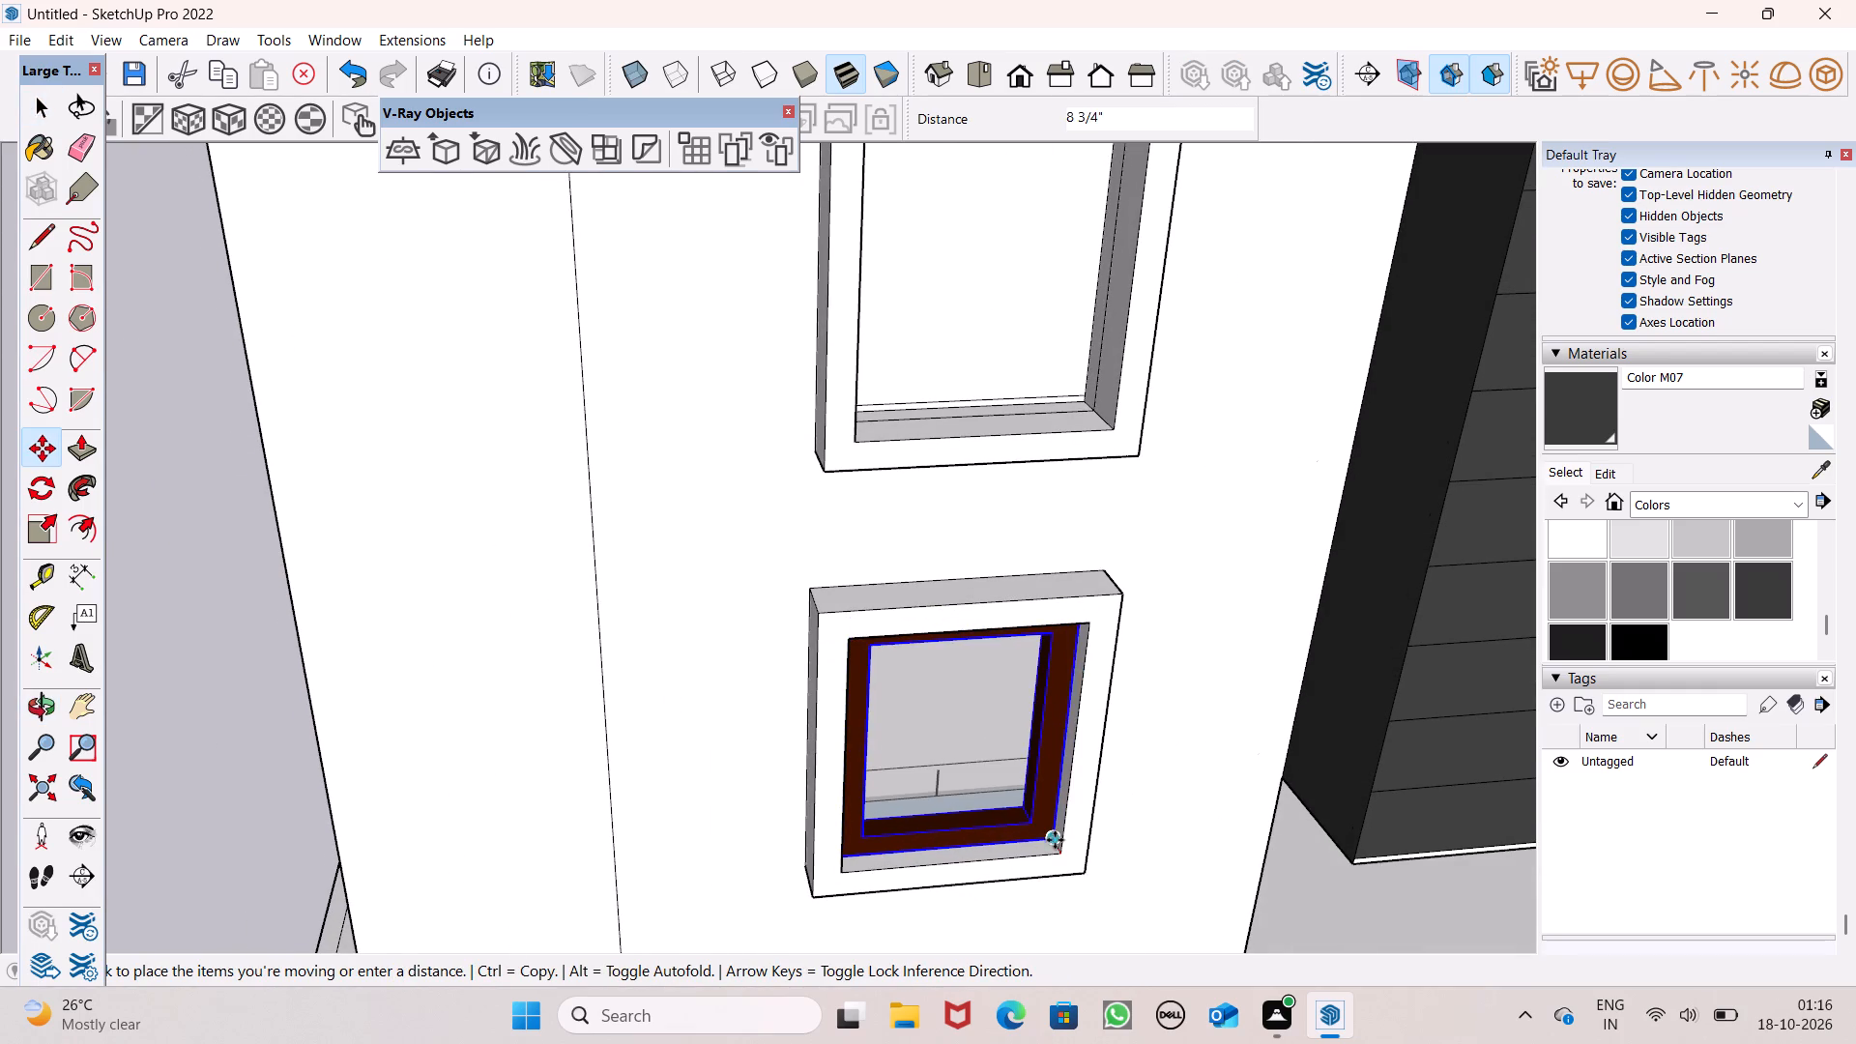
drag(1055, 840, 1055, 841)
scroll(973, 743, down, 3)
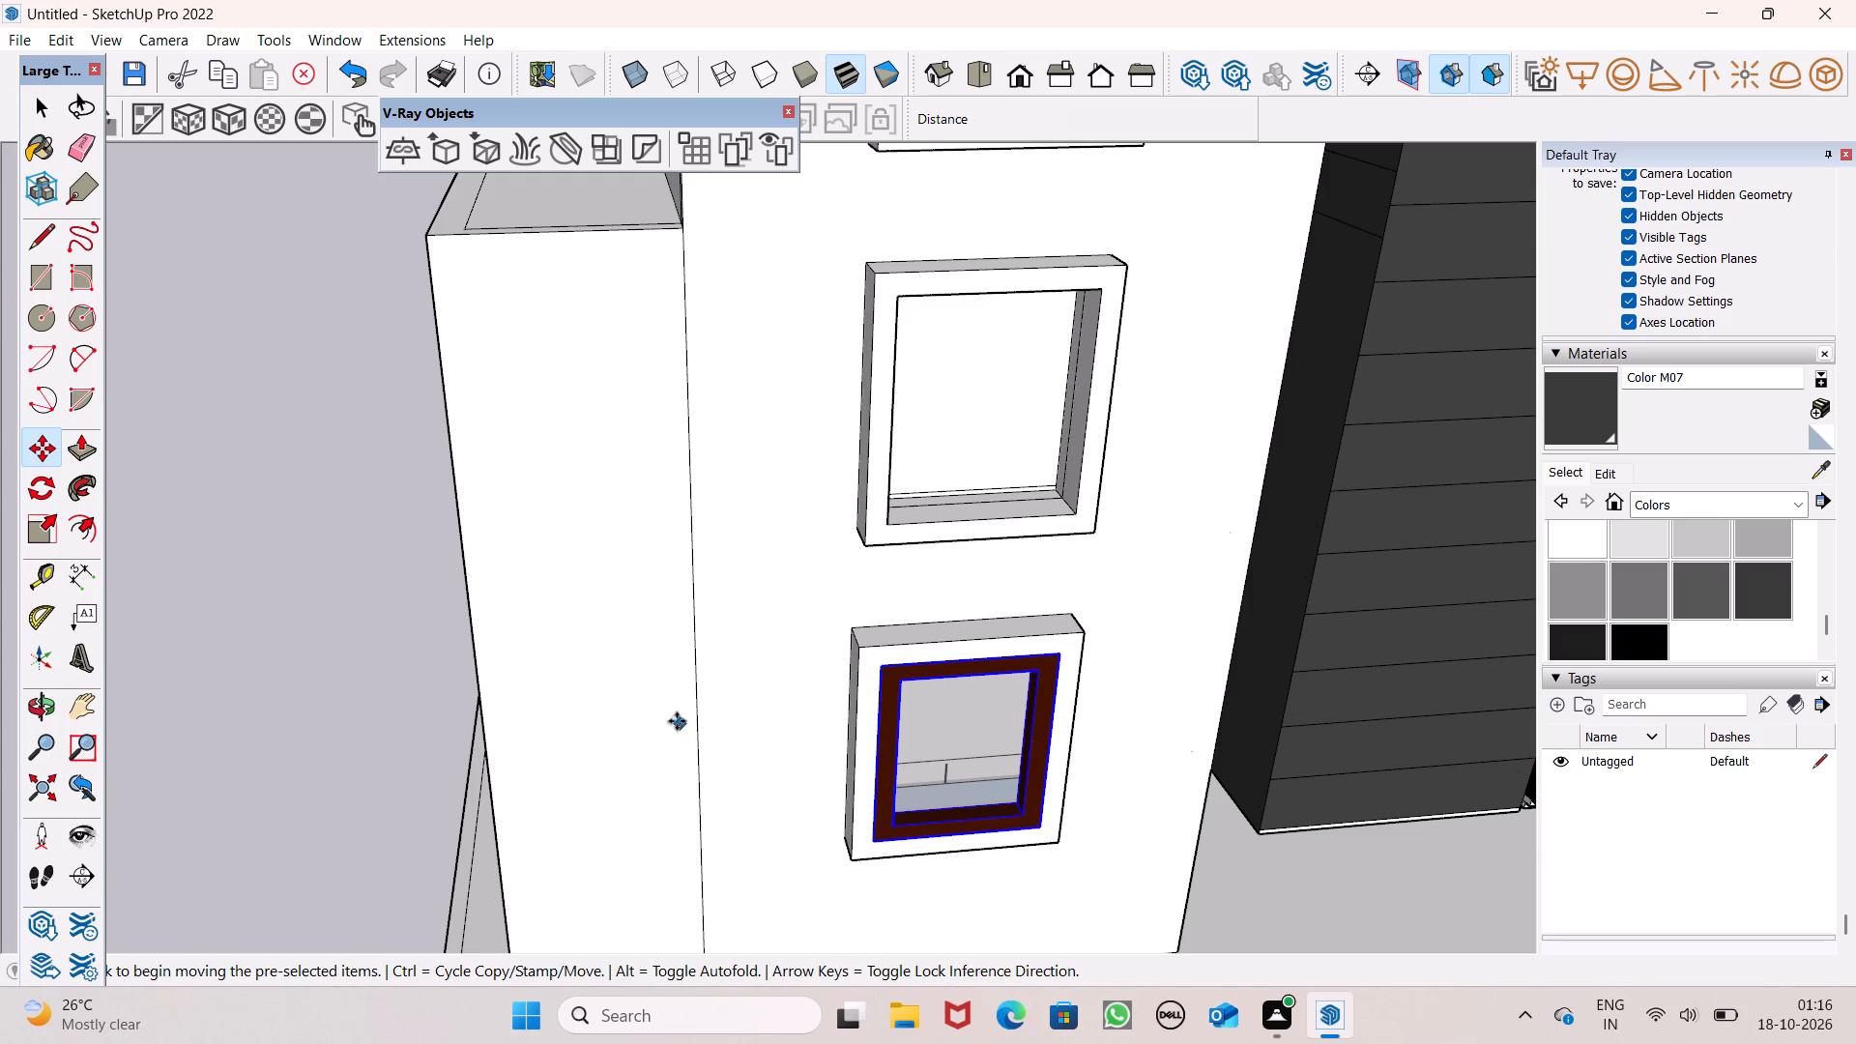
Scale the frame's depth to 0.50 along the green axis.
scroll(913, 799, up, 7)
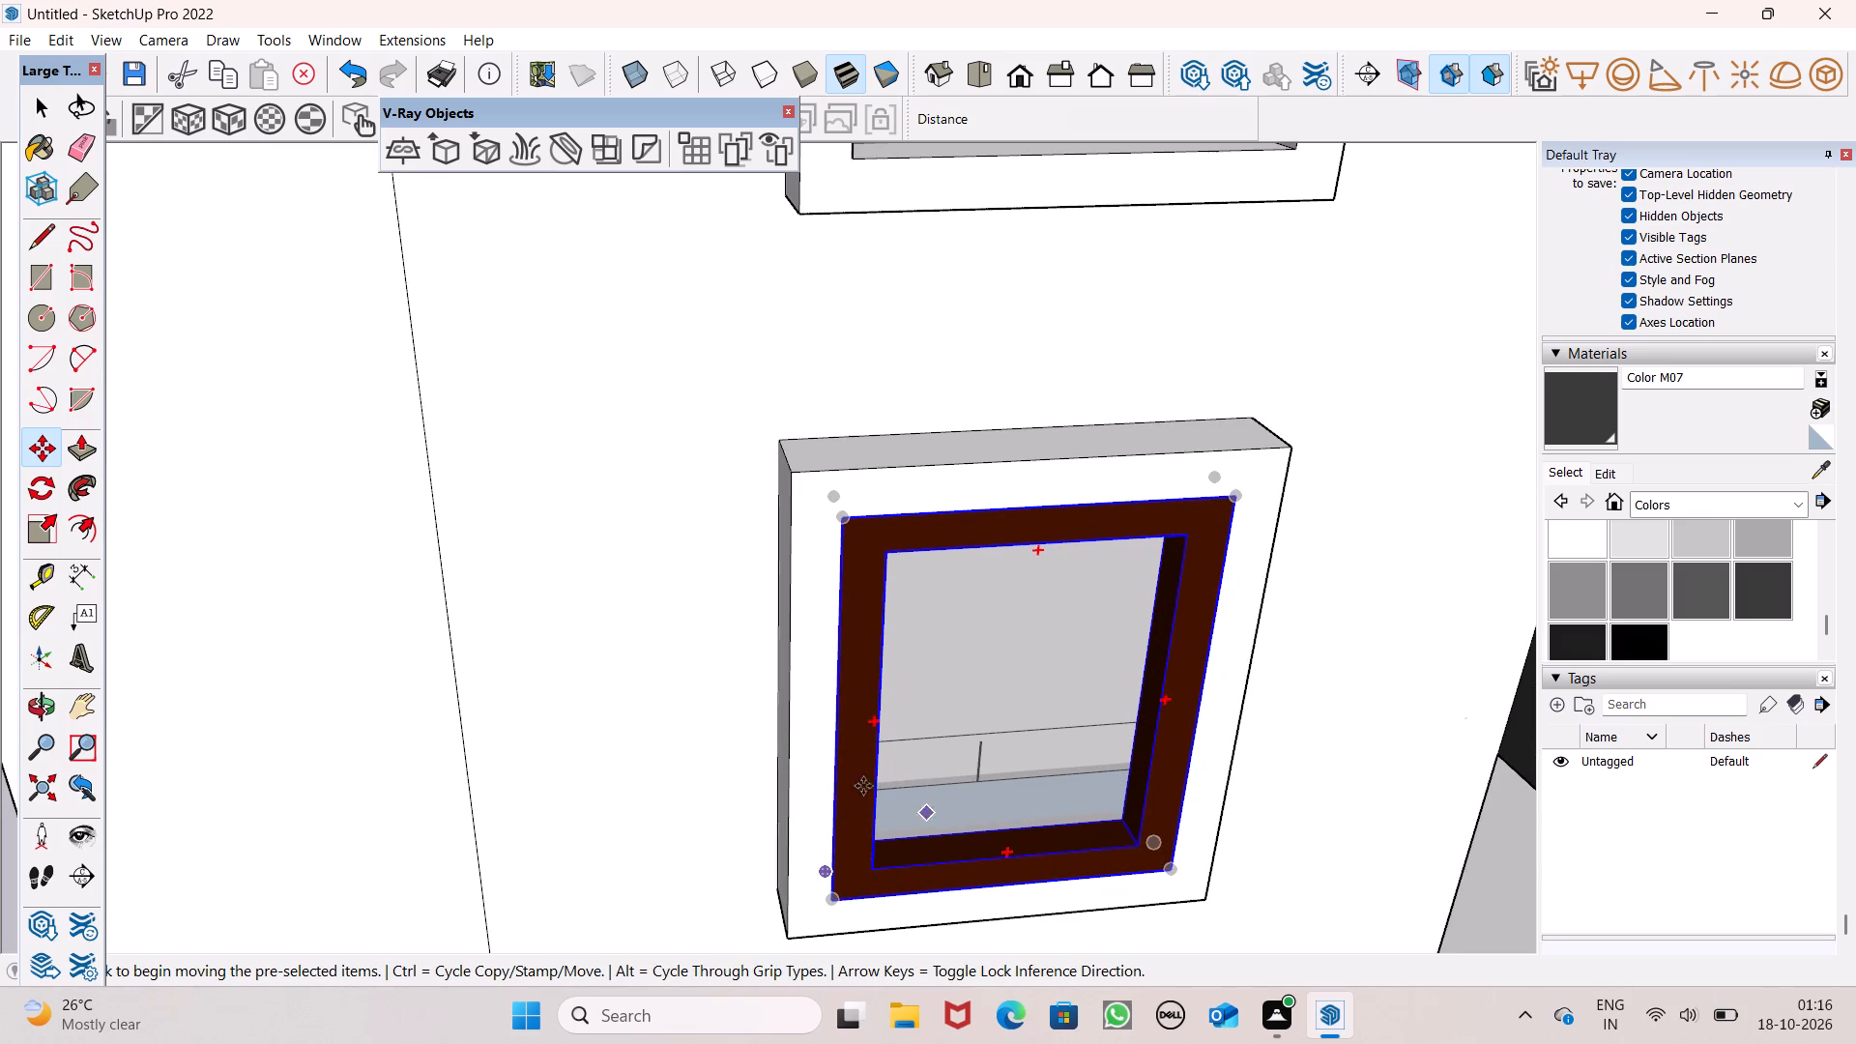
click(52, 535)
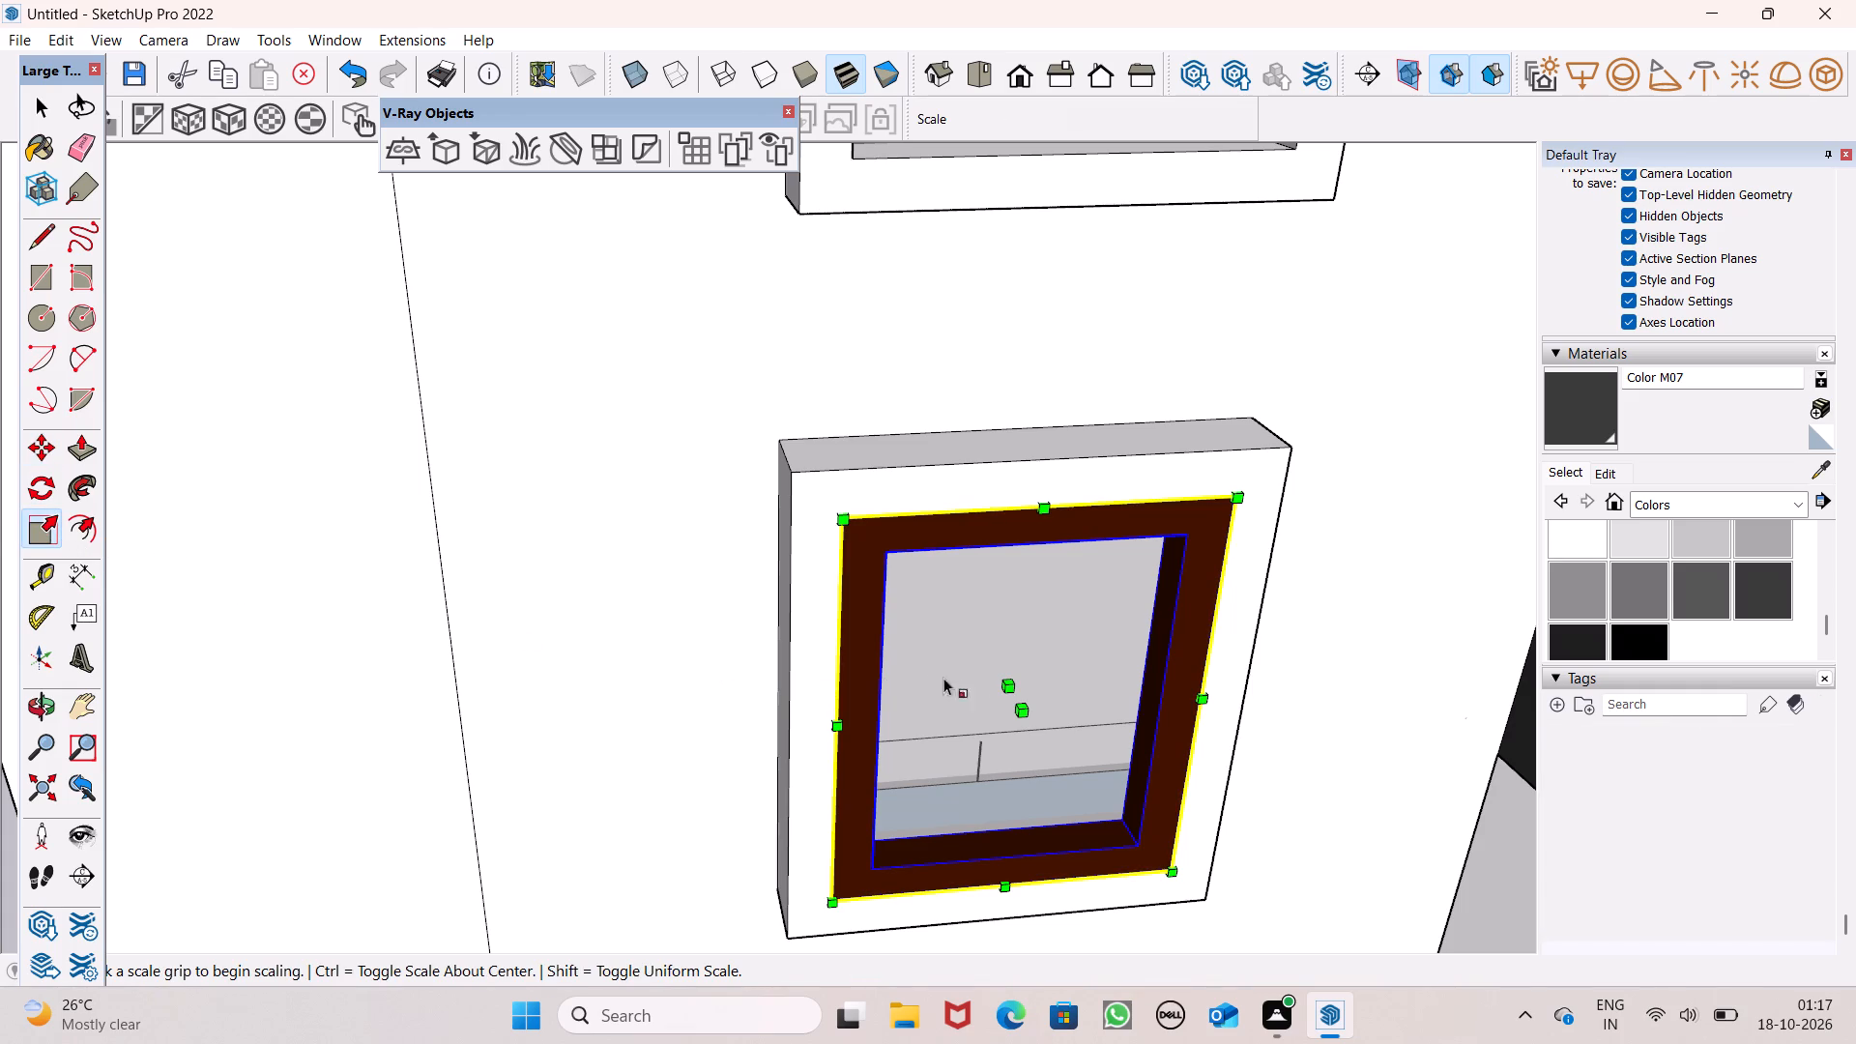
click(1004, 689)
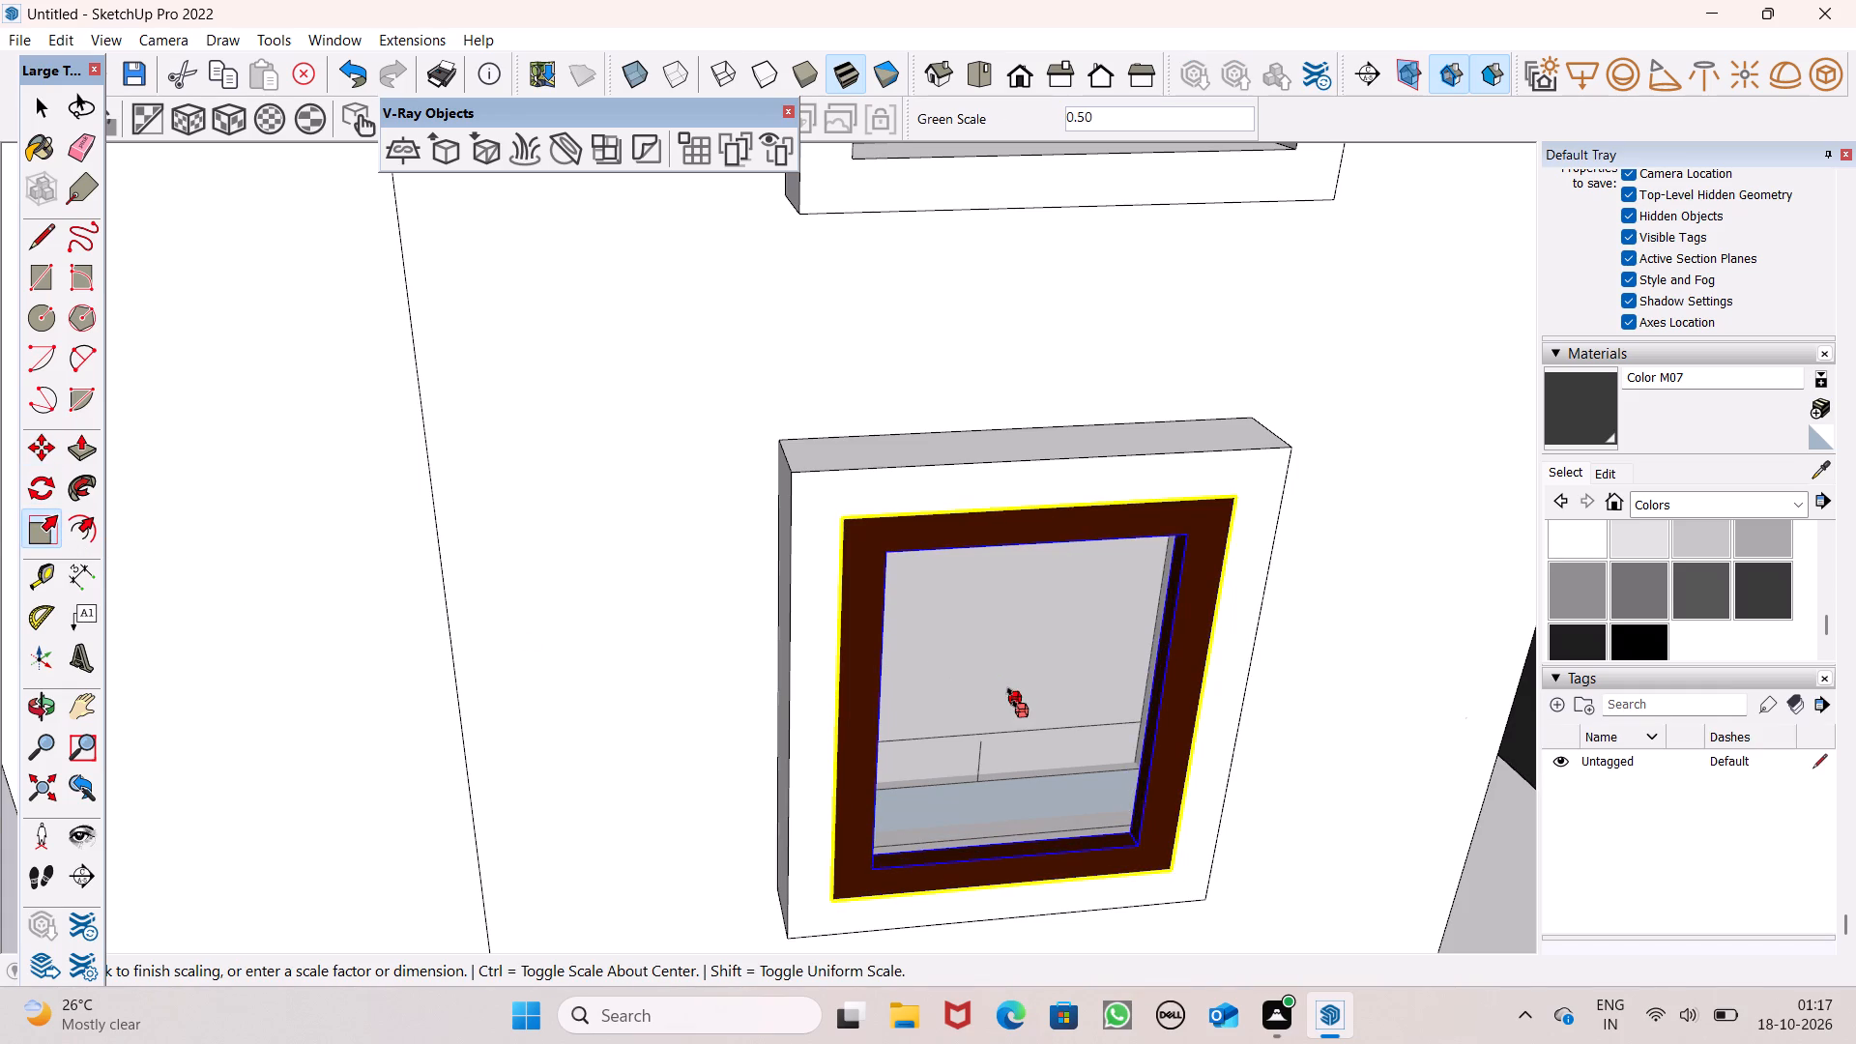
click(1011, 693)
key(space)
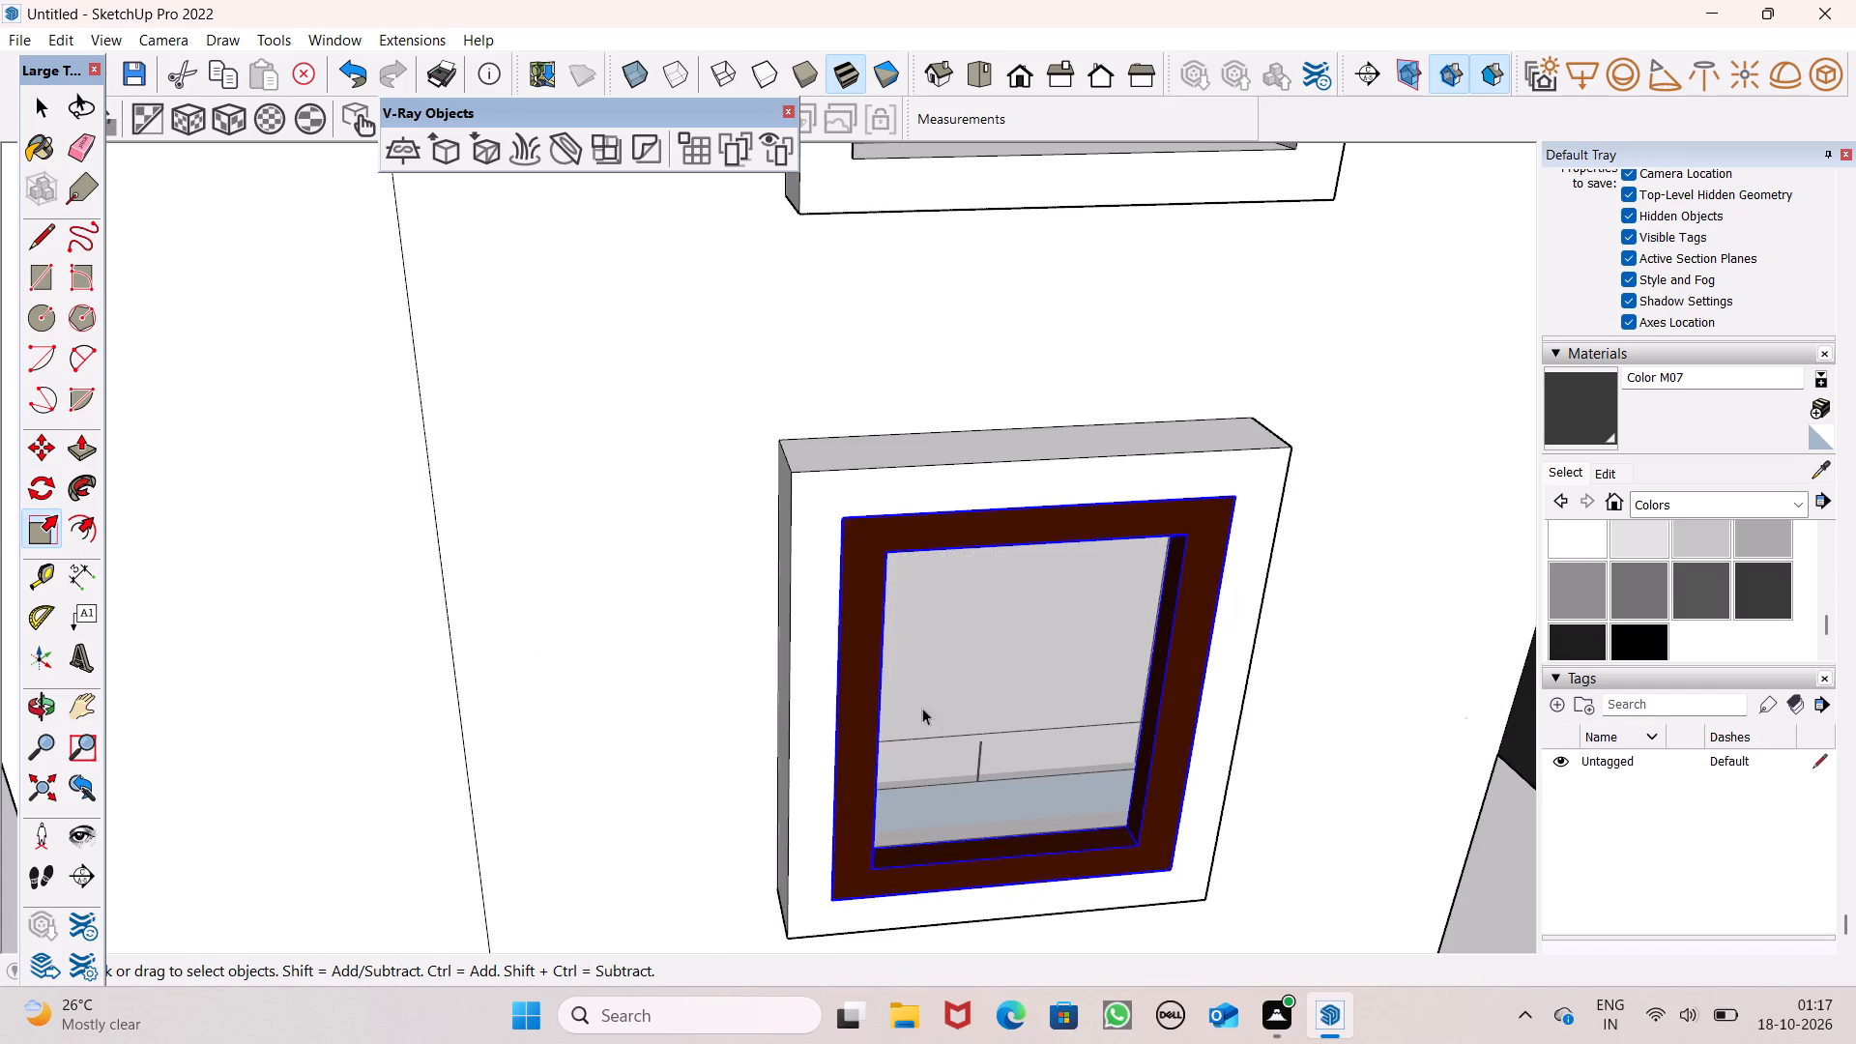
Move the frame back from the surround's front face into the recess of the lowest opening.
scroll(791, 616, down, 4)
key(m)
key(Return)
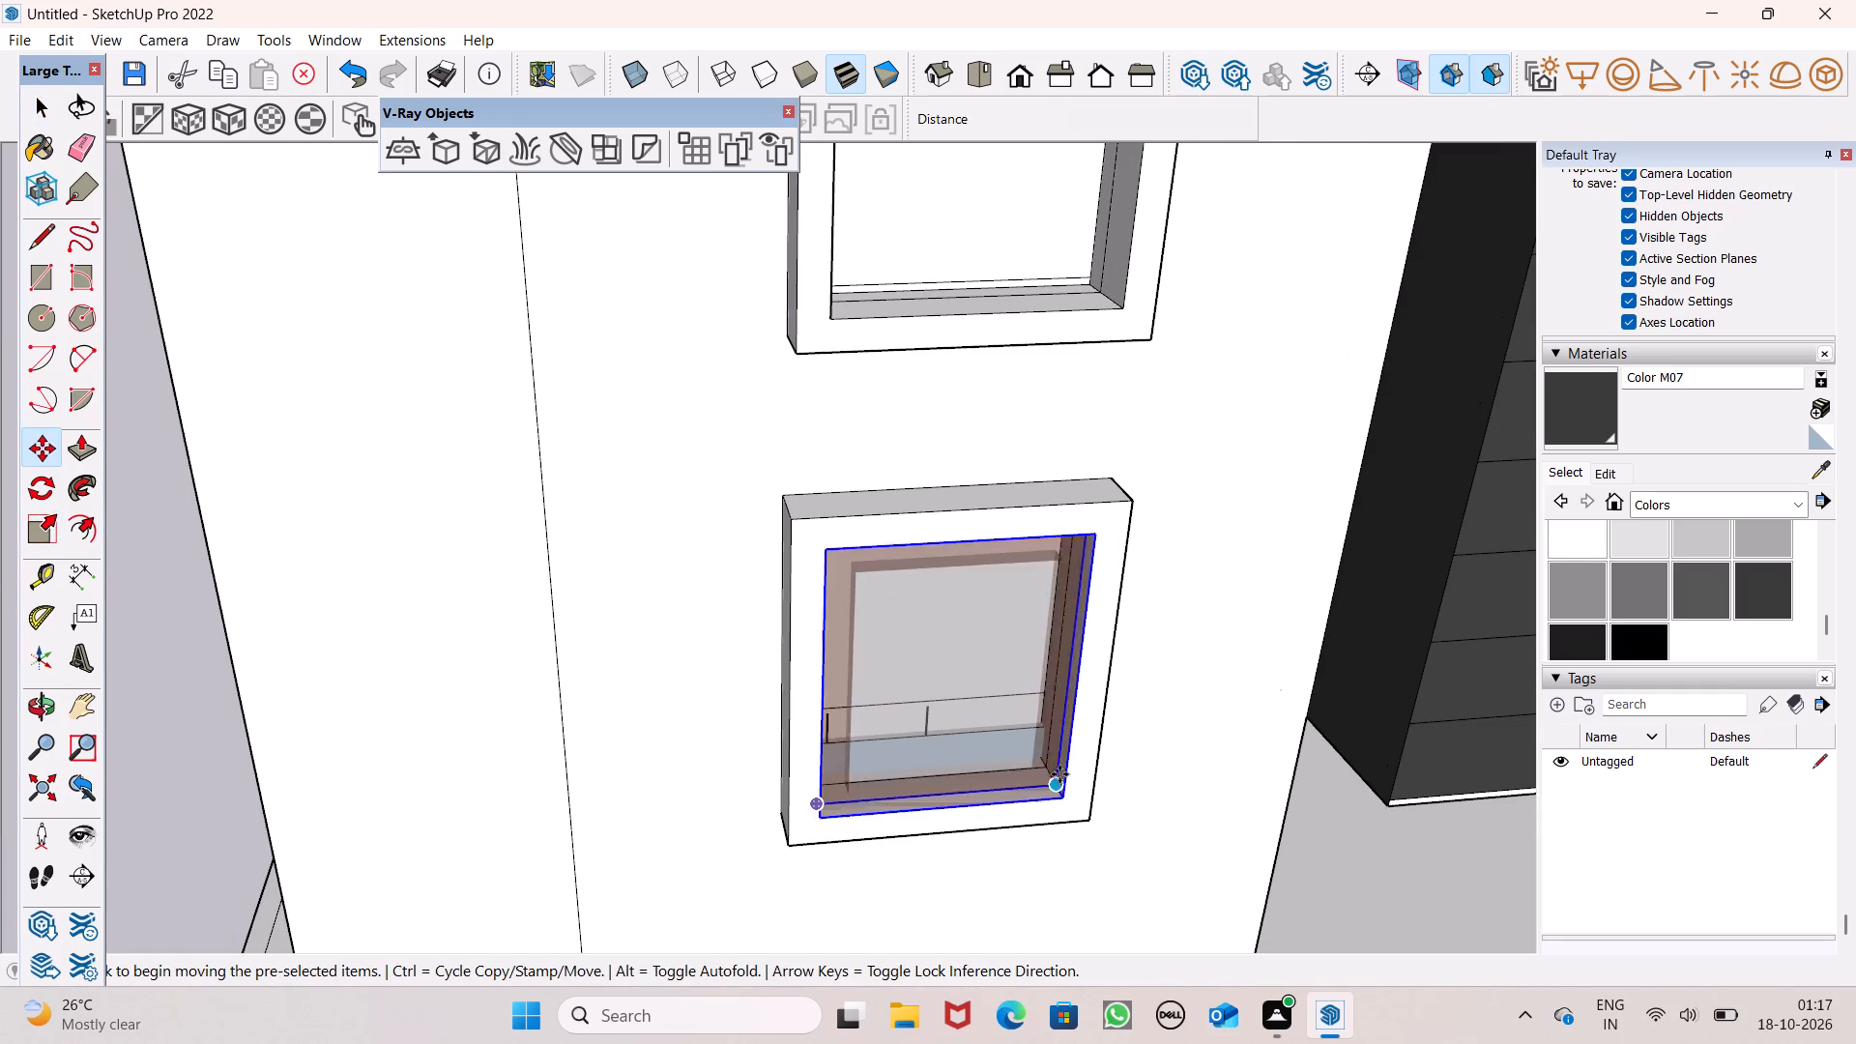
scroll(1057, 810, up, 9)
drag(1074, 778, 1059, 755)
Copy the frame up into the middle opening and shift the copy about 3 3/8" along the recess's lower corner edge.
scroll(865, 775, down, 8)
scroll(796, 826, down, 6)
middle_drag(962, 859, 904, 920)
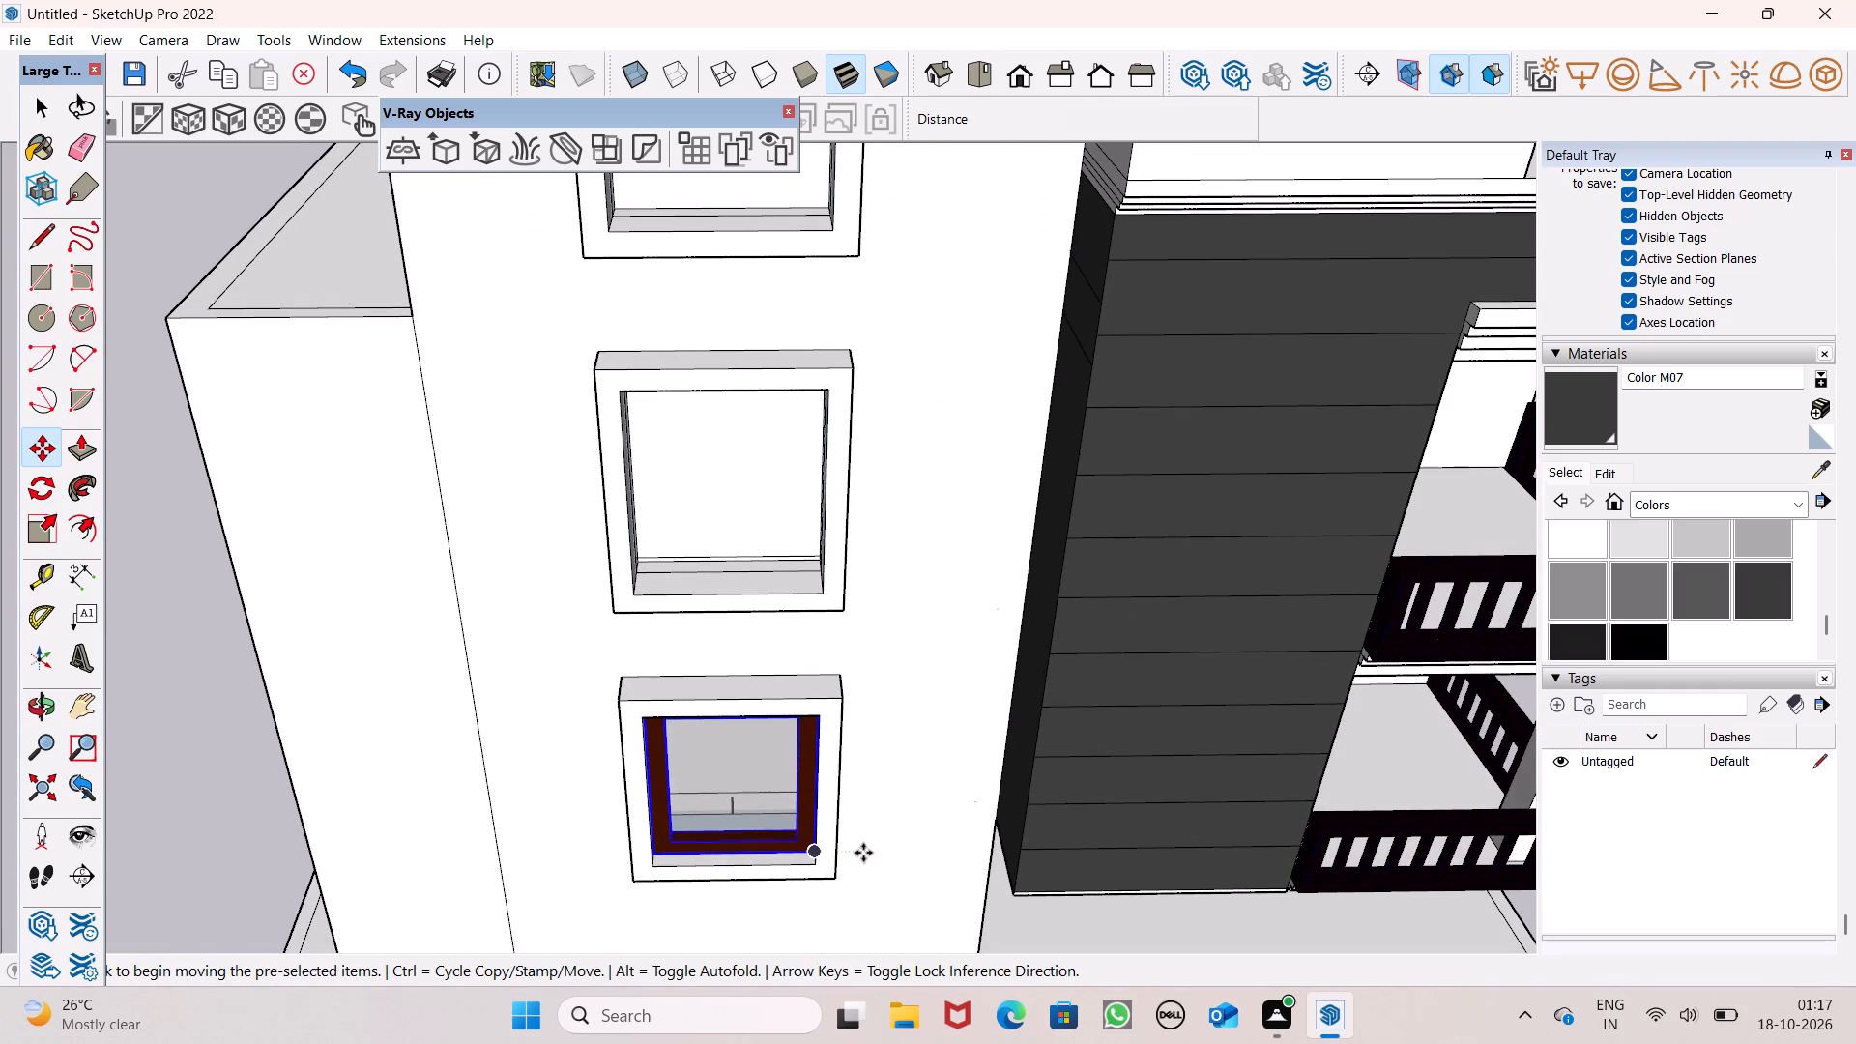
key(m)
key(Return)
drag(806, 854, 794, 580)
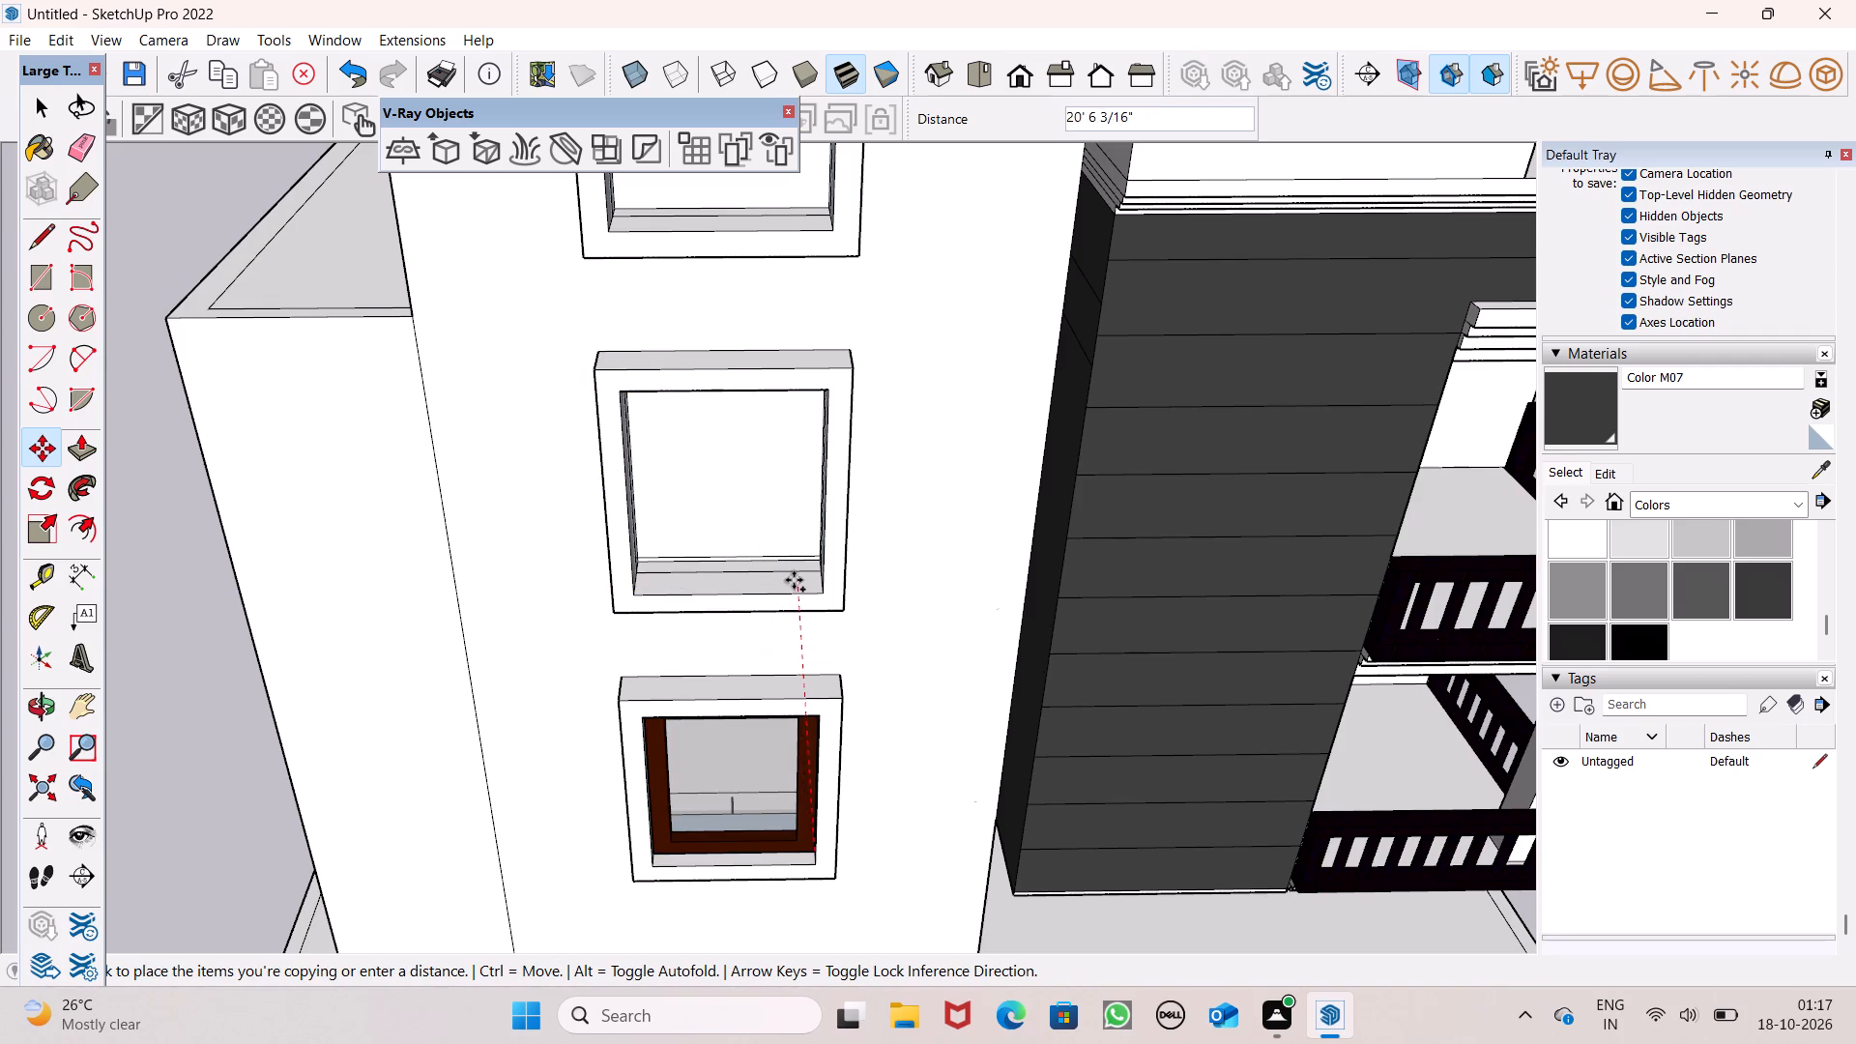
drag(794, 580, 816, 578)
scroll(791, 580, up, 10)
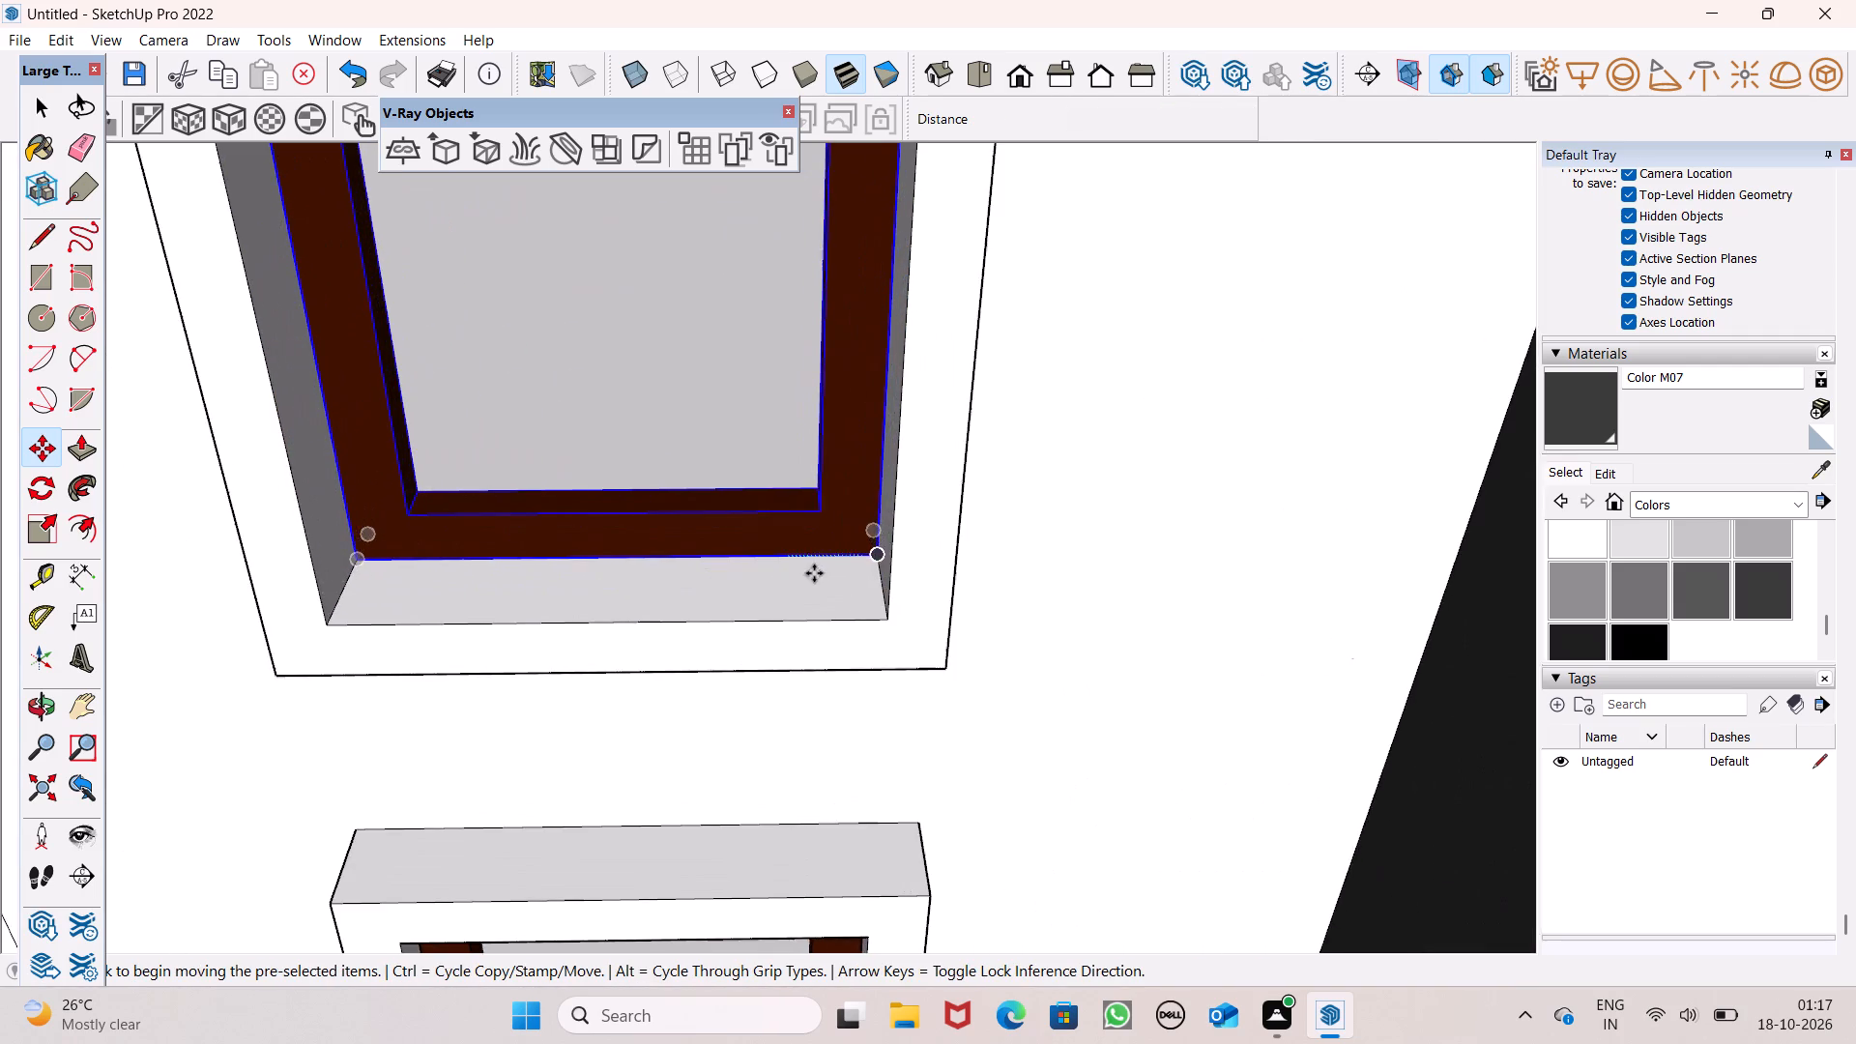
scroll(892, 591, up, 6)
drag(873, 530, 869, 552)
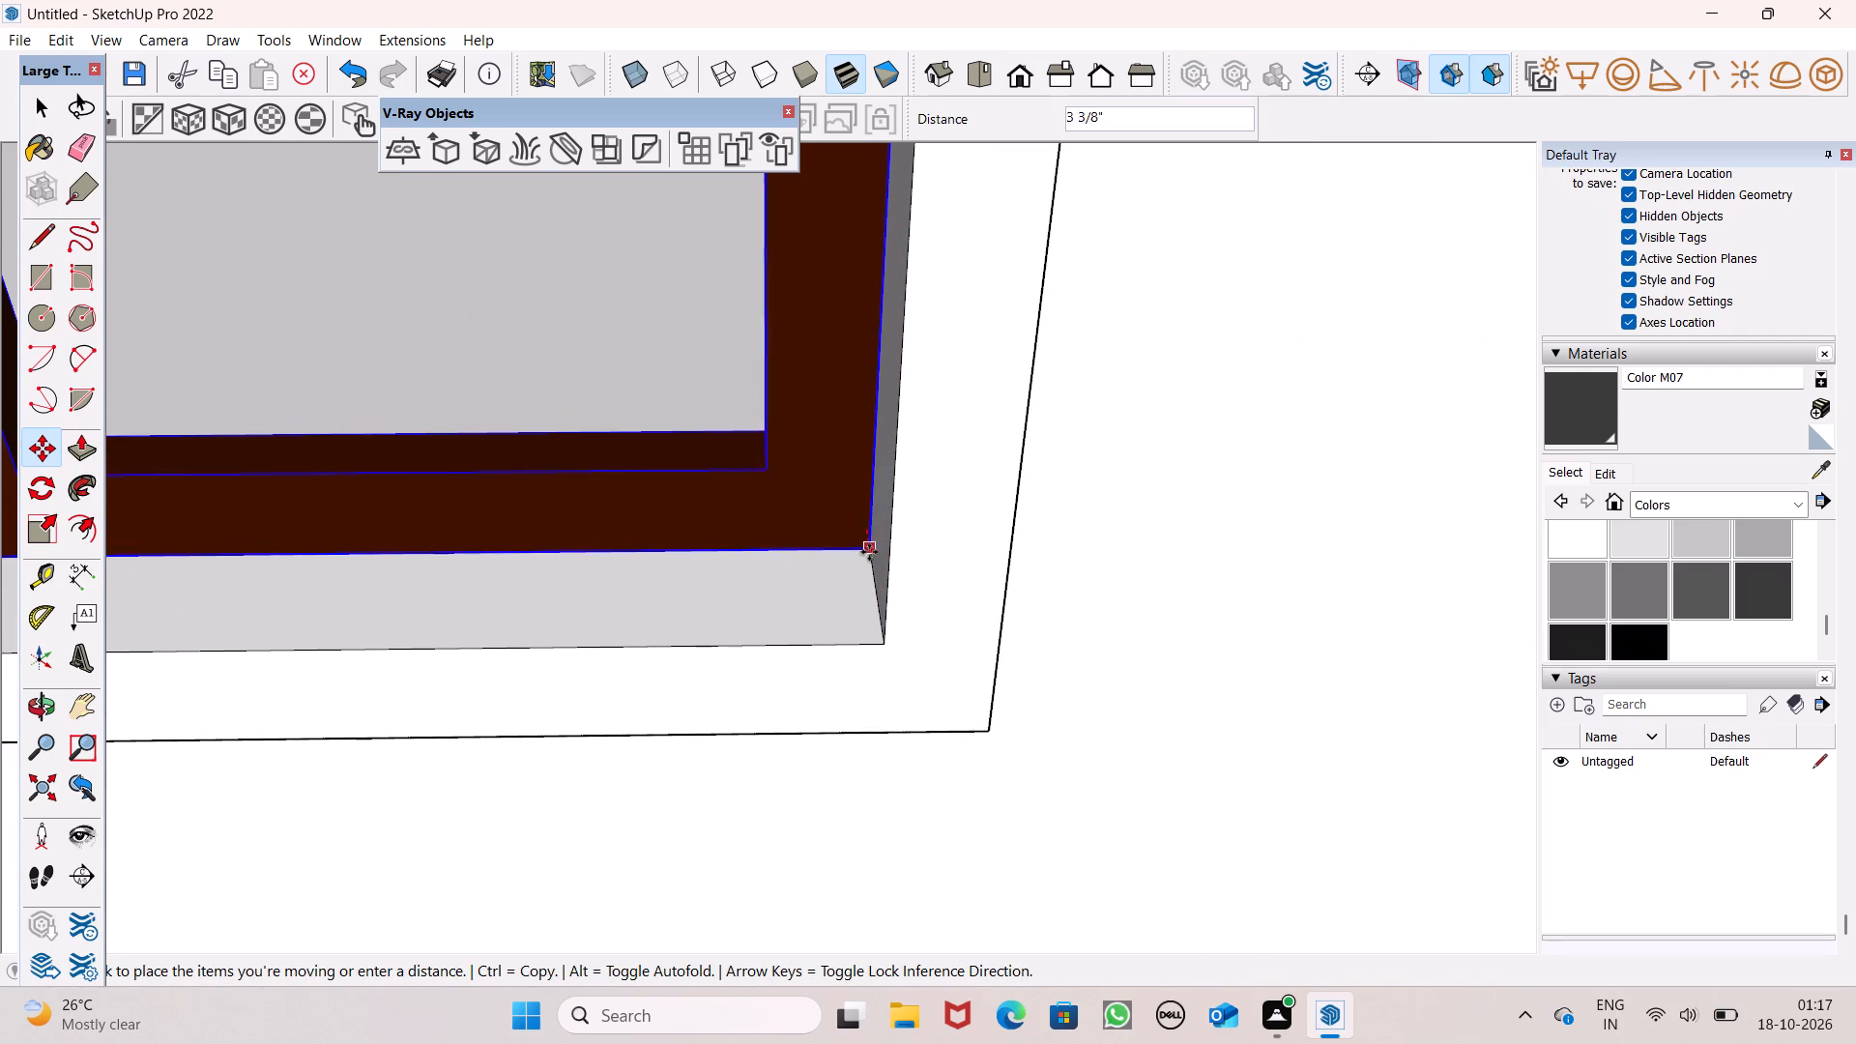
drag(869, 552, 870, 555)
Copy the frame about 14' 3 5/8" up into the top opening and set the copy back about 1' 7 13/16" into the recess.
scroll(931, 678, down, 20)
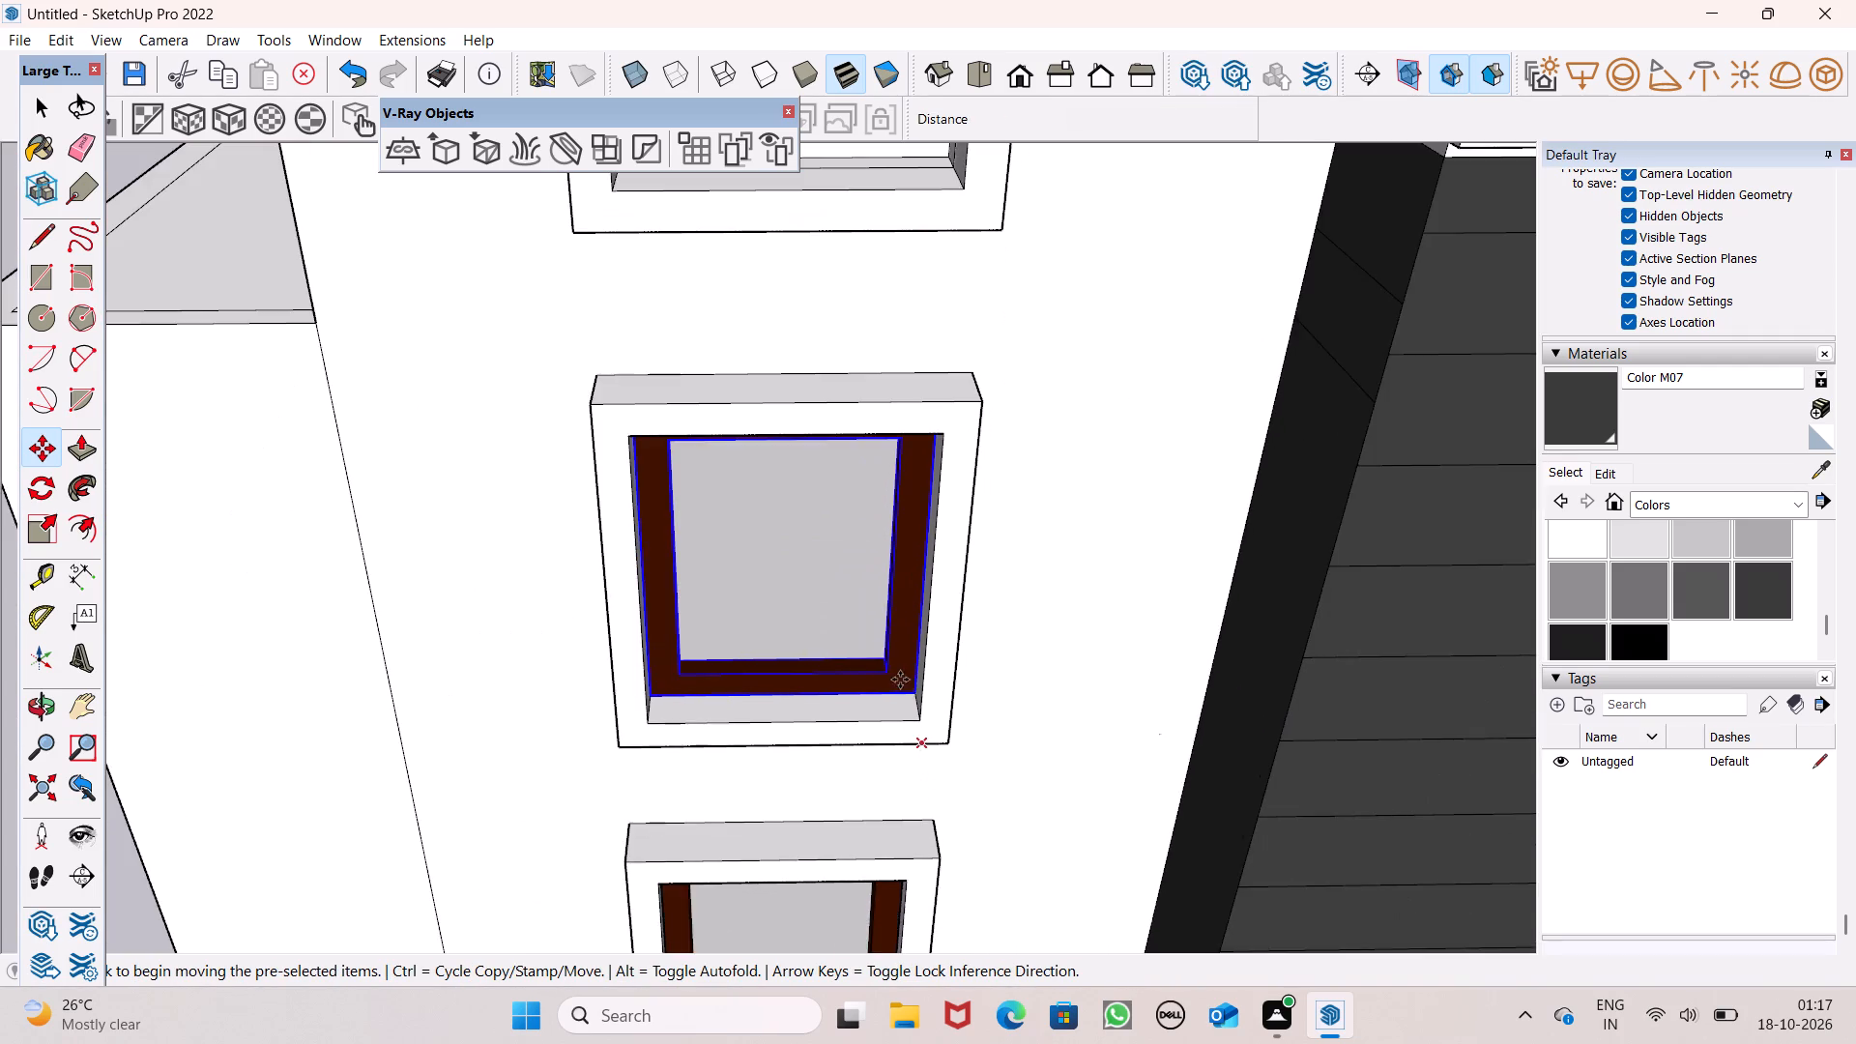
middle_drag(899, 680, 863, 717)
scroll(865, 717, up, 1)
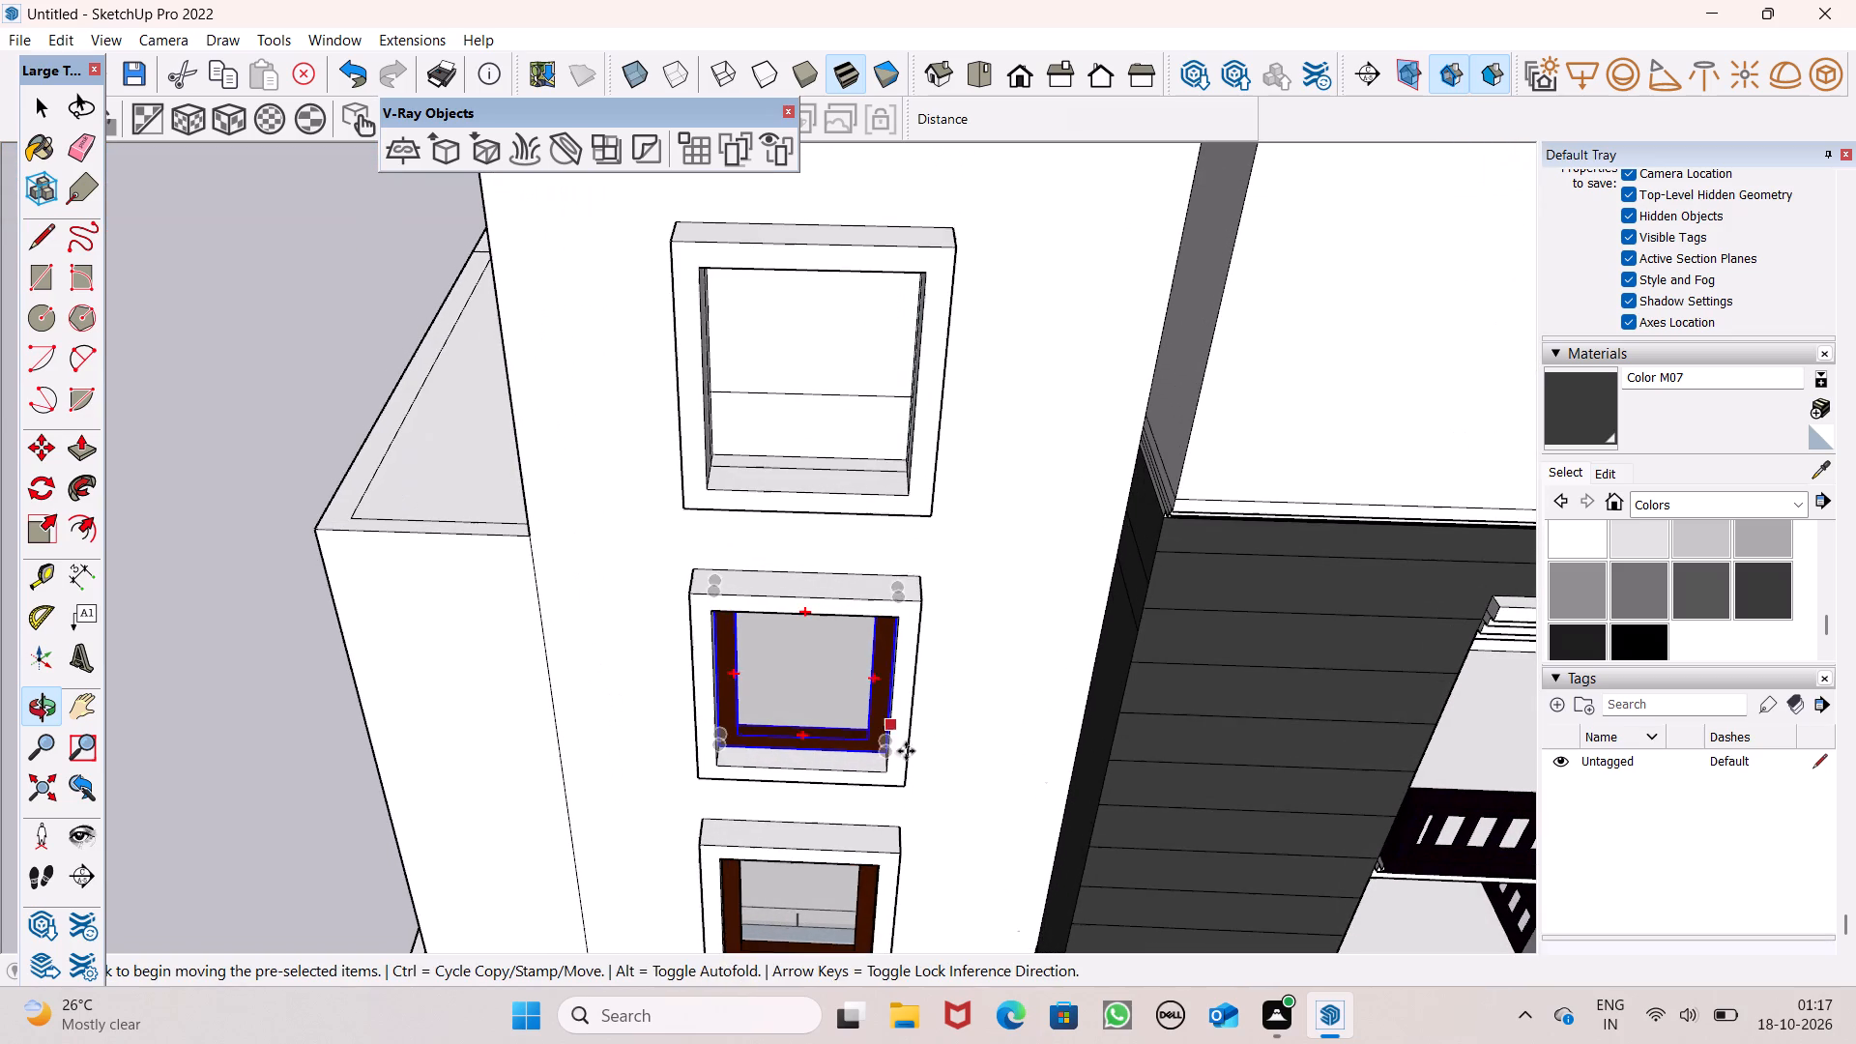
drag(882, 757, 852, 537)
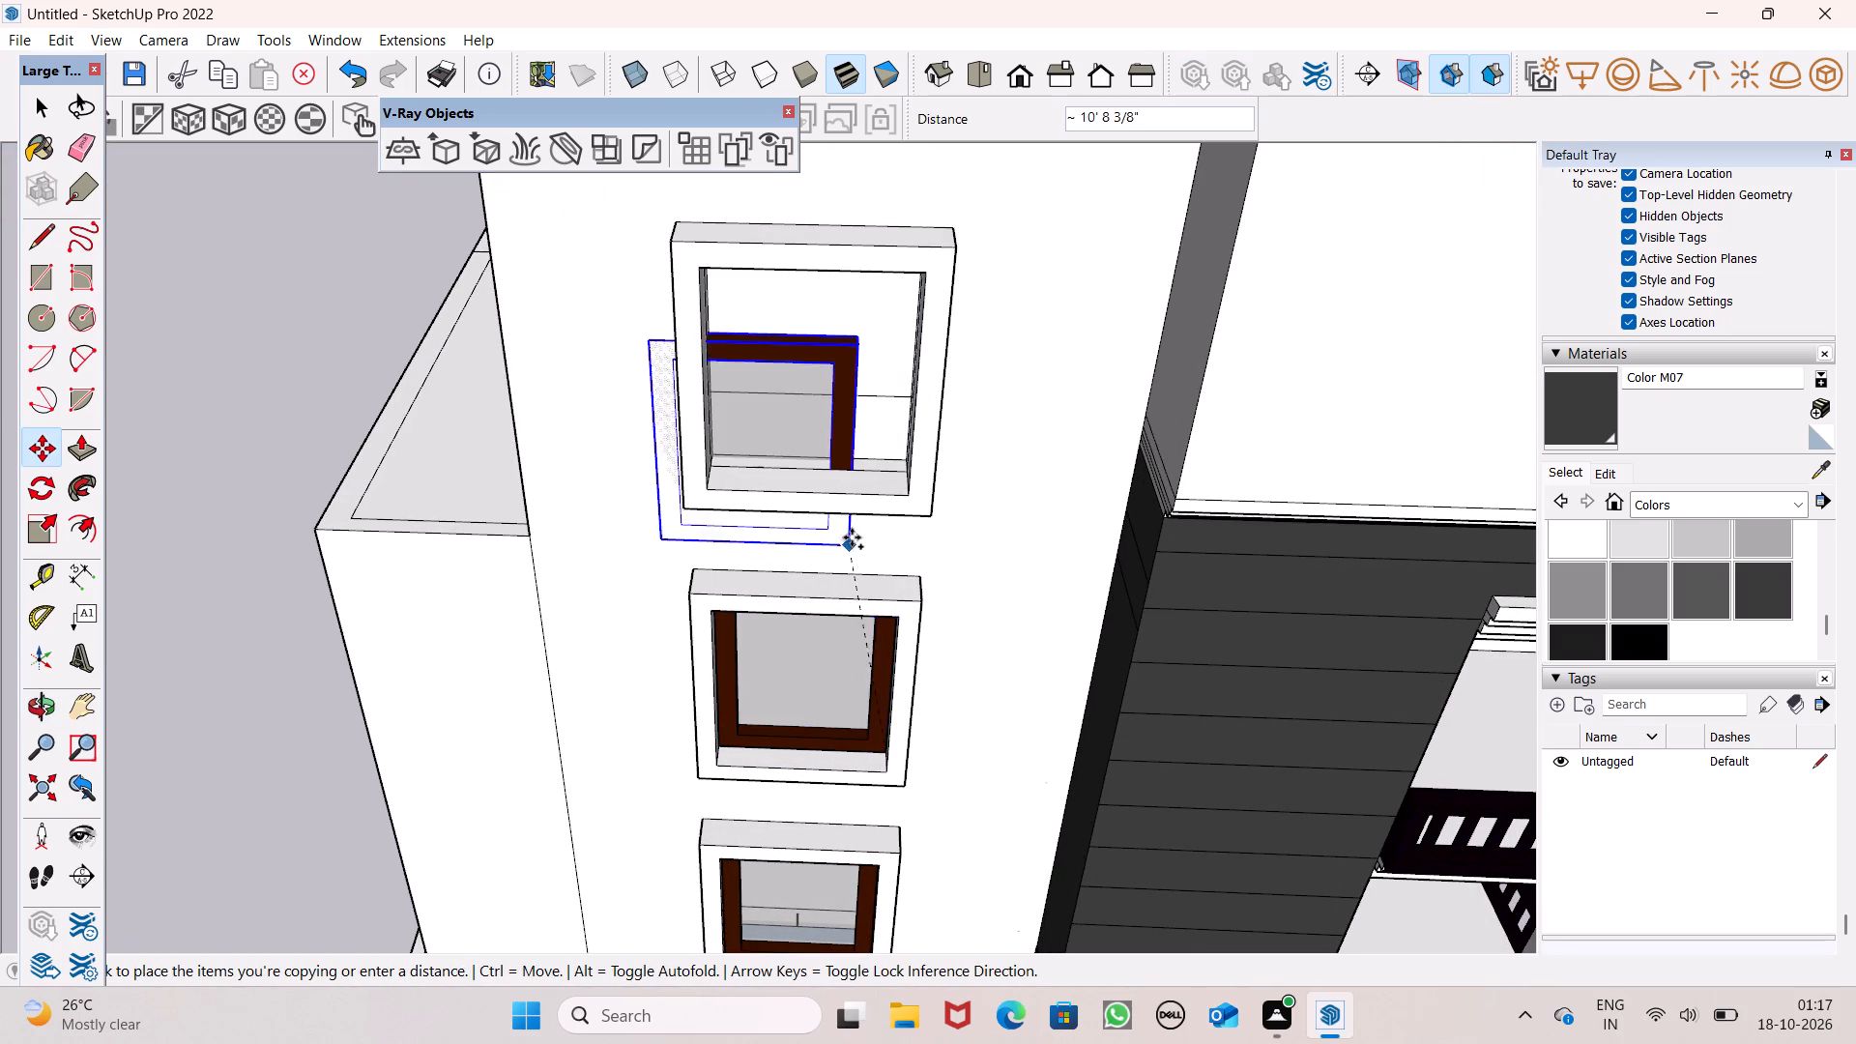
drag(852, 537, 911, 477)
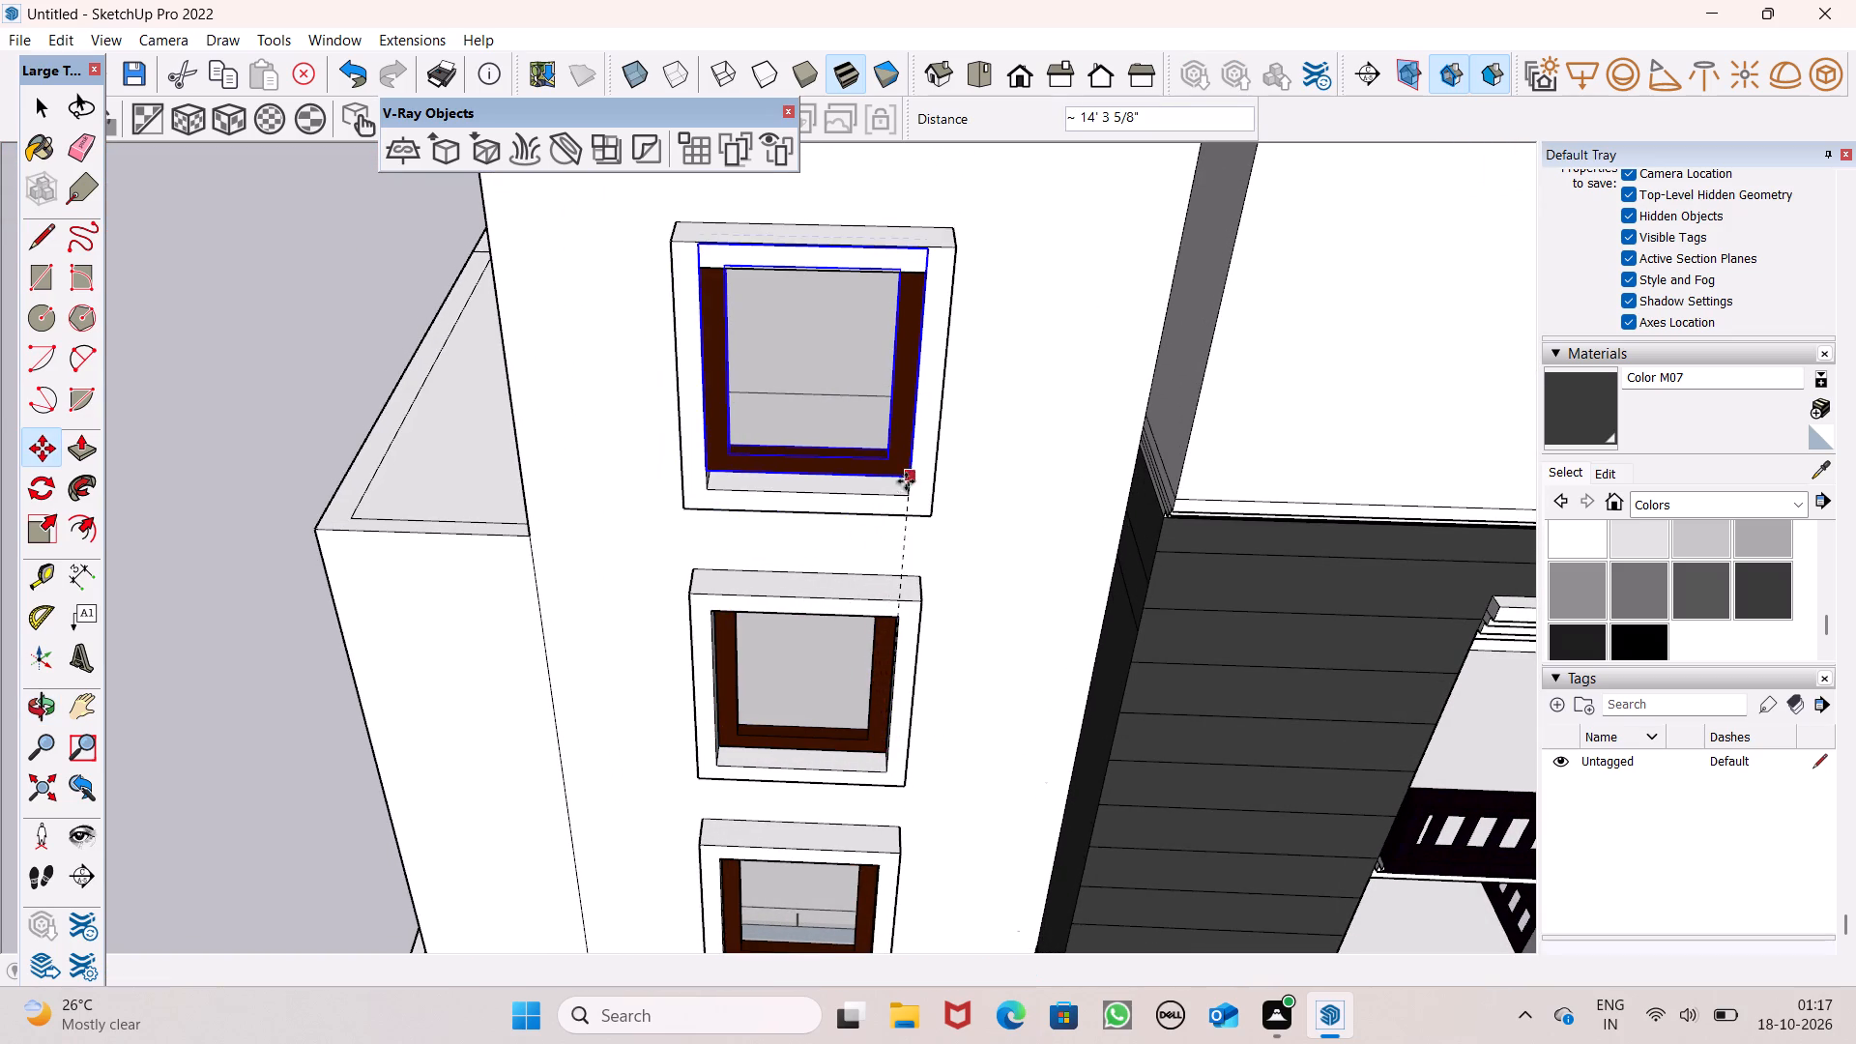
scroll(884, 488, up, 9)
middle_drag(937, 462, 958, 407)
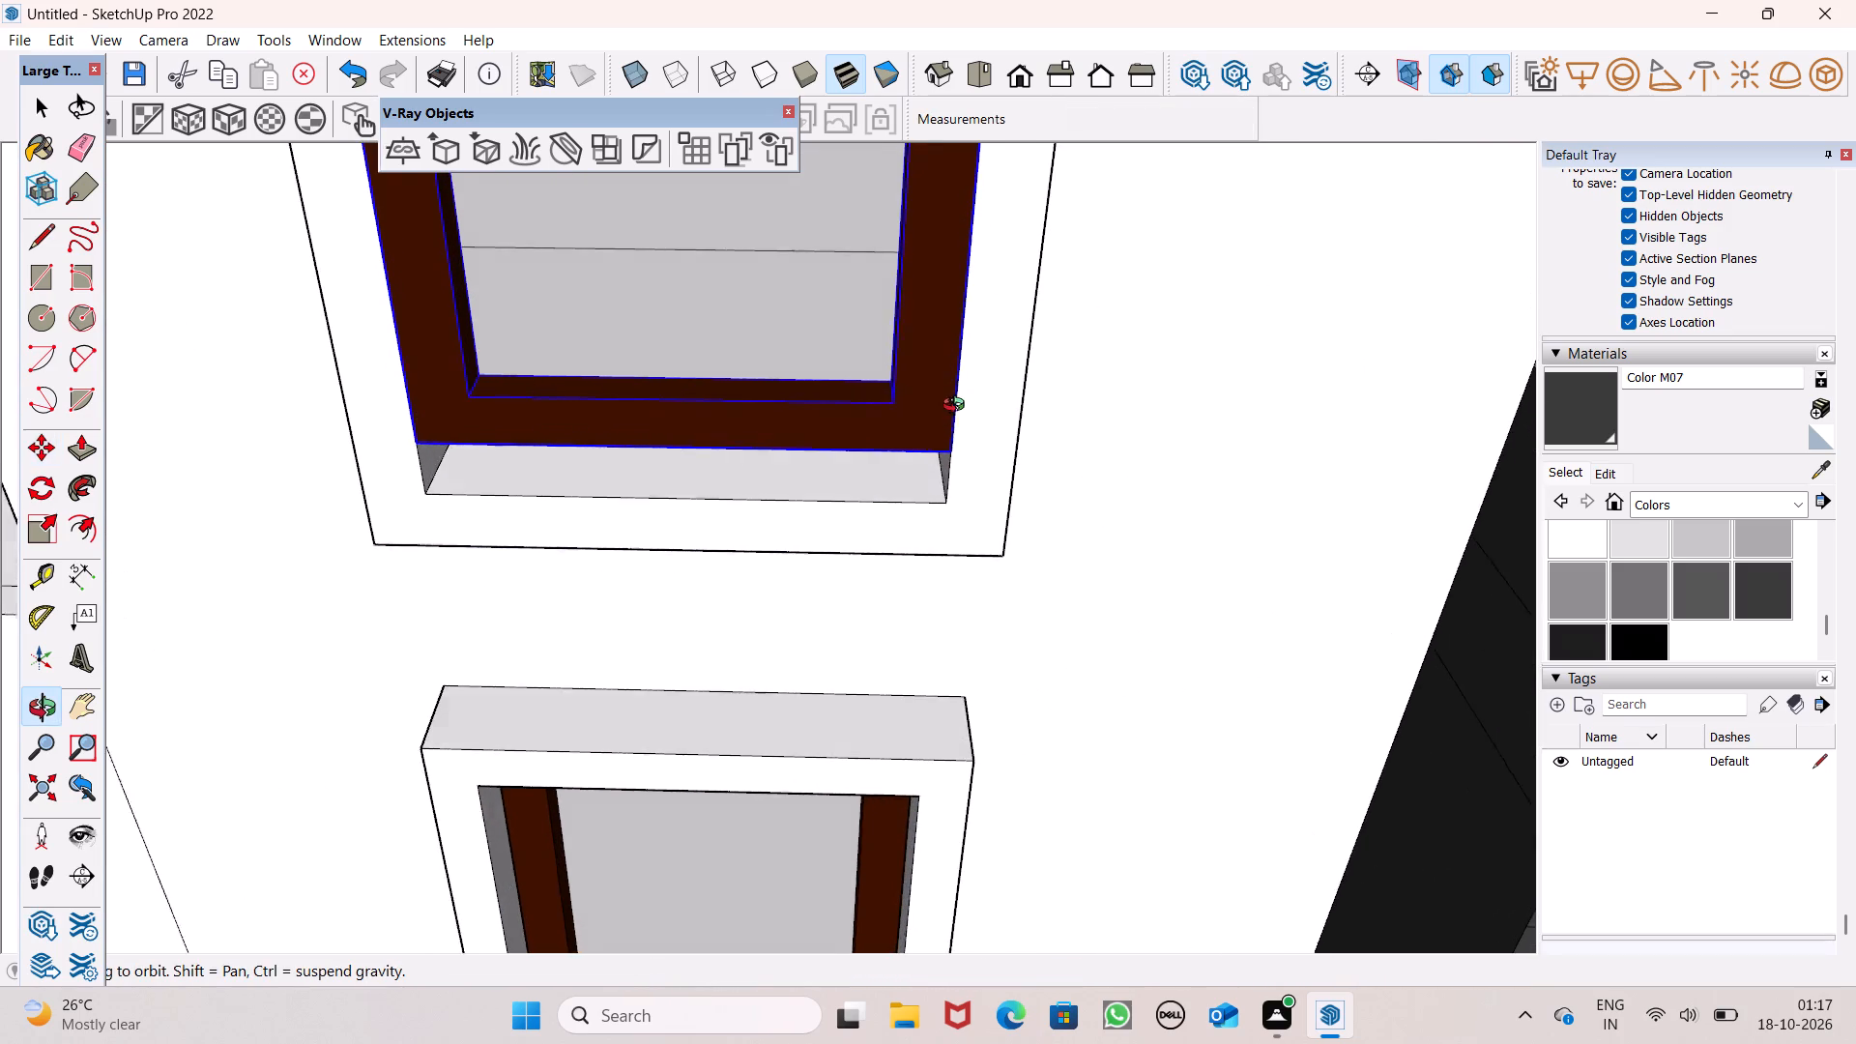
middle_drag(958, 407, 966, 392)
drag(953, 420, 935, 436)
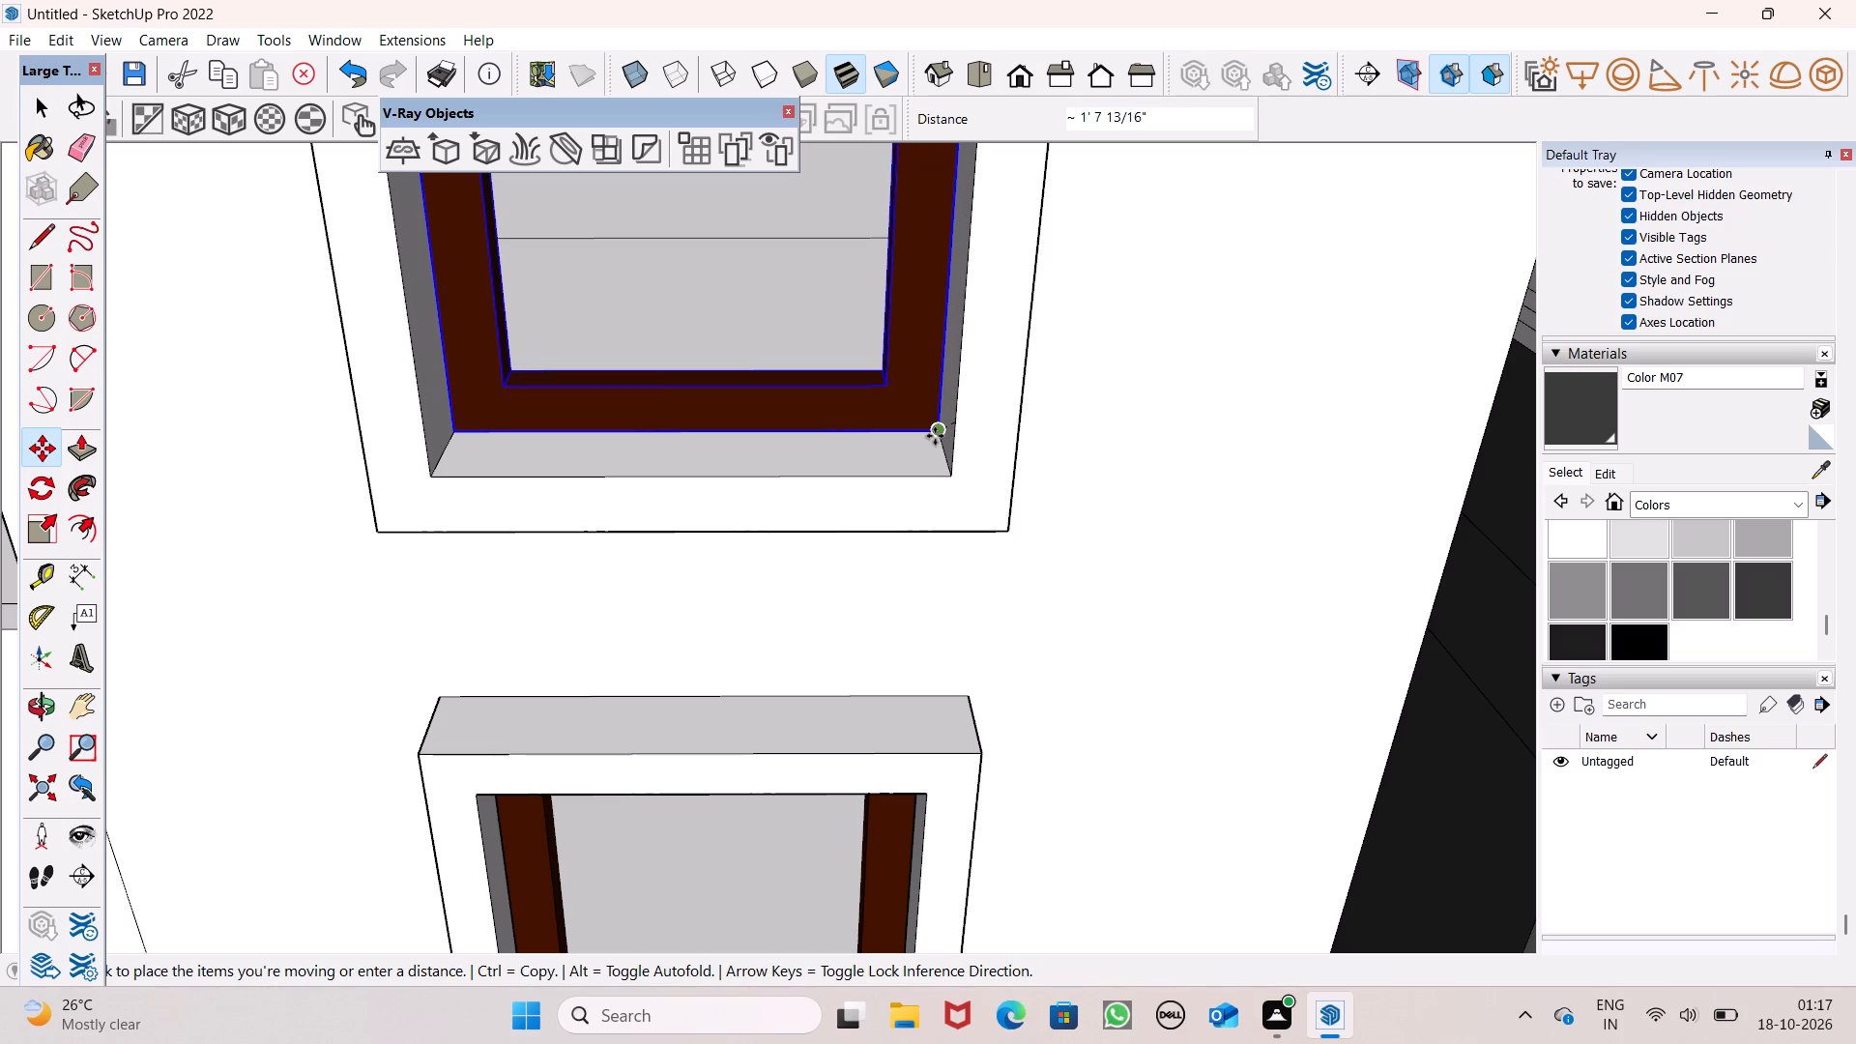
drag(935, 436, 935, 437)
Shift the top opening's frame about 3 1/8" along the recess's lower corner edge and deselect it.
scroll(948, 510, down, 9)
middle_drag(964, 536, 965, 565)
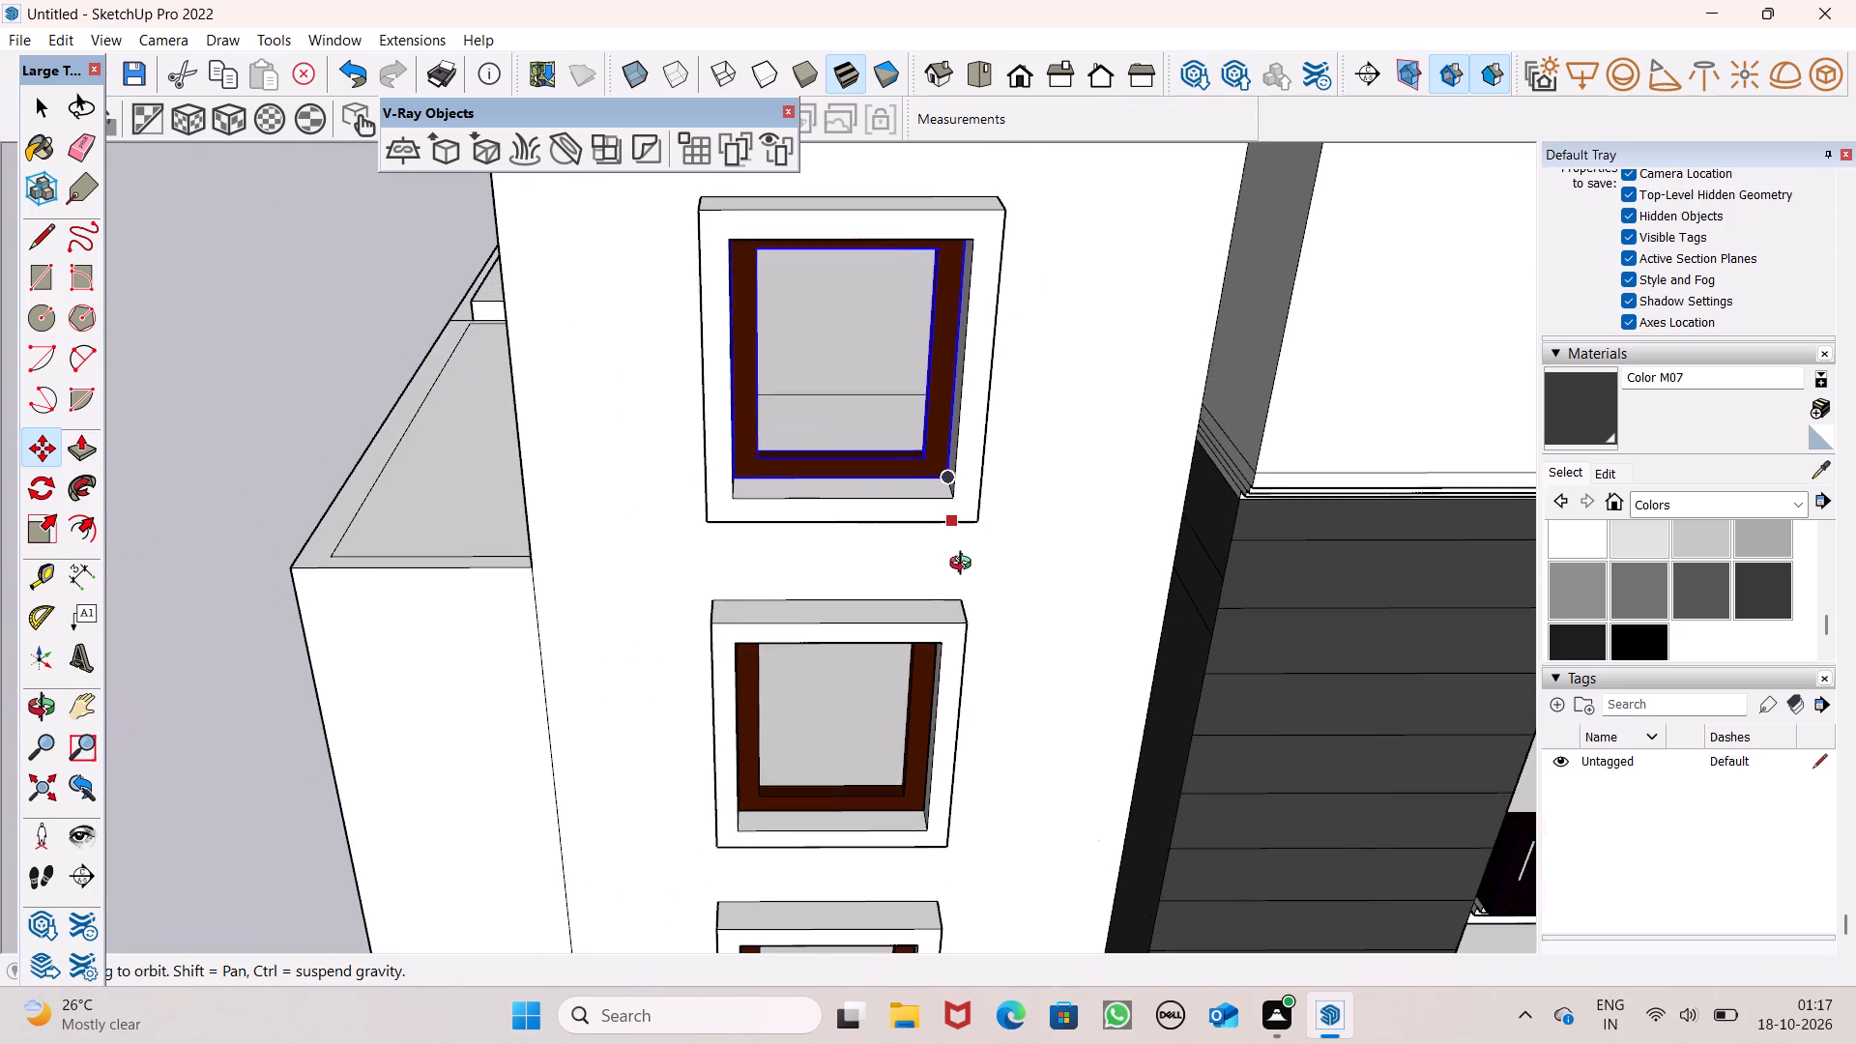
middle_drag(965, 565, 922, 393)
scroll(917, 425, down, 6)
middle_drag(918, 420, 917, 391)
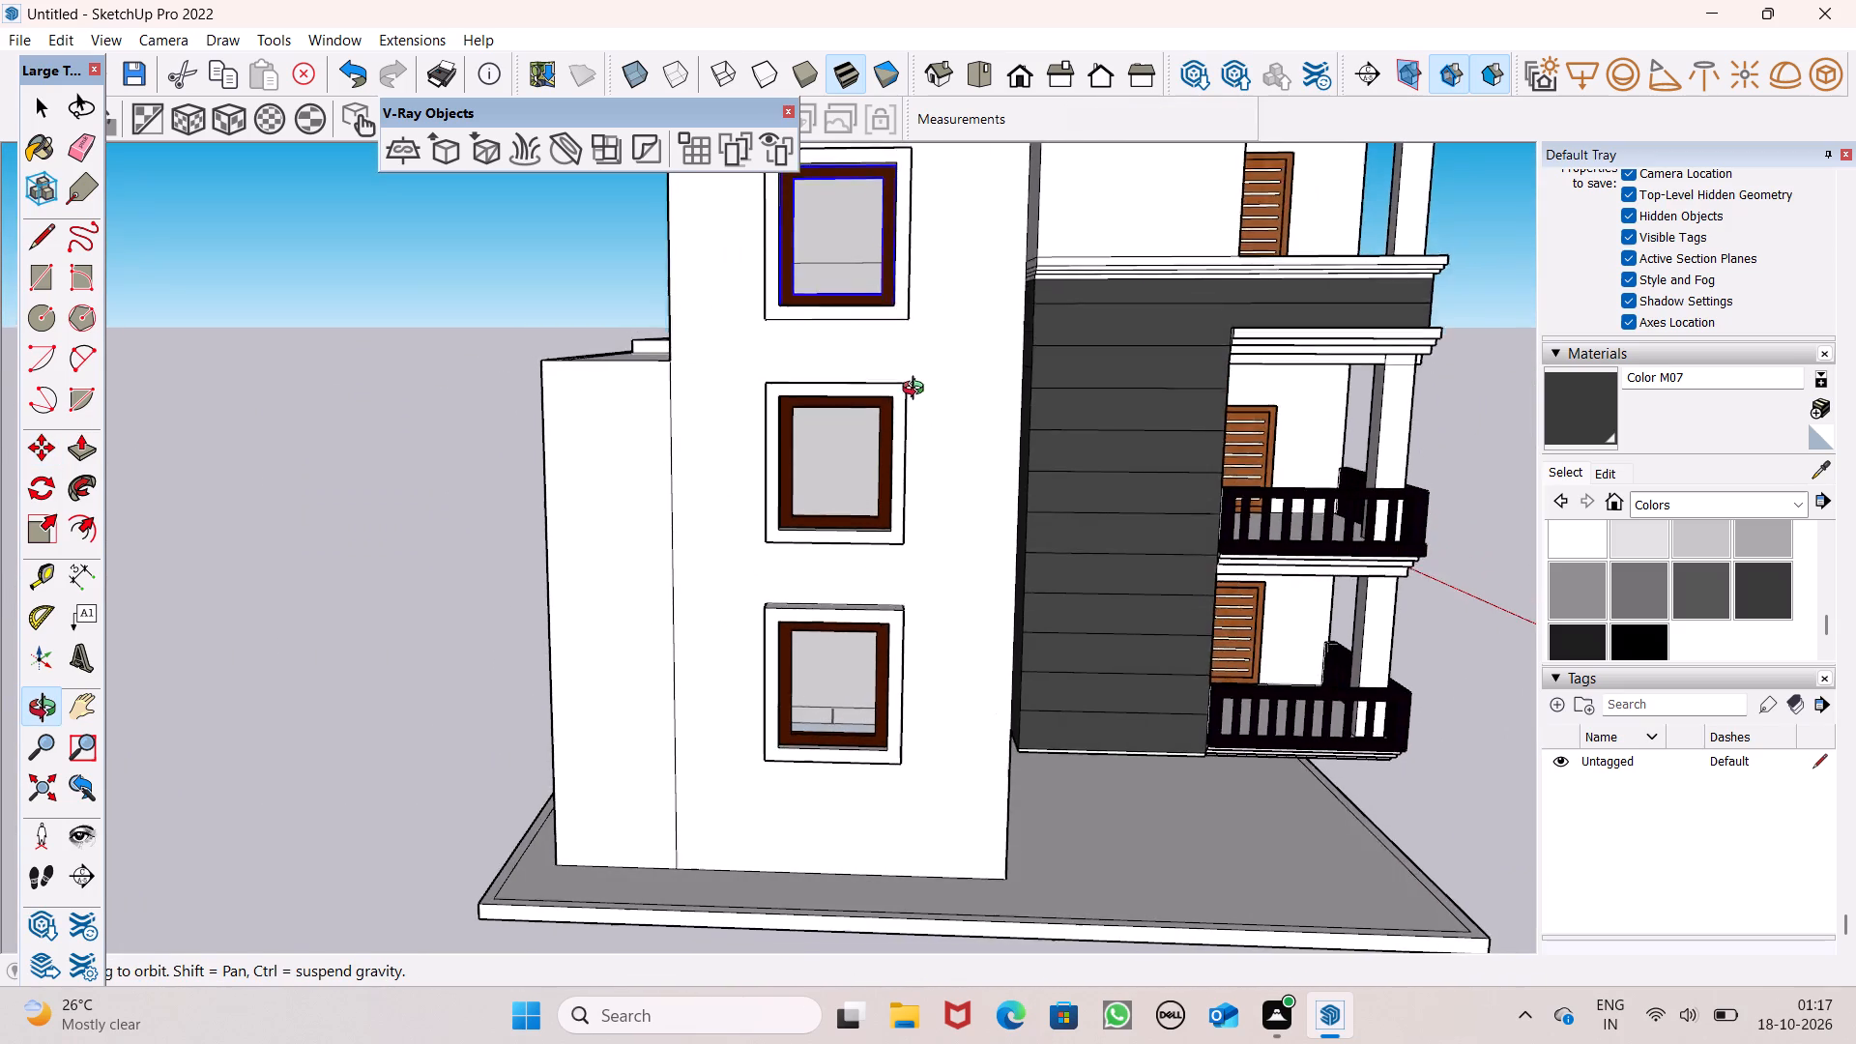
middle_drag(917, 391, 1067, 458)
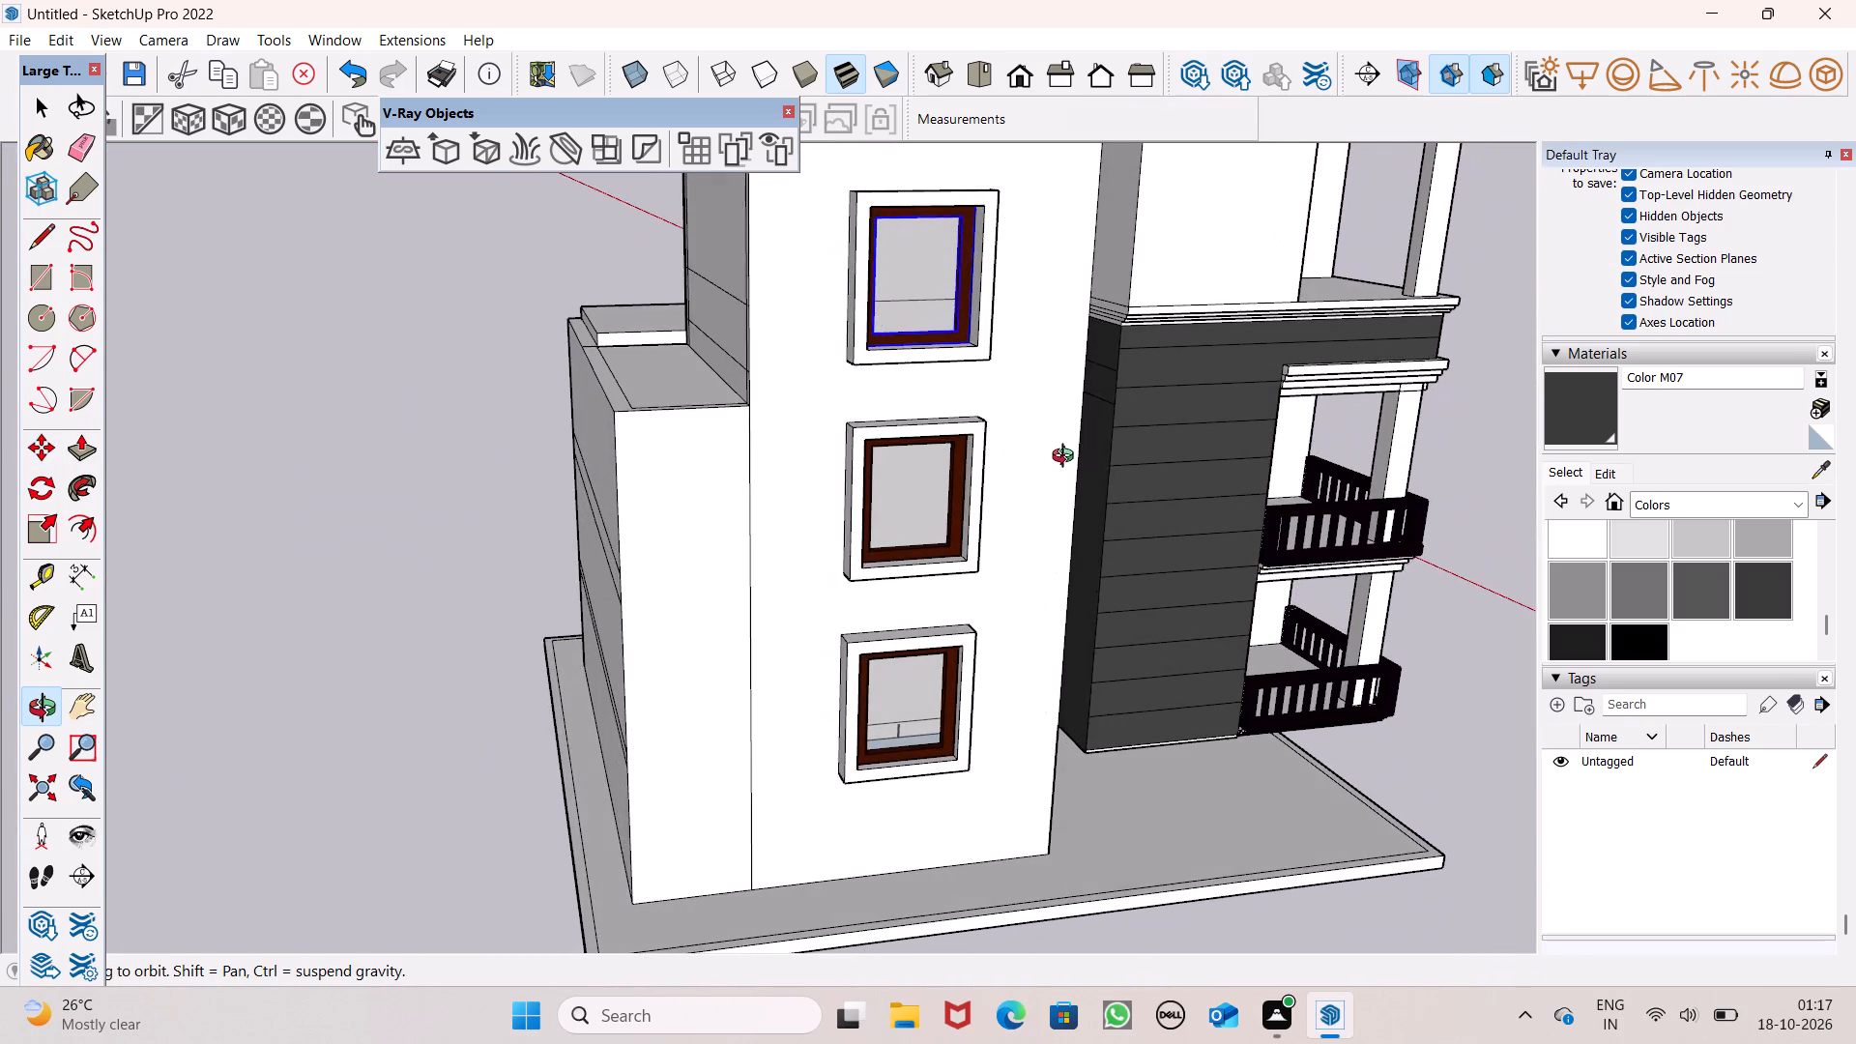
middle_drag(1067, 458, 1034, 309)
scroll(1025, 391, down, 5)
scroll(964, 280, up, 5)
scroll(931, 199, up, 11)
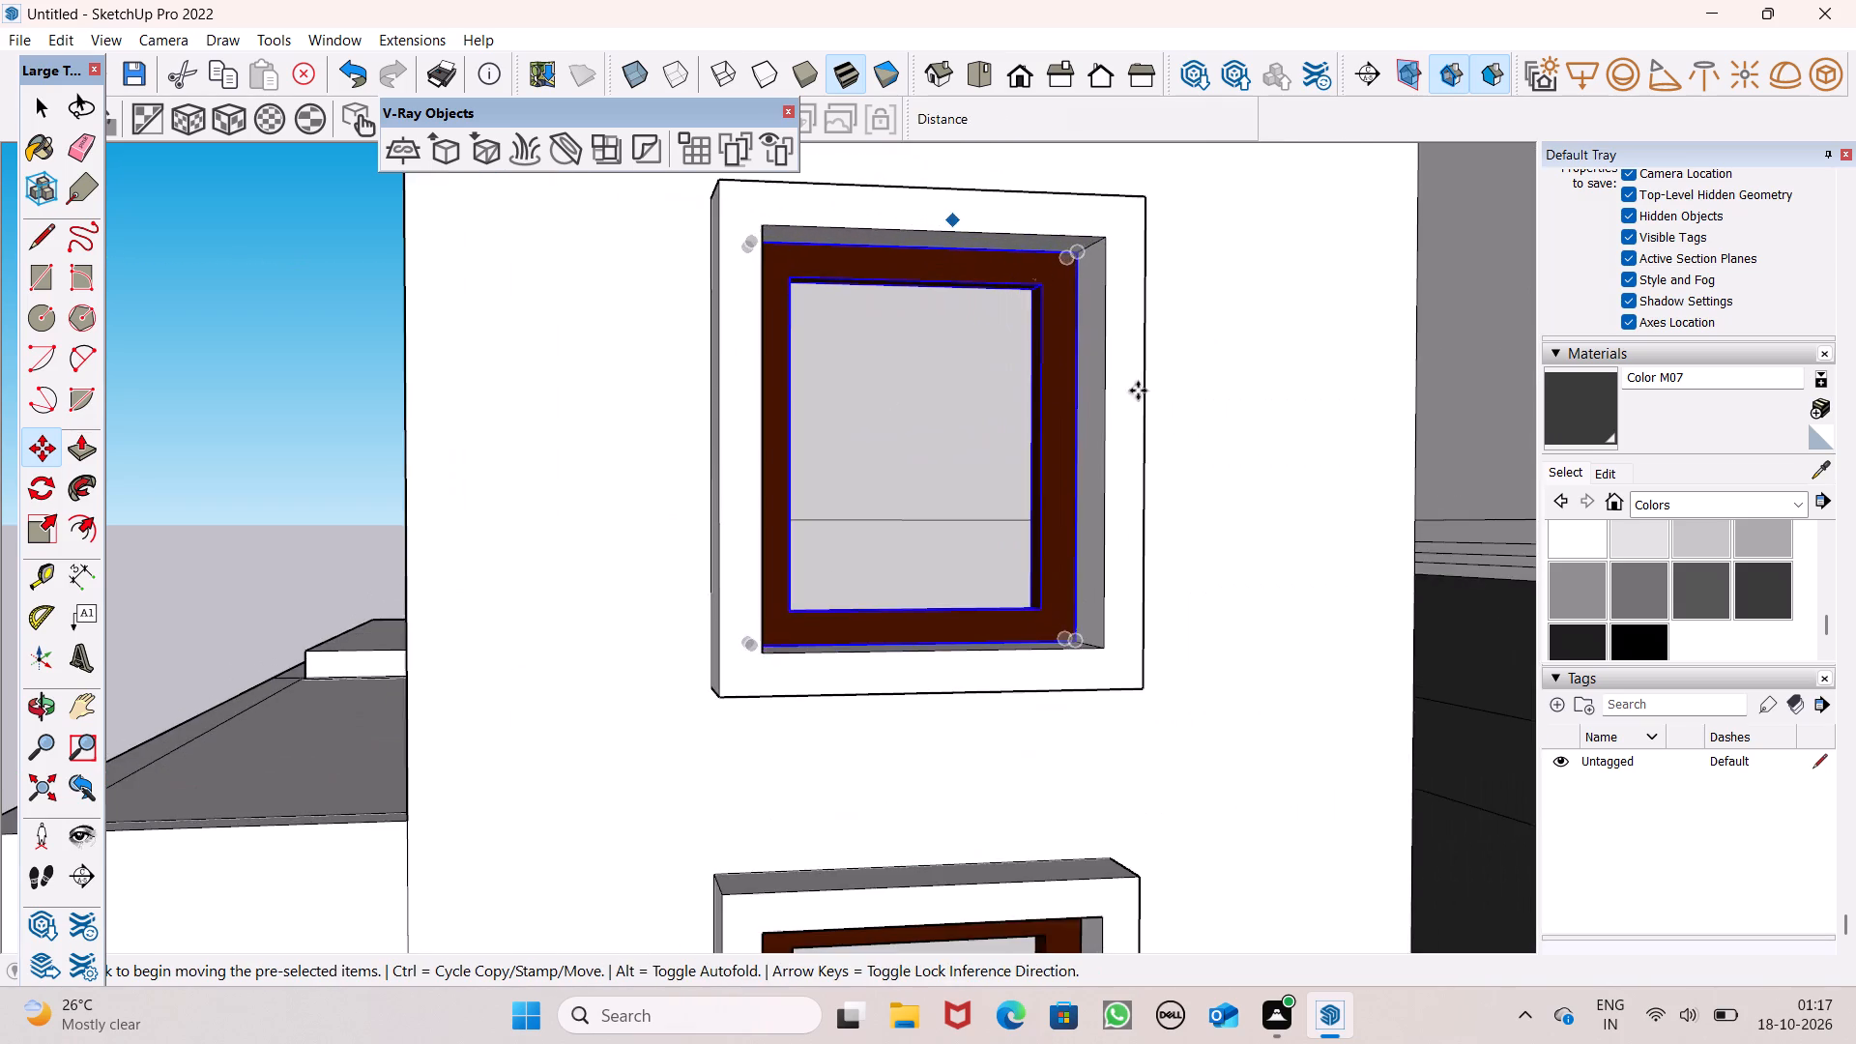
scroll(1148, 463, up, 1)
middle_drag(1150, 487, 1180, 594)
scroll(1180, 594, up, 1)
scroll(1140, 665, down, 2)
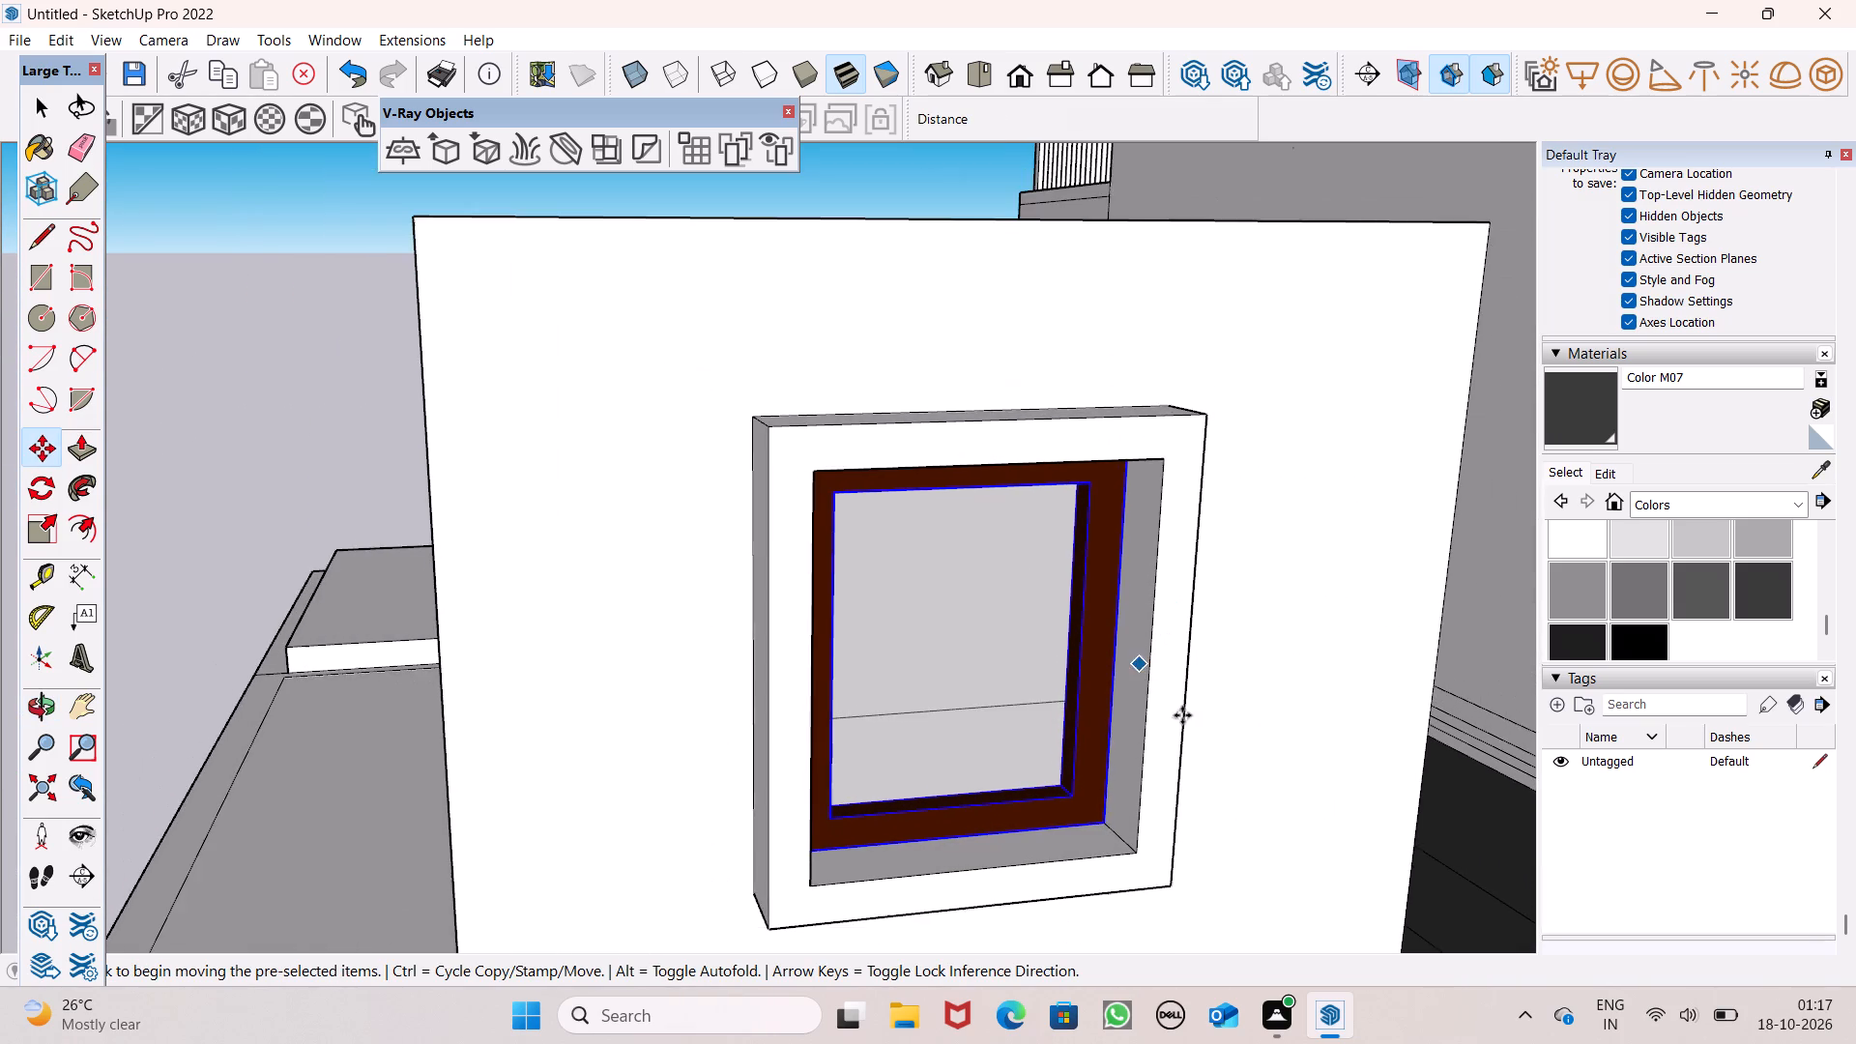
scroll(1210, 840, up, 6)
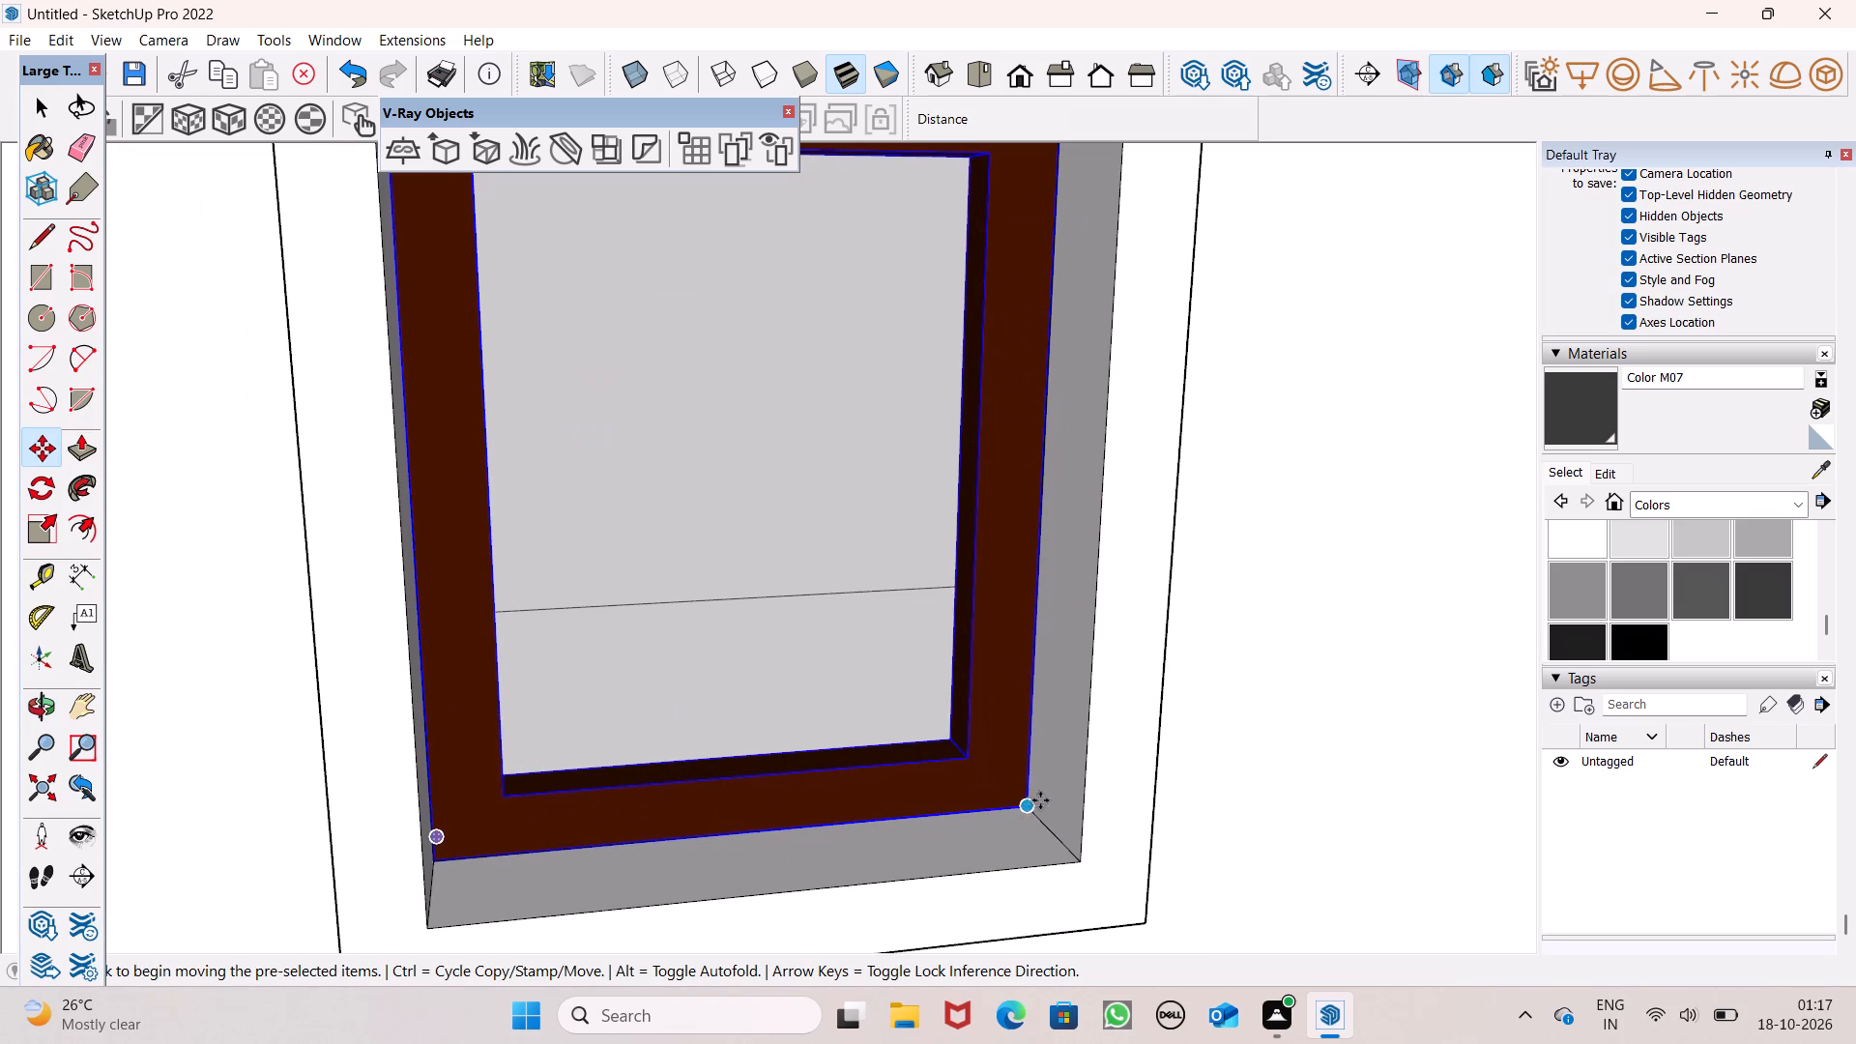
scroll(1046, 745, down, 2)
middle_drag(1047, 755, 1086, 830)
scroll(1071, 807, up, 6)
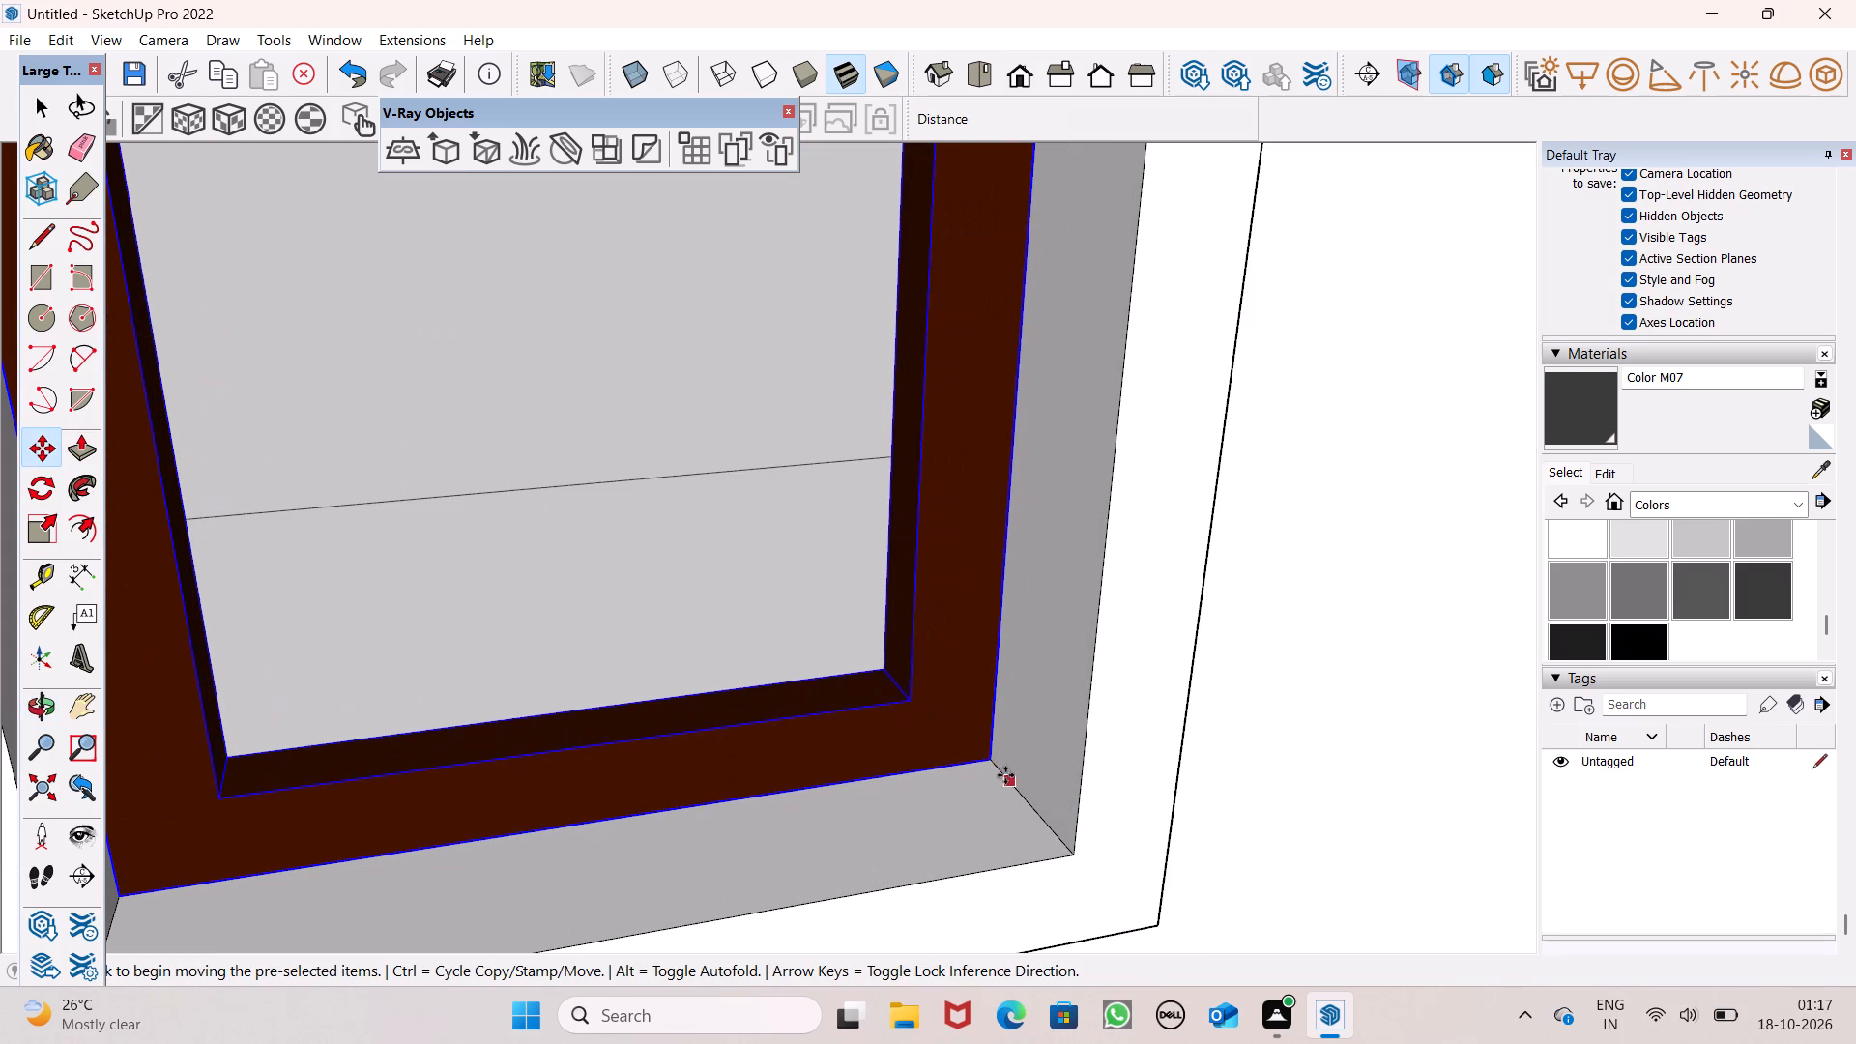
drag(992, 761, 1000, 779)
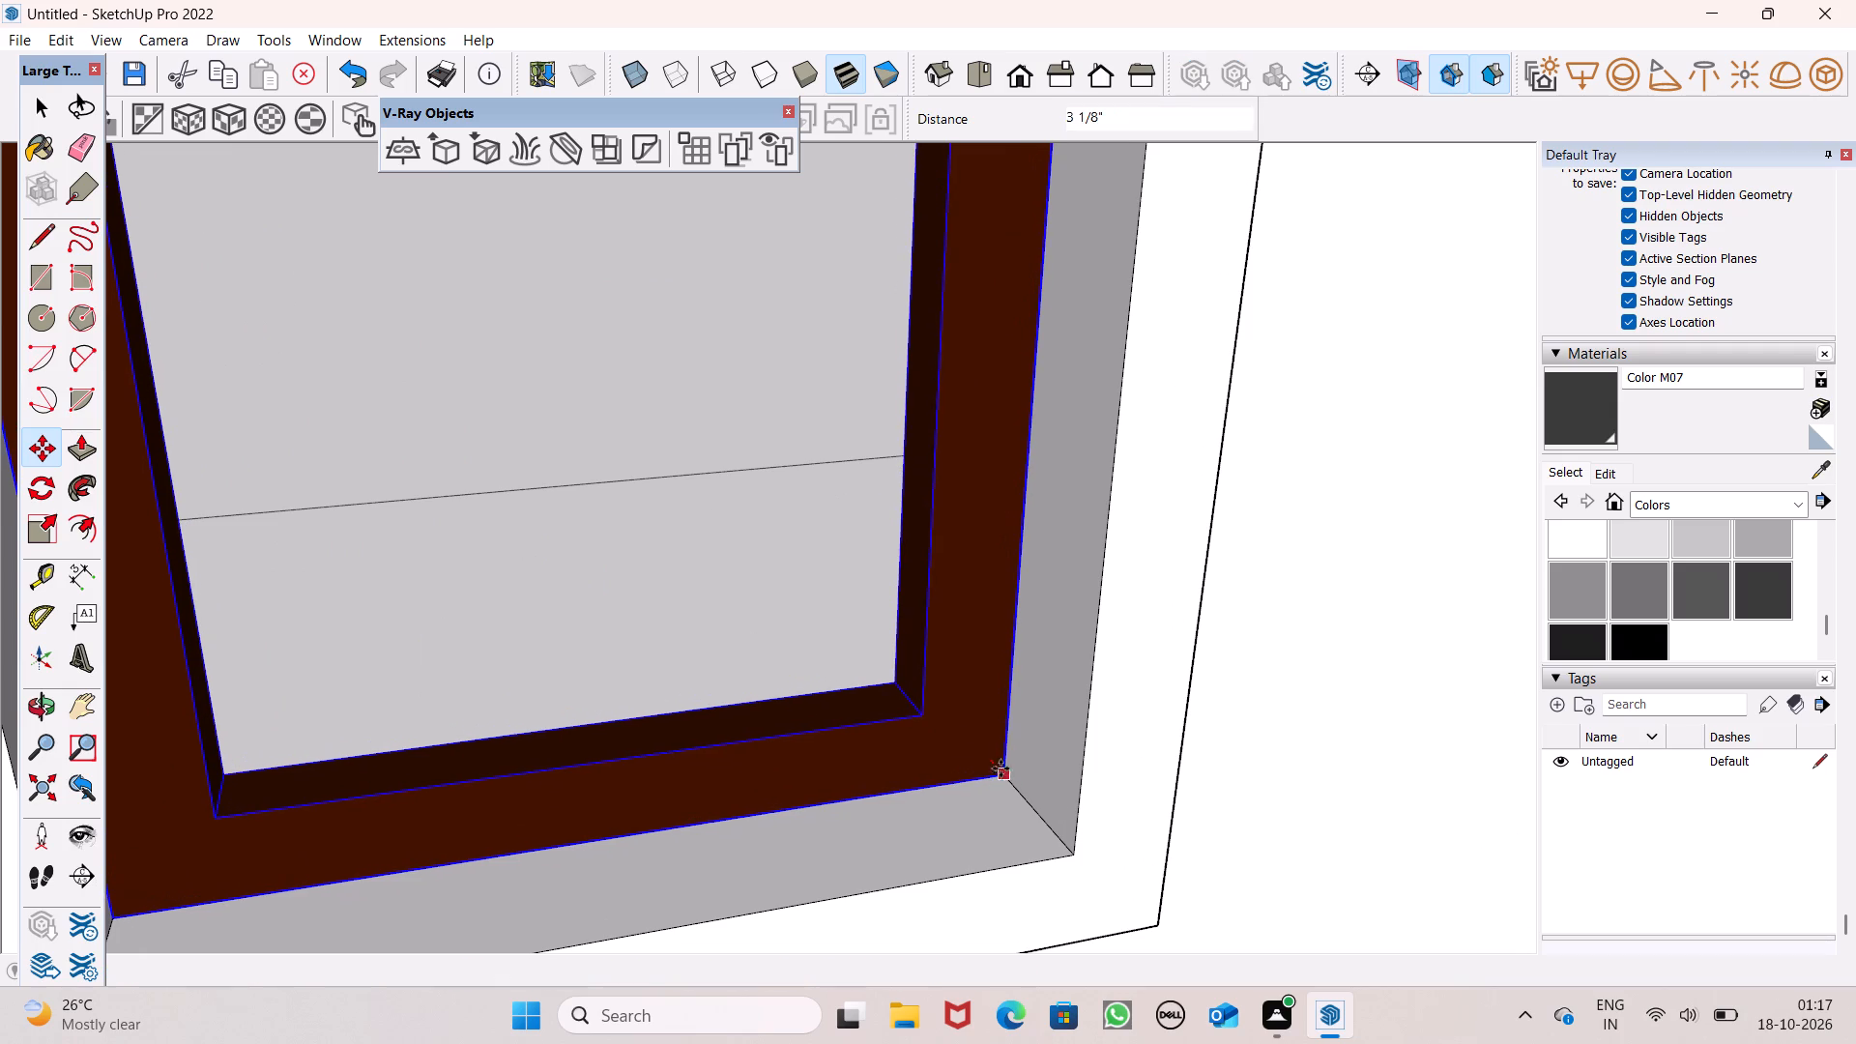
key(space)
scroll(913, 647, down, 18)
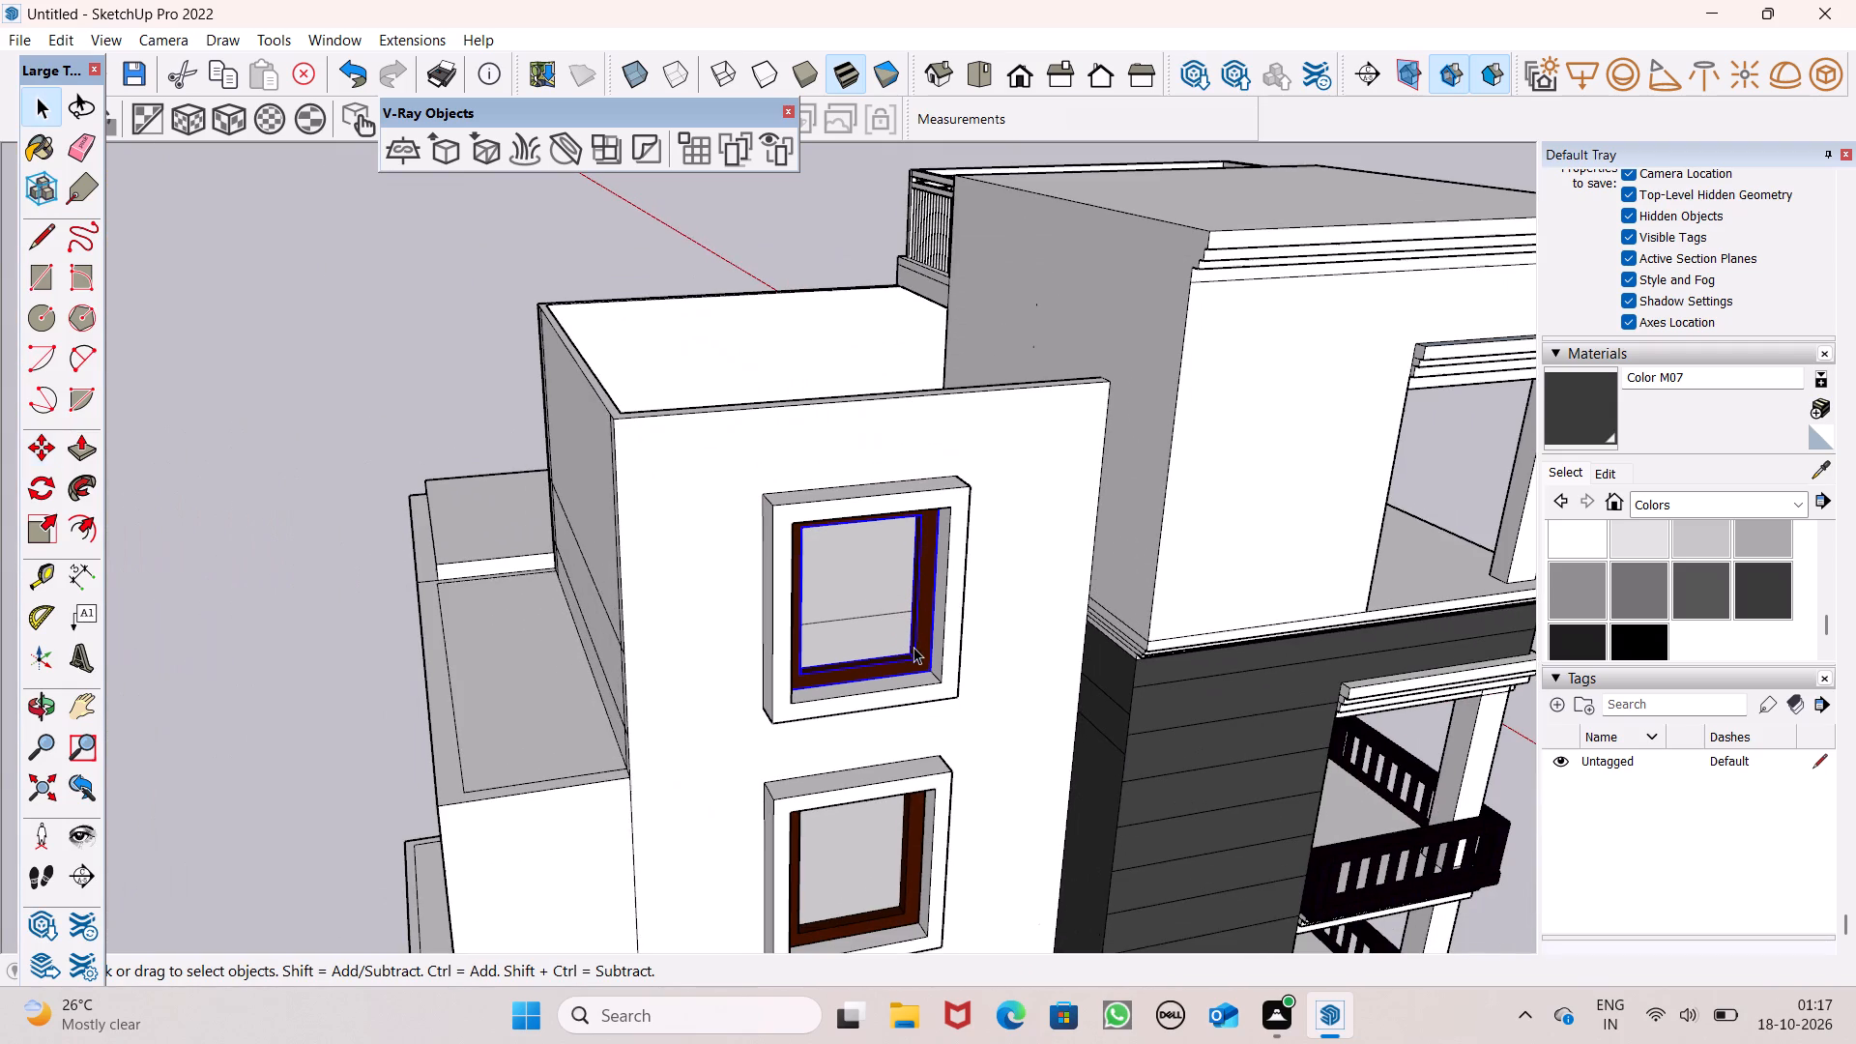
click(352, 504)
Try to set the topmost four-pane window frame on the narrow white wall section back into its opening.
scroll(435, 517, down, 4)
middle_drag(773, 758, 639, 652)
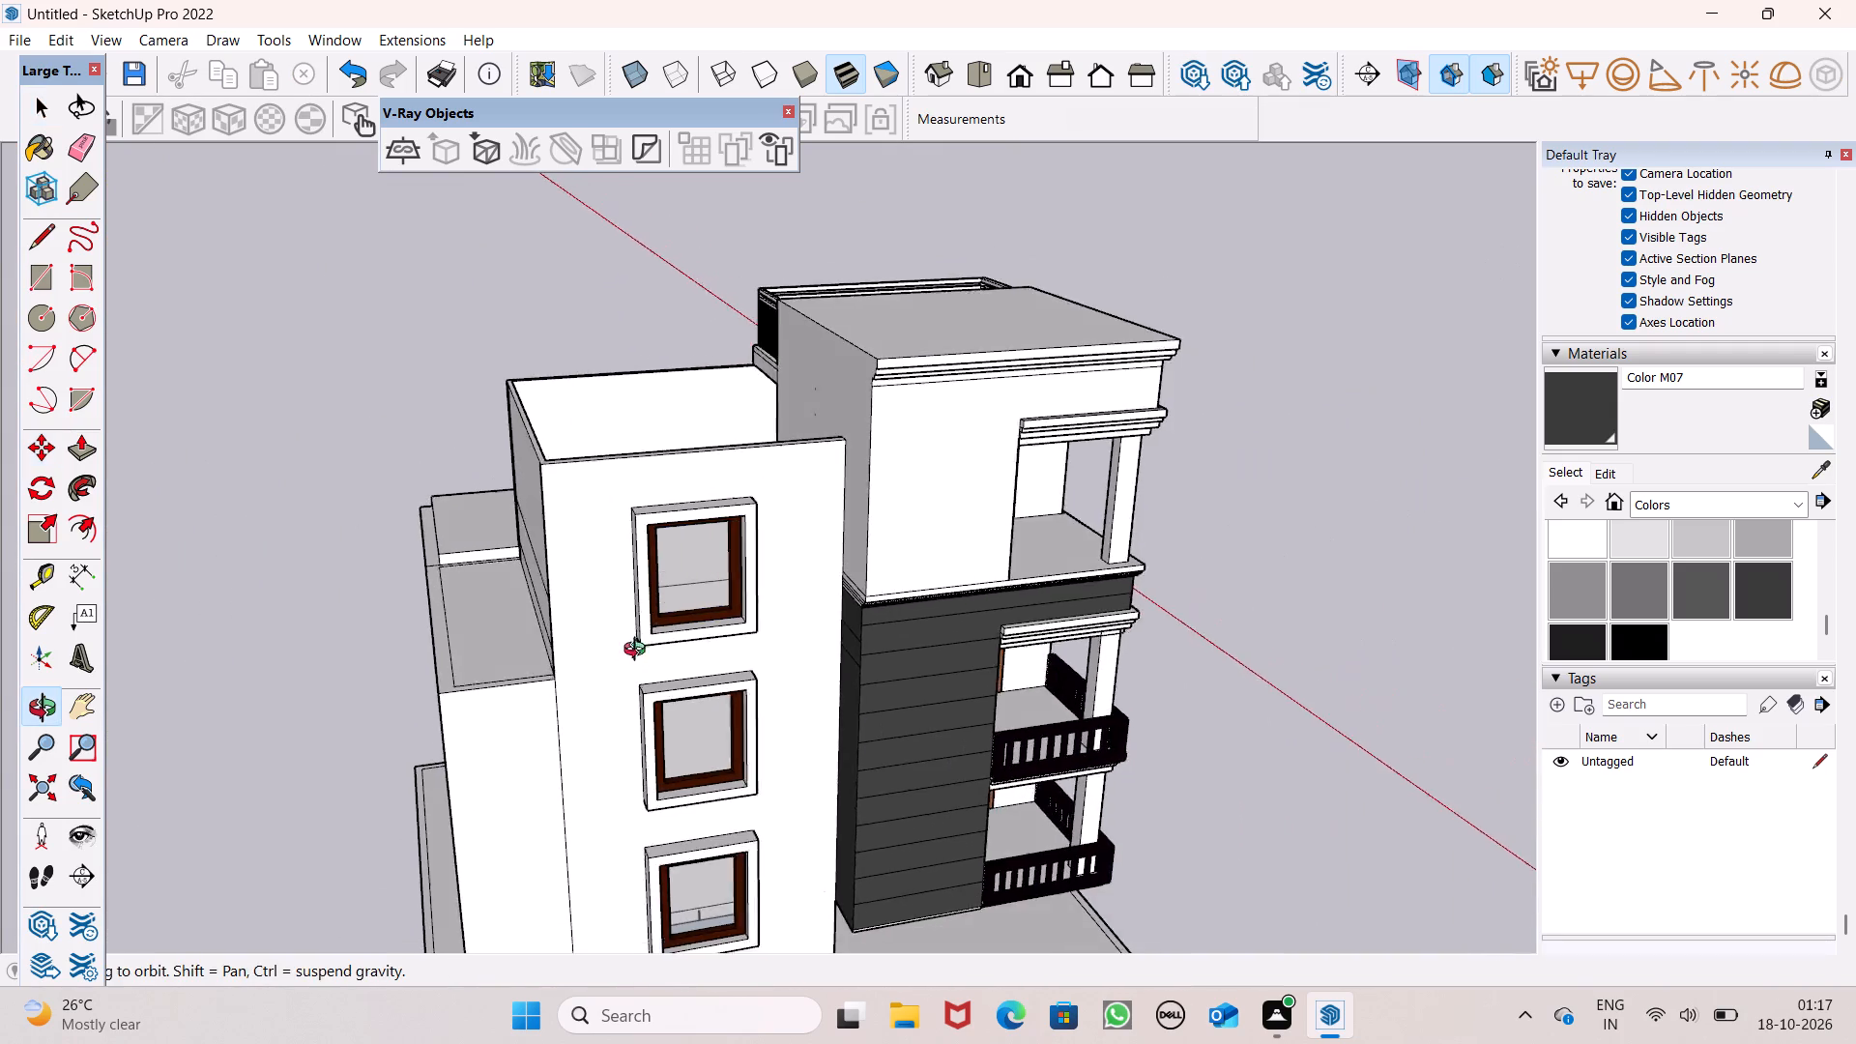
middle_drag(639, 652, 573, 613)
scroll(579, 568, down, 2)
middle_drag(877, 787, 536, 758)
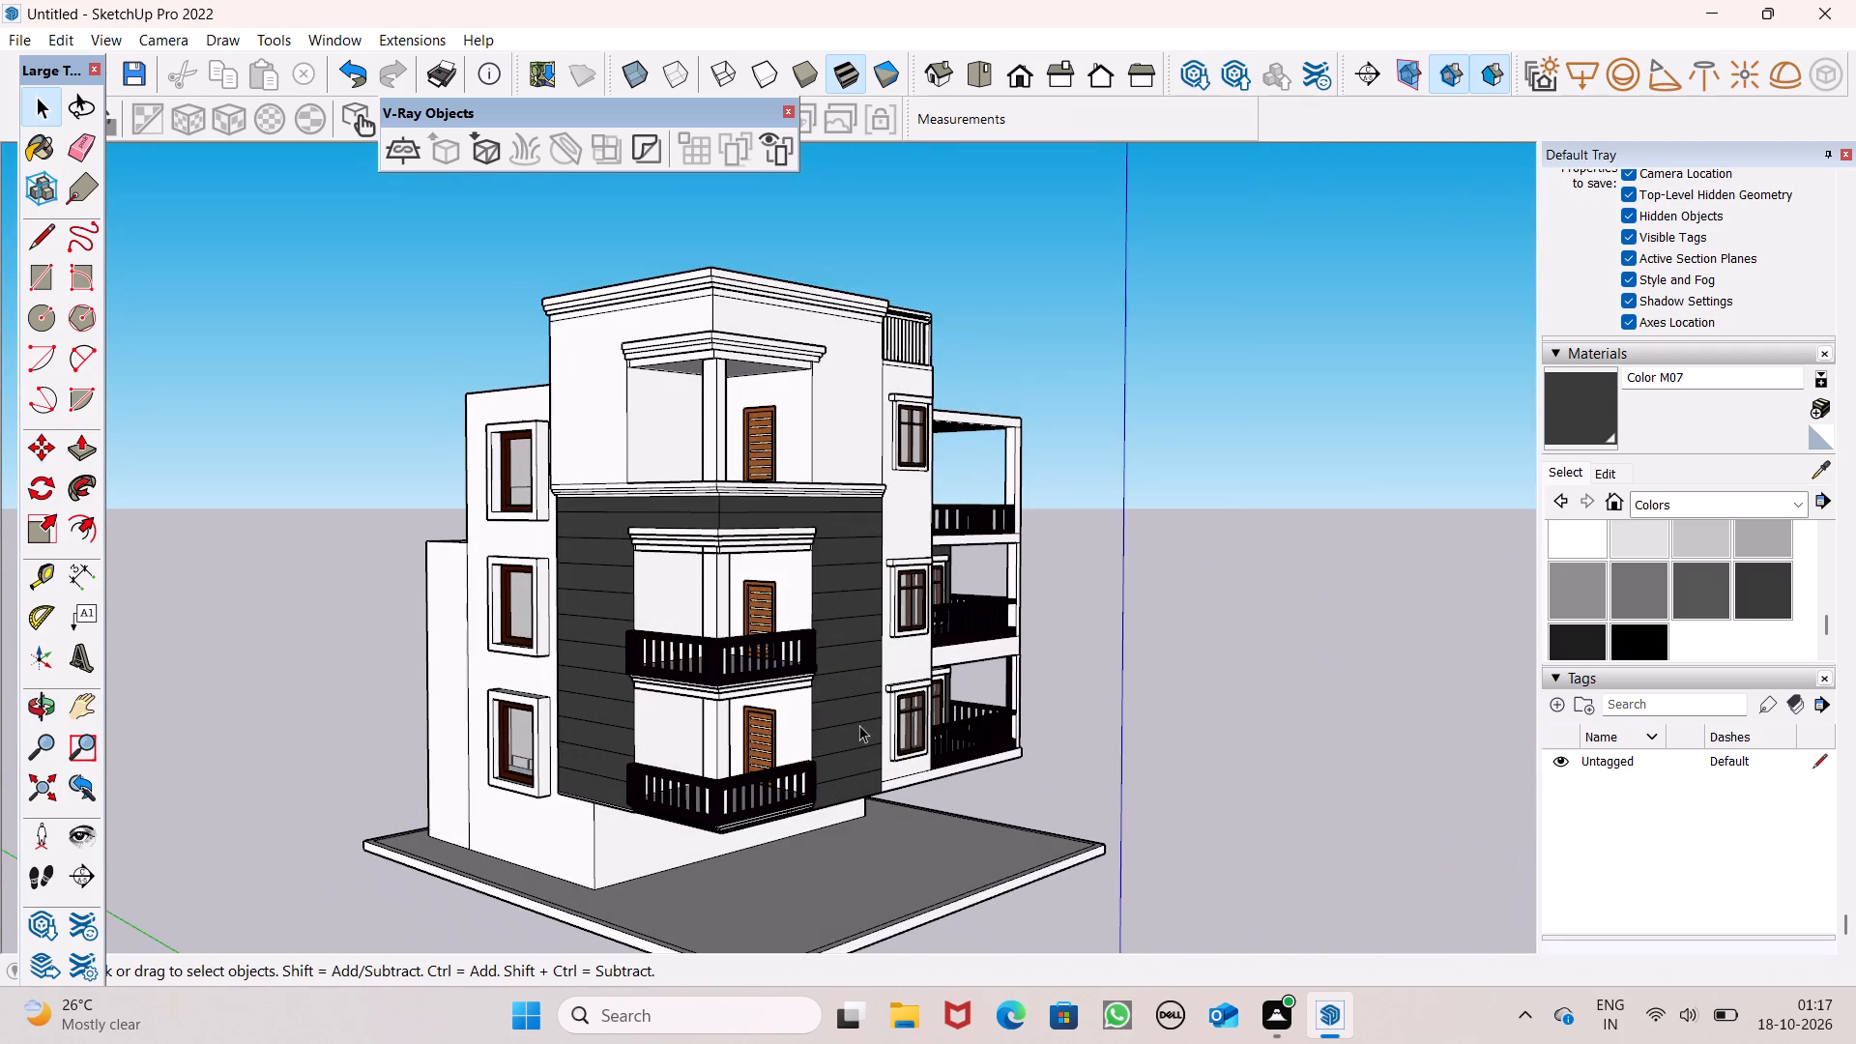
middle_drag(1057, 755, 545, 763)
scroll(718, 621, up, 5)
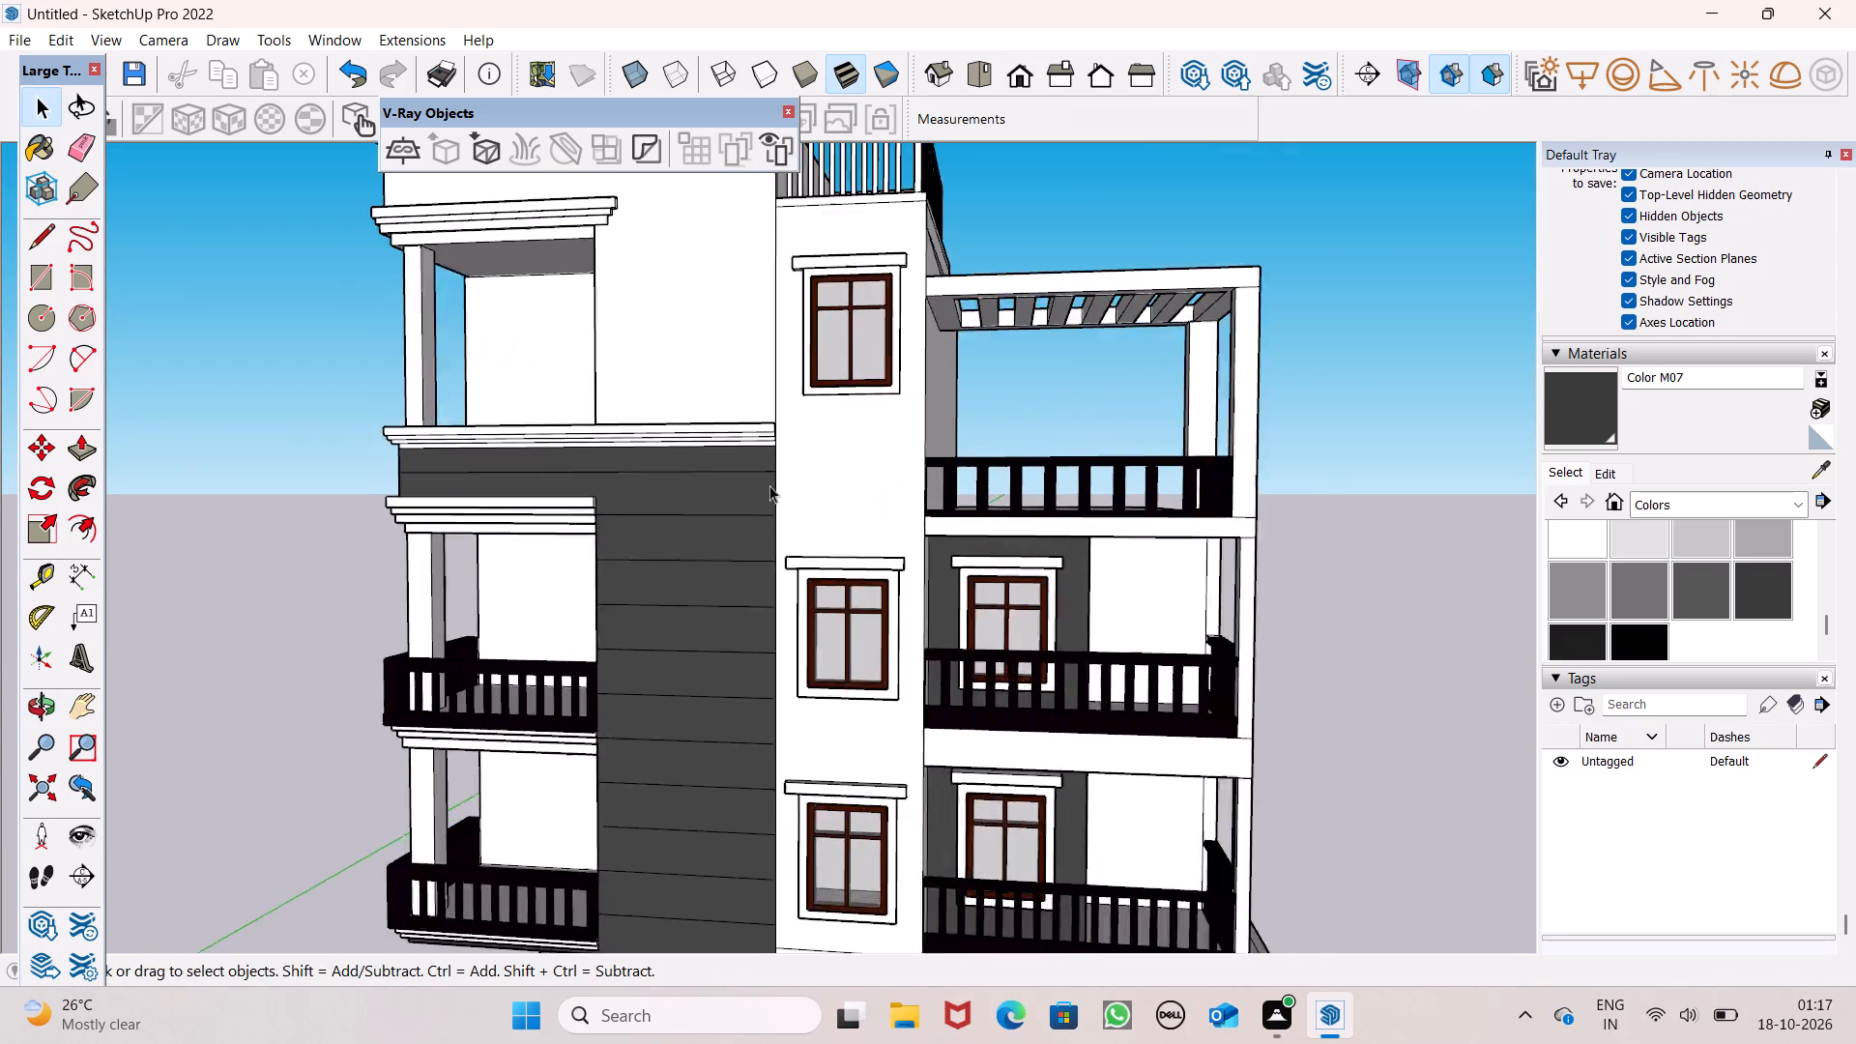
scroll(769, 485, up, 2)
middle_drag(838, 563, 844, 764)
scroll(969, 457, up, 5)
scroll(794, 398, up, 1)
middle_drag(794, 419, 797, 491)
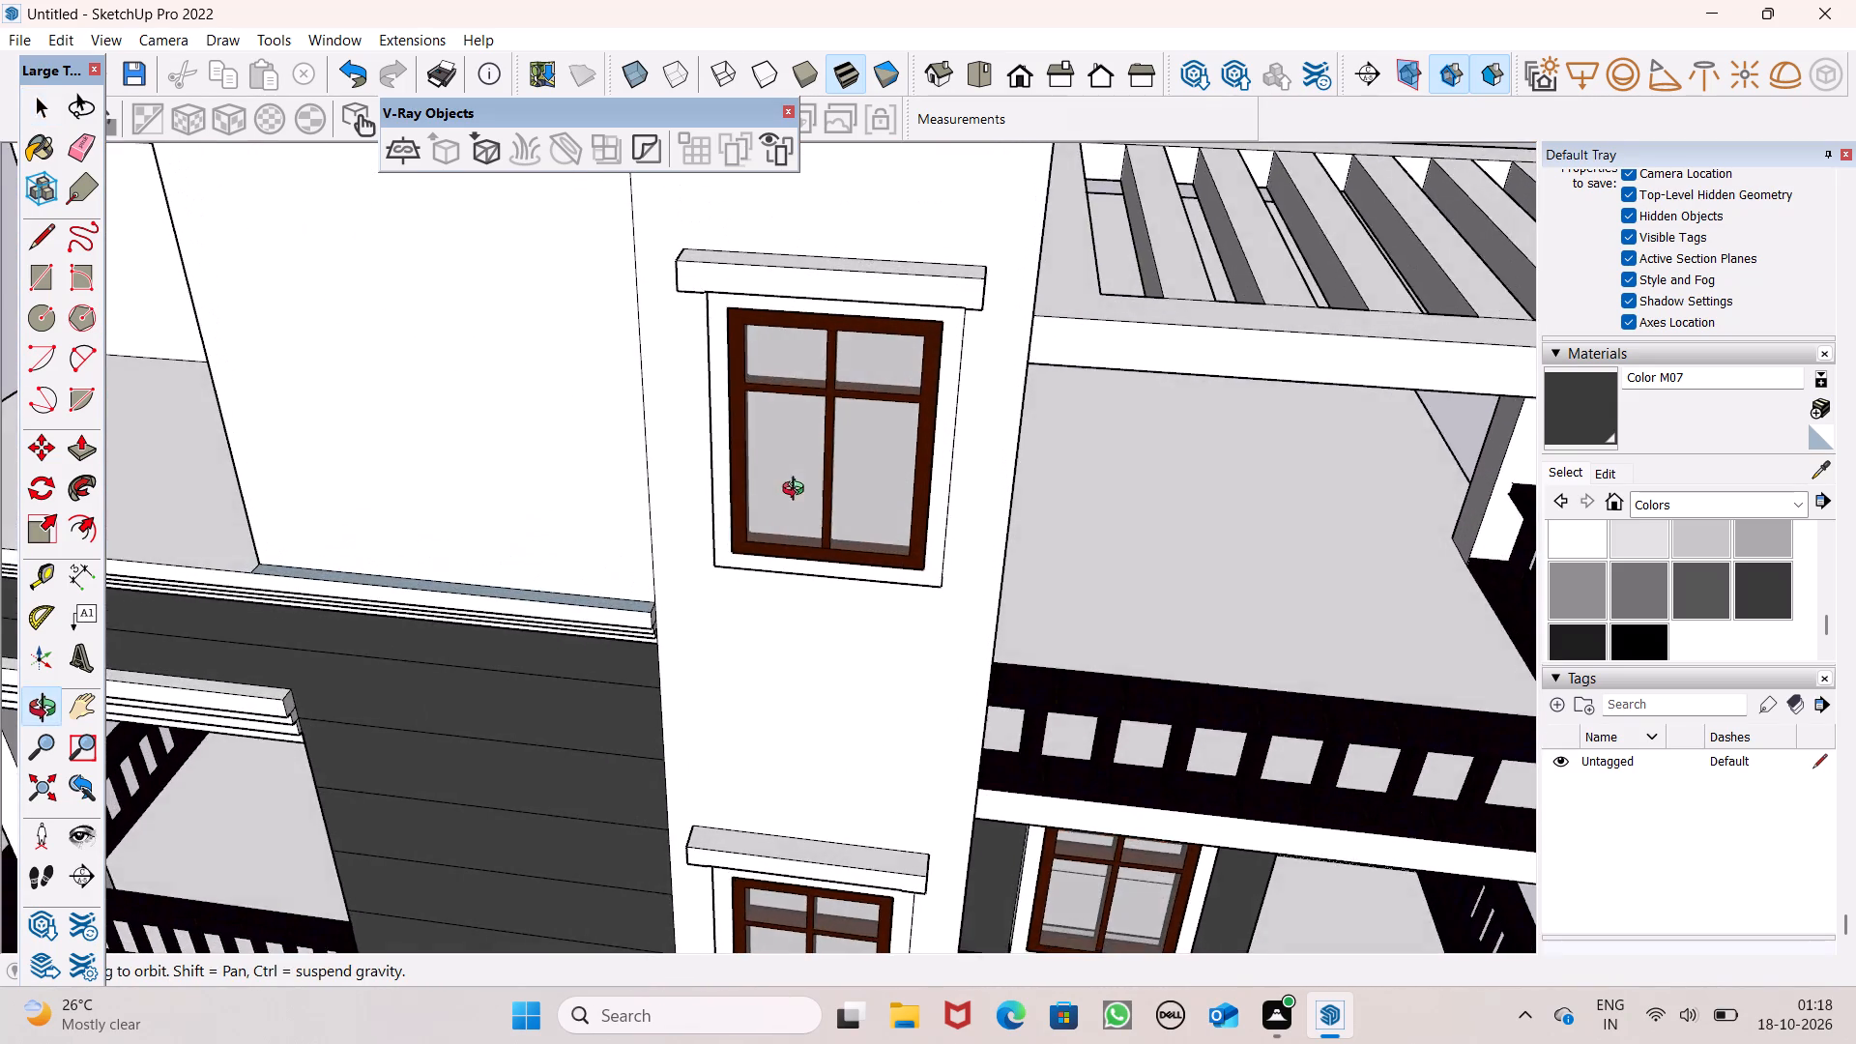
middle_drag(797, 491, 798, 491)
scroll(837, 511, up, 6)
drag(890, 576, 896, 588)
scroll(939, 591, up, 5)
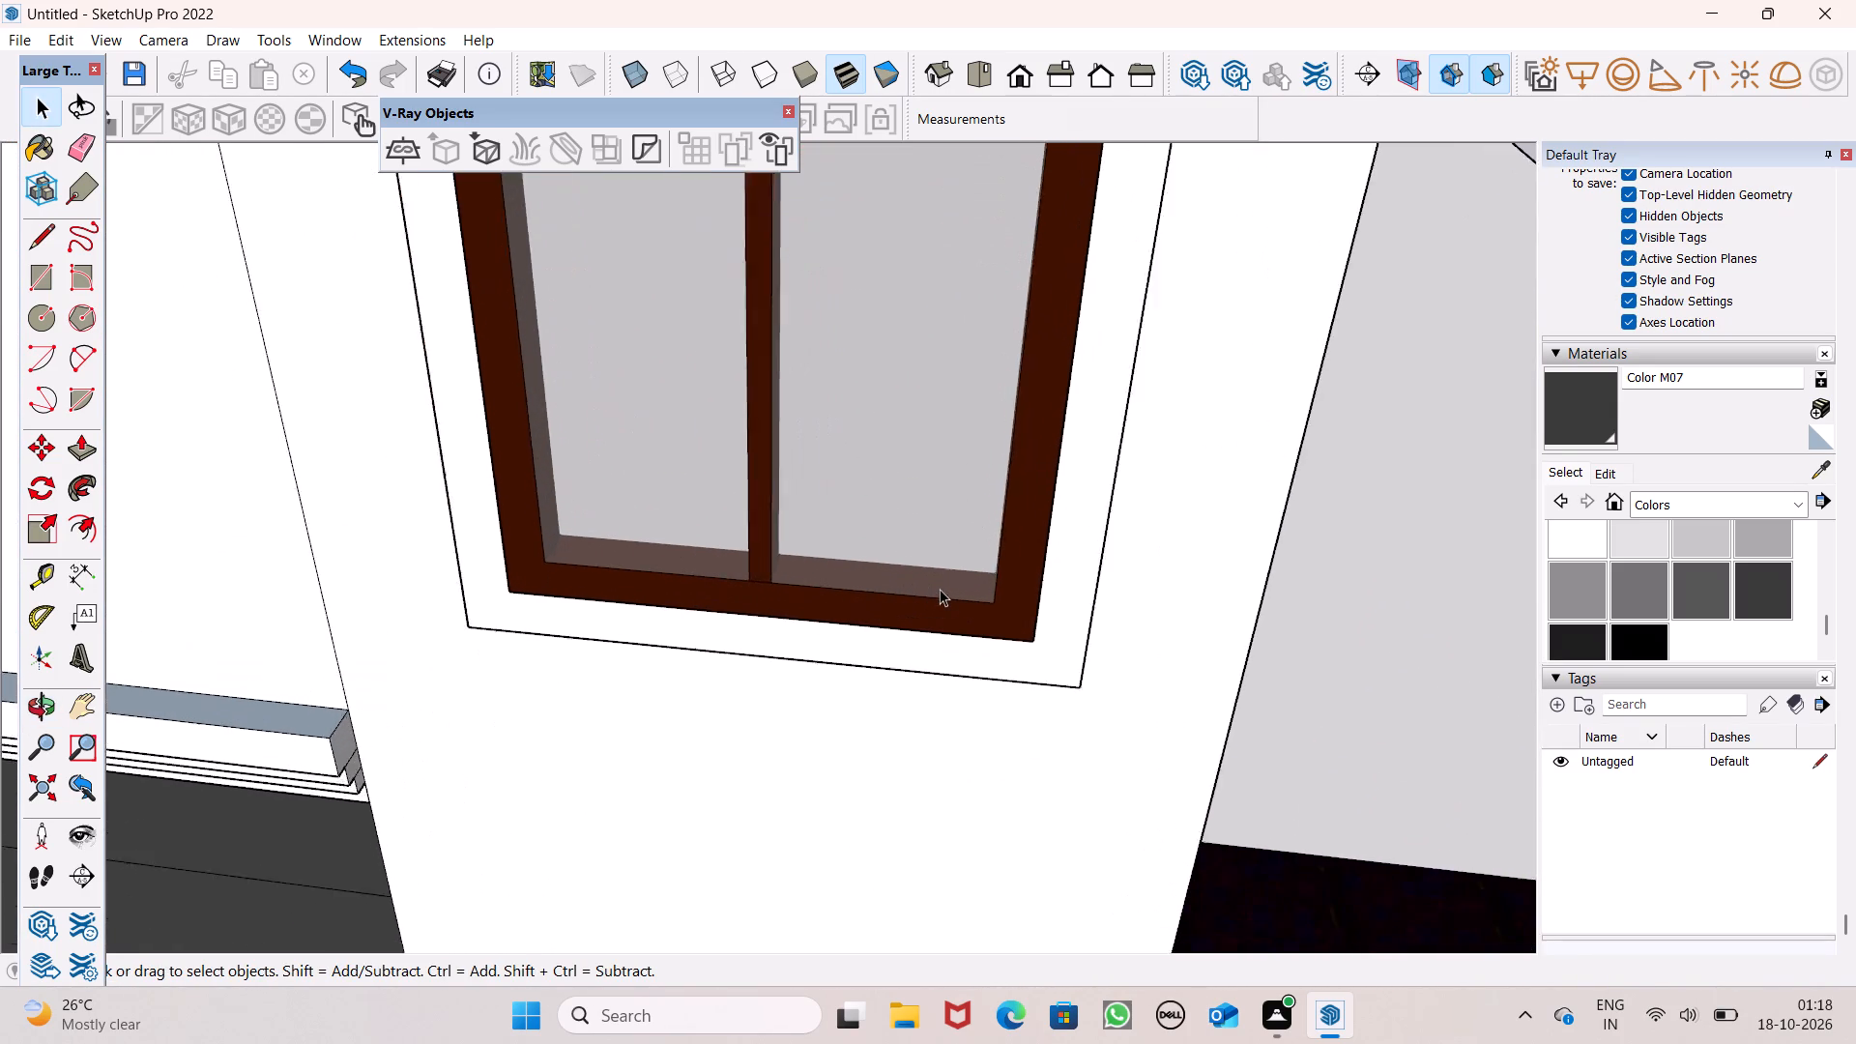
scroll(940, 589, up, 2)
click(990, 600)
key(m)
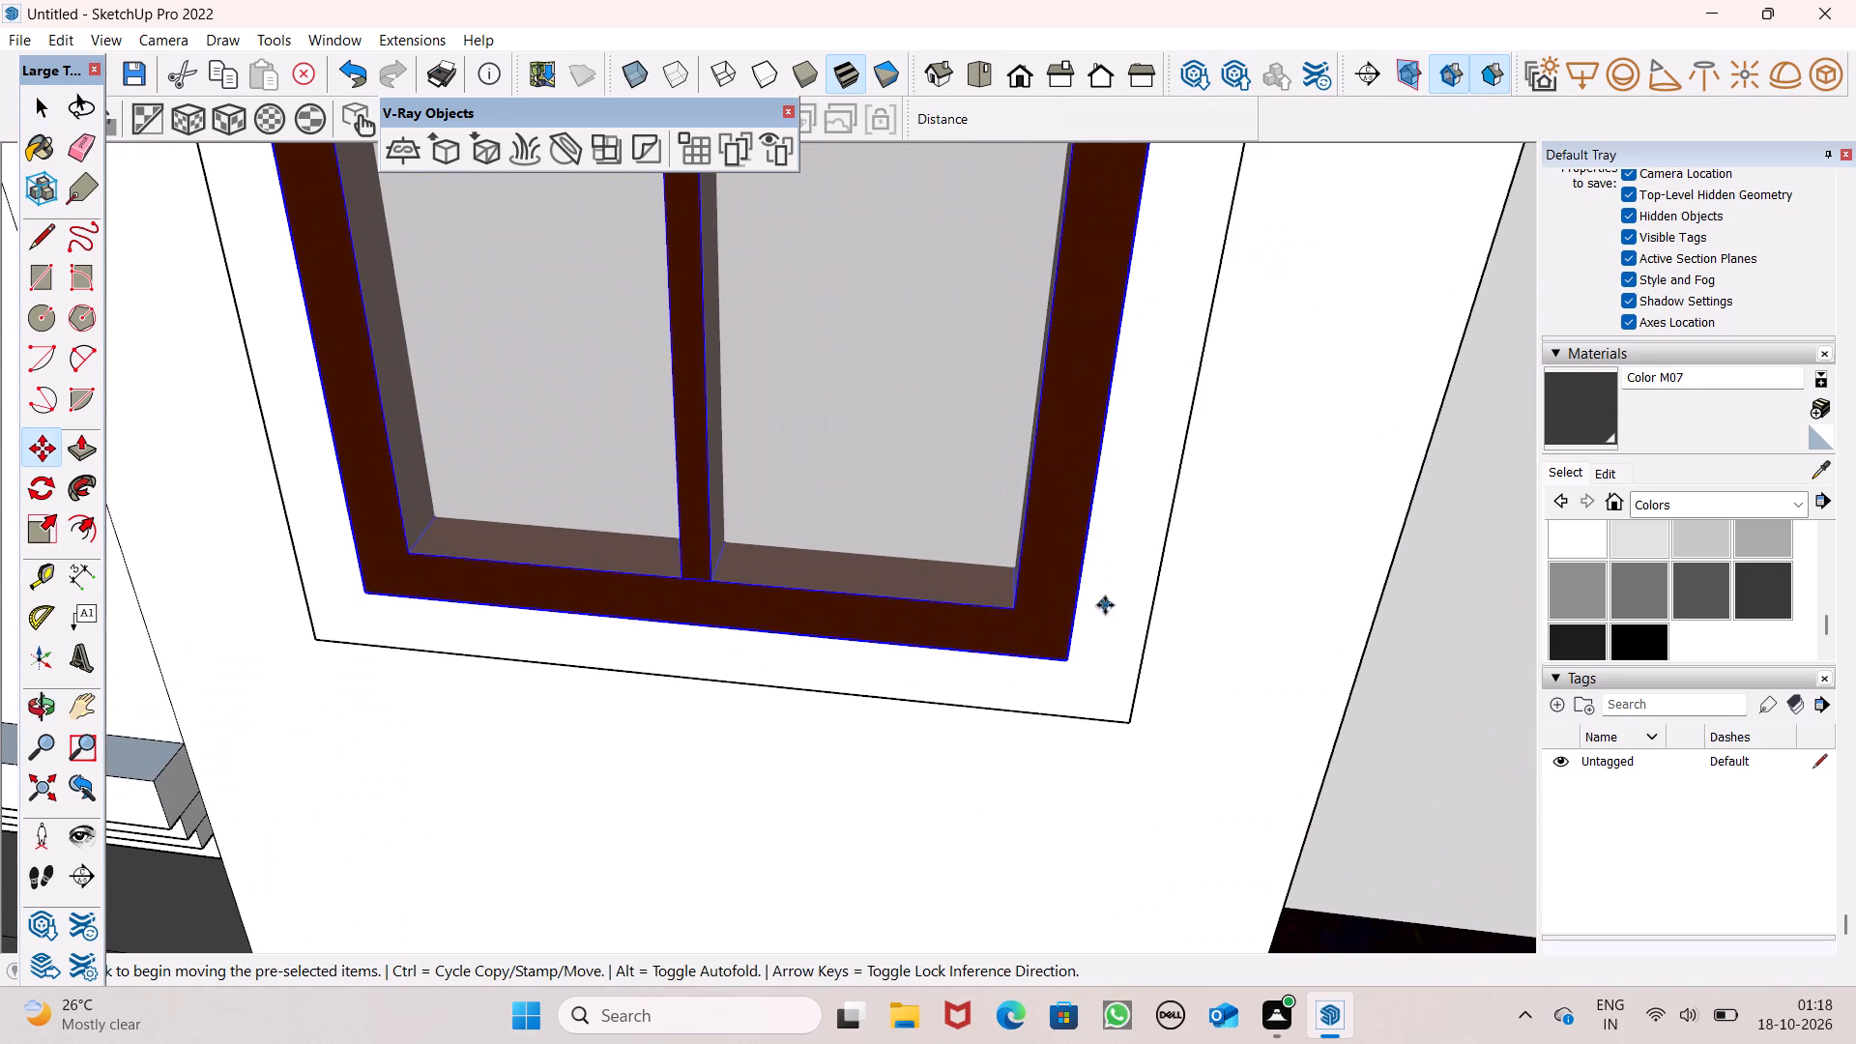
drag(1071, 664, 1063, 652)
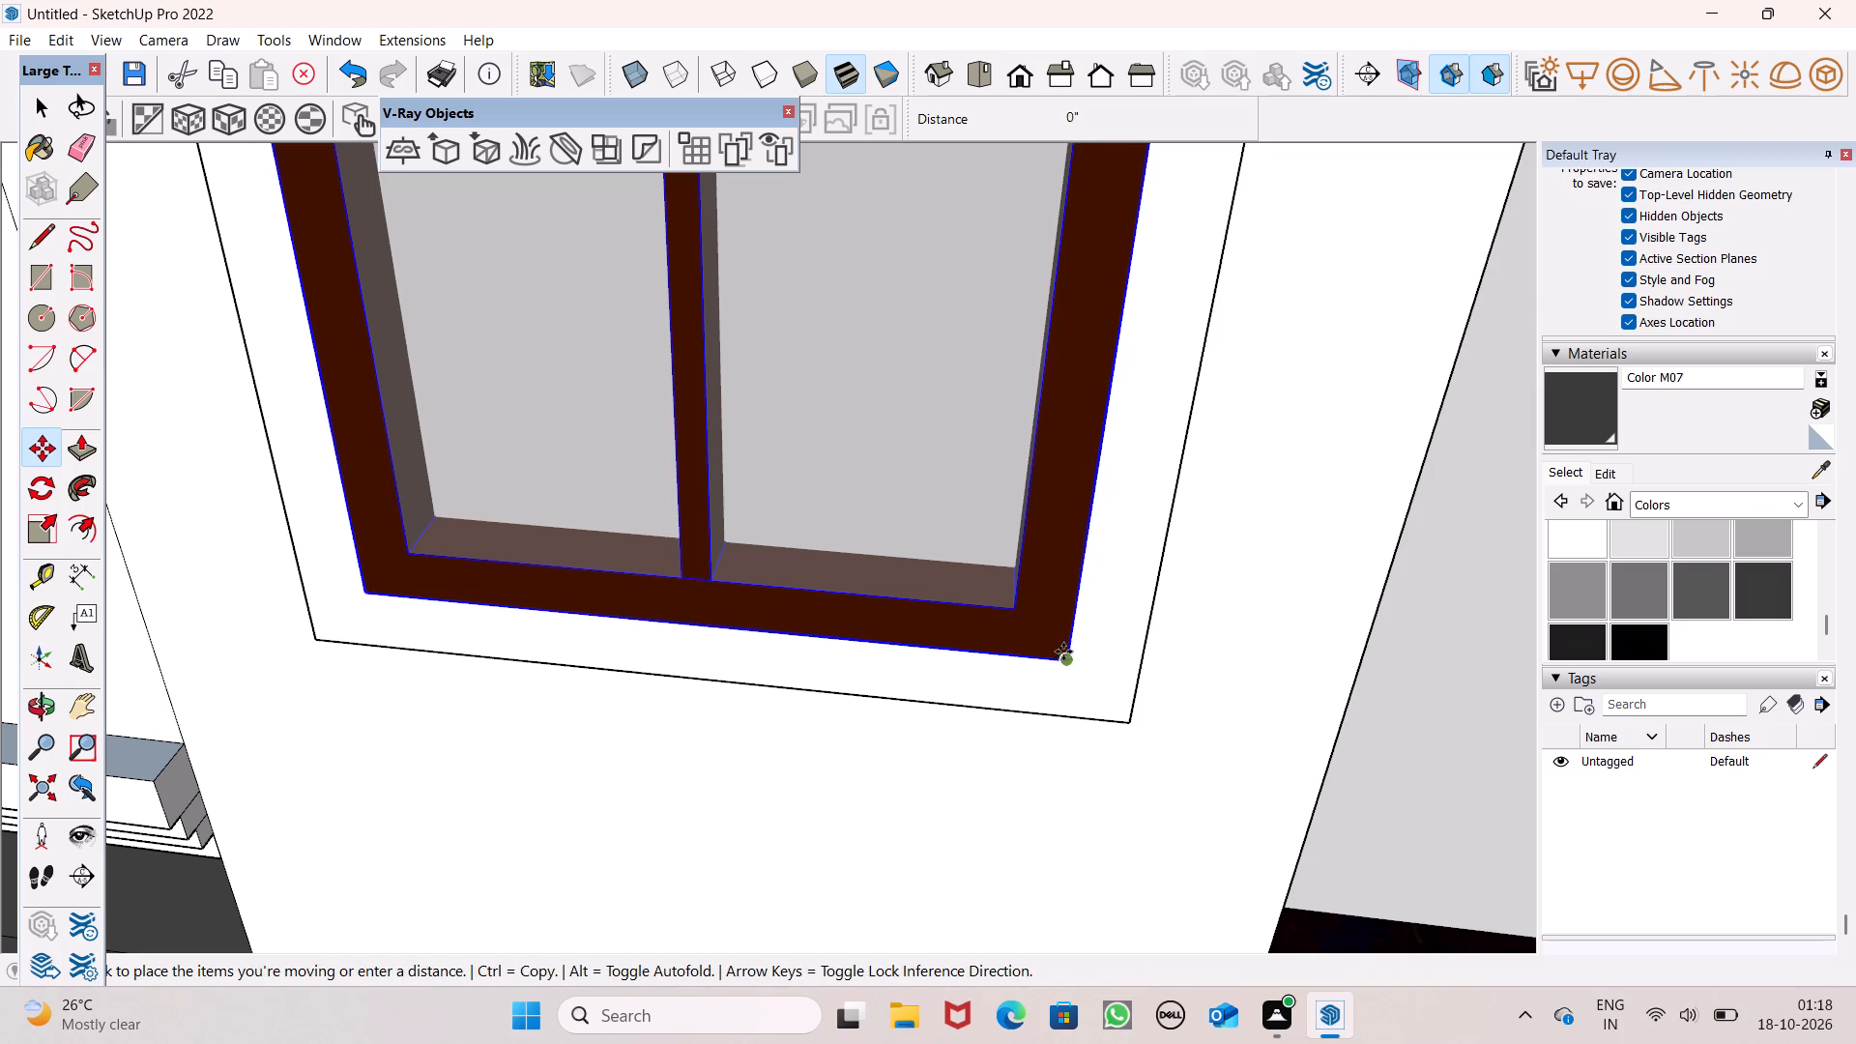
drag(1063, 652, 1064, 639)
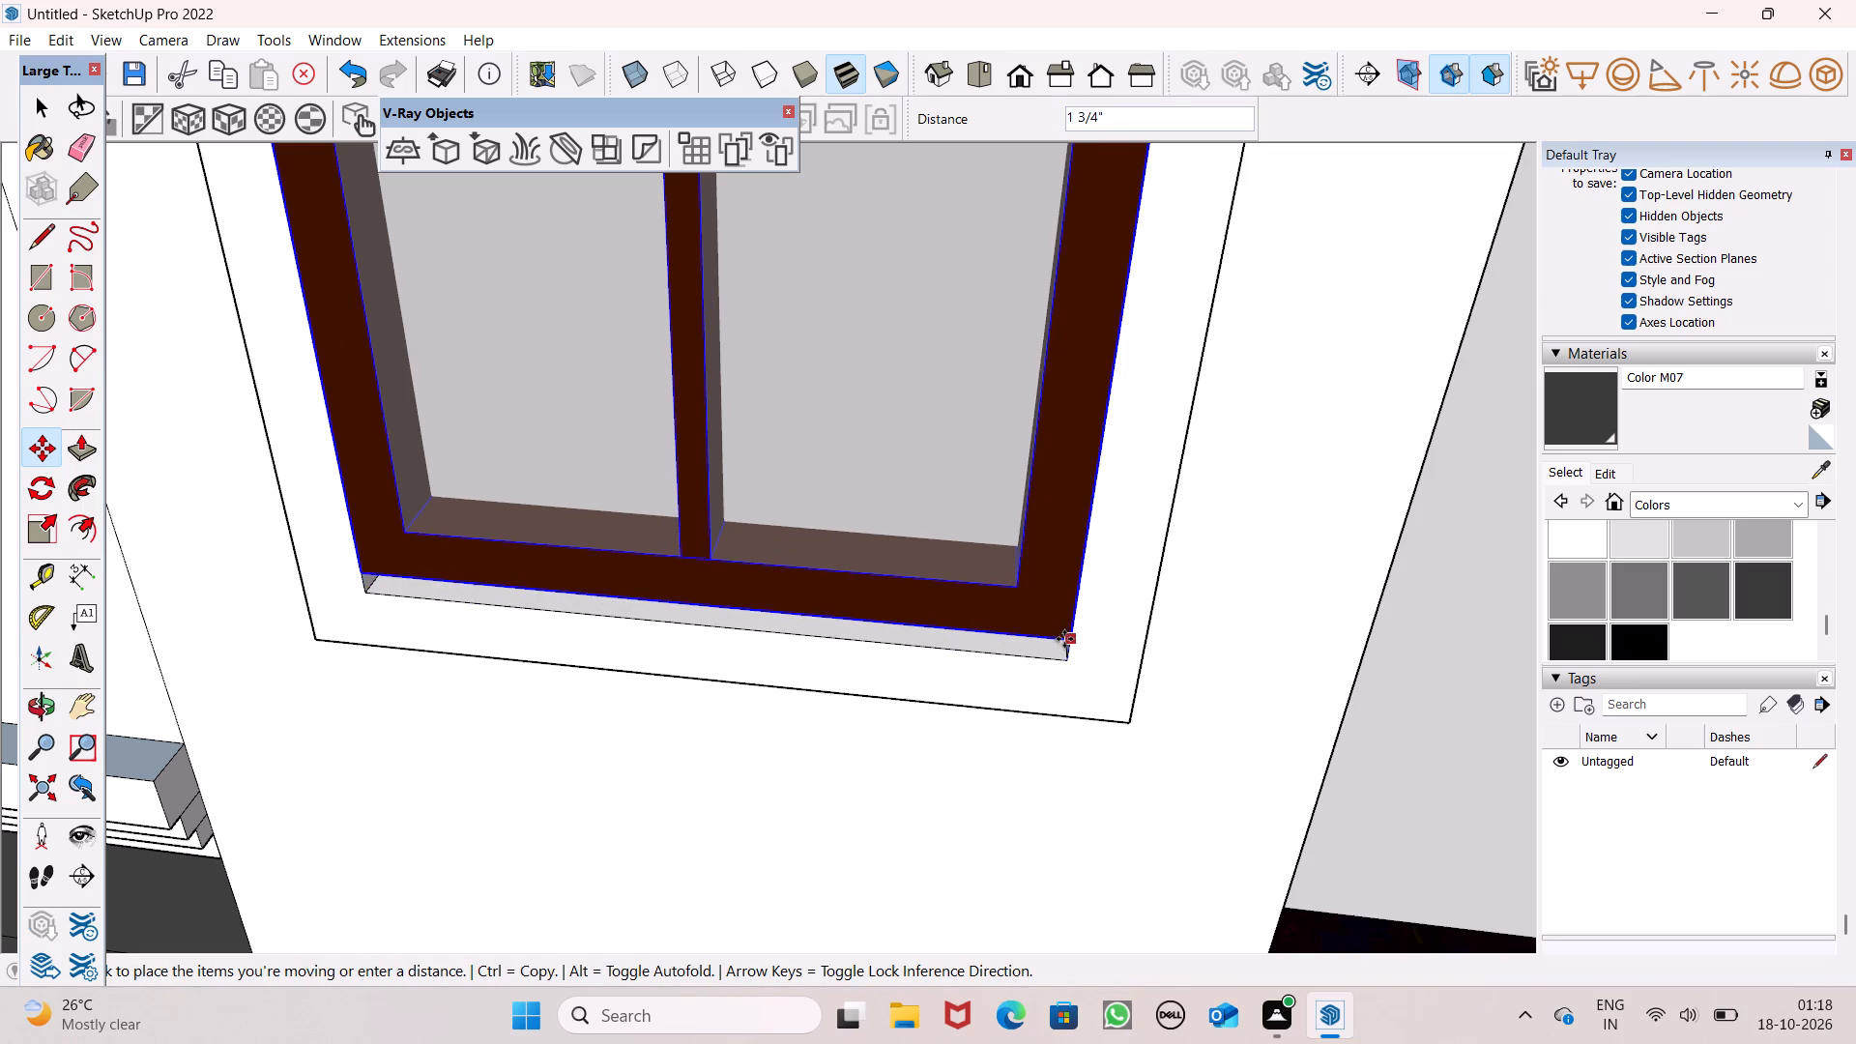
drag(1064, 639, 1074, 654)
Move the topmost four-pane window frame about 1 1/4" back into its opening along the recess's lower corner edge.
scroll(1033, 588, down, 3)
middle_drag(1051, 640, 1165, 767)
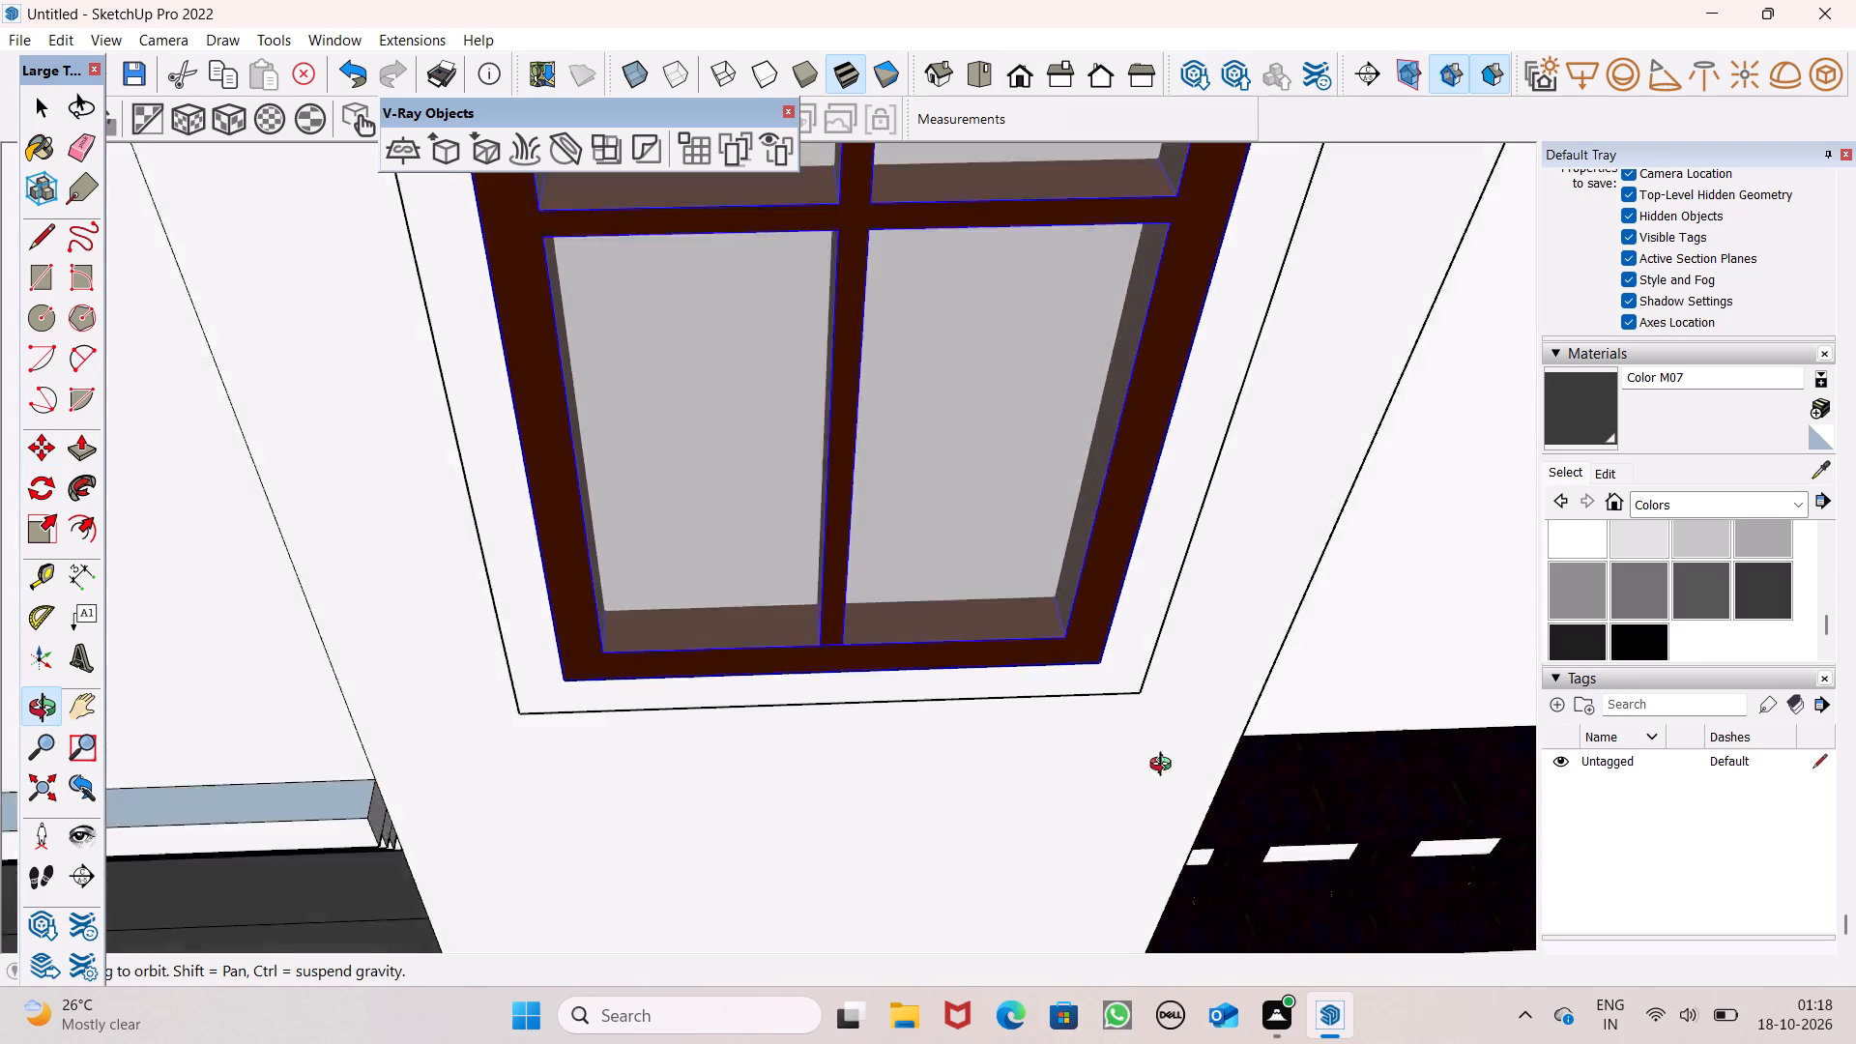
middle_drag(1165, 767, 1203, 789)
scroll(1151, 710, up, 7)
middle_drag(1087, 644, 1127, 663)
scroll(1127, 661, up, 4)
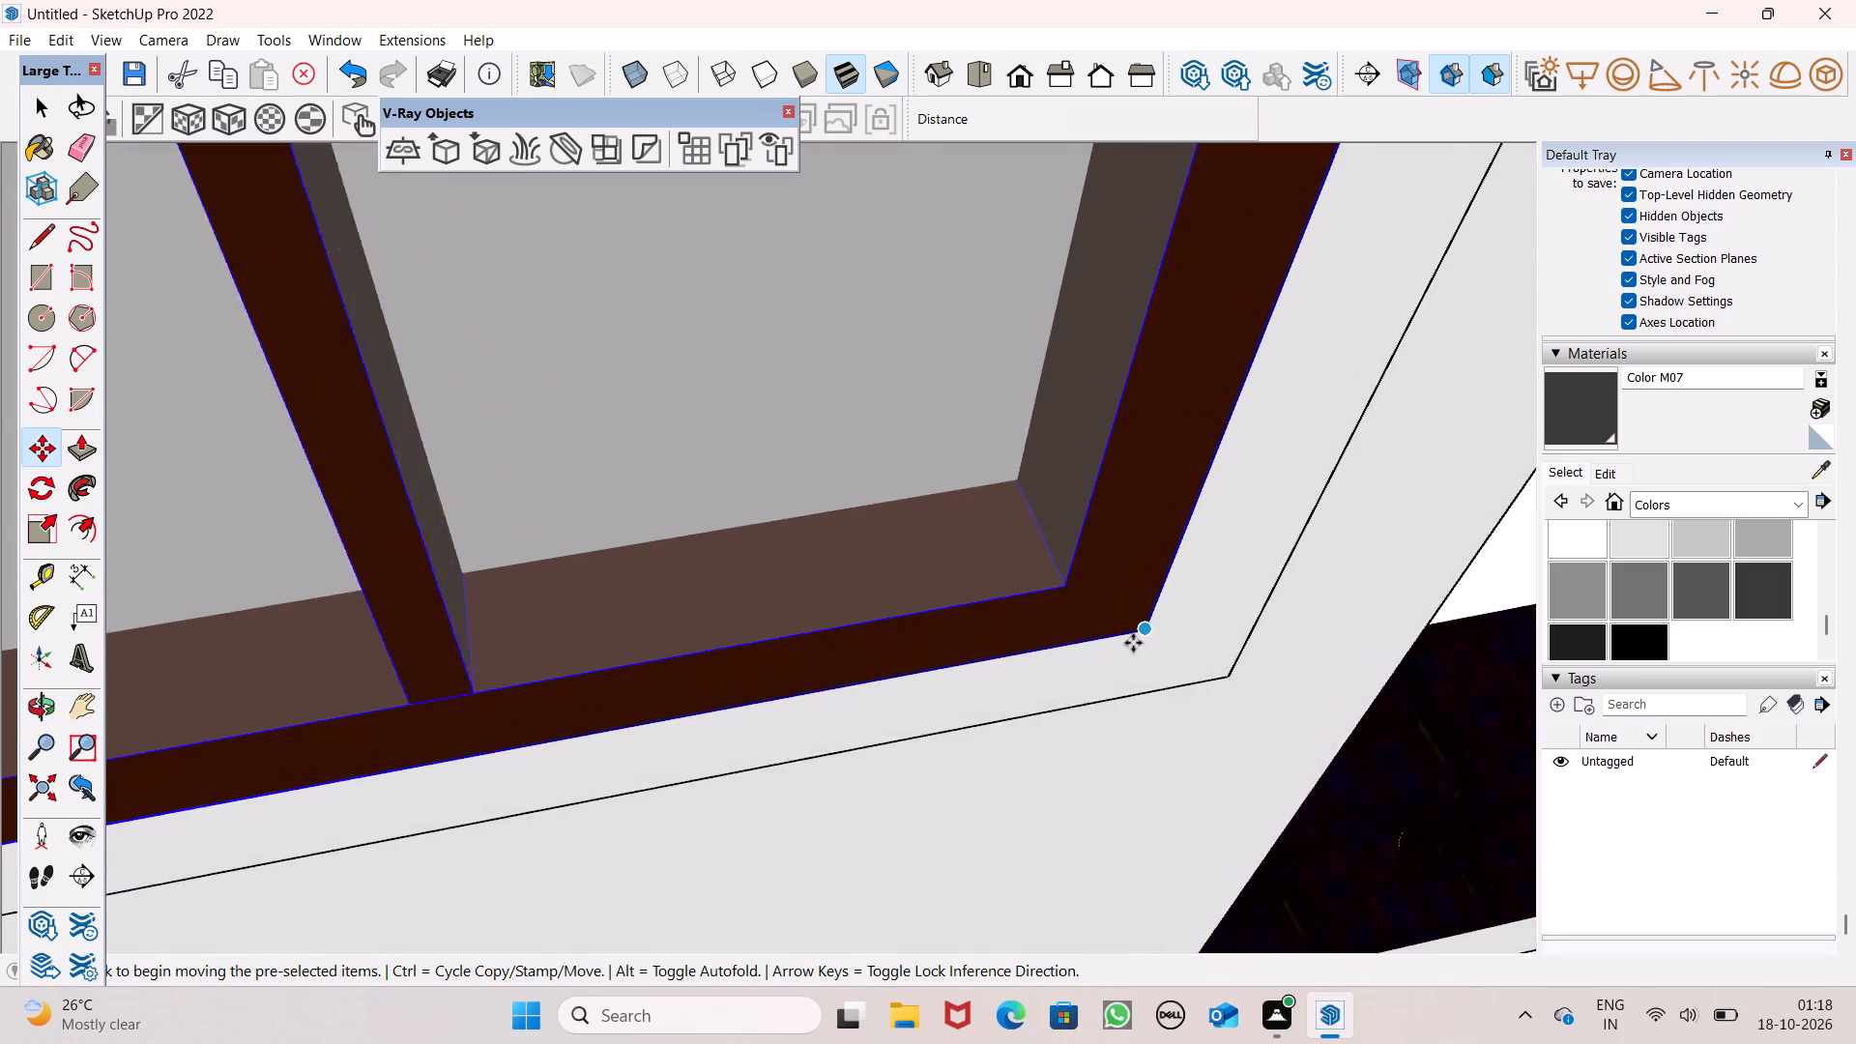
scroll(1133, 643, up, 3)
drag(1150, 624, 1134, 602)
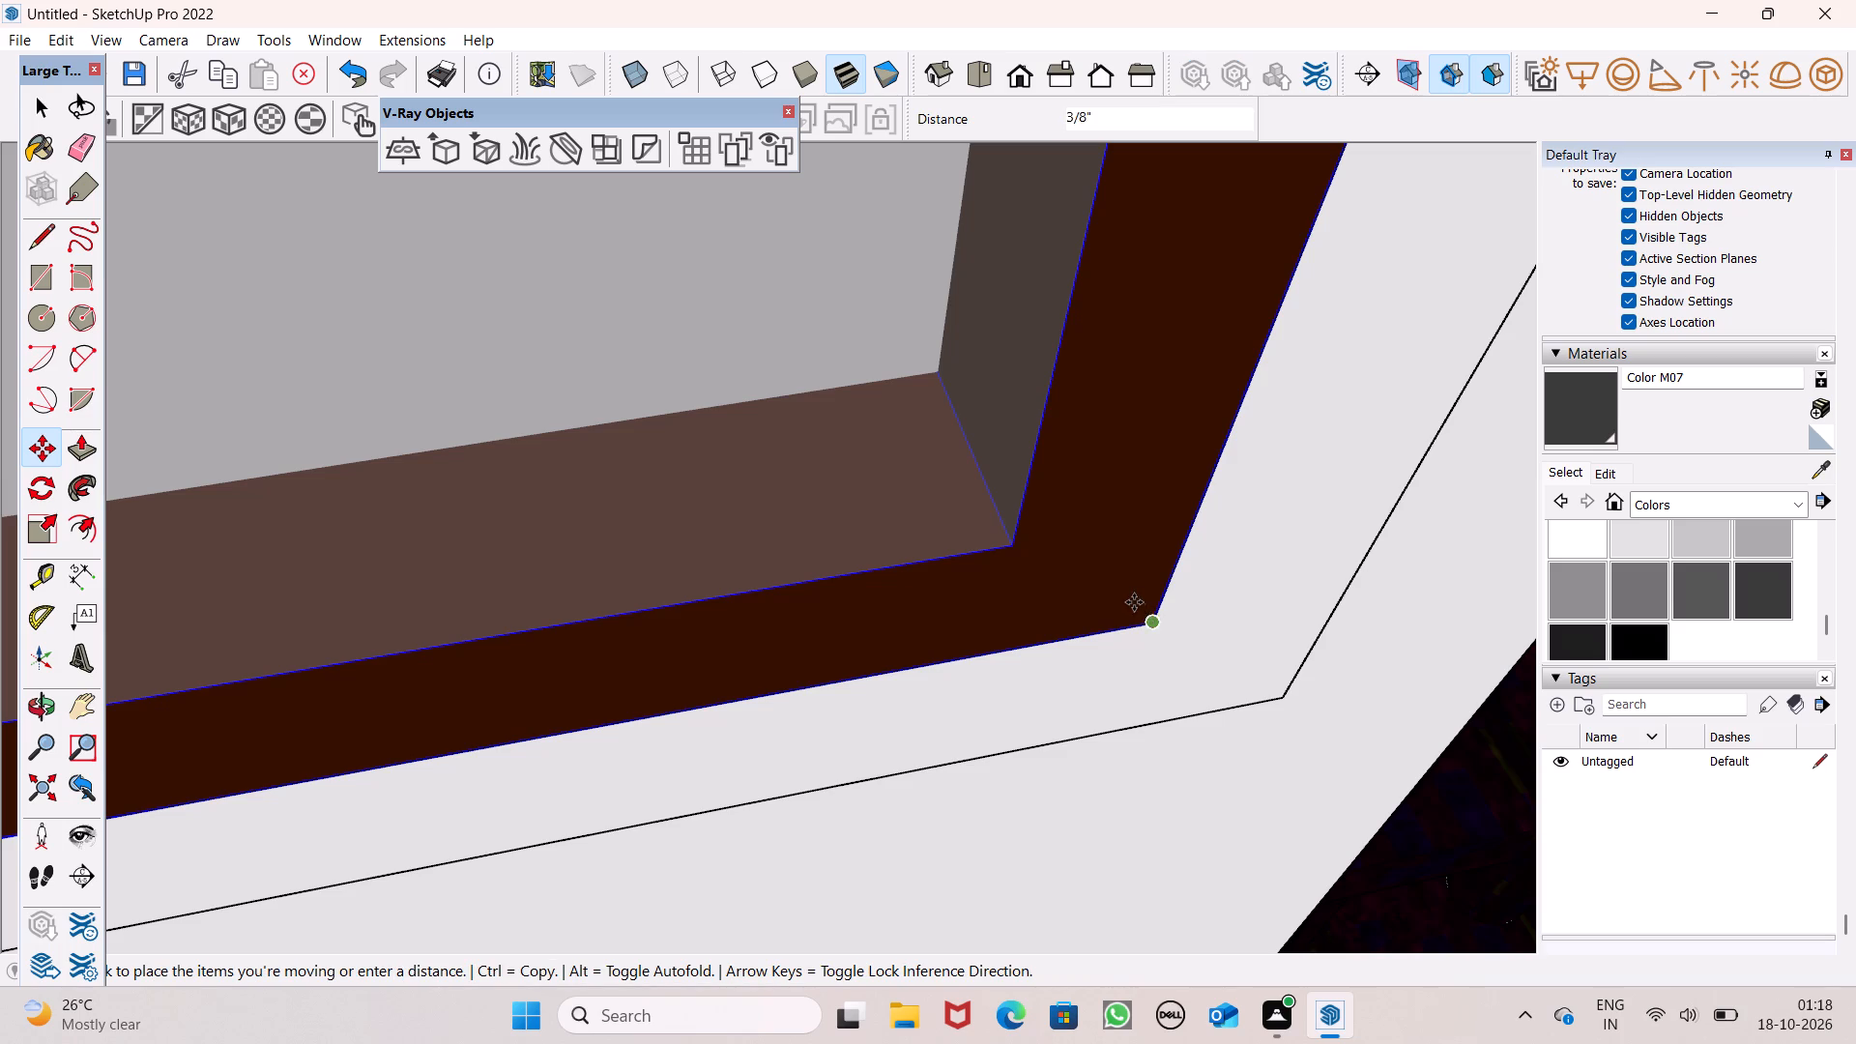
drag(1134, 602, 1123, 584)
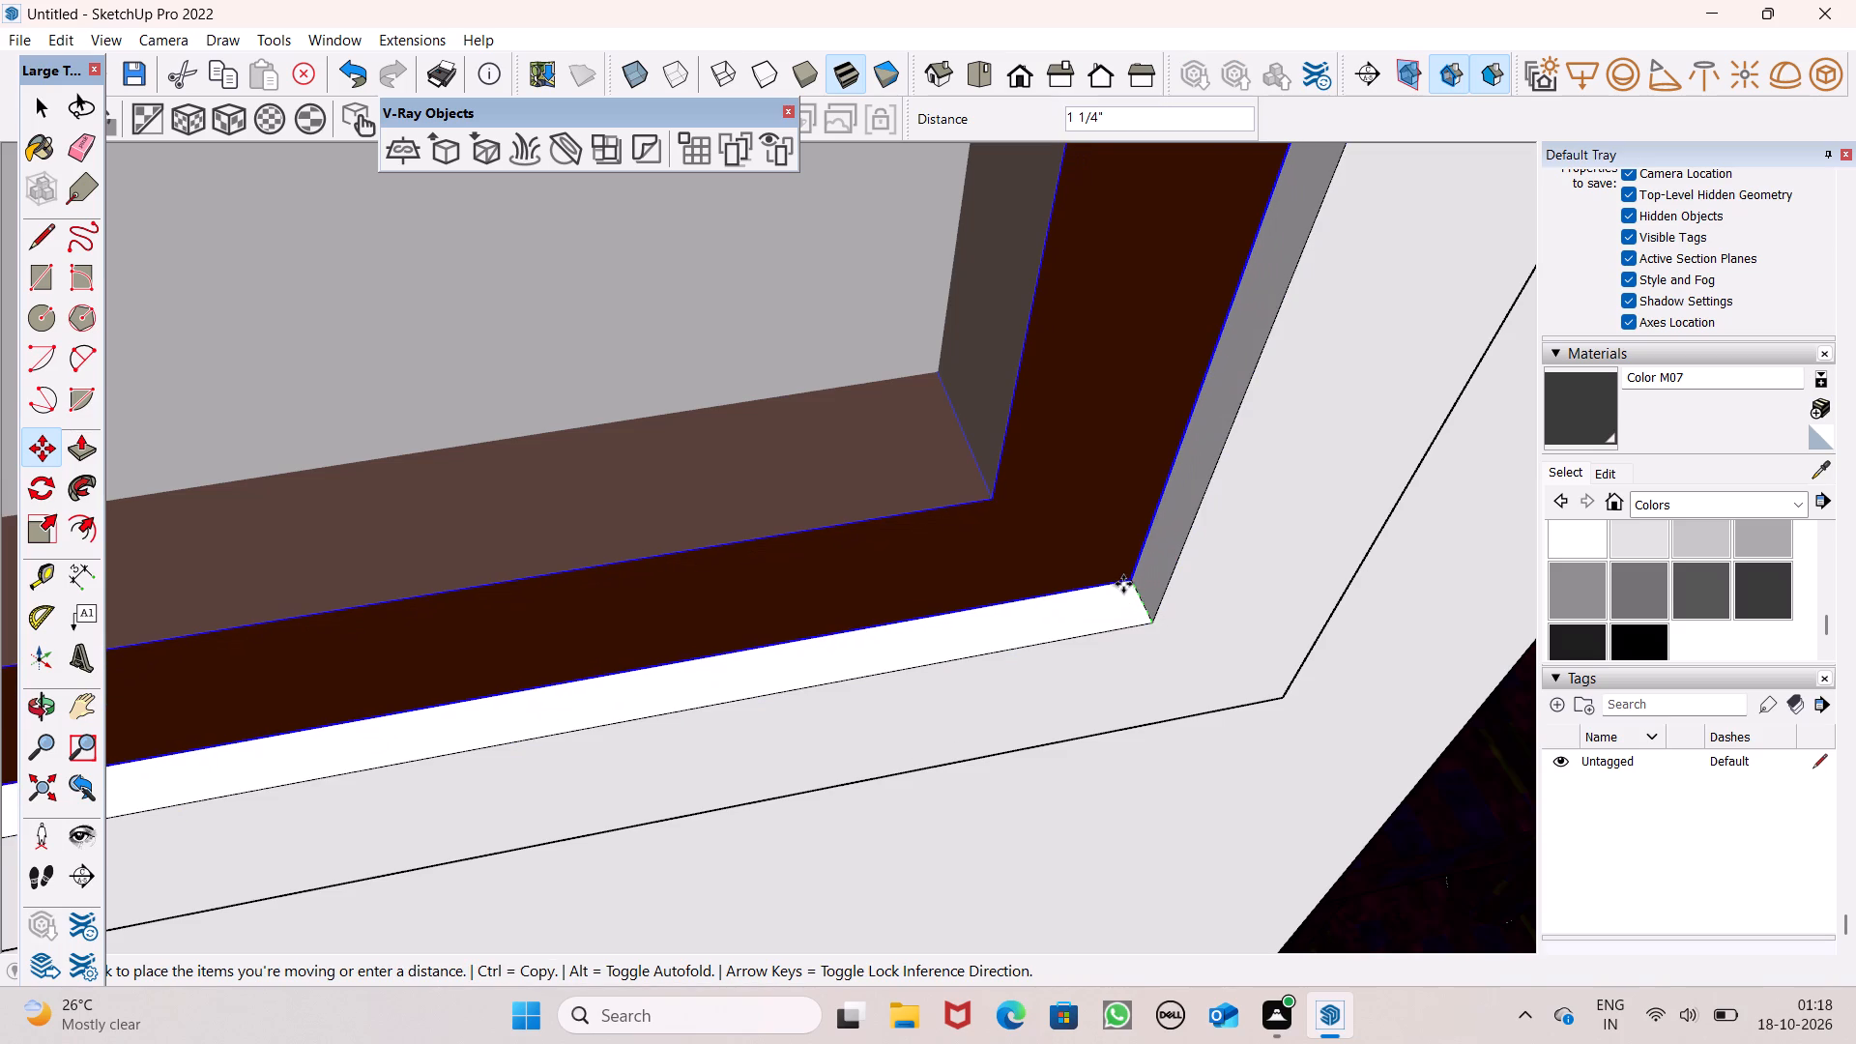
drag(1123, 584, 1122, 583)
scroll(861, 466, down, 19)
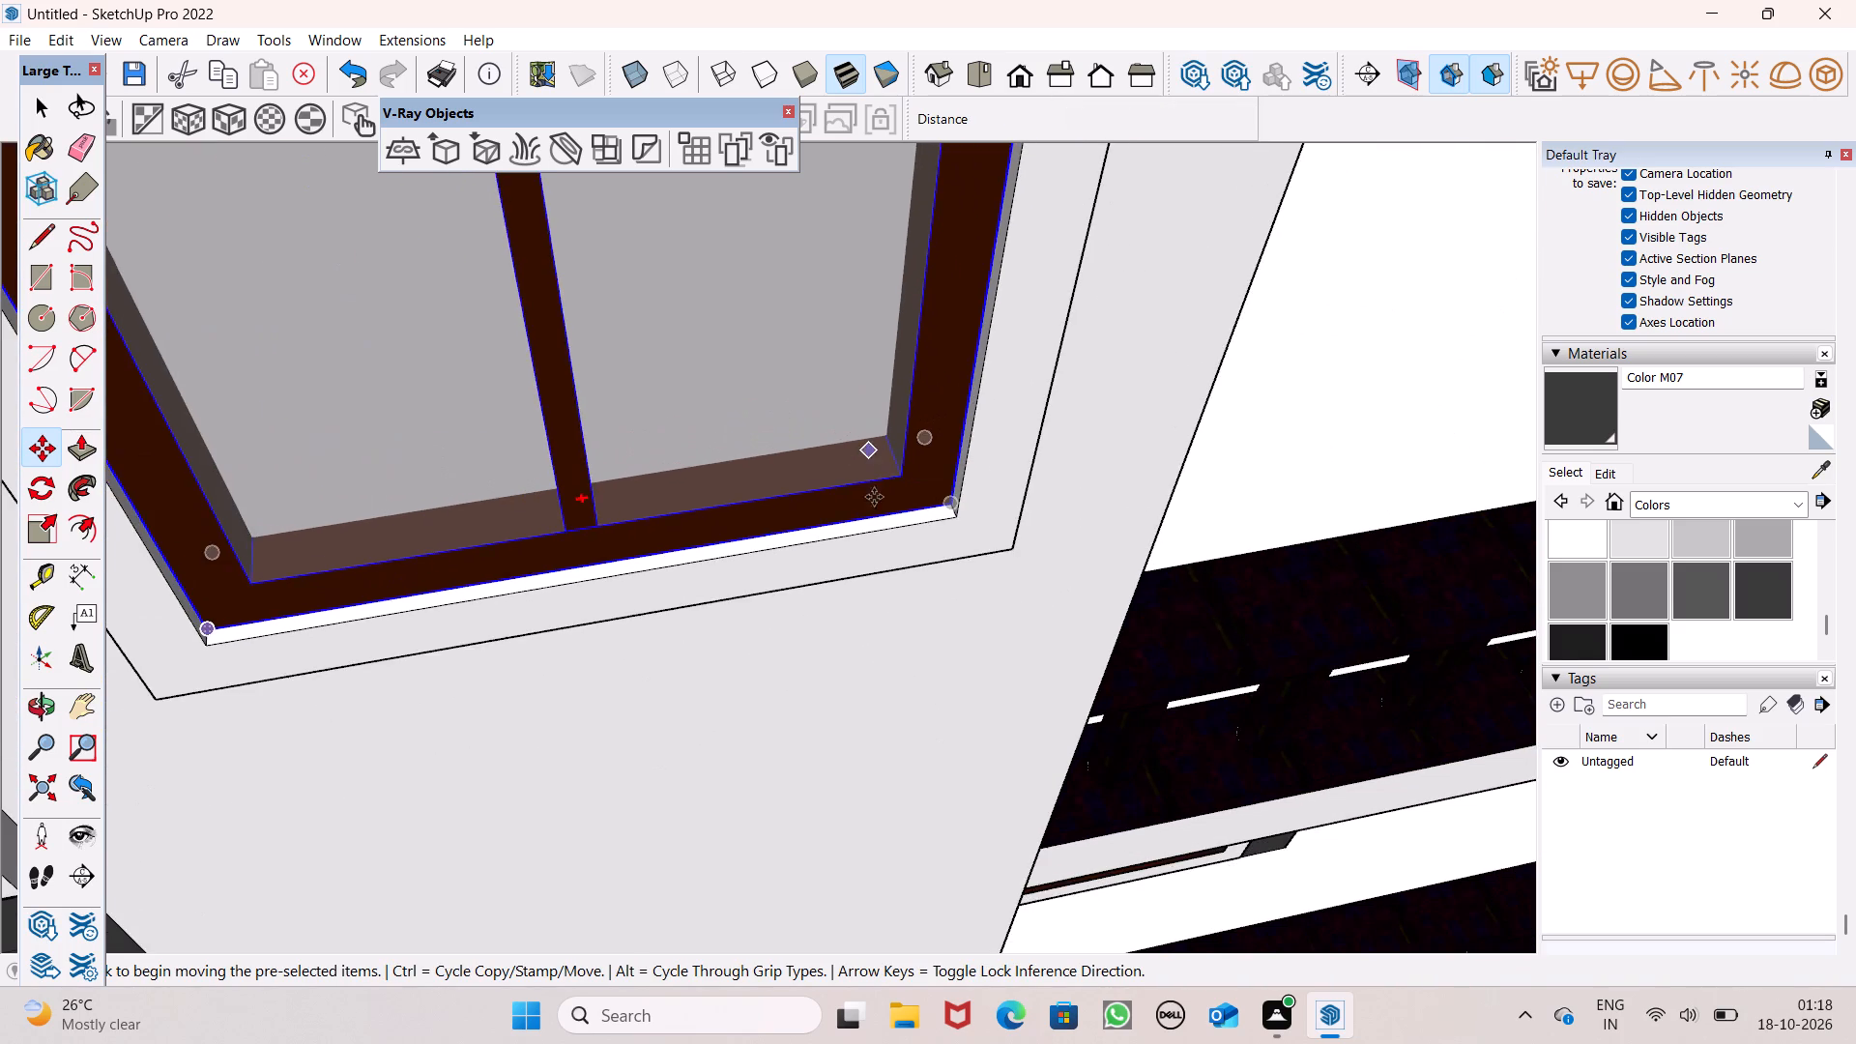
scroll(925, 487, down, 7)
scroll(977, 590, down, 1)
middle_drag(977, 591, 901, 571)
scroll(899, 569, up, 1)
key(space)
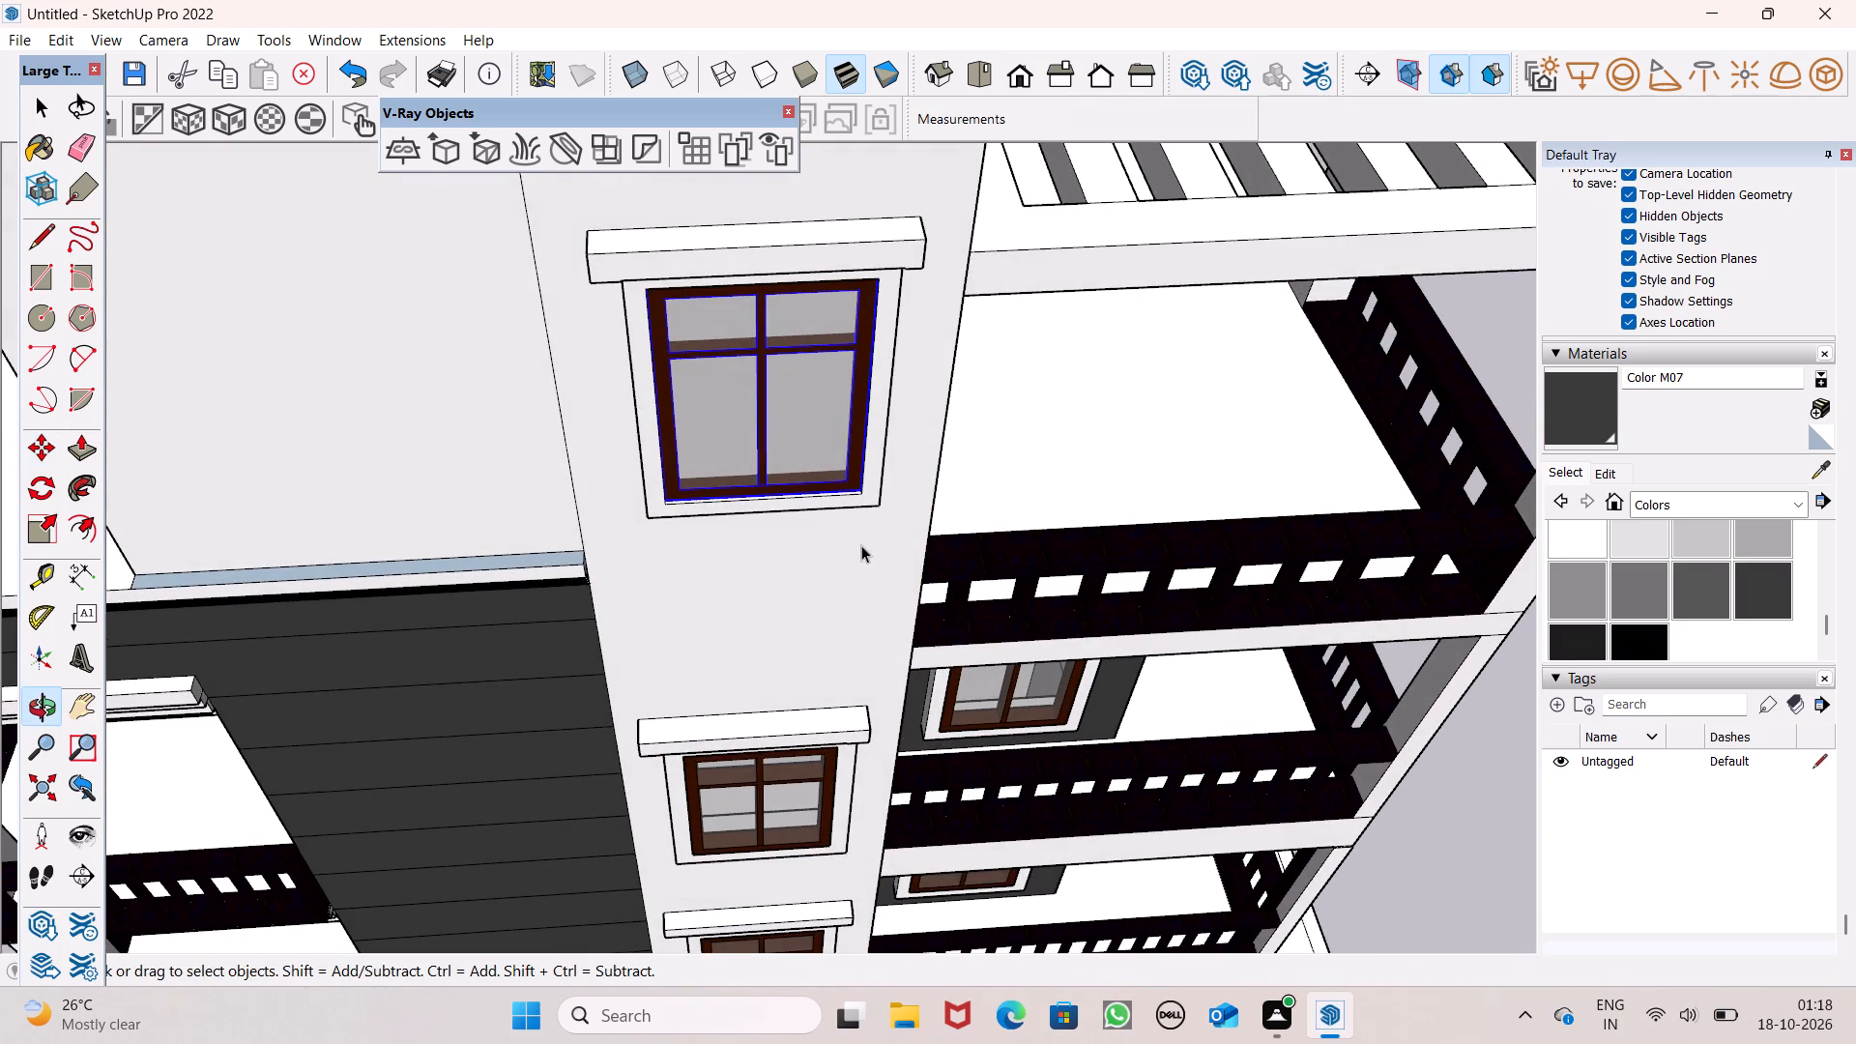
Move the middle-floor four-pane window frame on the same wall section back from the surround face into its opening and deselect it.
scroll(861, 545, down, 2)
scroll(1751, 1043, up, 6)
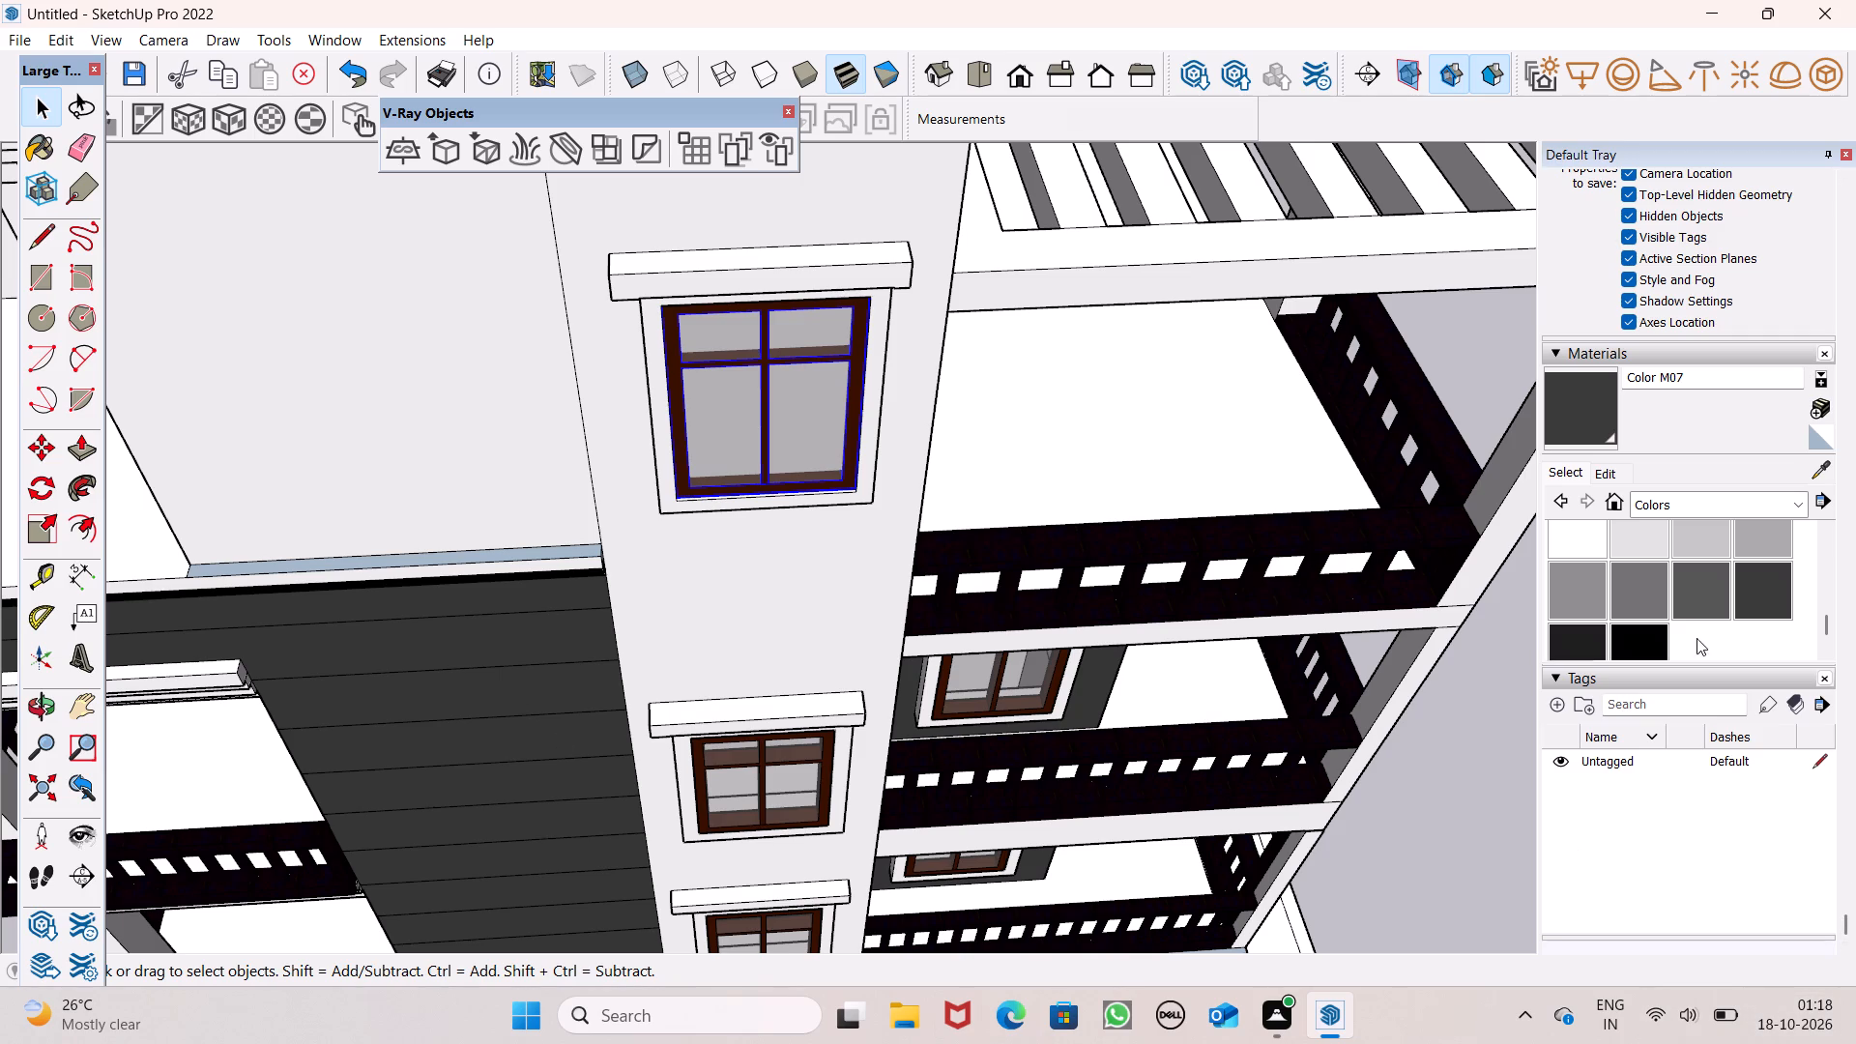
scroll(782, 855, up, 1)
middle_drag(782, 855, 806, 739)
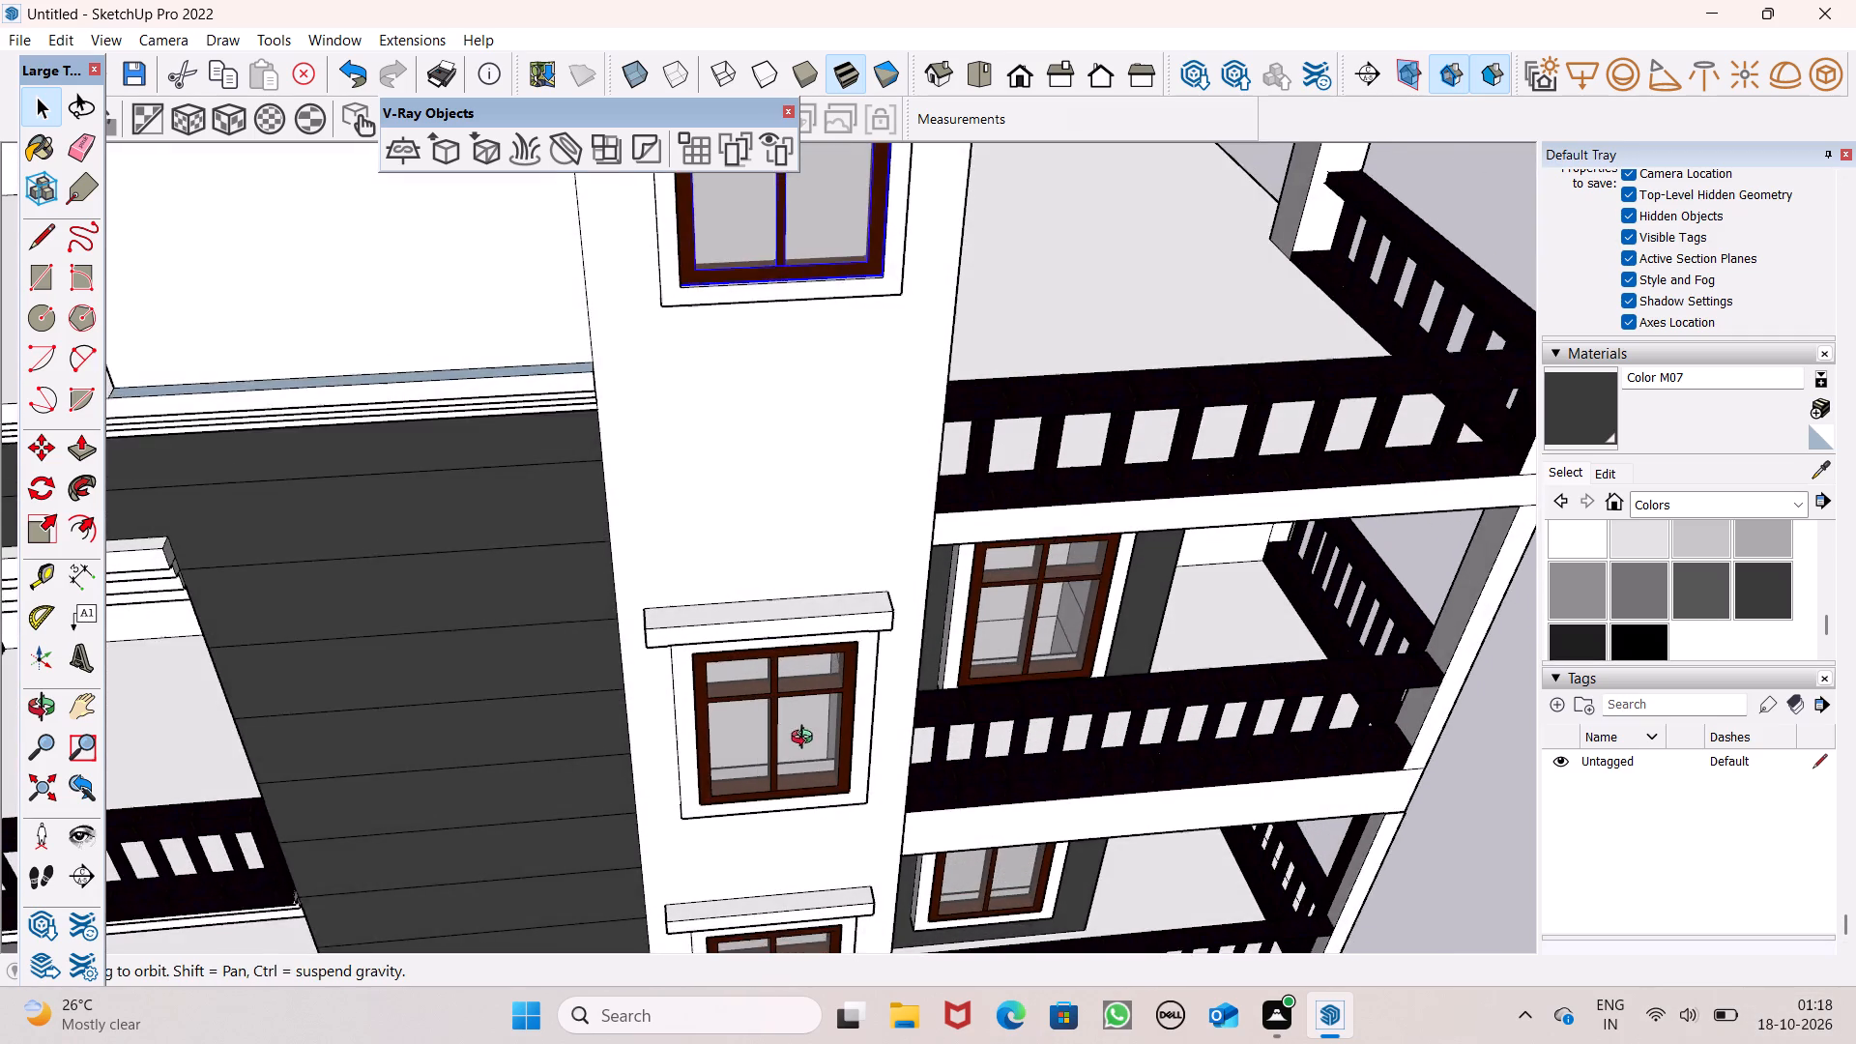
middle_drag(806, 739, 807, 737)
scroll(807, 735, up, 1)
click(801, 713)
scroll(895, 752, down, 5)
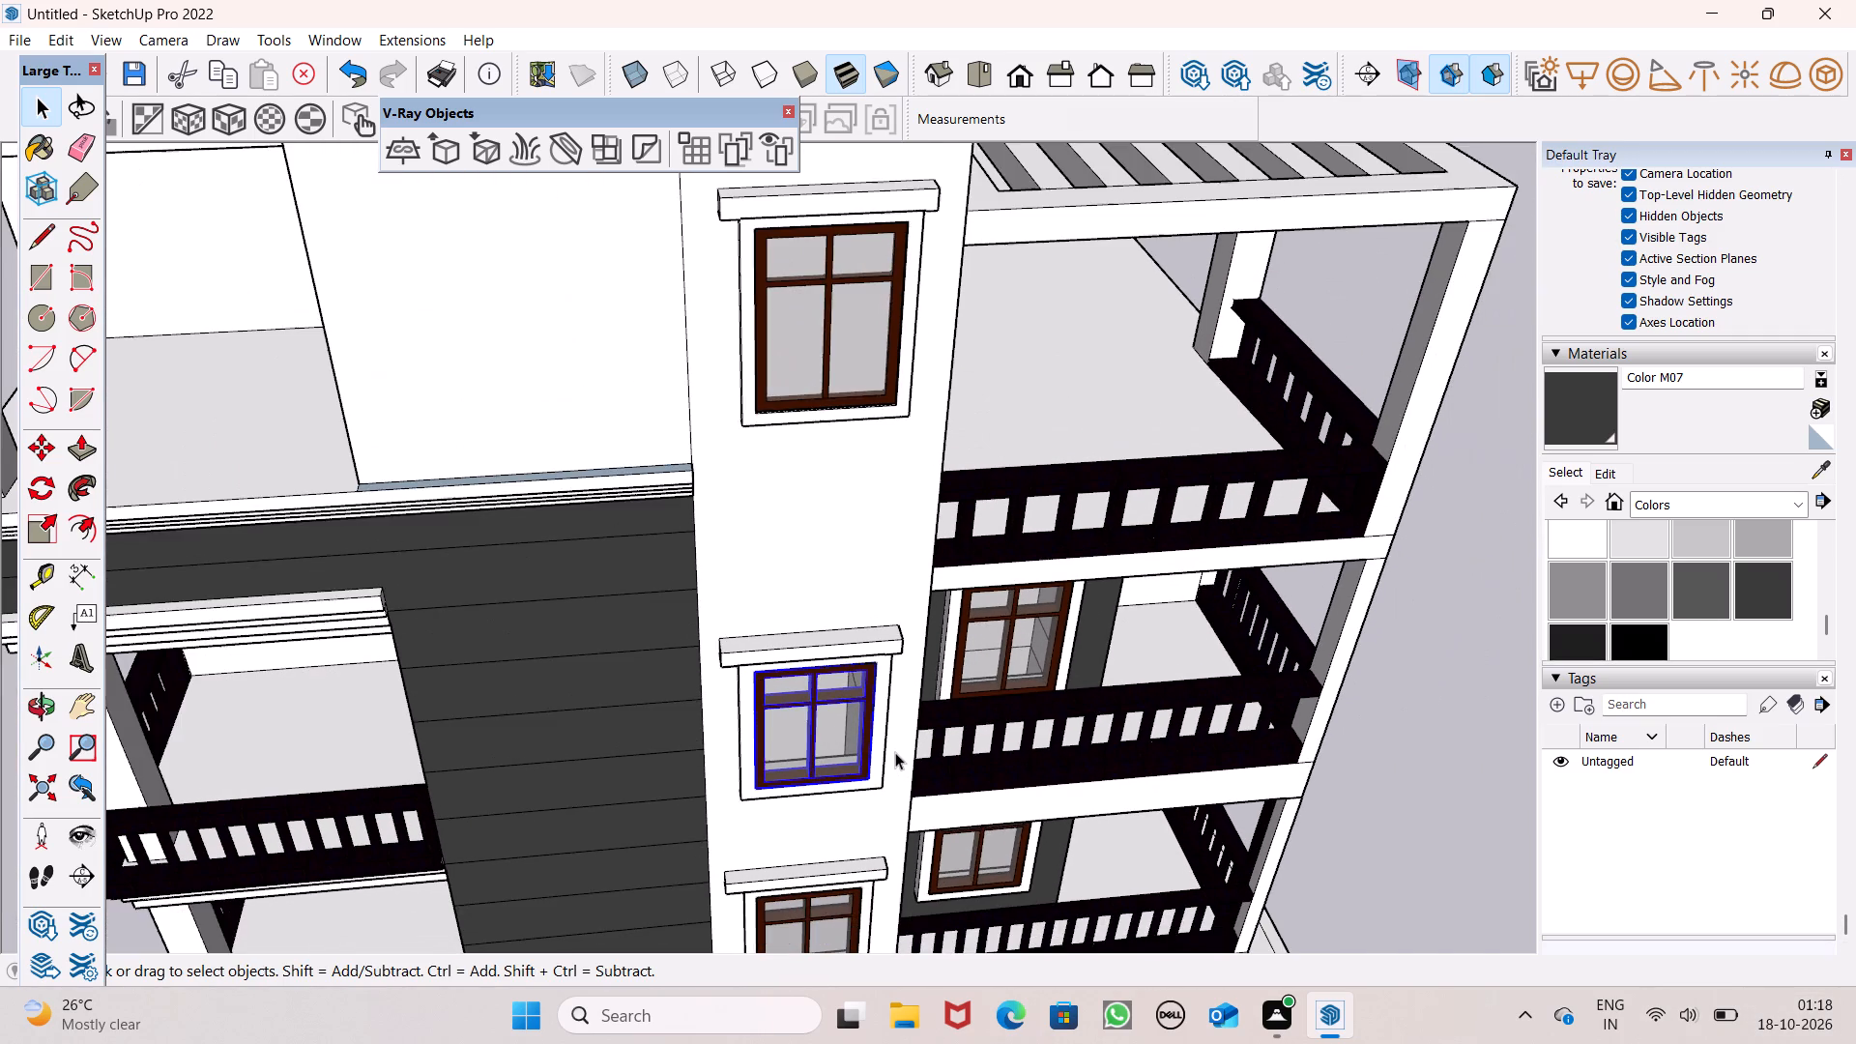
scroll(895, 793, up, 13)
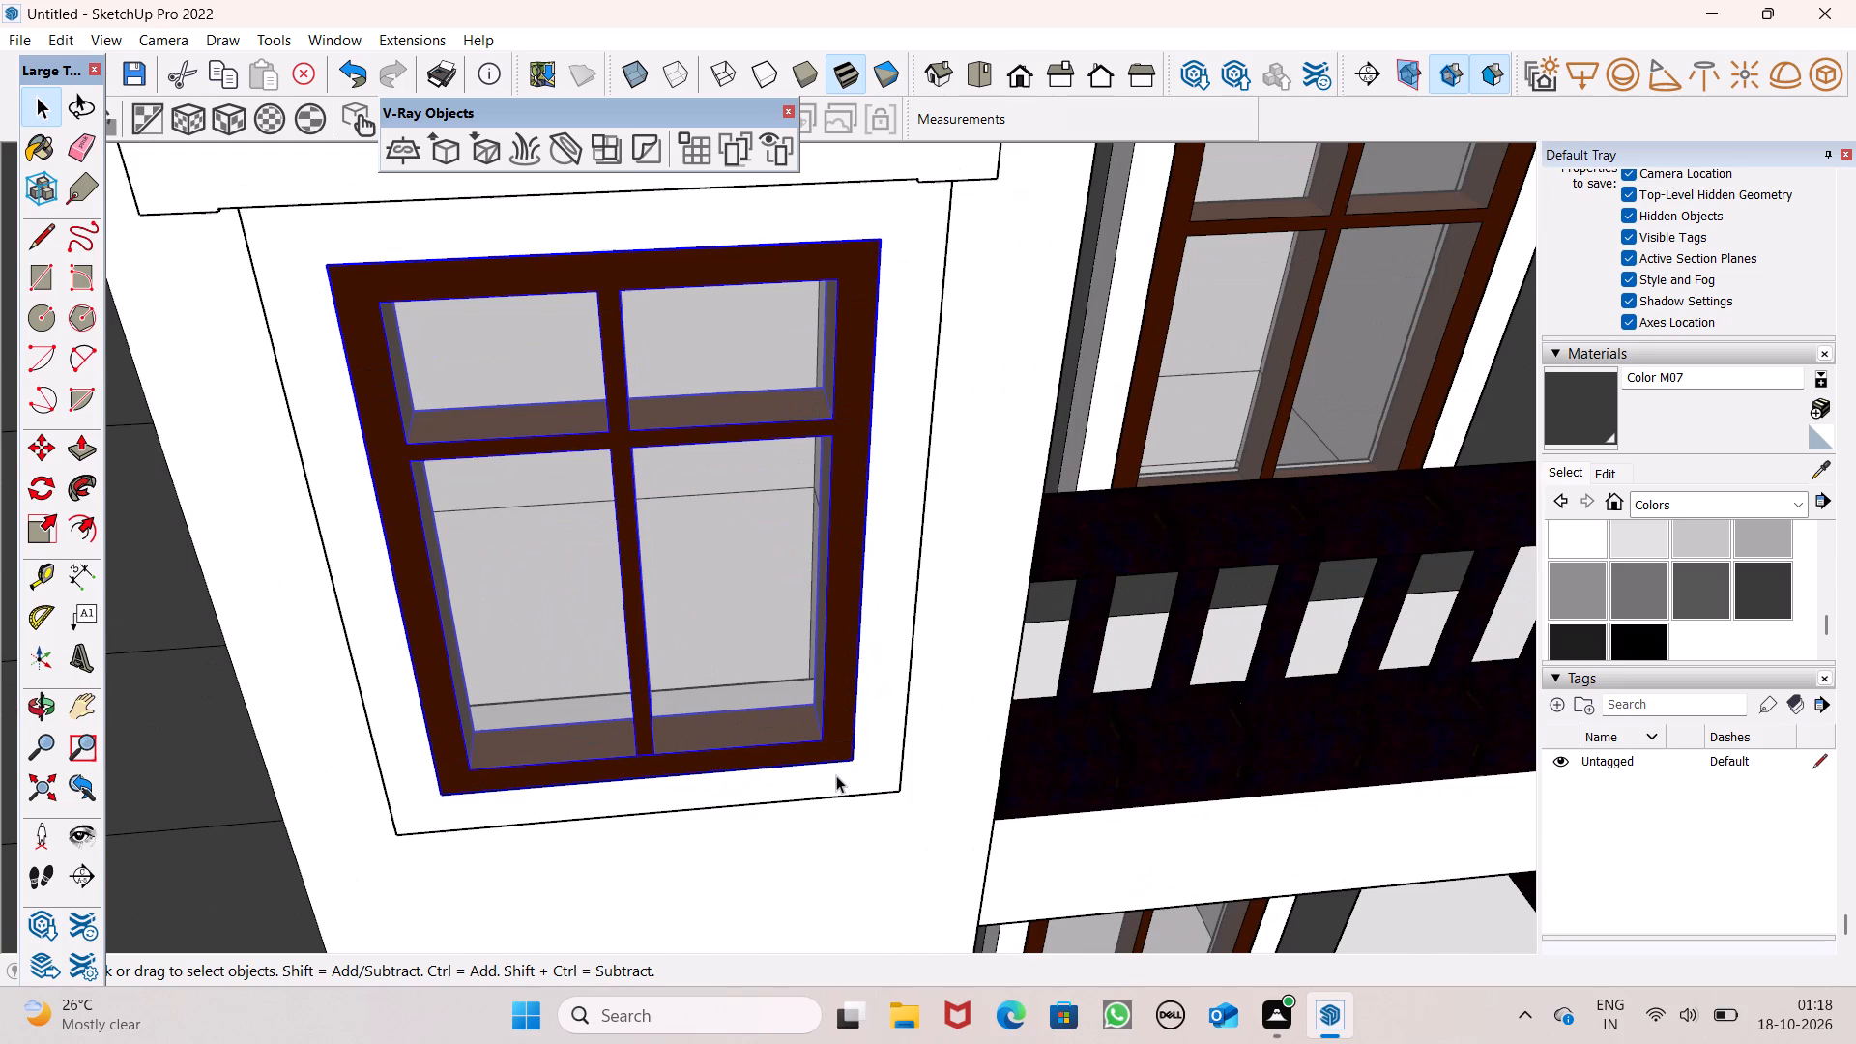
key(m)
key(Return)
scroll(836, 775, up, 3)
middle_drag(834, 775, 834, 767)
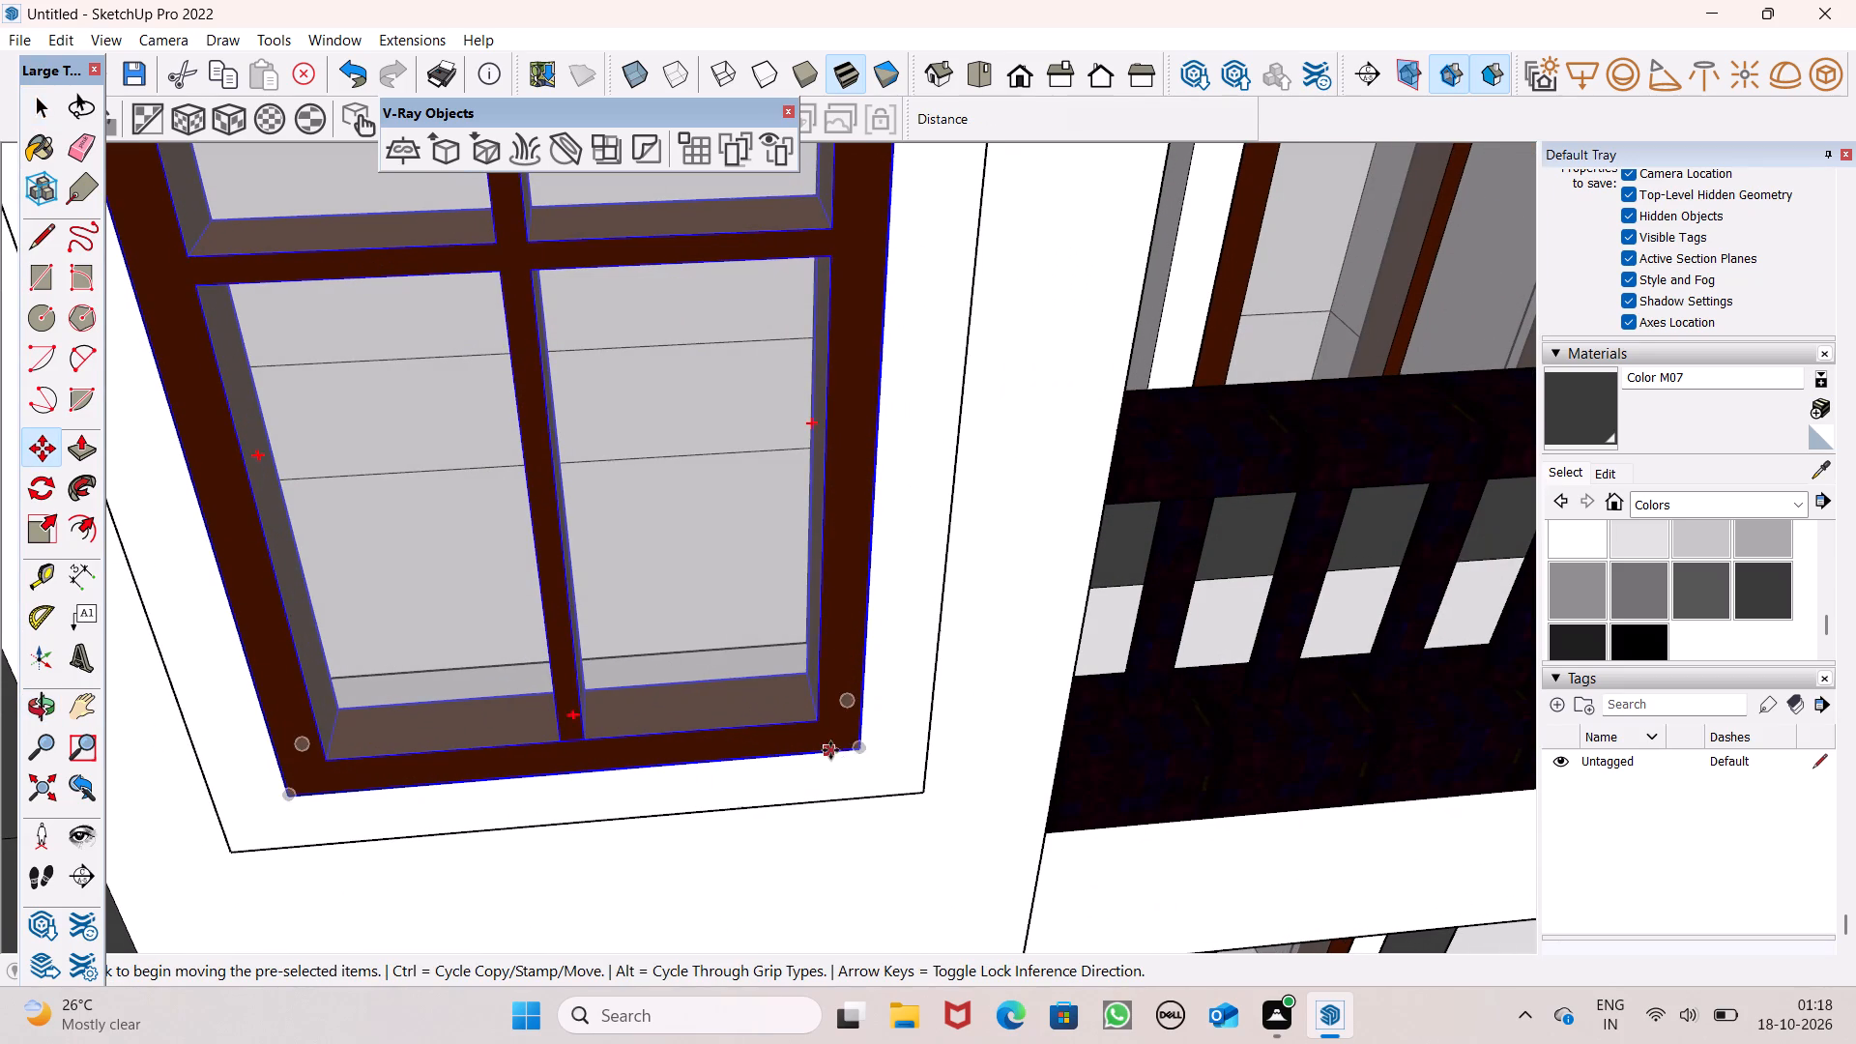
drag(861, 746, 845, 724)
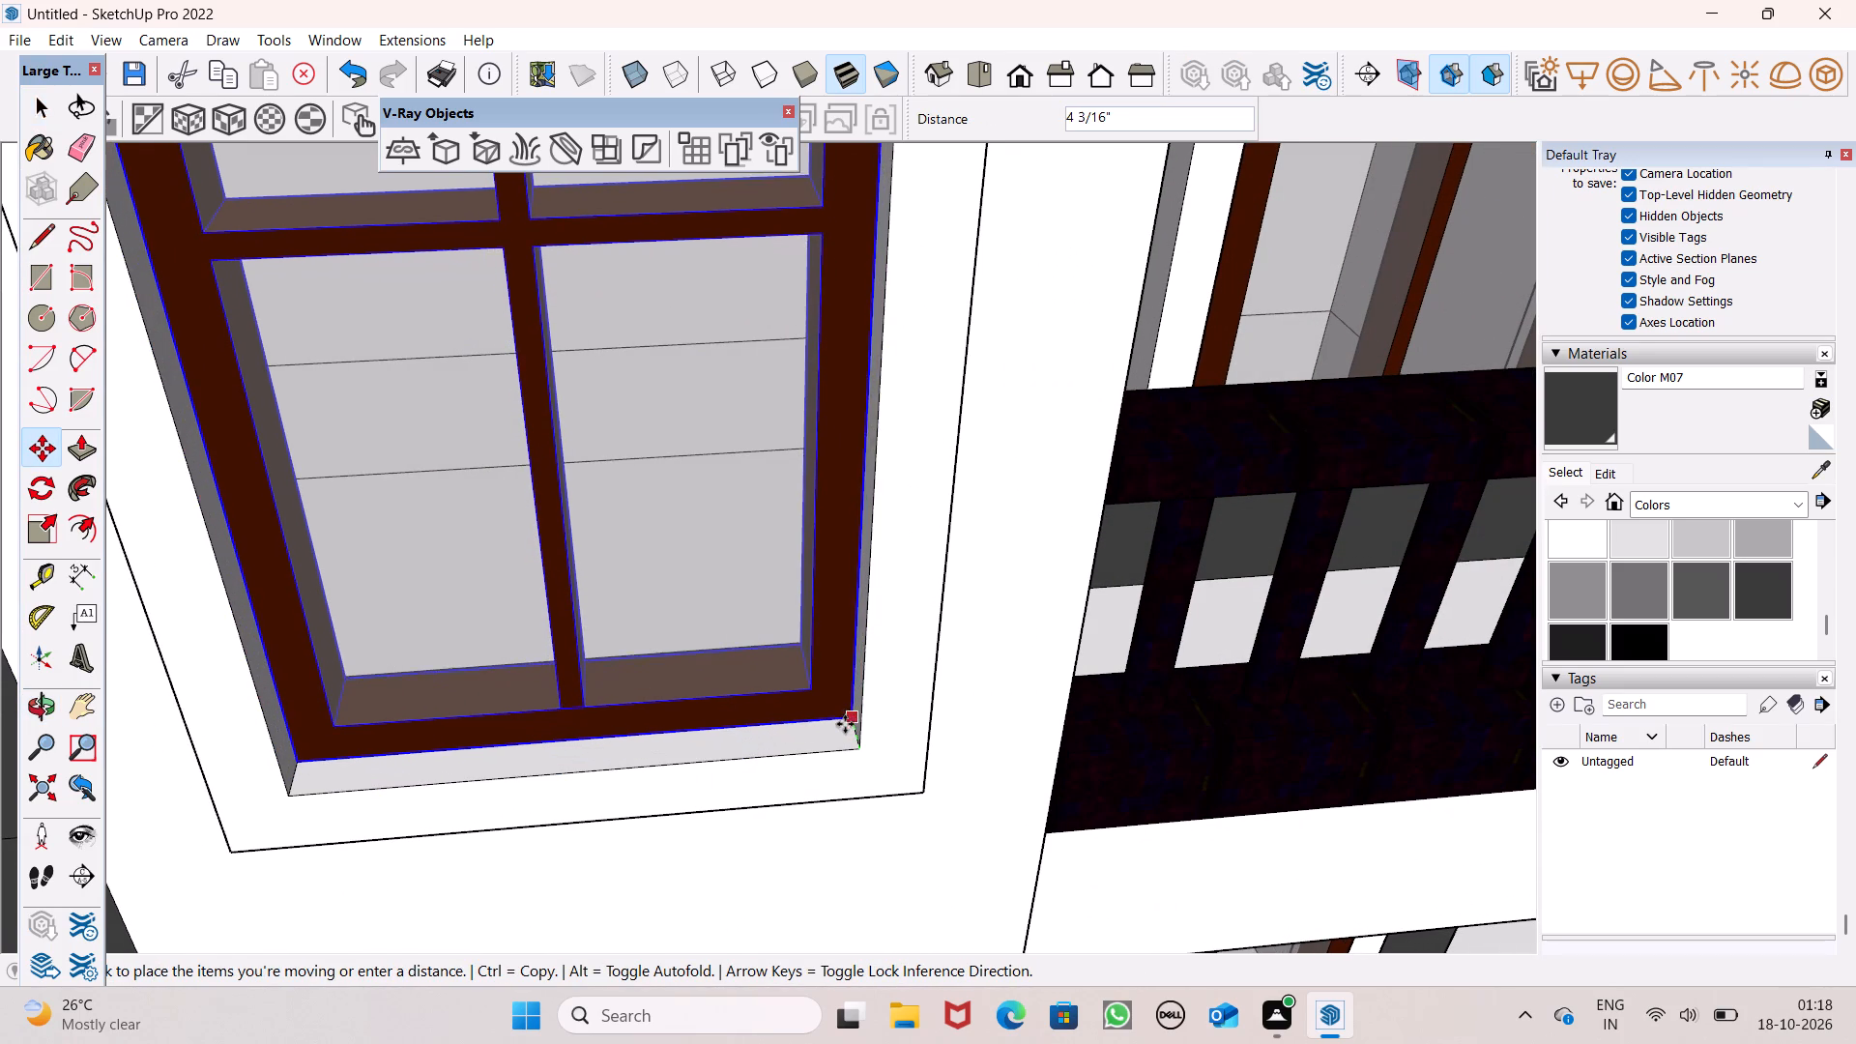
drag(845, 724, 845, 729)
click(845, 729)
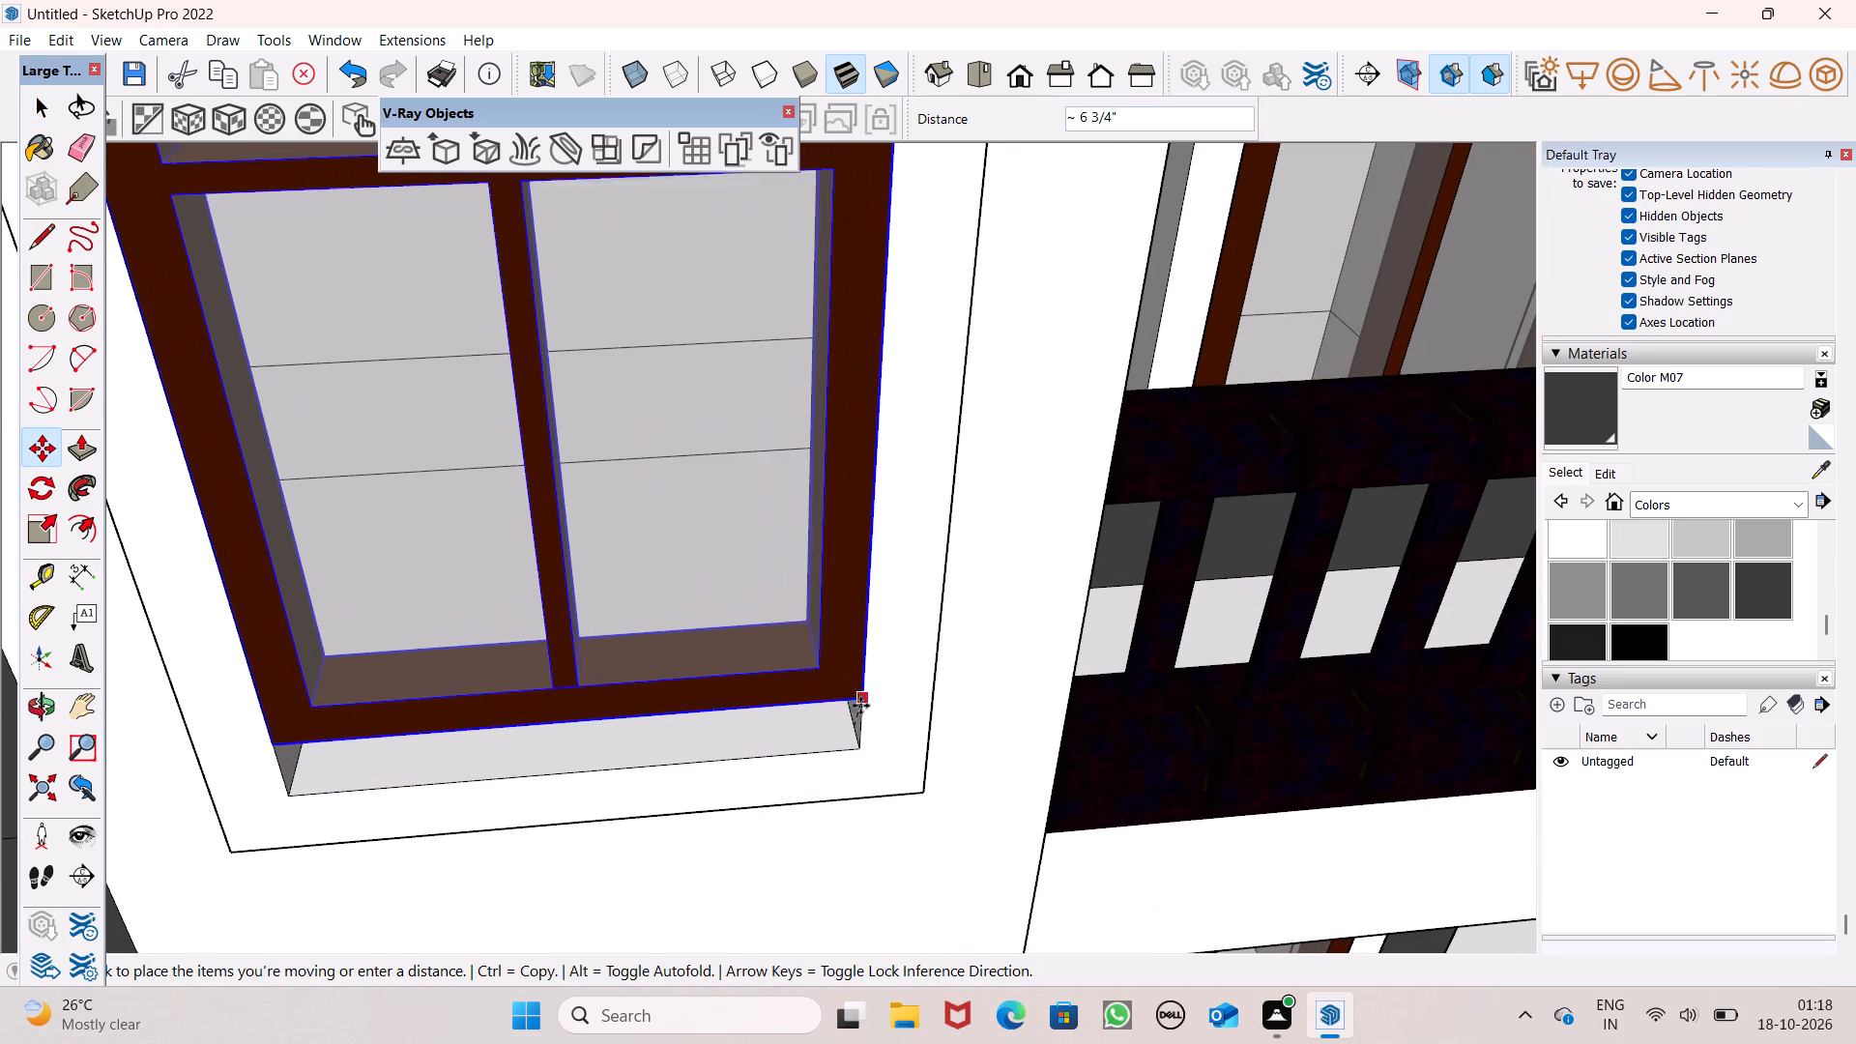
click(849, 721)
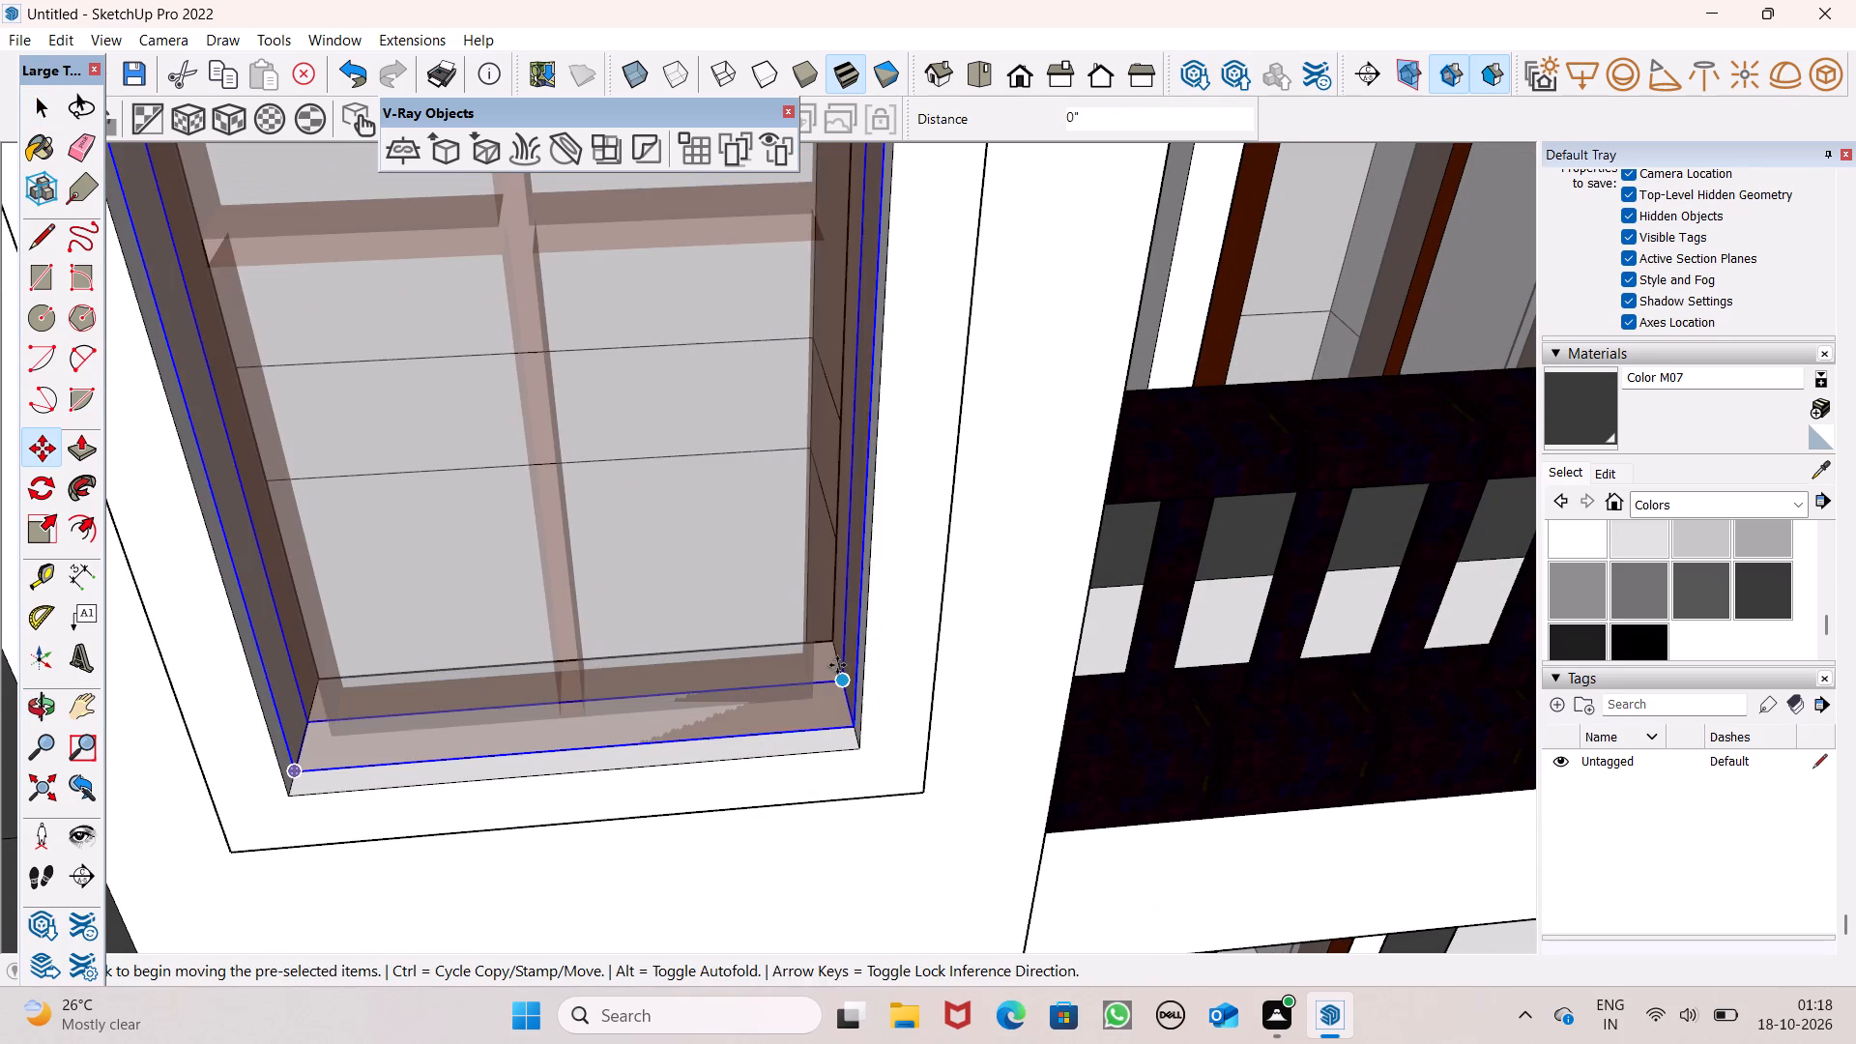
key(space)
scroll(821, 755, down, 2)
middle_drag(792, 765, 827, 708)
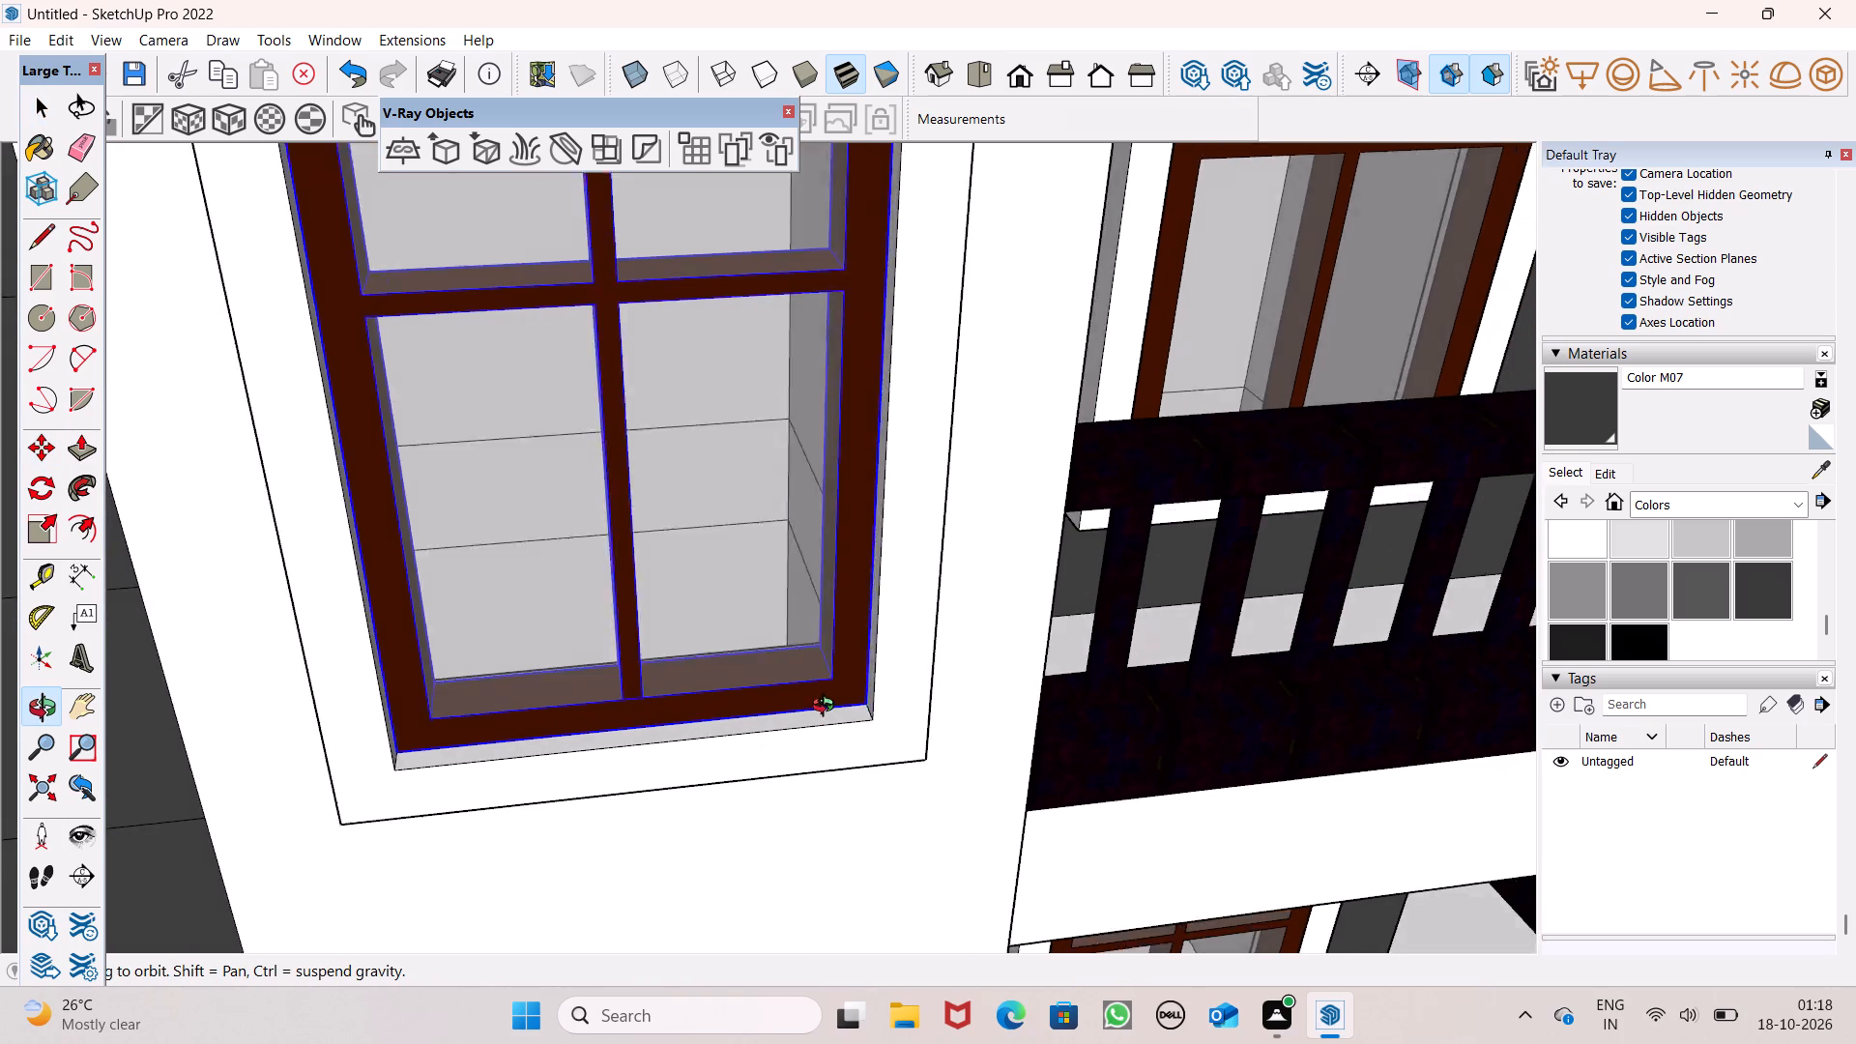
middle_drag(827, 708, 734, 769)
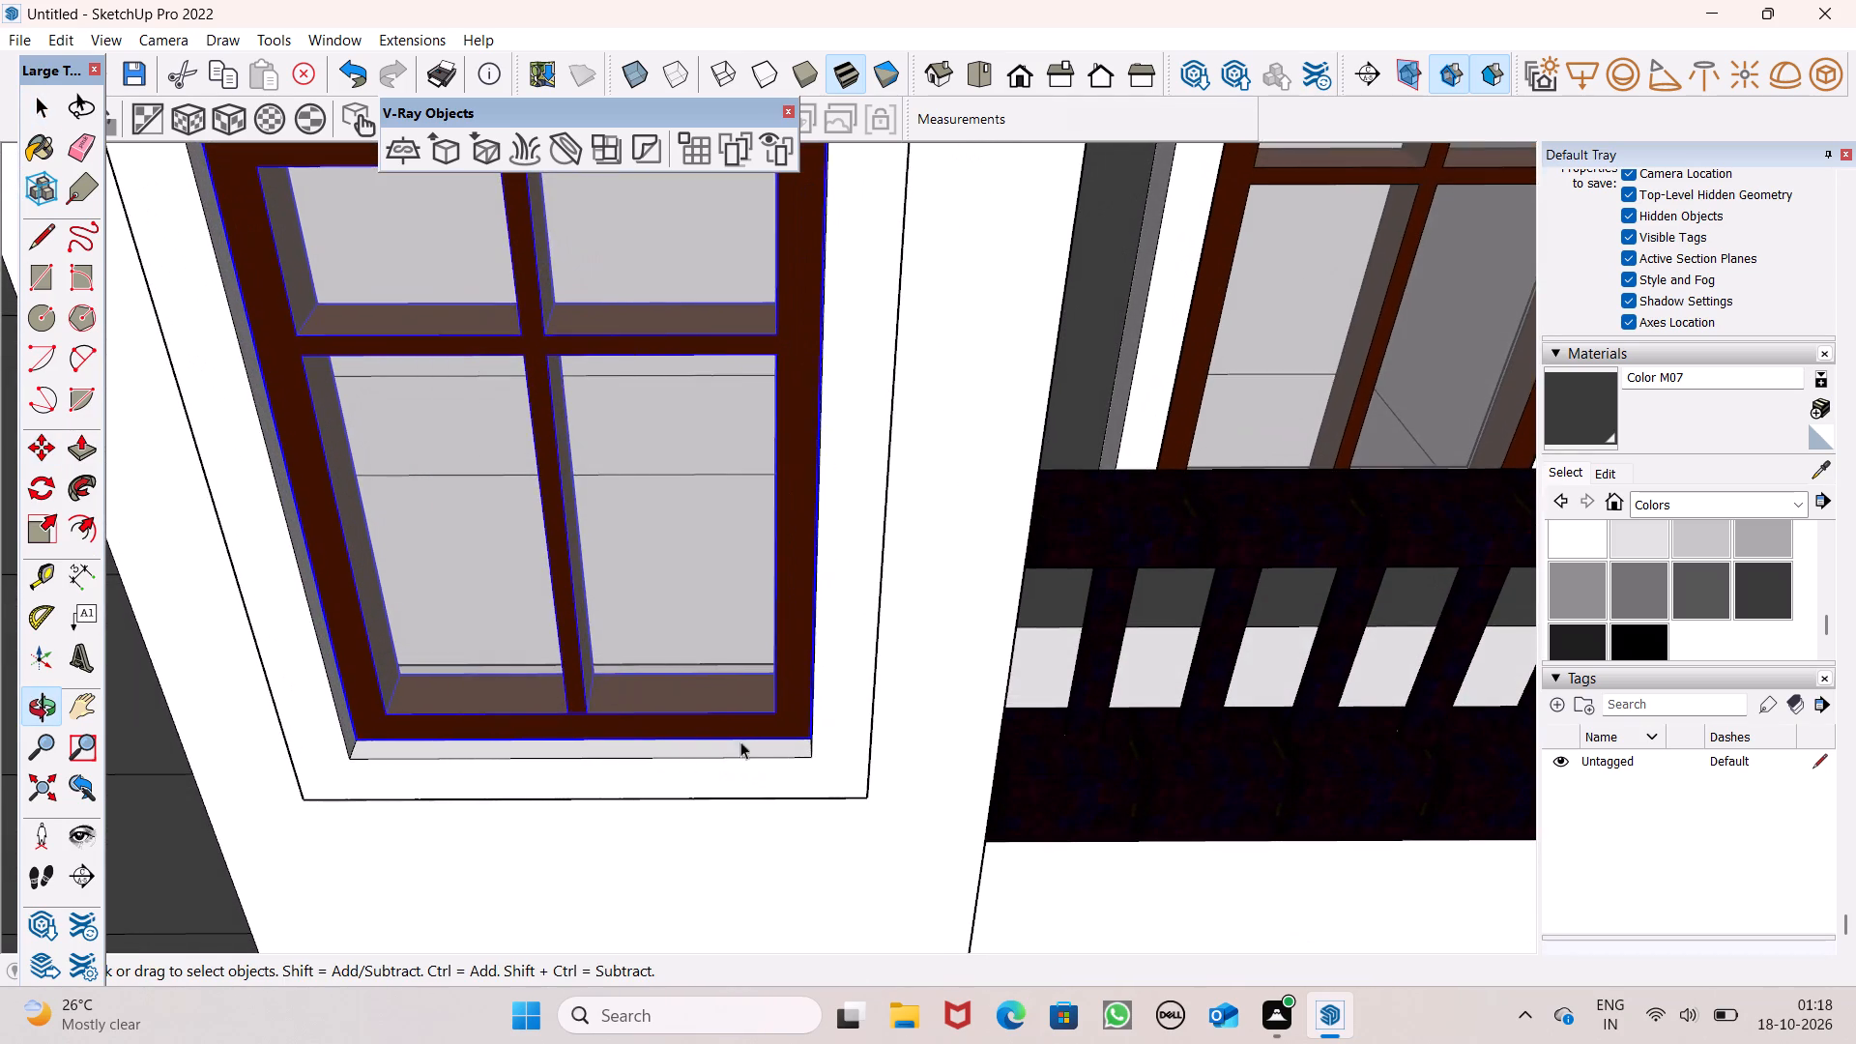
scroll(748, 728, up, 6)
scroll(954, 687, down, 6)
middle_drag(878, 719, 975, 647)
scroll(802, 564, down, 20)
click(1232, 766)
Move the lowest four-pane window frame on the same wall section back from the surround face into its opening and deselect it.
scroll(942, 954, up, 7)
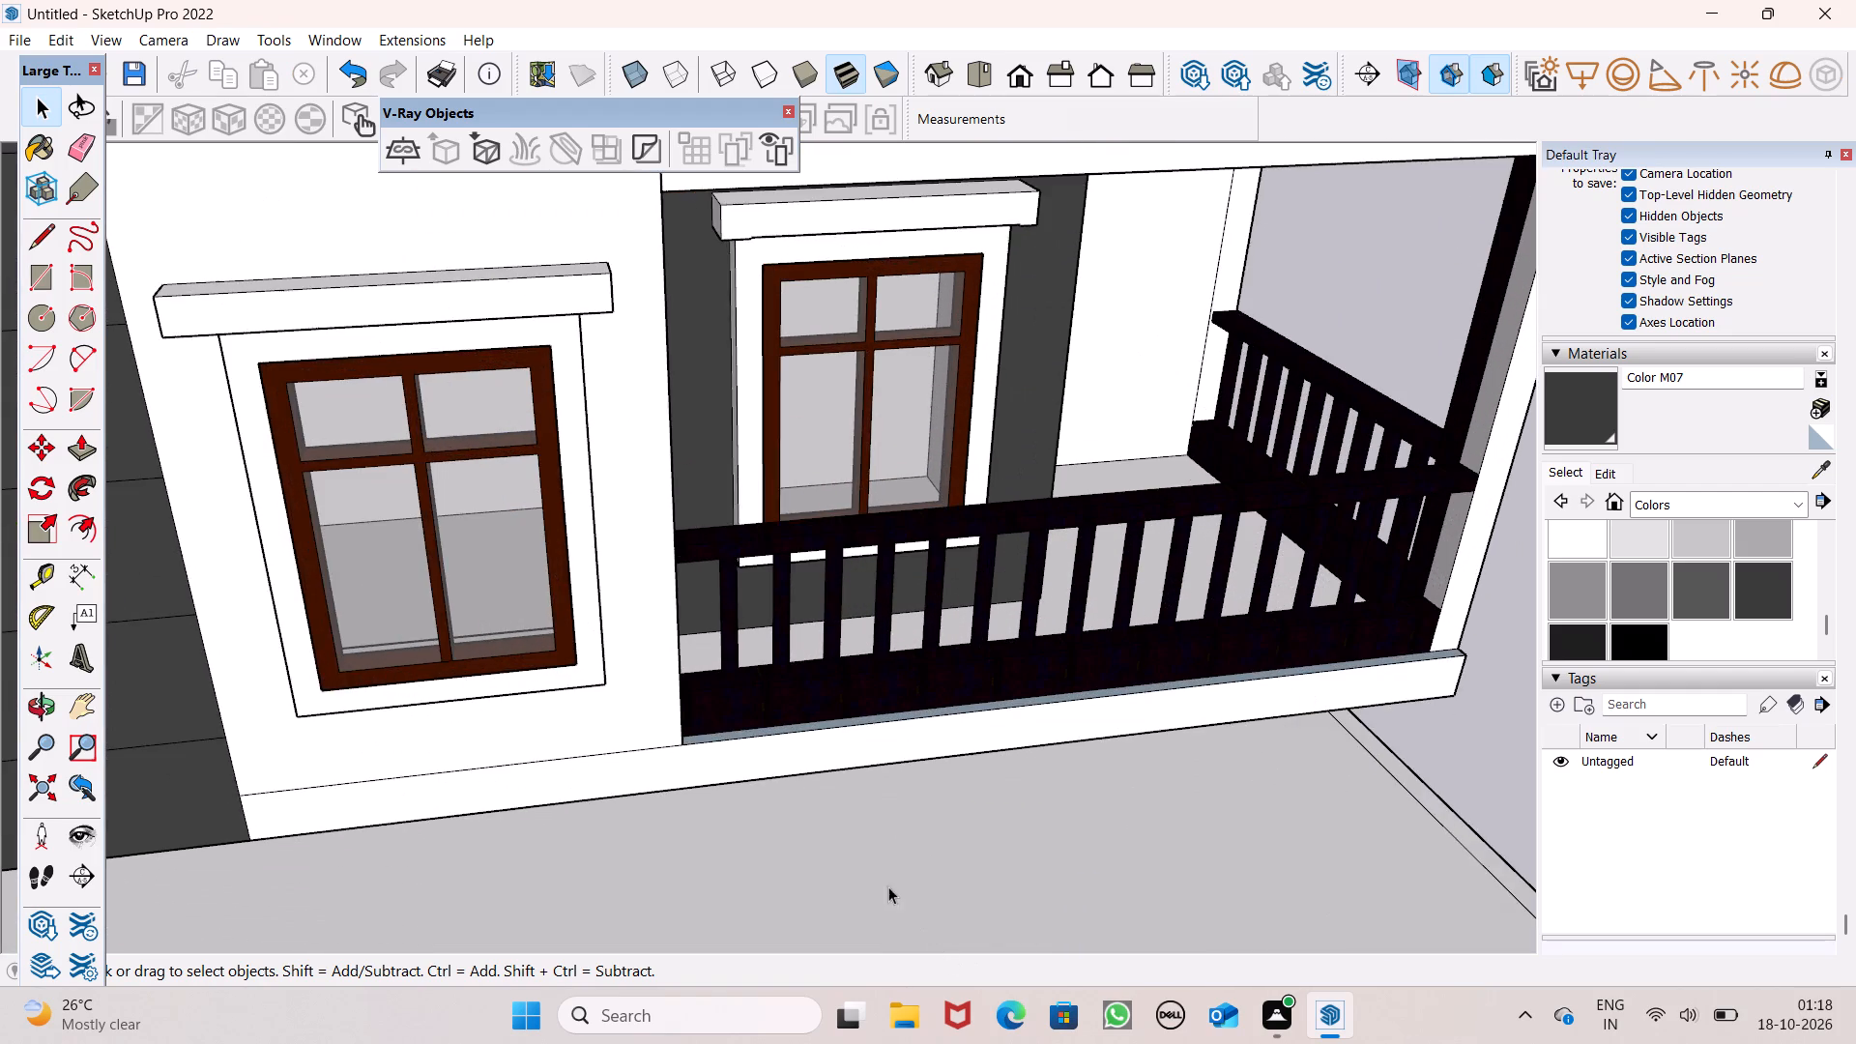
scroll(857, 825, down, 6)
middle_drag(808, 829, 650, 889)
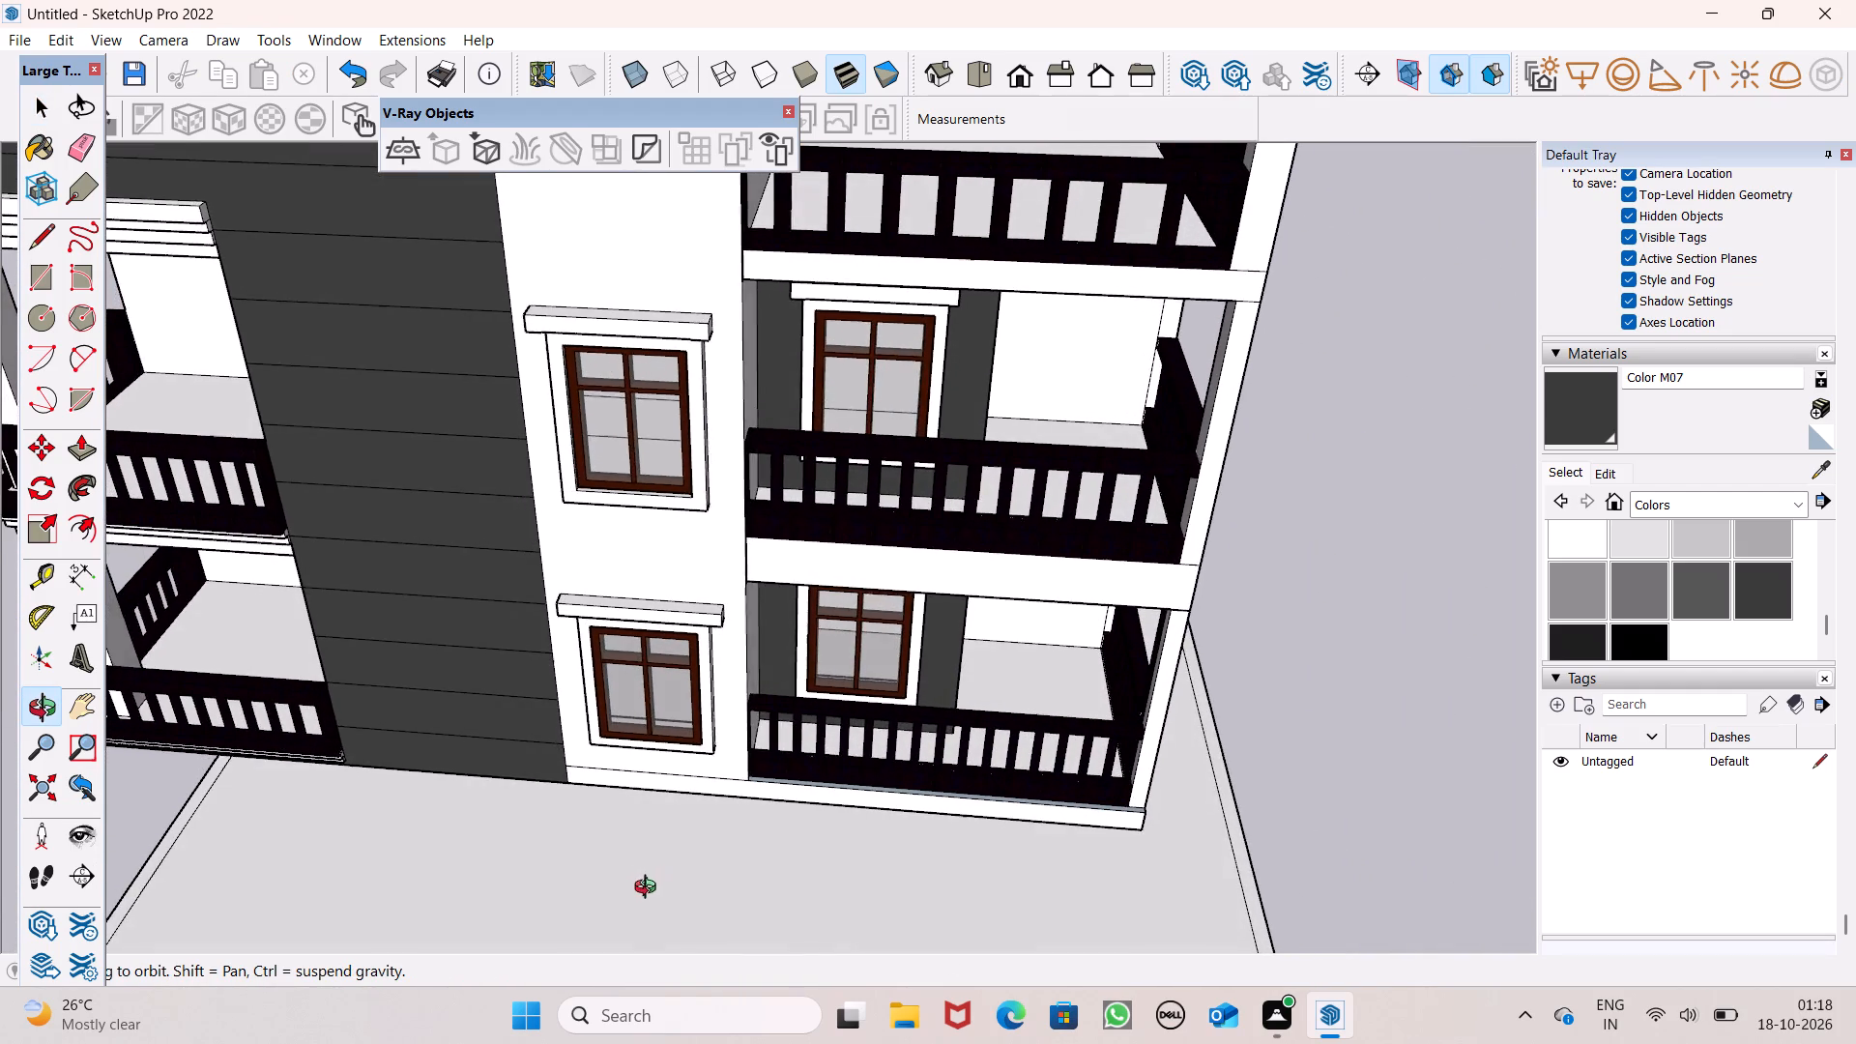
middle_drag(650, 889, 654, 784)
scroll(659, 770, up, 6)
click(711, 691)
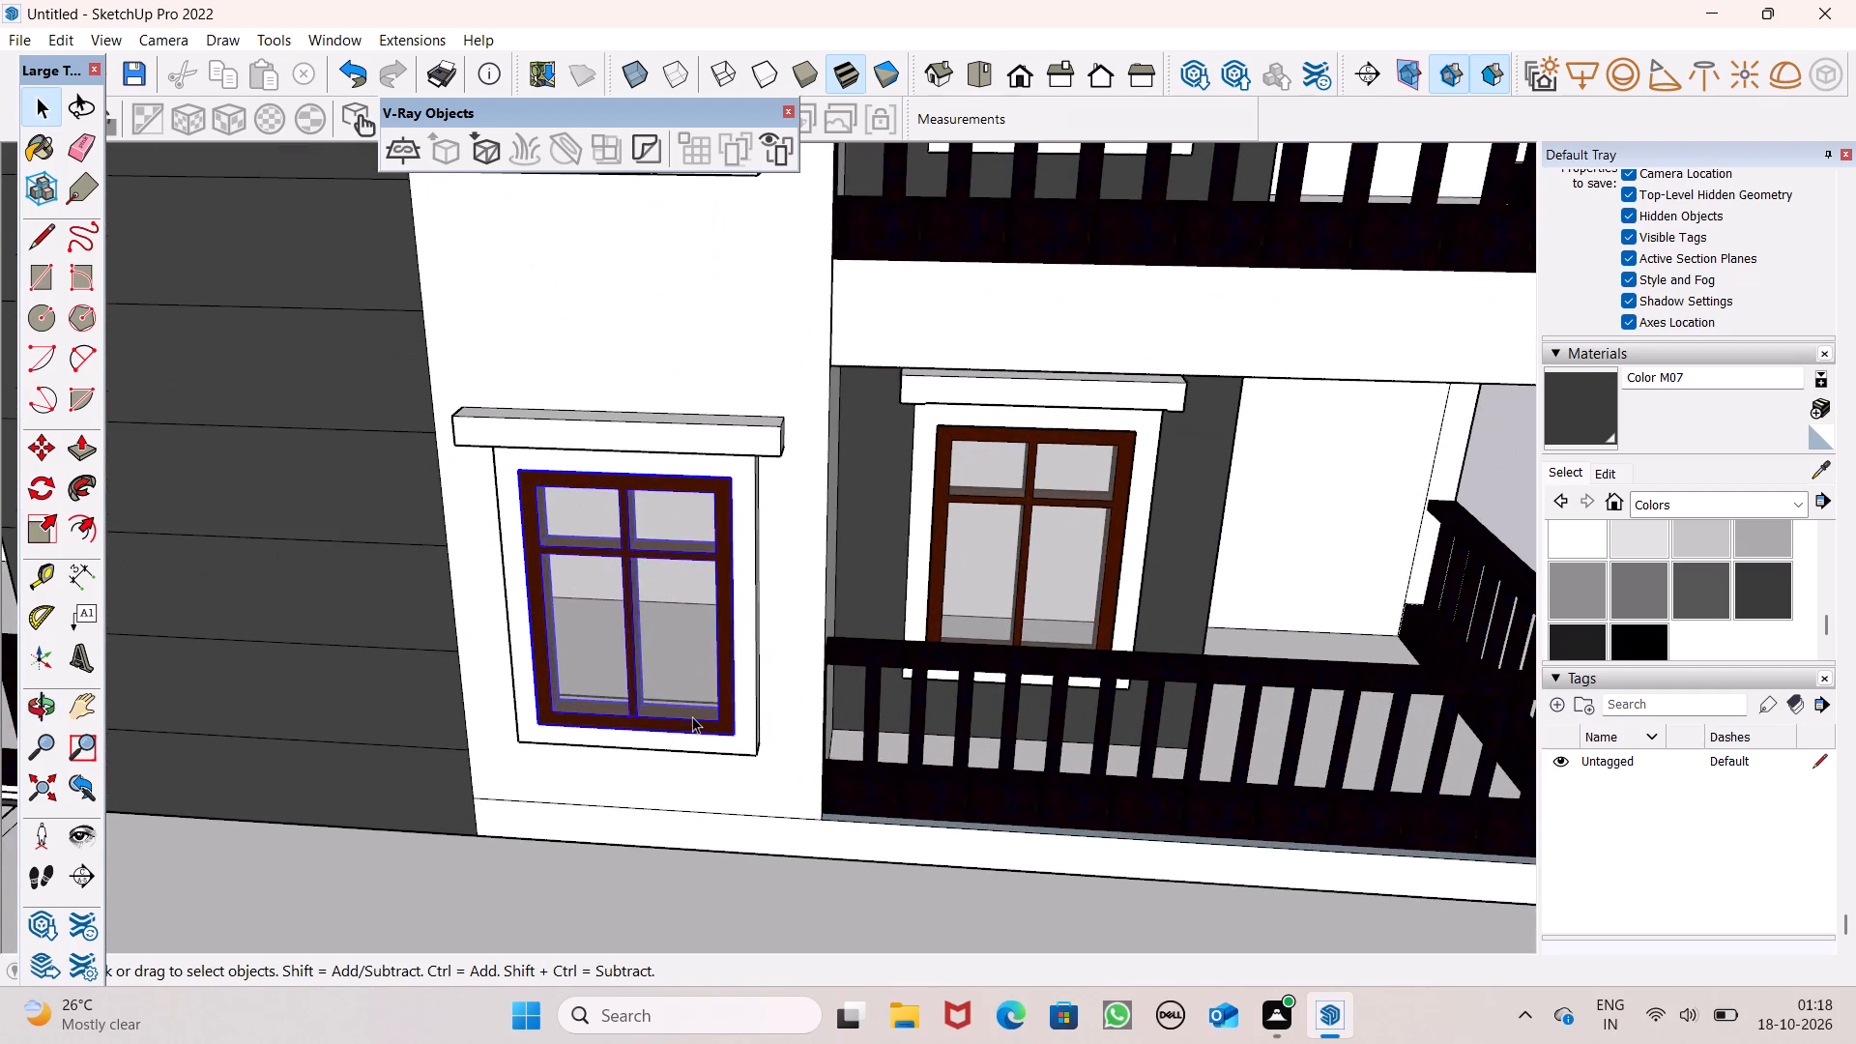
scroll(692, 716, up, 7)
key(m)
key(Return)
scroll(712, 782, up, 2)
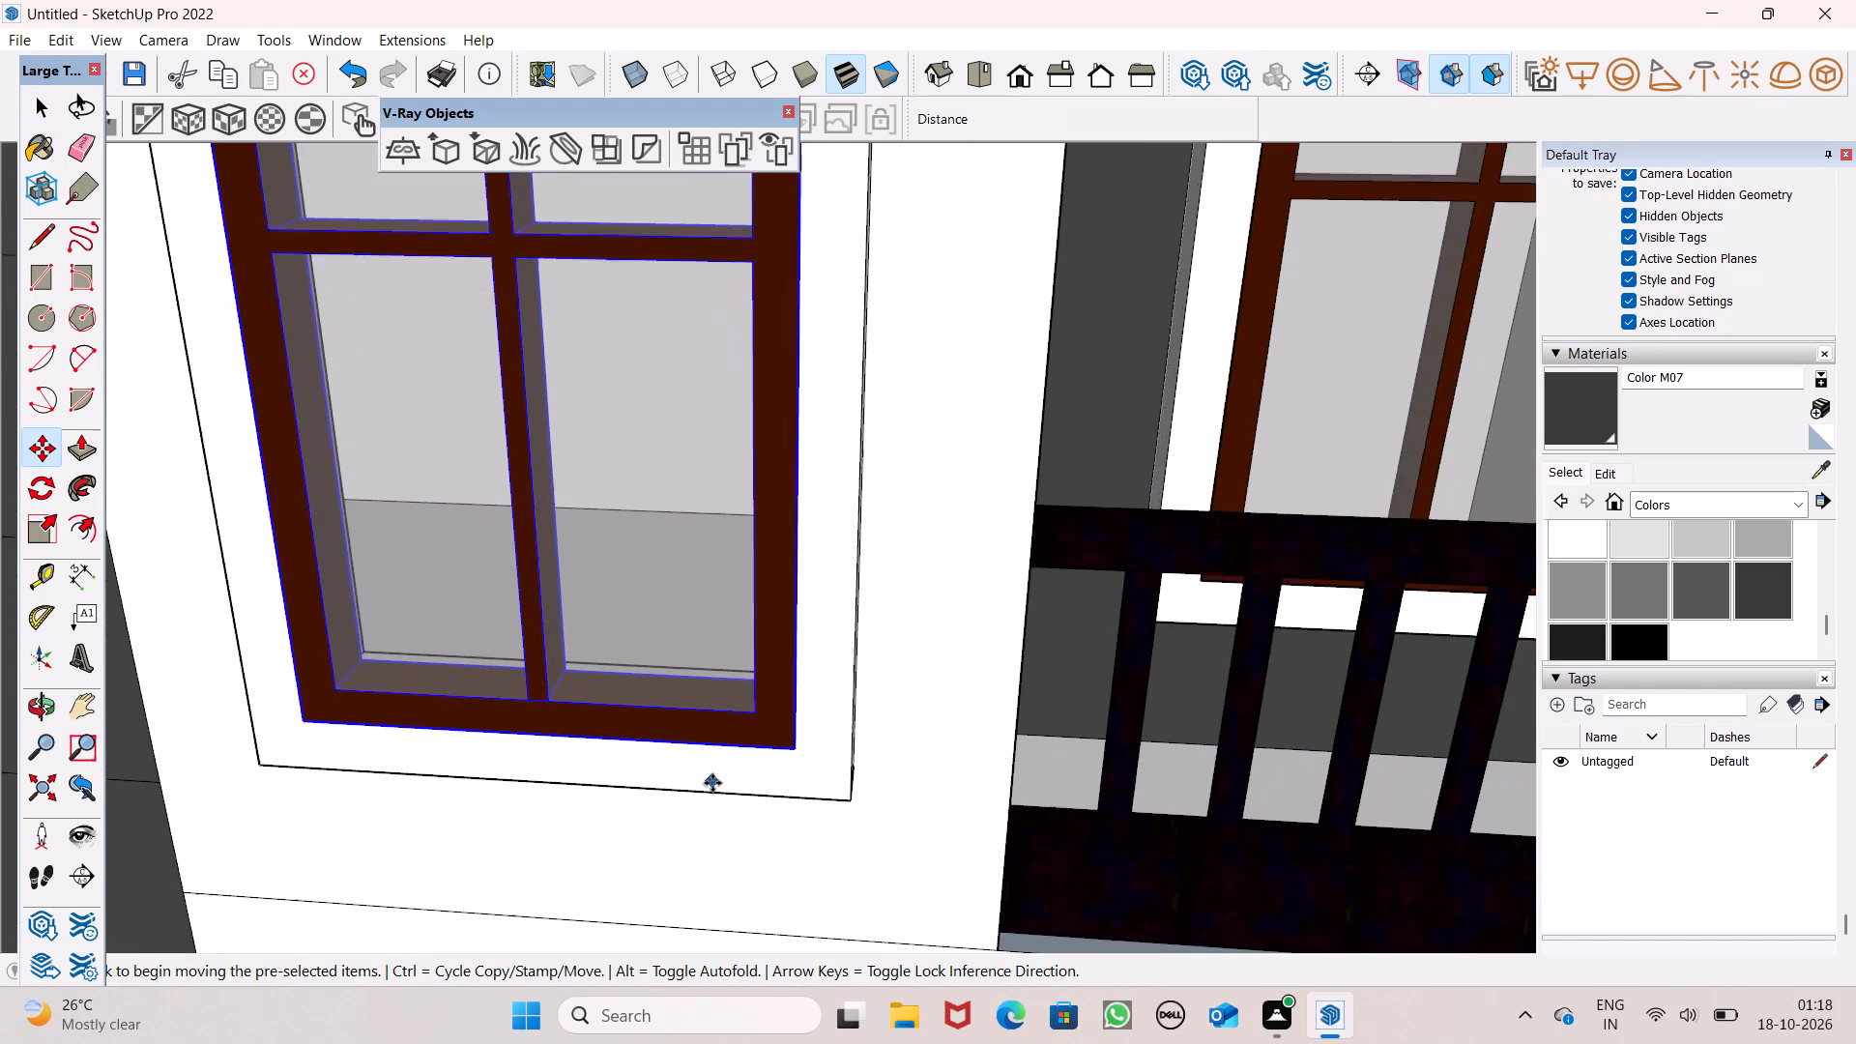
scroll(712, 783, up, 5)
click(853, 727)
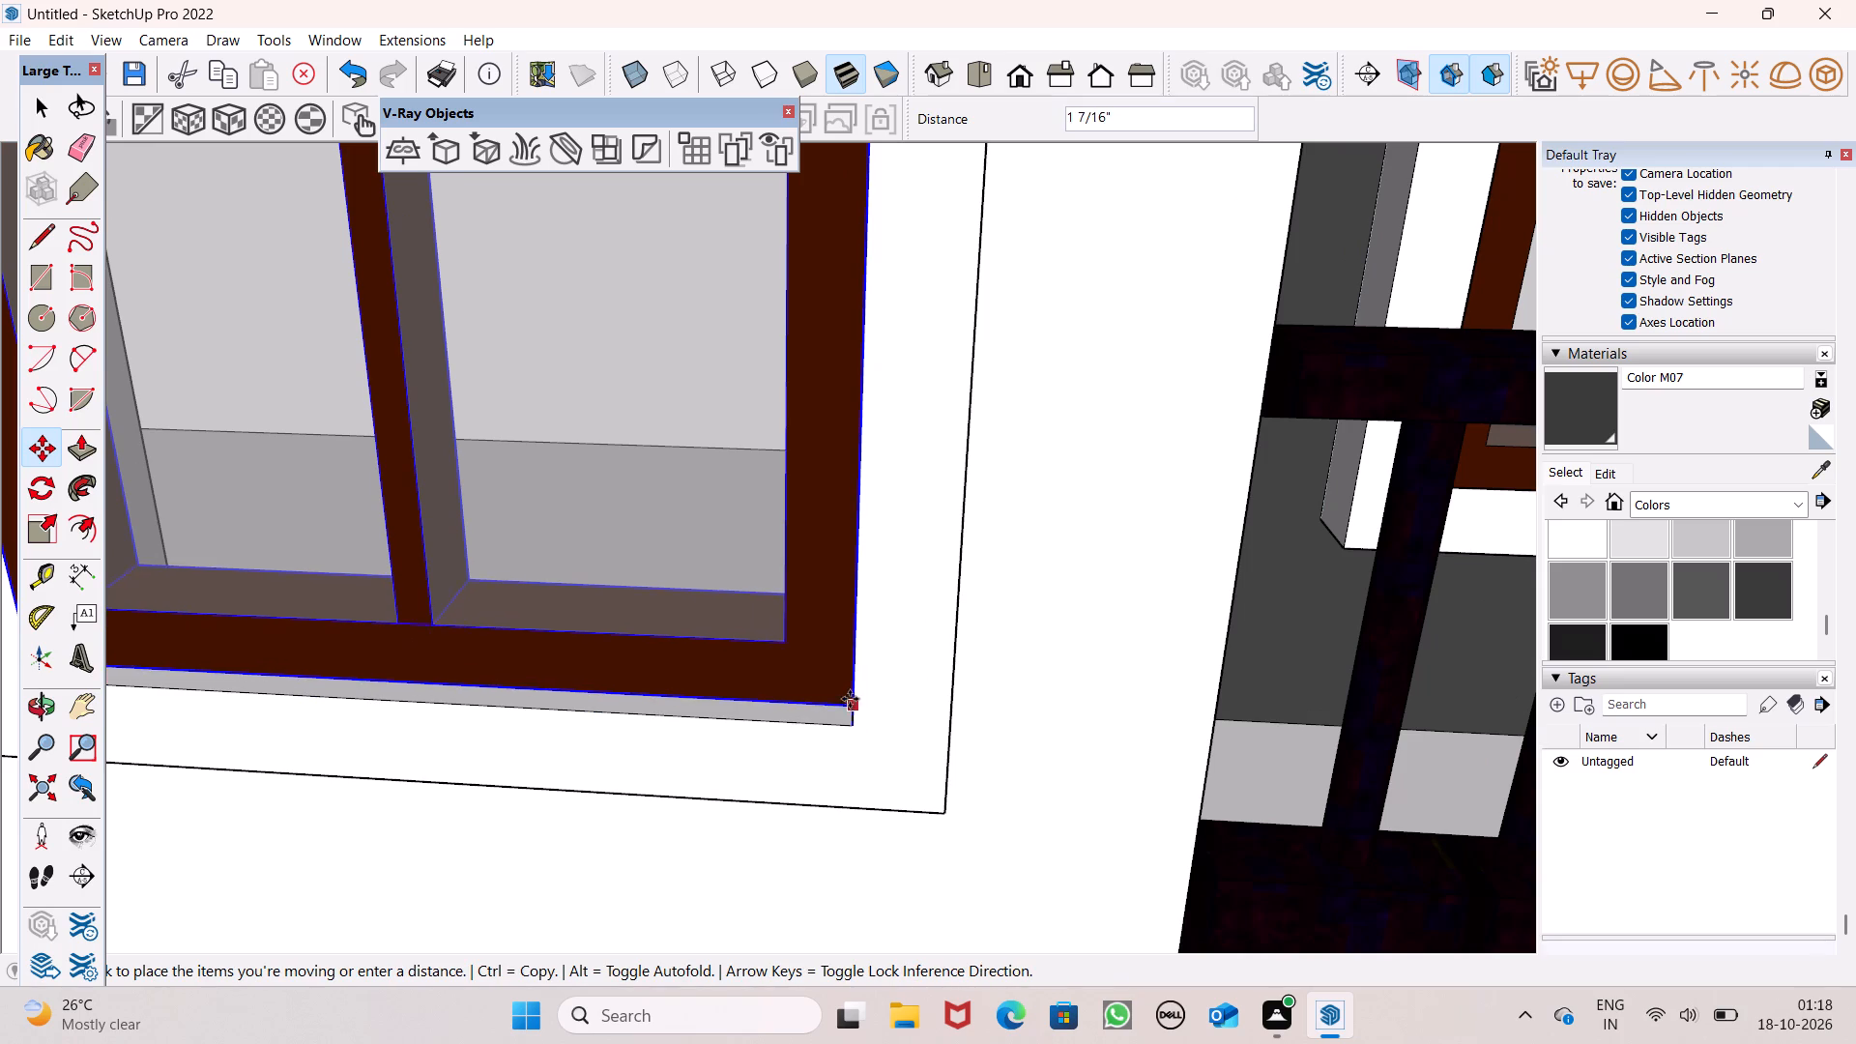
middle_drag(849, 751, 1020, 816)
scroll(1020, 816, up, 1)
middle_drag(1020, 816, 1031, 797)
scroll(931, 710, up, 4)
drag(923, 705, 895, 674)
key(space)
scroll(693, 694, down, 4)
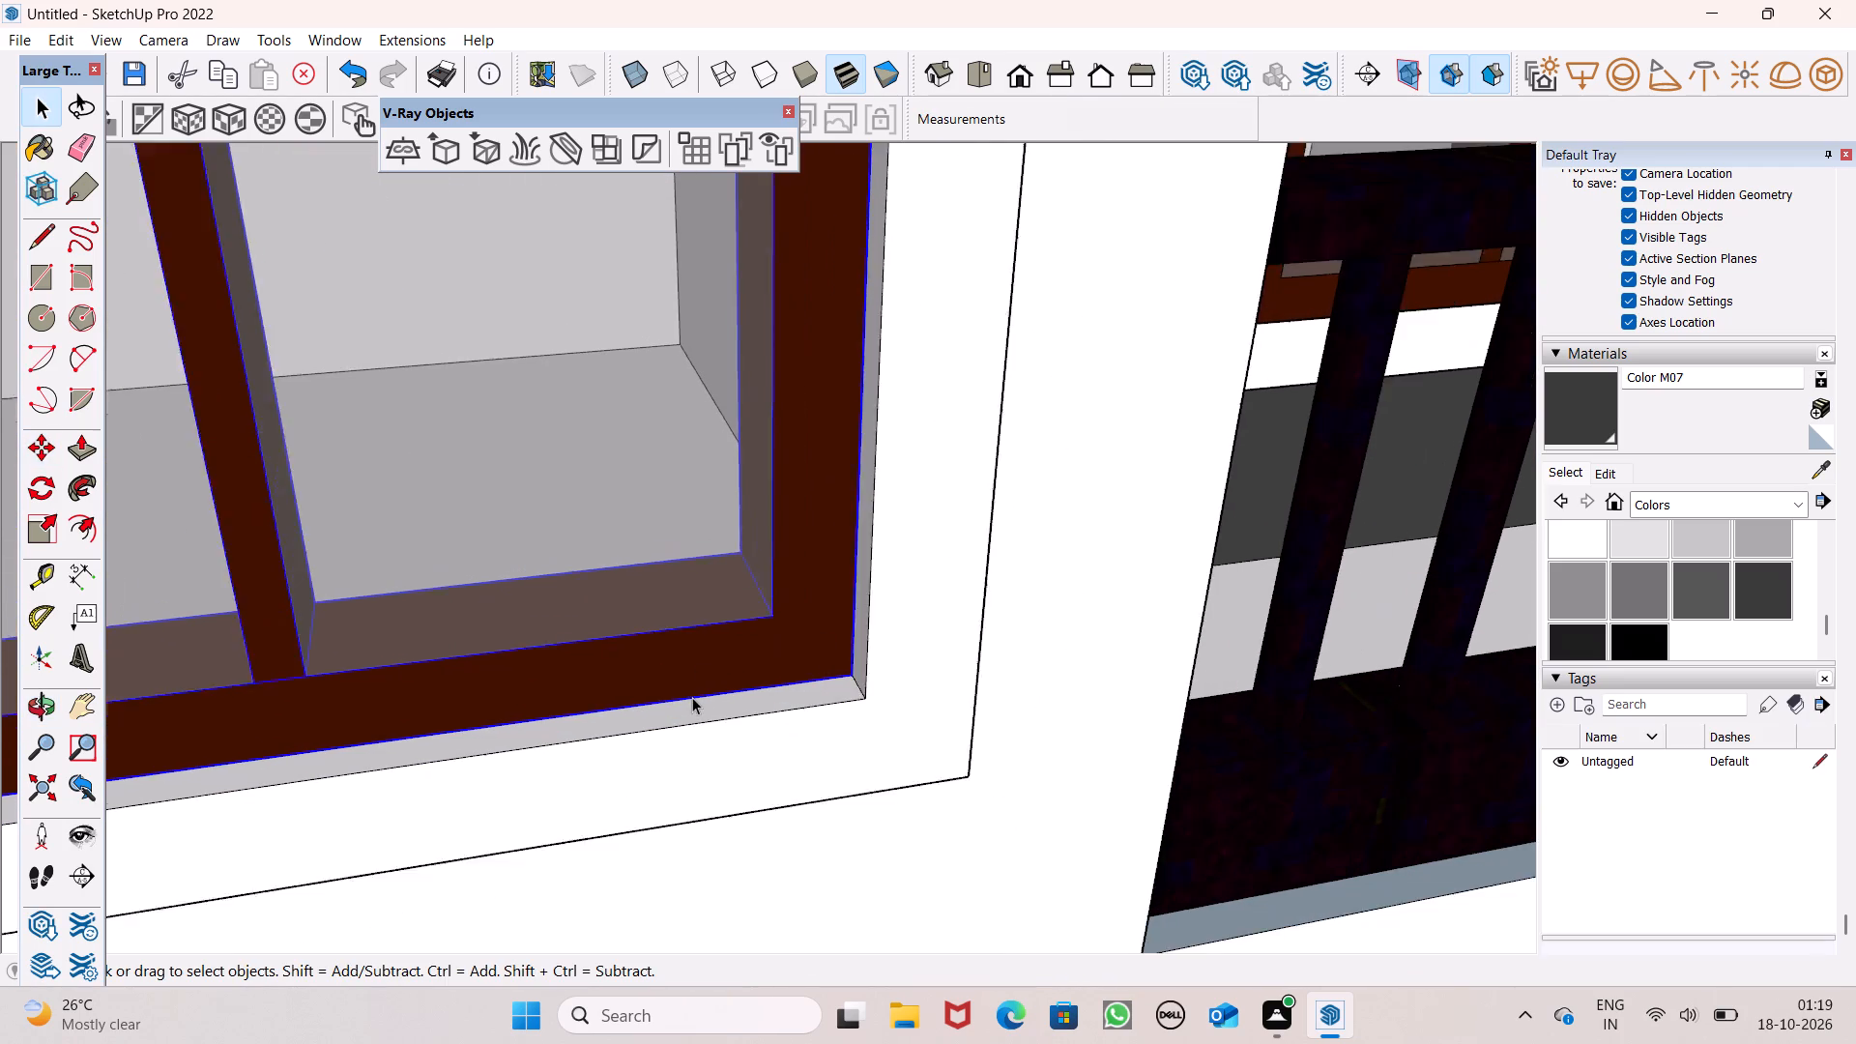
scroll(692, 697, down, 8)
scroll(1030, 547, down, 15)
middle_drag(1066, 654, 1000, 669)
scroll(1148, 655, down, 6)
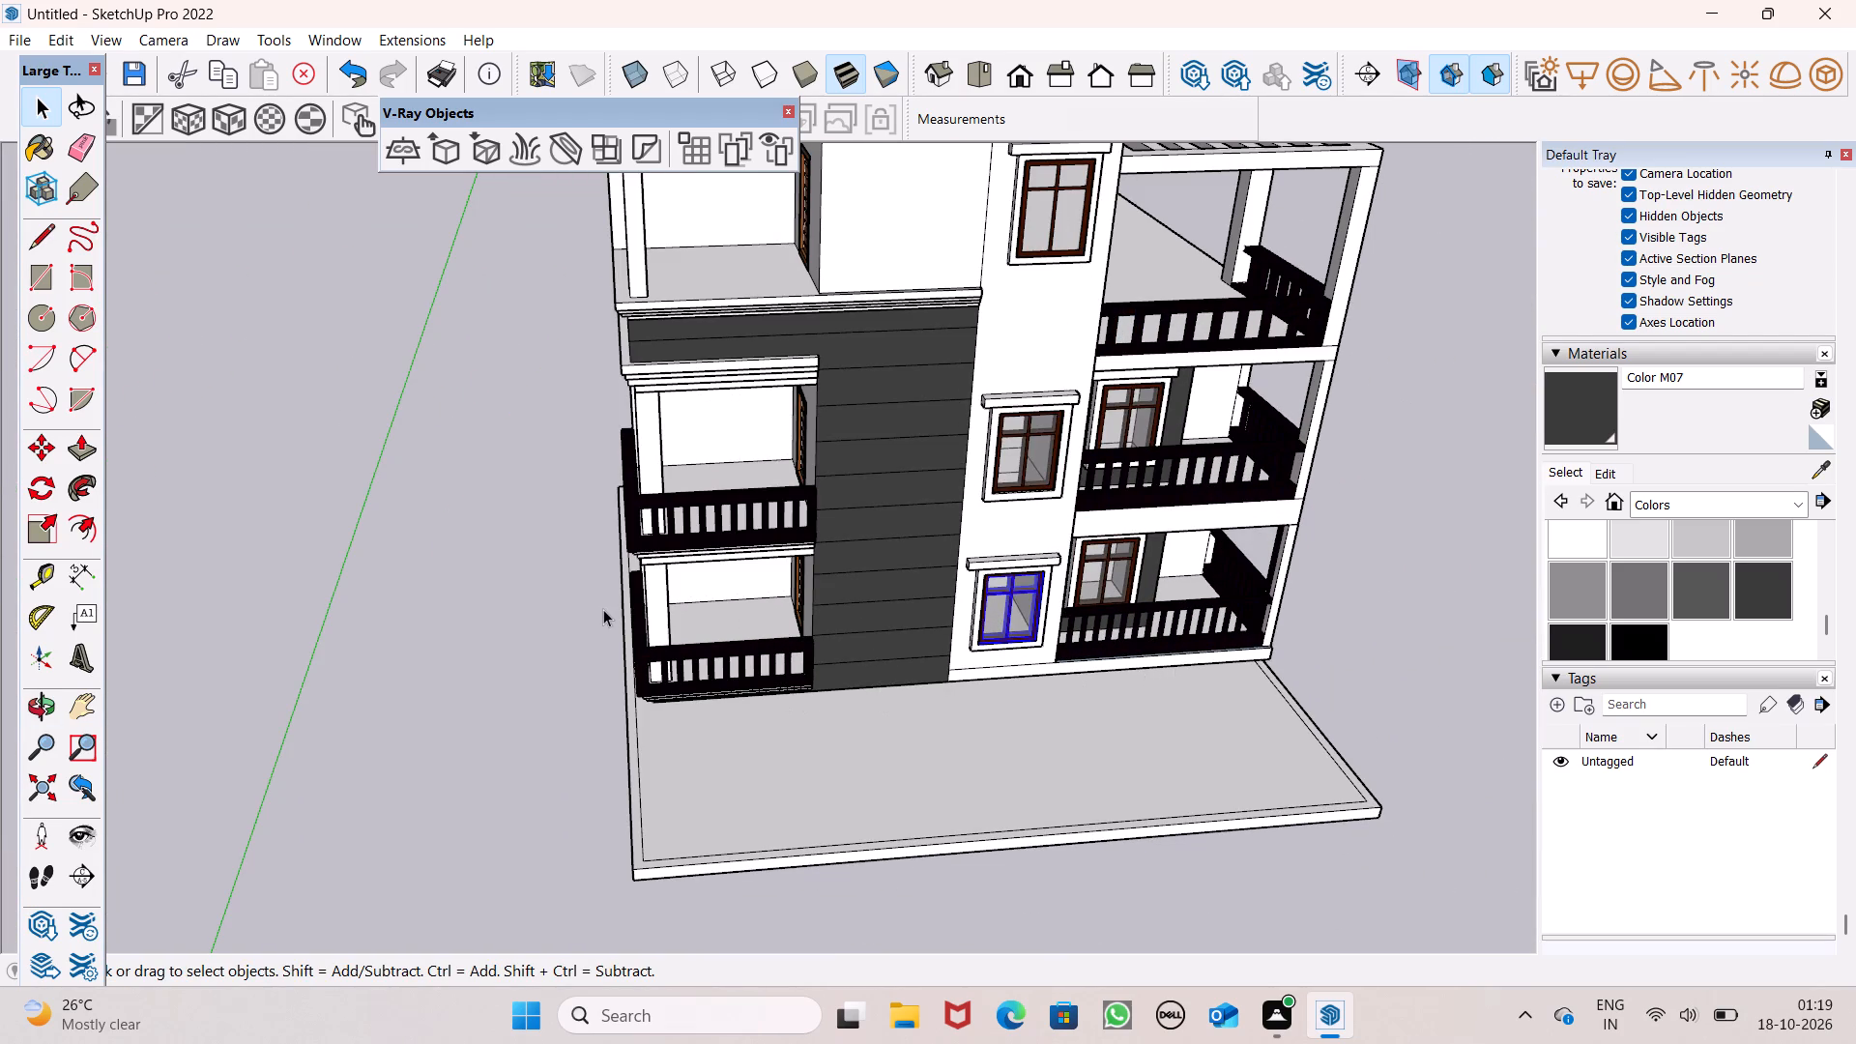
click(602, 608)
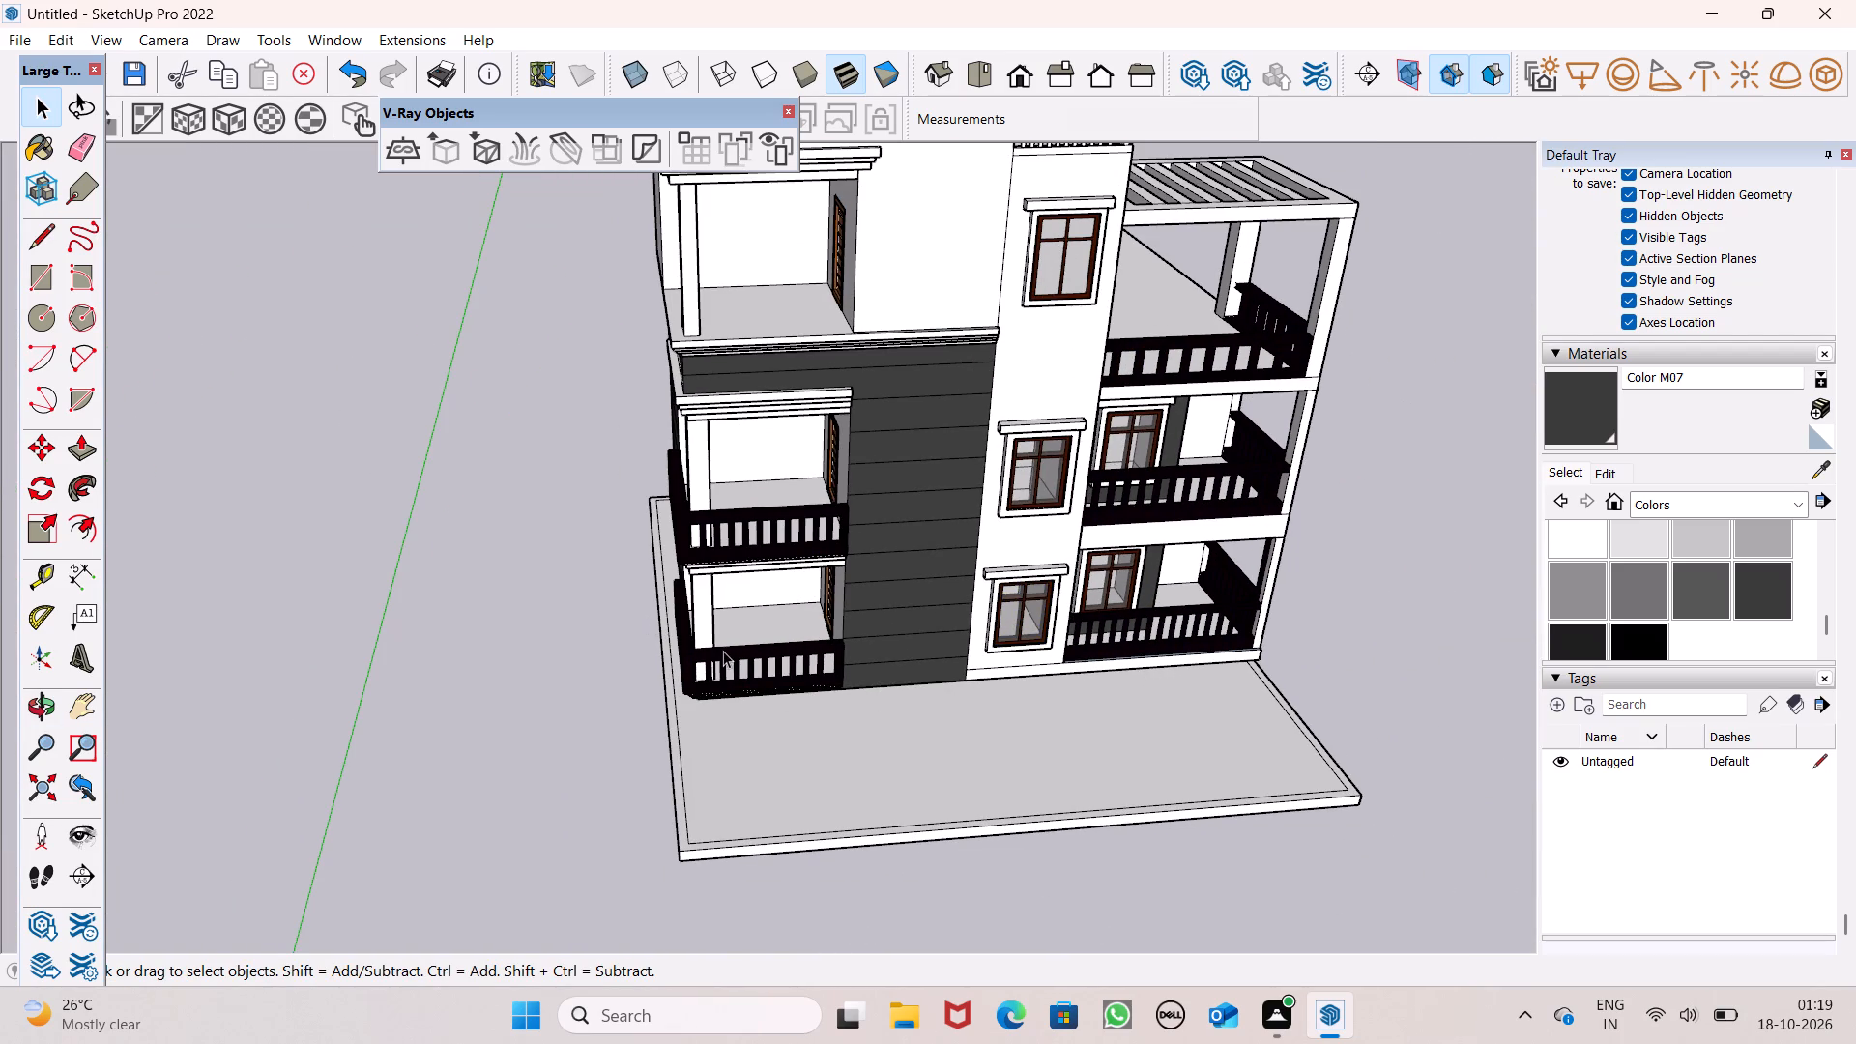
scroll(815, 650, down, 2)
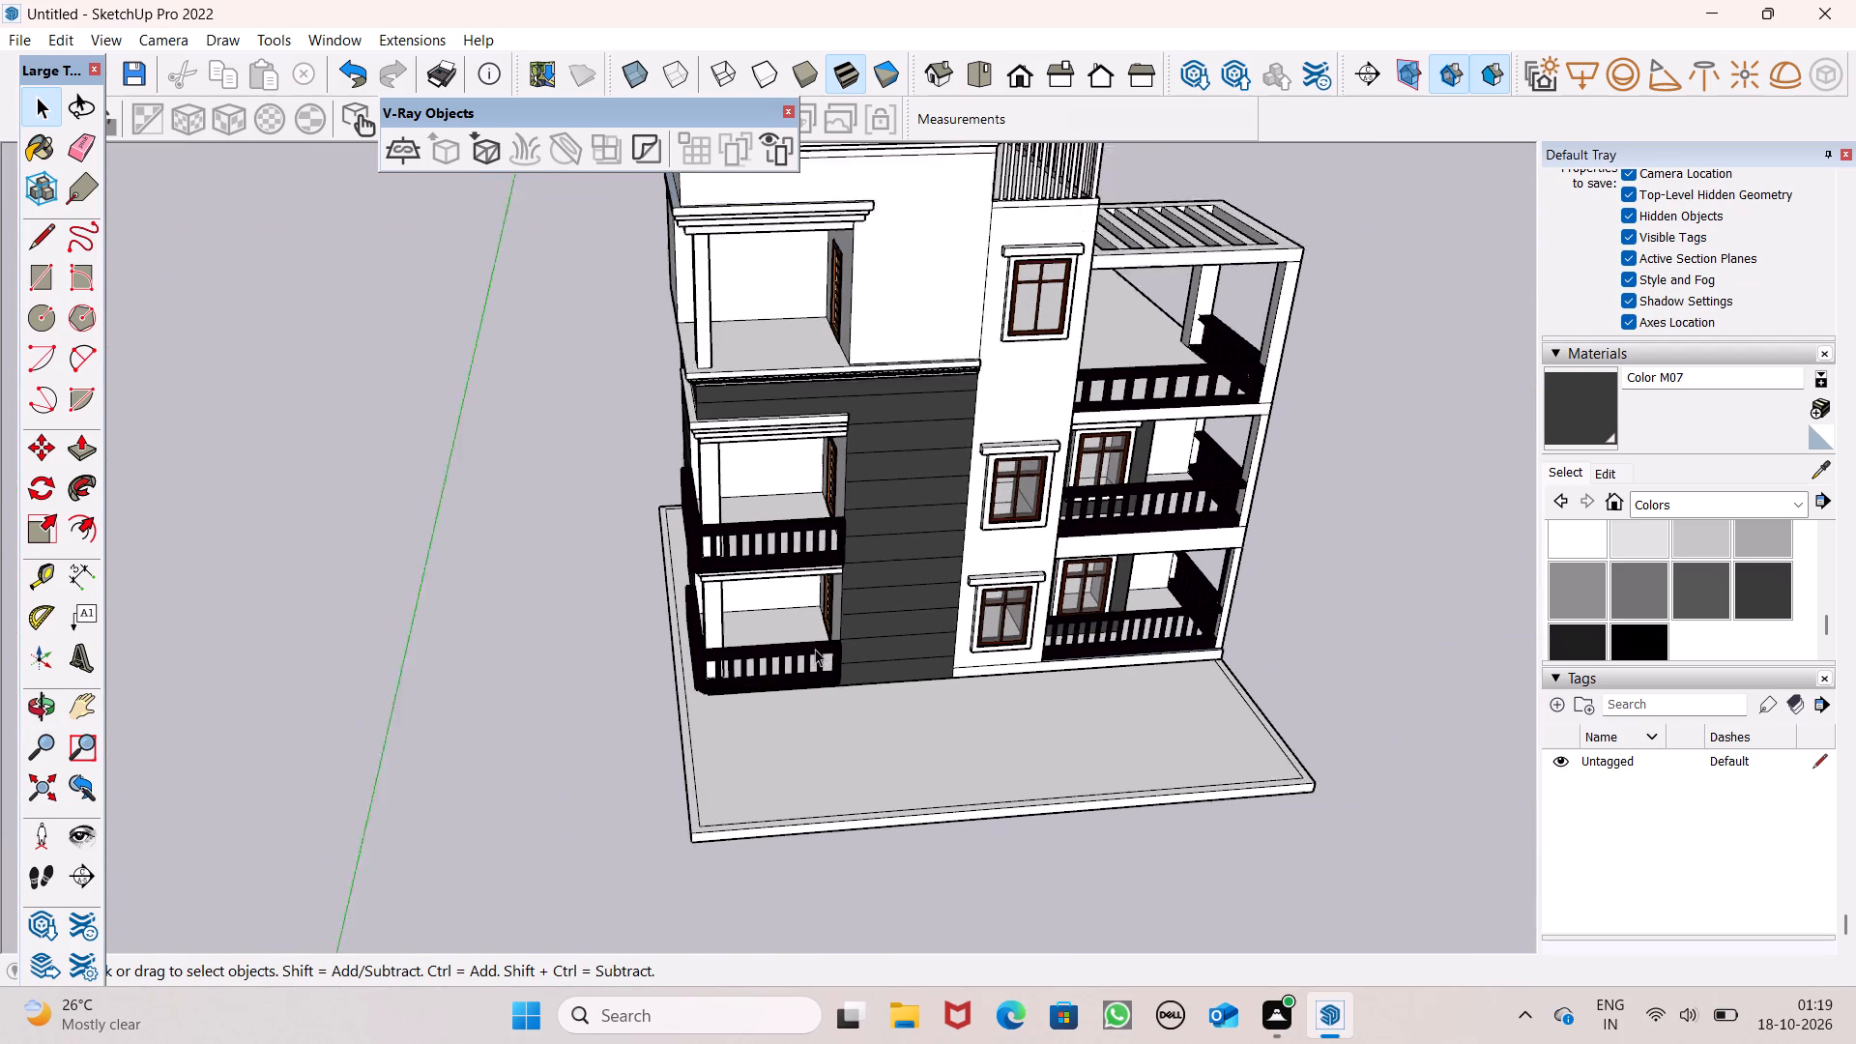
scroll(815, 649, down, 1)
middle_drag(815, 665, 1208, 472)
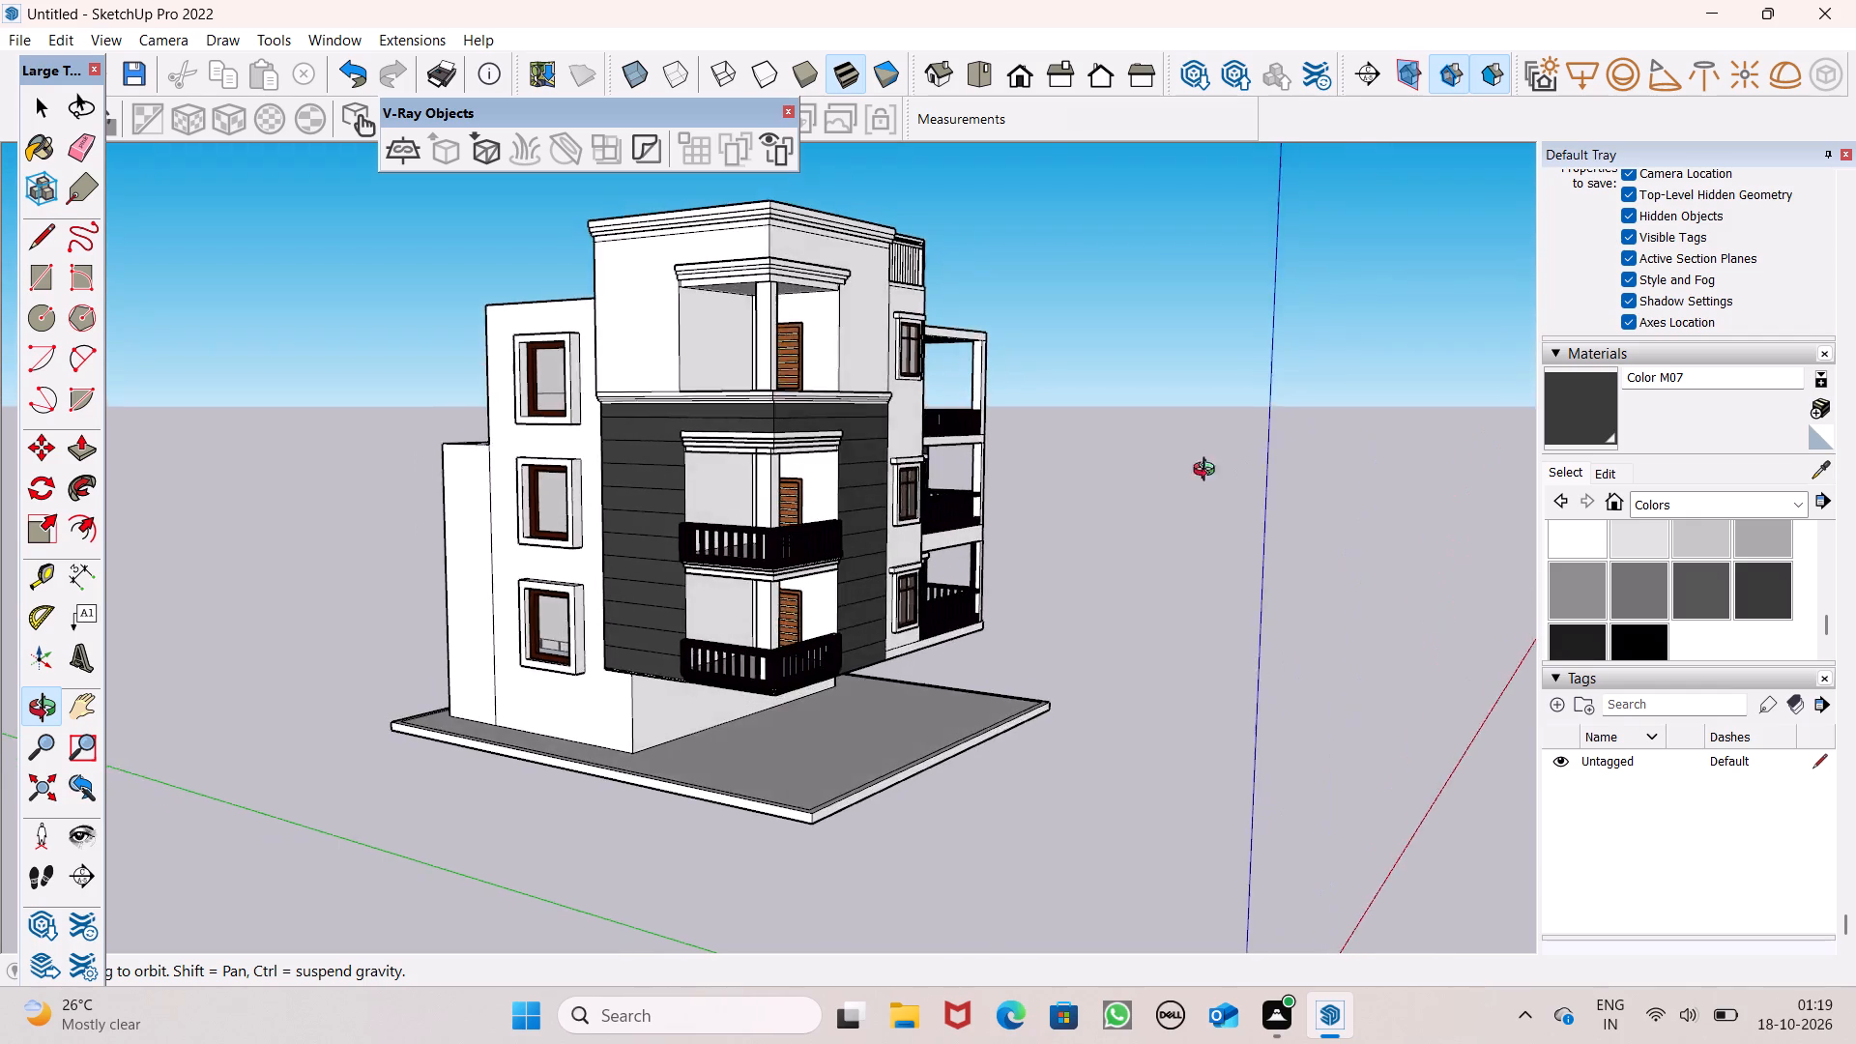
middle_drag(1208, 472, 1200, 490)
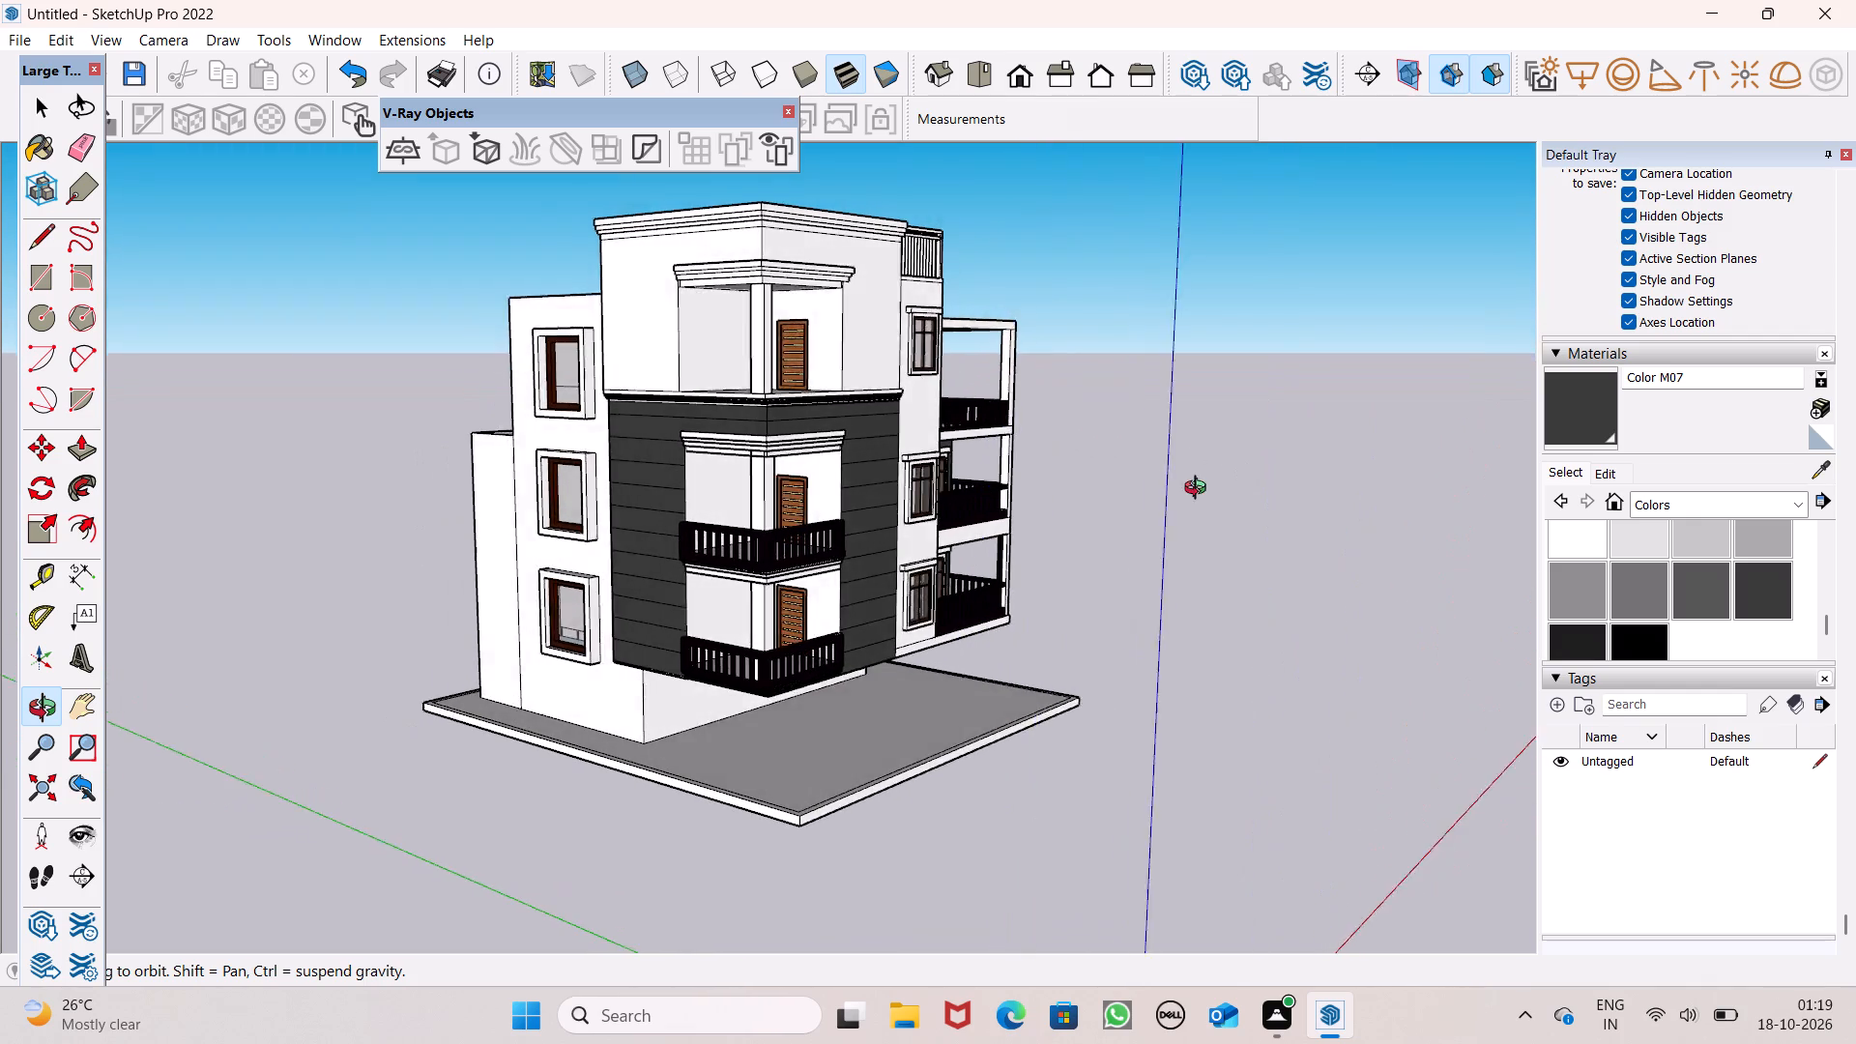
Examine the whole house from the rear, roof and front to review the fitted windows and unpainted railings.
middle_drag(1200, 490, 1284, 507)
scroll(1121, 503, down, 2)
middle_drag(819, 540, 1572, 618)
middle_drag(890, 594, 933, 672)
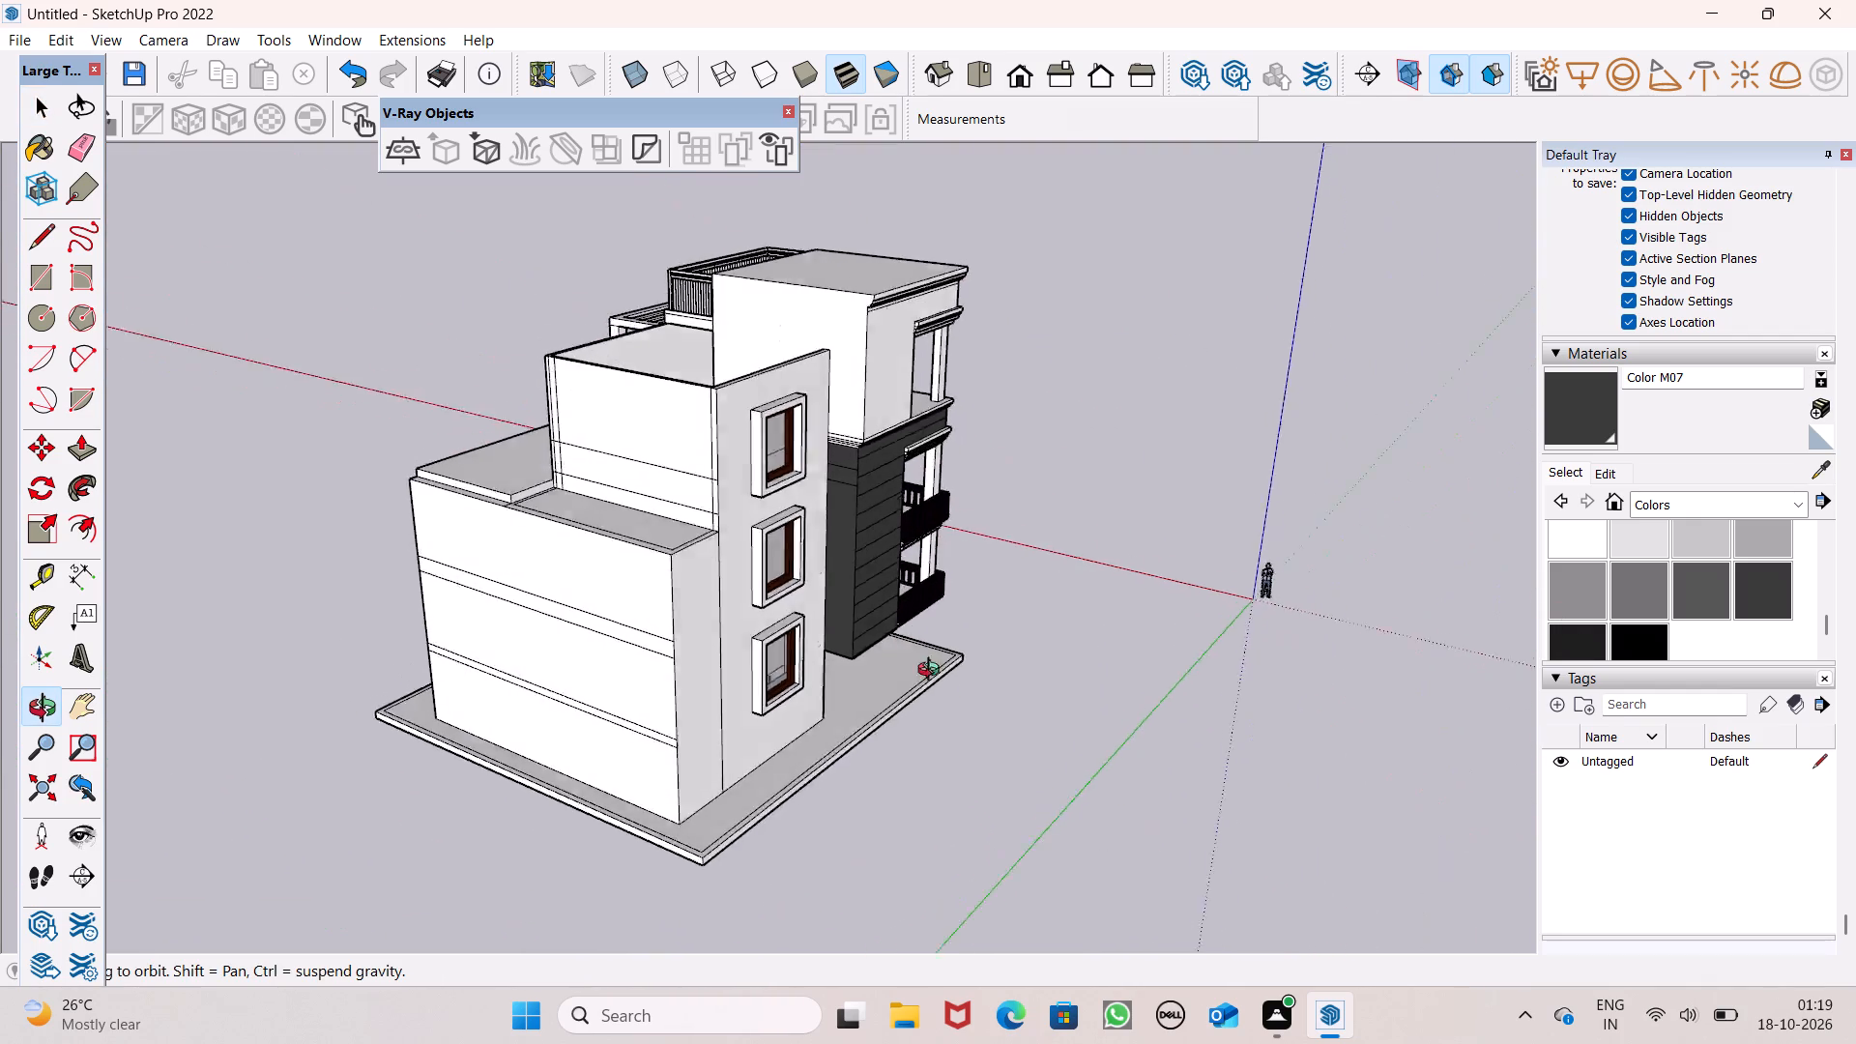
middle_drag(933, 672, 1246, 914)
scroll(1019, 710, up, 6)
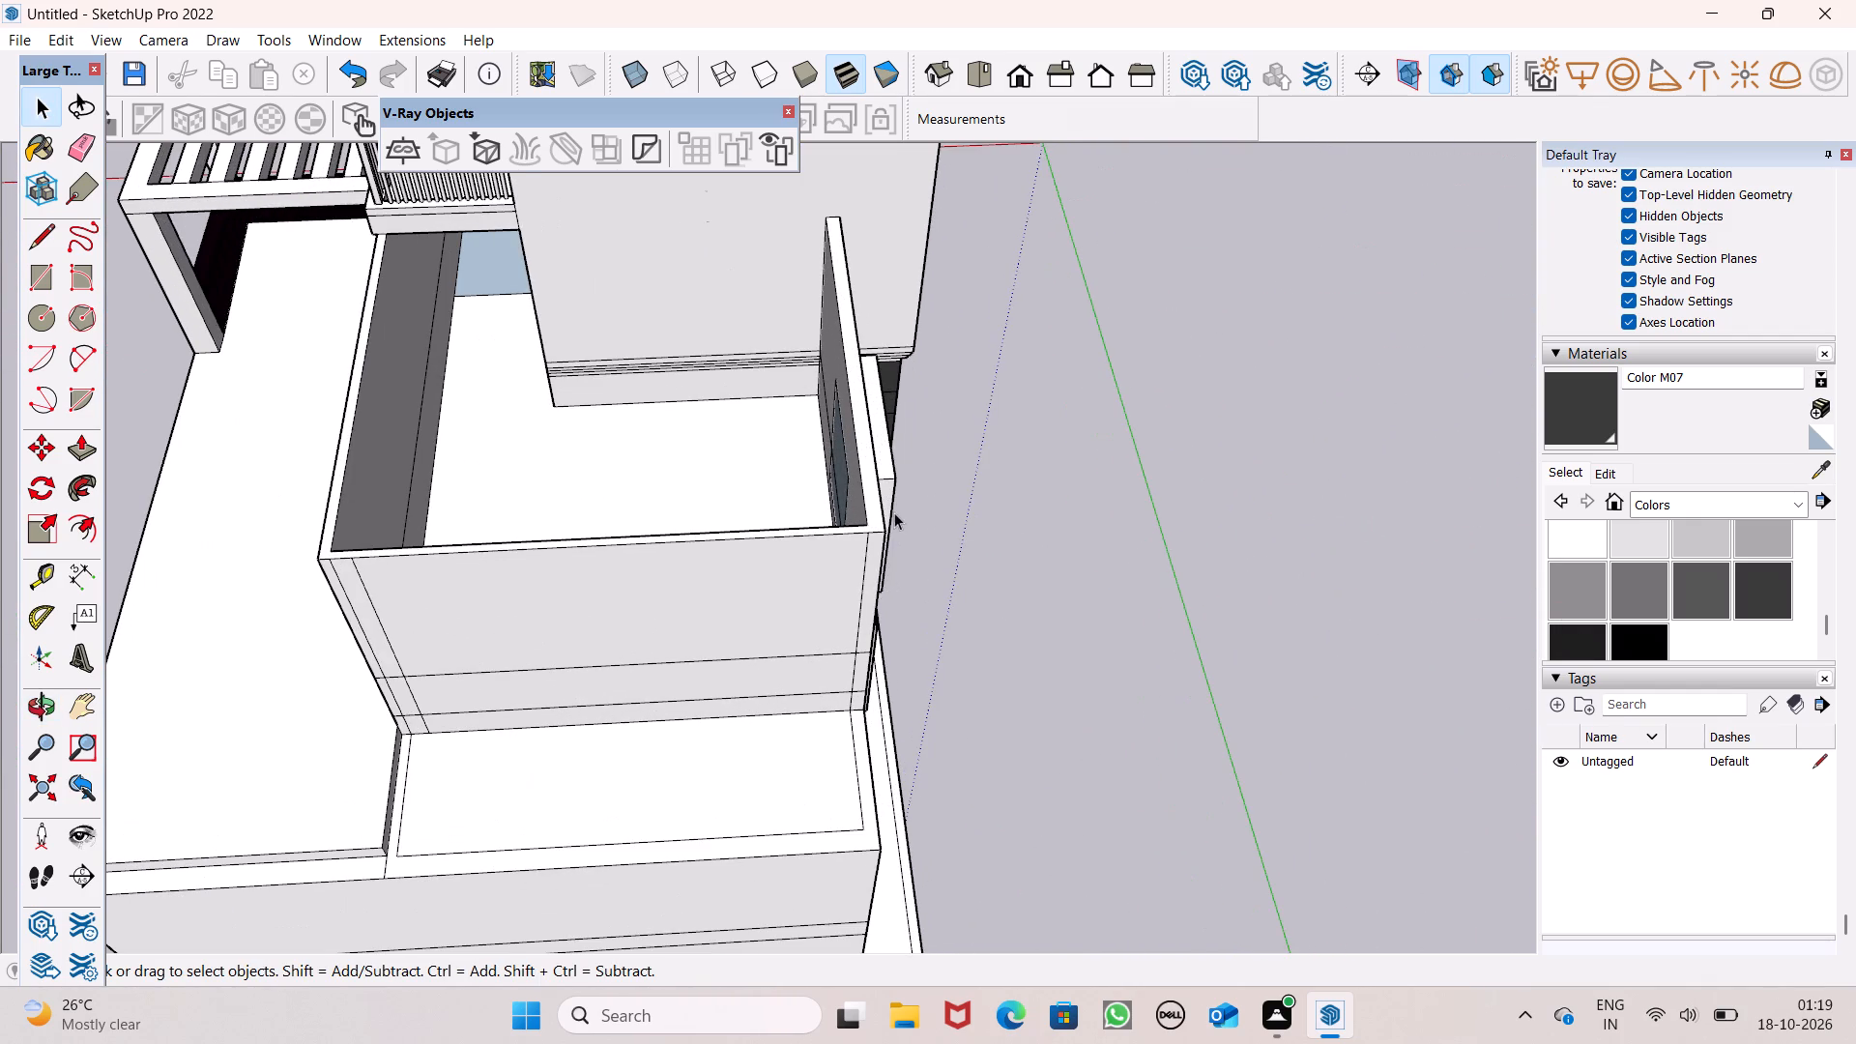
scroll(894, 512, down, 4)
middle_drag(894, 512, 845, 608)
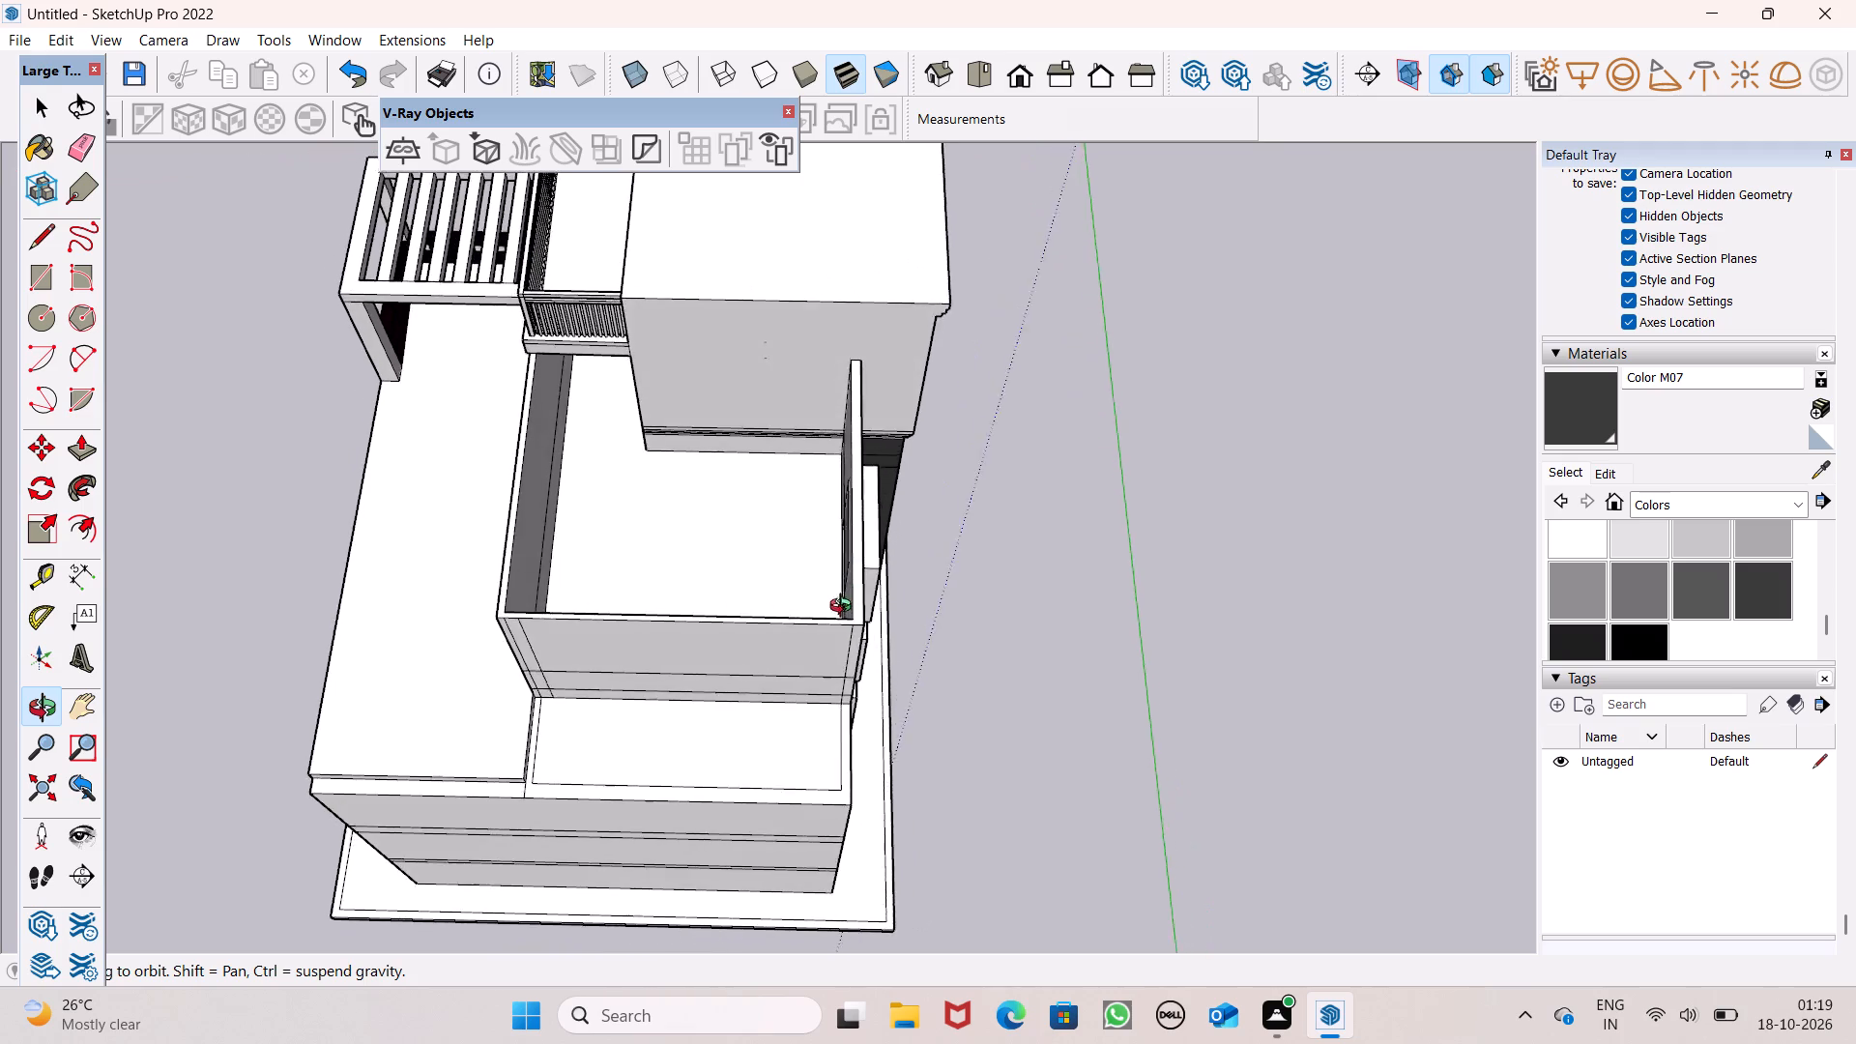
middle_drag(845, 608, 908, 416)
scroll(878, 442, up, 1)
scroll(925, 404, down, 3)
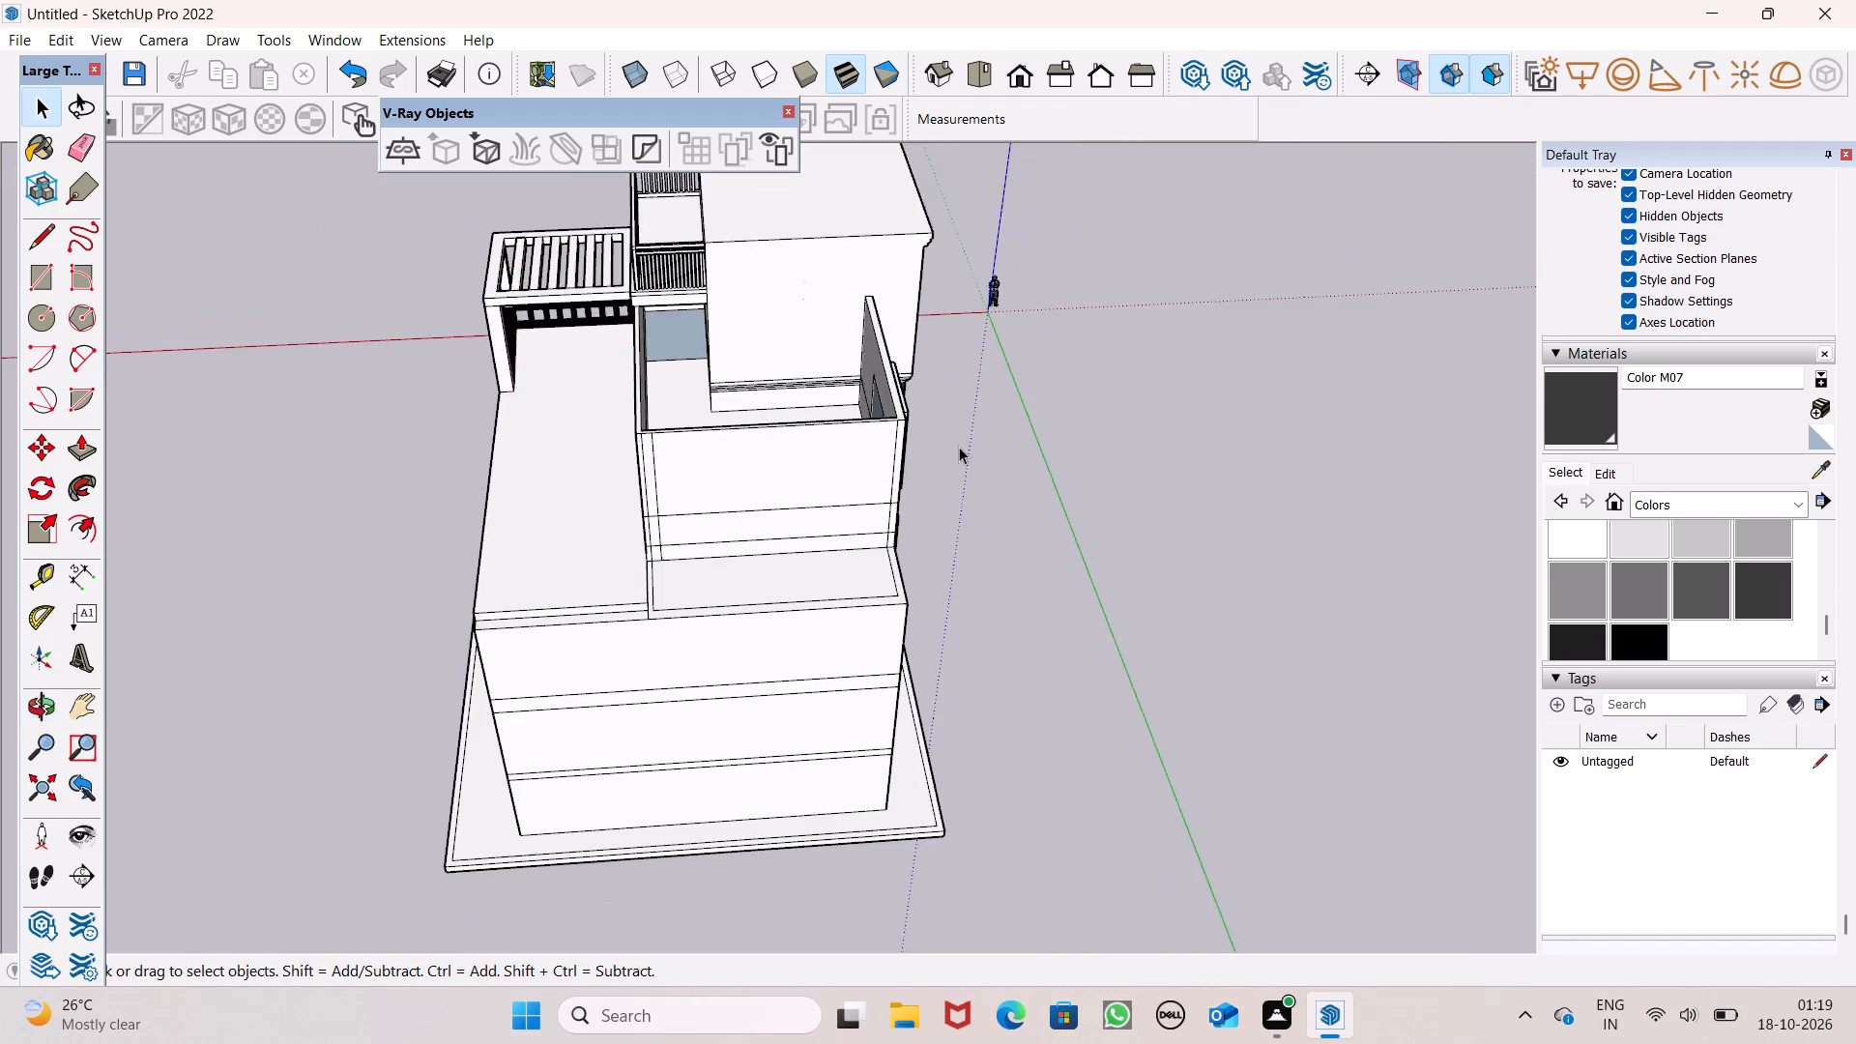
middle_drag(959, 447, 1284, 360)
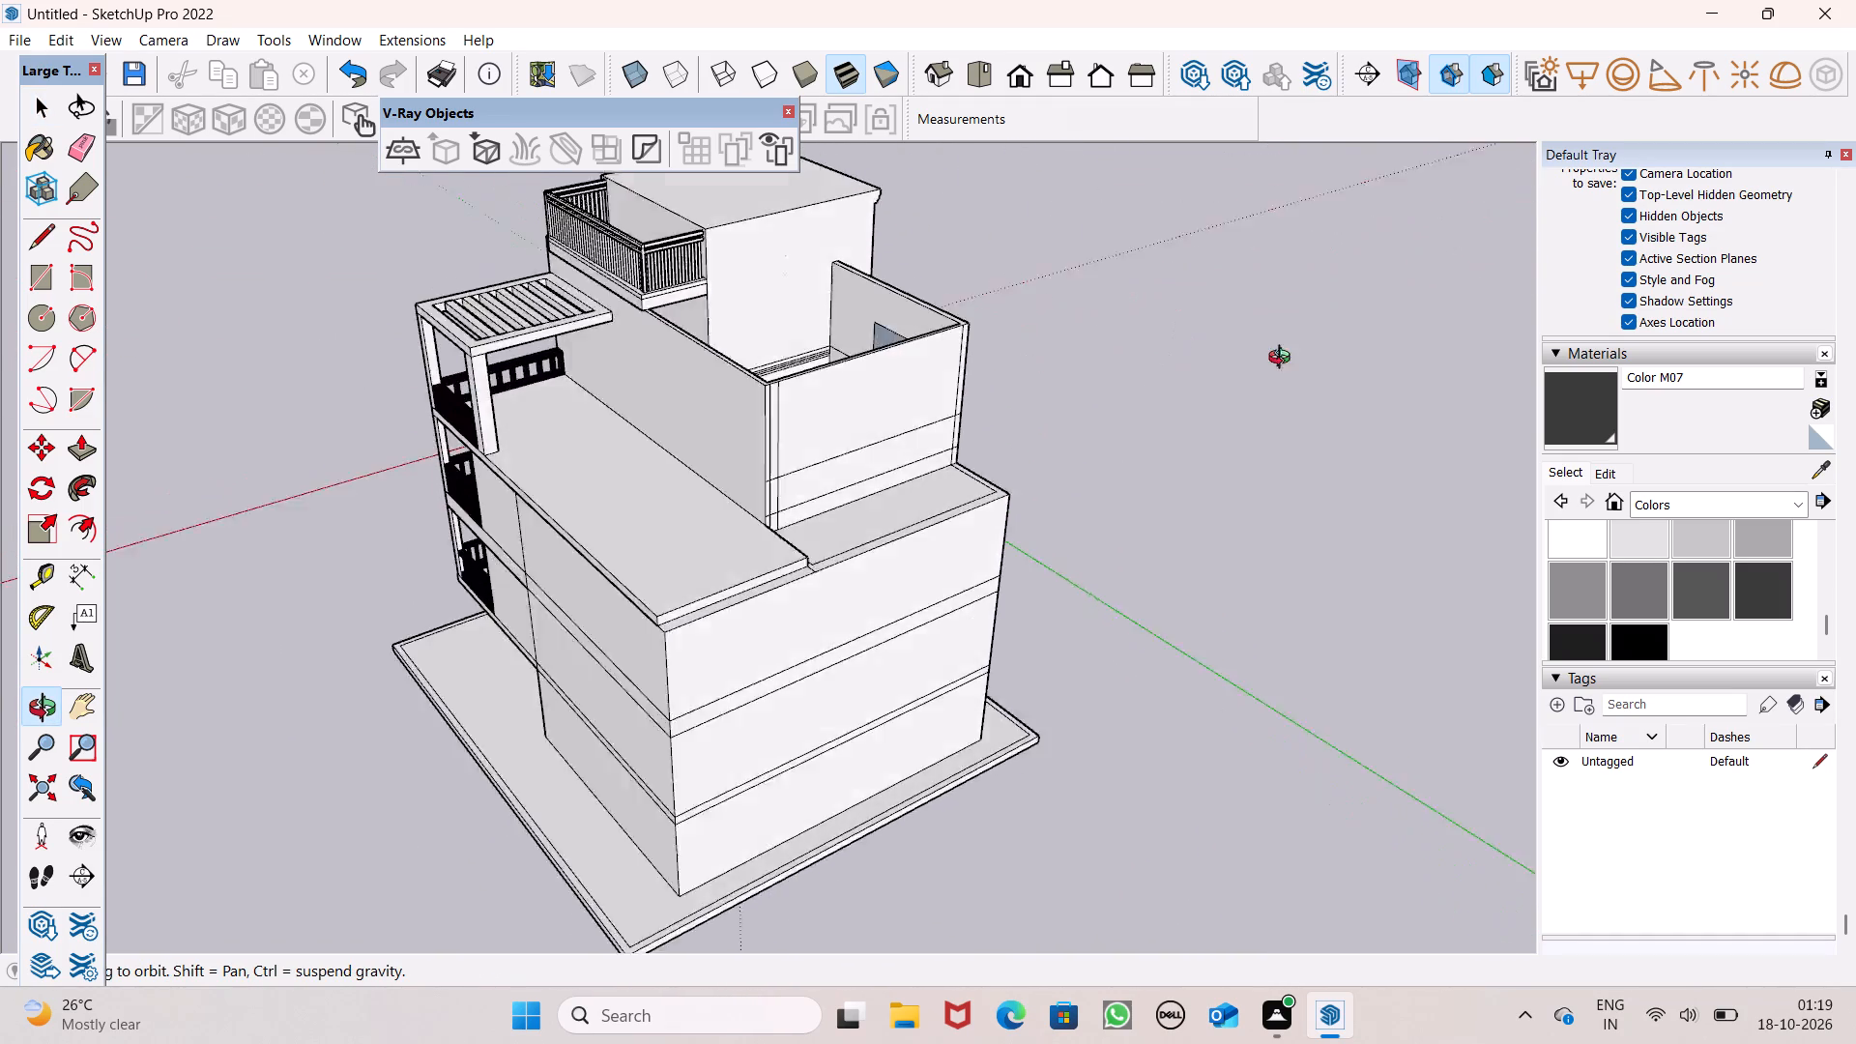
middle_drag(1284, 360, 0, 599)
scroll(605, 627, up, 1)
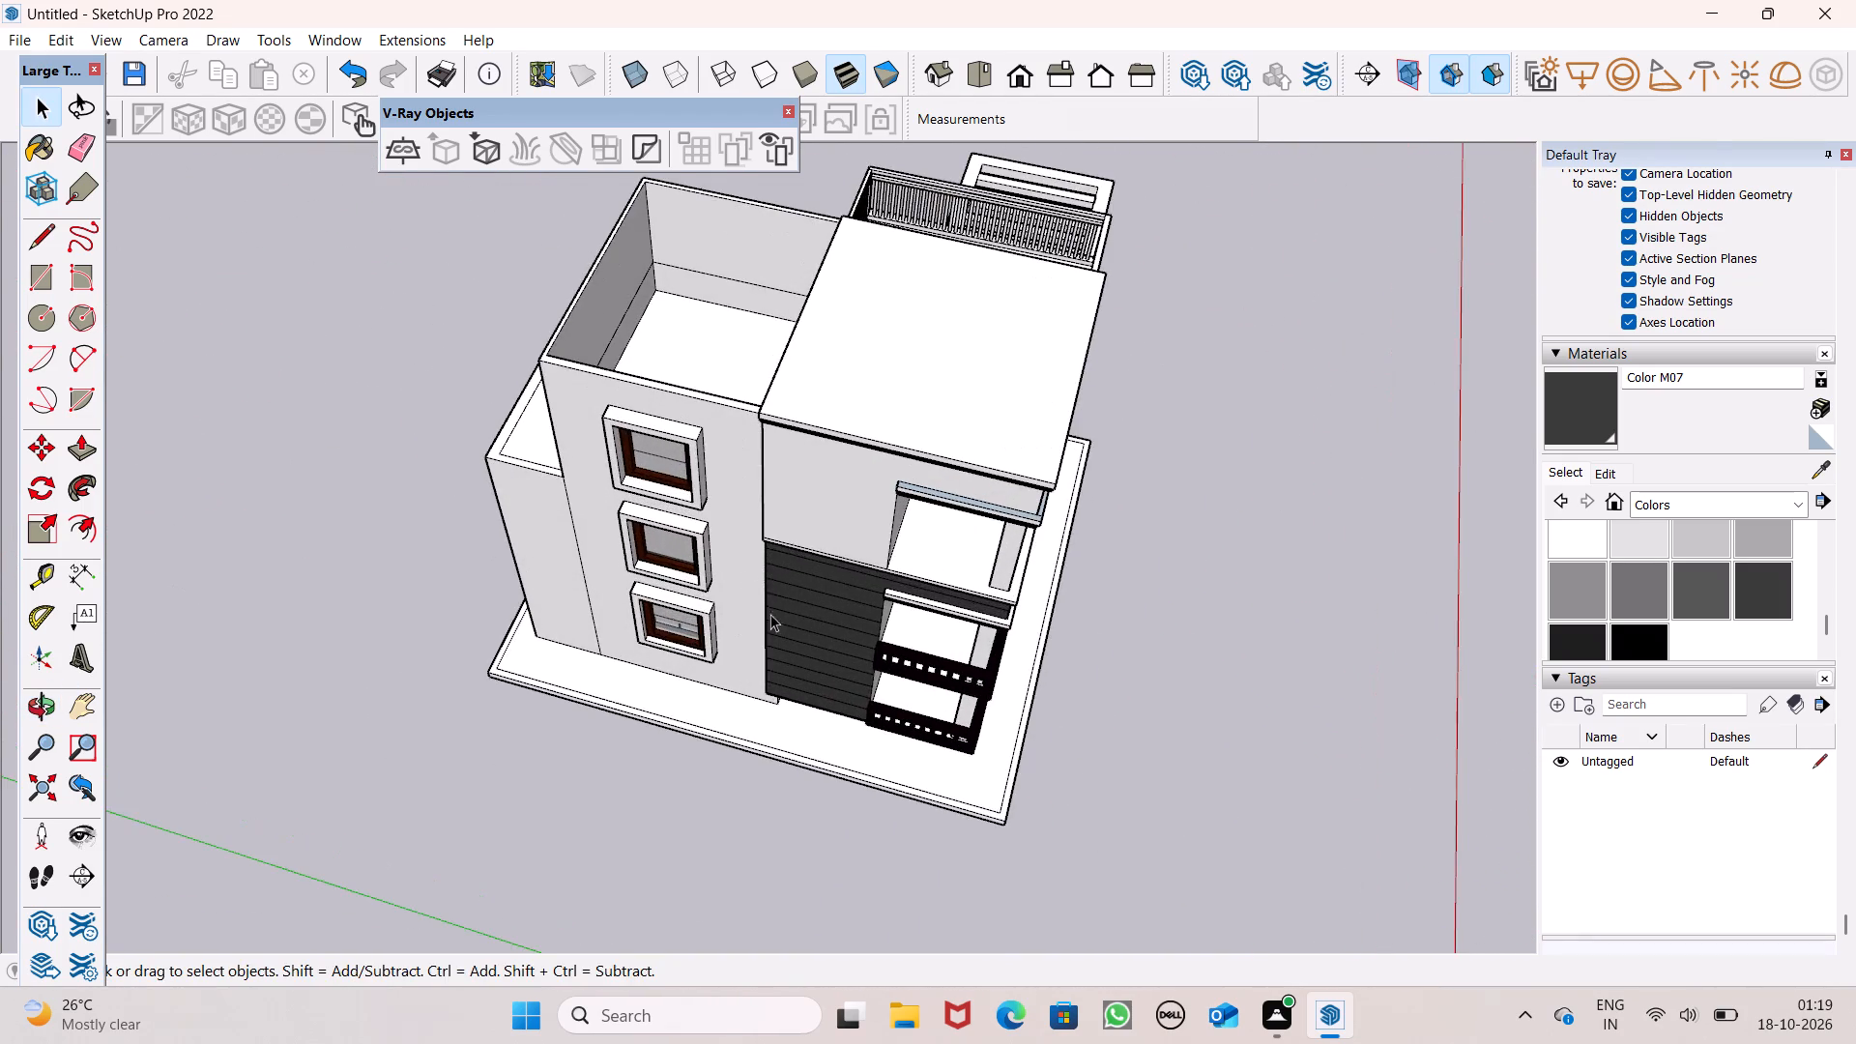
middle_drag(770, 614, 80, 425)
scroll(111, 445, up, 1)
middle_drag(756, 668, 435, 560)
scroll(466, 561, up, 1)
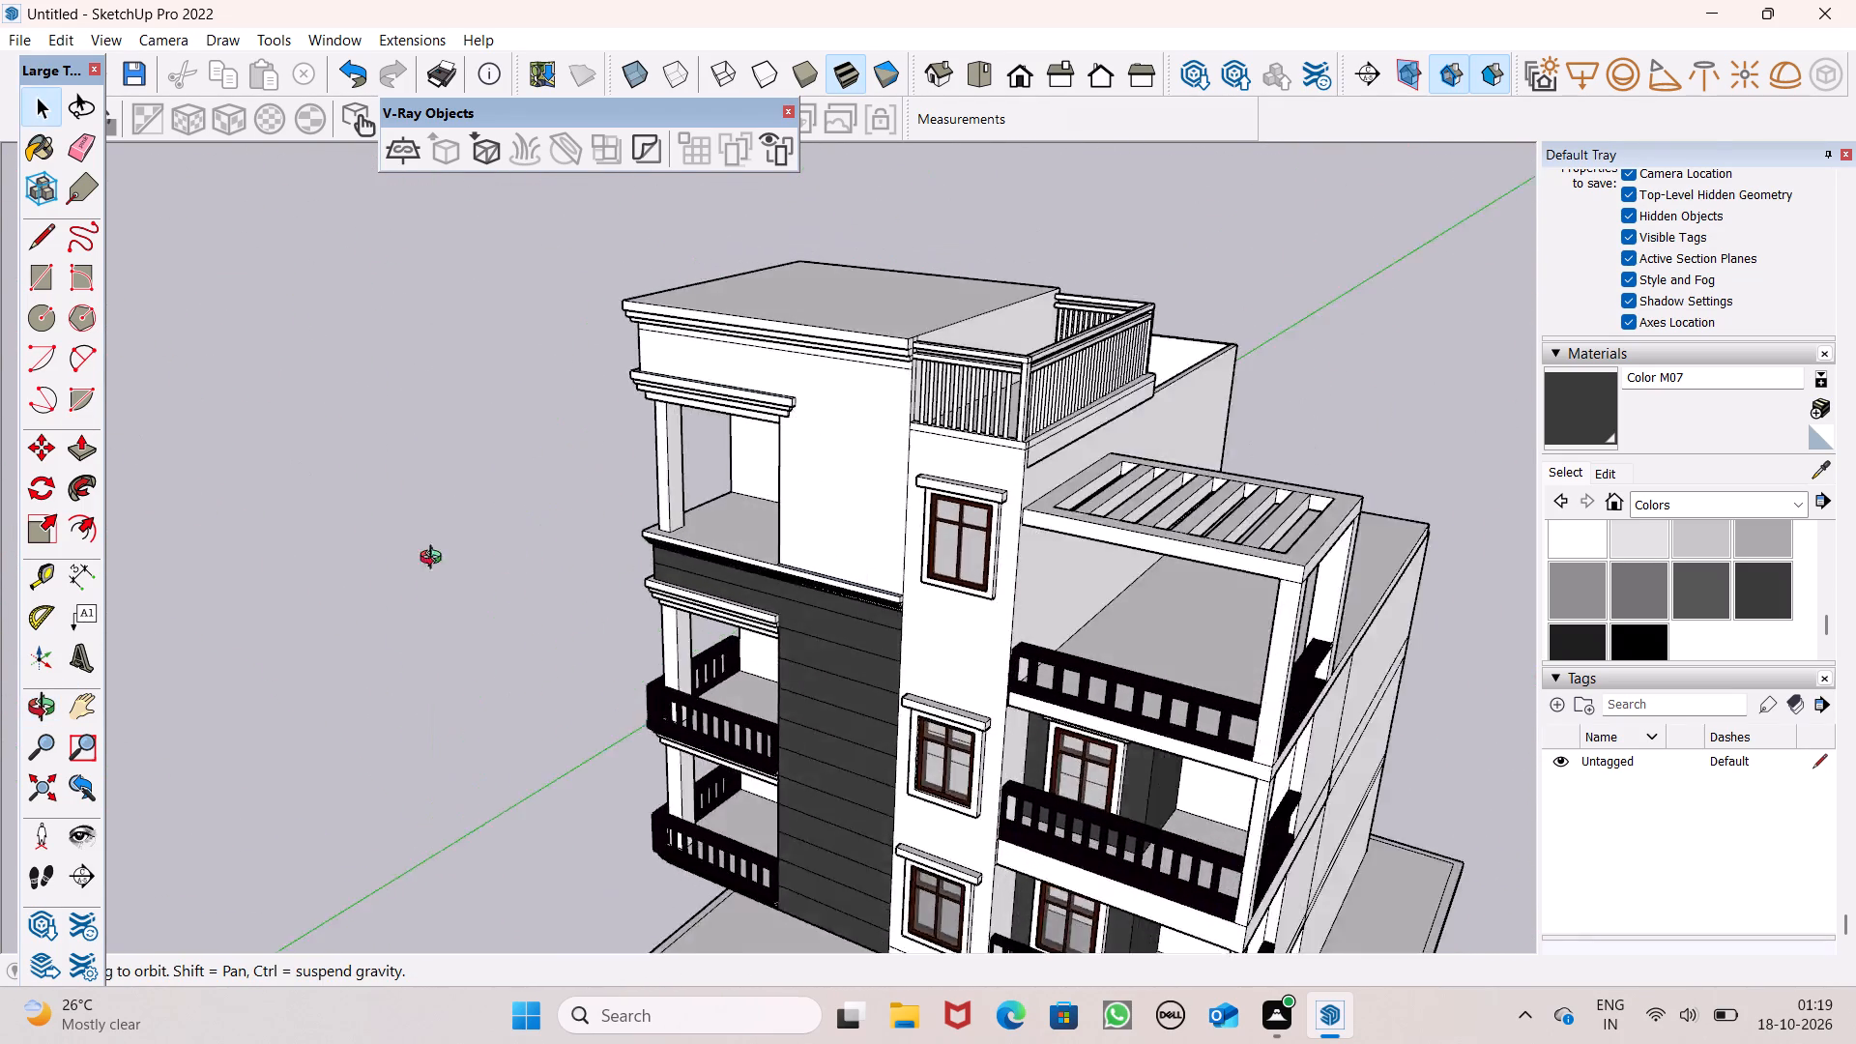
middle_drag(435, 560, 365, 555)
Paint the front face of the rooftop balcony's top rail, above the narrow window section, with the Metal Seamed material.
click(1728, 511)
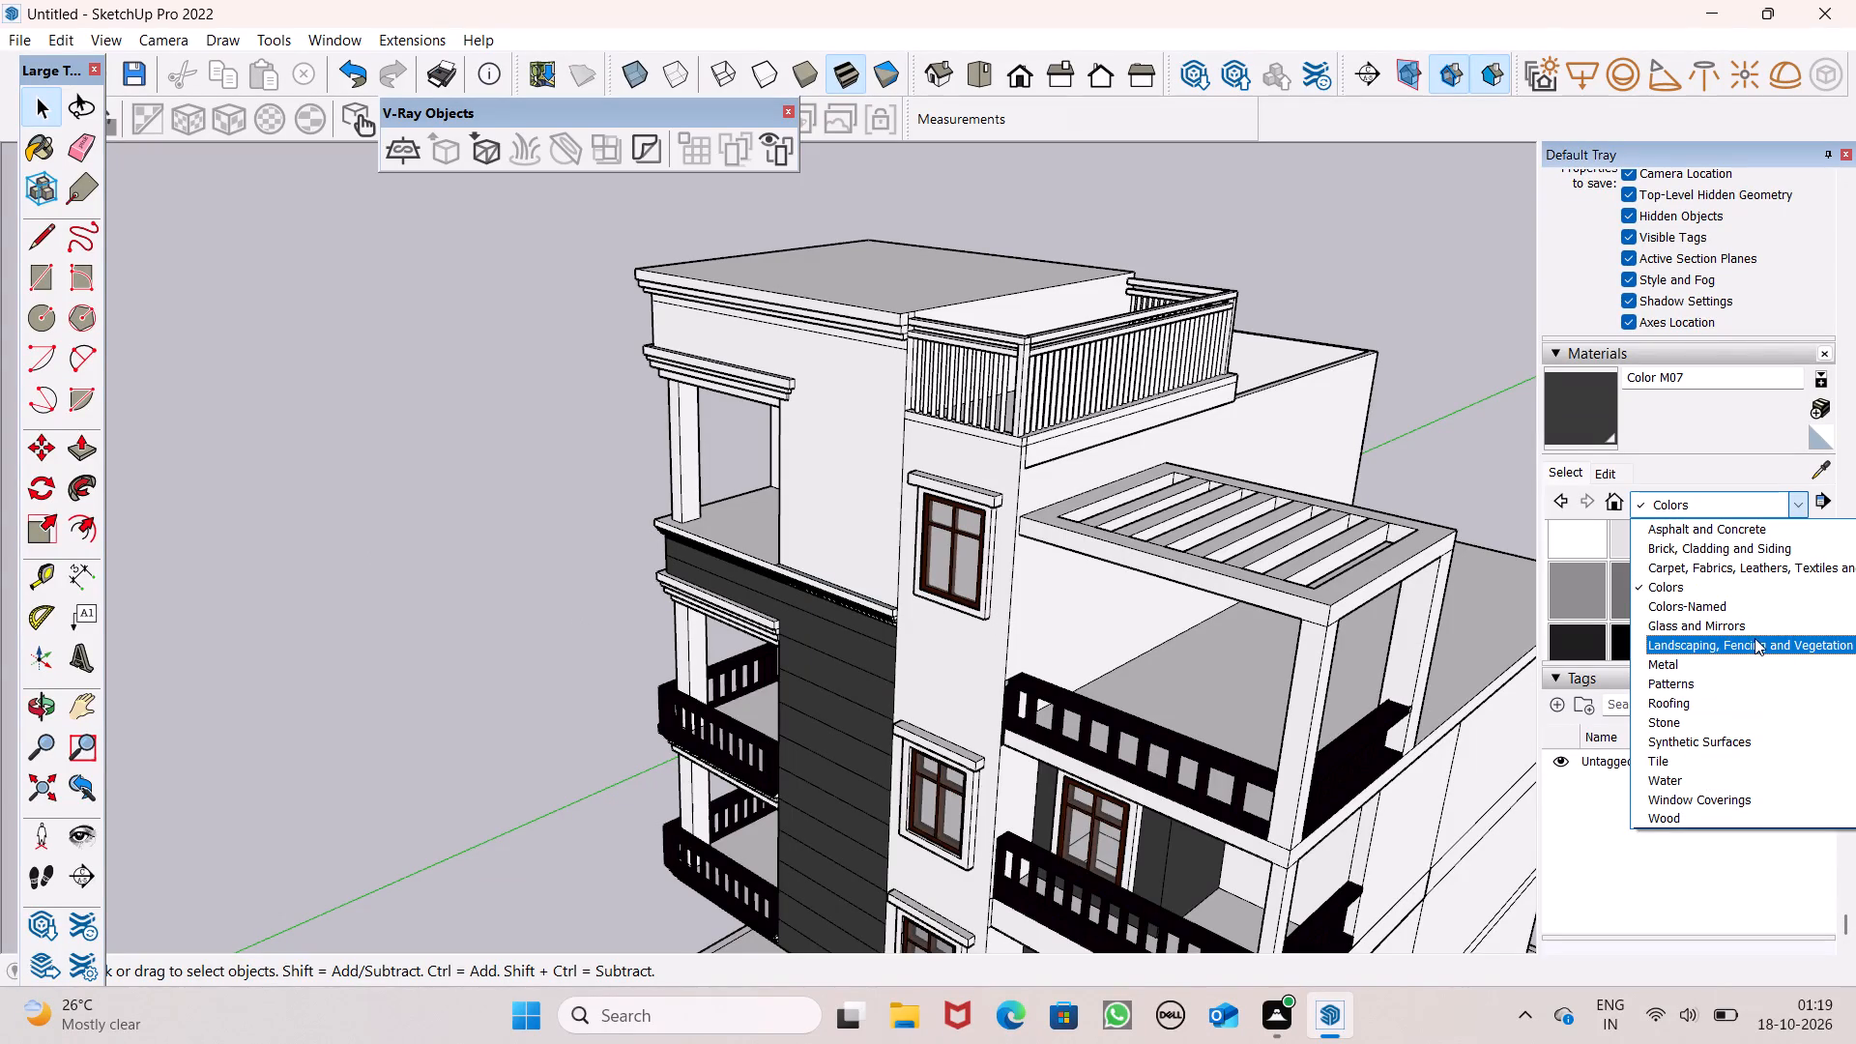
click(1759, 662)
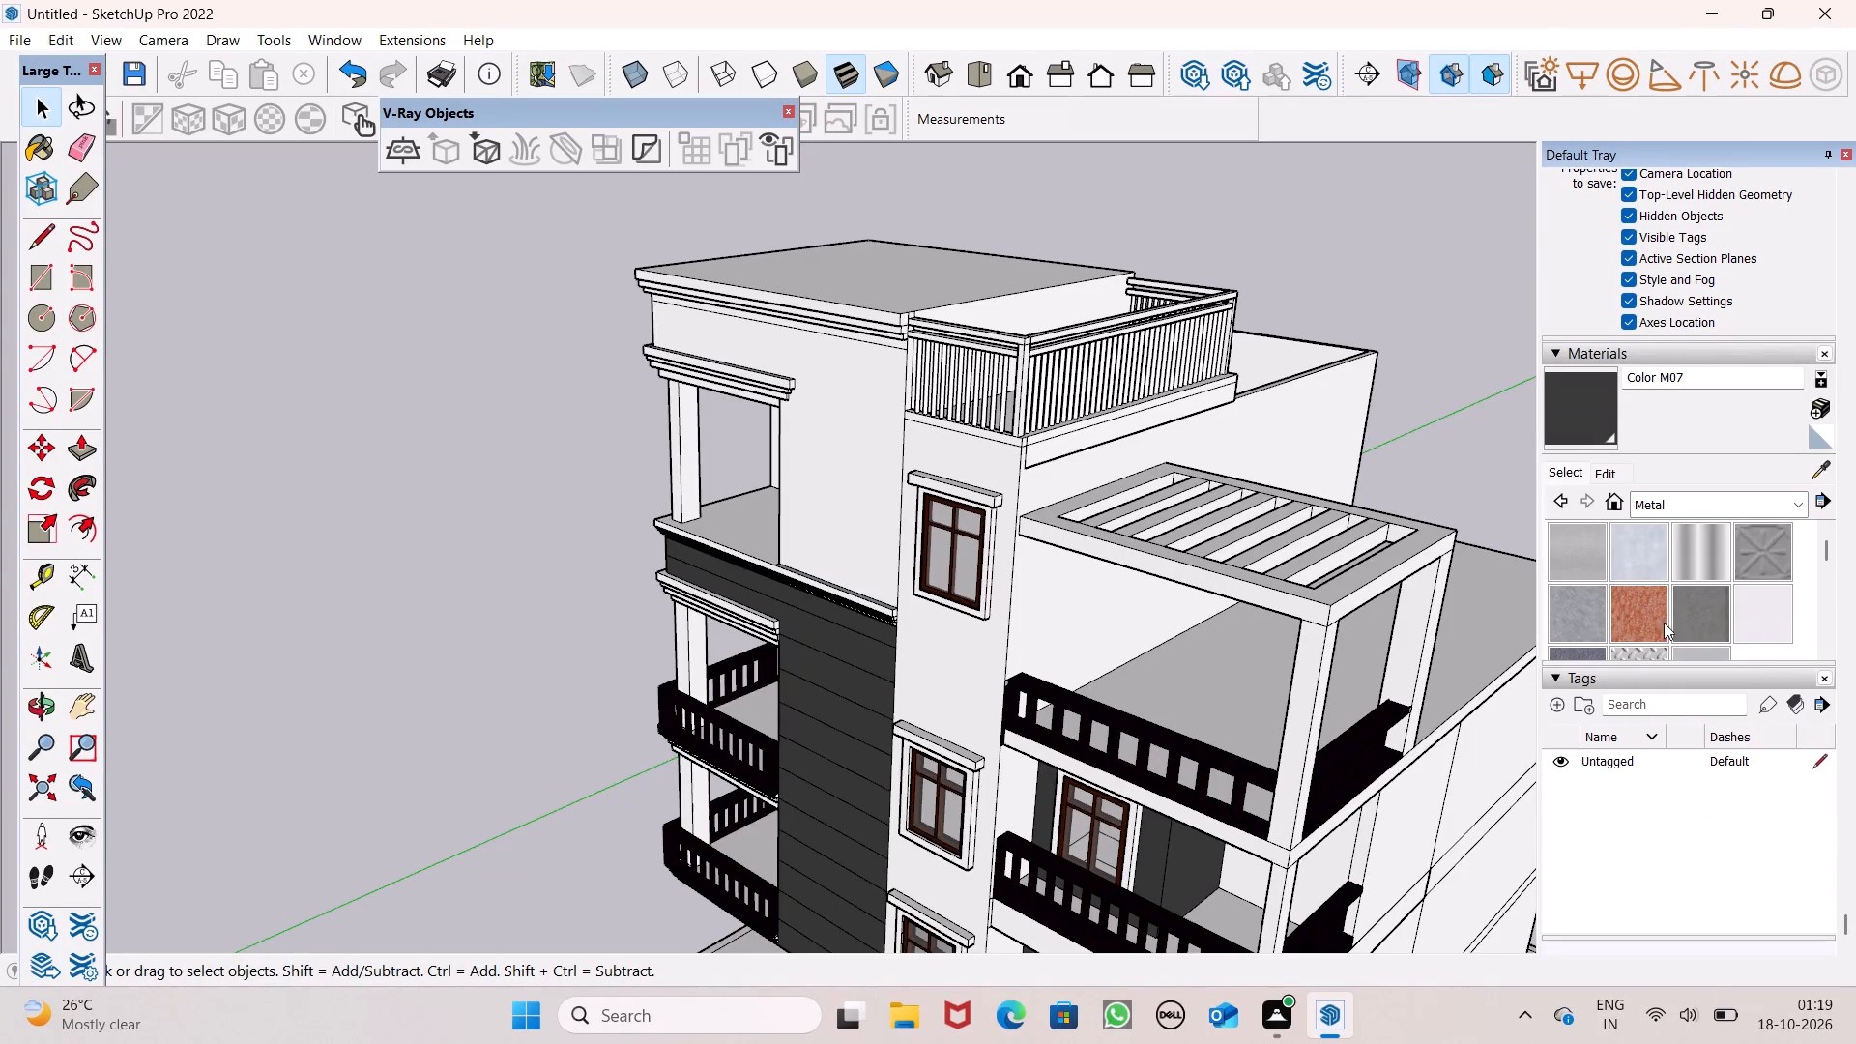
click(1714, 622)
scroll(1303, 535, up, 6)
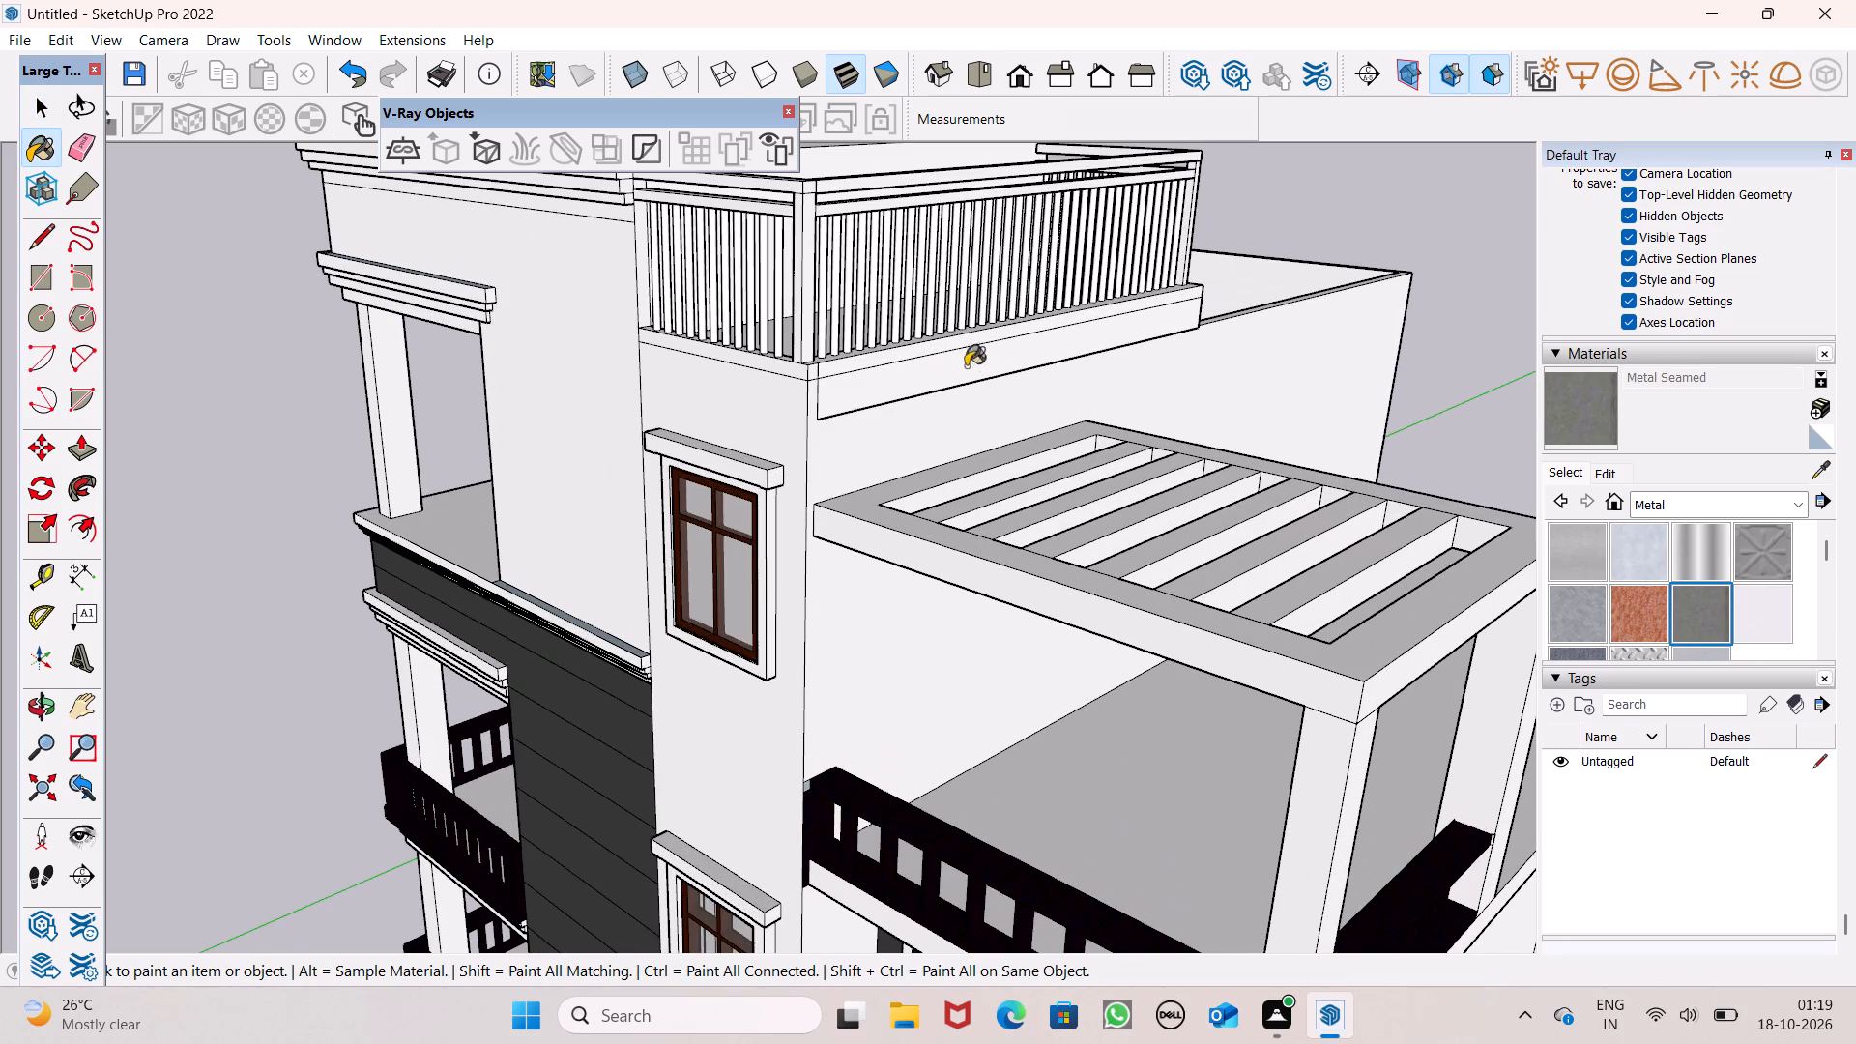
middle_drag(945, 404, 1223, 529)
scroll(1223, 535, up, 1)
scroll(826, 236, up, 6)
click(825, 241)
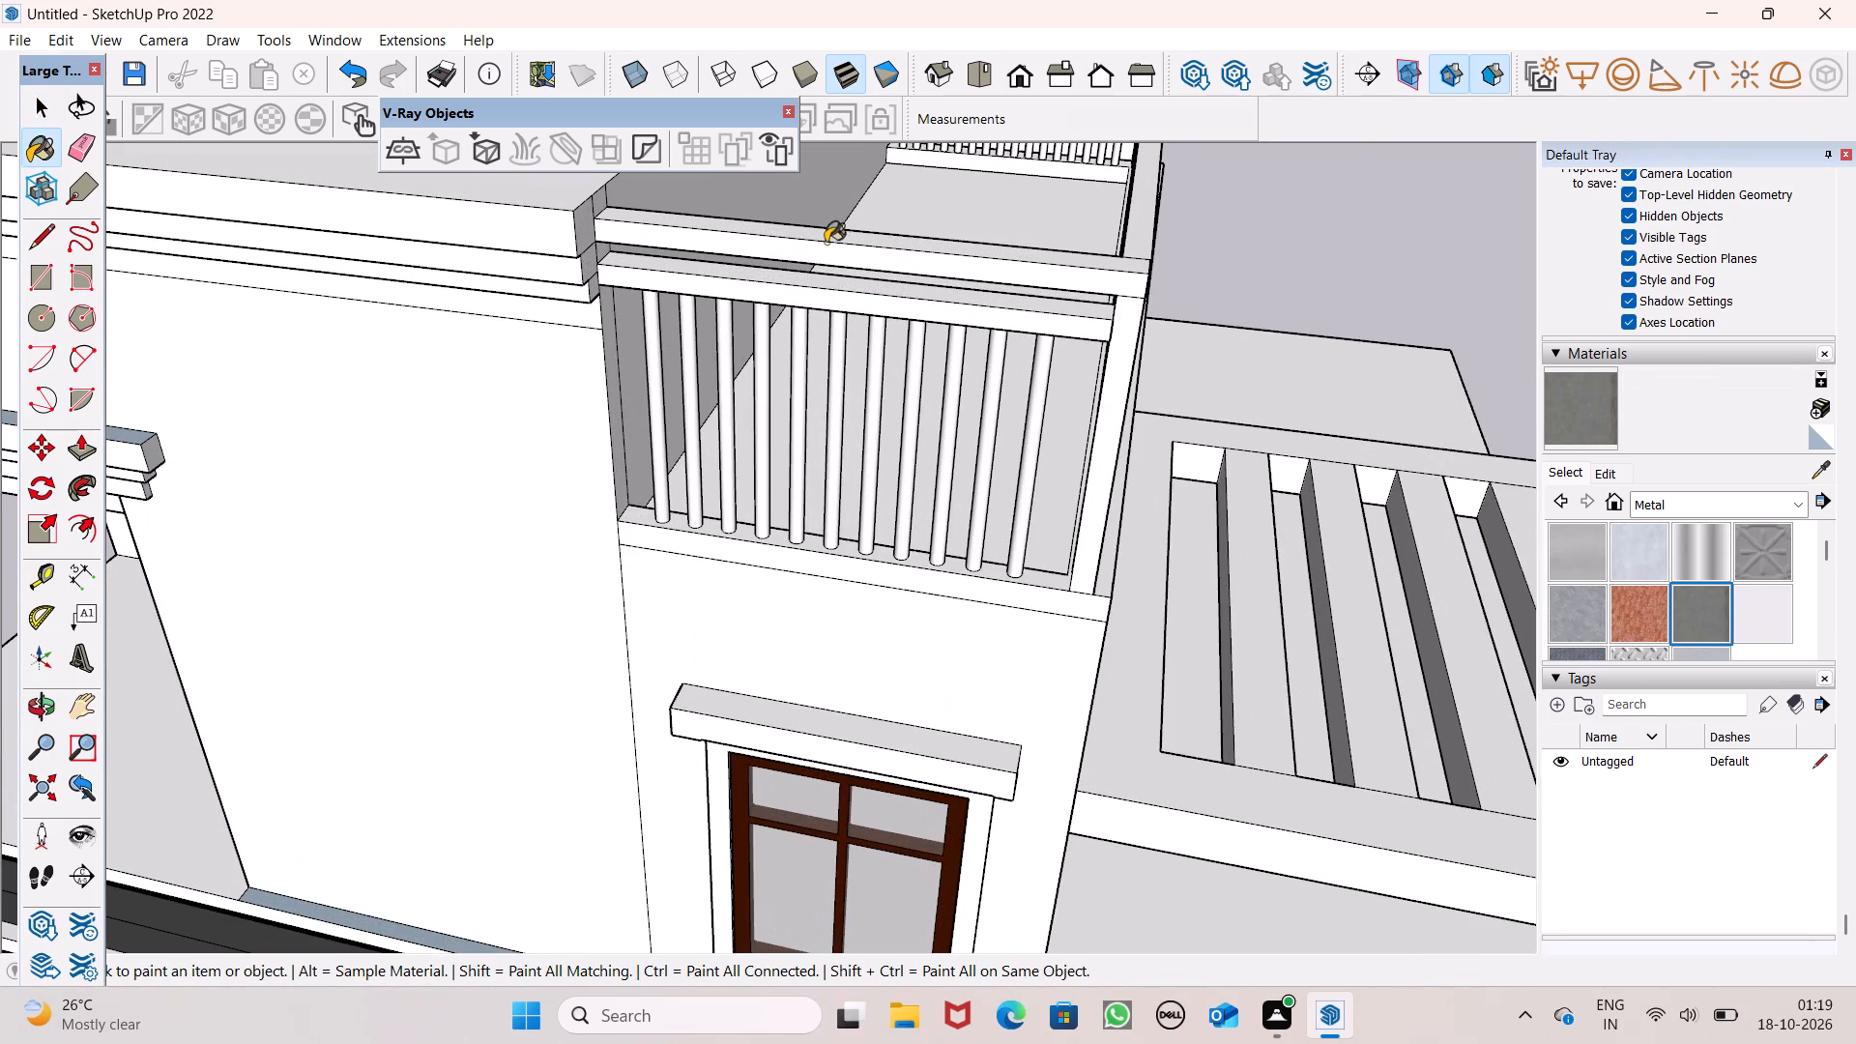
click(900, 259)
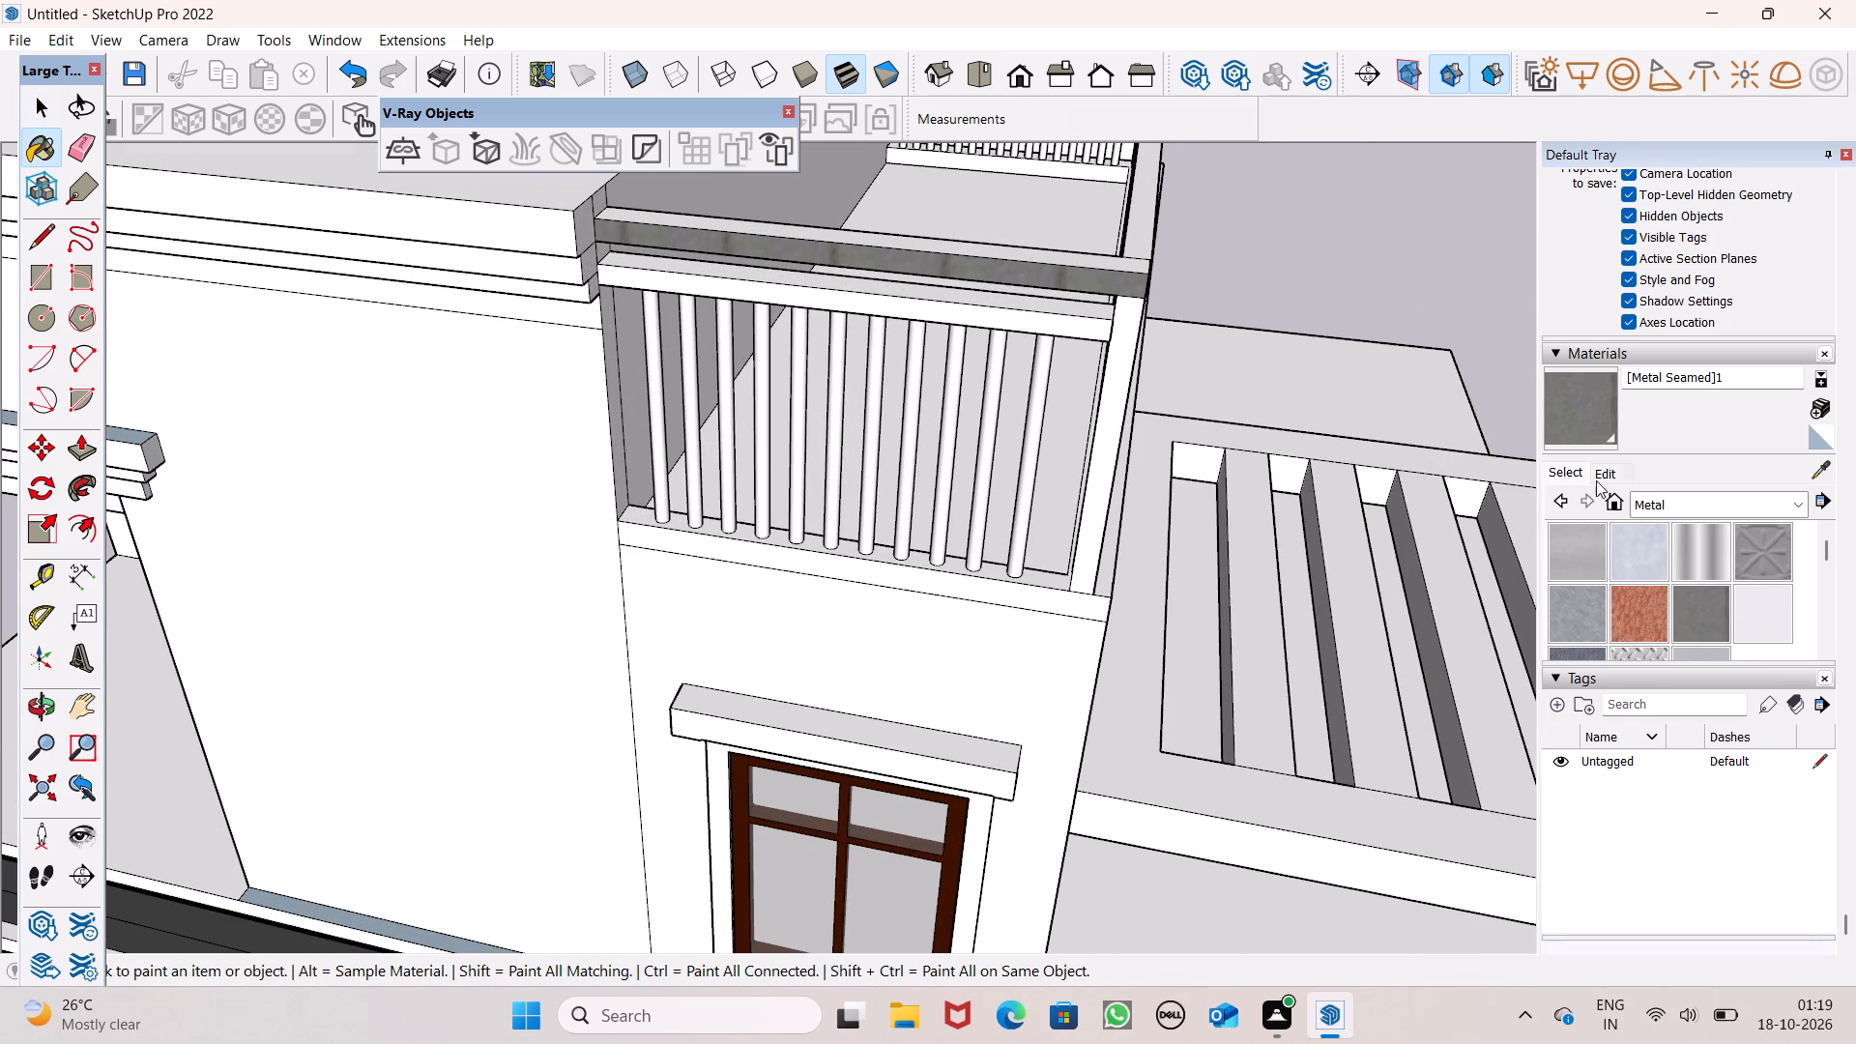
Edit the seamed metal's colour to a very dark brown, RGB 28, 14, 0.
click(1596, 478)
drag(1638, 565, 1625, 576)
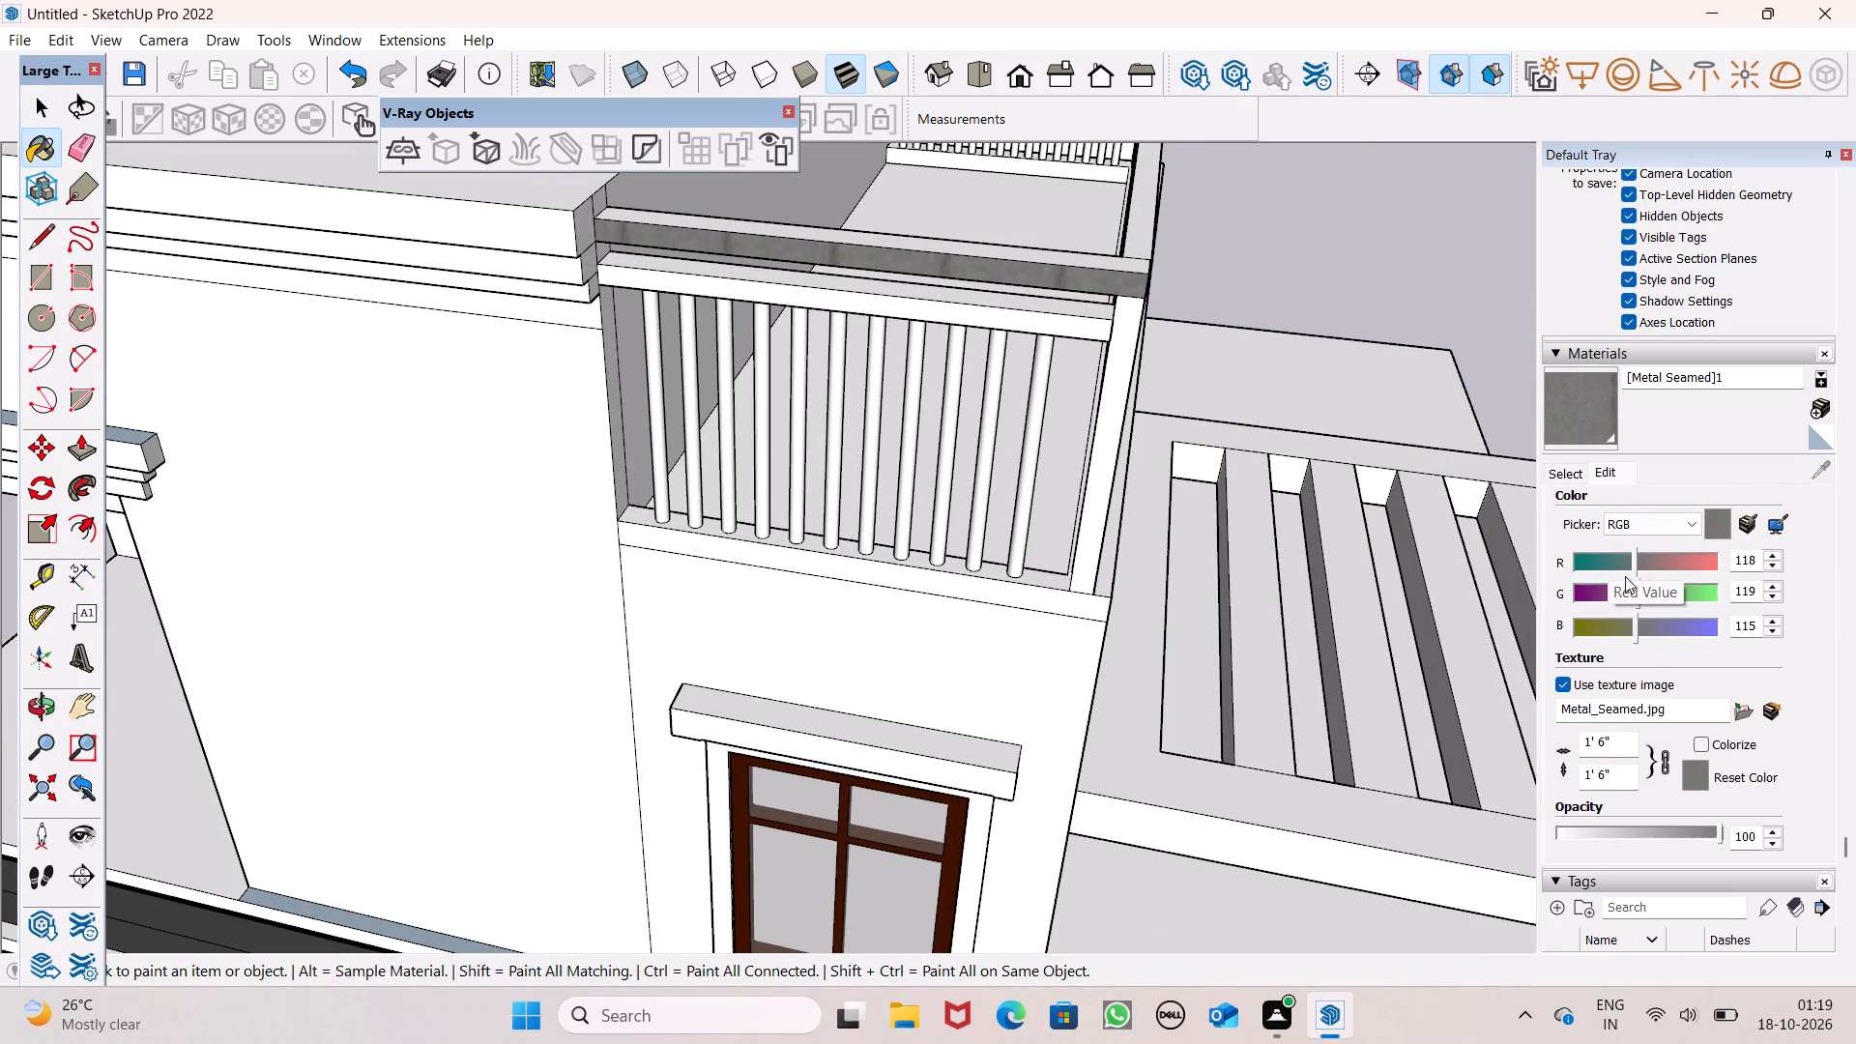
drag(1625, 576, 1587, 588)
click(1587, 588)
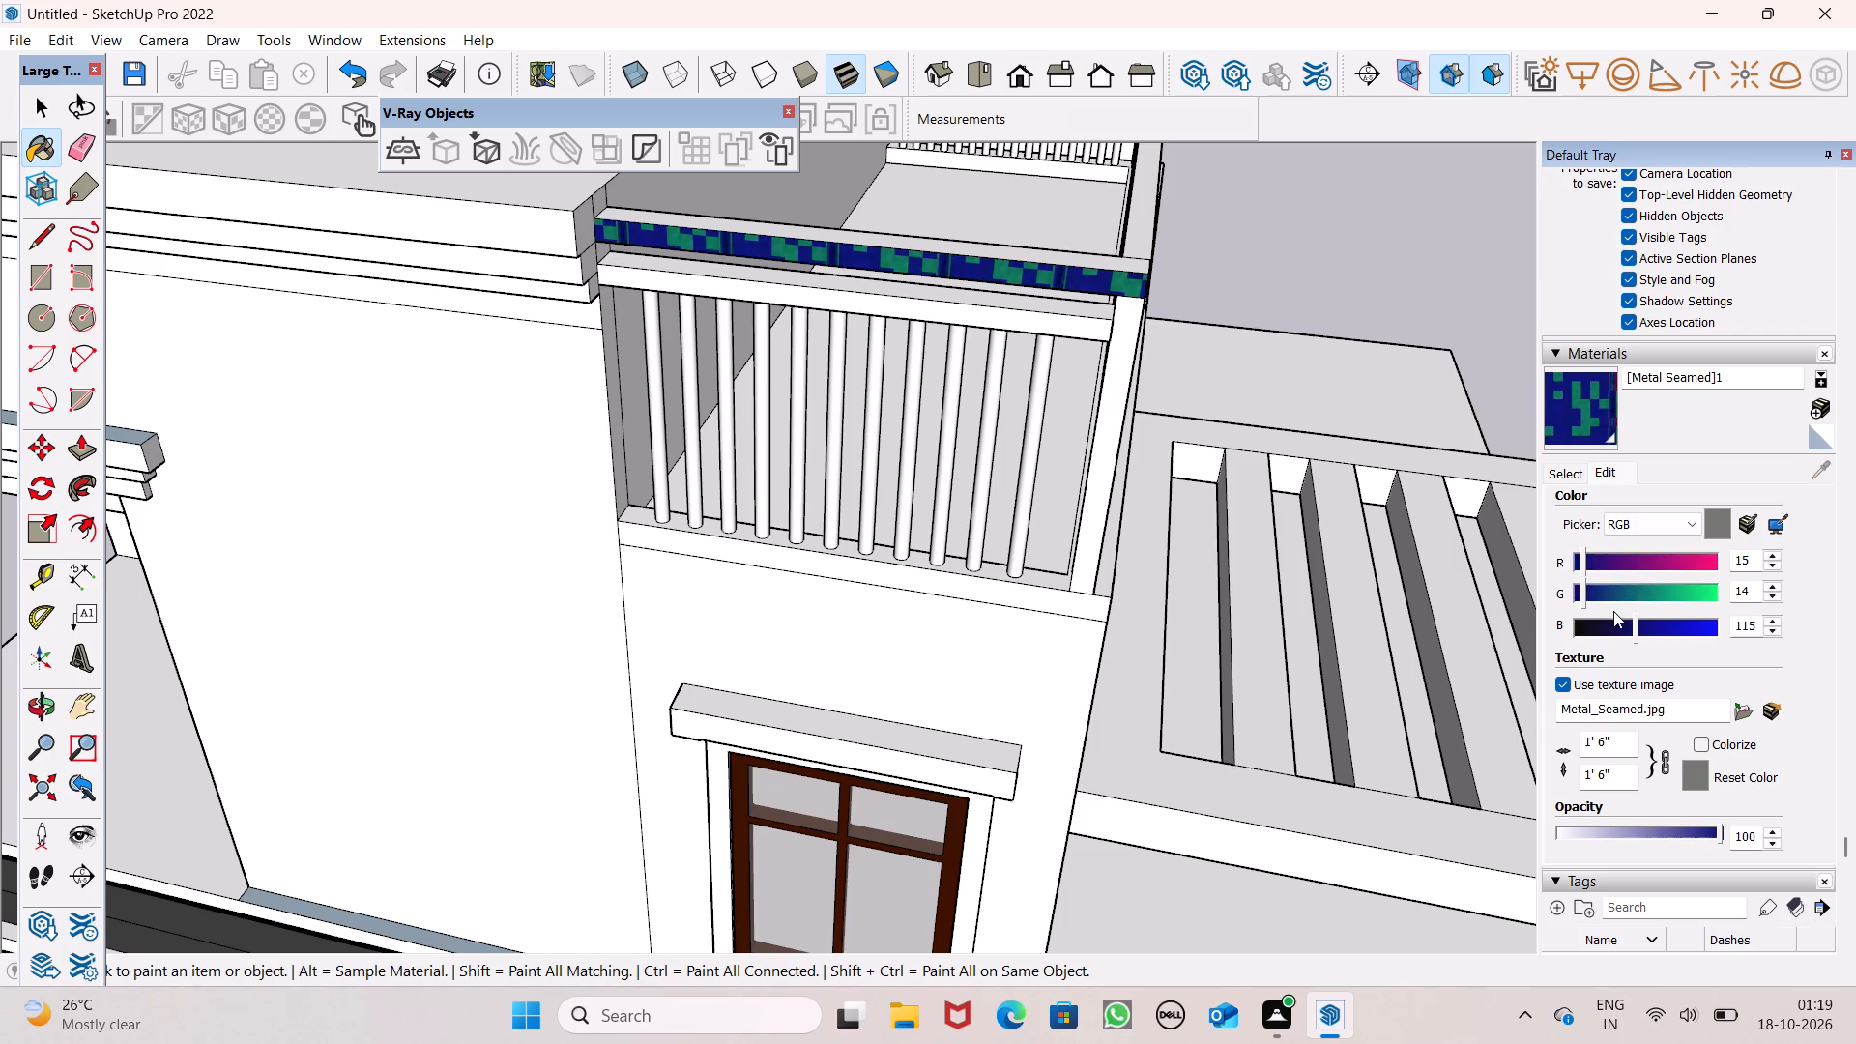
drag(1635, 621, 1577, 631)
click(1577, 631)
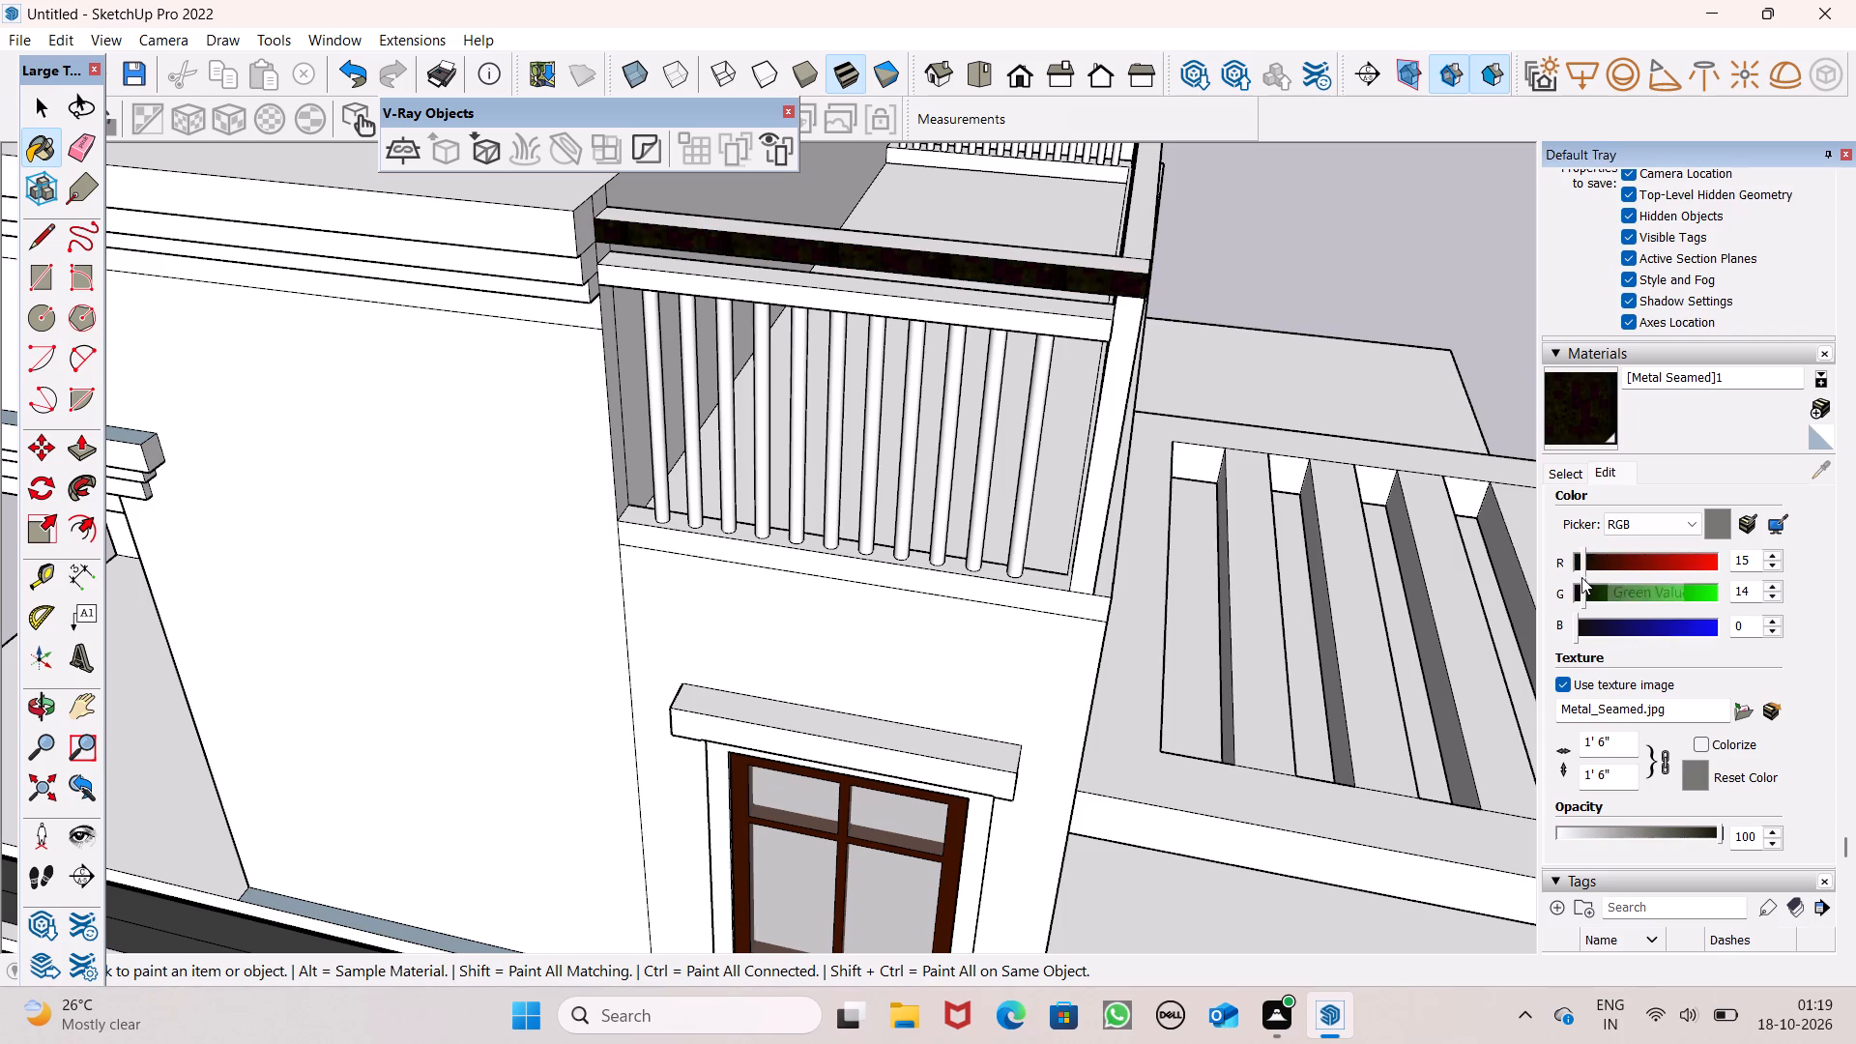
drag(1581, 575, 1594, 574)
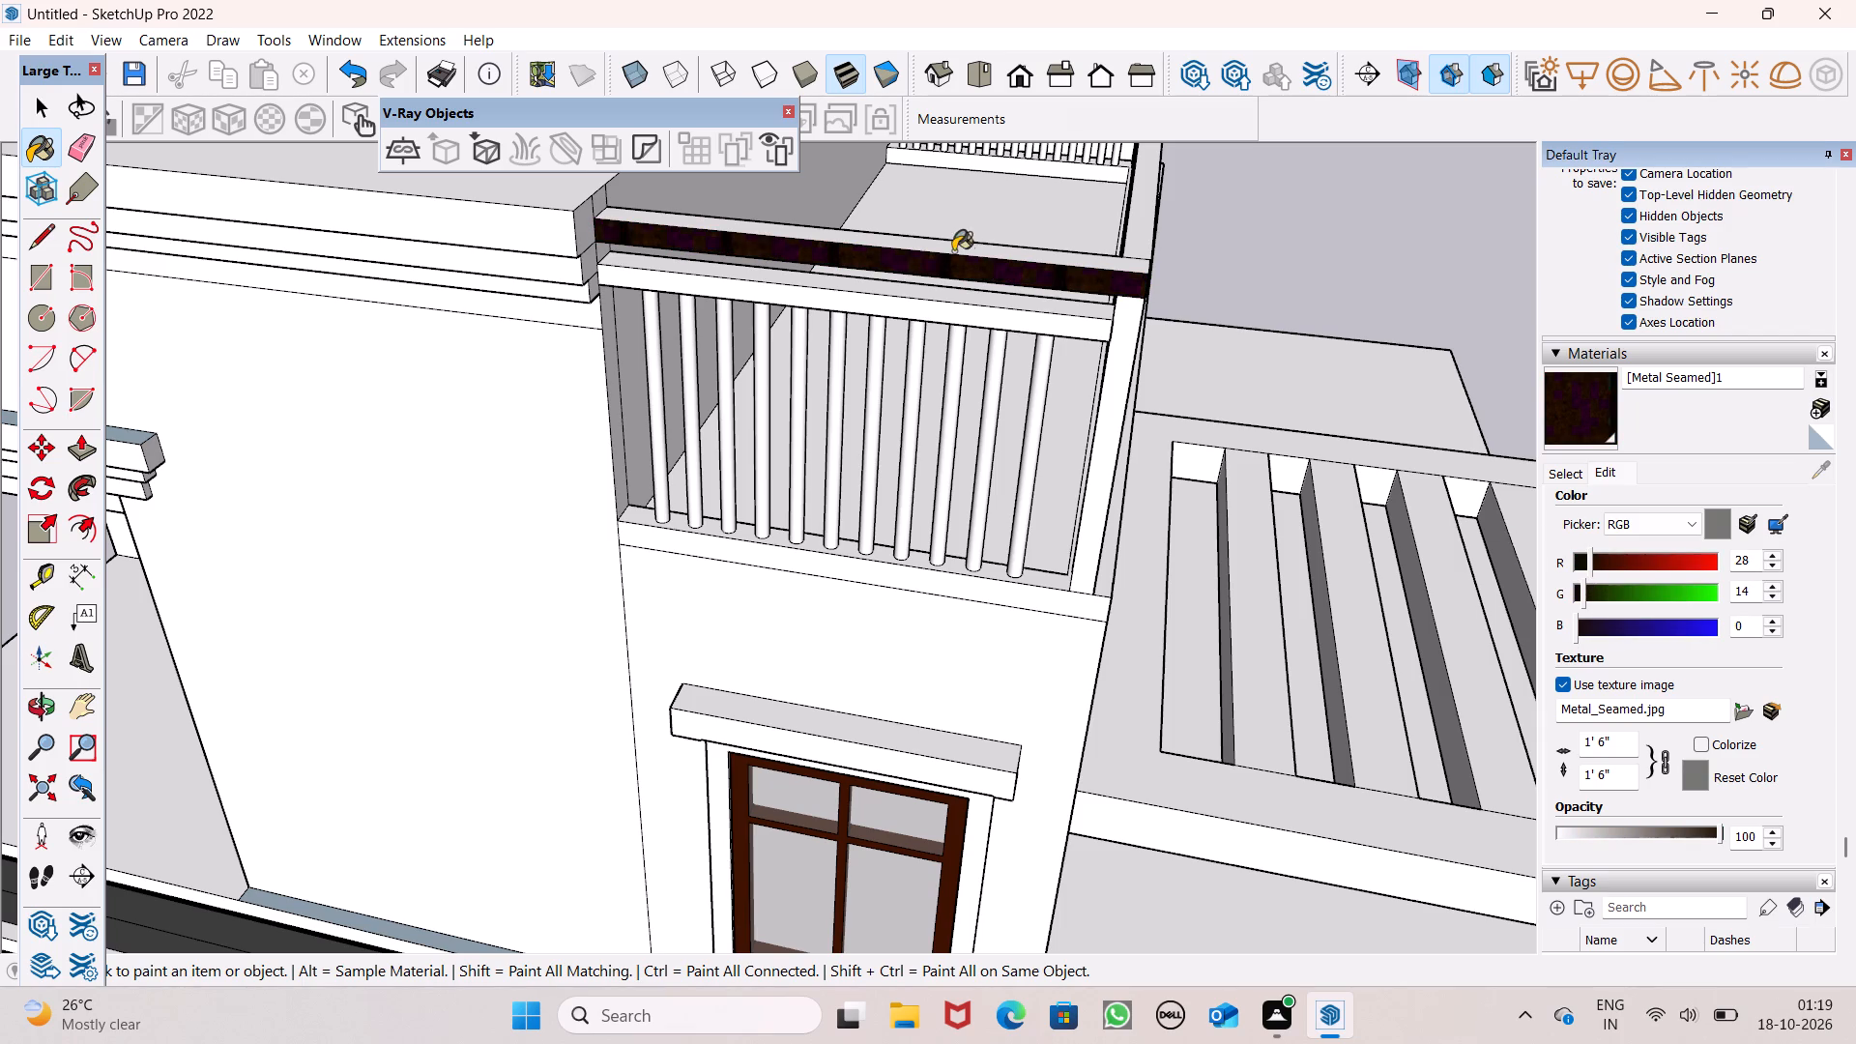
Paint the tops of both upper rails, the short side's lower rail and the corner post's front face with the dark seamed metal.
middle_drag(957, 298, 957, 524)
scroll(969, 513, up, 7)
click(1006, 470)
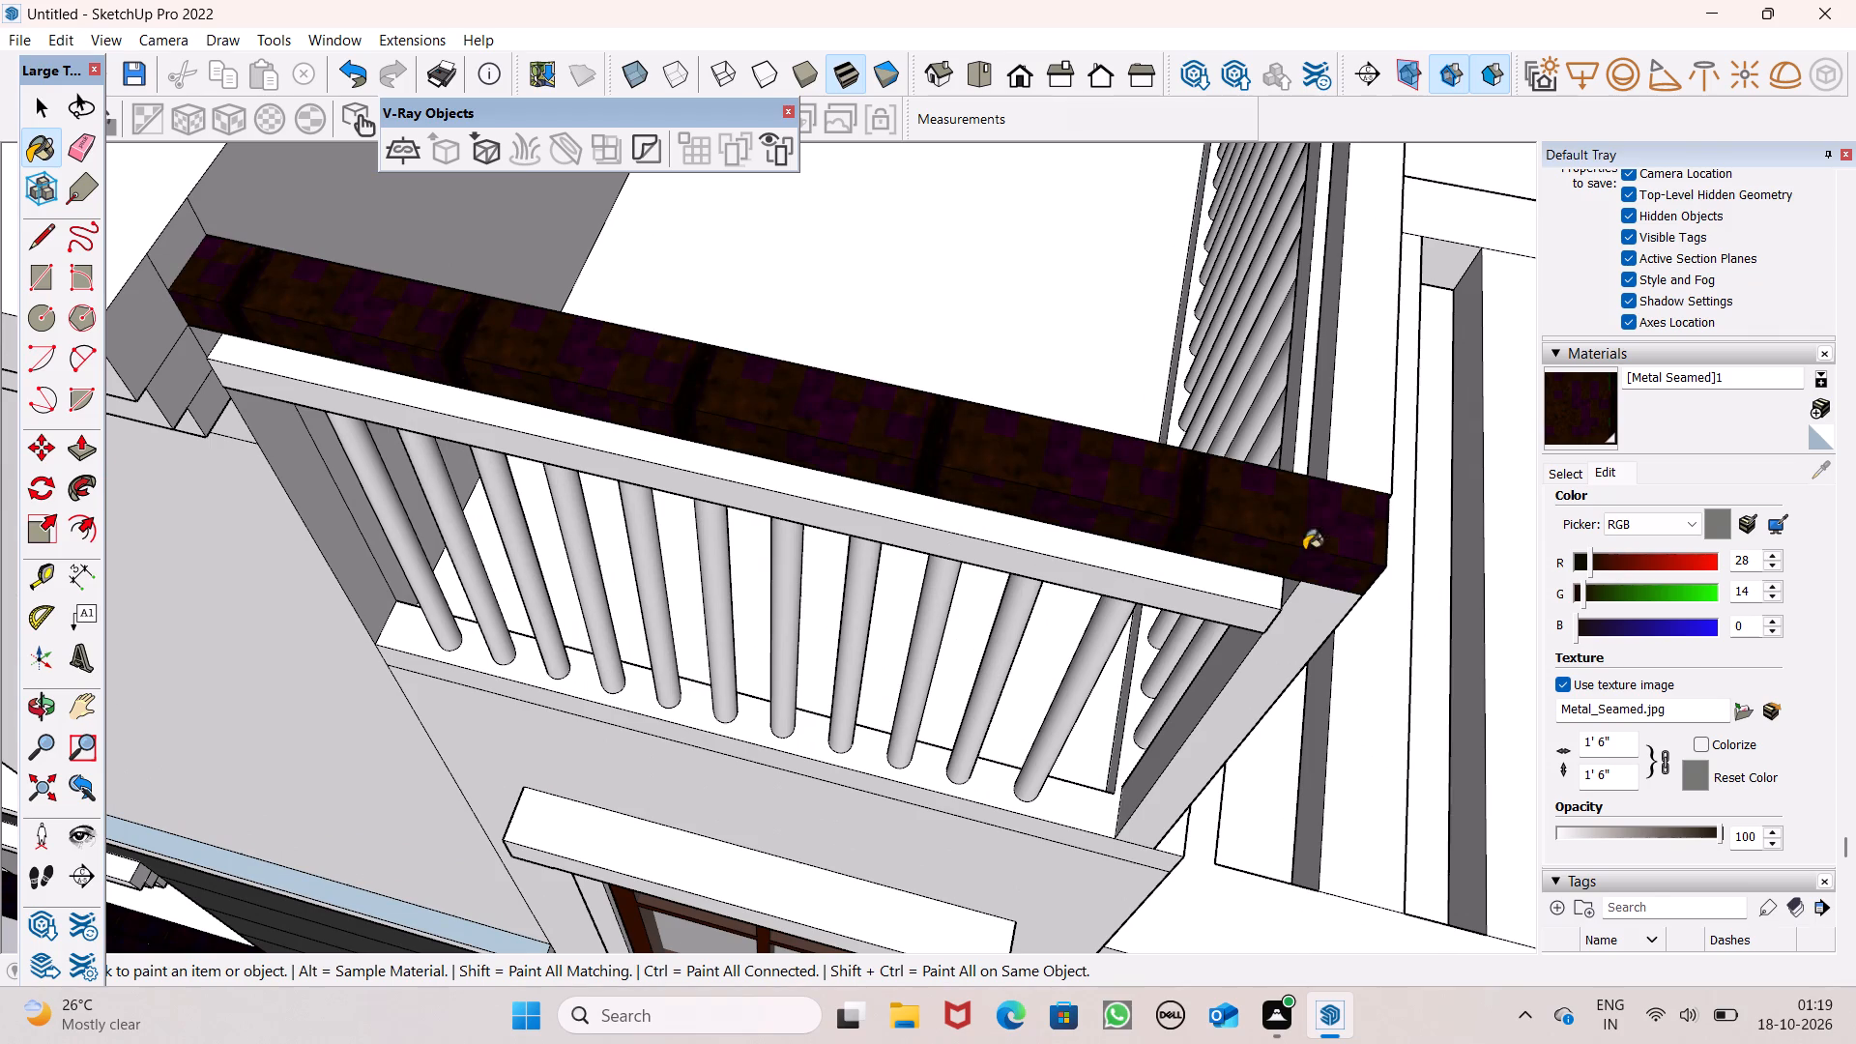
click(1348, 464)
click(1127, 571)
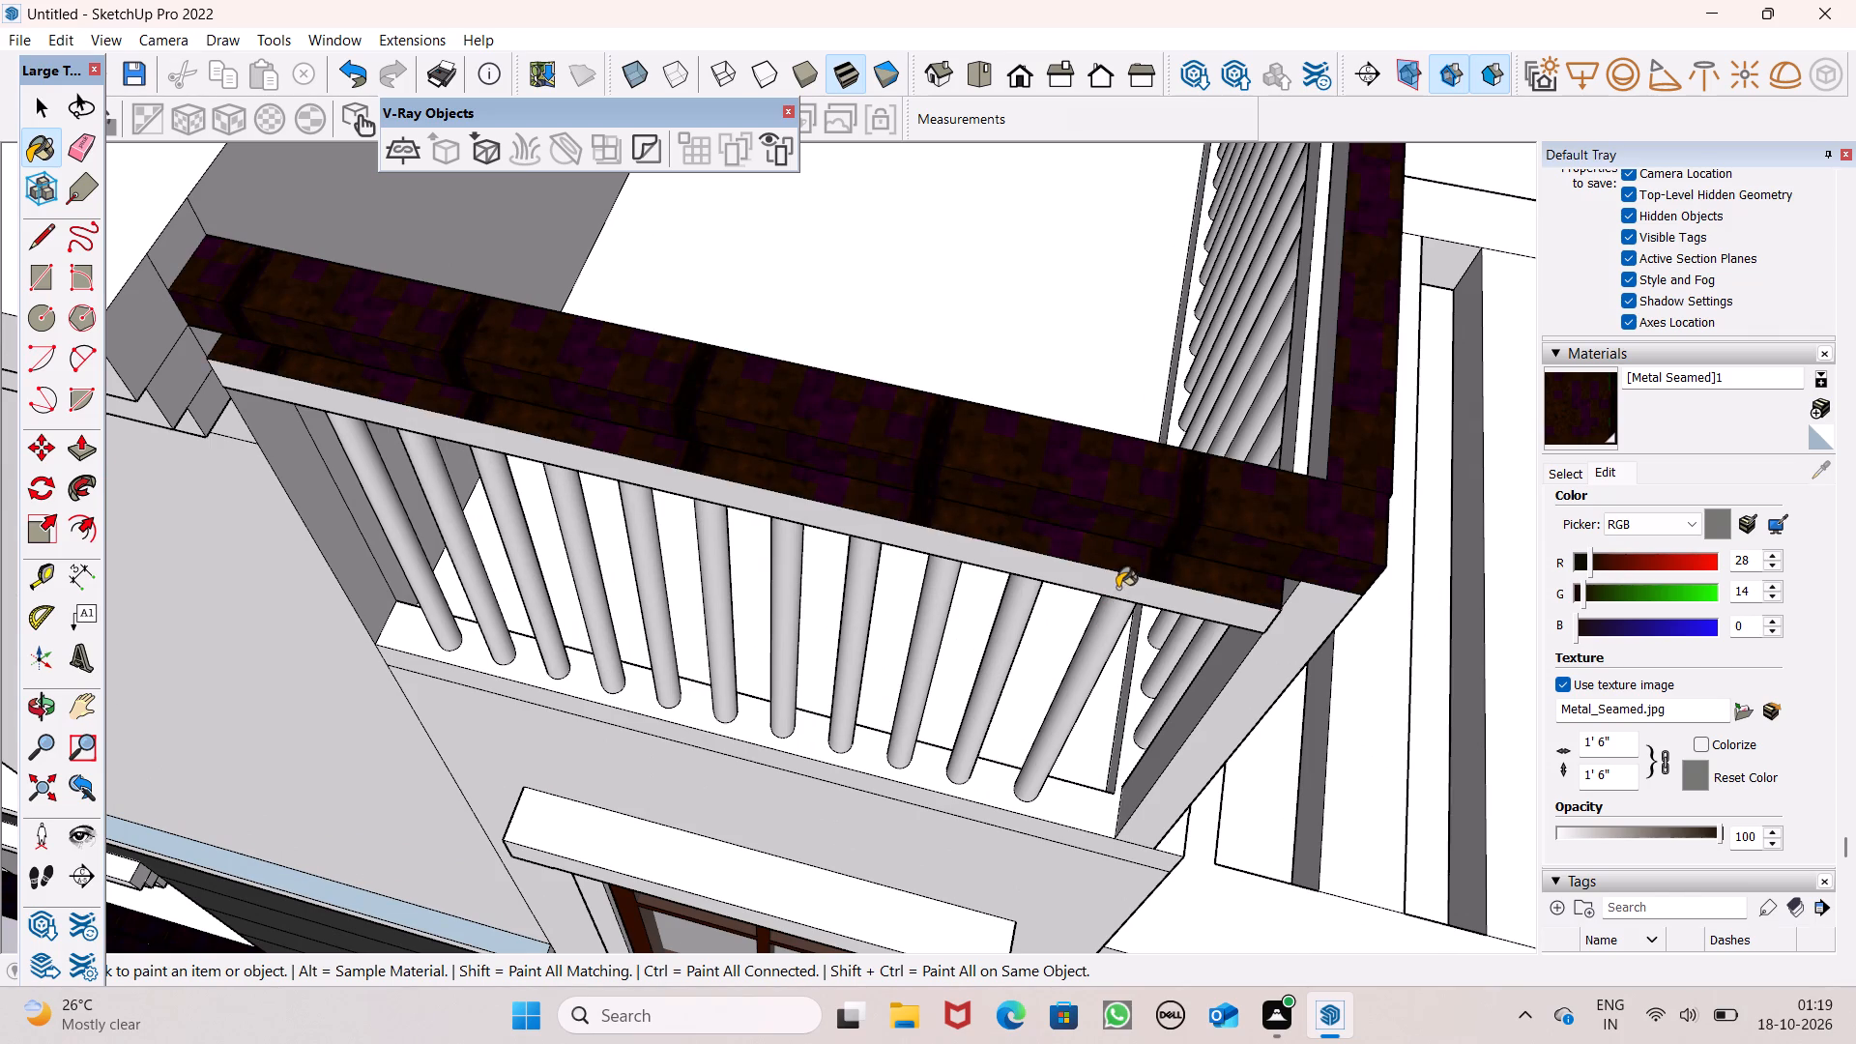
click(1119, 585)
click(1261, 652)
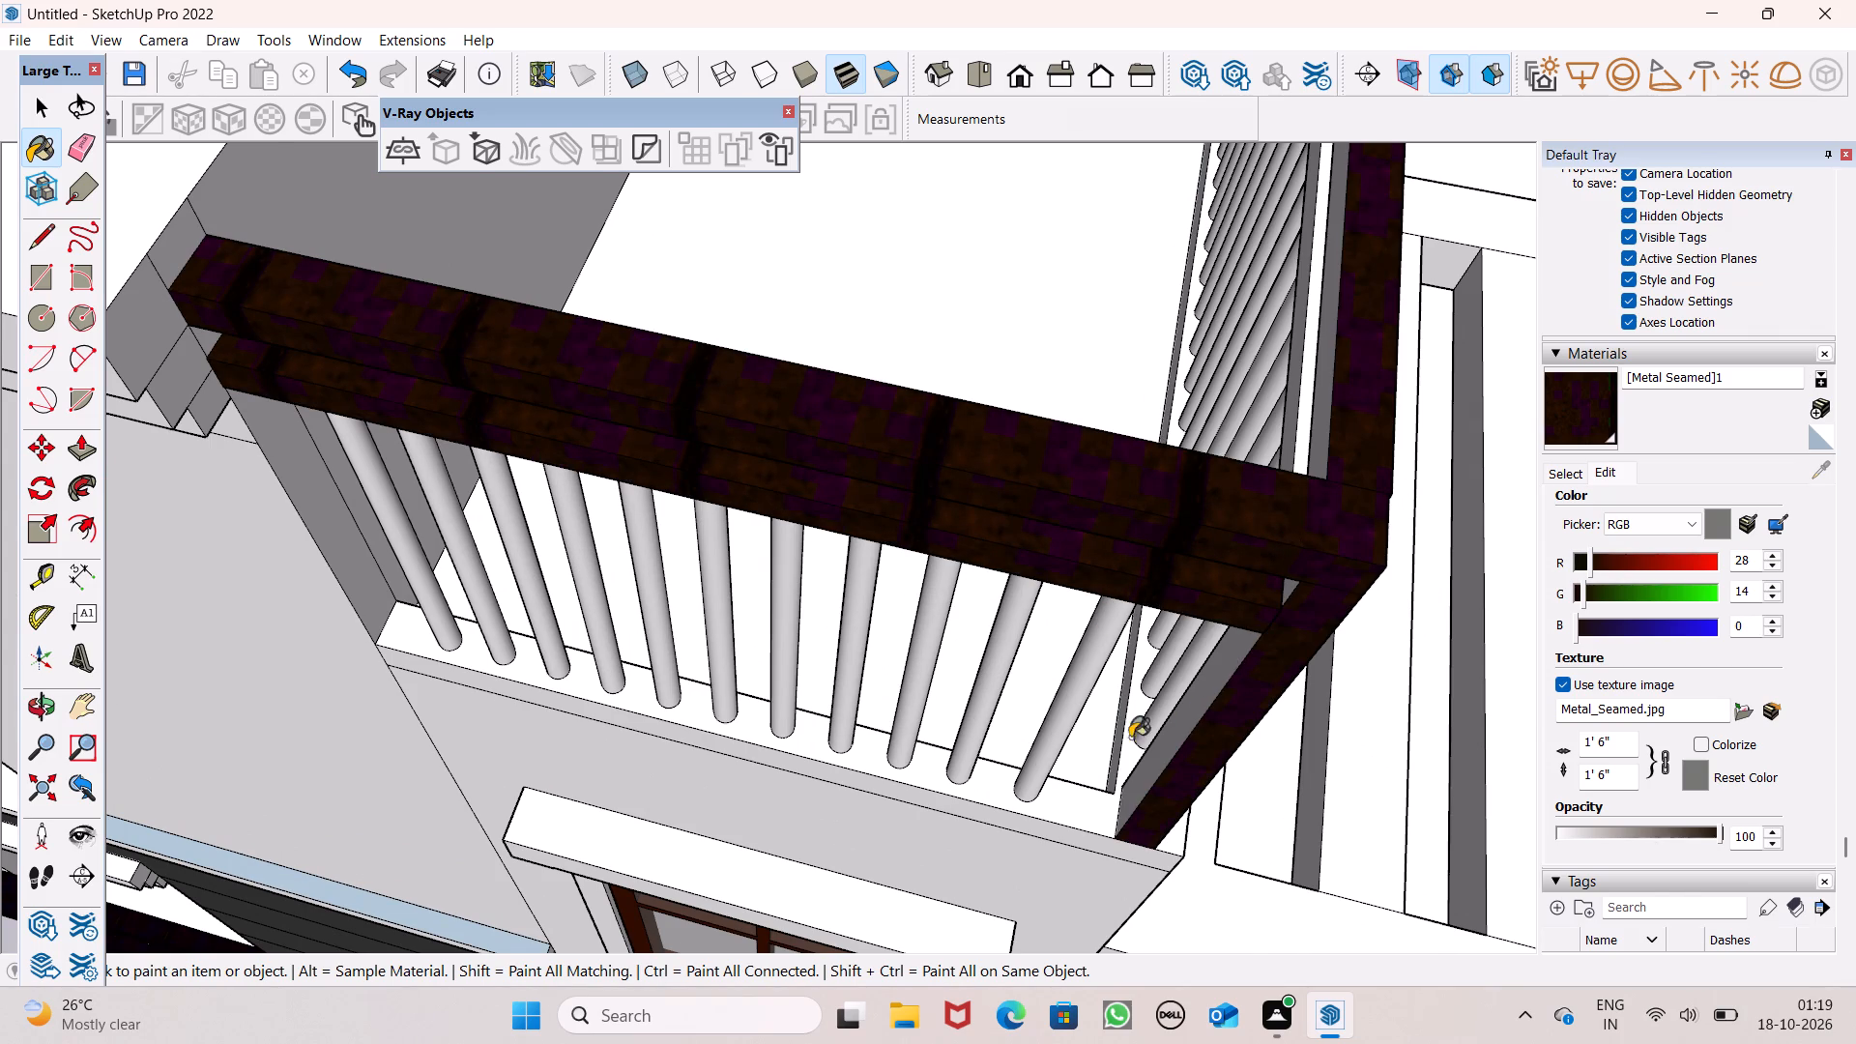
Paint the two balusters nearest the corner post and the four nearest the wall on the railing's short side with the dark seamed metal.
scroll(1108, 747, up, 7)
click(1037, 708)
drag(843, 609, 852, 608)
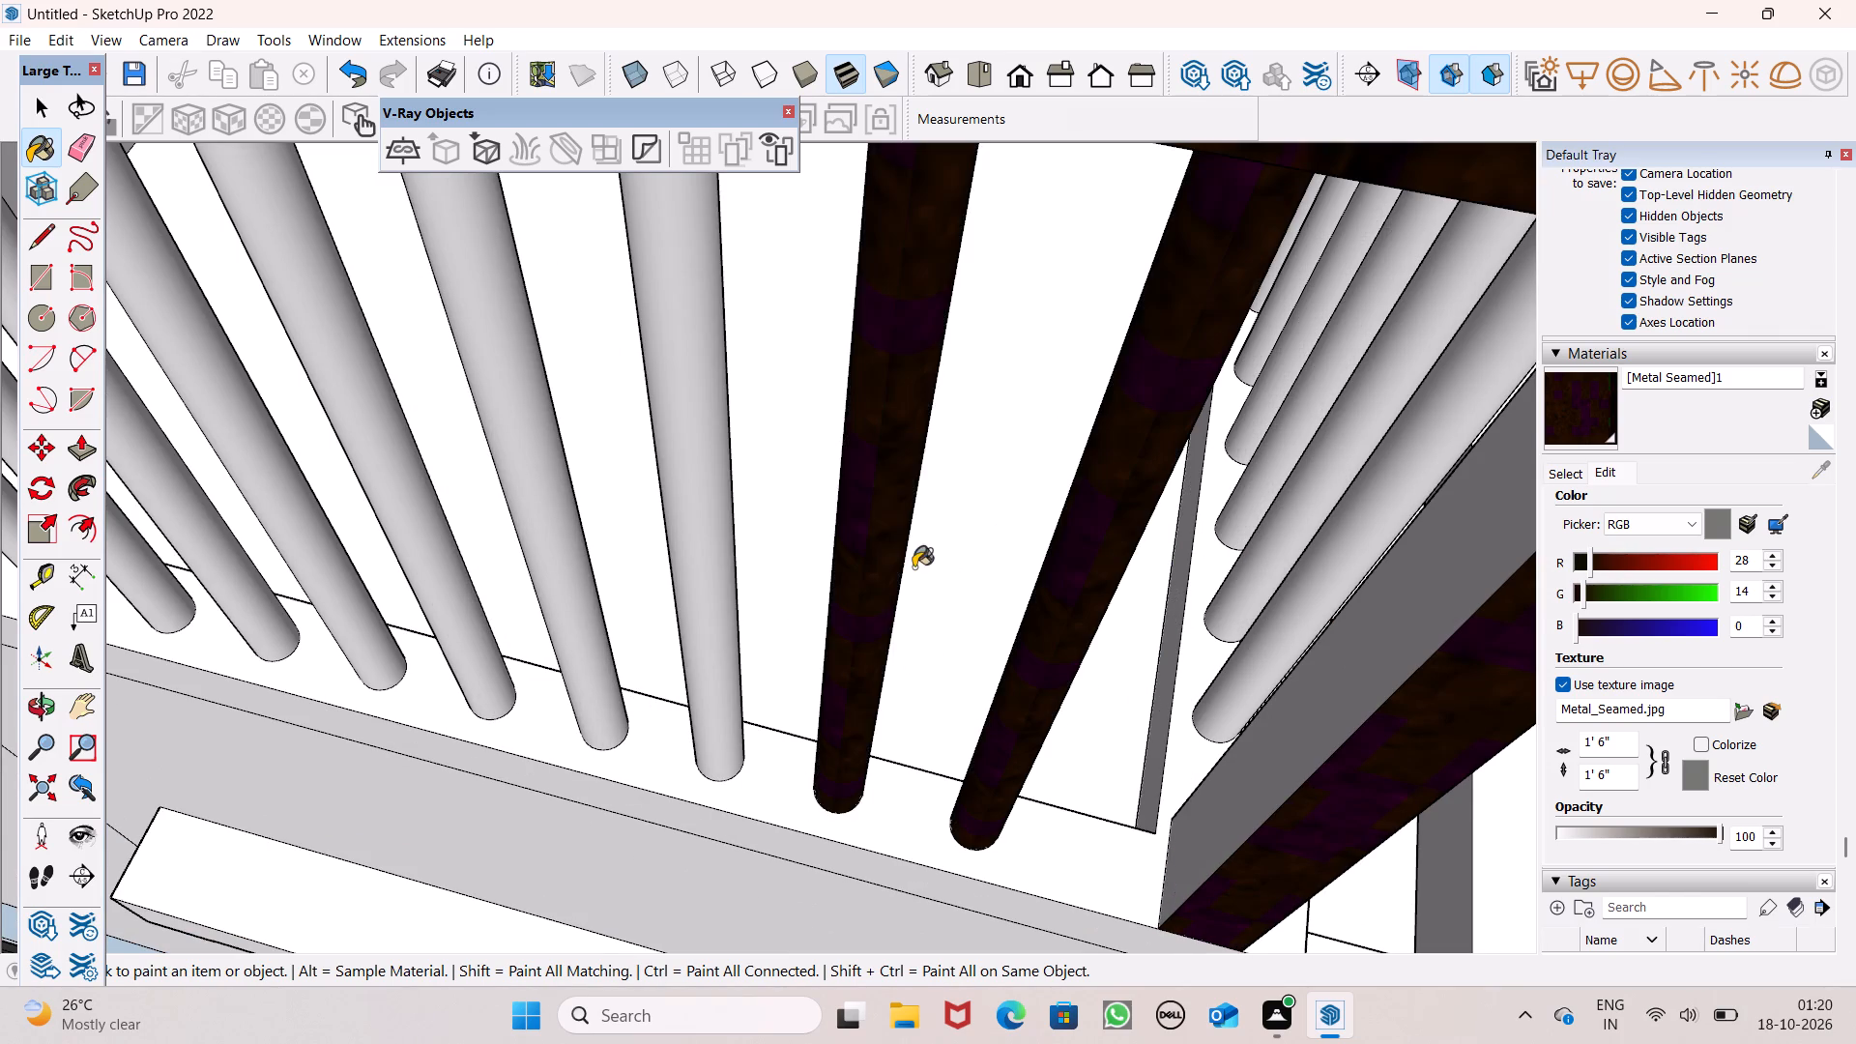
scroll(1179, 517, down, 6)
scroll(999, 432, down, 4)
scroll(309, 405, up, 1)
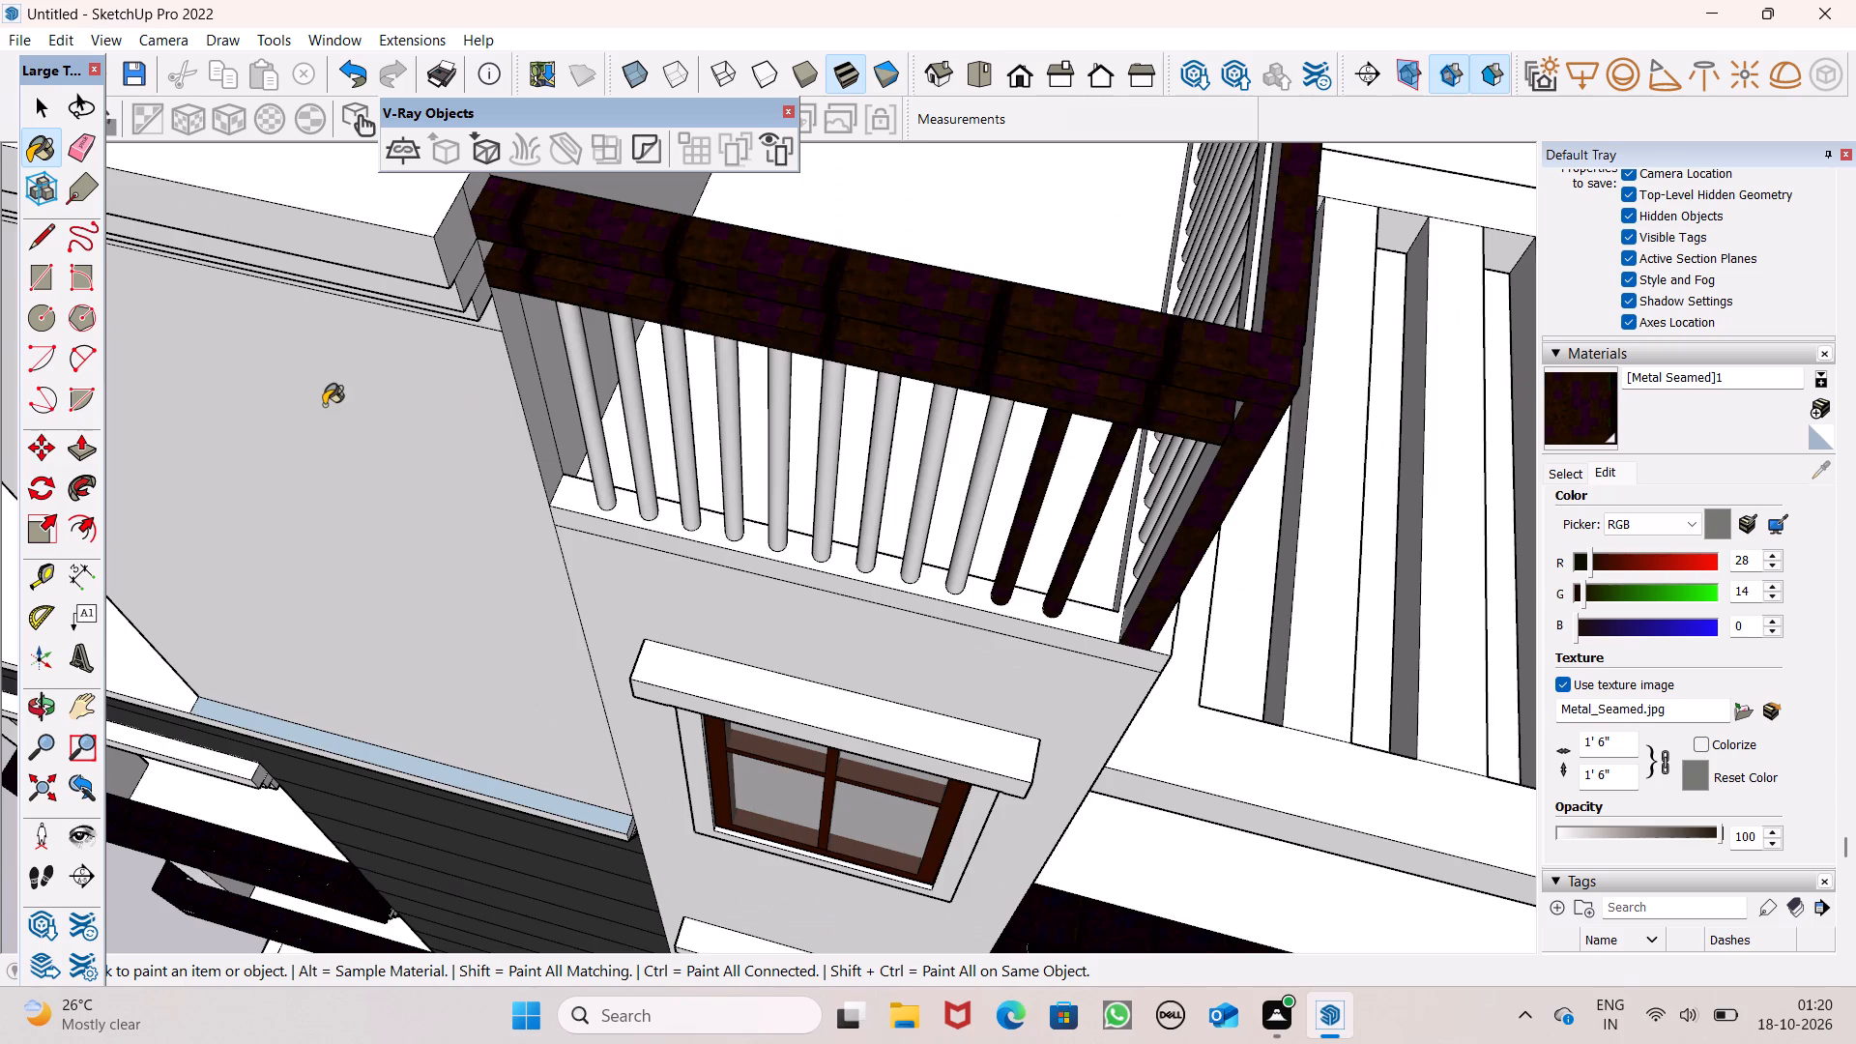
scroll(324, 405, up, 6)
click(723, 438)
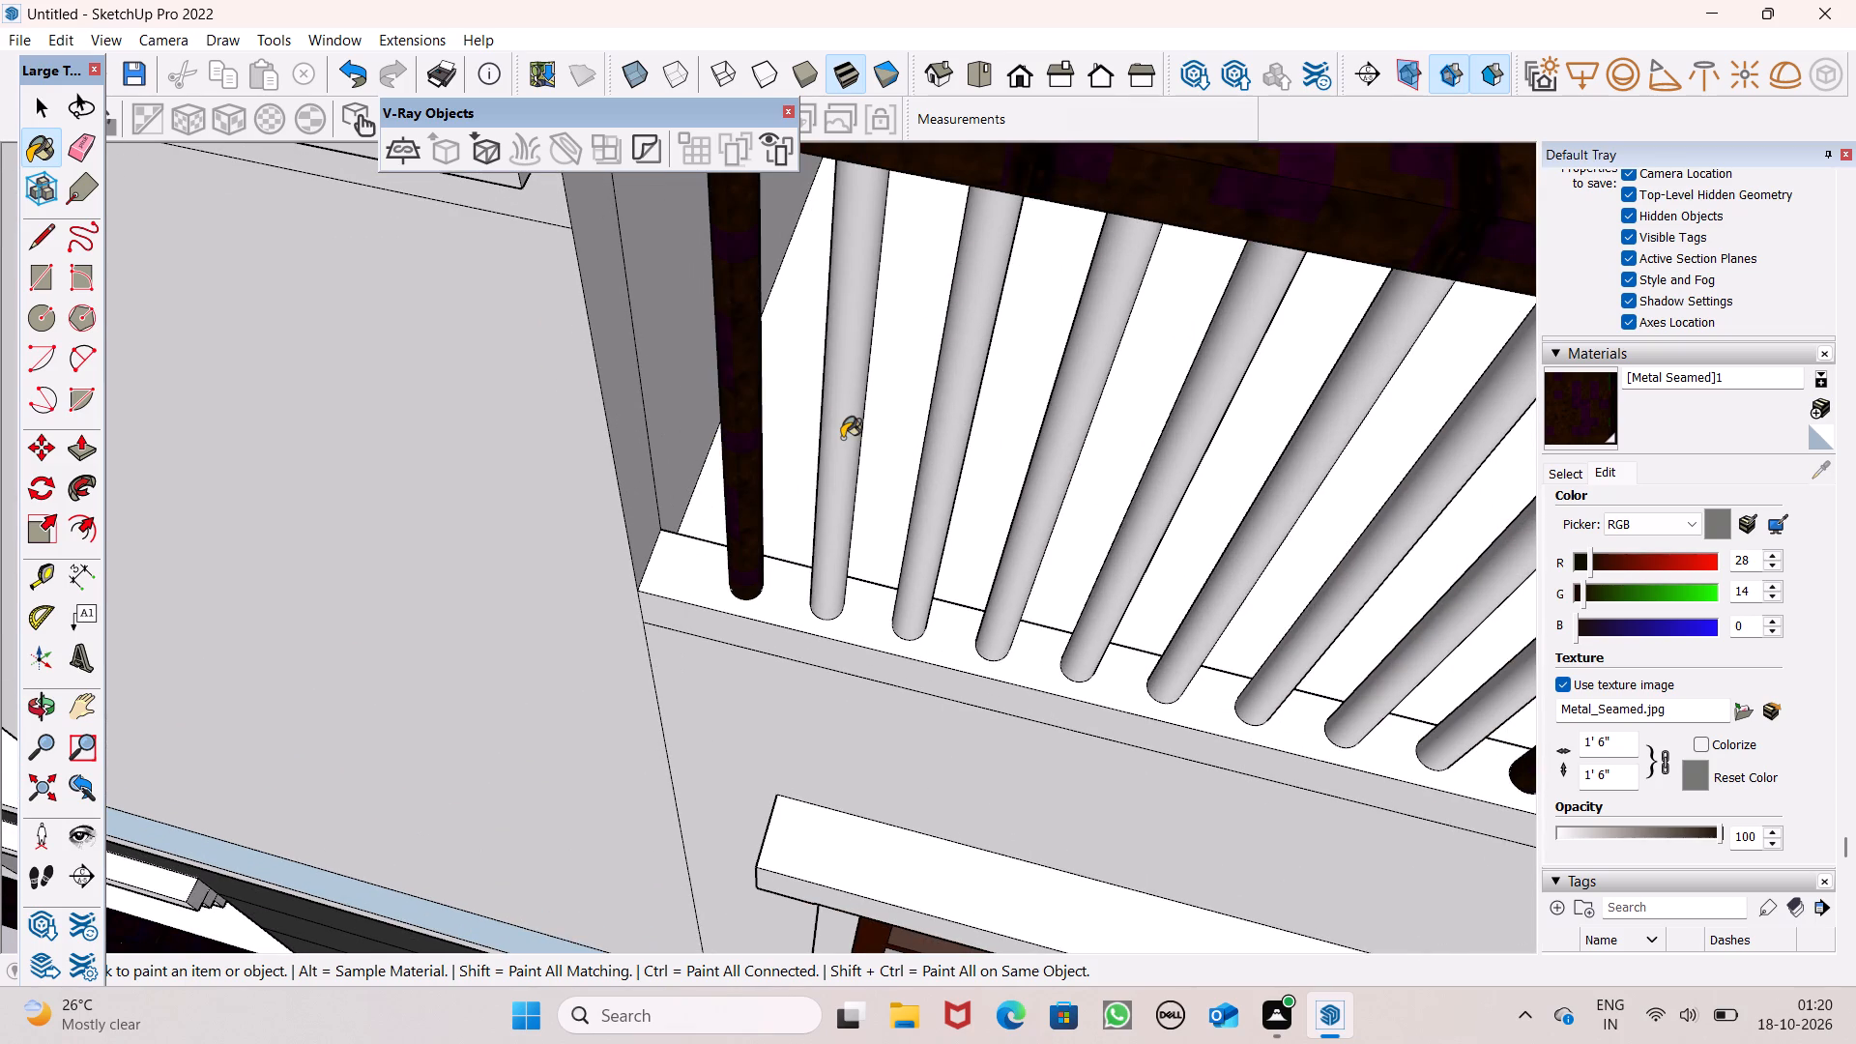
click(842, 438)
click(931, 434)
click(1037, 455)
Paint the remaining five middle balusters on the railing's short side with the dark seamed metal.
scroll(1000, 426, down, 7)
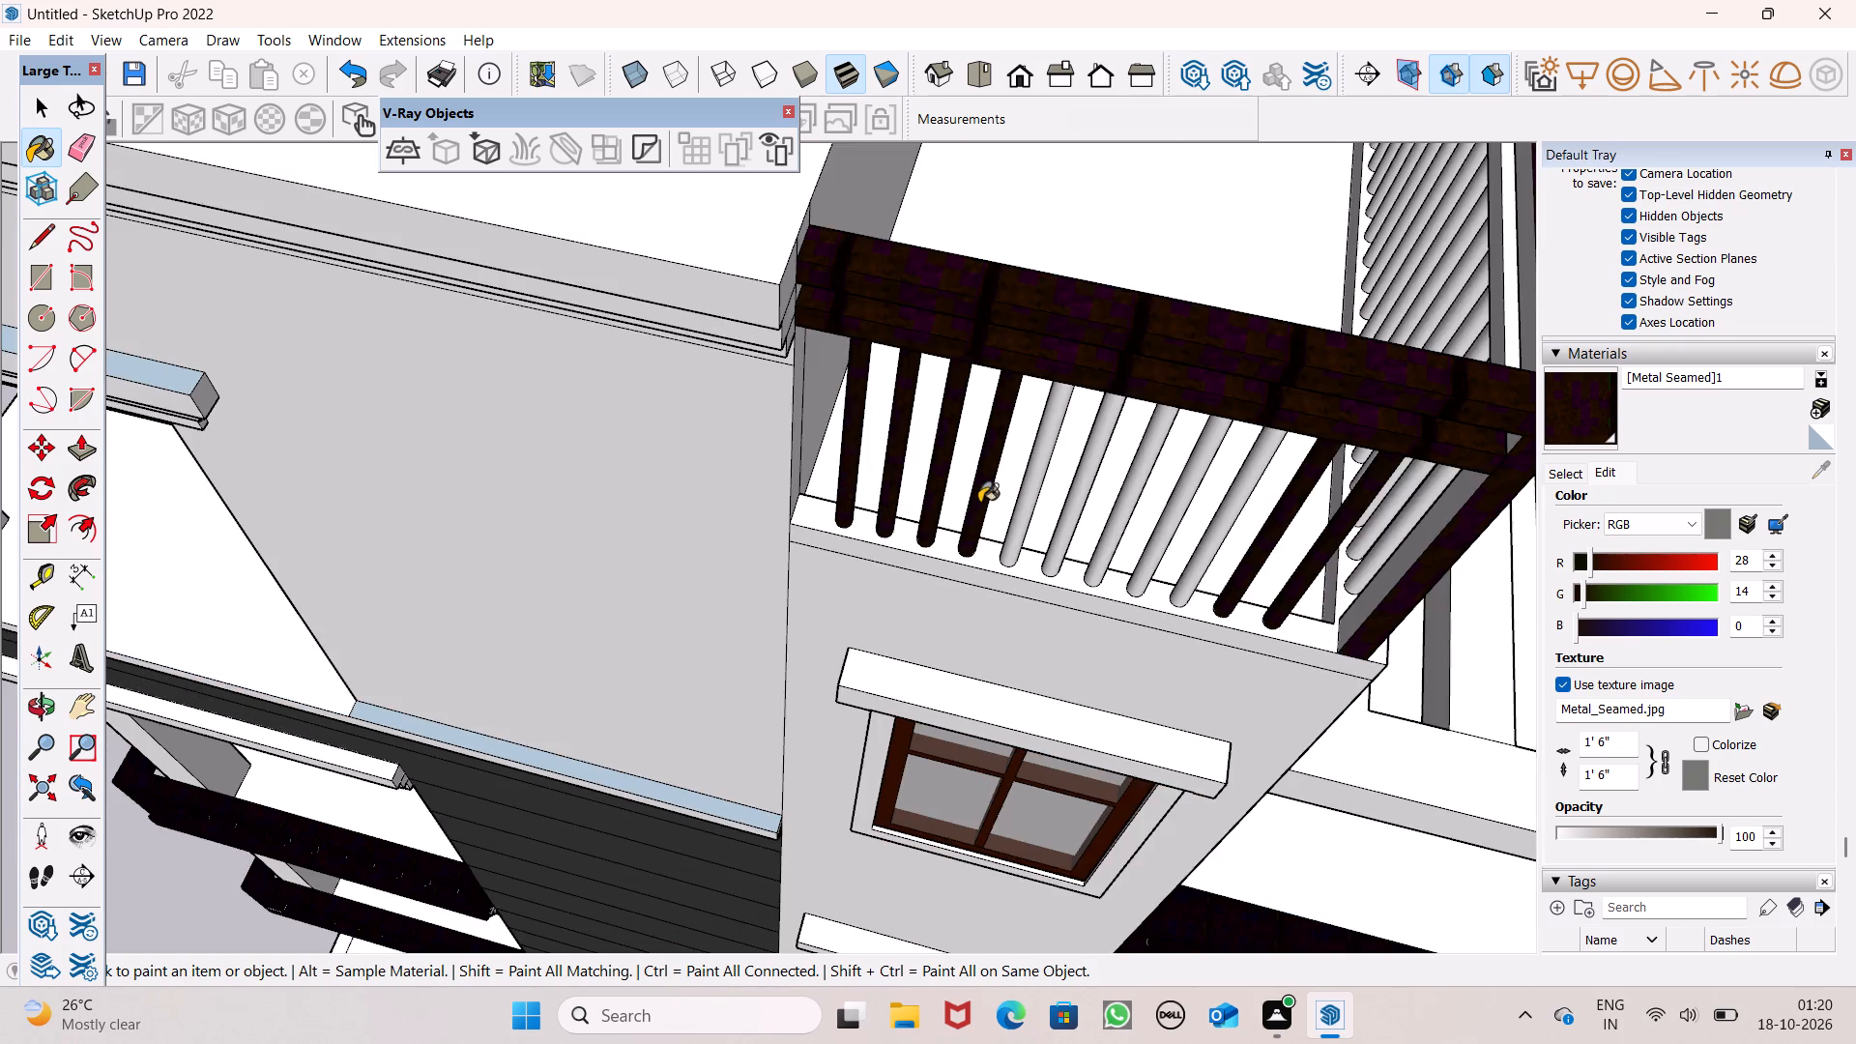
scroll(984, 503, up, 6)
click(1051, 533)
click(1137, 553)
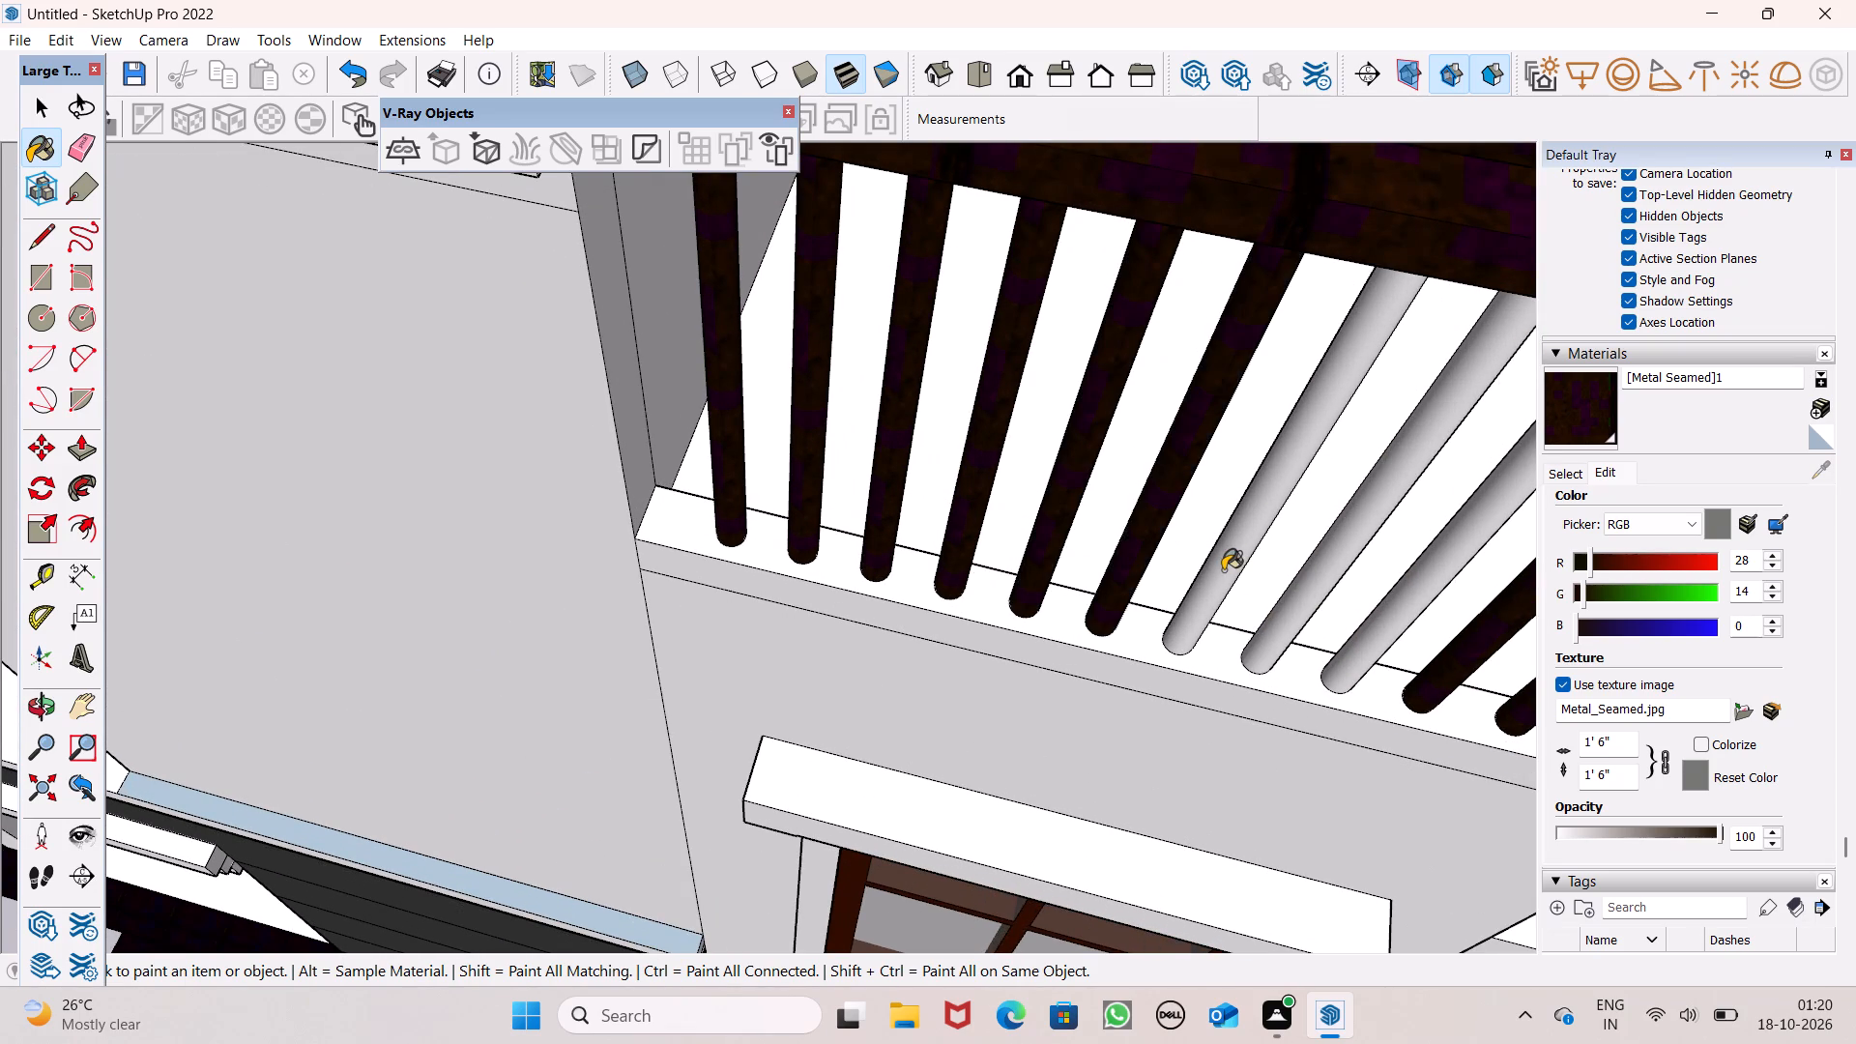
click(1223, 570)
scroll(841, 514, down, 6)
scroll(1133, 501, up, 5)
click(1158, 514)
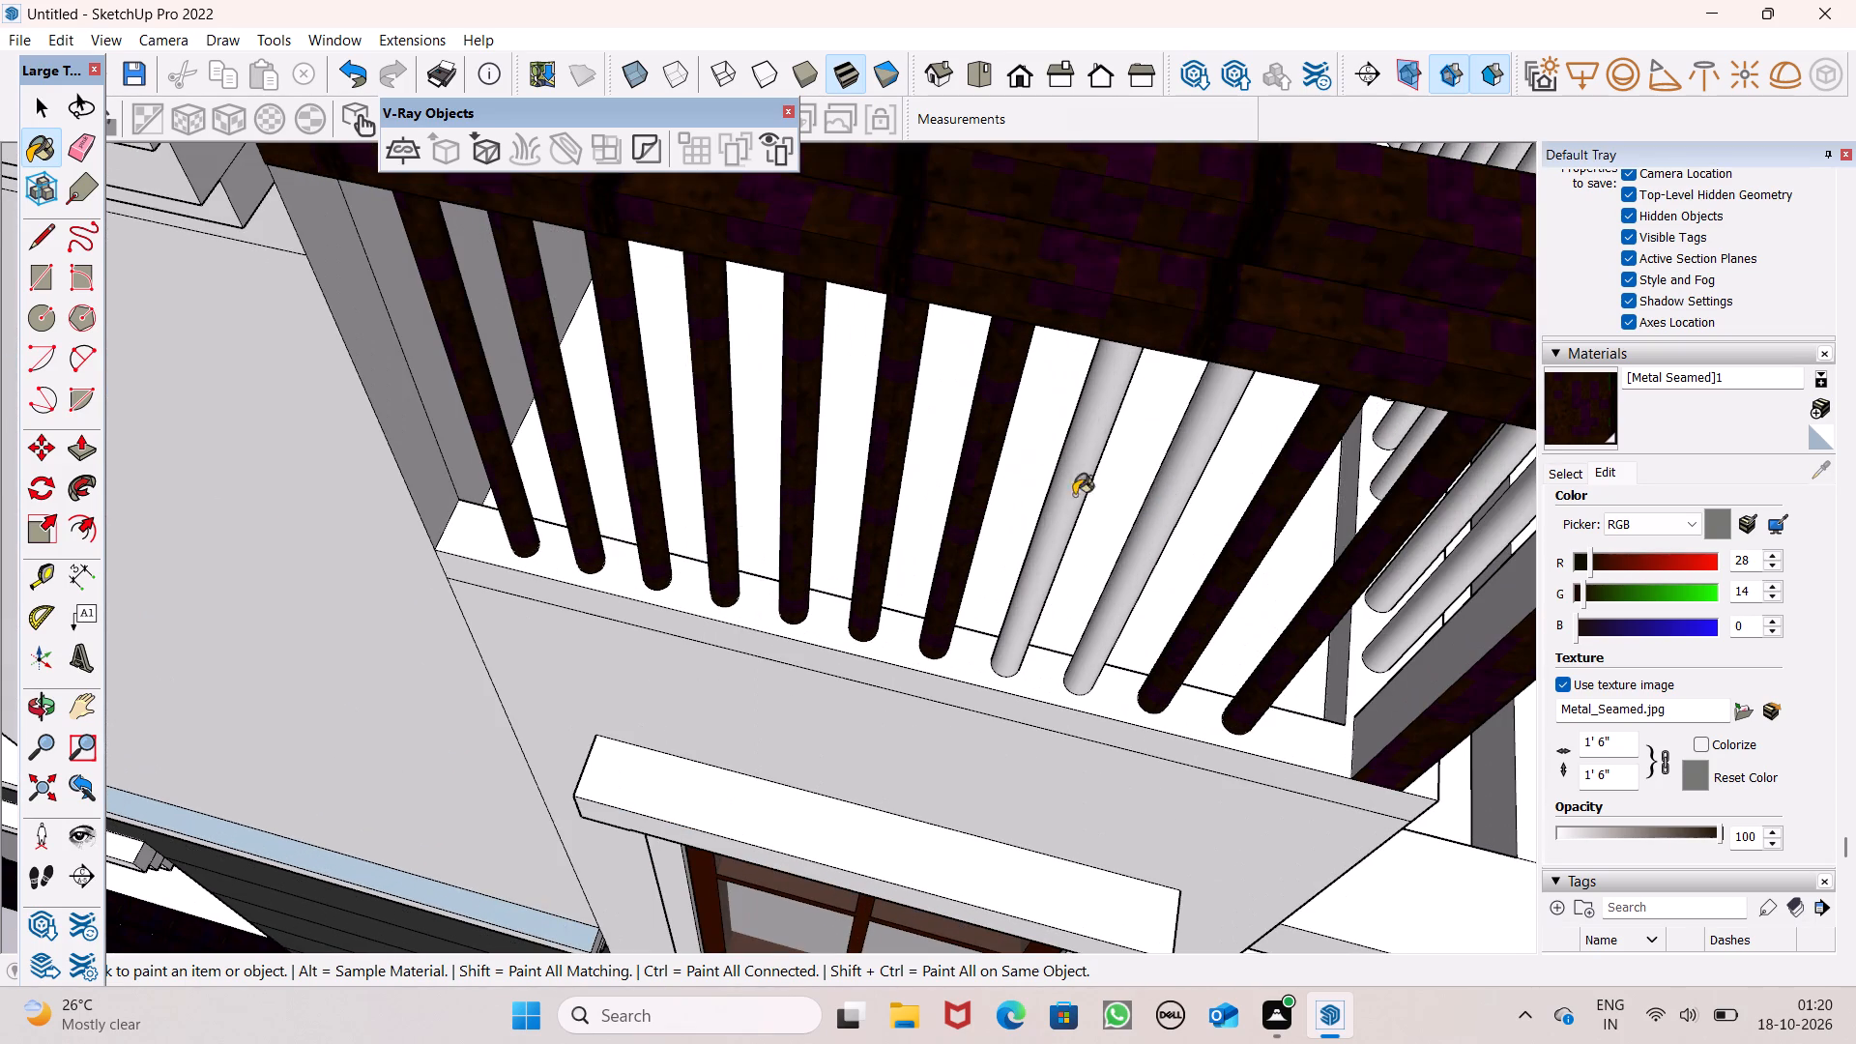
click(1072, 495)
Paint the corner post's side face, the upper rail's outer face and the lower rail on the railing's long side with the dark seamed metal.
scroll(1077, 481, down, 7)
scroll(1187, 507, down, 4)
middle_drag(1244, 535, 411, 284)
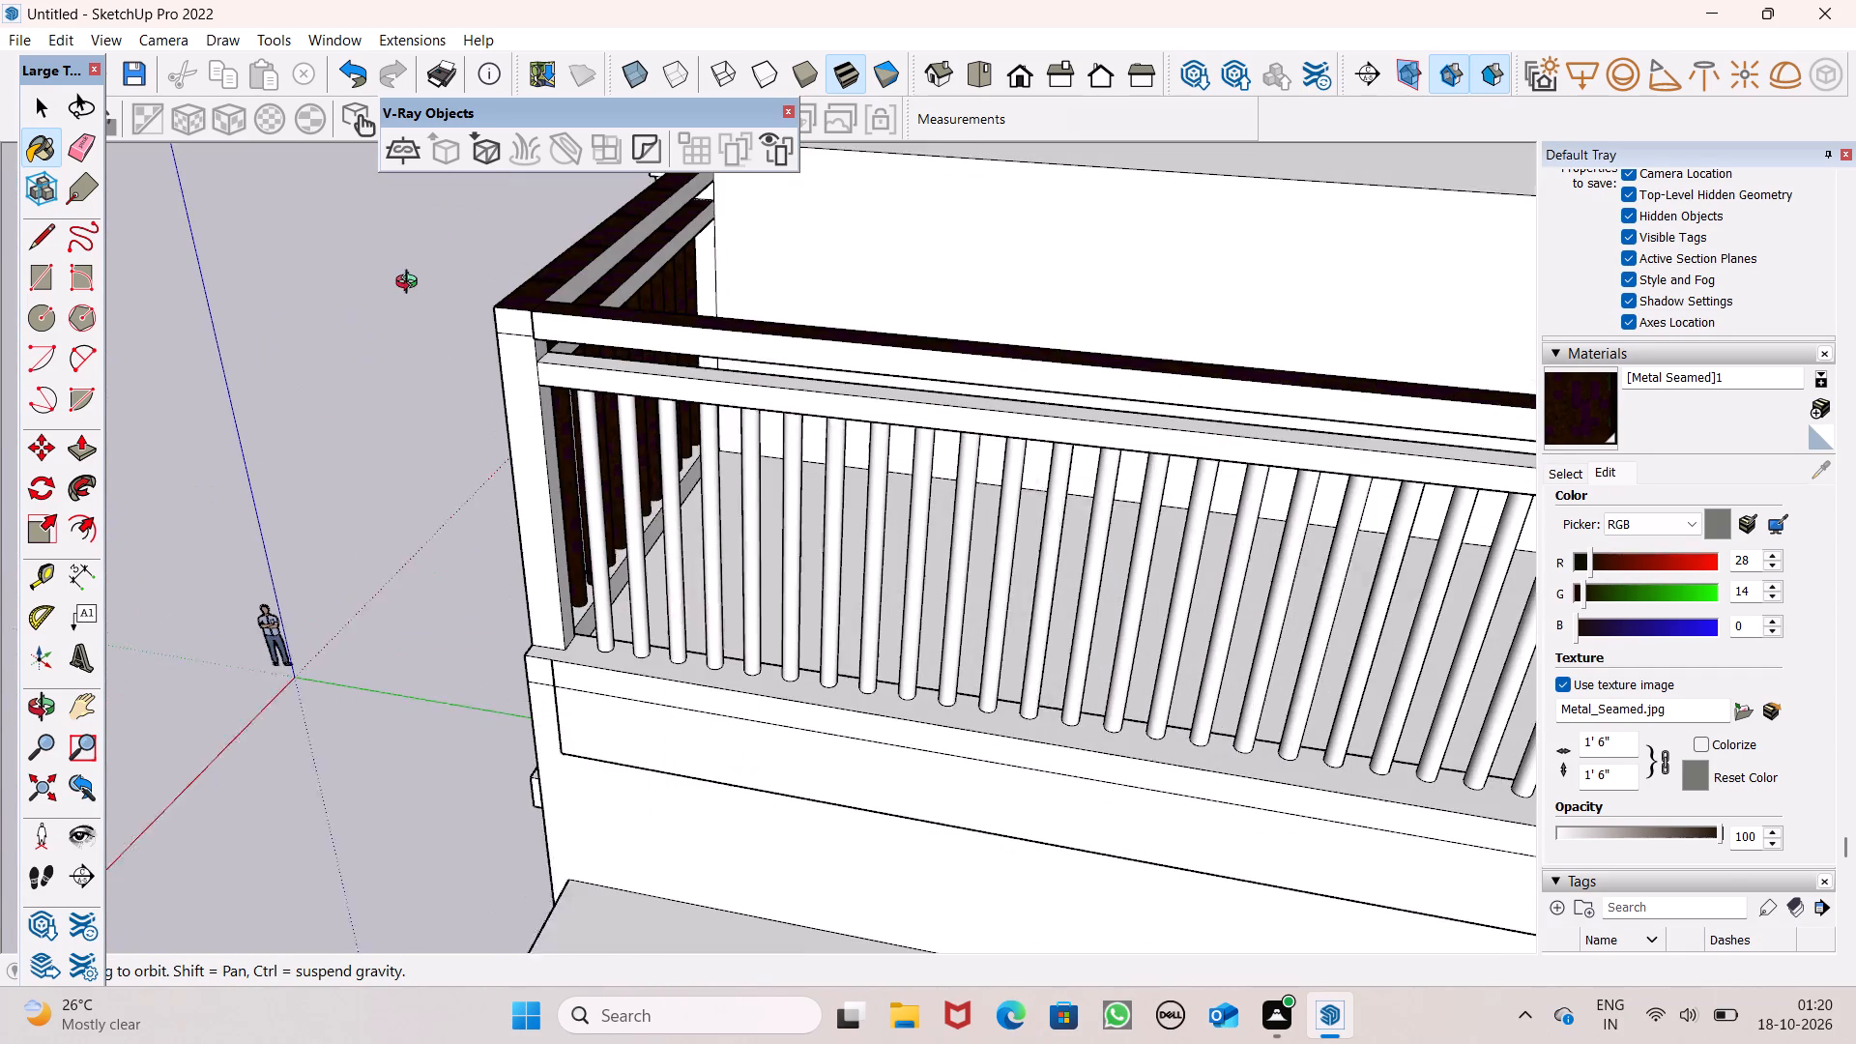
middle_drag(411, 284, 410, 284)
scroll(563, 383, up, 2)
click(493, 291)
click(504, 332)
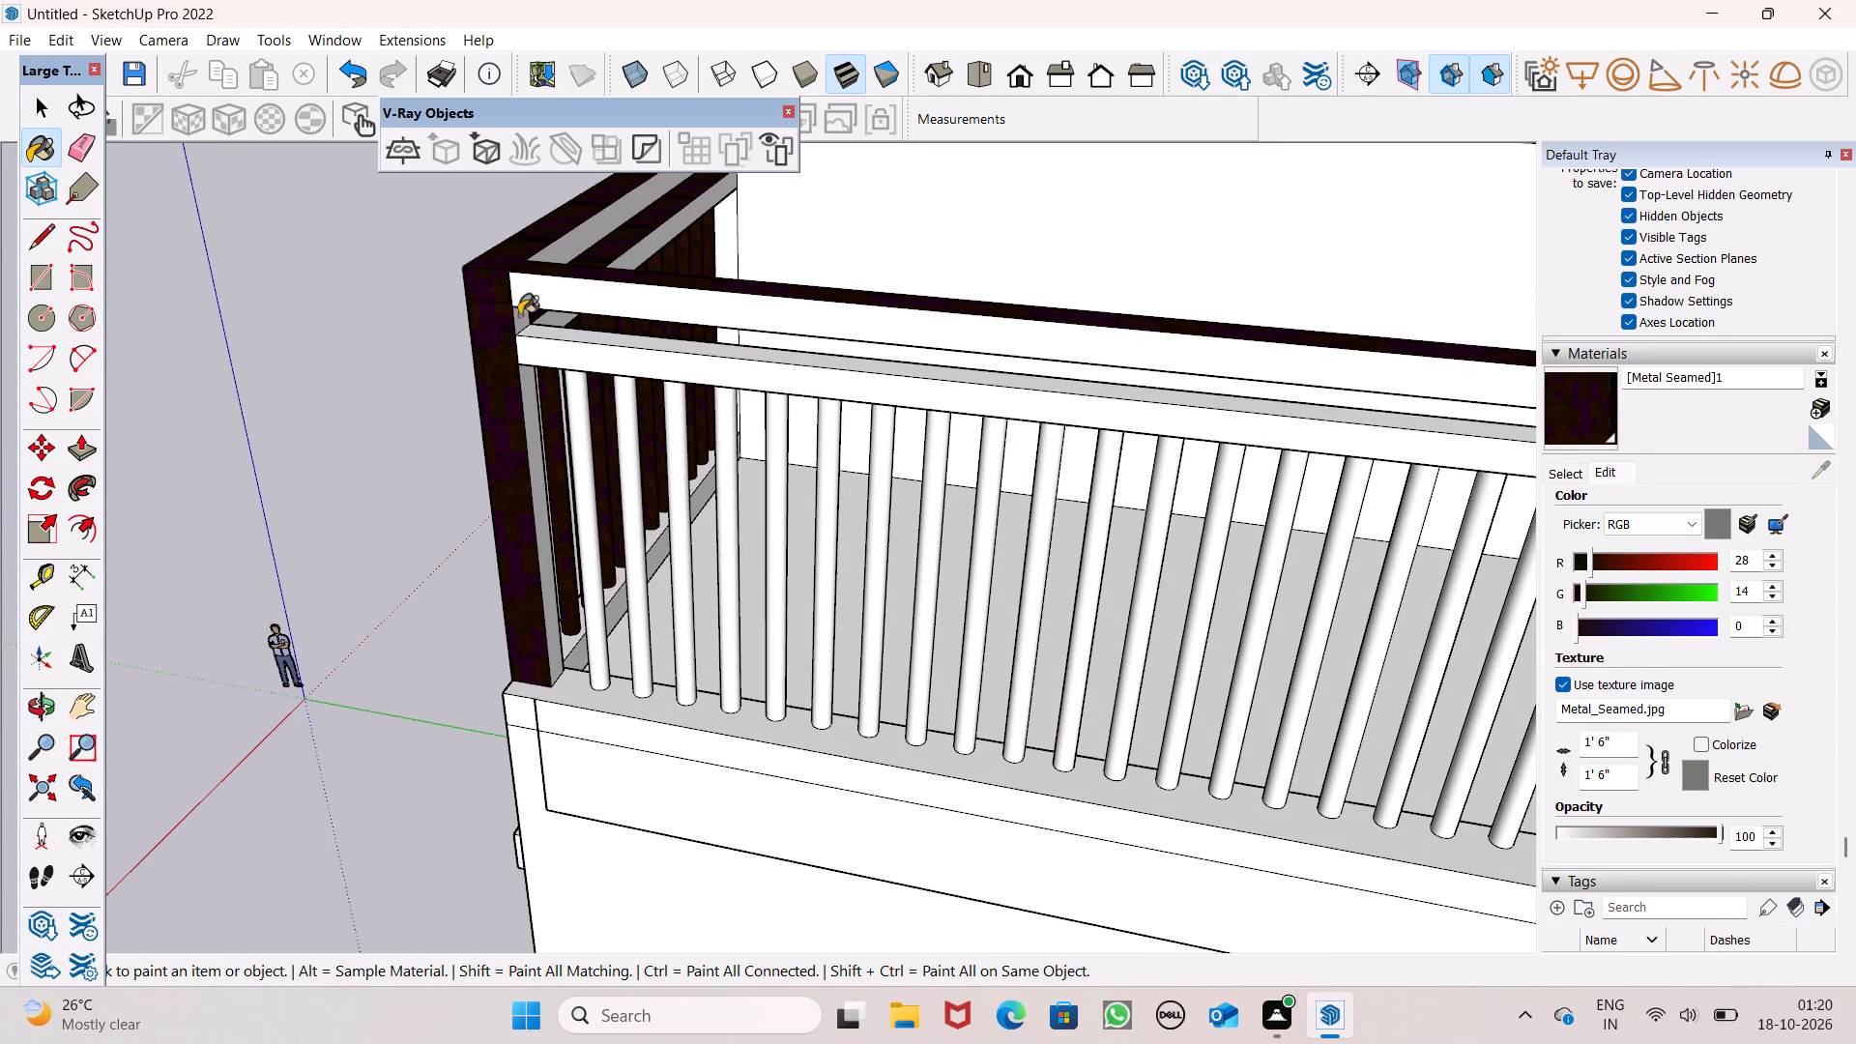
click(538, 290)
middle_drag(601, 391, 627, 508)
scroll(622, 520, up, 4)
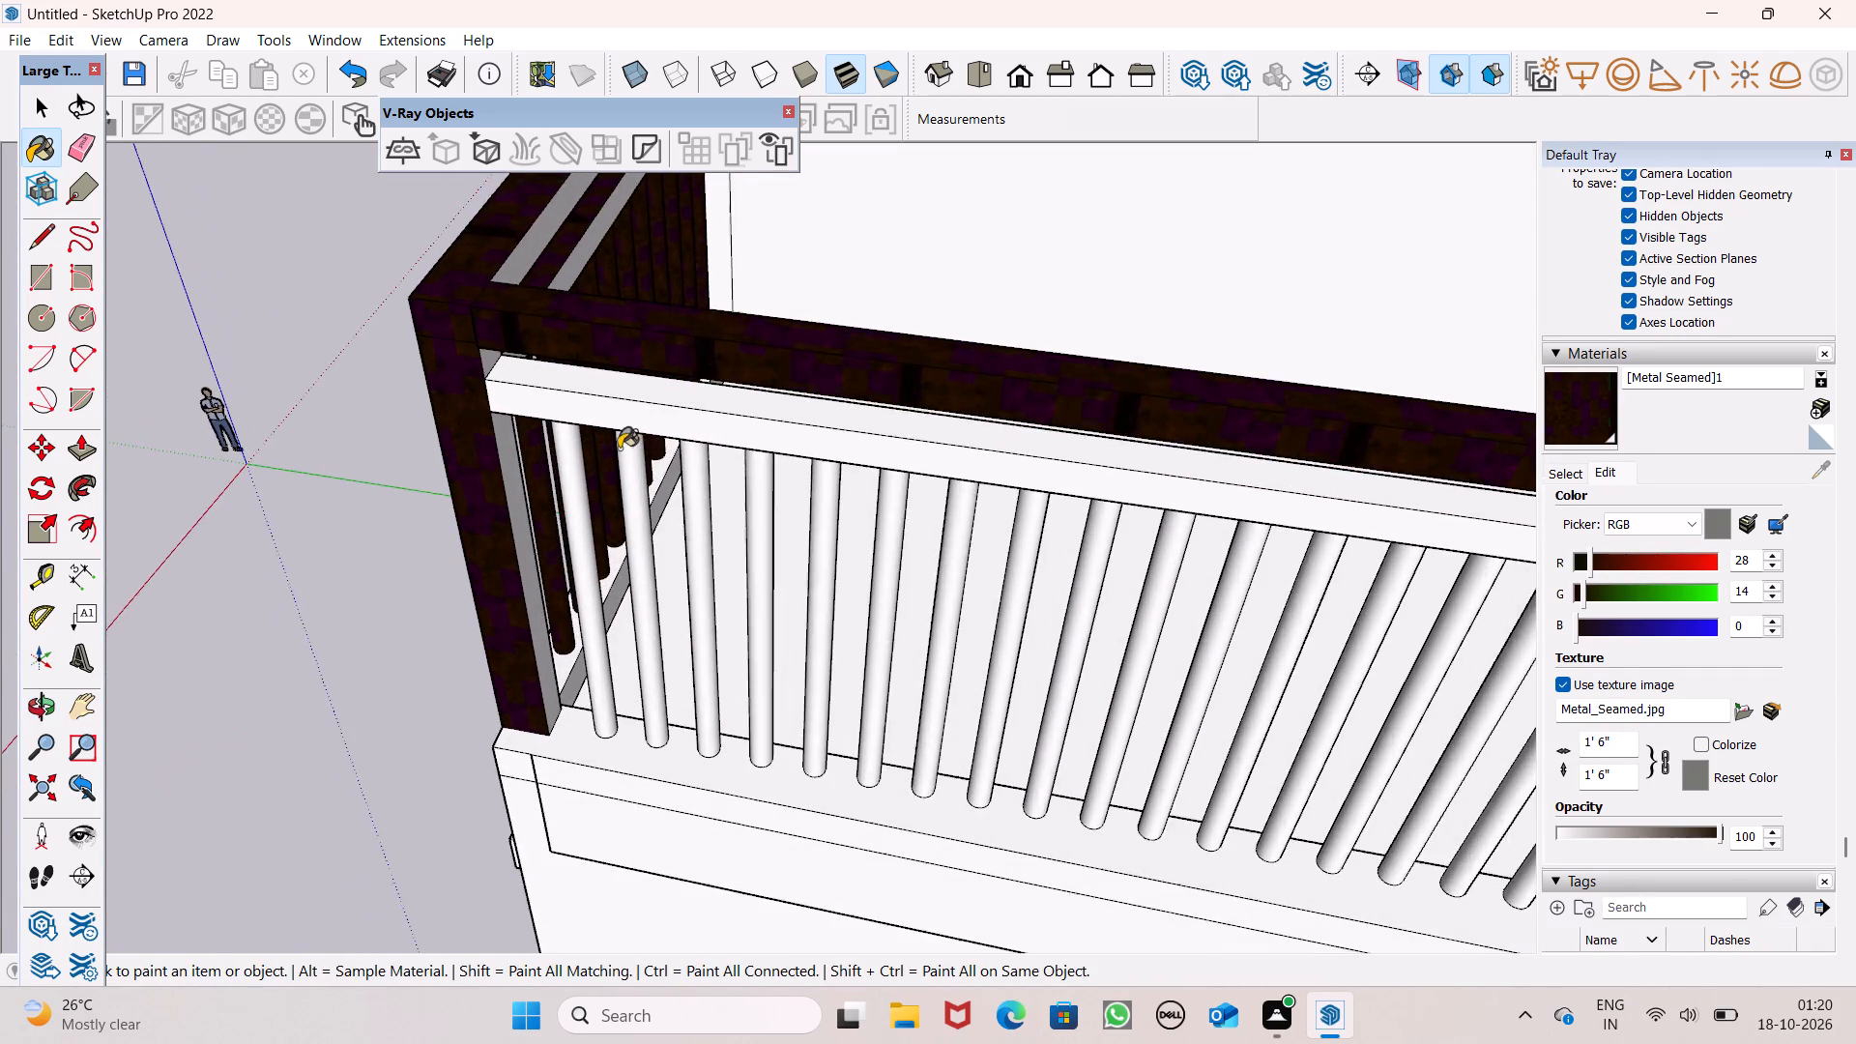
scroll(619, 449, up, 3)
click(591, 358)
click(574, 380)
Paint the corner post's inner face and the first three balusters of the railing's long side with the dark seamed metal.
scroll(446, 352, down, 3)
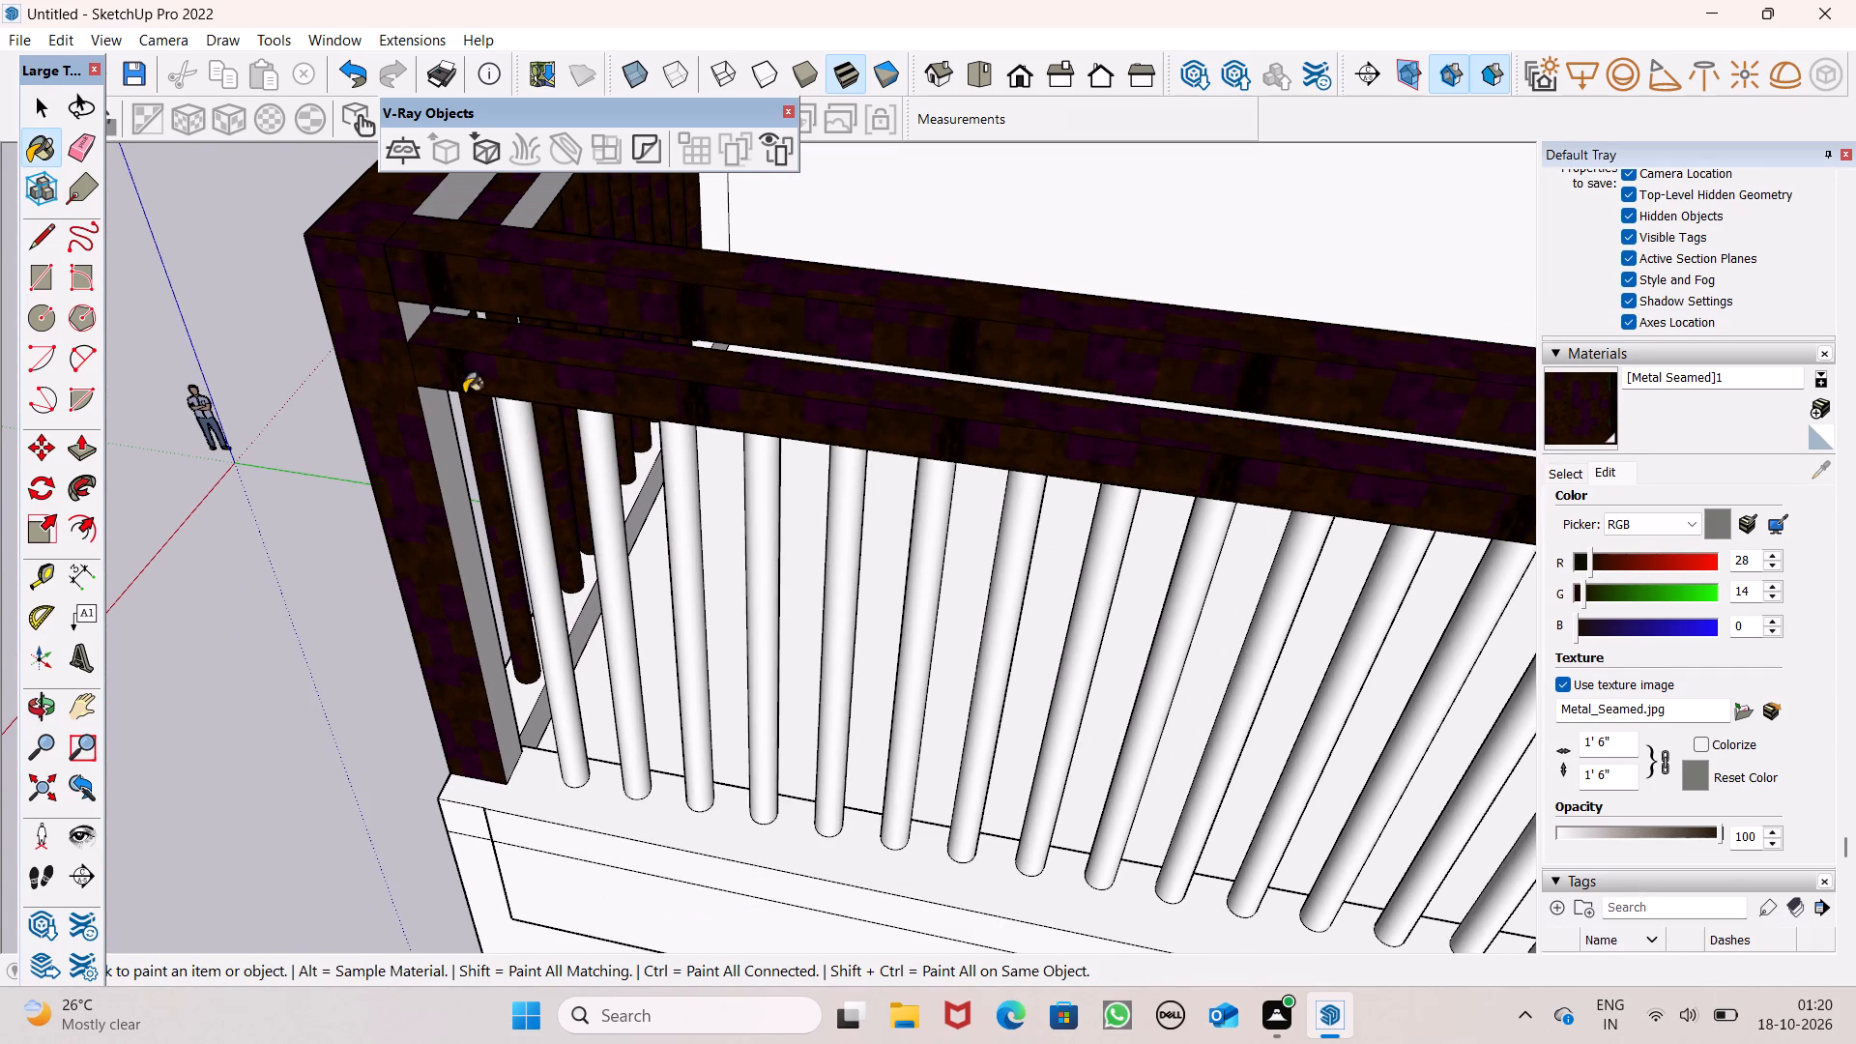
scroll(527, 458, down, 3)
scroll(598, 551, up, 5)
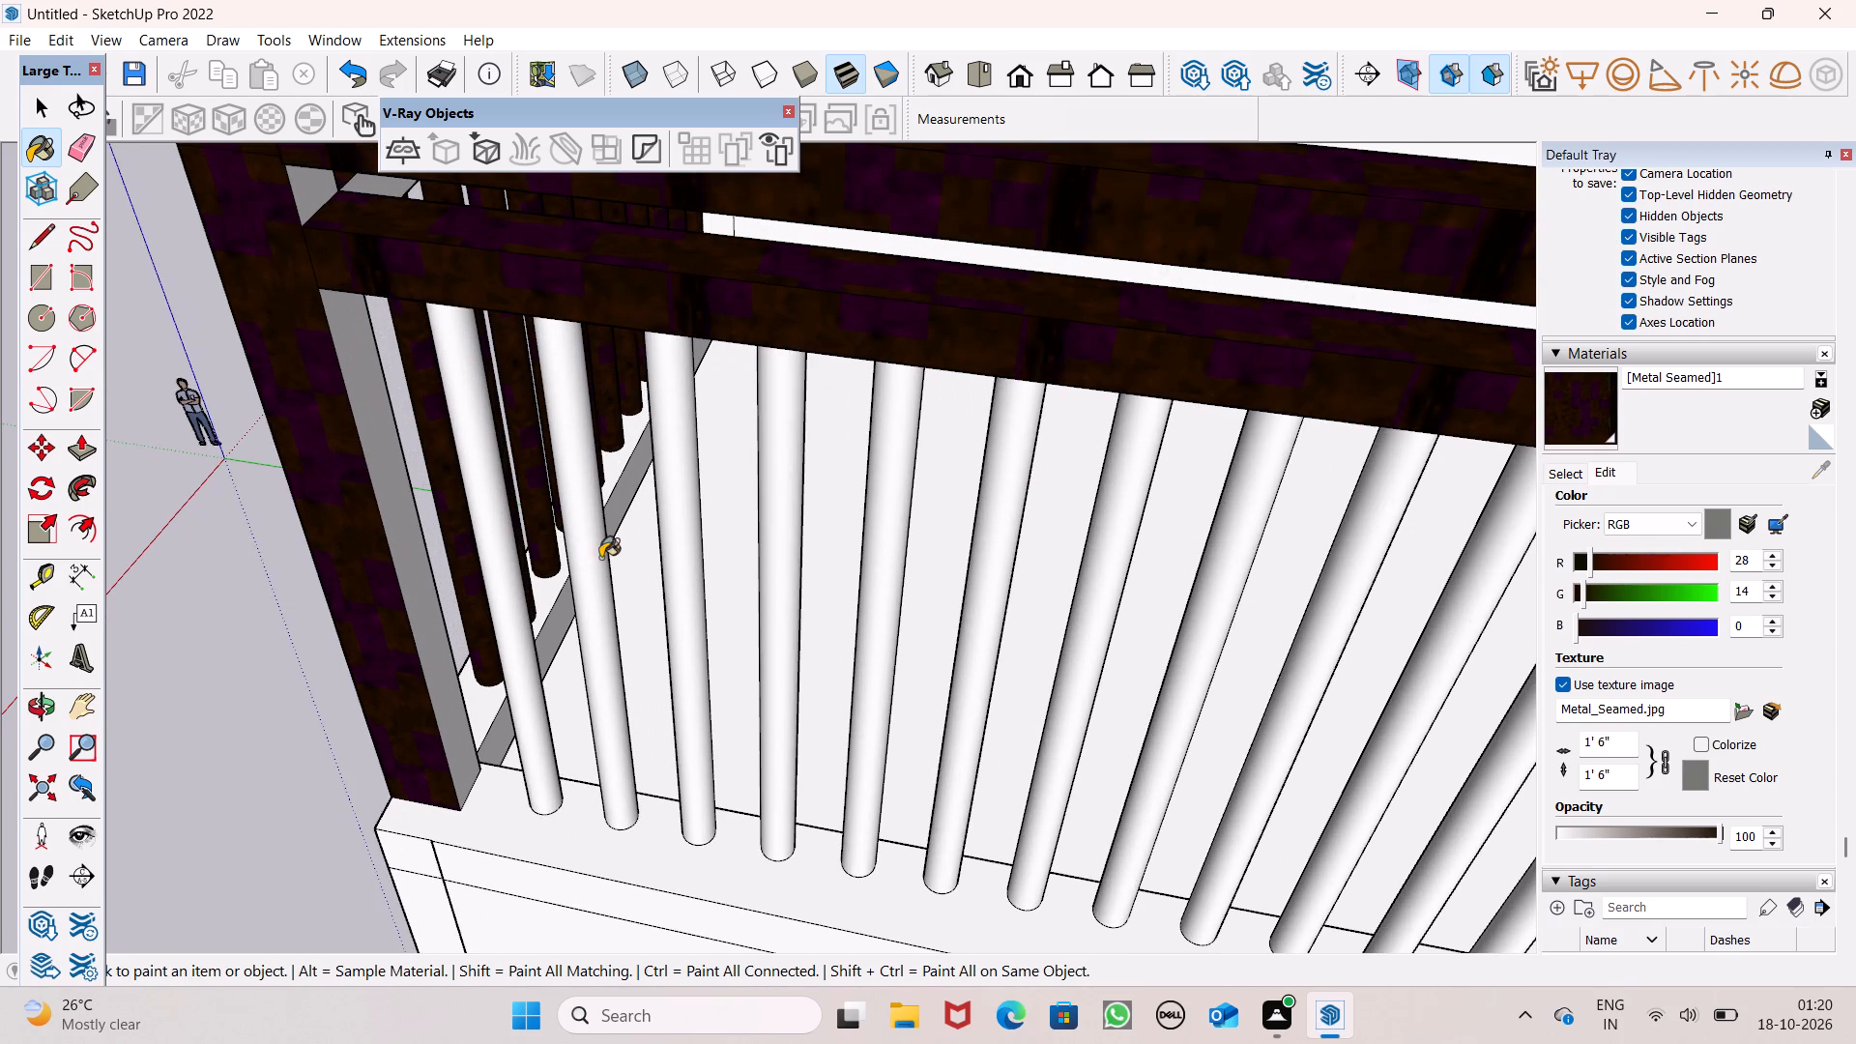
click(600, 552)
click(505, 564)
click(414, 547)
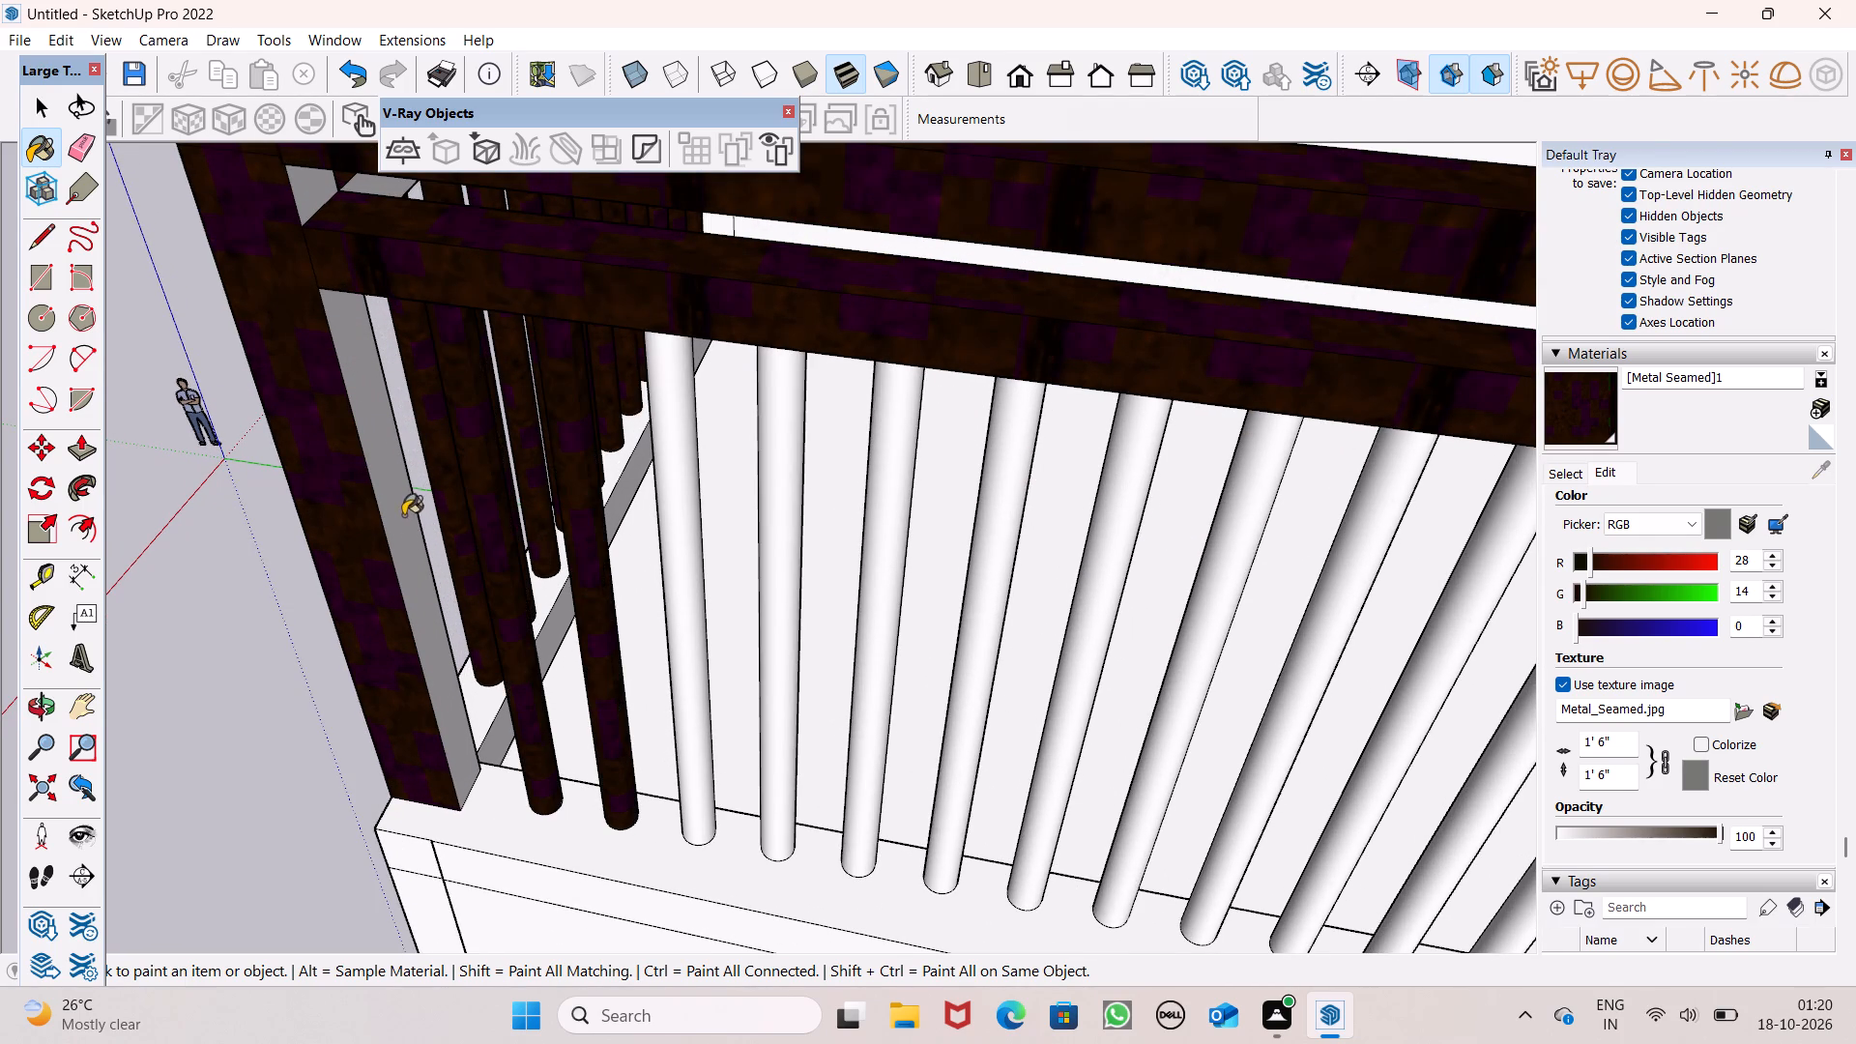
click(689, 612)
click(804, 635)
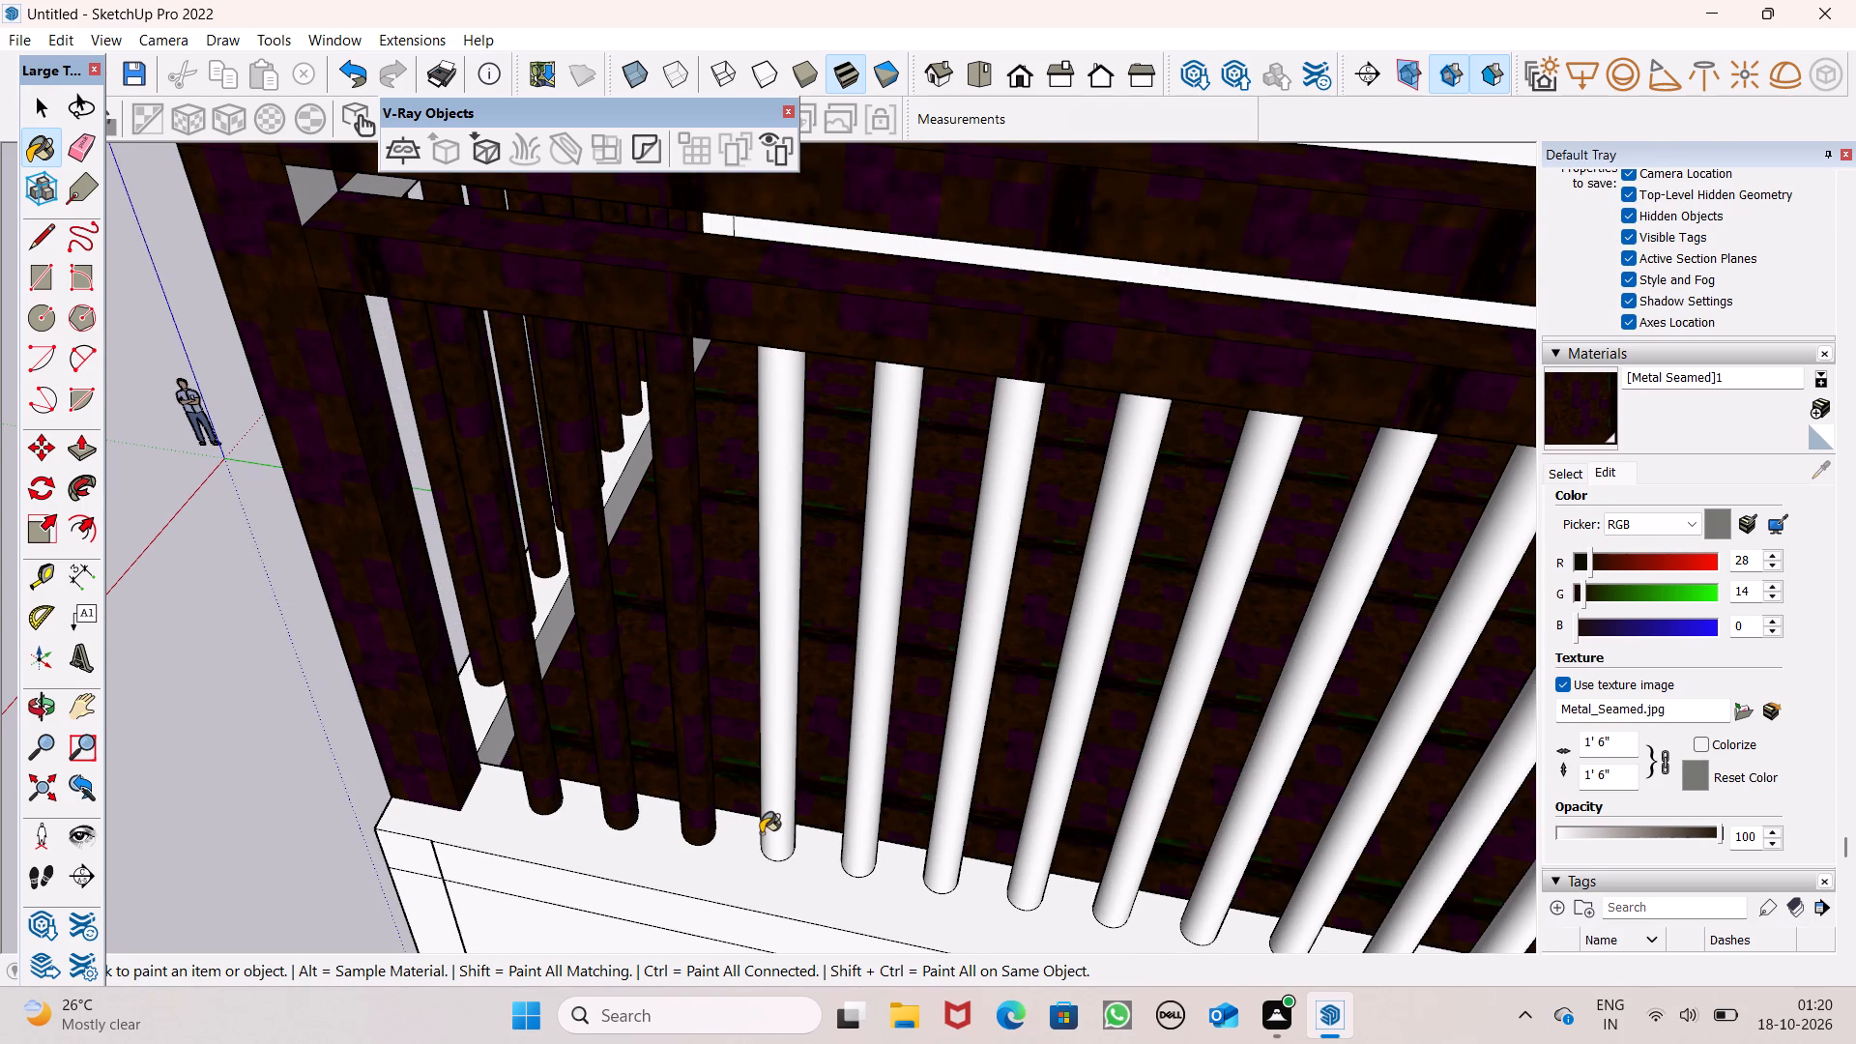
key(ctrl+z)
Paint the next six balusters, the fourth to the ninth from the corner post, on the railing's long side with the dark seamed metal.
click(774, 813)
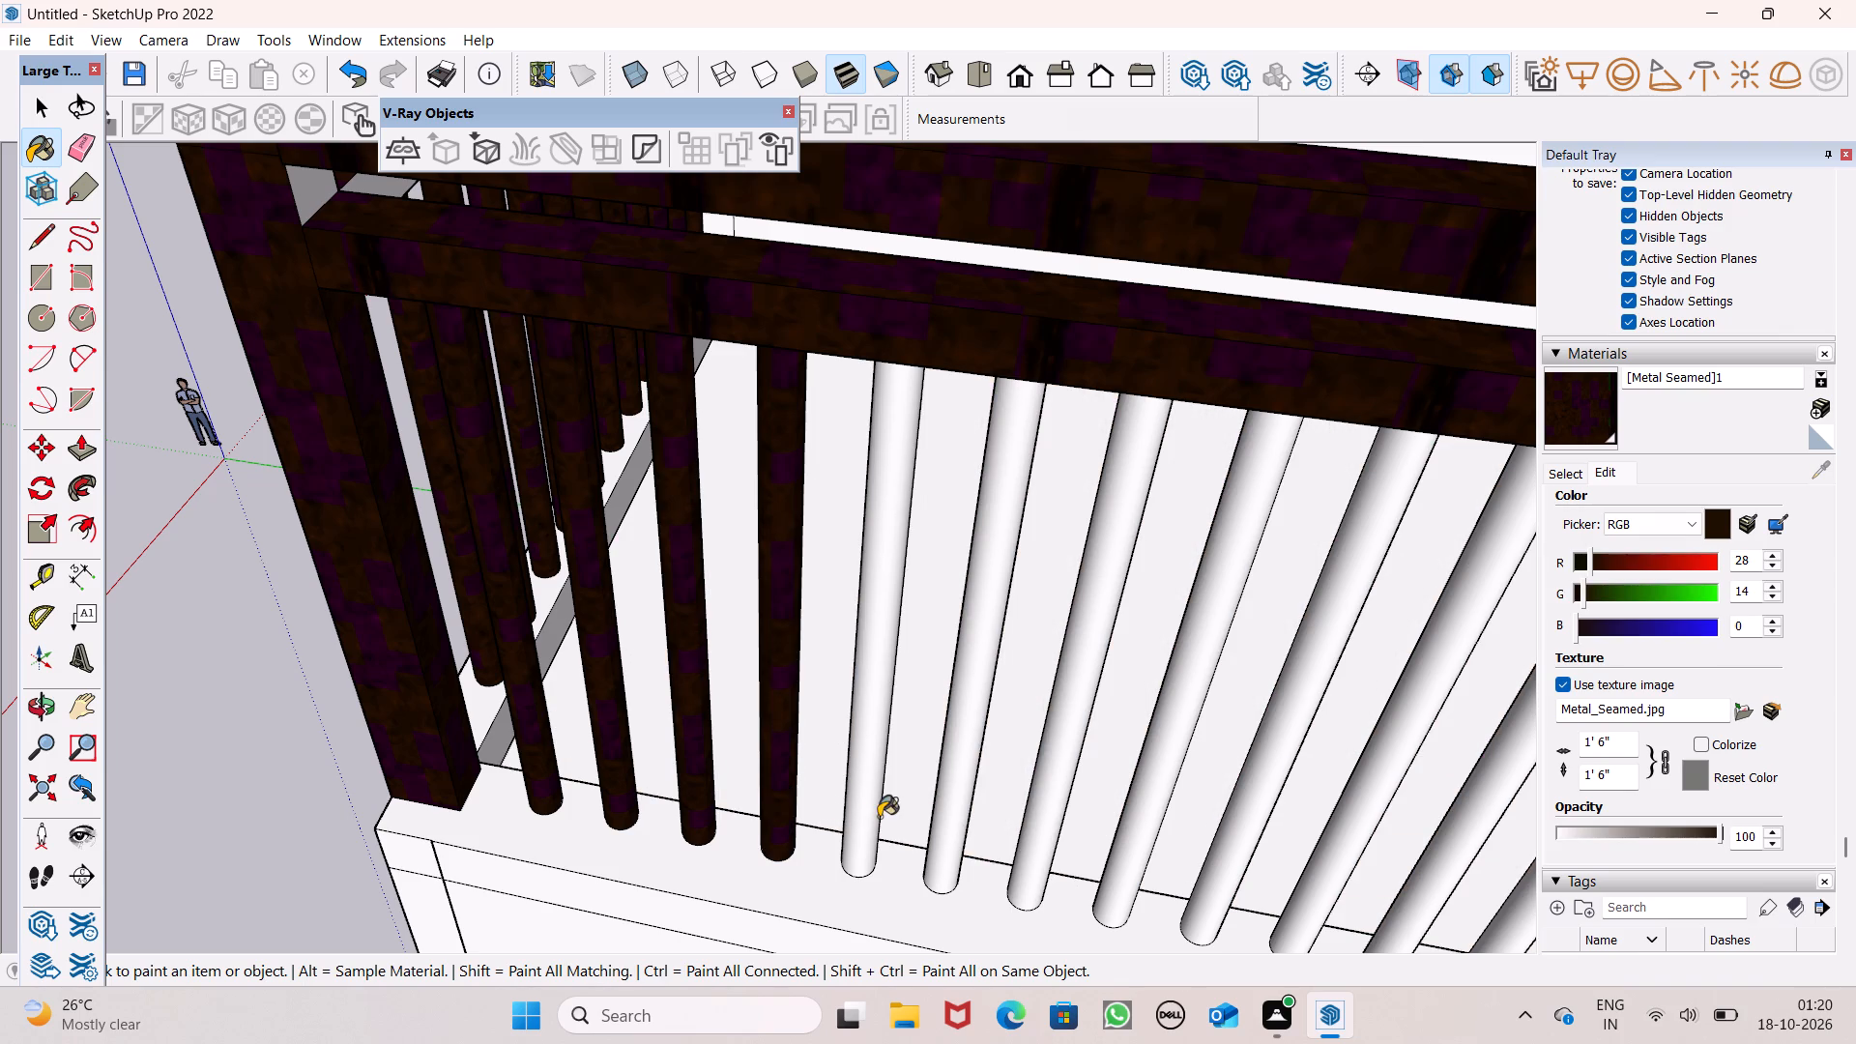
click(867, 811)
click(950, 784)
scroll(754, 729, down, 2)
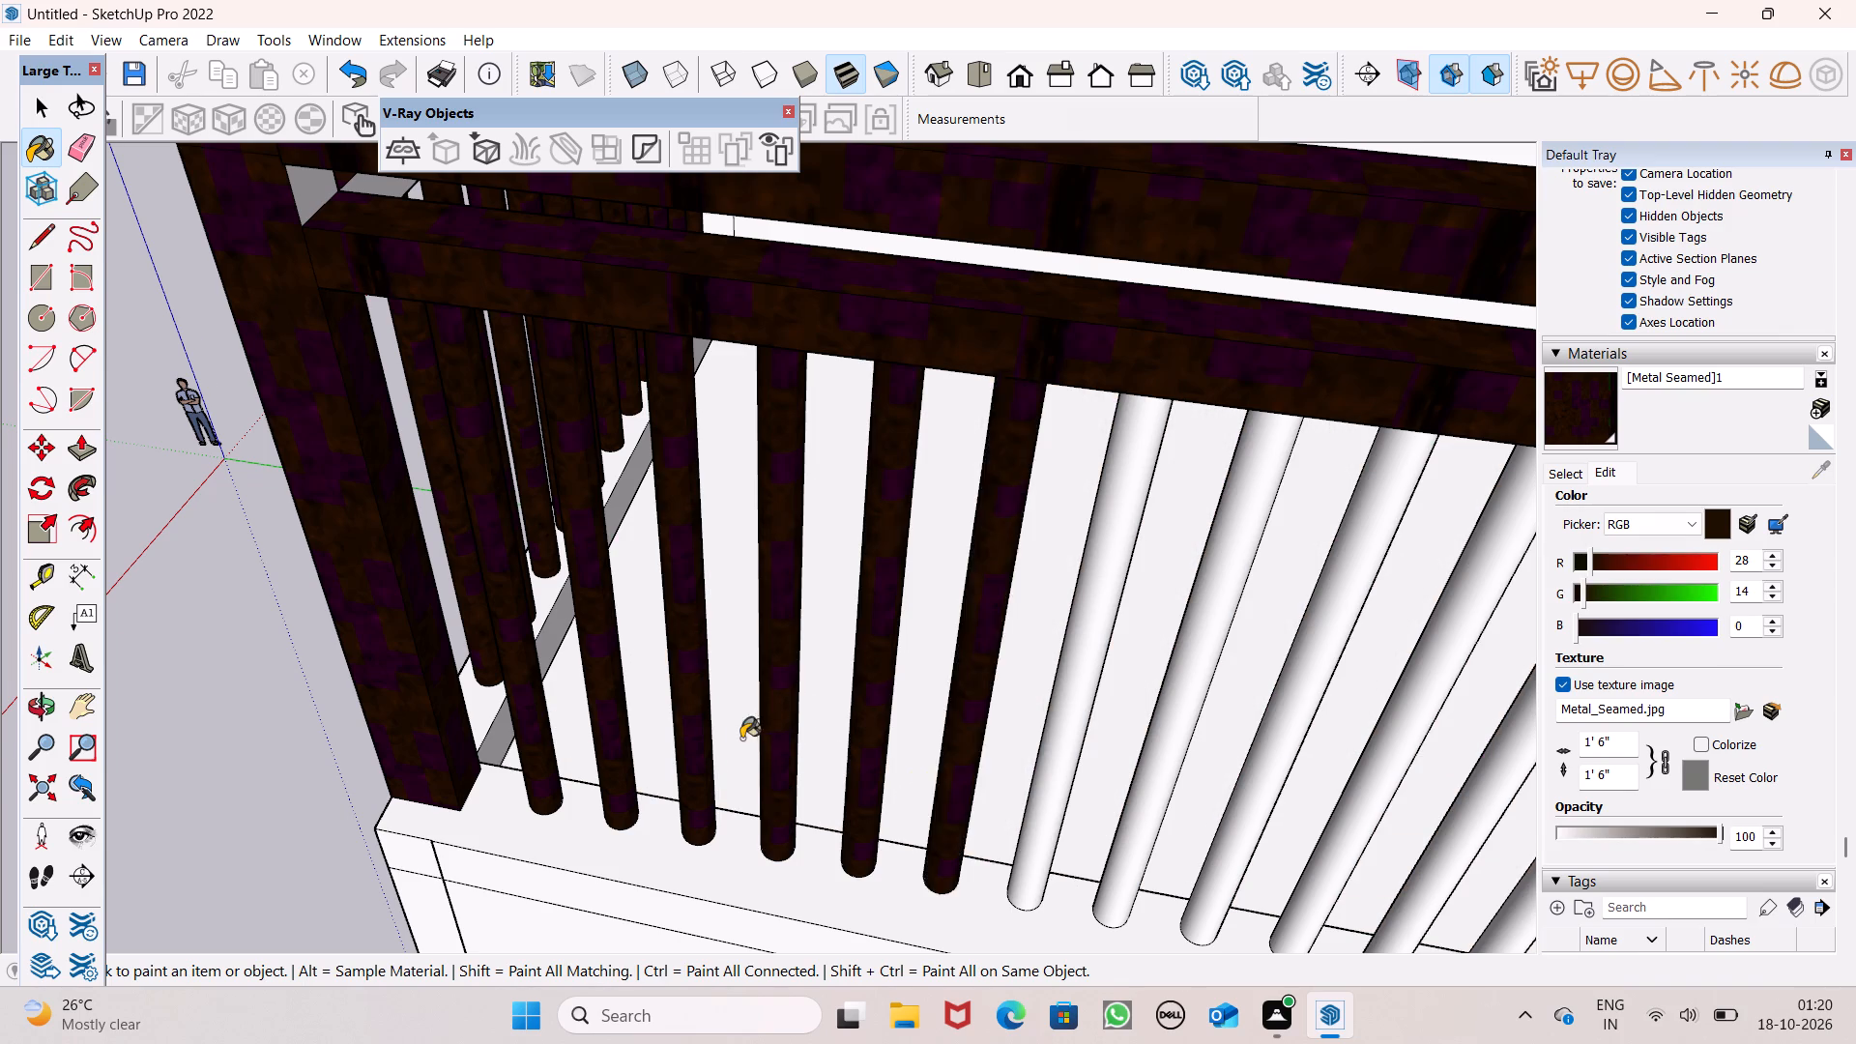
scroll(741, 739, down, 4)
scroll(985, 787, up, 6)
click(907, 746)
click(850, 745)
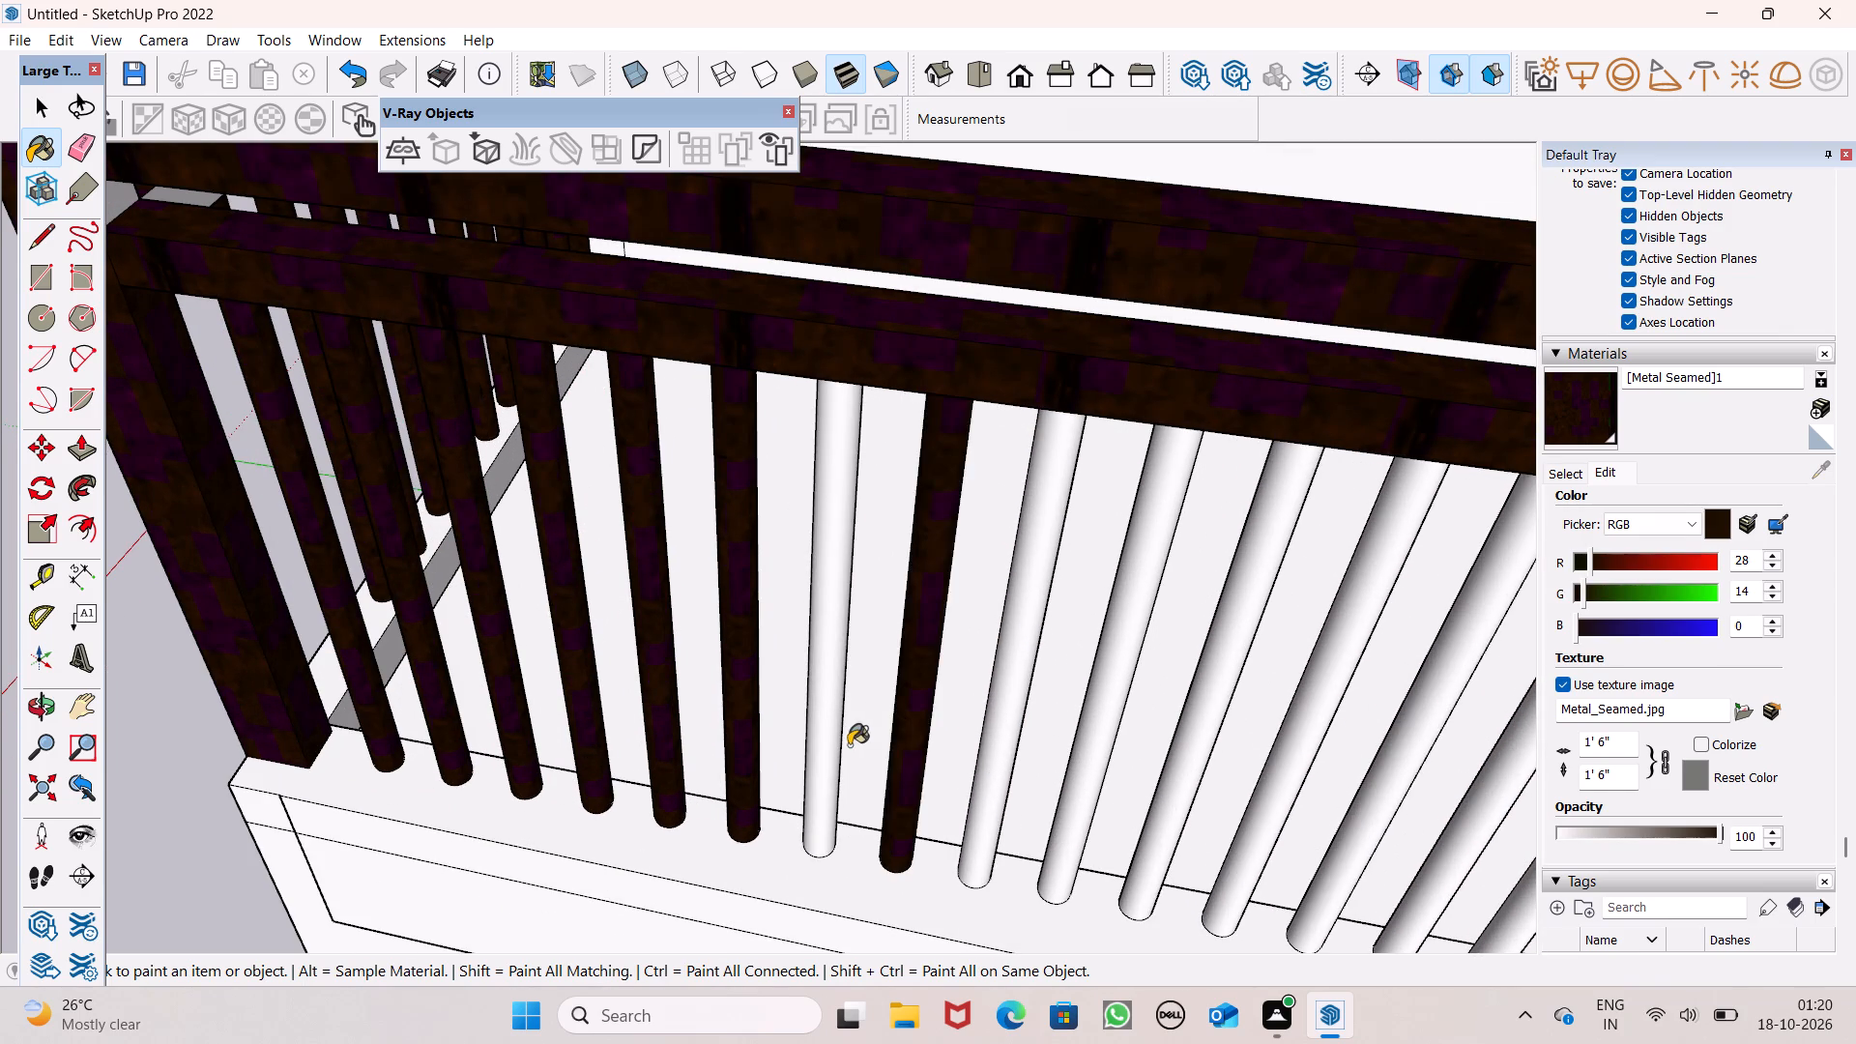
key(ctrl+z)
scroll(800, 722, down, 6)
scroll(938, 725, up, 5)
click(970, 728)
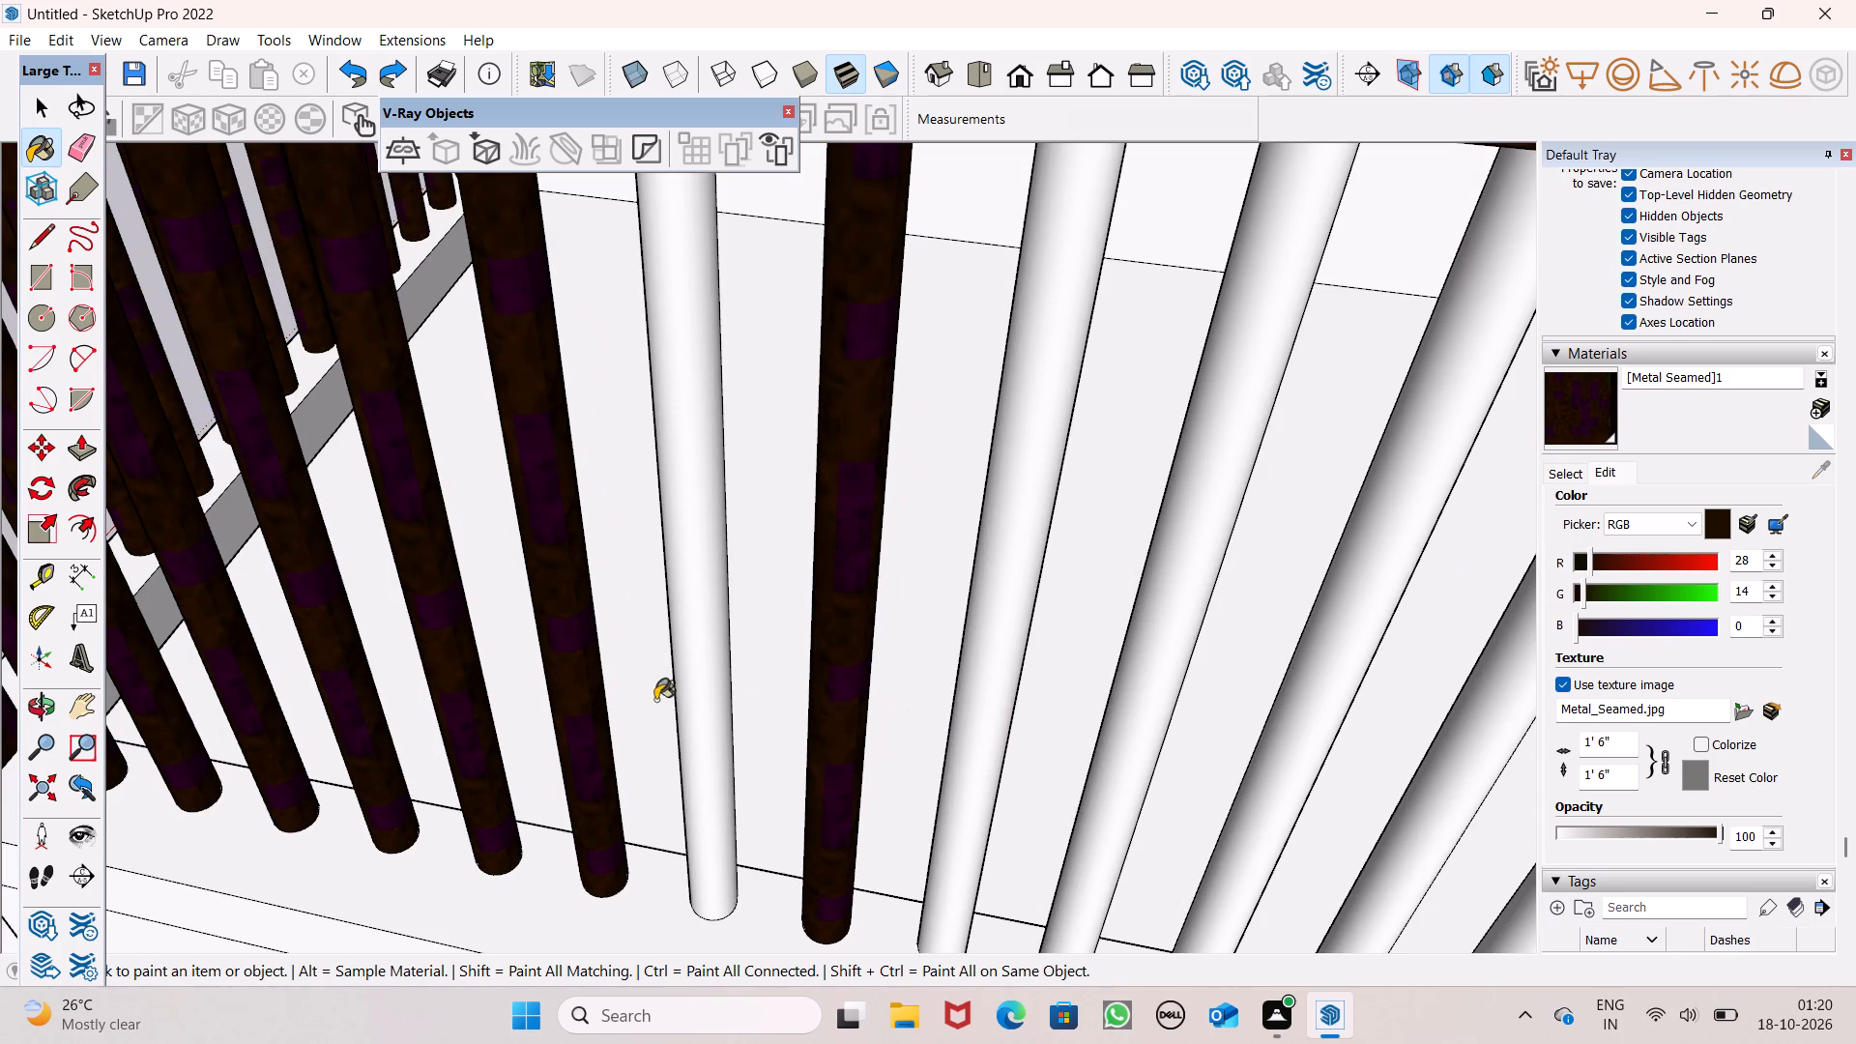
click(724, 683)
scroll(466, 594, down, 8)
scroll(738, 681, up, 2)
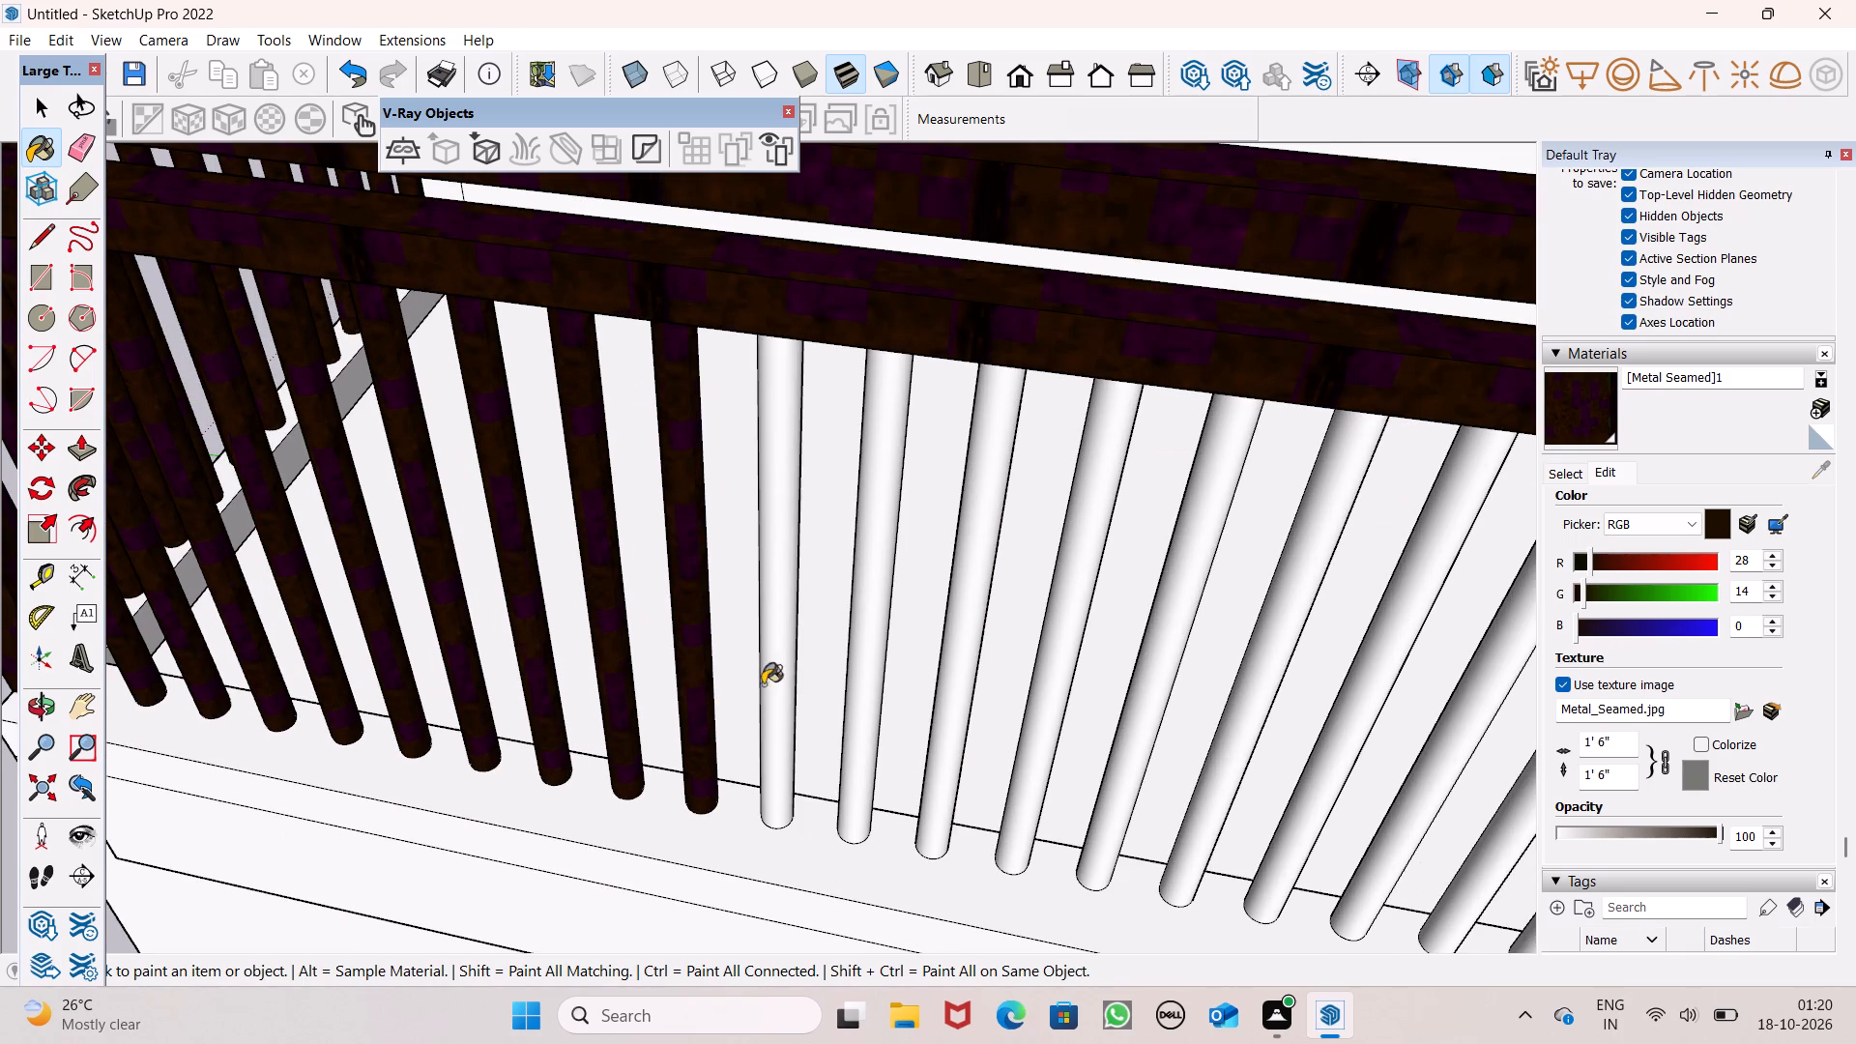
Paint the following nine balusters along the railing's long side with the dark seamed metal.
click(773, 684)
click(875, 703)
scroll(577, 665, down, 6)
scroll(761, 709, up, 1)
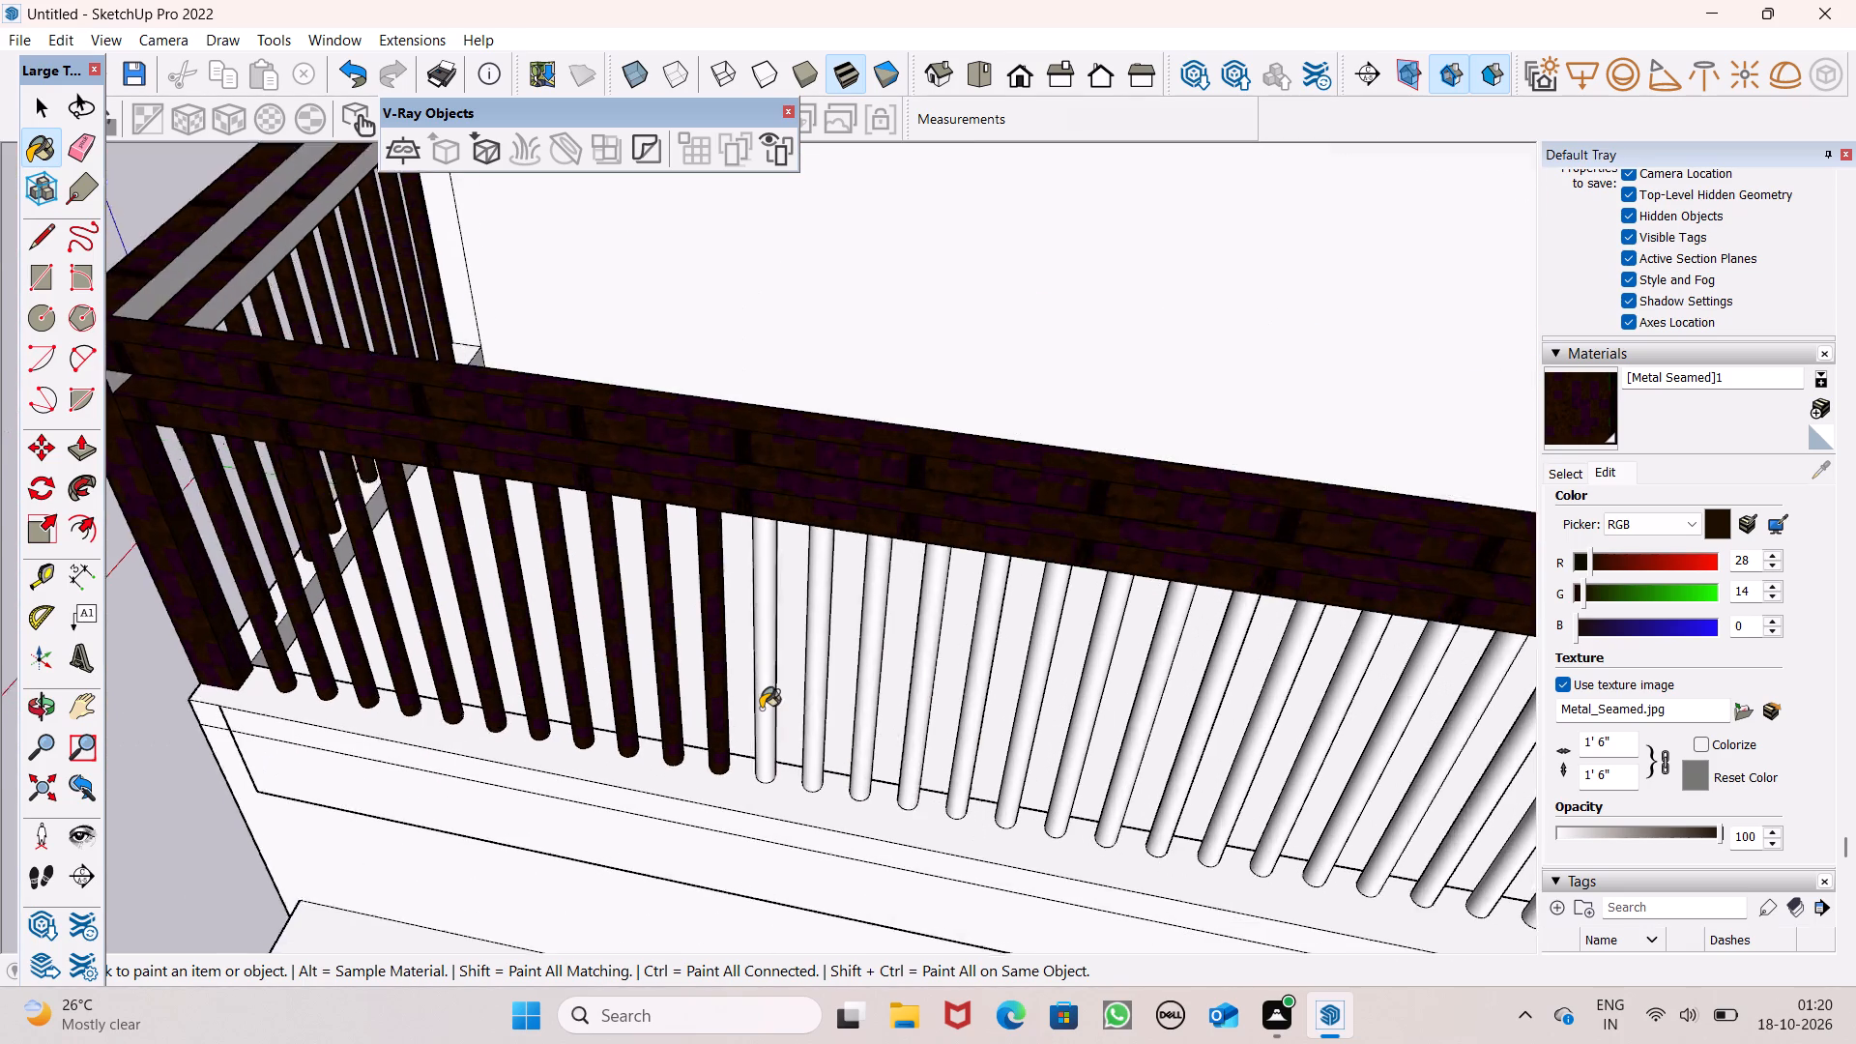
scroll(761, 709, up, 2)
click(761, 709)
click(817, 710)
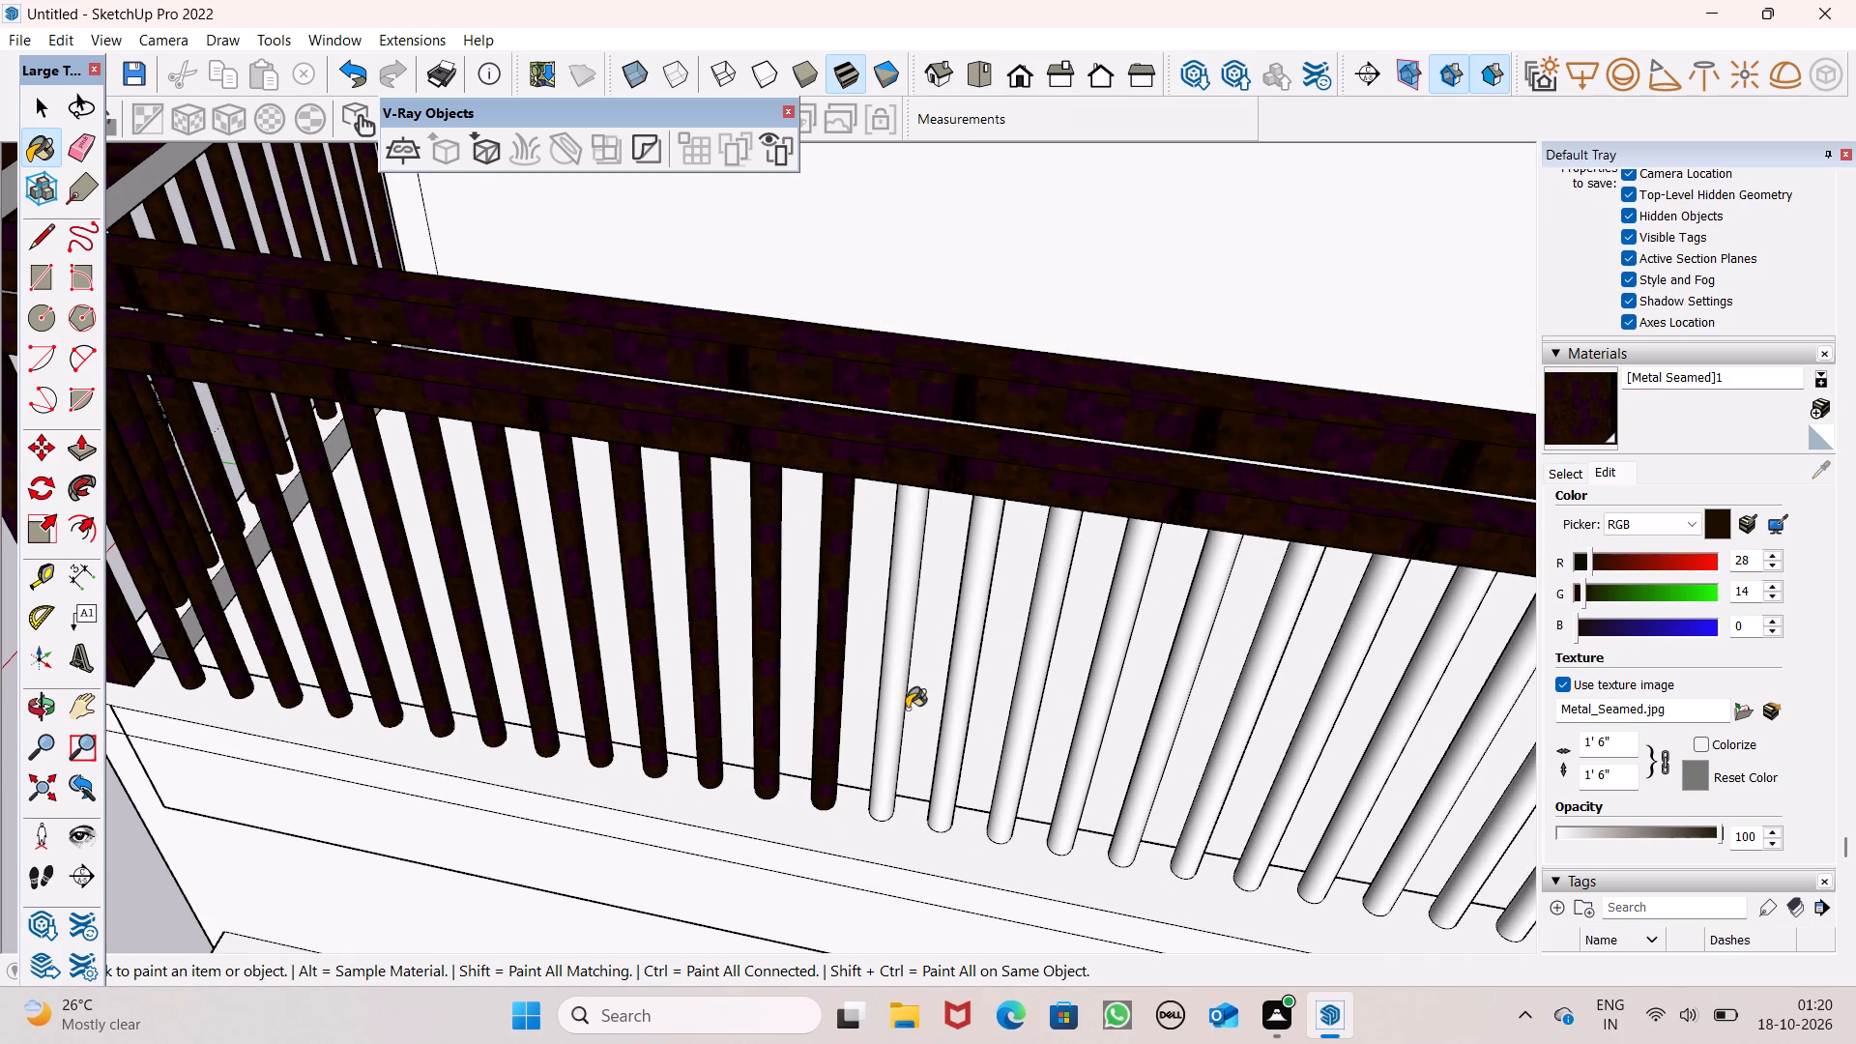
click(902, 710)
click(960, 719)
click(1022, 728)
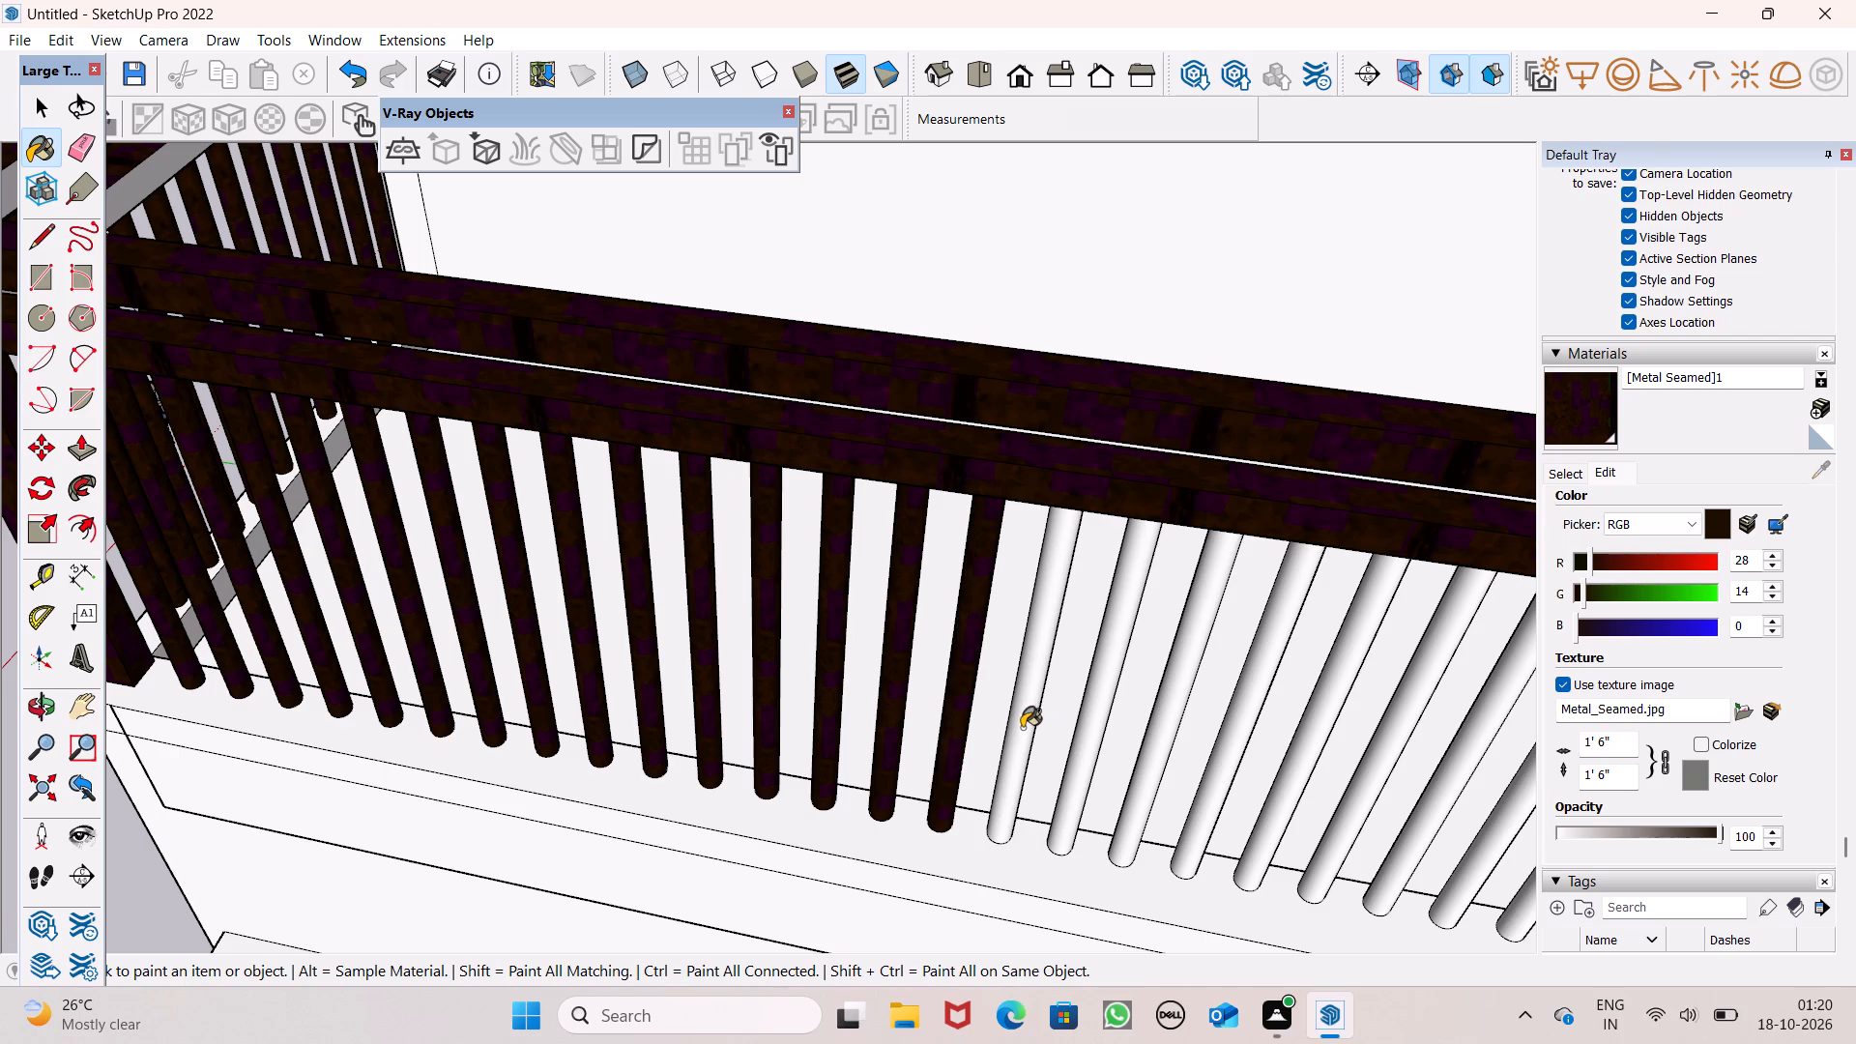
click(1098, 730)
click(1170, 733)
Paint six more balusters along the railing's long side with the dark seamed metal, leaving none unpainted between them.
scroll(799, 679, down, 2)
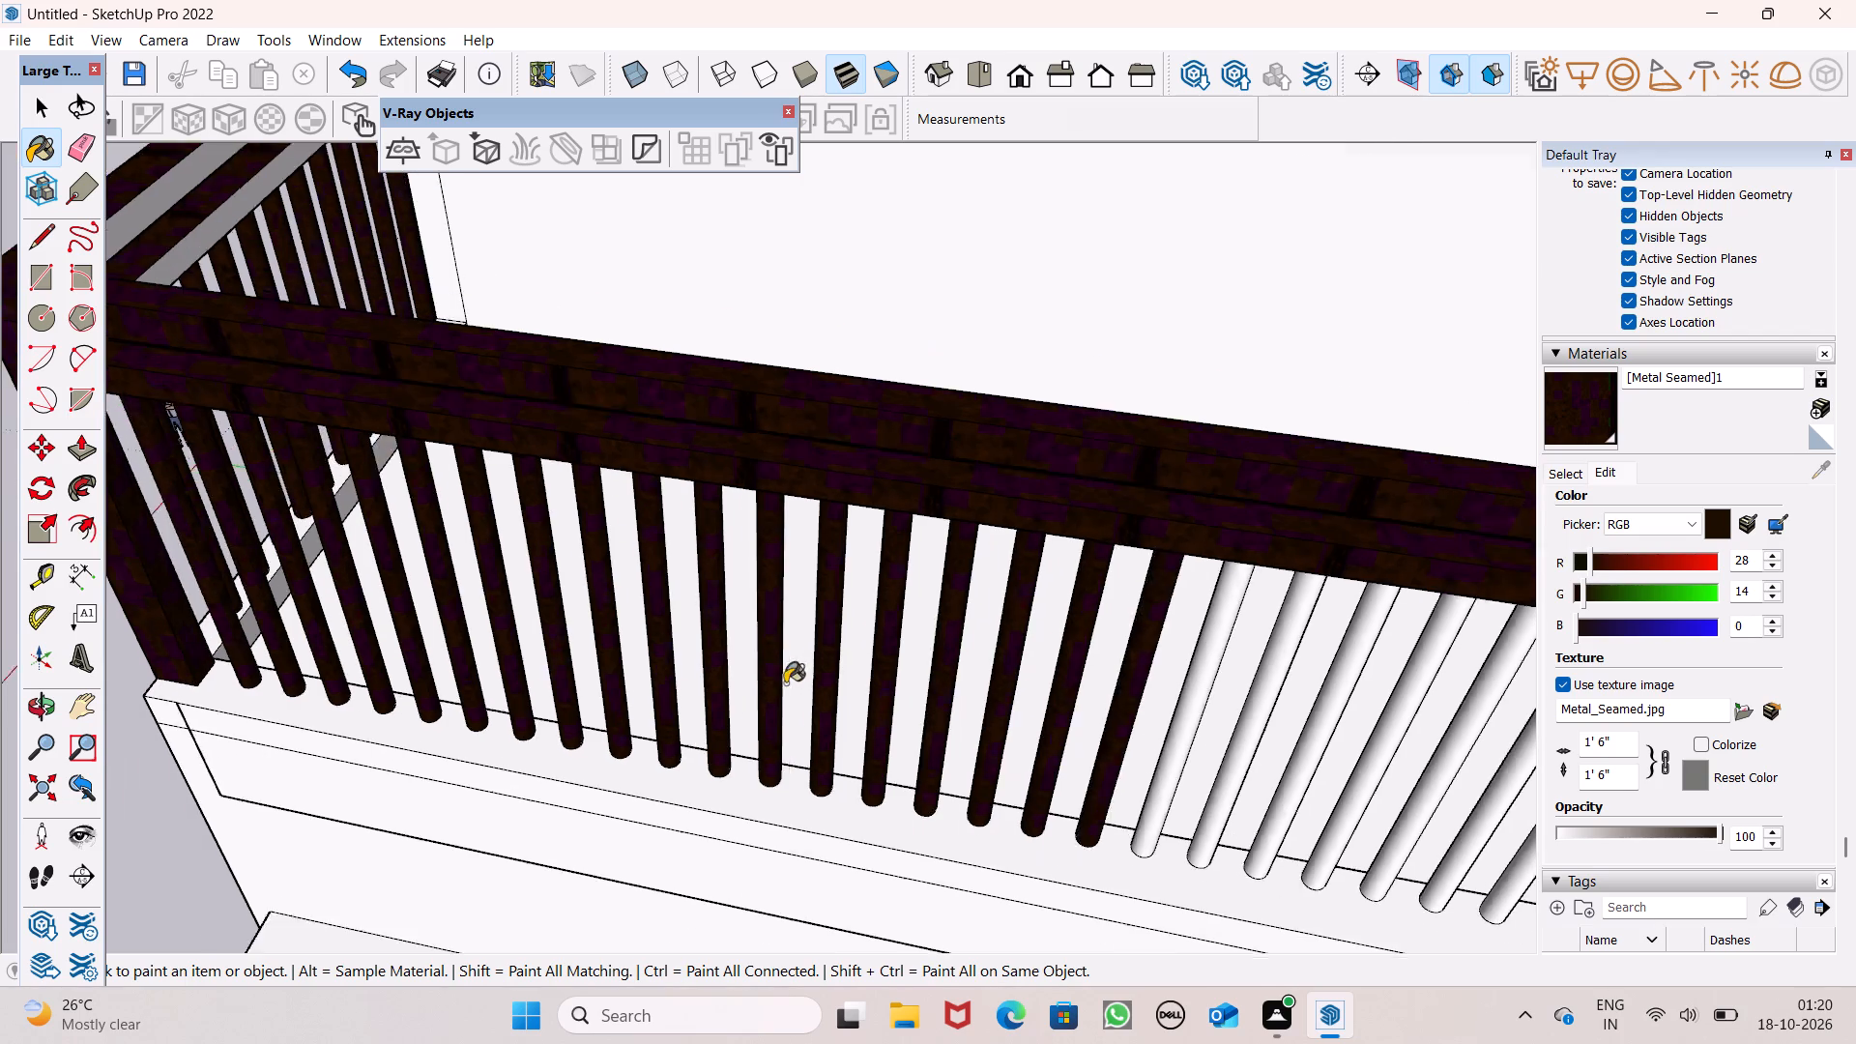
scroll(785, 683, down, 2)
scroll(1043, 709, up, 6)
click(1076, 720)
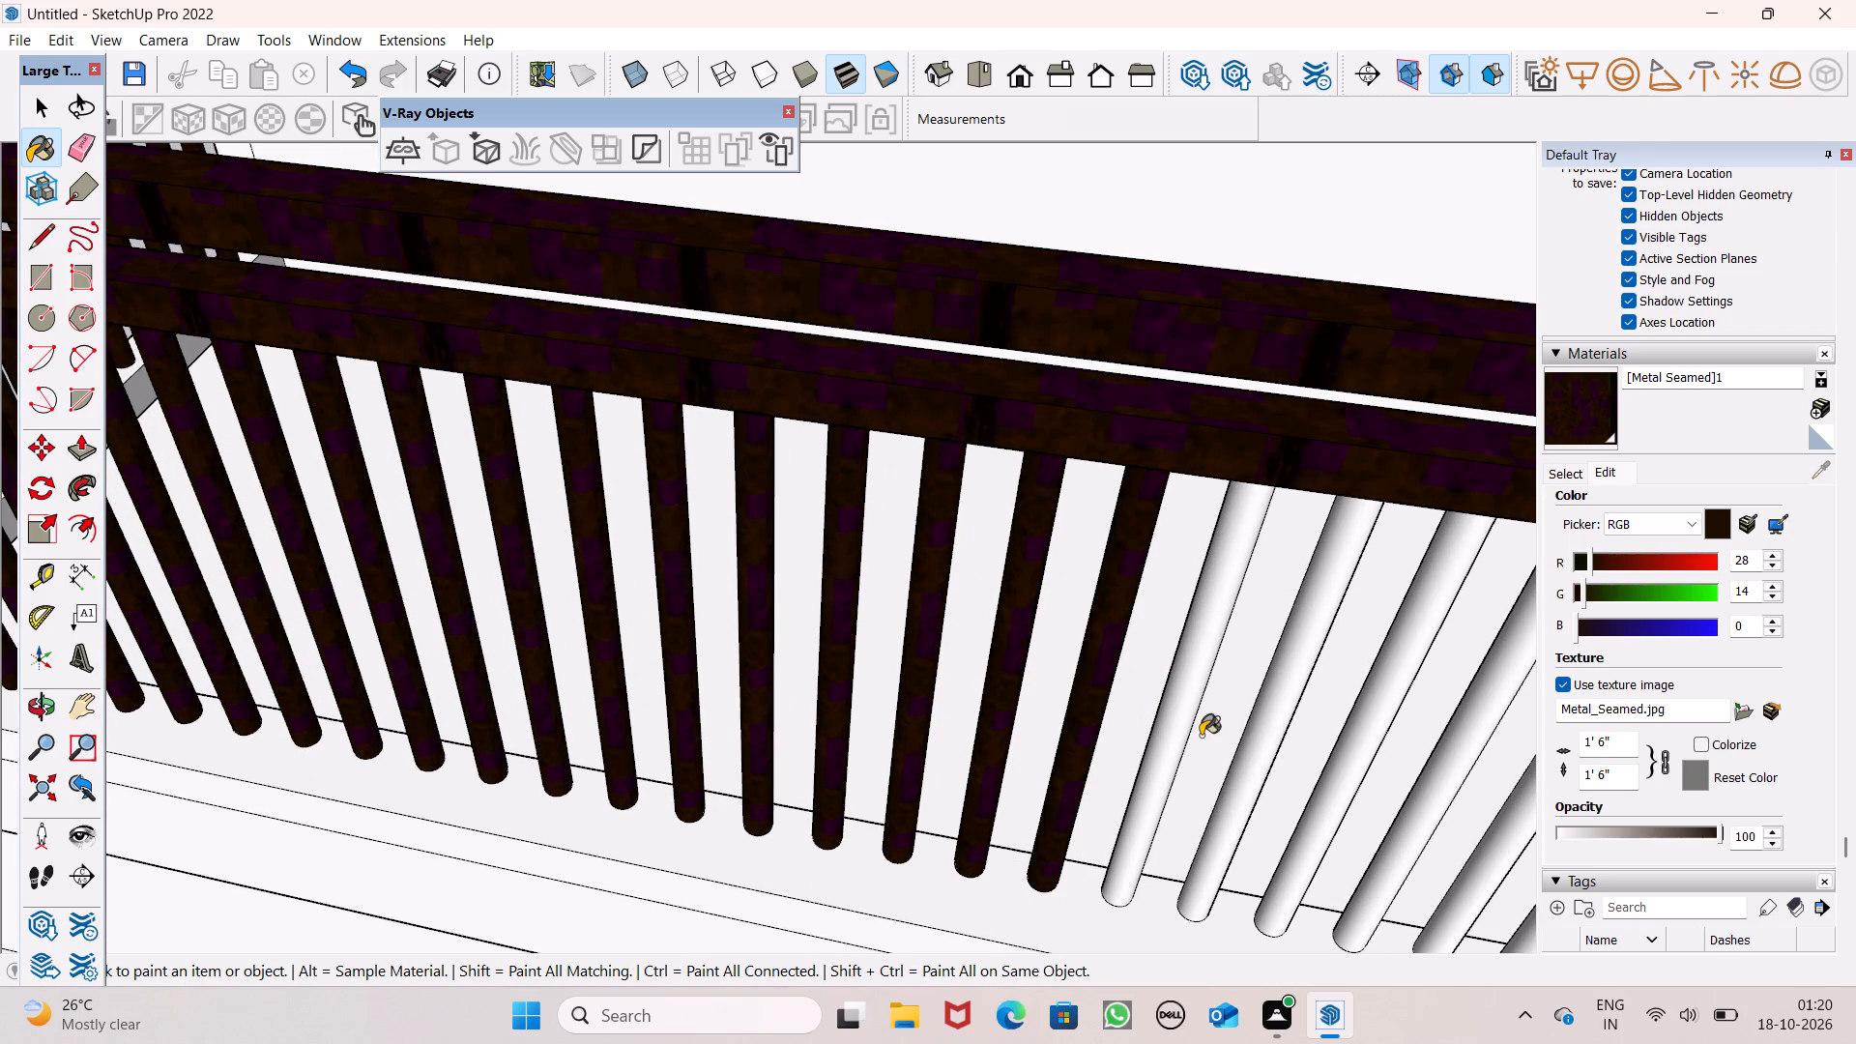
click(1184, 729)
click(1254, 743)
scroll(676, 710, down, 5)
scroll(1145, 789, up, 2)
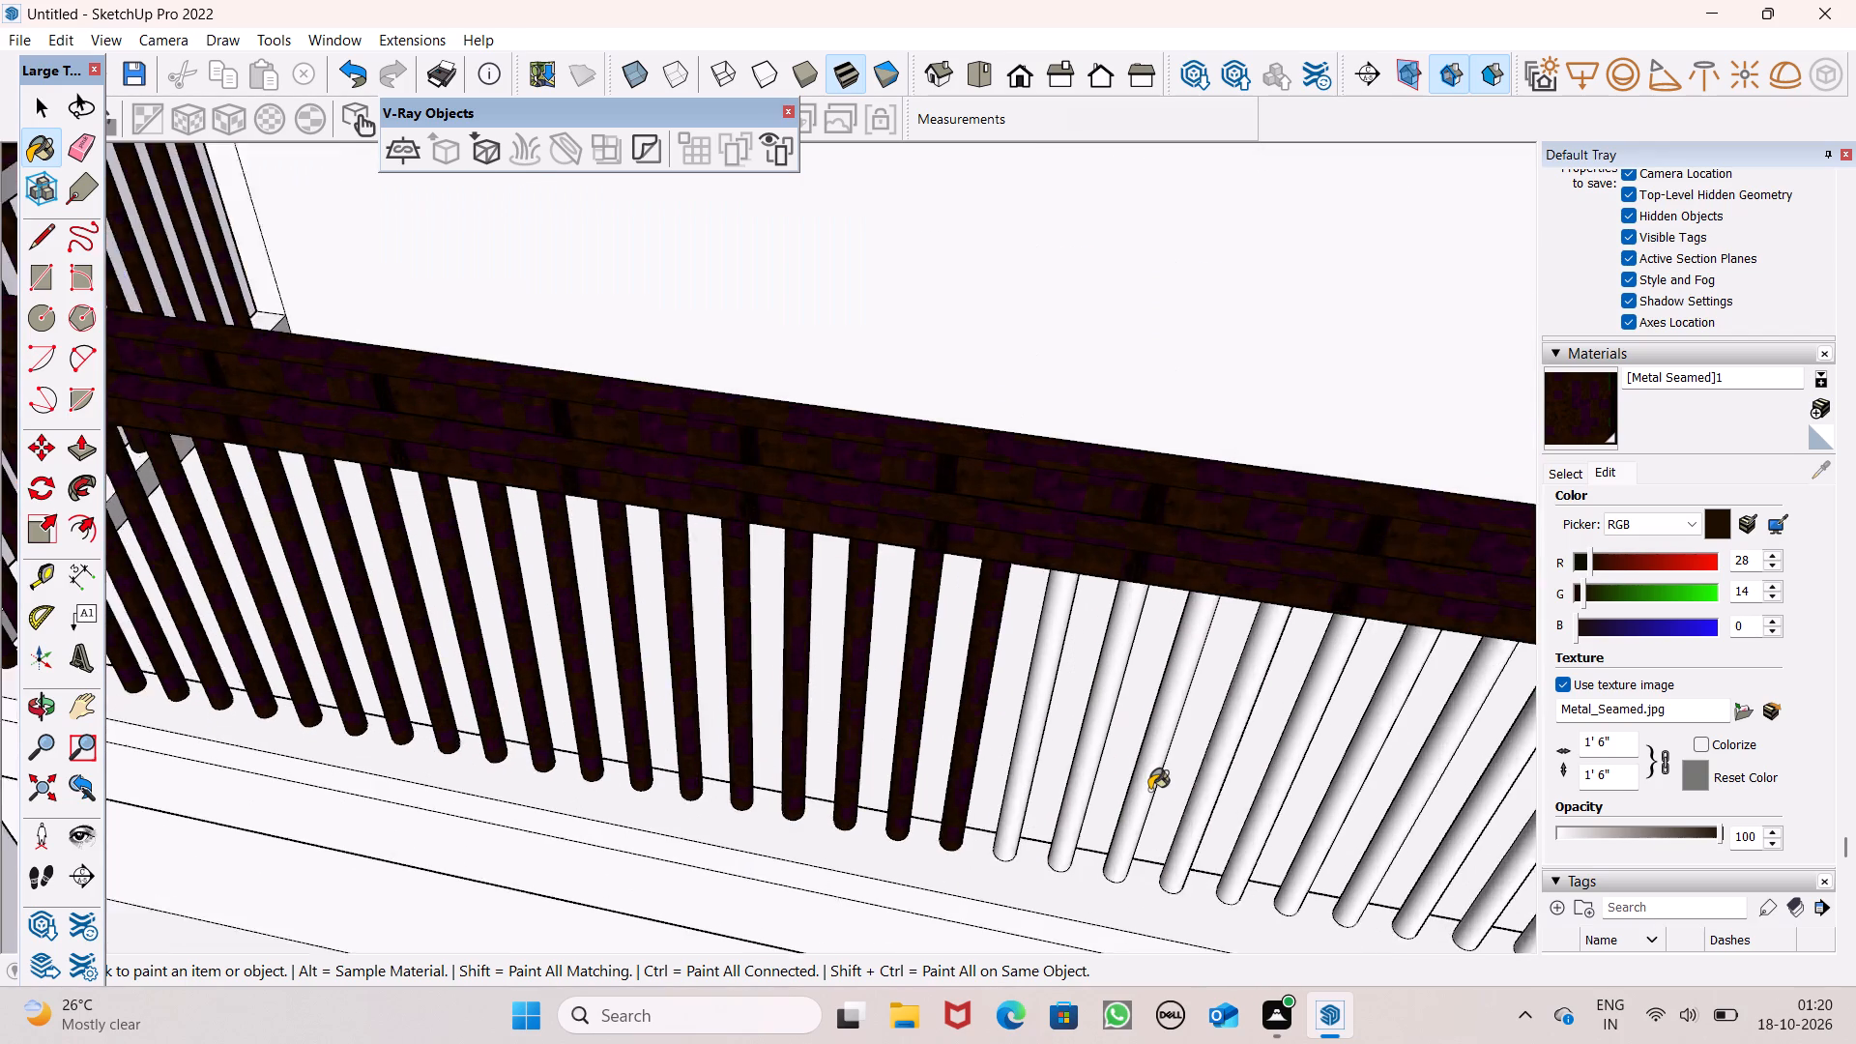
scroll(1149, 790, up, 3)
click(1146, 790)
click(1051, 746)
drag(1006, 729, 984, 720)
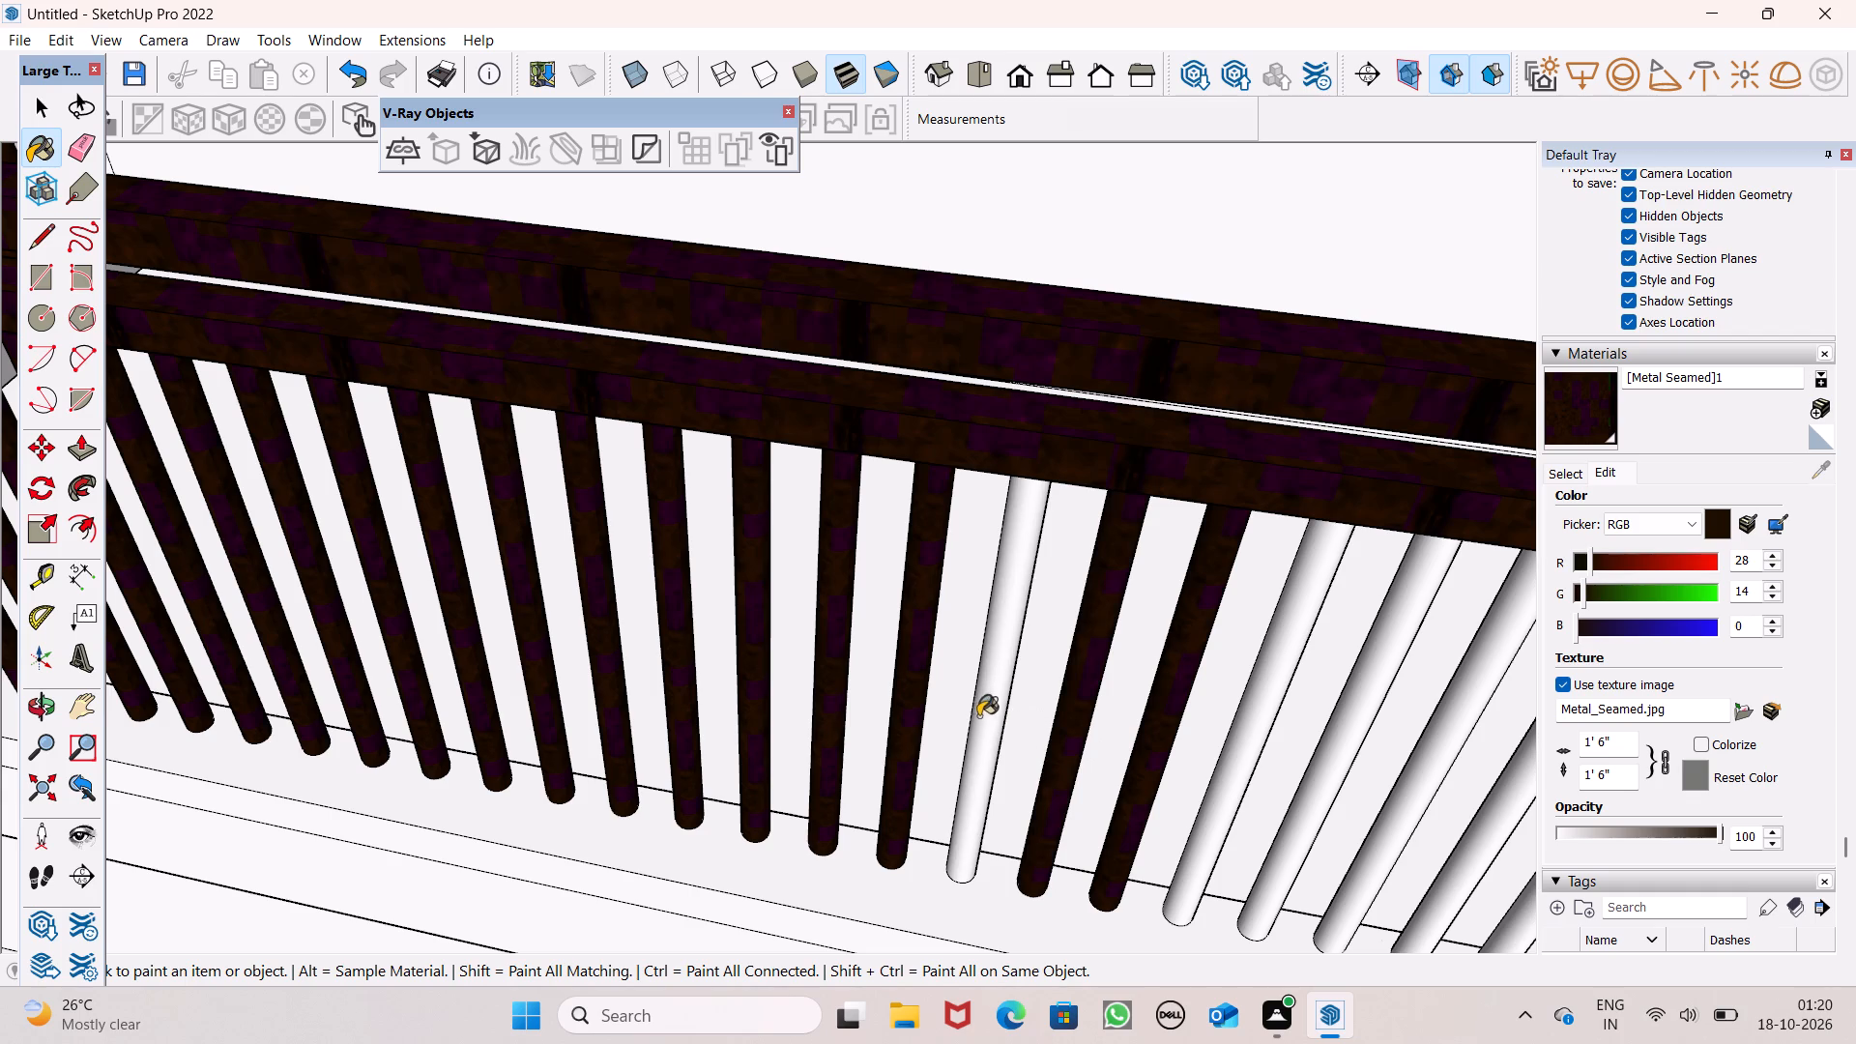
Paint the next eight balusters of the railing's long side, towards its far corner, with the dark seamed metal.
scroll(175, 877, down, 6)
scroll(833, 867, up, 7)
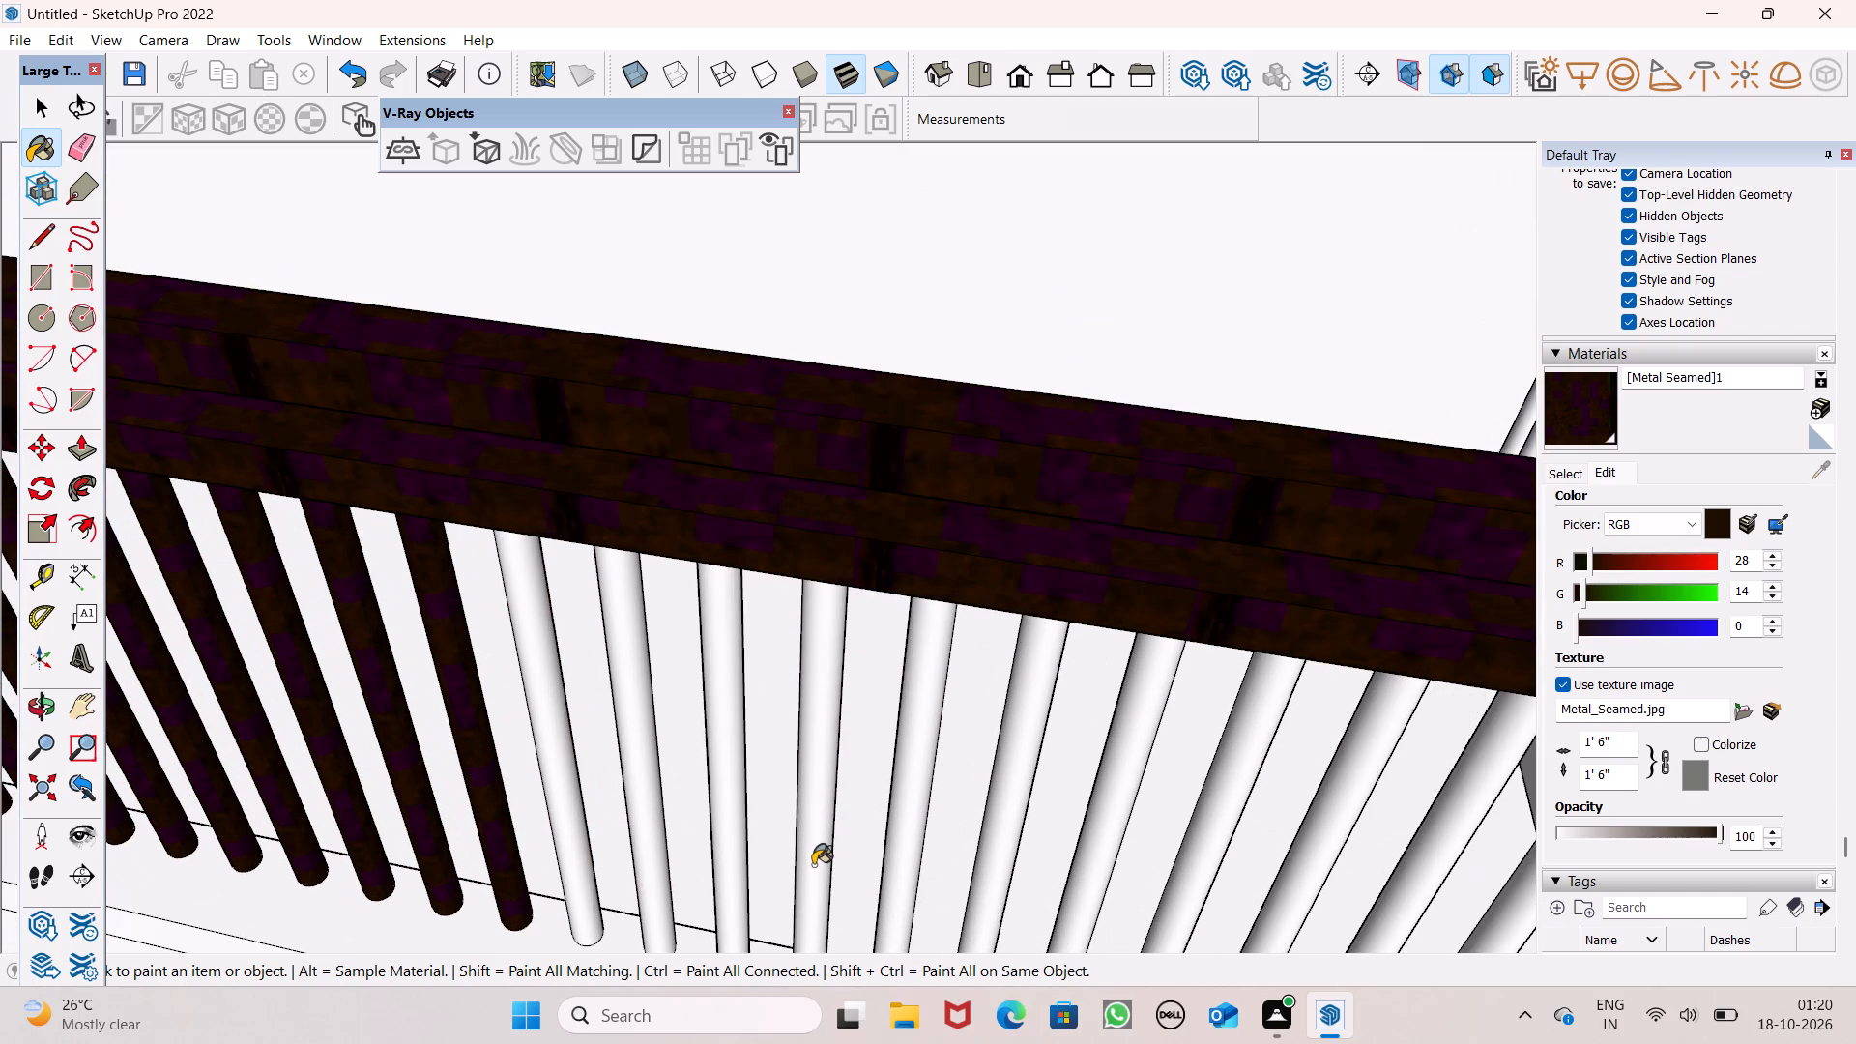
click(813, 865)
click(735, 841)
click(639, 823)
click(552, 799)
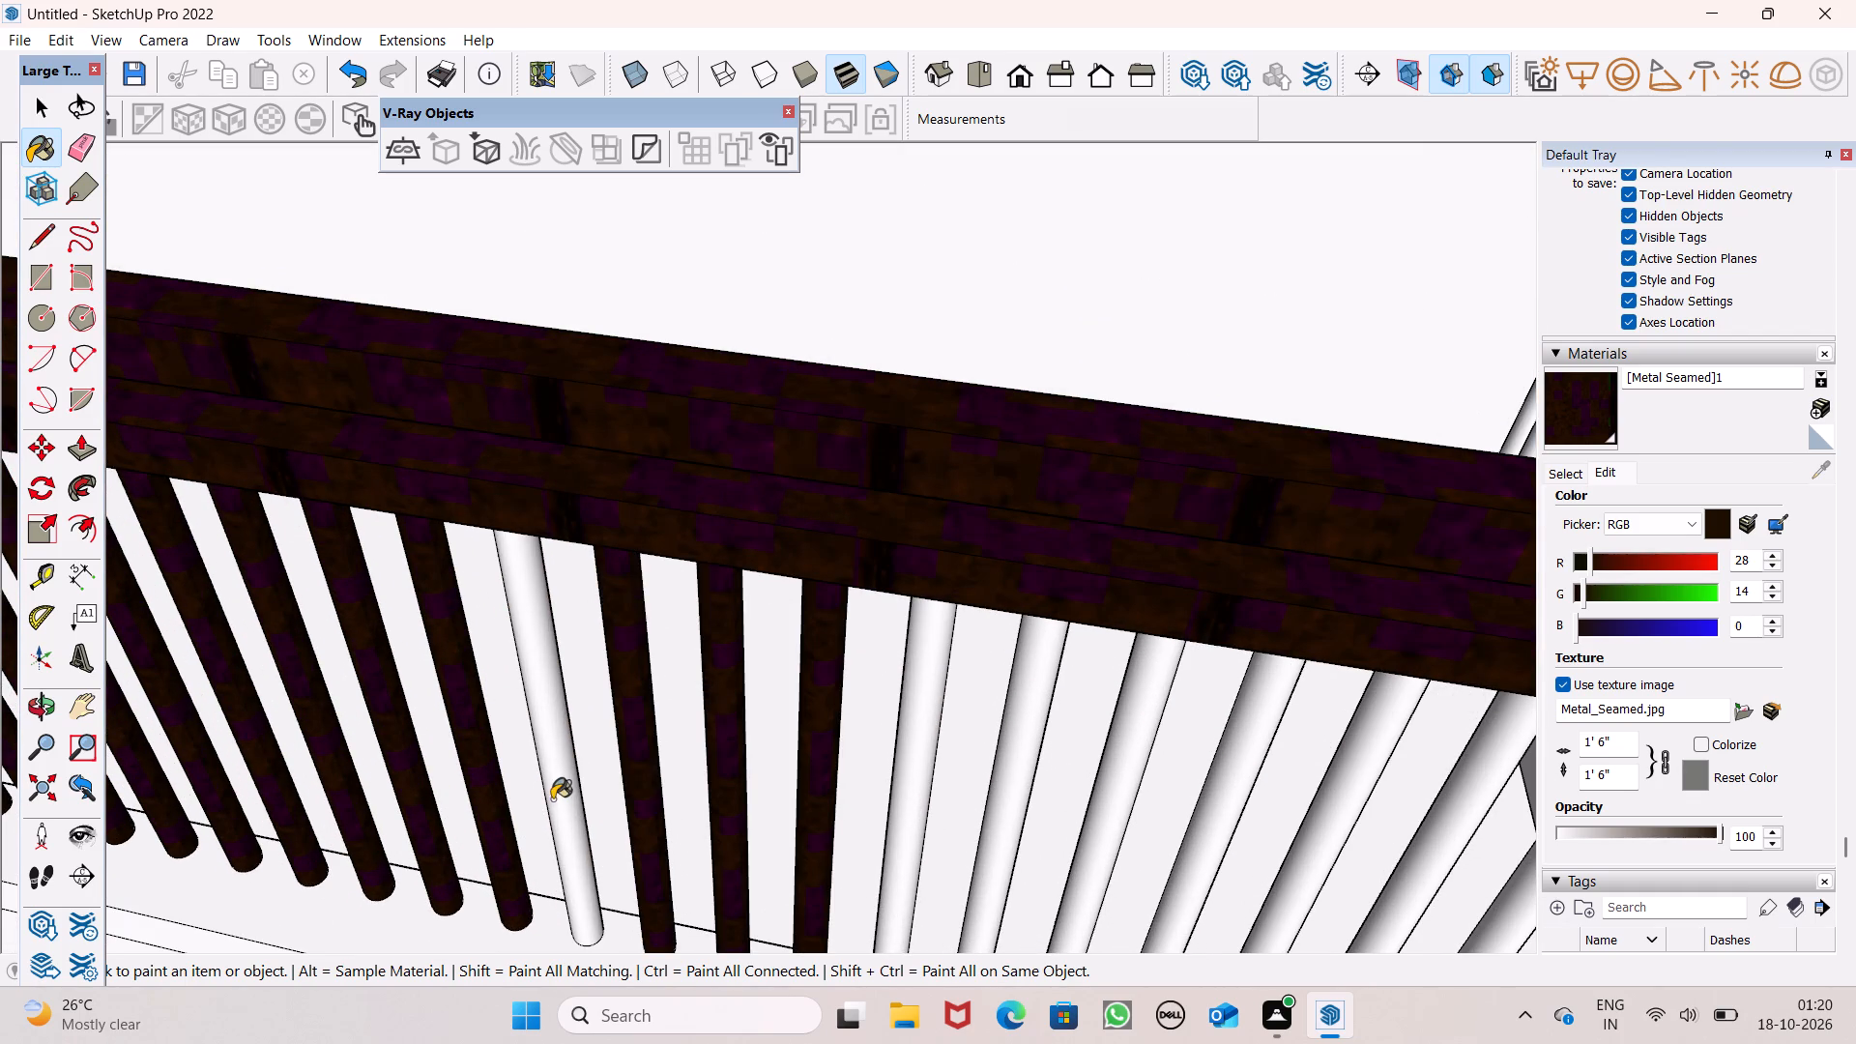
scroll(525, 768, down, 6)
scroll(738, 823, up, 7)
click(762, 820)
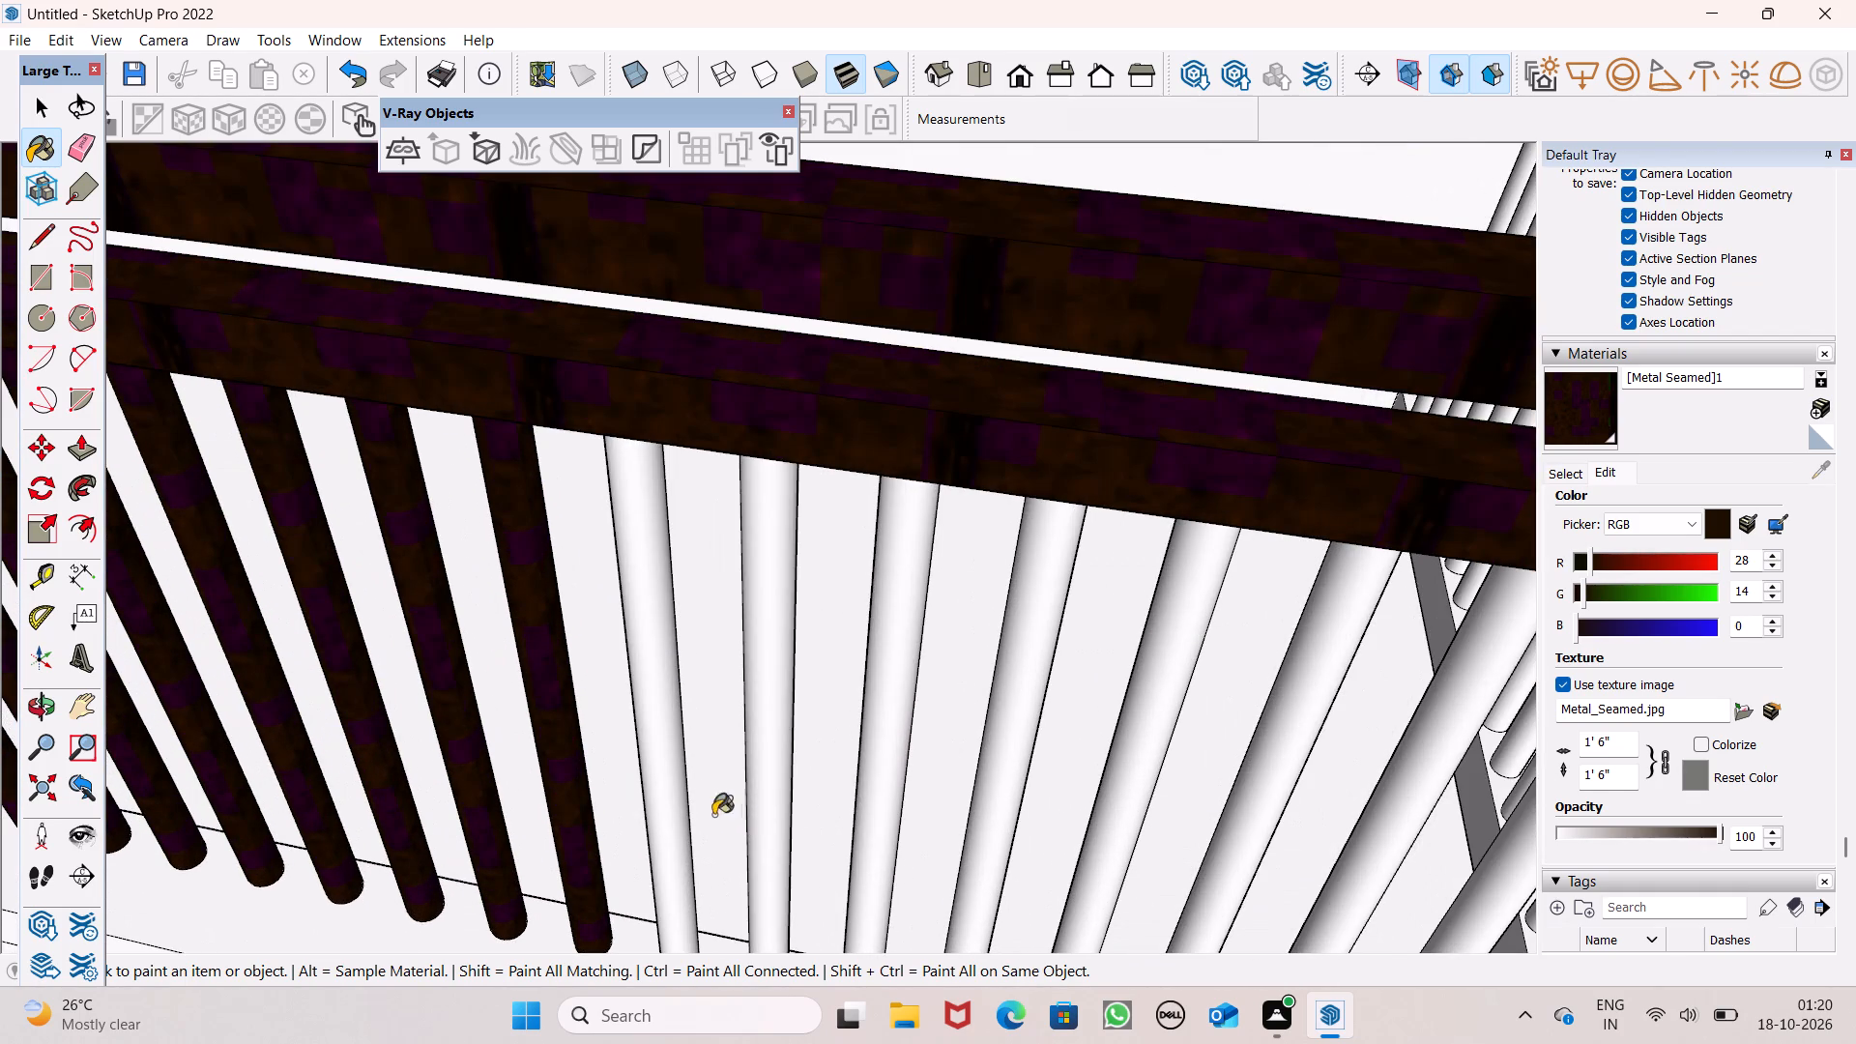
click(670, 808)
scroll(637, 778, down, 6)
scroll(775, 805, up, 4)
click(846, 815)
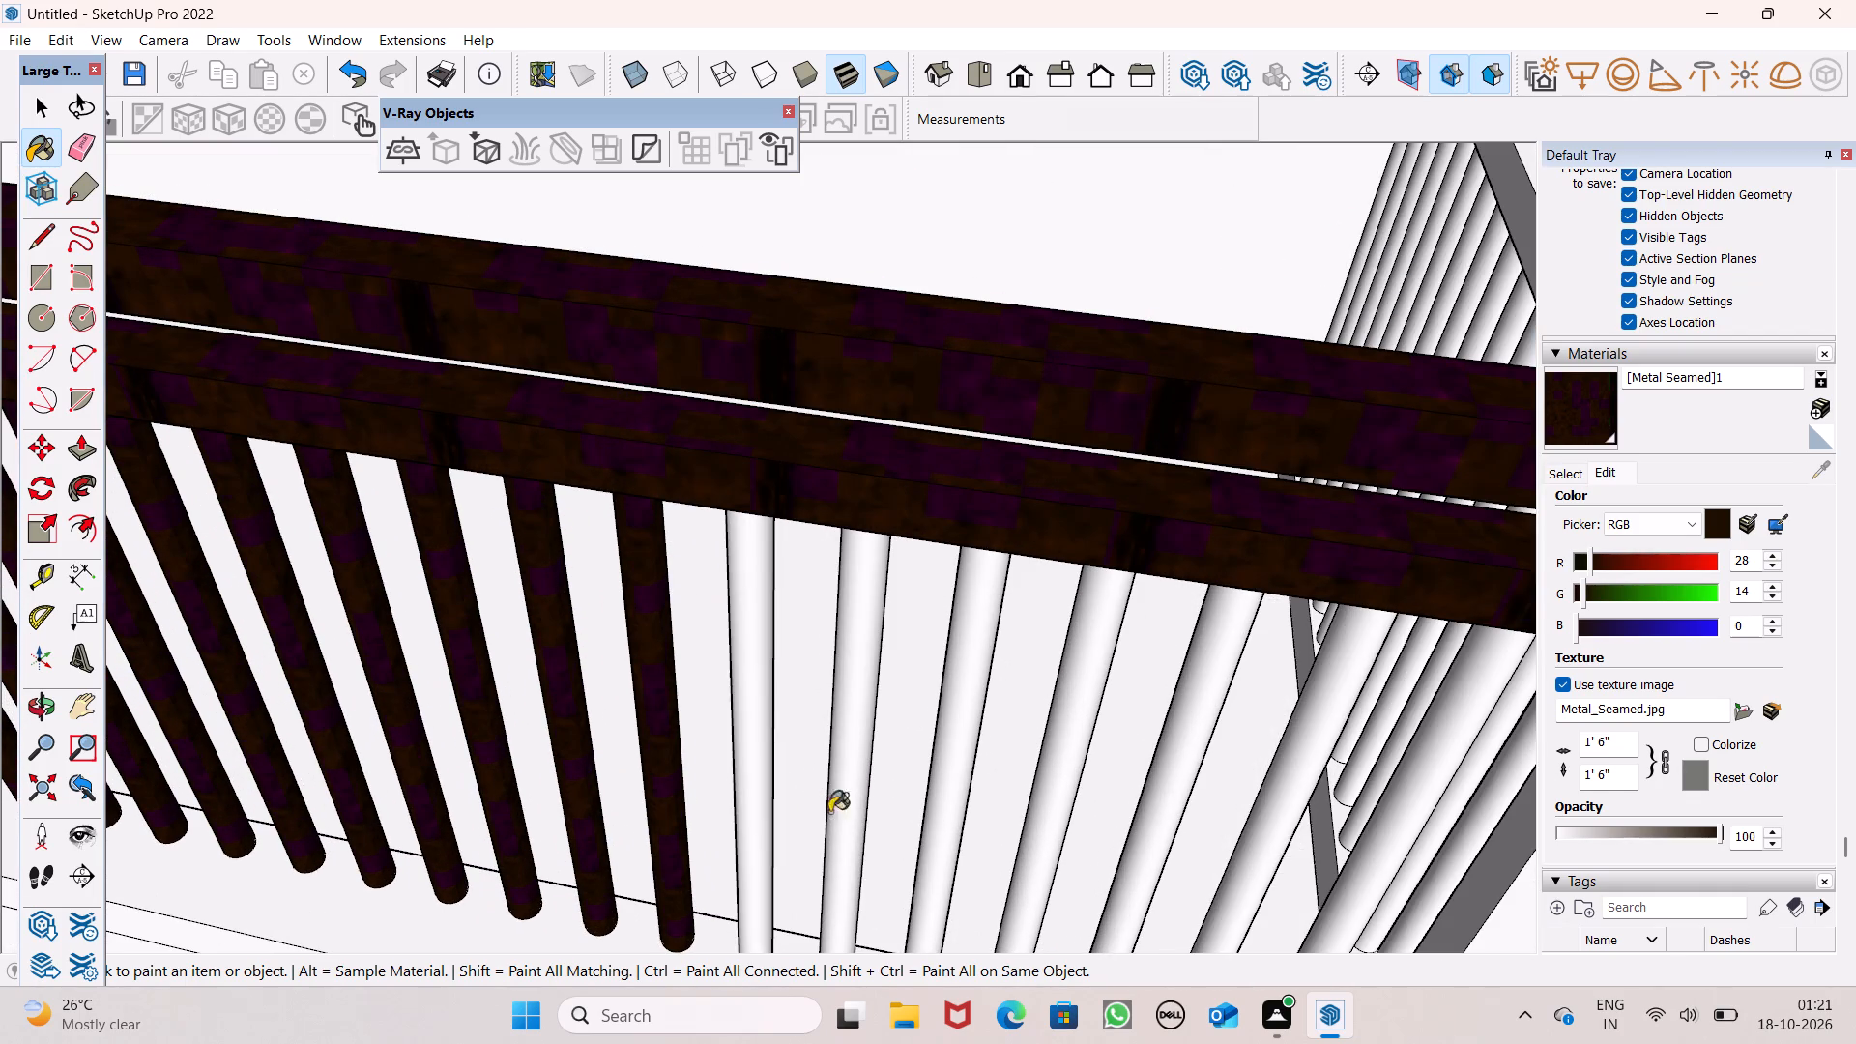
click(736, 790)
Paint the last five balusters of the railing's long side, up to the far corner post, with the dark seamed metal.
scroll(711, 700, down, 6)
scroll(913, 830, up, 6)
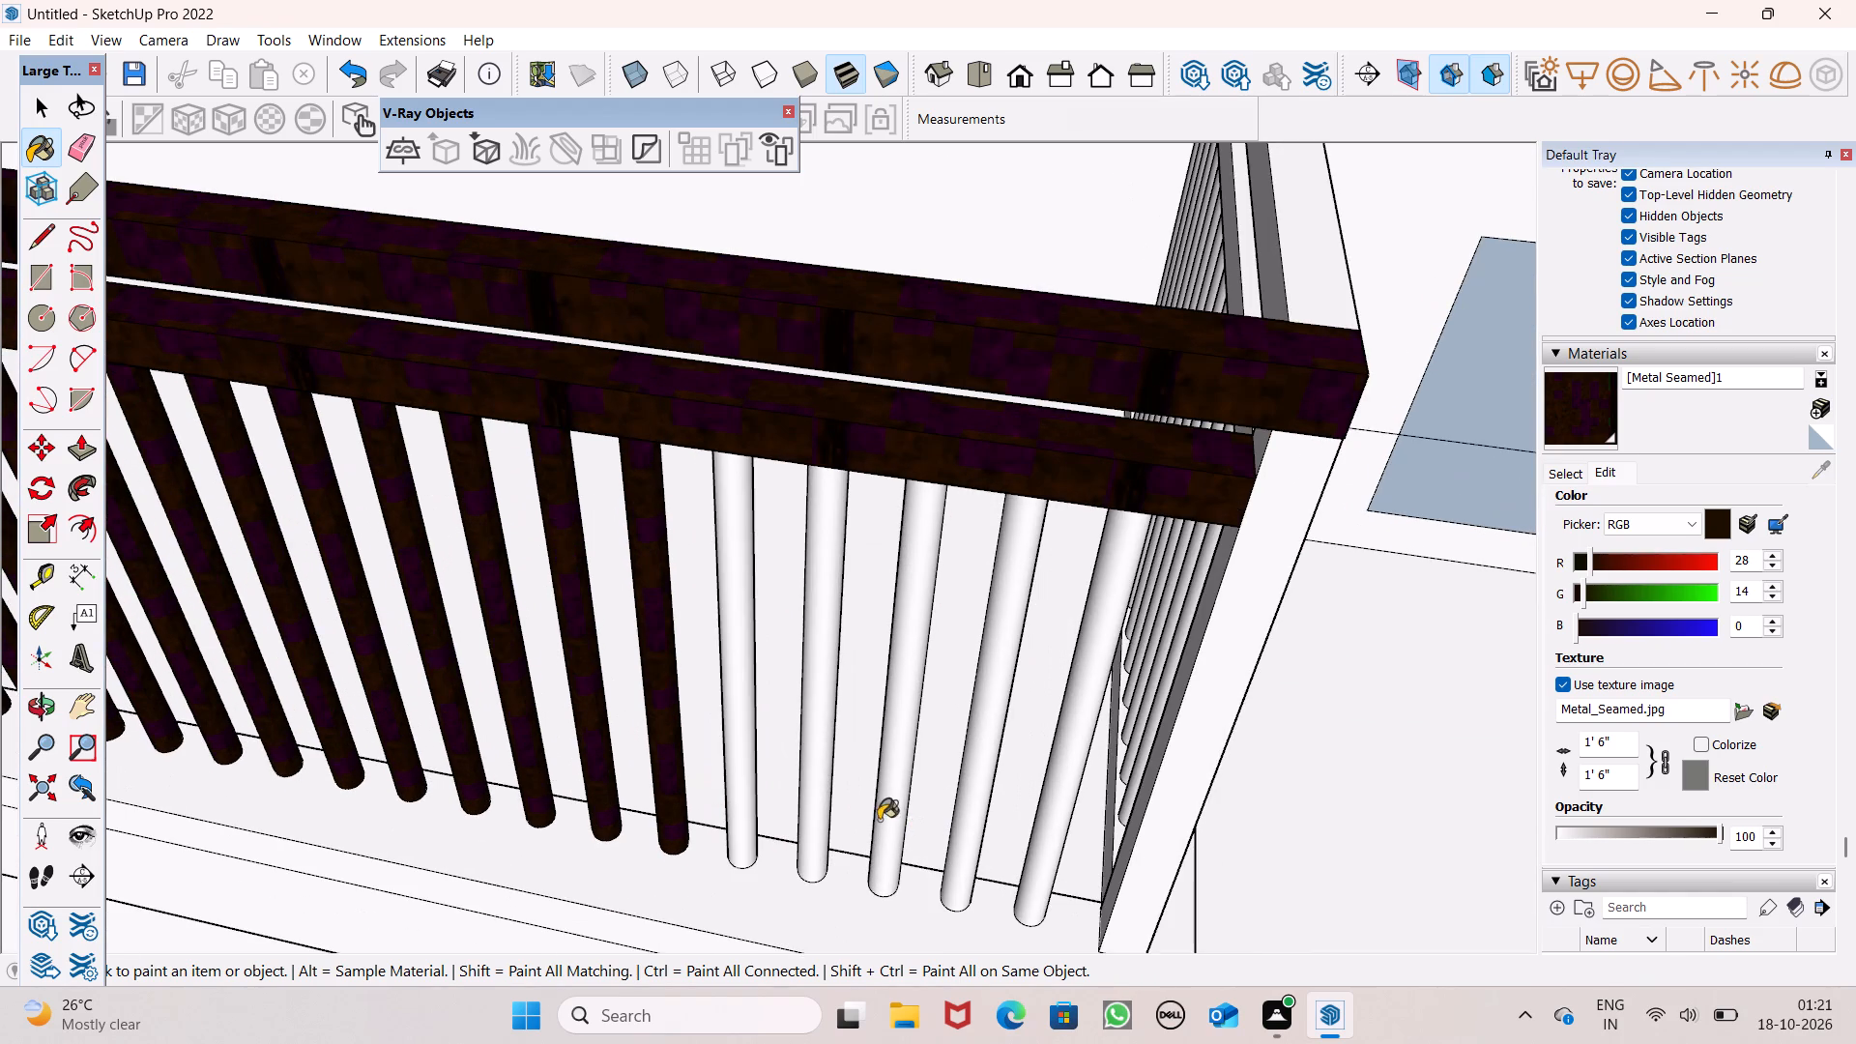
click(898, 815)
click(807, 765)
click(732, 725)
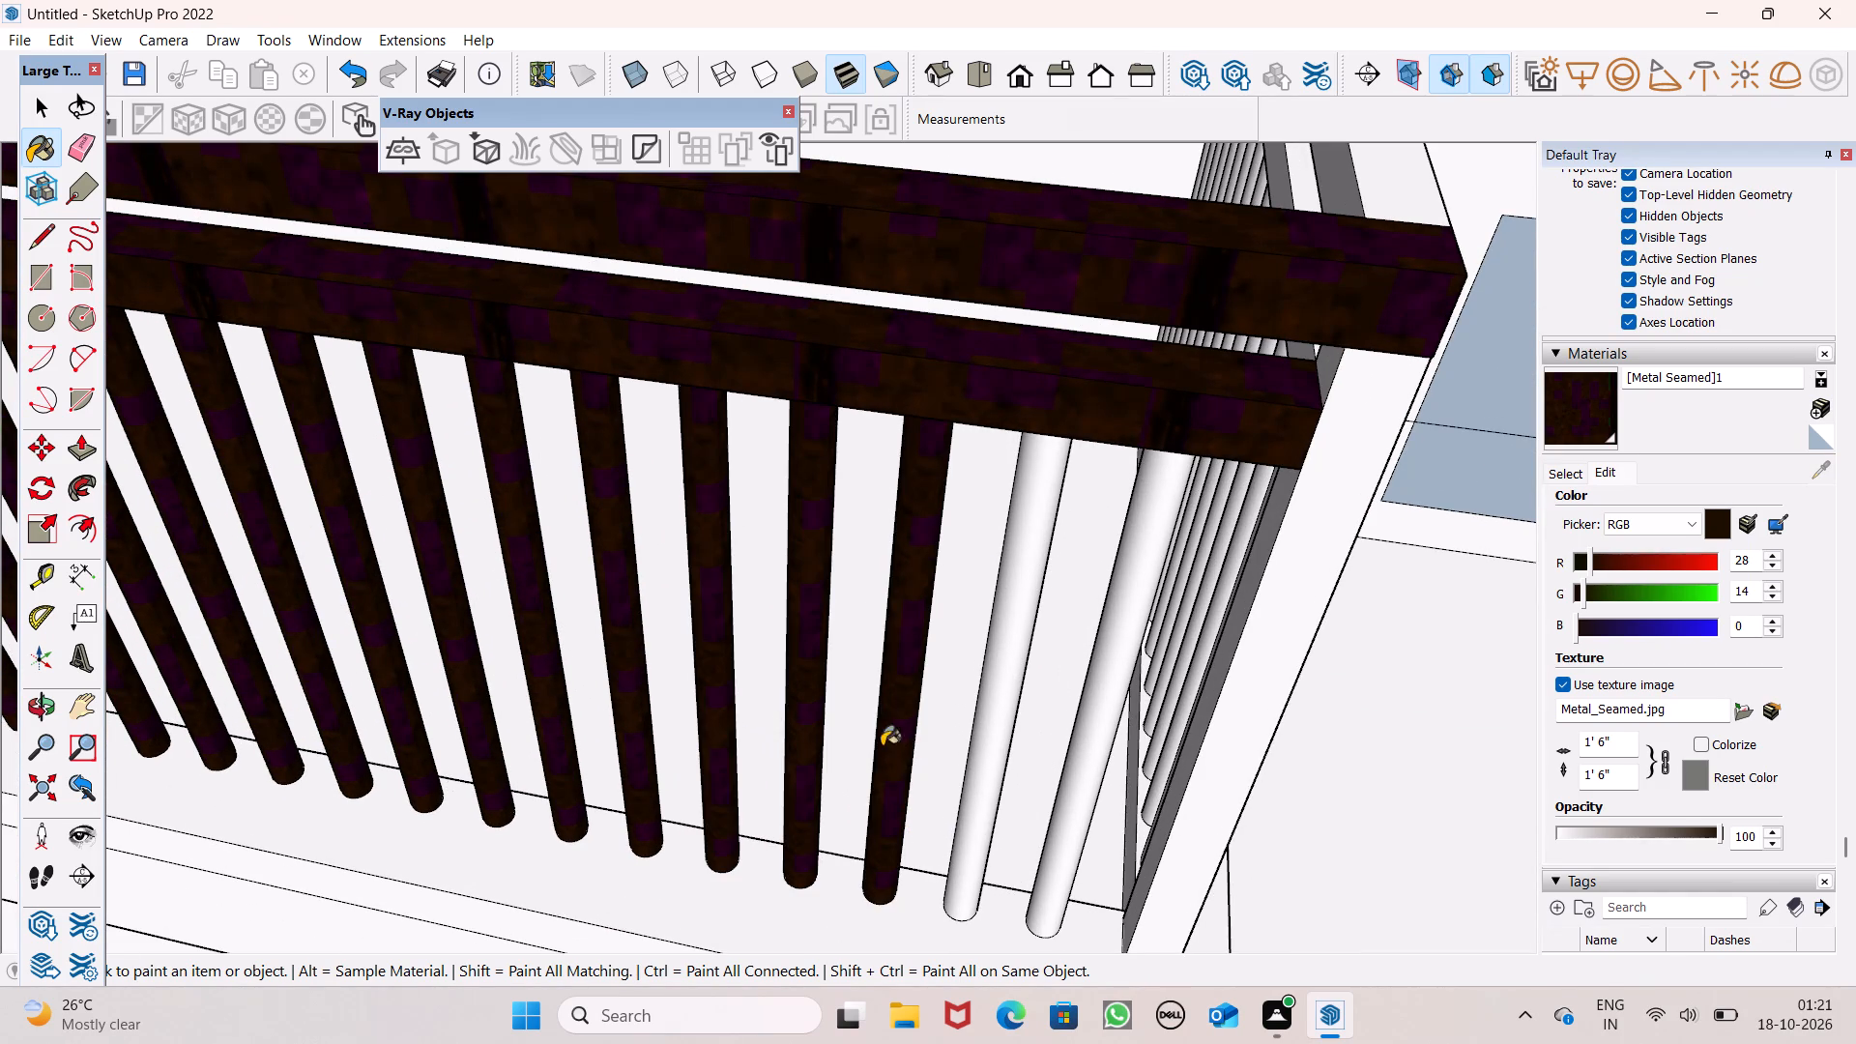
click(1087, 792)
click(968, 764)
Paint the far corner post's outer and side faces and the rail end above it with the dark seamed metal.
scroll(1082, 655, down, 5)
middle_drag(1092, 665, 603, 592)
scroll(787, 657, up, 4)
click(855, 624)
click(818, 608)
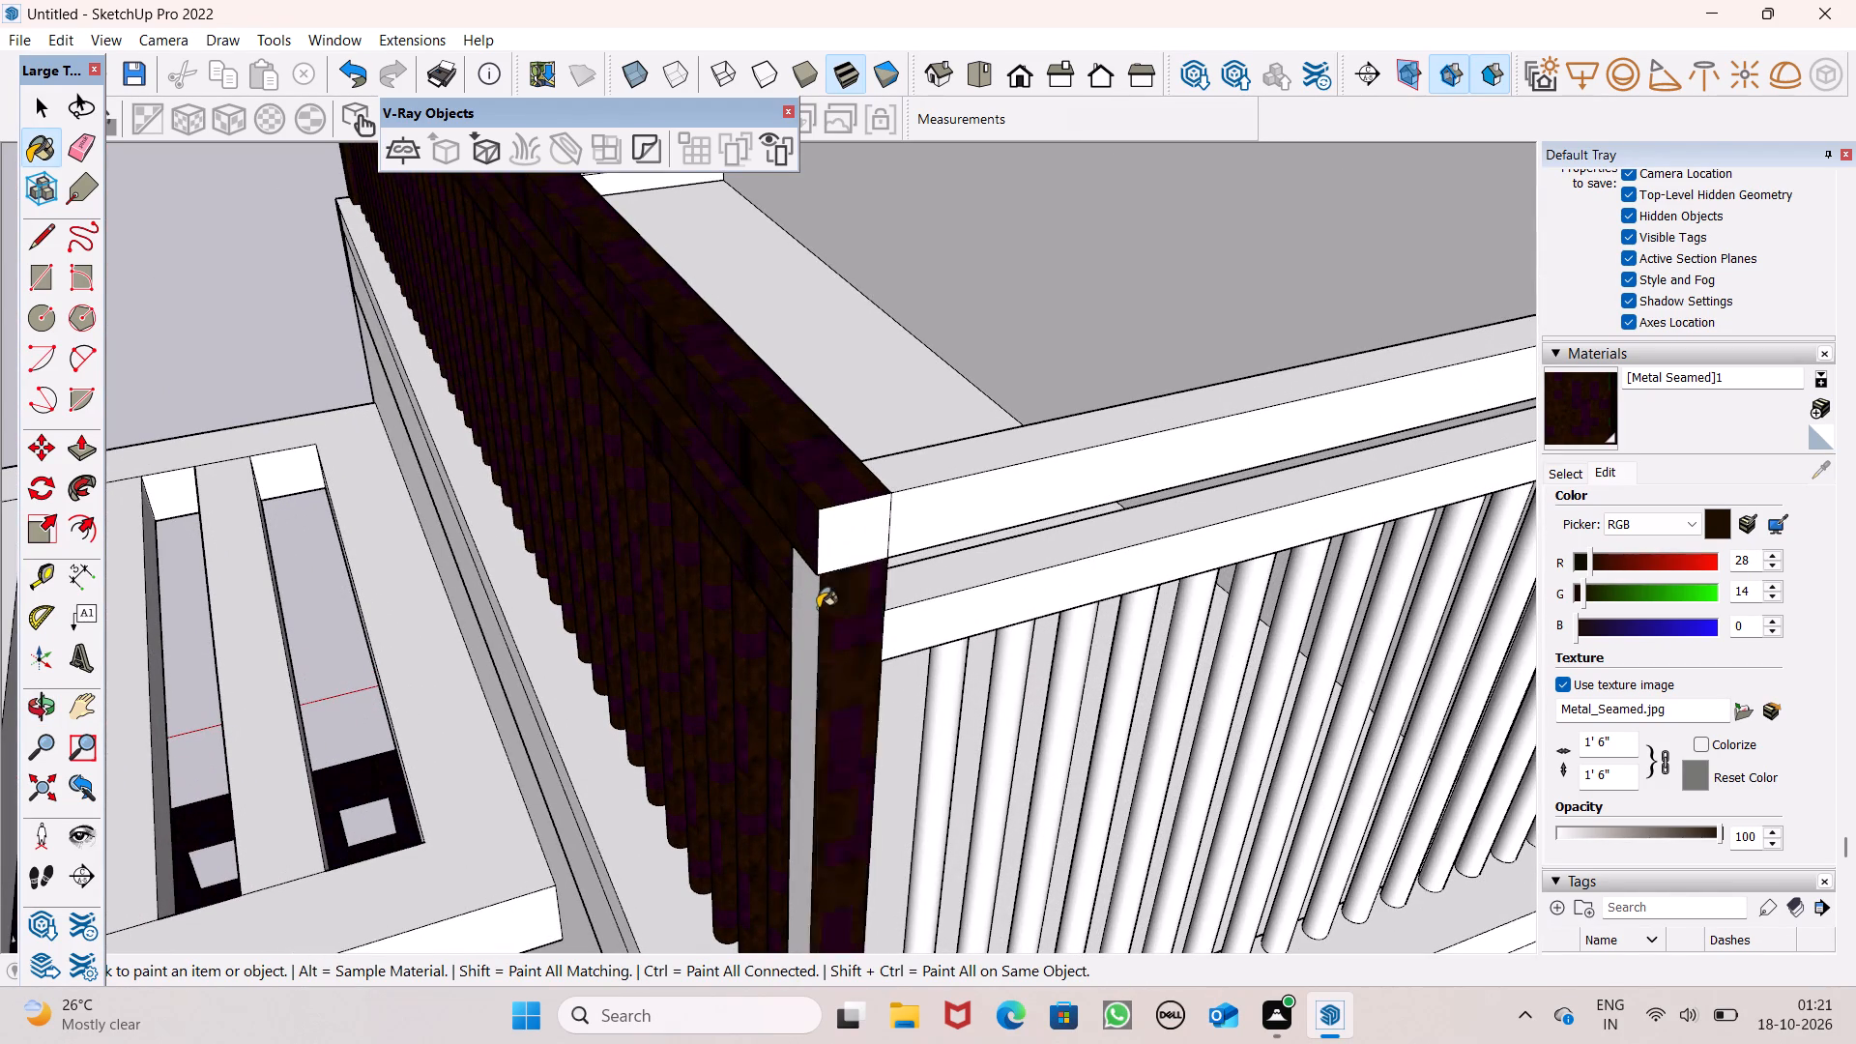
click(834, 556)
middle_drag(812, 664, 933, 685)
click(938, 652)
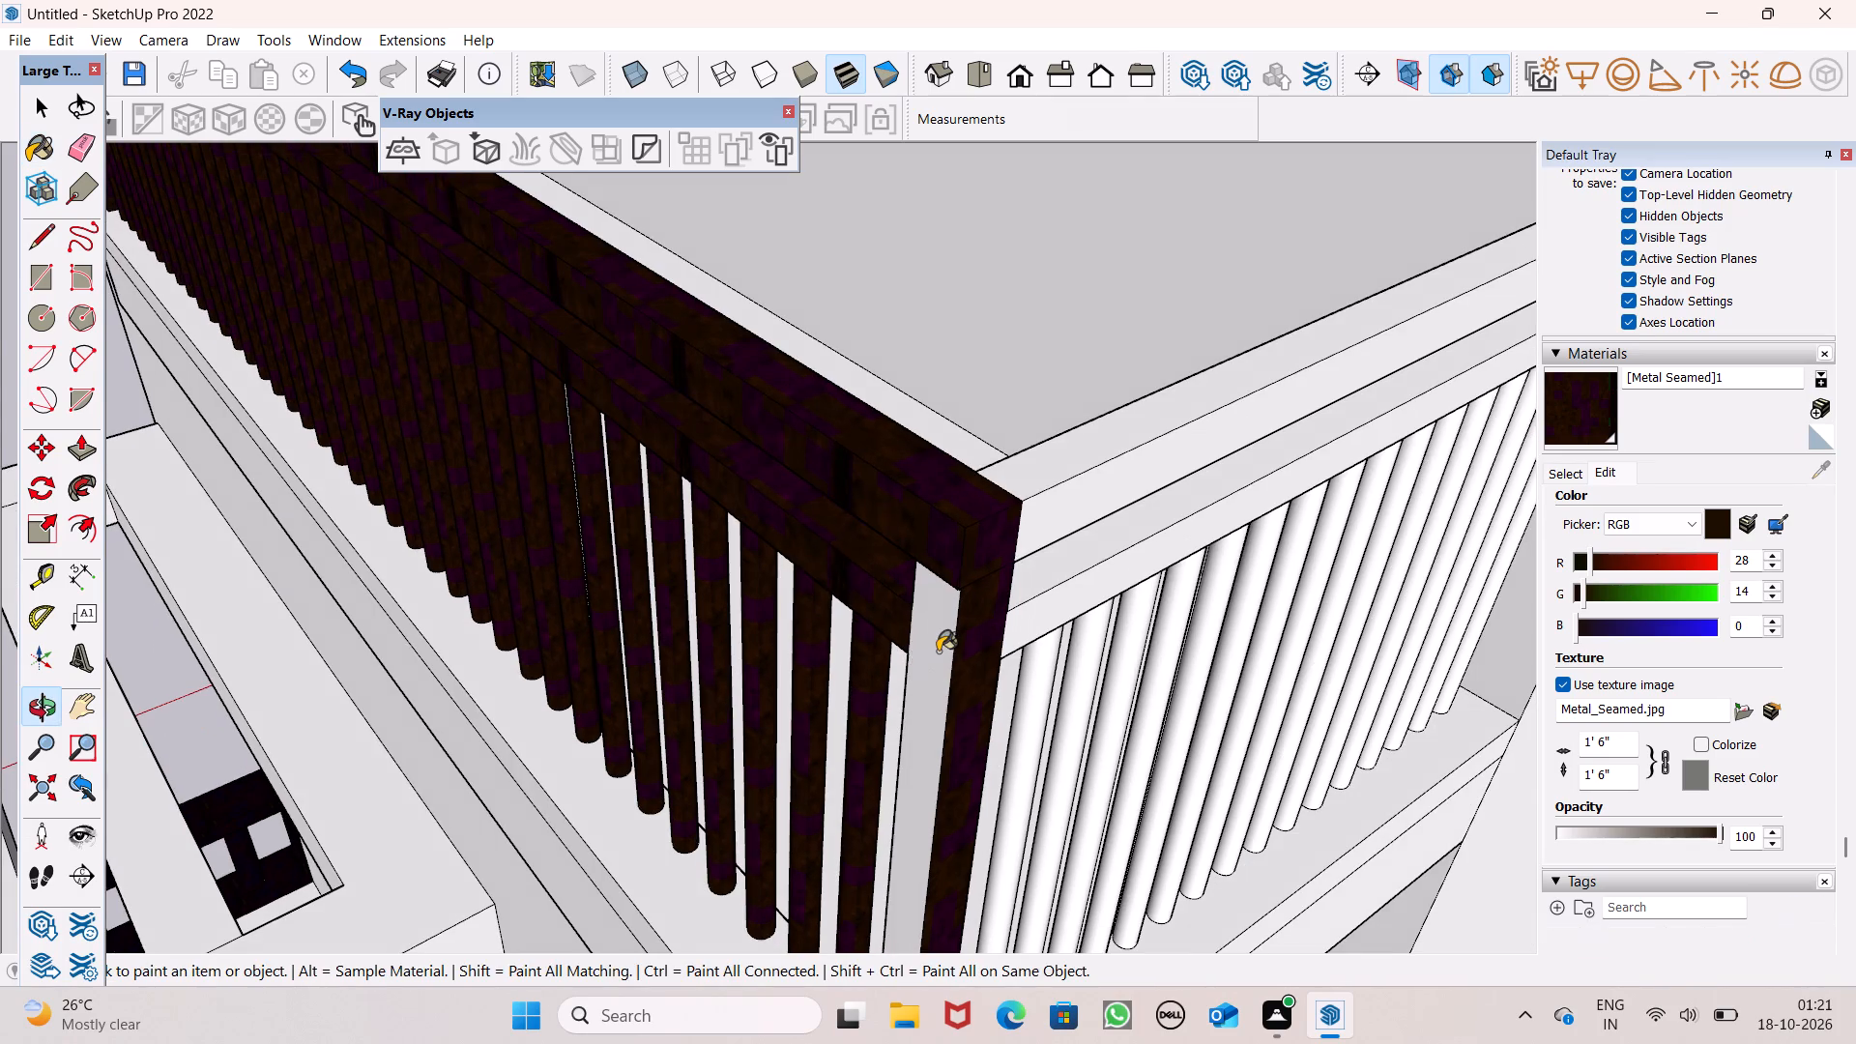
Paint the outer and top faces of the upper and lower rails on the second short side with the dark seamed metal.
middle_drag(1011, 706, 683, 705)
click(643, 516)
click(652, 466)
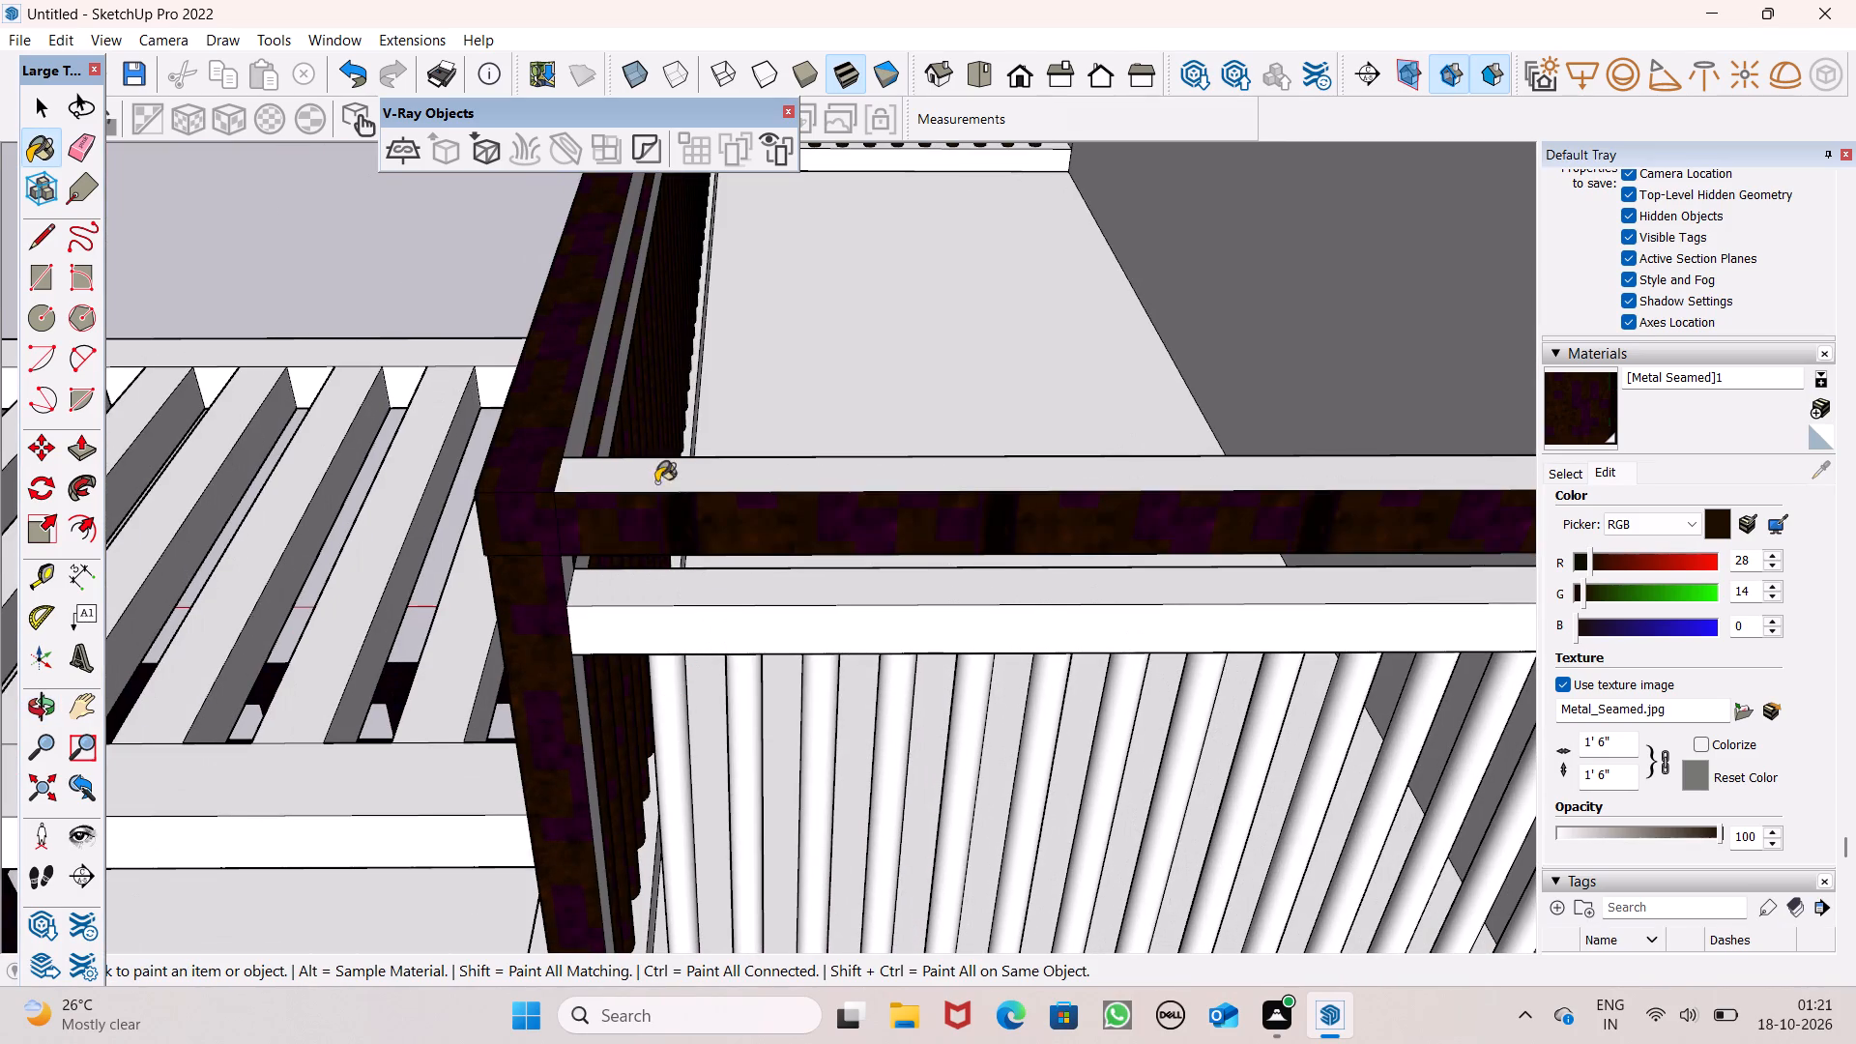
click(733, 591)
click(742, 618)
Paint the first six balusters from the corner post on the second short side with the dark seamed metal, keeping the floor unpainted.
scroll(707, 564, down, 5)
middle_drag(954, 792, 897, 678)
scroll(897, 678, up, 1)
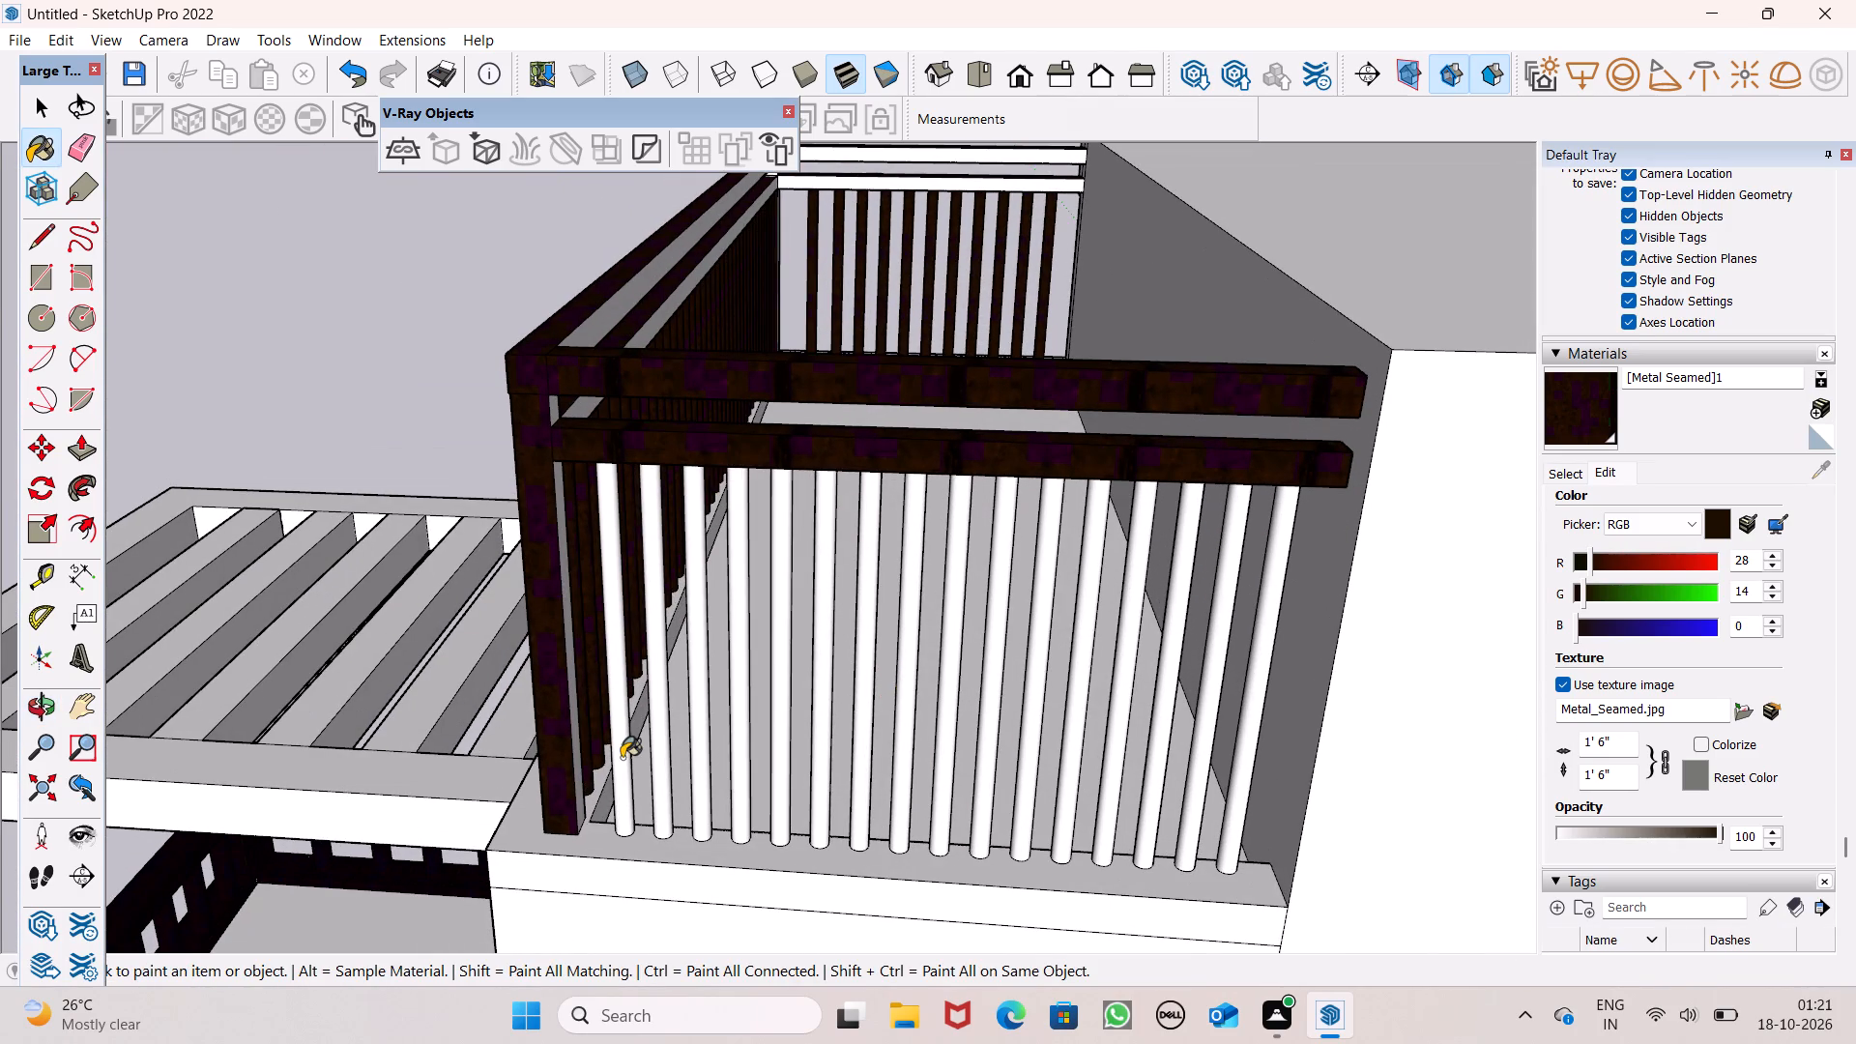
click(624, 767)
click(660, 796)
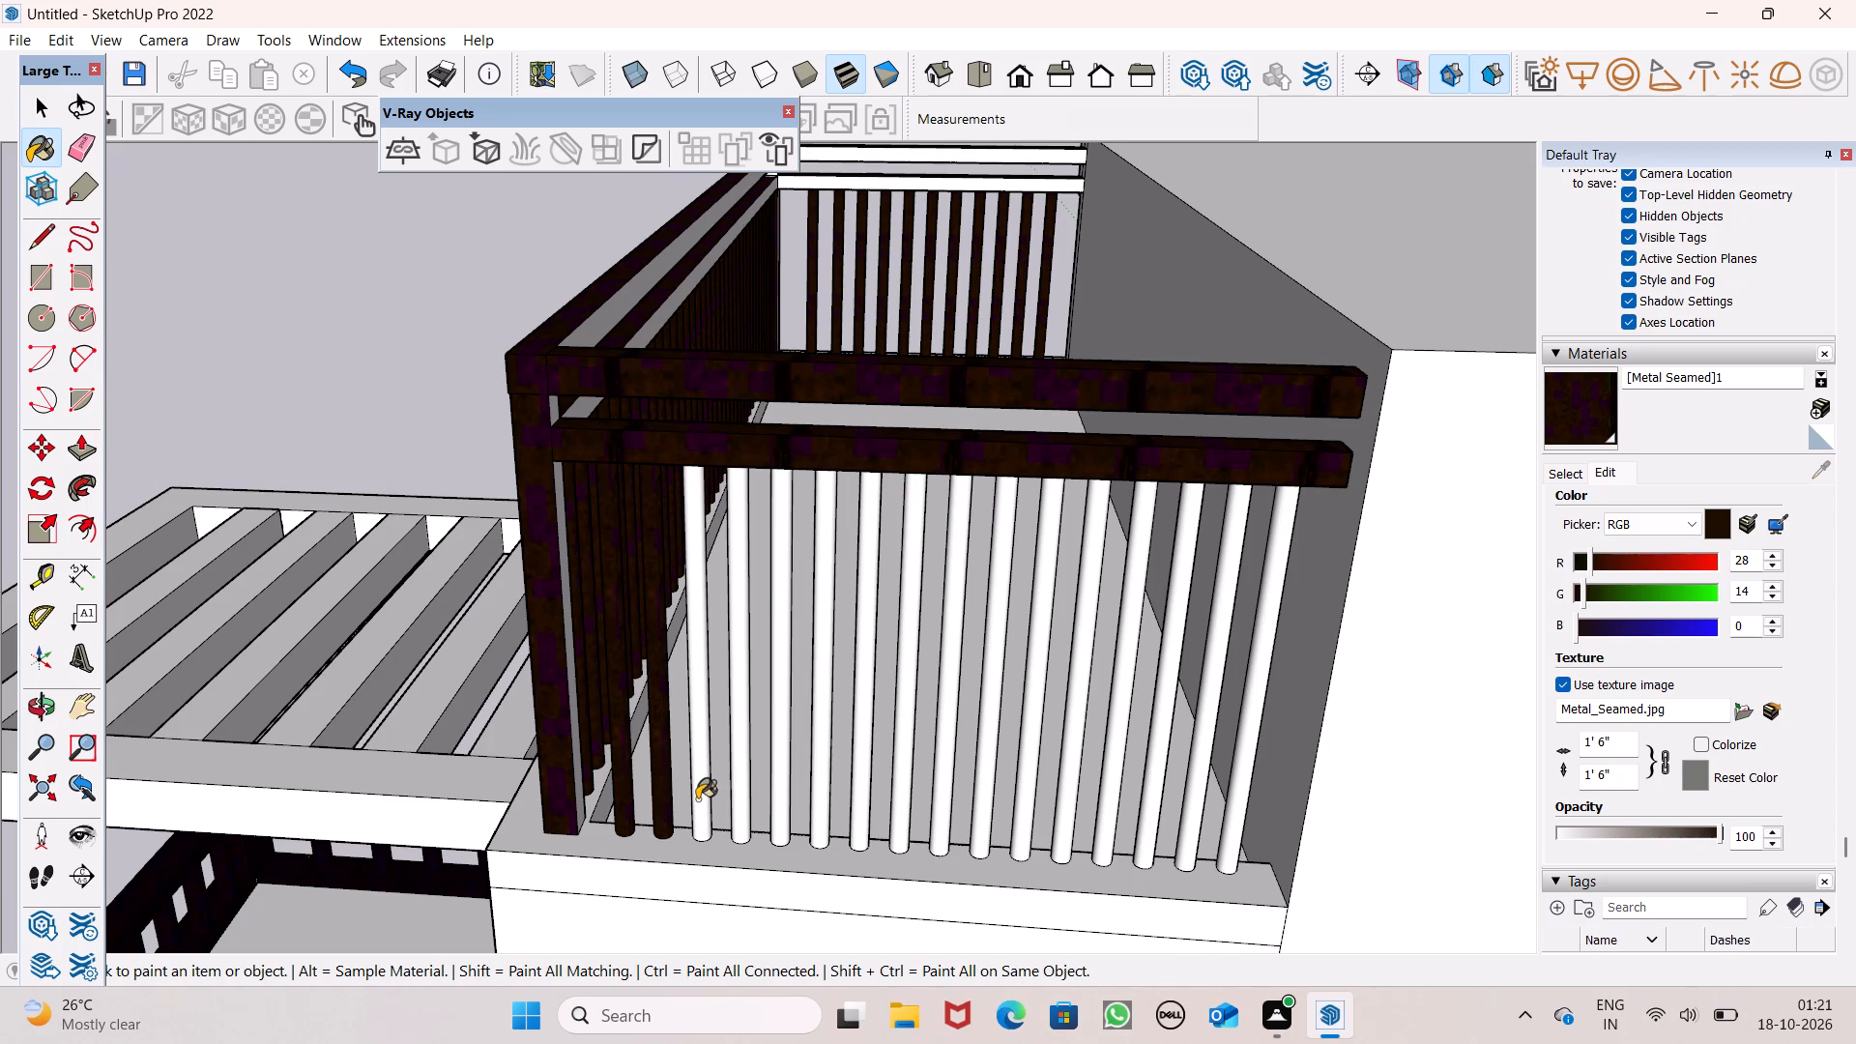
click(697, 799)
click(739, 801)
click(782, 808)
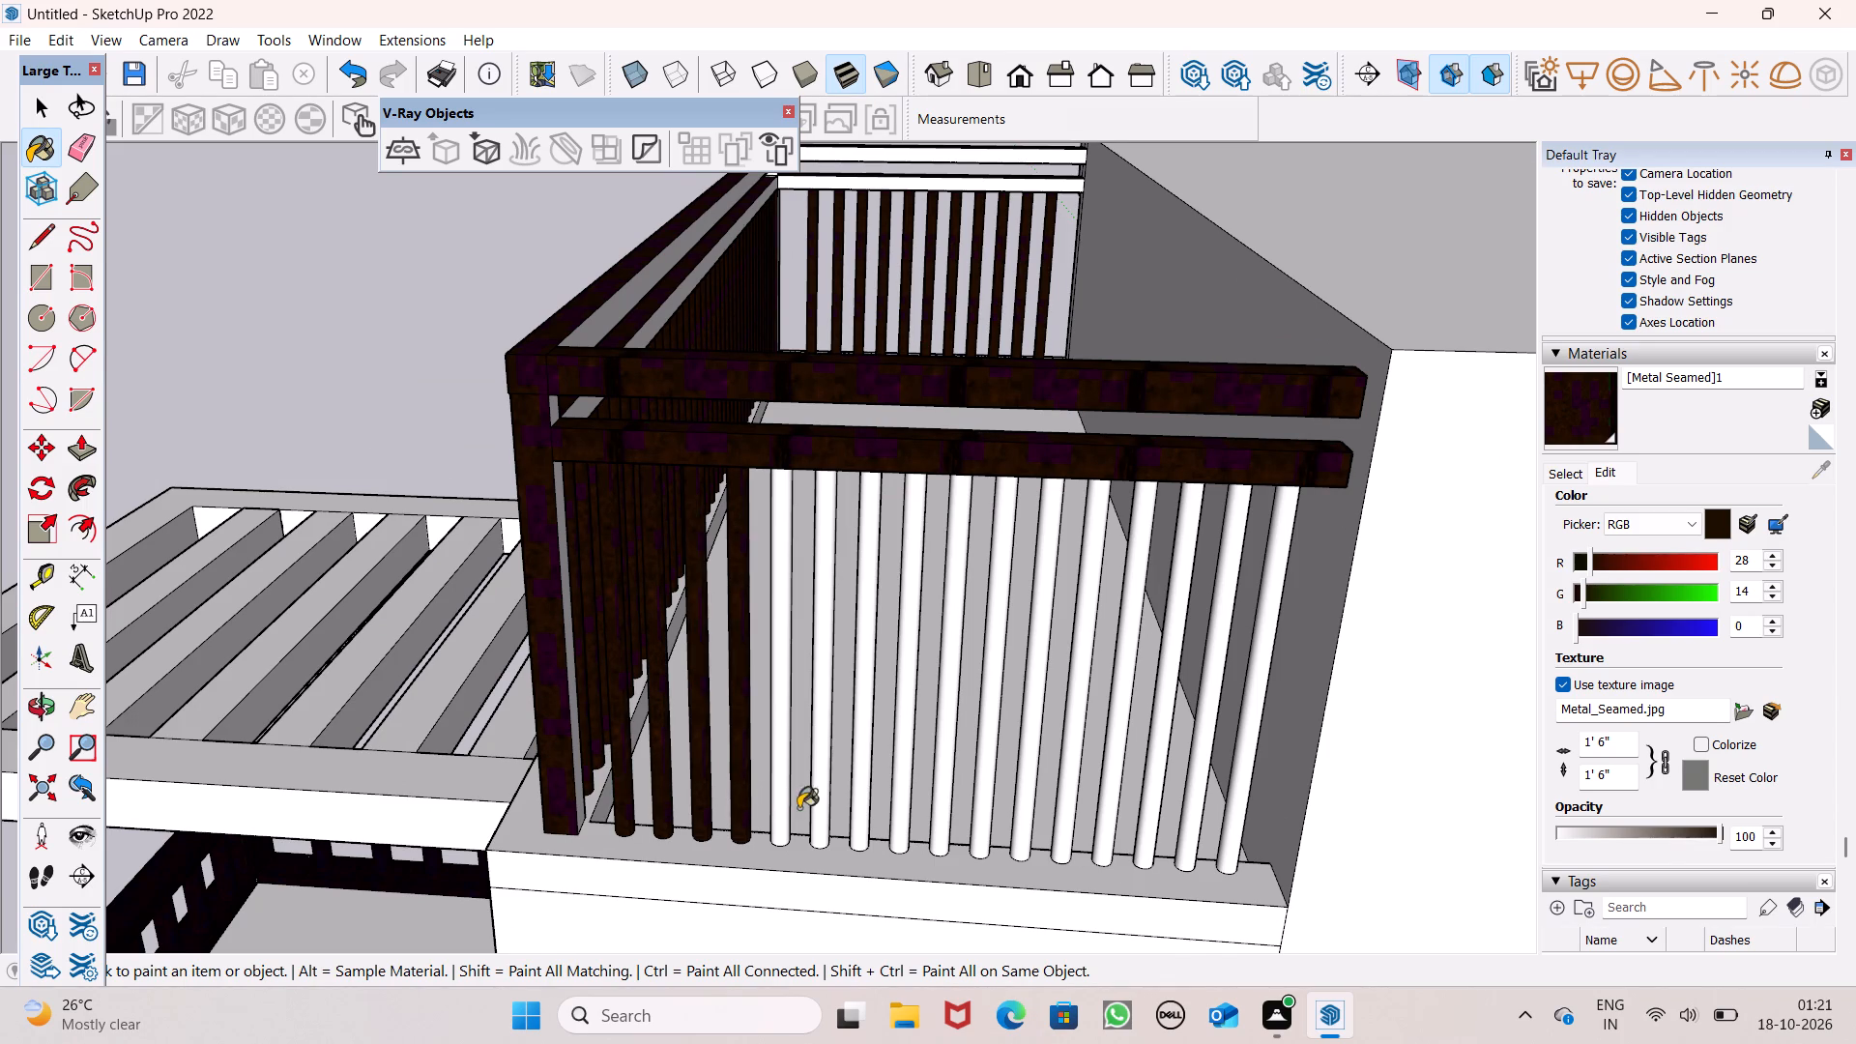
click(816, 808)
click(874, 758)
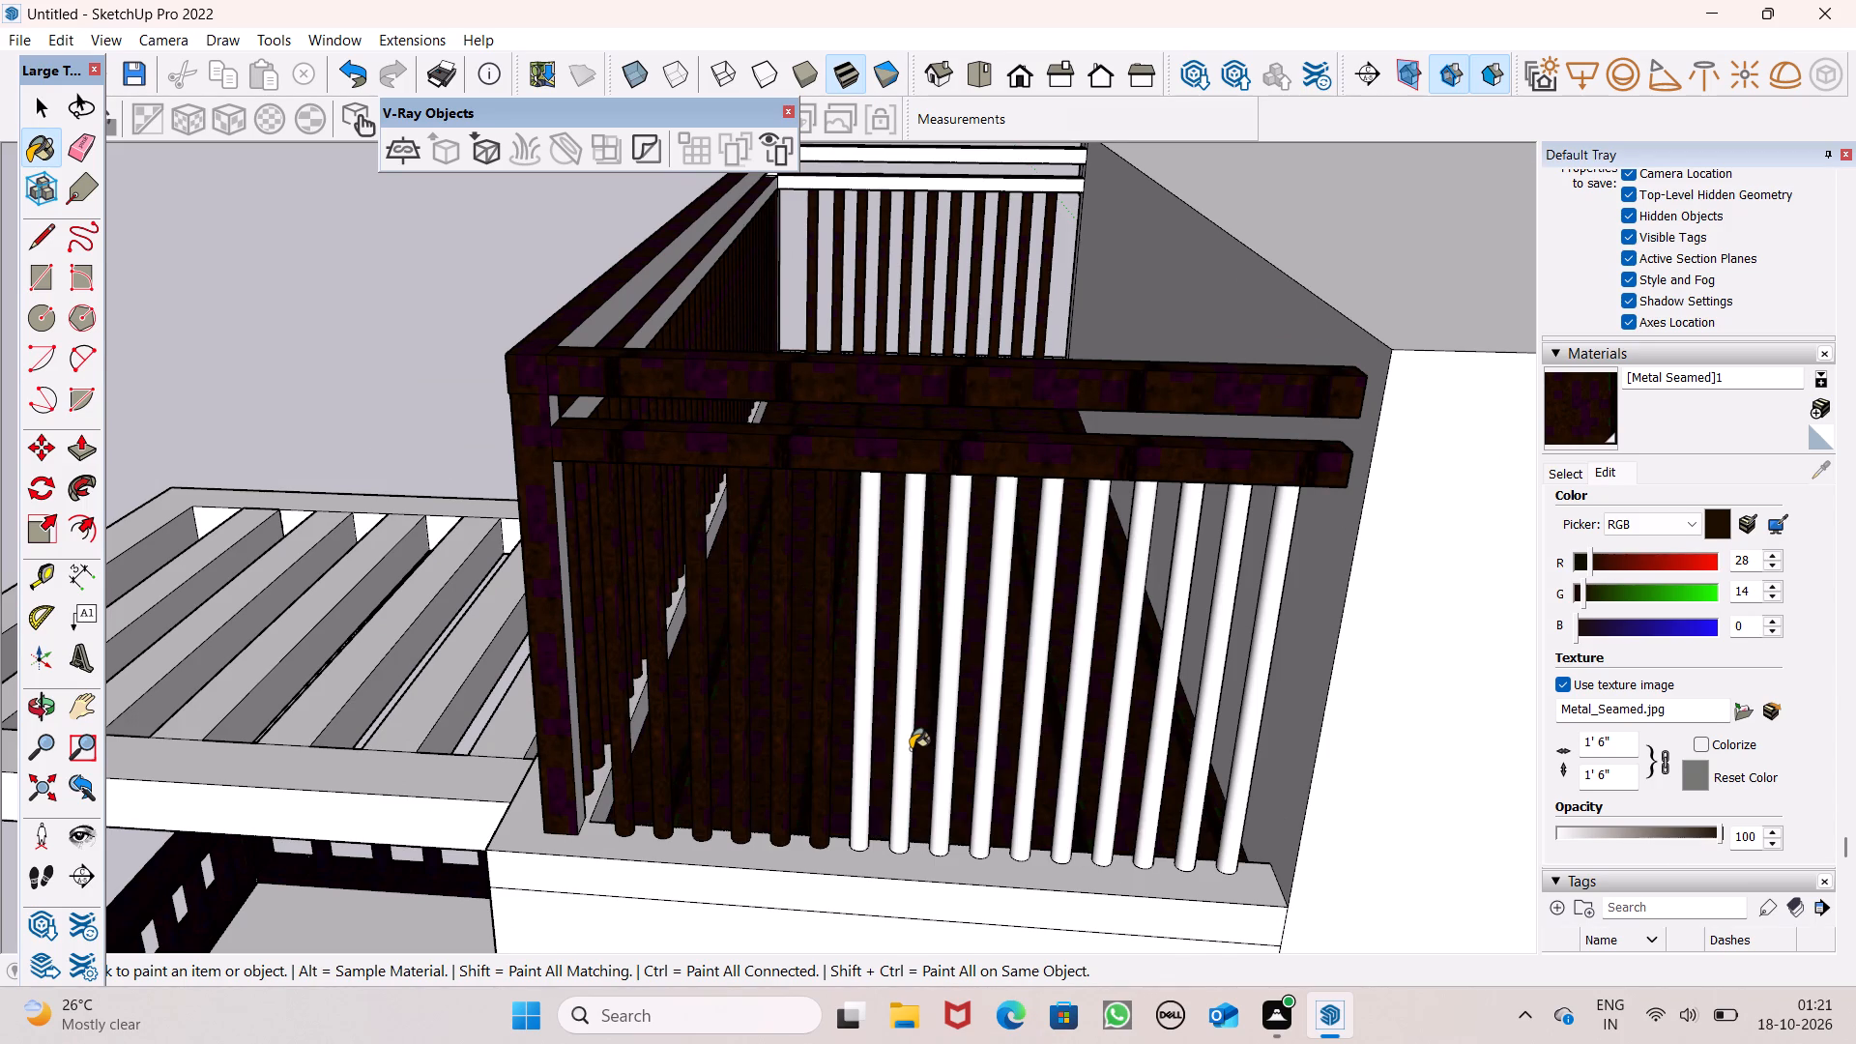
key(ctrl+z)
Paint the remaining ten balusters of the second short side, up to the wall, with the dark seamed metal.
click(859, 806)
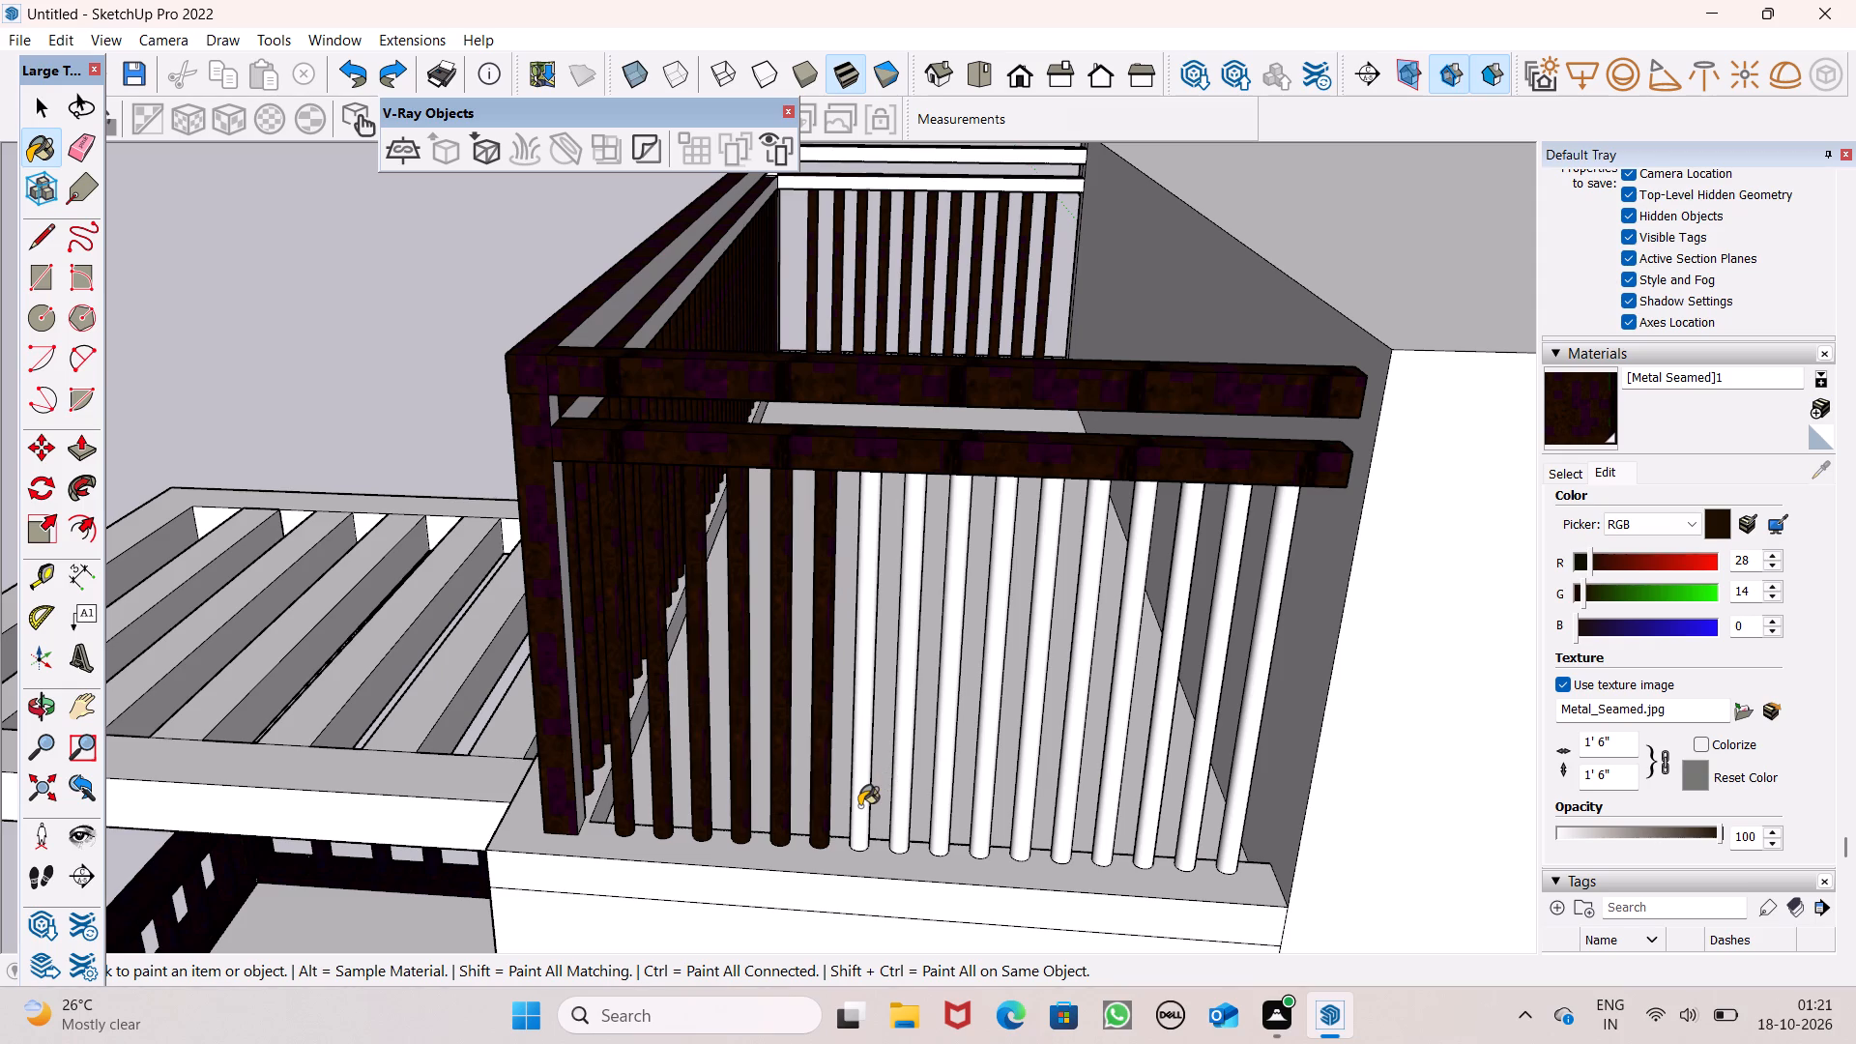
click(893, 812)
click(944, 813)
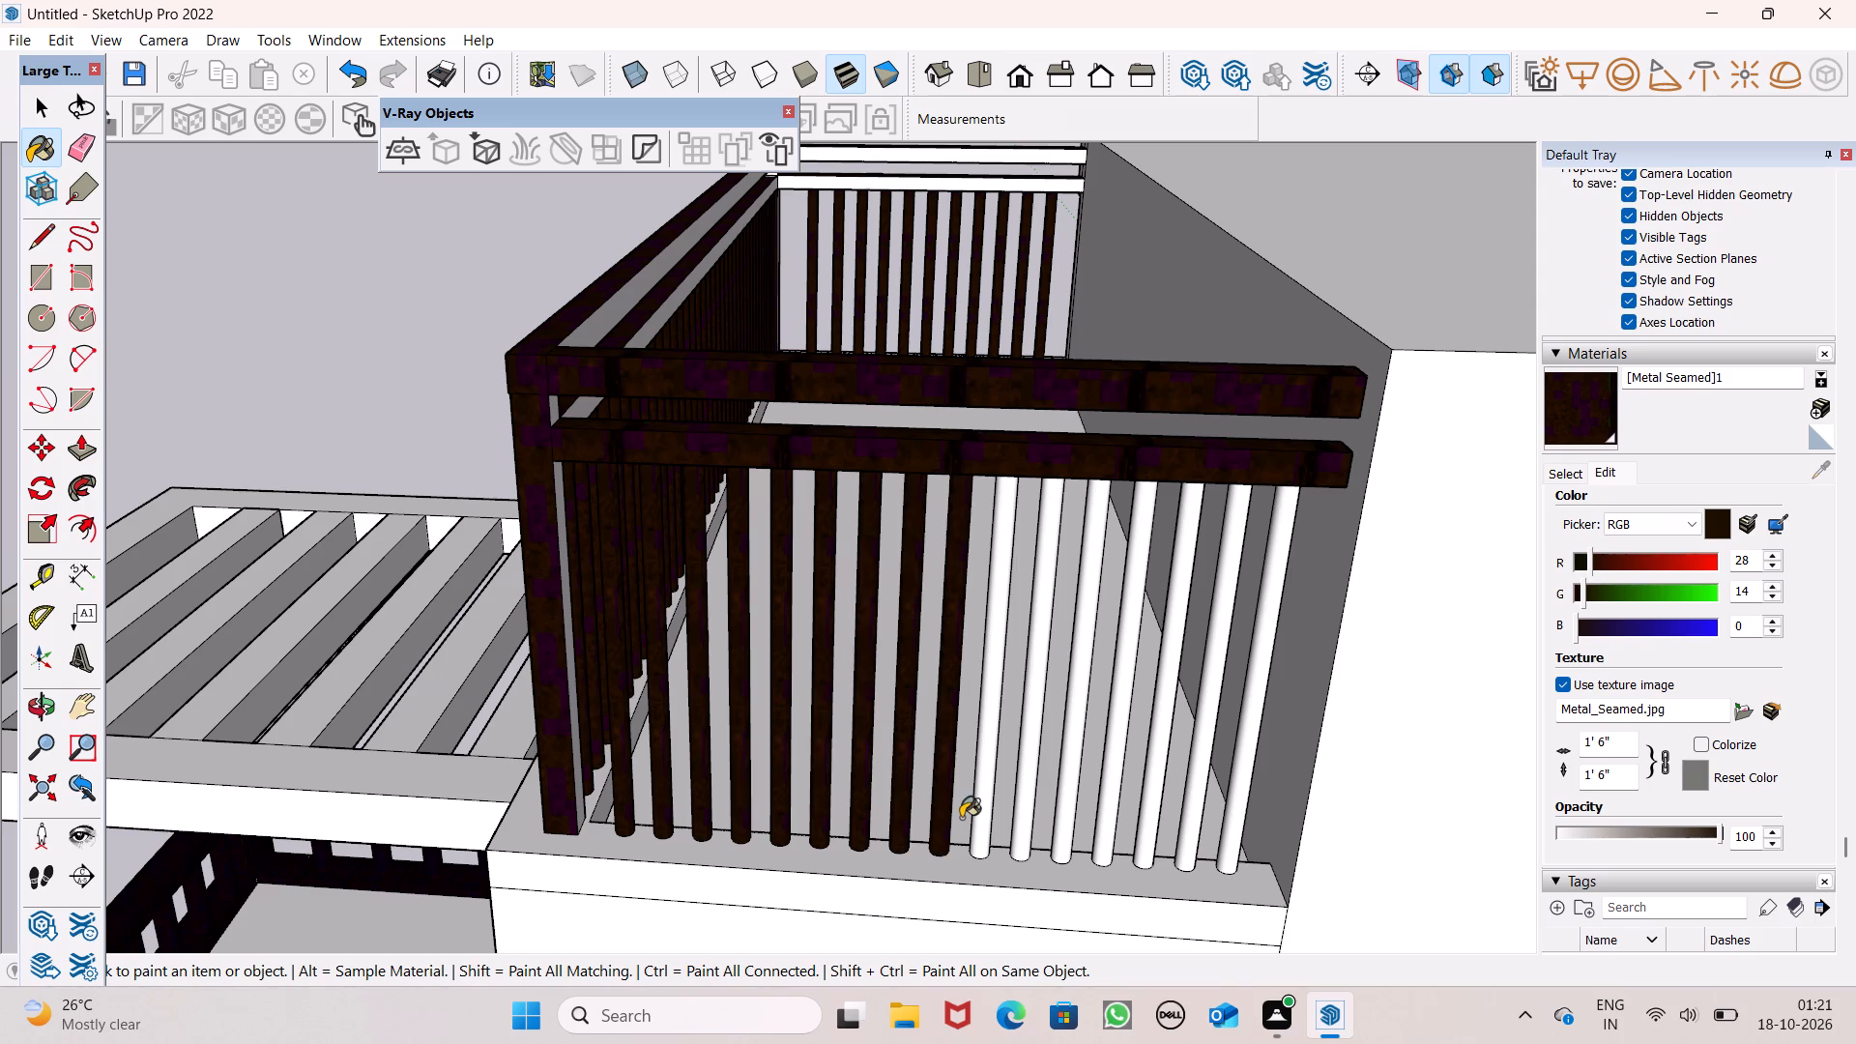
click(978, 822)
click(1024, 812)
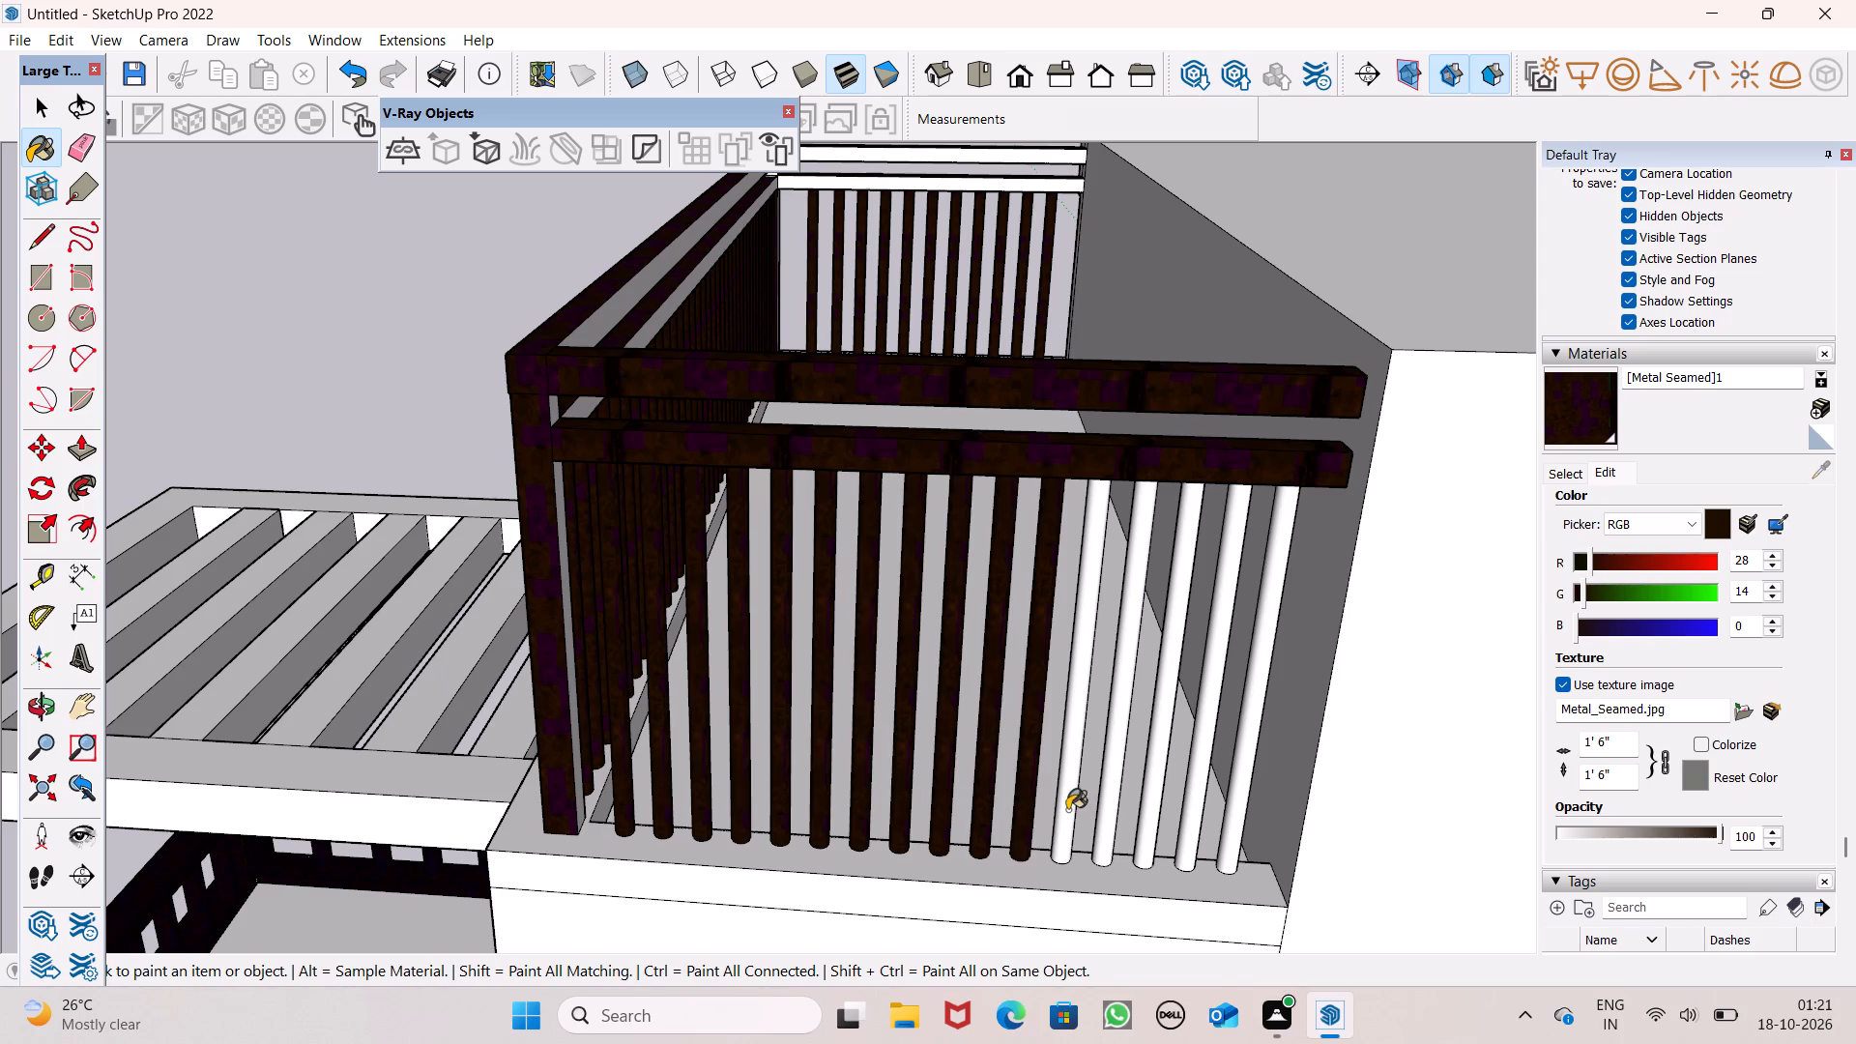
click(1067, 810)
click(1114, 812)
click(1149, 818)
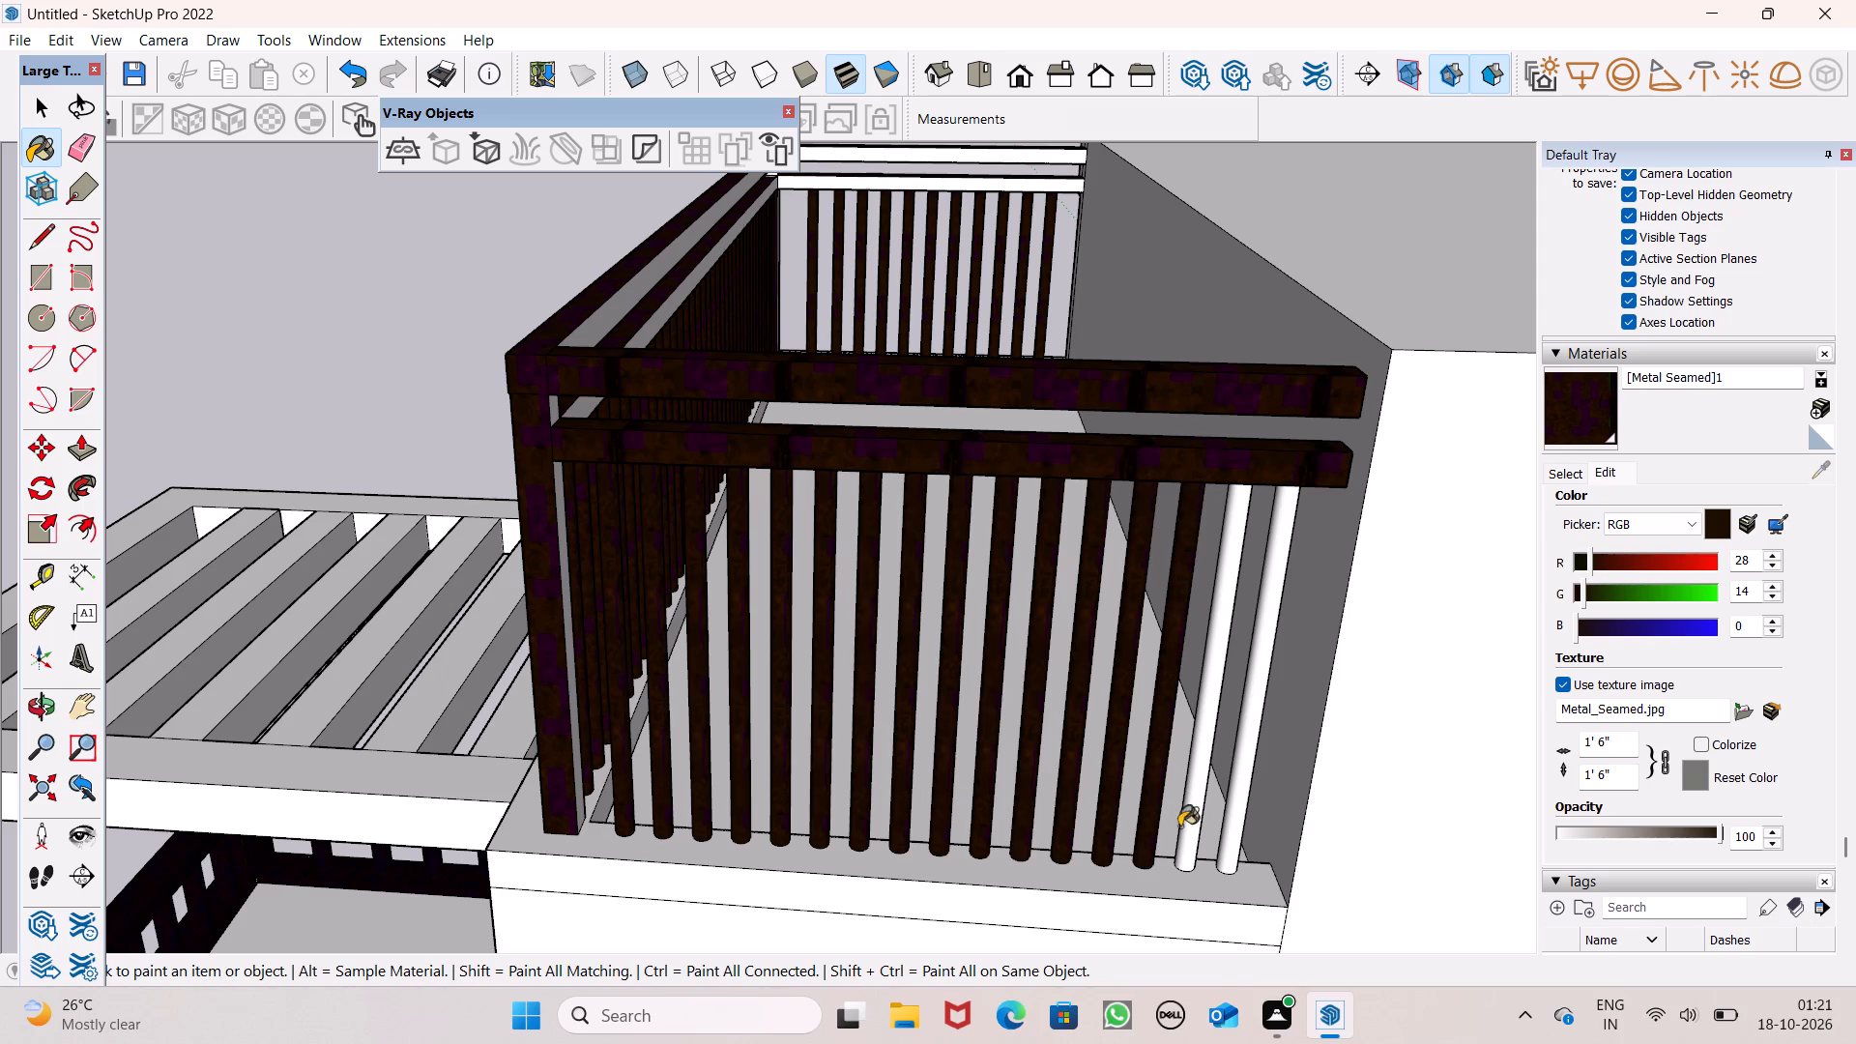
click(1196, 826)
click(1232, 821)
Paint the inner faces of the long side's upper and lower rails and of the far corner post with the dark seamed metal.
middle_drag(1247, 786, 1082, 843)
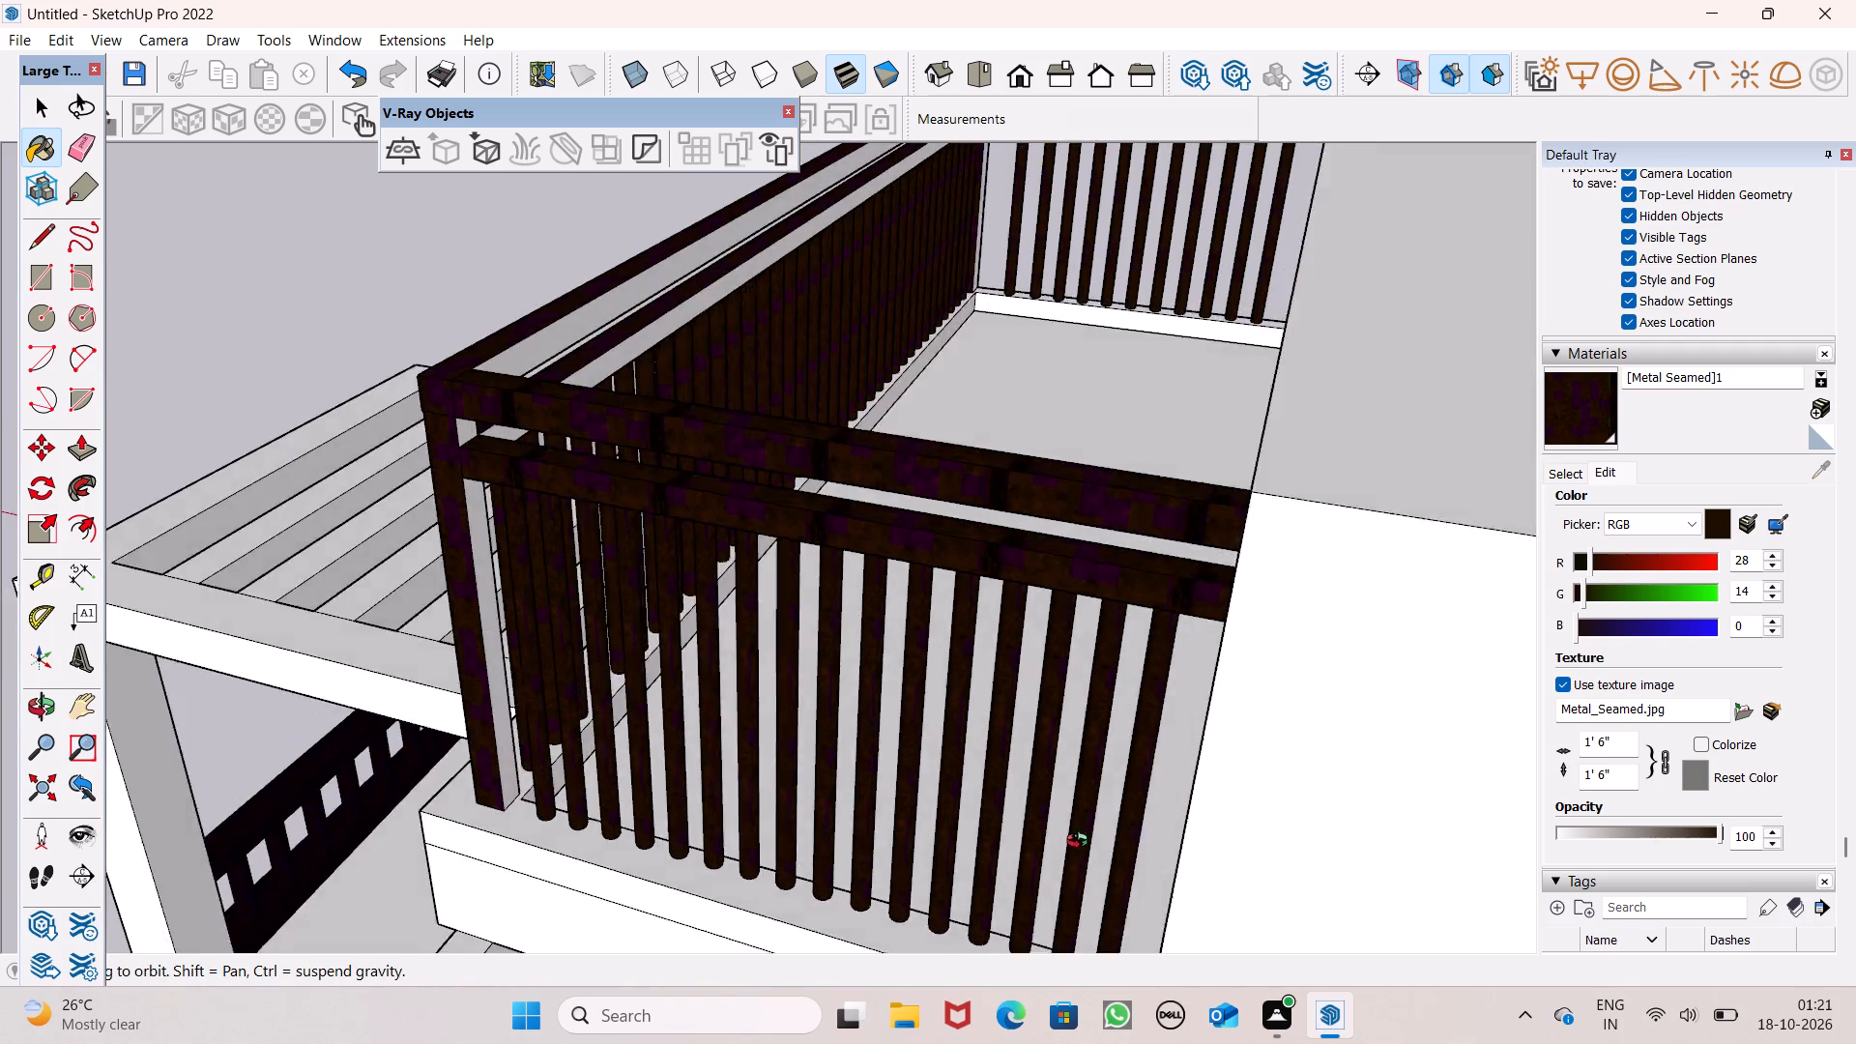
middle_drag(1082, 843, 856, 894)
scroll(503, 435, up, 6)
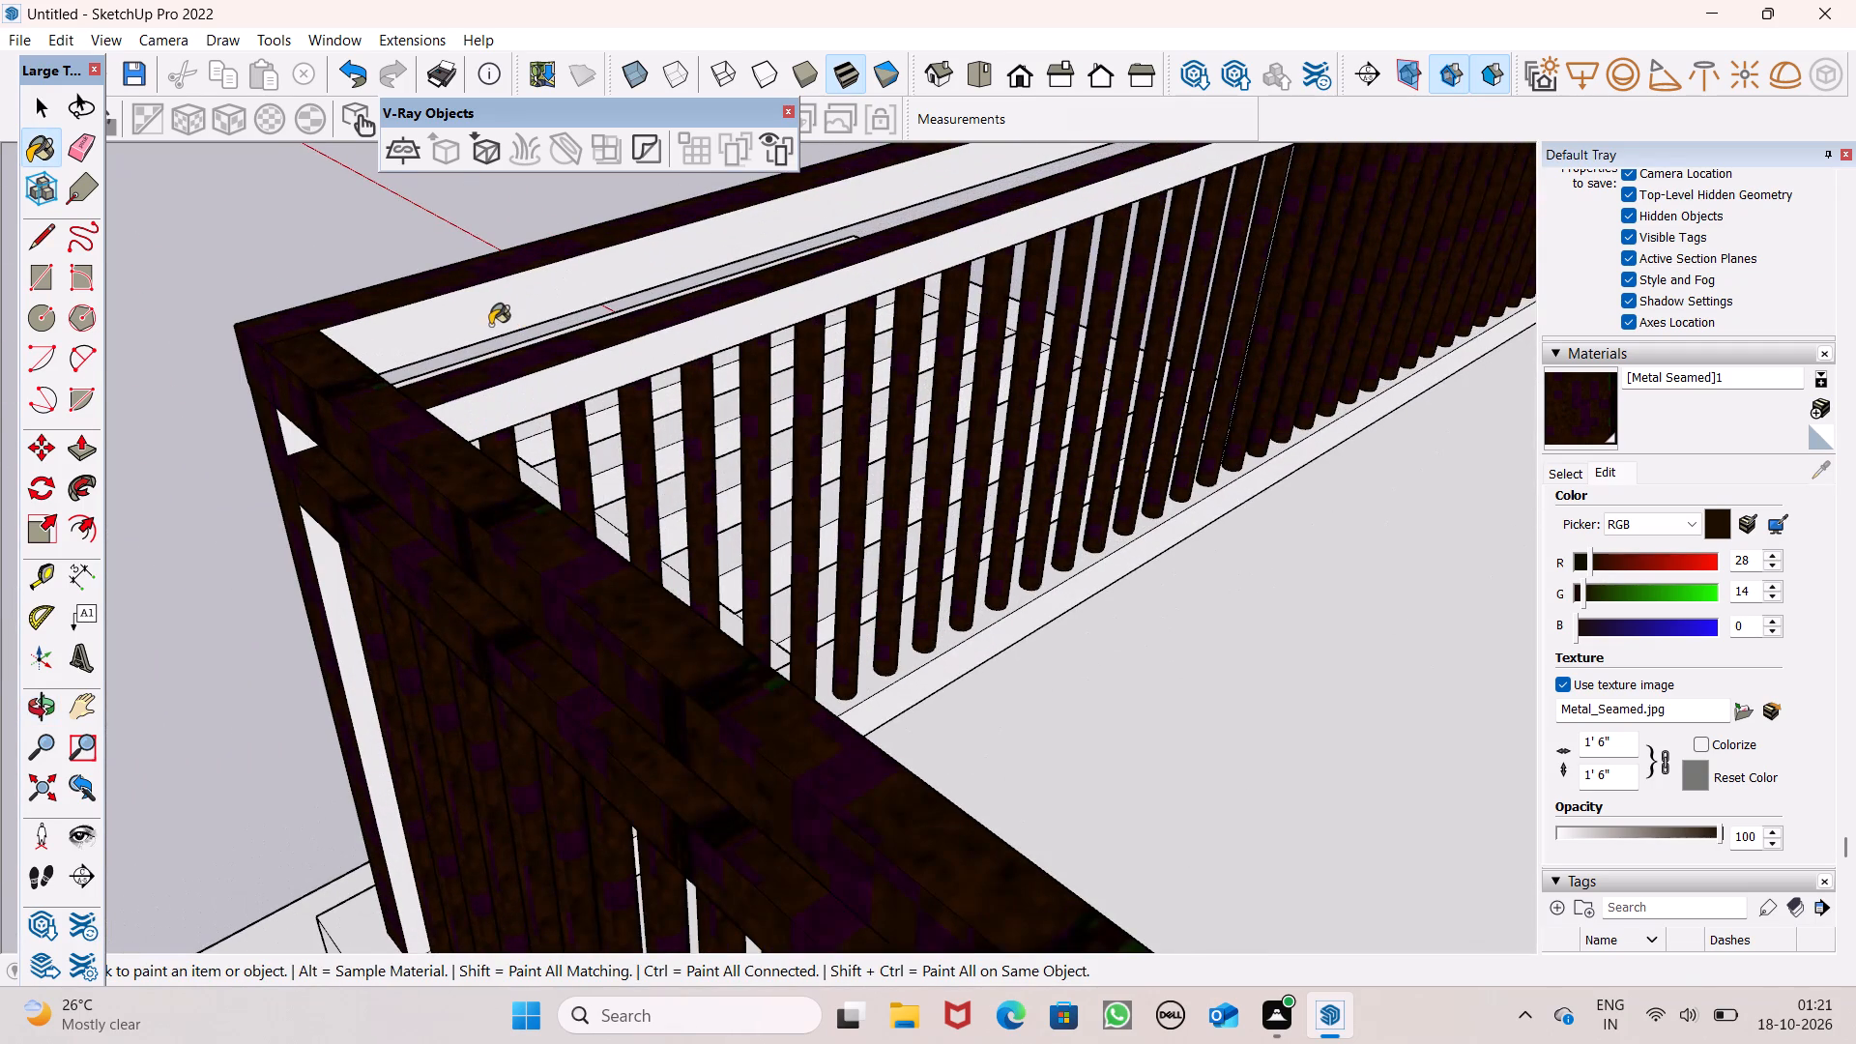
click(490, 325)
click(564, 375)
scroll(525, 471, up, 1)
middle_drag(520, 472, 547, 339)
click(235, 225)
click(258, 426)
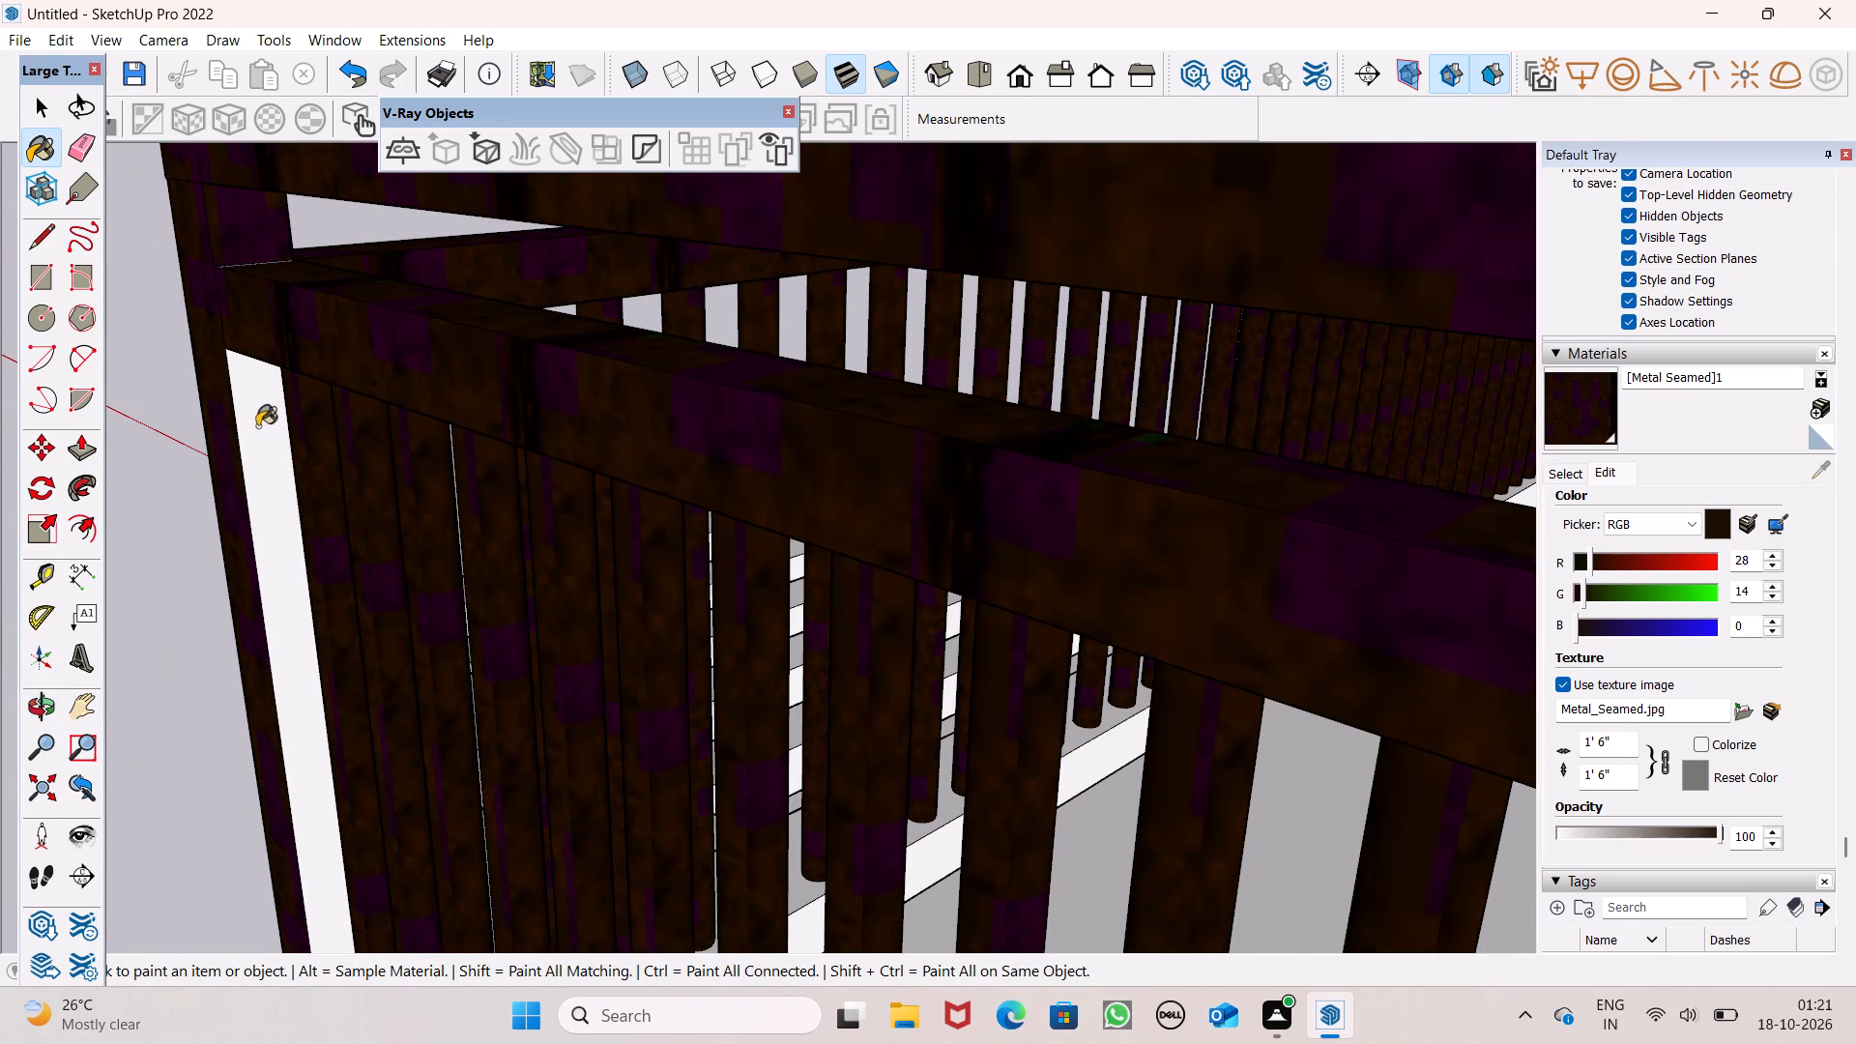
Inspect the balcony railing from outside and along its first short side for faces still left unpainted.
middle_drag(441, 523, 771, 630)
scroll(472, 528, up, 1)
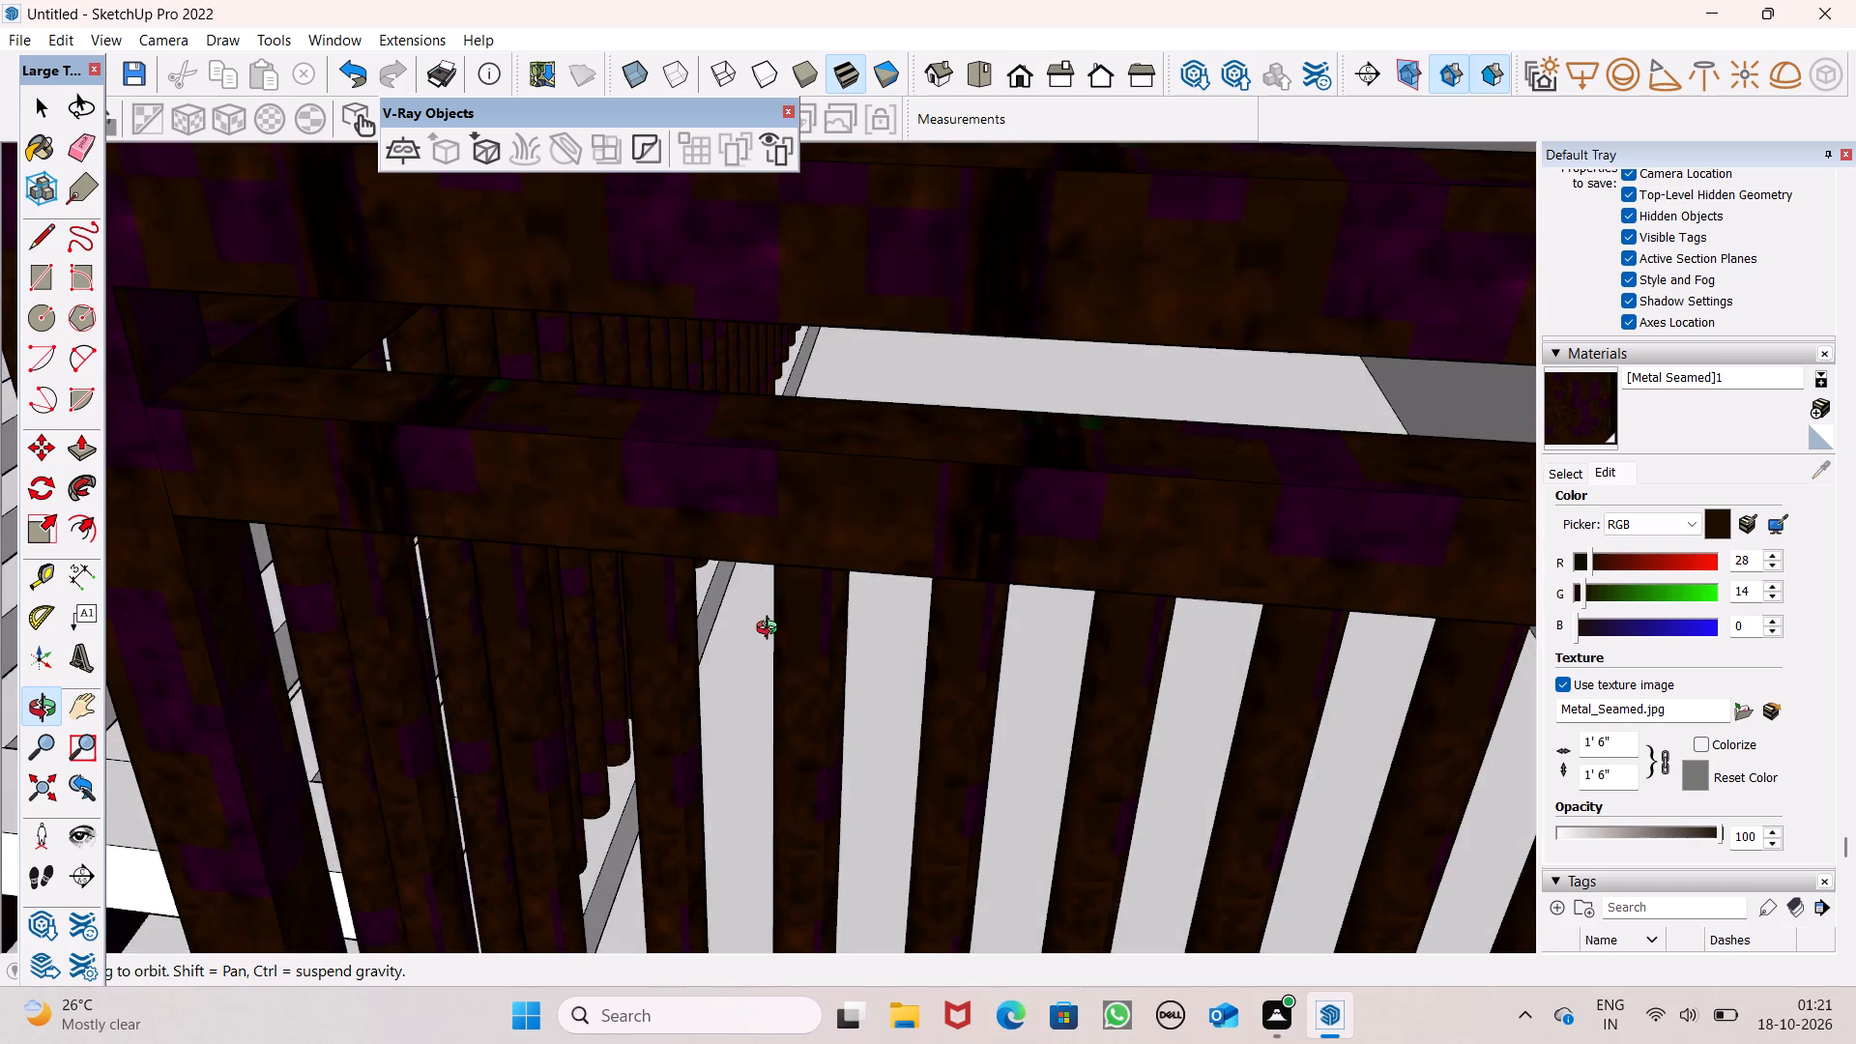
middle_drag(771, 630, 1391, 546)
scroll(1180, 480, down, 15)
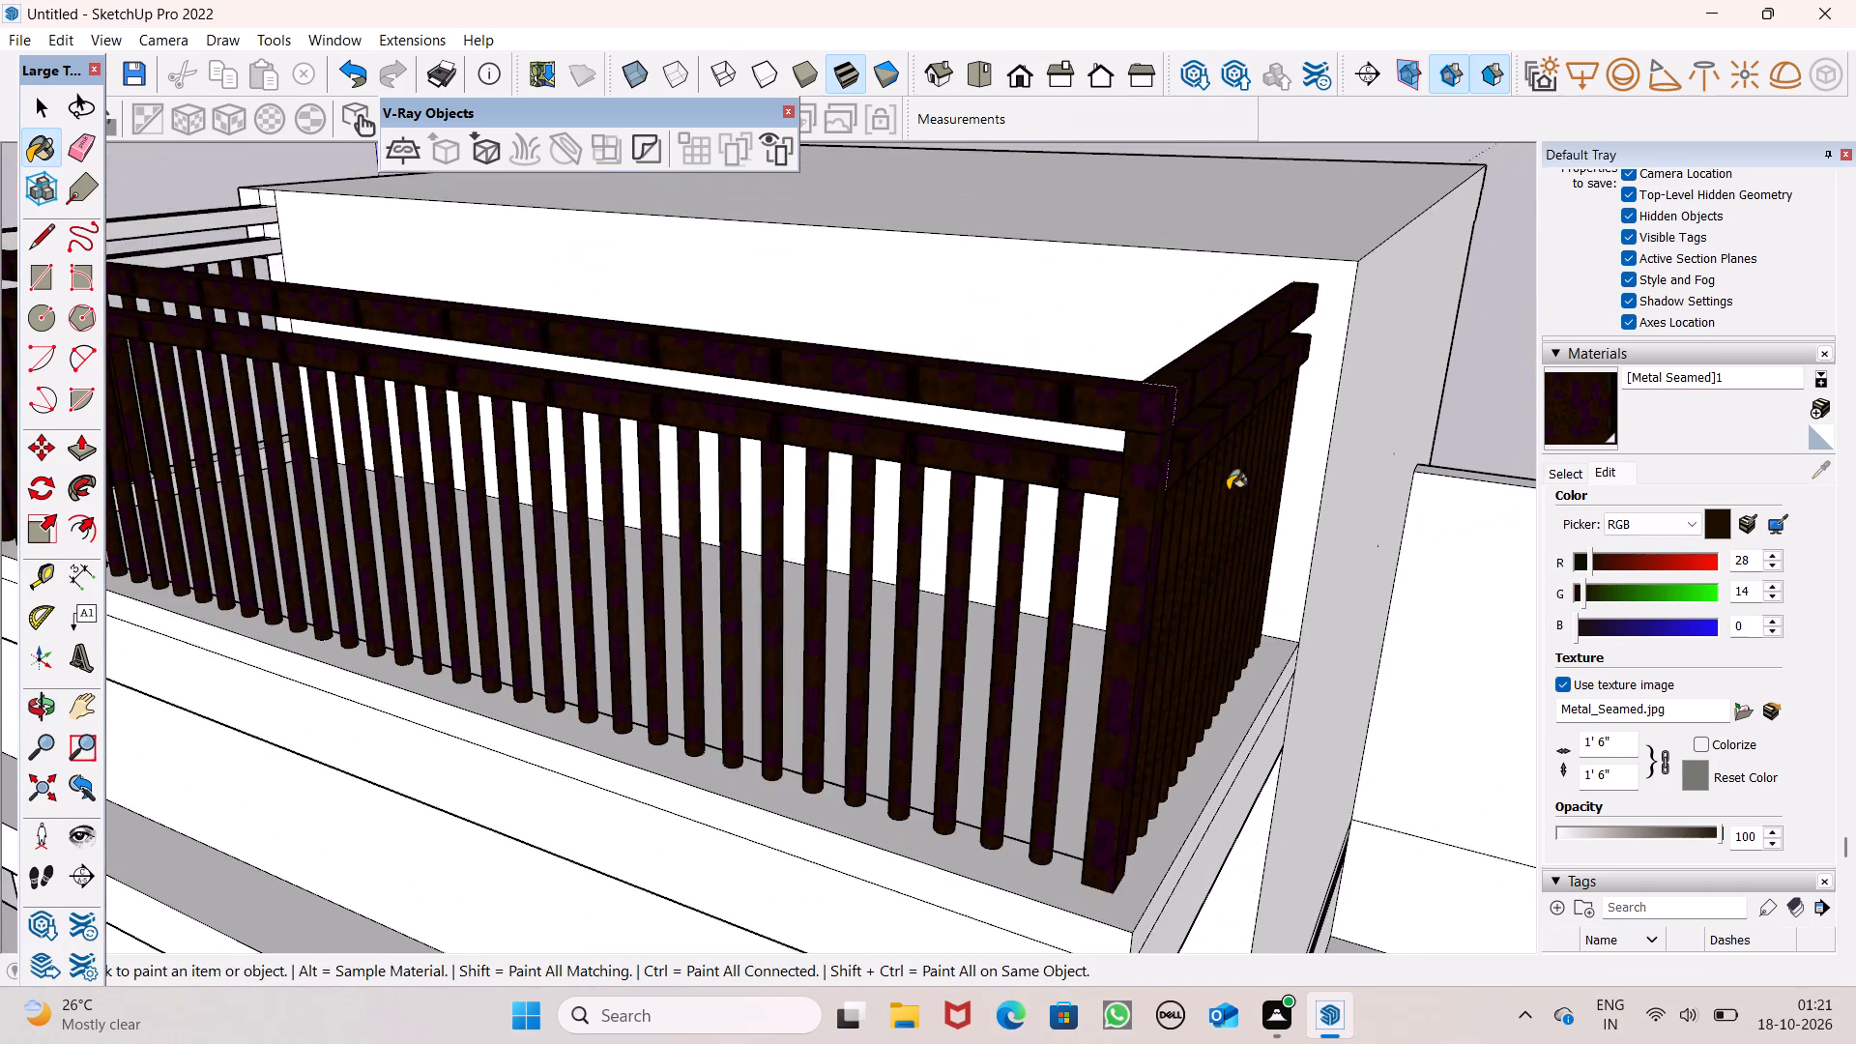
scroll(1228, 490, down, 4)
scroll(781, 325, up, 7)
scroll(430, 306, up, 5)
scroll(481, 331, down, 6)
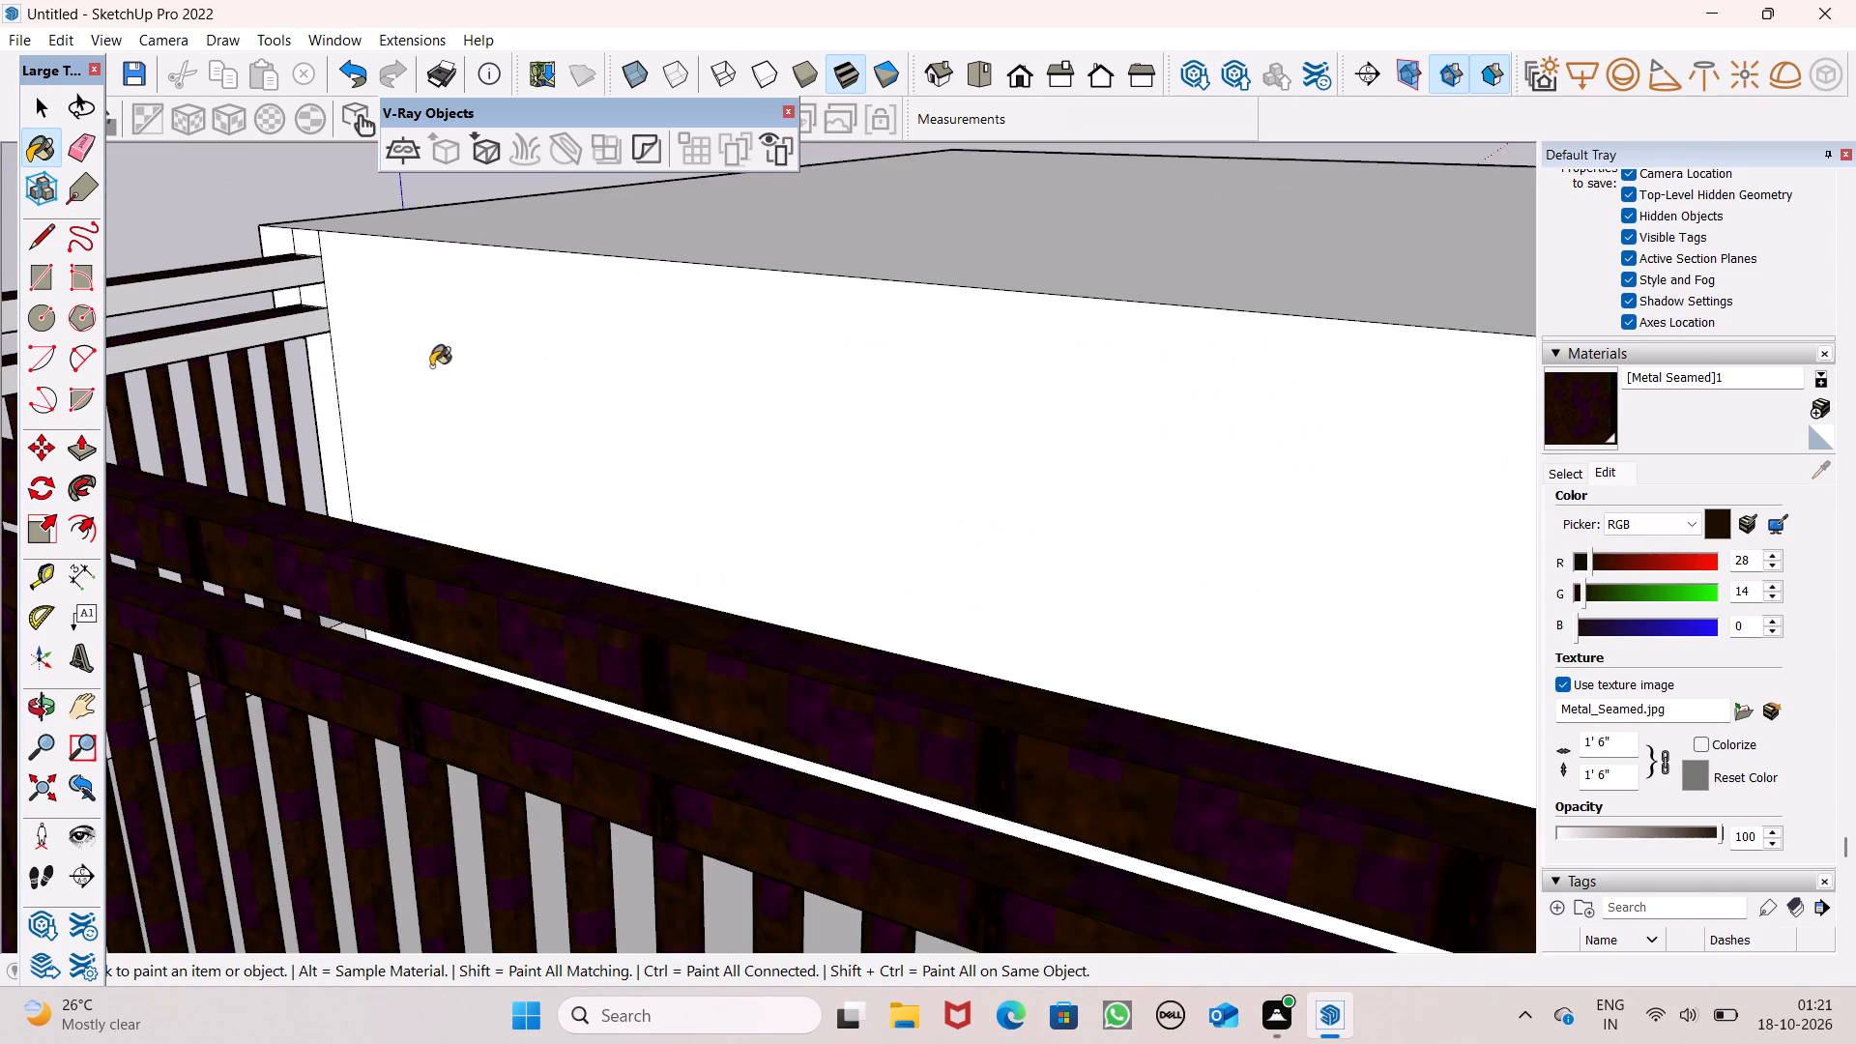
Paint the inner faces of one short side's upper and lower rails and the adjoining corner post with the dark seamed metal.
middle_drag(422, 379, 3, 341)
scroll(247, 292, up, 7)
scroll(328, 304, down, 4)
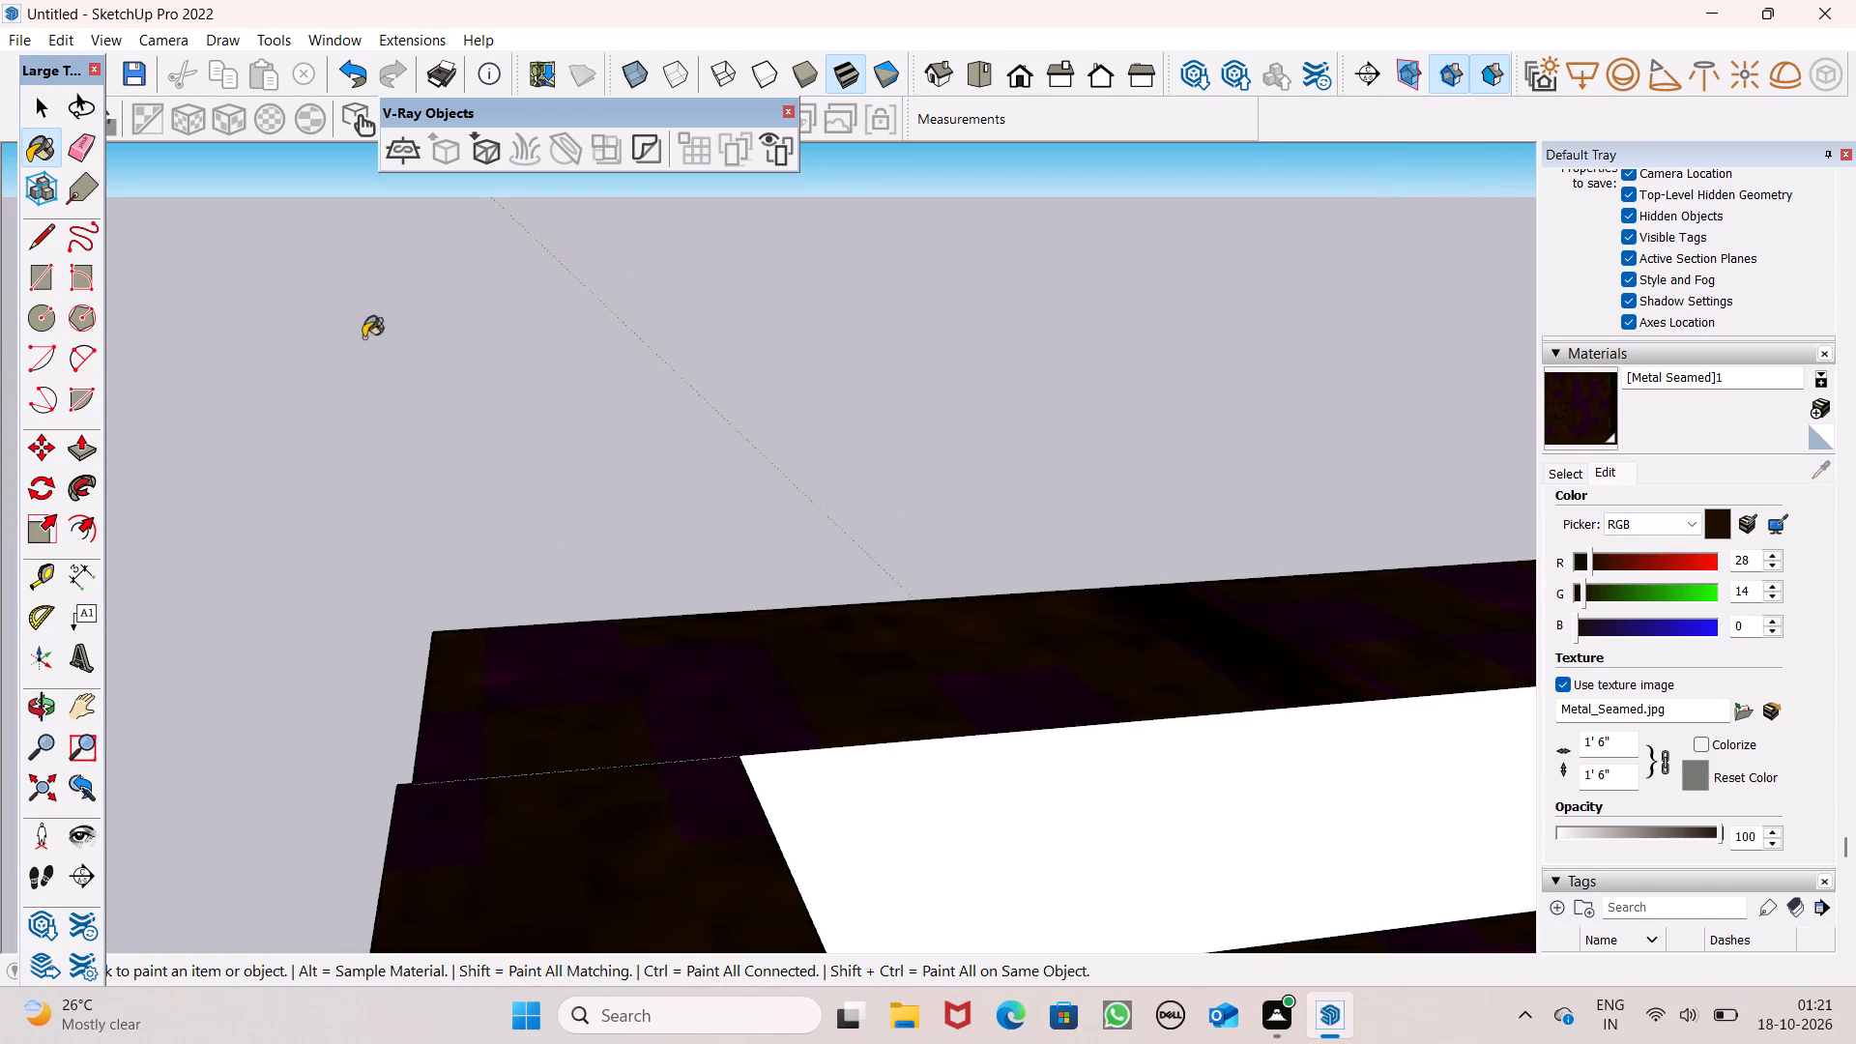
scroll(617, 393, down, 4)
middle_drag(705, 458, 484, 443)
scroll(727, 502, up, 2)
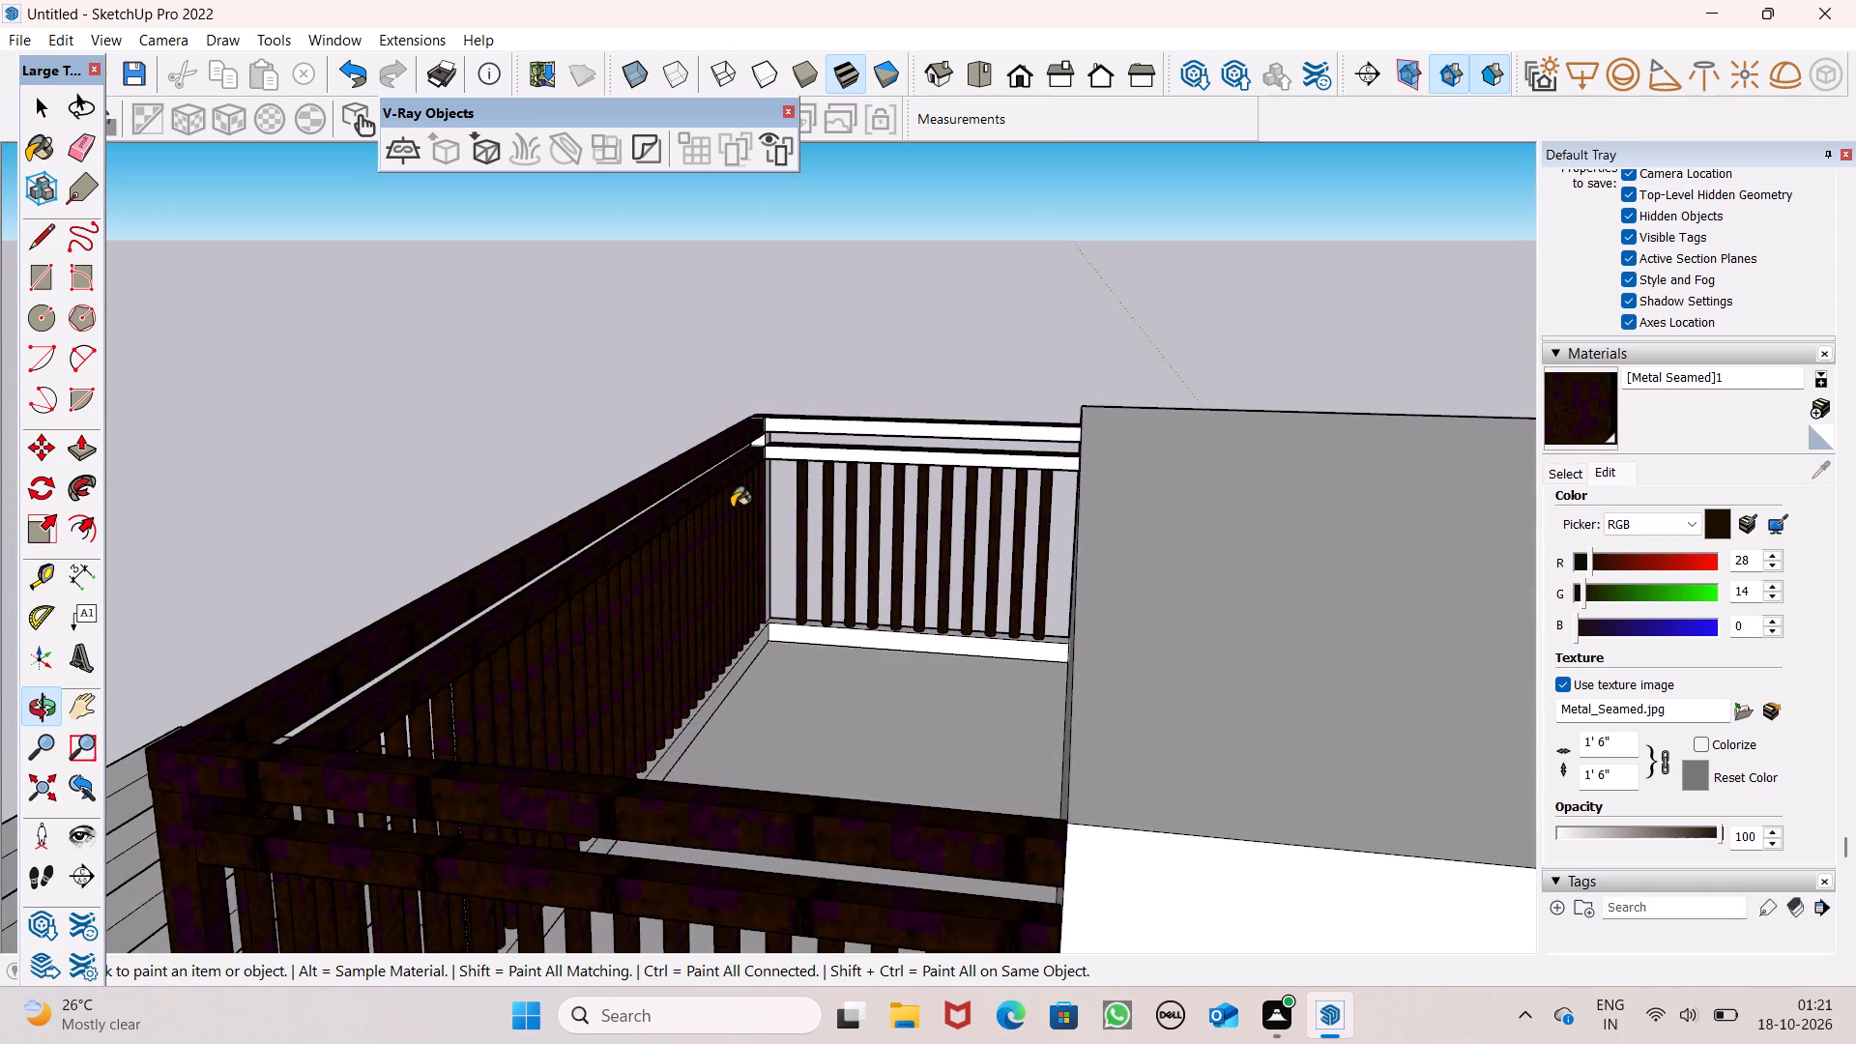
scroll(732, 507, up, 5)
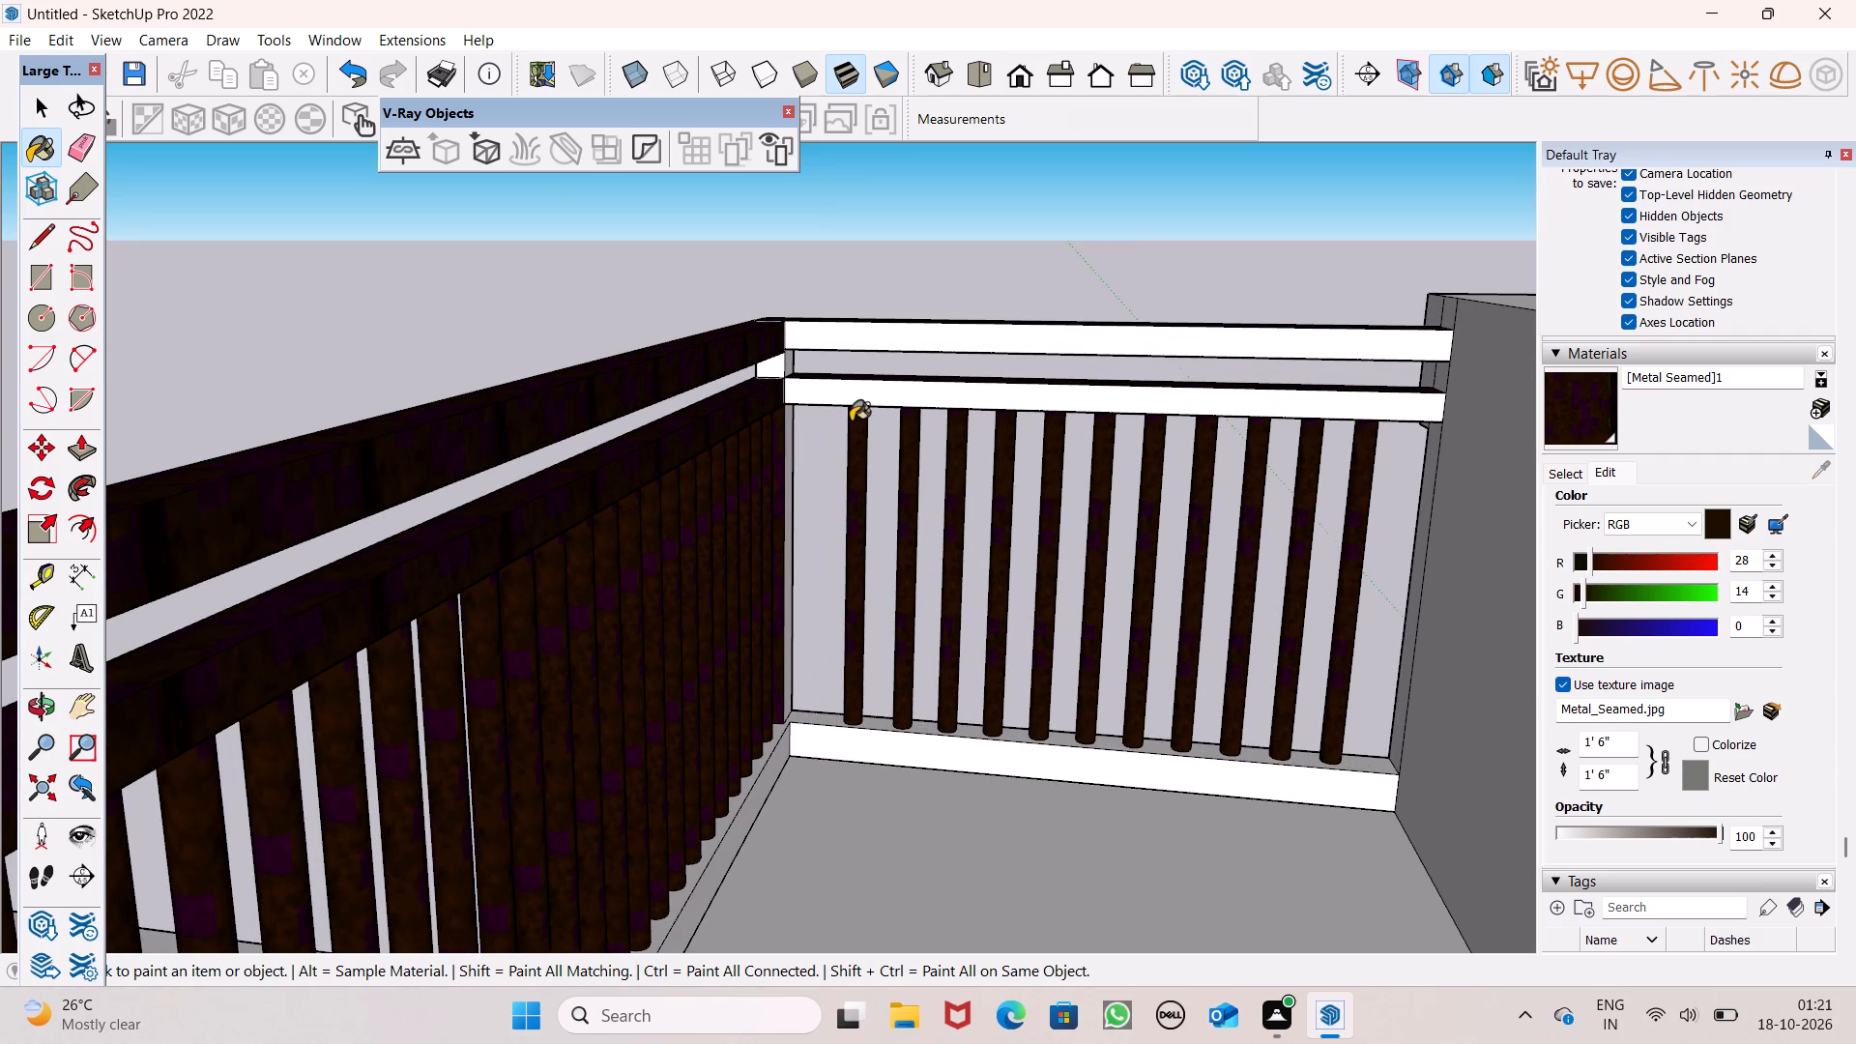
click(835, 340)
click(827, 391)
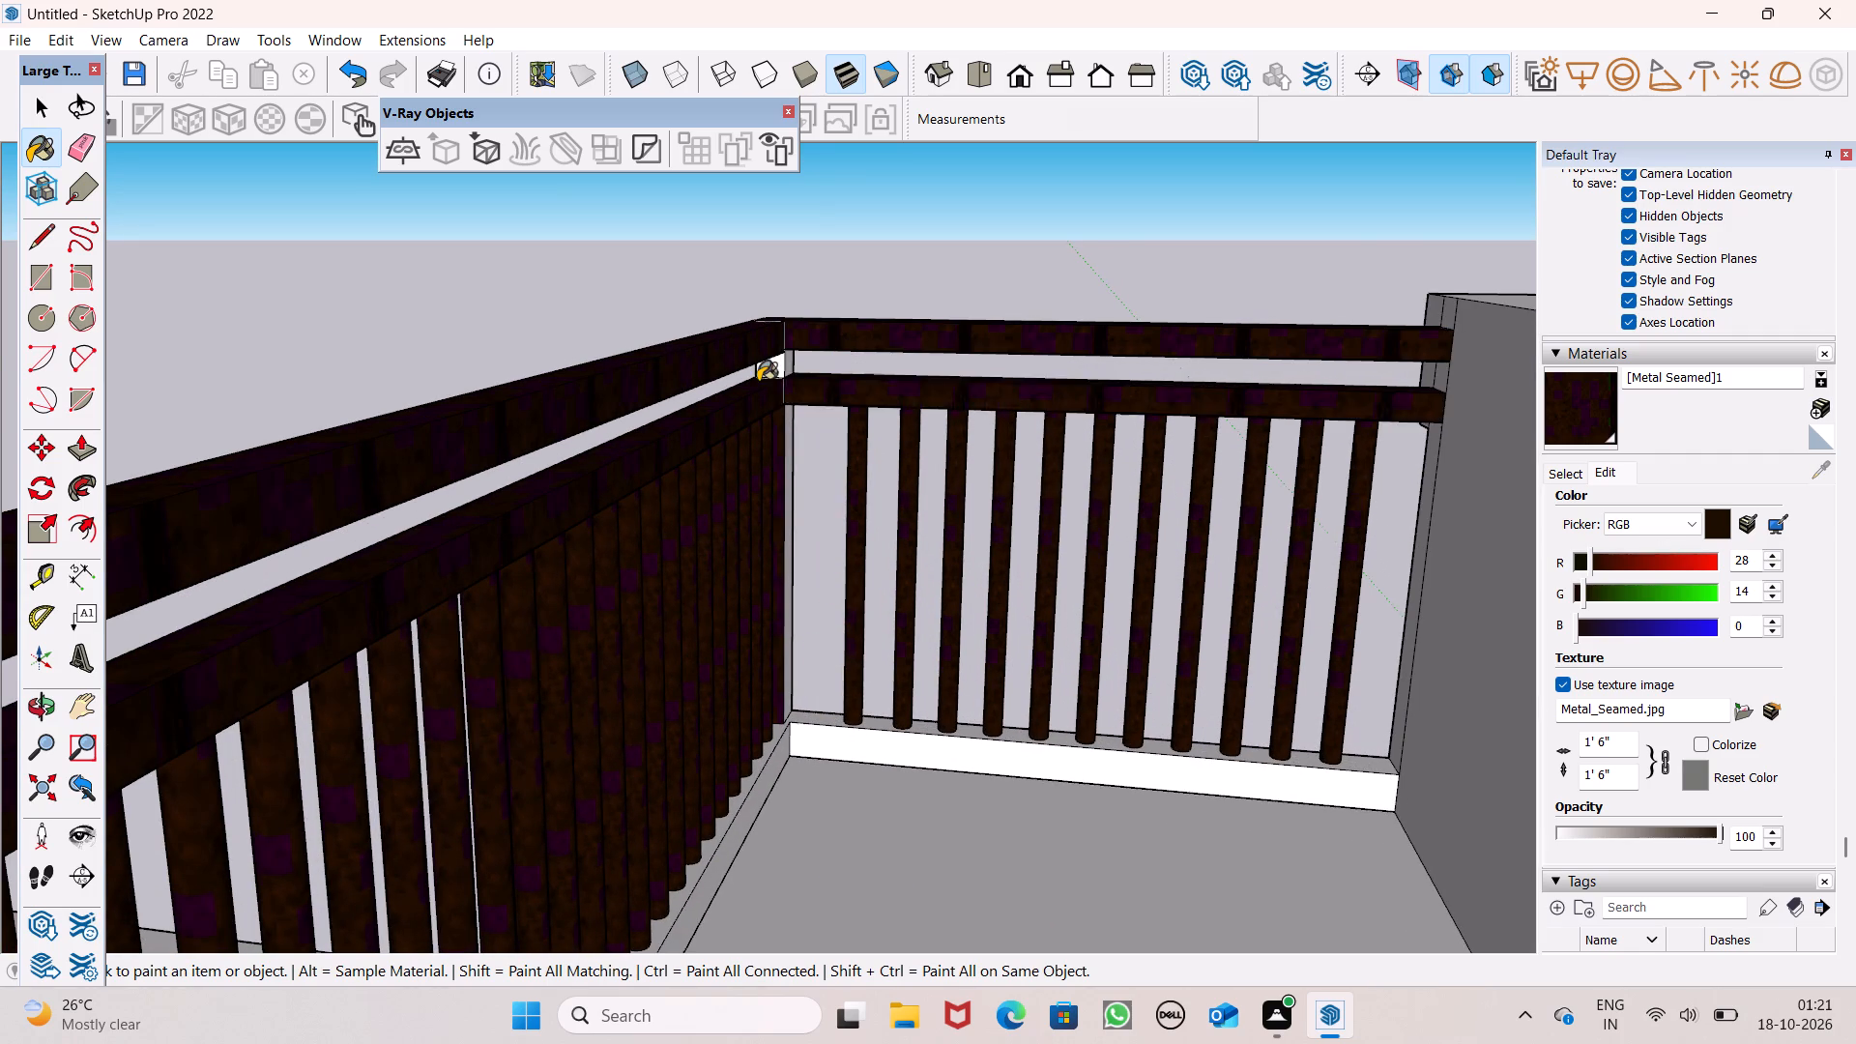
scroll(756, 382, up, 8)
click(797, 357)
click(822, 345)
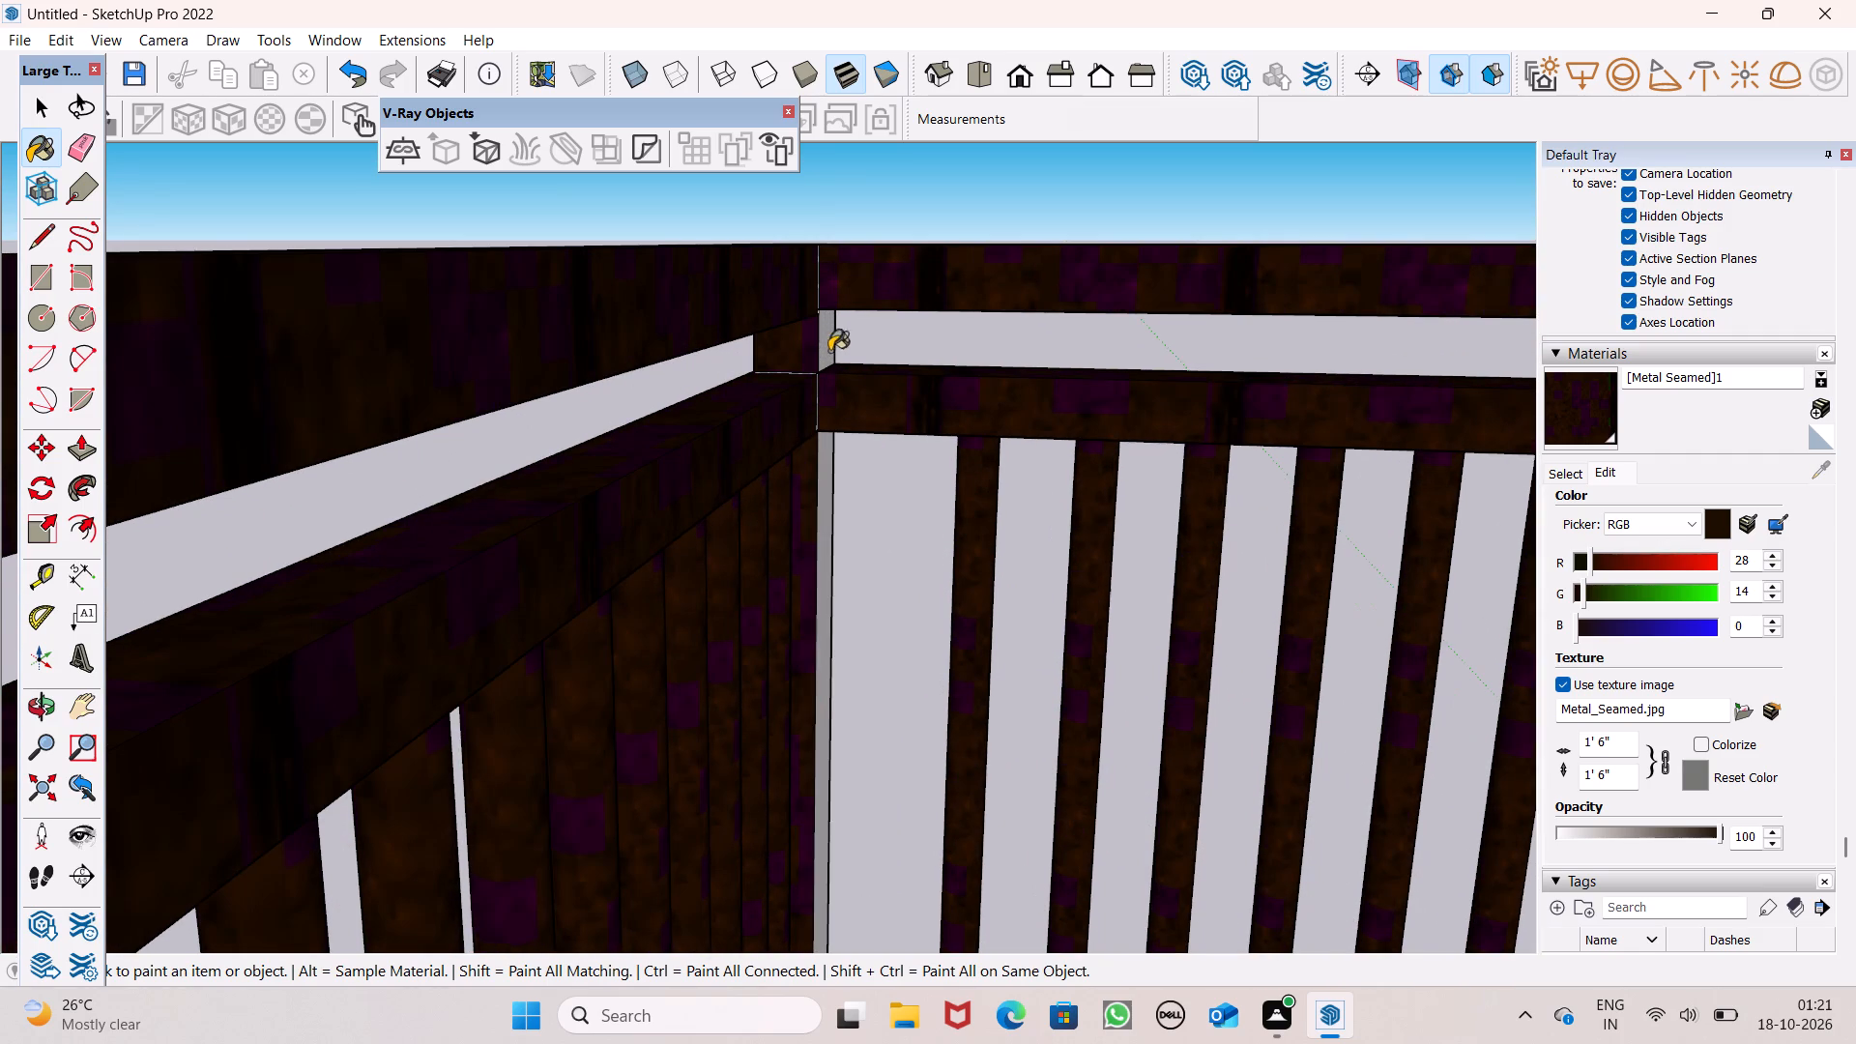
Paint the base strips under the balusters of the long side and of that same short side with the dark seamed metal.
middle_drag(826, 380, 619, 406)
scroll(754, 280, down, 7)
scroll(821, 366, down, 3)
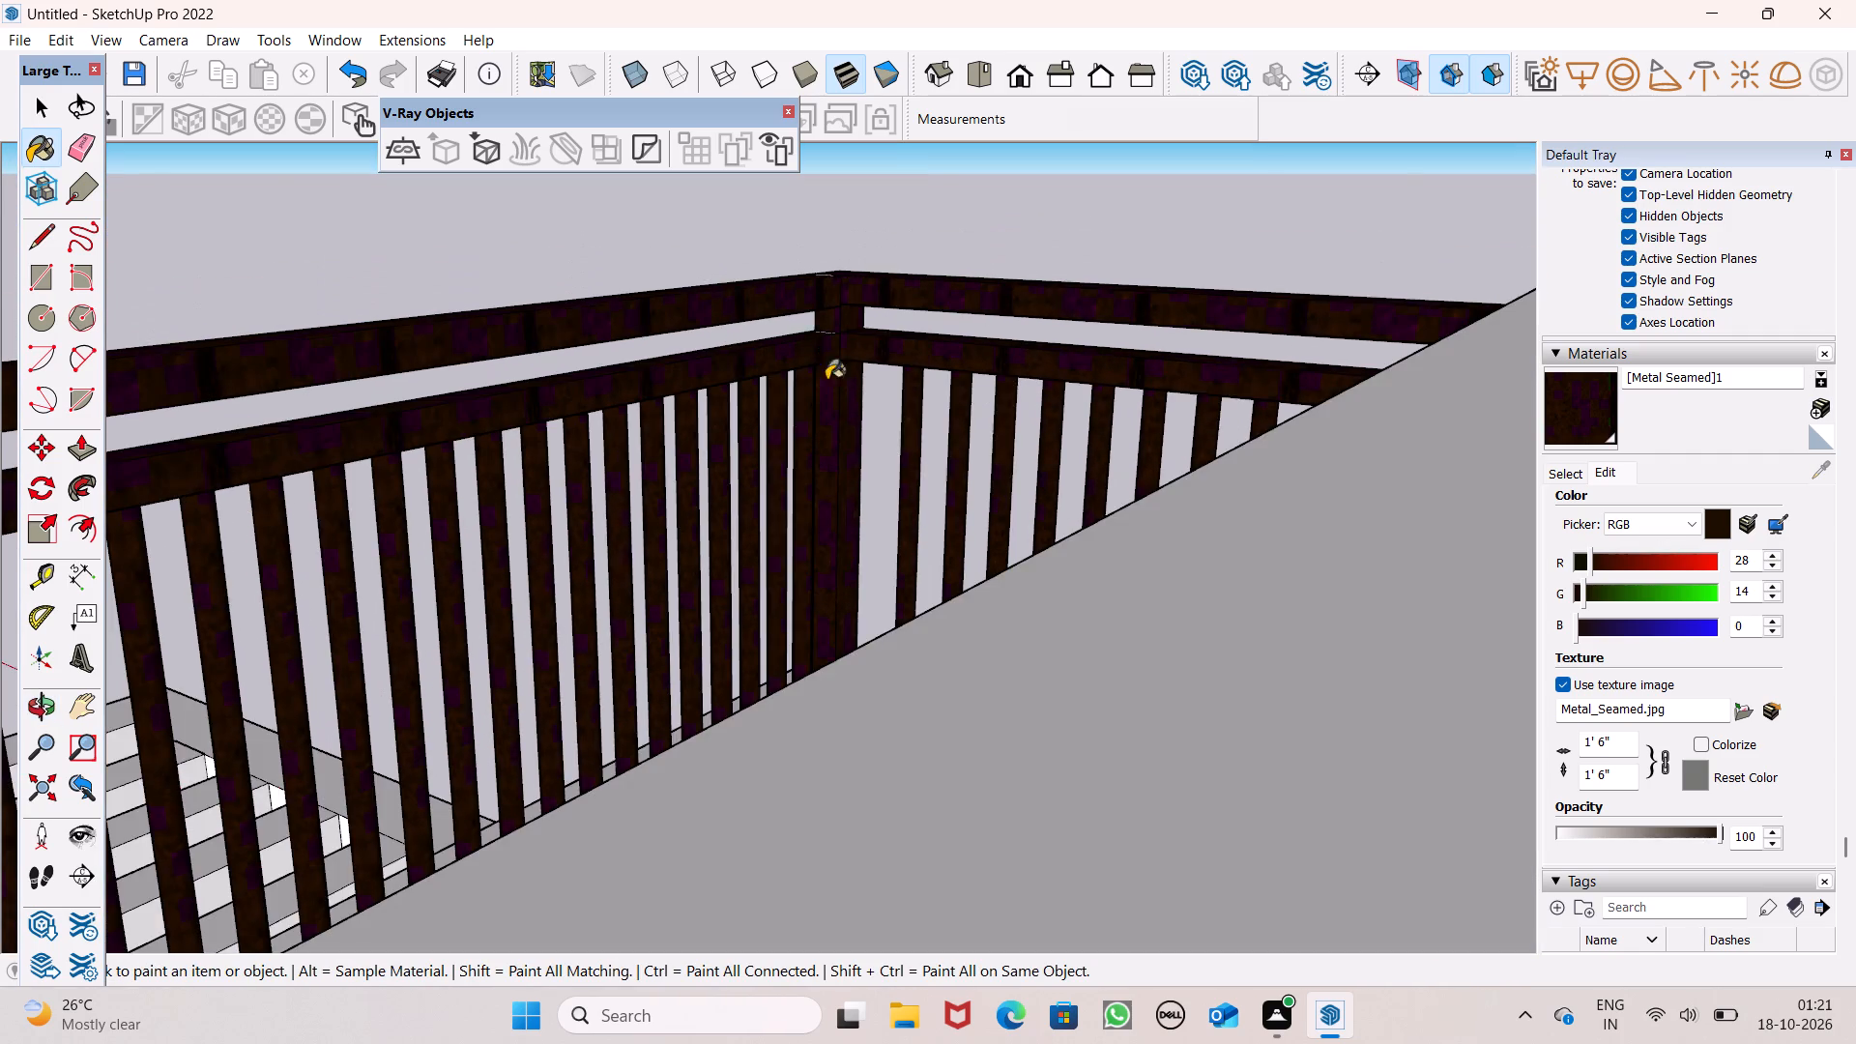
middle_drag(897, 533, 999, 892)
scroll(539, 644, up, 6)
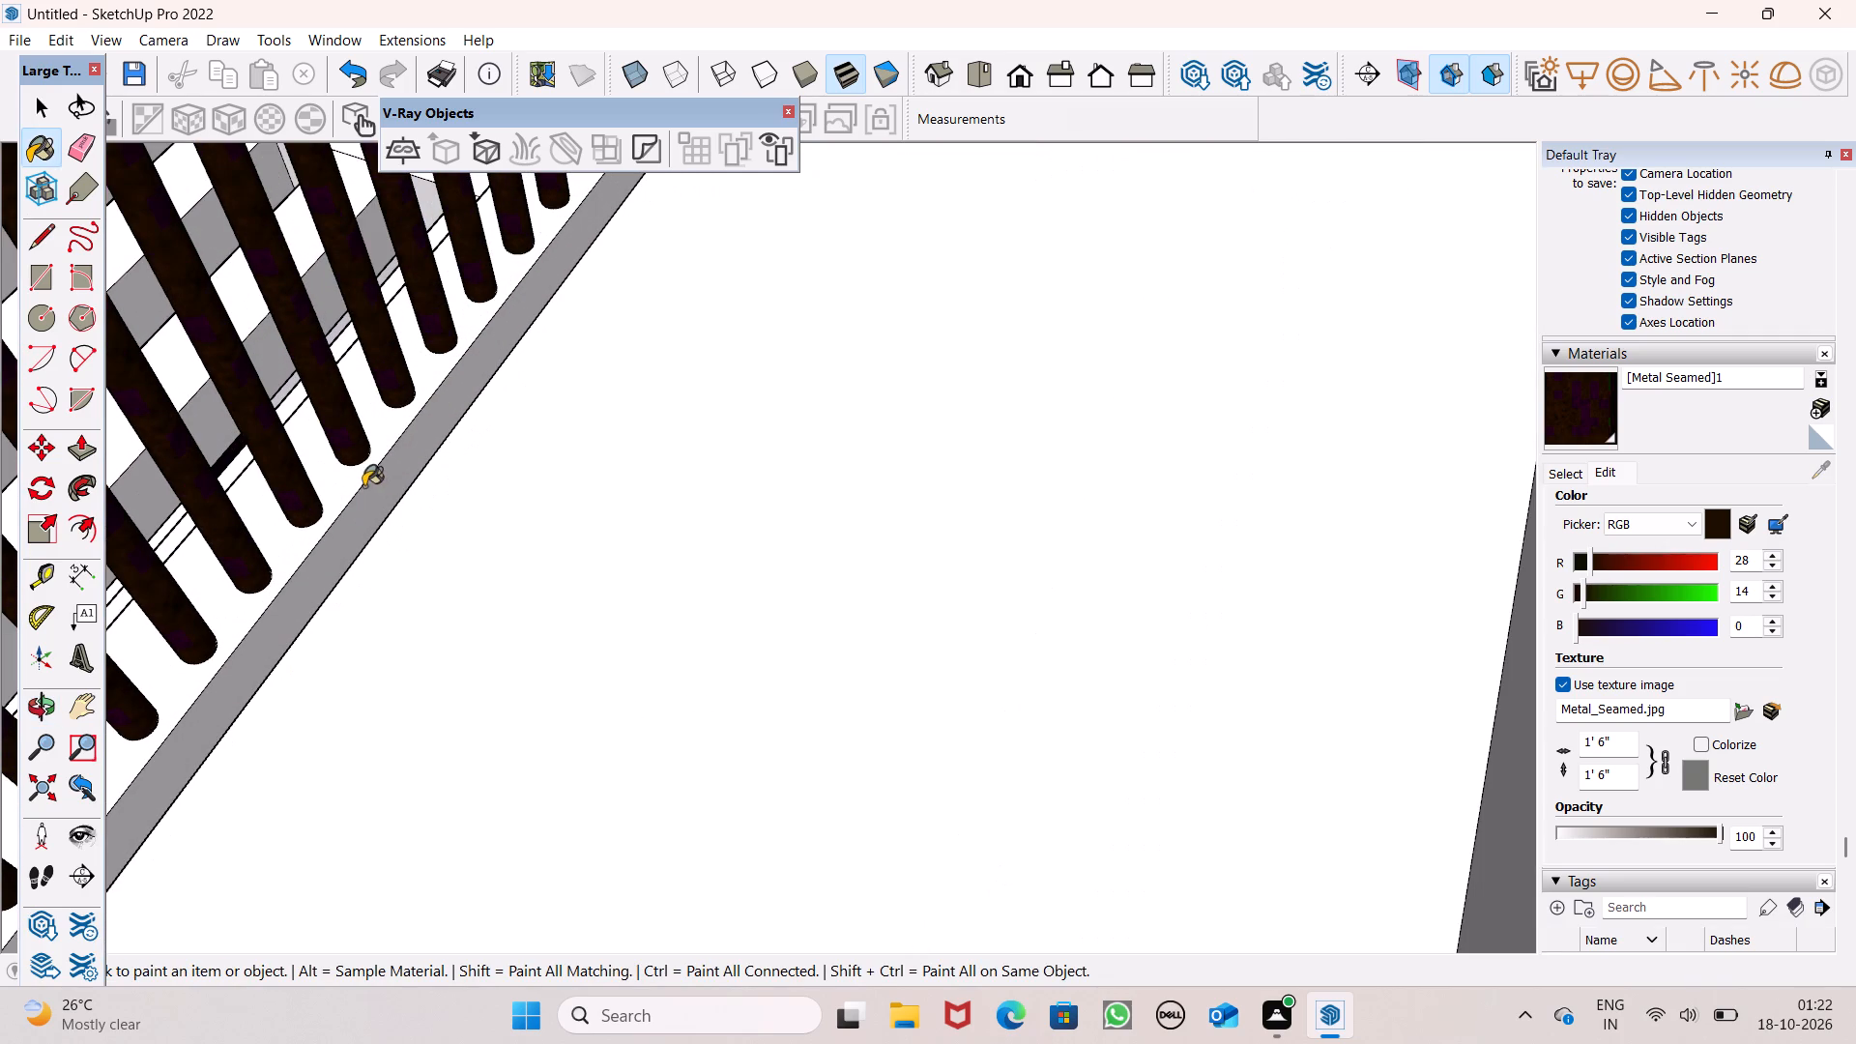
click(355, 484)
click(365, 487)
scroll(474, 544, down, 7)
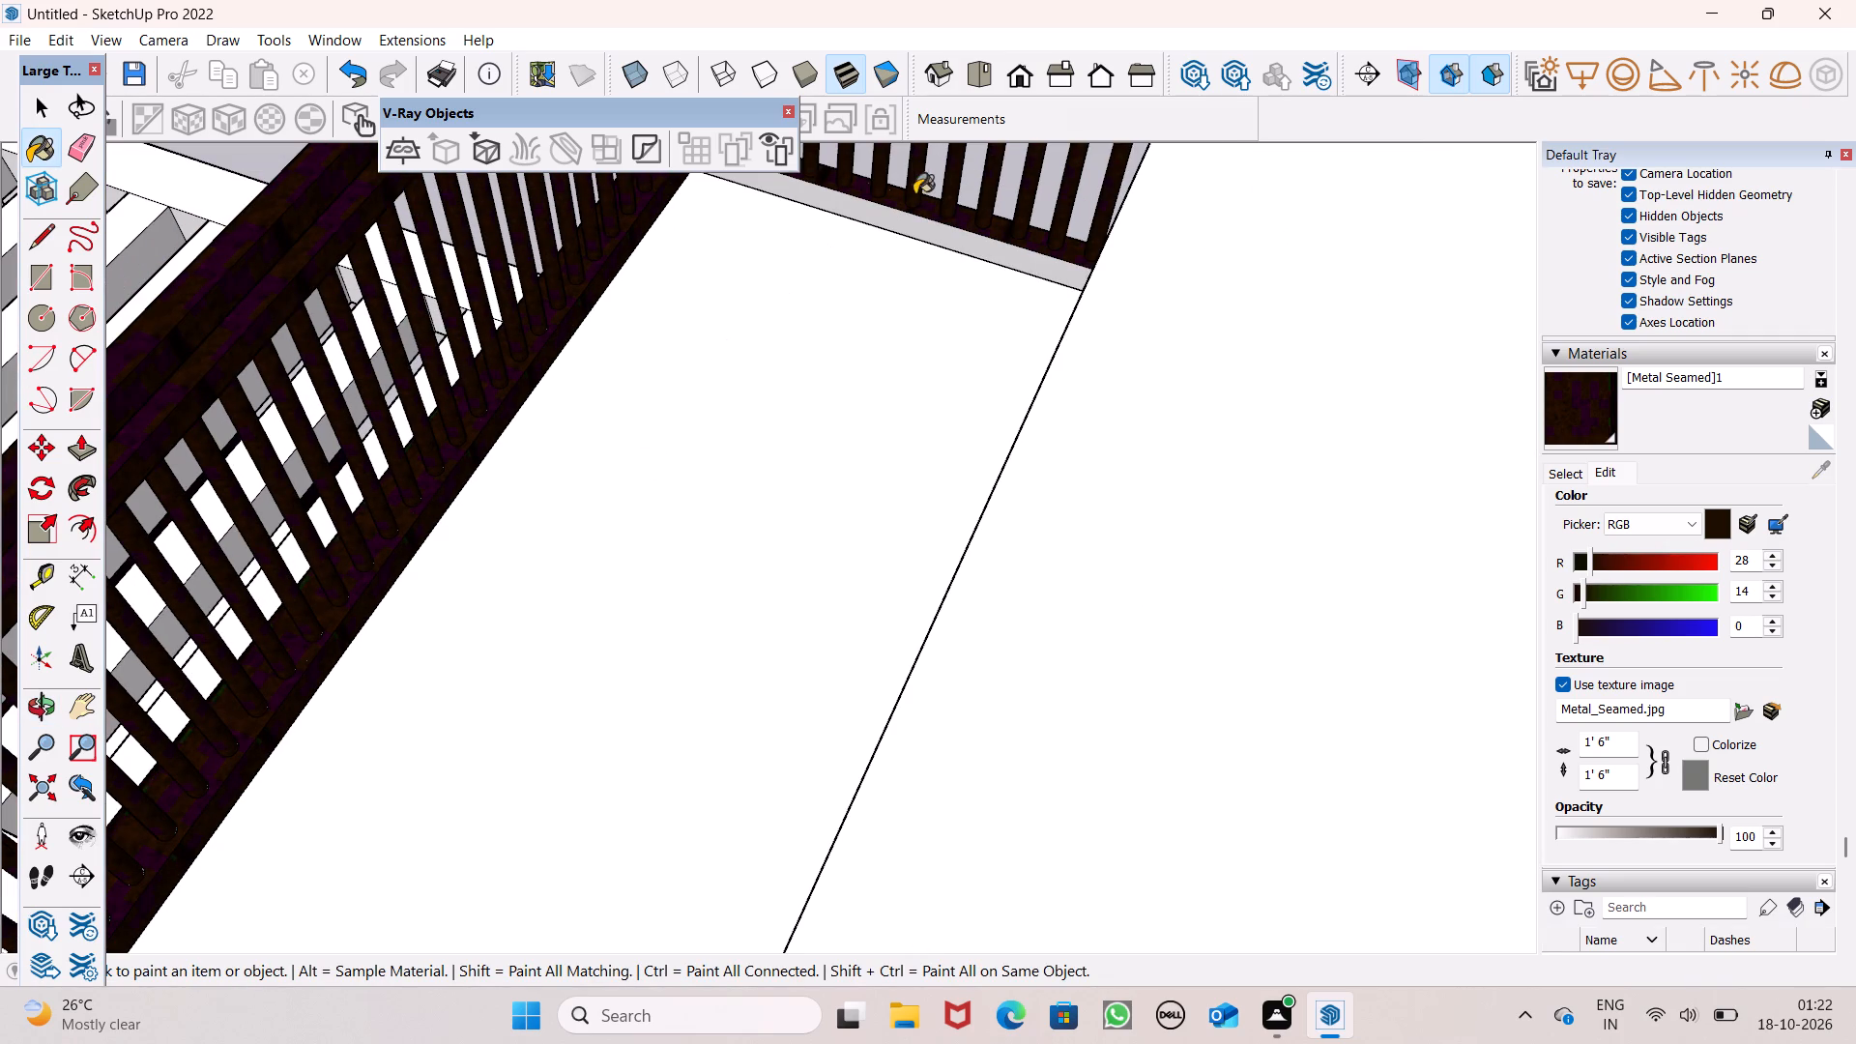
click(963, 243)
scroll(957, 312, down, 7)
scroll(847, 393, down, 3)
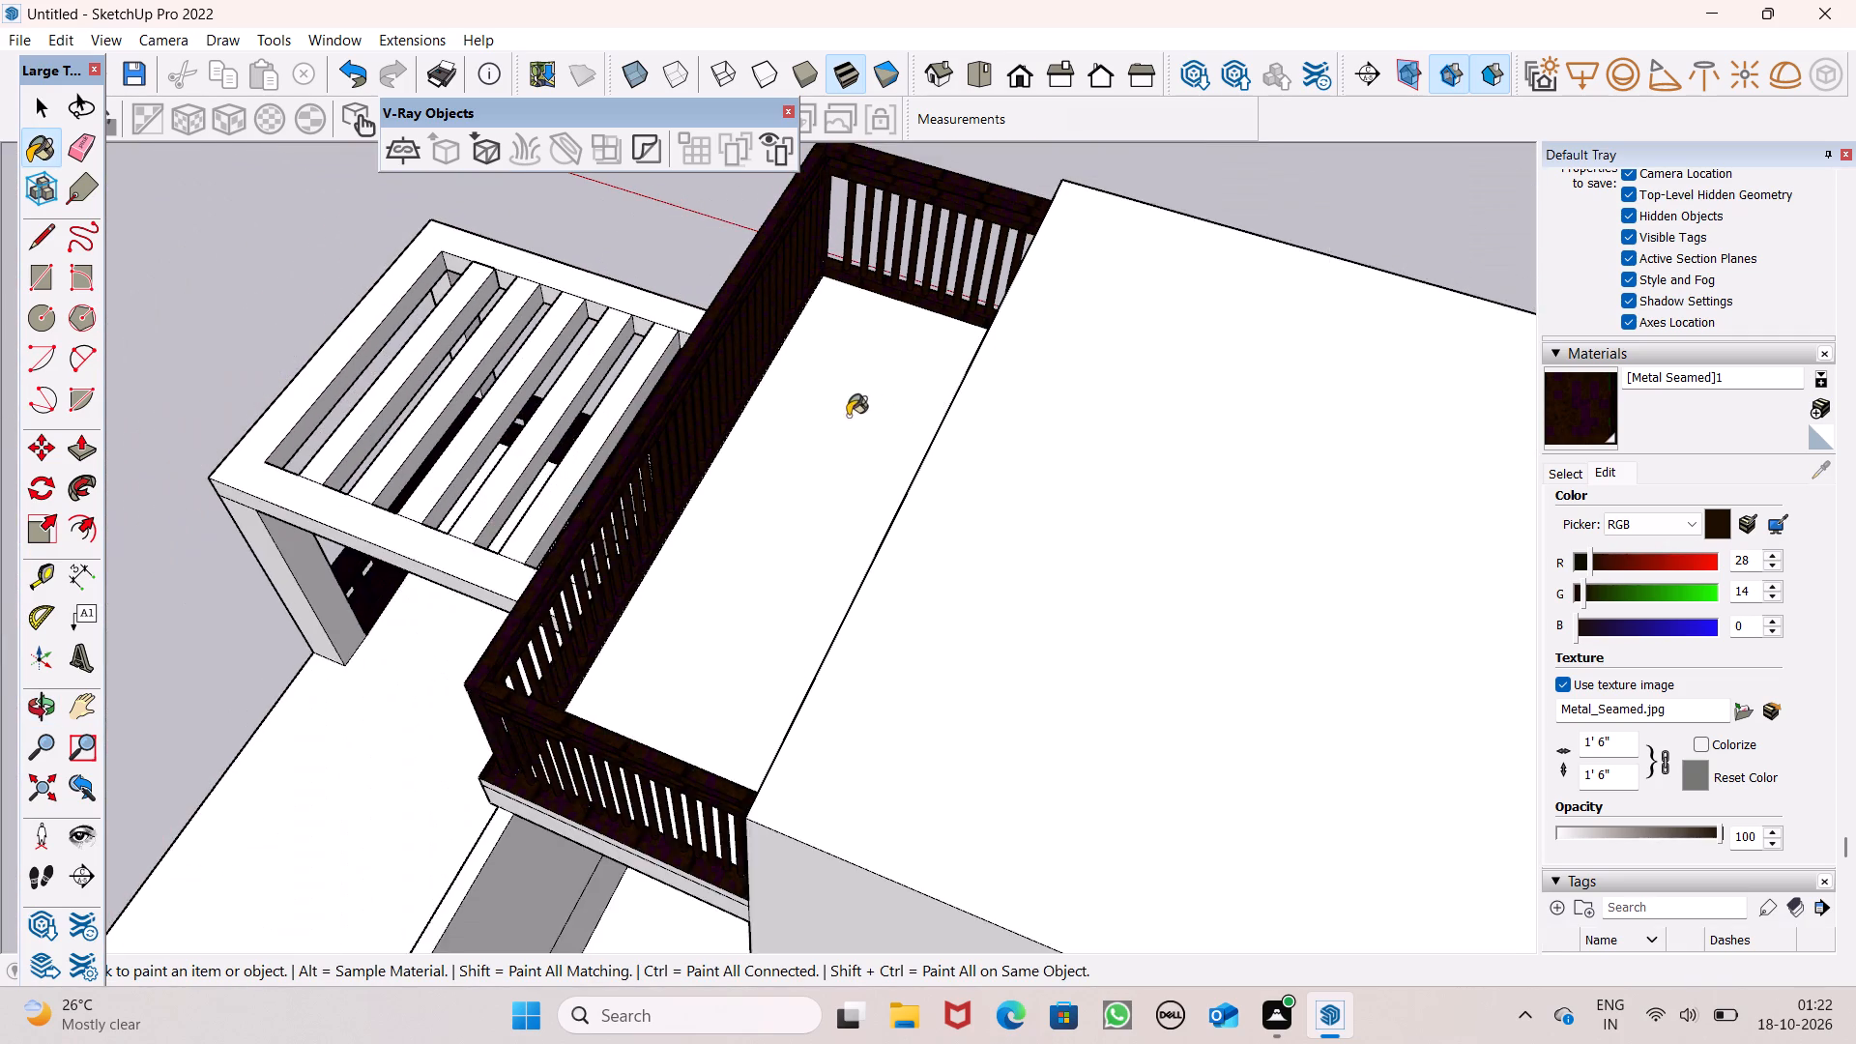
Paint the unpainted faces of the long side's opposite corner post, between and below the rails, with the dark seamed metal.
middle_drag(771, 521, 1301, 496)
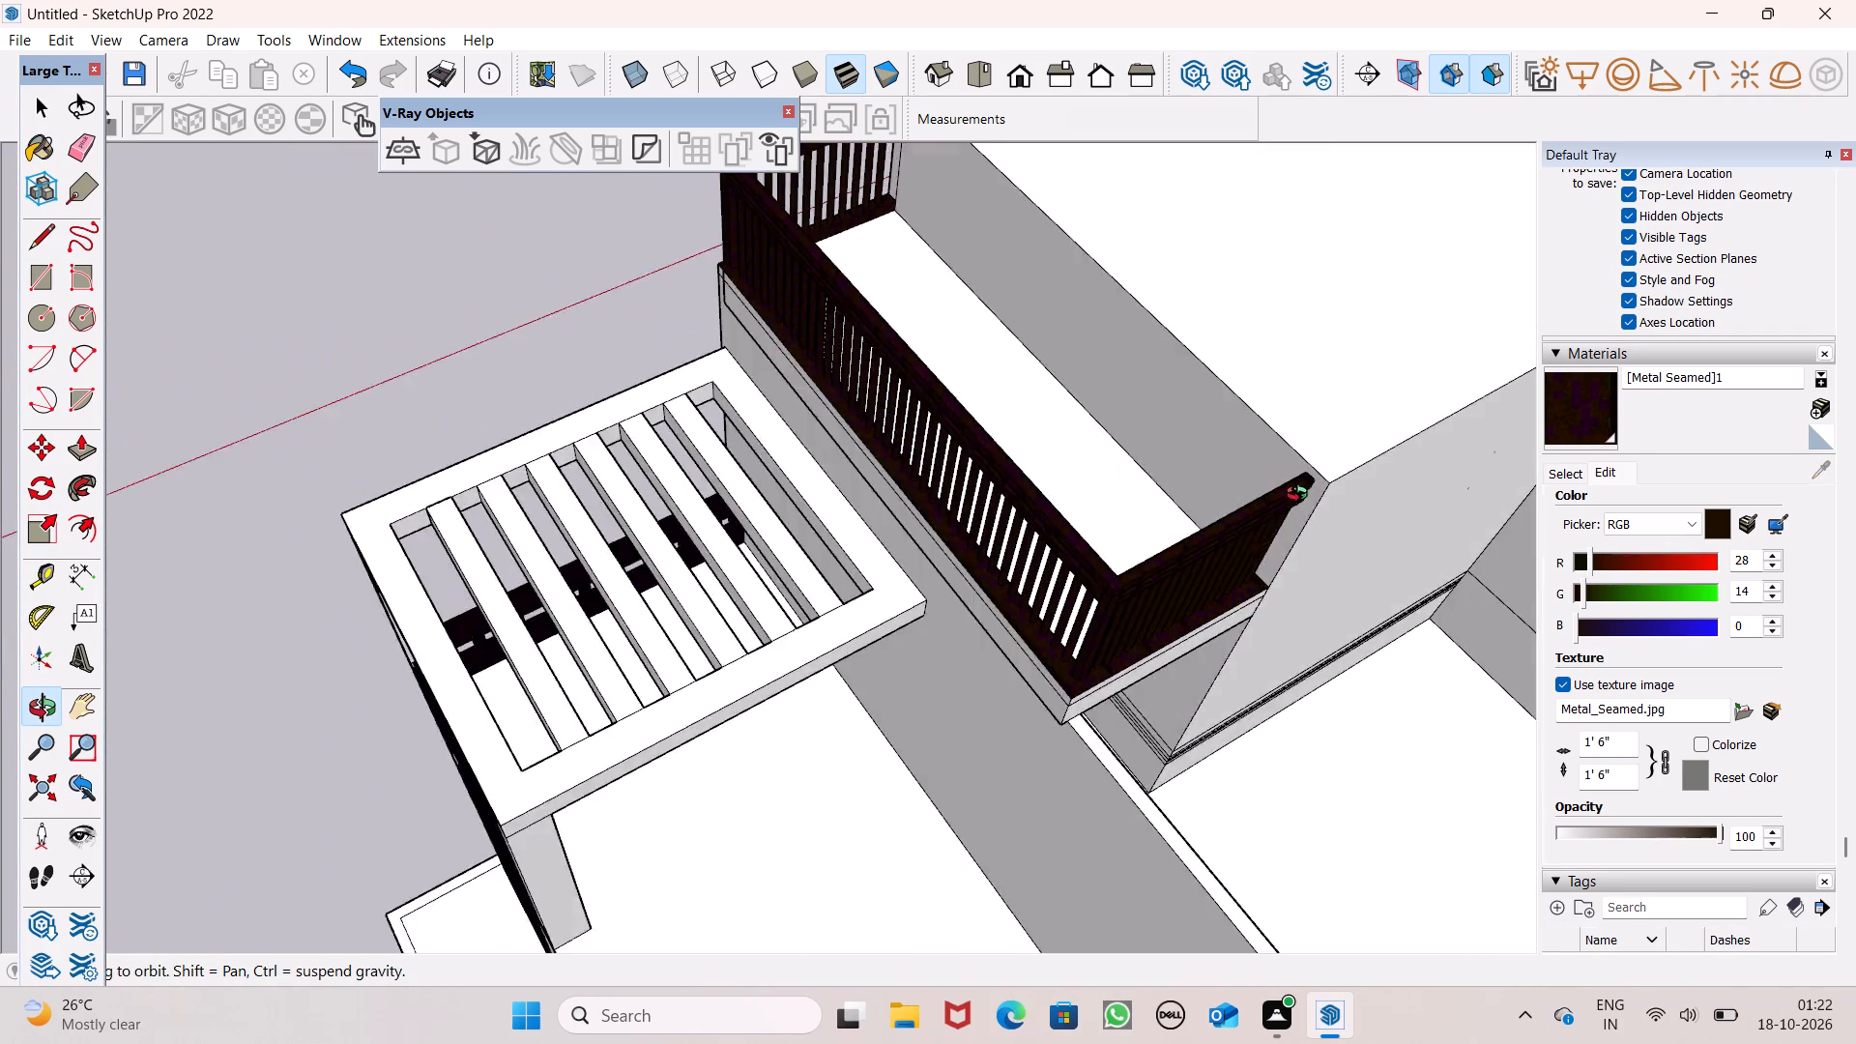
middle_drag(1301, 496, 1347, 393)
scroll(1347, 393, up, 8)
middle_click(1349, 392)
scroll(1226, 554, up, 1)
middle_drag(1211, 537, 1209, 466)
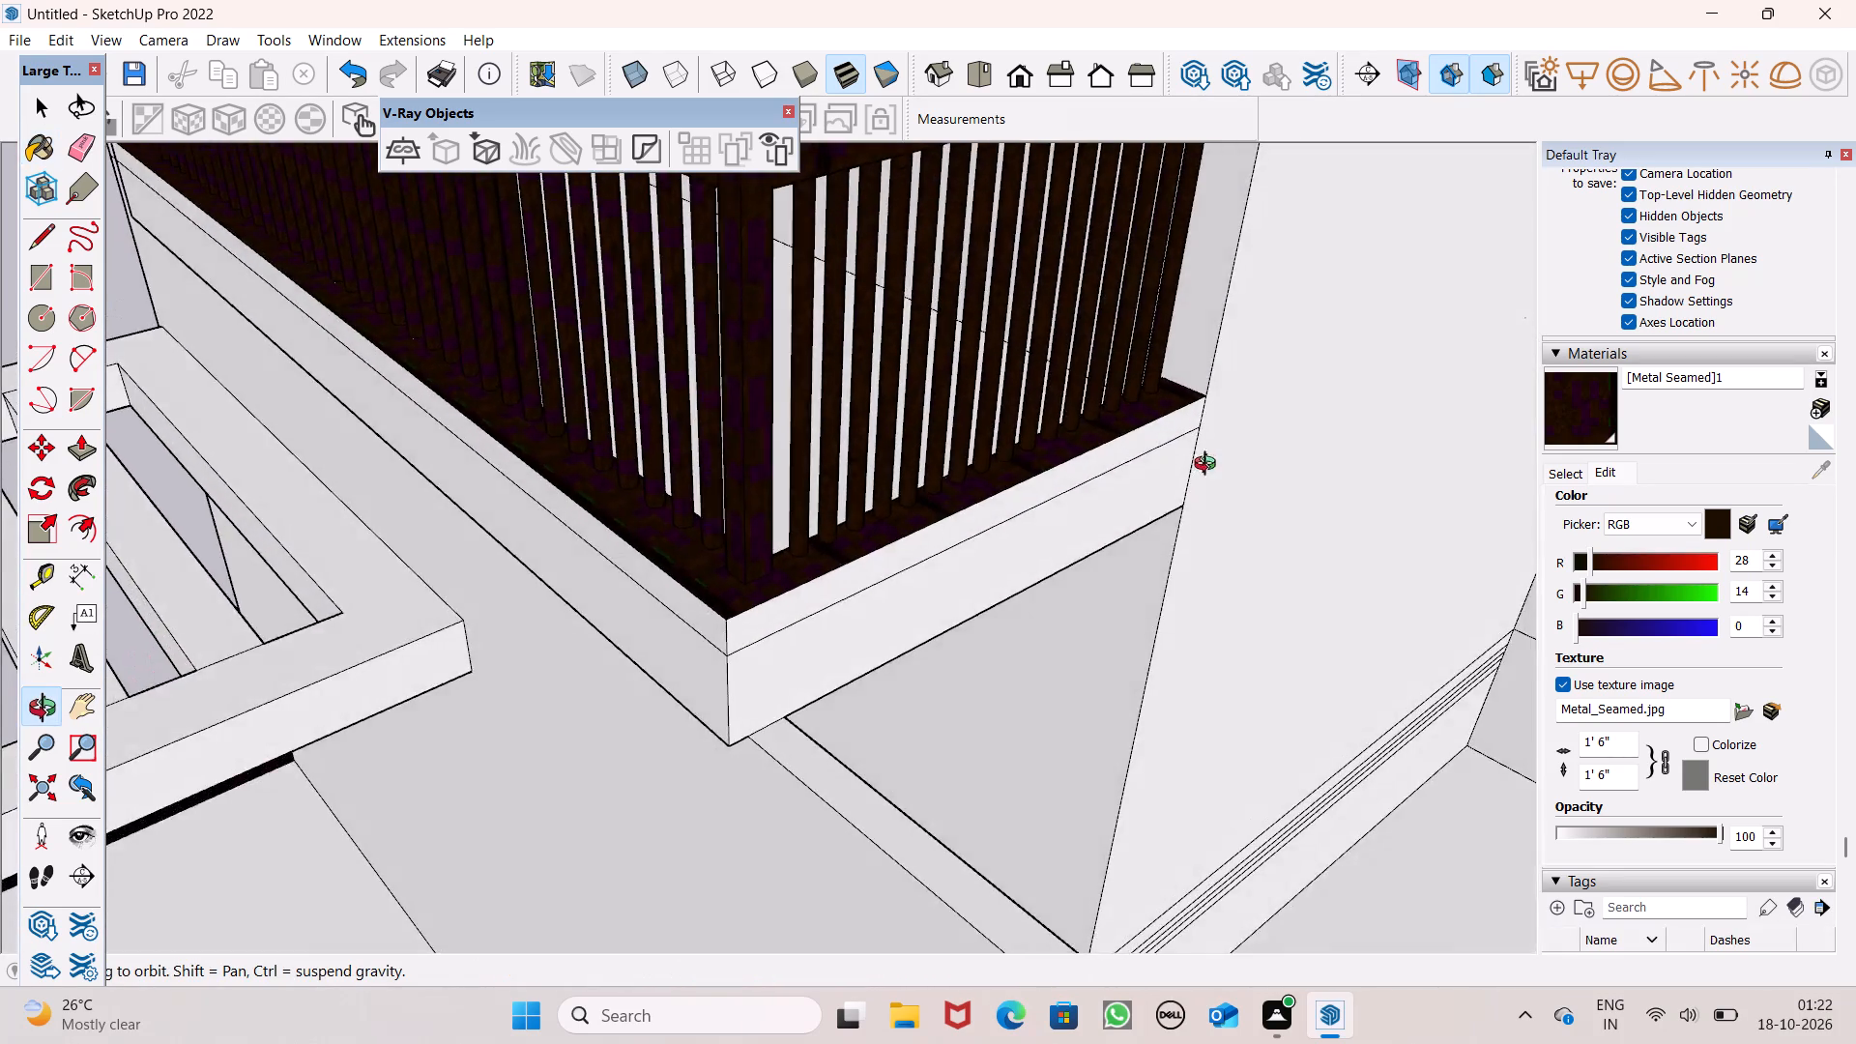
middle_drag(1209, 466, 1855, 775)
scroll(1212, 460, up, 5)
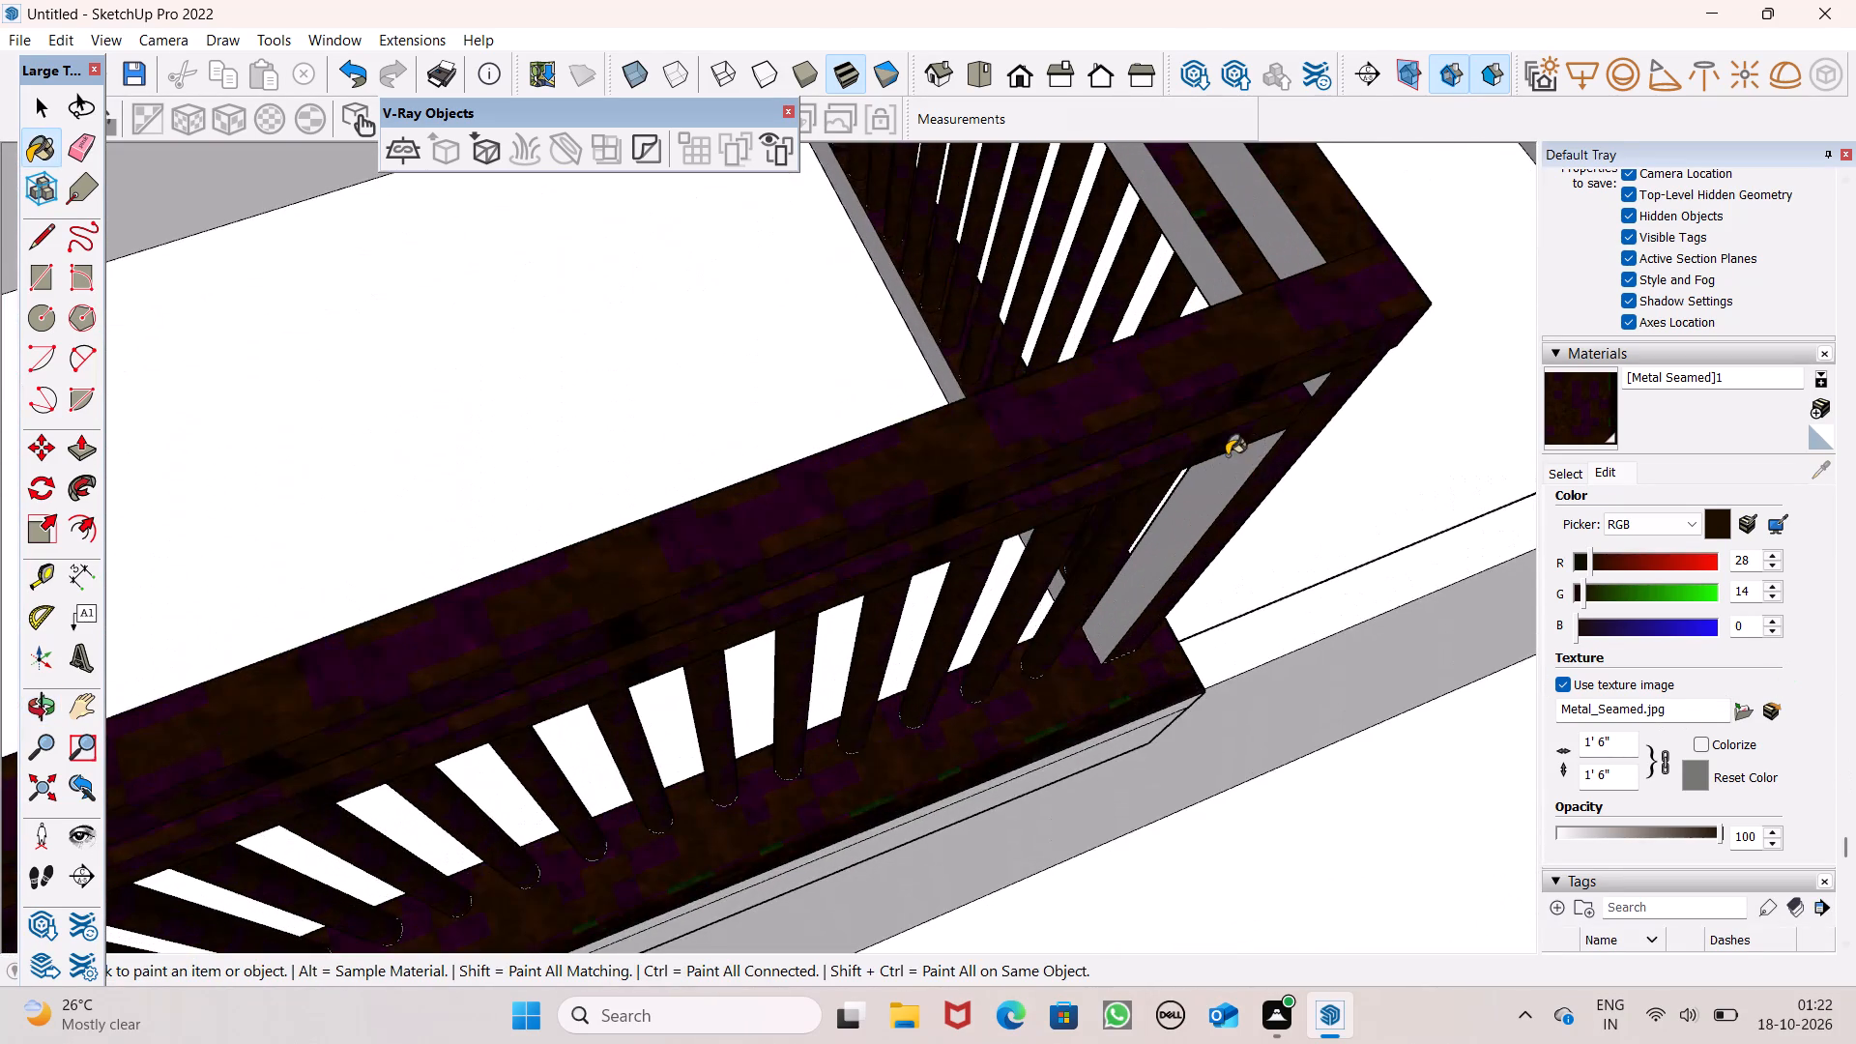
scroll(1227, 455, up, 2)
click(1253, 488)
click(1321, 394)
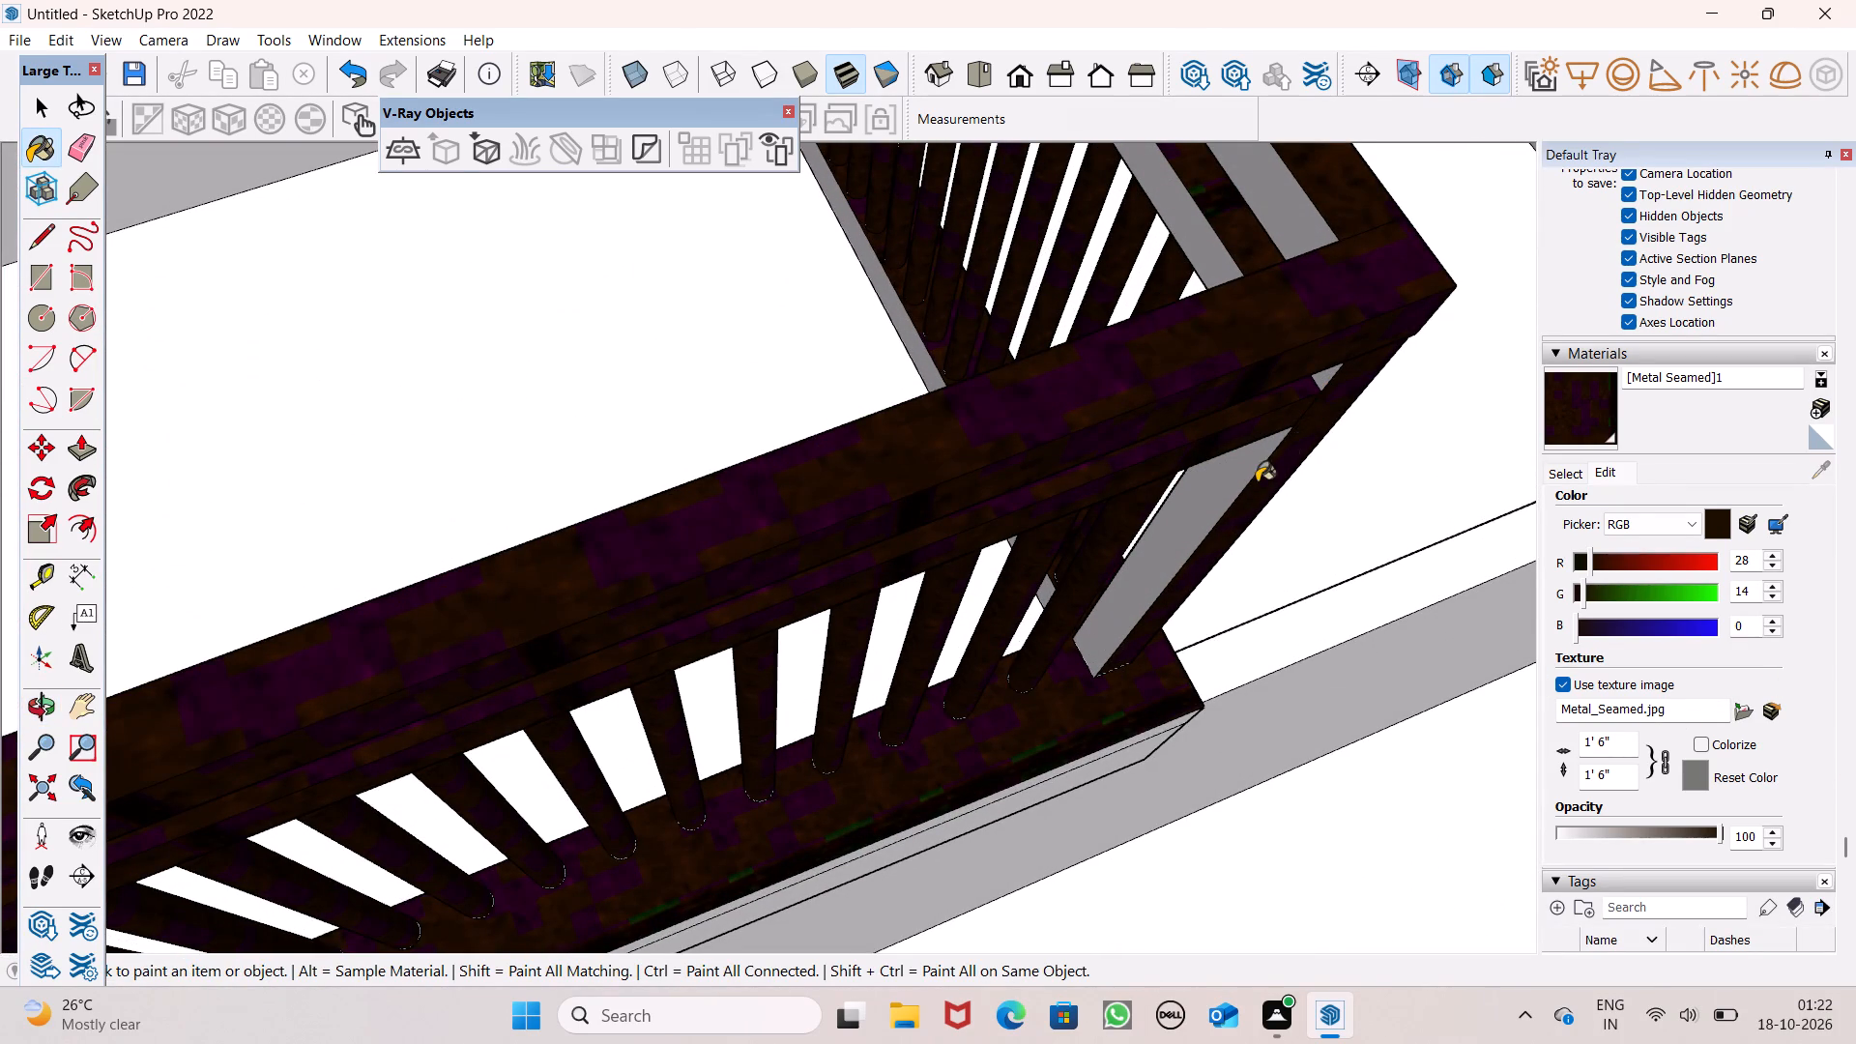
drag(1228, 483, 1236, 481)
scroll(1257, 488, up, 1)
middle_drag(1262, 485, 1275, 420)
scroll(1275, 420, up, 1)
click(1315, 246)
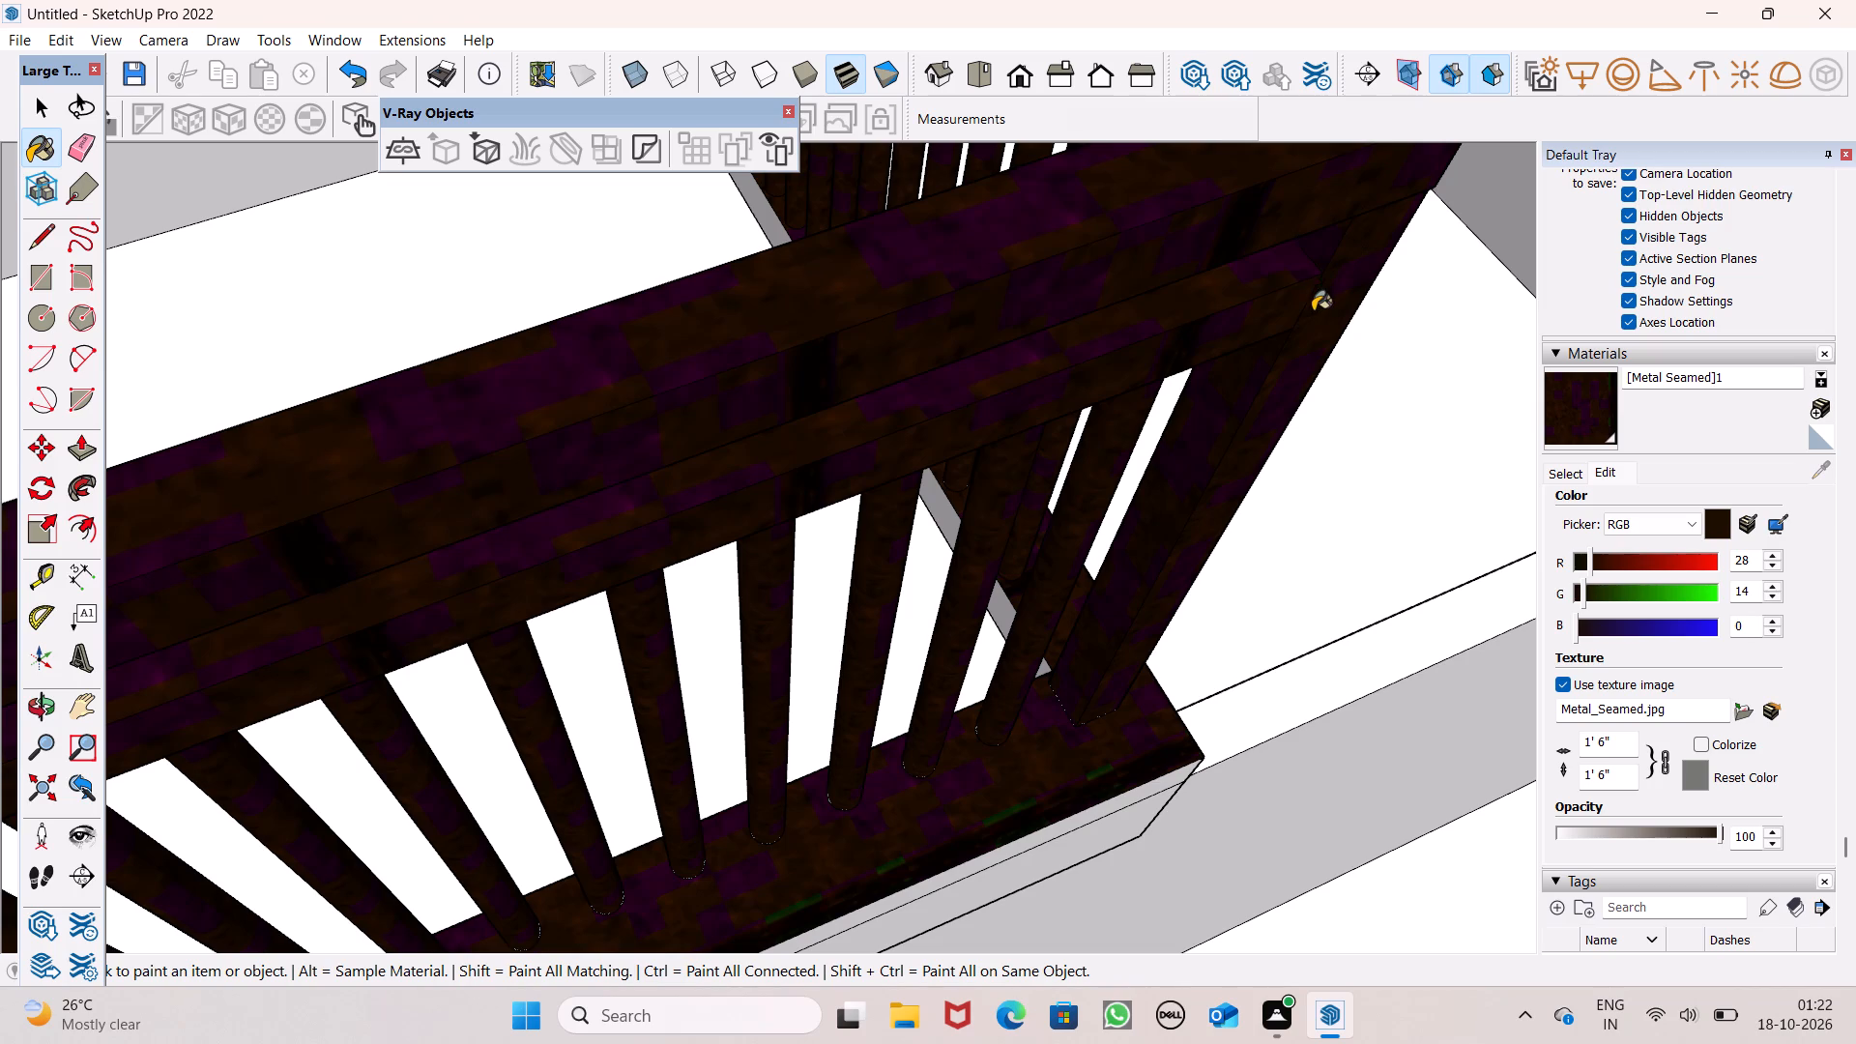
Paint the opposite short side's base strip and the inner faces of its two rails with the dark seamed metal.
scroll(1290, 403, down, 7)
scroll(1097, 342, up, 7)
click(1097, 354)
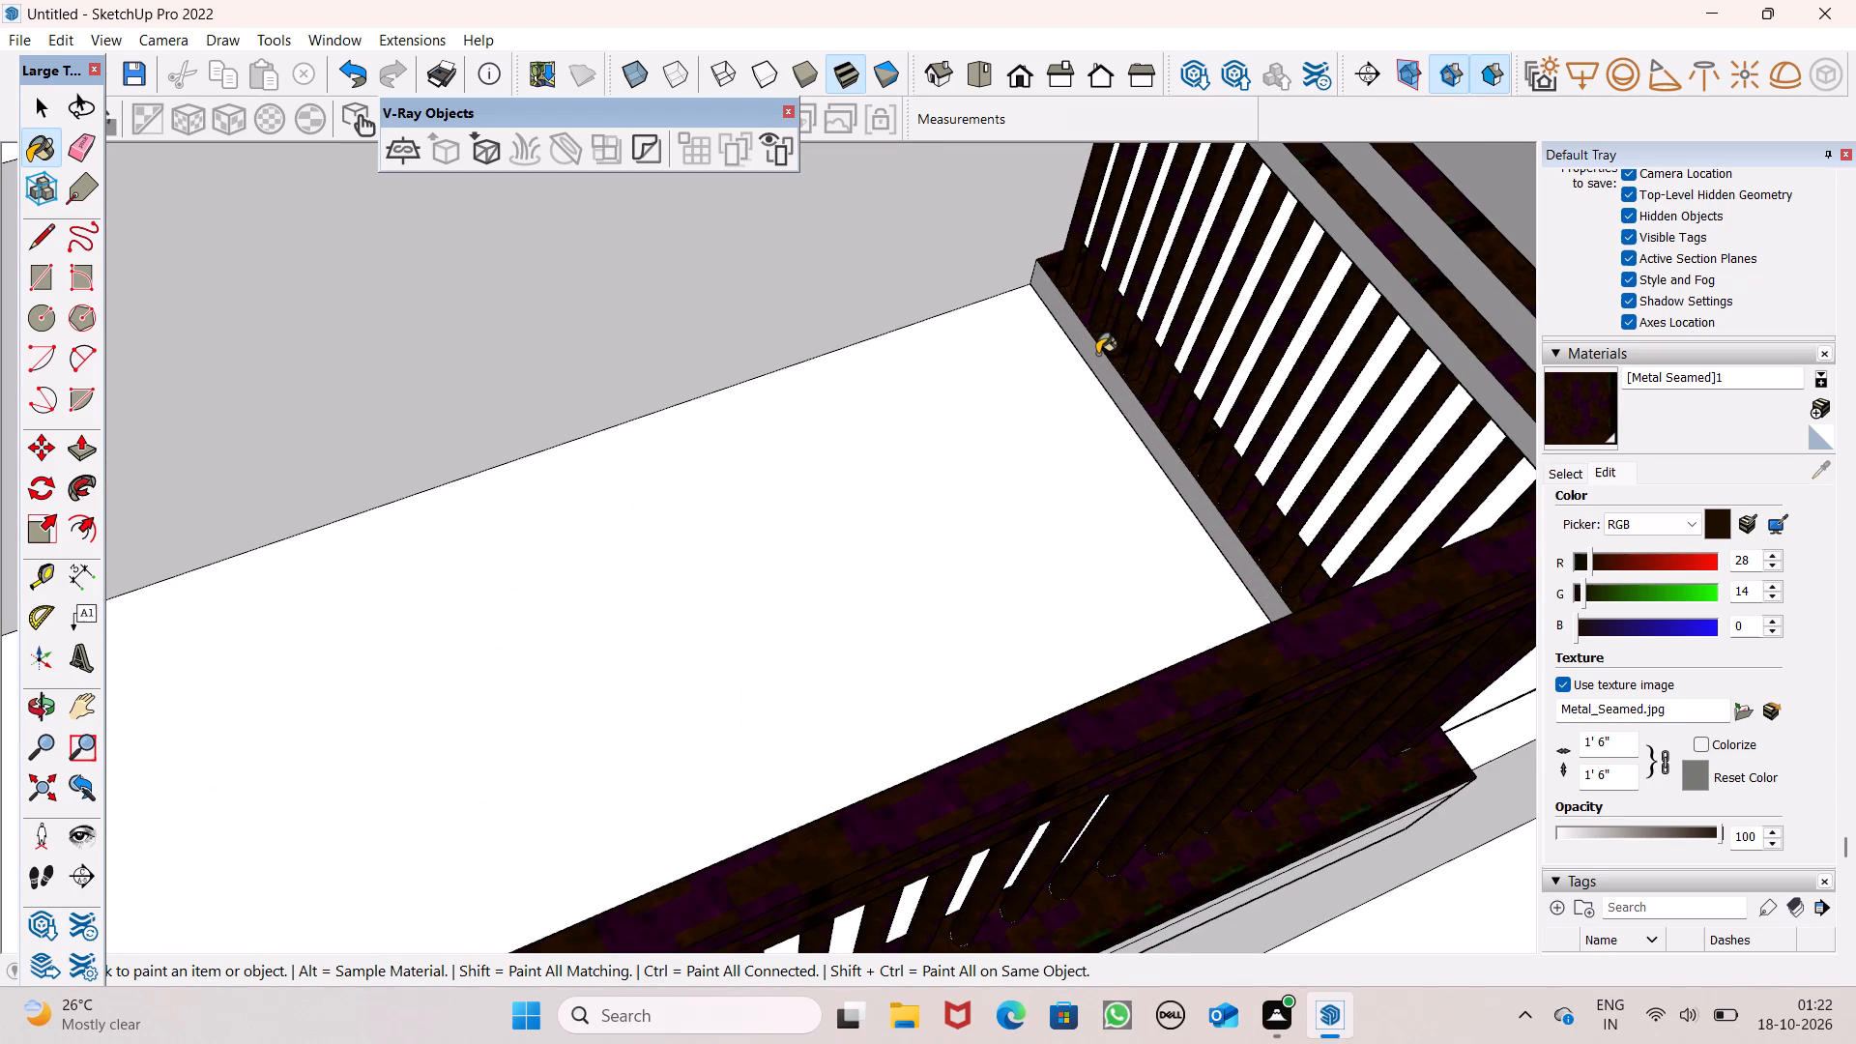
click(1462, 249)
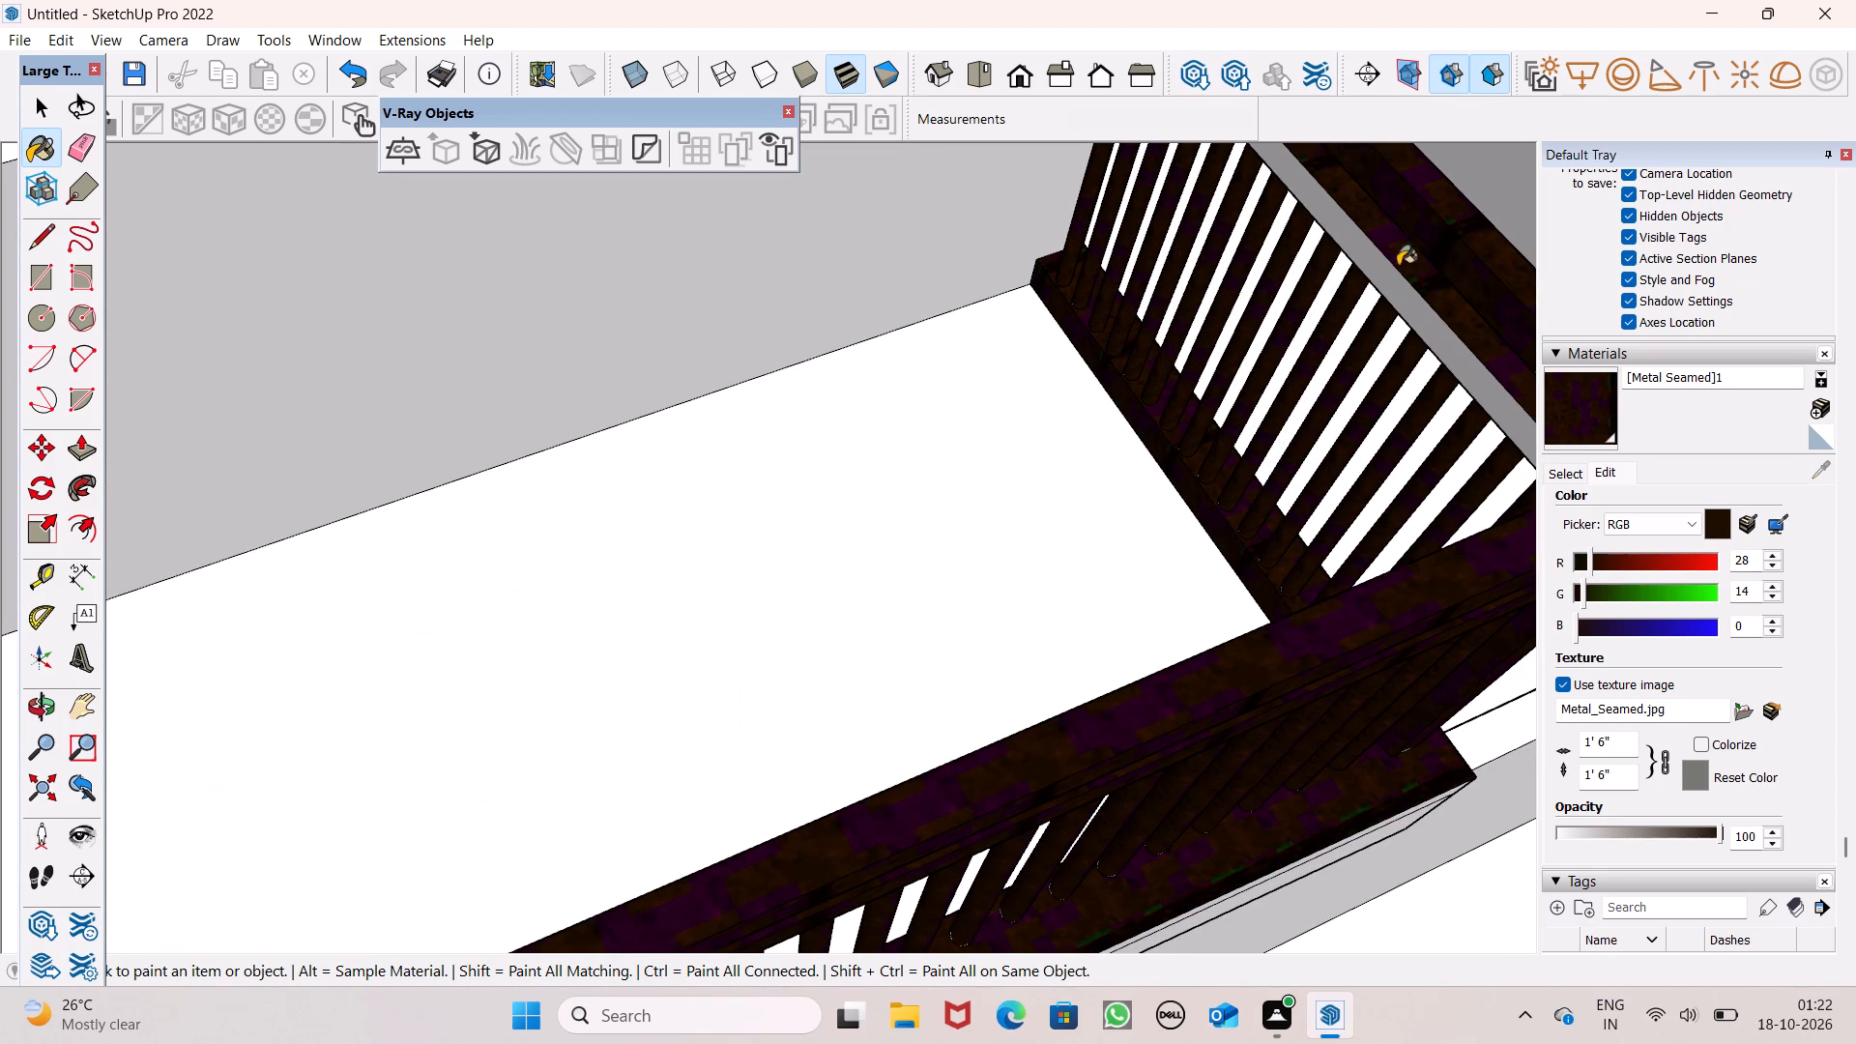
click(1382, 266)
Examine the rooftop railing and the whole house exterior from several sides for surfaces still unpainted.
scroll(1339, 307, down, 14)
middle_drag(974, 409, 1185, 384)
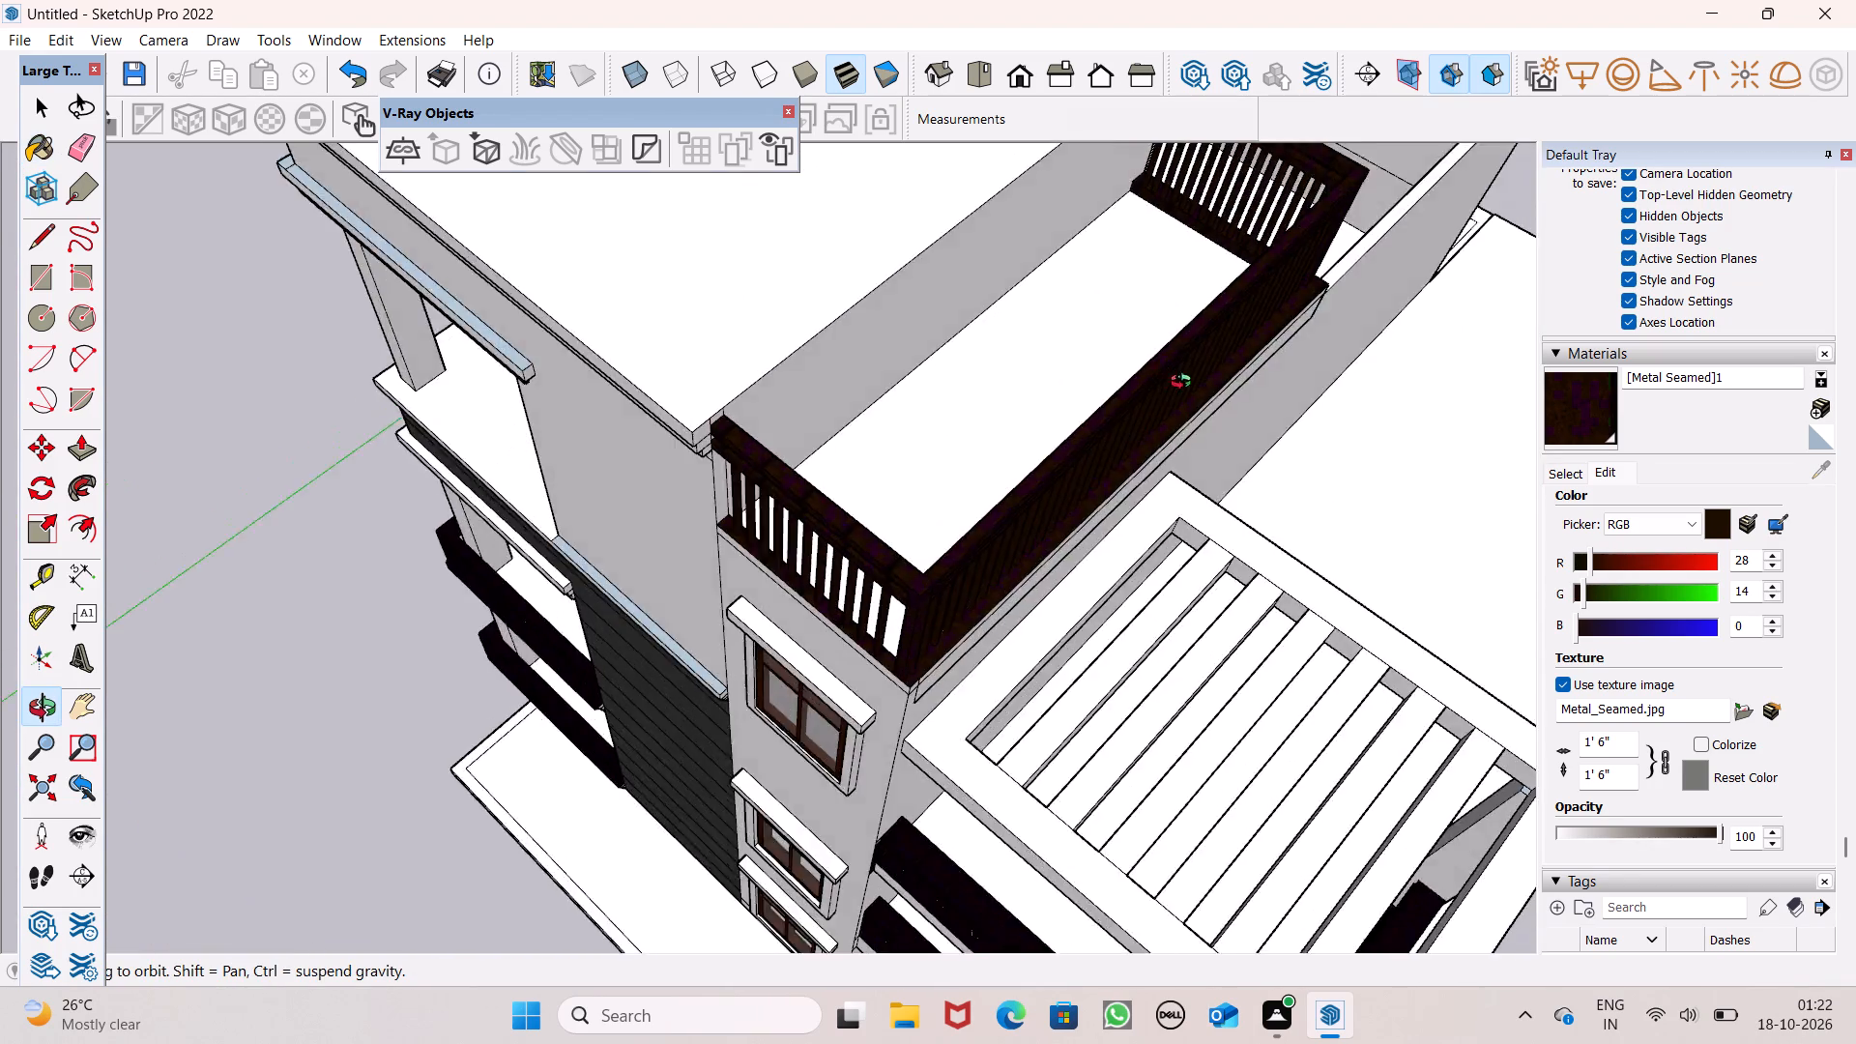
middle_drag(1185, 384, 1394, 91)
scroll(1301, 296, up, 1)
scroll(1247, 388, down, 6)
scroll(1070, 312, down, 4)
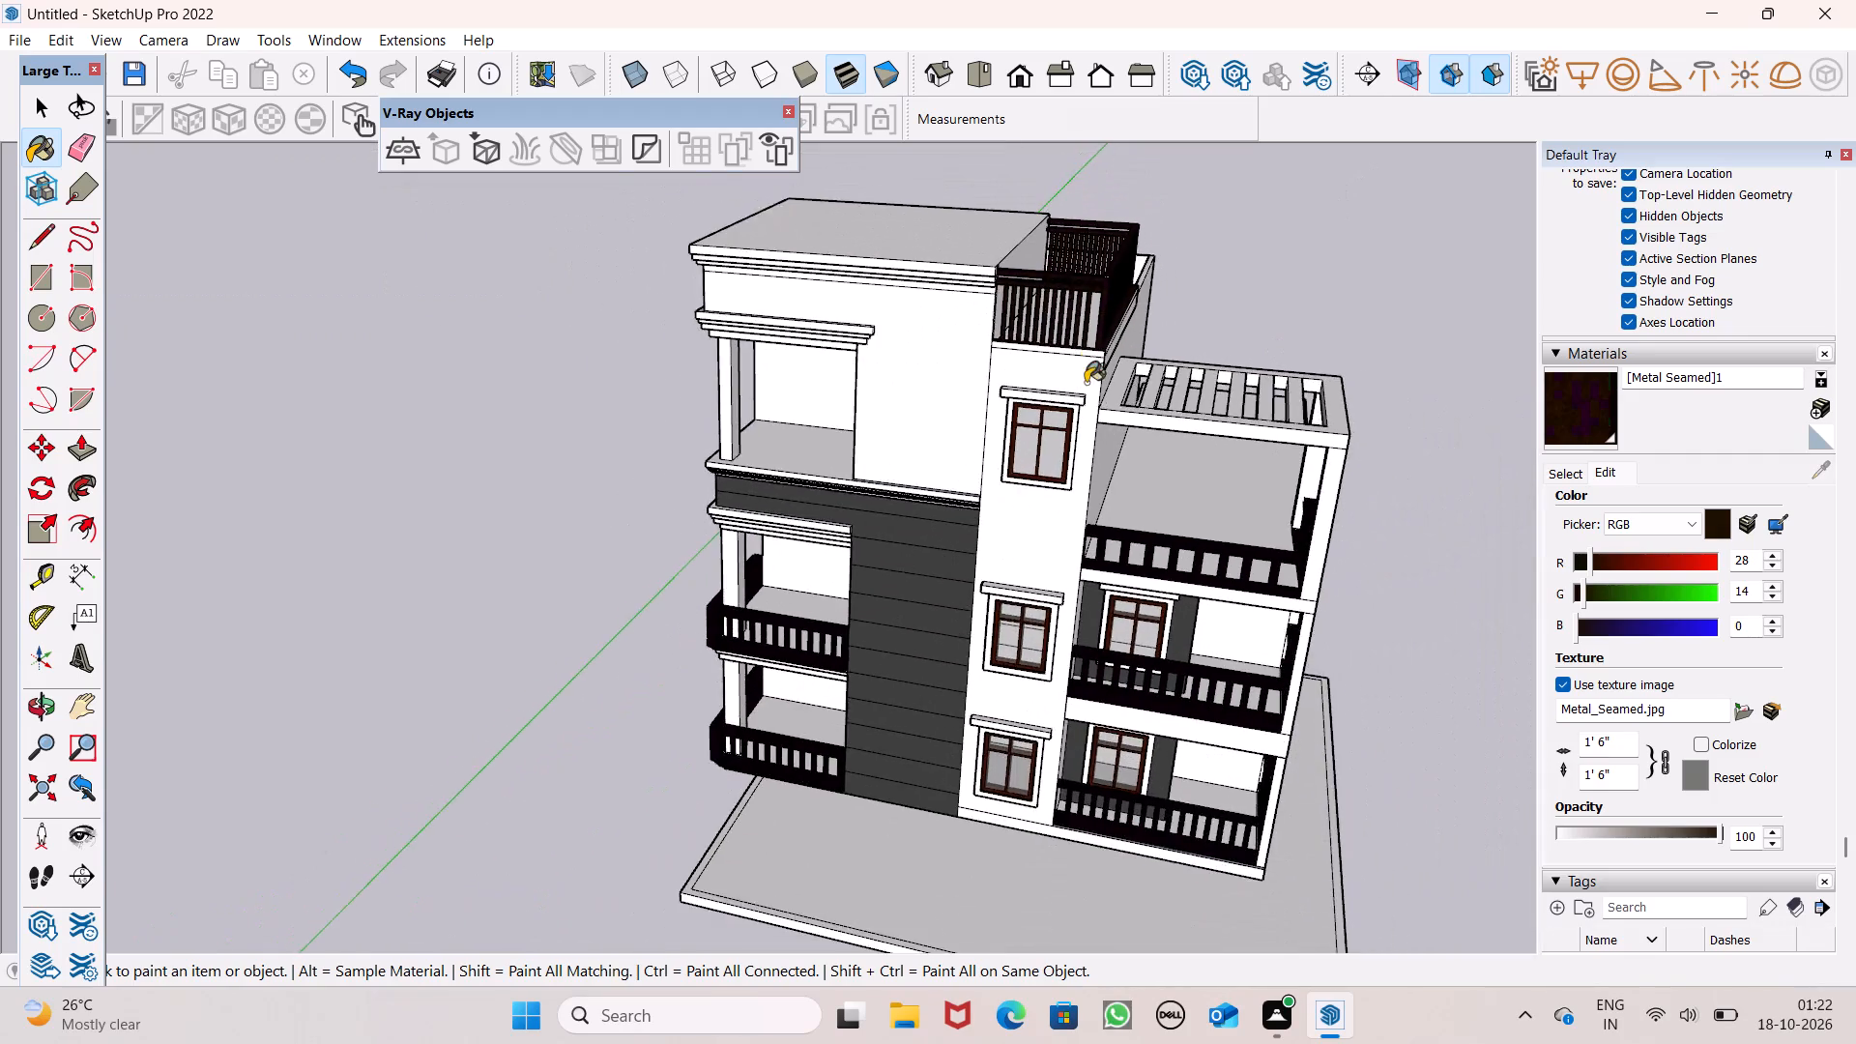
scroll(1086, 383, up, 1)
middle_drag(1085, 382, 1186, 242)
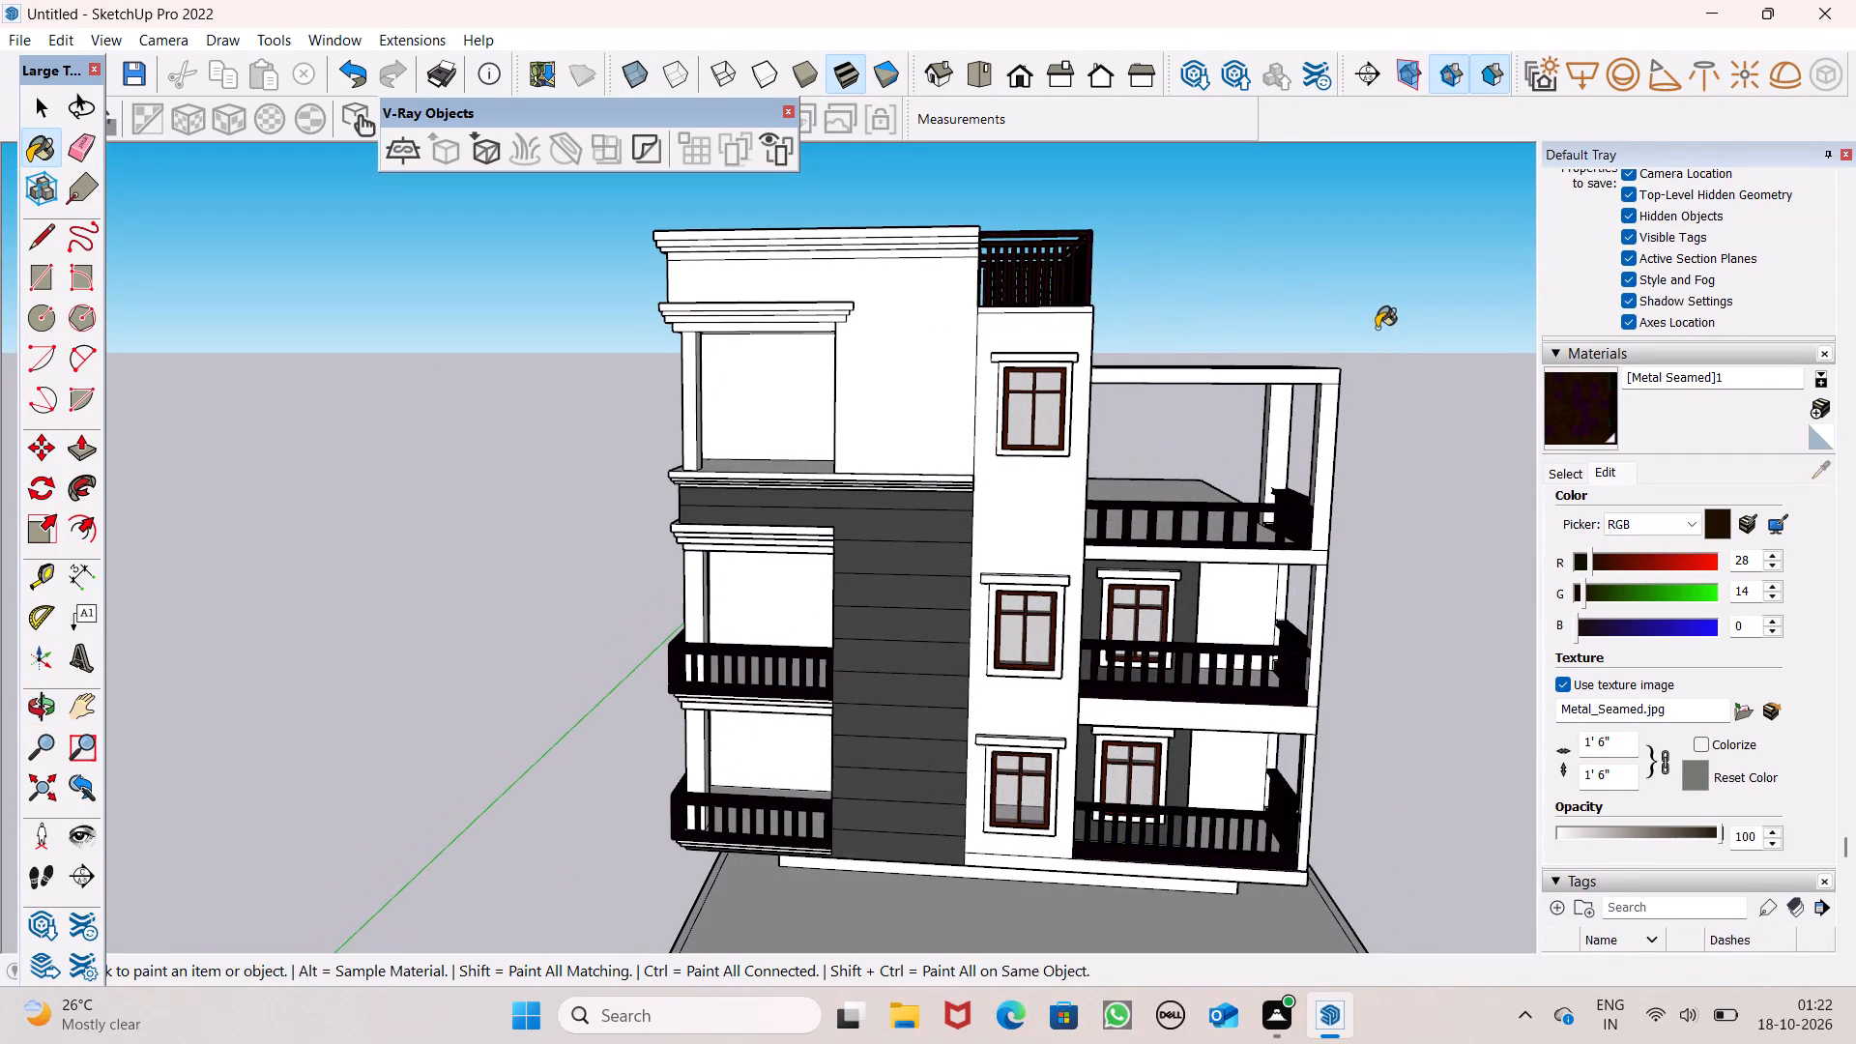
key(space)
scroll(1267, 299, down, 5)
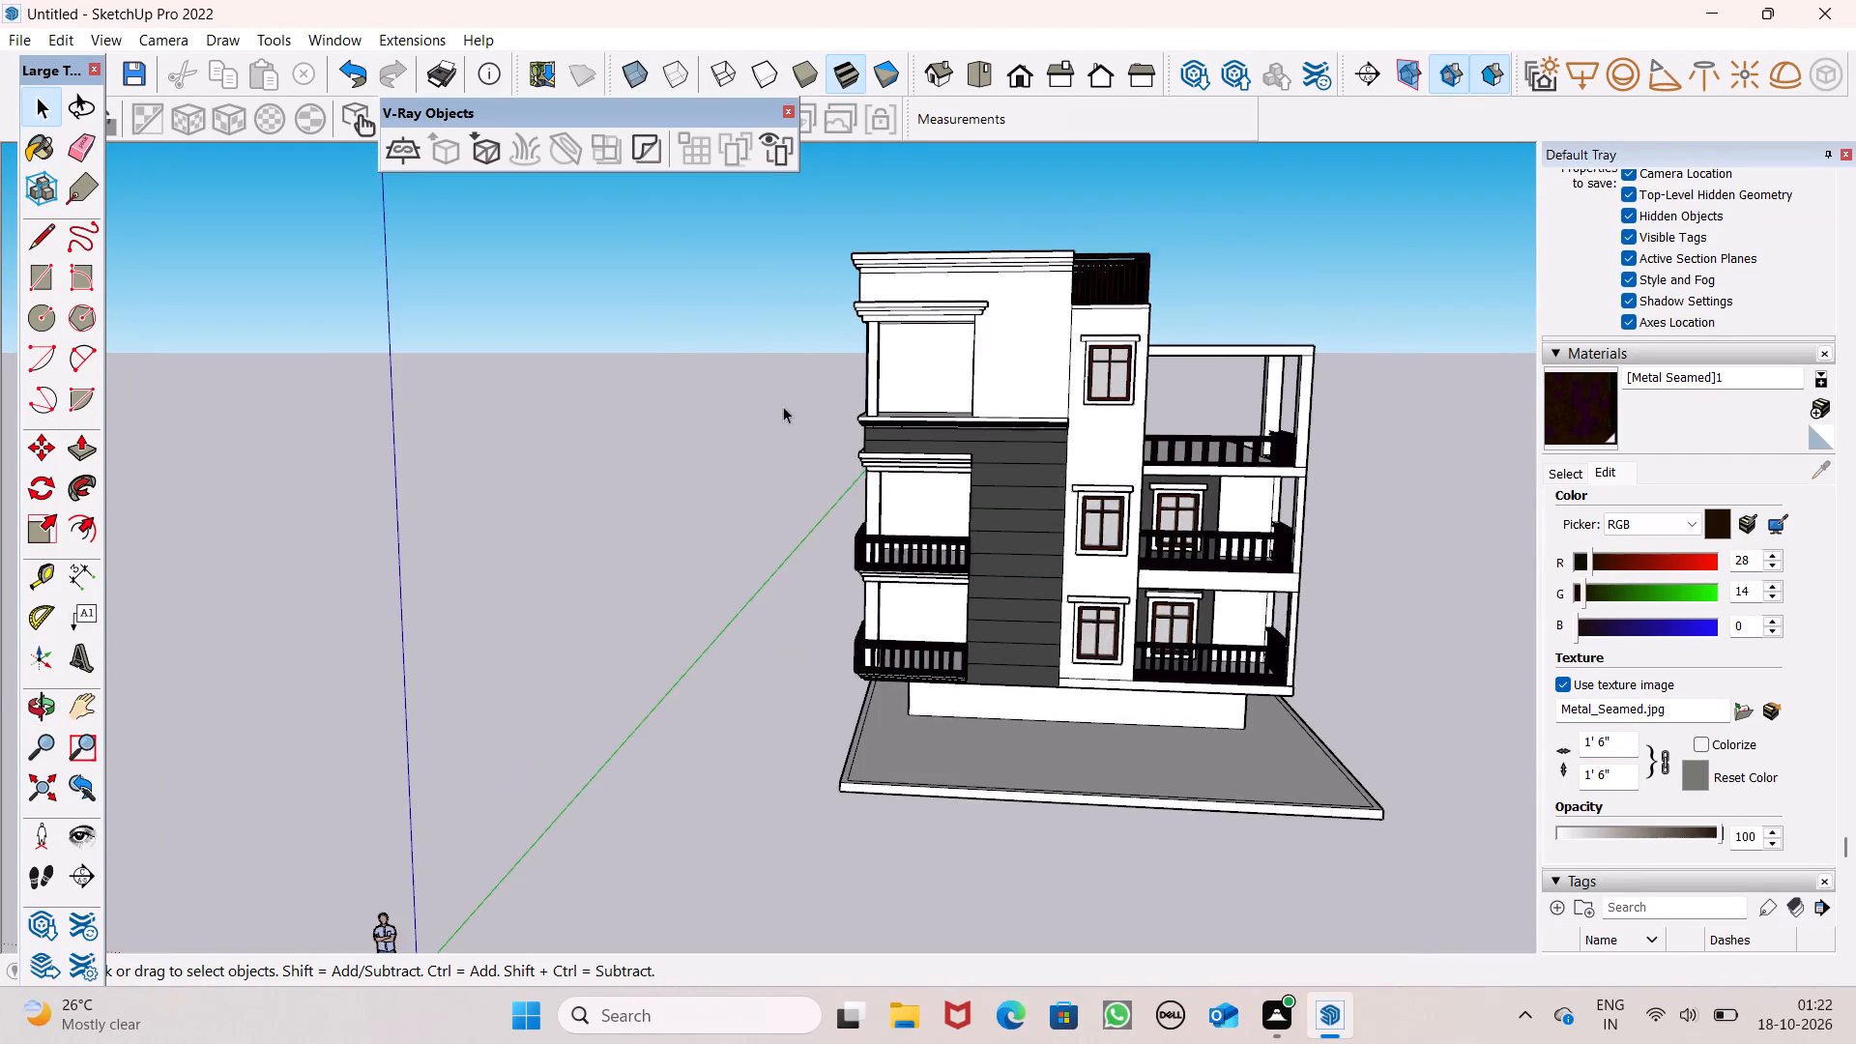
middle_drag(781, 405, 1425, 404)
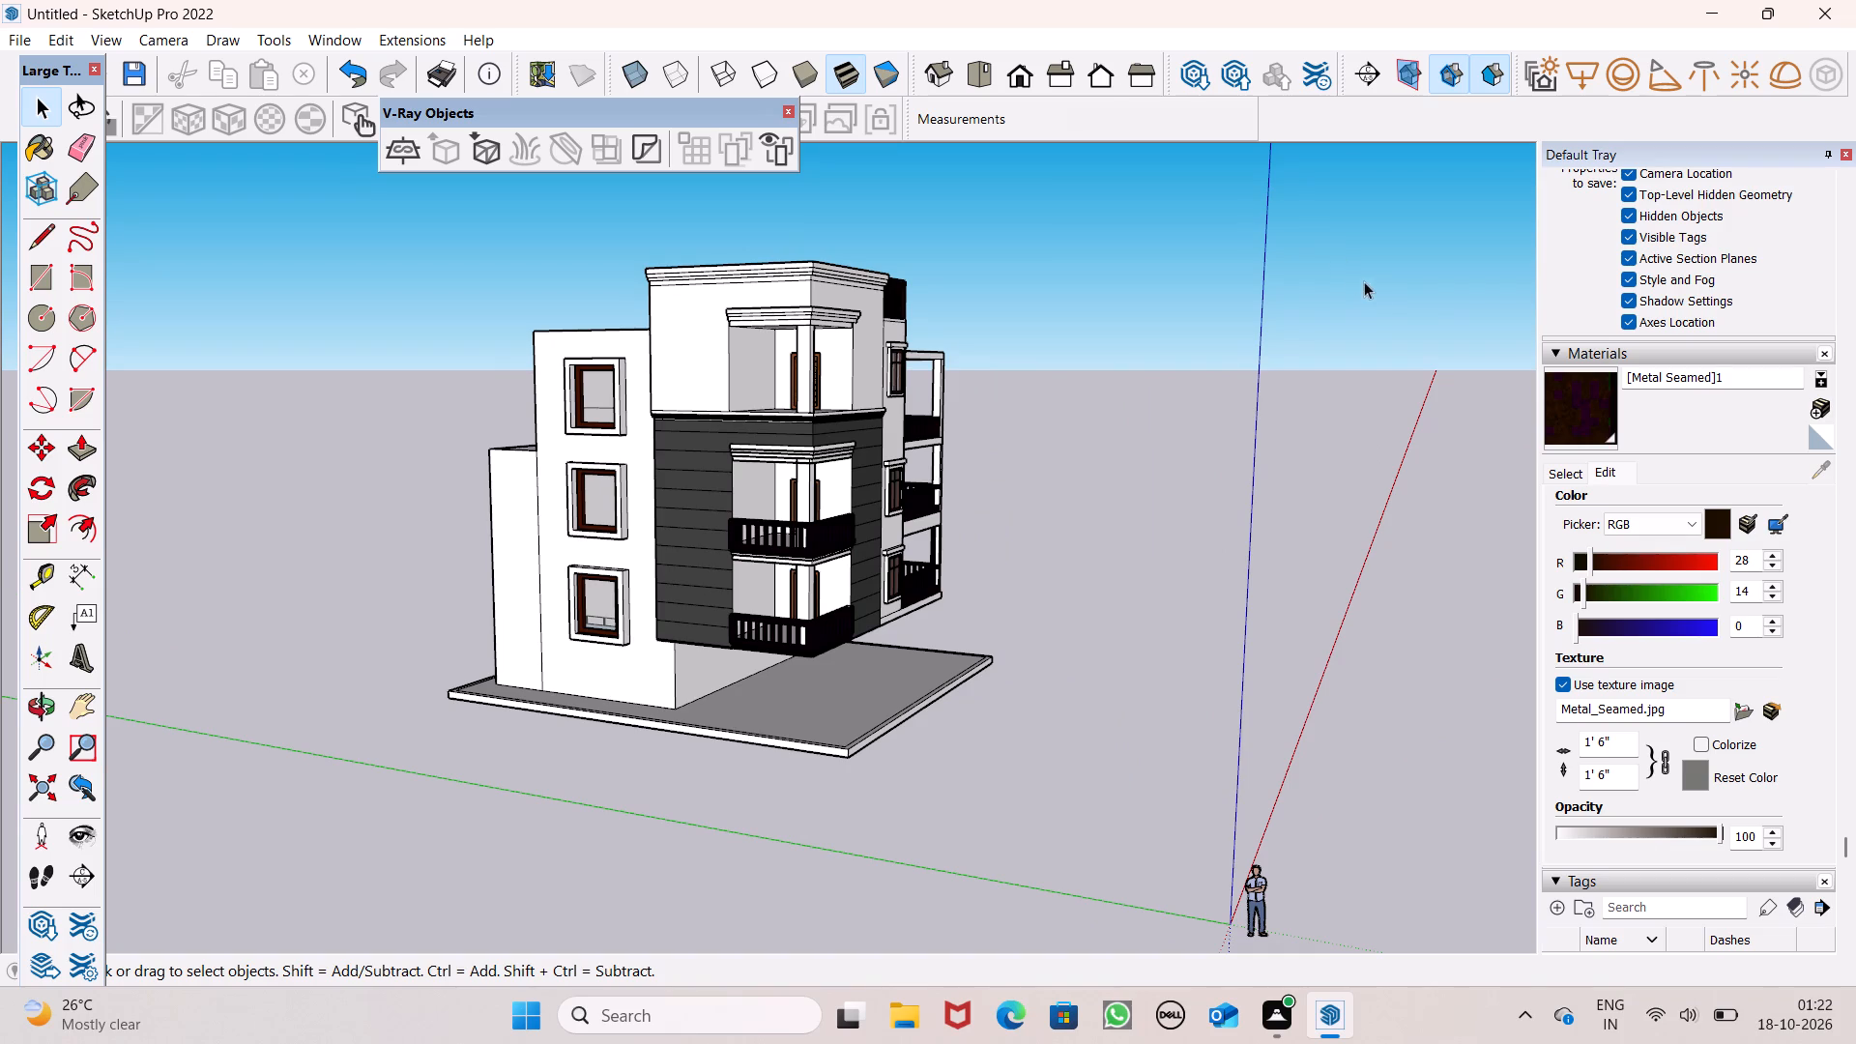
Paint the side wall around the three stacked single windows with Color D06 from the Colors collection.
click(1559, 473)
click(1670, 515)
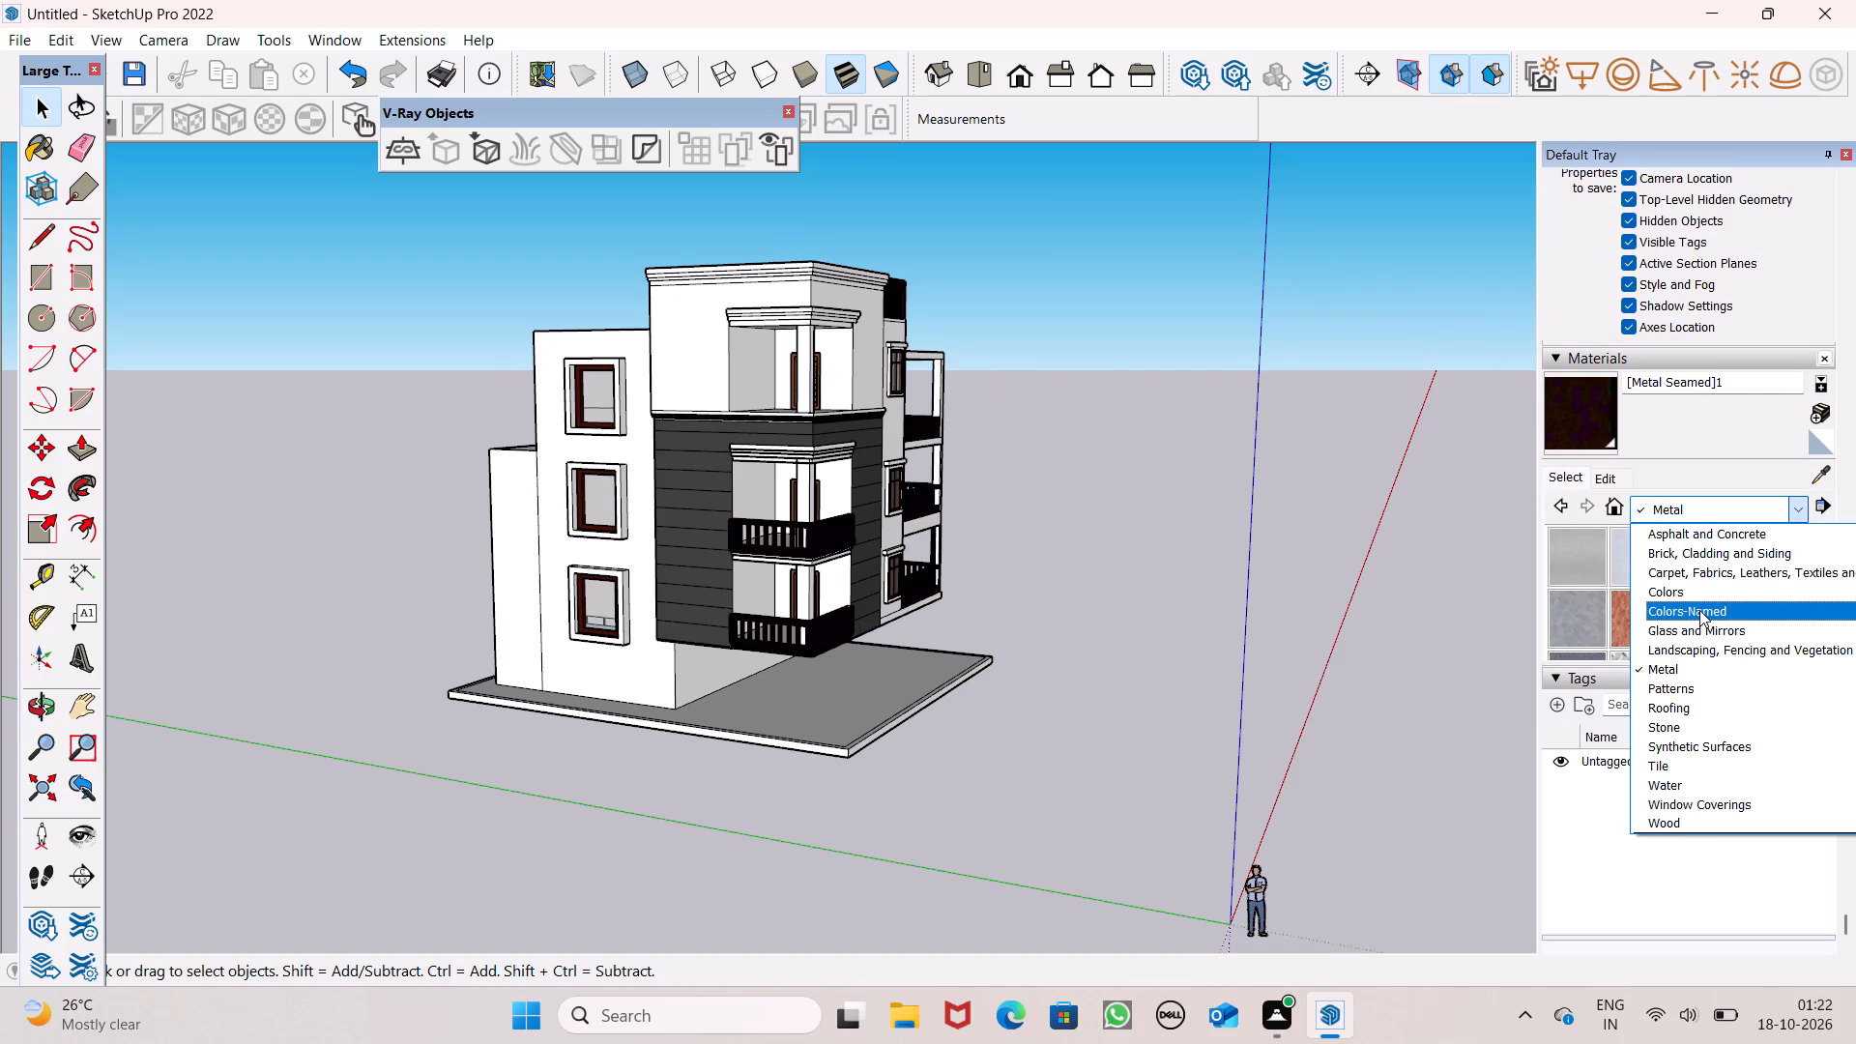
click(1684, 592)
scroll(1663, 560, down, 2)
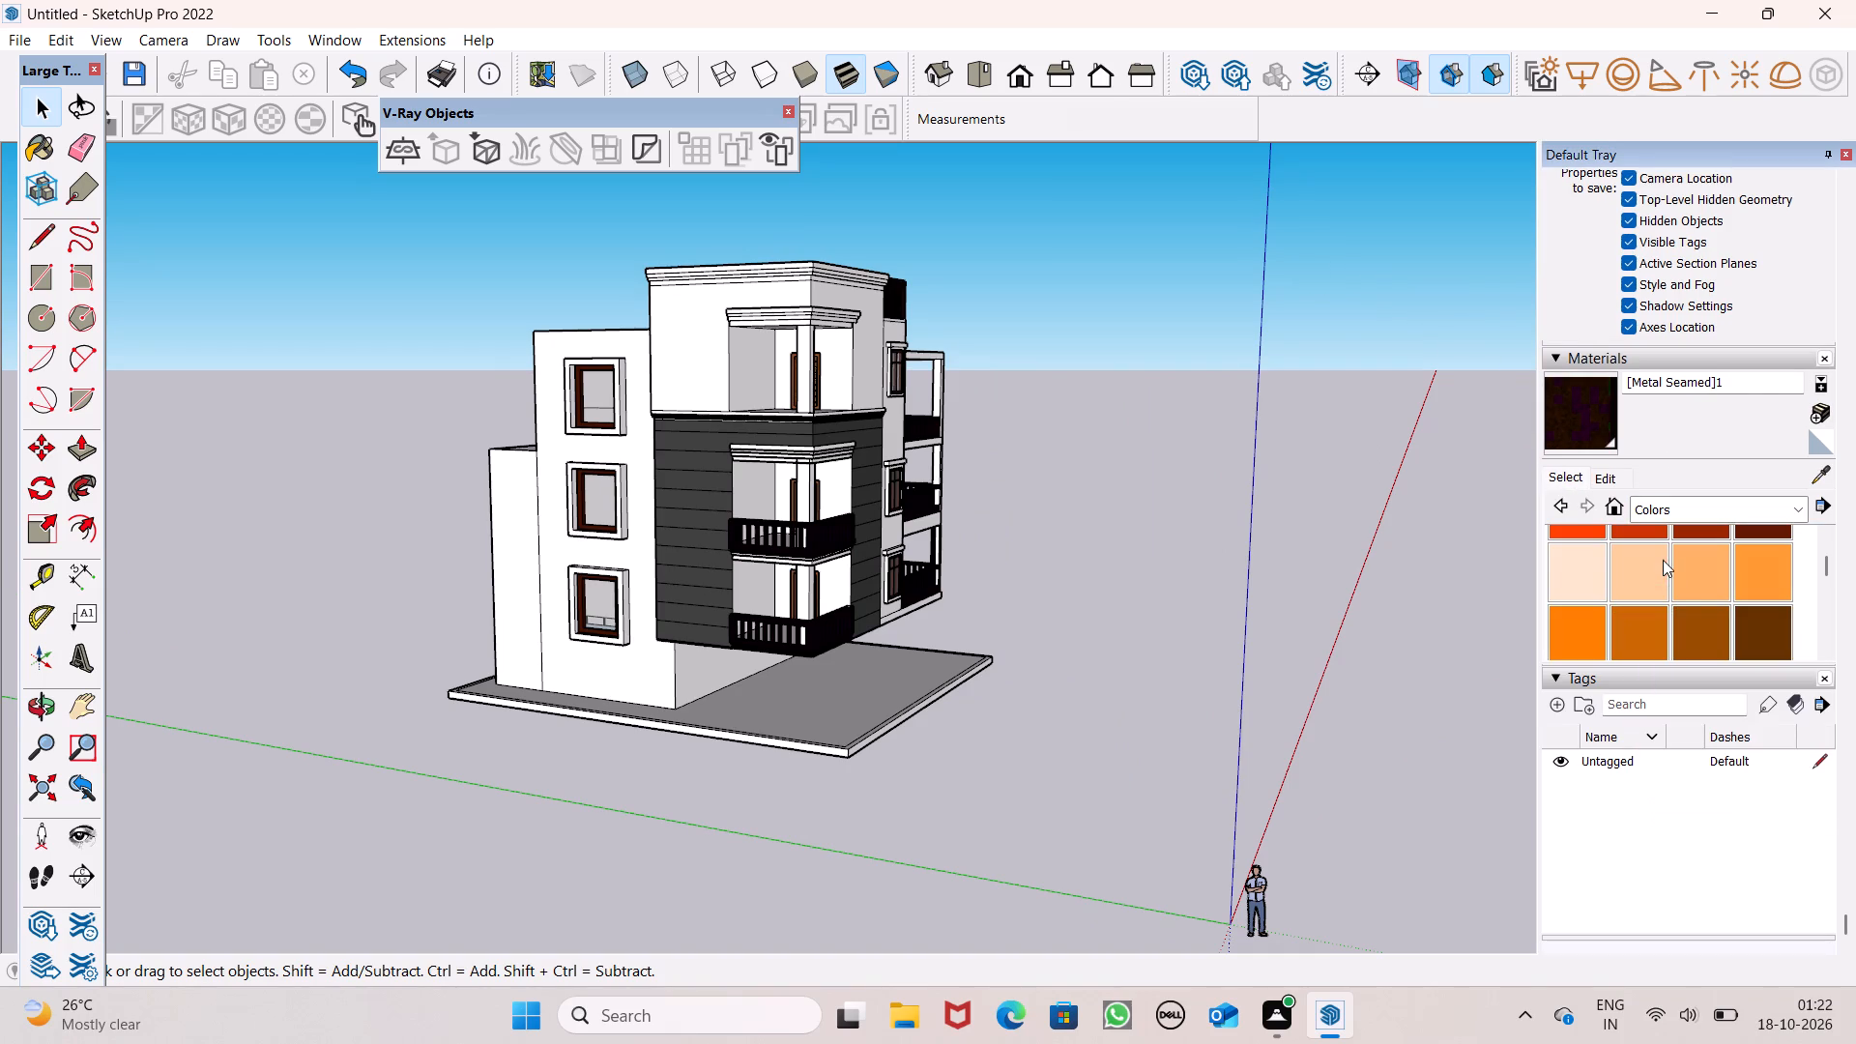
scroll(1676, 590, down, 3)
scroll(1674, 590, up, 2)
scroll(1674, 590, down, 1)
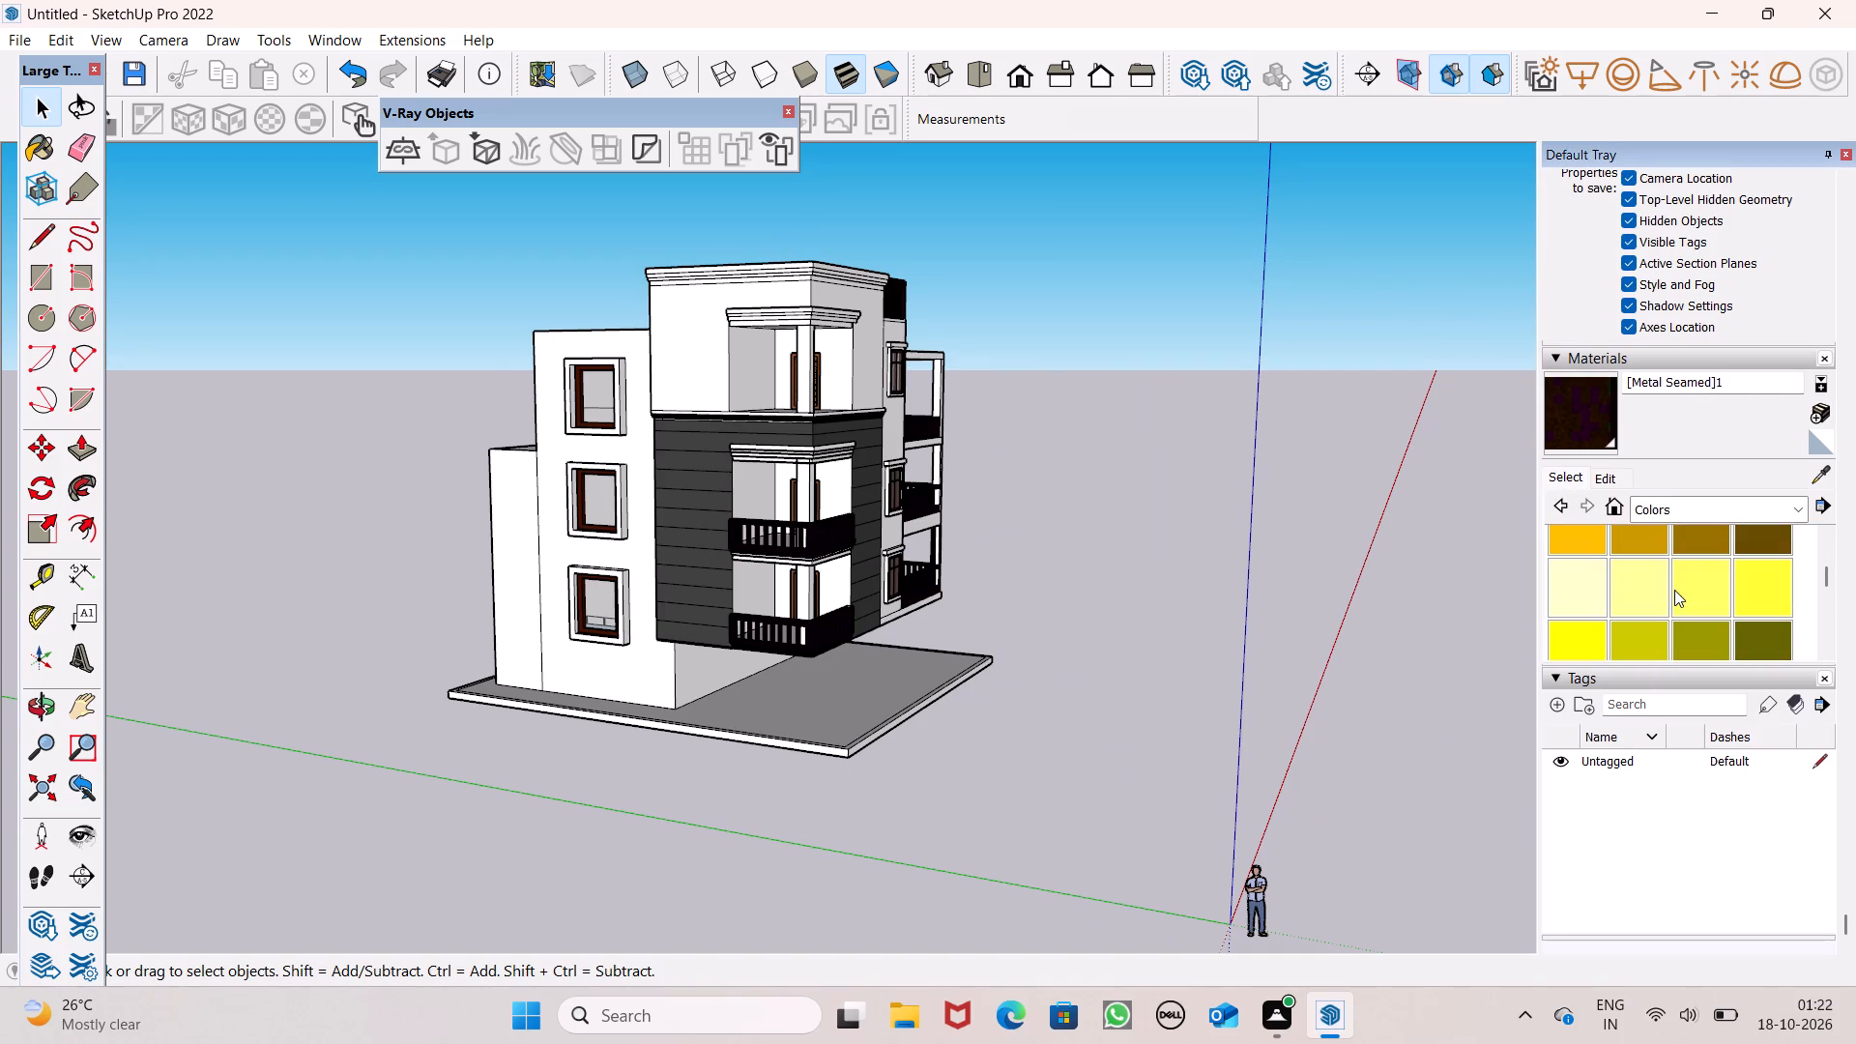
click(1637, 547)
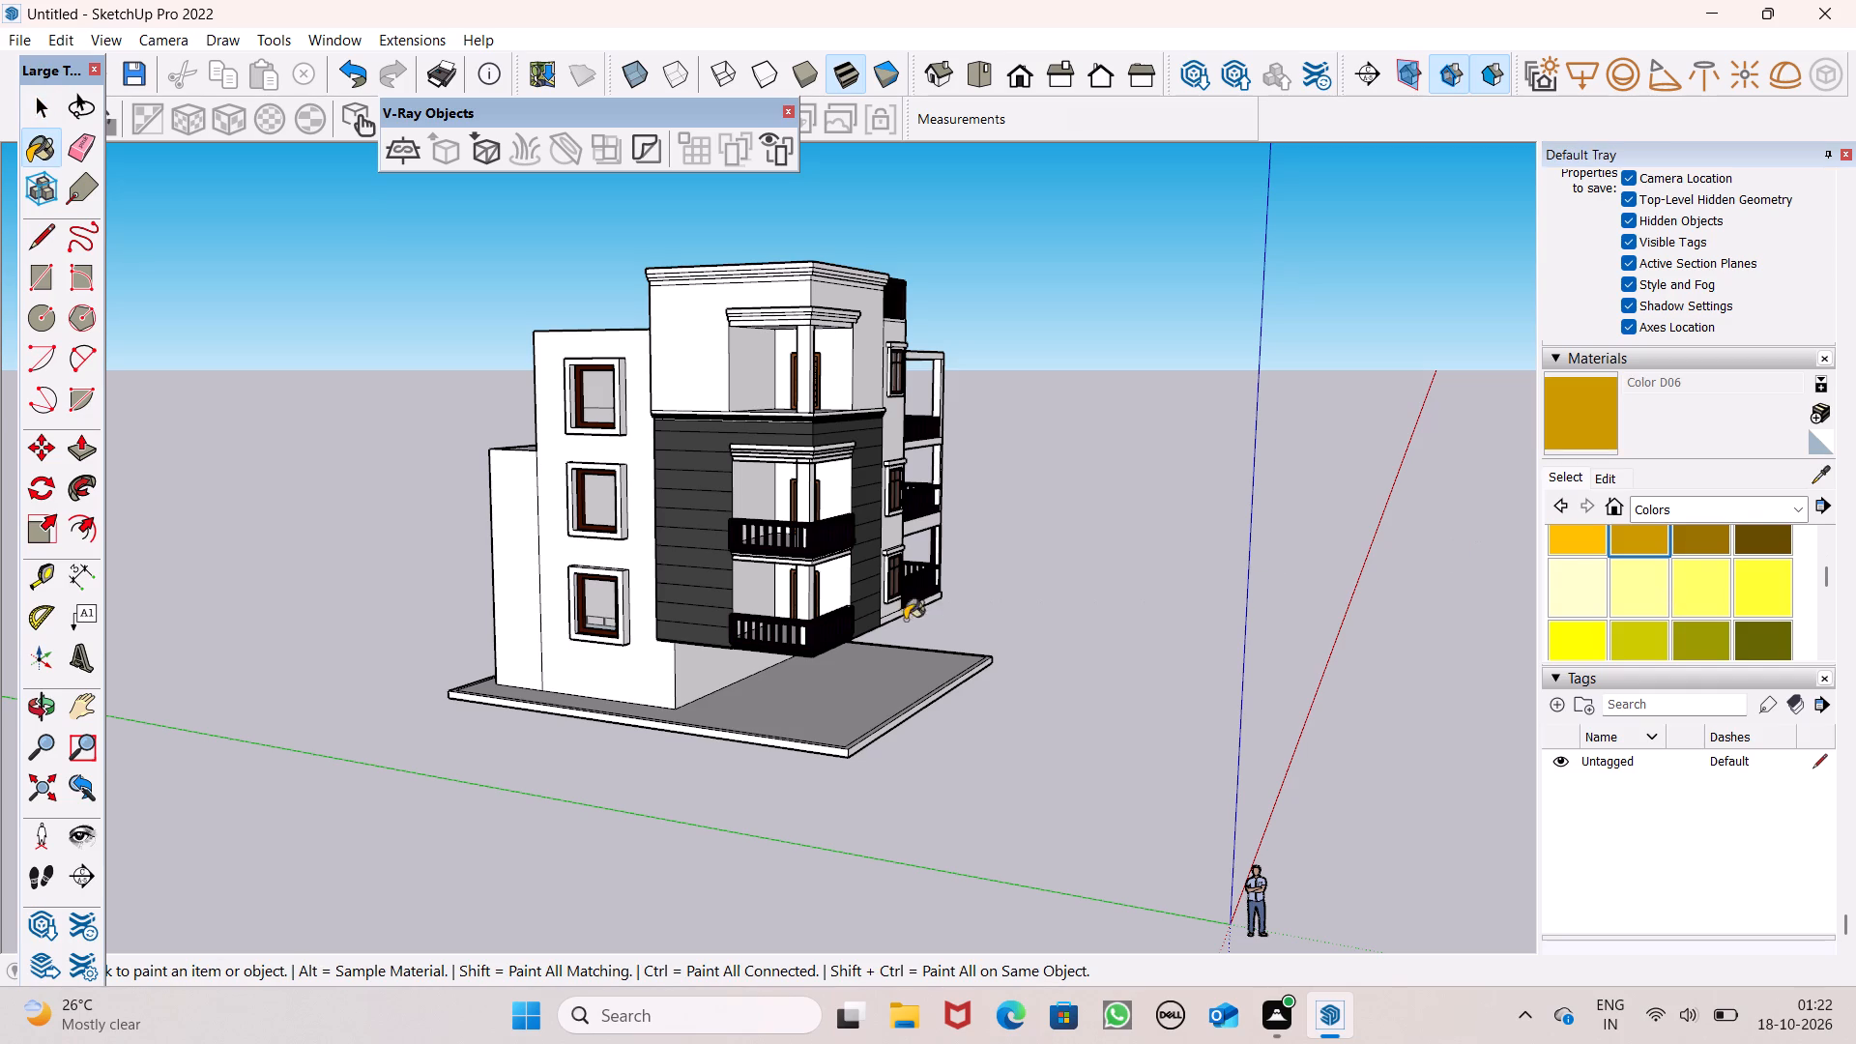
middle_drag(763, 638, 1109, 617)
middle_drag(759, 632, 999, 642)
scroll(811, 644, up, 3)
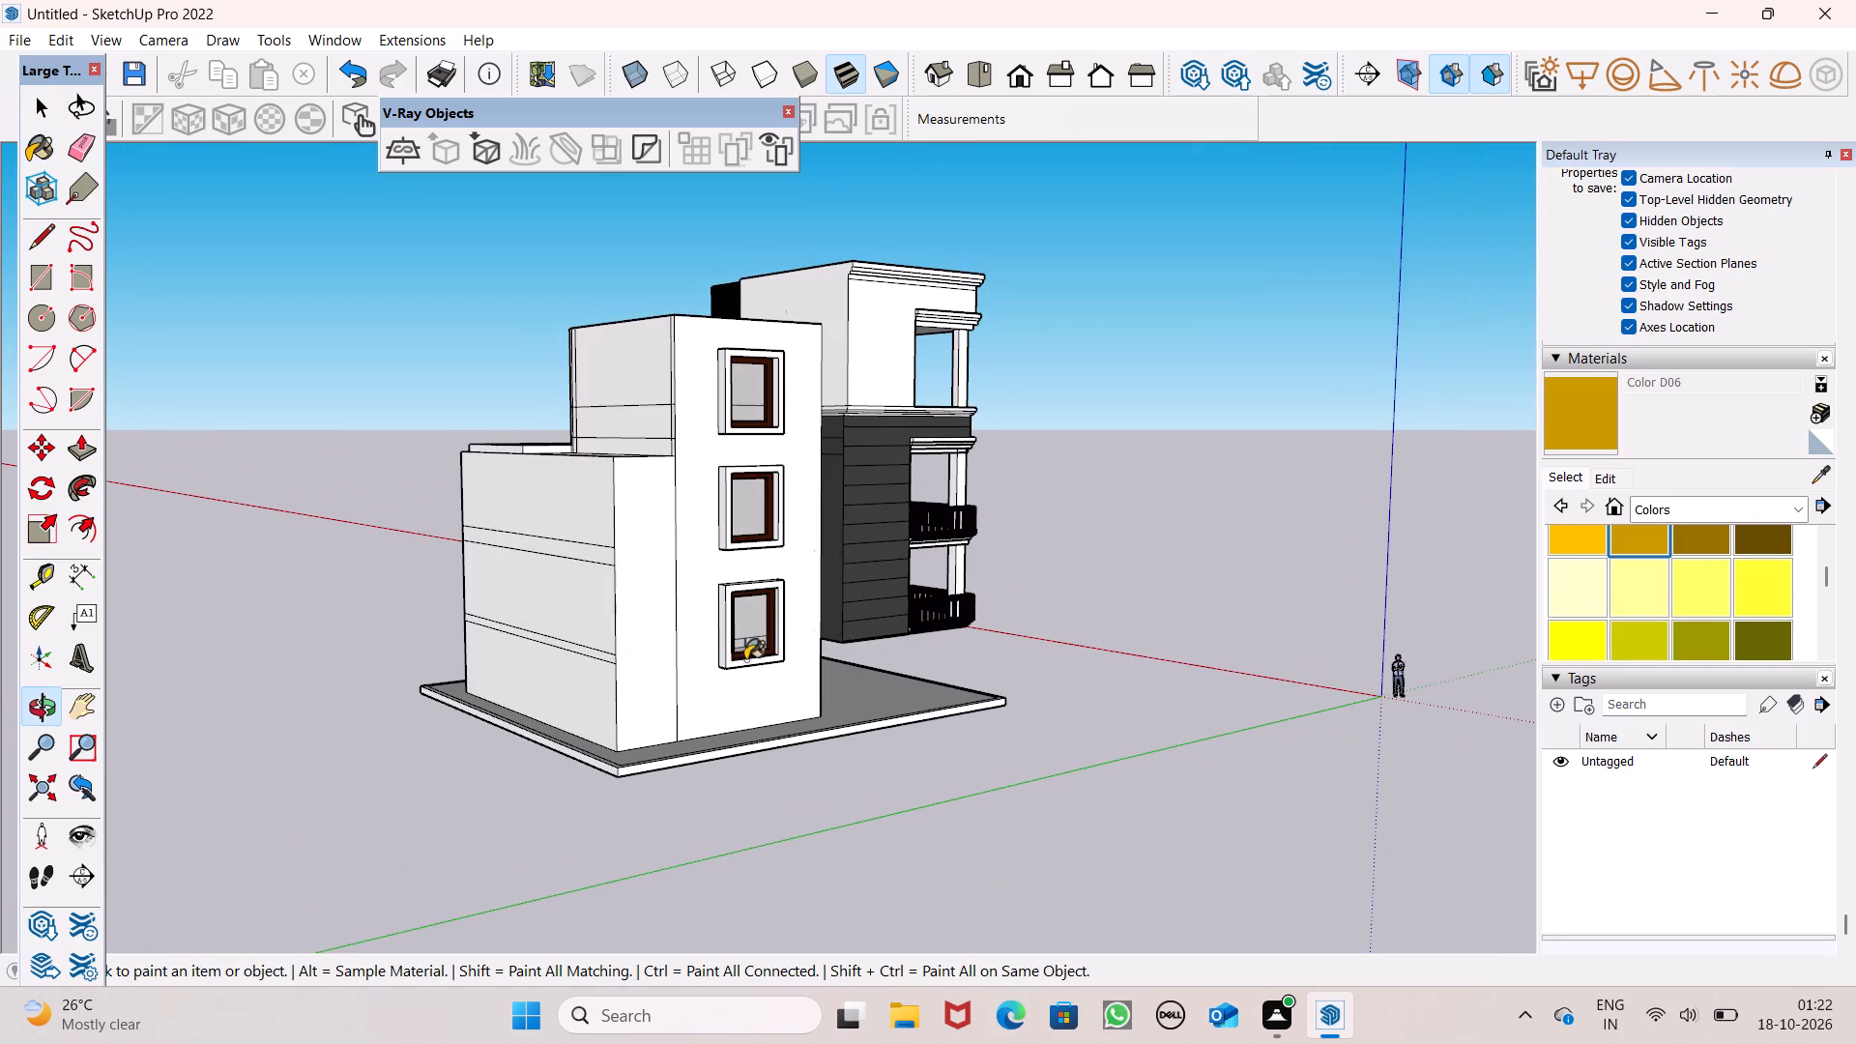
middle_drag(760, 698, 609, 732)
click(552, 721)
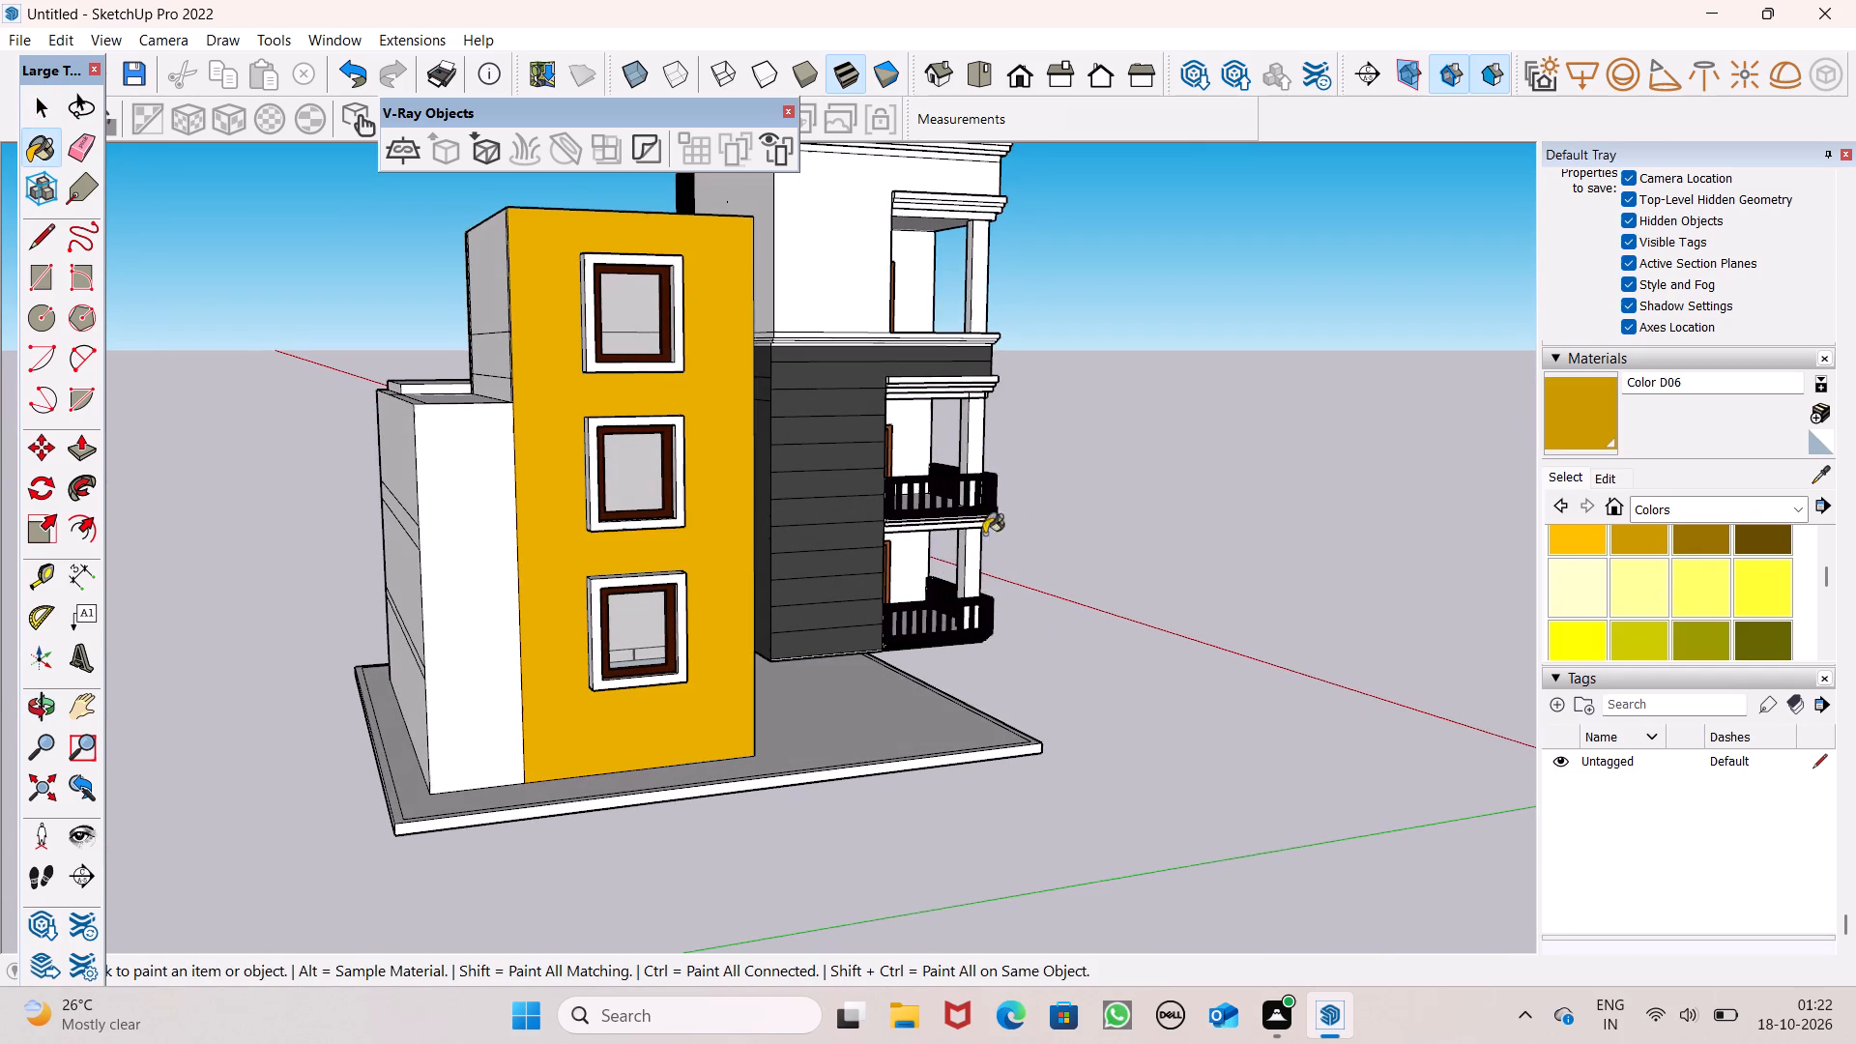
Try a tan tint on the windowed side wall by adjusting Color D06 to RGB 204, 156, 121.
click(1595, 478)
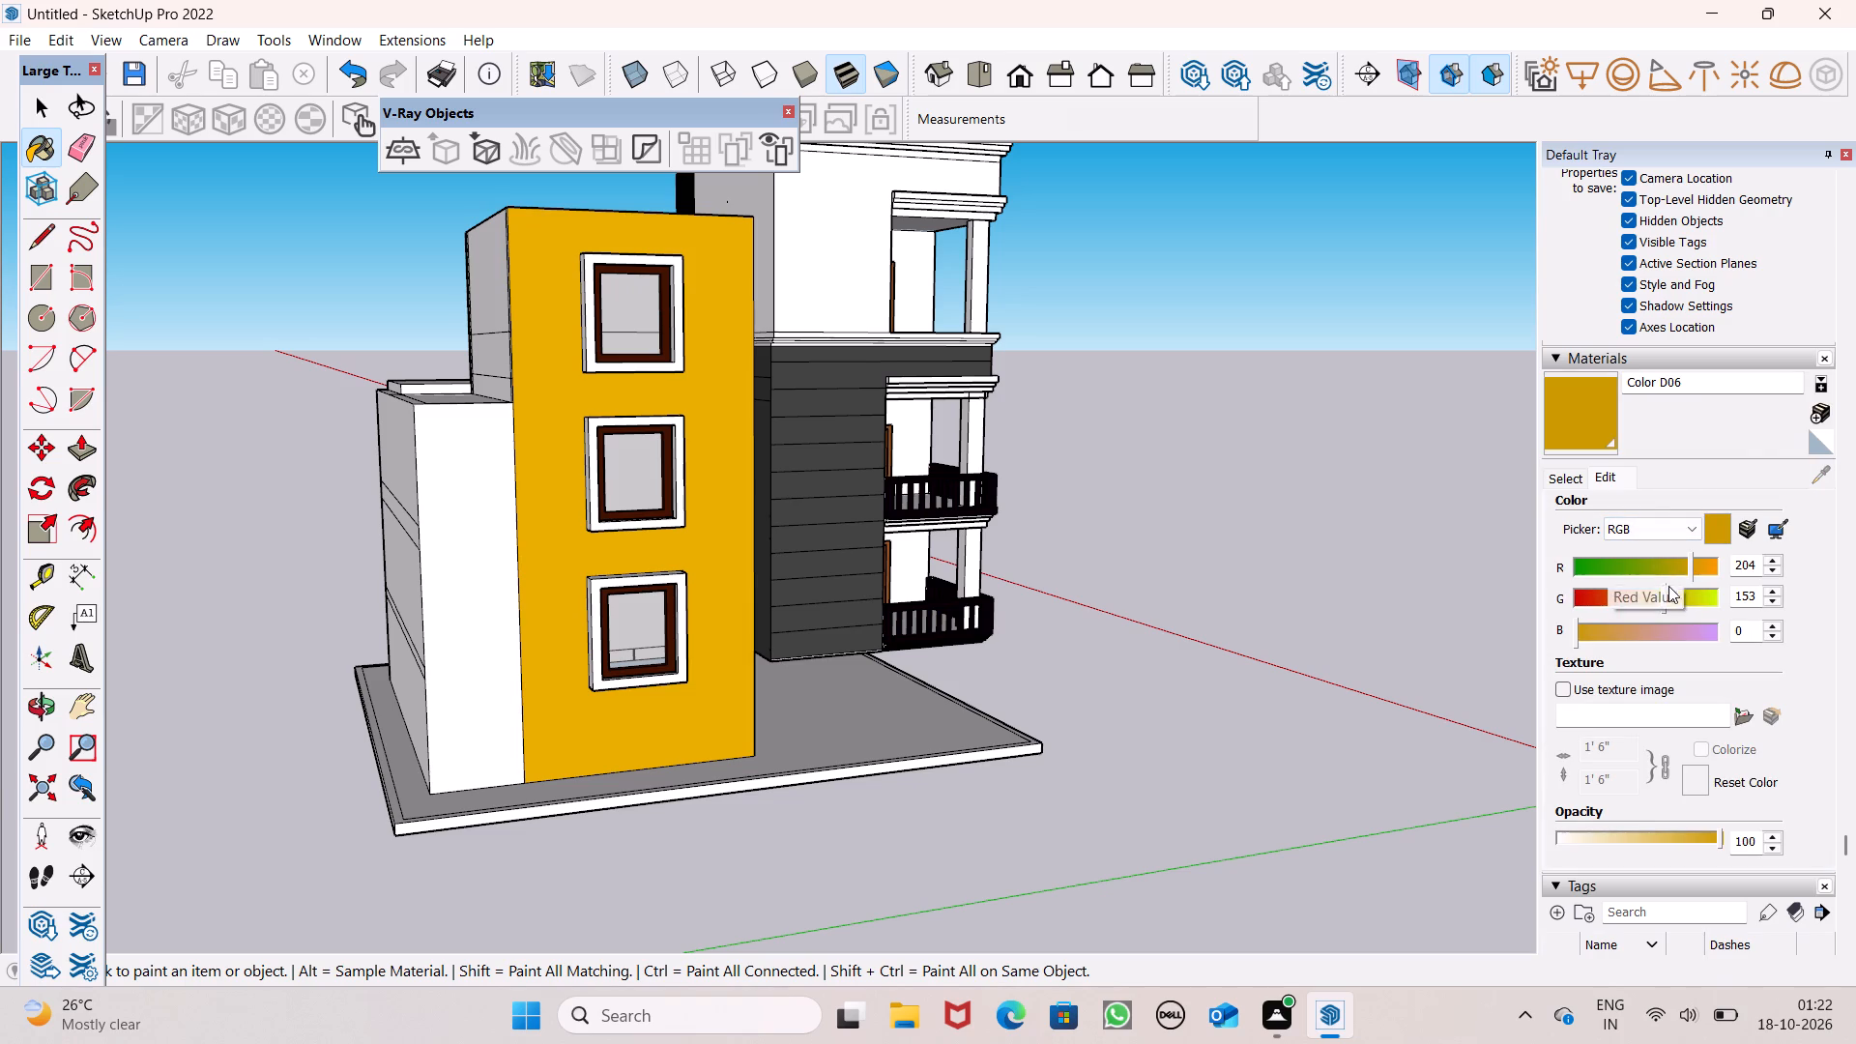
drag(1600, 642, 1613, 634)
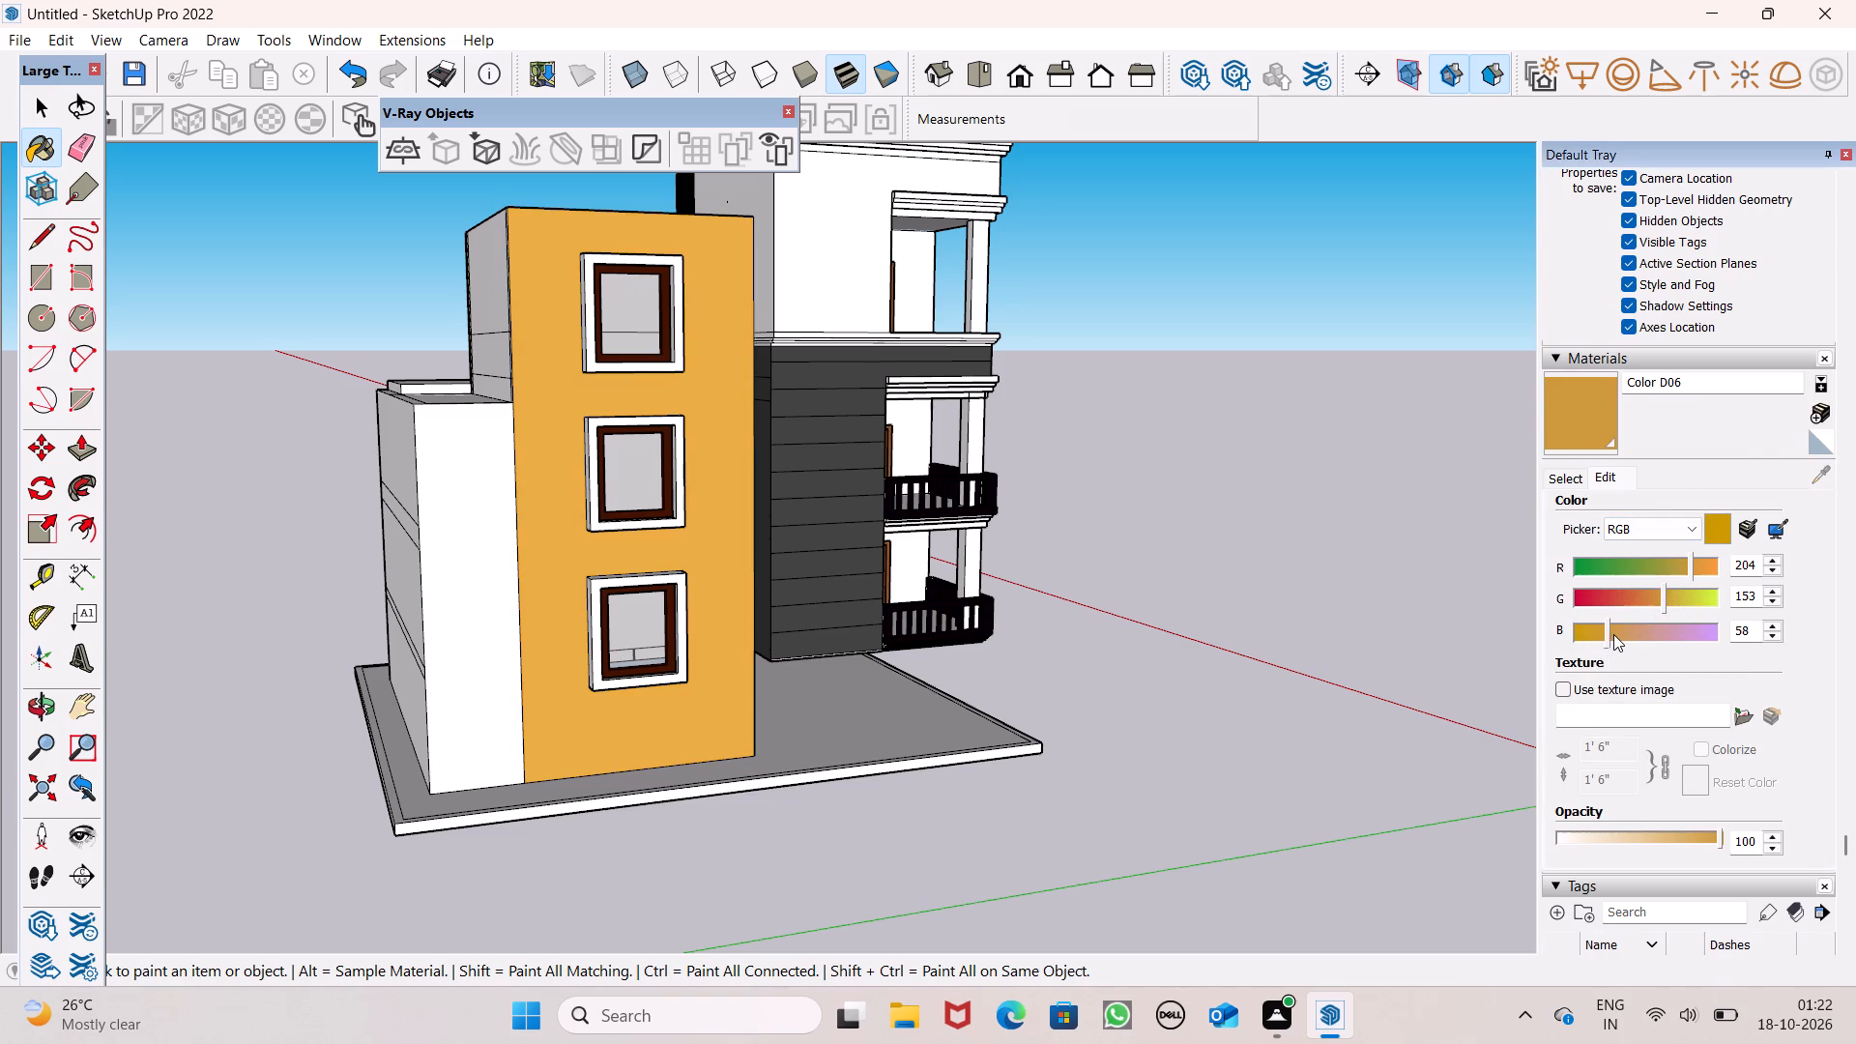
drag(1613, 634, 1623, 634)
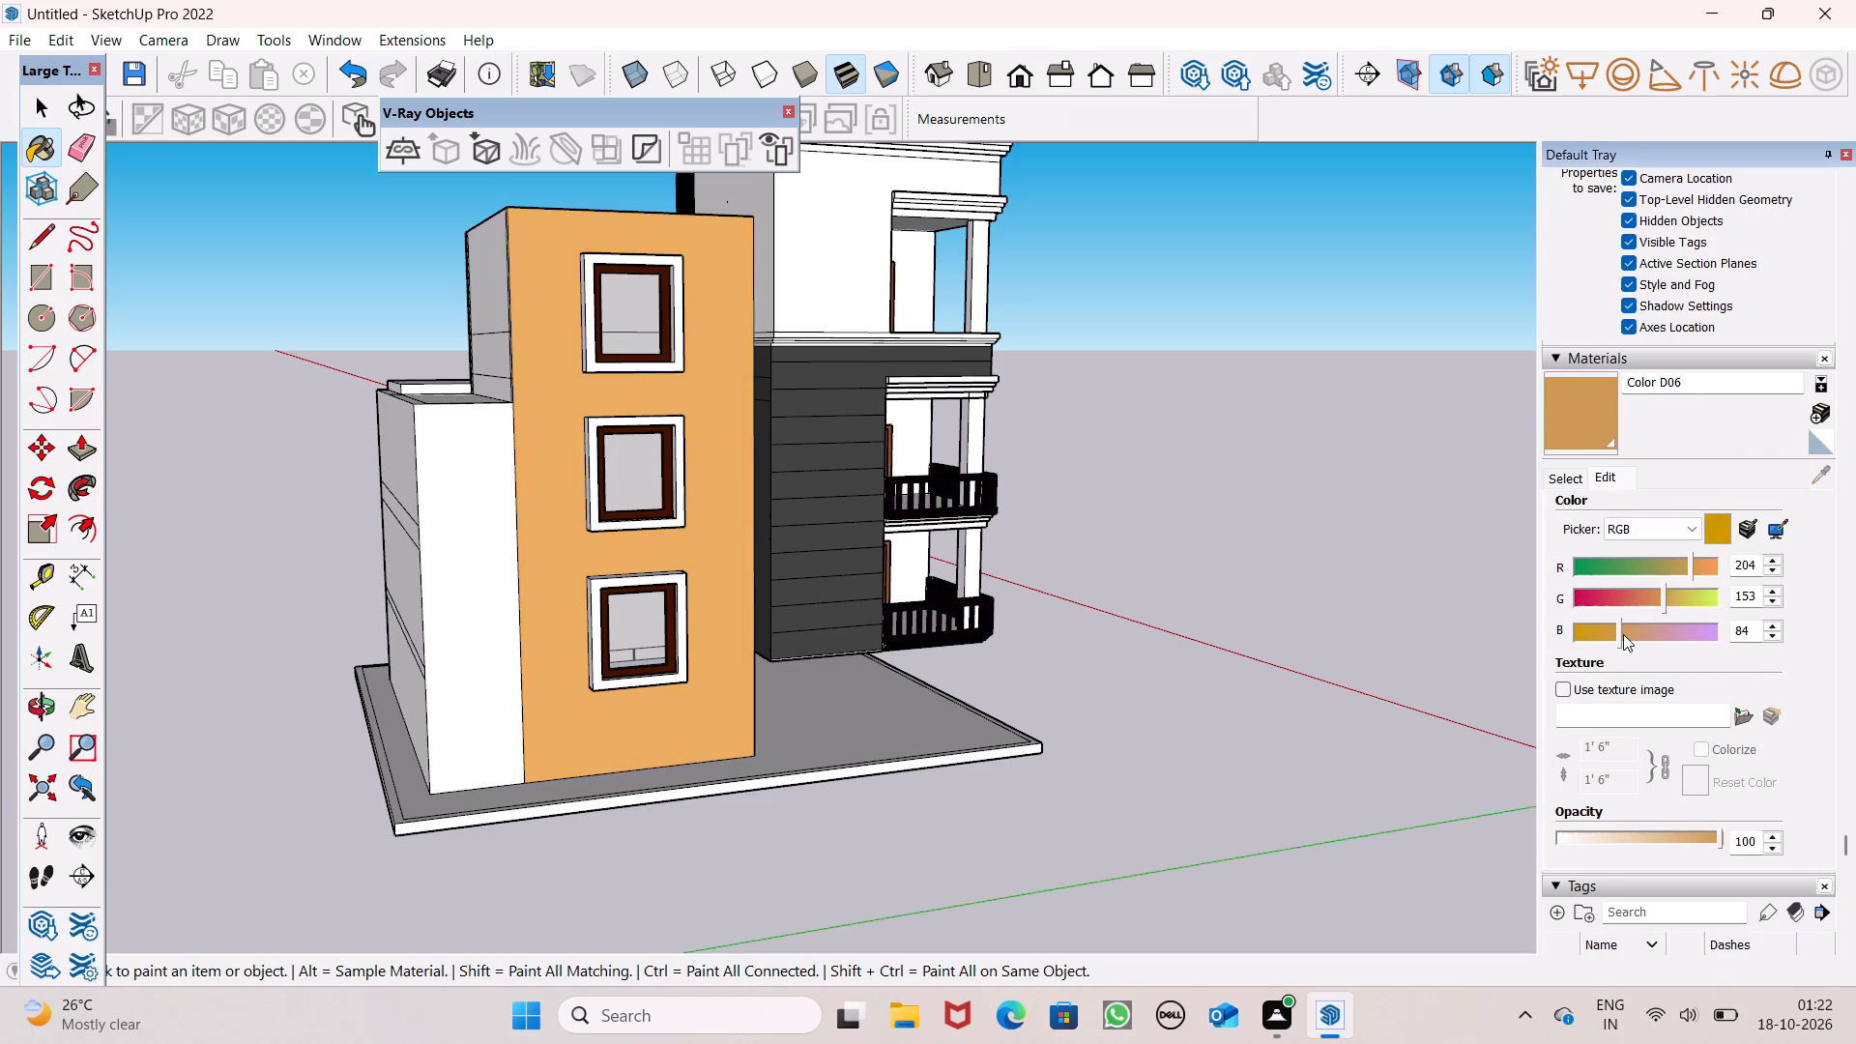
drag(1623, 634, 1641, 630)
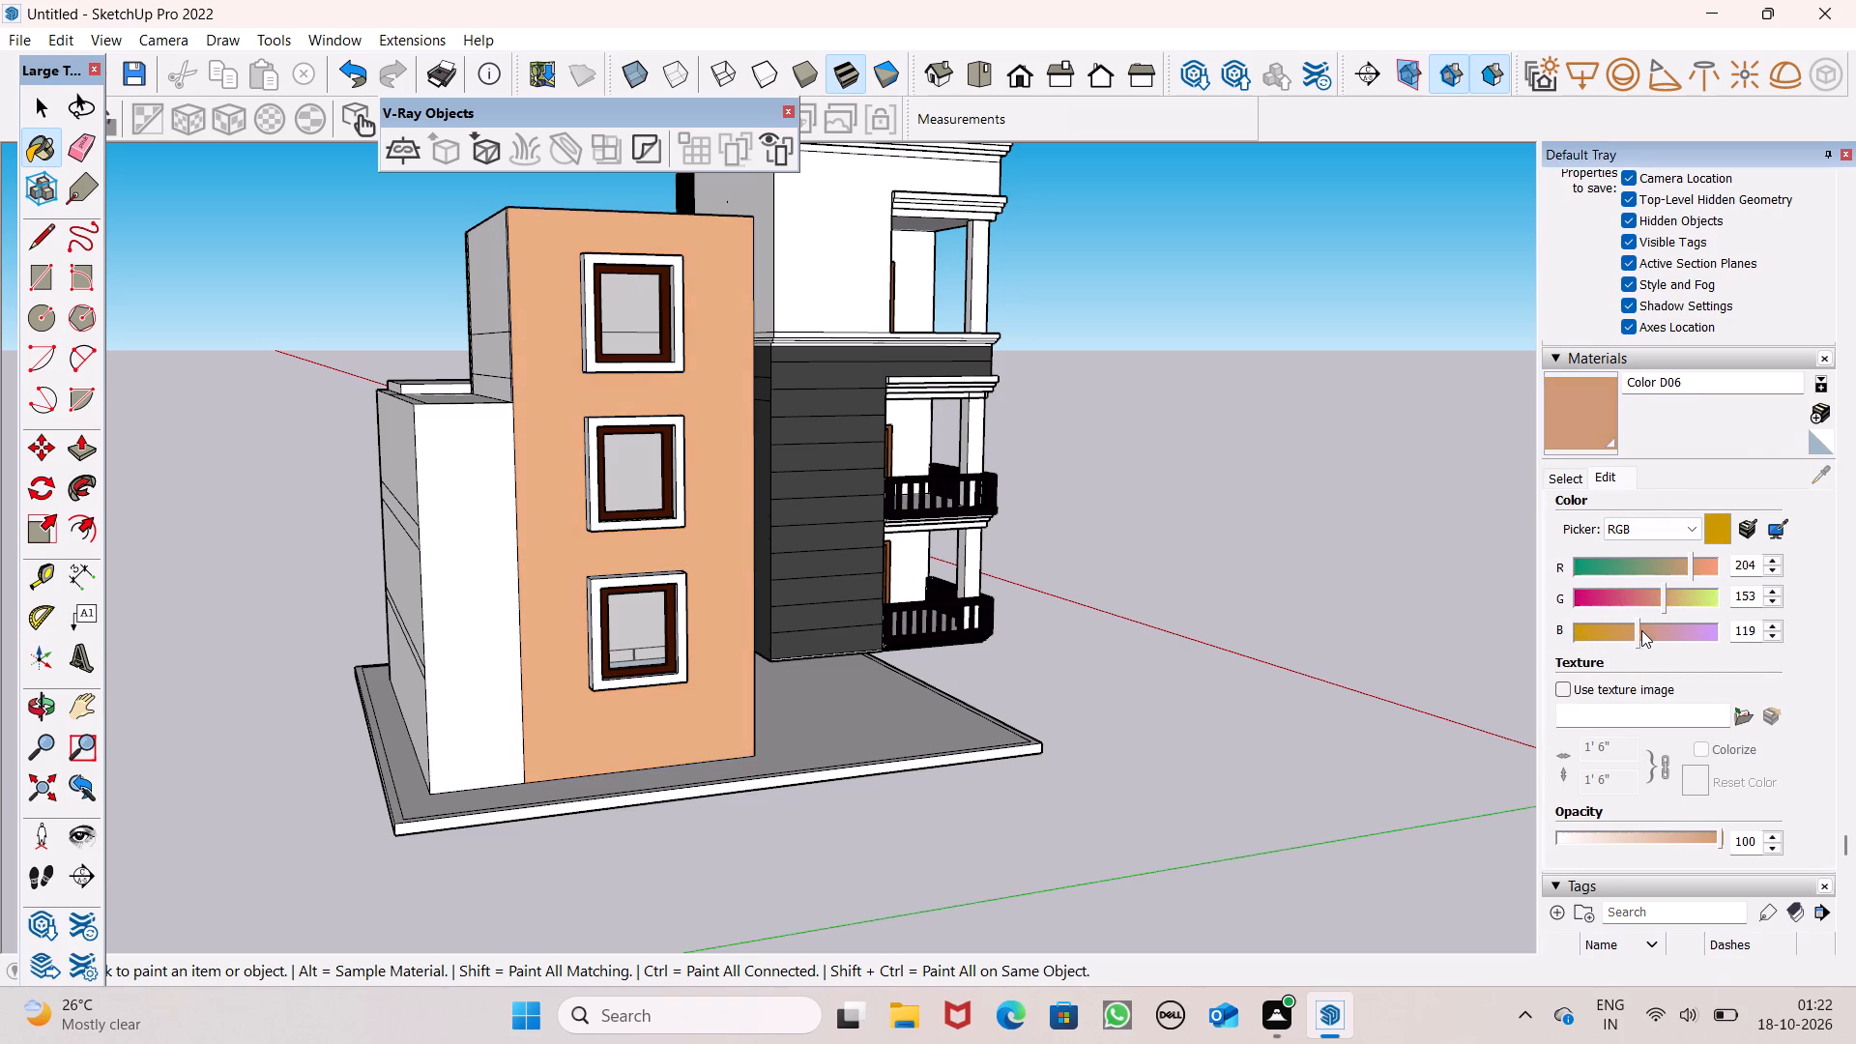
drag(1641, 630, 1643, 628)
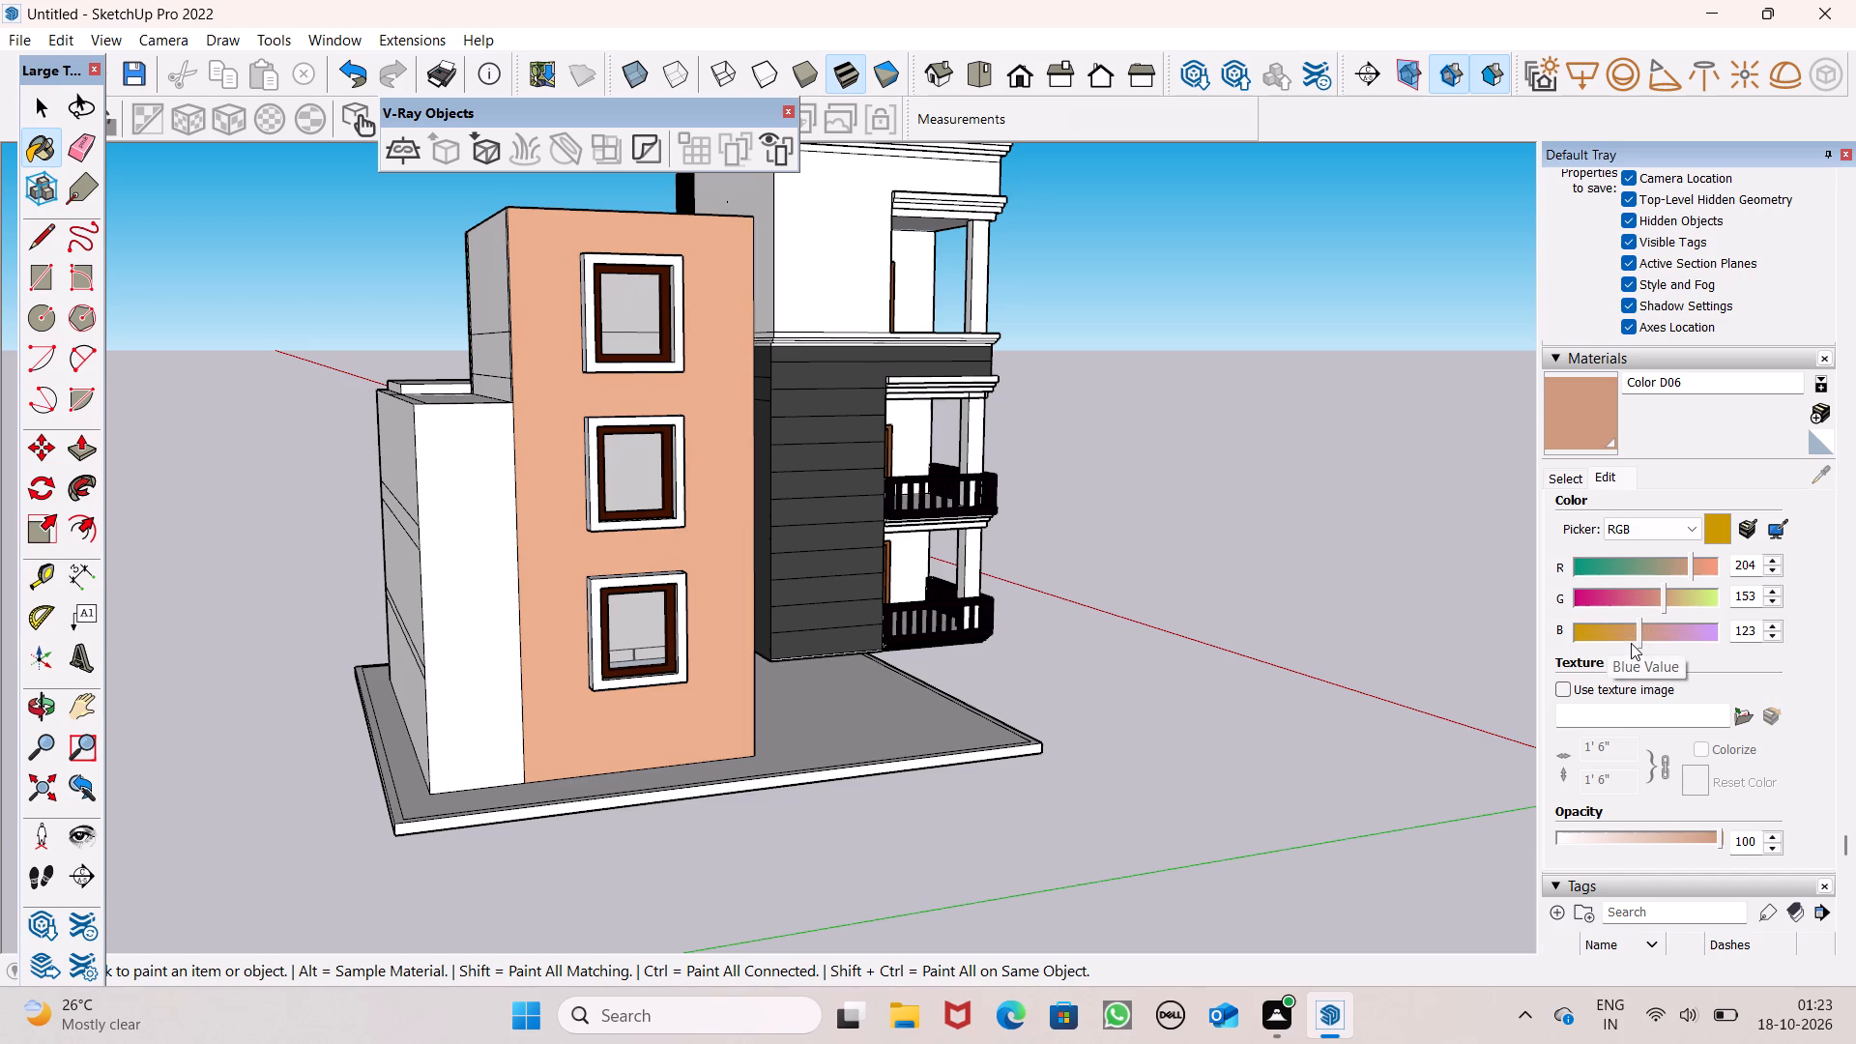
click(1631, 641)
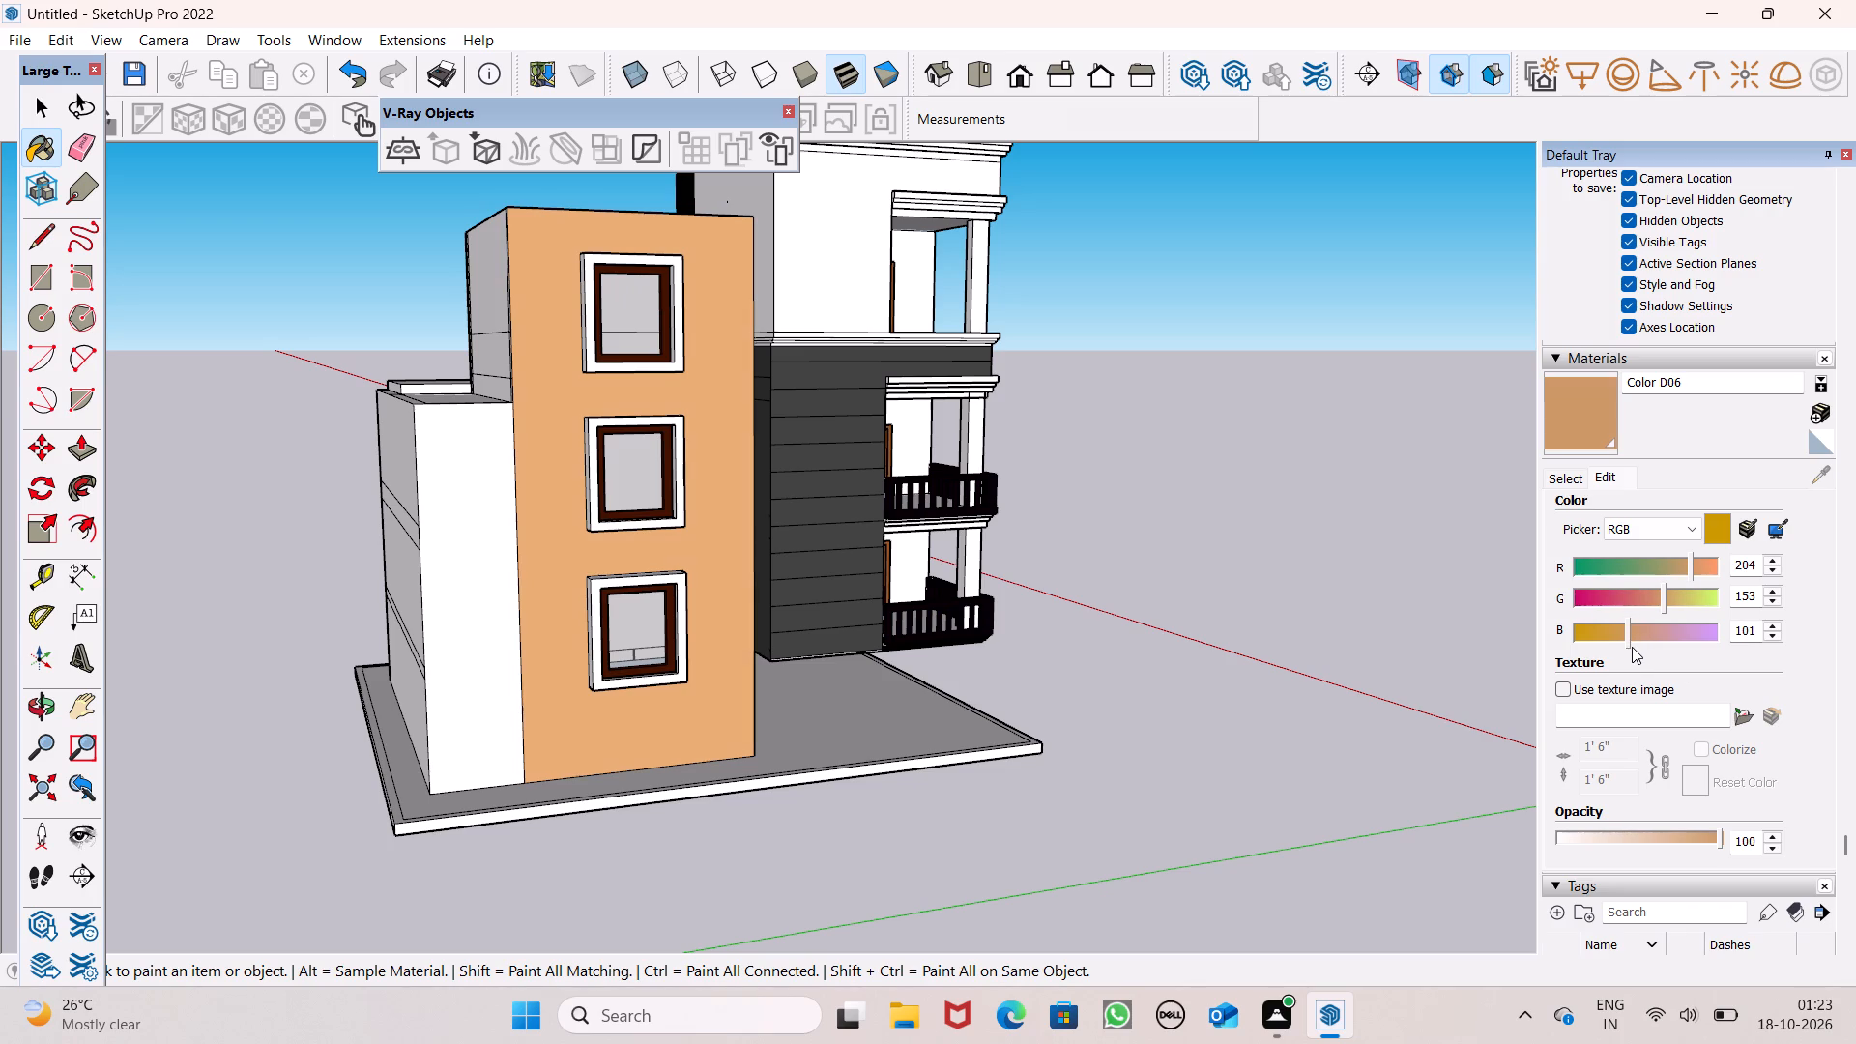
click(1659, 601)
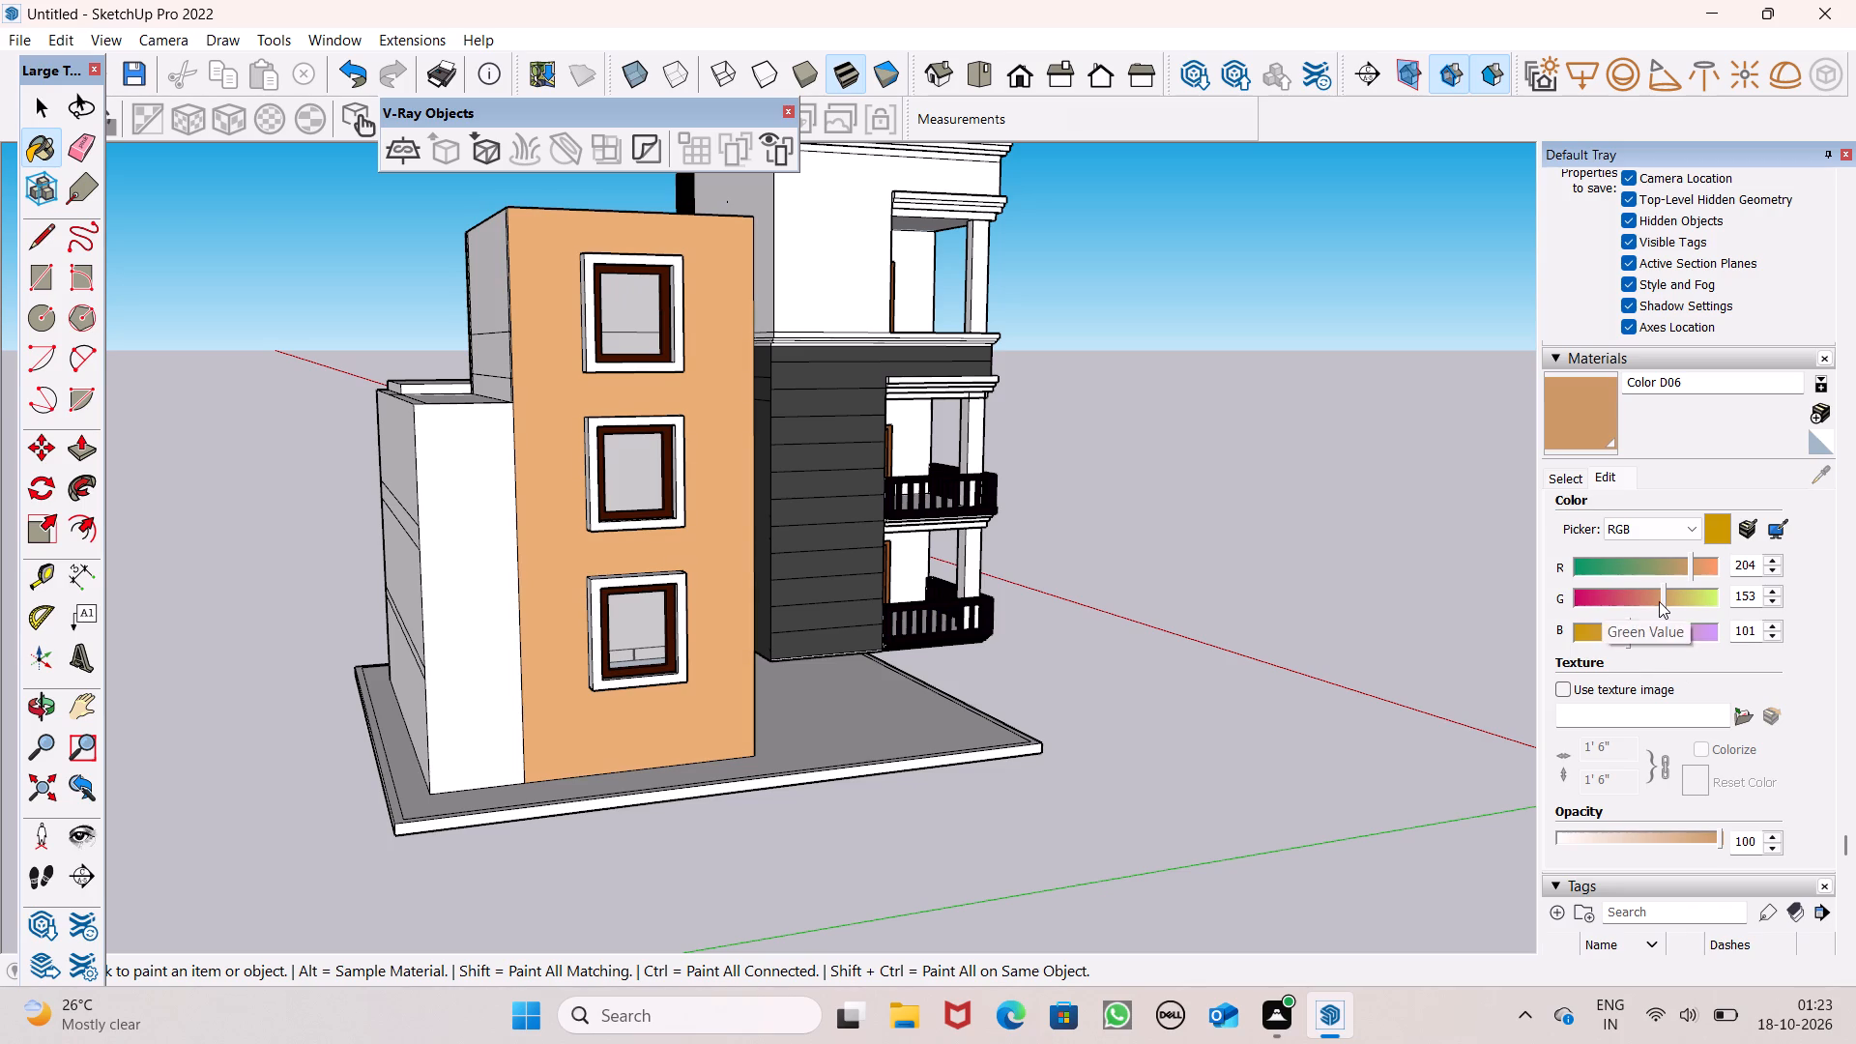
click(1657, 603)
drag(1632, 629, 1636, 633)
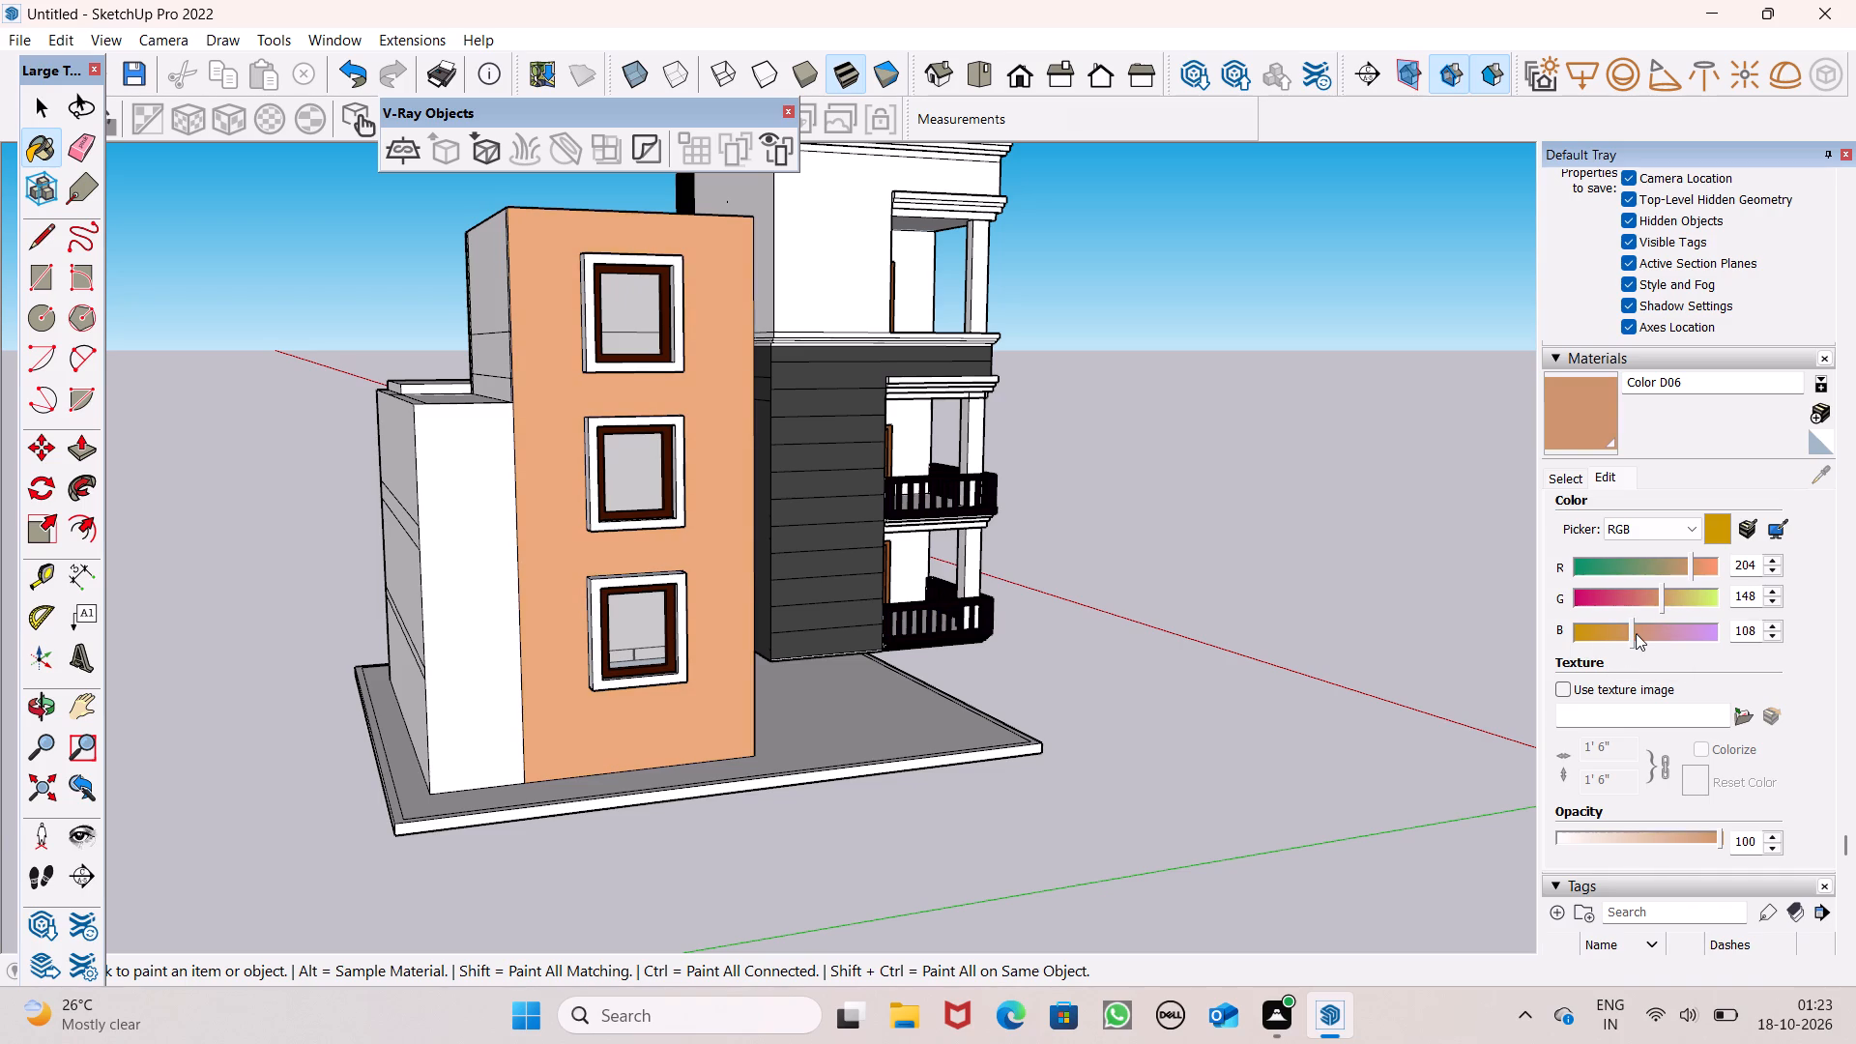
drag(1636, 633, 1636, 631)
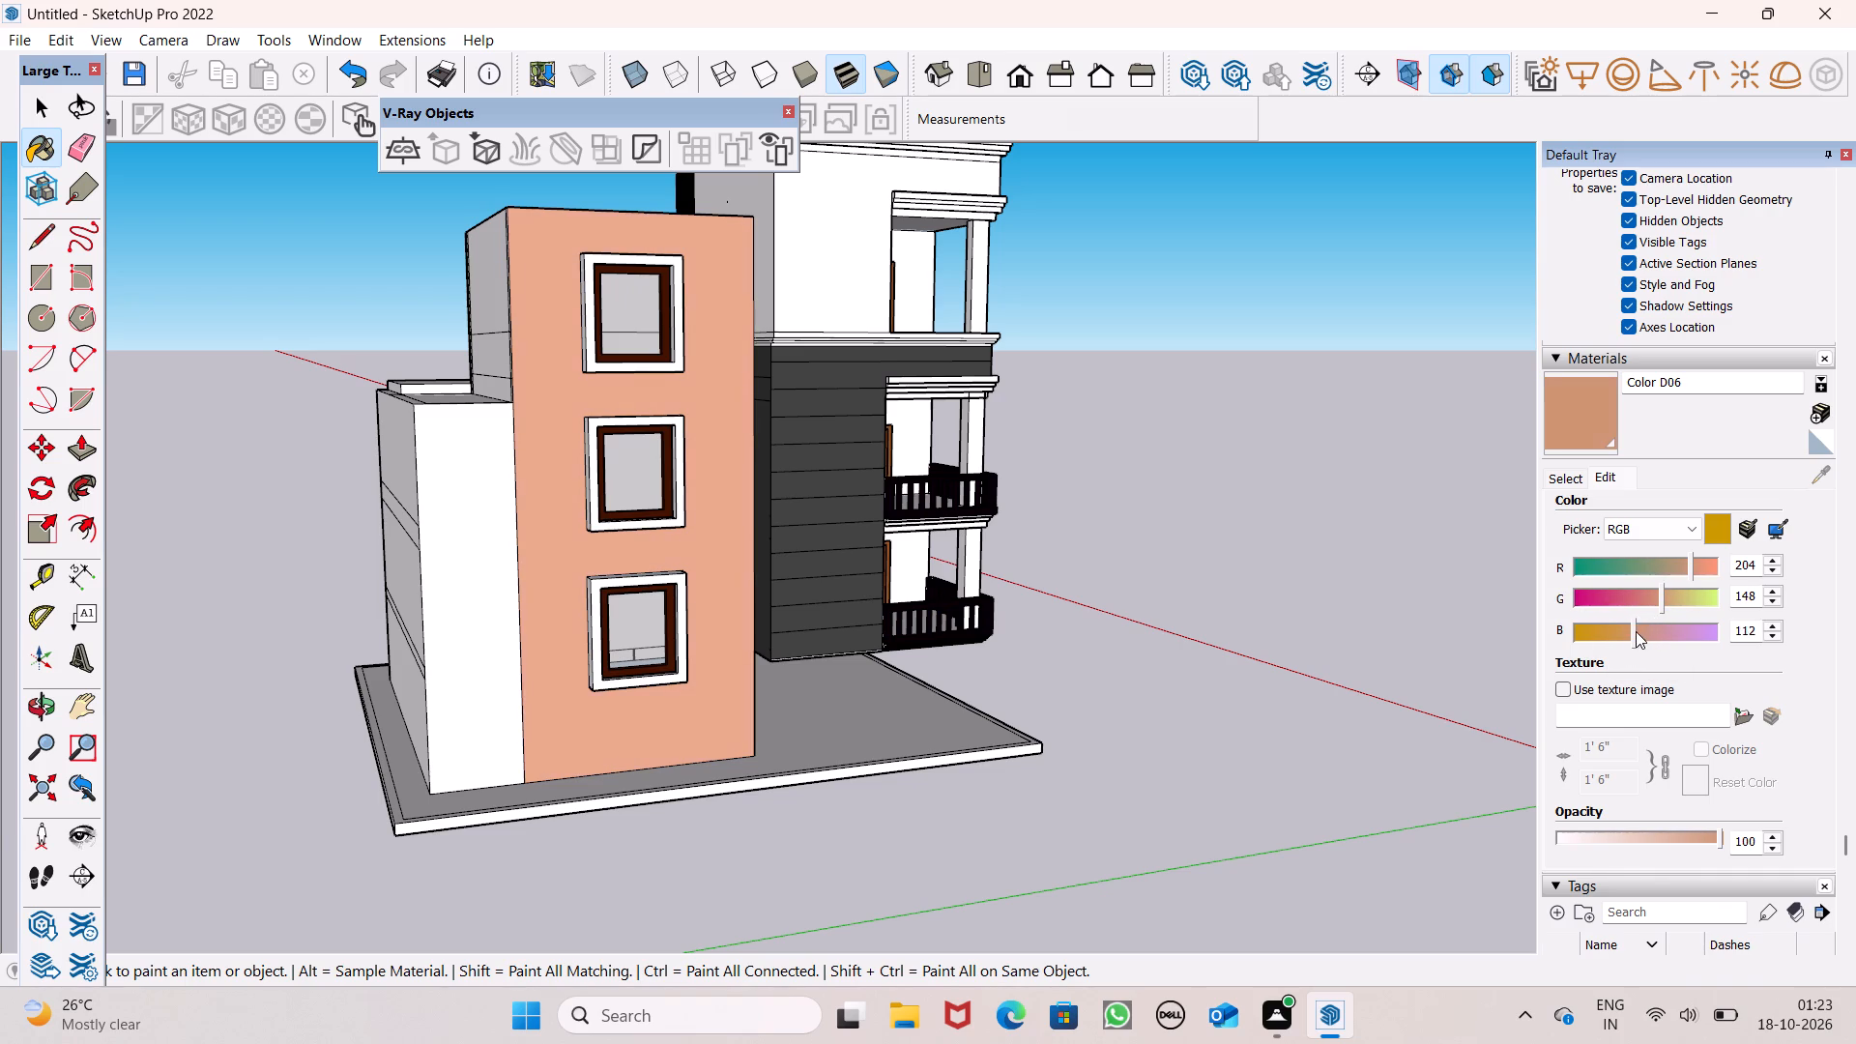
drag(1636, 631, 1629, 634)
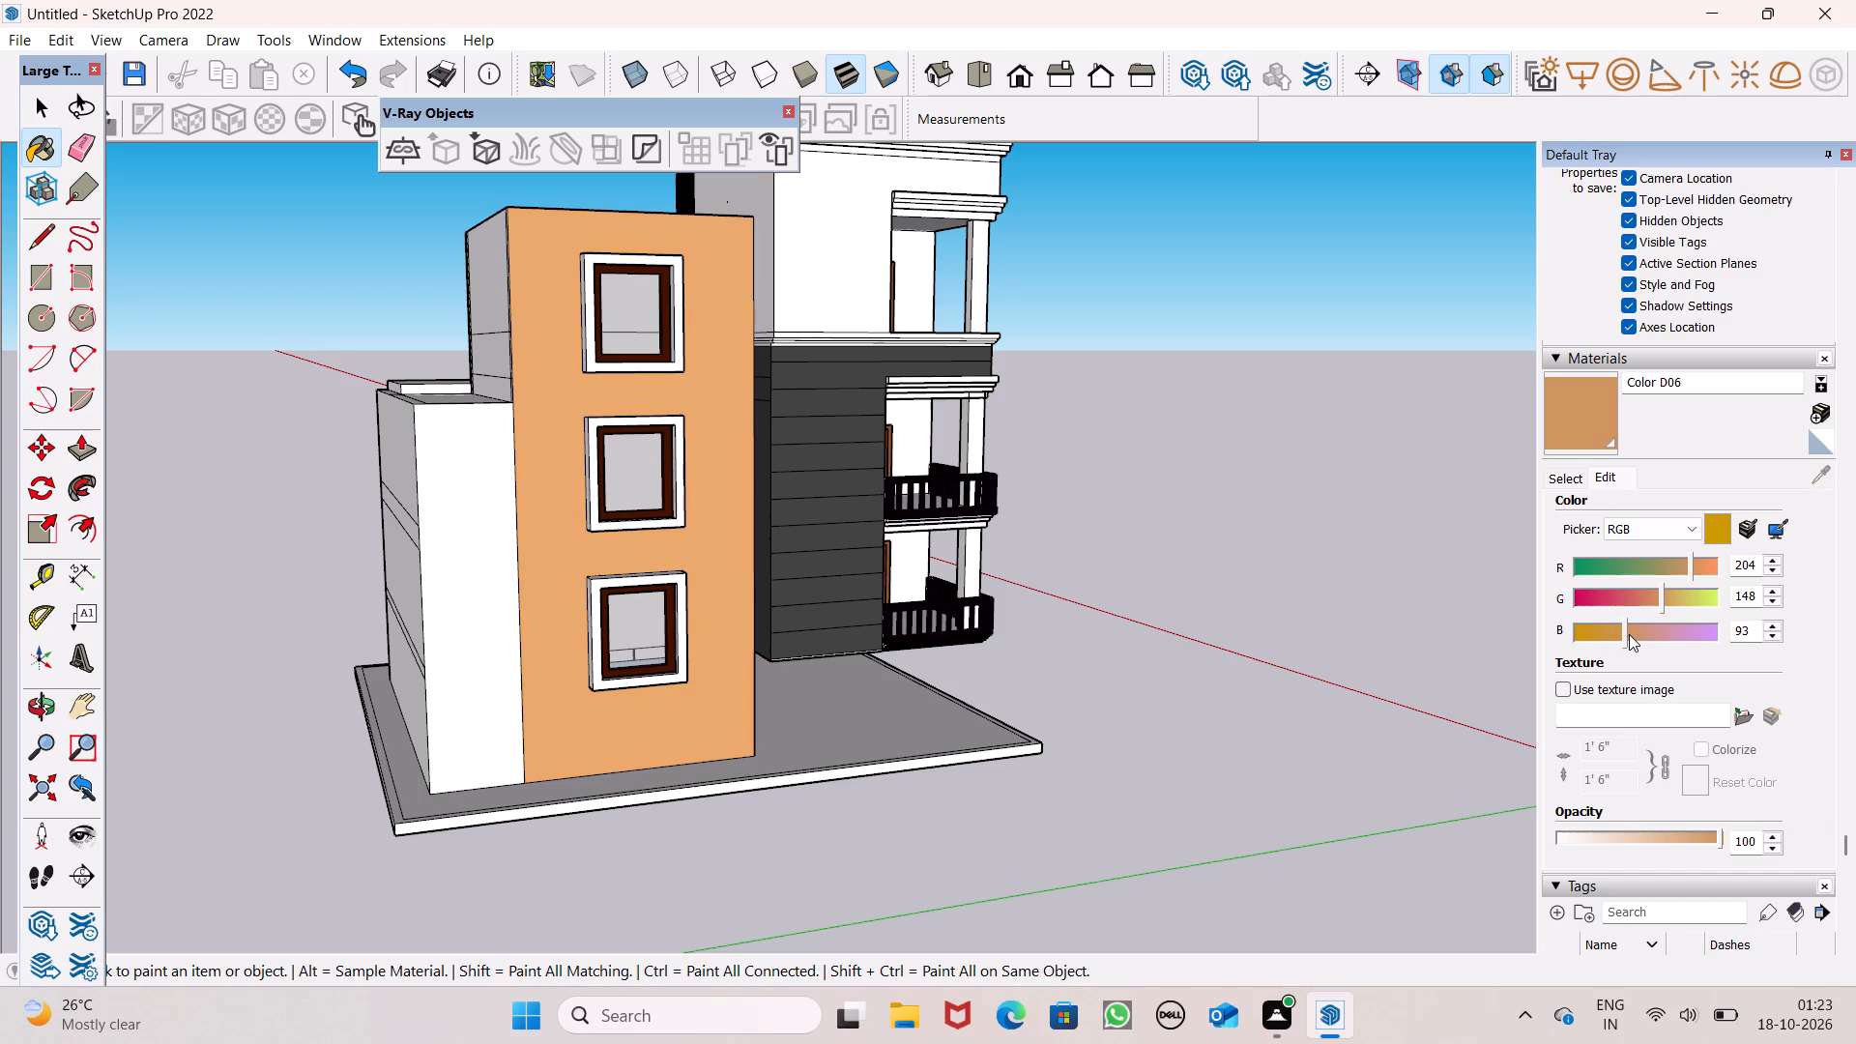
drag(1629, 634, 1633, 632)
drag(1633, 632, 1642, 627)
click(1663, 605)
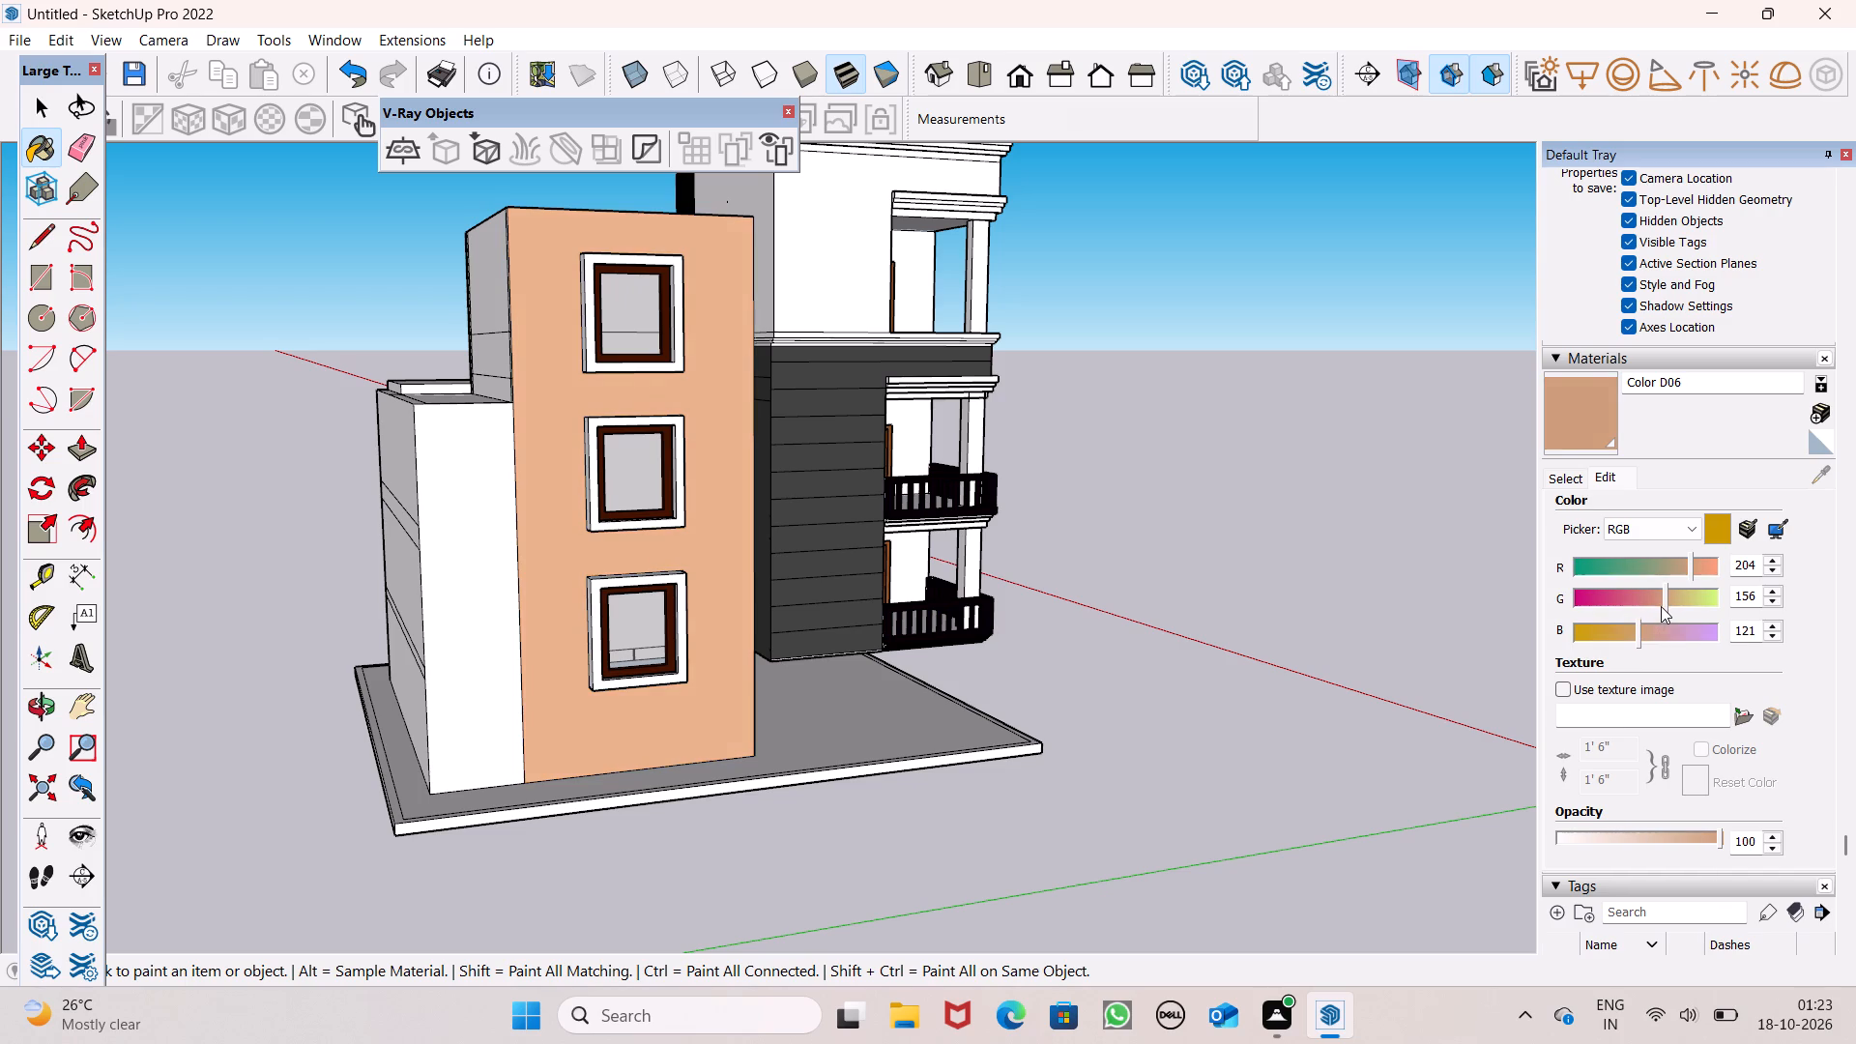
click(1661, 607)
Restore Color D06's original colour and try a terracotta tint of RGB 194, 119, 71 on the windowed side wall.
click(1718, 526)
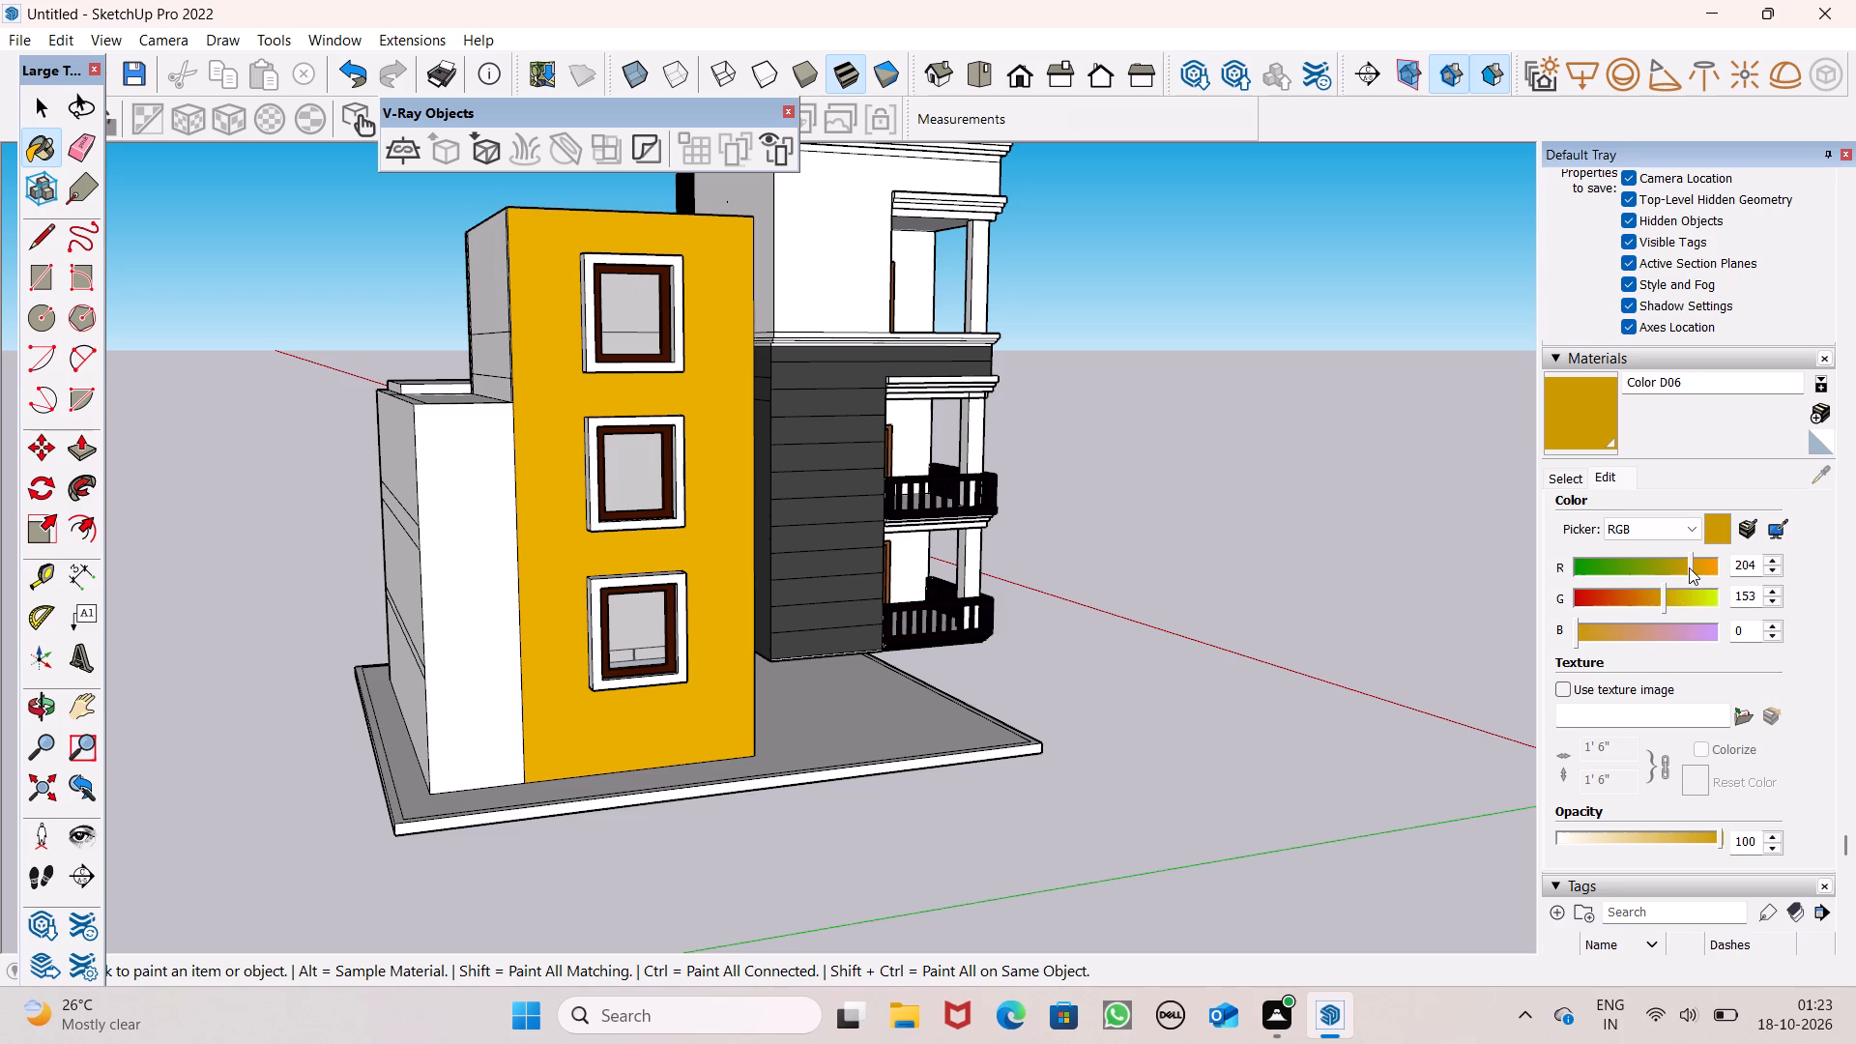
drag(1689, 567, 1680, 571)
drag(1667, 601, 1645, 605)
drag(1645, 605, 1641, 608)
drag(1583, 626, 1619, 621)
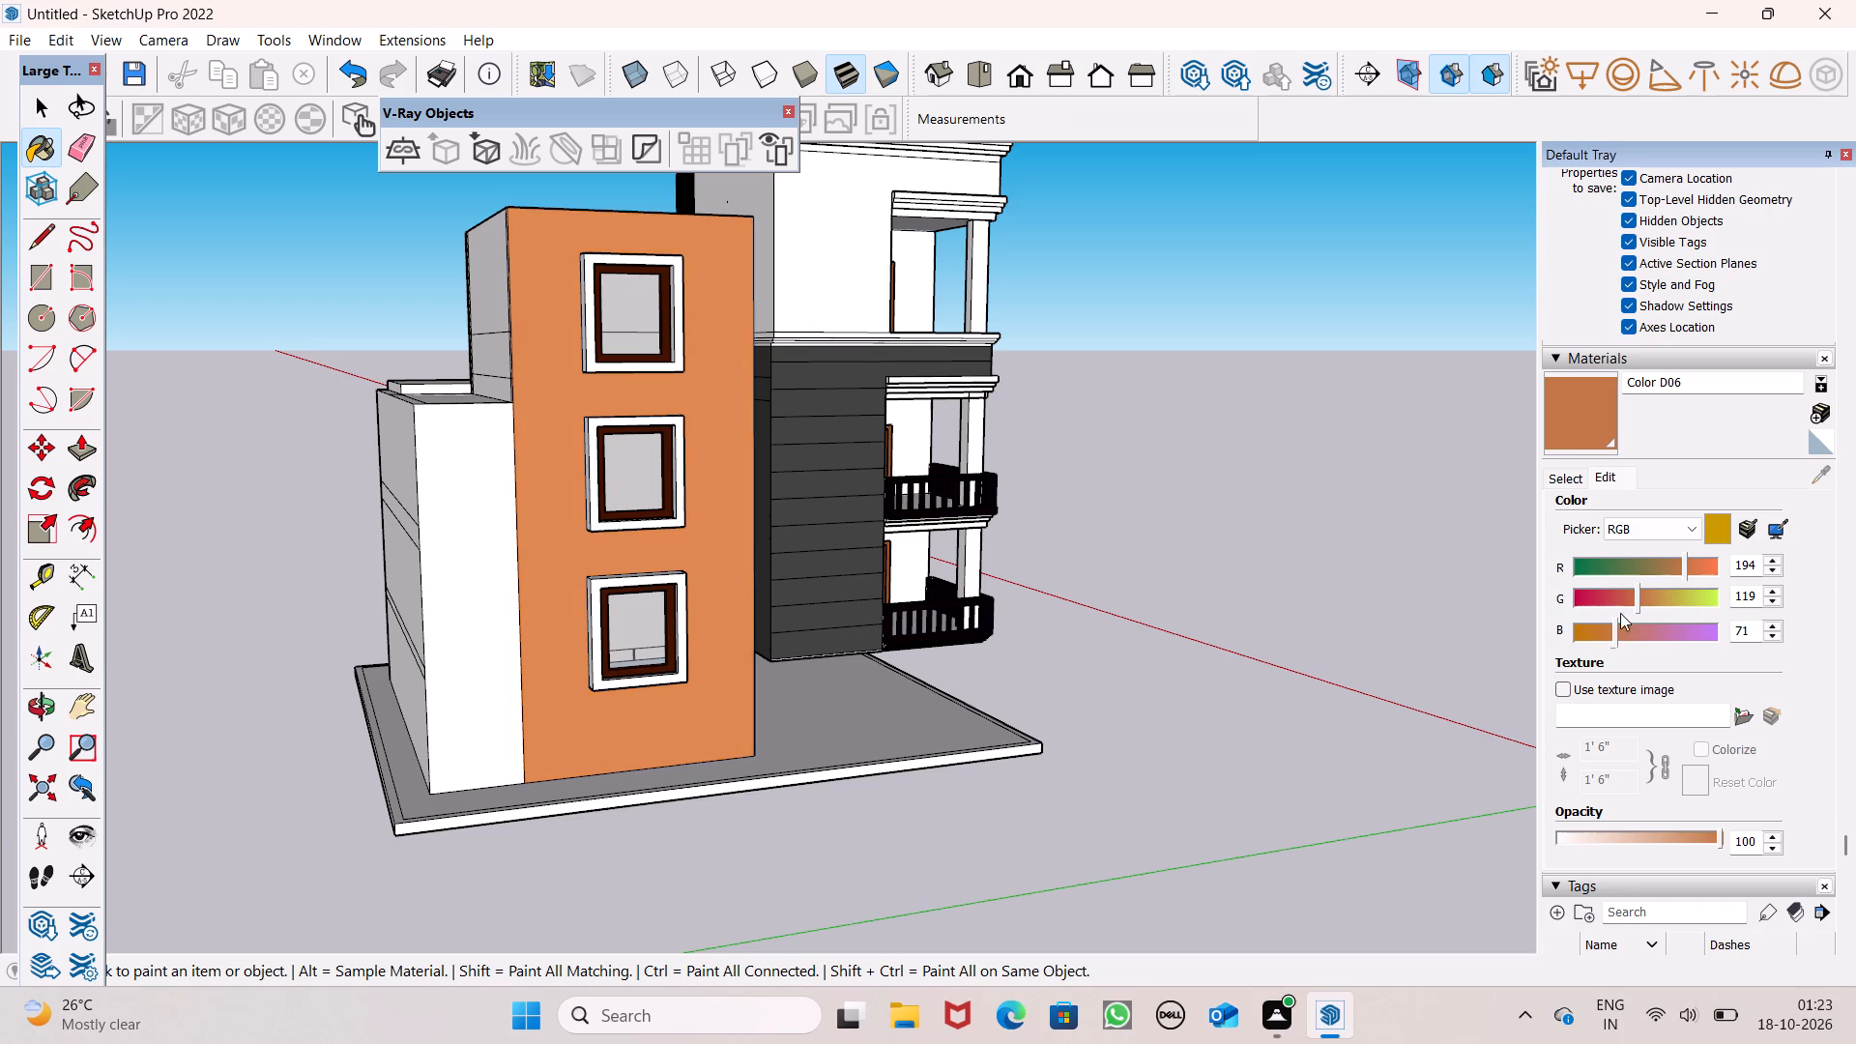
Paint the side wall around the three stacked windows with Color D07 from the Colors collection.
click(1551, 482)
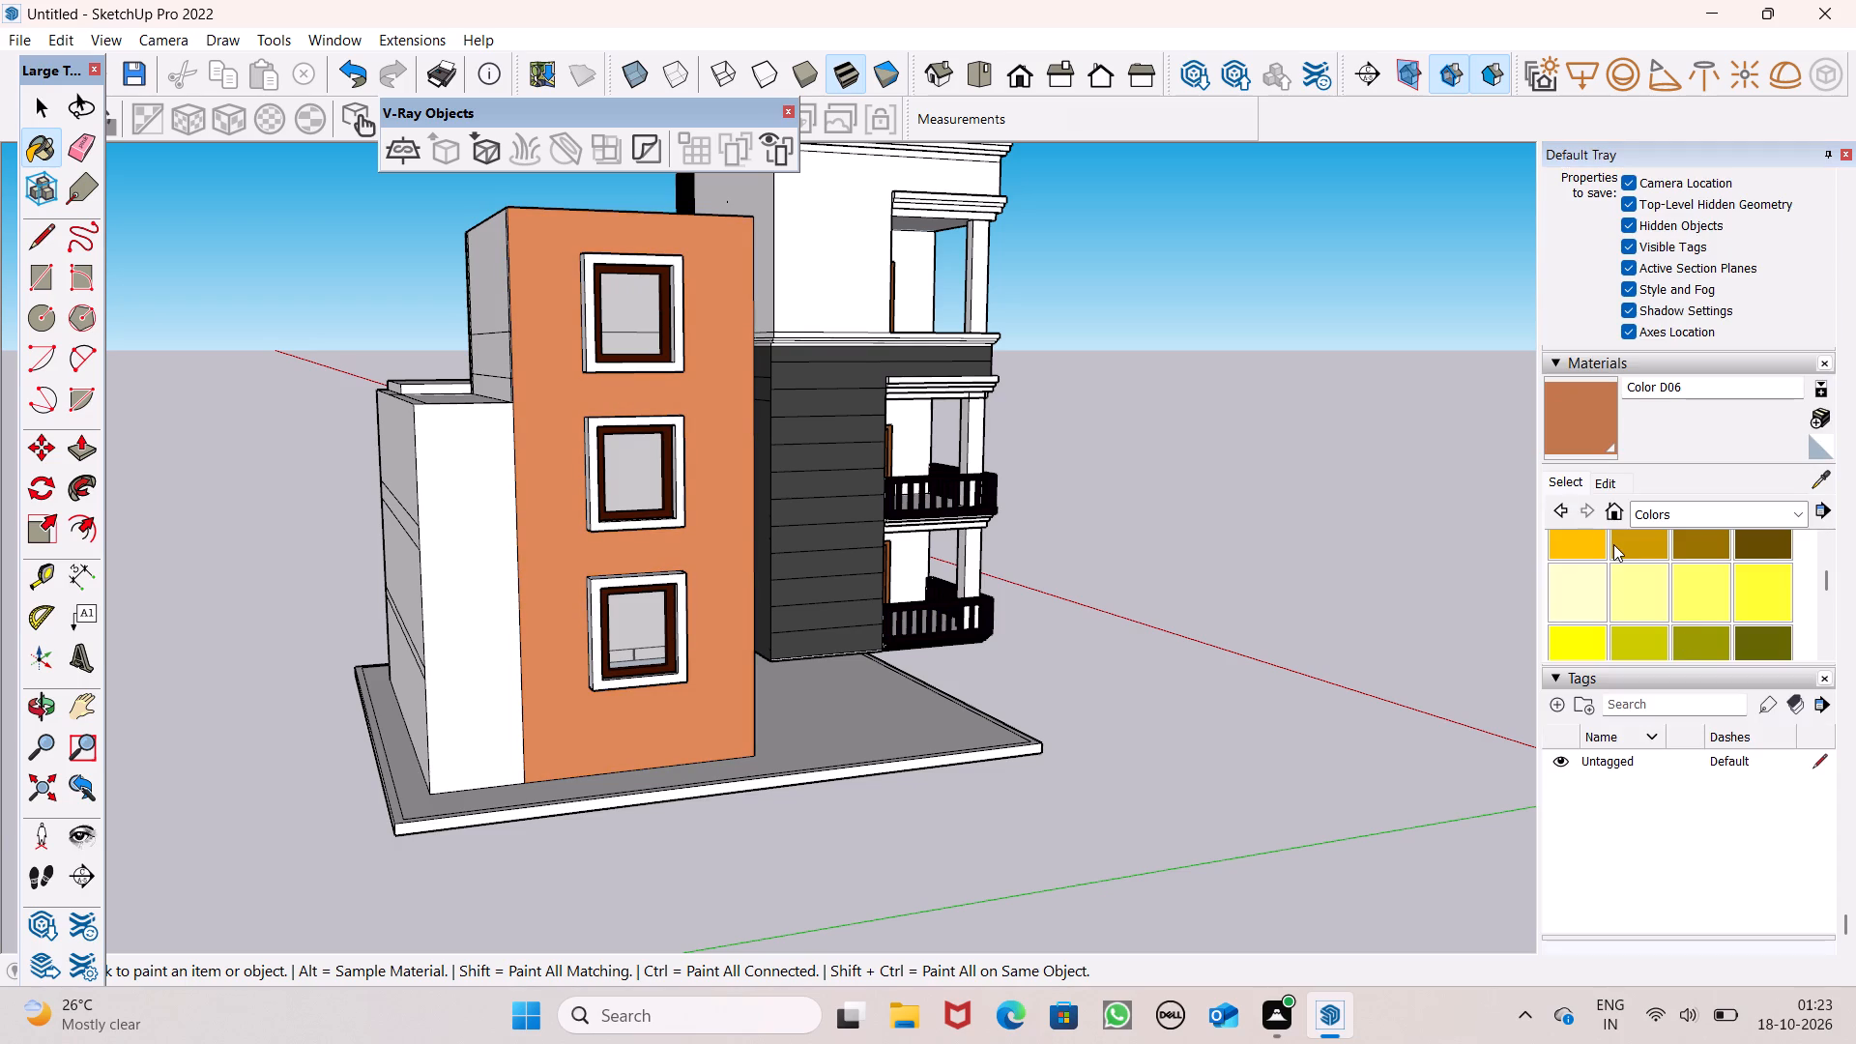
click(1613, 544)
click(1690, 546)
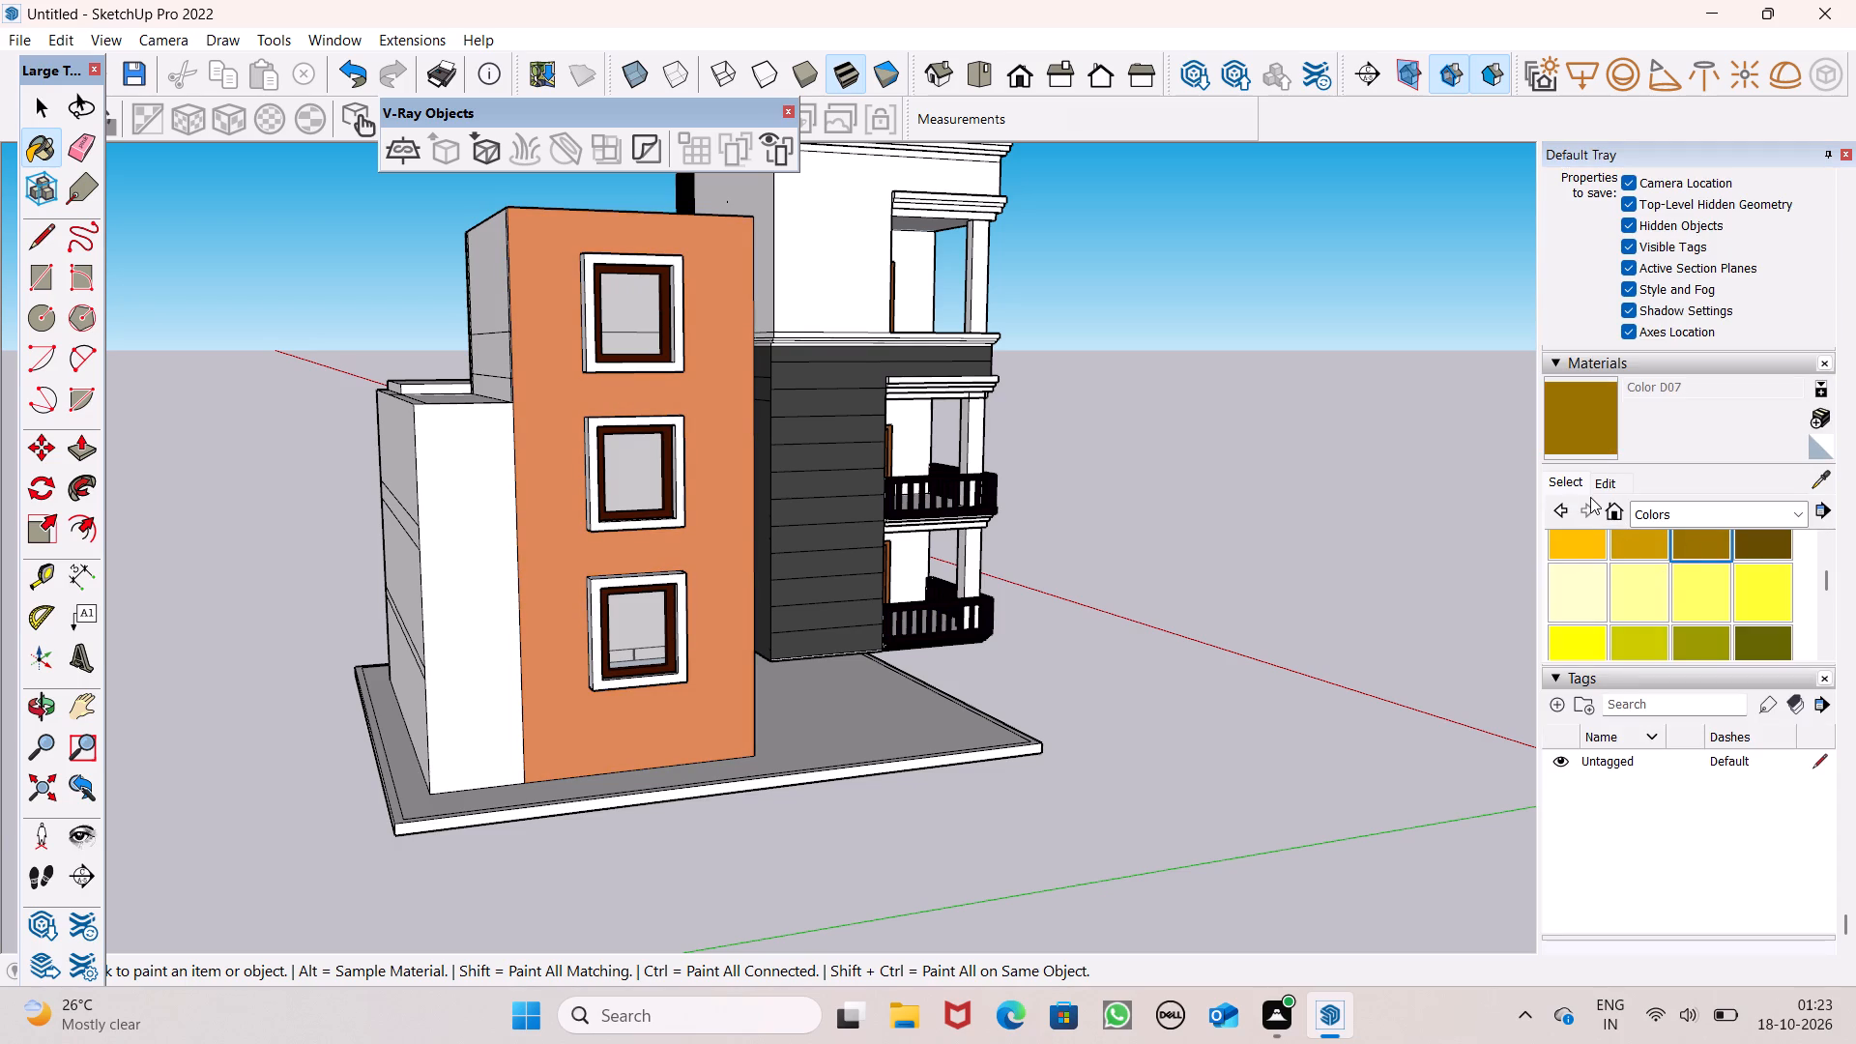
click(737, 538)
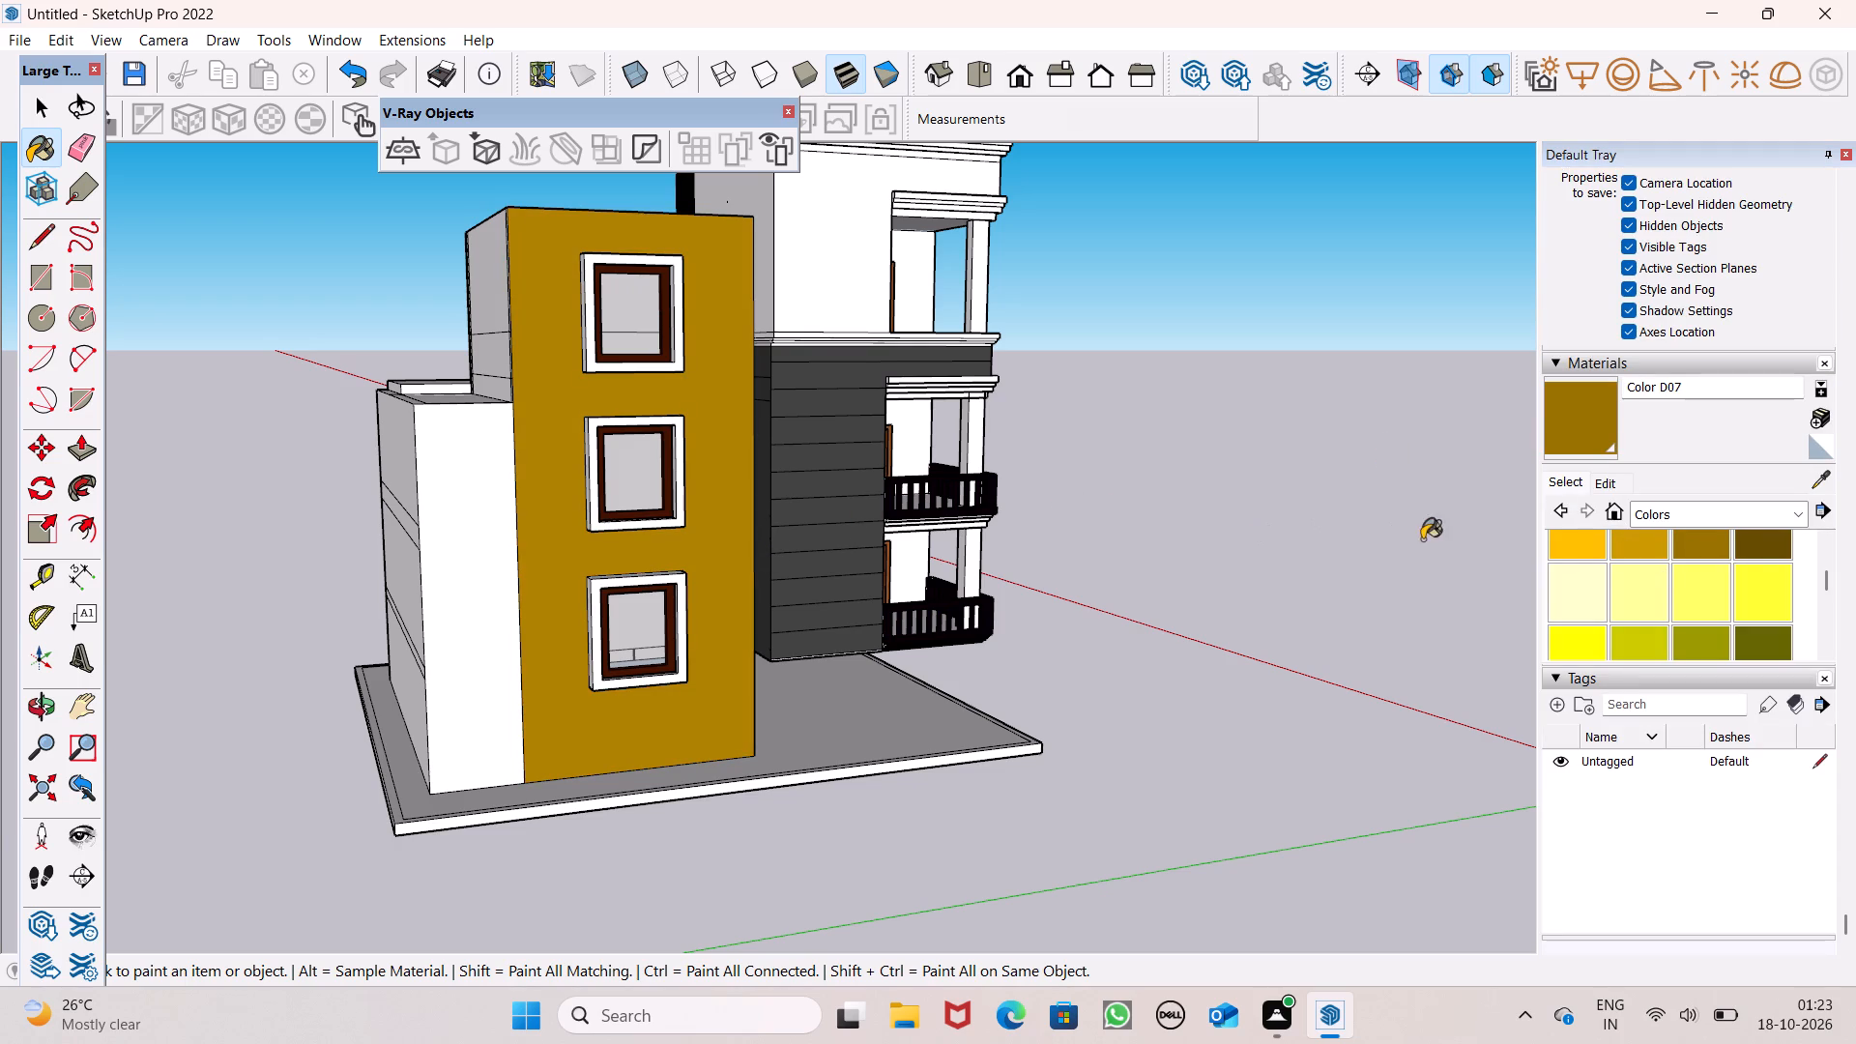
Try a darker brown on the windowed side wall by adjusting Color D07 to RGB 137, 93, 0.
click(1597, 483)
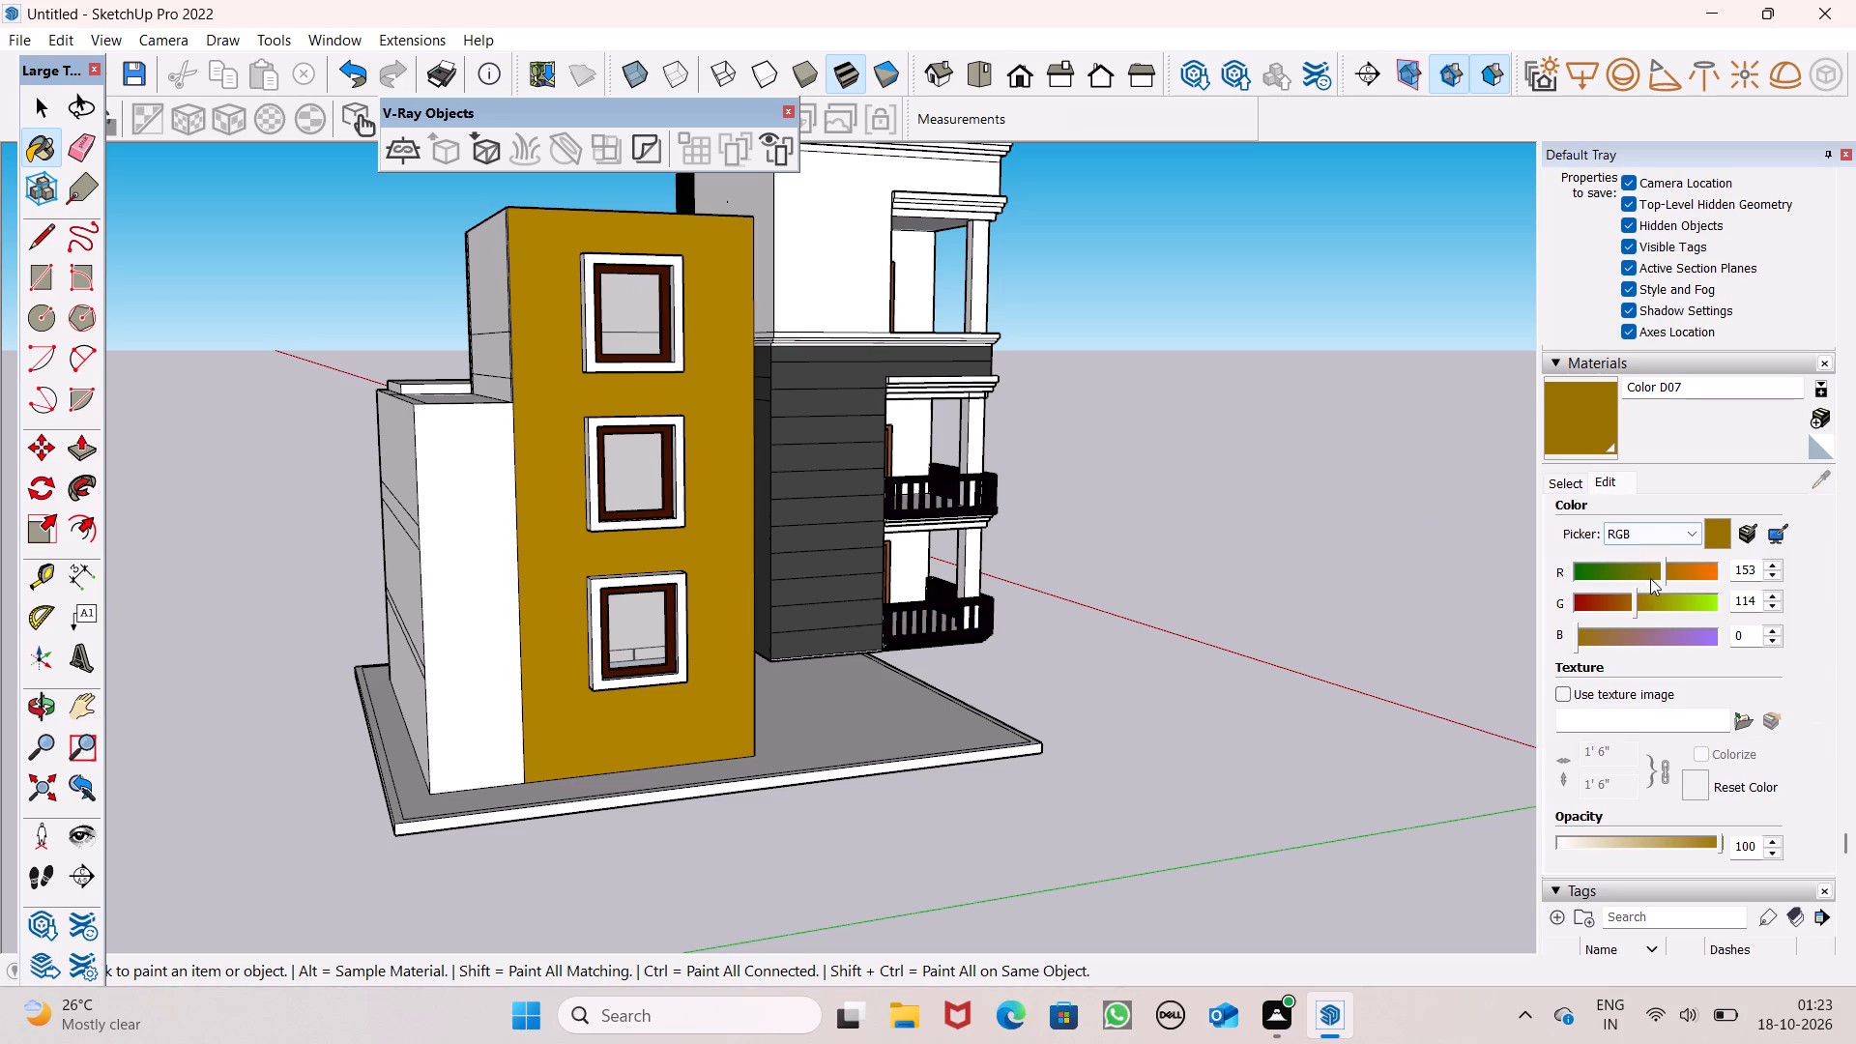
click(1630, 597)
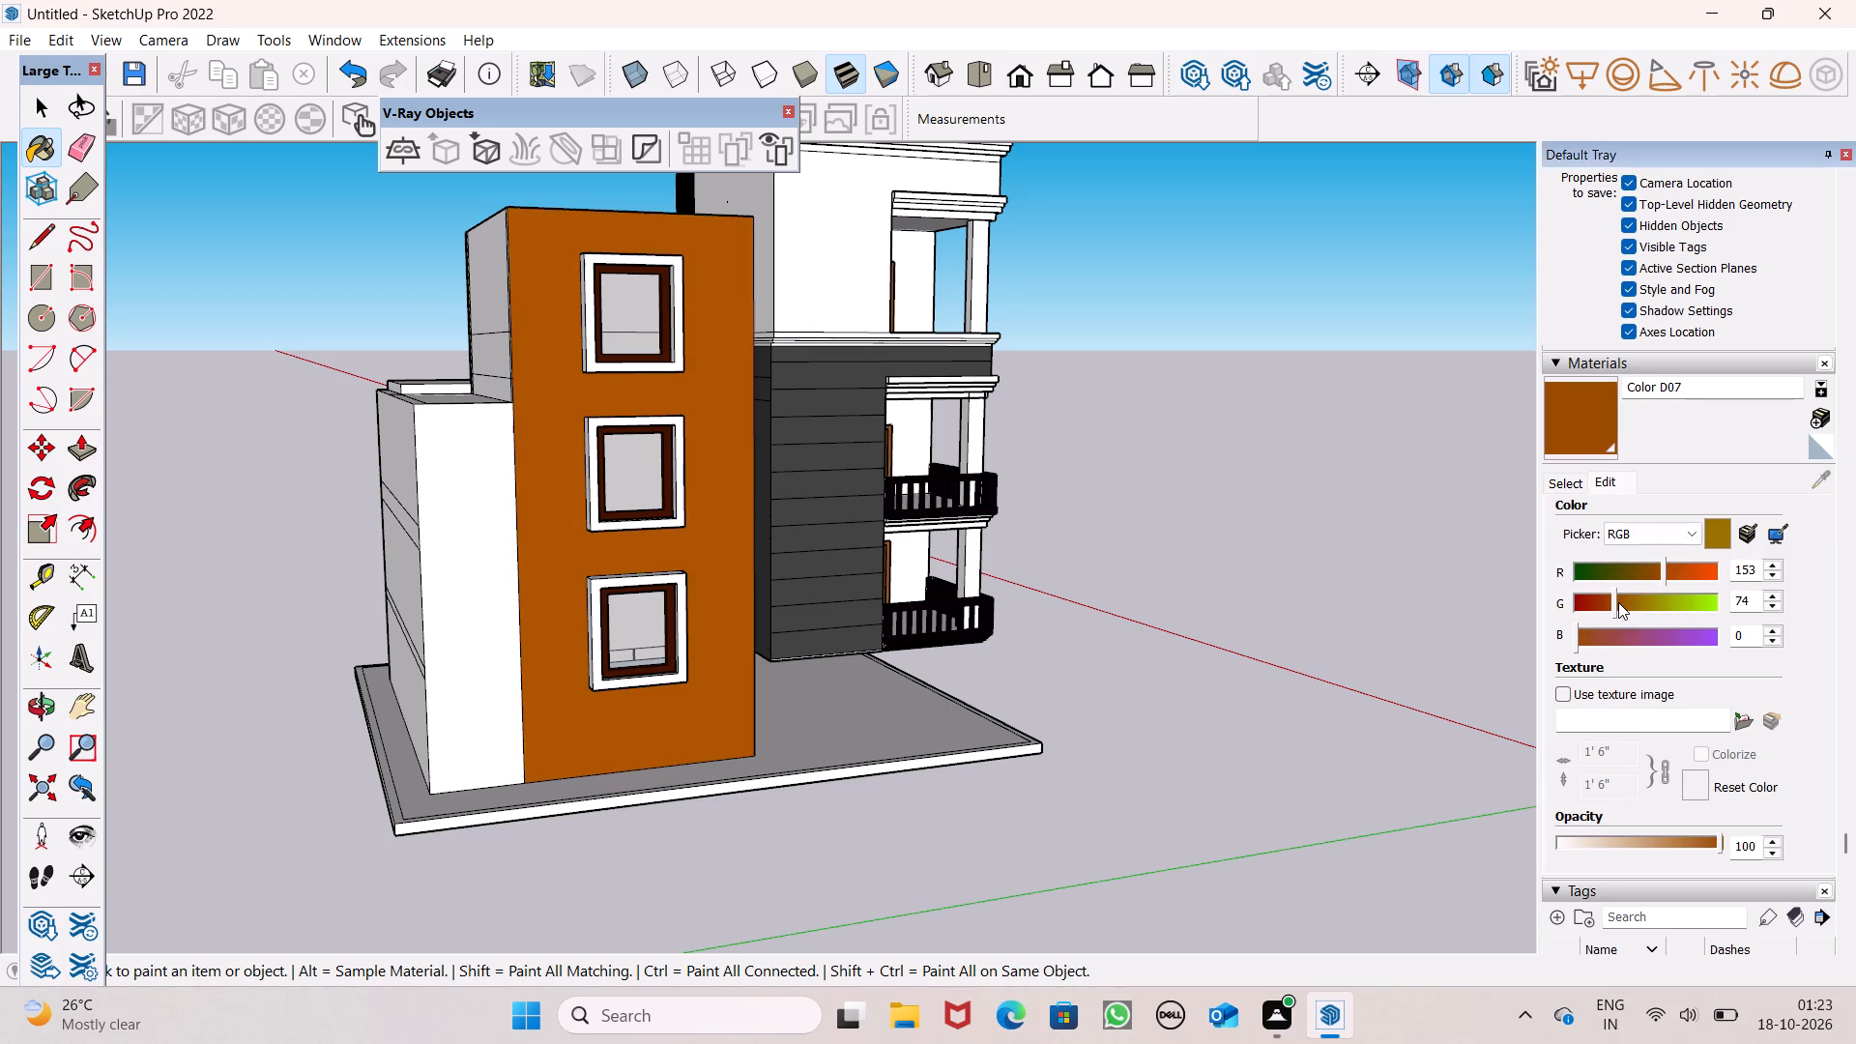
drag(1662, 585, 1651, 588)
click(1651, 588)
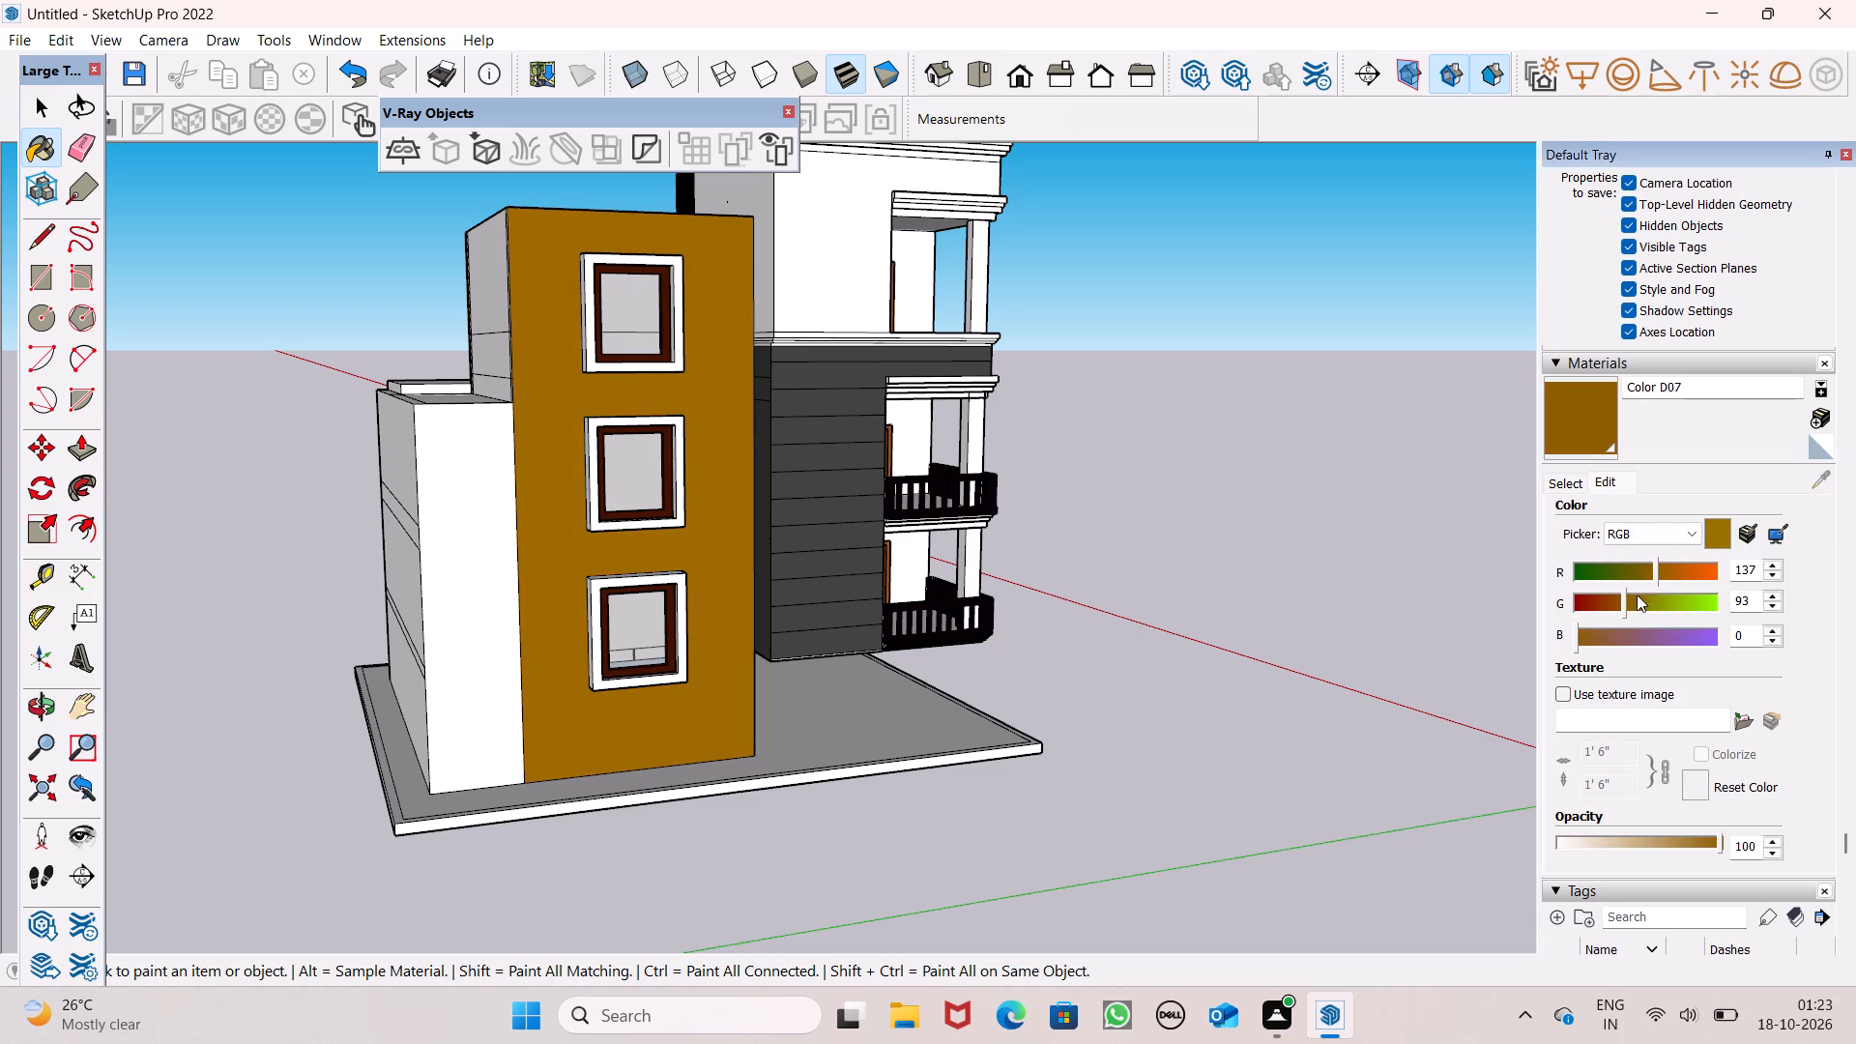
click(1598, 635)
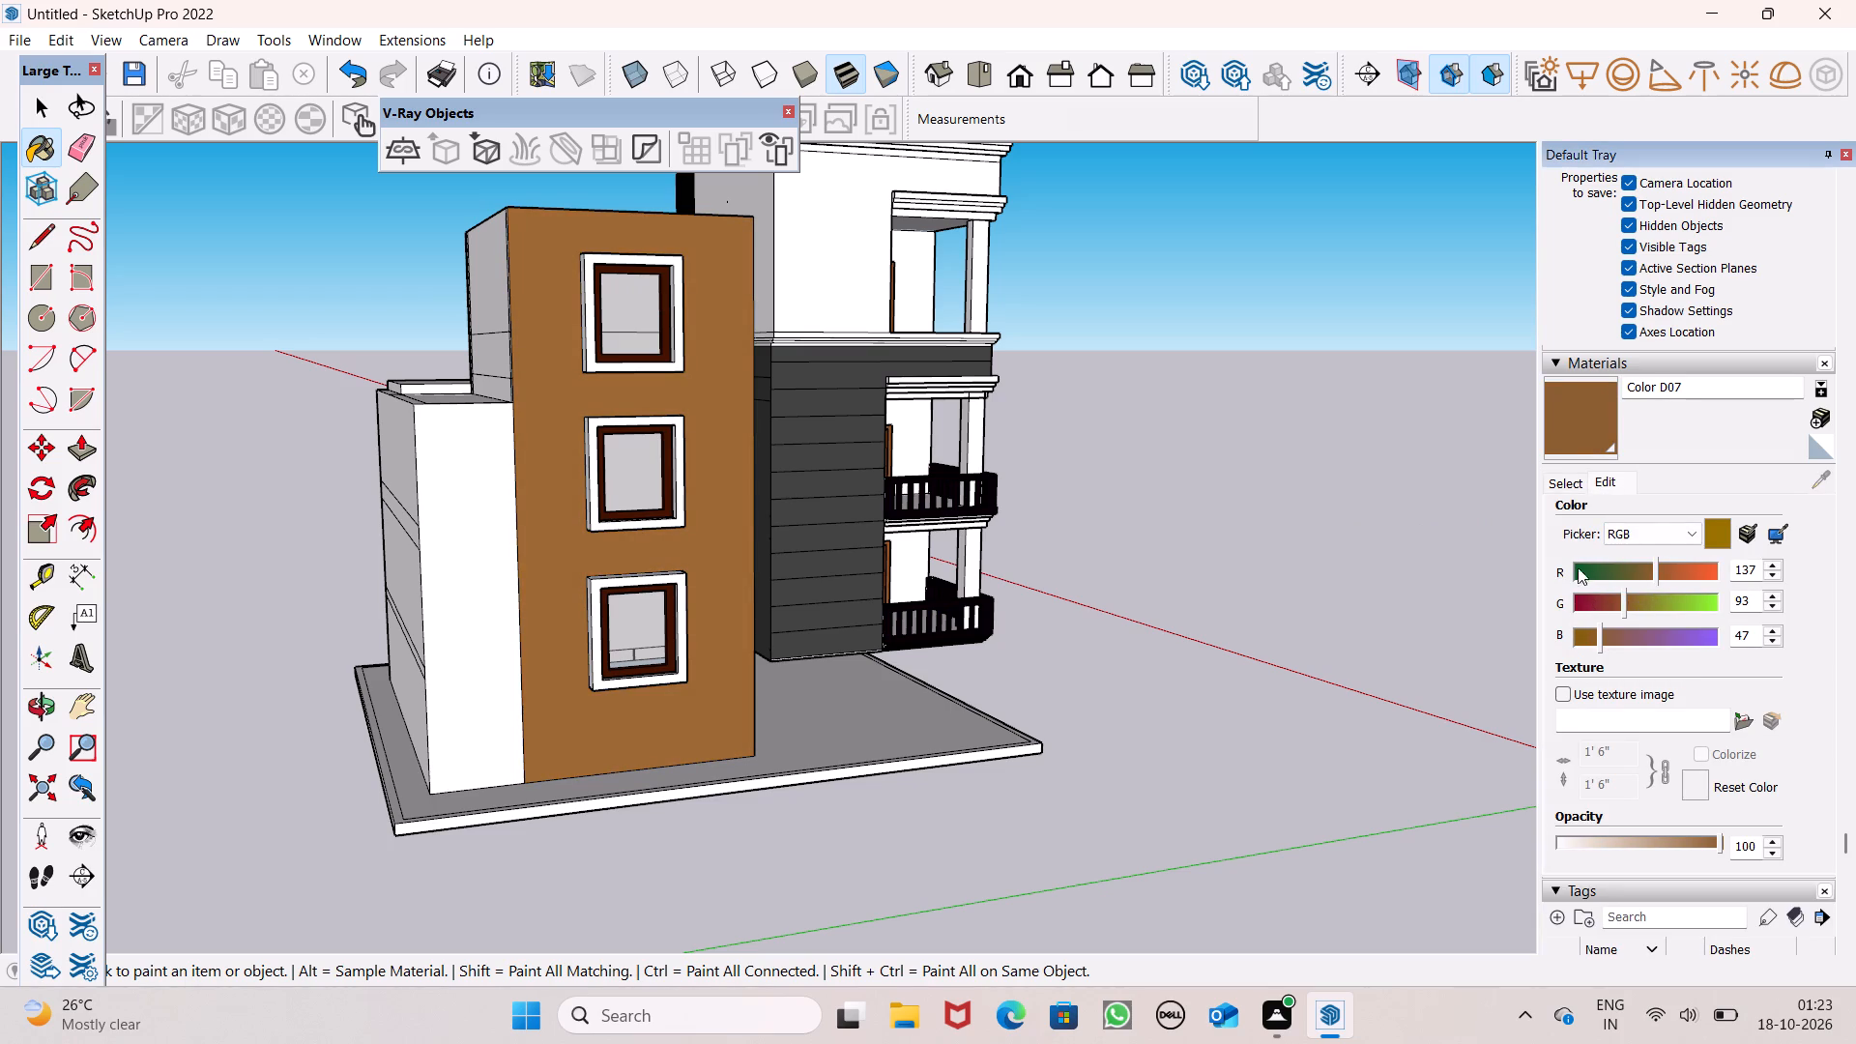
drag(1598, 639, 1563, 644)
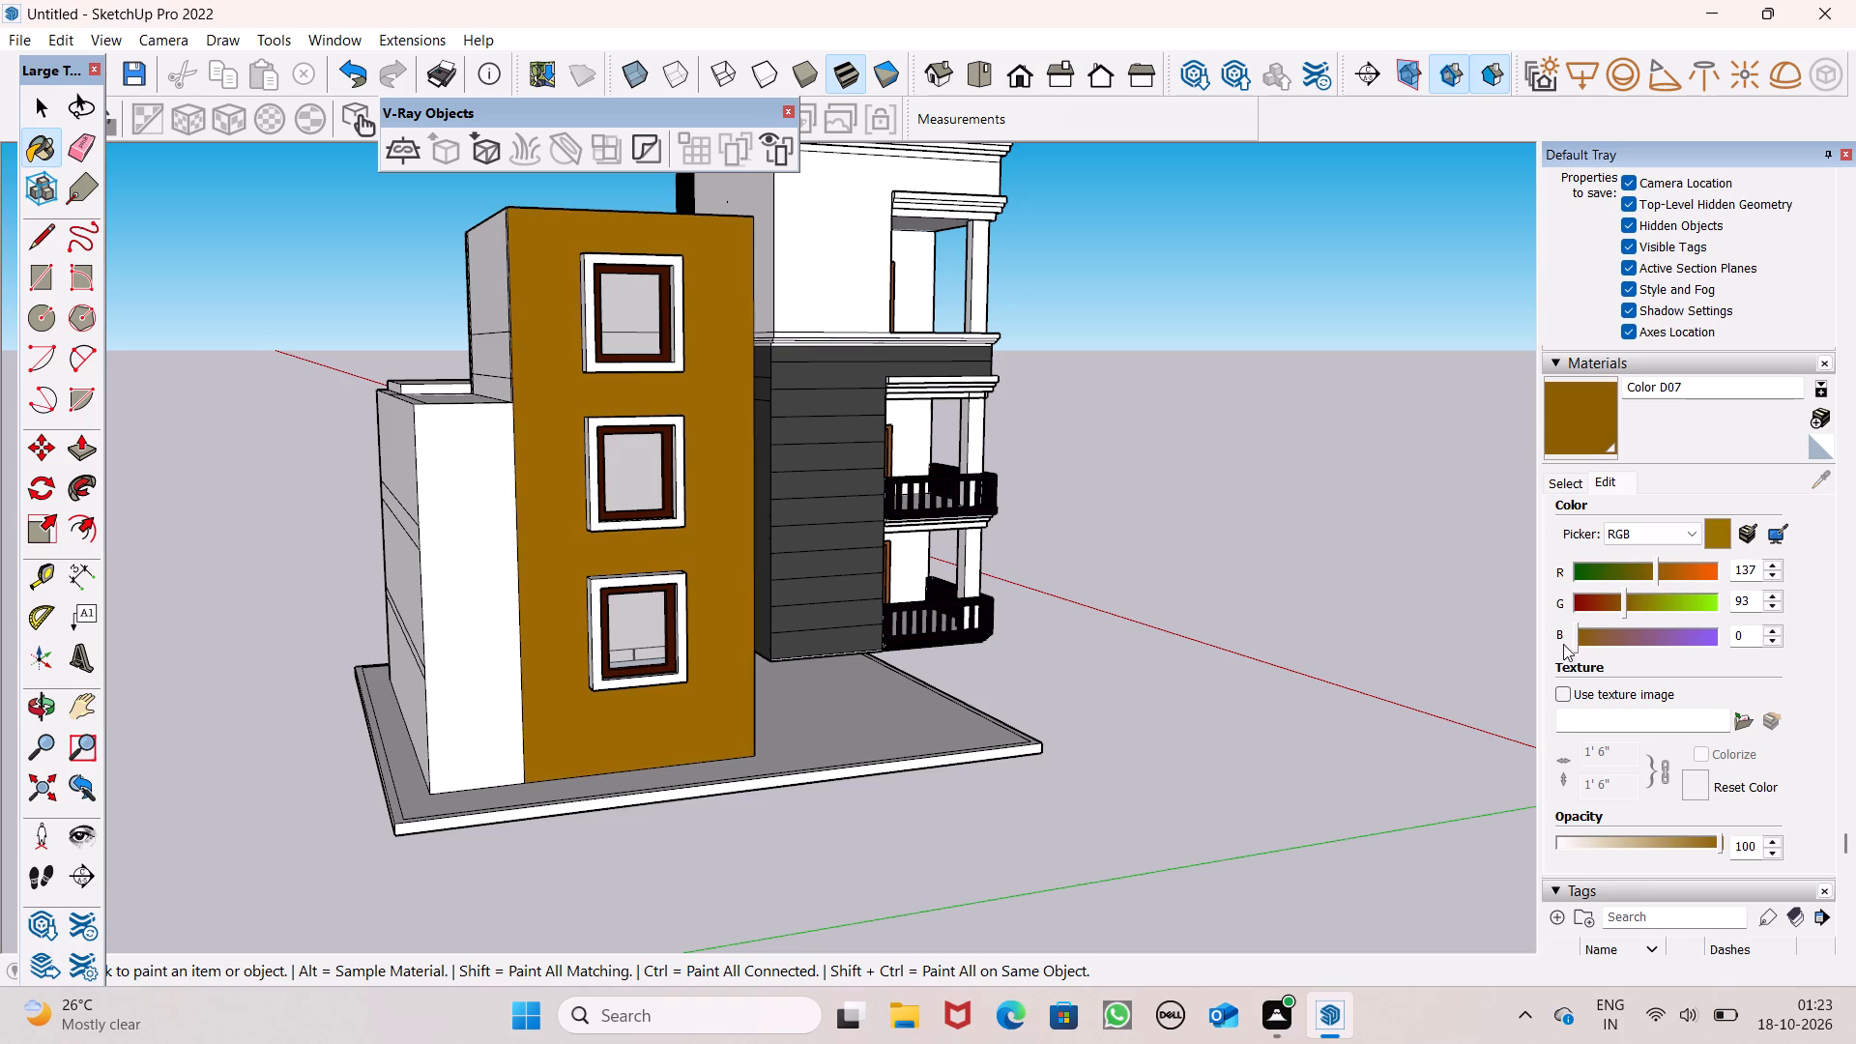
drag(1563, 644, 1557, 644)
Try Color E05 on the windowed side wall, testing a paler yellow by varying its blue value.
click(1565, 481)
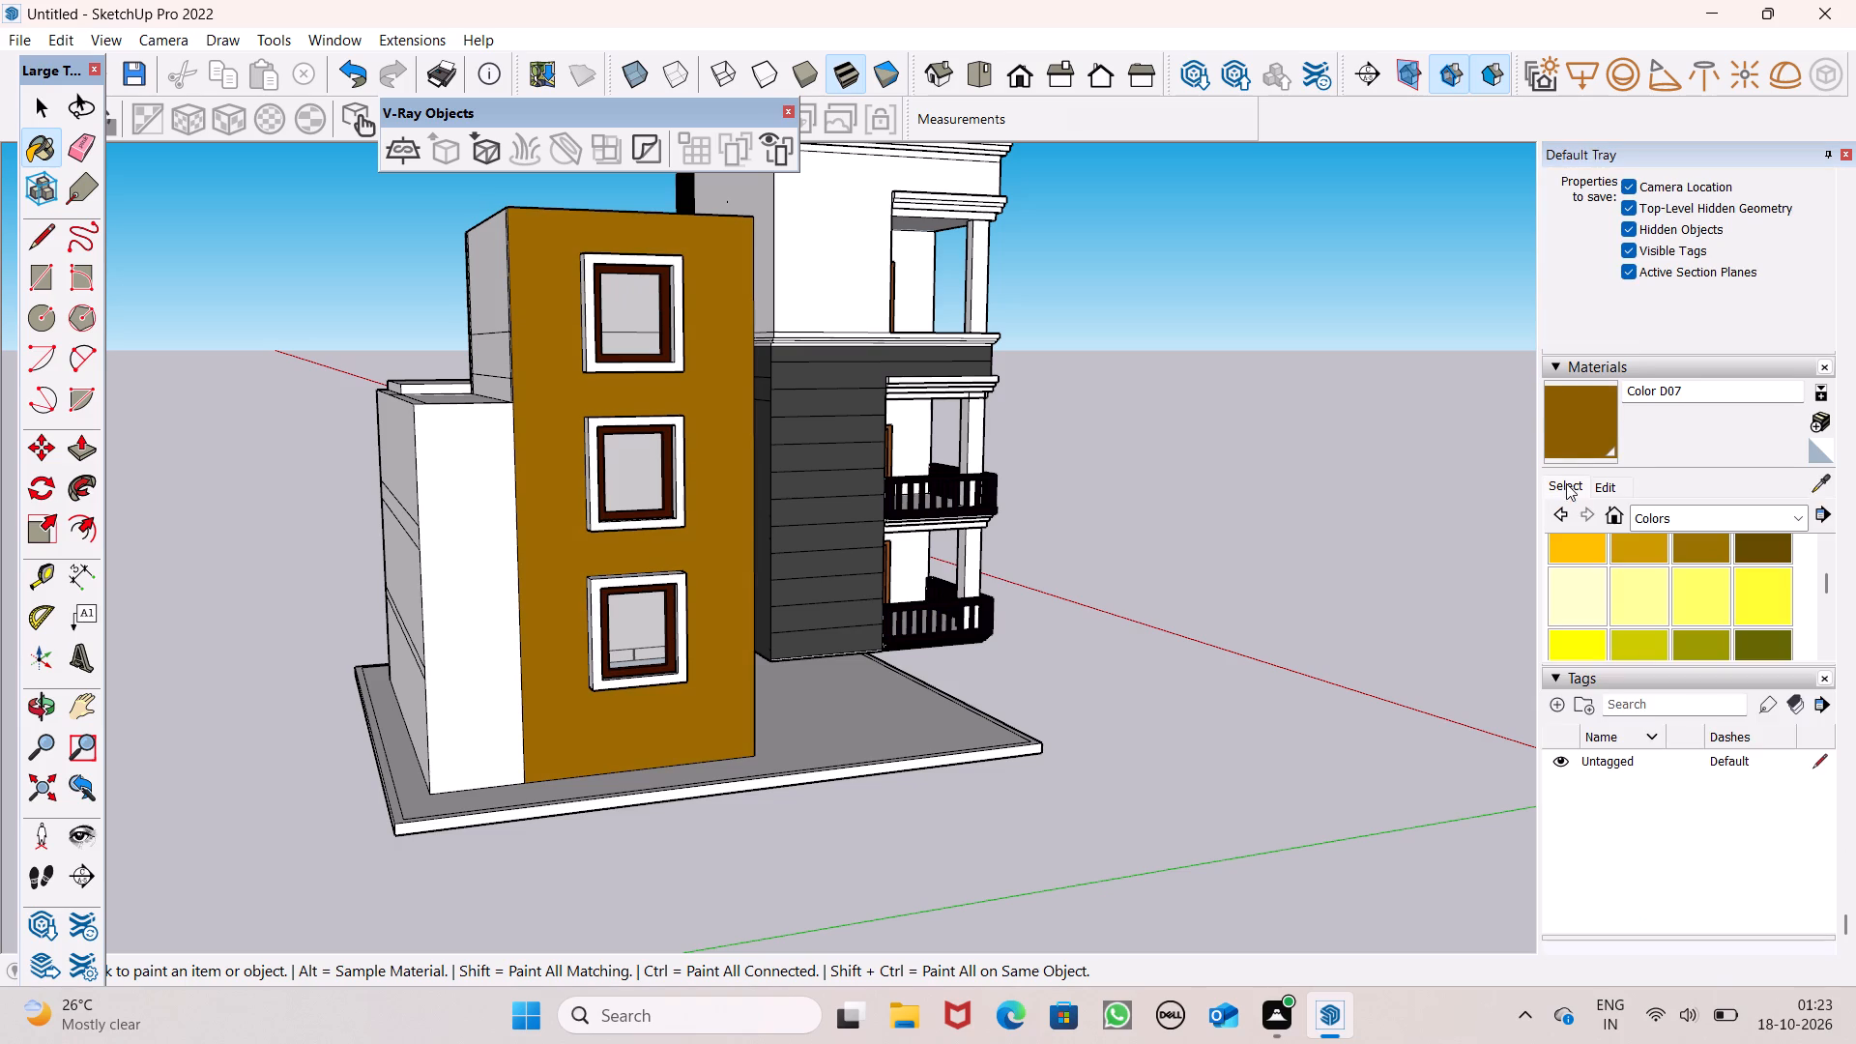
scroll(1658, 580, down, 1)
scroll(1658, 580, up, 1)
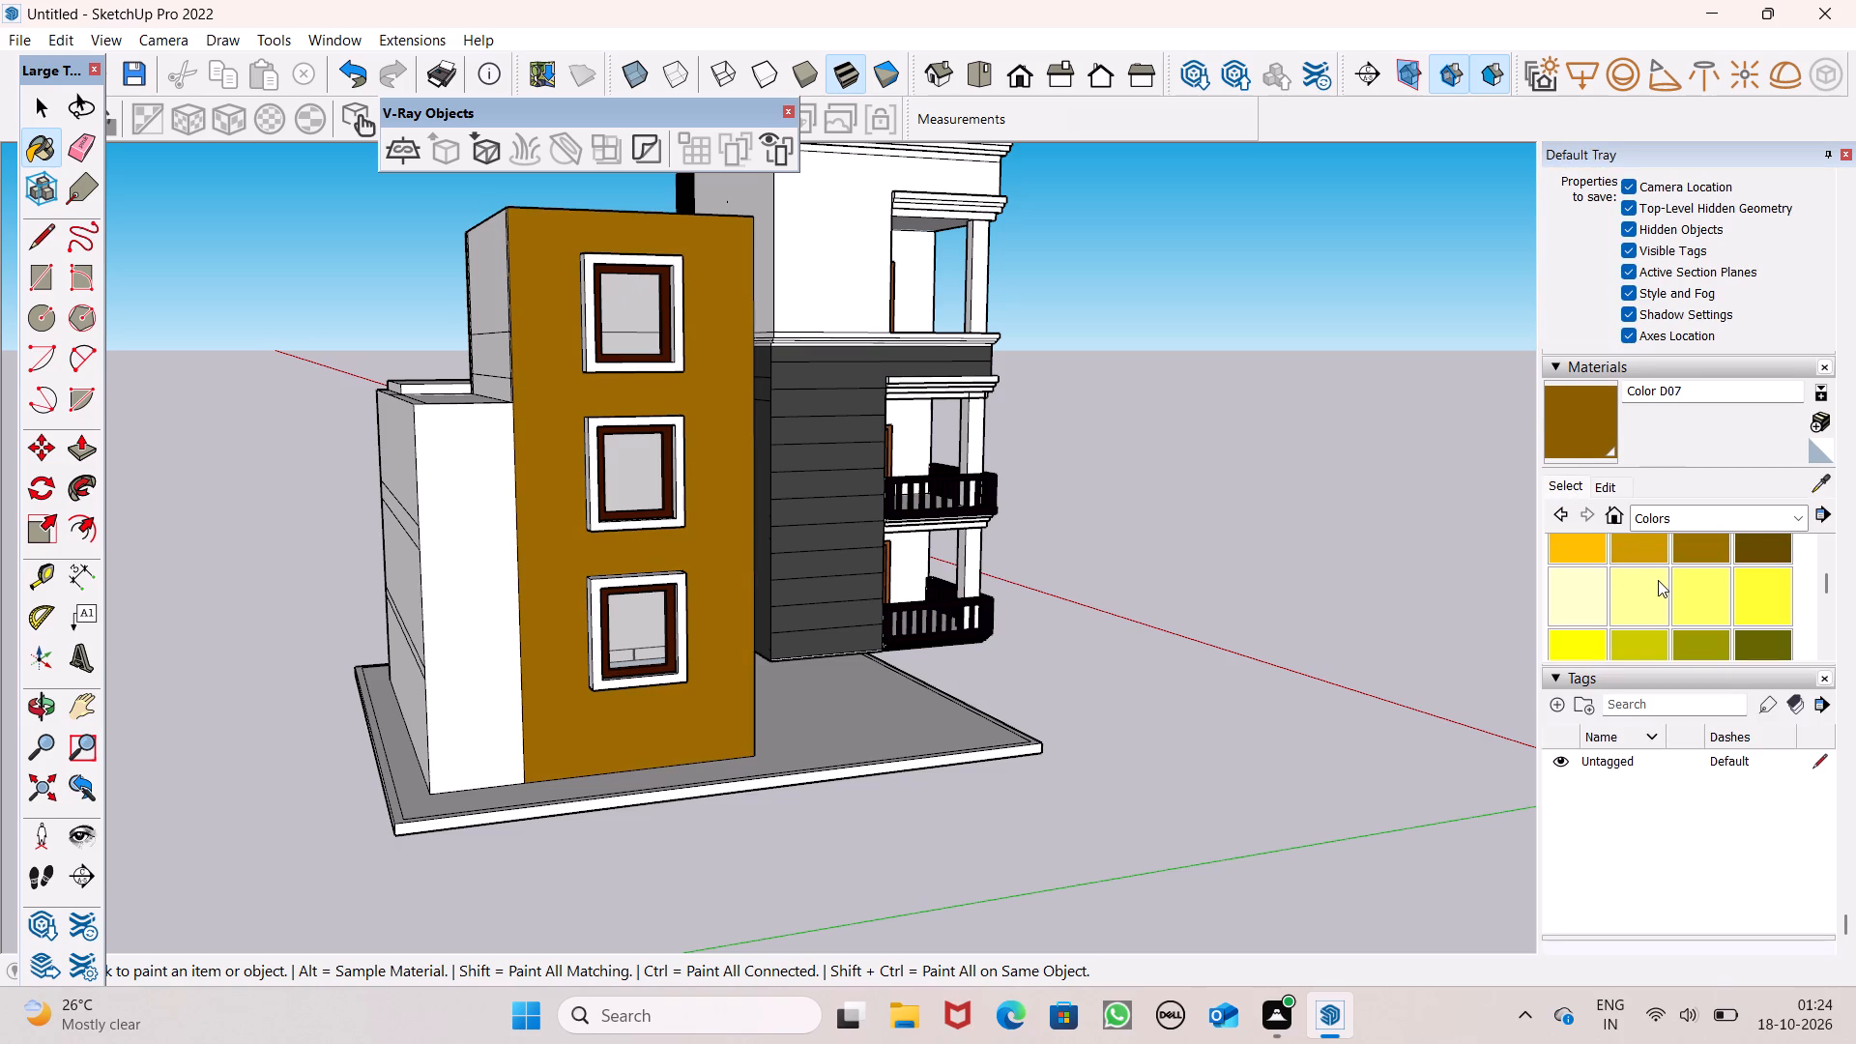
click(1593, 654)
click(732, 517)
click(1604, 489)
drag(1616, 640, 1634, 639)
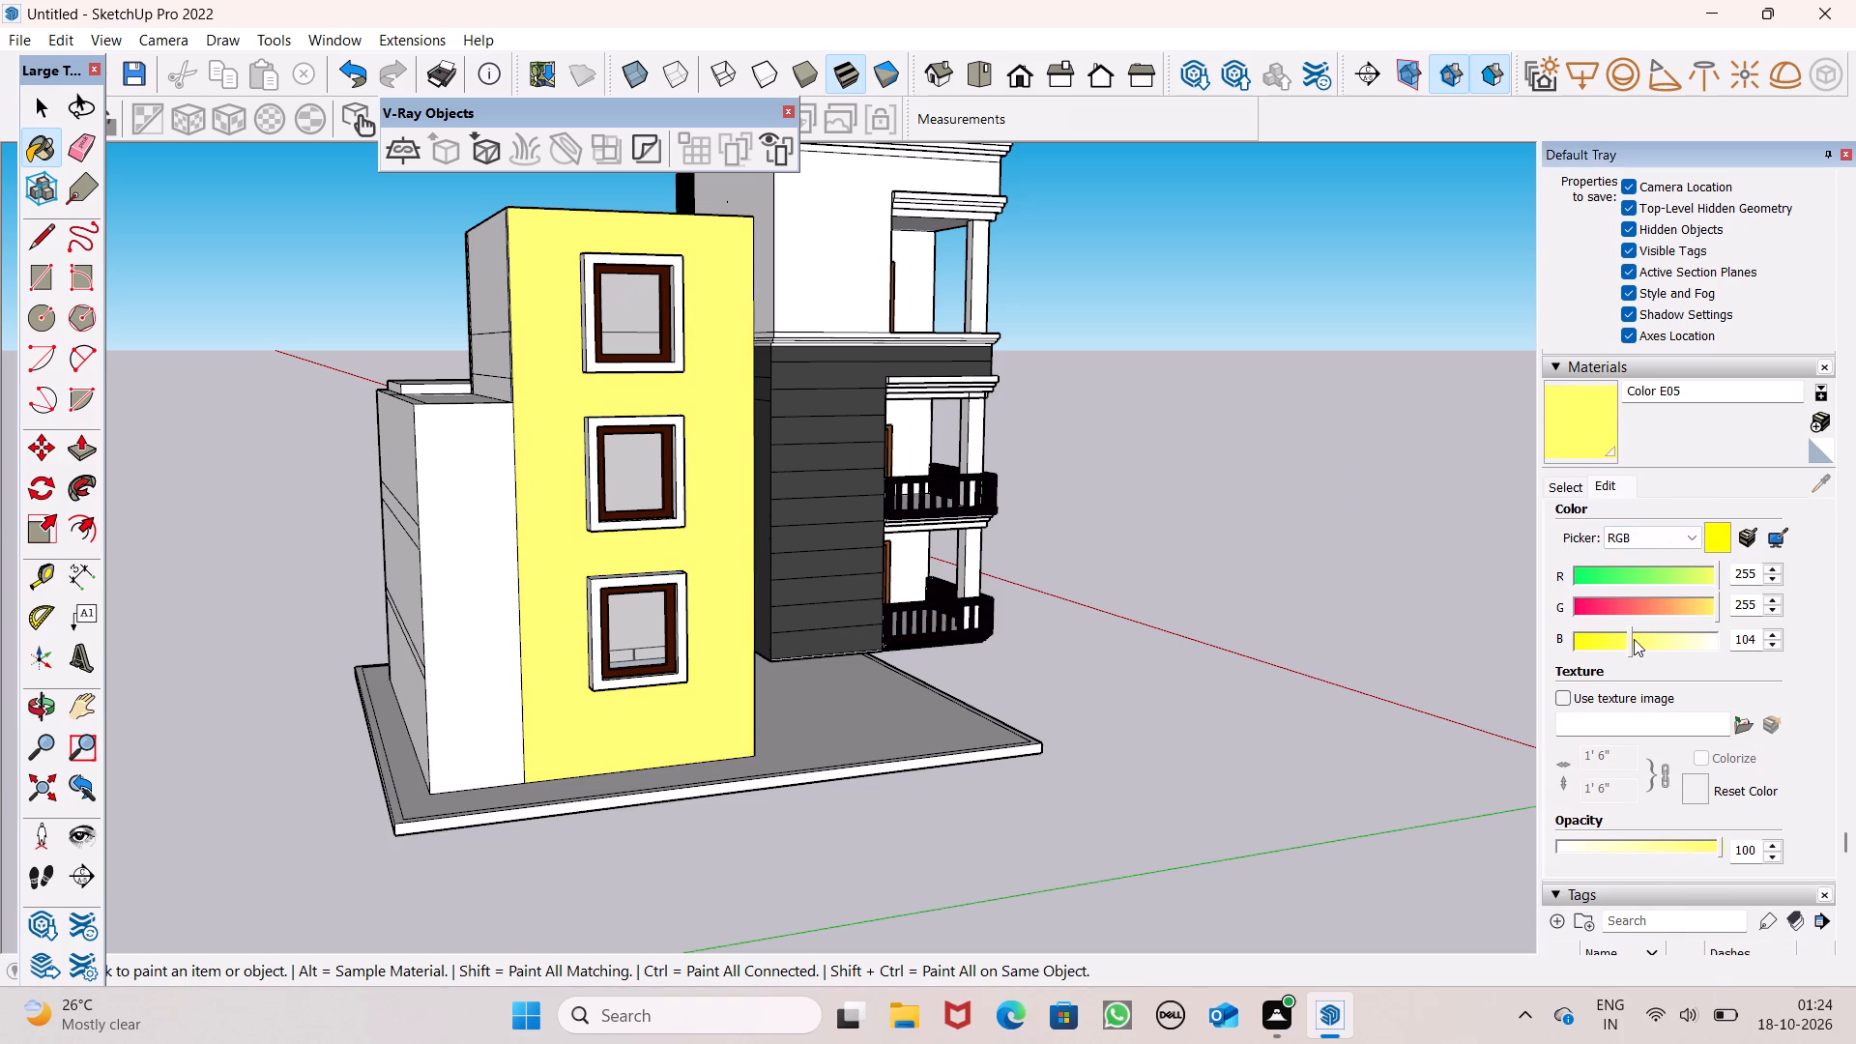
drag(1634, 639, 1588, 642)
Paint the side wall around the three stacked windows with Color D05 from the Colors collection.
click(1555, 497)
click(1567, 491)
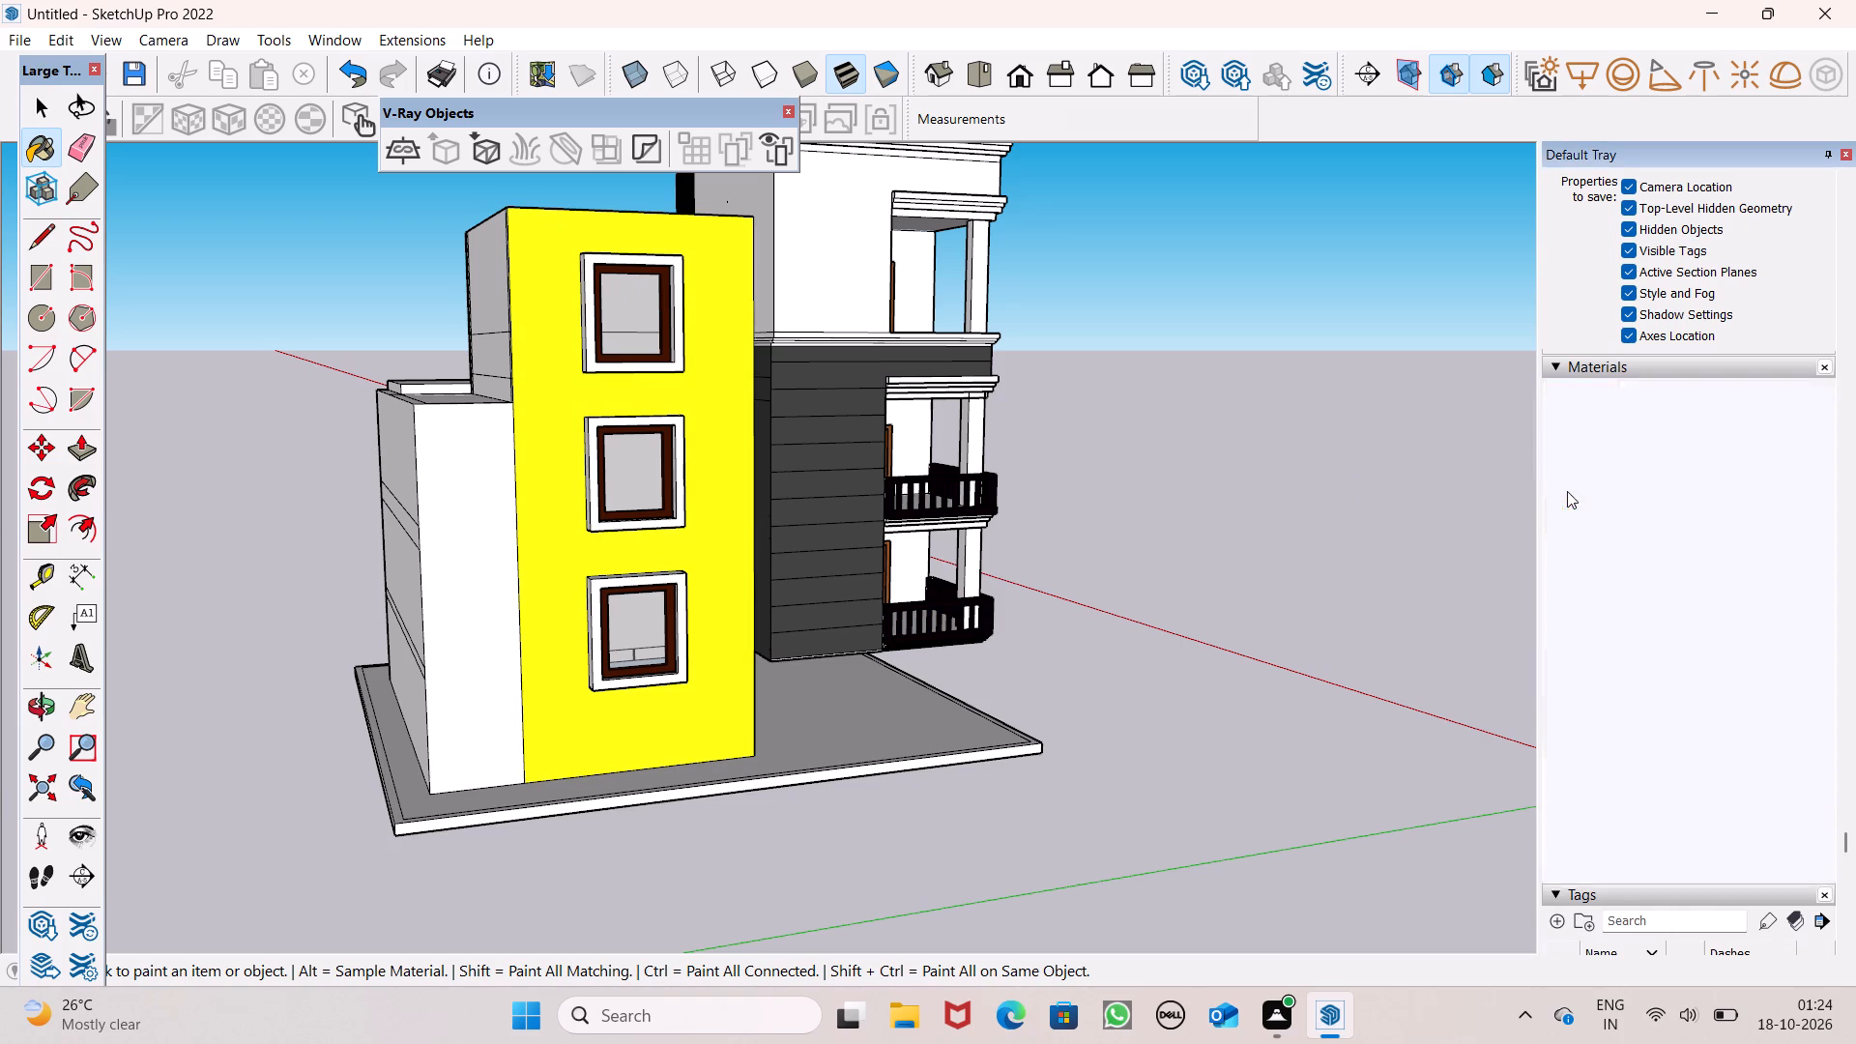
scroll(1680, 577, up, 1)
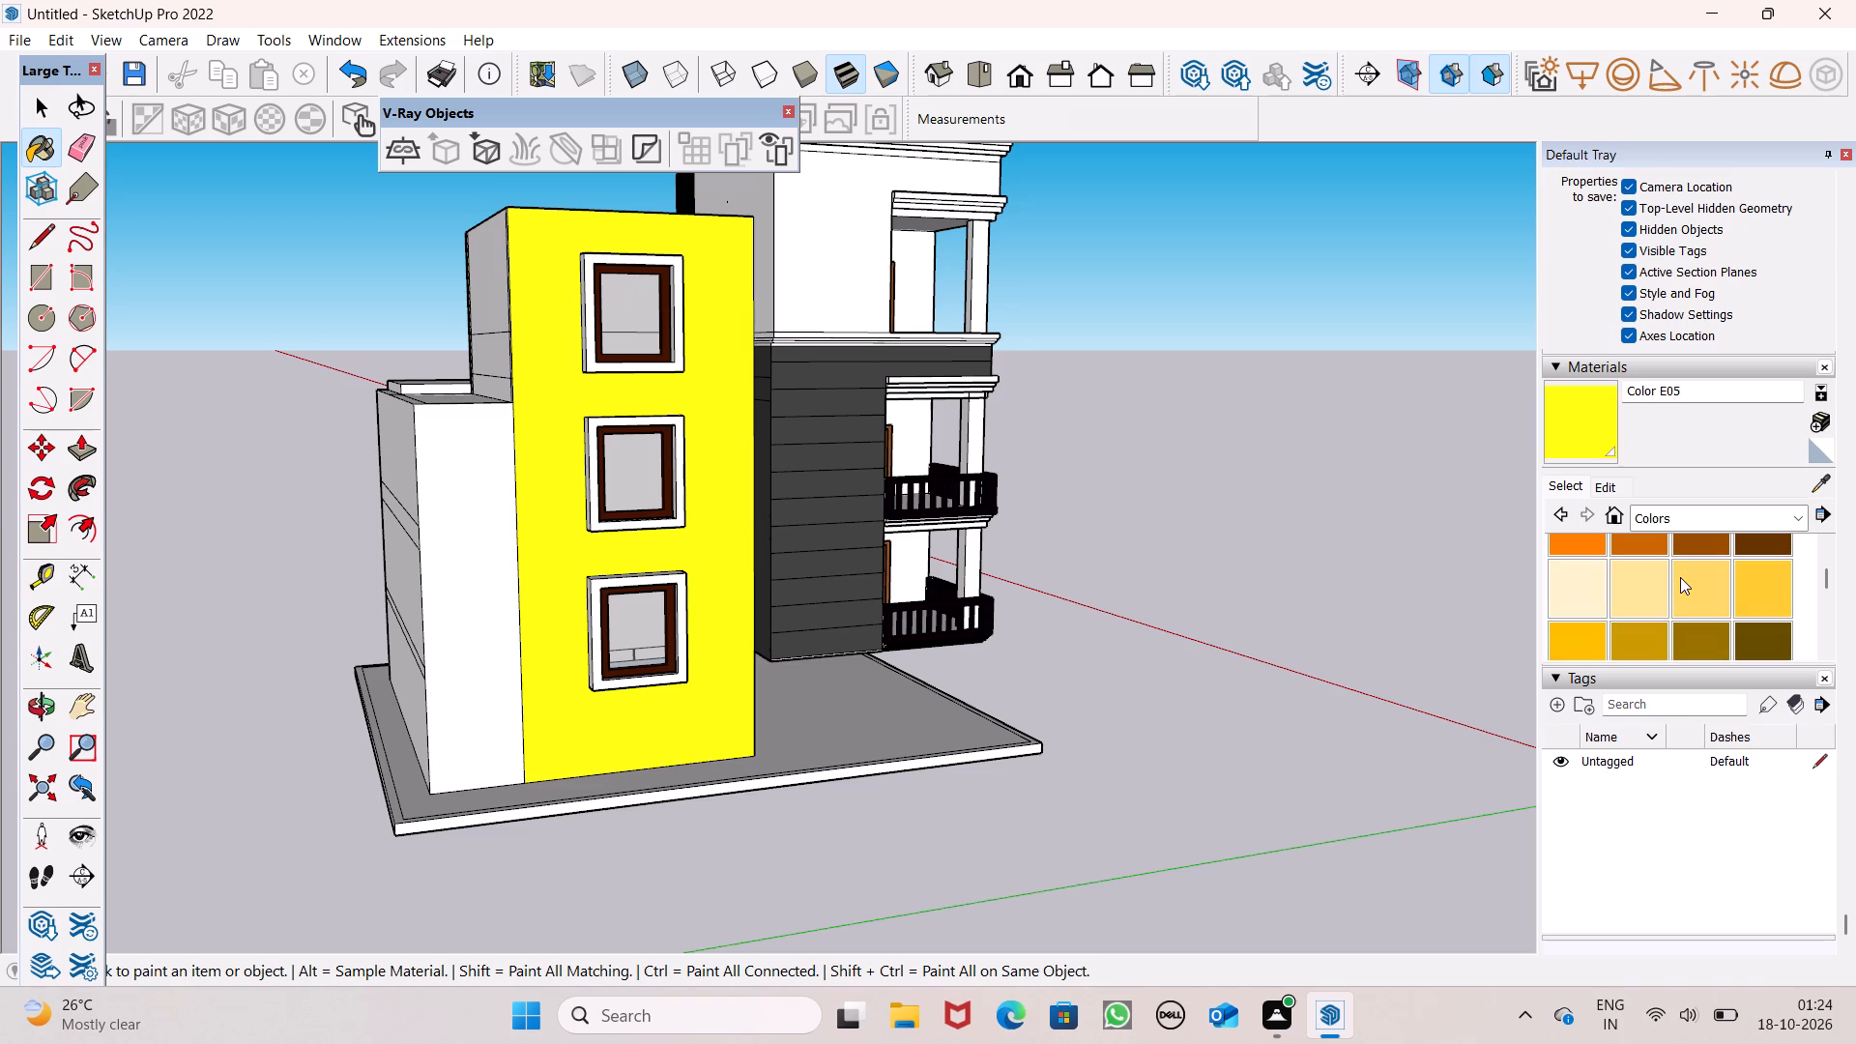
click(1601, 633)
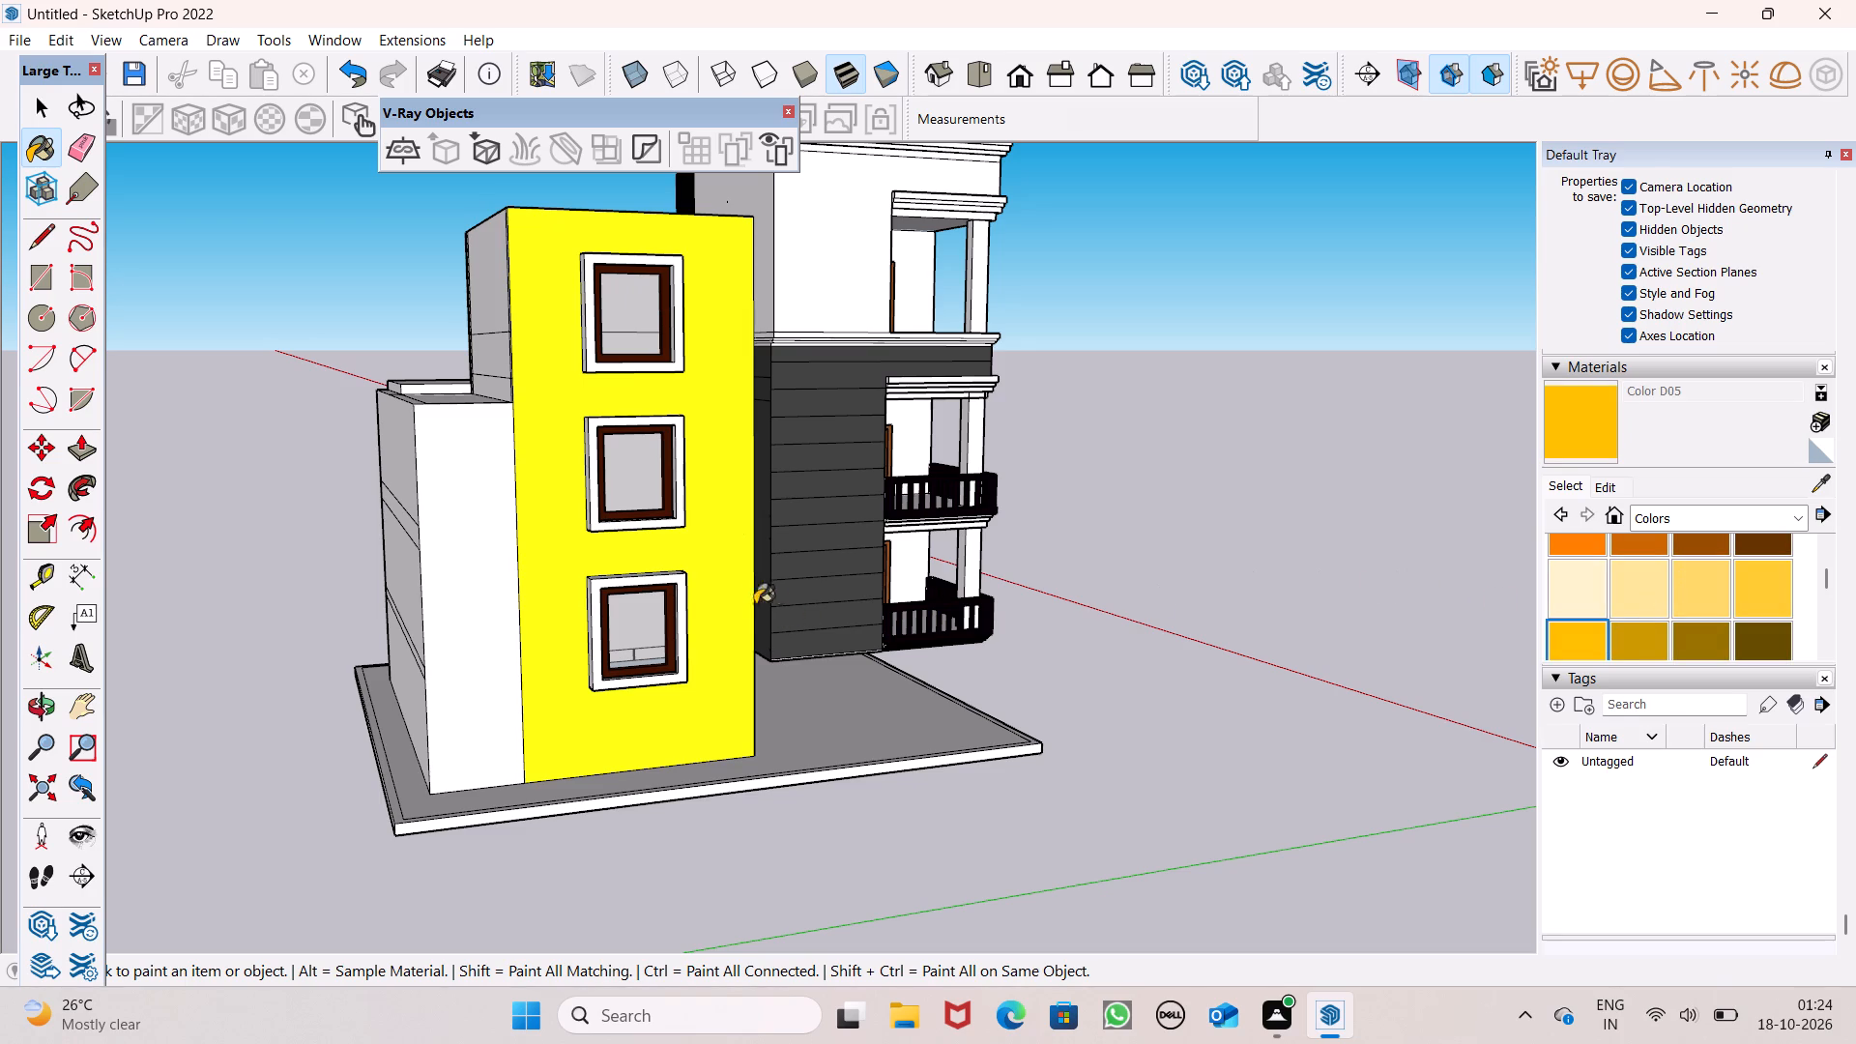
click(733, 603)
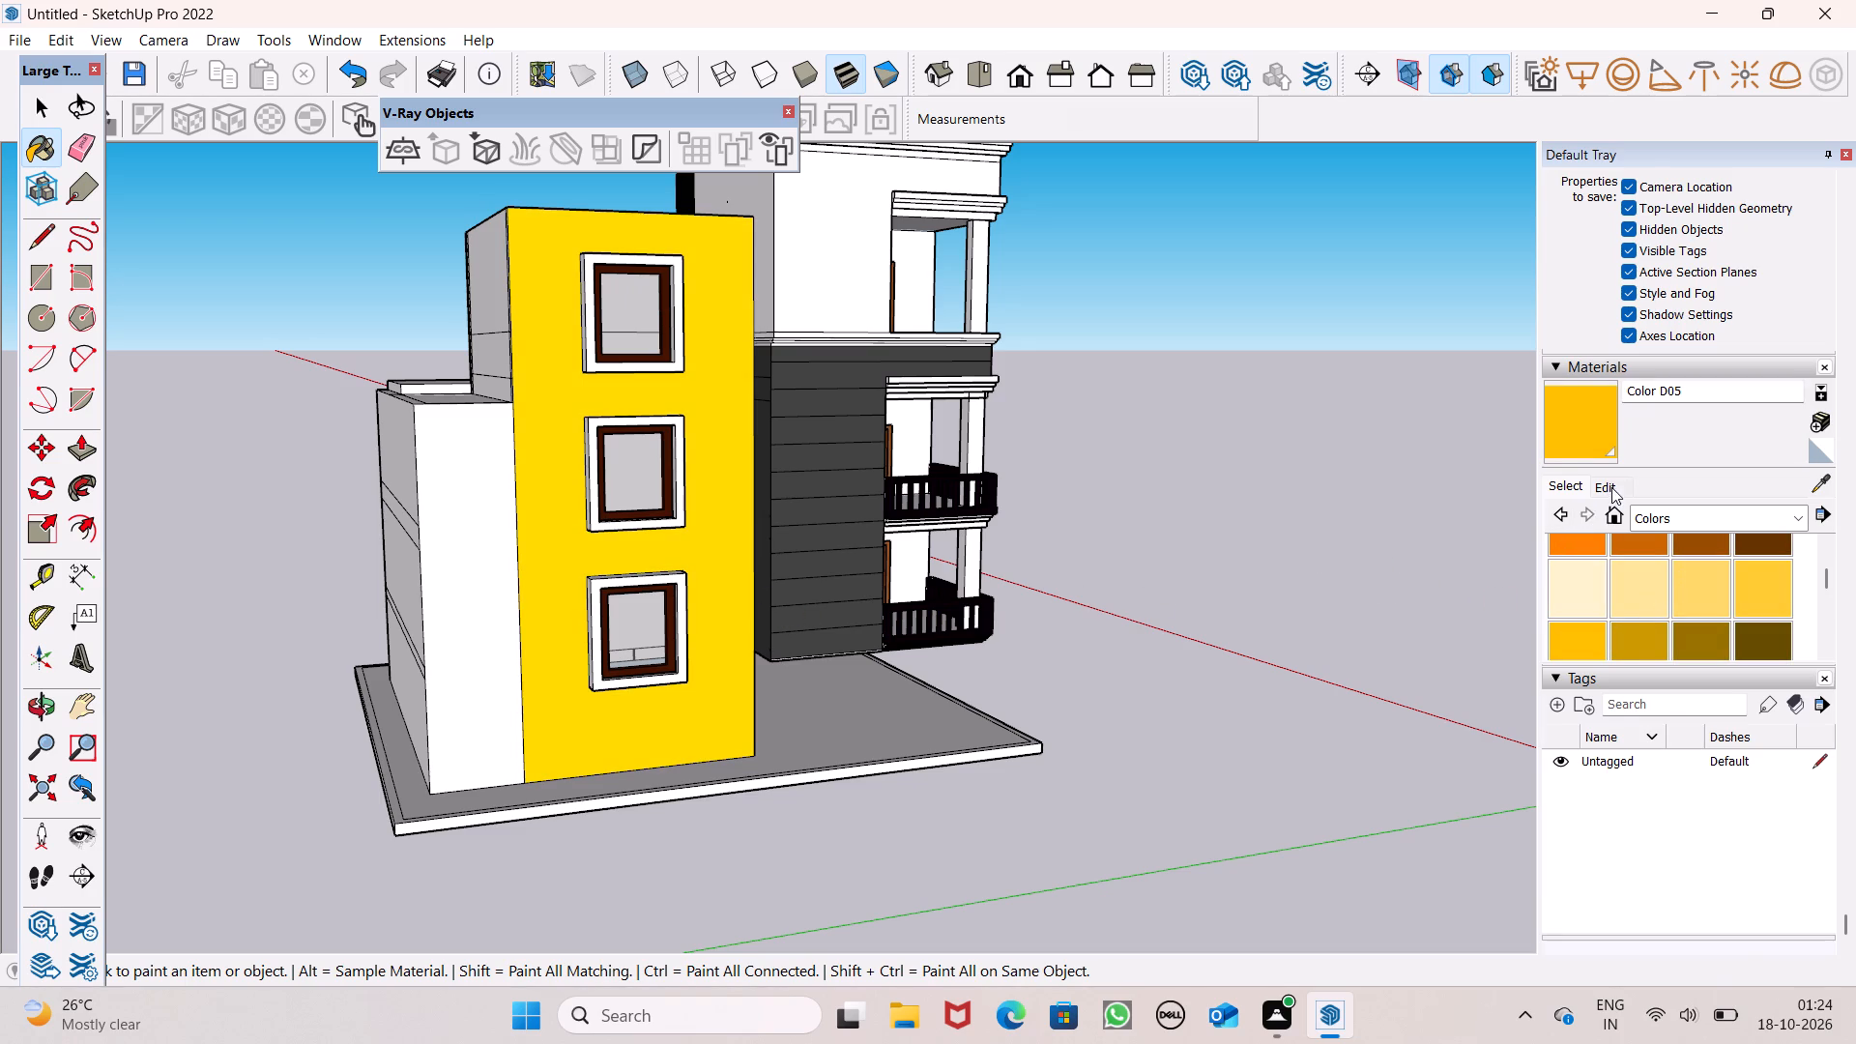
Soften Color D05 to RGB 255, 191, 99 and paint the narrow wall section beside the windowed side wall with it.
click(1611, 487)
drag(1606, 636, 1625, 637)
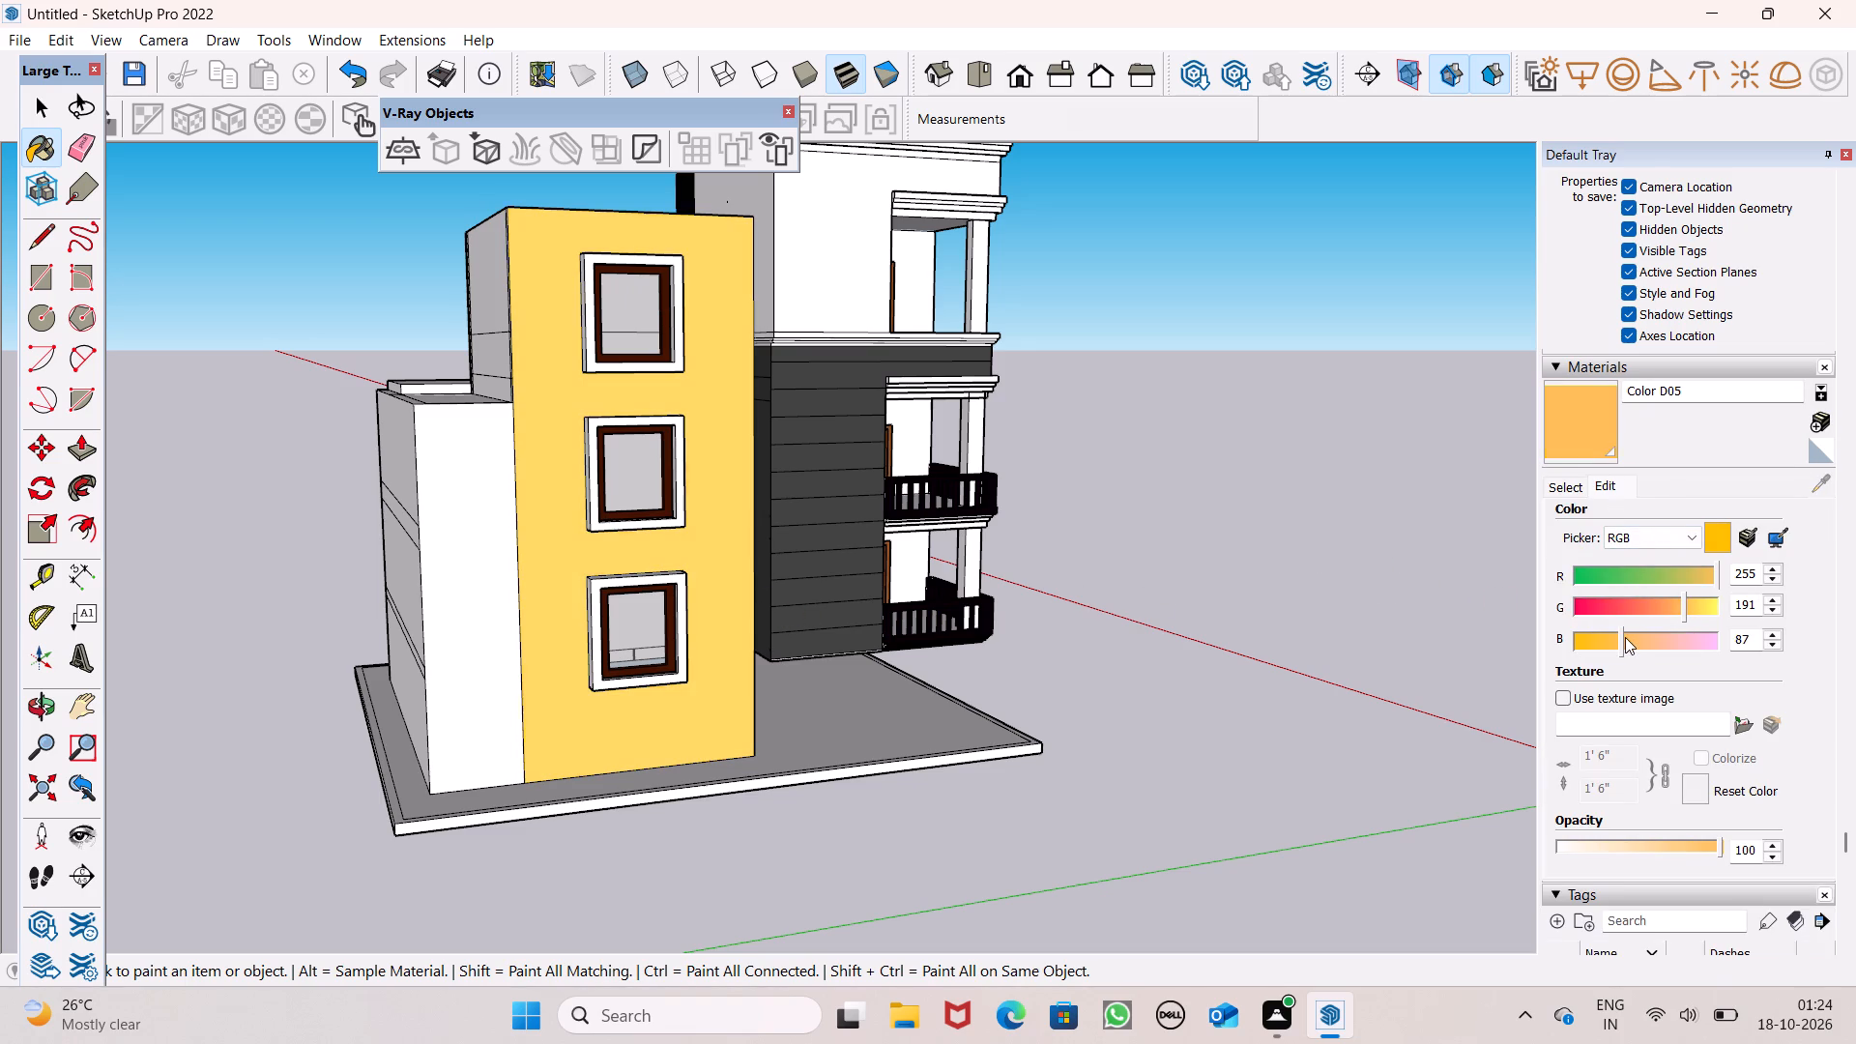
drag(1625, 637, 1633, 637)
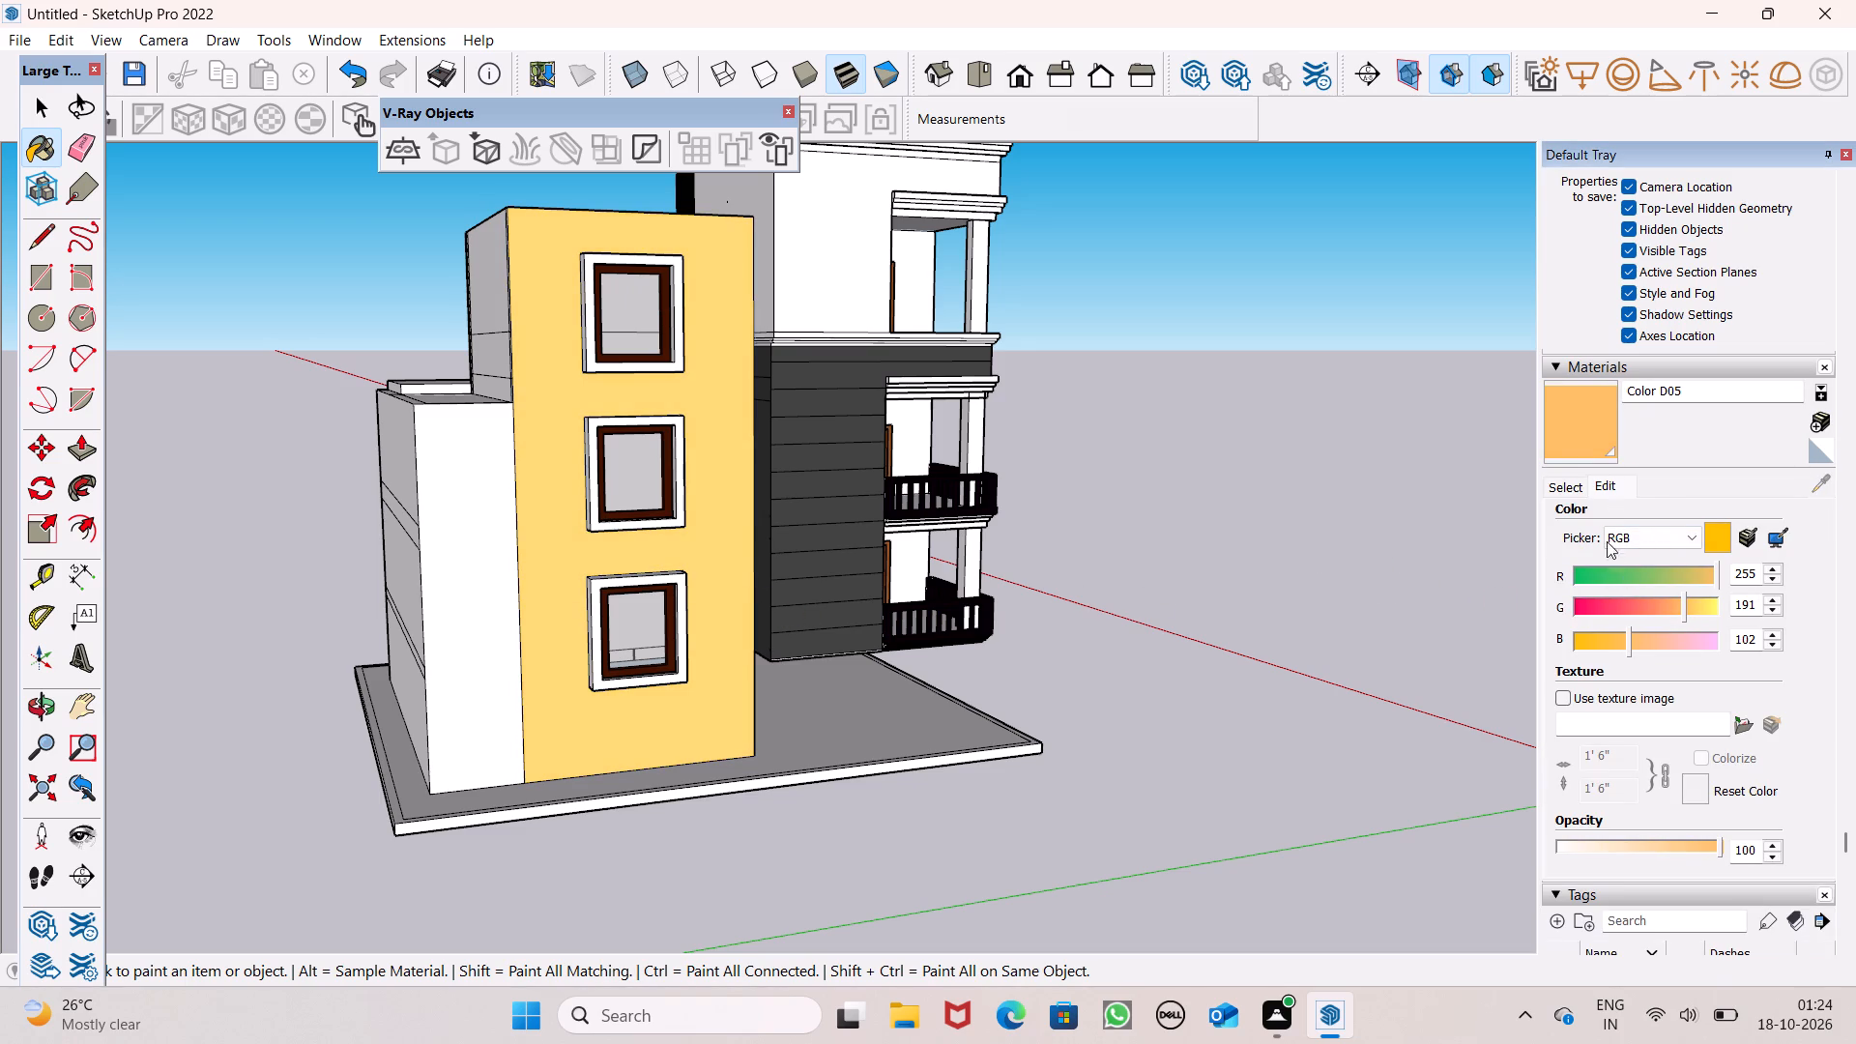
middle_drag(498, 595, 561, 621)
click(548, 590)
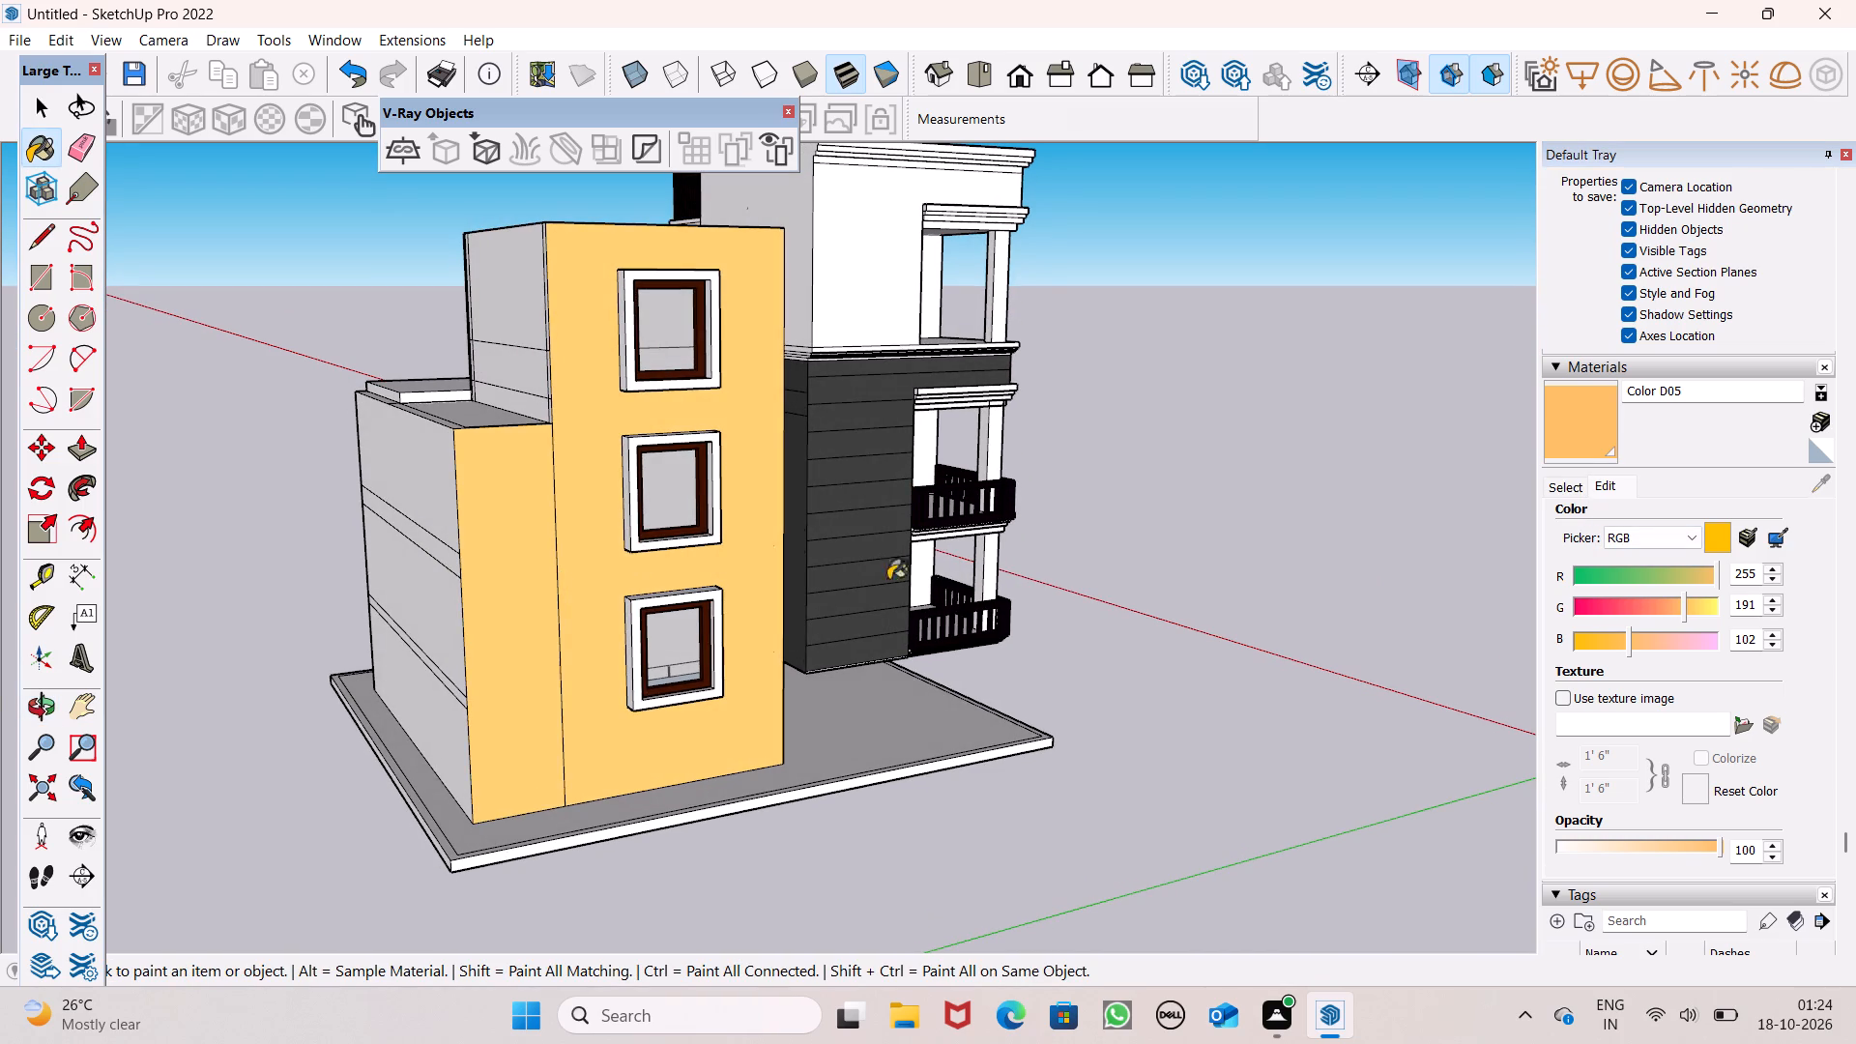
click(1633, 642)
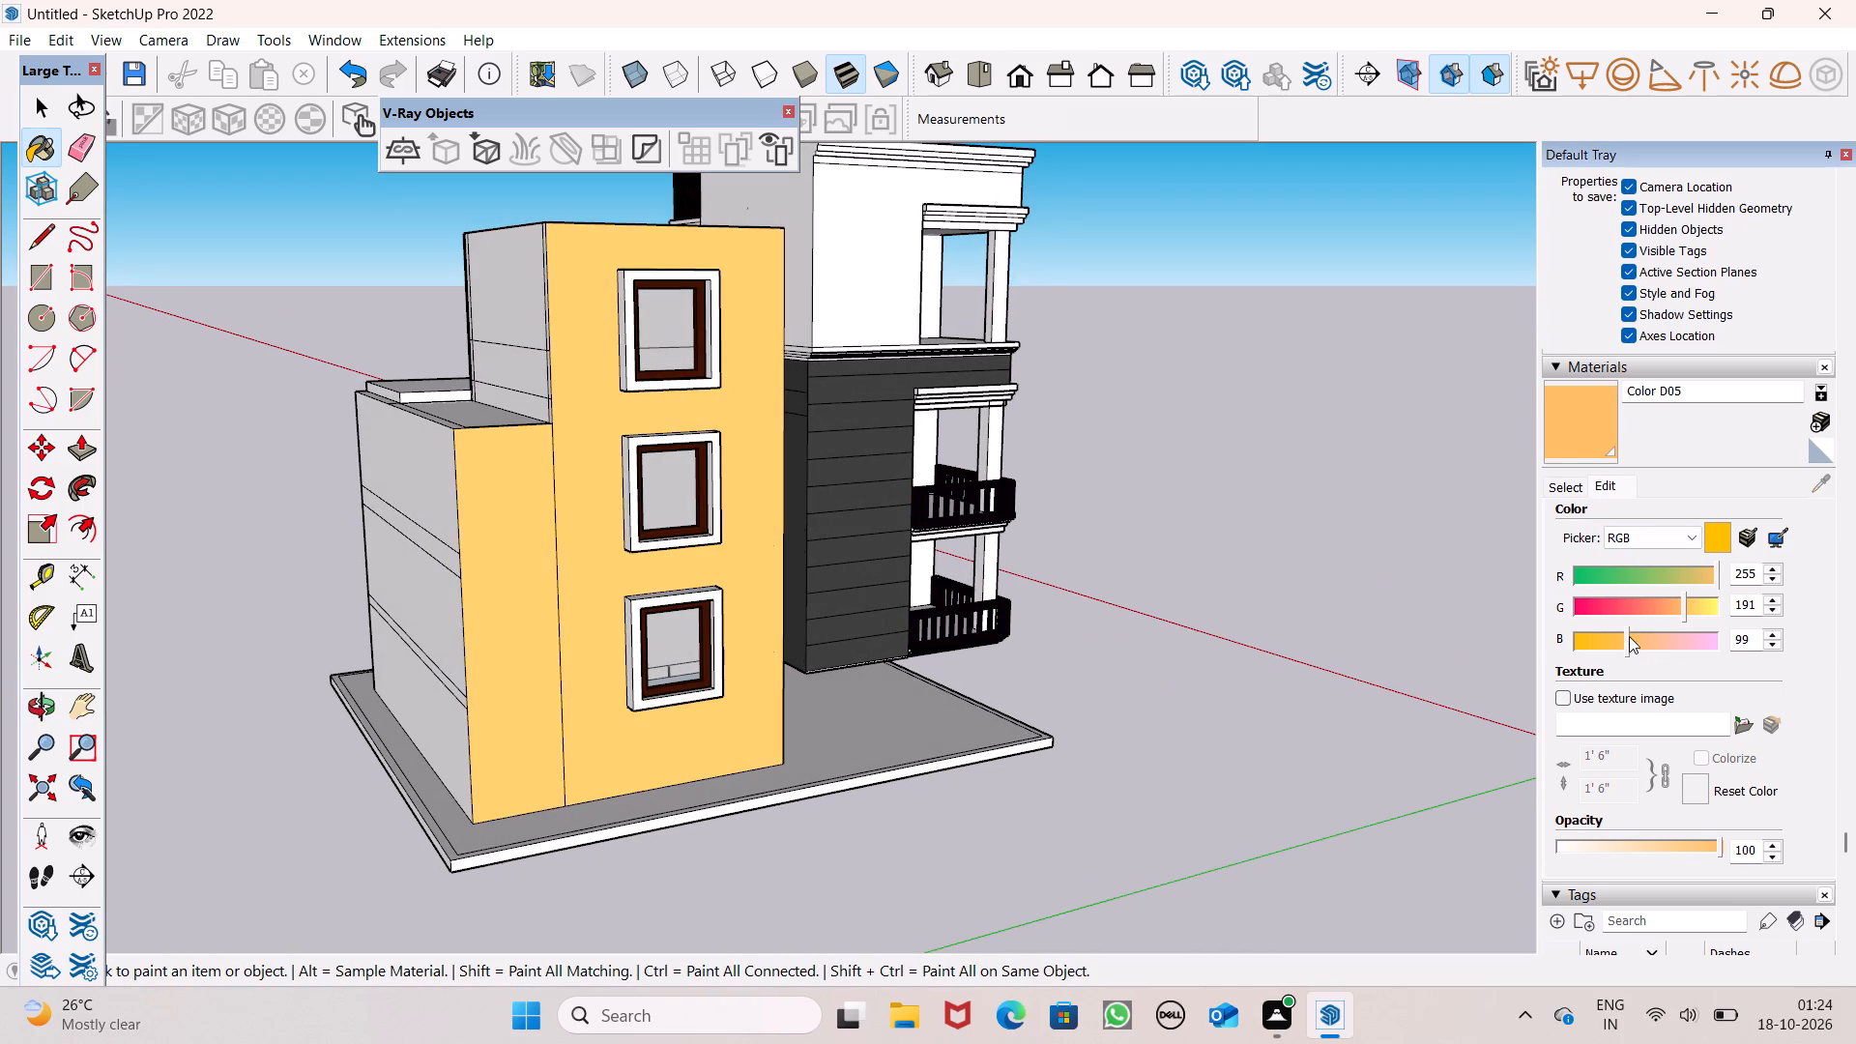
Erase the horizontal floor lines on the large lower rear wall and paint the wall with Color D05.
click(1562, 455)
middle_drag(589, 623, 1069, 605)
scroll(1065, 605, up, 1)
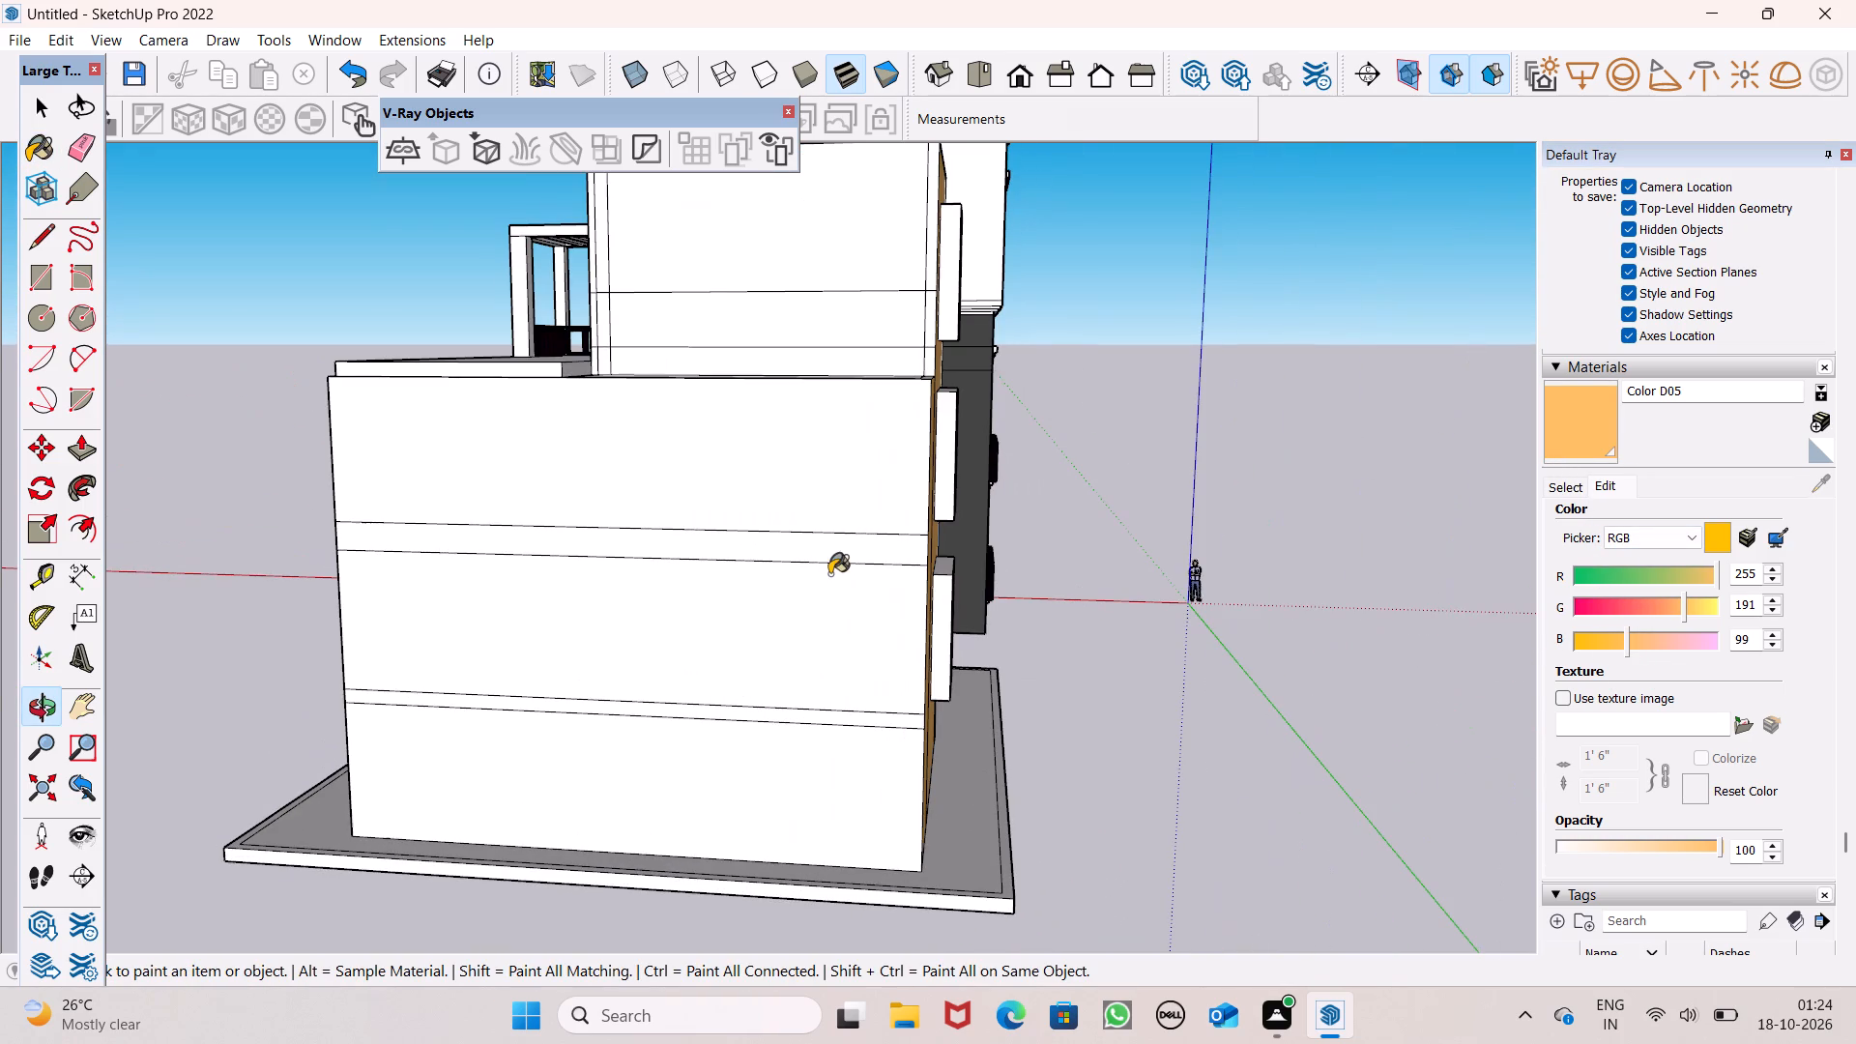
double_click(77, 156)
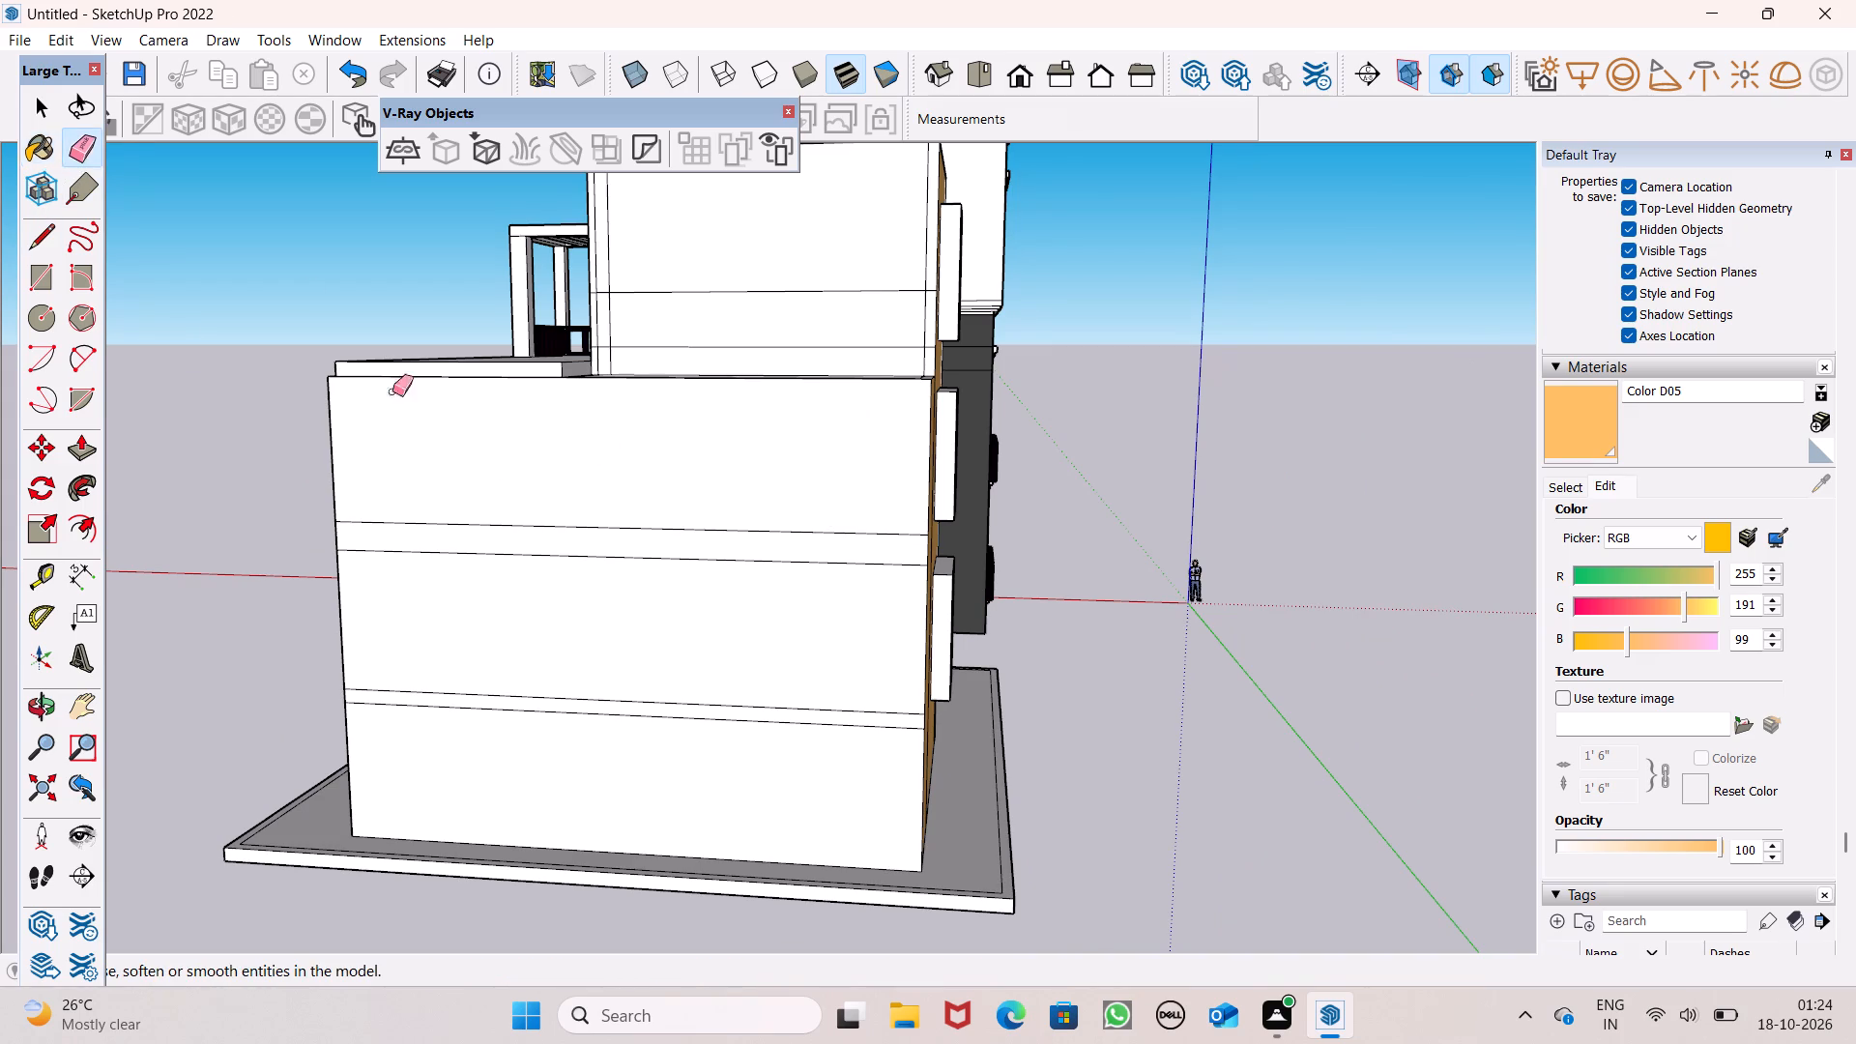
drag(528, 501, 614, 552)
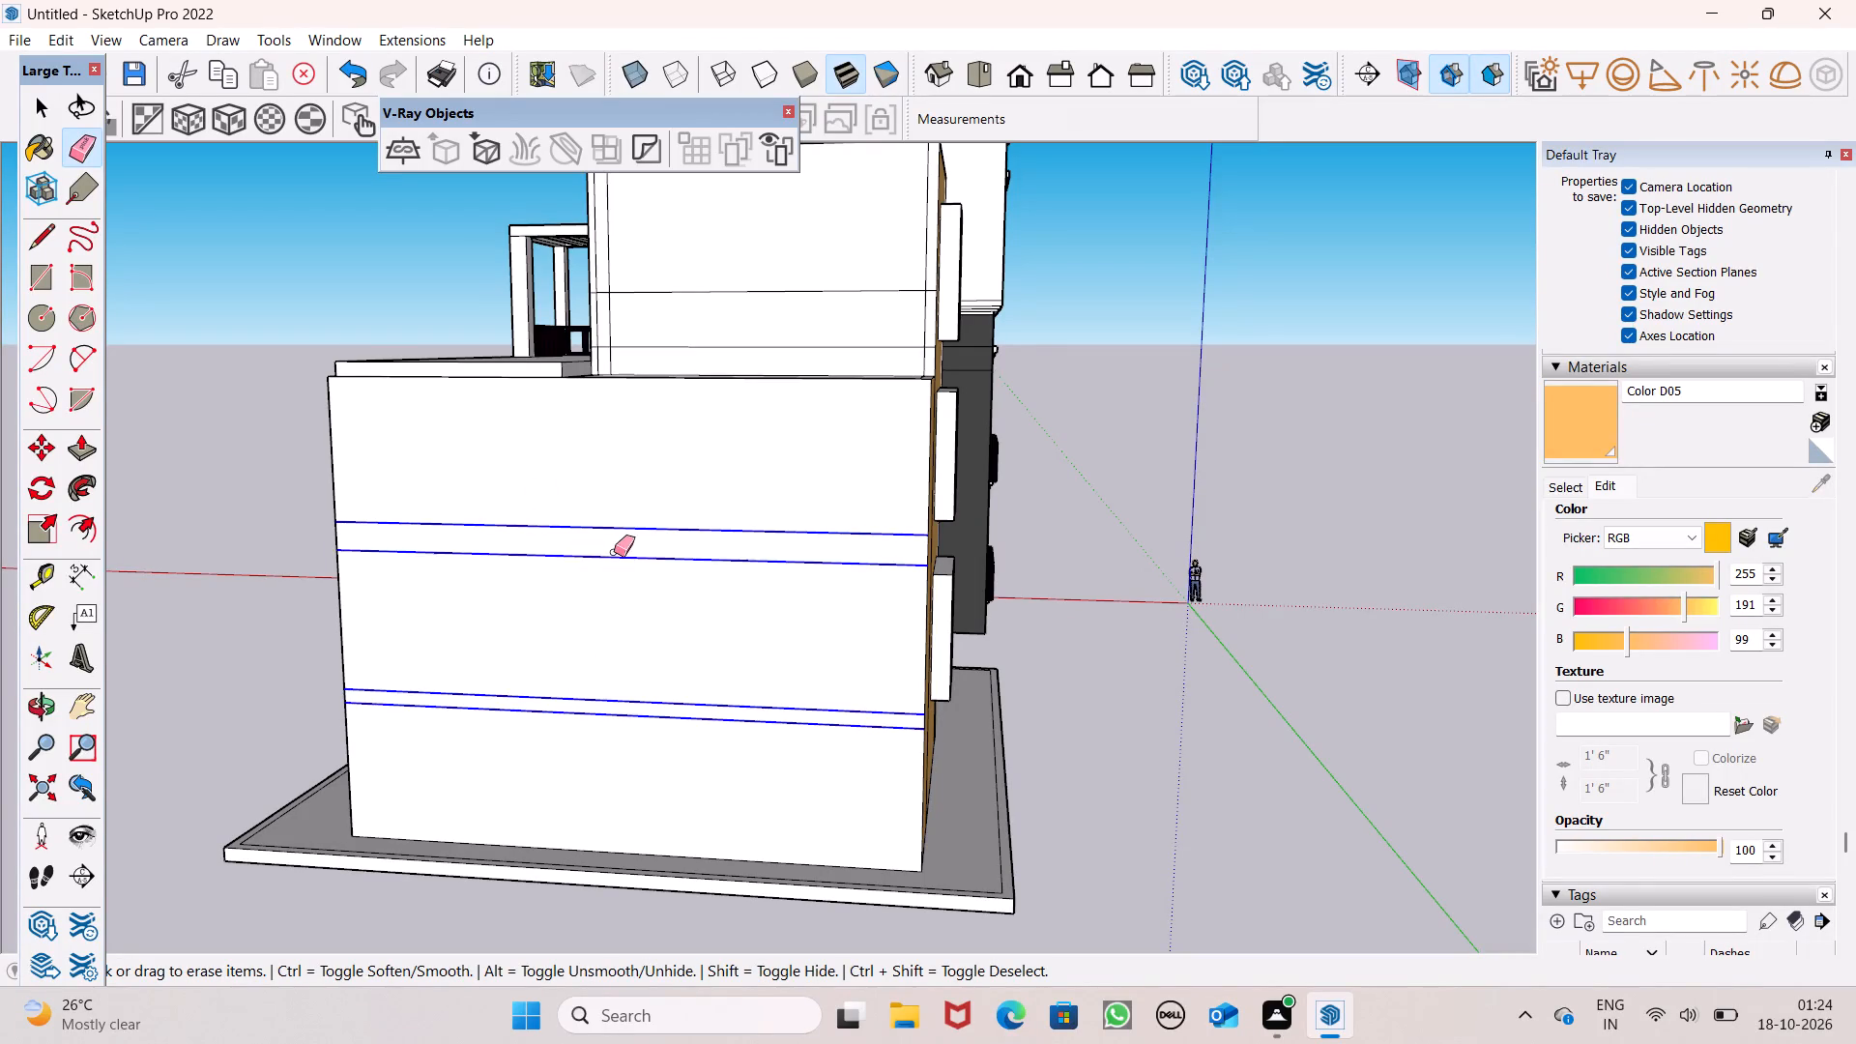
drag(614, 552, 615, 551)
click(1582, 460)
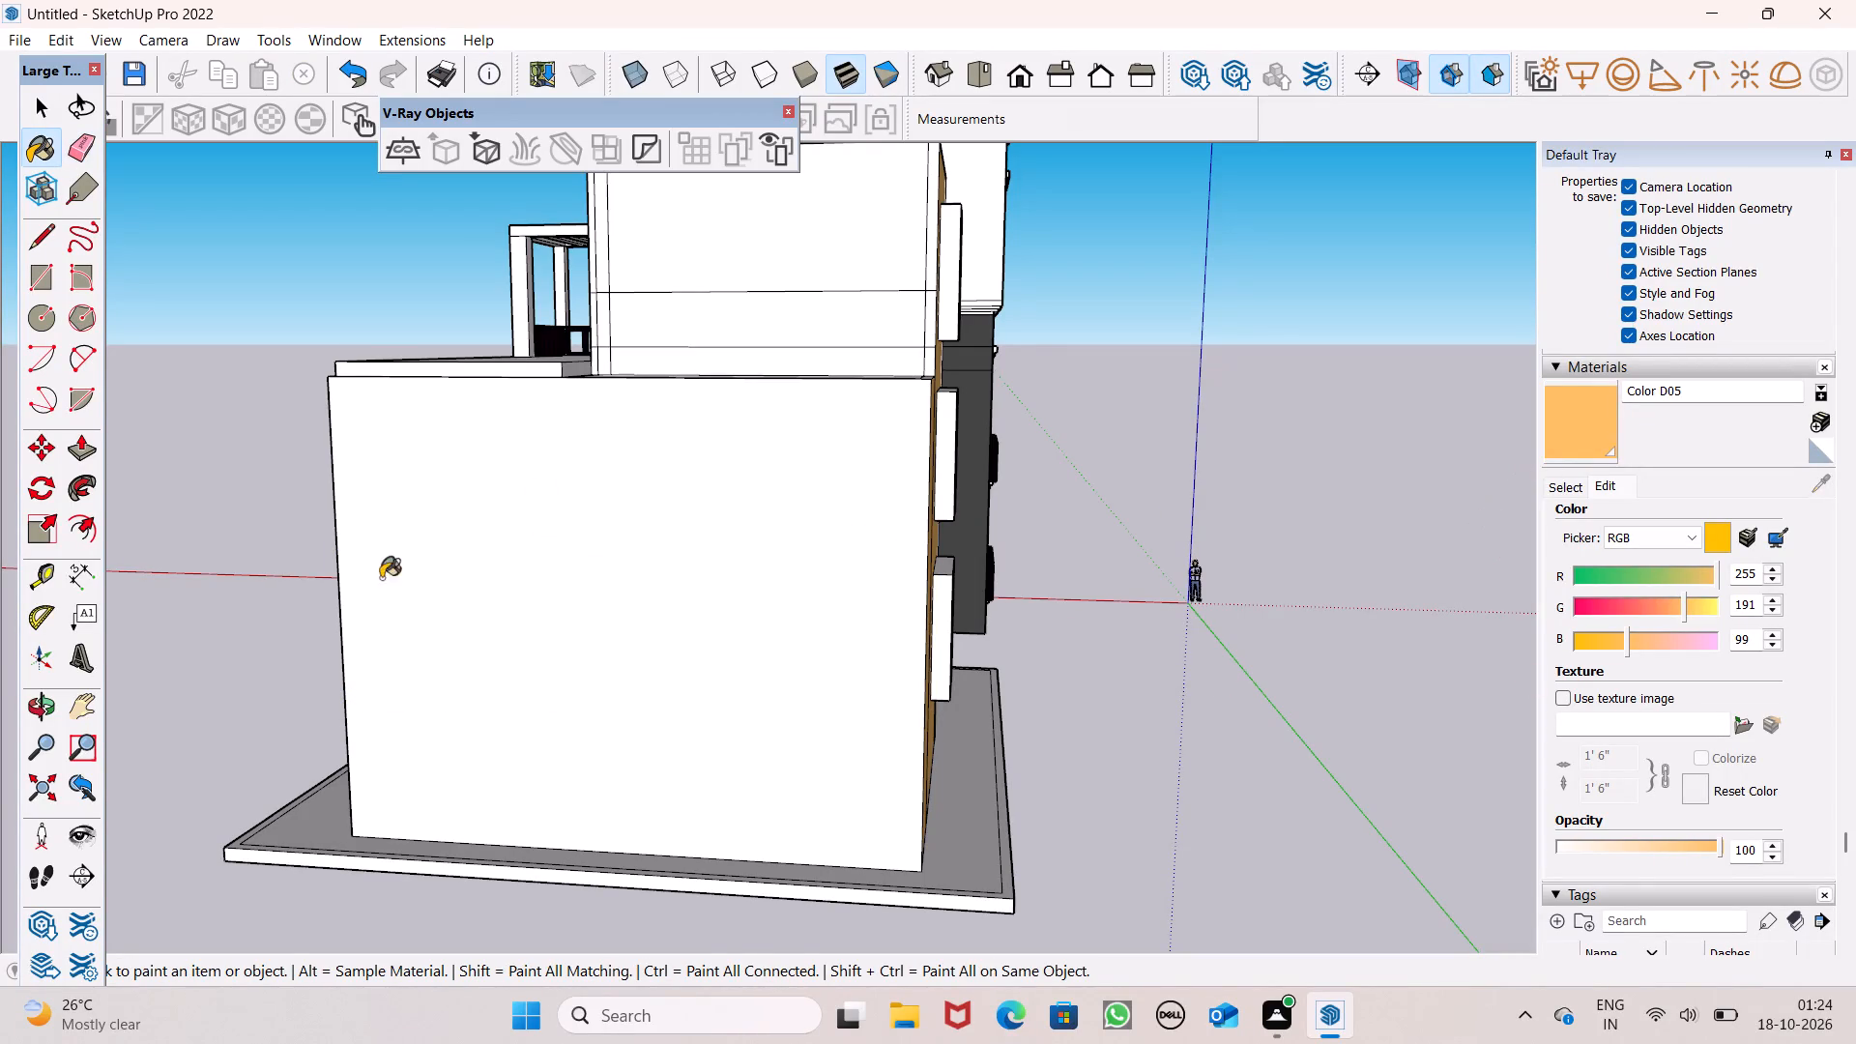
click(550, 537)
Erase the leftover seam lines on the upper rear wall above the lower roof and paint the wall with Color D05.
scroll(763, 477, down, 4)
middle_drag(771, 517, 771, 699)
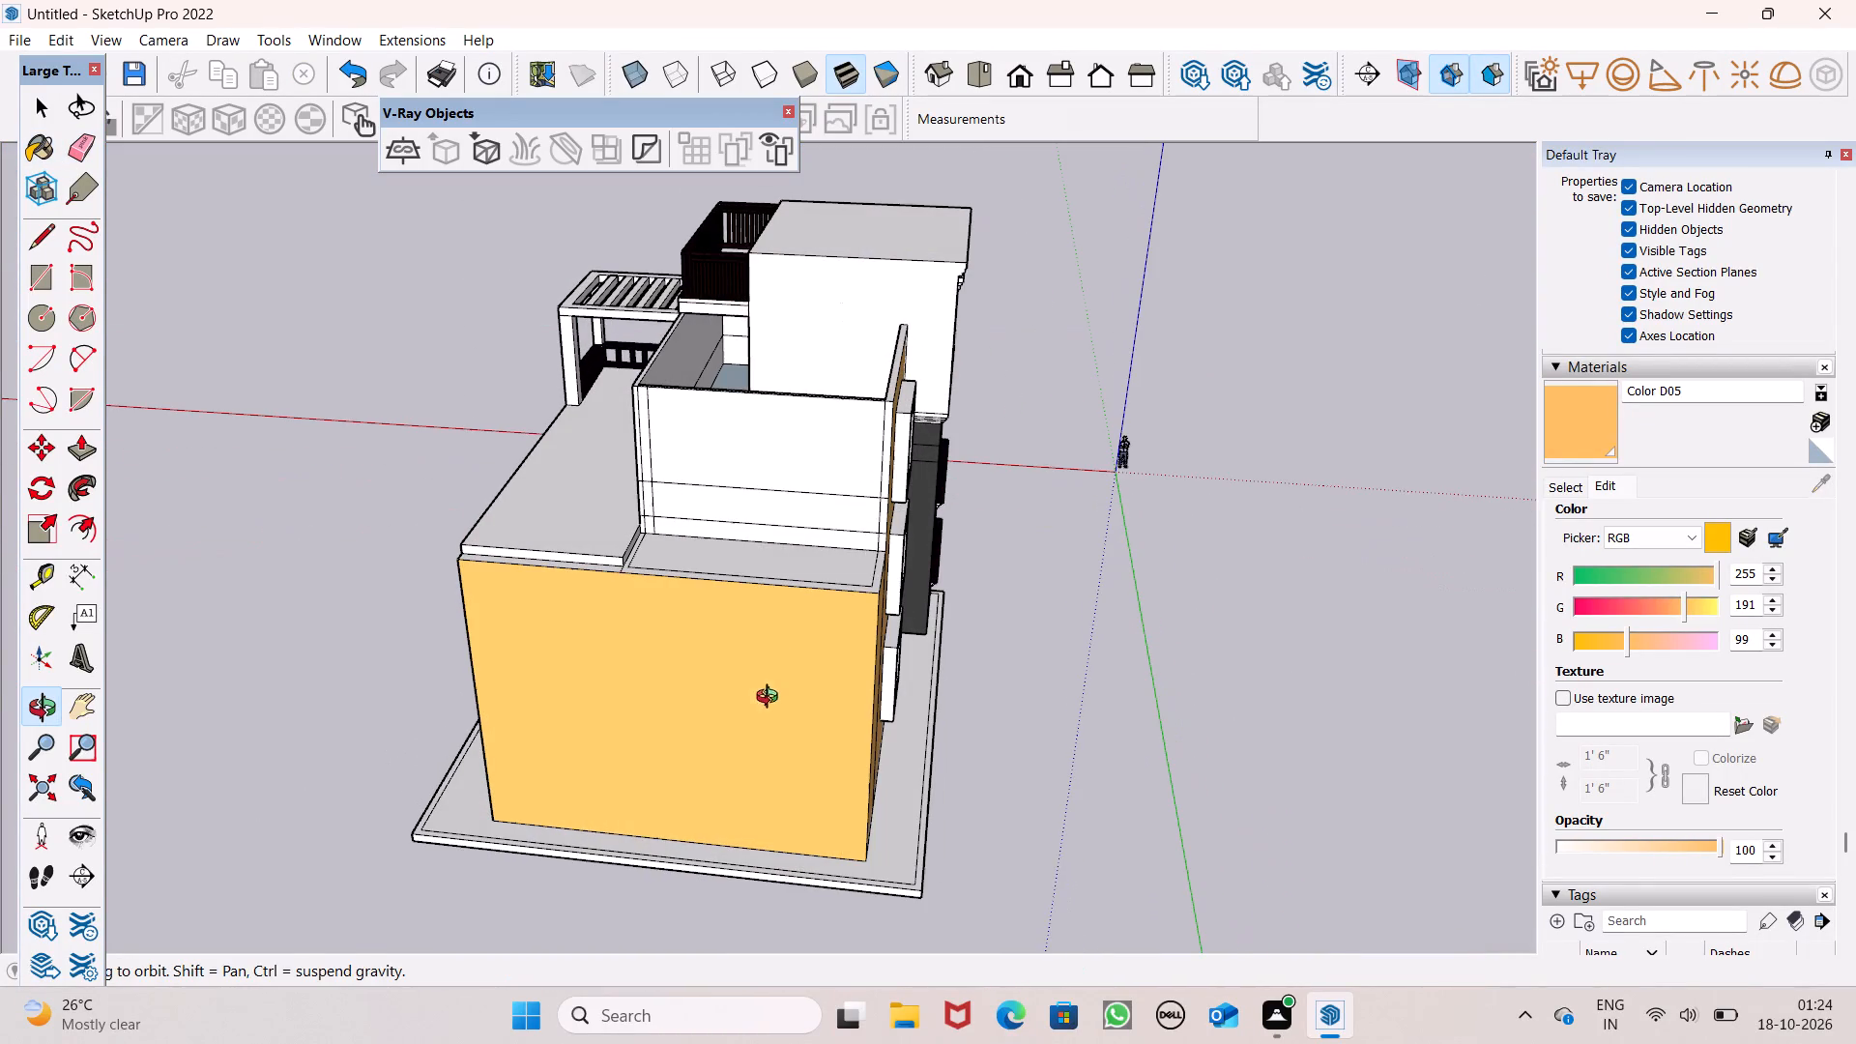
middle_drag(771, 699, 771, 700)
click(96, 160)
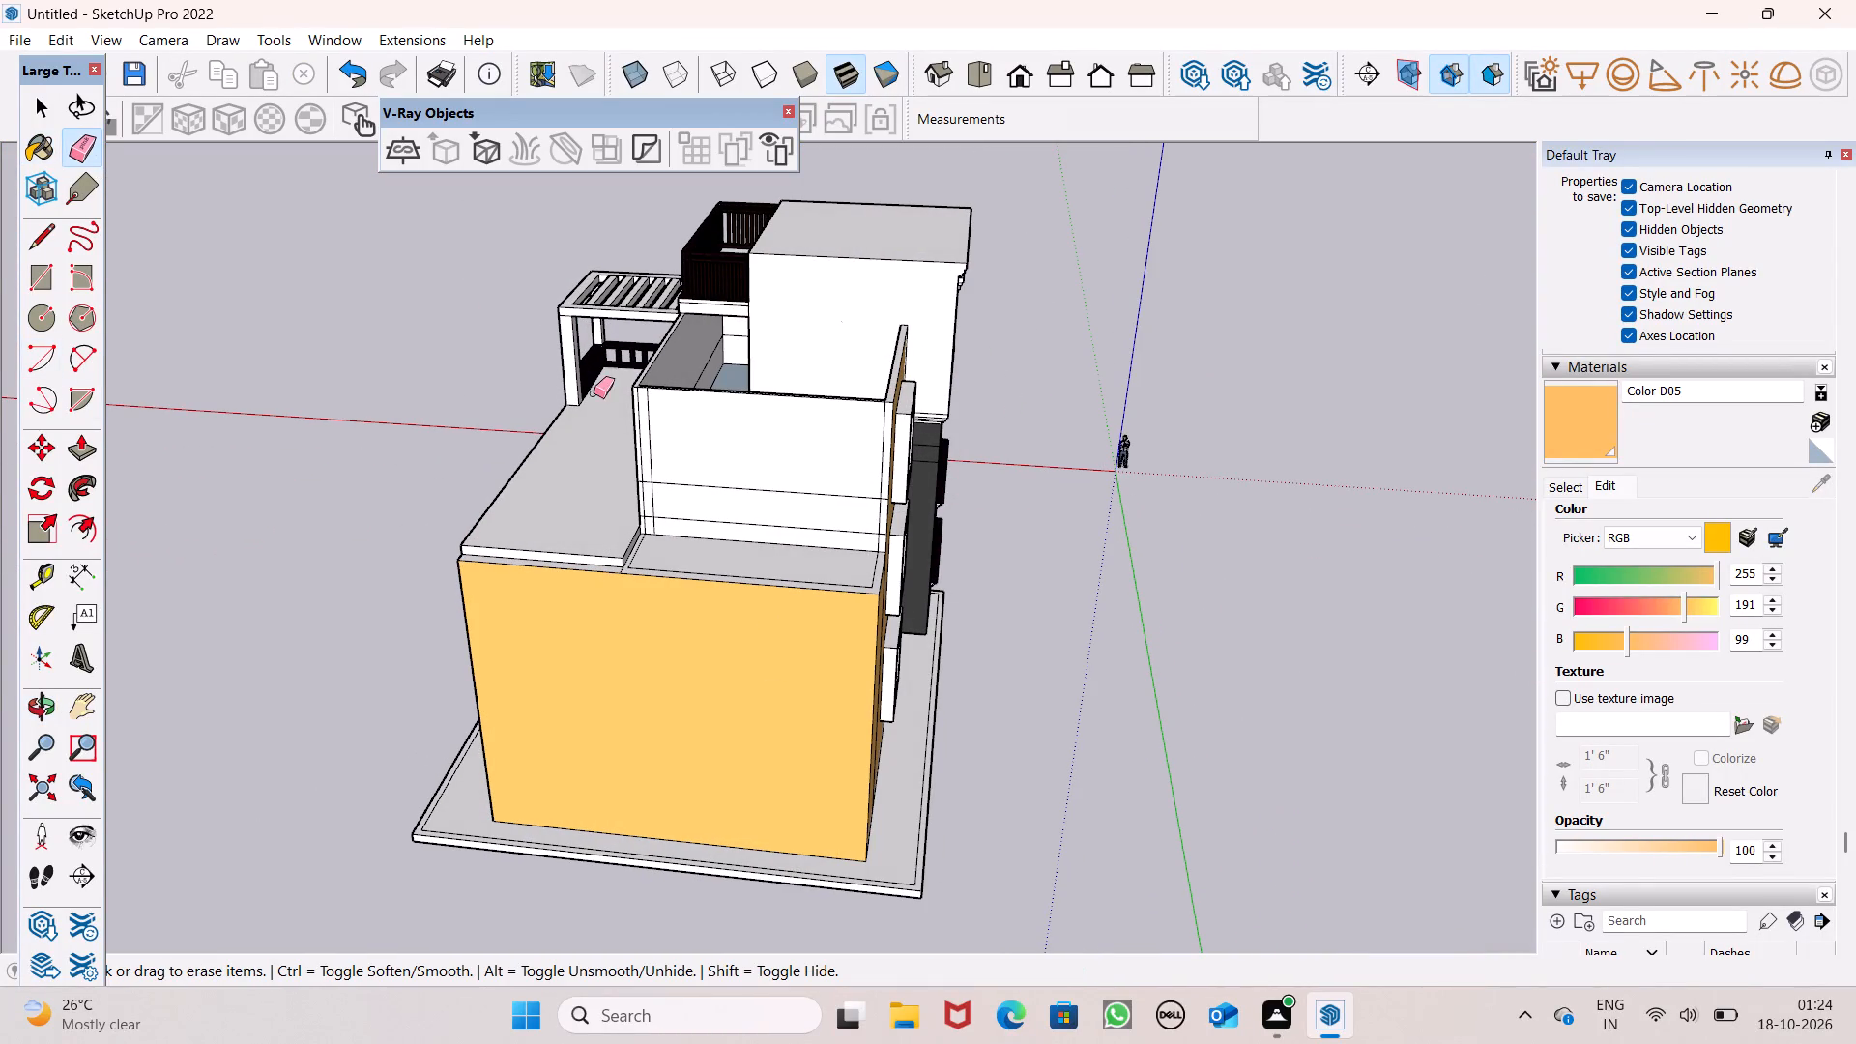
drag(722, 482, 722, 527)
scroll(664, 498, up, 6)
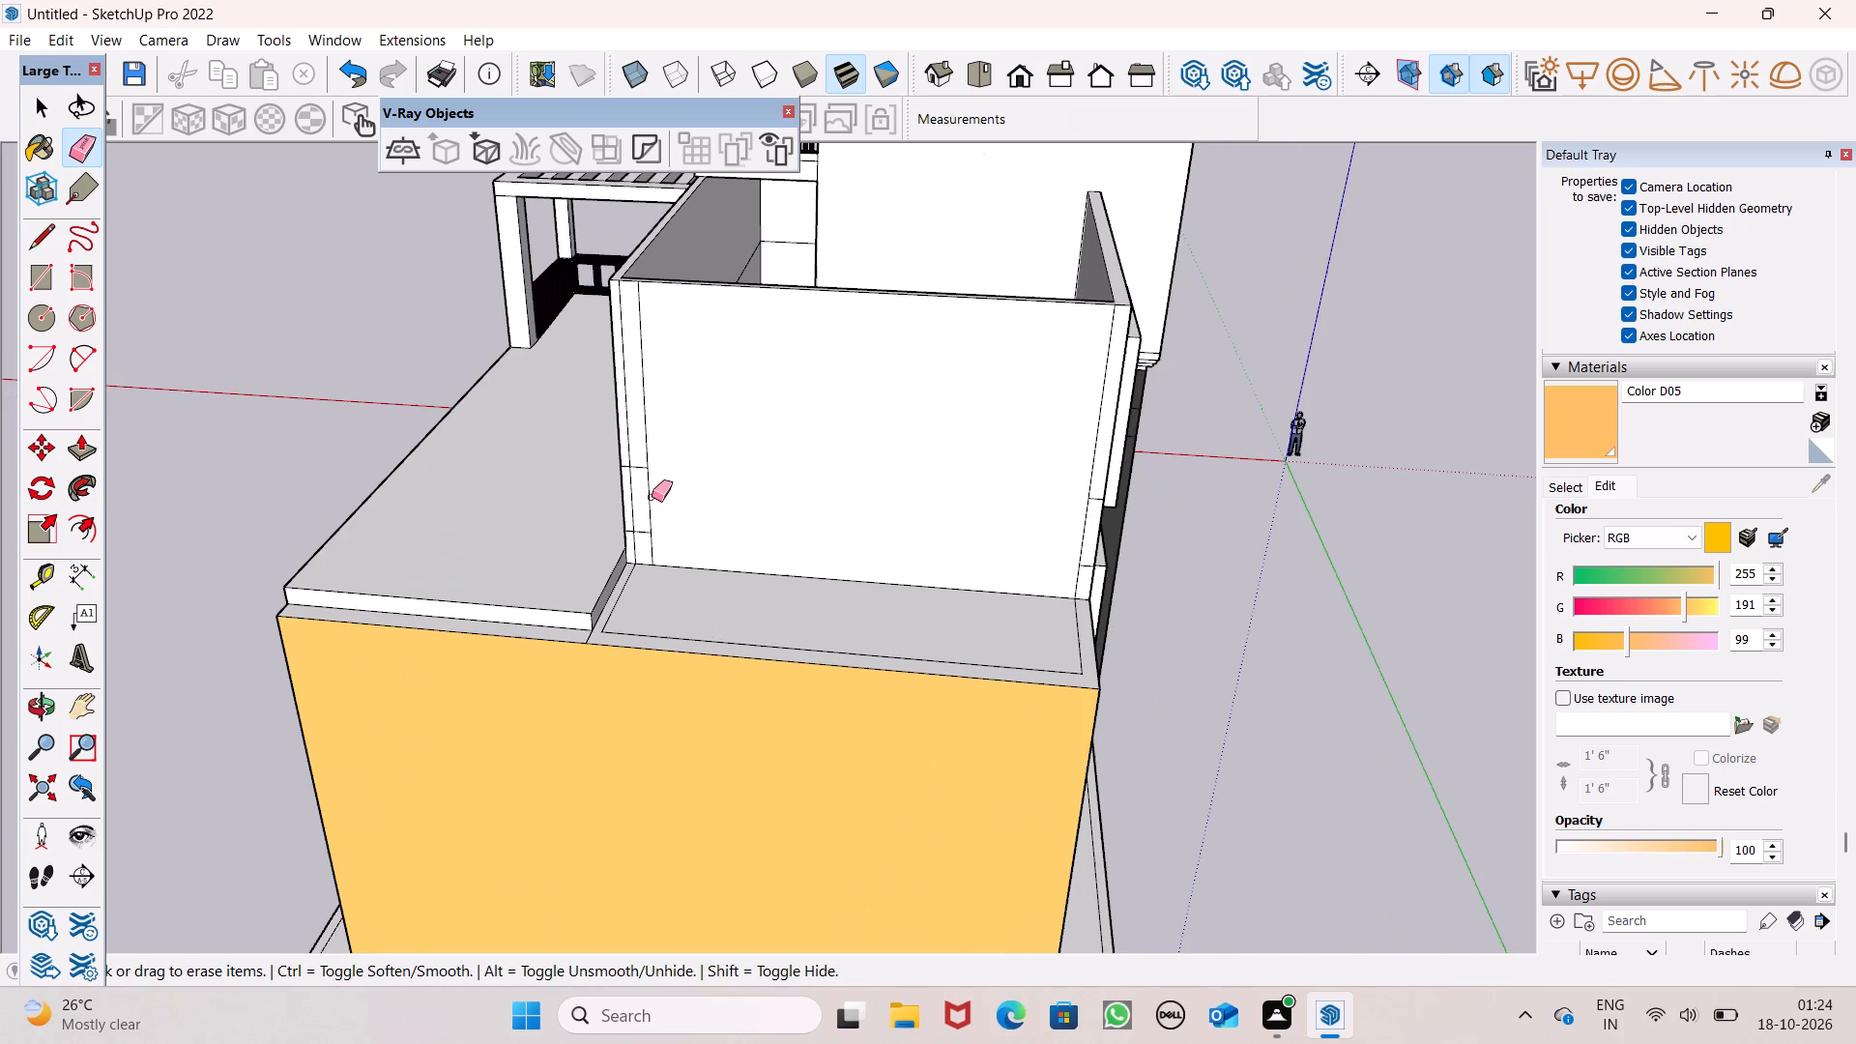
drag(631, 461, 643, 540)
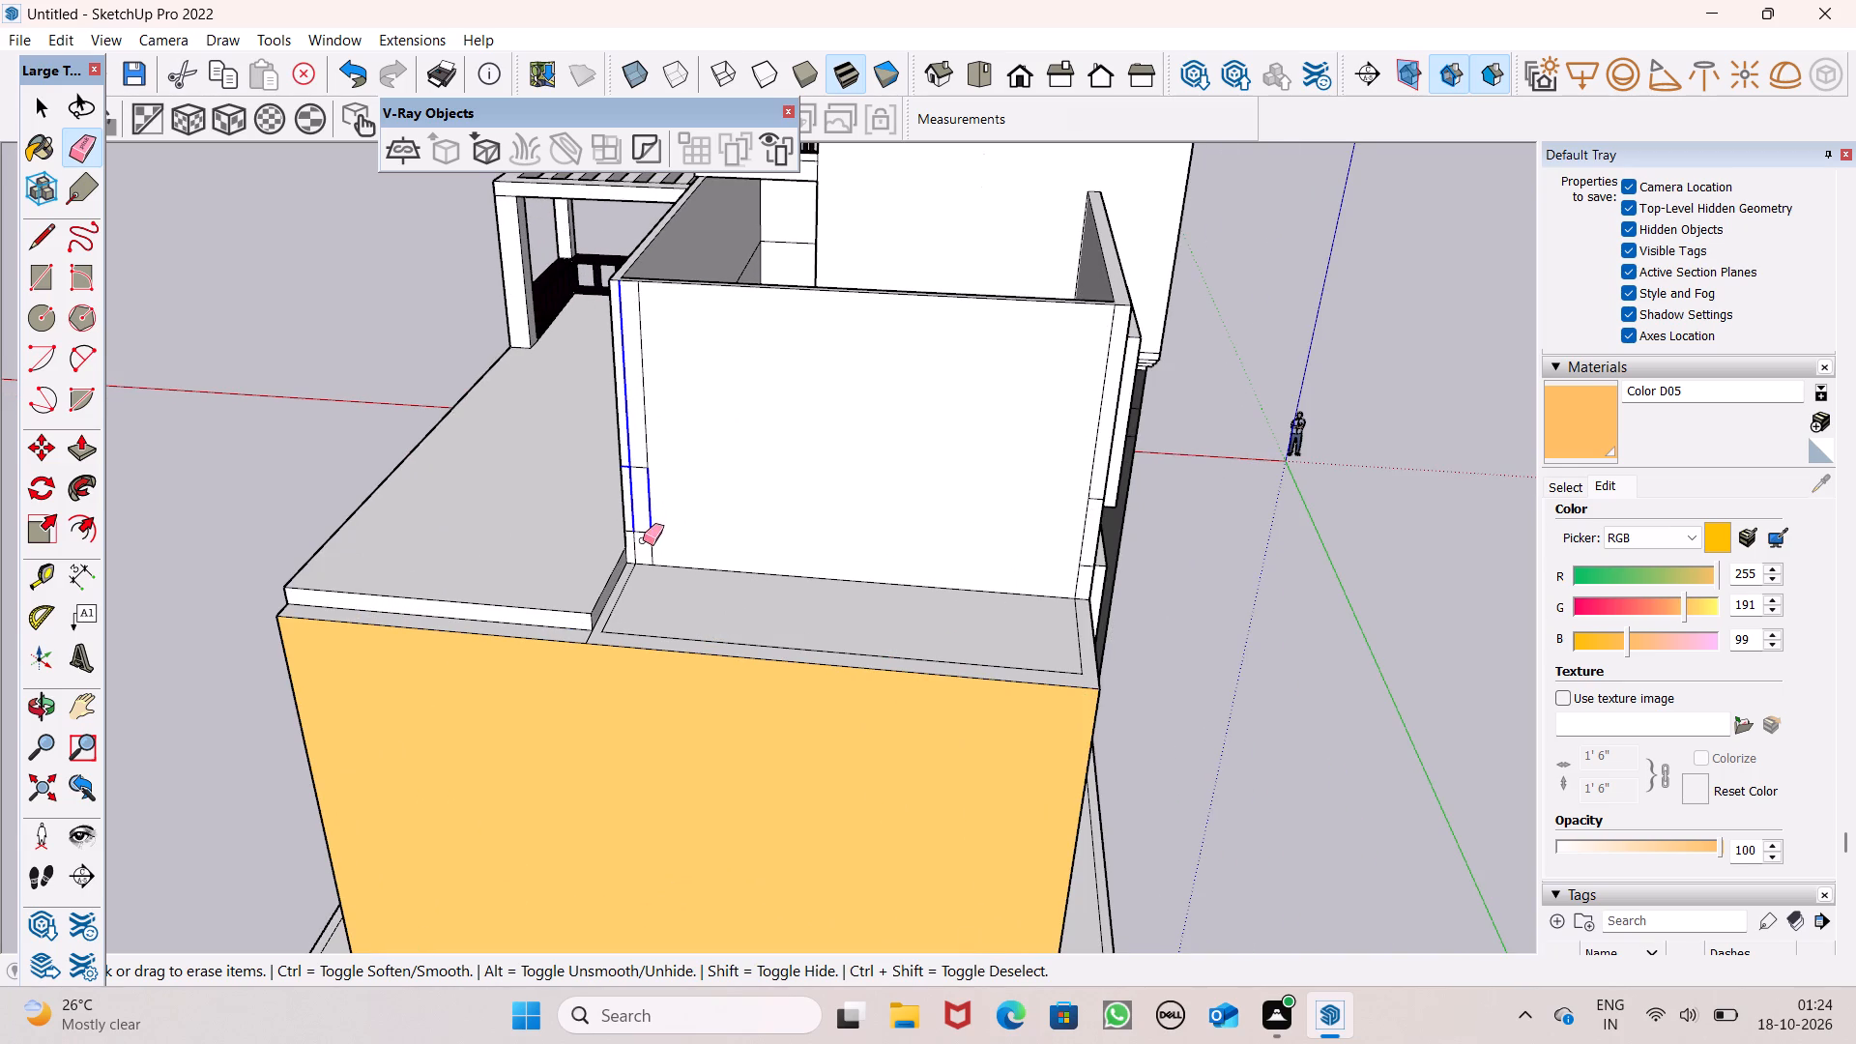
drag(643, 540, 654, 472)
drag(643, 532, 640, 536)
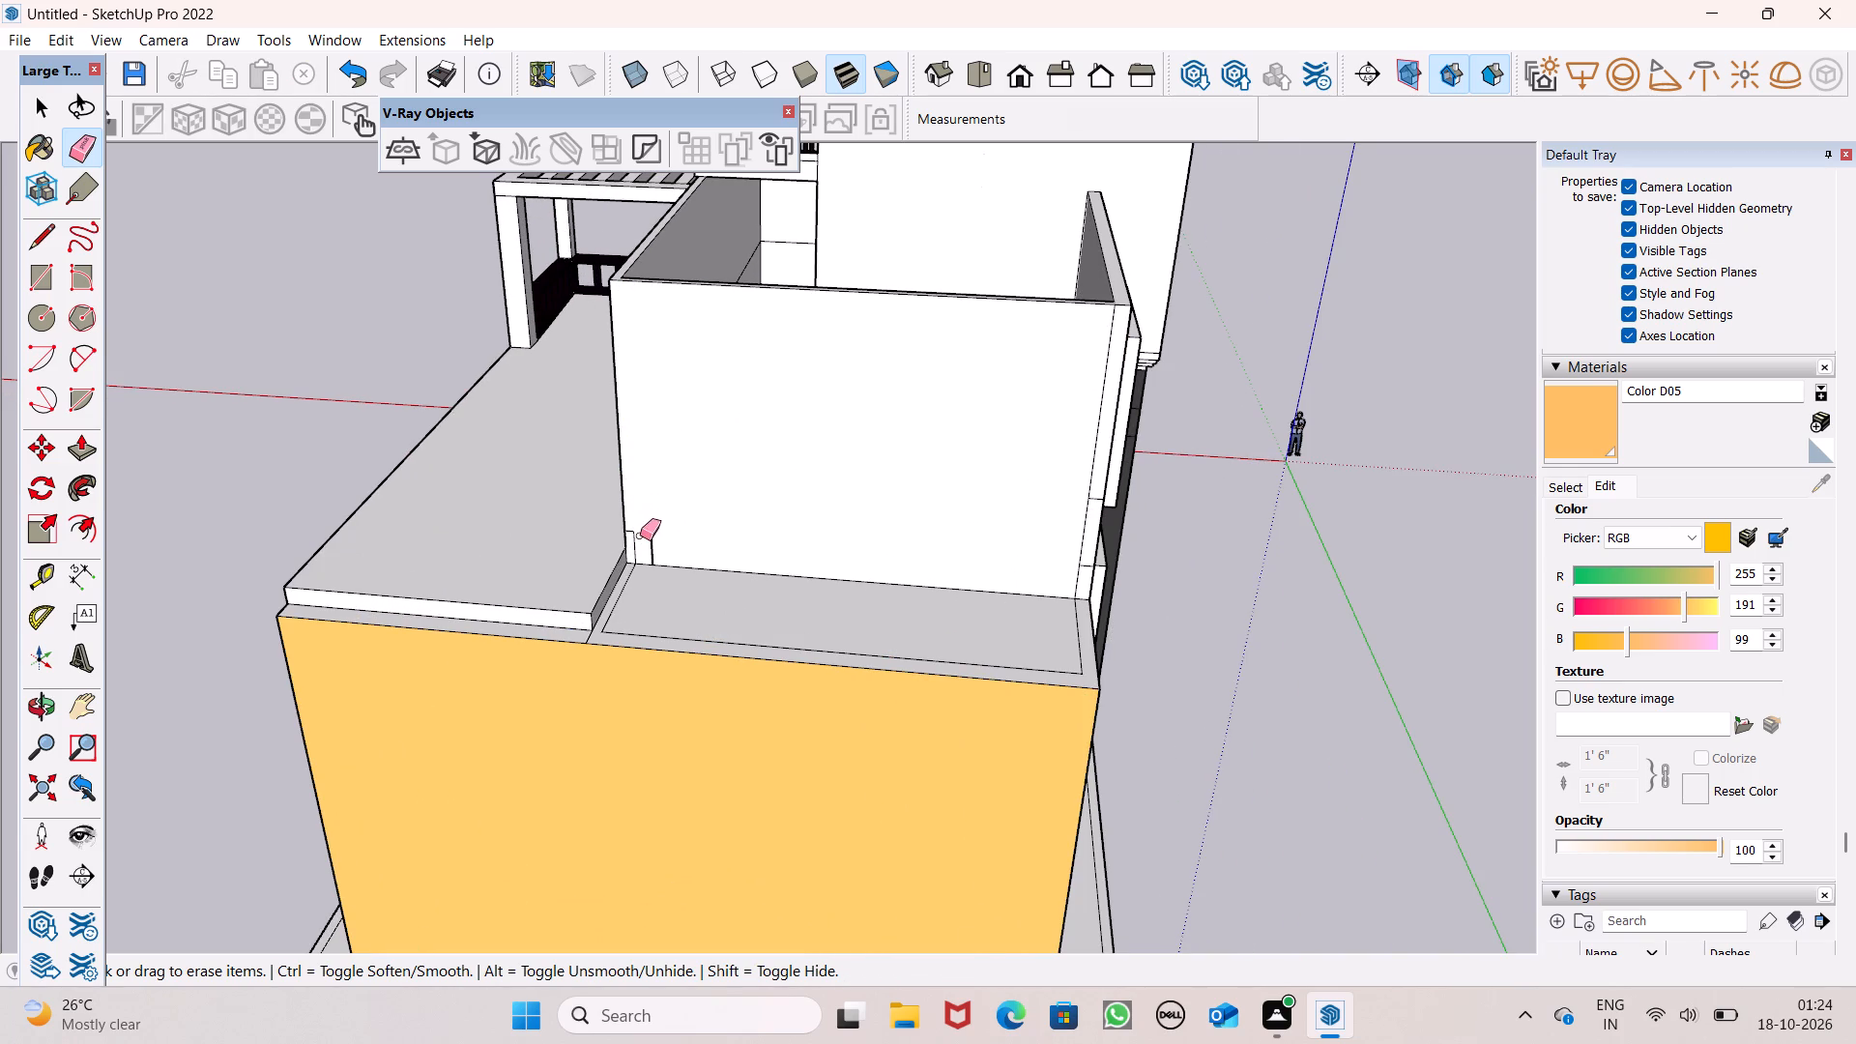
drag(640, 536, 641, 545)
drag(641, 545, 631, 537)
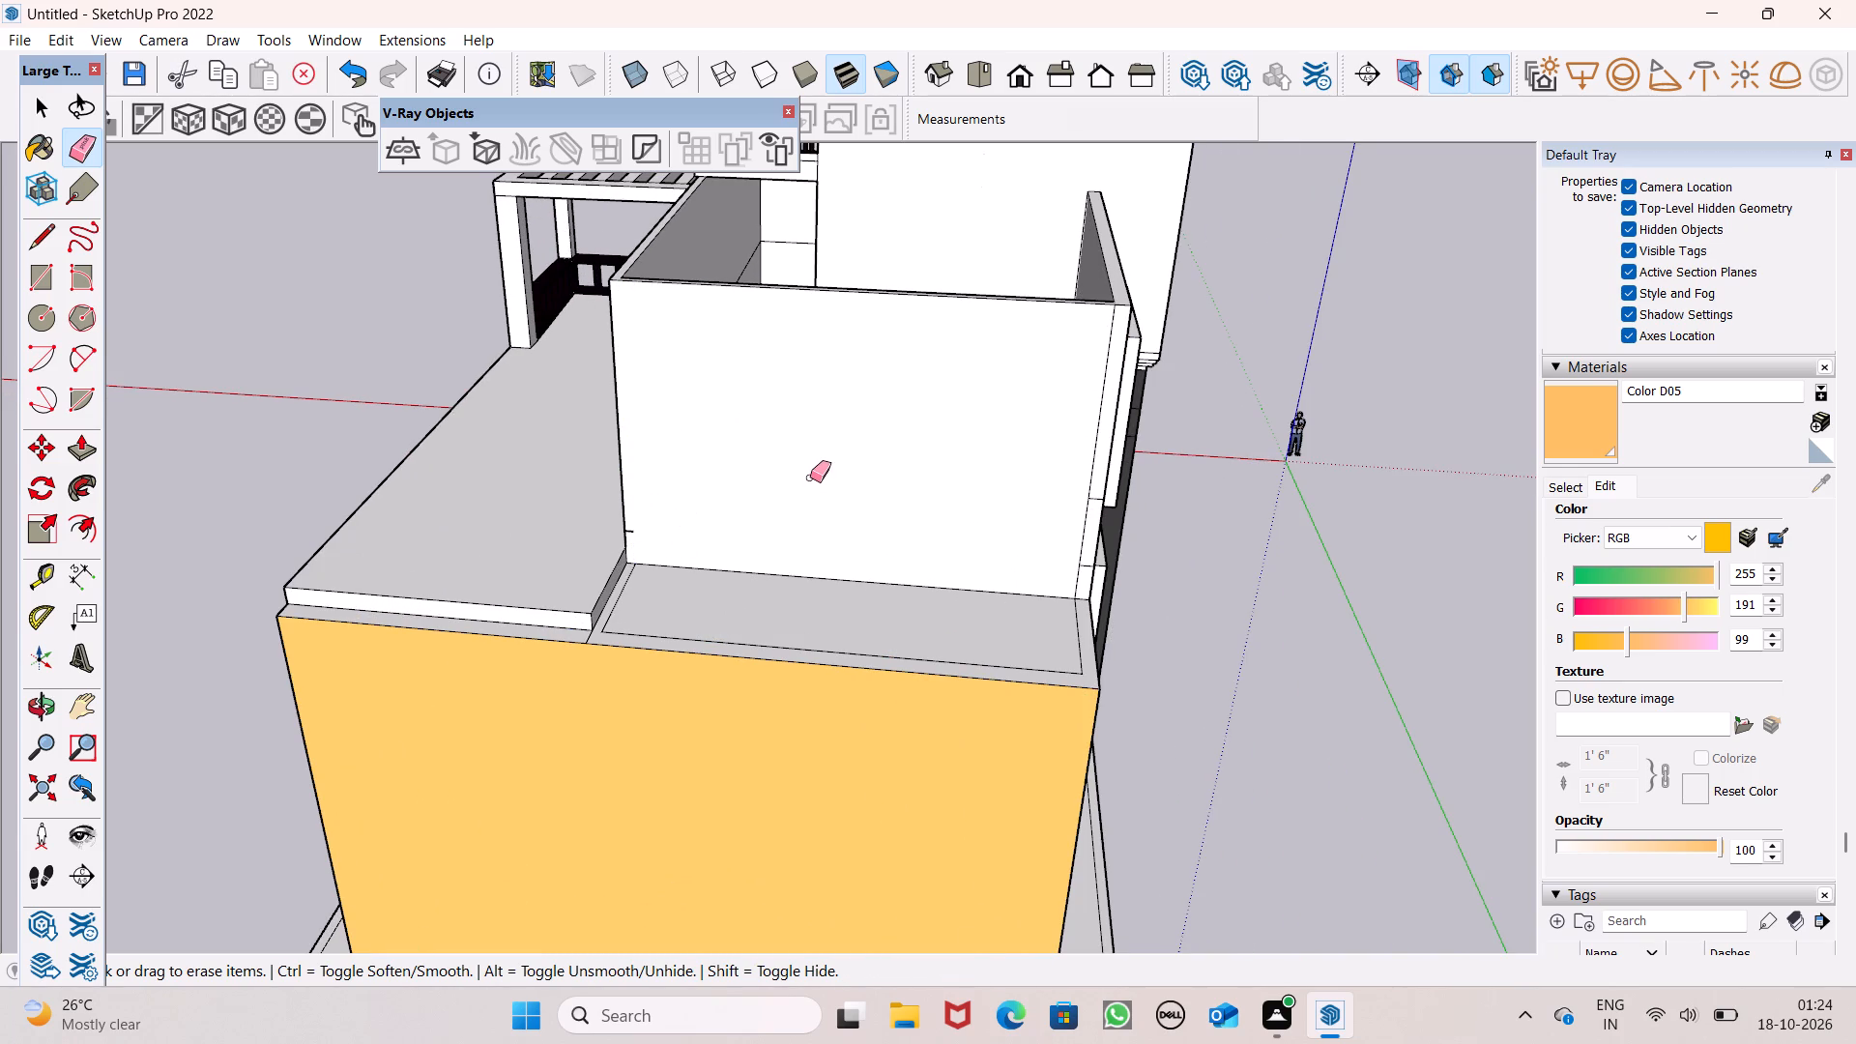
click(810, 478)
click(1589, 440)
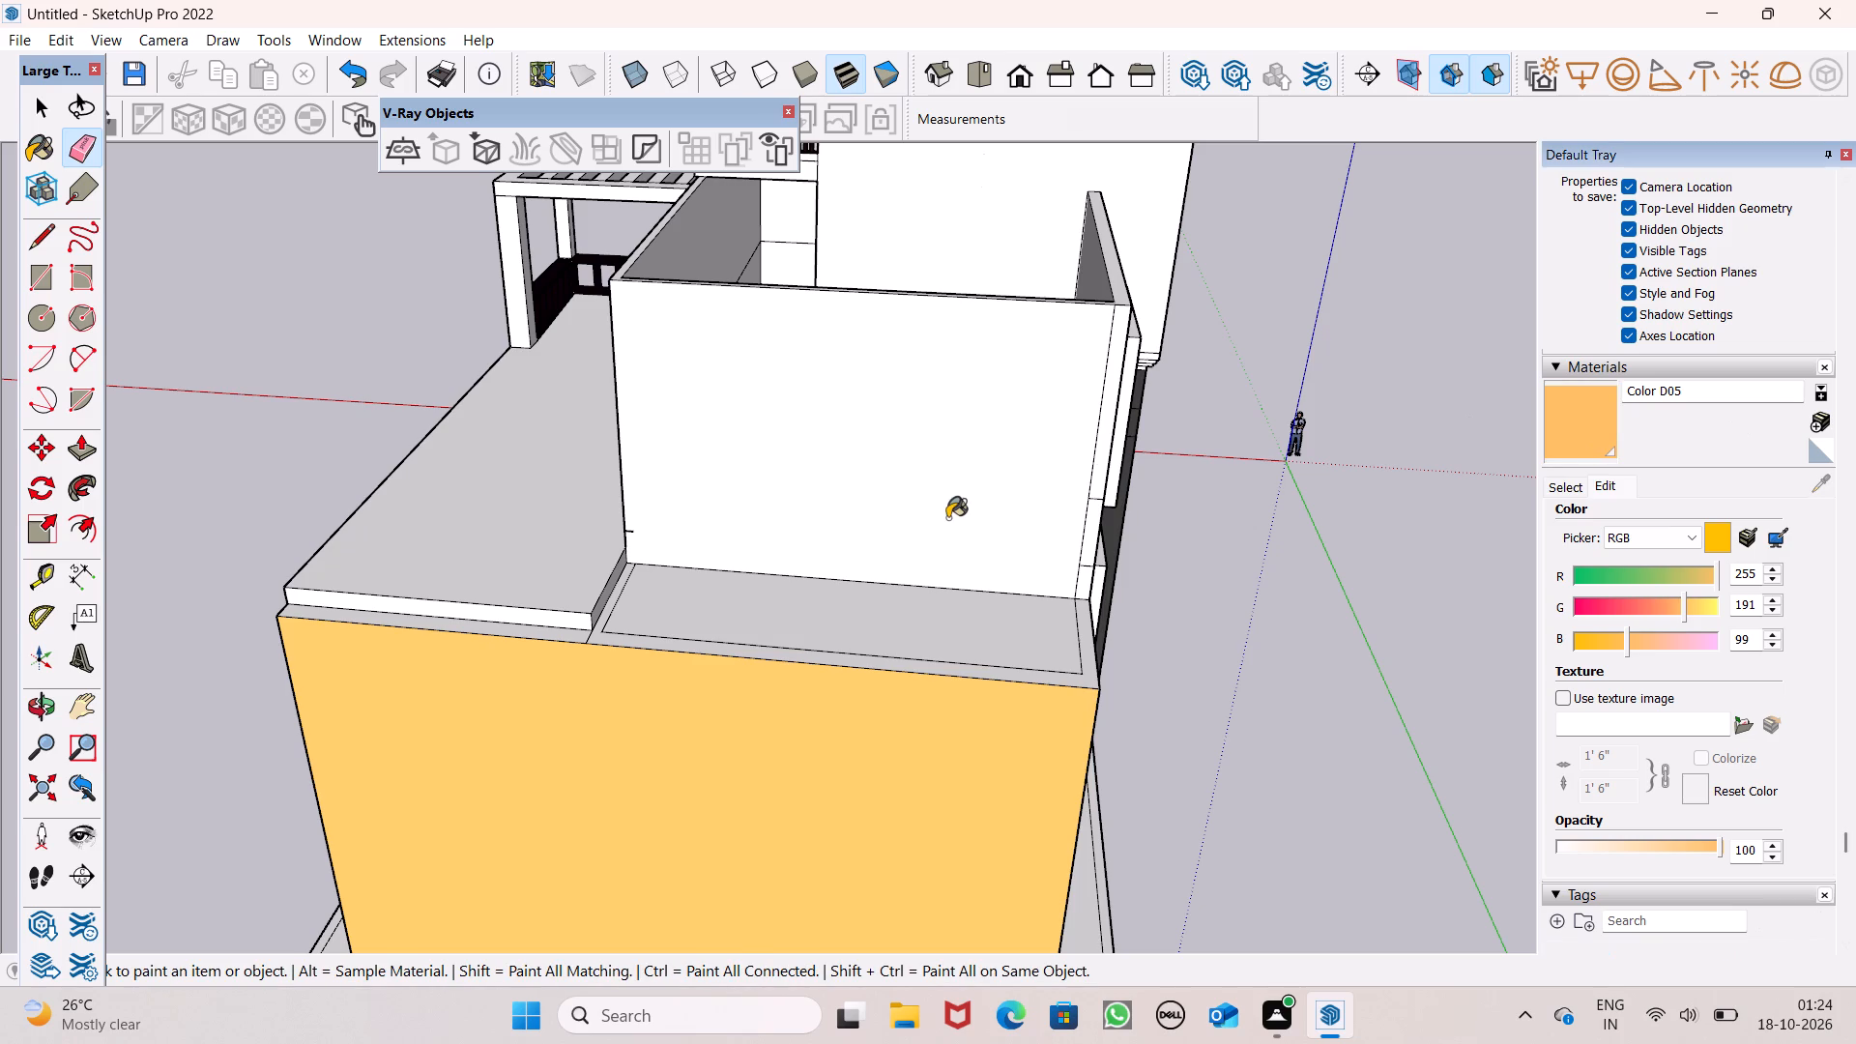
click(942, 504)
Paint the upper rear wall's narrow corner strip and the parapet's top edge with Color D05.
scroll(1016, 491, down, 2)
middle_drag(1071, 525, 641, 547)
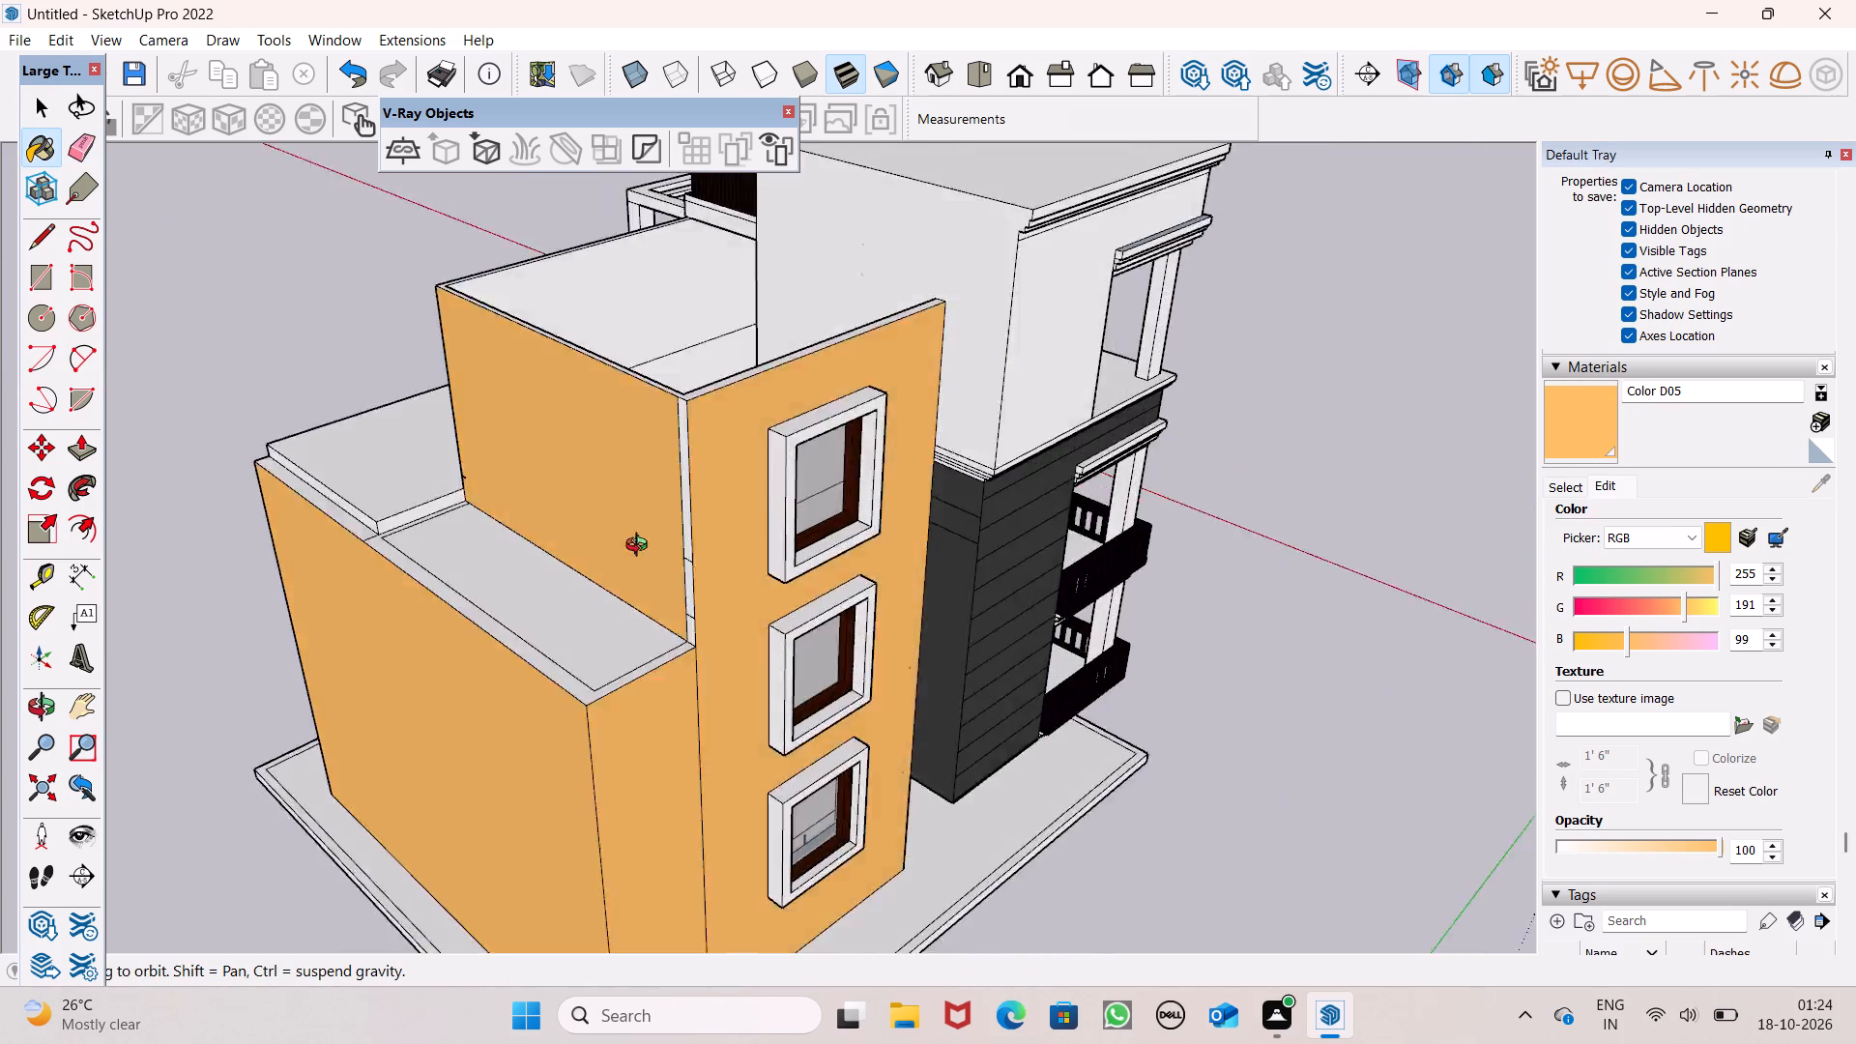
middle_drag(641, 547, 504, 546)
scroll(798, 504, down, 1)
middle_drag(512, 501, 1082, 666)
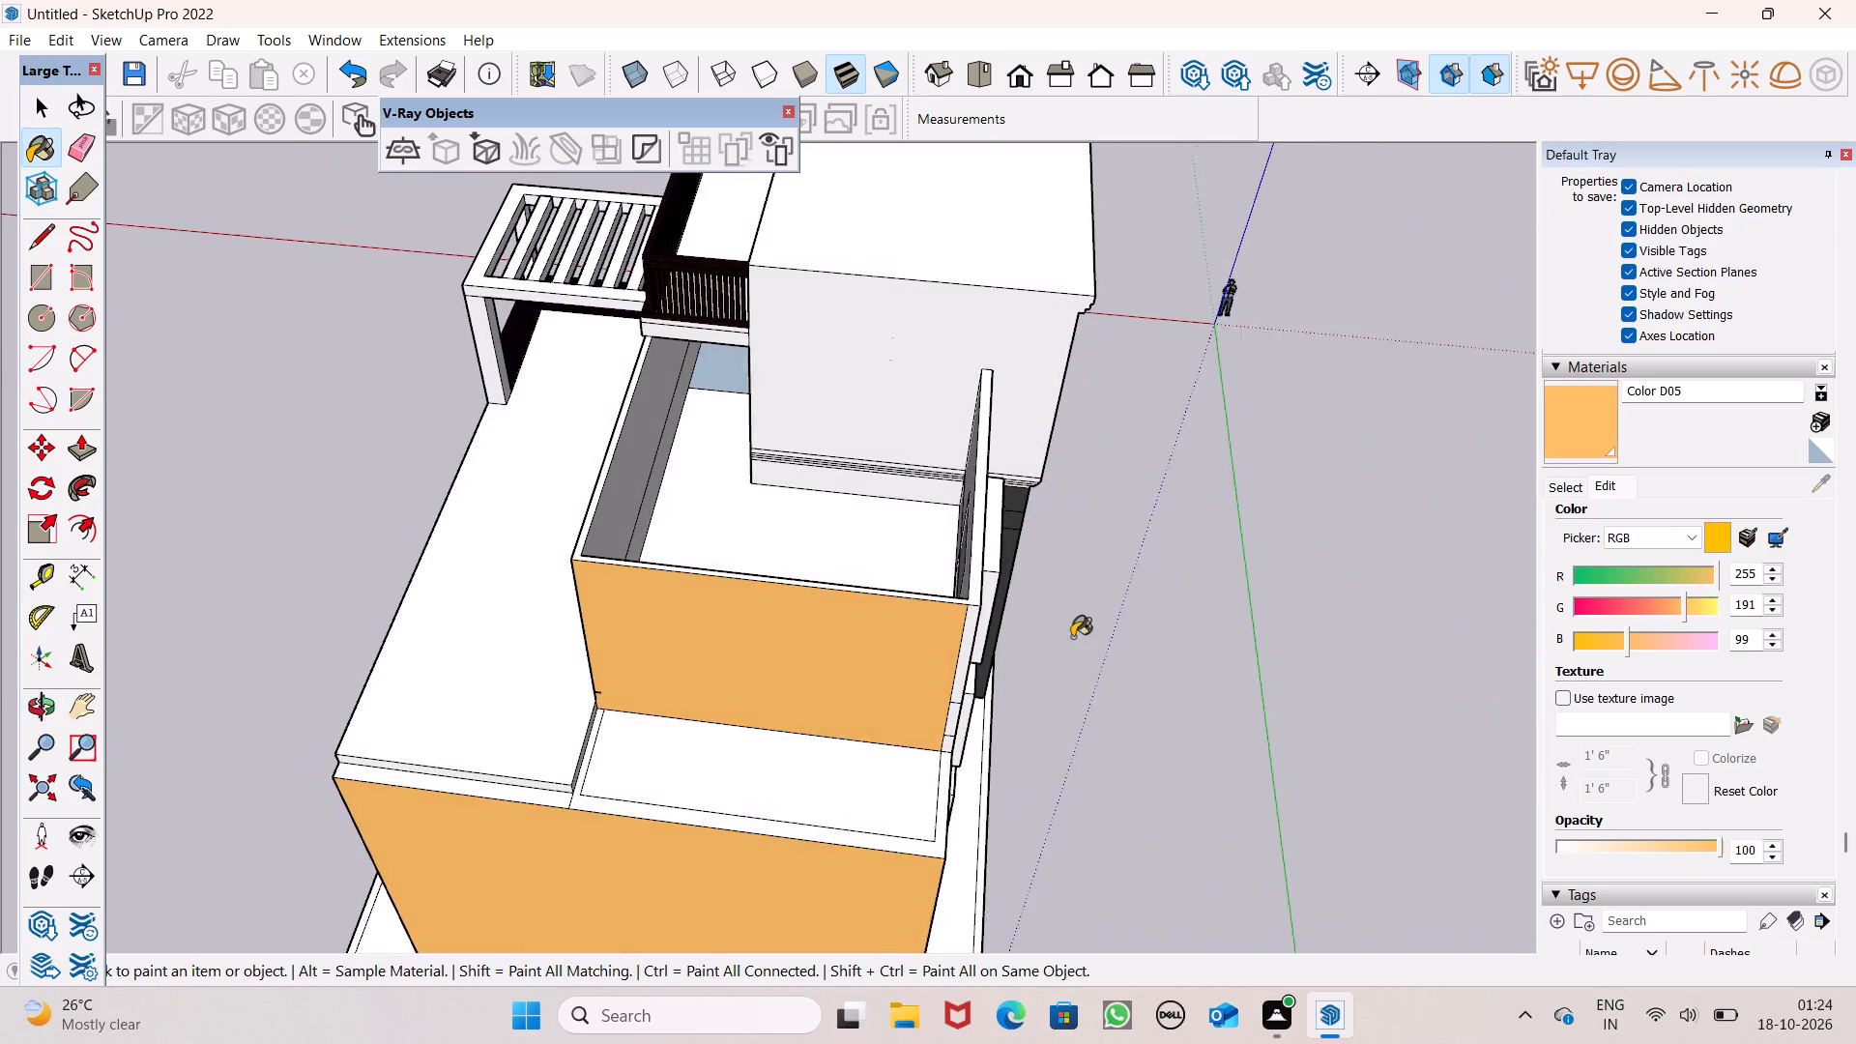
scroll(1085, 652, up, 4)
click(893, 557)
click(891, 581)
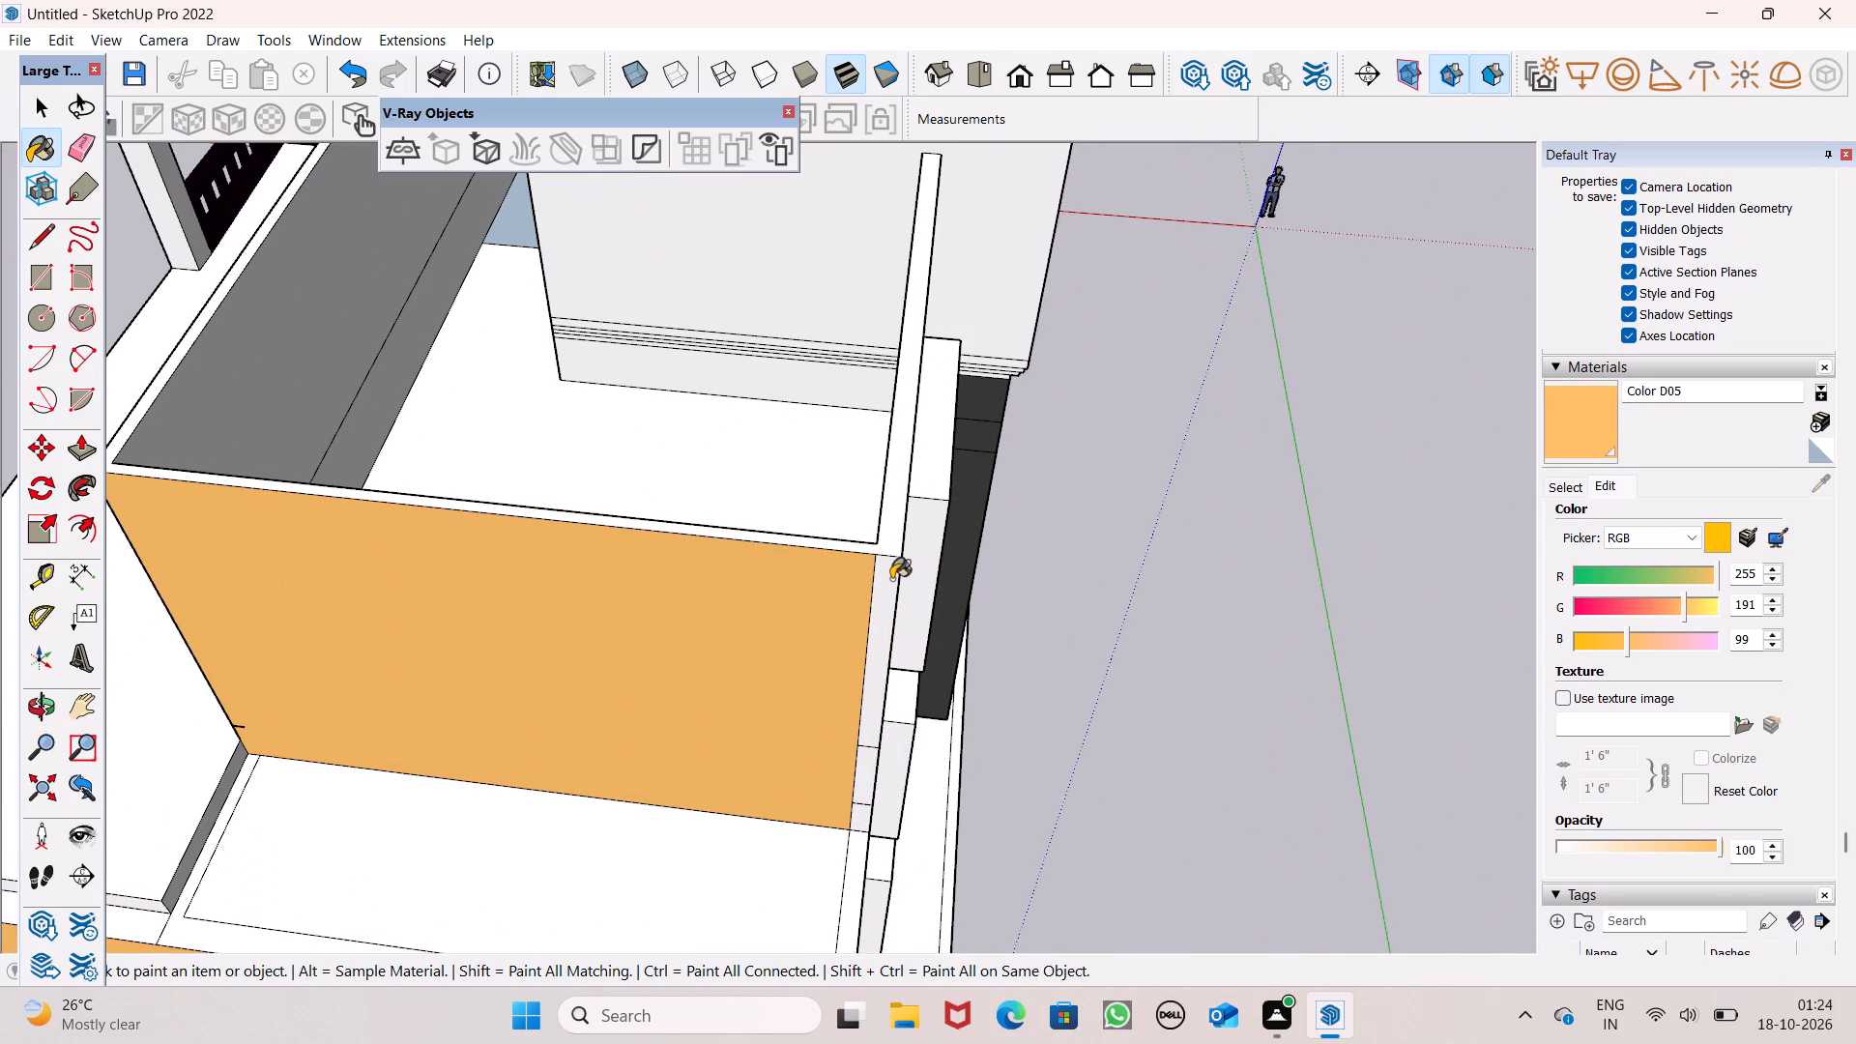
click(888, 554)
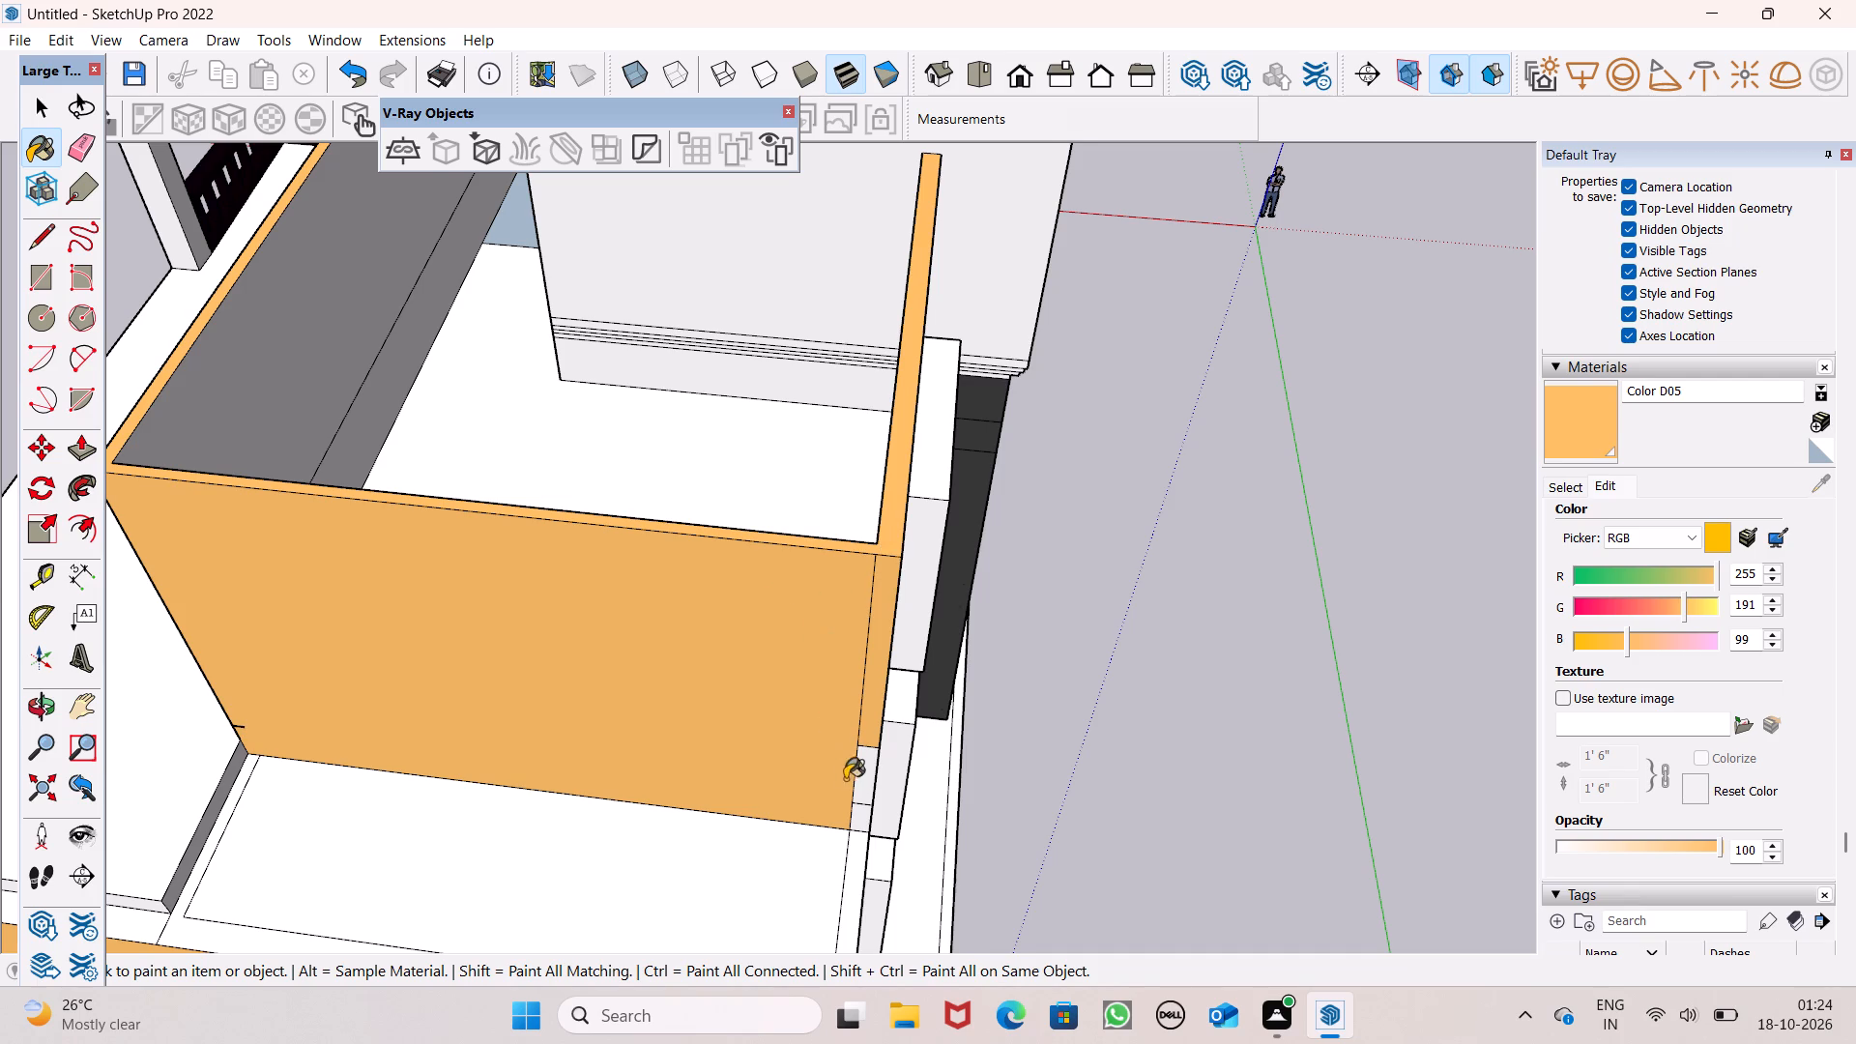
Paint the lower roof's rim and the remaining small corner pieces below the upper strip with Color D05.
scroll(854, 791, up, 3)
scroll(872, 695, down, 6)
scroll(878, 801, down, 4)
middle_drag(862, 901, 853, 832)
scroll(853, 835, up, 5)
click(853, 826)
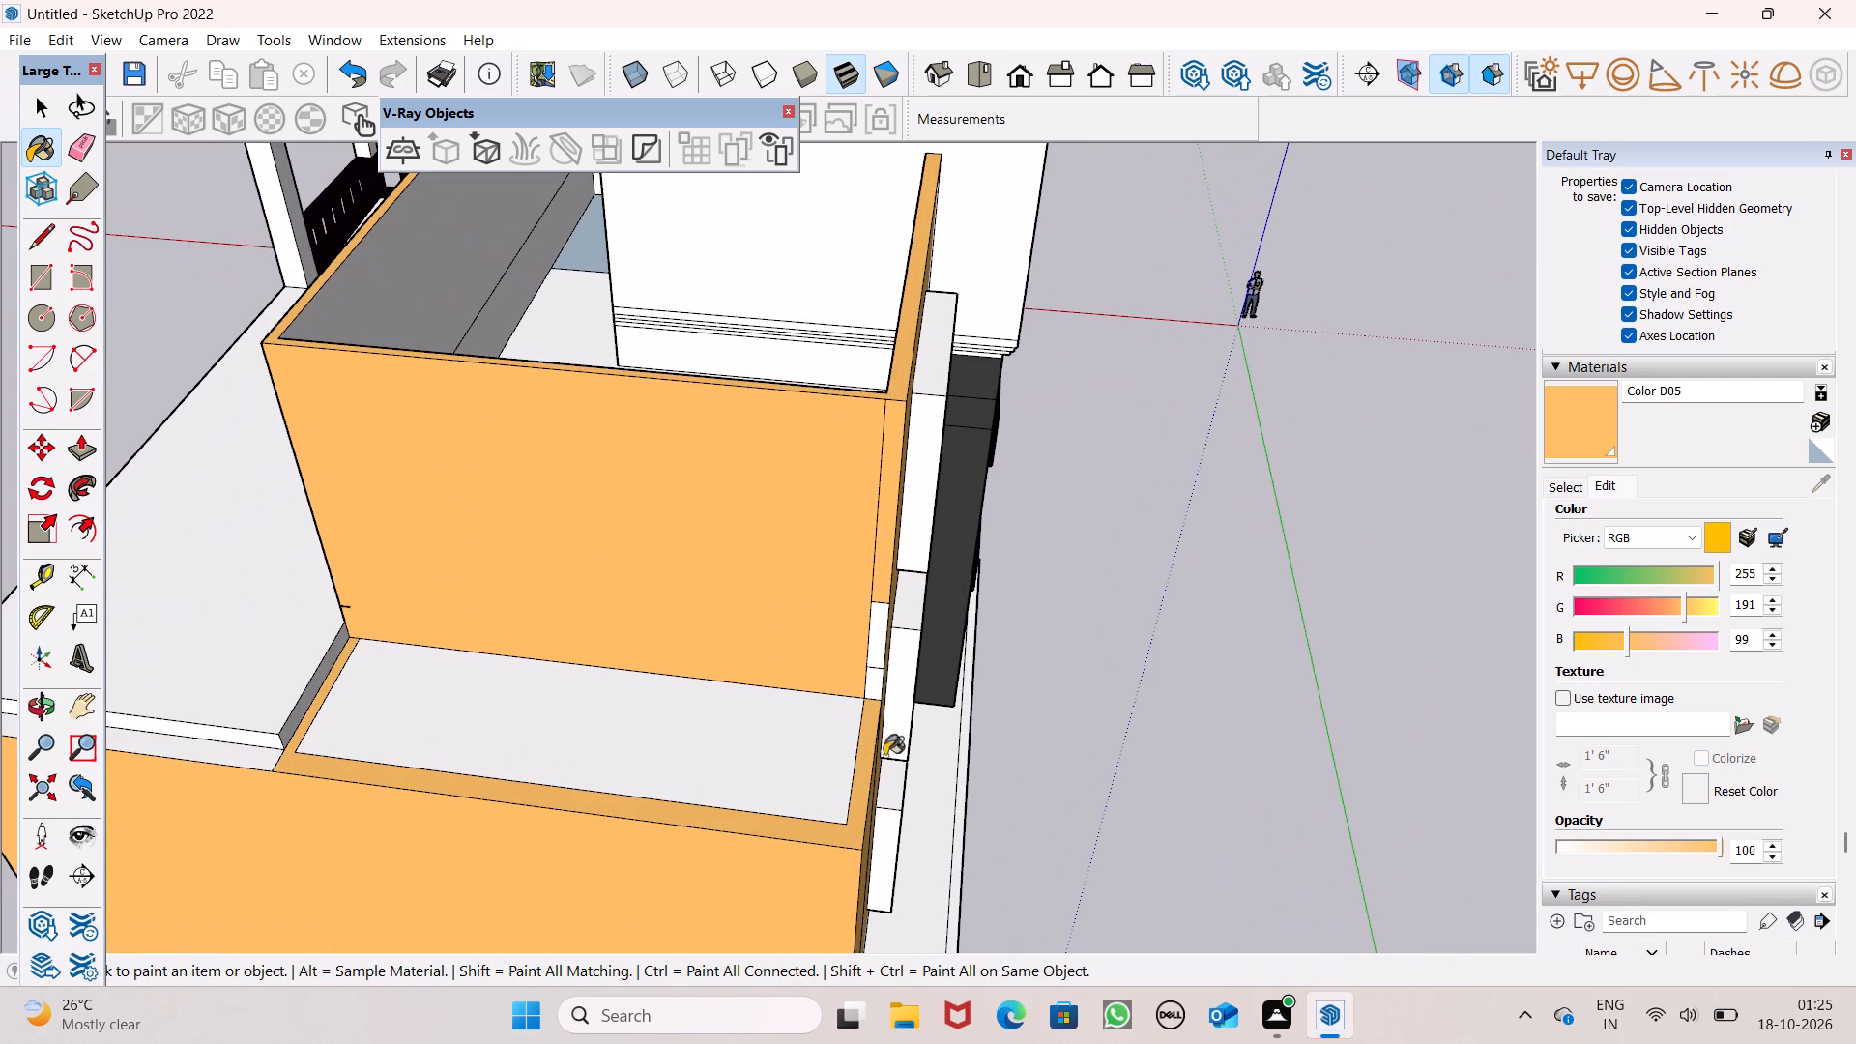
click(878, 690)
click(879, 663)
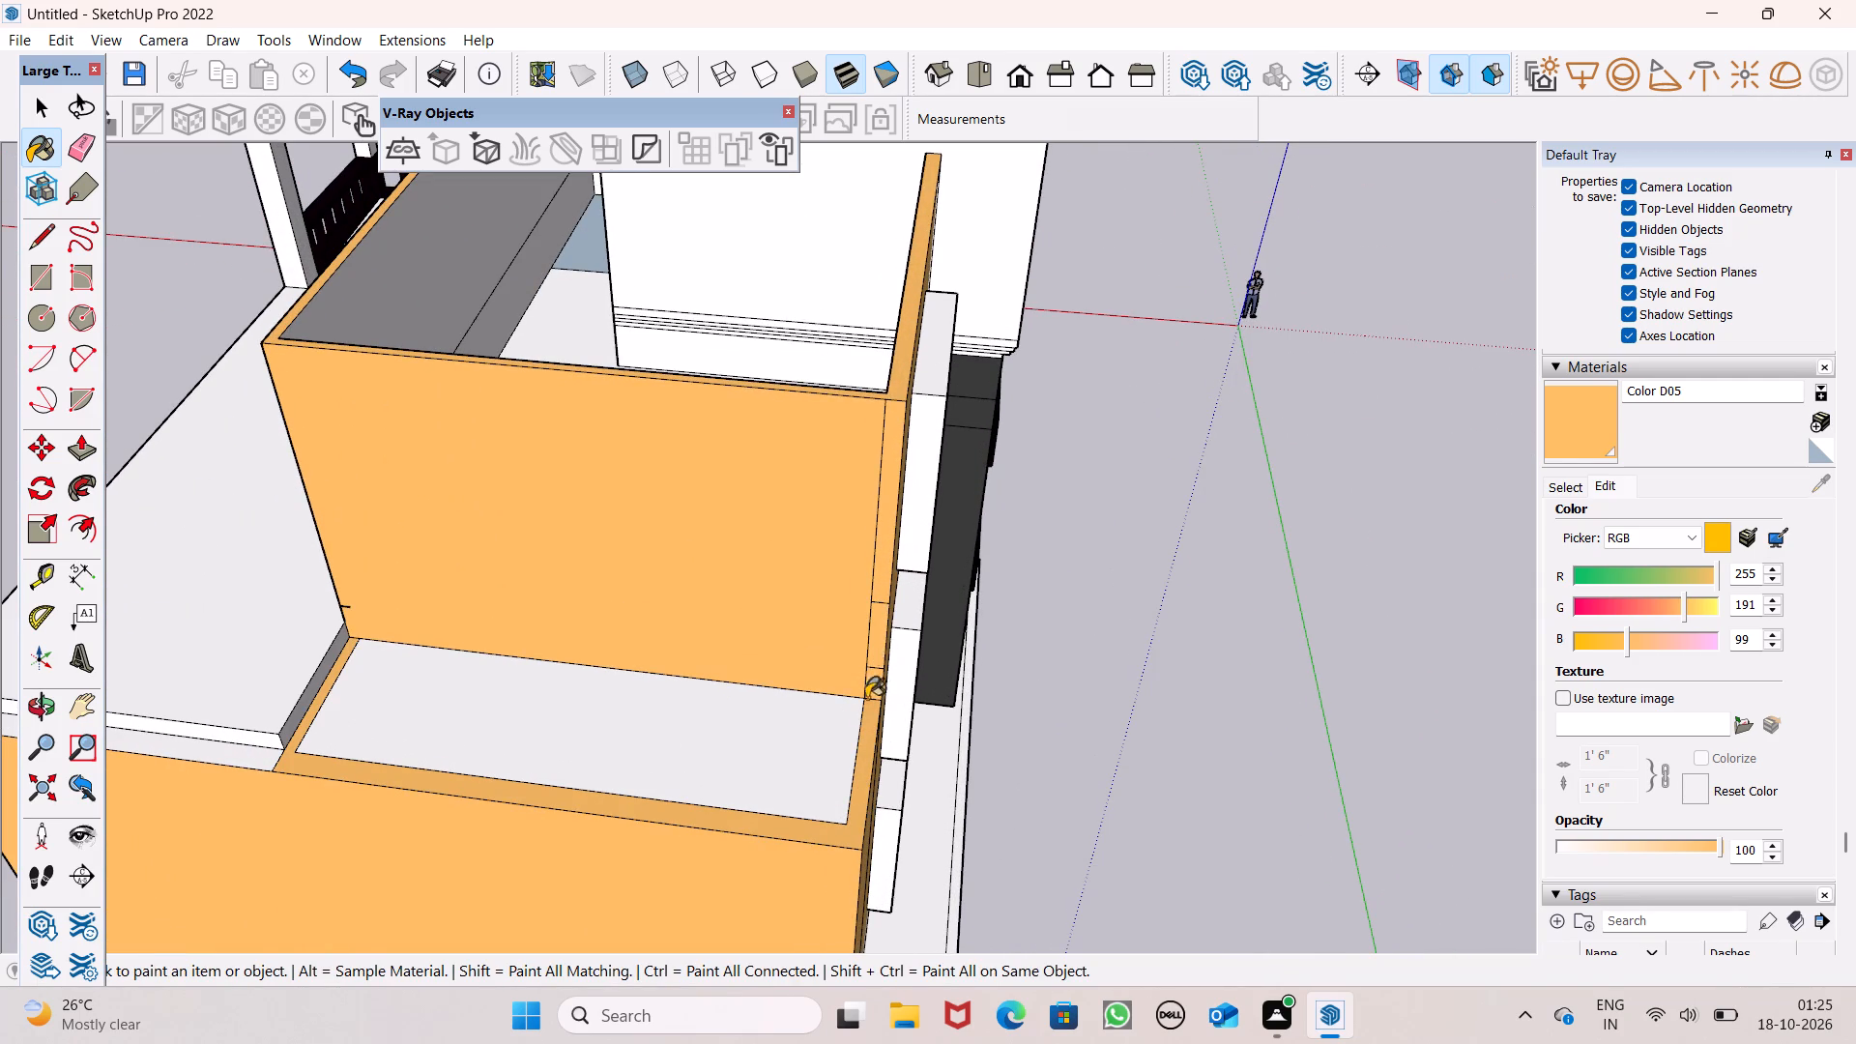
Paint the long upper side wall facing the pergola terrace roof with Color D05.
middle_drag(855, 735, 1167, 736)
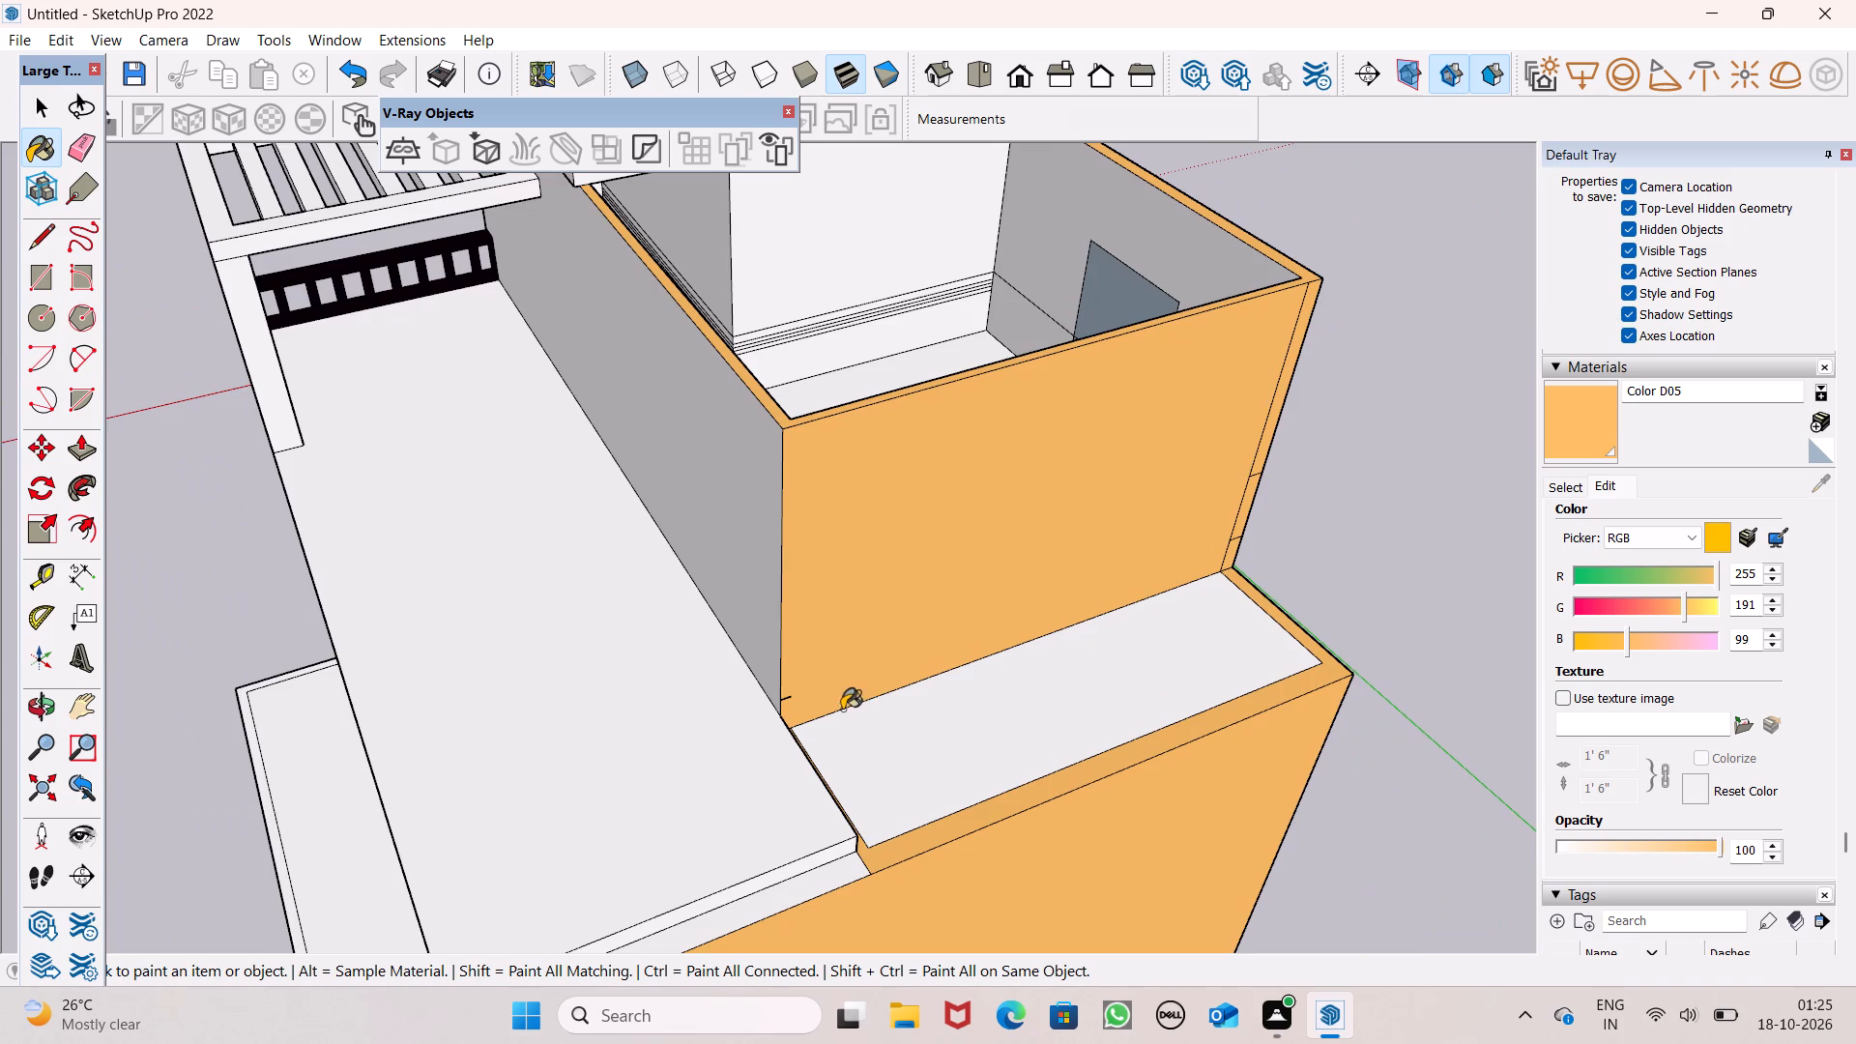
scroll(842, 710, down, 2)
click(726, 578)
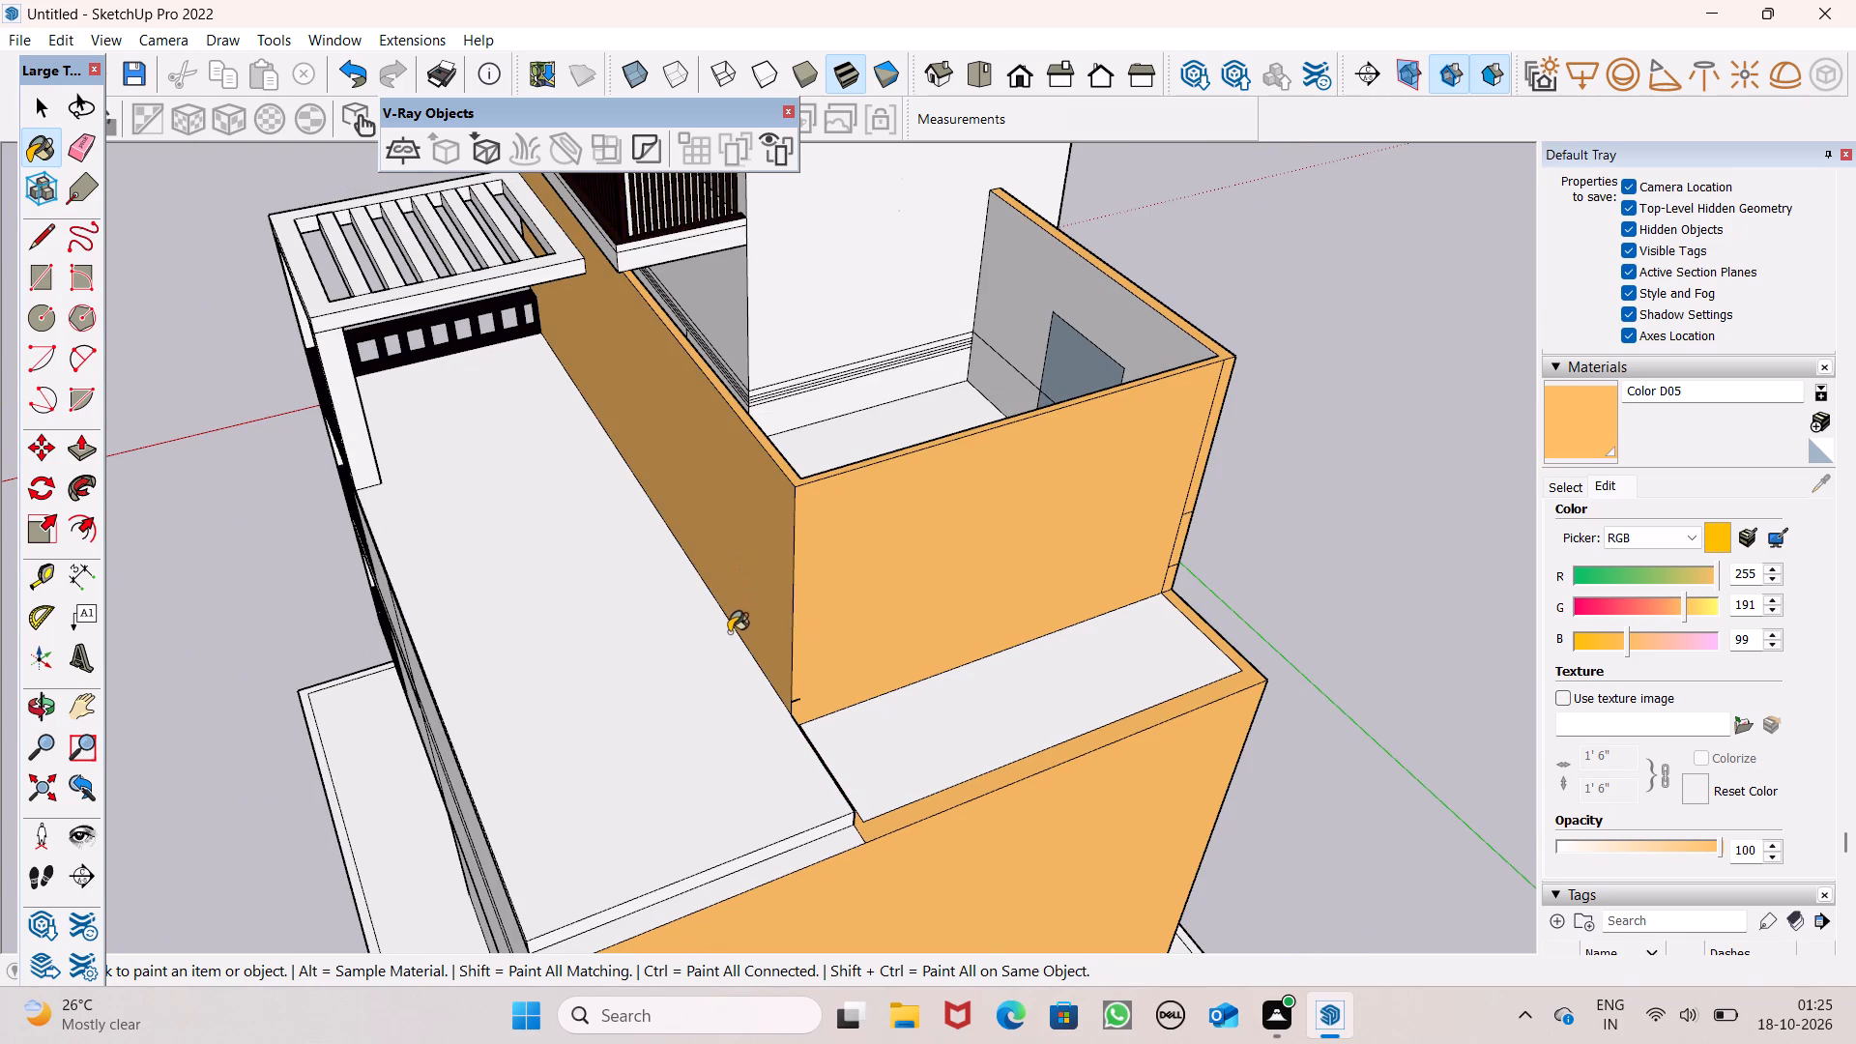
Erase the vertical seam and the upper line of each floor band on the side wall behind the pergola-side balconies.
middle_drag(762, 723, 1291, 582)
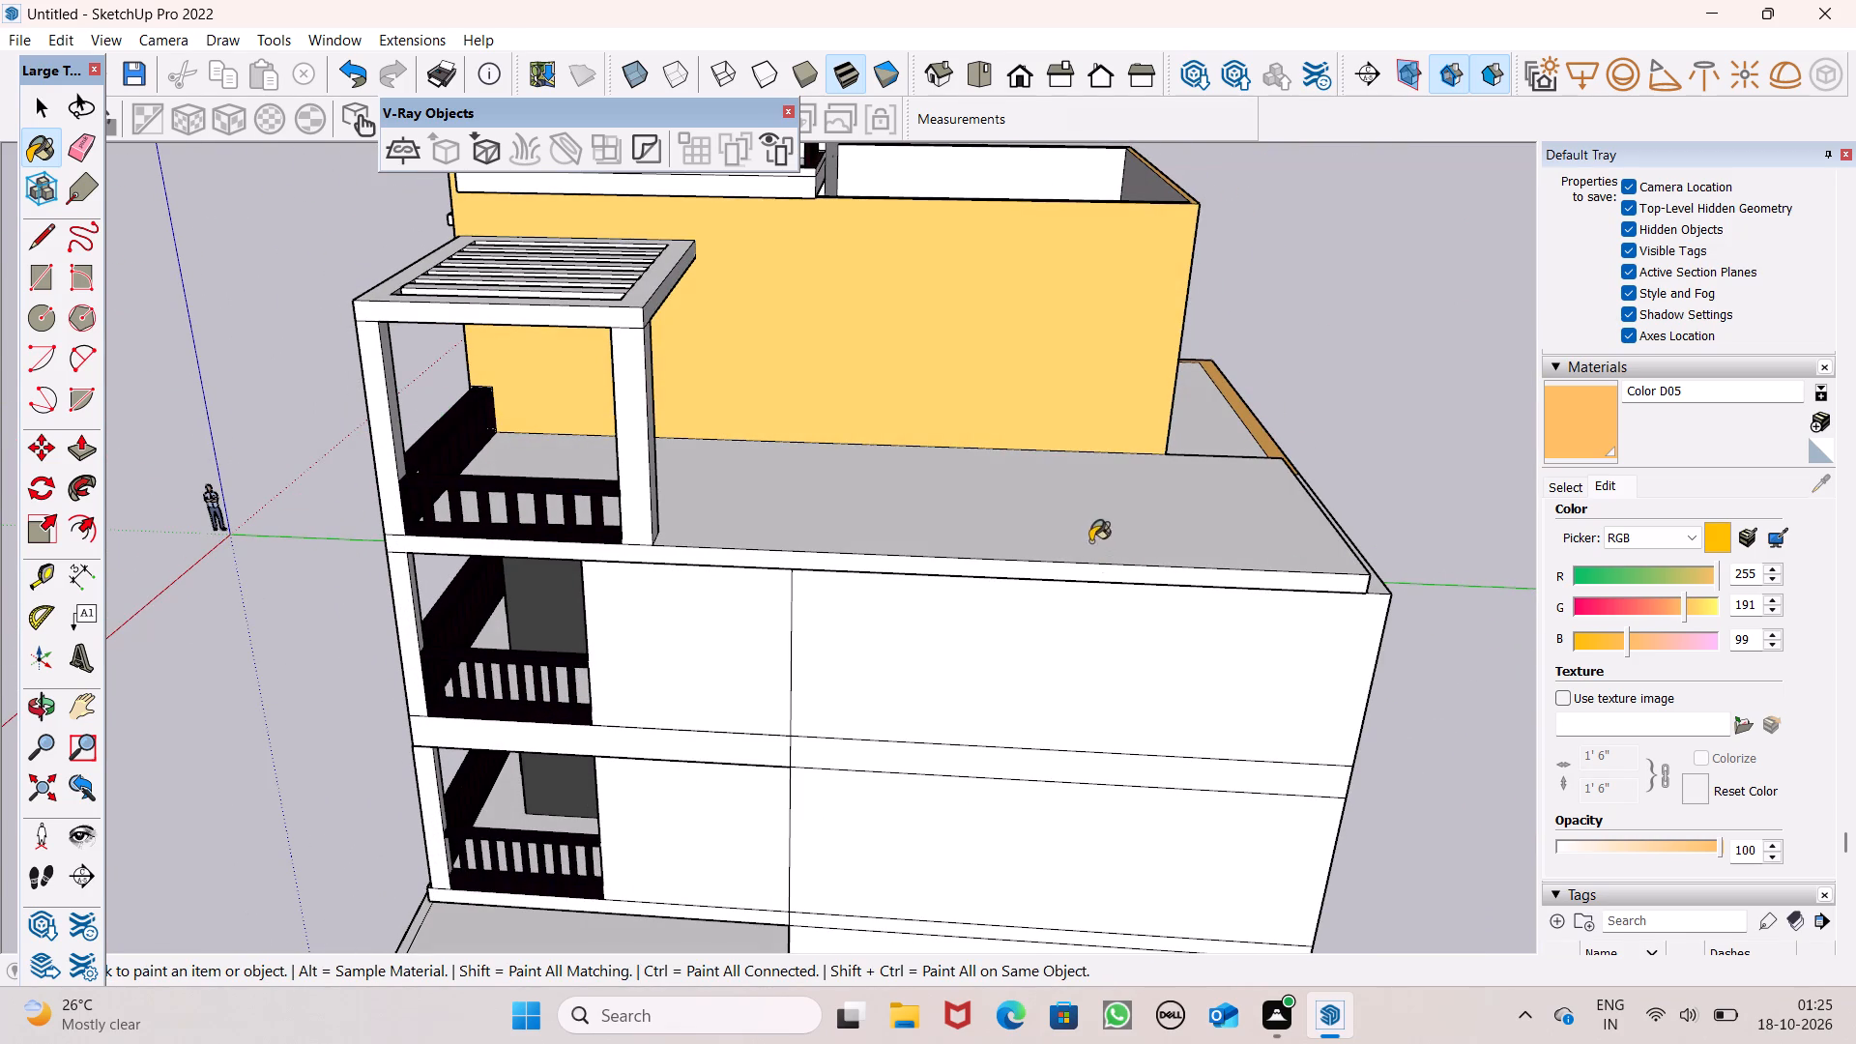
middle_drag(642, 486, 1490, 317)
middle_drag(1207, 464, 1153, 476)
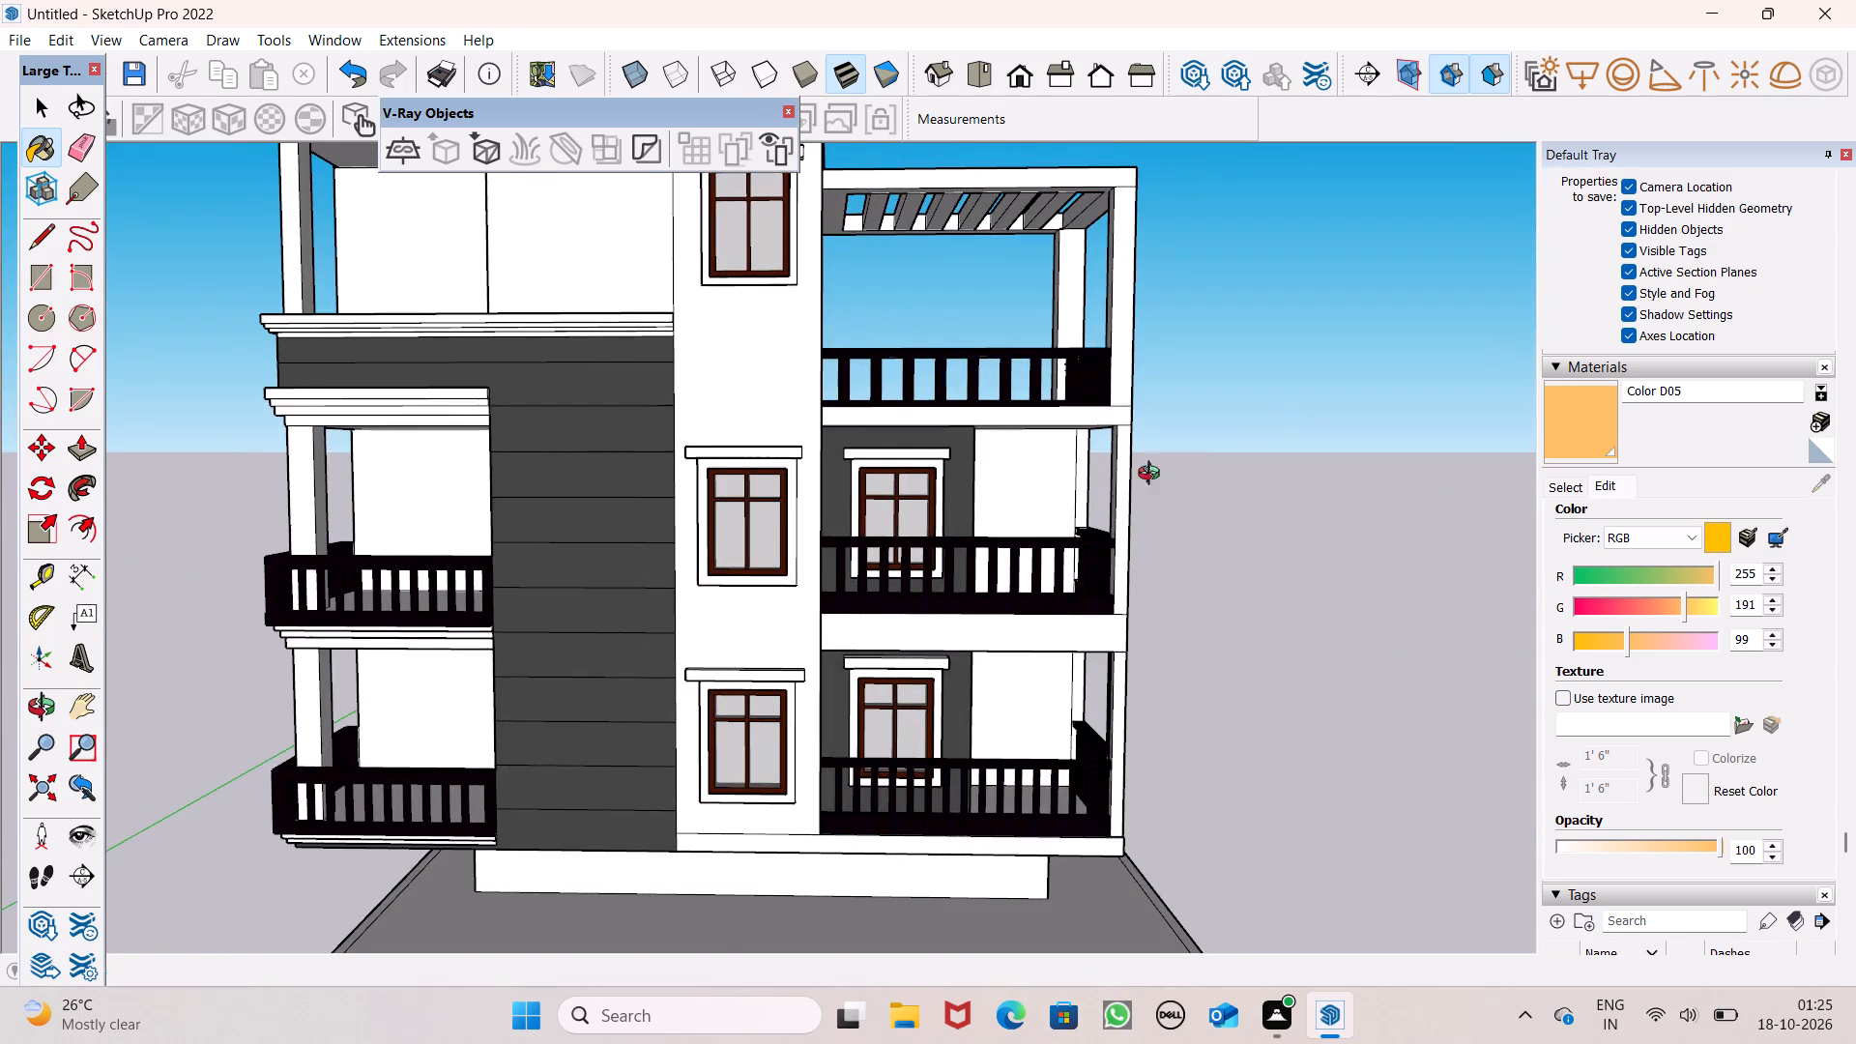
middle_drag(1153, 476, 470, 545)
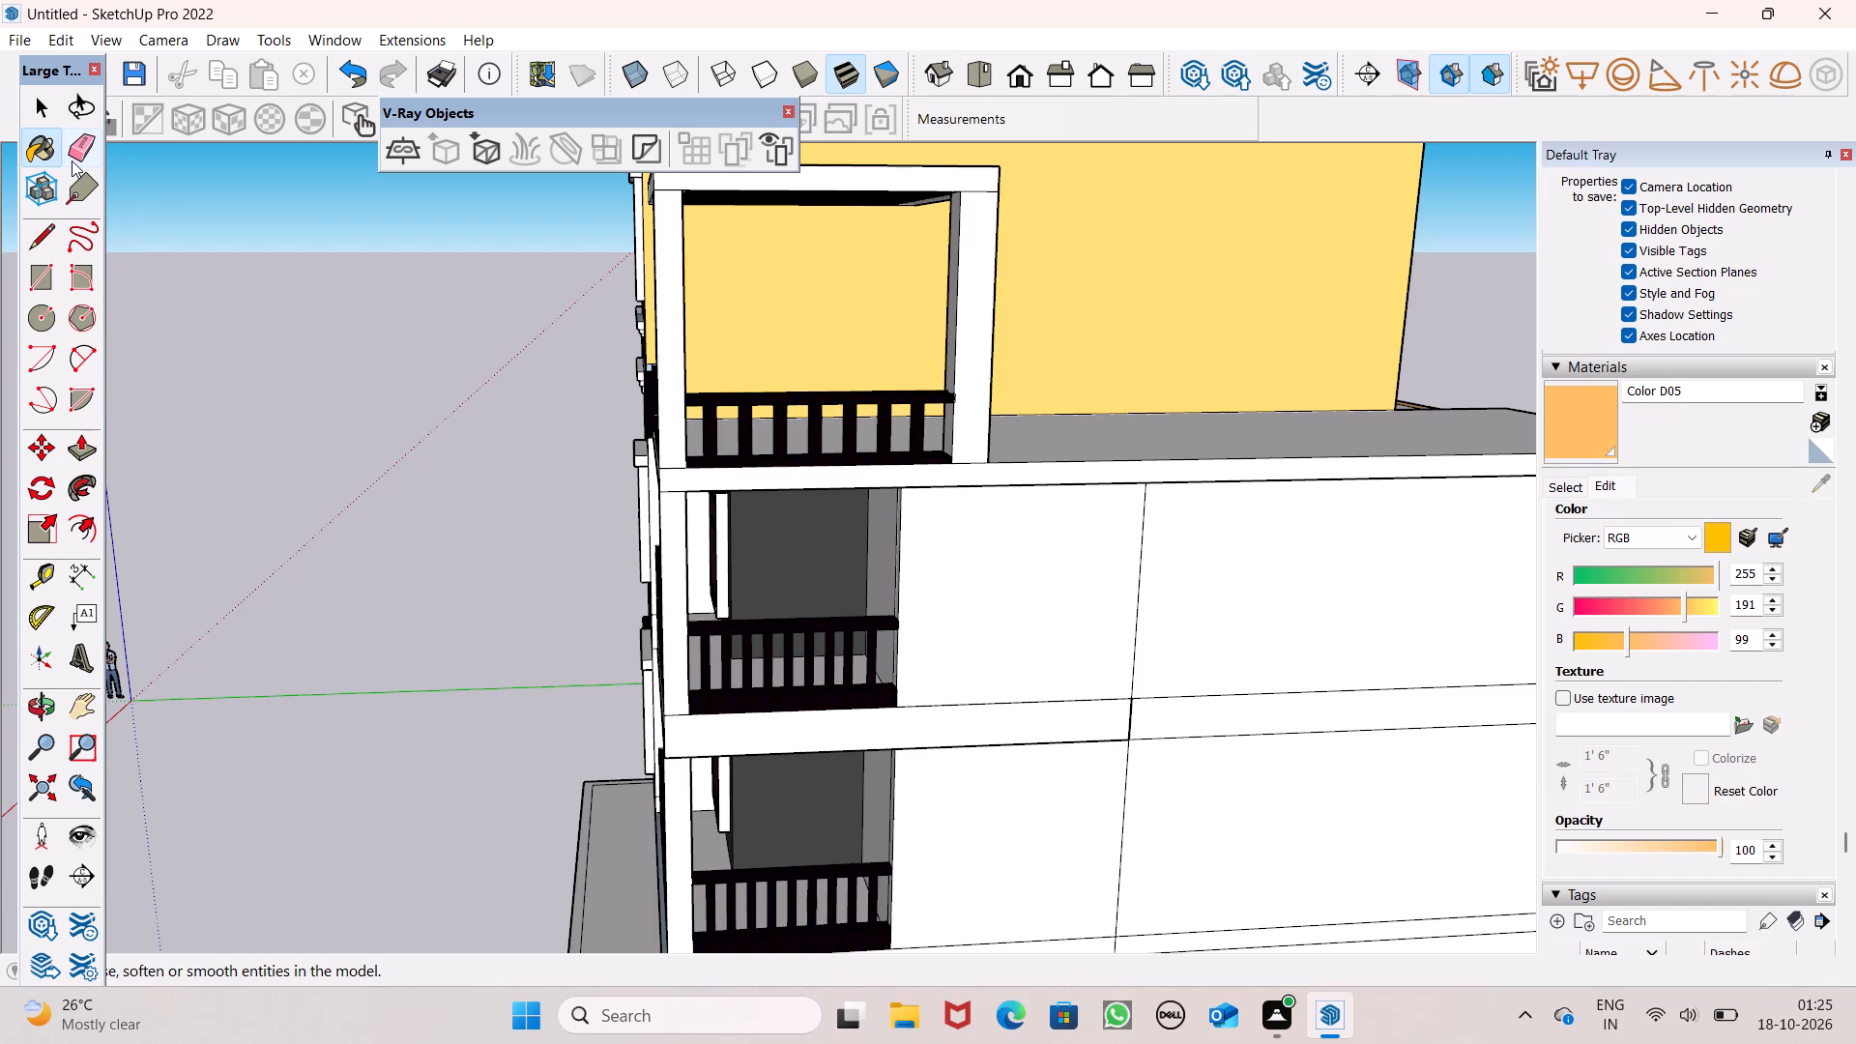
click(72, 160)
scroll(419, 457, down, 4)
drag(843, 549, 871, 565)
click(874, 571)
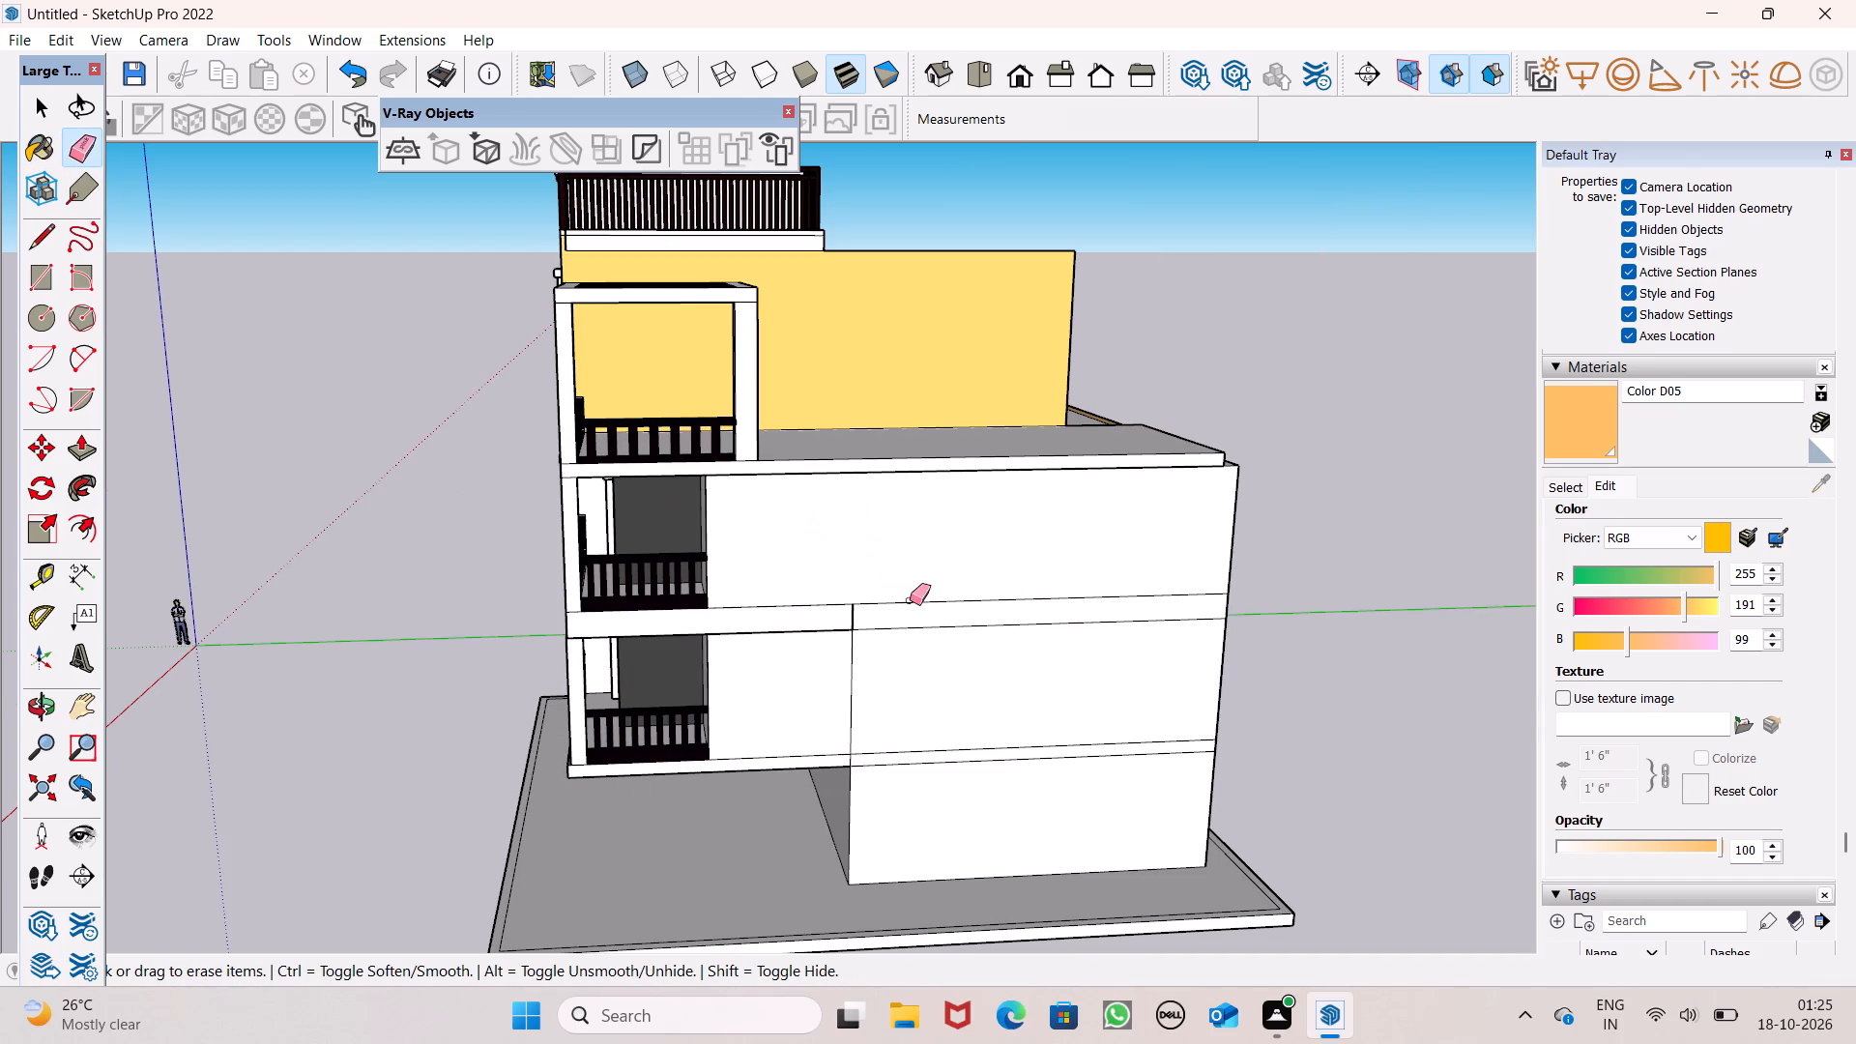
drag(910, 600, 856, 693)
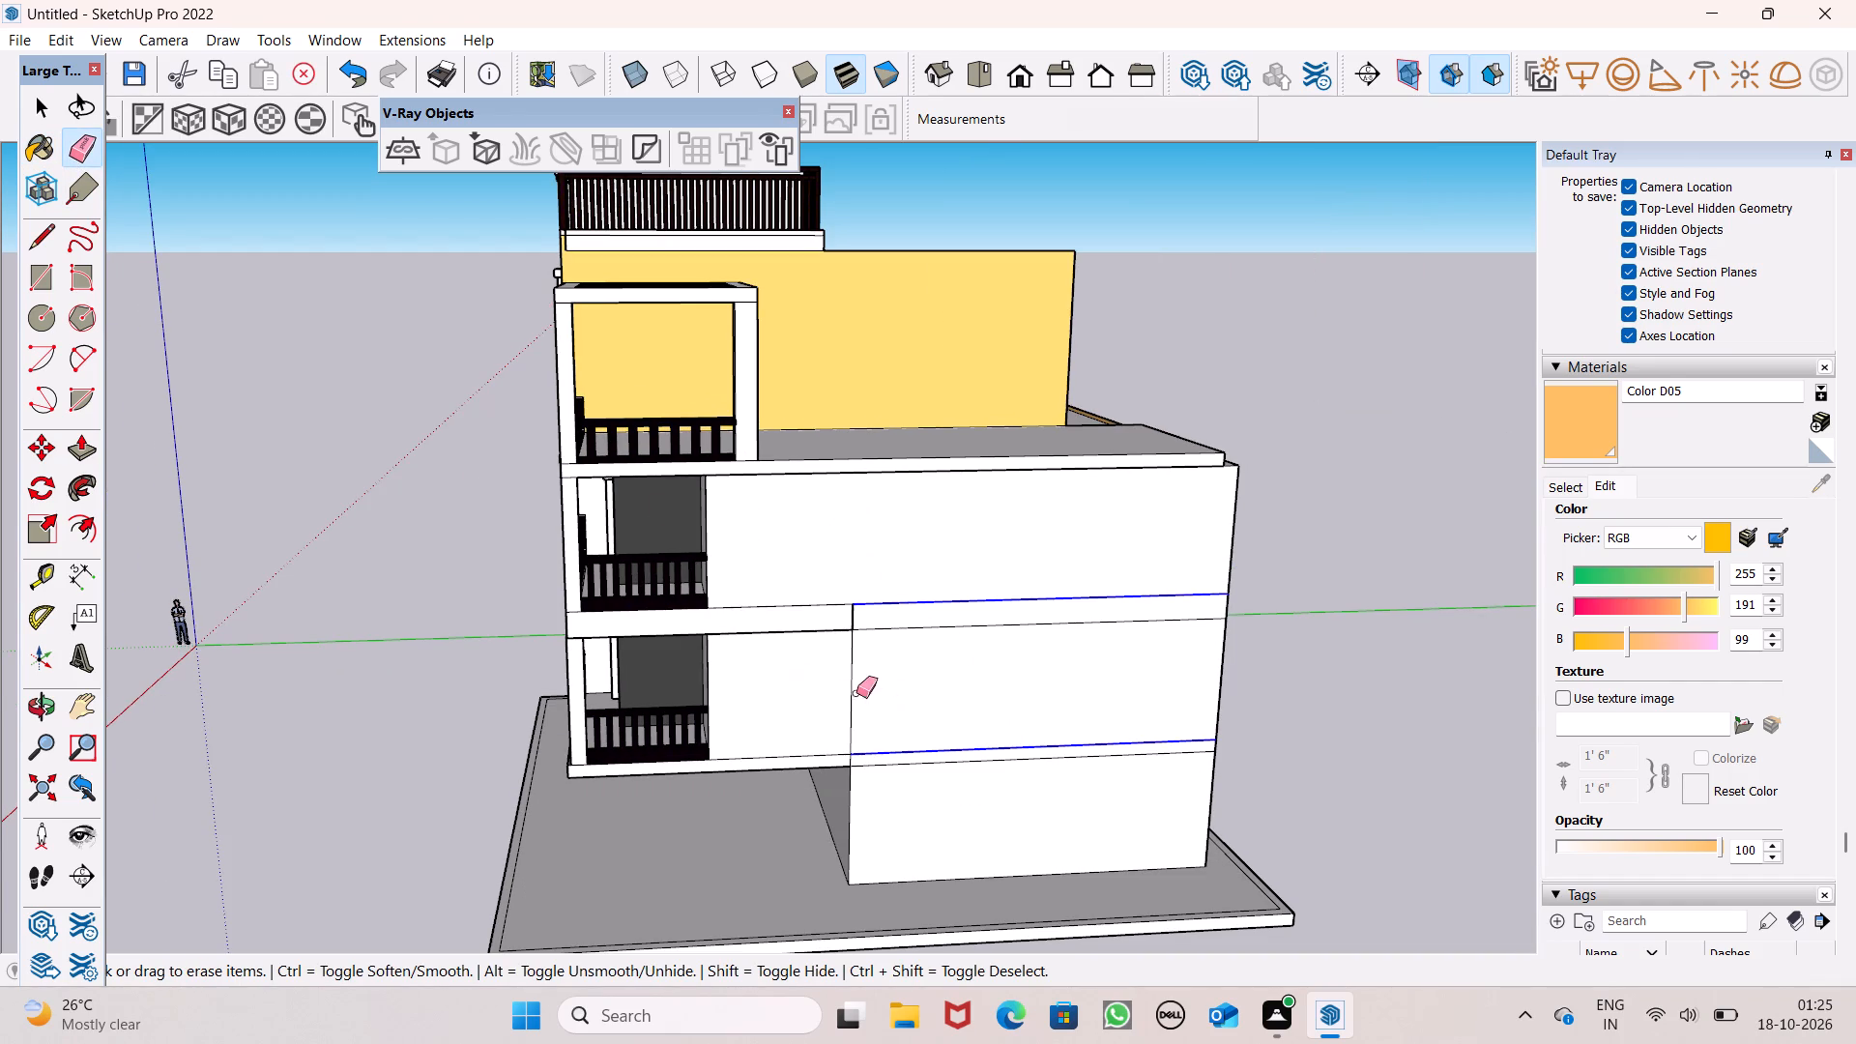
drag(856, 693, 859, 690)
Paint the sections of the side wall behind the pergola-side balconies with Color D05.
click(1611, 412)
click(999, 580)
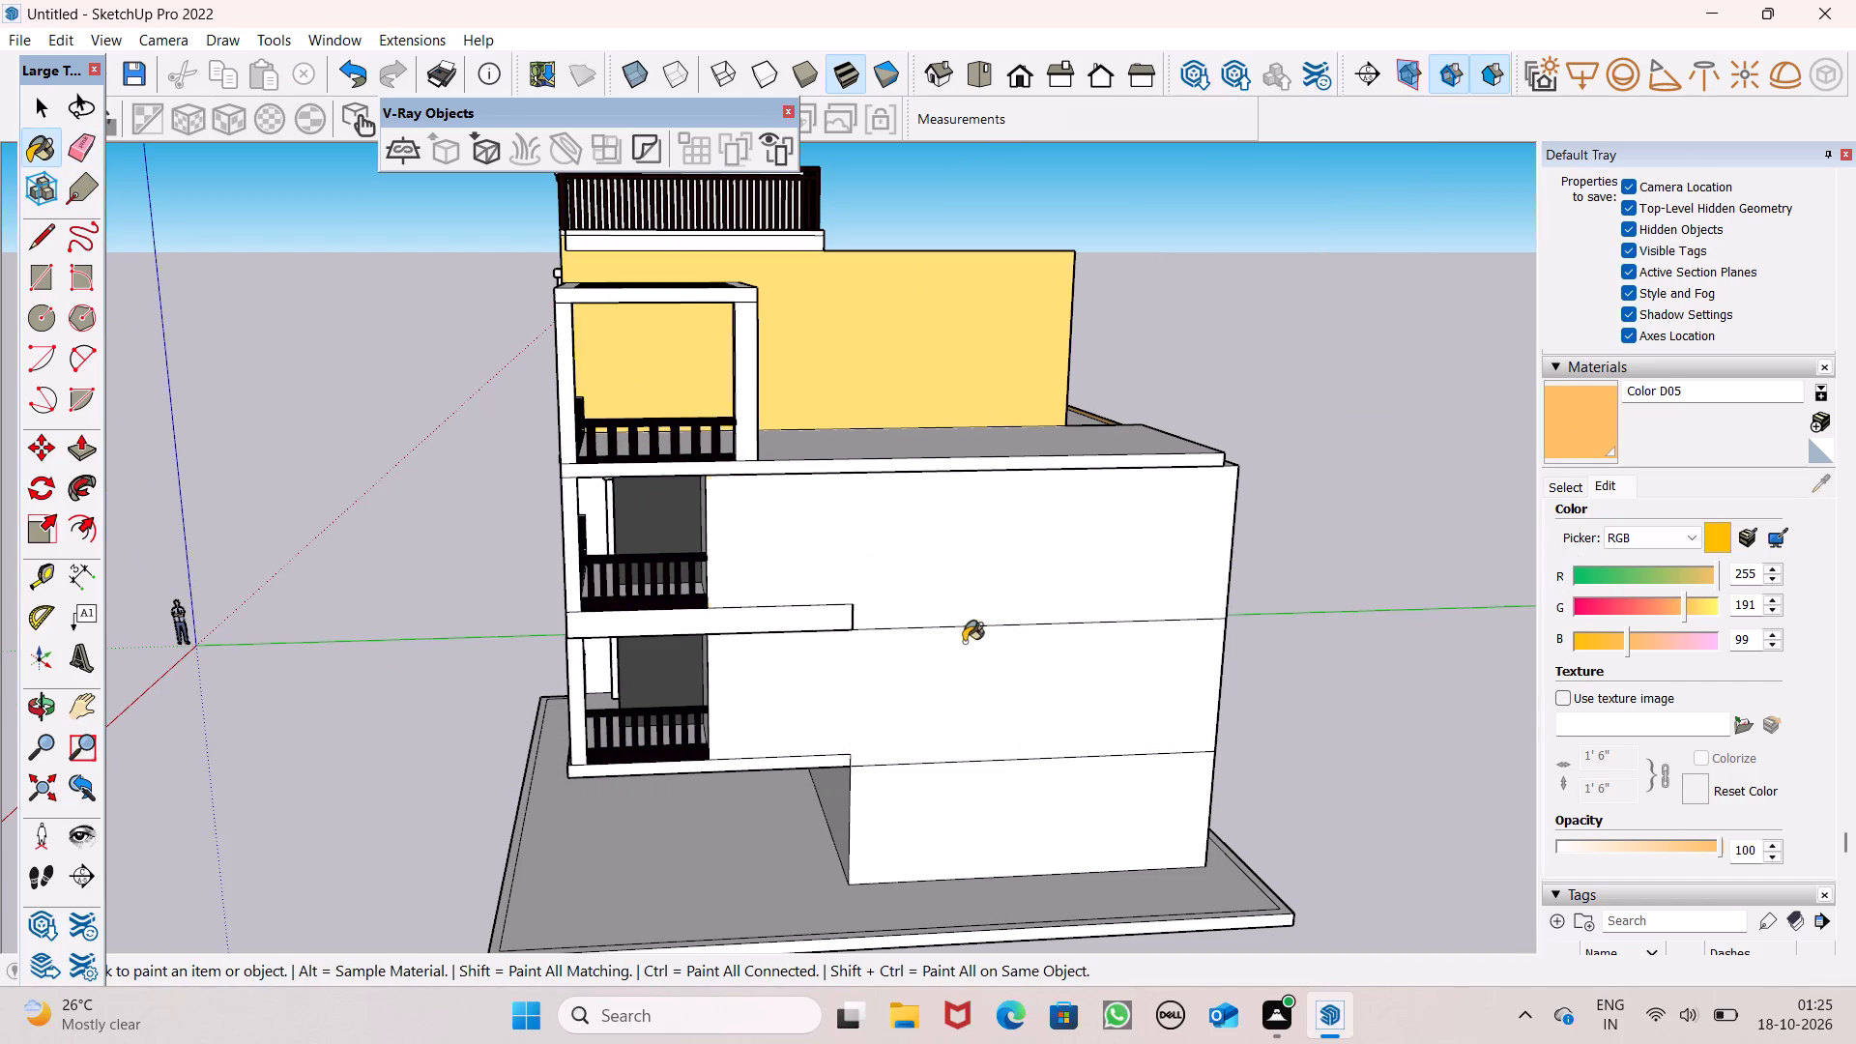
click(964, 642)
drag(1006, 755, 1010, 771)
Paint the ground-floor base wall beneath the front overhang with Color D05.
middle_drag(997, 754, 1572, 620)
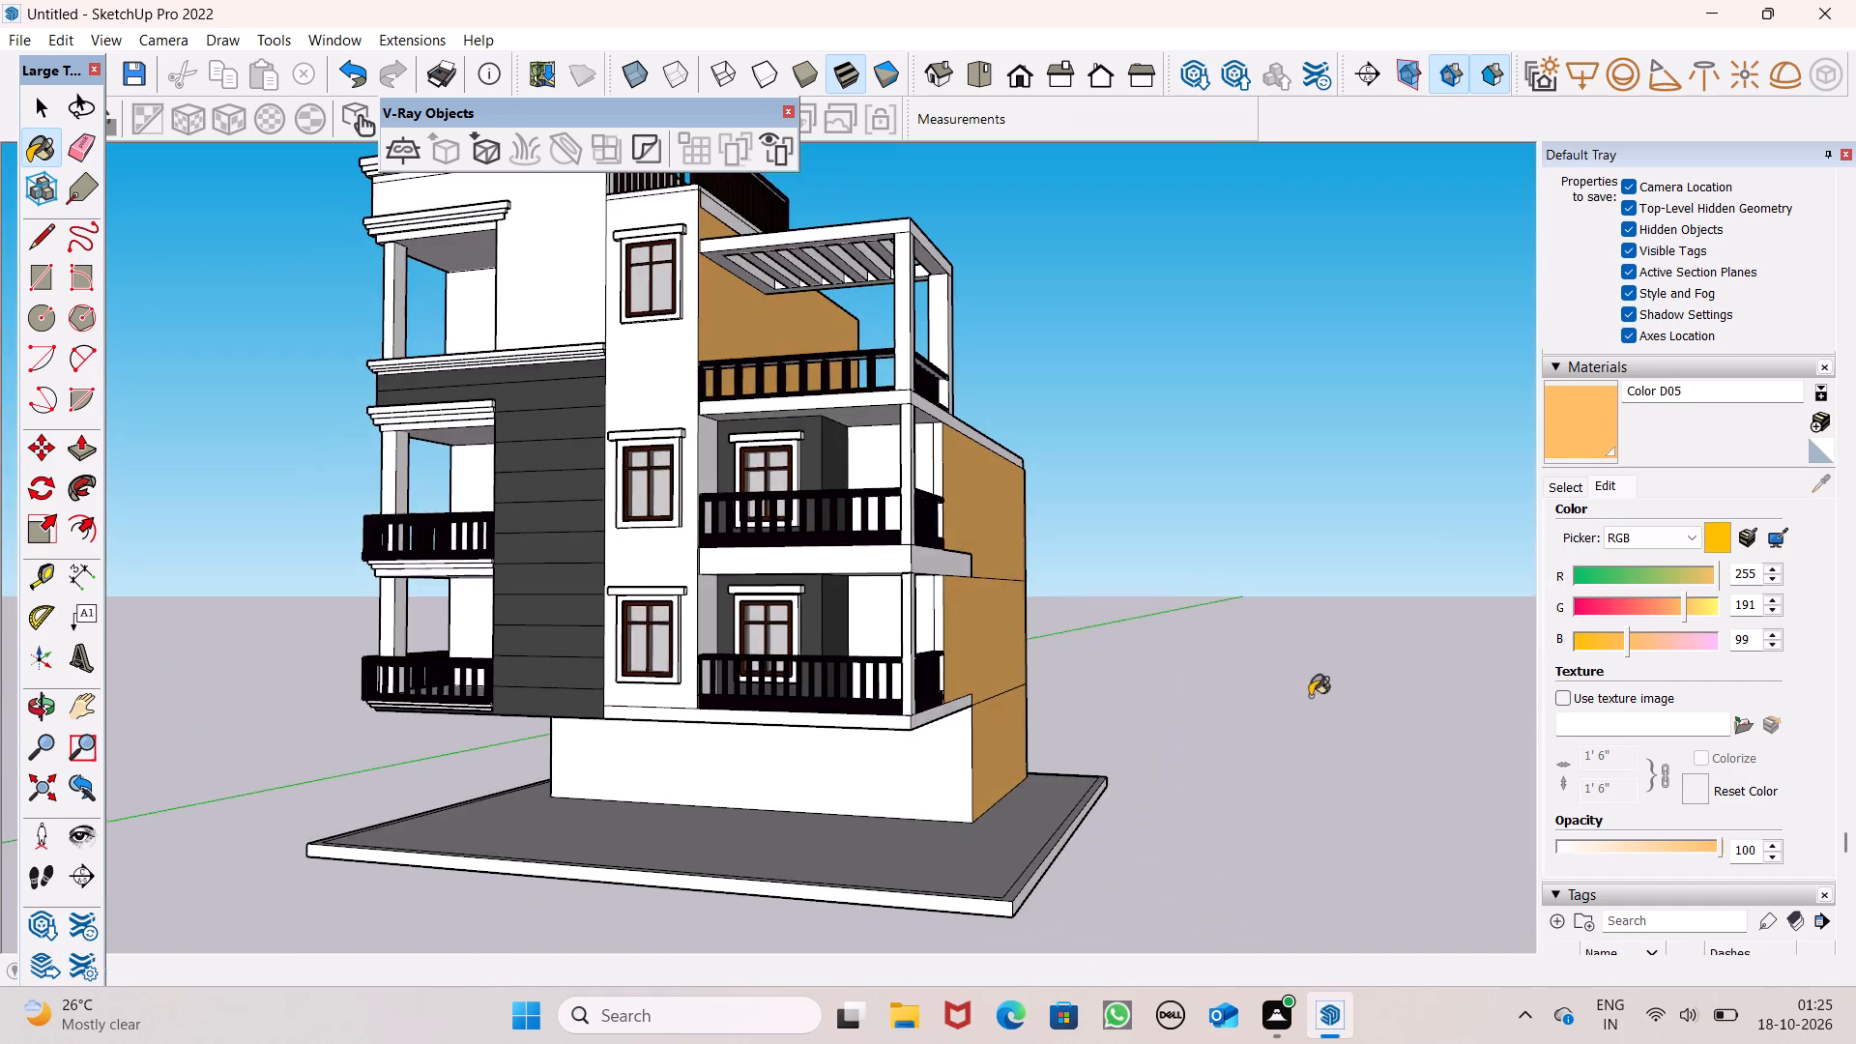
middle_drag(866, 810, 1155, 816)
click(597, 786)
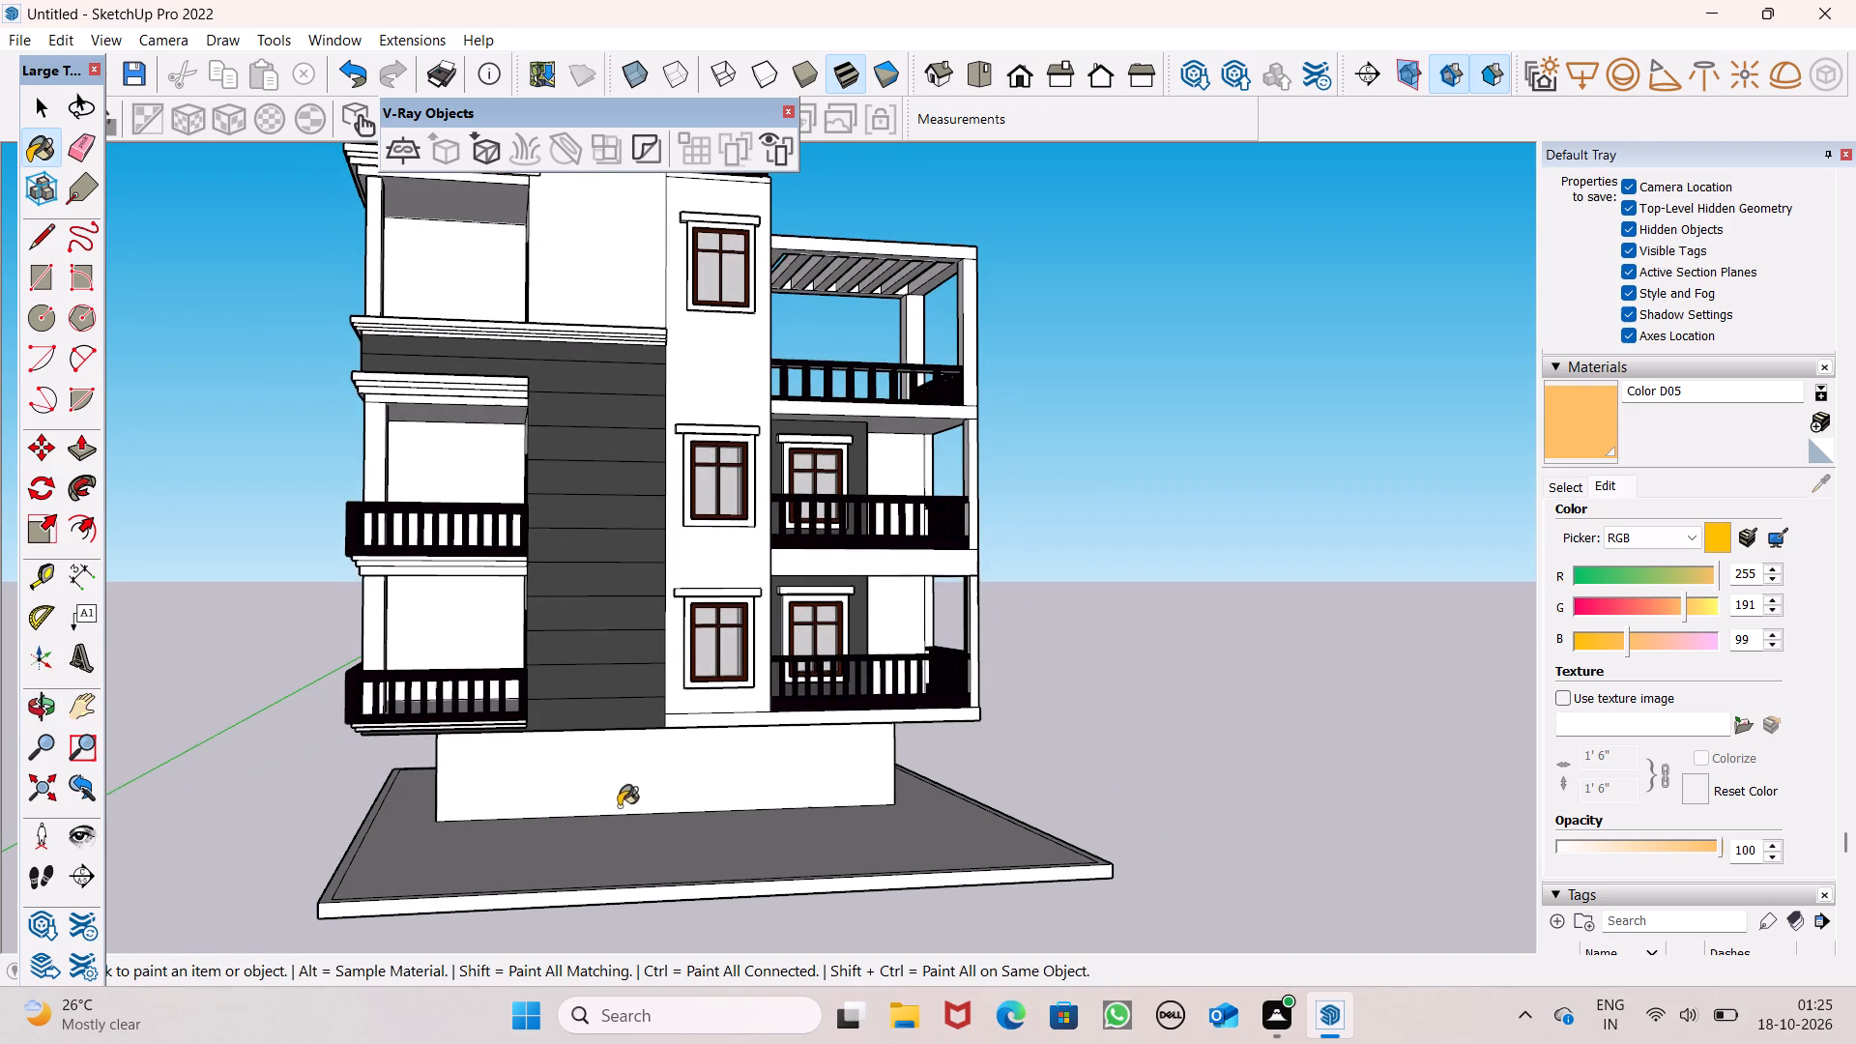
Paint both top-floor outer walls above the dark grey cladding and the adjoining white windowed wall strip with Color D05.
scroll(648, 835, up, 1)
middle_drag(661, 839, 1071, 860)
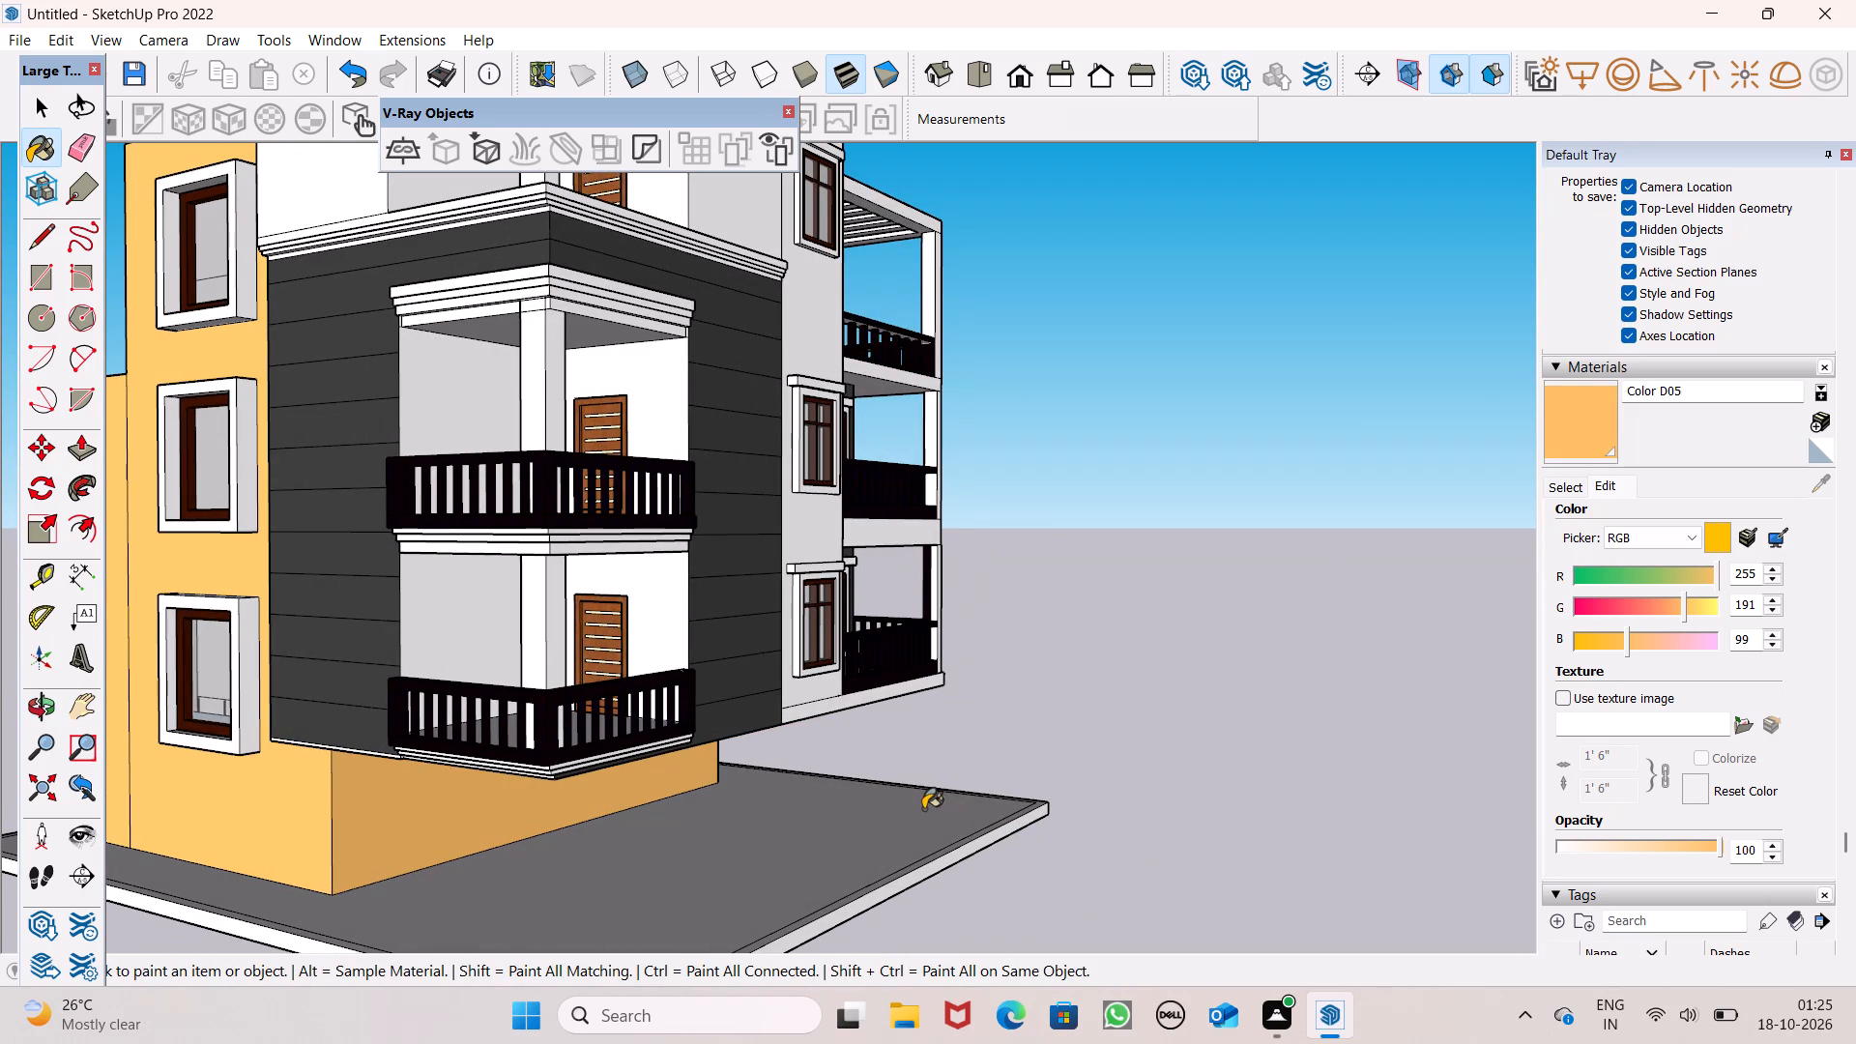
scroll(957, 804, down, 4)
middle_drag(941, 808, 734, 934)
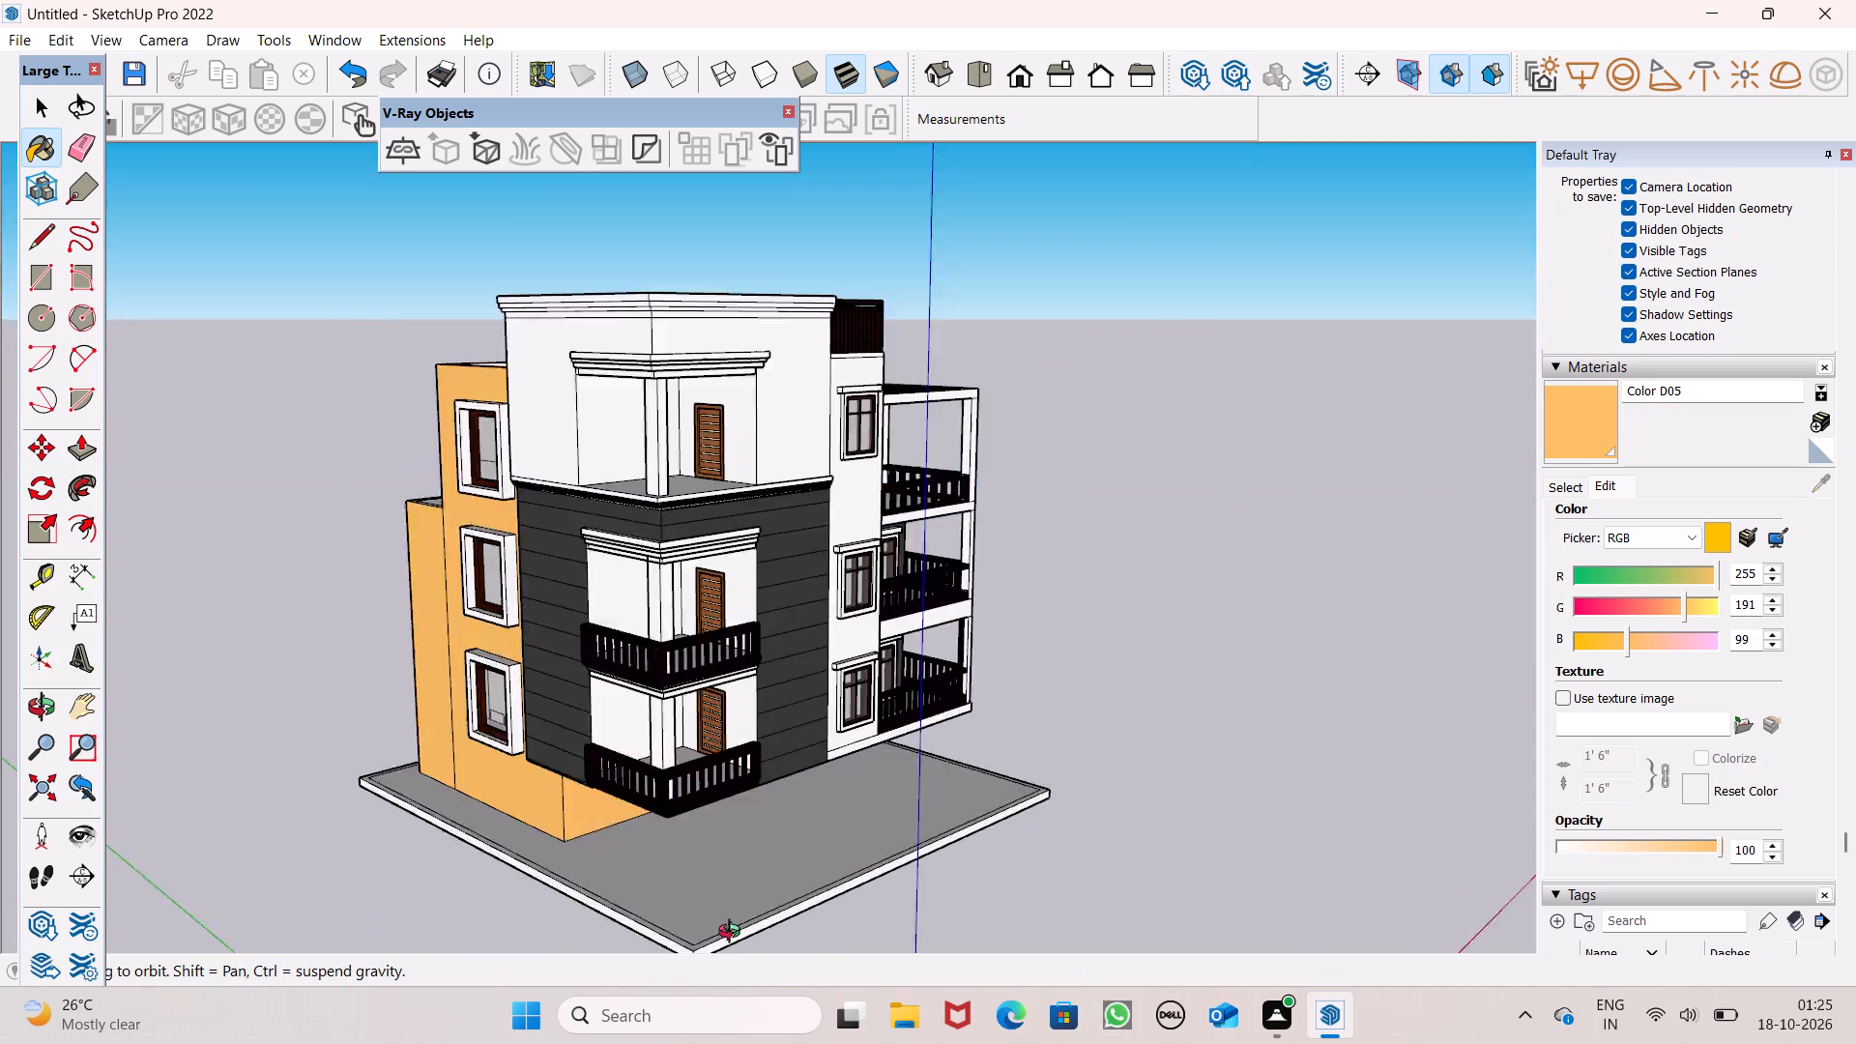
middle_drag(734, 934, 534, 907)
scroll(570, 951, up, 1)
click(737, 379)
click(816, 445)
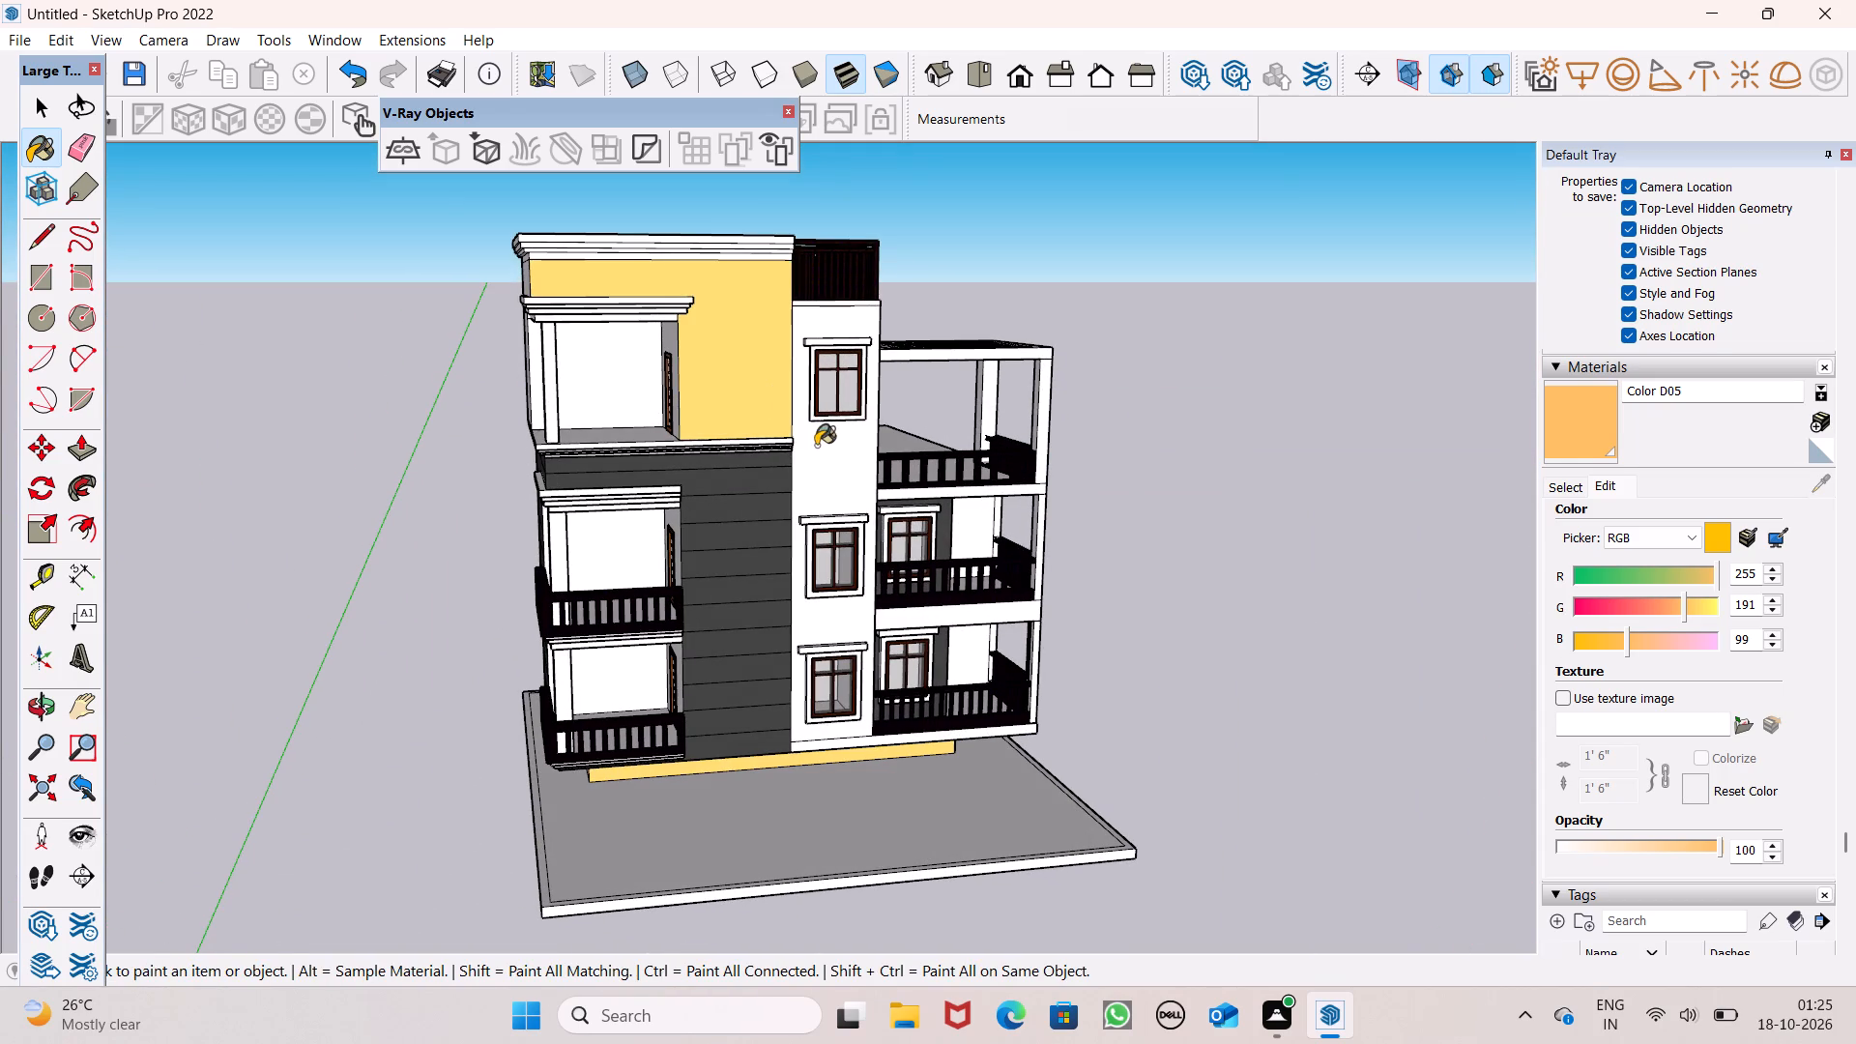
middle_drag(710, 536, 1196, 508)
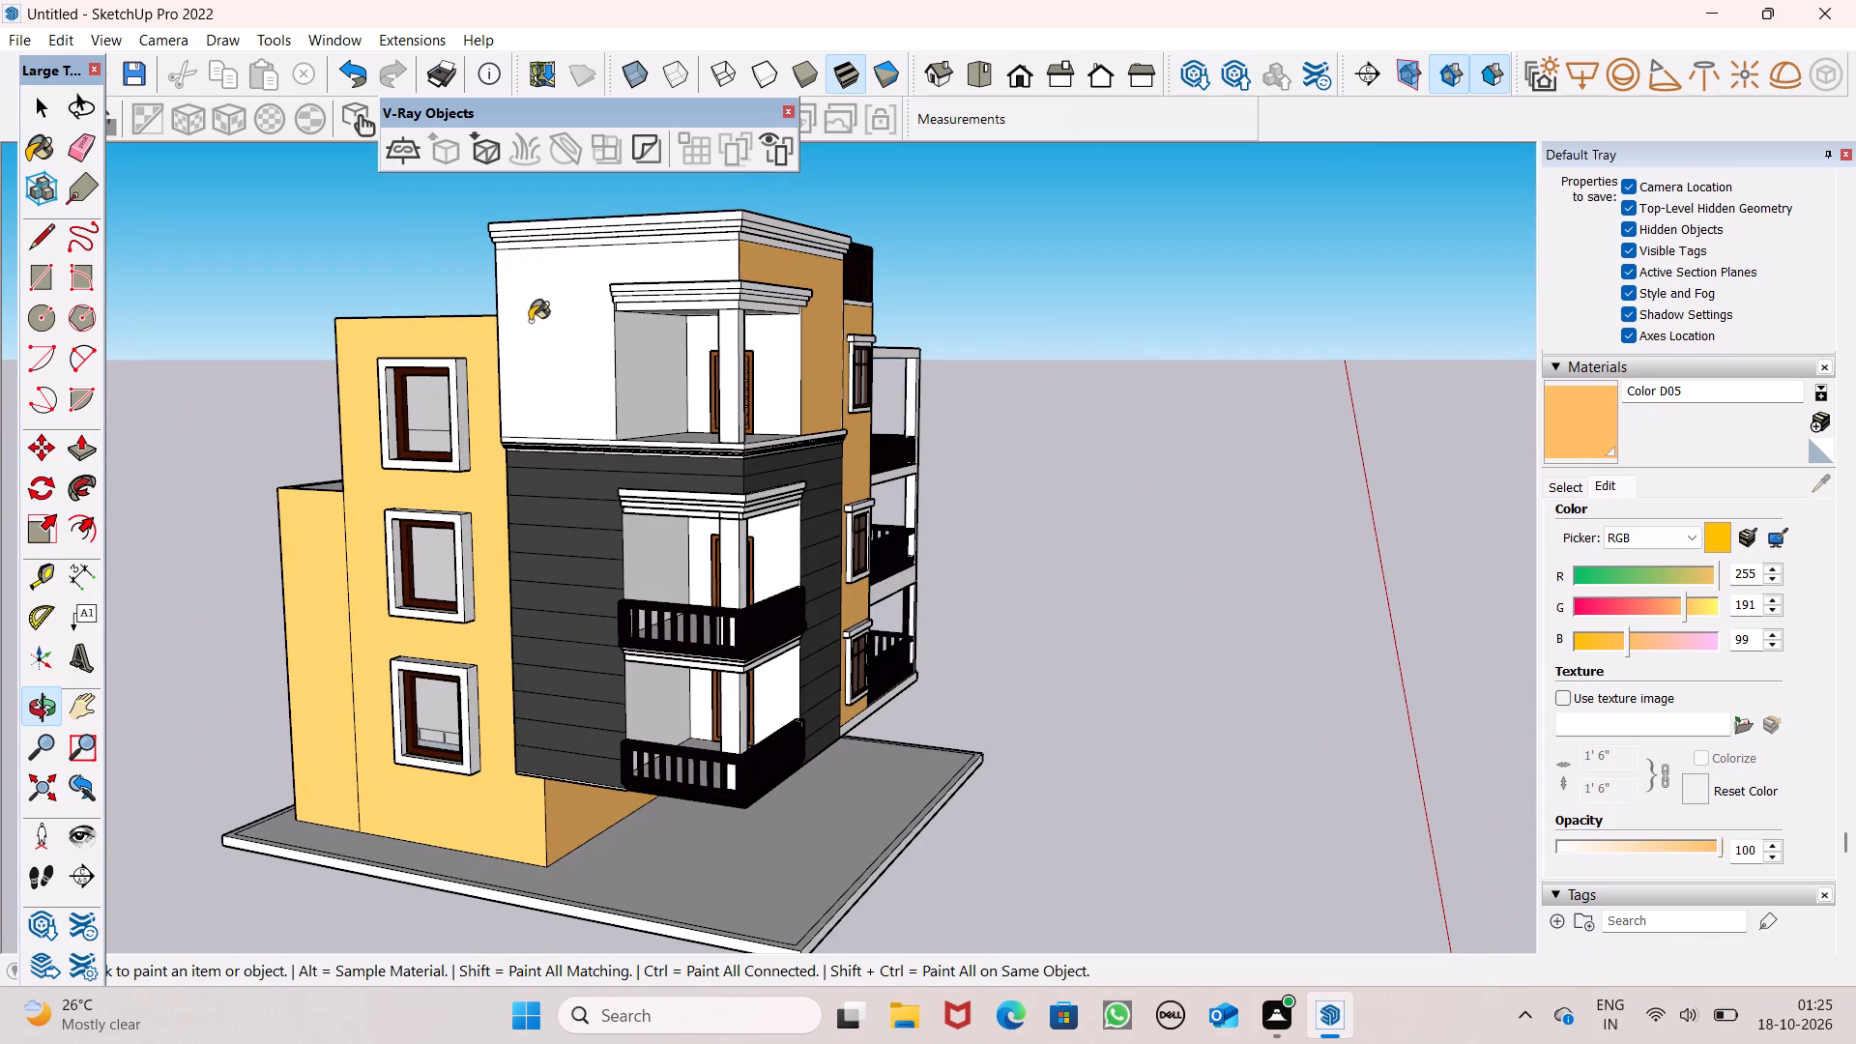
click(530, 321)
Paint the white inner walls of the corner balconies on all three floors with Color D05.
scroll(703, 456, up, 1)
middle_drag(703, 456, 496, 525)
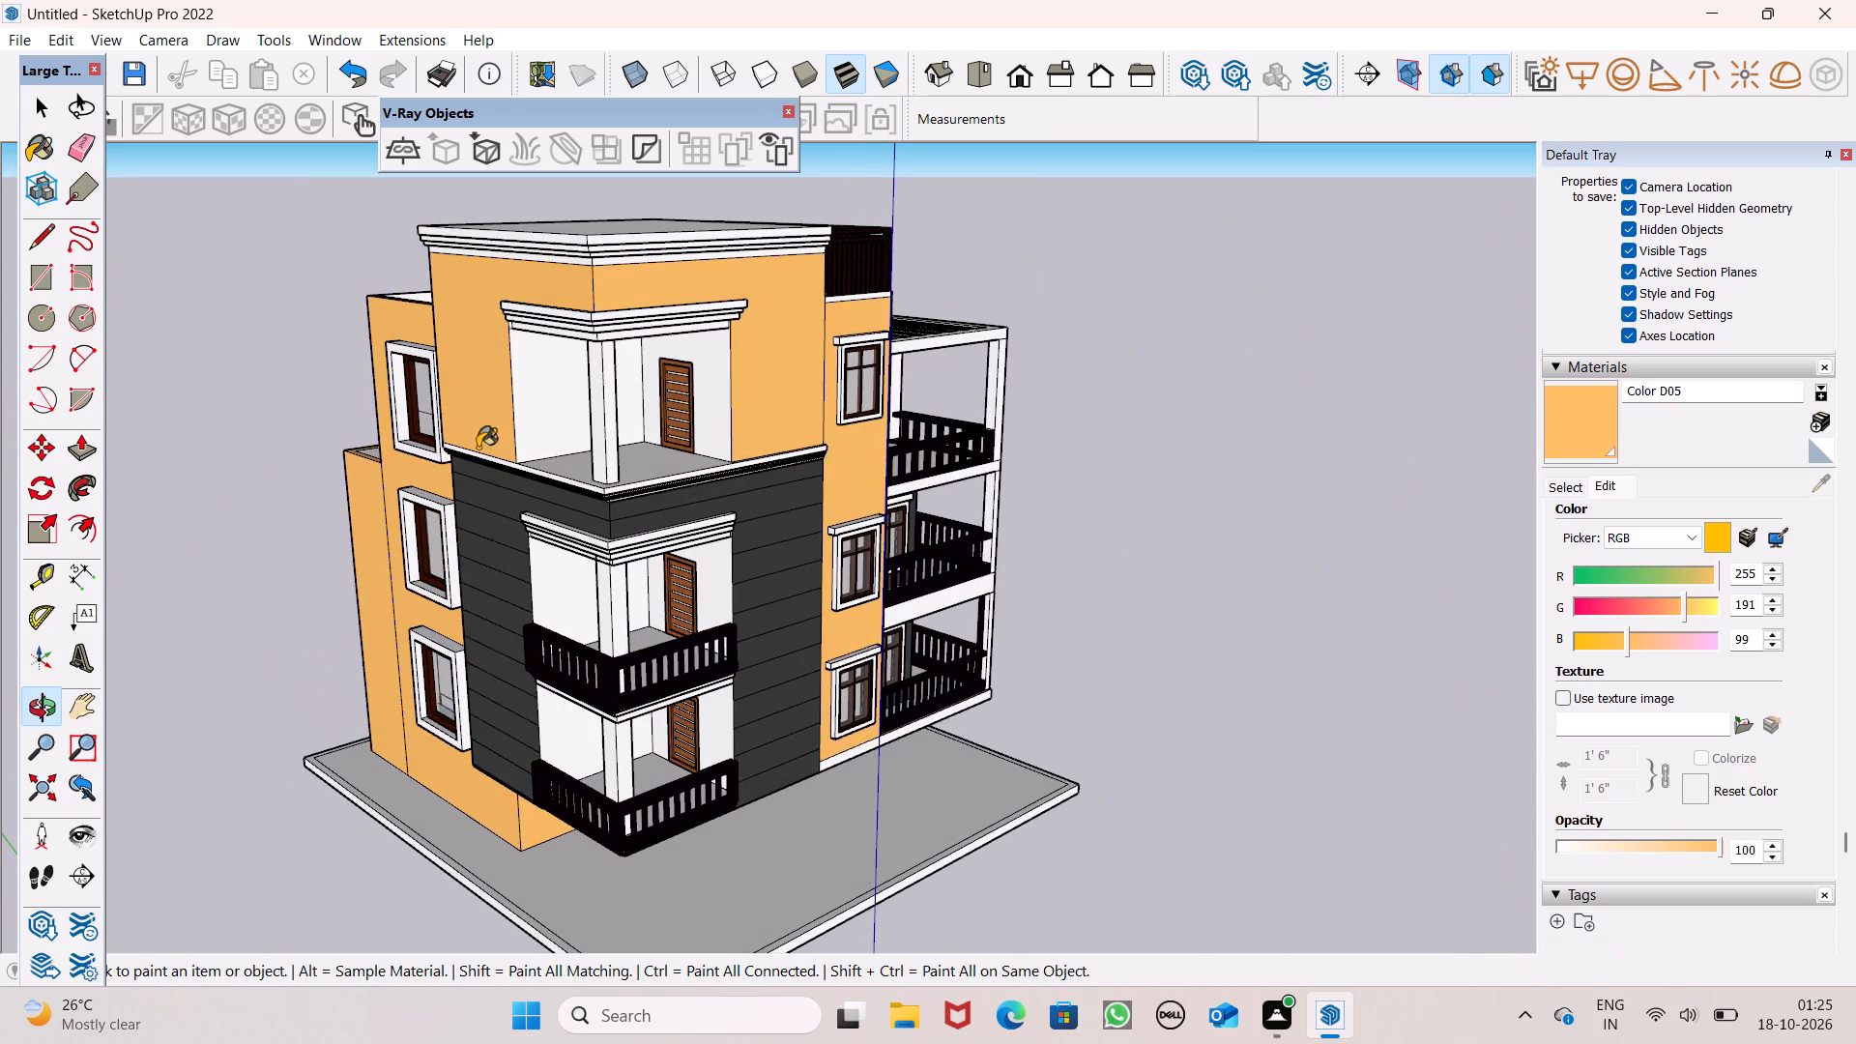
click(566, 383)
click(720, 411)
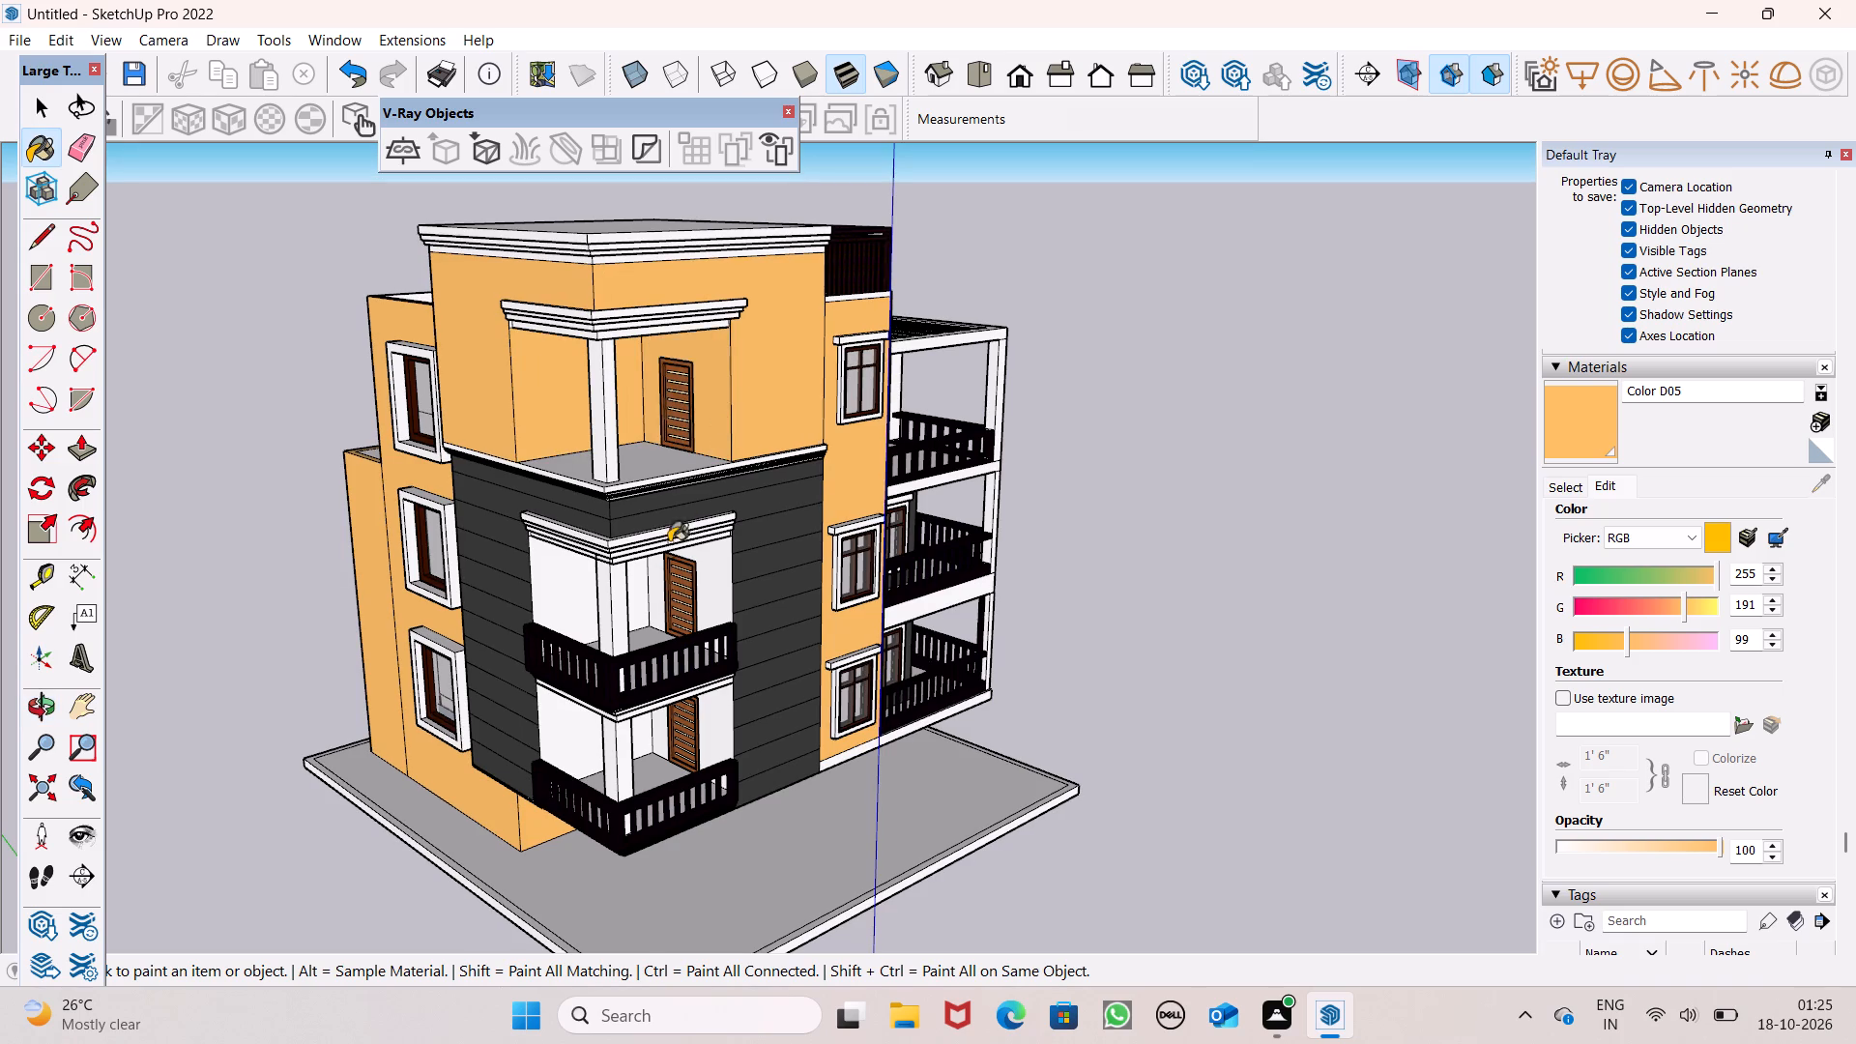
scroll(609, 603, up, 6)
click(561, 569)
scroll(760, 565, up, 3)
click(789, 533)
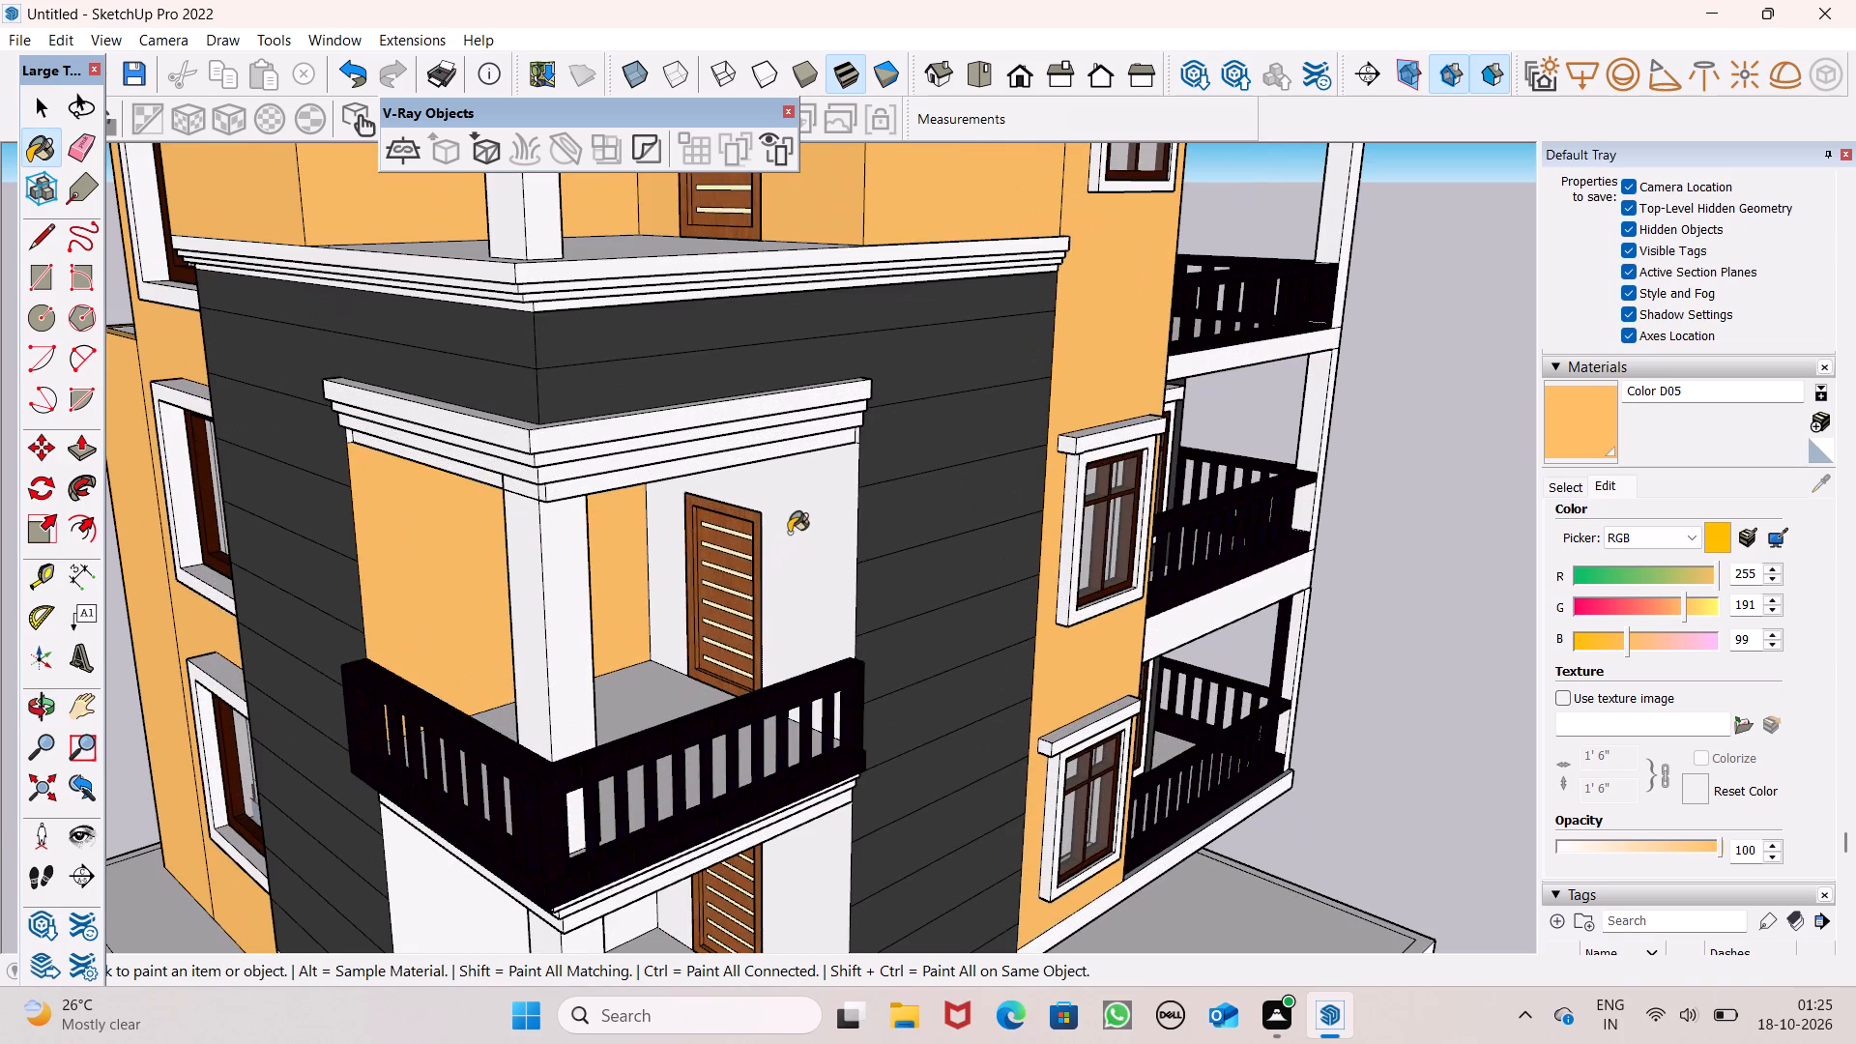
scroll(769, 492, down, 6)
scroll(714, 830, up, 6)
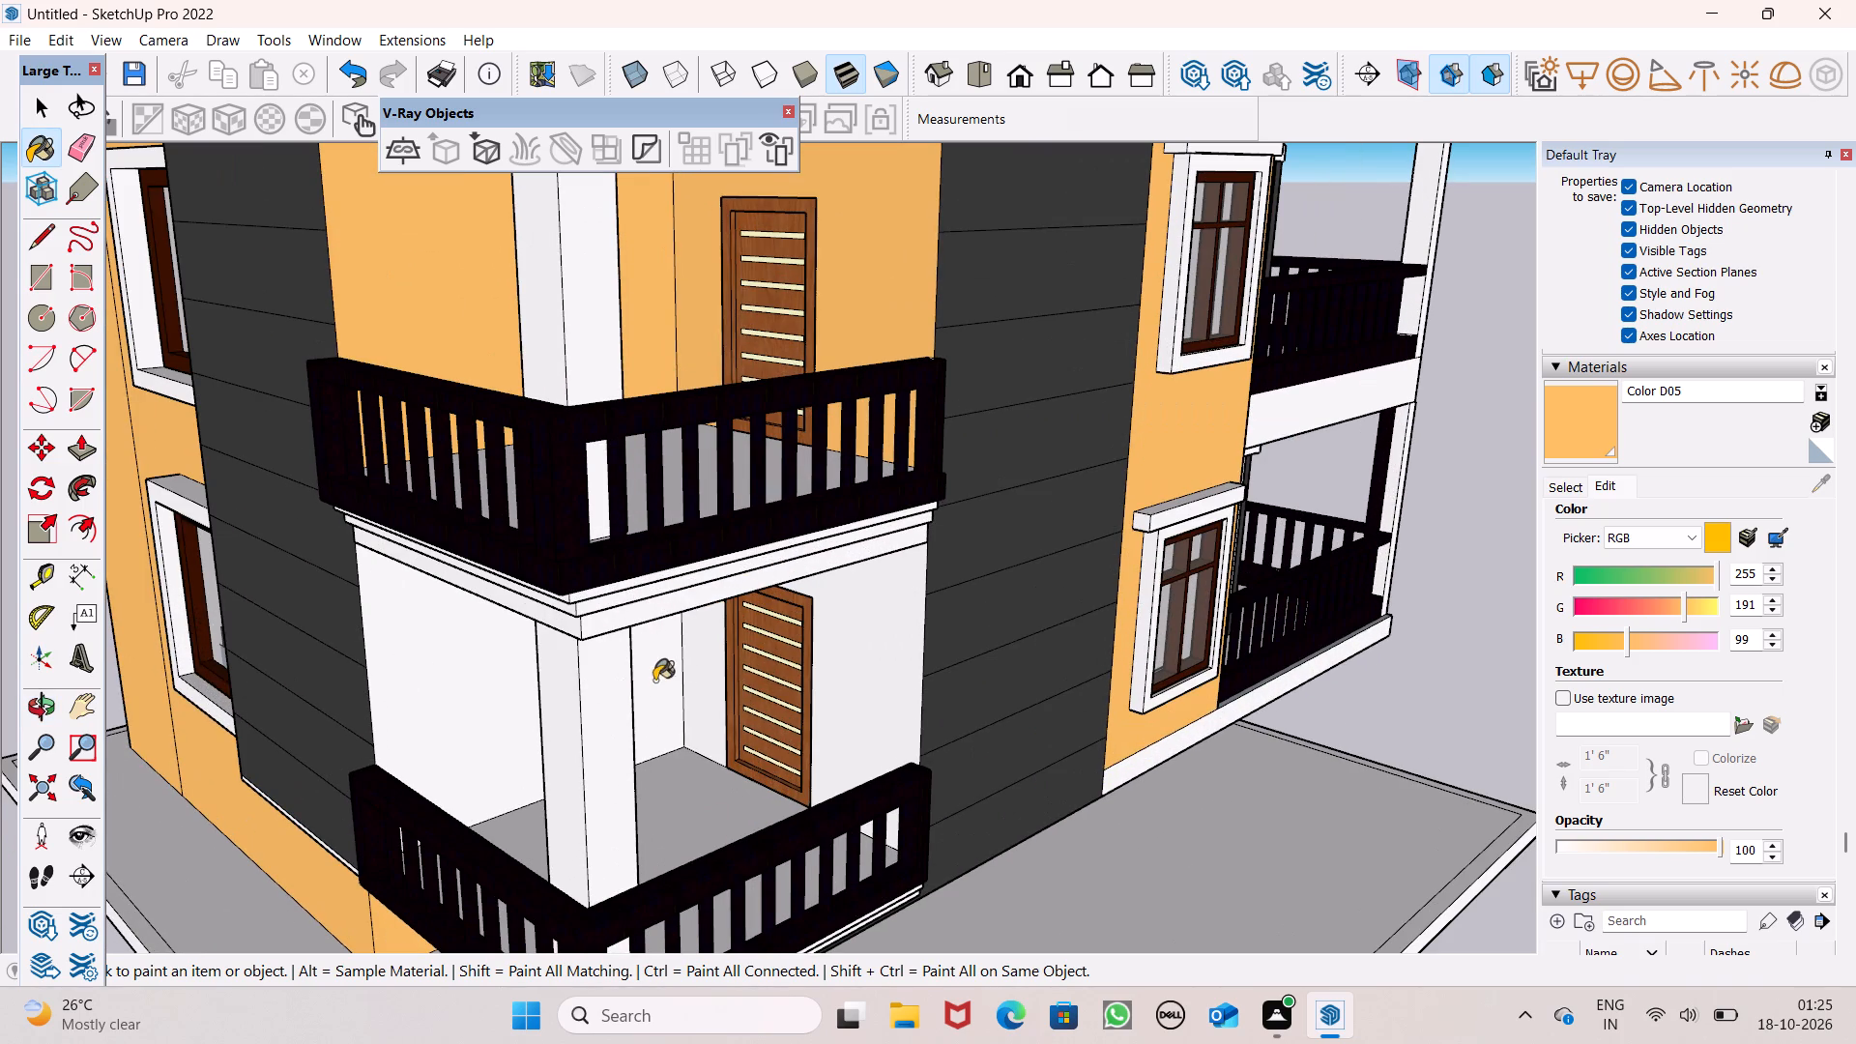
click(656, 673)
click(680, 661)
click(693, 656)
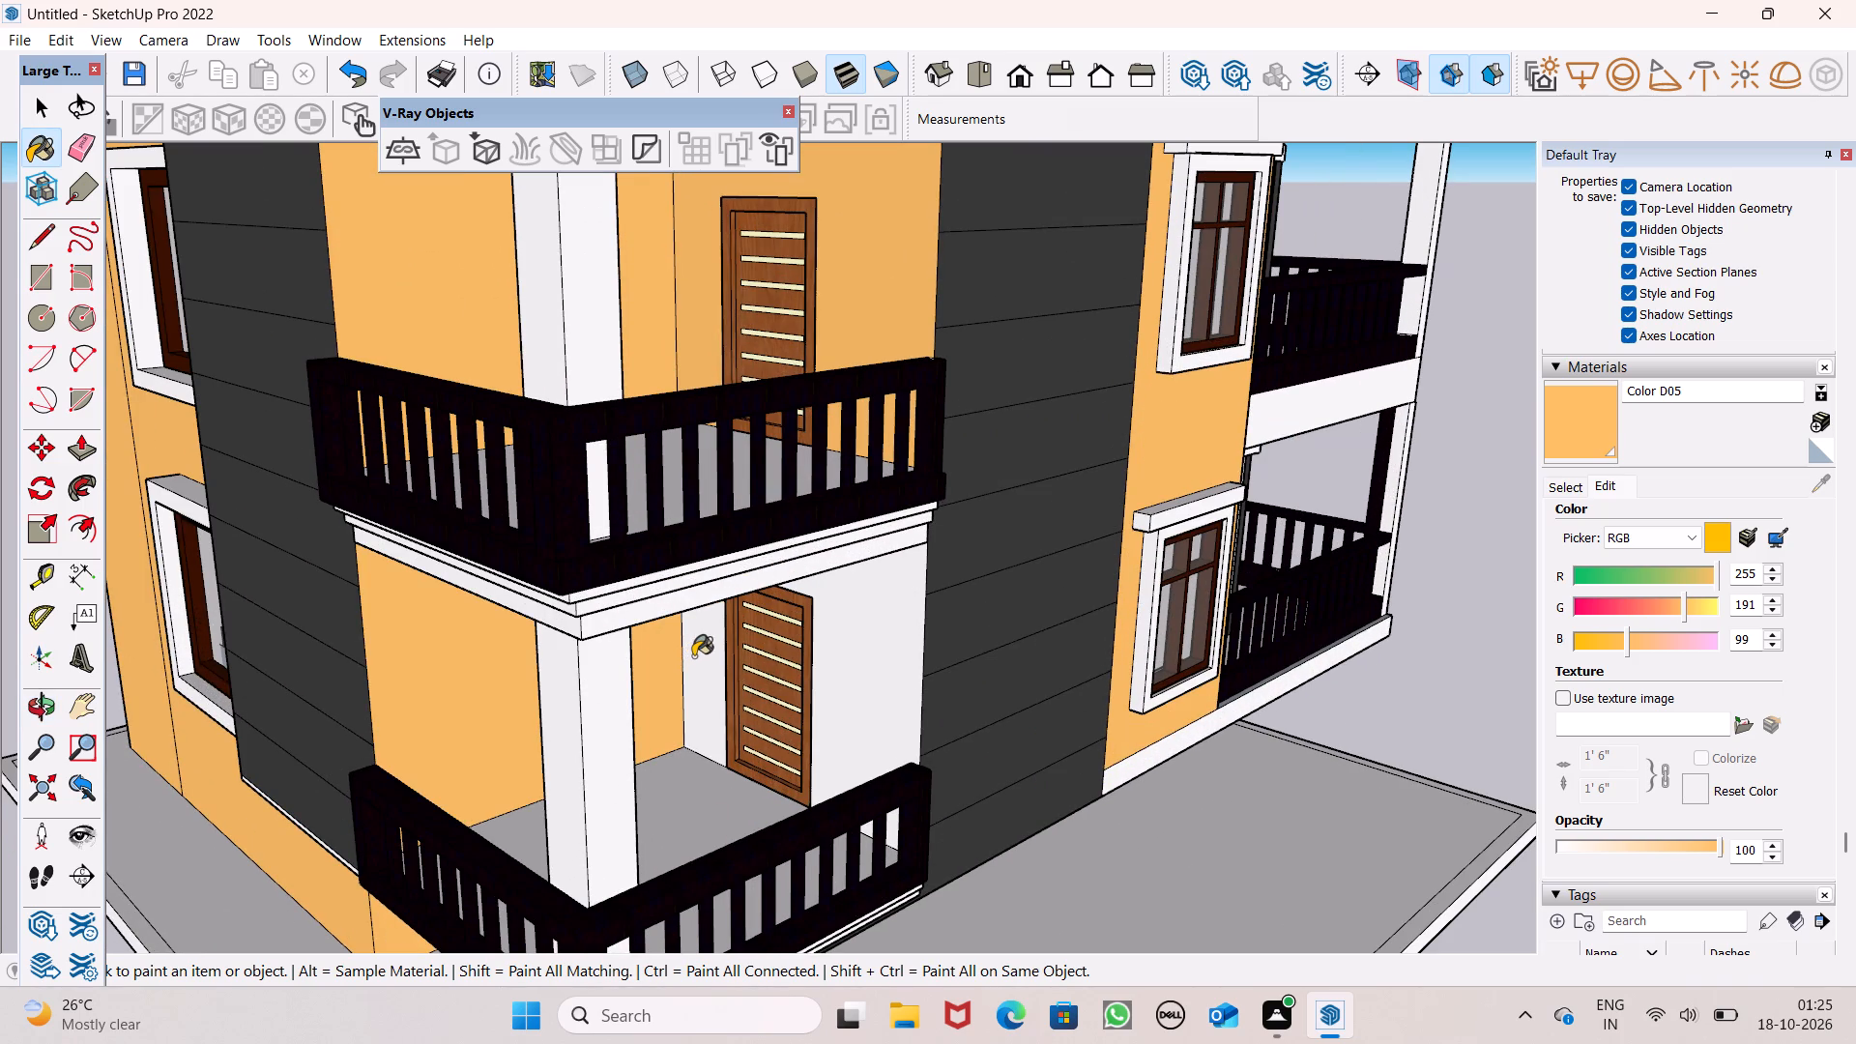
Paint the remaining white walls inside the two covered pergola-side balconies with Color D05.
scroll(689, 677, down, 6)
middle_drag(840, 727, 221, 745)
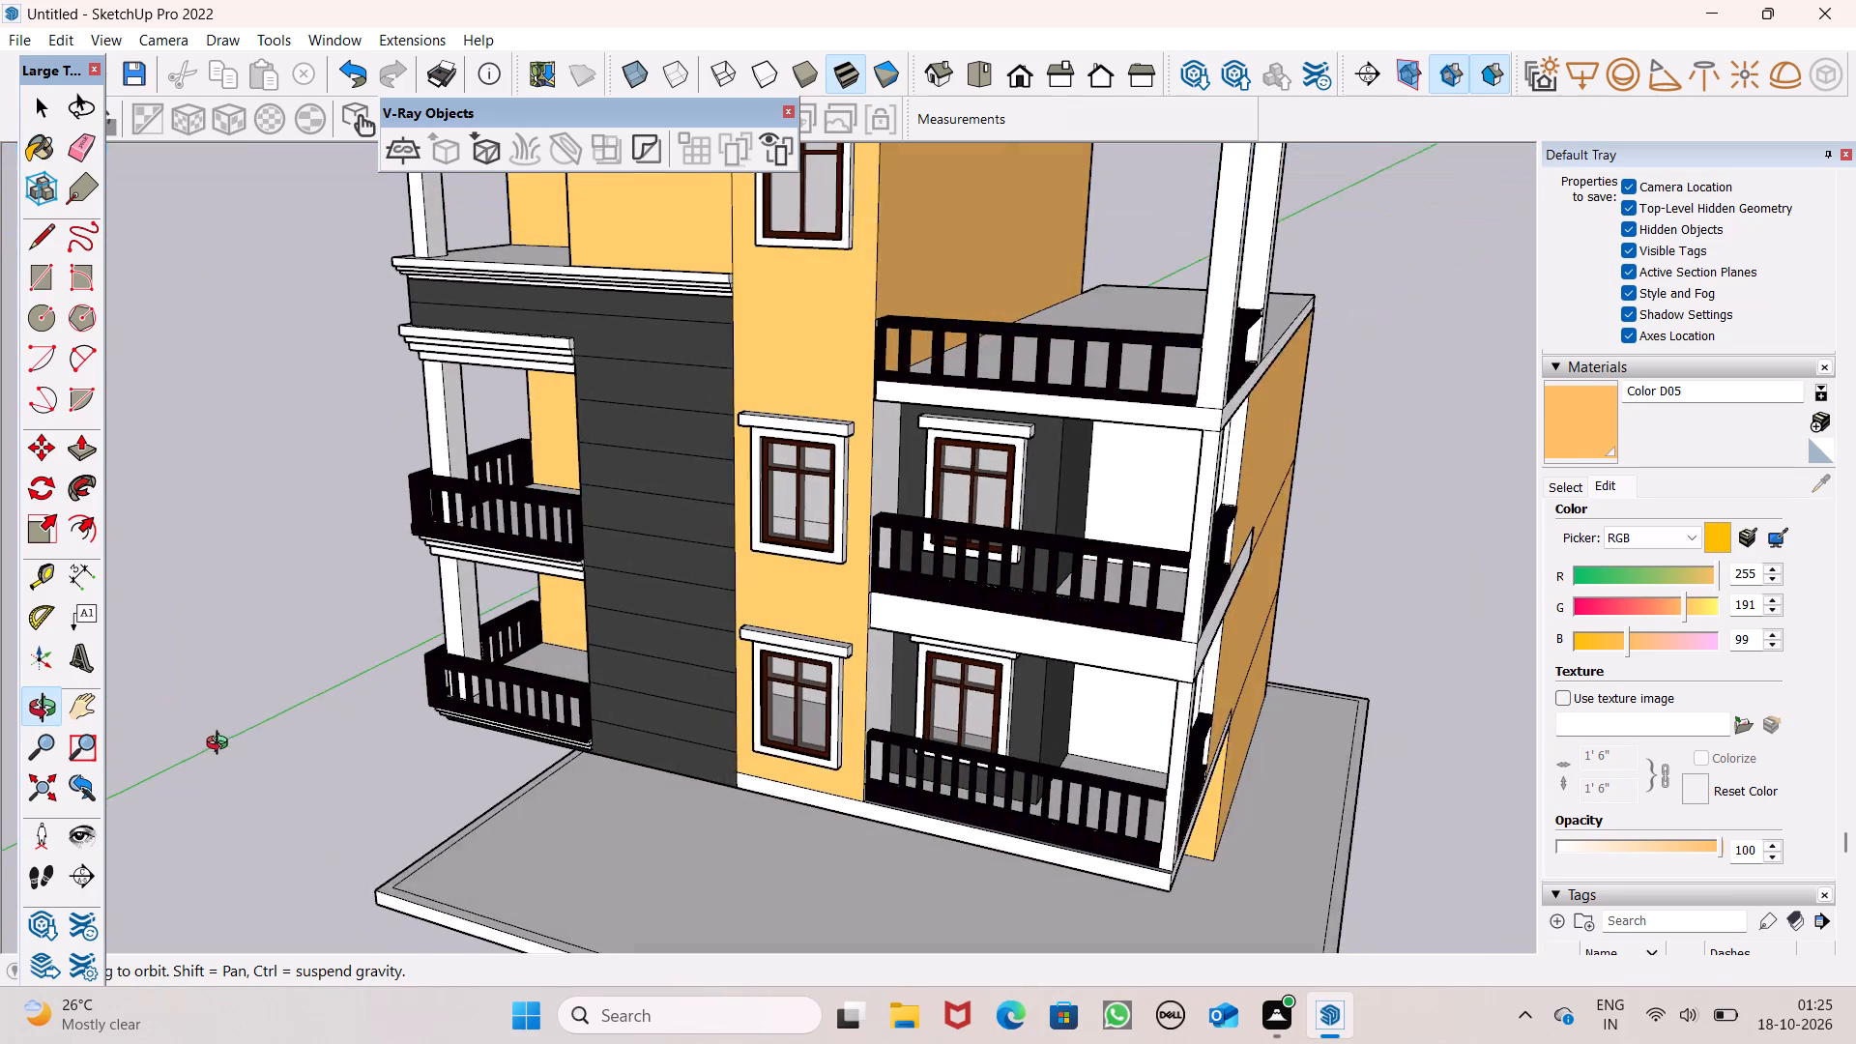
middle_drag(221, 745, 235, 748)
scroll(269, 611, down, 3)
scroll(752, 622, up, 5)
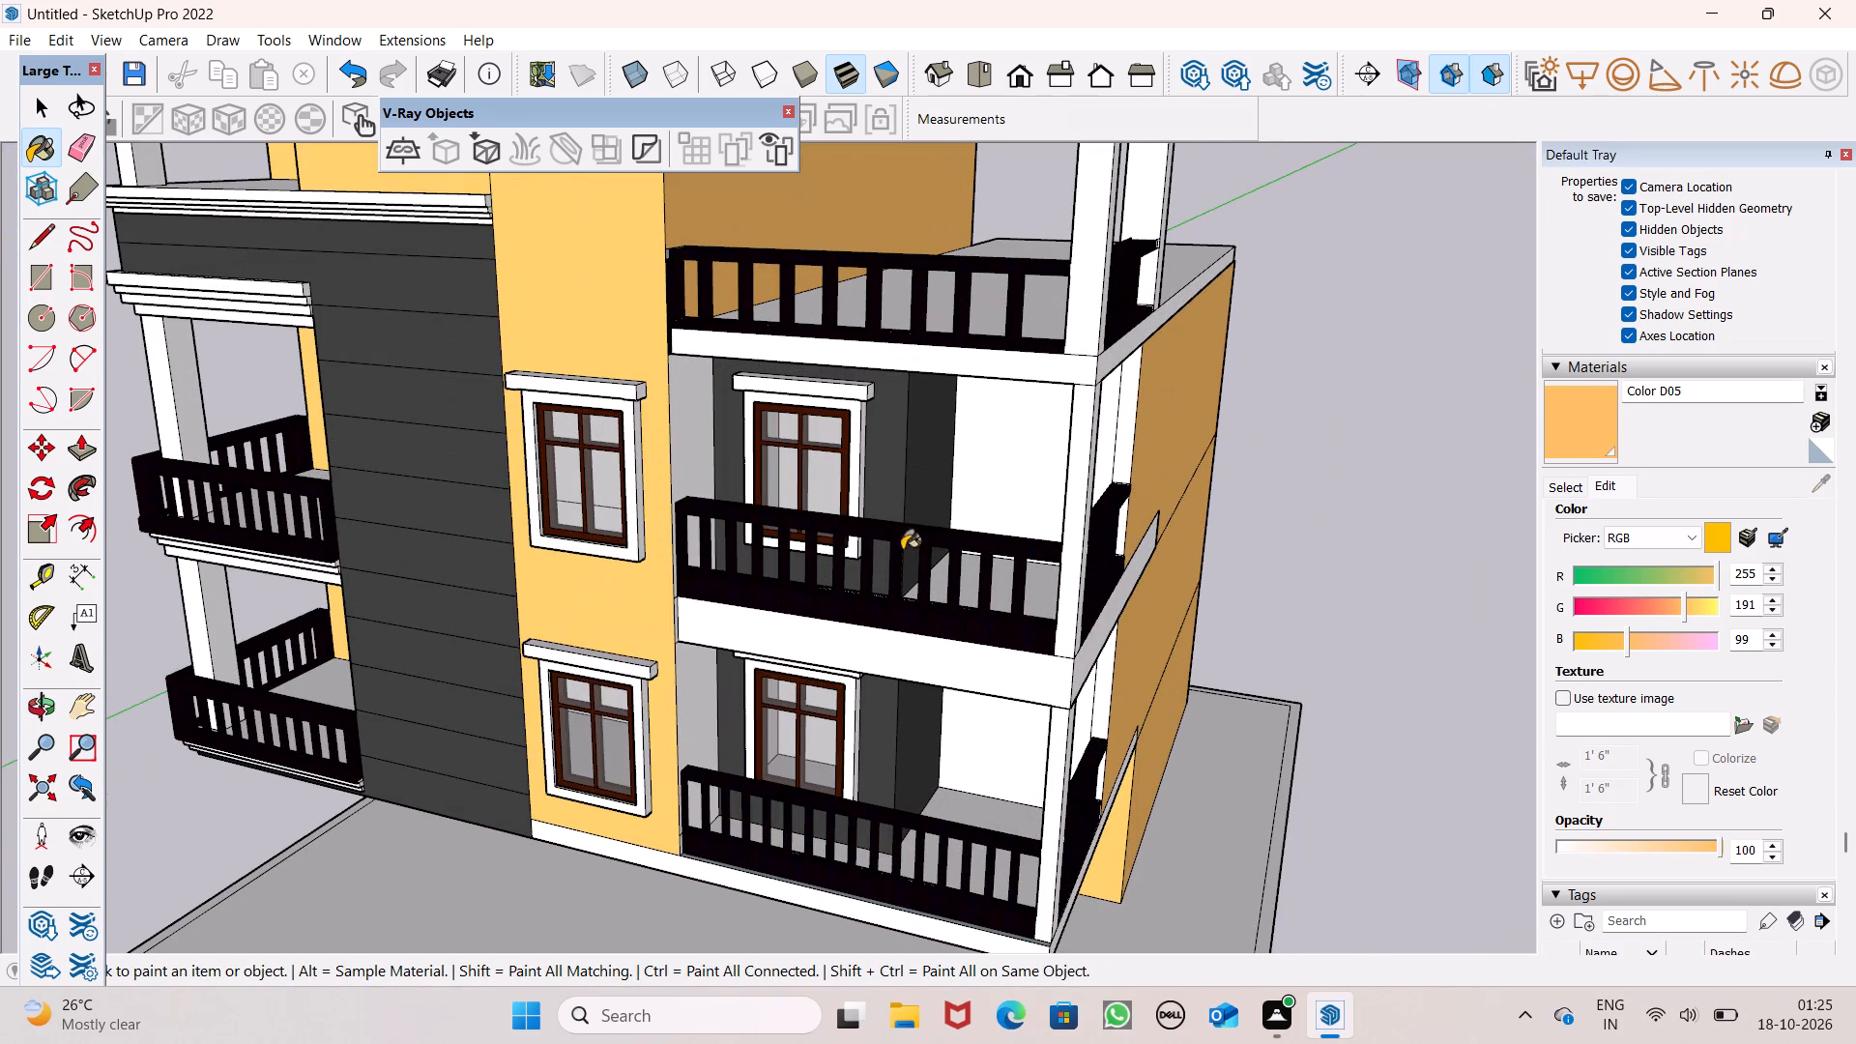
click(994, 486)
scroll(1100, 575, up, 6)
click(1134, 415)
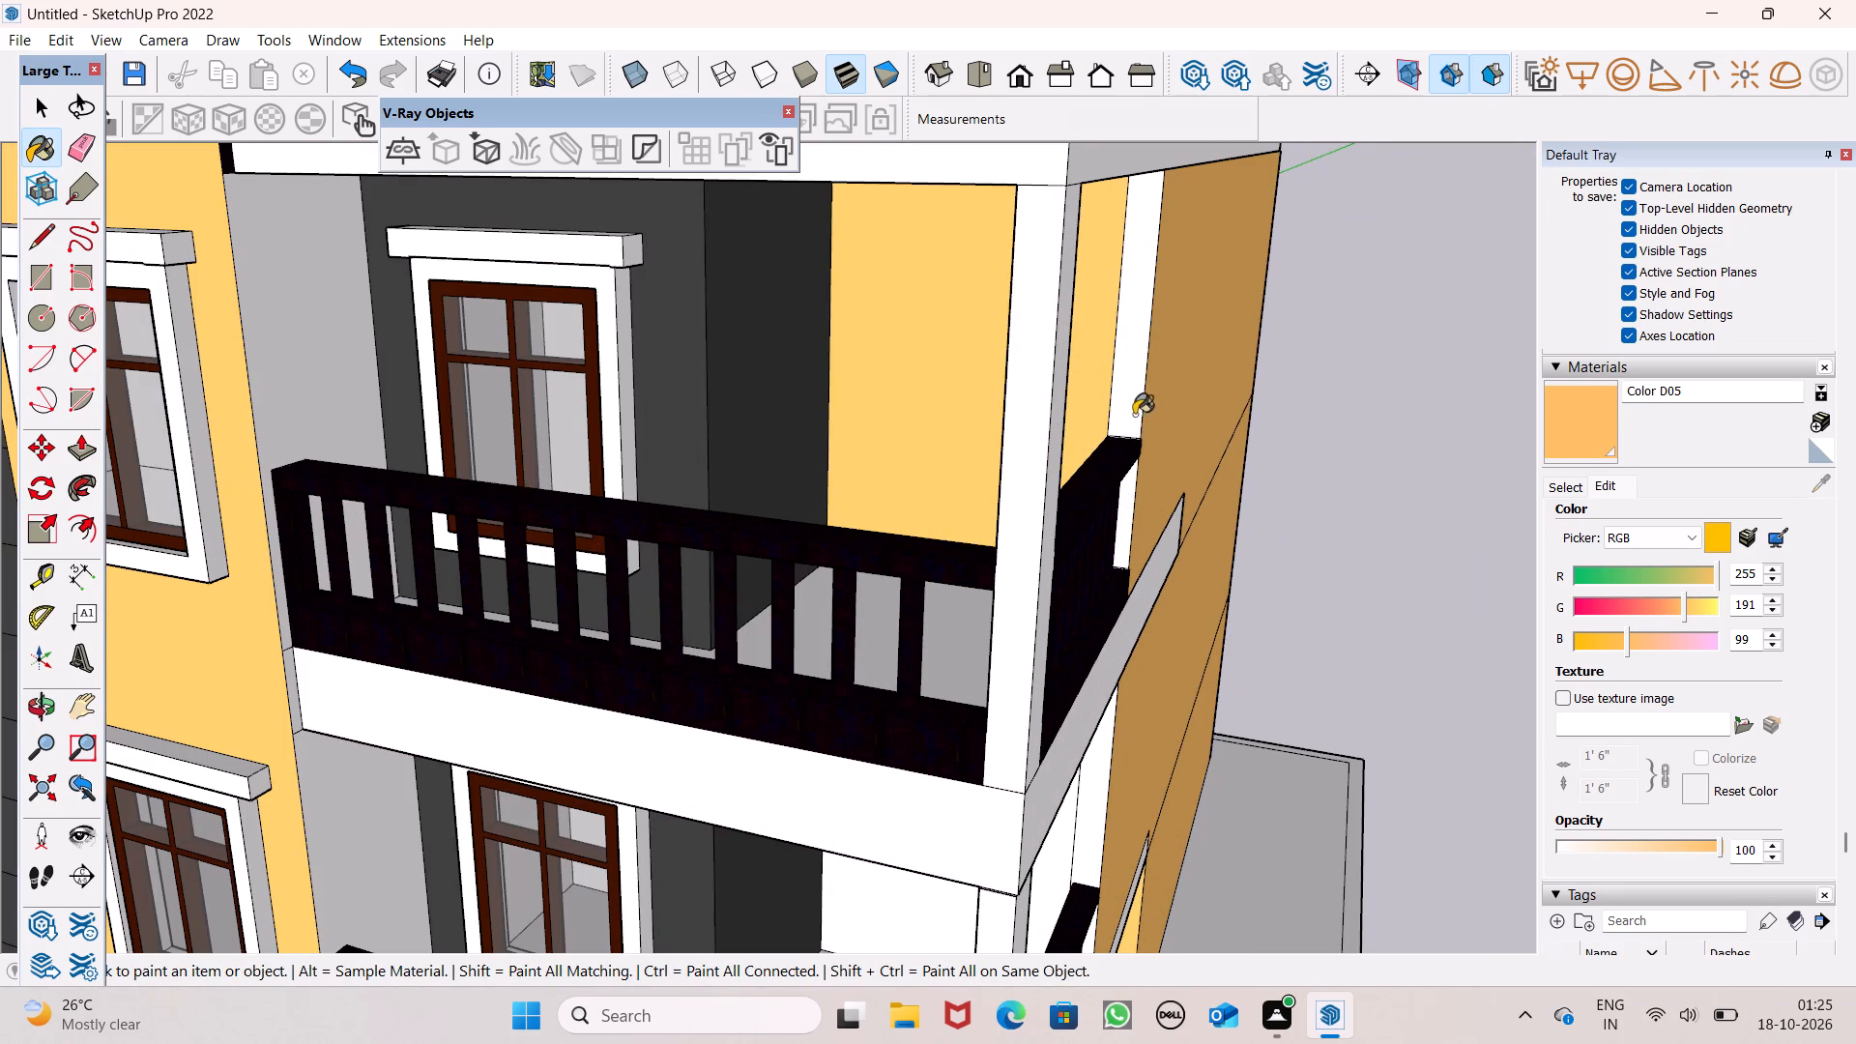
scroll(1134, 415, down, 6)
scroll(1135, 603, up, 2)
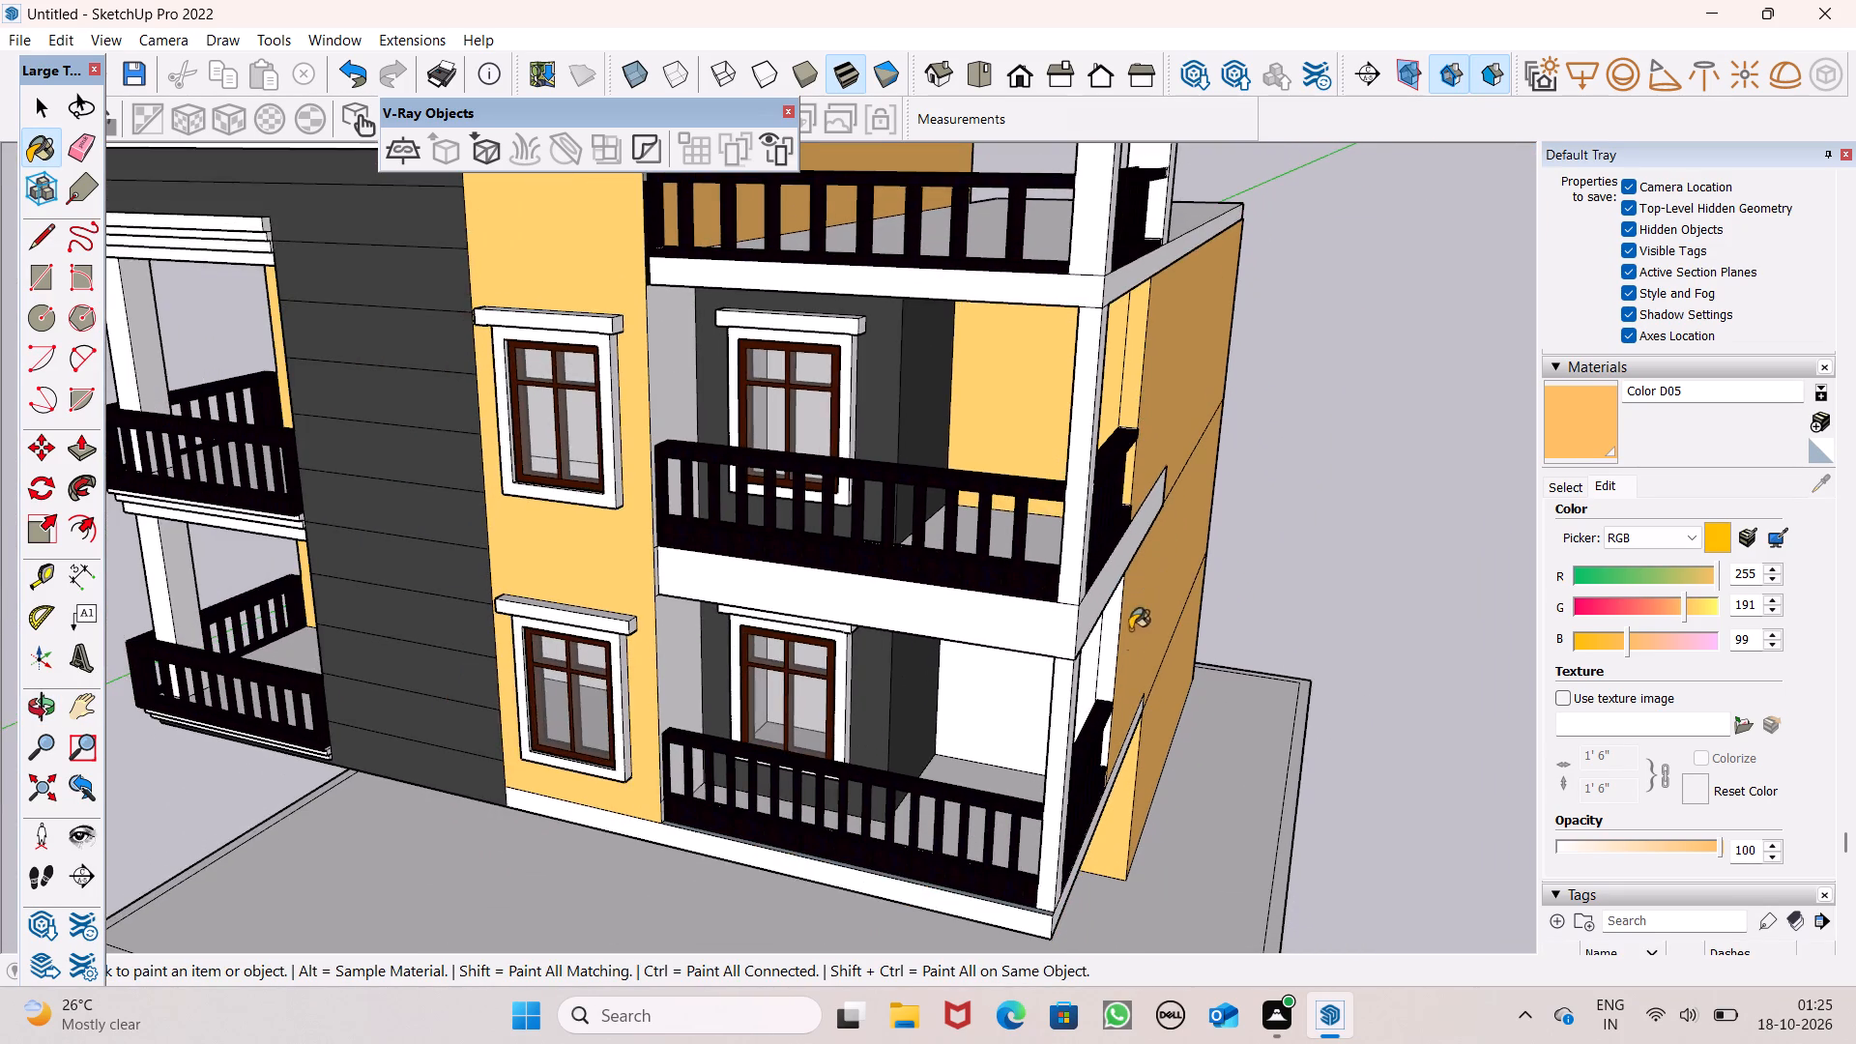
scroll(1130, 629, up, 5)
click(1090, 652)
click(1042, 652)
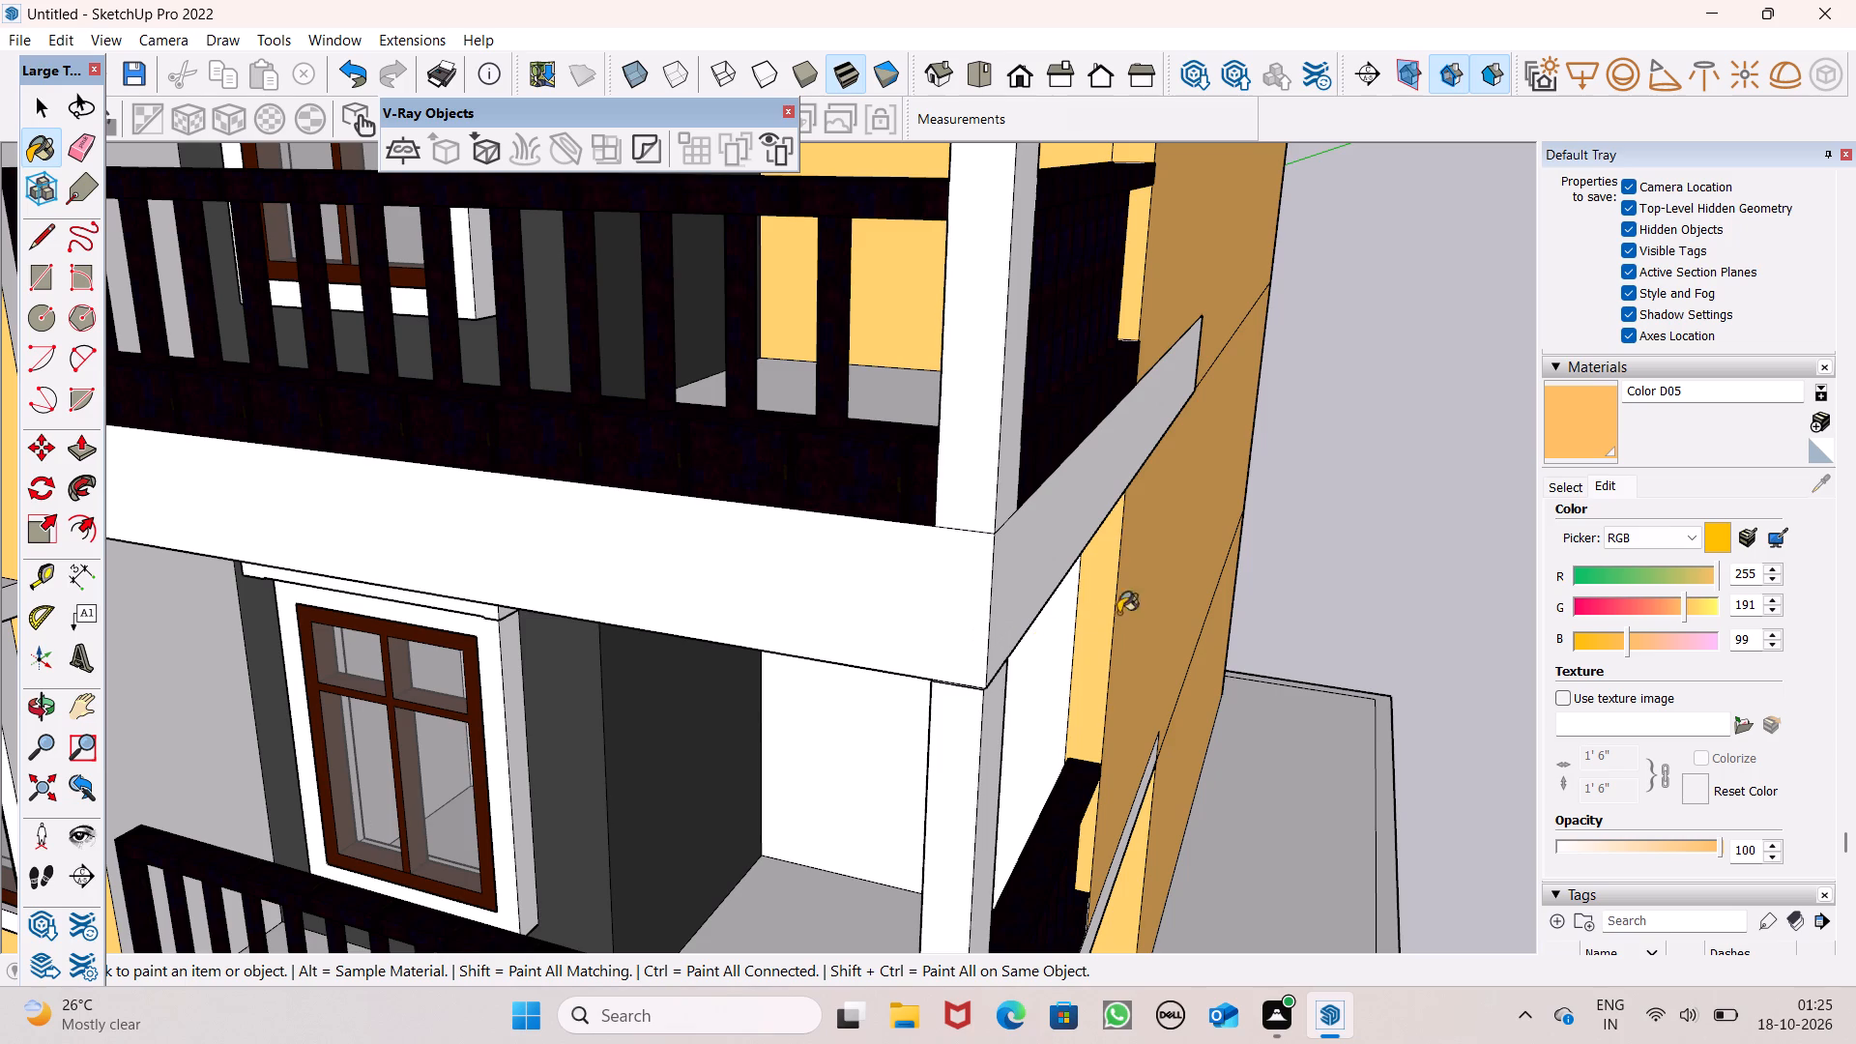
Examine the painted house from several sides and the area beneath the front overhang.
scroll(1171, 563, down, 15)
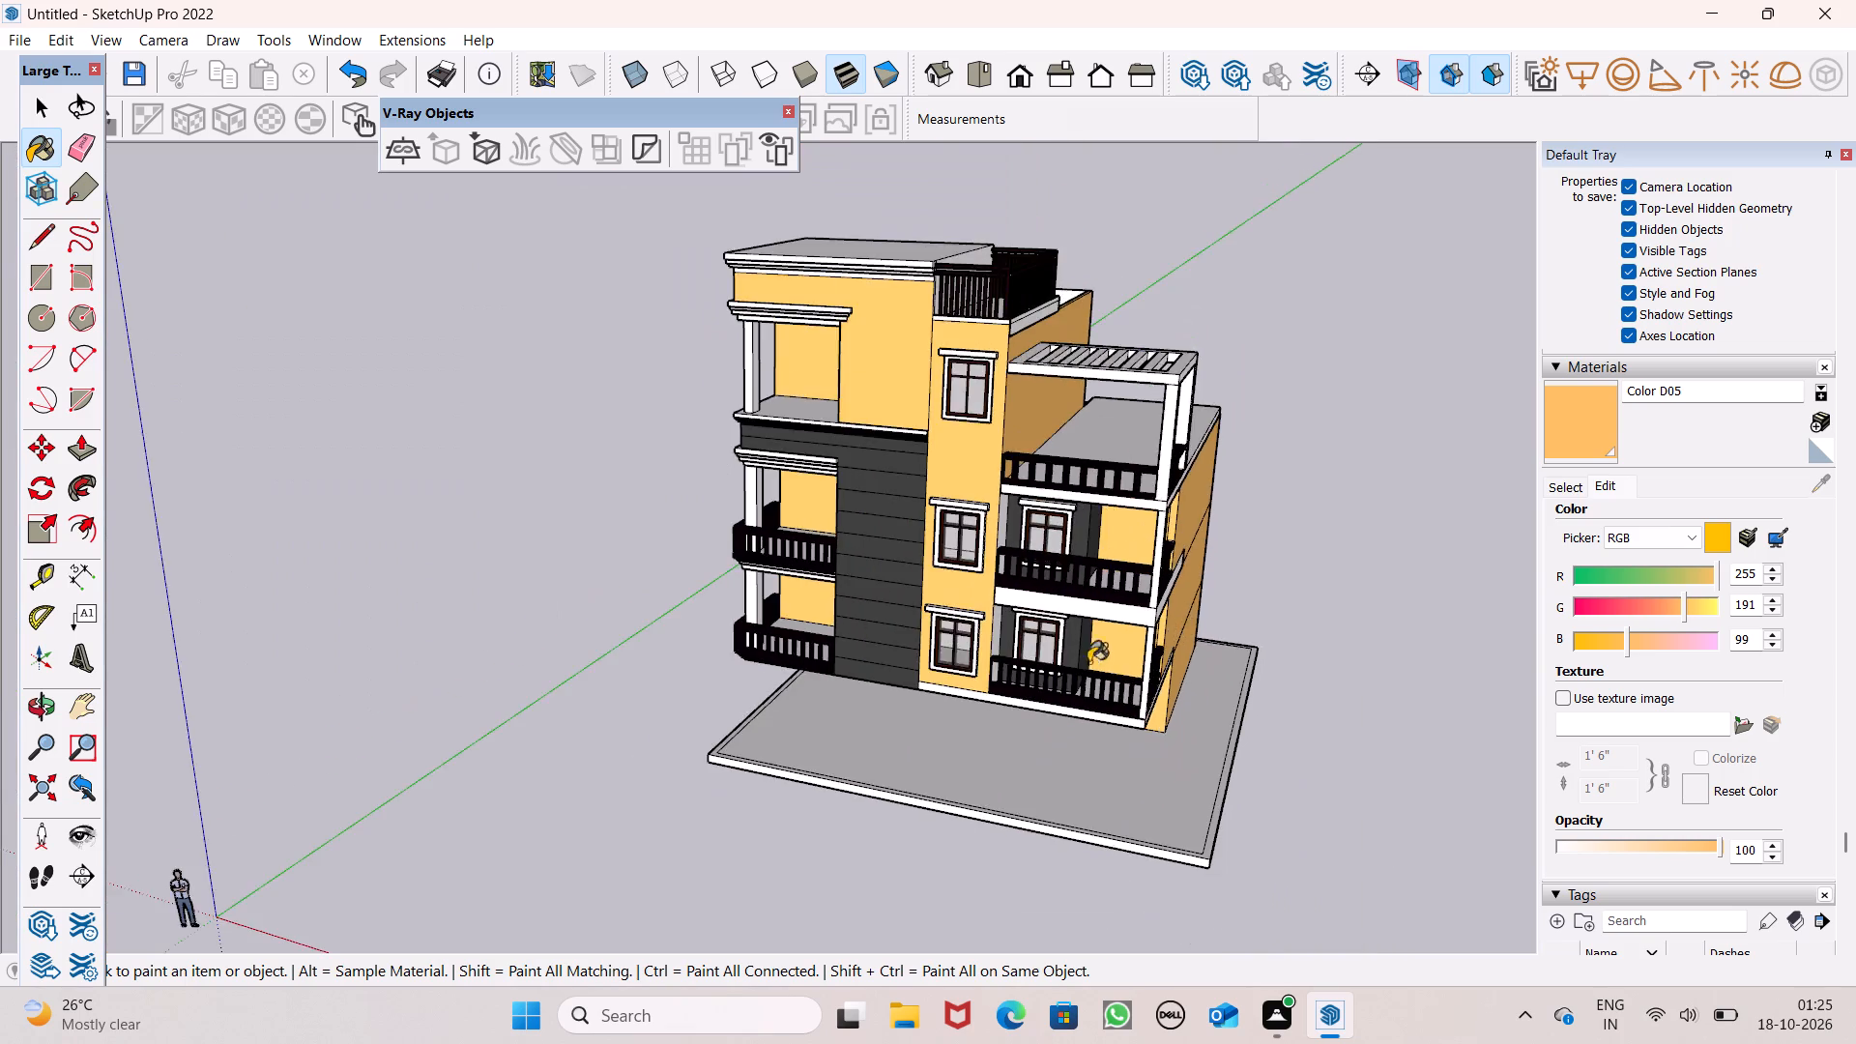
middle_drag(1078, 661, 1334, 400)
middle_drag(898, 739, 1337, 709)
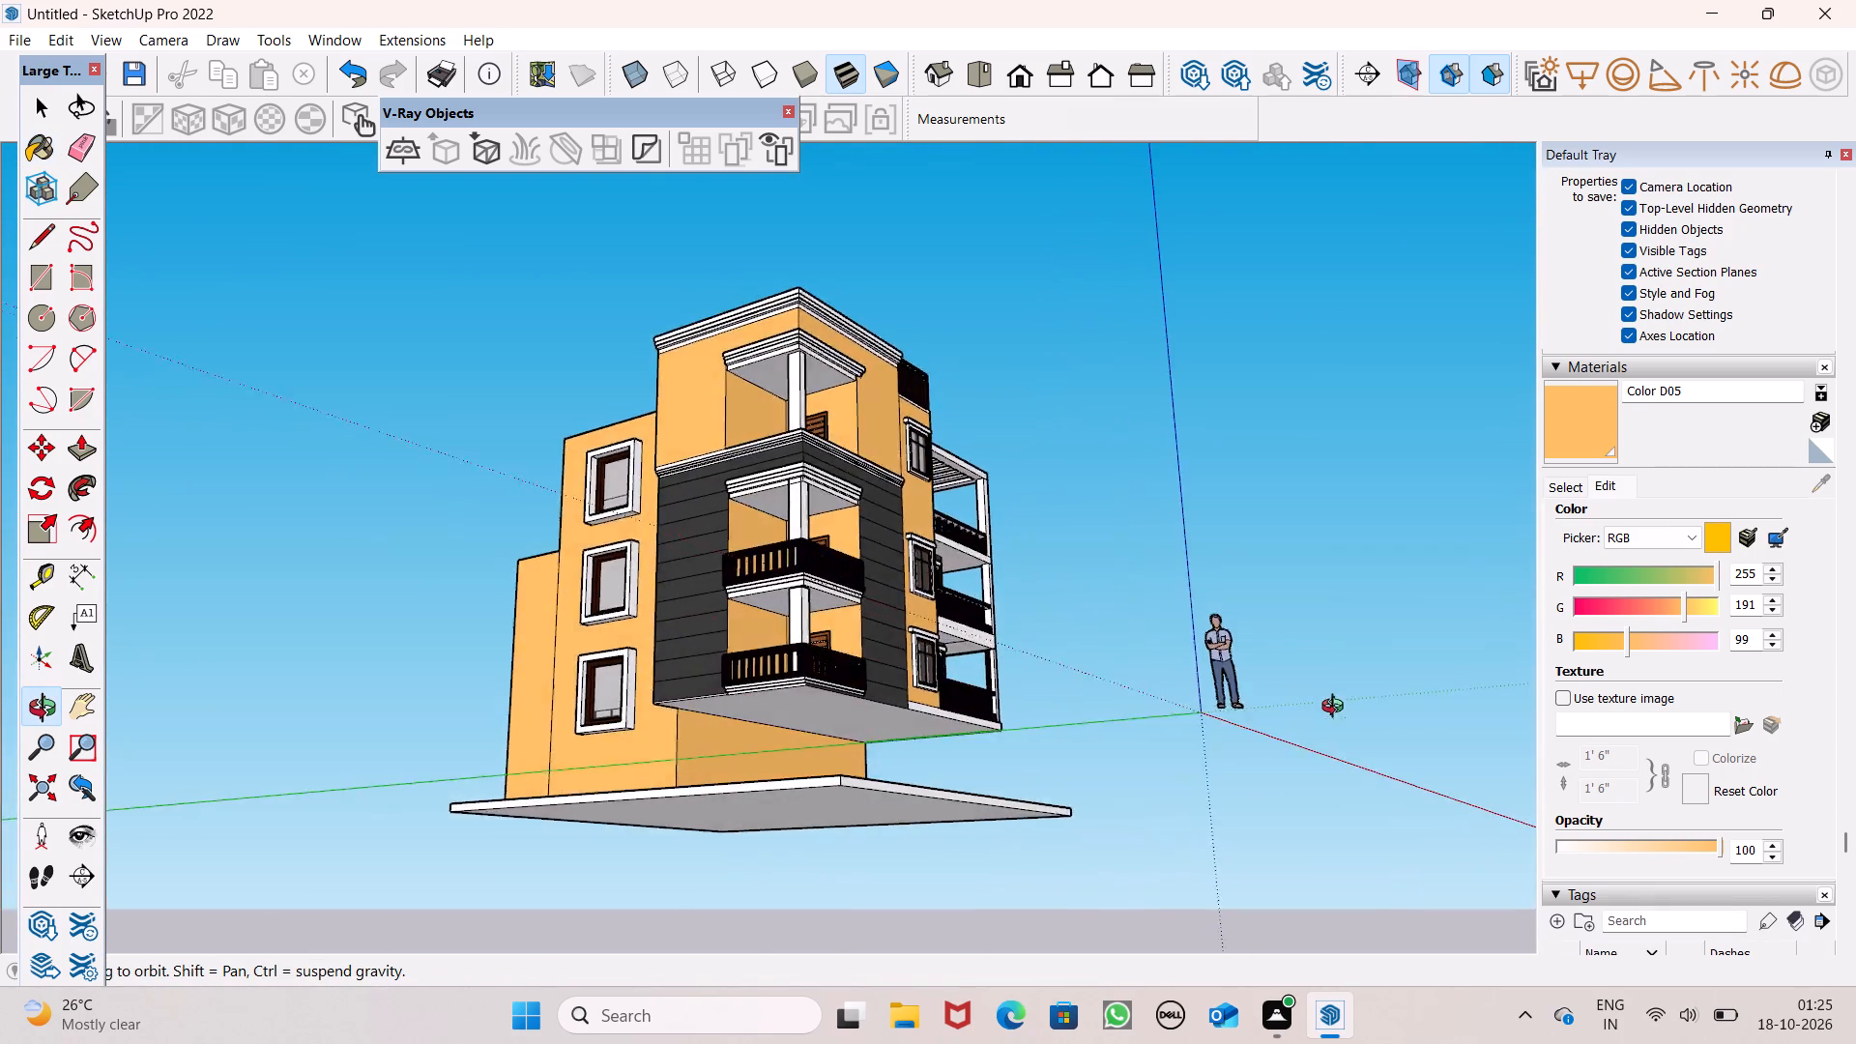
middle_drag(1337, 709, 836, 862)
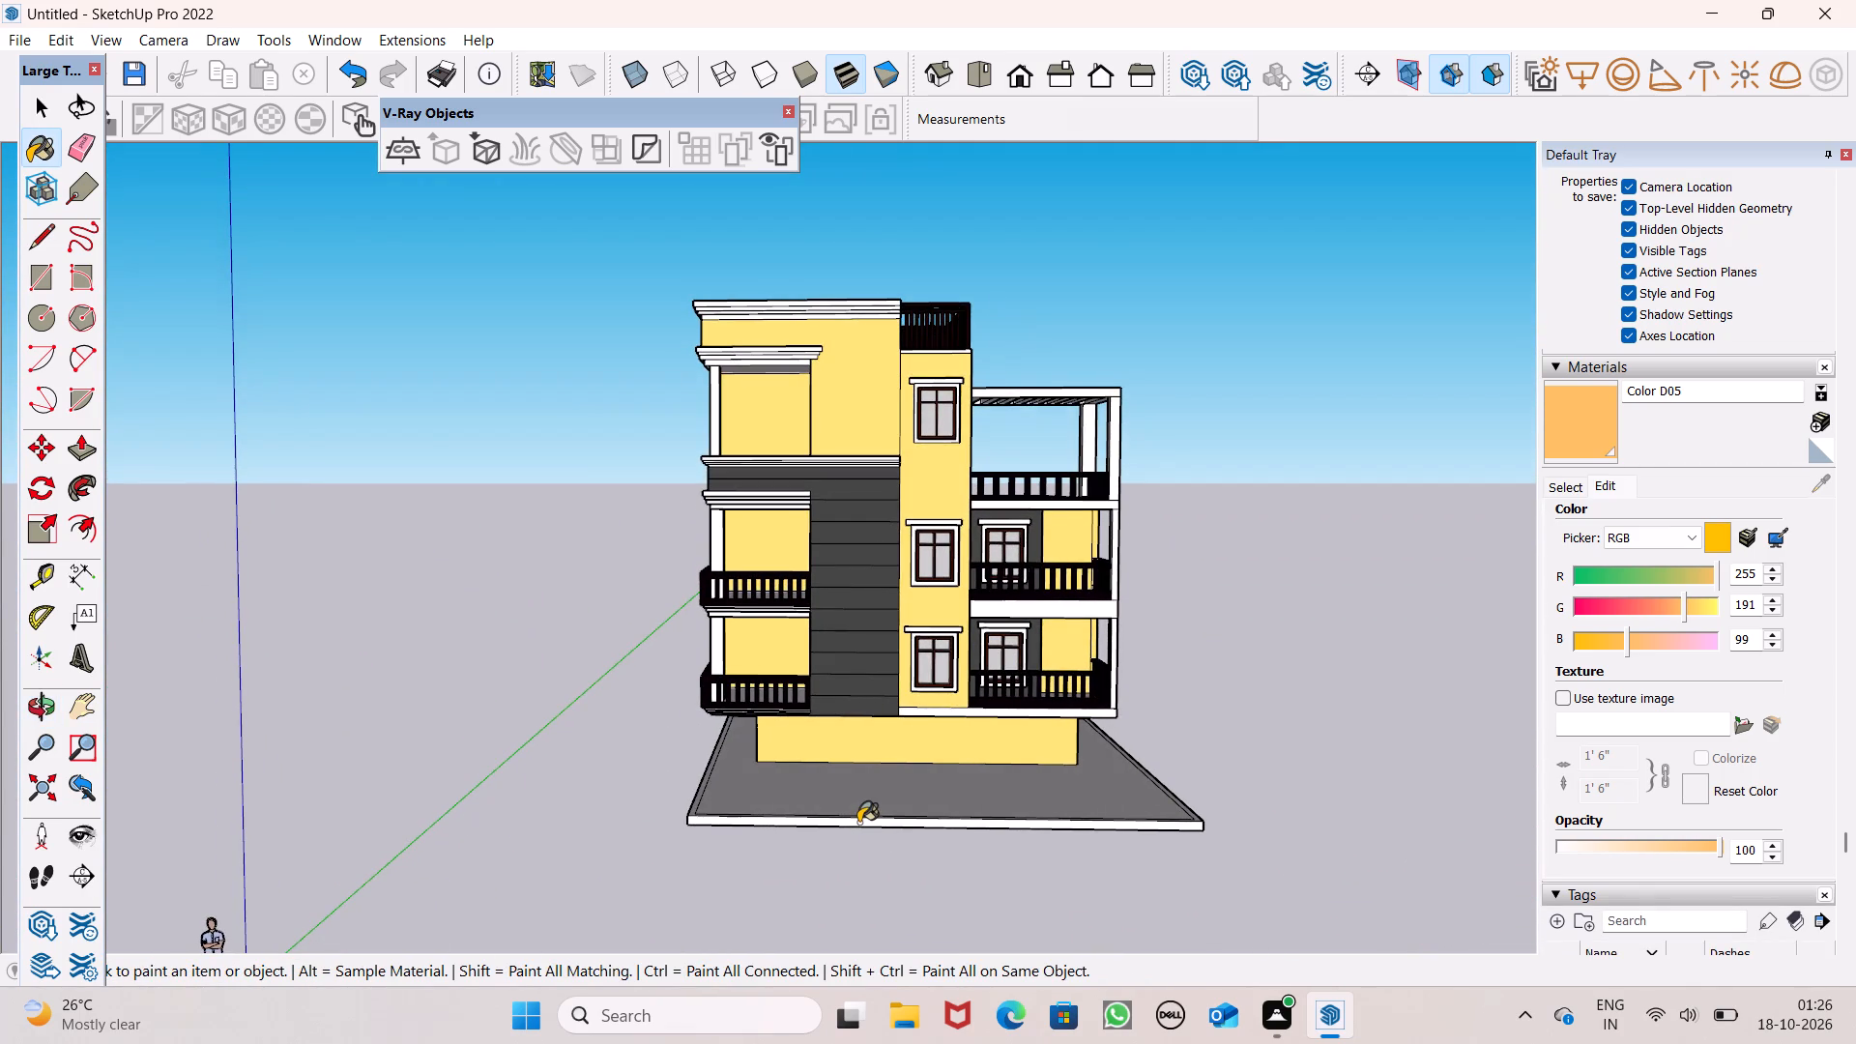
scroll(780, 769, up, 6)
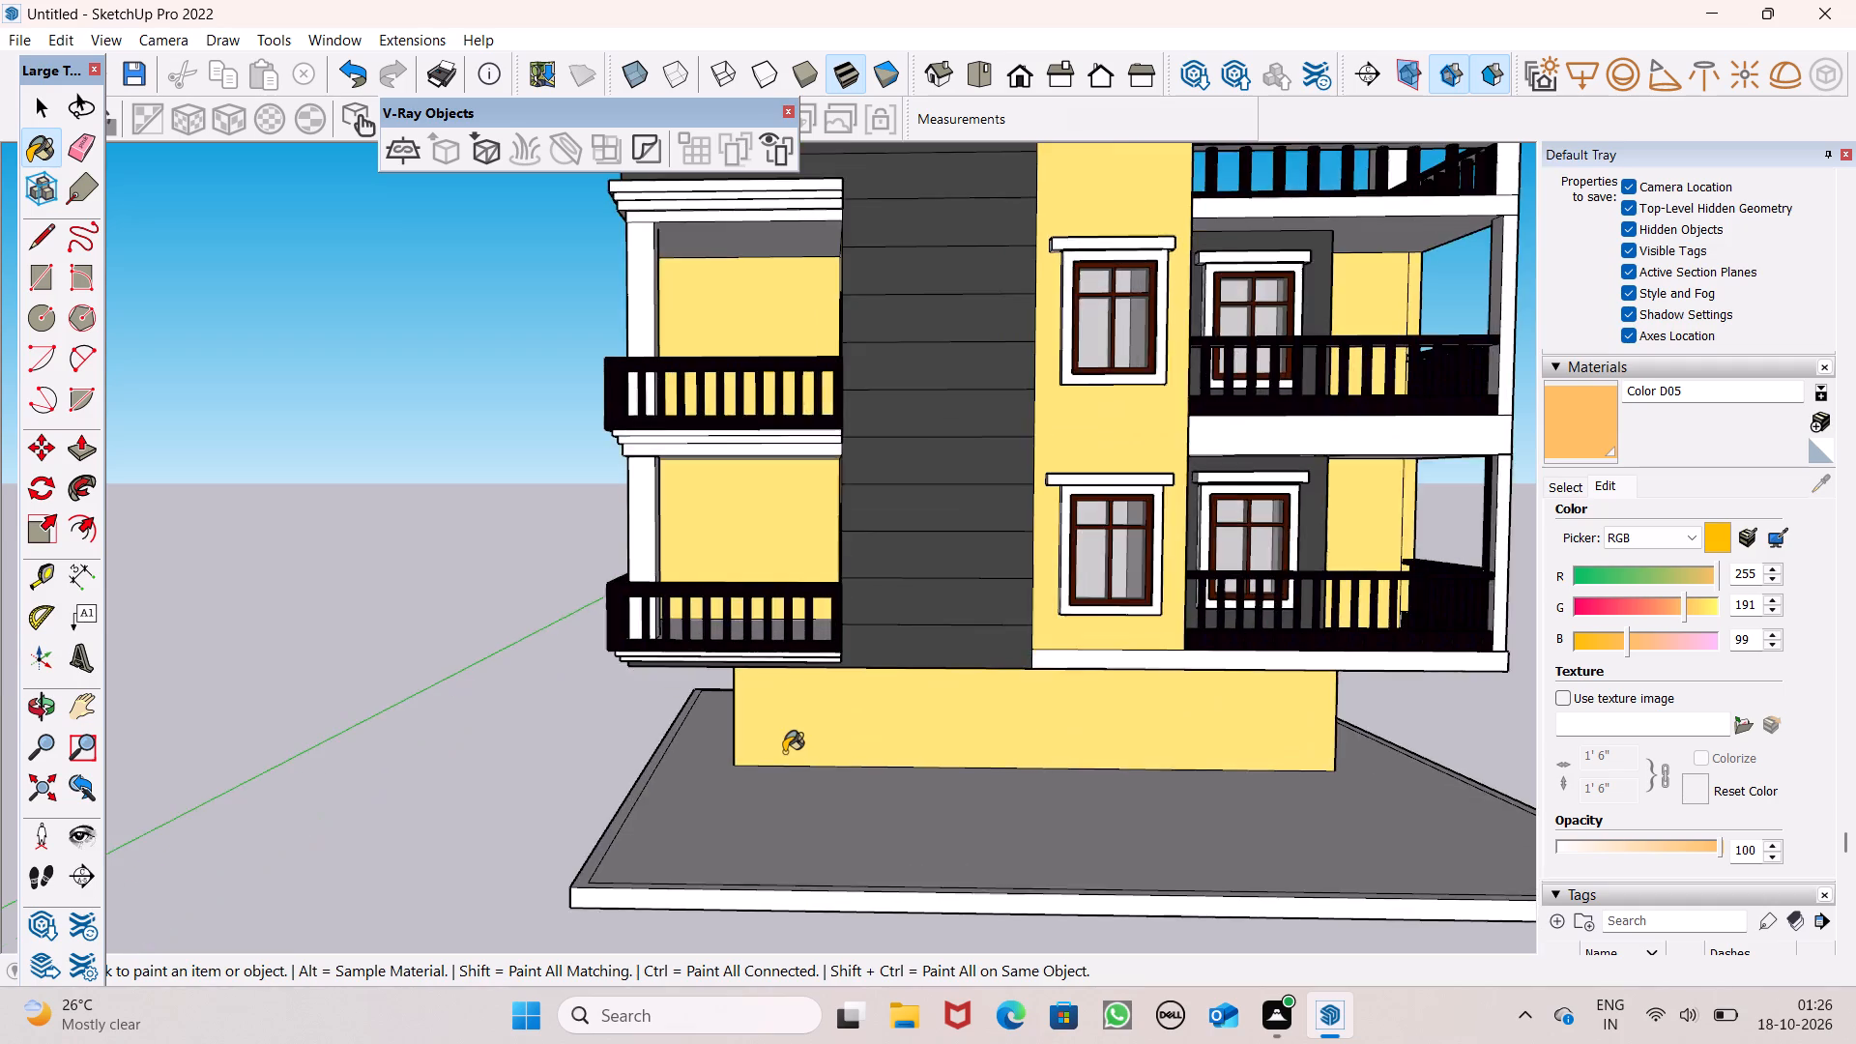
middle_drag(790, 761, 847, 623)
scroll(790, 761, up, 1)
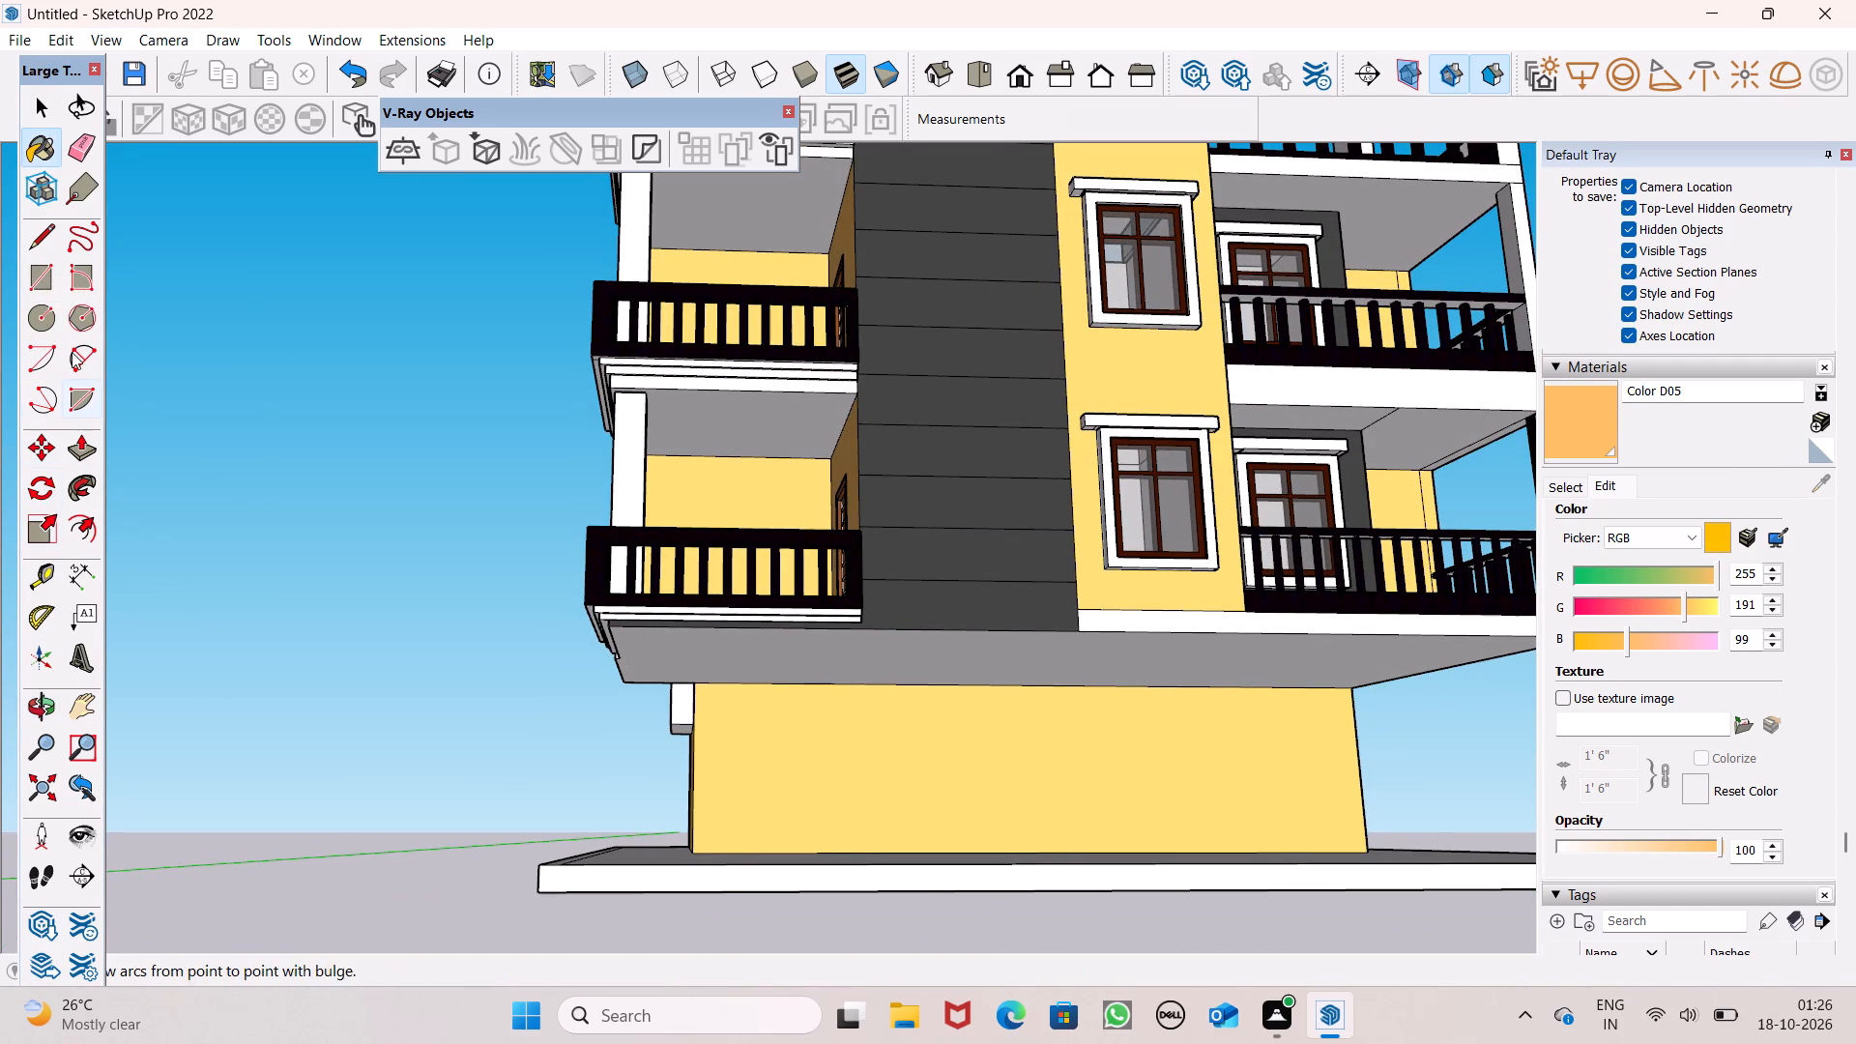
Draw a small rectangle on the base slab in front of the house, opposite the windowed wall strip.
click(38, 300)
click(56, 274)
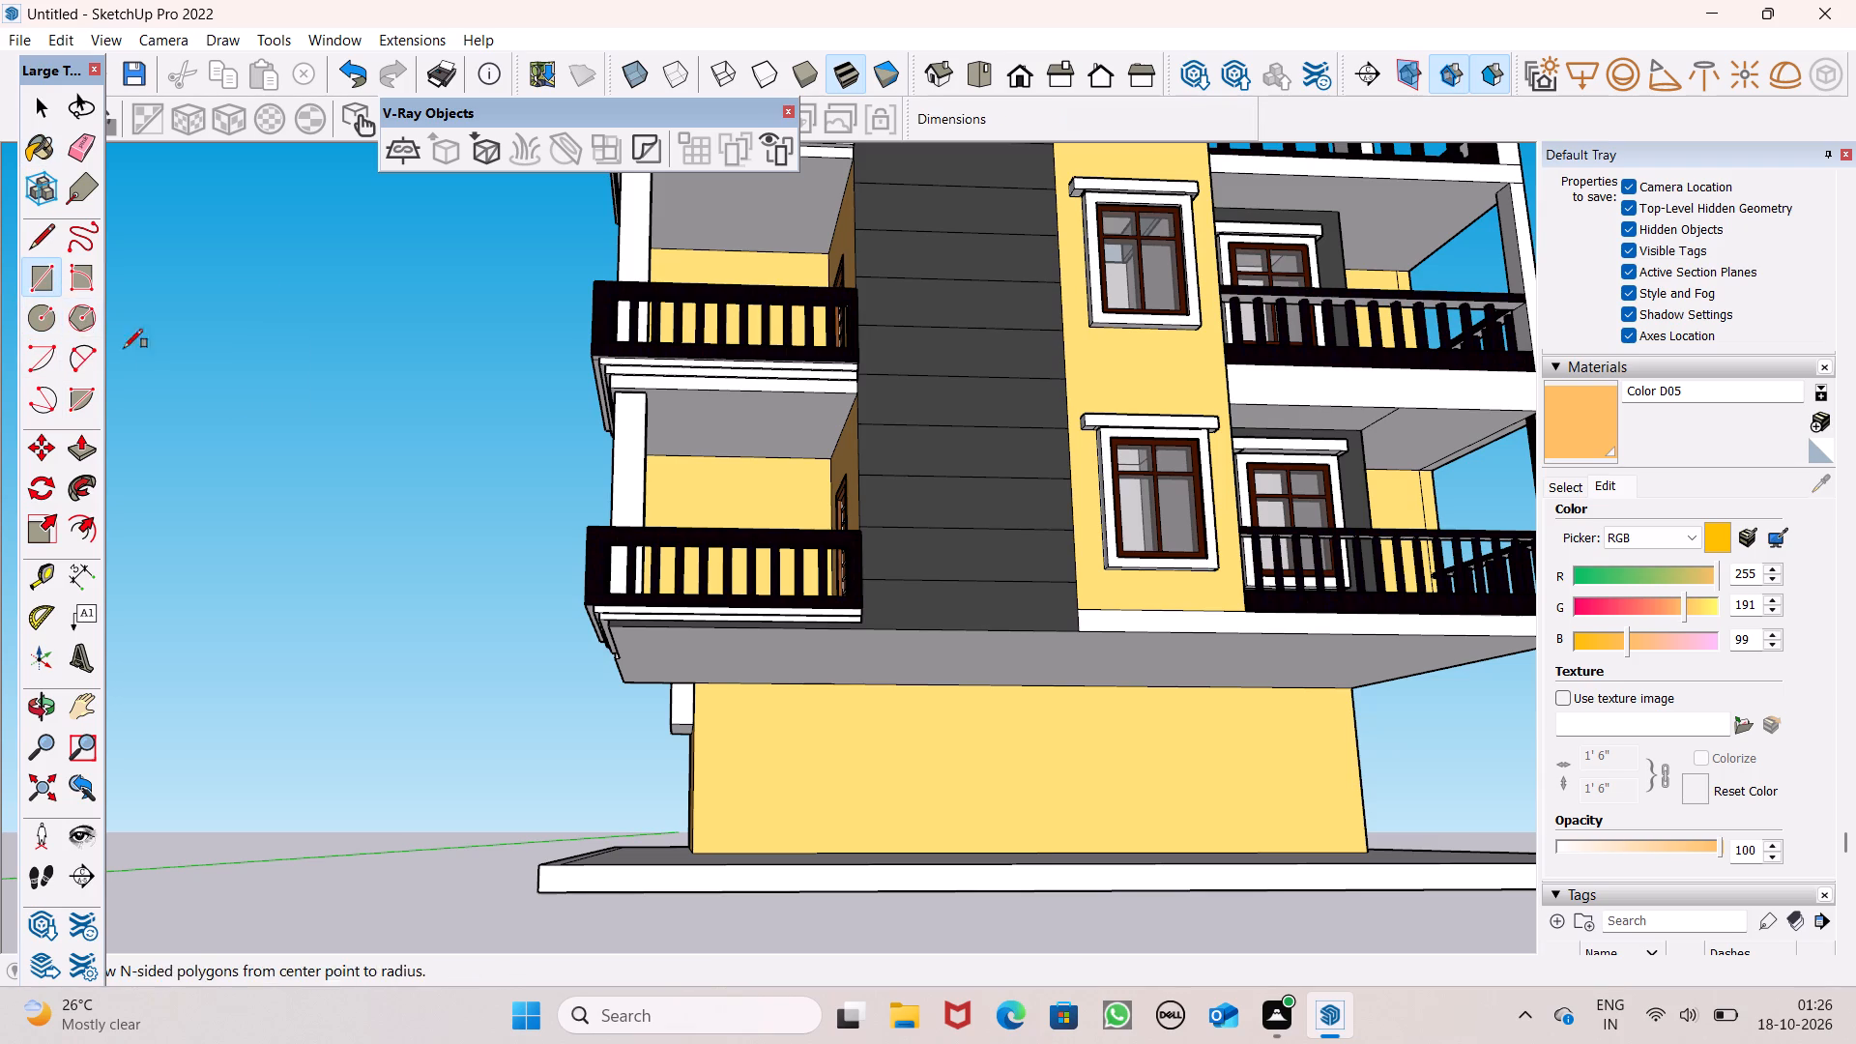
scroll(305, 481, down, 4)
middle_drag(570, 739, 681, 884)
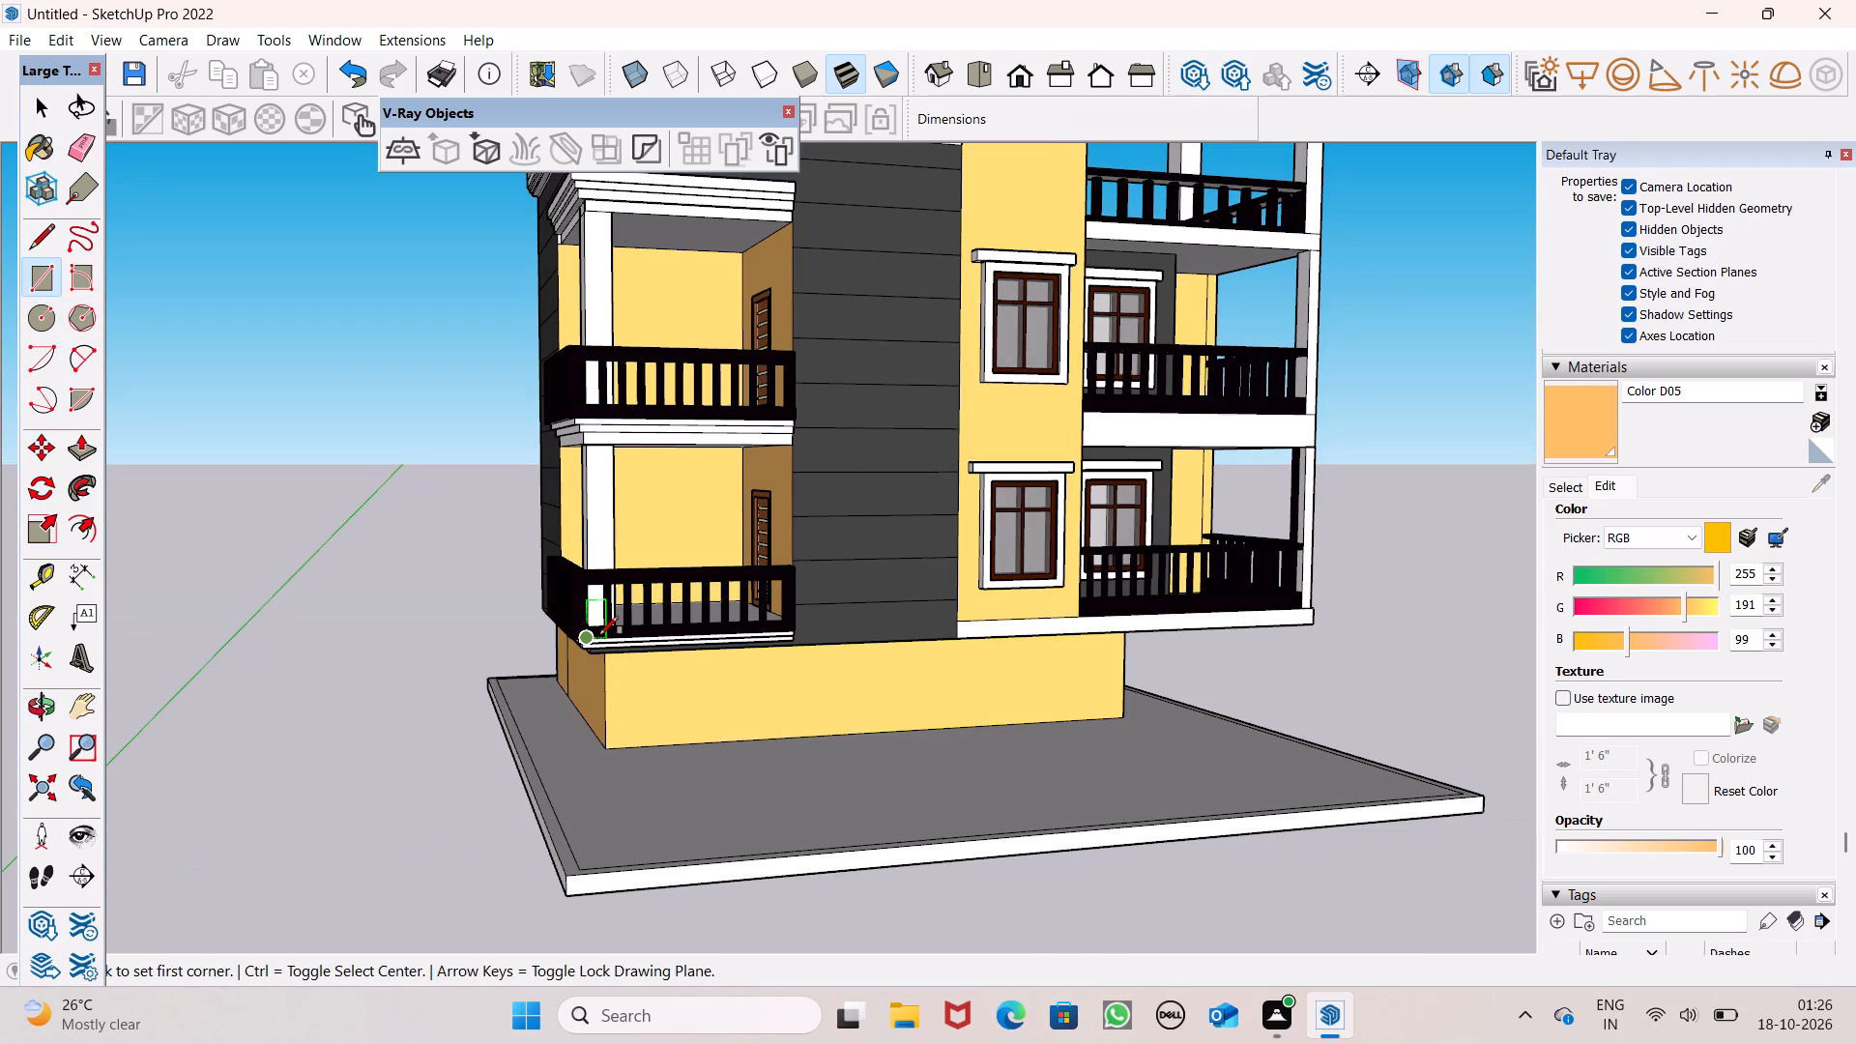
scroll(599, 635, down, 1)
middle_drag(961, 750, 927, 809)
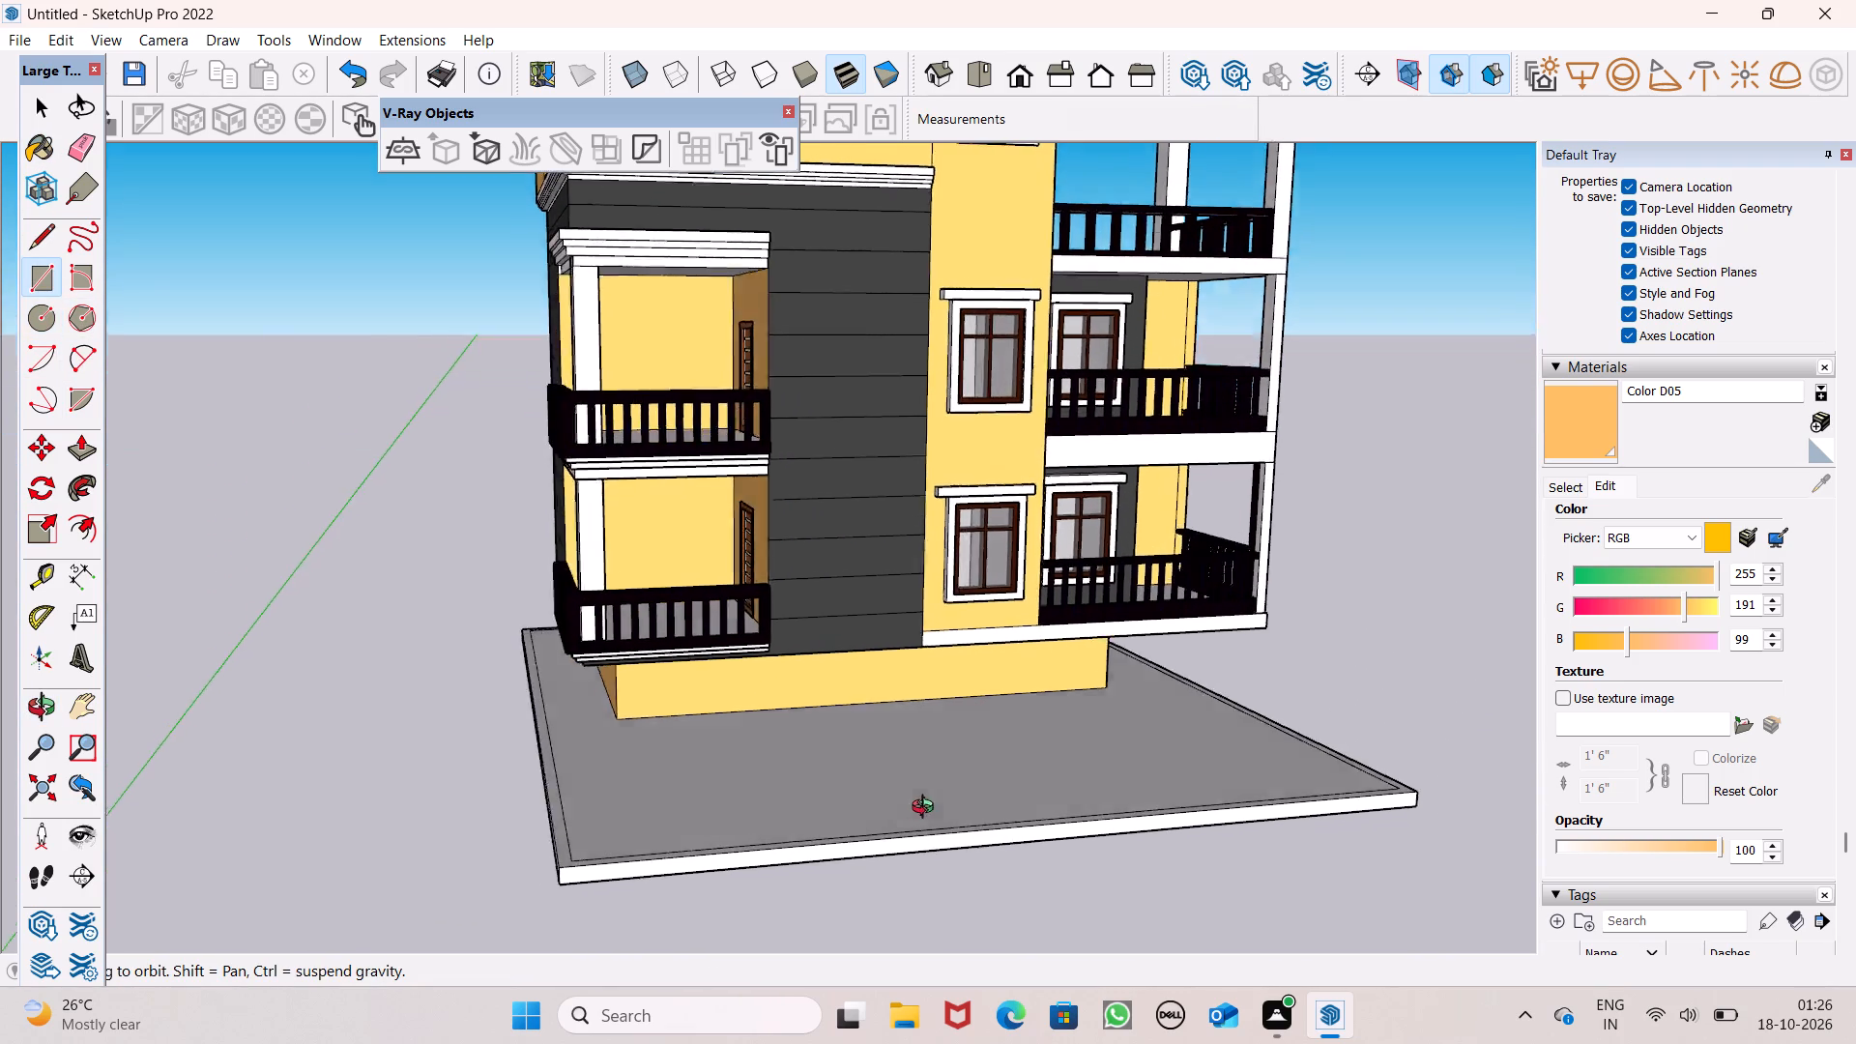
middle_drag(927, 809, 885, 872)
scroll(959, 814, up, 7)
middle_drag(943, 797, 922, 889)
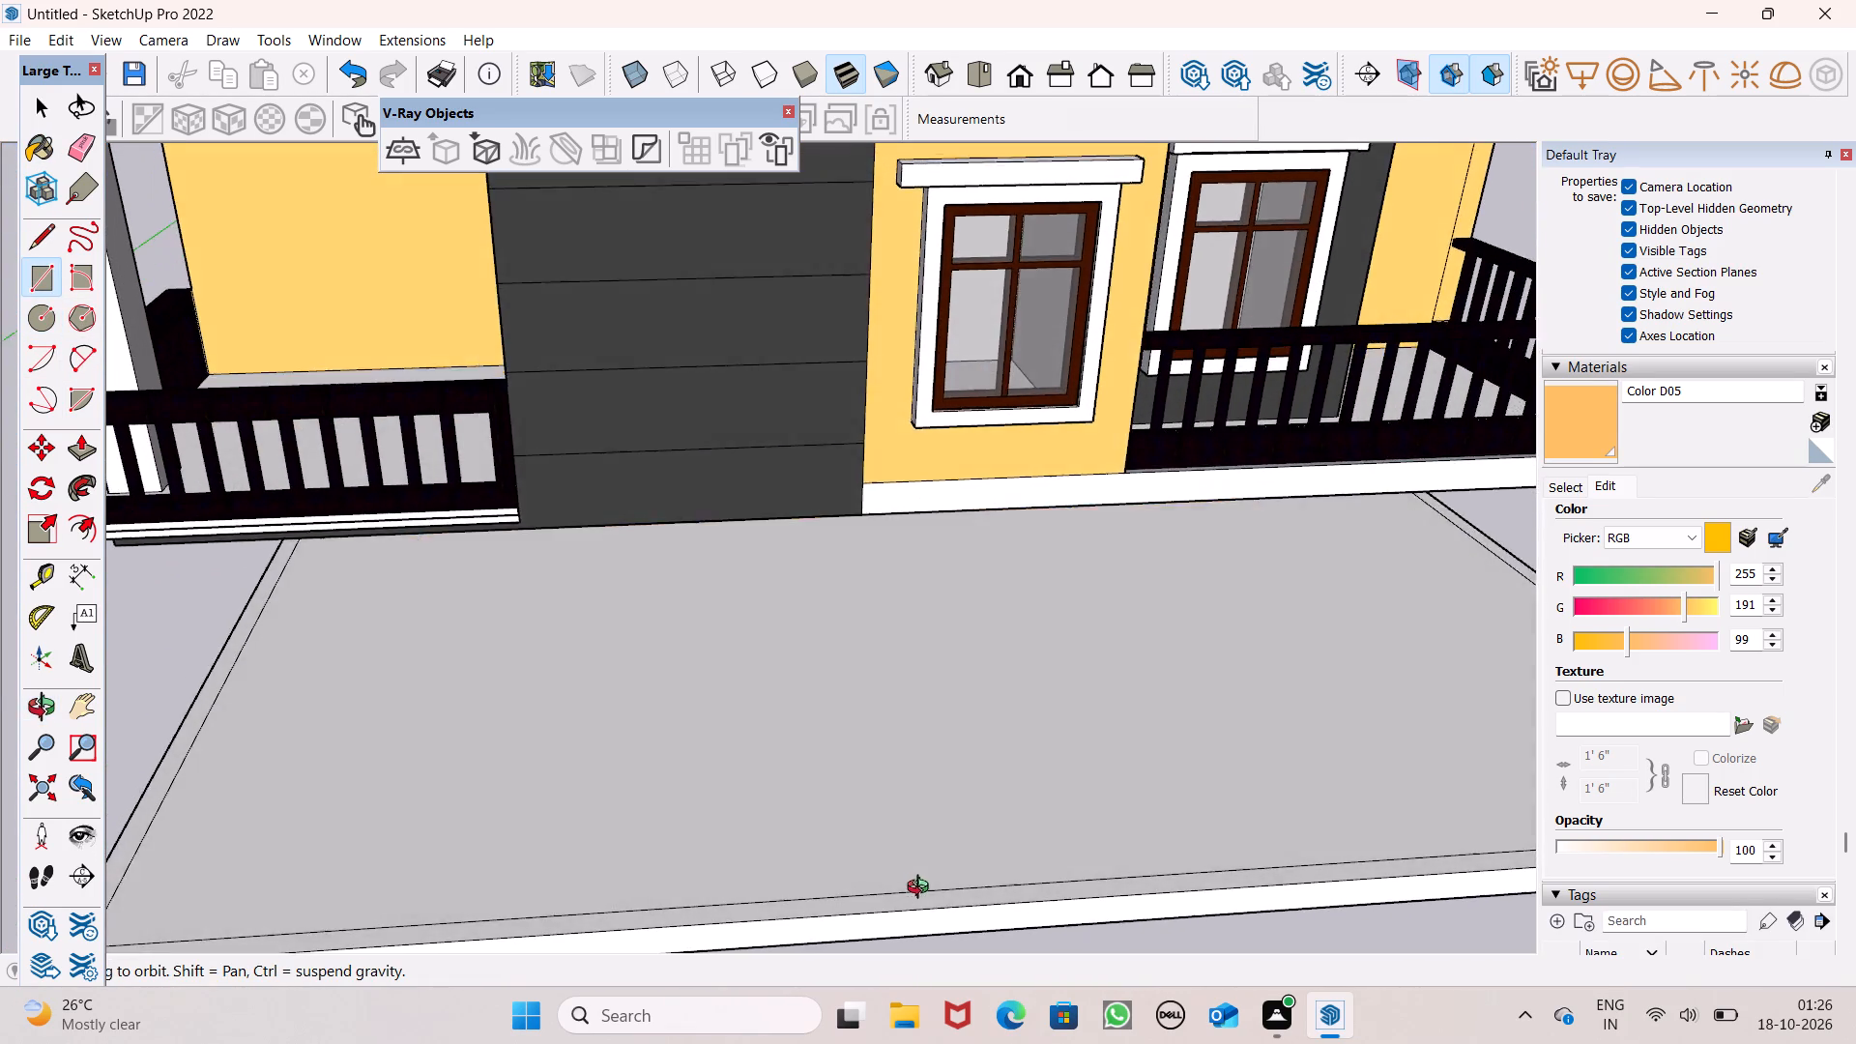
middle_drag(922, 889, 860, 966)
scroll(878, 790, up, 3)
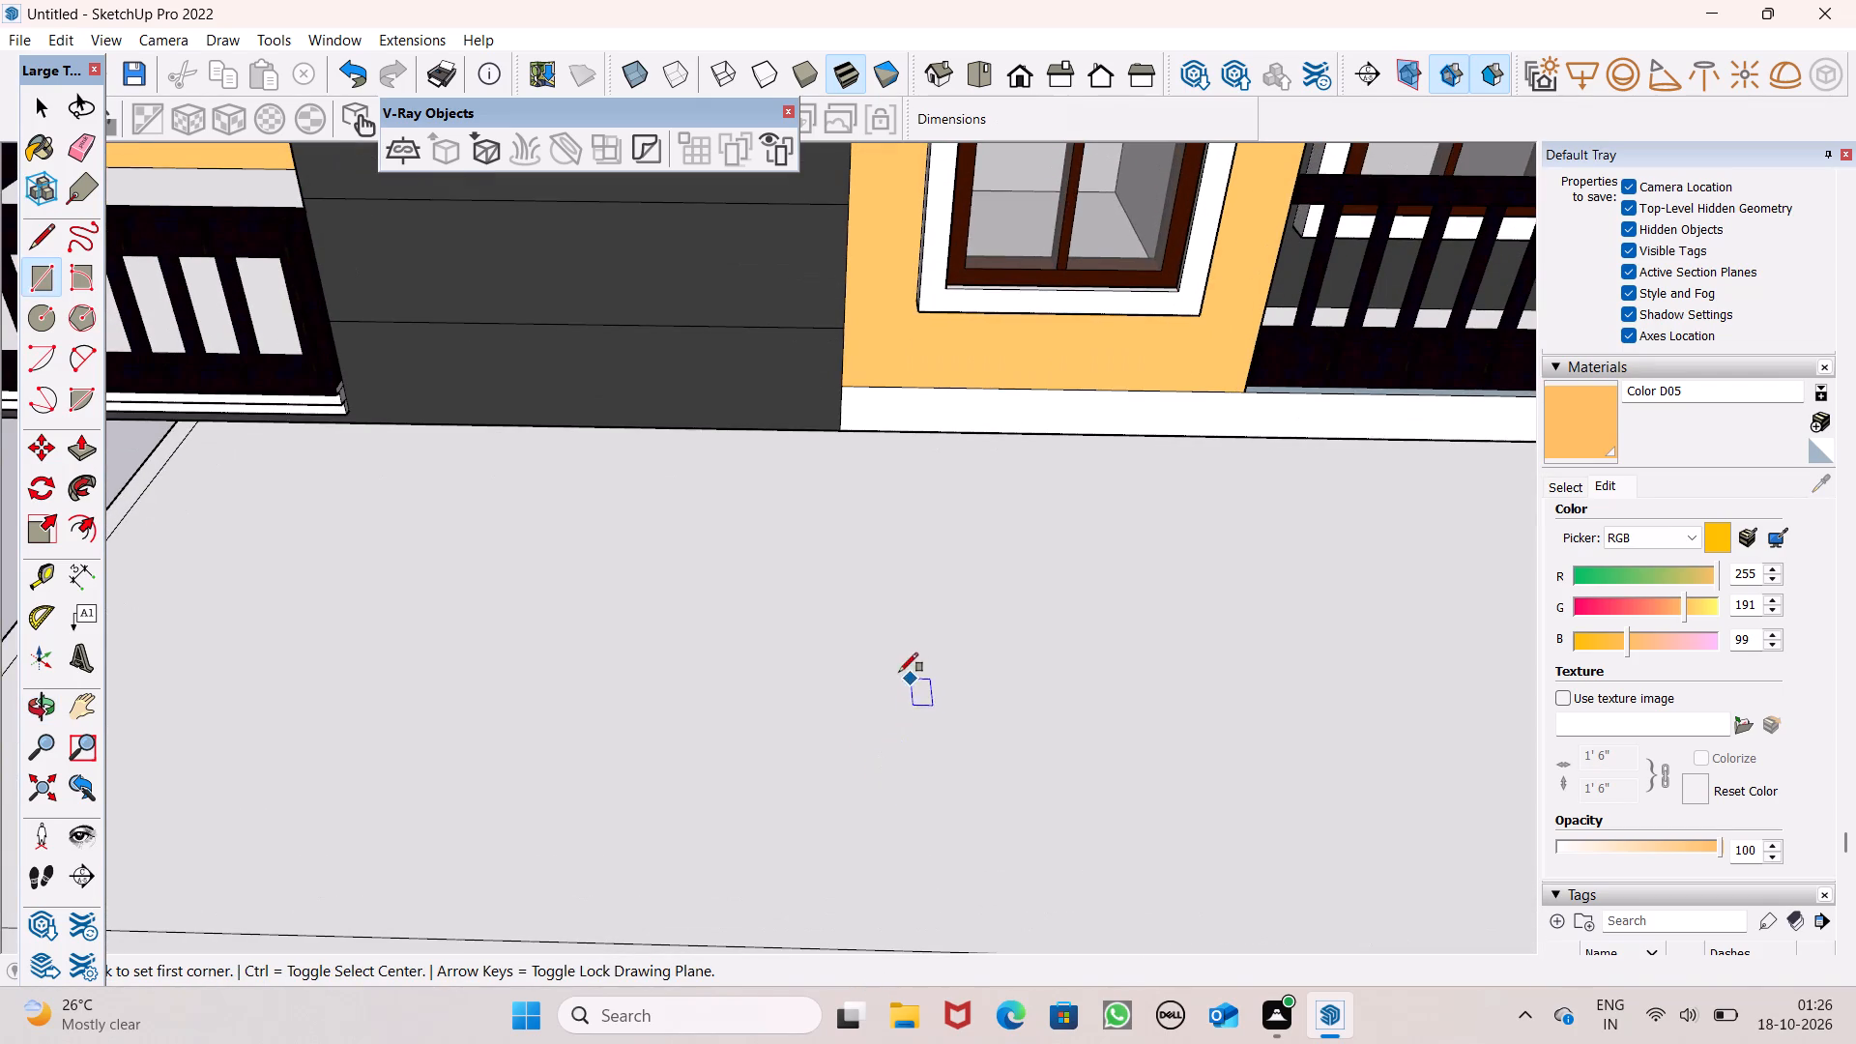
click(894, 662)
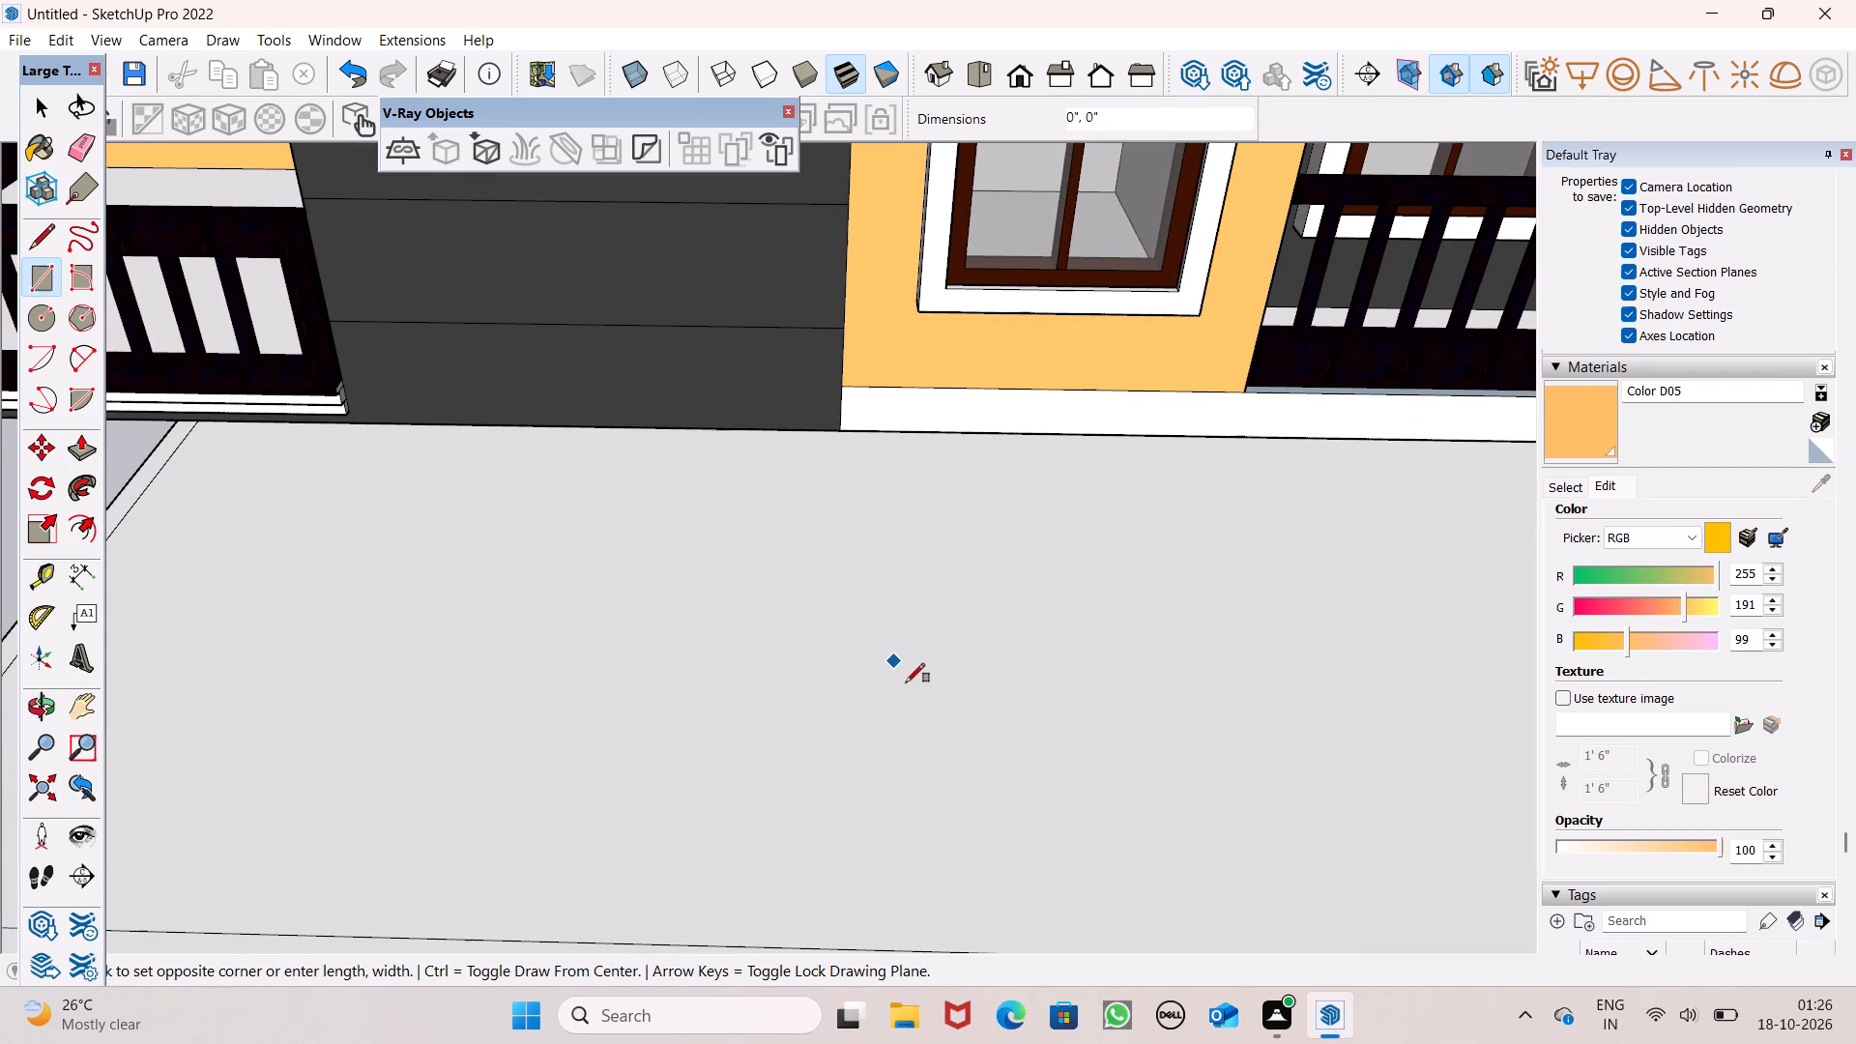
click(981, 720)
key(space)
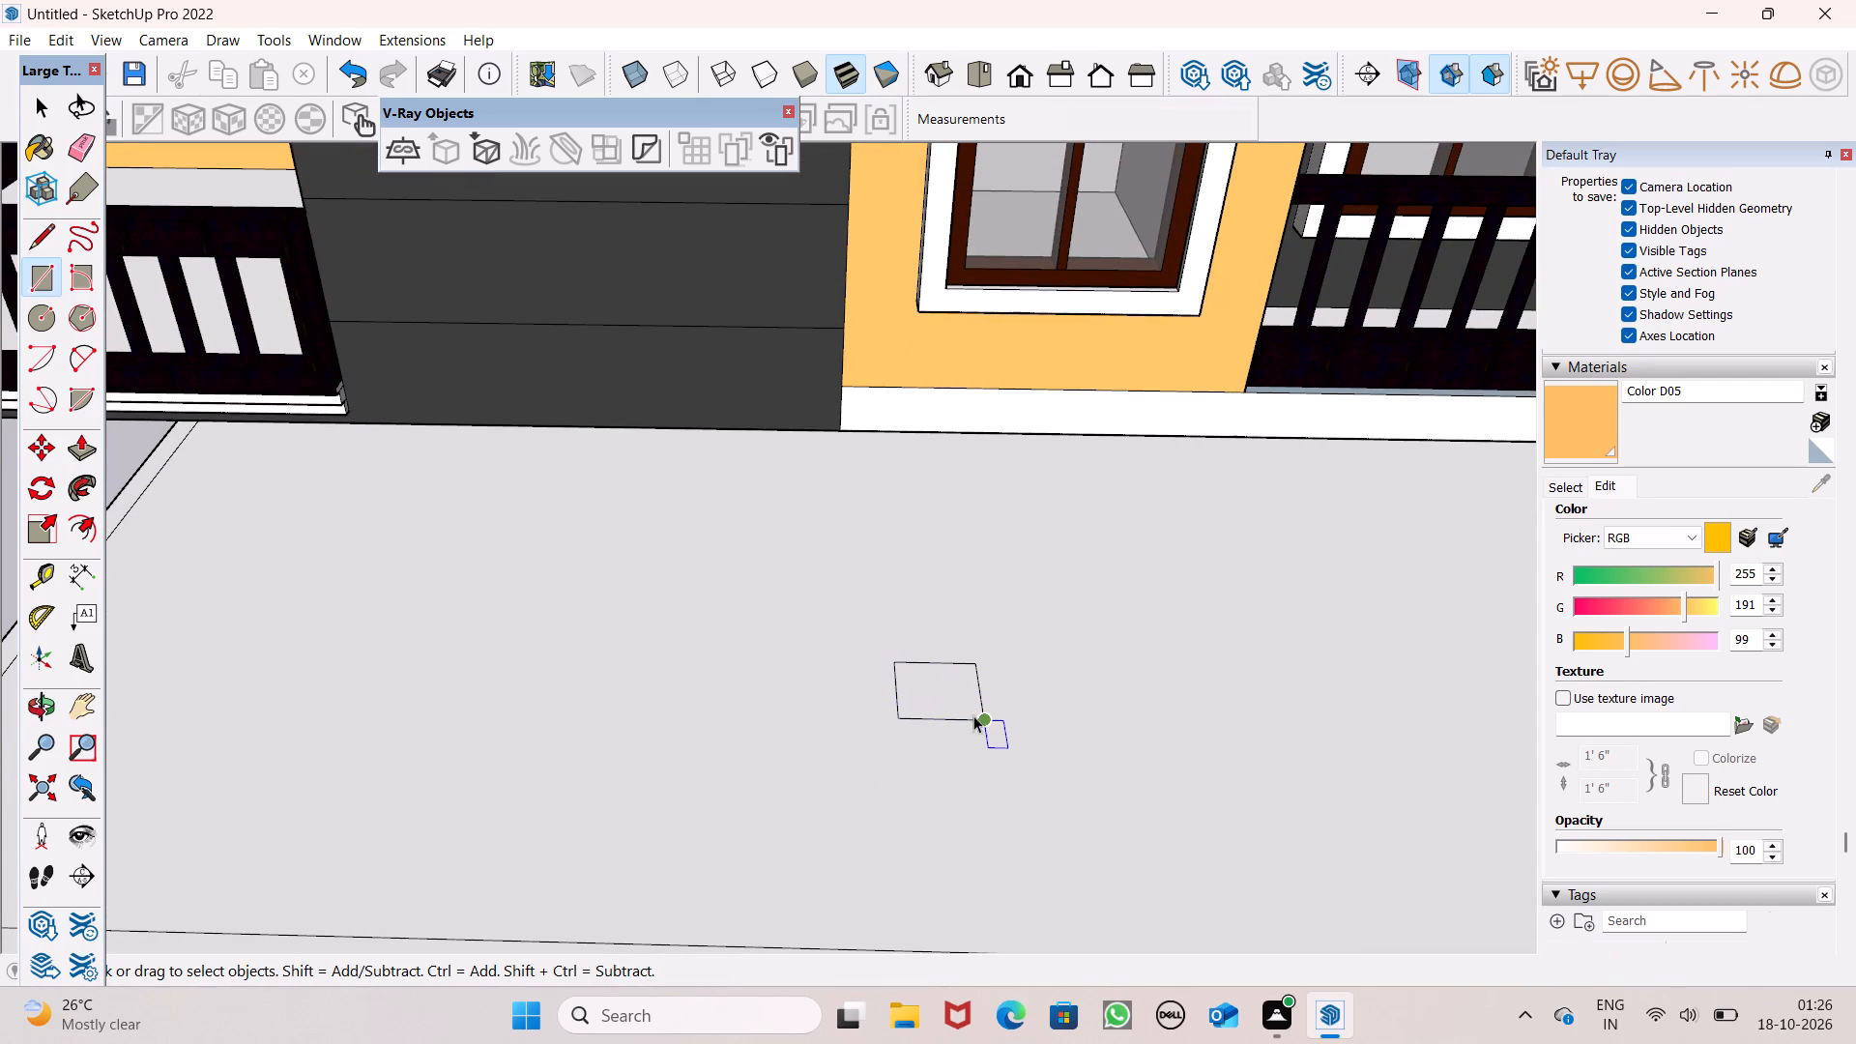
Copy the small slab rectangle about 21' 8" across the slab to in front of the corner balcony.
scroll(962, 668, down, 6)
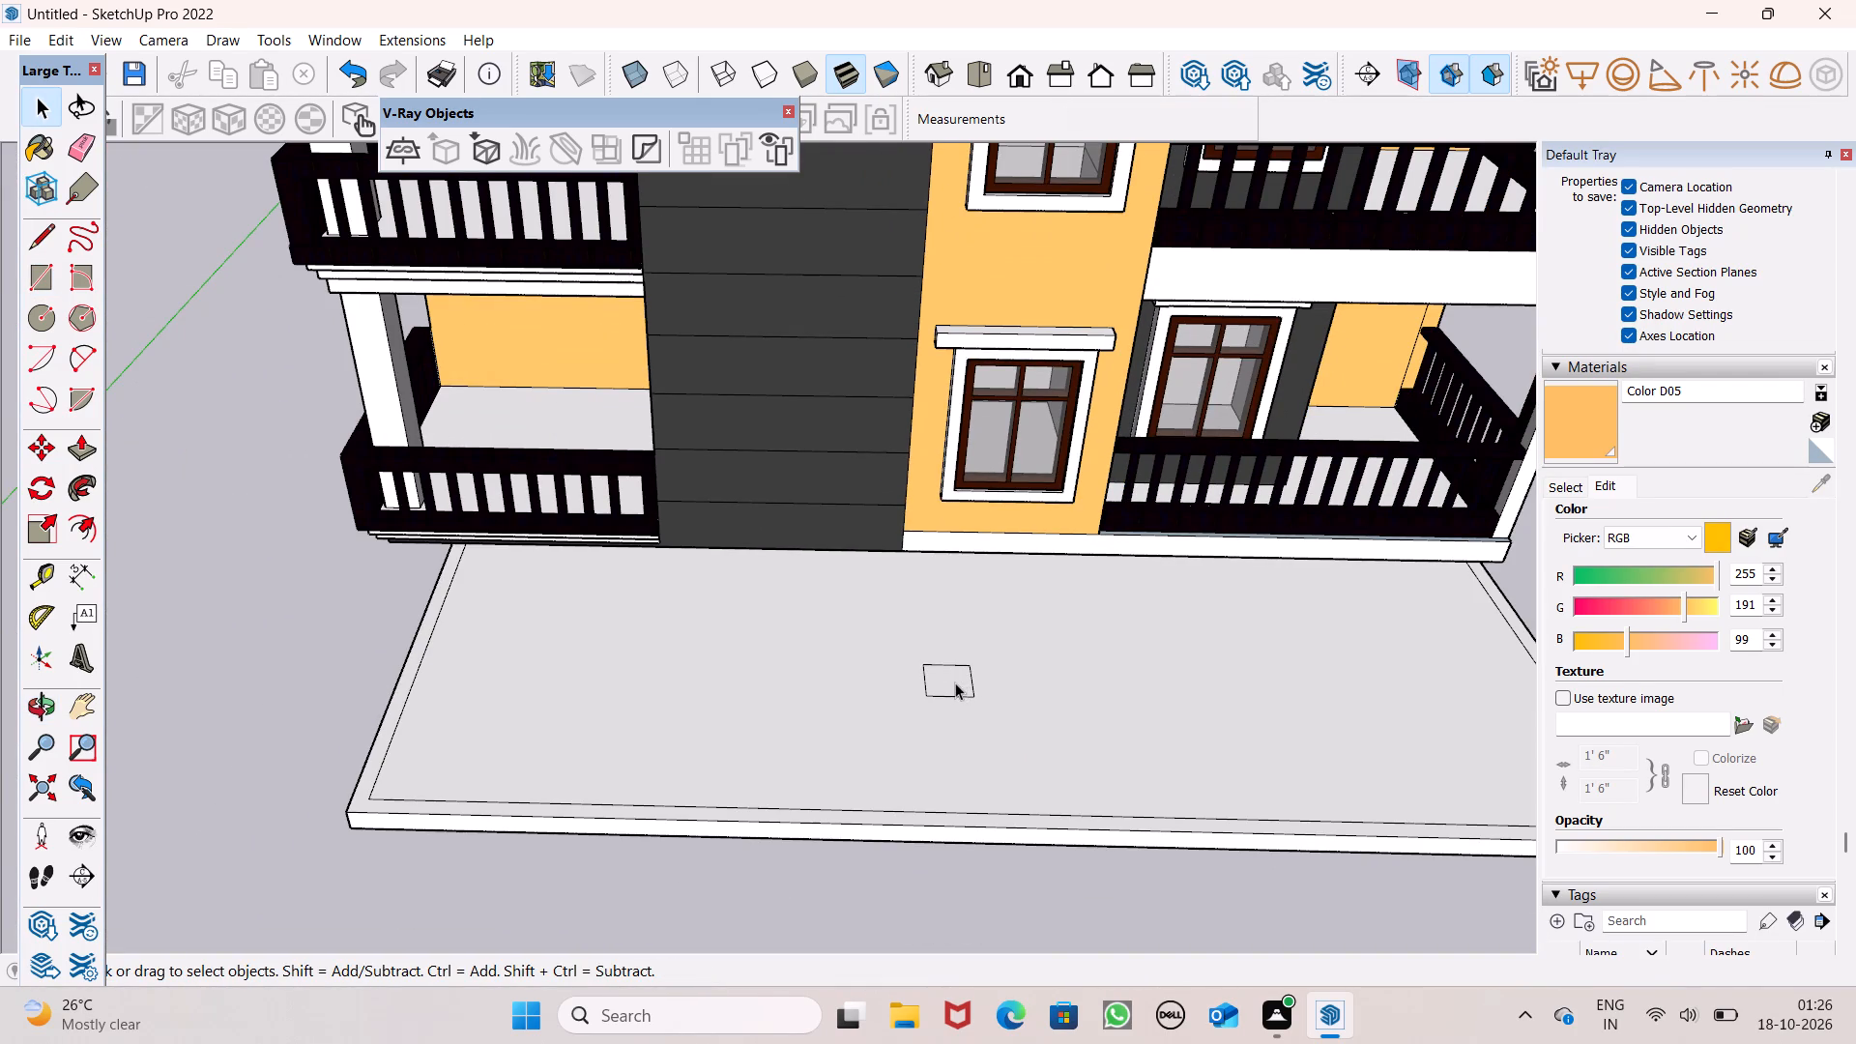
double_click(955, 682)
key(m)
key(Return)
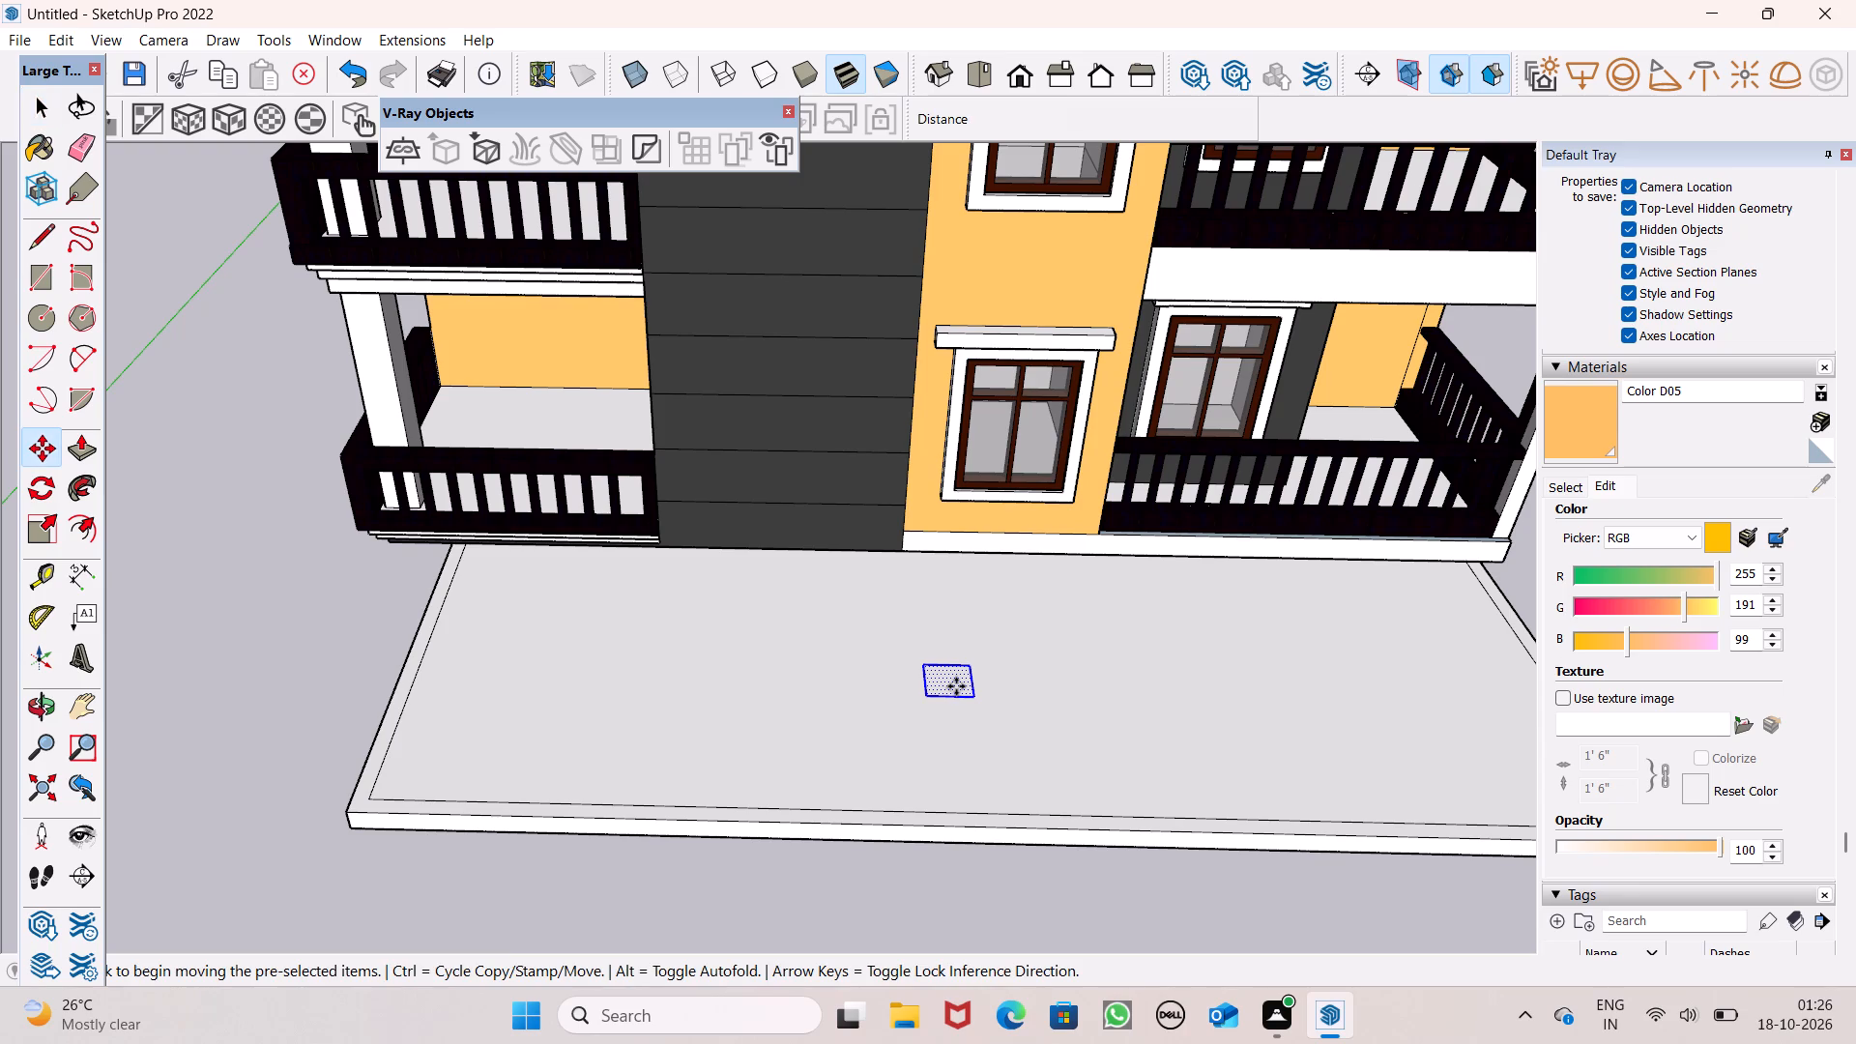
drag(979, 697, 775, 690)
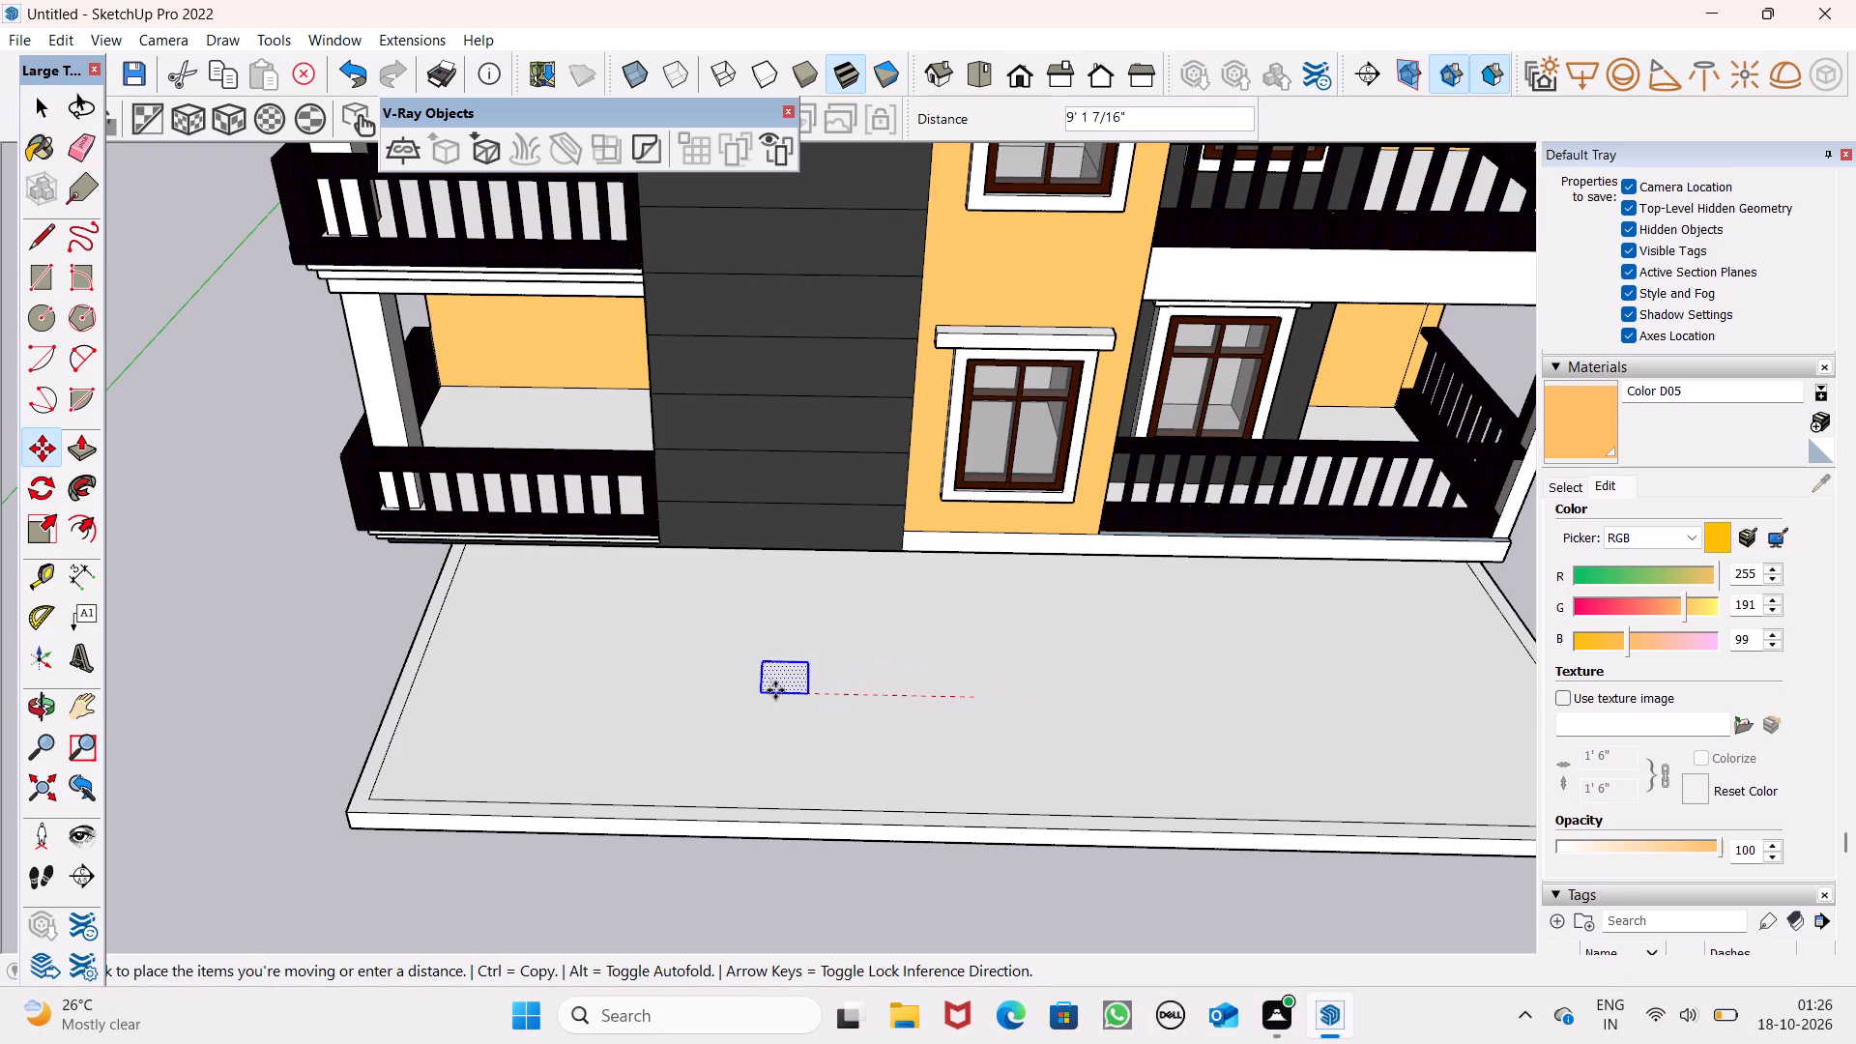
drag(775, 690, 526, 647)
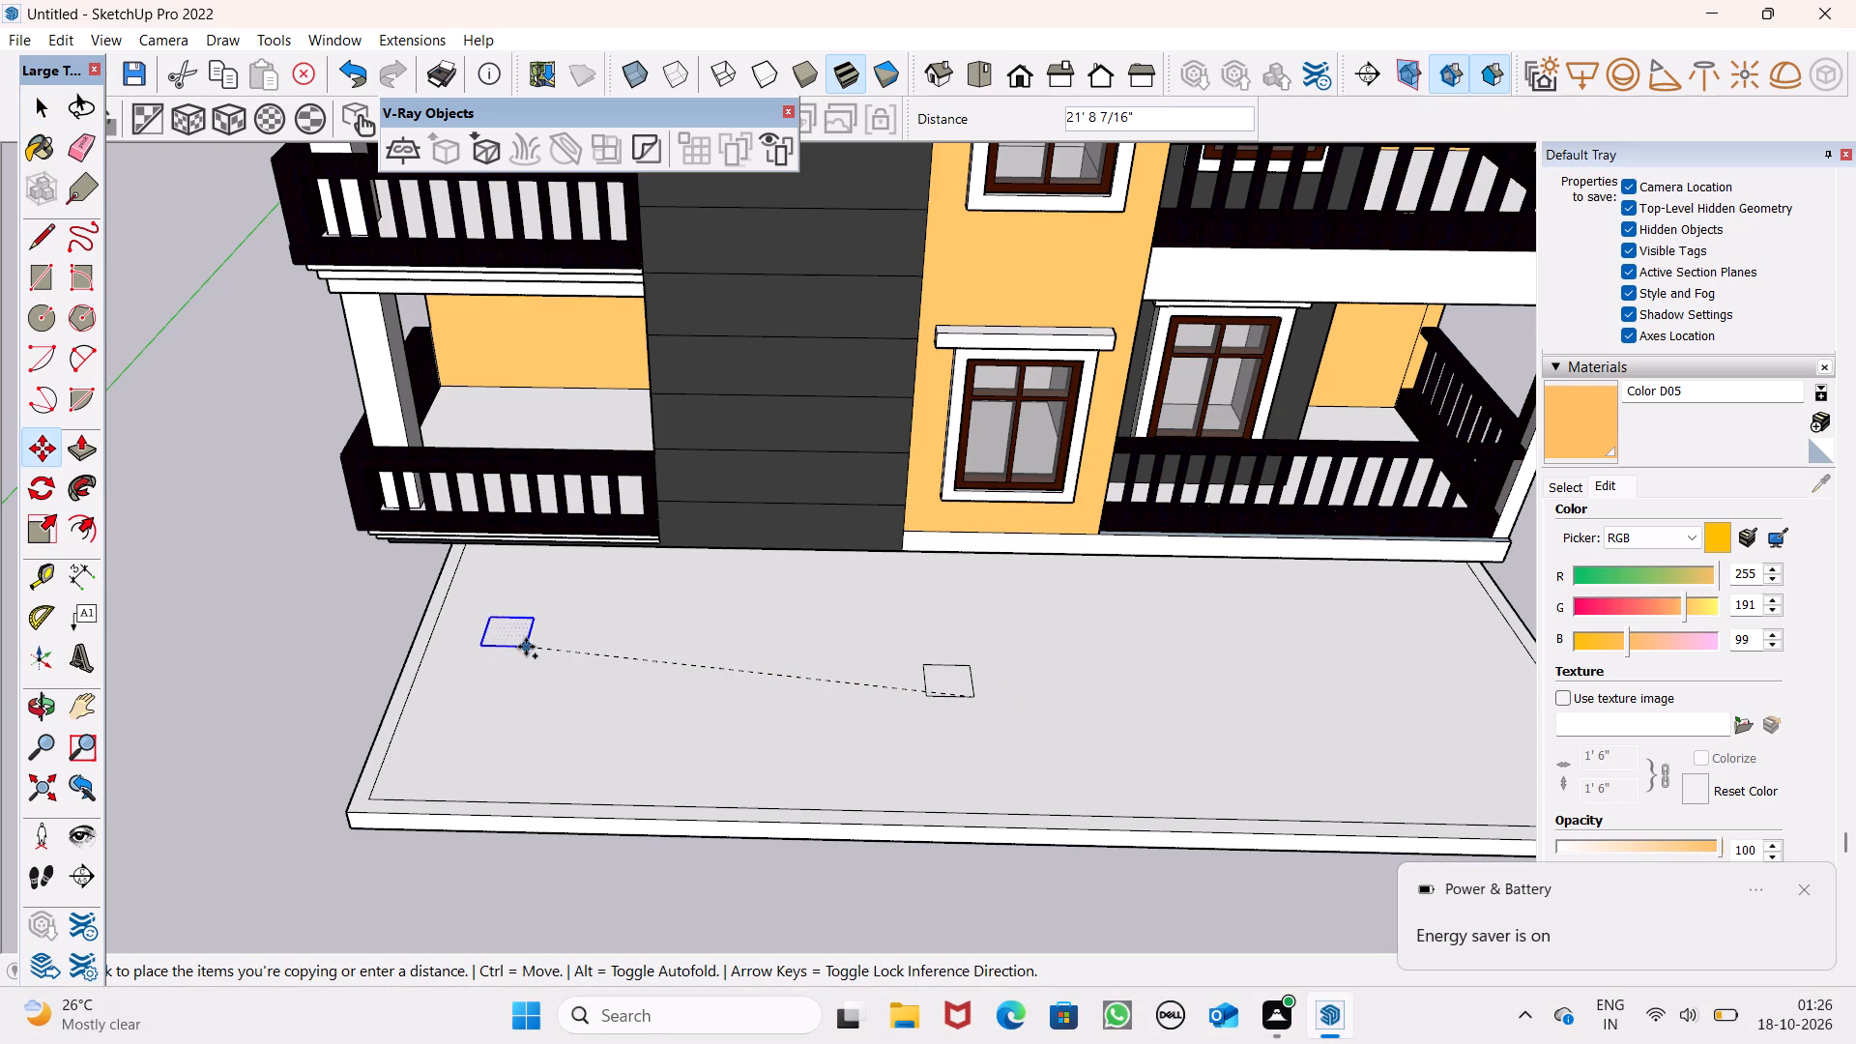
drag(526, 647, 529, 643)
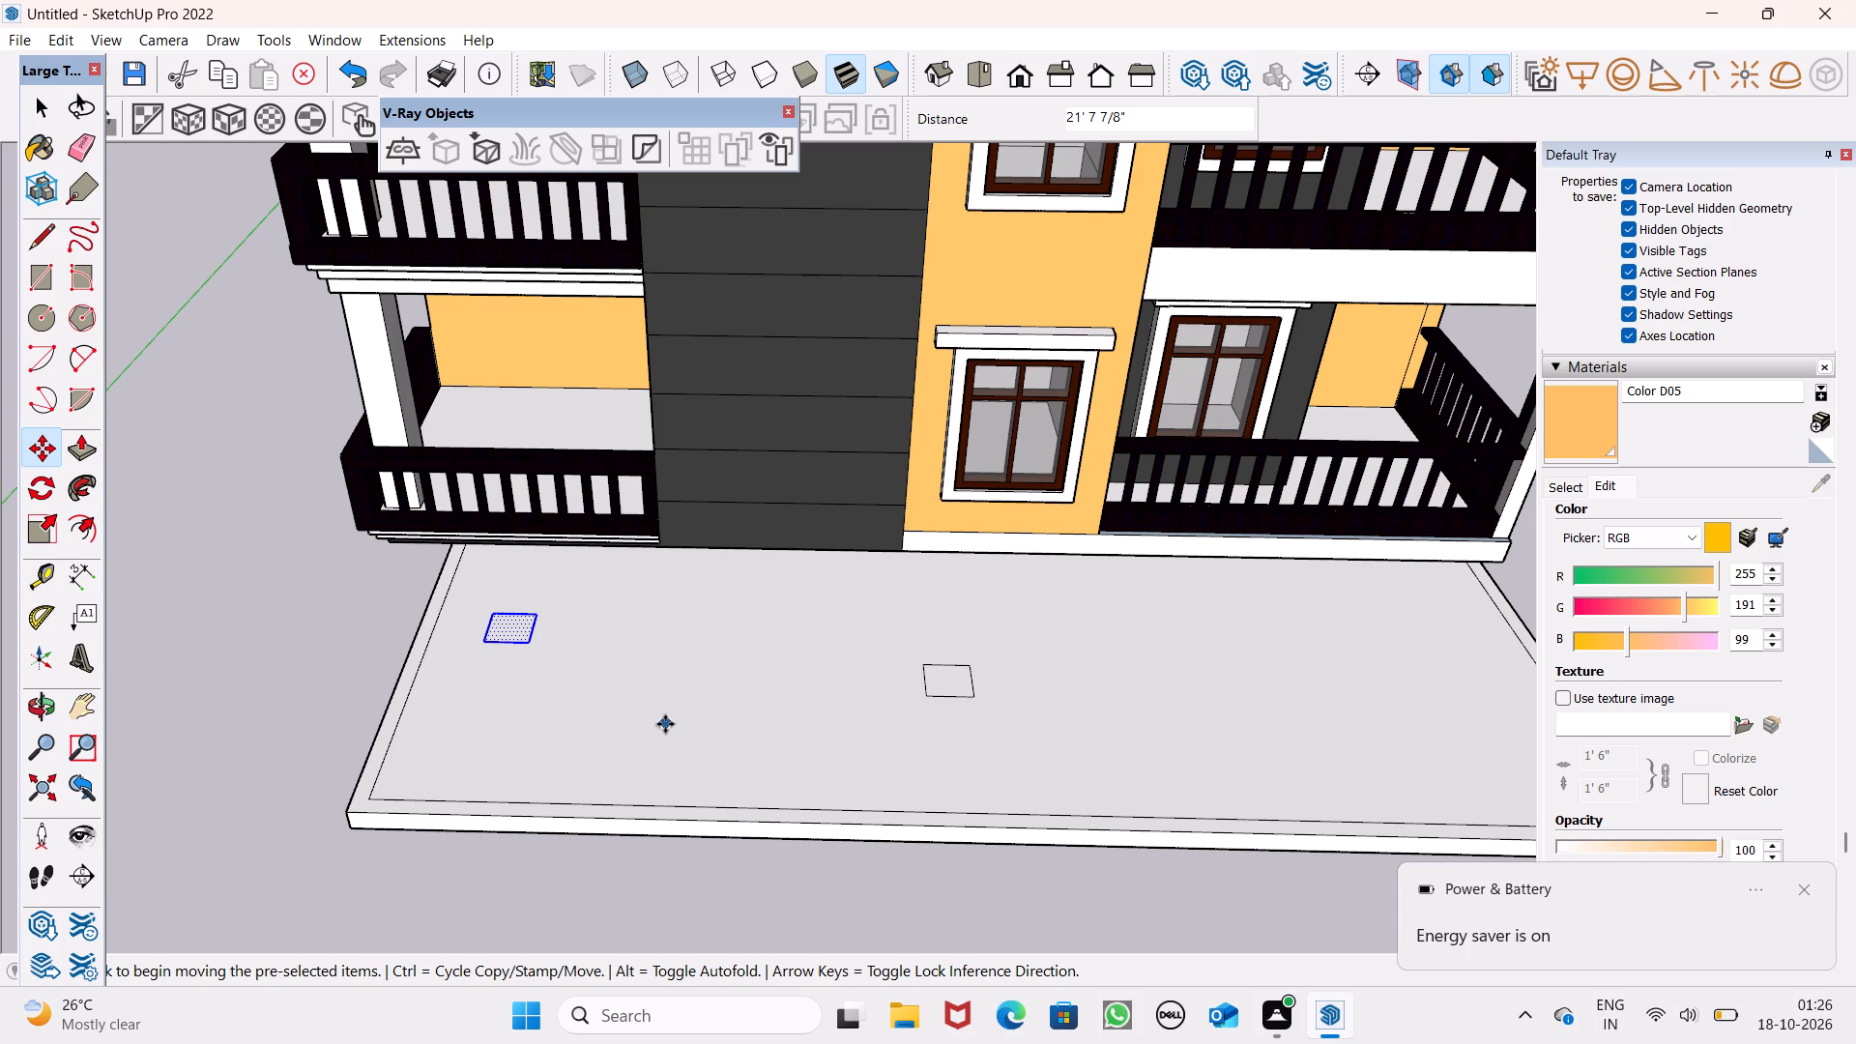
scroll(664, 703, down, 4)
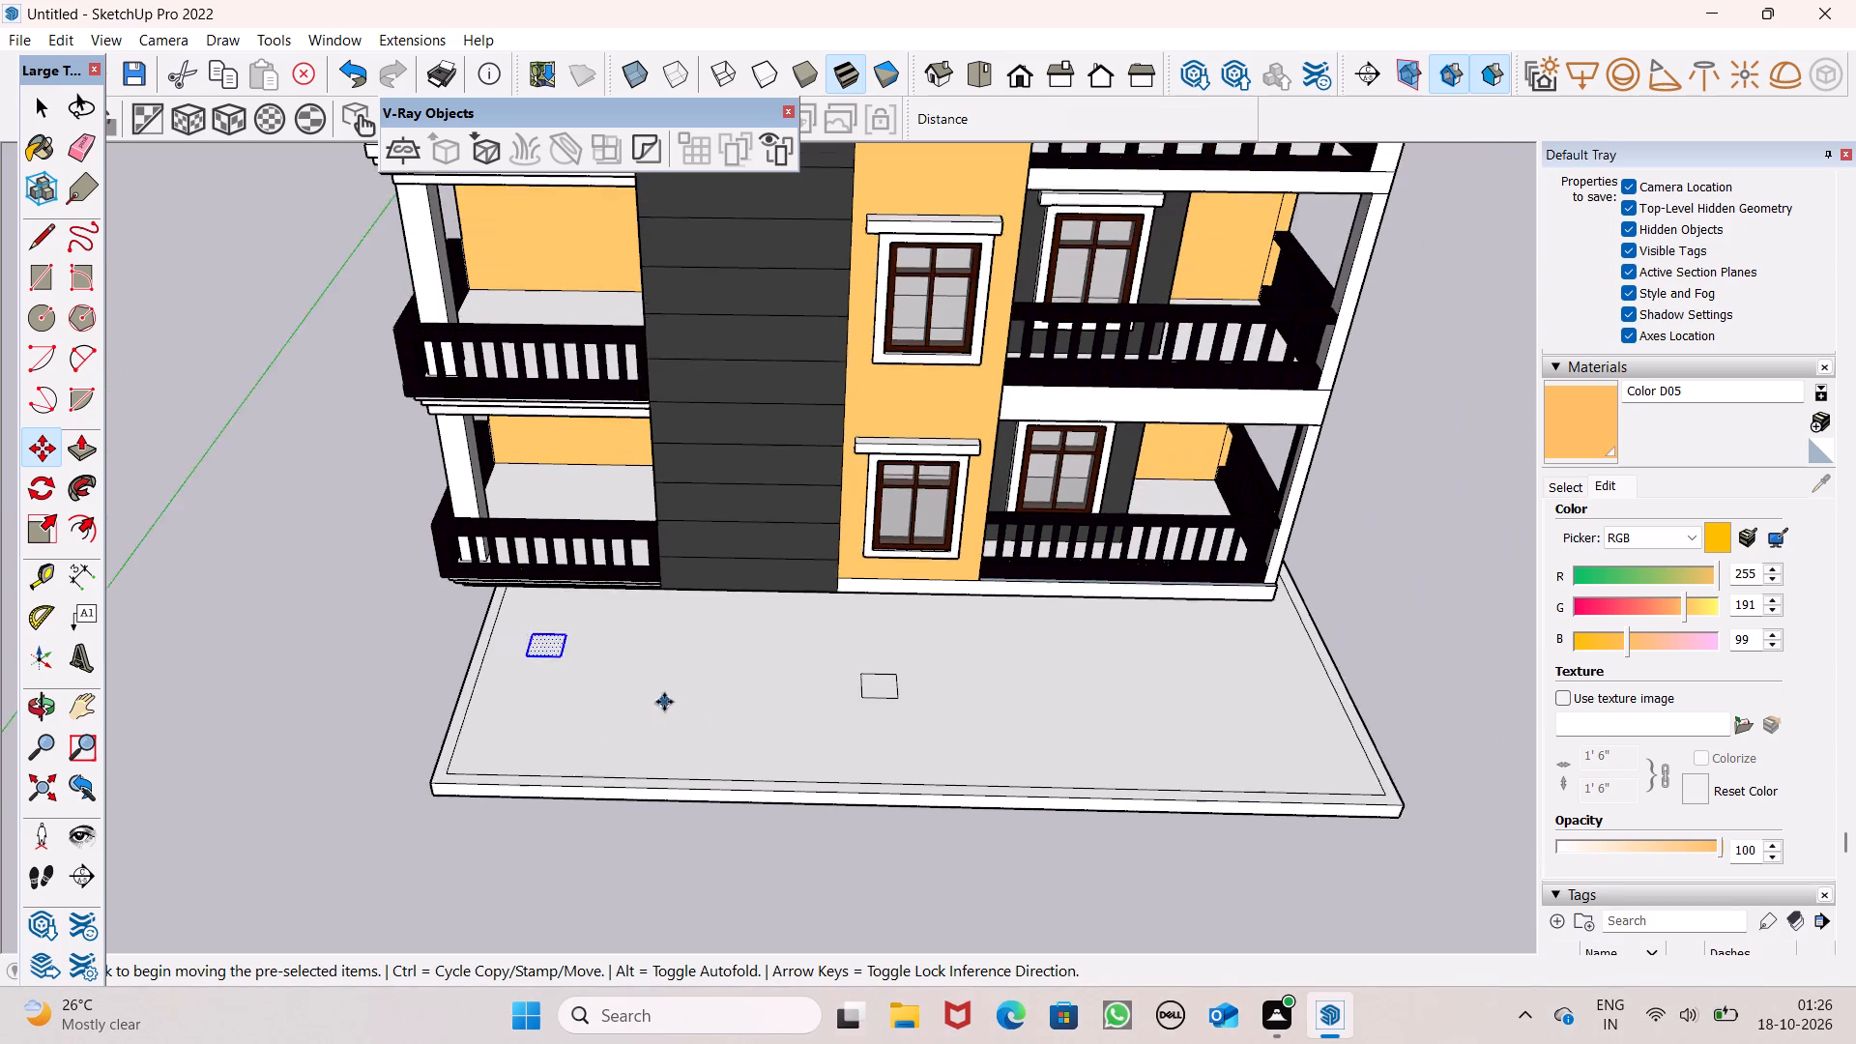
middle_drag(927, 768, 769, 498)
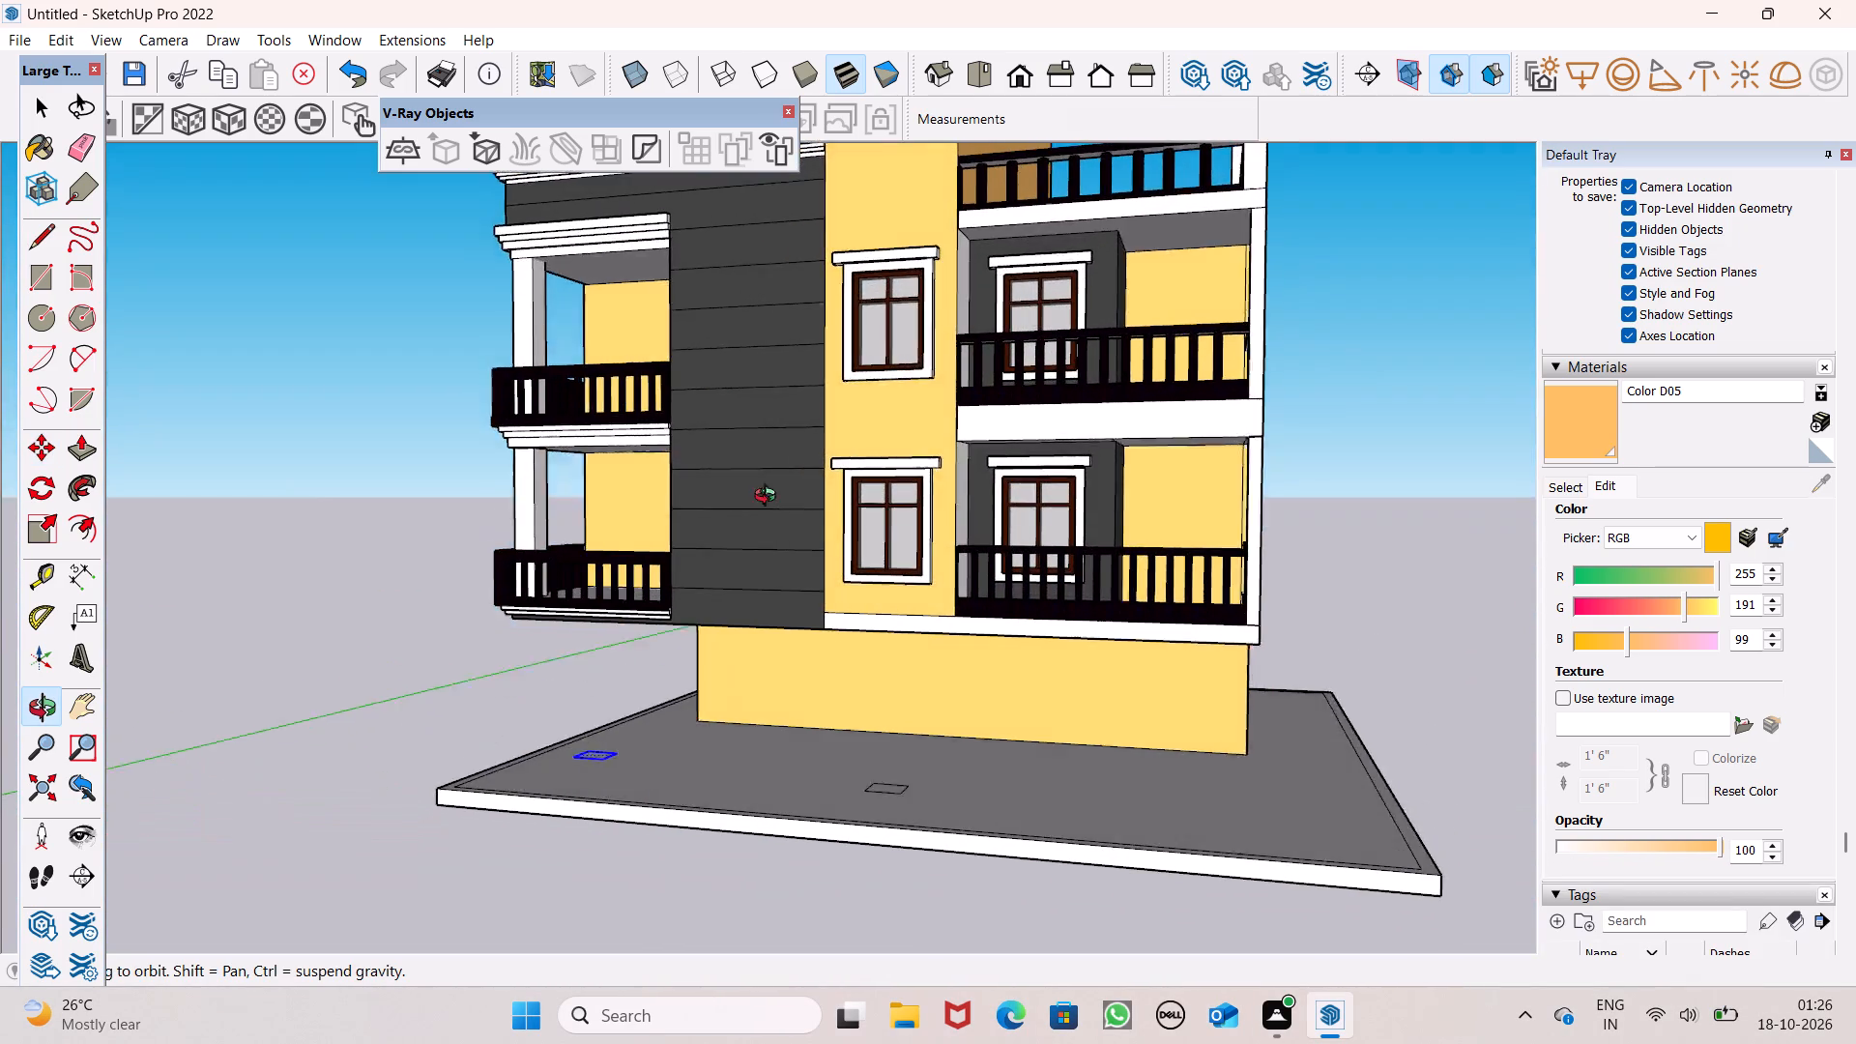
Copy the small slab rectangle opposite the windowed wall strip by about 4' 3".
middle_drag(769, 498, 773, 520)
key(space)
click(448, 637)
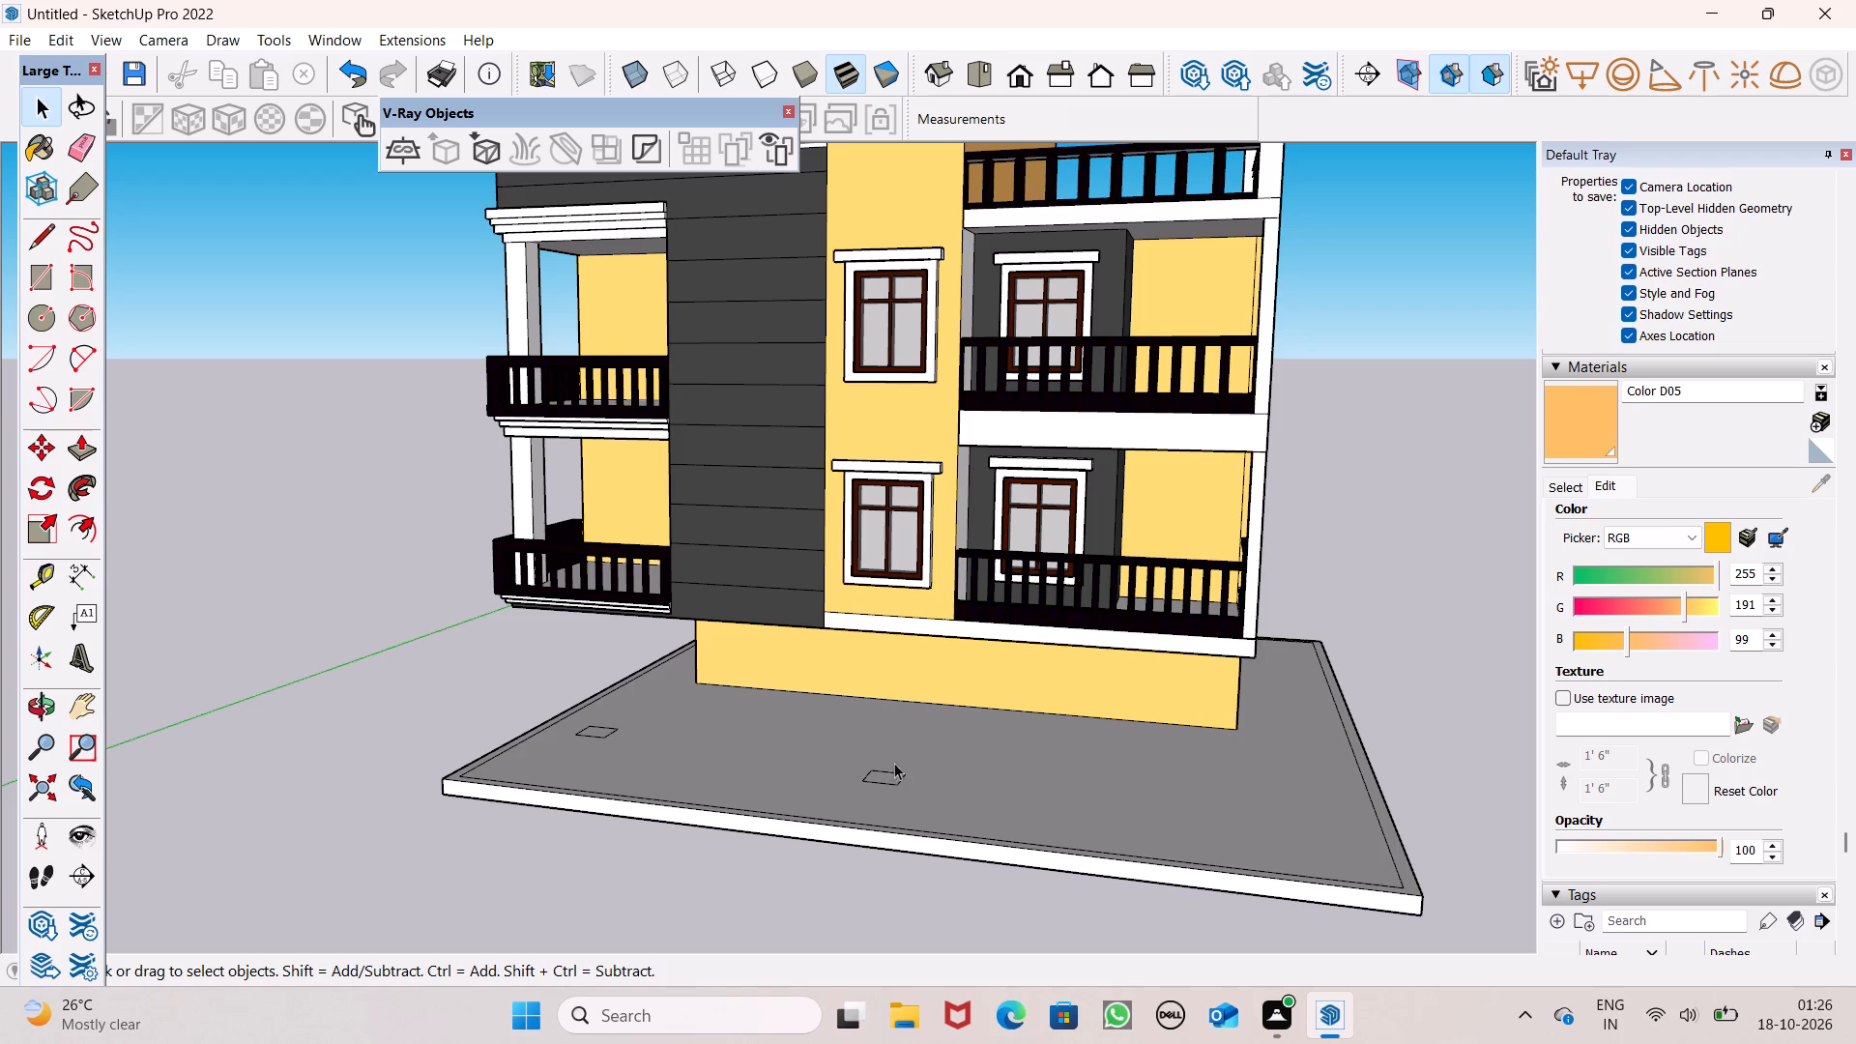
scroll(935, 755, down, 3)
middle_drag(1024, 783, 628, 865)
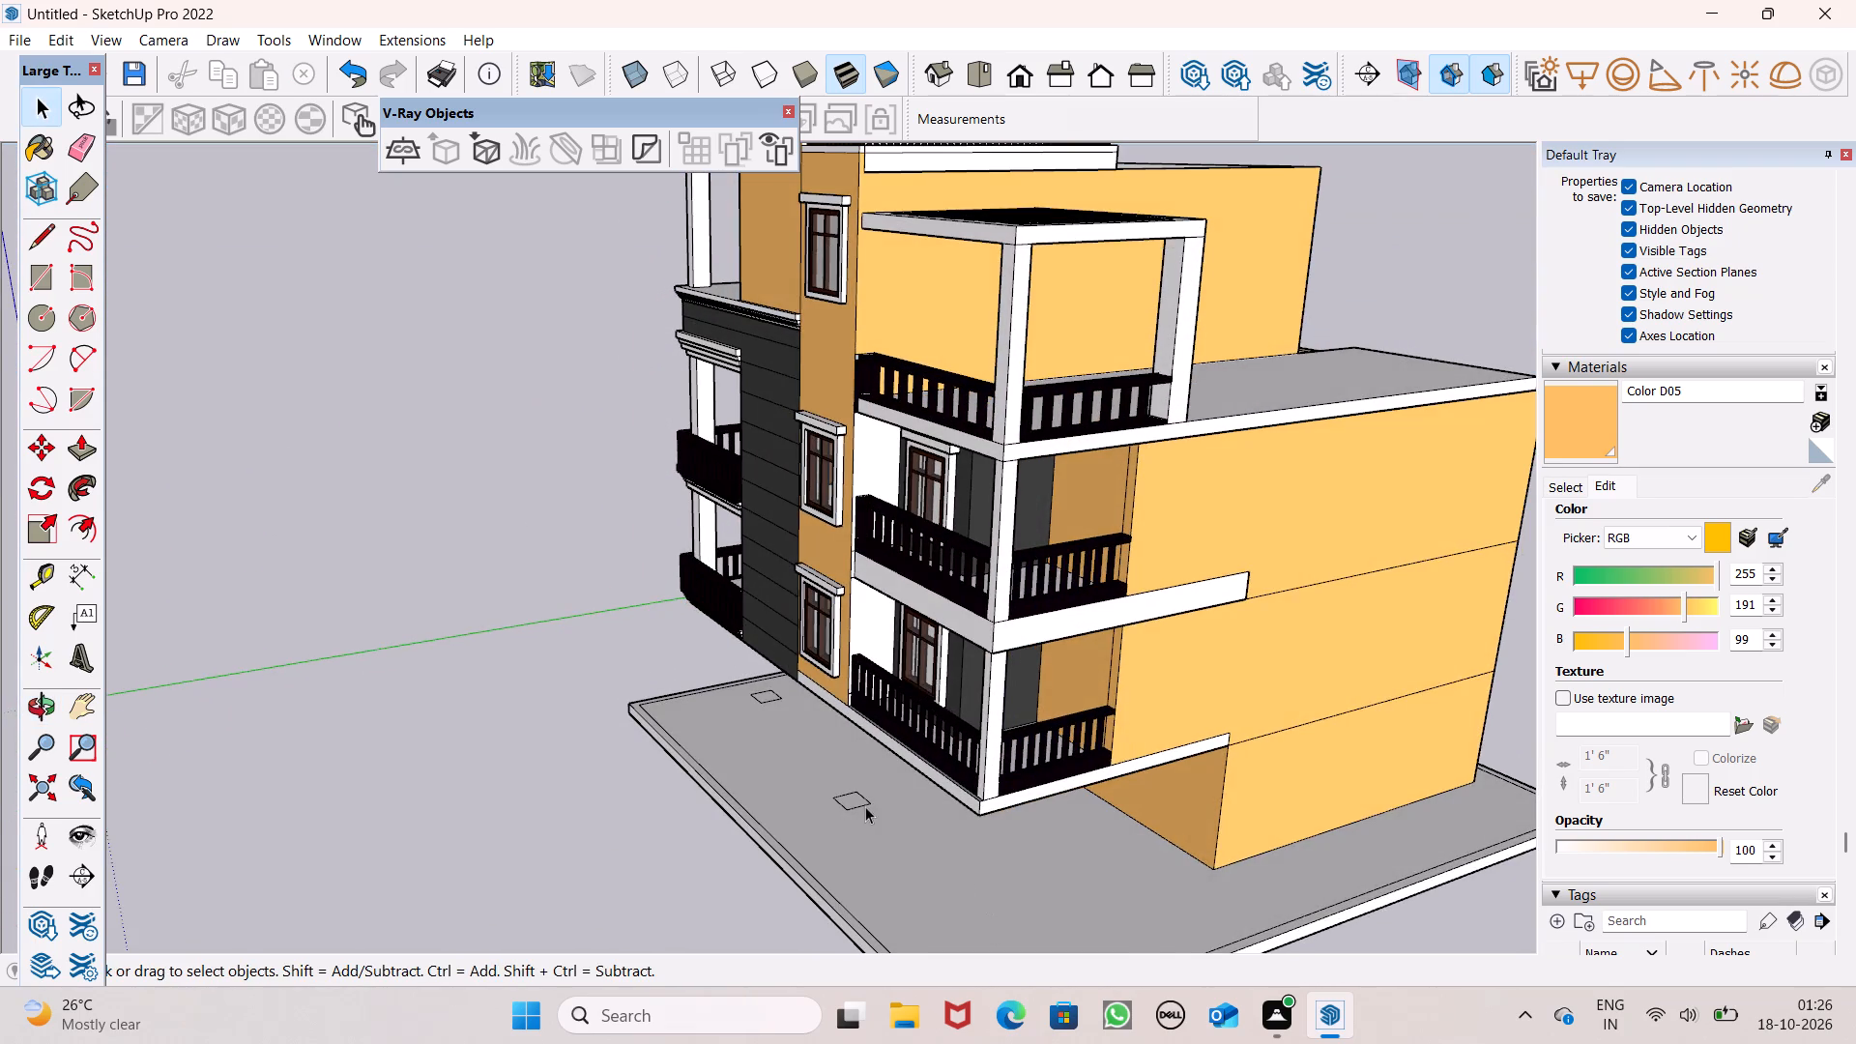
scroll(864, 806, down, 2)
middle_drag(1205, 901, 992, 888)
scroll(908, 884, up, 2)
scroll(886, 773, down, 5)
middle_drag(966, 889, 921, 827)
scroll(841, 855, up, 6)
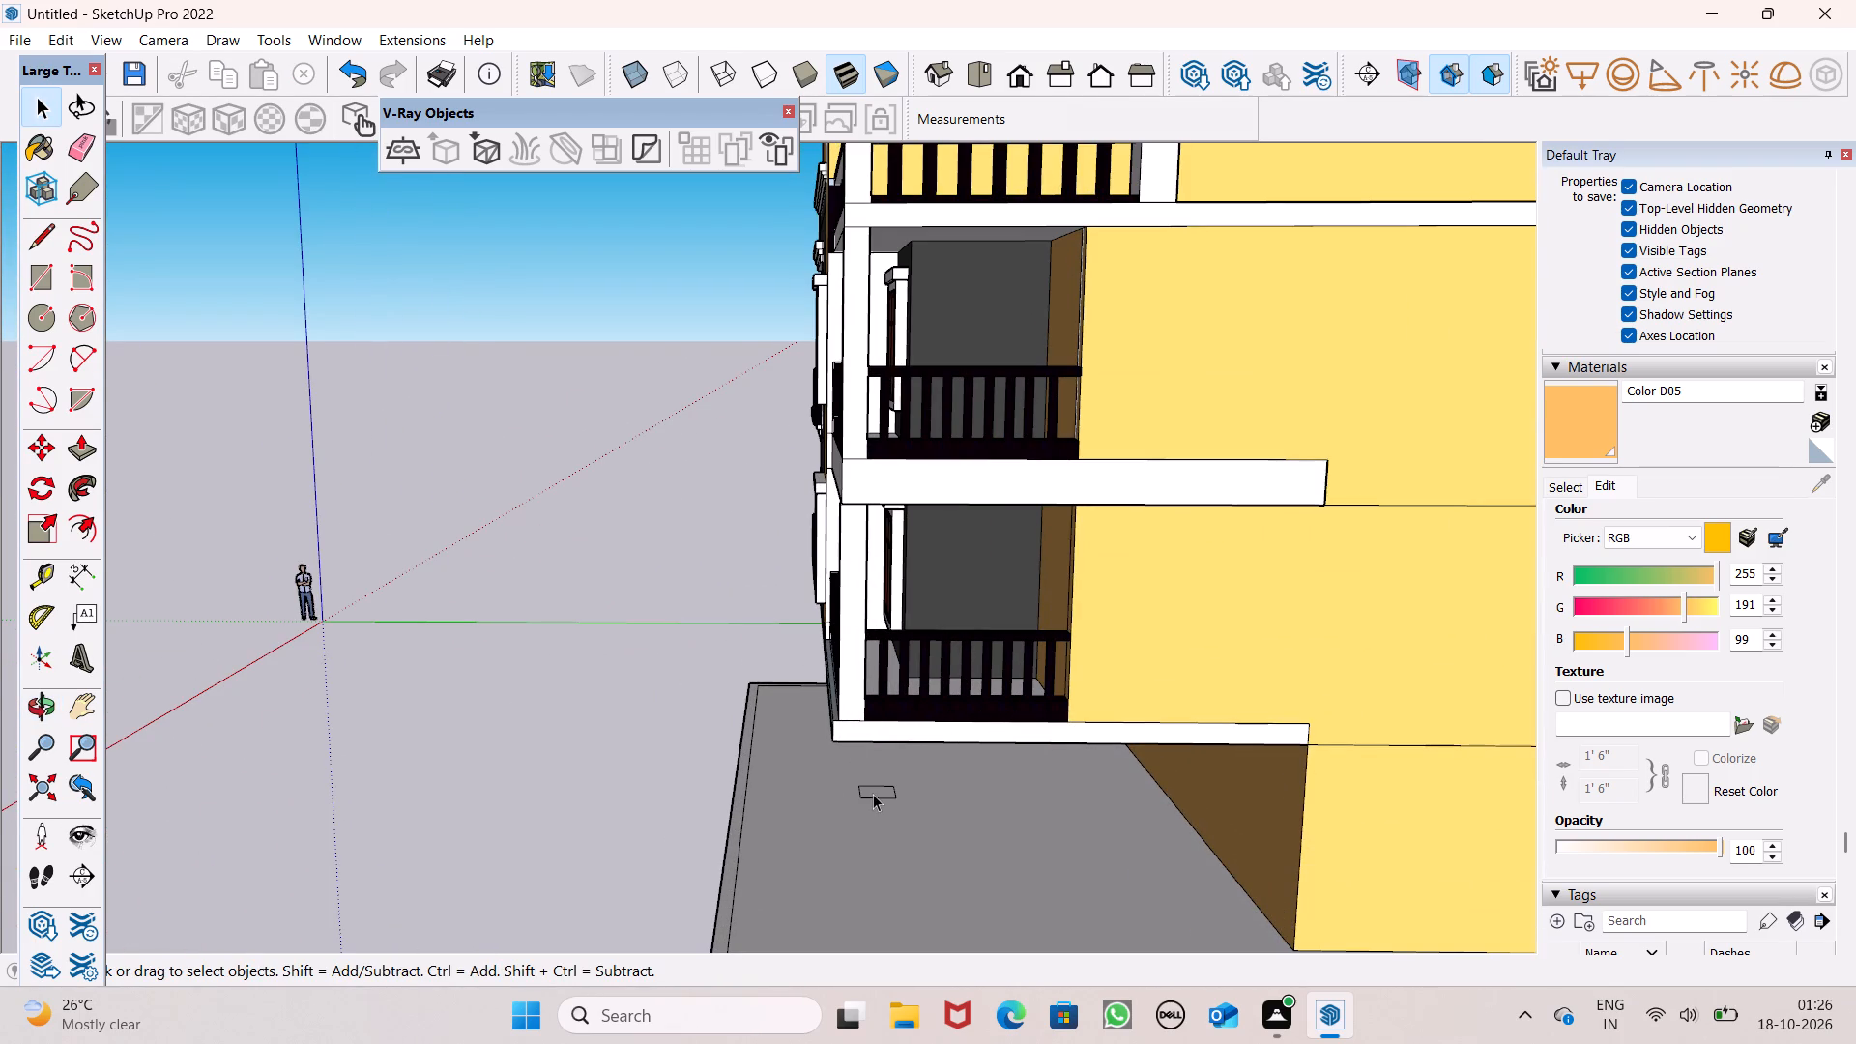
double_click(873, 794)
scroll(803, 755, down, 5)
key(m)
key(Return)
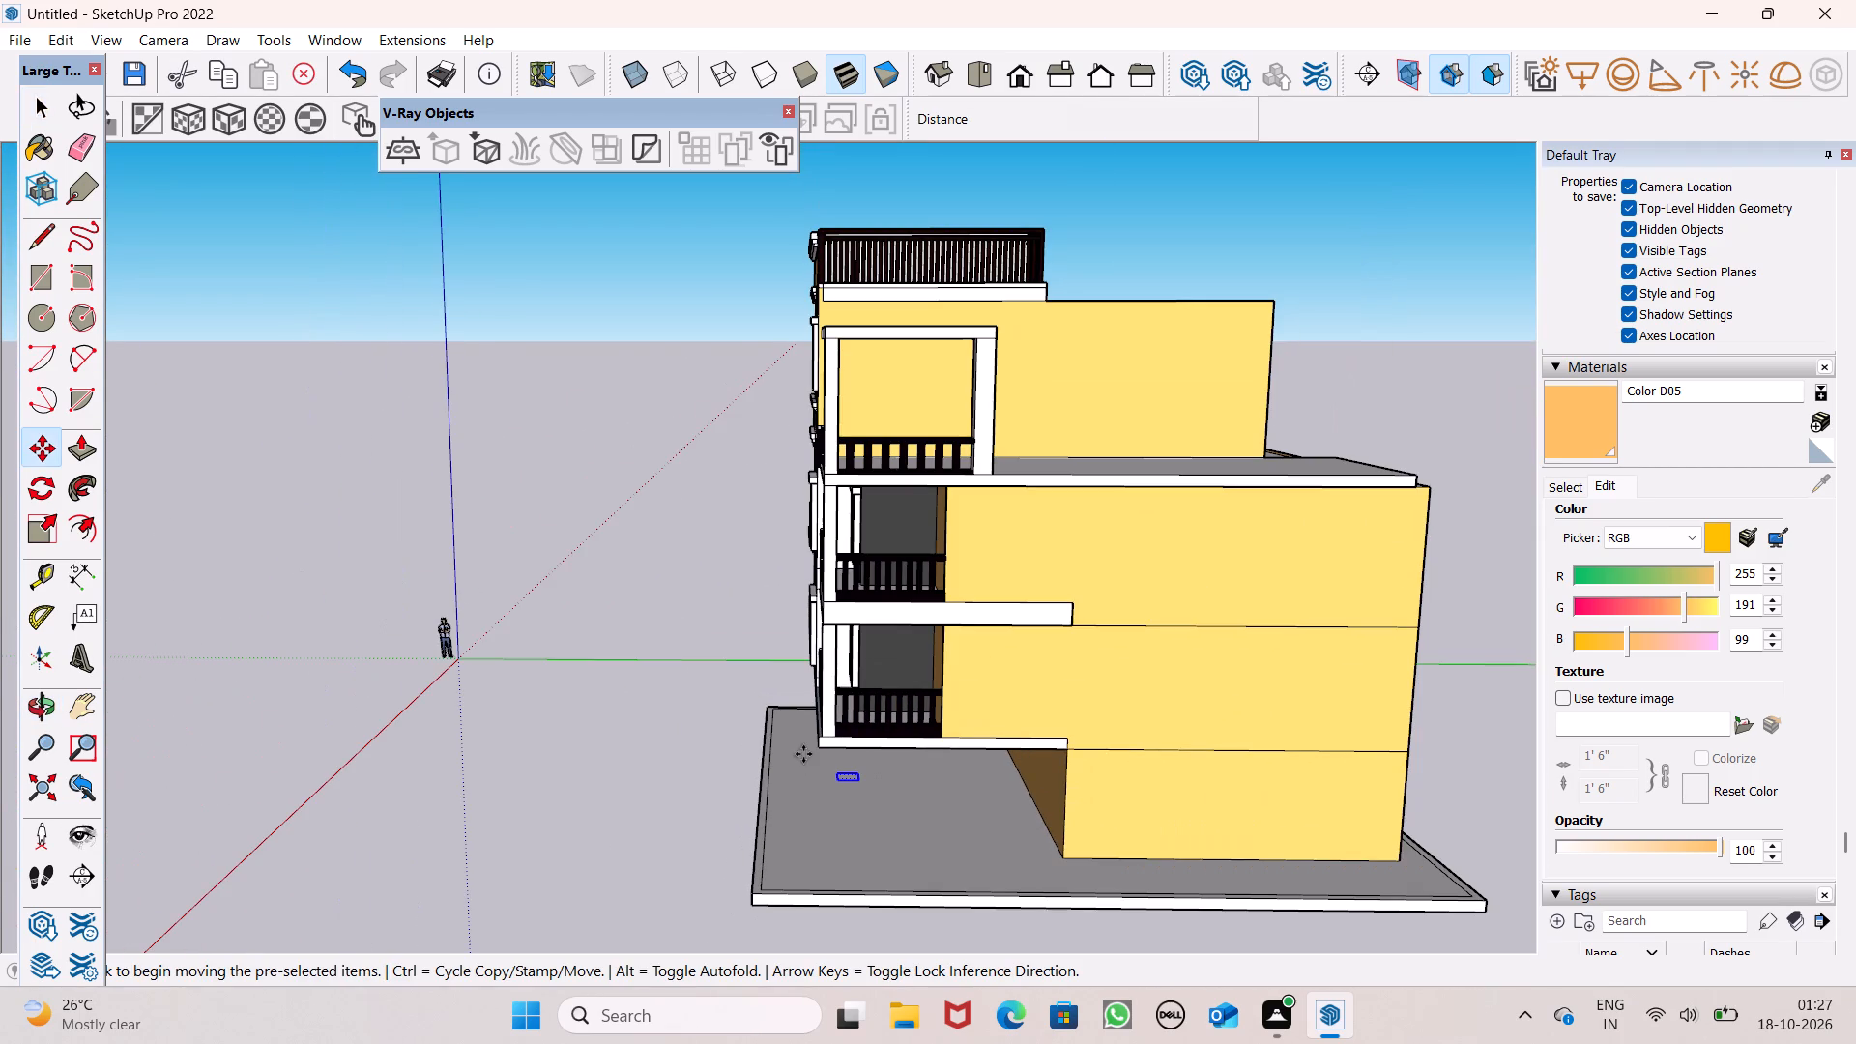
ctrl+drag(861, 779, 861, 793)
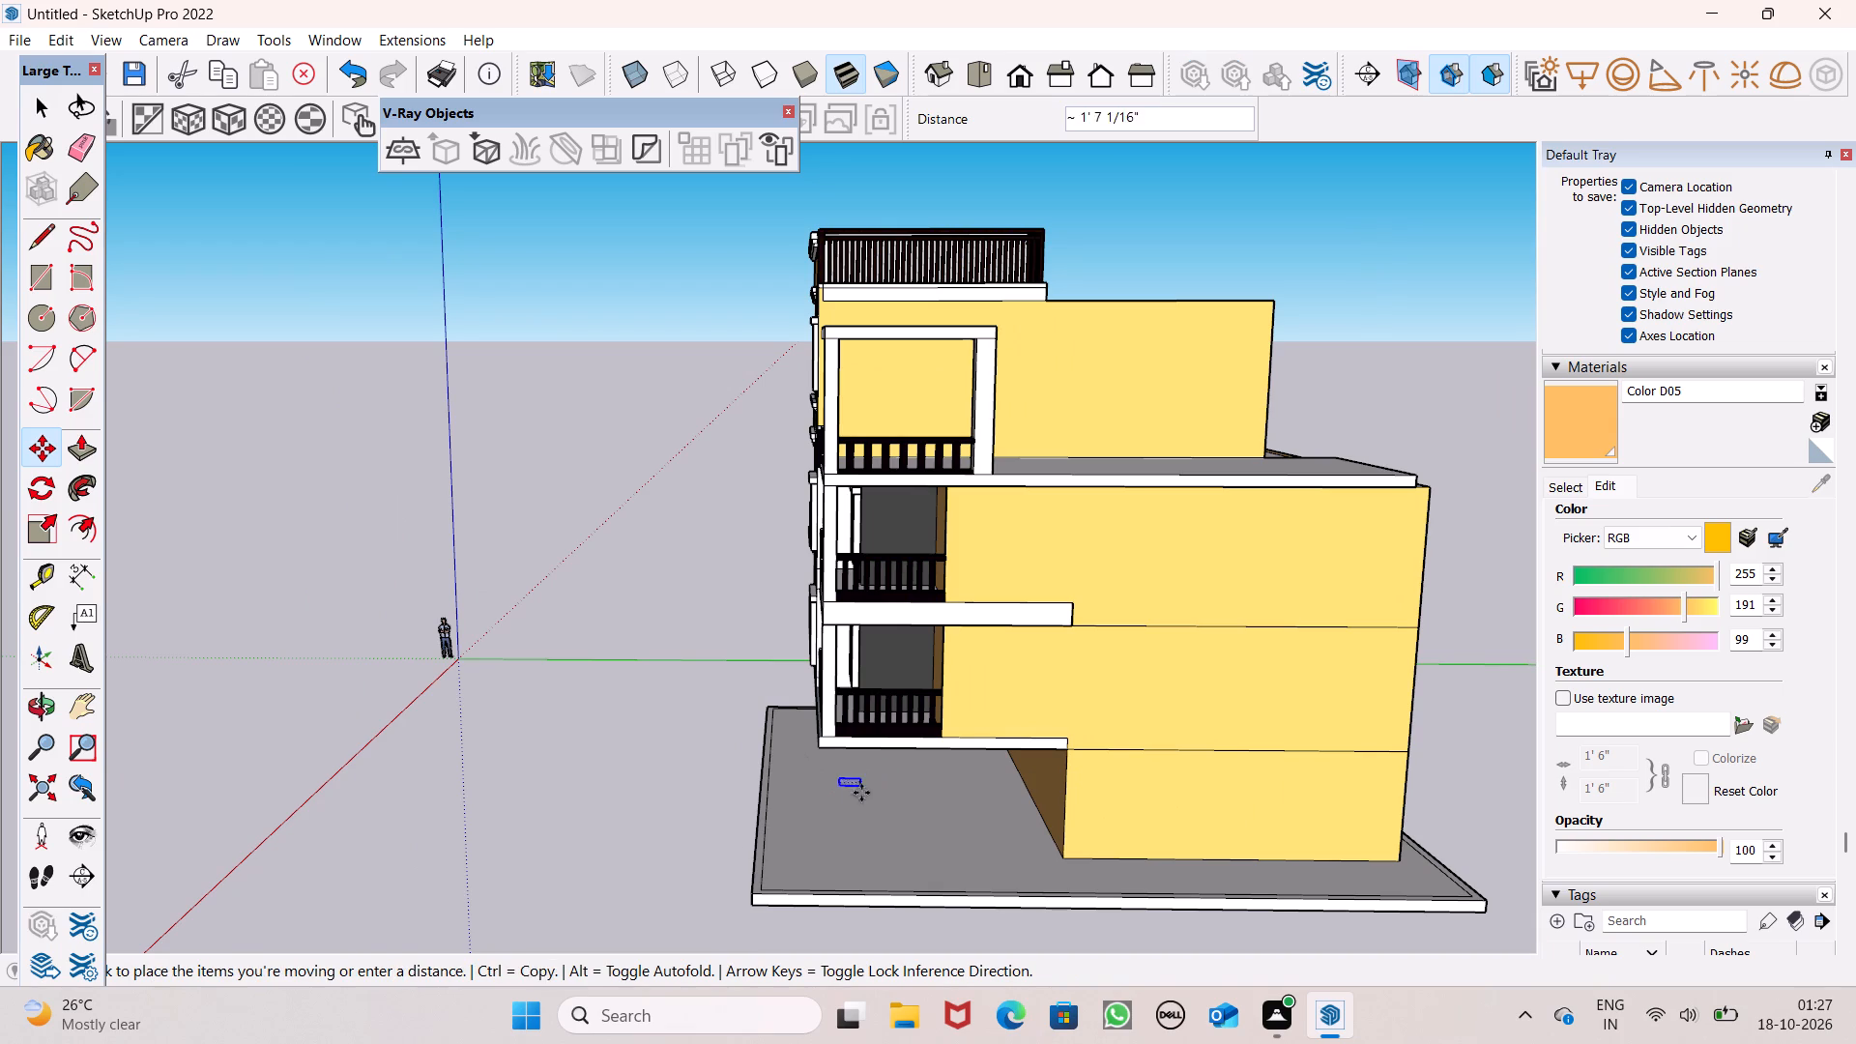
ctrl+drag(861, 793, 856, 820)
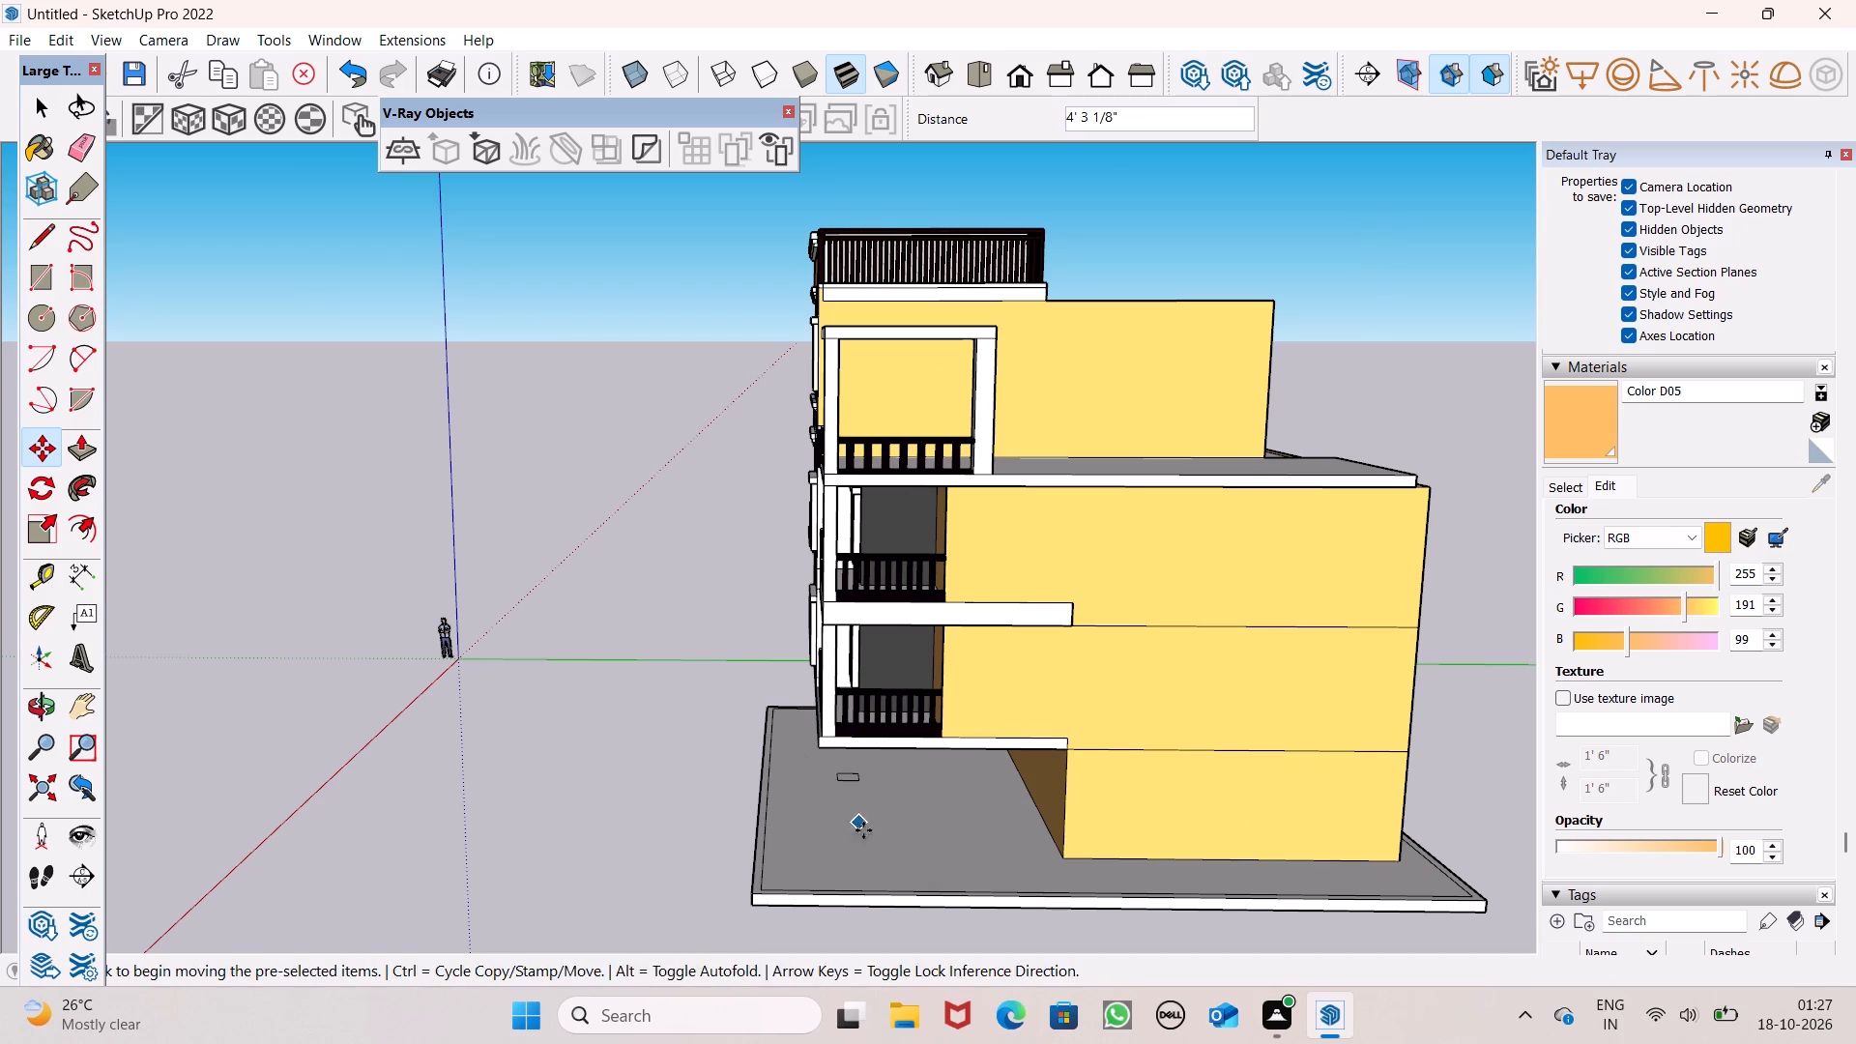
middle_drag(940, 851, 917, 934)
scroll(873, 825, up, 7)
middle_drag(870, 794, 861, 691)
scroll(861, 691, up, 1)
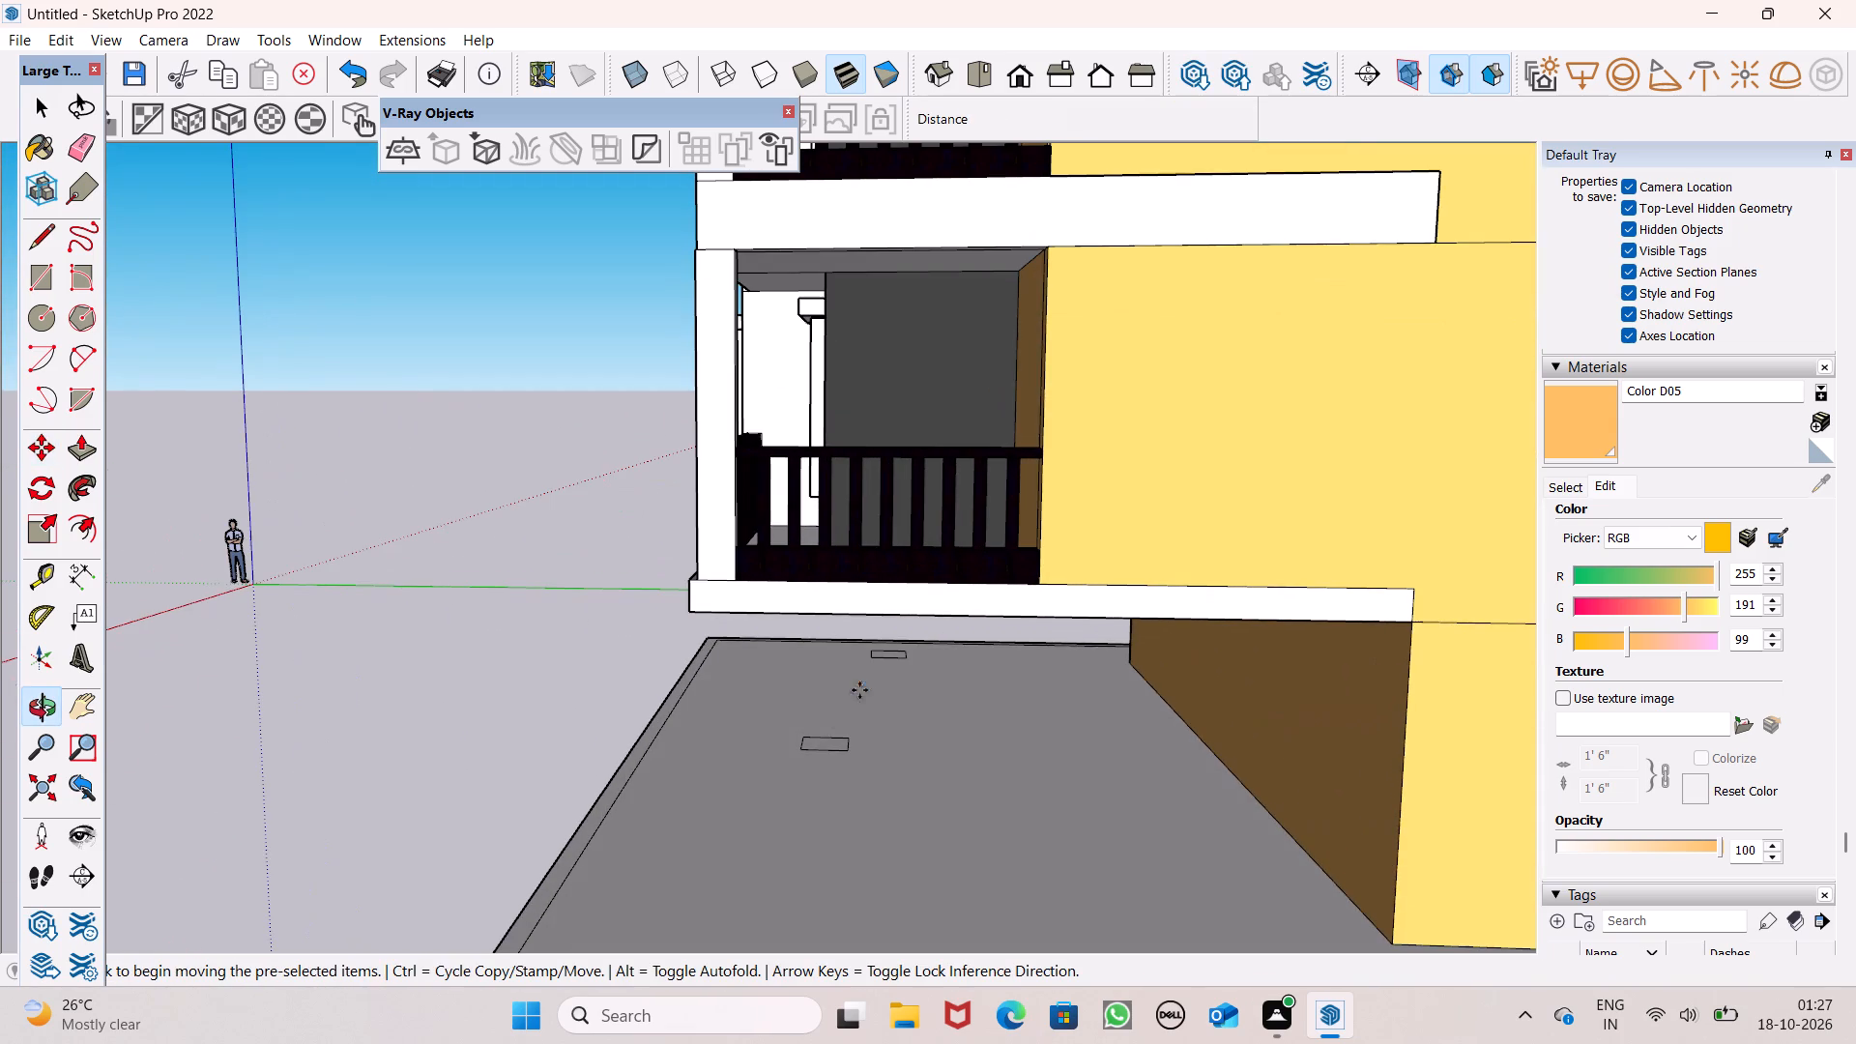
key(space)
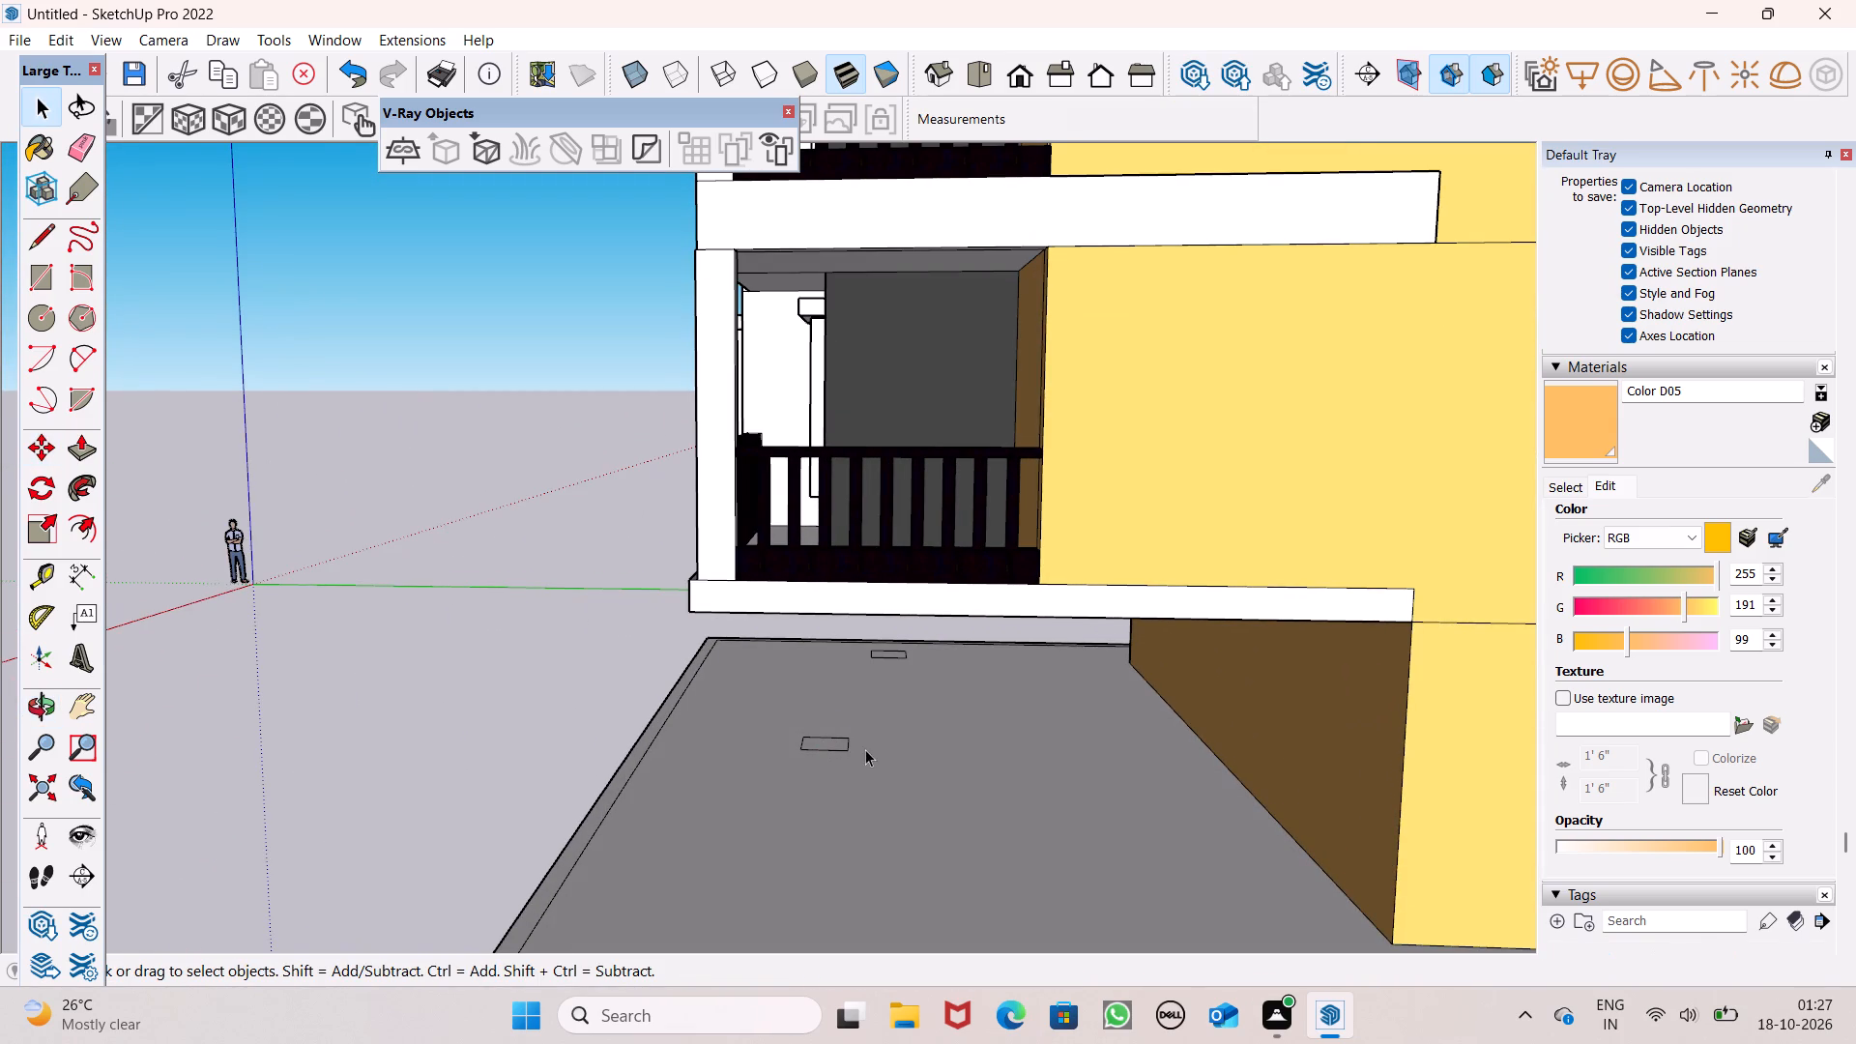
Copy the small slab rectangle opposite the windowed wall strip about 22' to near the ground-floor wall corner by the white-framed balcony.
scroll(897, 660, down, 4)
middle_drag(892, 737, 1347, 897)
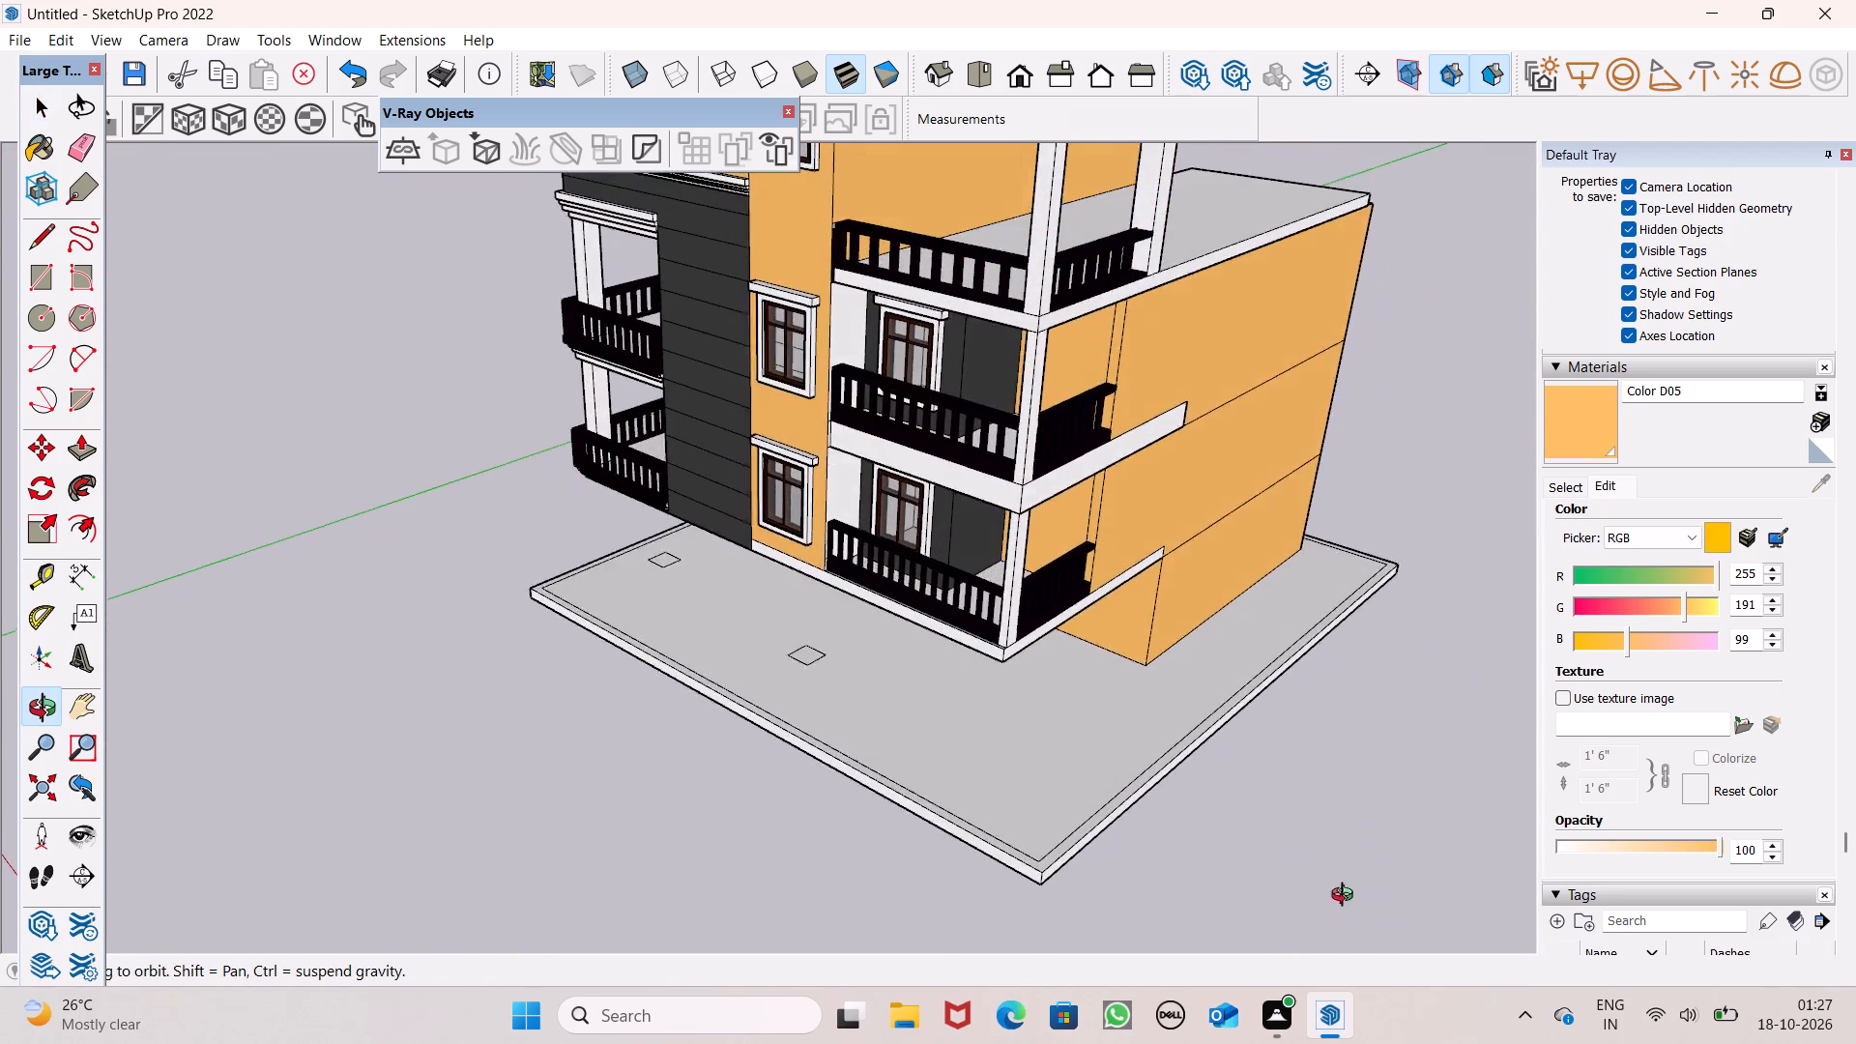
middle_drag(1347, 897, 1331, 855)
scroll(901, 714, up, 4)
double_click(800, 656)
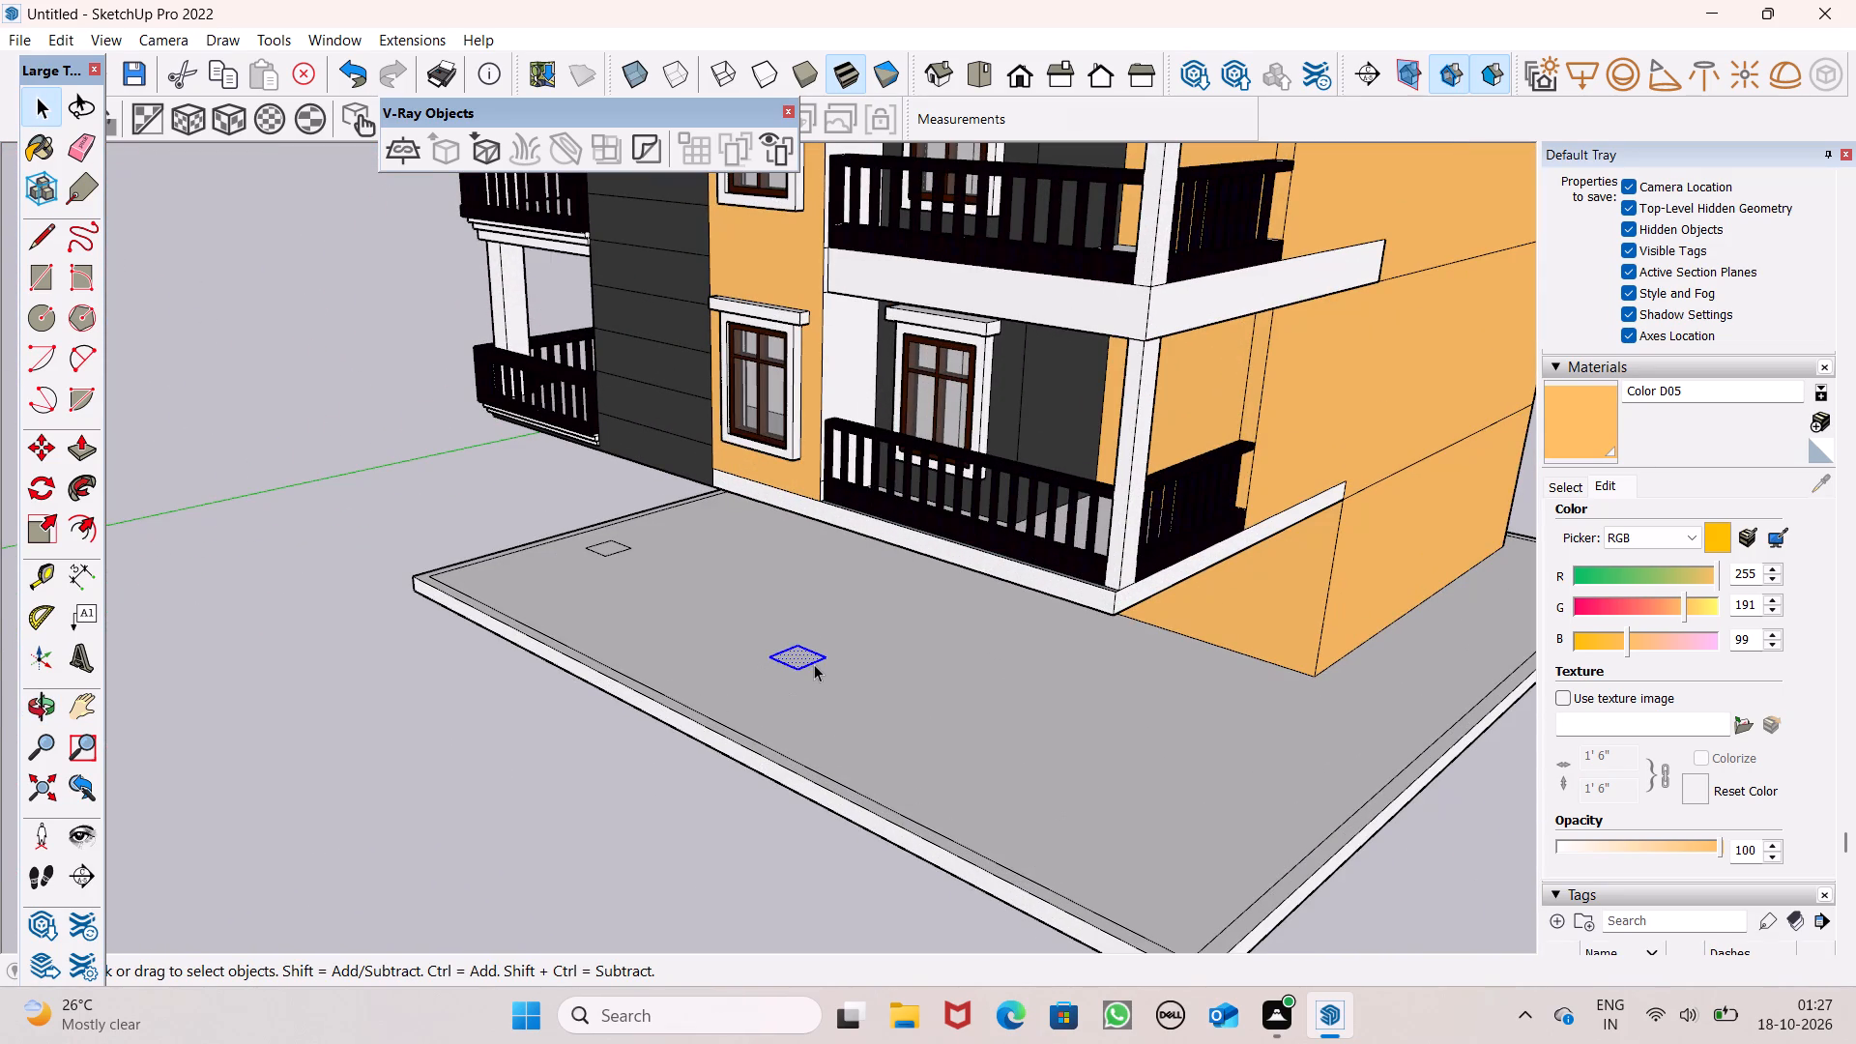
key(m)
key(Return)
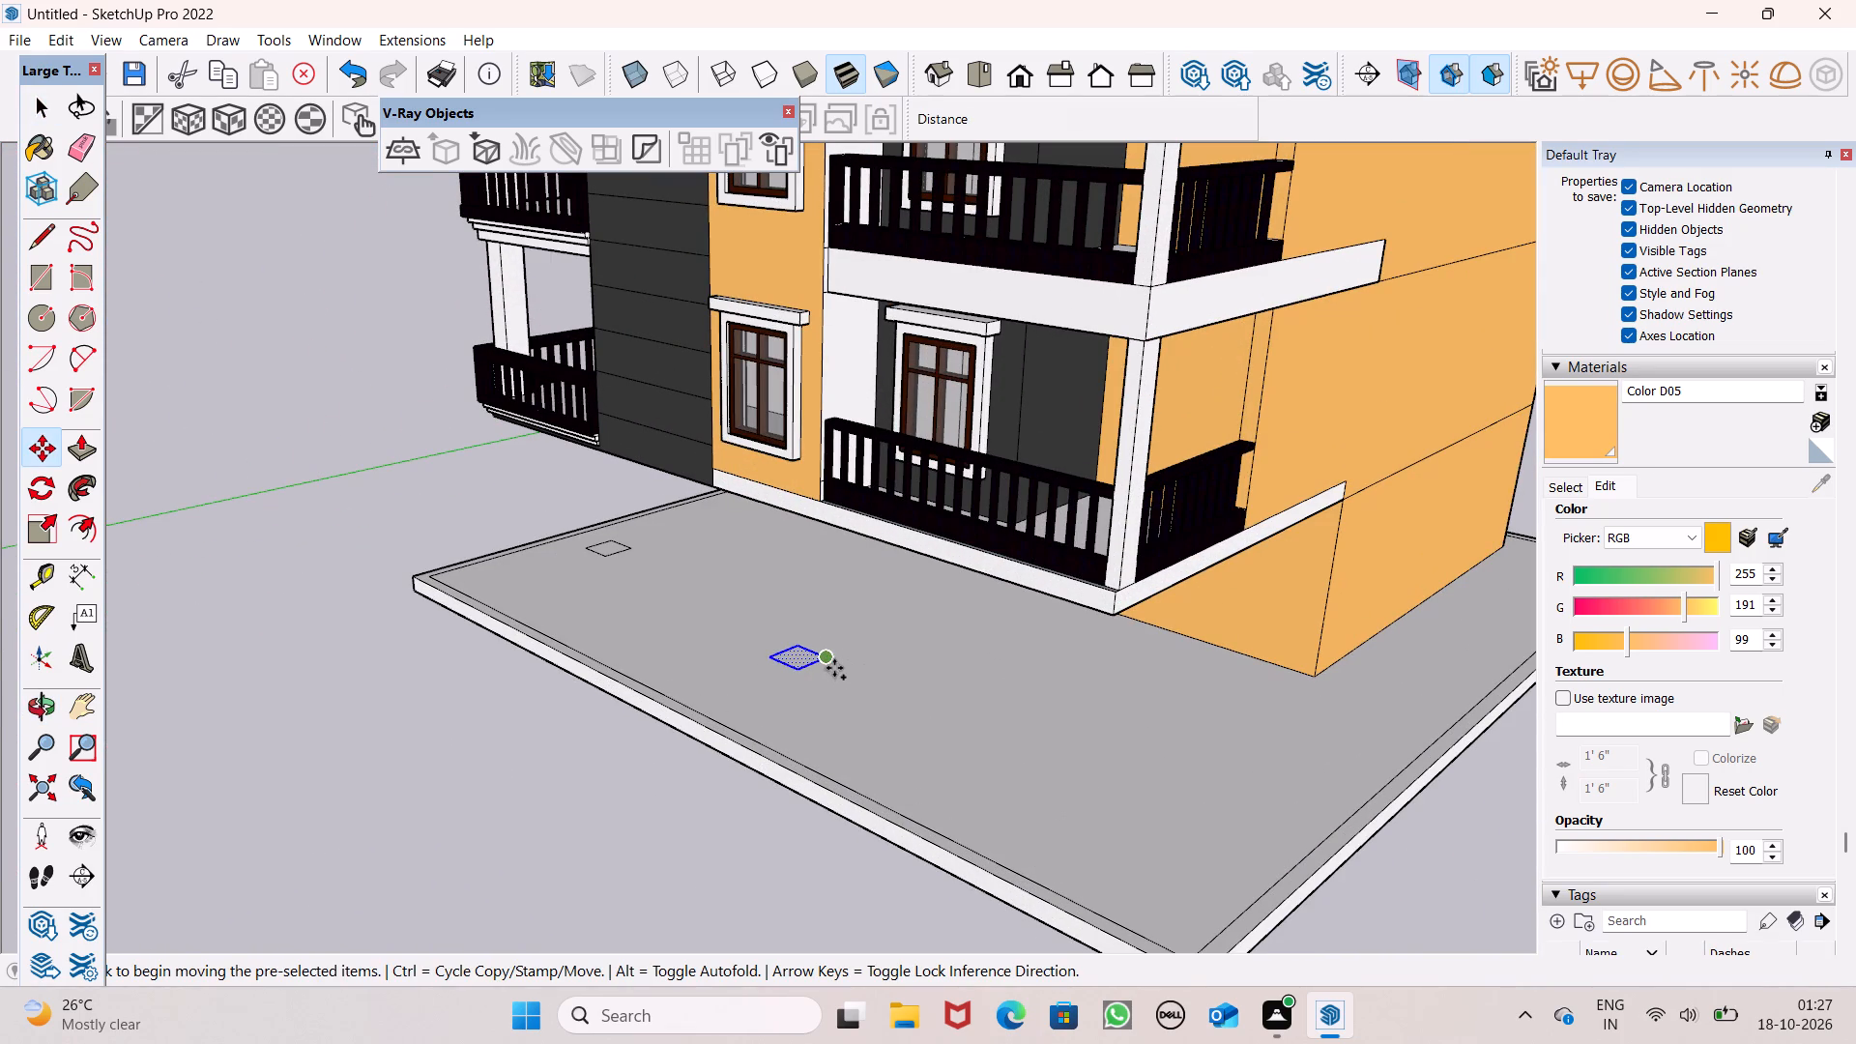
drag(832, 659, 1178, 688)
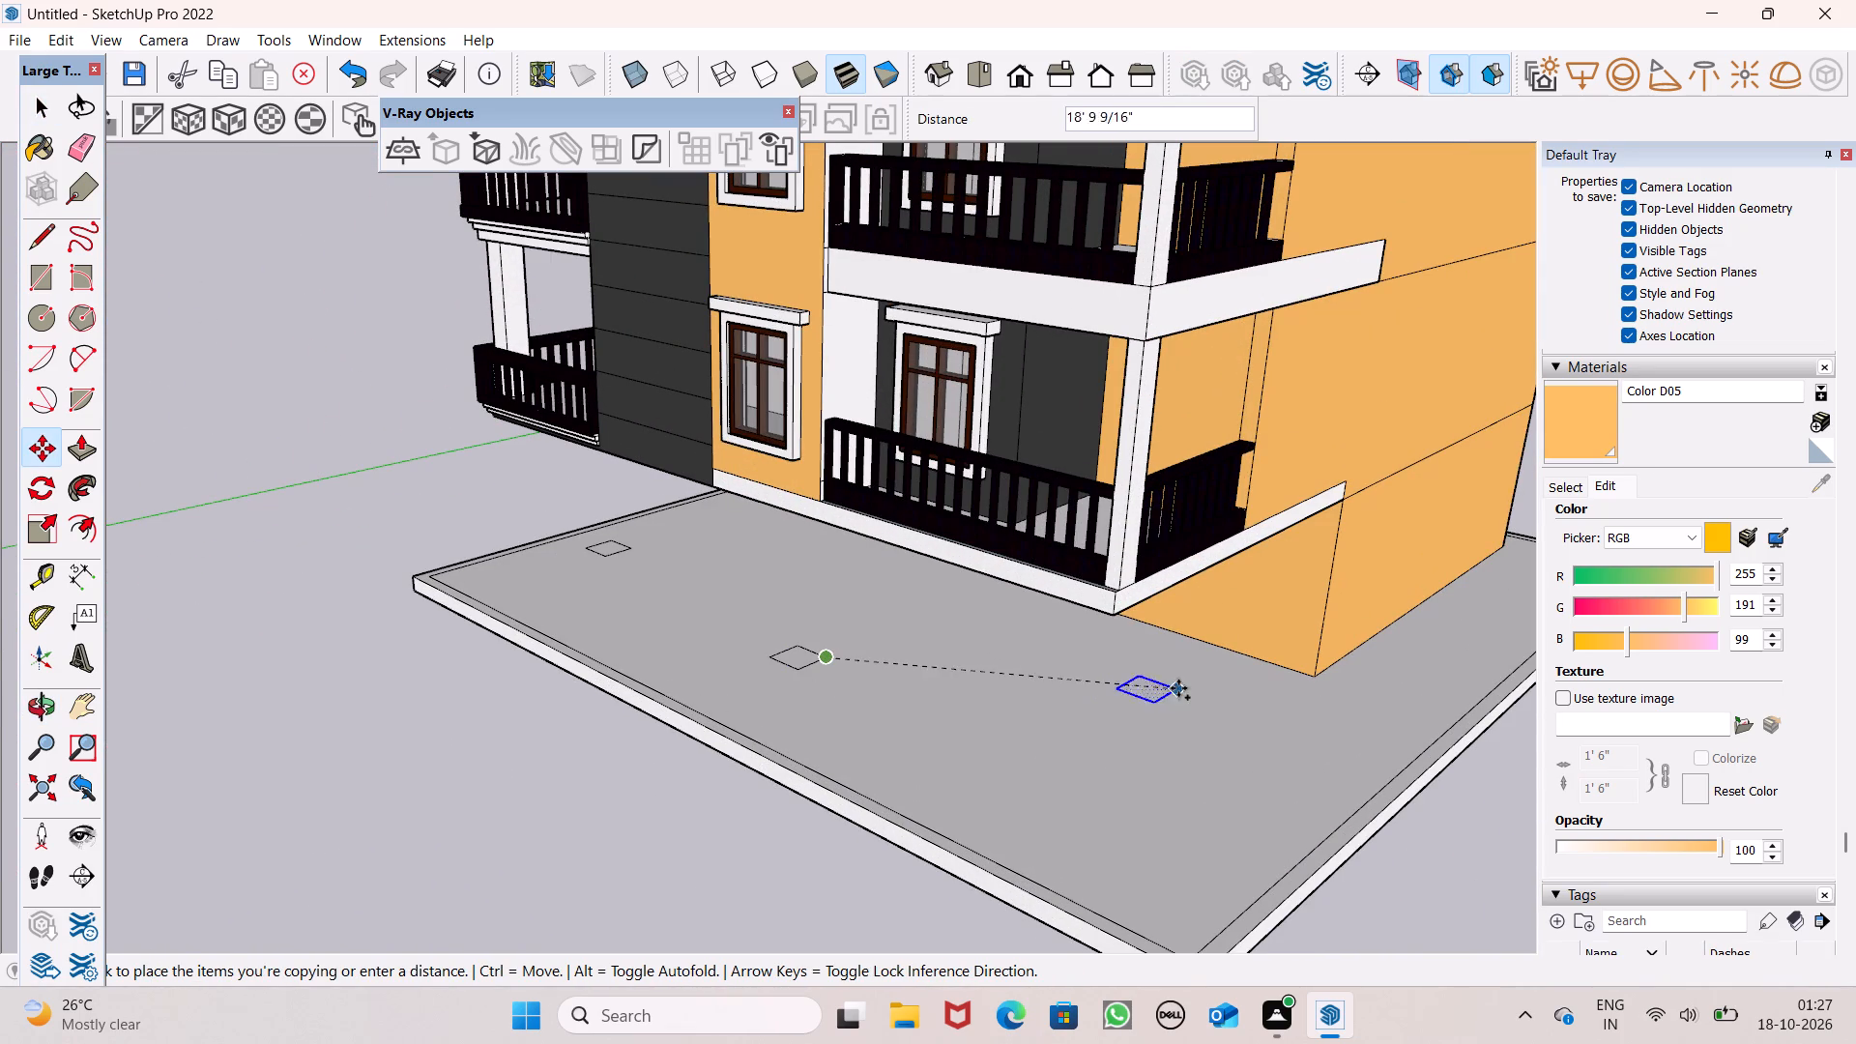
drag(1178, 688, 1239, 680)
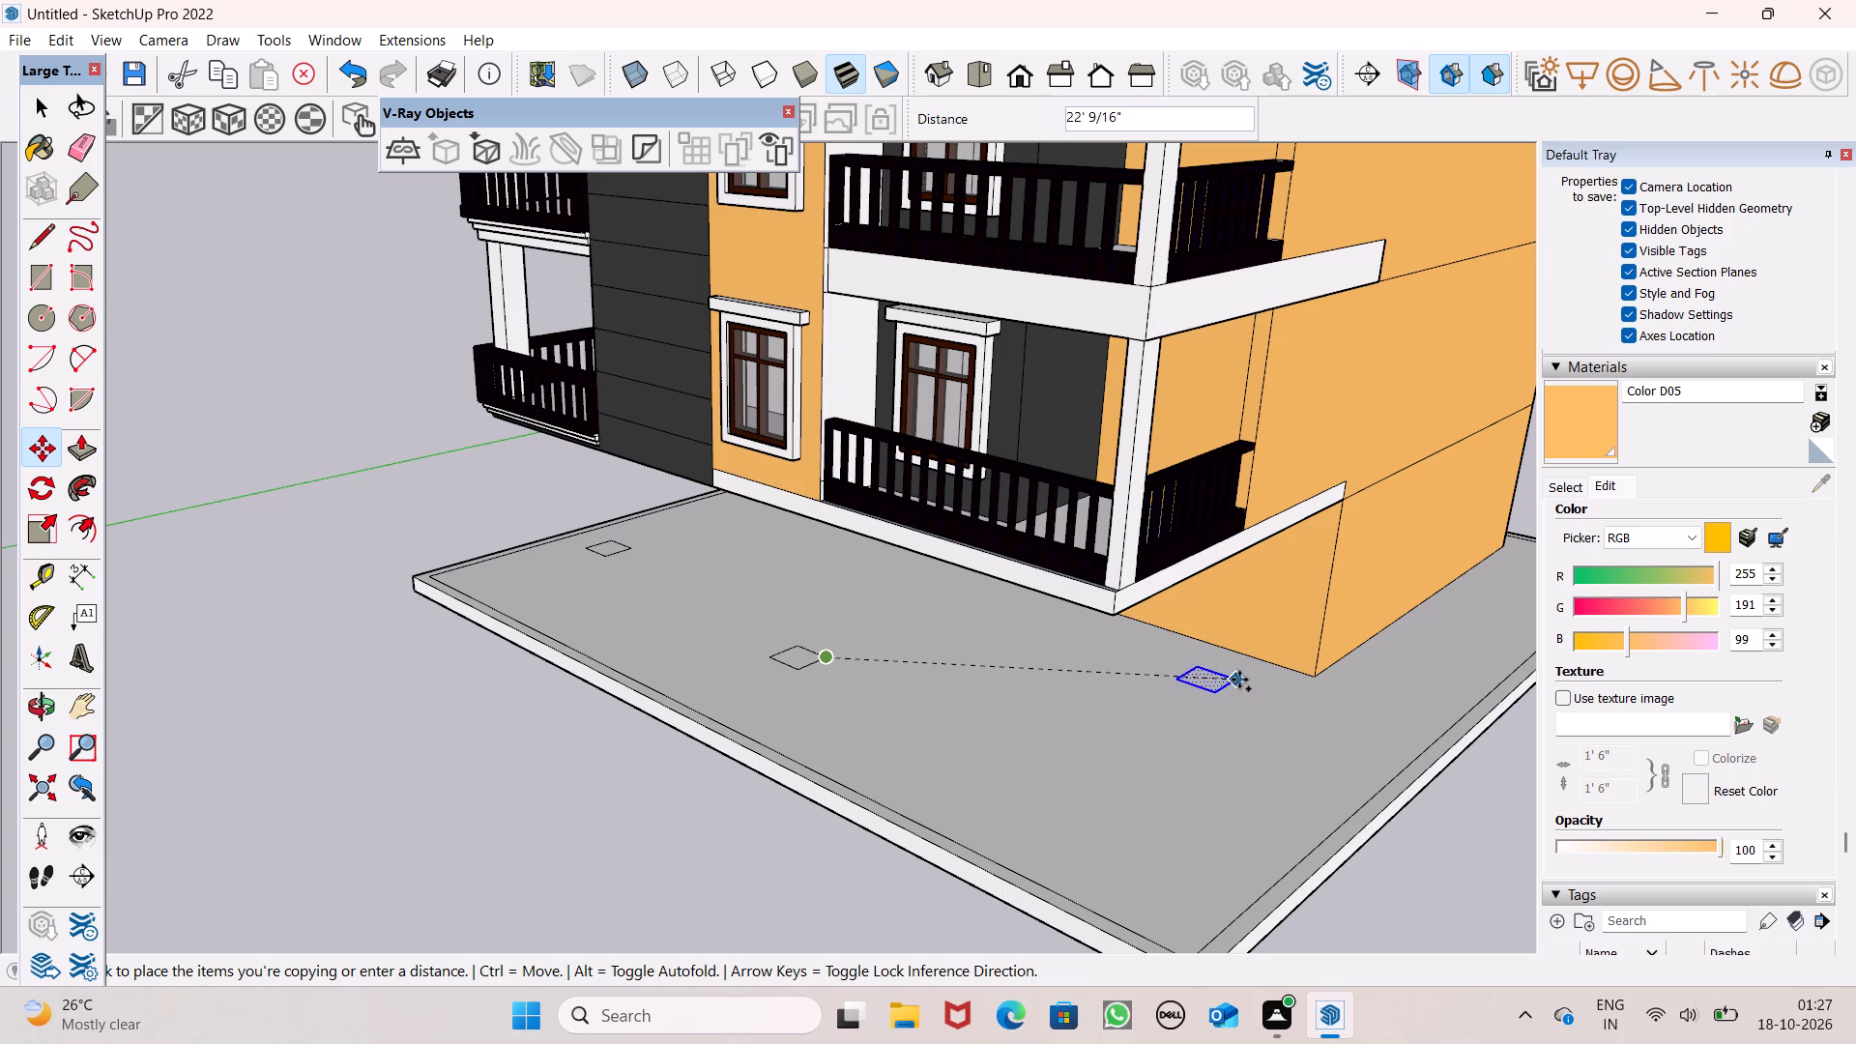
drag(1239, 680, 1242, 689)
Copy the rectangle near that ground-floor wall corner about 8' 11" toward the slab's front edge.
drag(1224, 704, 1164, 746)
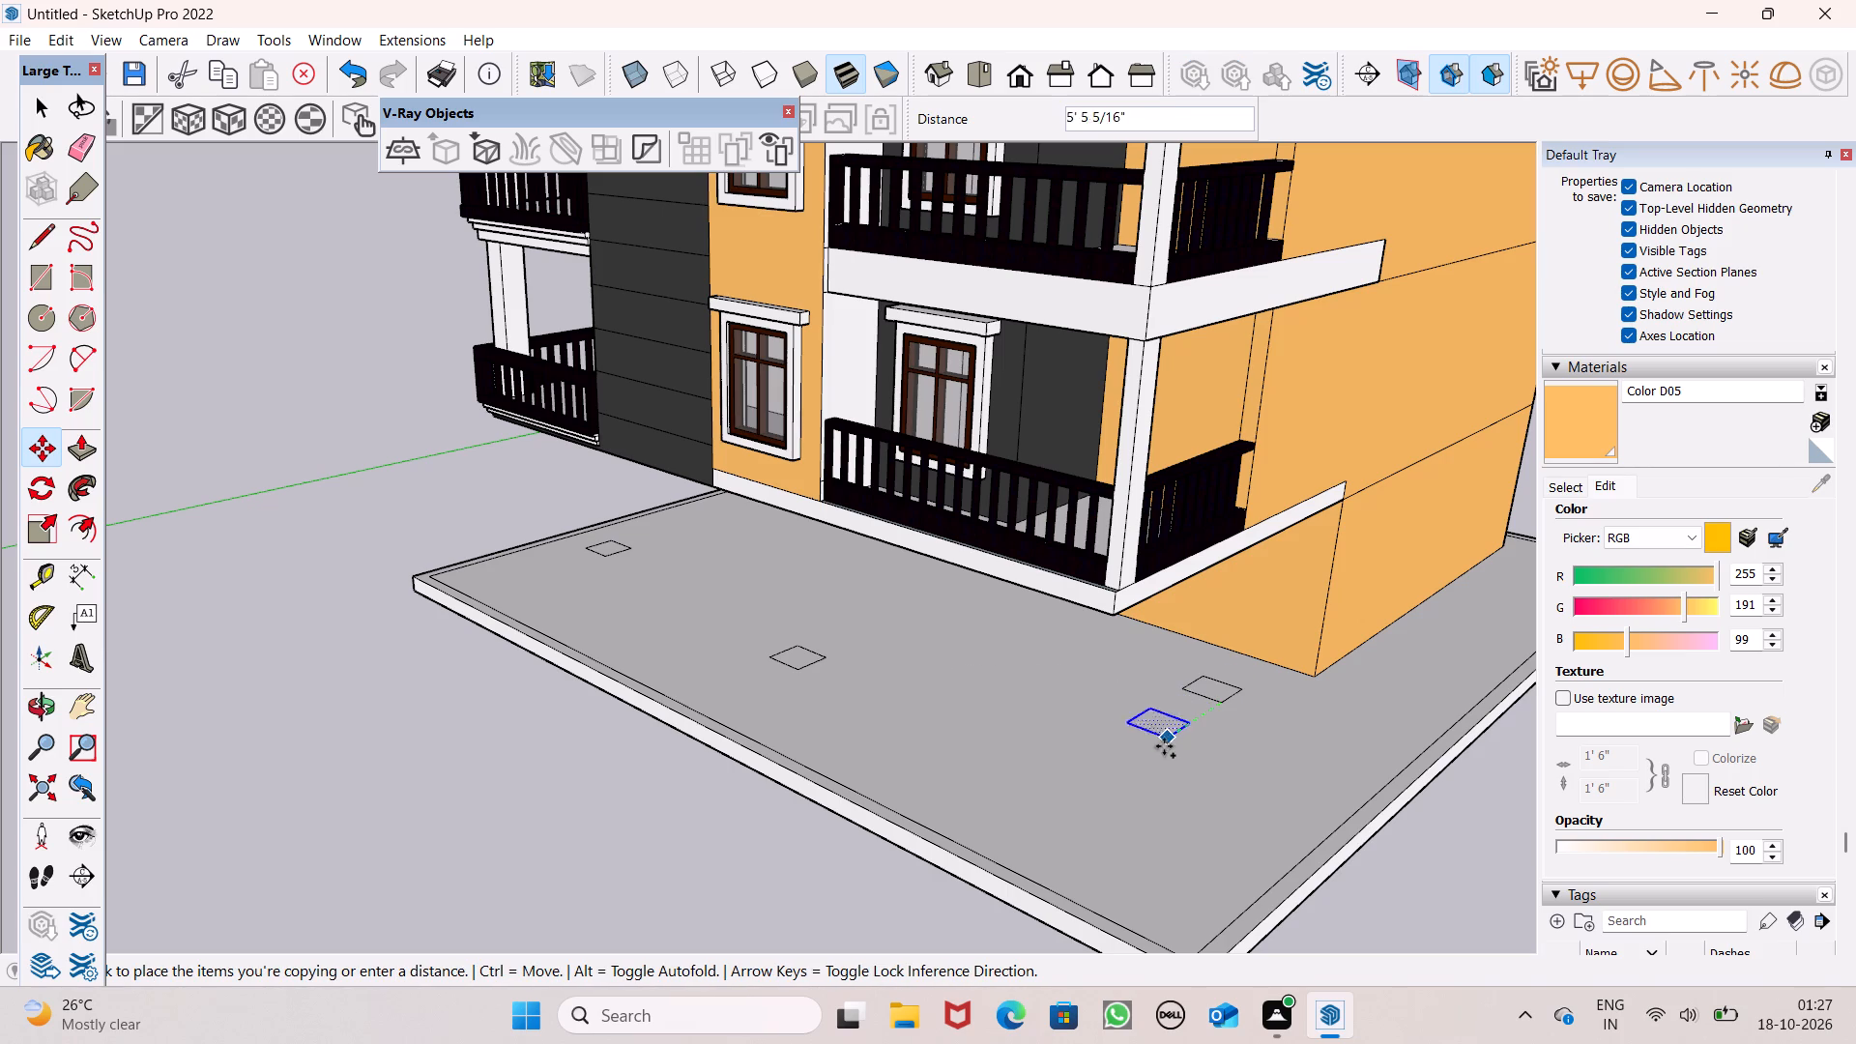
drag(1164, 746, 1123, 754)
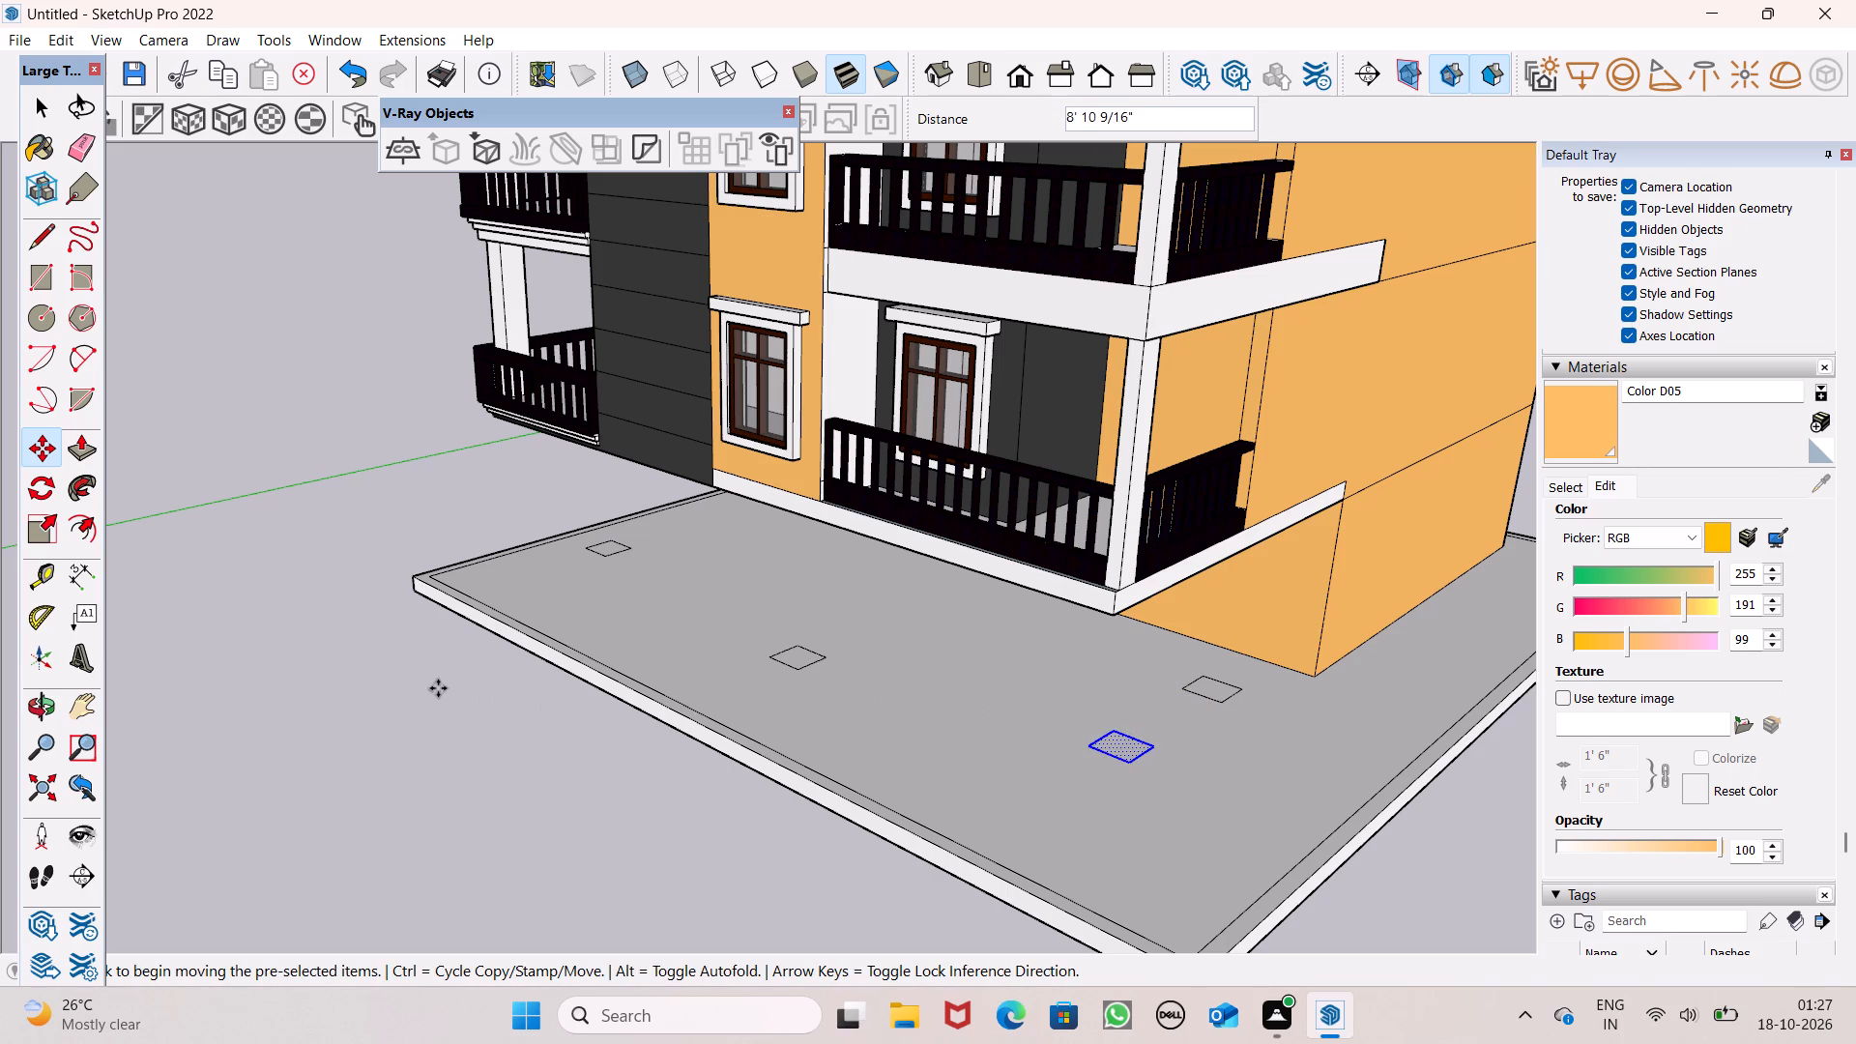
click(440, 683)
key(space)
click(448, 675)
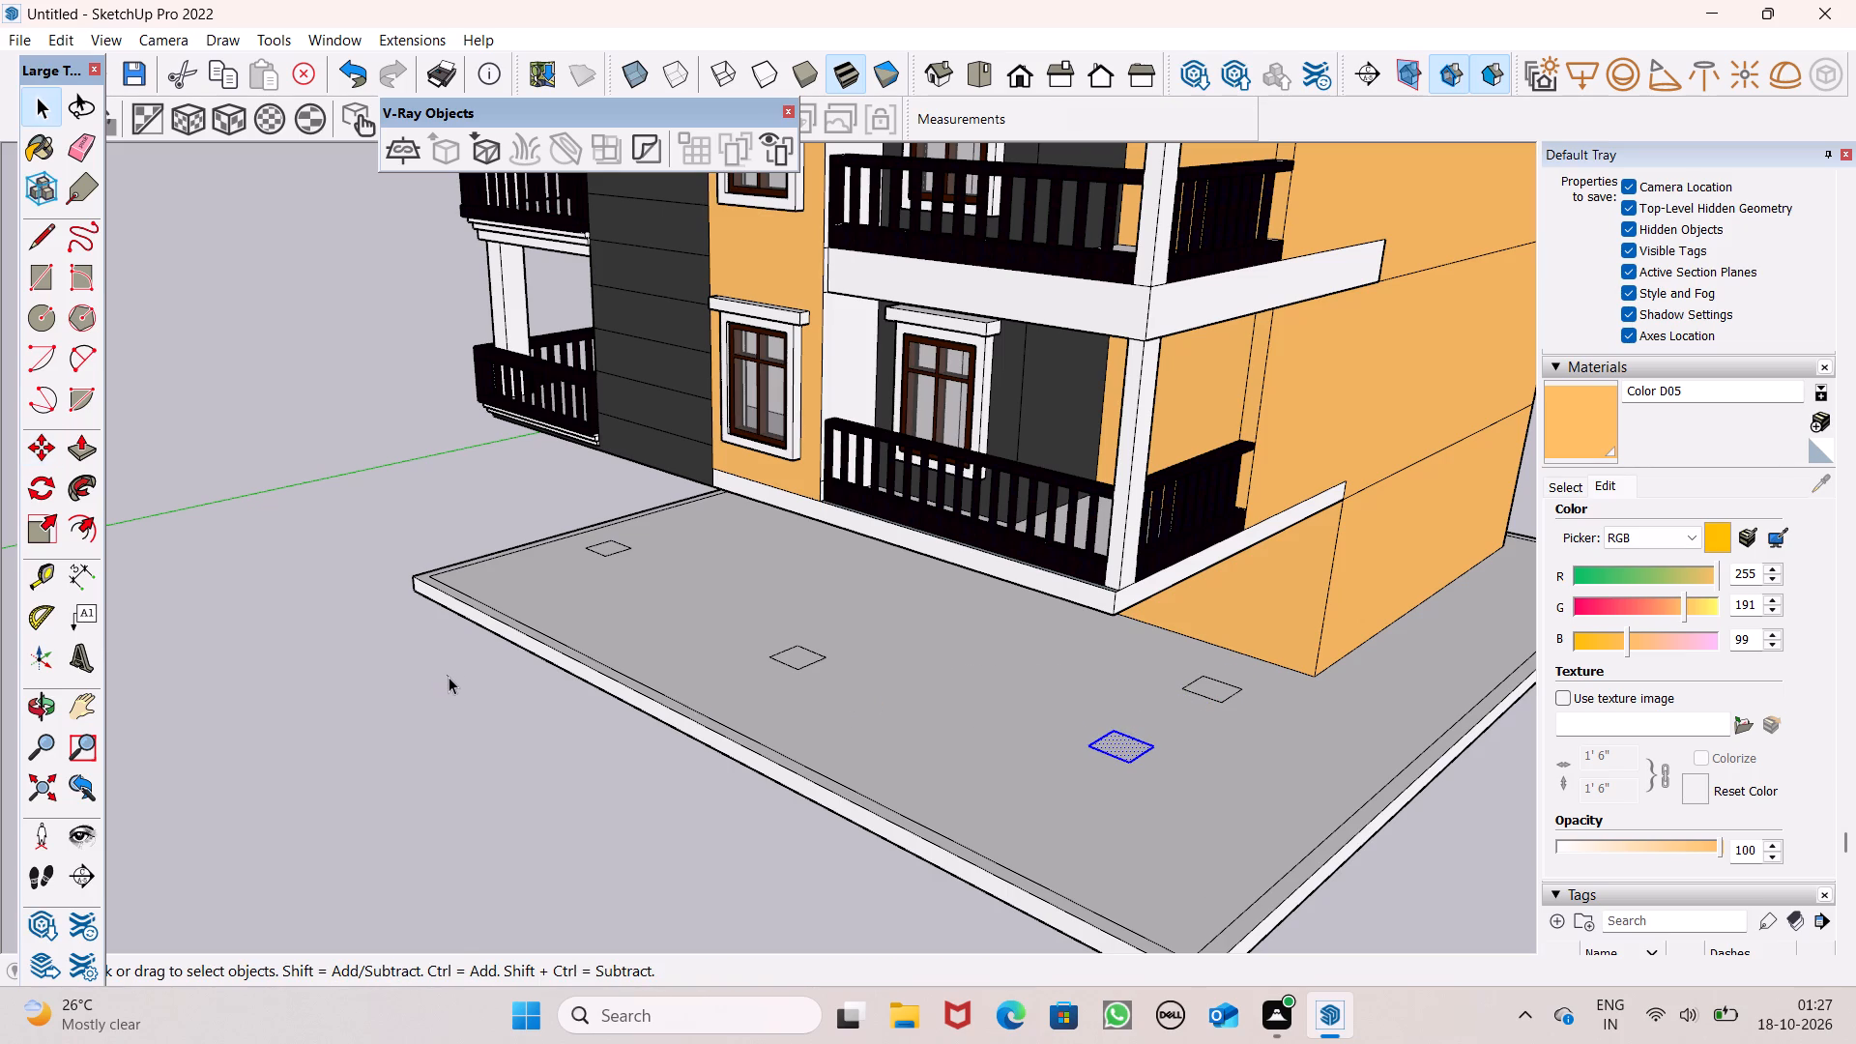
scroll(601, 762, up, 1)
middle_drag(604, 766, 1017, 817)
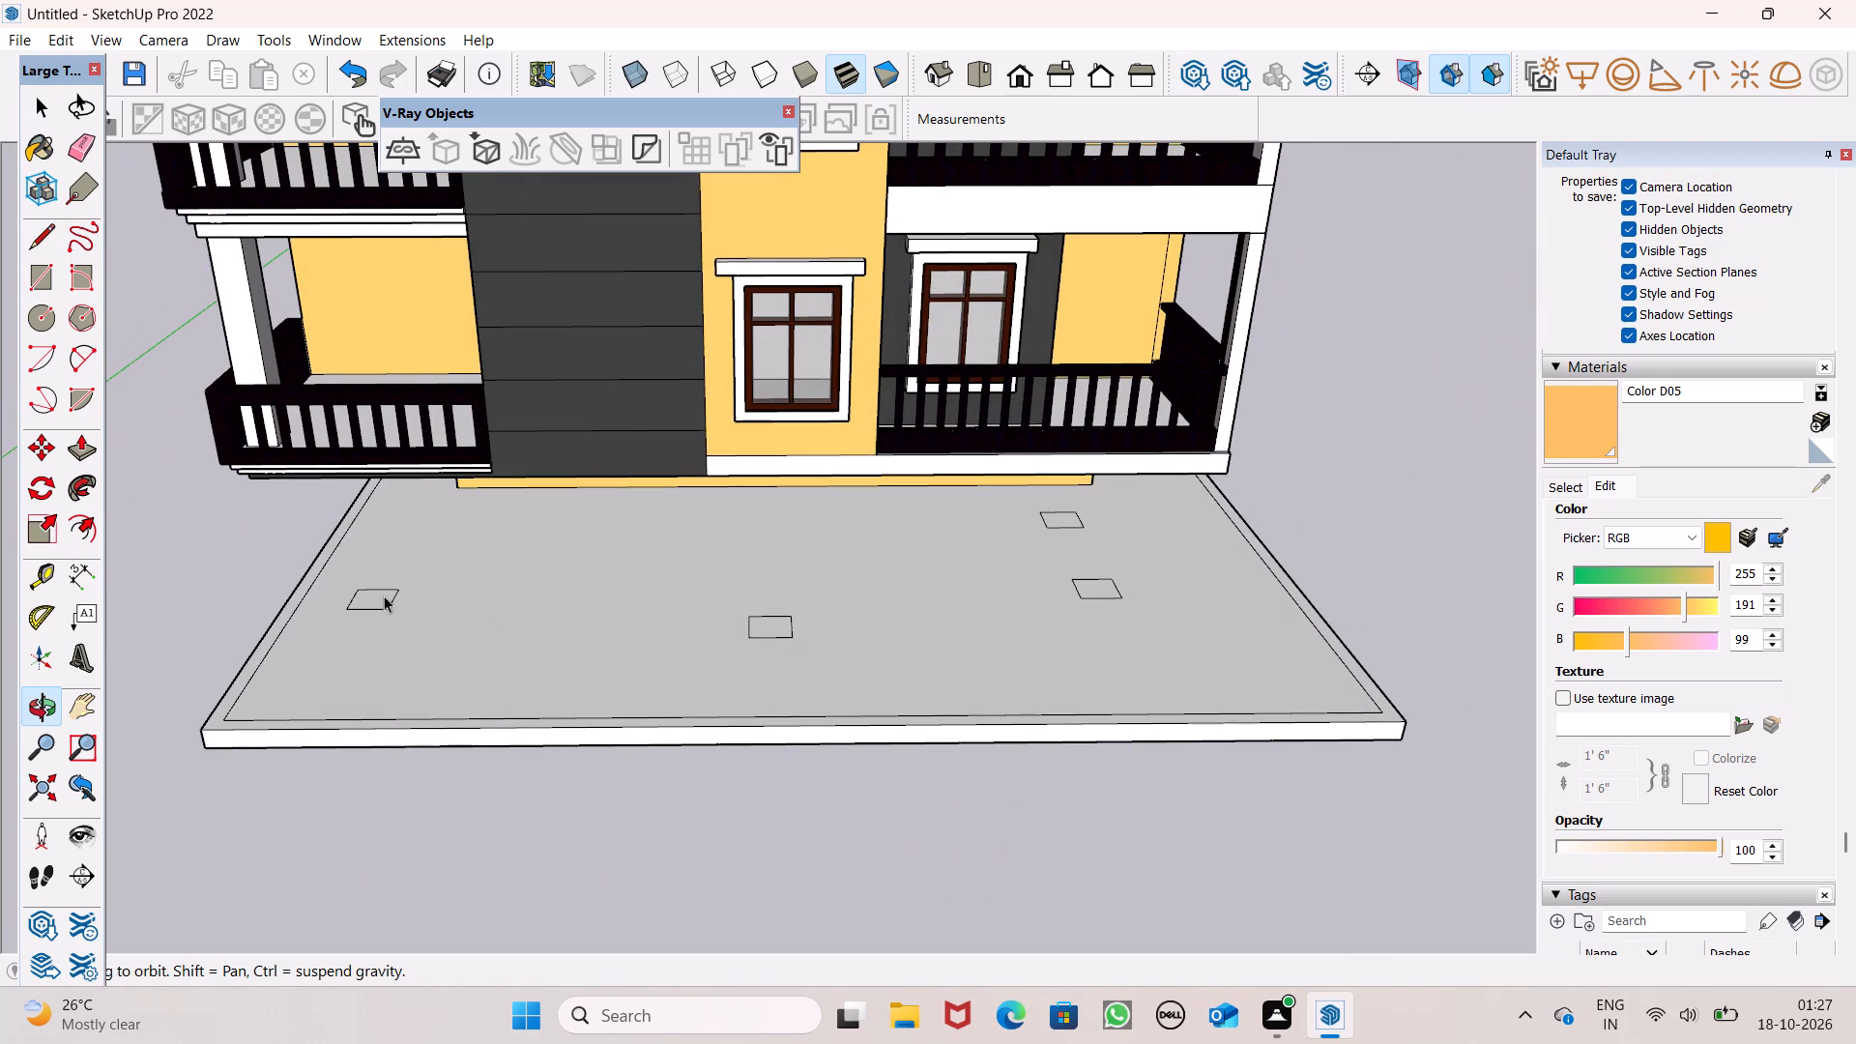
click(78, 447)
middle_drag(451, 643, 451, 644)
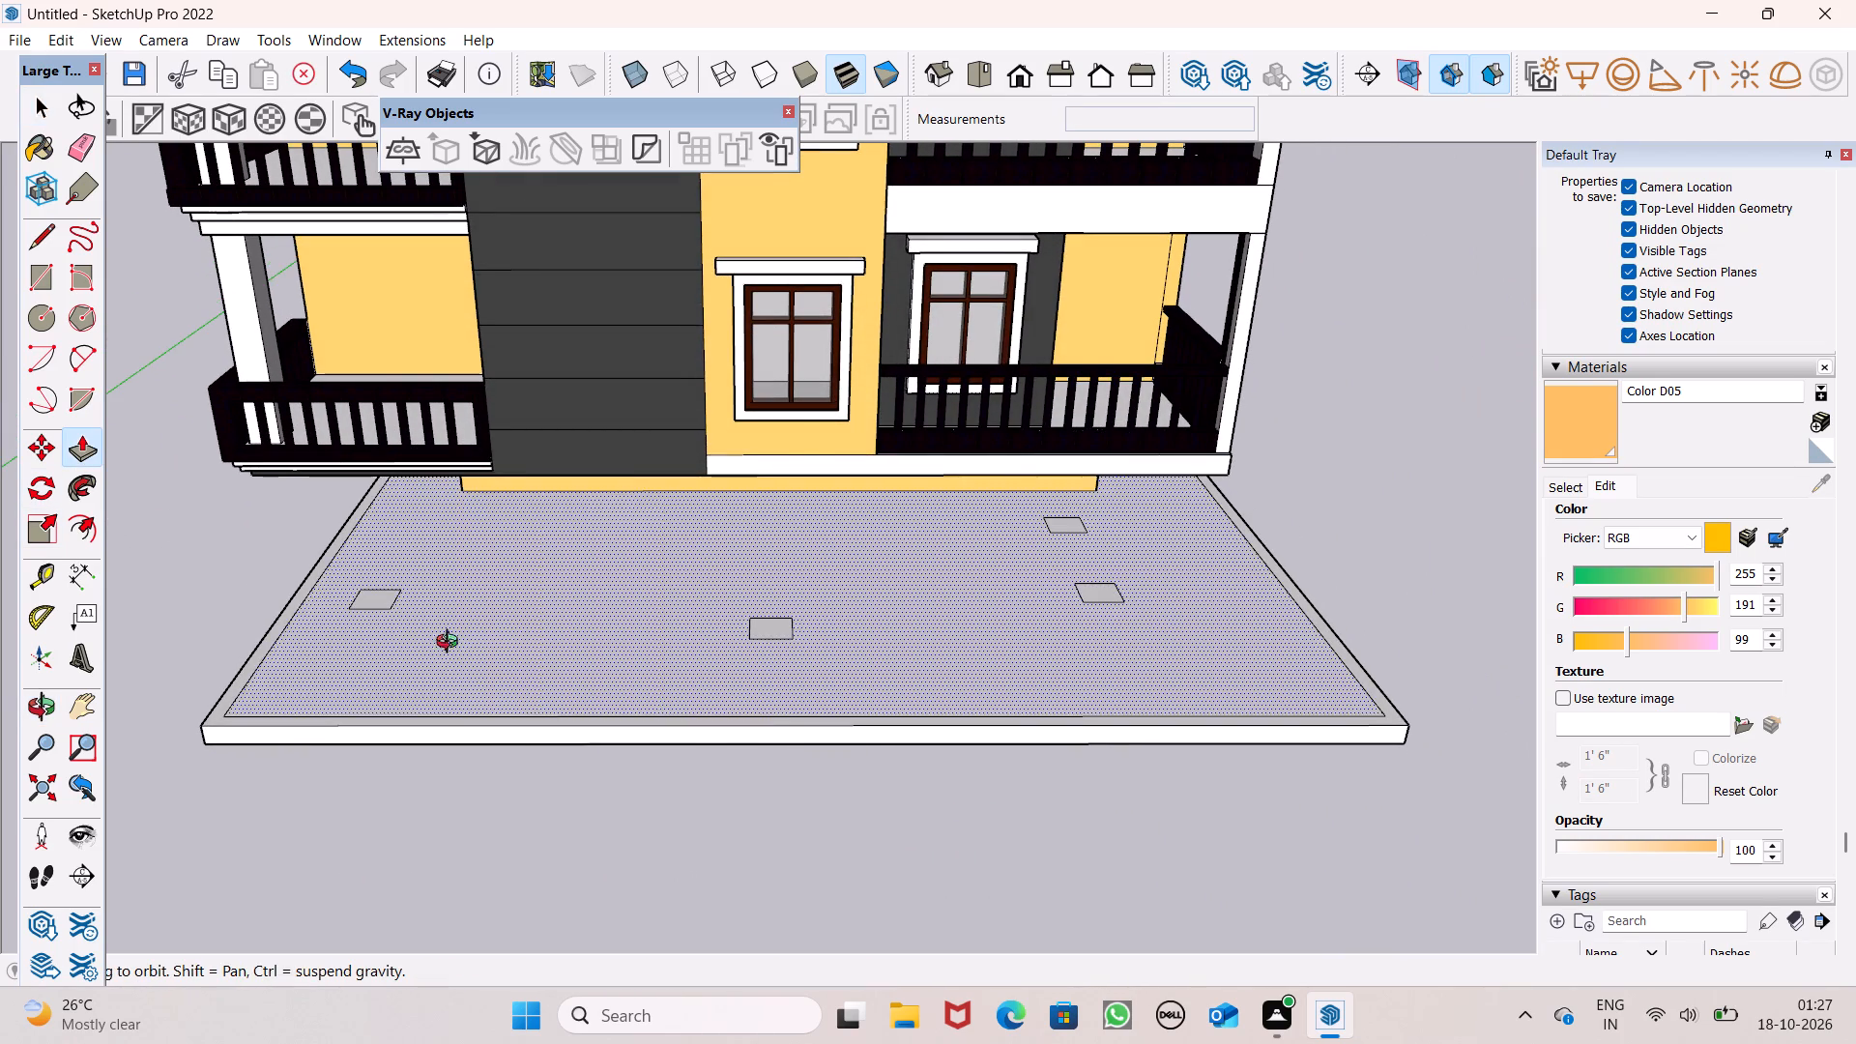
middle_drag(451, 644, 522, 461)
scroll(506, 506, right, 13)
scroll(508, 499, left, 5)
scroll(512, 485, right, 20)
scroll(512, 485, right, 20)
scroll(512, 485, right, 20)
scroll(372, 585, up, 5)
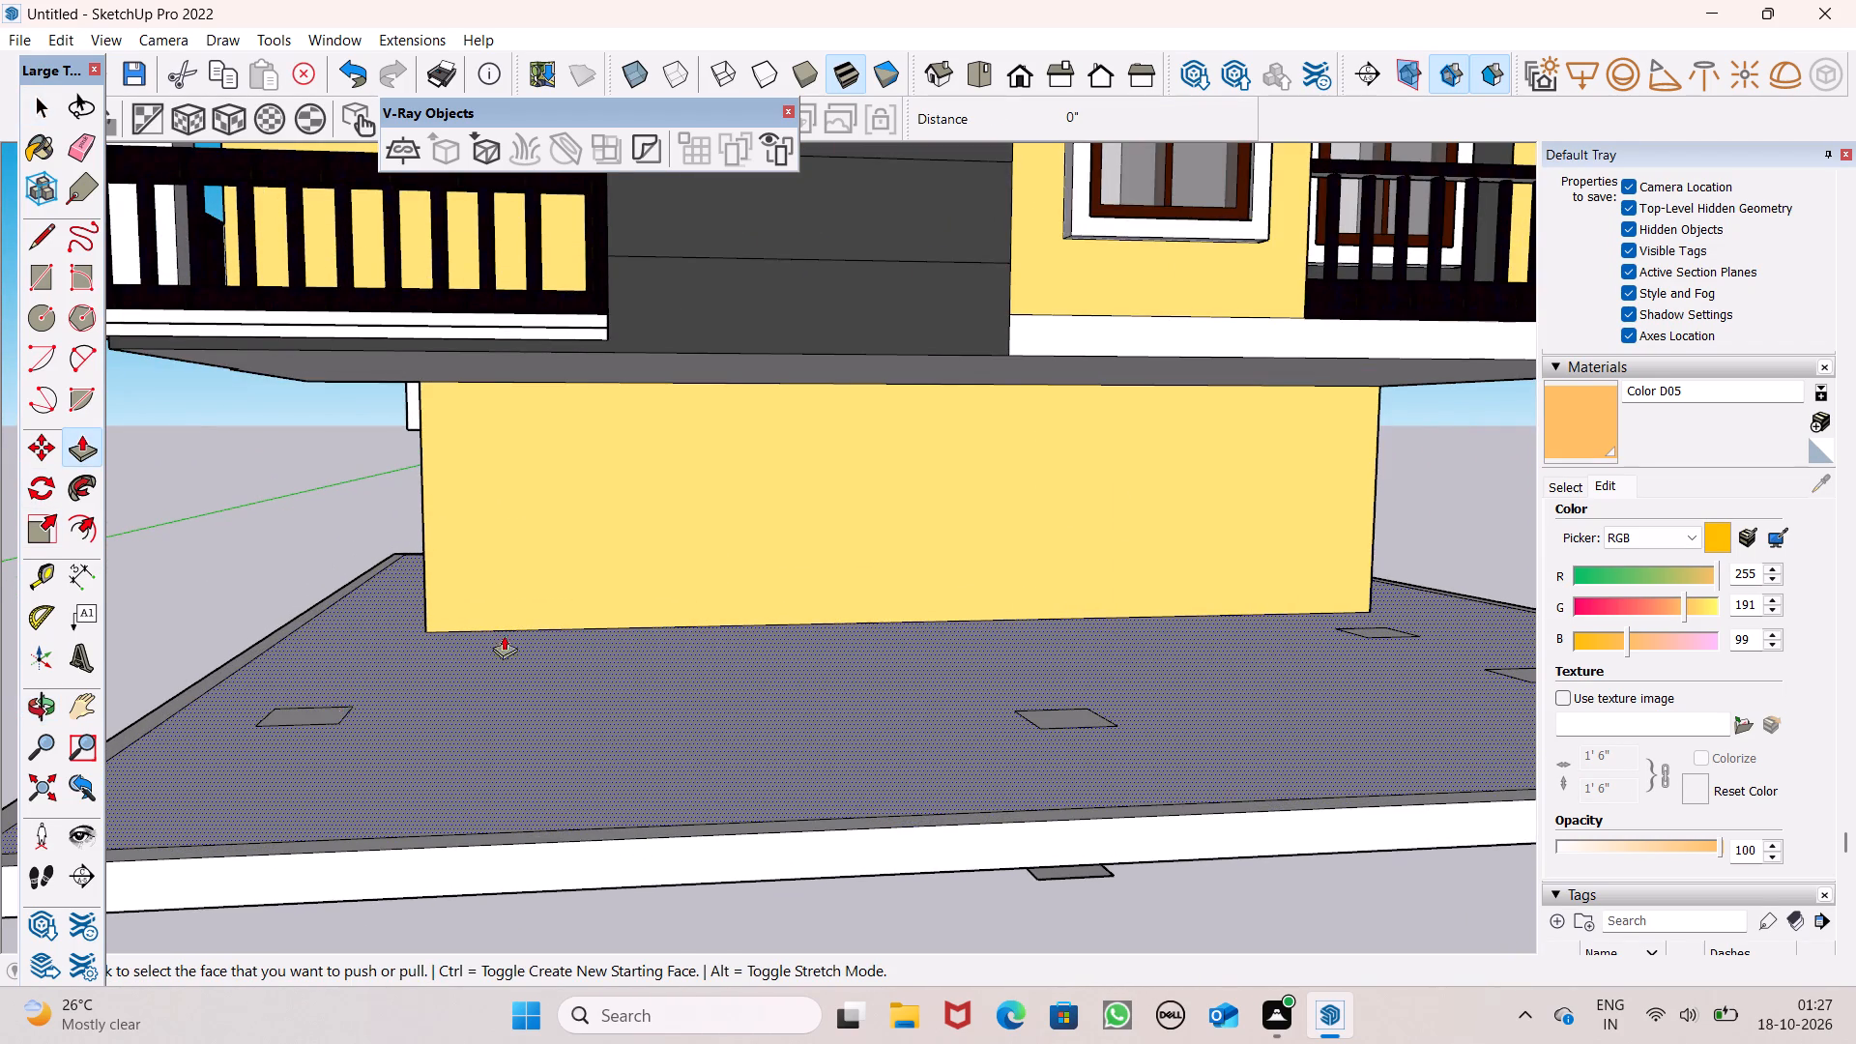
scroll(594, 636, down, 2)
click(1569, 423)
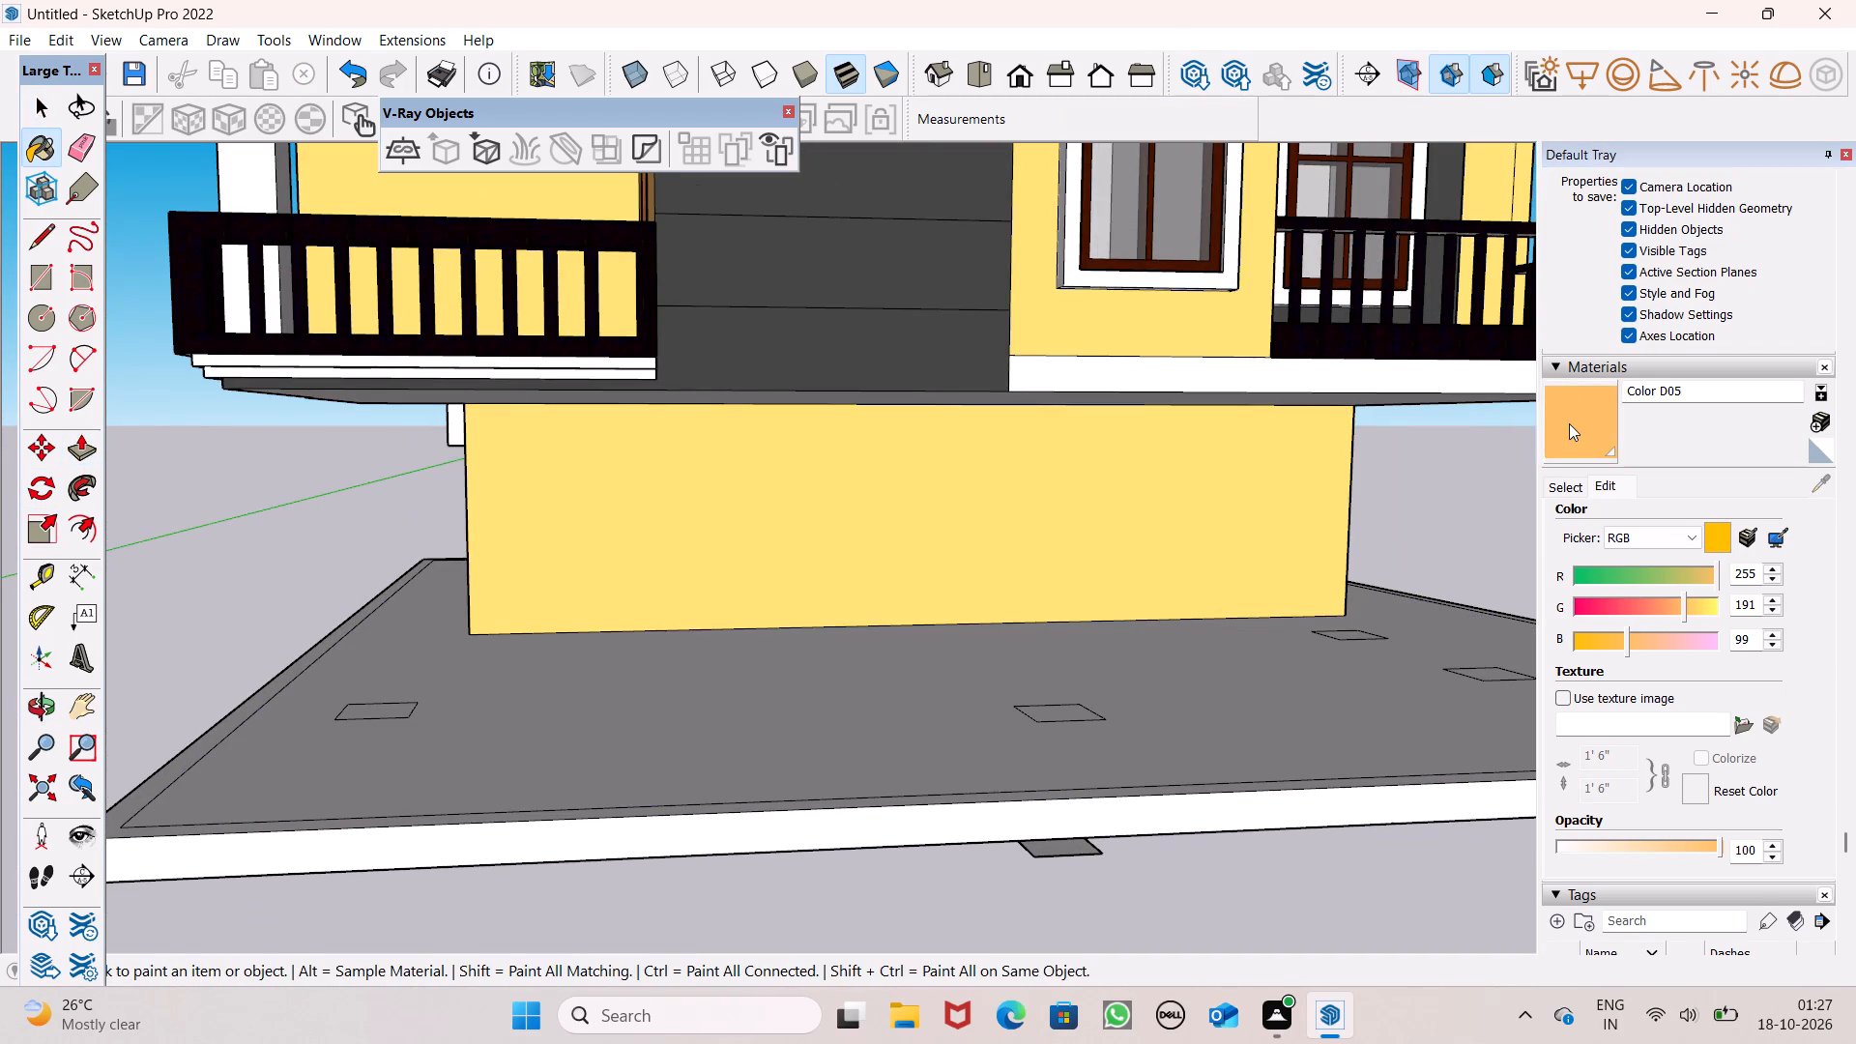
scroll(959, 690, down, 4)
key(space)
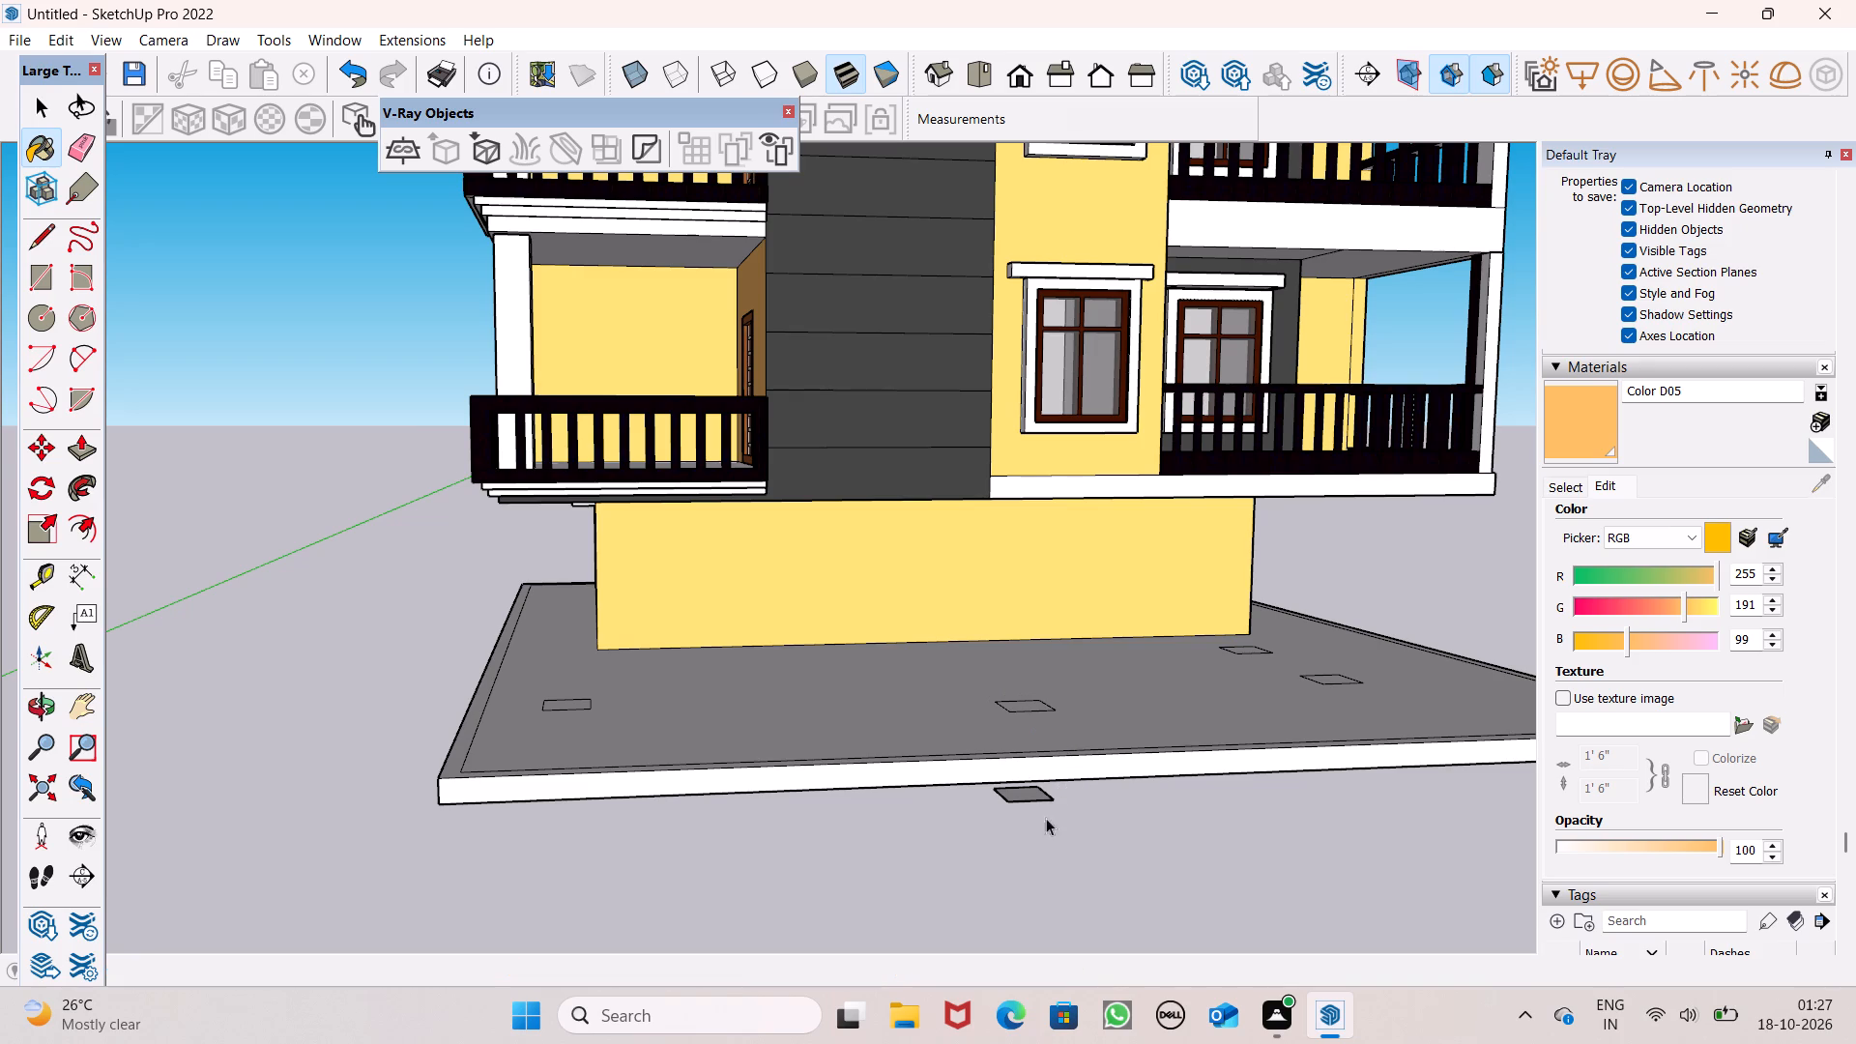
Delete the stray small rectangle lying off the base slab, below its front edge.
scroll(1046, 835, up, 2)
middle_drag(1034, 817, 1019, 800)
triple_click(1026, 795)
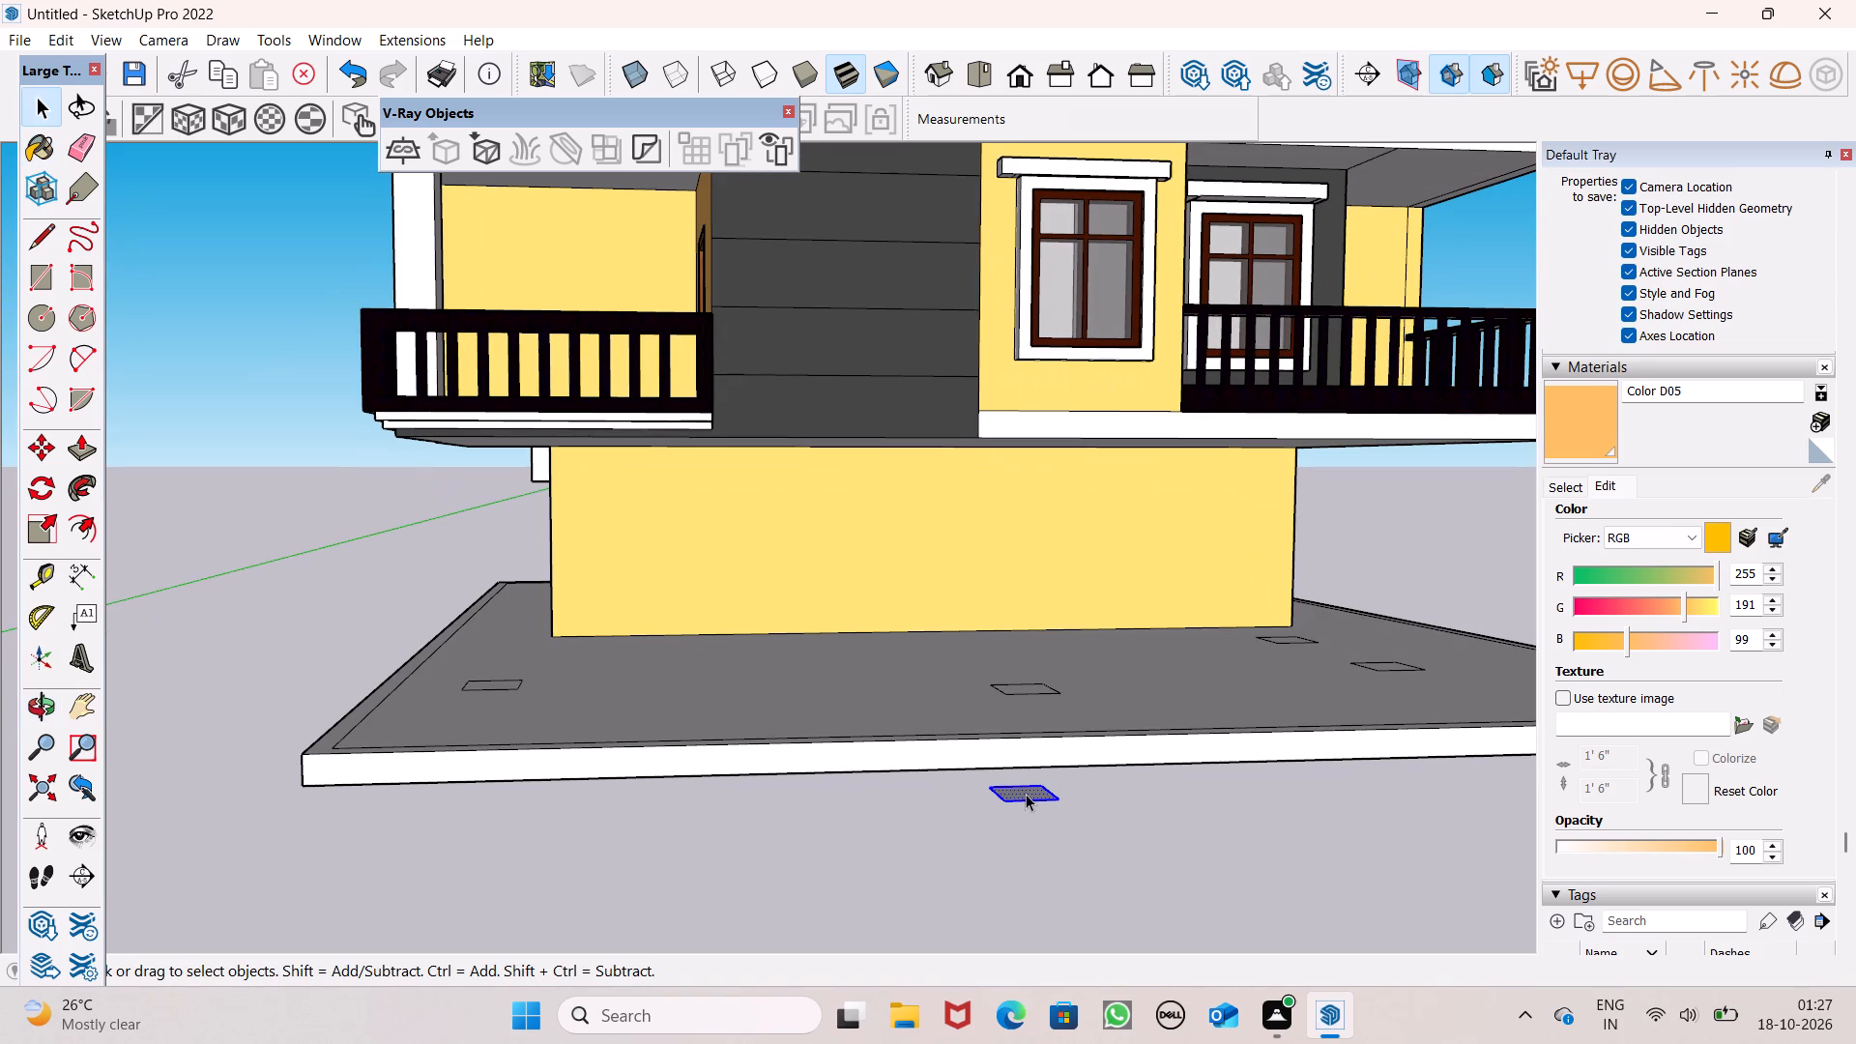
key(Delete)
Move the small slab rectangle in front of the corner balcony about 10' 9" to beside the ground-floor wall beneath that balcony.
scroll(1064, 773, down, 3)
middle_drag(1068, 773, 1106, 777)
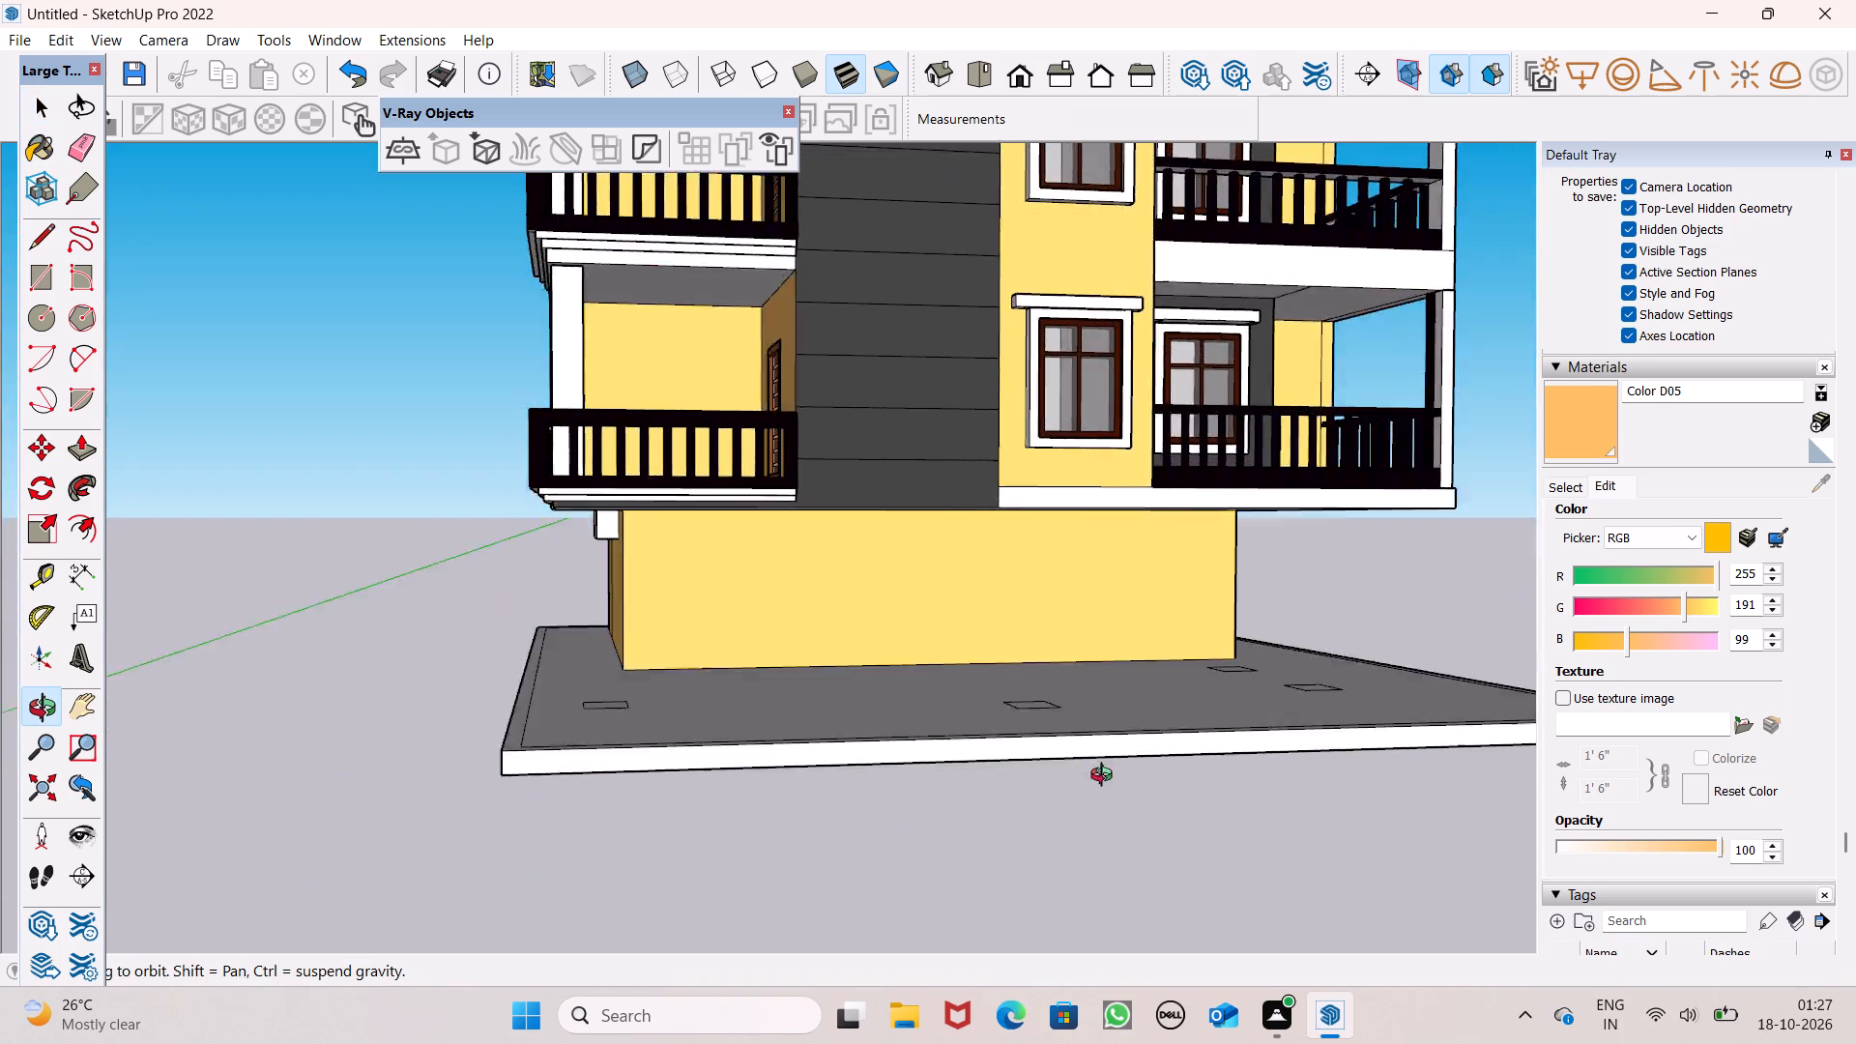
middle_drag(1106, 777, 1205, 960)
middle_drag(1134, 735, 1670, 739)
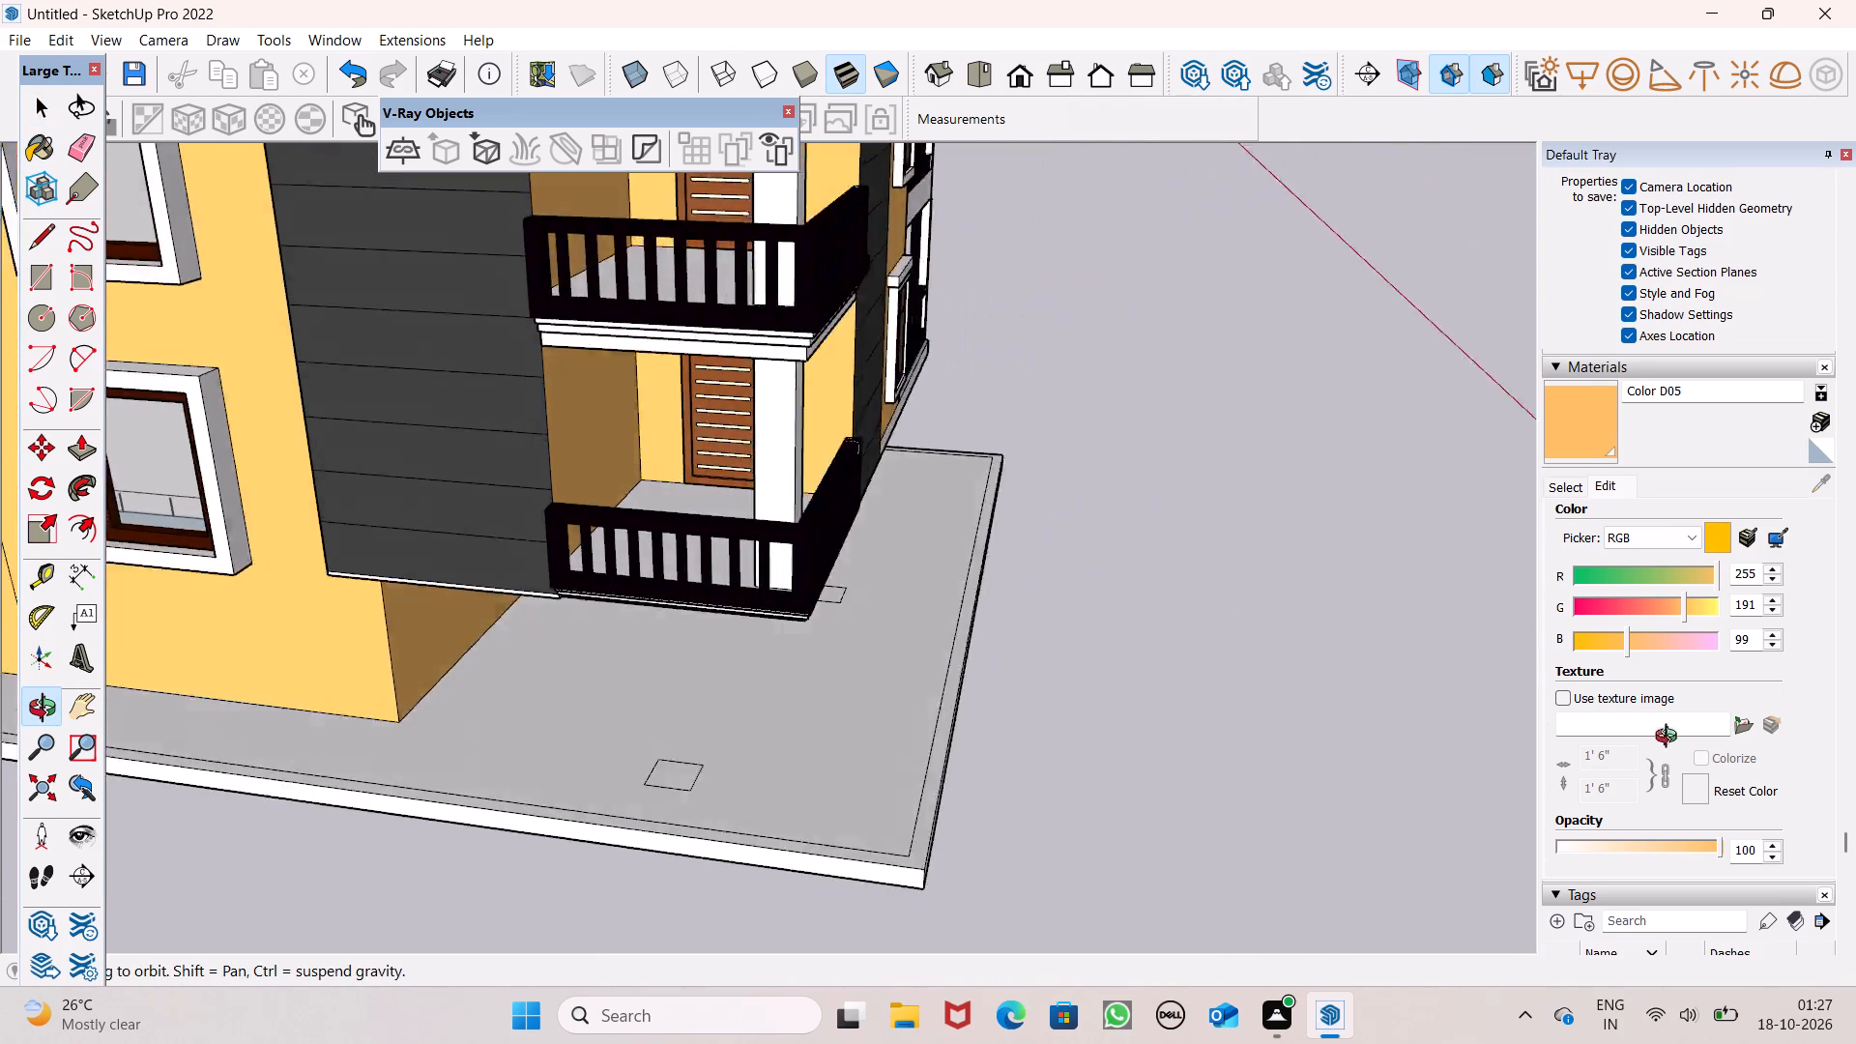
middle_drag(1670, 739, 1736, 788)
middle_drag(880, 789, 725, 932)
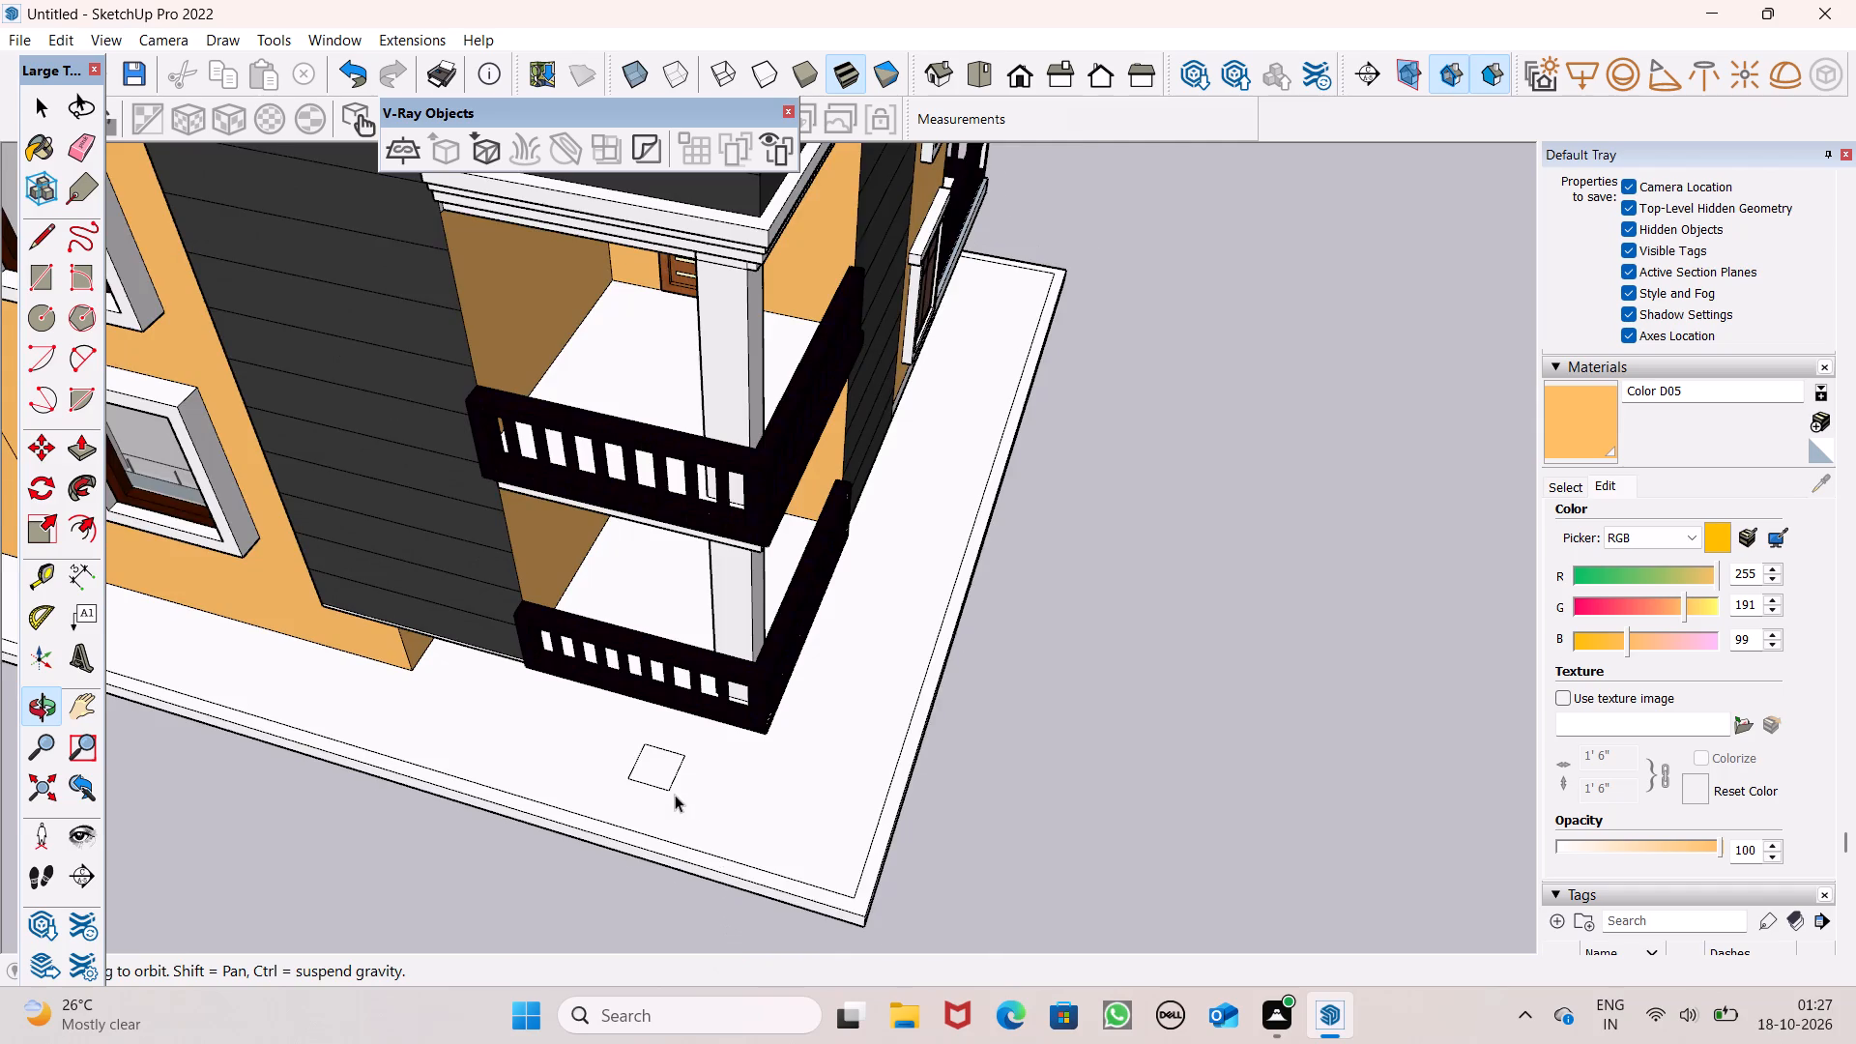
scroll(675, 795, up, 5)
double_click(650, 761)
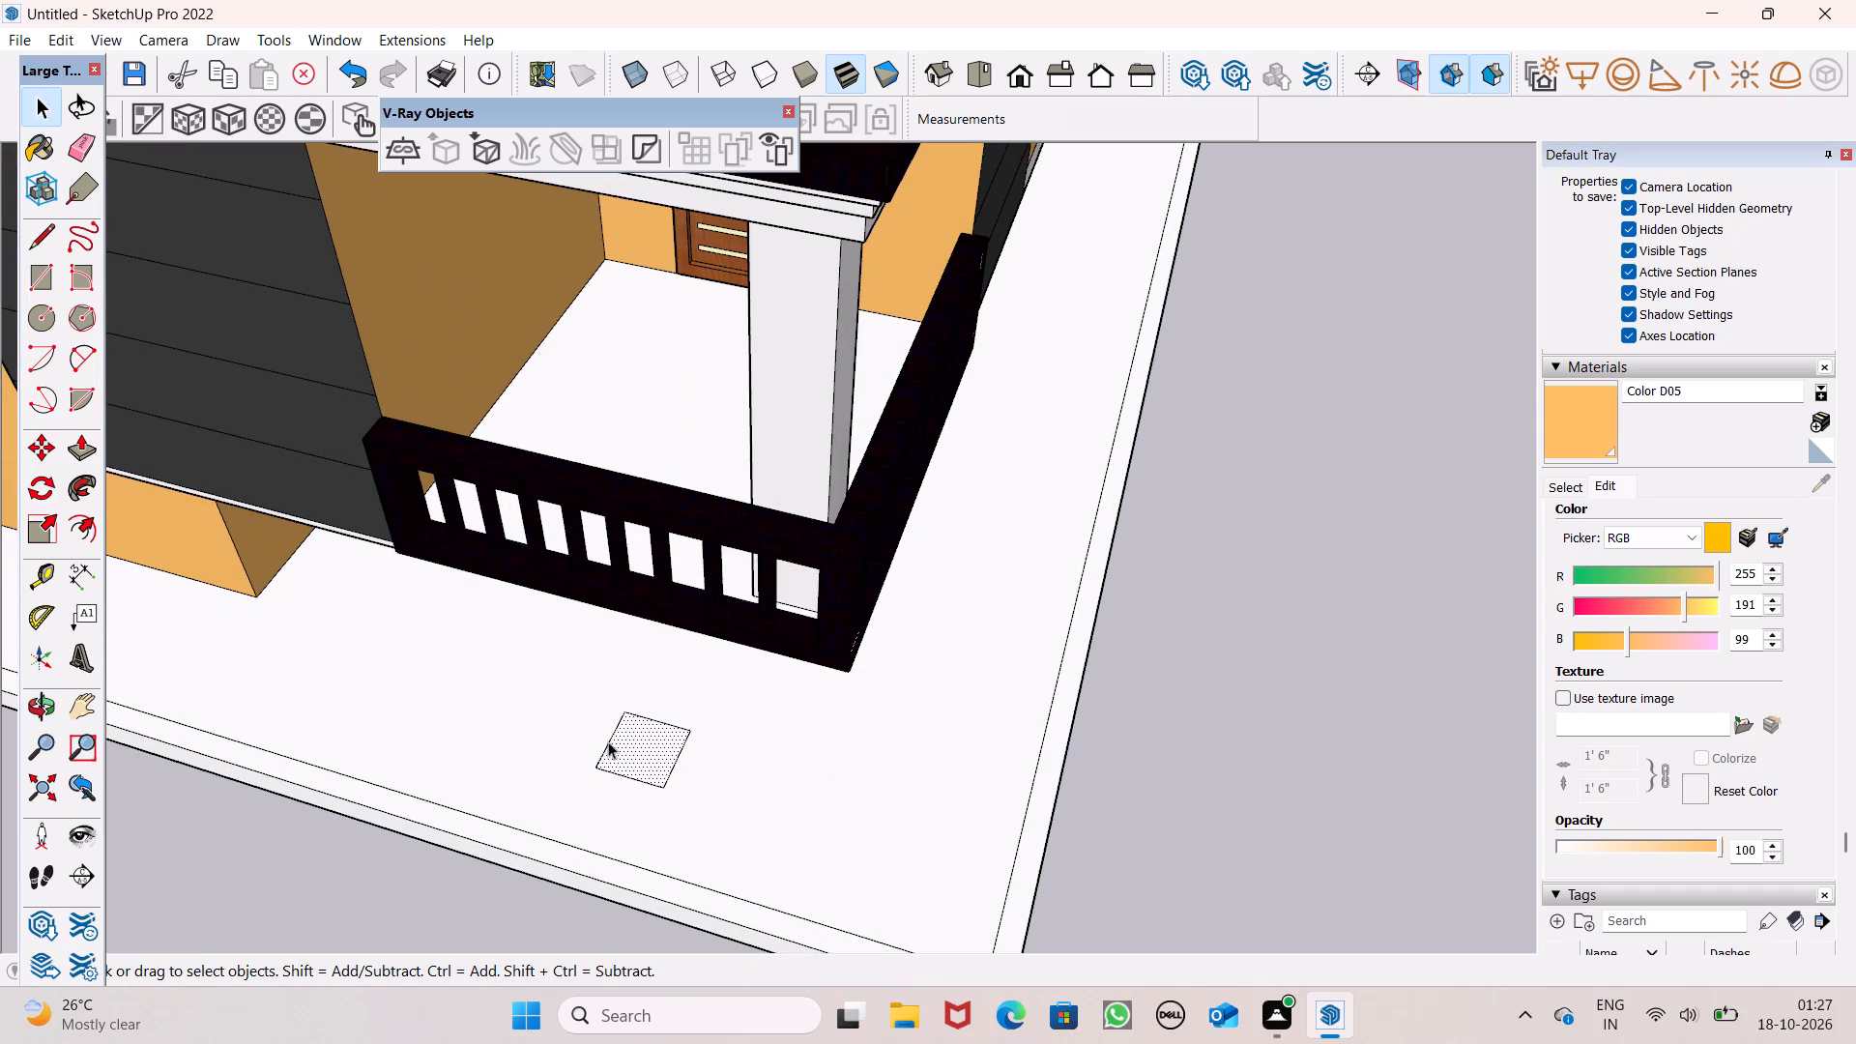
double_click(636, 755)
key(m)
key(Return)
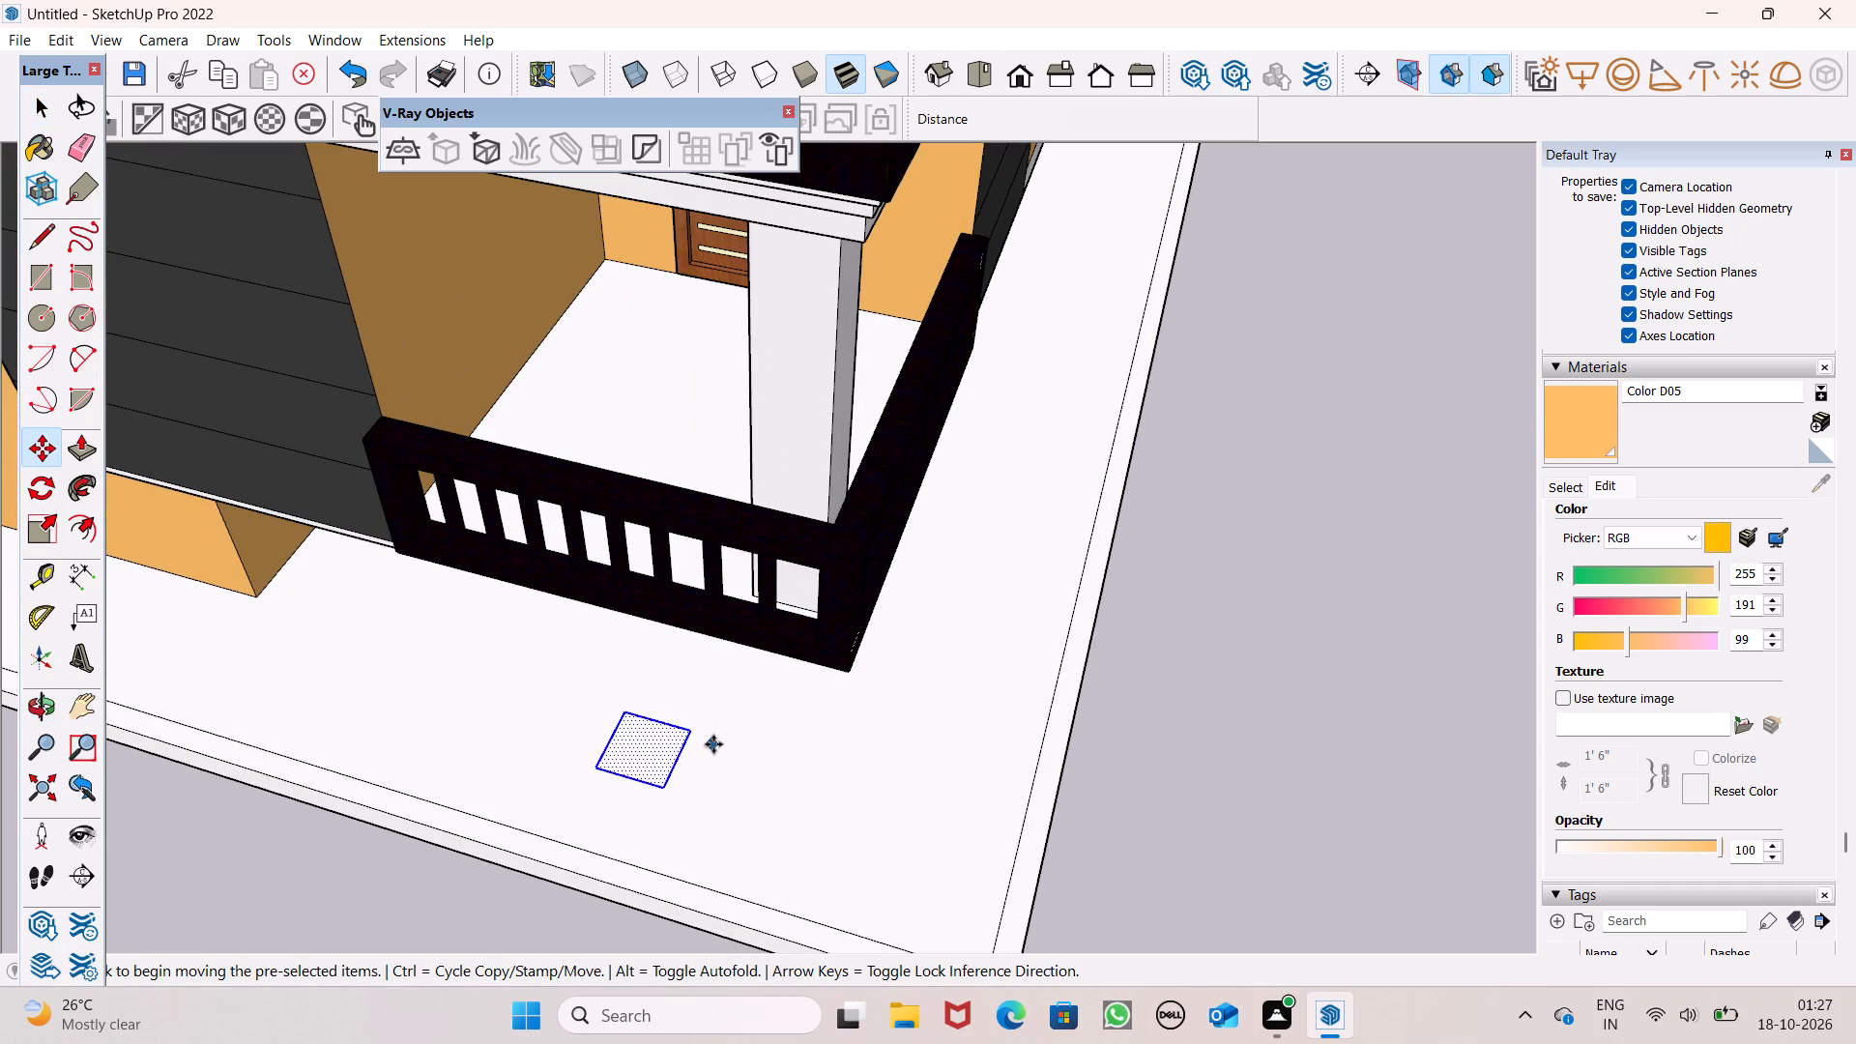
drag(669, 784, 632, 756)
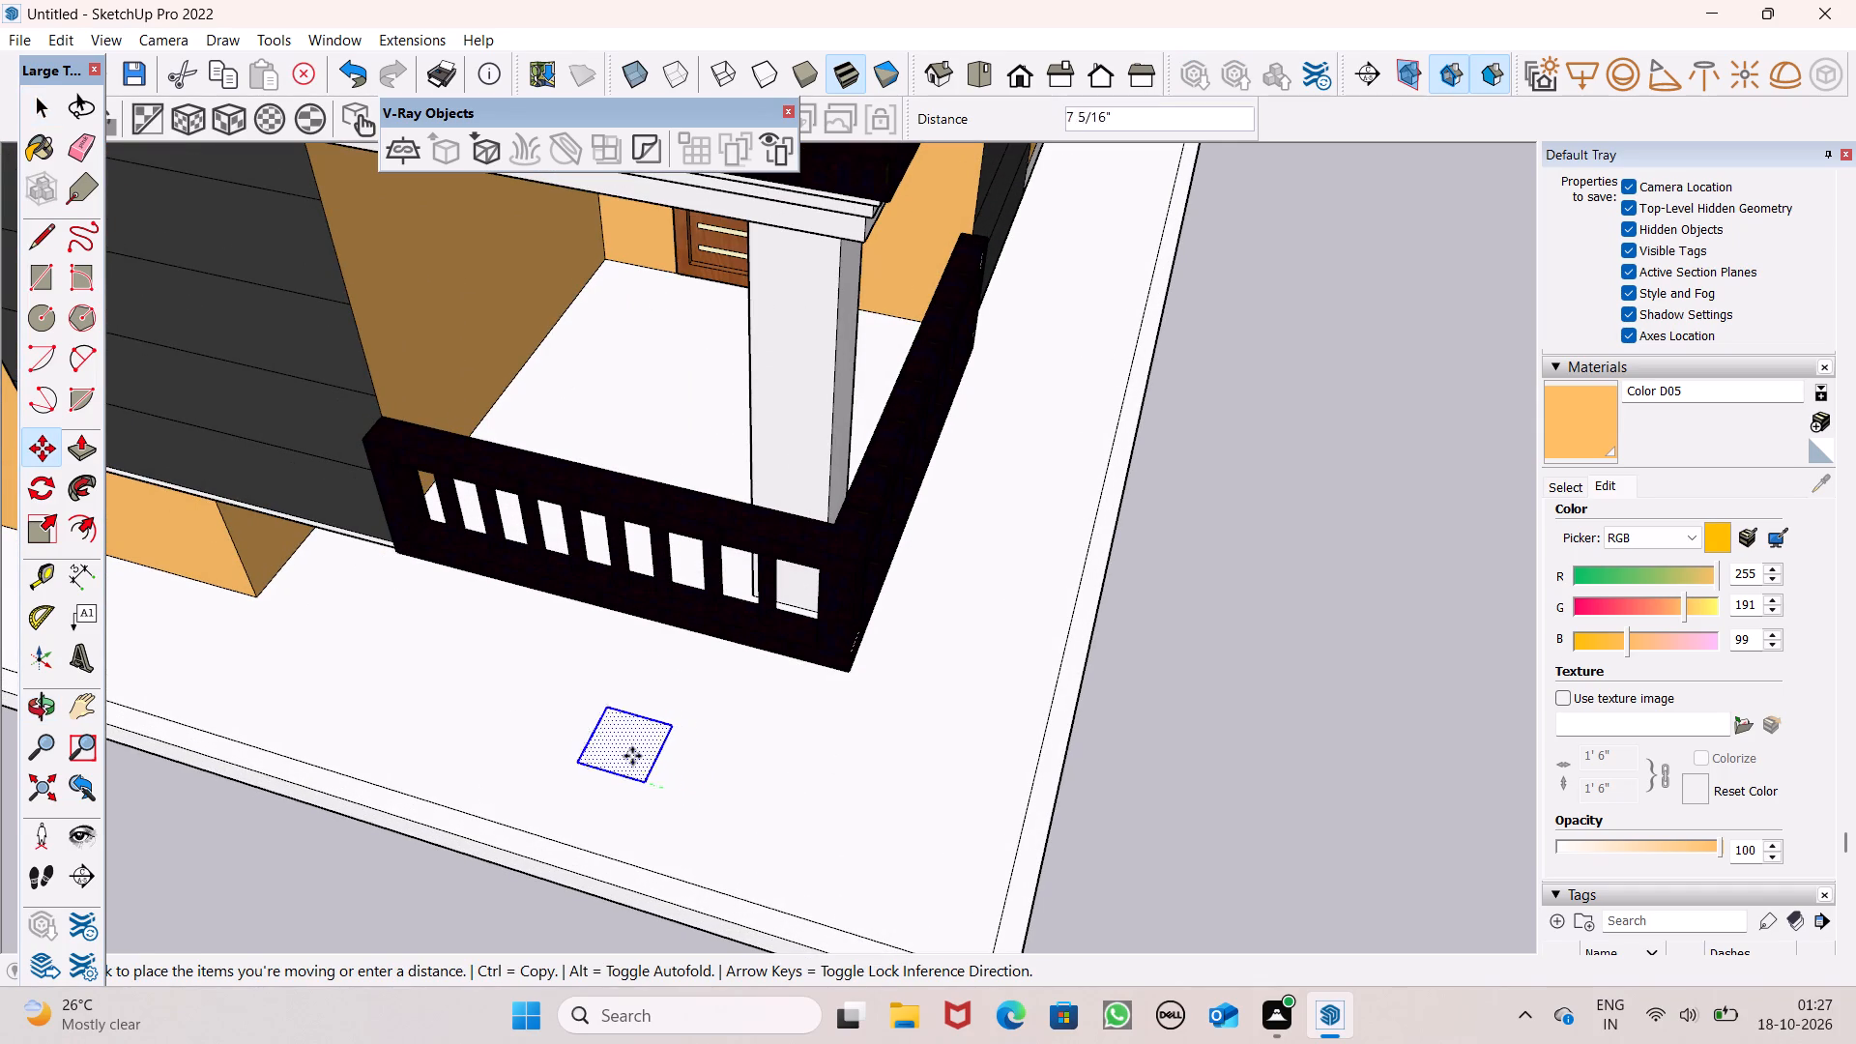
drag(632, 756, 425, 619)
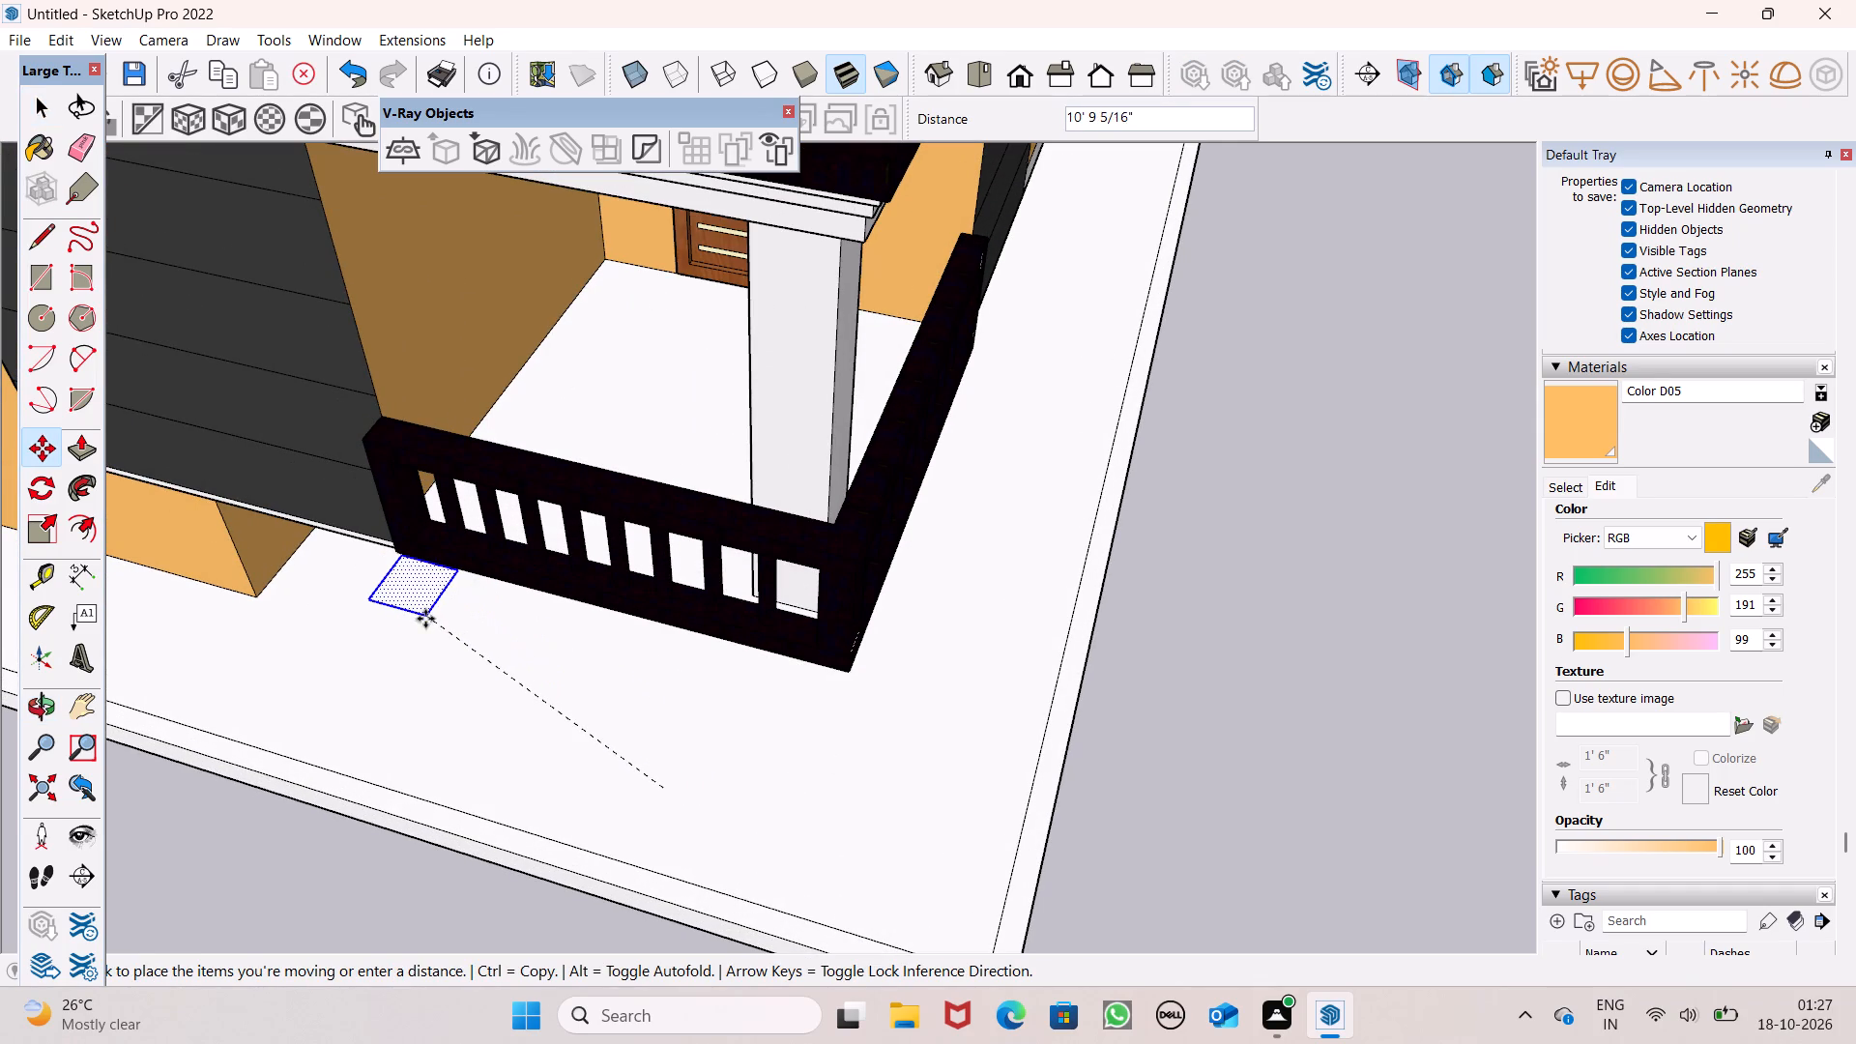
drag(425, 619, 421, 623)
Copy the moved rectangle about 13' along the balcony's side to the slab area by its outer corner.
ctrl+drag(423, 623, 702, 674)
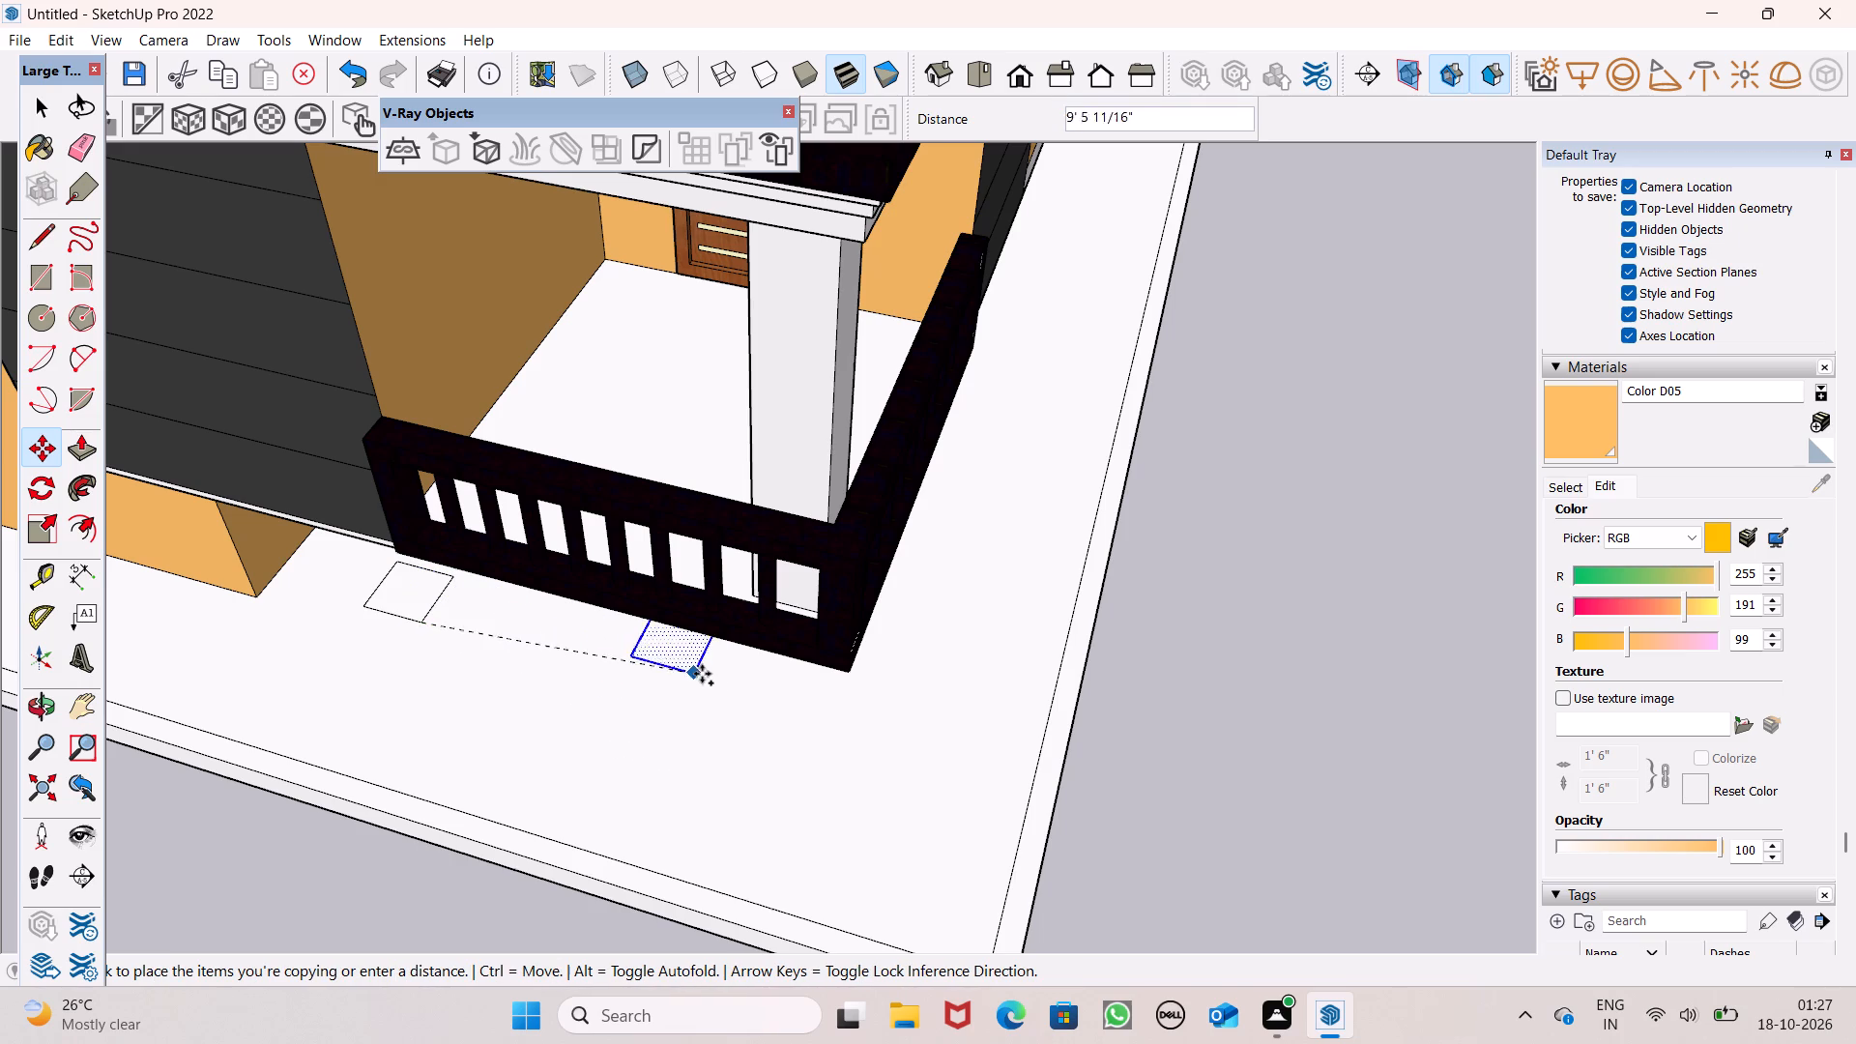
ctrl+drag(702, 674, 800, 718)
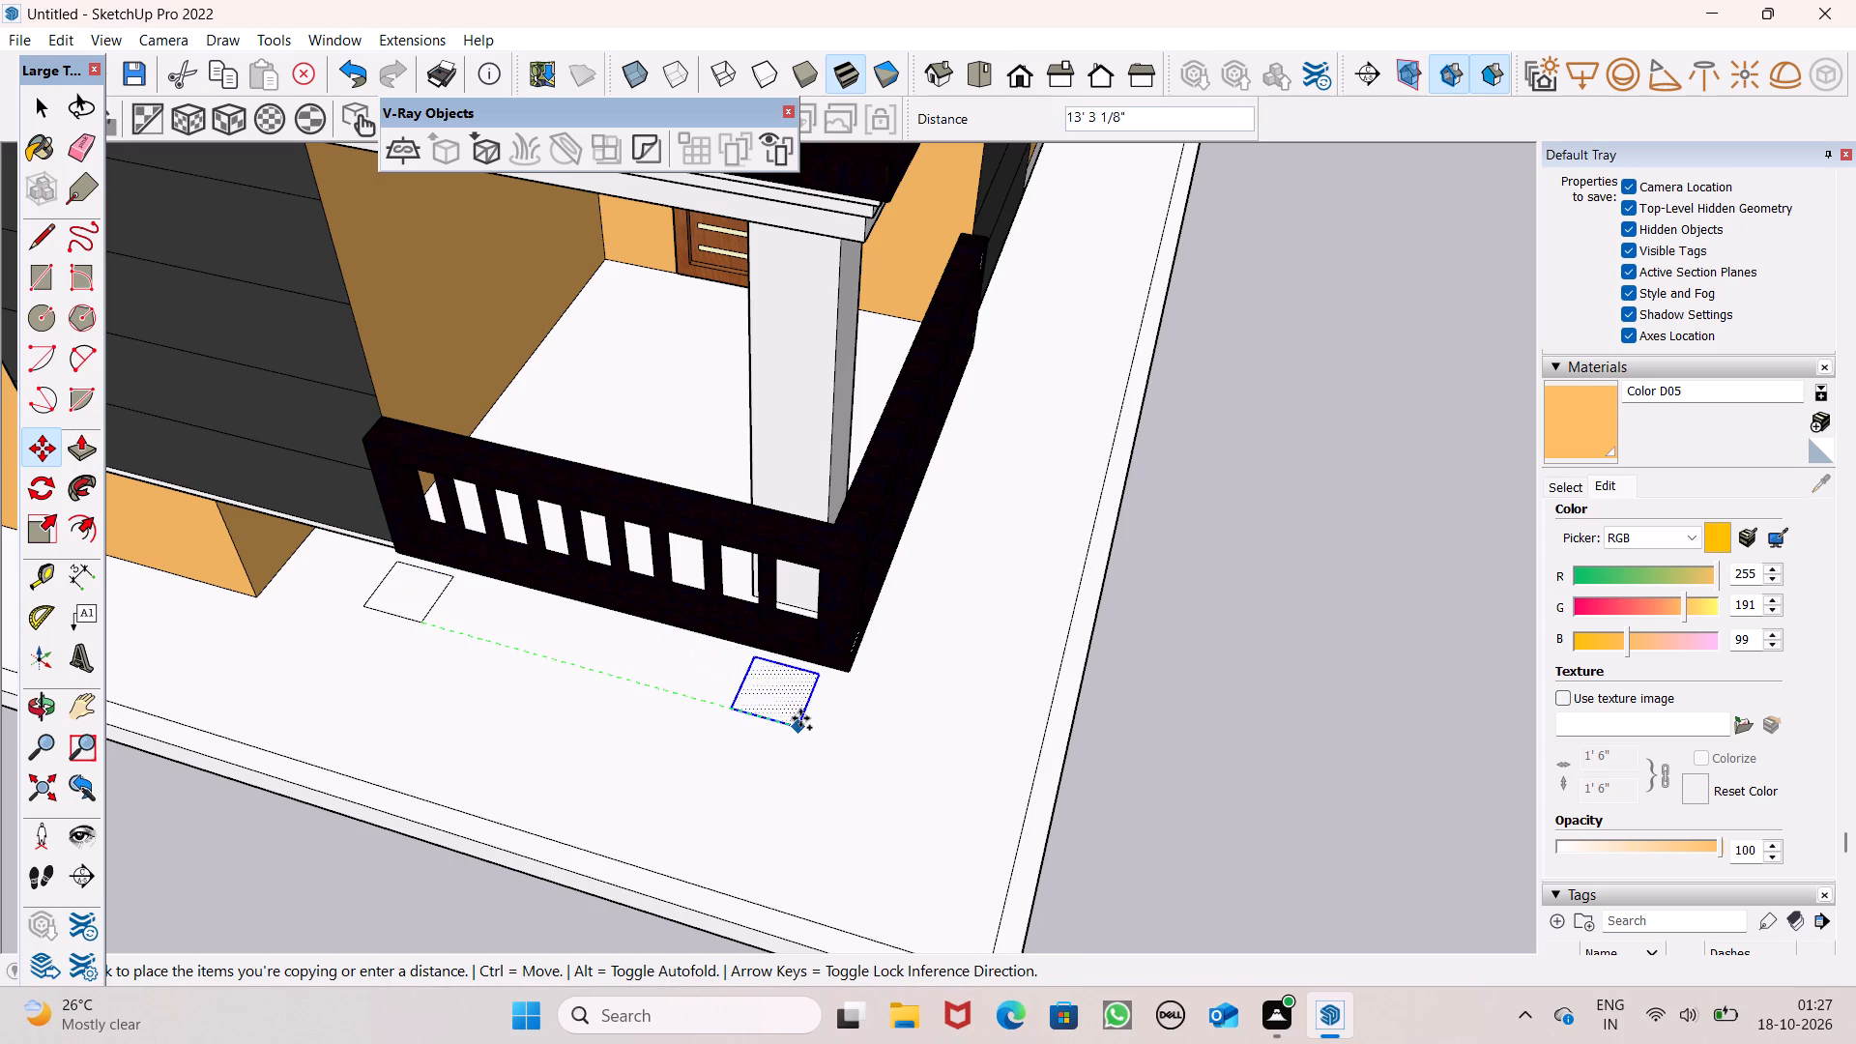
ctrl+drag(800, 718, 793, 709)
click(793, 709)
key(space)
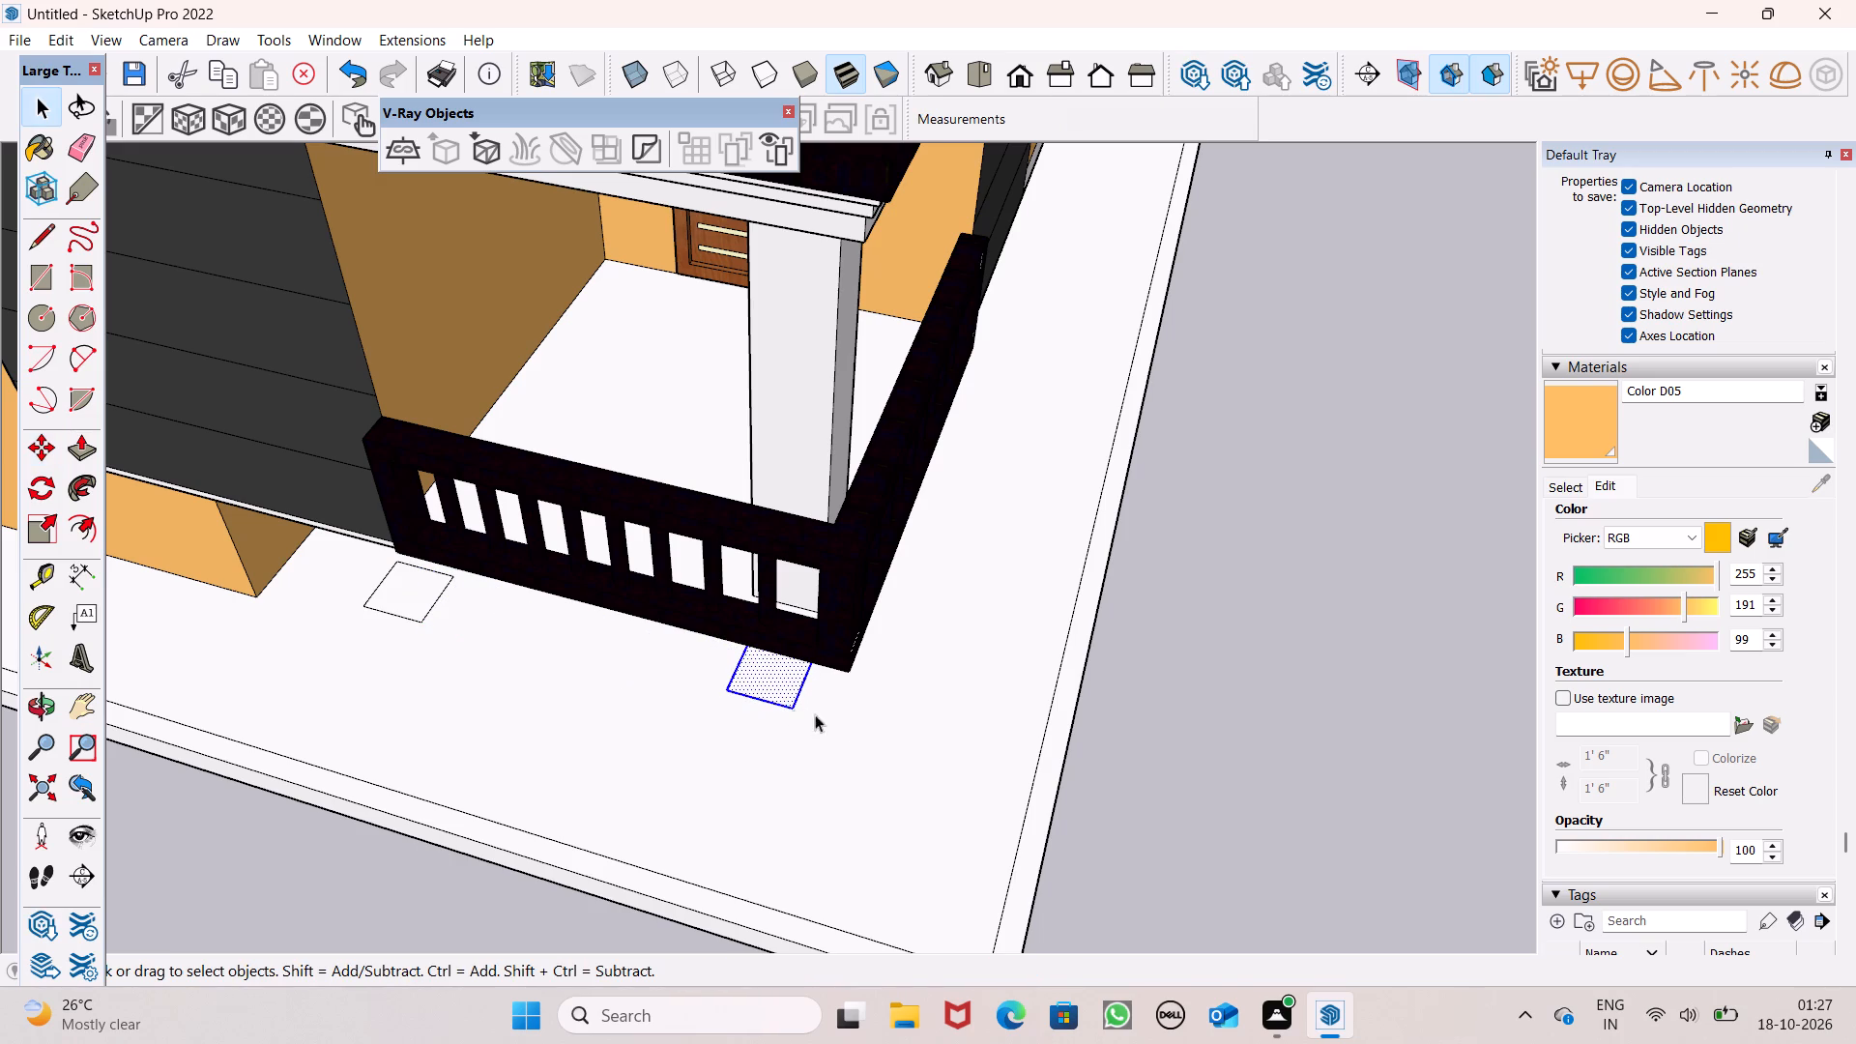
click(1288, 794)
middle_drag(1065, 810, 882, 591)
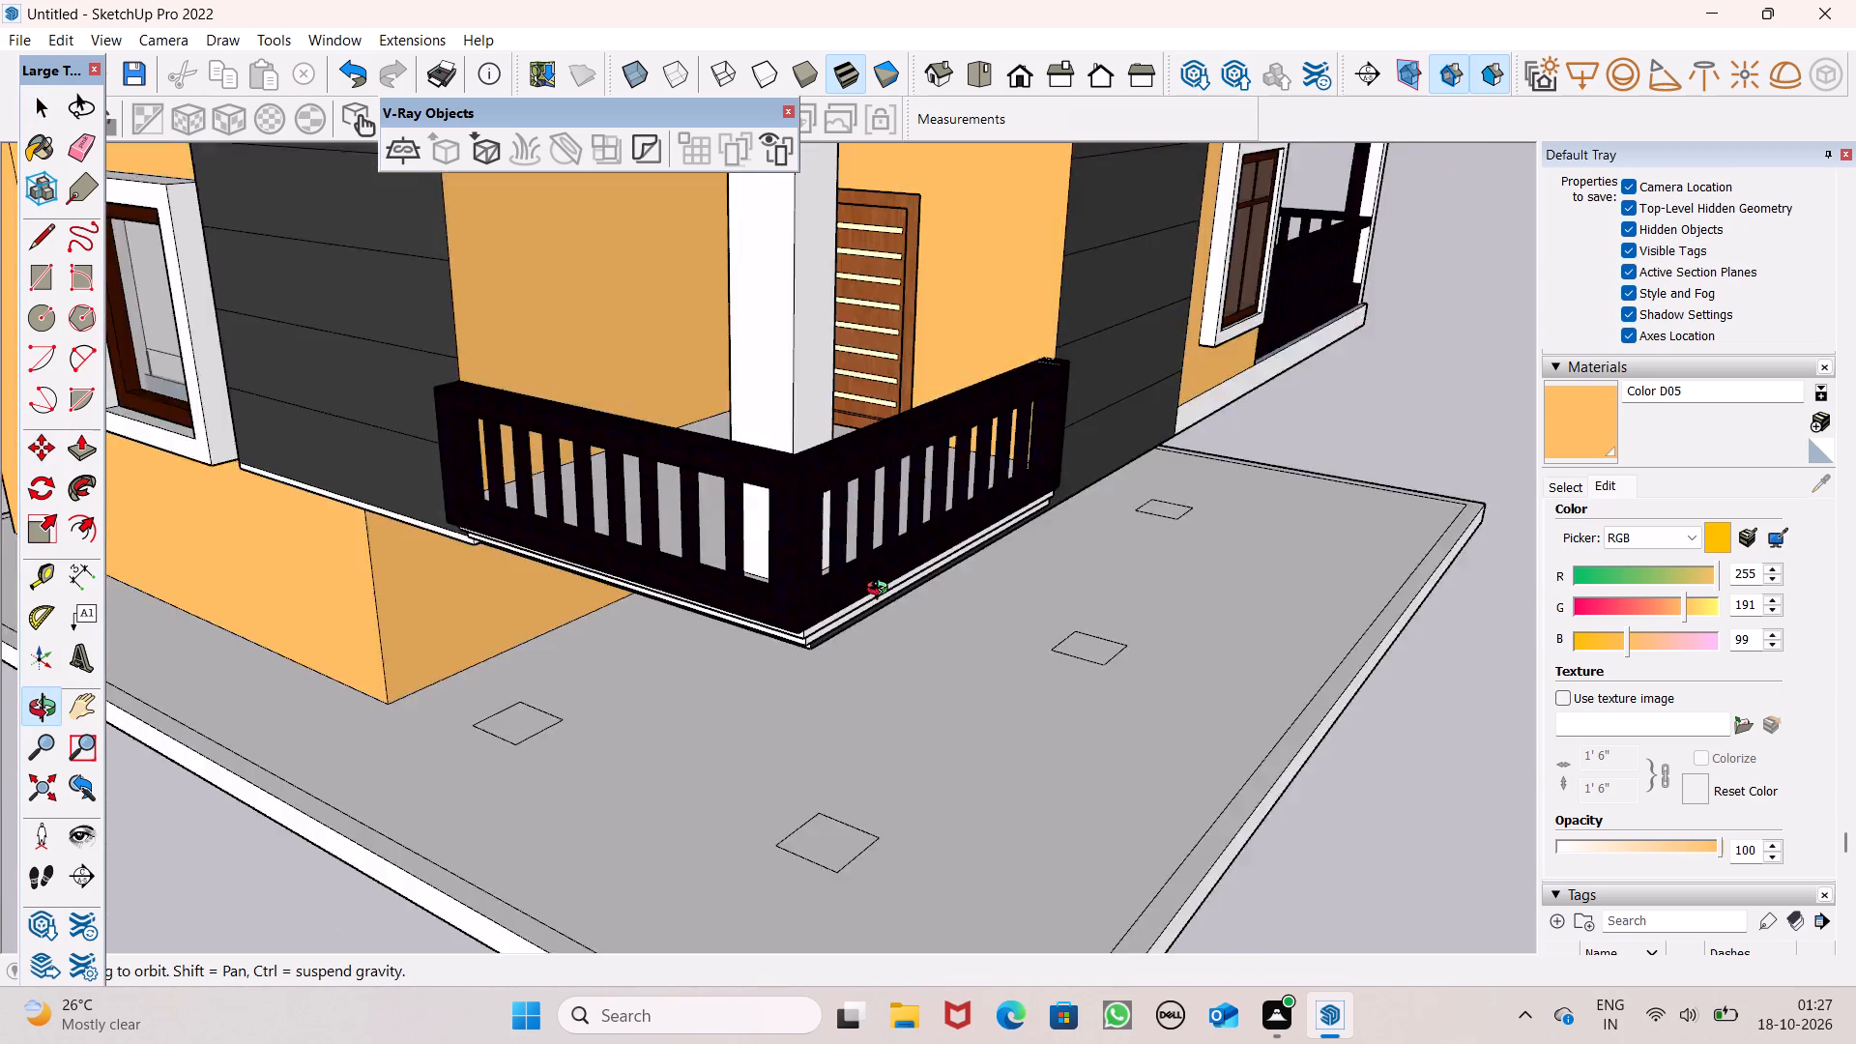
middle_drag(882, 591, 675, 565)
scroll(649, 622, down, 4)
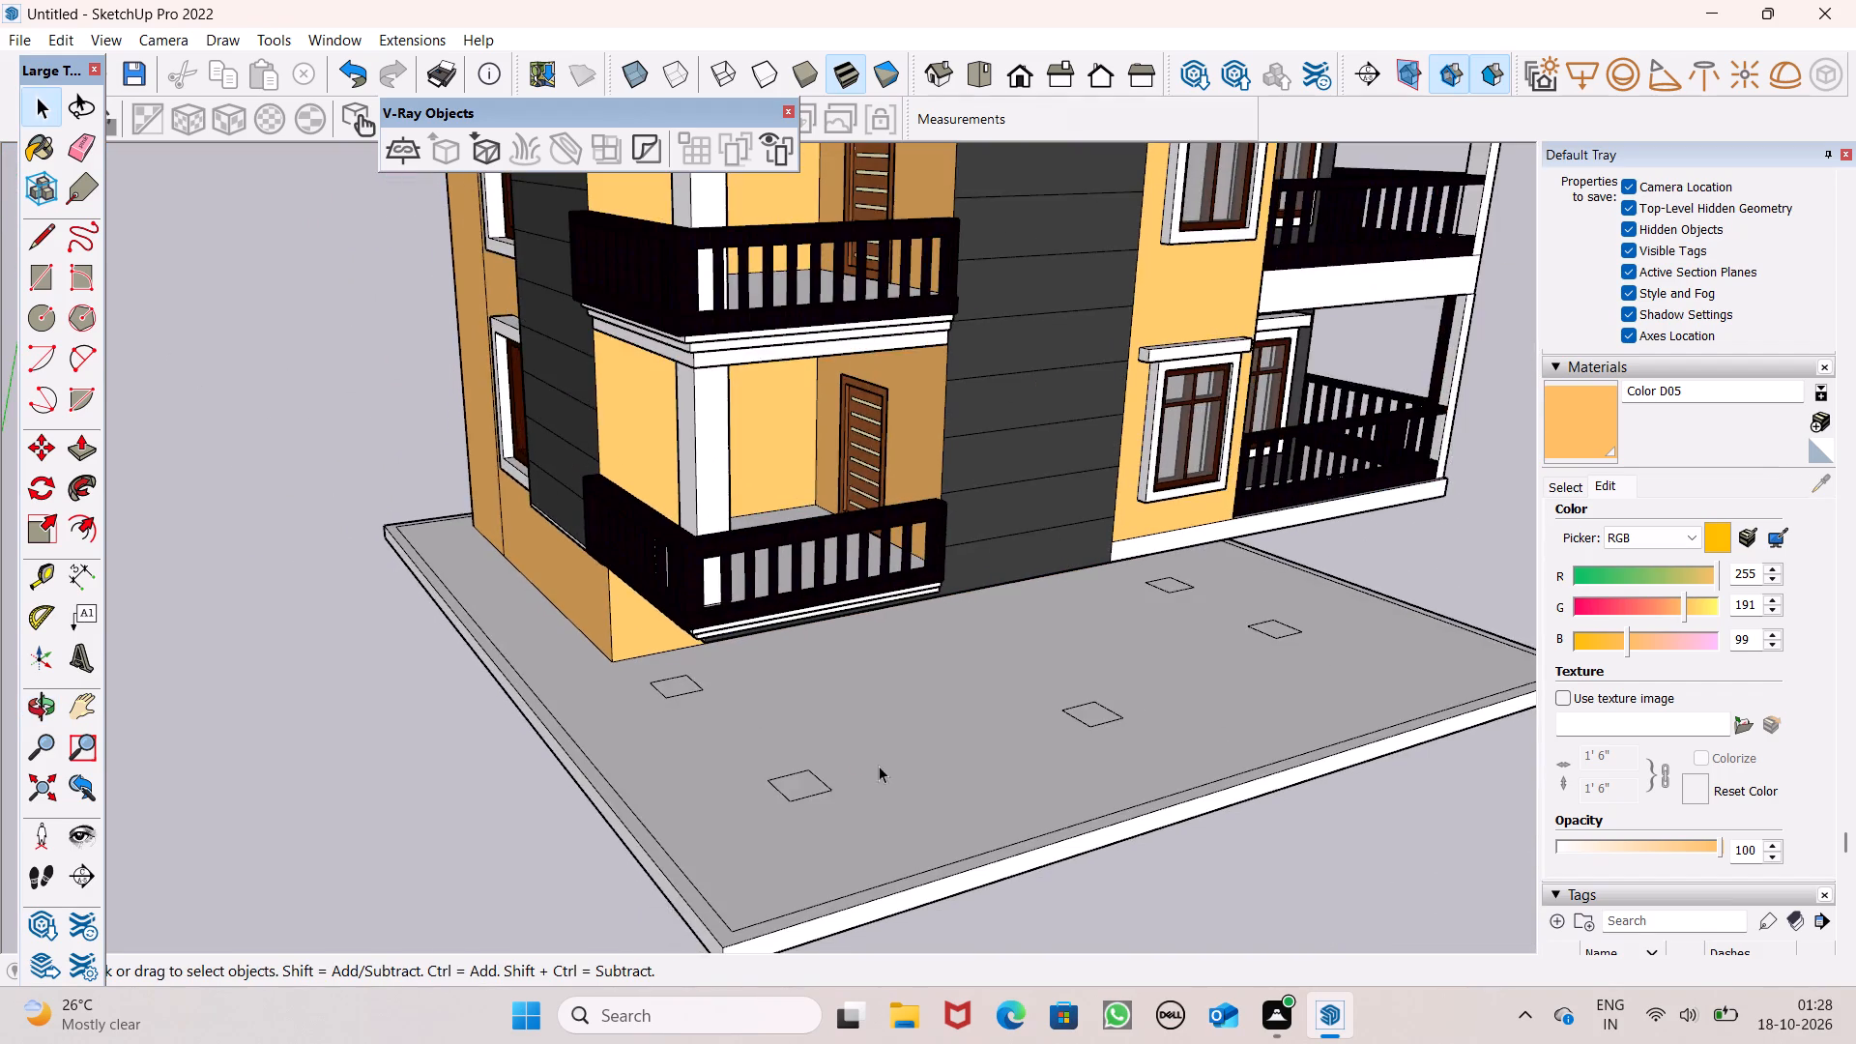
middle_drag(879, 766, 918, 1000)
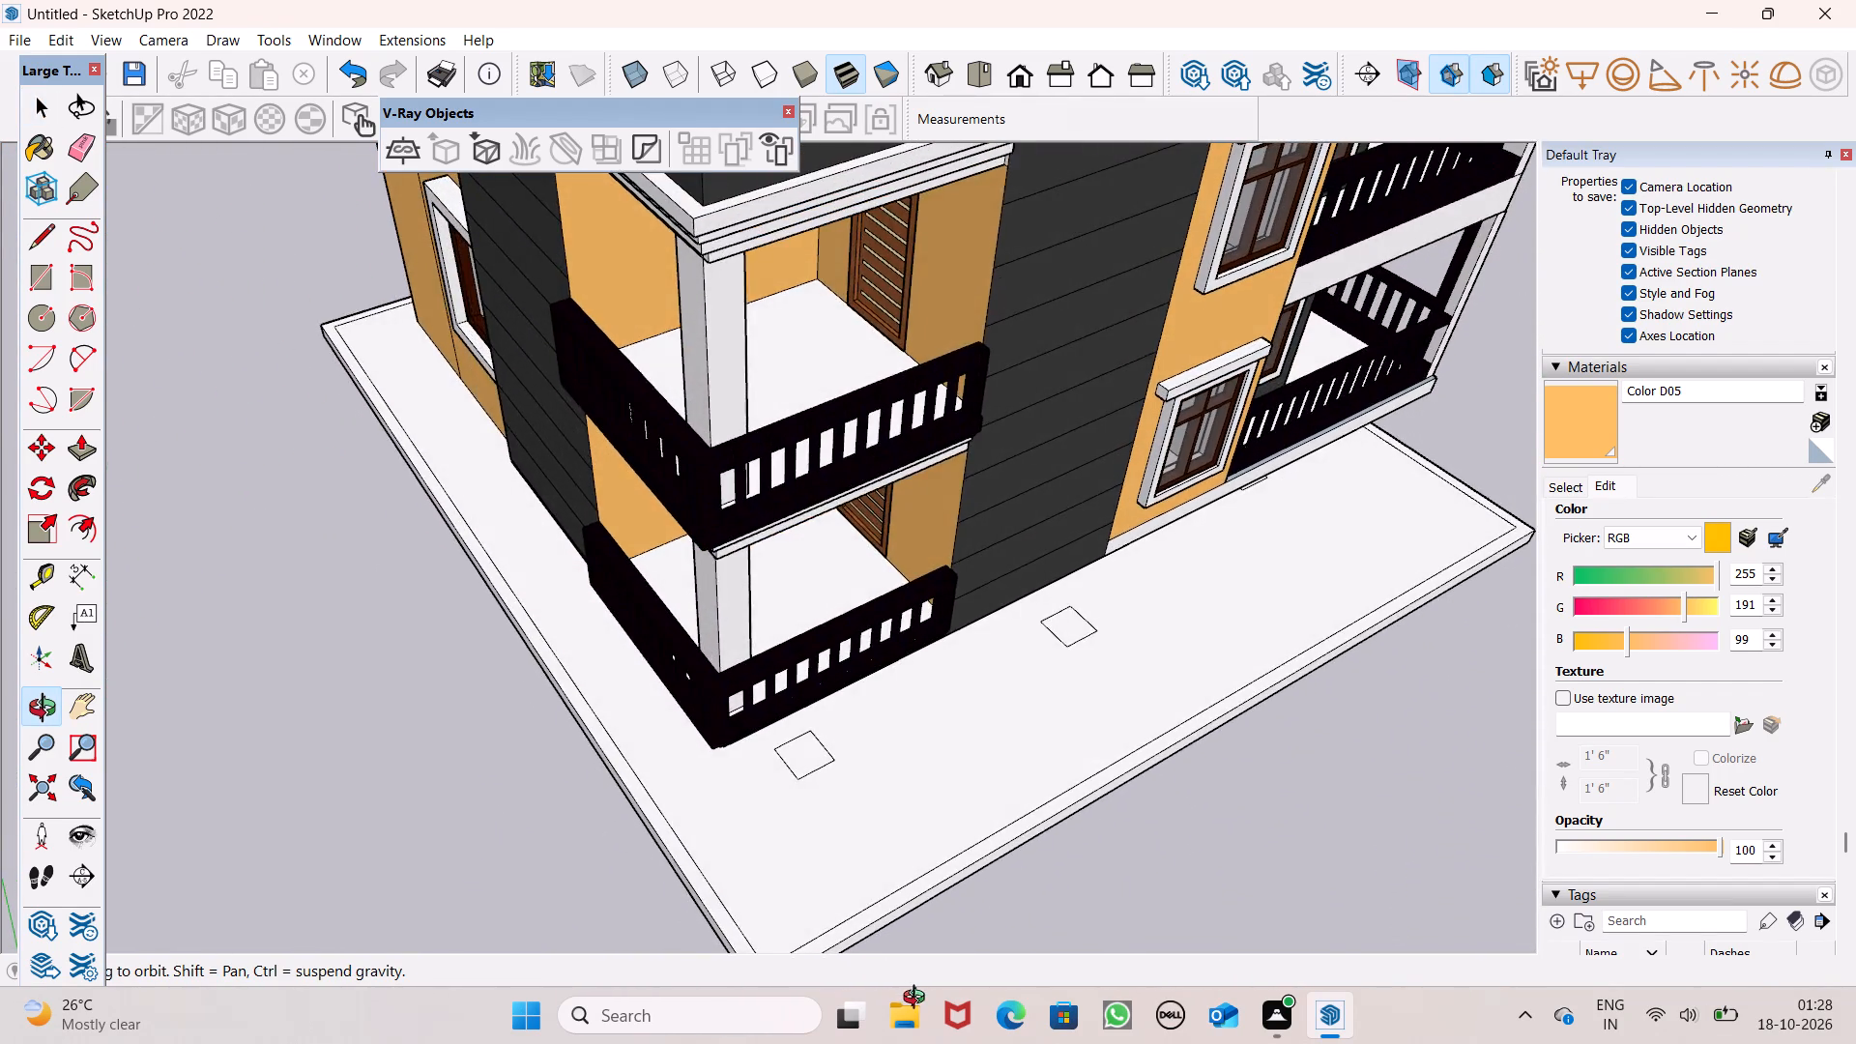
Paint the five small rectangles on the base slab with Color D05.
middle_drag(918, 1000, 1089, 736)
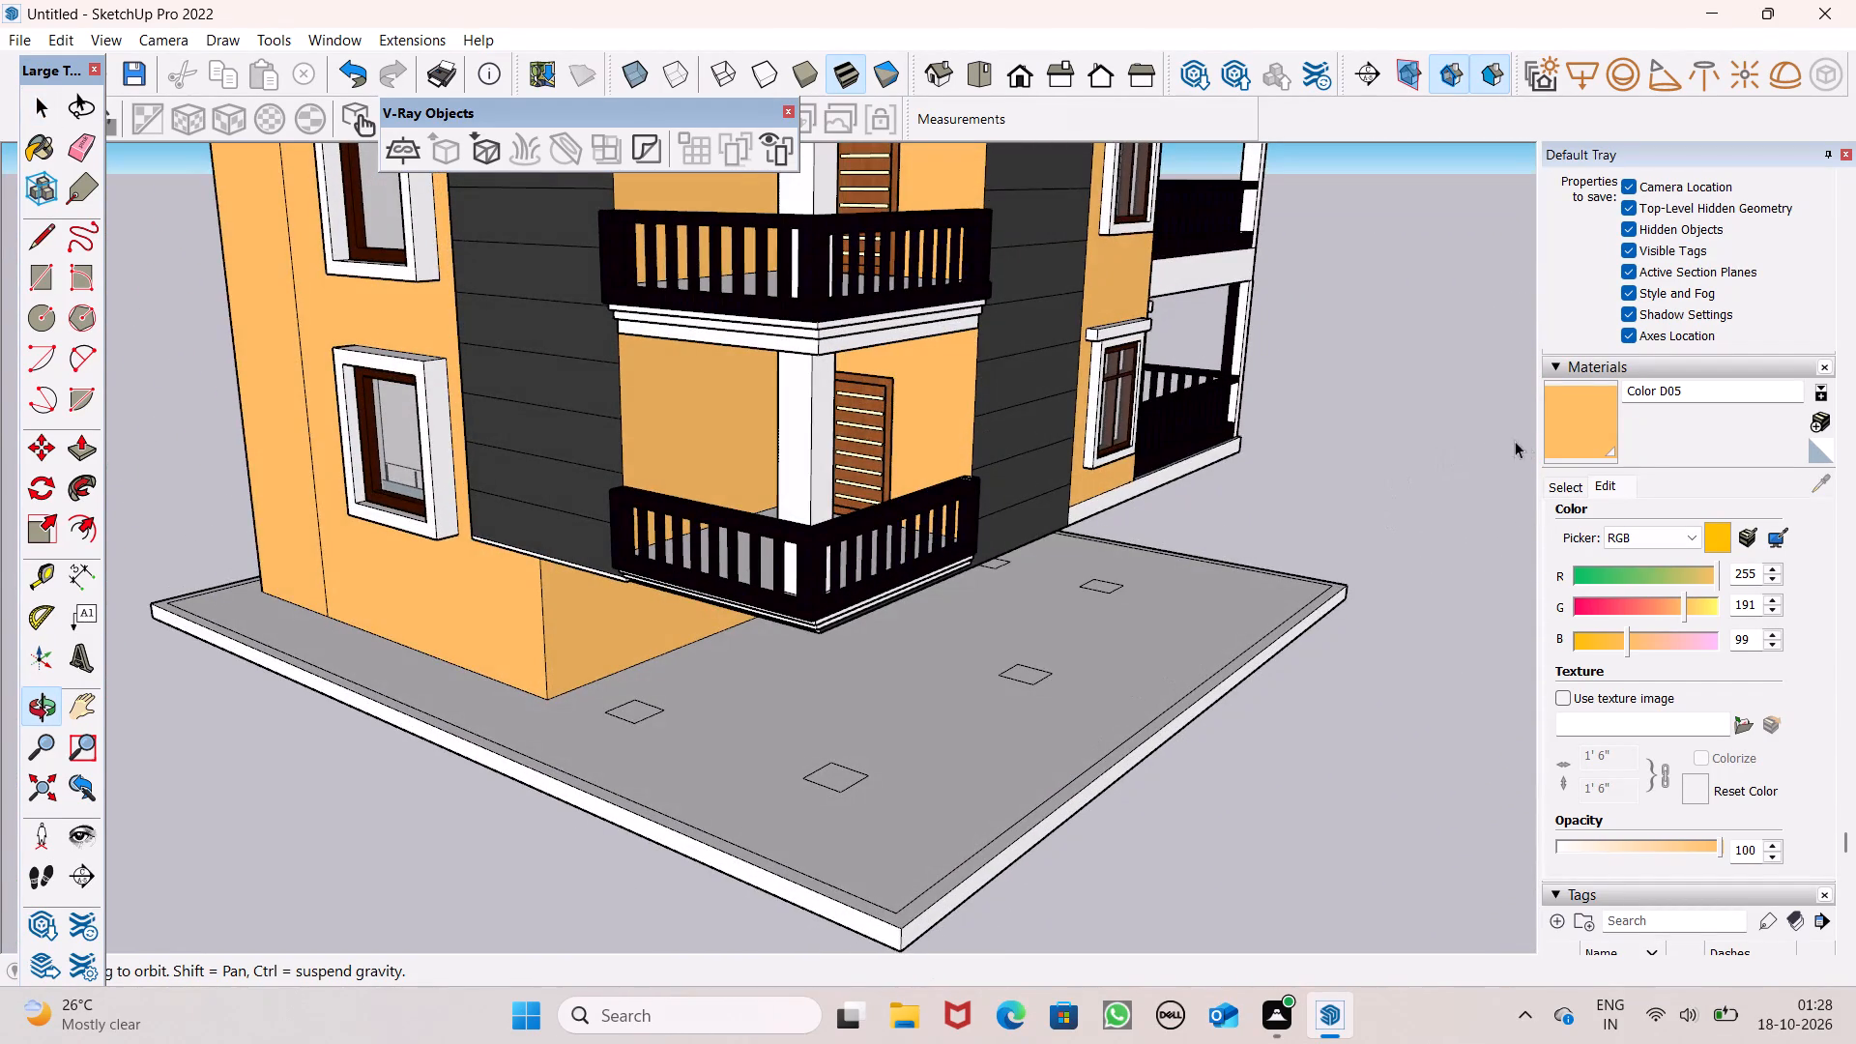
click(1588, 431)
click(638, 719)
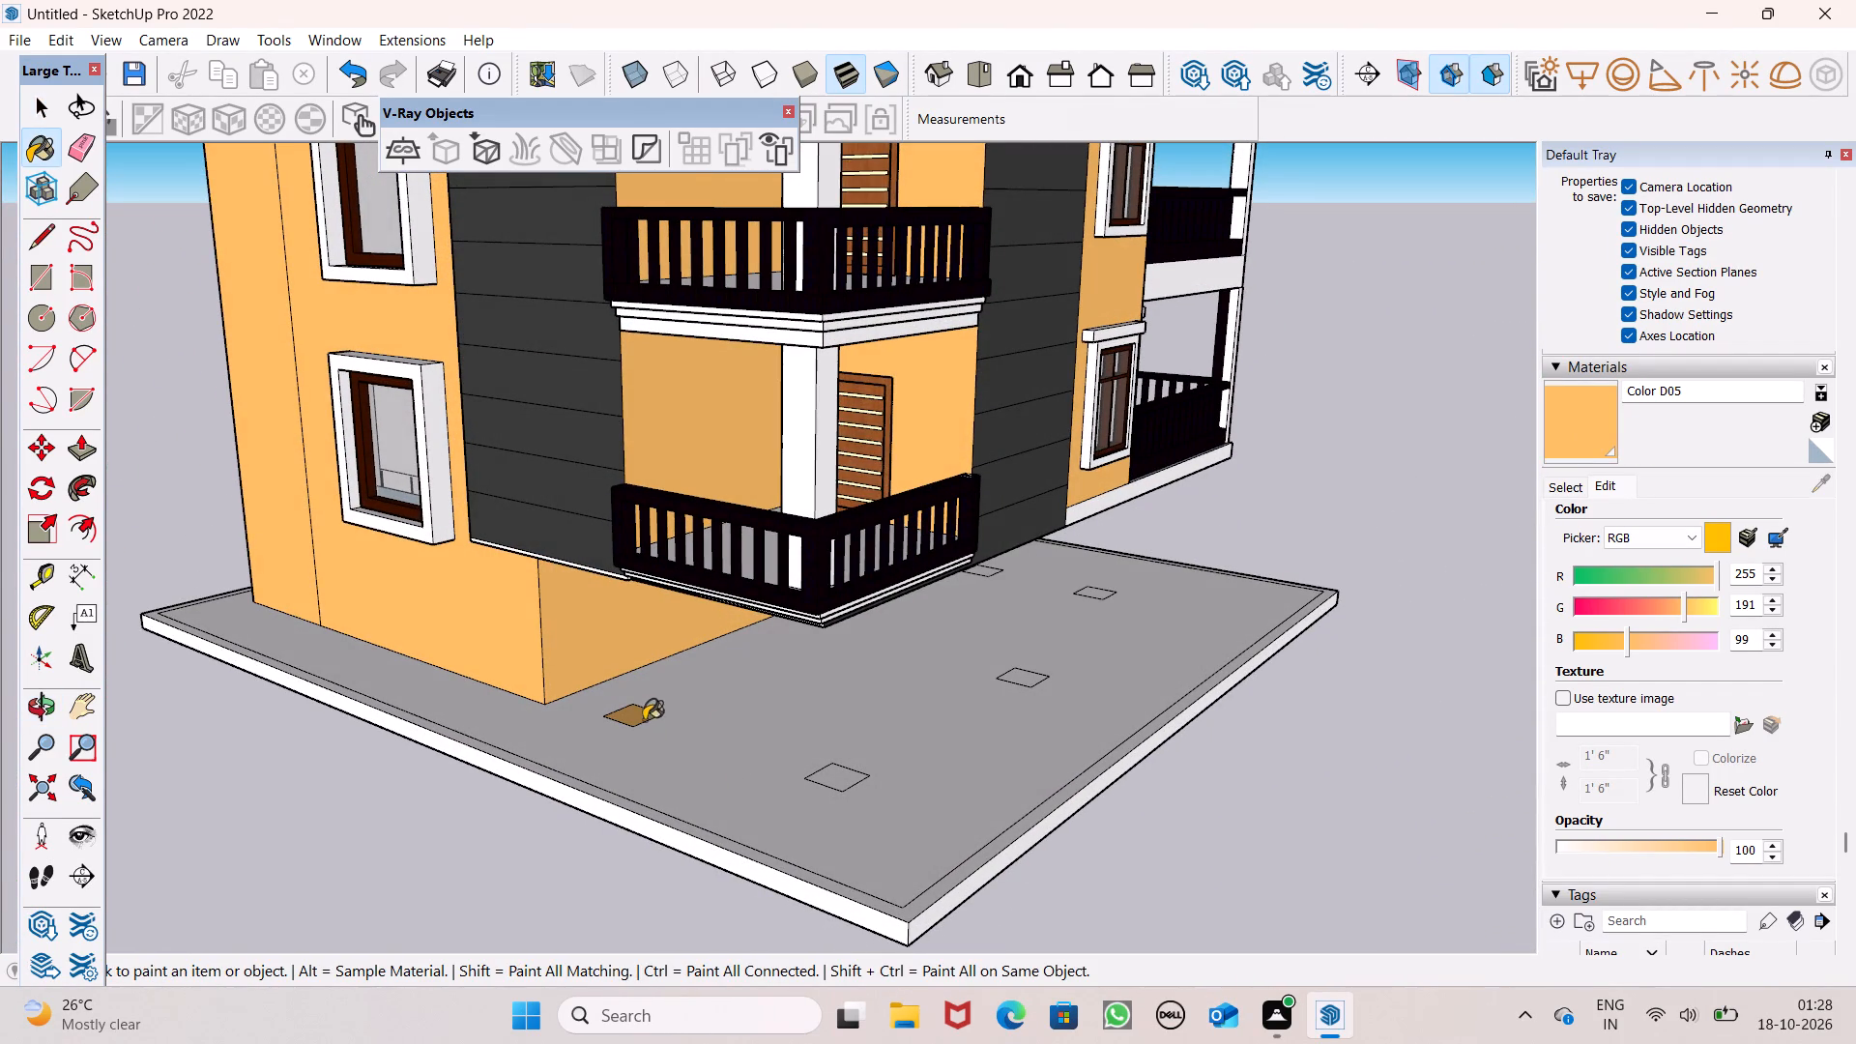
click(835, 776)
middle_drag(967, 804, 655, 879)
scroll(652, 881, up, 1)
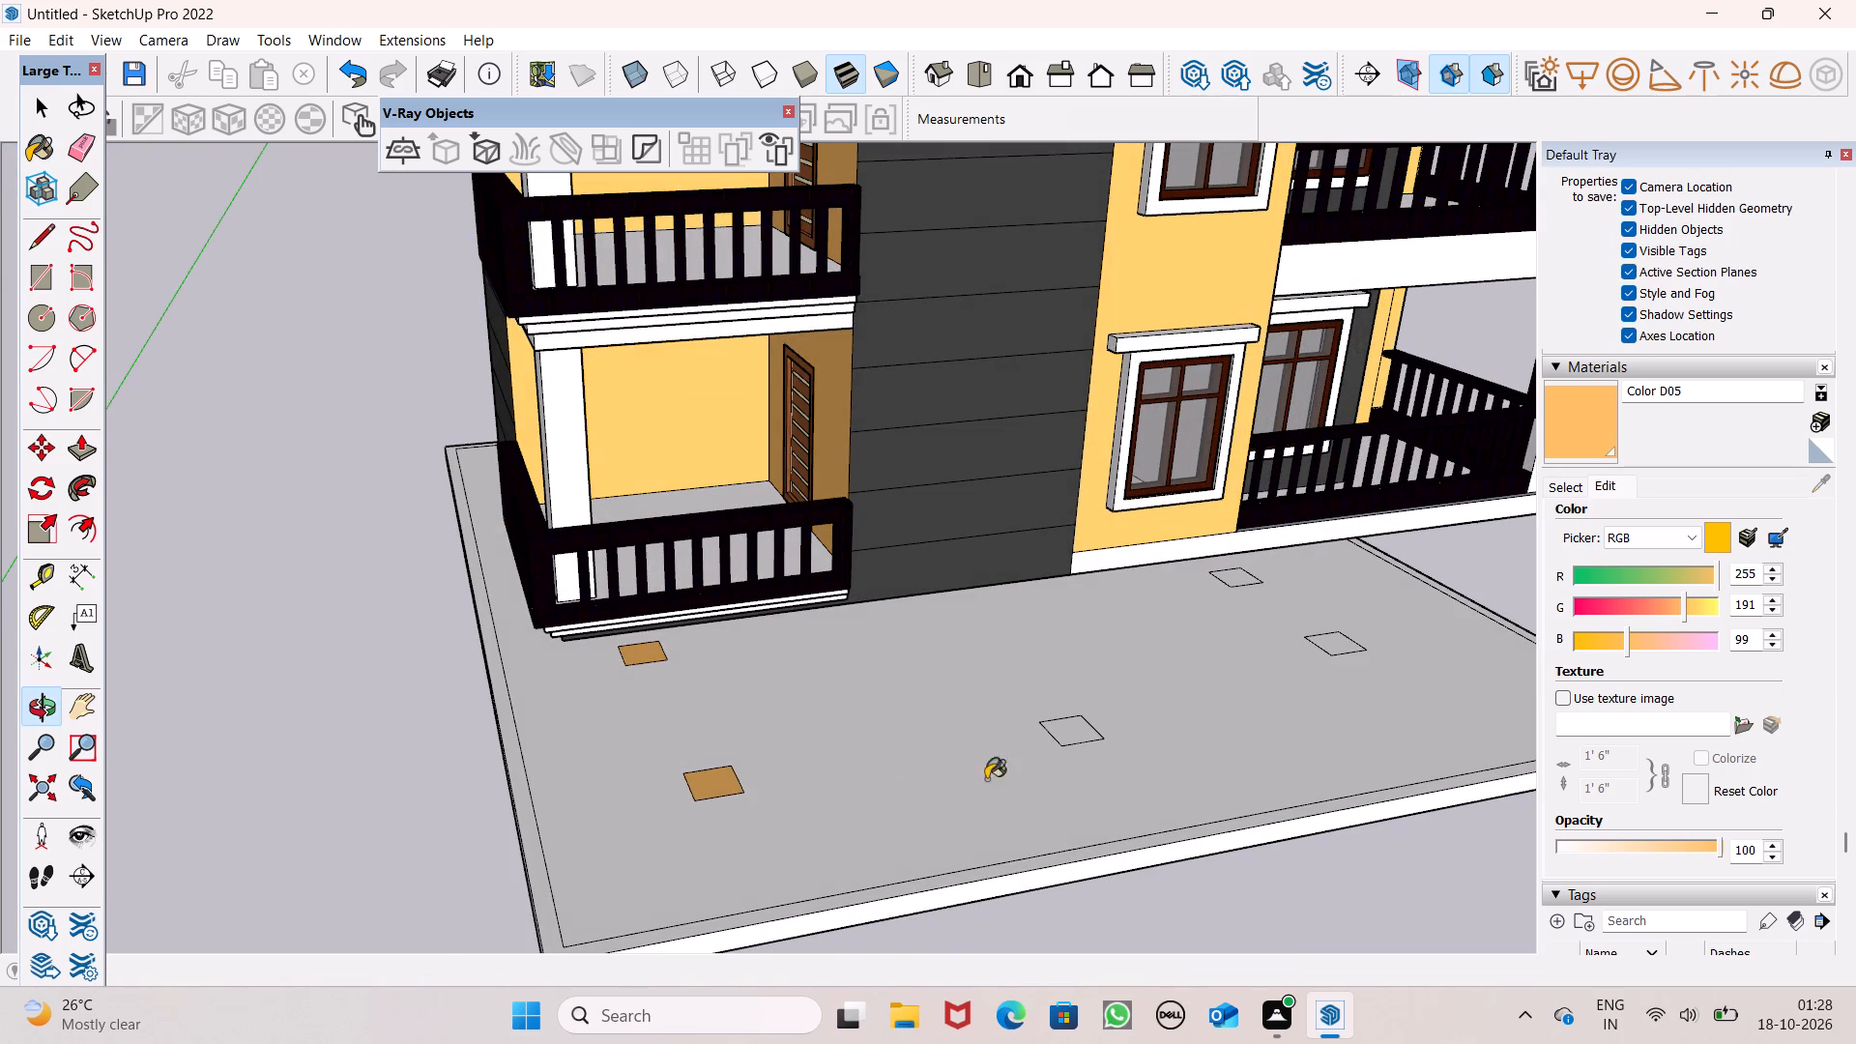
click(1074, 741)
scroll(696, 773, down, 4)
scroll(1036, 669, up, 5)
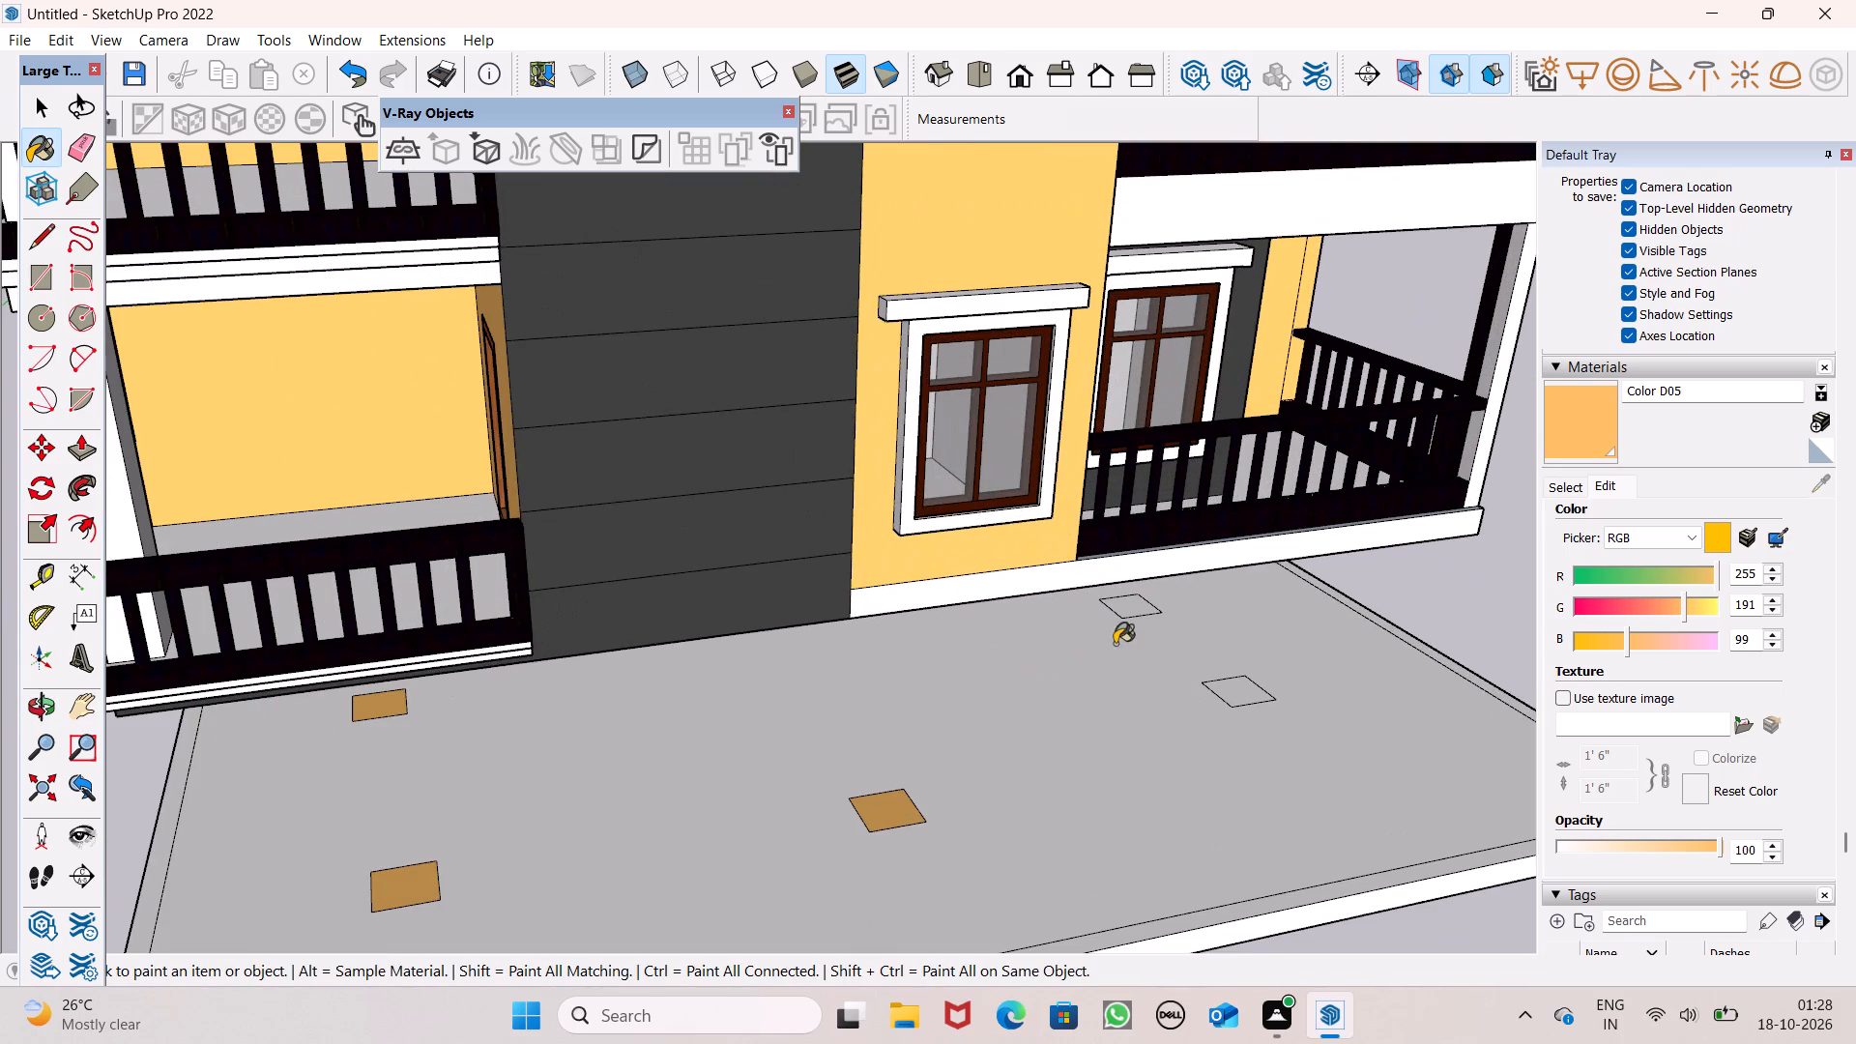
click(1140, 606)
click(1240, 694)
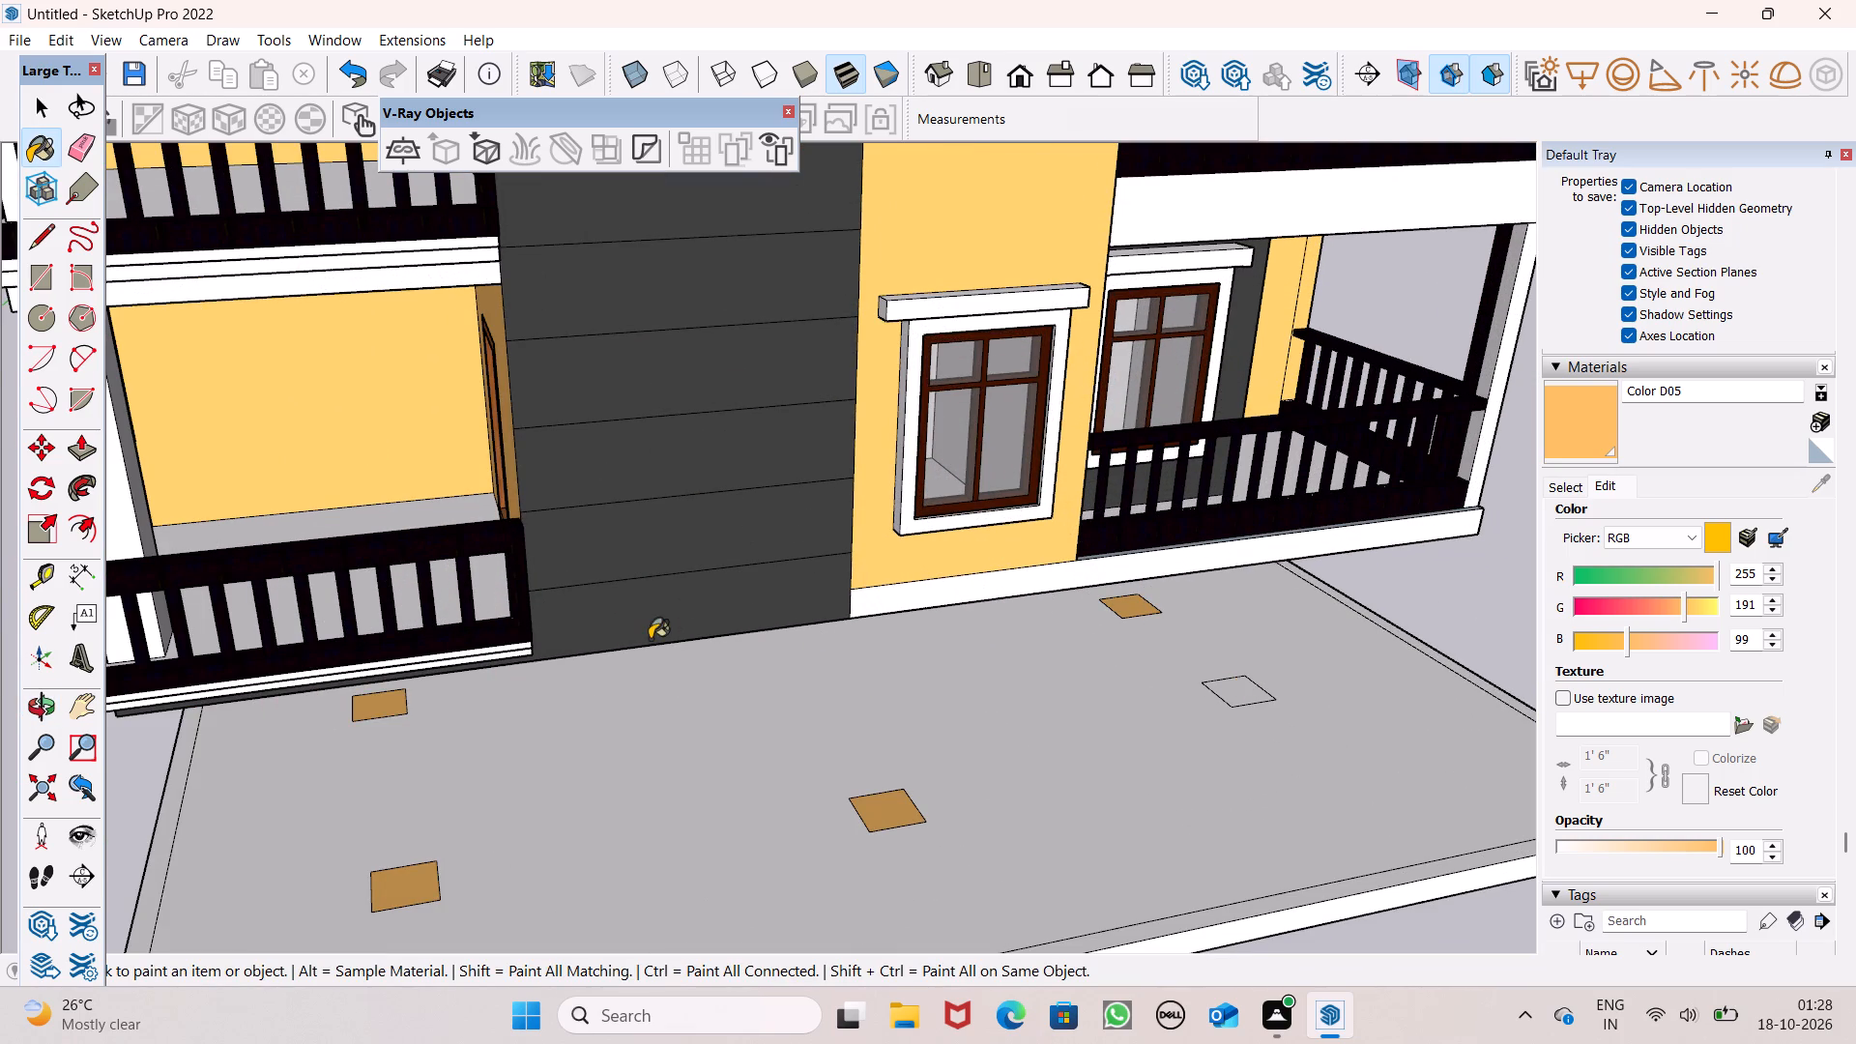
key(space)
Push/Pull the small rectangle beside the ground-floor wall corner up about 9' 10 3/8" as a column.
scroll(356, 529, down, 2)
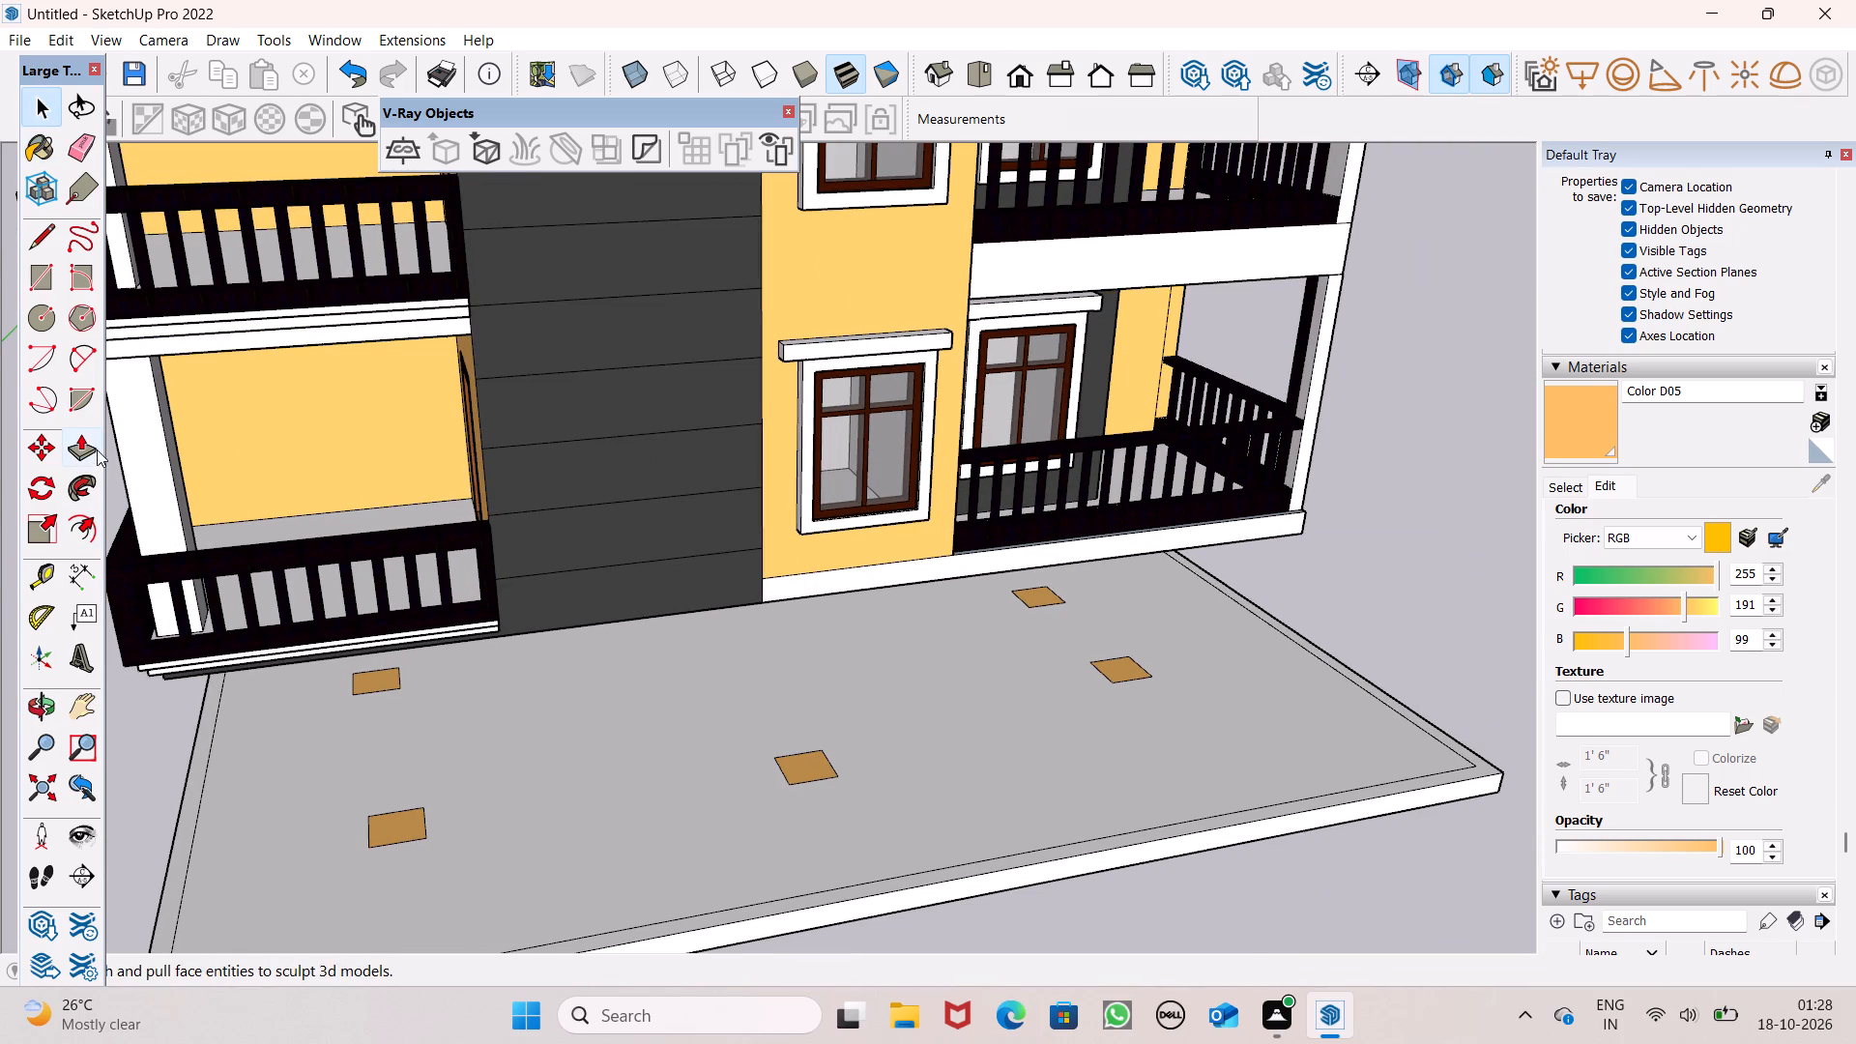
click(97, 449)
middle_drag(295, 643, 702, 491)
scroll(767, 469, down, 6)
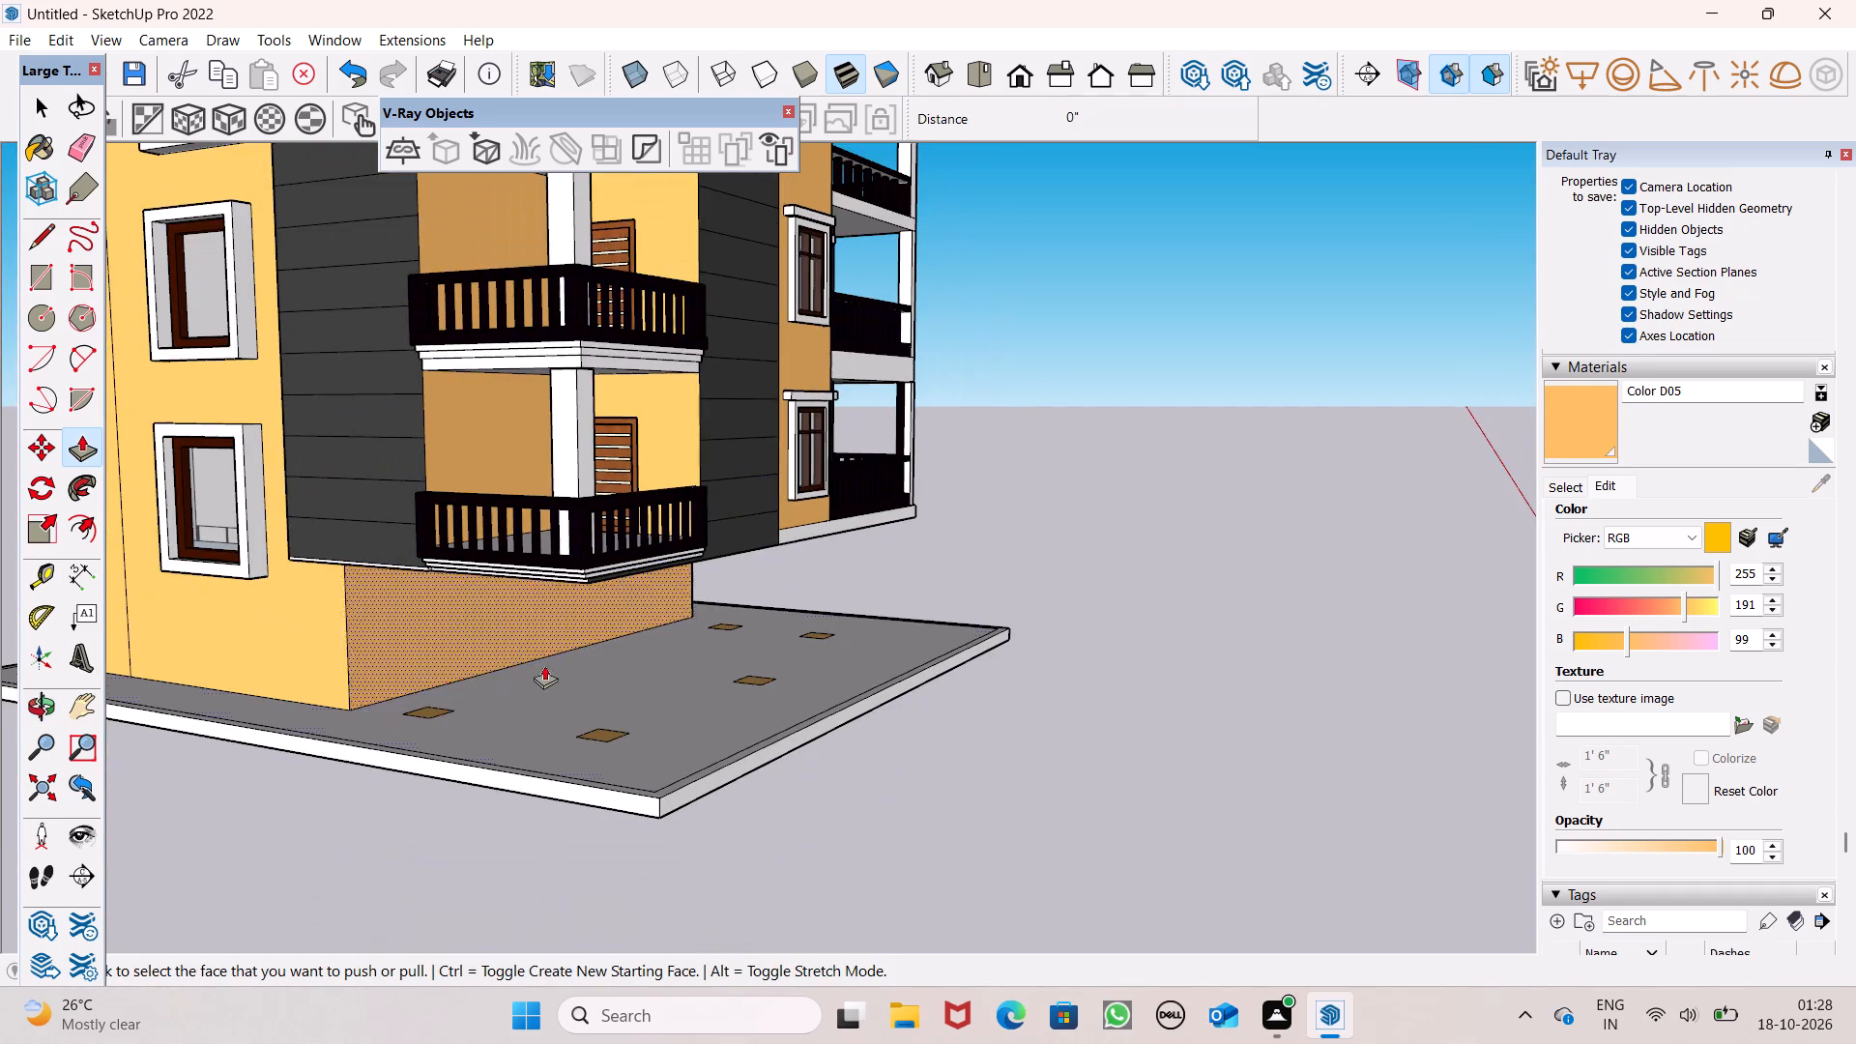
middle_drag(464, 709, 721, 776)
scroll(575, 785, up, 6)
middle_drag(536, 775, 528, 667)
scroll(527, 673, up, 1)
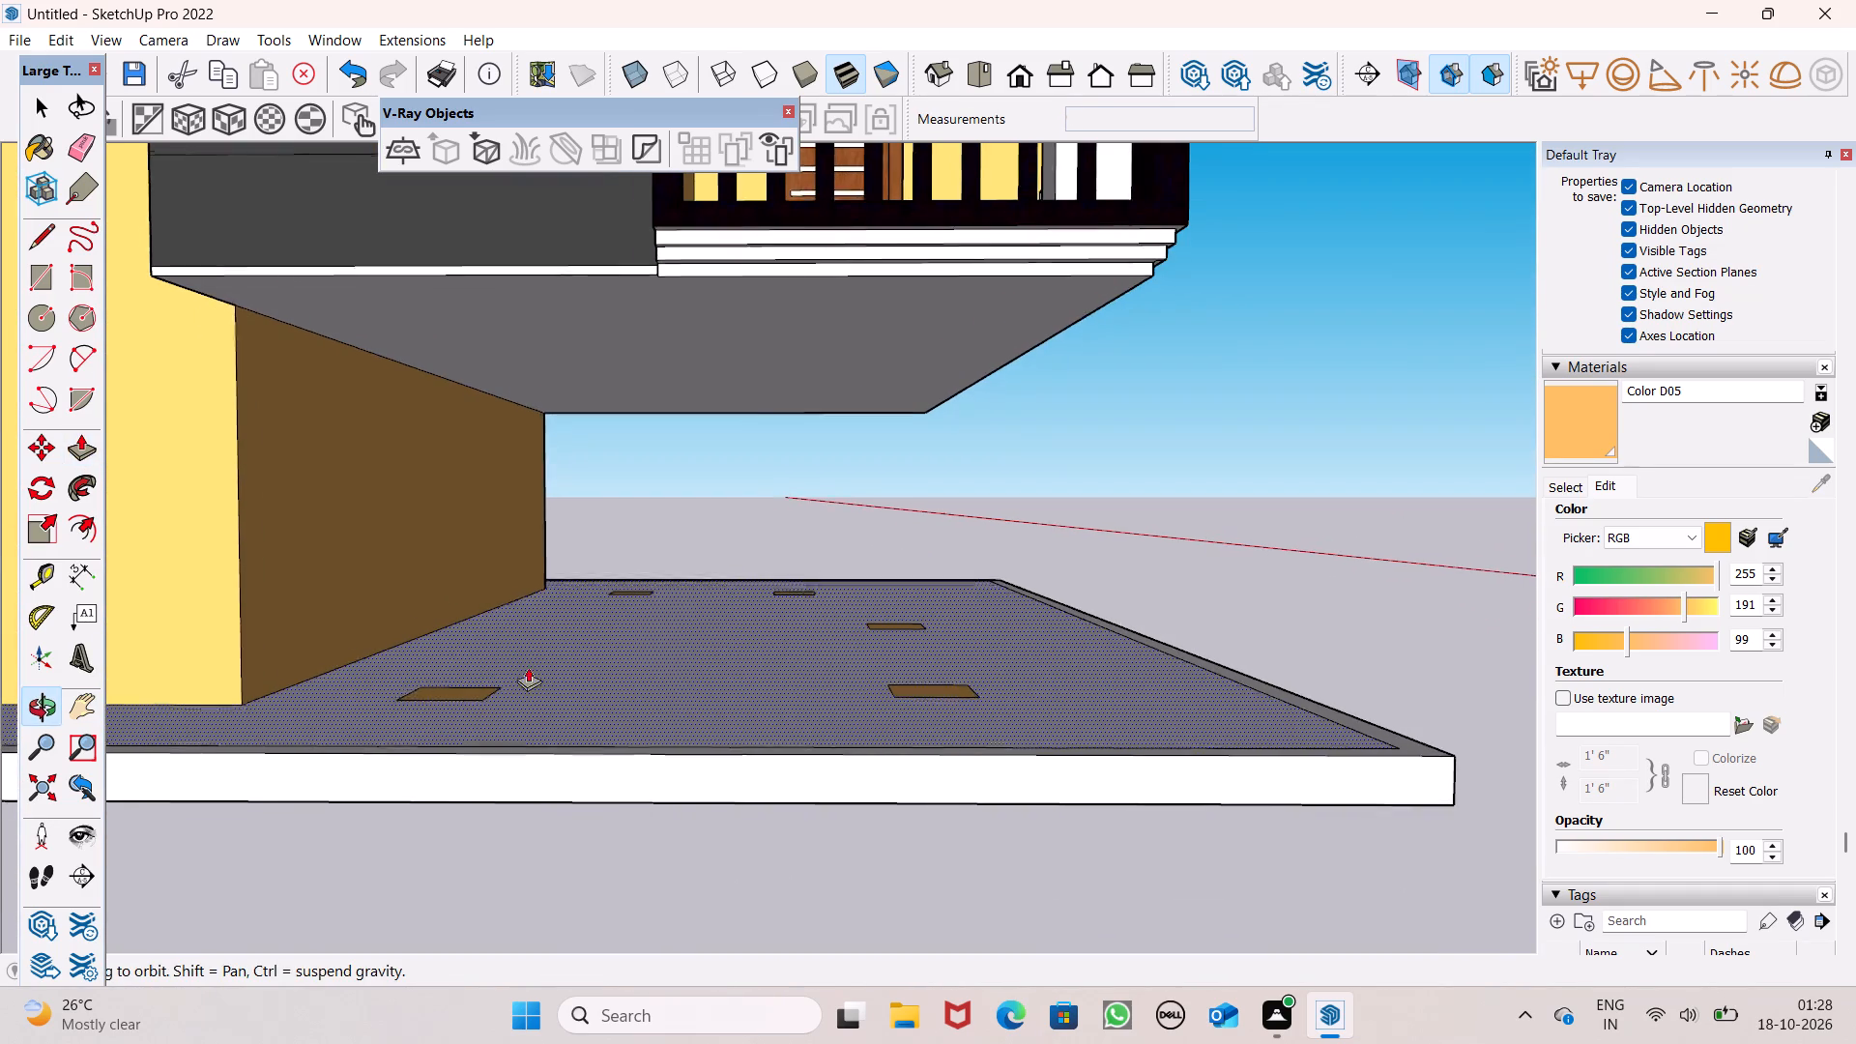
middle_drag(528, 667, 528, 670)
drag(447, 687, 422, 583)
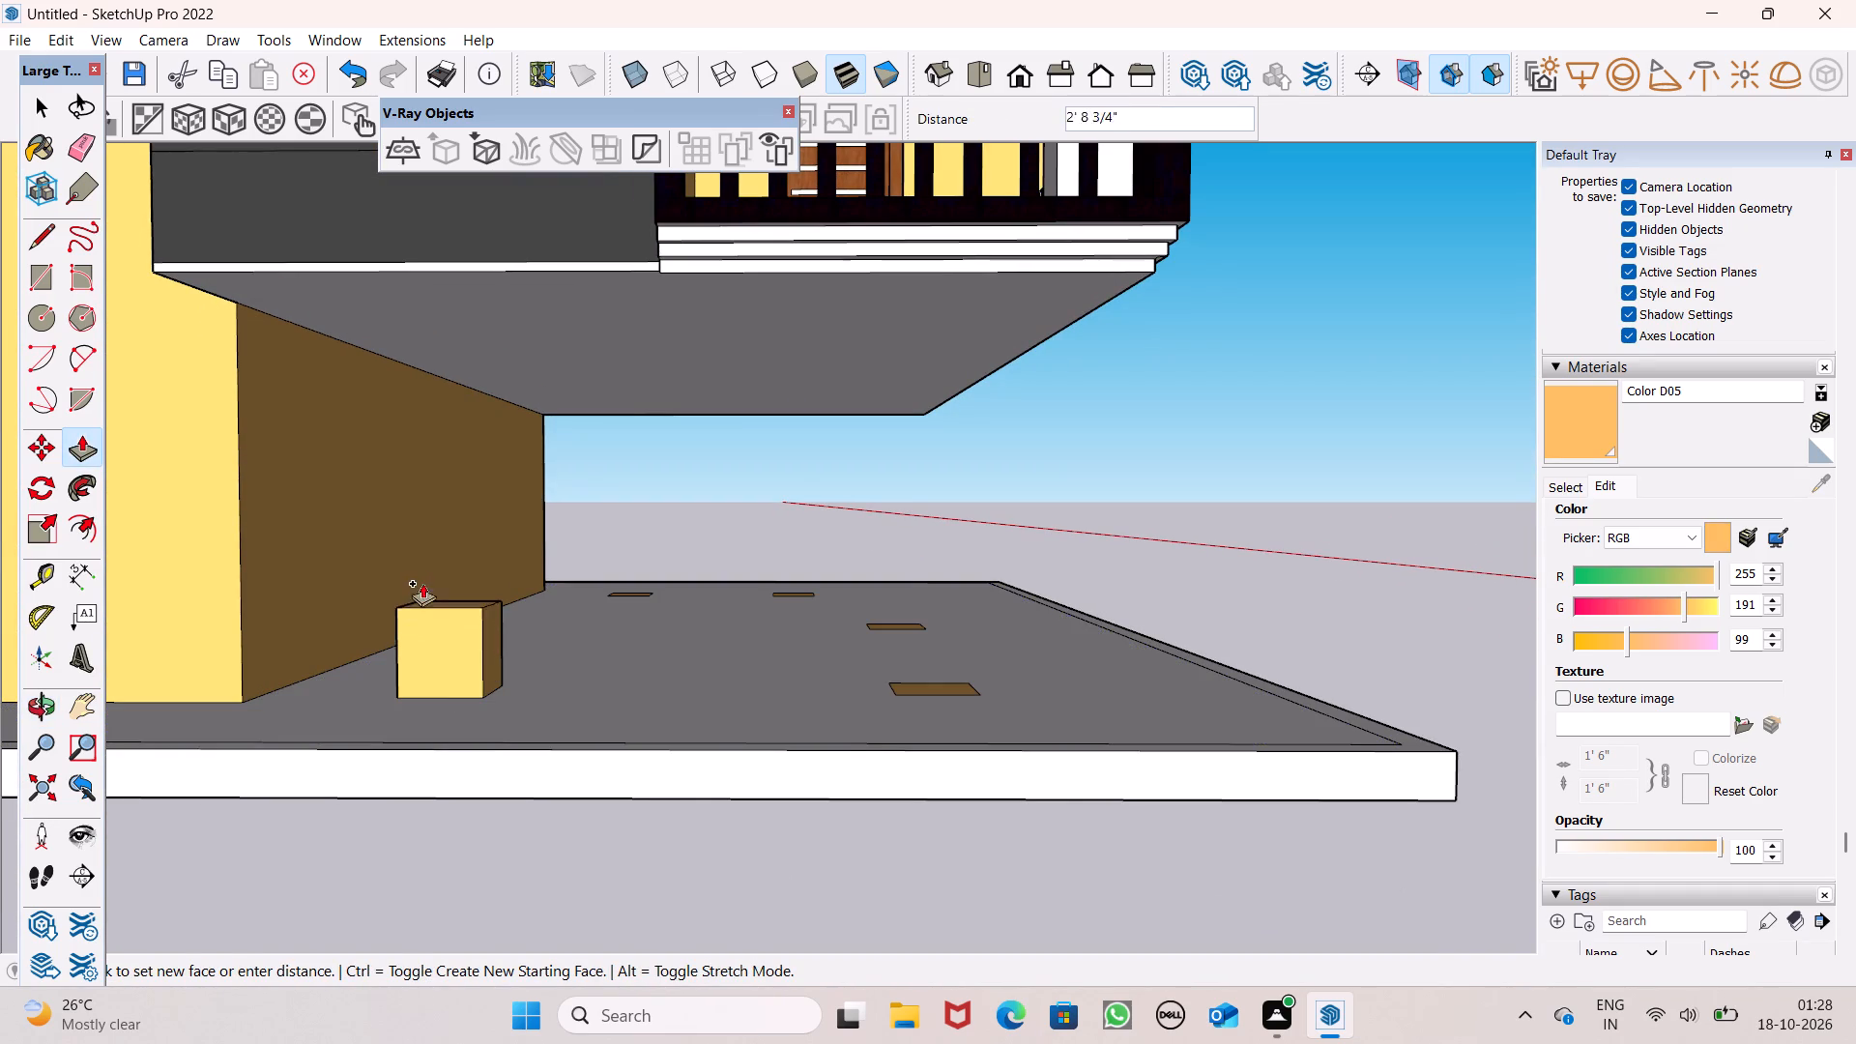
drag(422, 583, 452, 333)
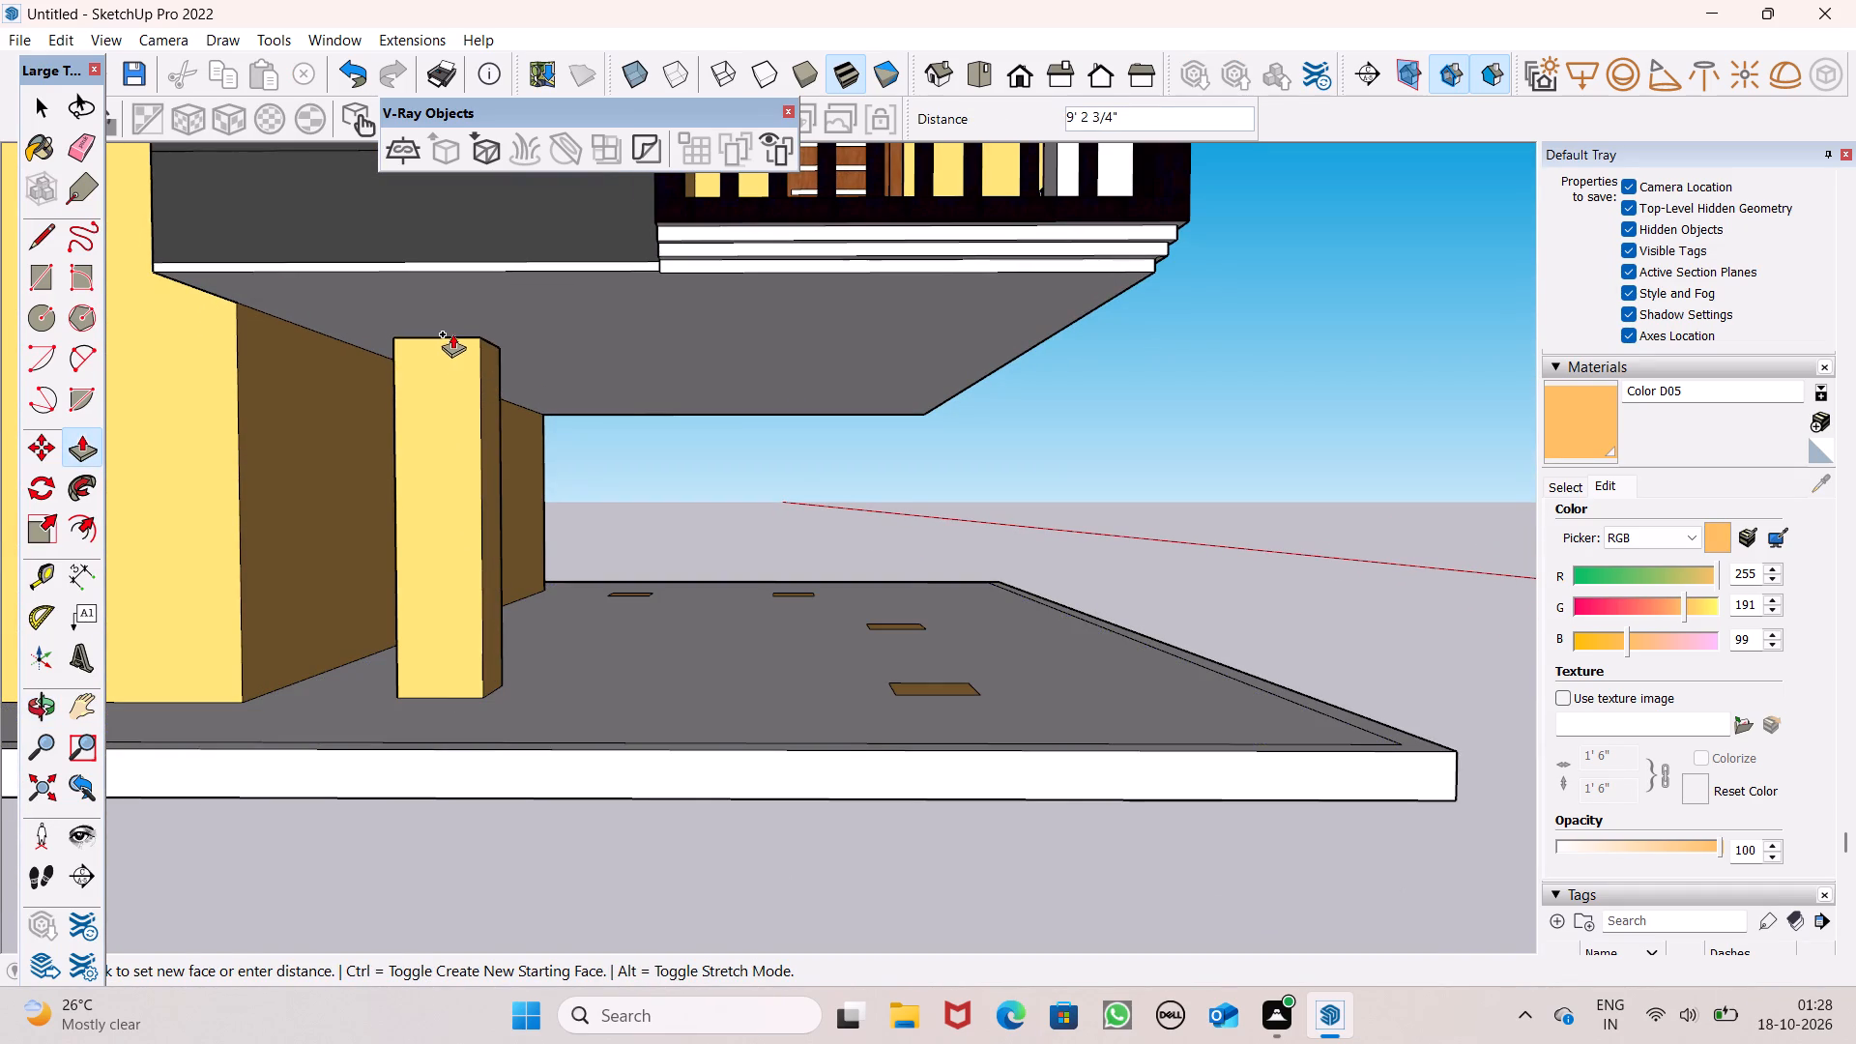
drag(452, 333, 463, 324)
Extend that column's top face about 1 5/8" to meet the underside of the overhanging floor.
middle_drag(464, 270, 479, 332)
scroll(480, 333, up, 3)
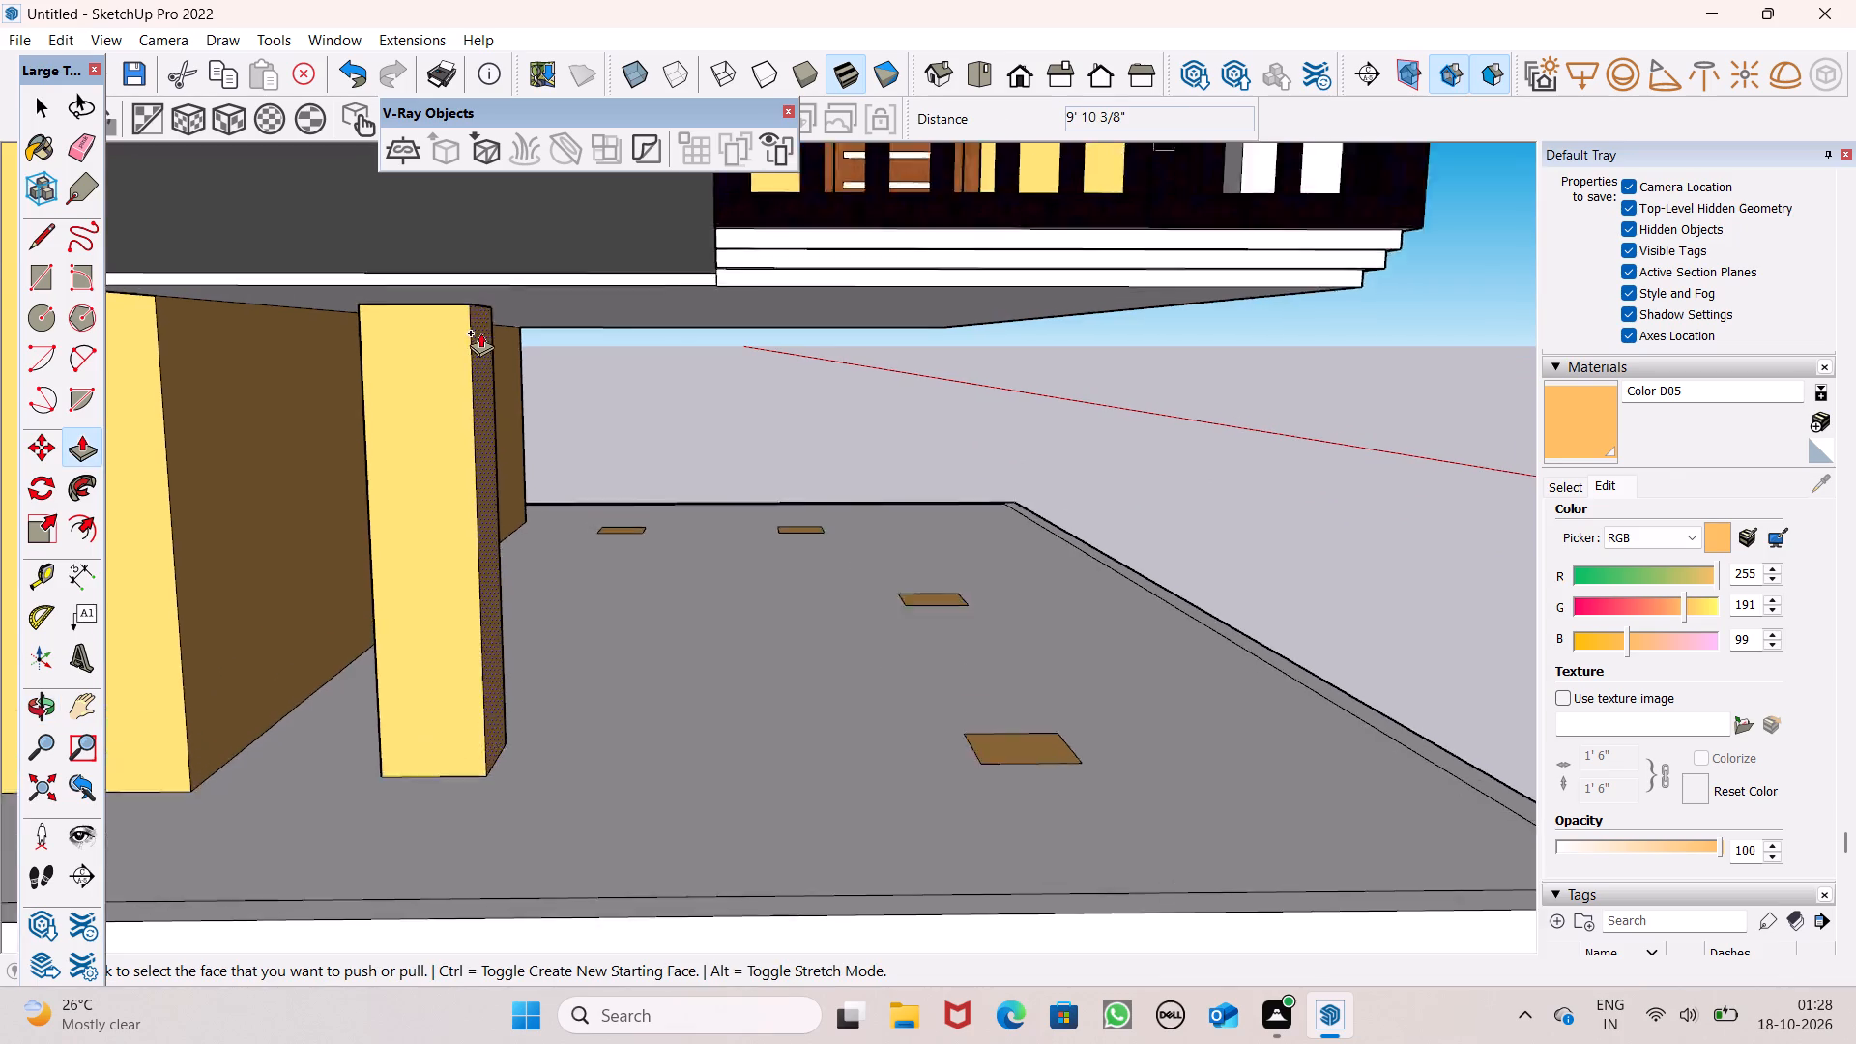
scroll(480, 333, up, 5)
middle_drag(444, 334, 479, 353)
scroll(372, 255, up, 3)
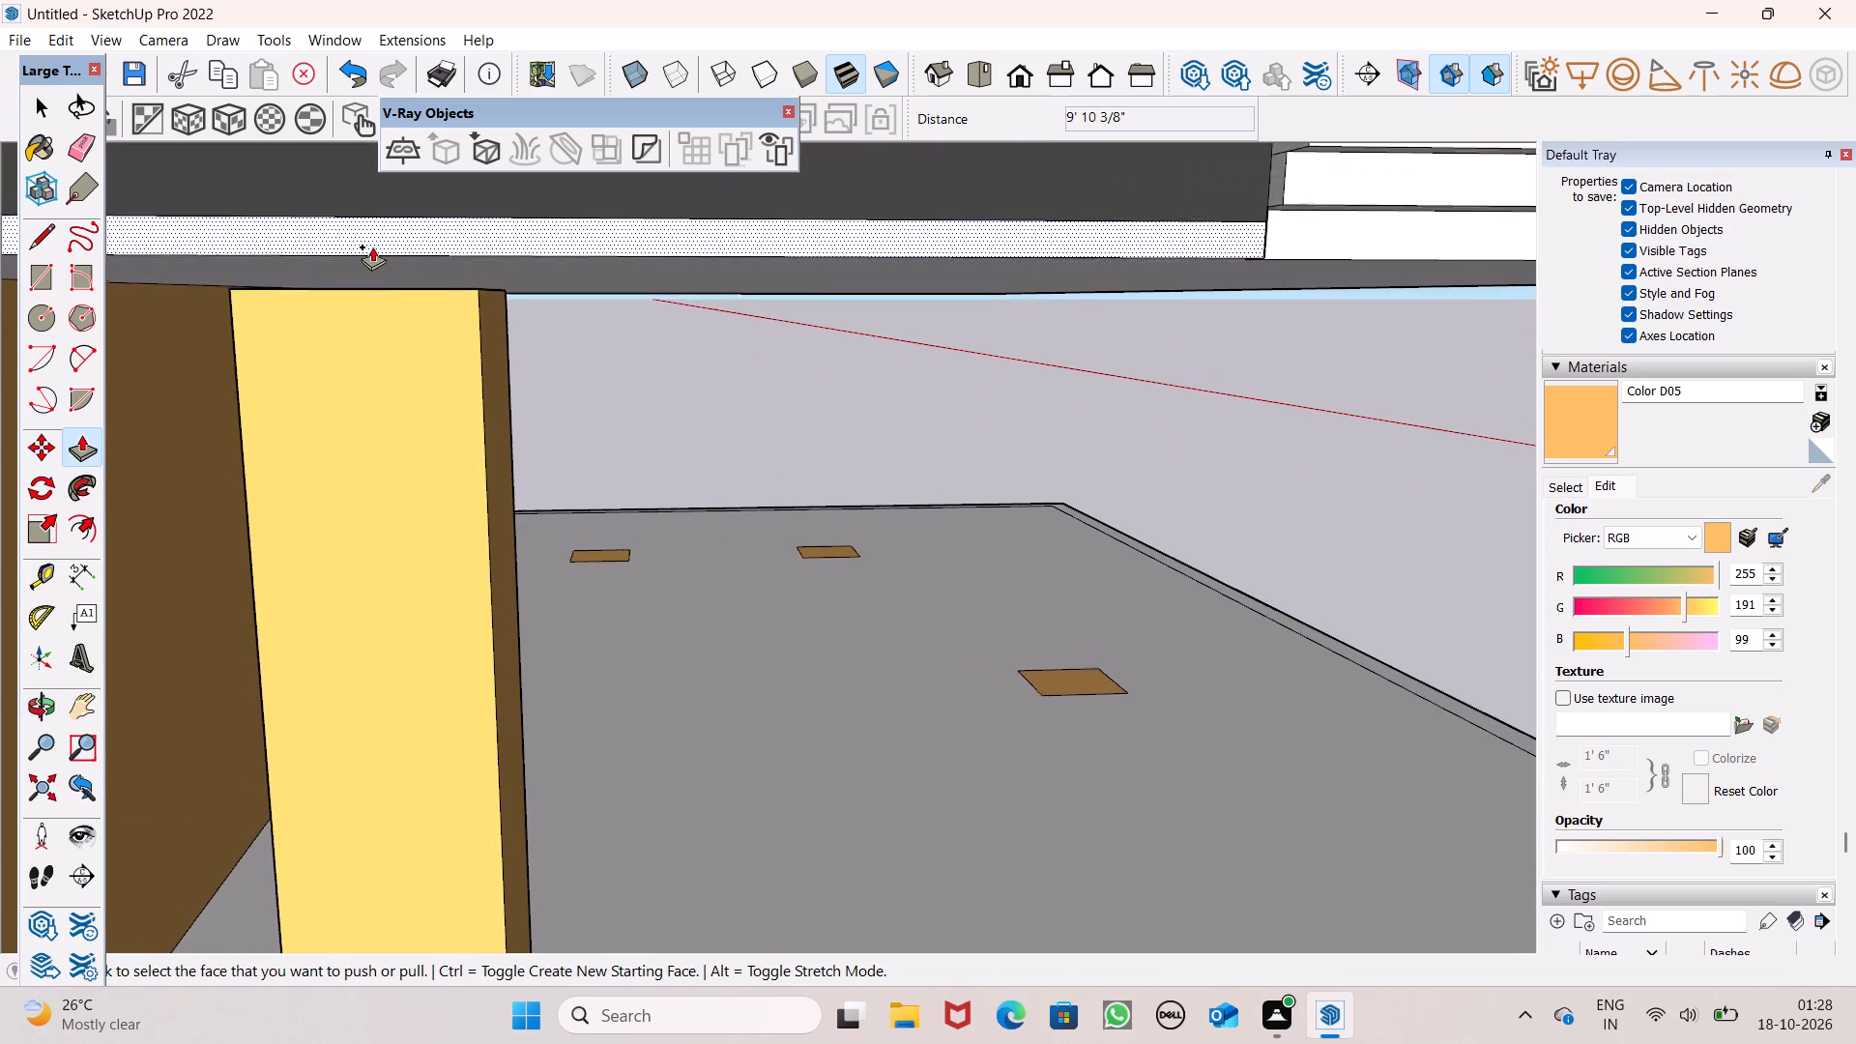
scroll(372, 246, up, 11)
scroll(403, 299, down, 4)
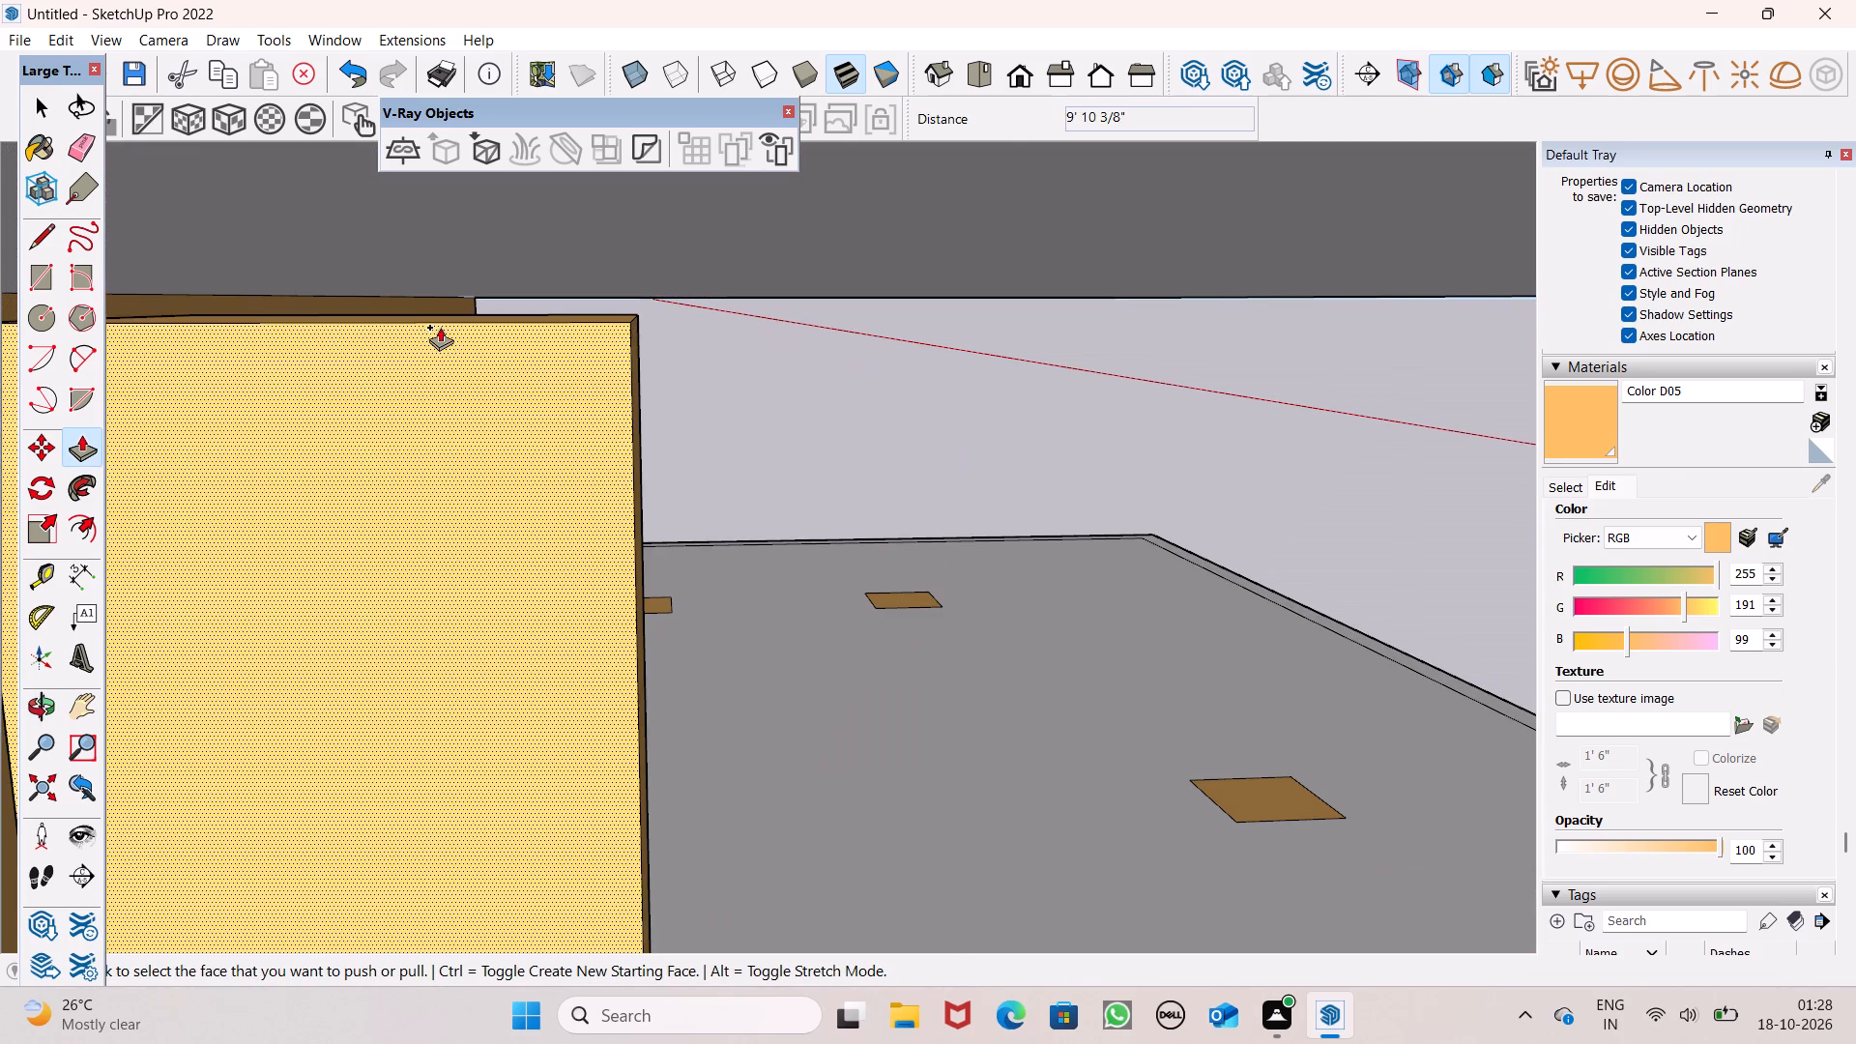
drag(447, 318, 461, 233)
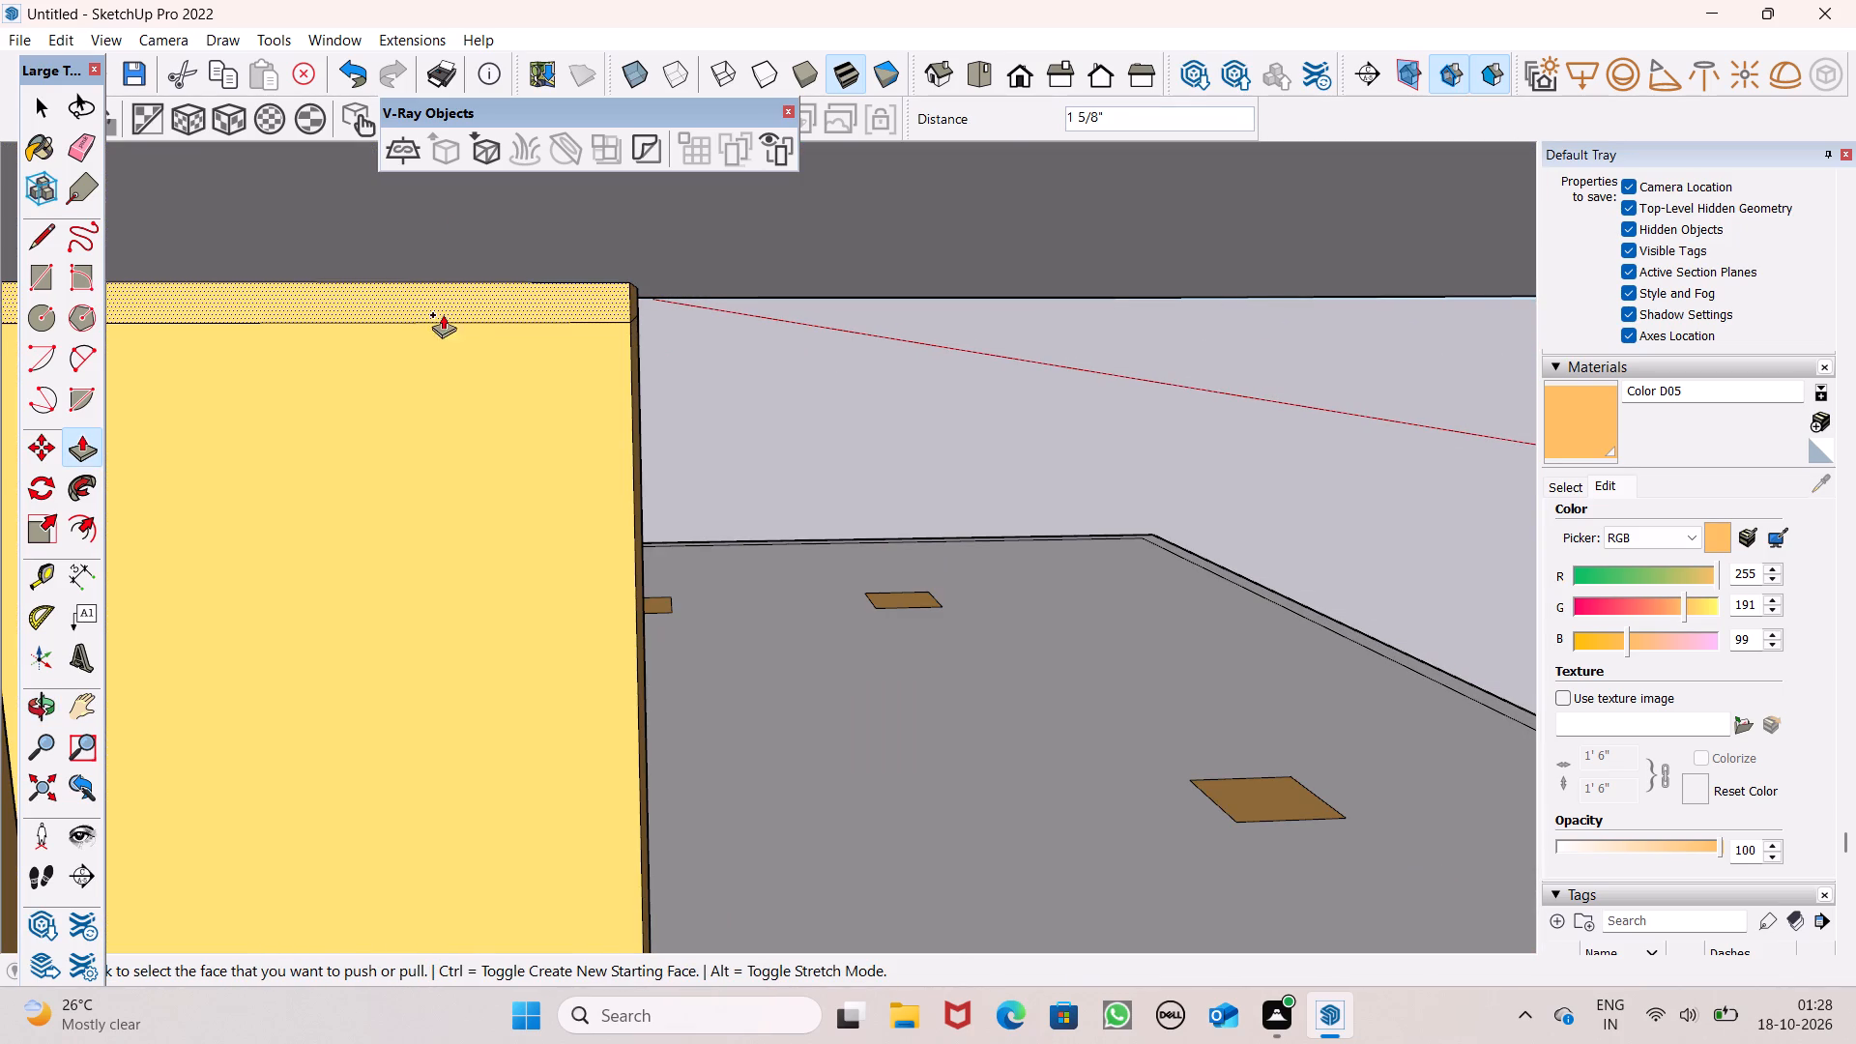
key(ctrl+z)
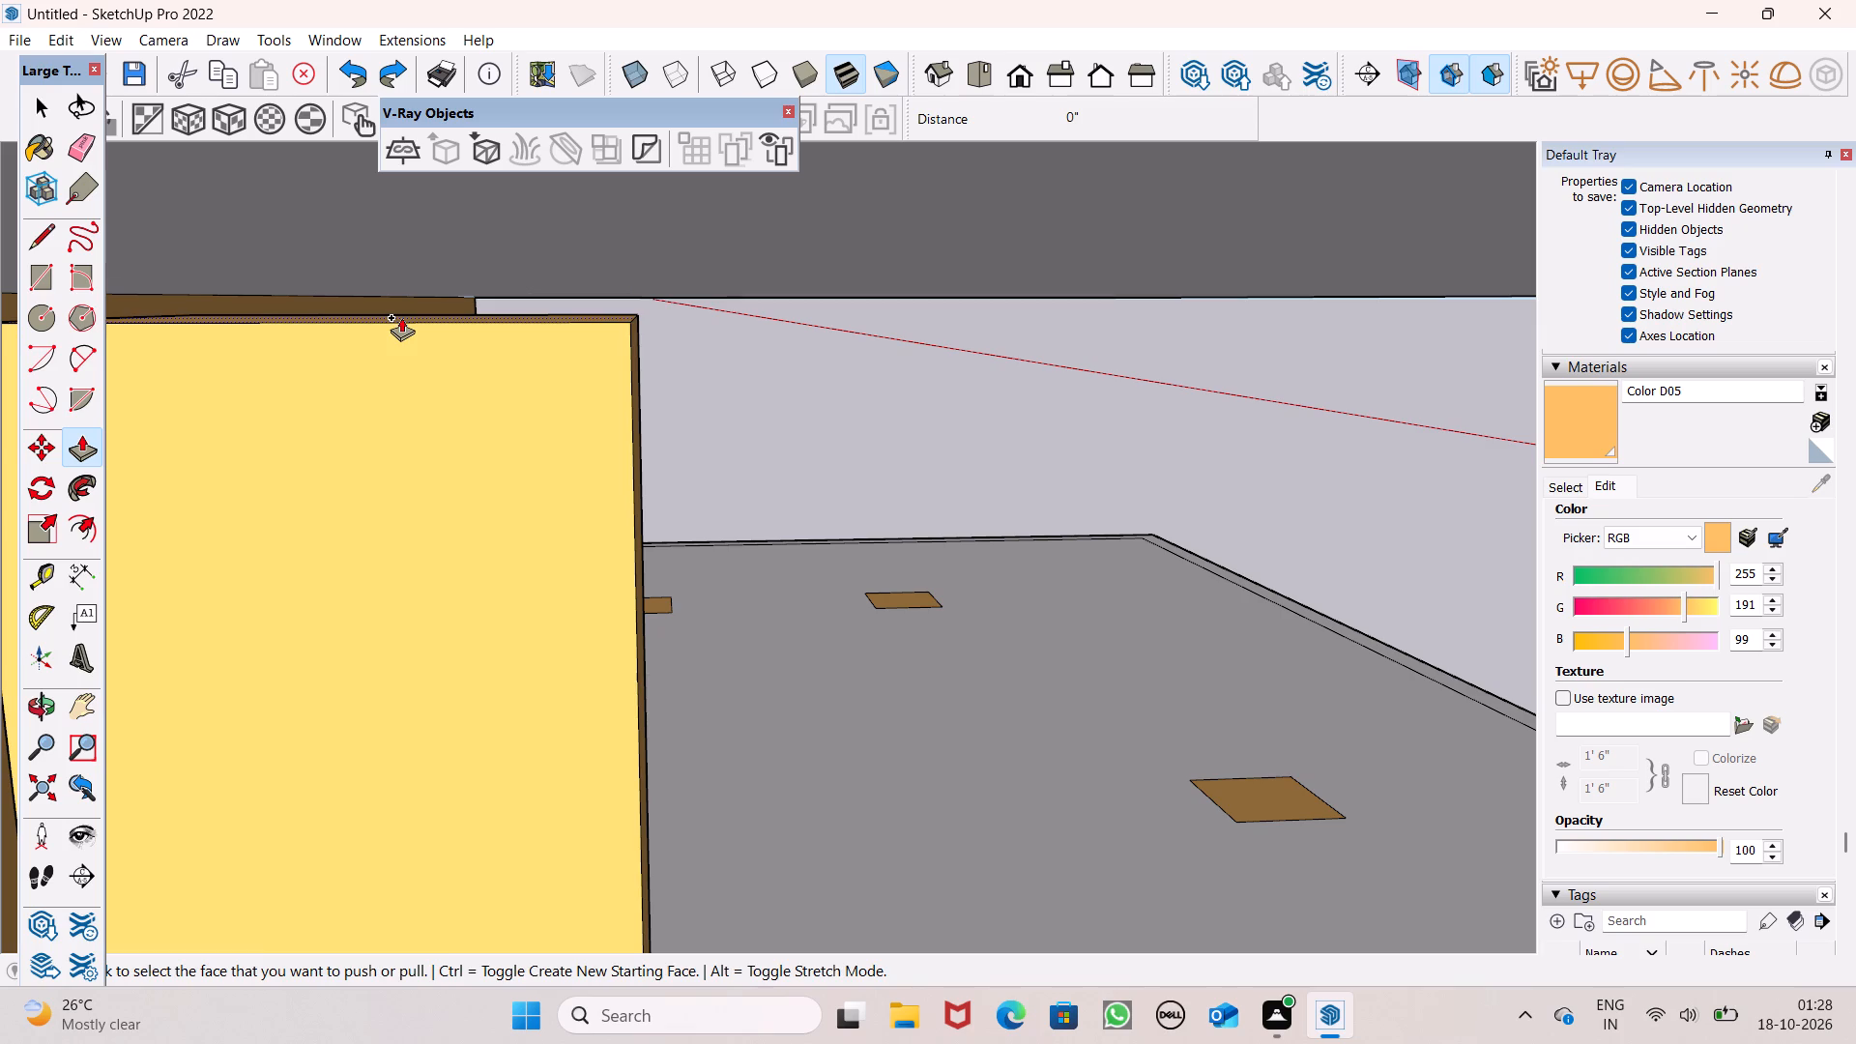
ctrl+drag(401, 317, 382, 253)
Push/Pull the rectangle near the slab's outer corner up 10' to the underside of the corner balcony.
scroll(379, 280, down, 13)
scroll(443, 330, down, 6)
scroll(516, 361, down, 2)
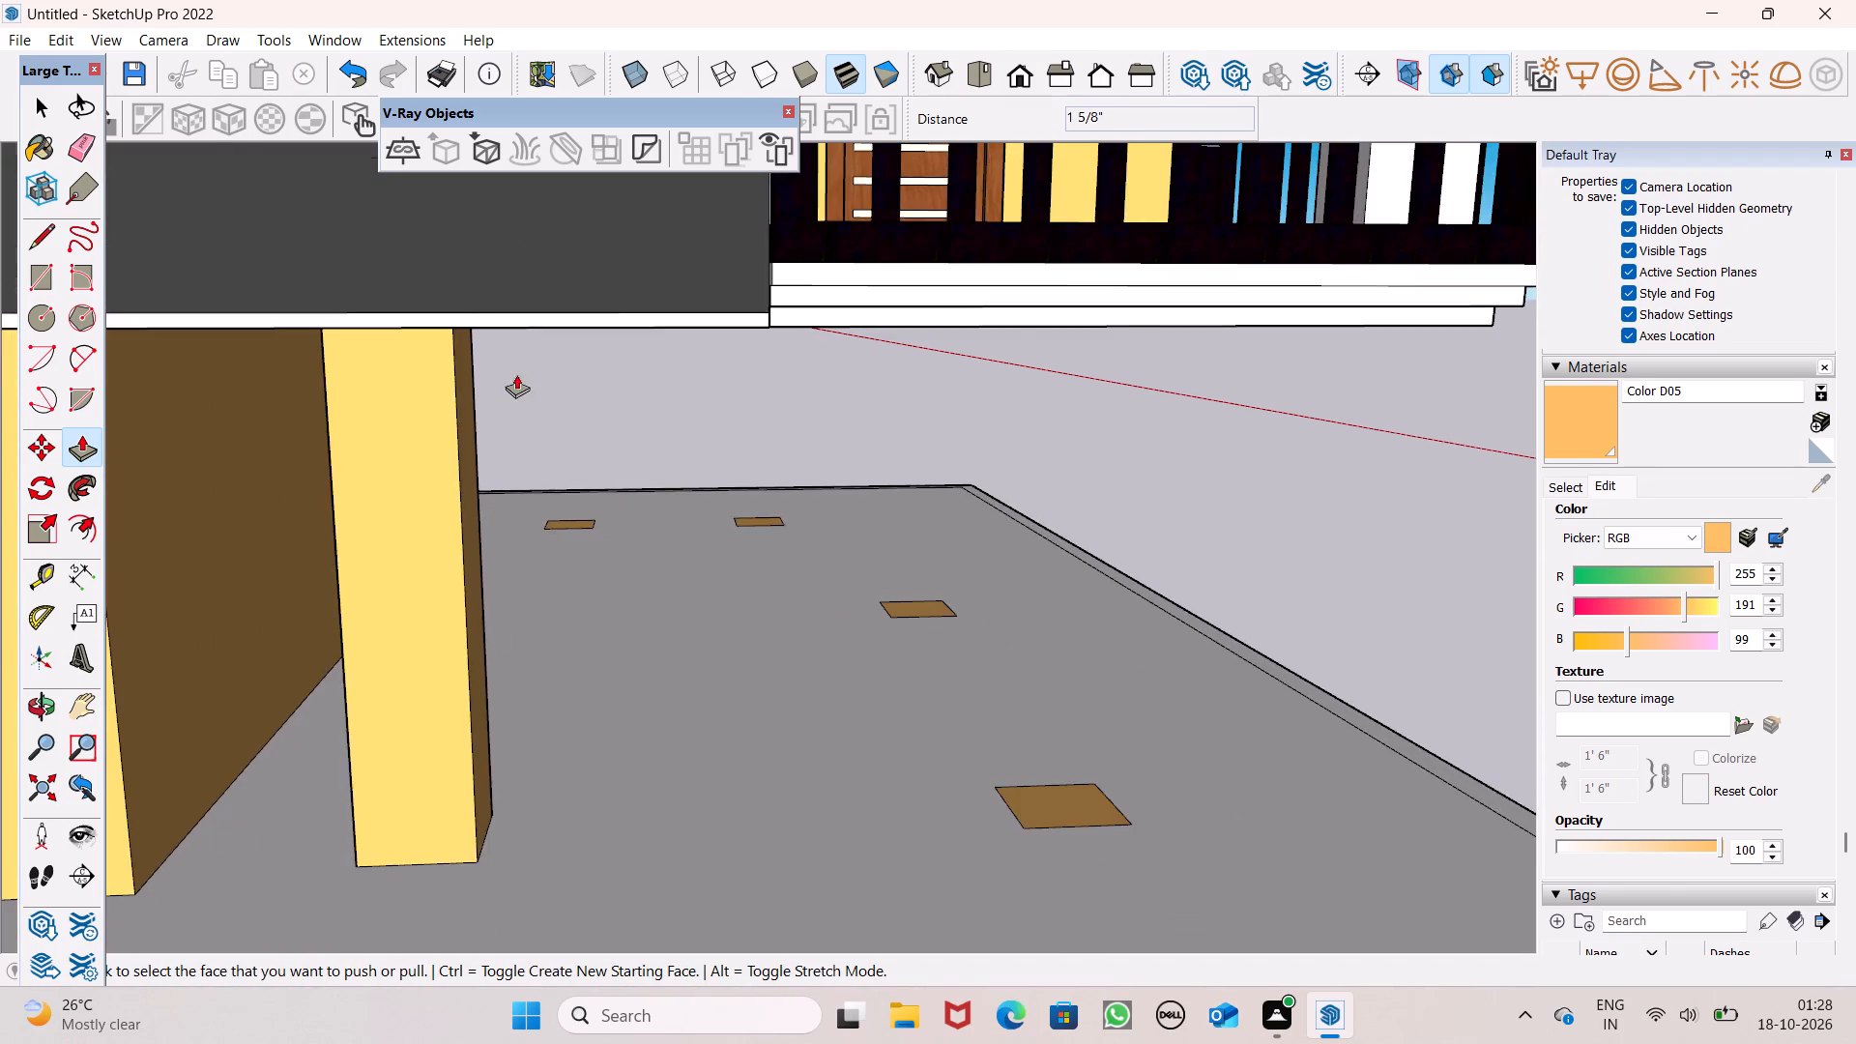
scroll(516, 374, down, 3)
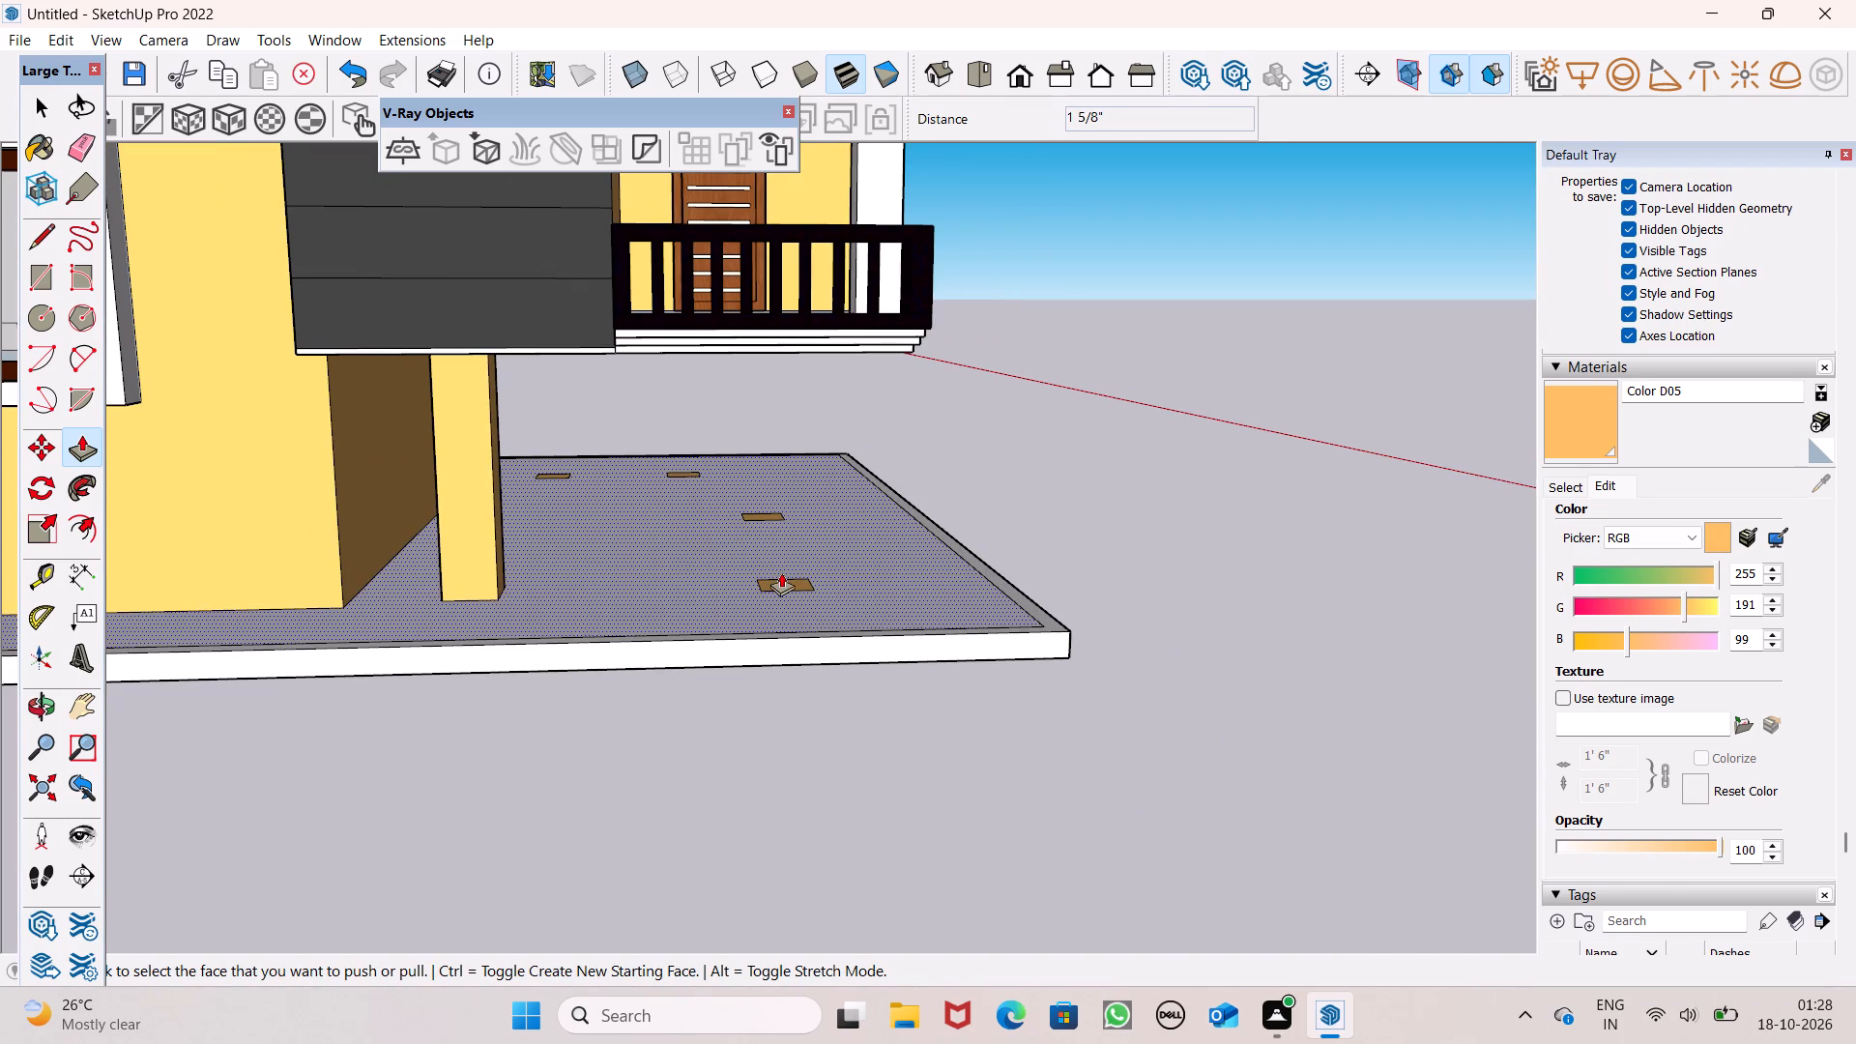
ctrl+click(778, 578)
key(space)
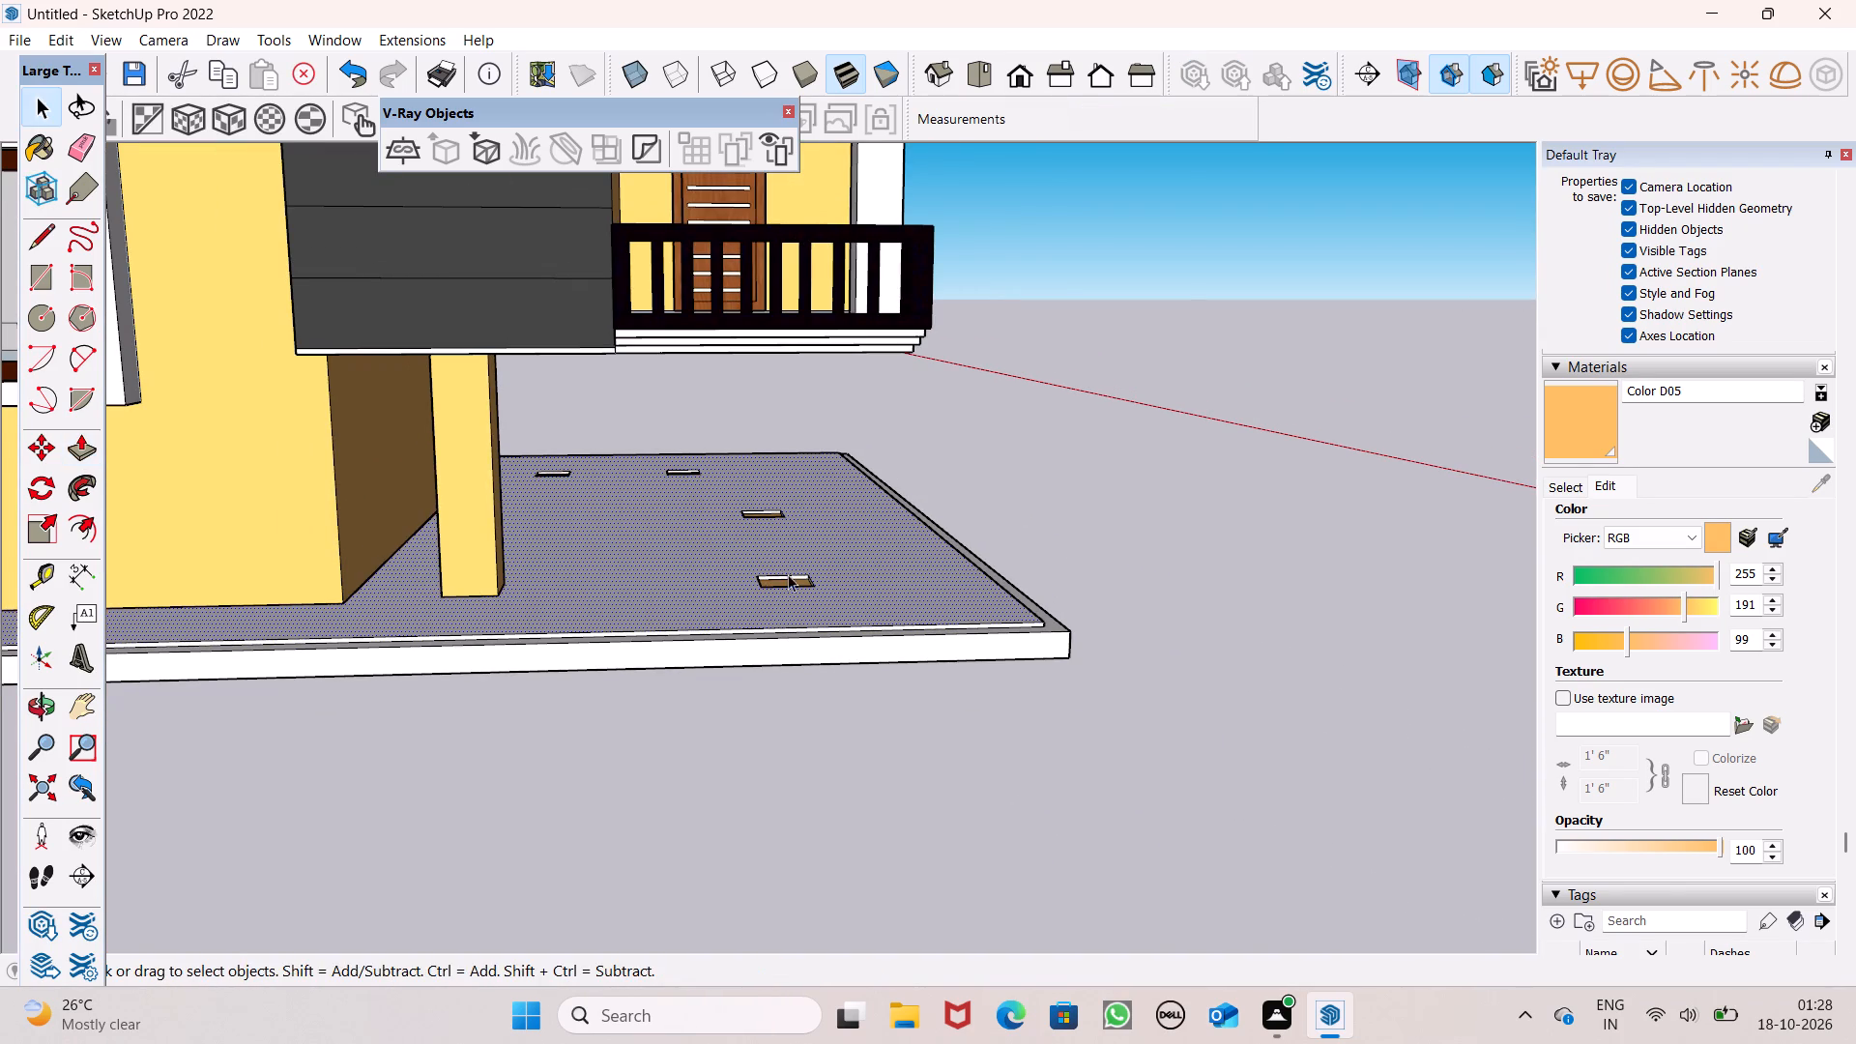
middle_drag(790, 615, 796, 707)
scroll(801, 671, up, 5)
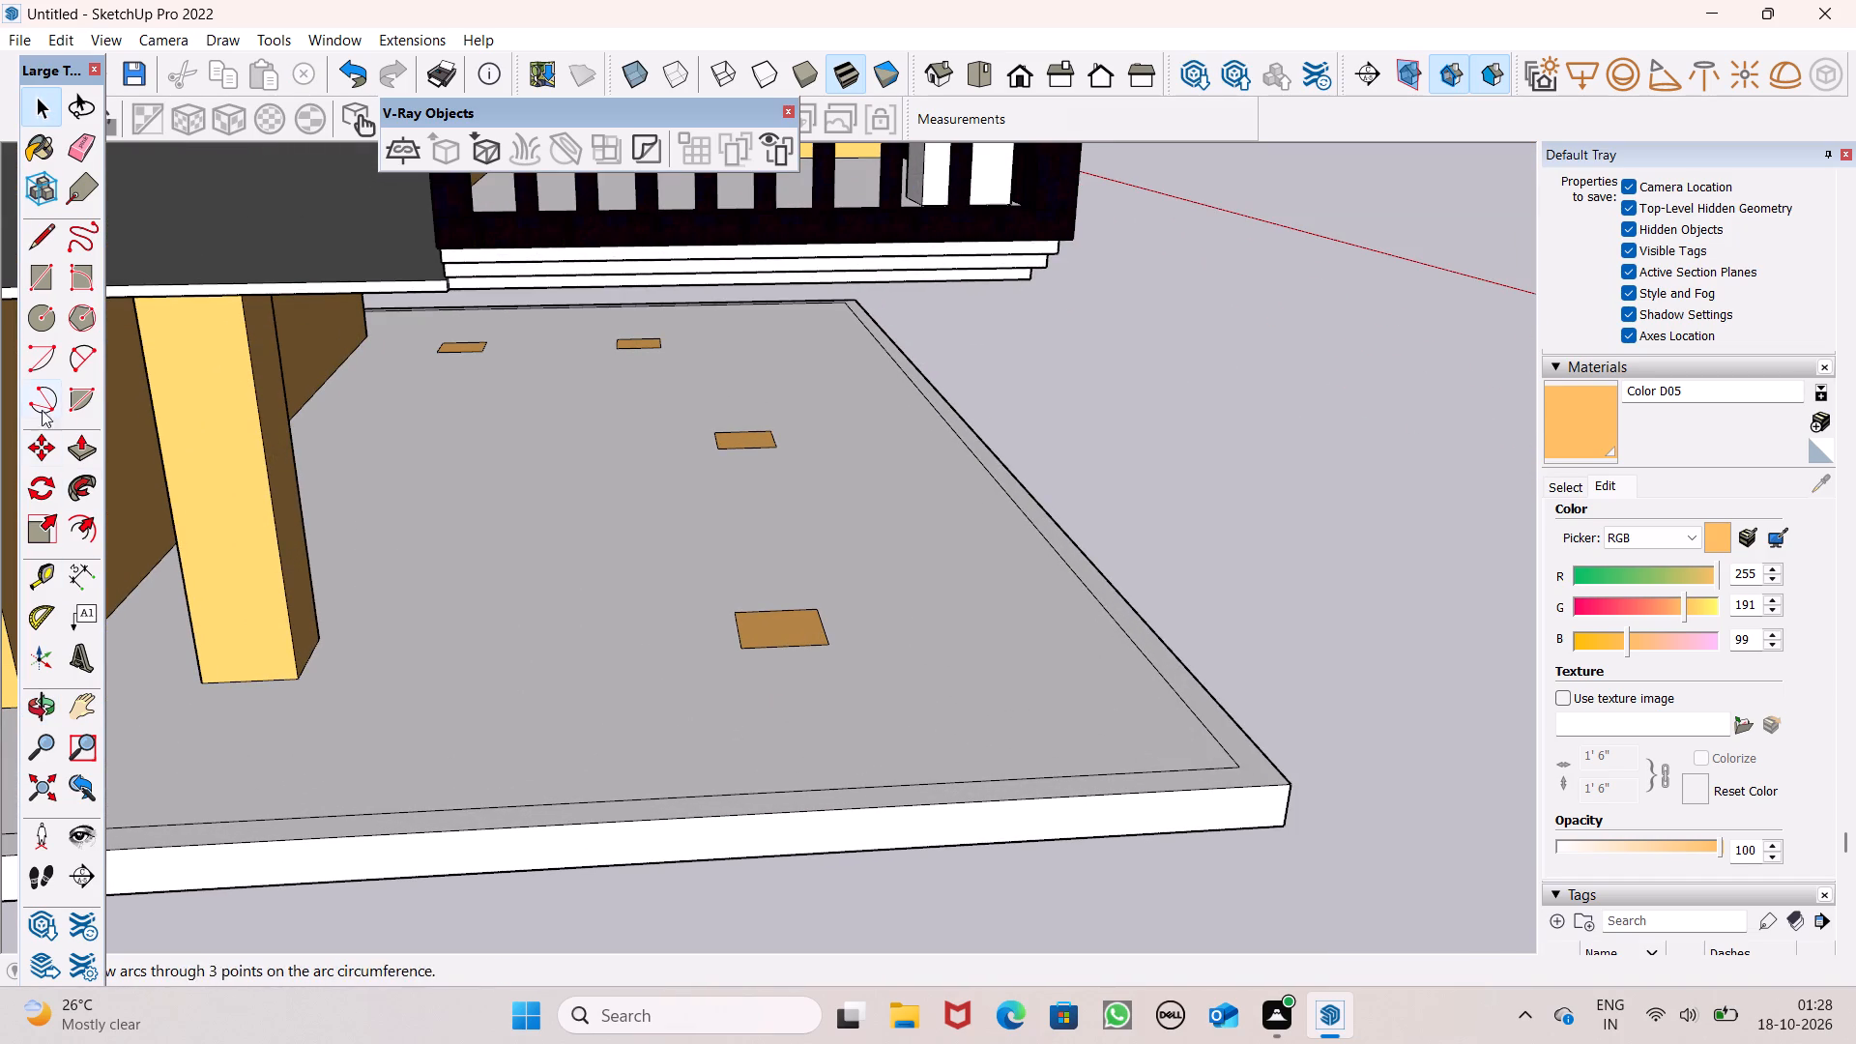
click(83, 452)
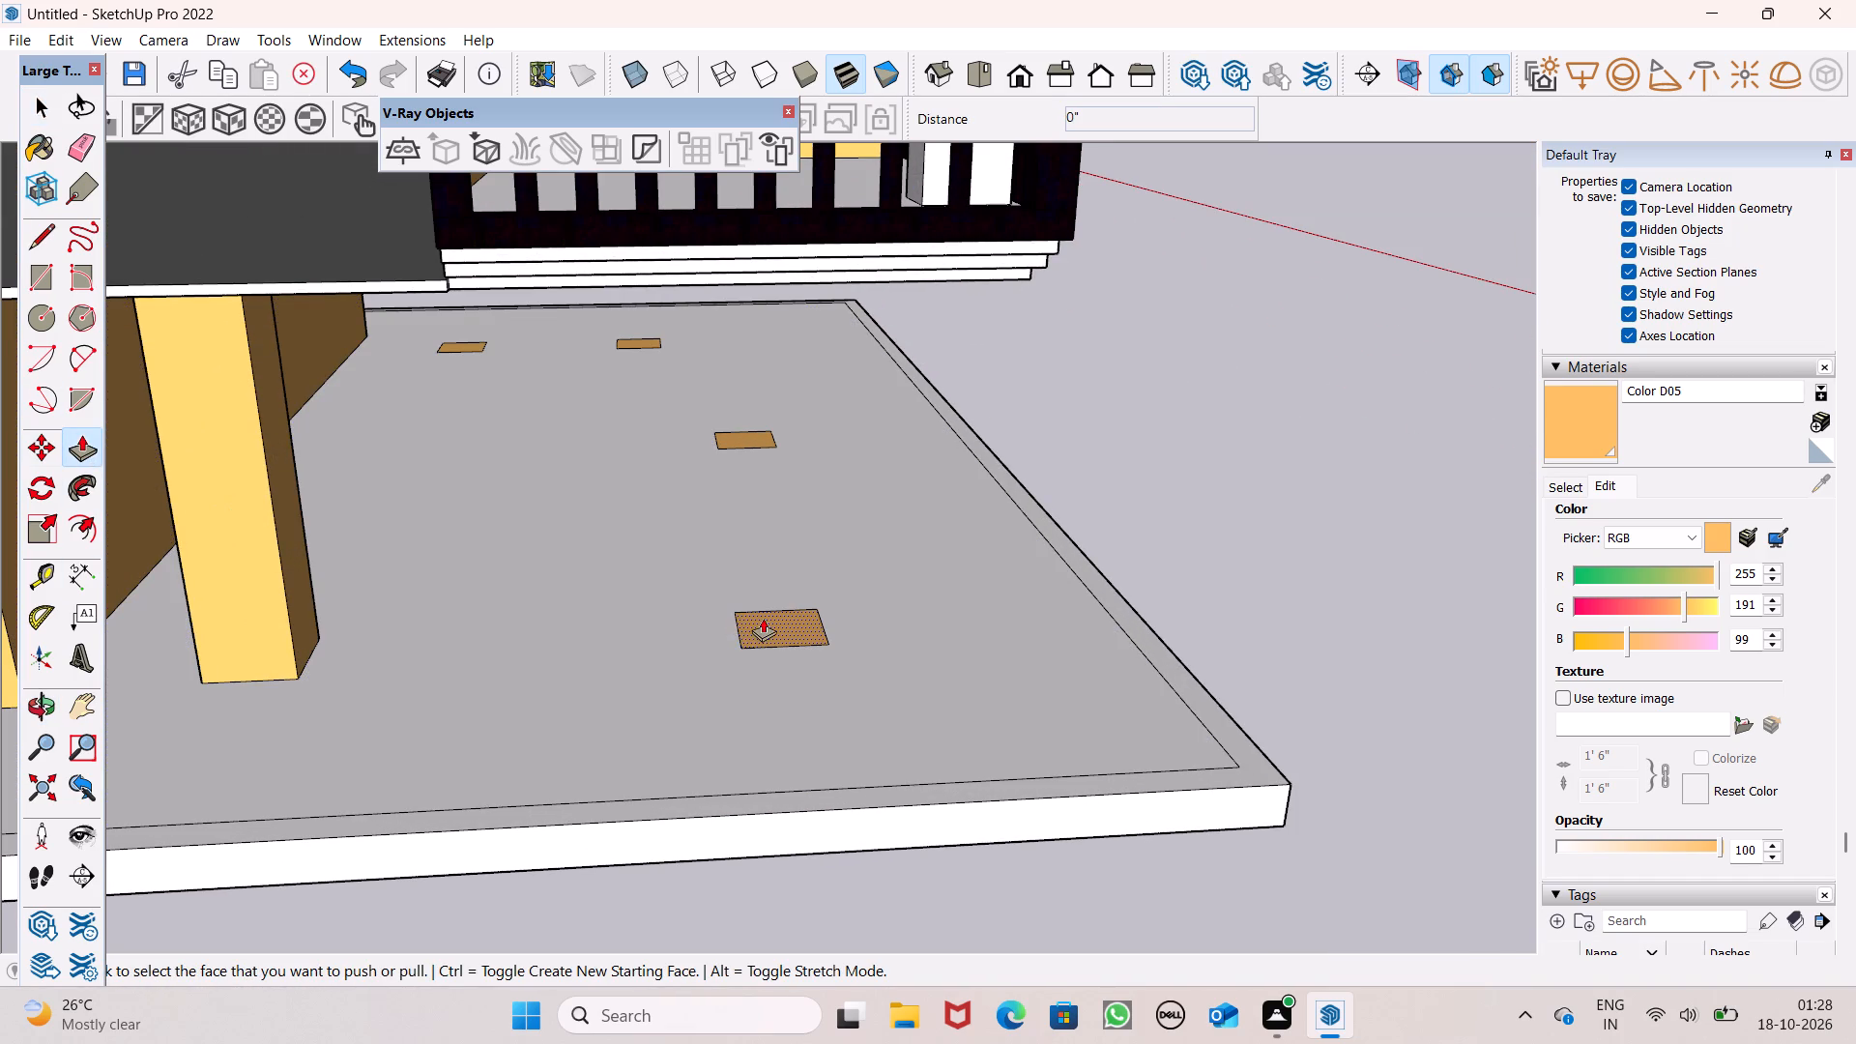
ctrl+drag(763, 618, 692, 283)
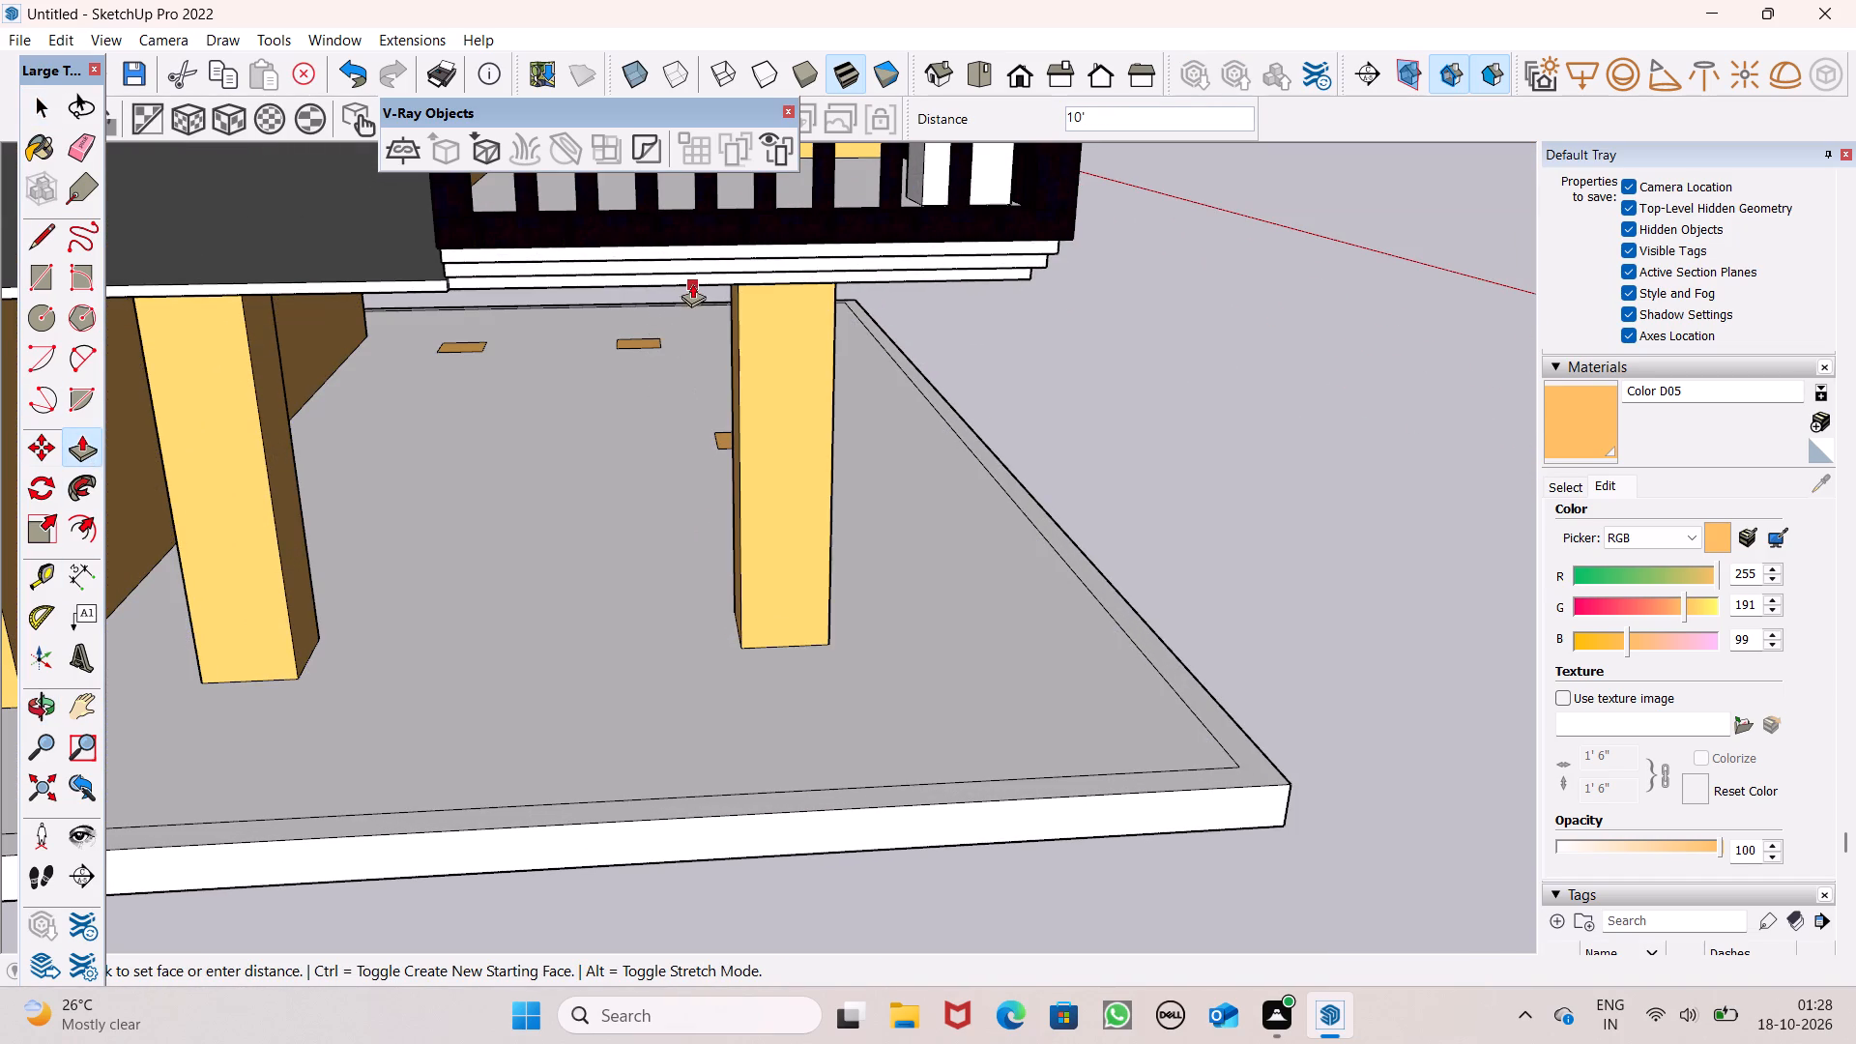
ctrl+drag(692, 283, 693, 283)
Push/Pull the middle rectangle along the slab's long side up 10' to the underside of the floor above.
middle_drag(791, 478, 252, 399)
scroll(684, 403, up, 1)
scroll(383, 726, down, 5)
scroll(291, 783, down, 5)
middle_drag(608, 827, 401, 919)
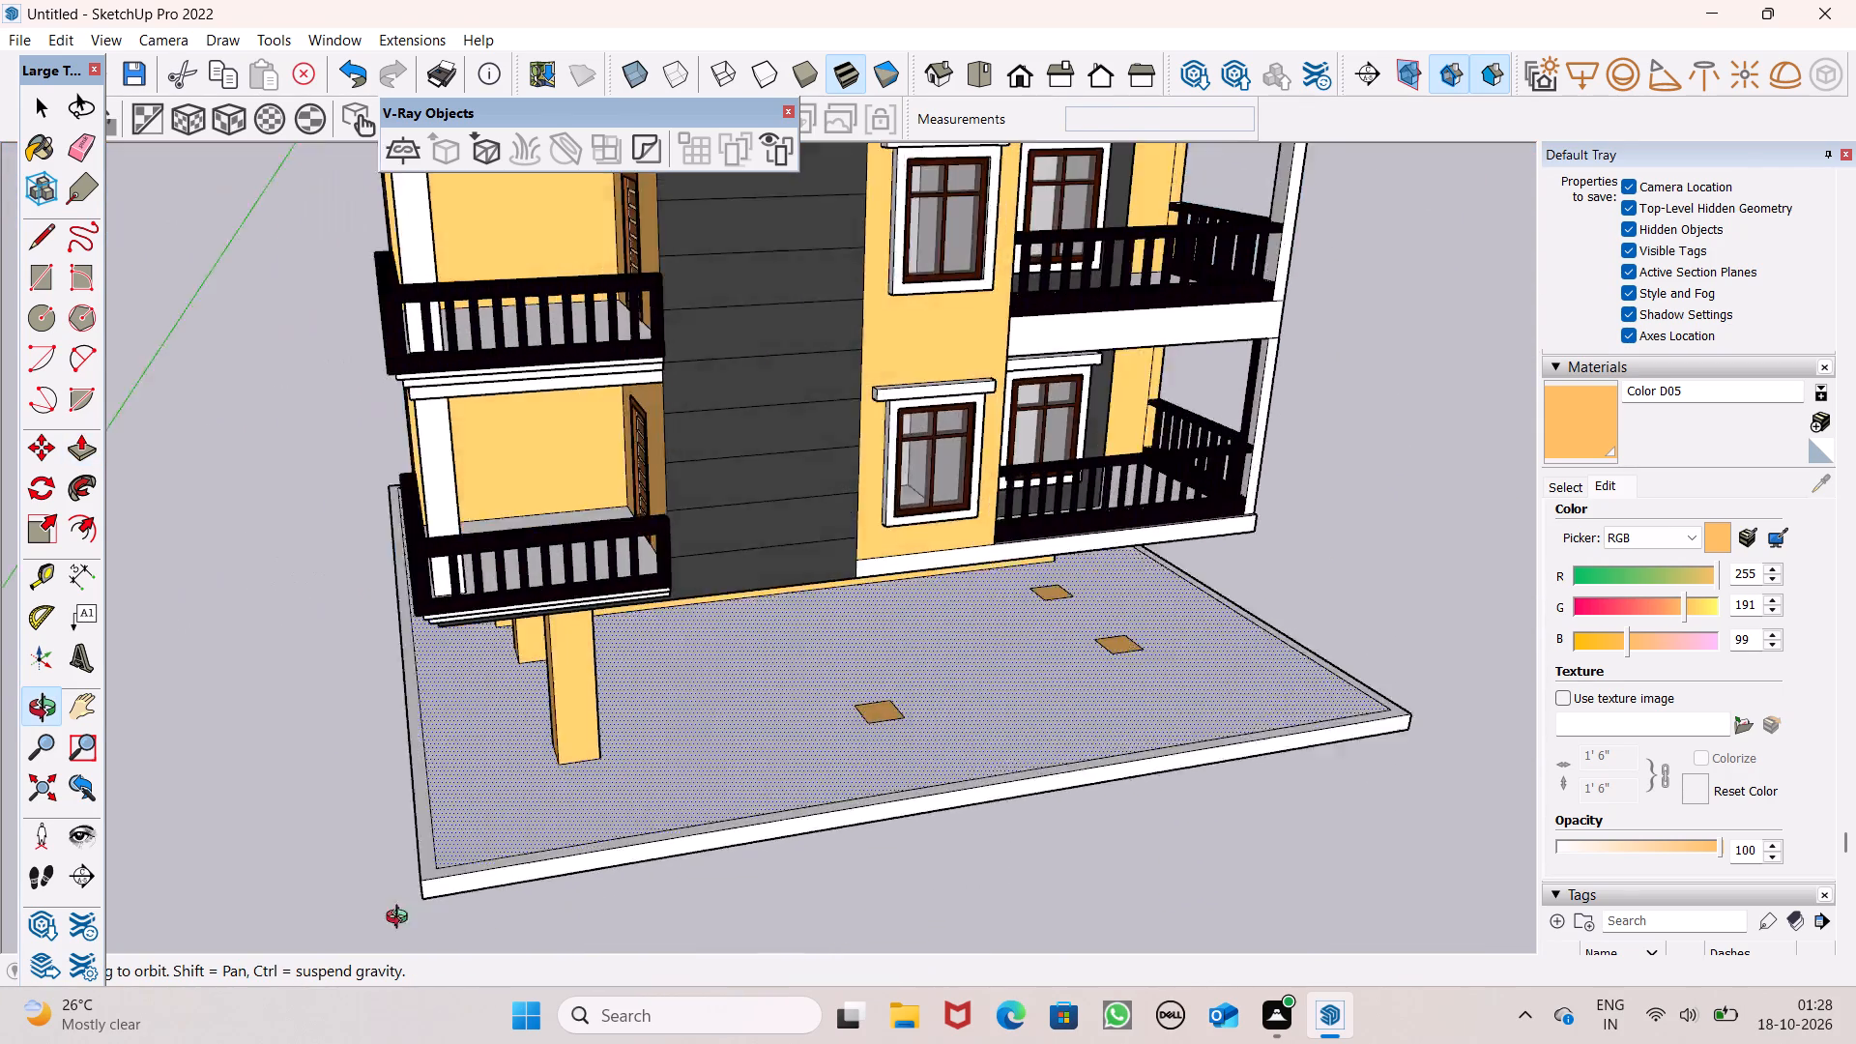
middle_drag(401, 919, 101, 687)
scroll(885, 792, up, 6)
middle_drag(889, 814, 981, 913)
scroll(947, 851, up, 1)
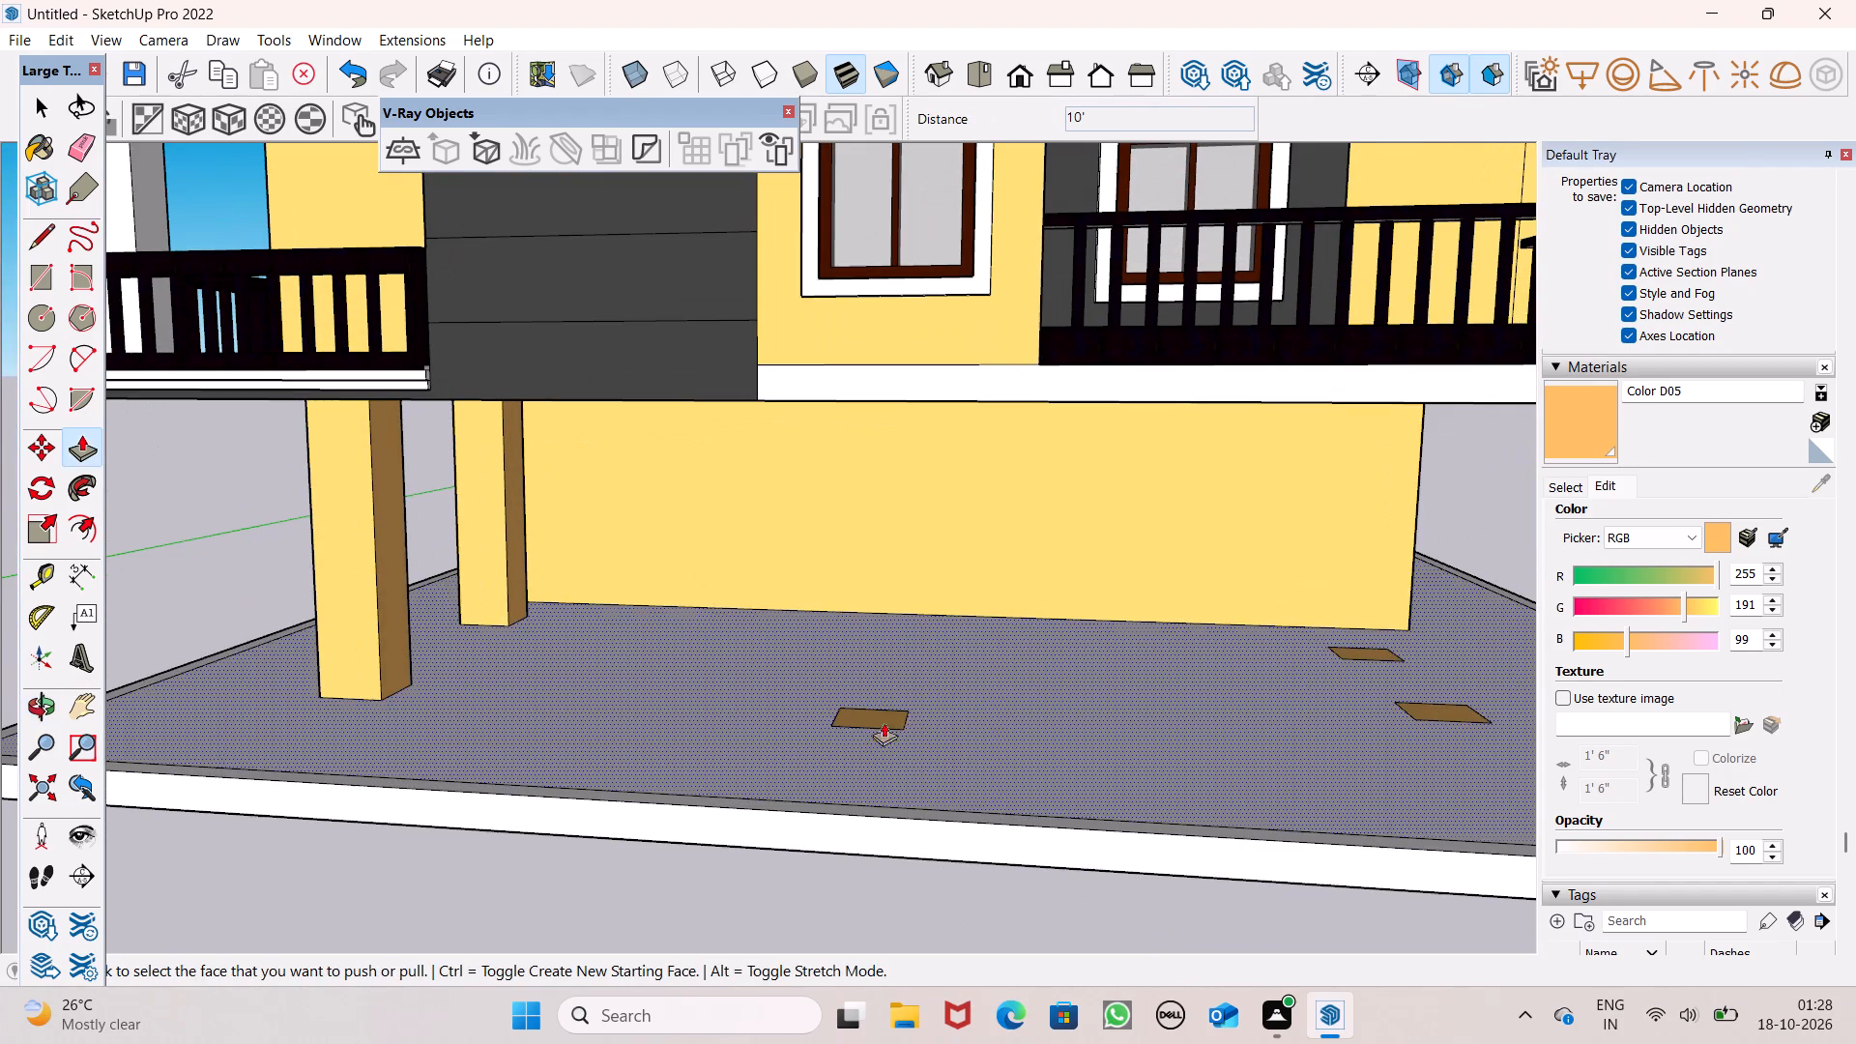
ctrl+drag(881, 717, 839, 543)
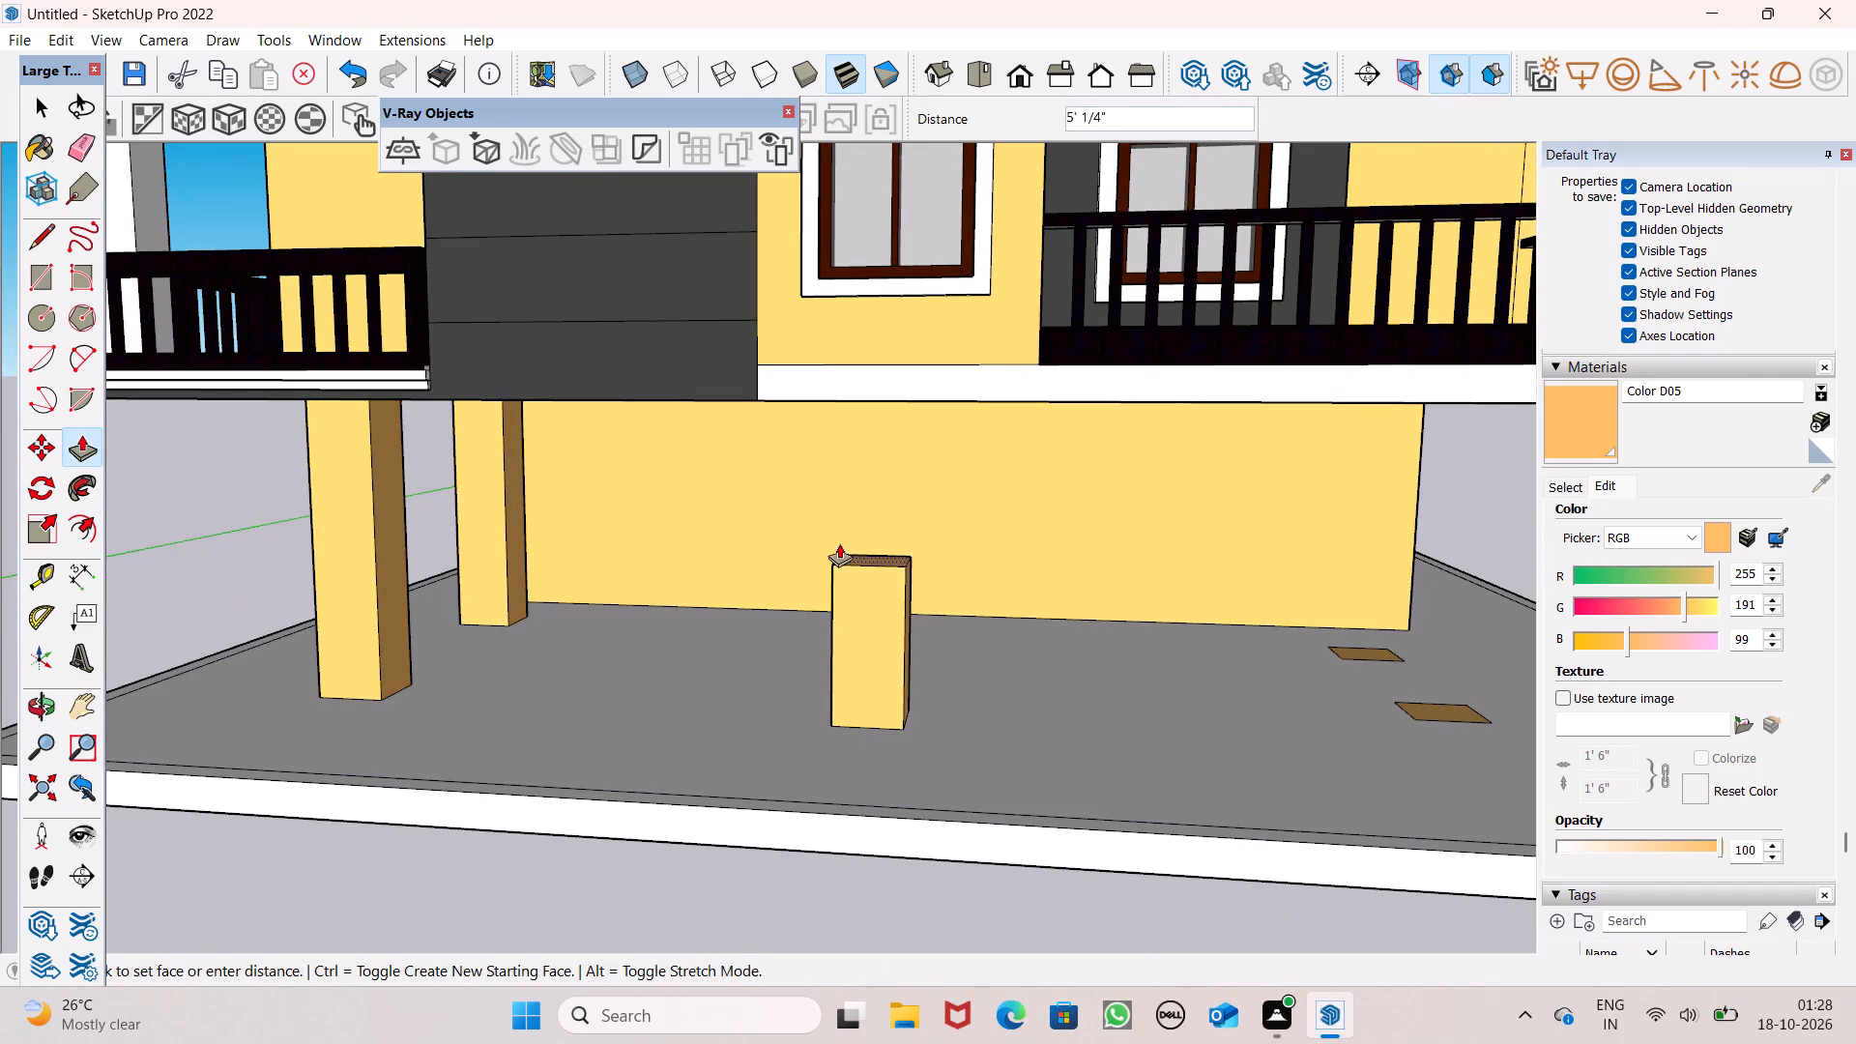
ctrl+drag(839, 543, 837, 397)
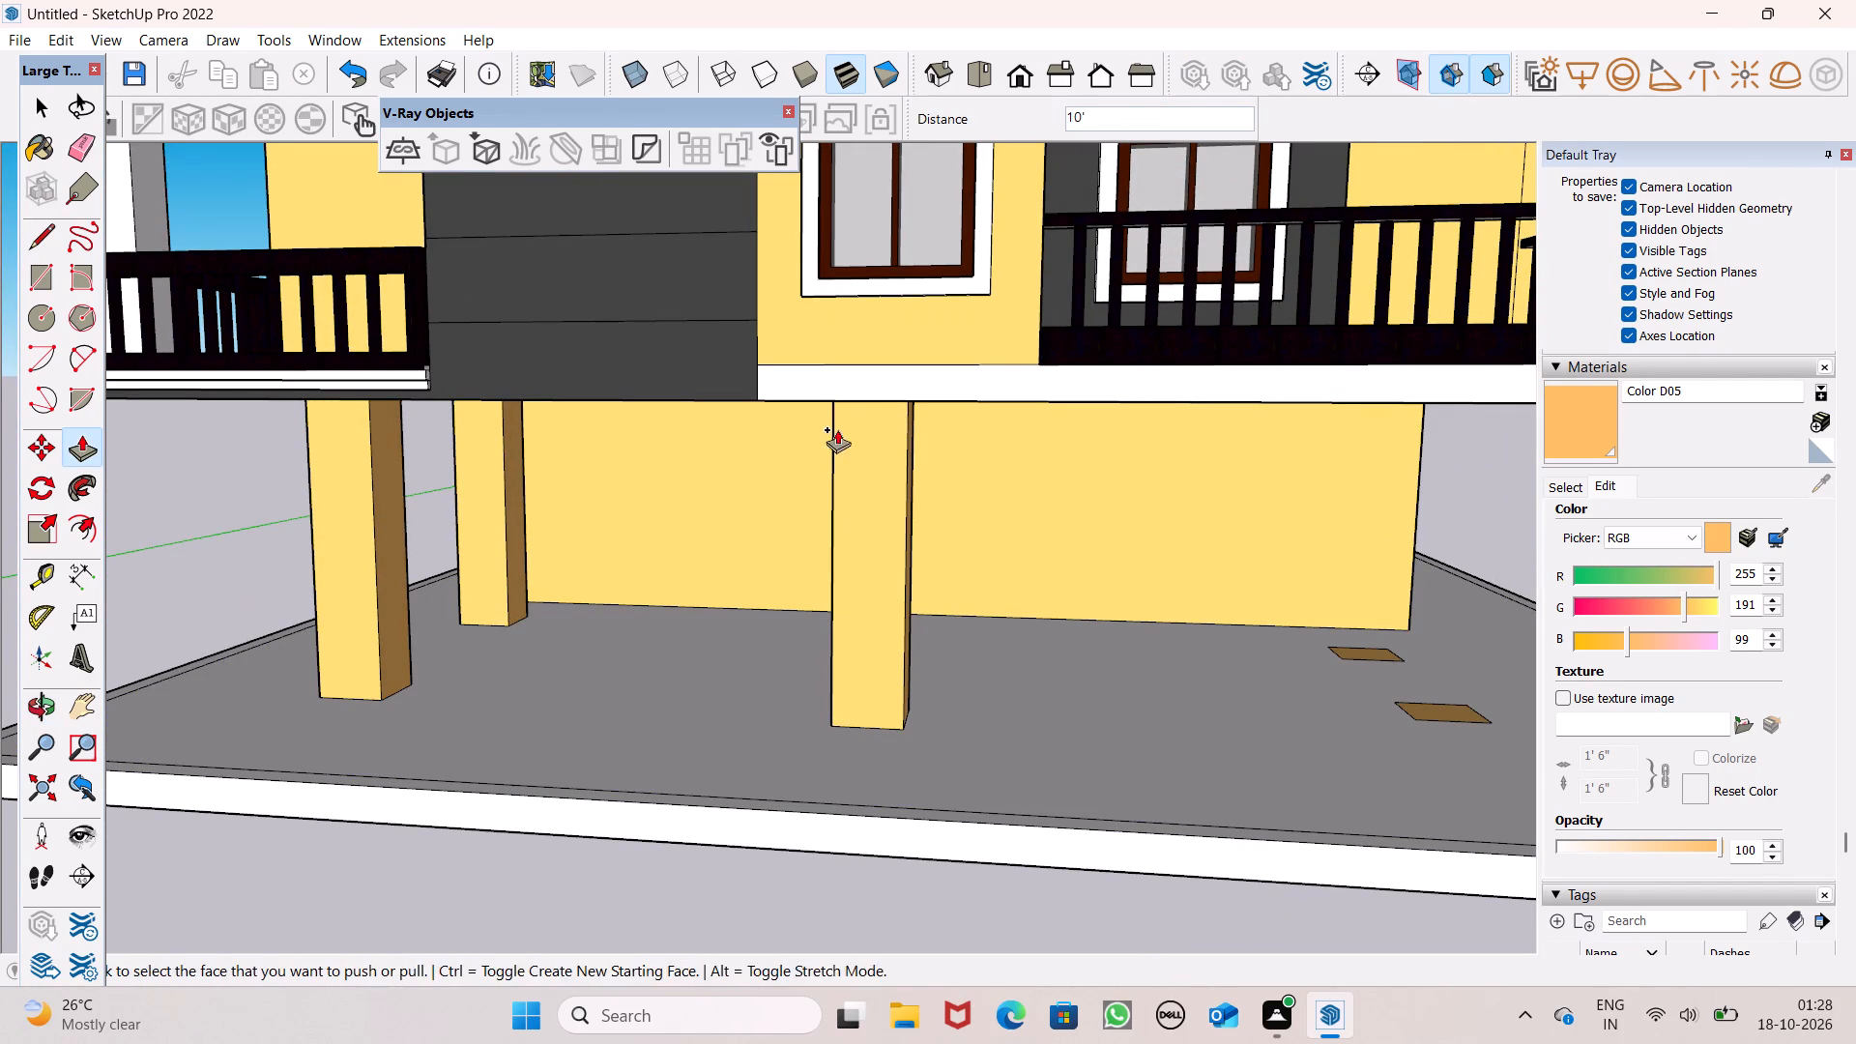
Push/Pull the two remaining rectangles under the far-end balcony up 10' each to form columns.
middle_drag(852, 507, 383, 460)
scroll(438, 535, down, 5)
scroll(1034, 654, up, 6)
drag(1133, 709, 1070, 275)
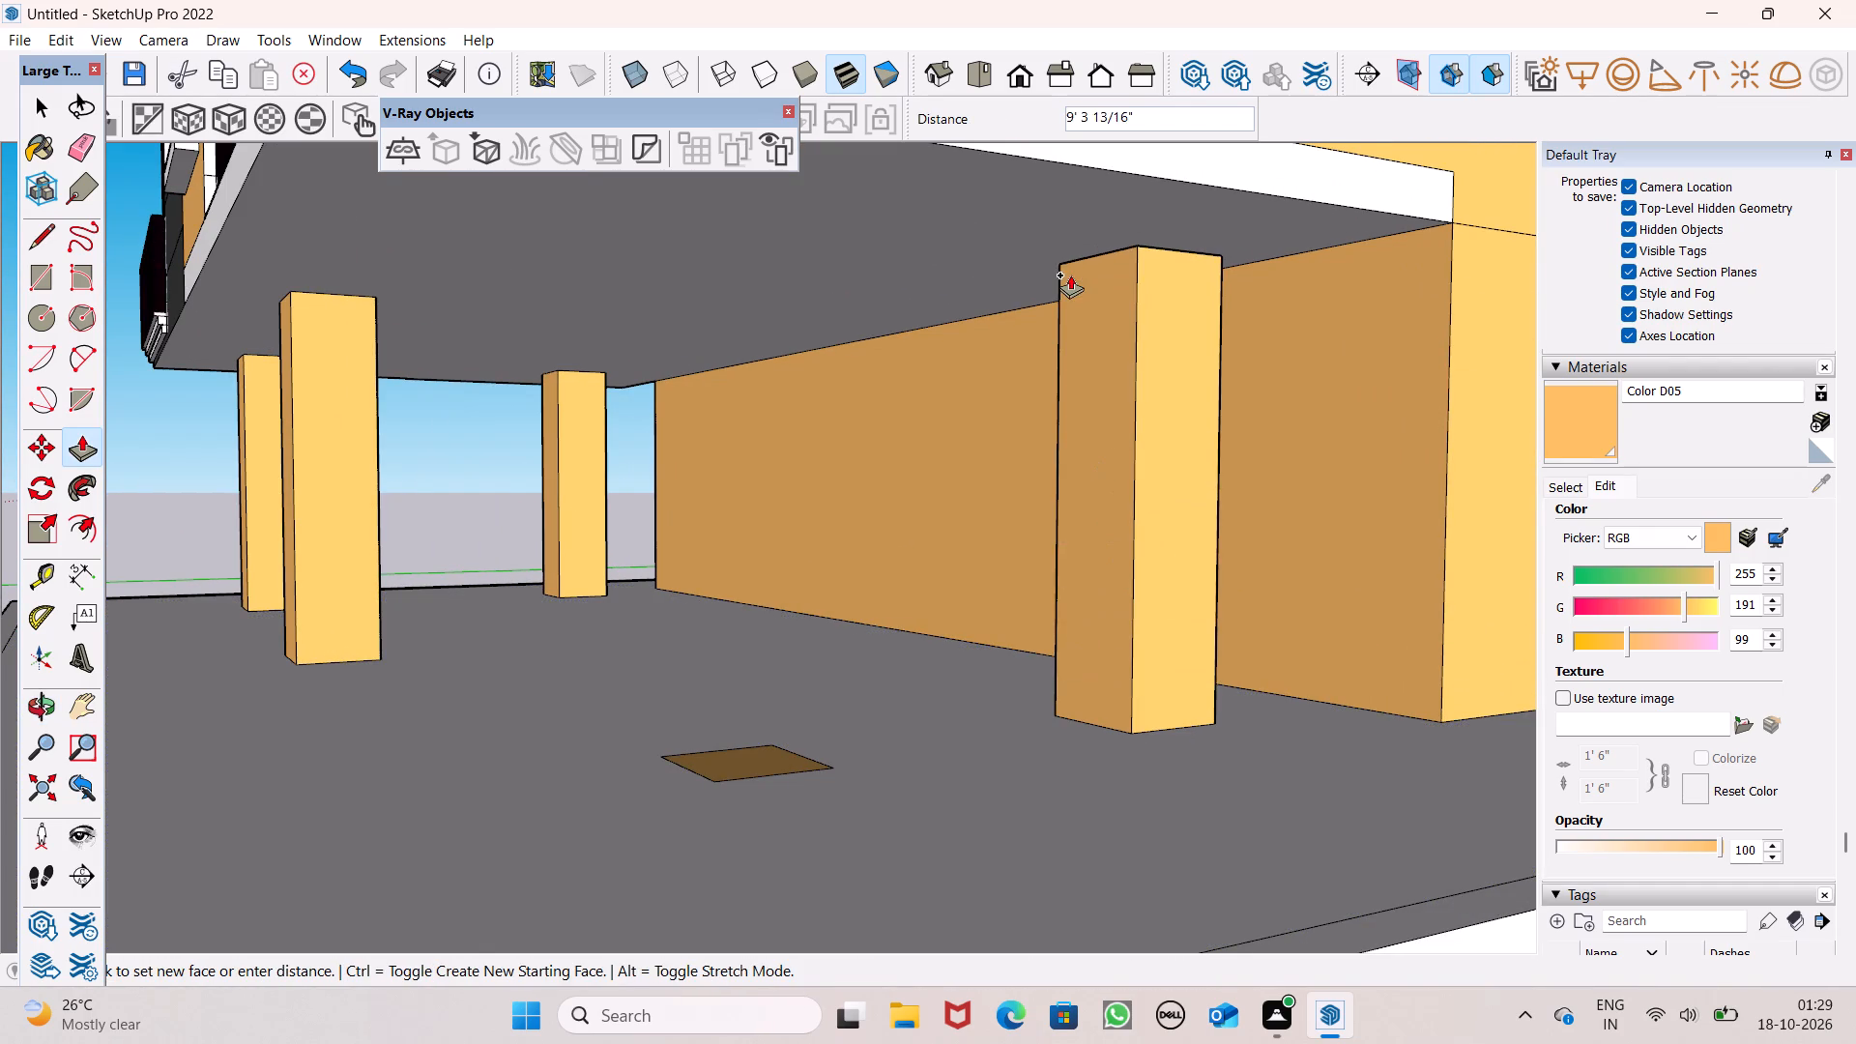
drag(1070, 275, 1049, 225)
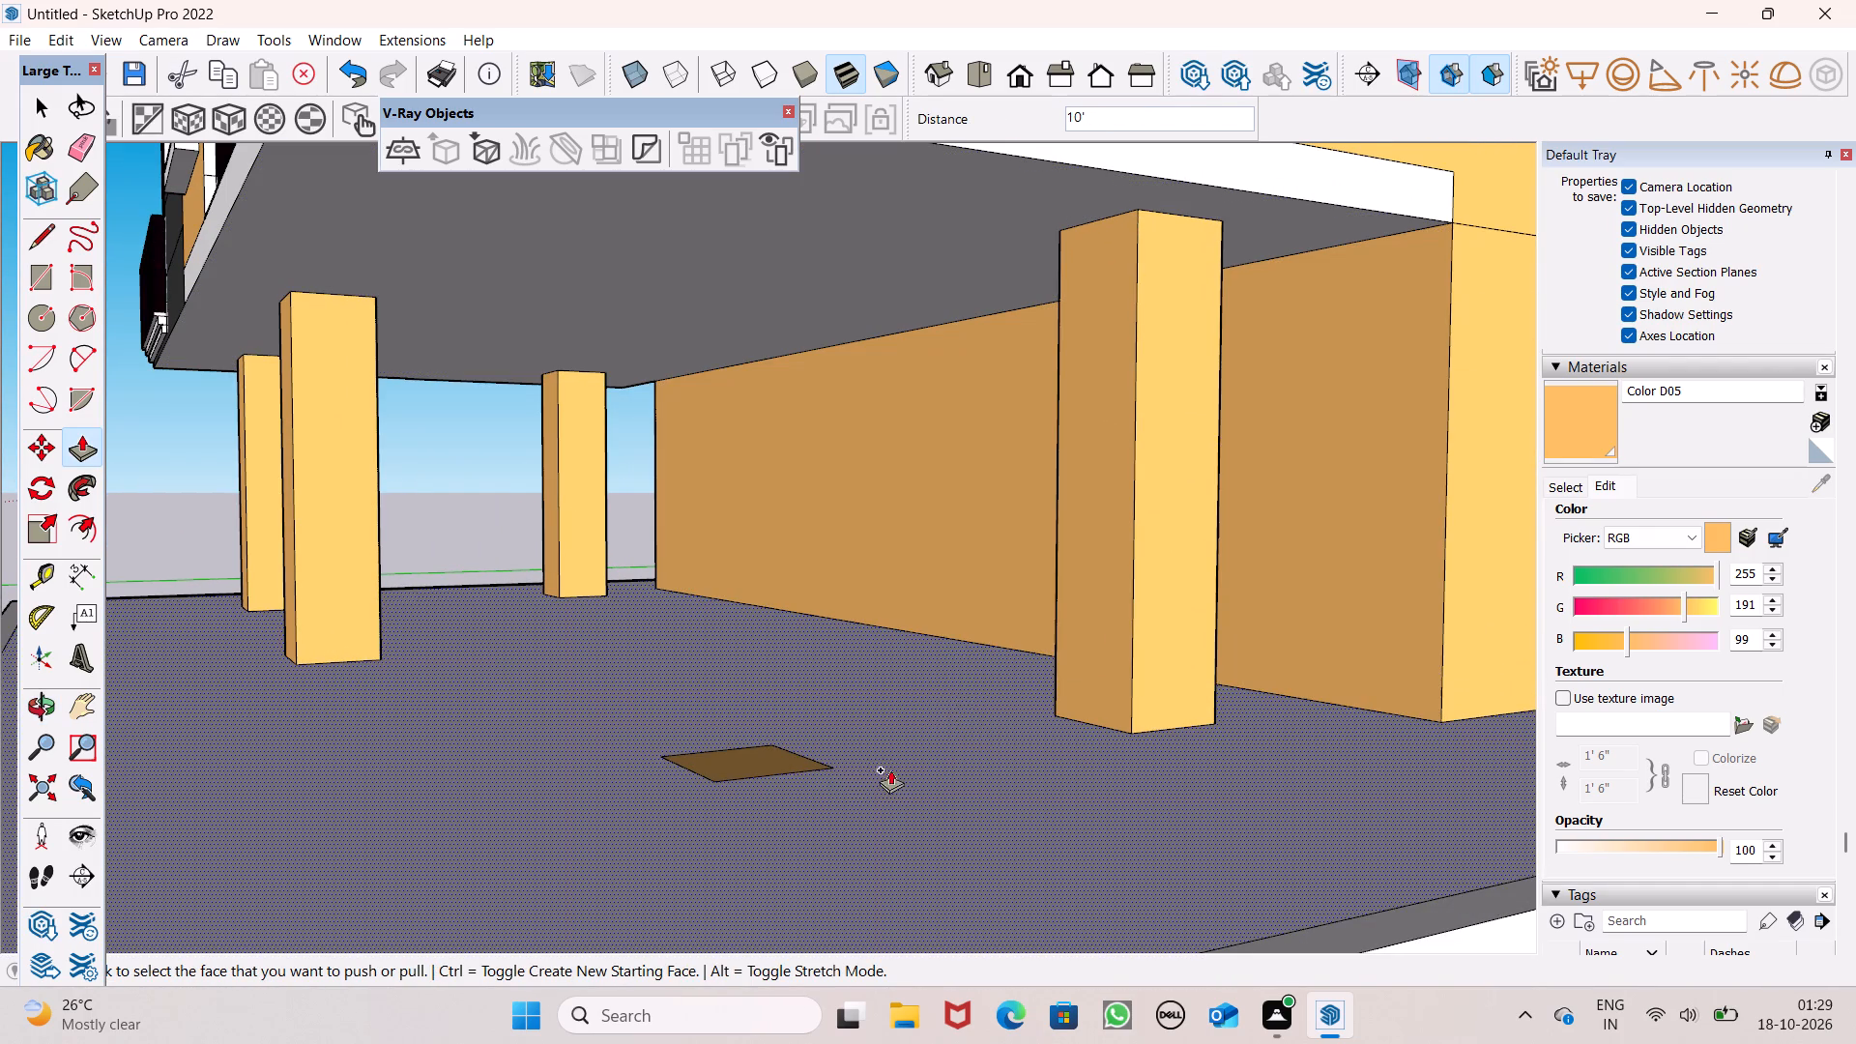
drag(742, 765, 651, 242)
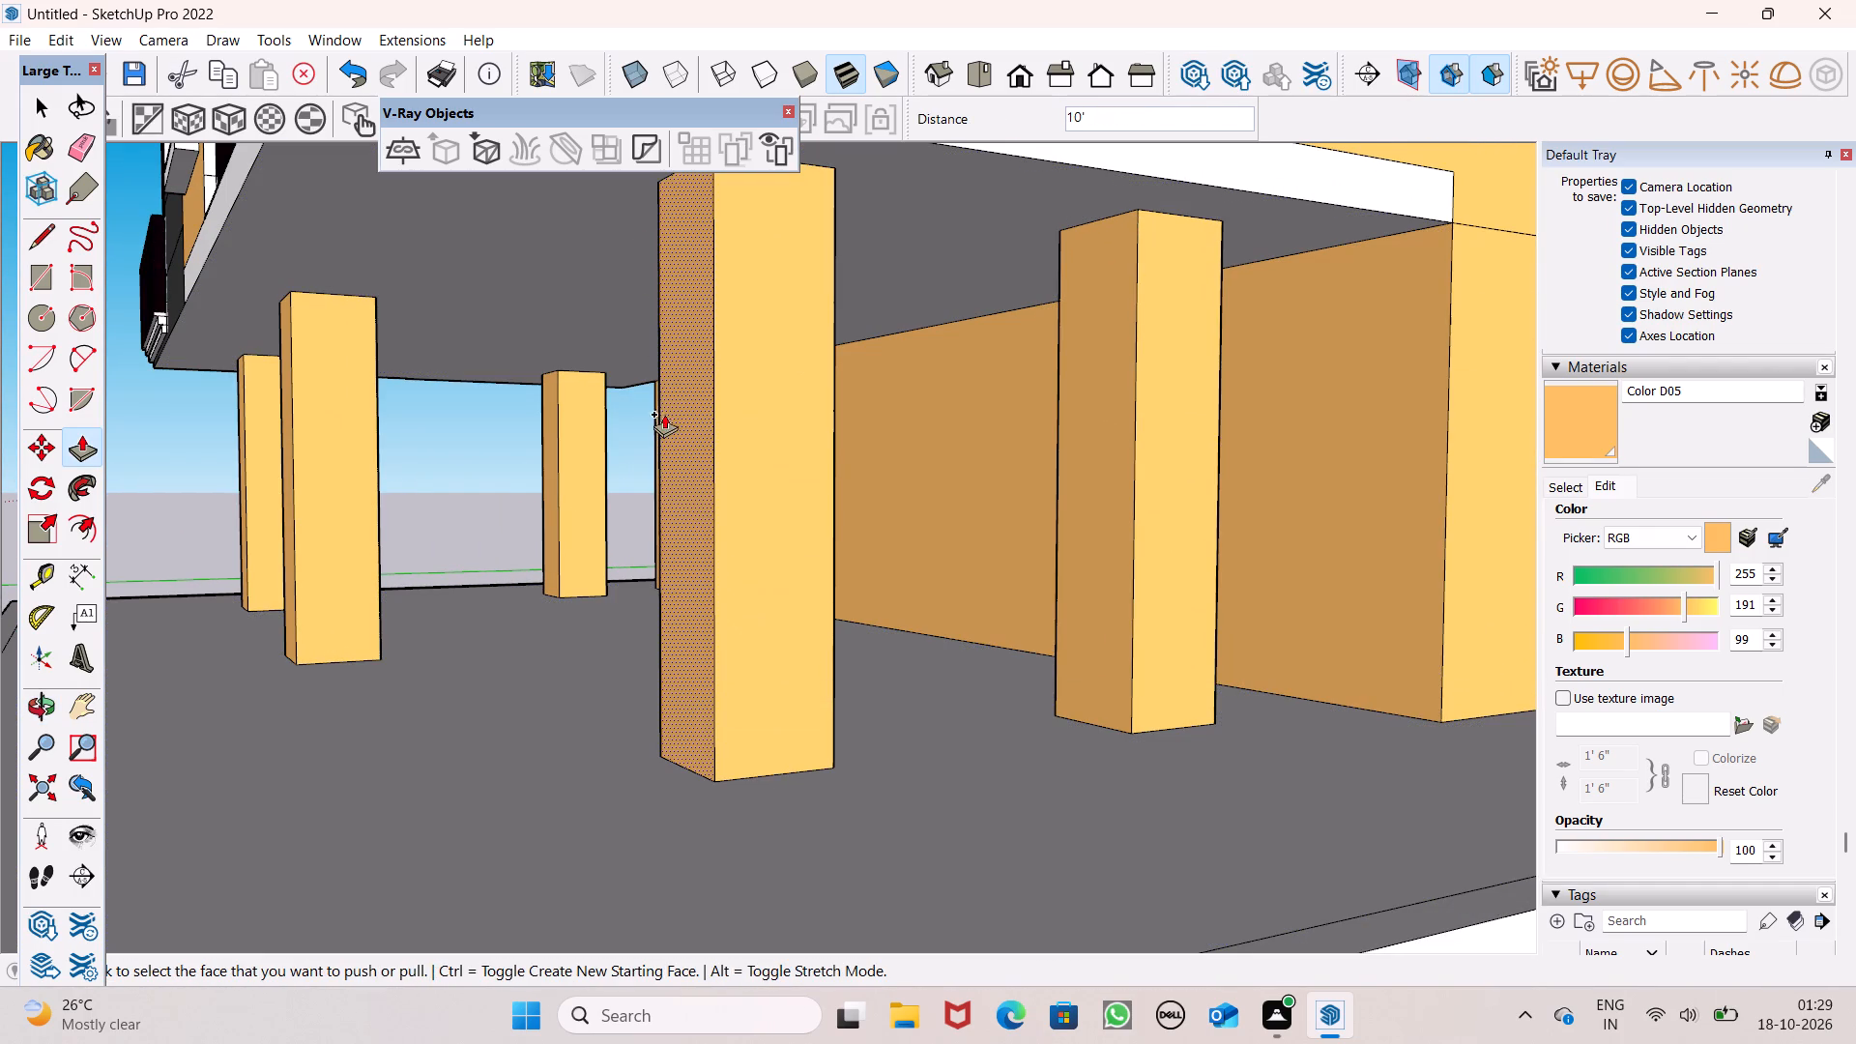
middle_drag(691, 501, 1032, 579)
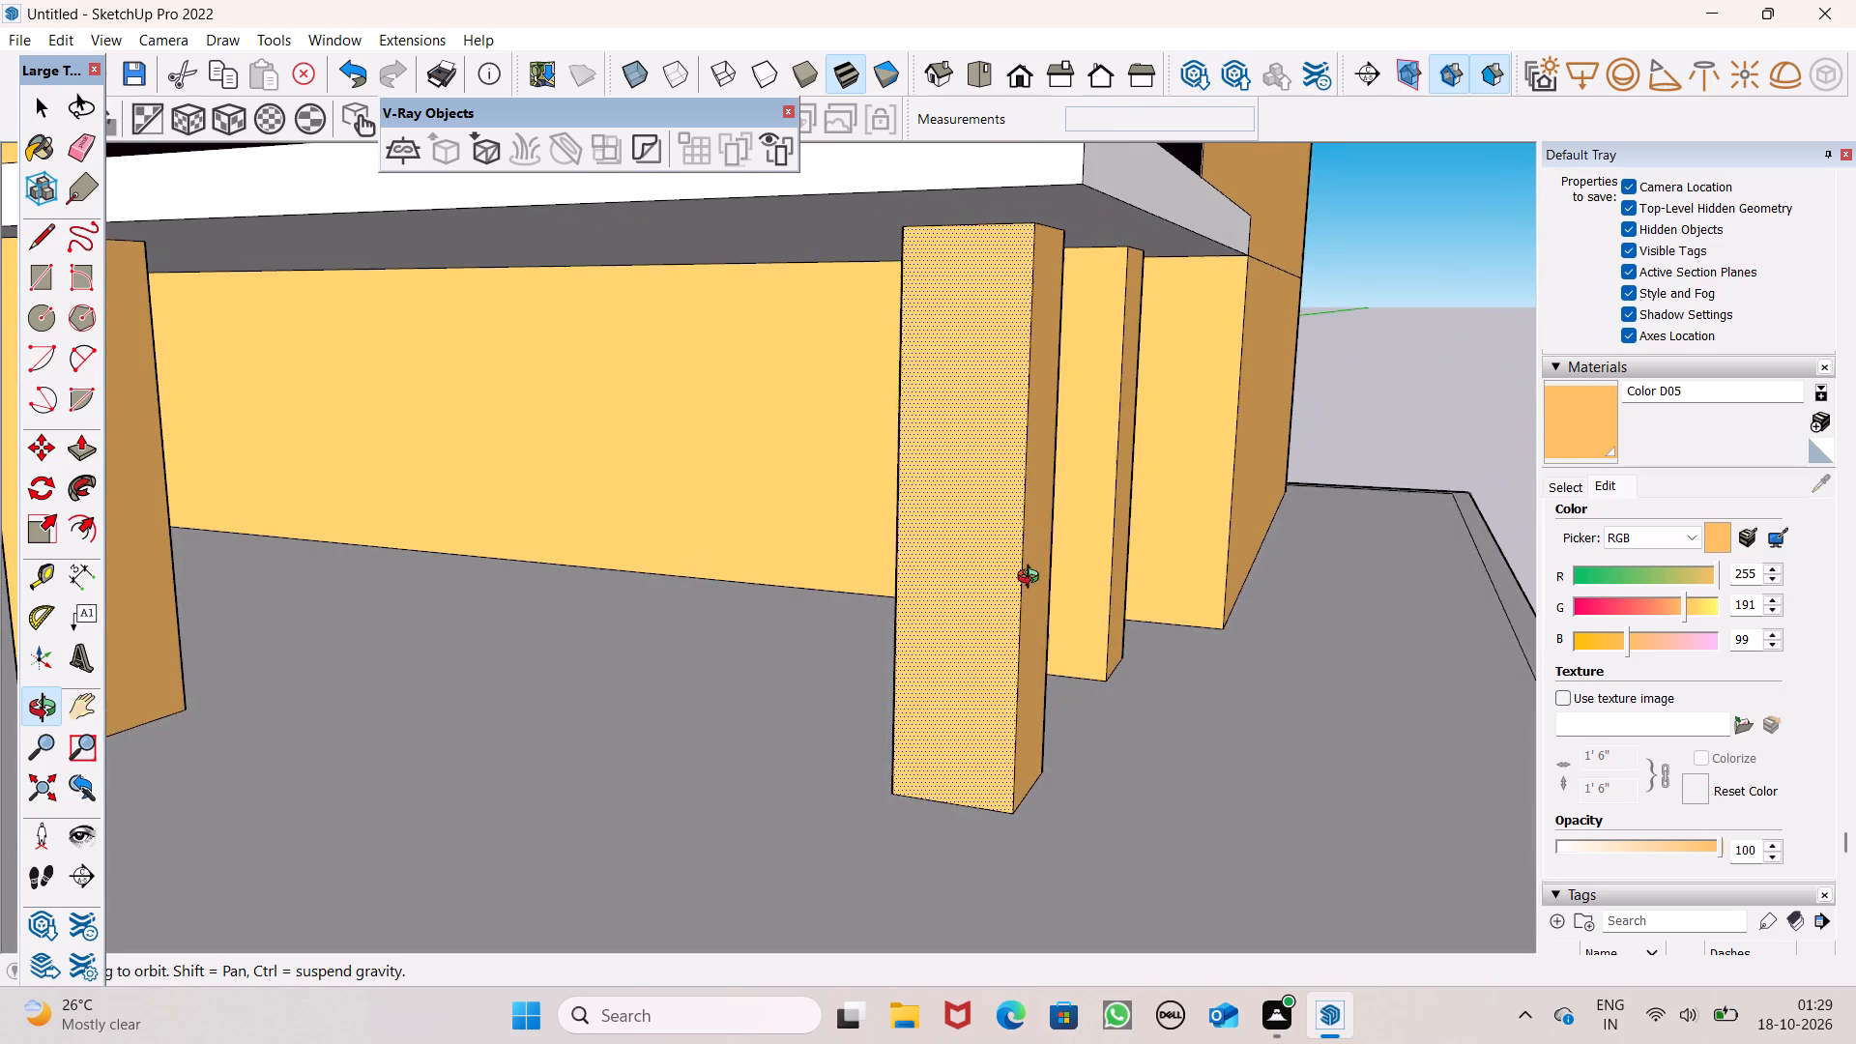
middle_drag(1032, 579, 1036, 579)
key(space)
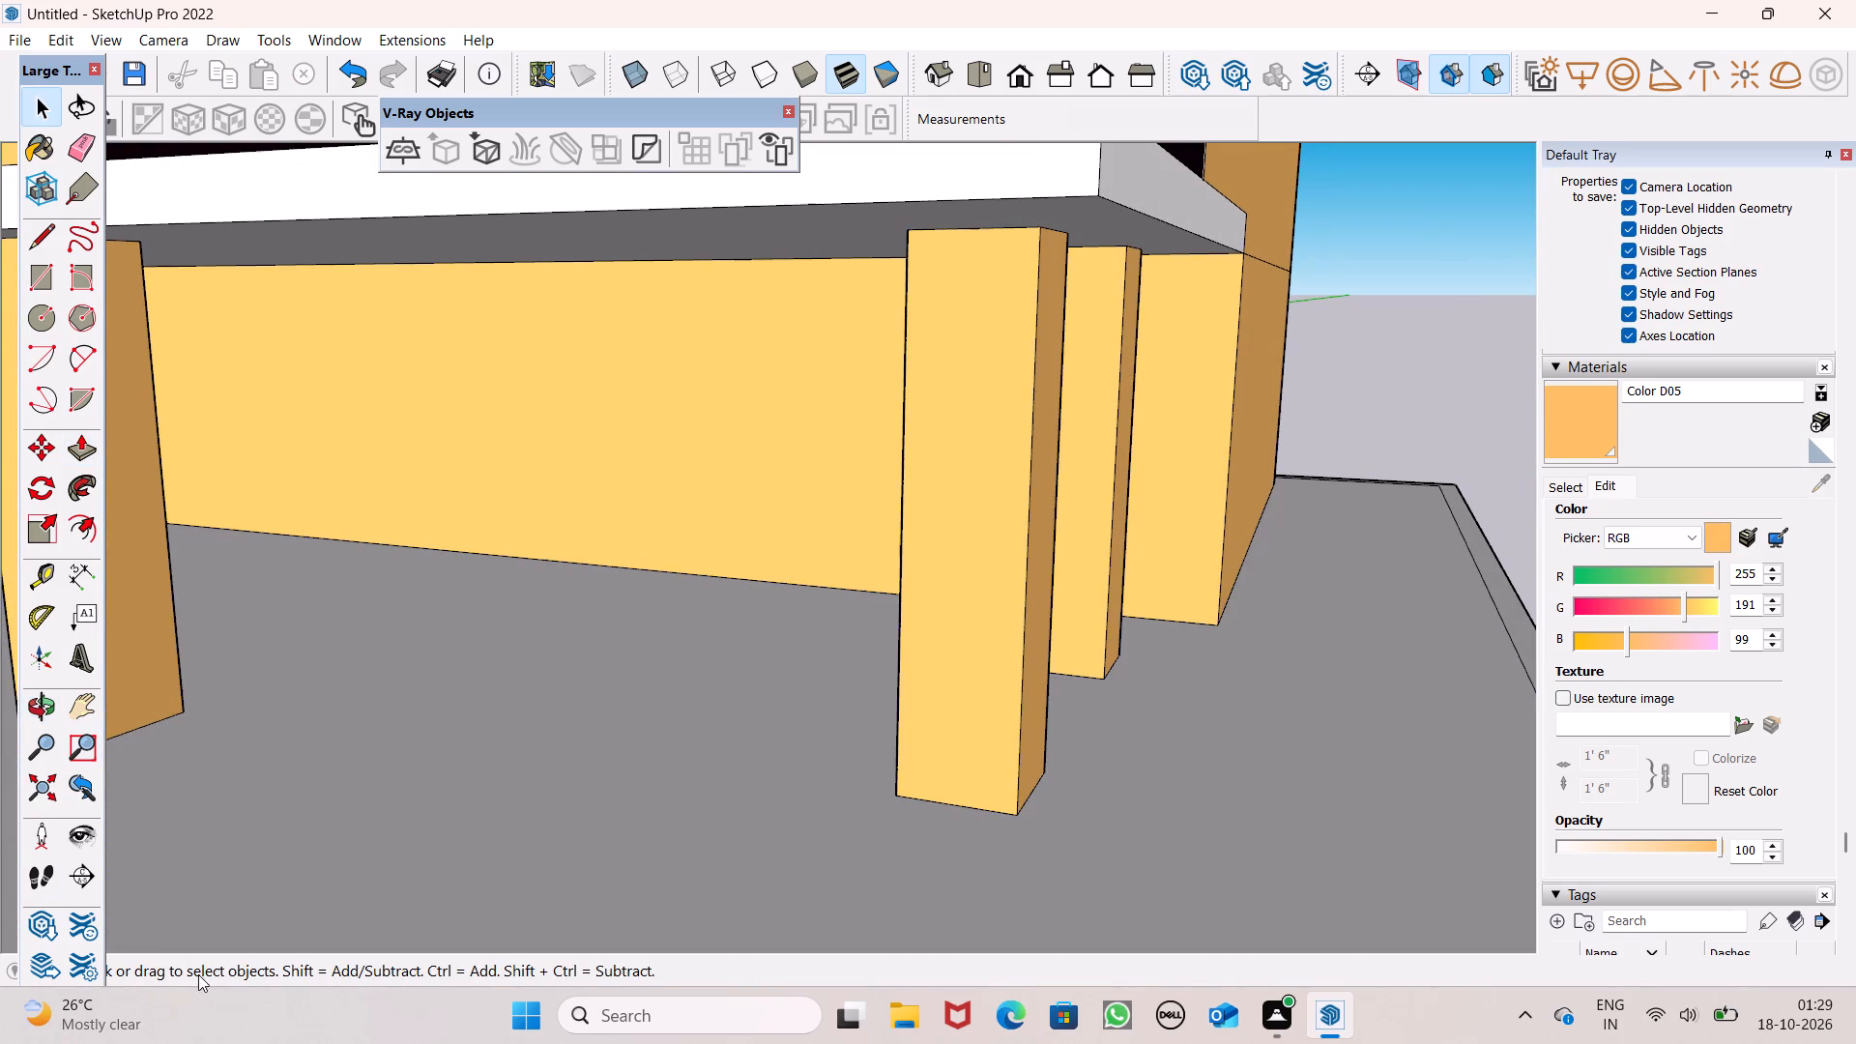
Paint the front edge, underside and side edge of the lowest overhanging floor slab above the columns with Color D05.
scroll(264, 1043, down, 2)
scroll(620, 949, down, 4)
scroll(926, 774, down, 3)
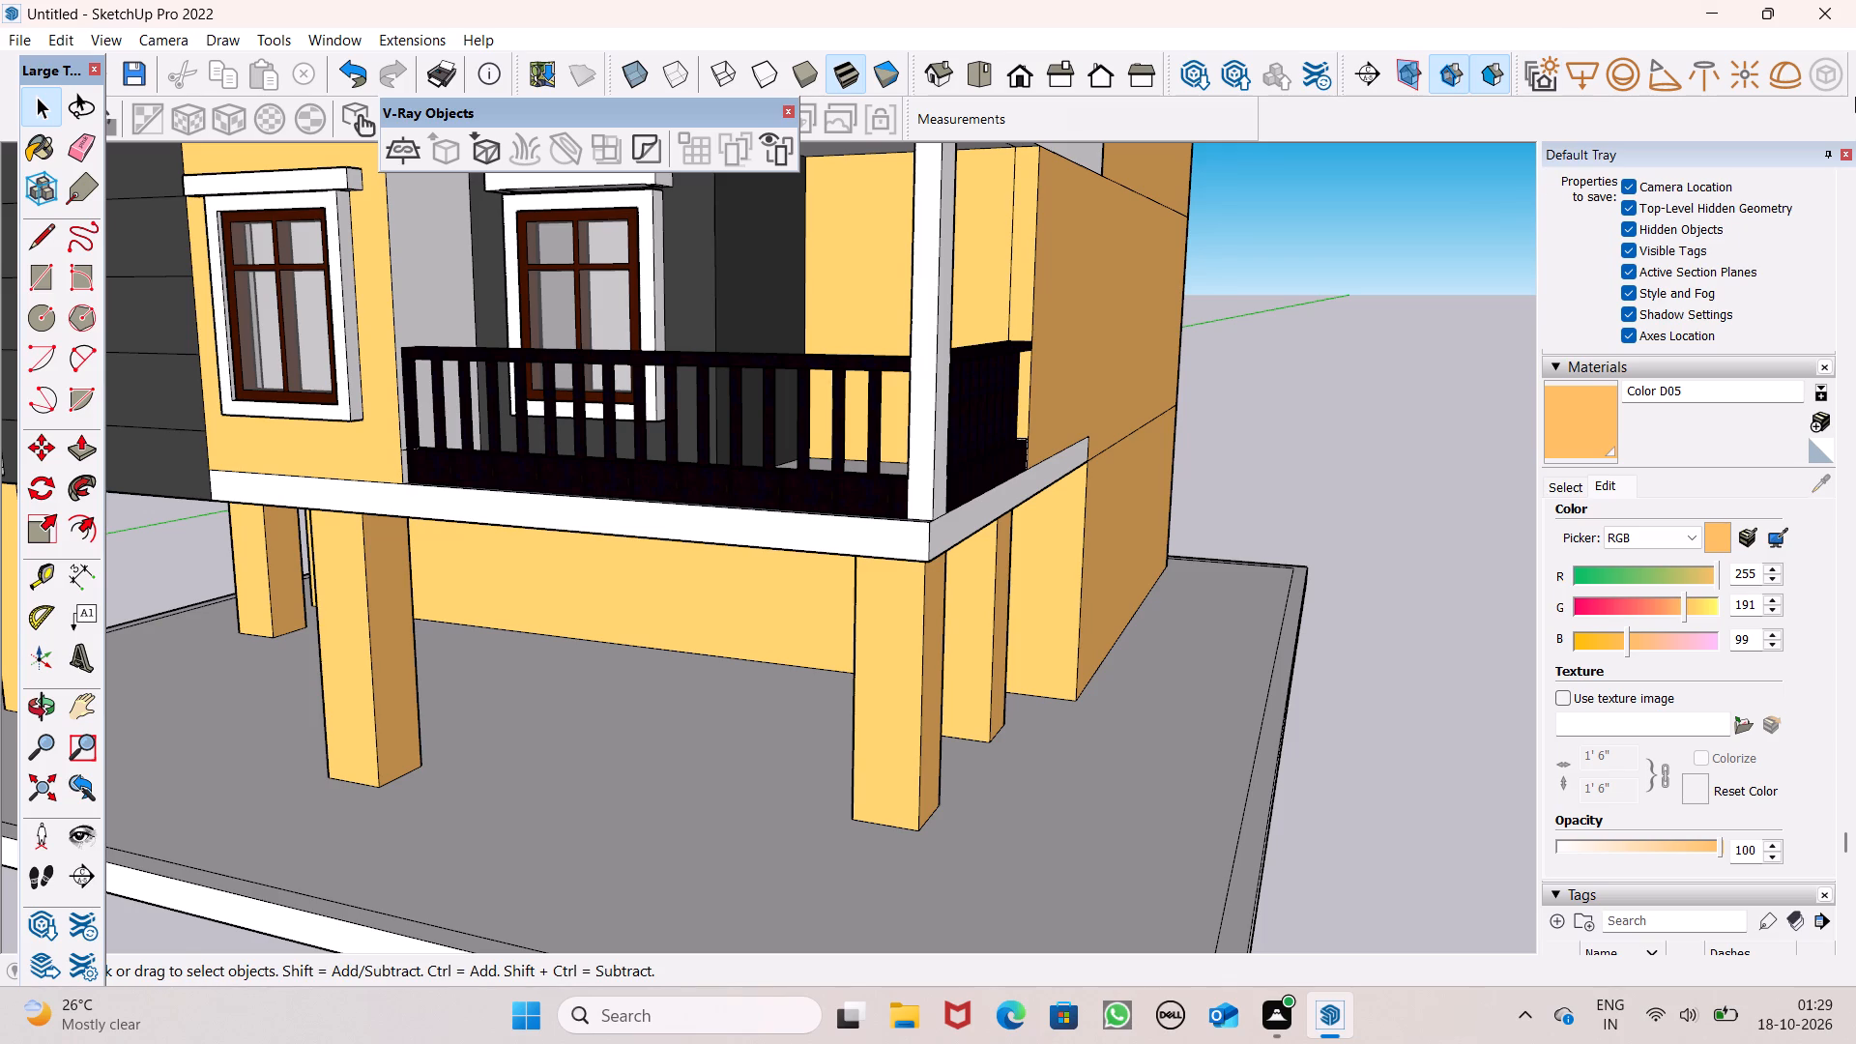
click(1576, 446)
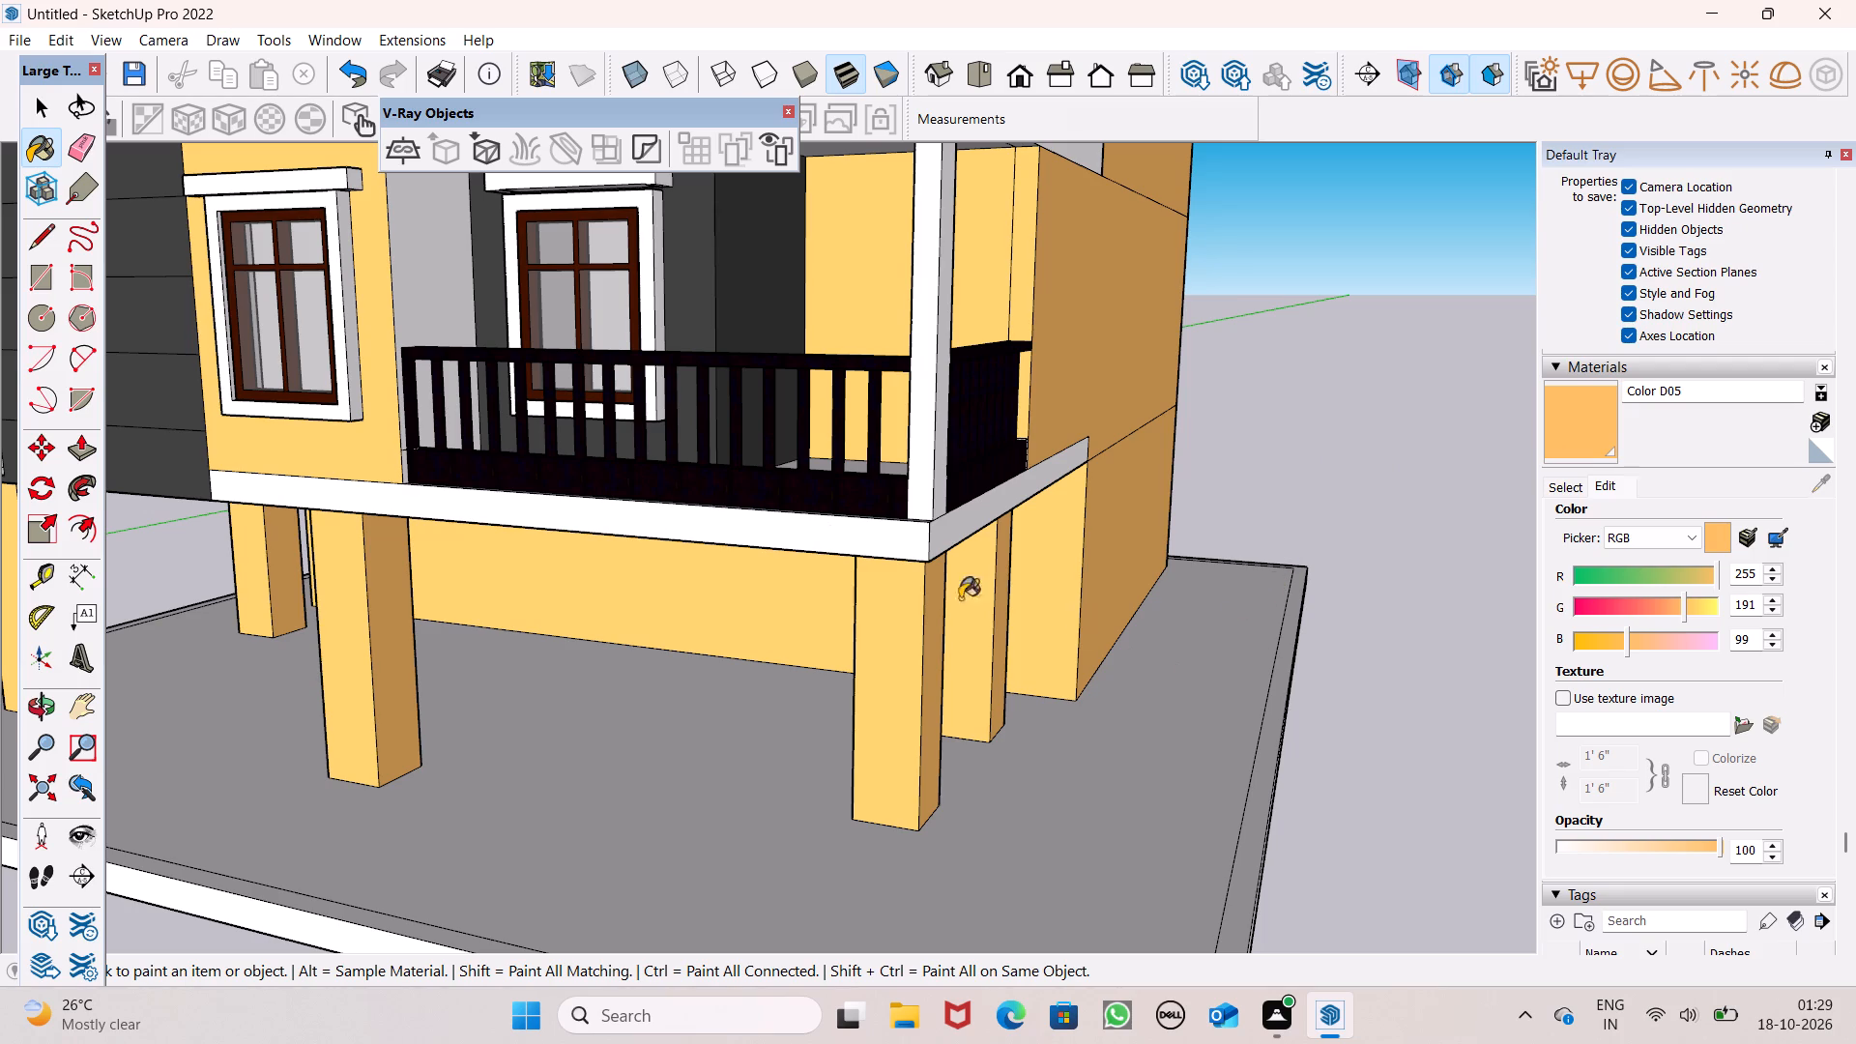
click(818, 534)
click(947, 548)
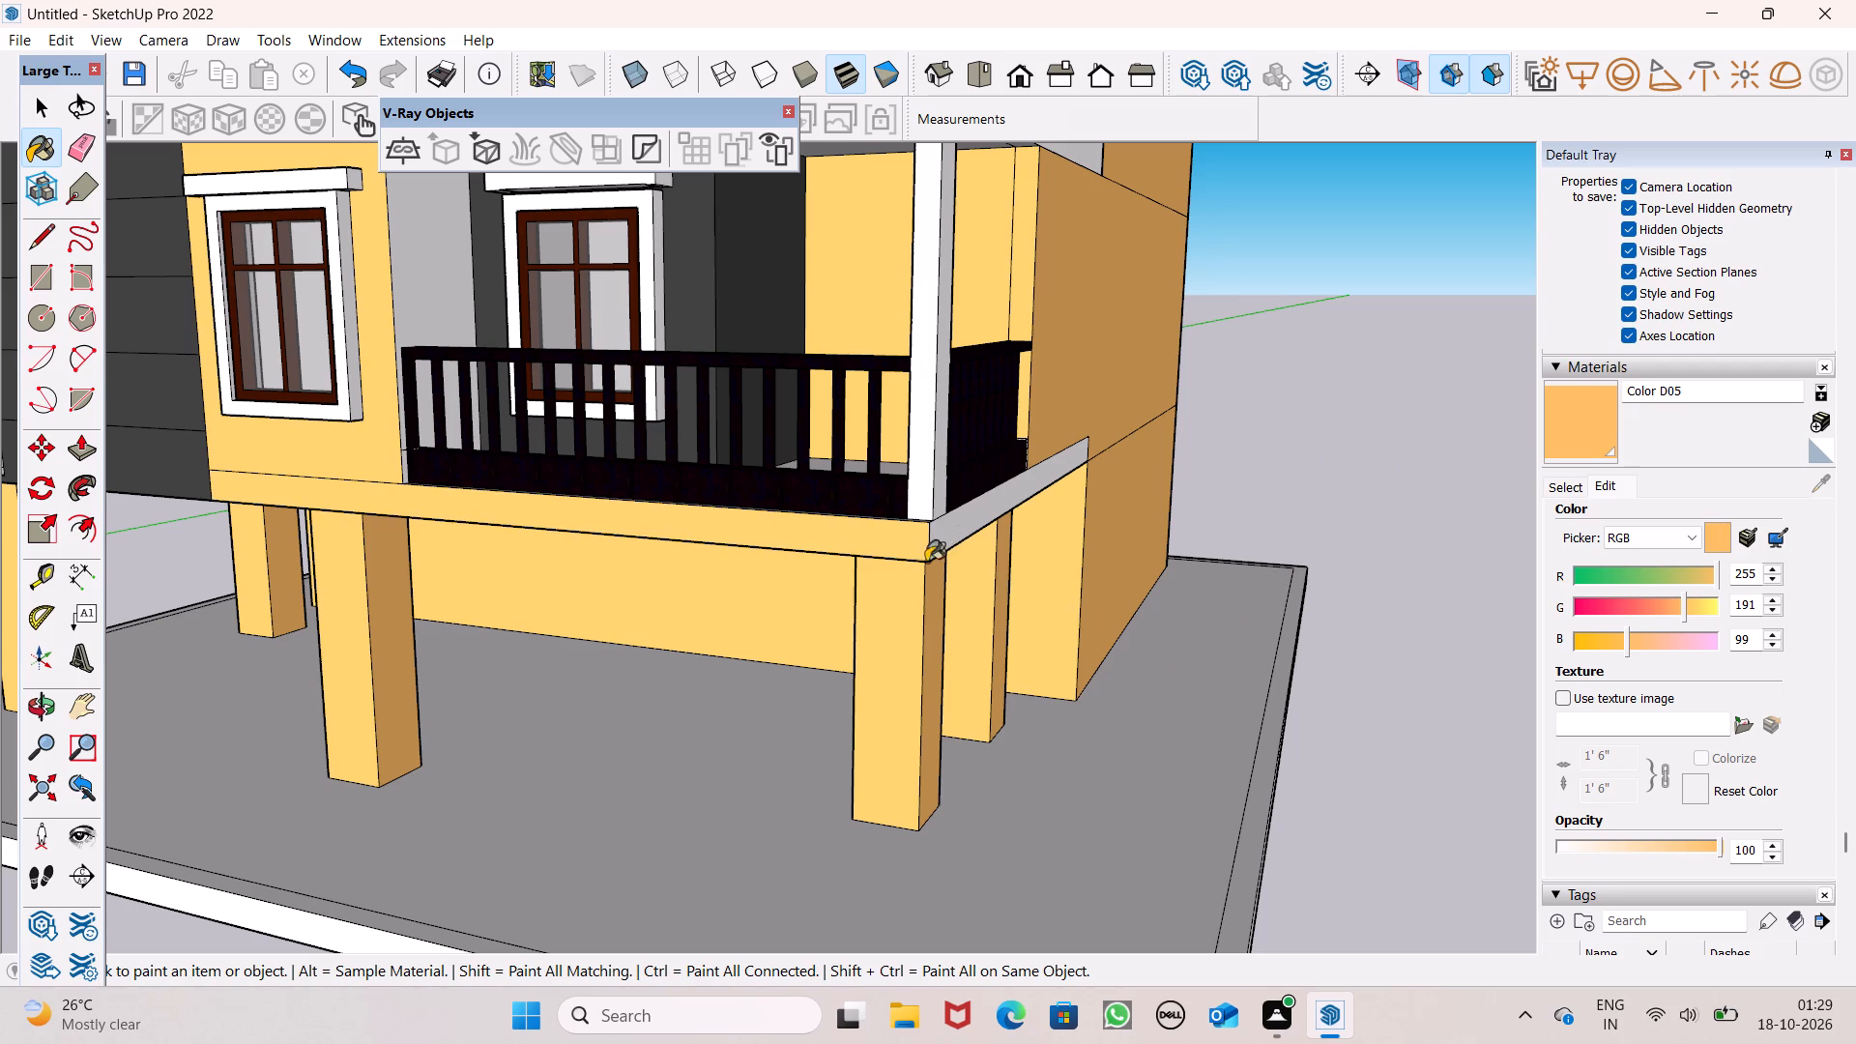
middle_drag(874, 589, 871, 352)
click(791, 469)
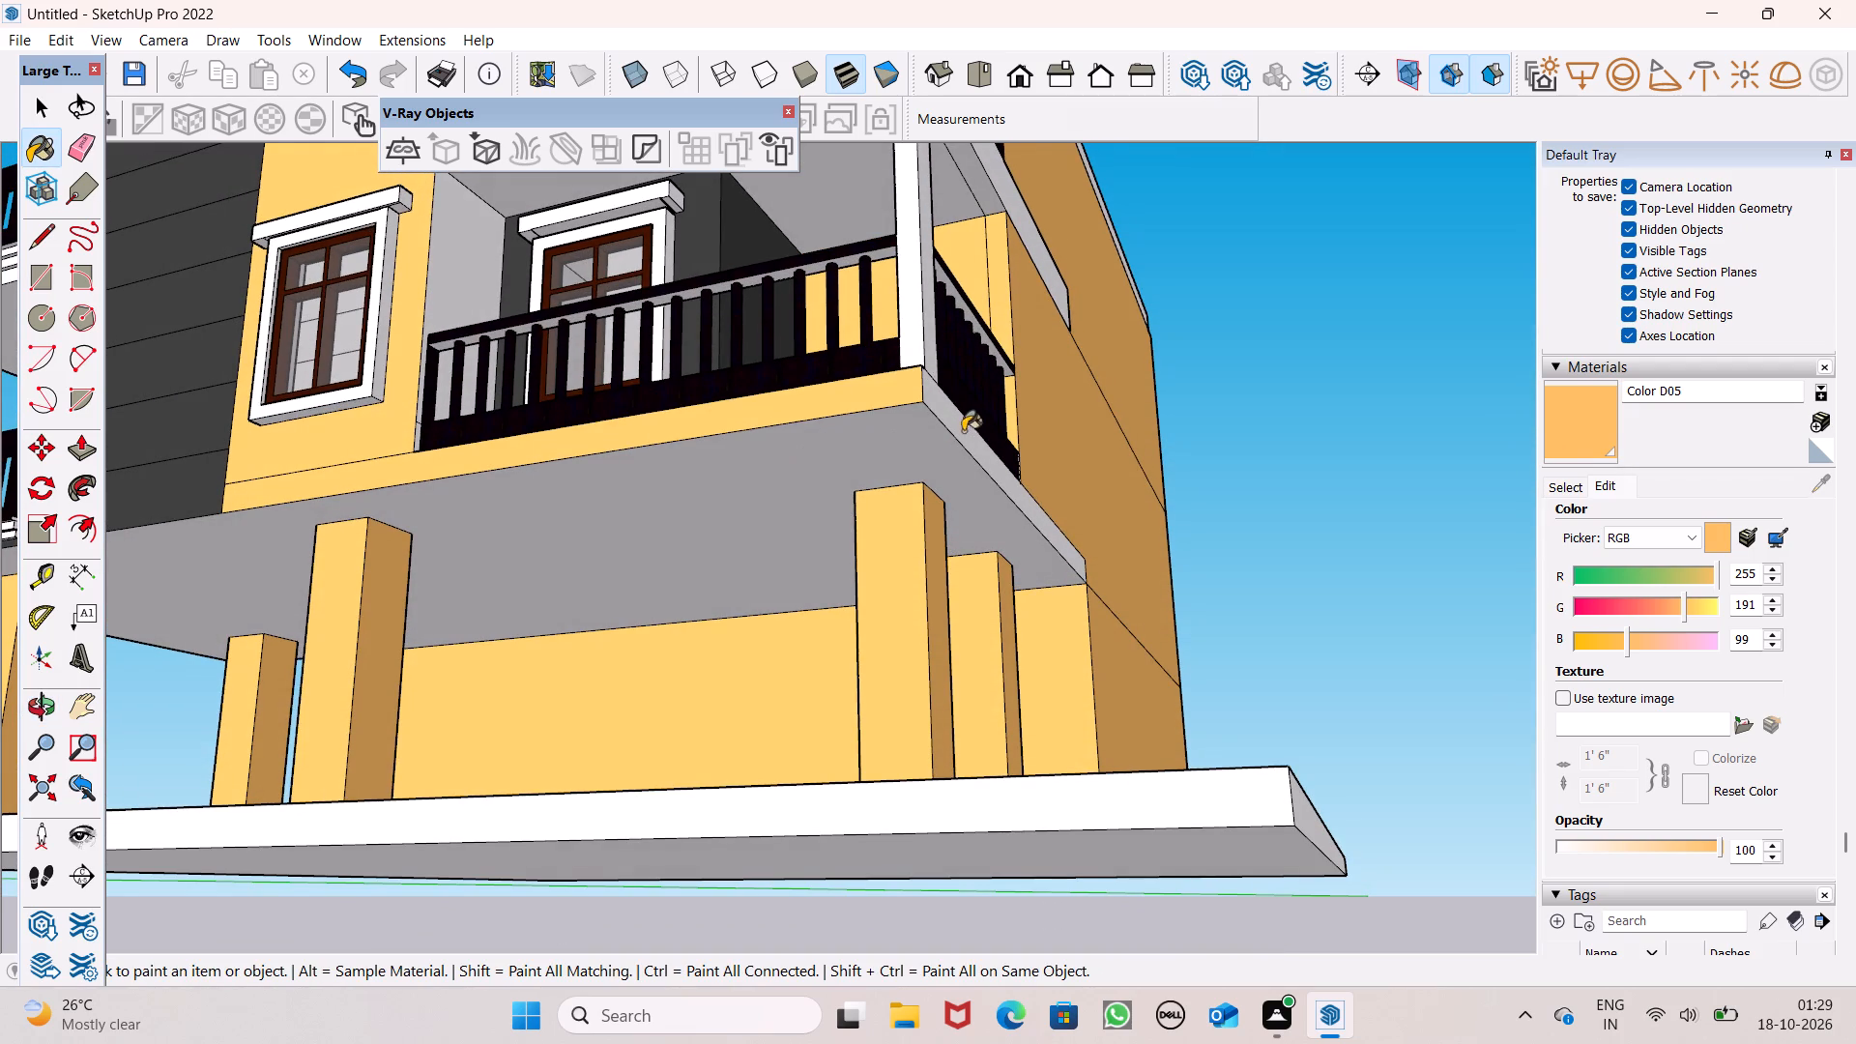
click(957, 426)
scroll(1024, 383, down, 4)
middle_drag(1037, 408, 826, 488)
scroll(881, 444, down, 2)
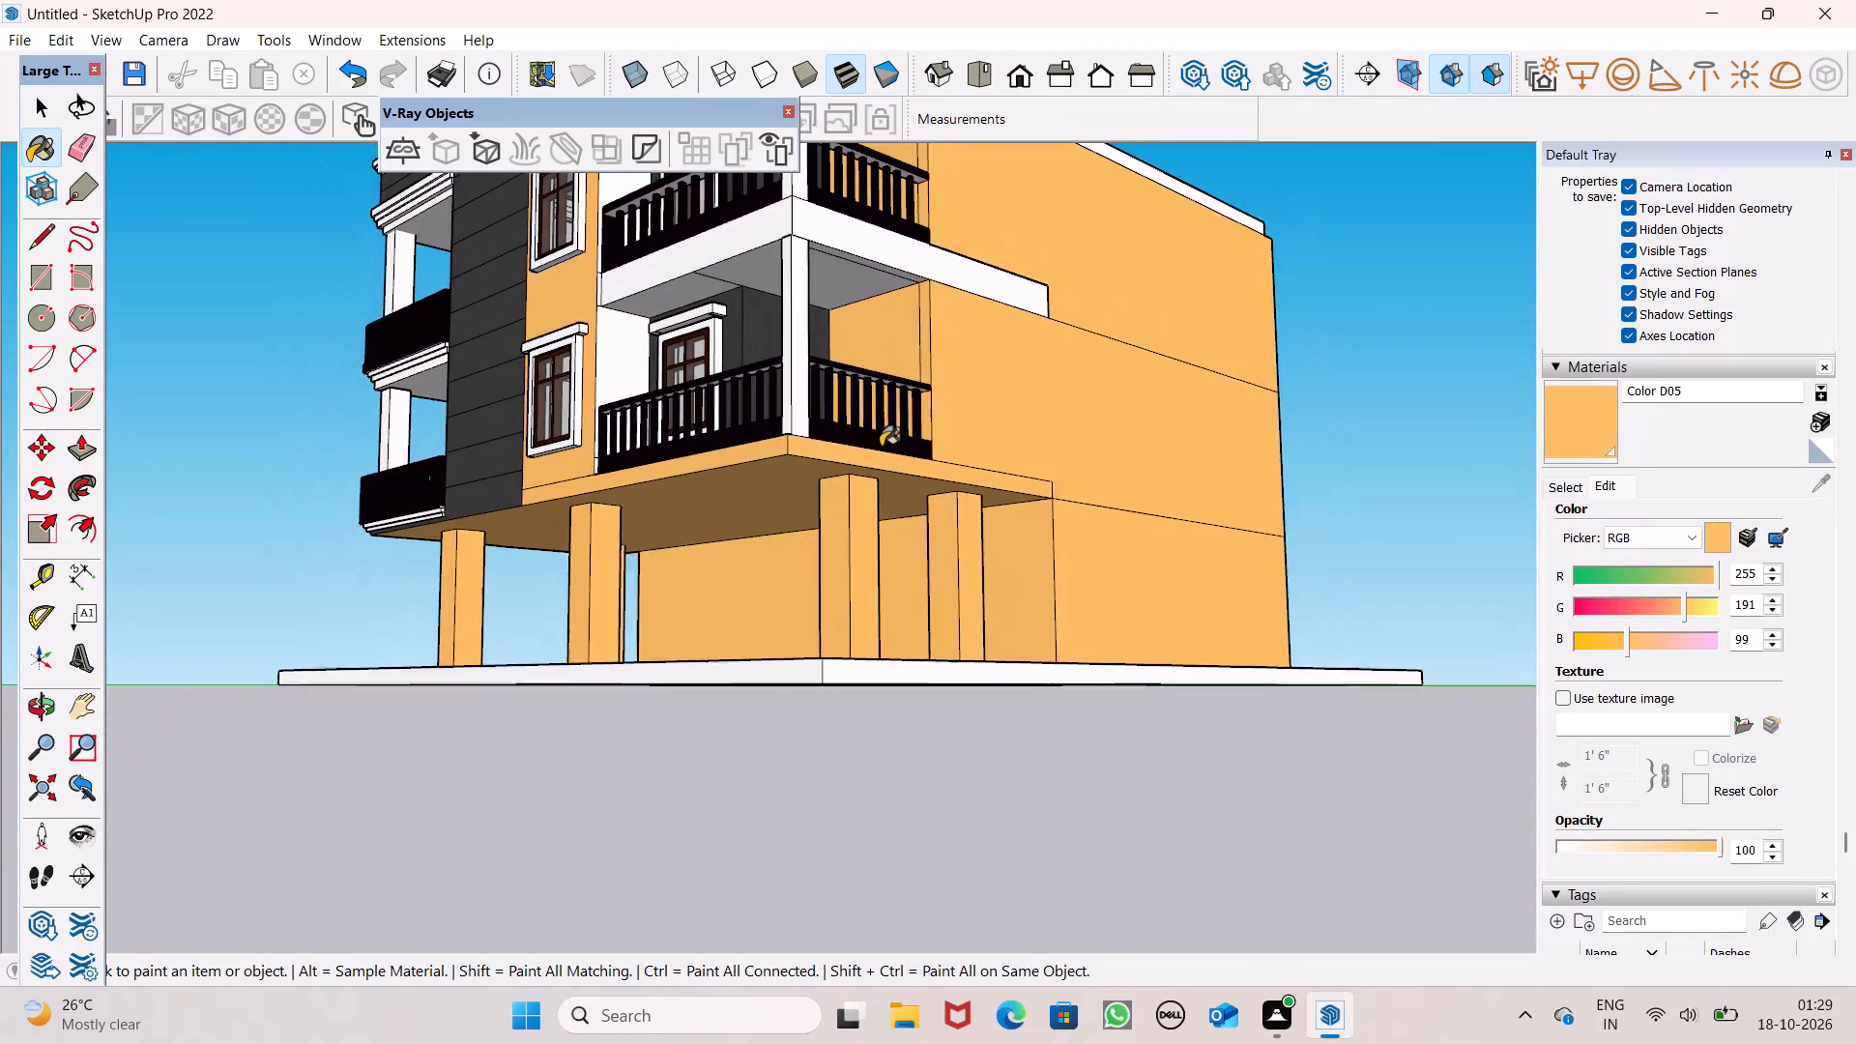
Edit the Color D05 material so that its red value is 208.
scroll(881, 447, down, 1)
scroll(883, 357, up, 2)
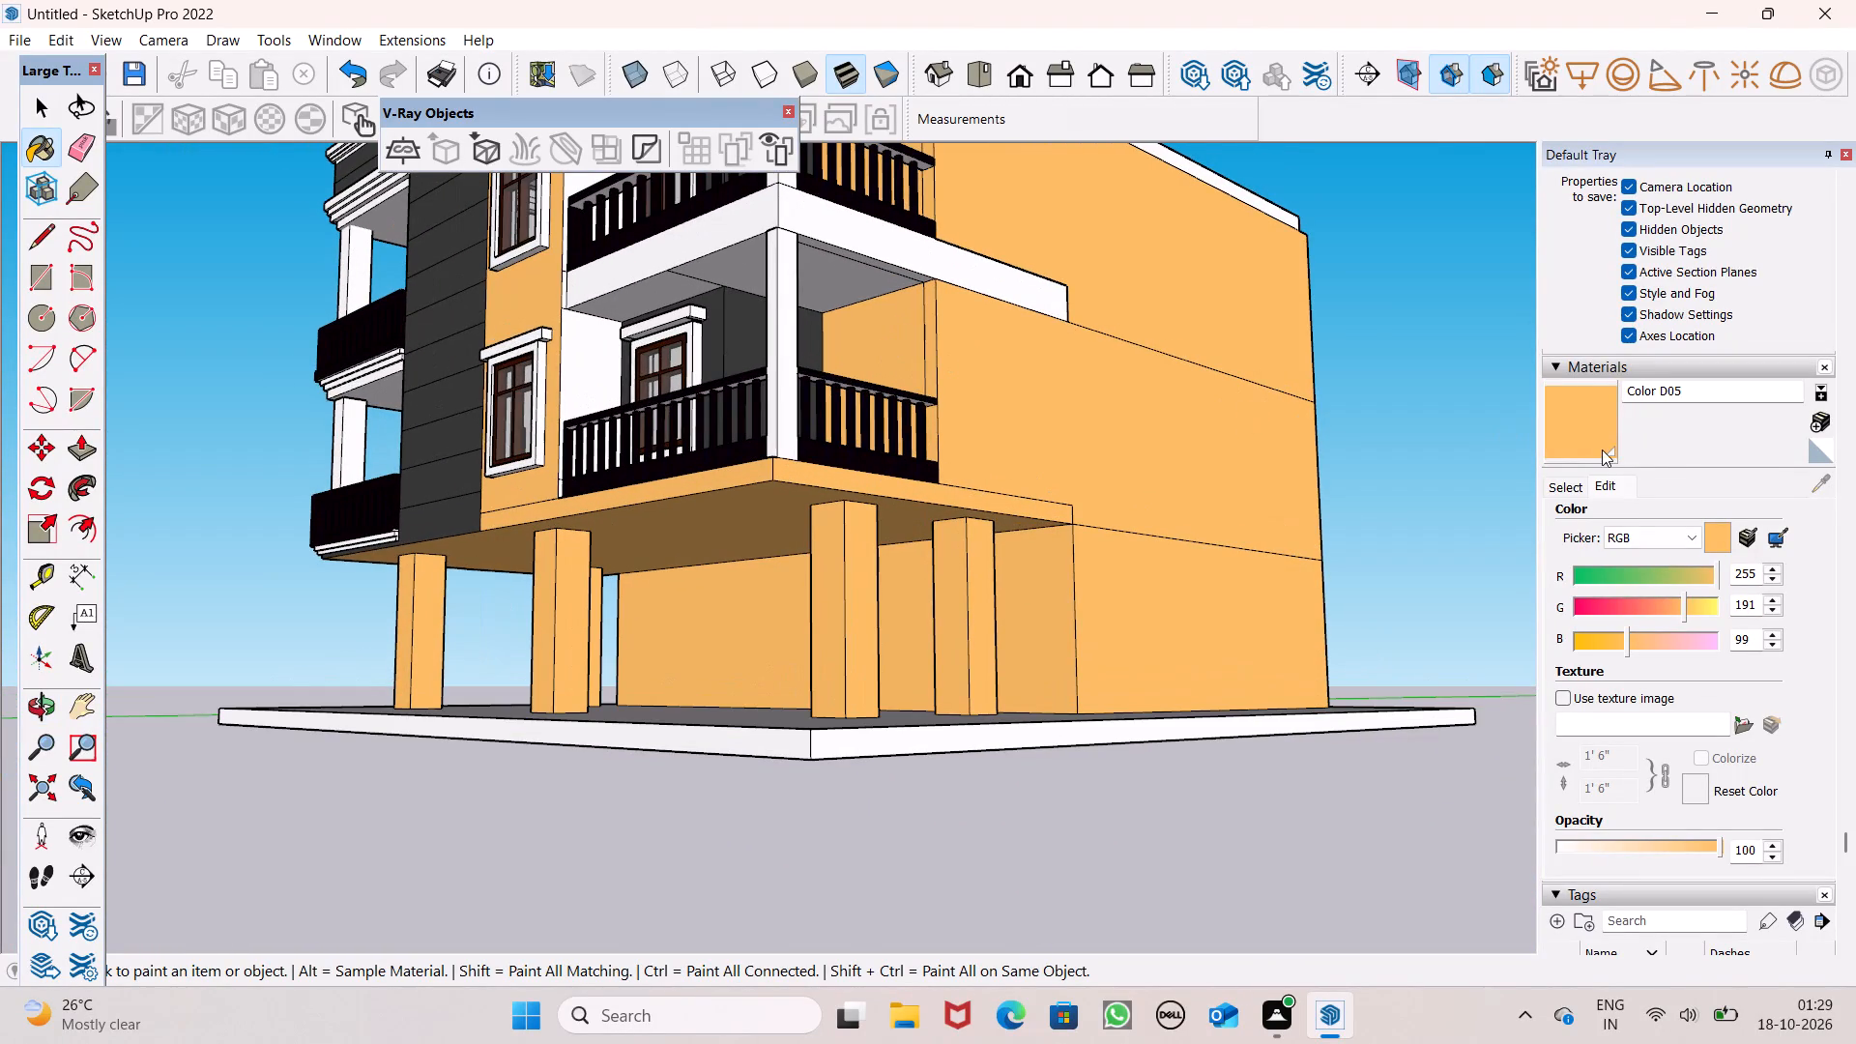
double_click(1702, 575)
drag(1704, 570, 1704, 571)
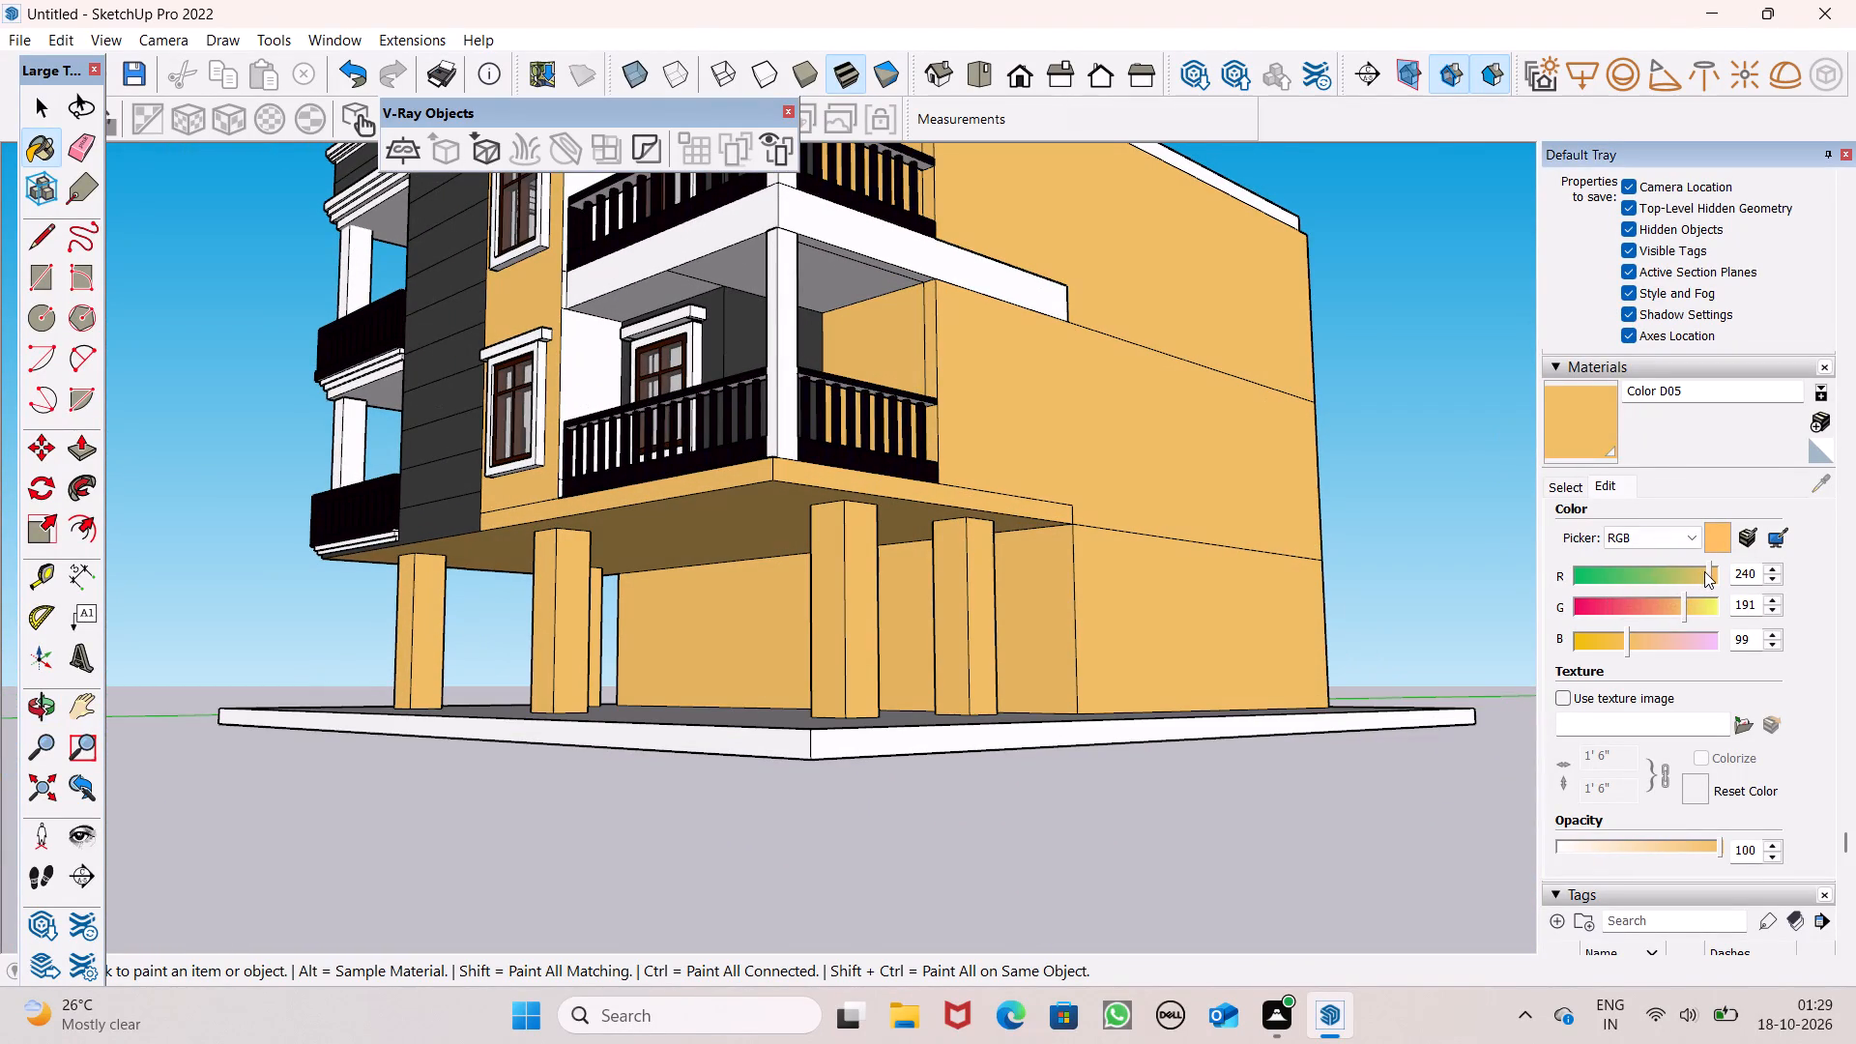
drag(1704, 571, 1693, 576)
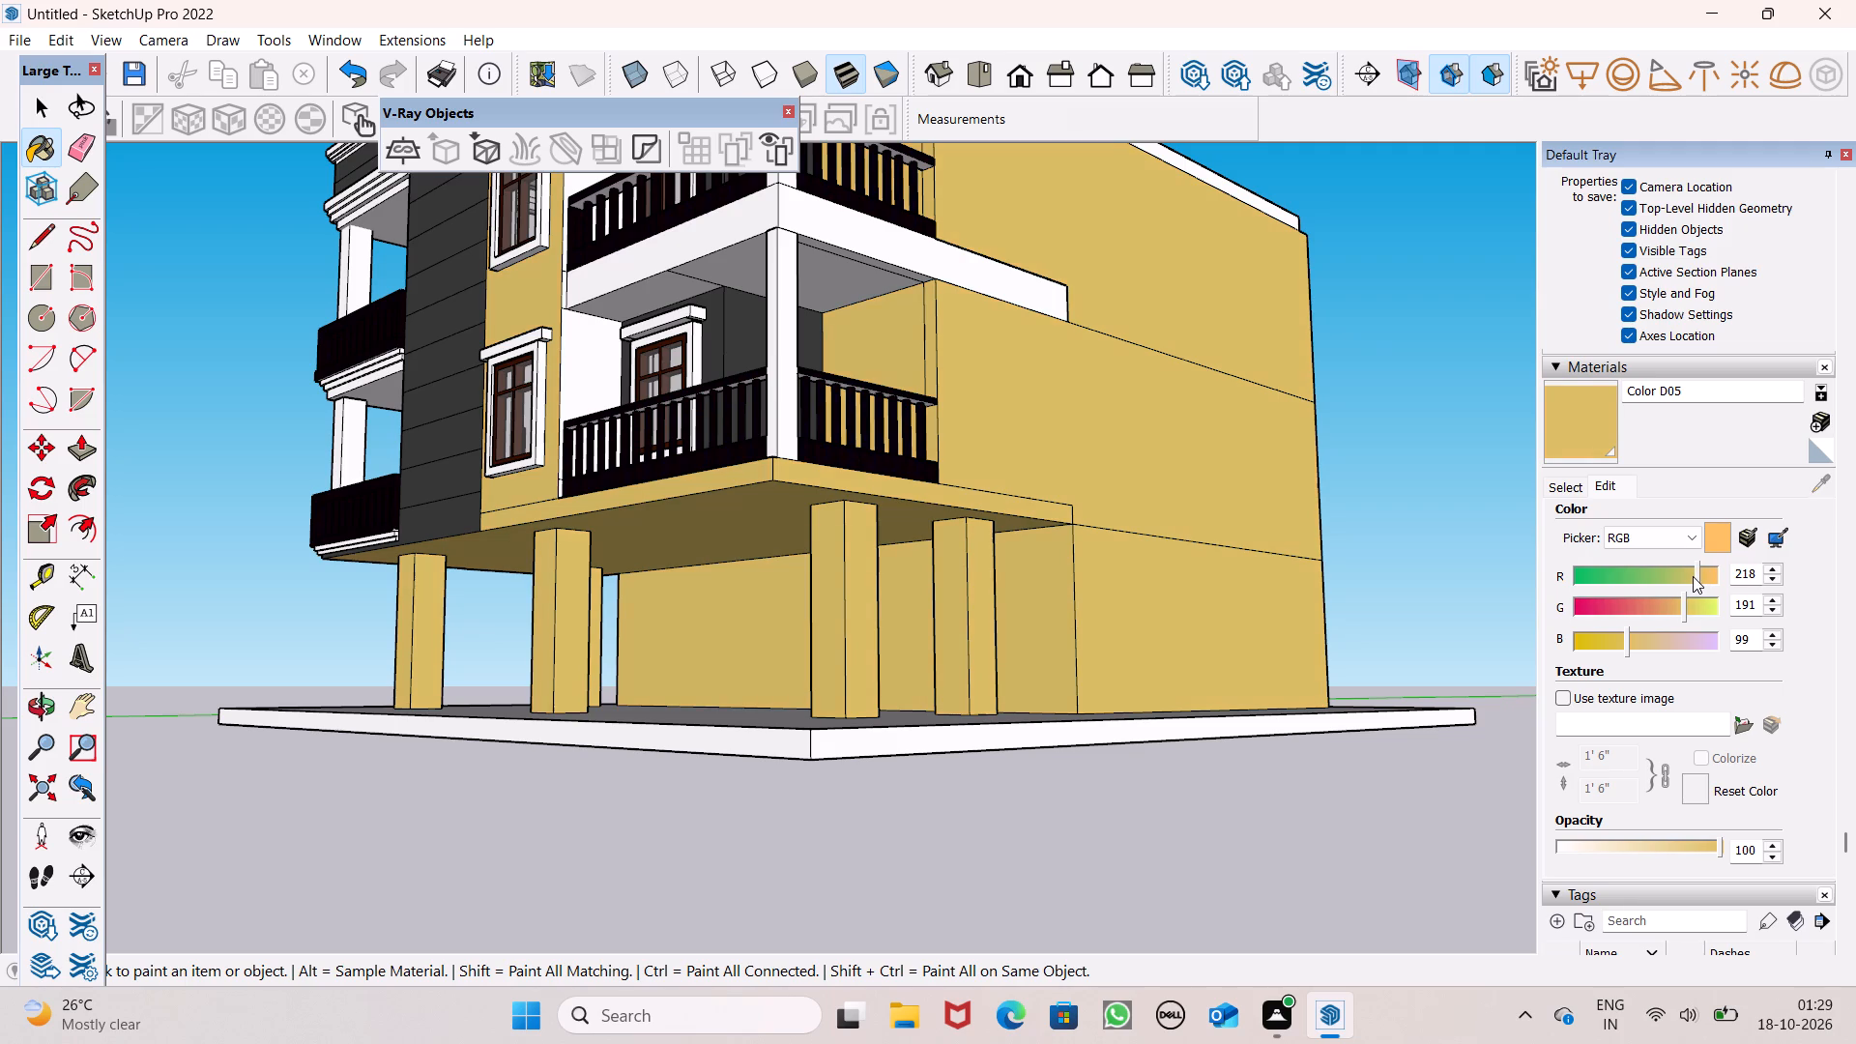
drag(1693, 576, 1686, 576)
scroll(1448, 408, down, 3)
middle_drag(1421, 493, 1560, 659)
scroll(1316, 554, down, 5)
middle_drag(1135, 622, 1589, 629)
click(1687, 580)
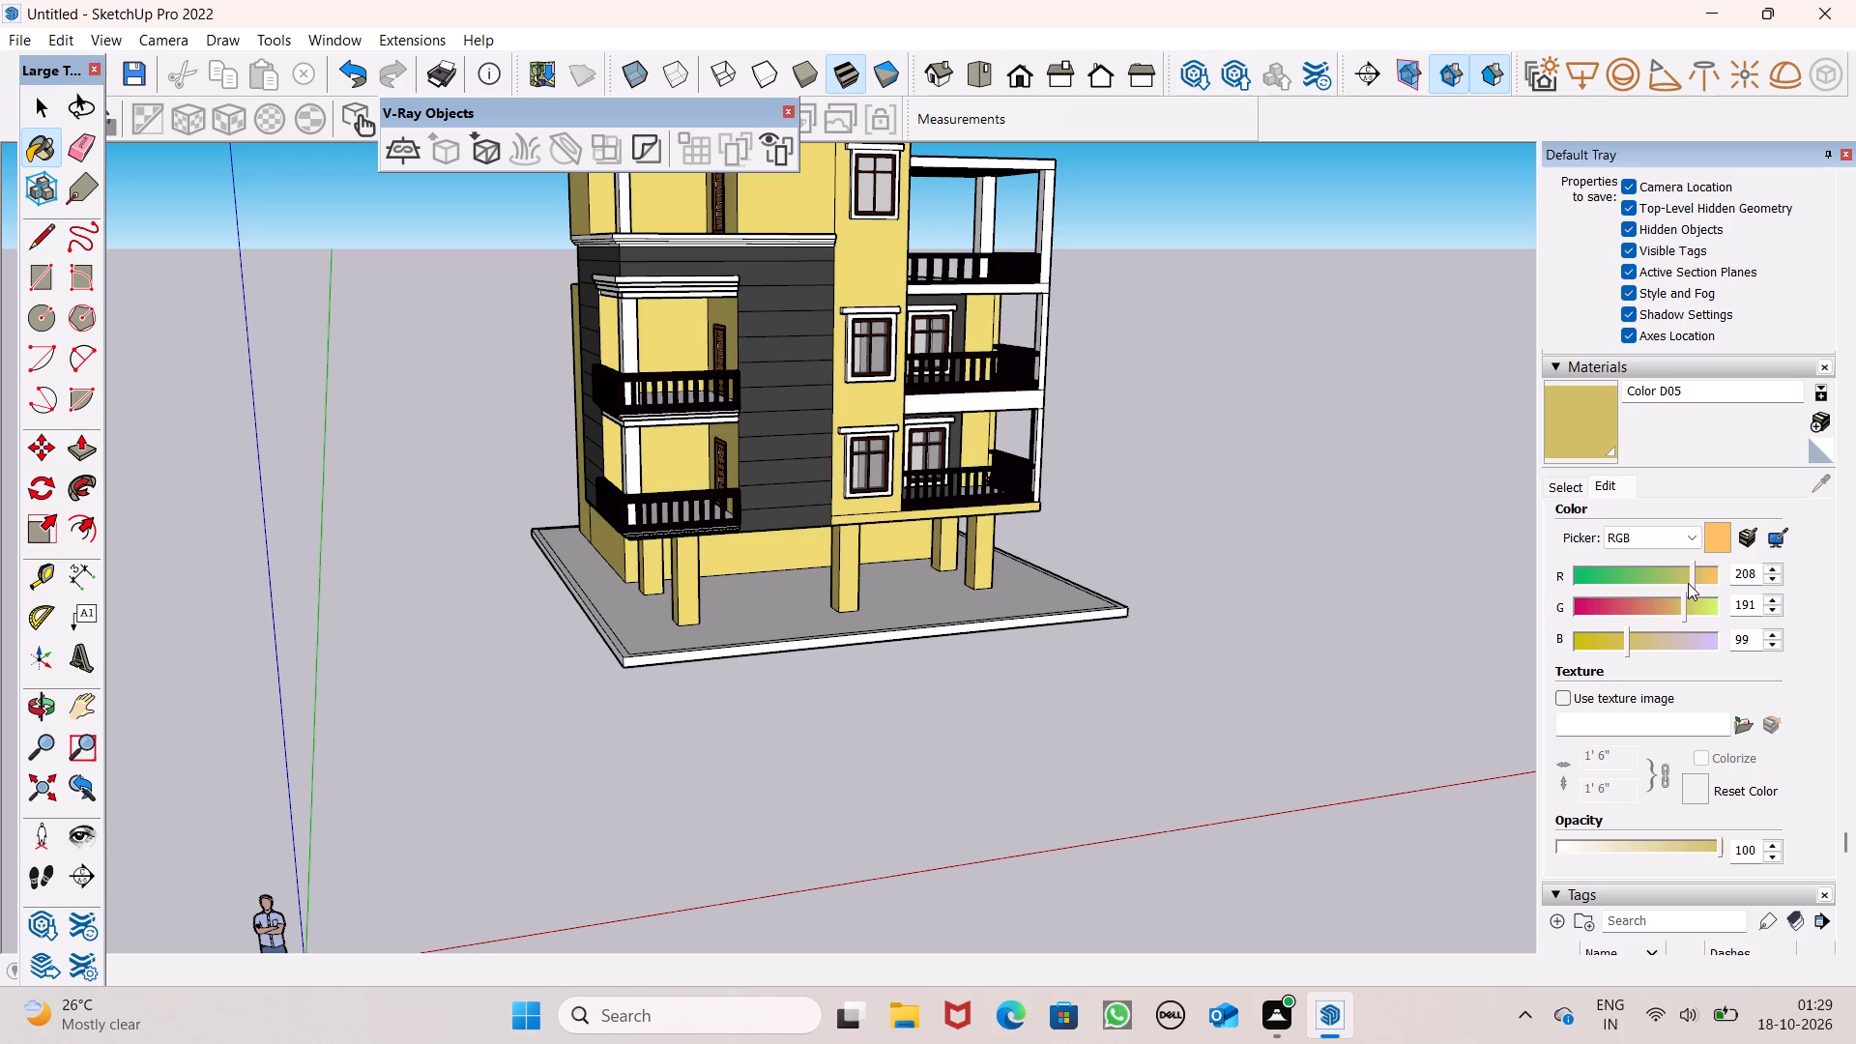
Paint the remaining white side wall of the top floor, beside the roof railing, with Color D05.
scroll(1303, 472, down, 6)
middle_drag(1257, 527, 1325, 471)
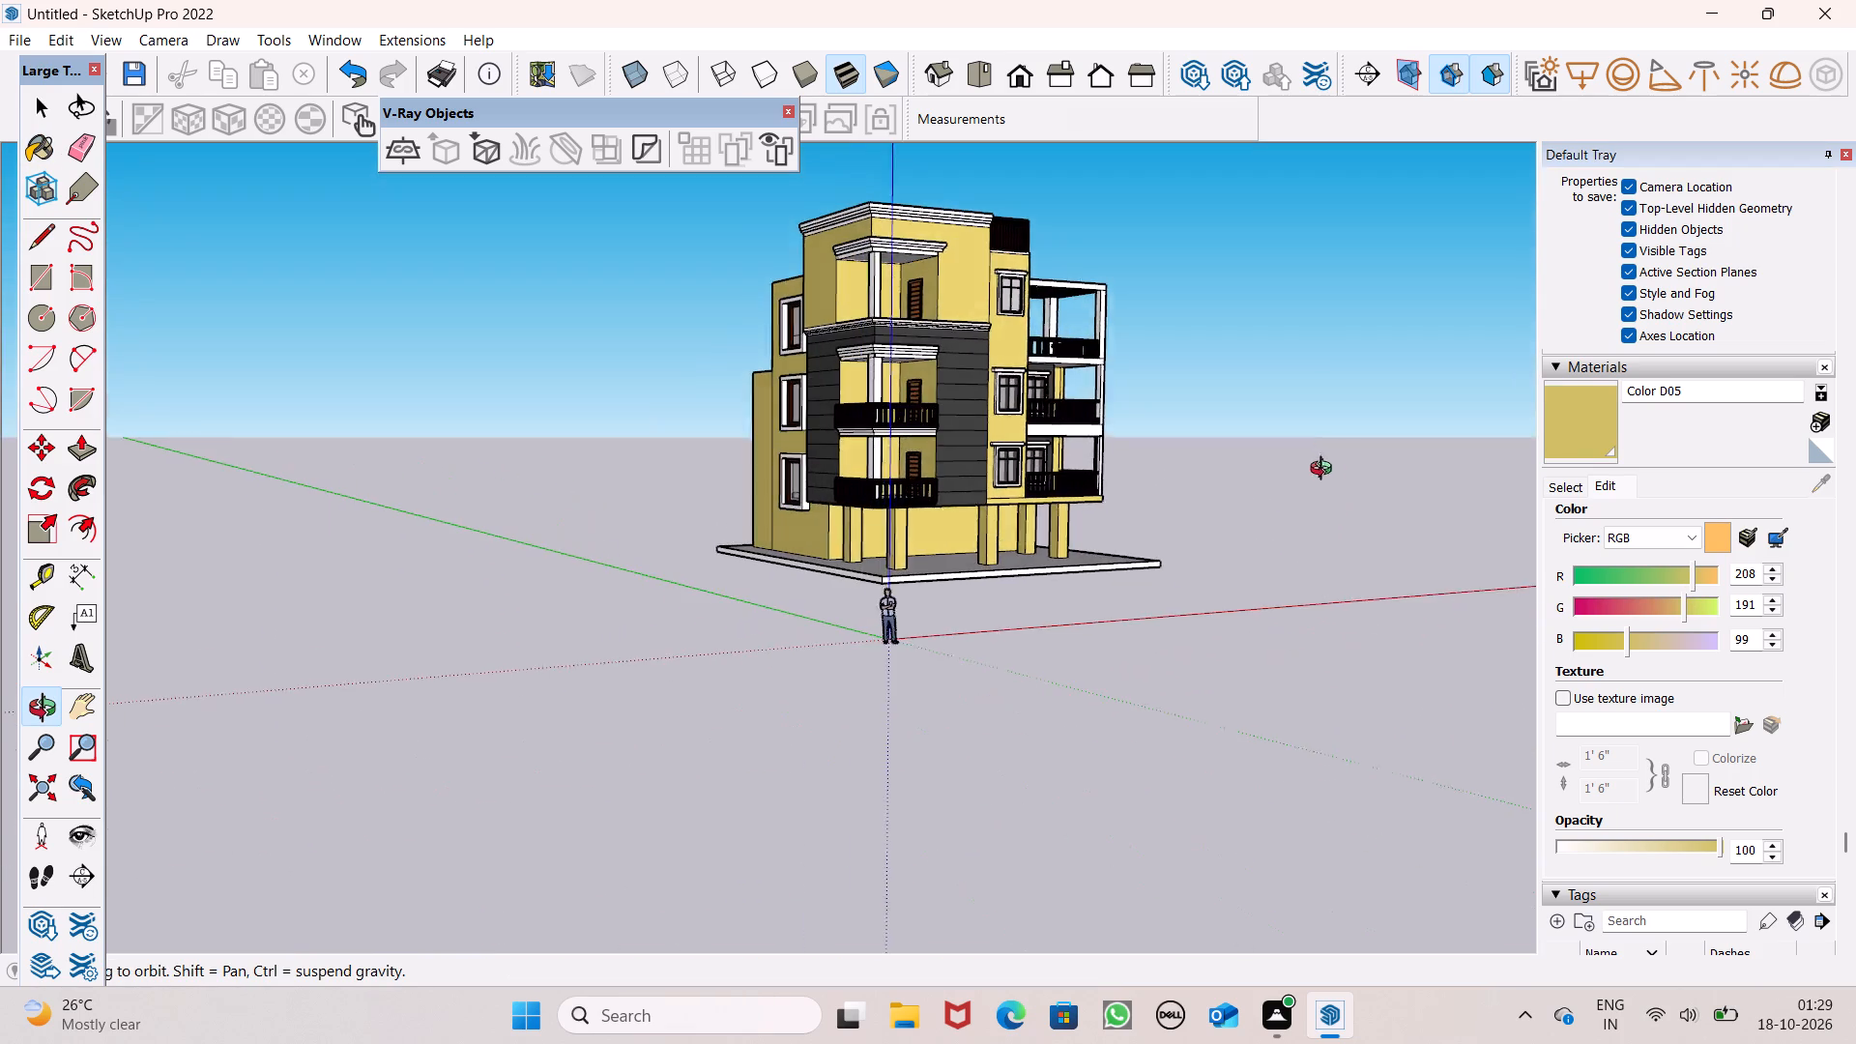
middle_drag(1325, 471, 648, 604)
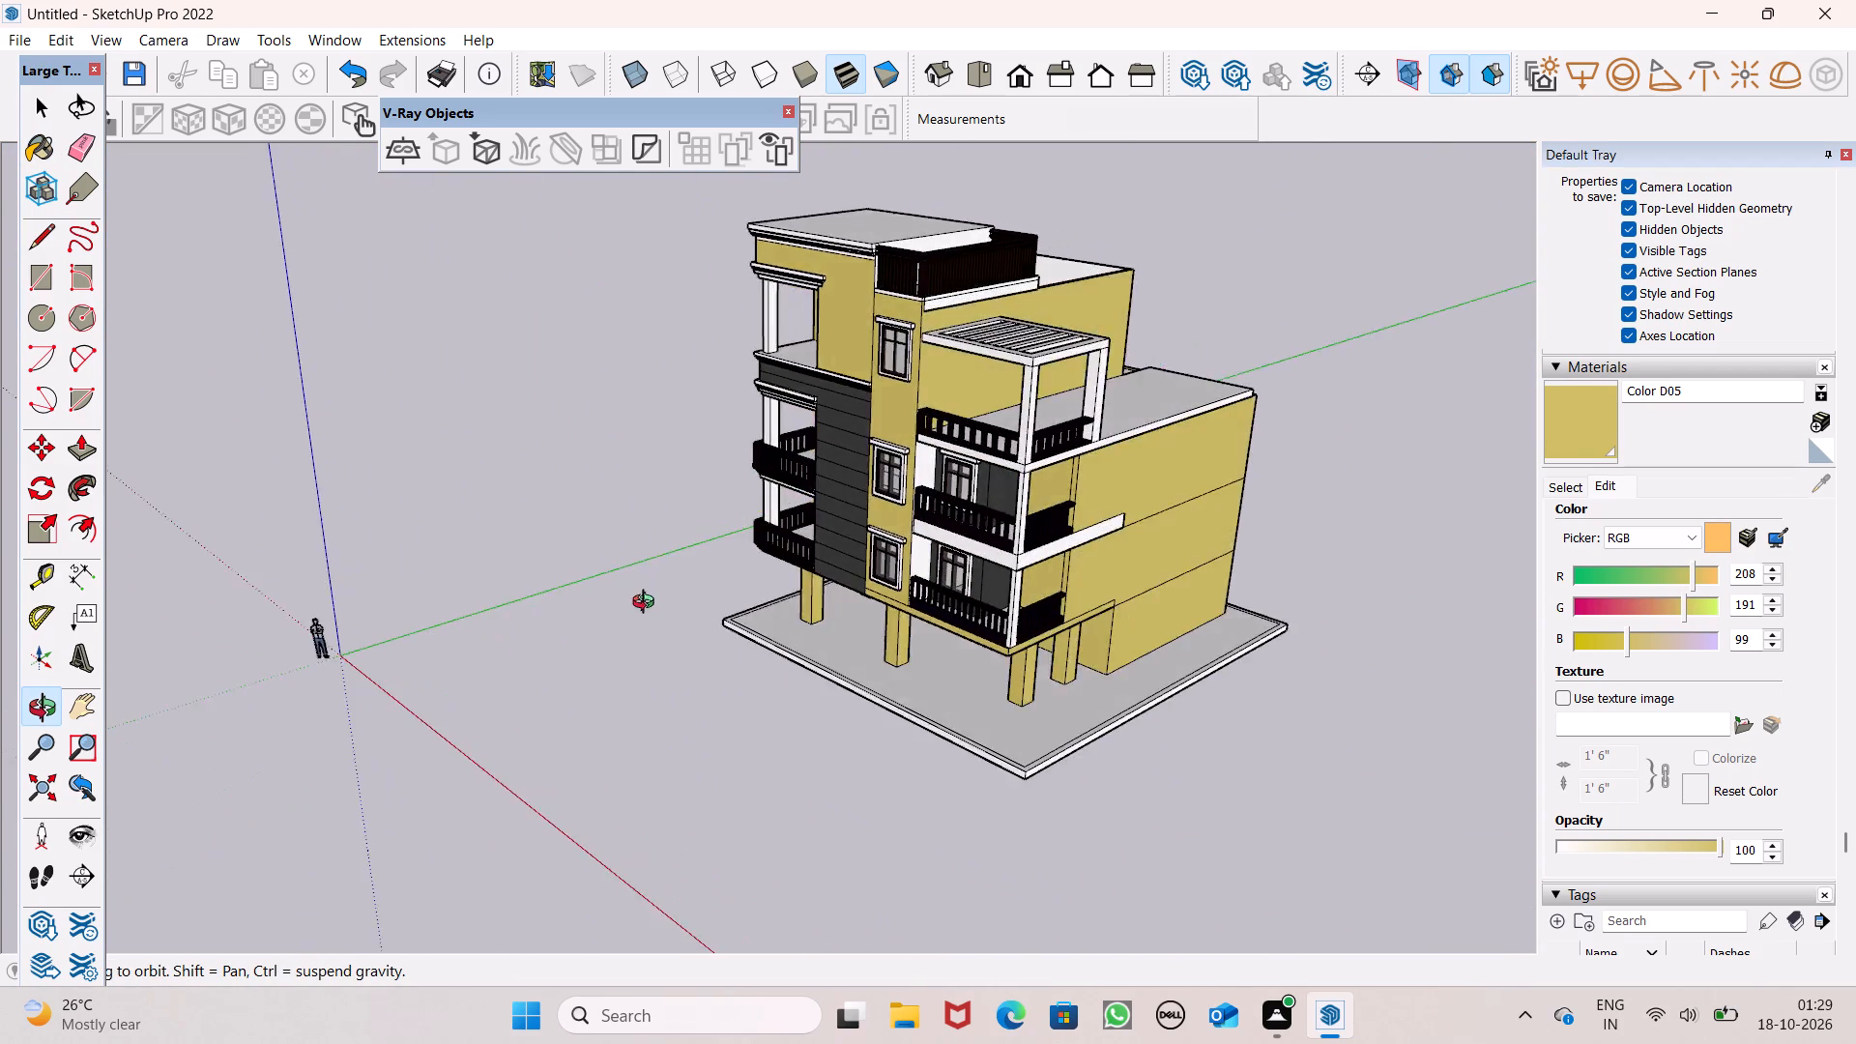
middle_drag(648, 604, 1174, 546)
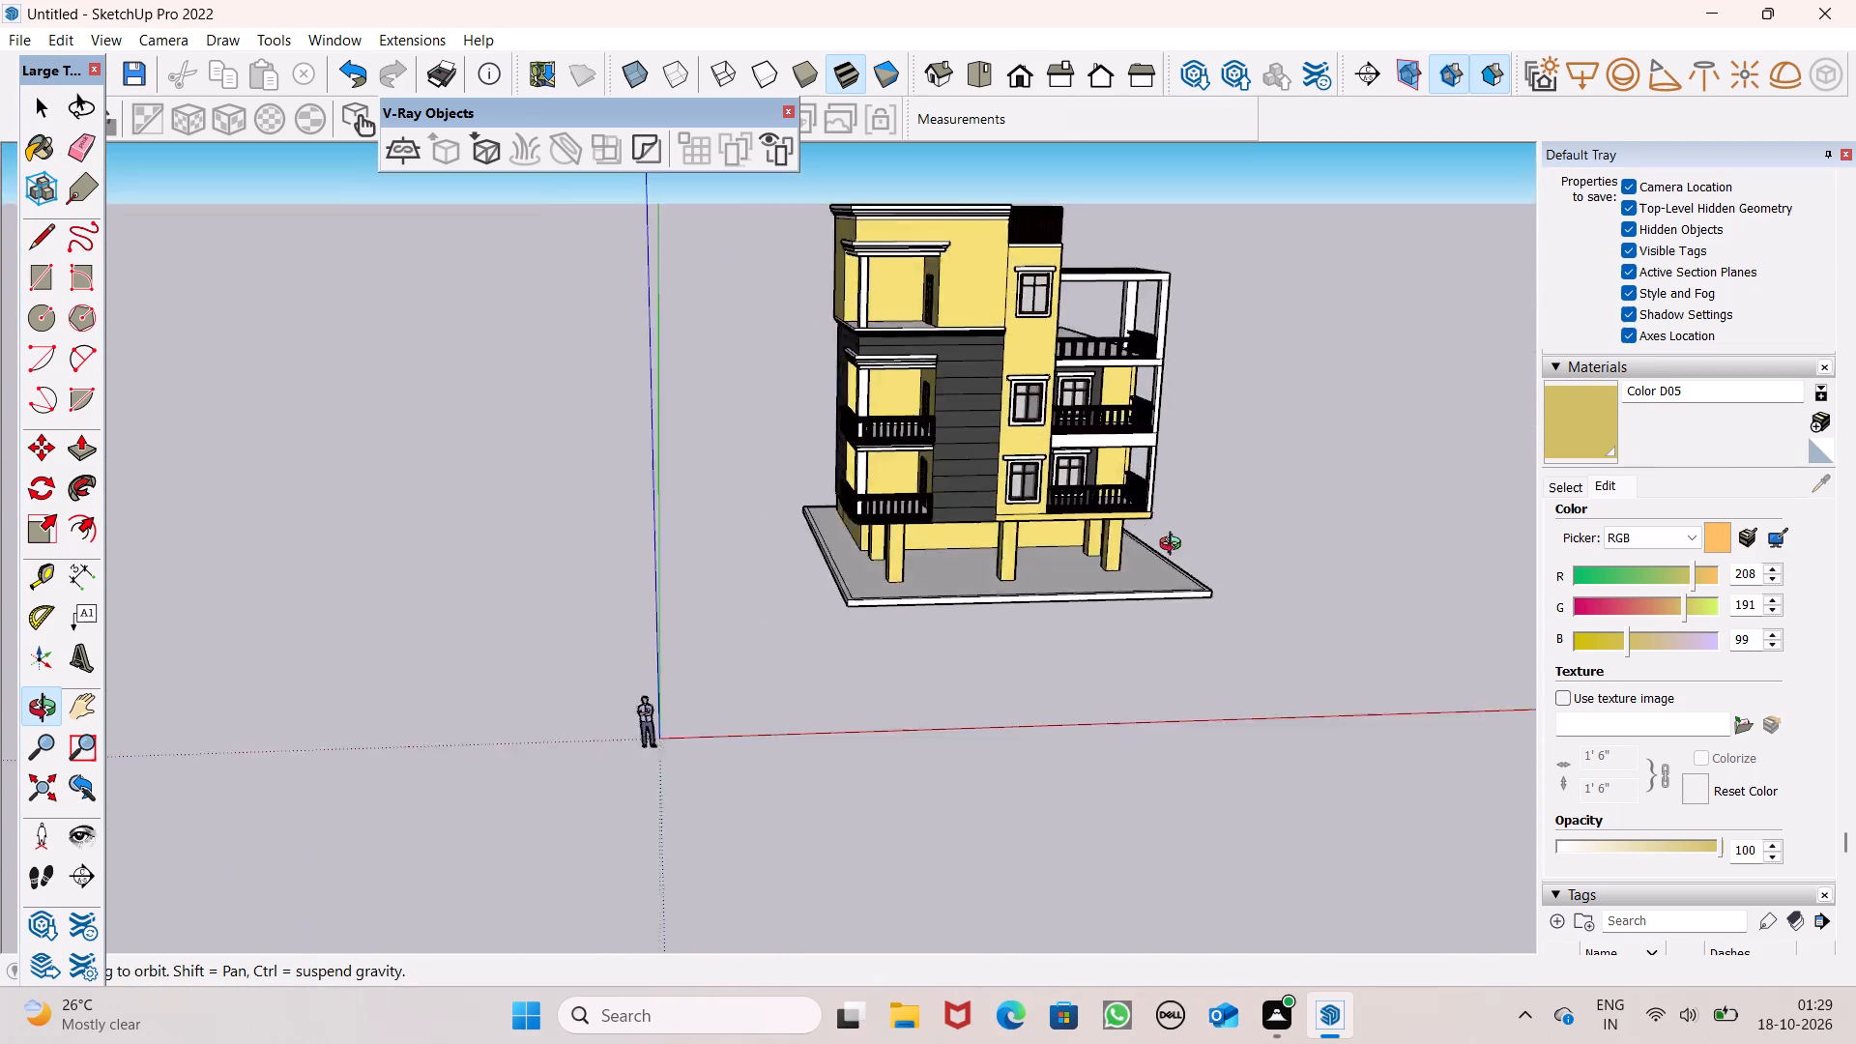
middle_drag(1174, 546, 1516, 405)
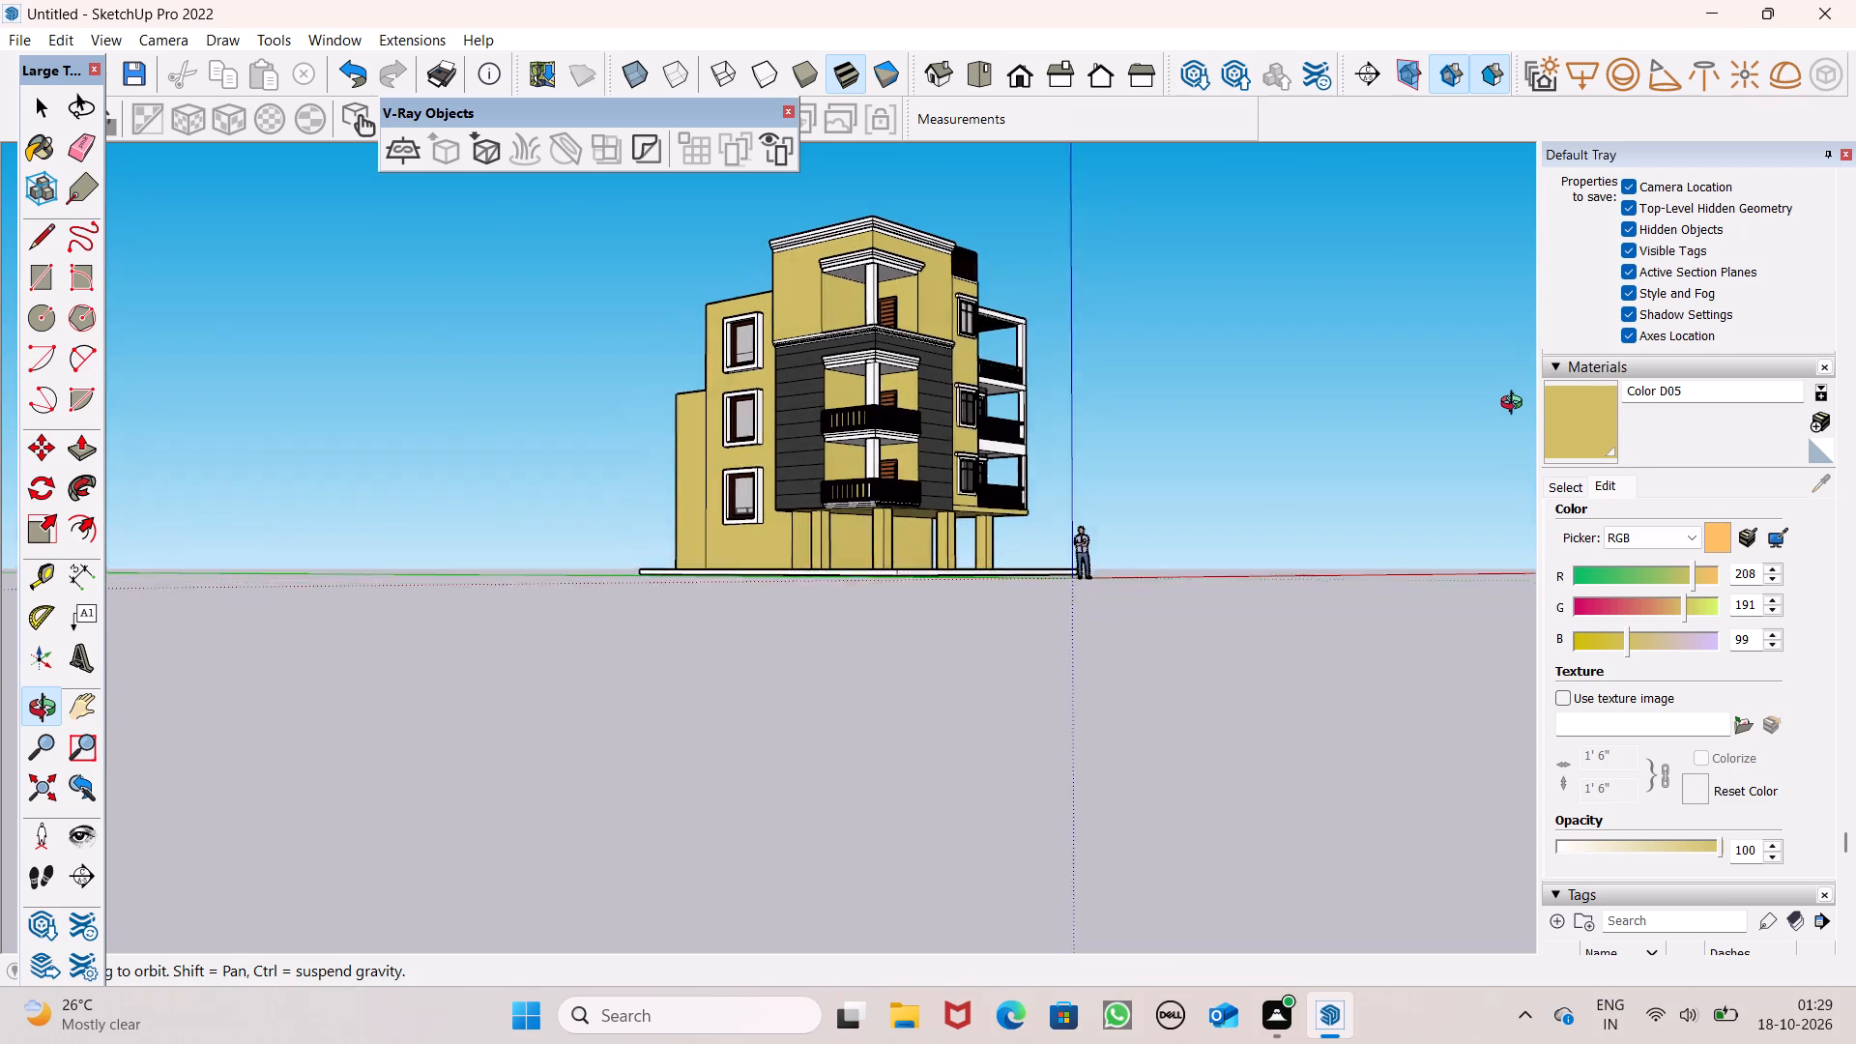
middle_drag(1516, 405, 1523, 409)
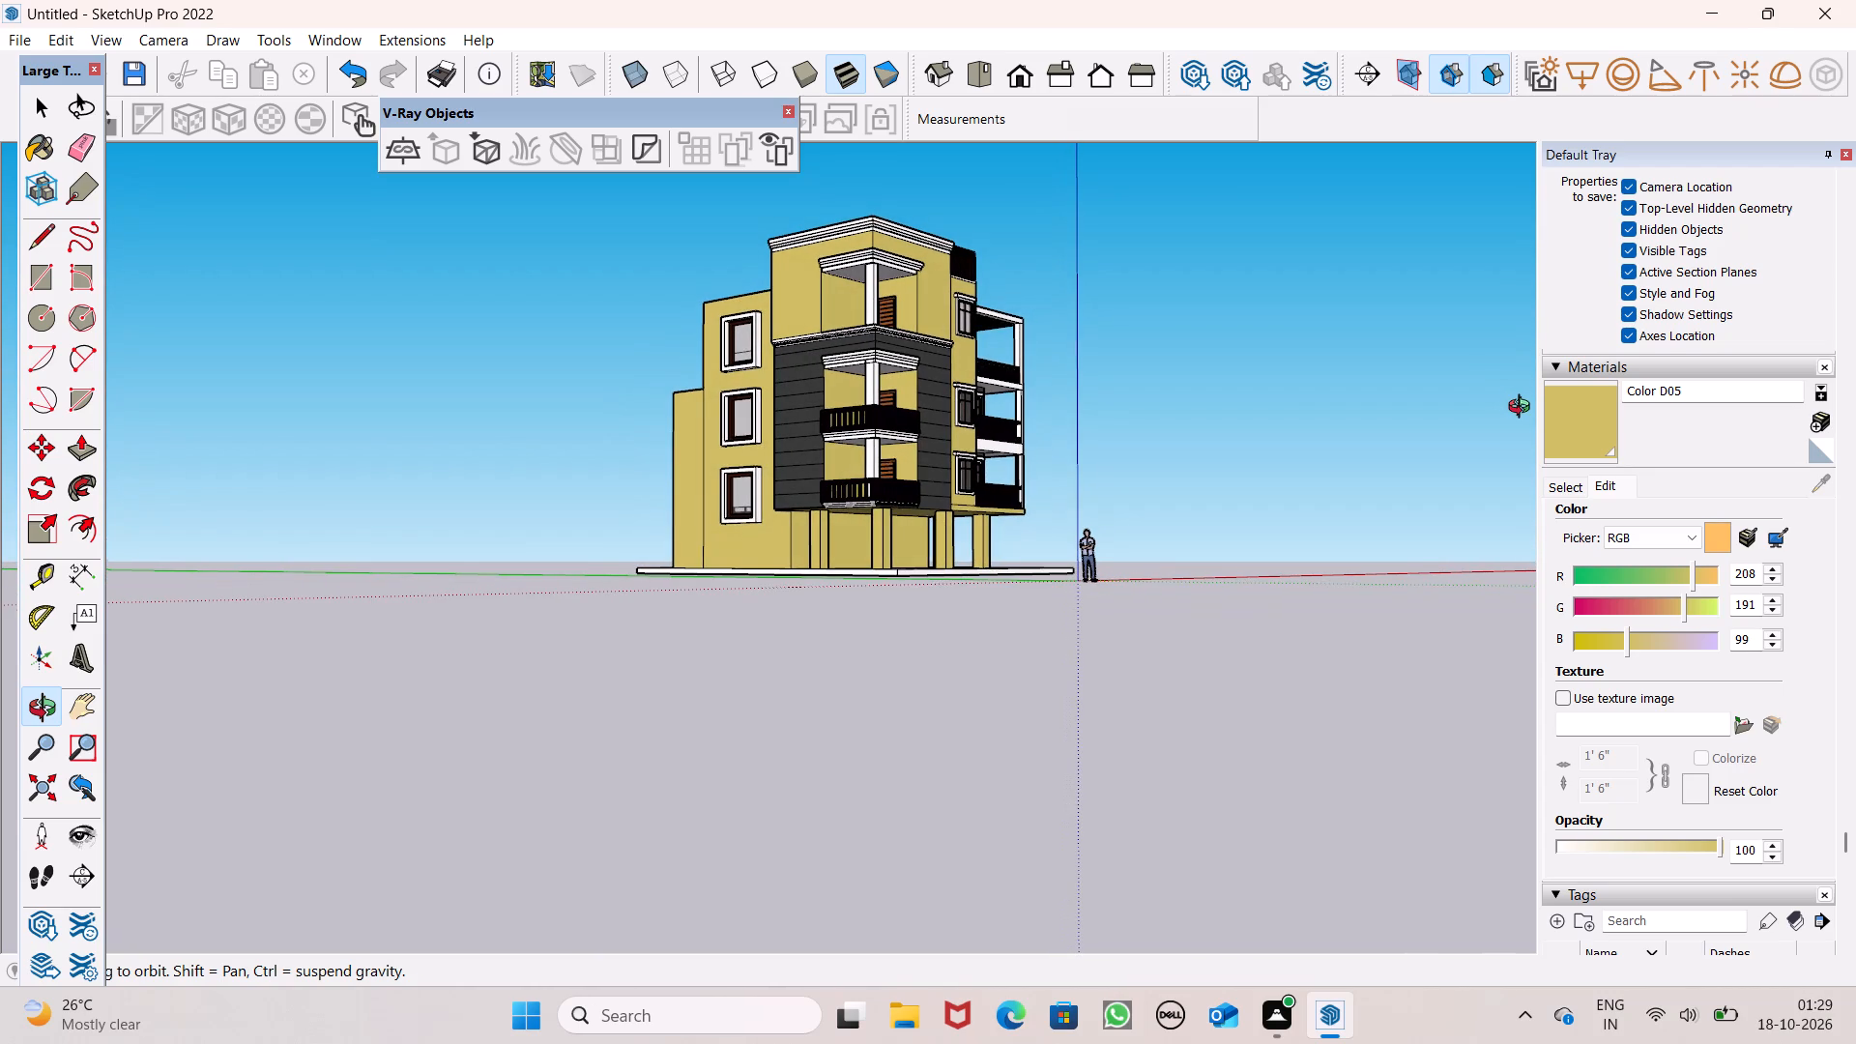
middle_drag(1523, 409, 1523, 408)
middle_drag(1318, 431, 1855, 469)
scroll(1855, 481, up, 1)
middle_drag(1119, 484, 1332, 527)
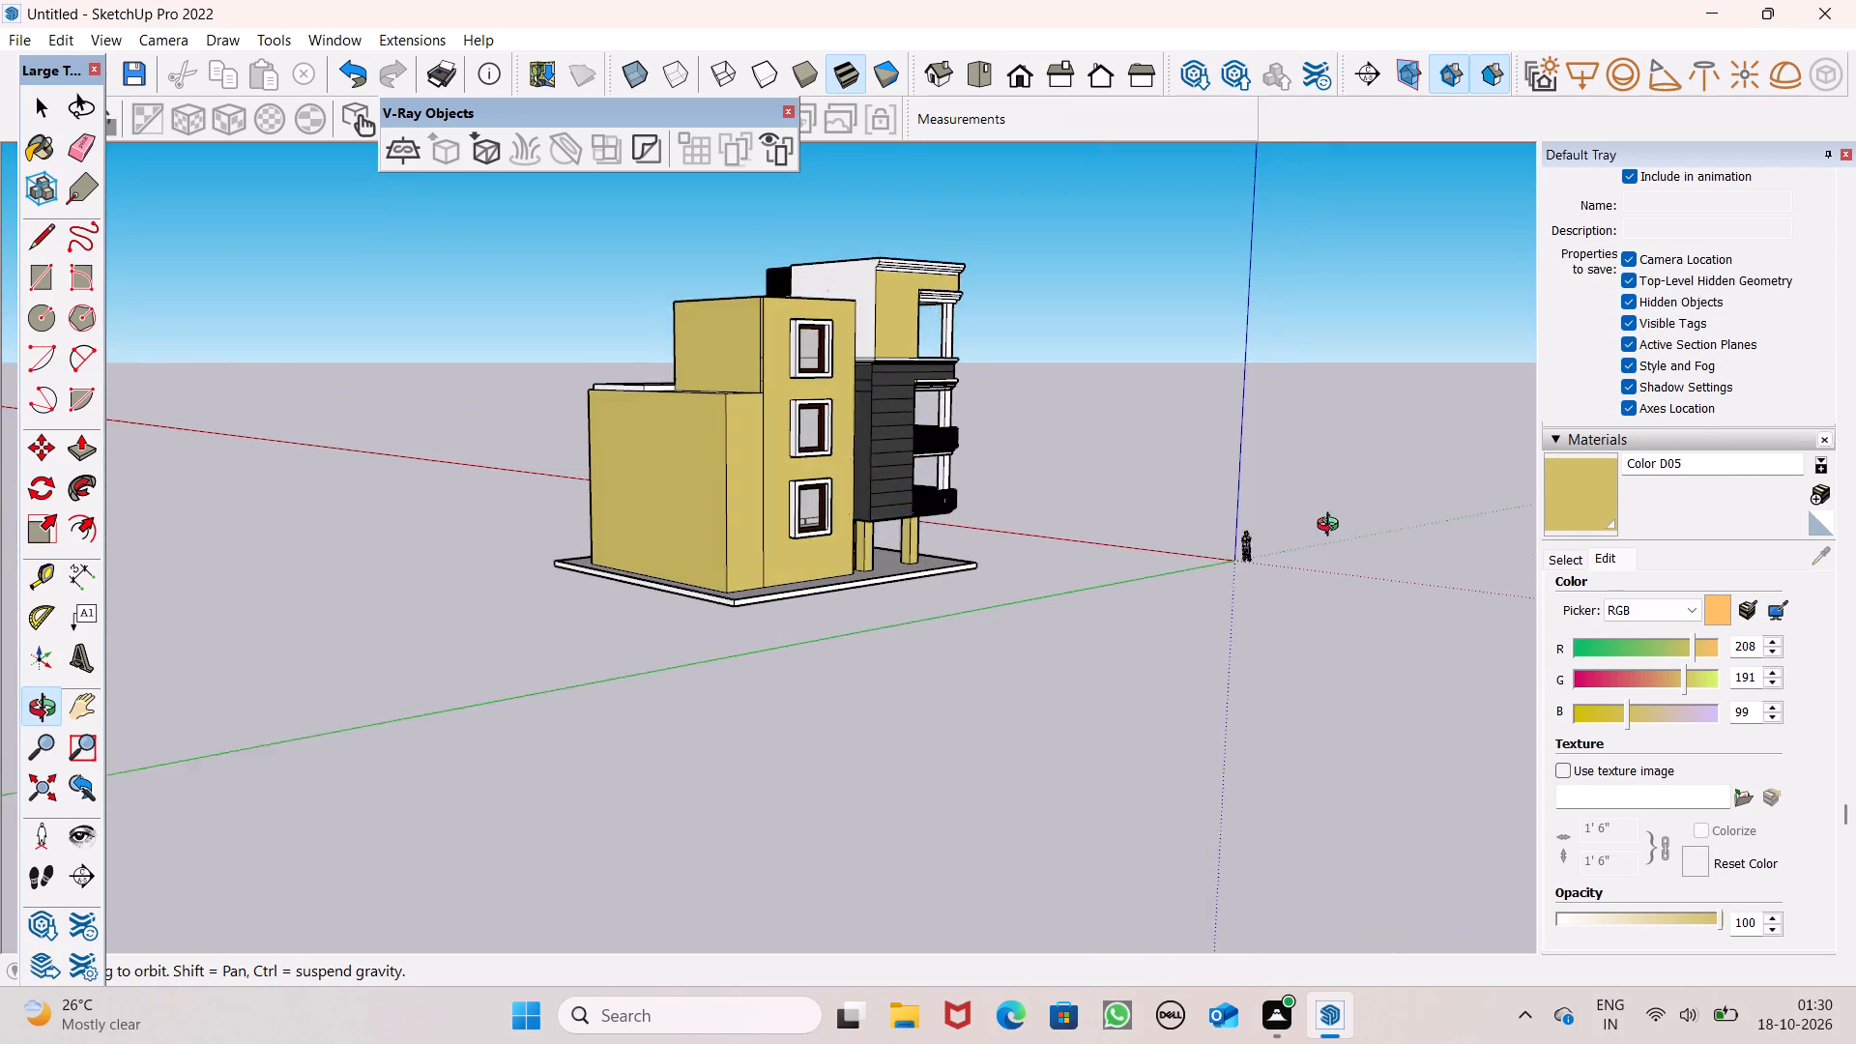
middle_drag(1332, 527, 1343, 509)
scroll(823, 165, up, 5)
click(856, 316)
Paint the white side edge of the middle balcony slab with Color D05.
scroll(859, 219, down, 2)
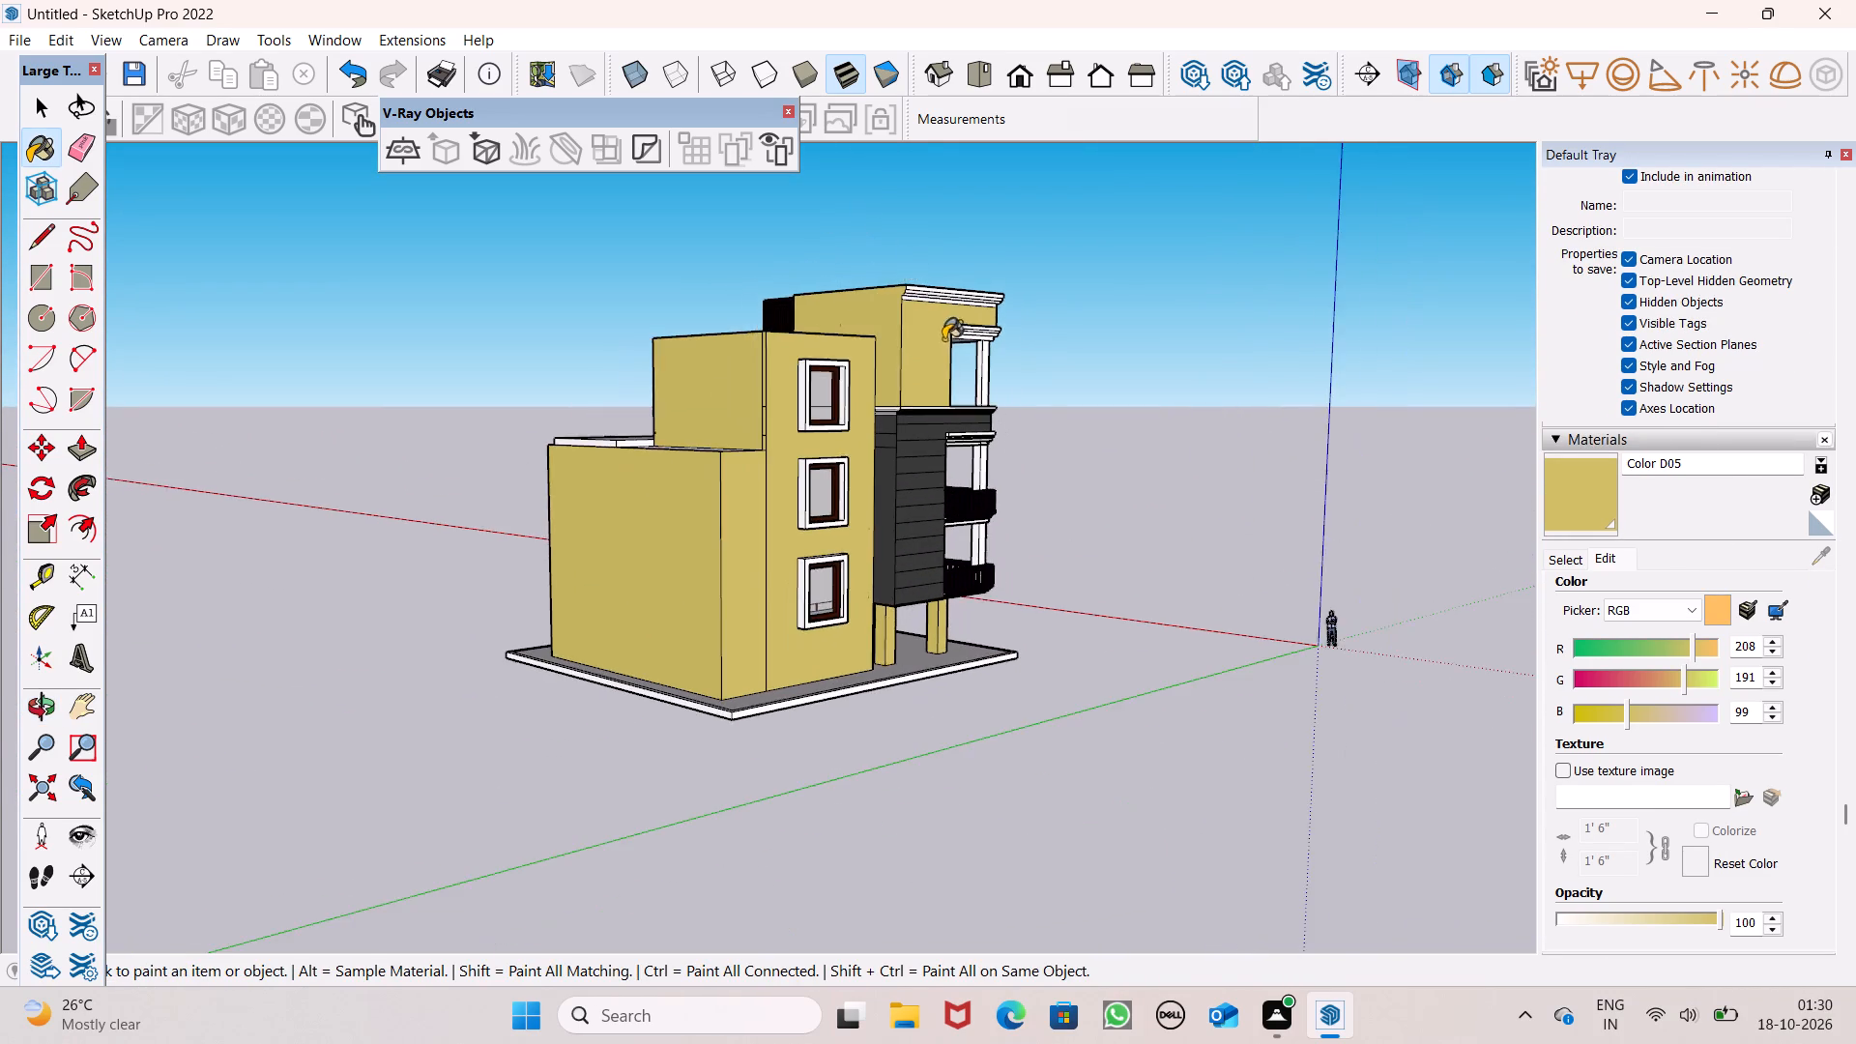
middle_drag(1040, 445, 320, 673)
middle_drag(960, 737, 753, 746)
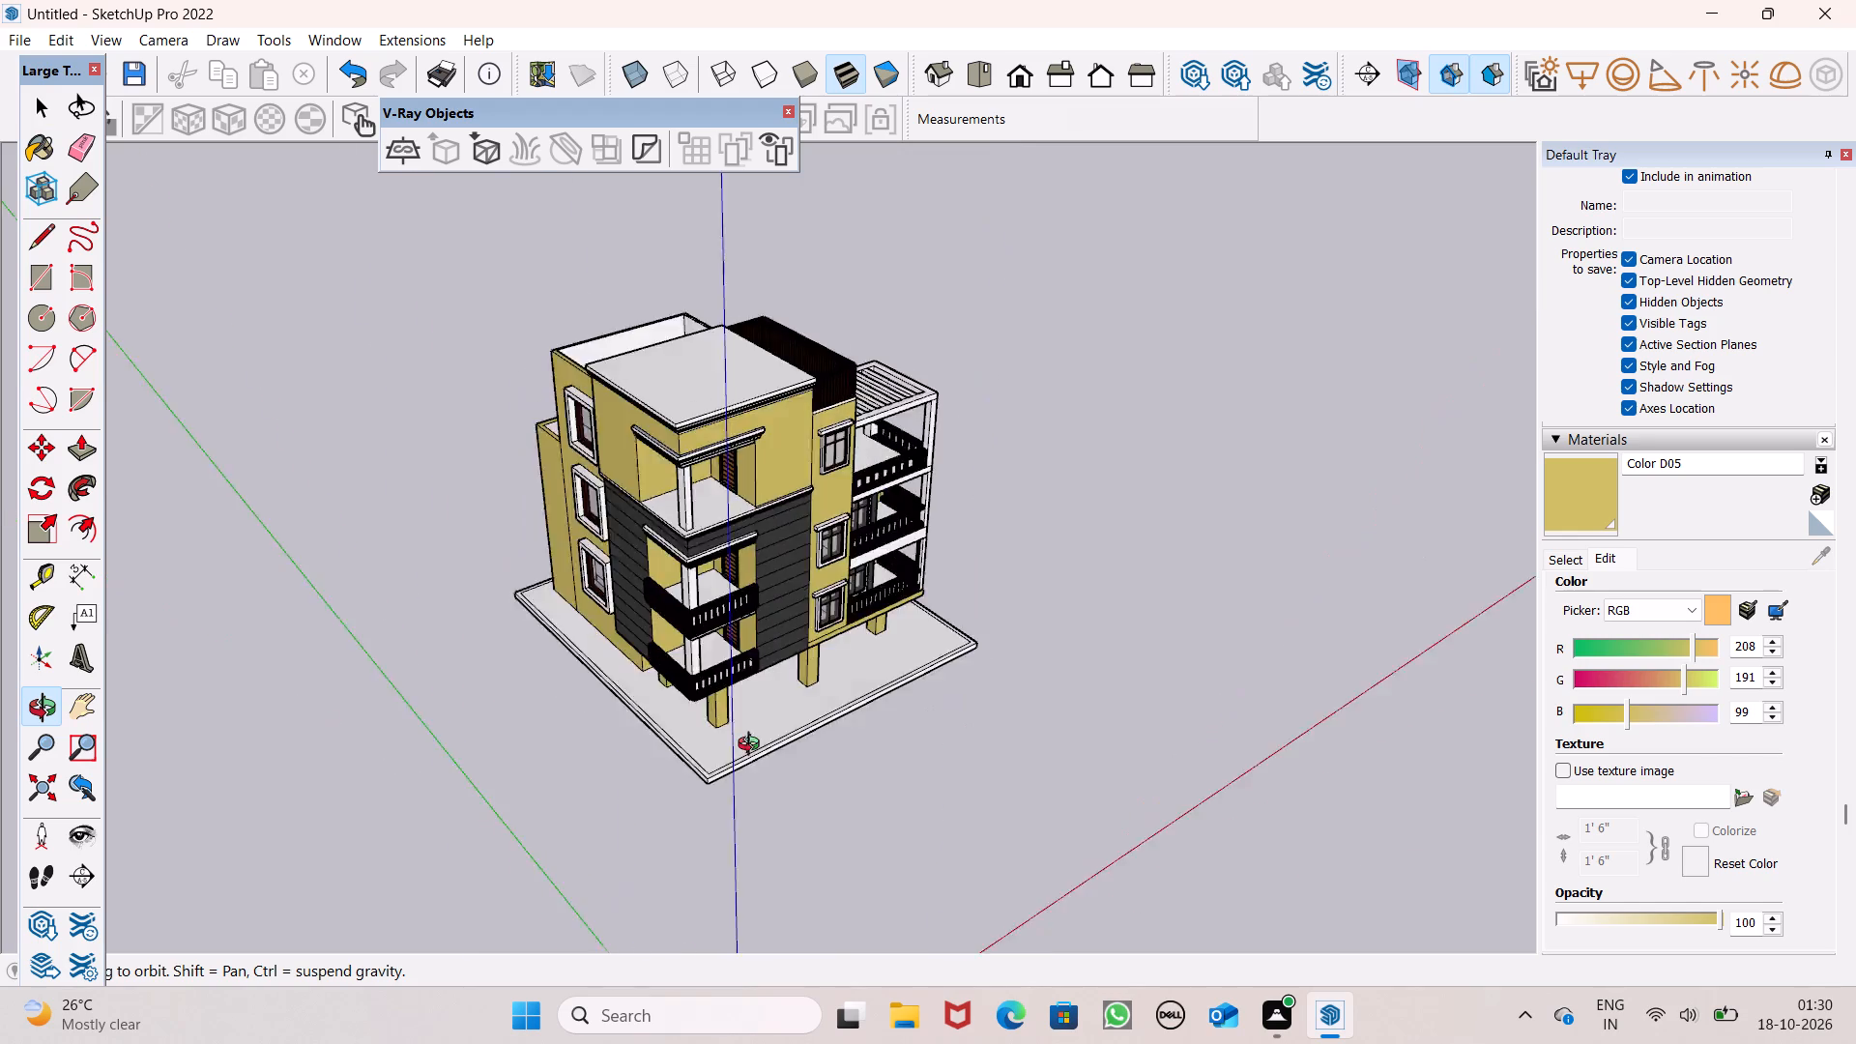
middle_drag(753, 746, 96, 619)
middle_drag(1027, 762, 805, 748)
middle_drag(1306, 718, 1199, 732)
scroll(1306, 718, up, 1)
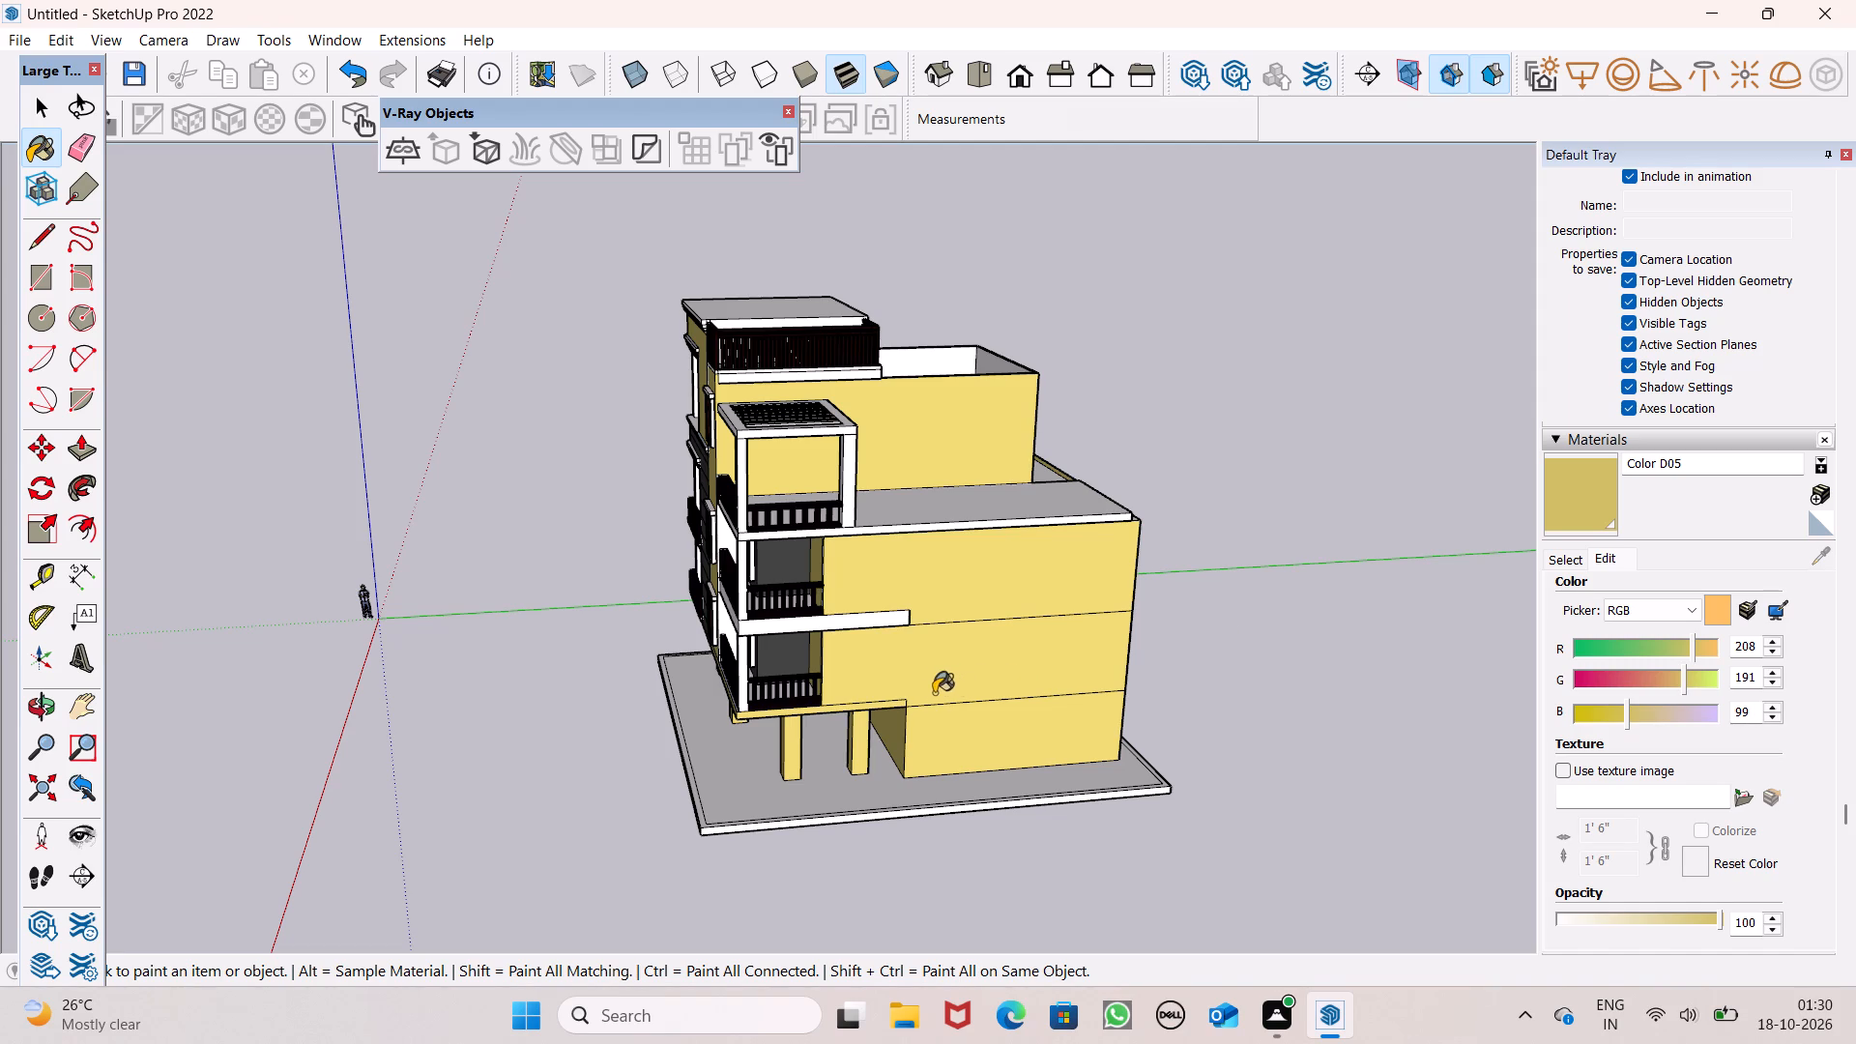
scroll(903, 681, up, 4)
middle_drag(885, 661, 890, 557)
click(884, 548)
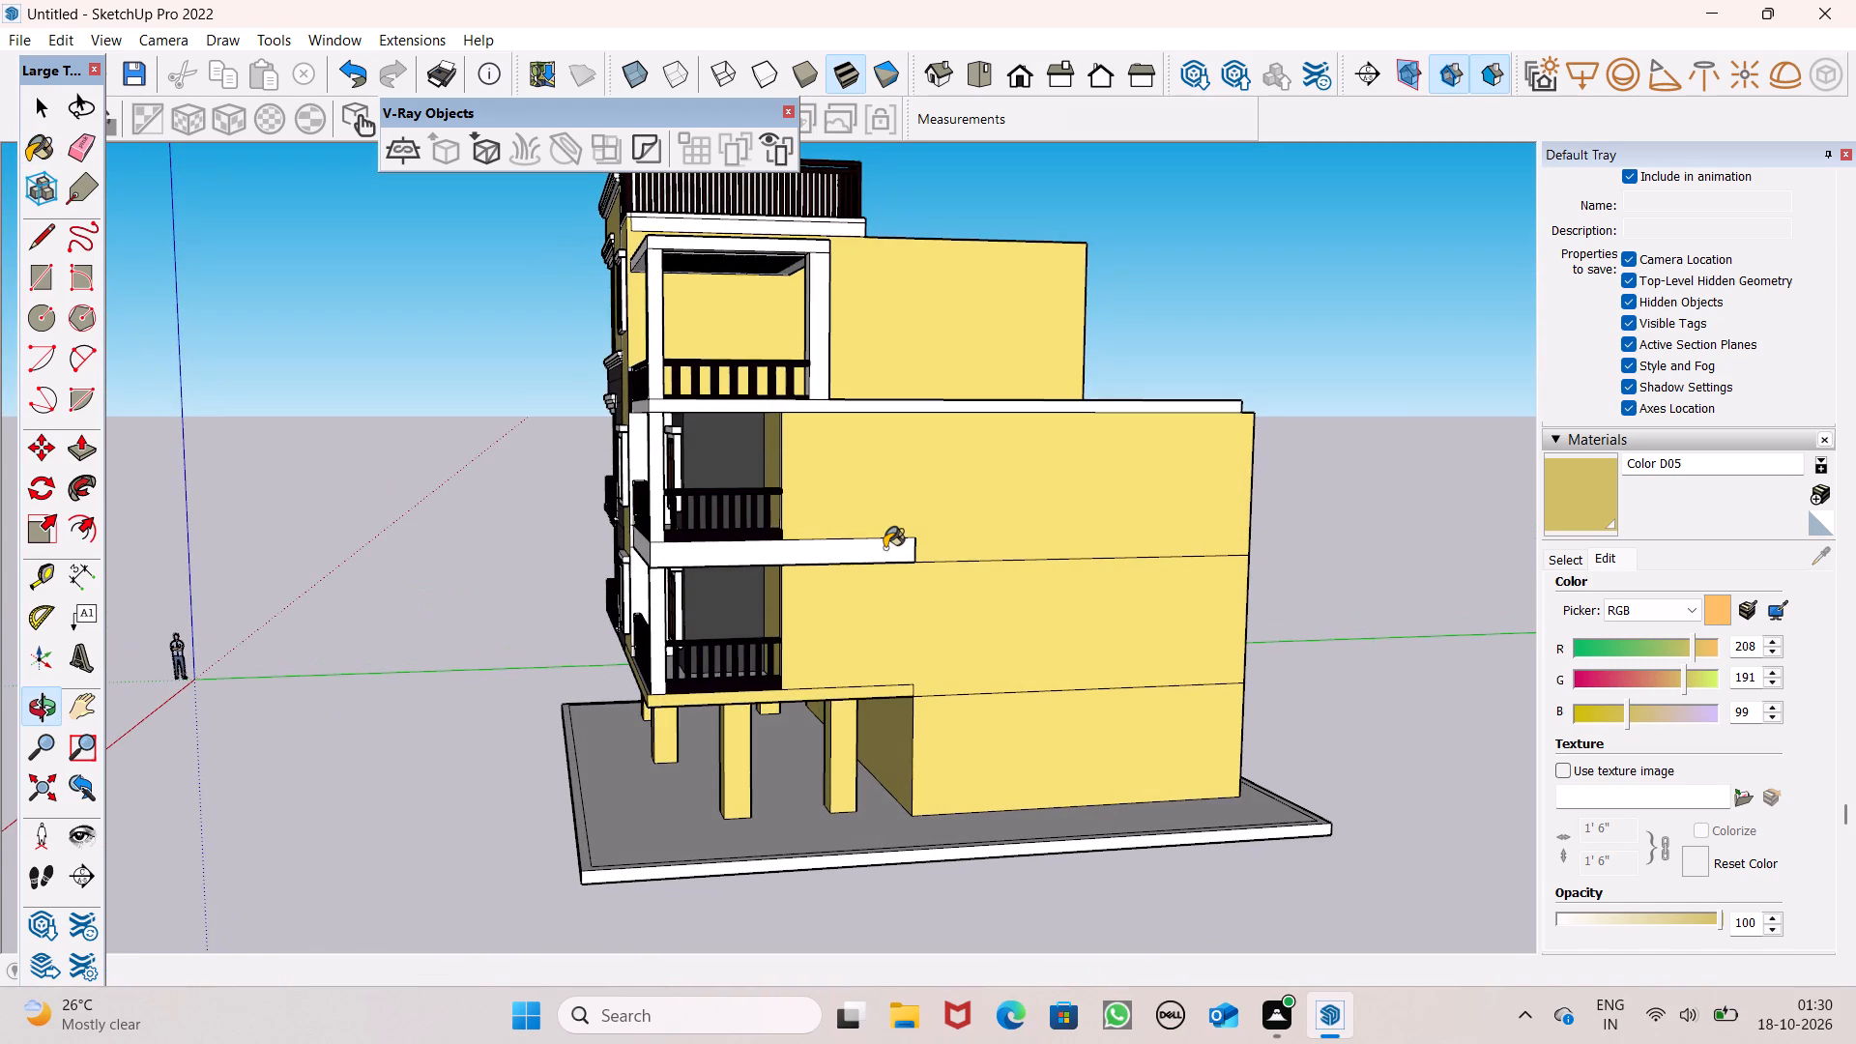
Draw a rectangle of about 19' 7 7/8" by 23' 5 5/8" across the open top of the walled rear block.
scroll(1015, 626, up, 1)
middle_drag(1015, 628, 408, 754)
middle_drag(714, 594, 858, 702)
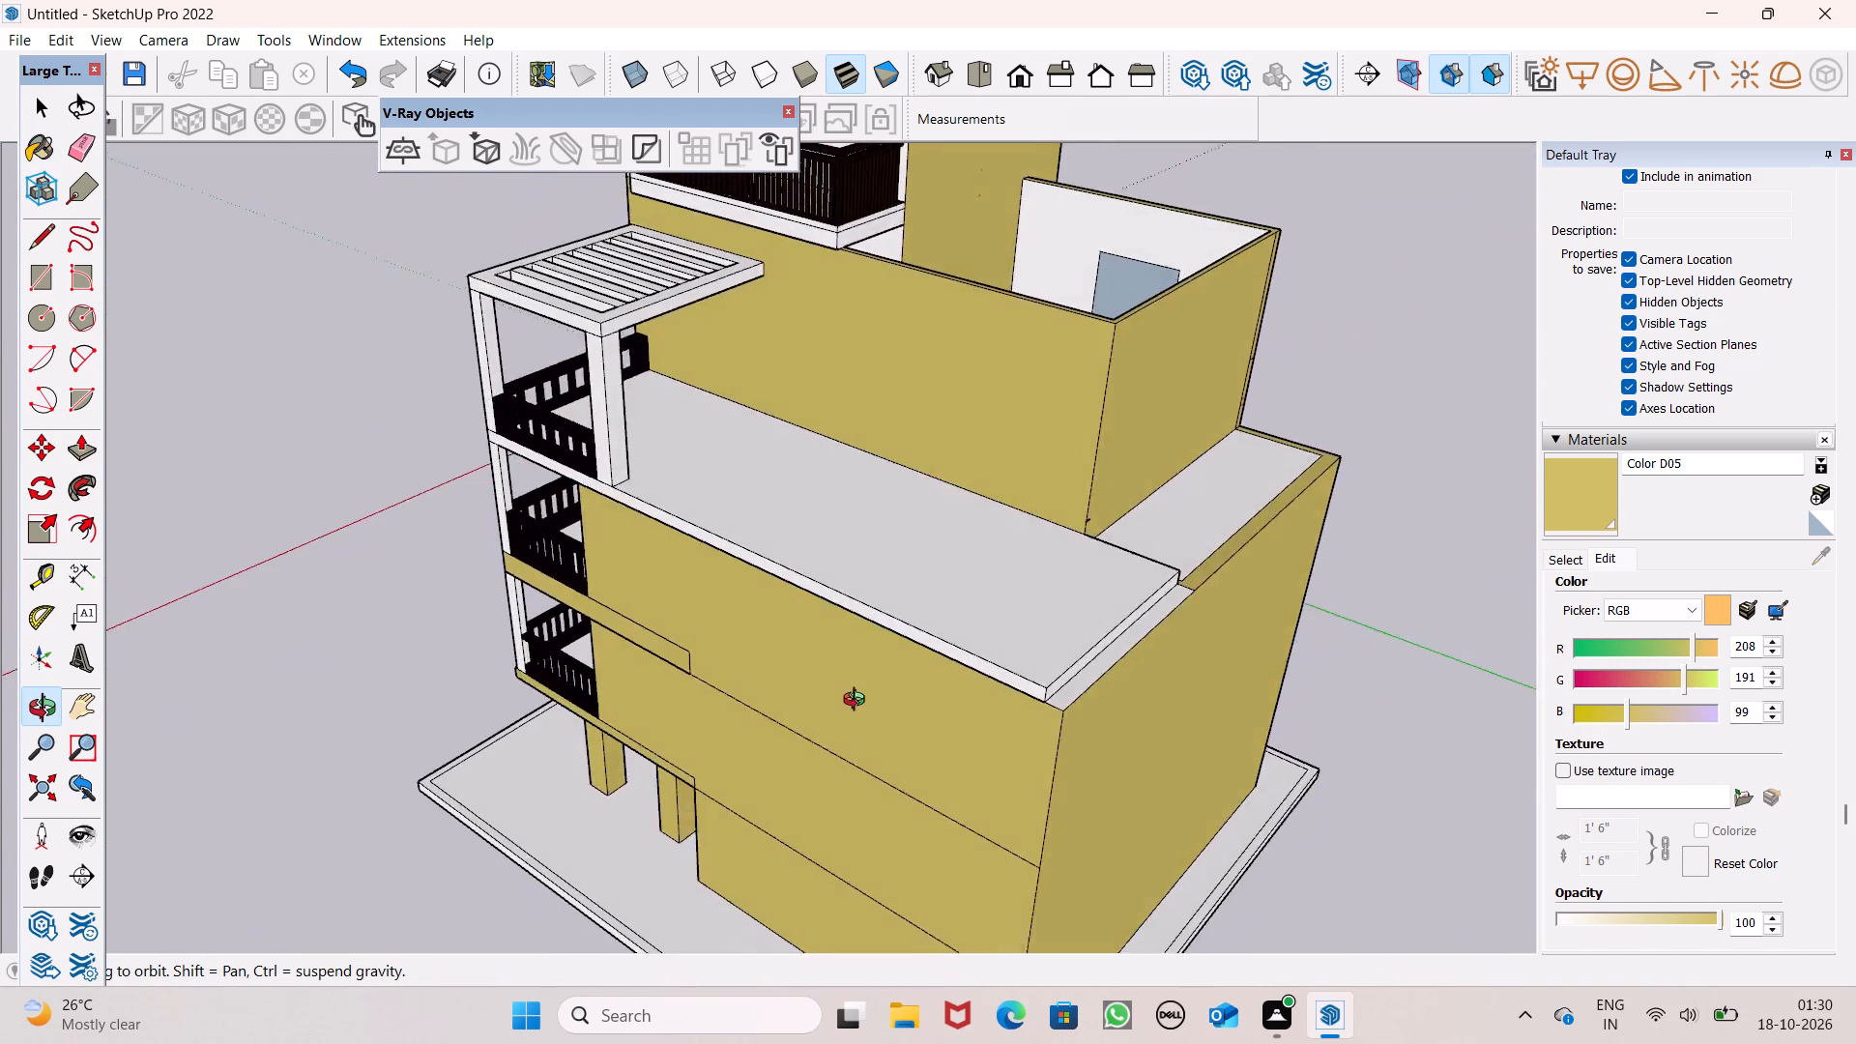
middle_drag(858, 702, 899, 823)
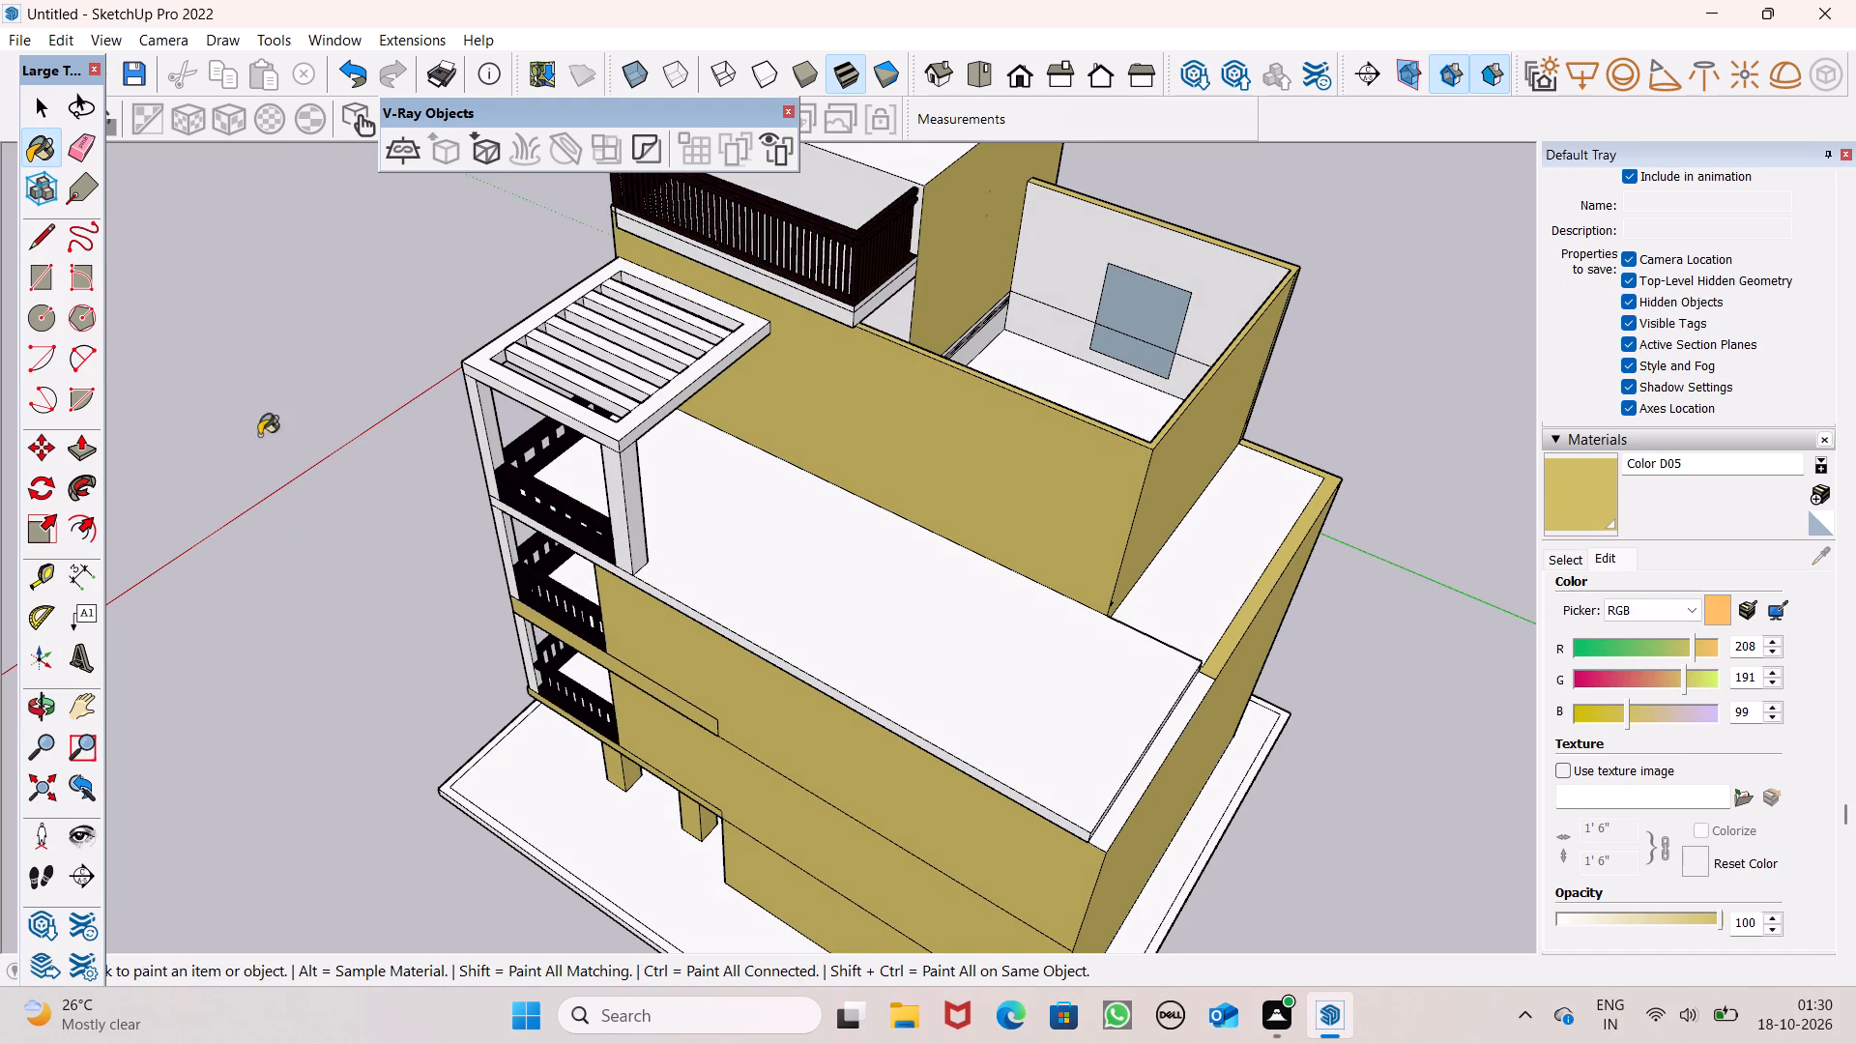
click(37, 291)
middle_drag(1071, 609, 880, 684)
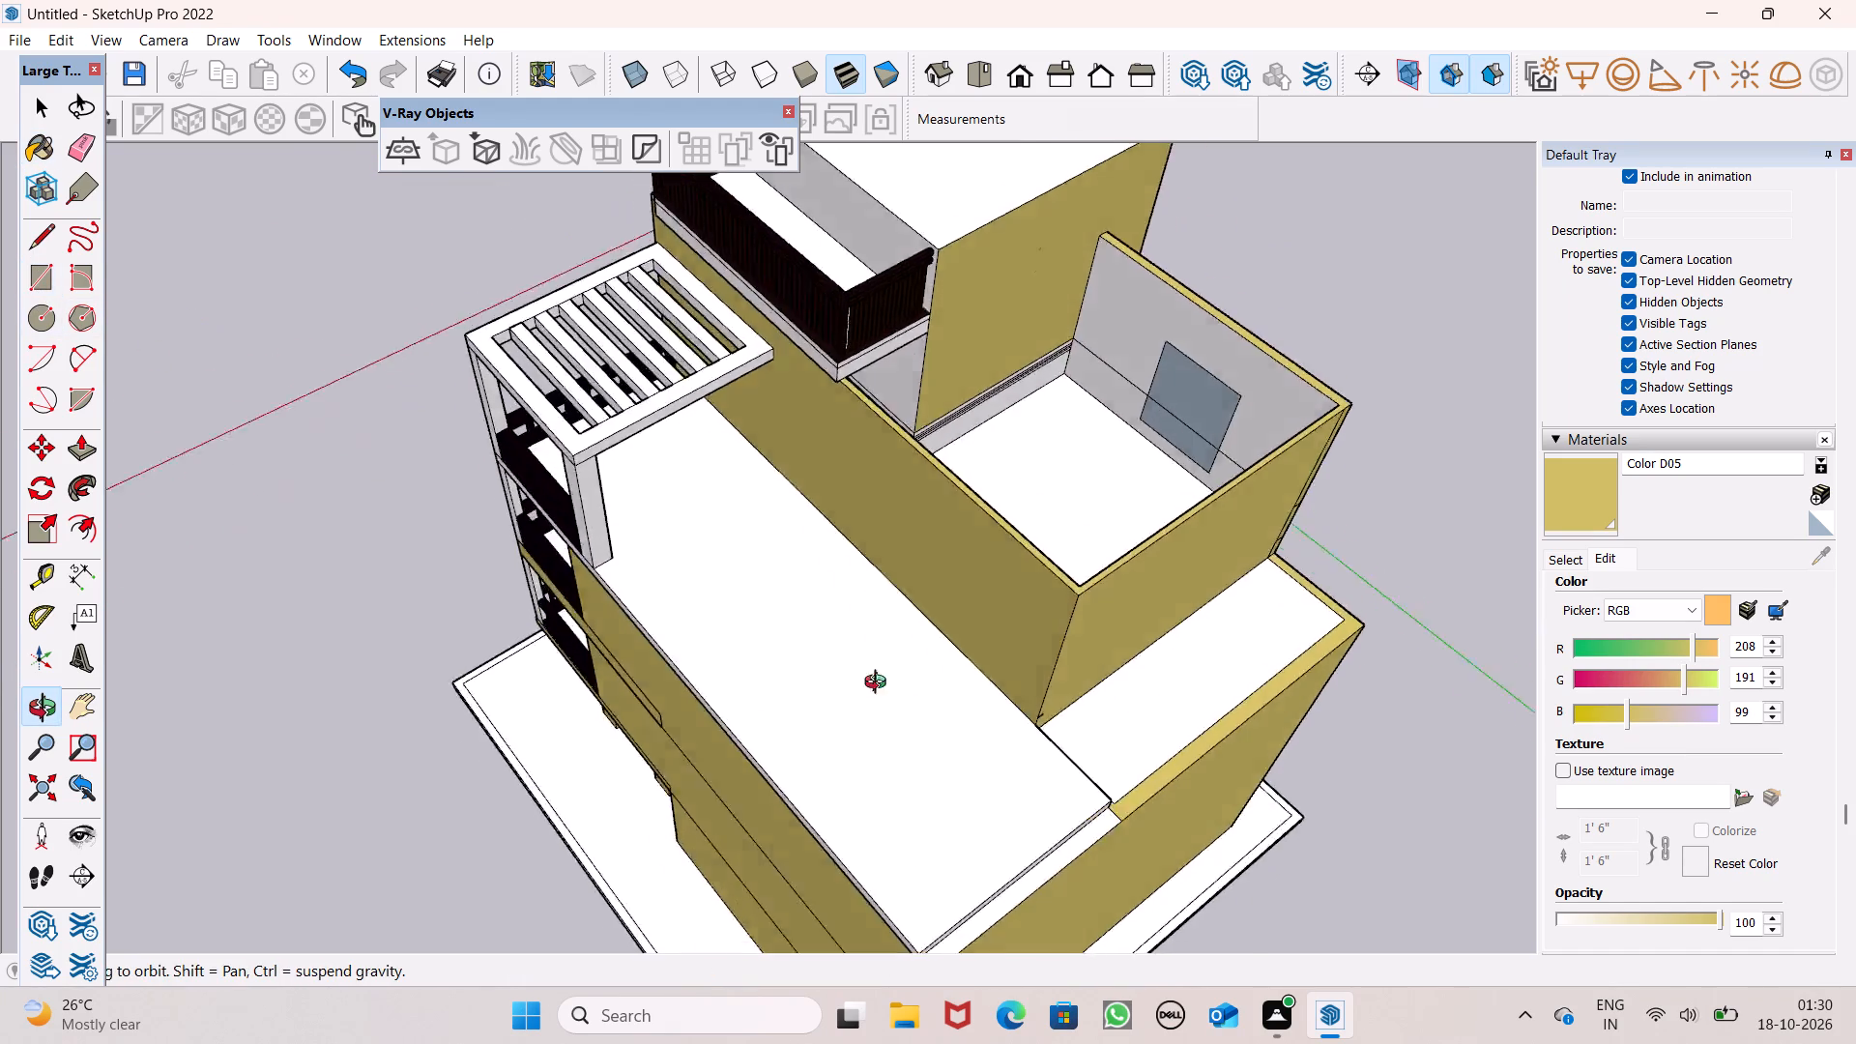
middle_drag(880, 684, 609, 690)
scroll(606, 686, up, 1)
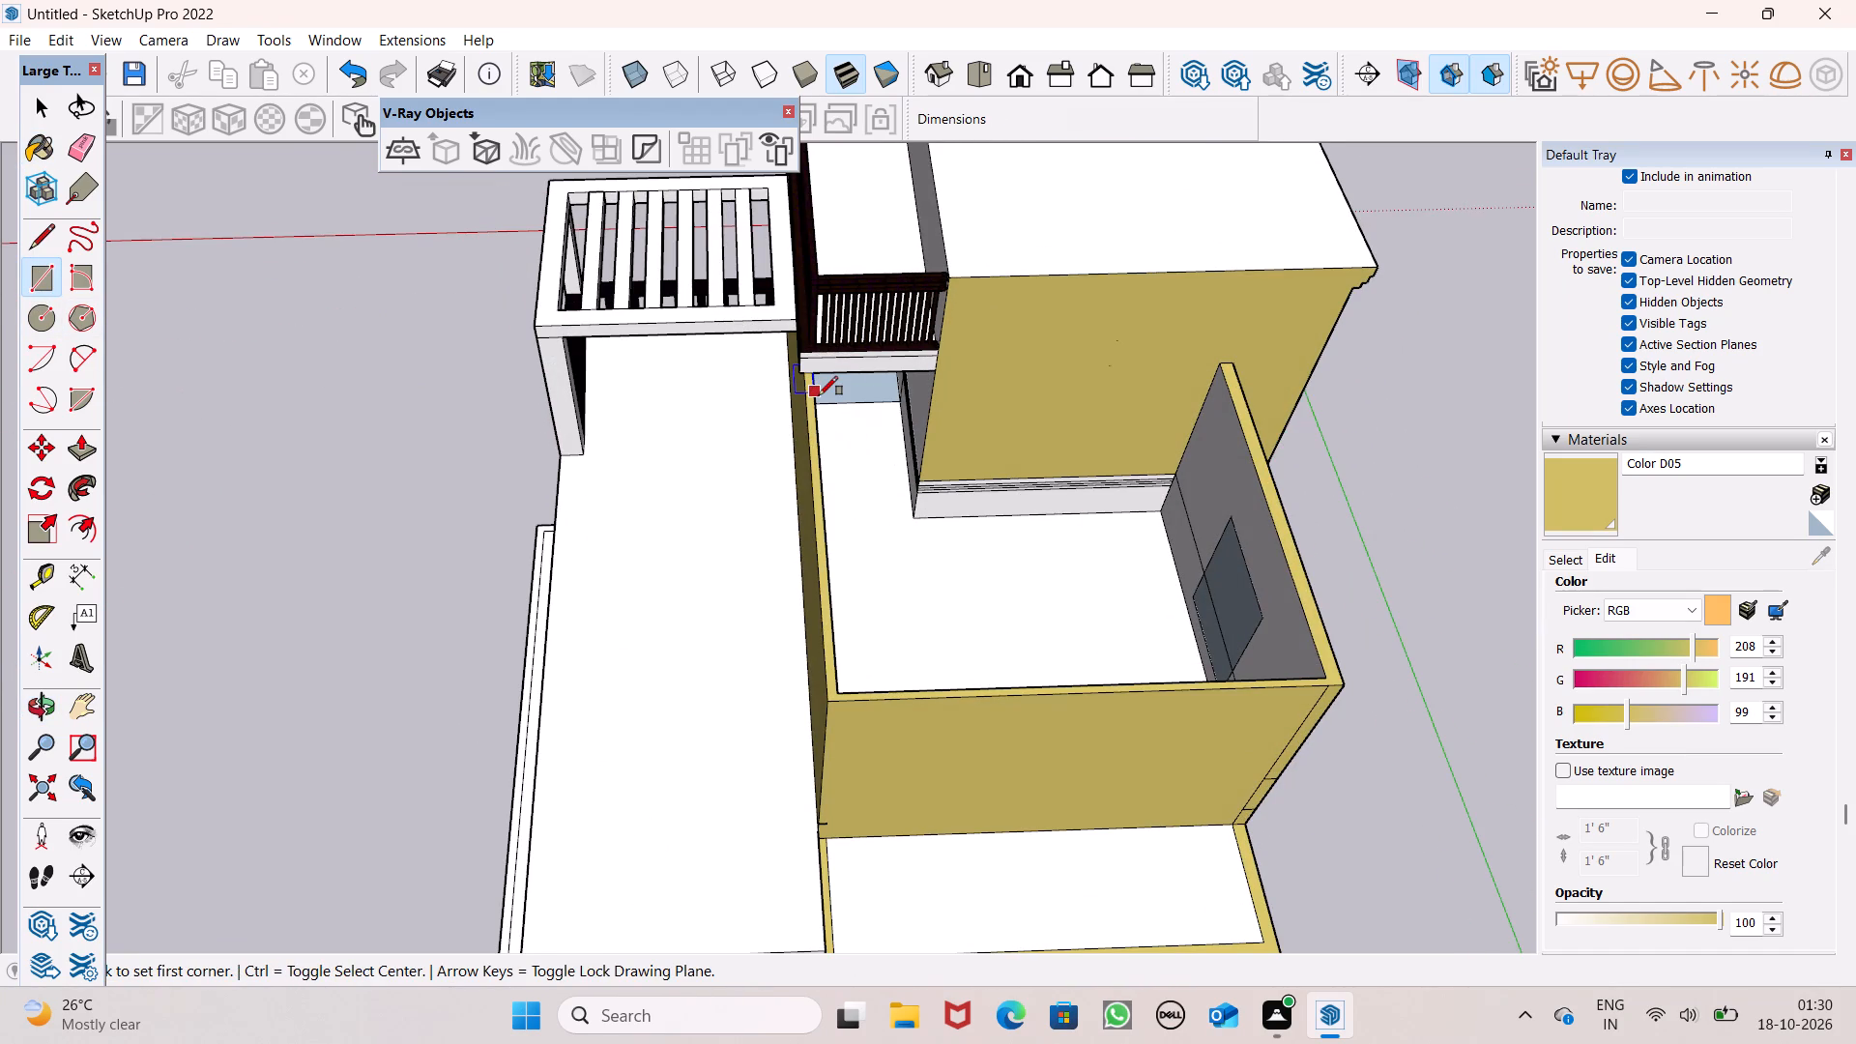
click(821, 395)
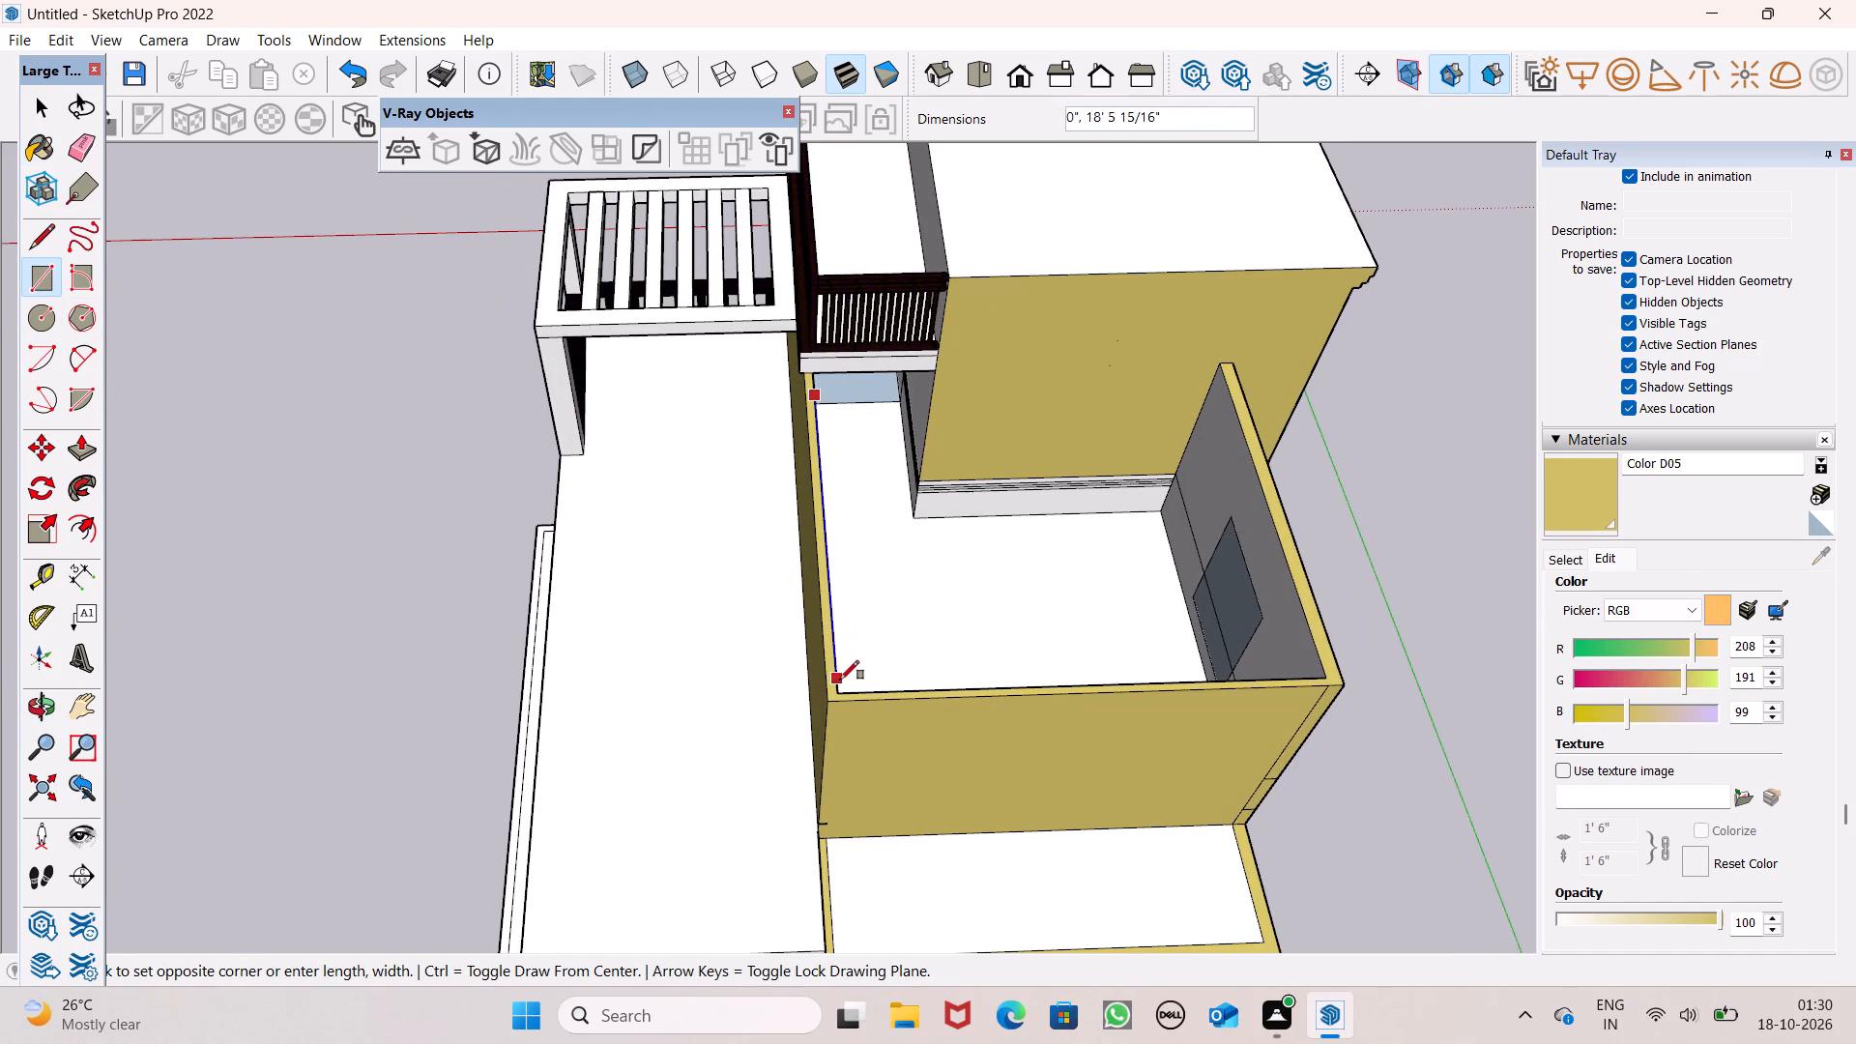
click(841, 684)
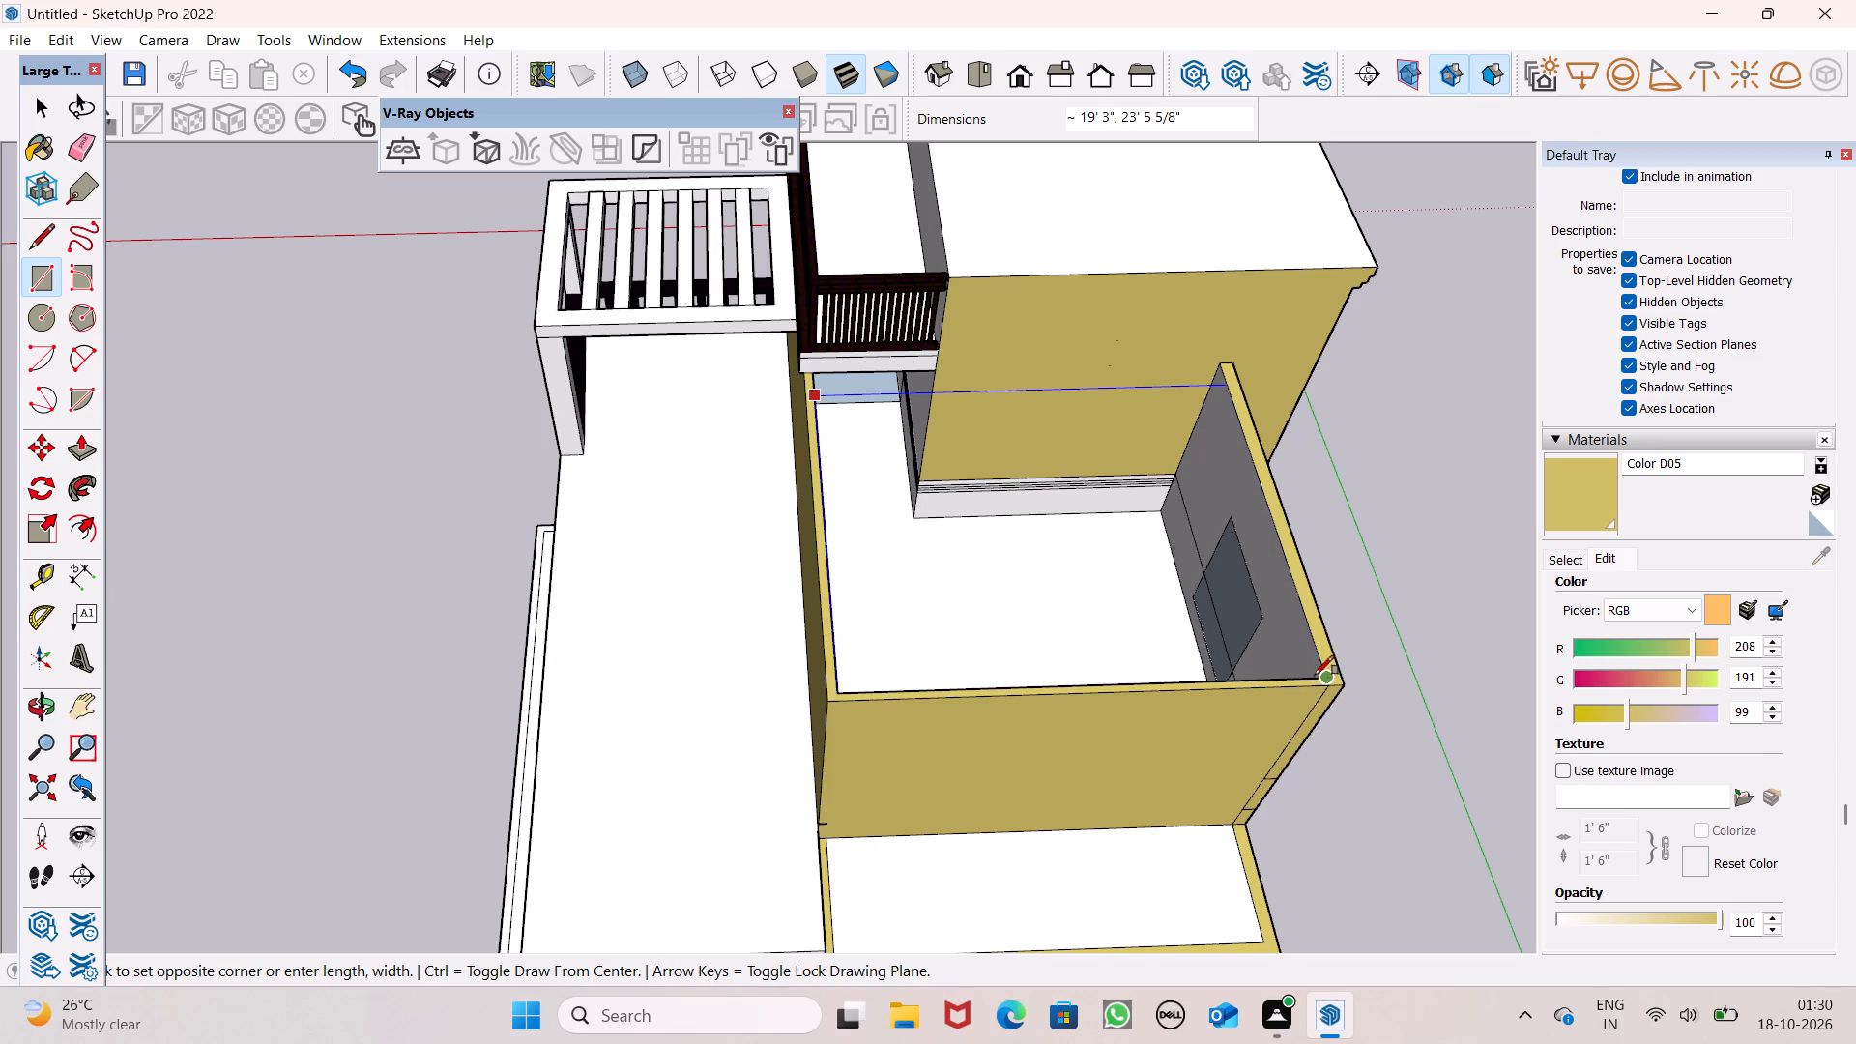
click(1323, 680)
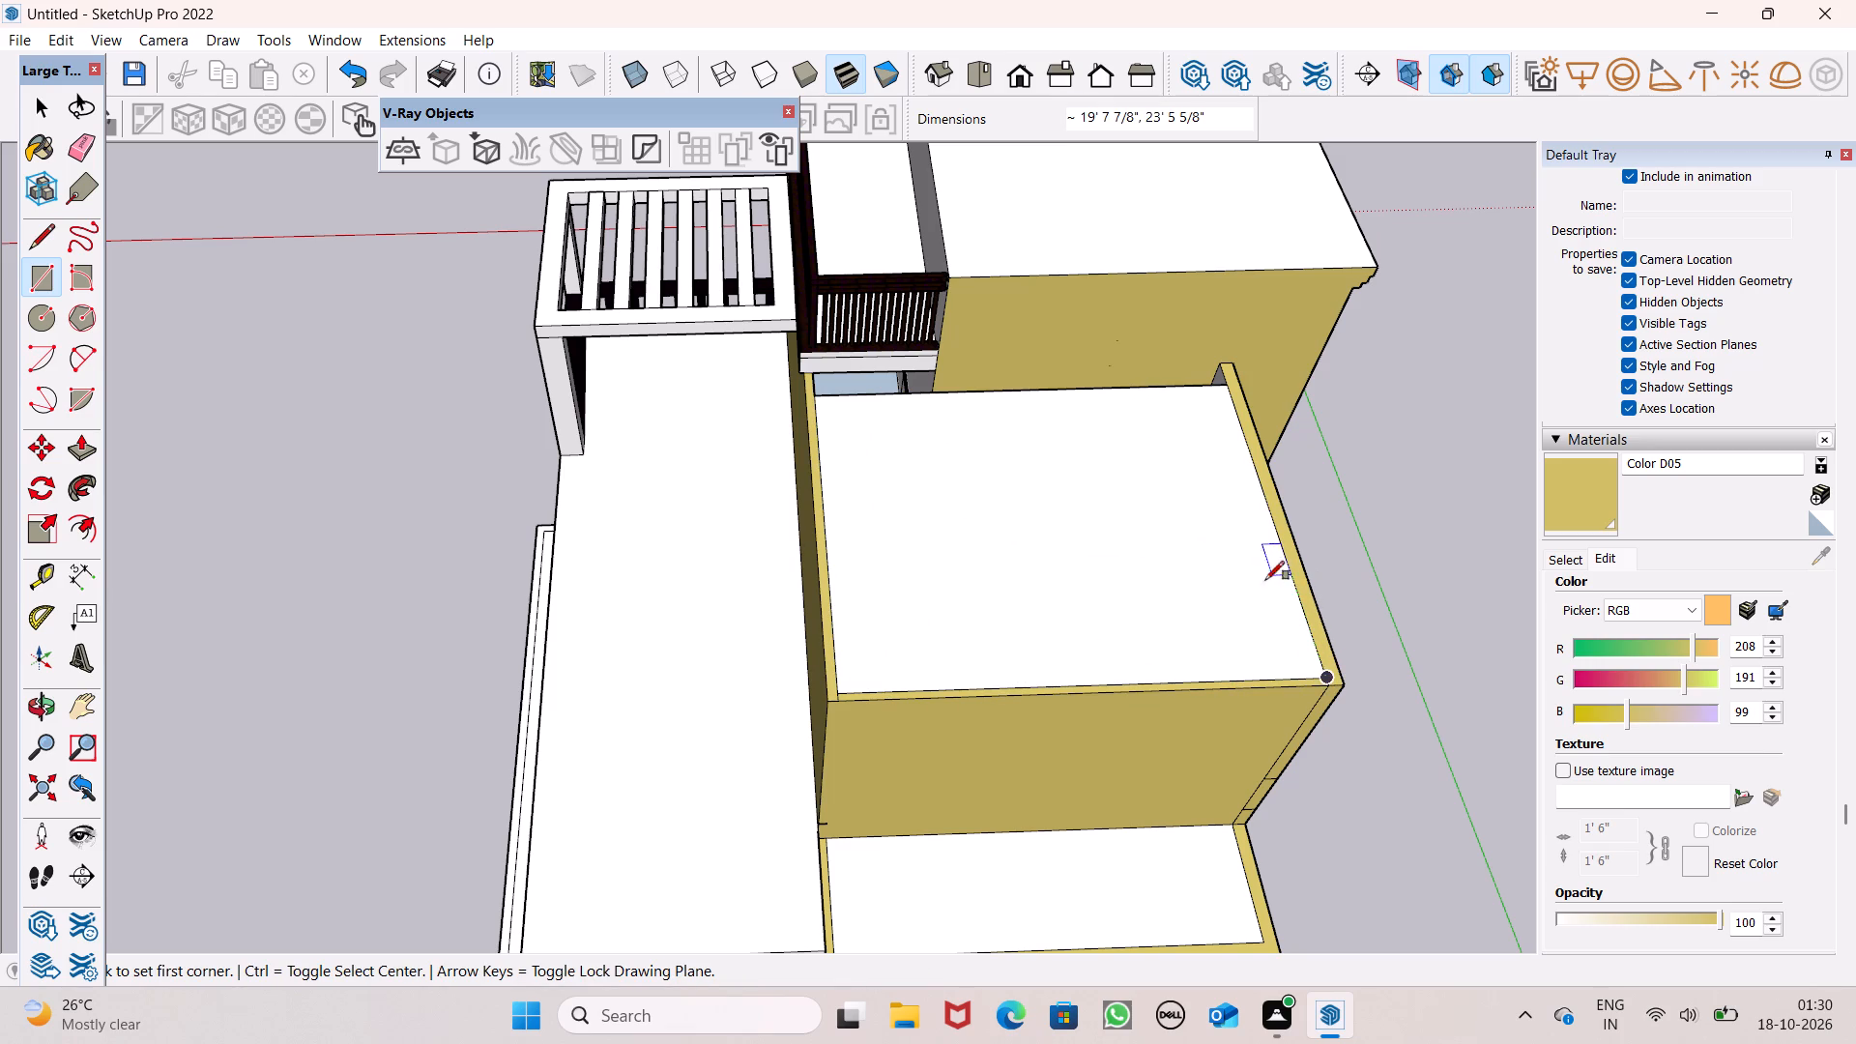
Push/Pull the rectangle covering the rear block 6" to give the roof thickness.
click(94, 449)
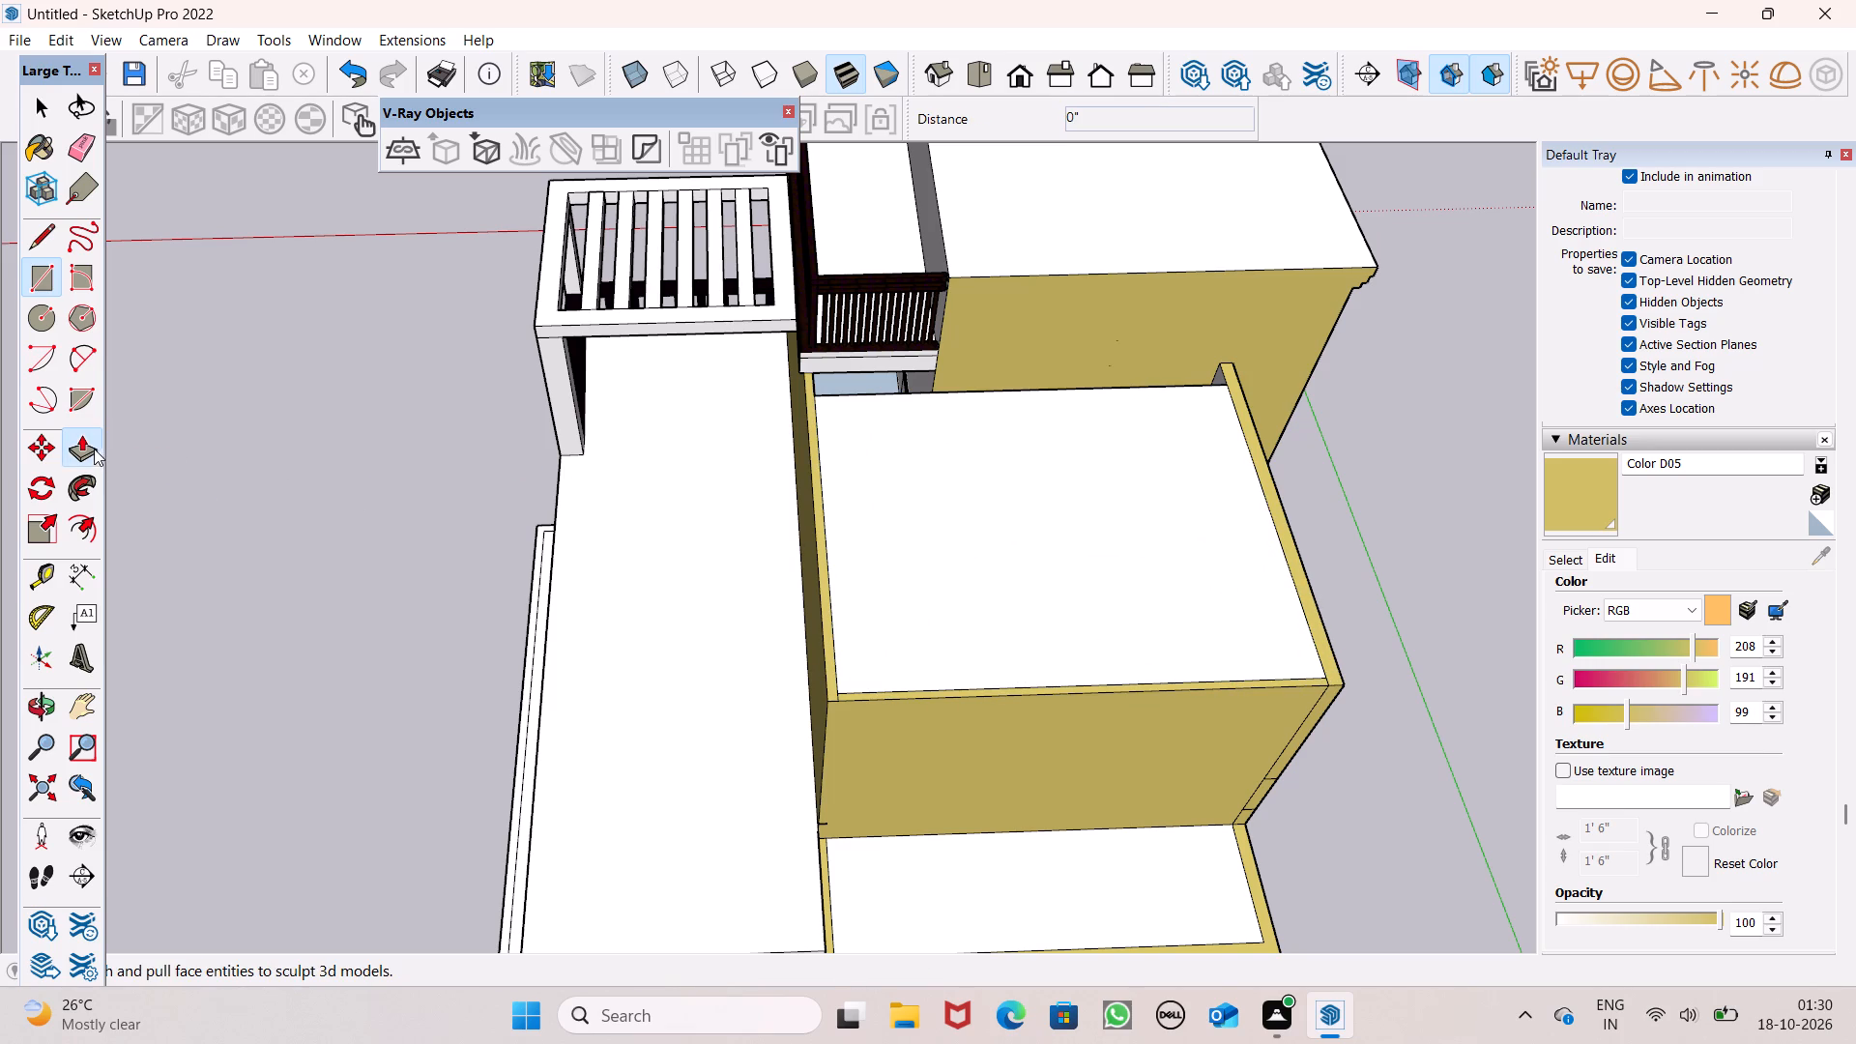
drag(971, 537, 972, 571)
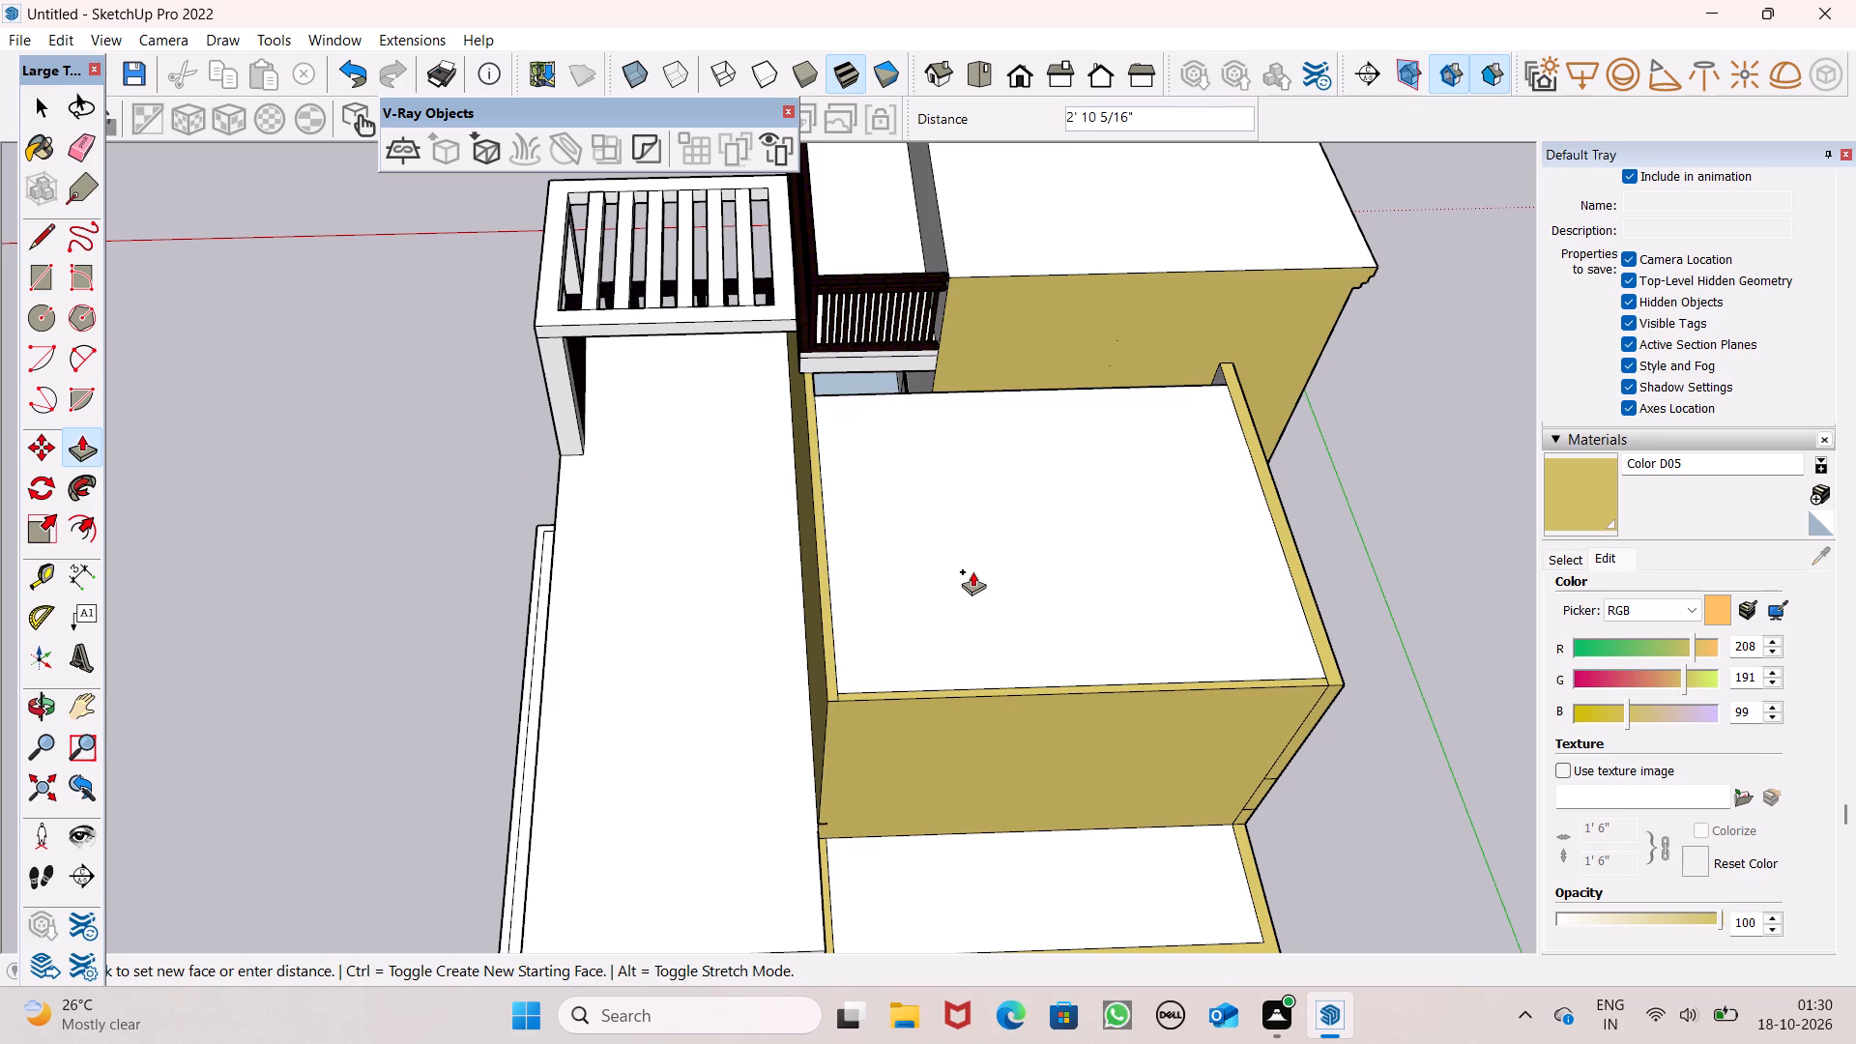
drag(972, 571, 972, 573)
key(6)
key(shift+quotedbl)
key(Return)
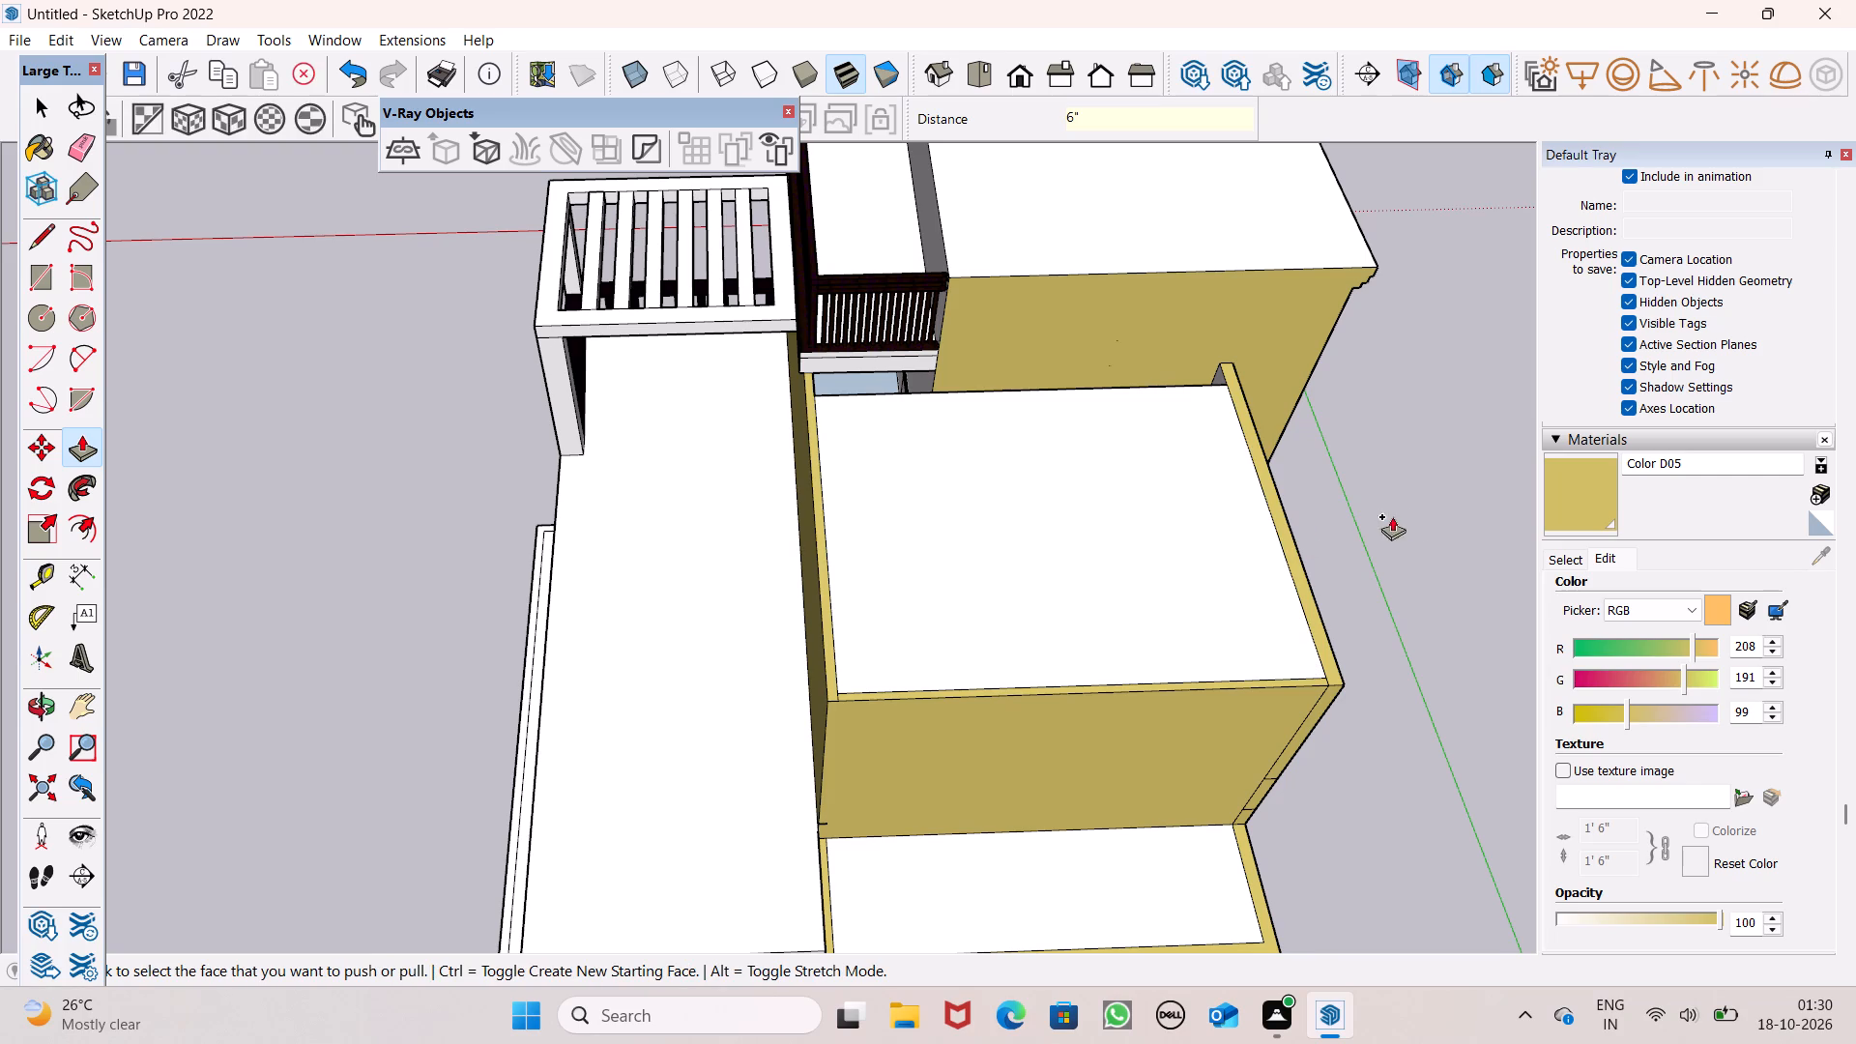
Paint the top face of the rear block's roof with Color D05.
click(1588, 500)
click(1135, 485)
Examine the recoloured building's side and front facade, including the balconies, columns and base slab.
middle_drag(961, 488, 1411, 253)
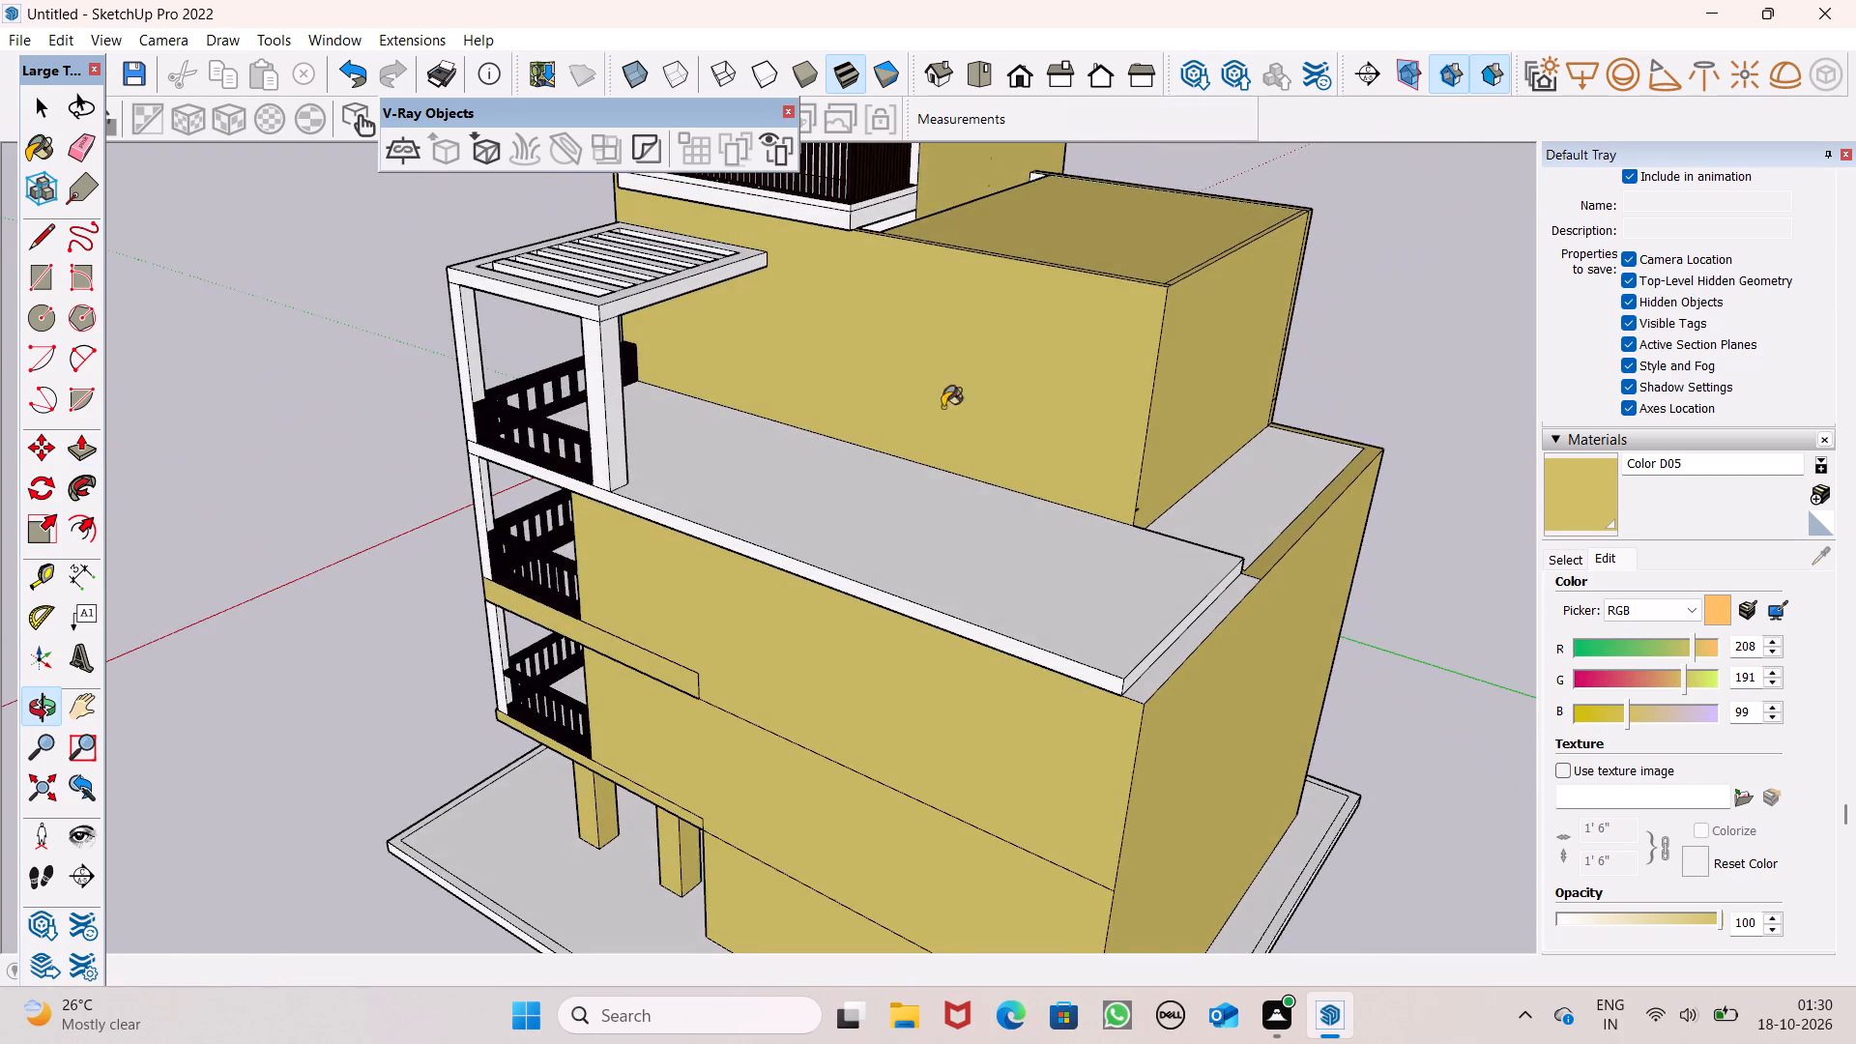
middle_drag(883, 417, 1203, 302)
middle_drag(639, 520, 1348, 493)
scroll(1348, 493, up, 1)
scroll(1314, 497, down, 3)
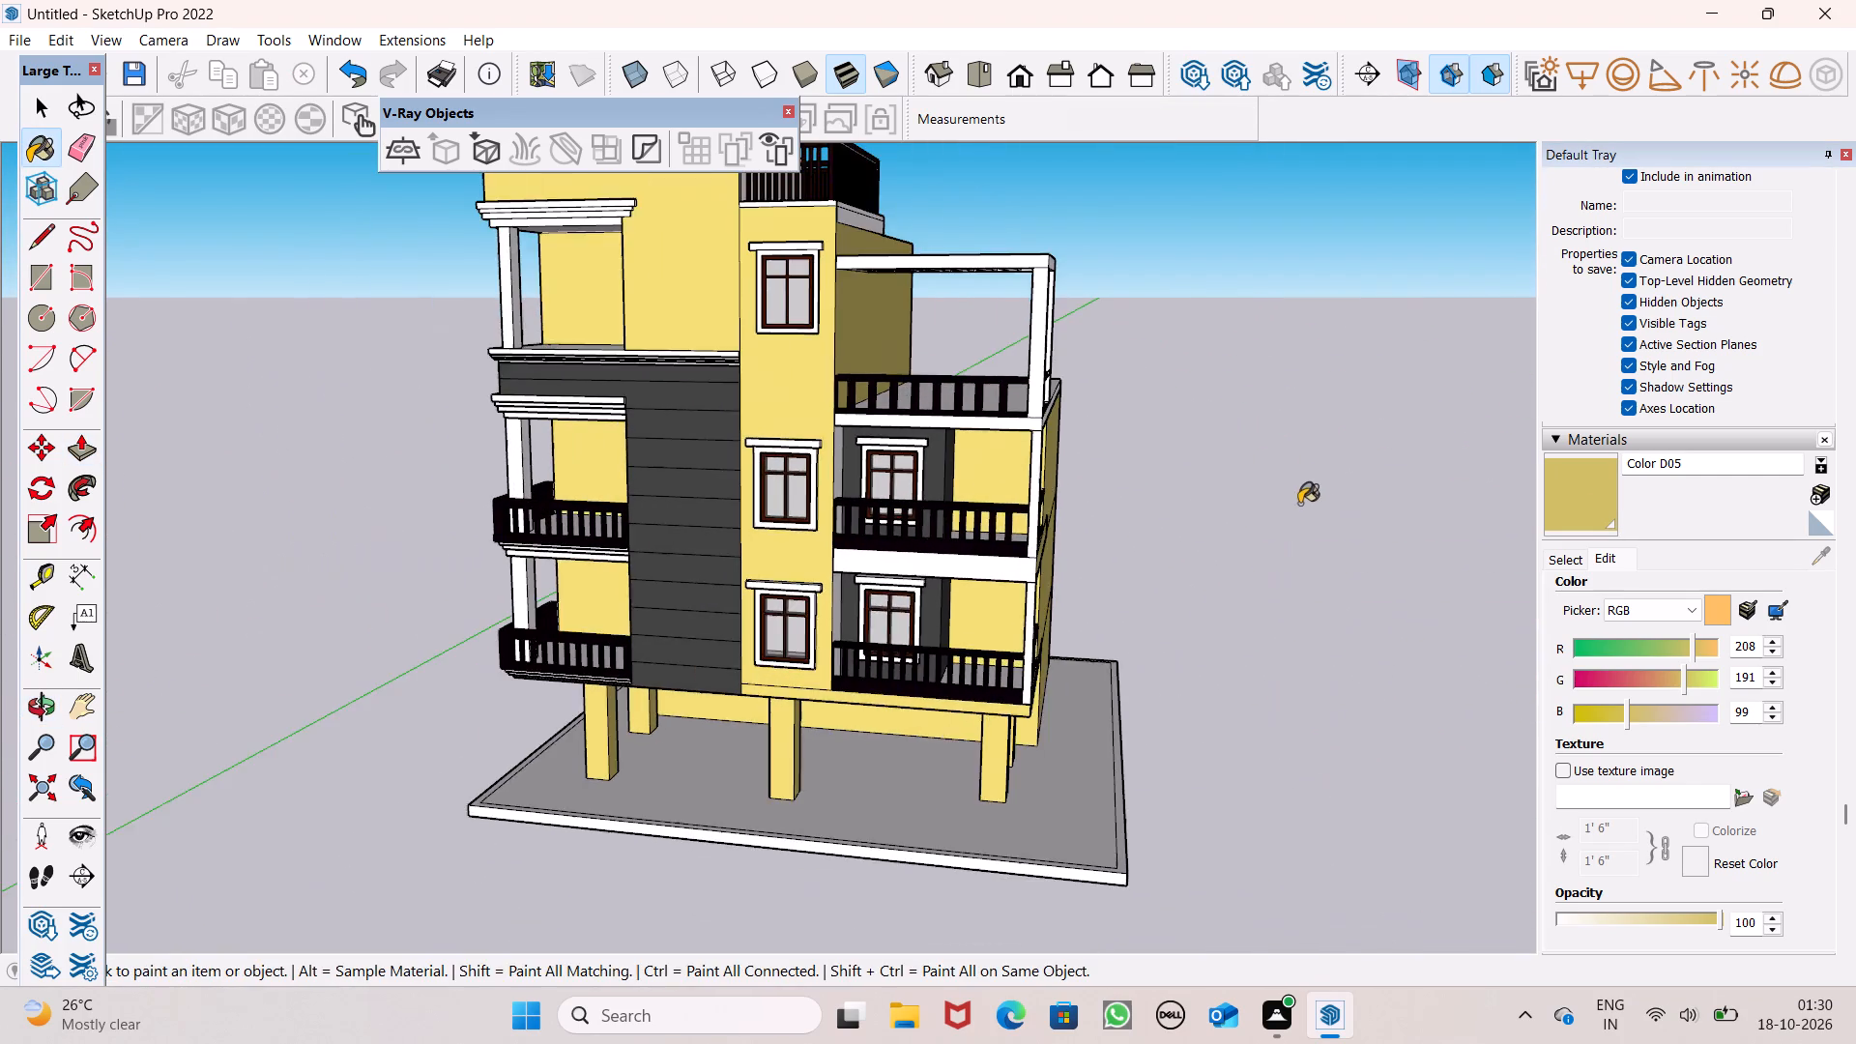
middle_drag(1171, 603, 1373, 564)
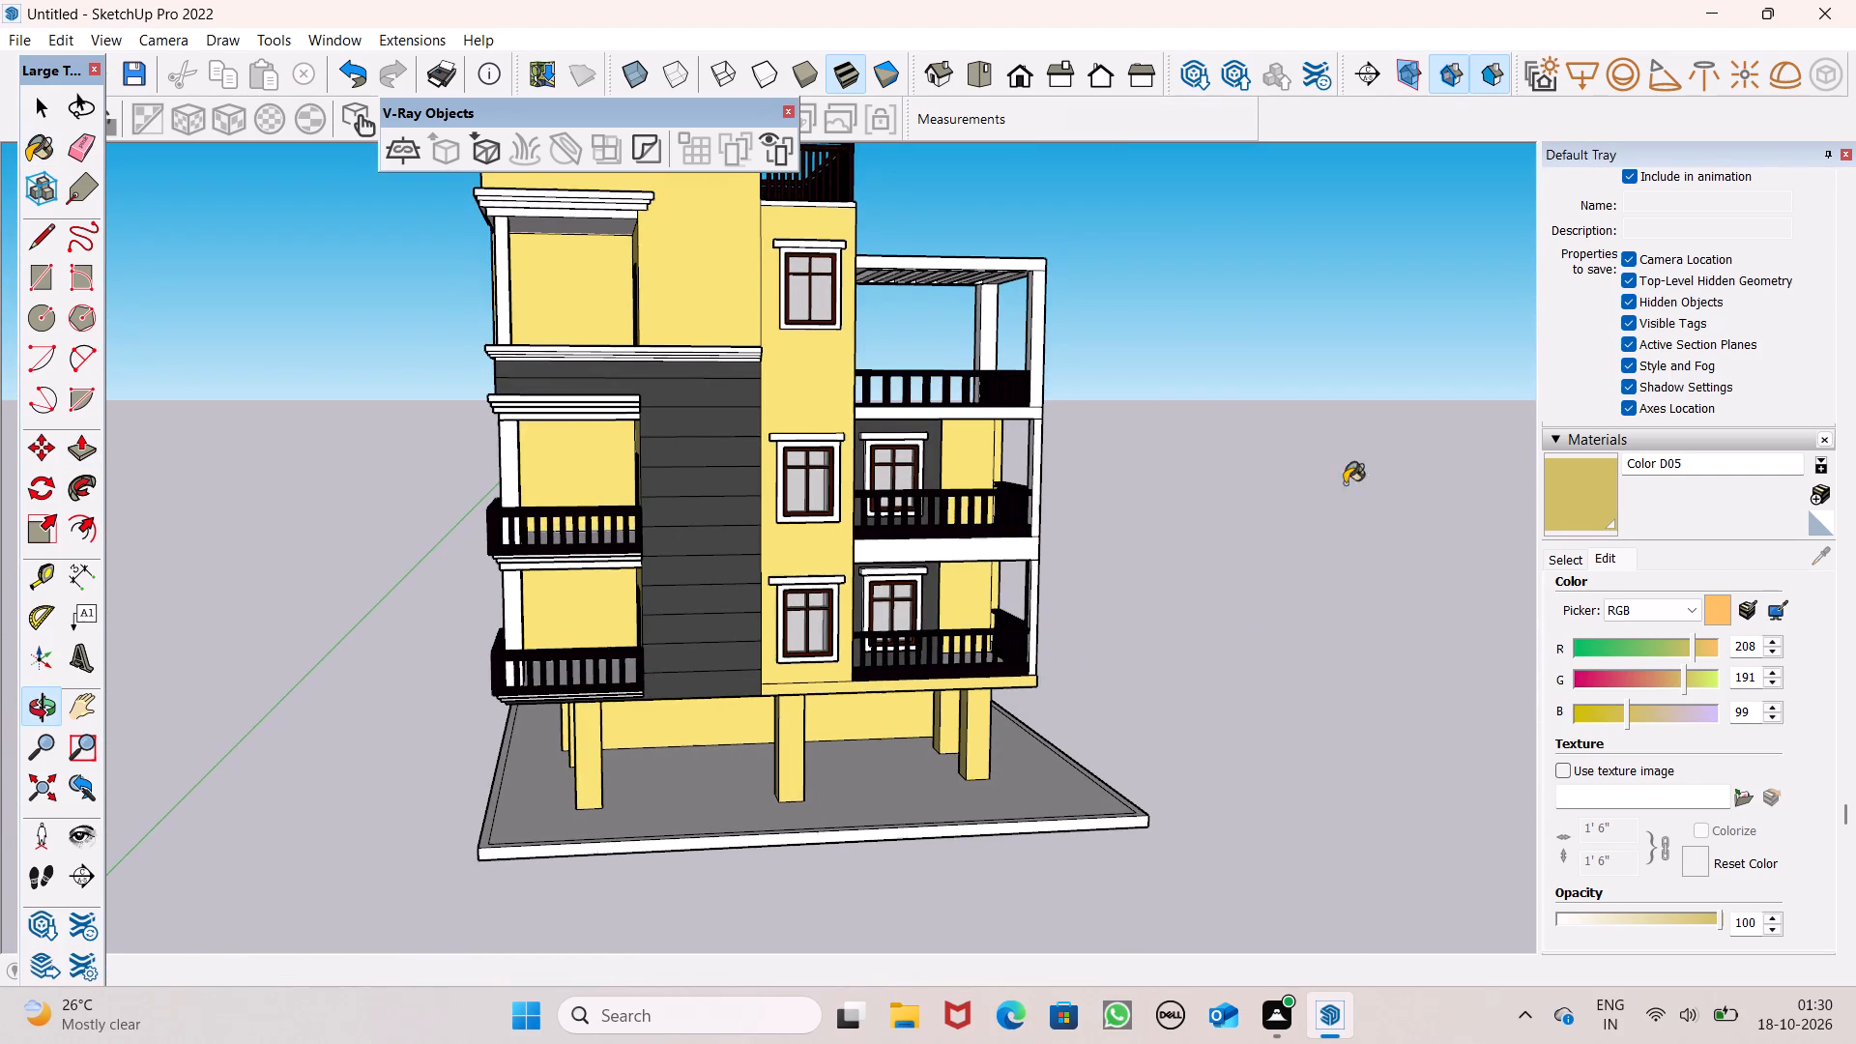
scroll(1207, 540, down, 1)
middle_drag(1214, 671, 1134, 836)
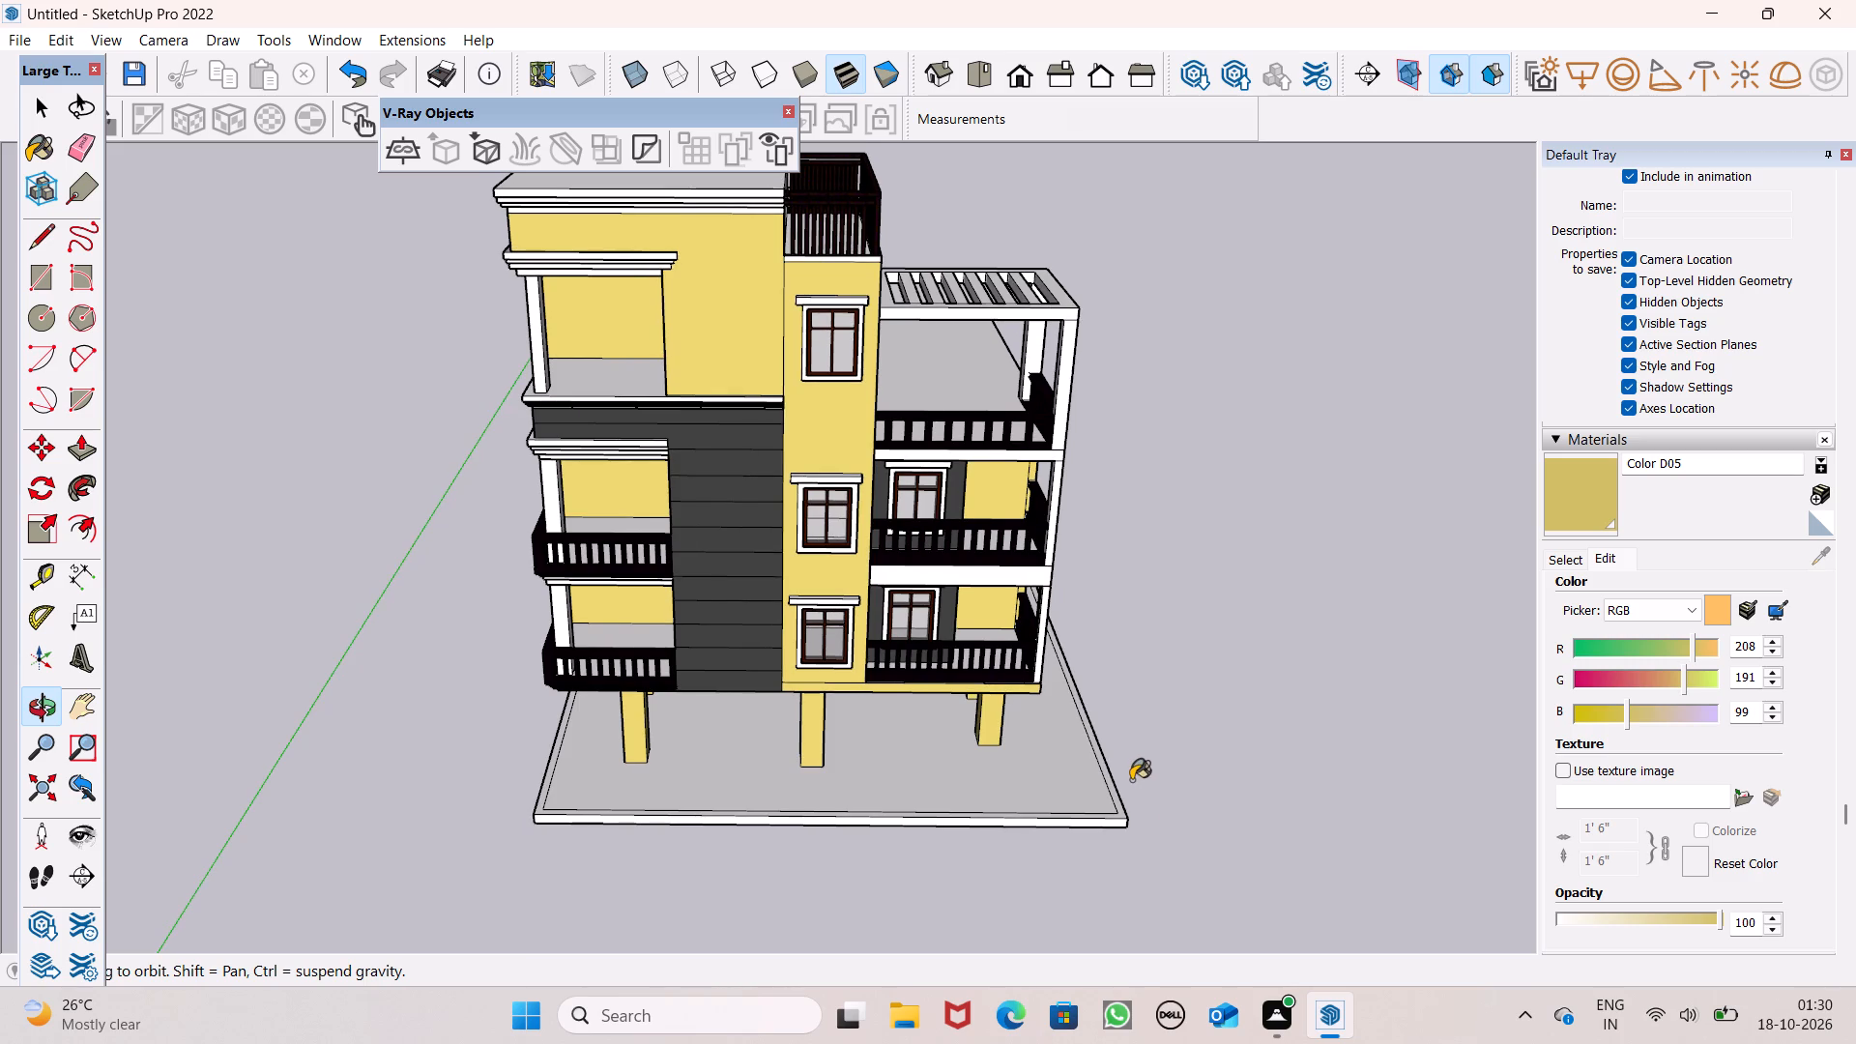
scroll(1130, 750, down, 2)
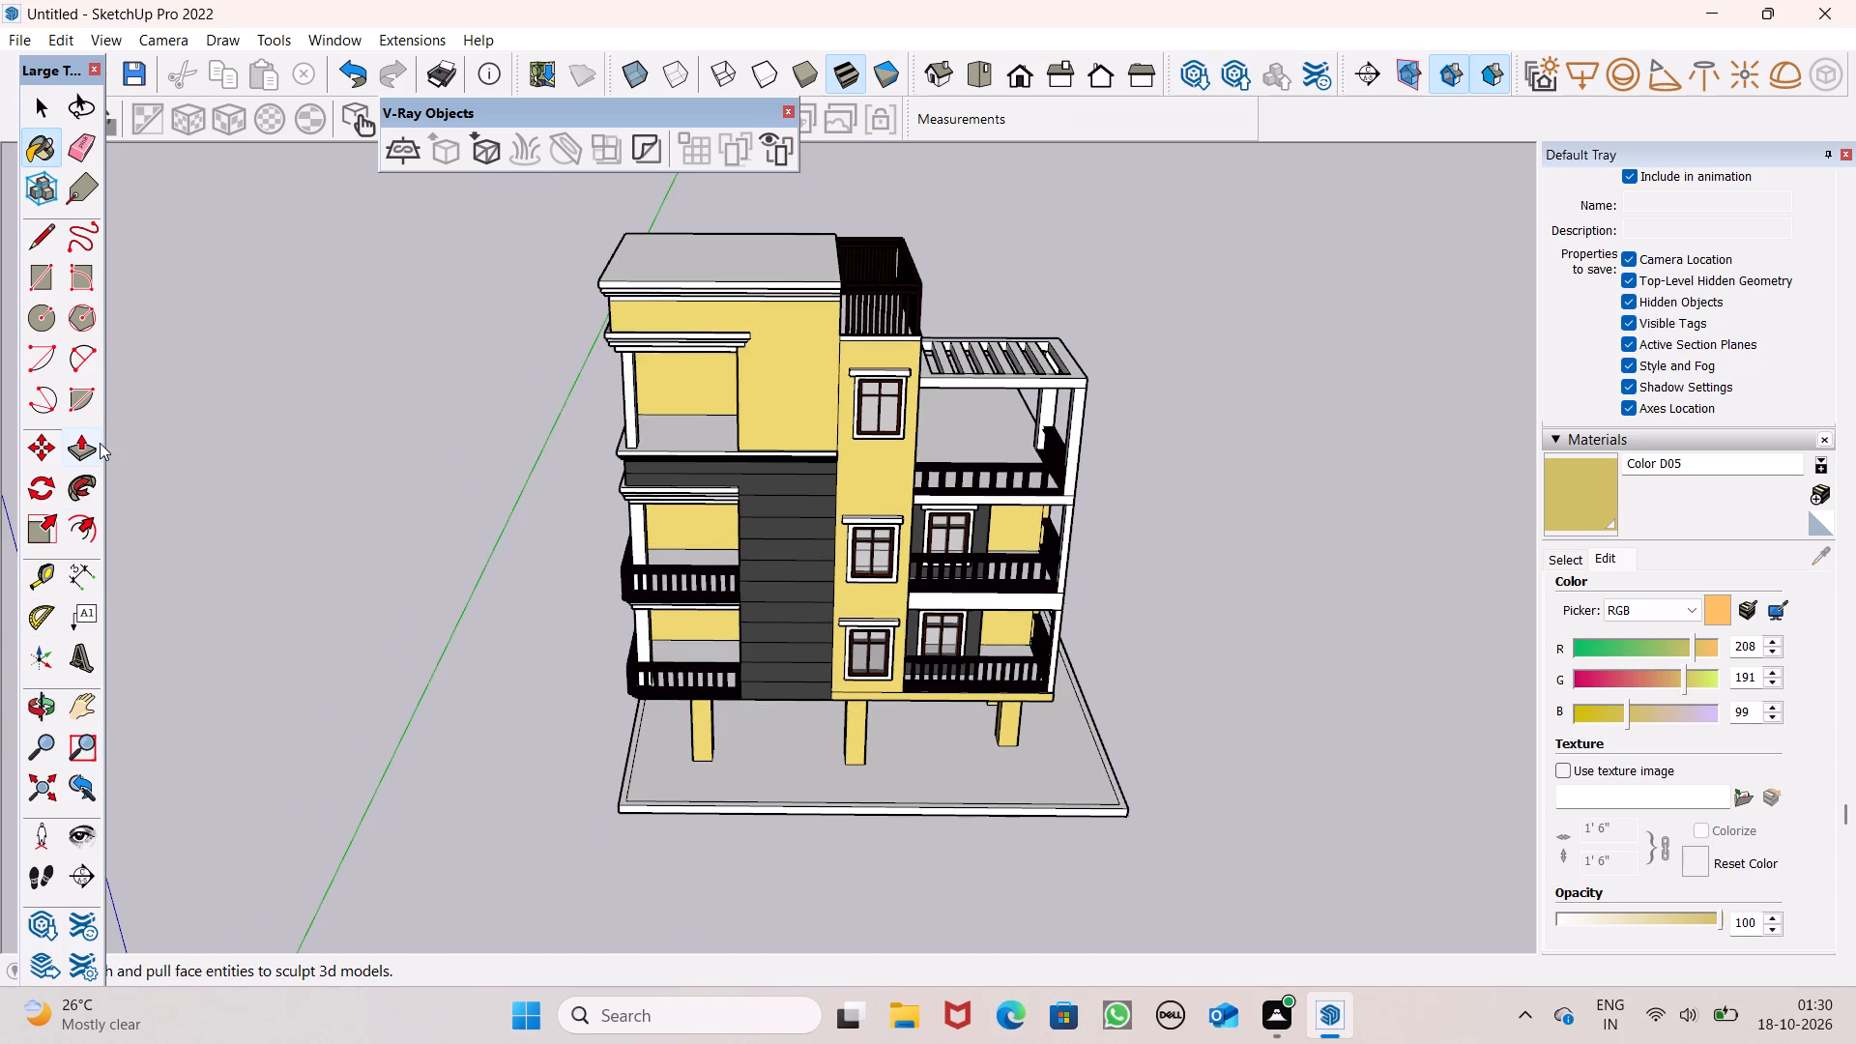
Draw a line about 1' long from a front corner of the base slab's inset outline to the slab's outer edge.
click(100, 442)
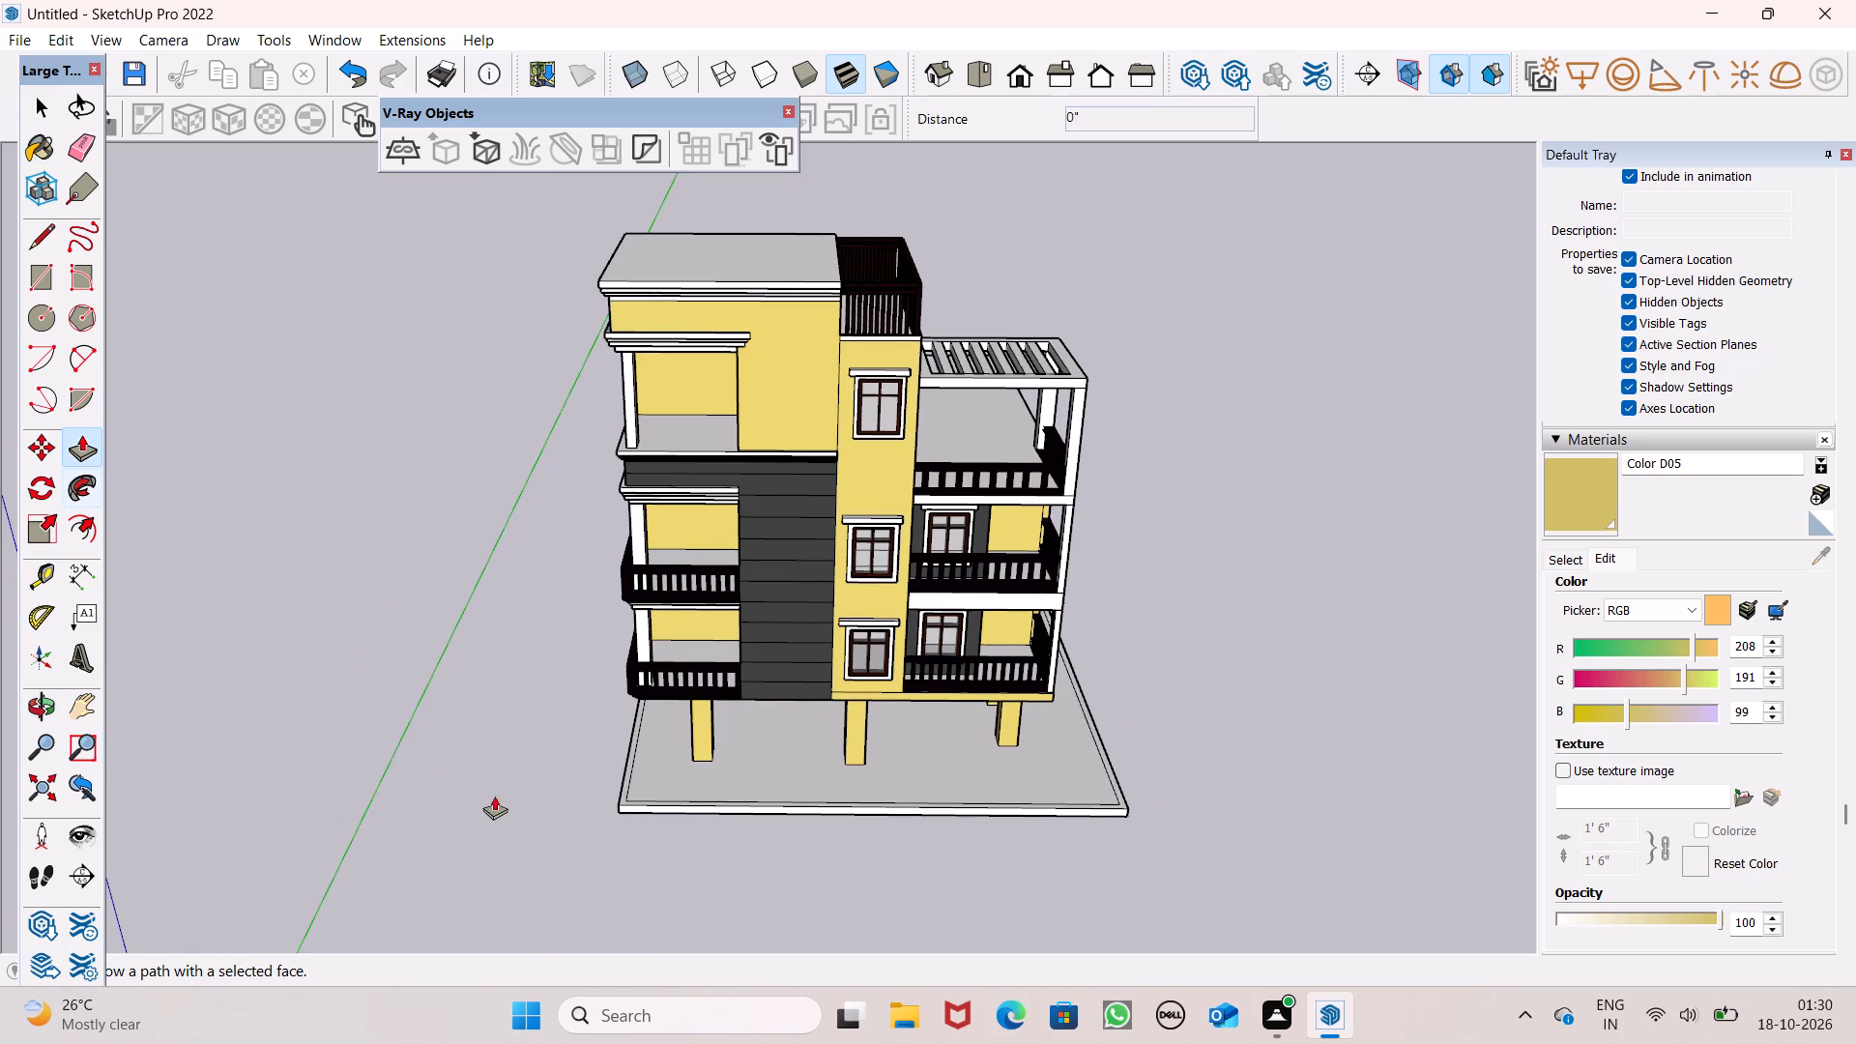
middle_drag(498, 787, 495, 899)
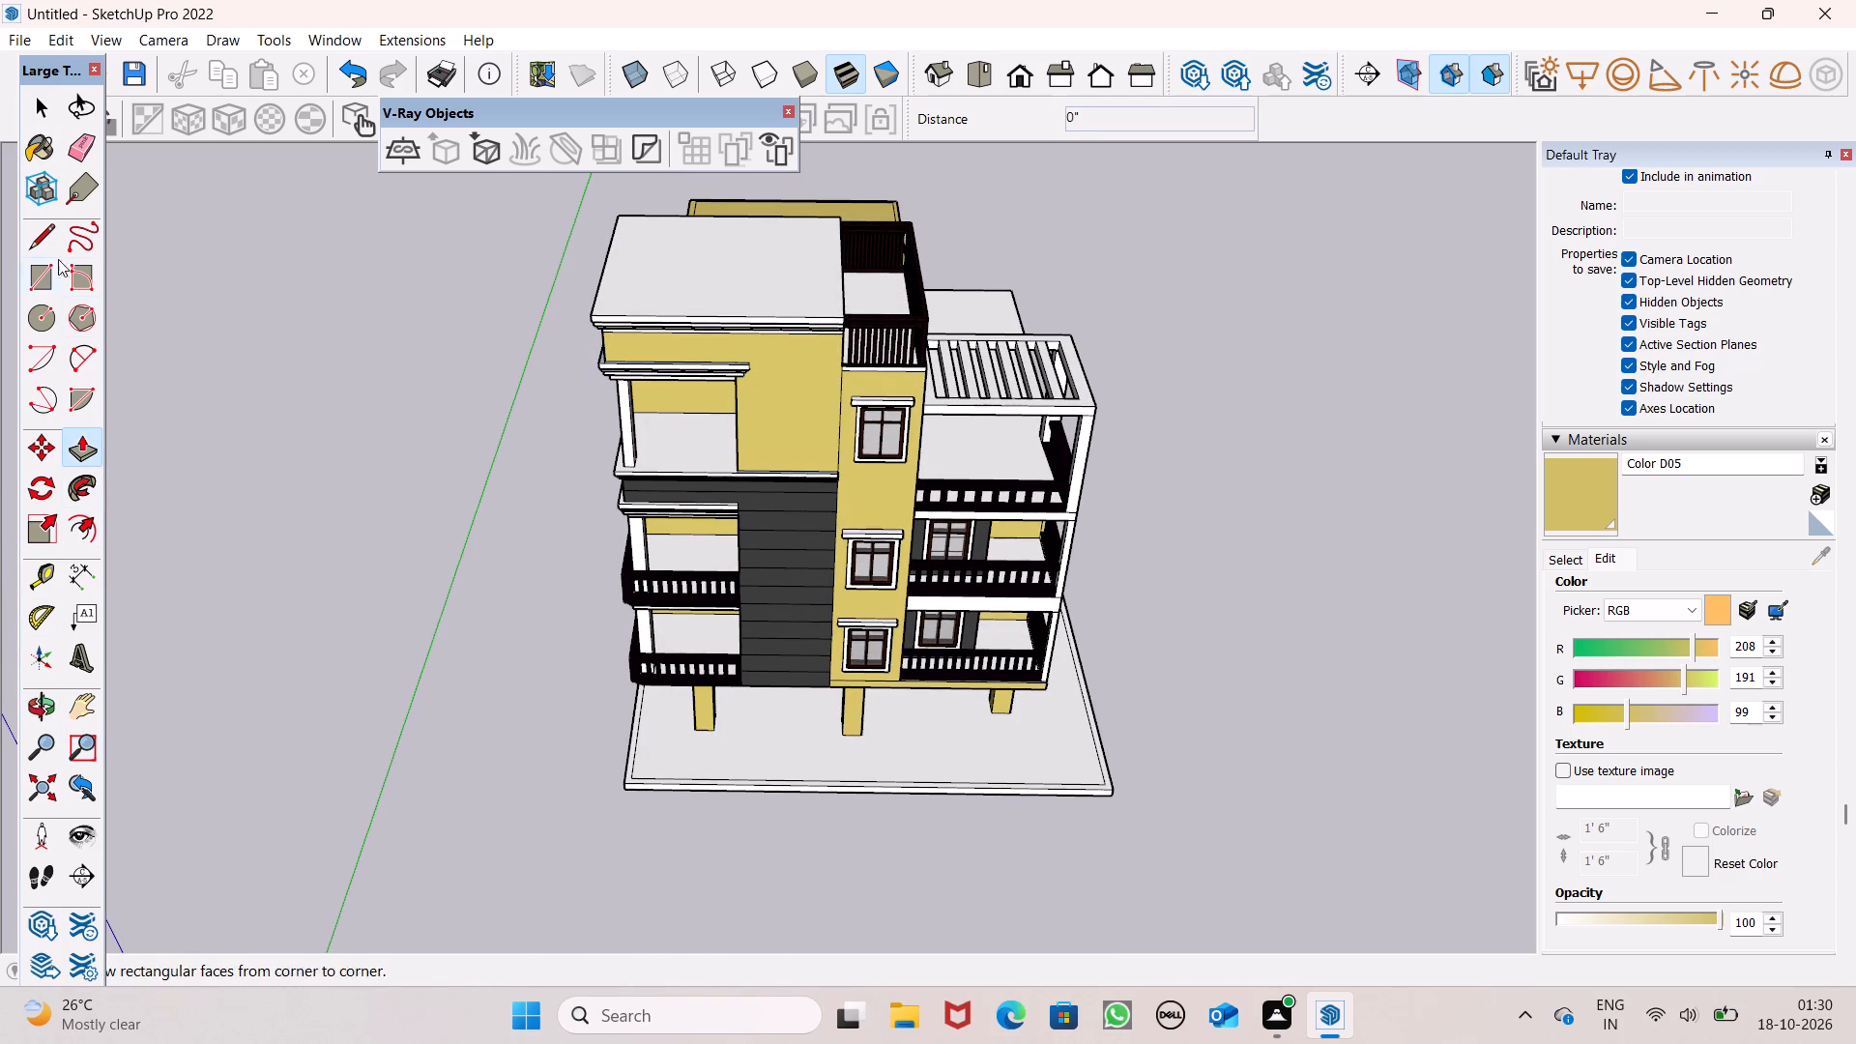
click(36, 234)
scroll(511, 722, up, 6)
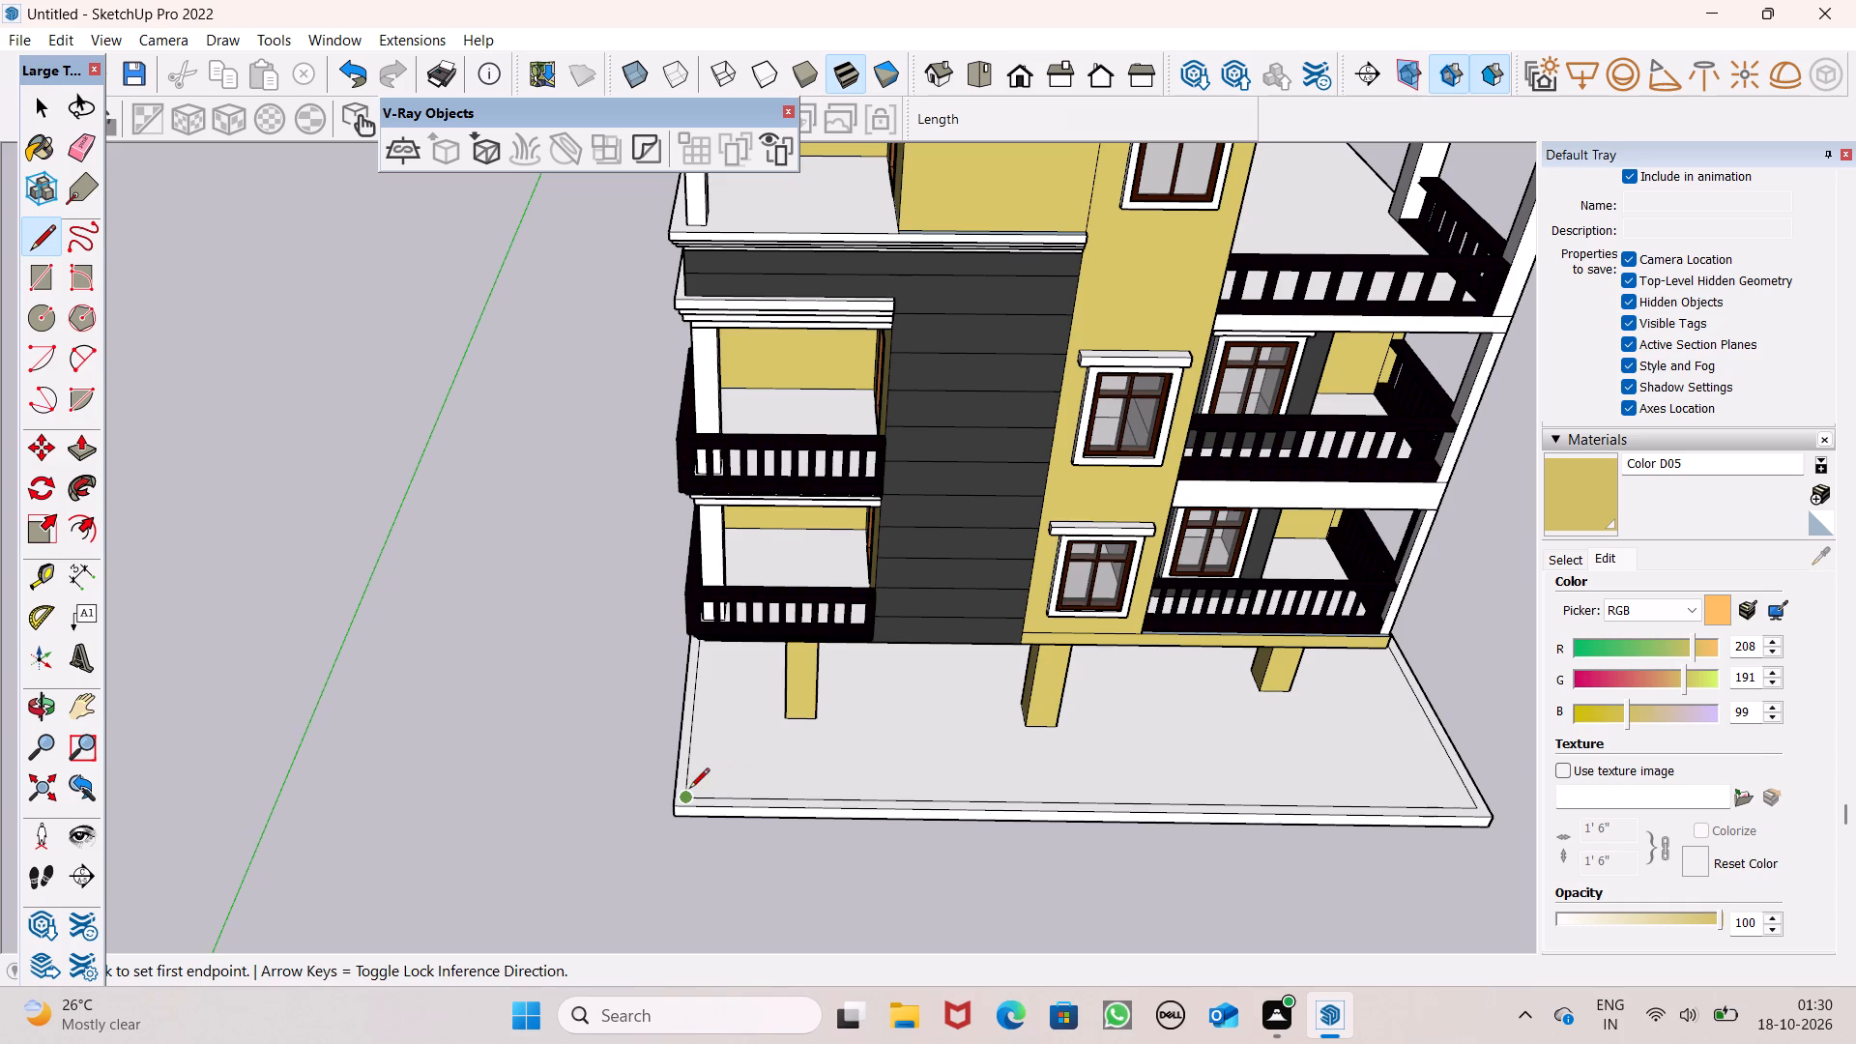
click(688, 791)
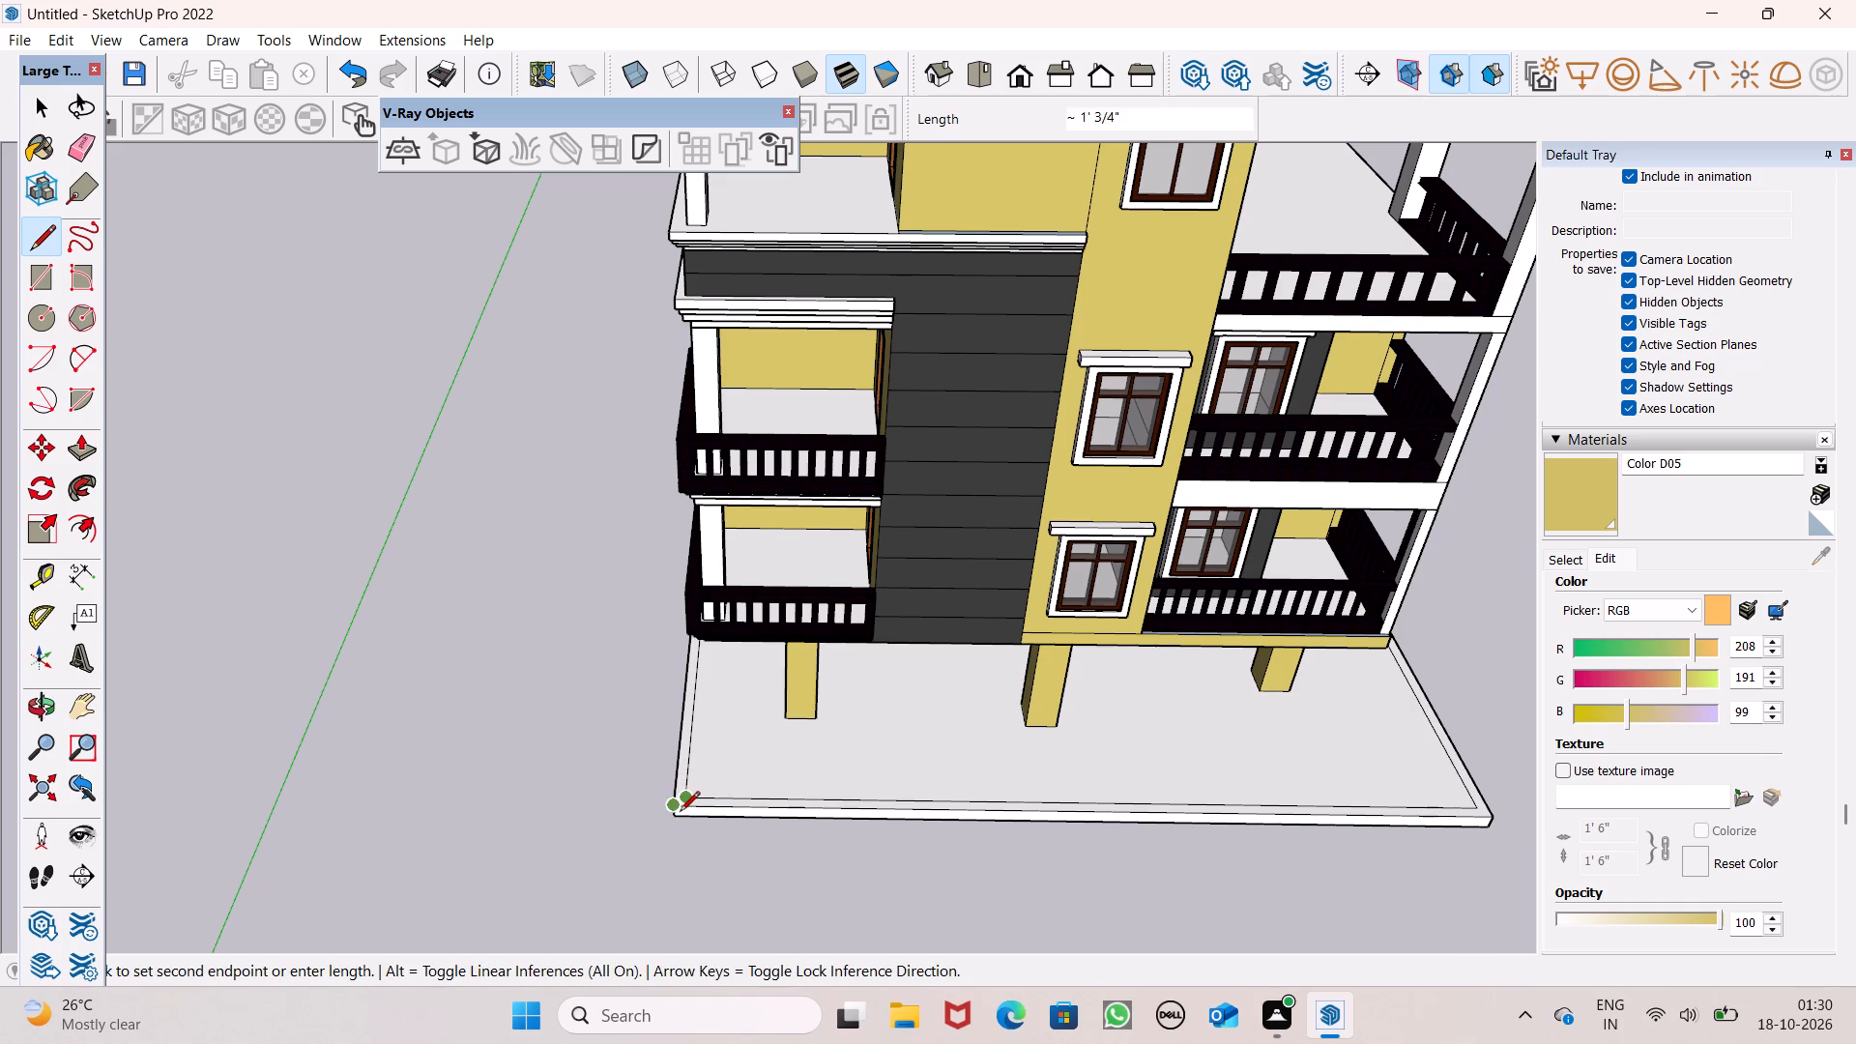
scroll(680, 813, up, 9)
middle_click(680, 814)
click(674, 769)
Draw a line from the inset outline's other front corner to the base slab's outer side edge, closing off the border strip.
scroll(411, 670, down, 7)
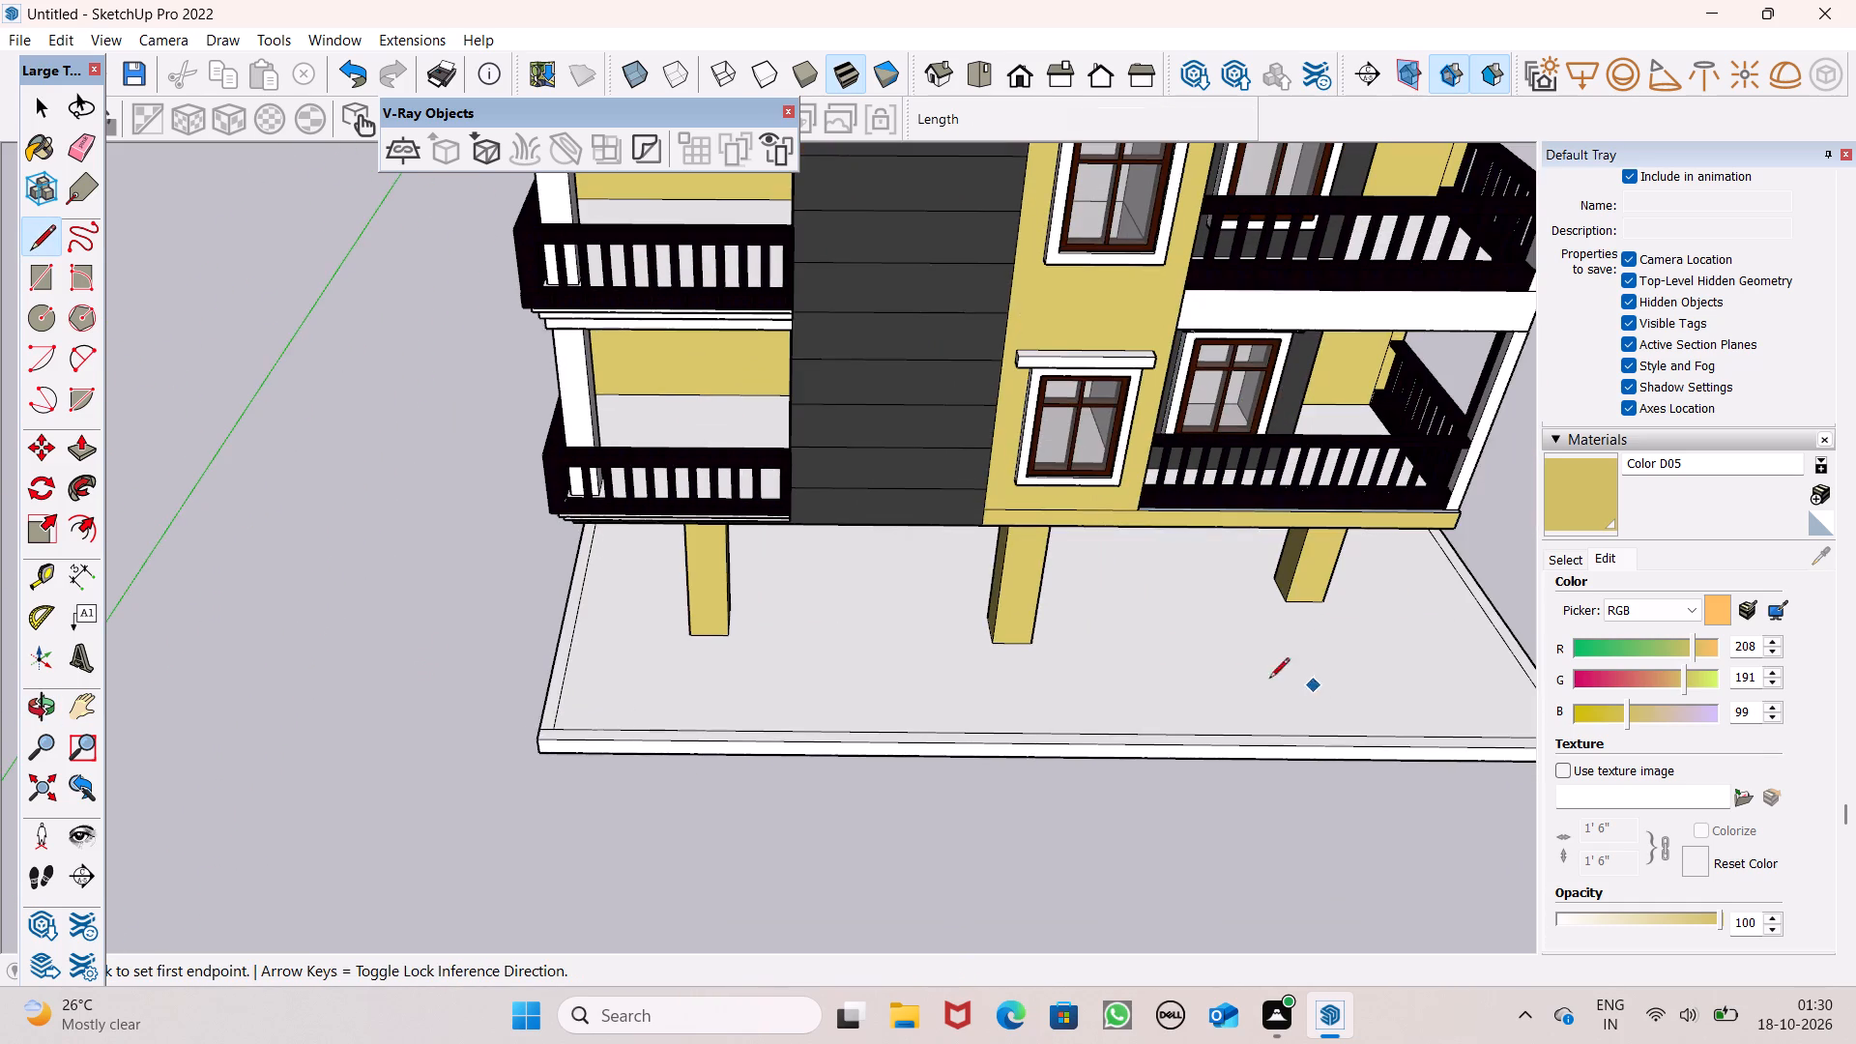
scroll(642, 635, down, 3)
scroll(1310, 672, up, 11)
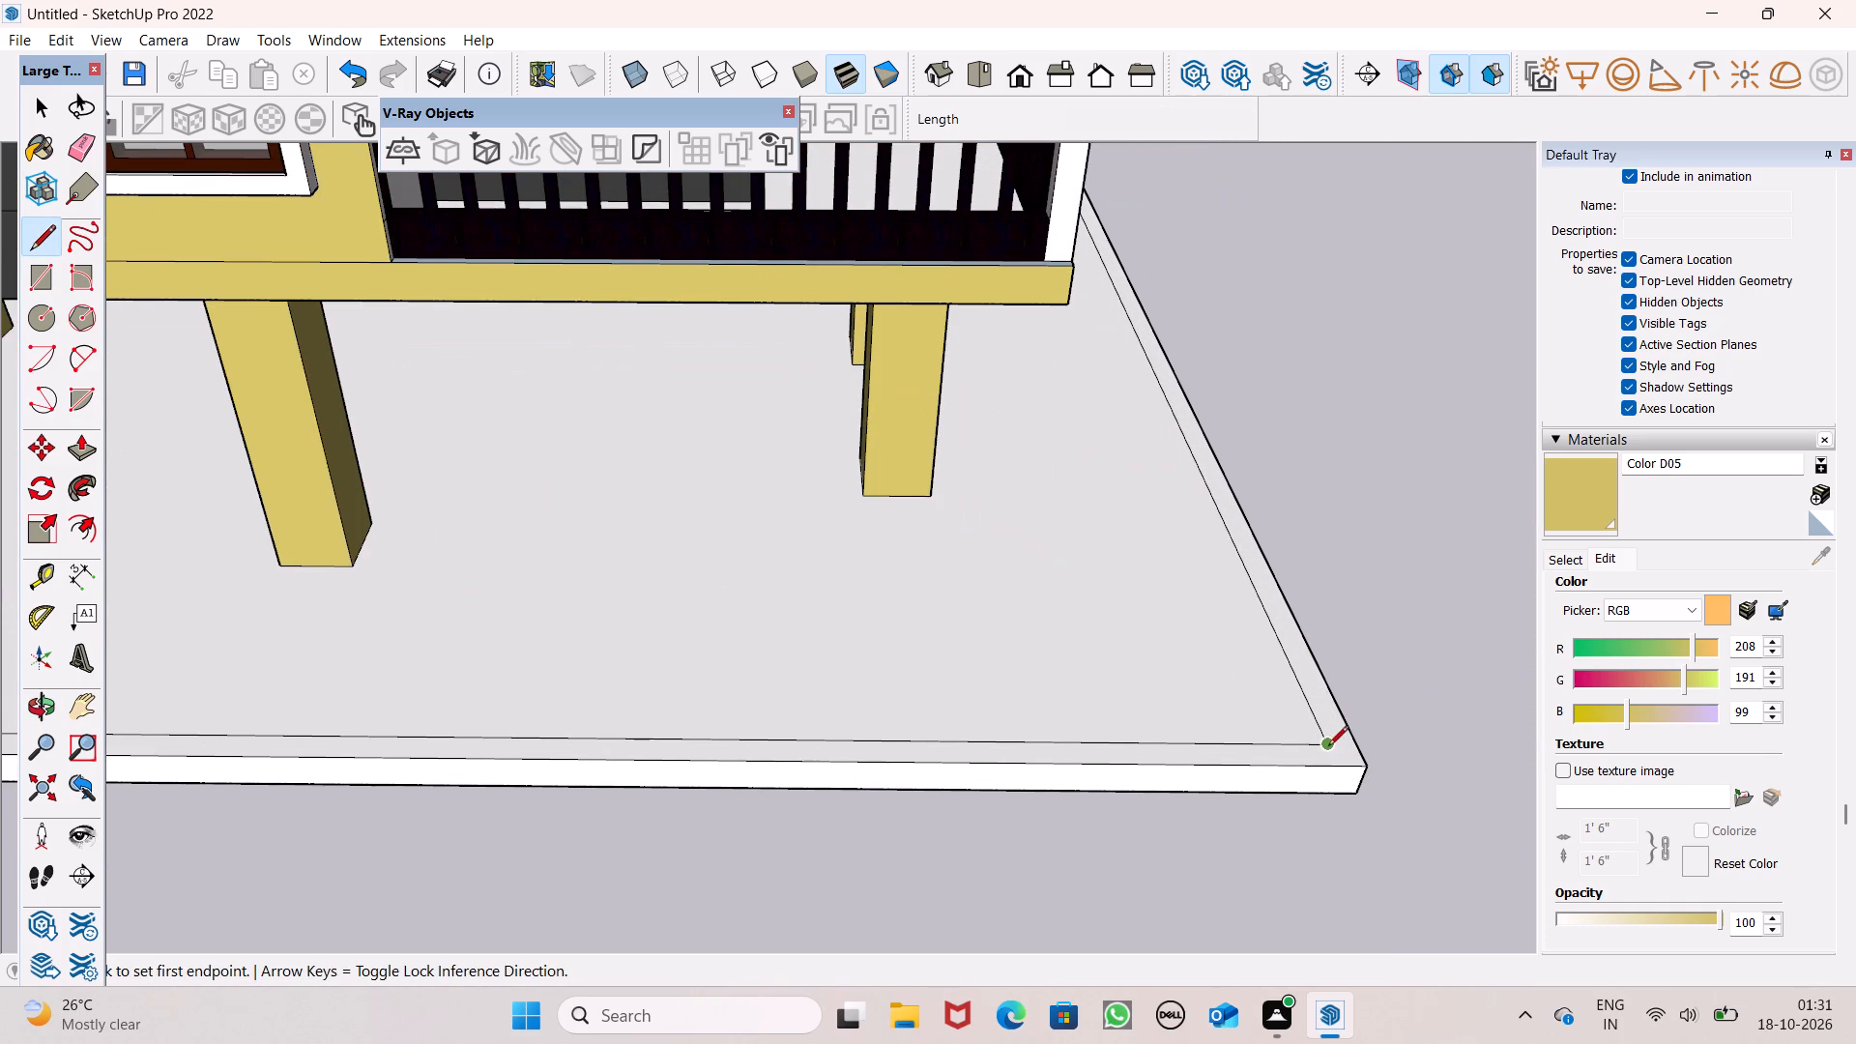
click(1328, 747)
click(1356, 740)
key(space)
Push/Pull the base slab's border strip along the sides and rear up 6' to form the boundary wall.
scroll(1377, 608, down, 1)
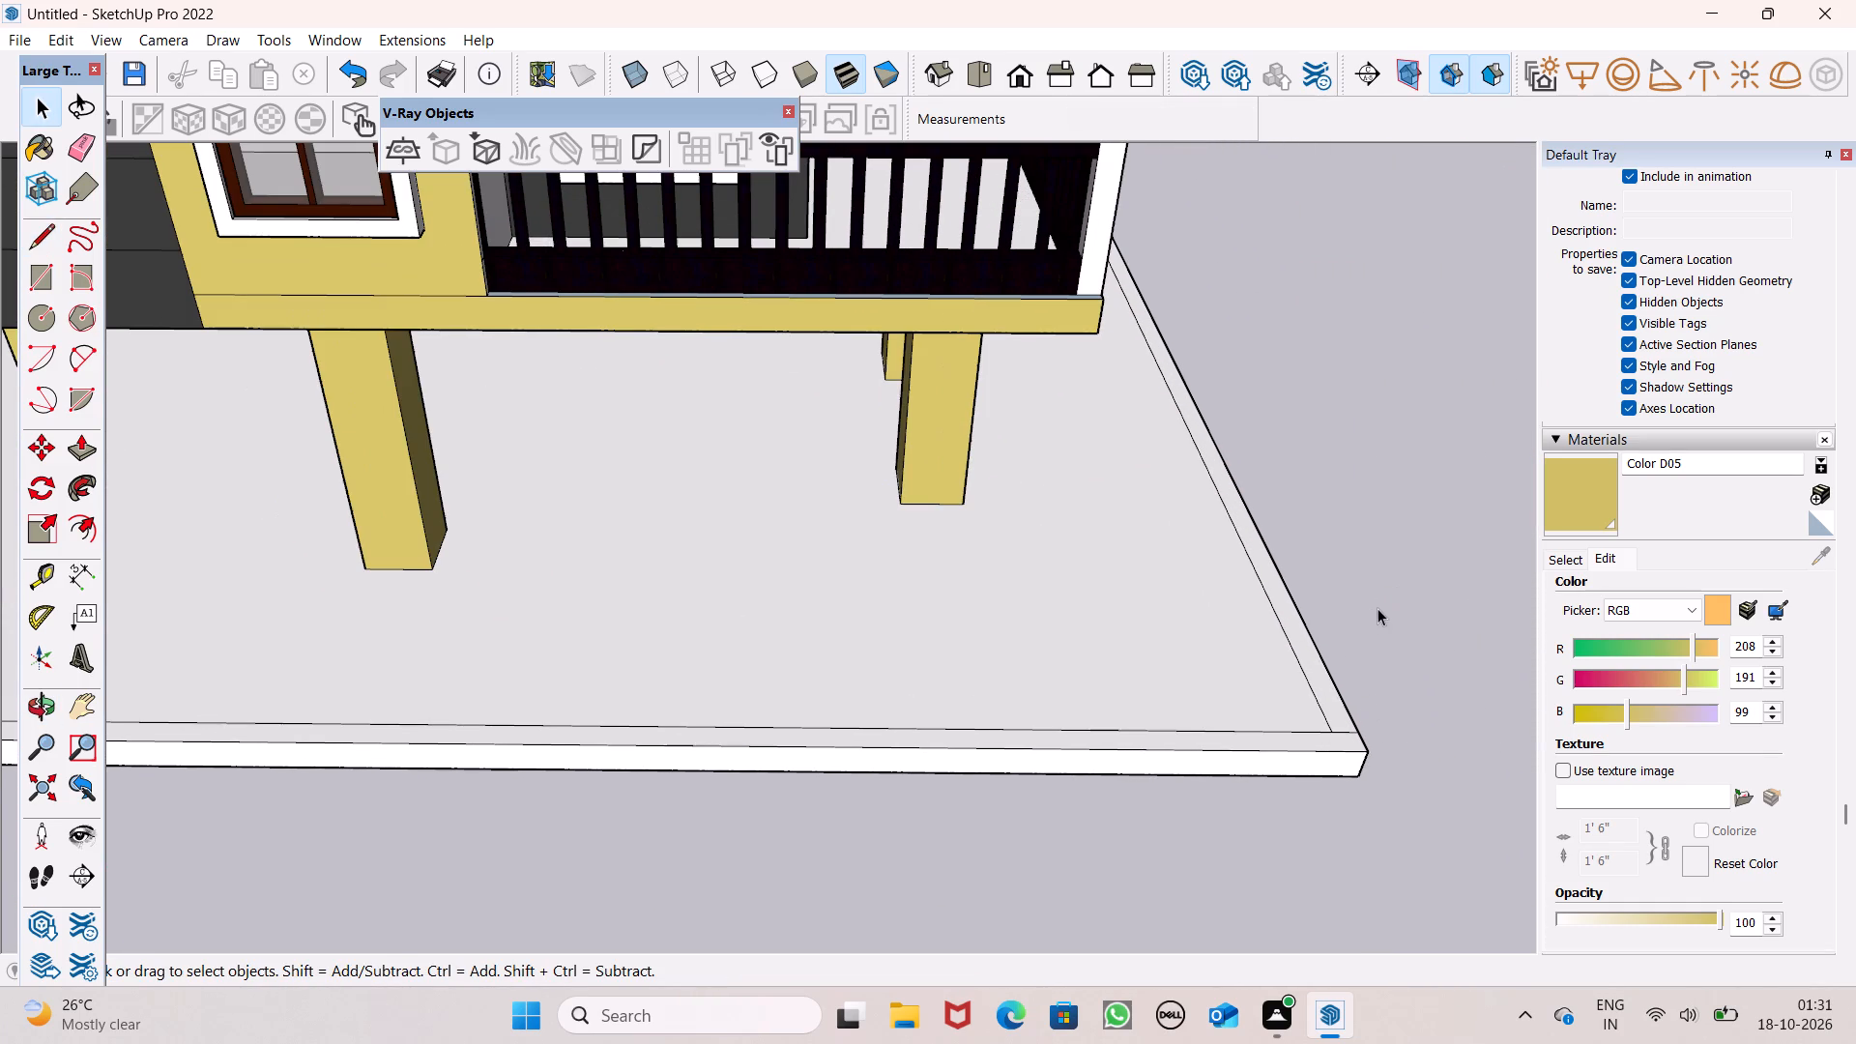
scroll(1475, 626, down, 3)
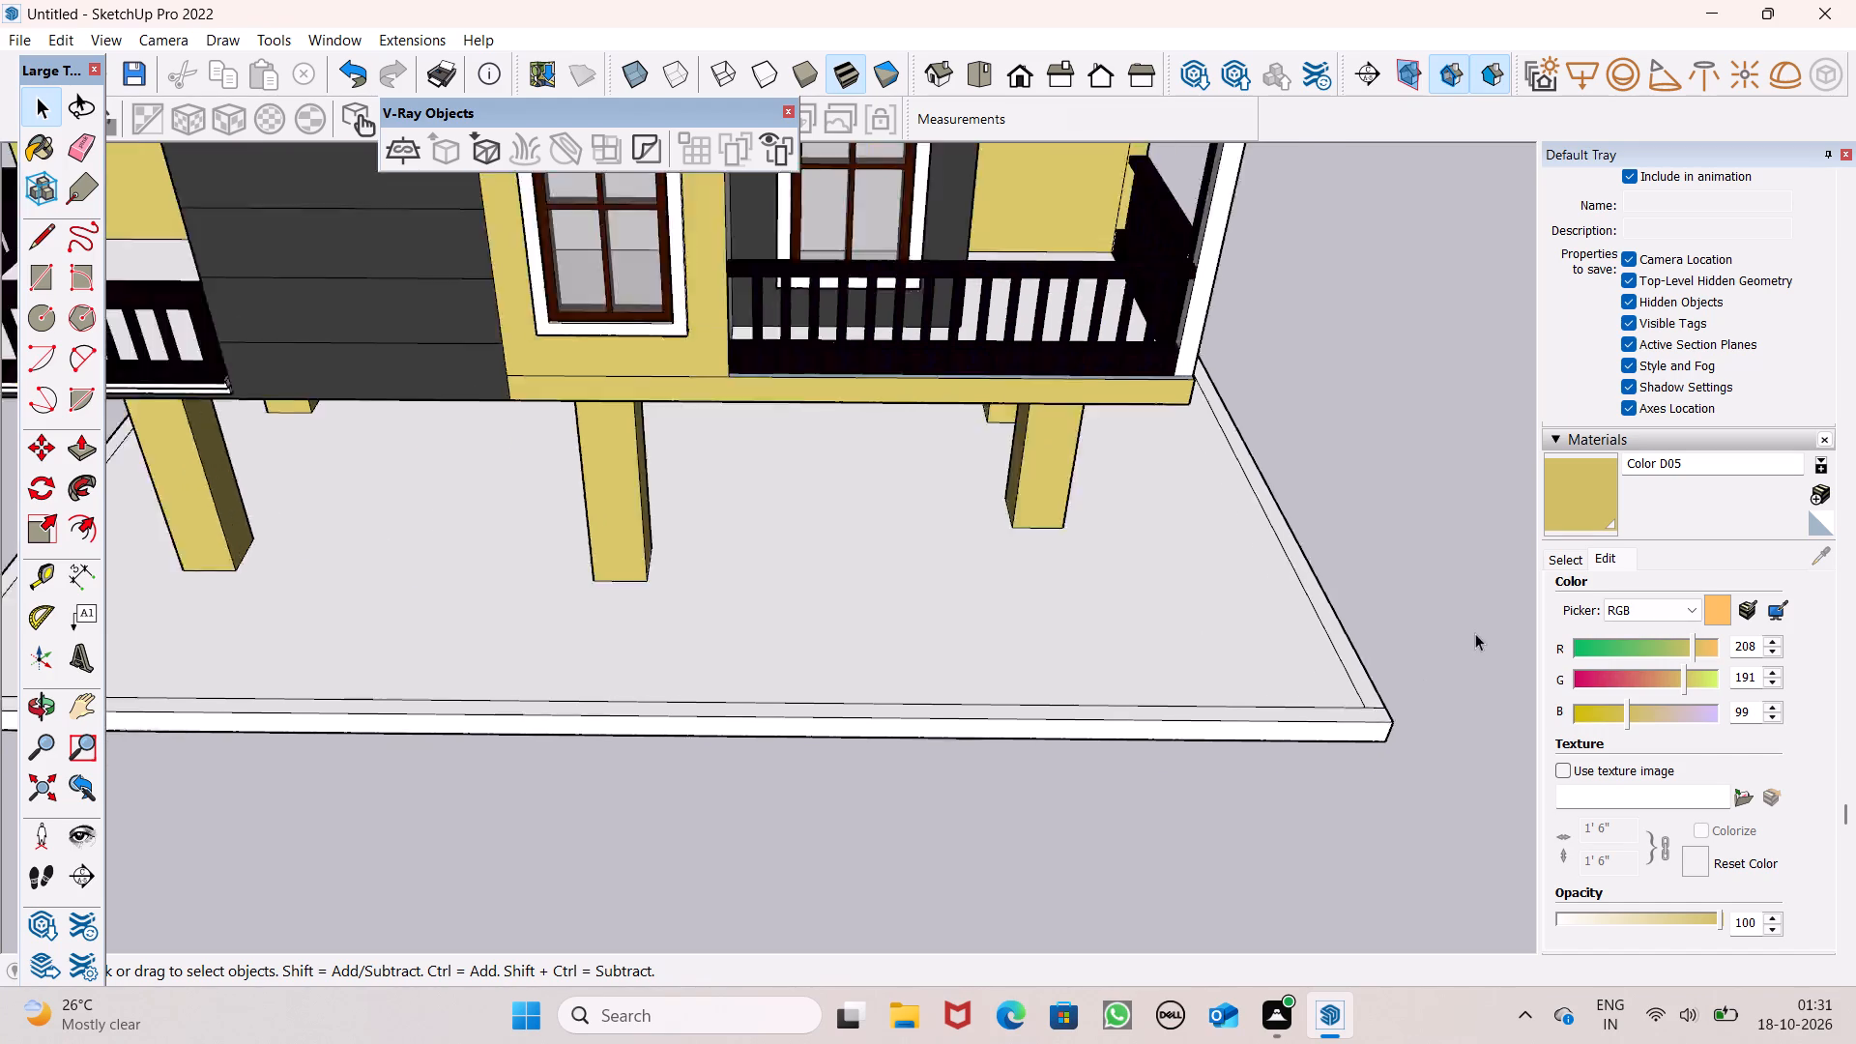
scroll(1475, 633, down, 5)
click(90, 450)
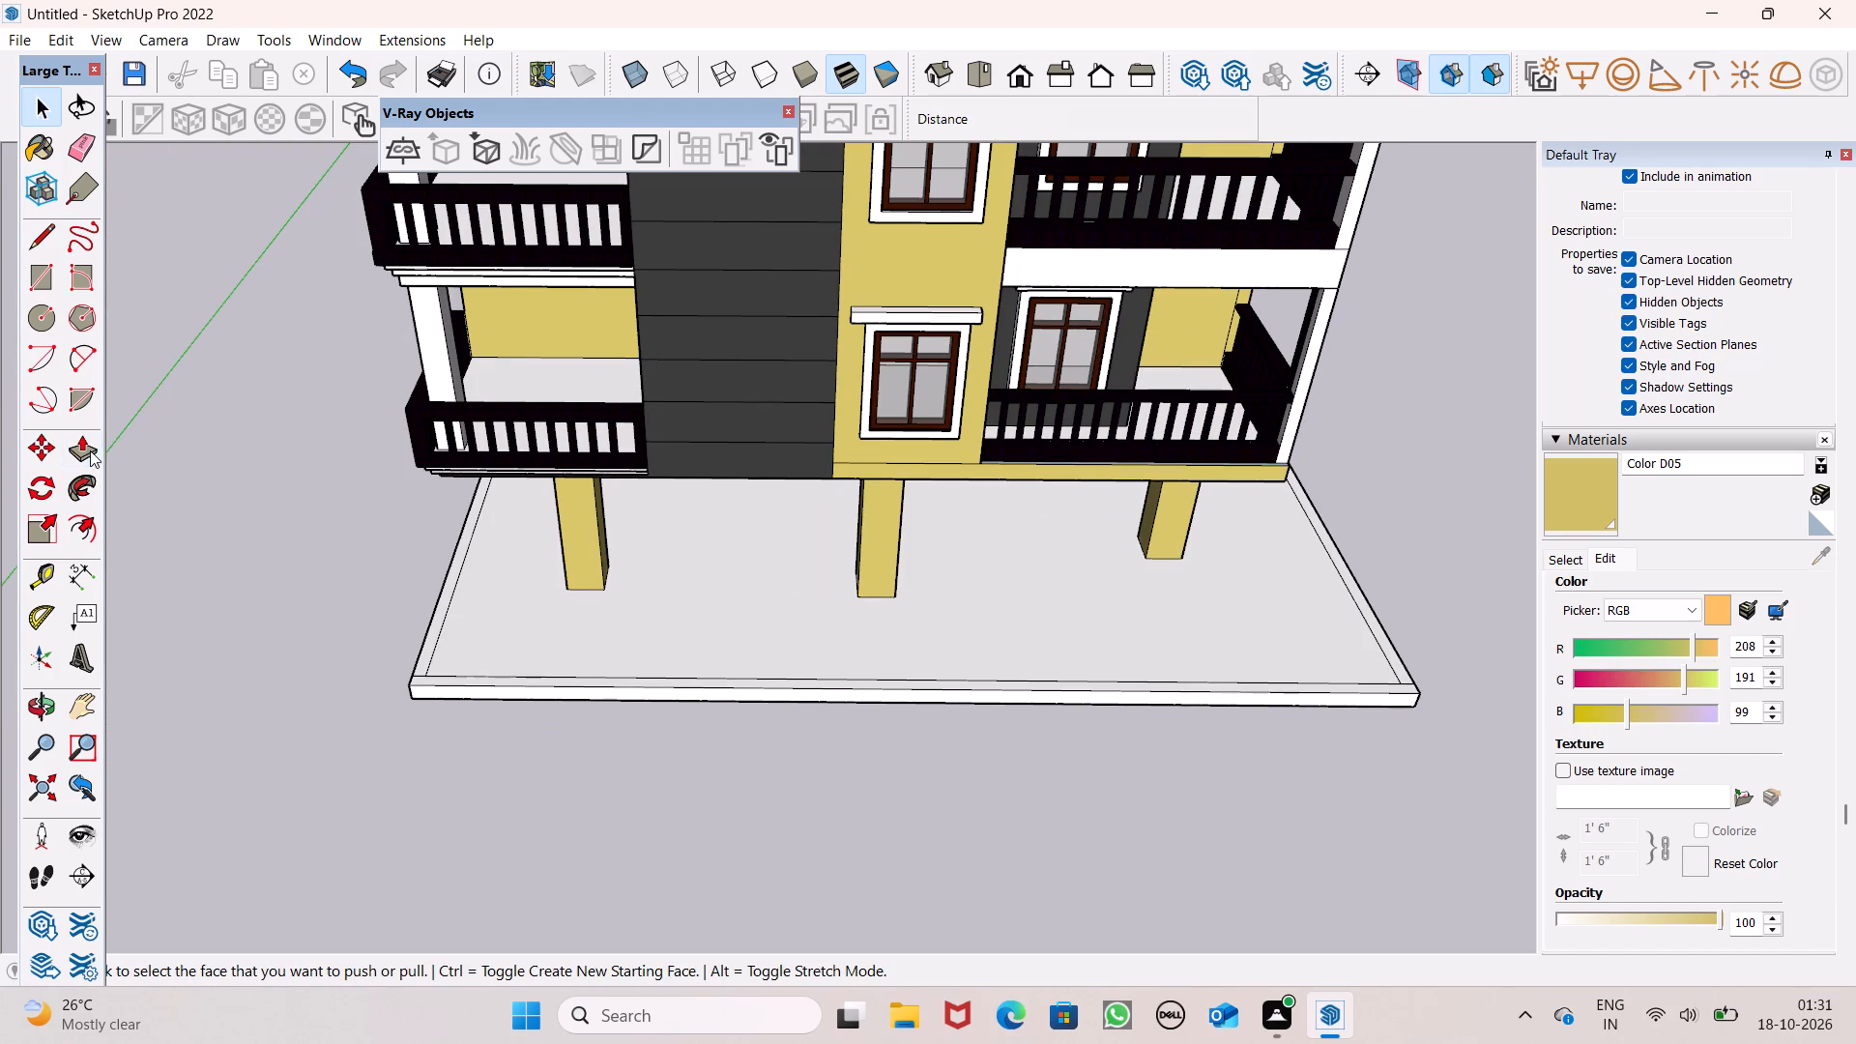
drag(421, 656, 406, 579)
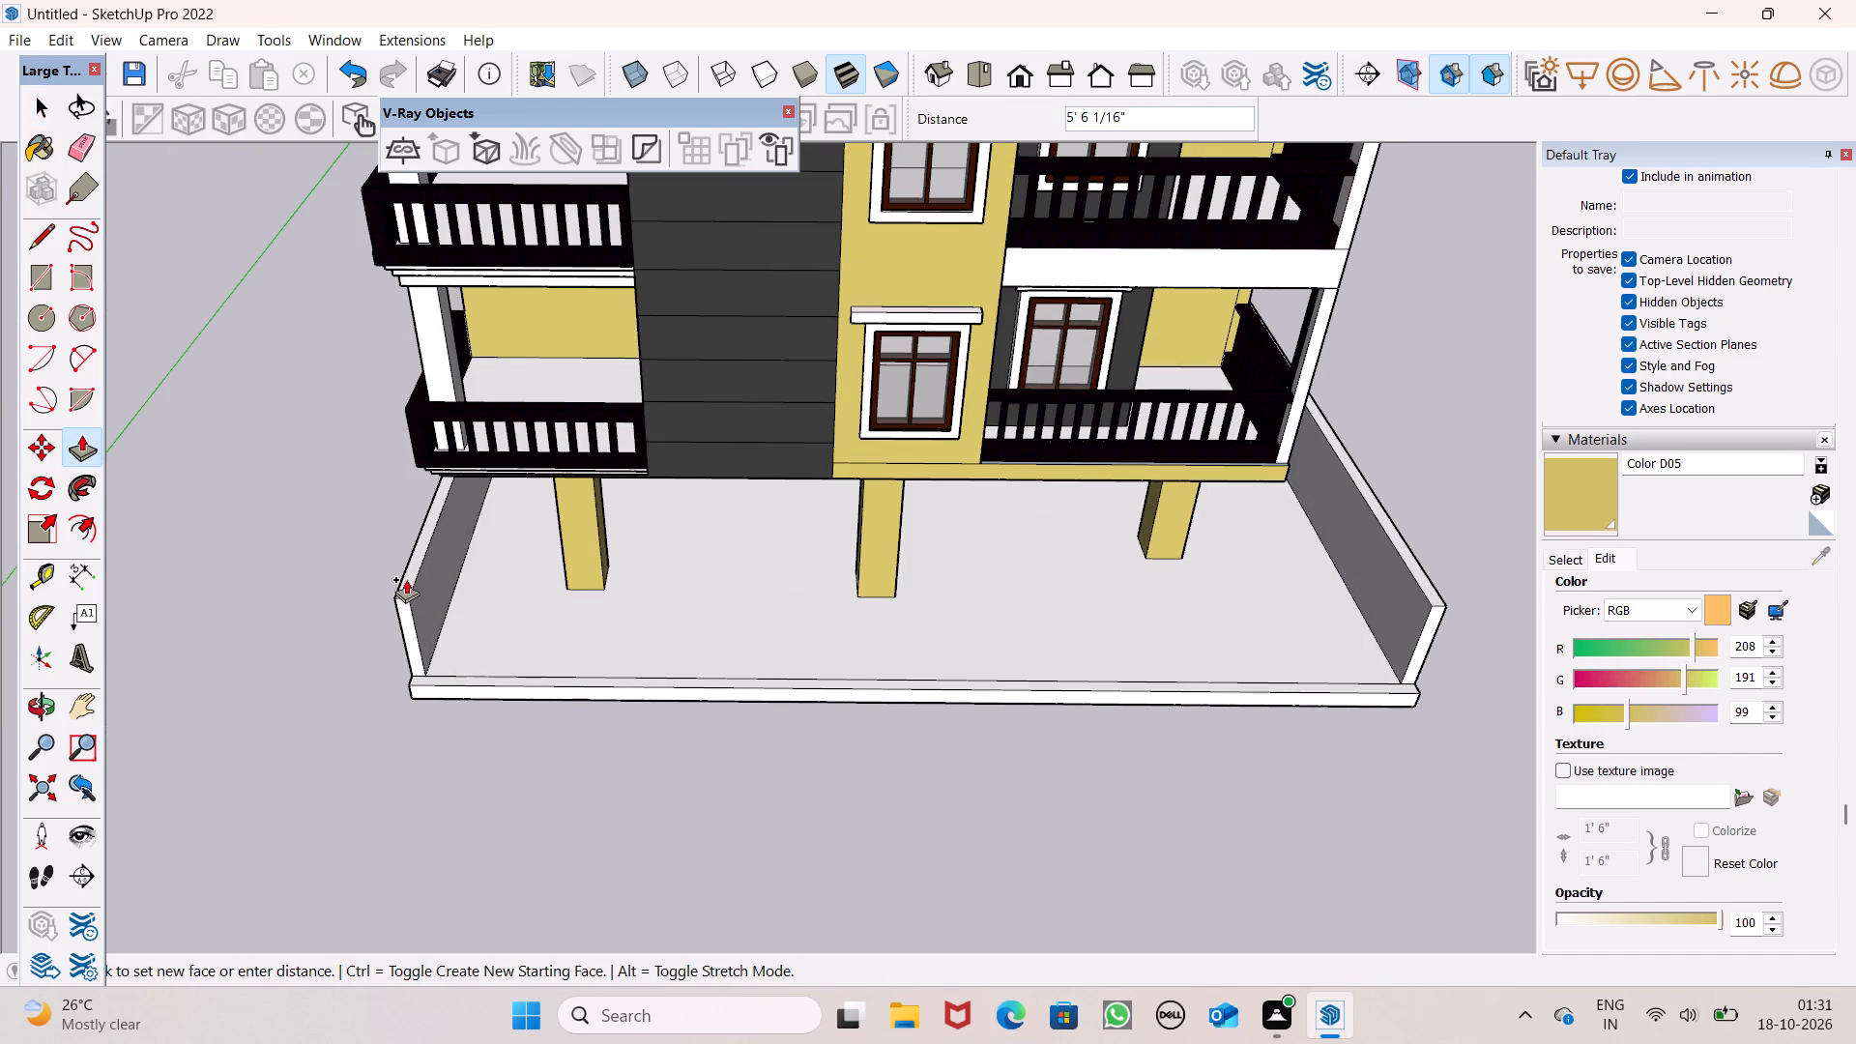
drag(406, 579, 405, 578)
text(6')
key(Return)
scroll(690, 699, down, 3)
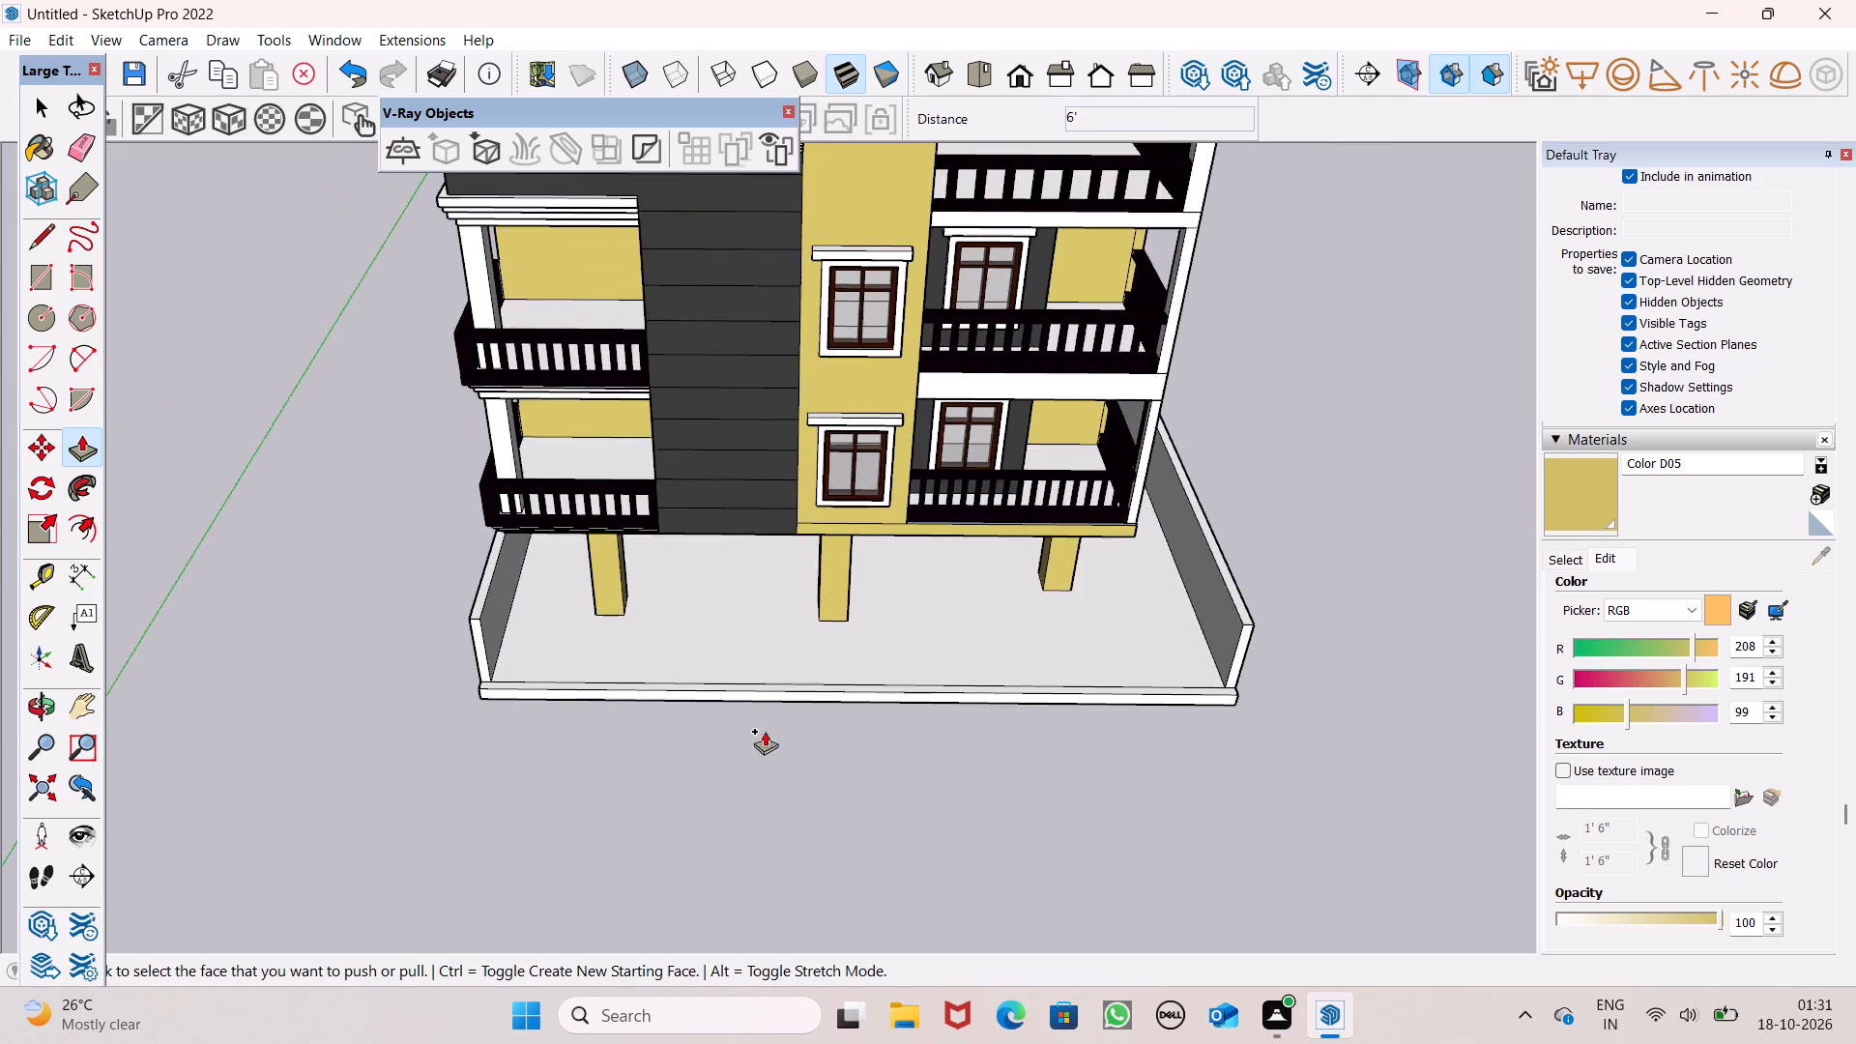
Paint the white wall faces beside the windows on the two lower side balconies with Color D05.
middle_drag(767, 707, 951, 545)
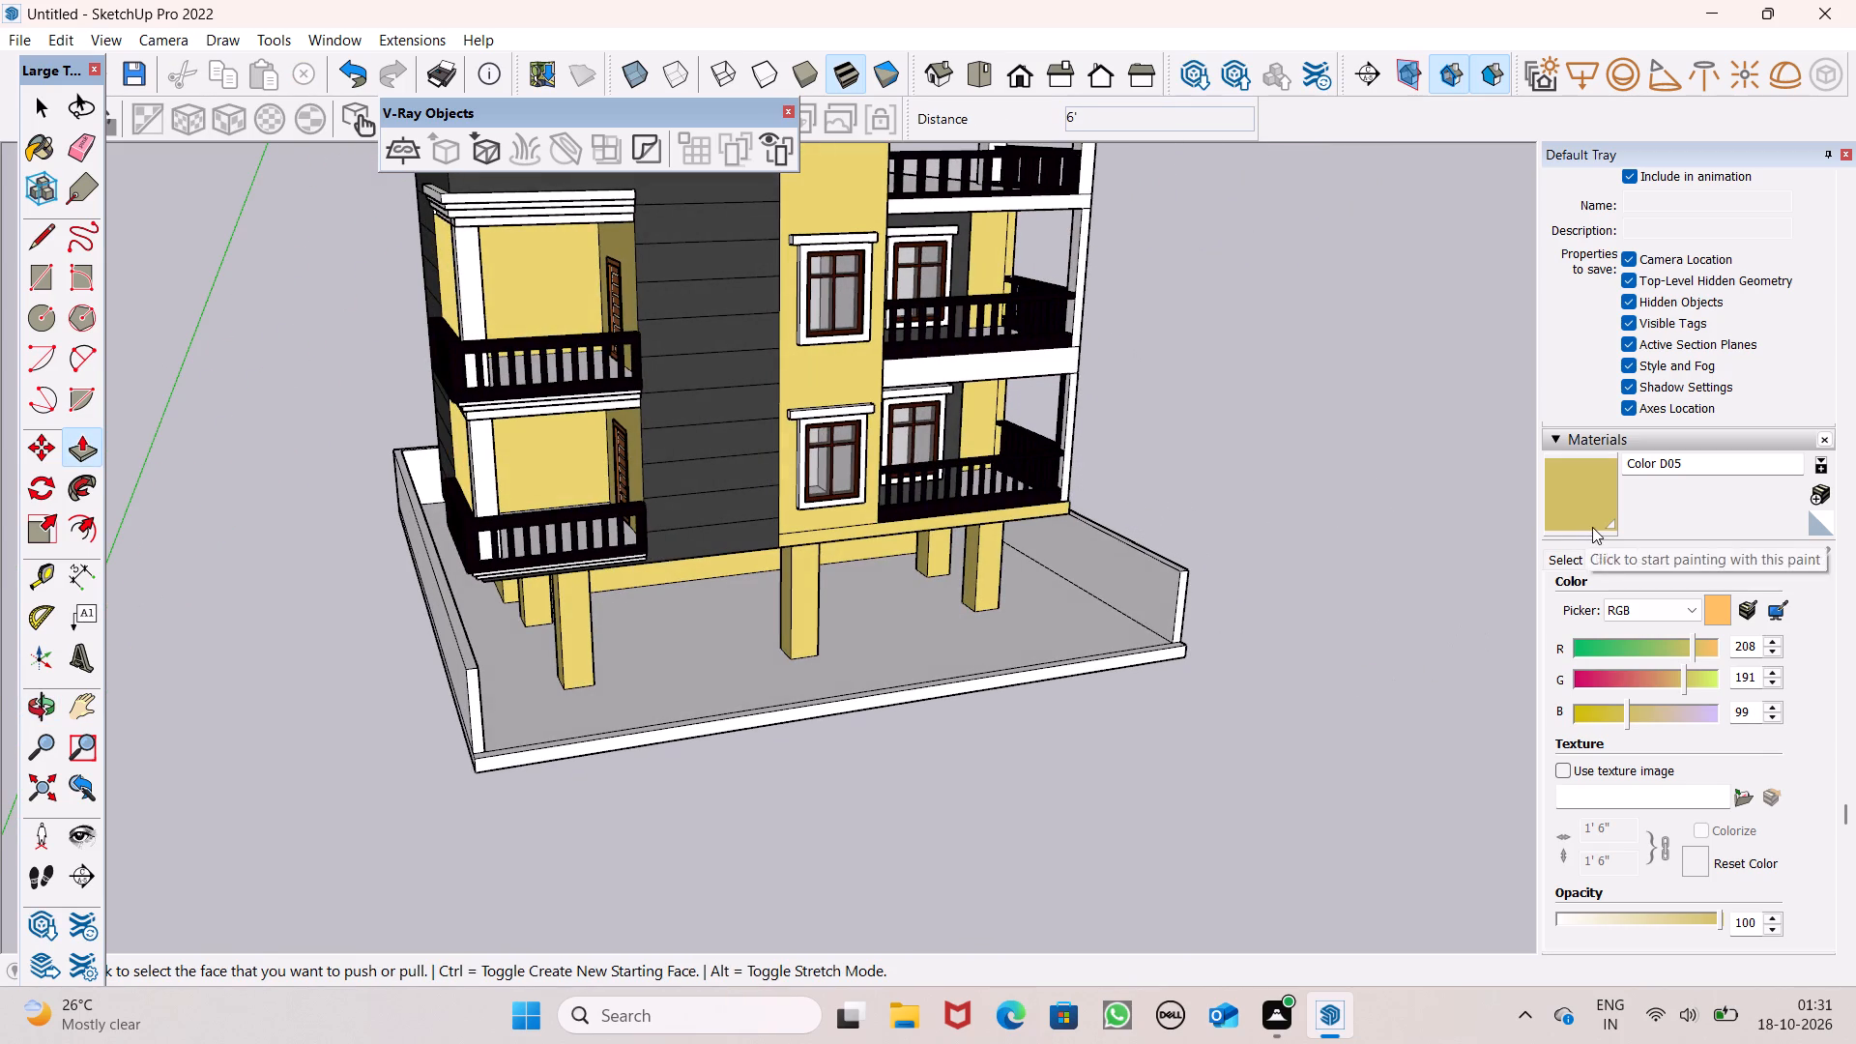
scroll(1583, 798, down, 5)
scroll(663, 1015, down, 5)
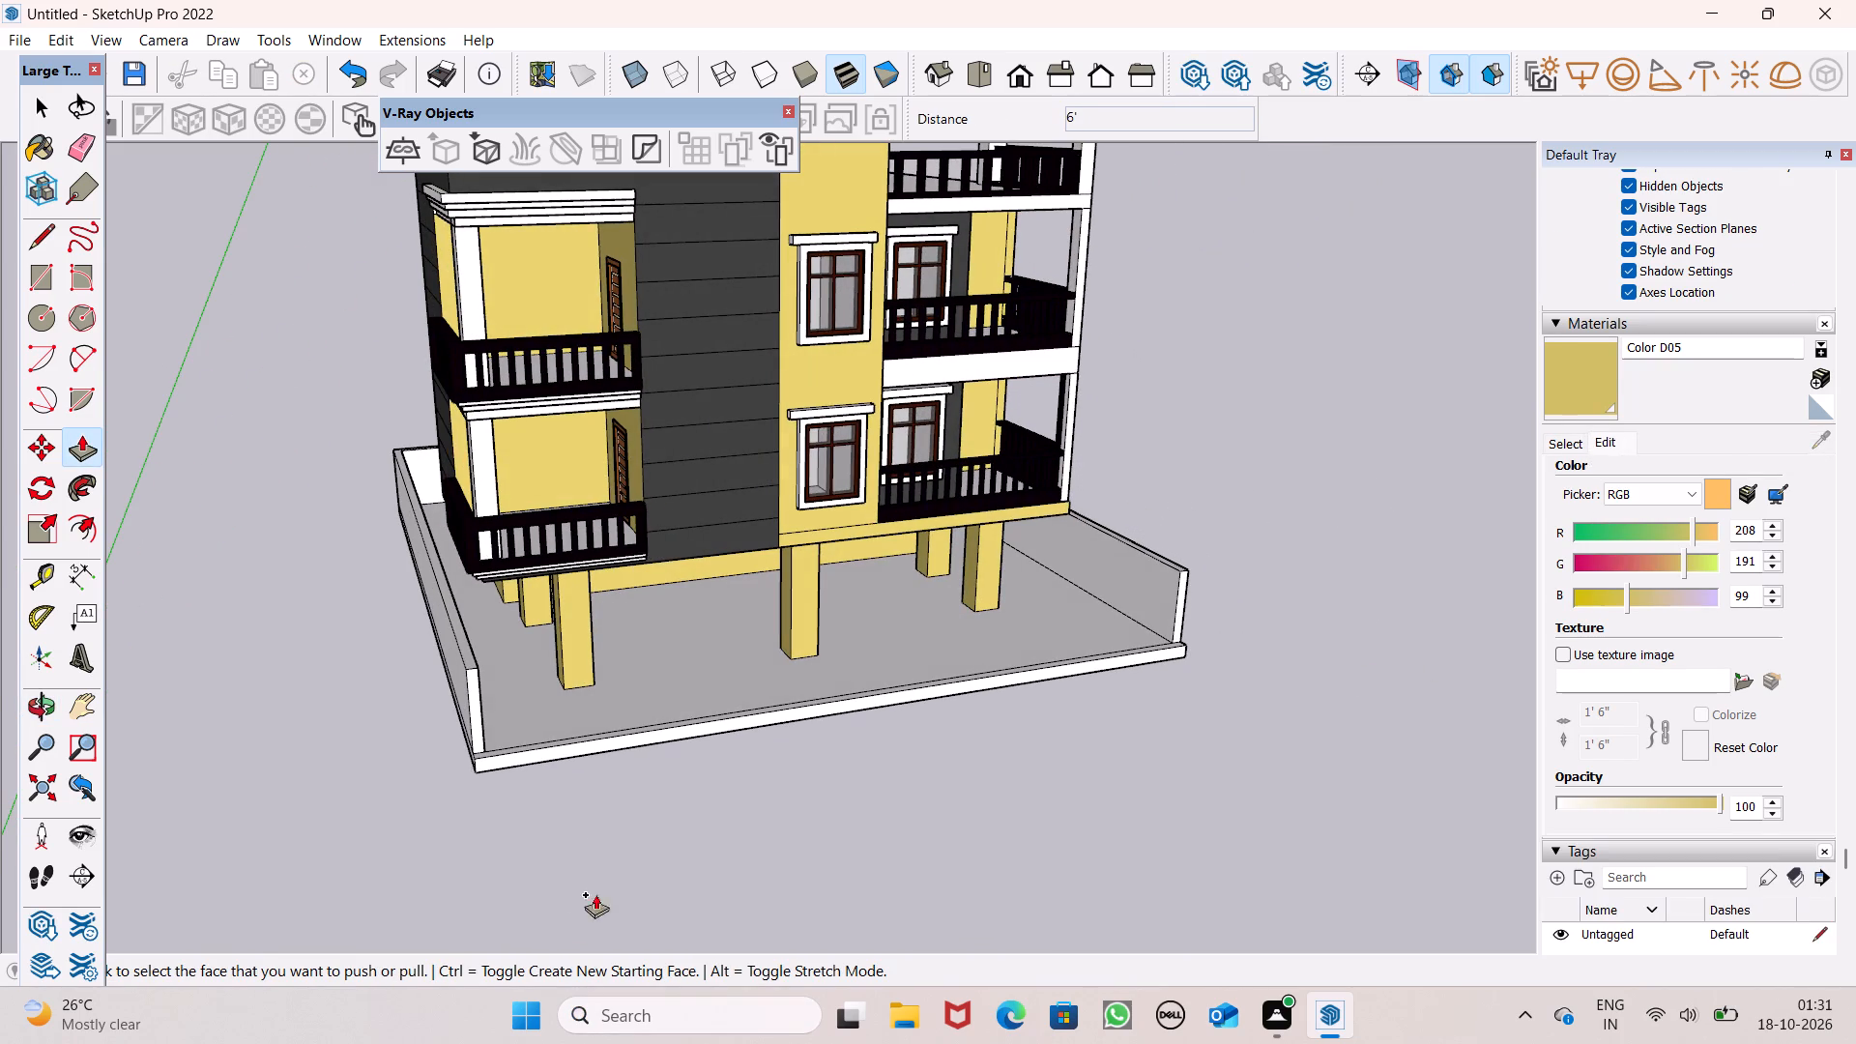
scroll(743, 767, down, 6)
scroll(866, 557, down, 2)
middle_drag(882, 646, 898, 641)
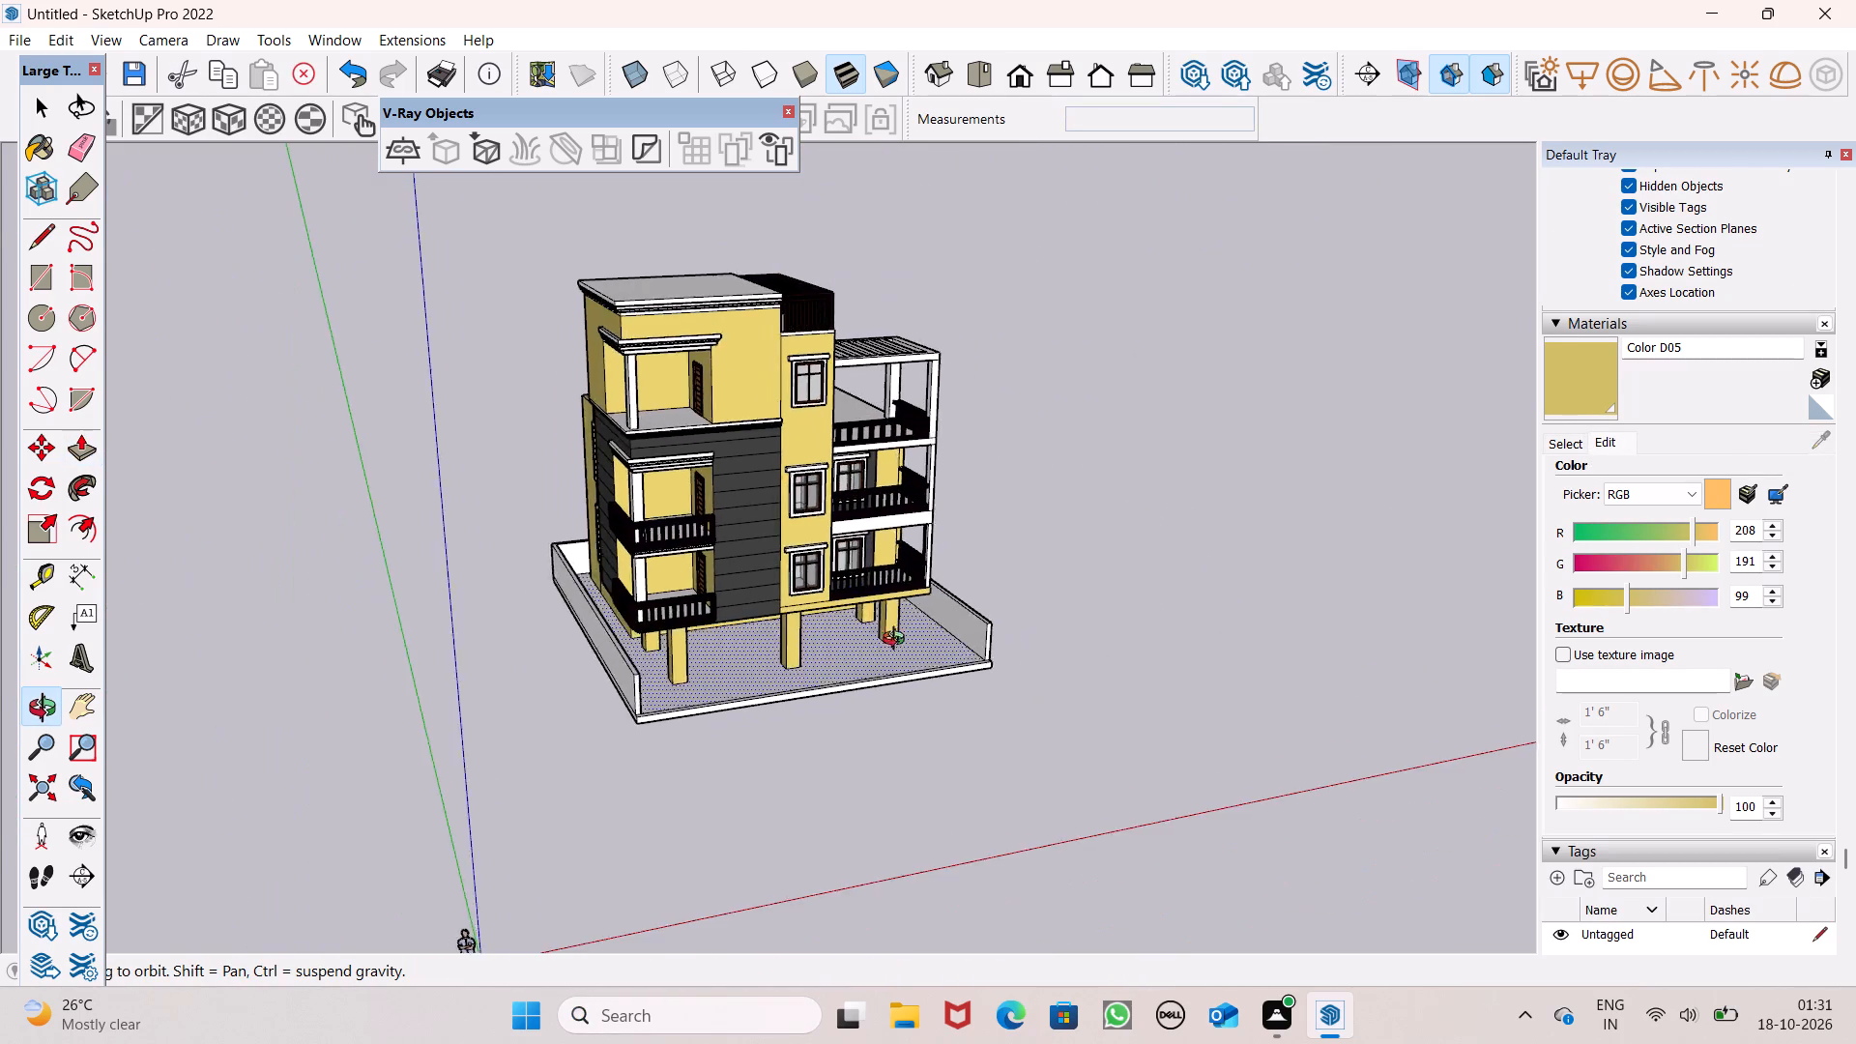
middle_drag(898, 641, 326, 478)
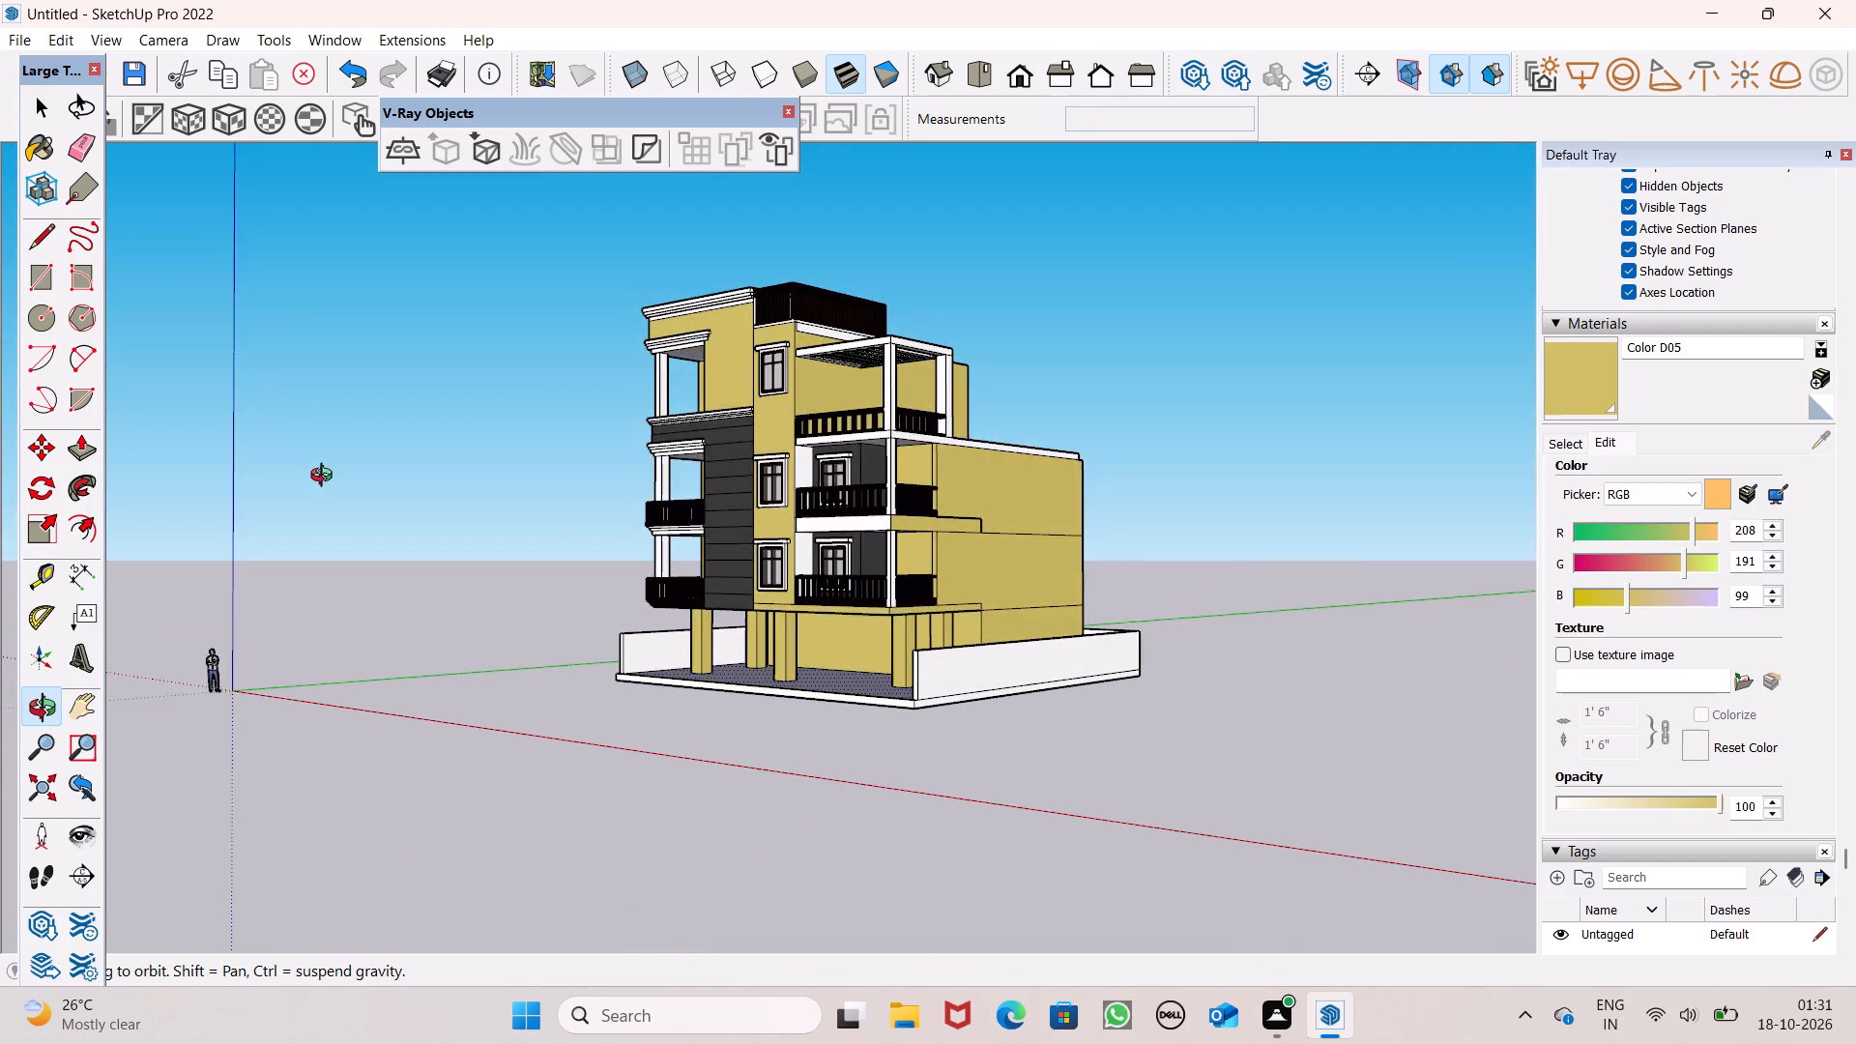
middle_drag(326, 478, 79, 536)
click(1580, 390)
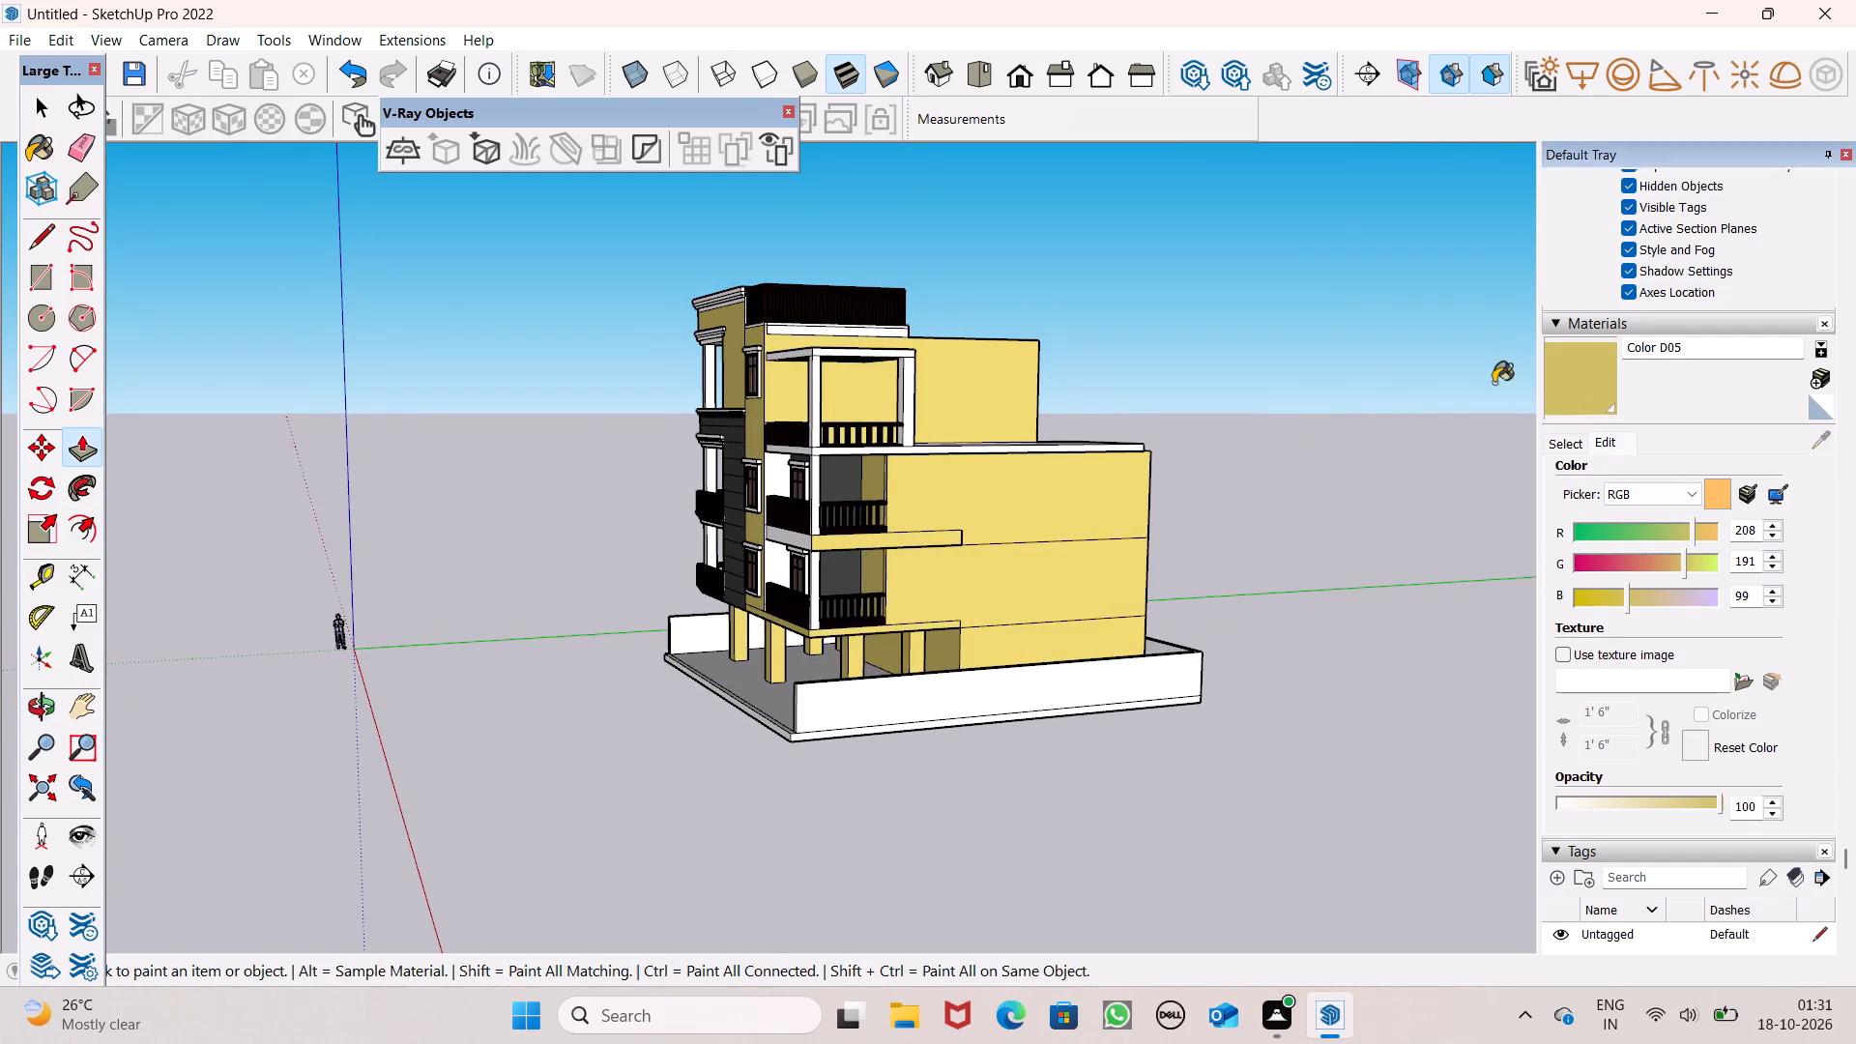
scroll(767, 420, up, 8)
click(780, 493)
click(785, 678)
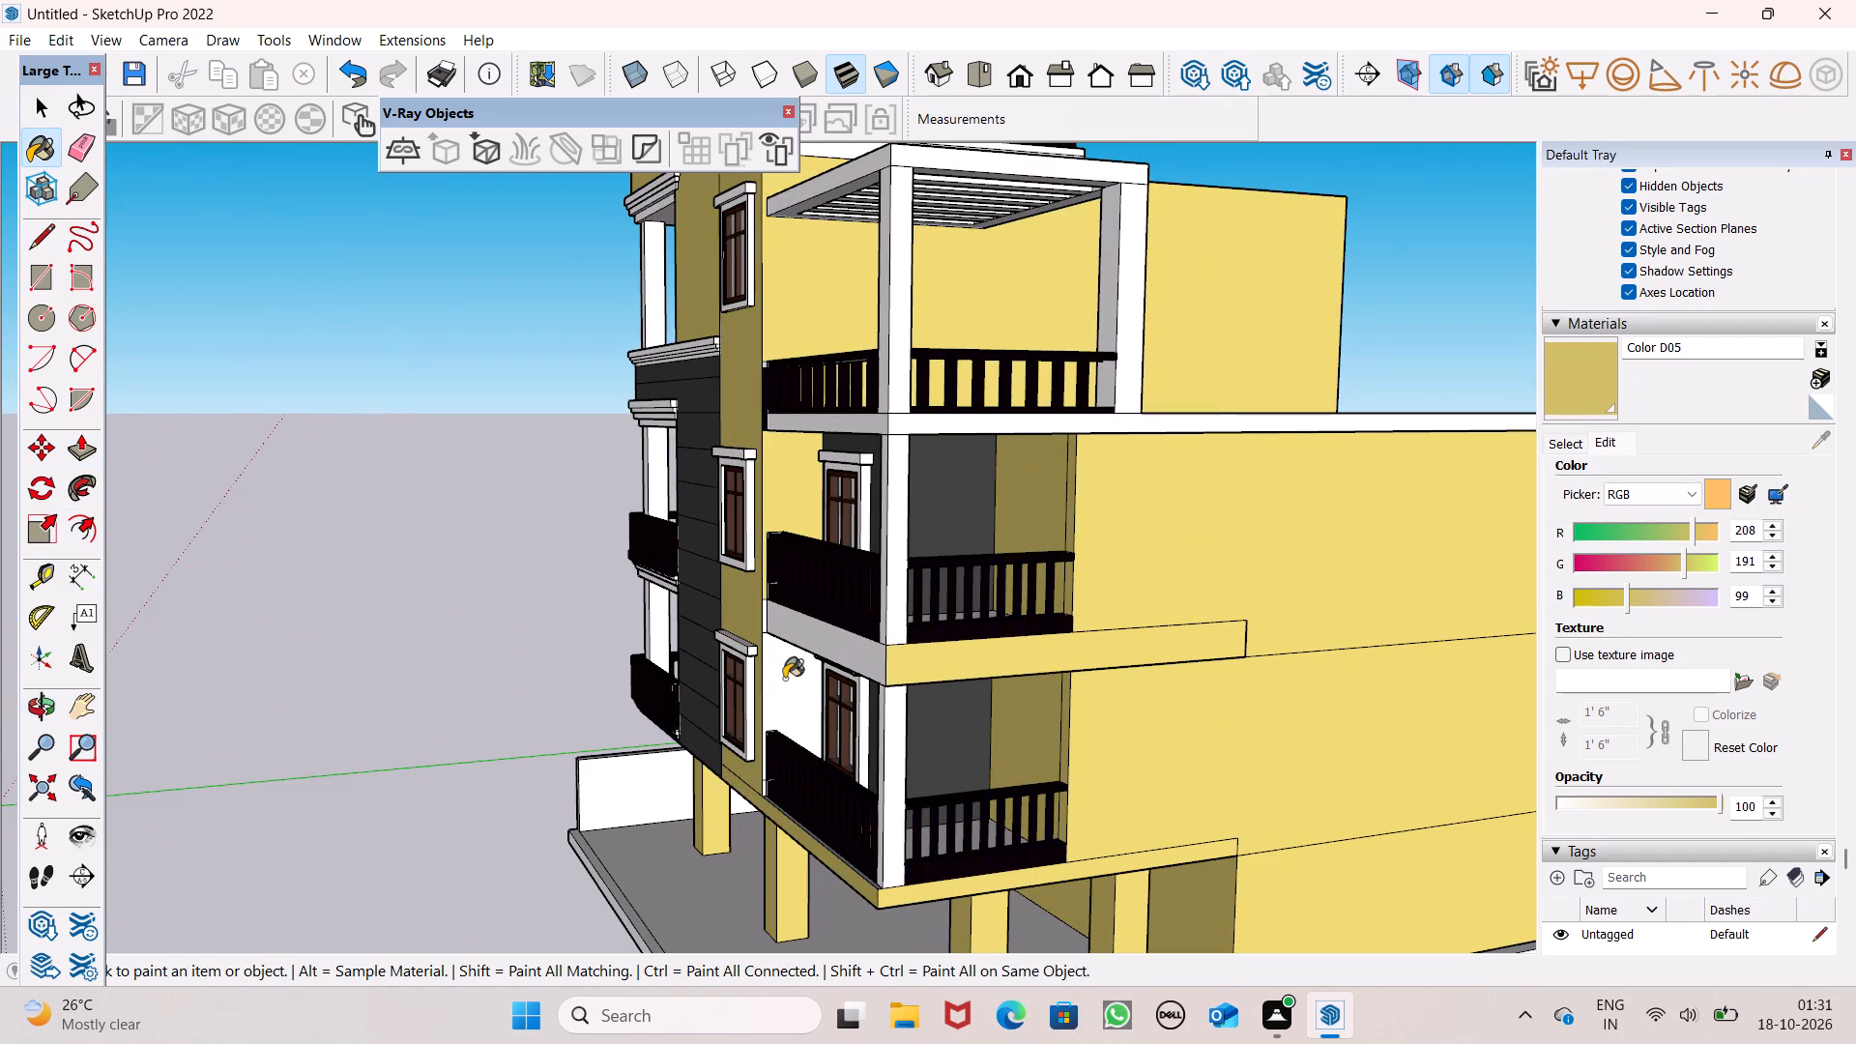
Examine the building from the front, sides and rear, checking the painted walls, balconies and boundary wall.
middle_drag(788, 682, 1631, 612)
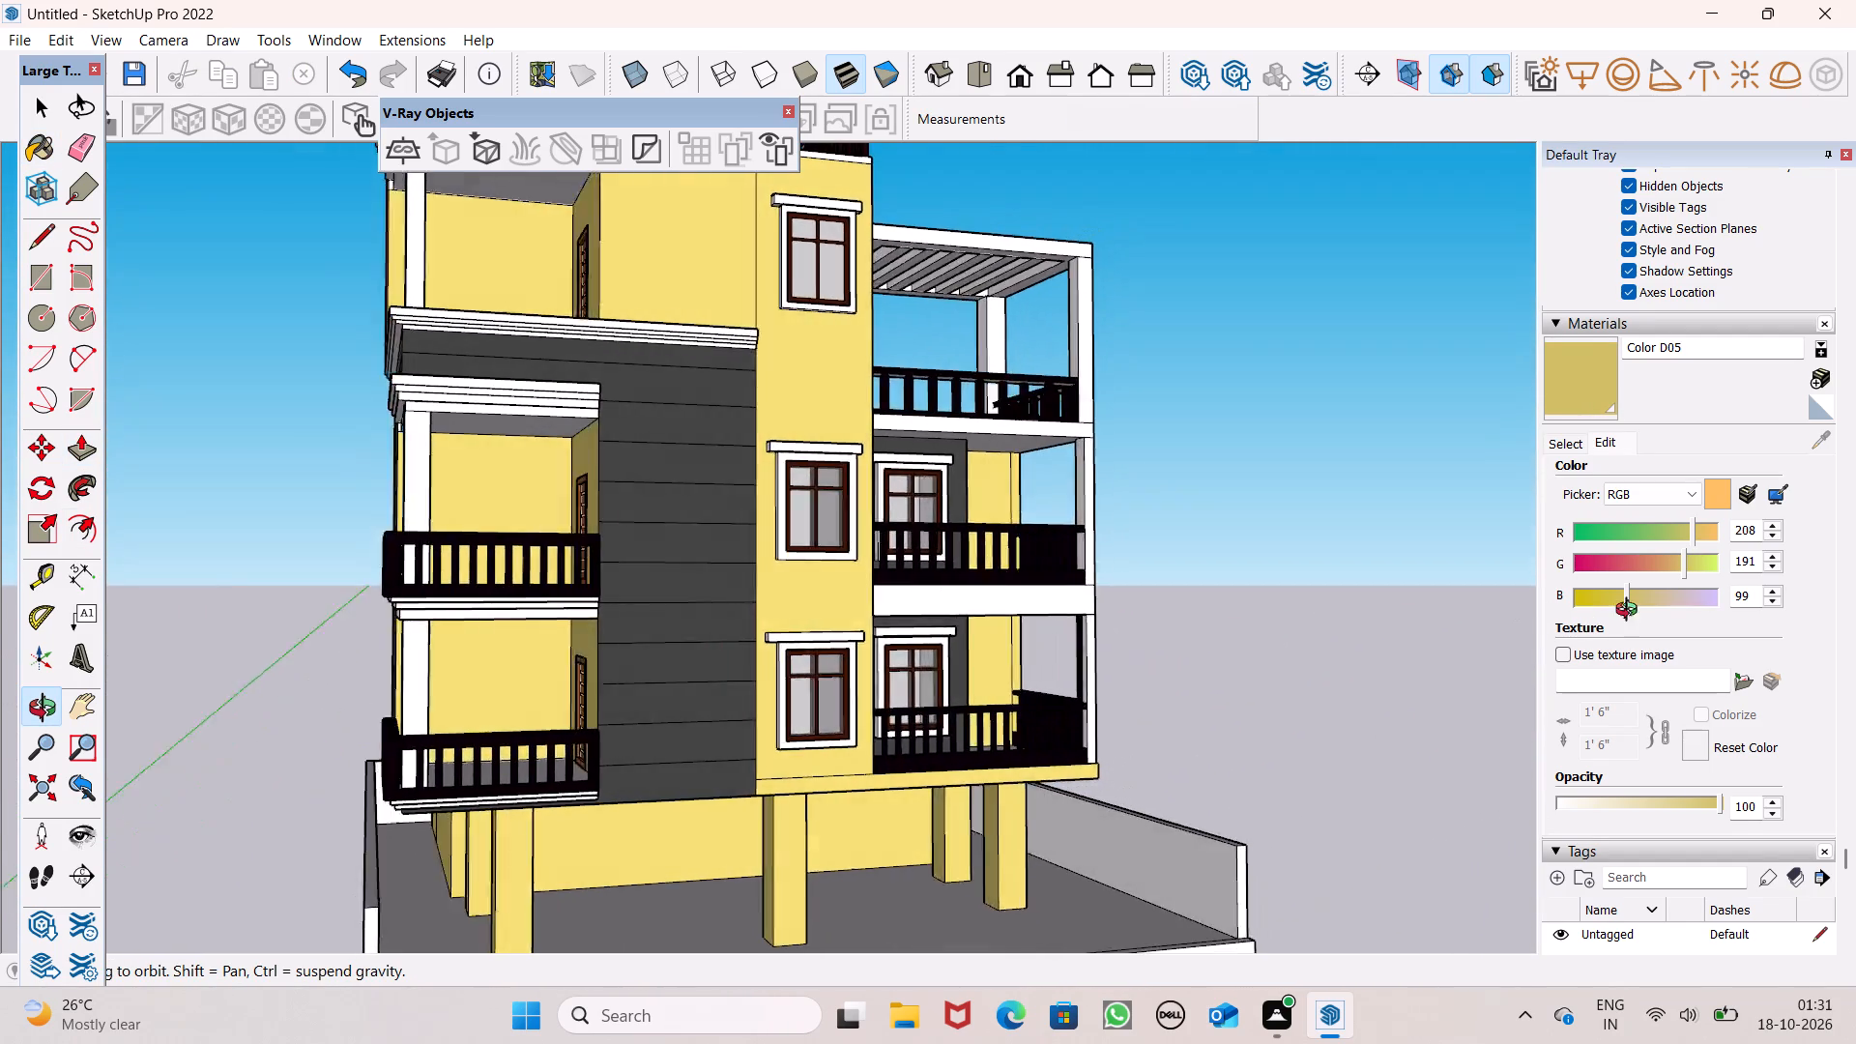
middle_drag(1631, 612, 479, 738)
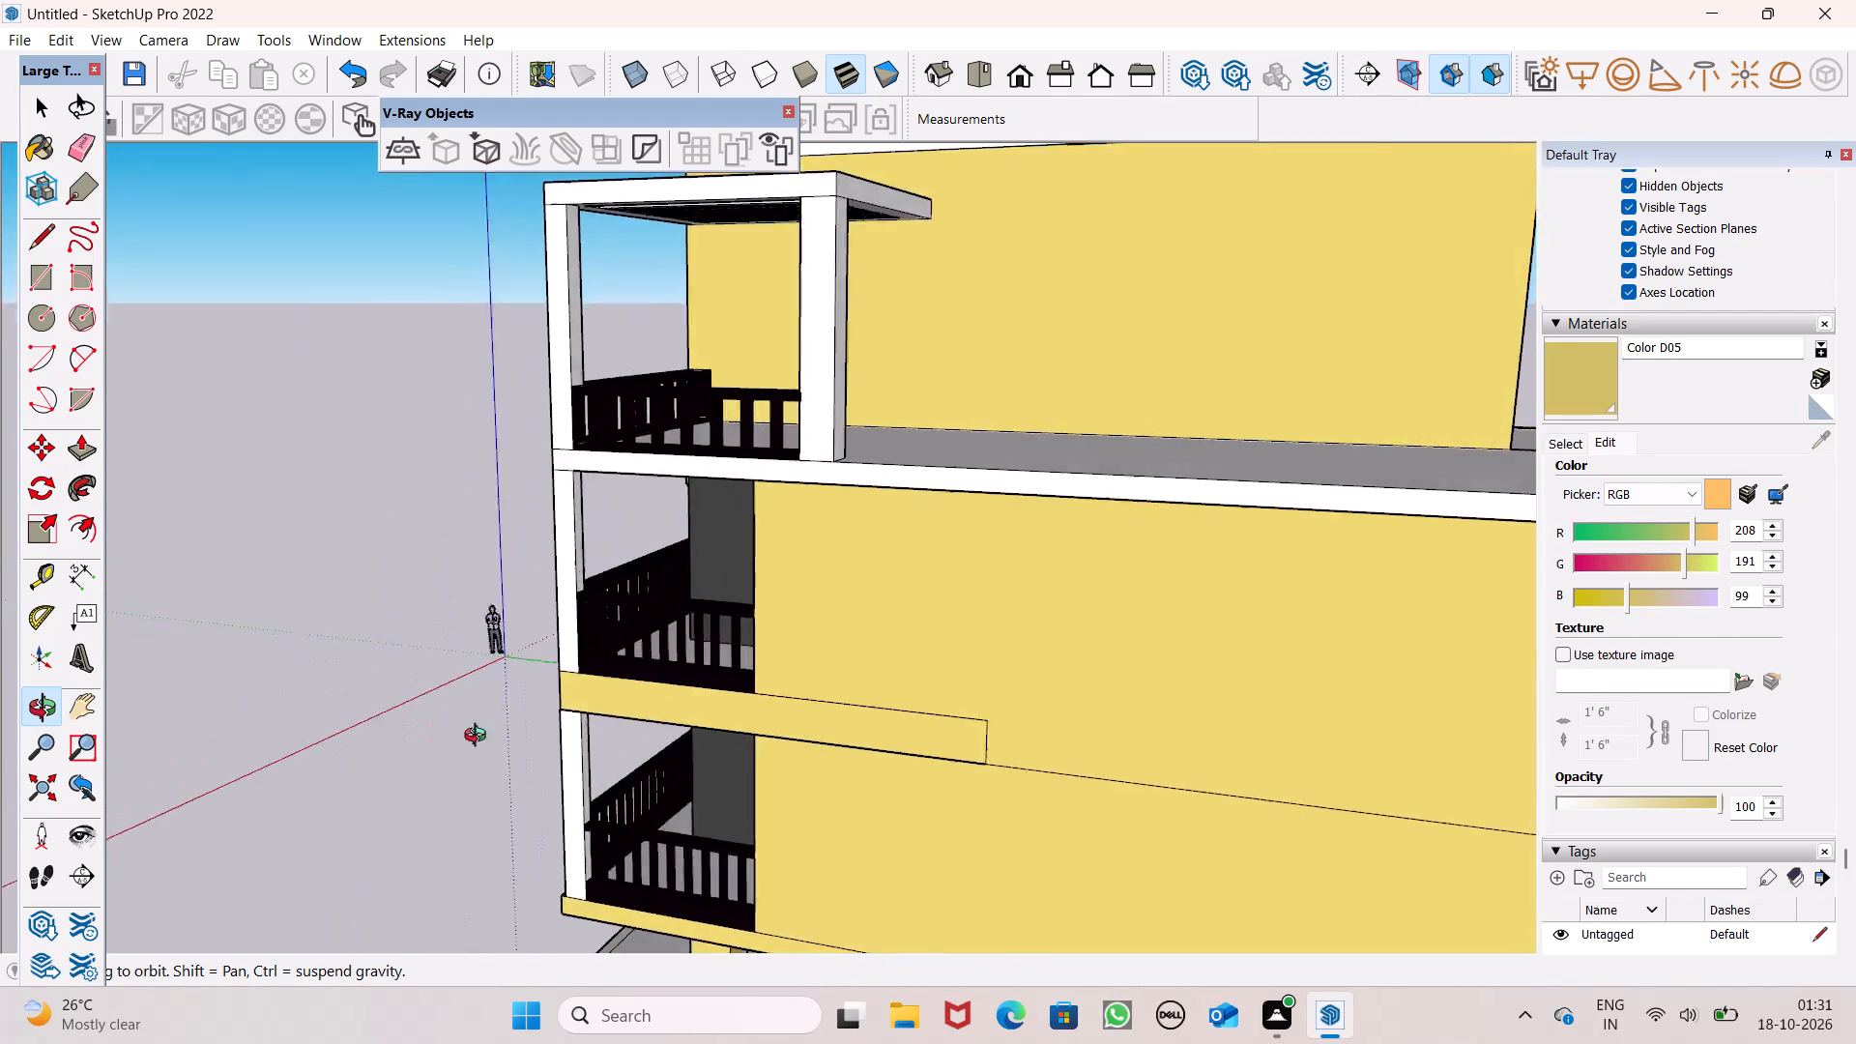
middle_drag(479, 738, 1580, 699)
middle_drag(1070, 650, 1744, 613)
scroll(1069, 652, up, 1)
middle_drag(1121, 647, 1518, 639)
scroll(1121, 648, up, 1)
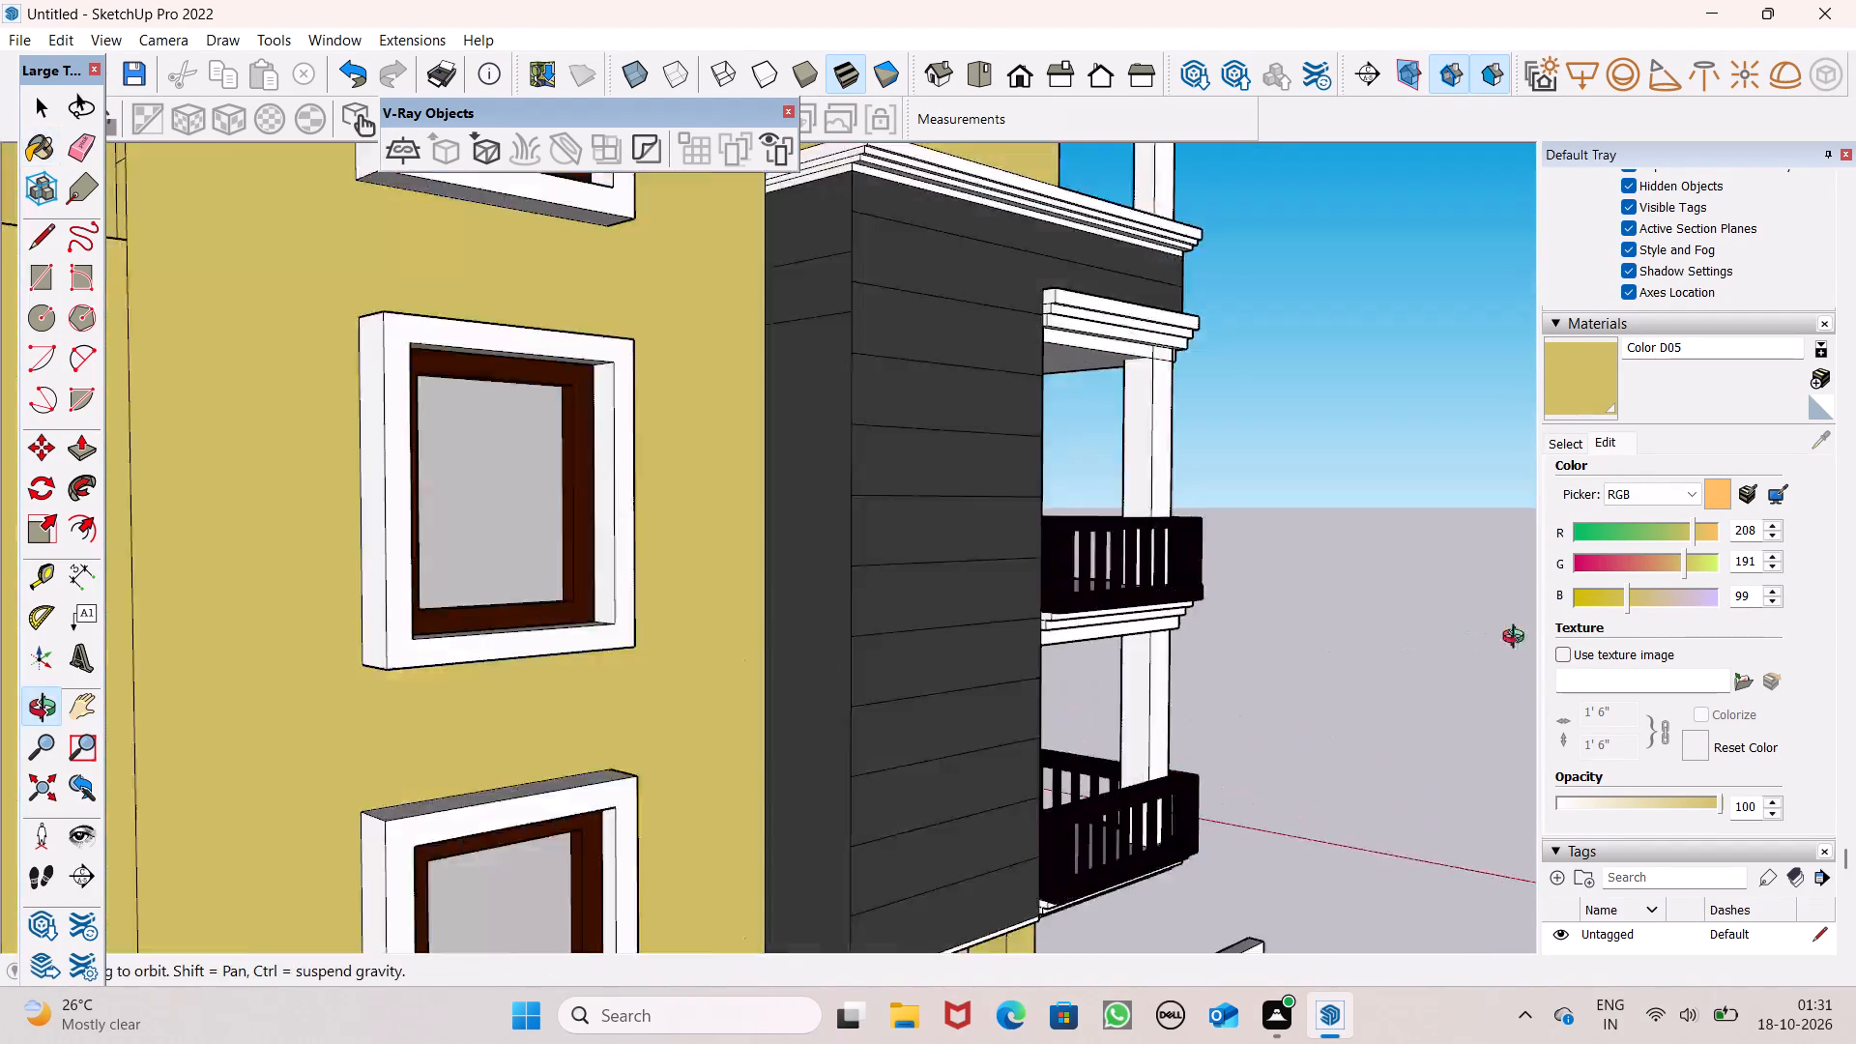
middle_drag(1518, 639, 1643, 609)
scroll(1493, 565, down, 10)
middle_drag(1463, 624, 1236, 765)
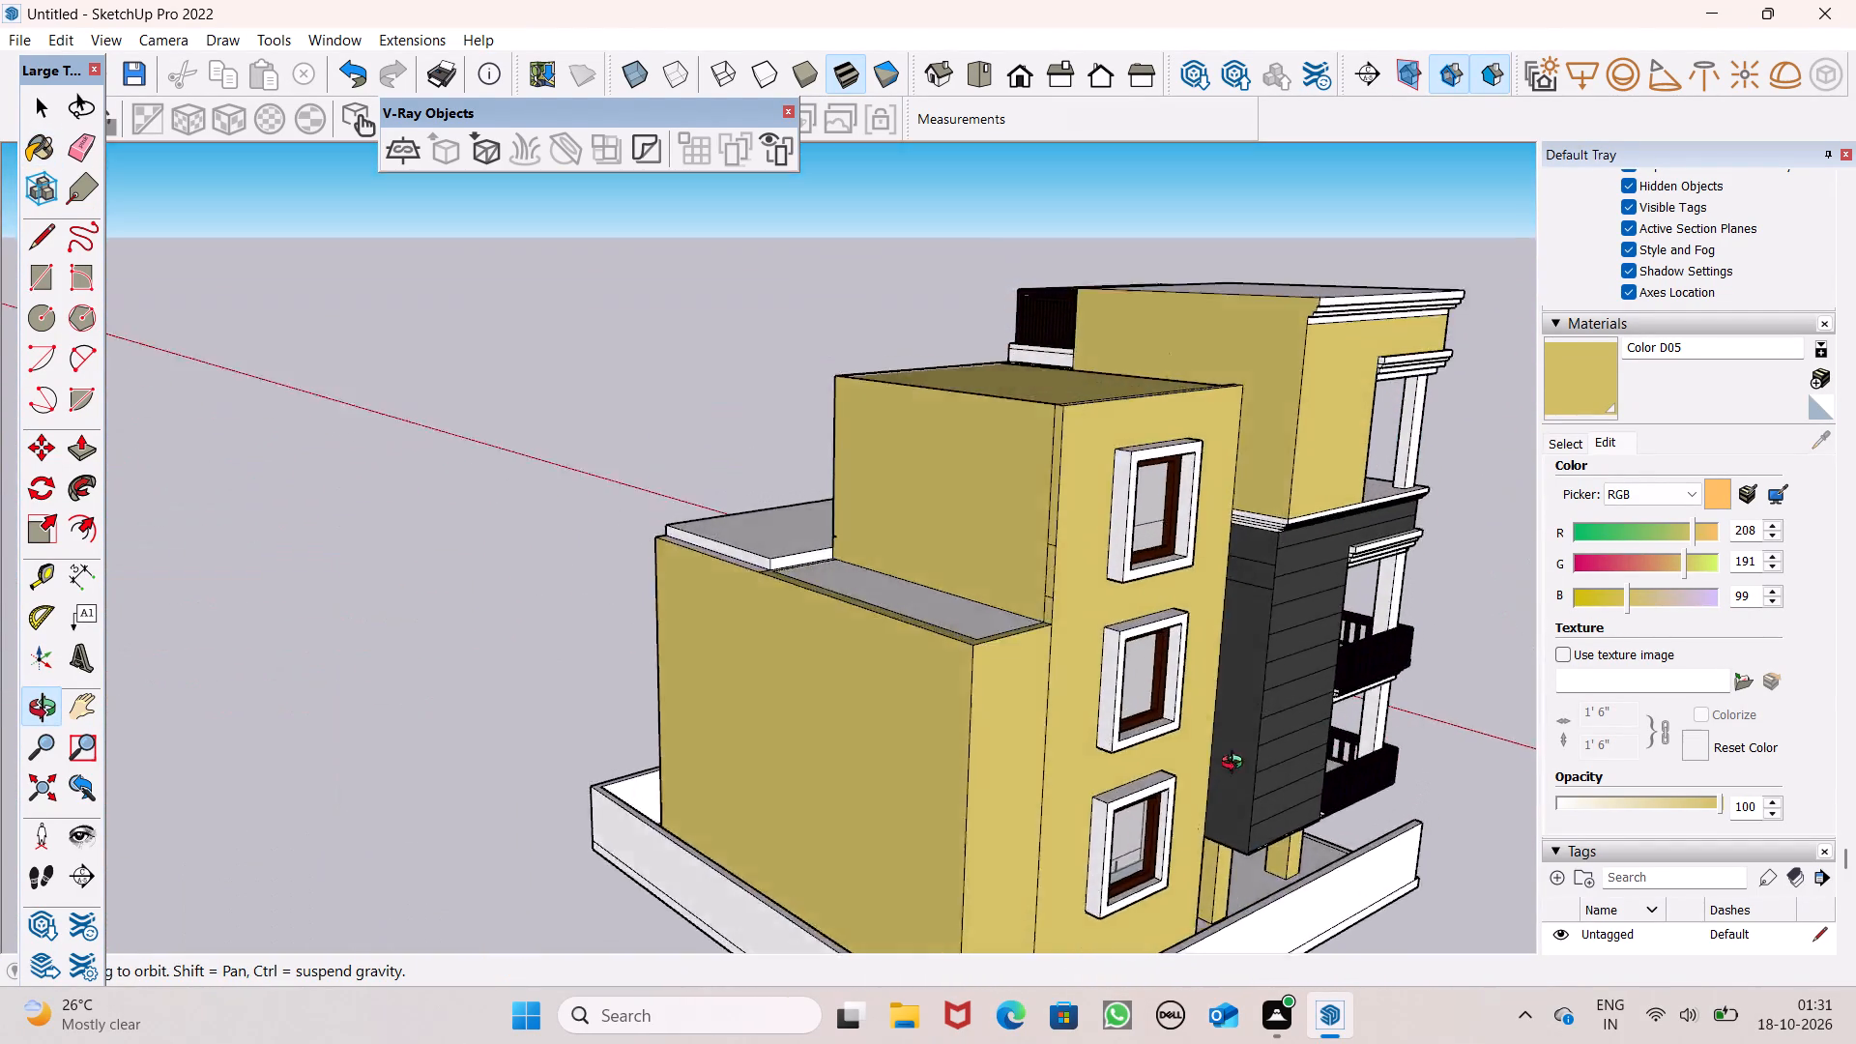
middle_drag(1236, 765, 327, 792)
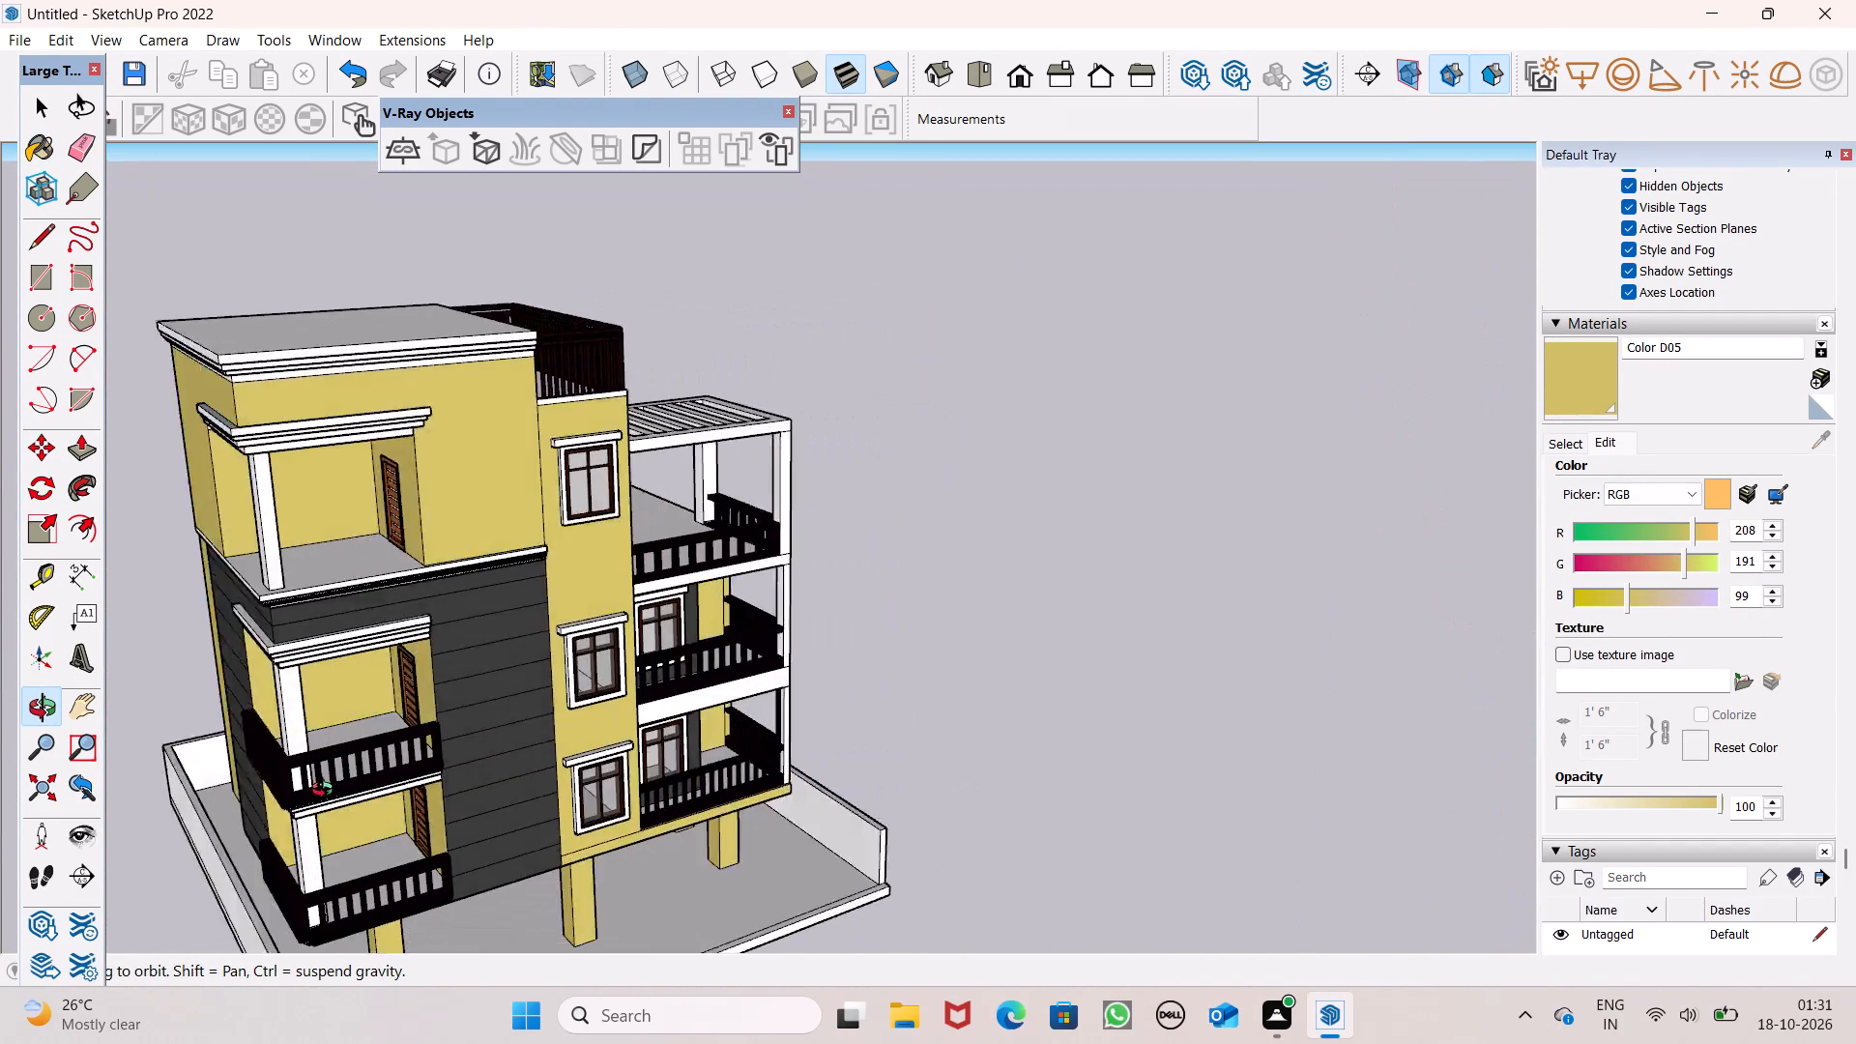
middle_drag(327, 792, 278, 792)
middle_click(278, 792)
middle_click(275, 792)
scroll(891, 607, down, 3)
middle_drag(570, 710, 1073, 623)
scroll(1035, 580, down, 3)
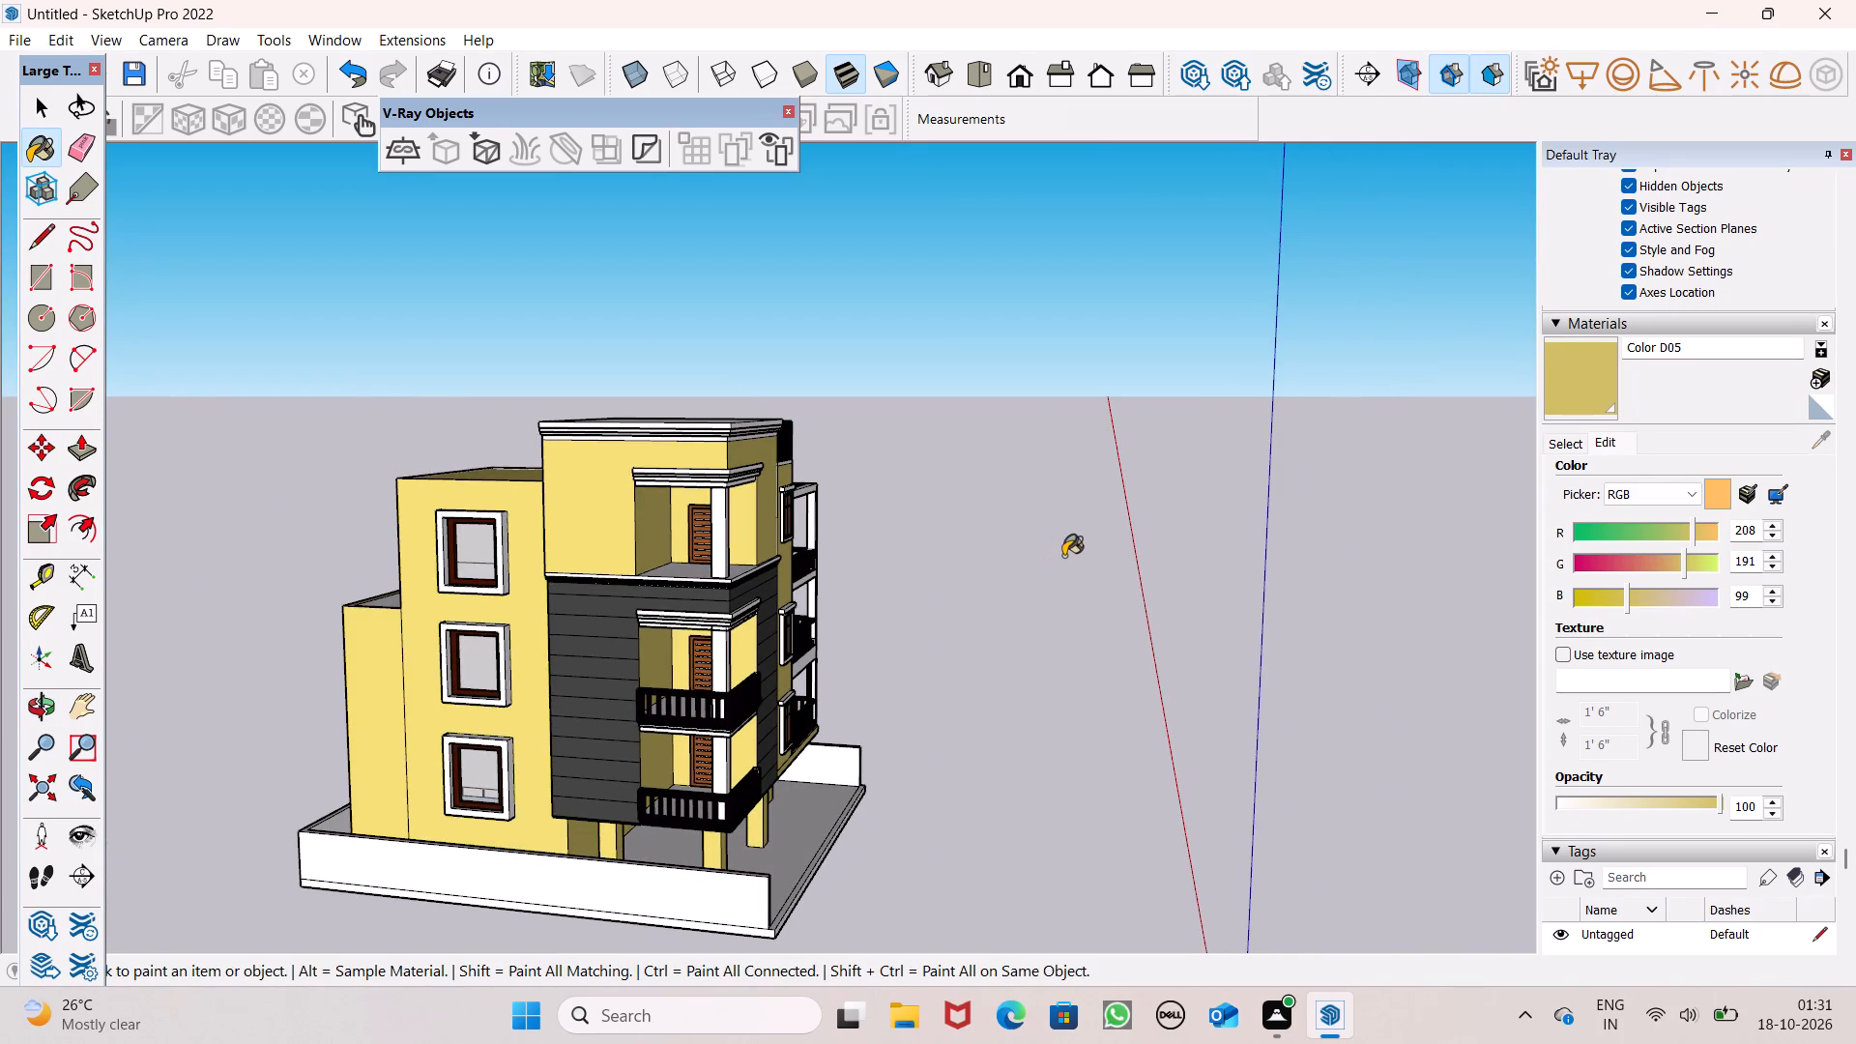
scroll(1063, 556, down, 4)
middle_drag(1067, 621, 291, 628)
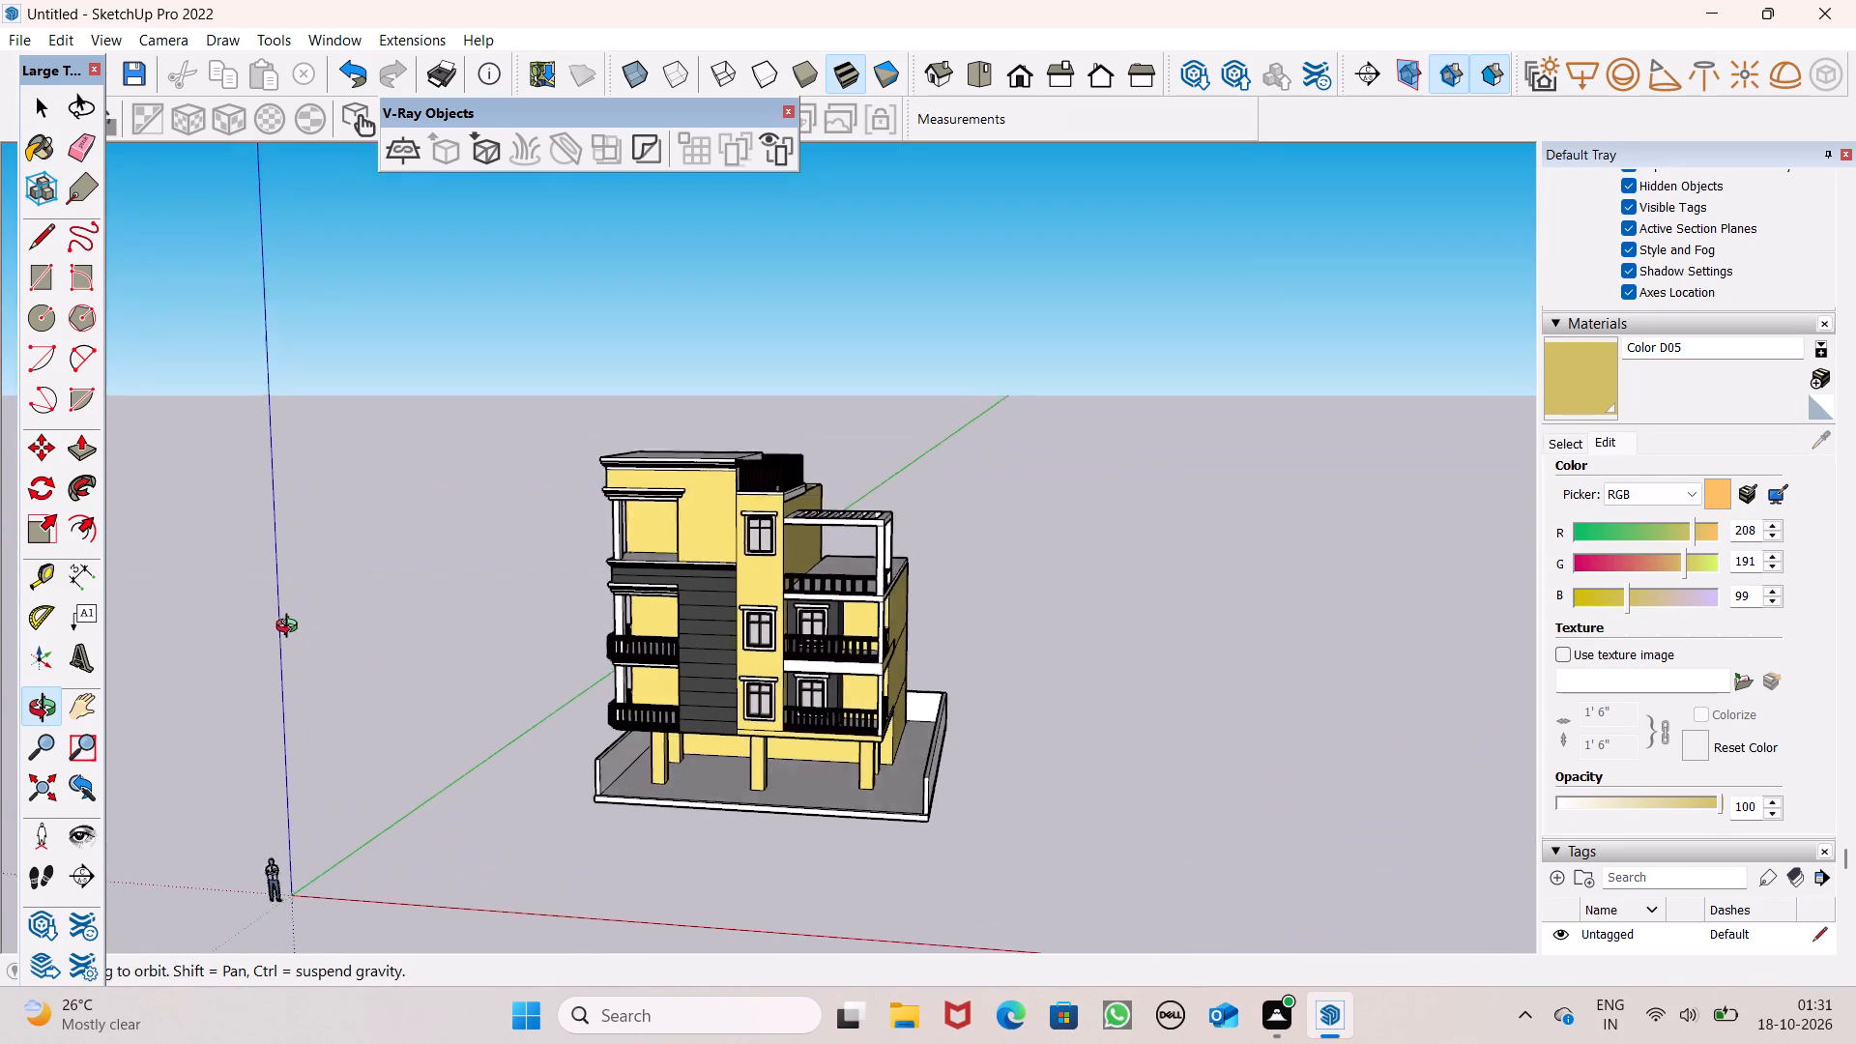
middle_drag(291, 628, 292, 631)
key(space)
scroll(983, 683, down, 2)
middle_drag(937, 727, 676, 715)
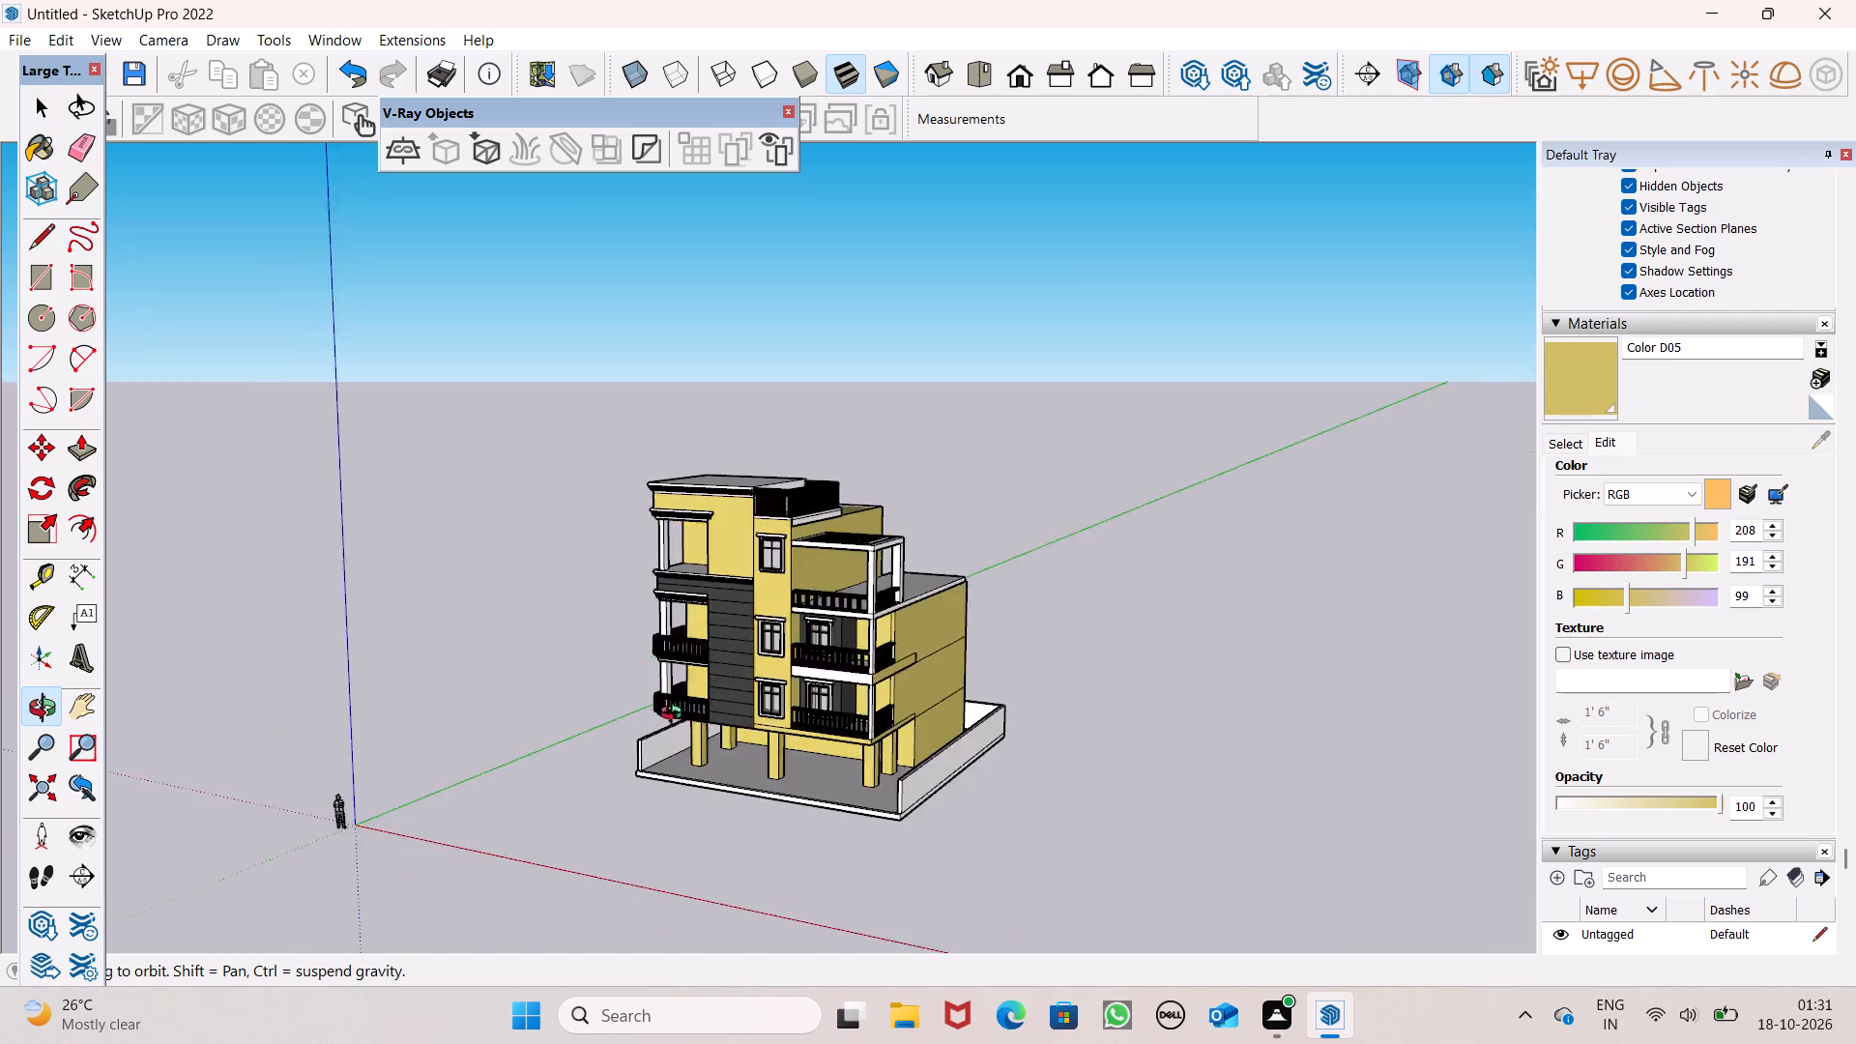
middle_drag(676, 715, 1414, 728)
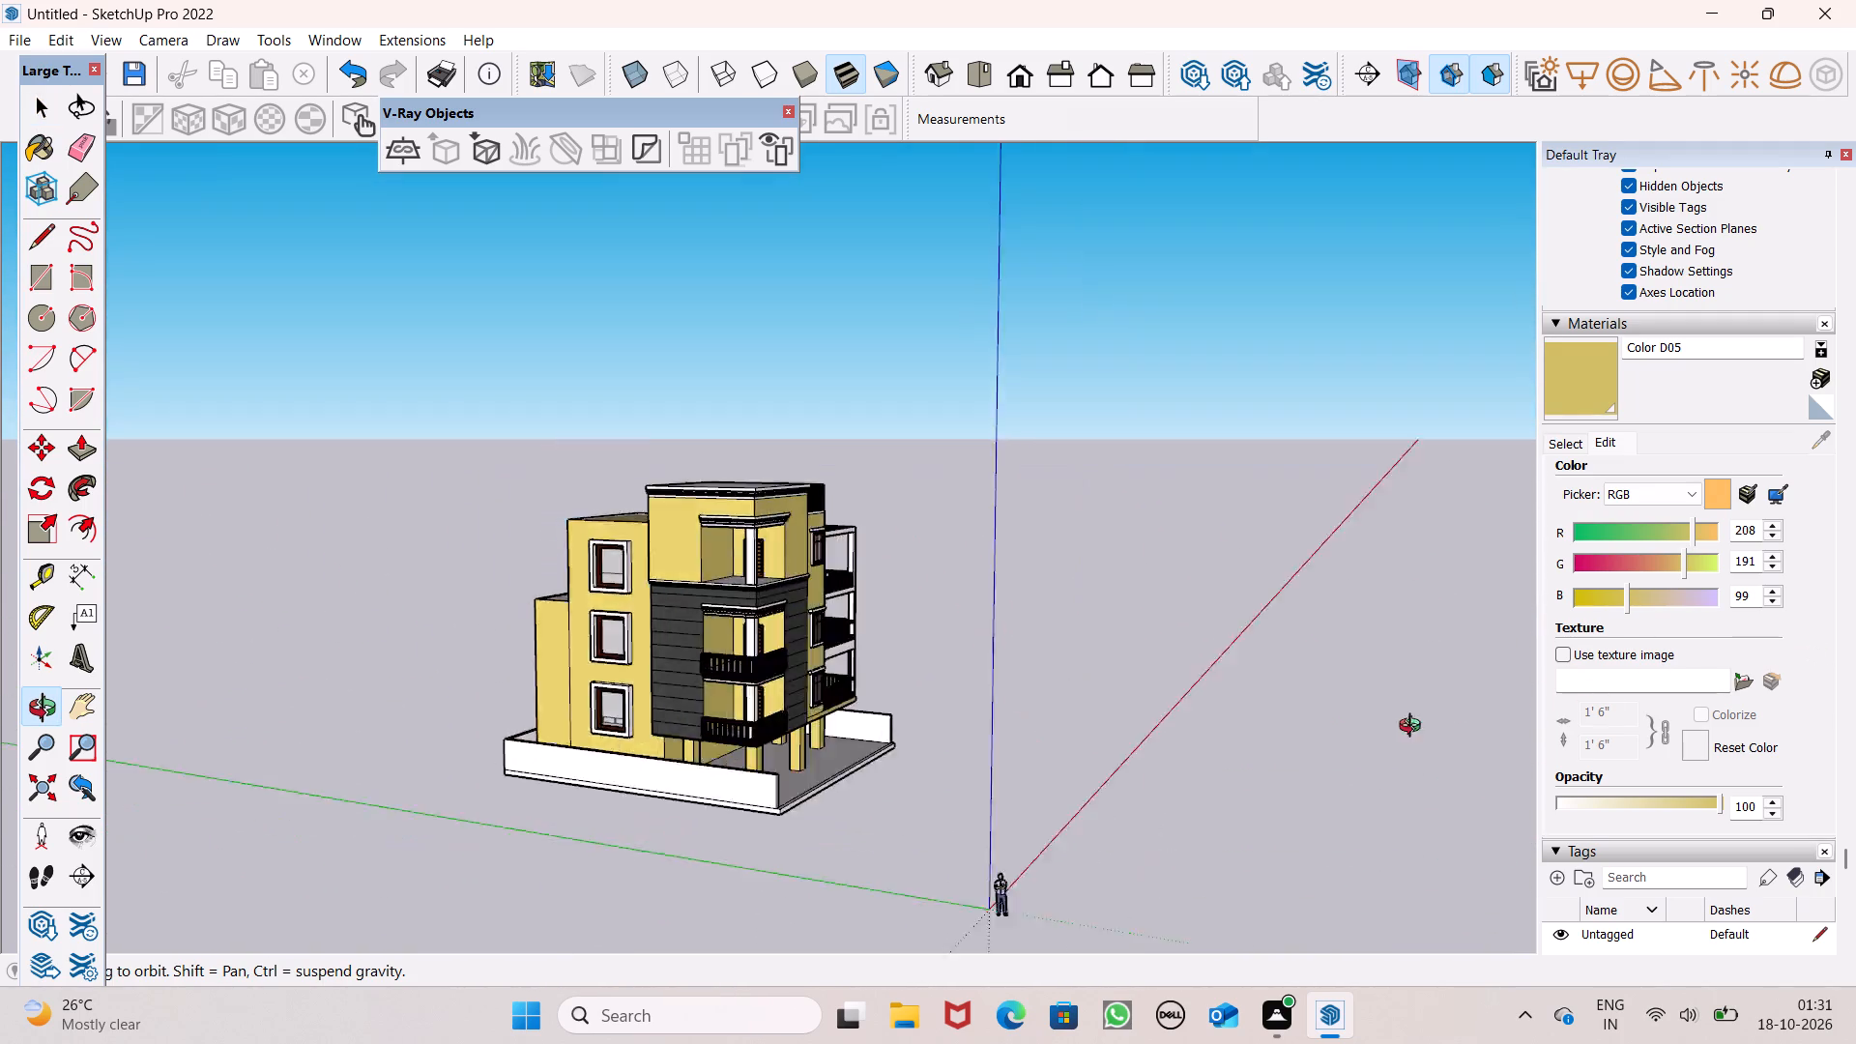
middle_drag(1414, 728, 1509, 699)
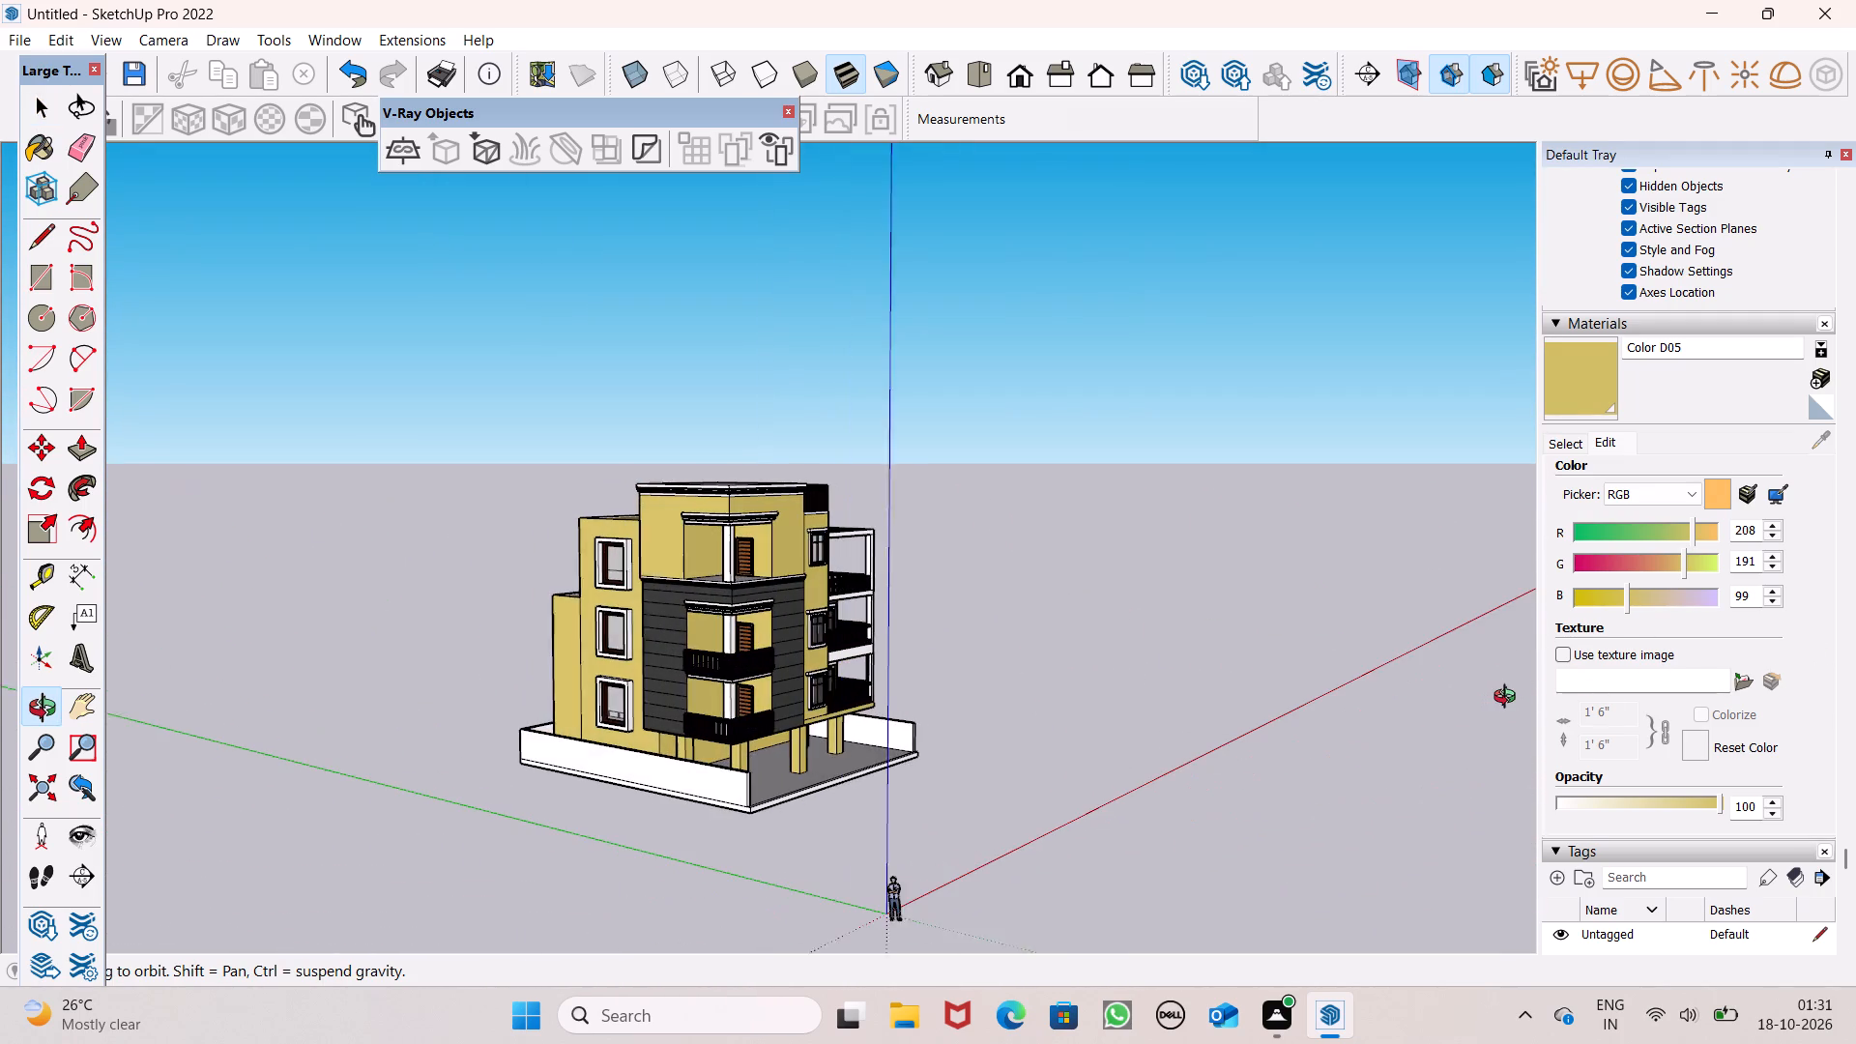
middle_drag(1509, 699, 1522, 702)
scroll(901, 627, down, 3)
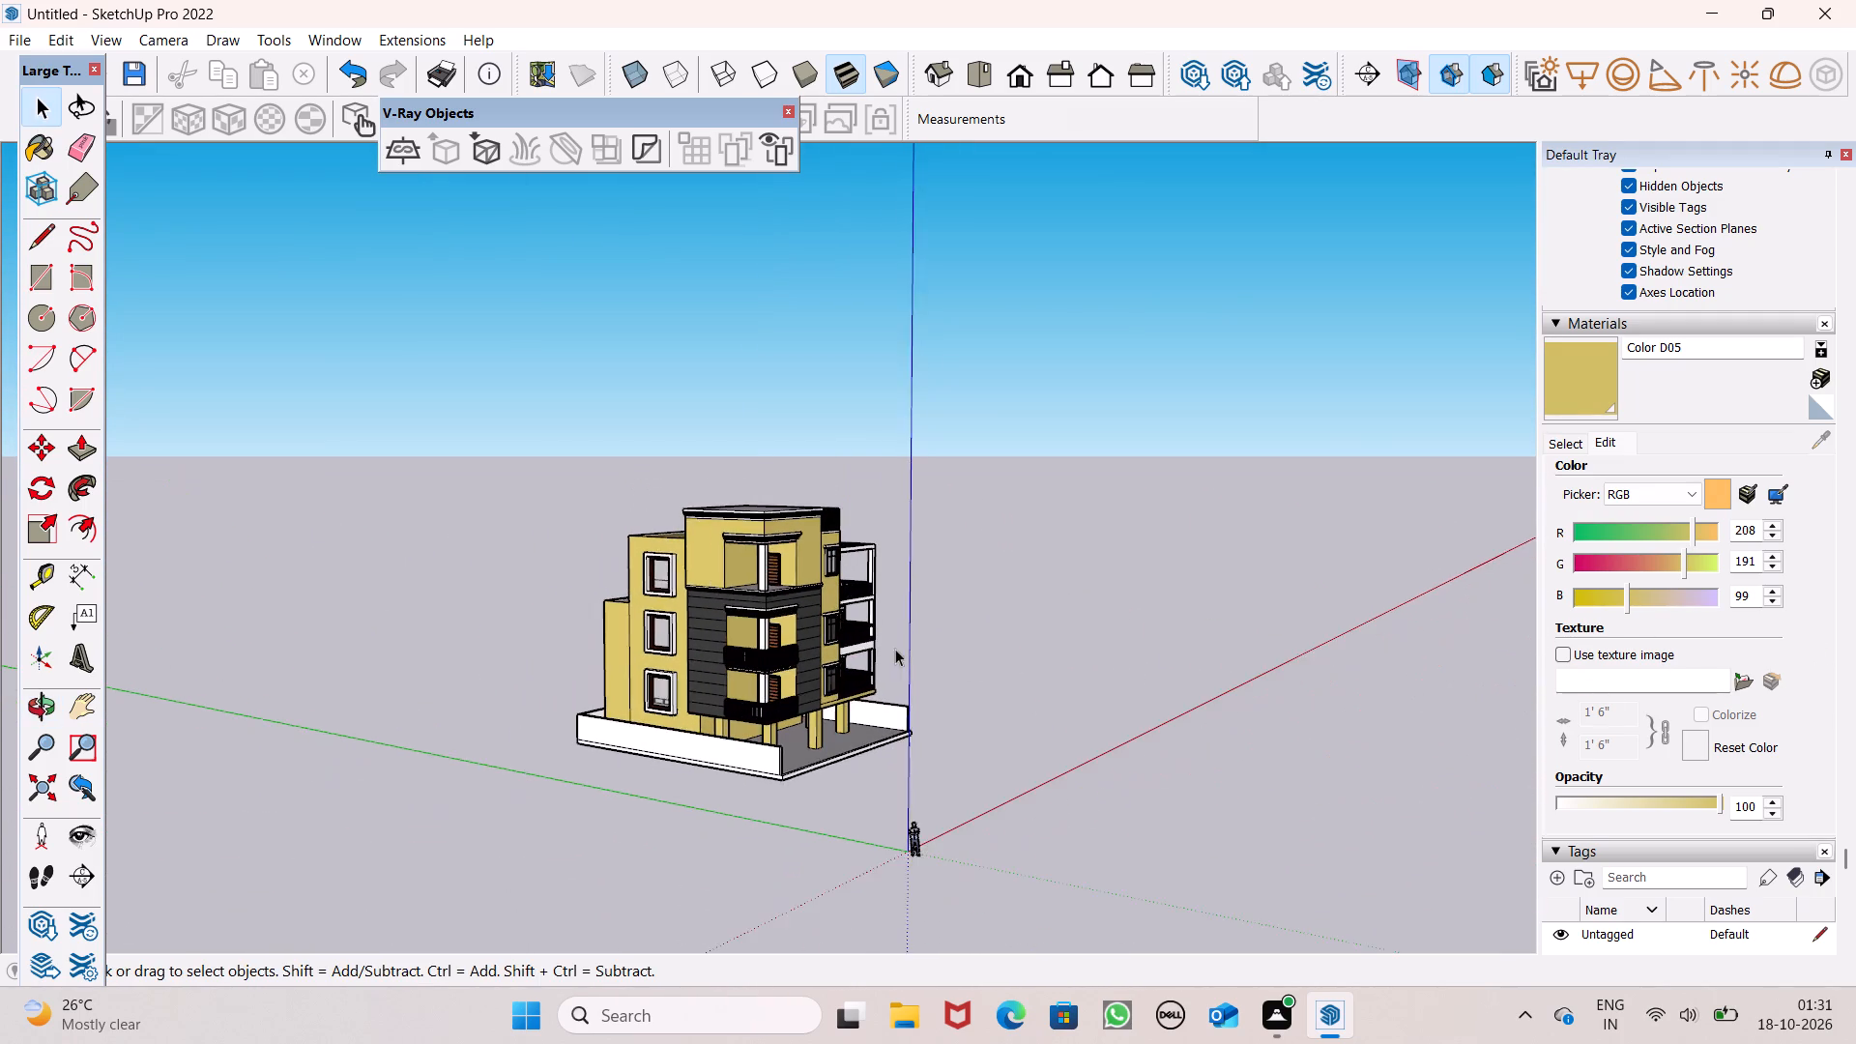
middle_drag(863, 764, 541, 736)
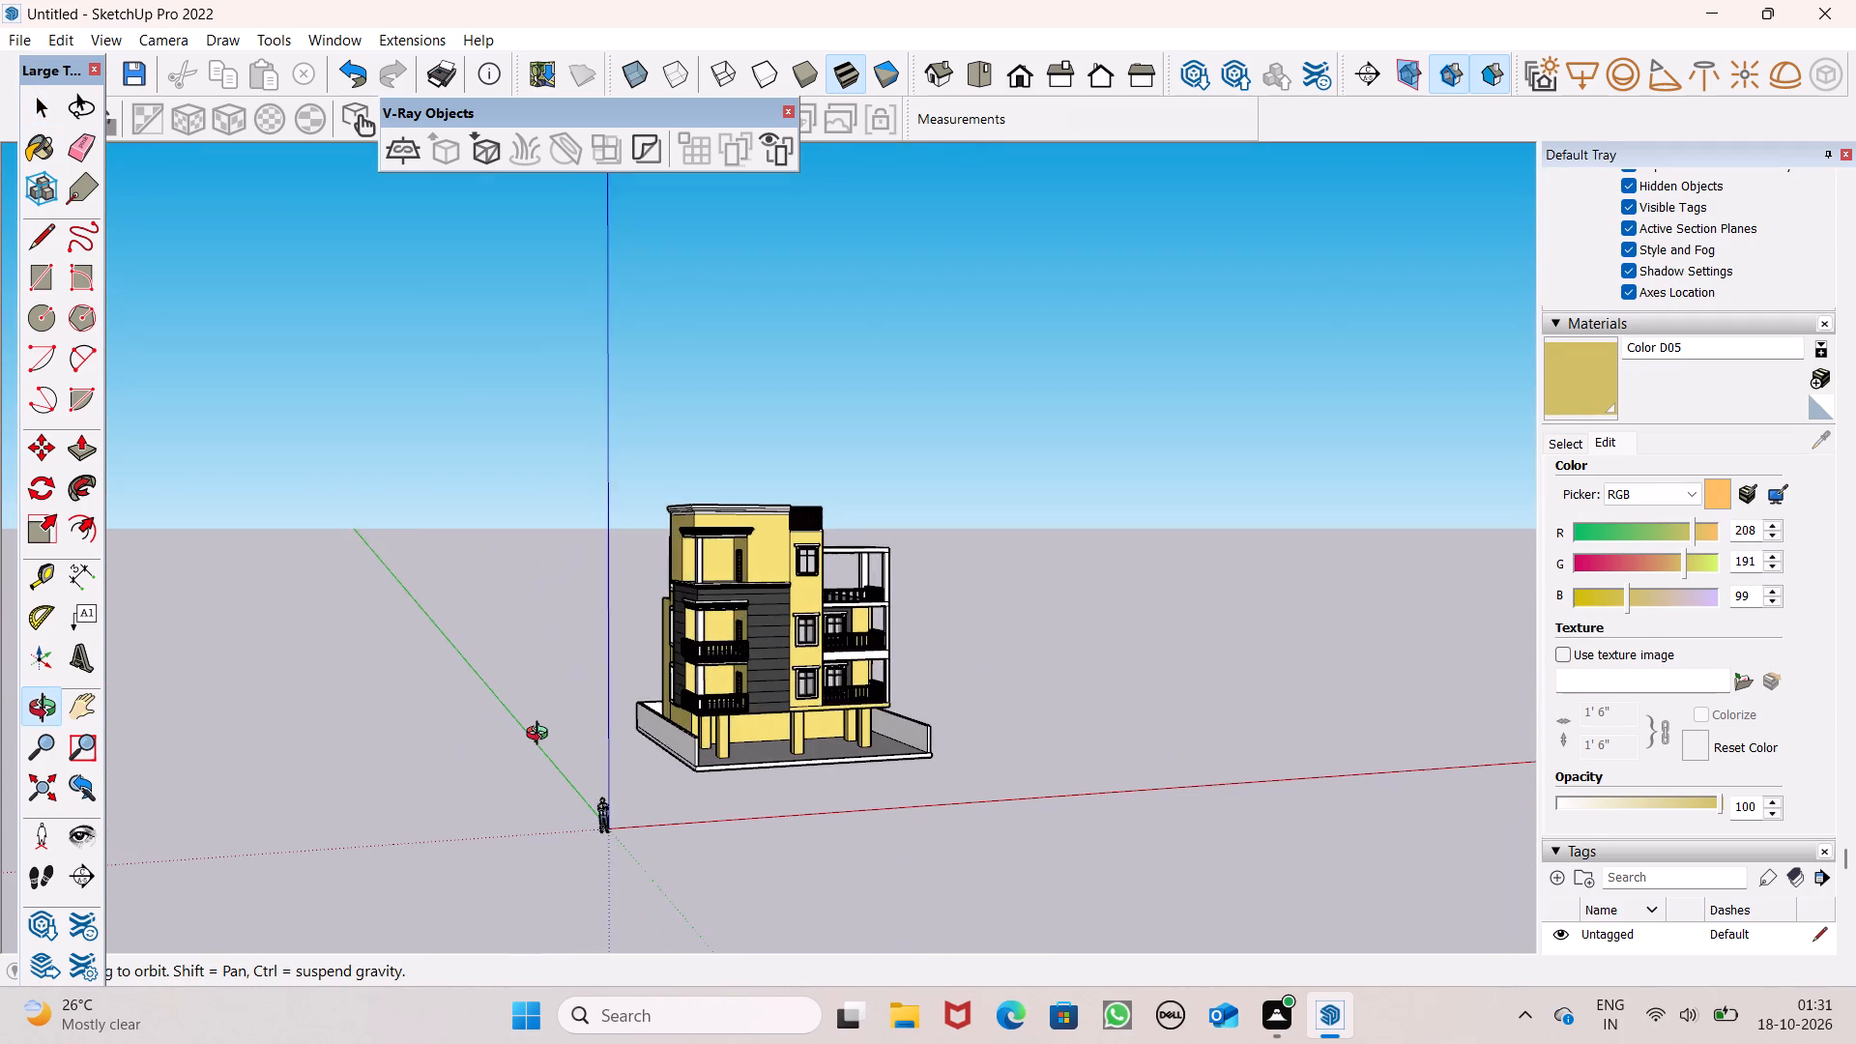
middle_drag(541, 736, 625, 722)
scroll(734, 739, up, 8)
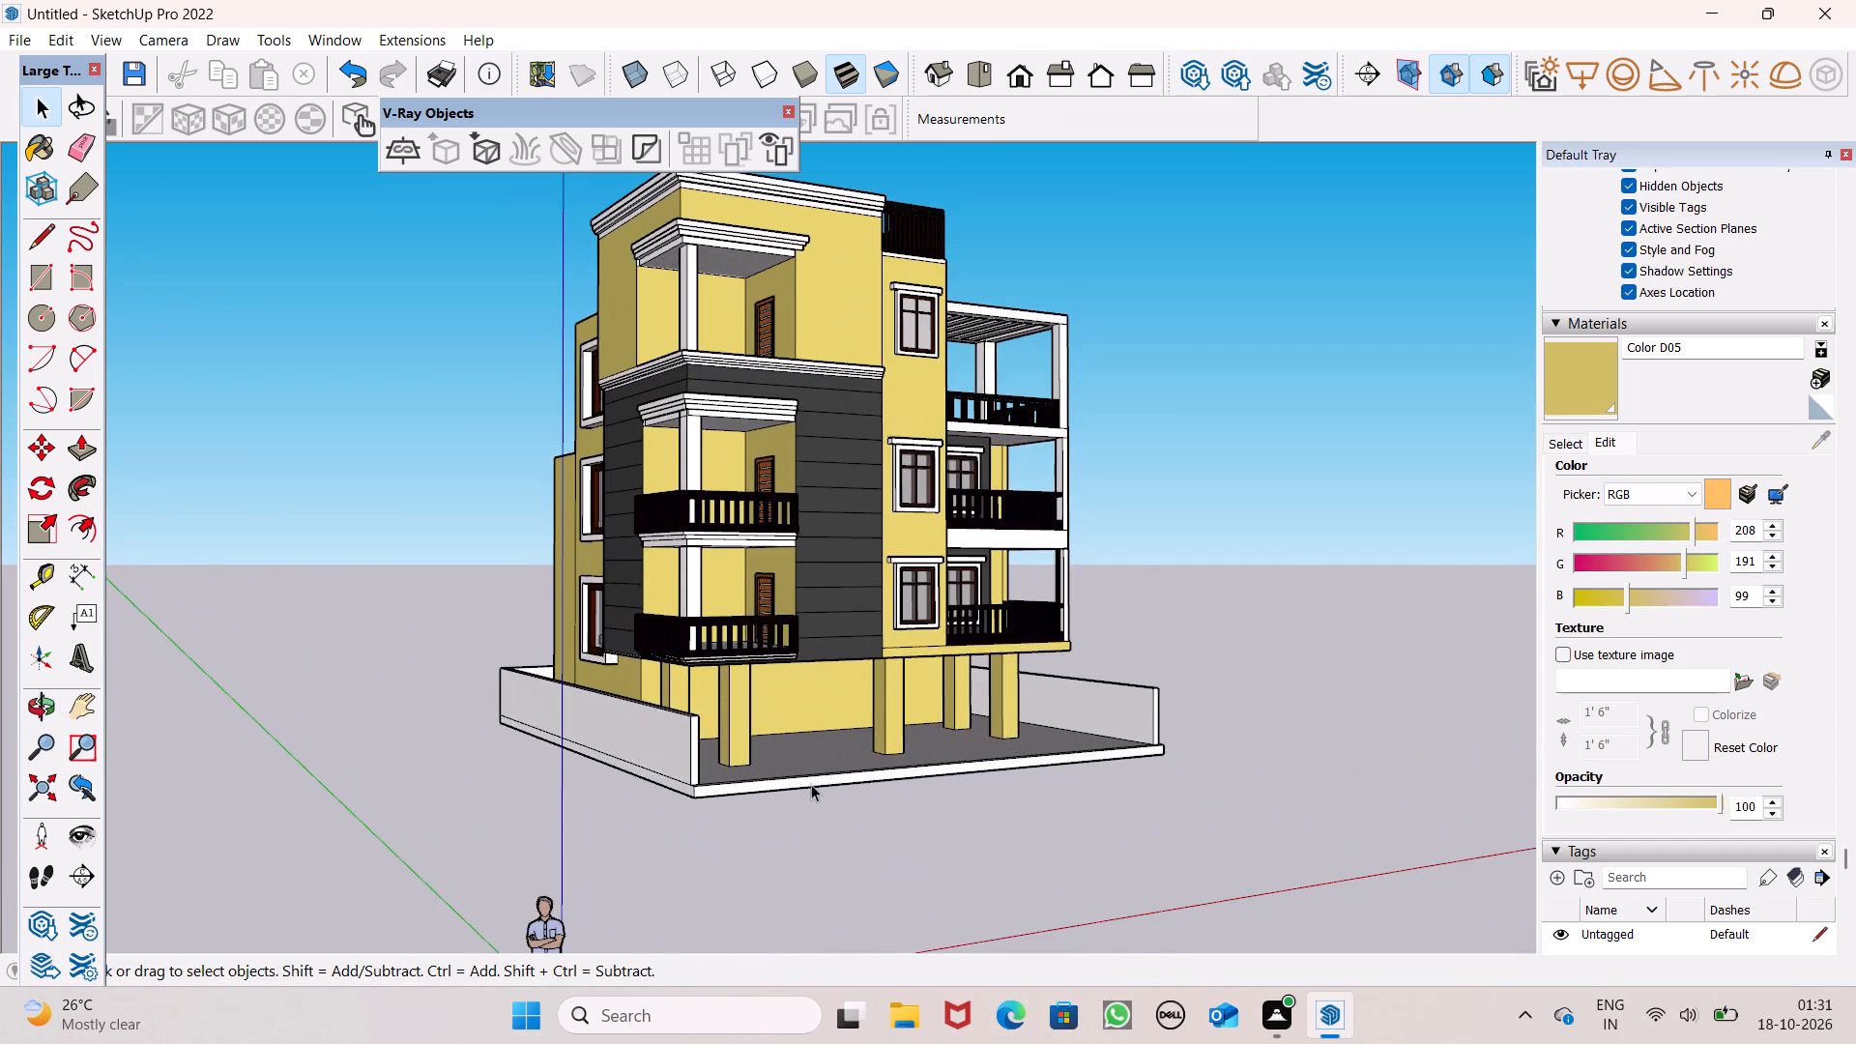
scroll(811, 784, up, 1)
Paint the outer and inner faces of the boundary wall on the dark-clad block's side with Color M05 from the Colors library.
click(1545, 437)
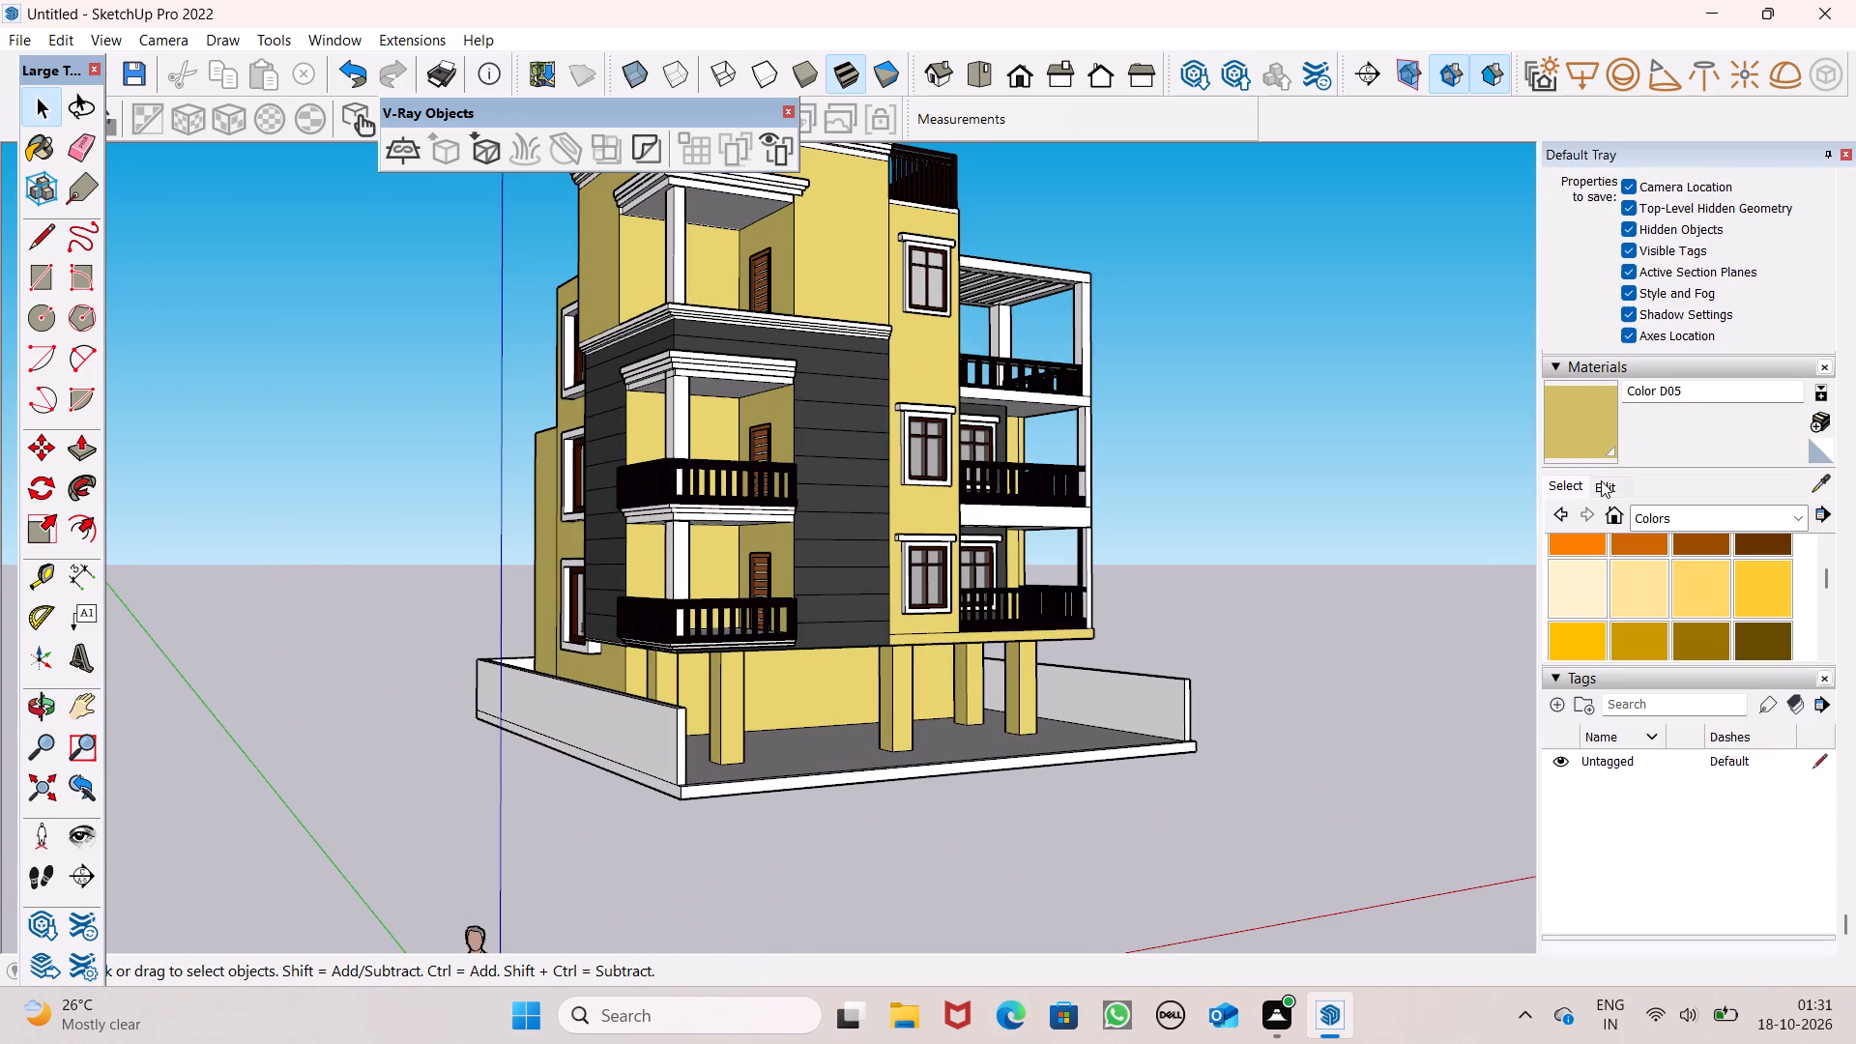
click(1671, 531)
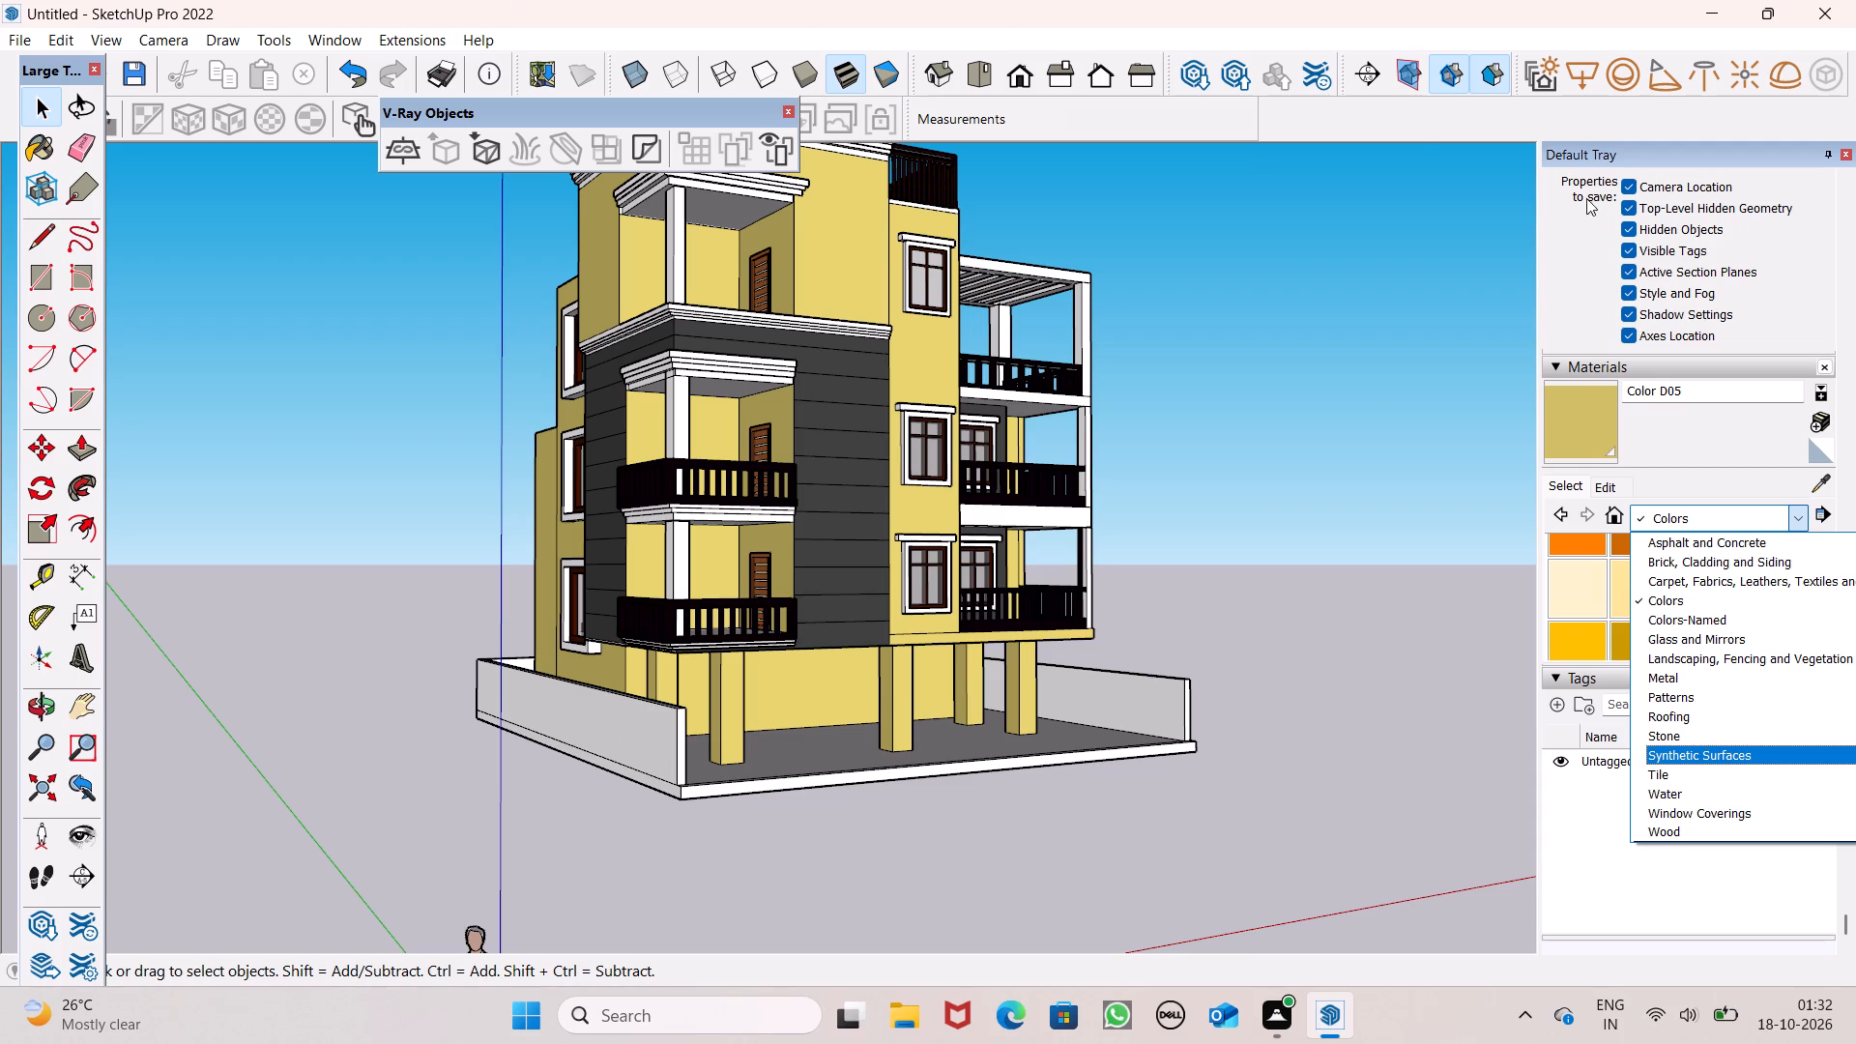
click(1715, 607)
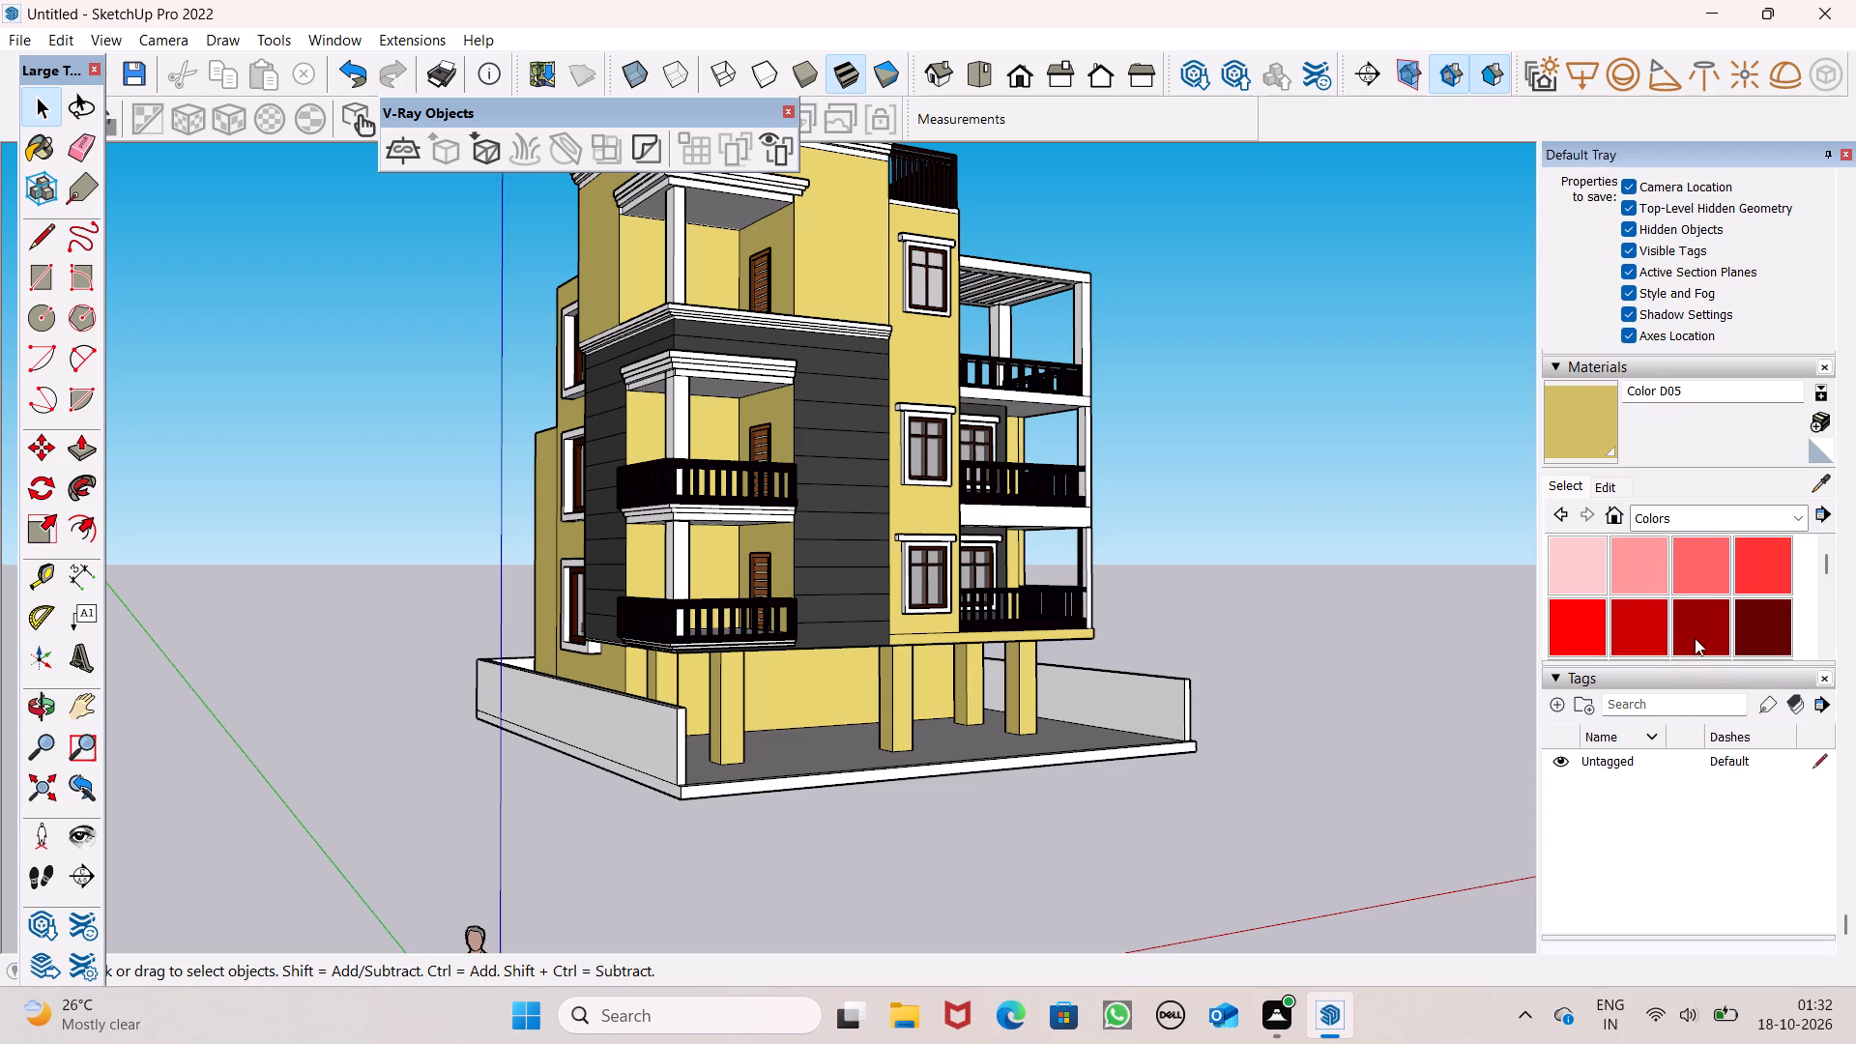
scroll(1695, 621, down, 14)
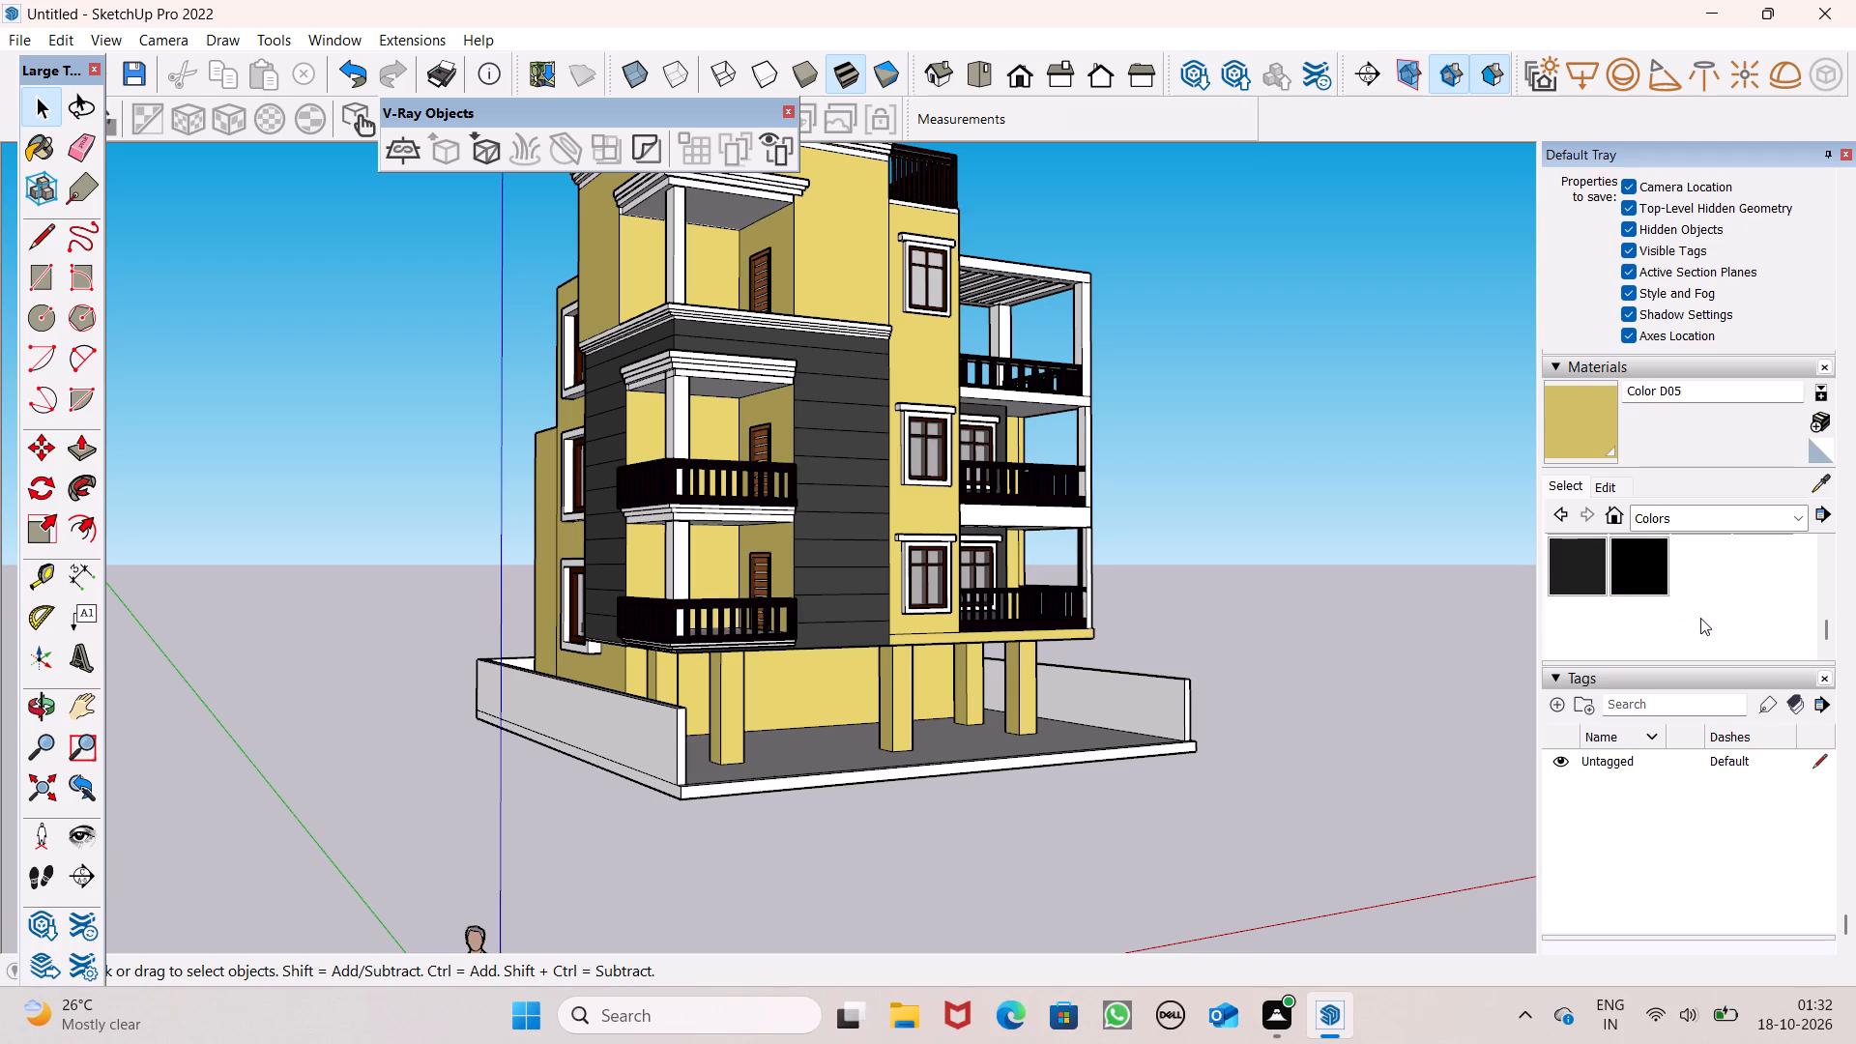
scroll(1701, 616, up, 1)
click(1646, 618)
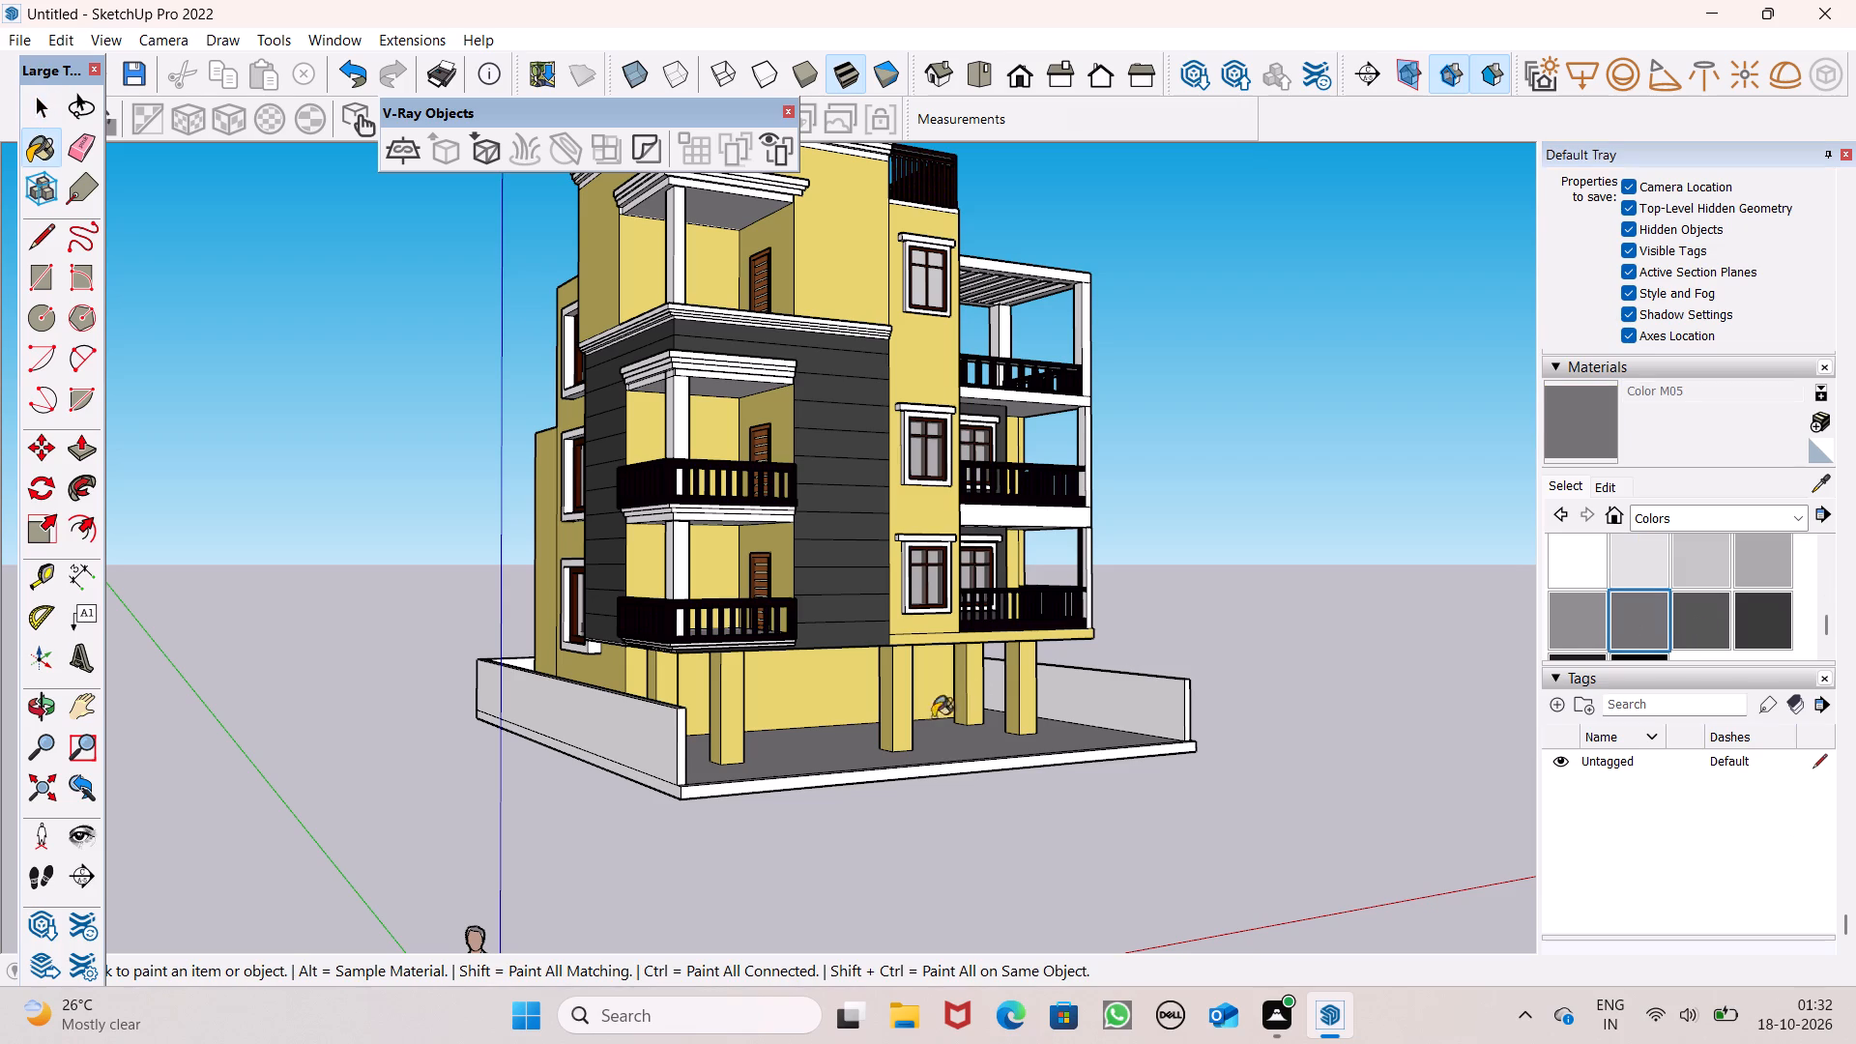
middle_drag(683, 760, 885, 773)
click(633, 731)
scroll(848, 829, up, 1)
middle_drag(848, 829, 768, 875)
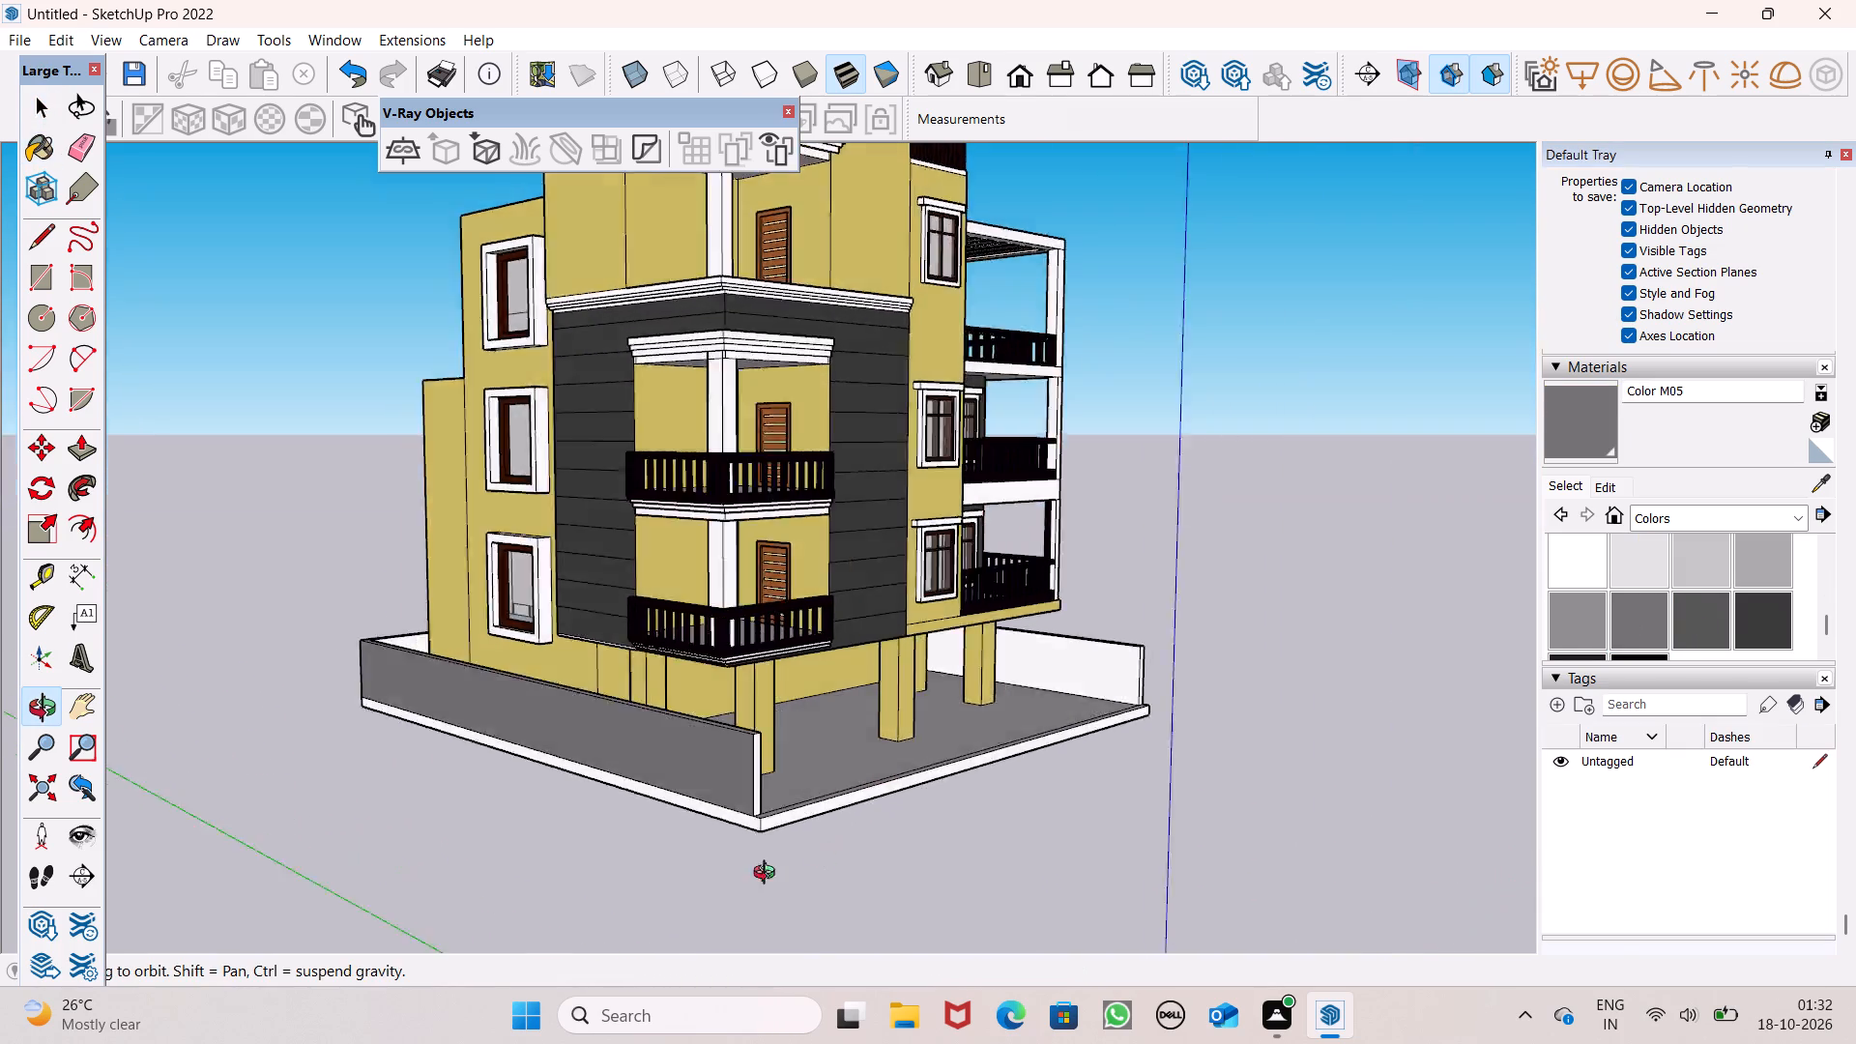
middle_drag(768, 875, 22, 868)
click(509, 703)
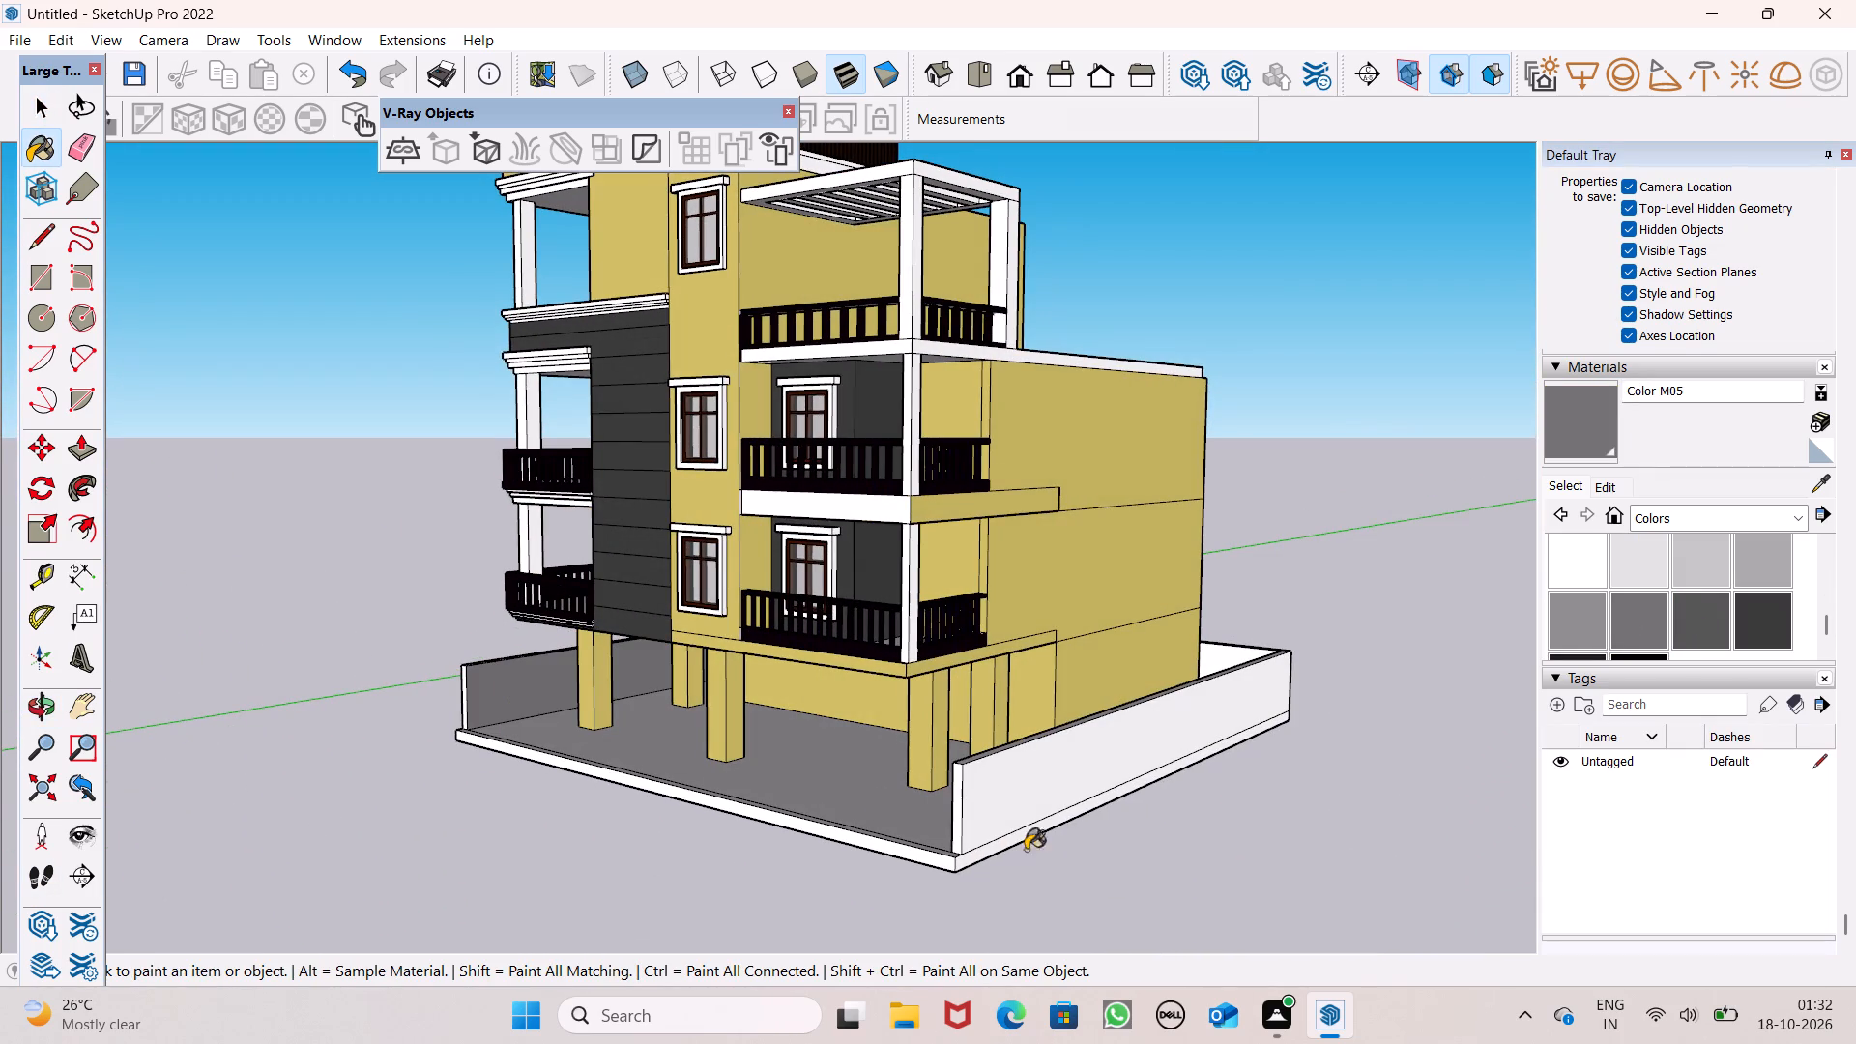
Paint the outer and inner faces of the boundary wall on the opposite side, beside the pergola balconies, with Color M05.
click(1018, 829)
scroll(884, 836, up, 1)
middle_drag(884, 844, 1214, 820)
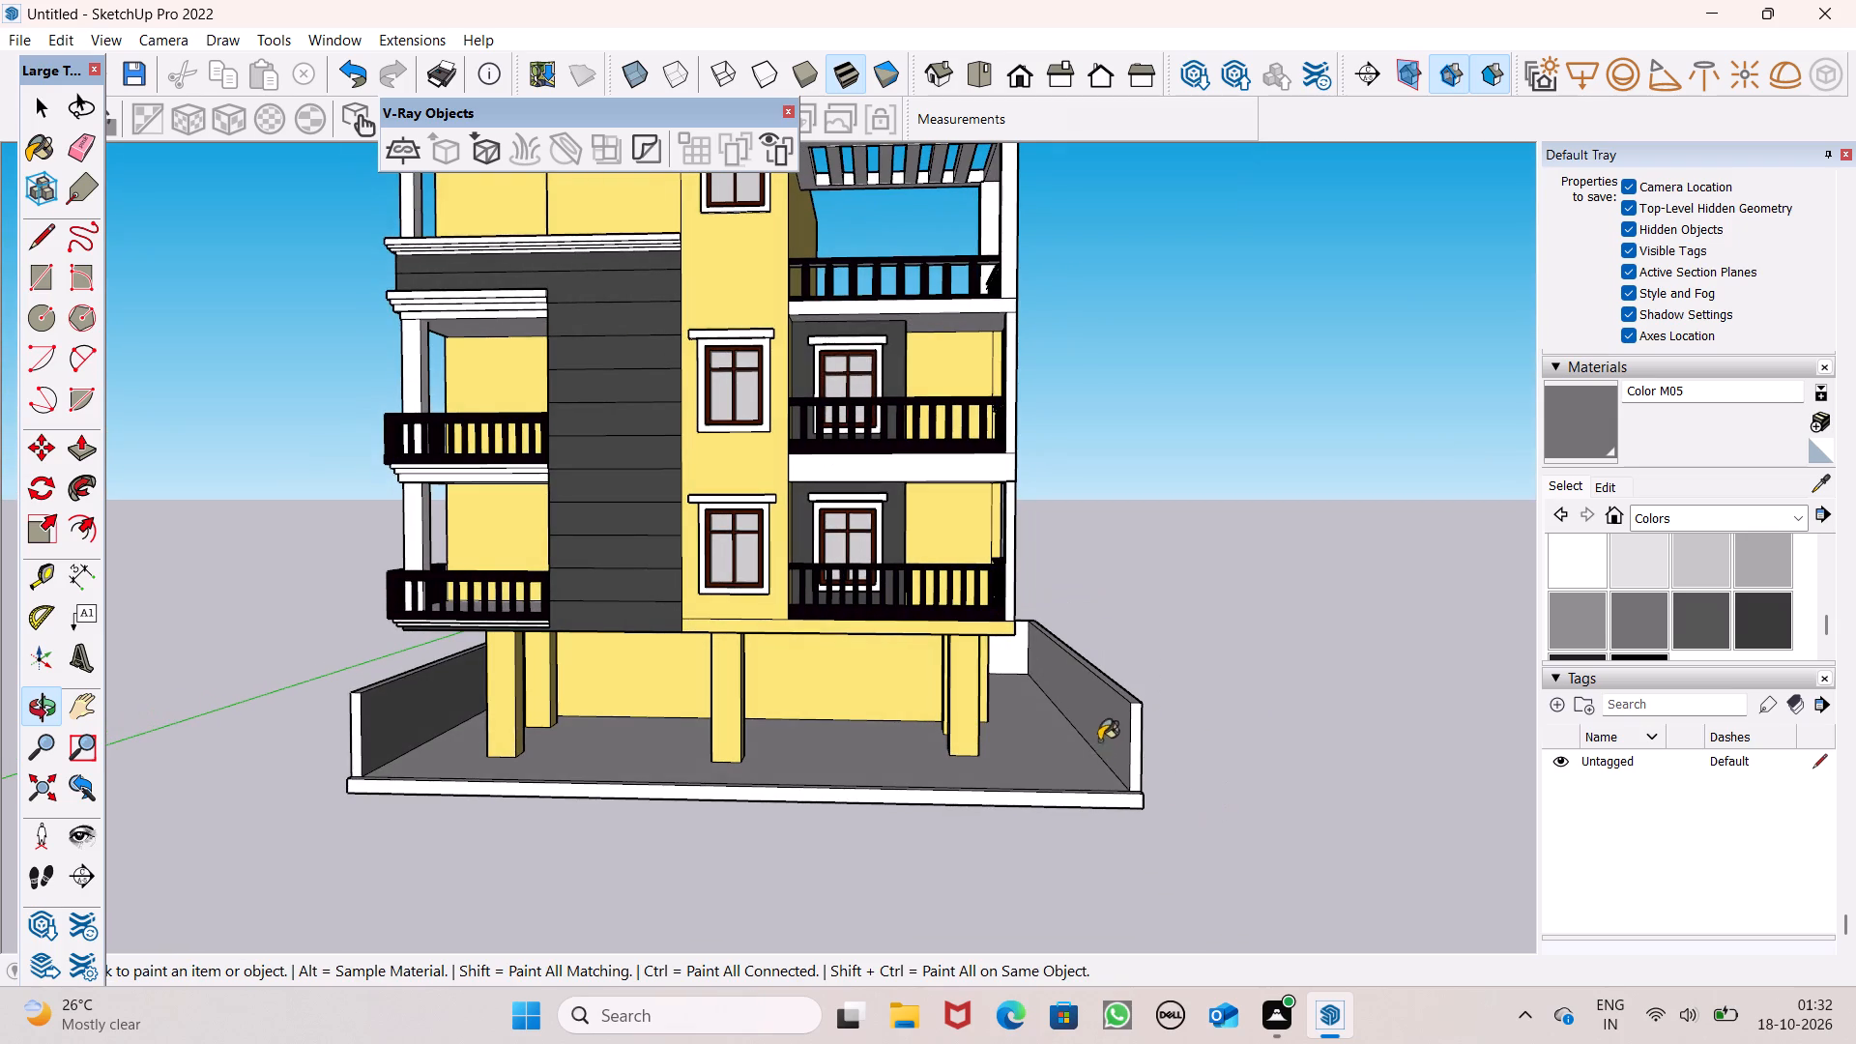
click(1115, 732)
middle_drag(1156, 785, 171, 974)
scroll(218, 1042, up, 1)
scroll(672, 697, down, 6)
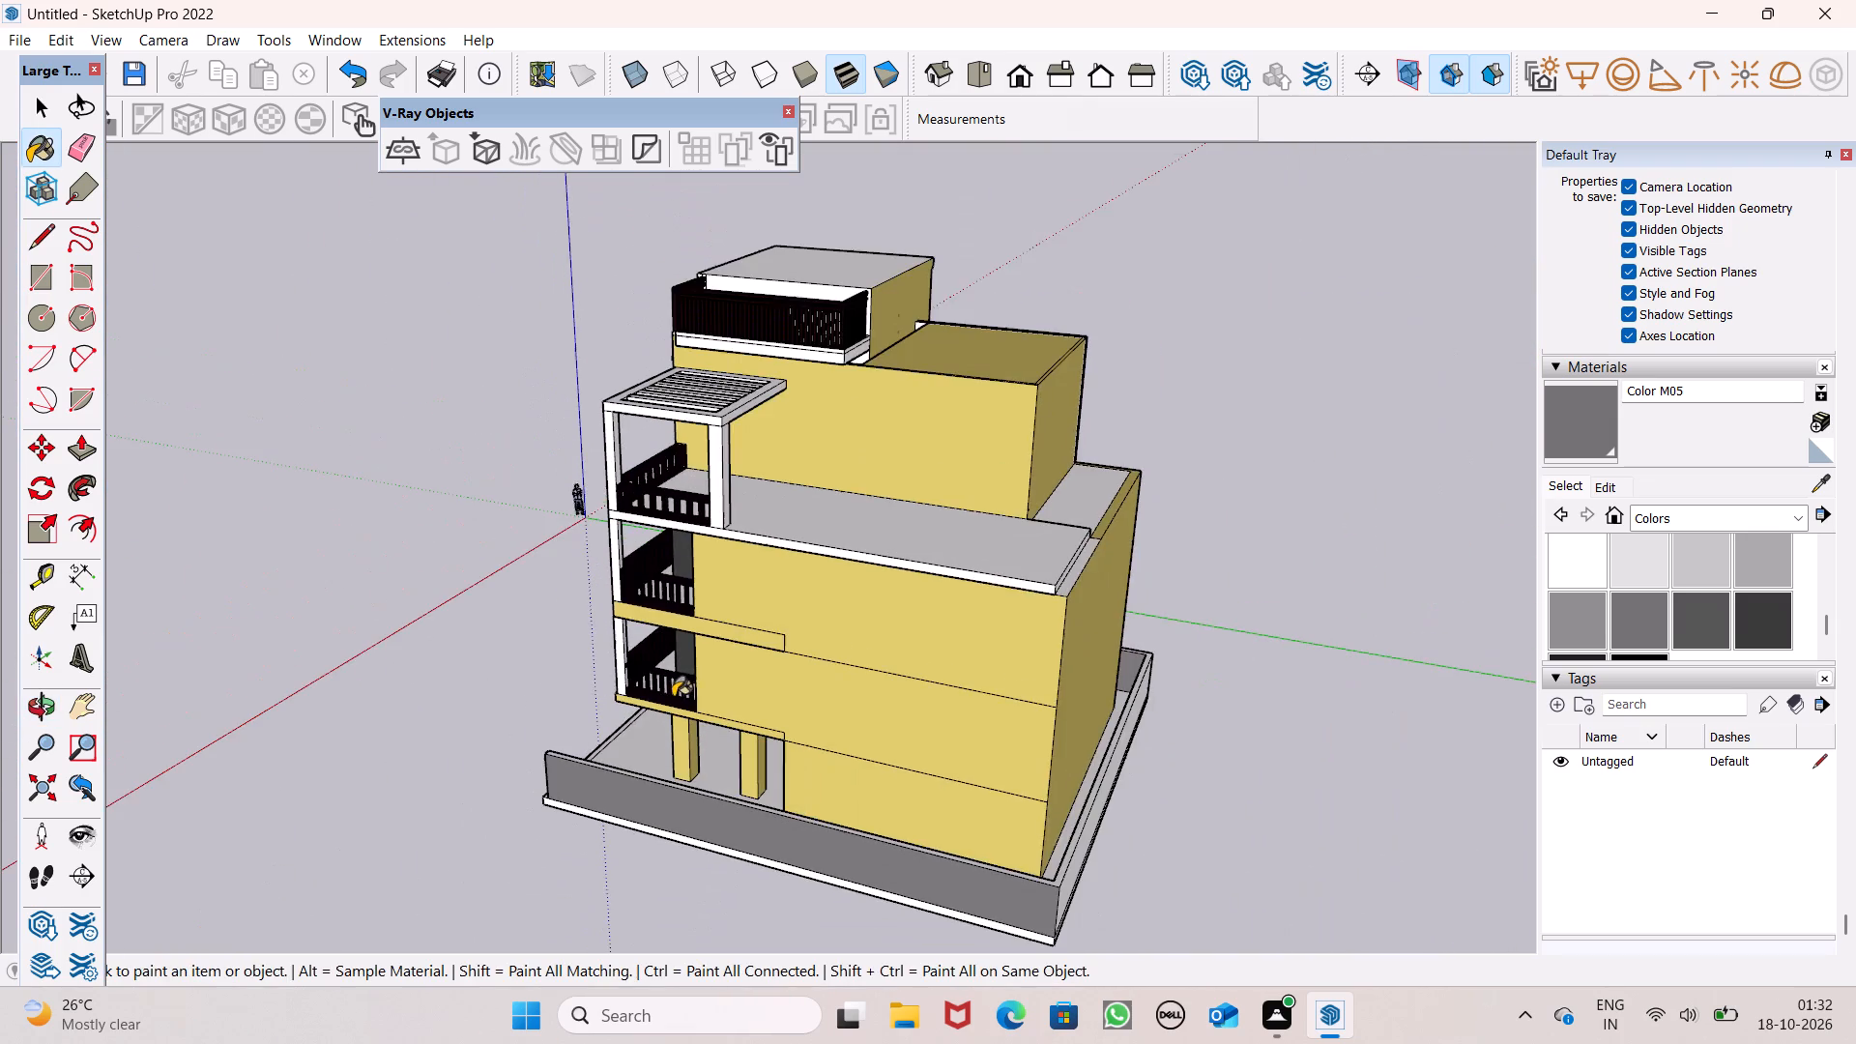
Paint the outer and inner faces of the boundary wall behind the house with Color M05.
middle_drag(979, 865, 795, 737)
drag(949, 832, 944, 854)
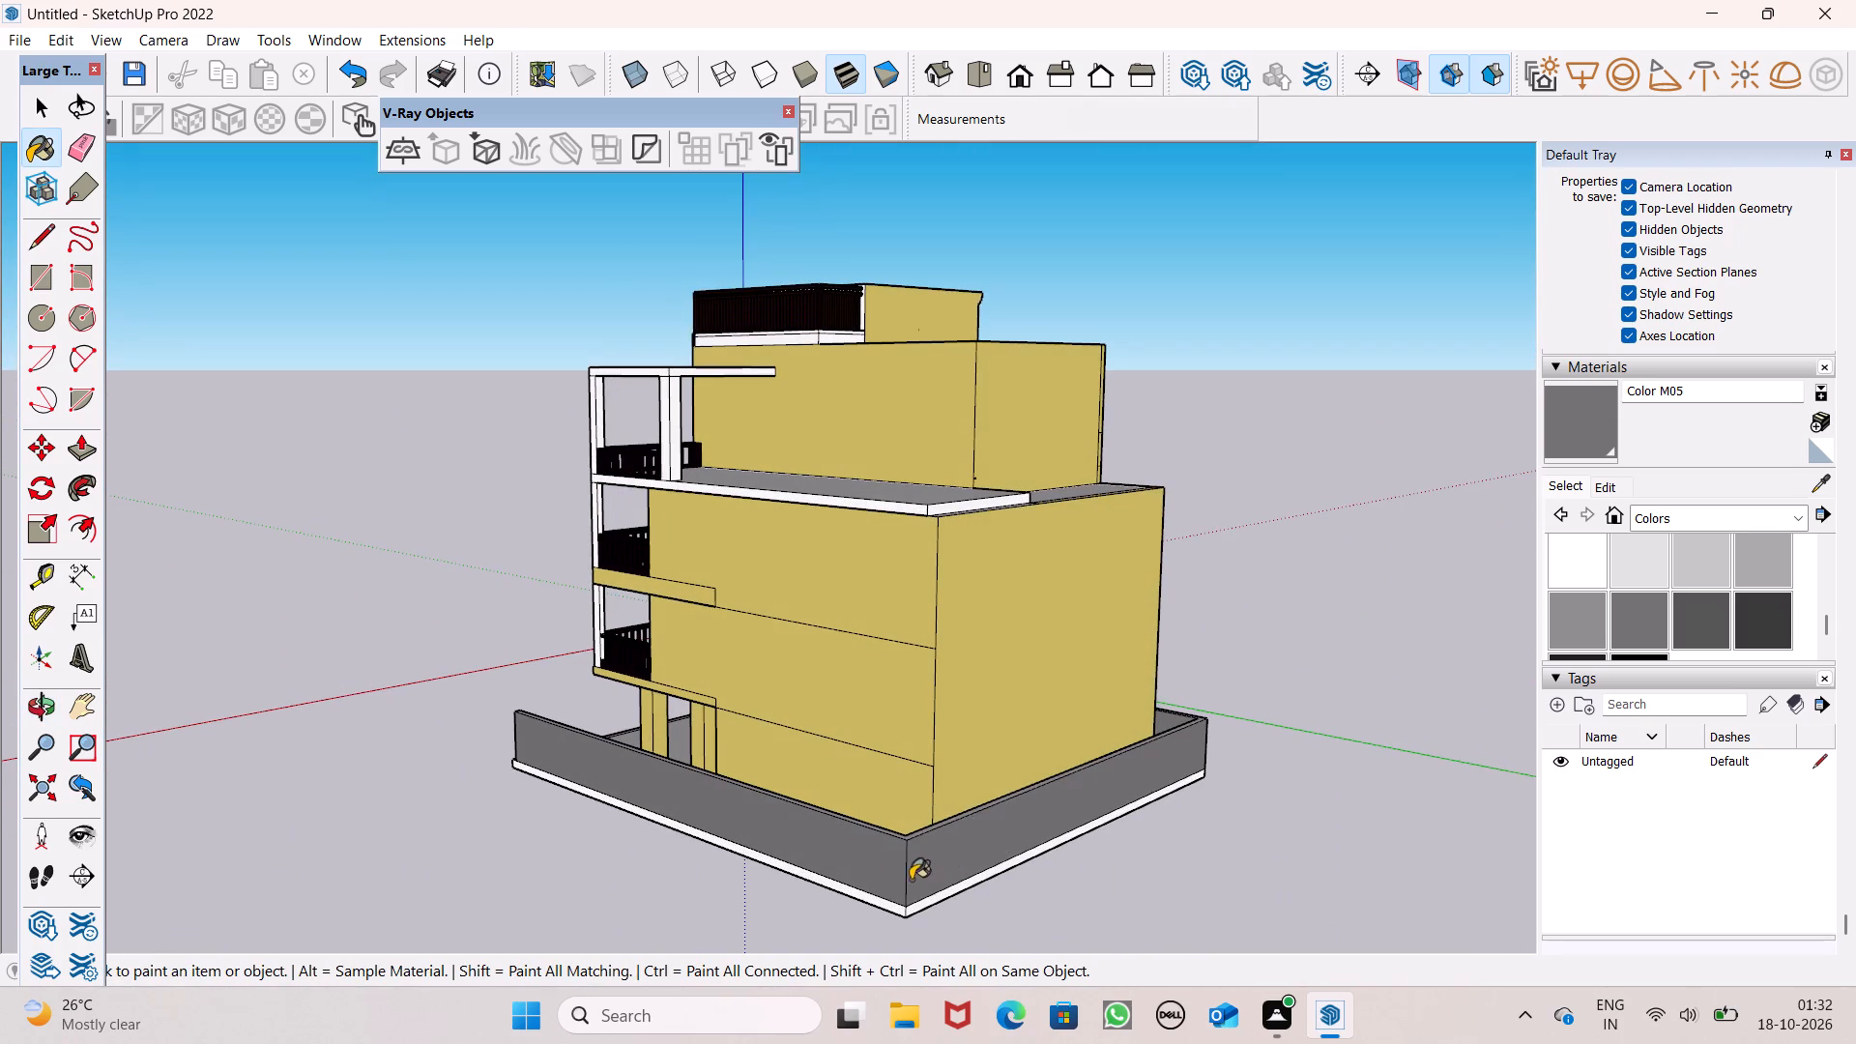
middle_drag(877, 885, 1632, 1004)
scroll(1169, 973, up, 1)
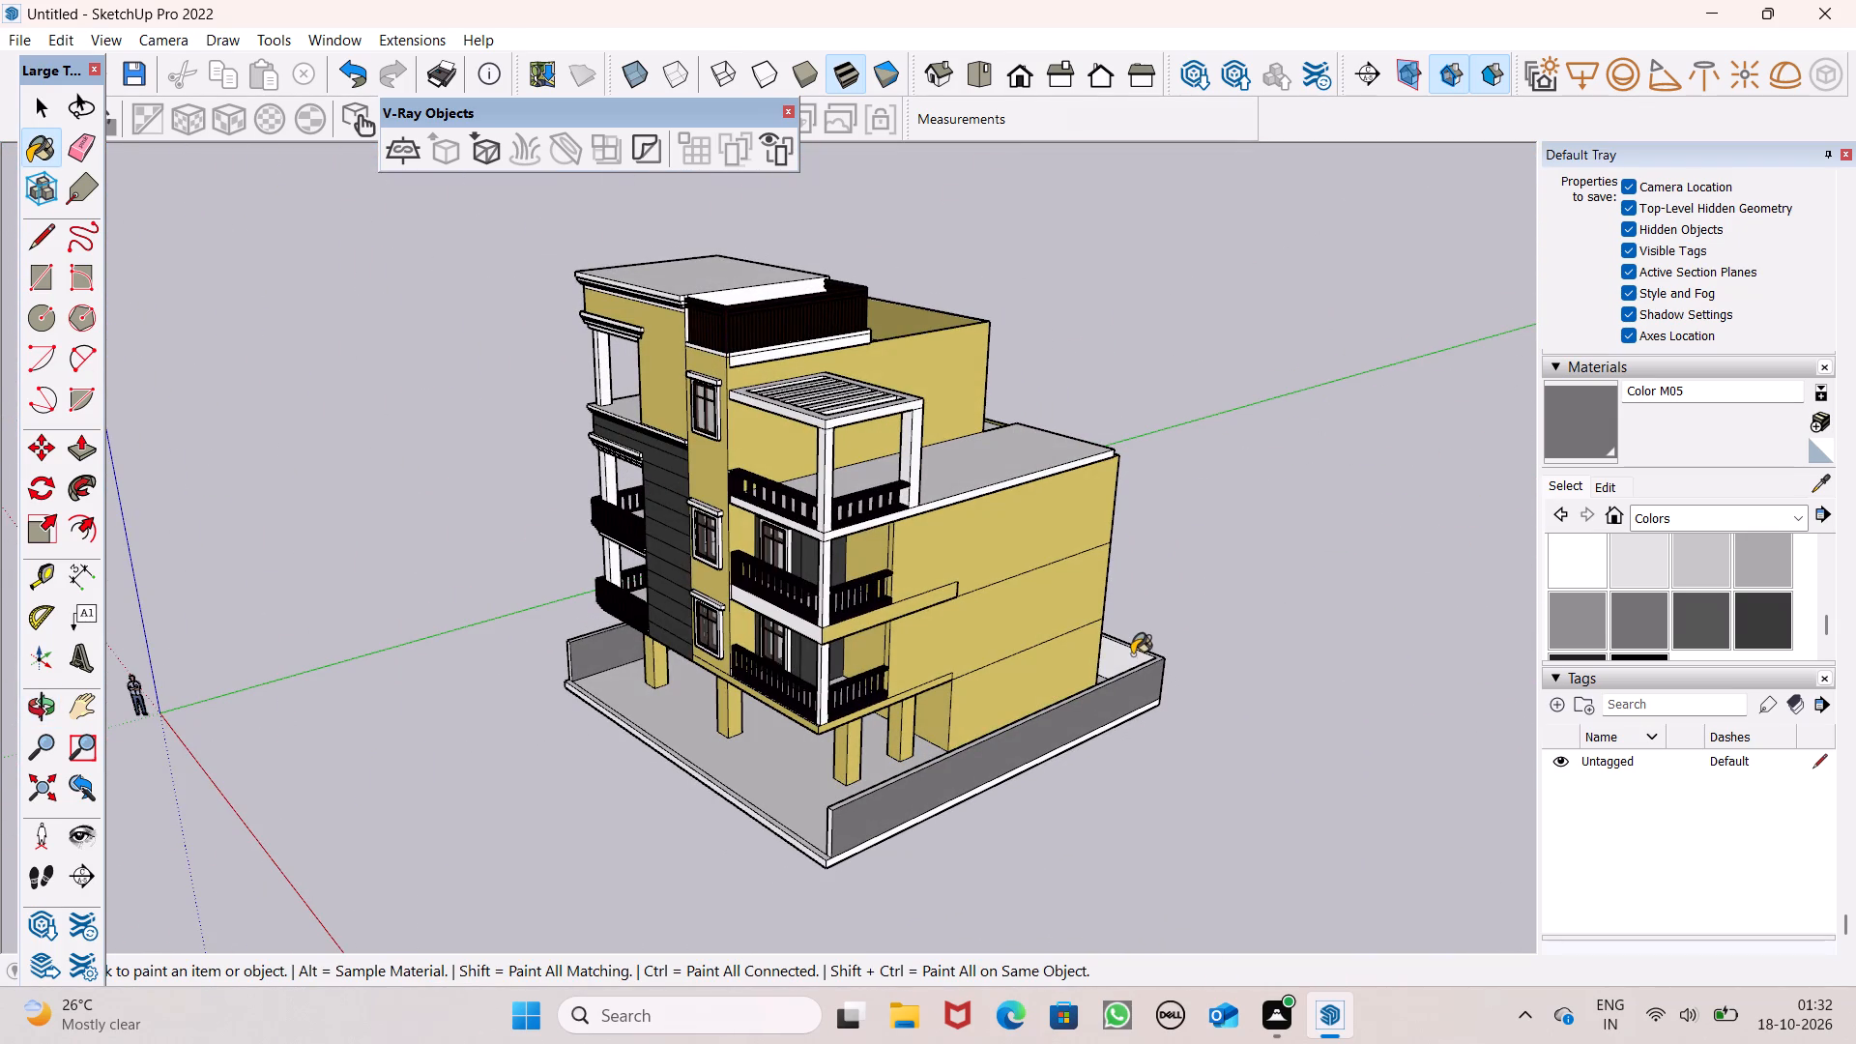
click(1132, 654)
Paint the plot floor inside the boundary wall with Concrete Scored Jointless from the Asphalt and Concrete library.
click(1702, 510)
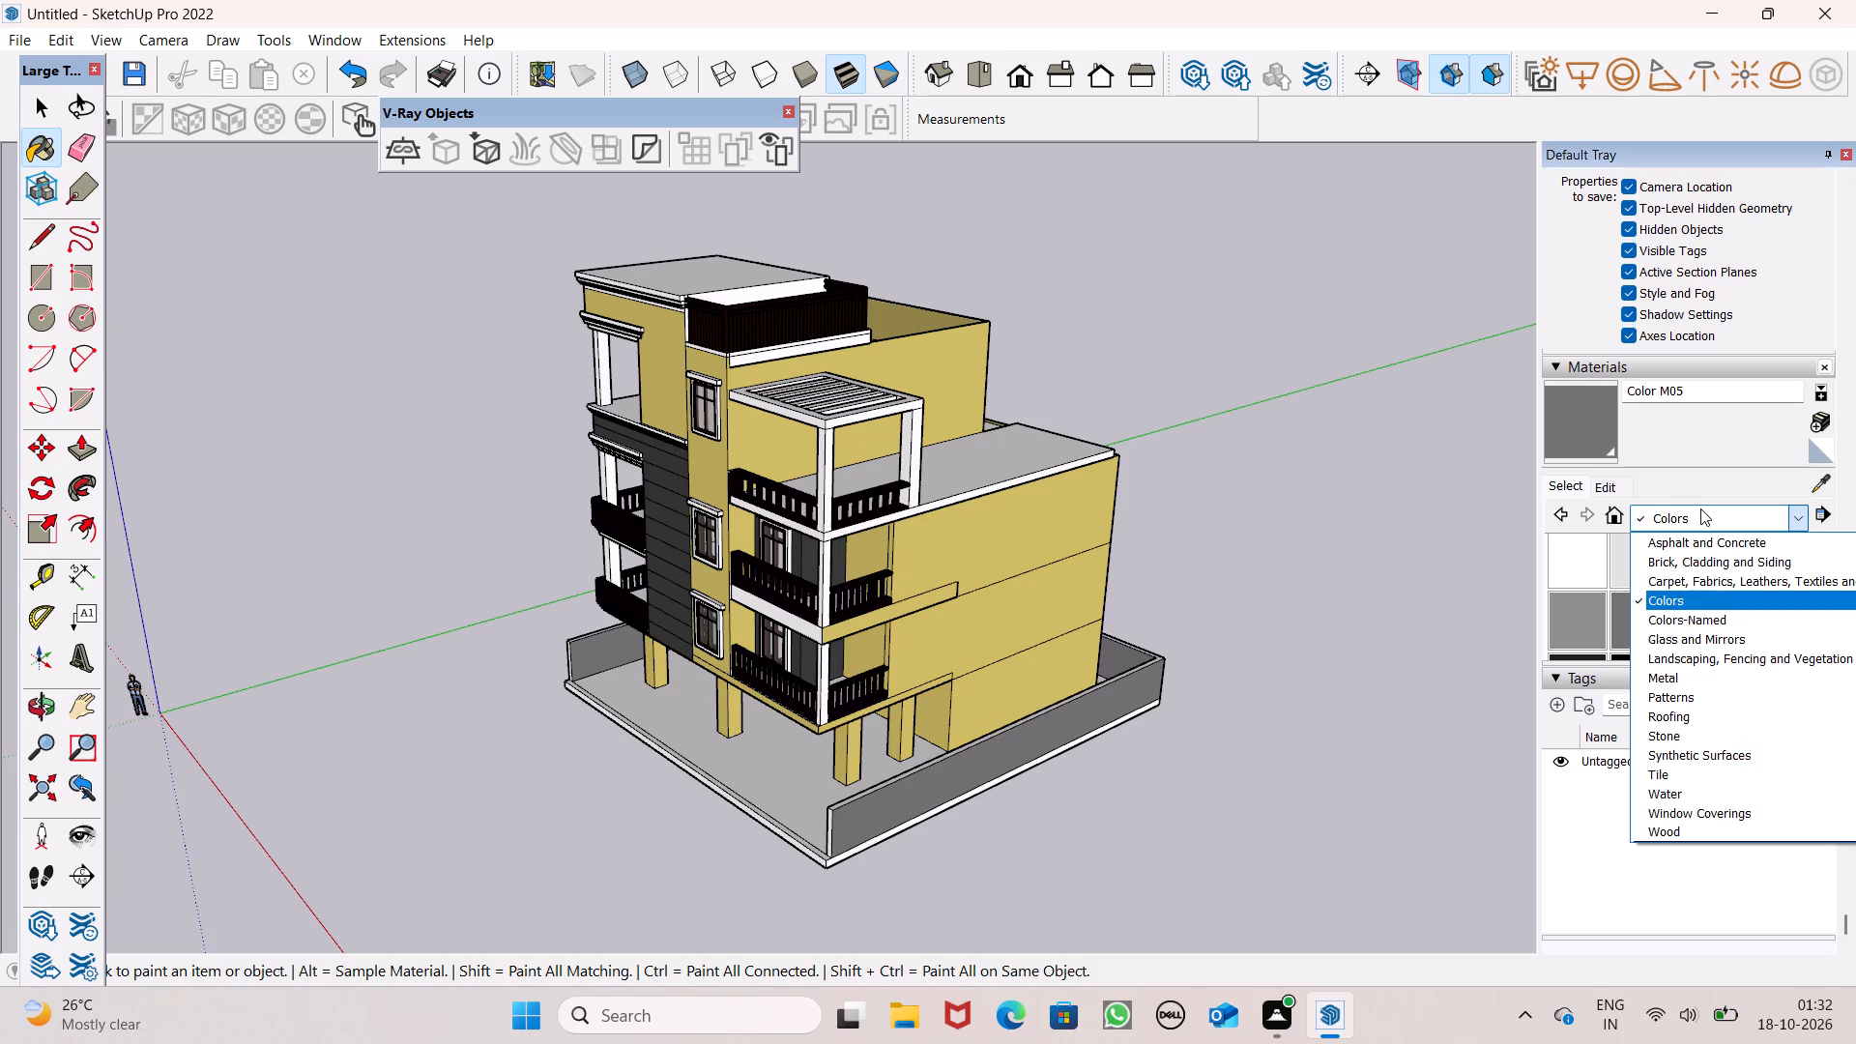
click(1711, 540)
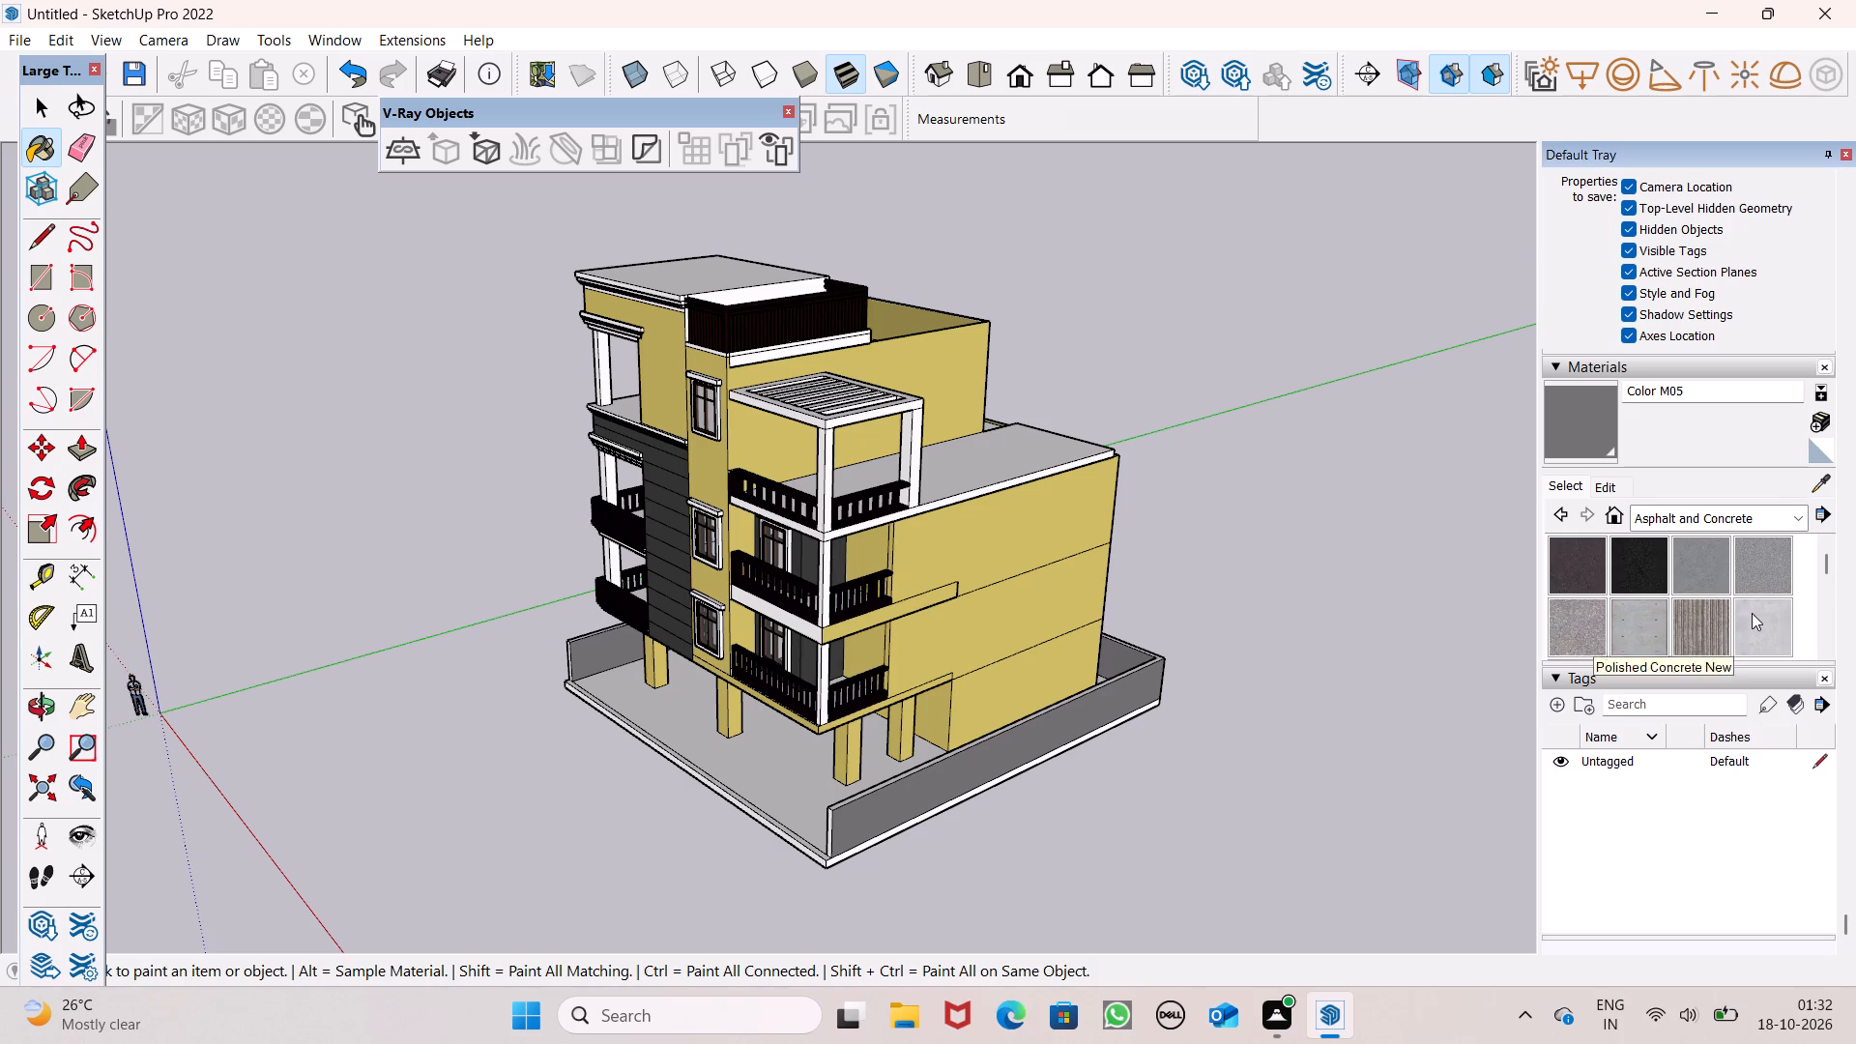
click(1709, 620)
middle_drag(669, 948, 991, 893)
click(916, 780)
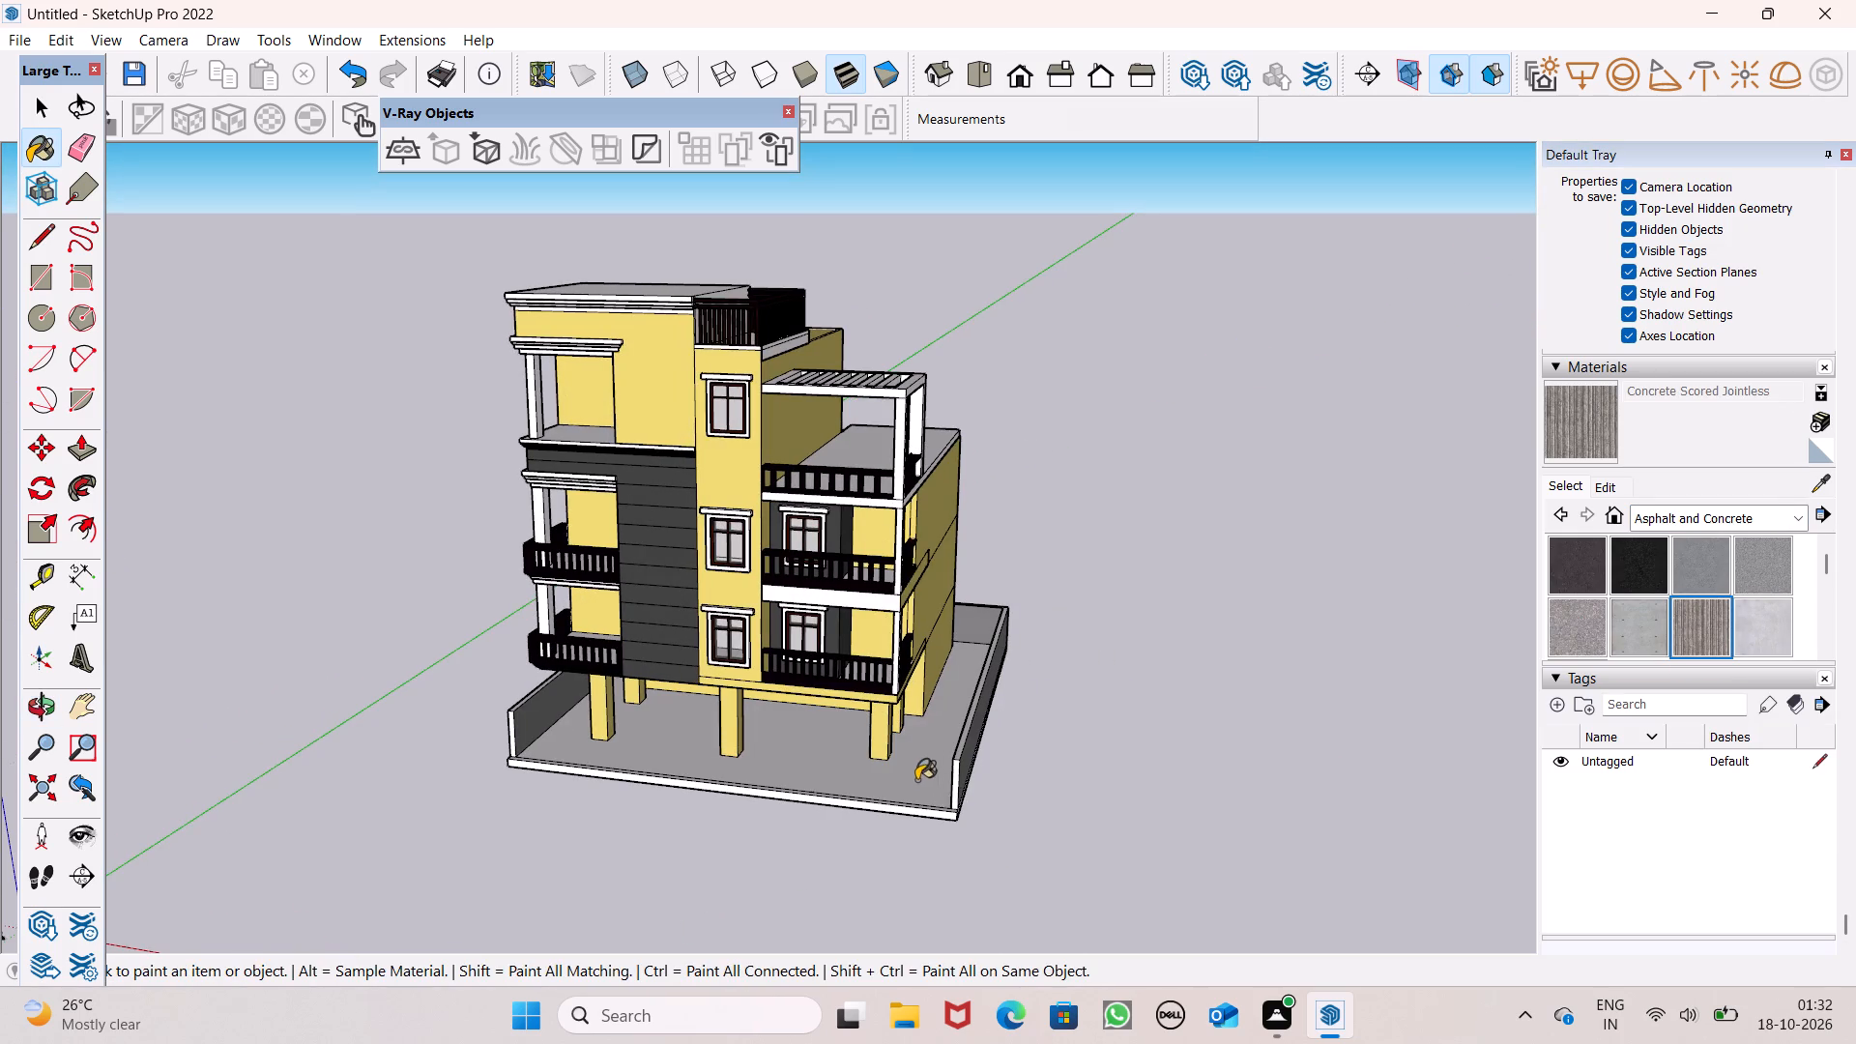
middle_drag(905, 803, 1079, 933)
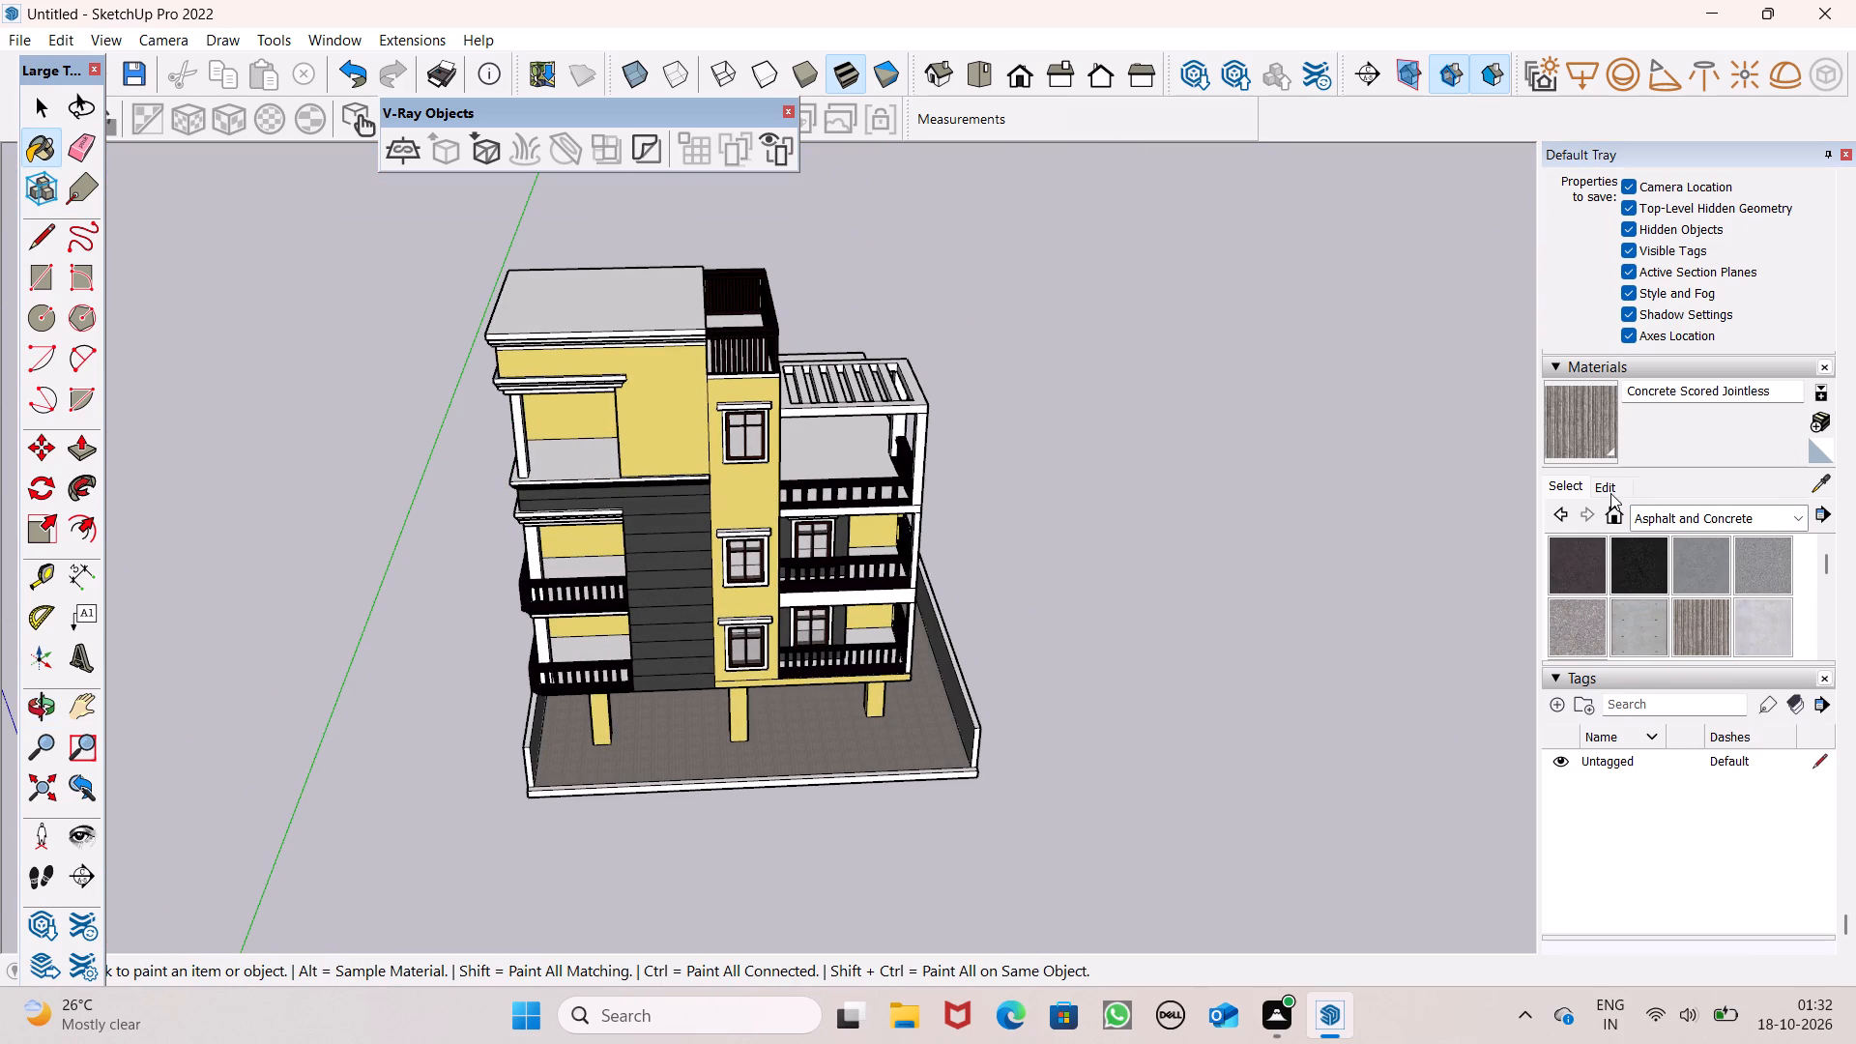
Tint the Concrete Scored Jointless material reddish by raising its red value to 188.
click(1610, 493)
drag(1658, 571, 1676, 572)
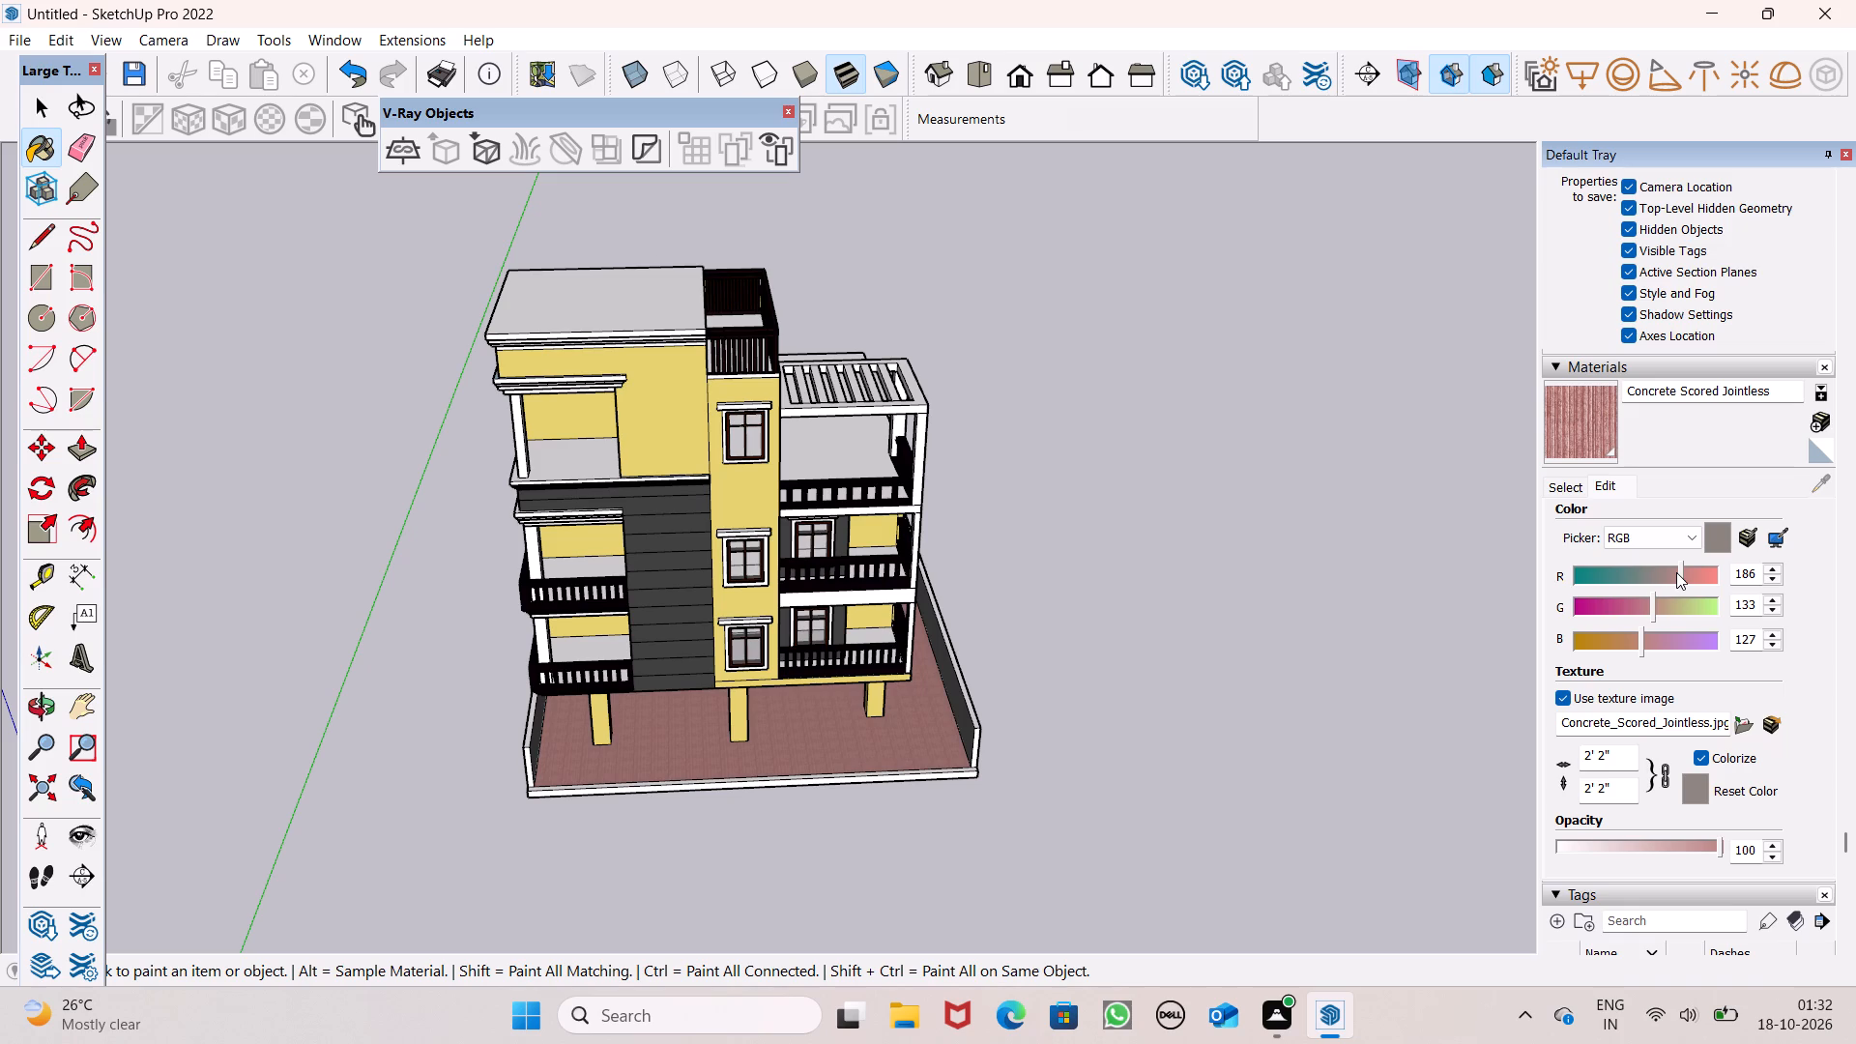
drag(1676, 572, 1677, 573)
key(b)
Set the floor material's texture width to 5', keeping its proportions linked.
click(1628, 762)
key(BackSpace)
key(BackSpace)
key(BackSpace)
key(BackSpace)
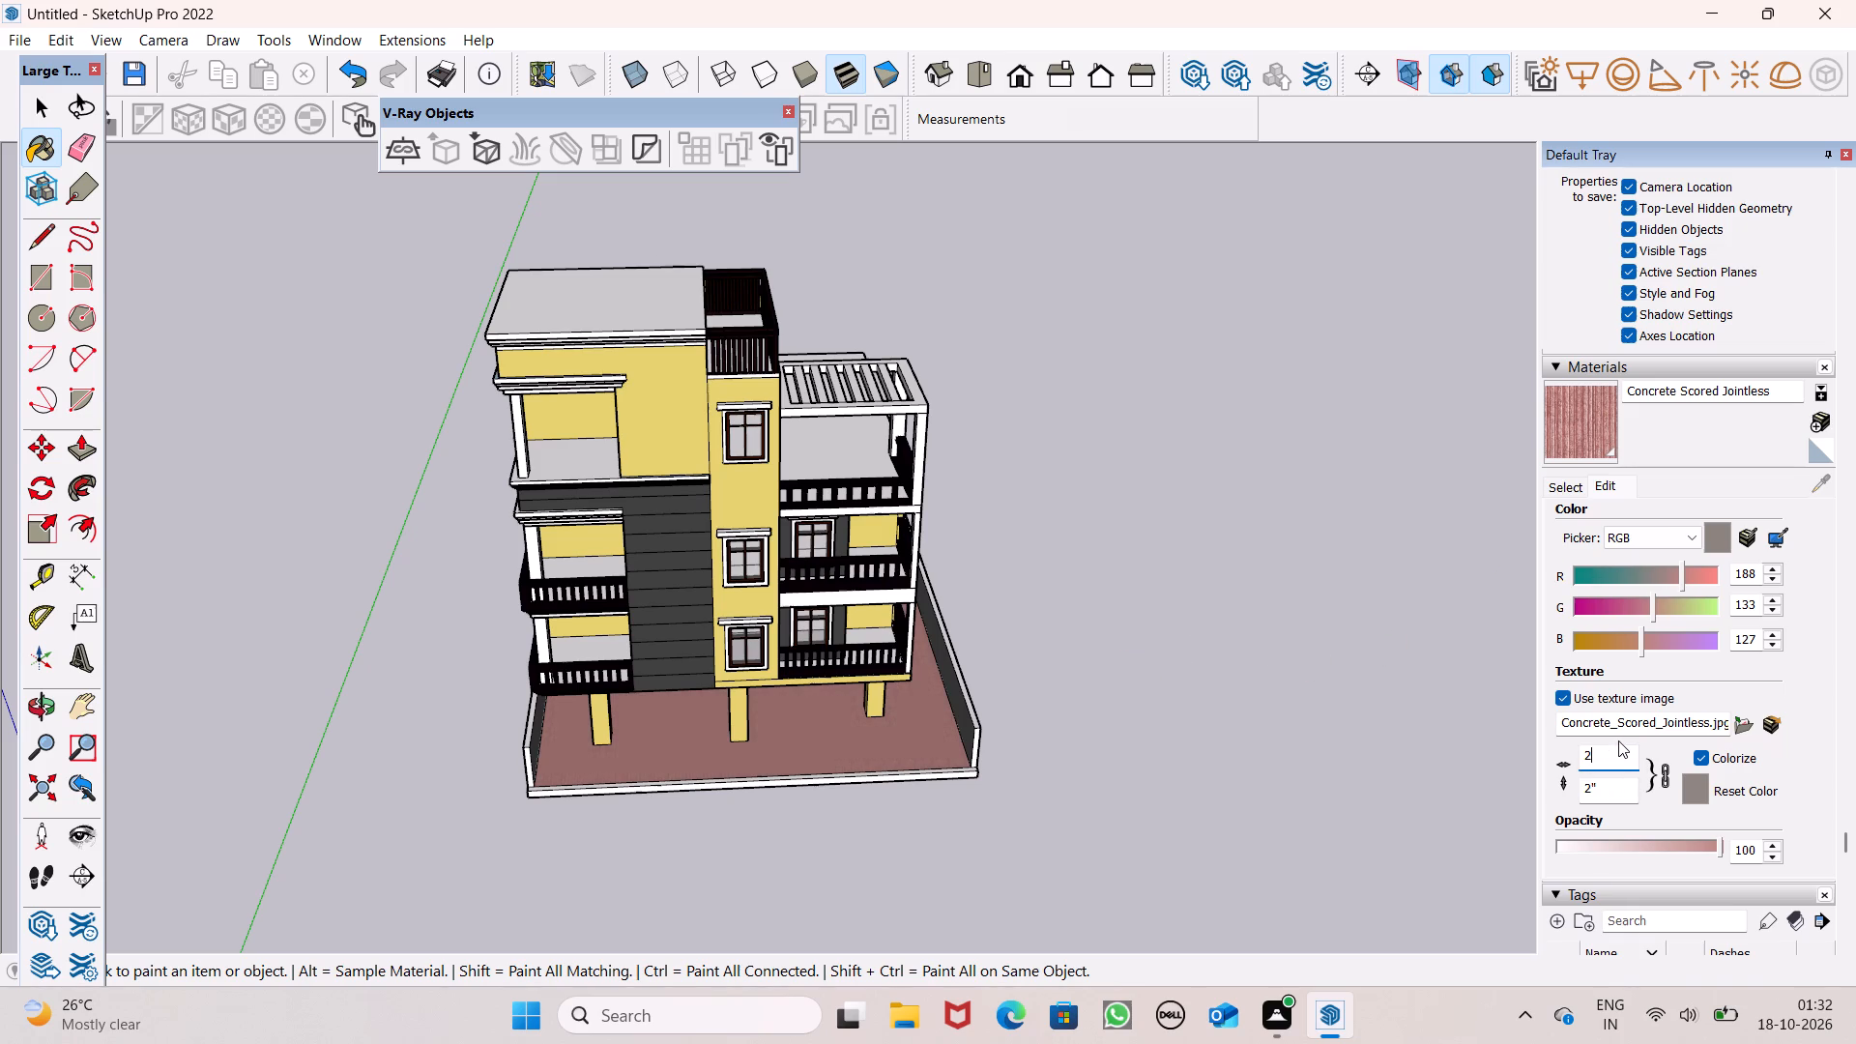
key(BackSpace)
text(5')
key(Return)
key(space)
Search the 3D Warehouse components for "audi car".
scroll(1139, 542, down, 3)
middle_drag(1139, 592, 1100, 408)
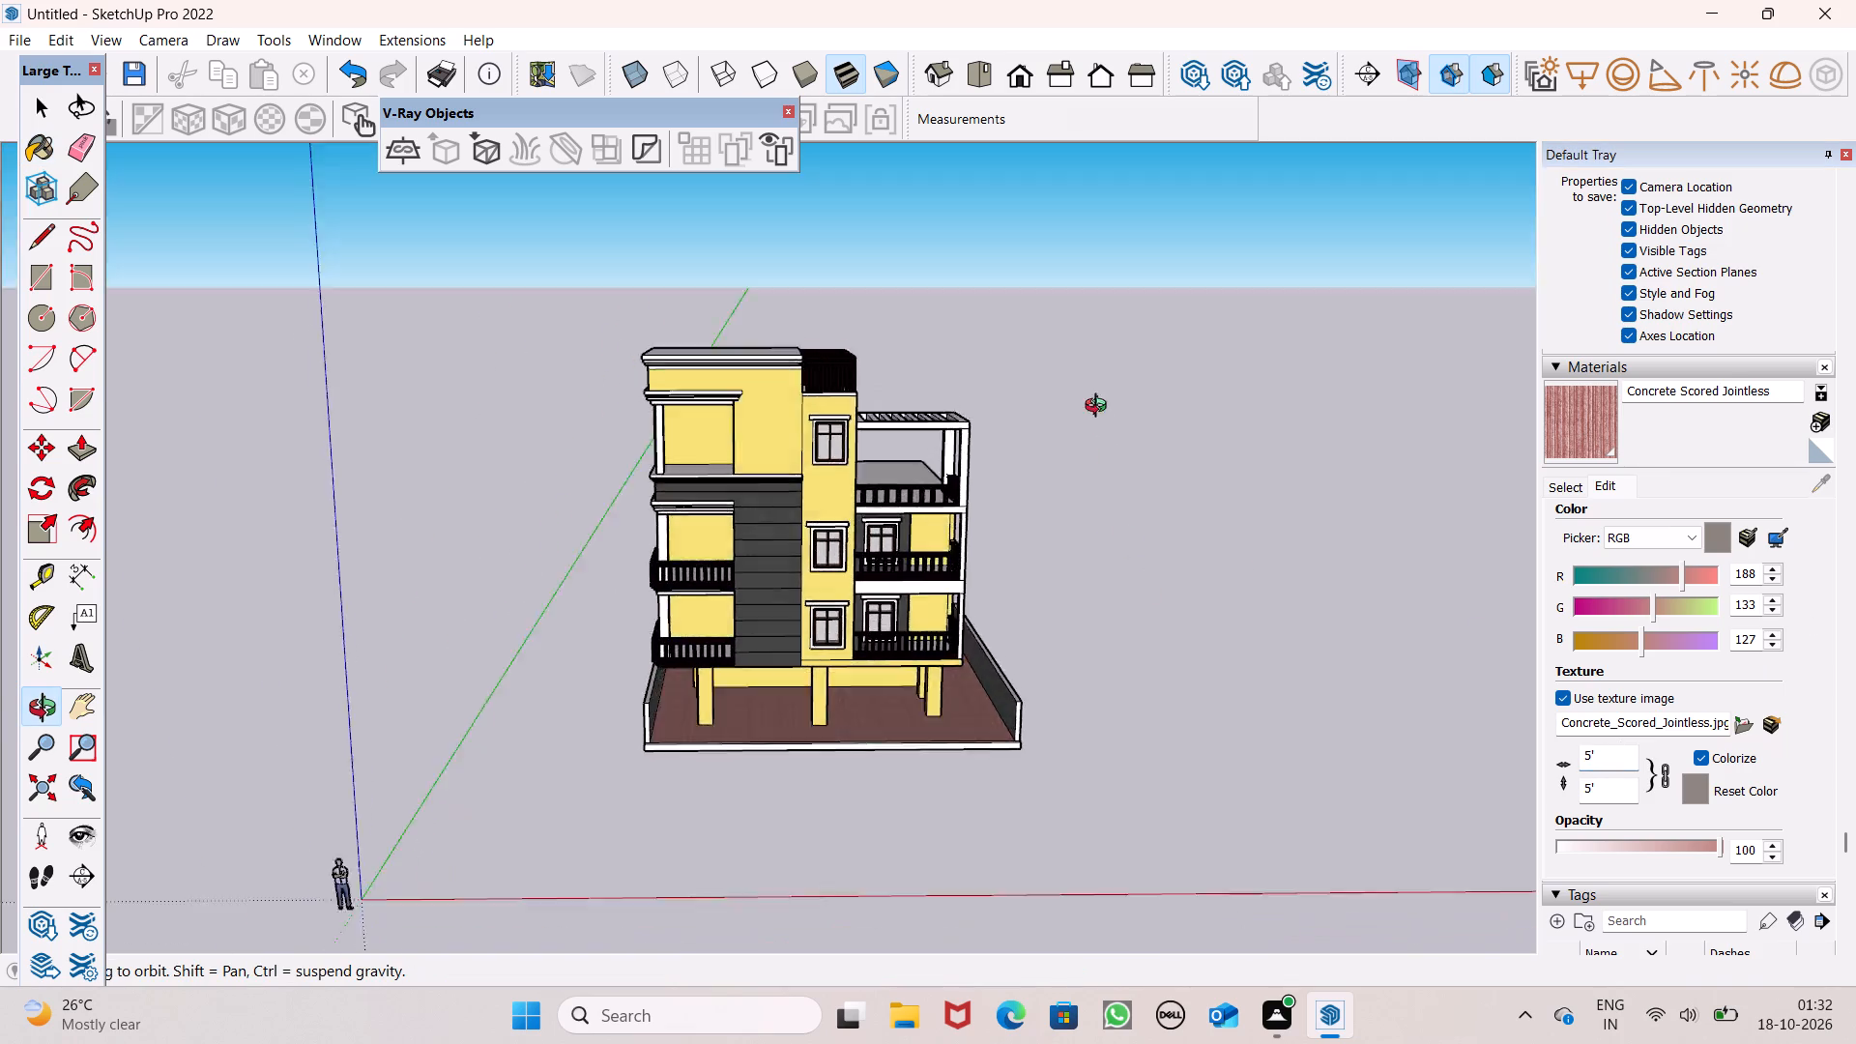
middle_drag(1100, 408, 975, 413)
scroll(1656, 420, up, 14)
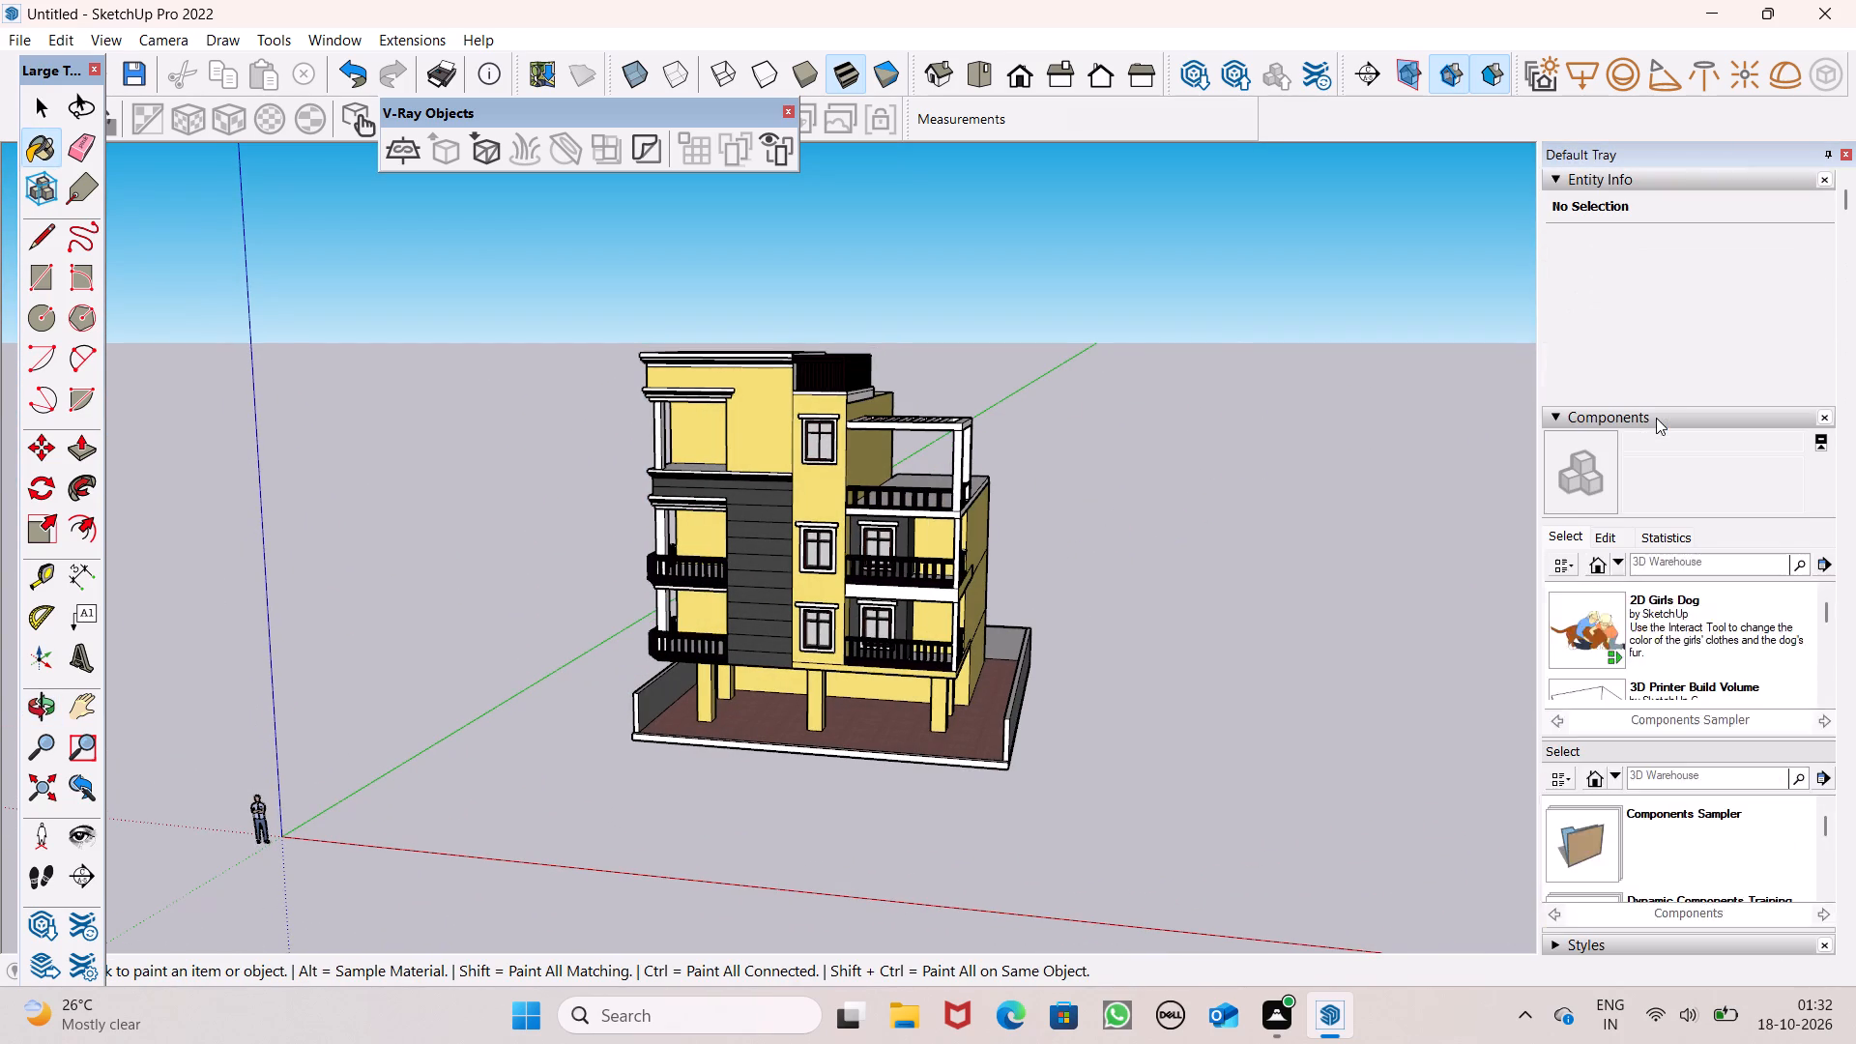
scroll(1656, 418, up, 8)
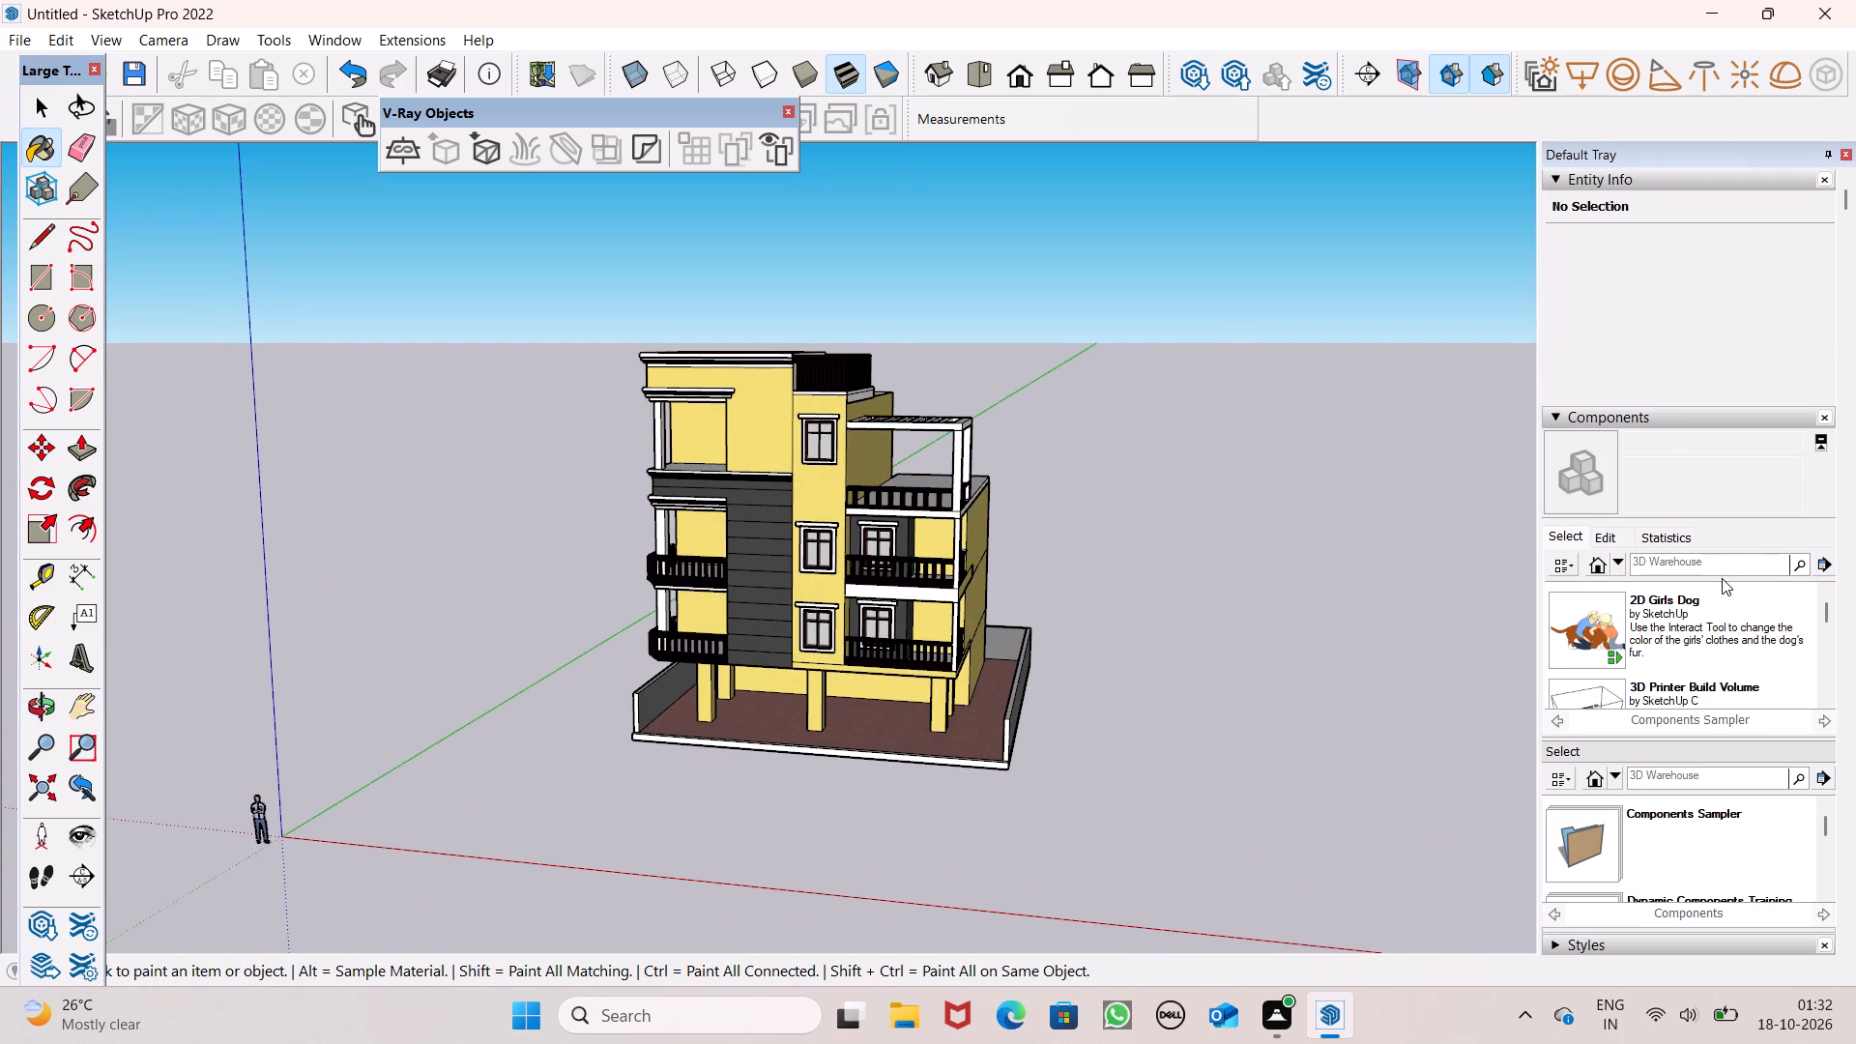
click(1723, 571)
text(audi car)
key(Return)
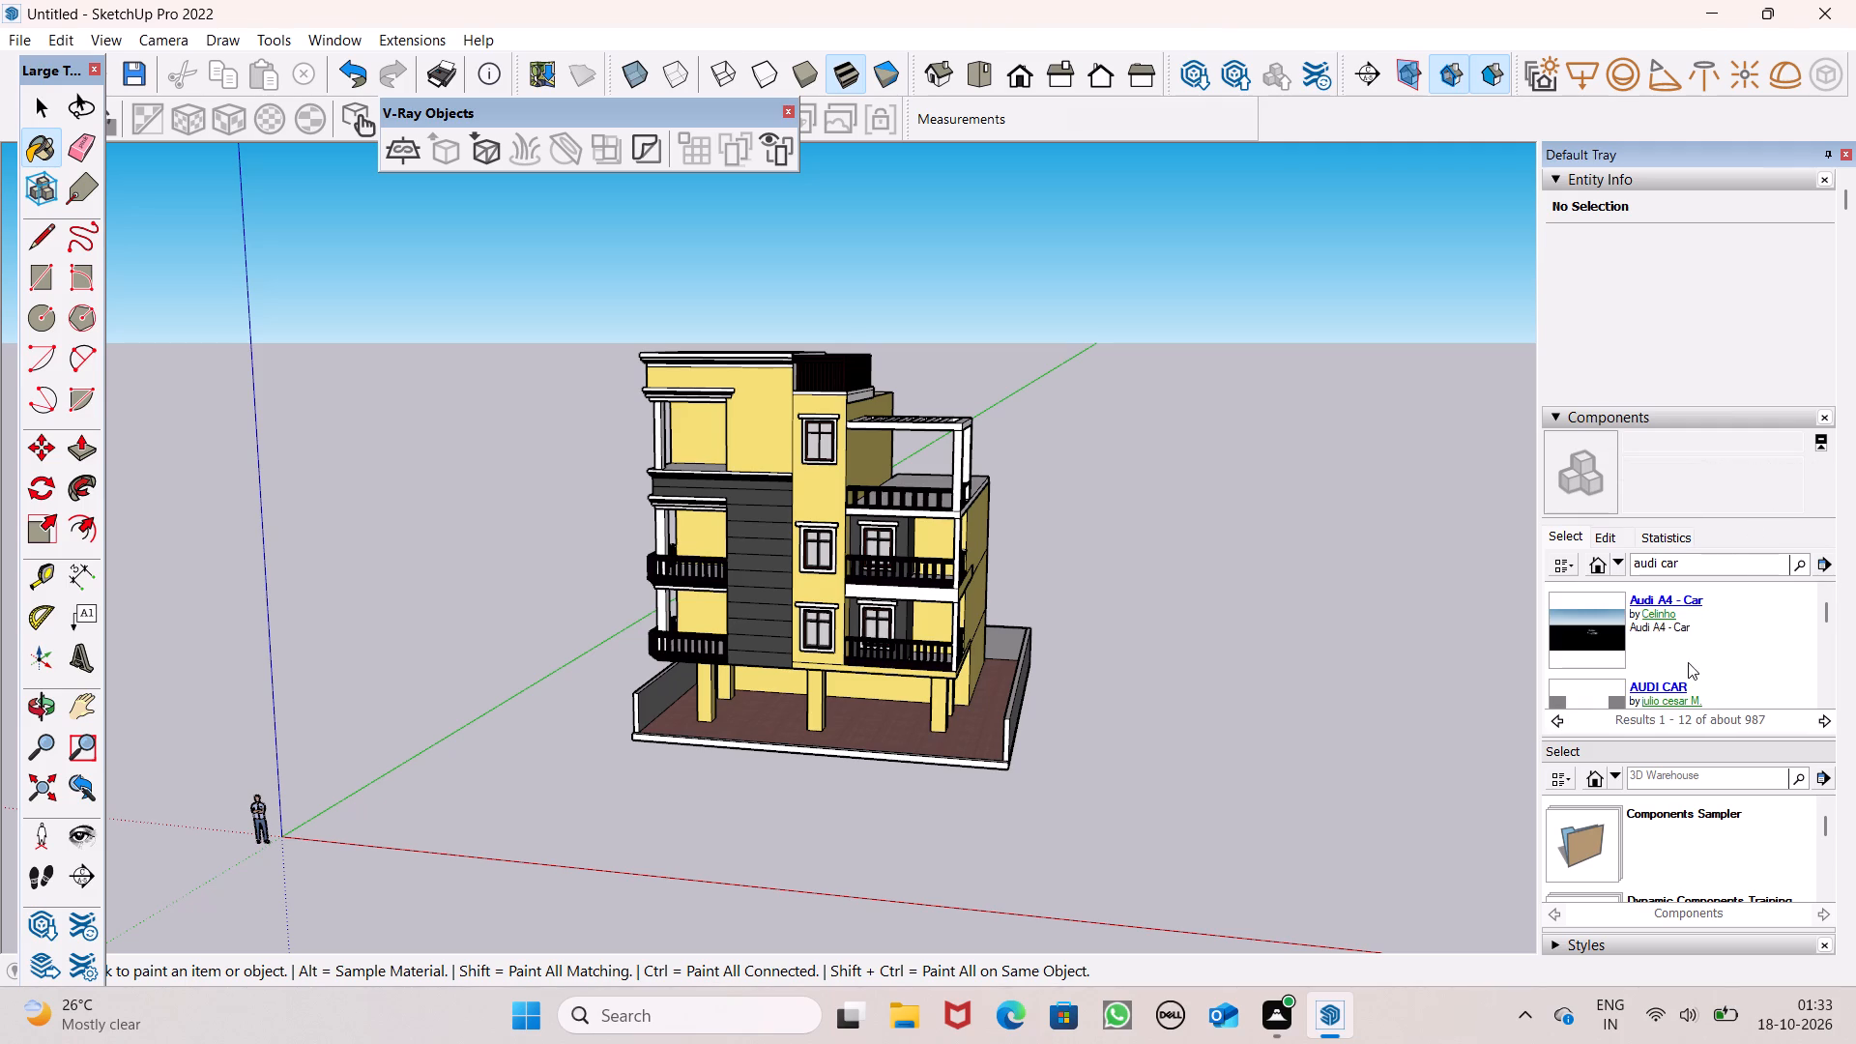
Browse the search results and load the white sedan model named Audi car for placement.
scroll(1684, 670, down, 3)
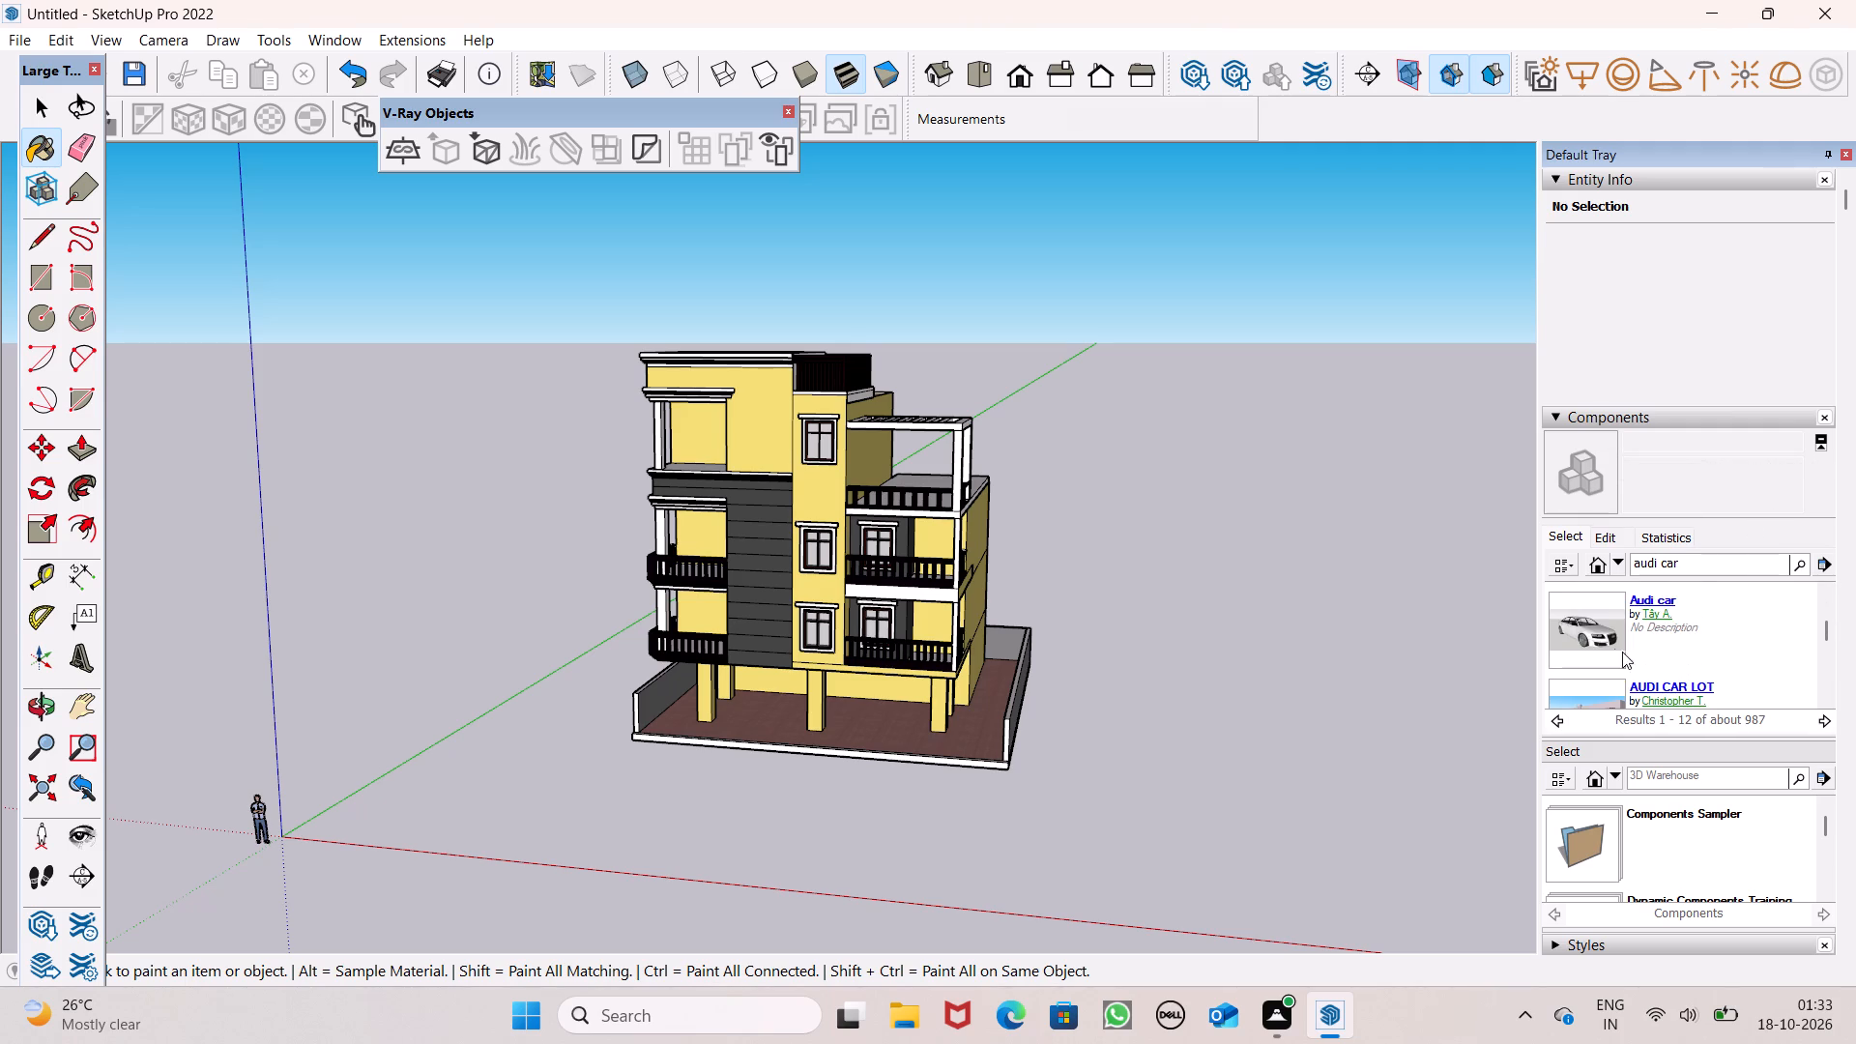
scroll(1613, 648, down, 7)
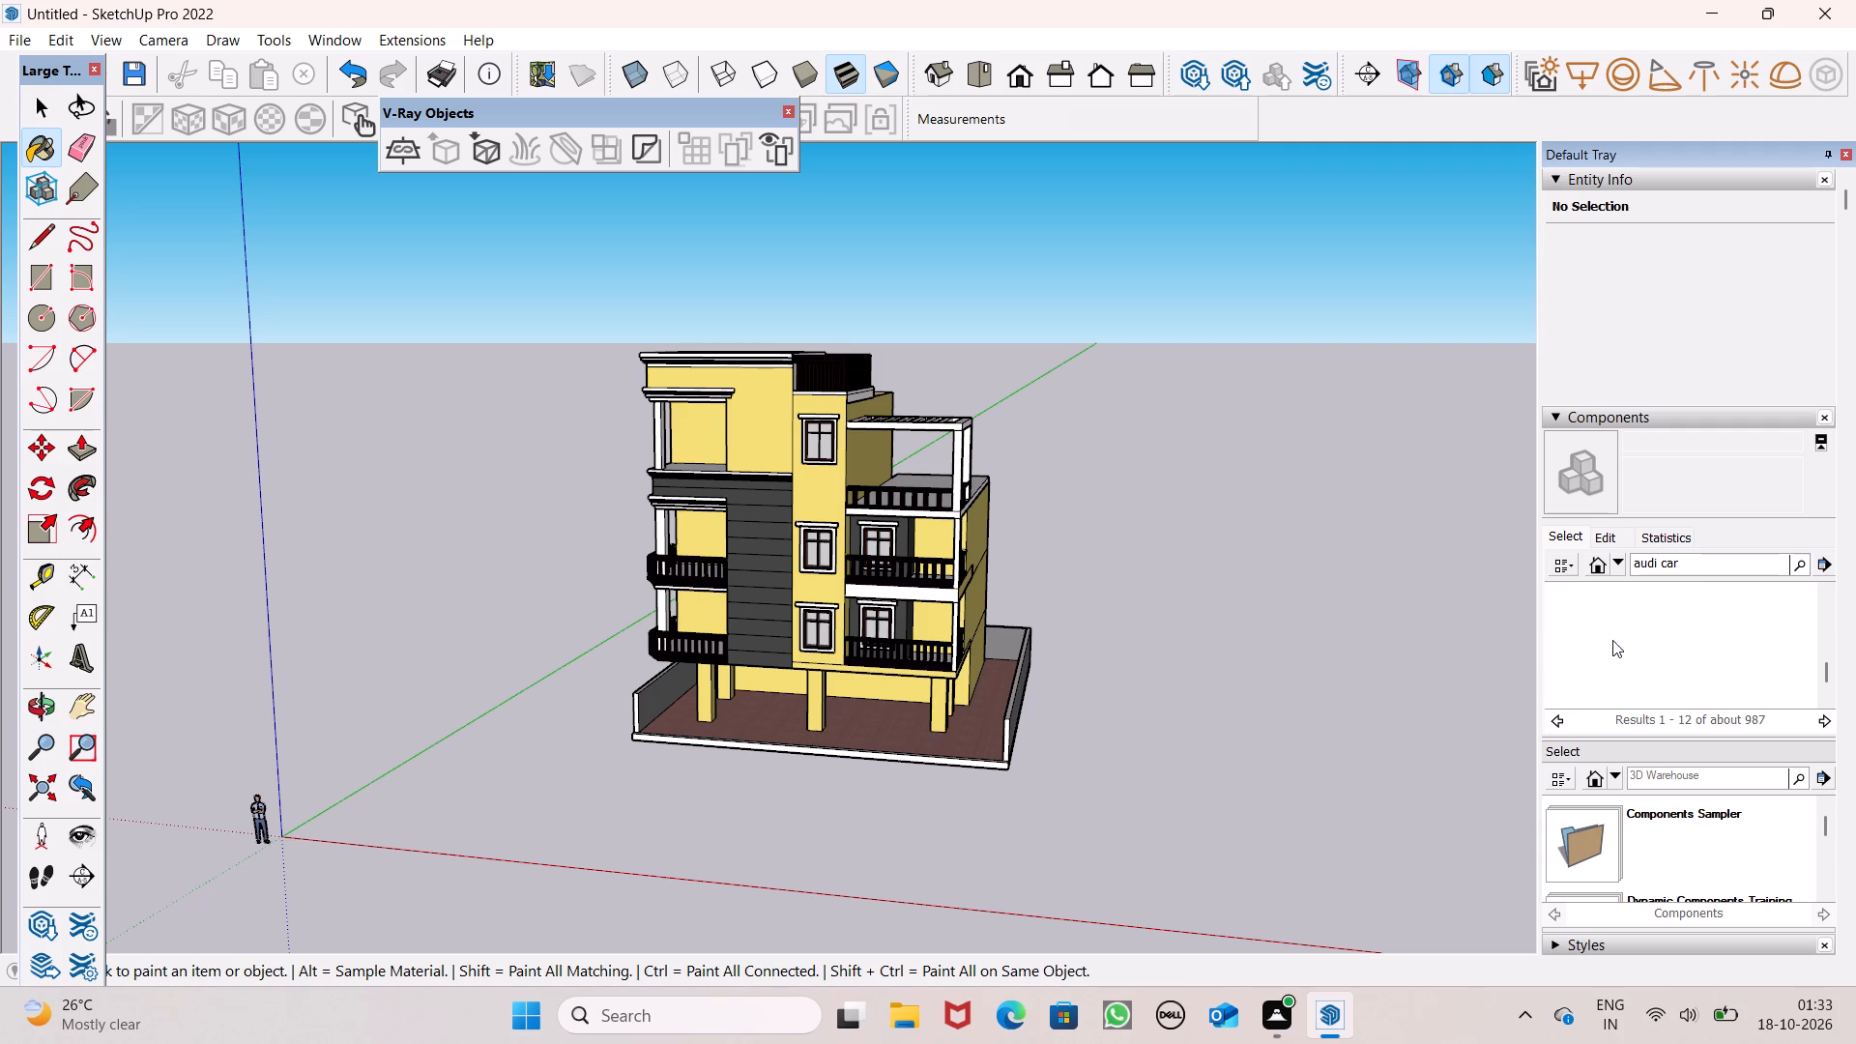
scroll(1612, 640, down, 2)
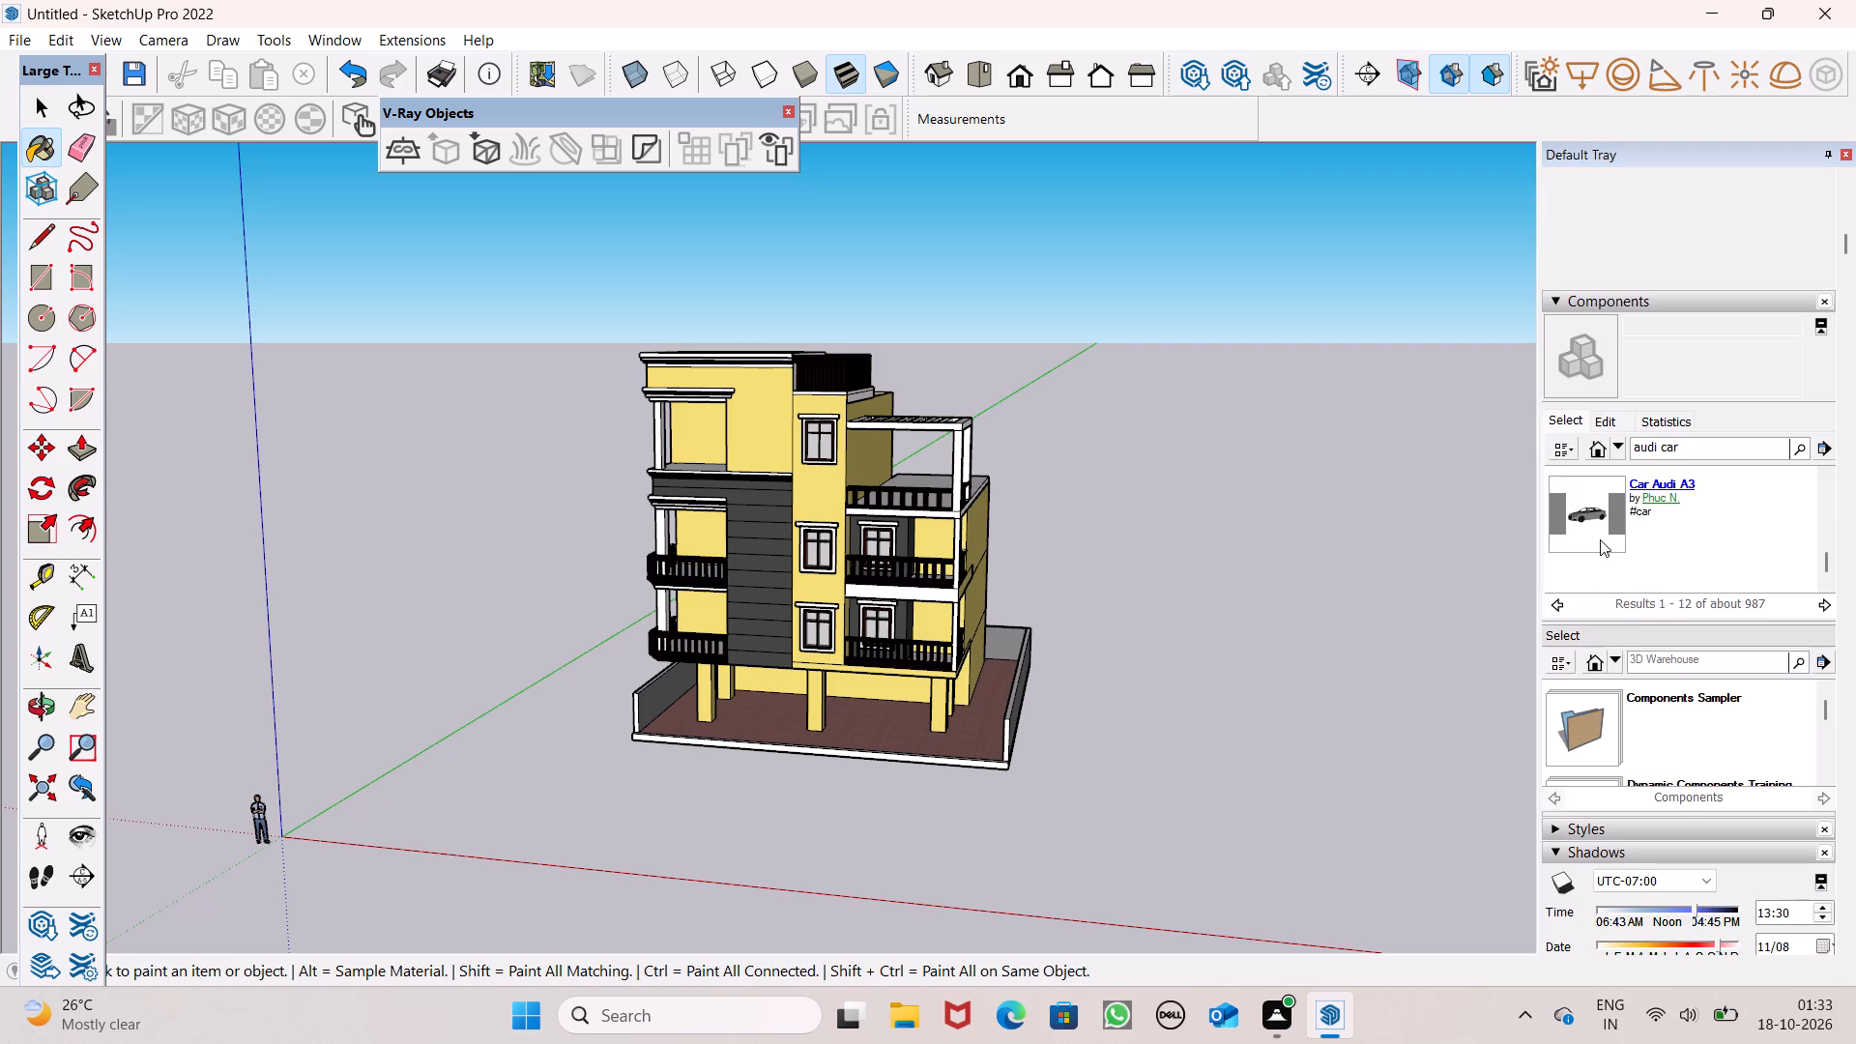
scroll(1600, 539, up, 7)
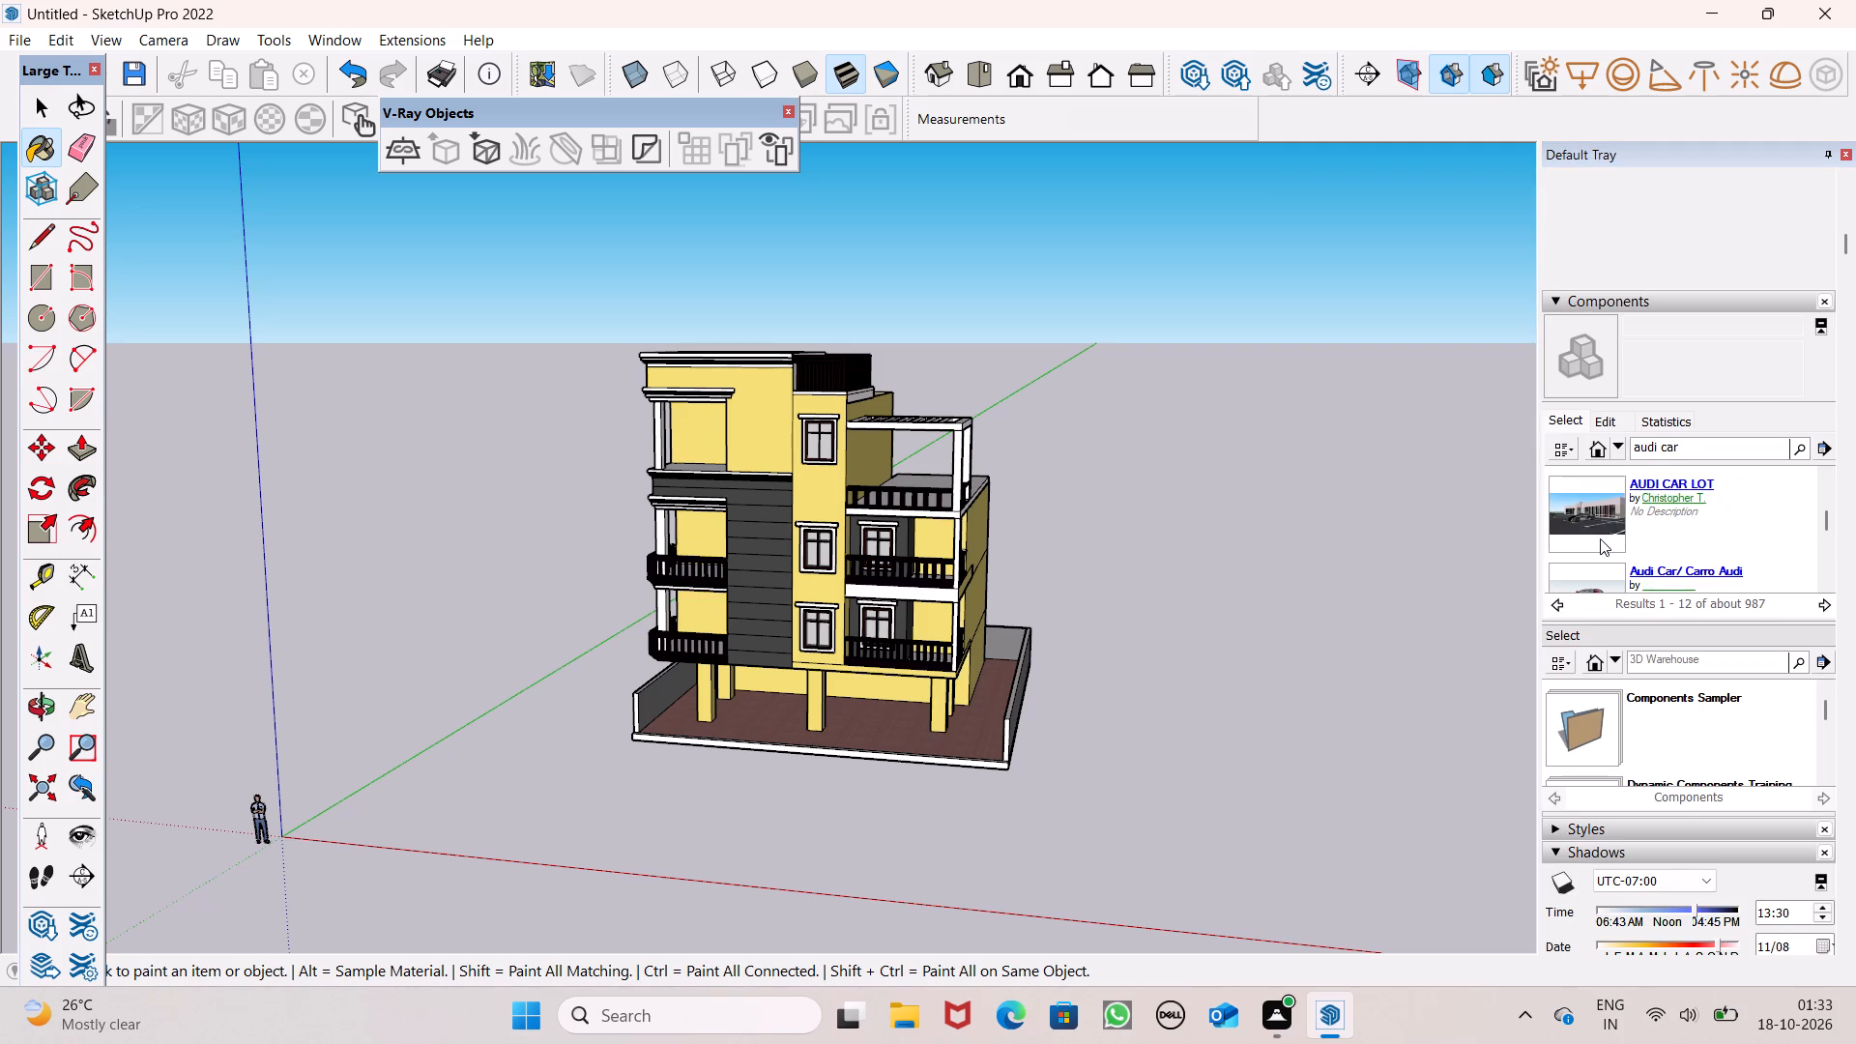
scroll(1600, 538, up, 1)
click(1592, 526)
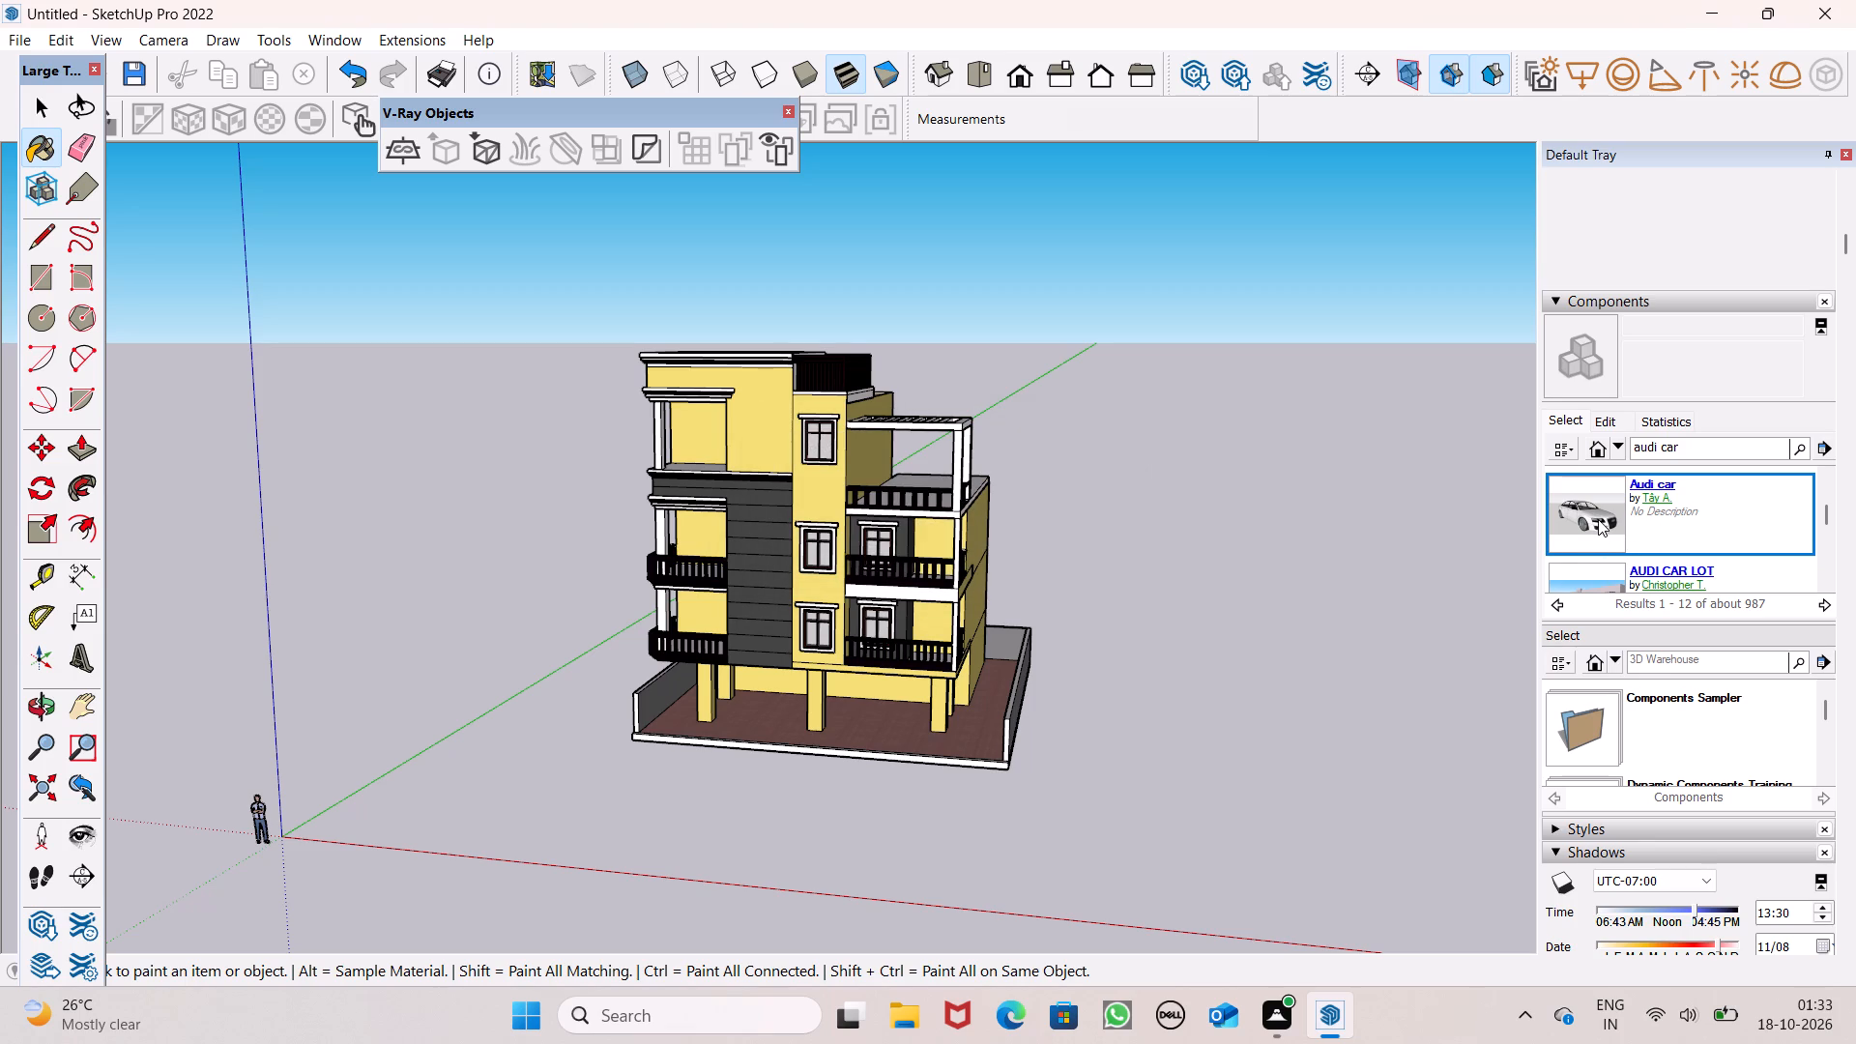
click(1598, 519)
click(1182, 601)
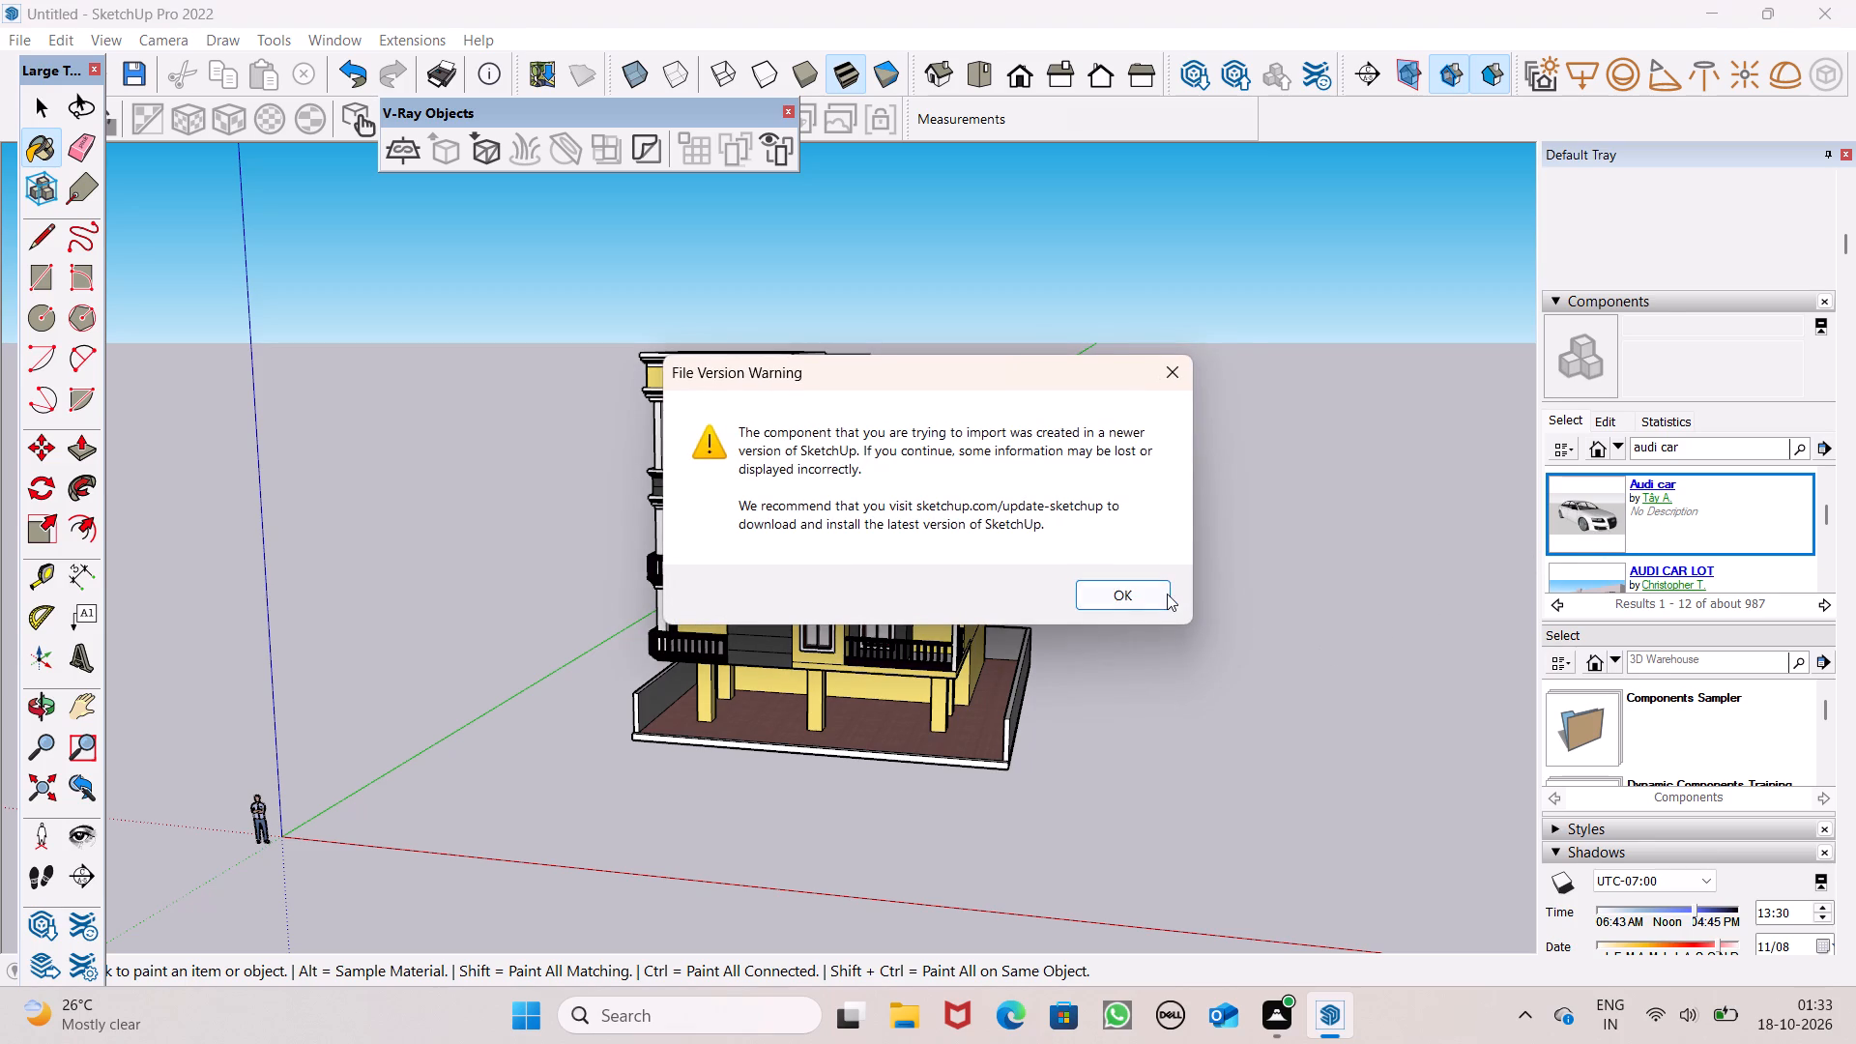
click(1167, 594)
Place the car on the plot floor under the house, in the parking bay beneath the dark-clad block.
scroll(709, 804, up, 3)
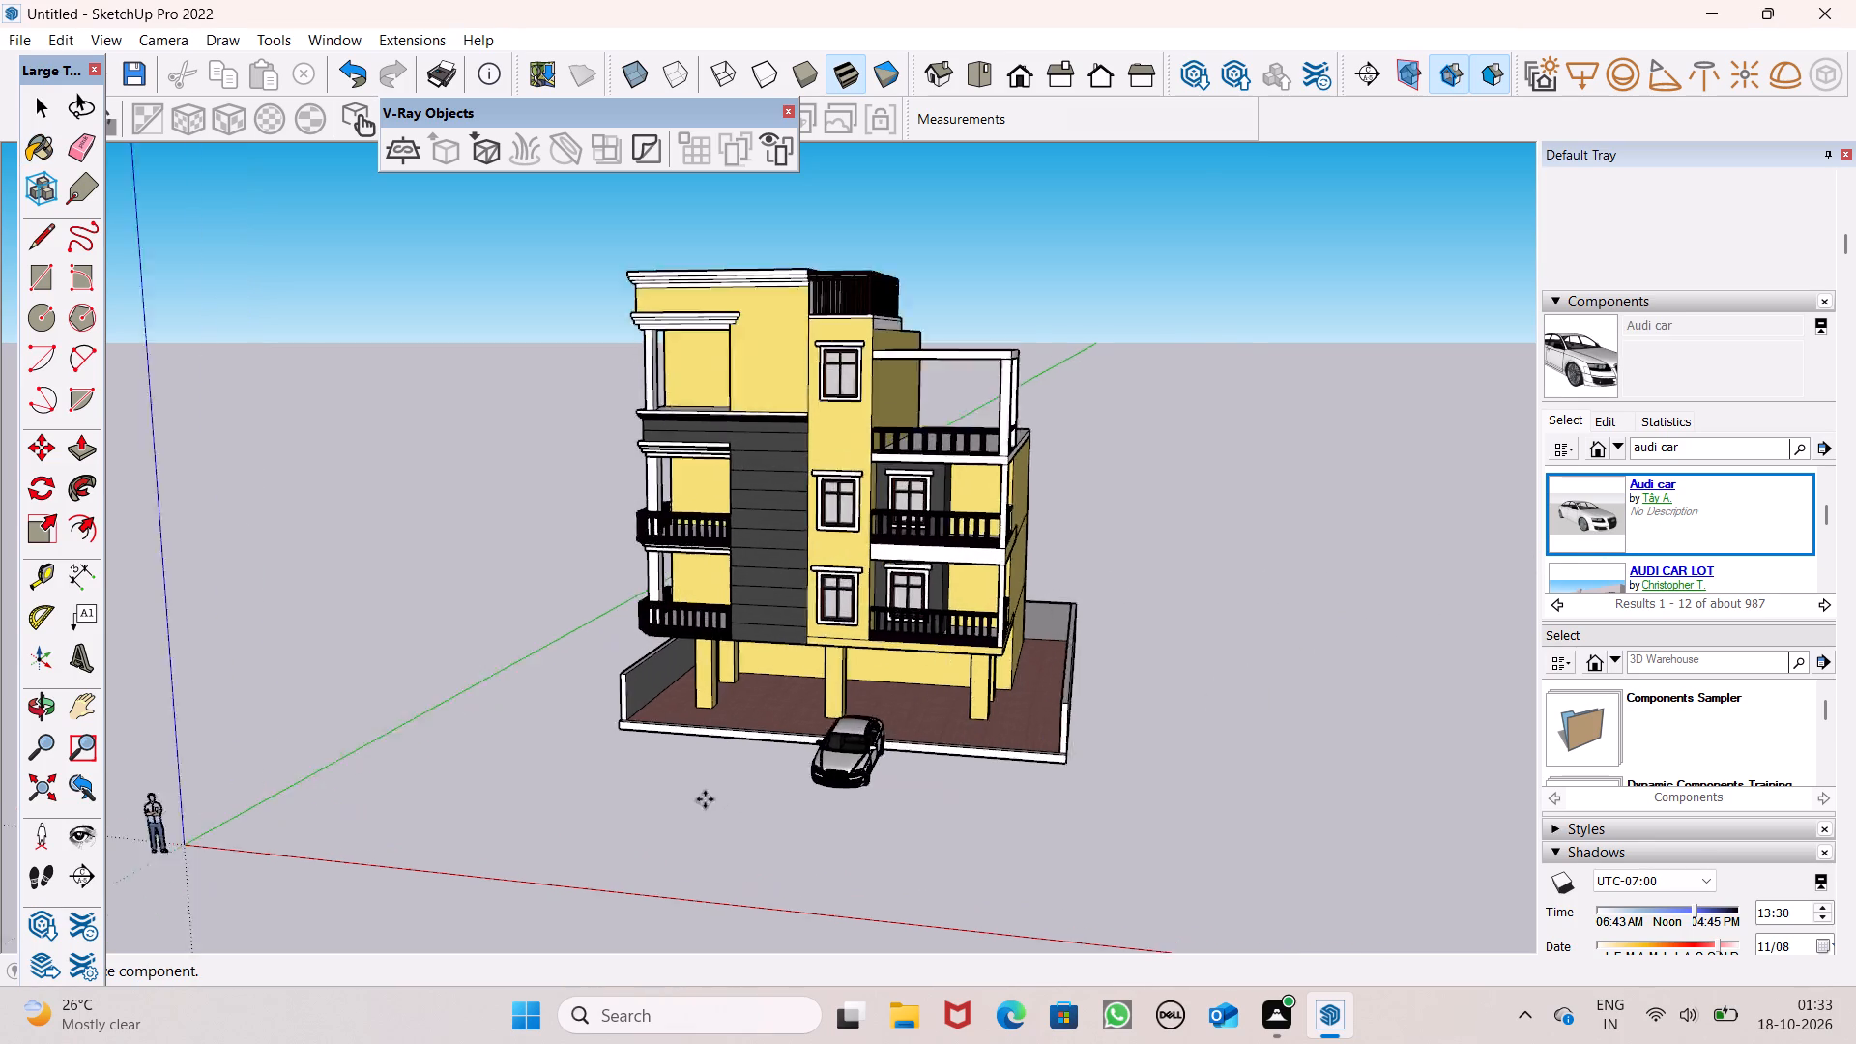
scroll(705, 799, up, 5)
scroll(636, 652, up, 5)
click(646, 696)
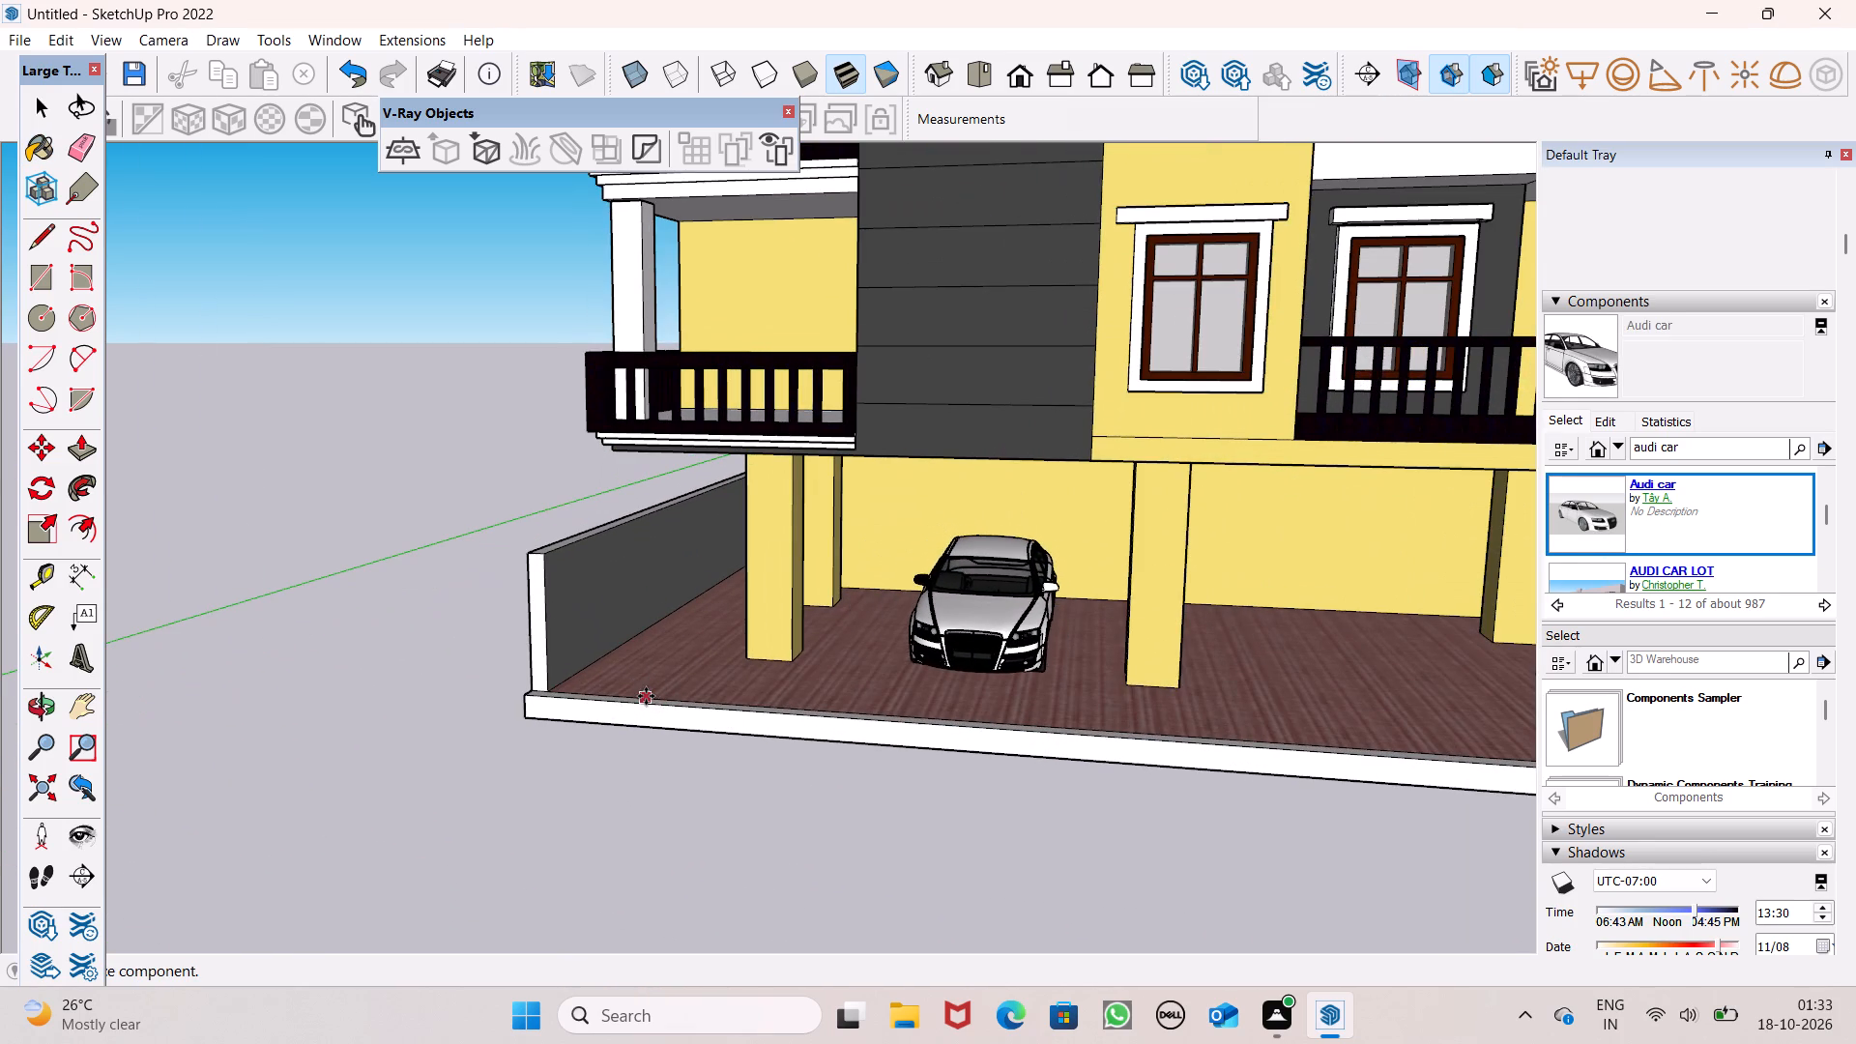
Copy the car about 17' sideways into the neighbouring parking bay, beneath the side balconies.
scroll(1122, 710, up, 1)
middle_drag(1121, 710, 925, 715)
scroll(952, 685, up, 2)
scroll(709, 660, down, 7)
middle_drag(910, 758, 1209, 769)
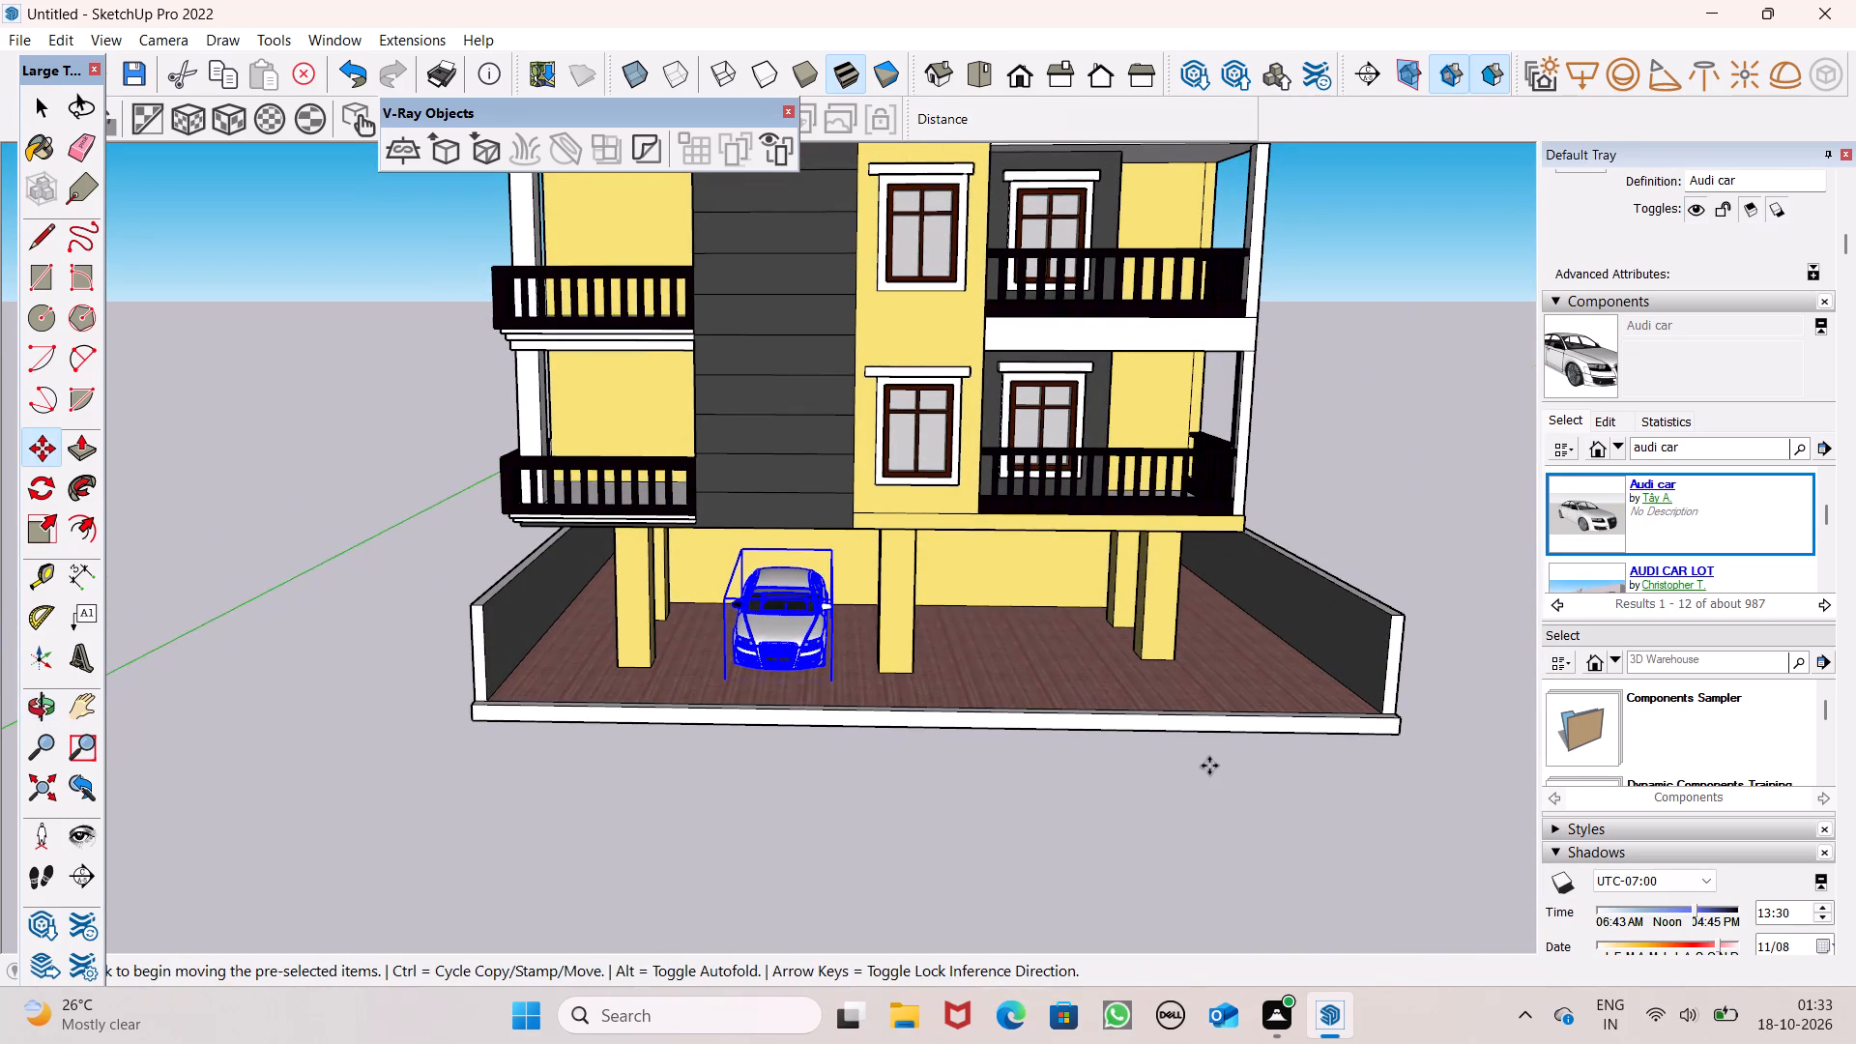
key(m)
key(Return)
drag(836, 683, 1009, 648)
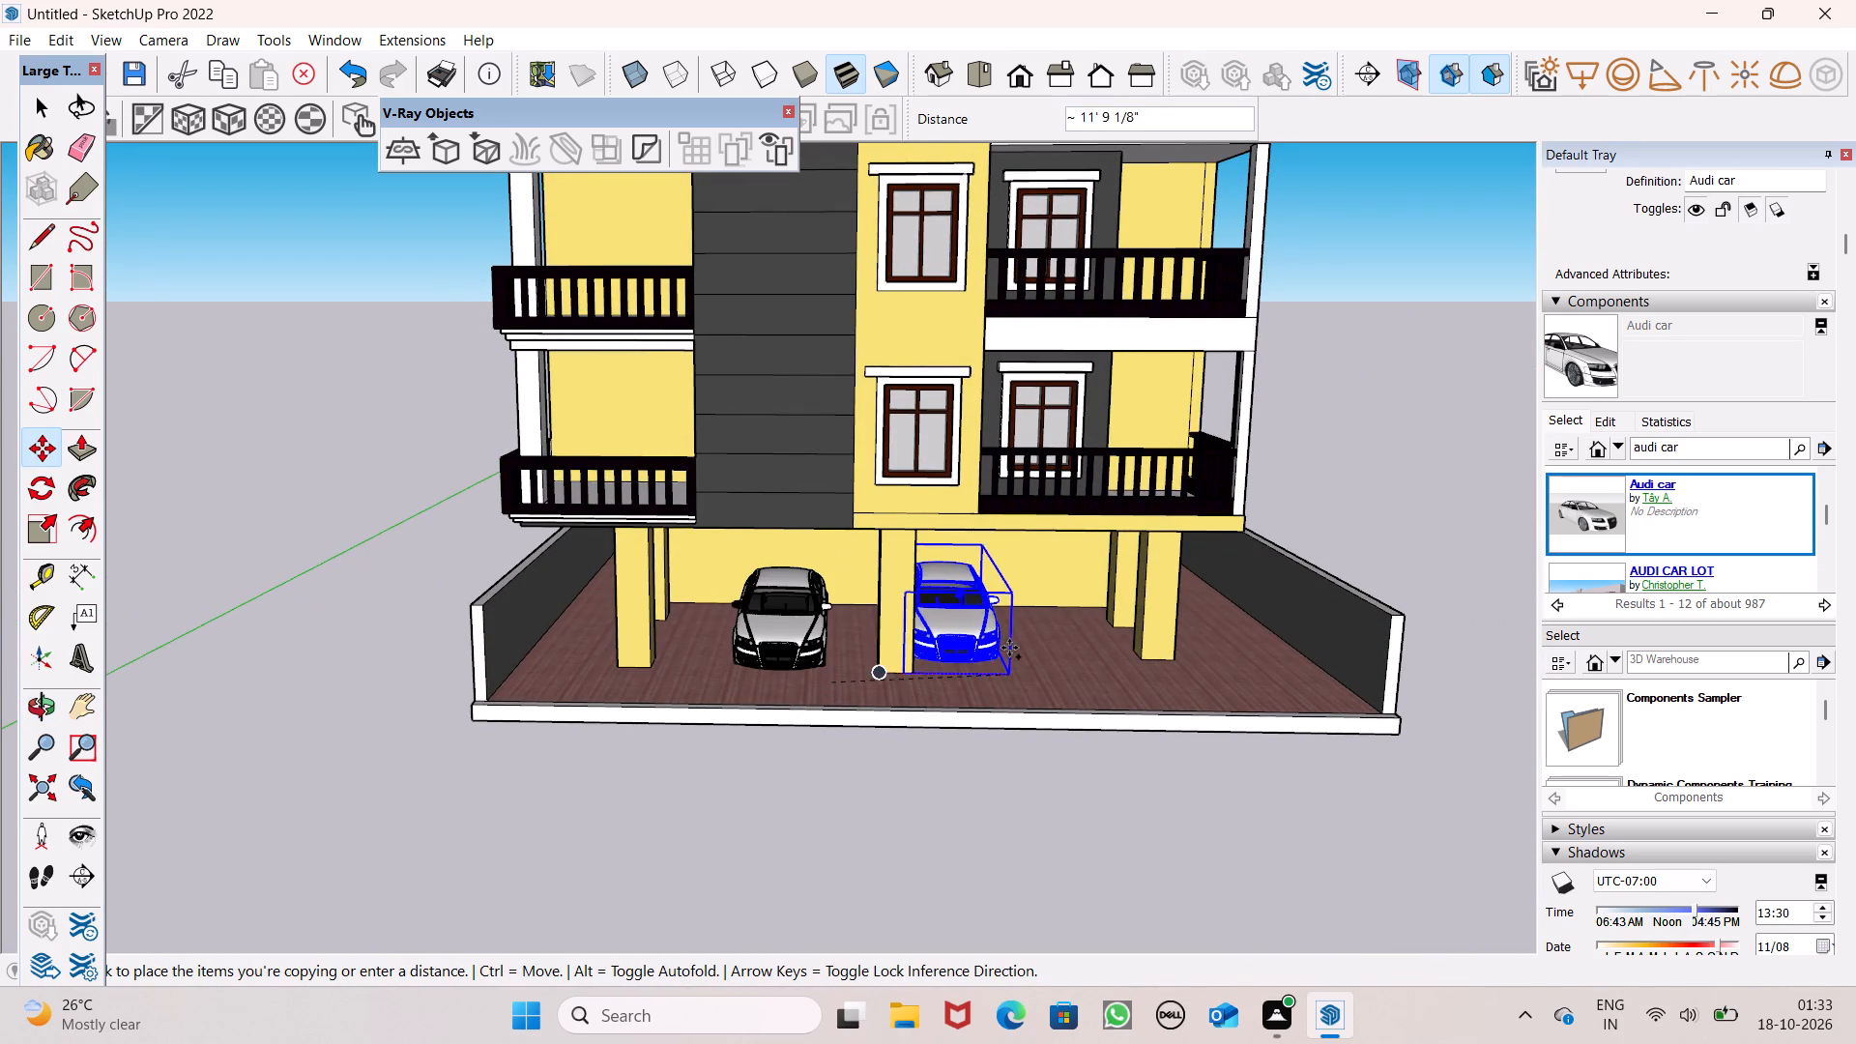
drag(1009, 648, 1091, 669)
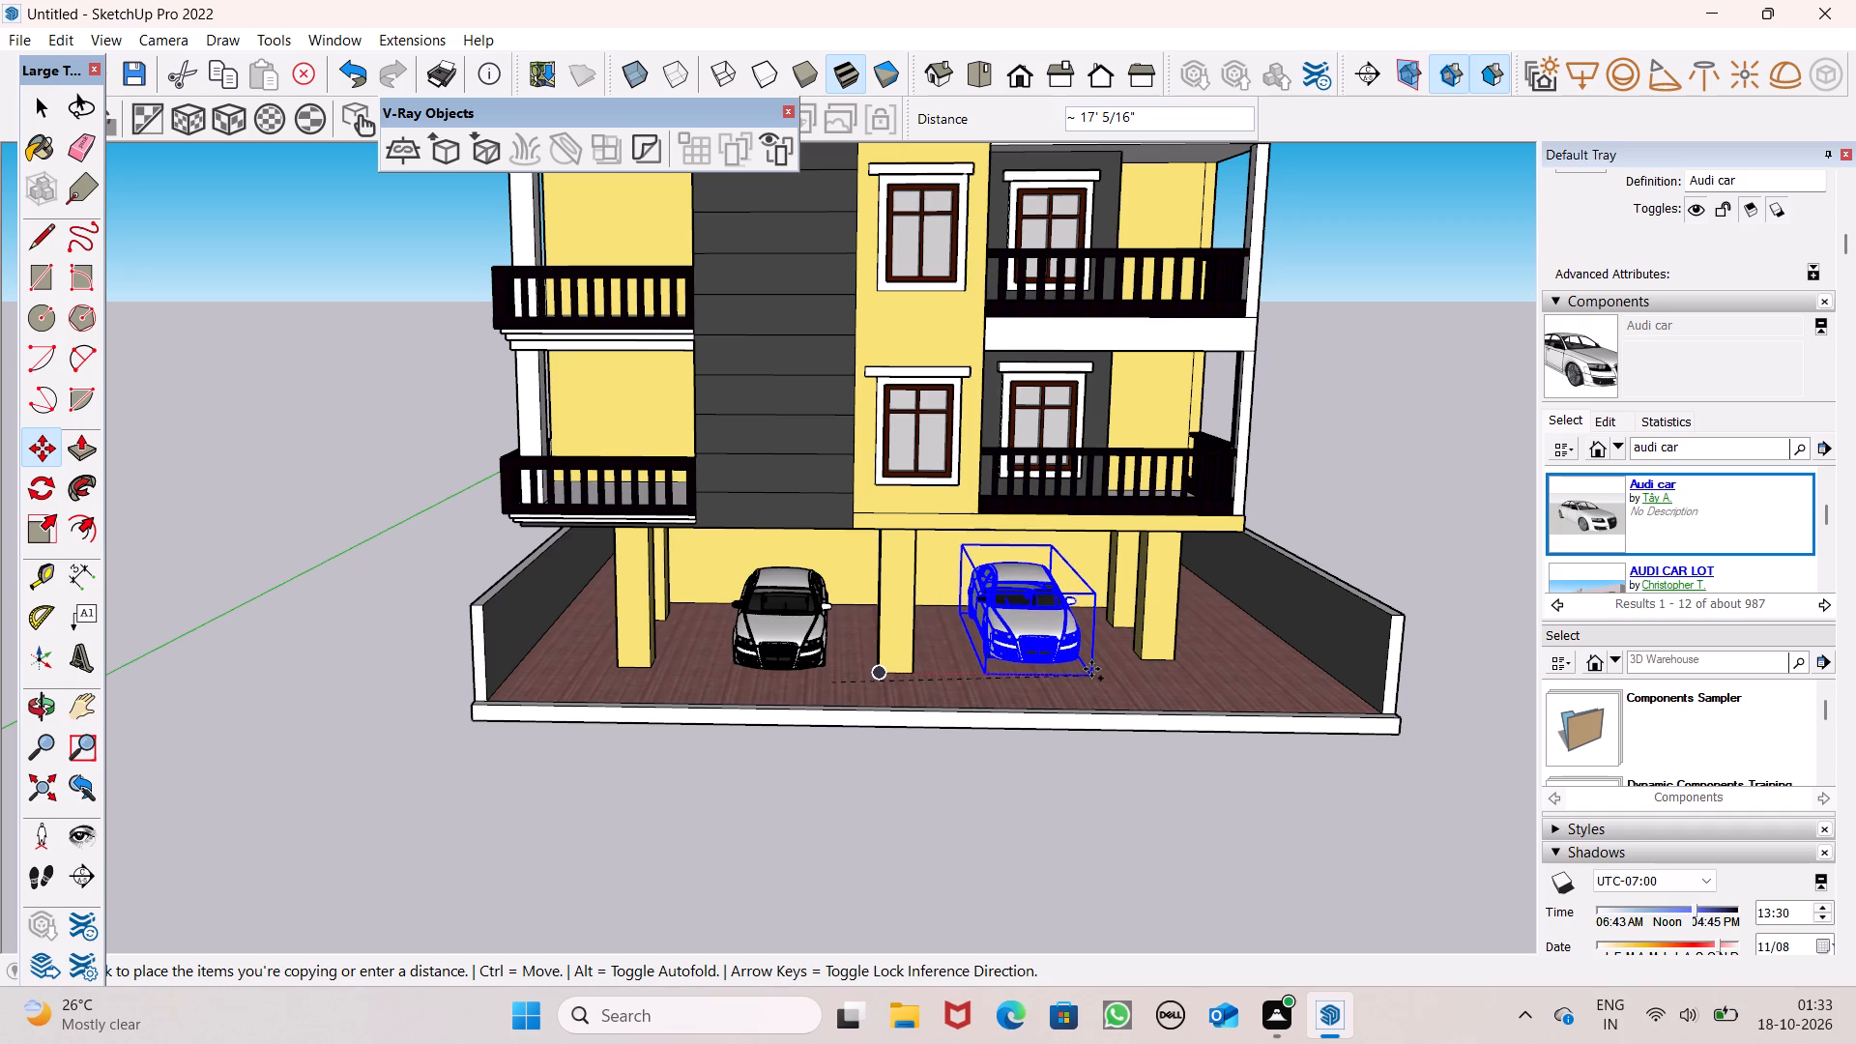
drag(1091, 669, 1092, 670)
key(space)
click(1159, 831)
Move the copied car slightly forward and sideways within its bay beneath the side balconies.
scroll(1078, 759, down, 3)
middle_drag(1086, 817, 1079, 905)
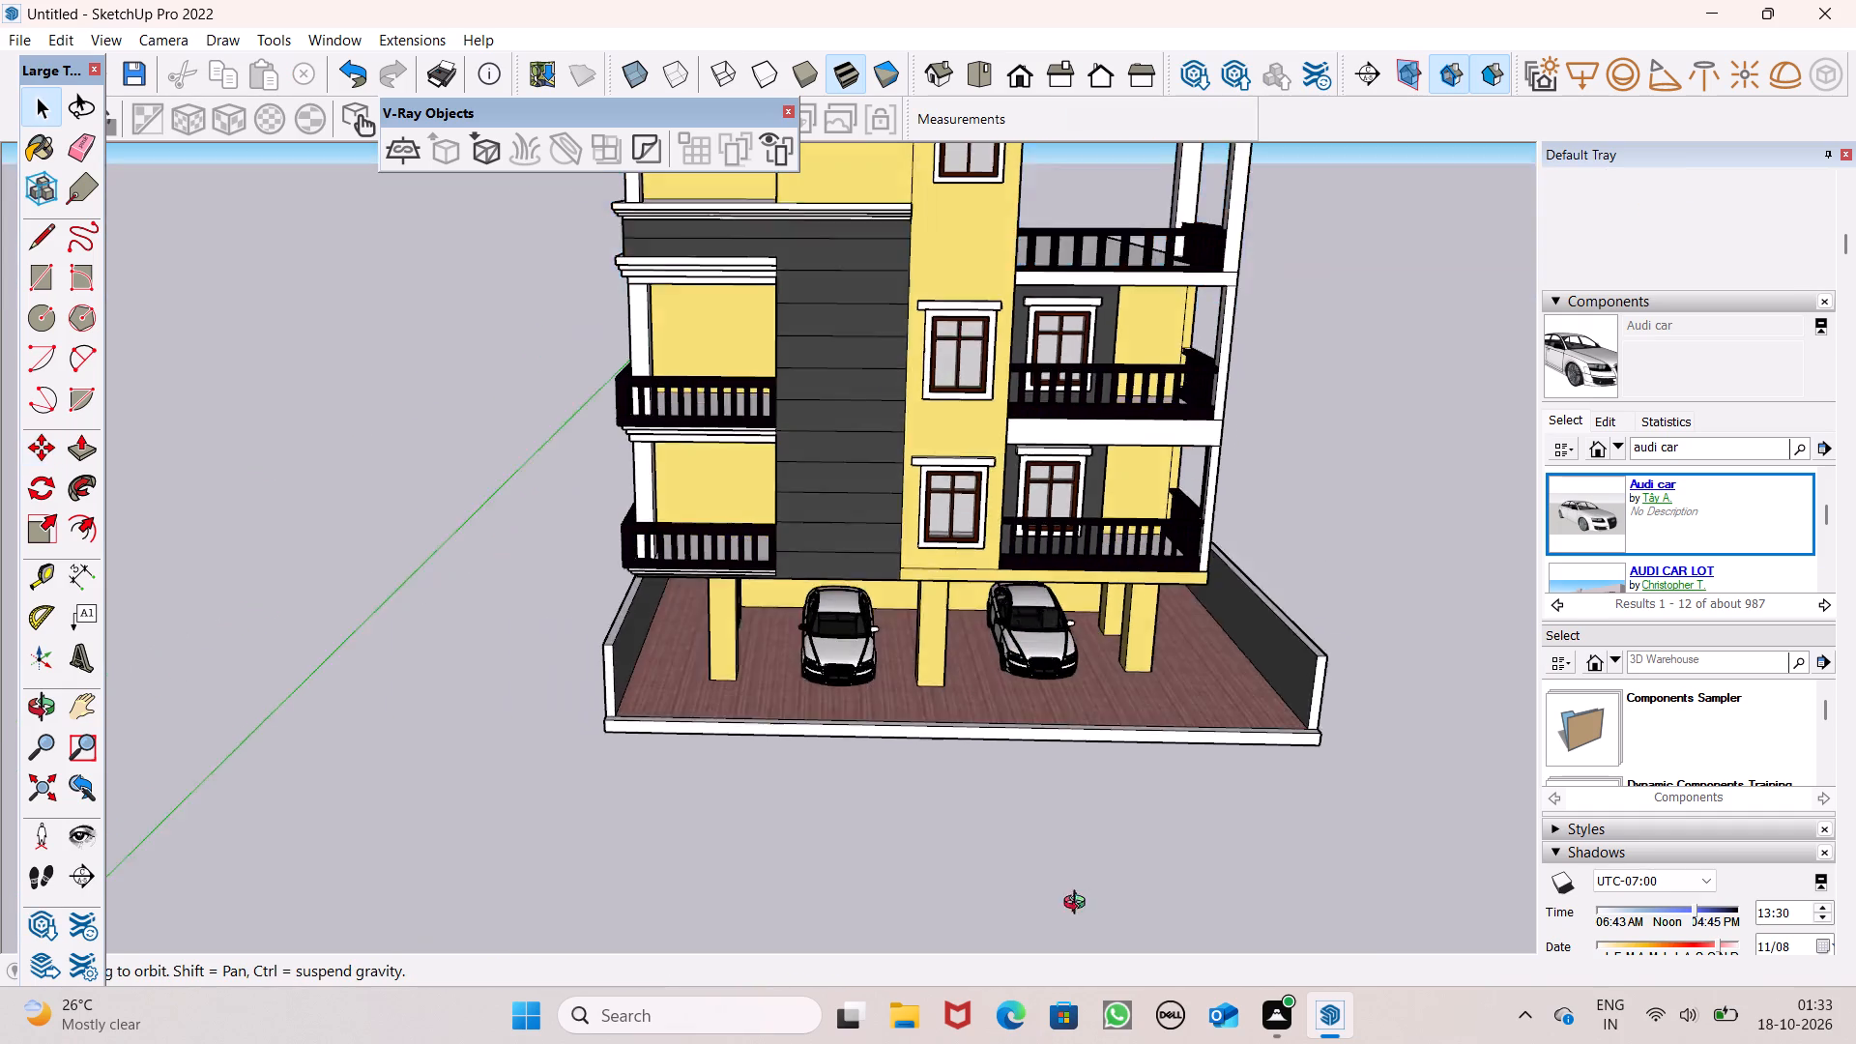
middle_drag(1079, 905, 846, 780)
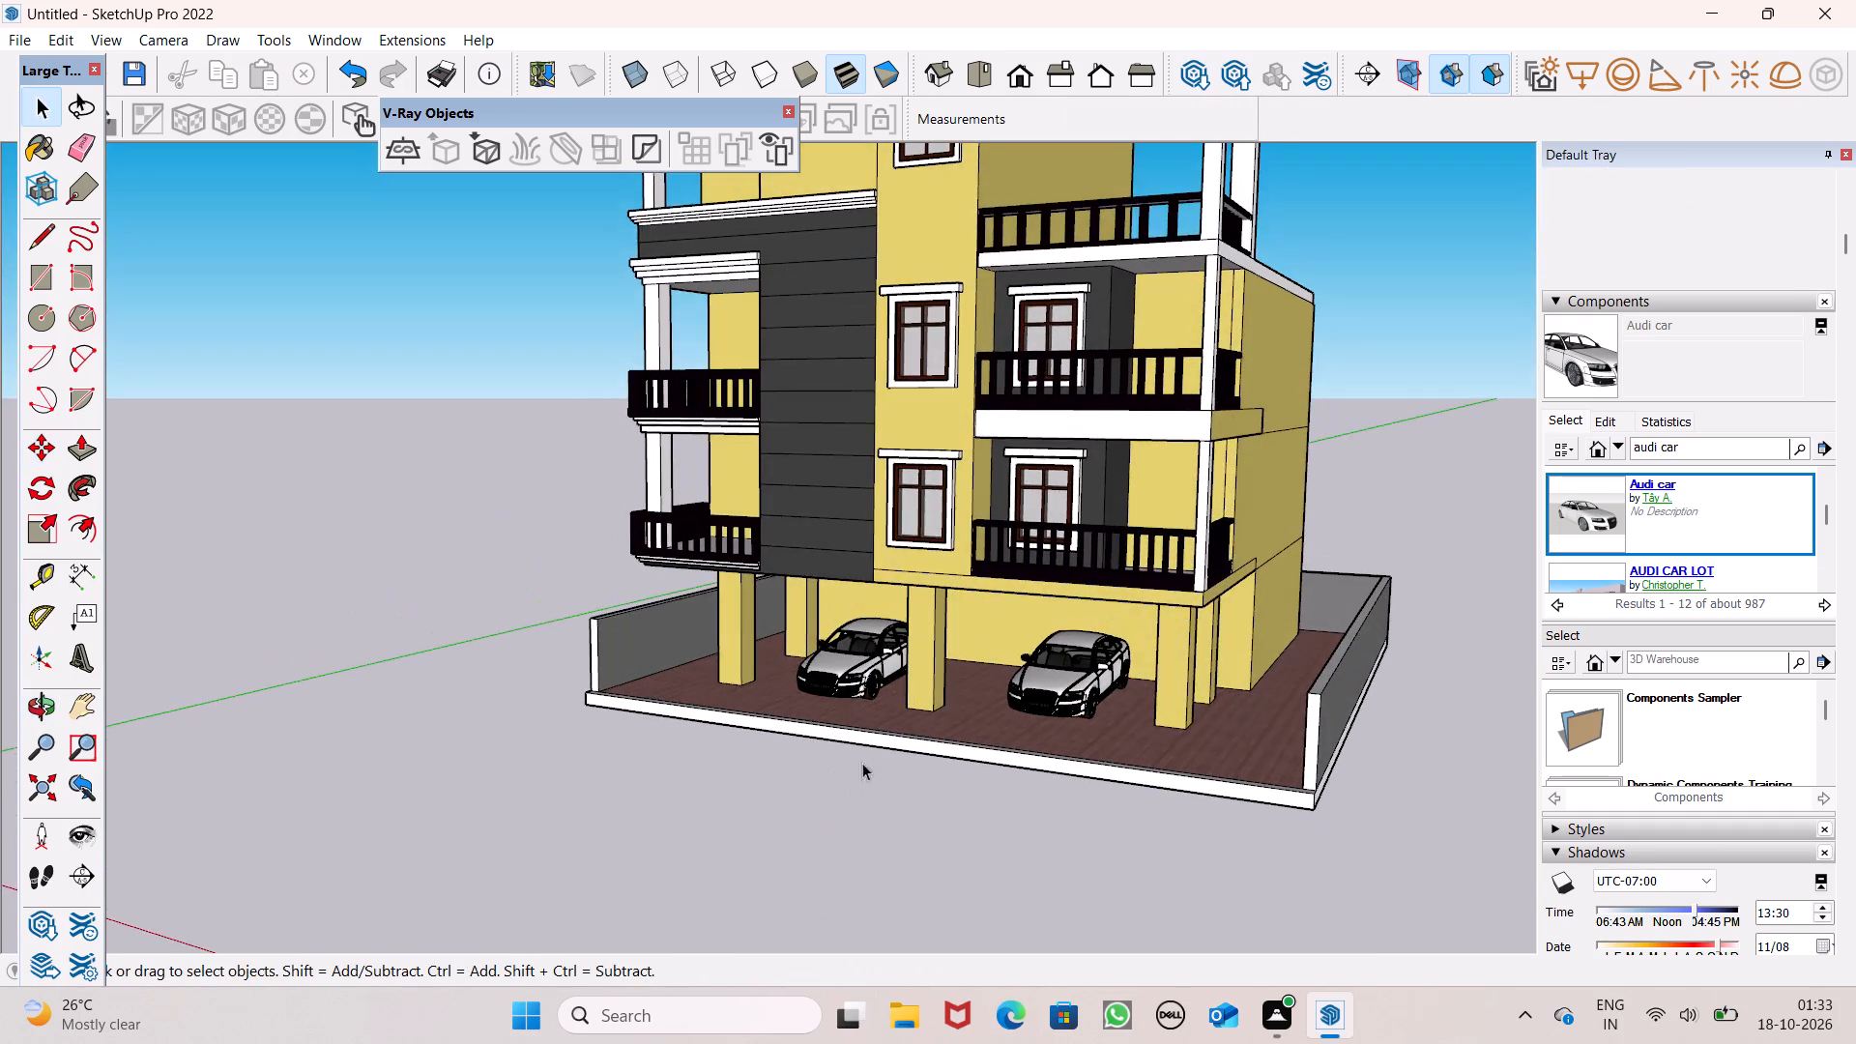
scroll(962, 719, up, 2)
middle_drag(1010, 726, 949, 850)
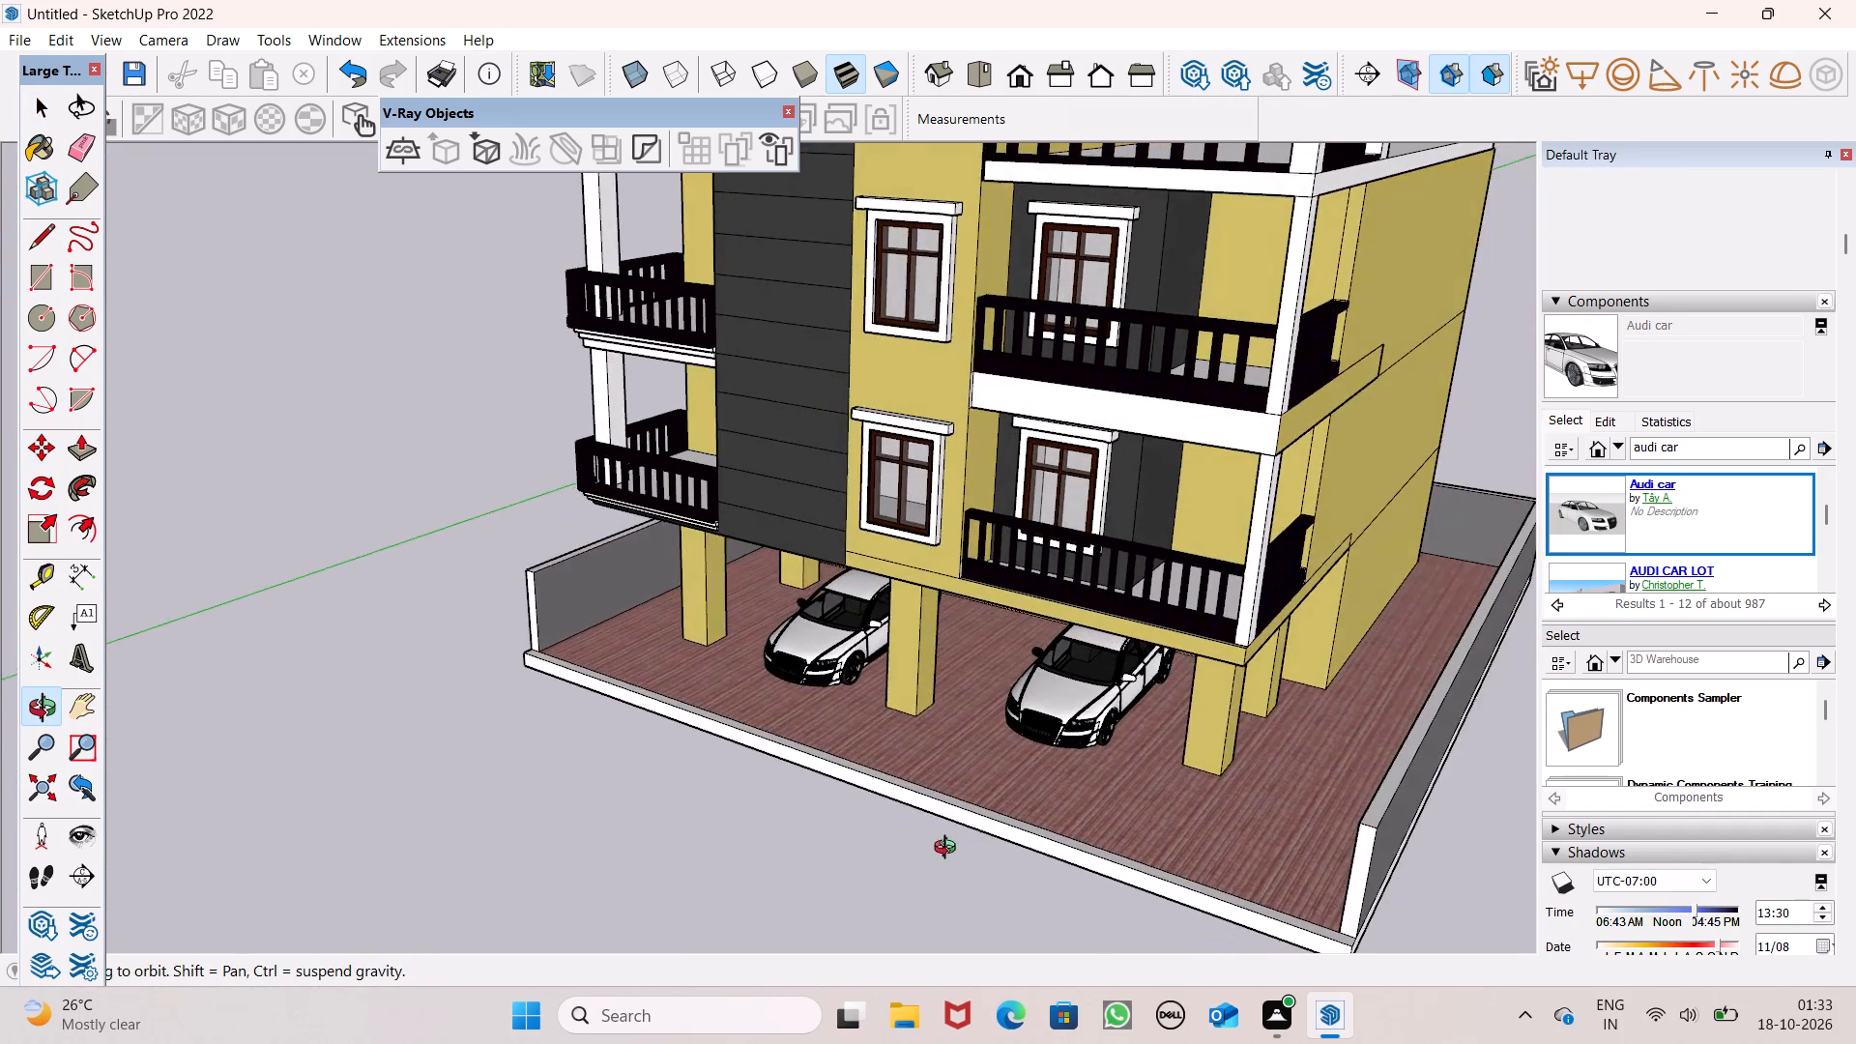
middle_drag(949, 850, 991, 862)
scroll(1027, 732, up, 5)
click(1089, 724)
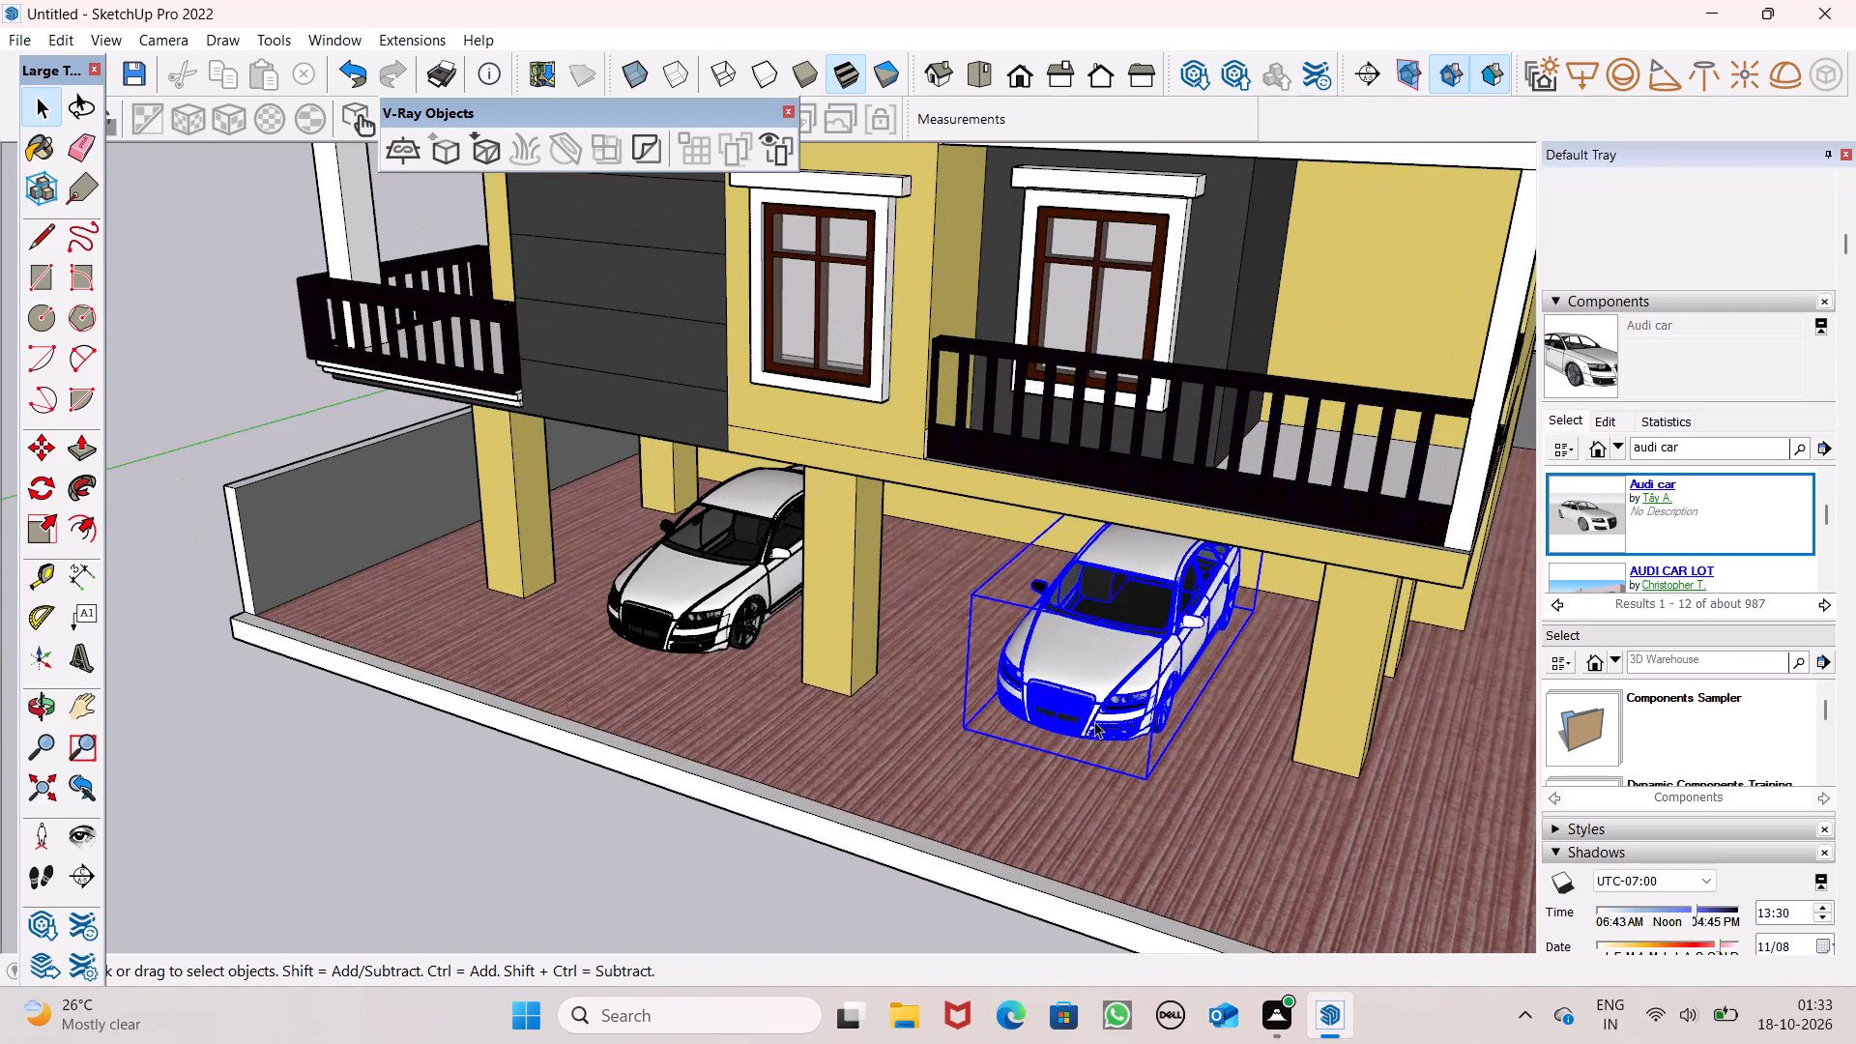
key(m)
key(Return)
middle_drag(1176, 778, 1174, 813)
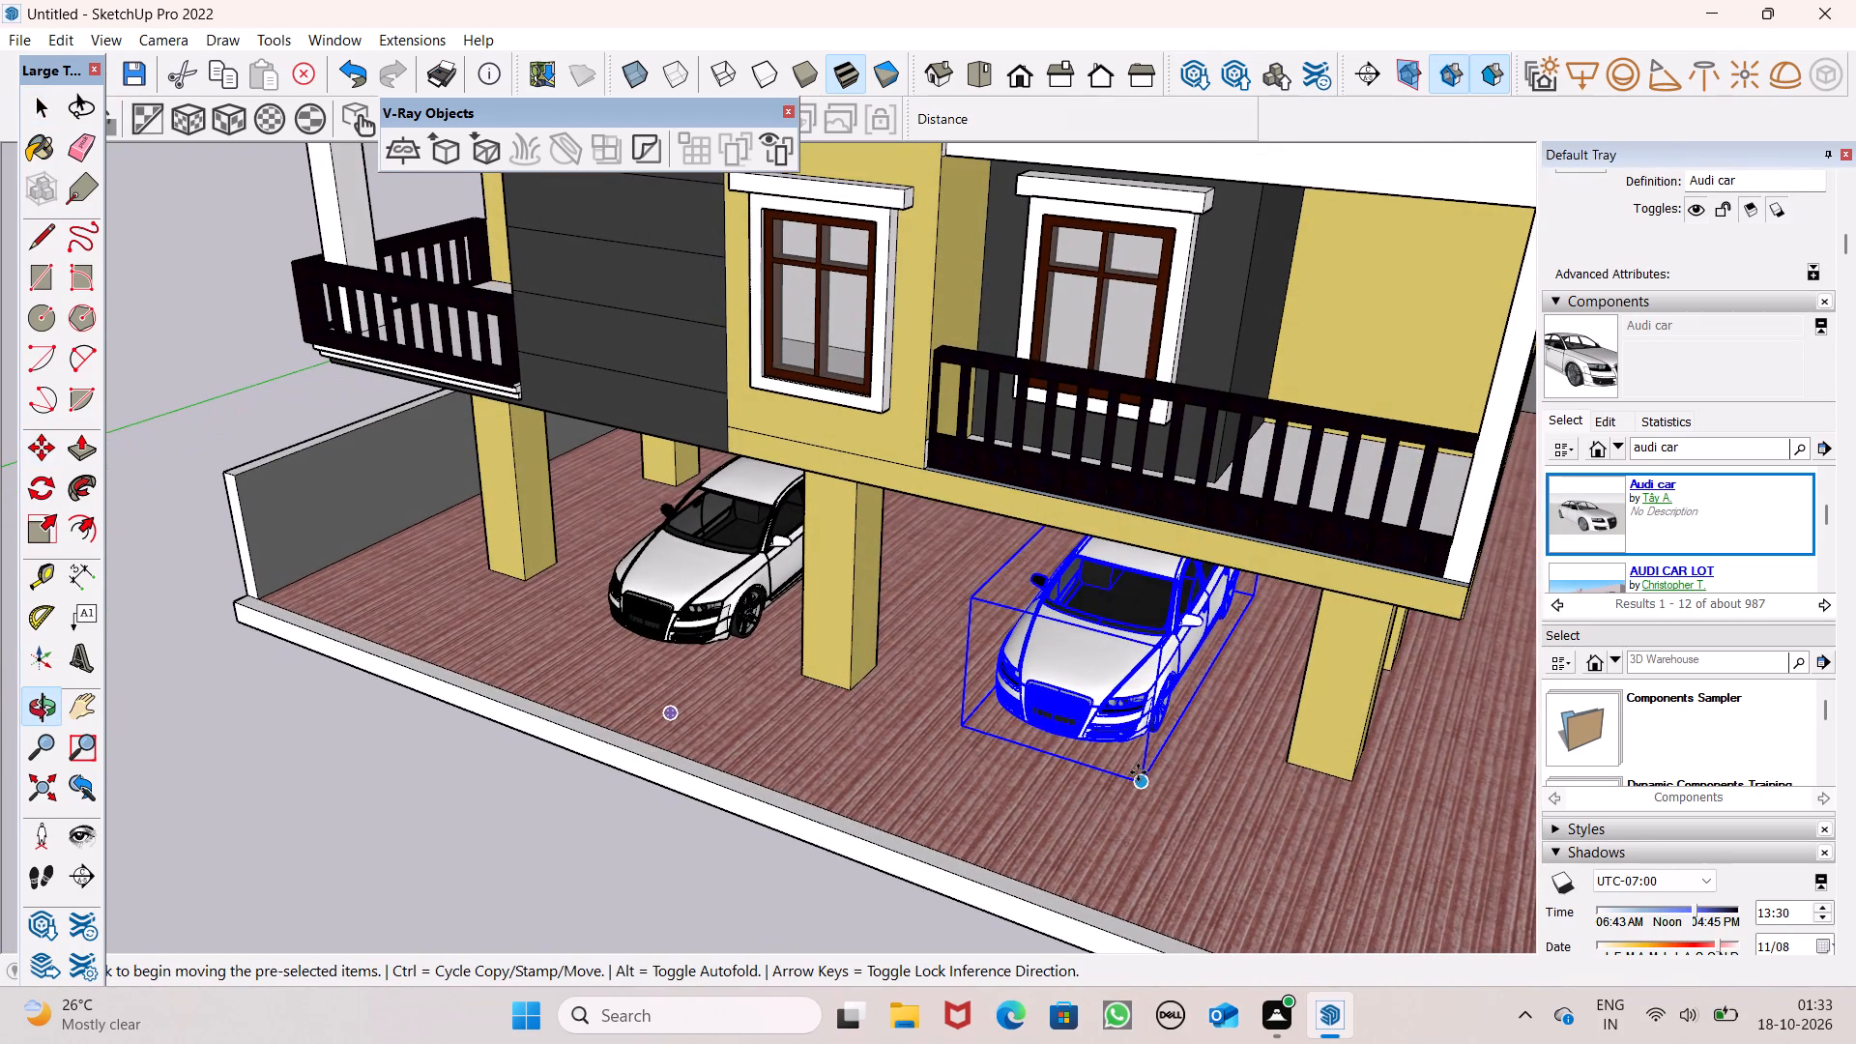
drag(1146, 776, 1147, 803)
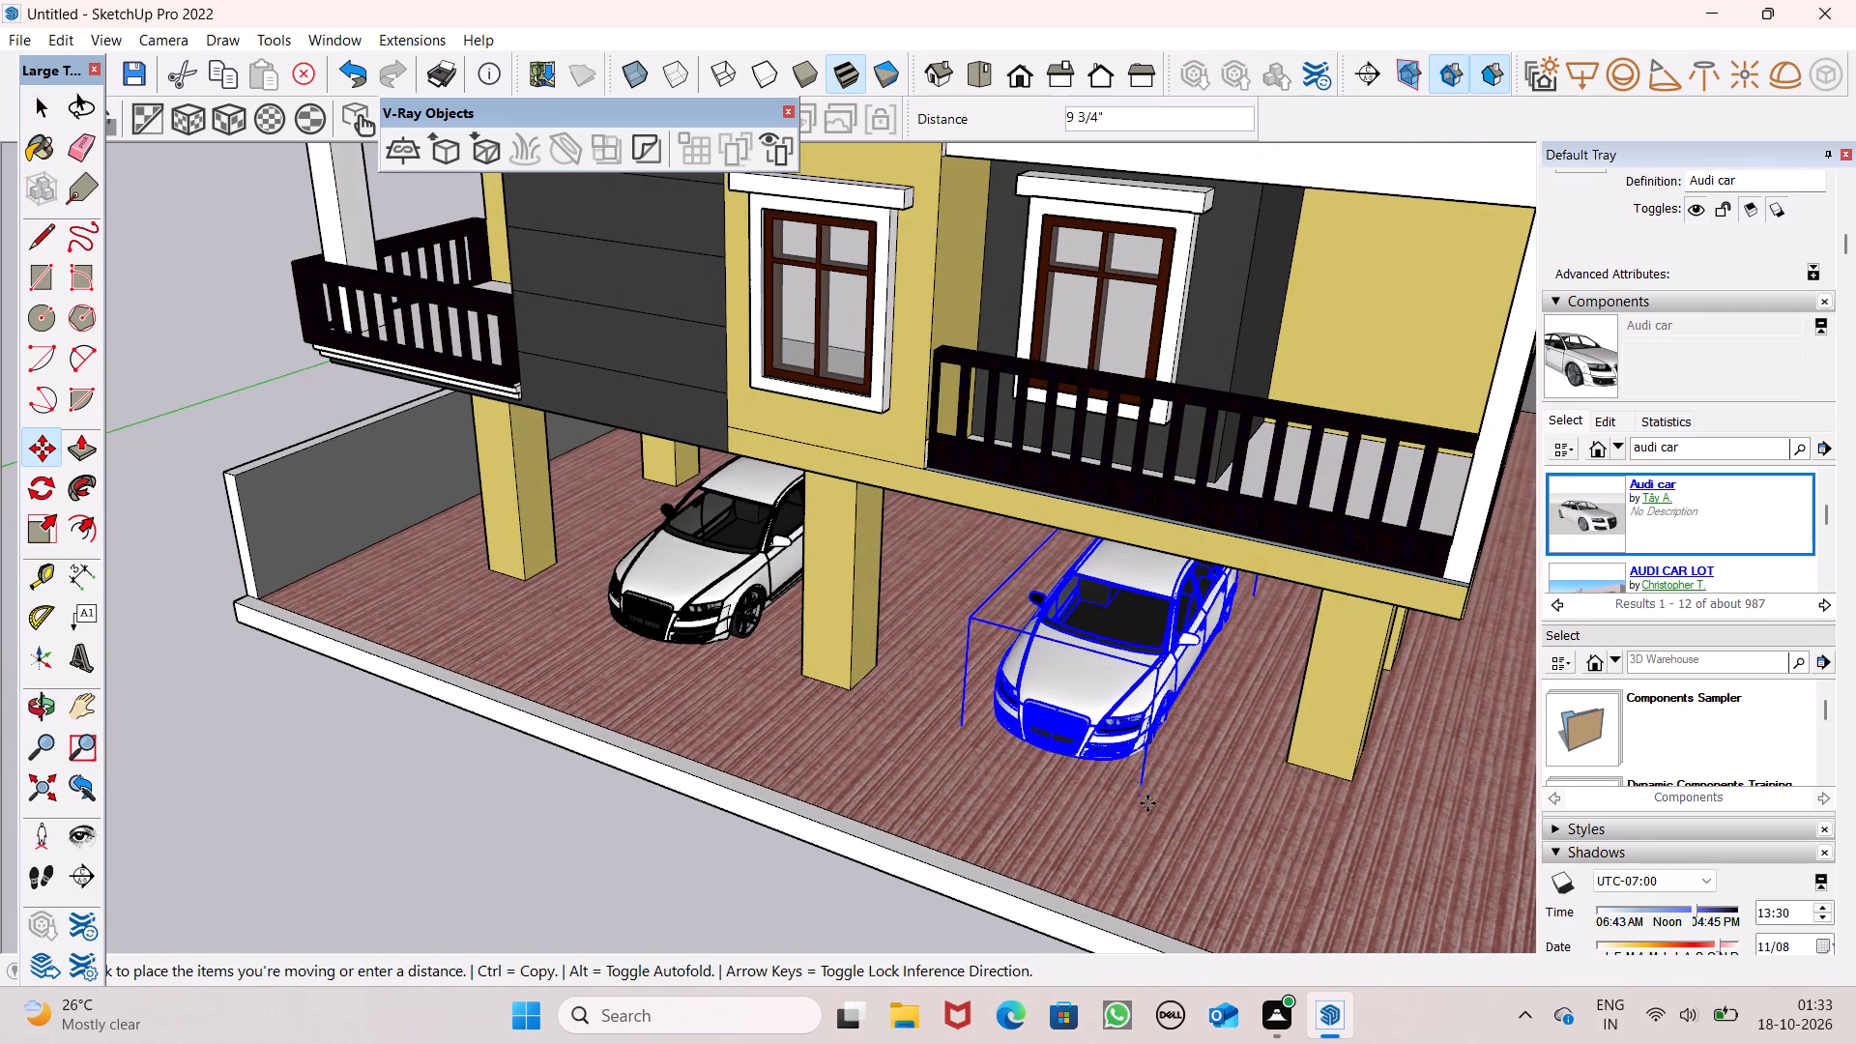
drag(1147, 803, 1120, 798)
key(space)
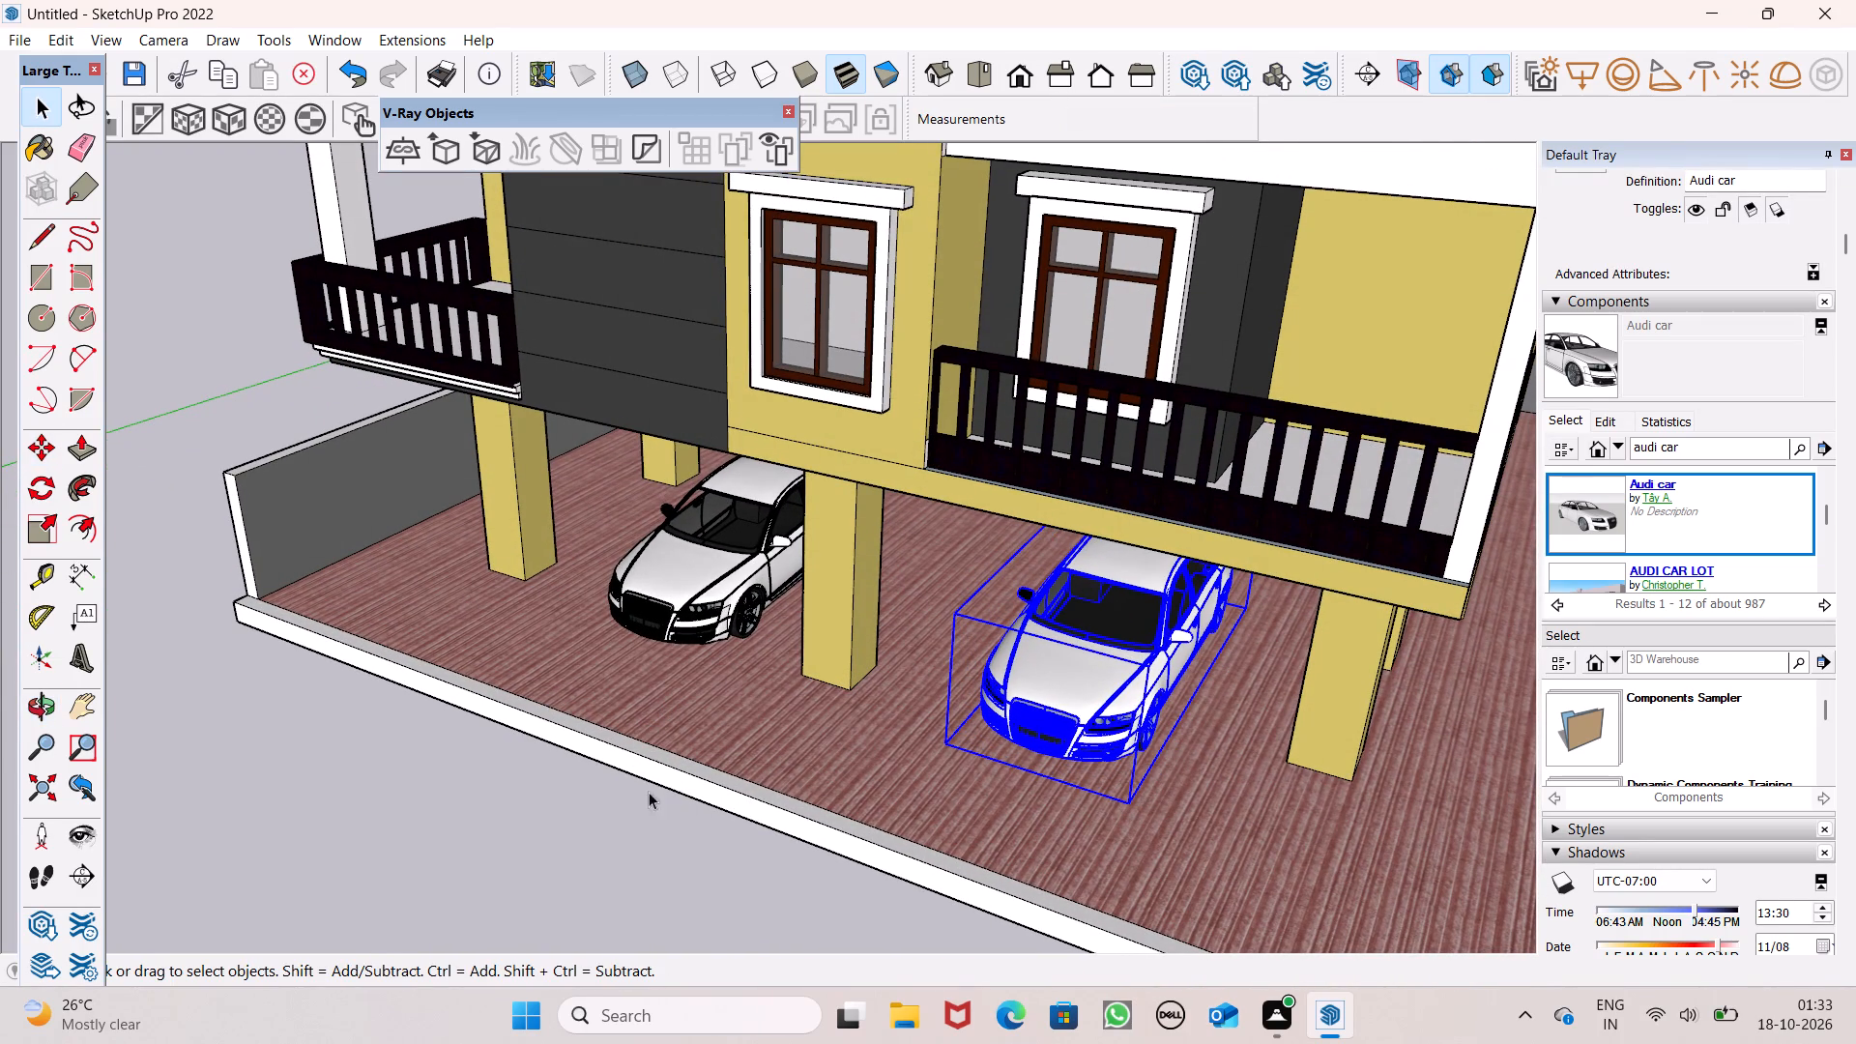
click(565, 779)
scroll(1023, 719, down, 3)
middle_drag(1018, 753, 1195, 601)
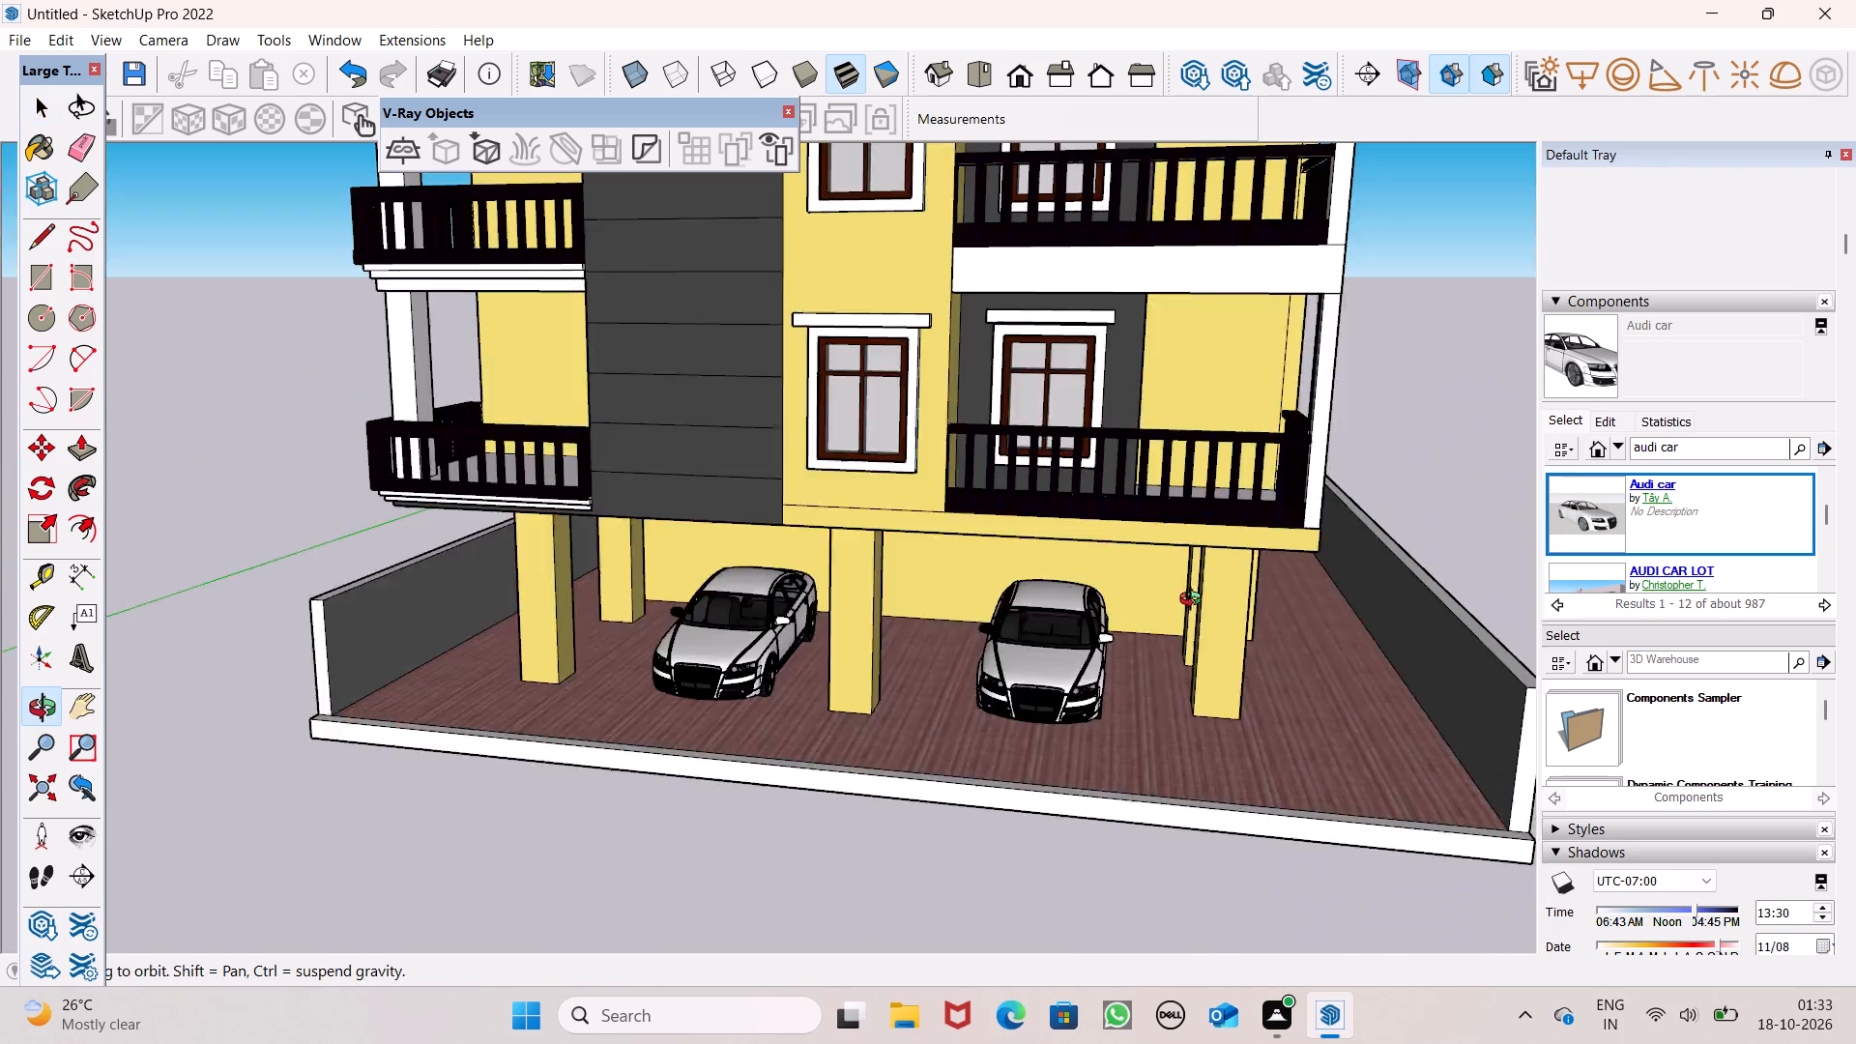
Examine the two parked cars and their bays beneath the house from several angles and distances.
middle_drag(1195, 601, 1259, 505)
scroll(1096, 612, up, 6)
scroll(925, 780, up, 5)
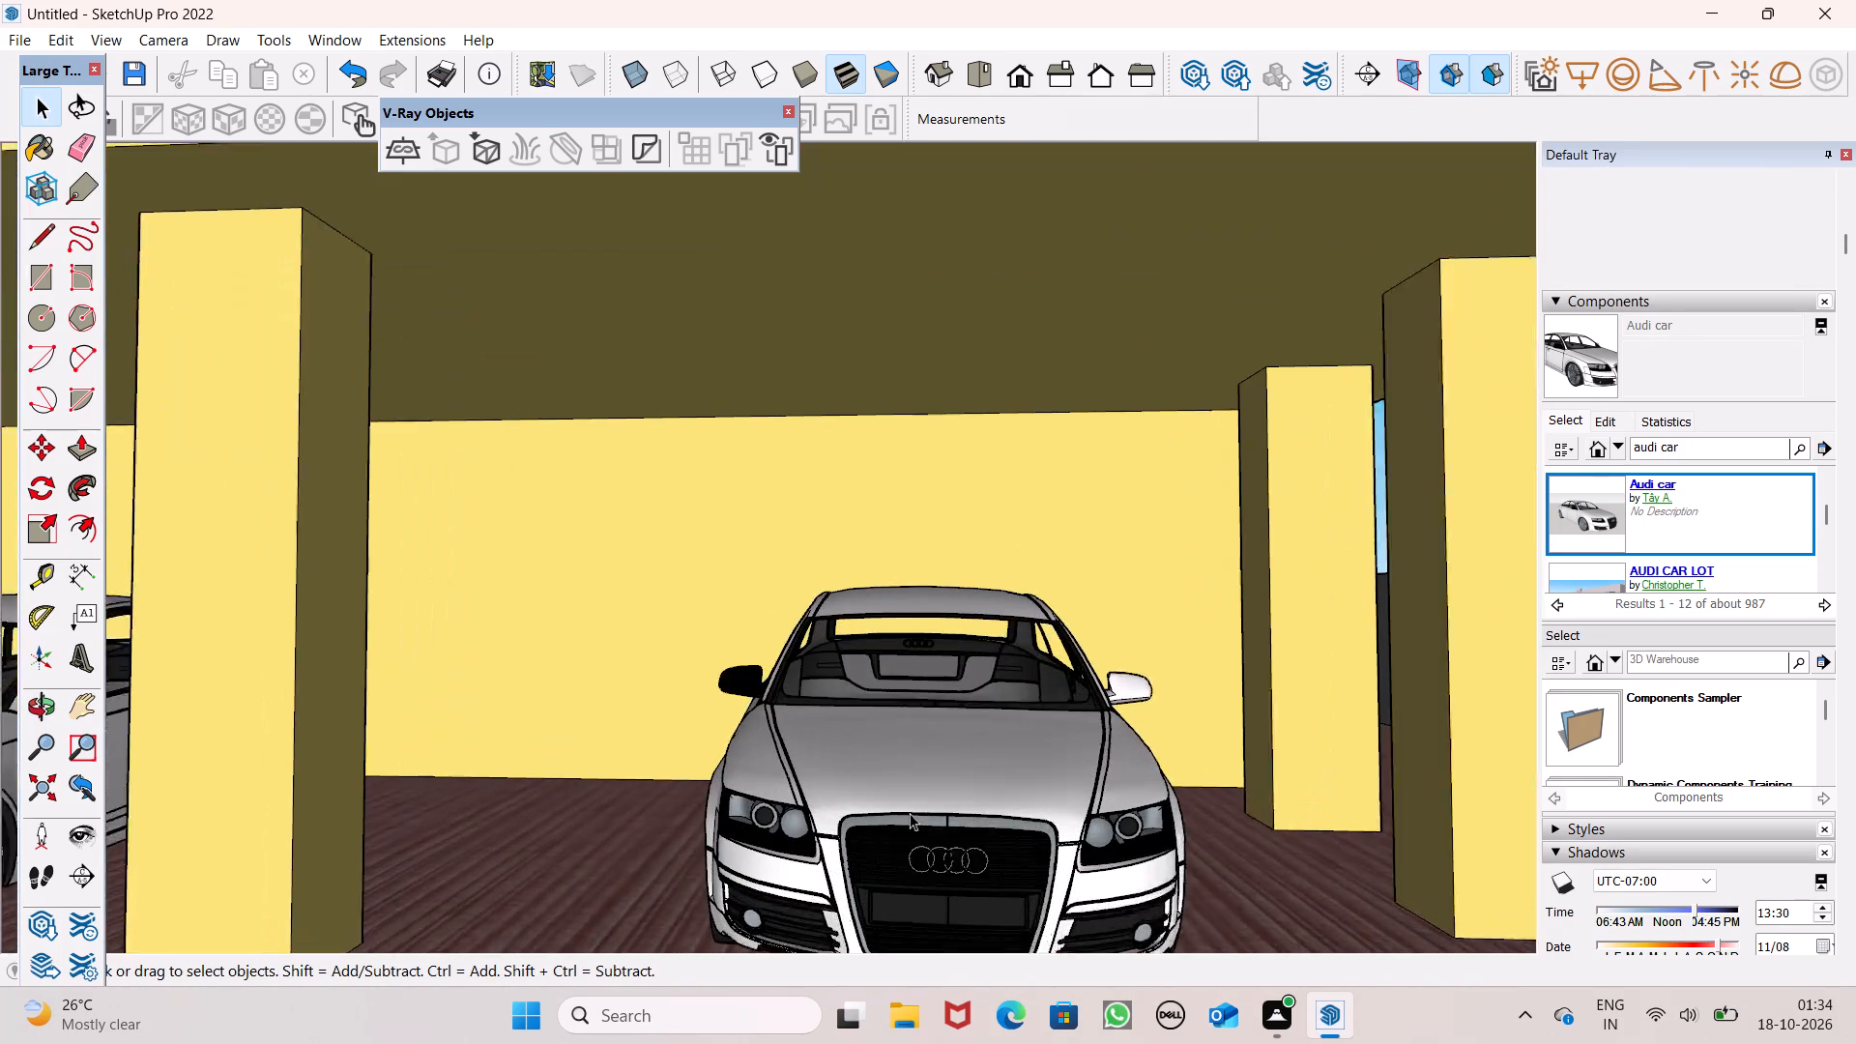
scroll(910, 813, up, 2)
scroll(1108, 632, down, 11)
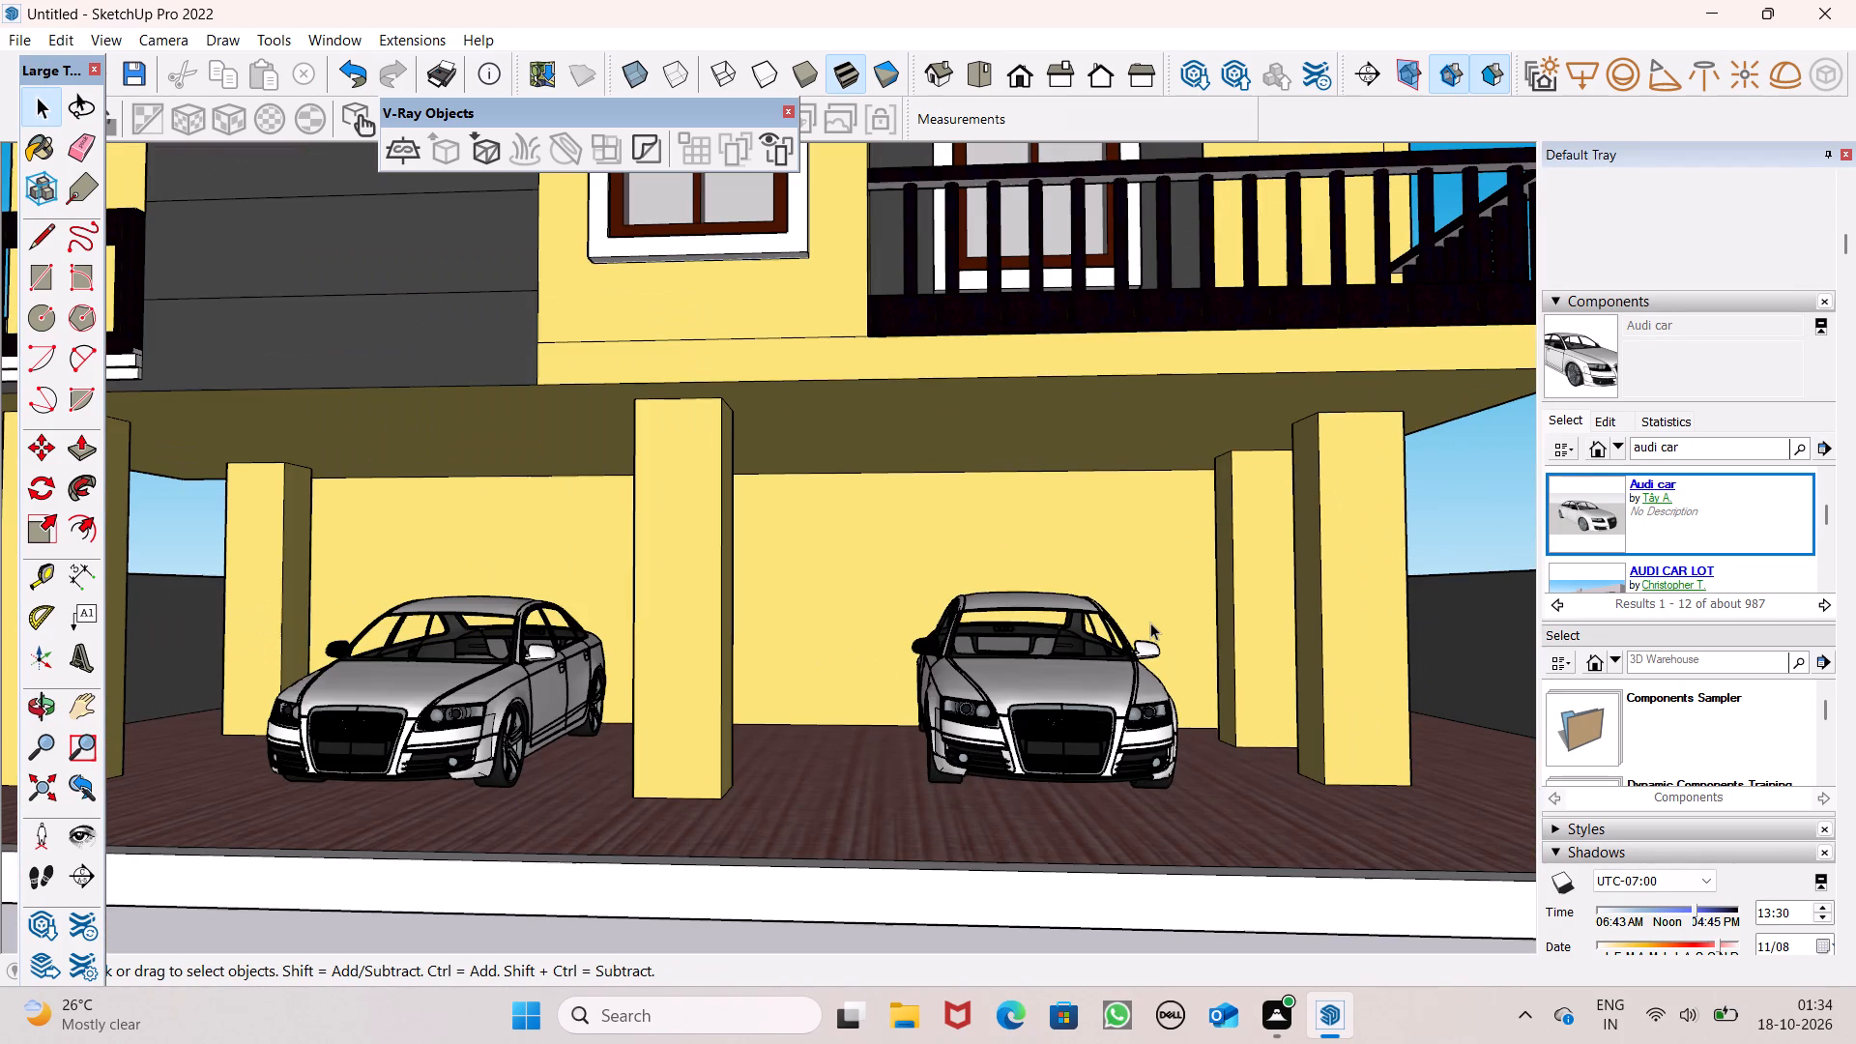
scroll(1160, 619, down, 4)
middle_drag(1162, 651, 1194, 665)
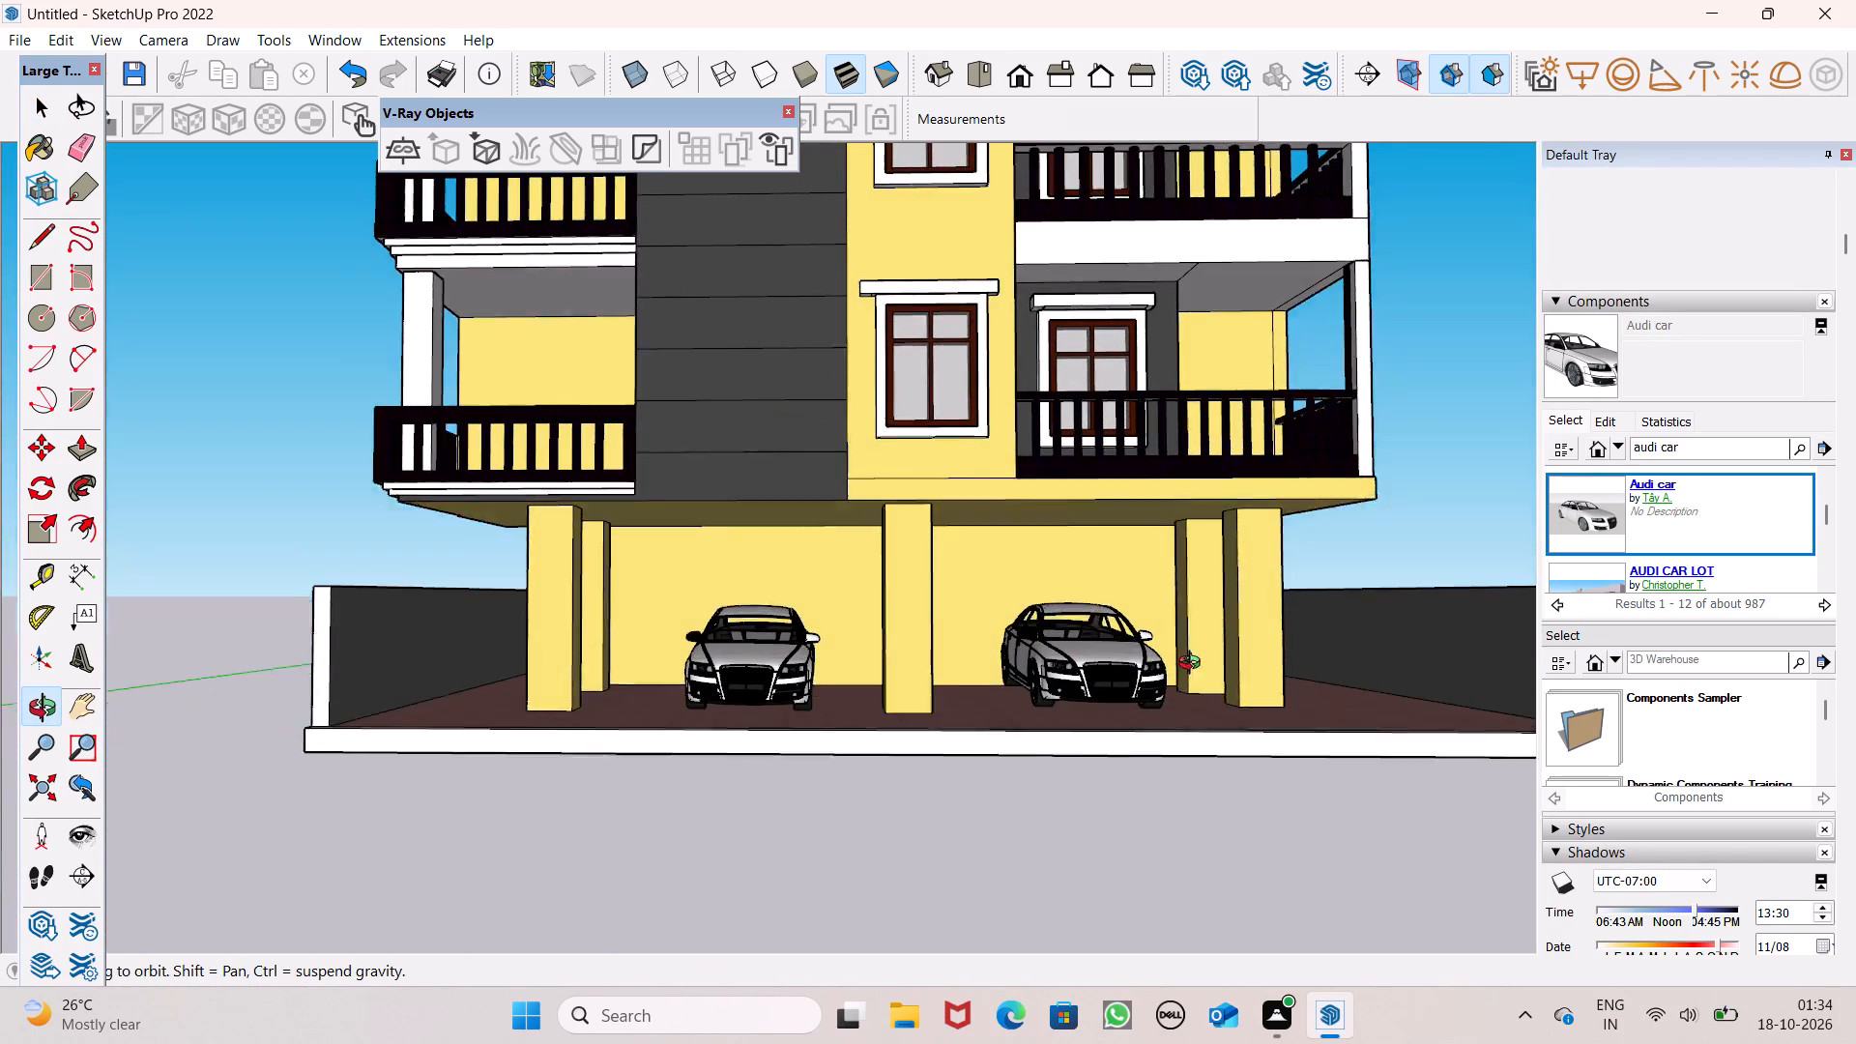
middle_drag(1194, 665, 1196, 684)
scroll(1210, 623, down, 3)
middle_drag(1210, 693, 1154, 778)
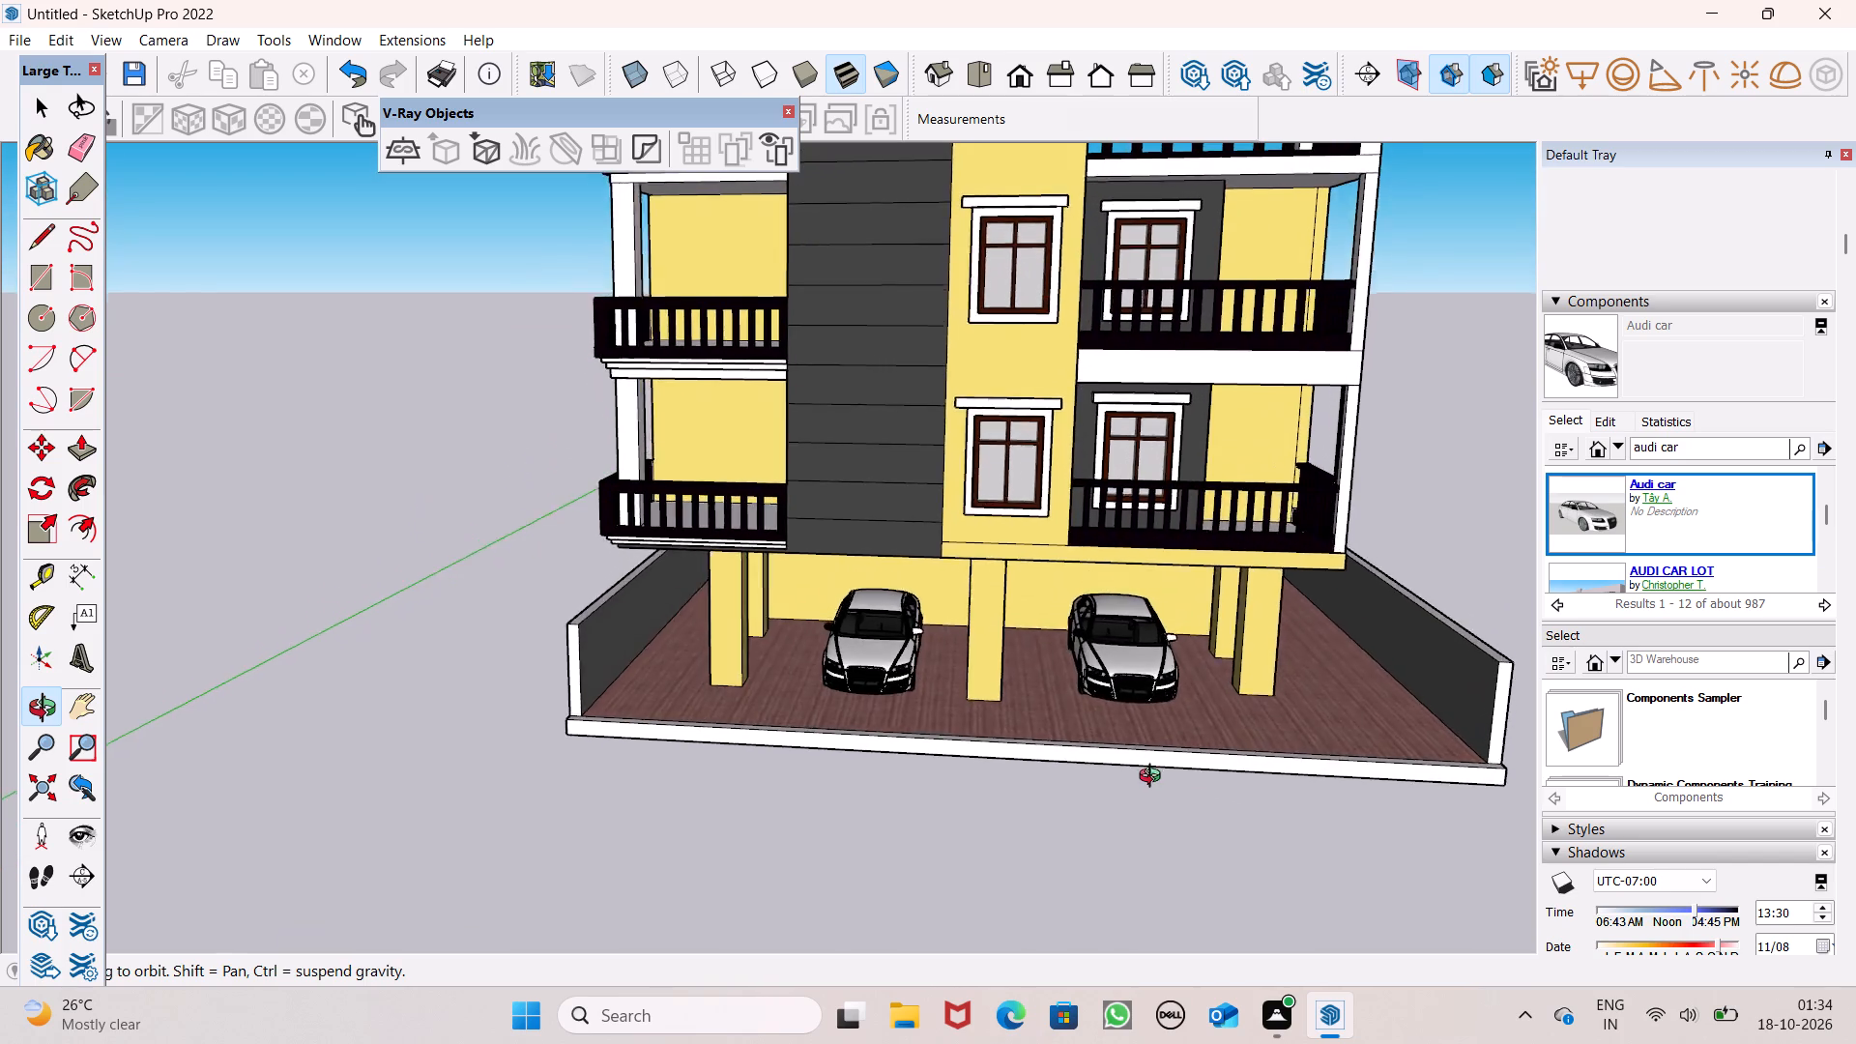
middle_drag(1154, 778, 1216, 777)
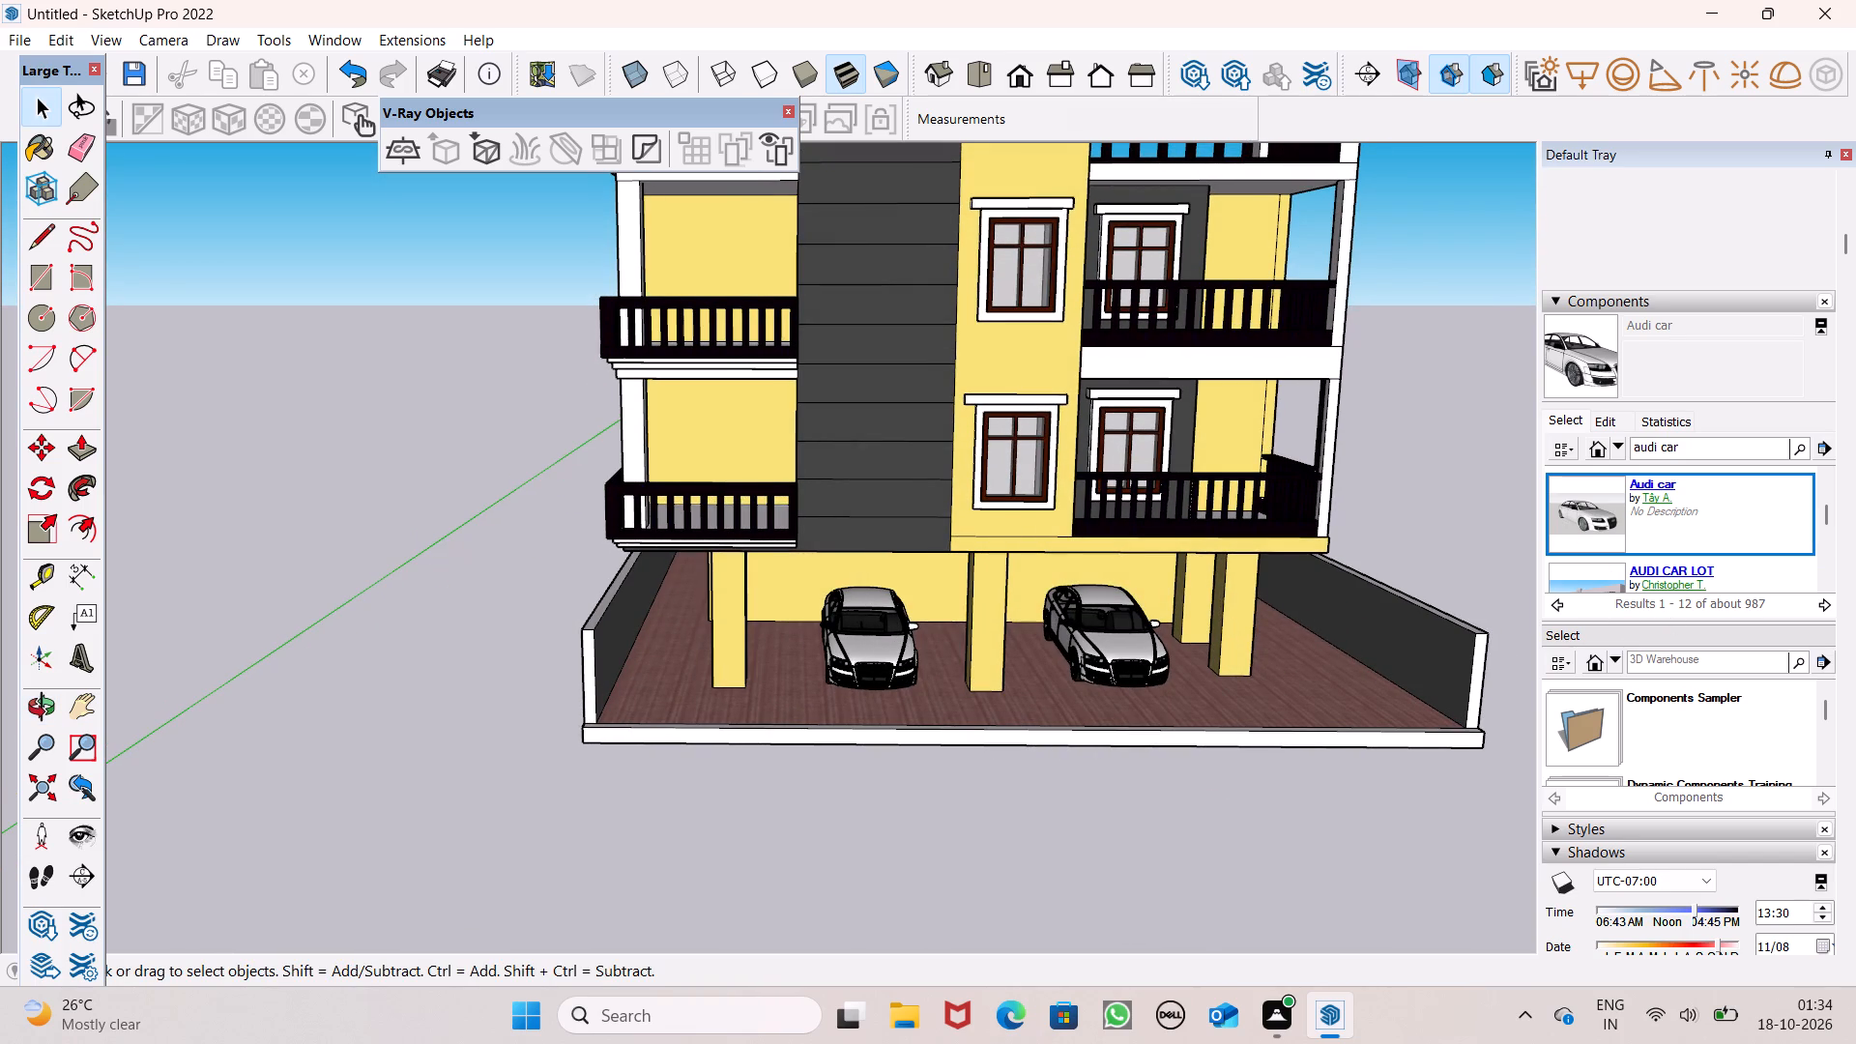
Paint the plot slab's front edge and the top strip along its front with the Concrete Scored Jointless material.
scroll(1617, 630, down, 12)
click(1591, 725)
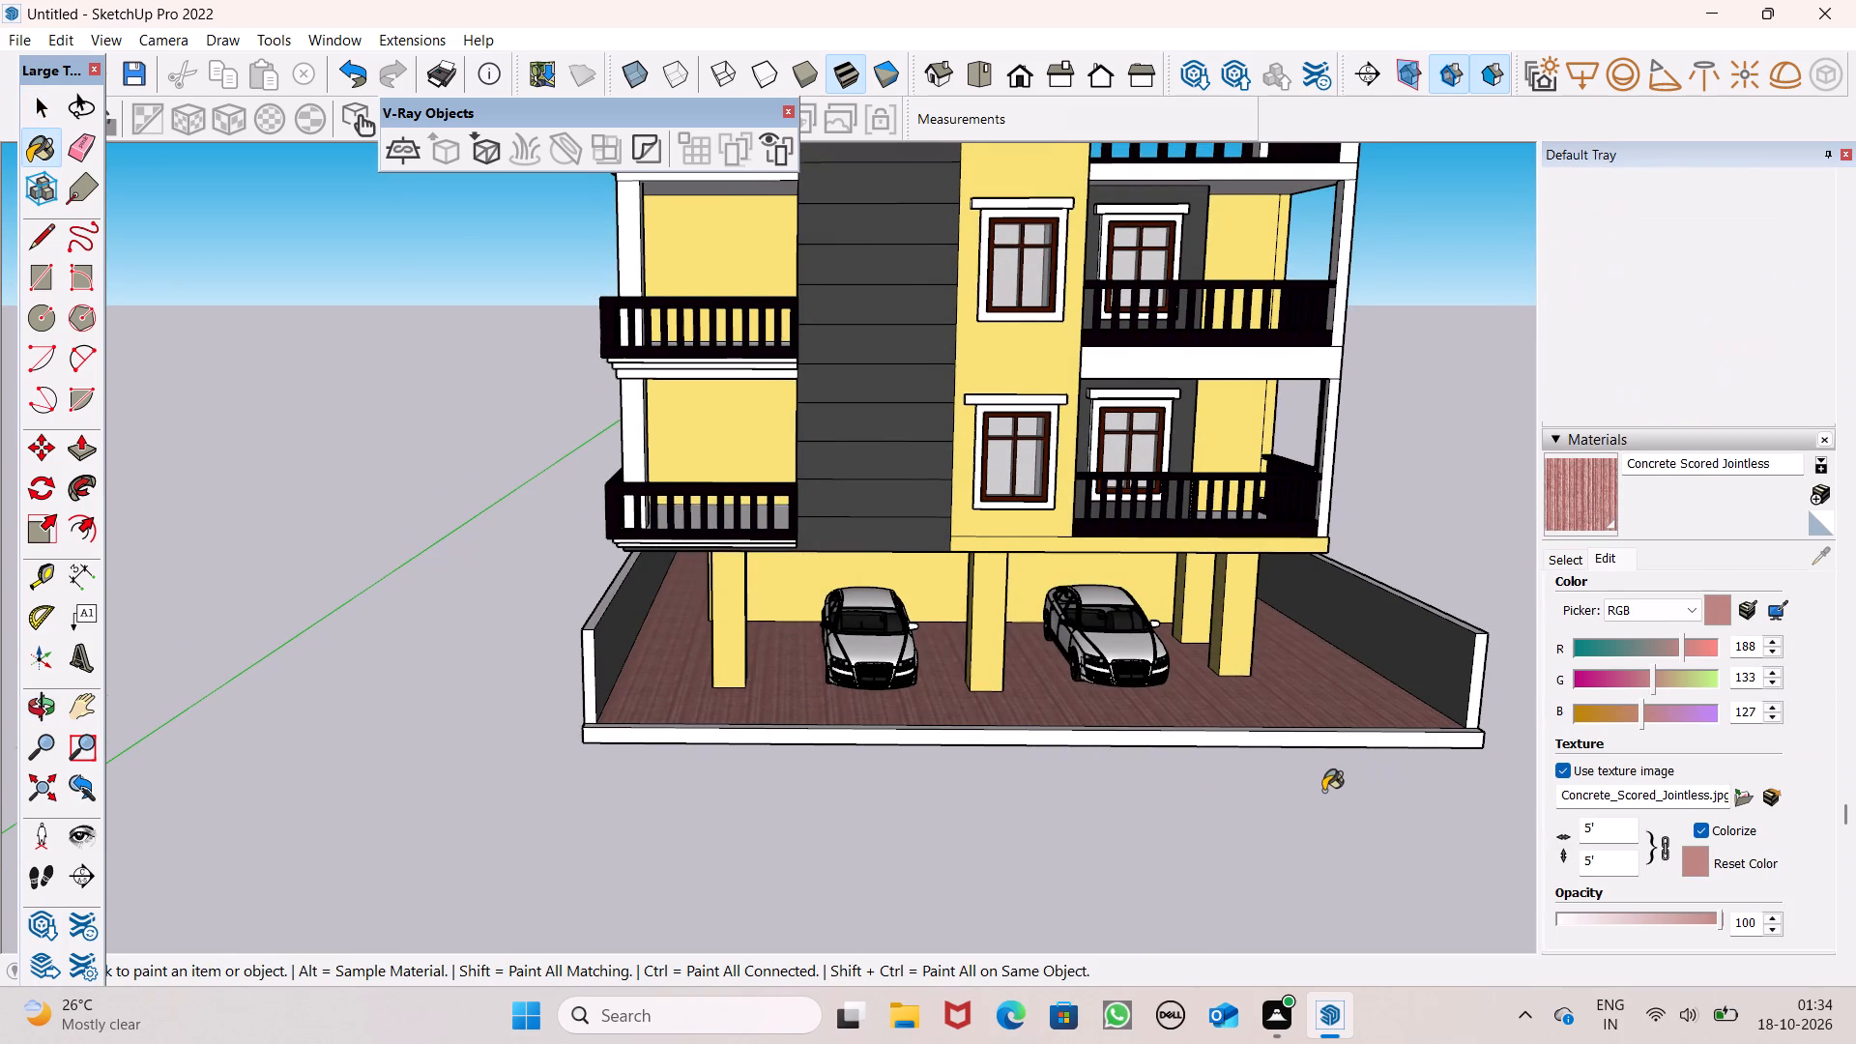
scroll(1323, 791, up, 5)
click(1348, 724)
middle_drag(1322, 715, 1369, 840)
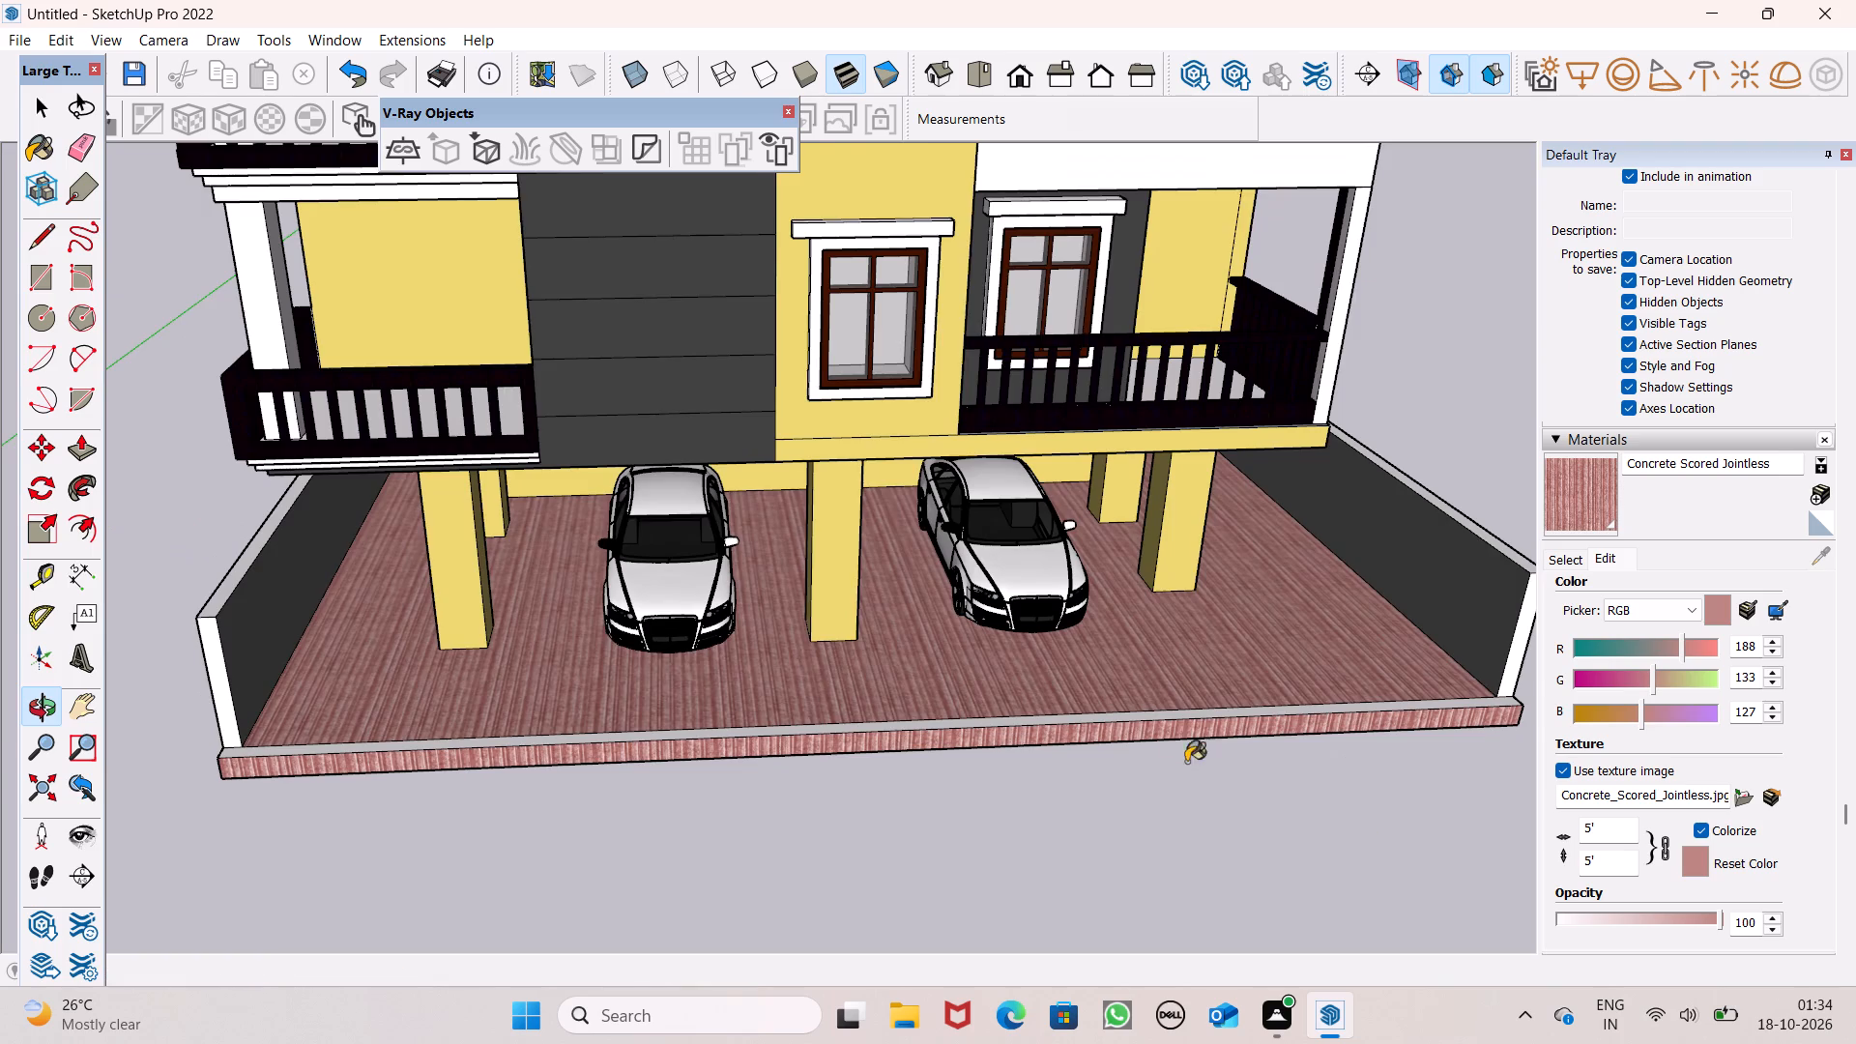
scroll(1171, 751, up, 5)
click(1092, 696)
scroll(1135, 631, down, 4)
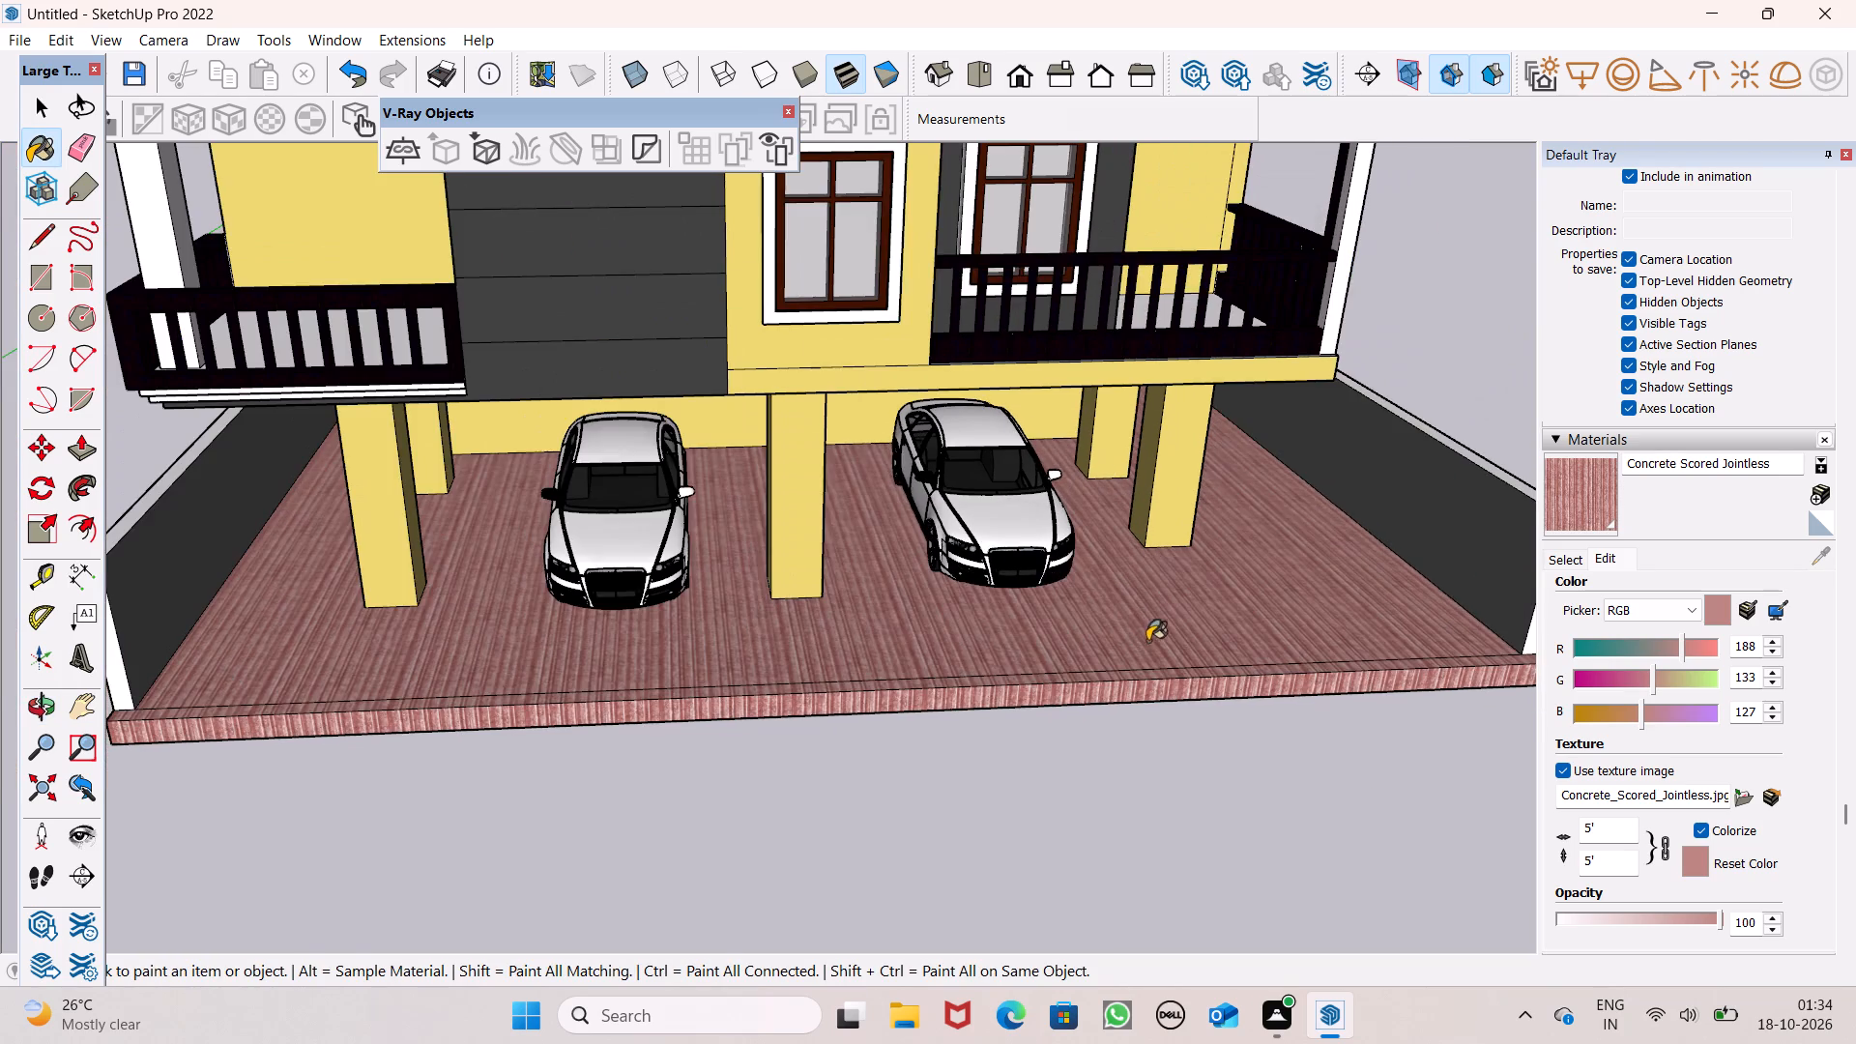
Paint the slab's side edge next to the dark-clad block and the slab's underside with Concrete Scored Jointless.
middle_drag(1147, 641, 1399, 538)
scroll(1290, 527, down, 4)
middle_drag(1181, 586, 1030, 648)
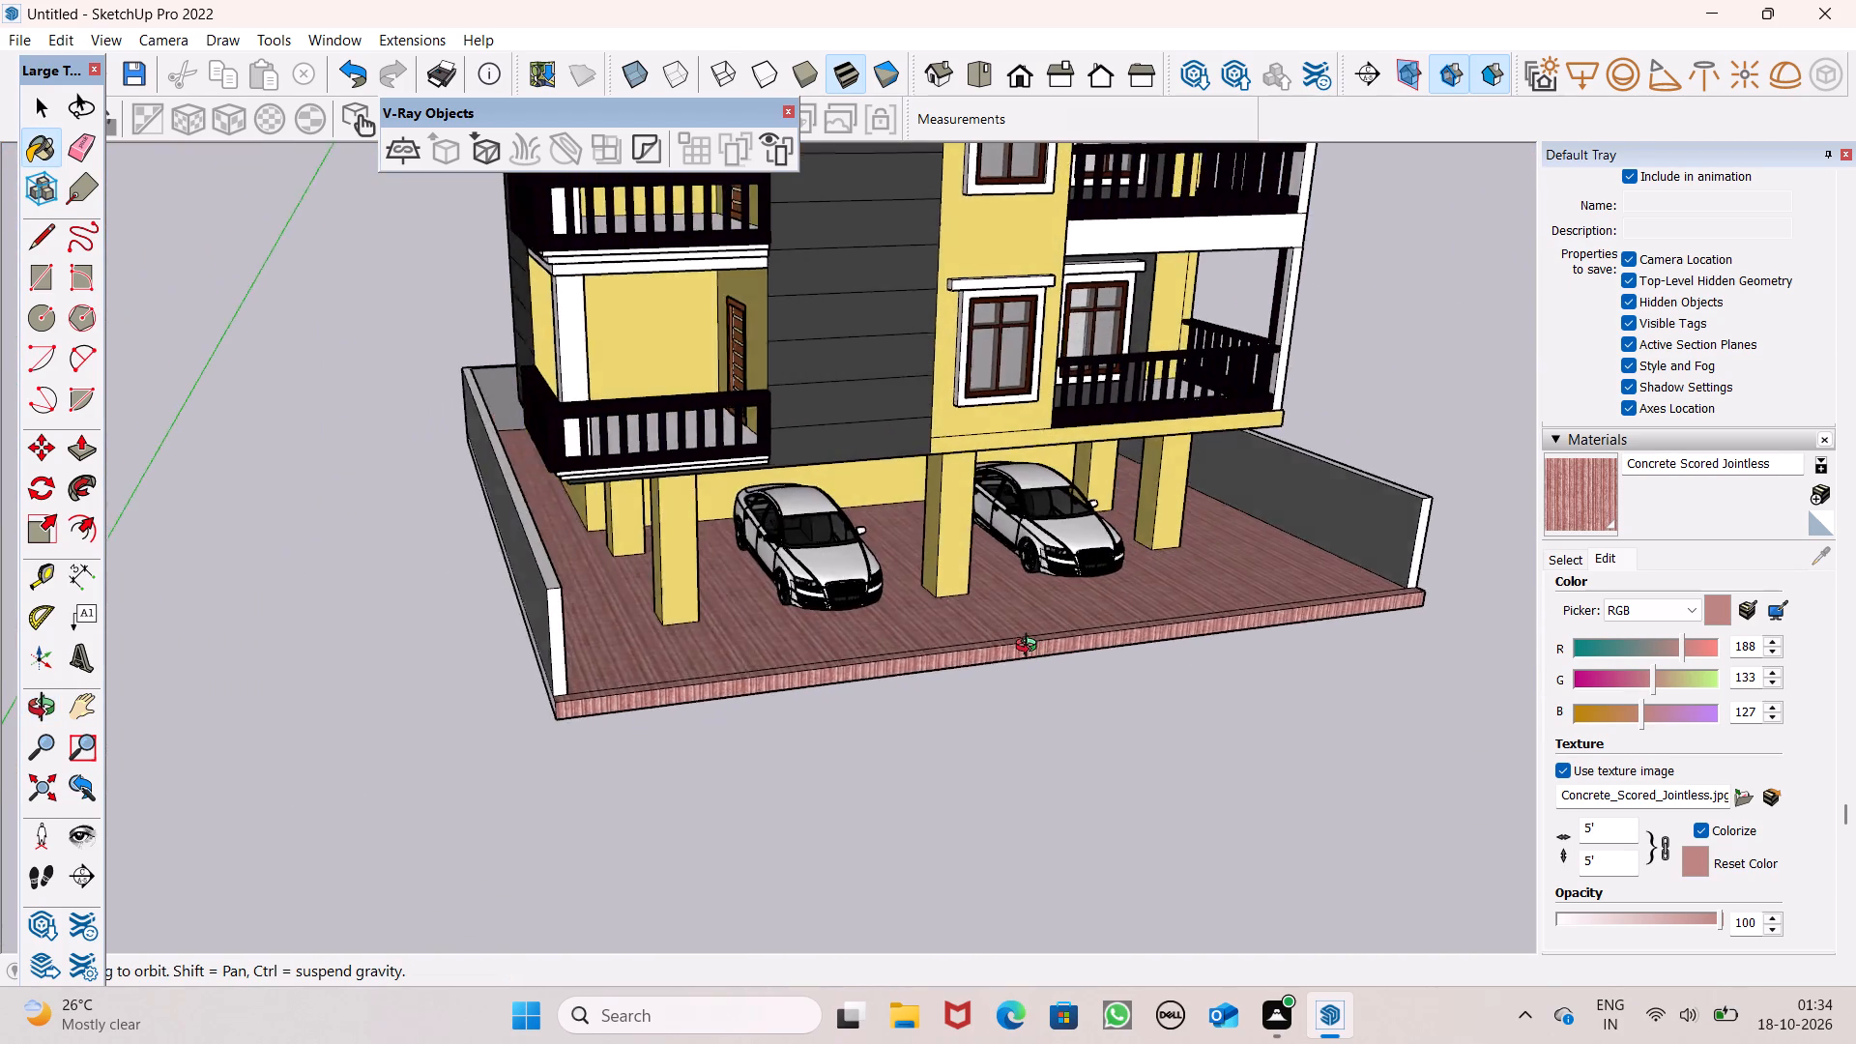
middle_drag(1030, 648, 1036, 530)
scroll(1659, 552, down, 3)
middle_drag(1202, 610, 1855, 423)
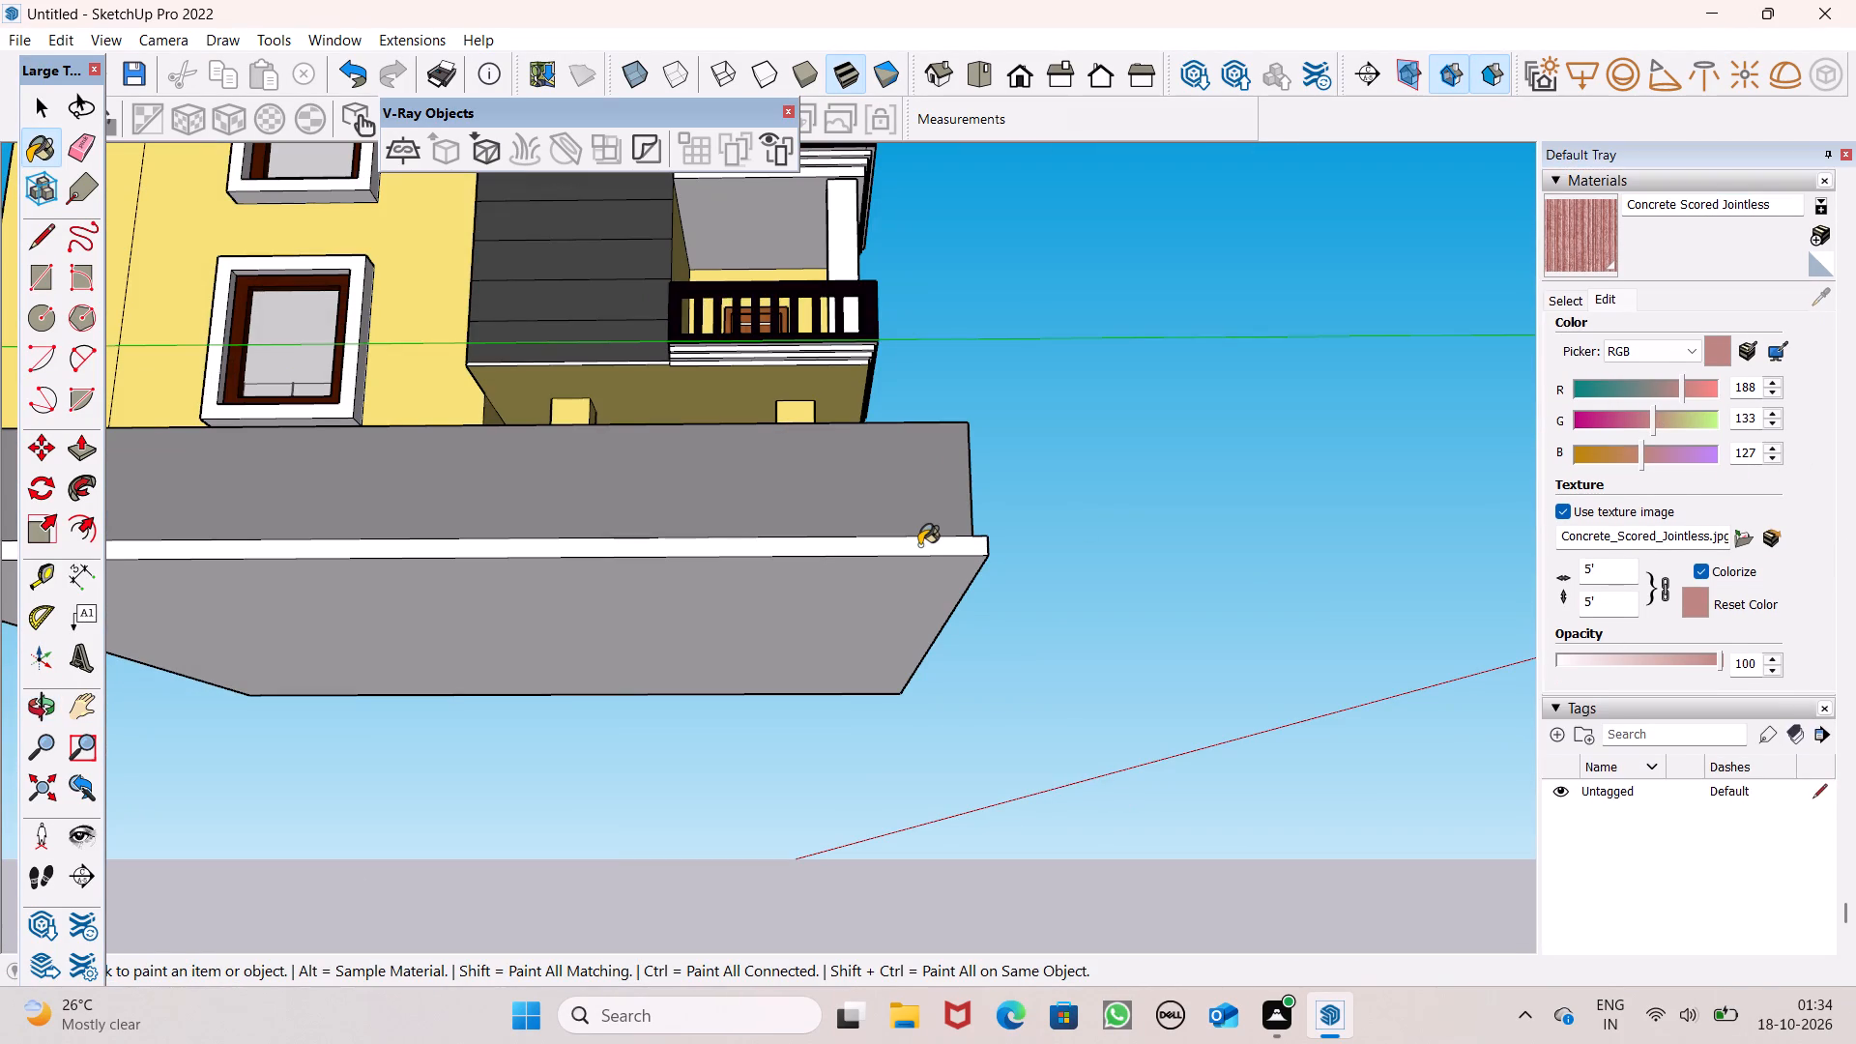
click(918, 542)
click(932, 583)
Paint the slab's opposite side edge and its rear edge with Concrete Scored Jointless.
middle_drag(984, 579, 382, 517)
scroll(984, 579, up, 1)
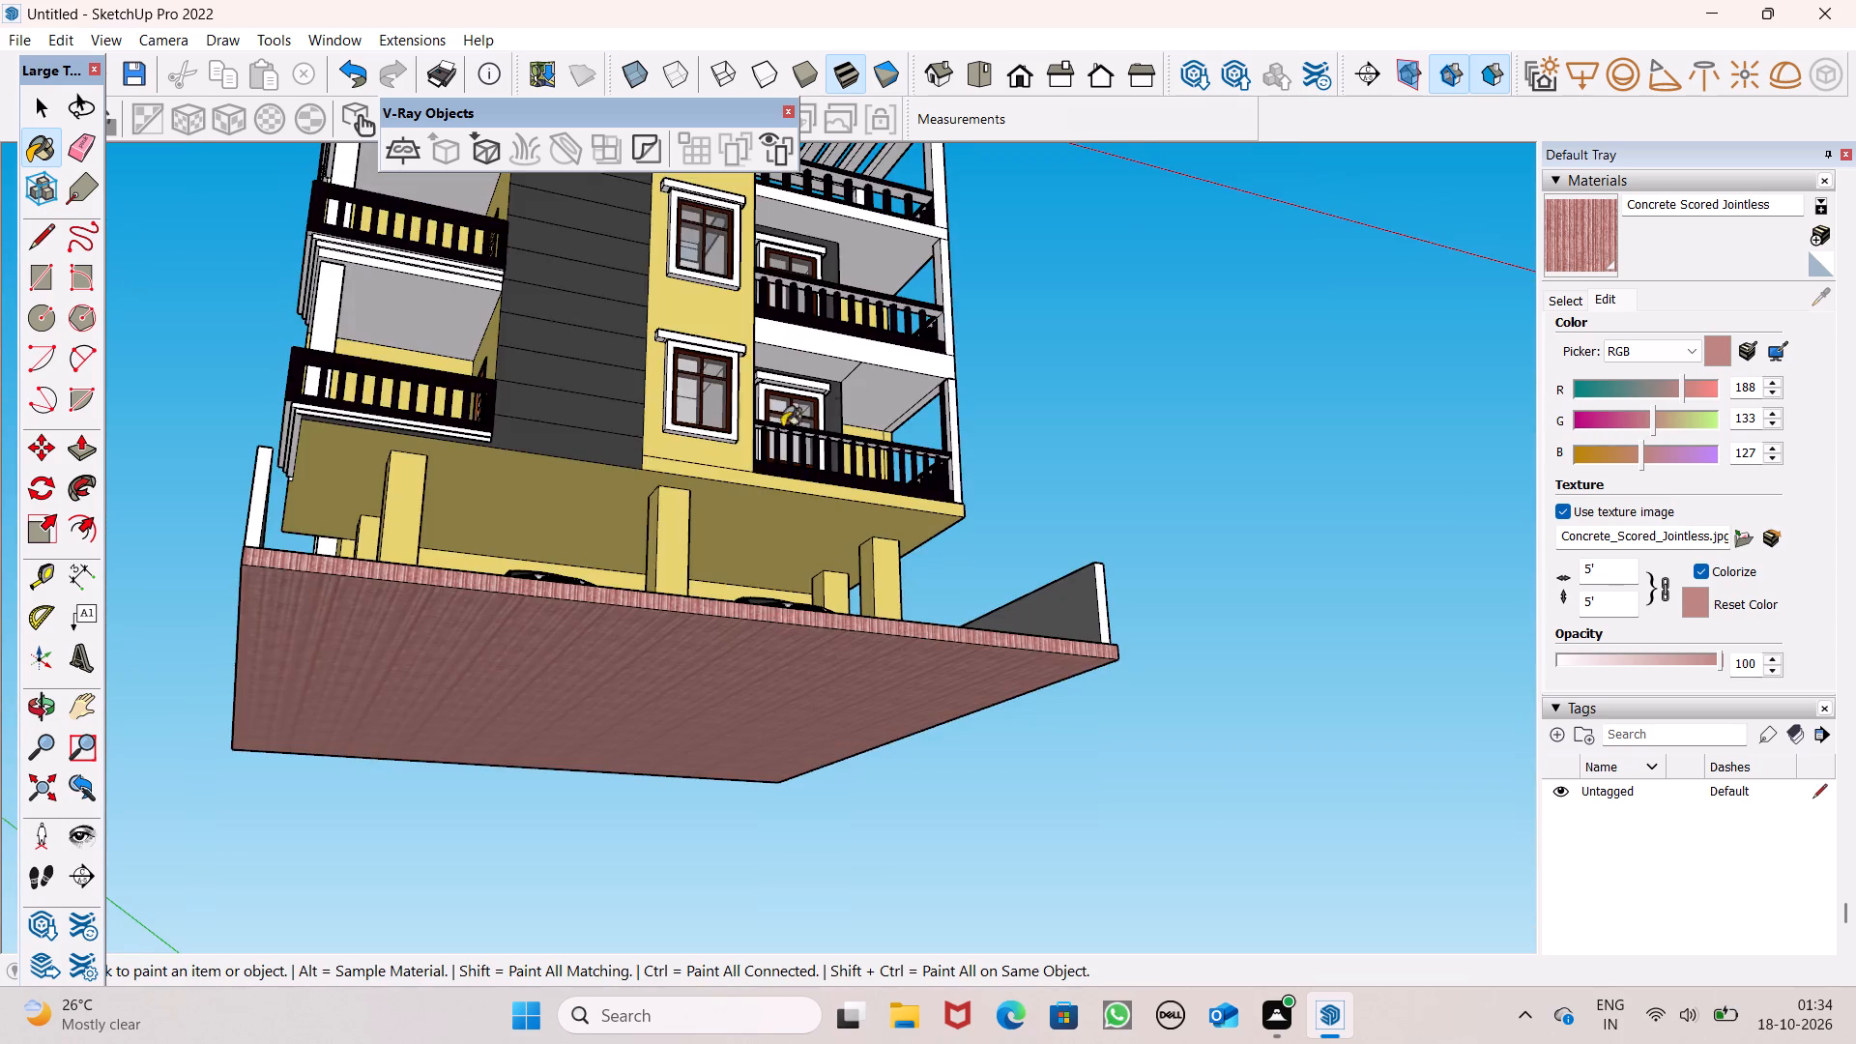
scroll(860, 448, down, 3)
middle_drag(1210, 565, 416, 505)
scroll(1201, 573, up, 1)
scroll(734, 515, up, 5)
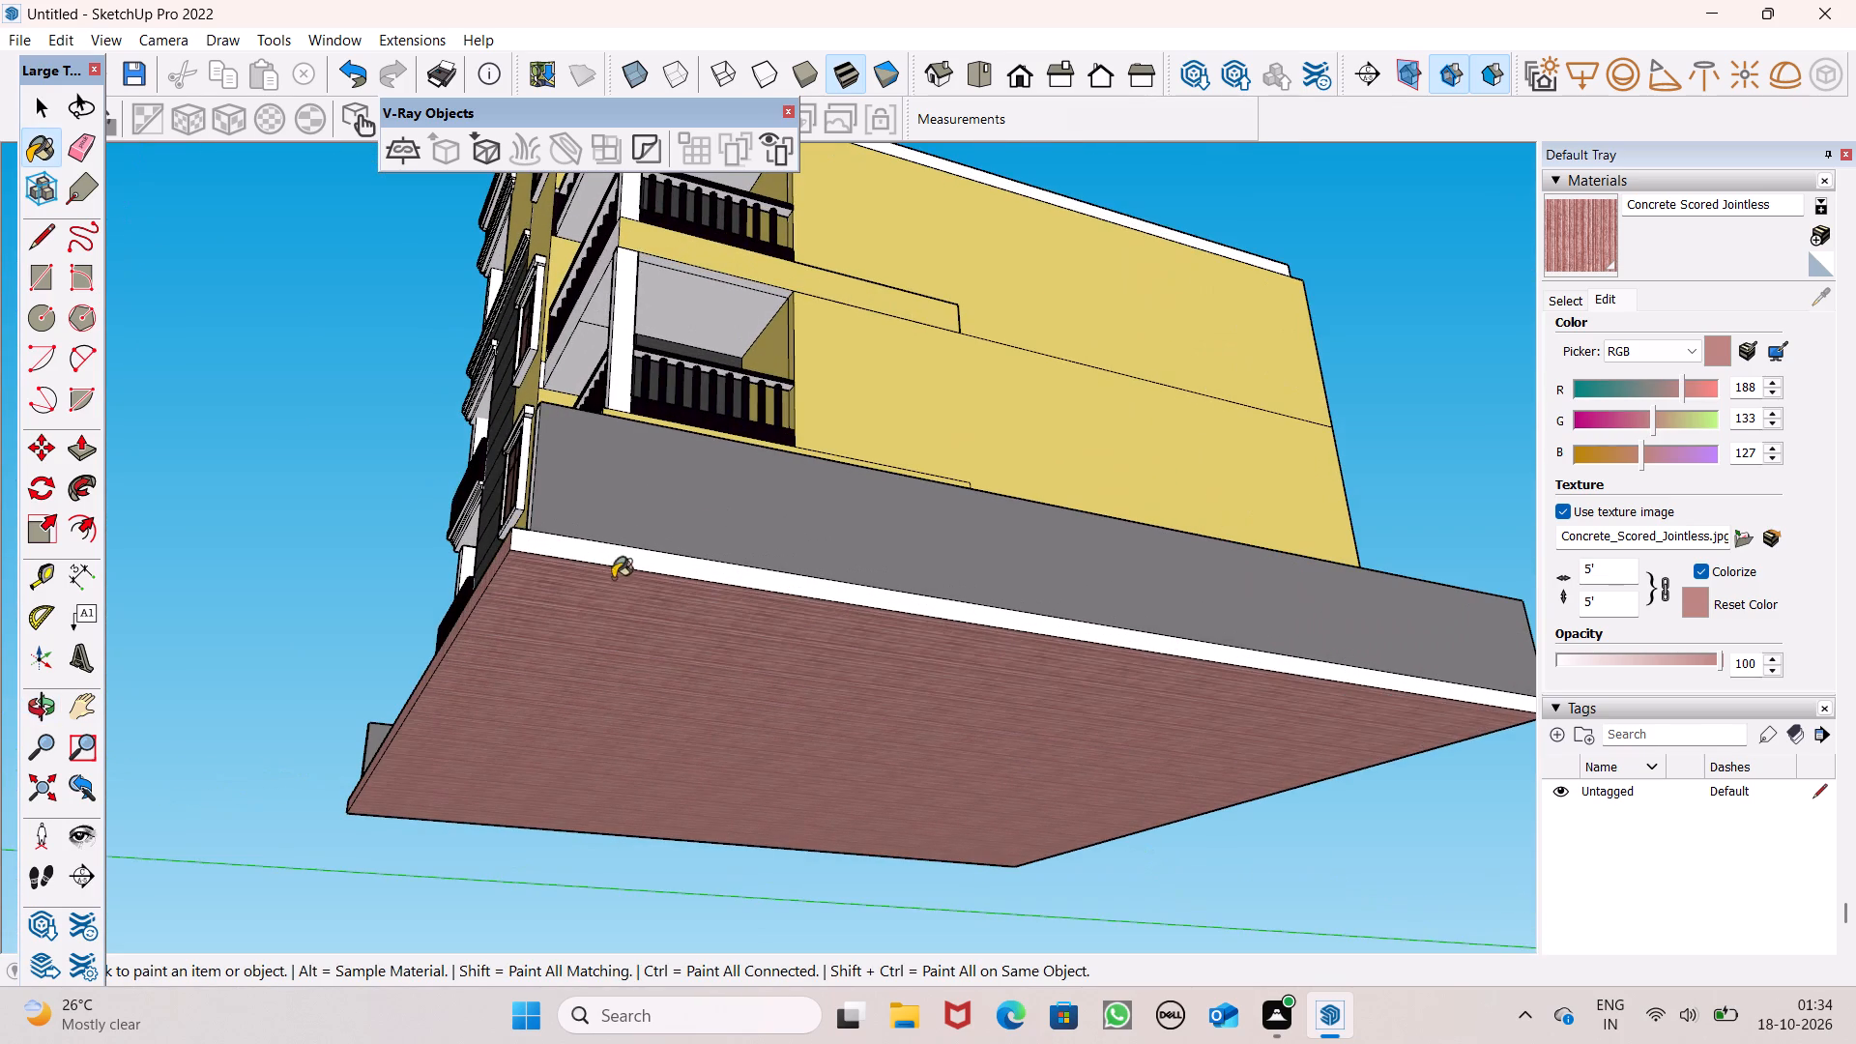
click(610, 564)
scroll(888, 477, down, 4)
middle_drag(961, 507, 174, 420)
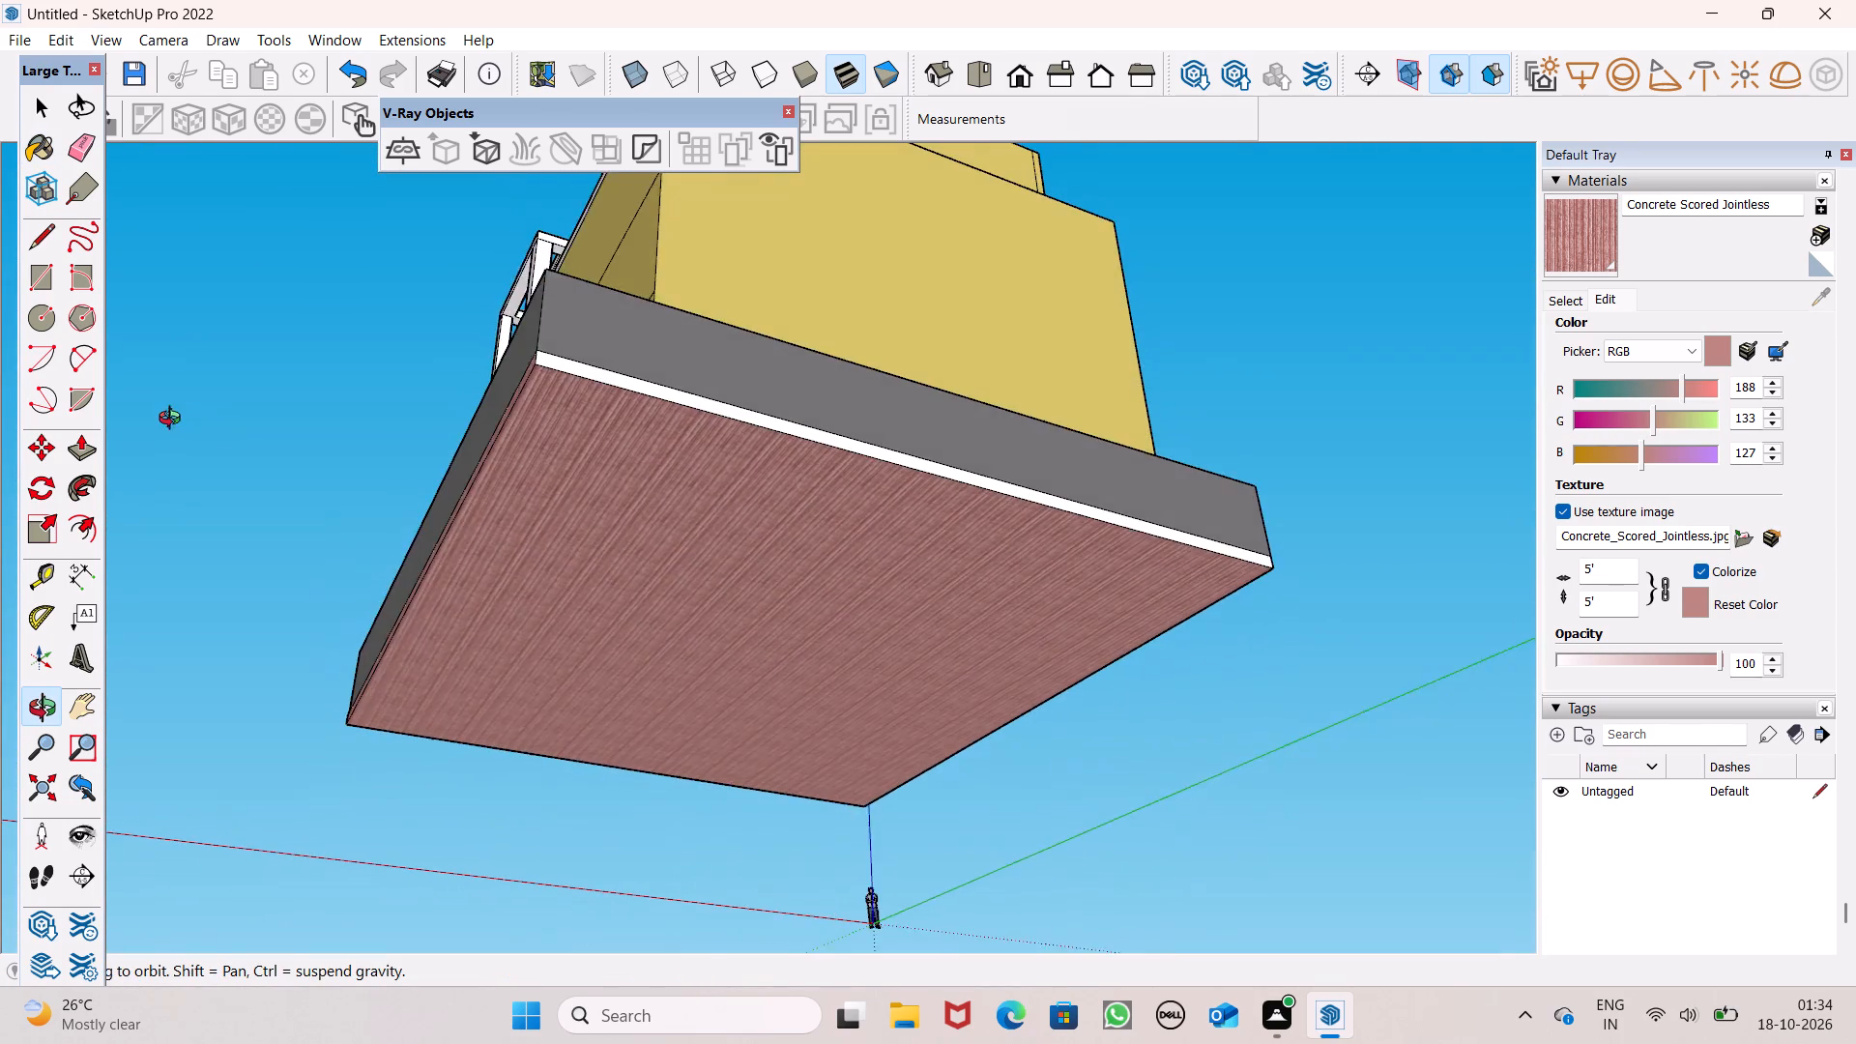
middle_drag(174, 420, 192, 442)
click(609, 408)
Paint the front end and top face of the boundary wall beside the dark-clad block with Color M05 from the Colors library.
middle_drag(725, 512, 514, 537)
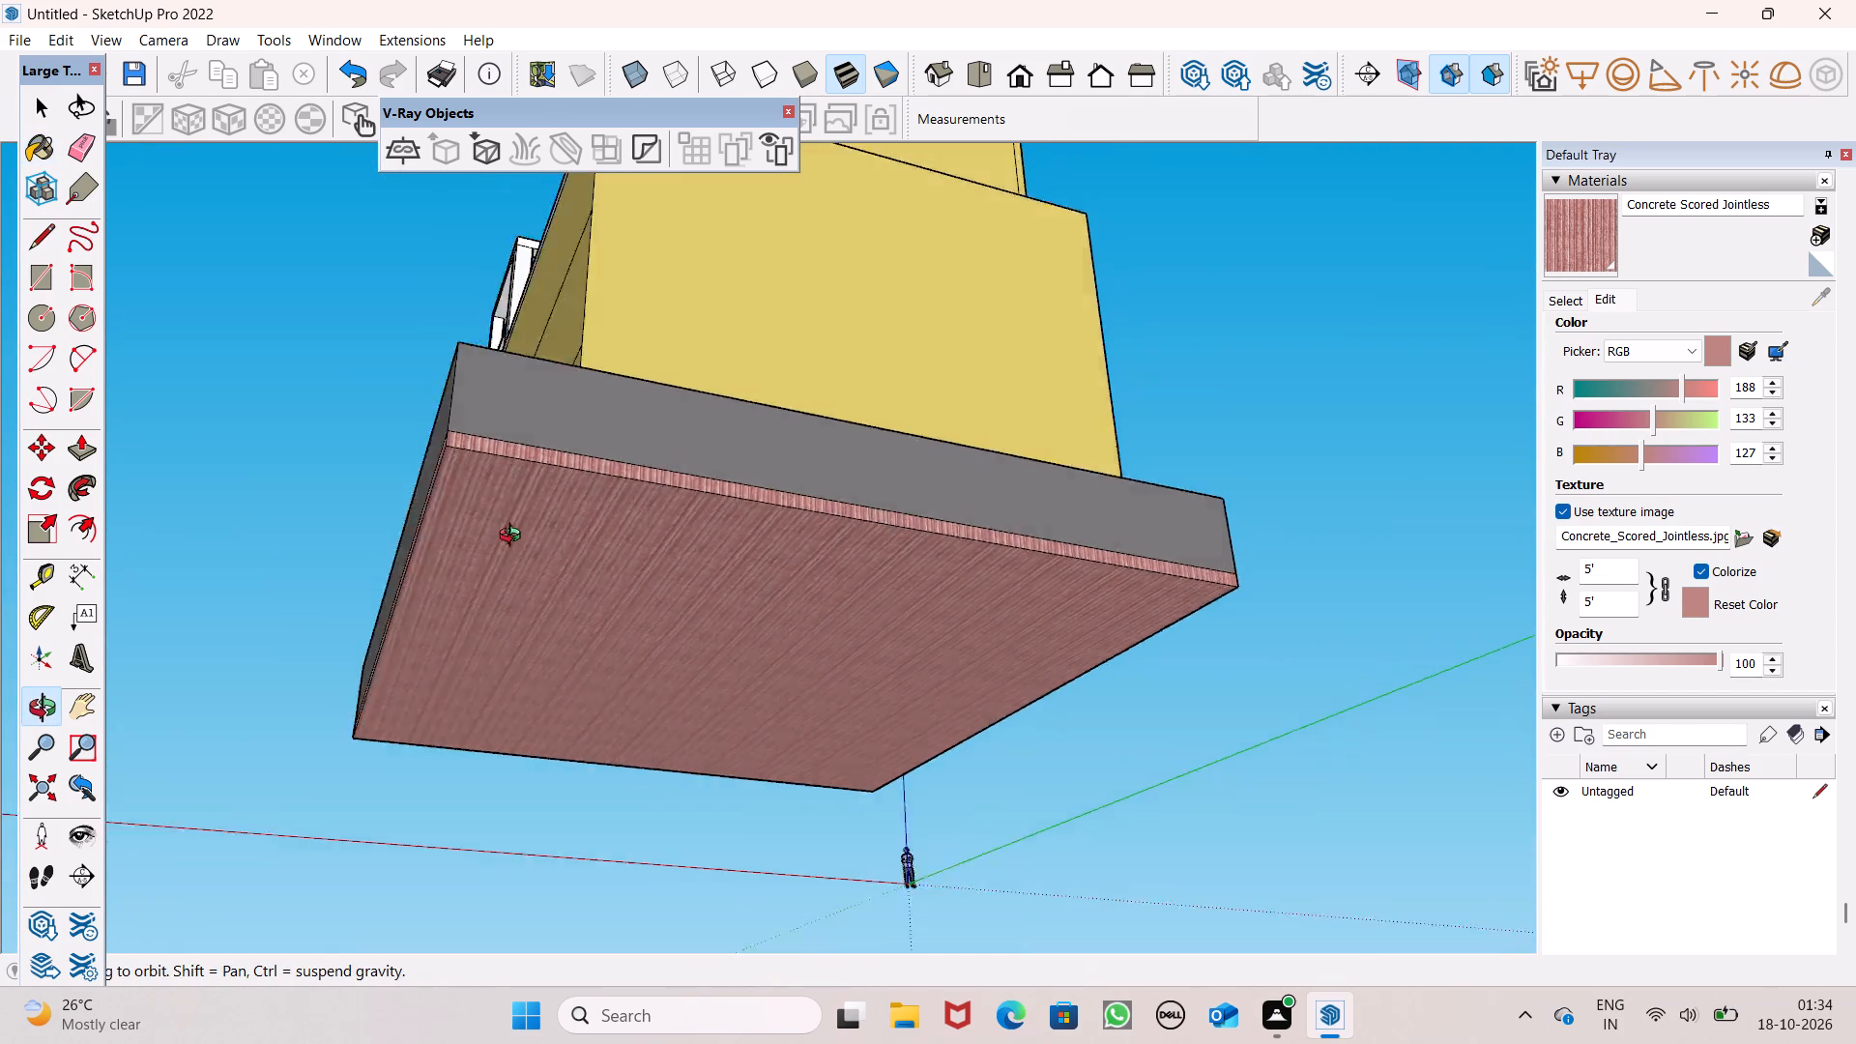
middle_drag(514, 537, 1467, 633)
scroll(1467, 633, up, 1)
middle_drag(779, 619, 1630, 699)
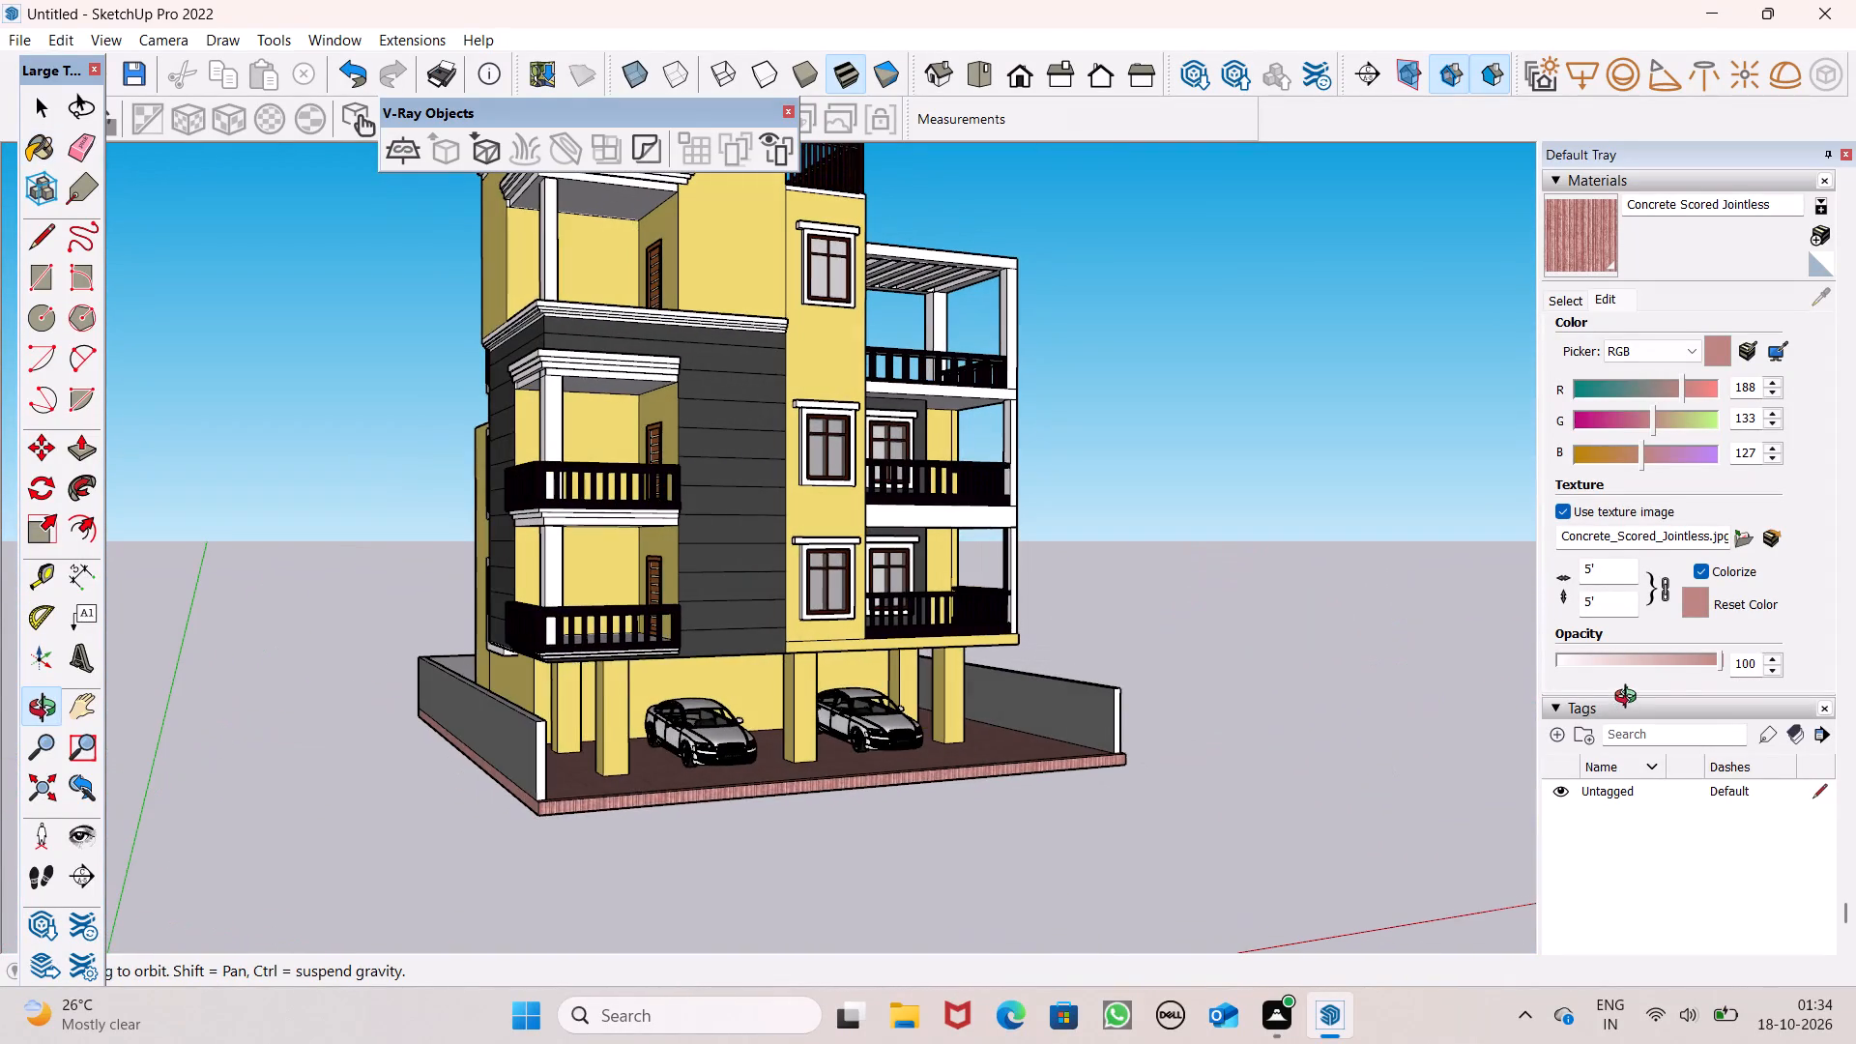
middle_drag(1630, 699, 1630, 694)
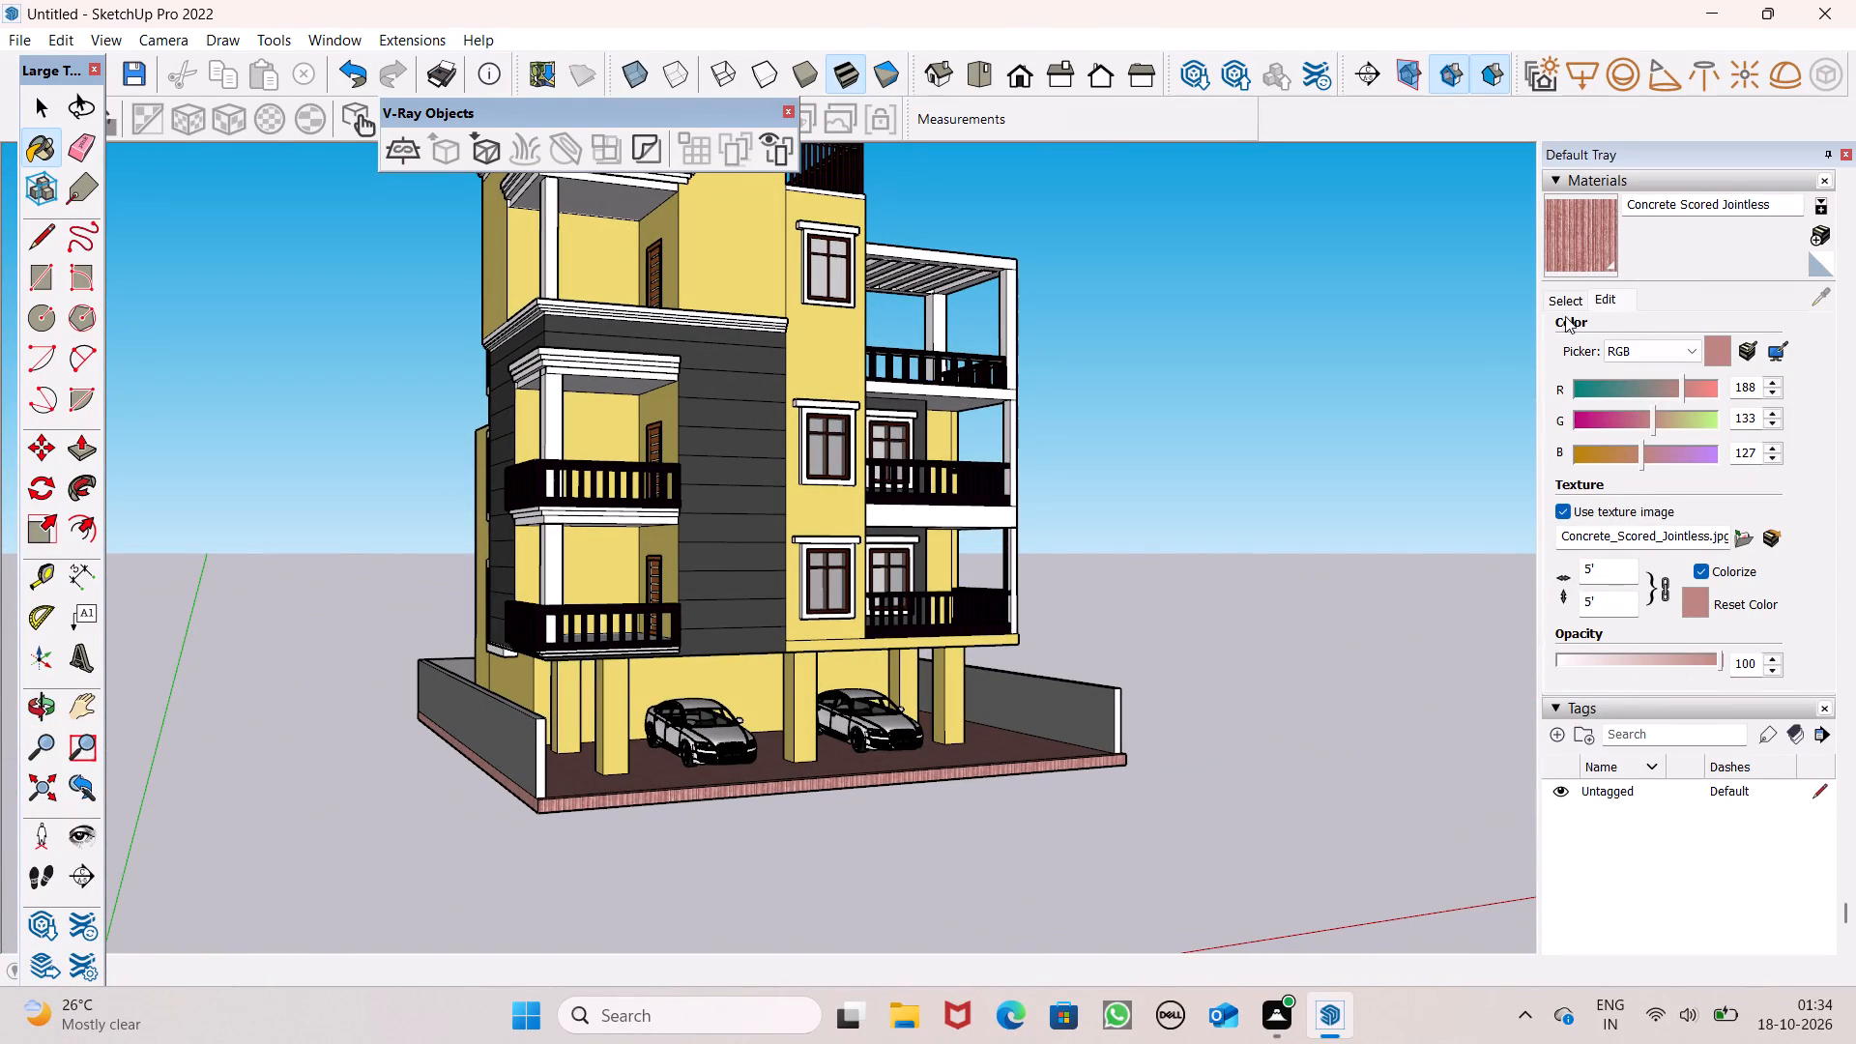
click(1573, 305)
click(1714, 522)
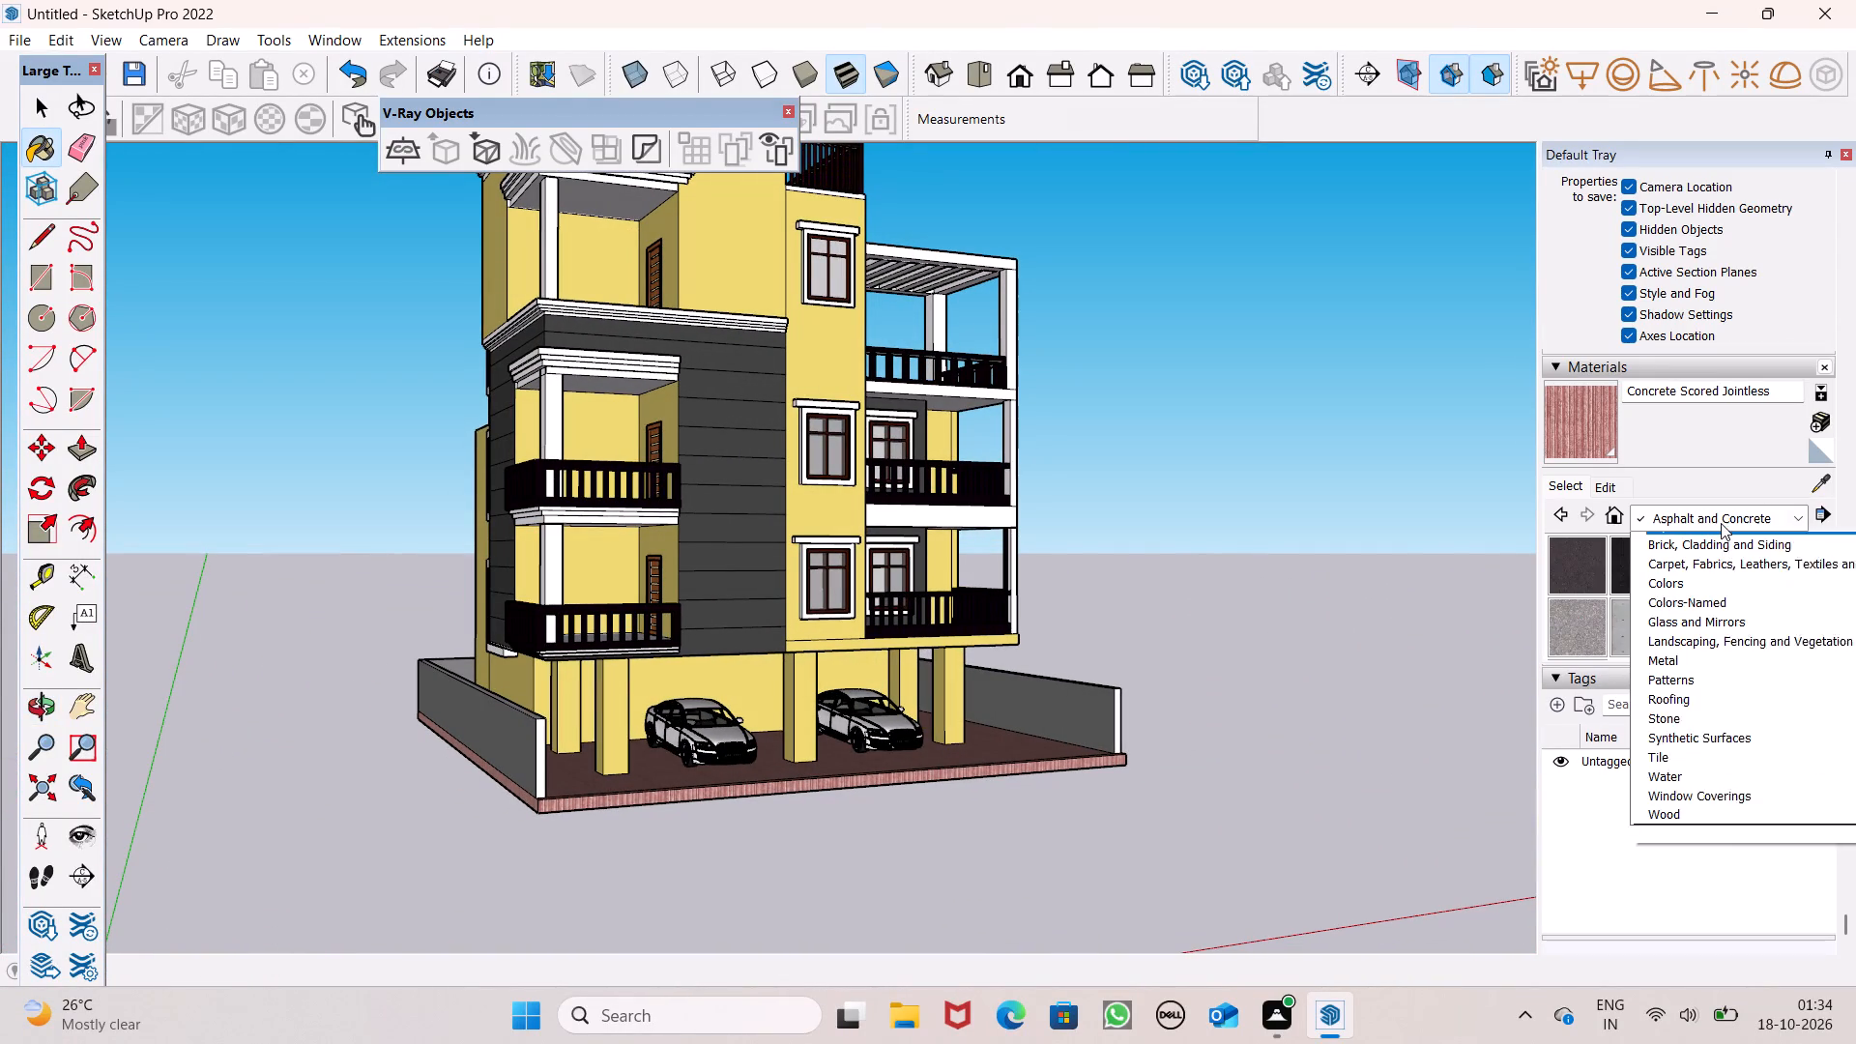
click(1710, 600)
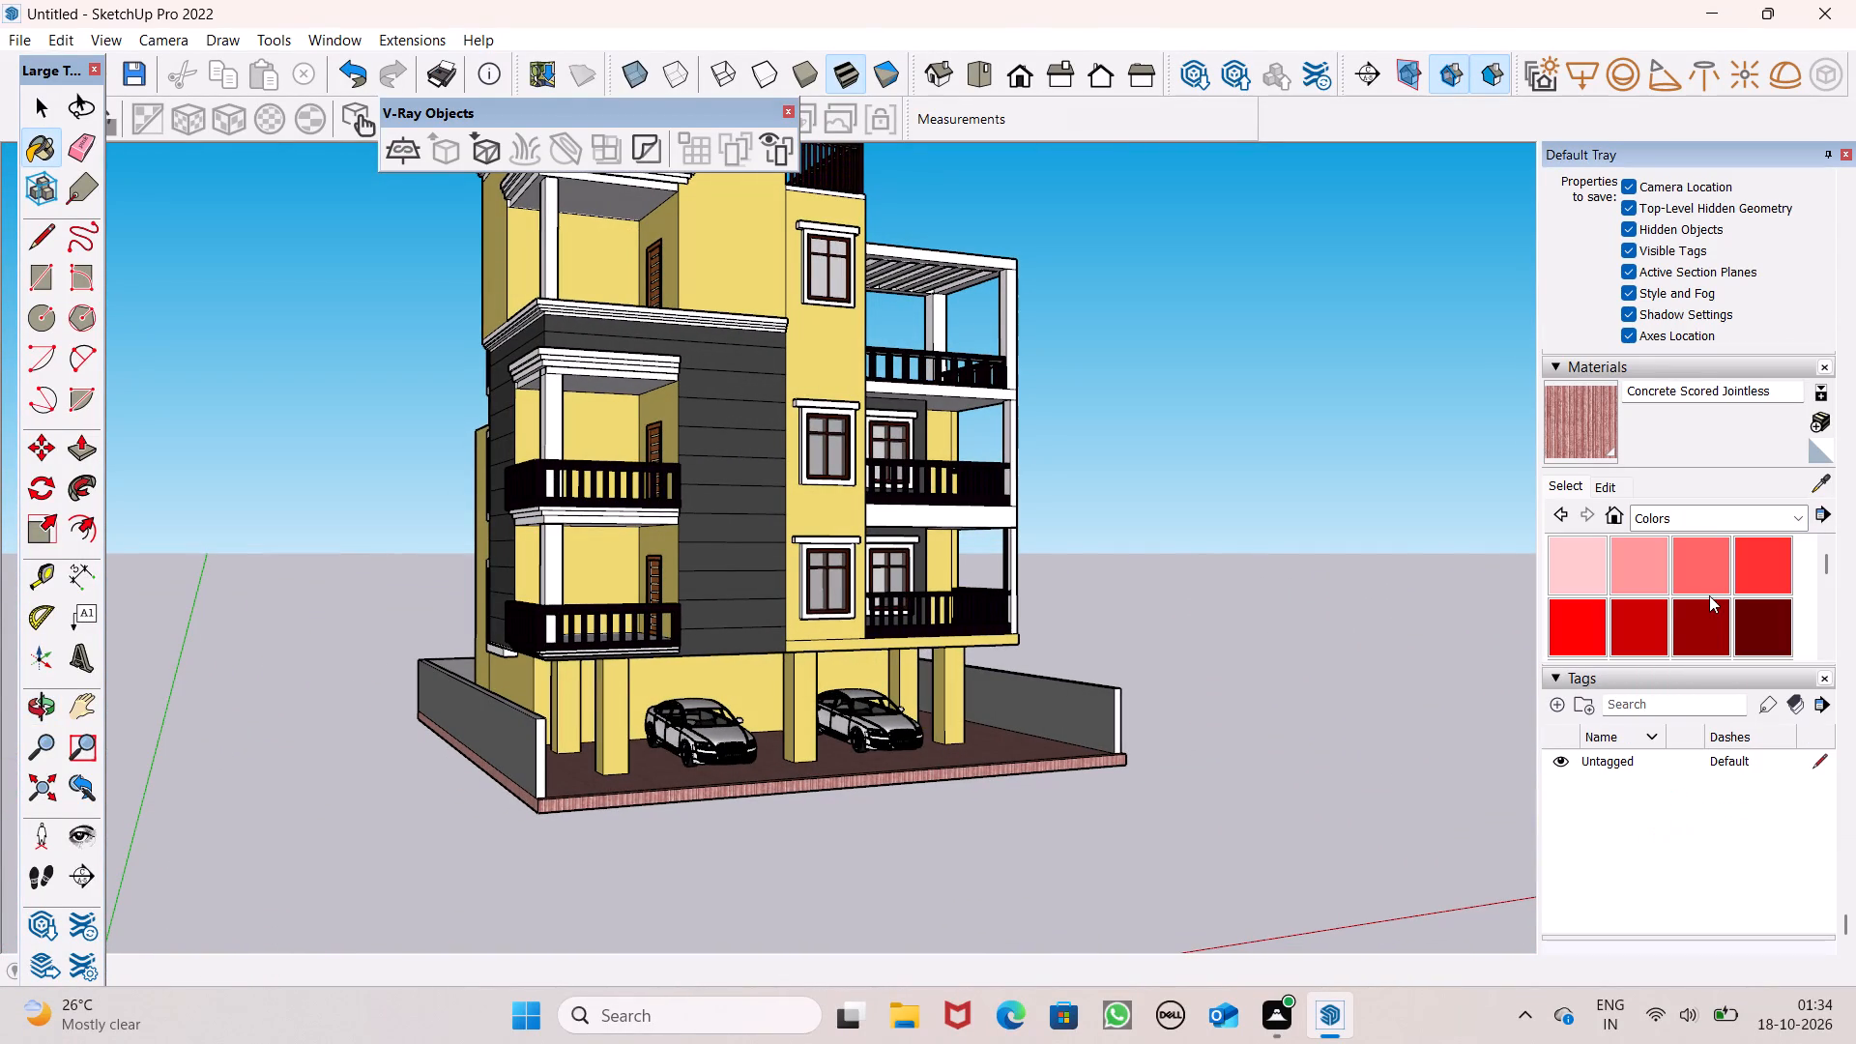
scroll(1667, 624, down, 10)
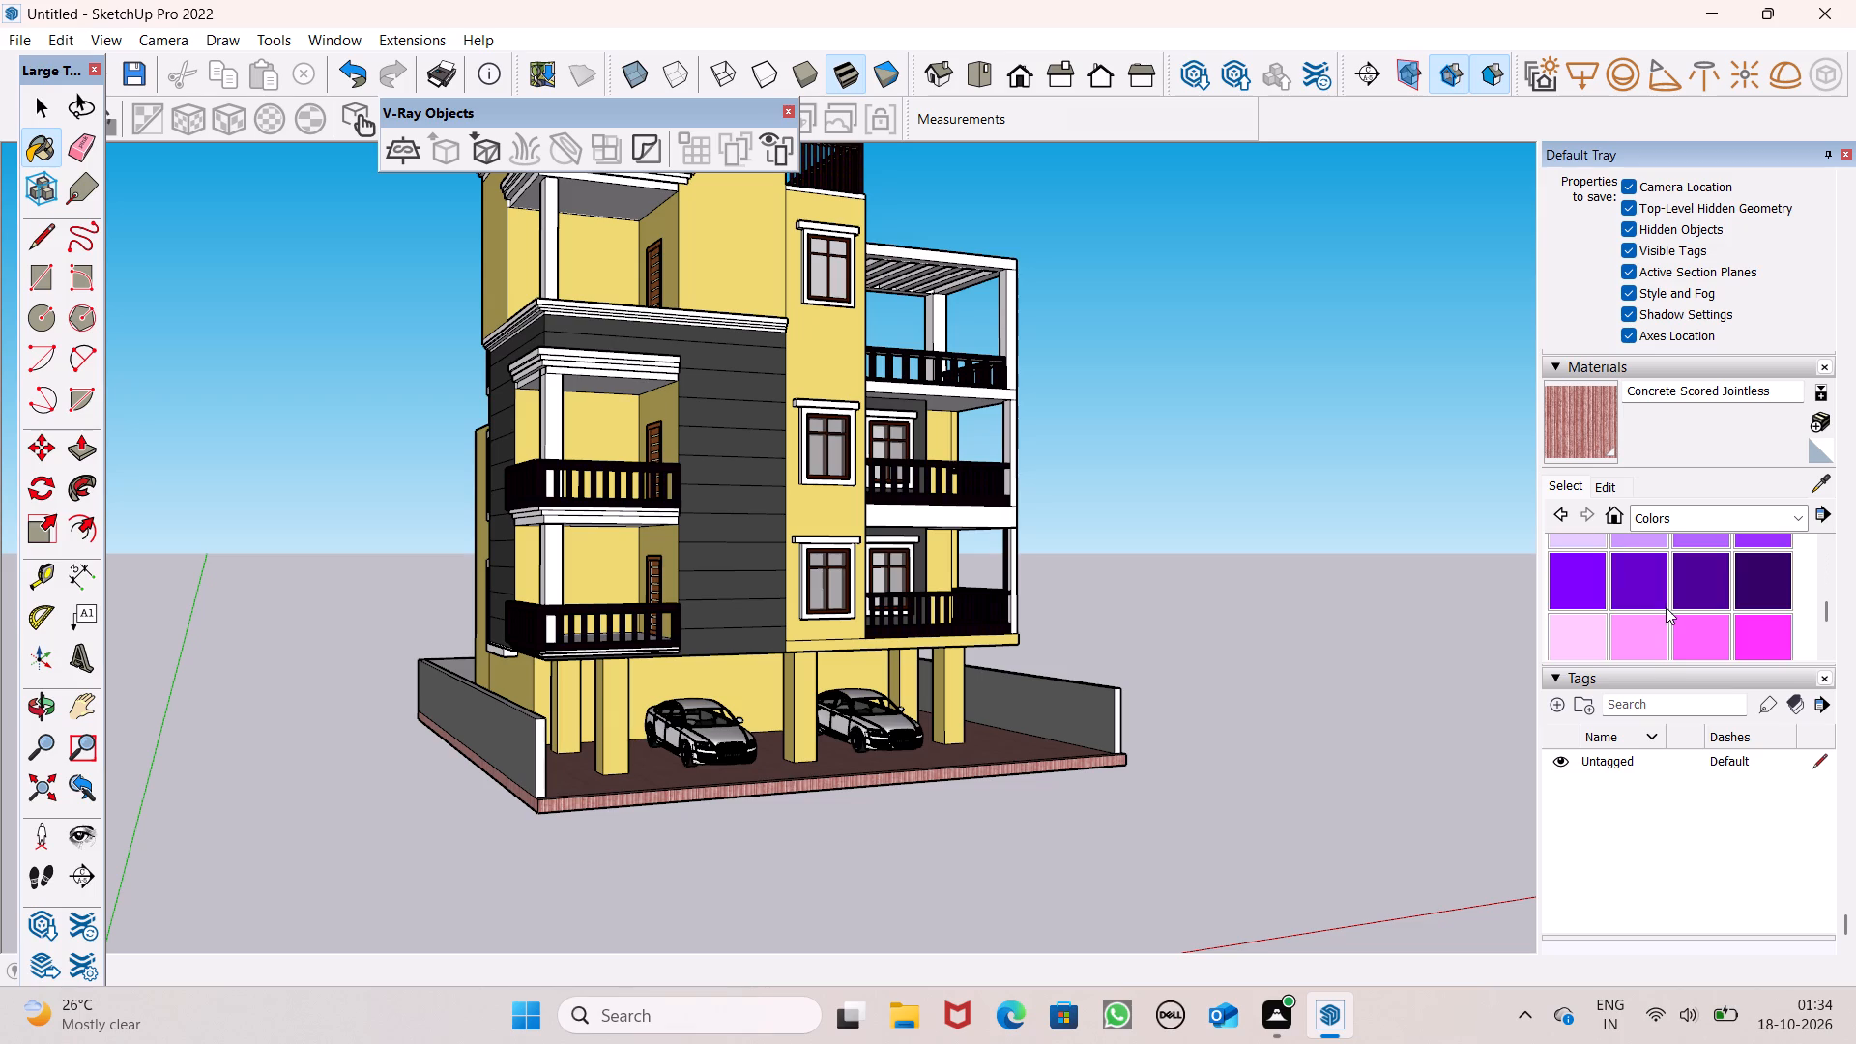
scroll(1666, 607, down, 3)
click(1662, 609)
scroll(884, 716, up, 5)
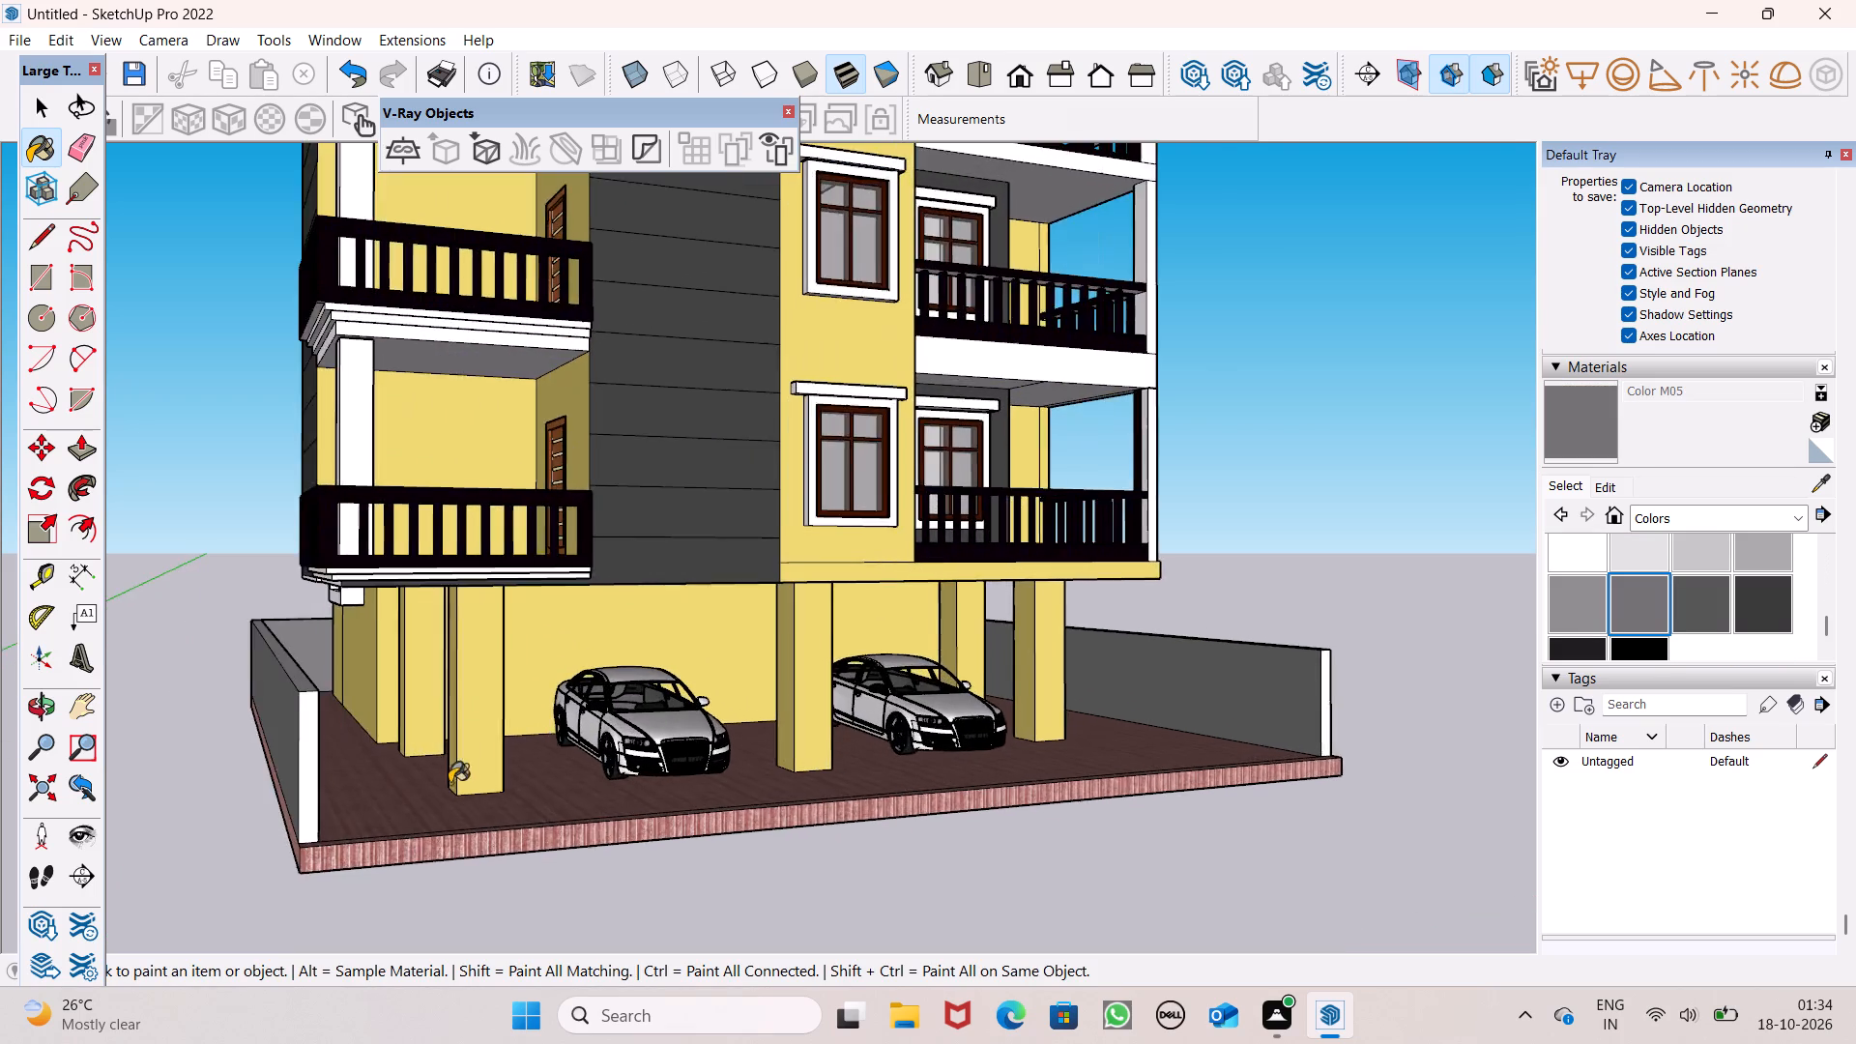
scroll(443, 786, up, 5)
scroll(820, 568, down, 4)
scroll(476, 680, up, 4)
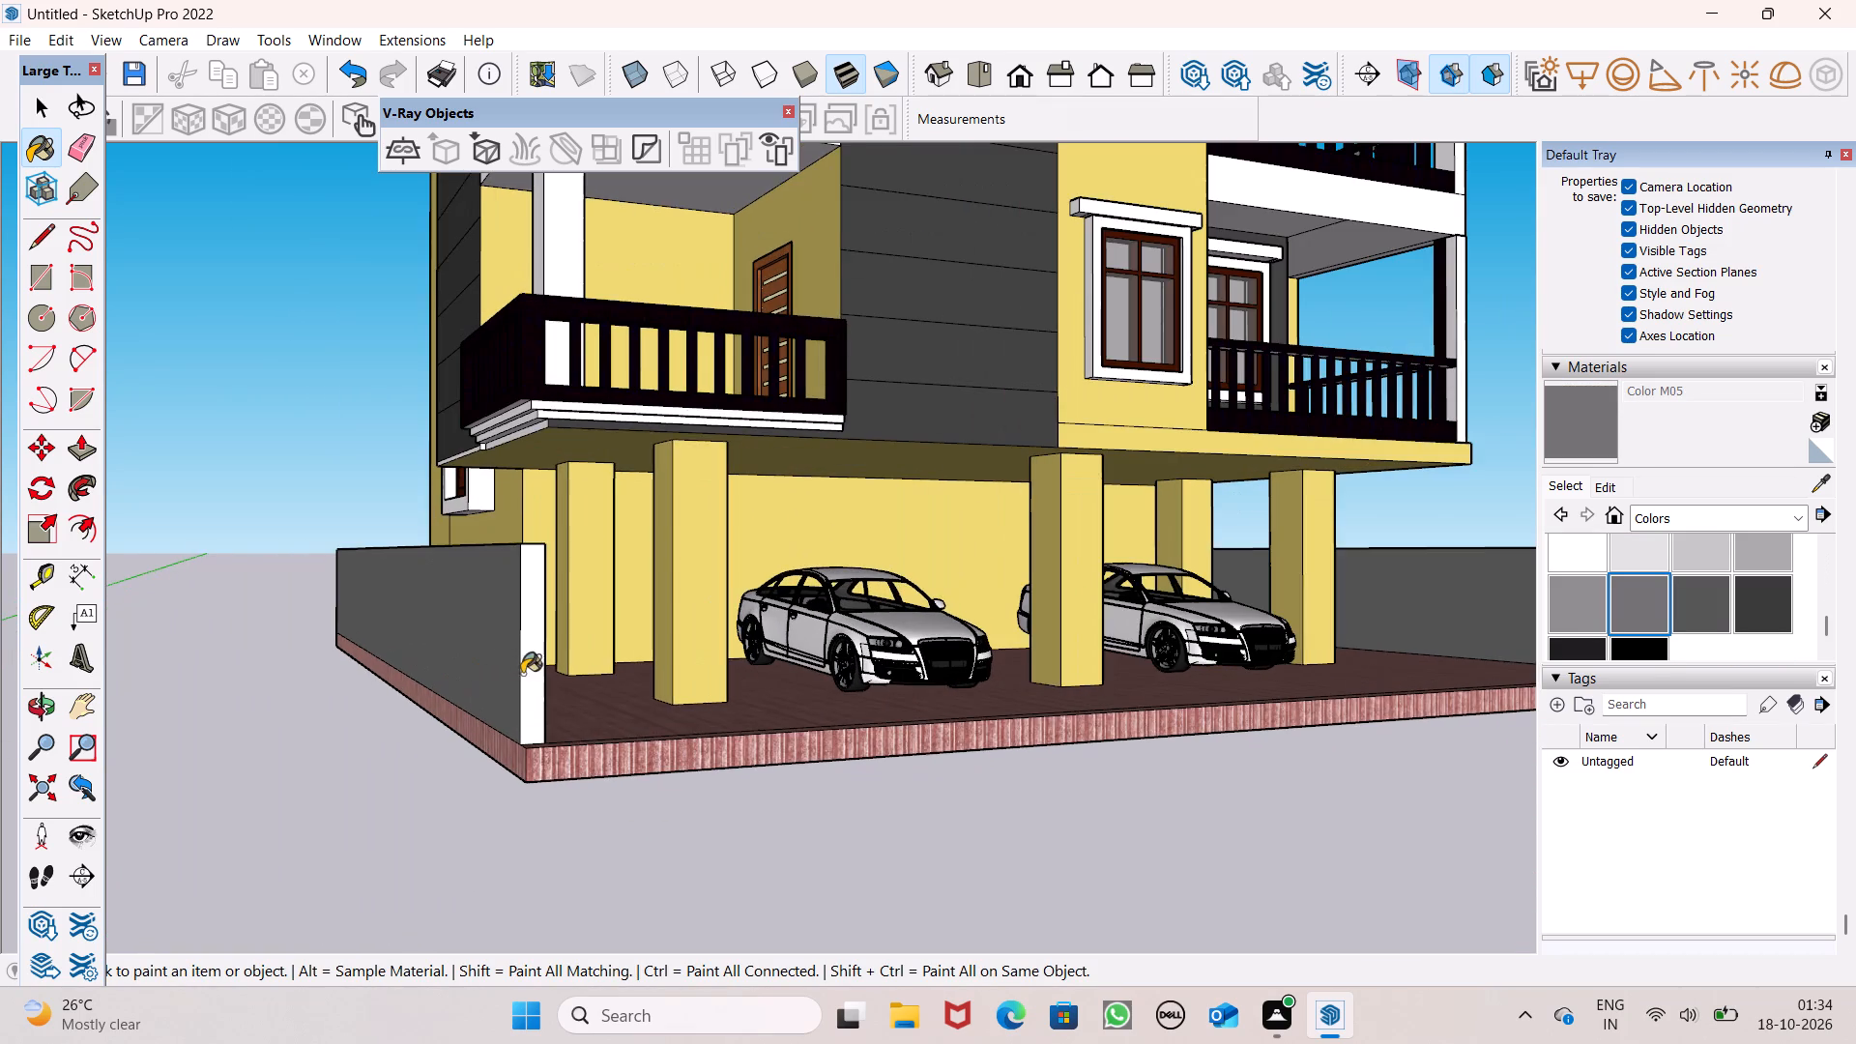
click(530, 668)
middle_drag(587, 697, 357, 790)
scroll(357, 790, up, 1)
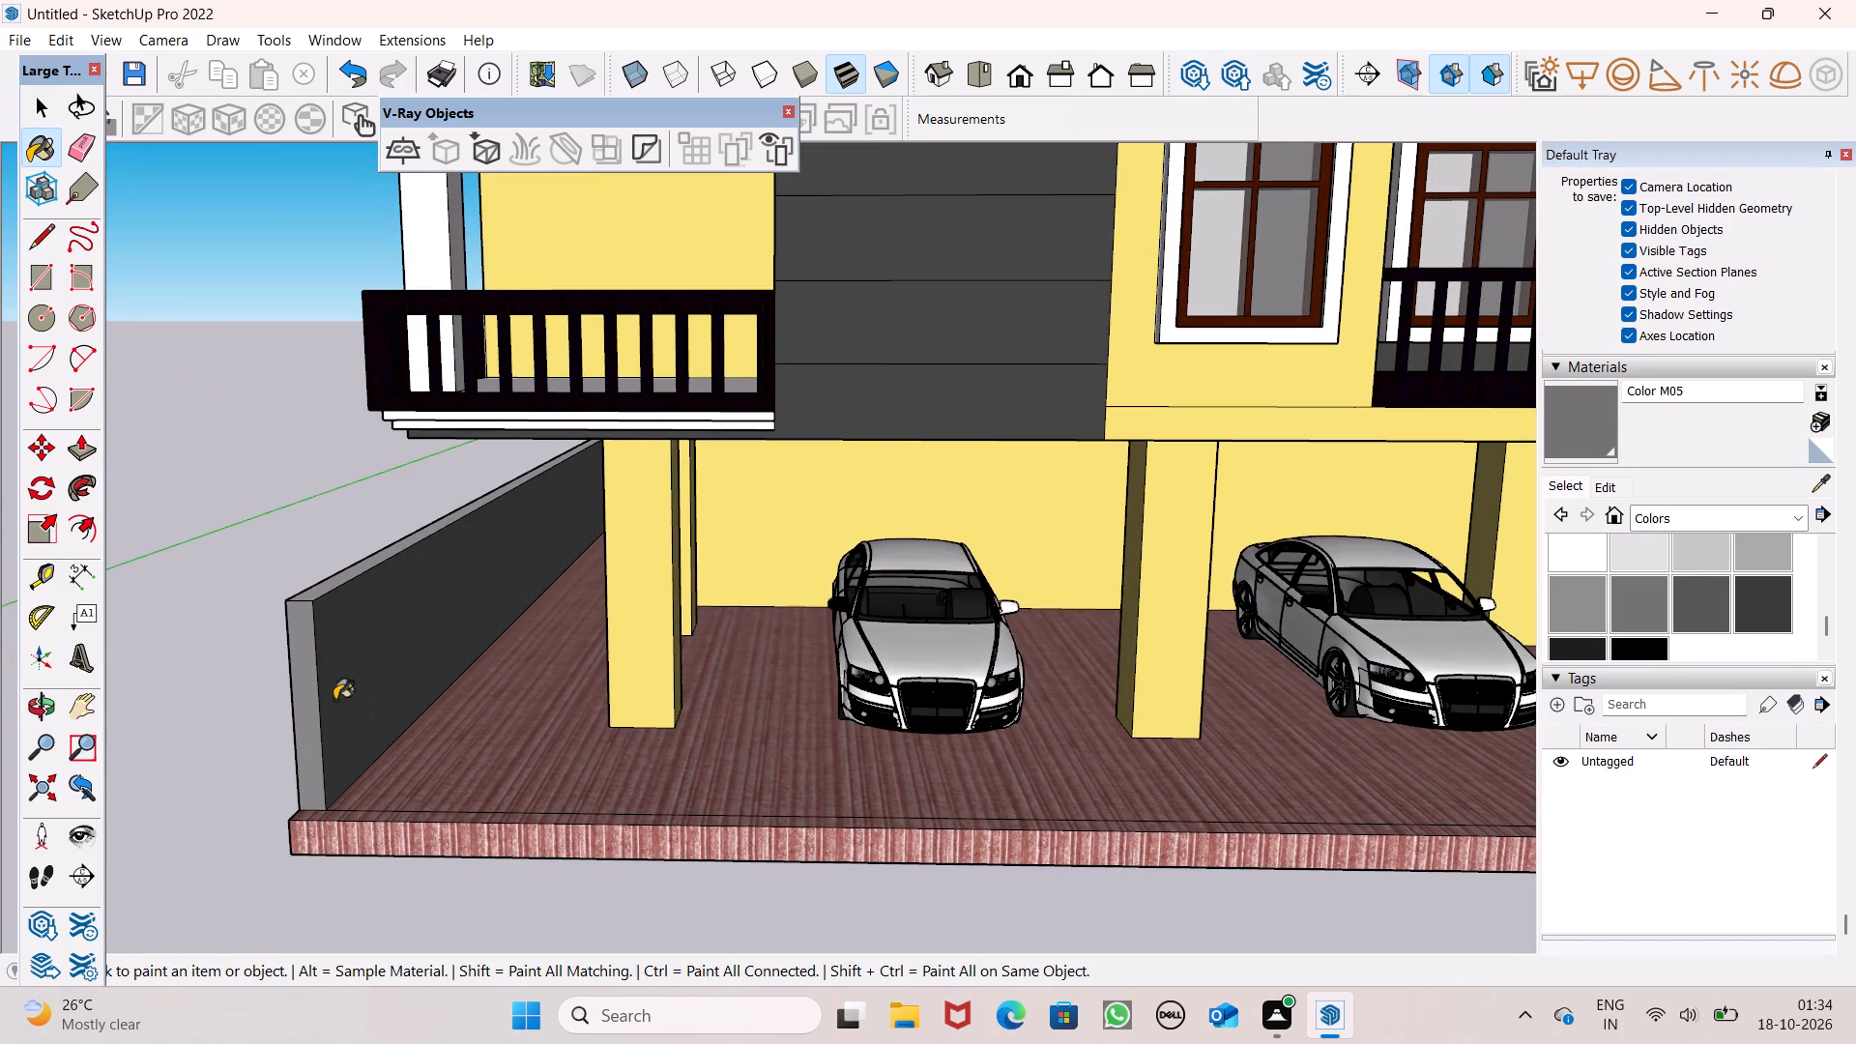
middle_drag(348, 723, 405, 956)
click(336, 721)
Repaint the outer, front end, inner and top faces of the boundary wall beside the dark-clad block with Color M04.
middle_drag(360, 748, 362, 748)
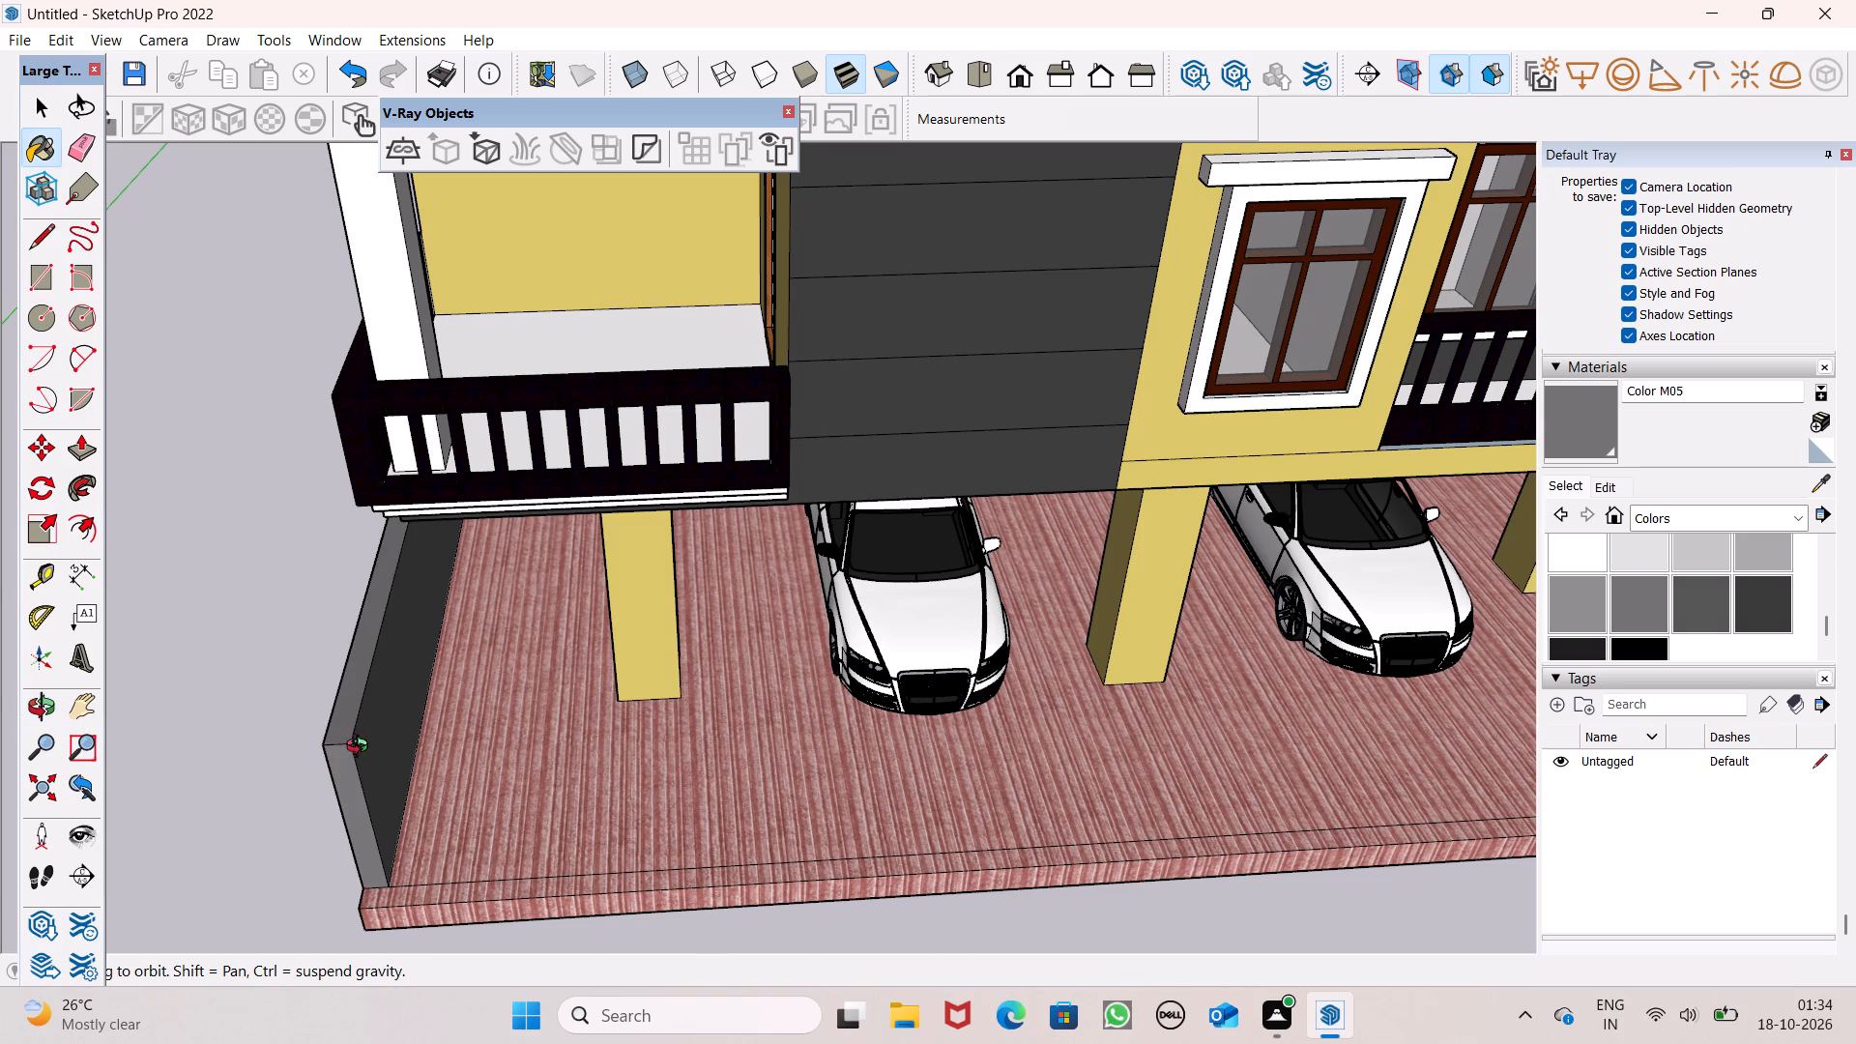
middle_drag(362, 748, 1052, 536)
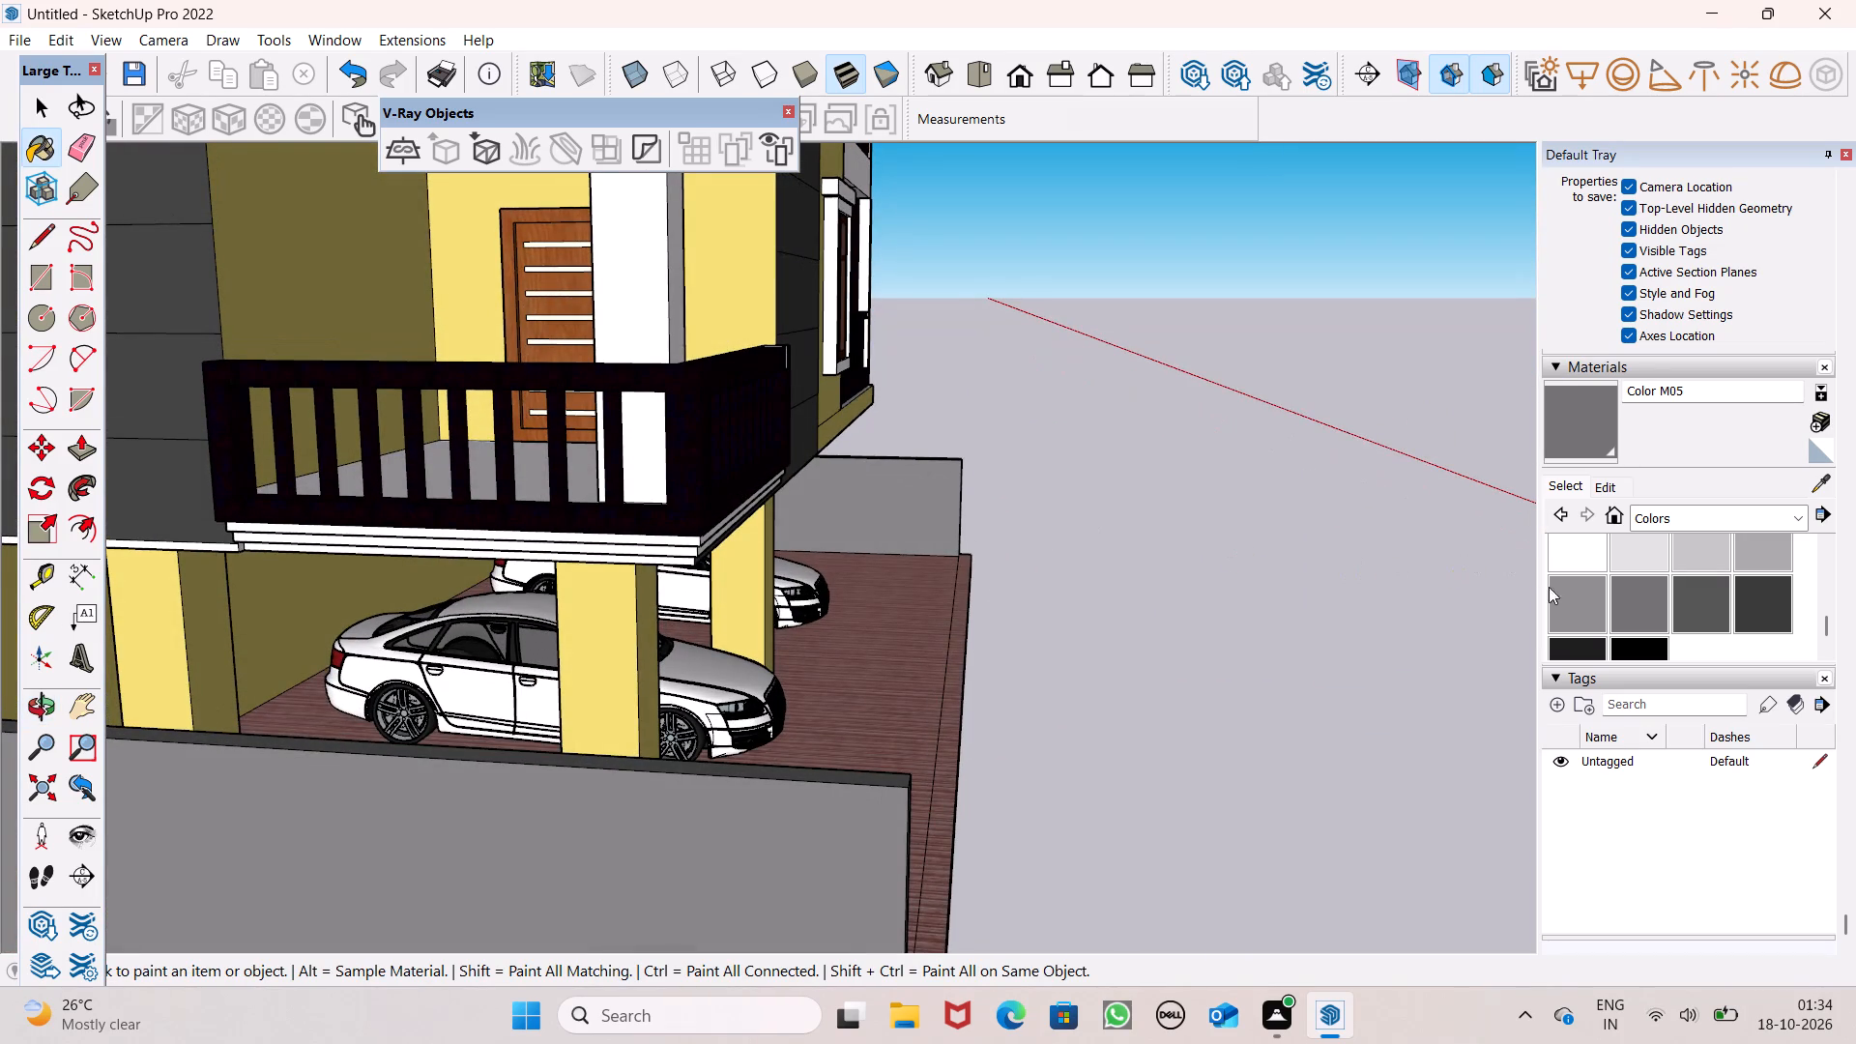
click(1607, 594)
click(1583, 603)
scroll(1295, 583, down, 1)
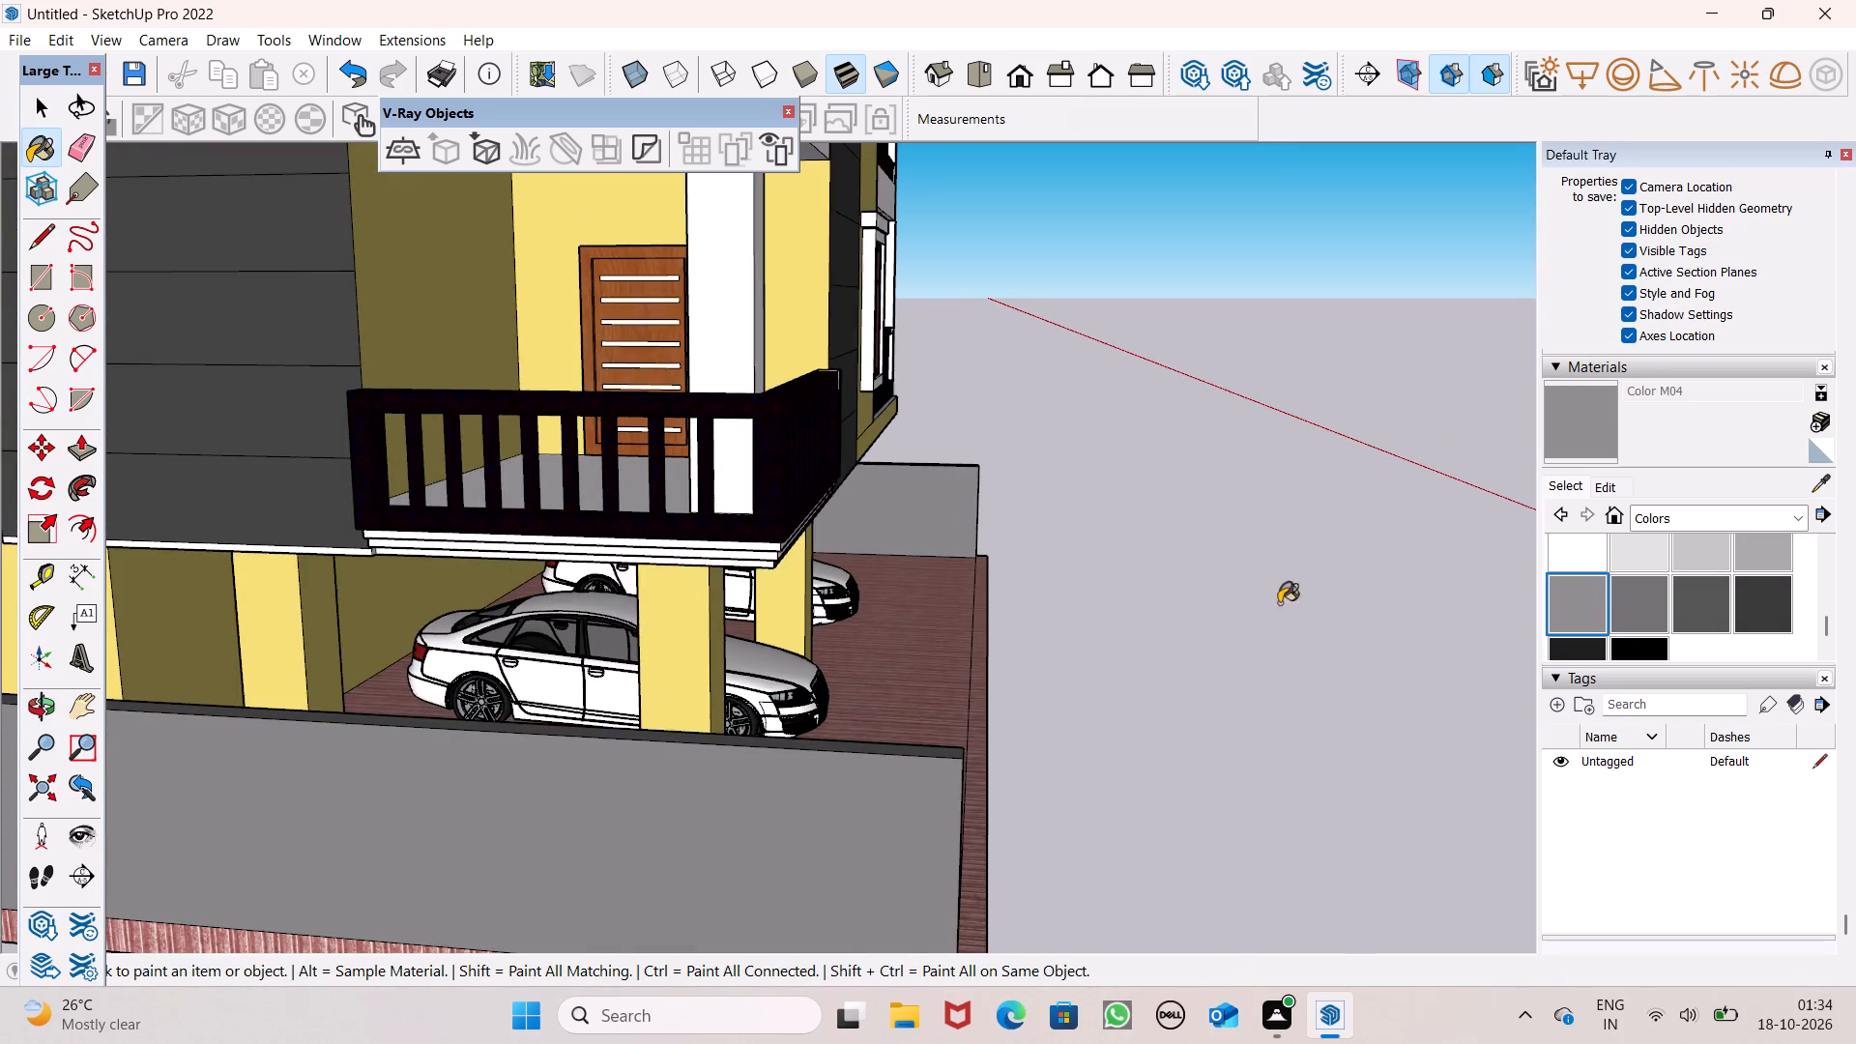
middle_drag(1261, 622, 817, 731)
click(508, 771)
middle_drag(516, 811, 734, 684)
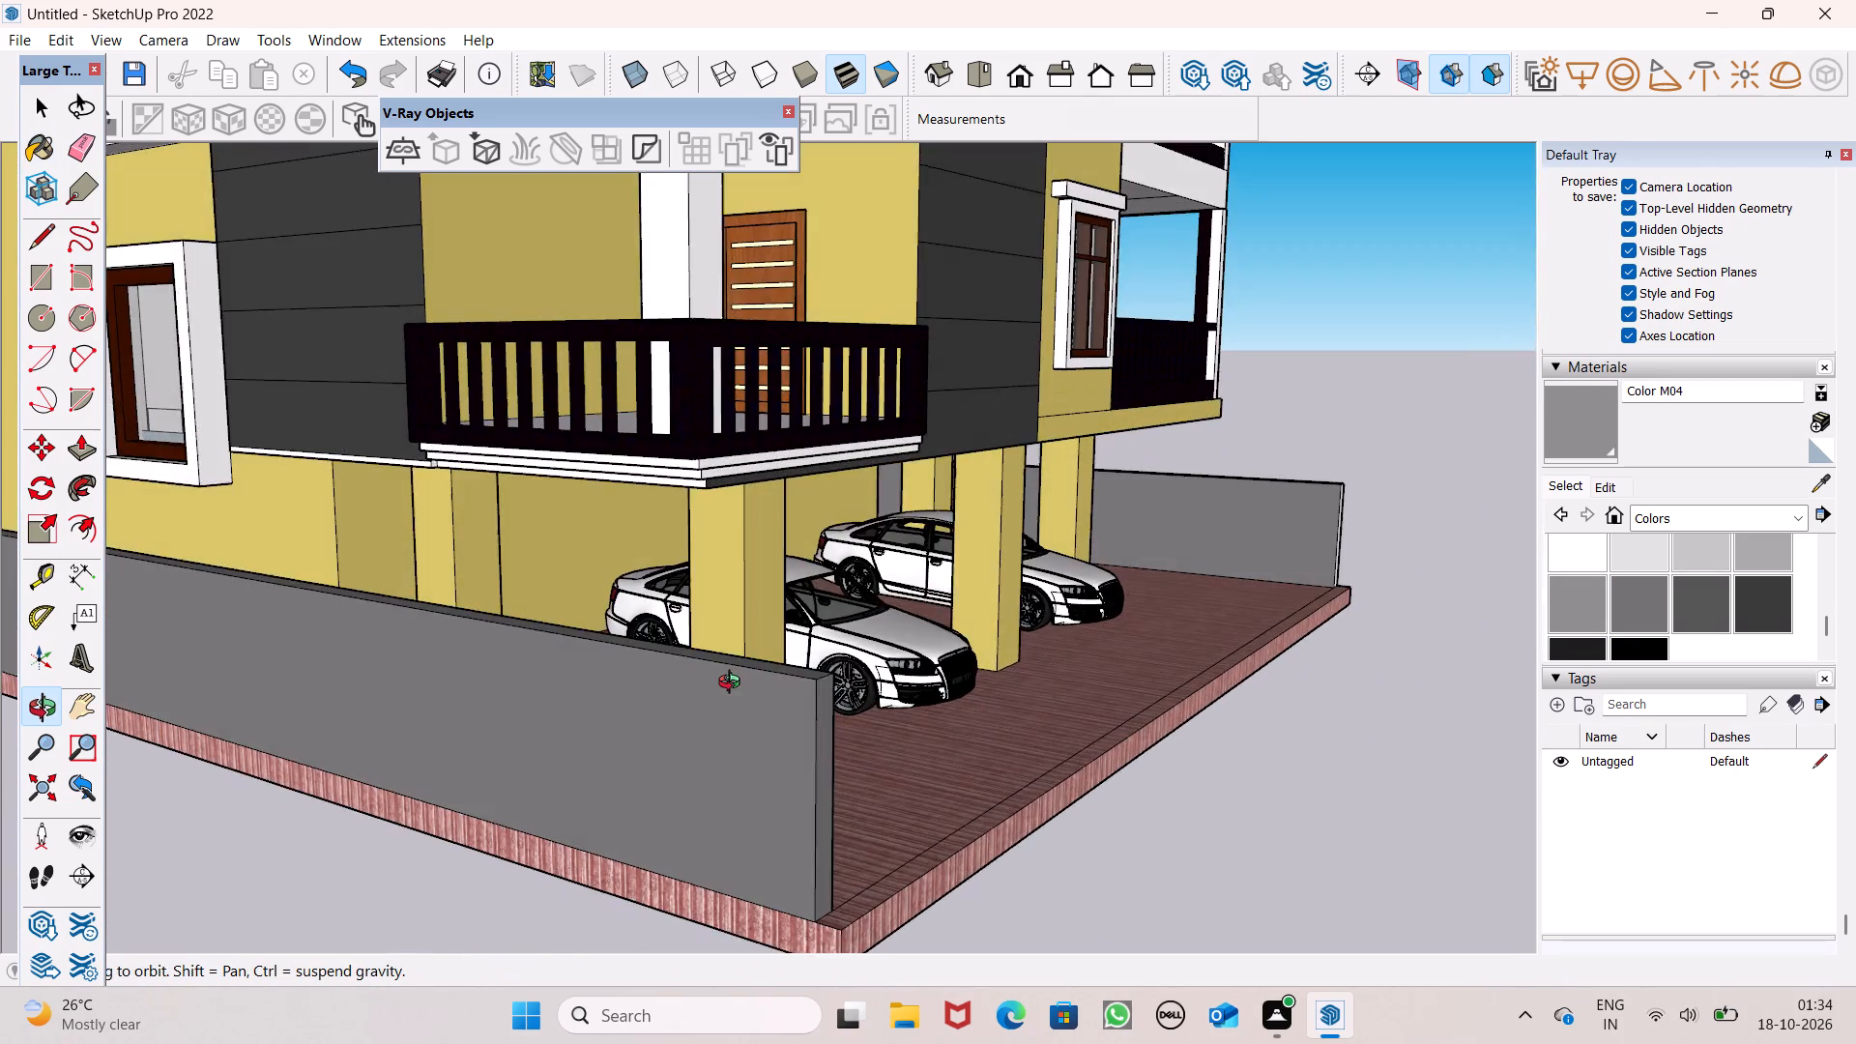
middle_drag(734, 684, 728, 766)
click(821, 851)
scroll(820, 851, up, 1)
middle_drag(820, 851, 802, 812)
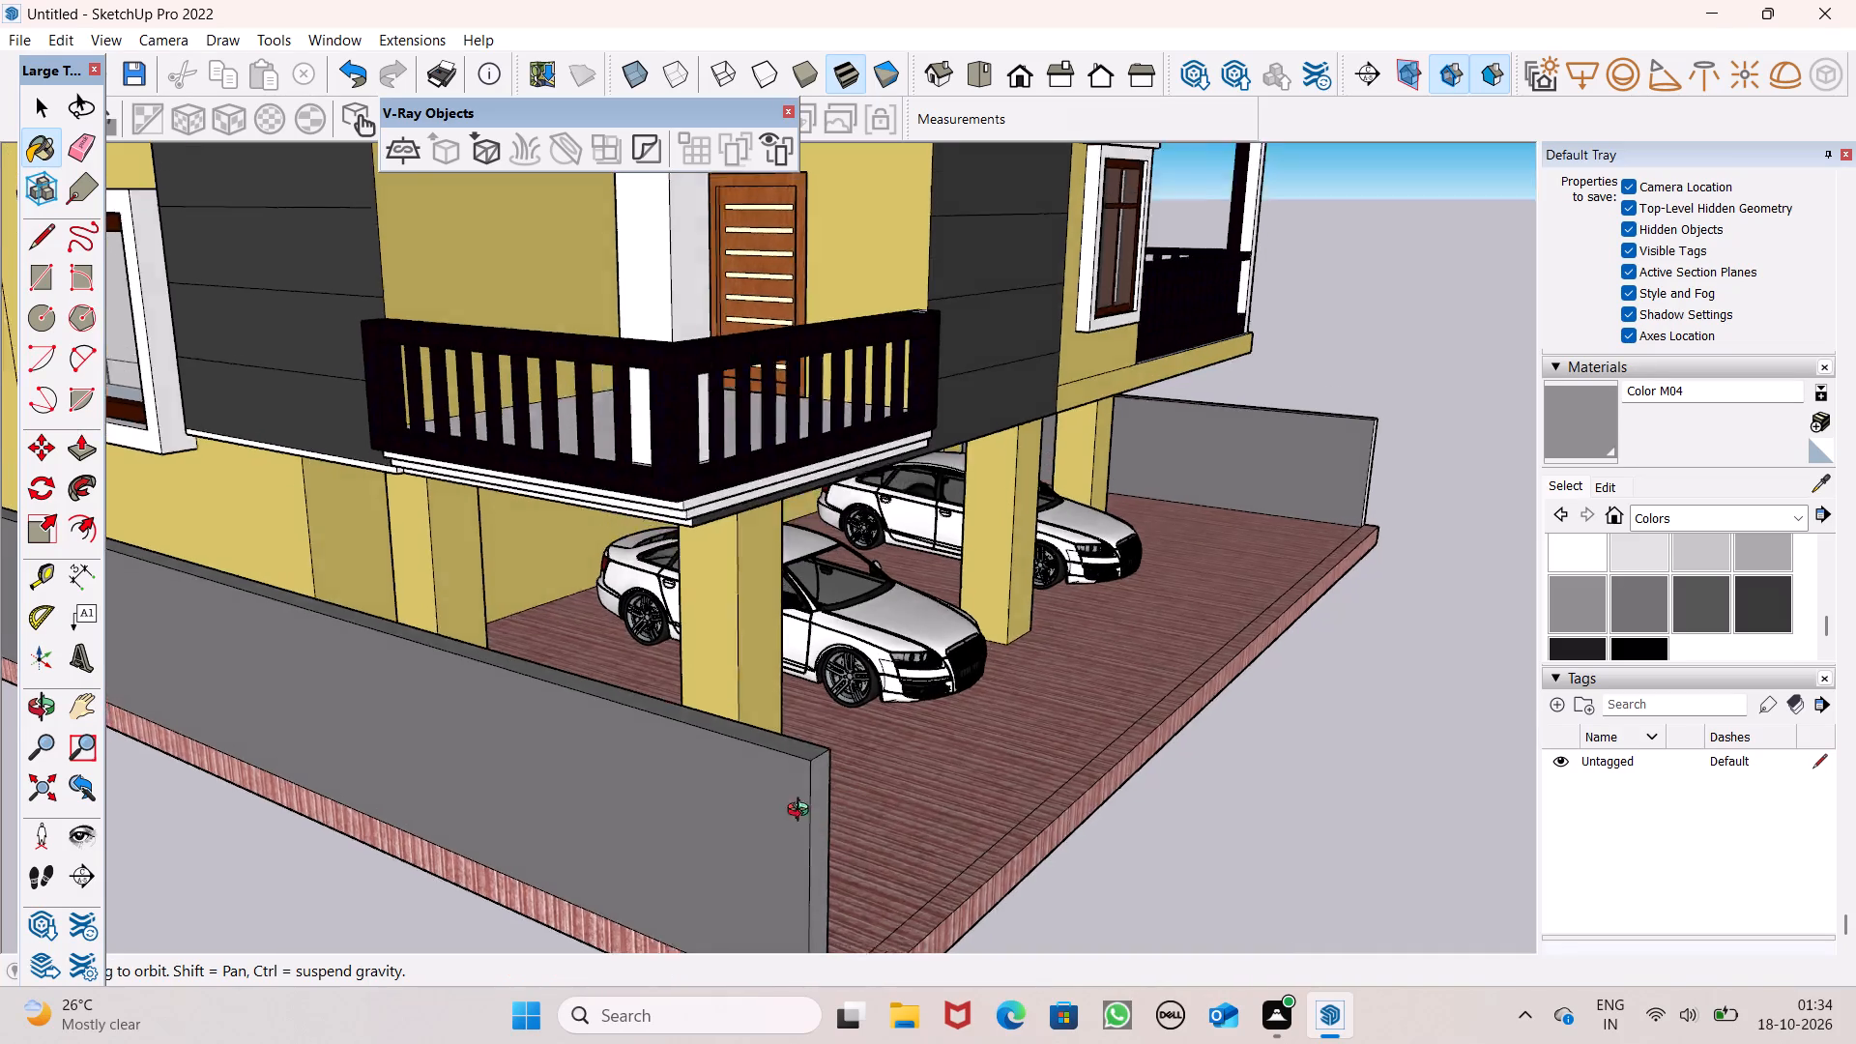
middle_drag(802, 812, 236, 716)
scroll(318, 756, up, 1)
click(389, 681)
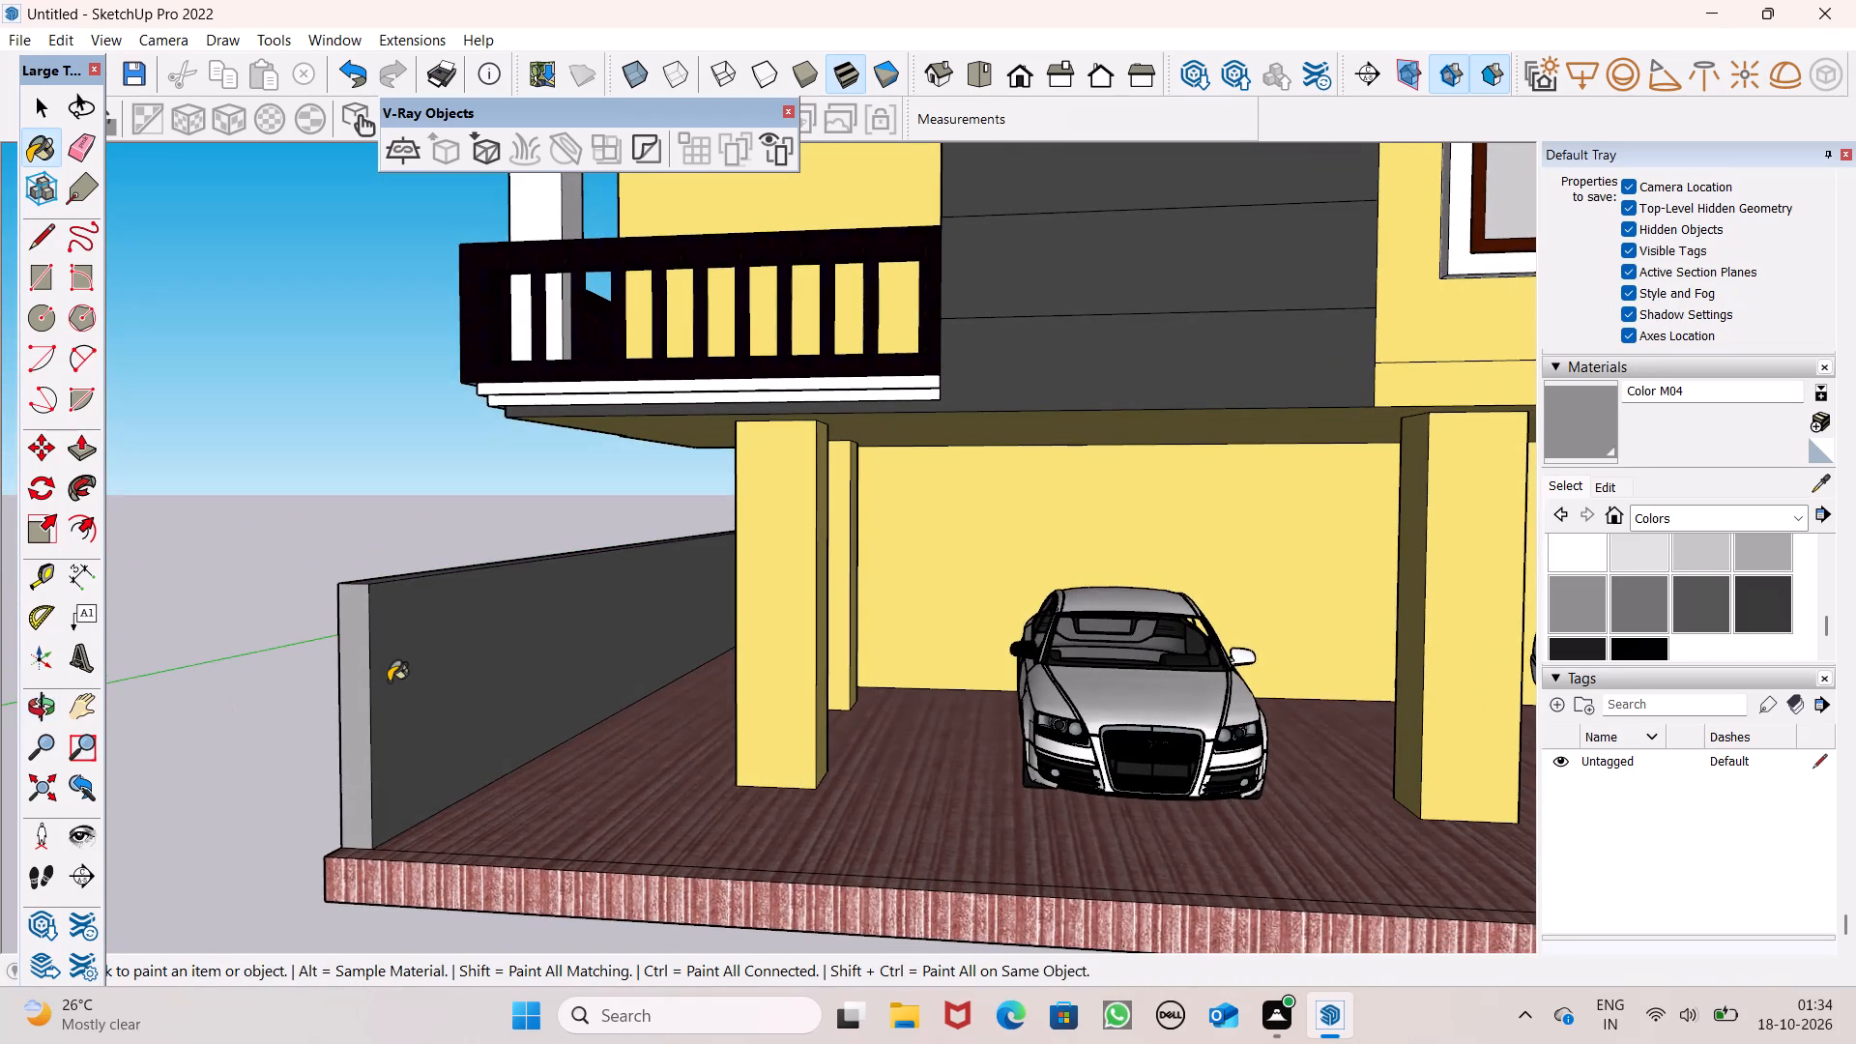
middle_drag(439, 680, 701, 941)
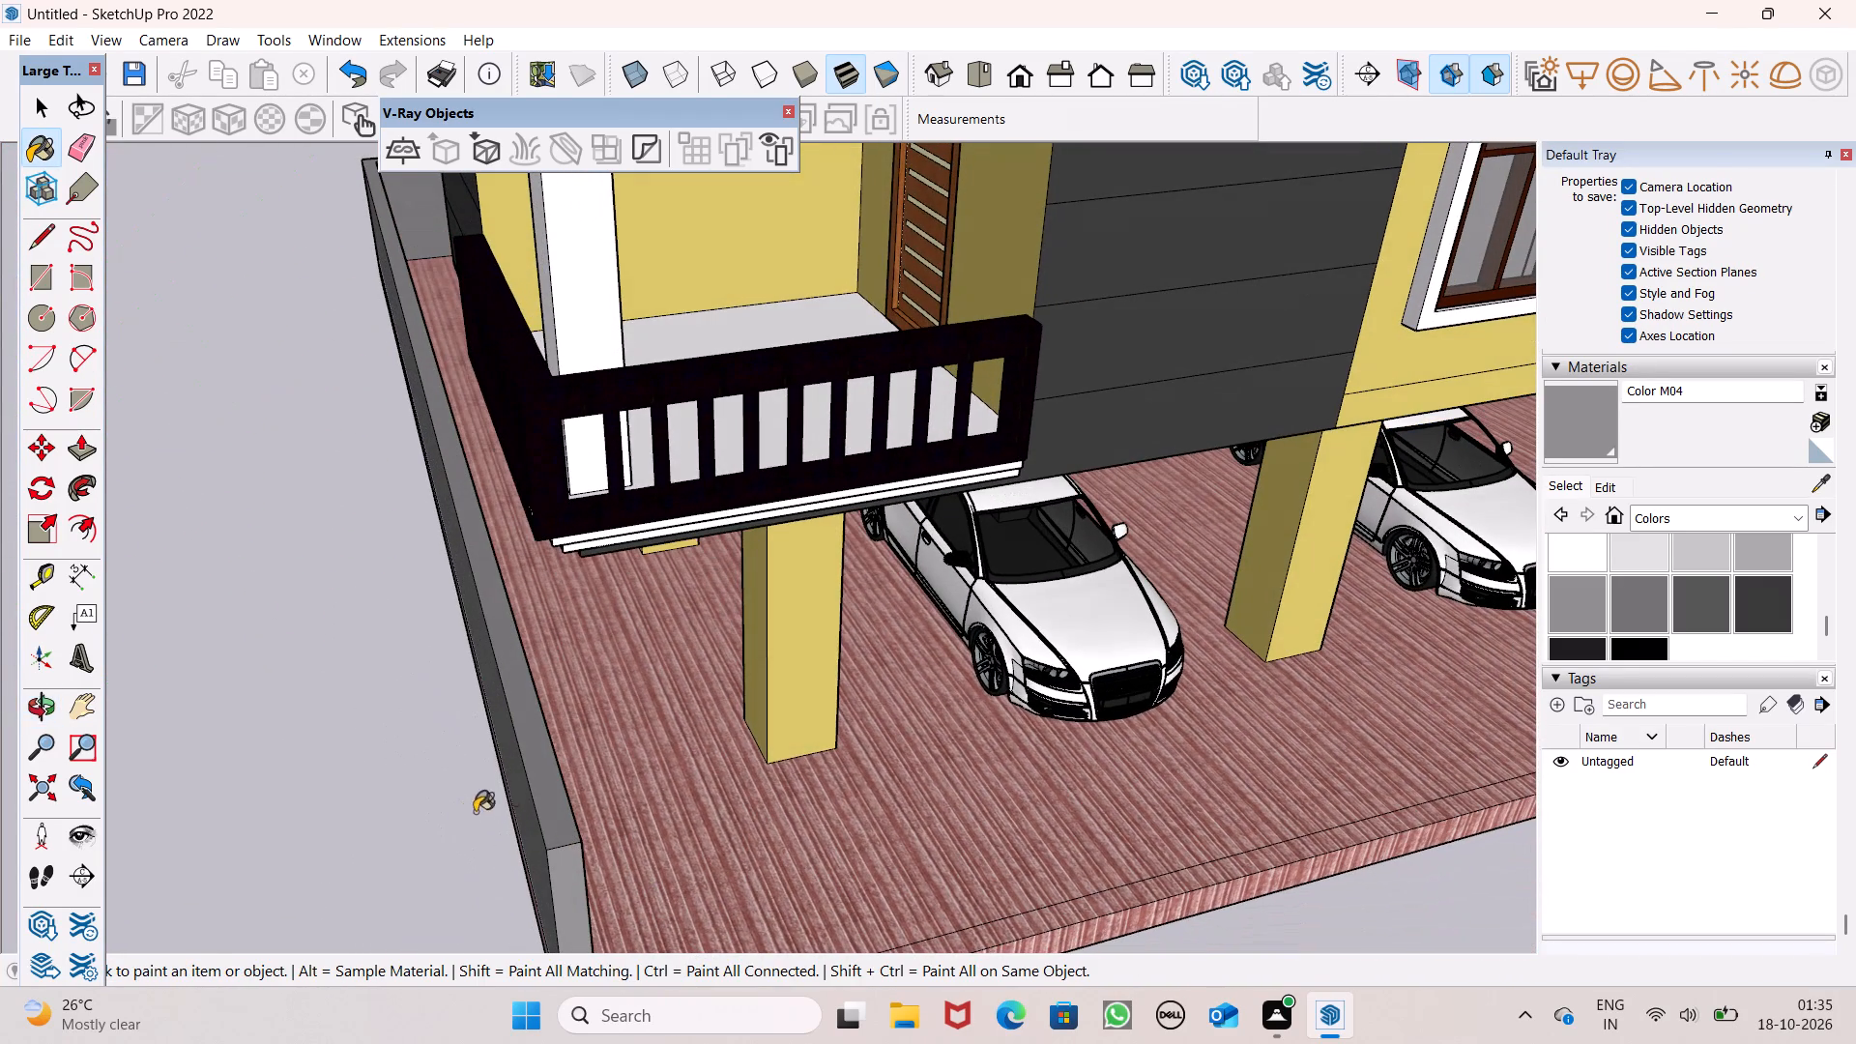
click(549, 798)
Paint the top and front end of the opposite boundary wall, beside the side balconies, with Color M04.
scroll(834, 614, down, 5)
scroll(681, 666, down, 7)
scroll(1391, 620, up, 6)
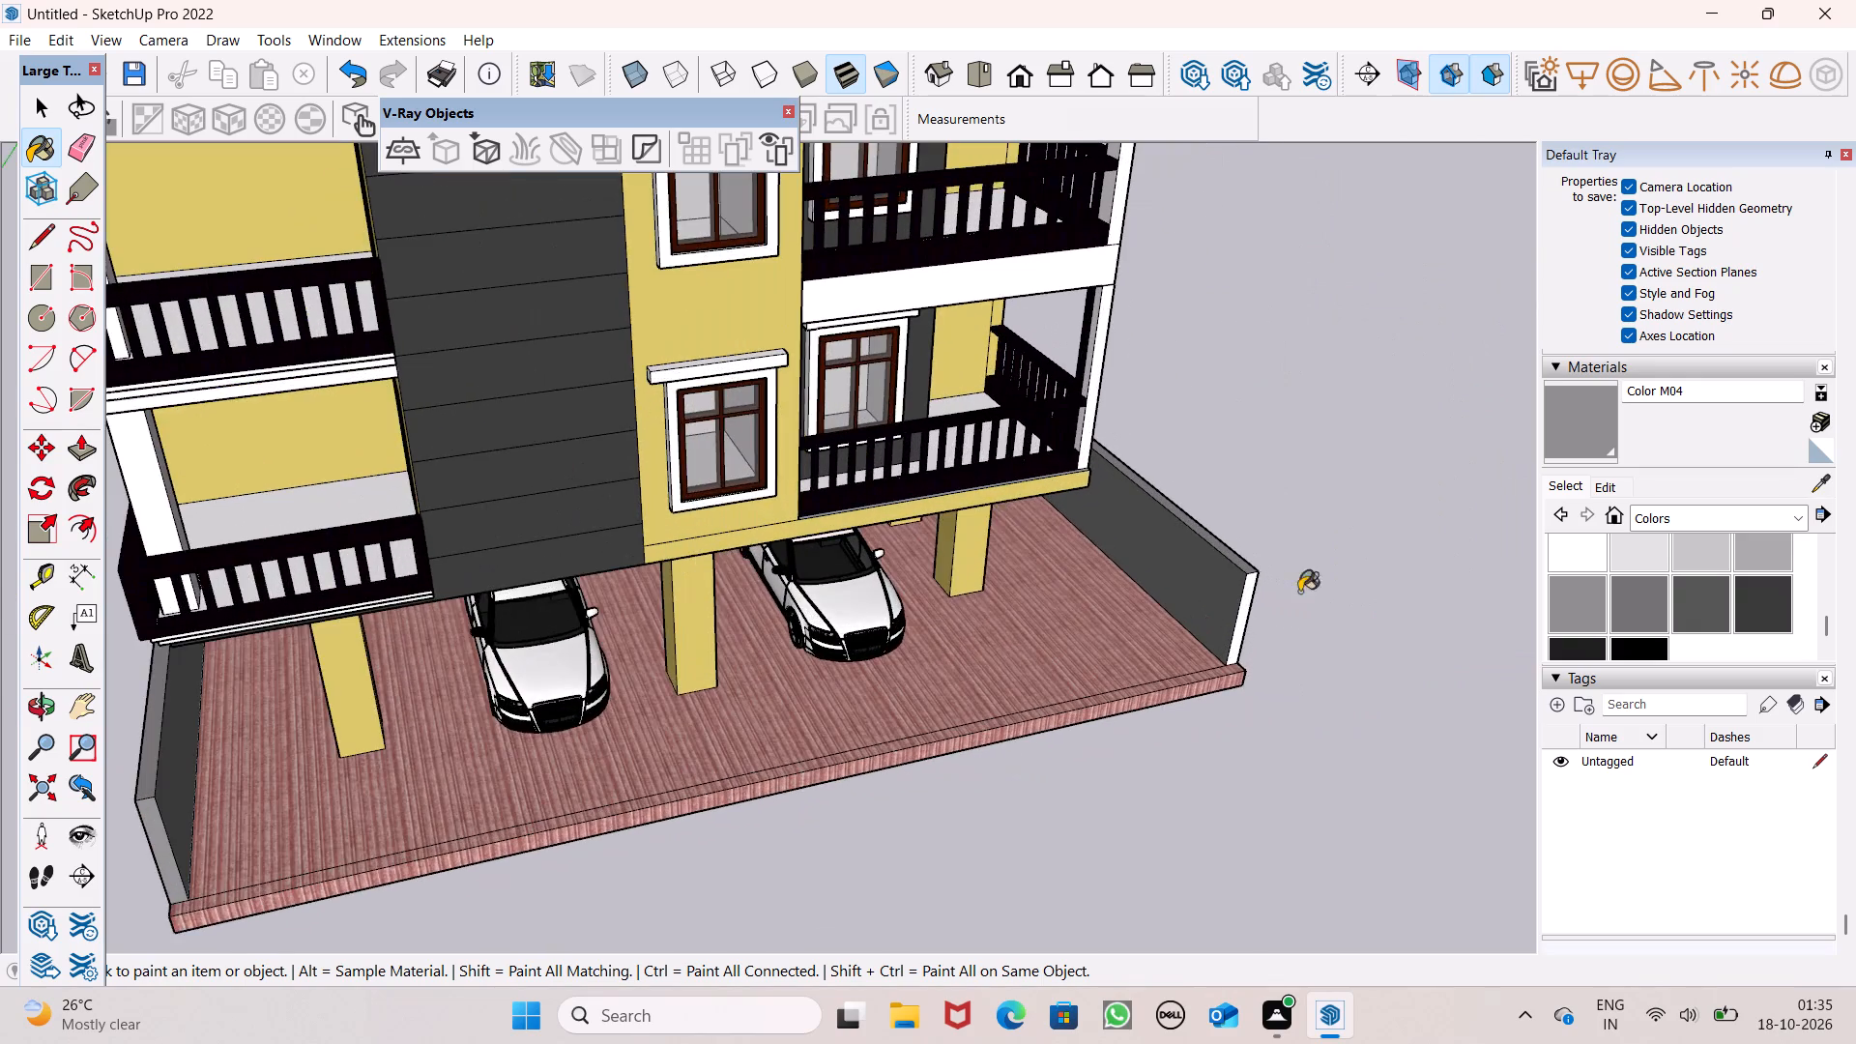
scroll(1202, 571, up, 14)
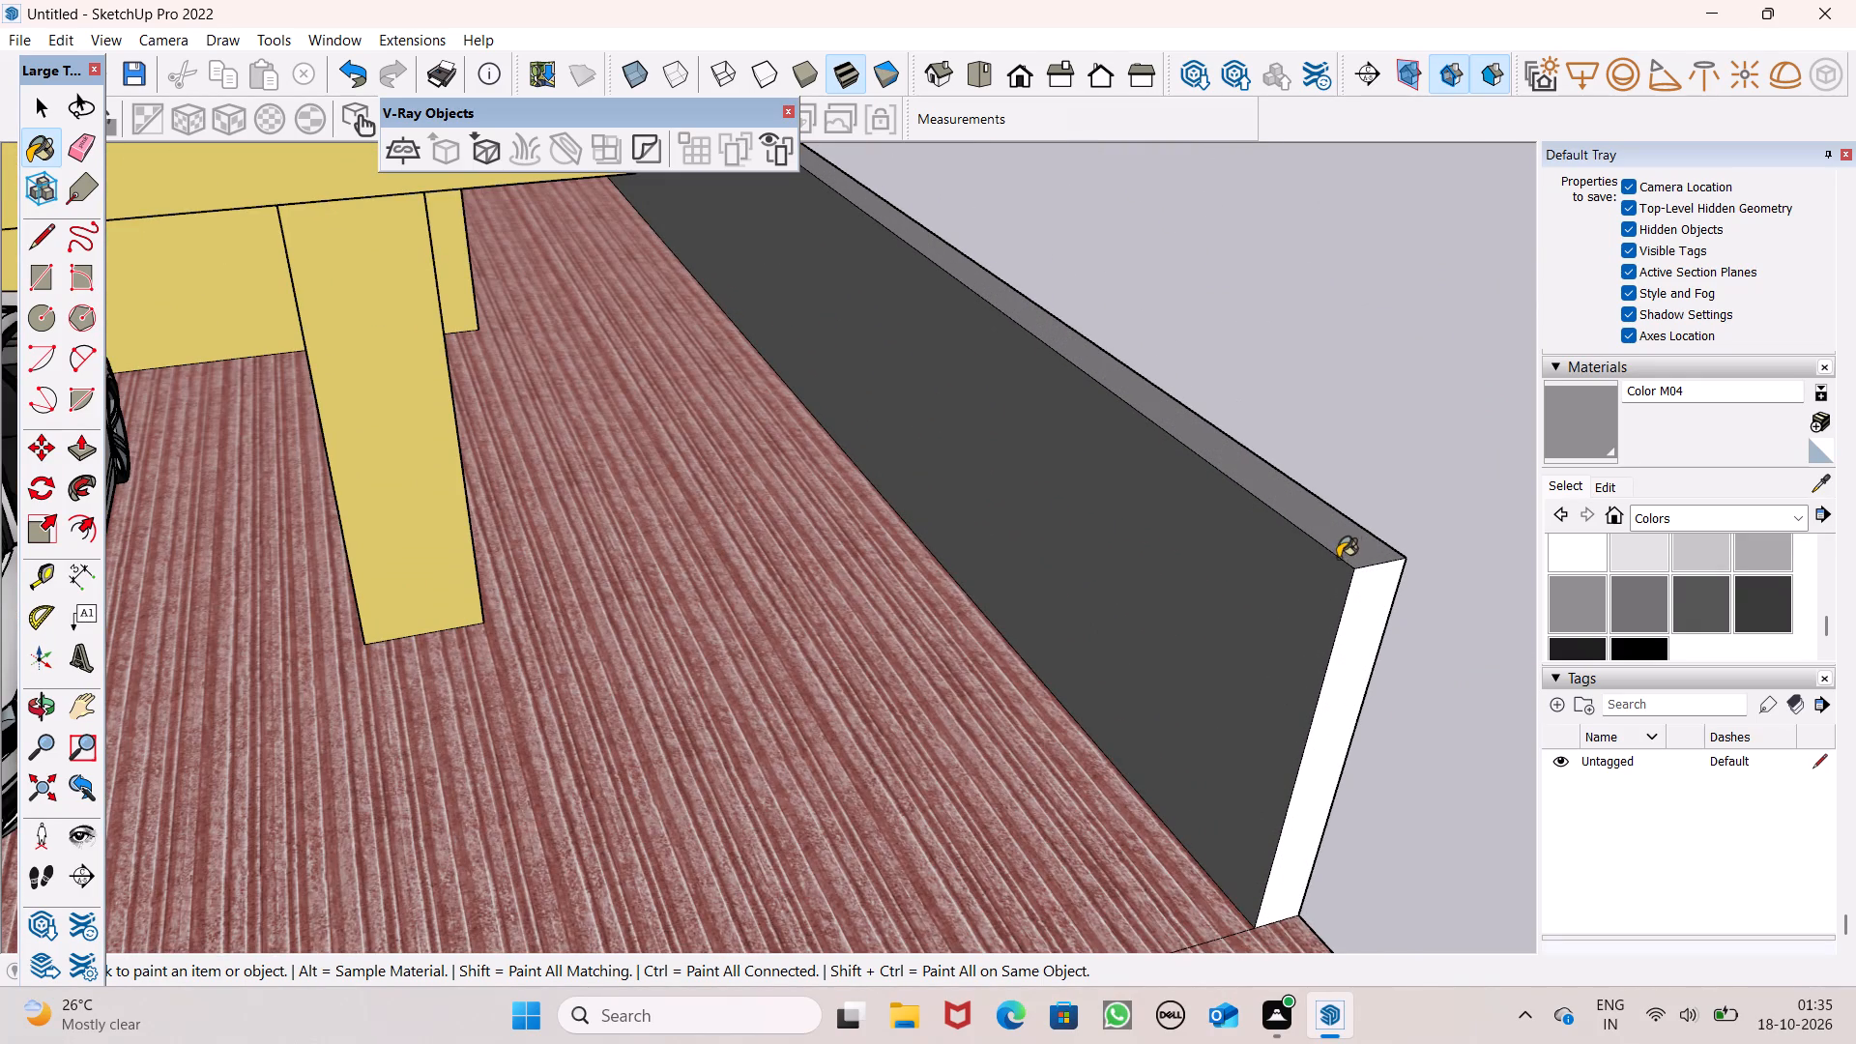
click(1343, 553)
click(1361, 612)
scroll(1368, 565, down, 17)
key(space)
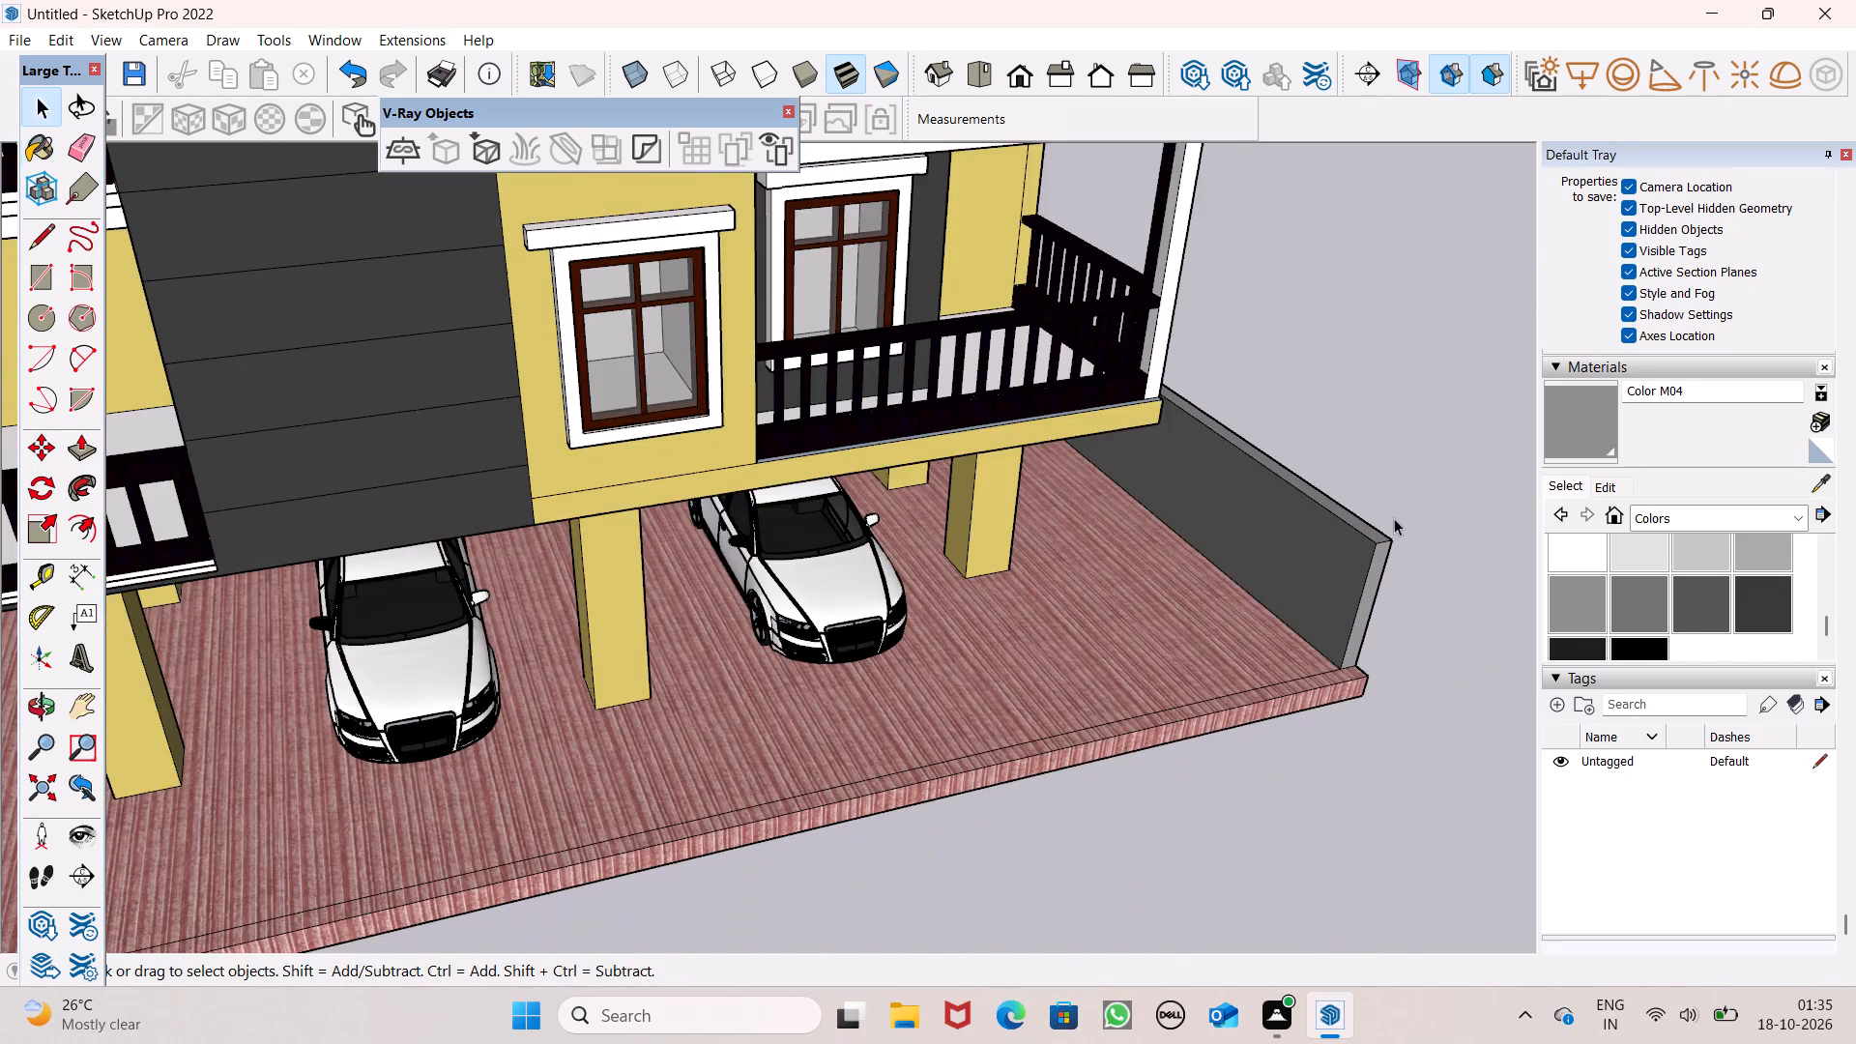
Examine the whole painted house, its boundary walls and the parked cars from a distance and up close.
scroll(1394, 518, down, 3)
middle_drag(1385, 545, 1266, 486)
scroll(1252, 501, down, 7)
middle_drag(1207, 548, 1195, 404)
drag(1193, 404, 1200, 381)
scroll(1200, 381, down, 3)
middle_drag(1166, 438, 1317, 375)
scroll(1070, 449, down, 5)
scroll(1156, 246, up, 5)
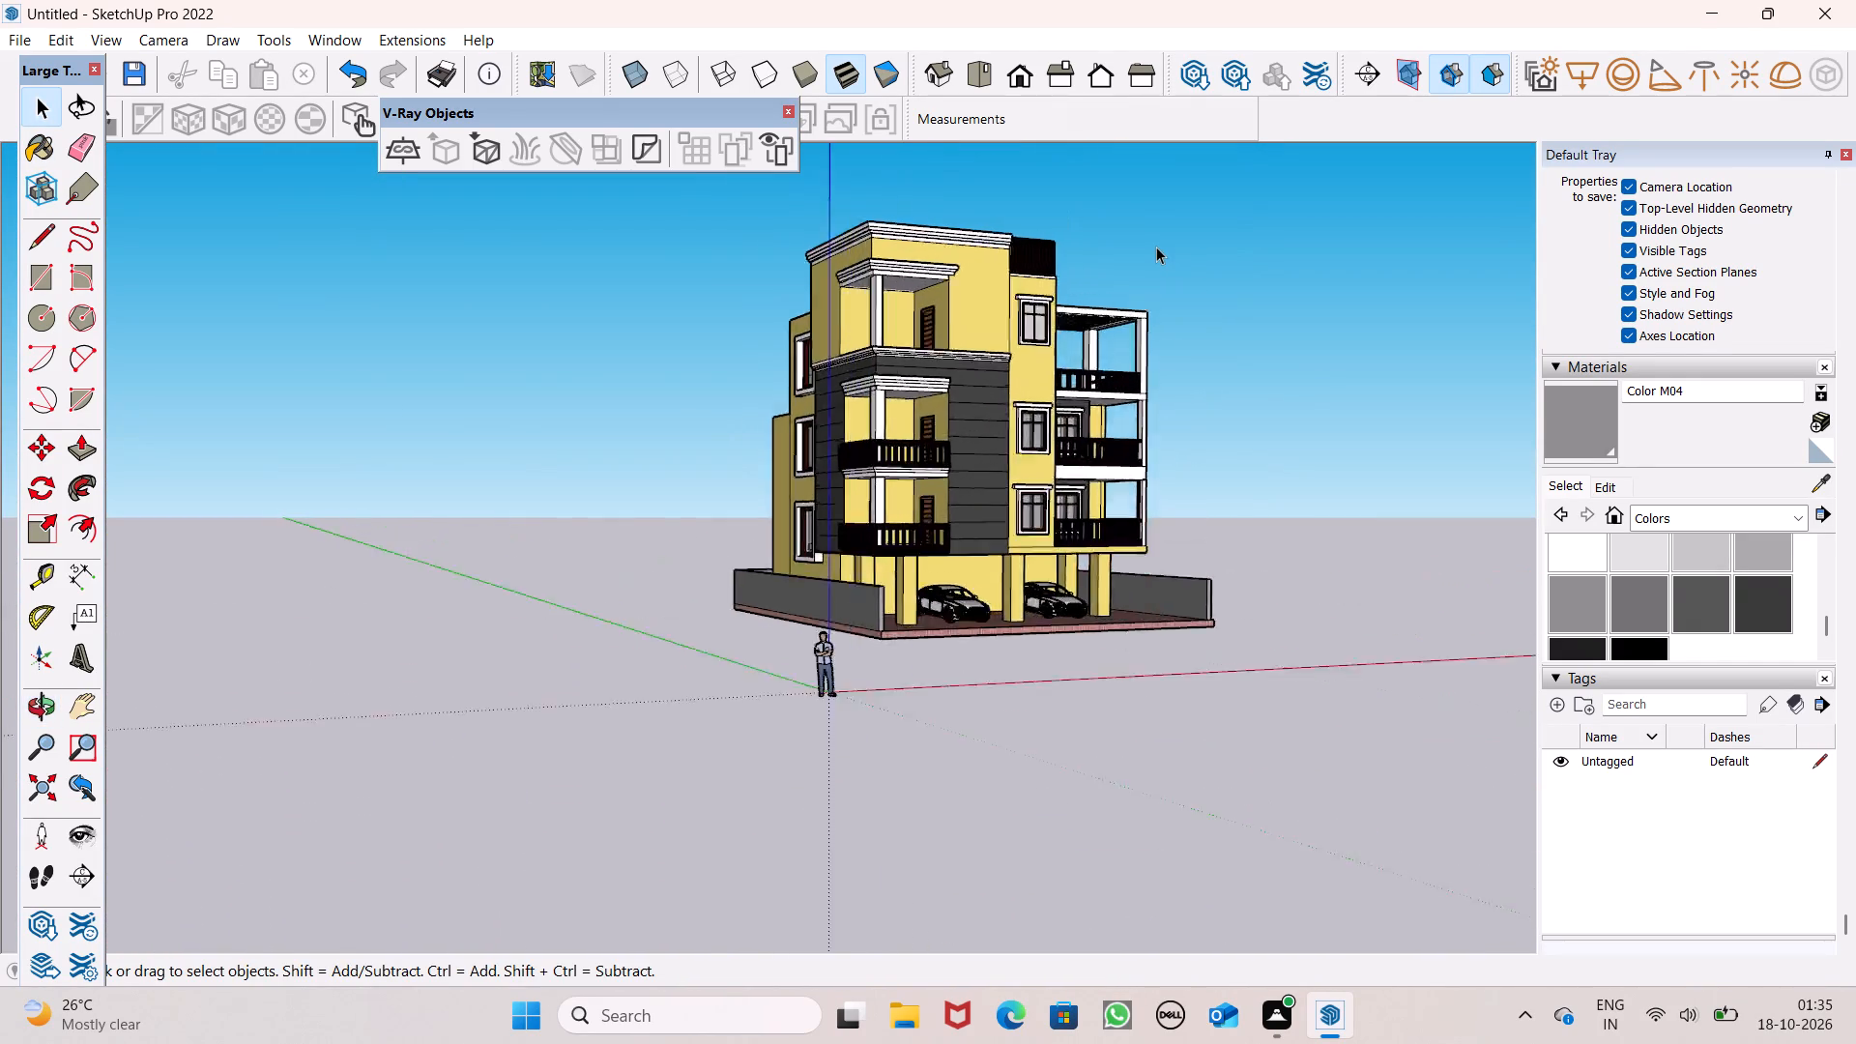
scroll(1156, 246, up, 2)
middle_drag(1119, 417, 1138, 434)
scroll(1063, 375, up, 6)
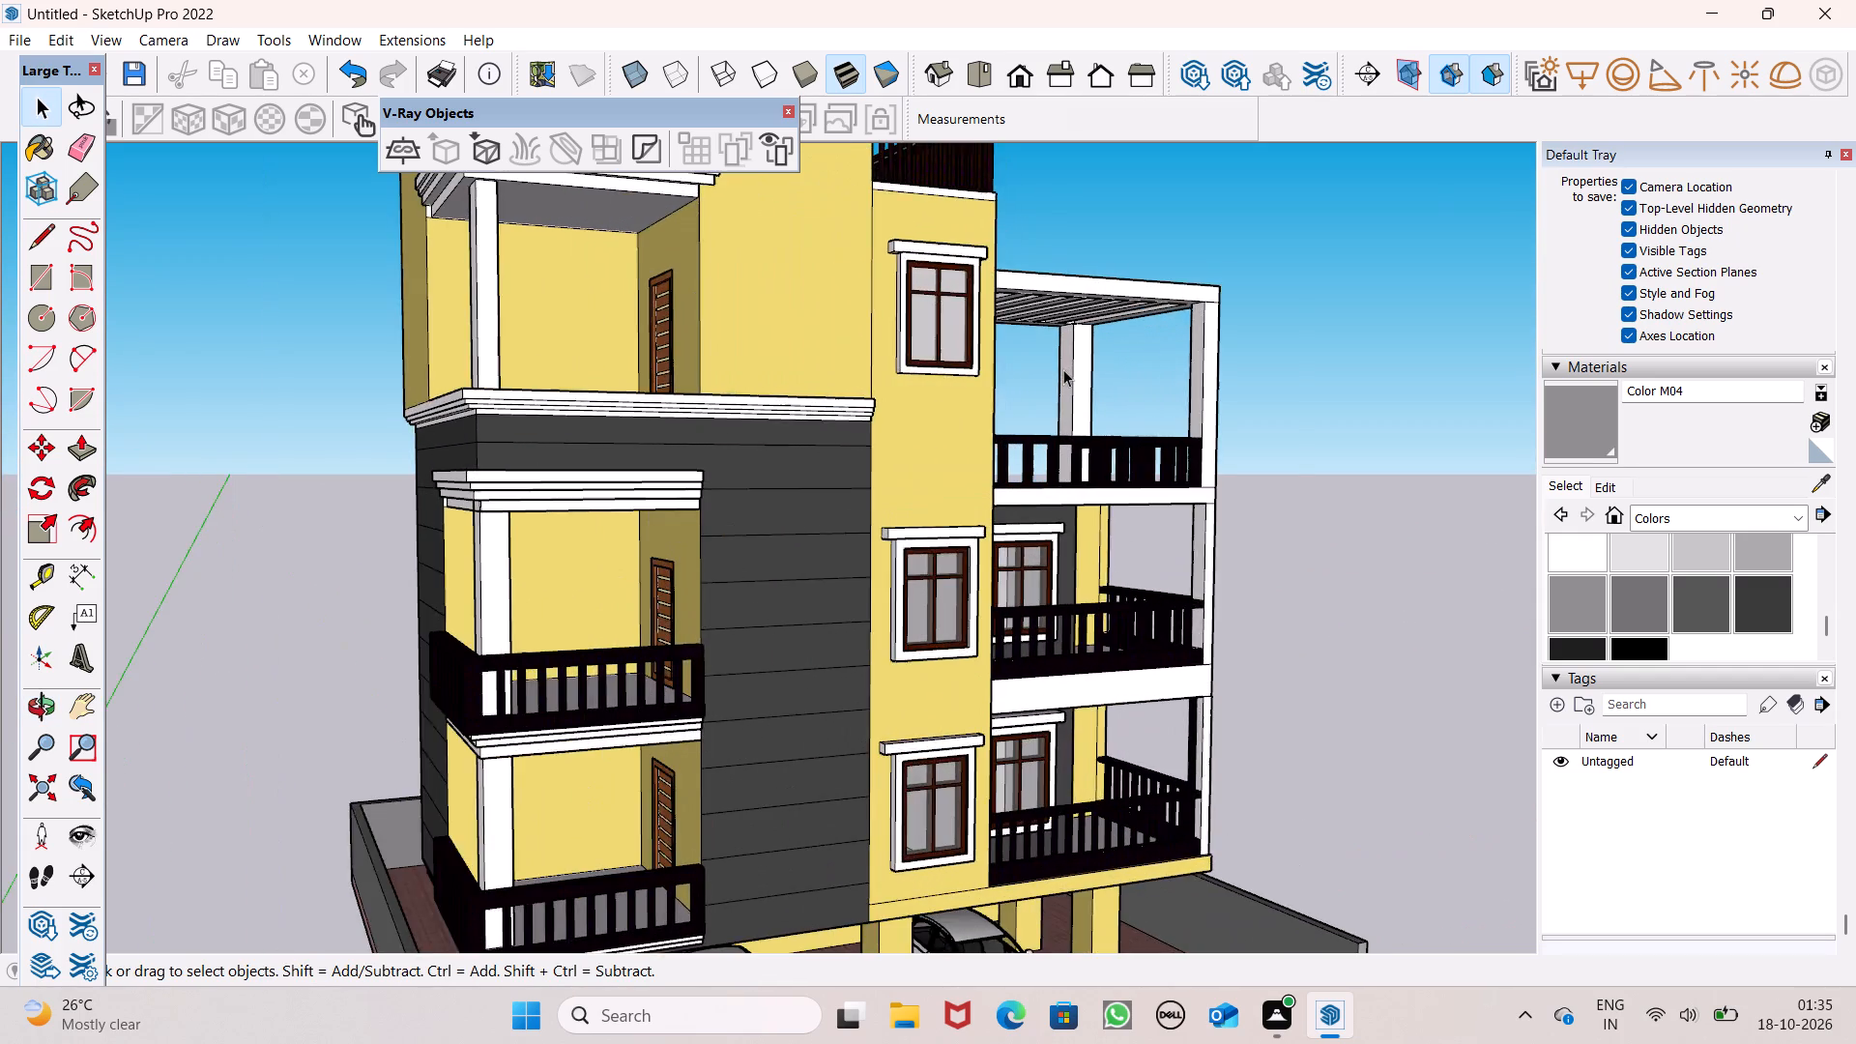
scroll(1063, 369, down, 4)
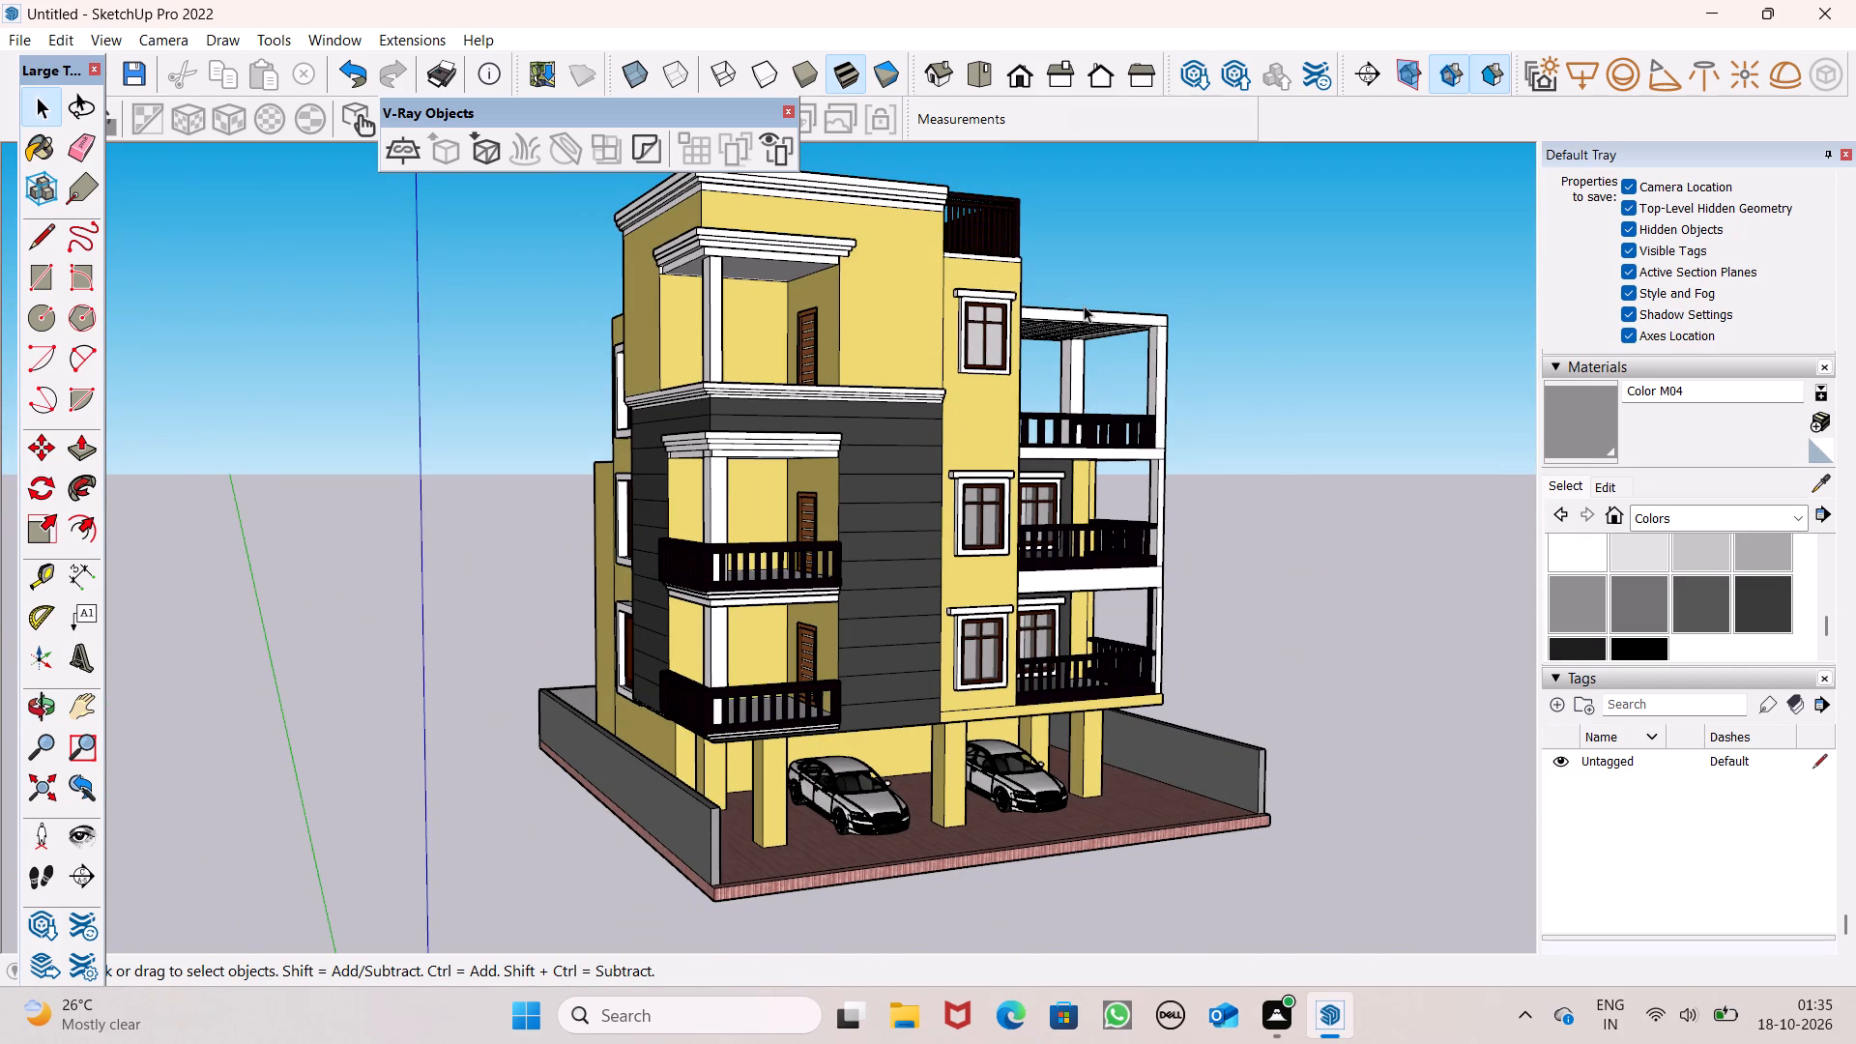
scroll(1088, 305, up, 1)
Start saving the model in the Documents folder and clear the proposed file name.
key(ctrl+s)
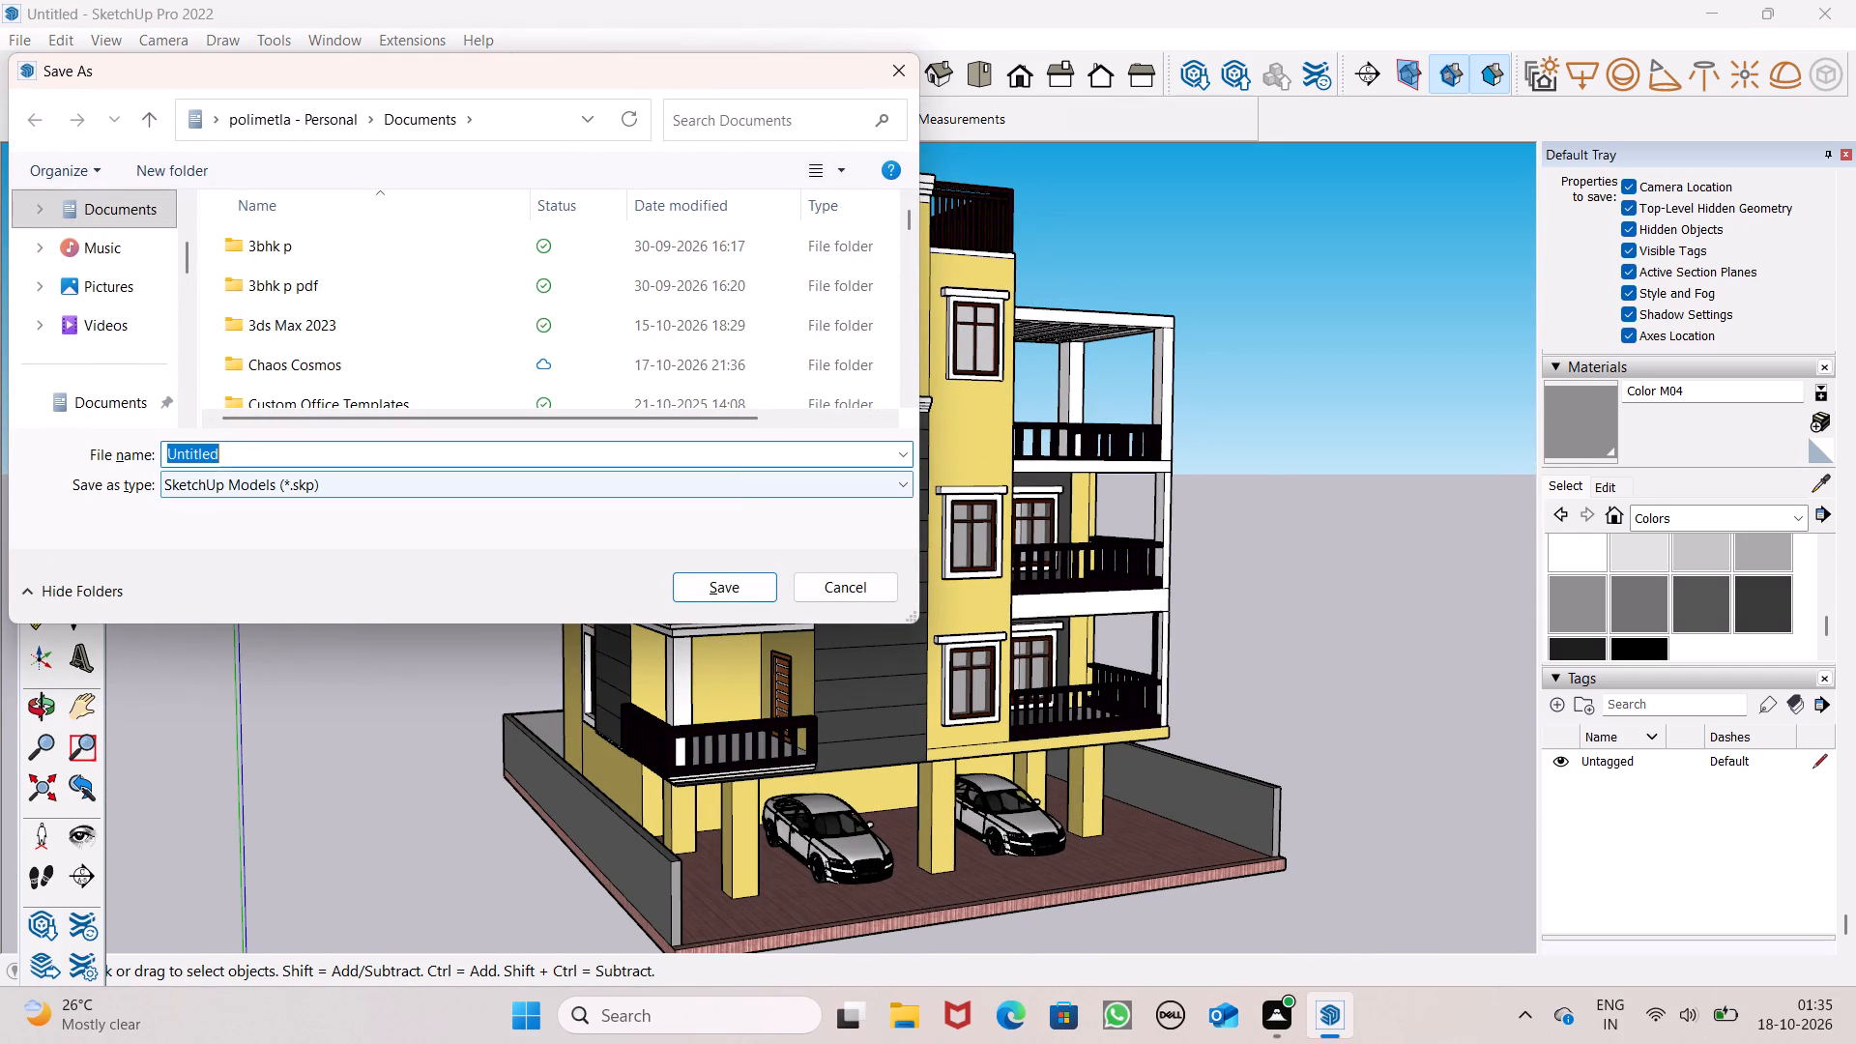
key(BackSpace)
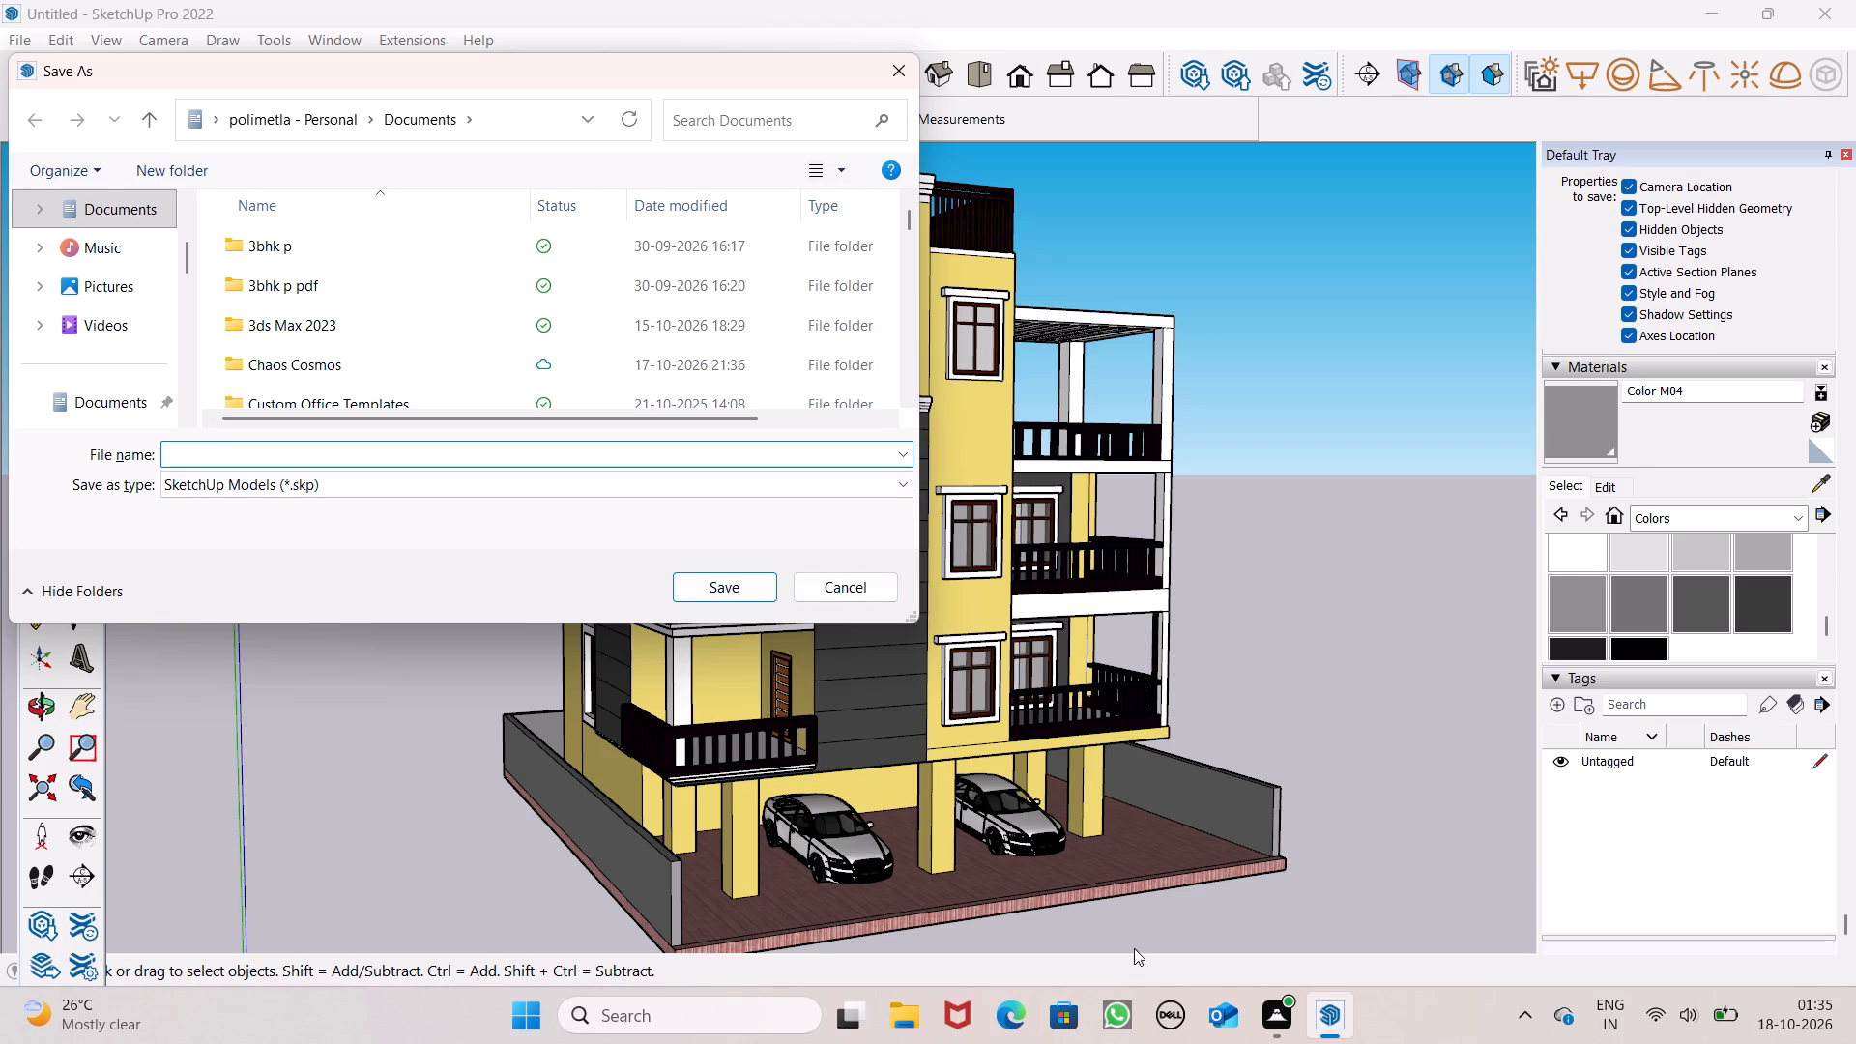
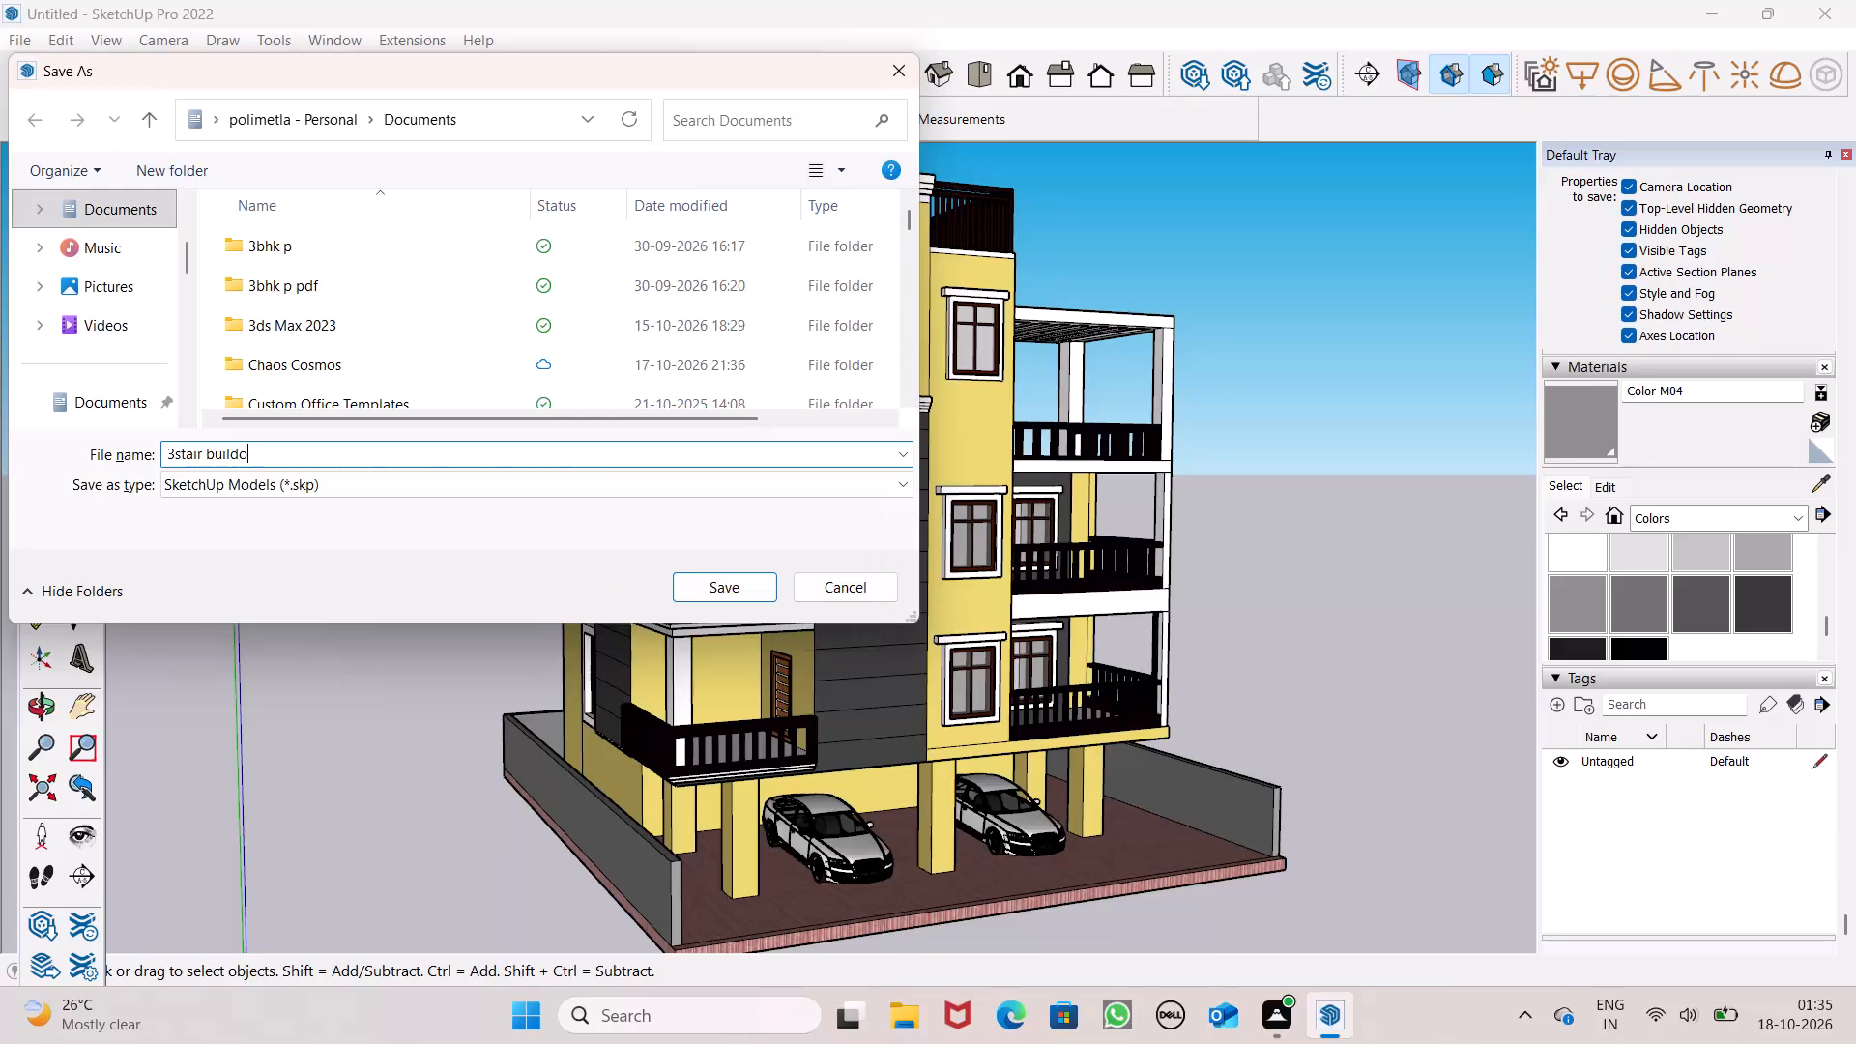
Complete the file name as "3stair building residential" and save the SketchUp model in the Documents folder.
key(BackSpace)
text(ing)
key(space)
text(residential)
key(Return)
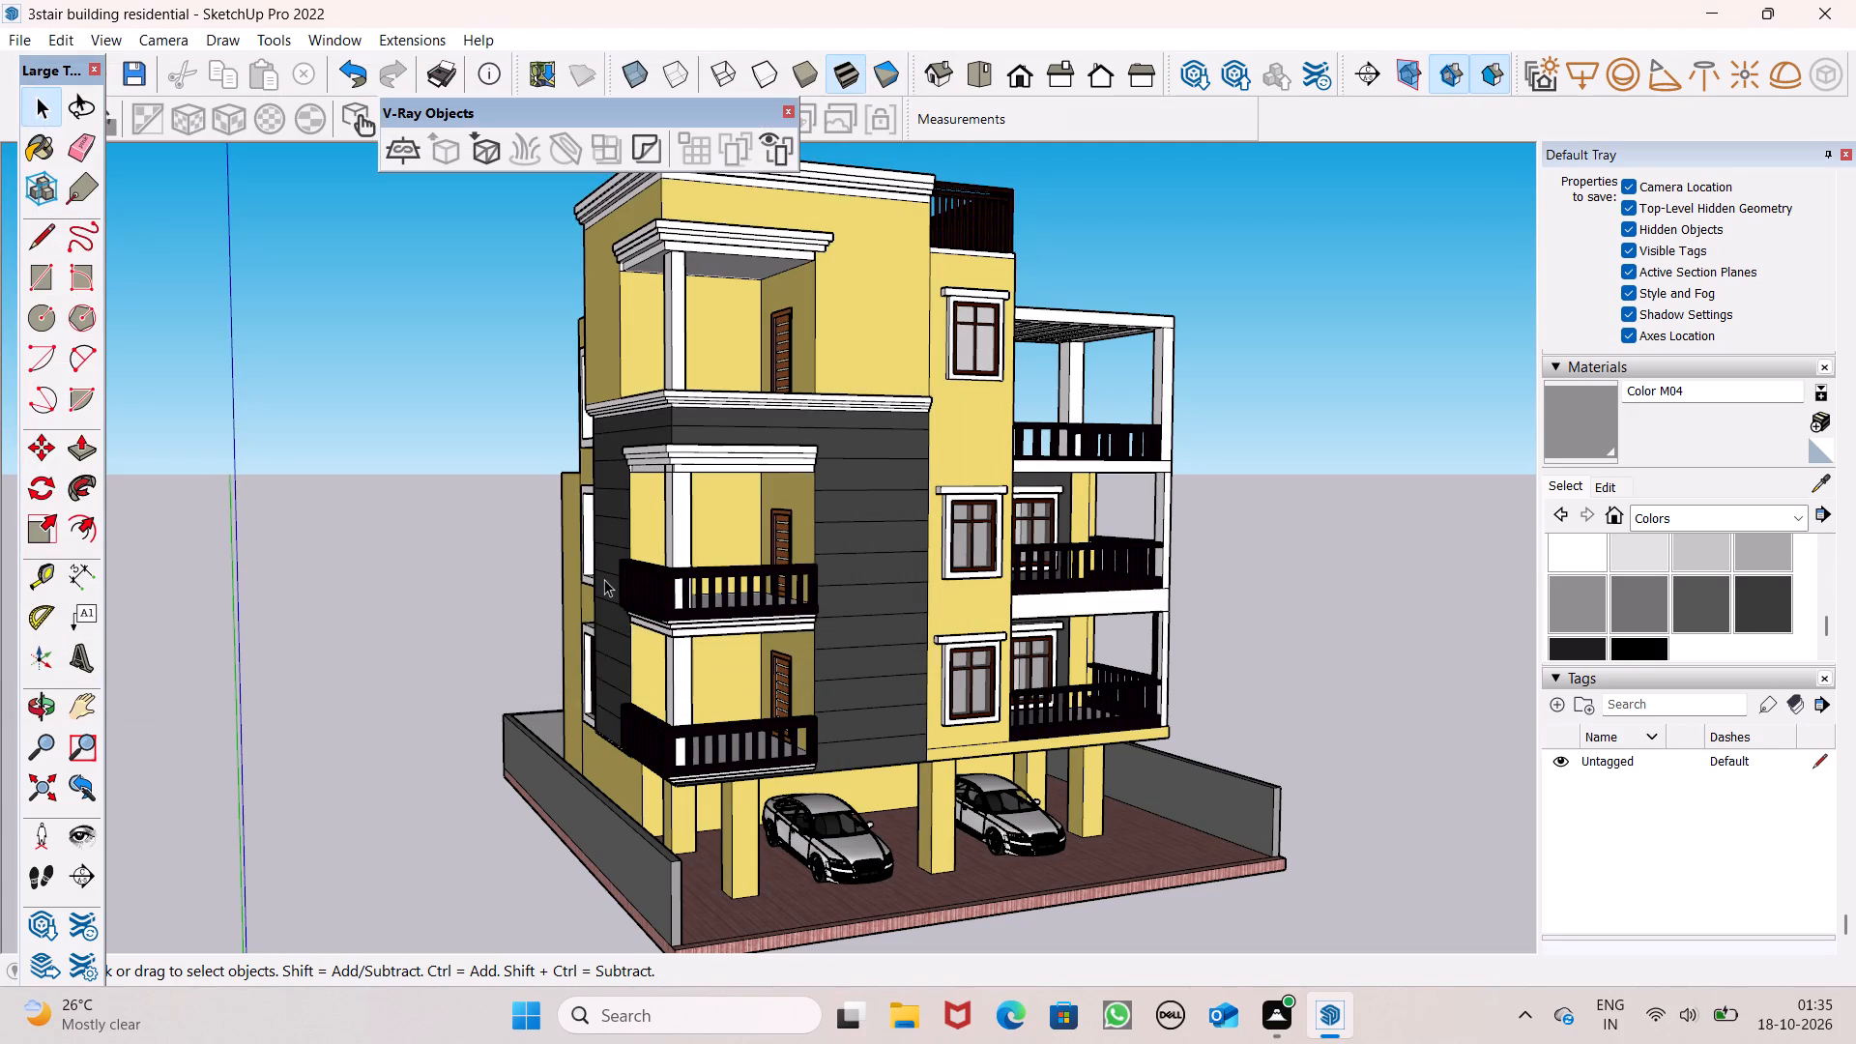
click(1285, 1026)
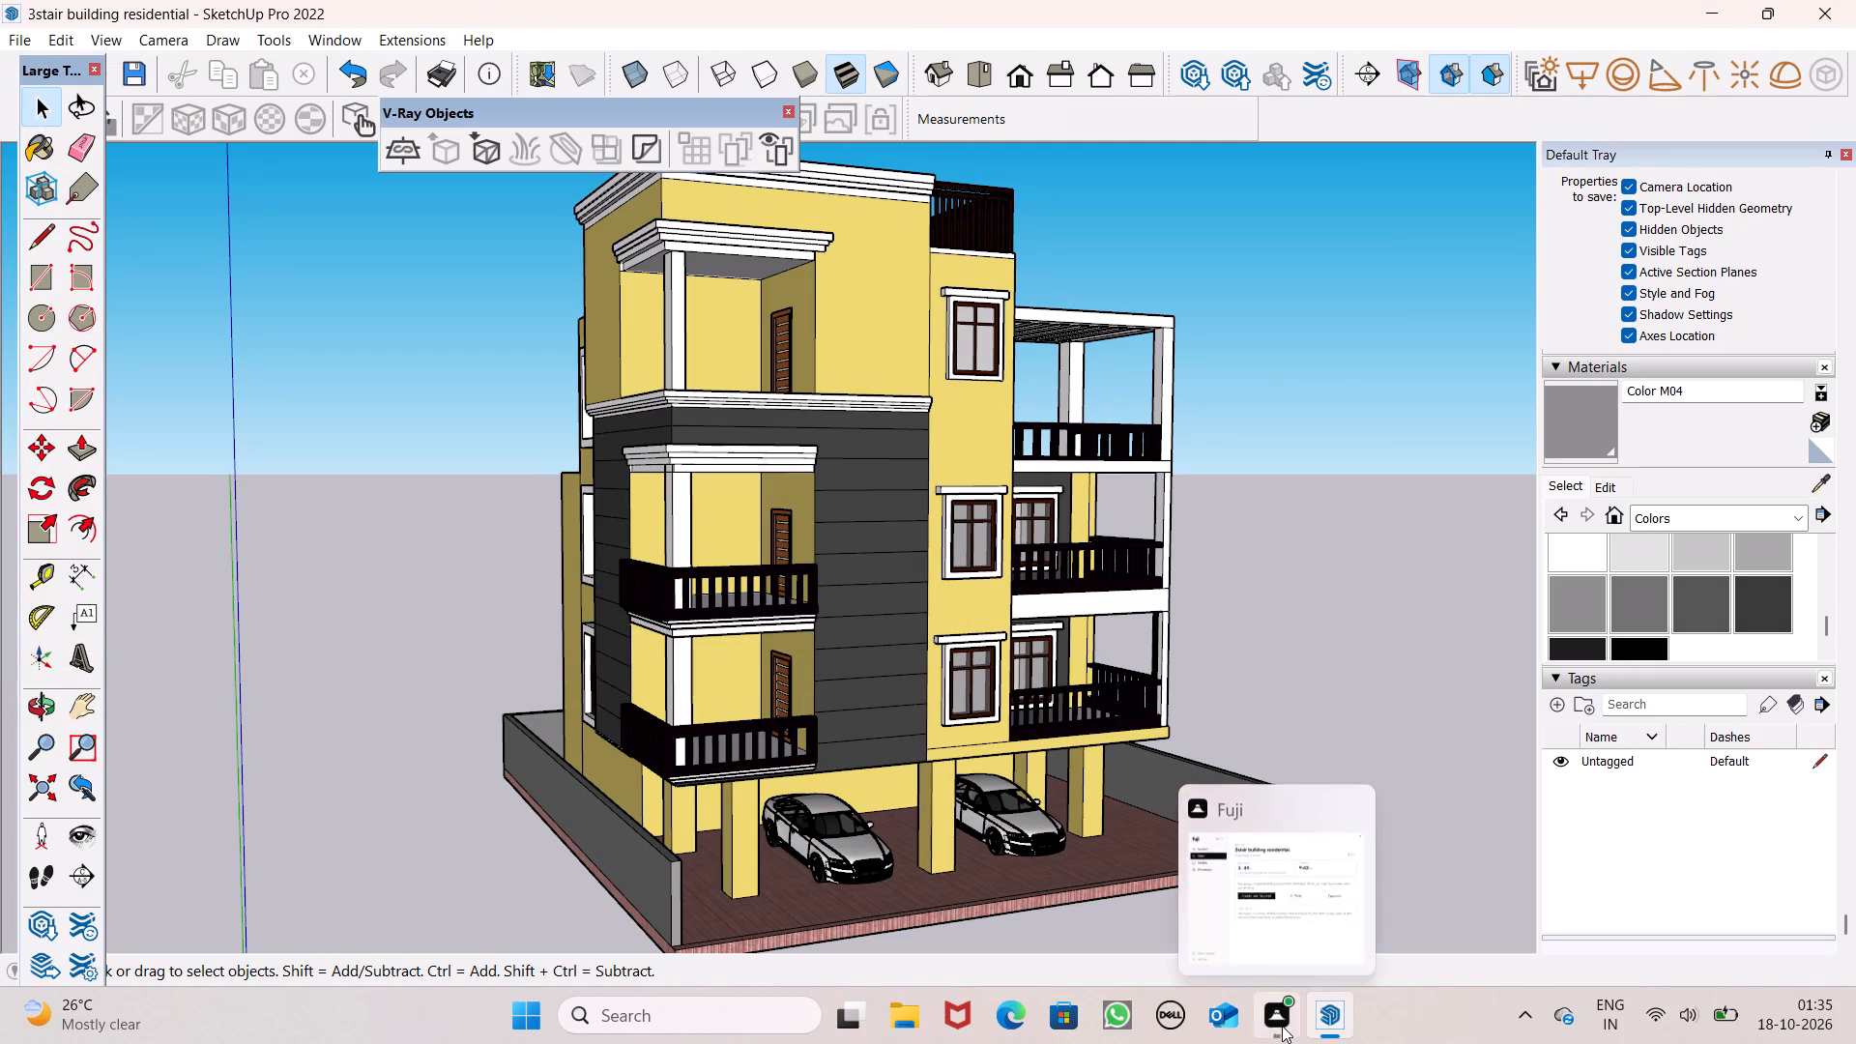
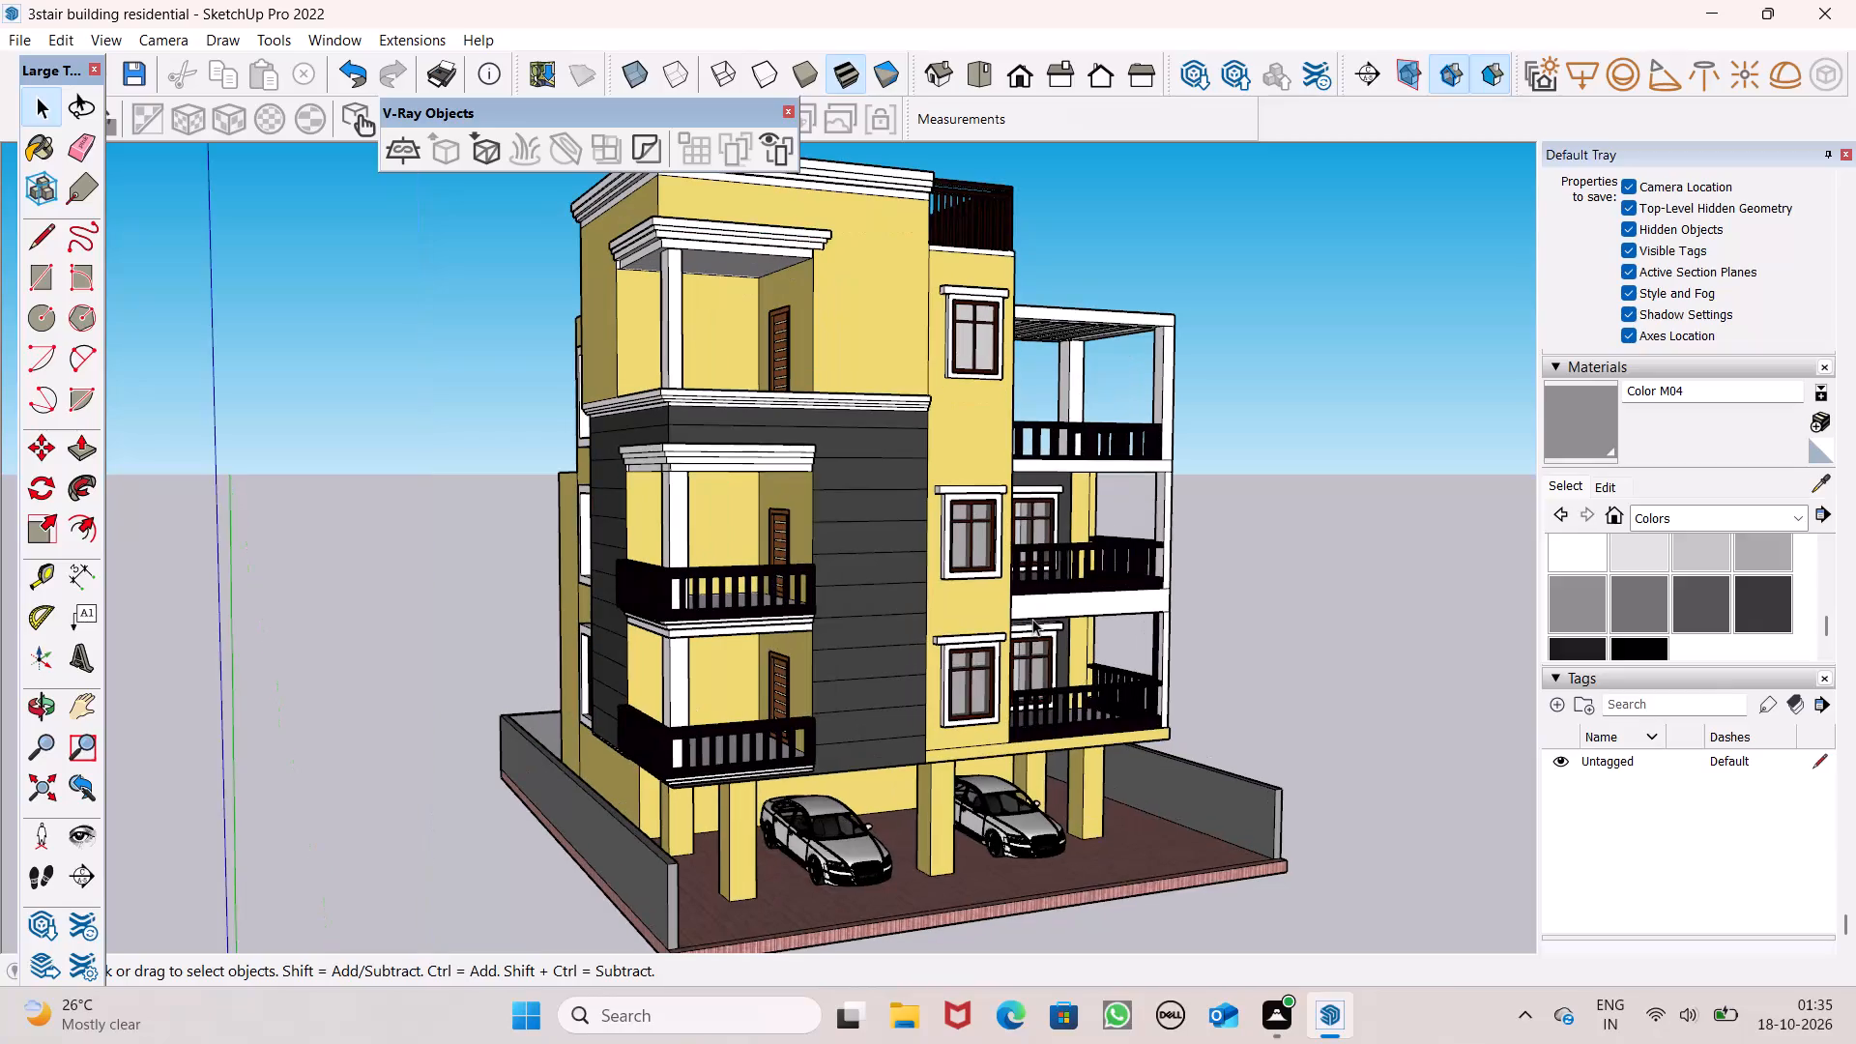
Export the corner view showing the whole building and its parked cars as a 2D graphic.
scroll(1032, 619, down, 1)
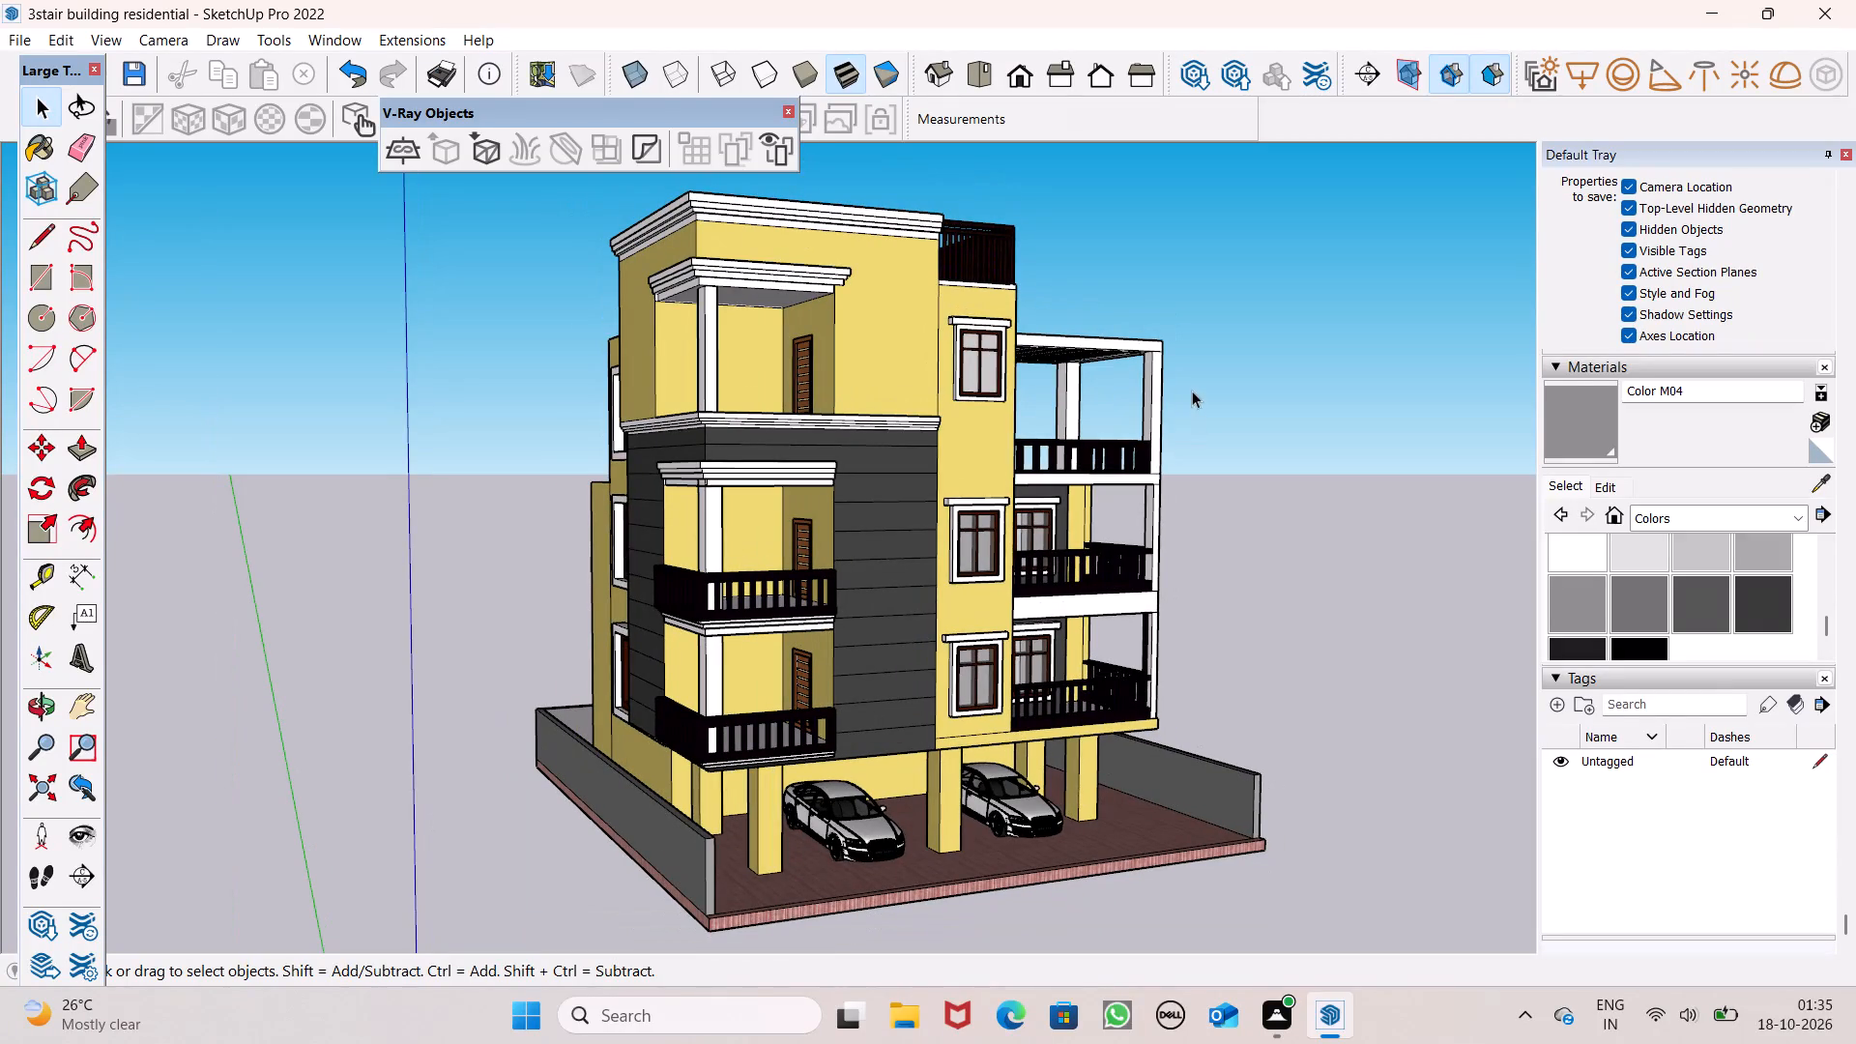
click(20, 42)
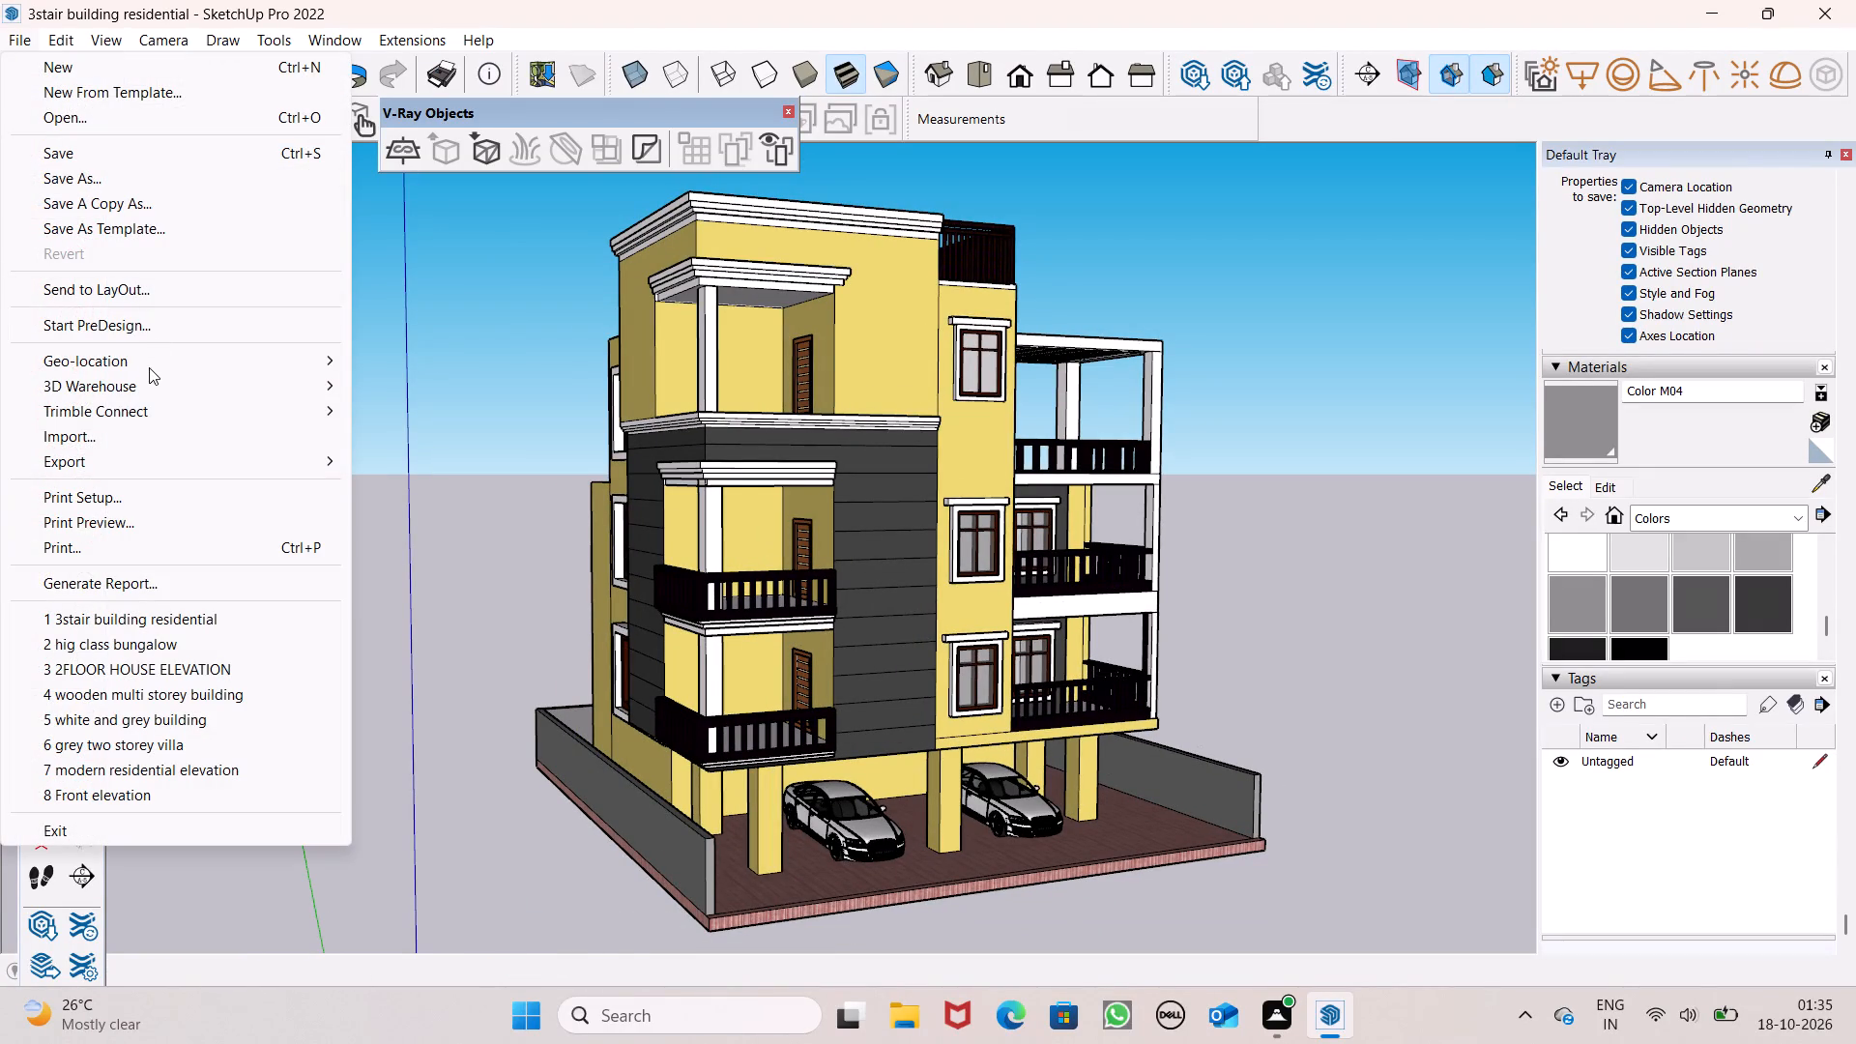
click(146, 464)
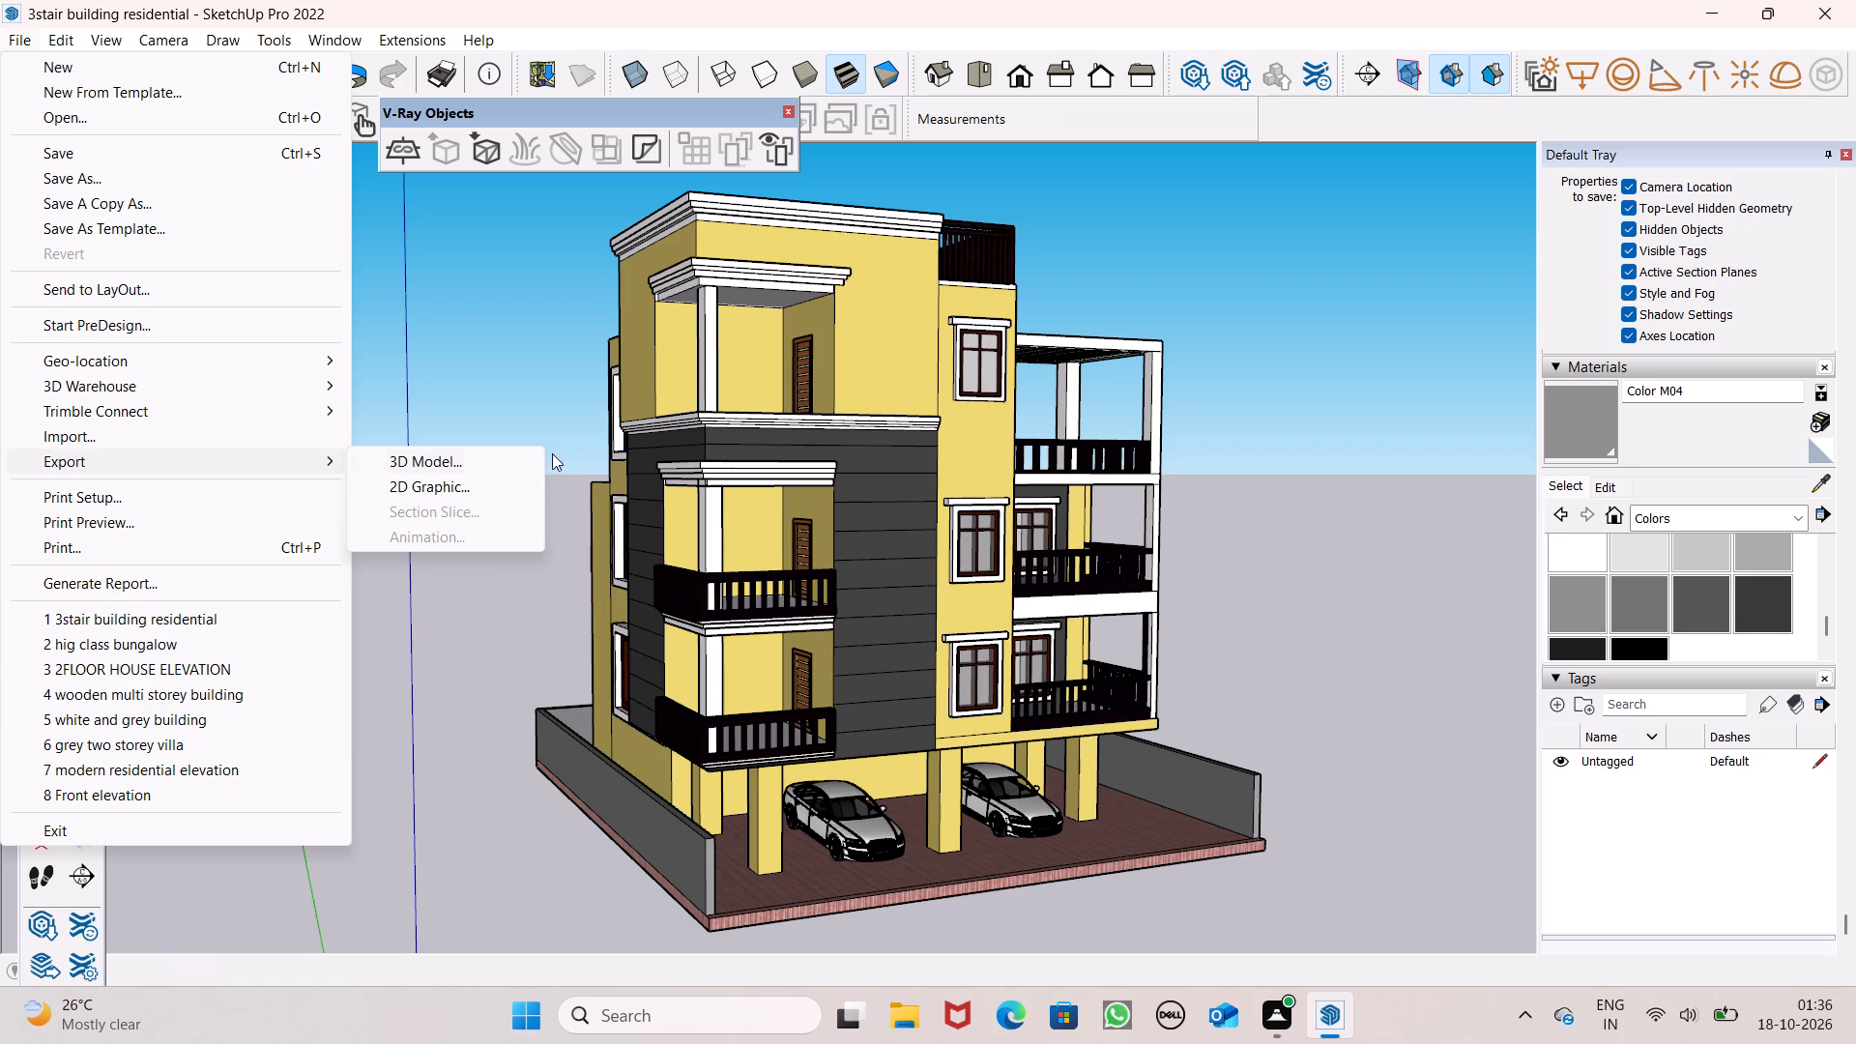
click(436, 484)
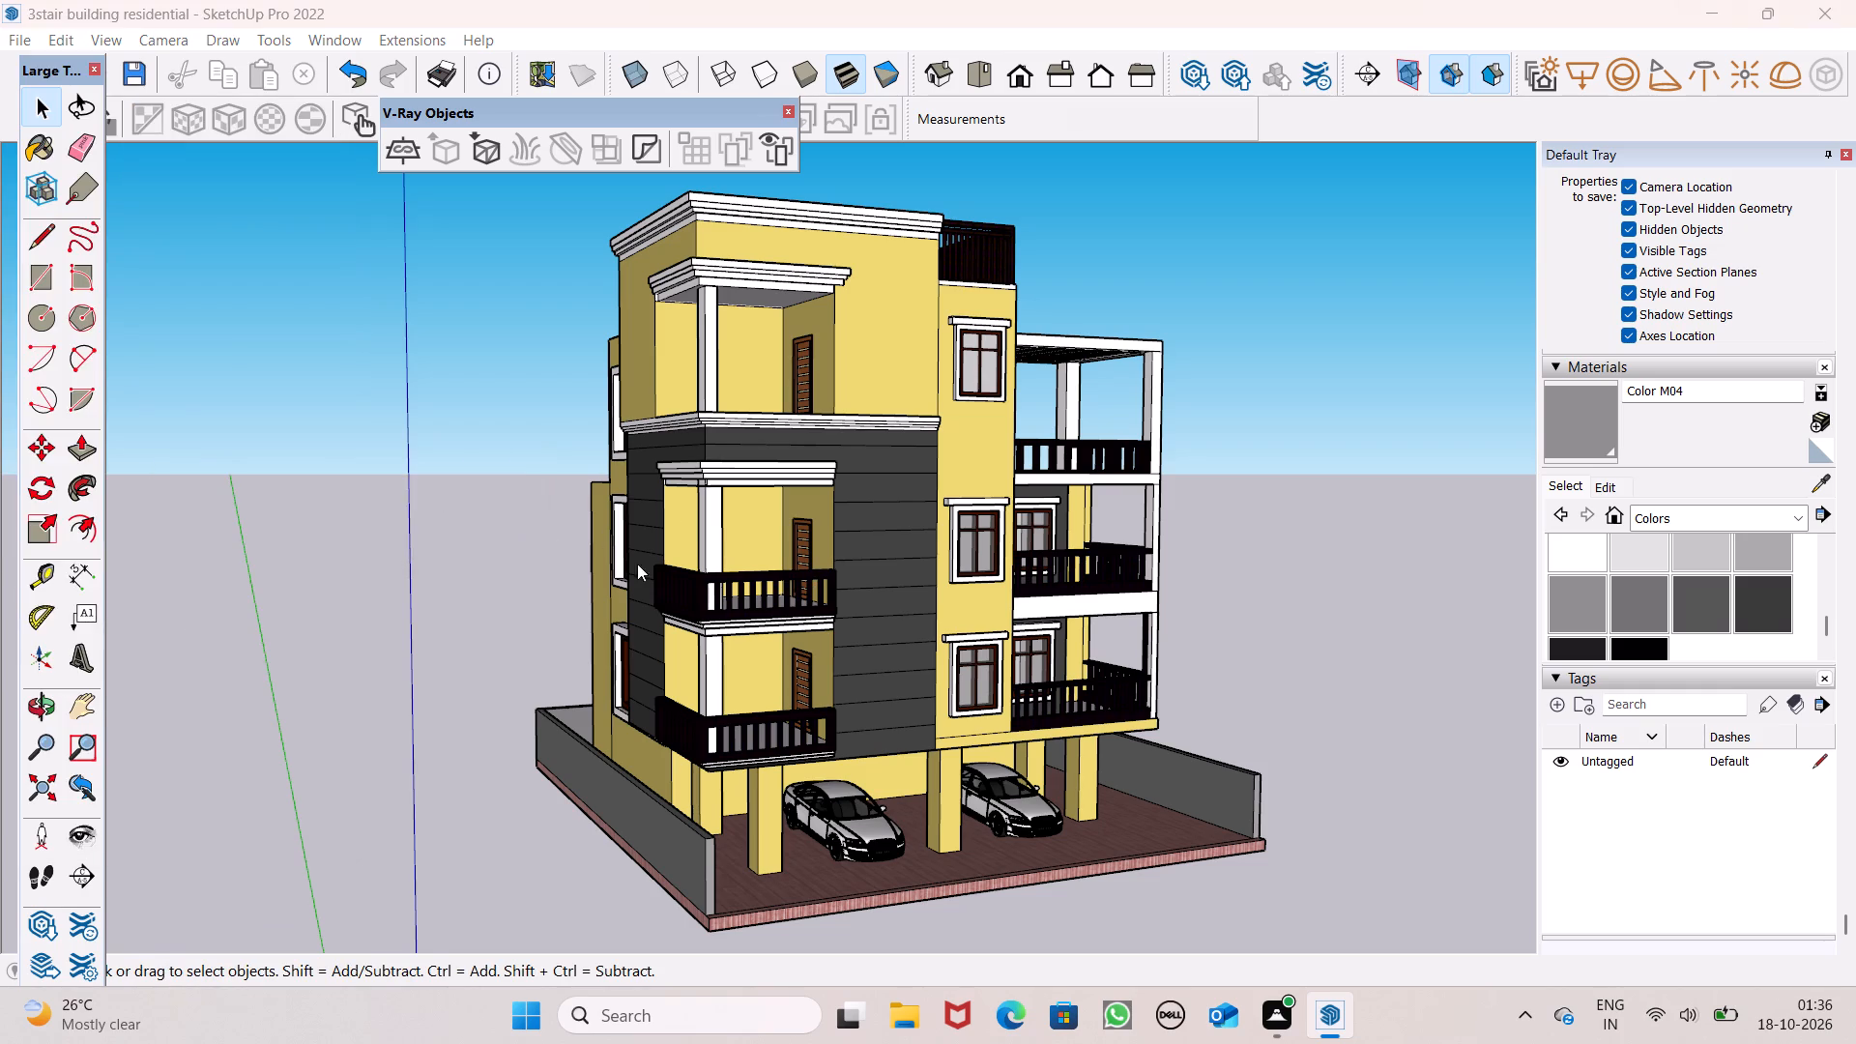
click(732, 593)
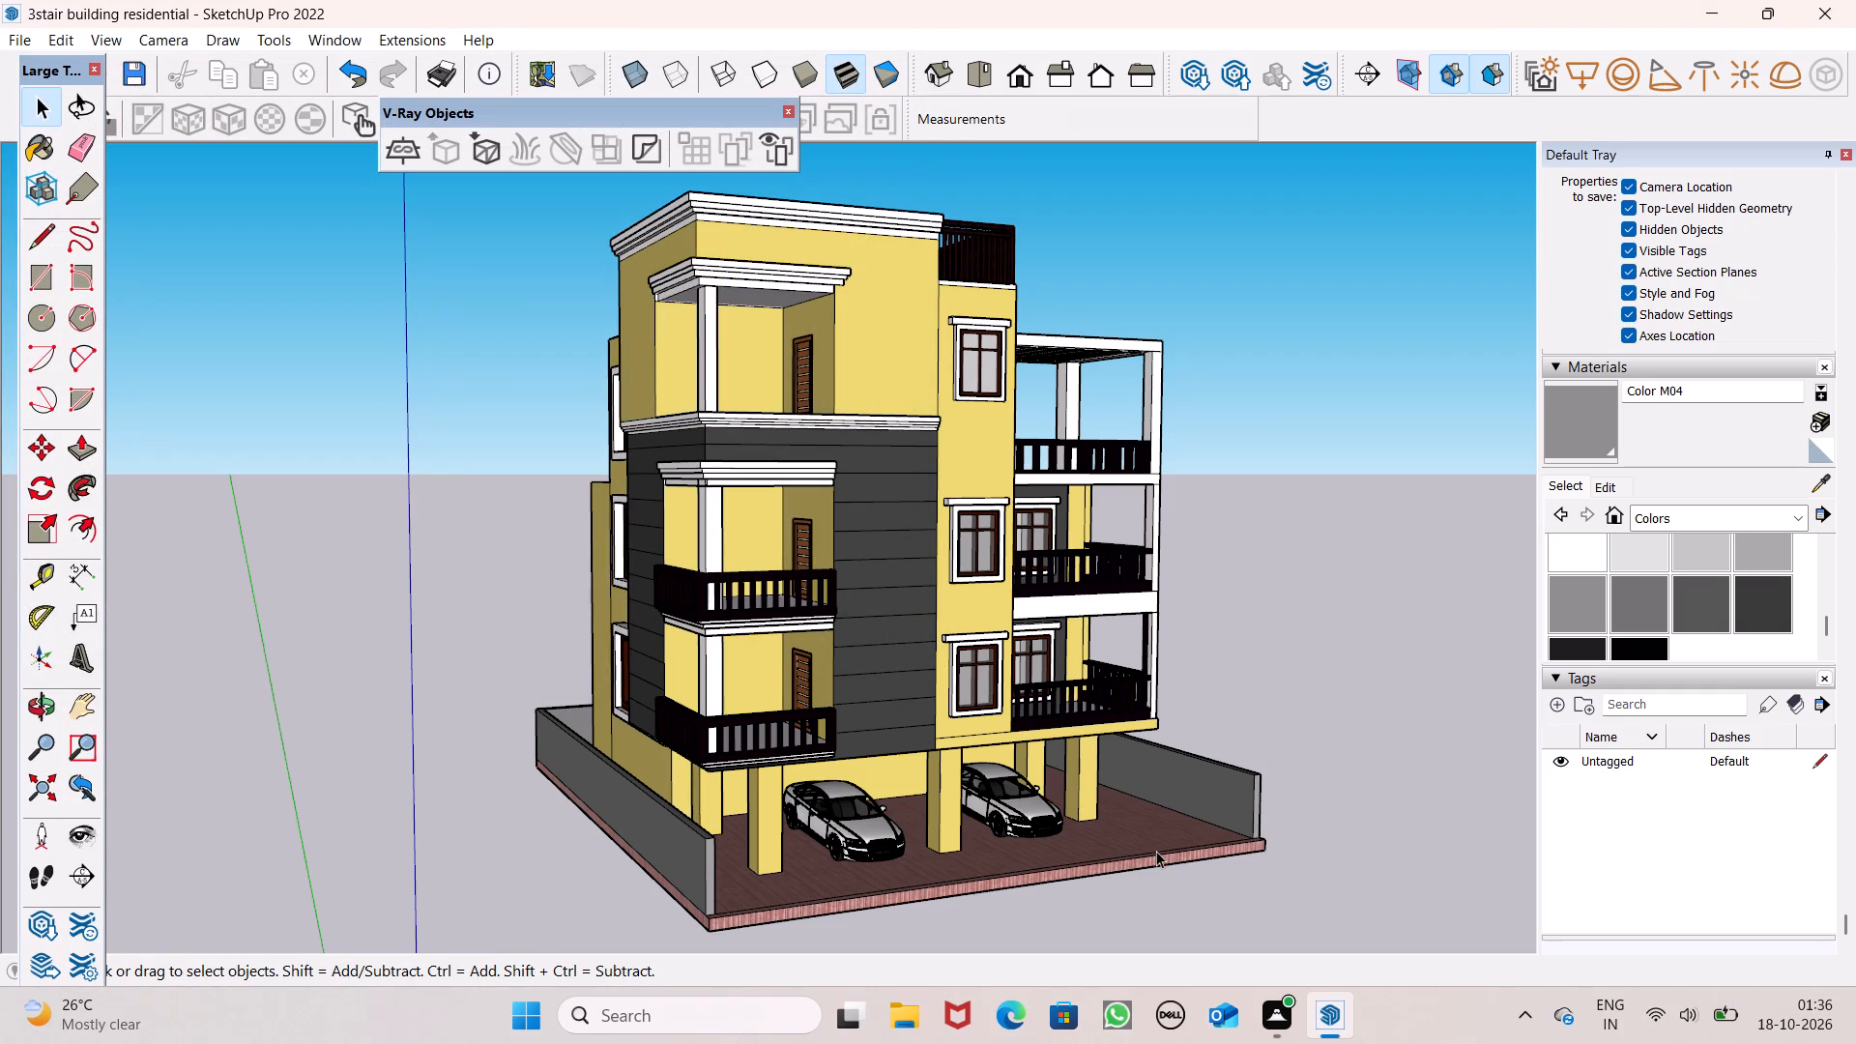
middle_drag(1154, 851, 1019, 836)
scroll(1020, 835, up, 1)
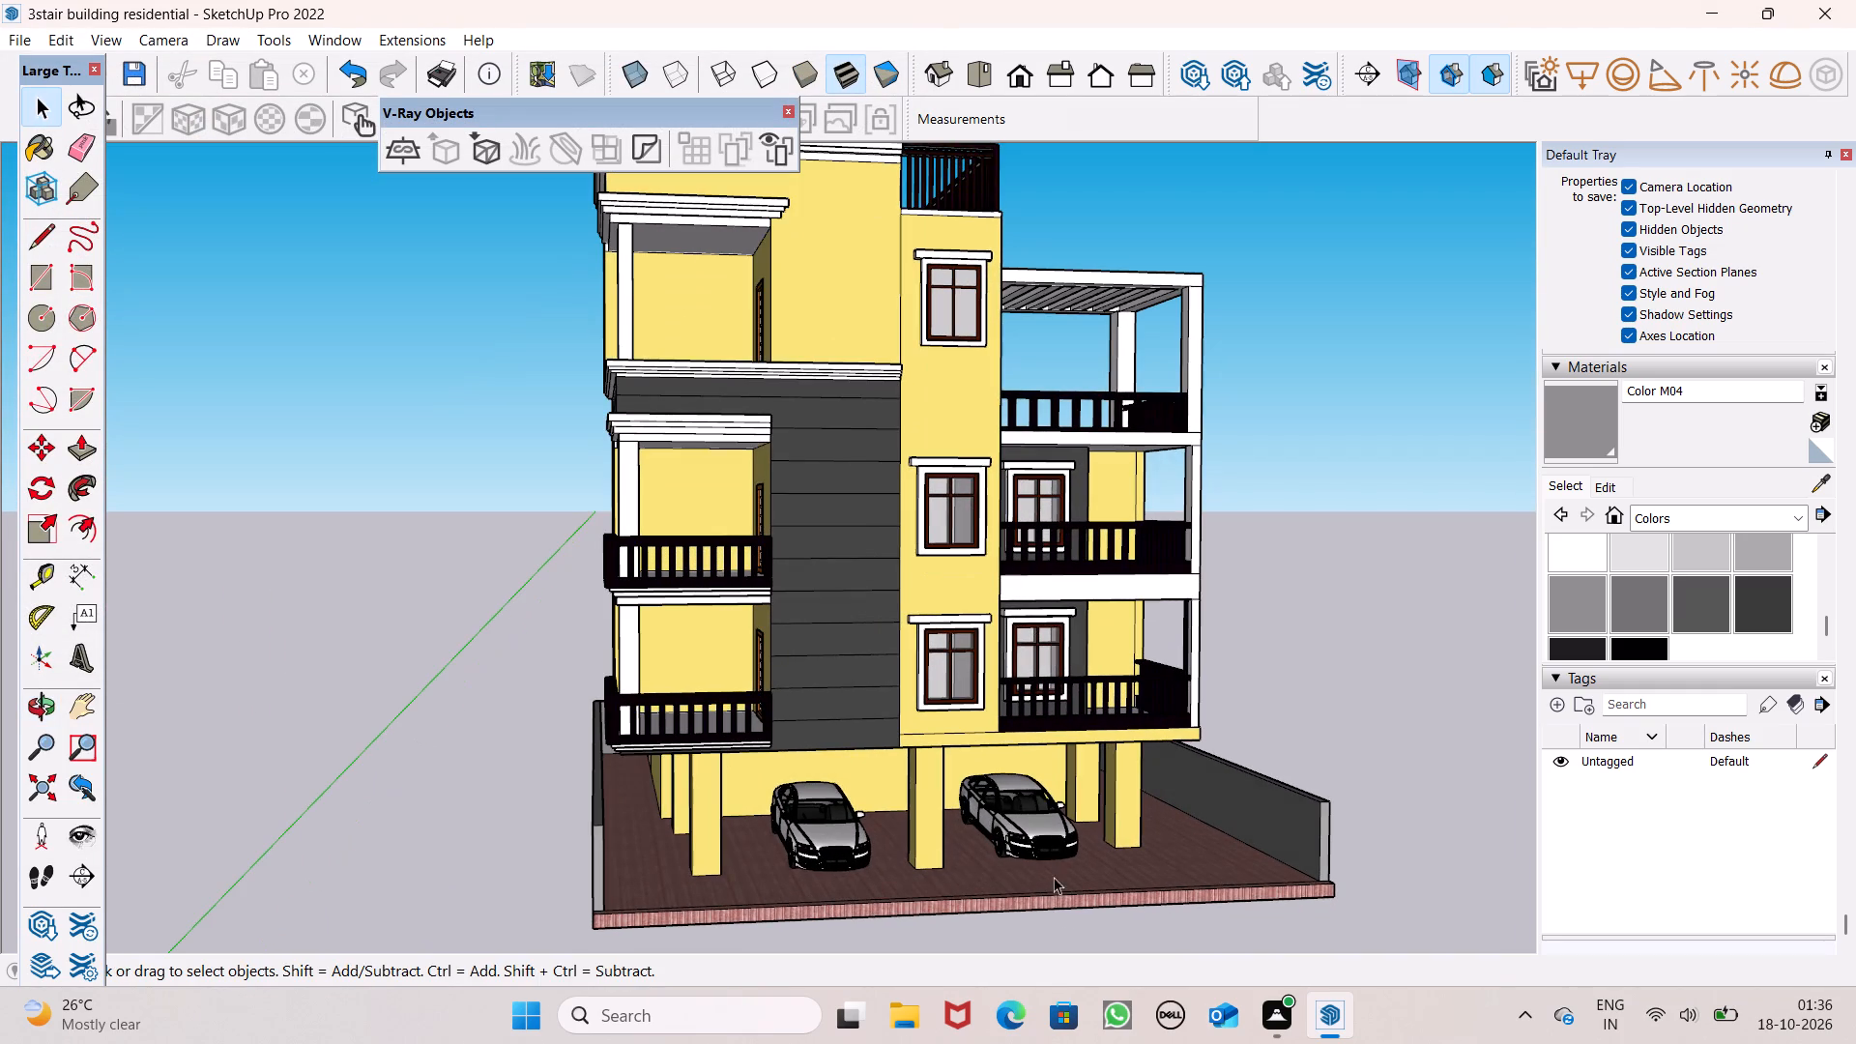
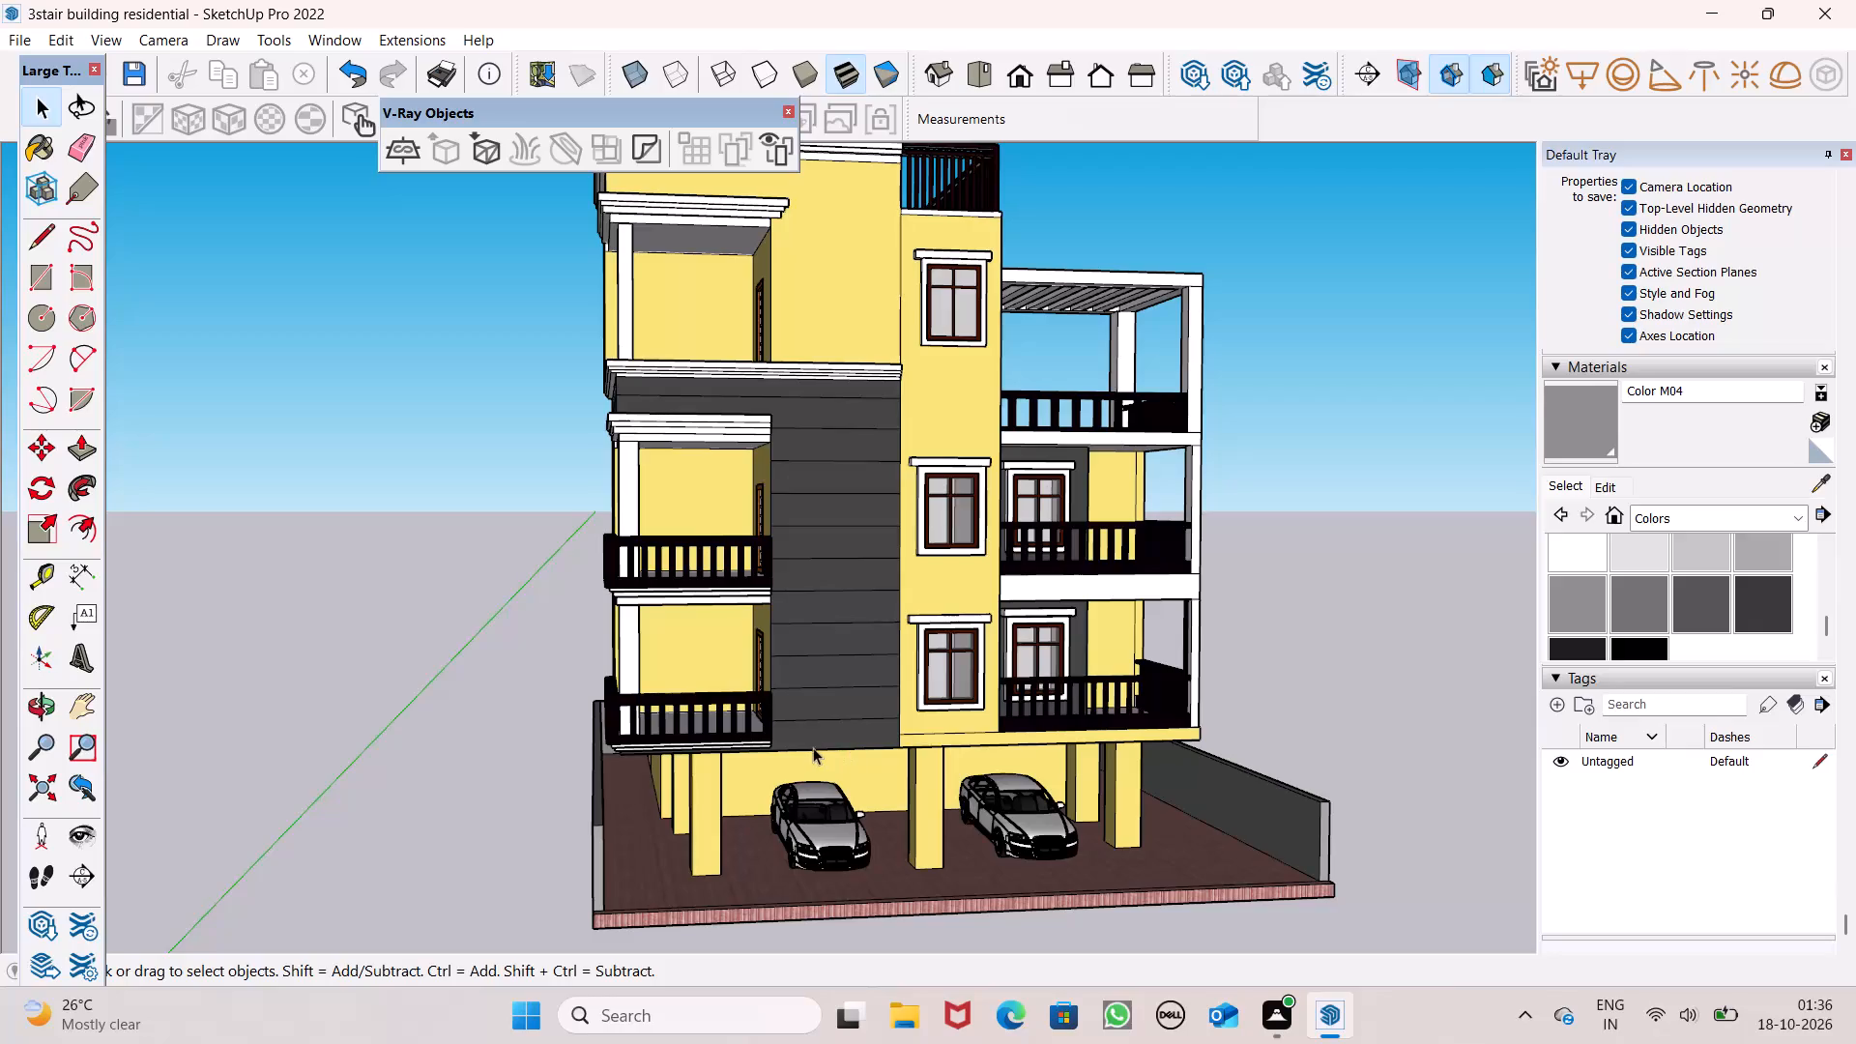
Paint the inner and front end faces of the boundary wall on the corner-balcony side with Color M05.
middle_drag(879, 763, 942, 858)
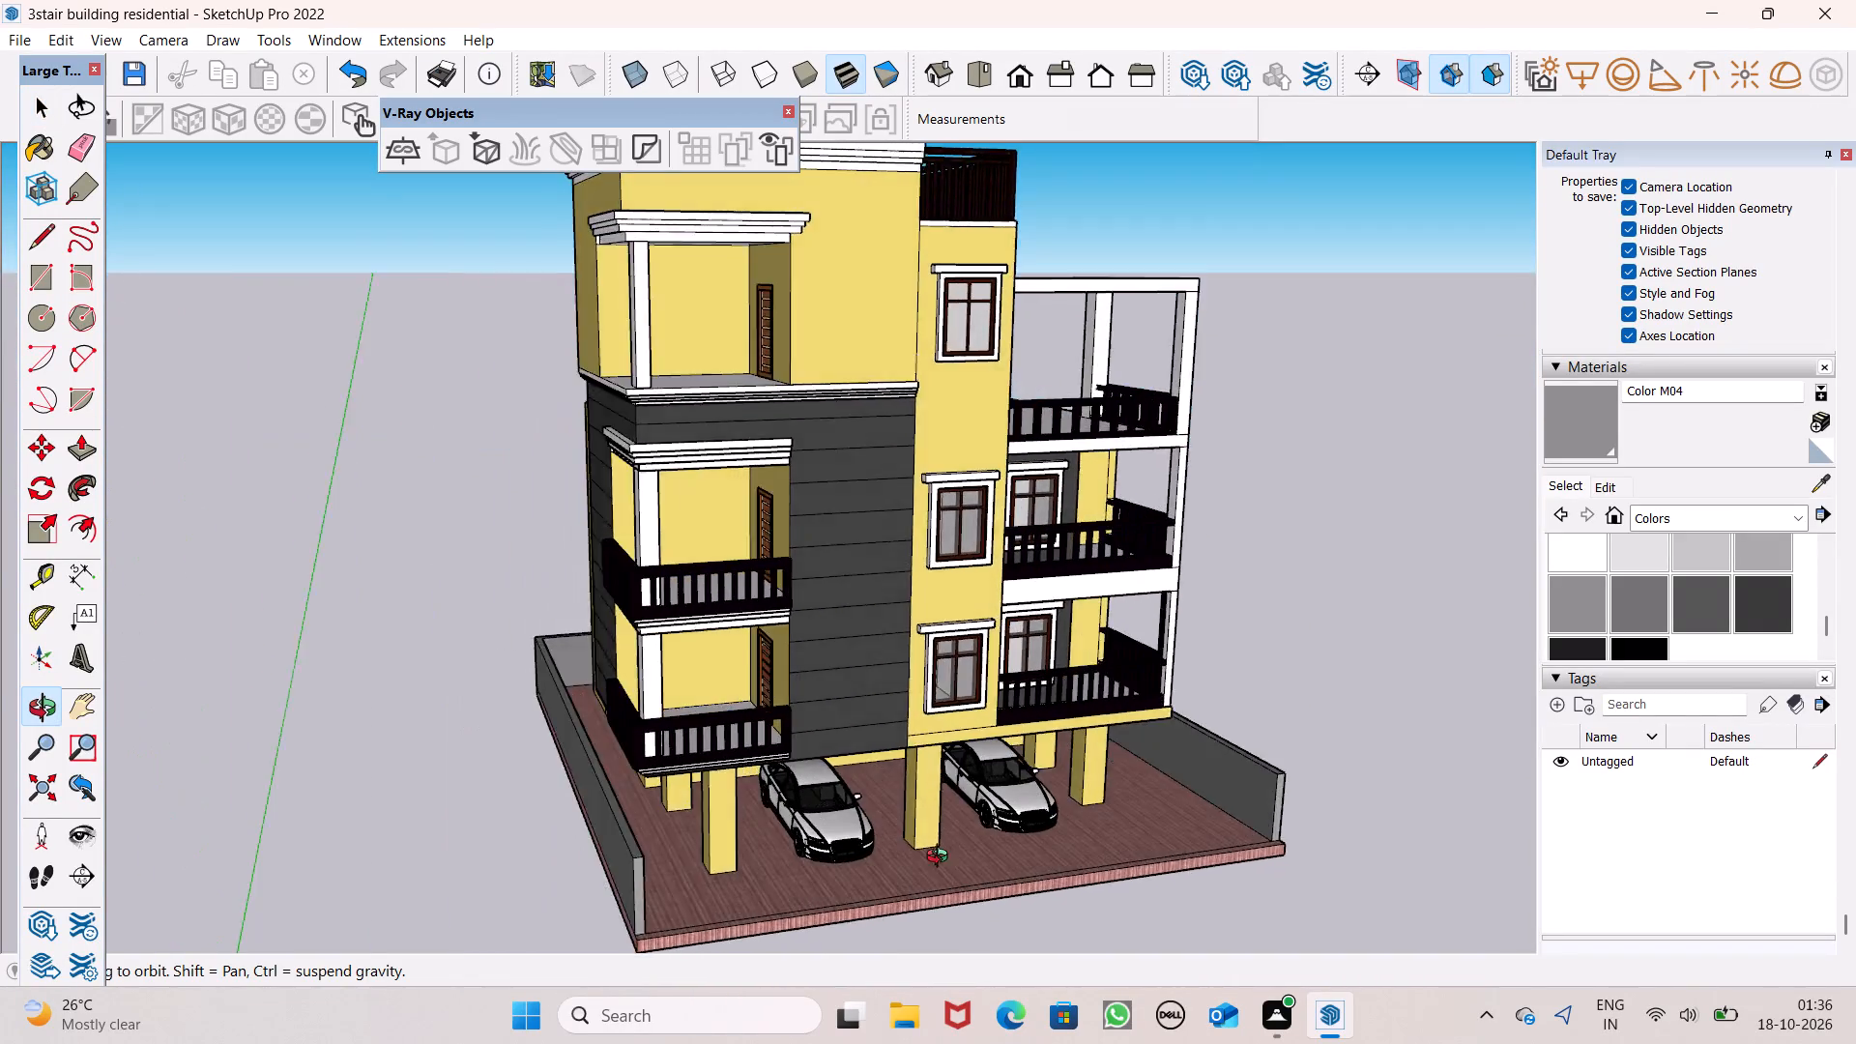
middle_drag(942, 858, 628, 718)
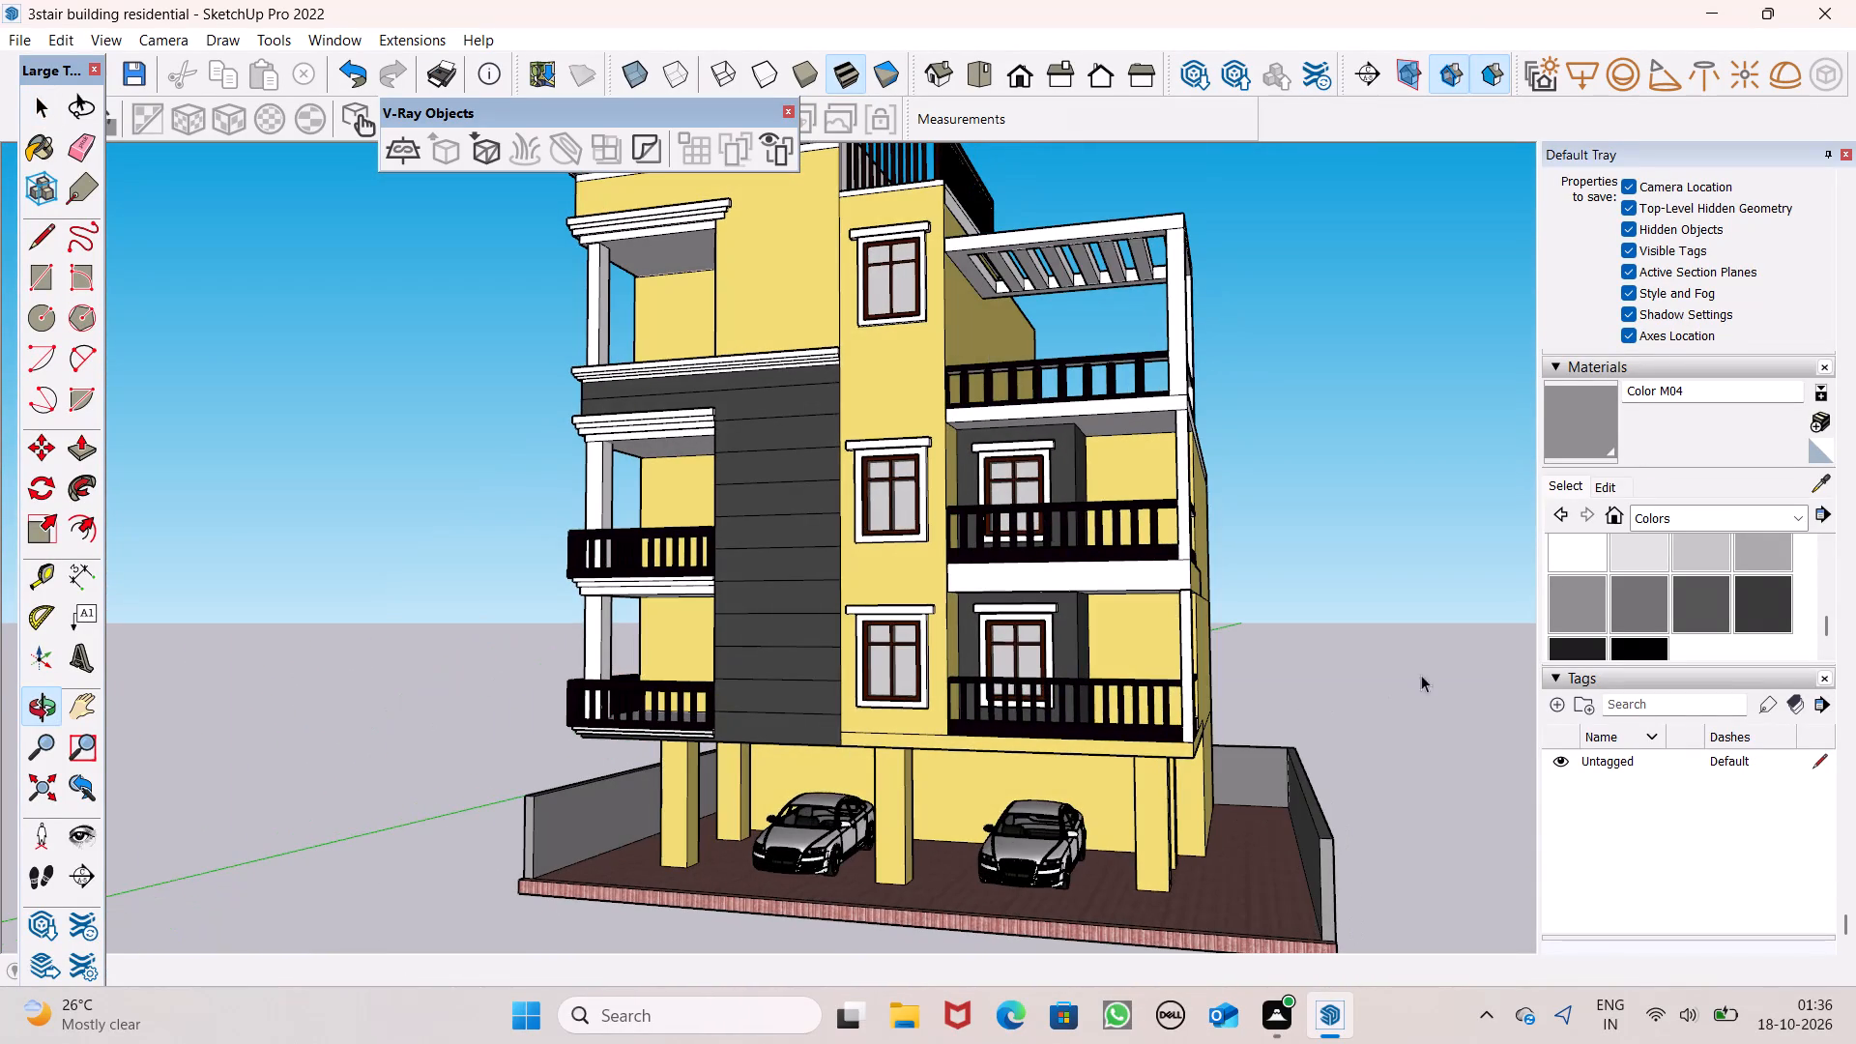
click(1621, 615)
scroll(727, 903, up, 1)
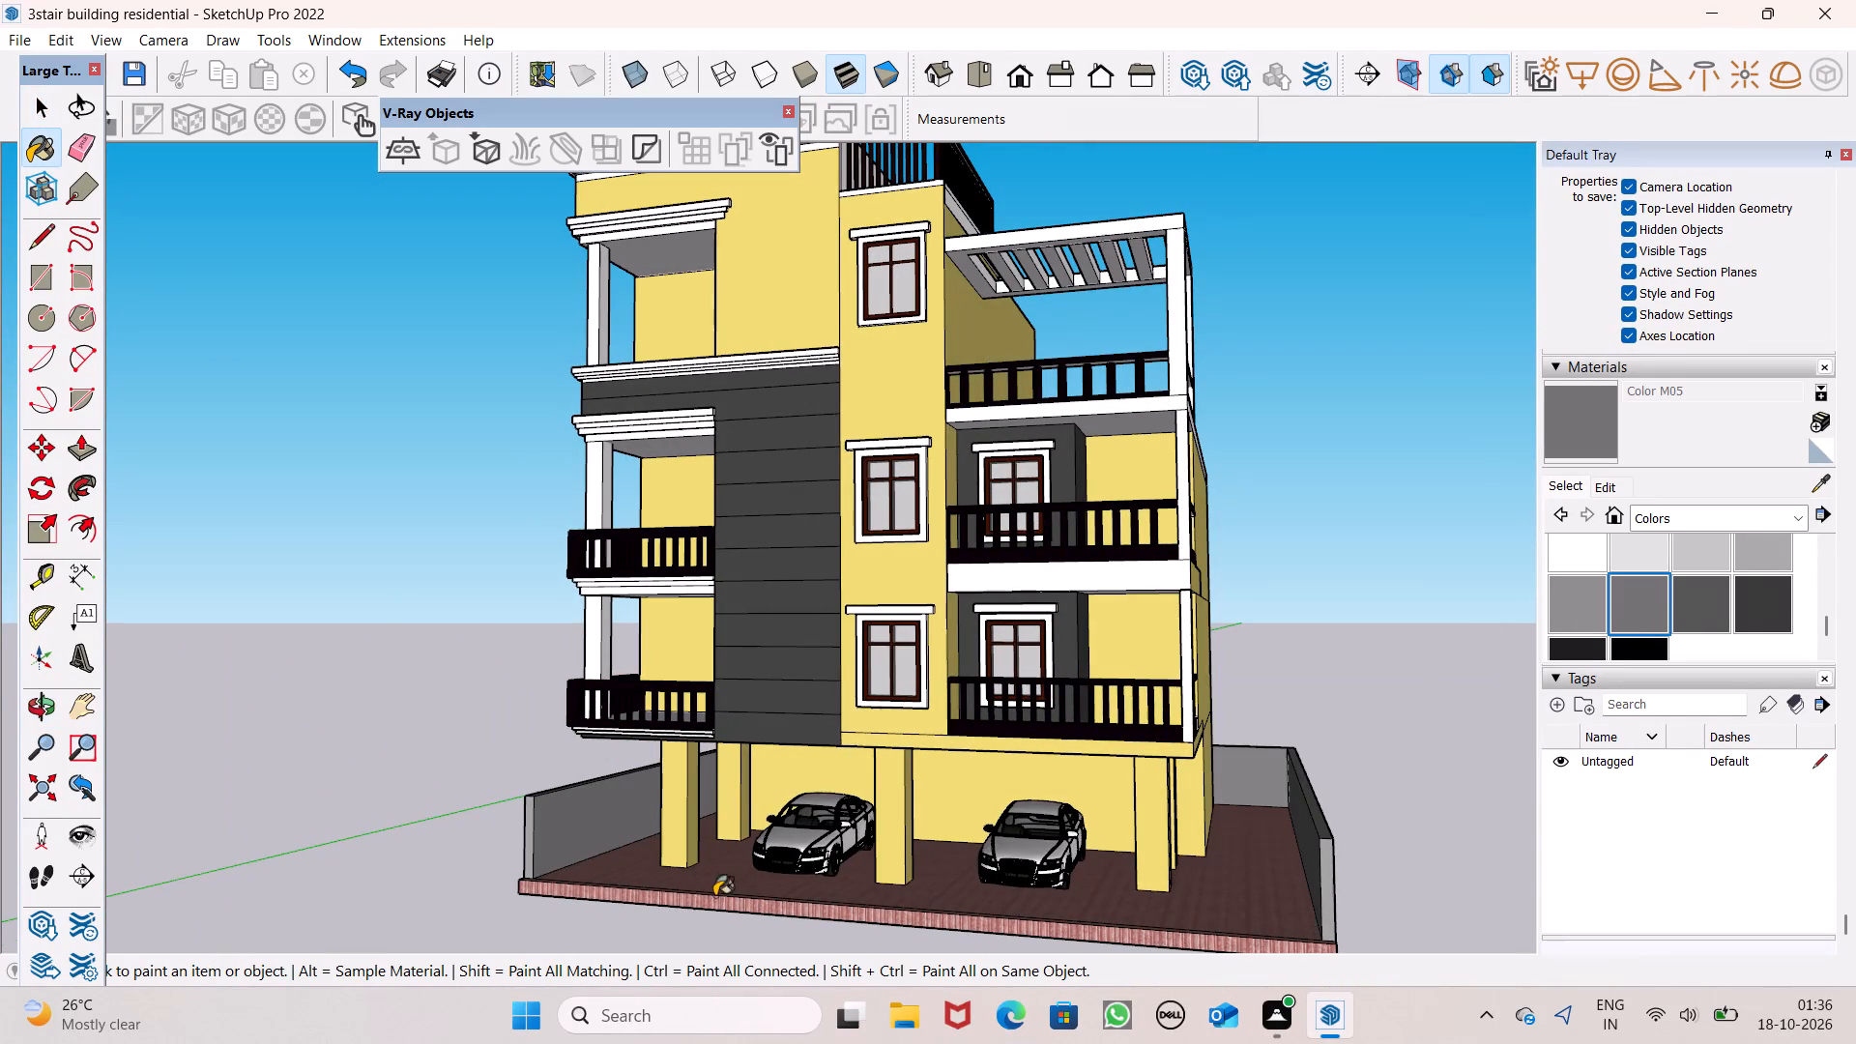
scroll(714, 896, up, 3)
click(443, 806)
click(587, 803)
middle_drag(454, 860, 765, 844)
scroll(765, 844, up, 1)
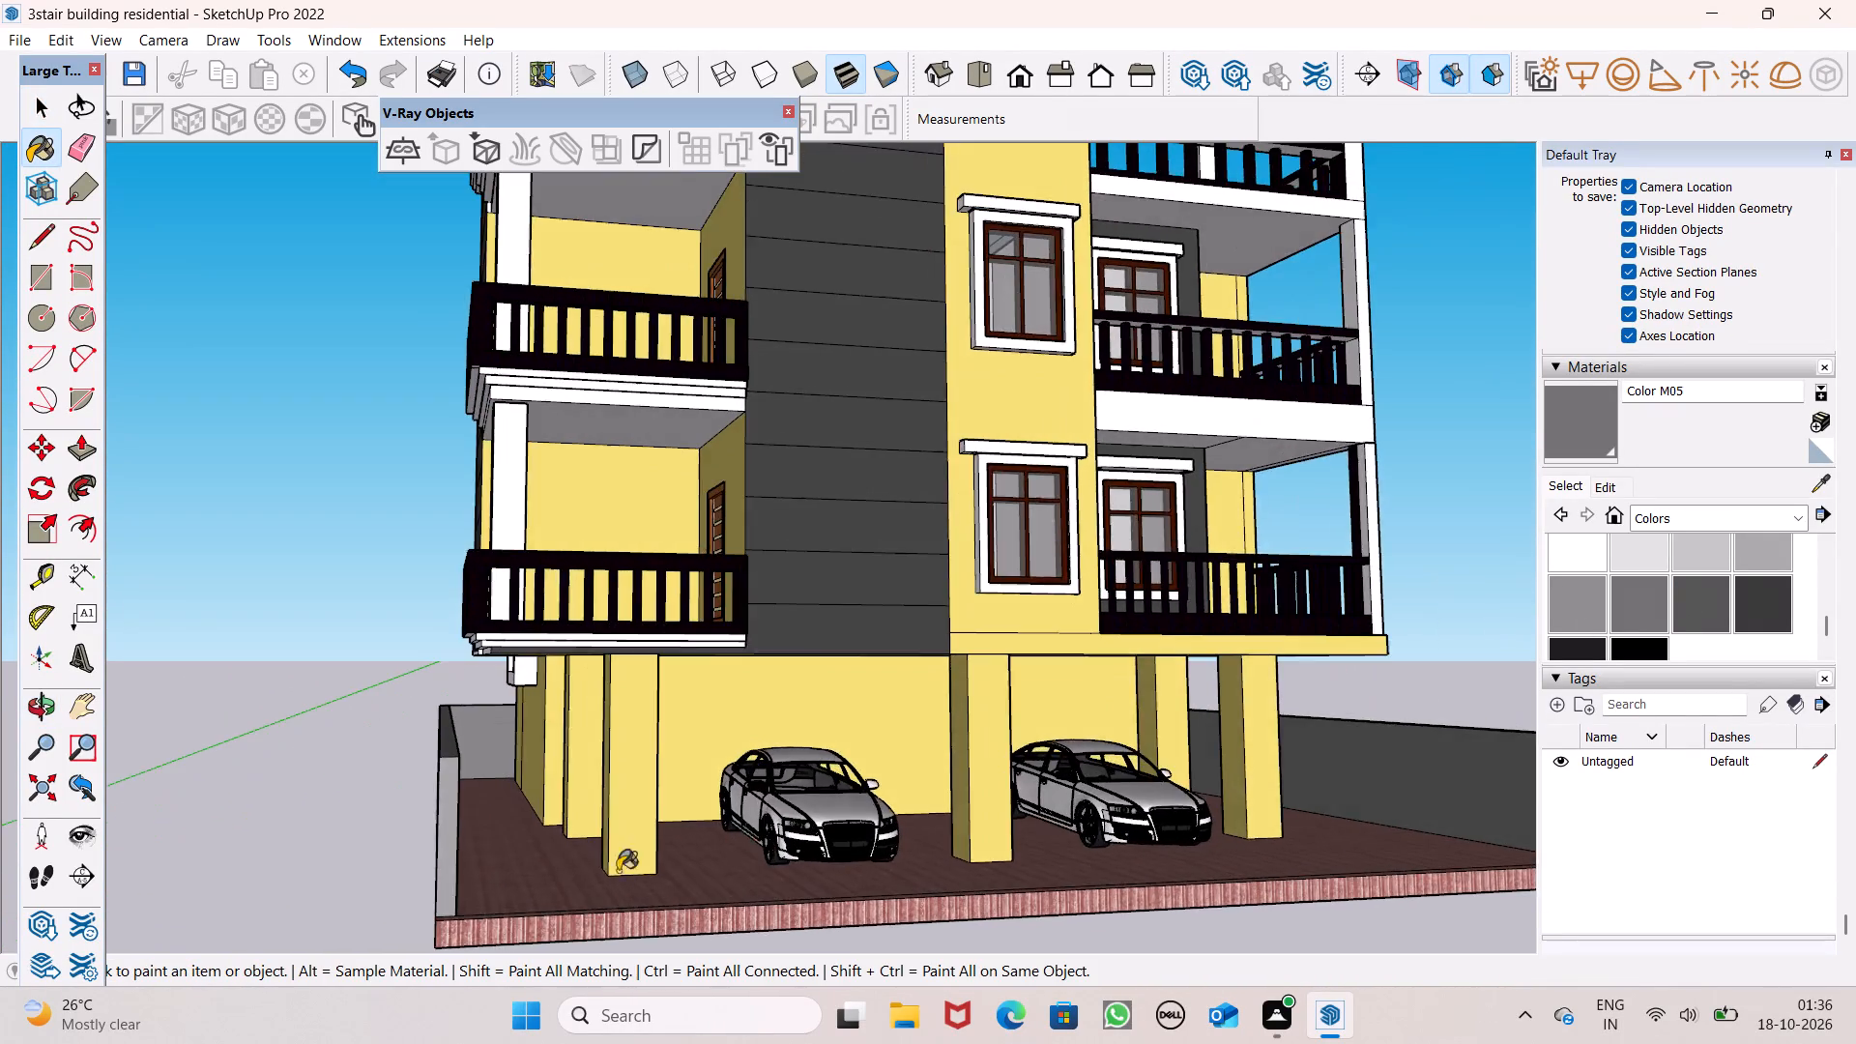
scroll(480, 904, up, 5)
click(433, 839)
Paint the outer face of the corner-balcony side boundary wall with Color M05.
middle_drag(435, 867, 868, 910)
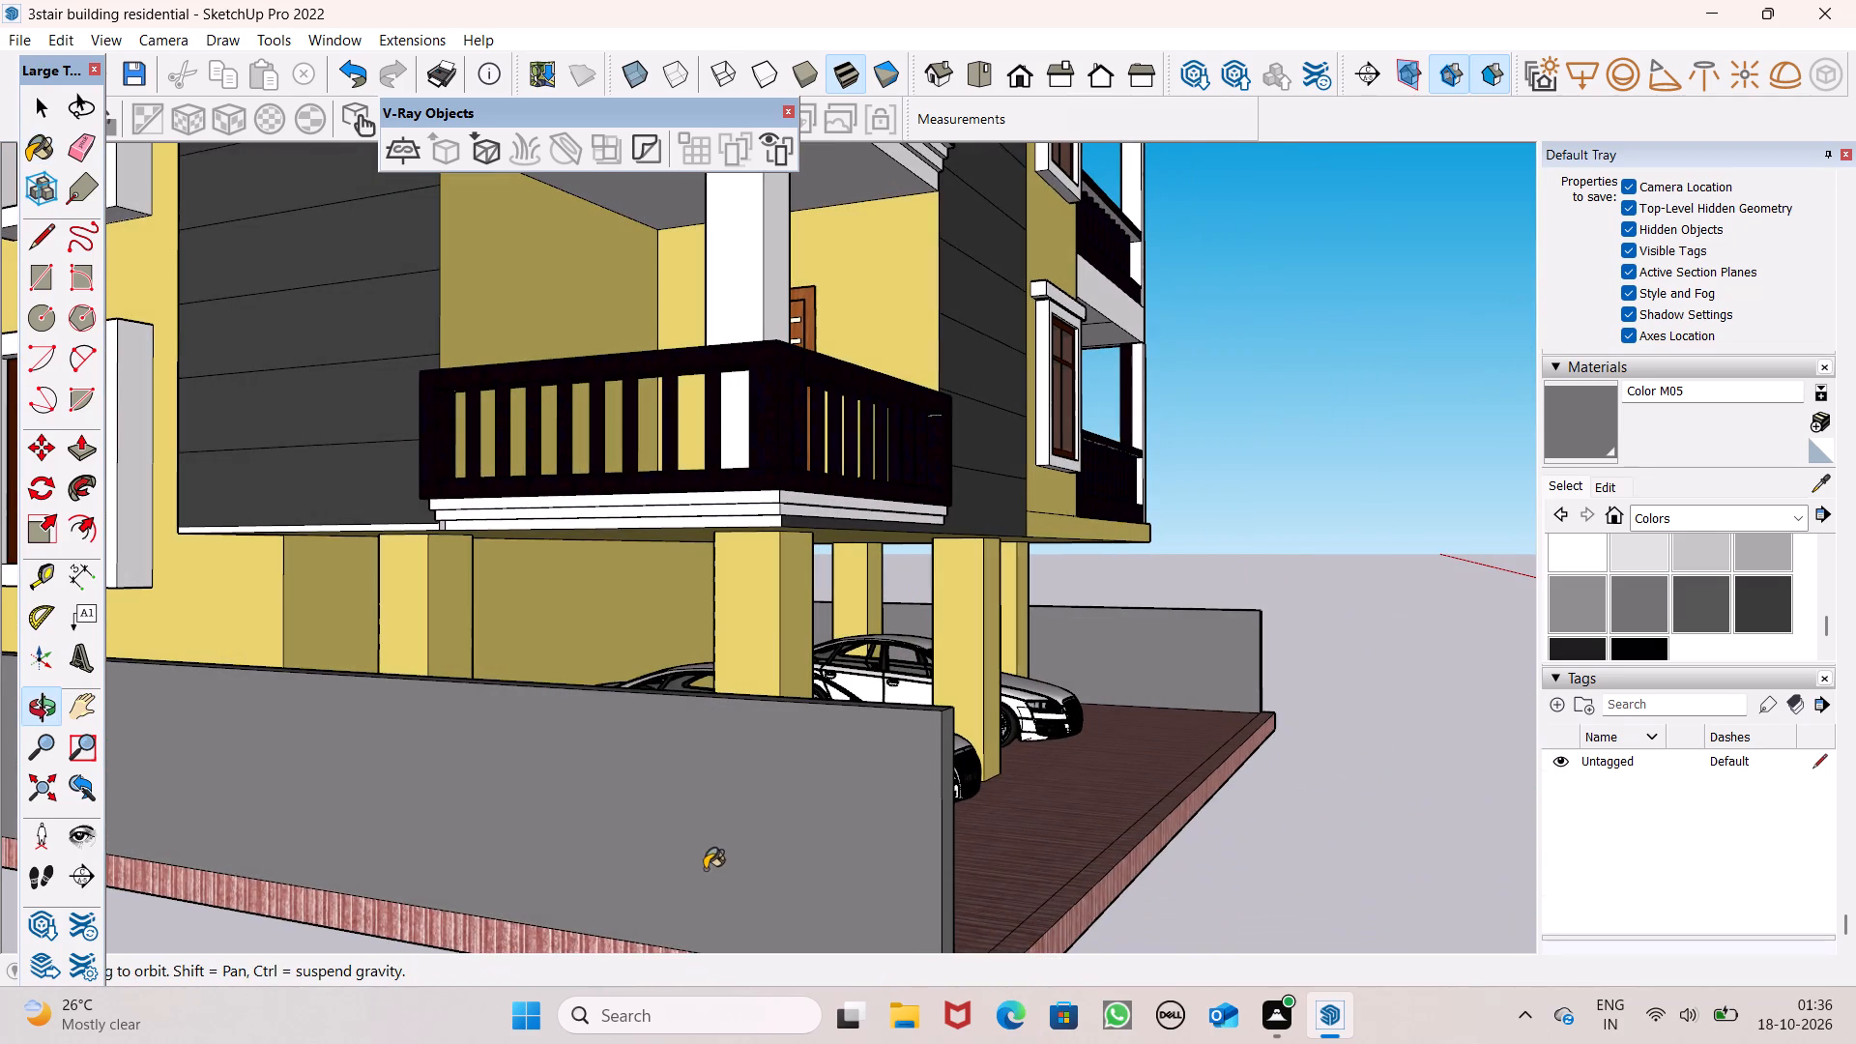
click(705, 869)
scroll(898, 754, down, 5)
click(862, 793)
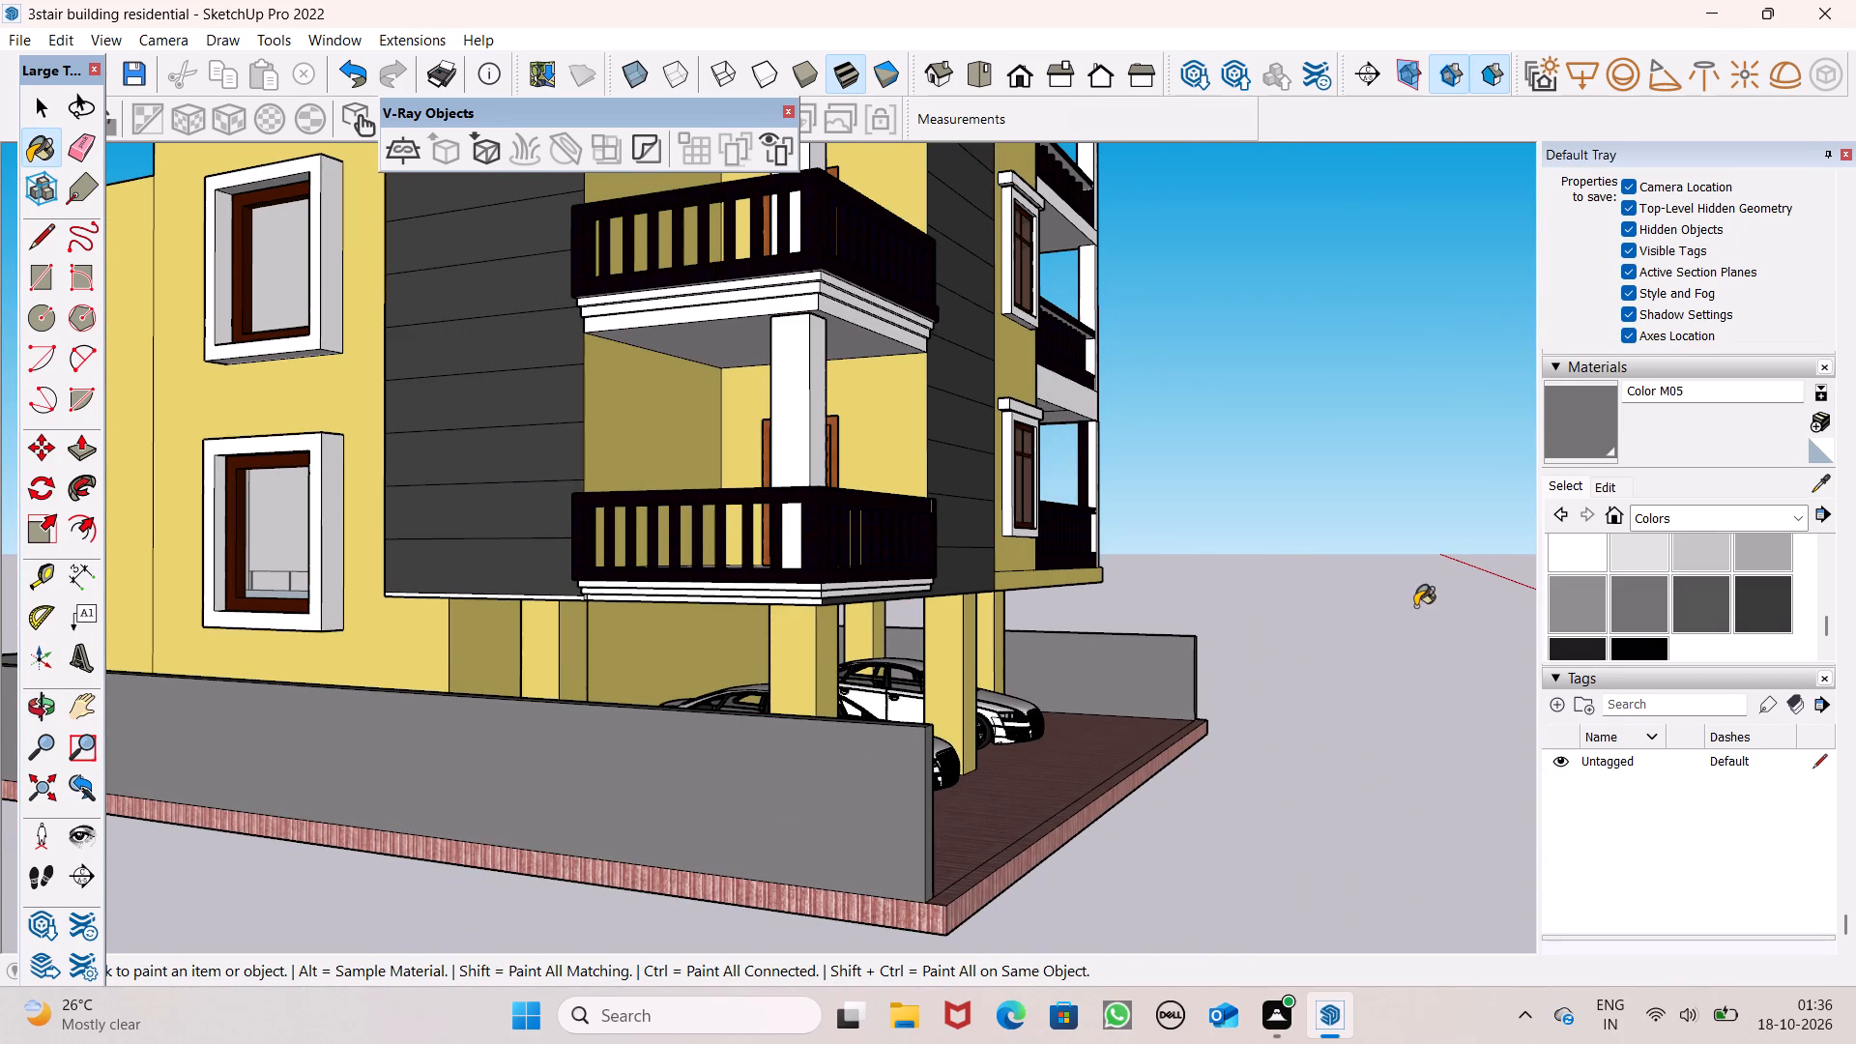
click(1585, 424)
middle_drag(1208, 746, 1000, 747)
click(472, 783)
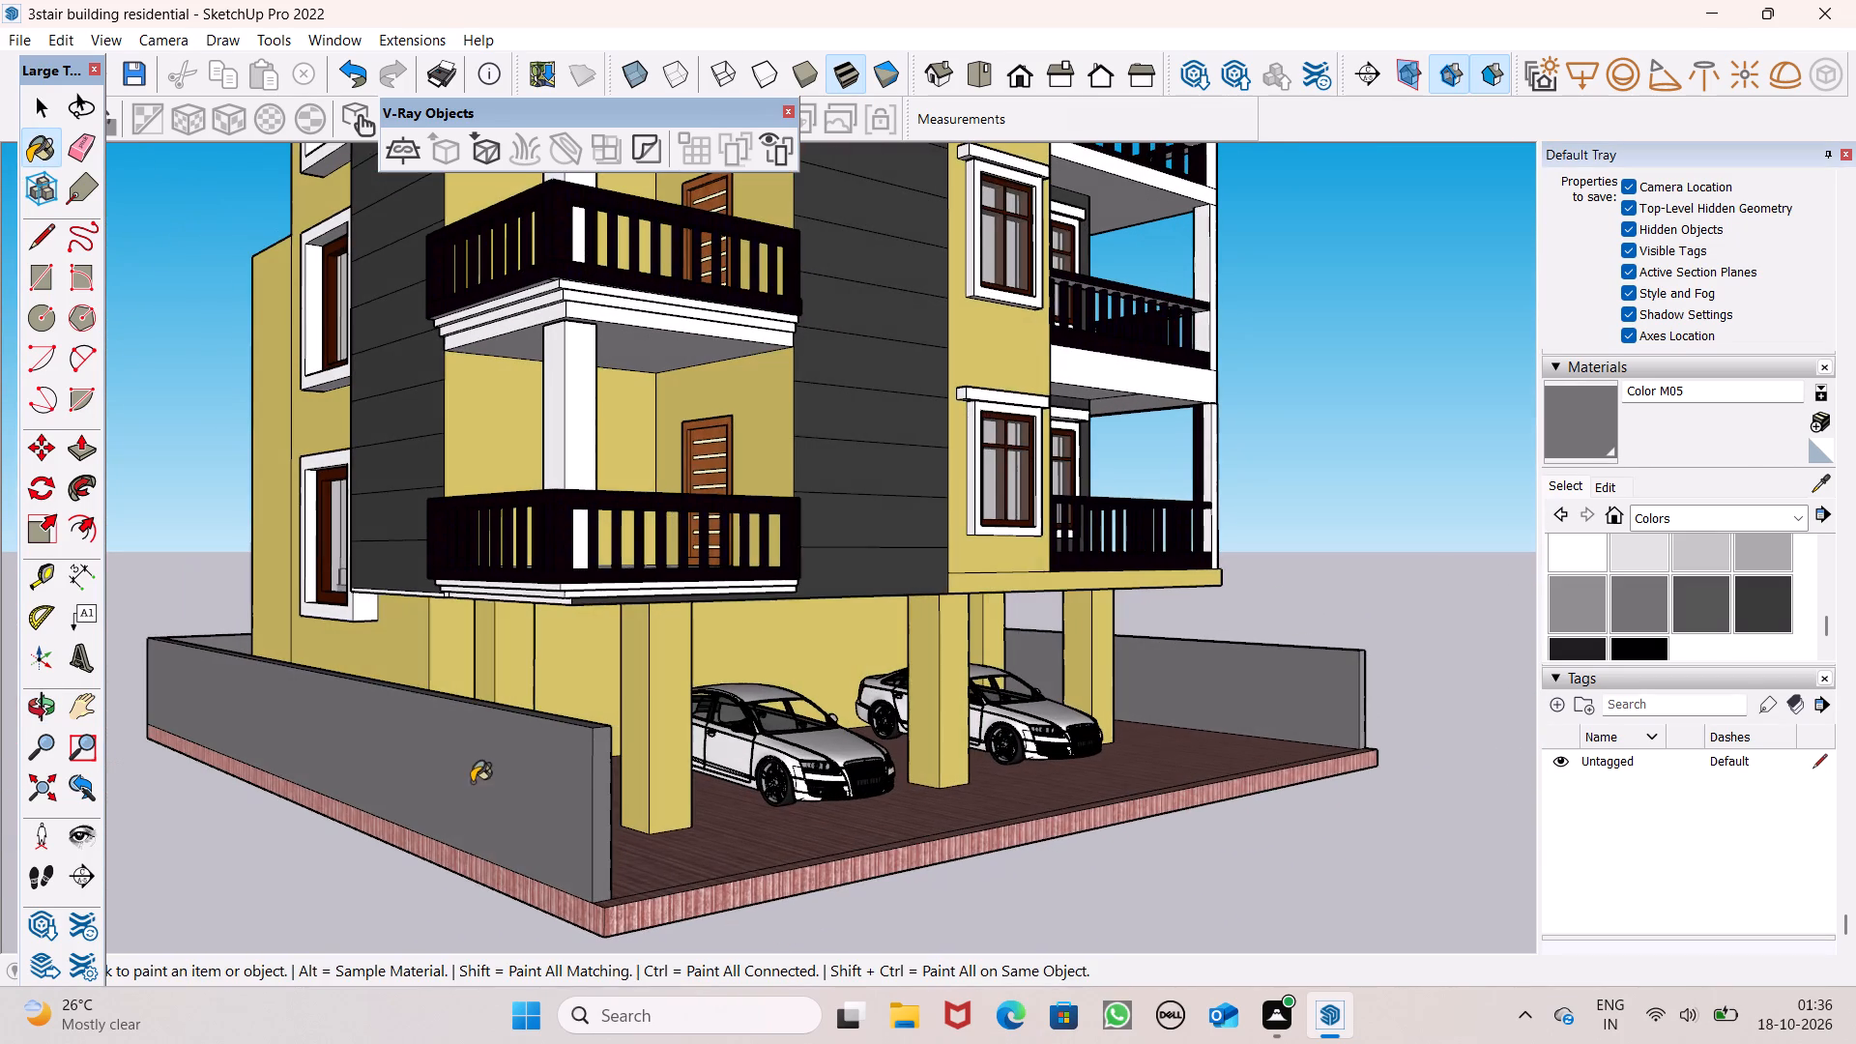
Paint the inner, front end, top and outer faces of the boundary wall on the pergola side with Color M05.
scroll(590, 776, up, 1)
middle_drag(590, 776, 3, 899)
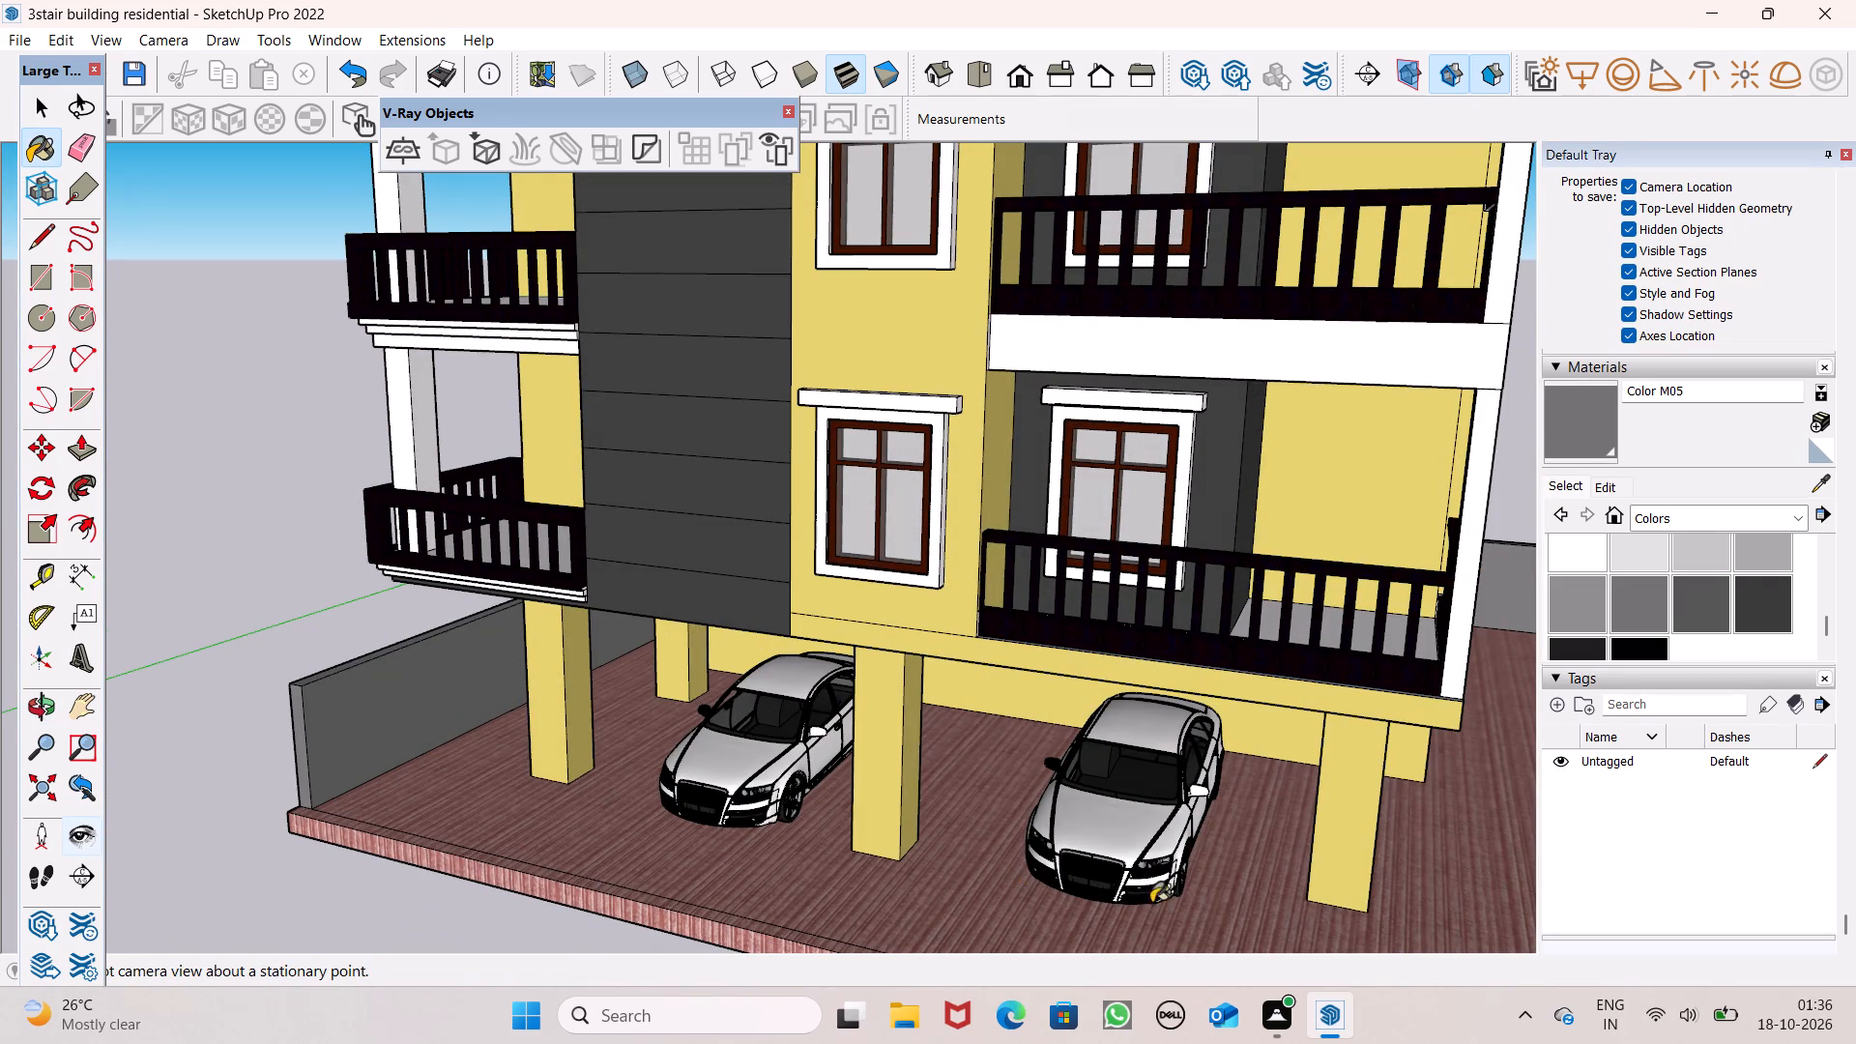
scroll(823, 768, down, 5)
middle_drag(1191, 916, 1346, 838)
scroll(1299, 823, up, 2)
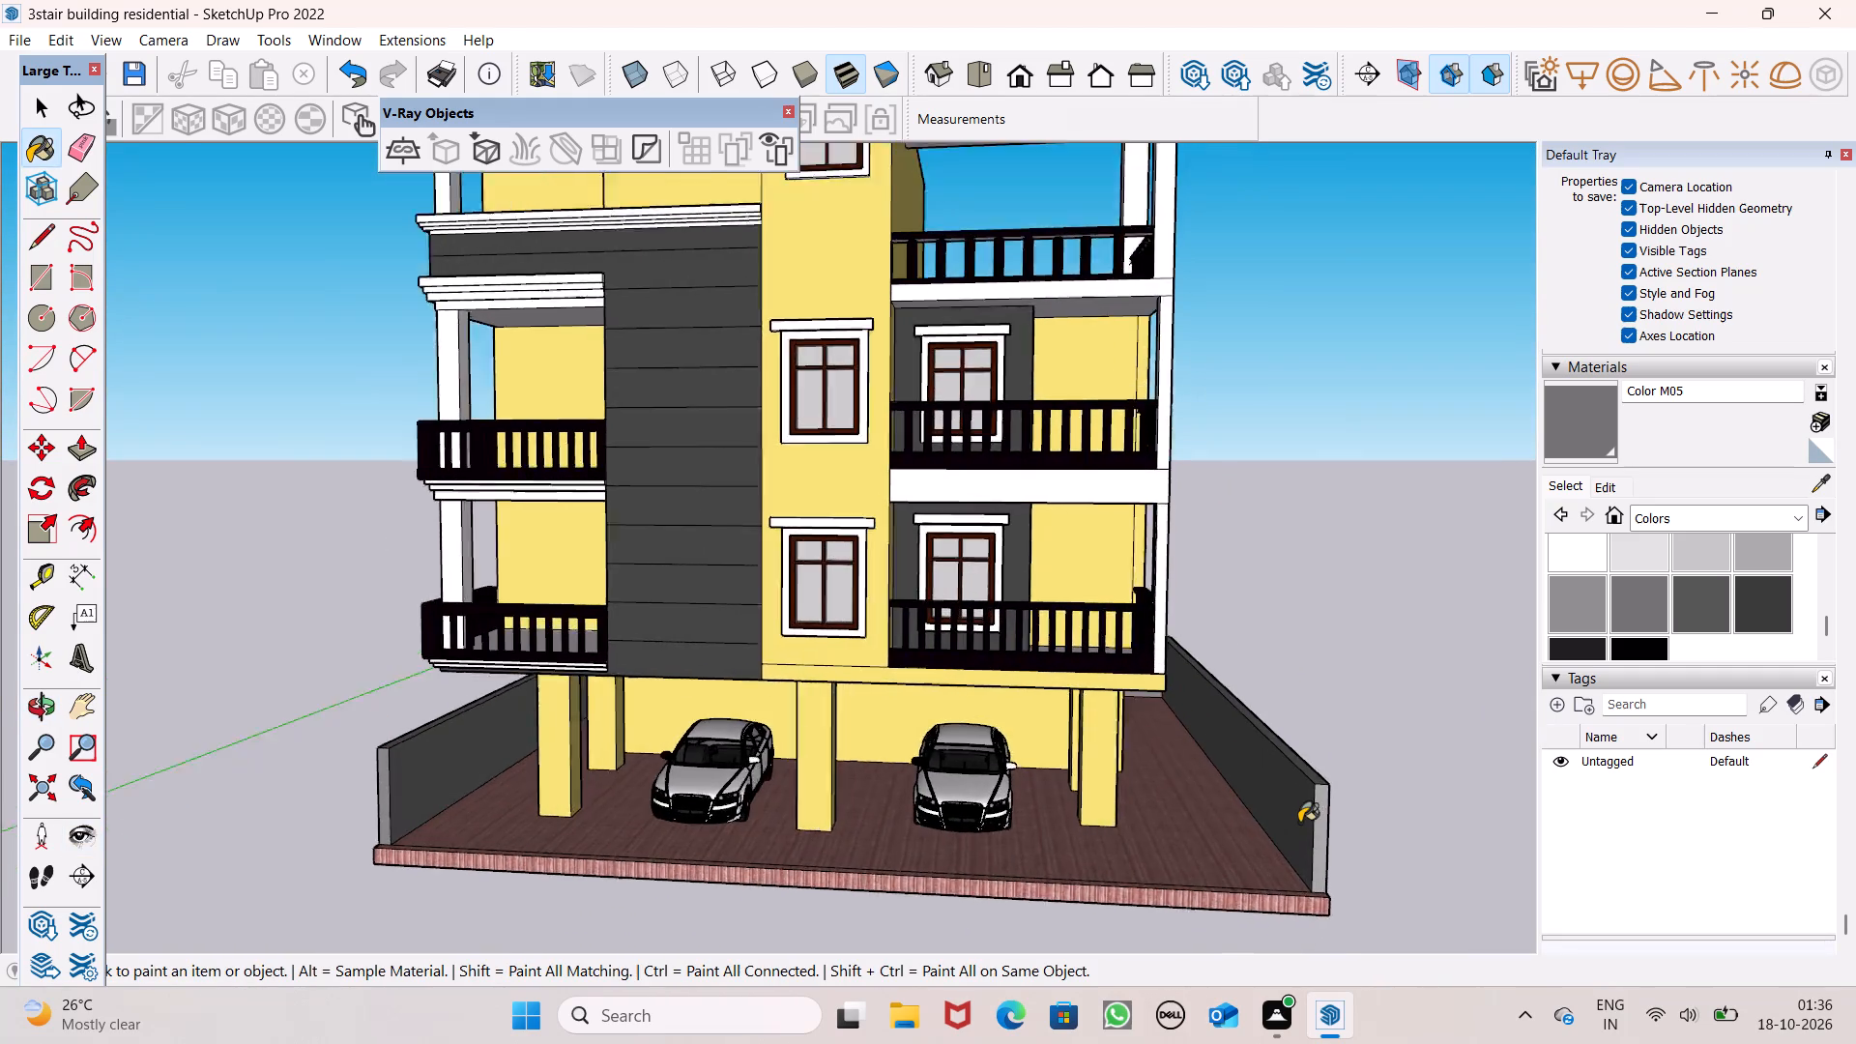
scroll(1299, 823, up, 3)
click(1299, 815)
click(1326, 808)
middle_drag(1324, 833, 1297, 863)
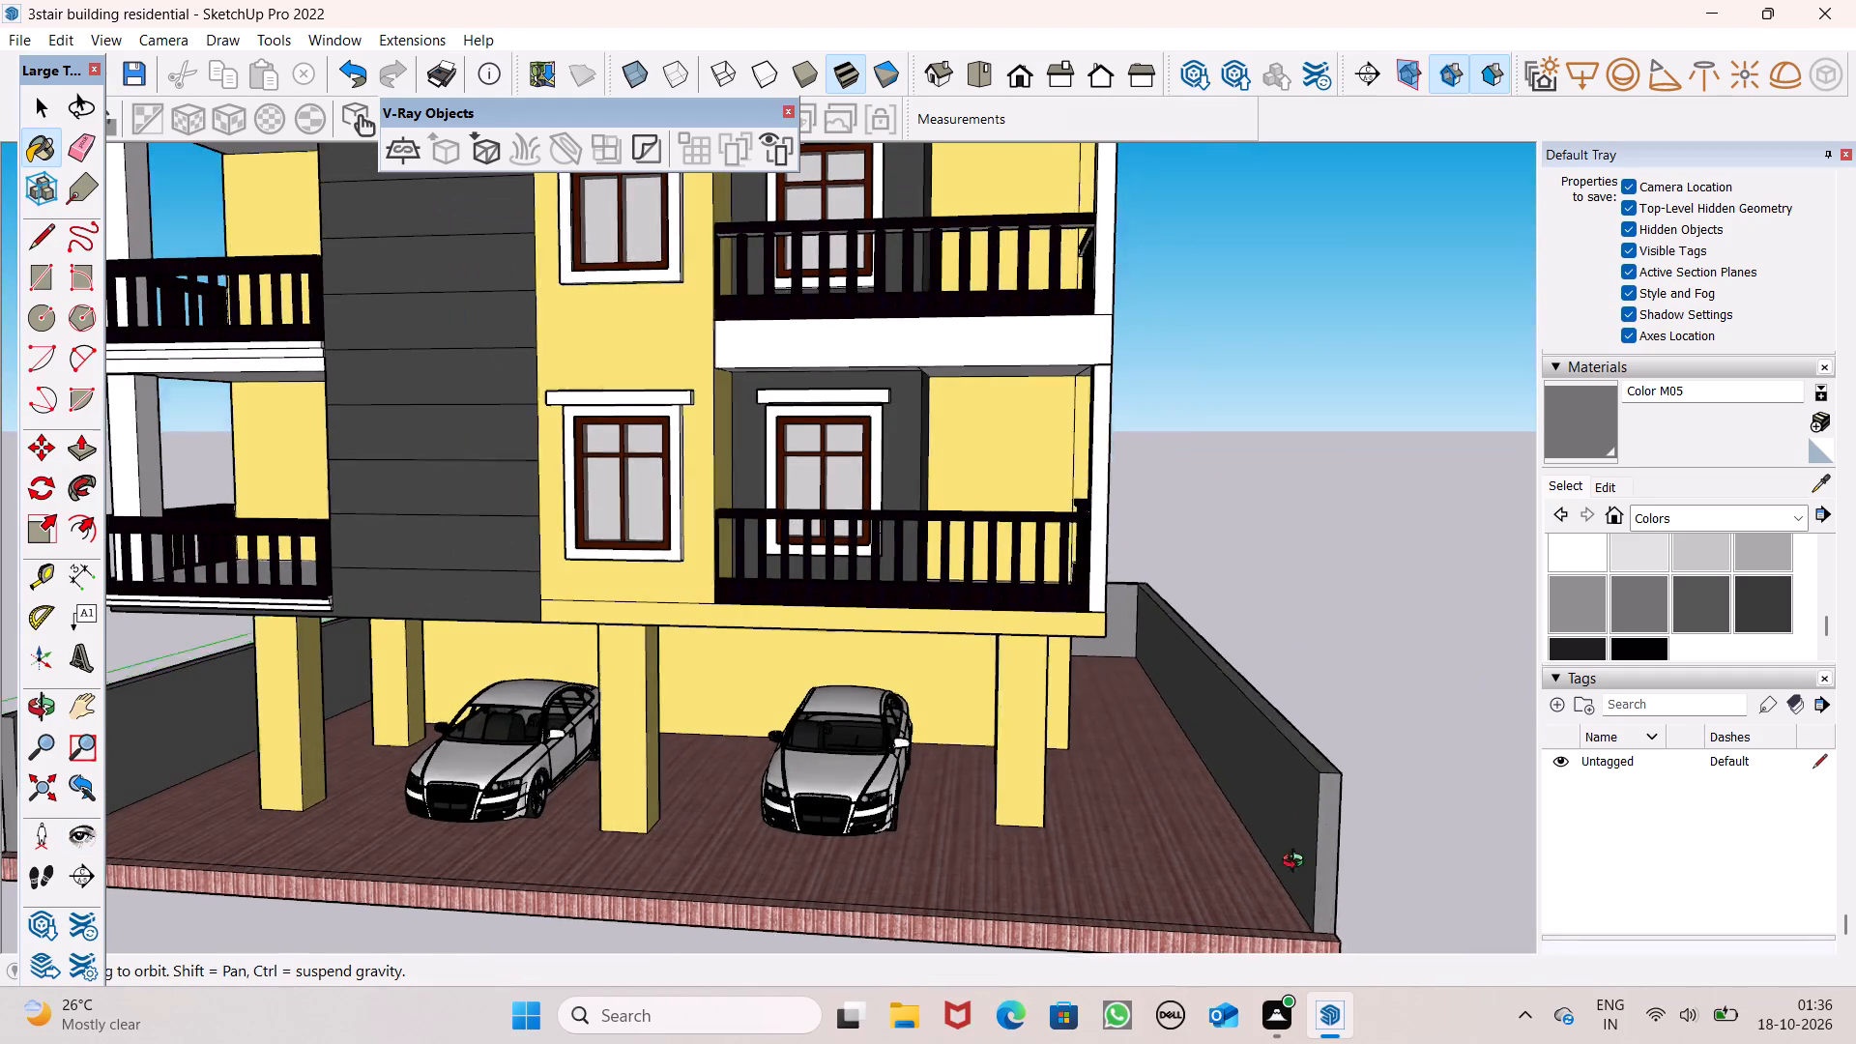
middle_drag(1297, 863, 936, 856)
click(1072, 938)
click(1049, 866)
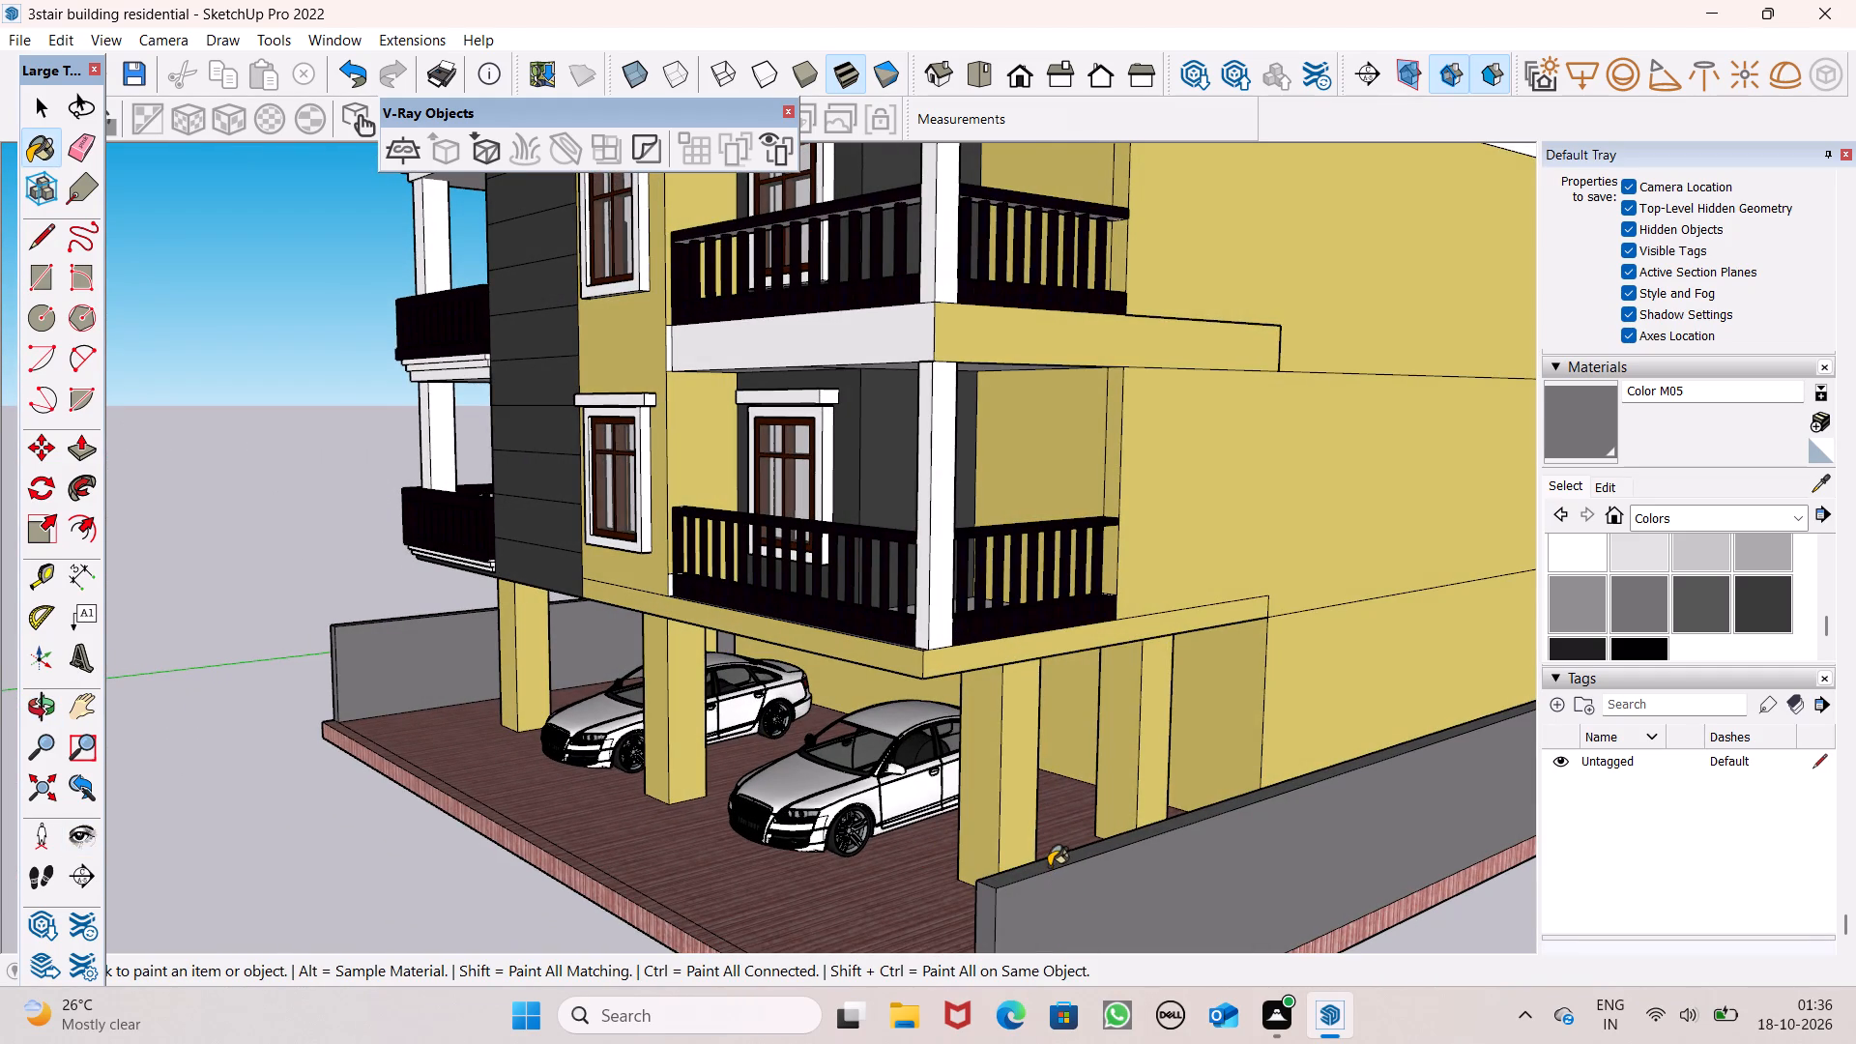
Paint the outer face and top of the boundary wall behind the building with Color M05.
scroll(843, 865, down, 6)
scroll(666, 869, down, 6)
middle_drag(1327, 870, 595, 923)
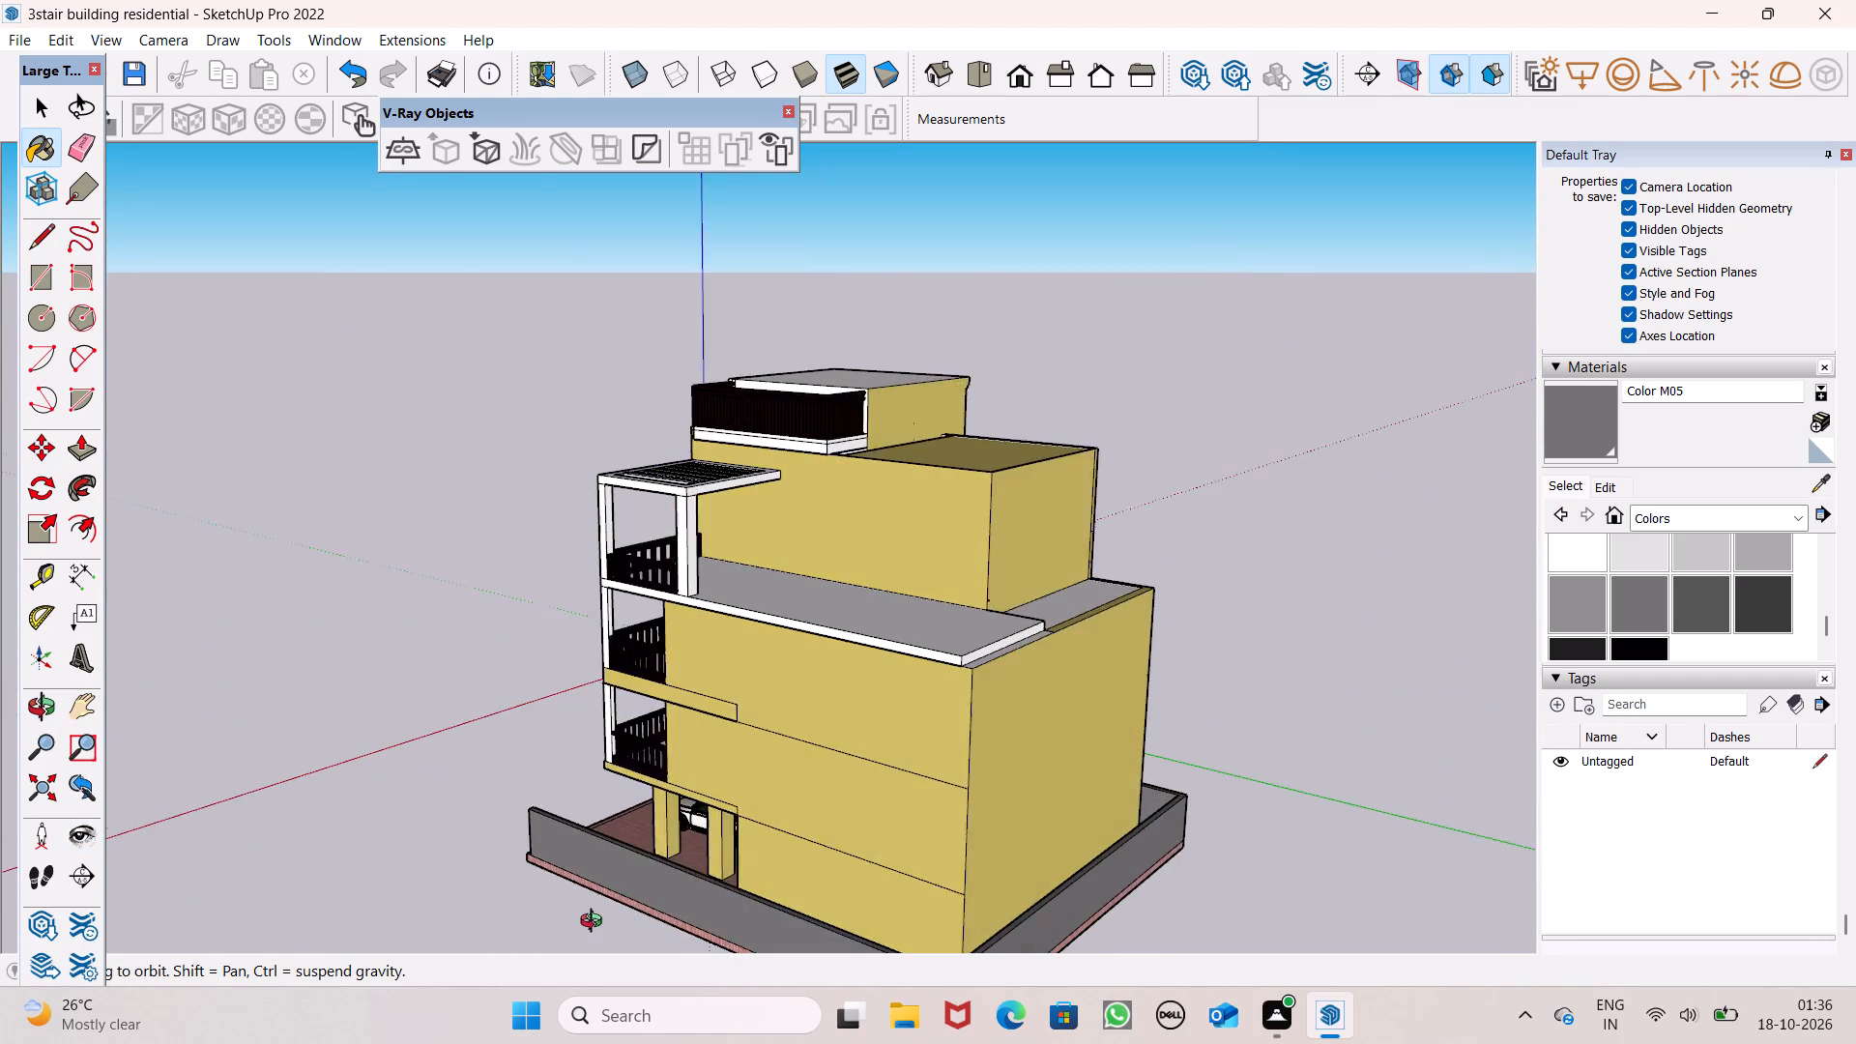
middle_drag(595, 923, 594, 923)
scroll(1265, 819, down, 3)
middle_drag(1065, 955, 1007, 914)
scroll(1065, 955, up, 15)
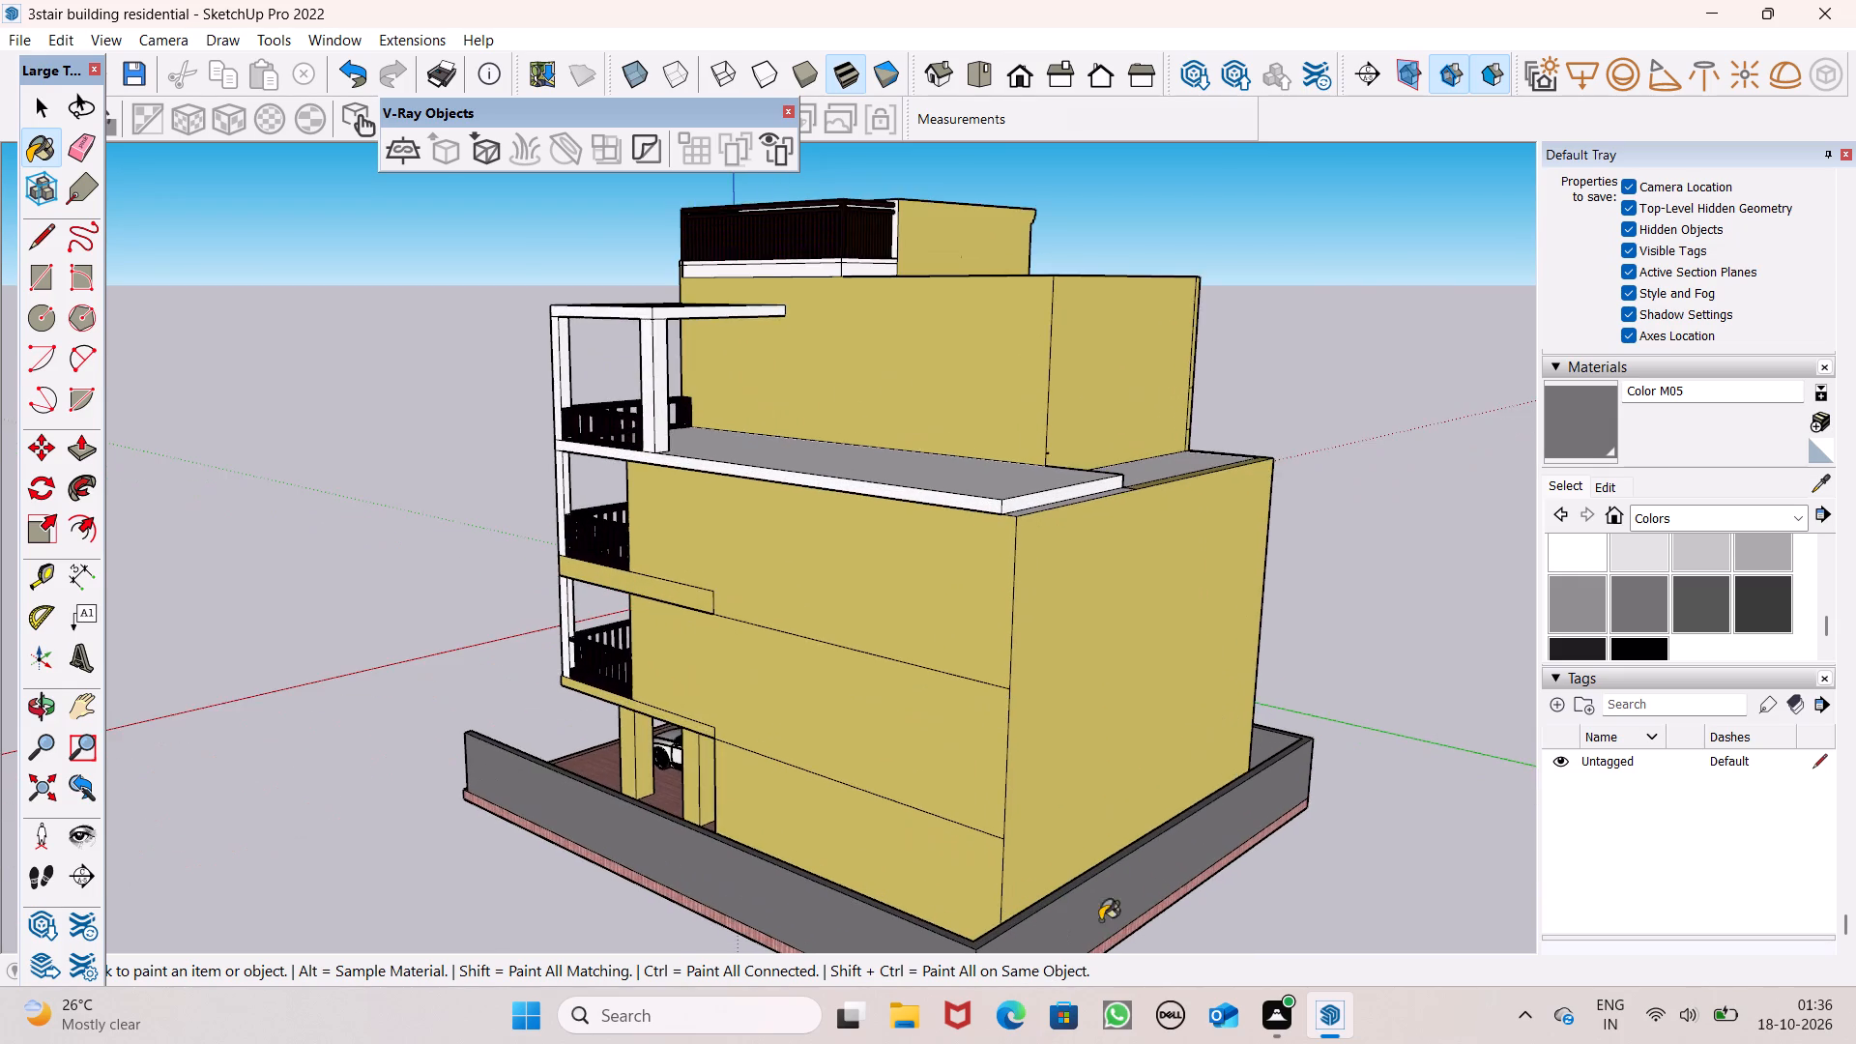
scroll(1222, 915, up, 7)
click(963, 813)
click(1041, 818)
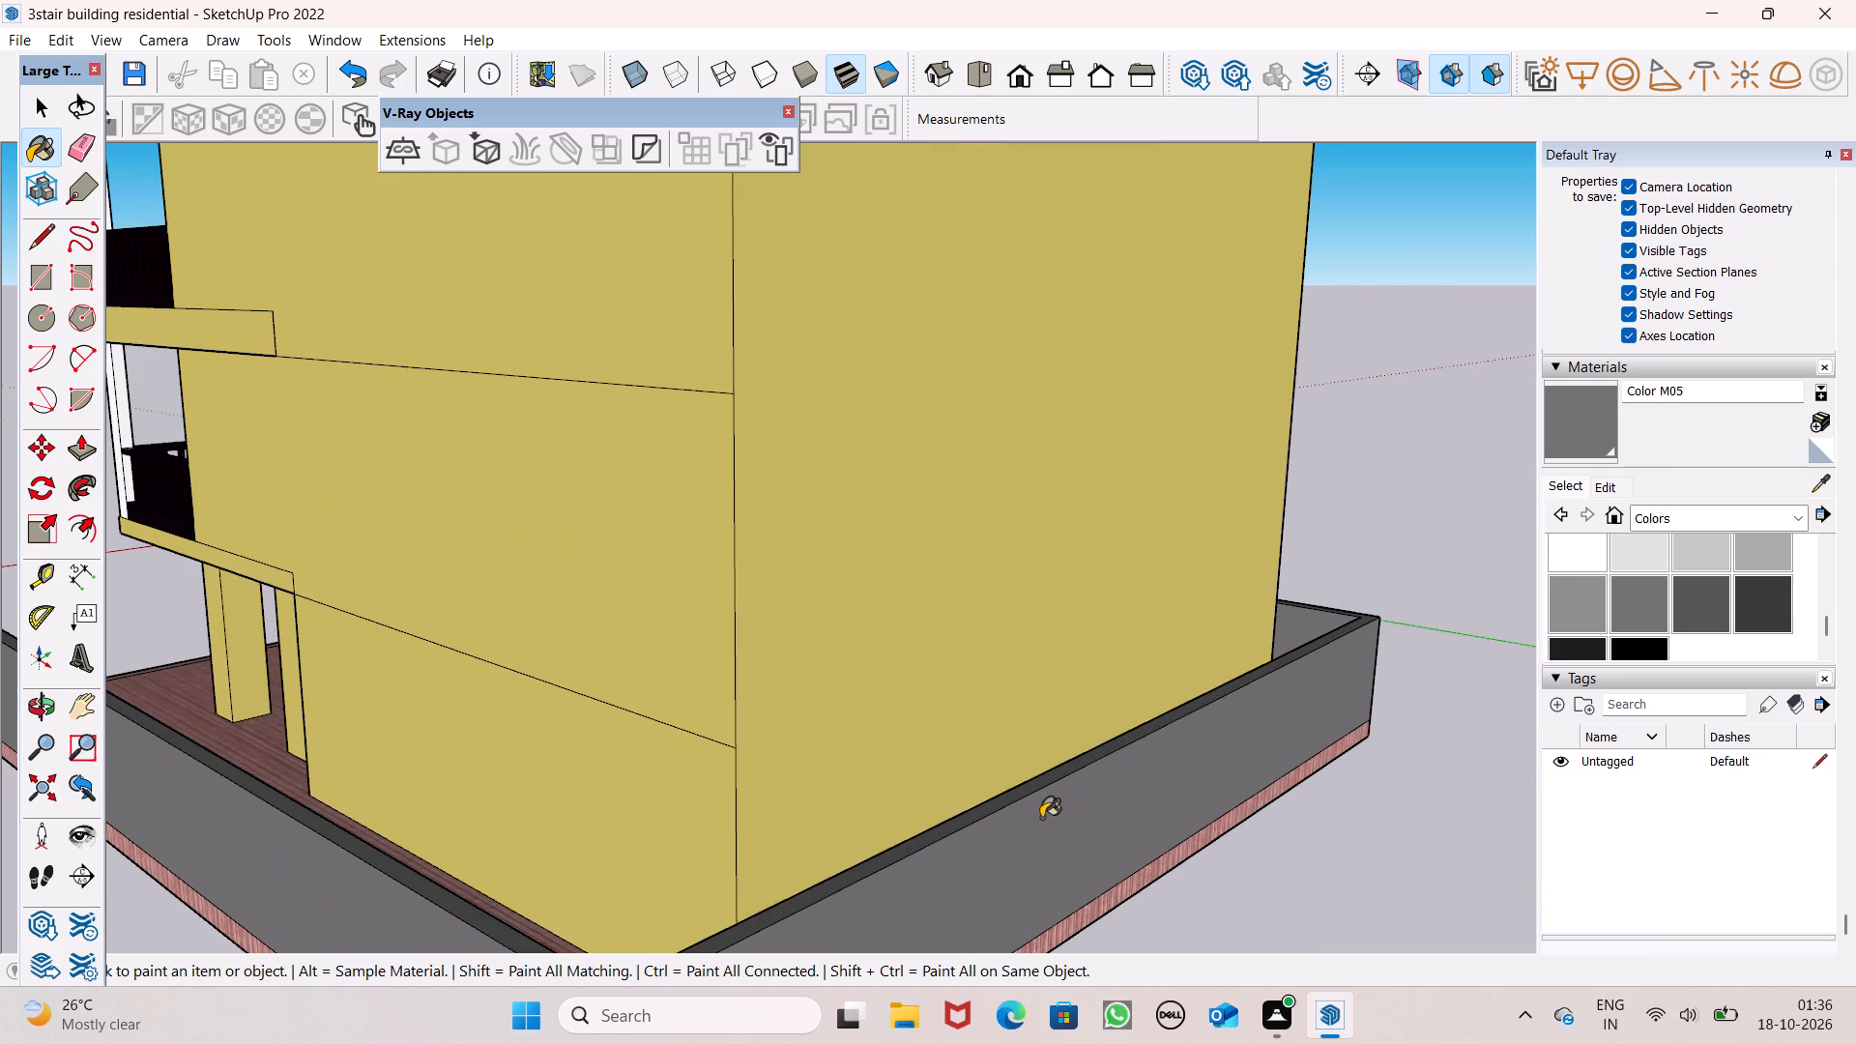
scroll(1075, 854, up, 1)
middle_click(1075, 854)
click(1244, 780)
Paint the inner face and remaining surfaces of the rear boundary wall with Color M05.
middle_drag(1219, 802, 1369, 871)
scroll(1219, 804, up, 1)
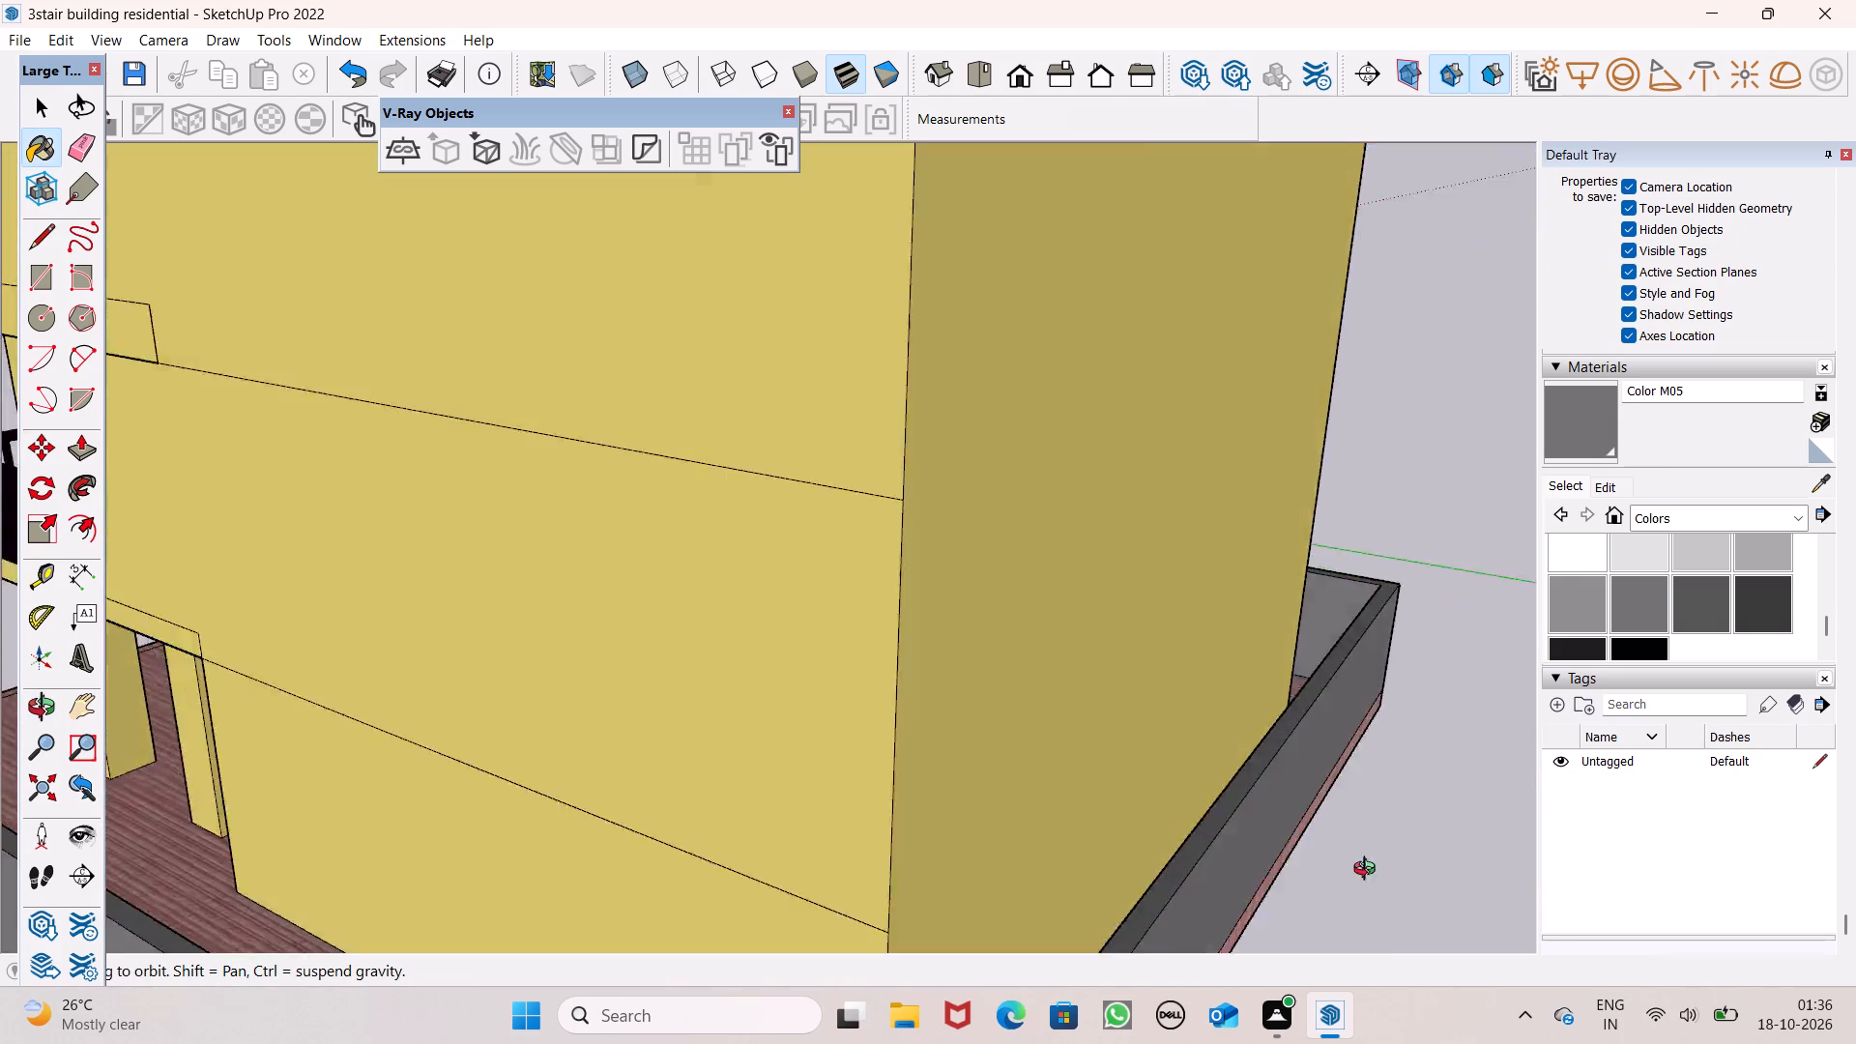
middle_drag(1369, 871, 1499, 873)
scroll(1341, 759, down, 6)
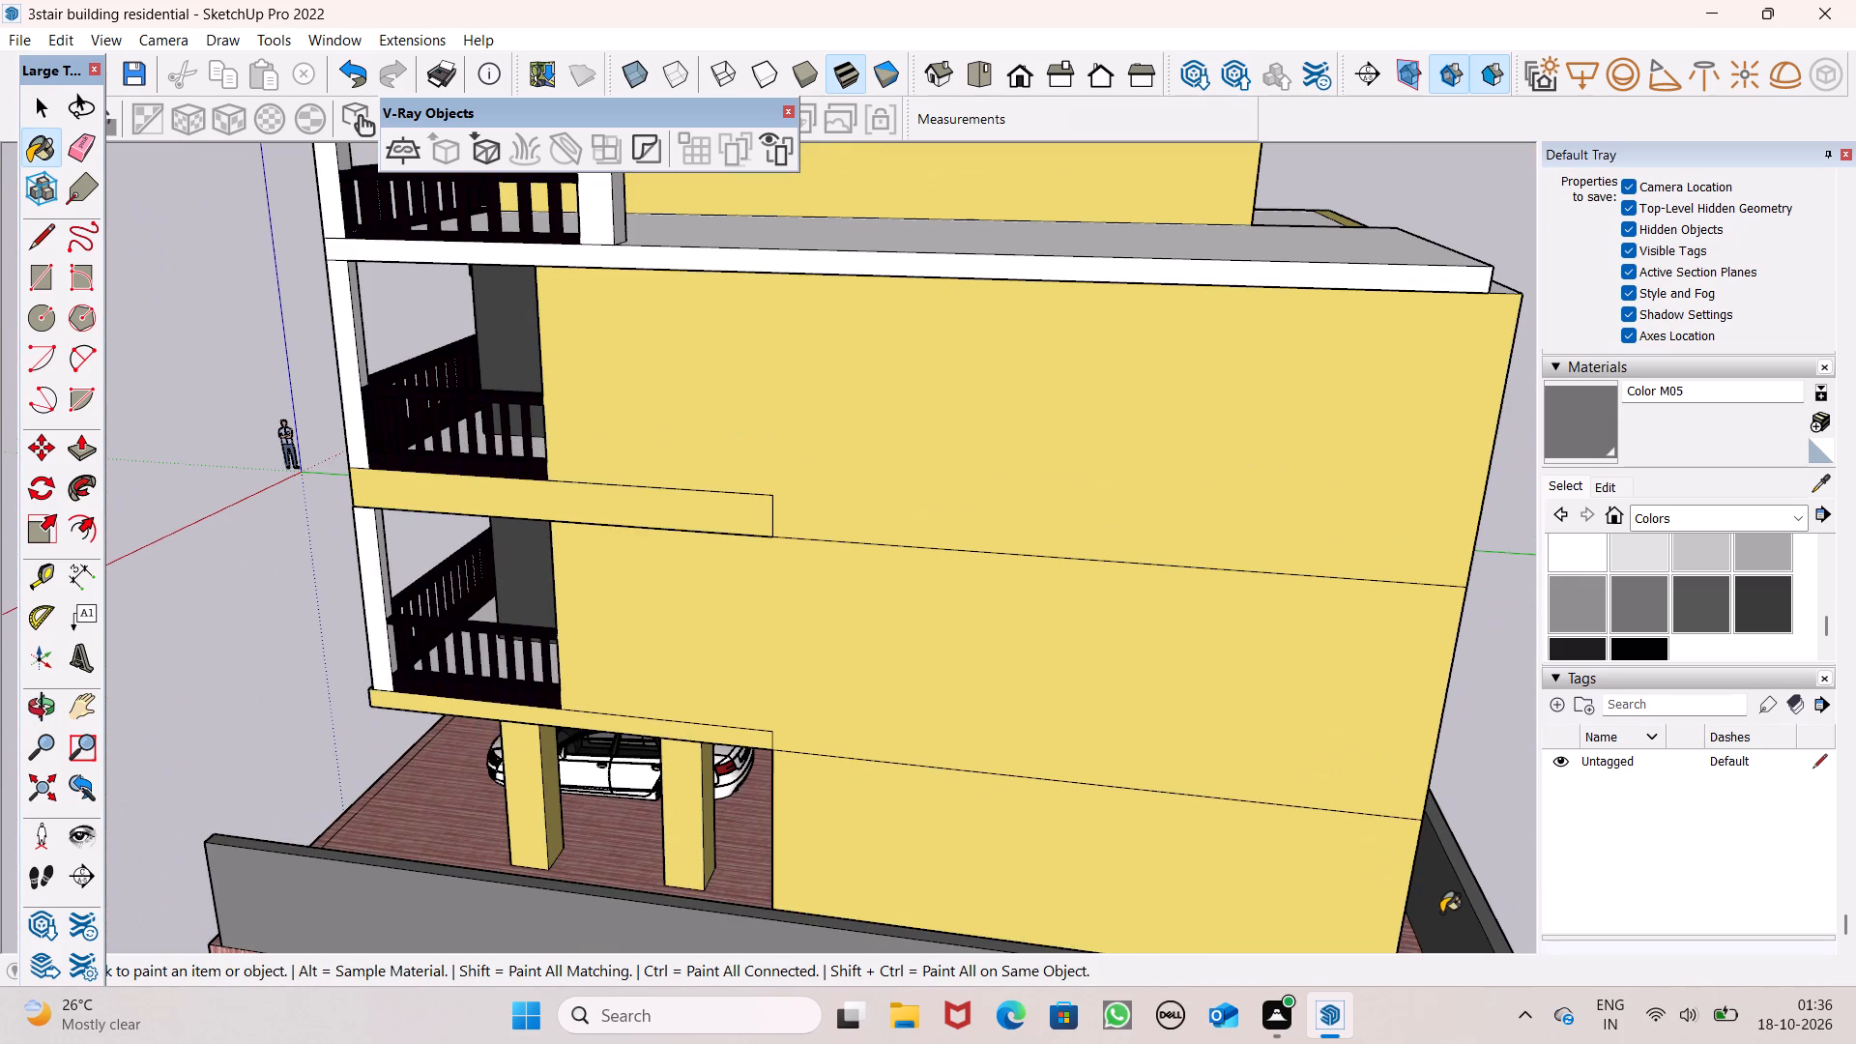
click(1441, 913)
scroll(1372, 817, down, 6)
middle_drag(1380, 837, 1178, 801)
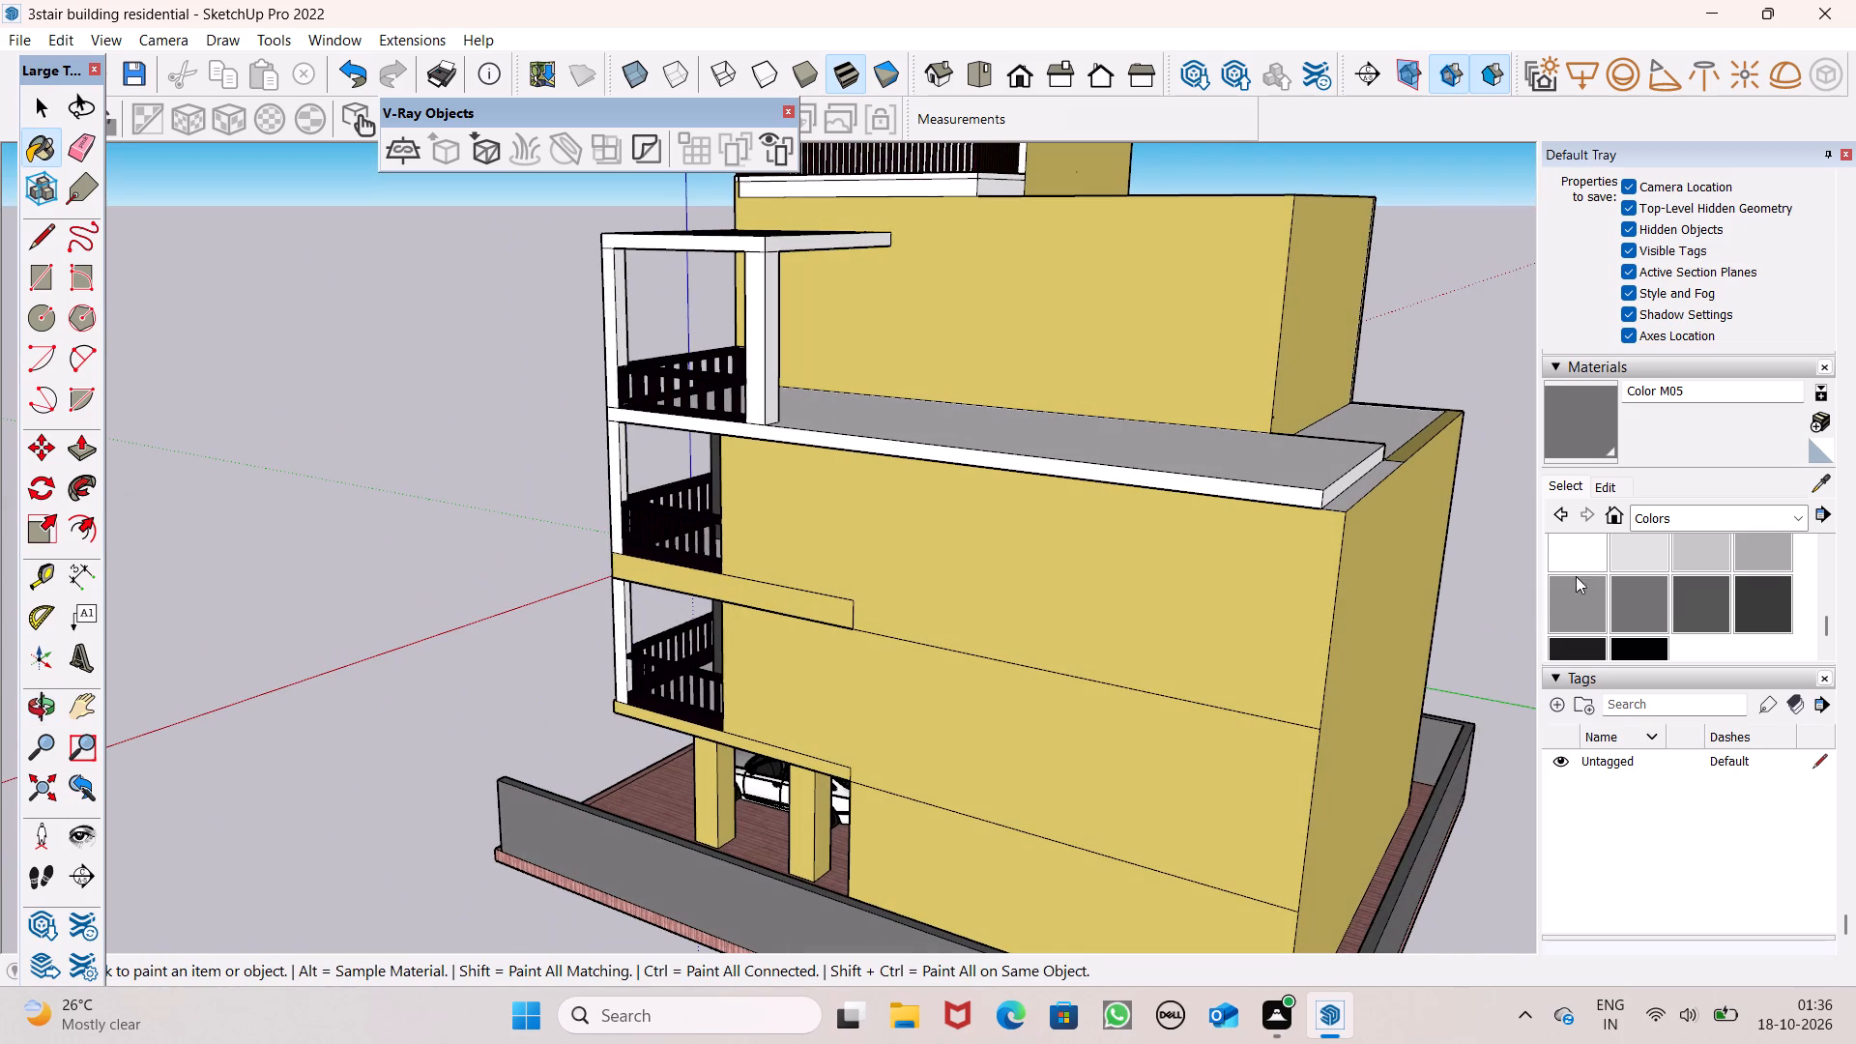
click(1580, 445)
scroll(1004, 679, down, 4)
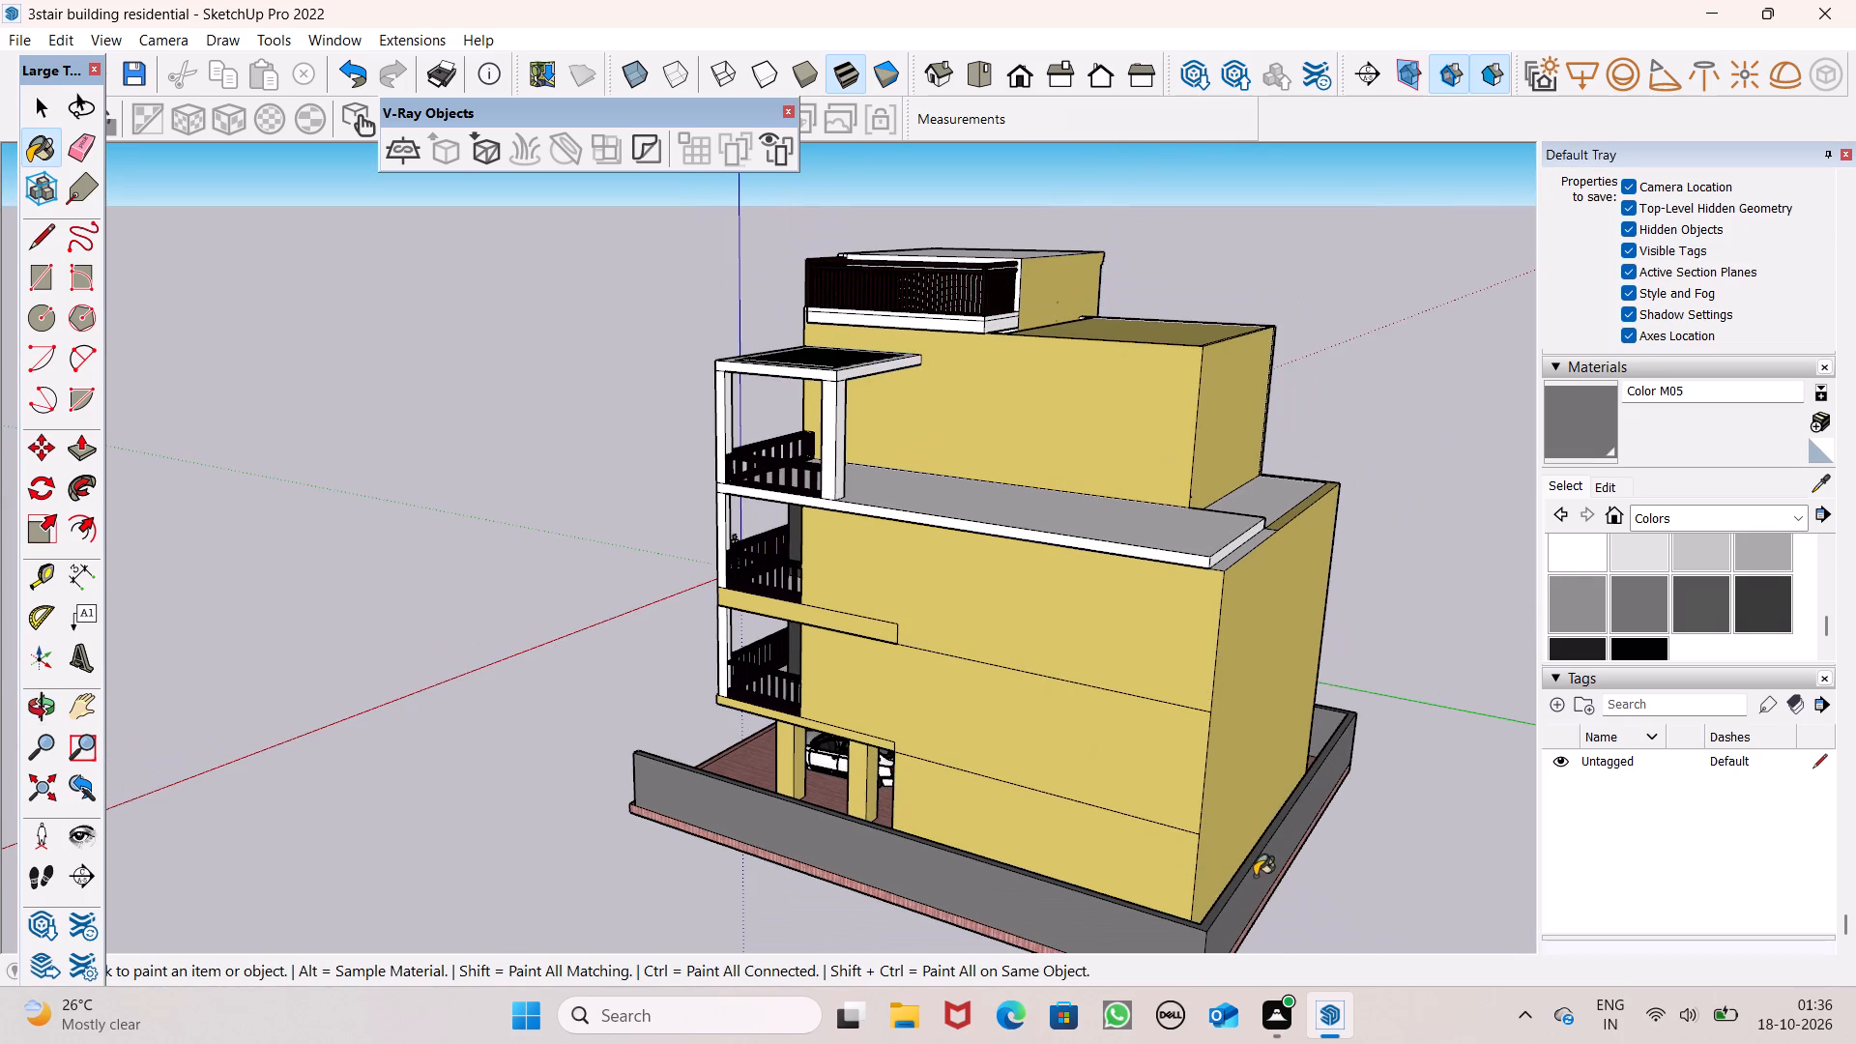
scroll(1262, 895, up, 6)
click(1240, 885)
Examine the painted boundary walls from the rear, side and front of the building.
middle_drag(1235, 896, 1017, 778)
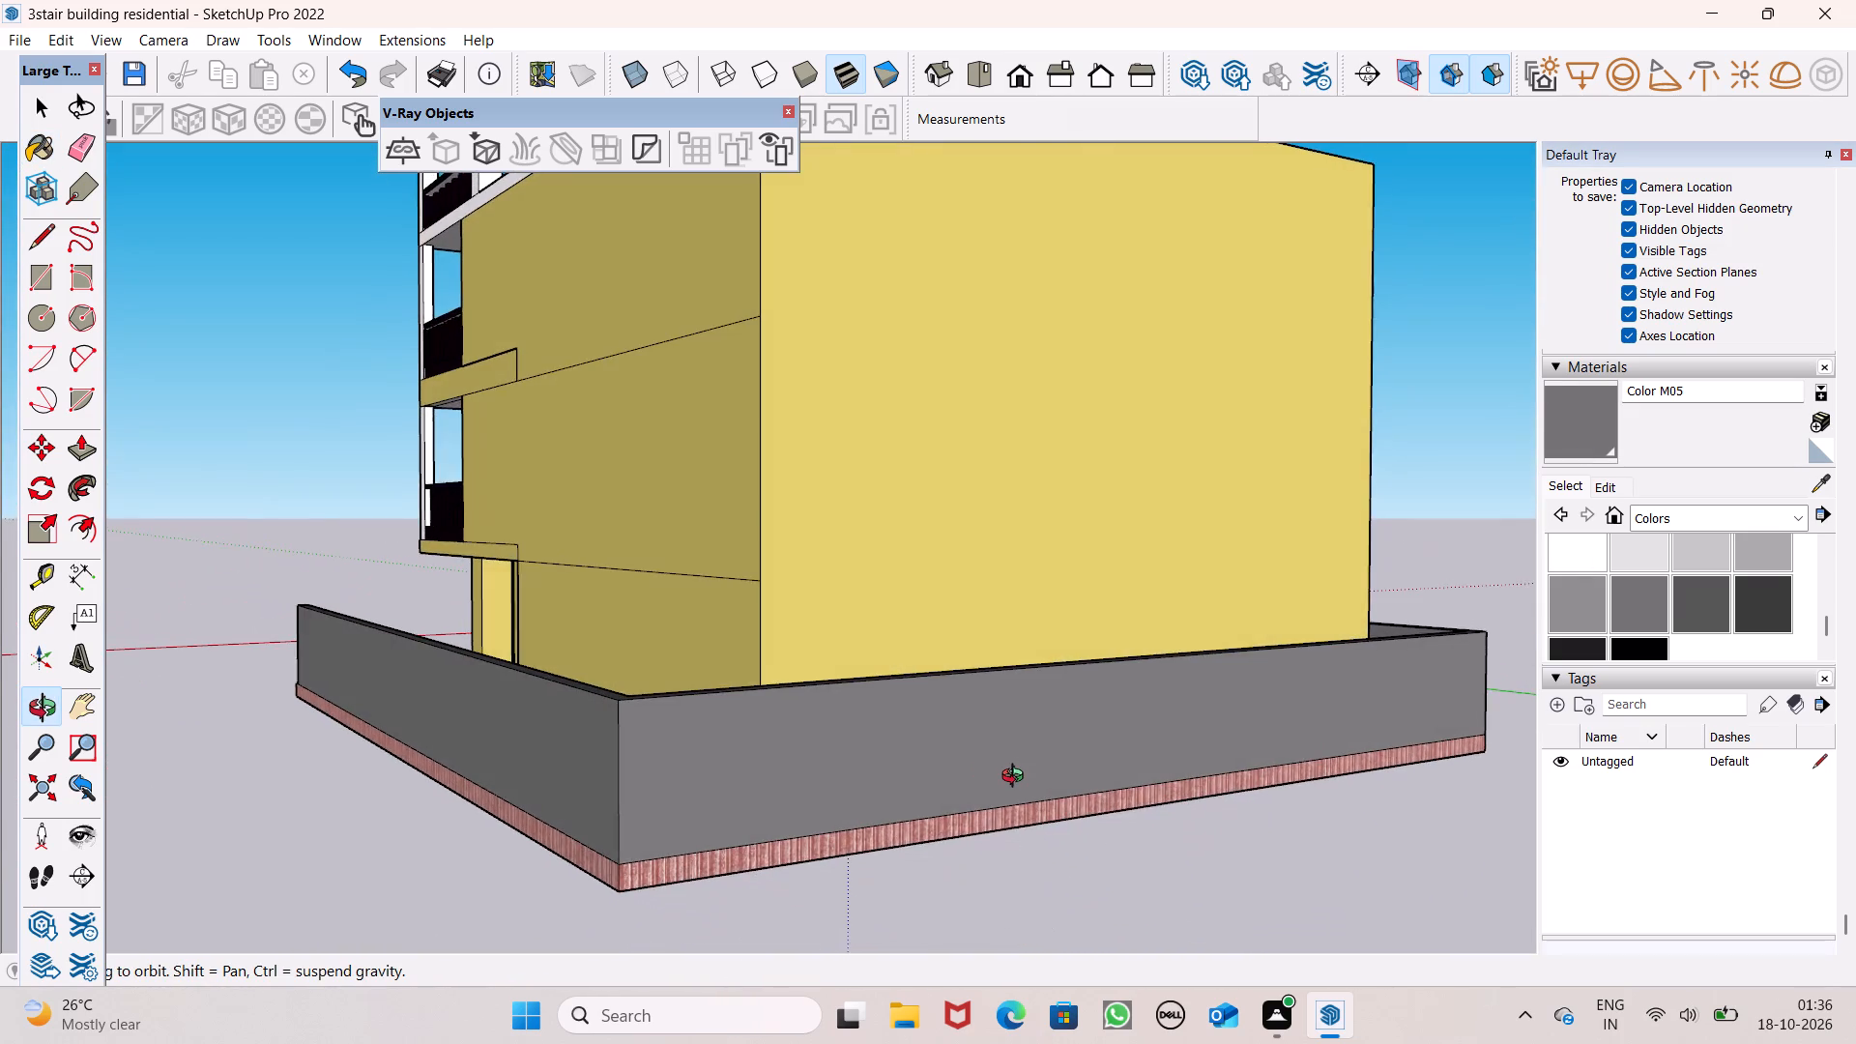
middle_drag(1017, 778, 1494, 854)
scroll(1369, 814, down, 4)
middle_drag(1323, 847, 1359, 1015)
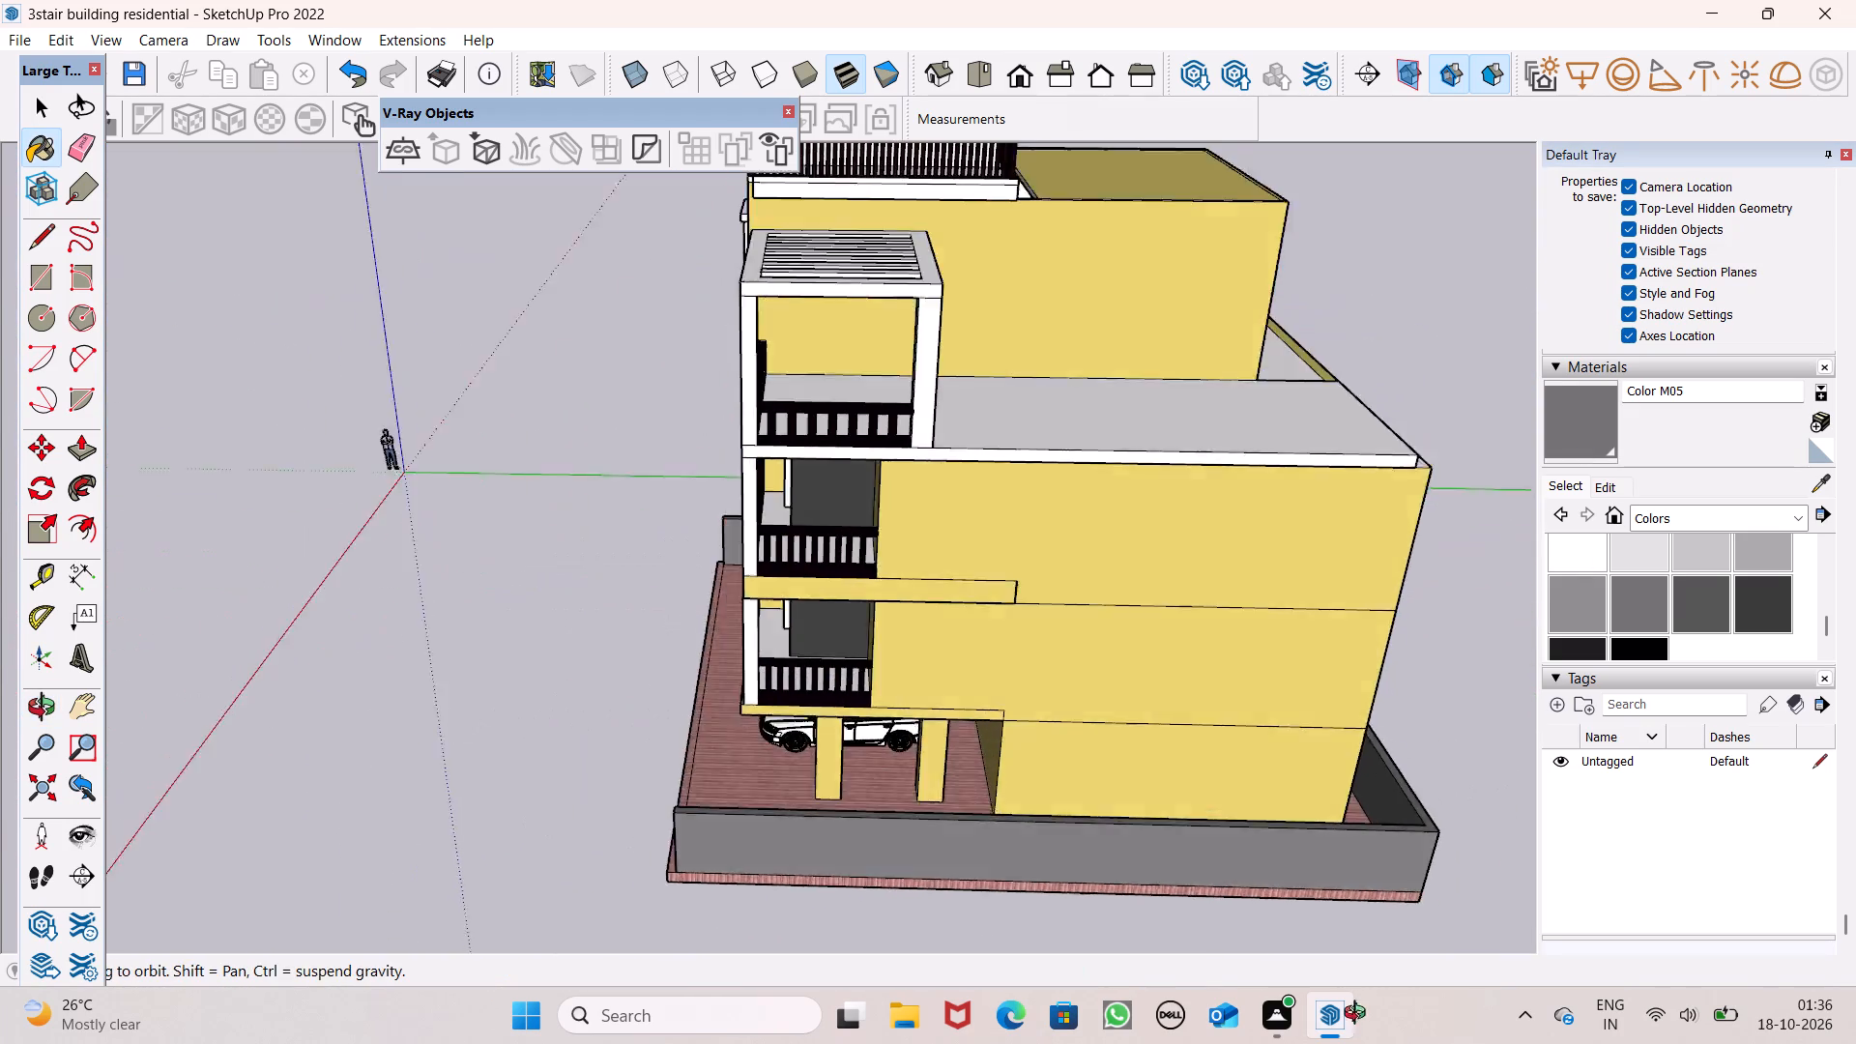
middle_drag(1359, 1015, 1452, 1026)
middle_drag(906, 887, 1477, 775)
middle_drag(771, 786, 1168, 690)
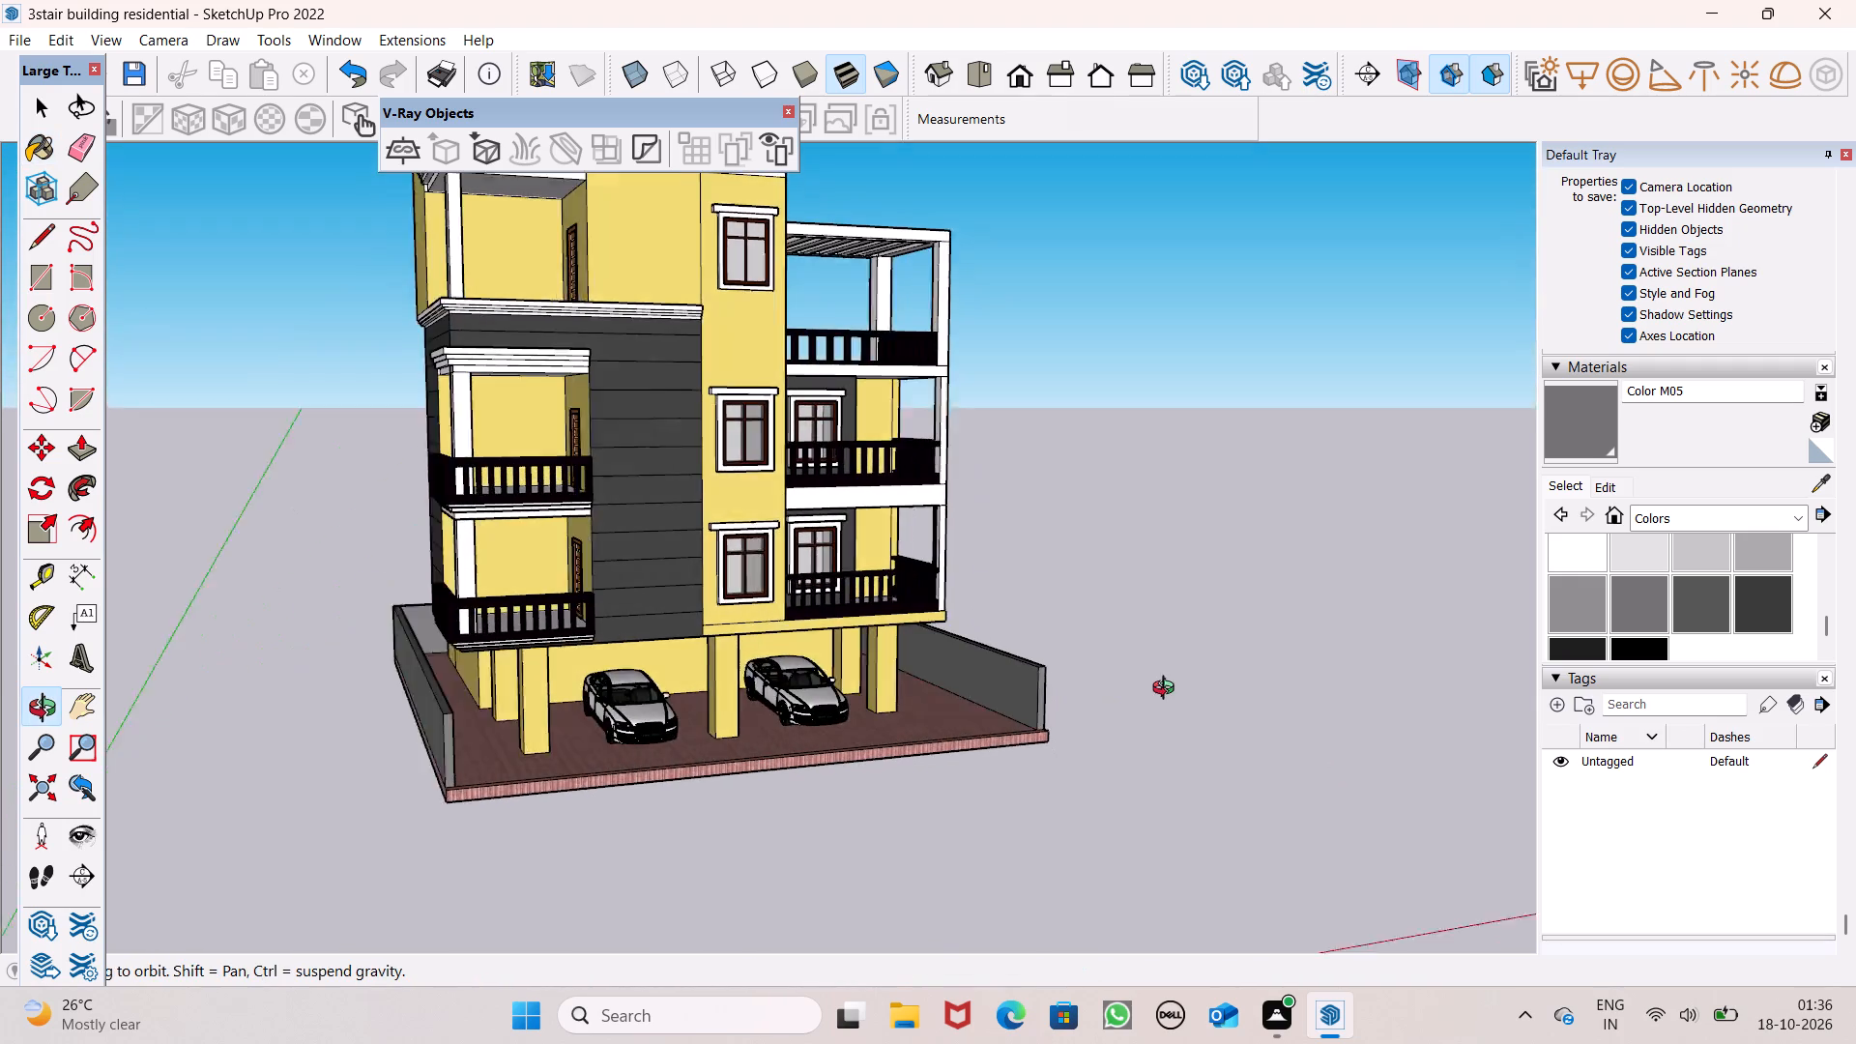
middle_drag(1168, 690, 1173, 689)
scroll(1140, 701, down, 3)
scroll(1071, 707, up, 2)
key(space)
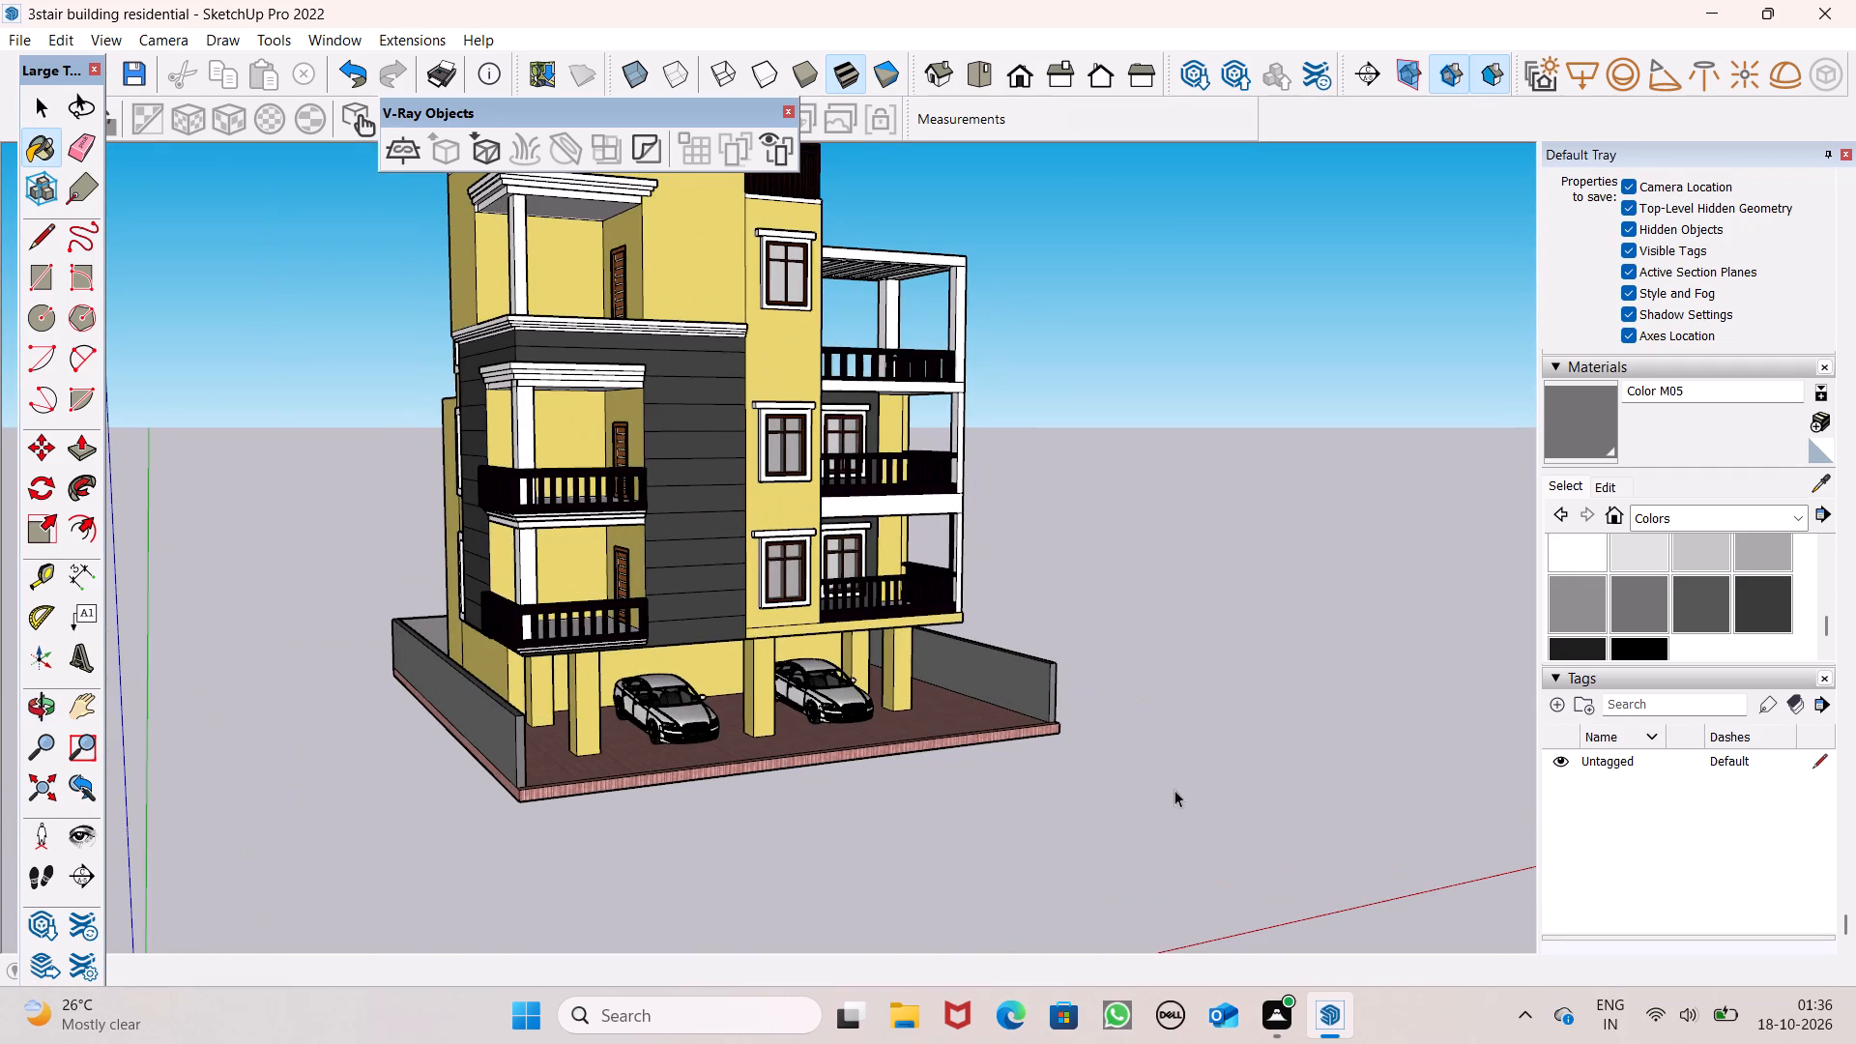